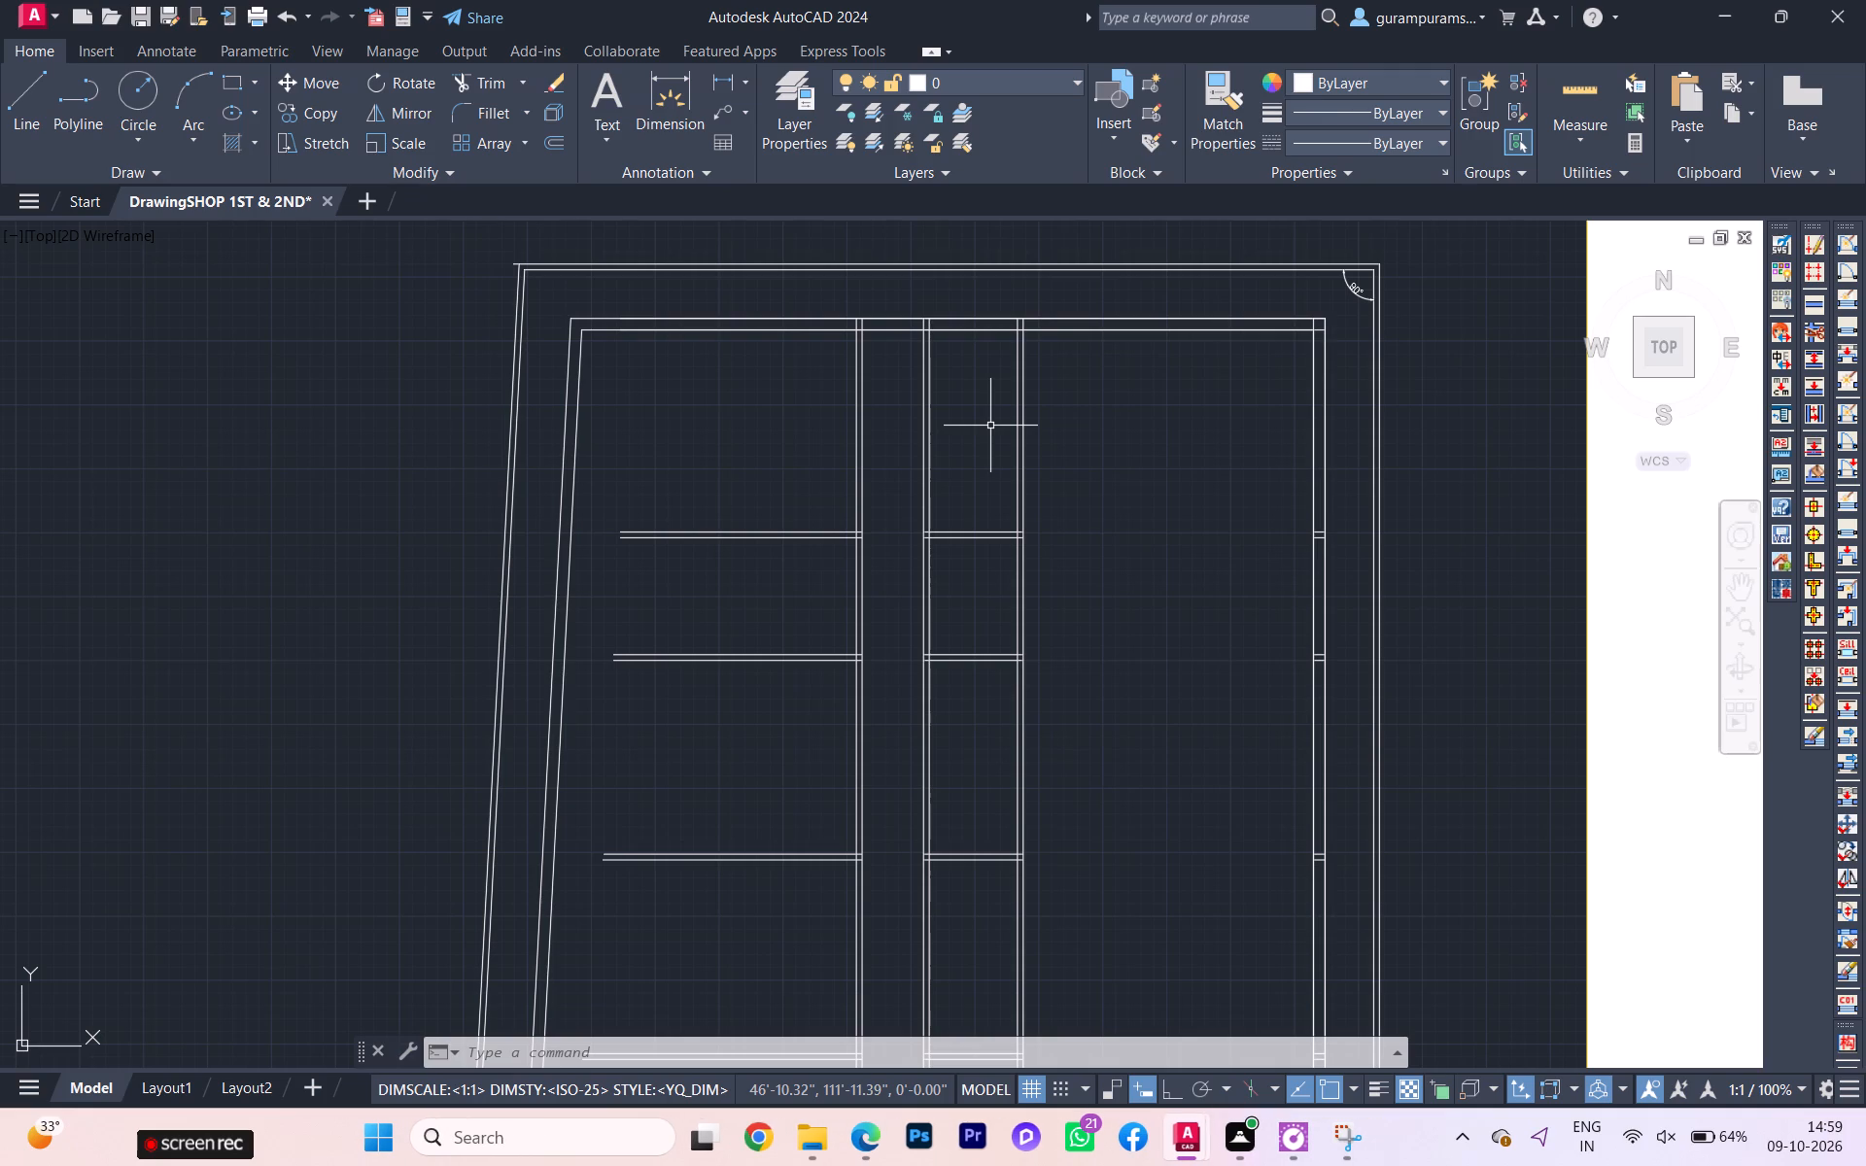
Examine the shop partitions and passage walls in the drawn plan beside the reference ground floor plan.
scroll(914, 362, "down", 2)
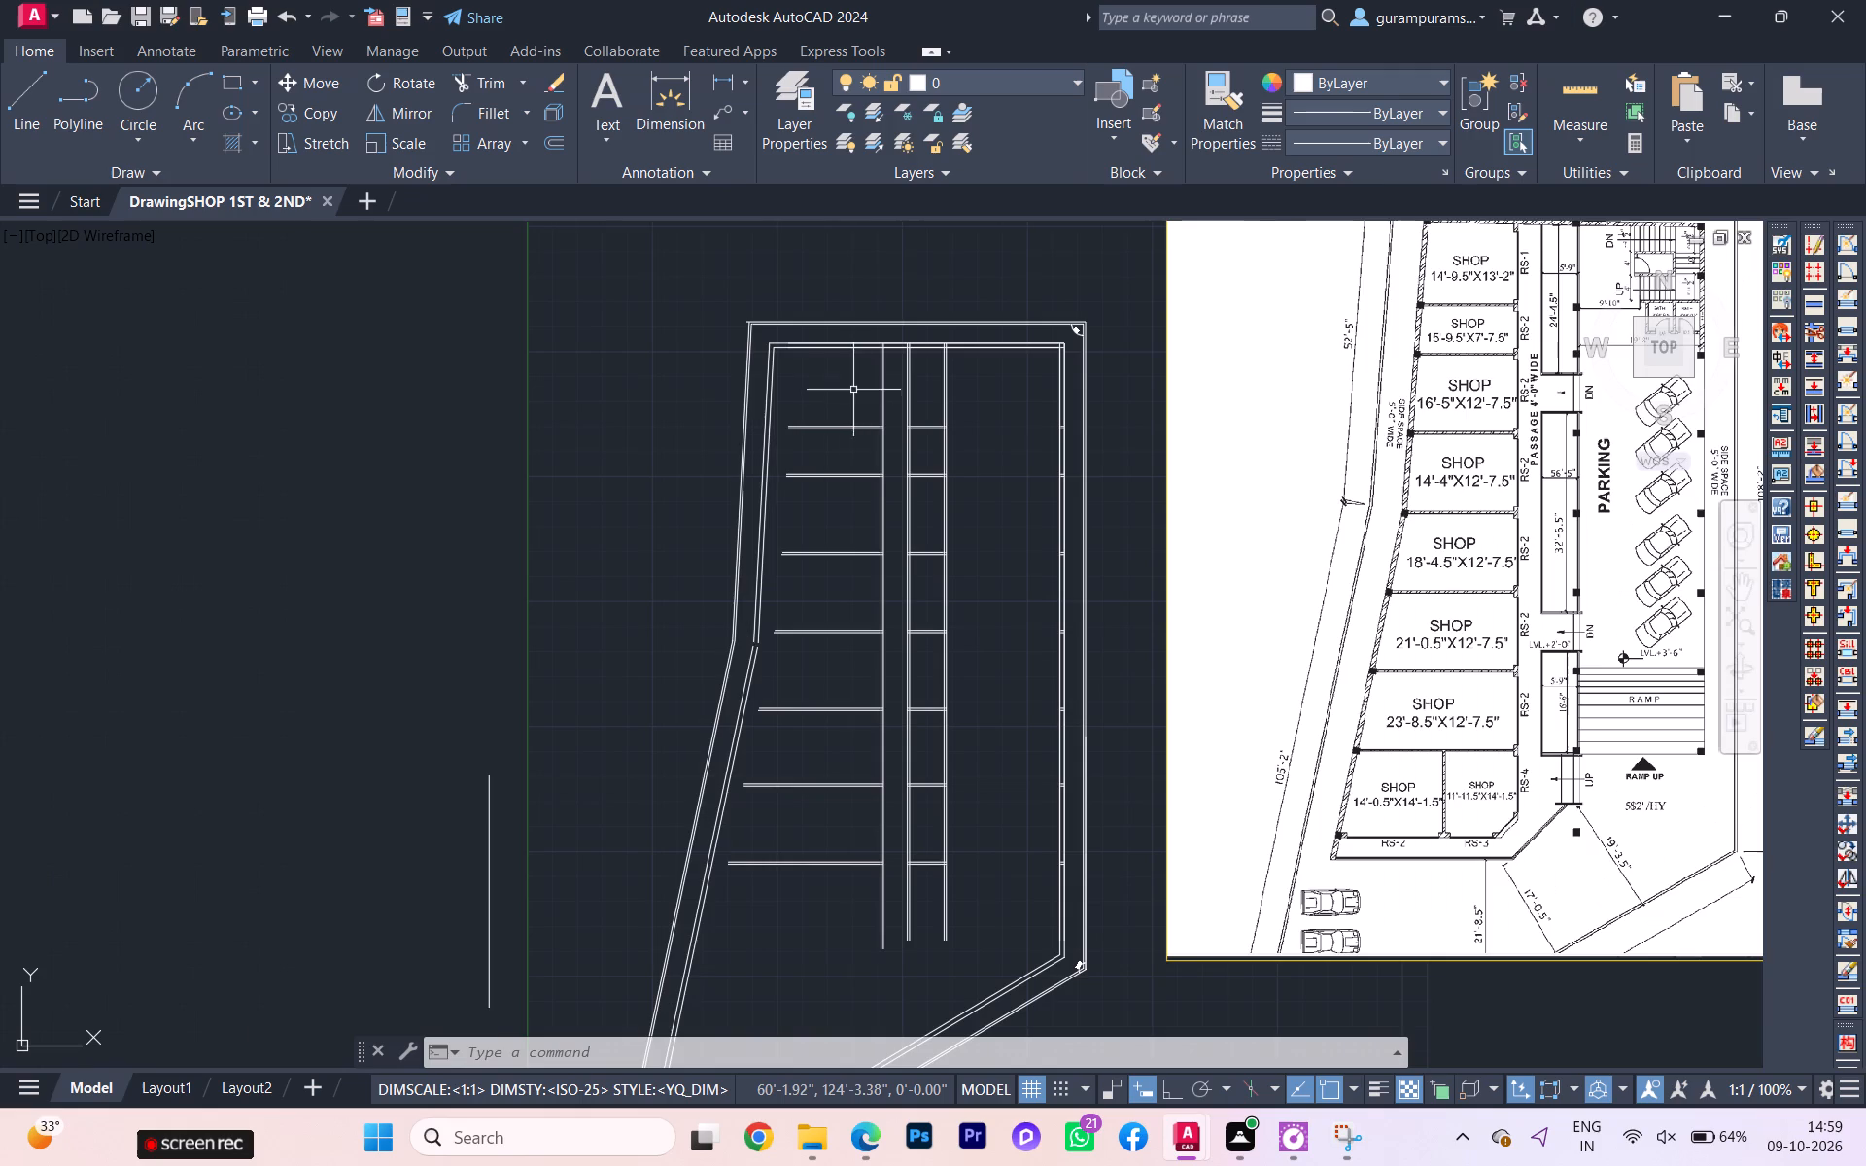
scroll(855, 502, "up", 3)
scroll(932, 458, "up", 1)
scroll(933, 464, "down", 1)
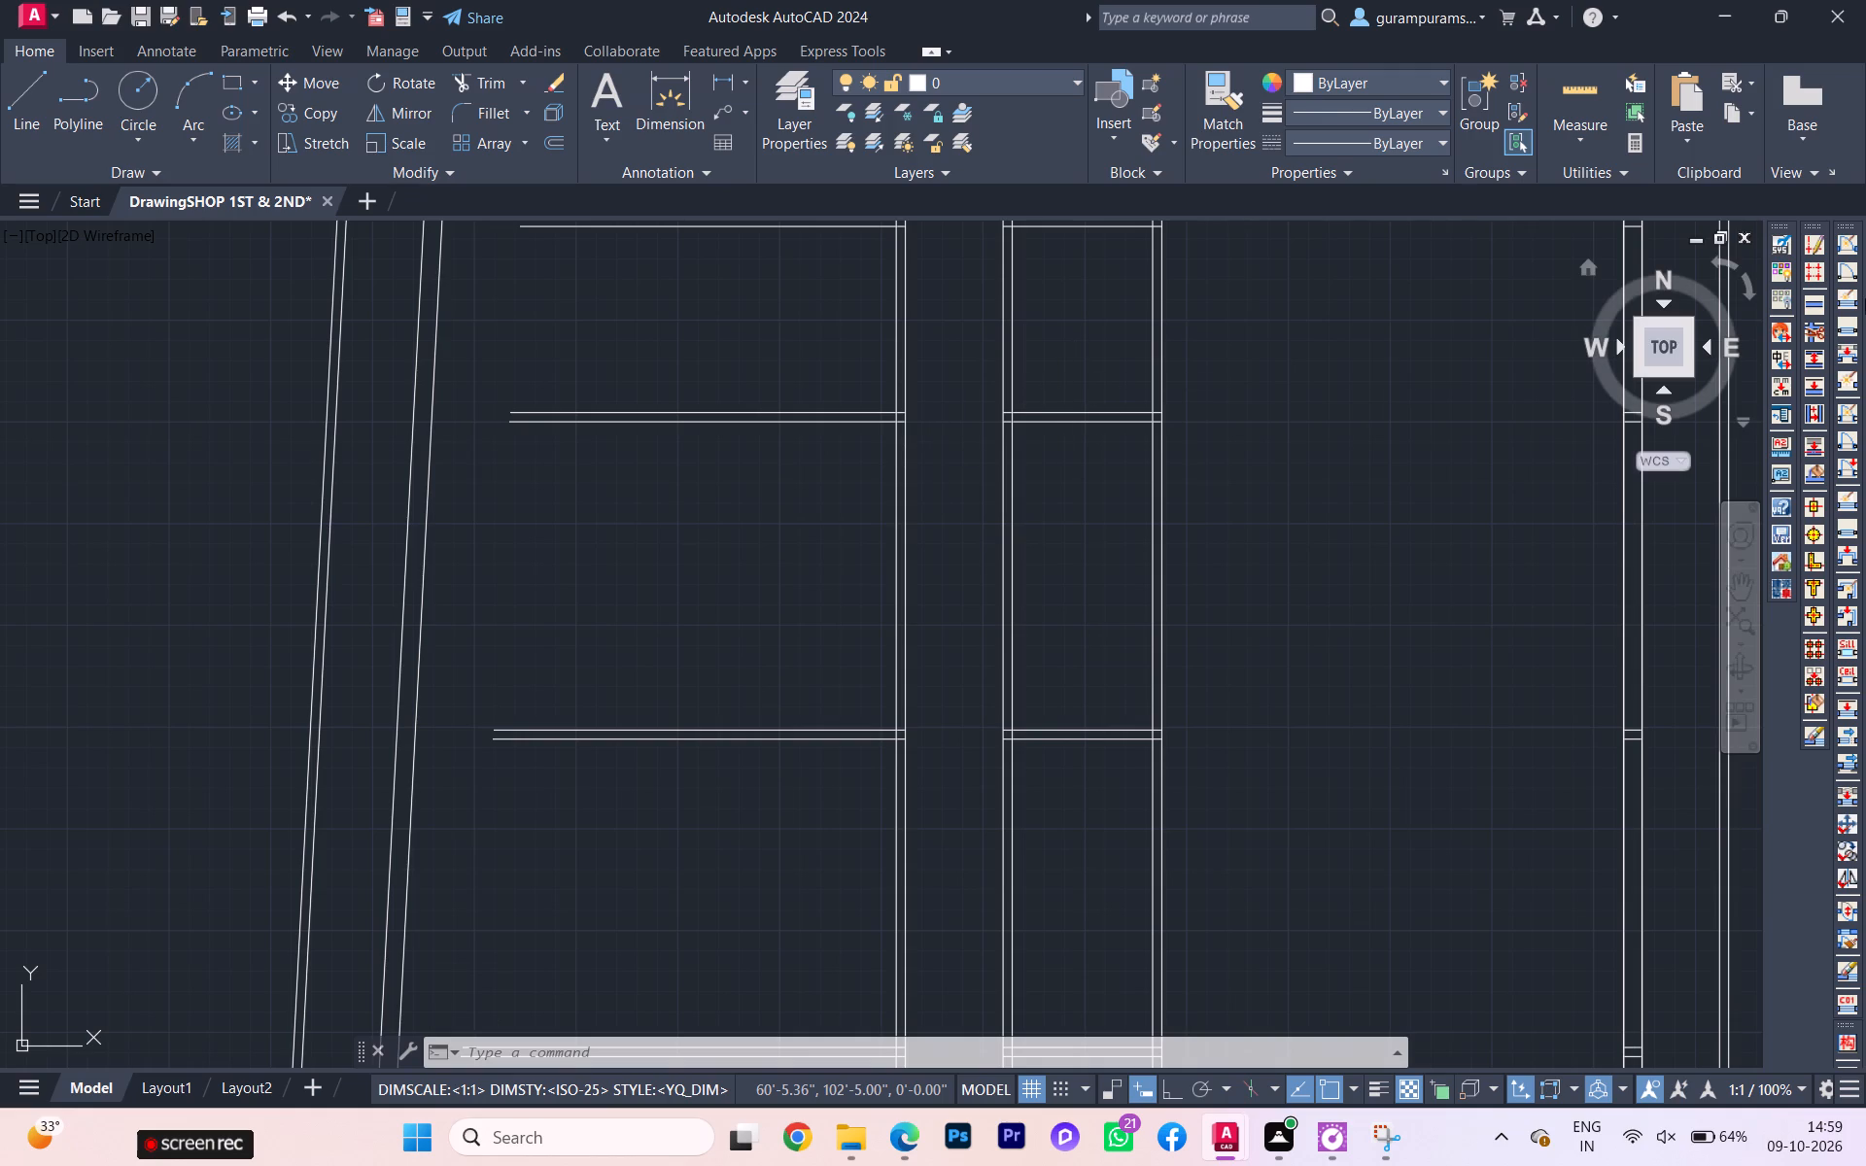
scroll(889, 343, "down", 2)
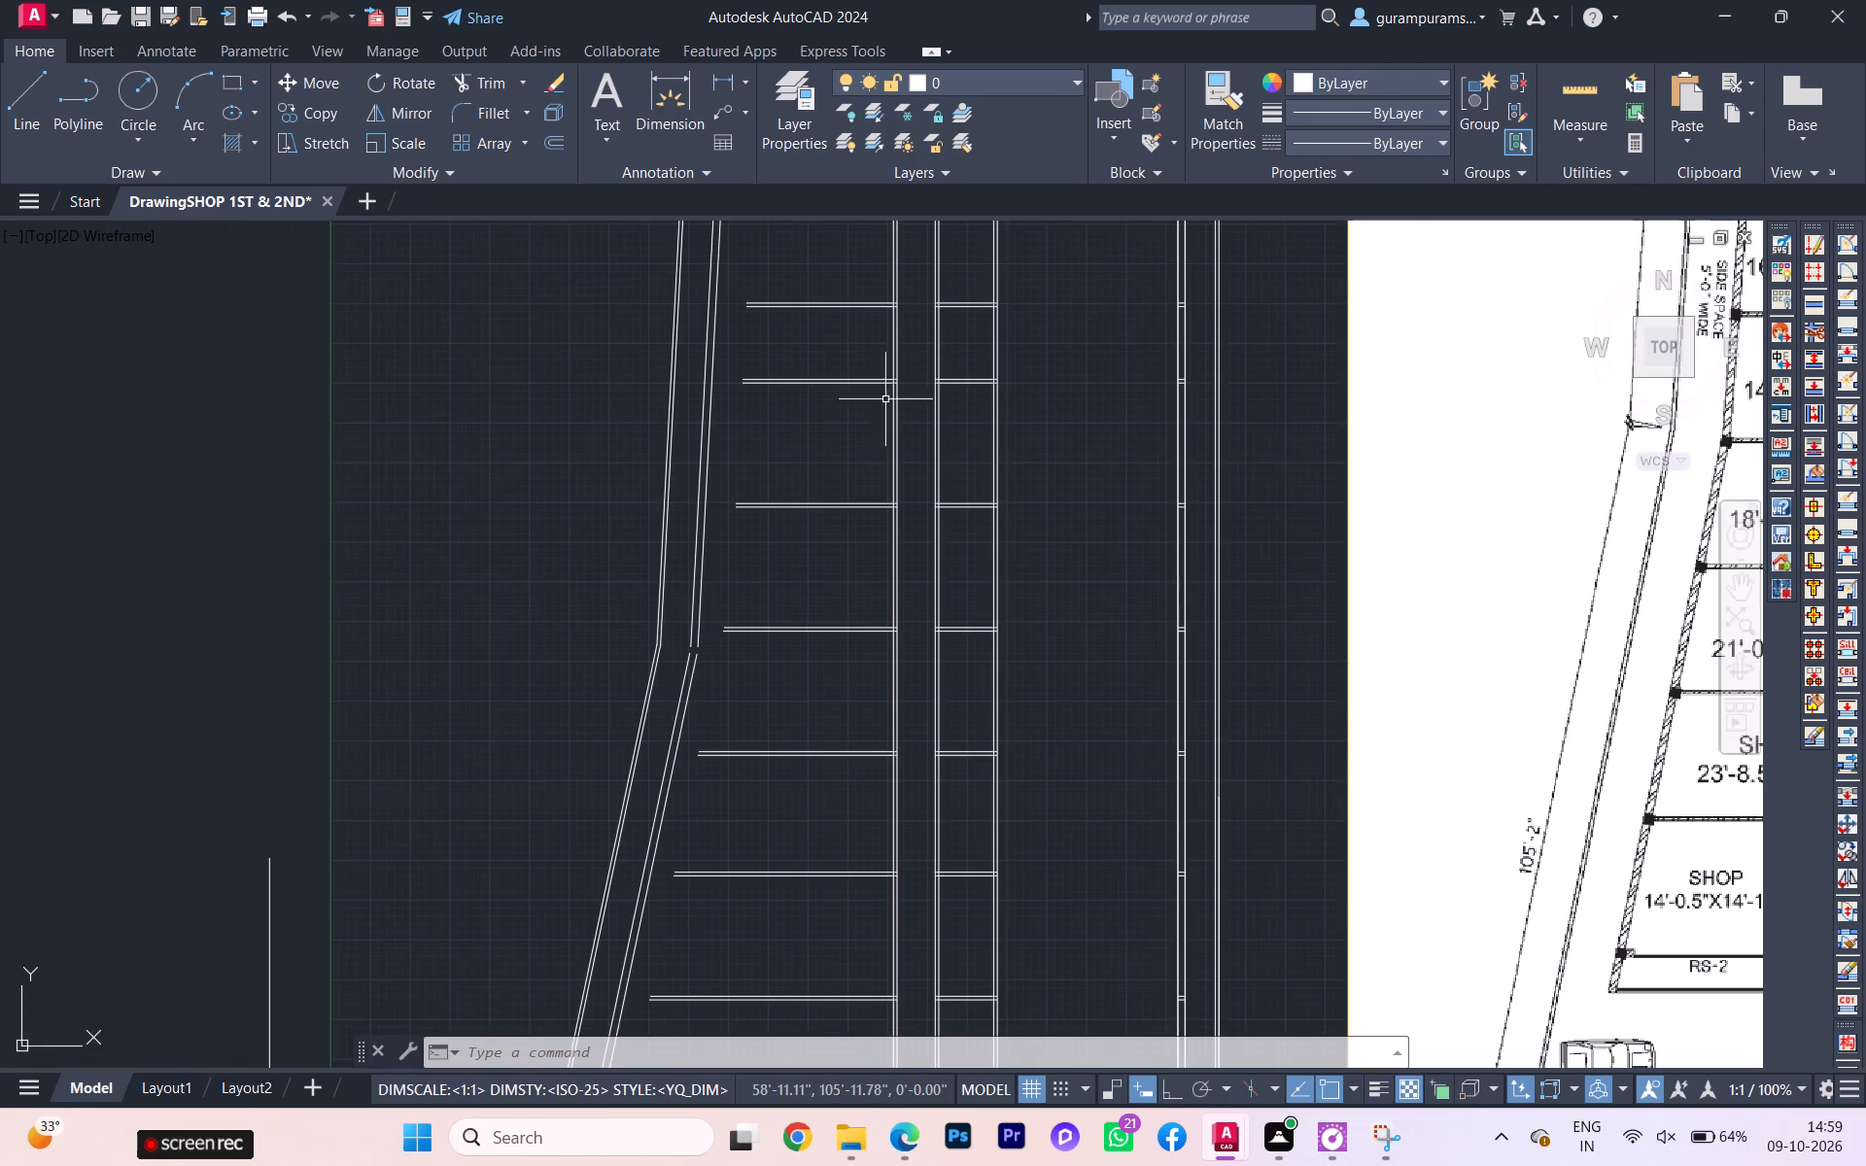
middle_click_drag(896, 394, 838, 488)
scroll(753, 357, "down", 1)
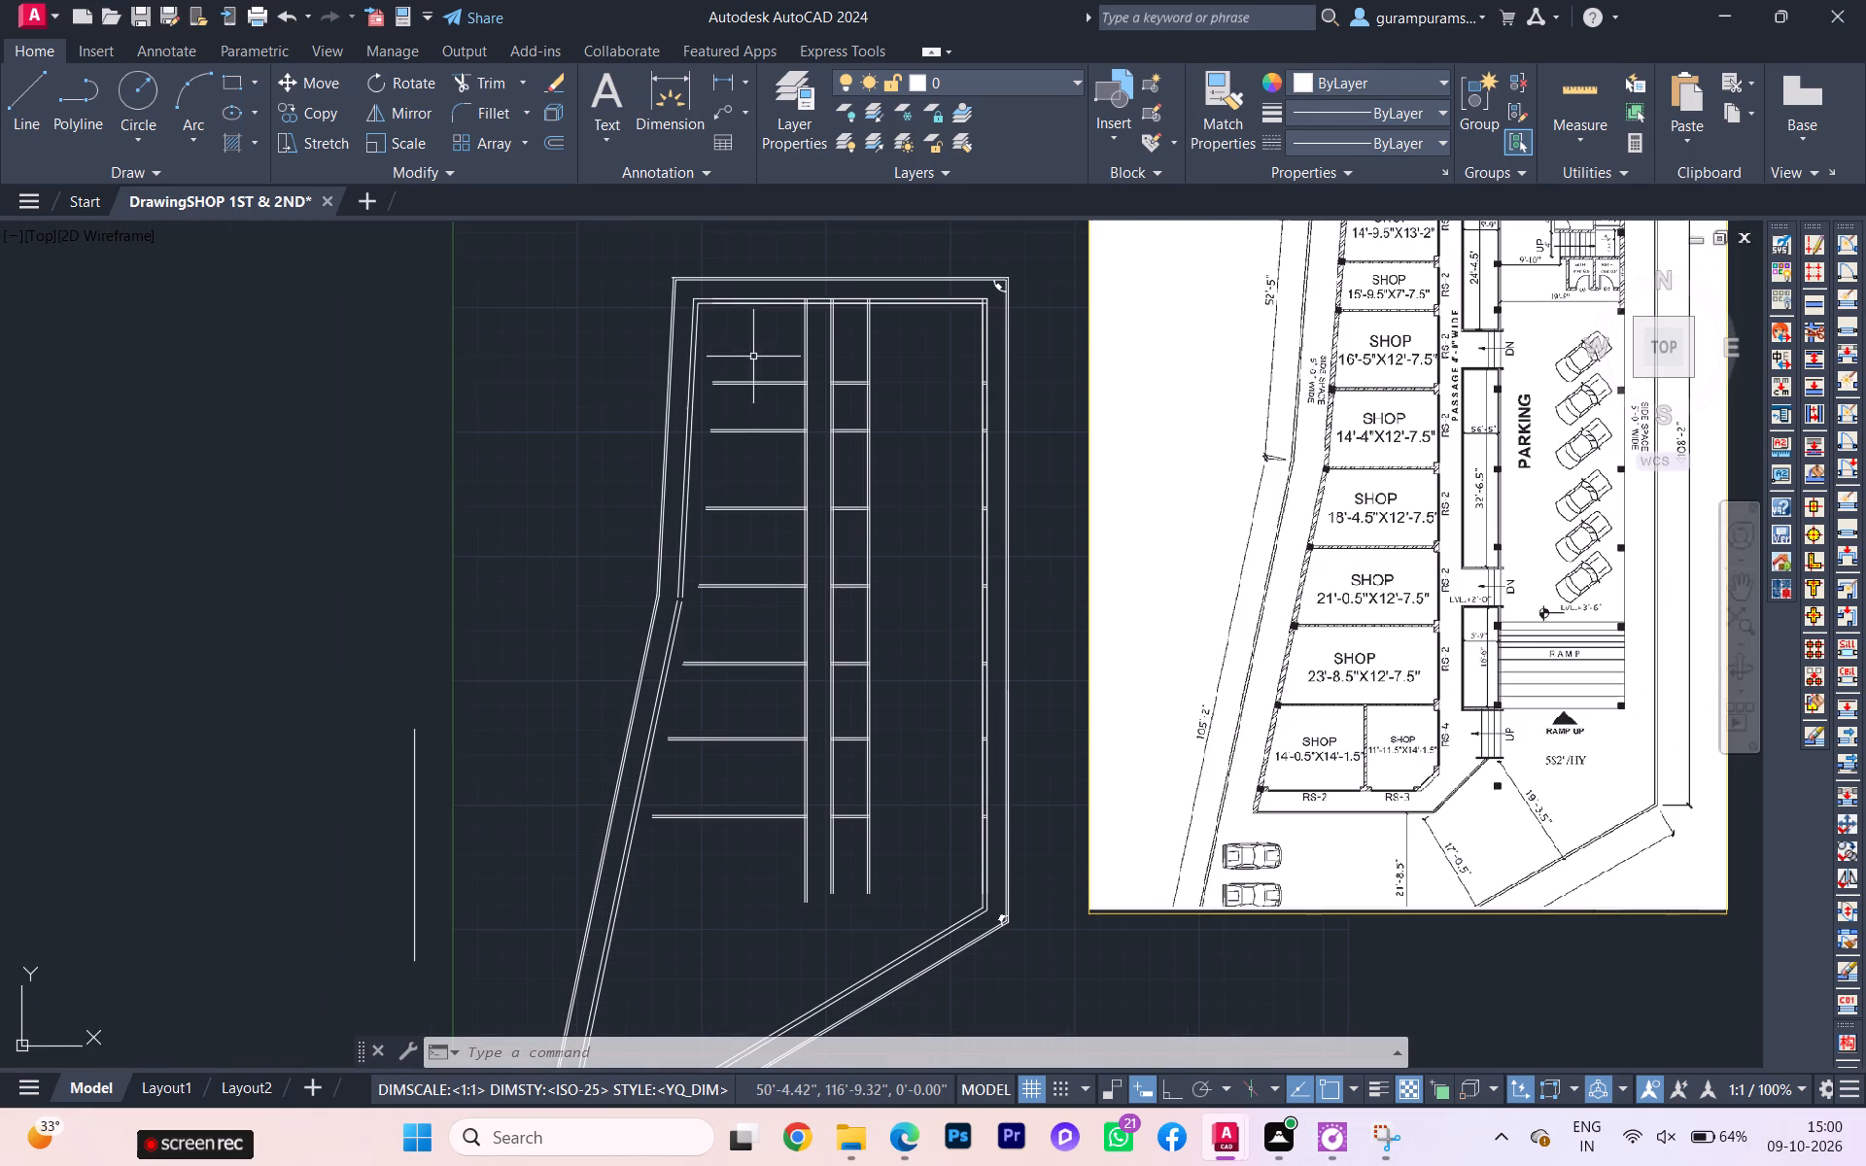
middle_click(753, 357)
scroll(812, 431, "up", 2)
scroll(916, 437, "down", 1)
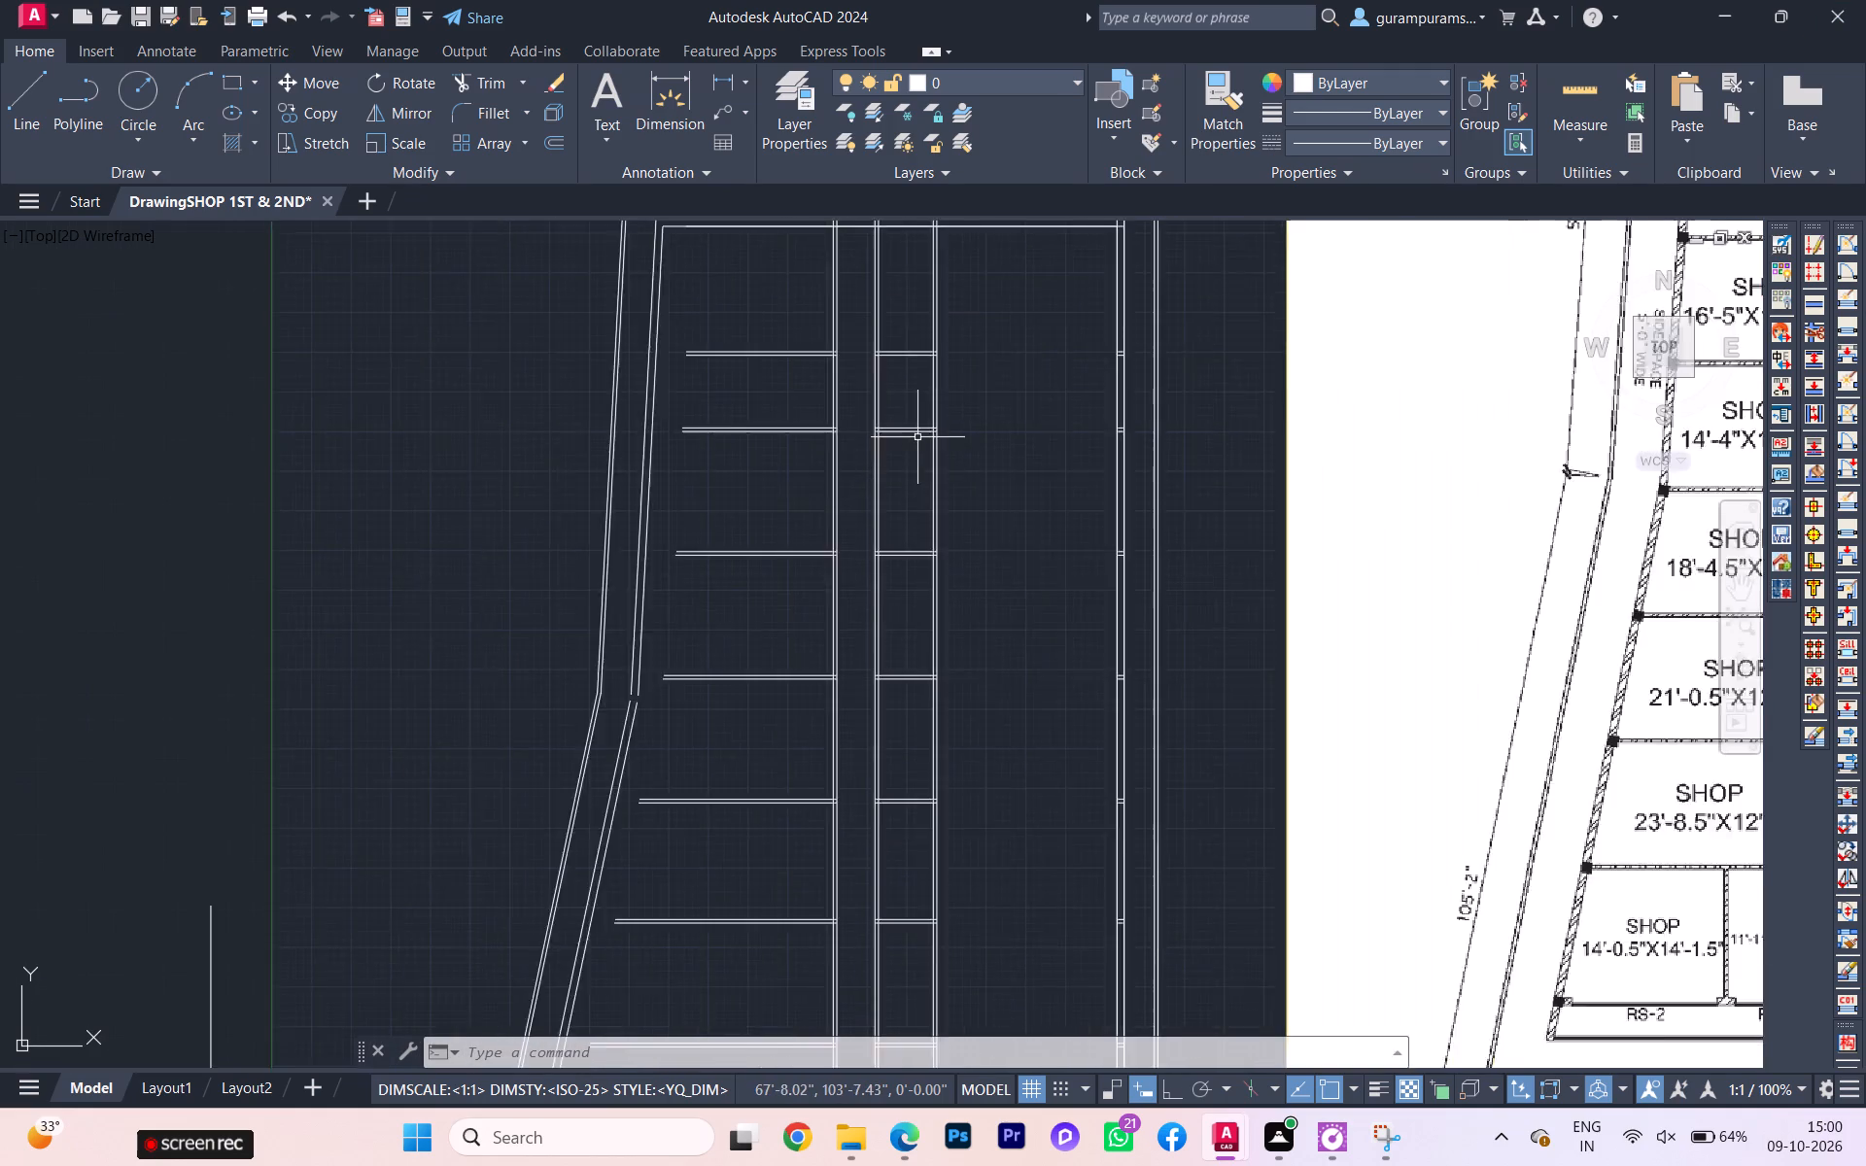
scroll(917, 437, "down", 1)
scroll(859, 353, "up", 4)
scroll(860, 377, "down", 1)
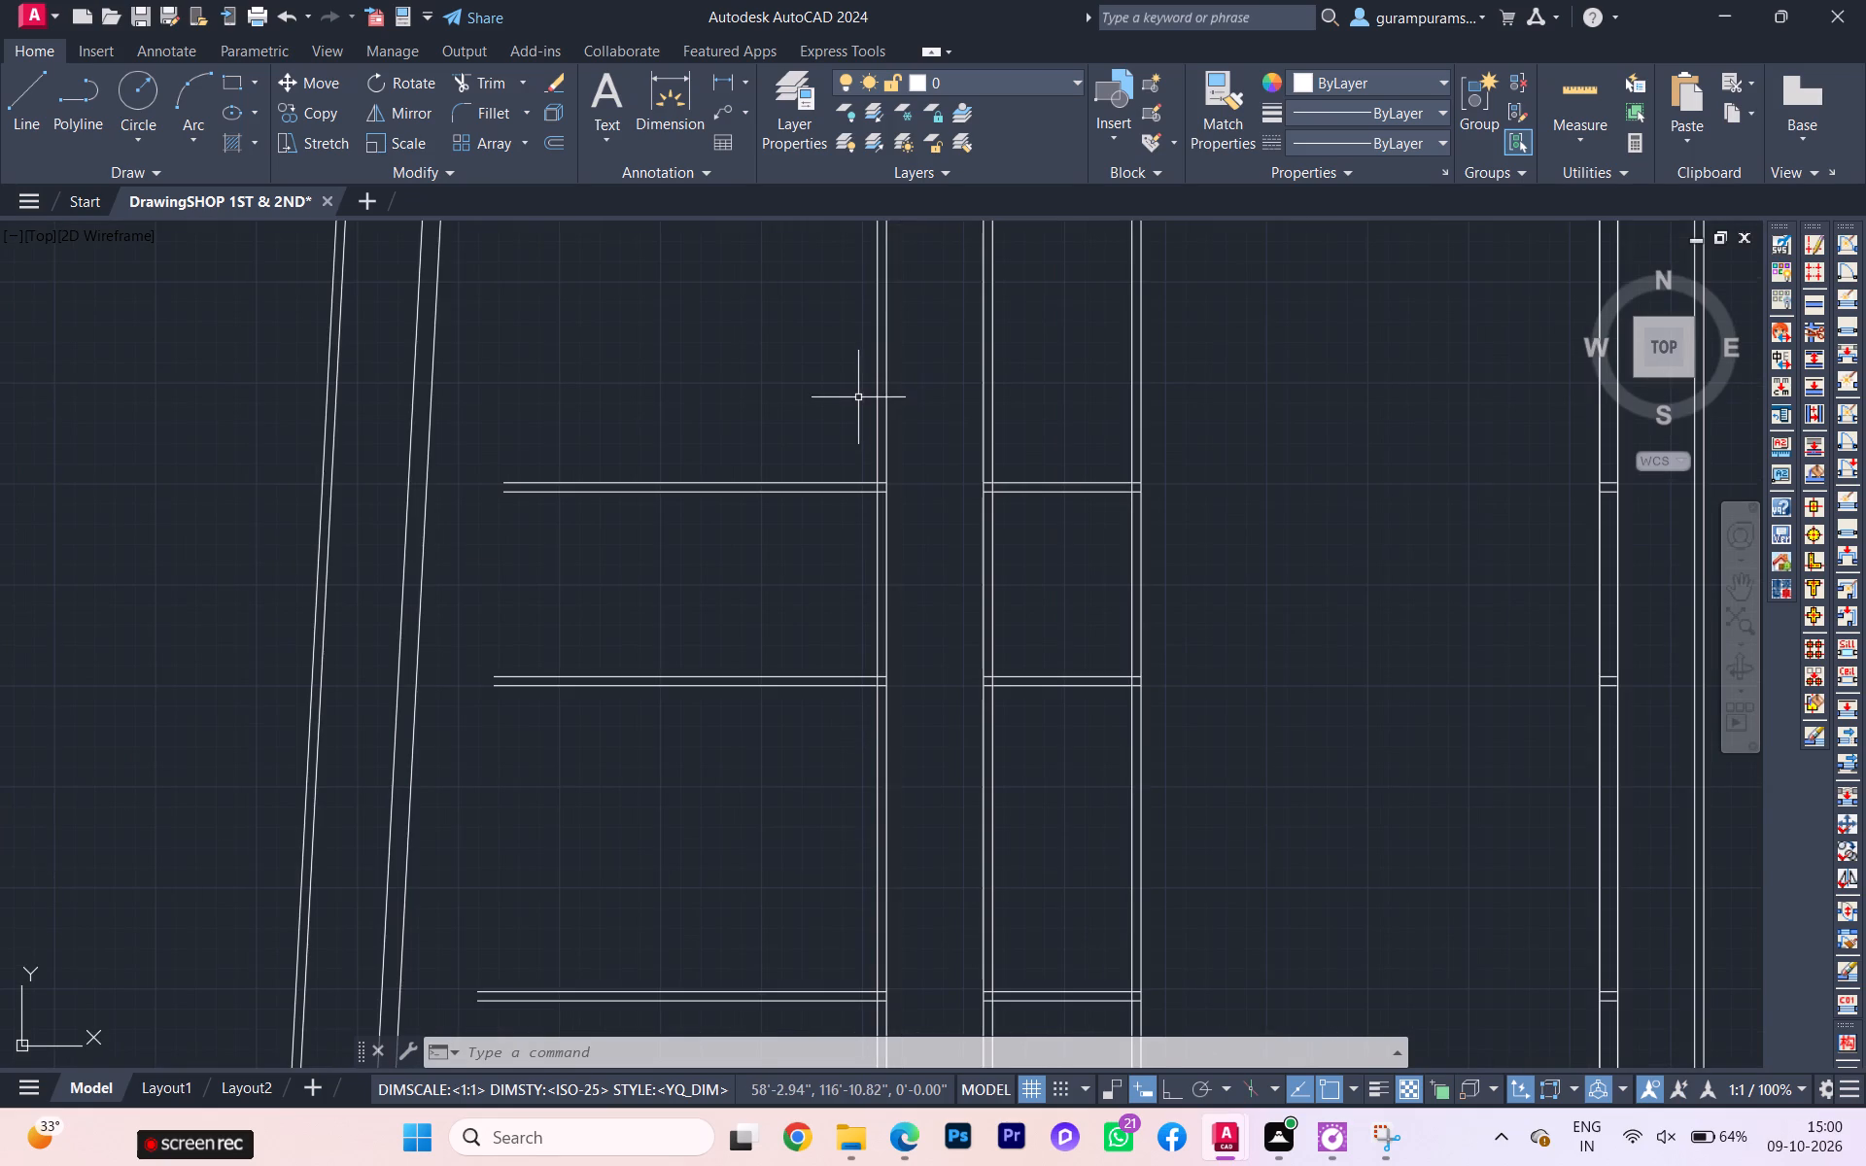
scroll(858, 425, "down", 2)
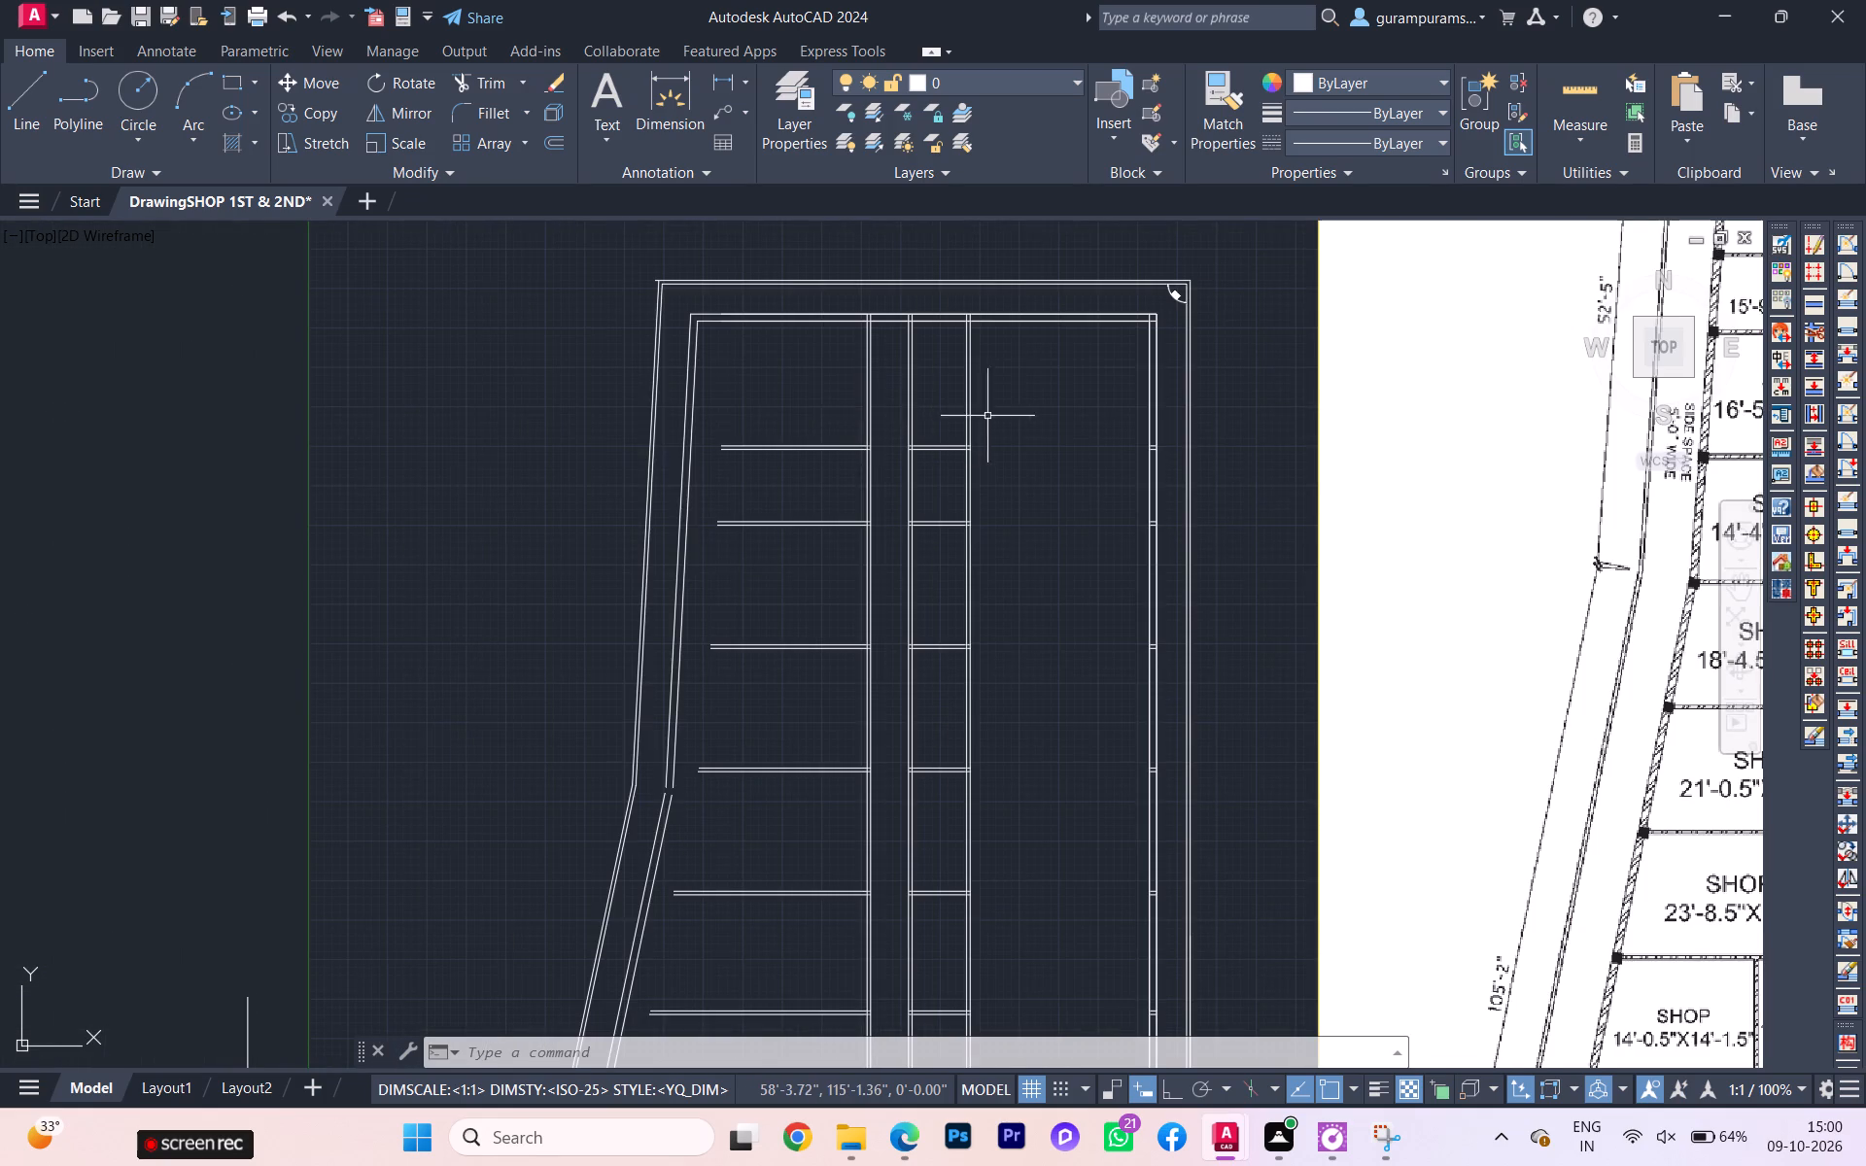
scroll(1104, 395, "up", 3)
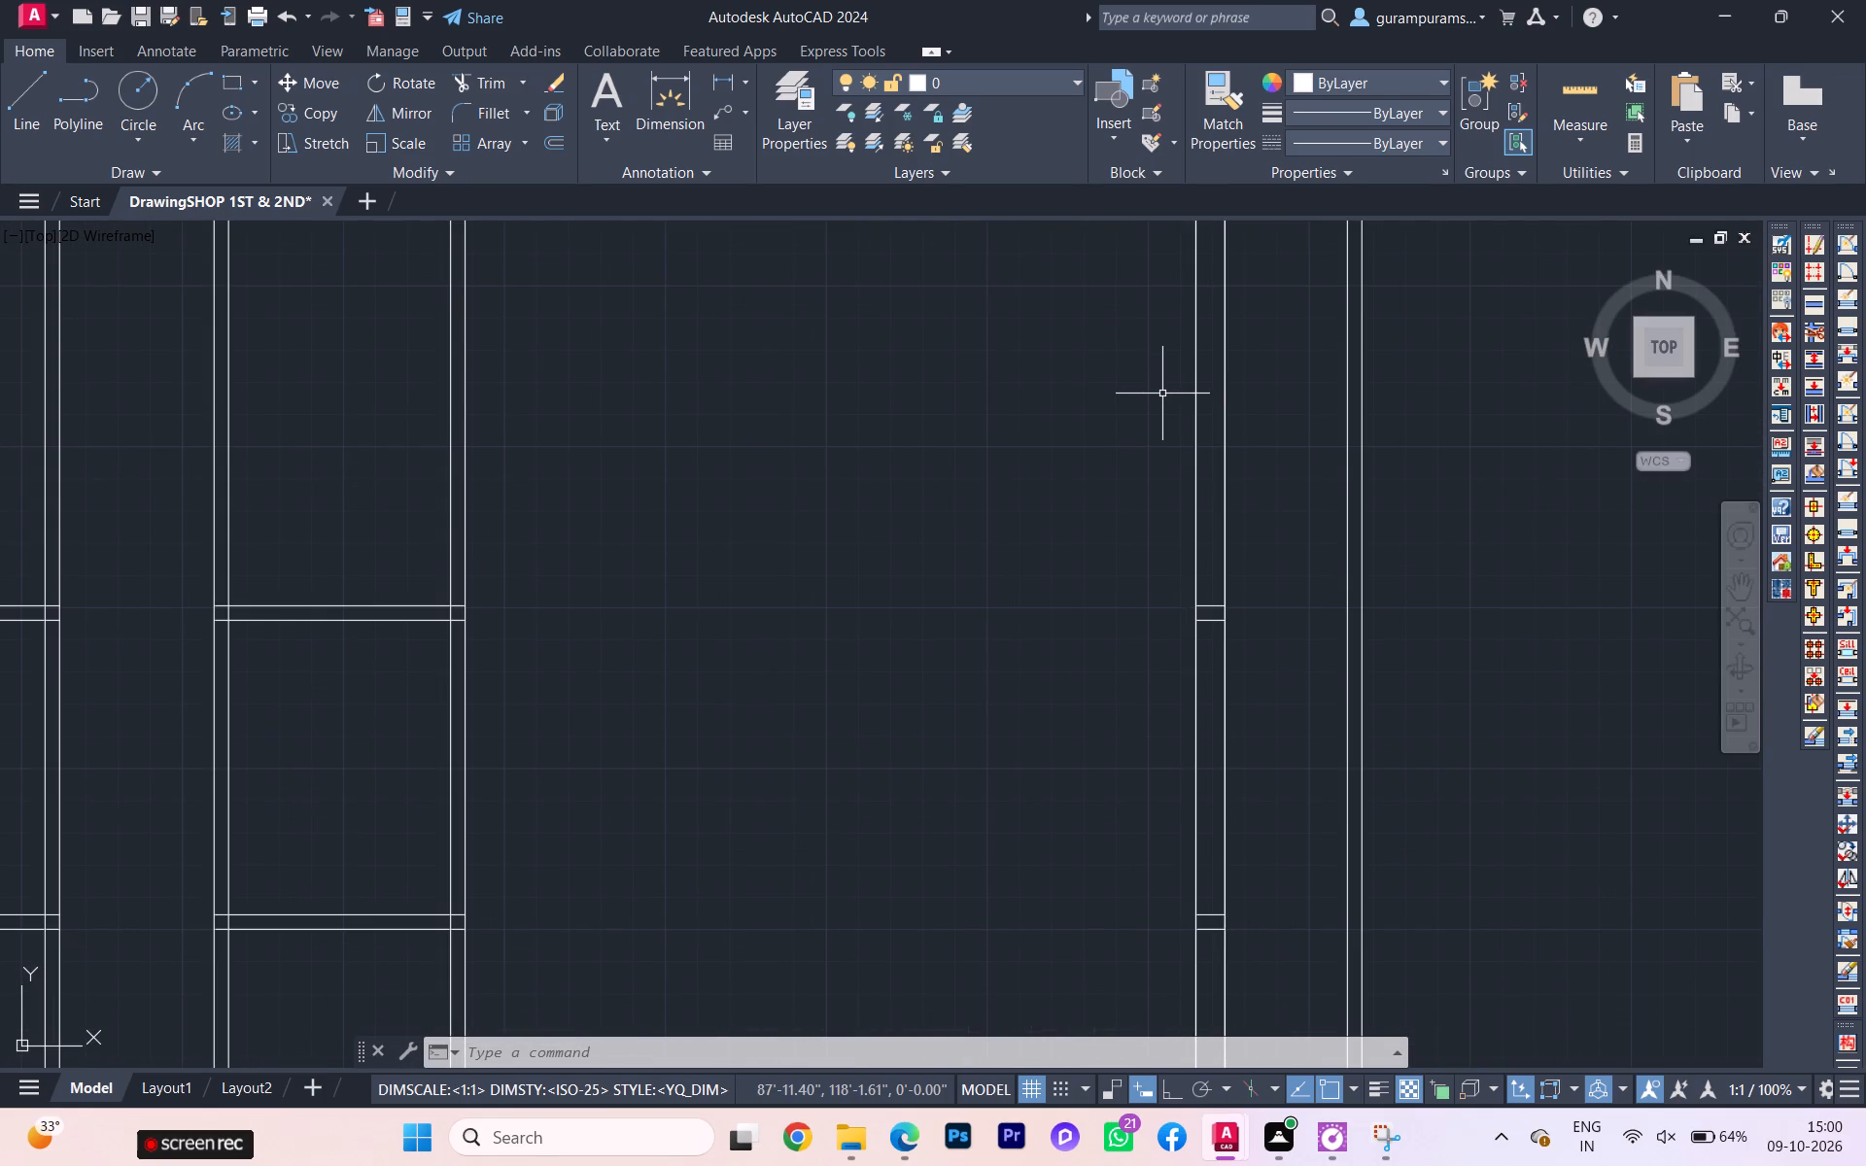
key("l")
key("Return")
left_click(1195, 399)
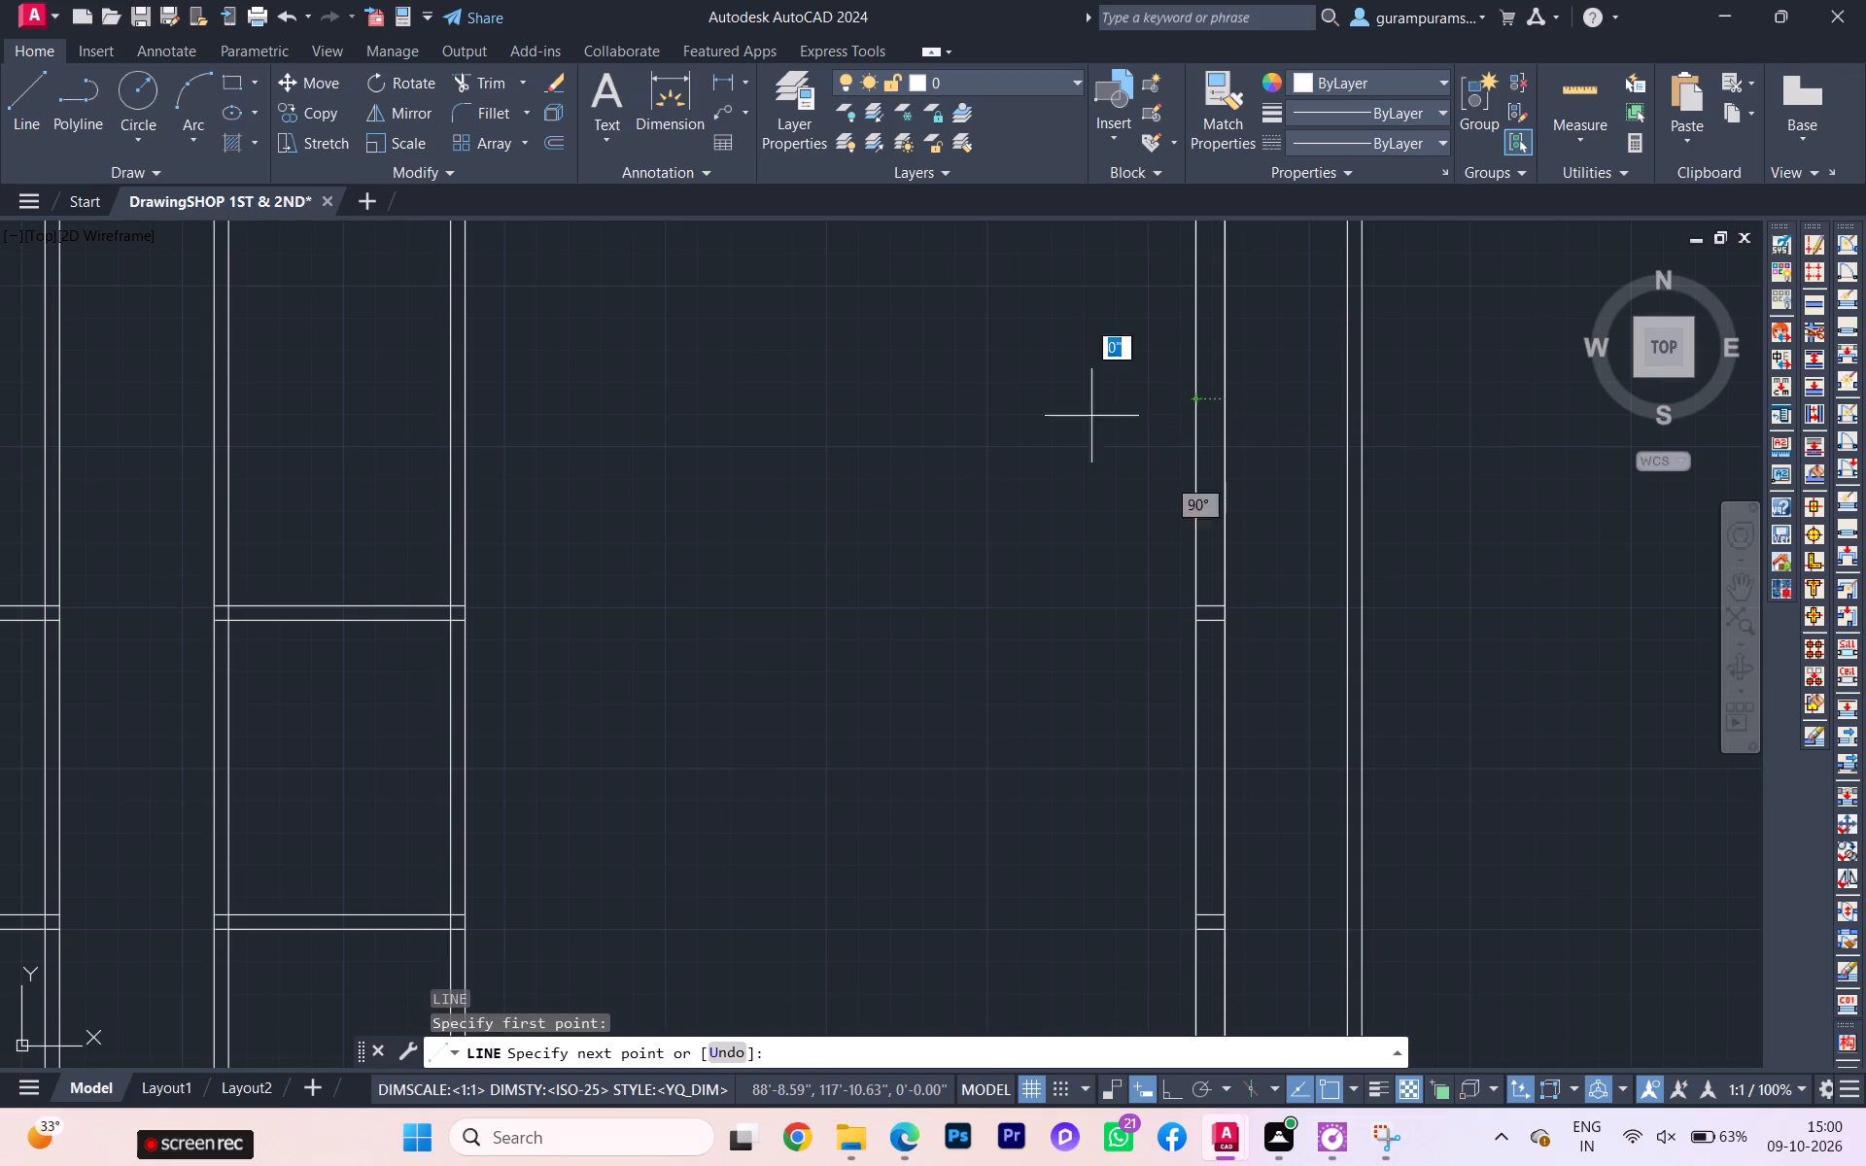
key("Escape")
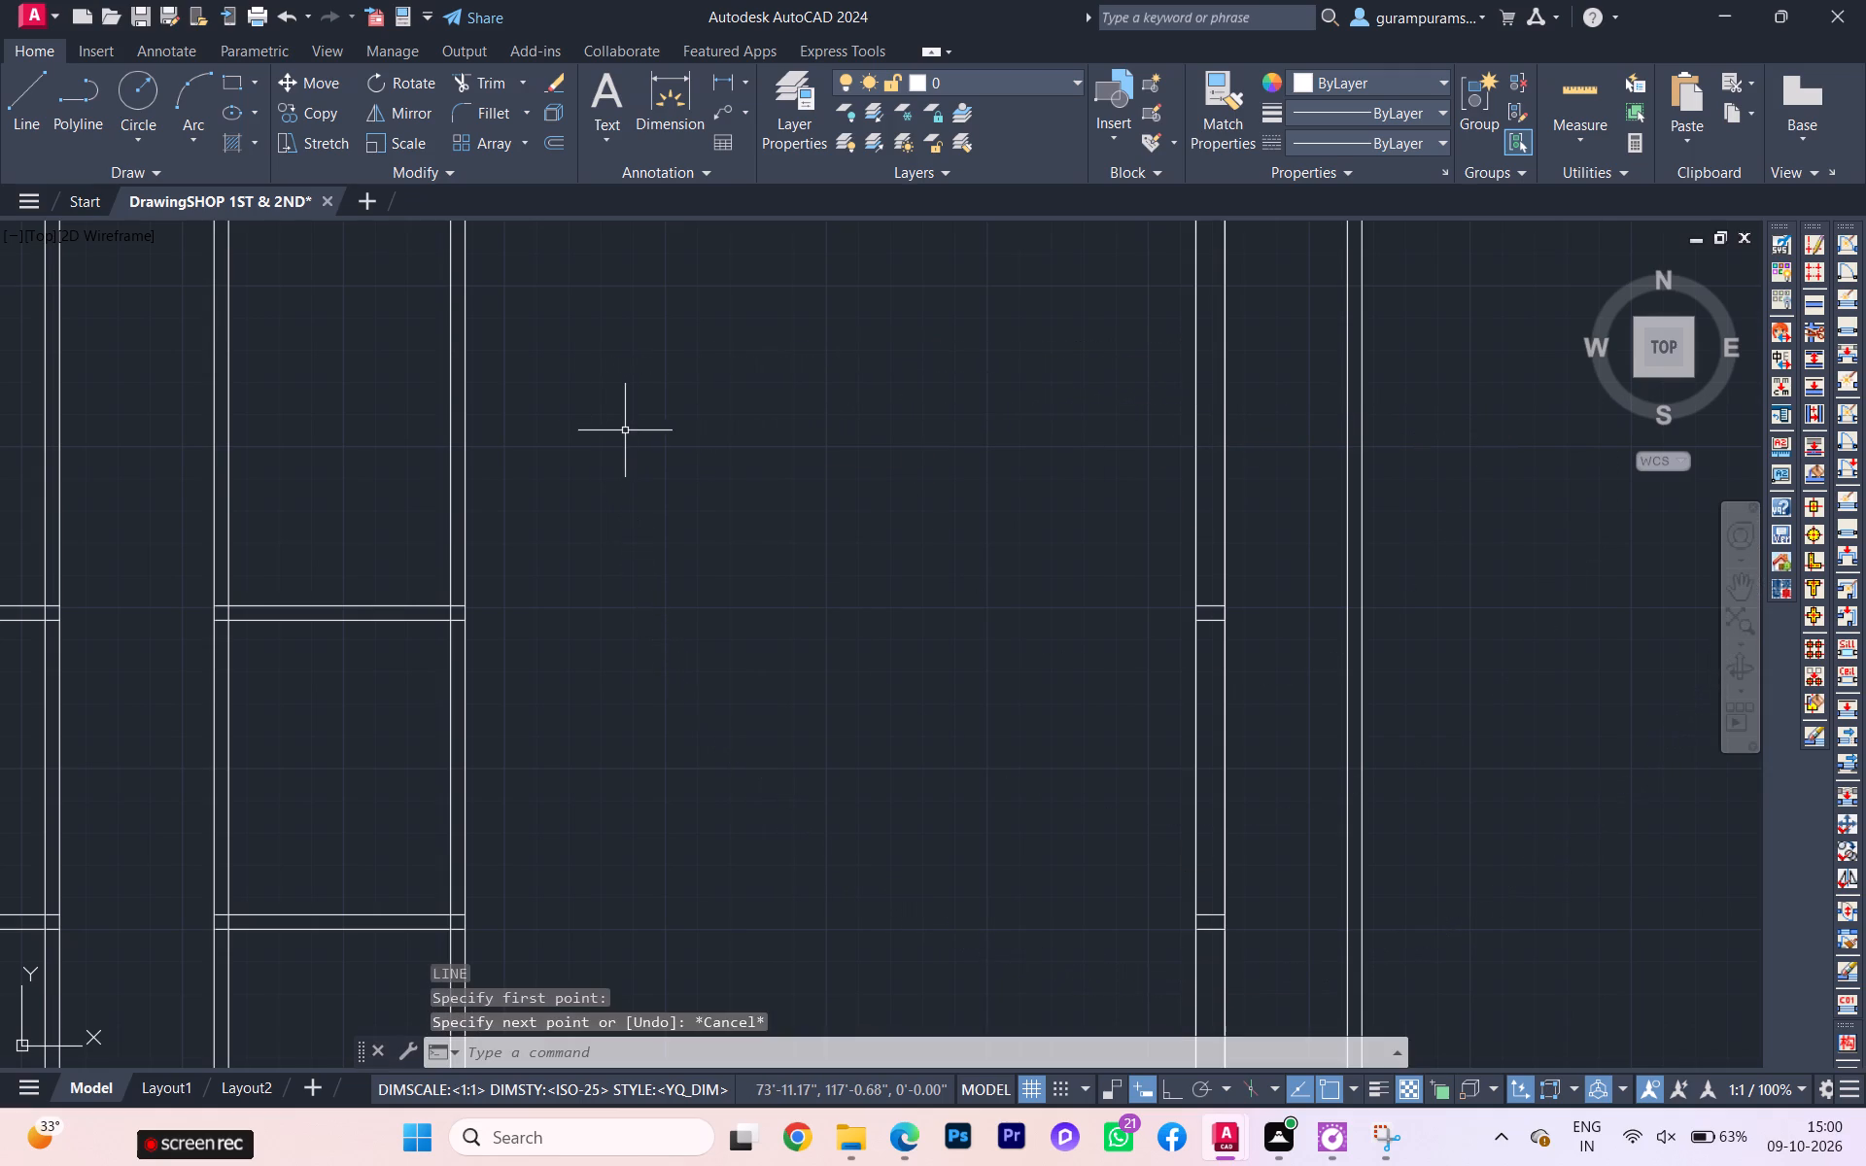
Draw a short near-vertical marker line about 2'-5" long beside the passage wall, starting 19'8" from the east wall's inner face by tracking.
key("space")
key("t")
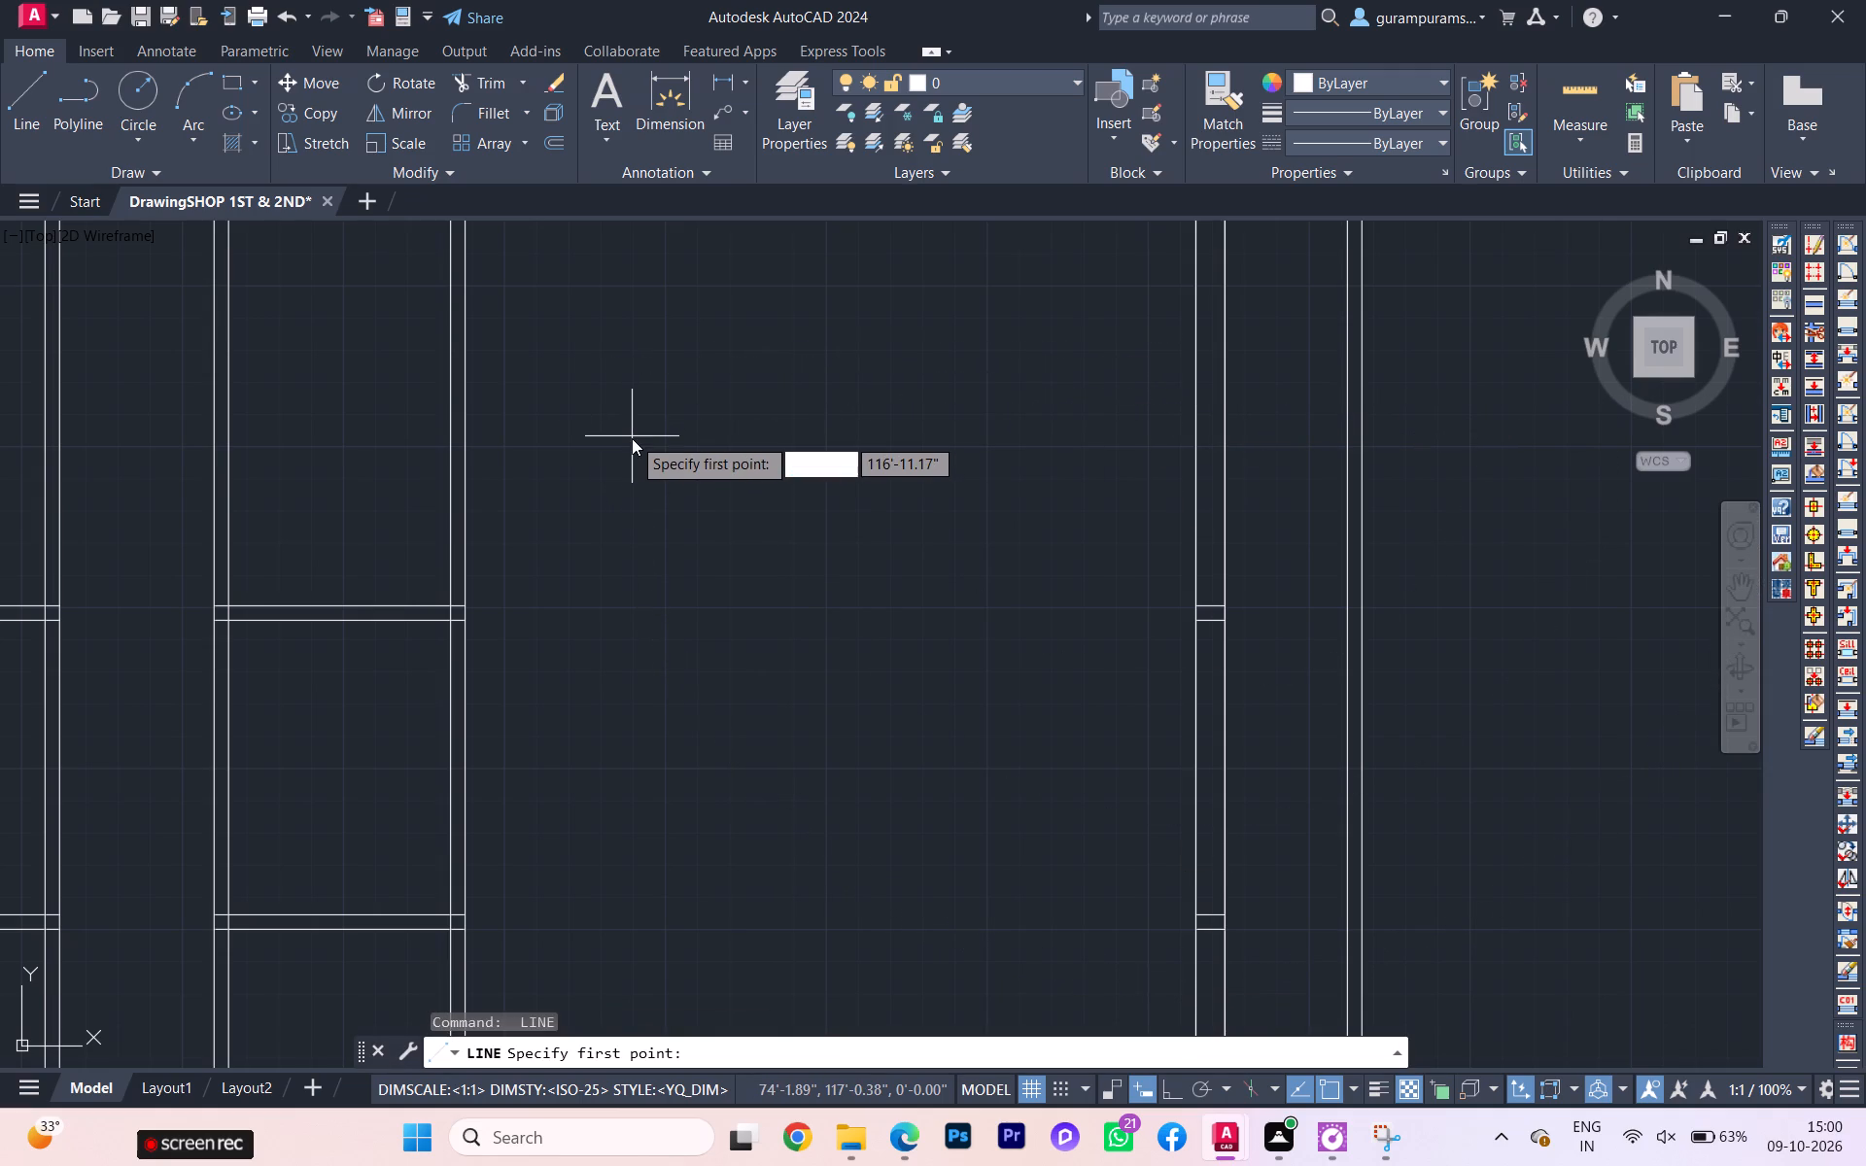
key("k")
key("Return")
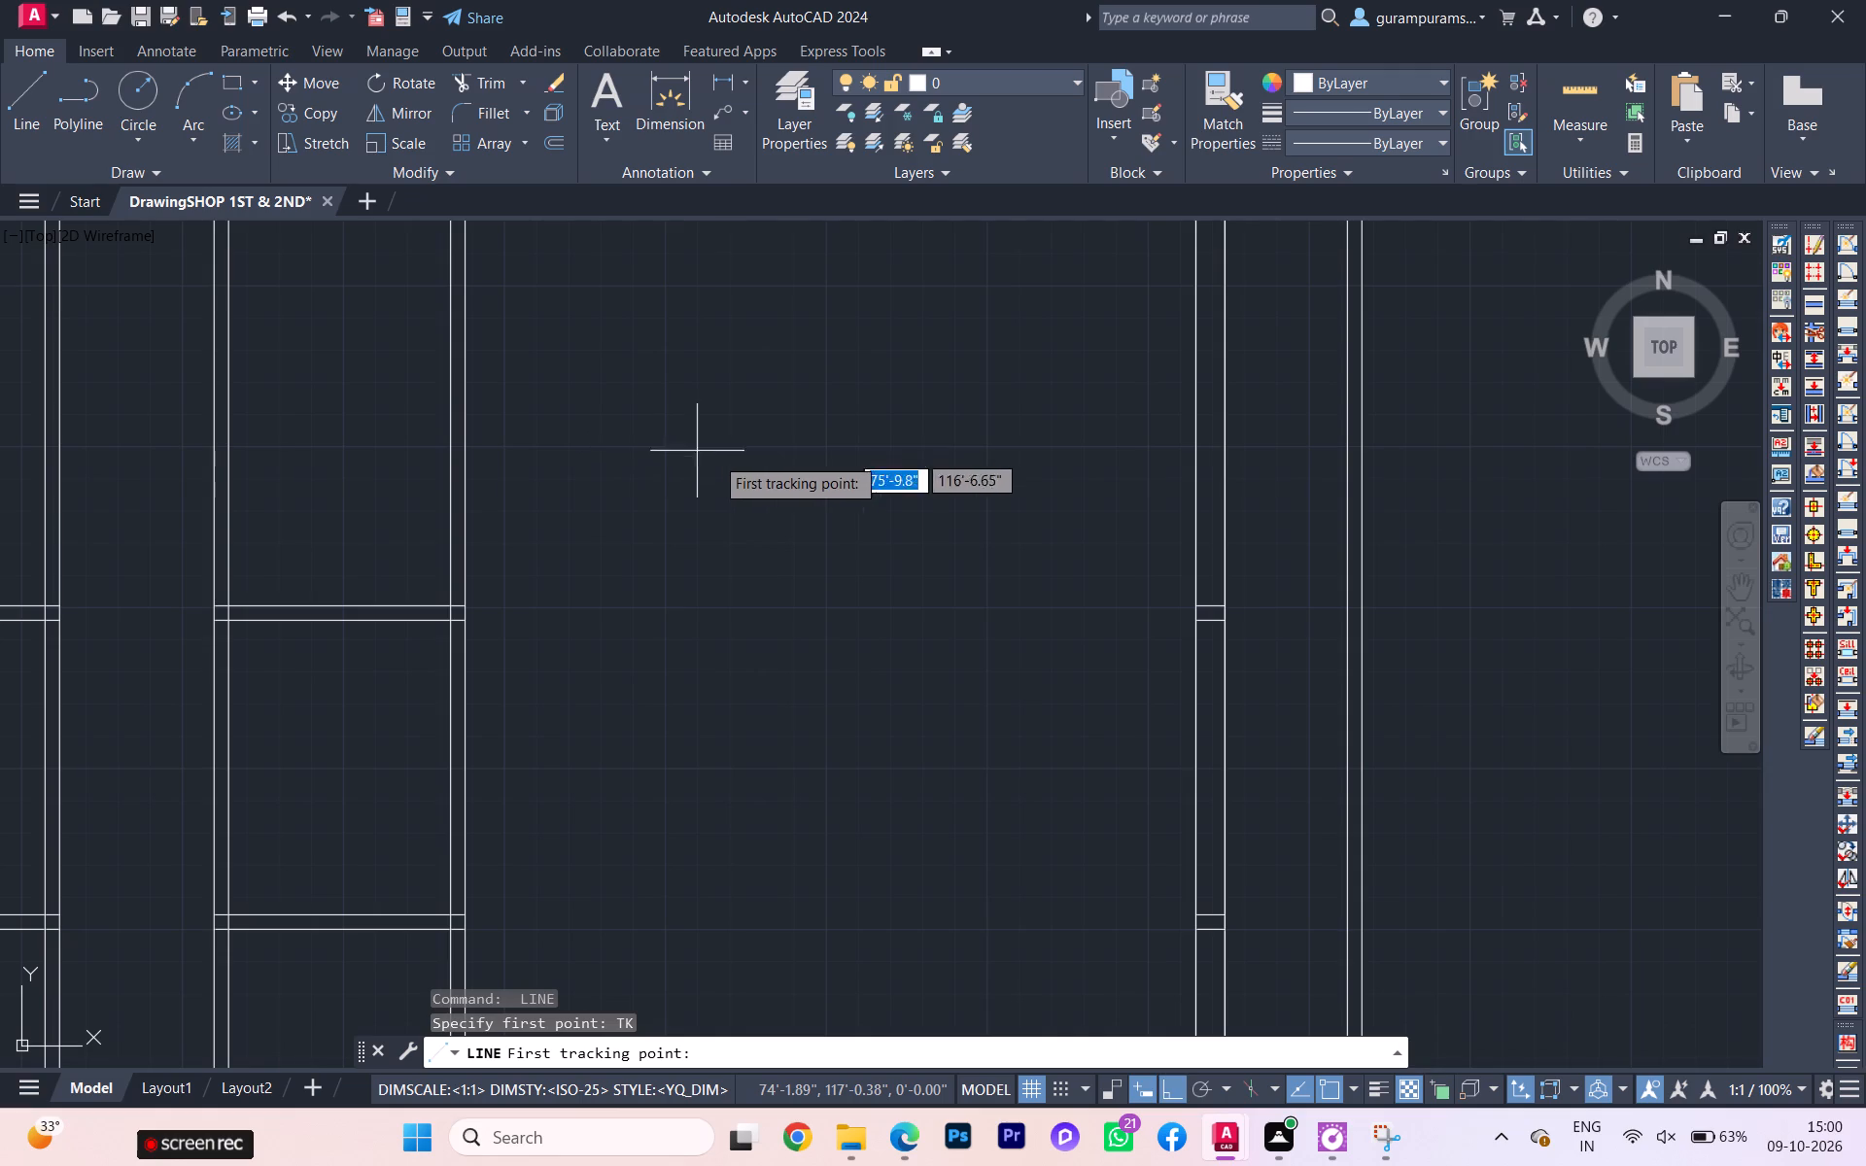
left_click(1192, 405)
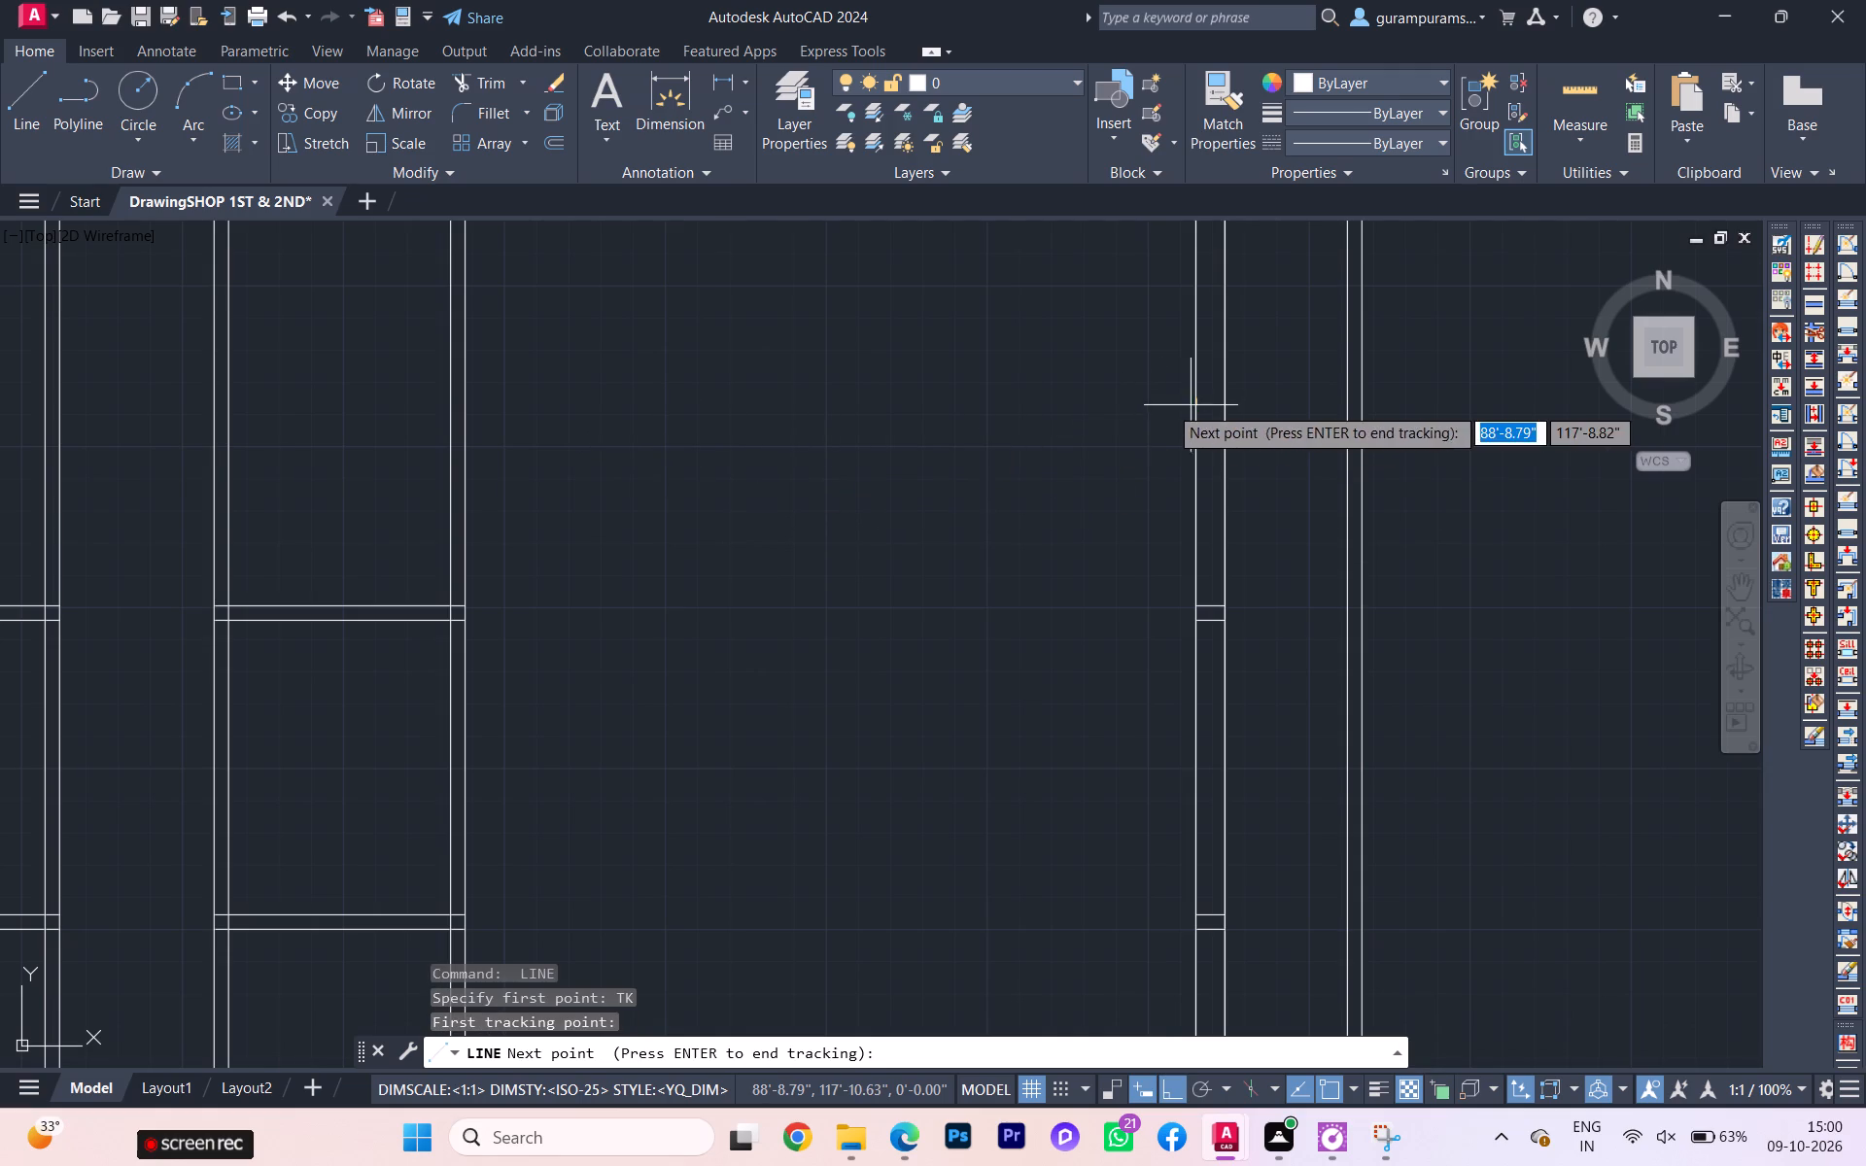
scroll(836, 413, "down", 2)
scroll(631, 421, "down", 2)
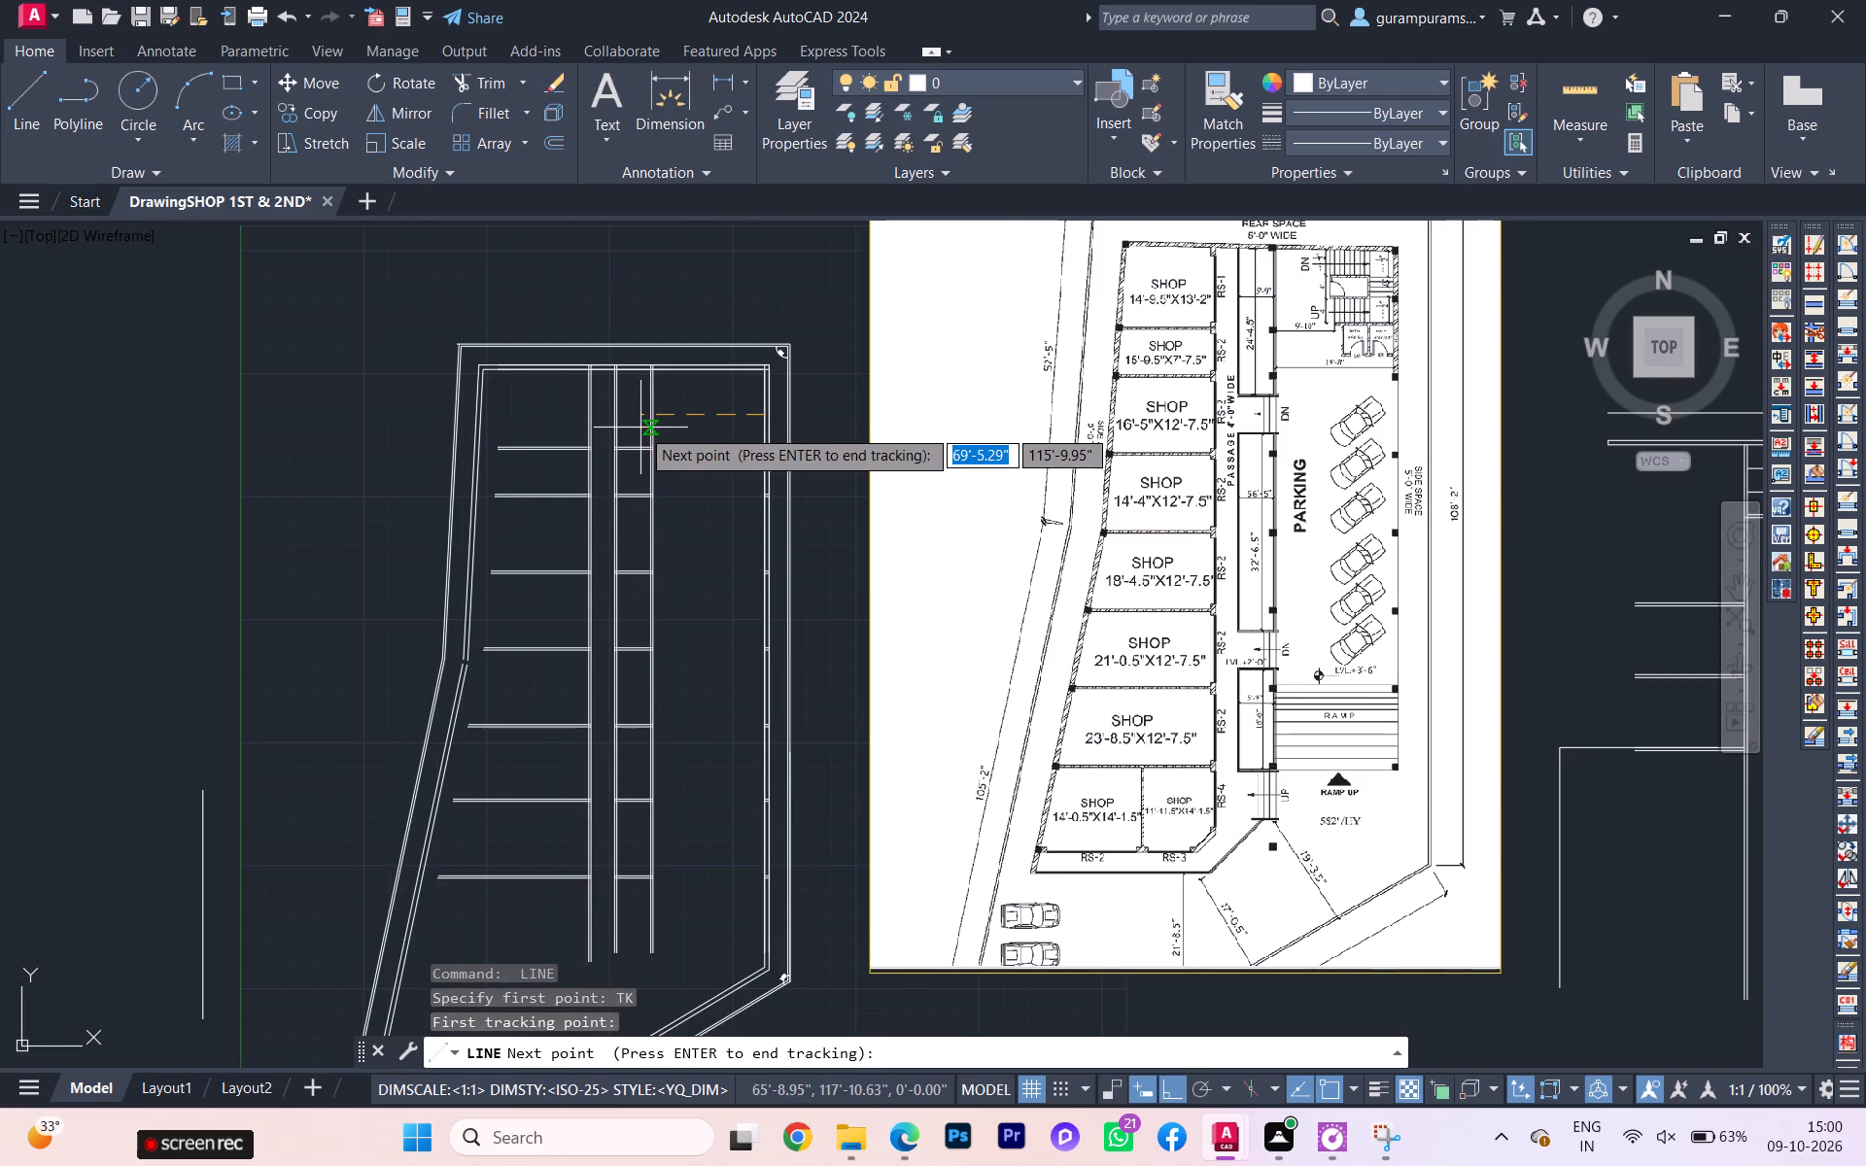
scroll(640, 428, "up", 1)
type("19'8")
key("Return")
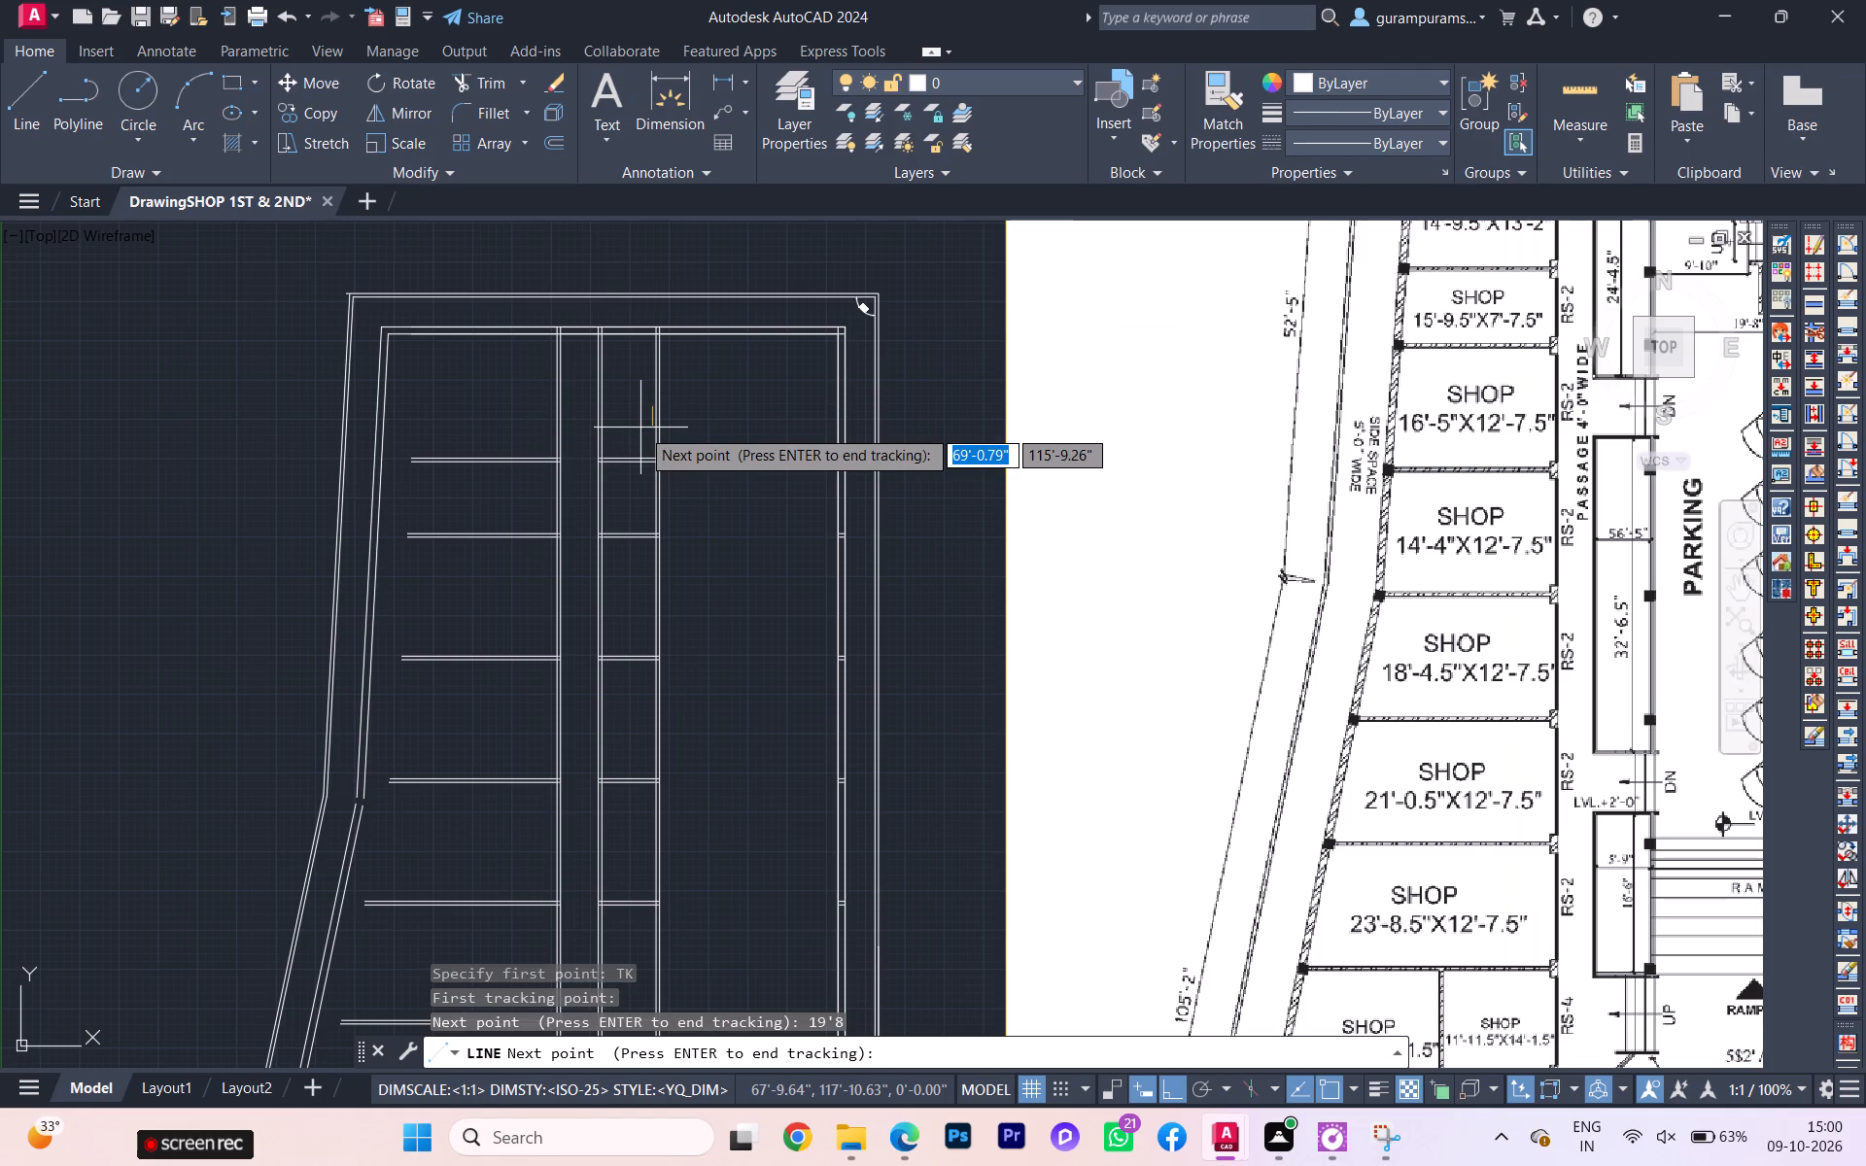
key("Return")
scroll(645, 452, "up", 2)
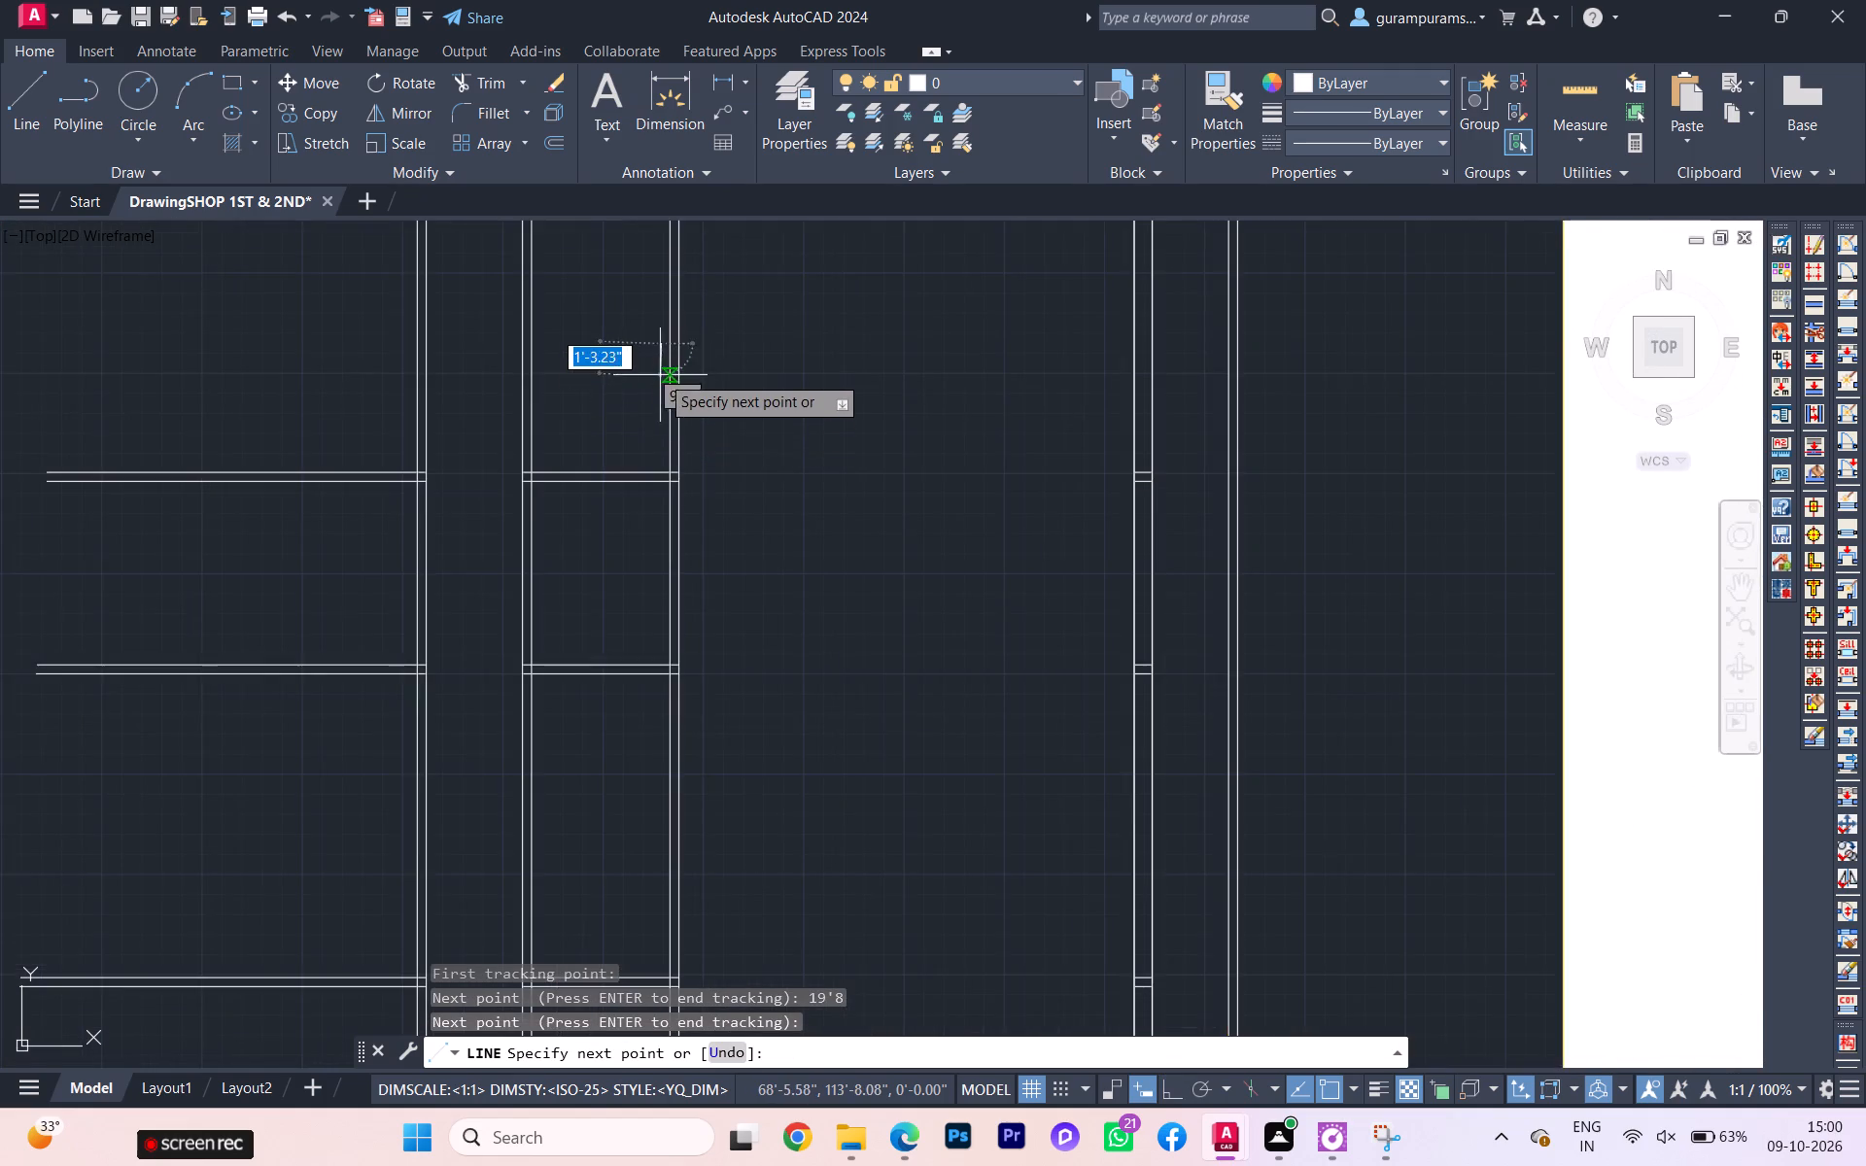
scroll(660, 374, "down", 2)
scroll(655, 377, "up", 2)
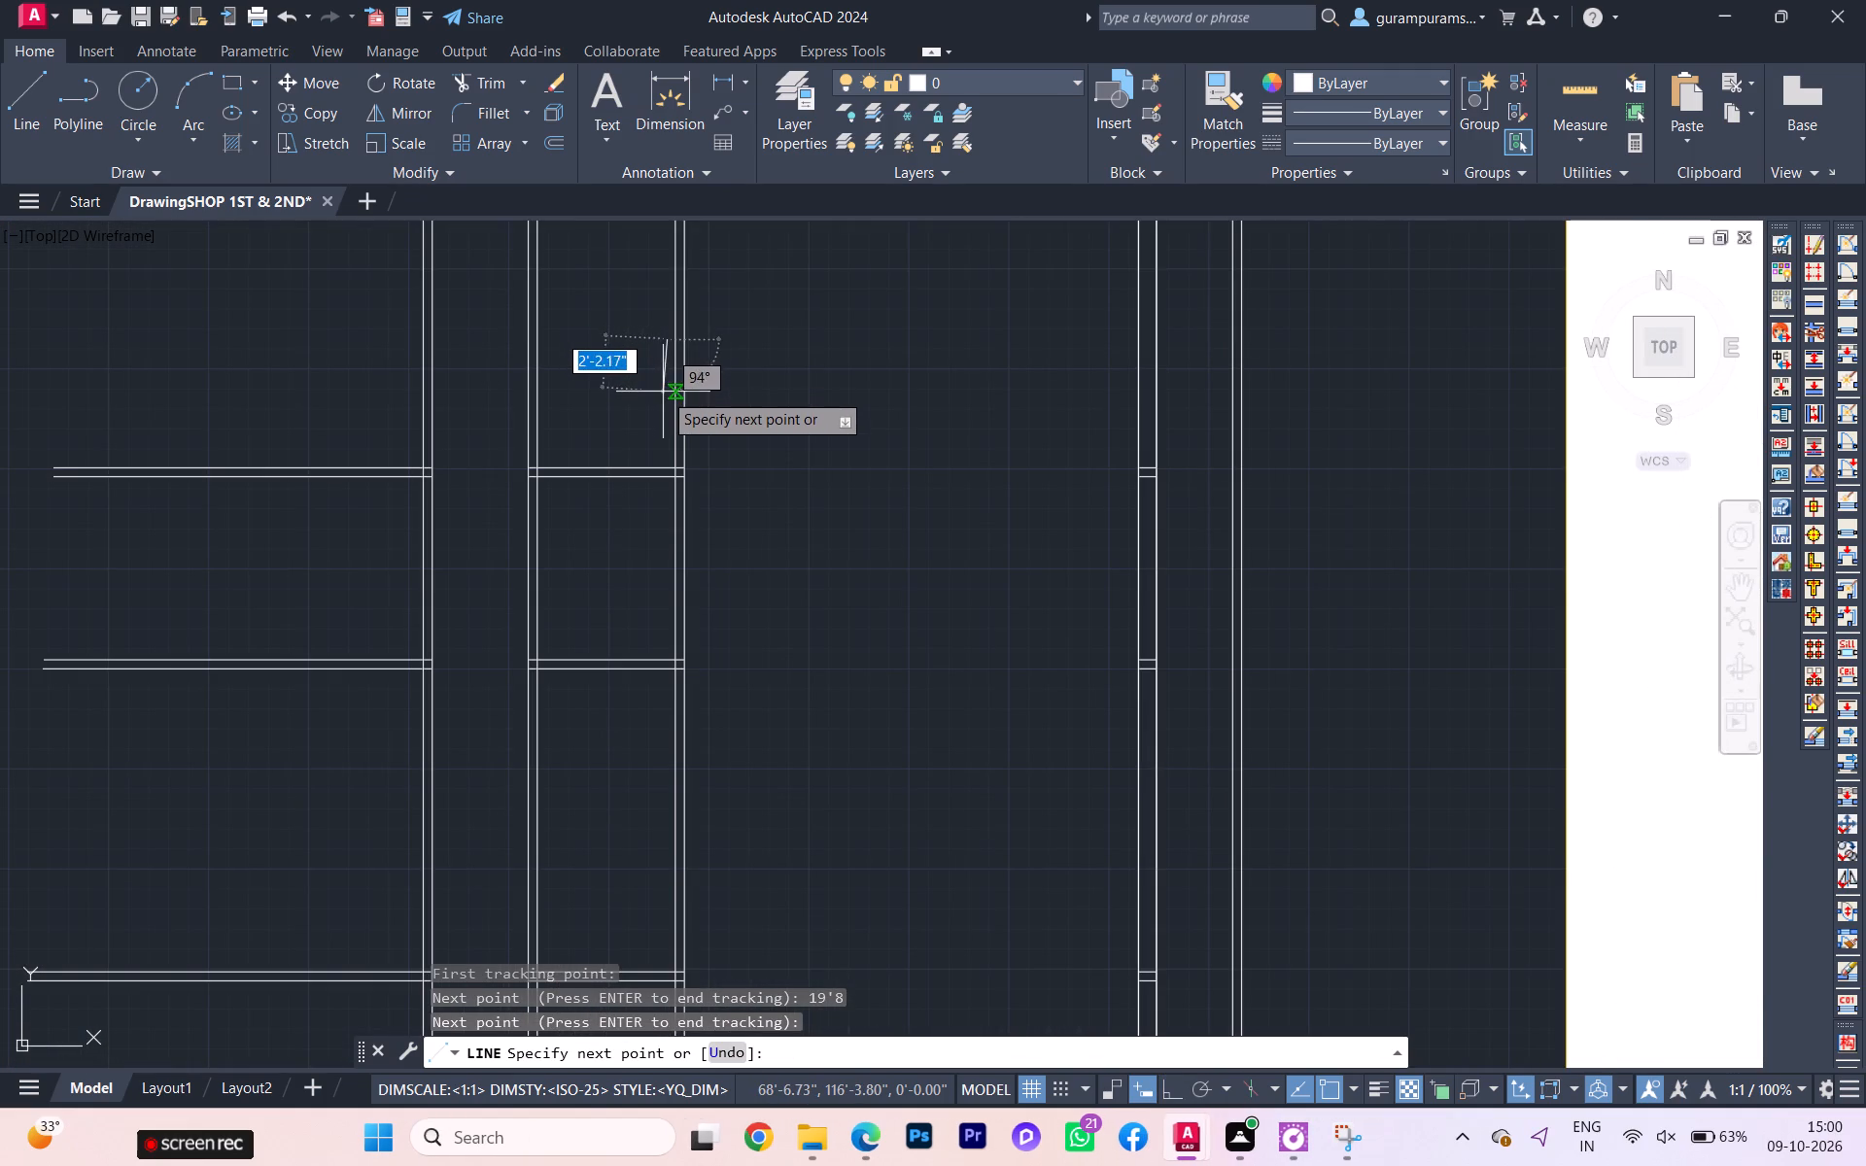
scroll(667, 398, "up", 2)
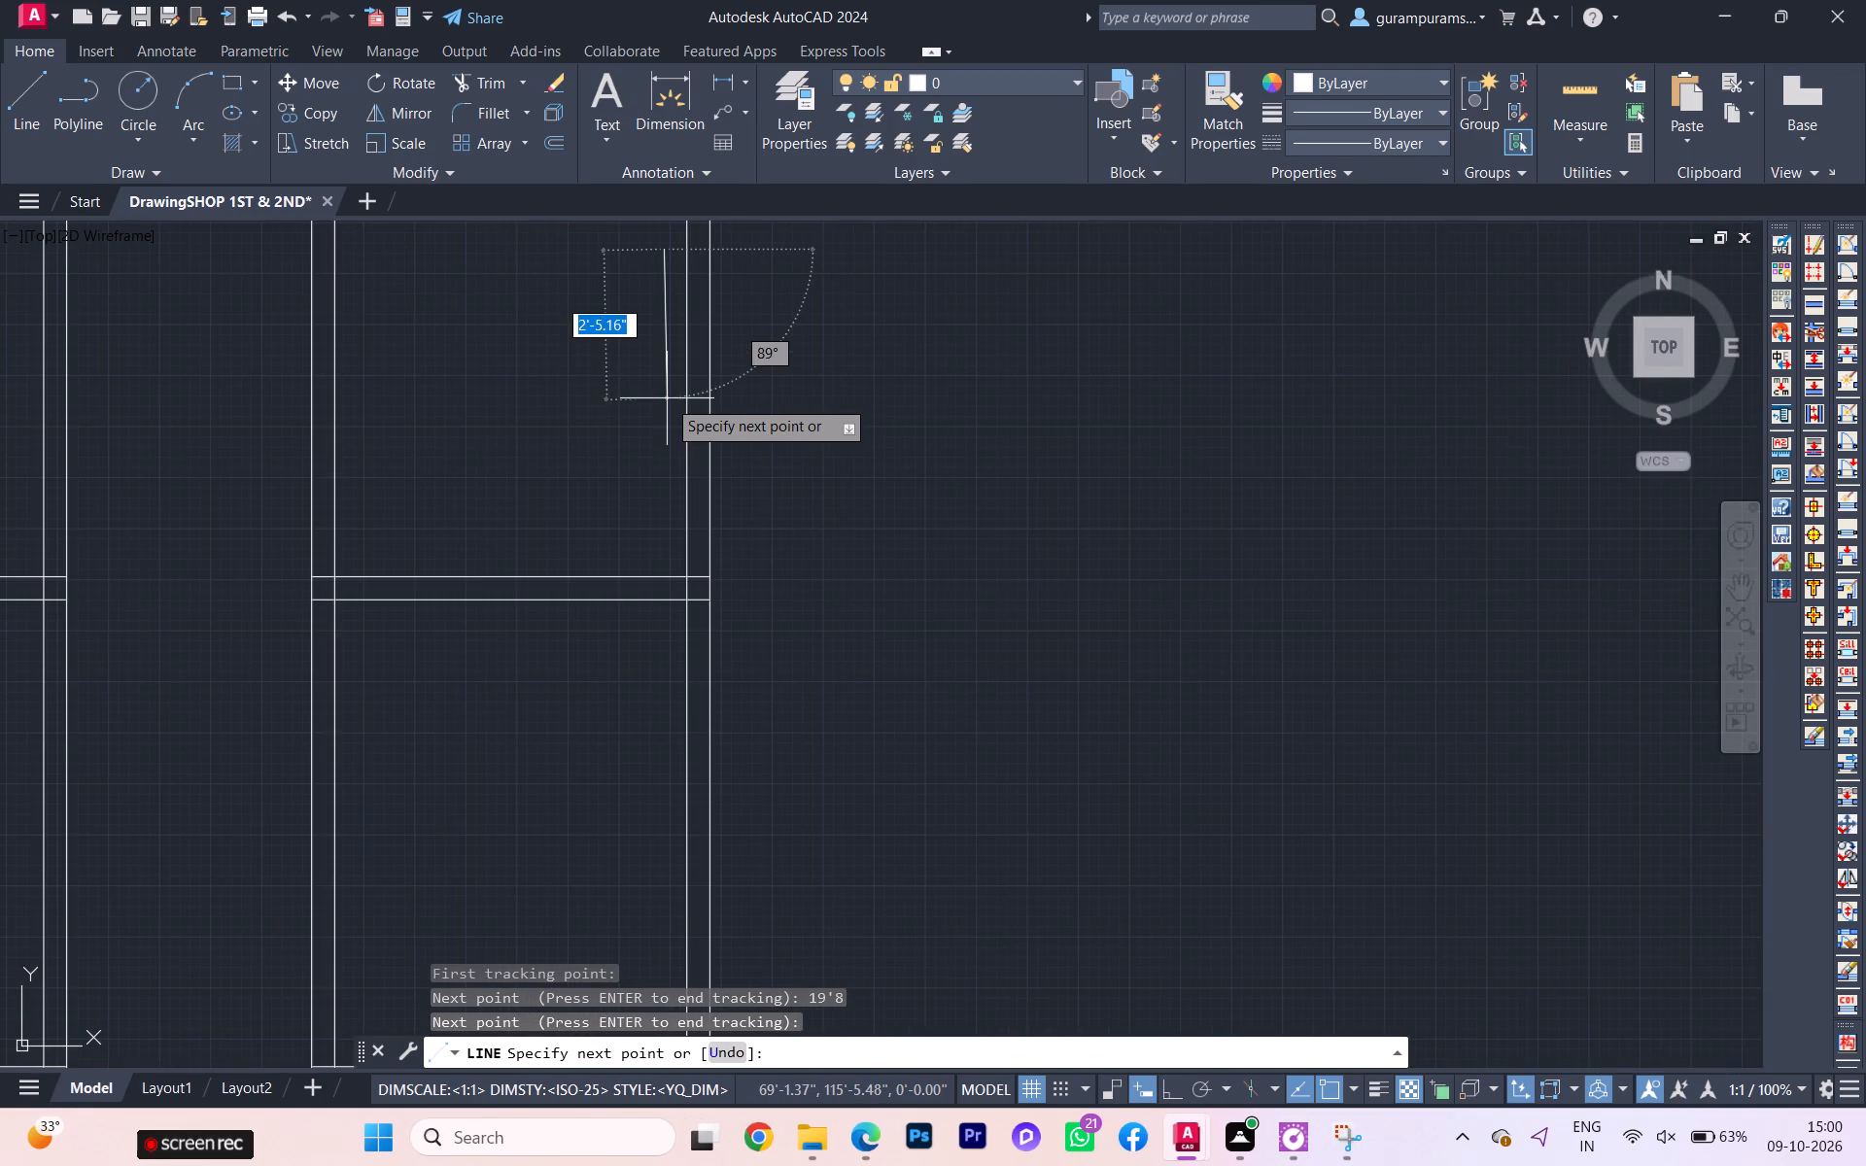
left_click(667, 398)
key("Escape")
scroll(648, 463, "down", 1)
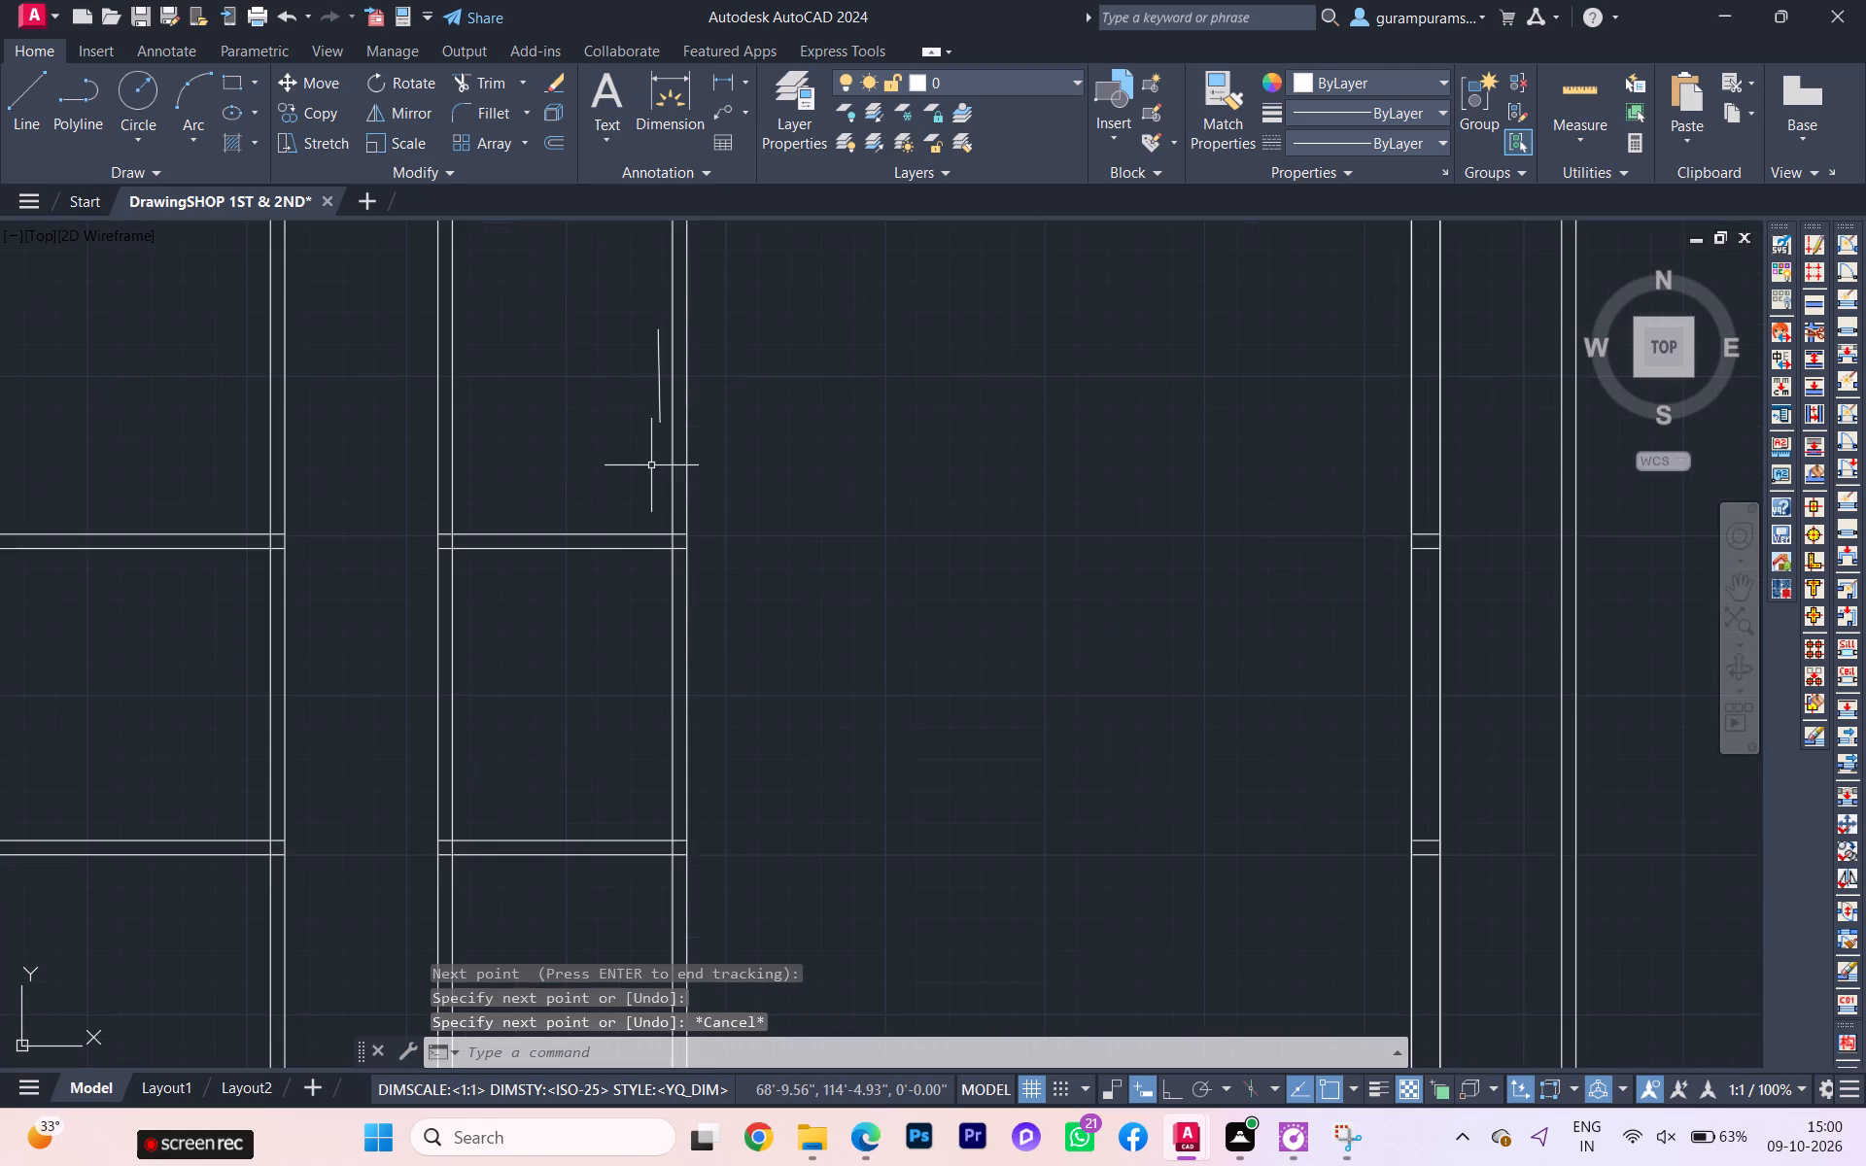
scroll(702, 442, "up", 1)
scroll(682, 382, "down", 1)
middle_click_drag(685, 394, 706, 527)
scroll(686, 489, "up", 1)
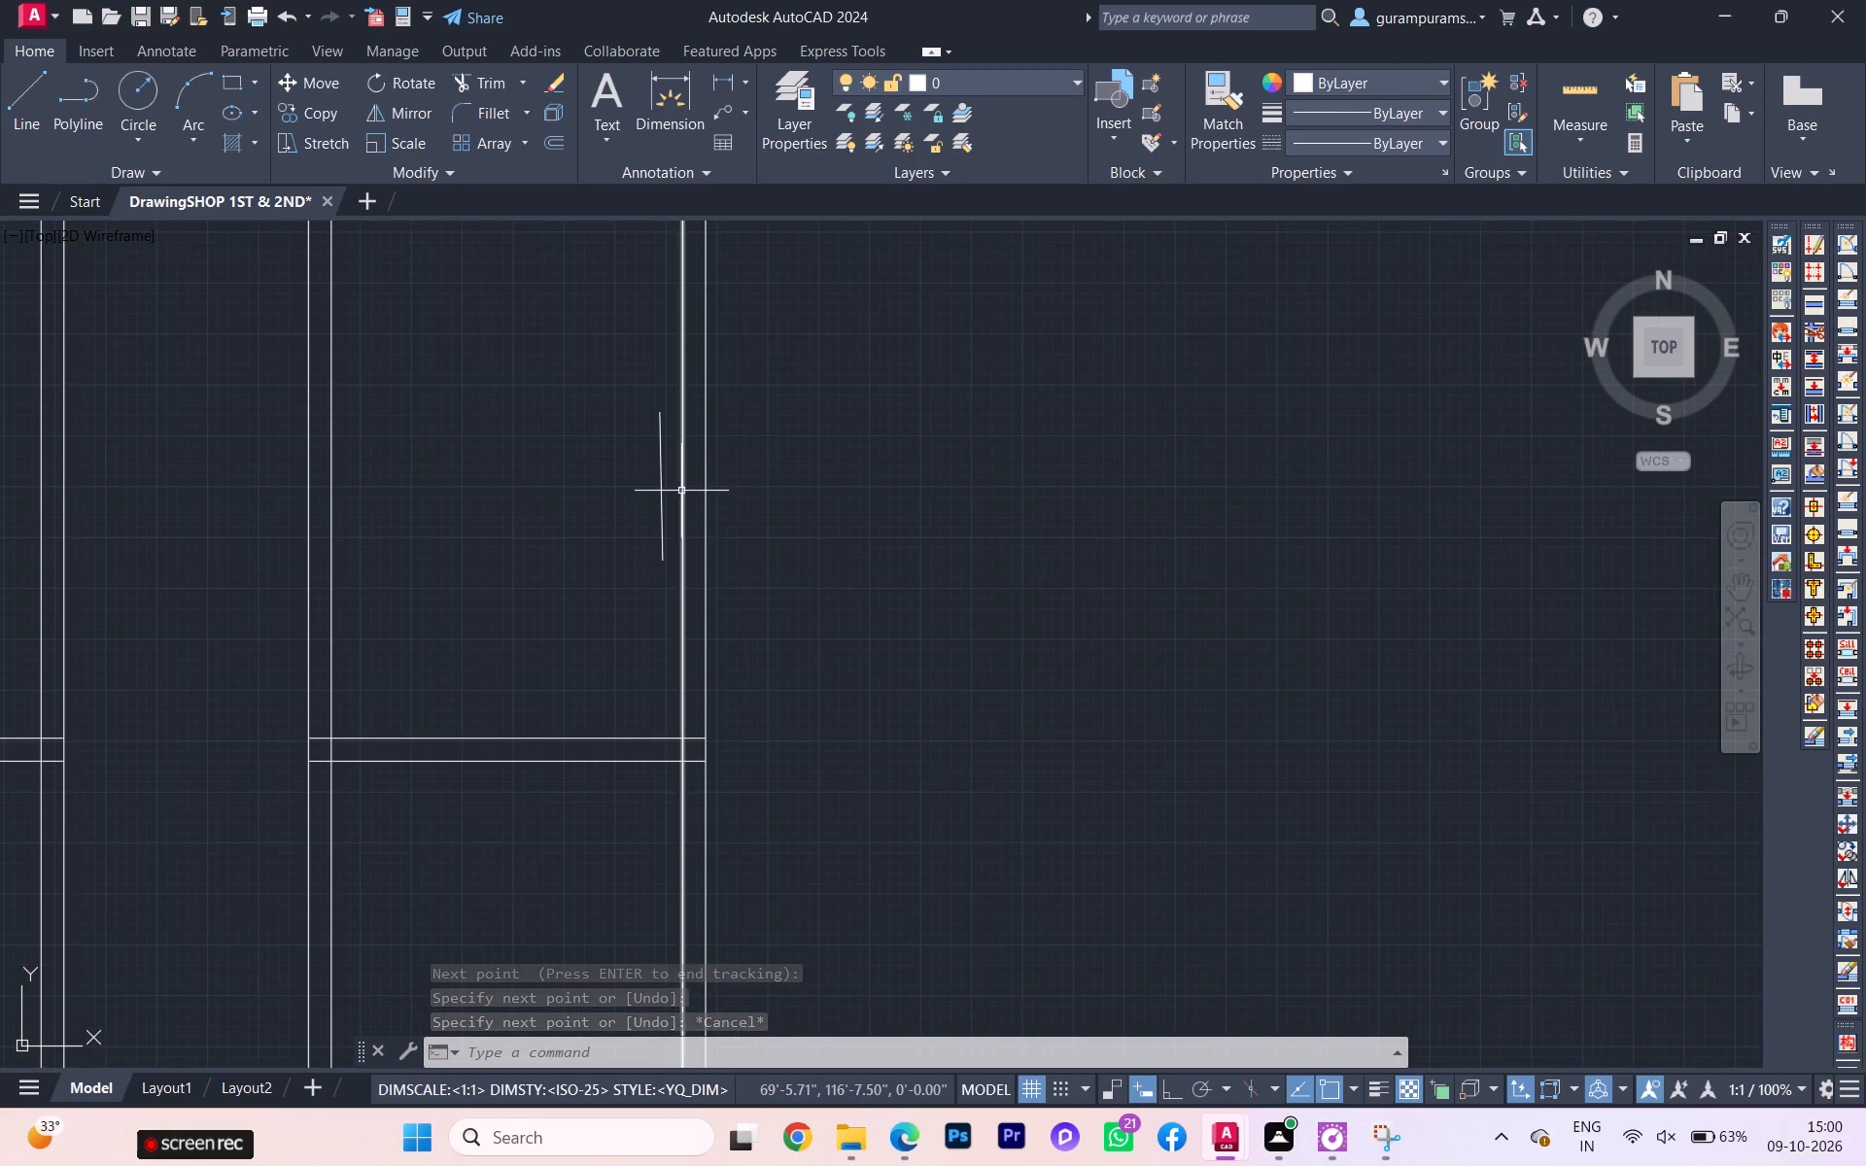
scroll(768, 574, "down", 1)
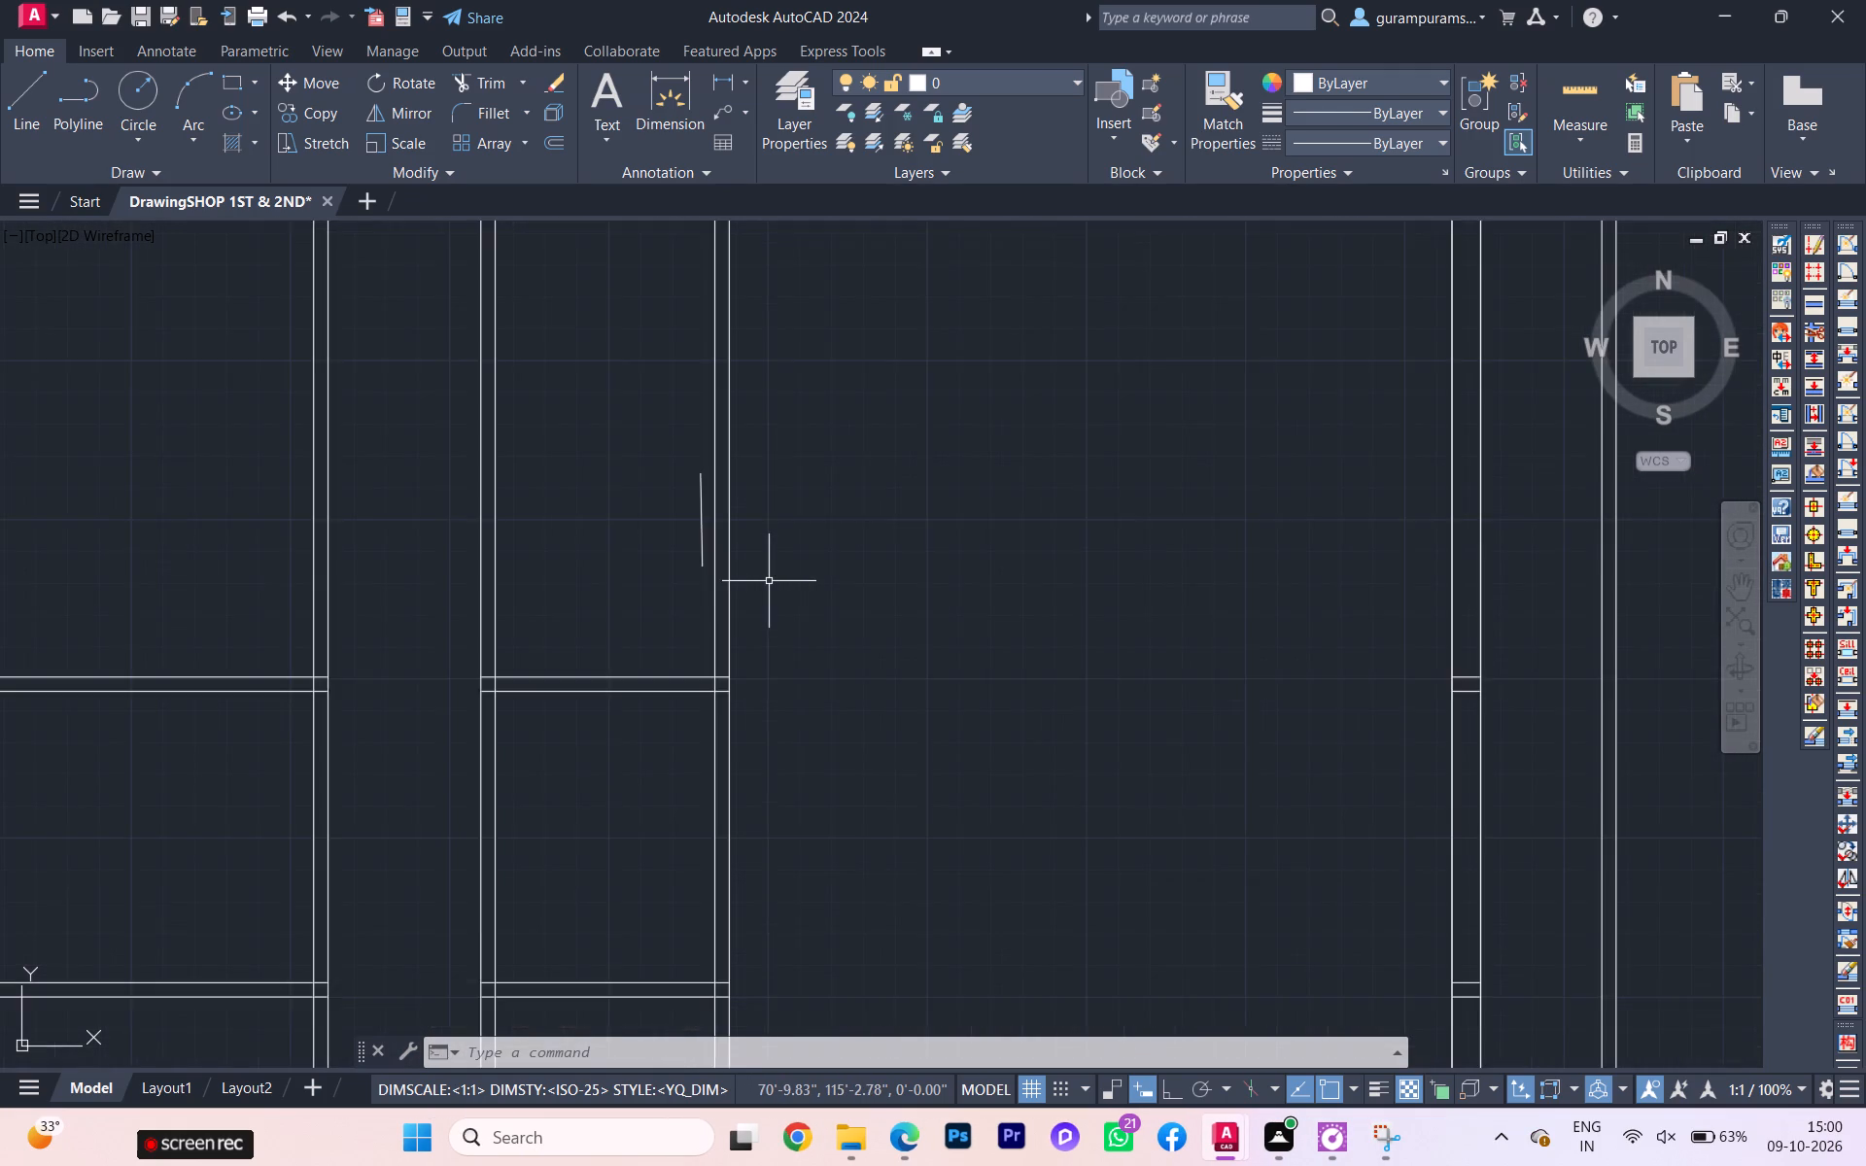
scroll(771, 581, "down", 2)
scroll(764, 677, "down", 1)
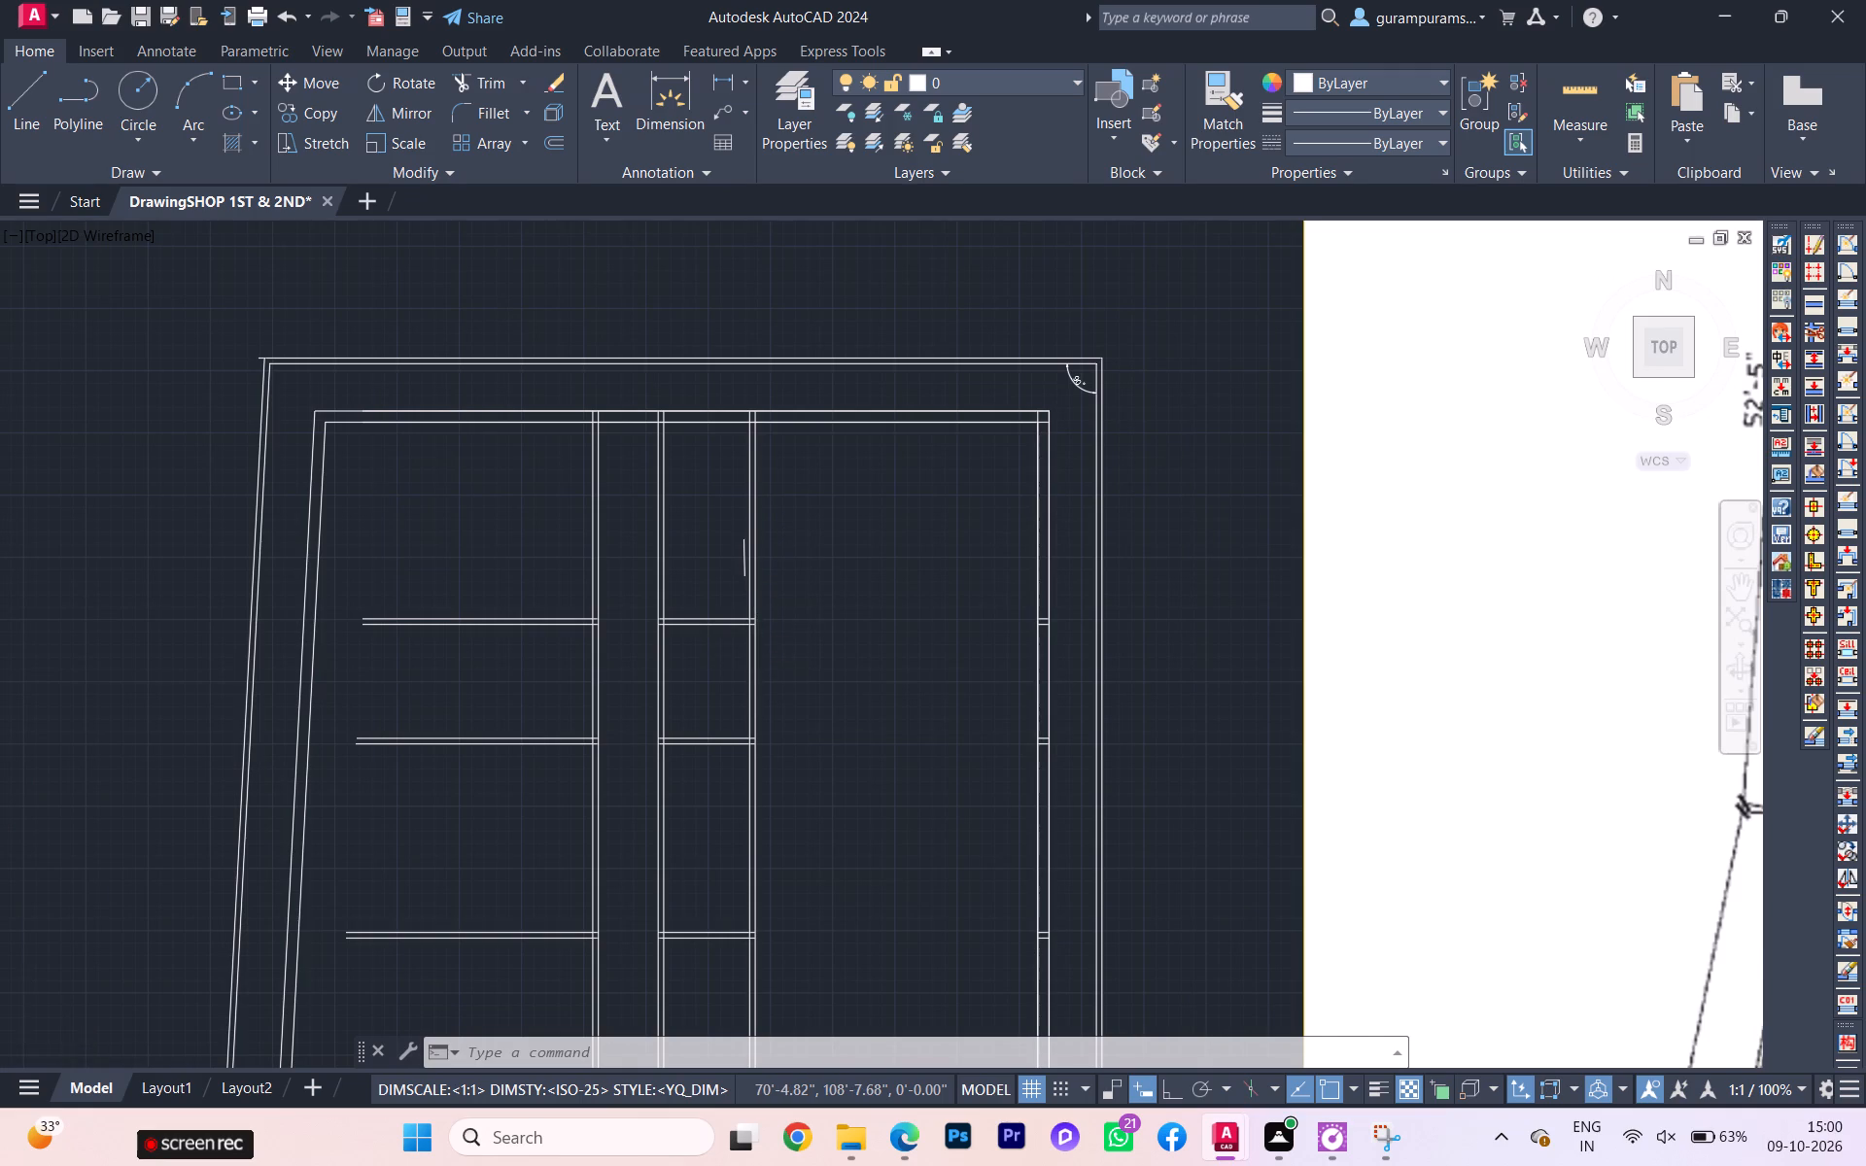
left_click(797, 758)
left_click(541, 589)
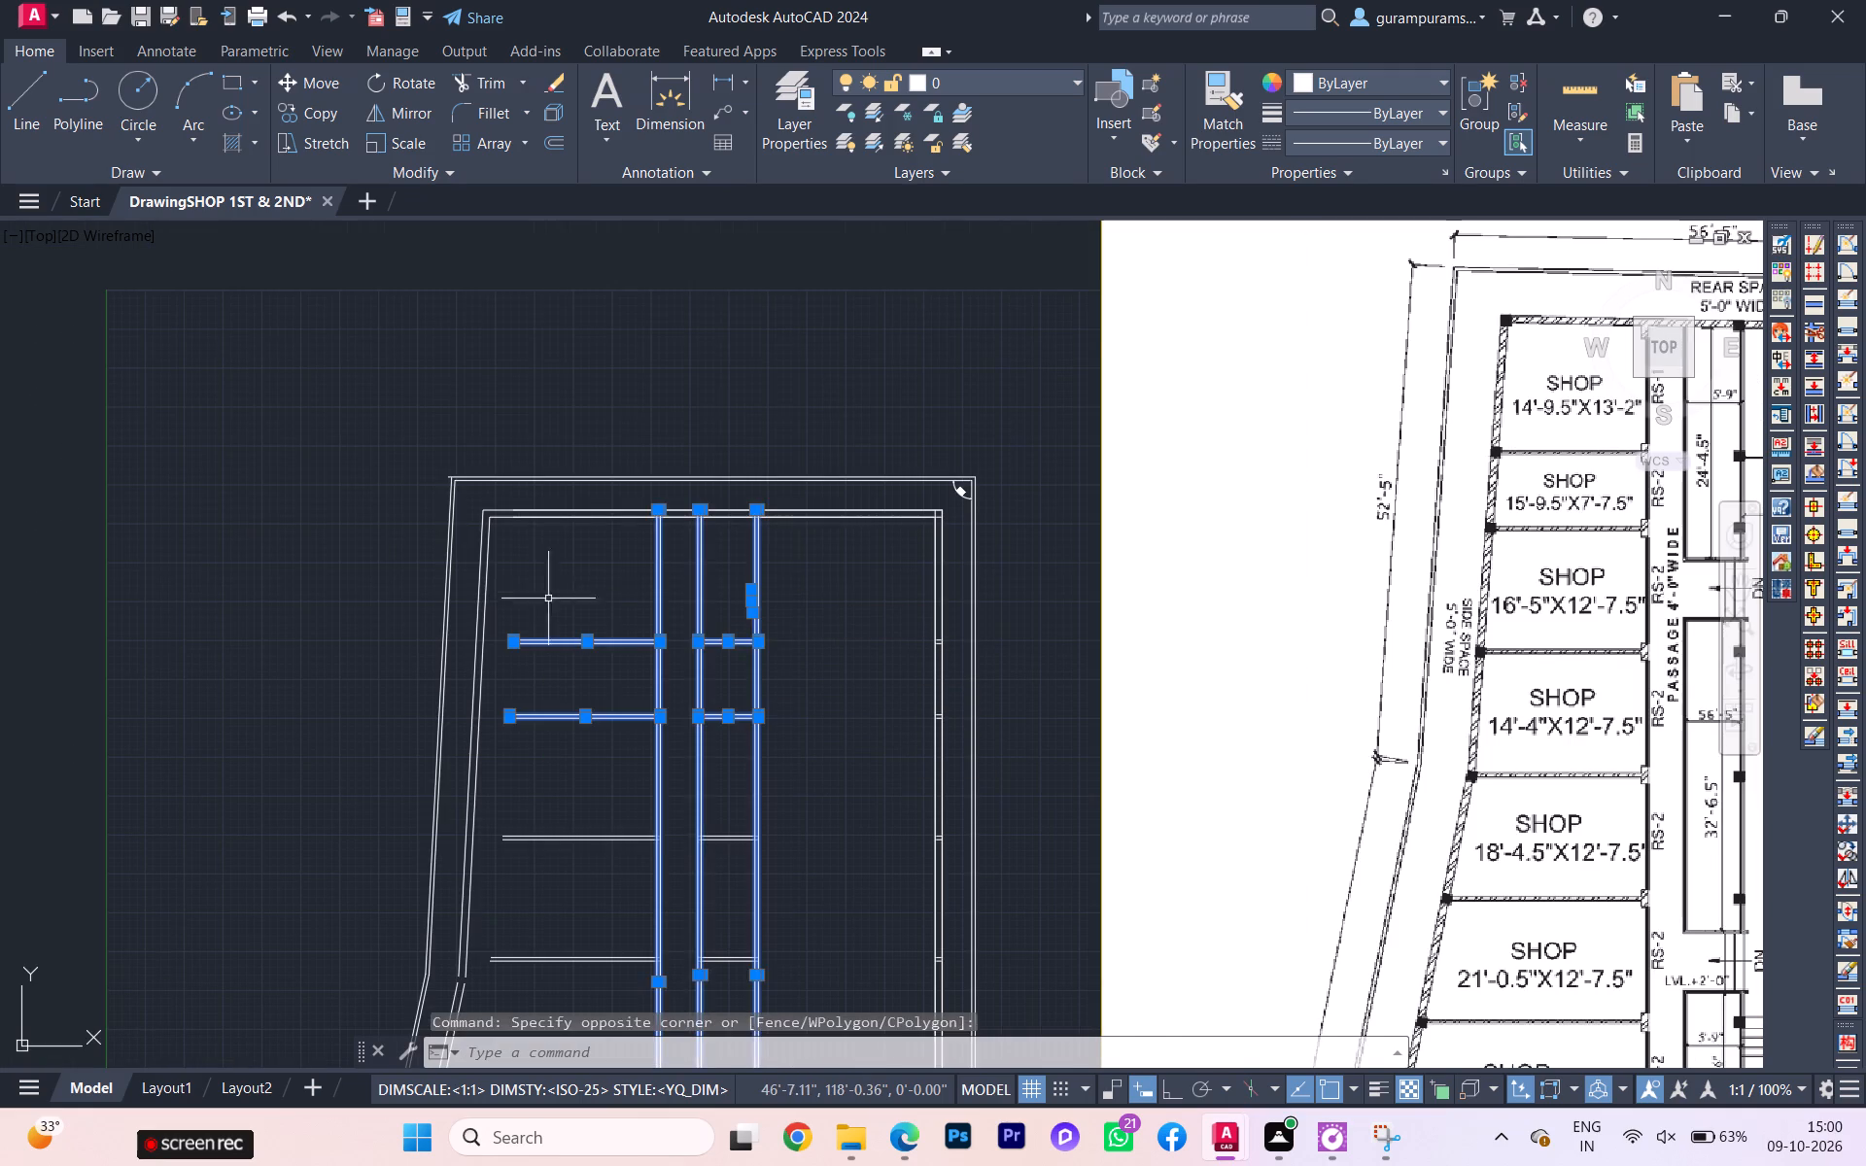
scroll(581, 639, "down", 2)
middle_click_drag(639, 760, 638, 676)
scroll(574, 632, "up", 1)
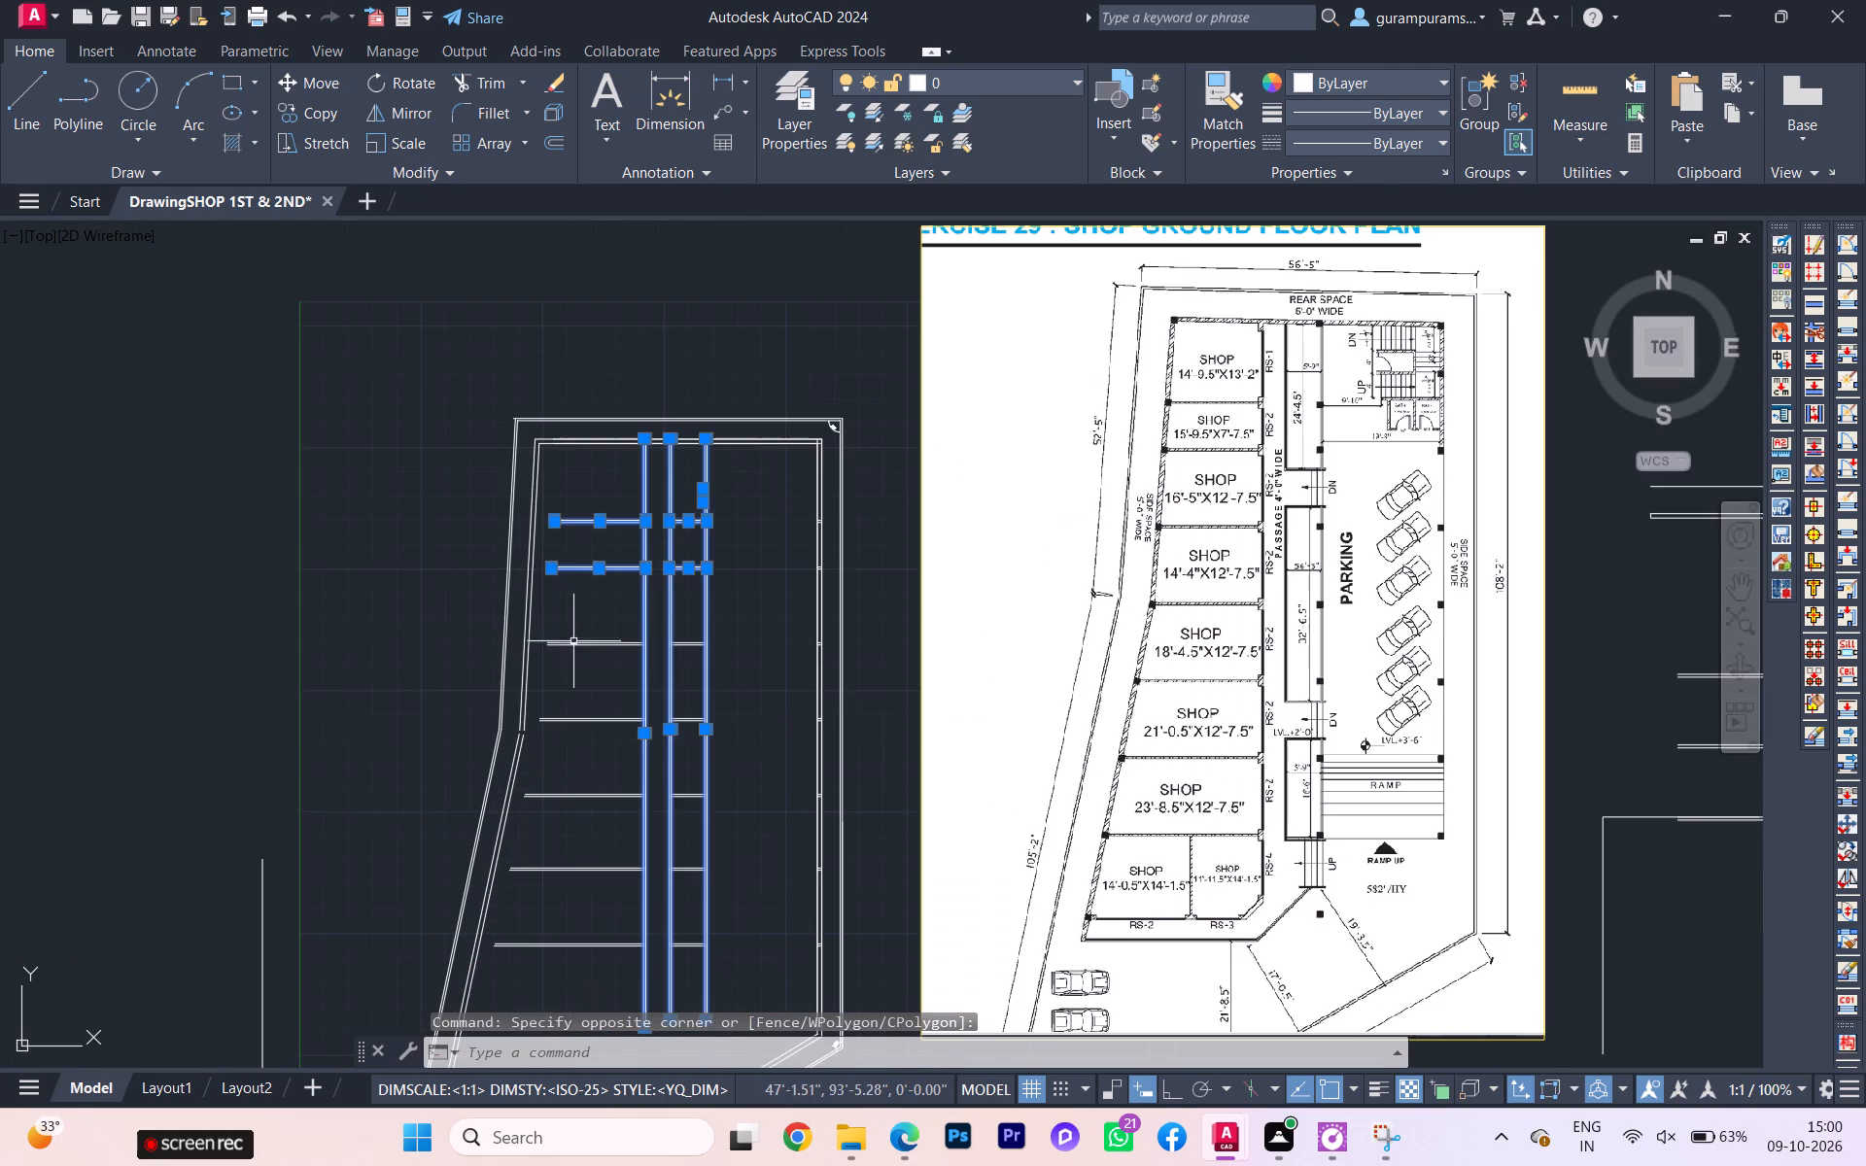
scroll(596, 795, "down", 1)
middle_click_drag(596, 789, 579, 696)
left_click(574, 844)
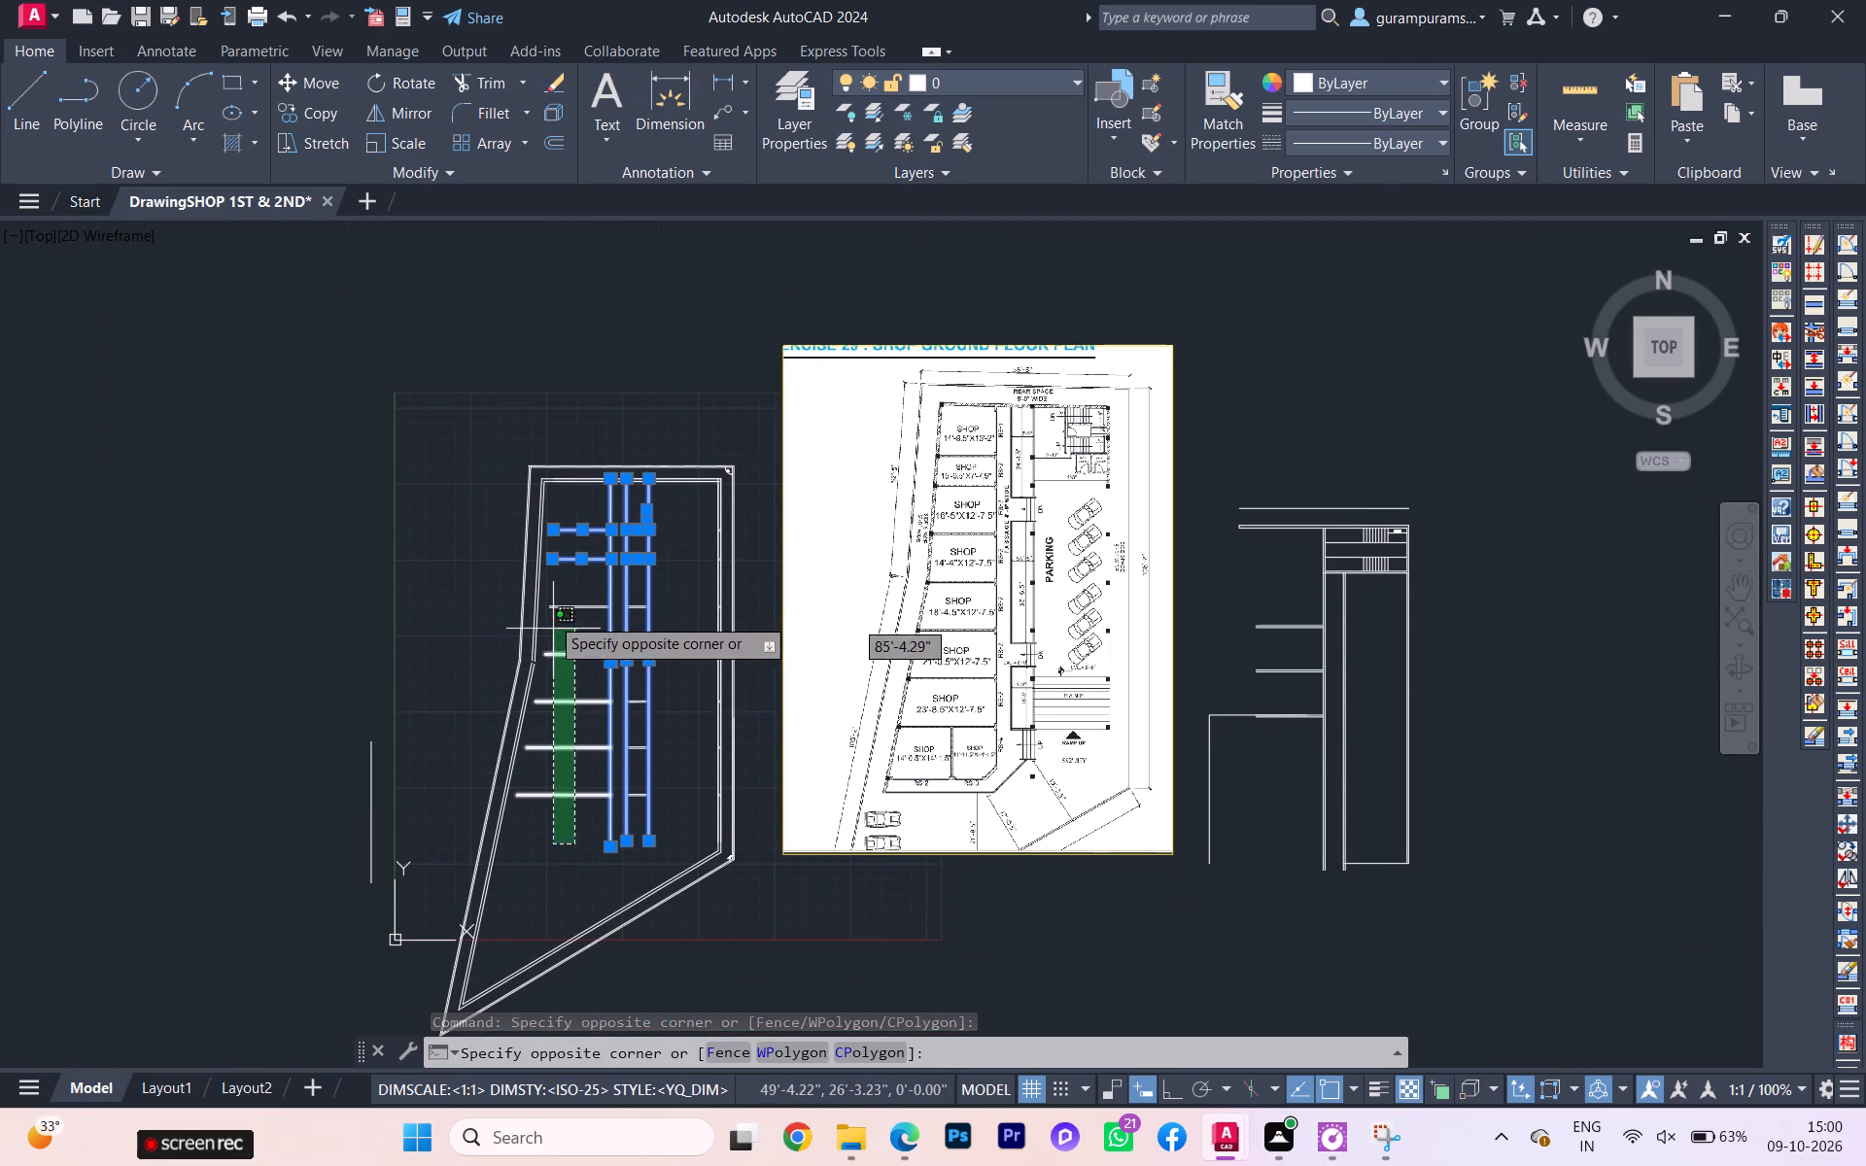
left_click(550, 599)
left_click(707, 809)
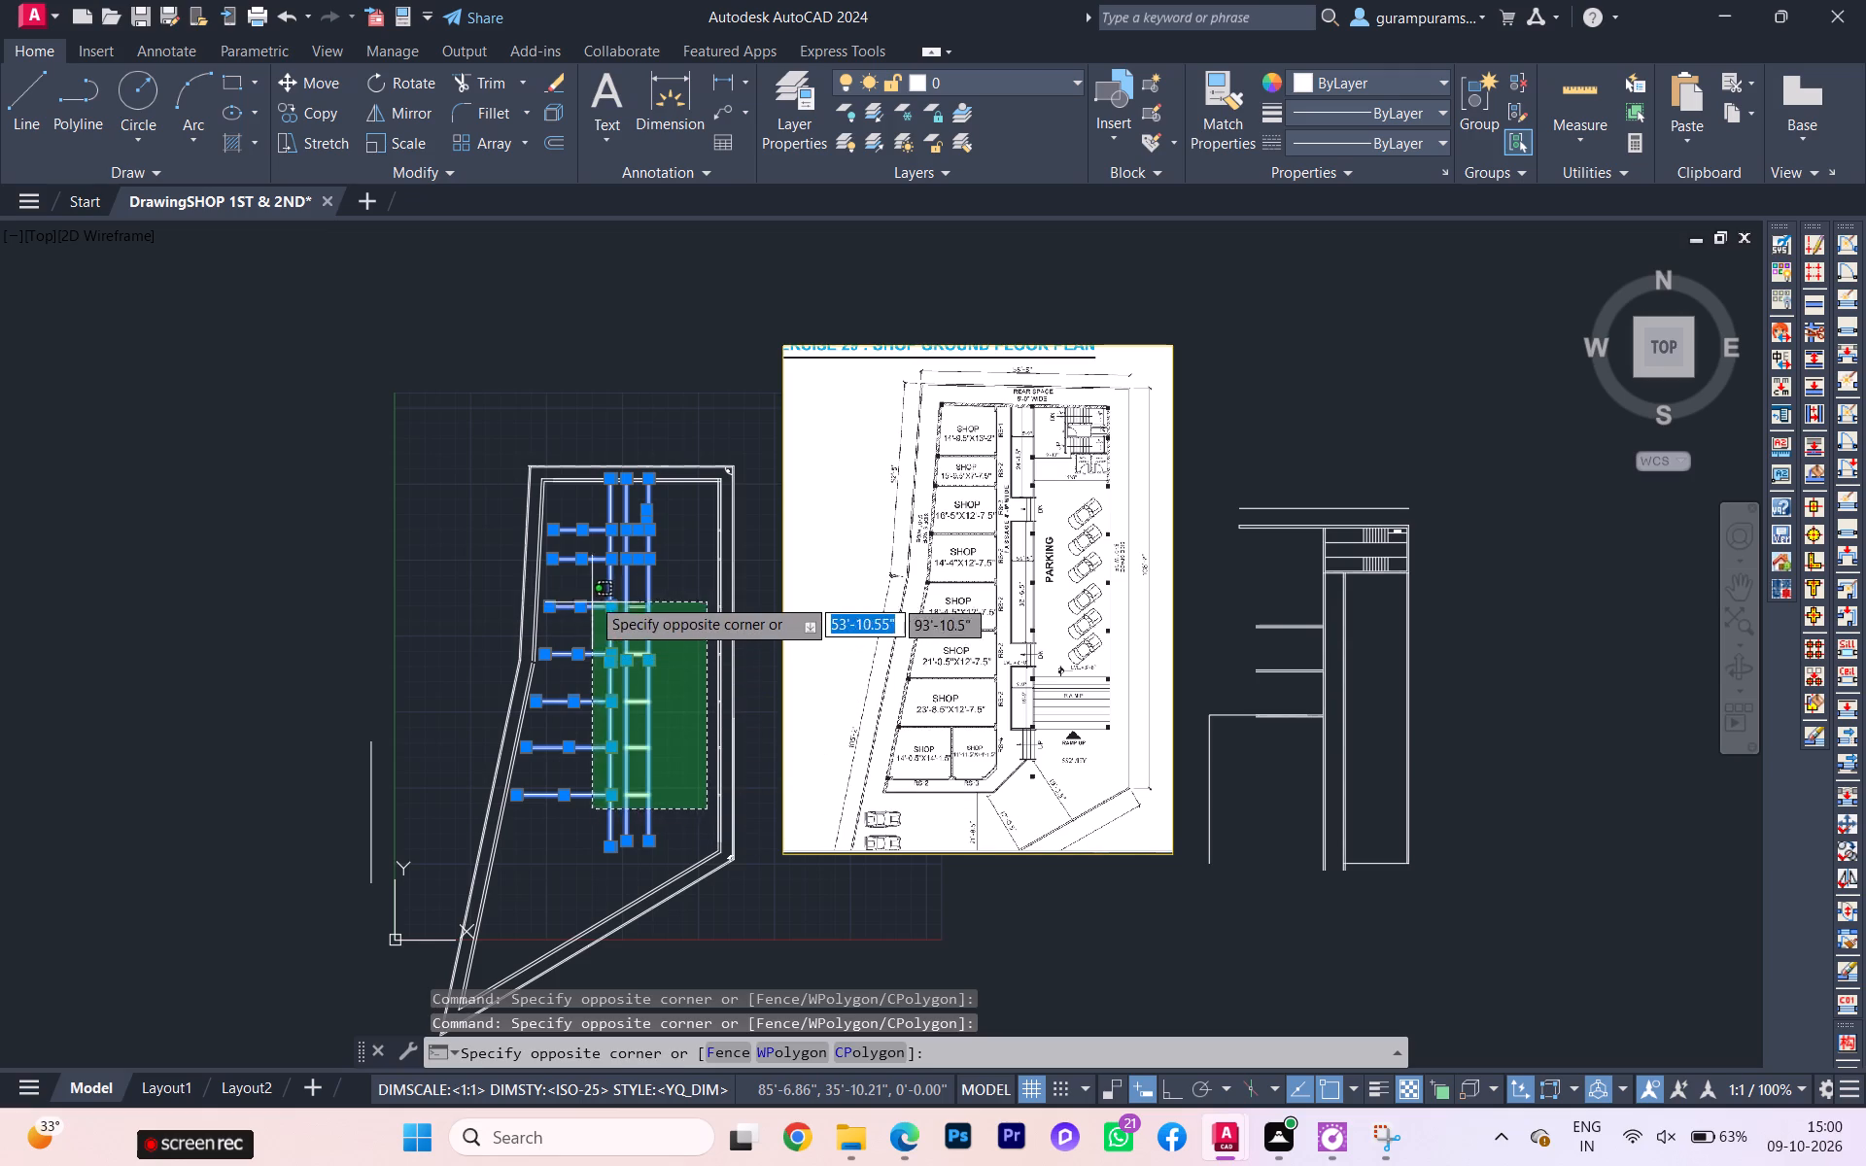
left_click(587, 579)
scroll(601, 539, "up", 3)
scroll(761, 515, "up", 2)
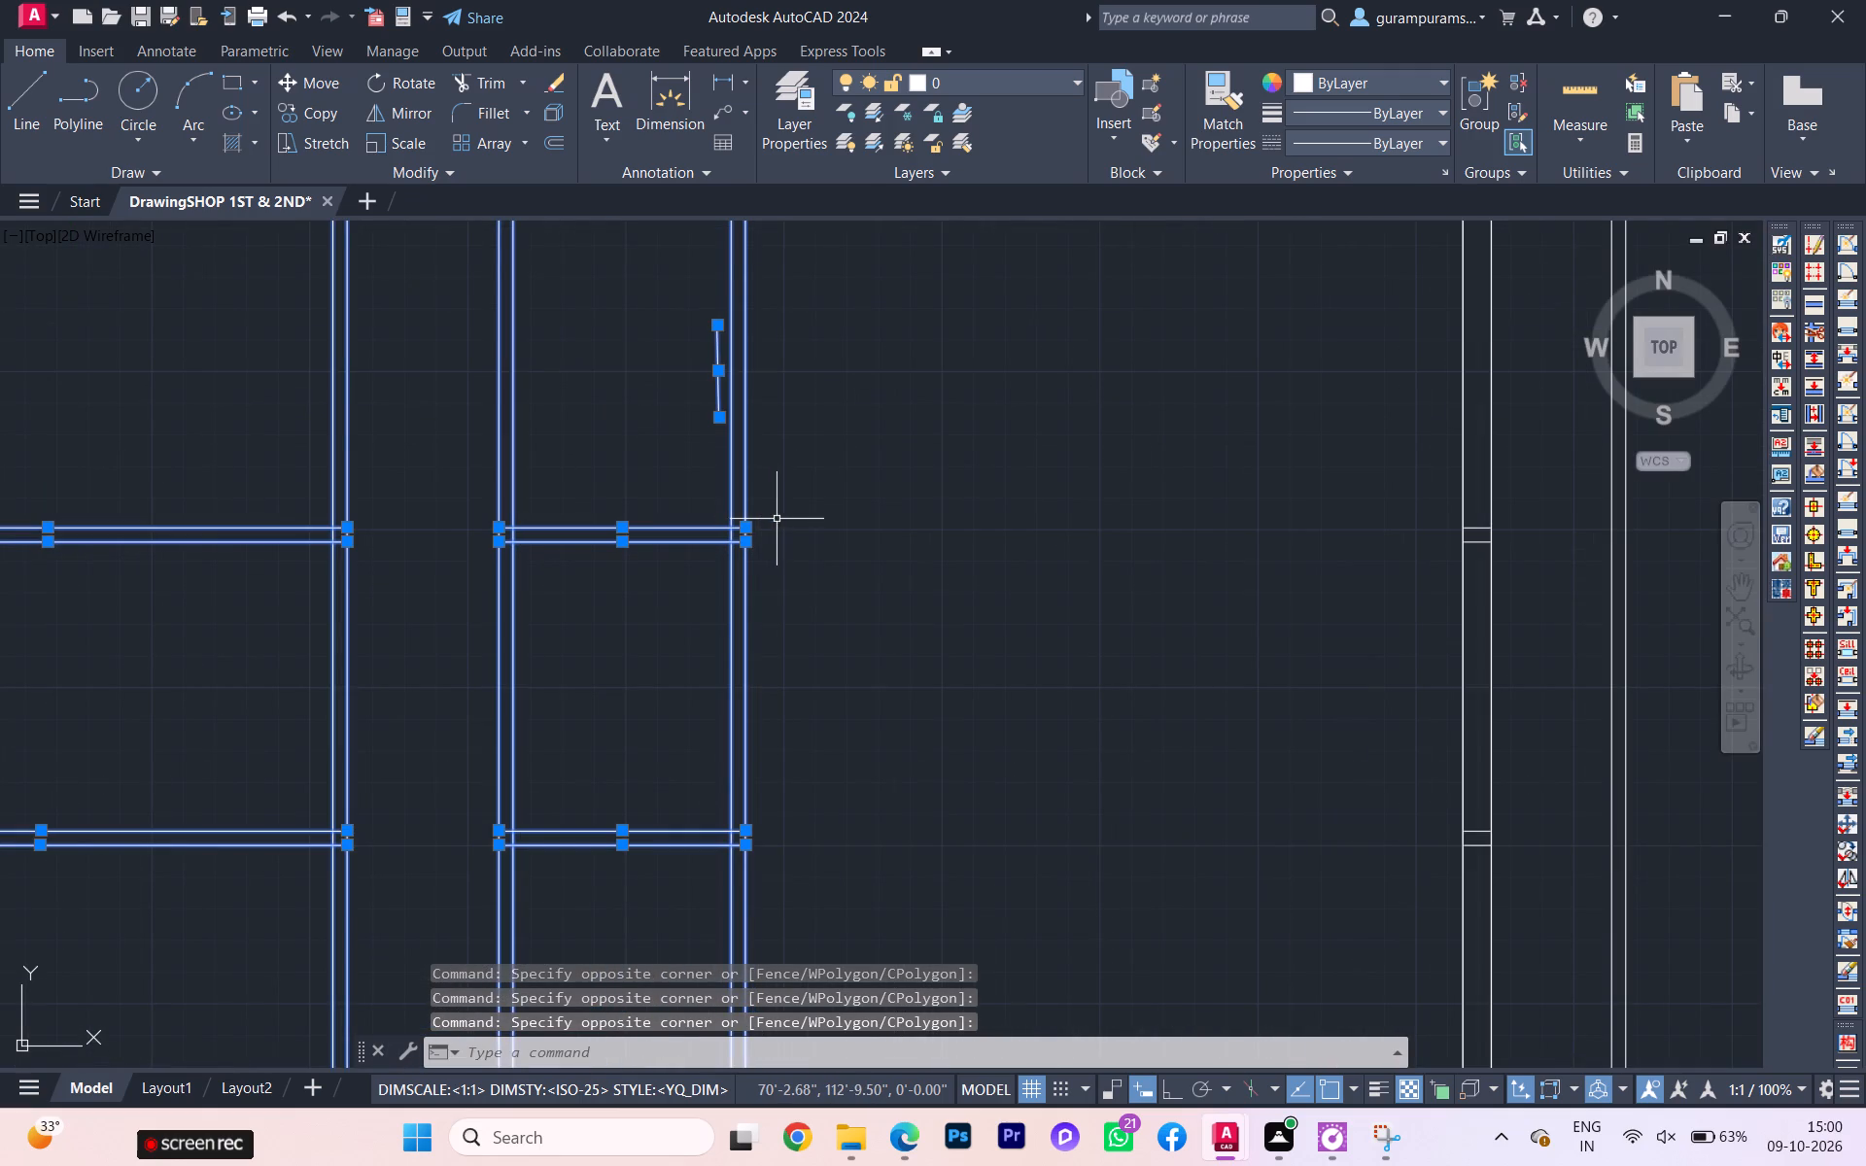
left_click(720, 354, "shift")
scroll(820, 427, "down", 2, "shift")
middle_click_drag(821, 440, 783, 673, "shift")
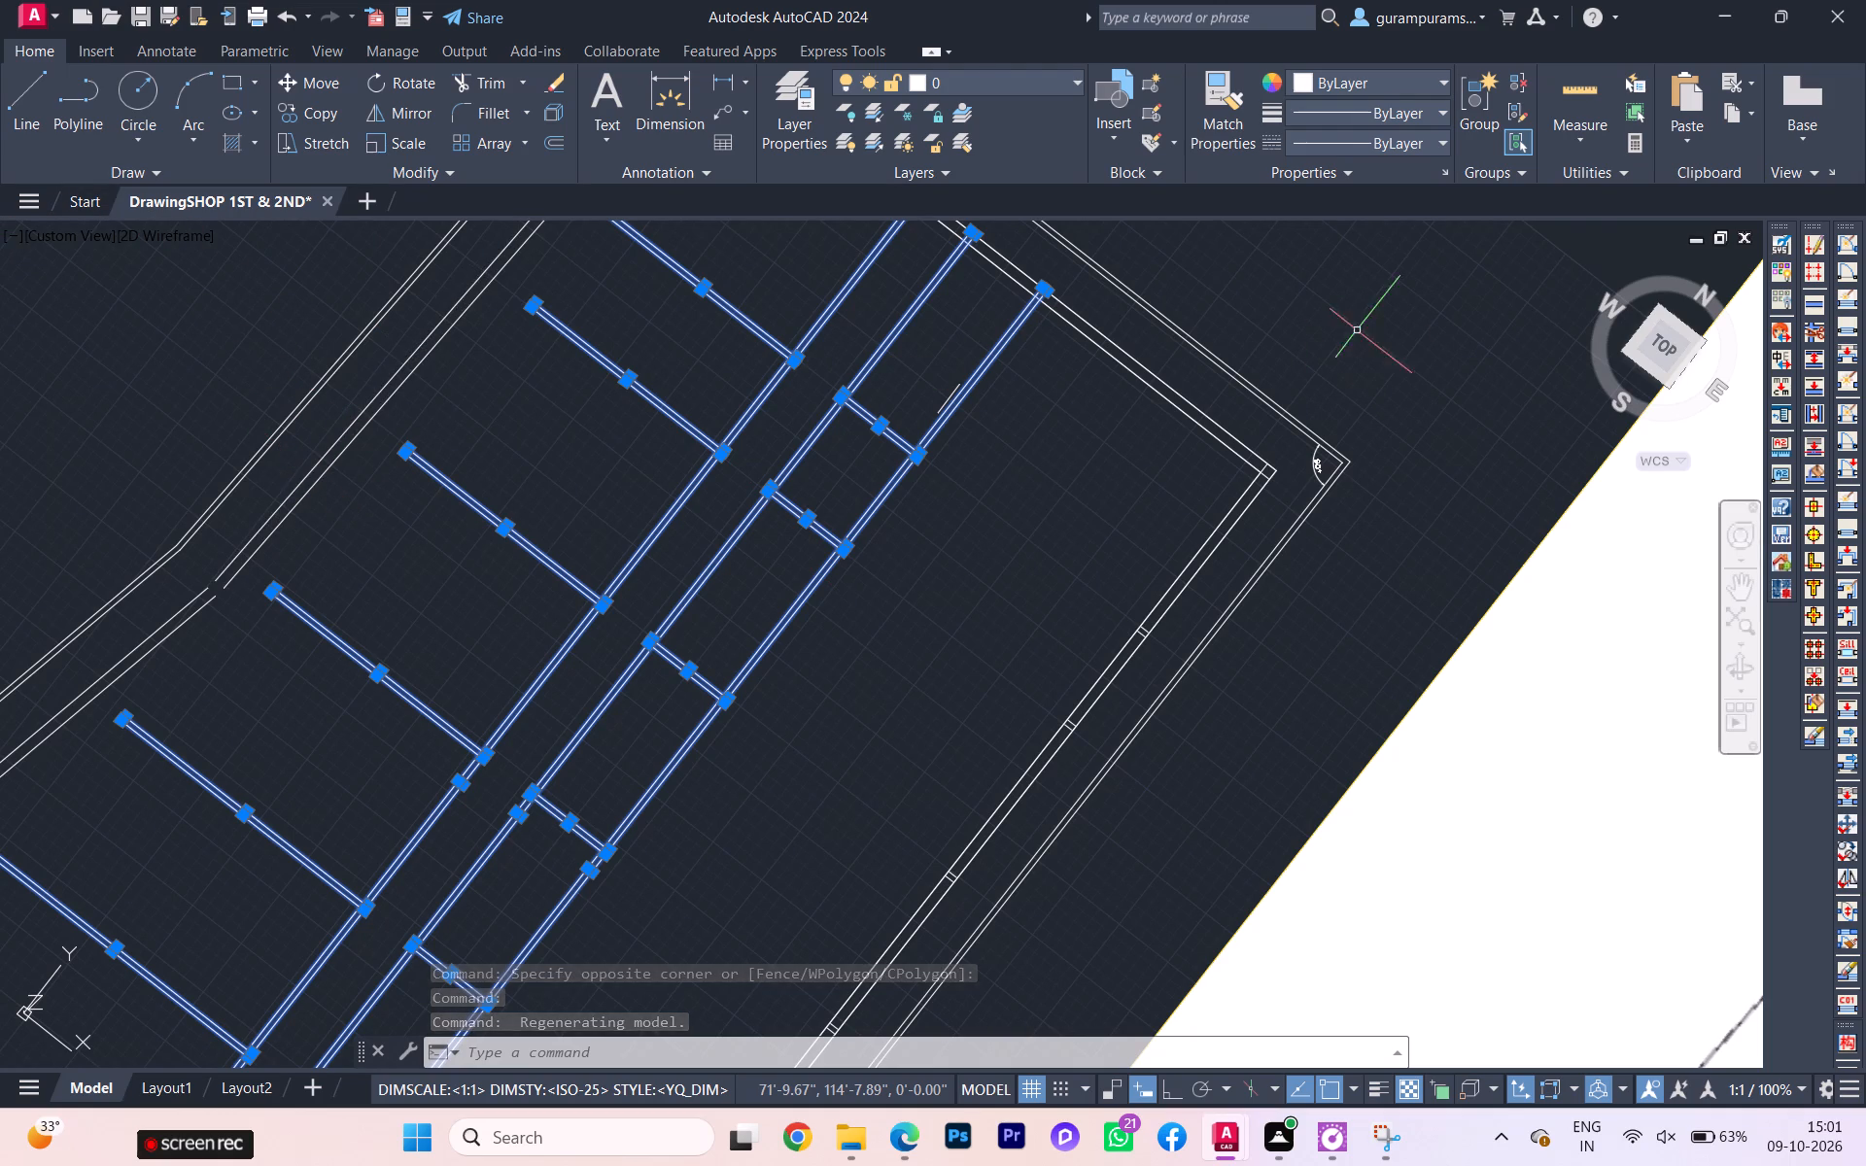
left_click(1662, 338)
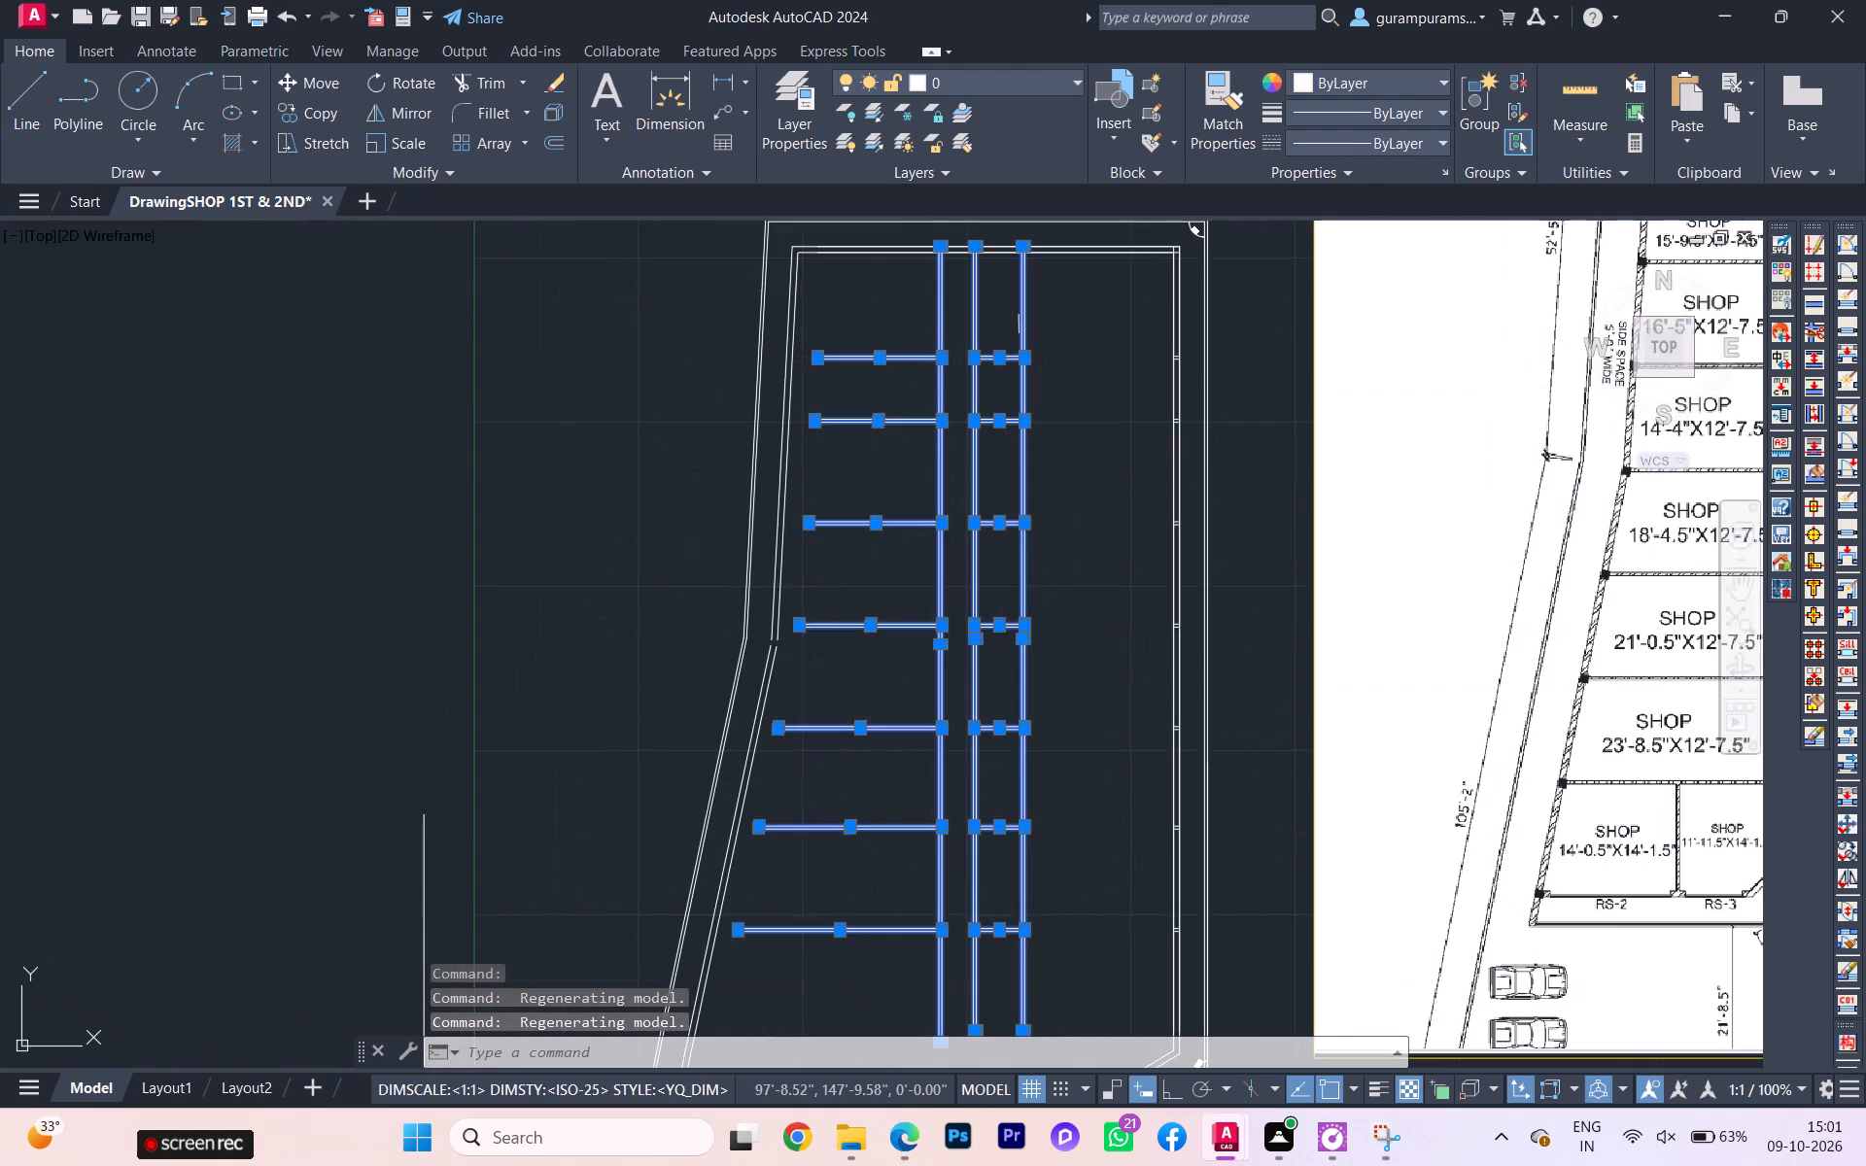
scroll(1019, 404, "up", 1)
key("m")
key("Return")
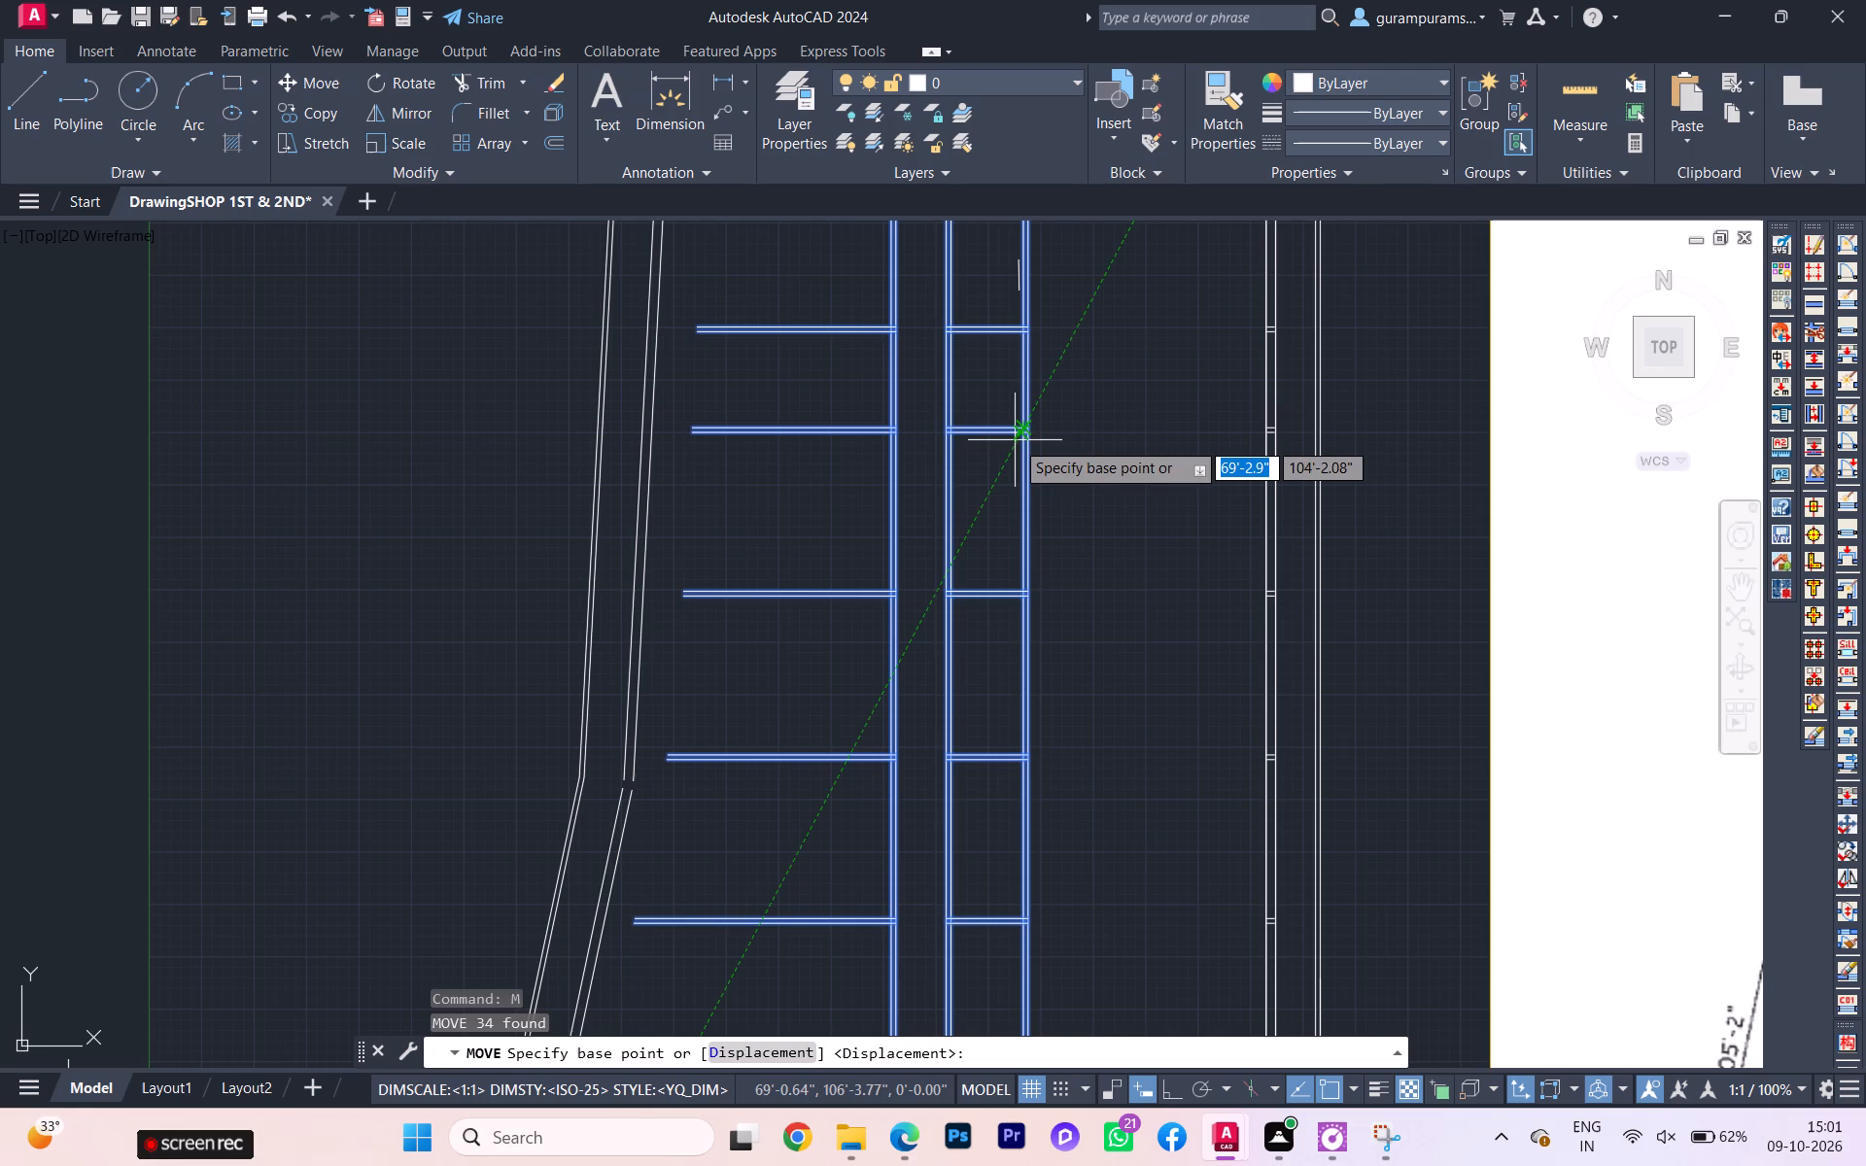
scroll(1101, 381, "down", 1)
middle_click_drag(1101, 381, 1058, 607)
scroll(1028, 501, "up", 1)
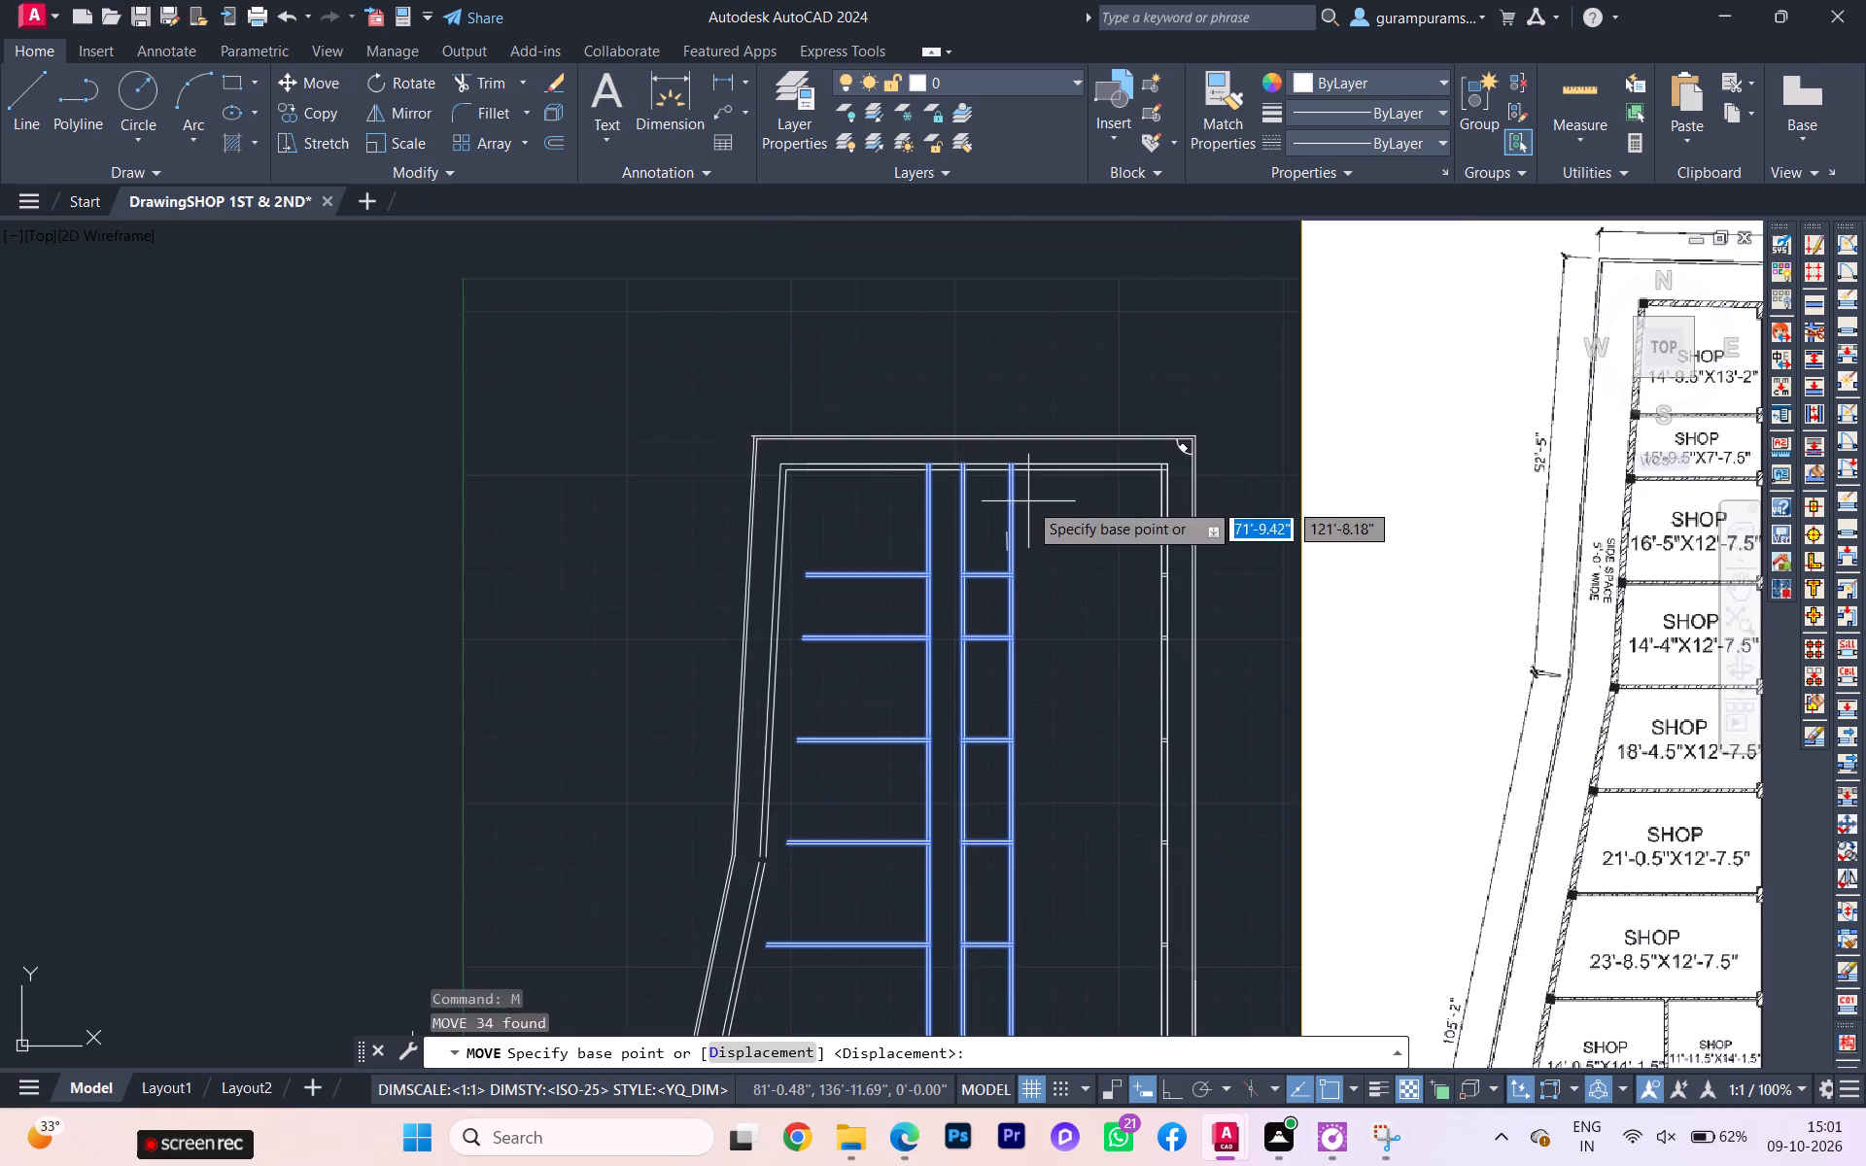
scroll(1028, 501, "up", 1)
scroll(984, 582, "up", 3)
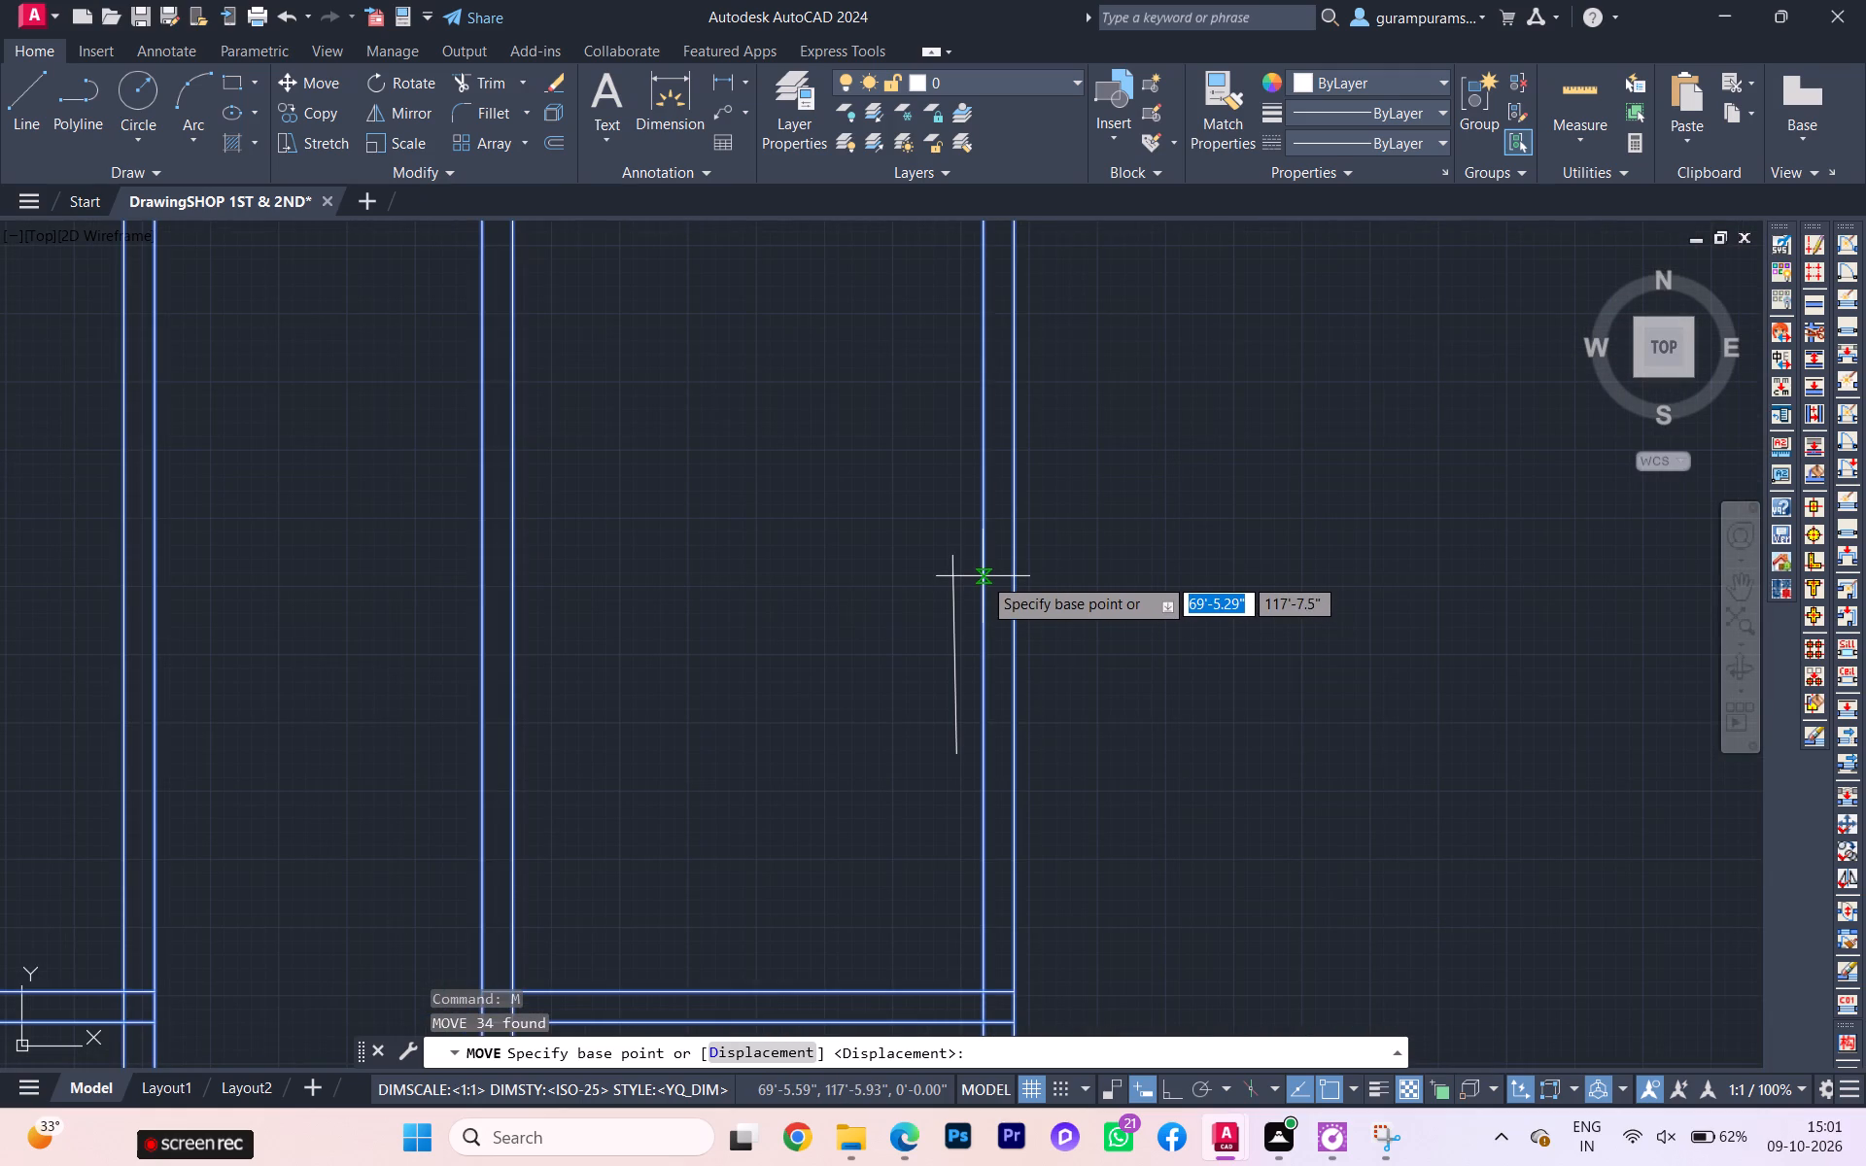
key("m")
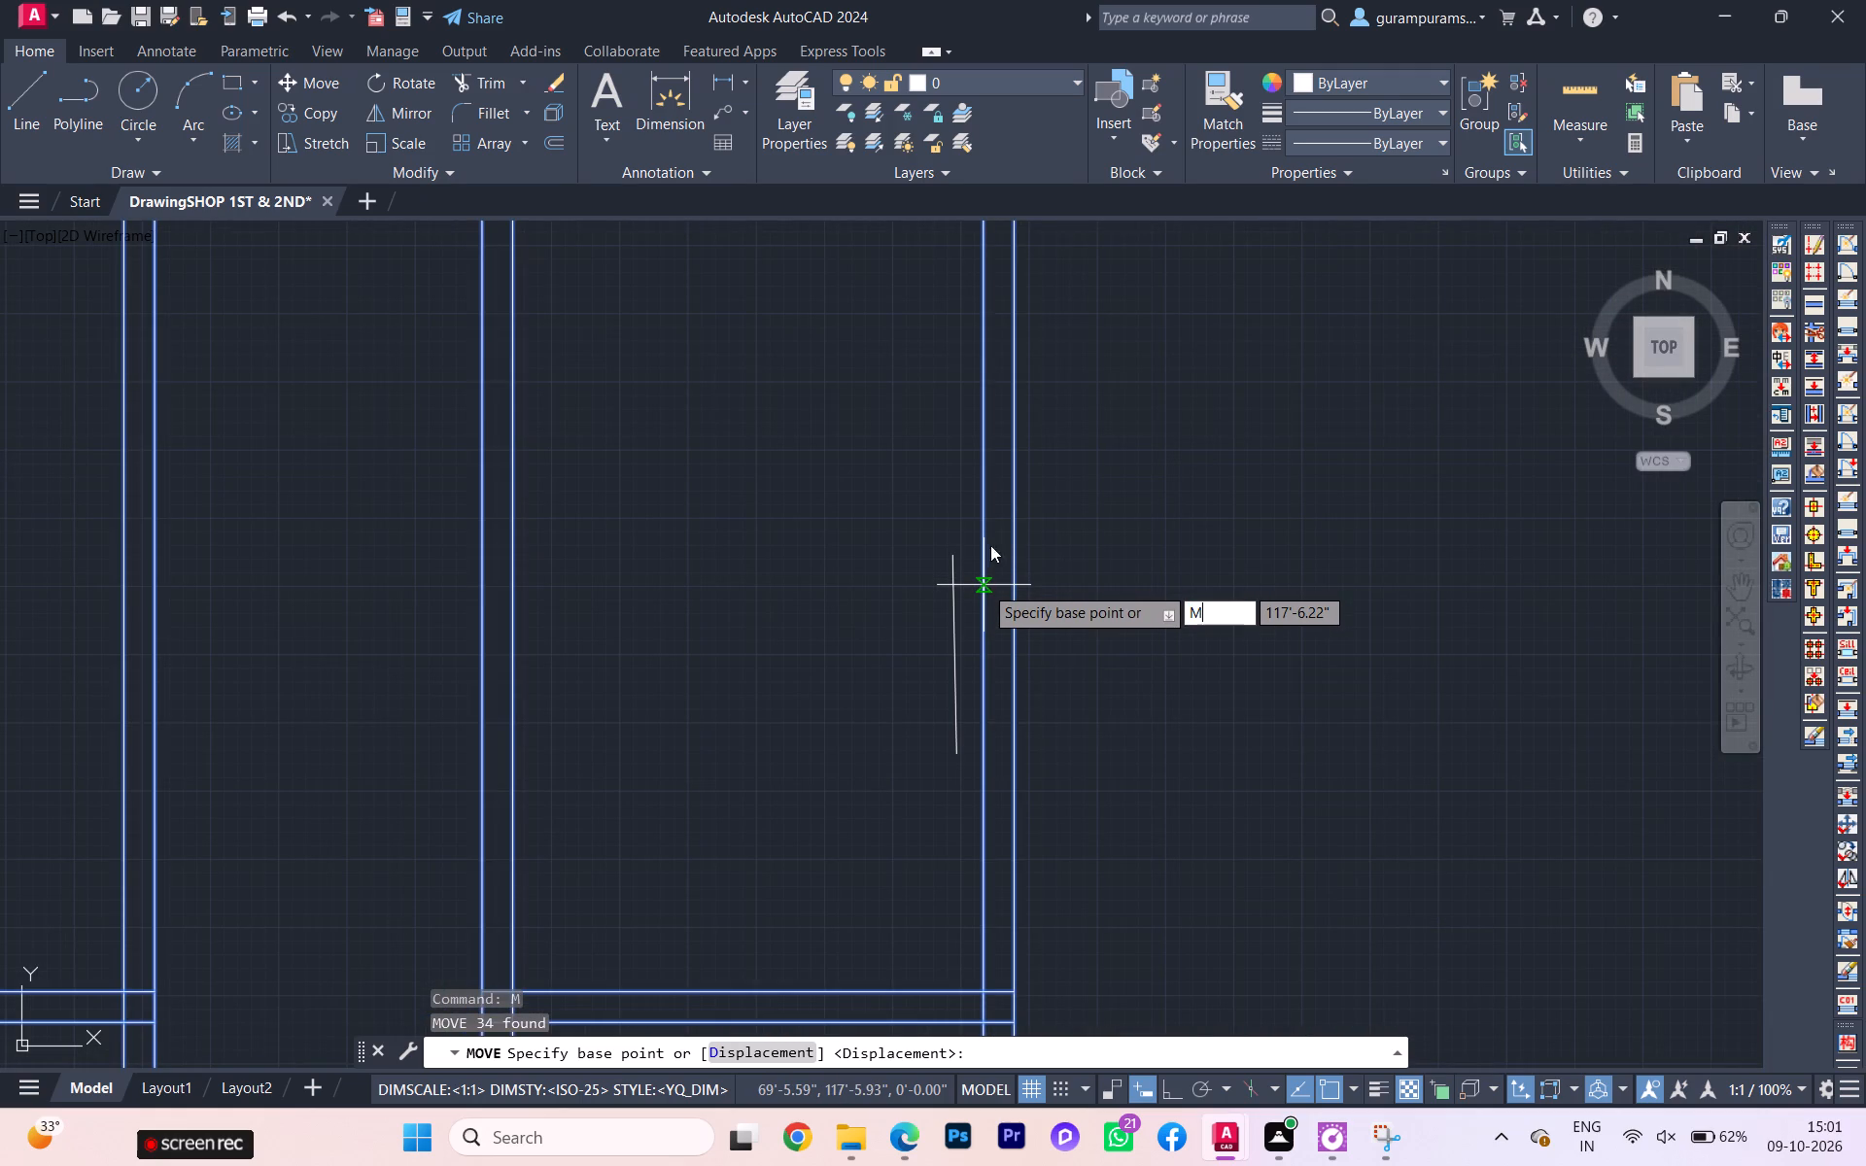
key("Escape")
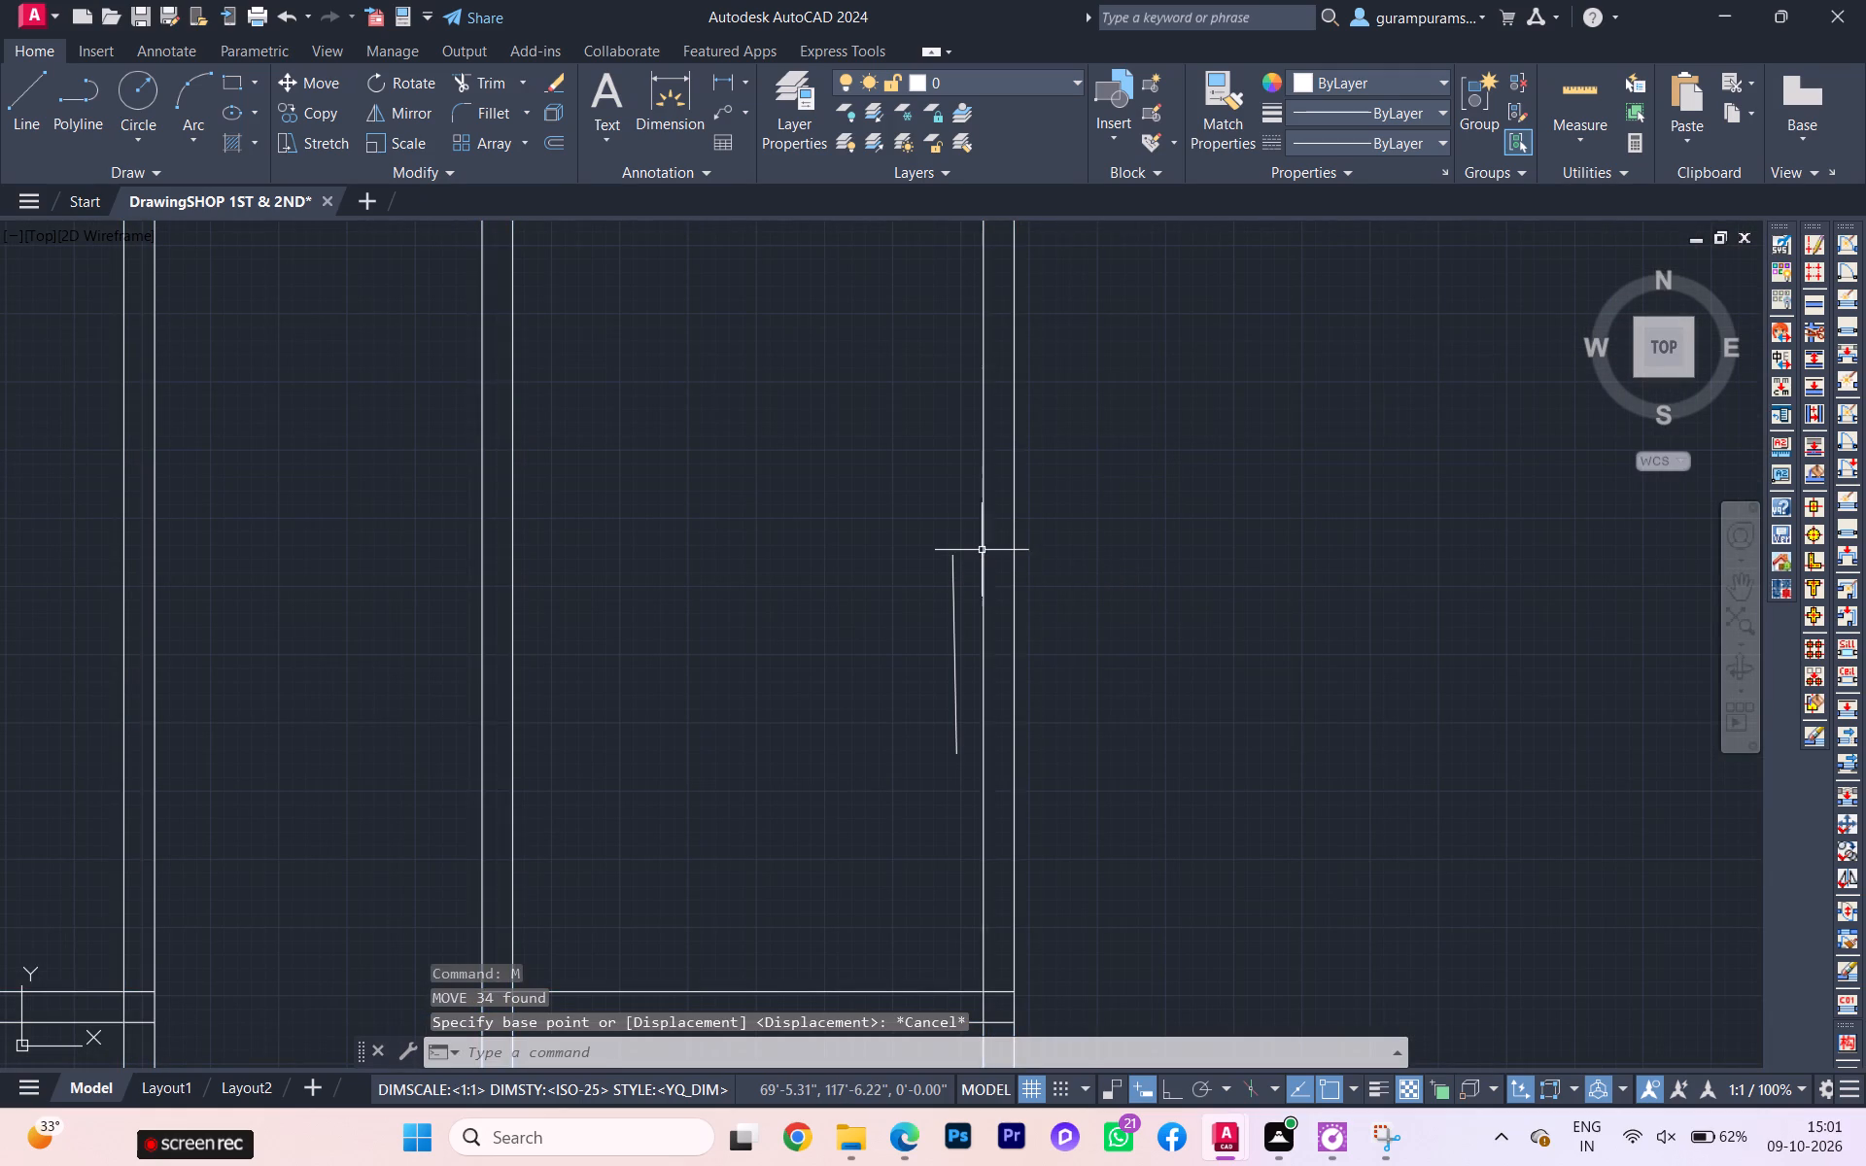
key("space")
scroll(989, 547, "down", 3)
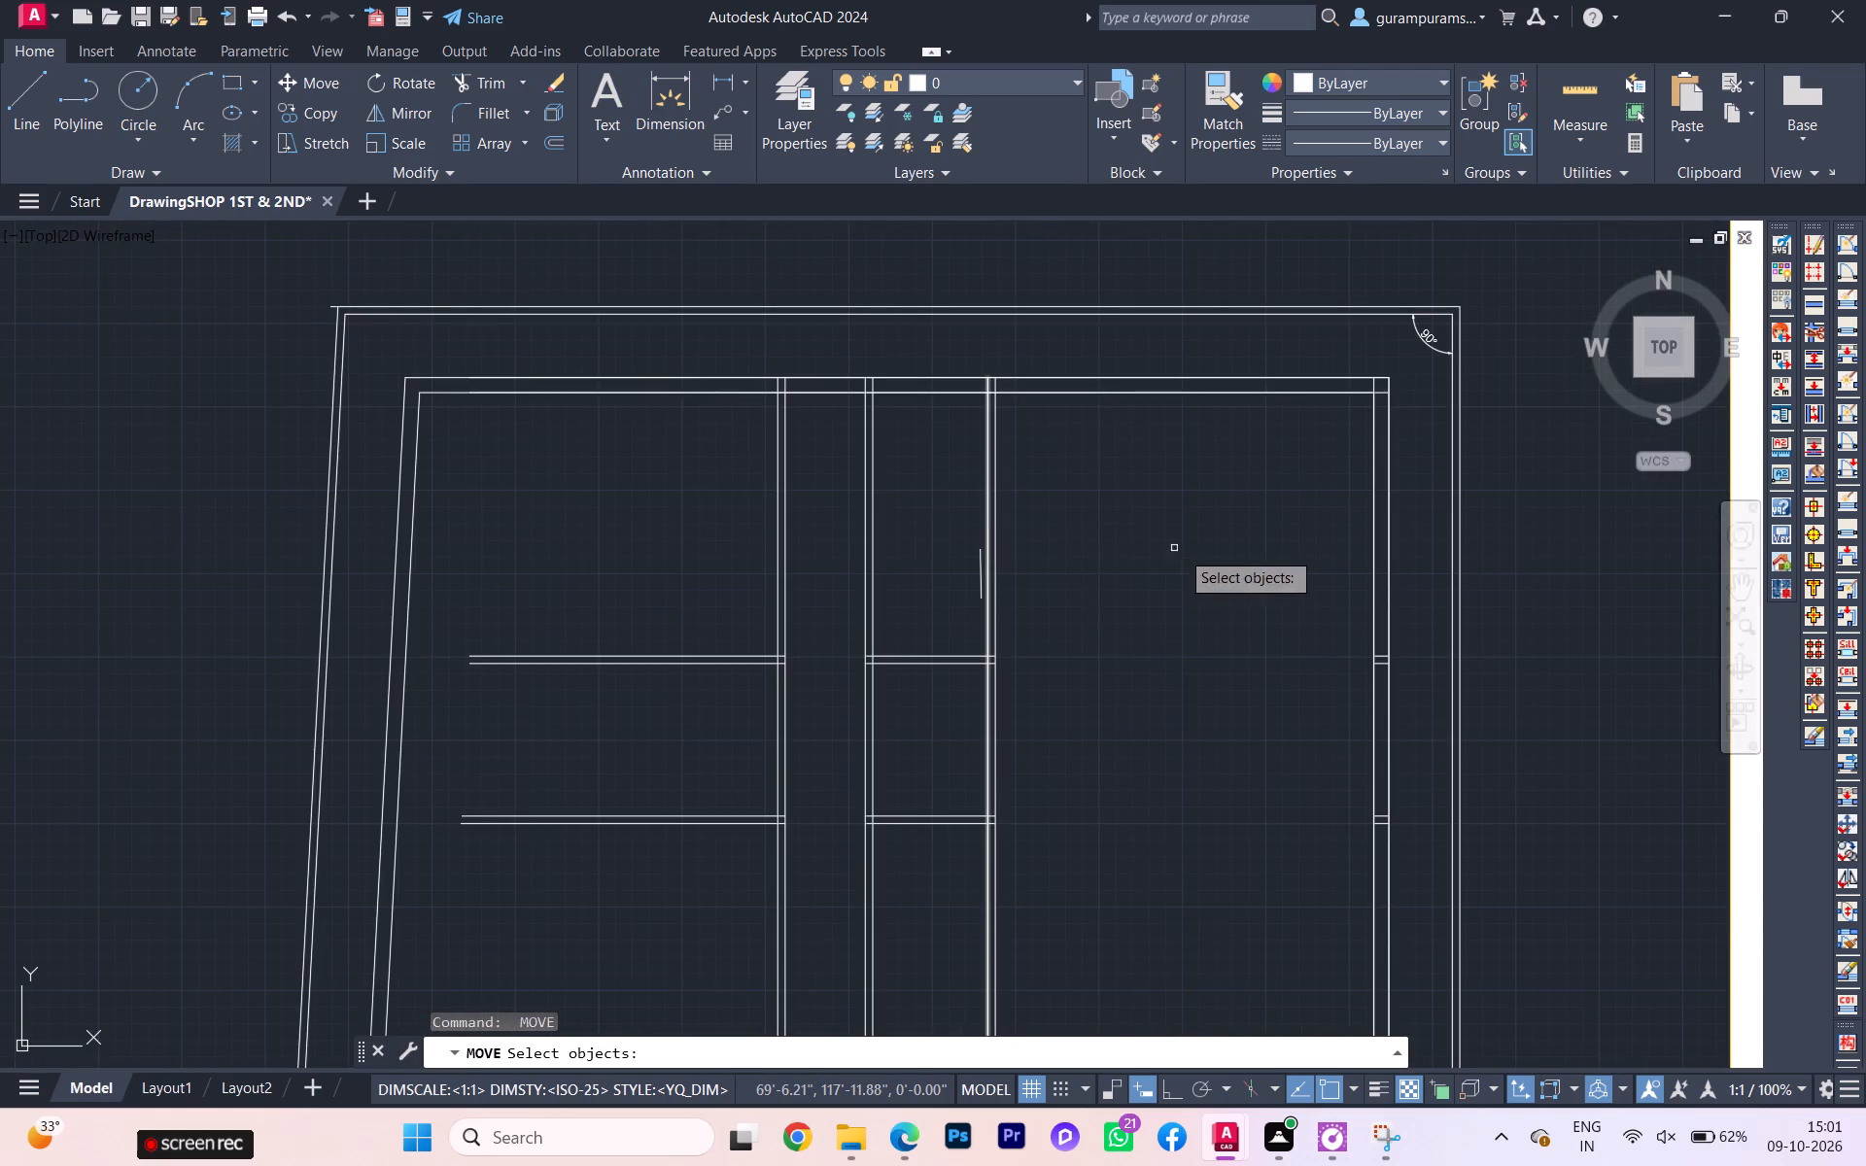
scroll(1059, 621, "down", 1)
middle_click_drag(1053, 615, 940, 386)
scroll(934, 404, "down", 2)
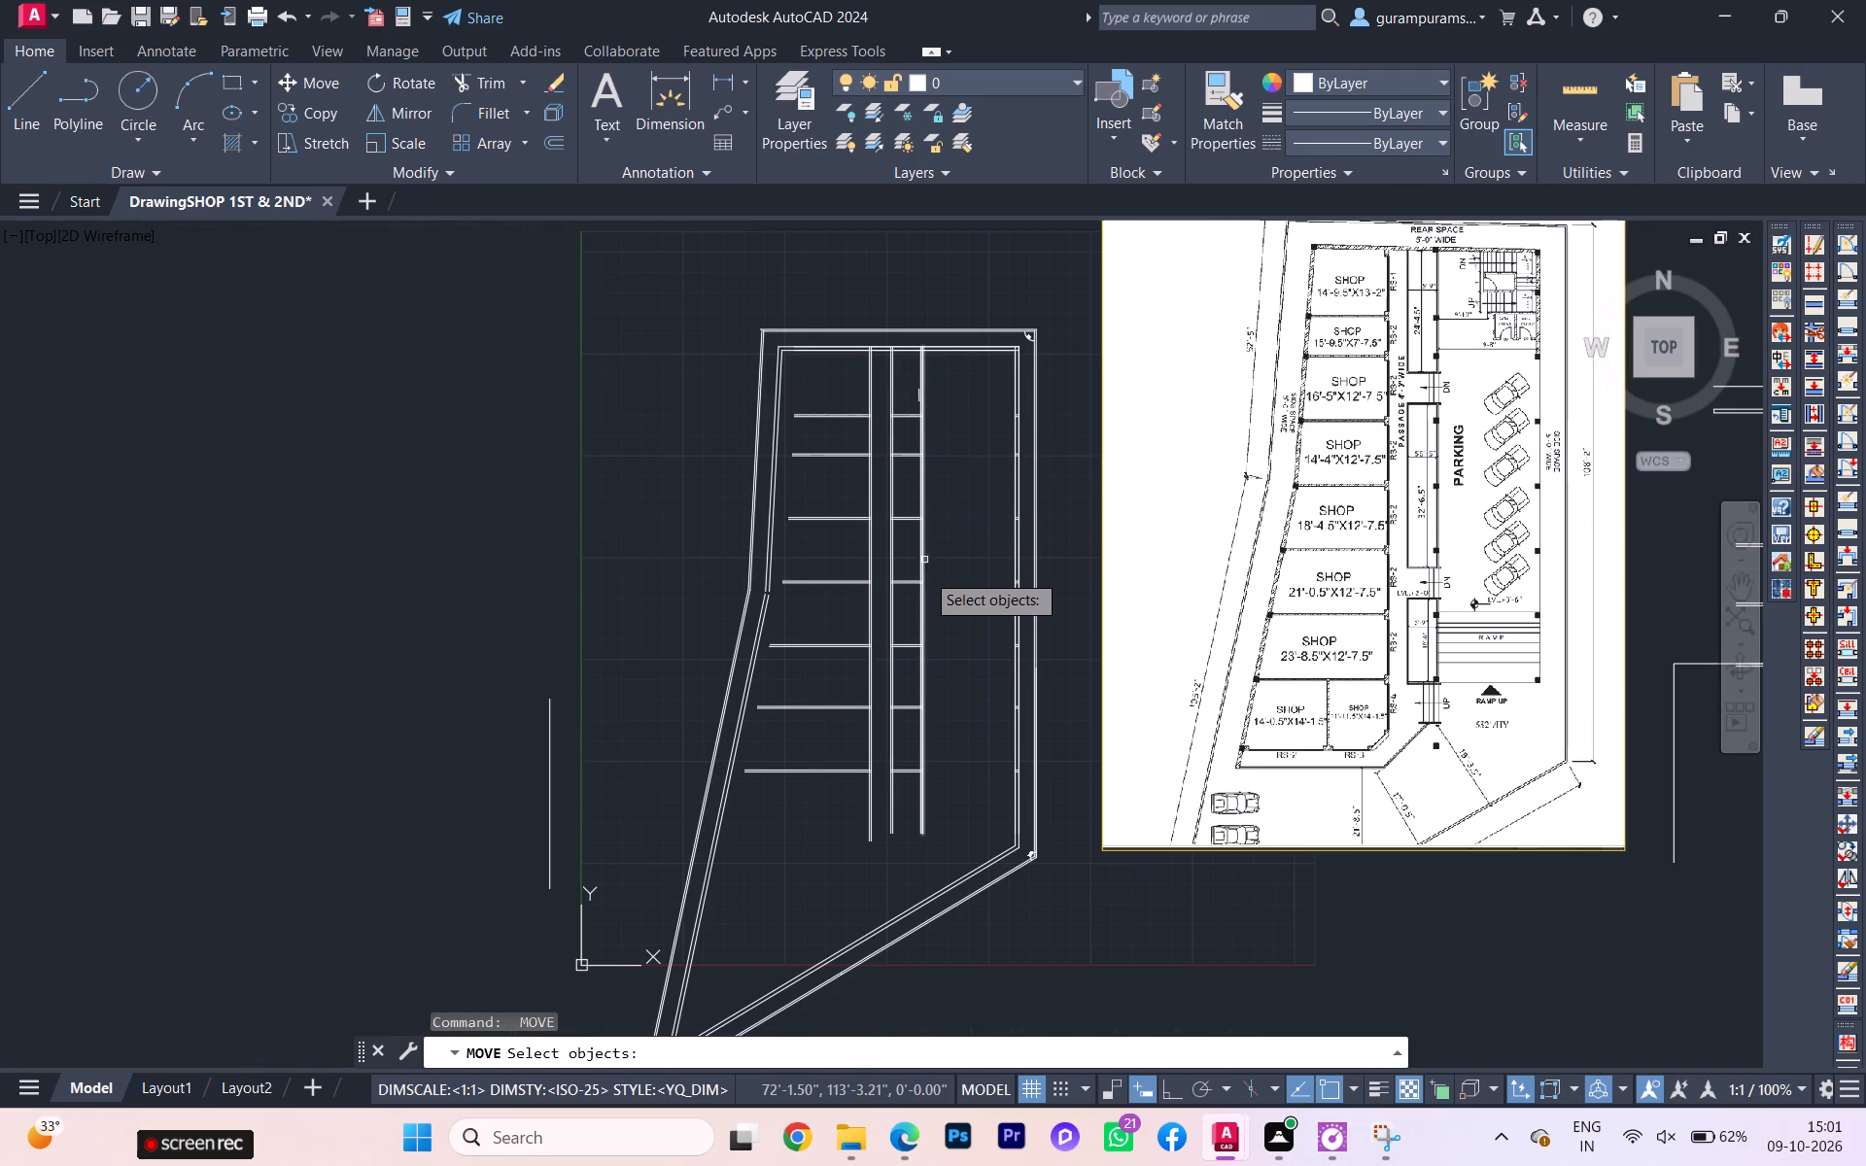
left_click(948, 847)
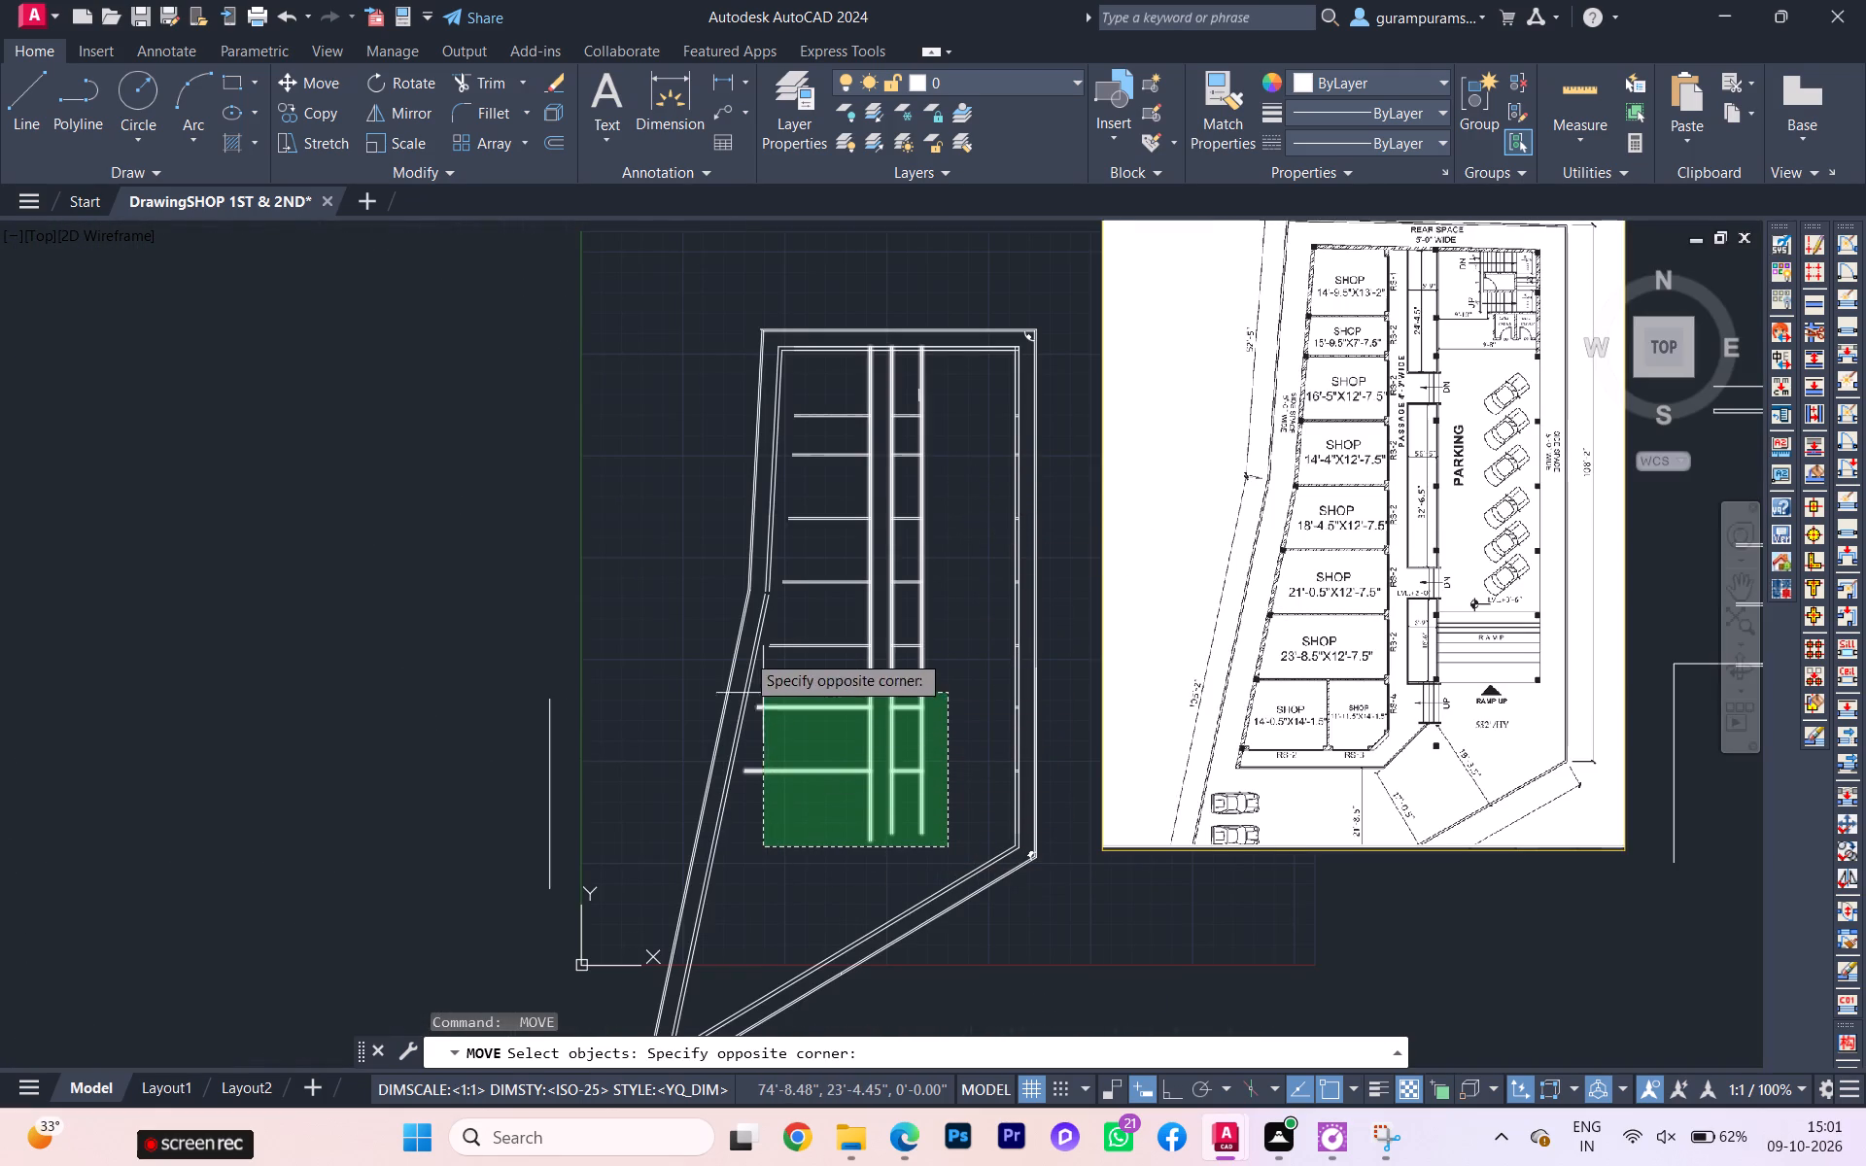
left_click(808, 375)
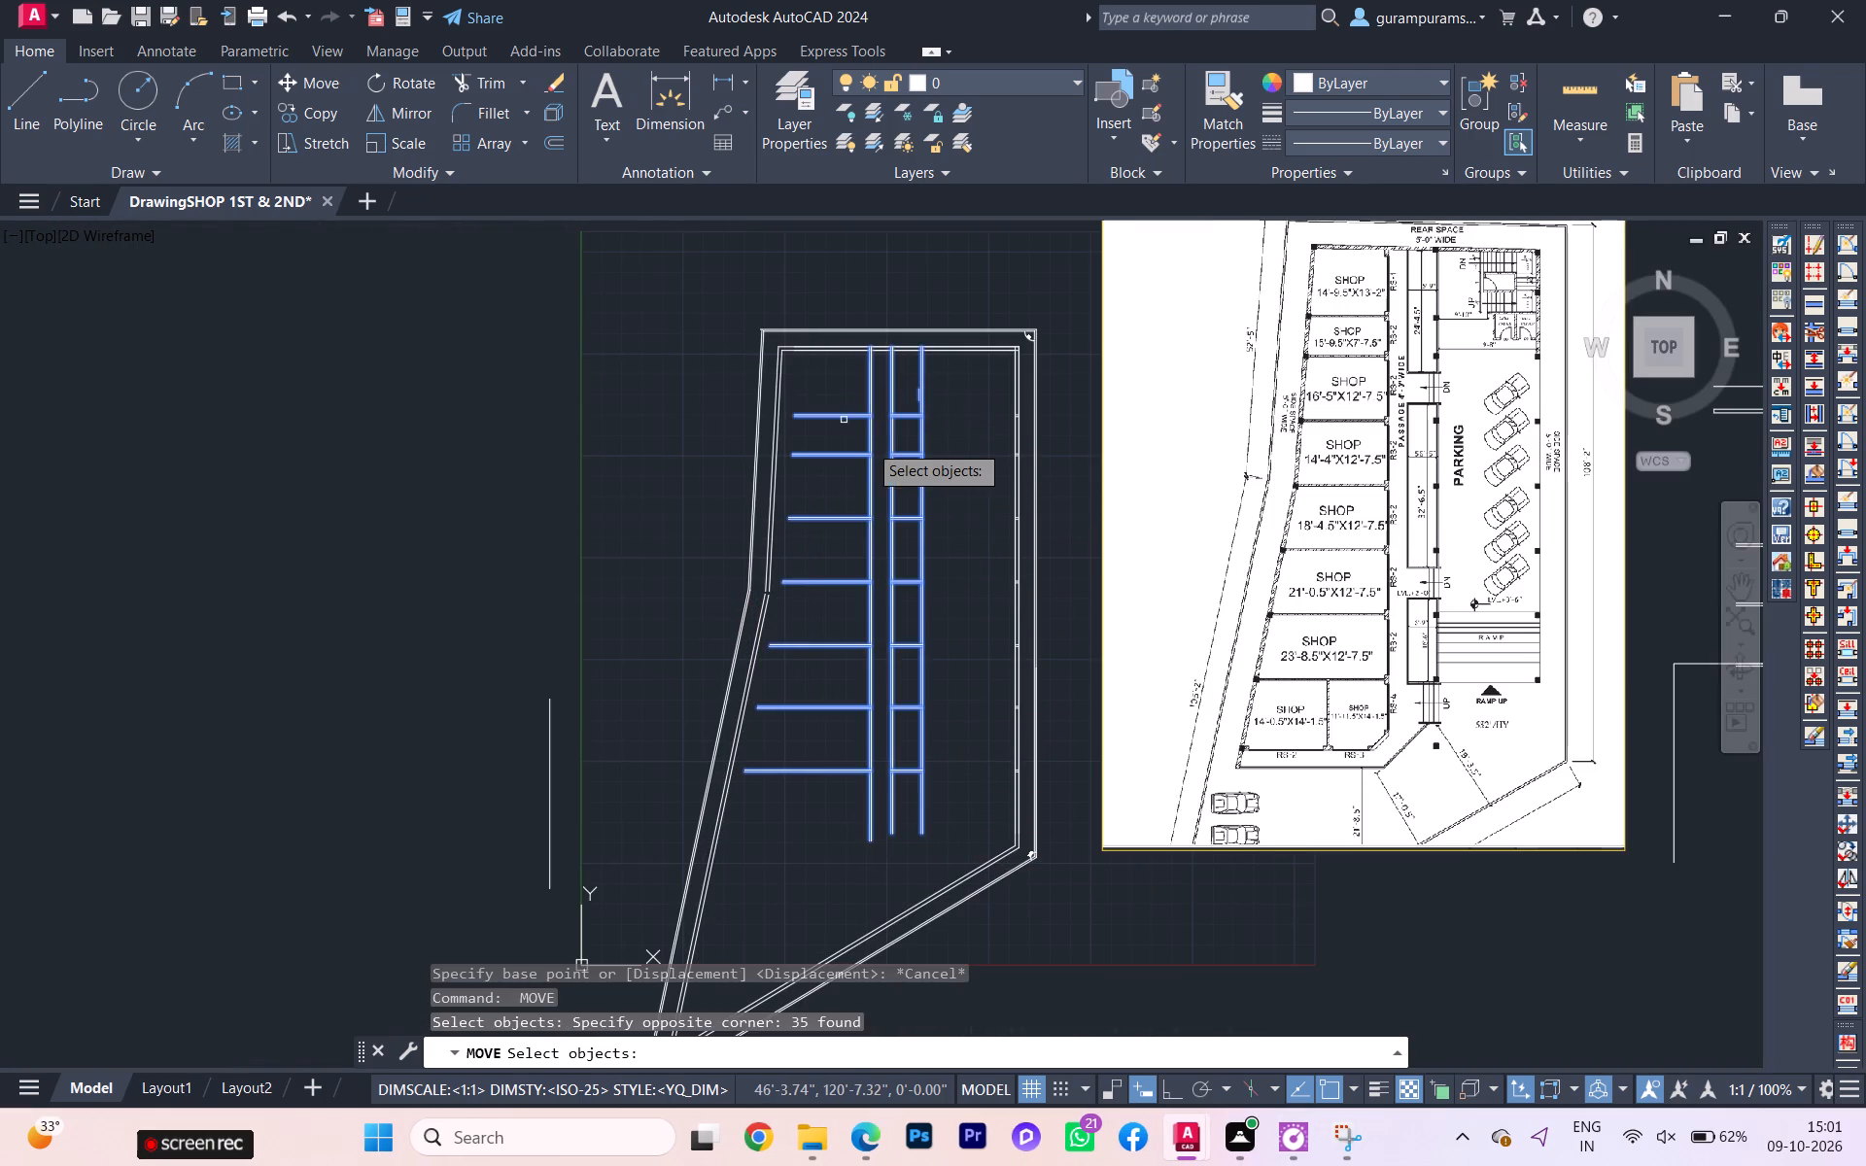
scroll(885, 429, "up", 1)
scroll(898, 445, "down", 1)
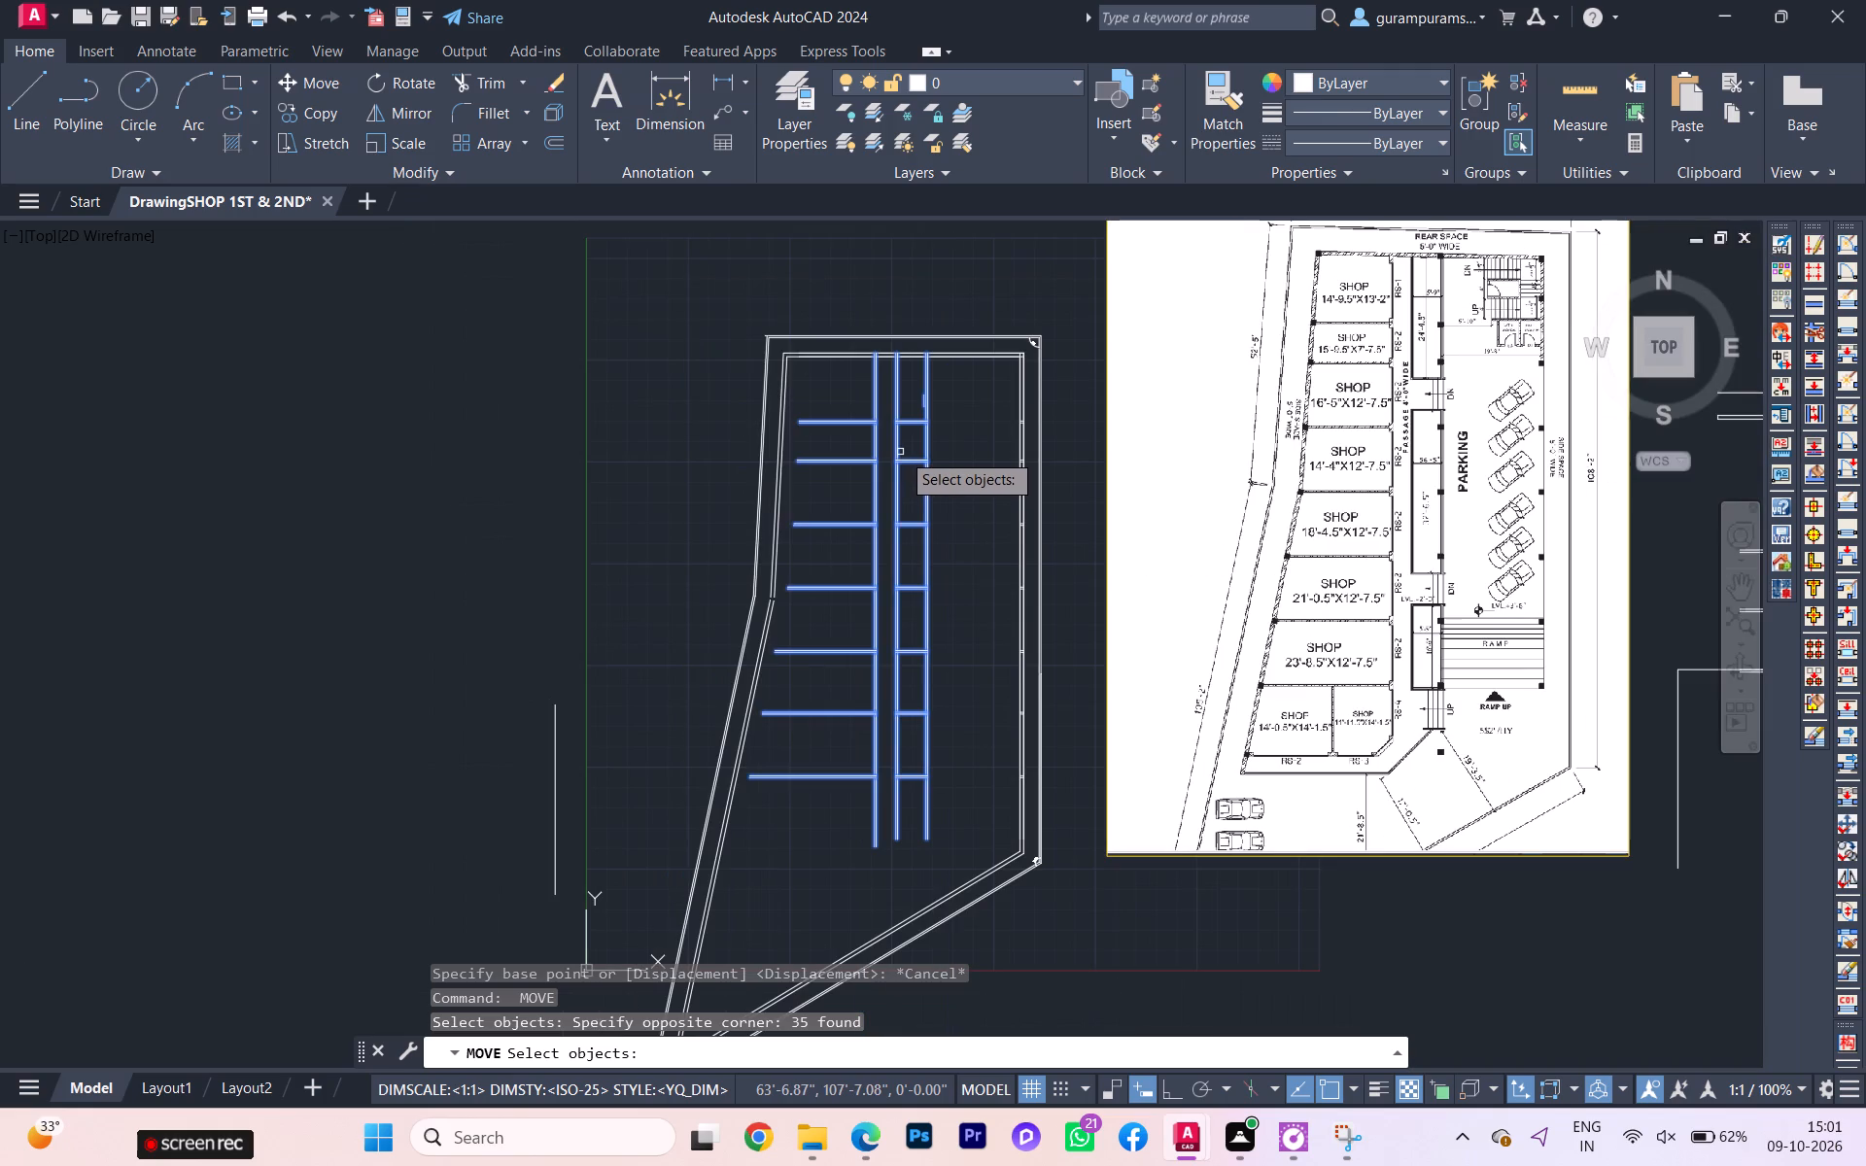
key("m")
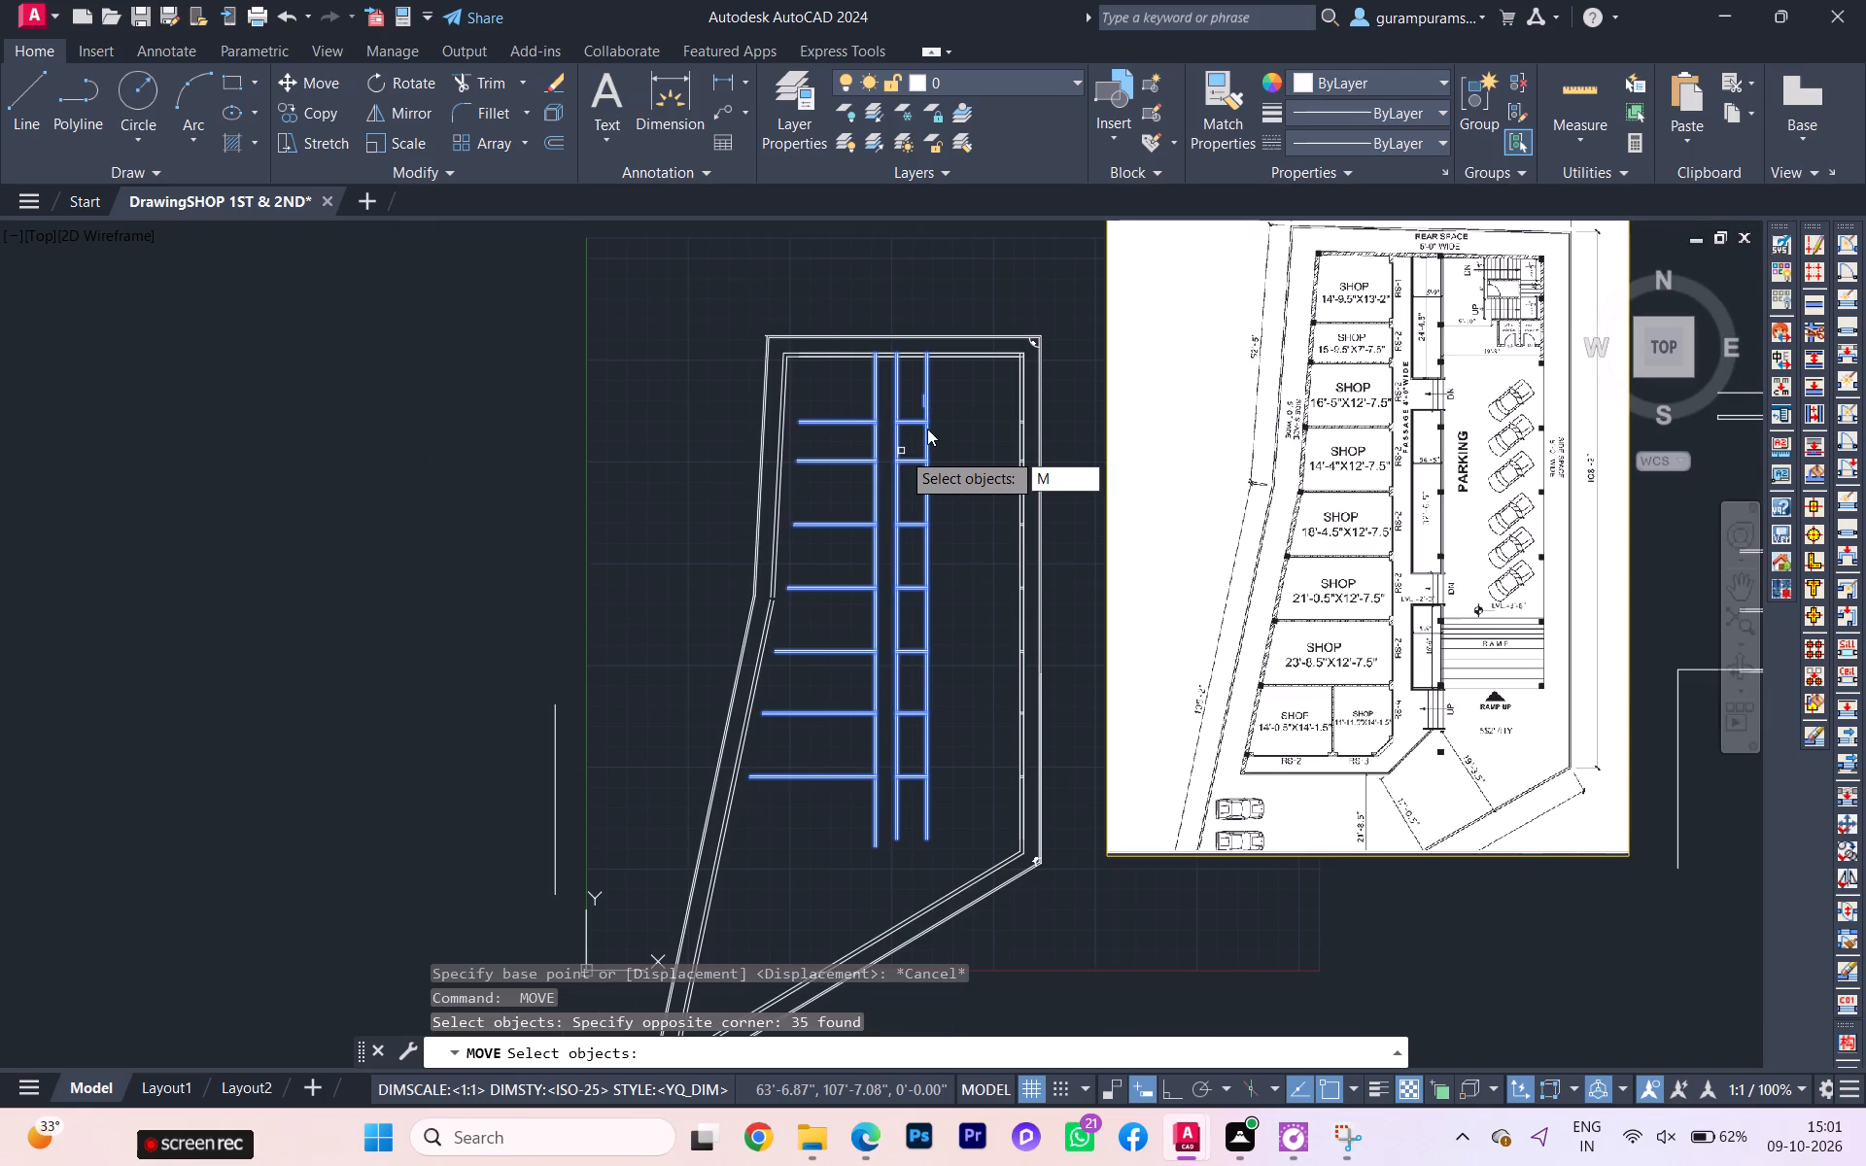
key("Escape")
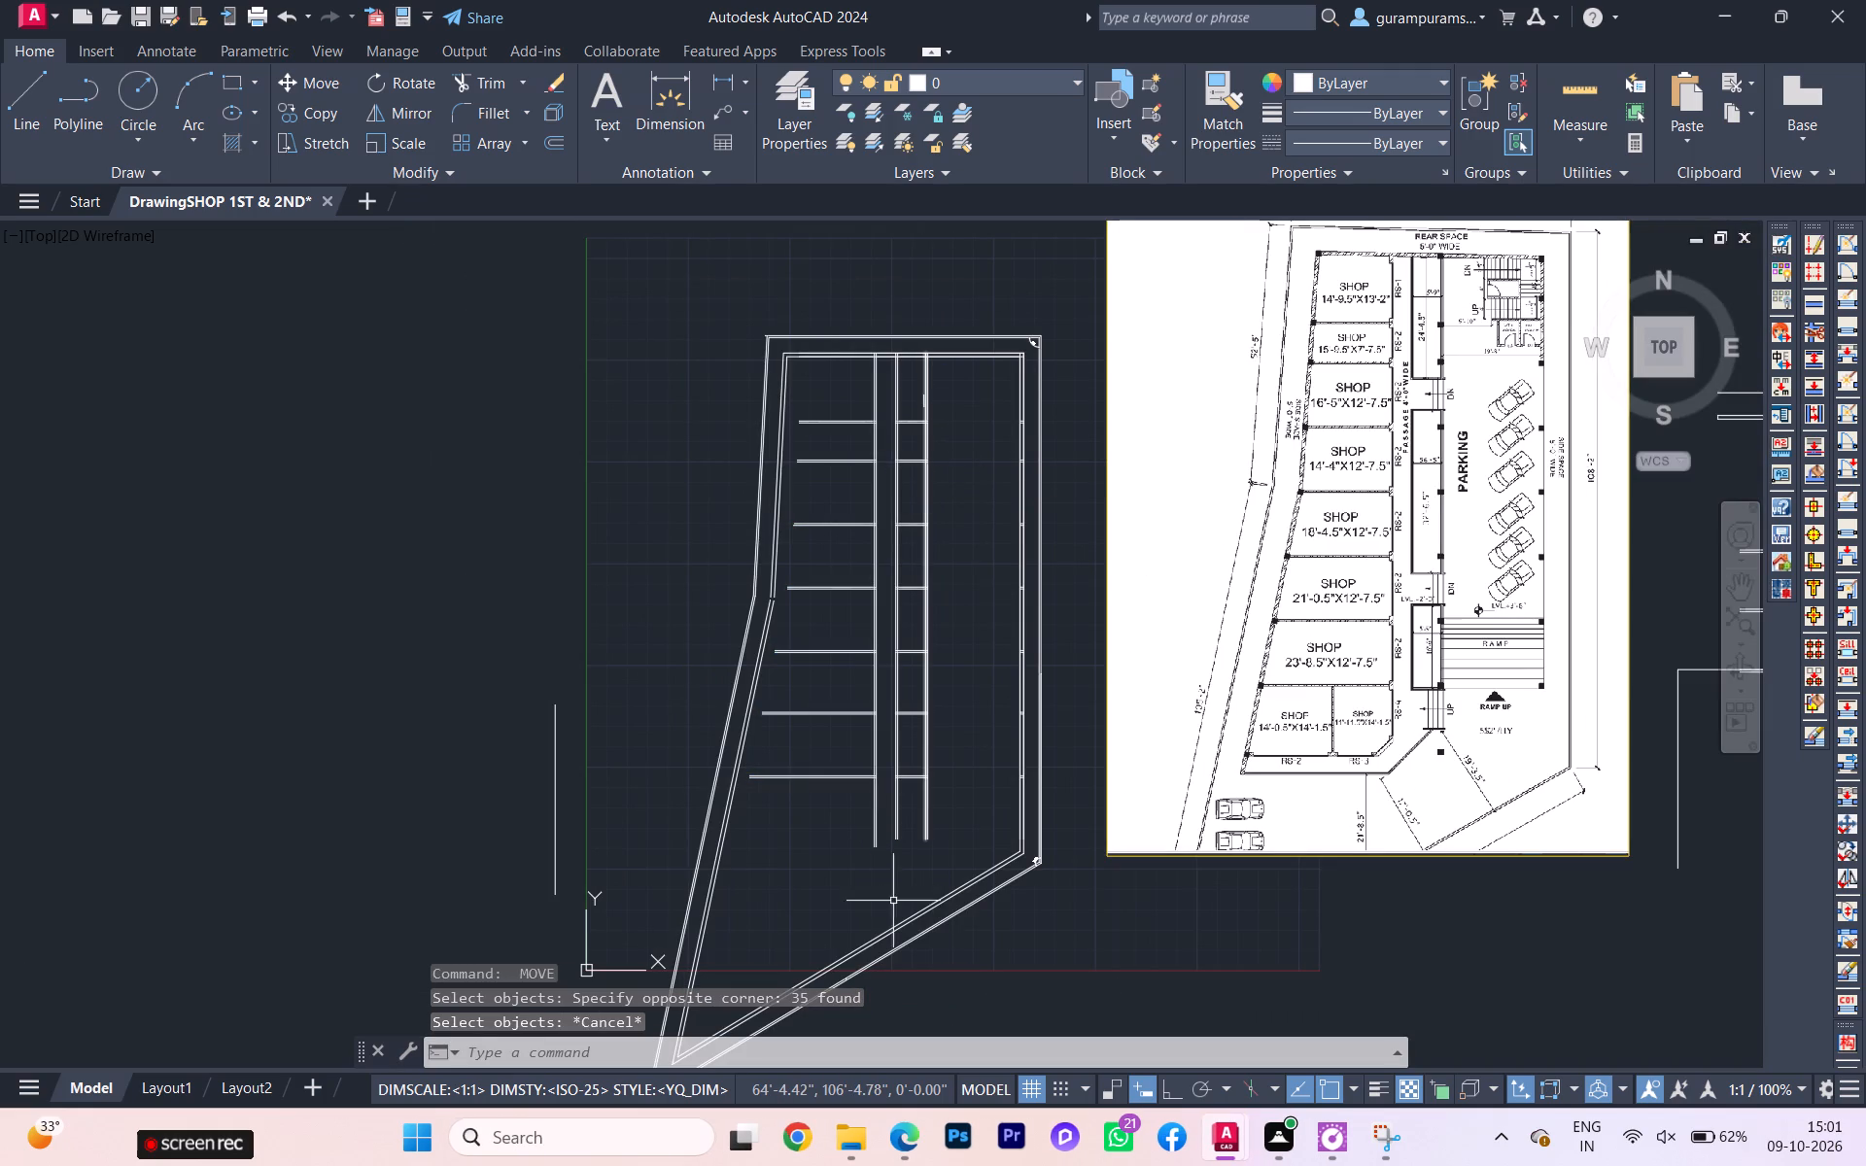
Move all the passage walls and shop partitions about 9" horizontally west so the easternmost passage wall's east face meets the marker line, with Ortho on.
left_click(968, 840)
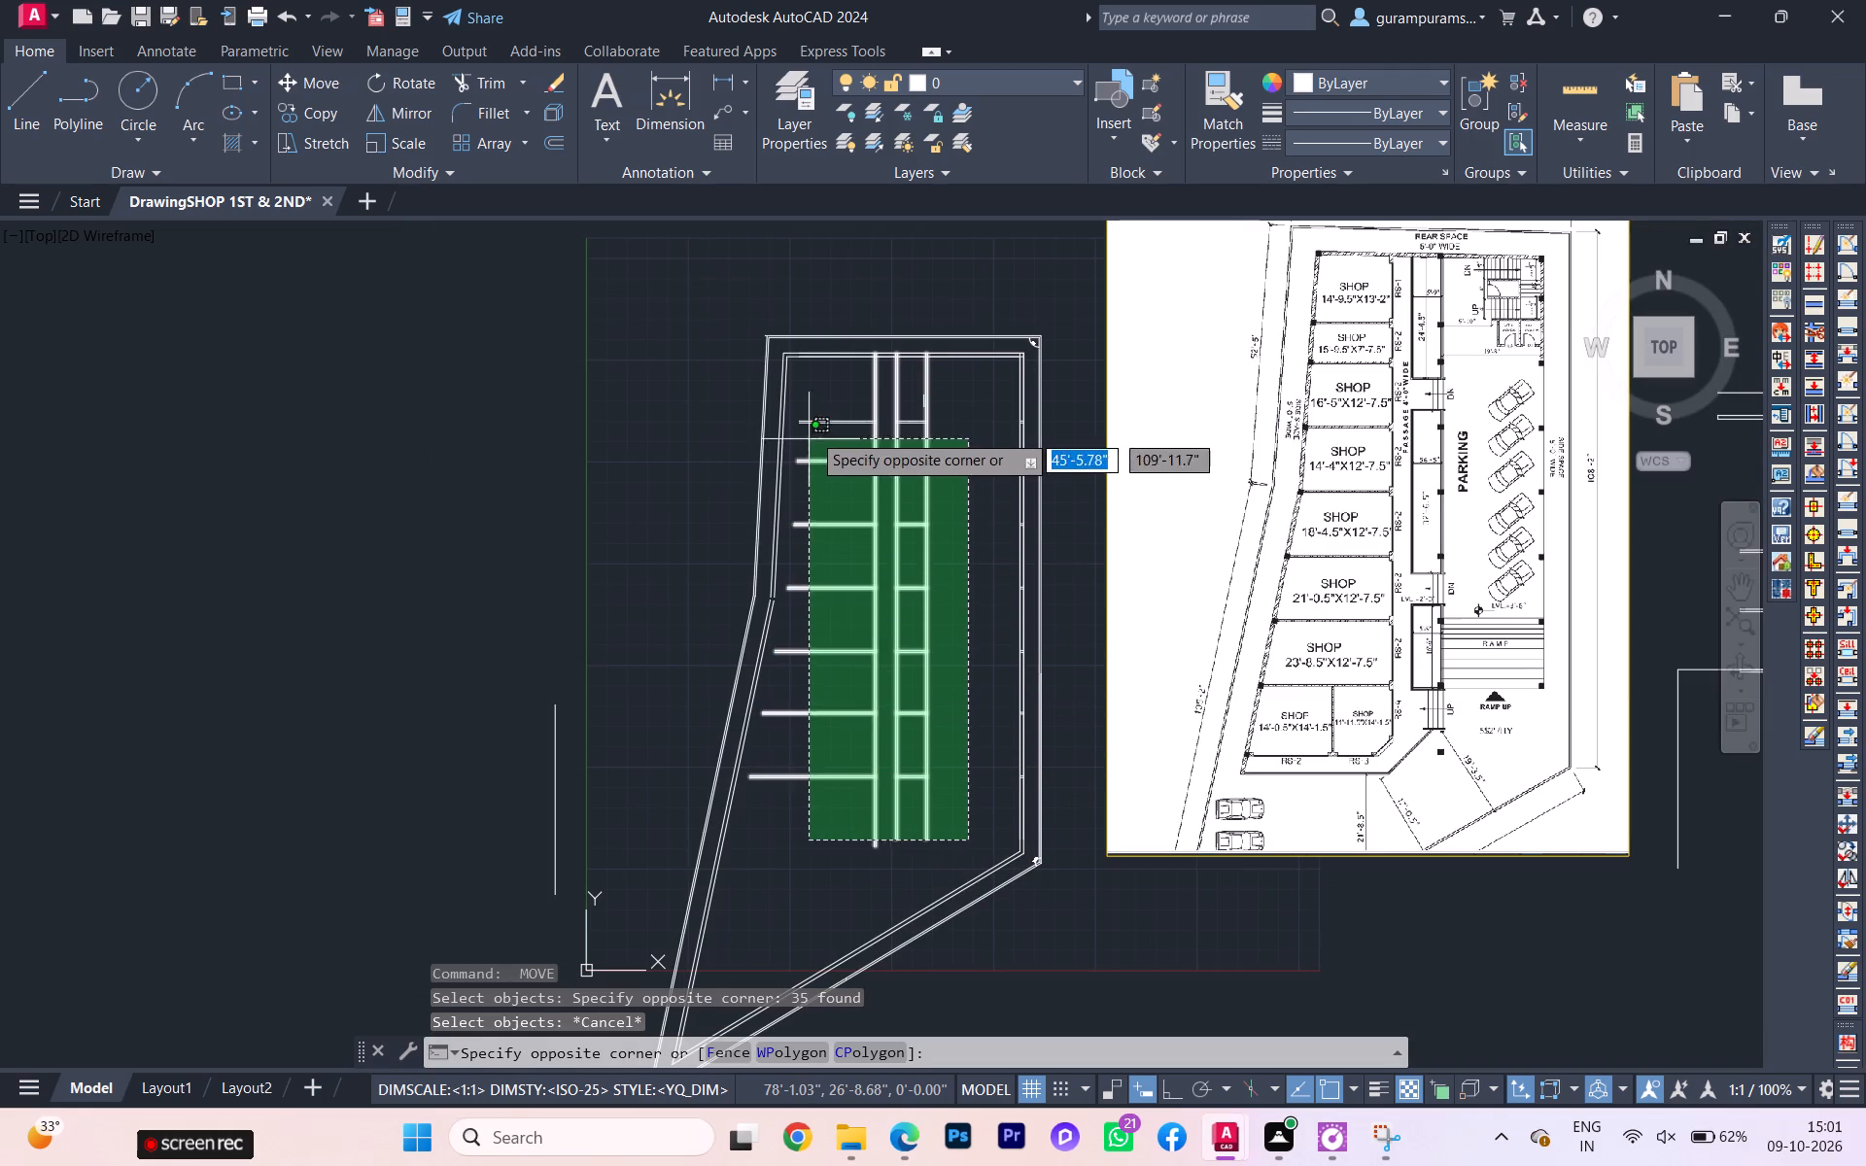
left_click(814, 414)
key("m")
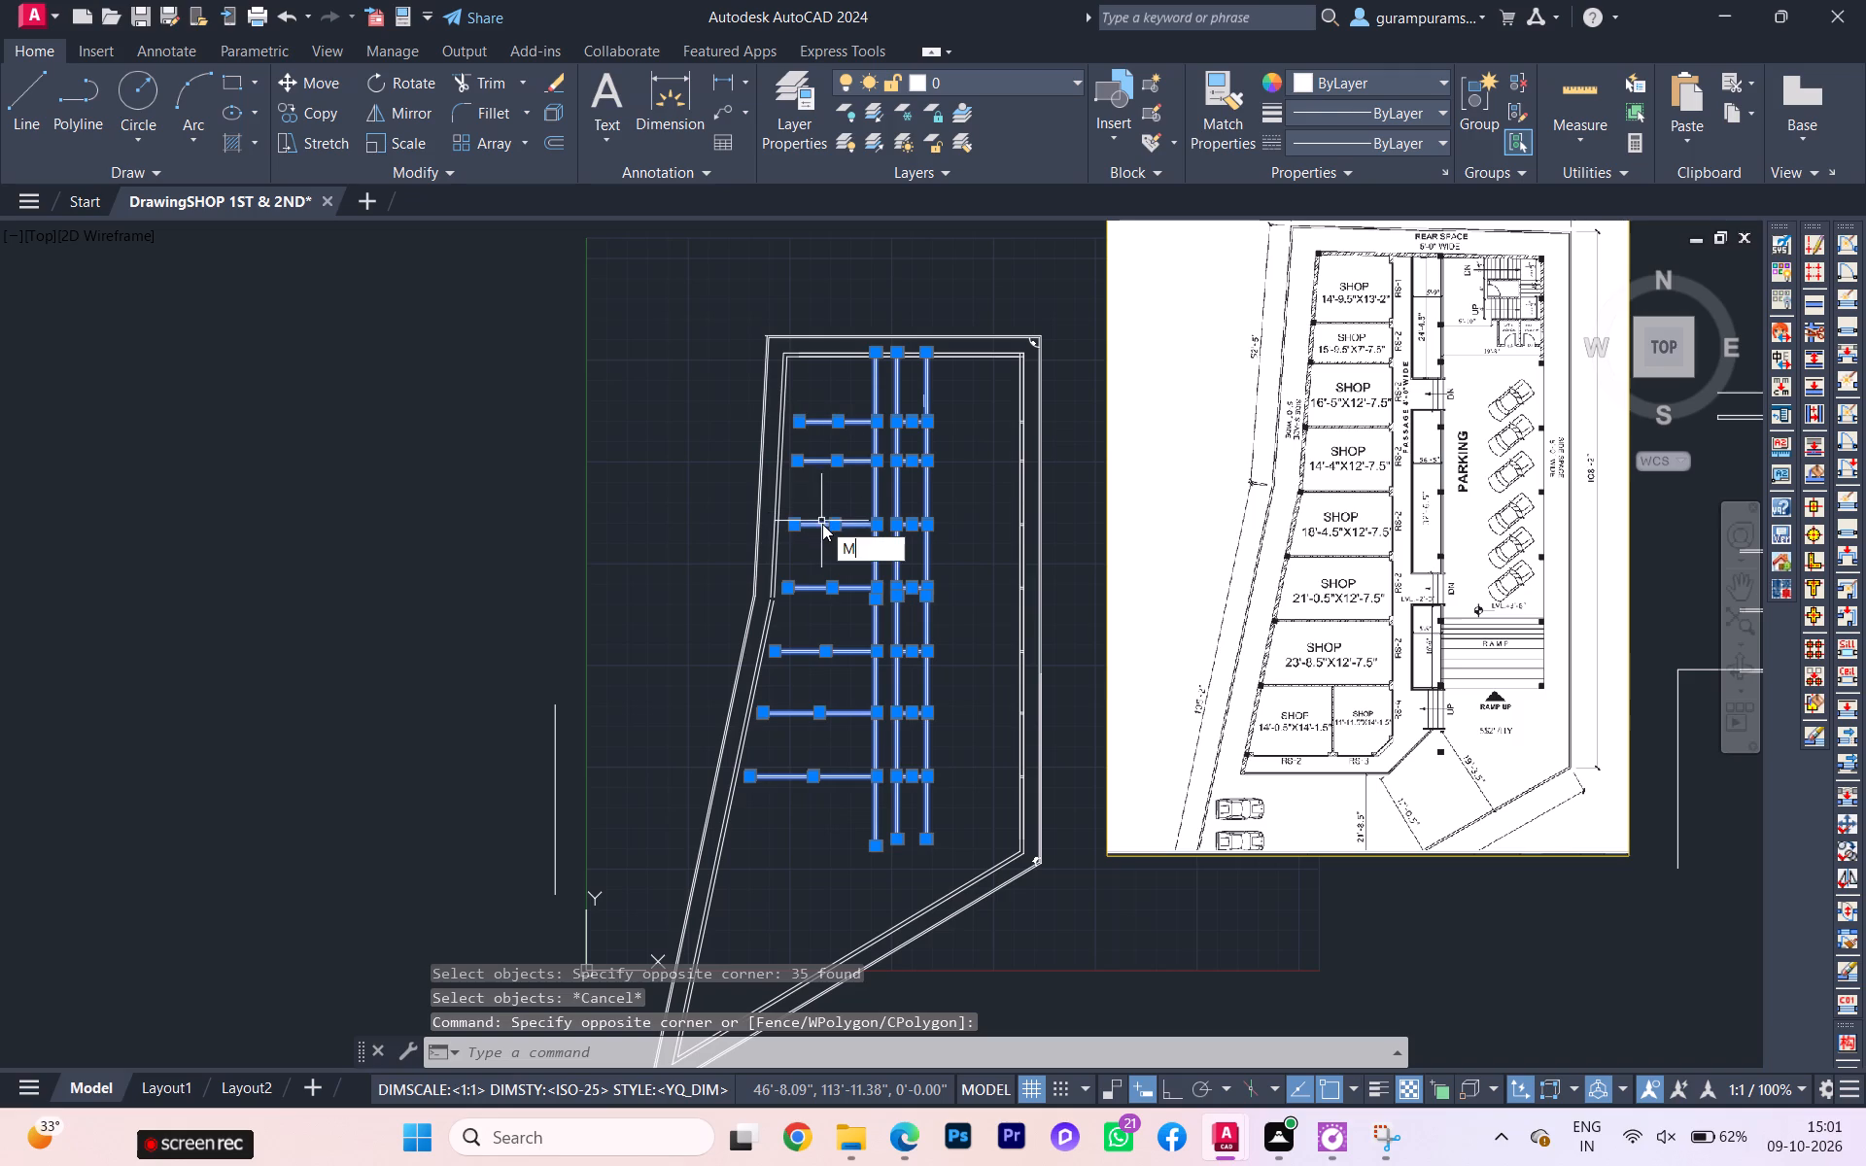
key("Return")
scroll(888, 416, "up", 2)
scroll(967, 397, "down", 2)
middle_click_drag(967, 397, 967, 429)
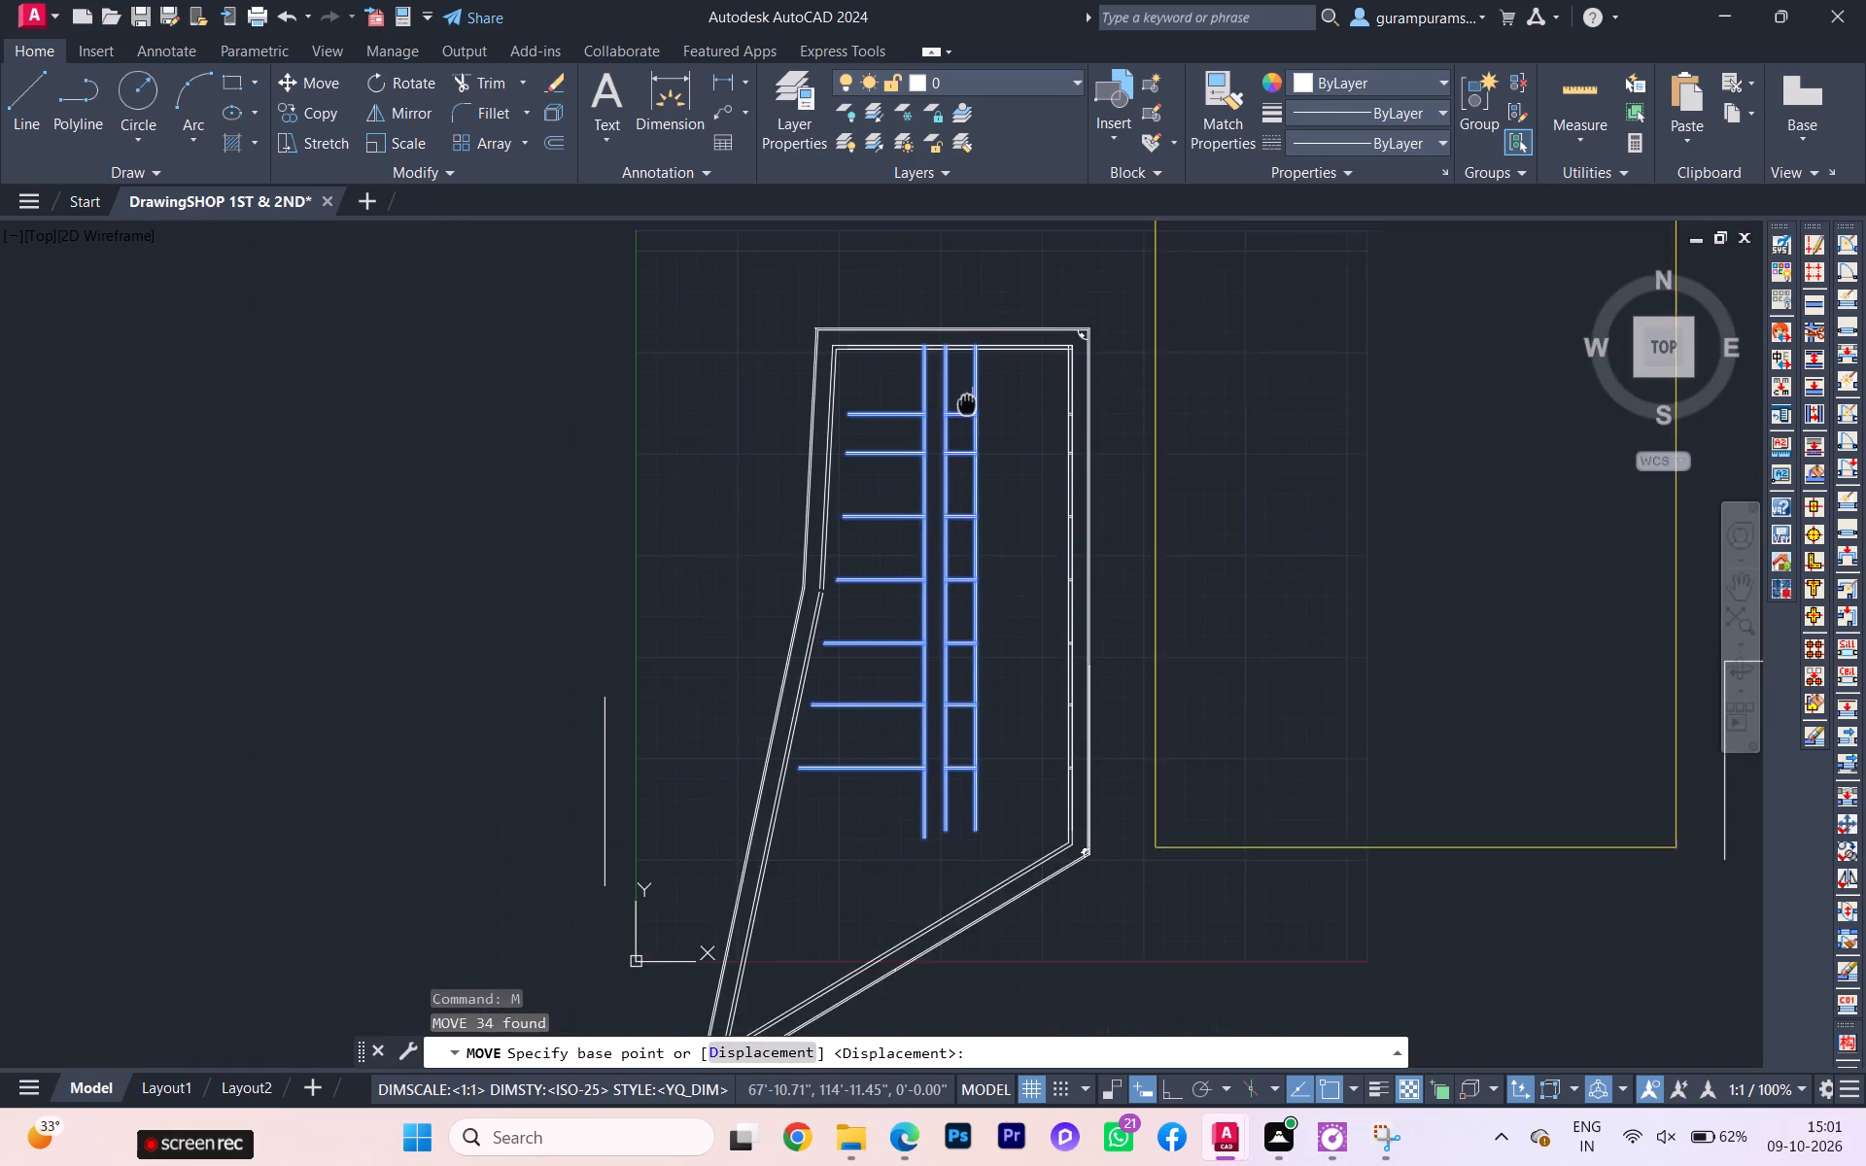
middle_click_drag(967, 429, 960, 472)
scroll(961, 457, "up", 3)
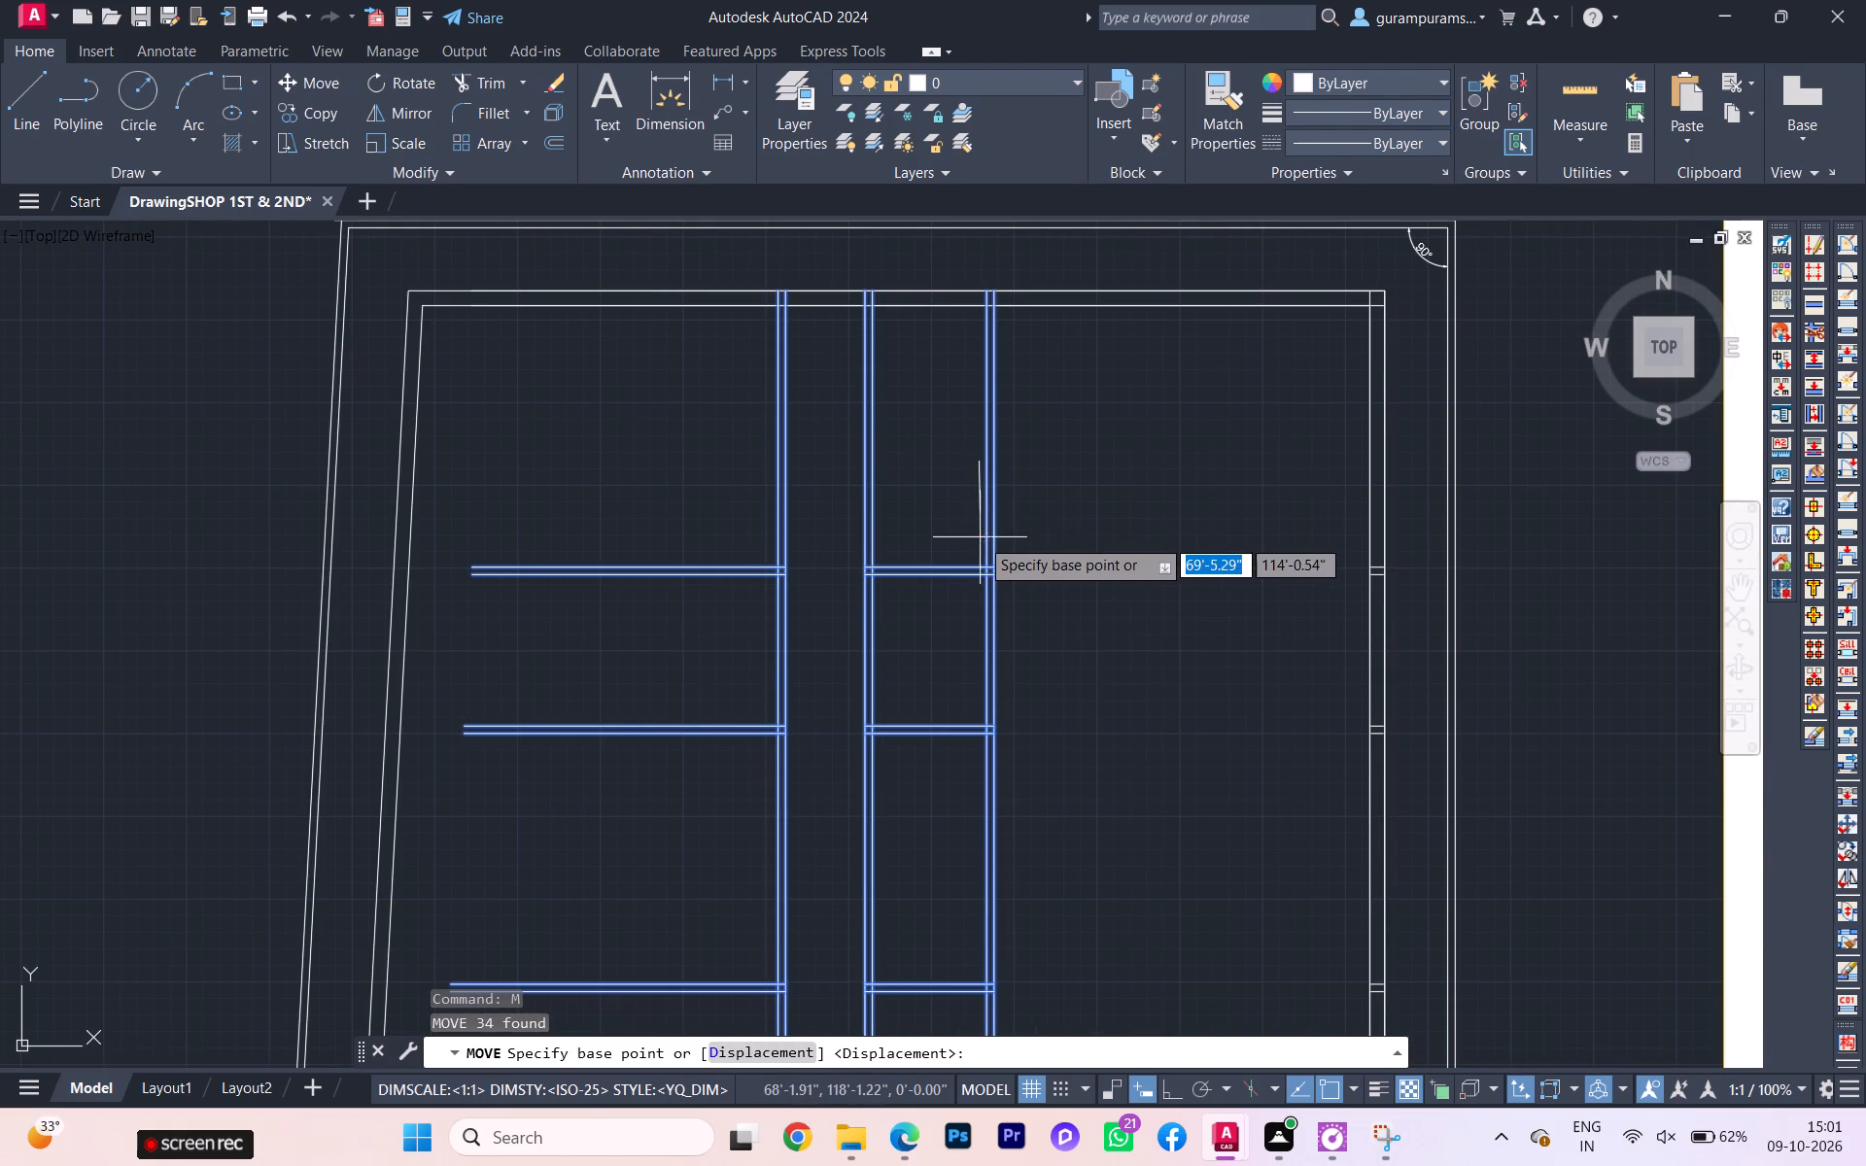
scroll(986, 440, "up", 1)
left_click(987, 440)
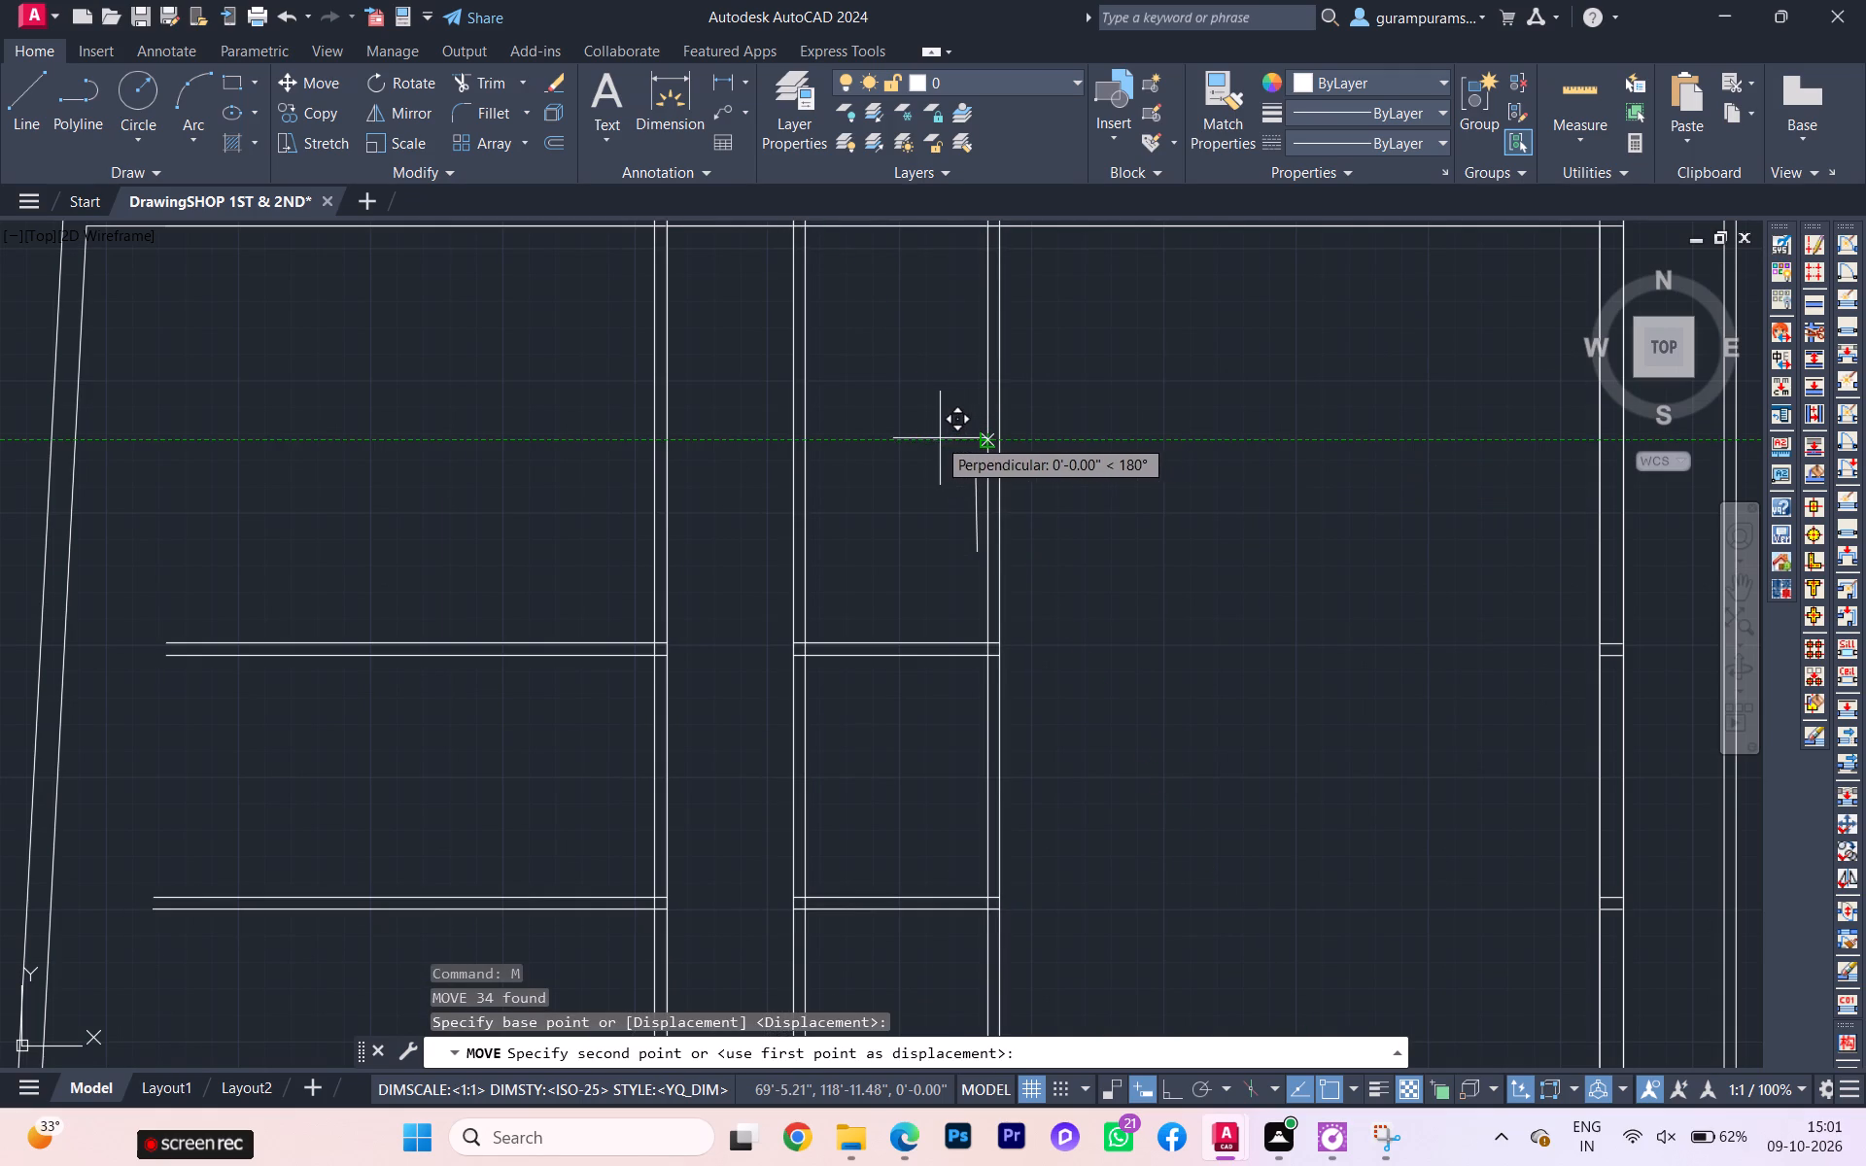
scroll(893, 455, "up", 1)
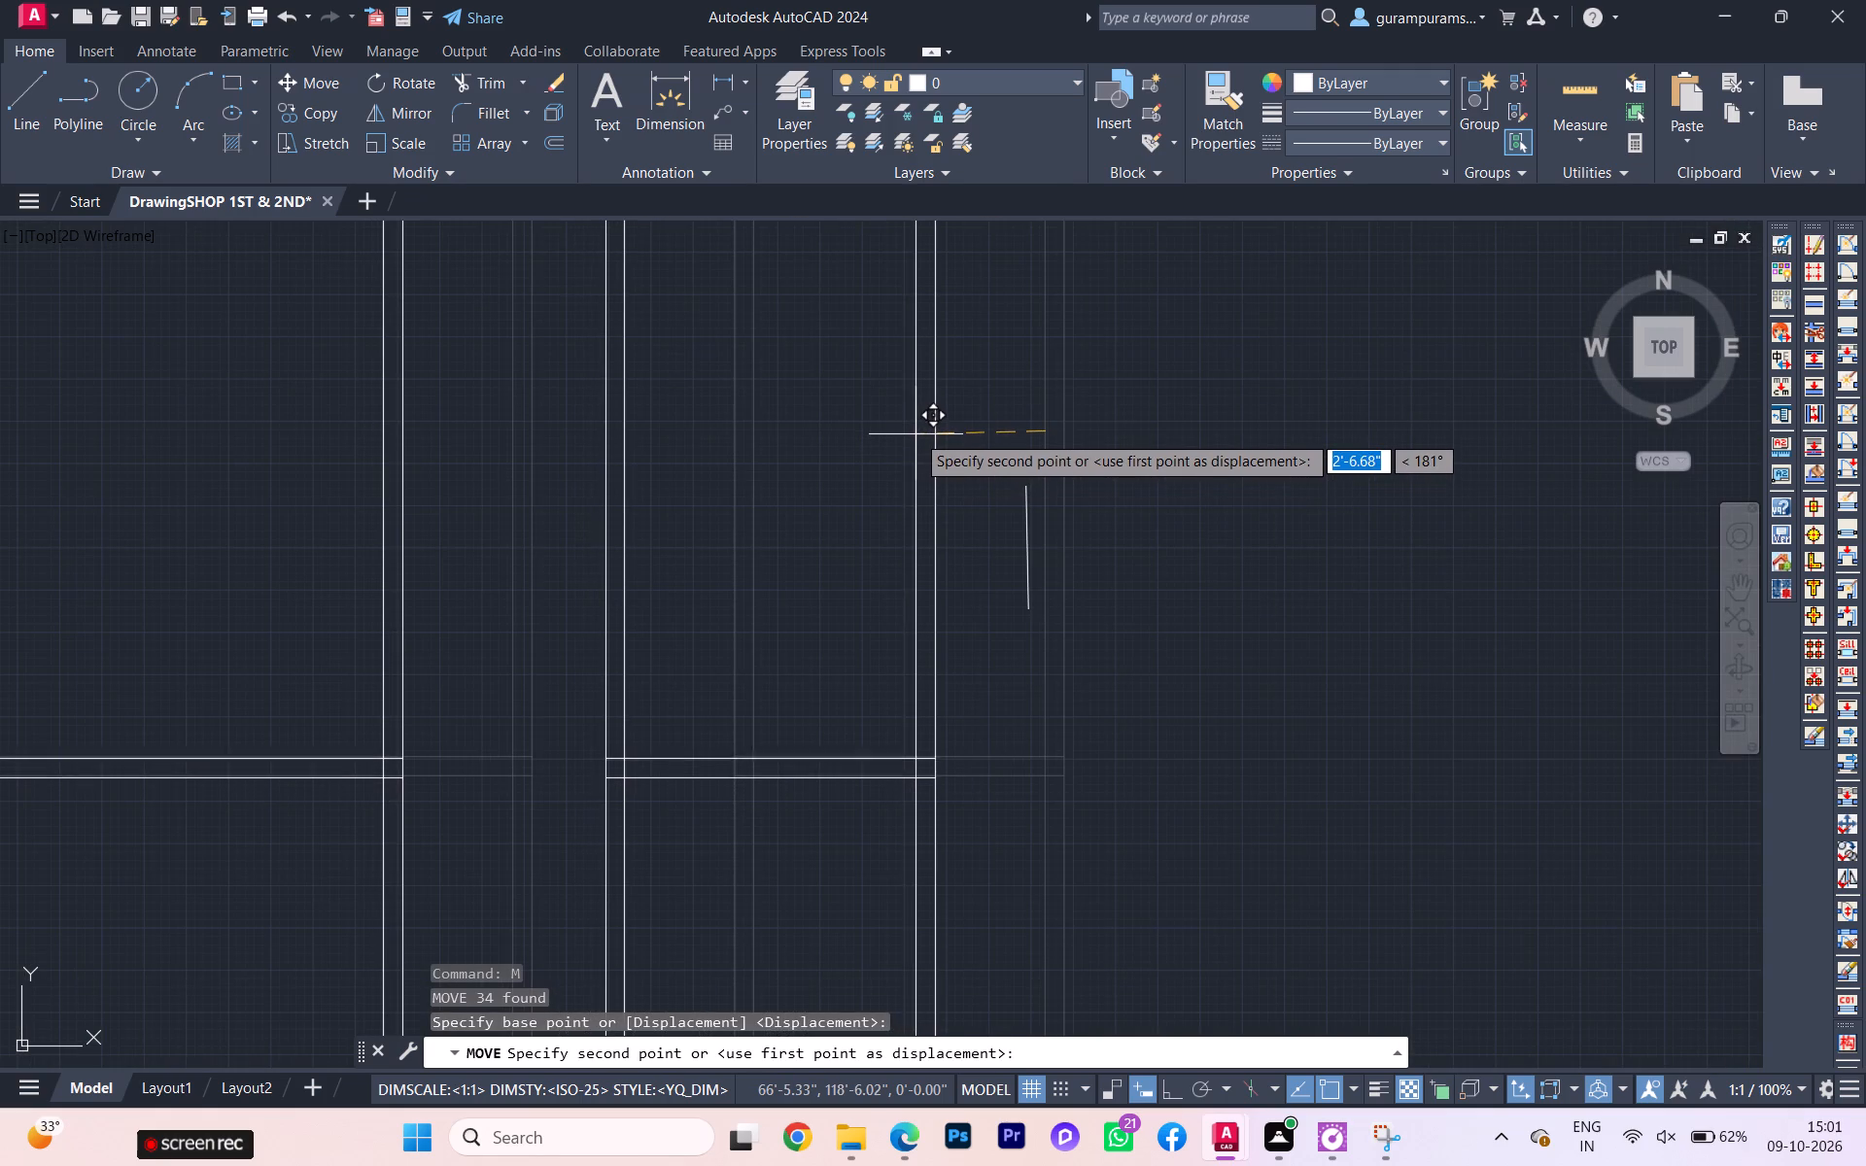
key("F8")
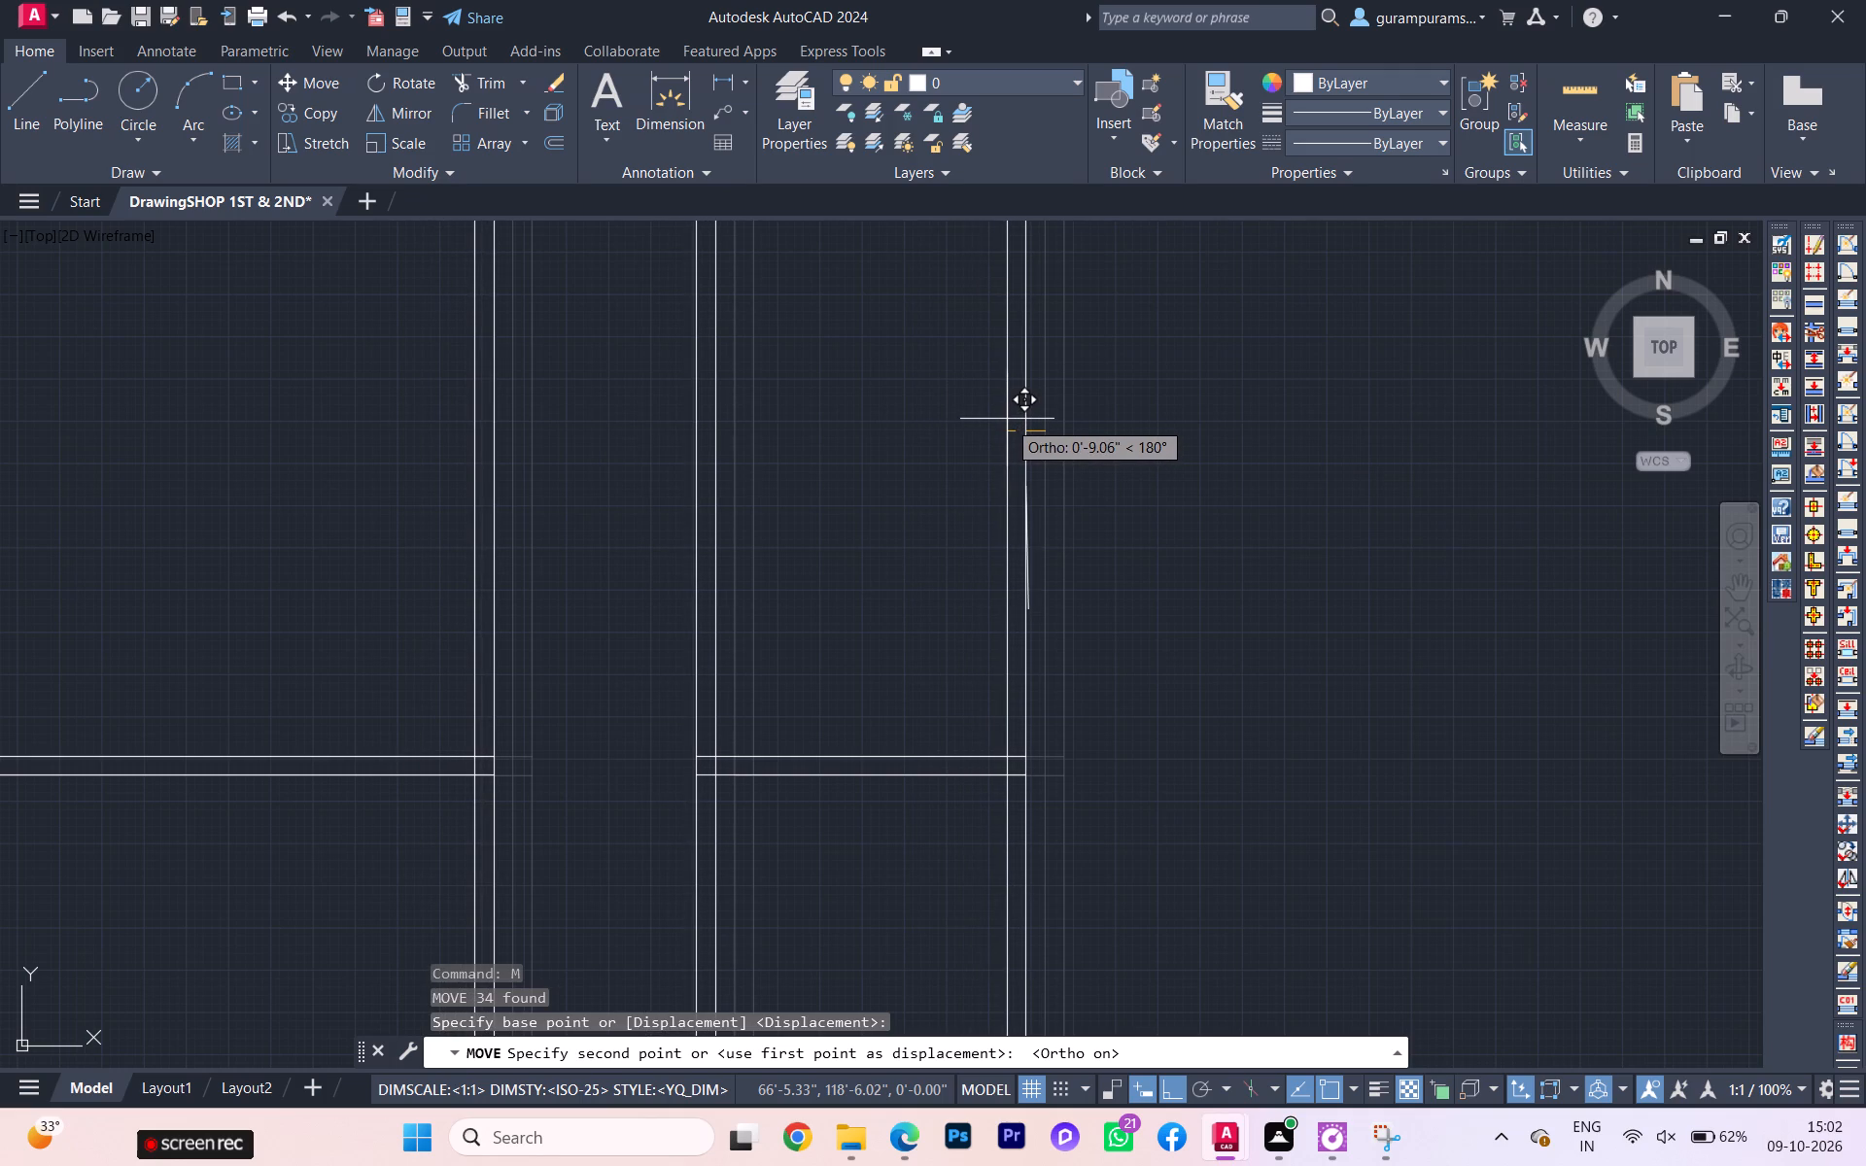
left_click(1007, 419)
Erase the short near-vertical marker line beside the easternmost passage wall.
scroll(1019, 415, "down", 3)
scroll(1027, 502, "up", 1)
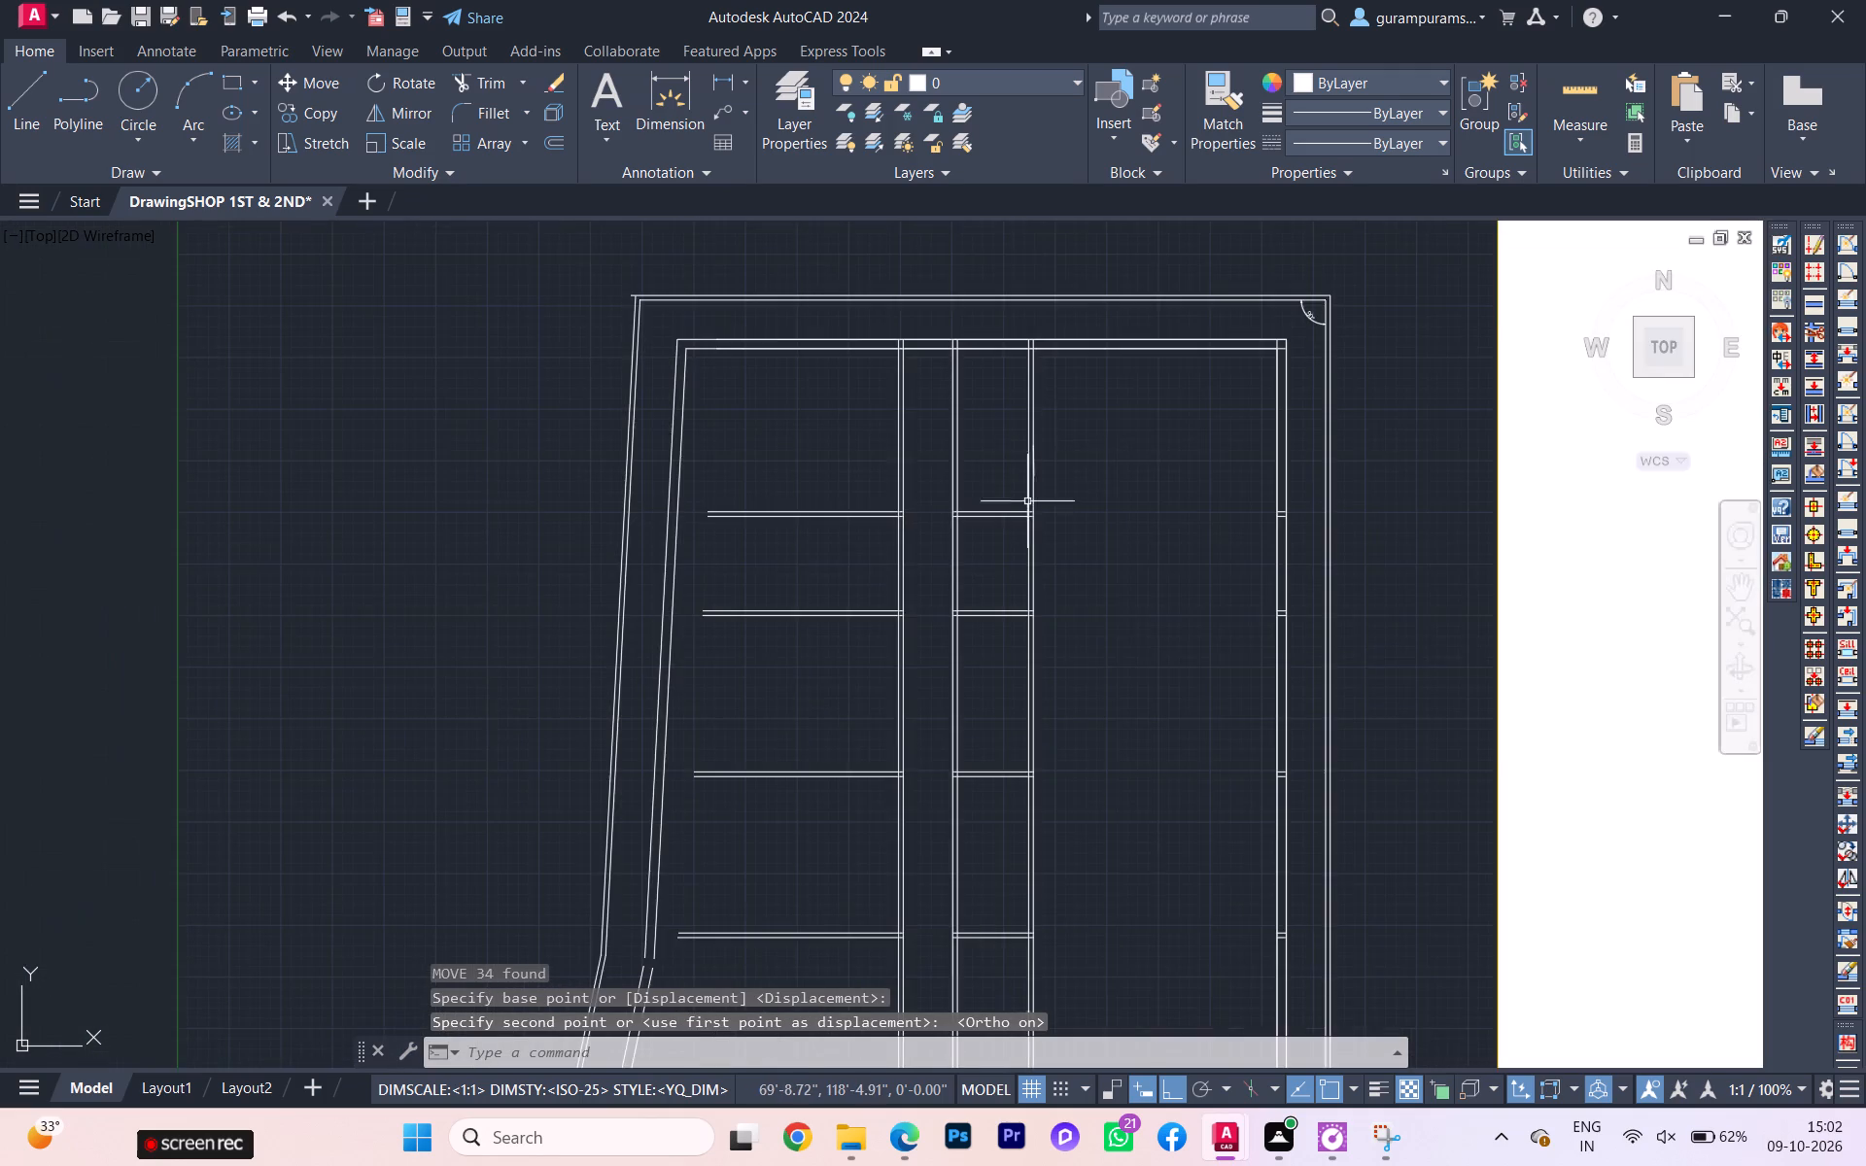
scroll(1027, 502, "up", 5)
scroll(1102, 464, "down", 1)
middle_click_drag(1107, 497, 1034, 760)
scroll(959, 457, "up", 1)
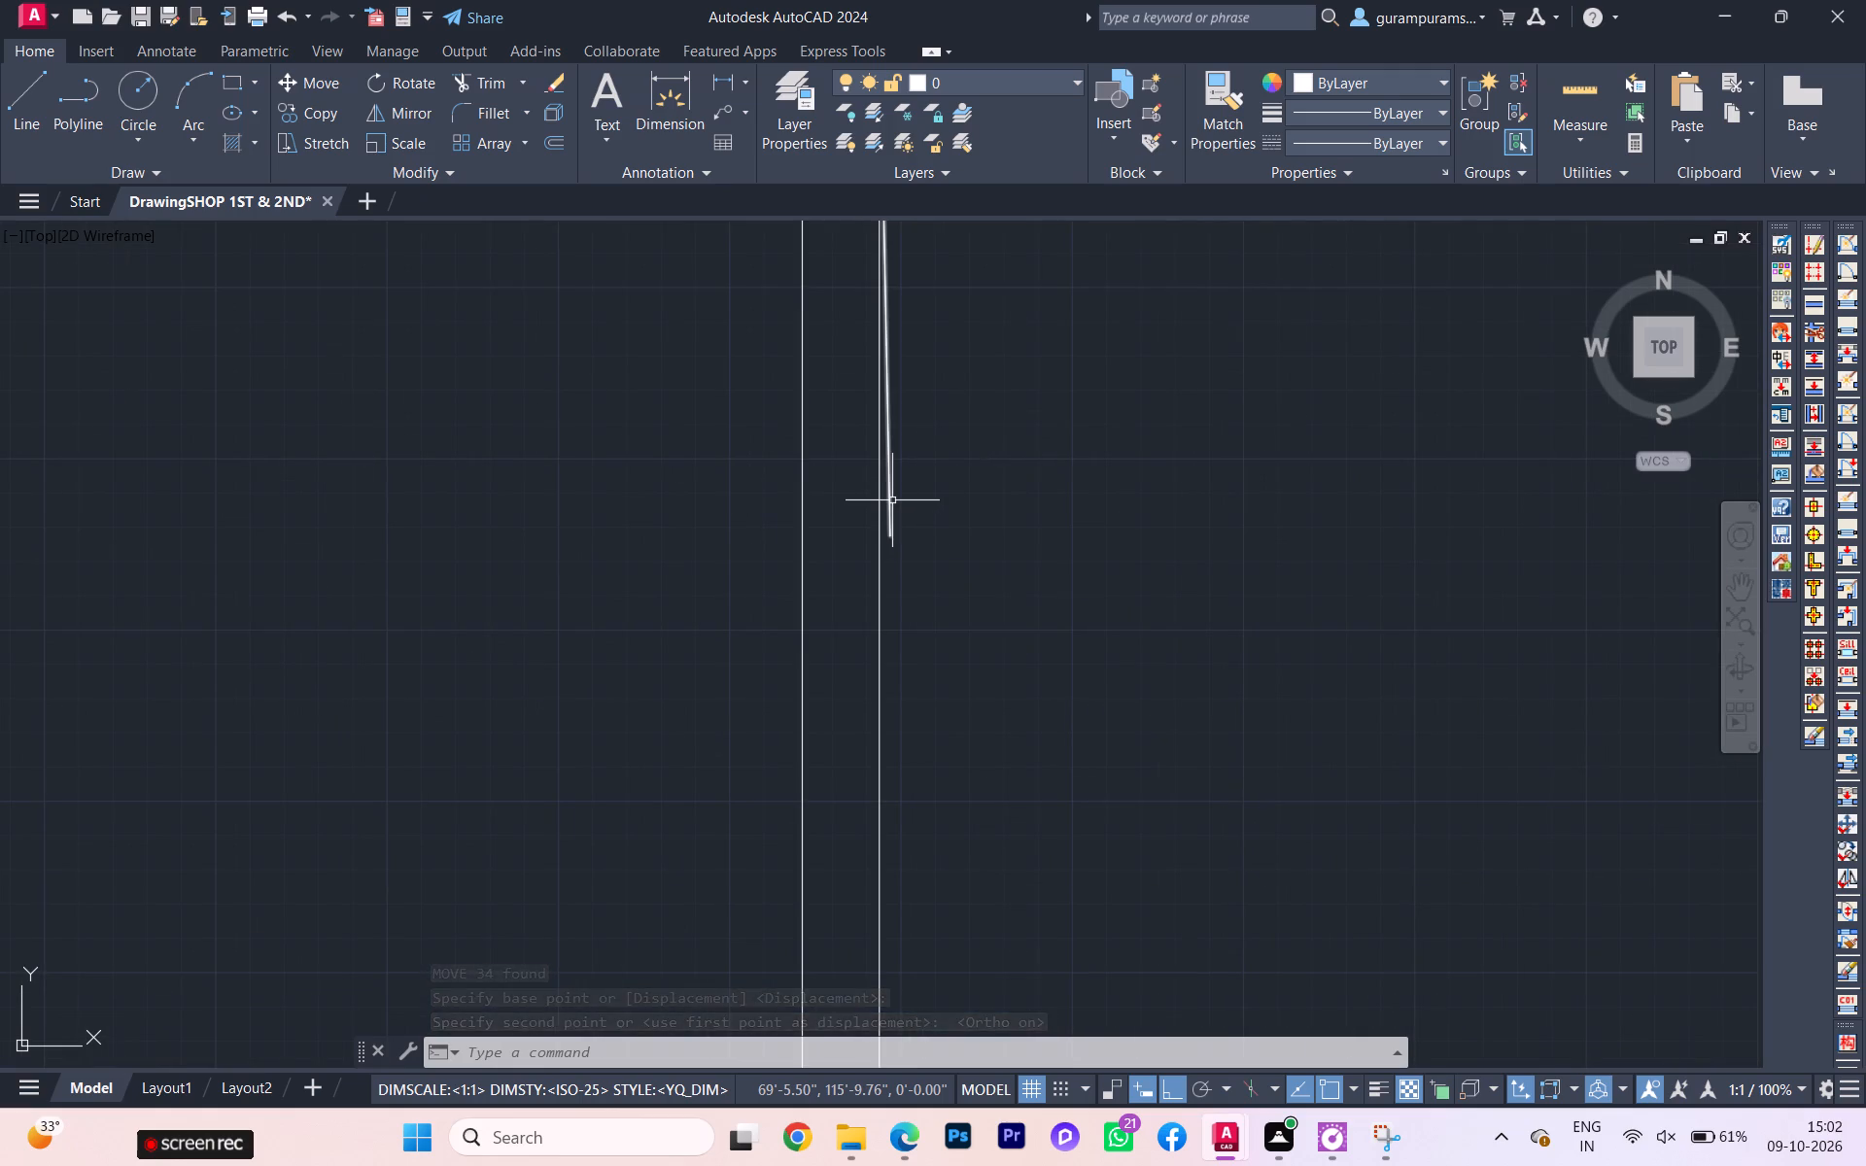
left_click(892, 500)
key("Delete")
Add a horizontal linear dimension across the top shop, from the west outer wall's inner face to the shops' east wall.
scroll(888, 507, "down", 4)
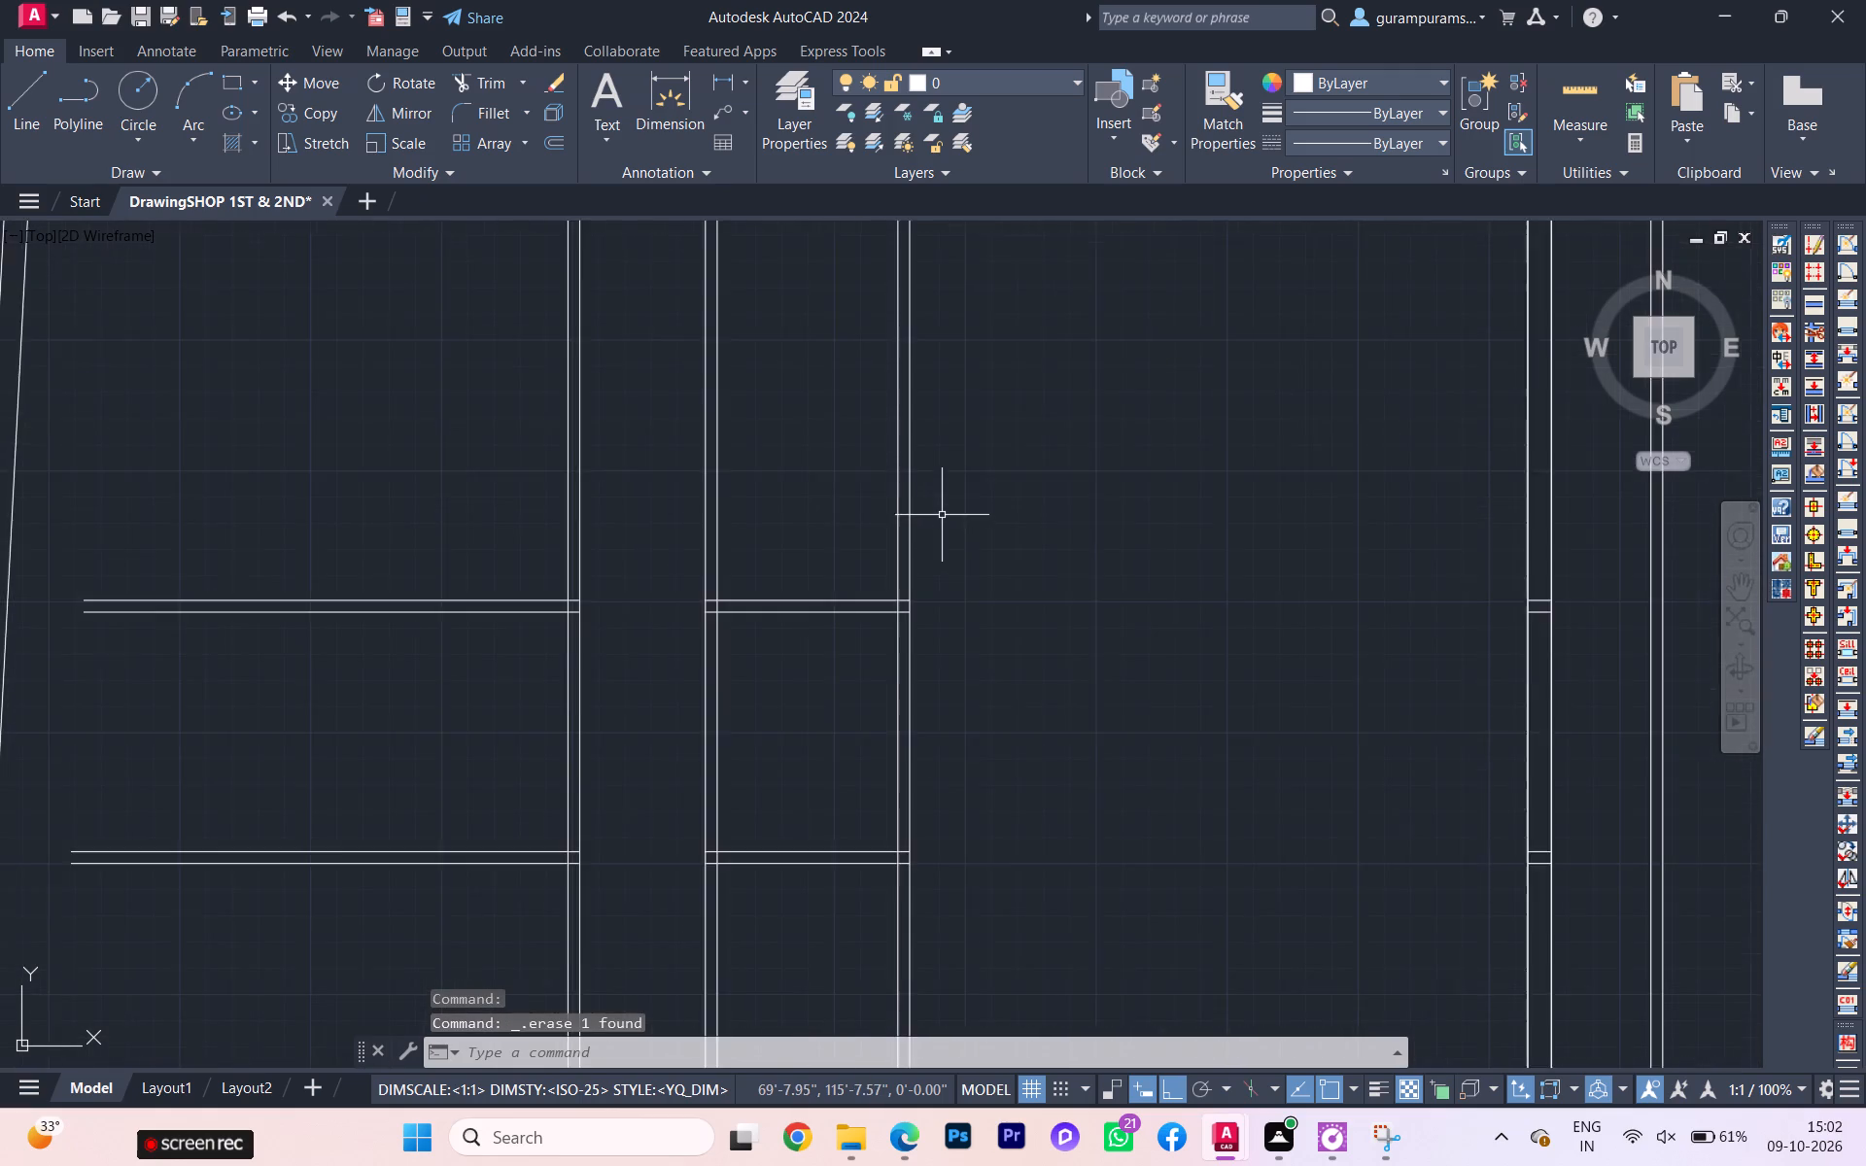
scroll(991, 539, "down", 2)
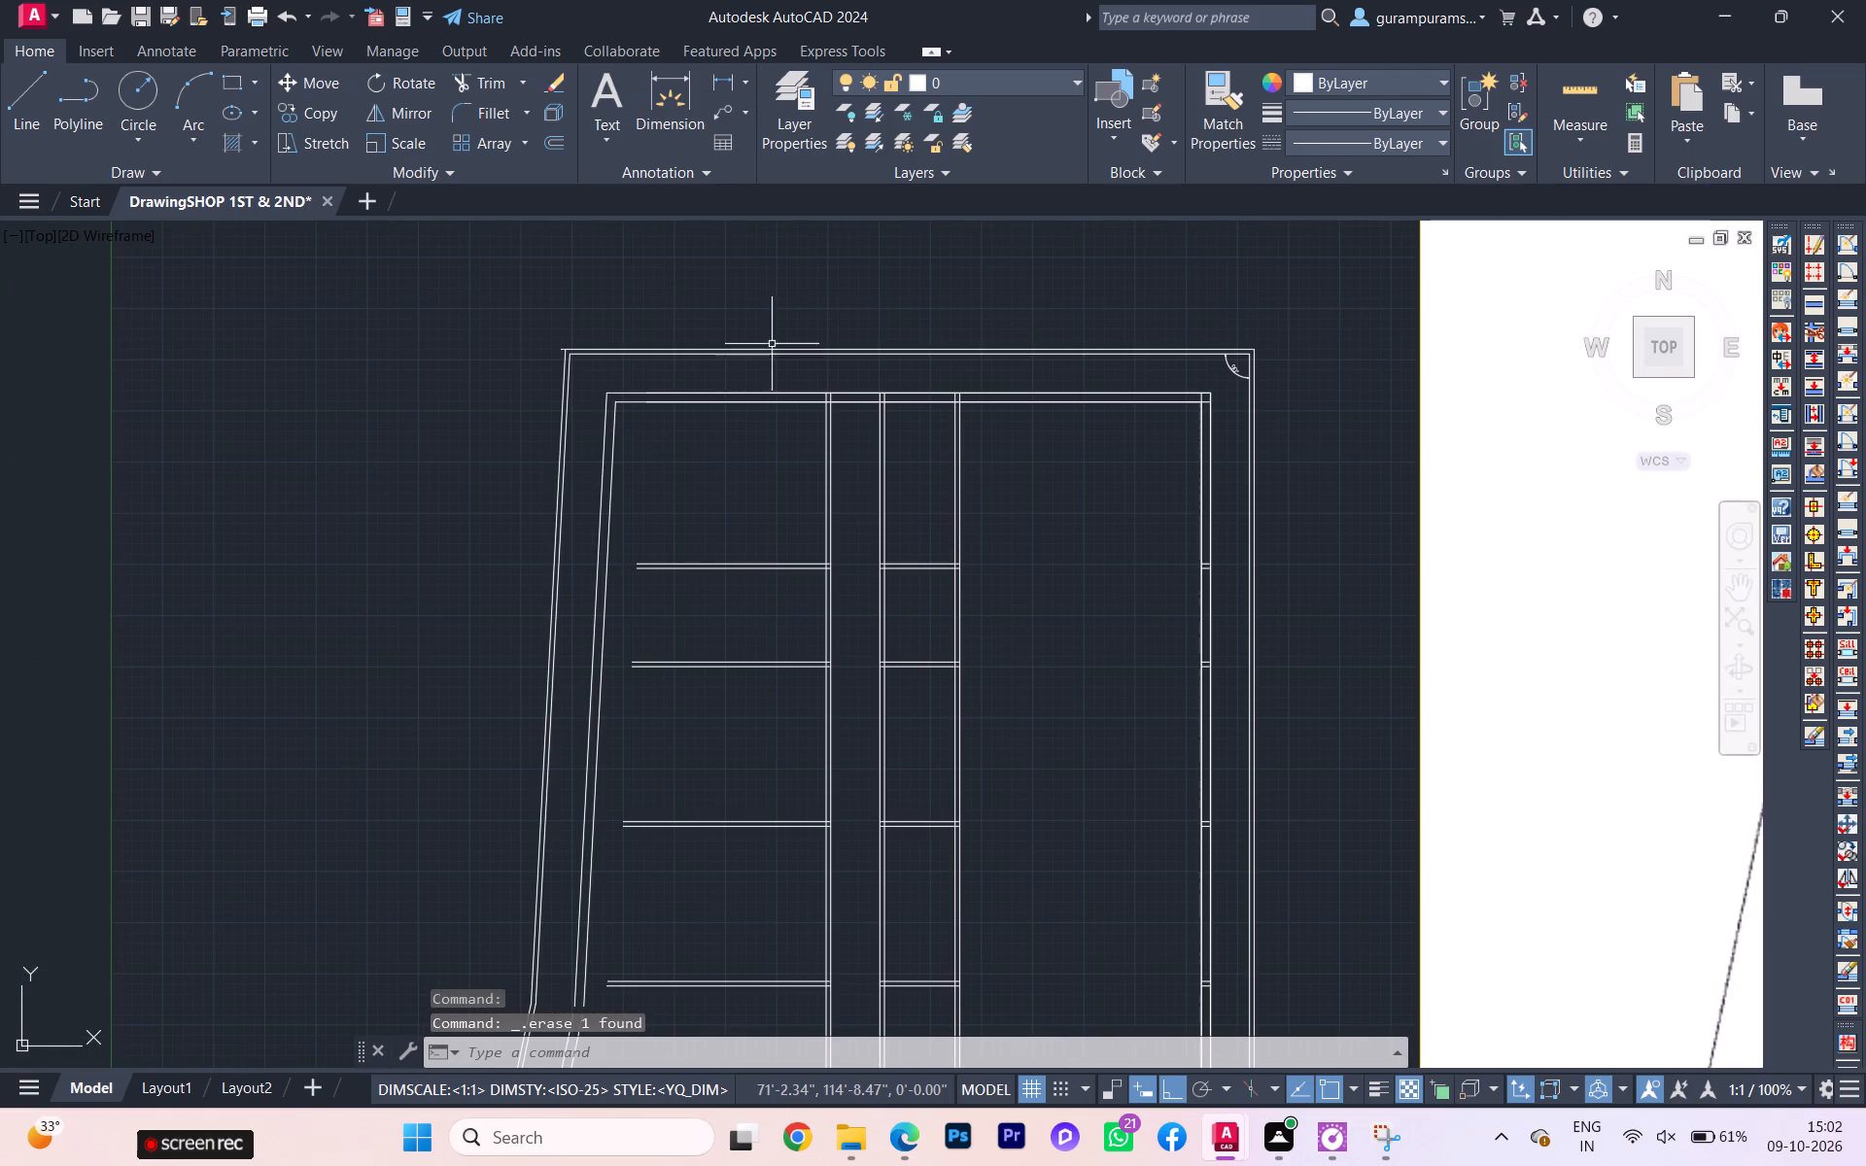
left_click(718, 84)
scroll(556, 560, "down", 1)
scroll(557, 548, "up", 1)
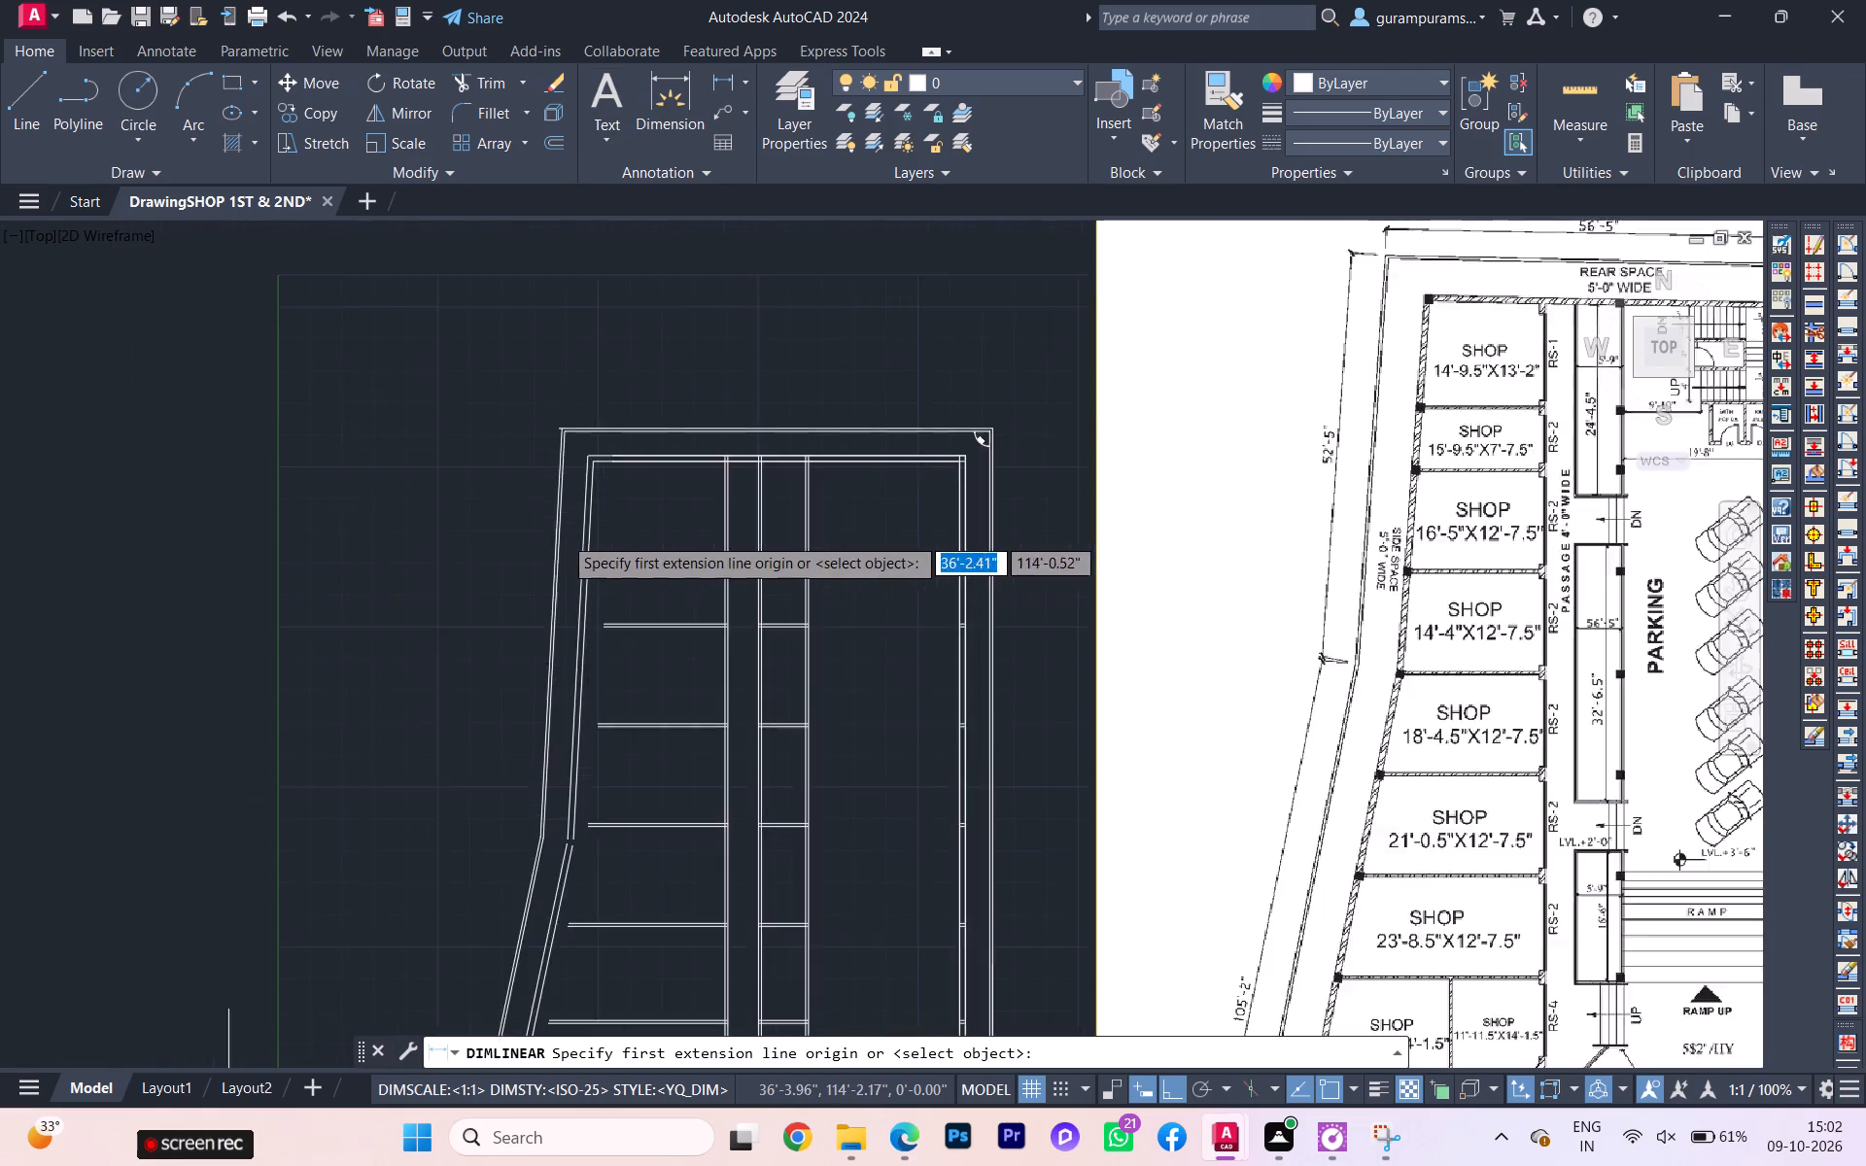
scroll(627, 502, "up", 2)
left_click(582, 478)
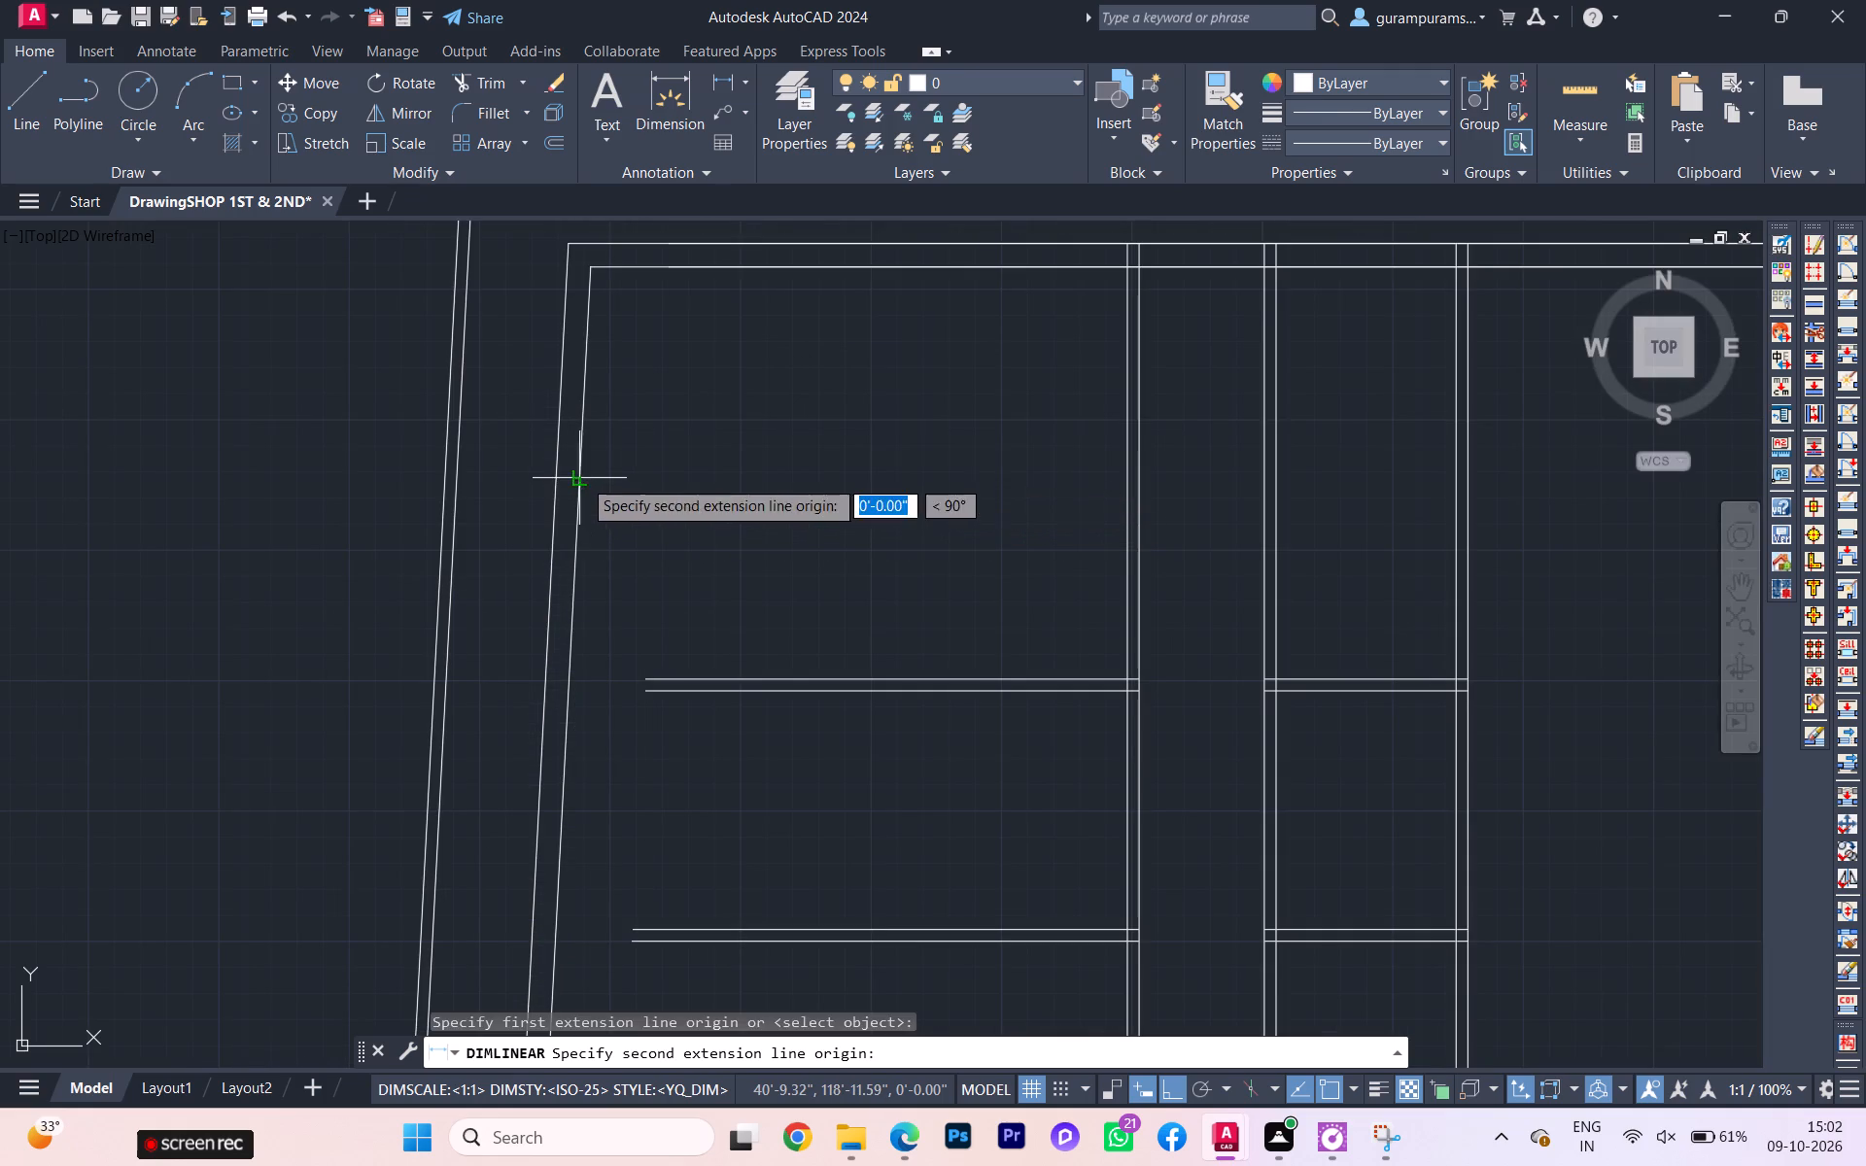
left_click(1129, 470)
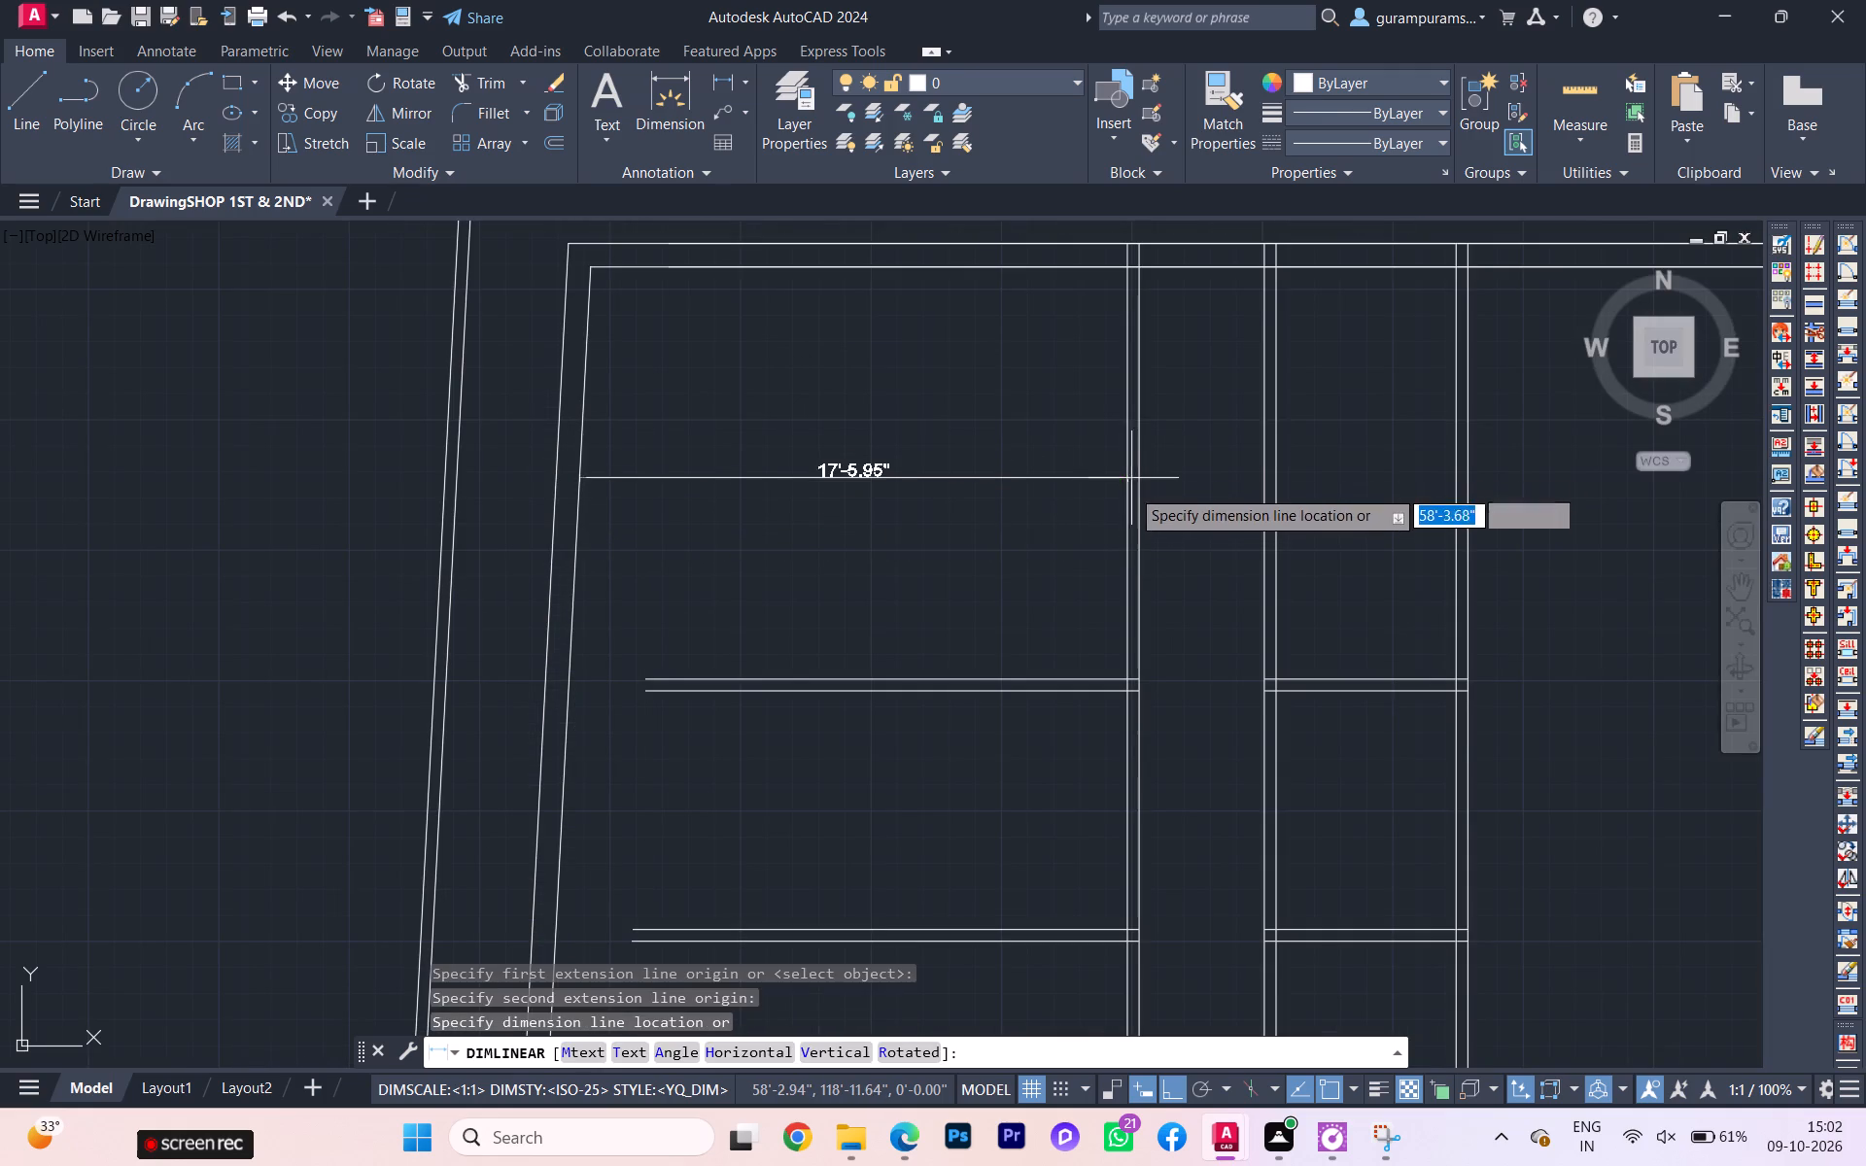
left_click(1130, 493)
Add horizontal linear dimensions for the passage's clear width and for the clear width of the narrow strip east of it.
scroll(675, 505, "down", 2)
scroll(919, 490, "up", 1)
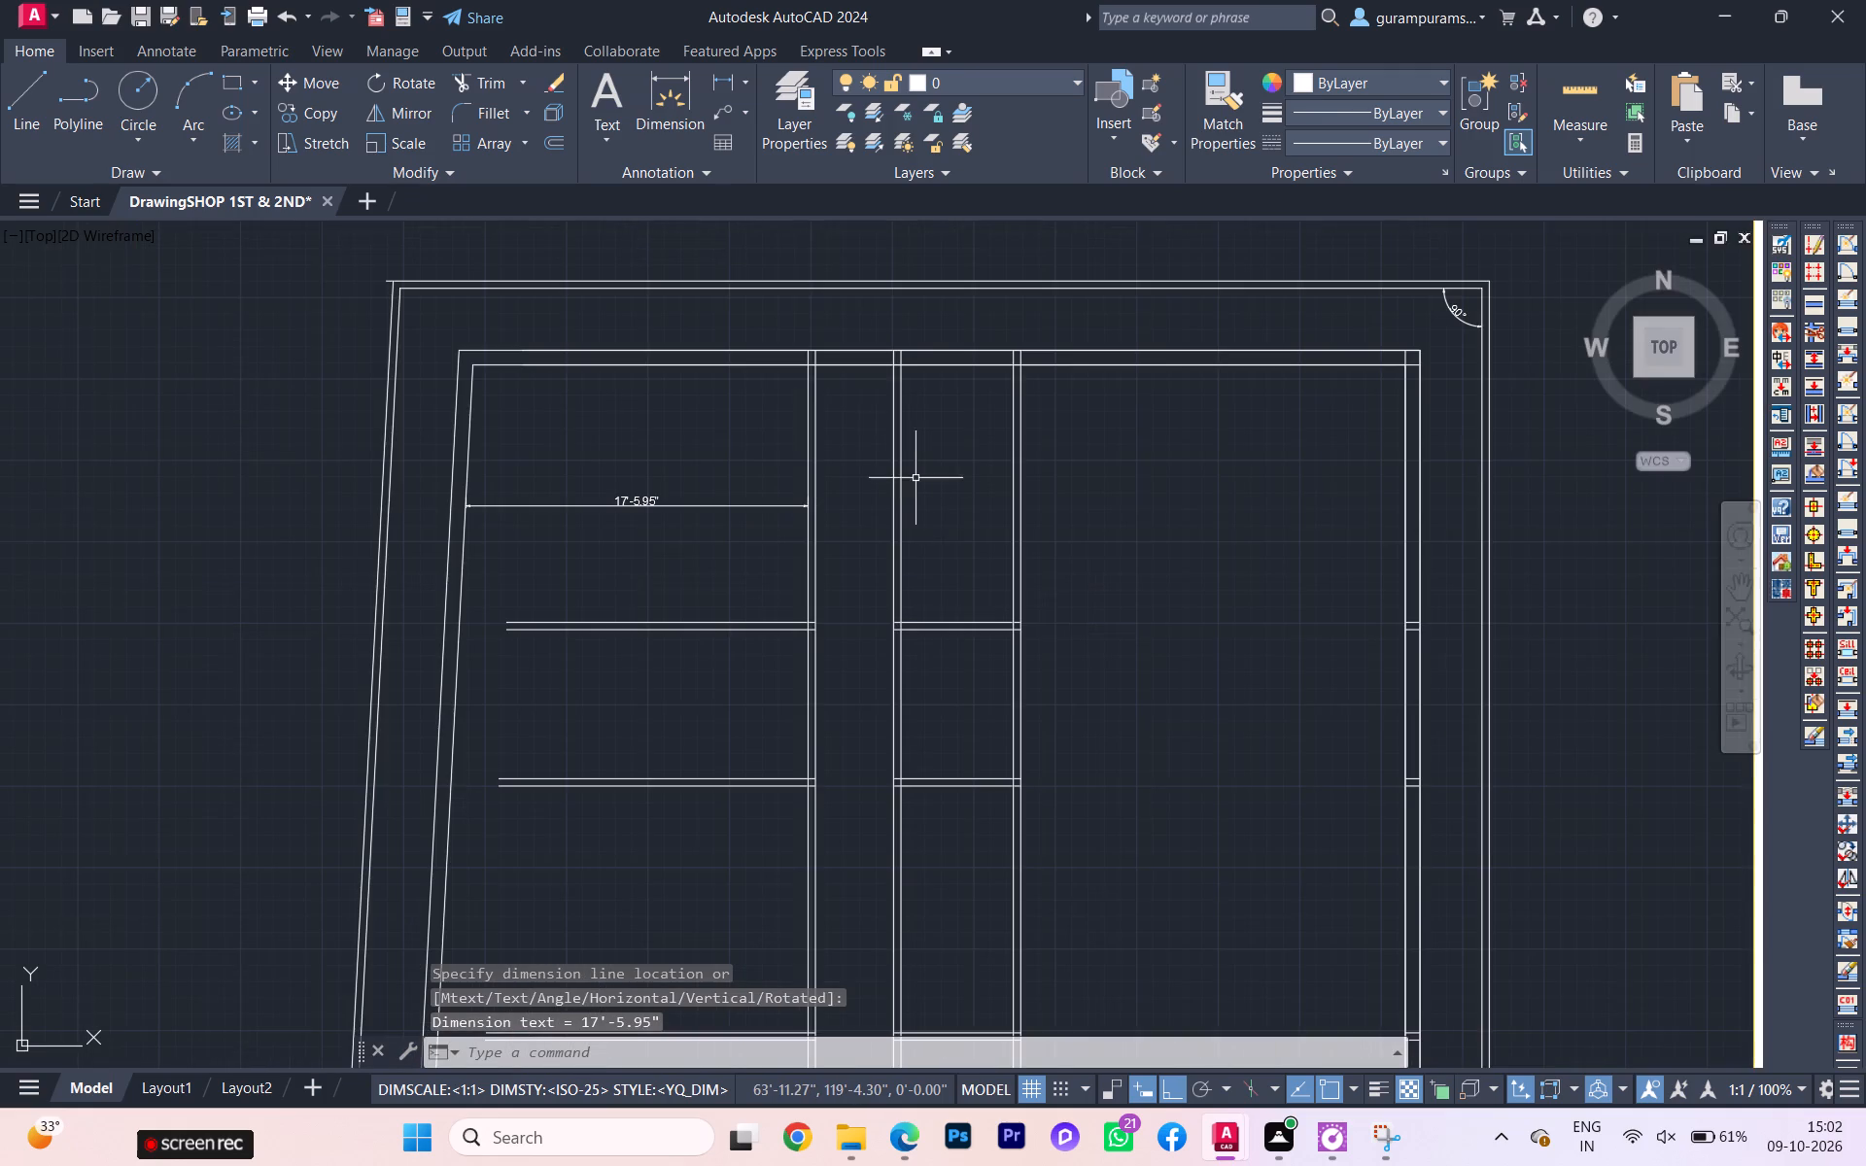
left_click(719, 71)
scroll(790, 540, "up", 2)
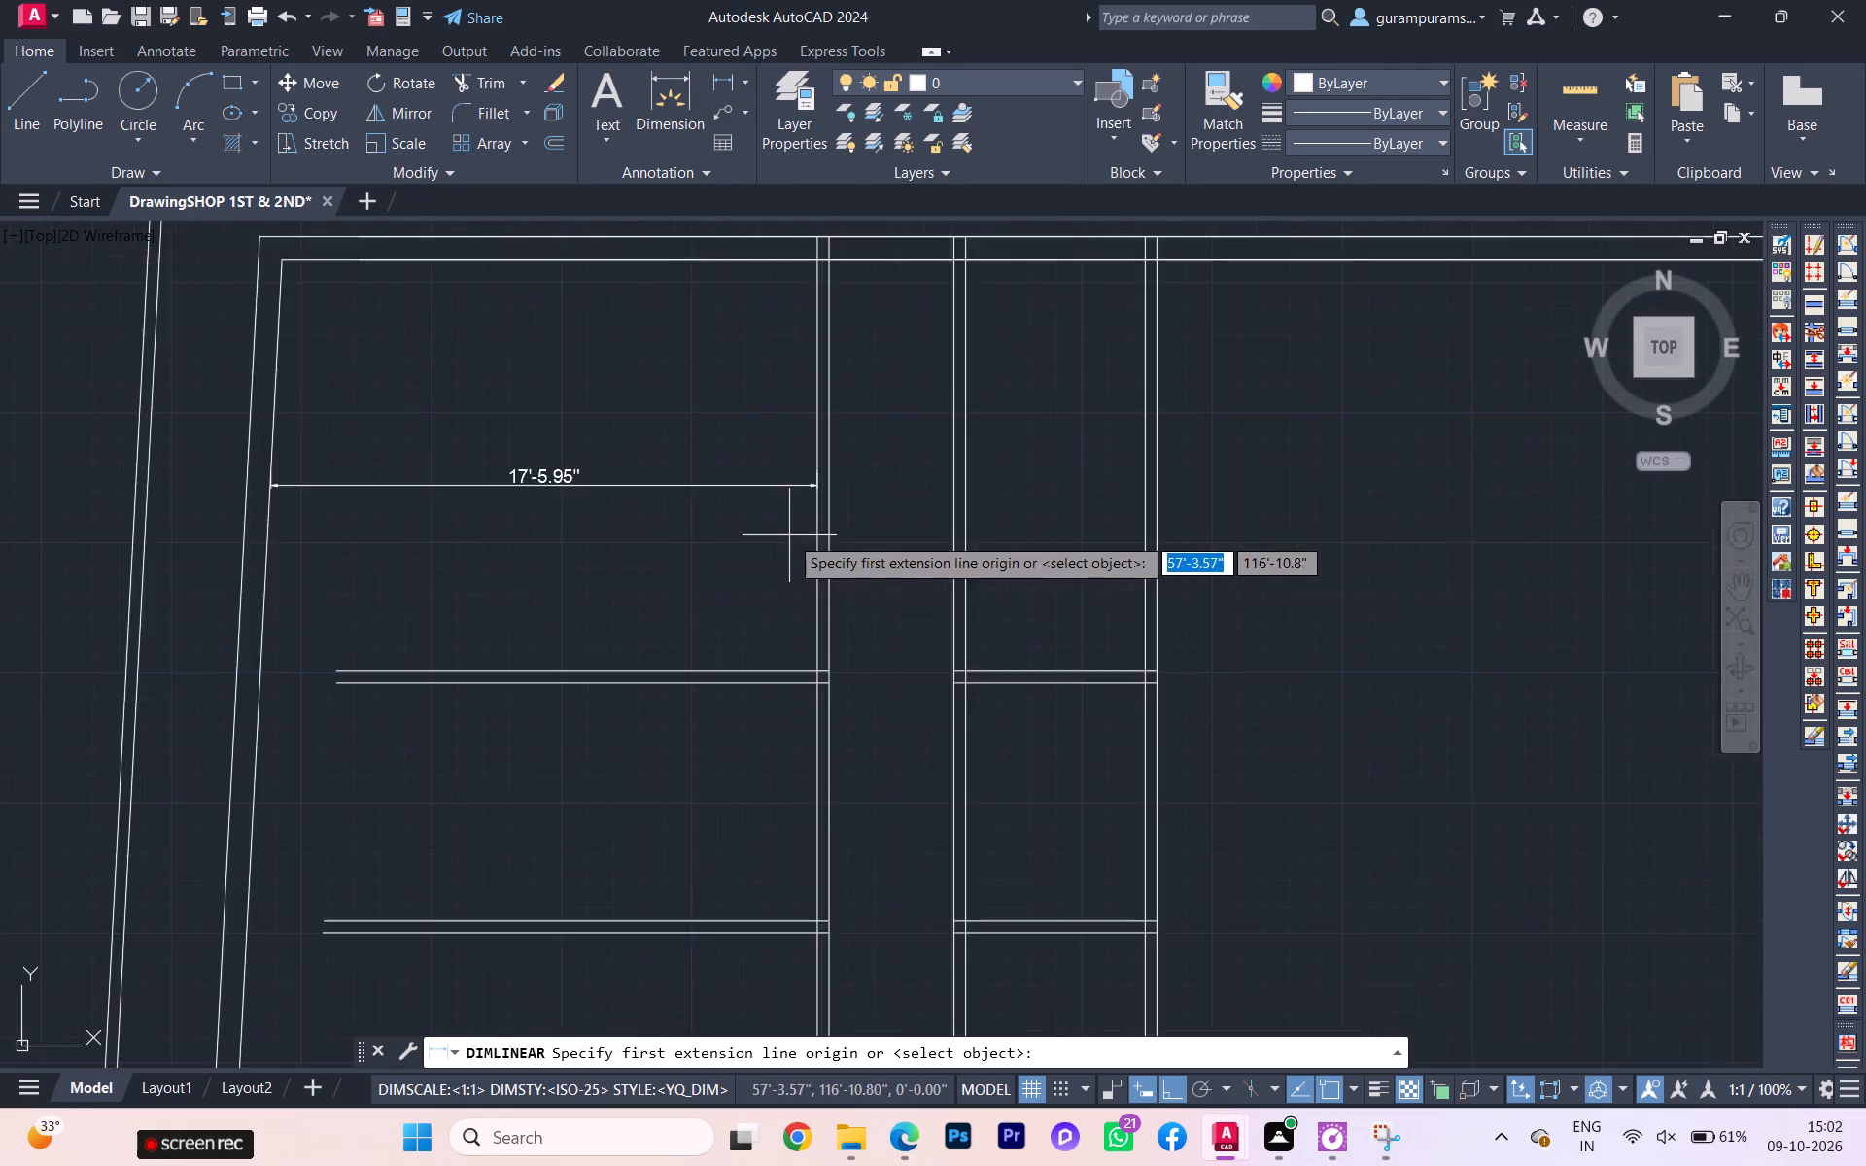
left_click(858, 545)
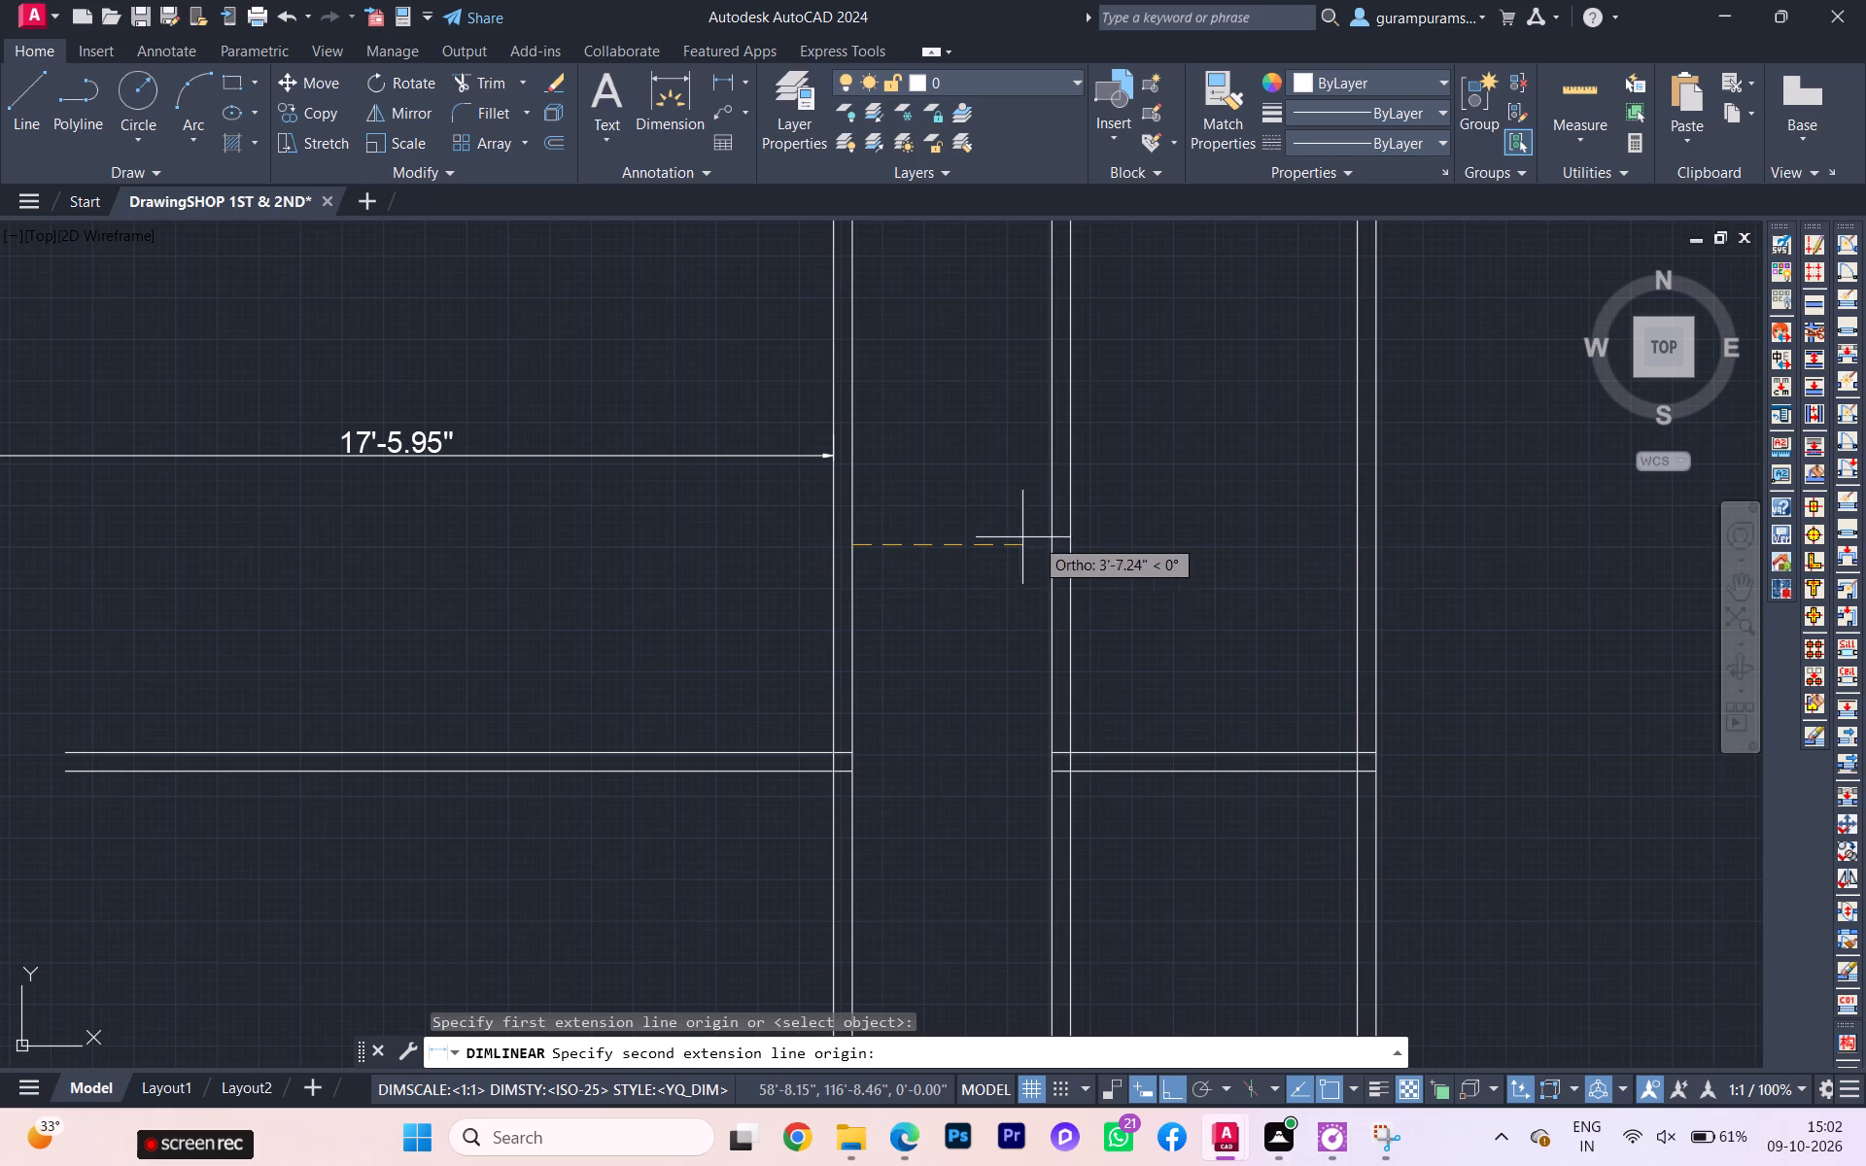
left_click(1052, 542)
left_click(1049, 560)
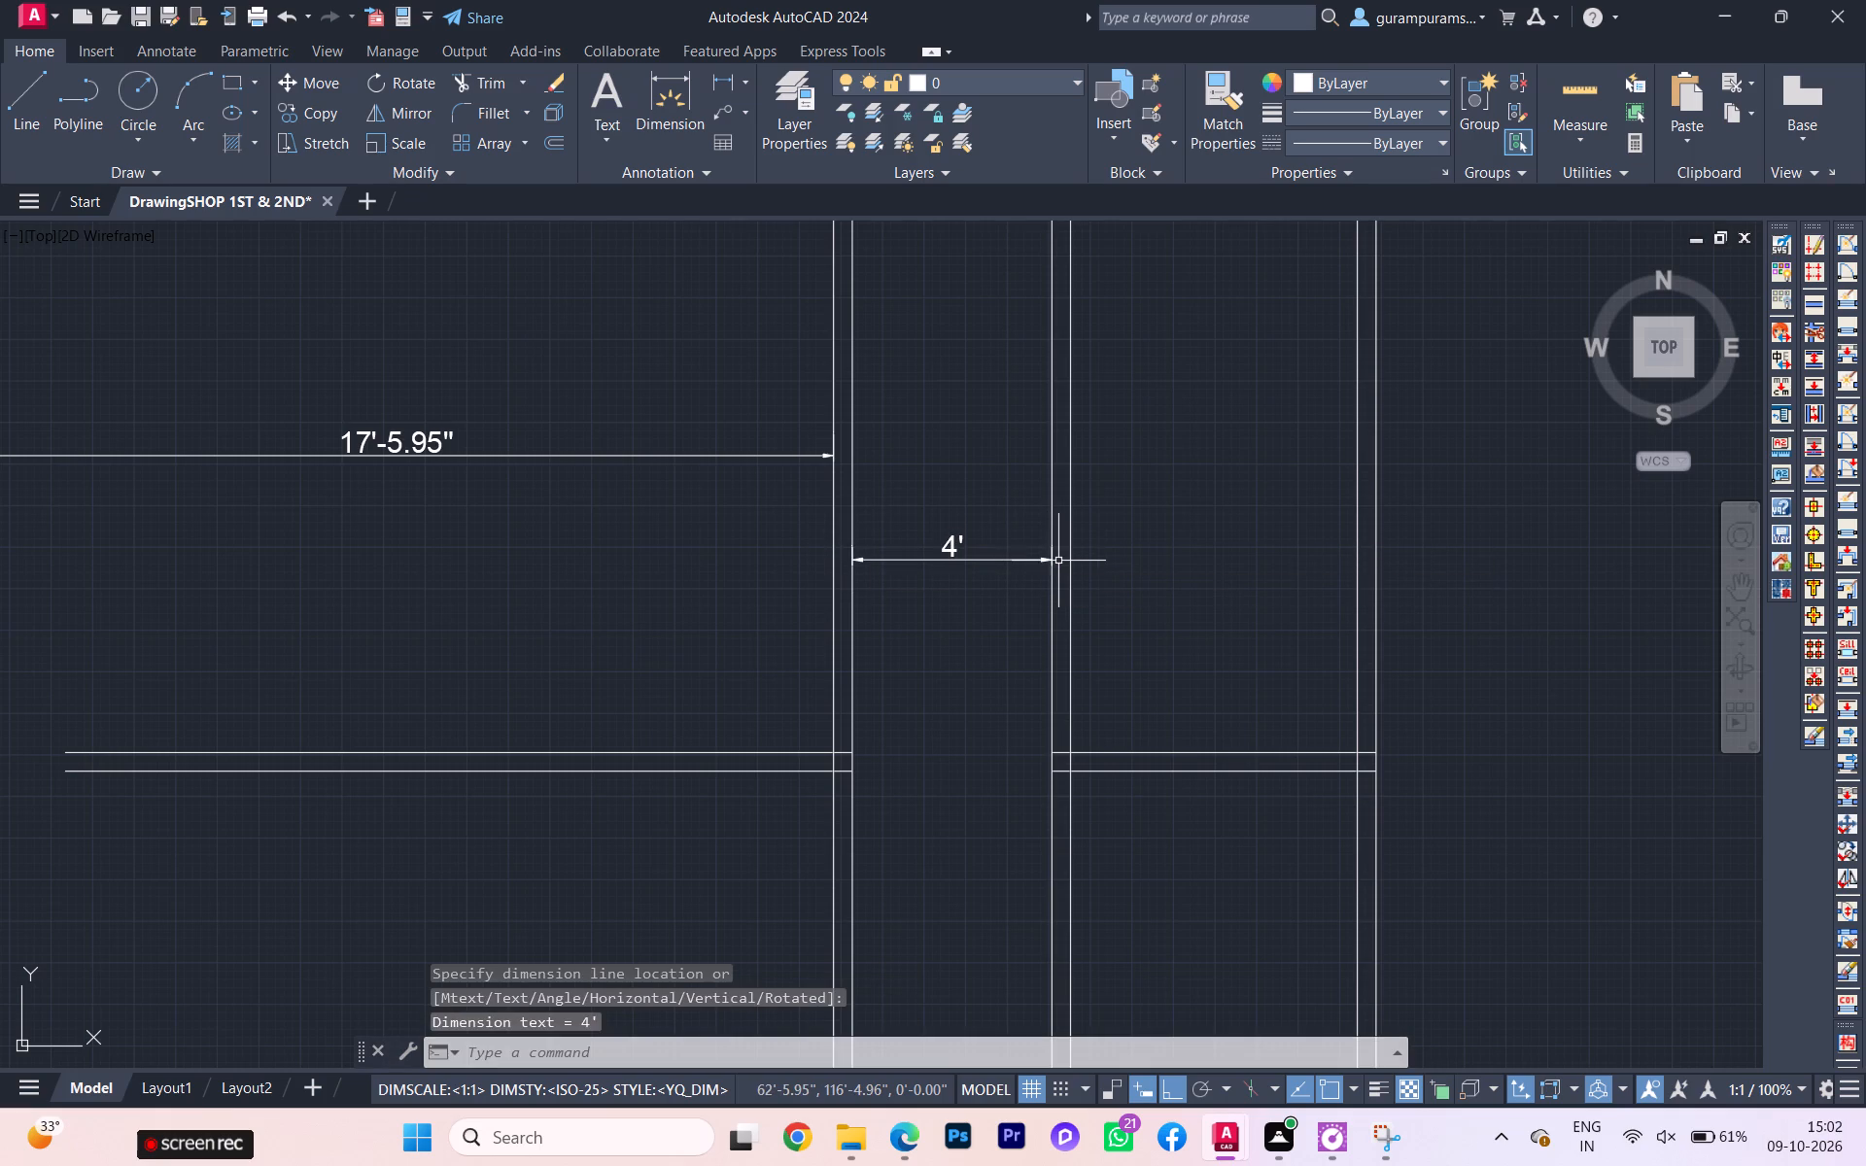
key("space")
left_click(1074, 564)
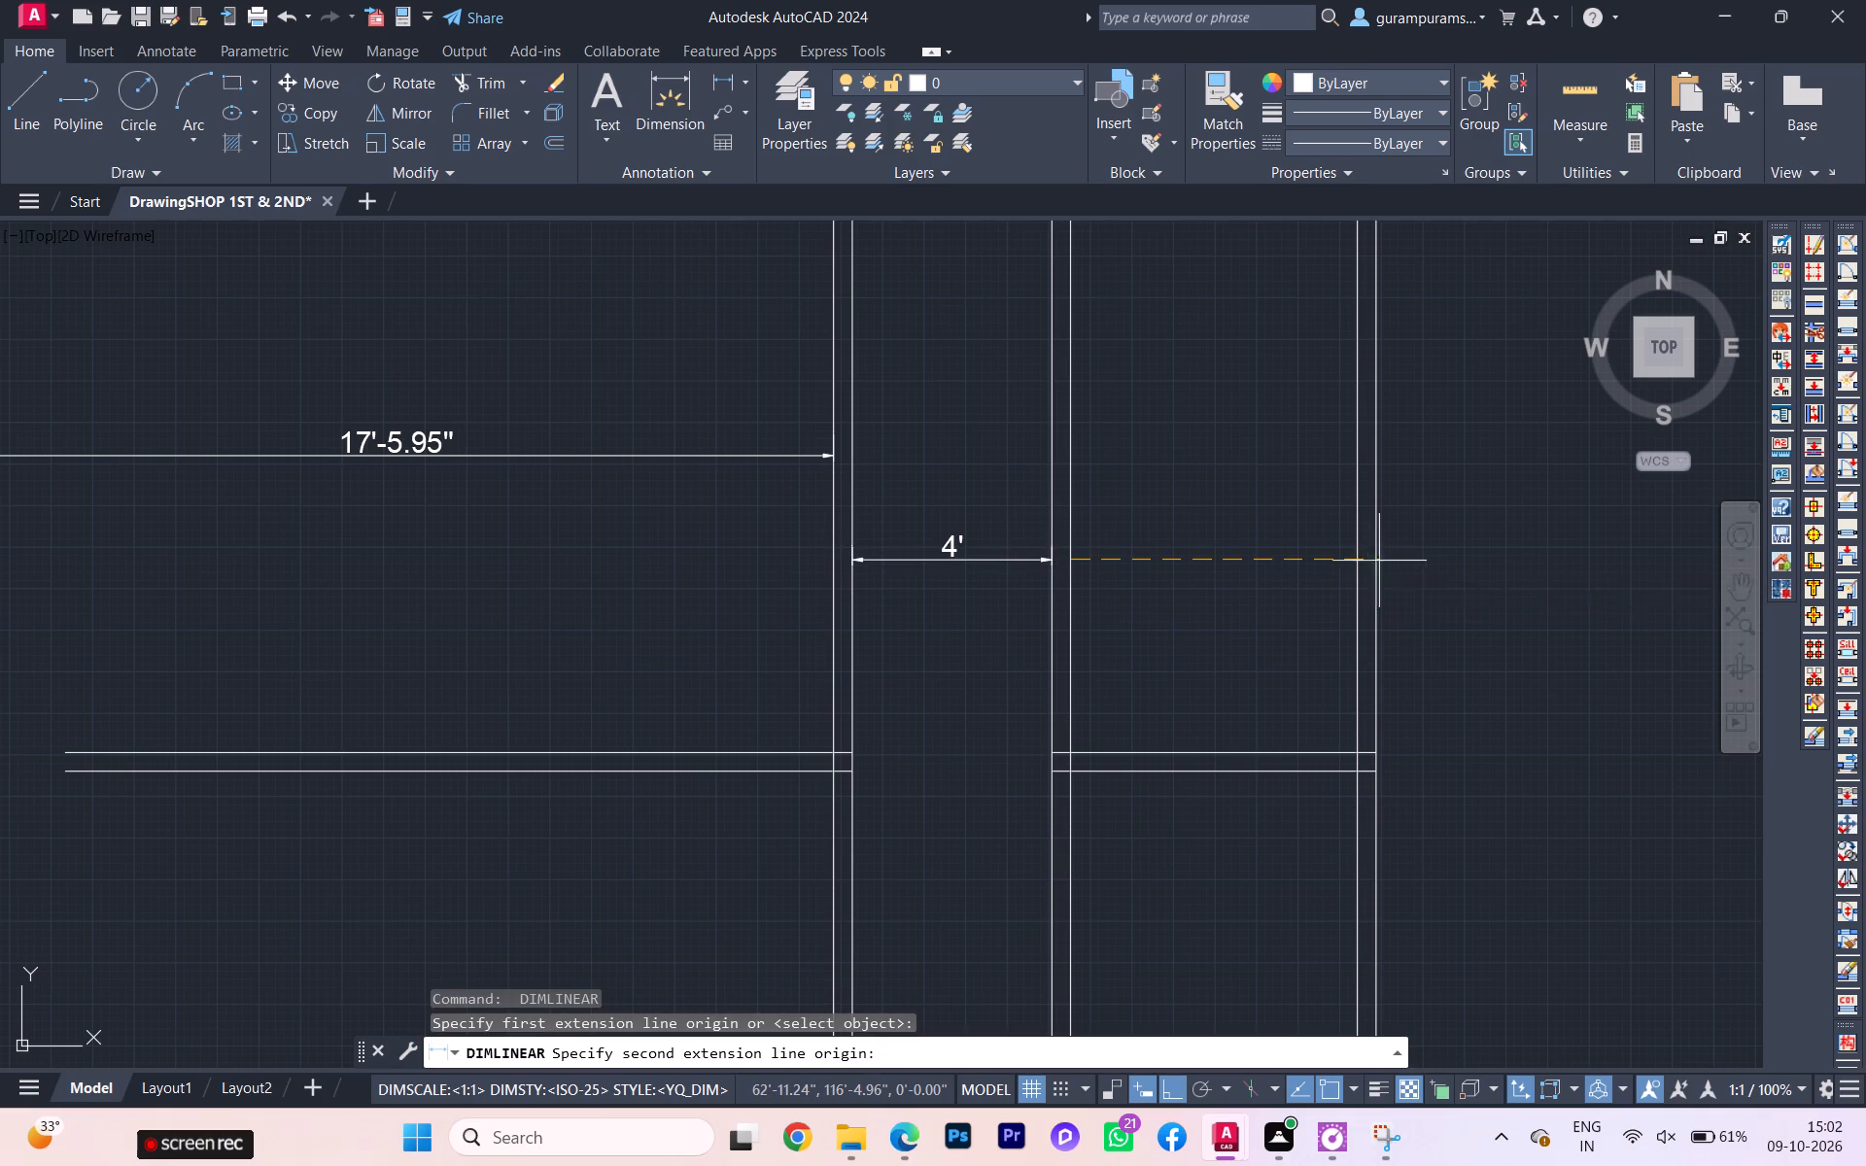
left_click(1361, 564)
left_click(1361, 570)
Measure the horizontal side space between the west boundary wall and the building's west outer wall with a trial linear dimension.
scroll(860, 589, "down", 3)
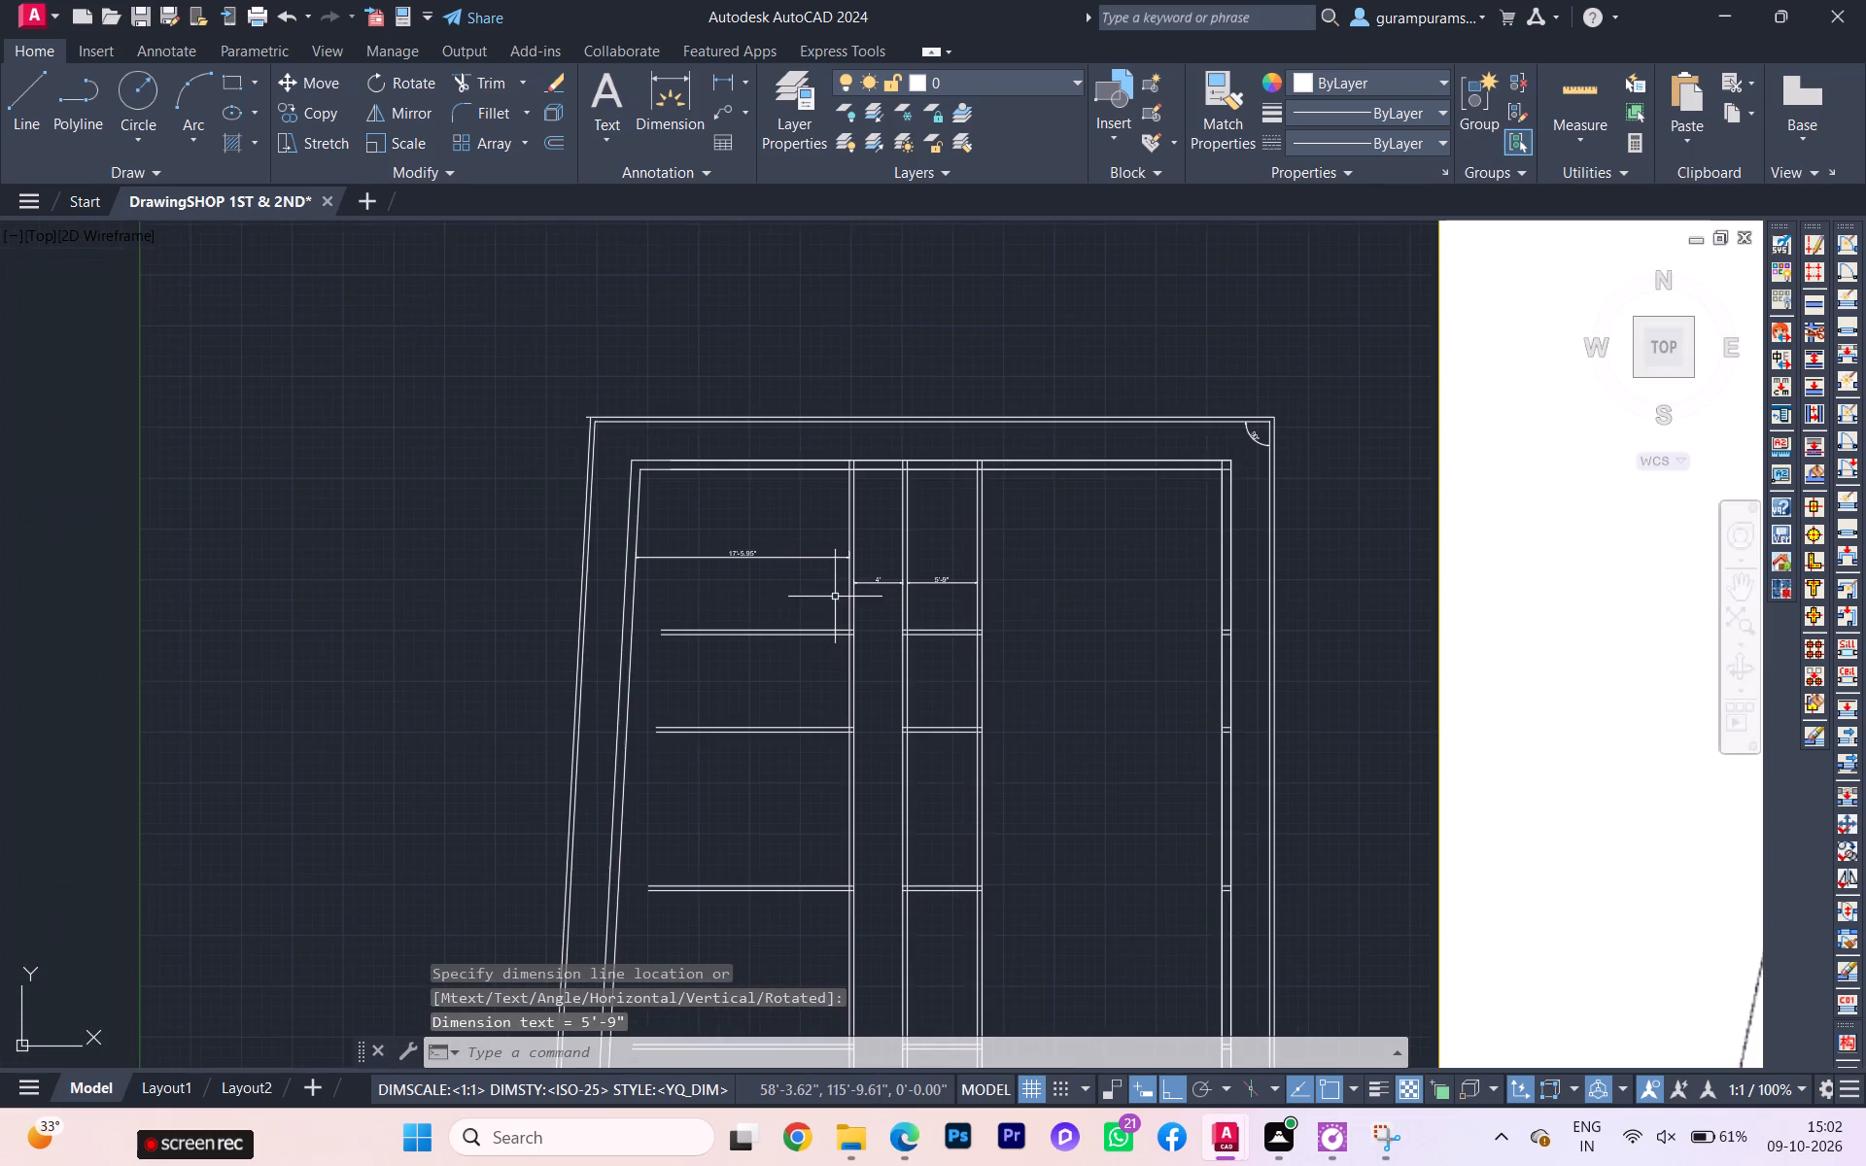
scroll(788, 604, "up", 1)
scroll(776, 615, "down", 1)
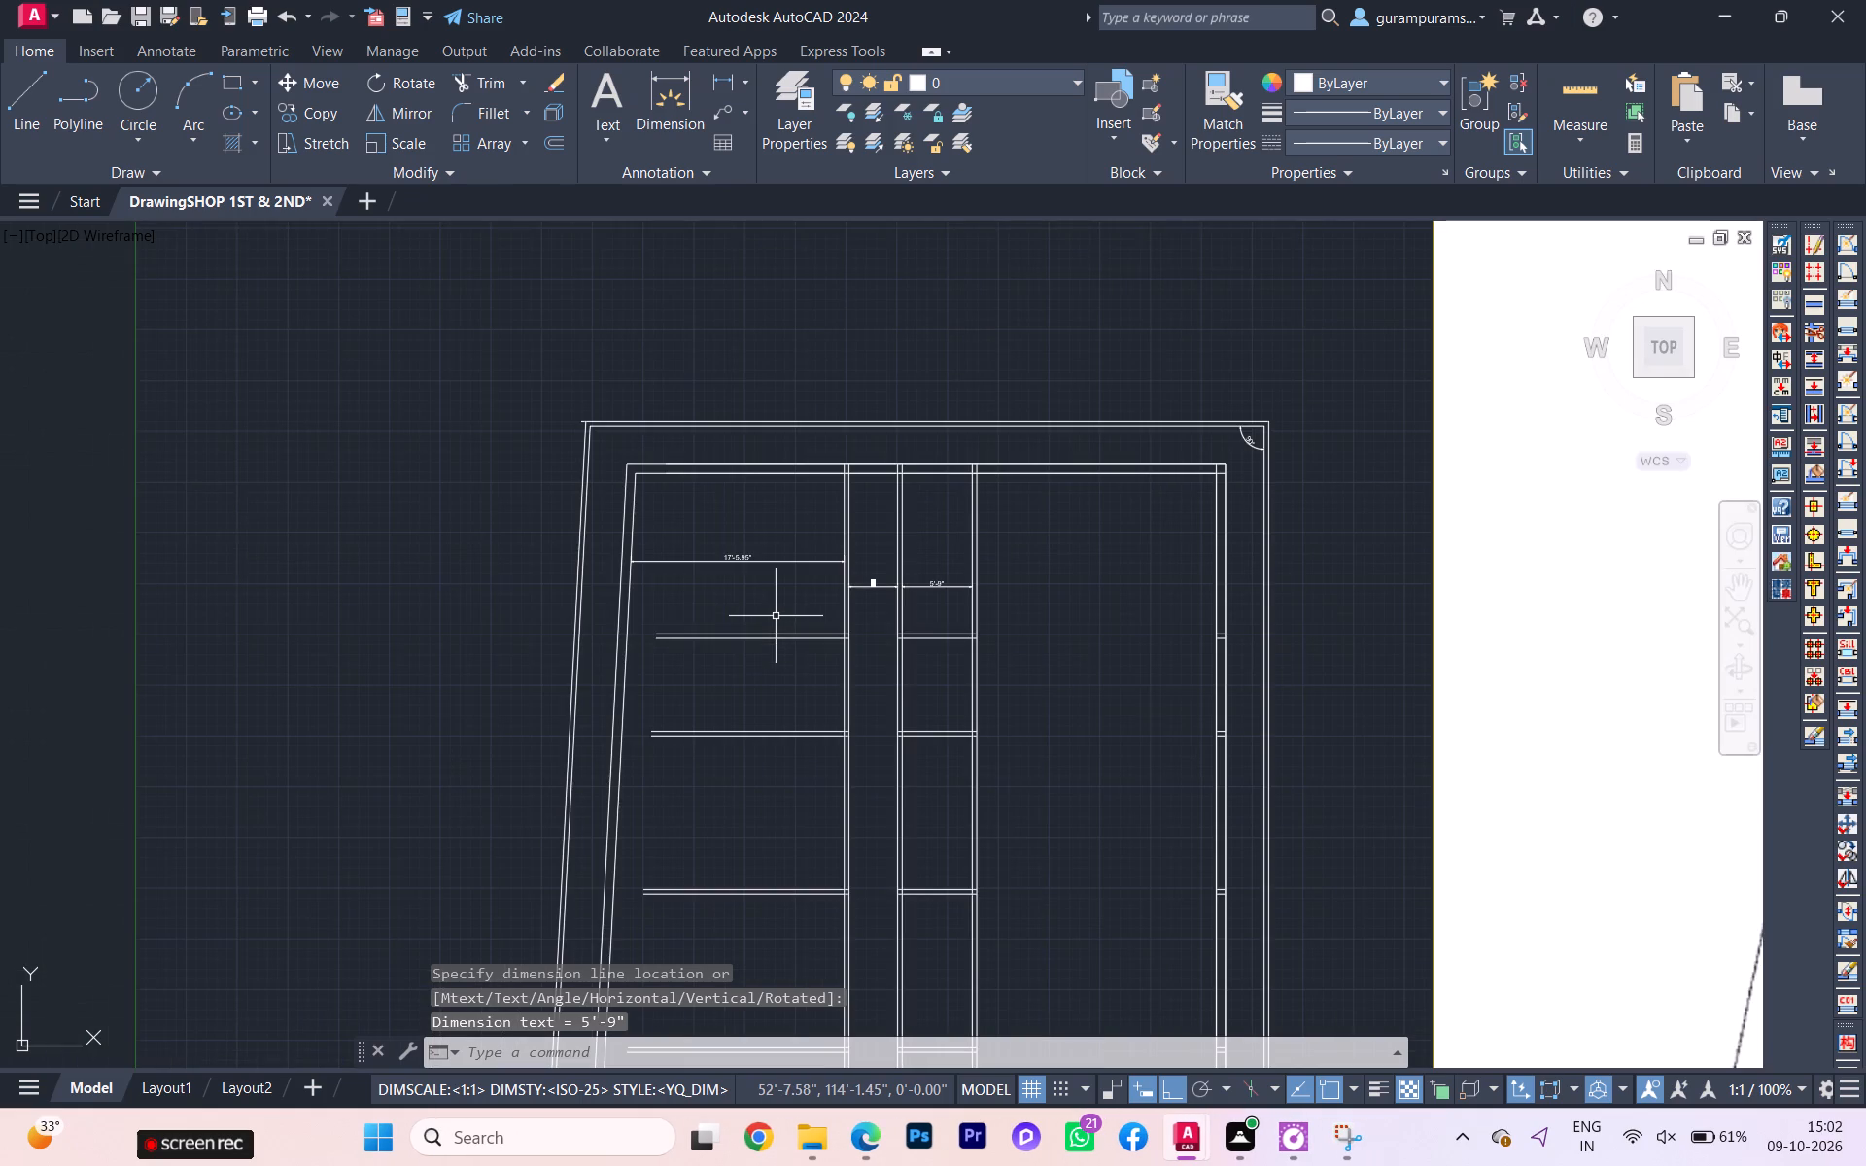
key("space")
scroll(584, 571, "up", 3)
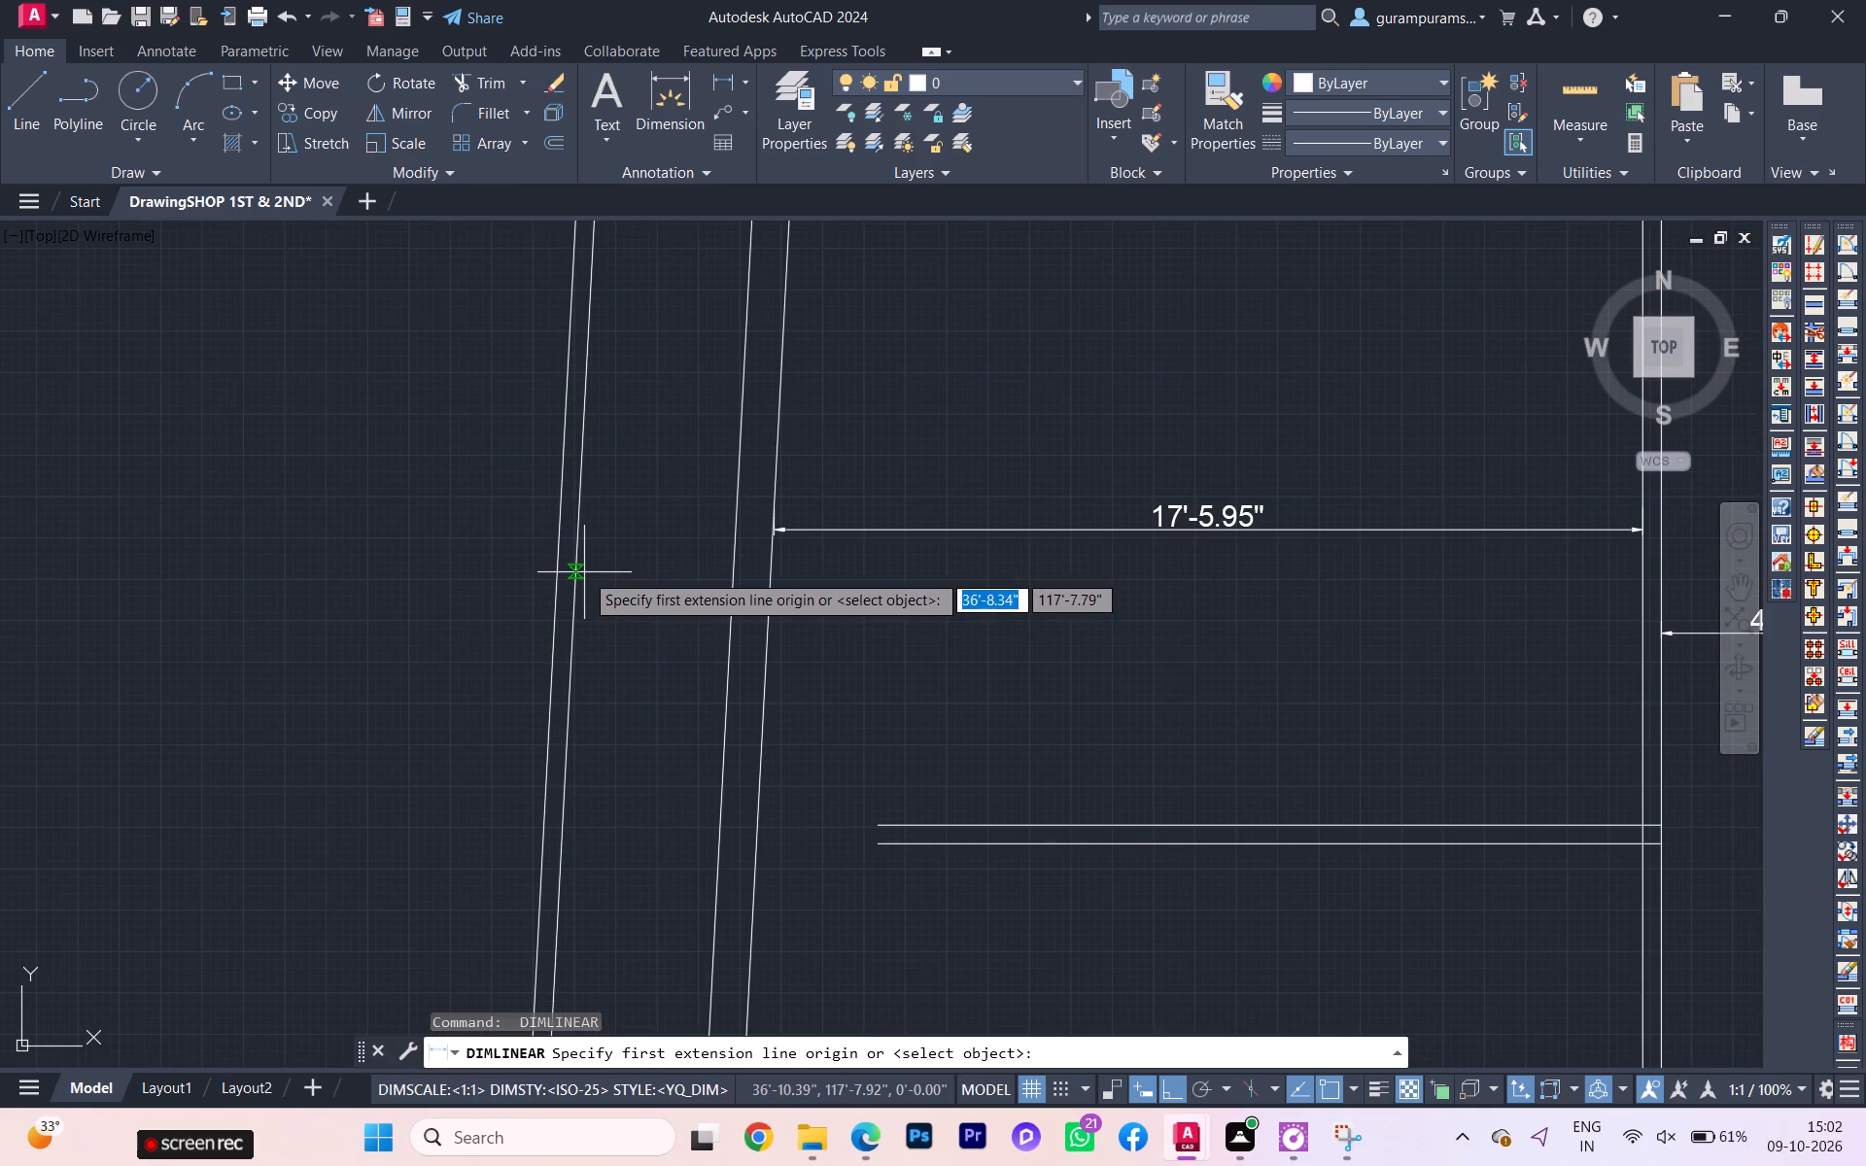
left_click(576, 562)
left_click(741, 549)
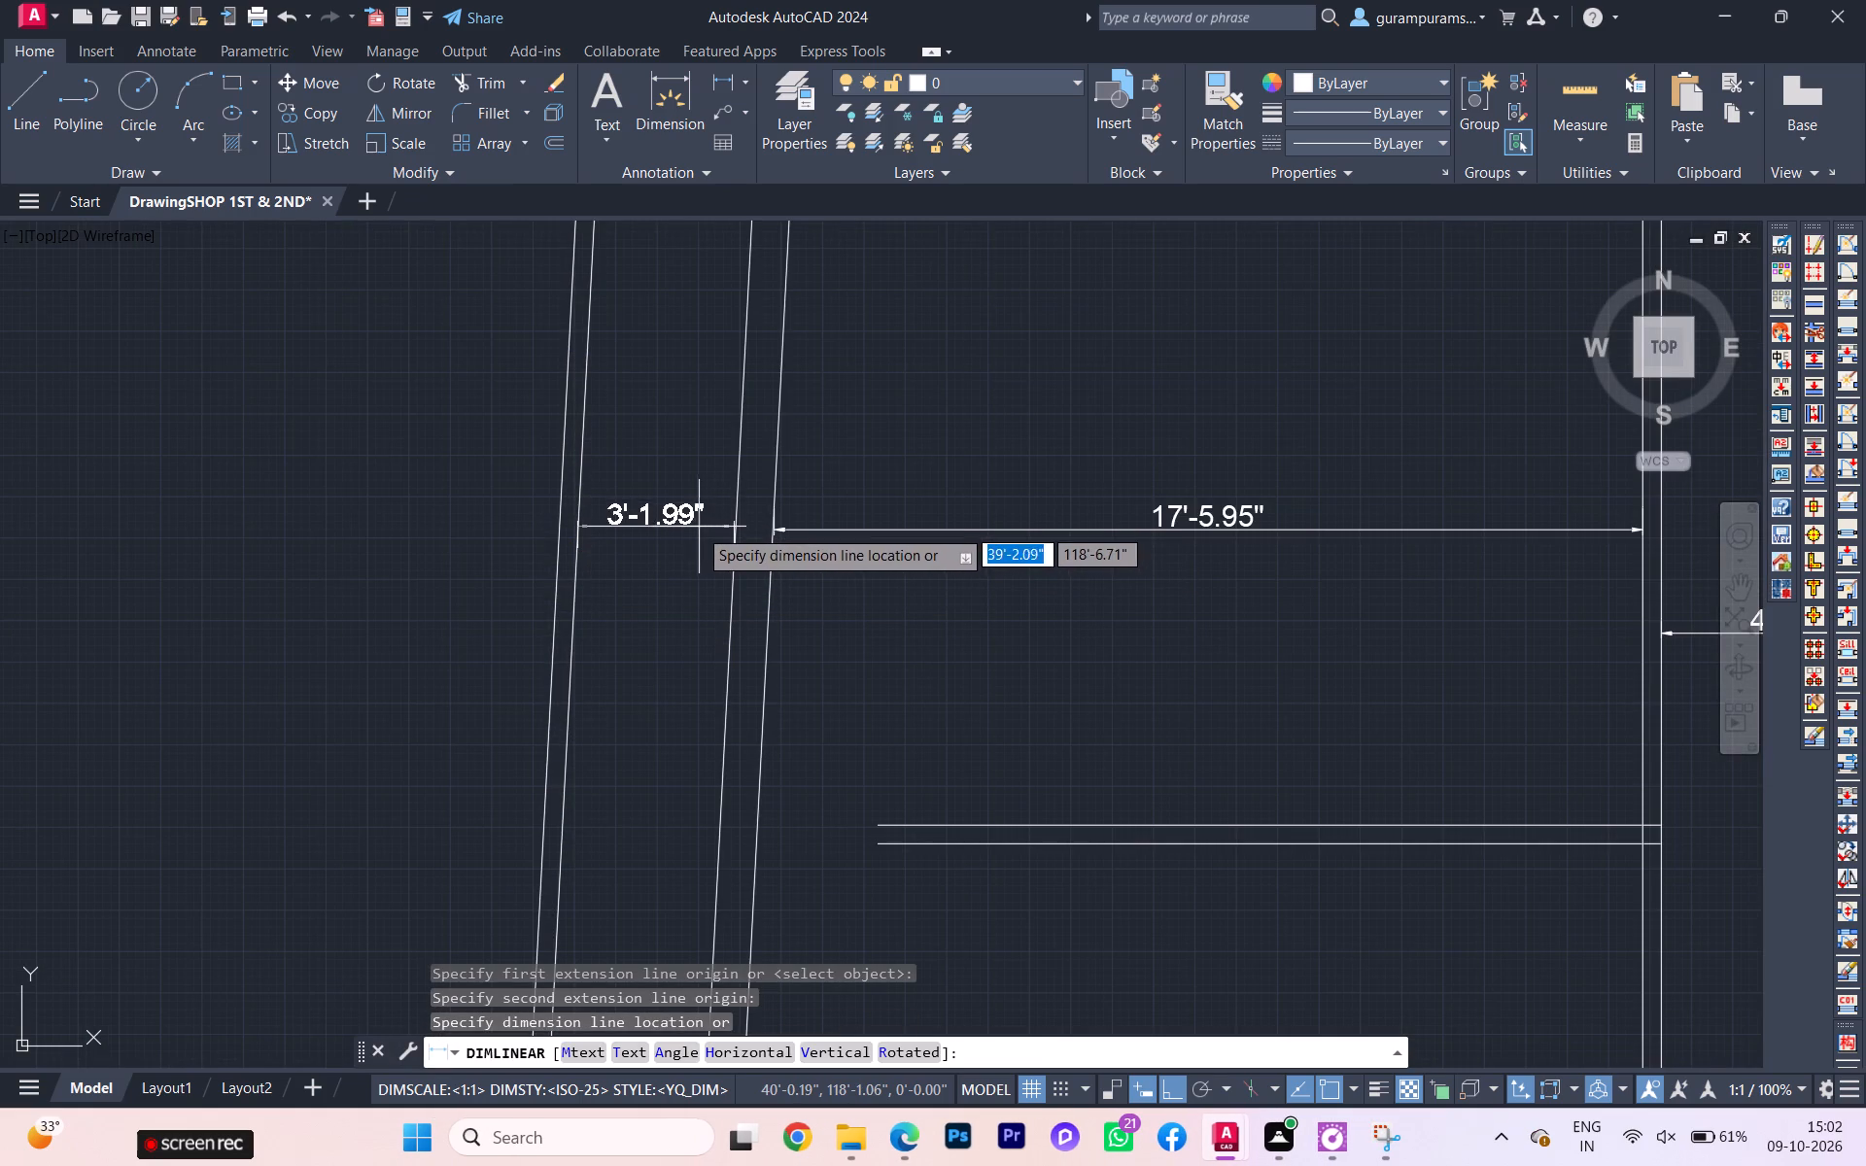
key("Escape")
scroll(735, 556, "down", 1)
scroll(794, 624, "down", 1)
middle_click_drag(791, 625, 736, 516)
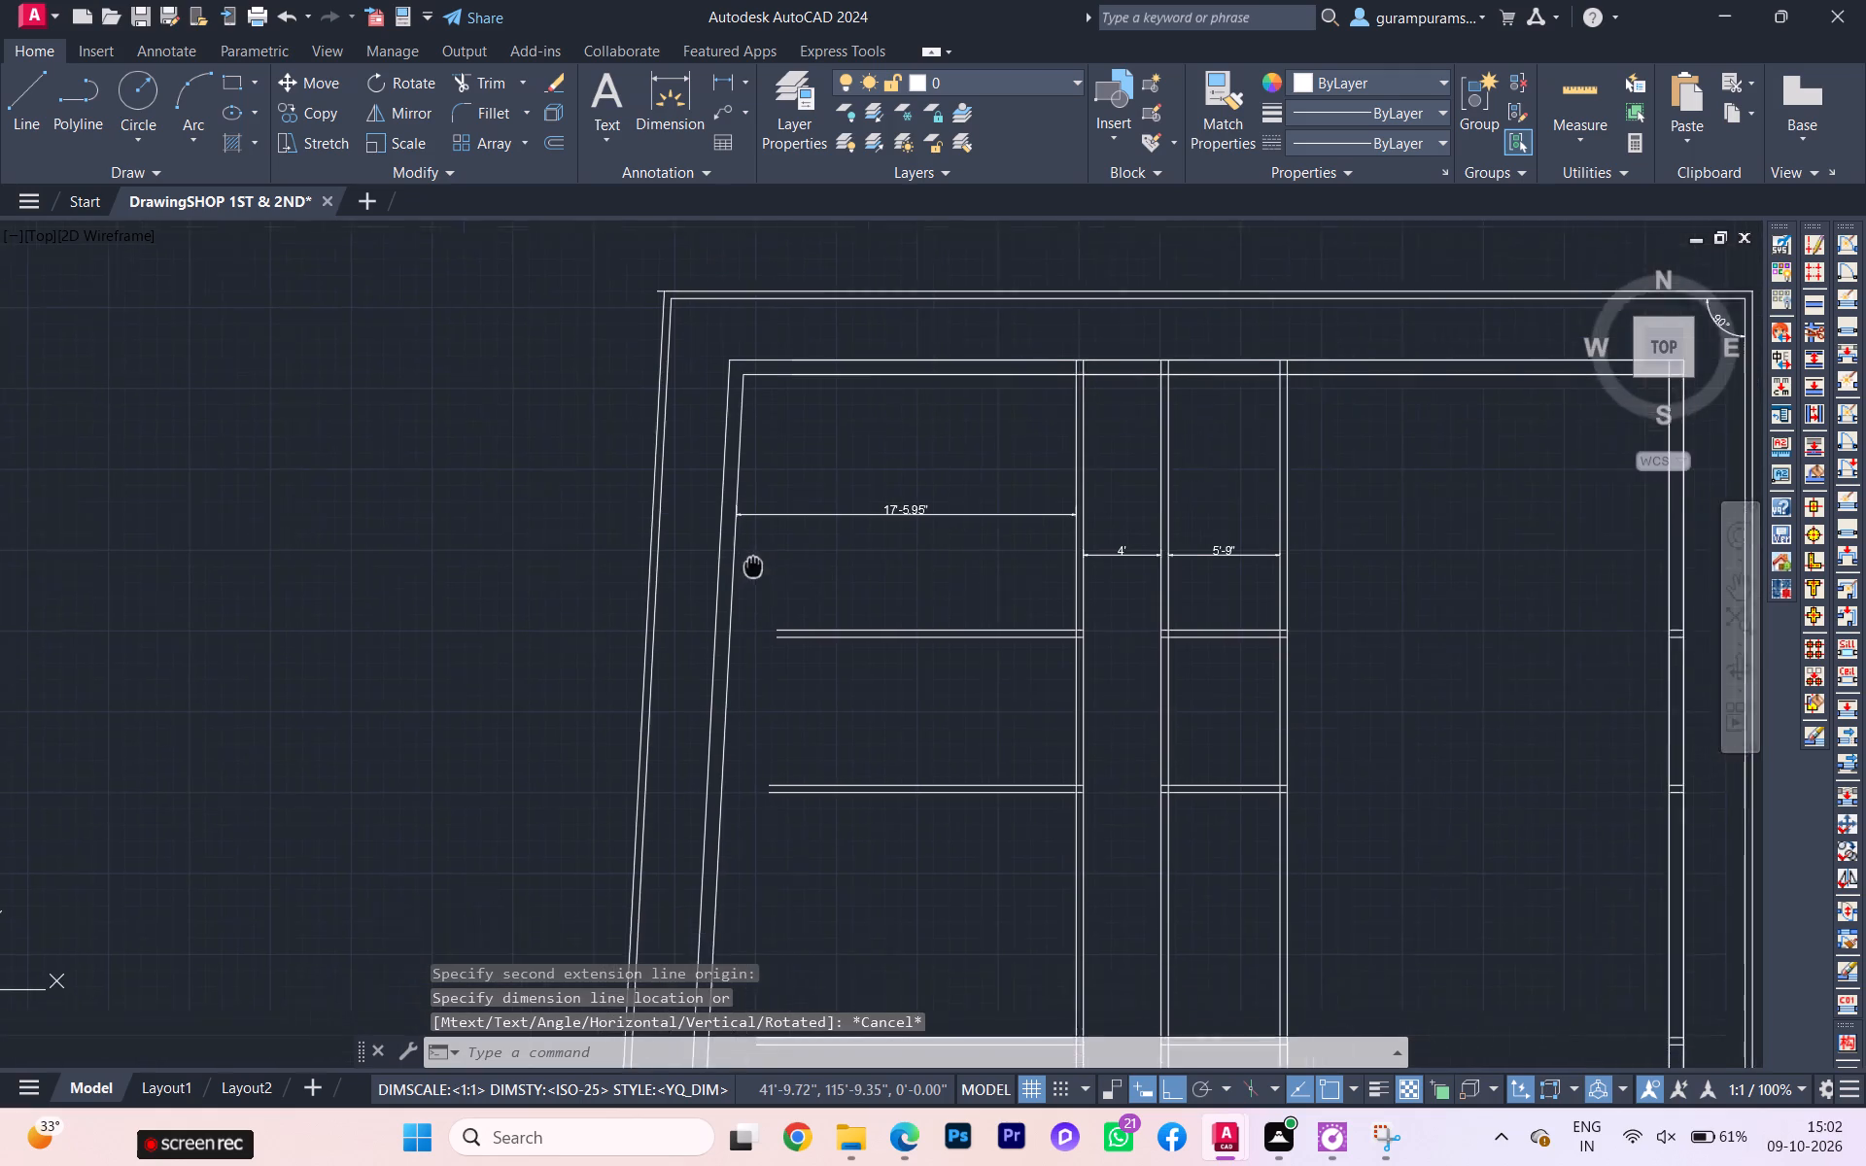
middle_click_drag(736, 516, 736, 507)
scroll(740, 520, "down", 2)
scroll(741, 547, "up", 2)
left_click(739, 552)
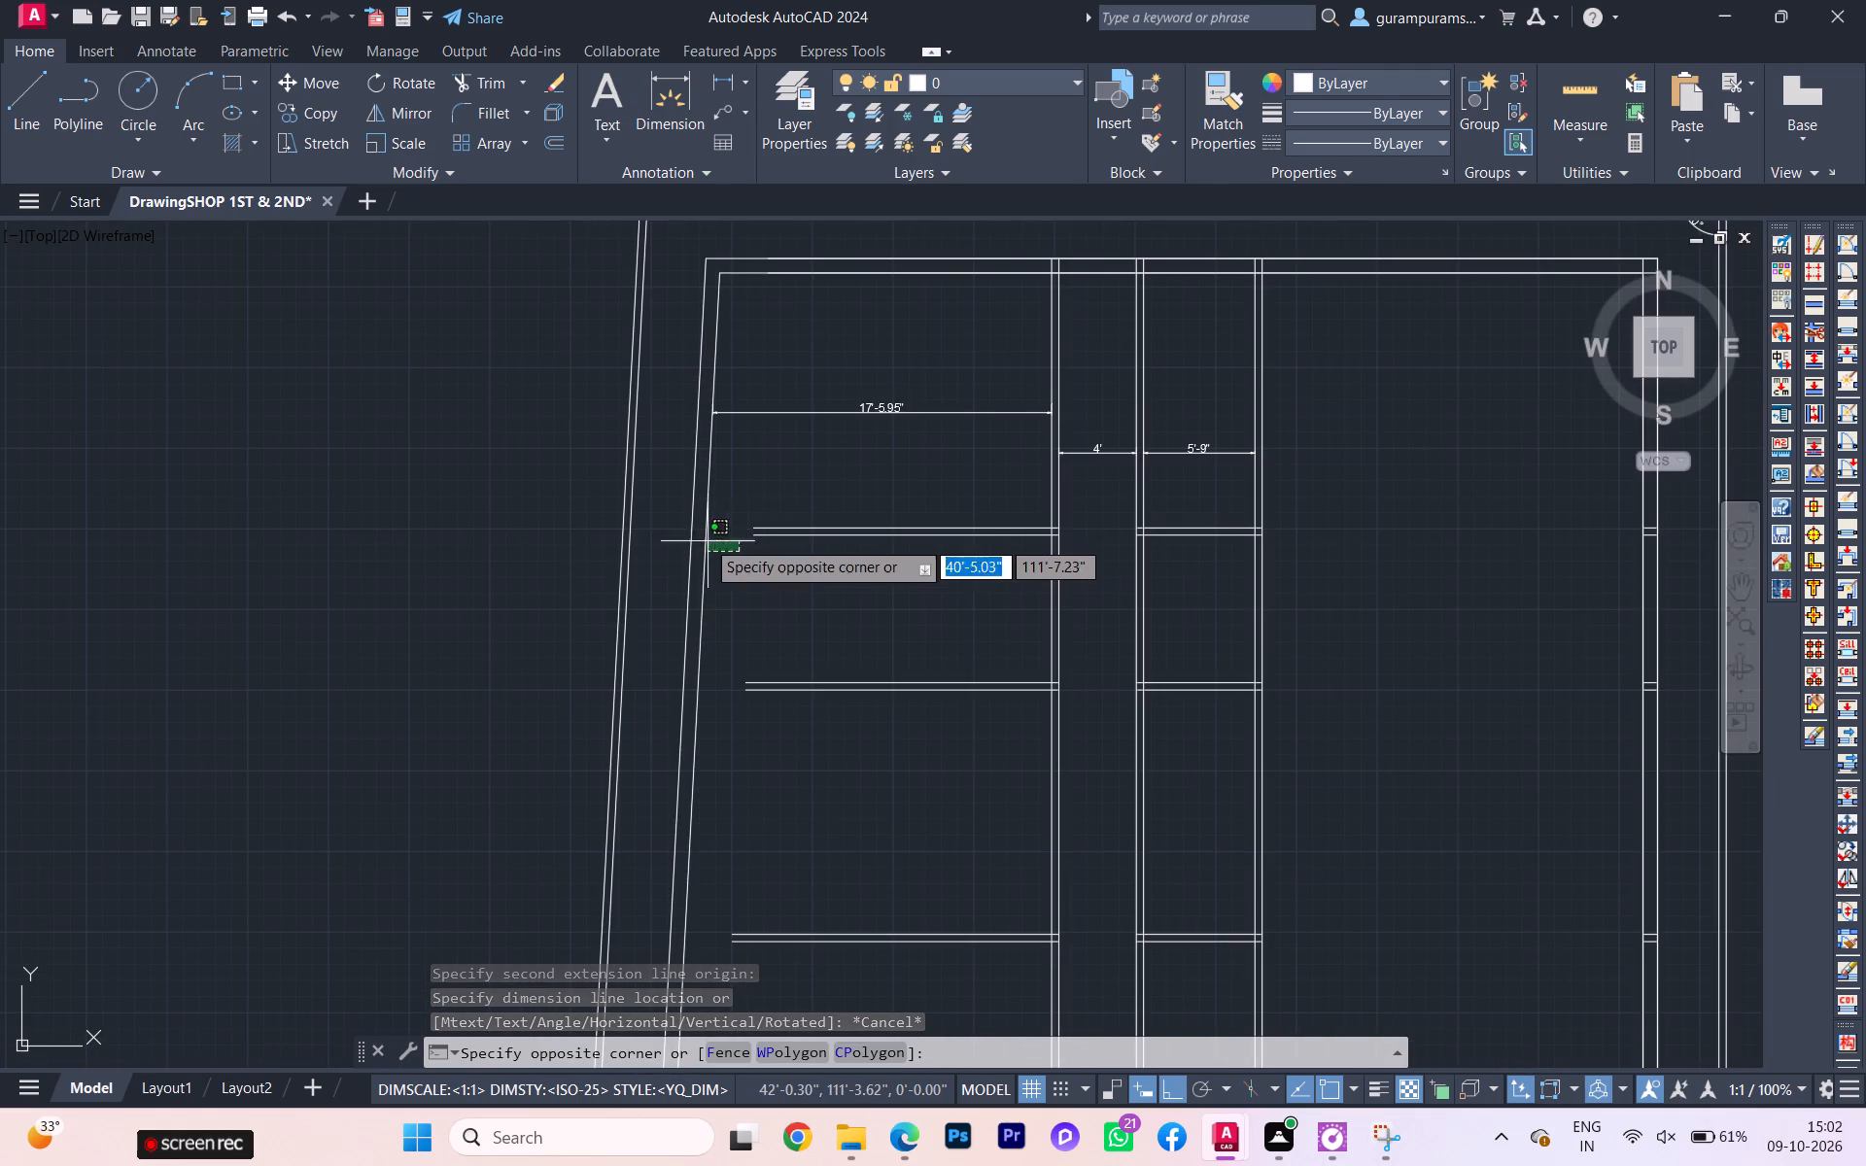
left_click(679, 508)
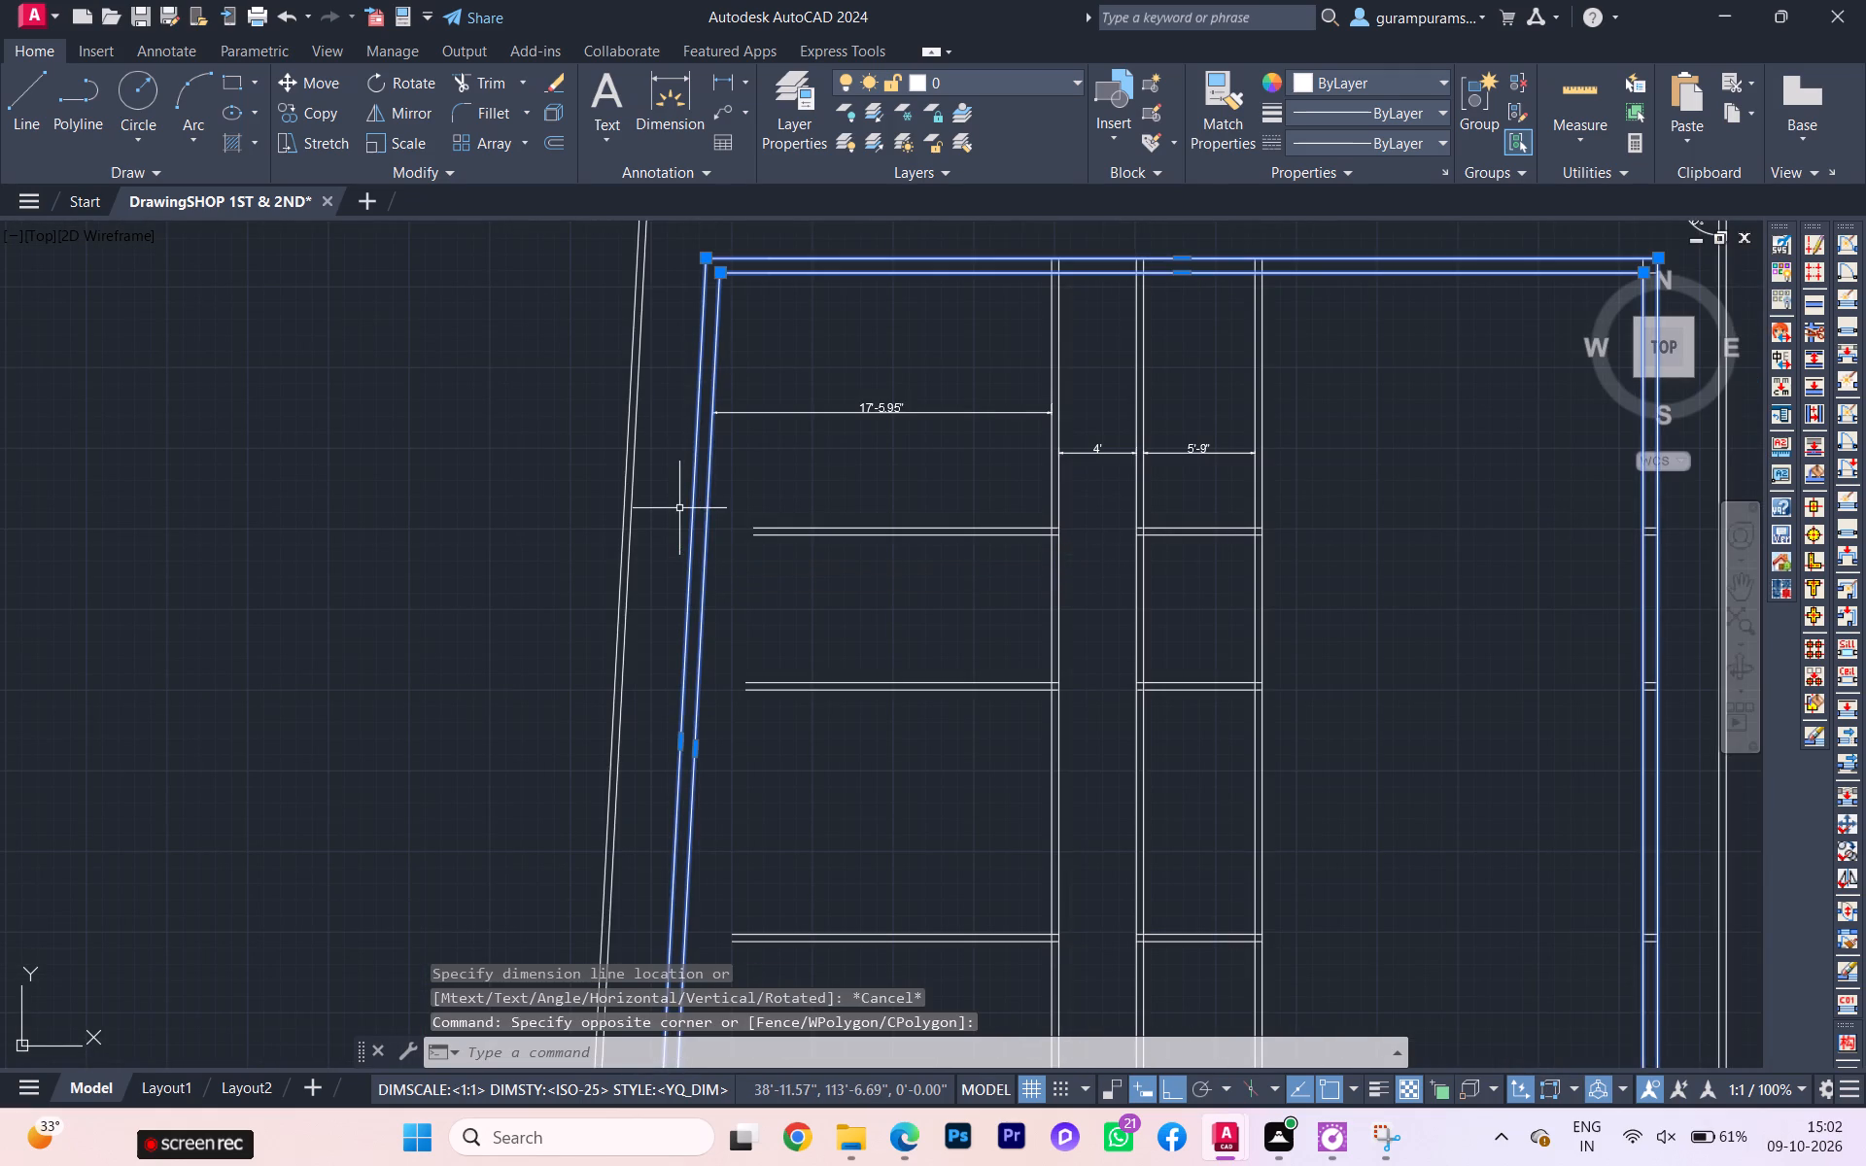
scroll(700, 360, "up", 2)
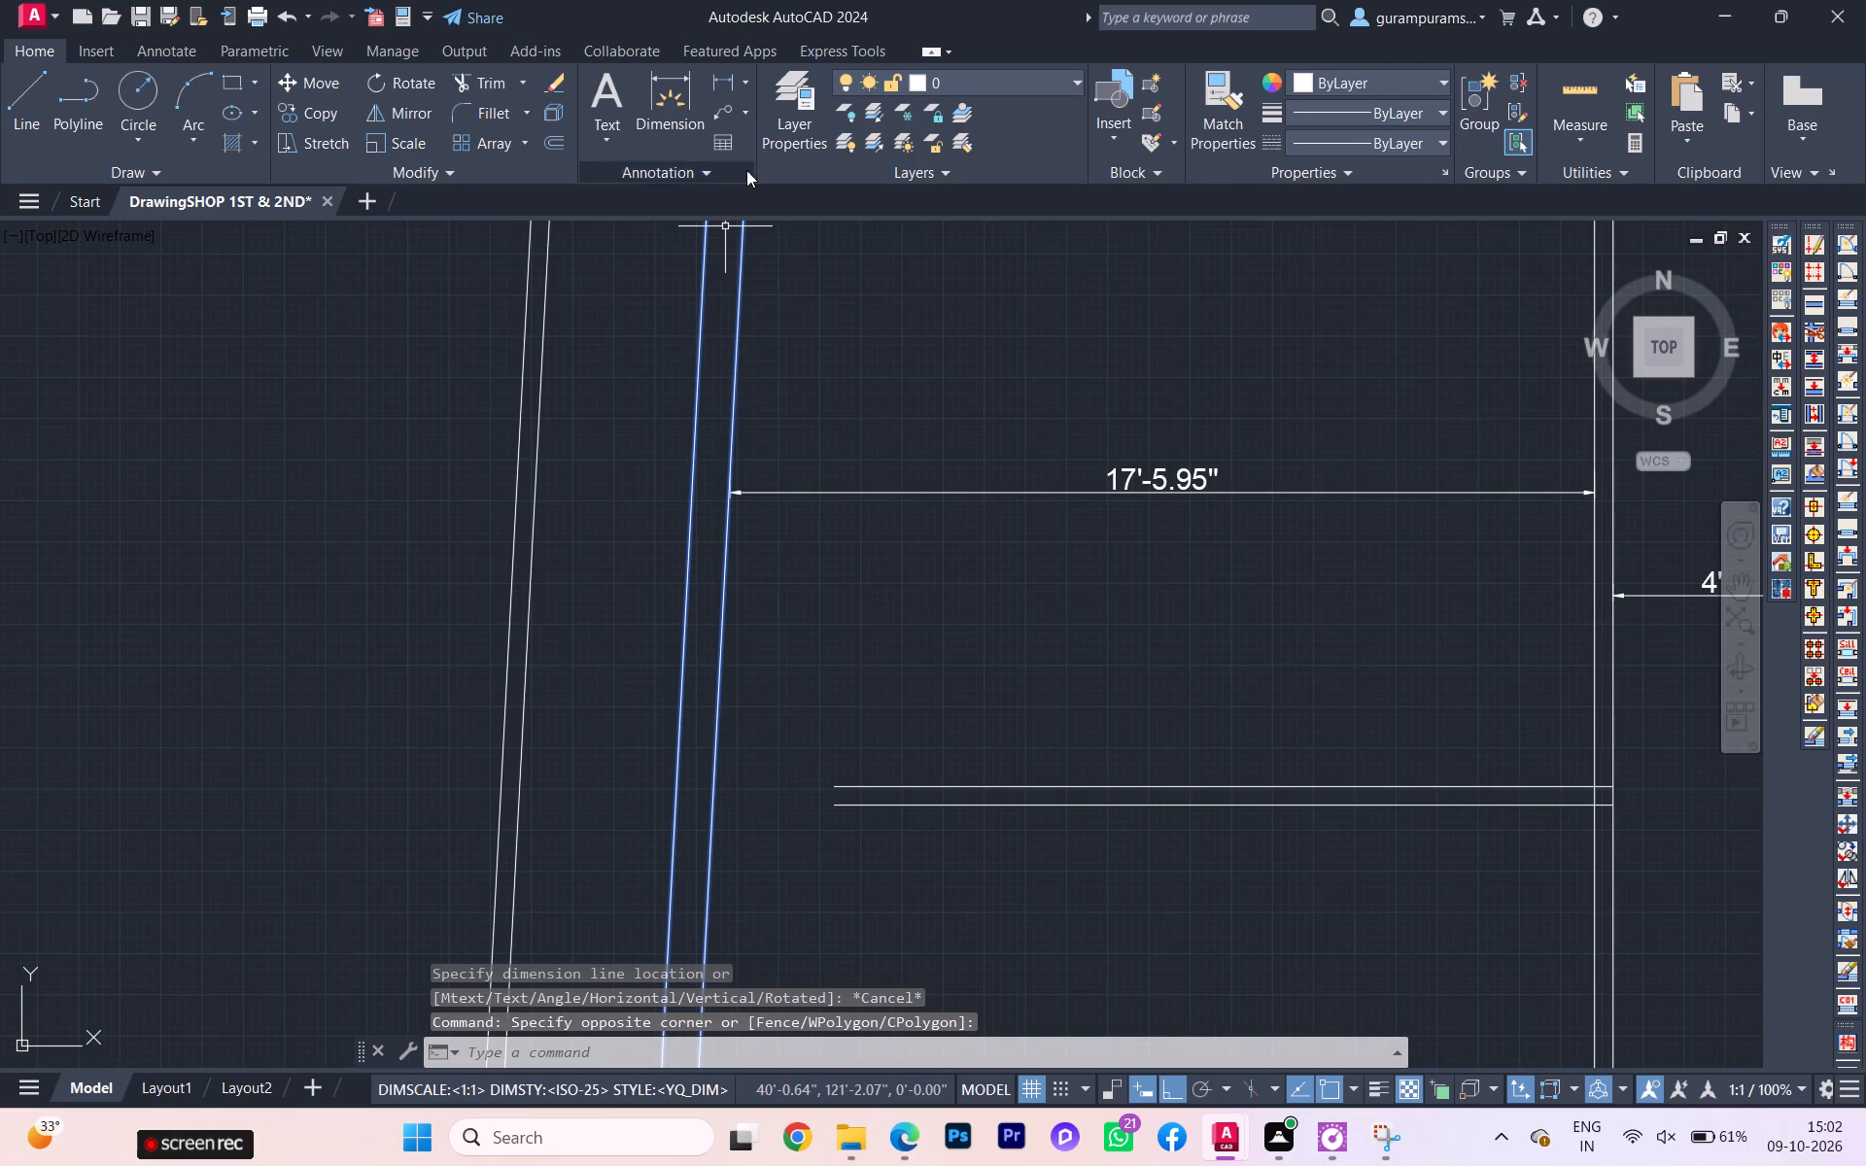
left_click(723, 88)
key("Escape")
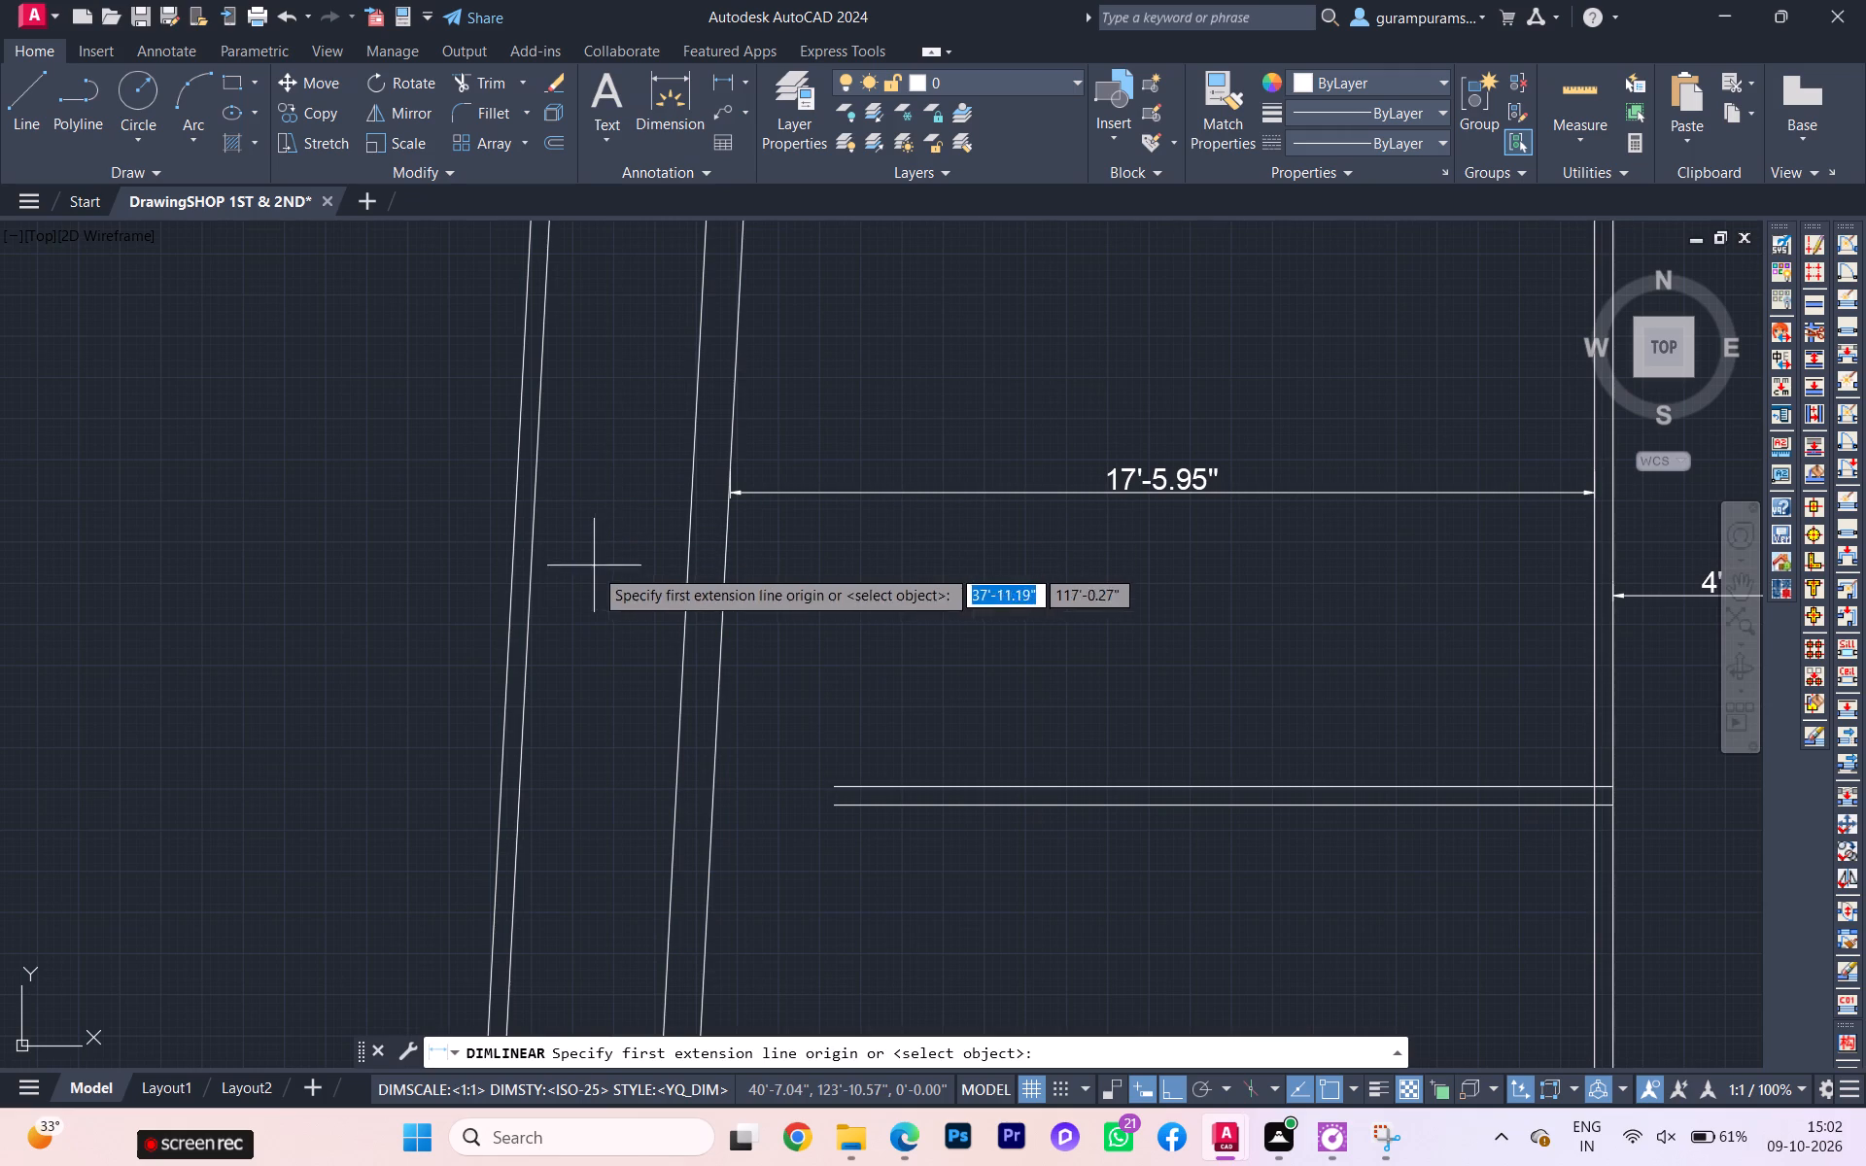
Place a tracked reference point 5' east of the west boundary wall's inner face, near the top shop.
key("p")
key("o")
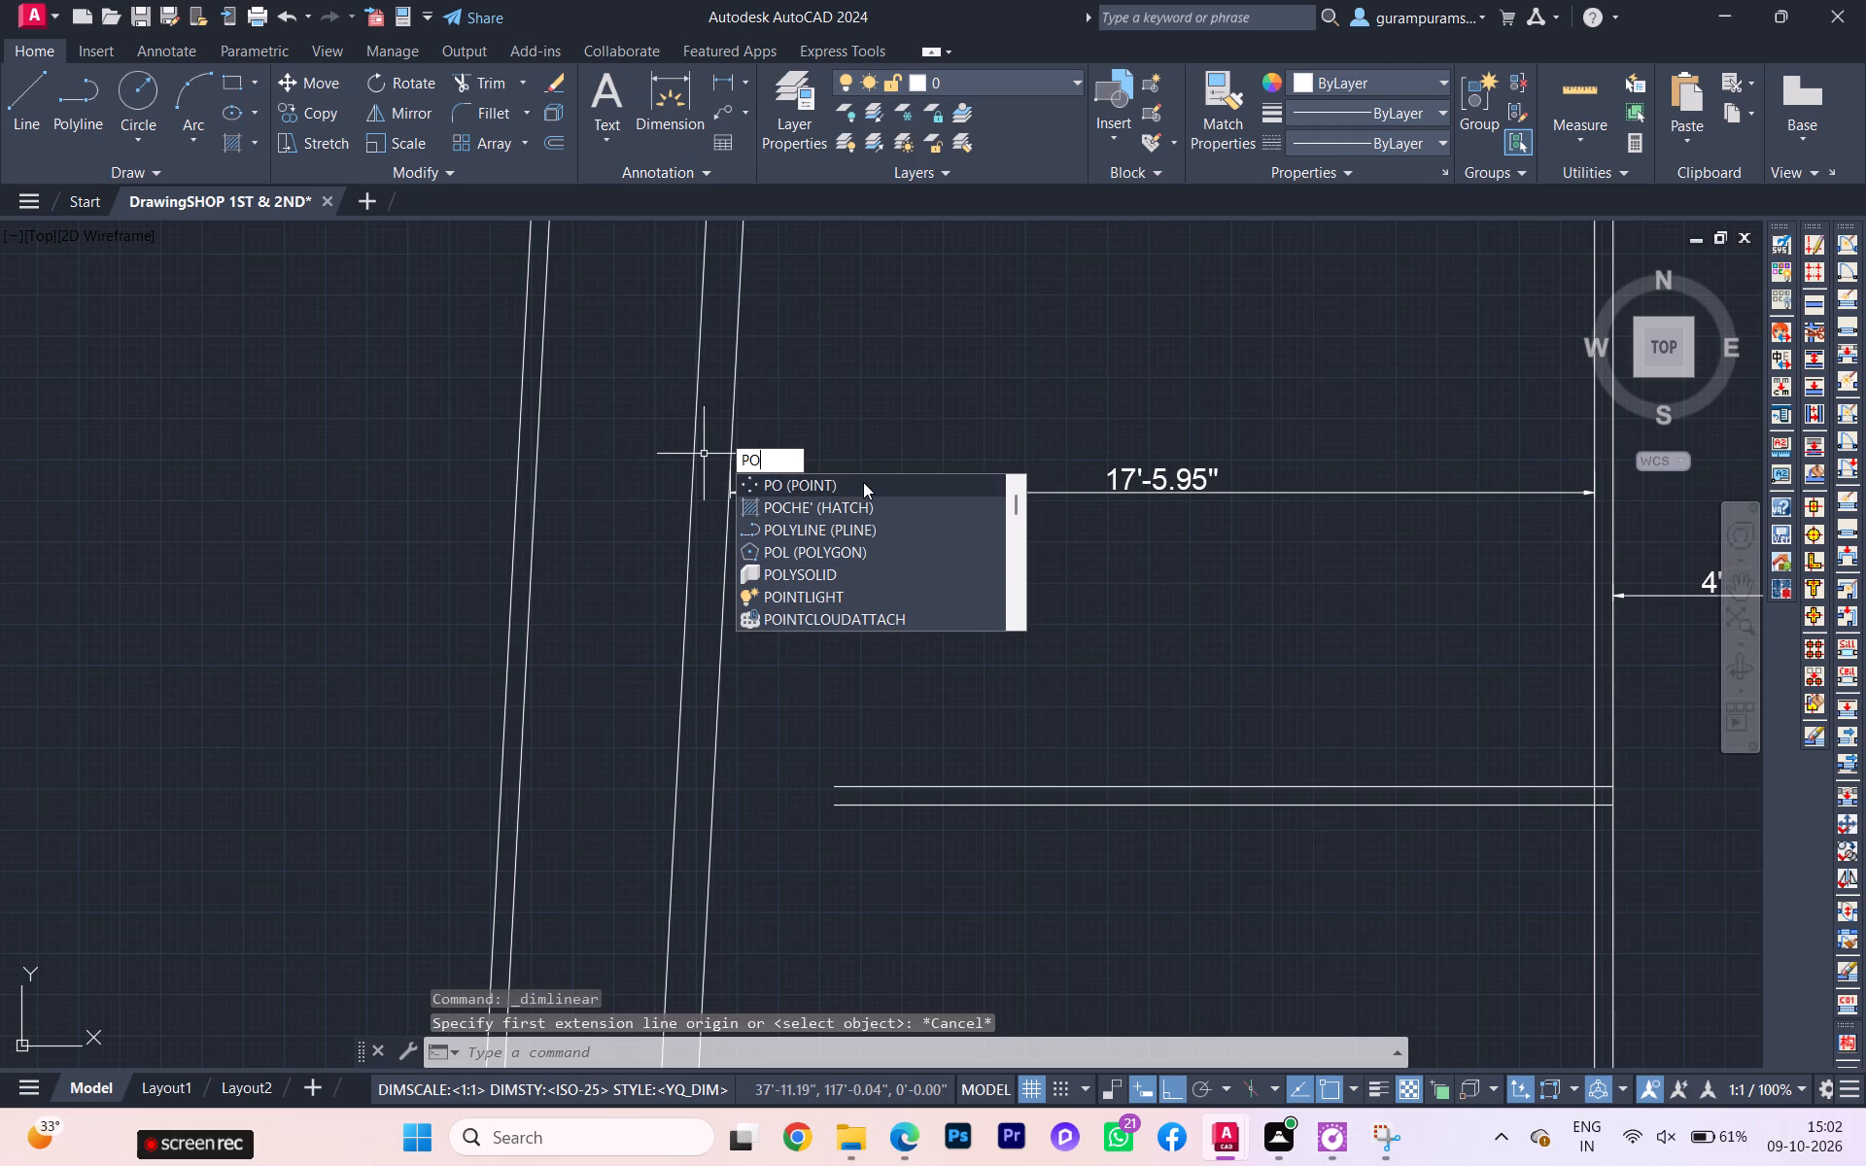
left_click(862, 485)
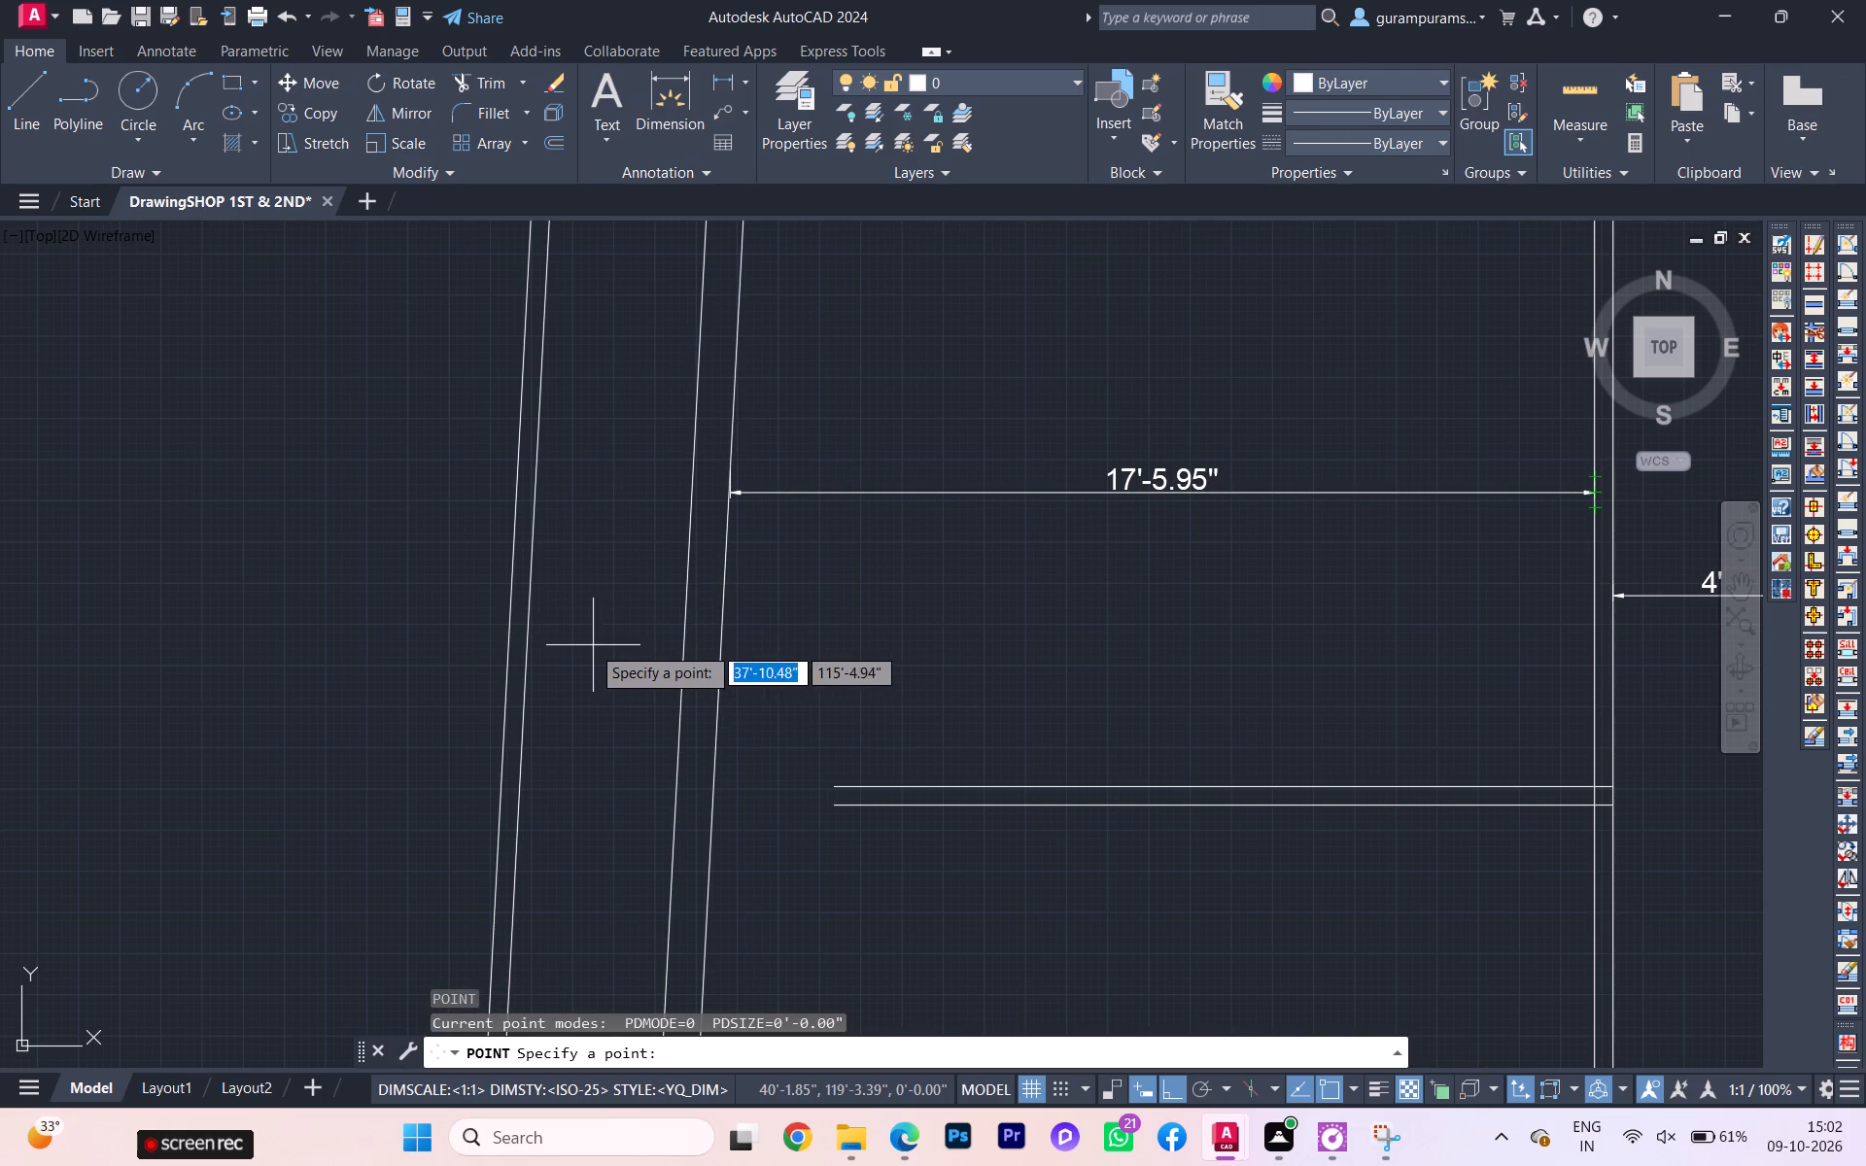
type("TK")
key("Return")
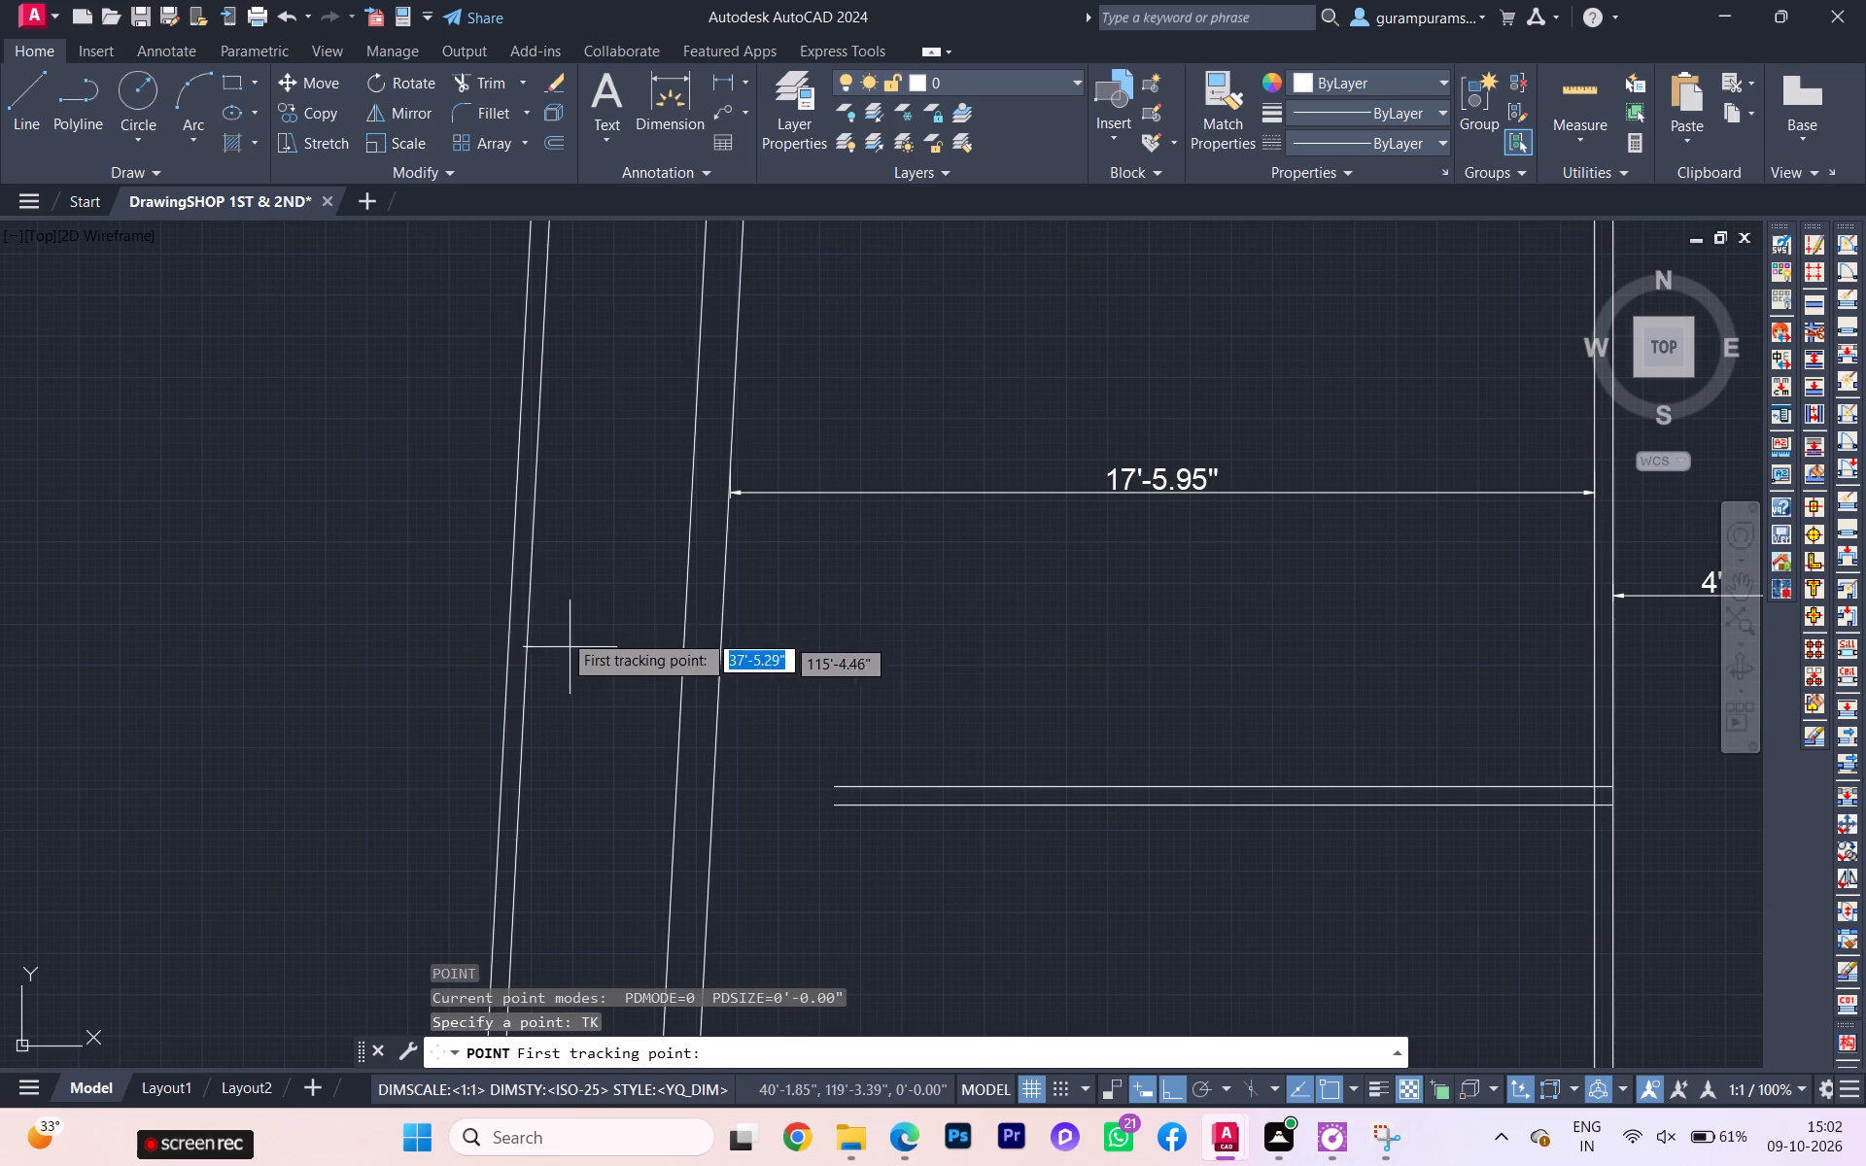
left_click(536, 468)
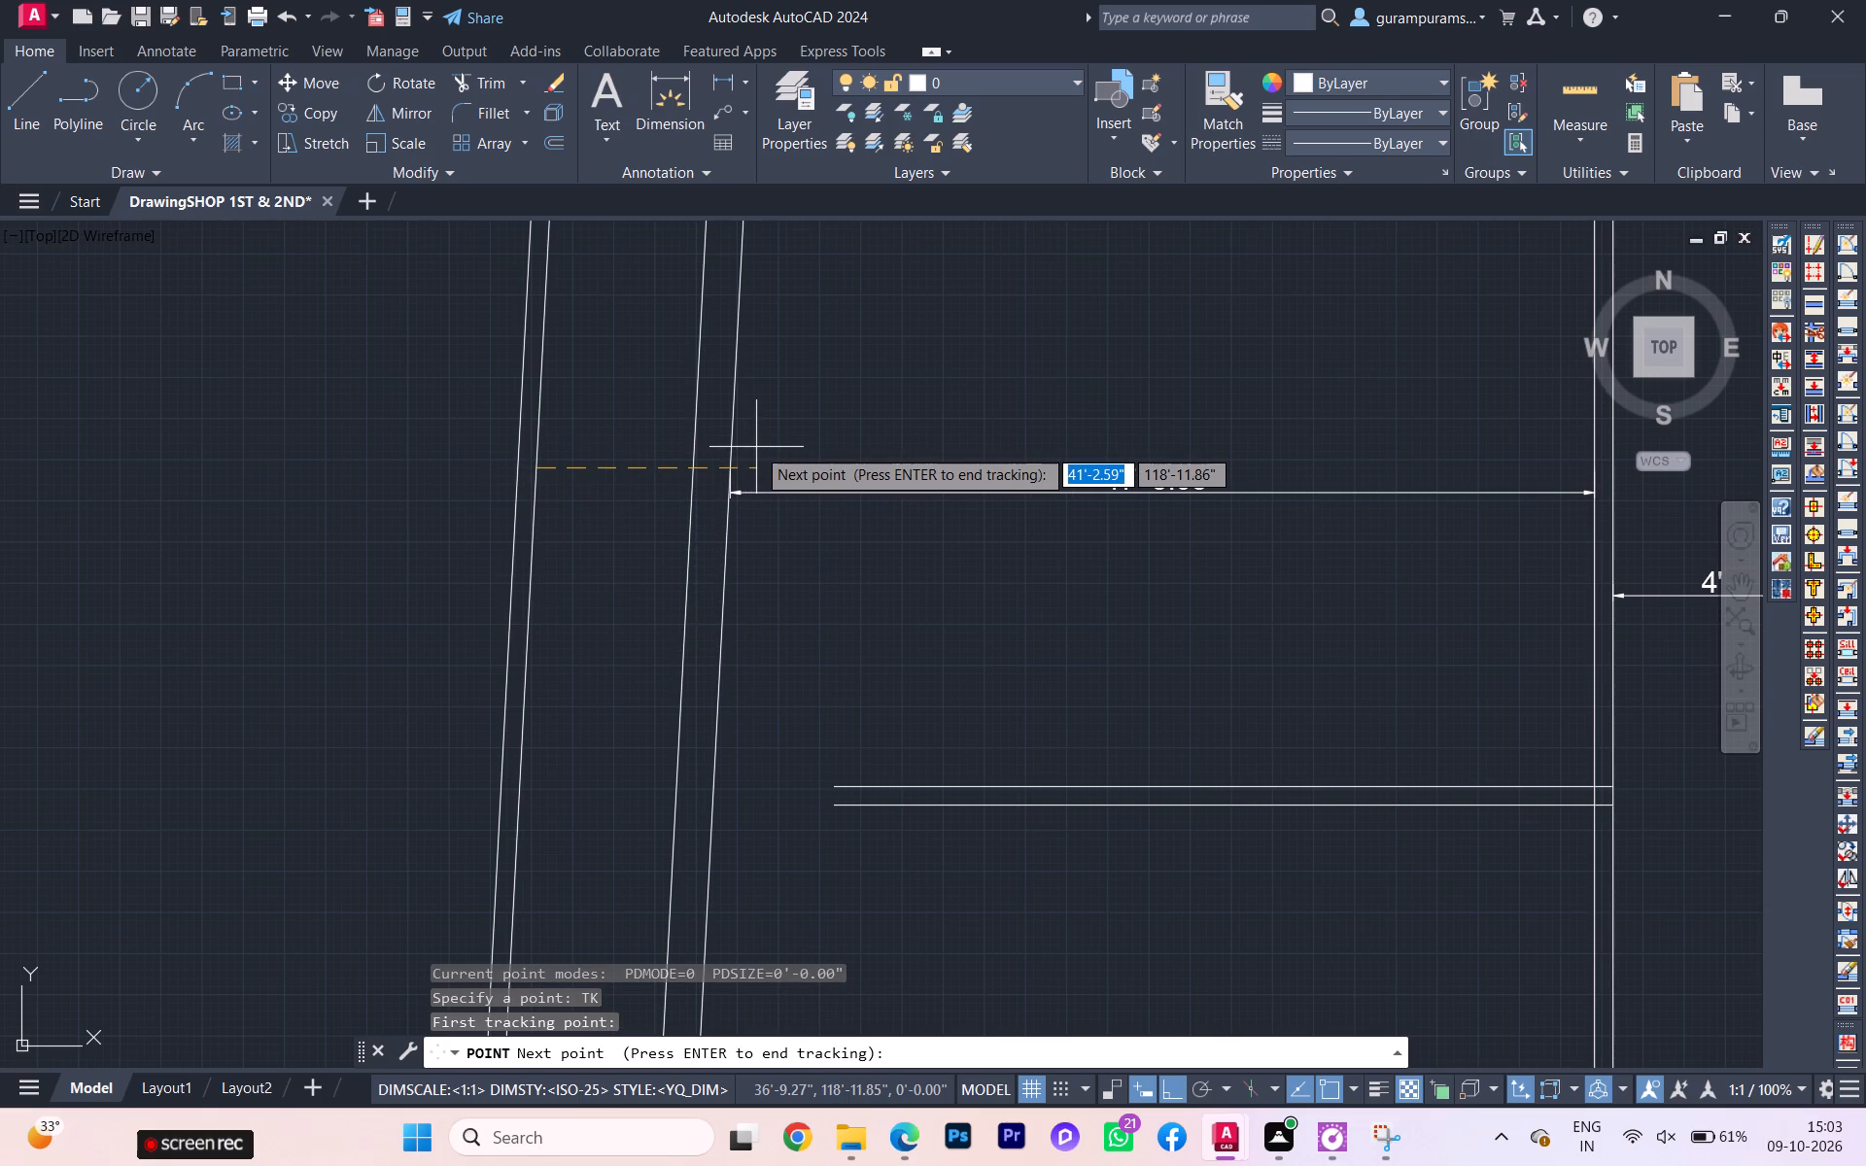
type("5'")
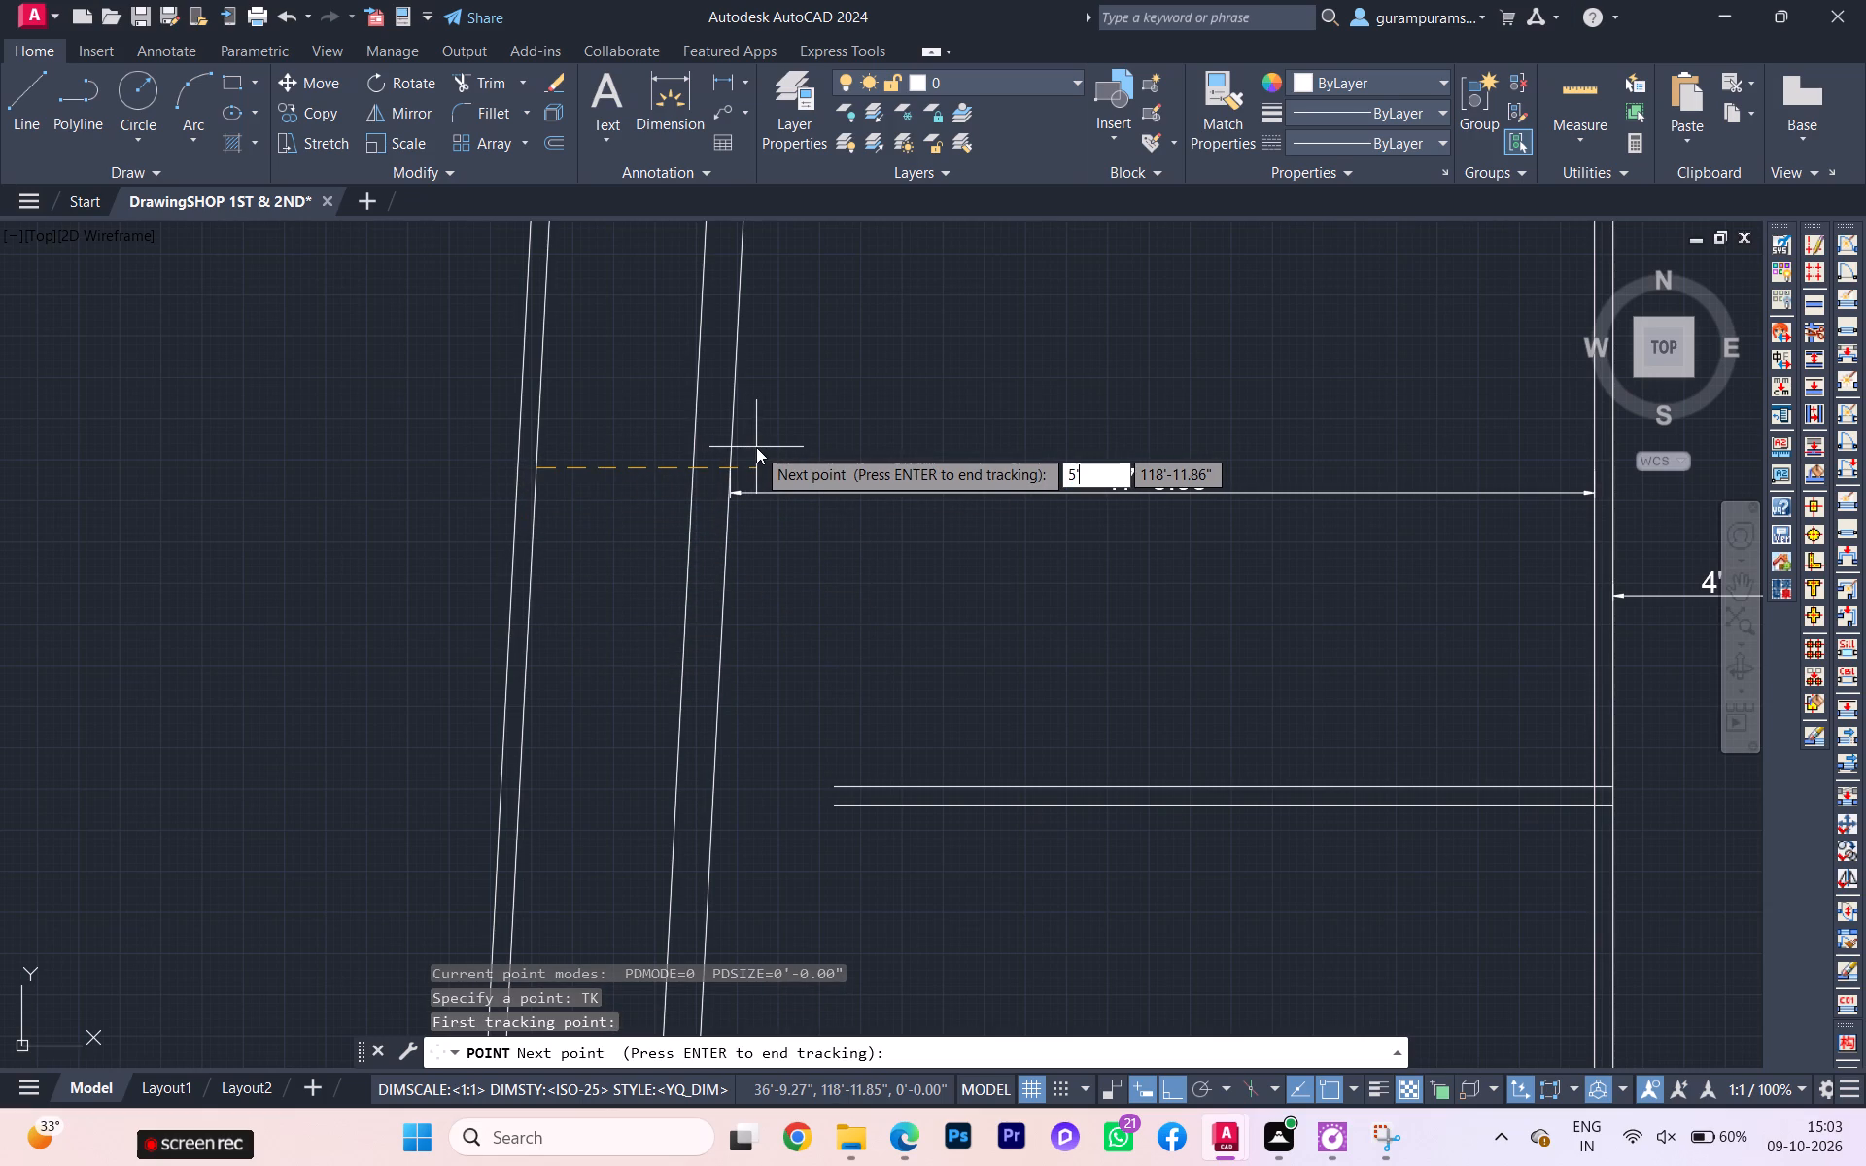
key("Return")
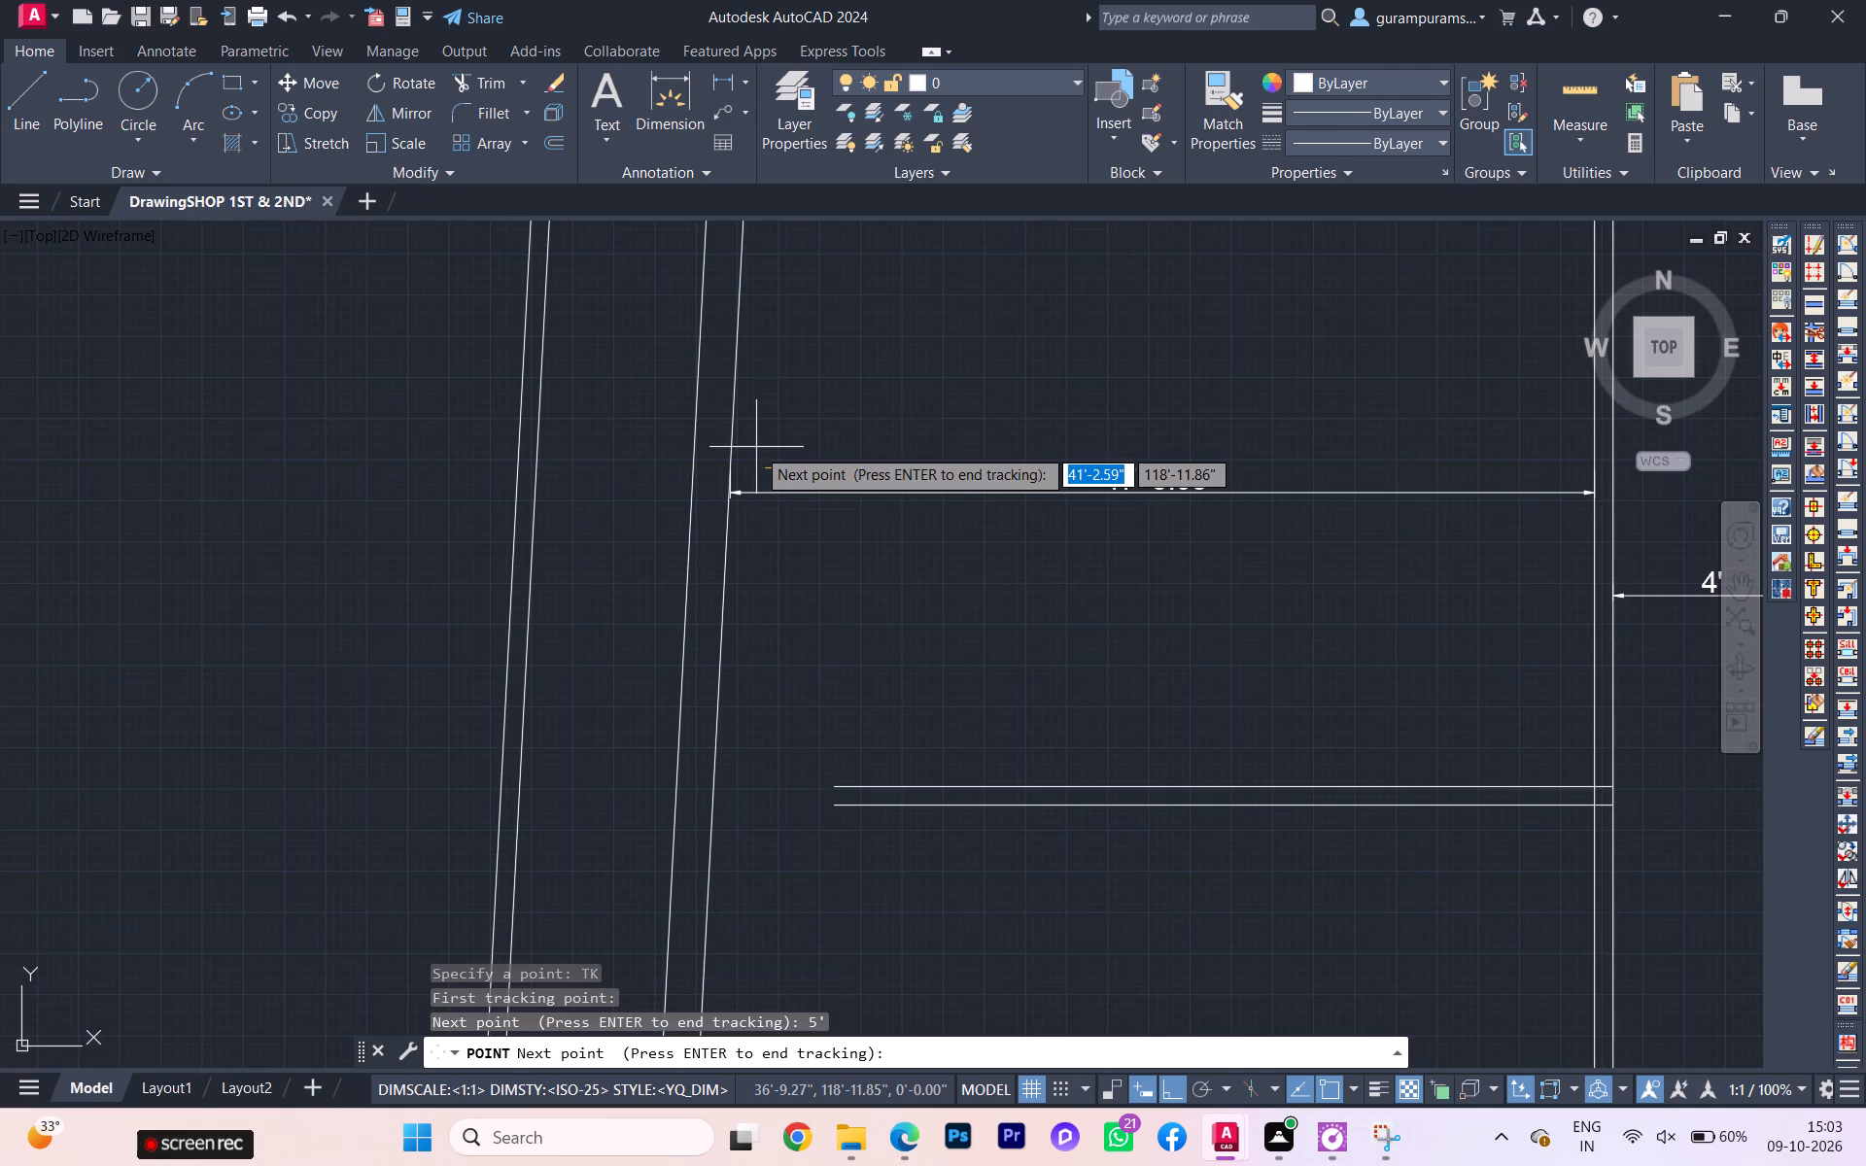
key("Return")
Set the point style to a circle with a cross at point size 5, relative to the screen.
scroll(815, 458, "up", 1)
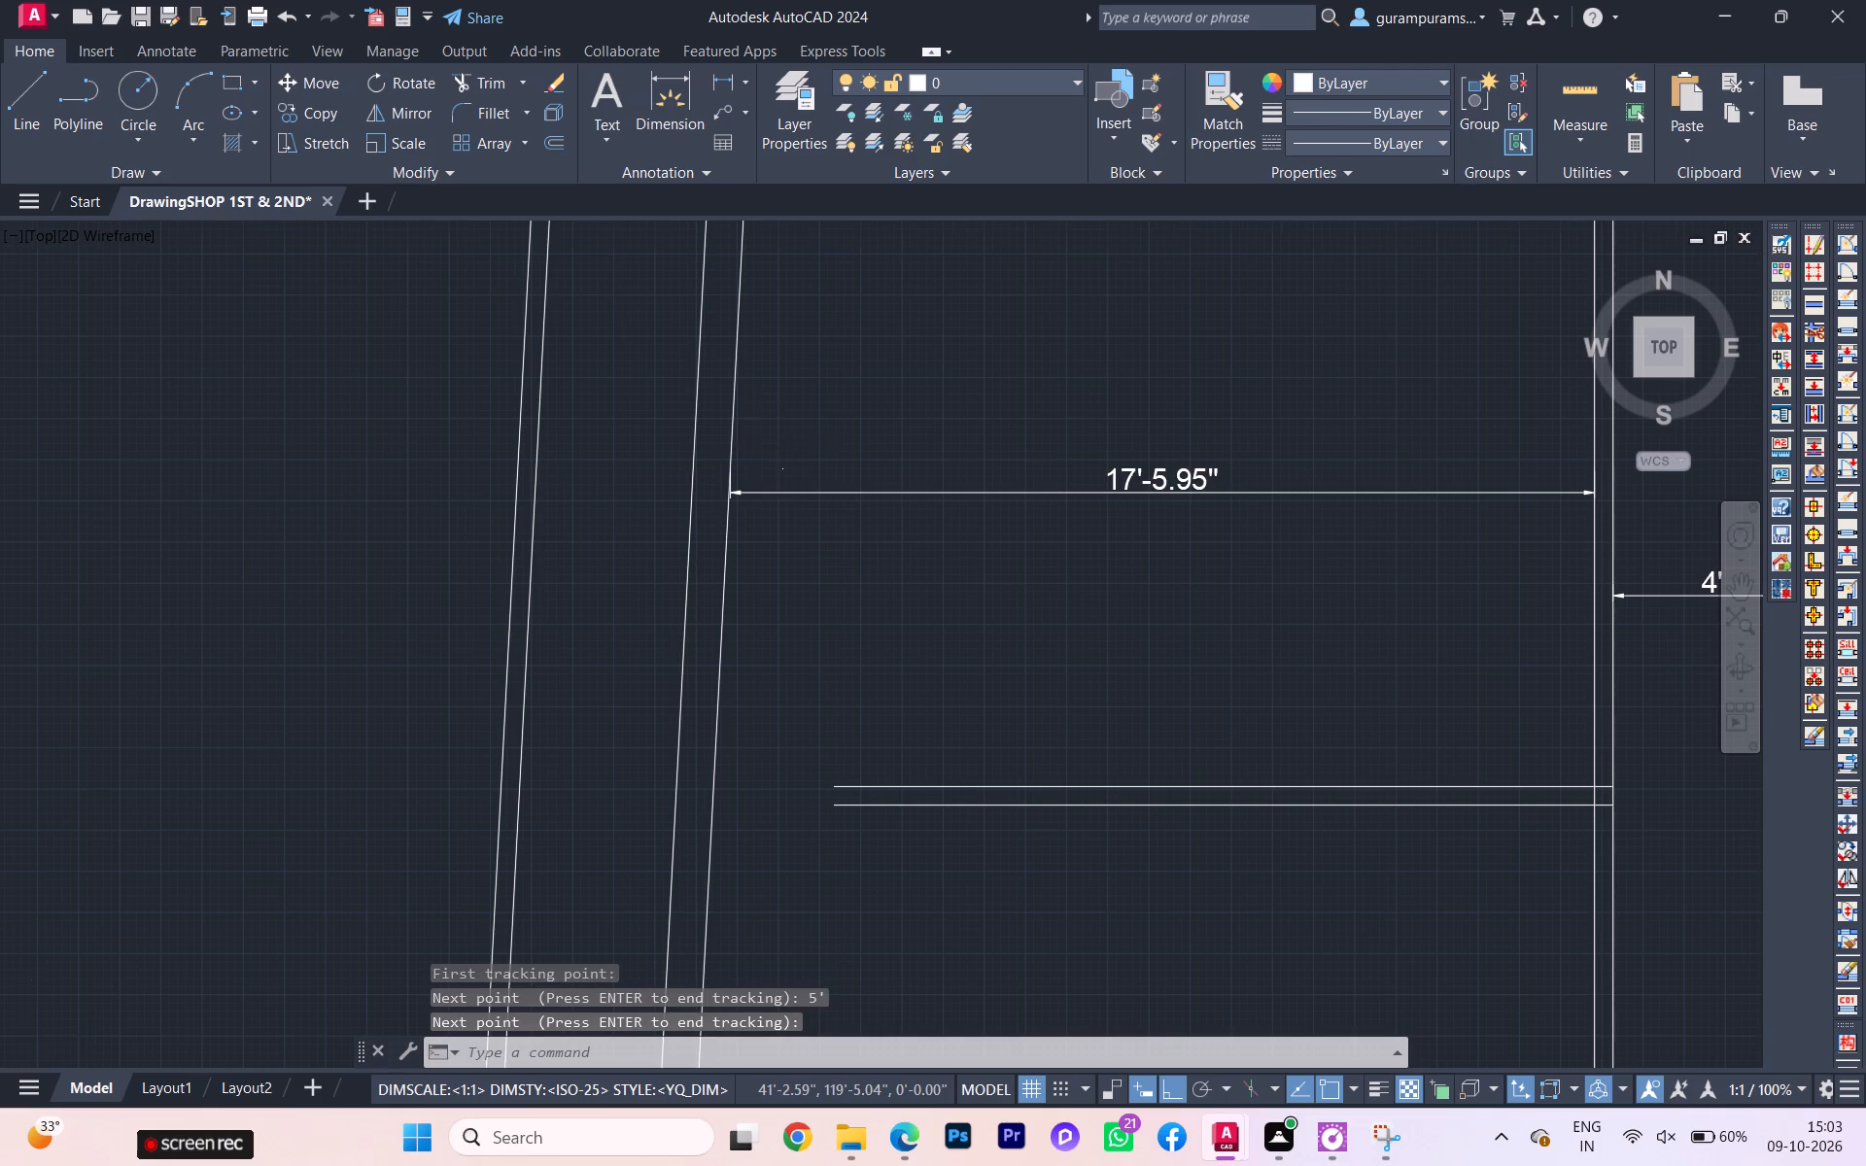
scroll(779, 472, "up", 2)
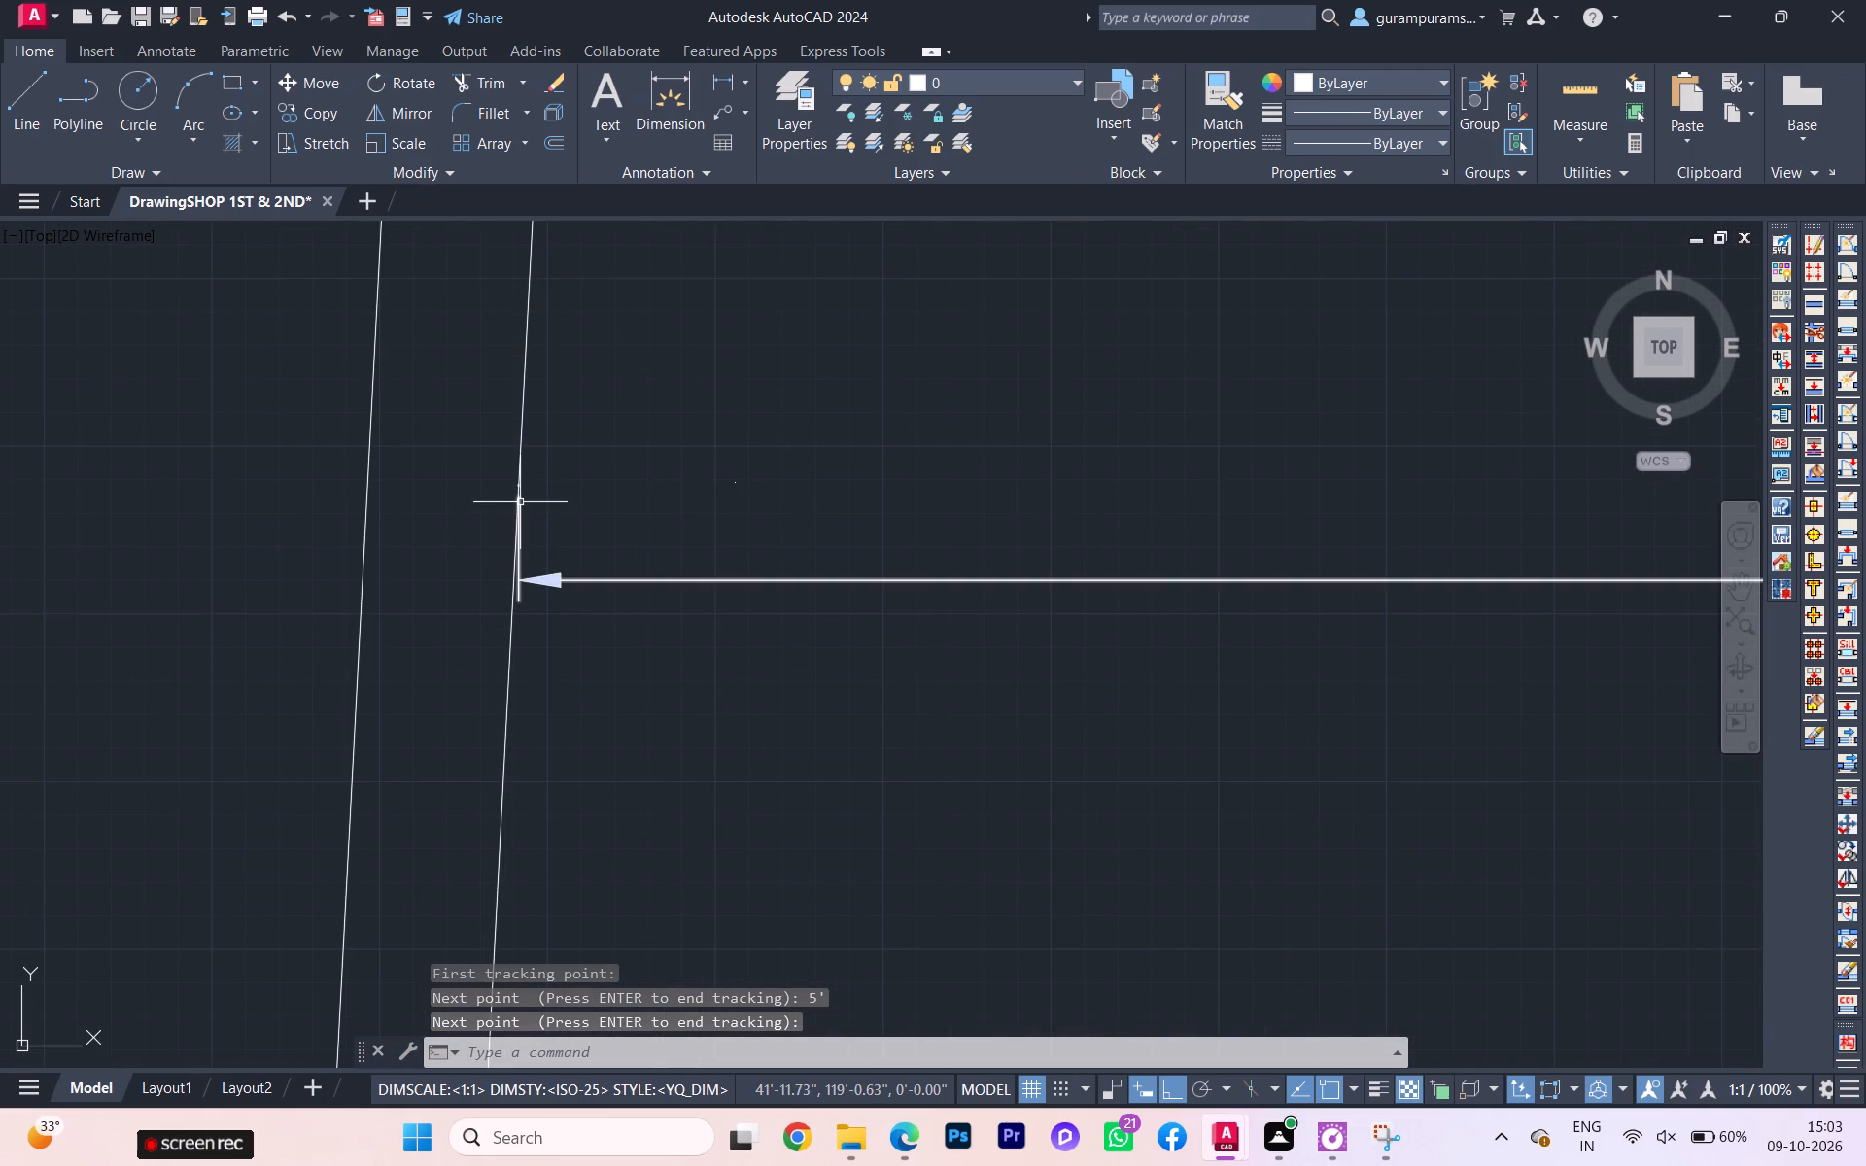
scroll(520, 502, "down", 2)
left_click(534, 601)
left_click(425, 576)
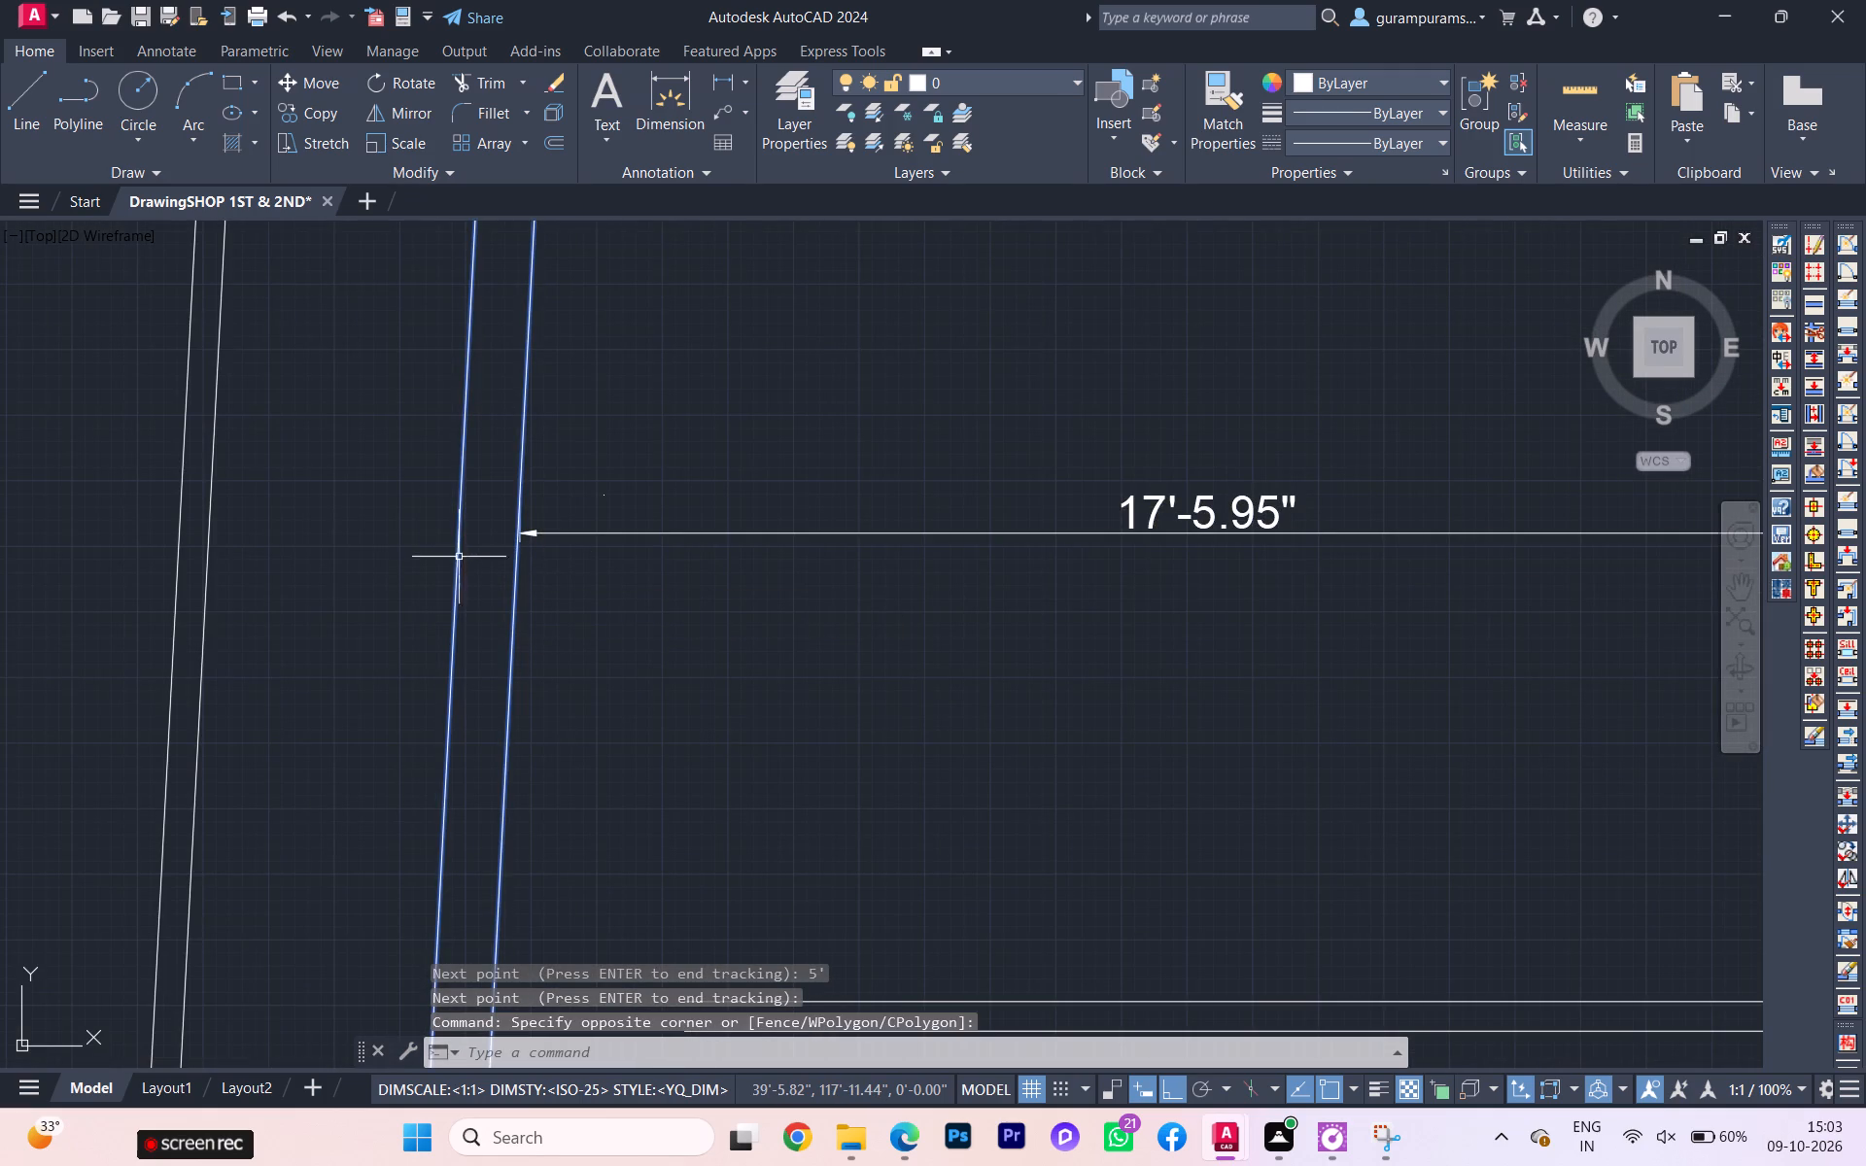
left_click(605, 496)
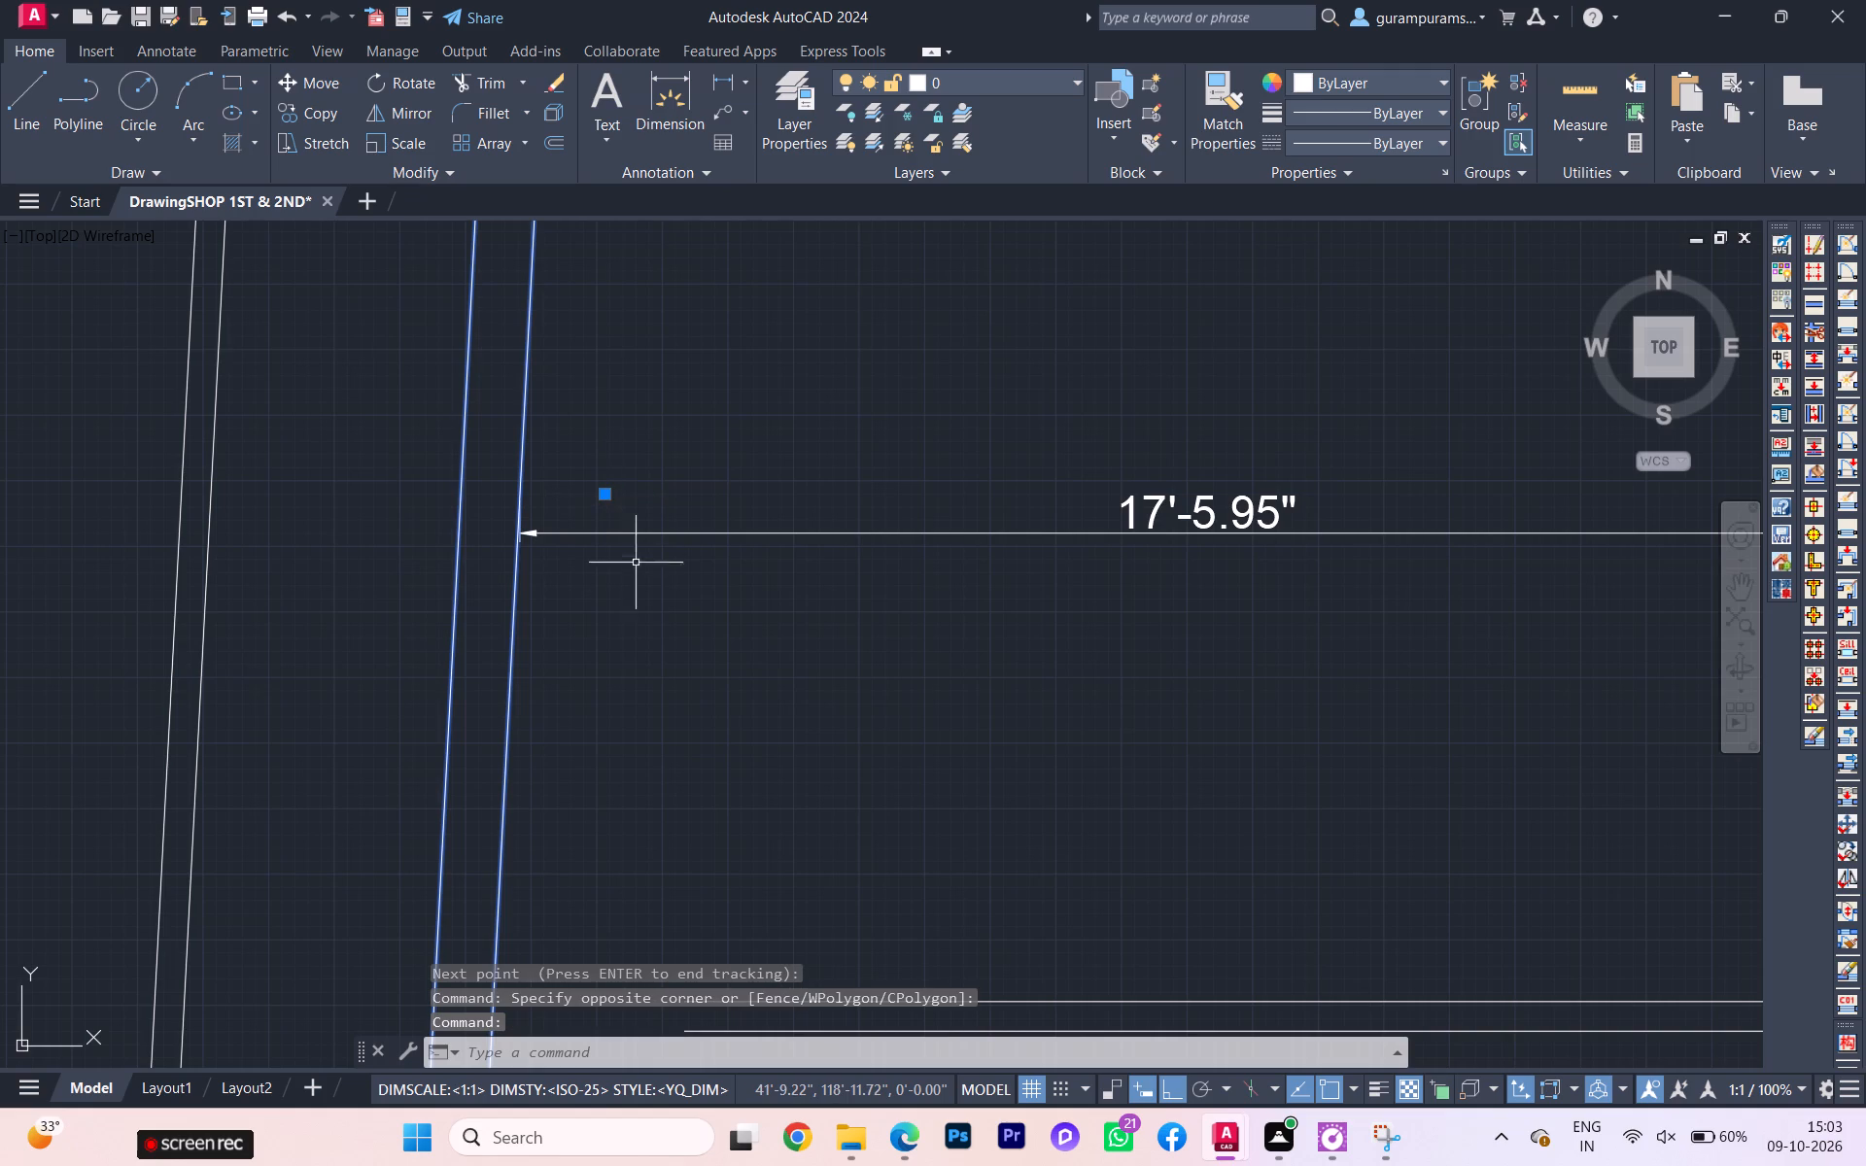
key("p")
key("t")
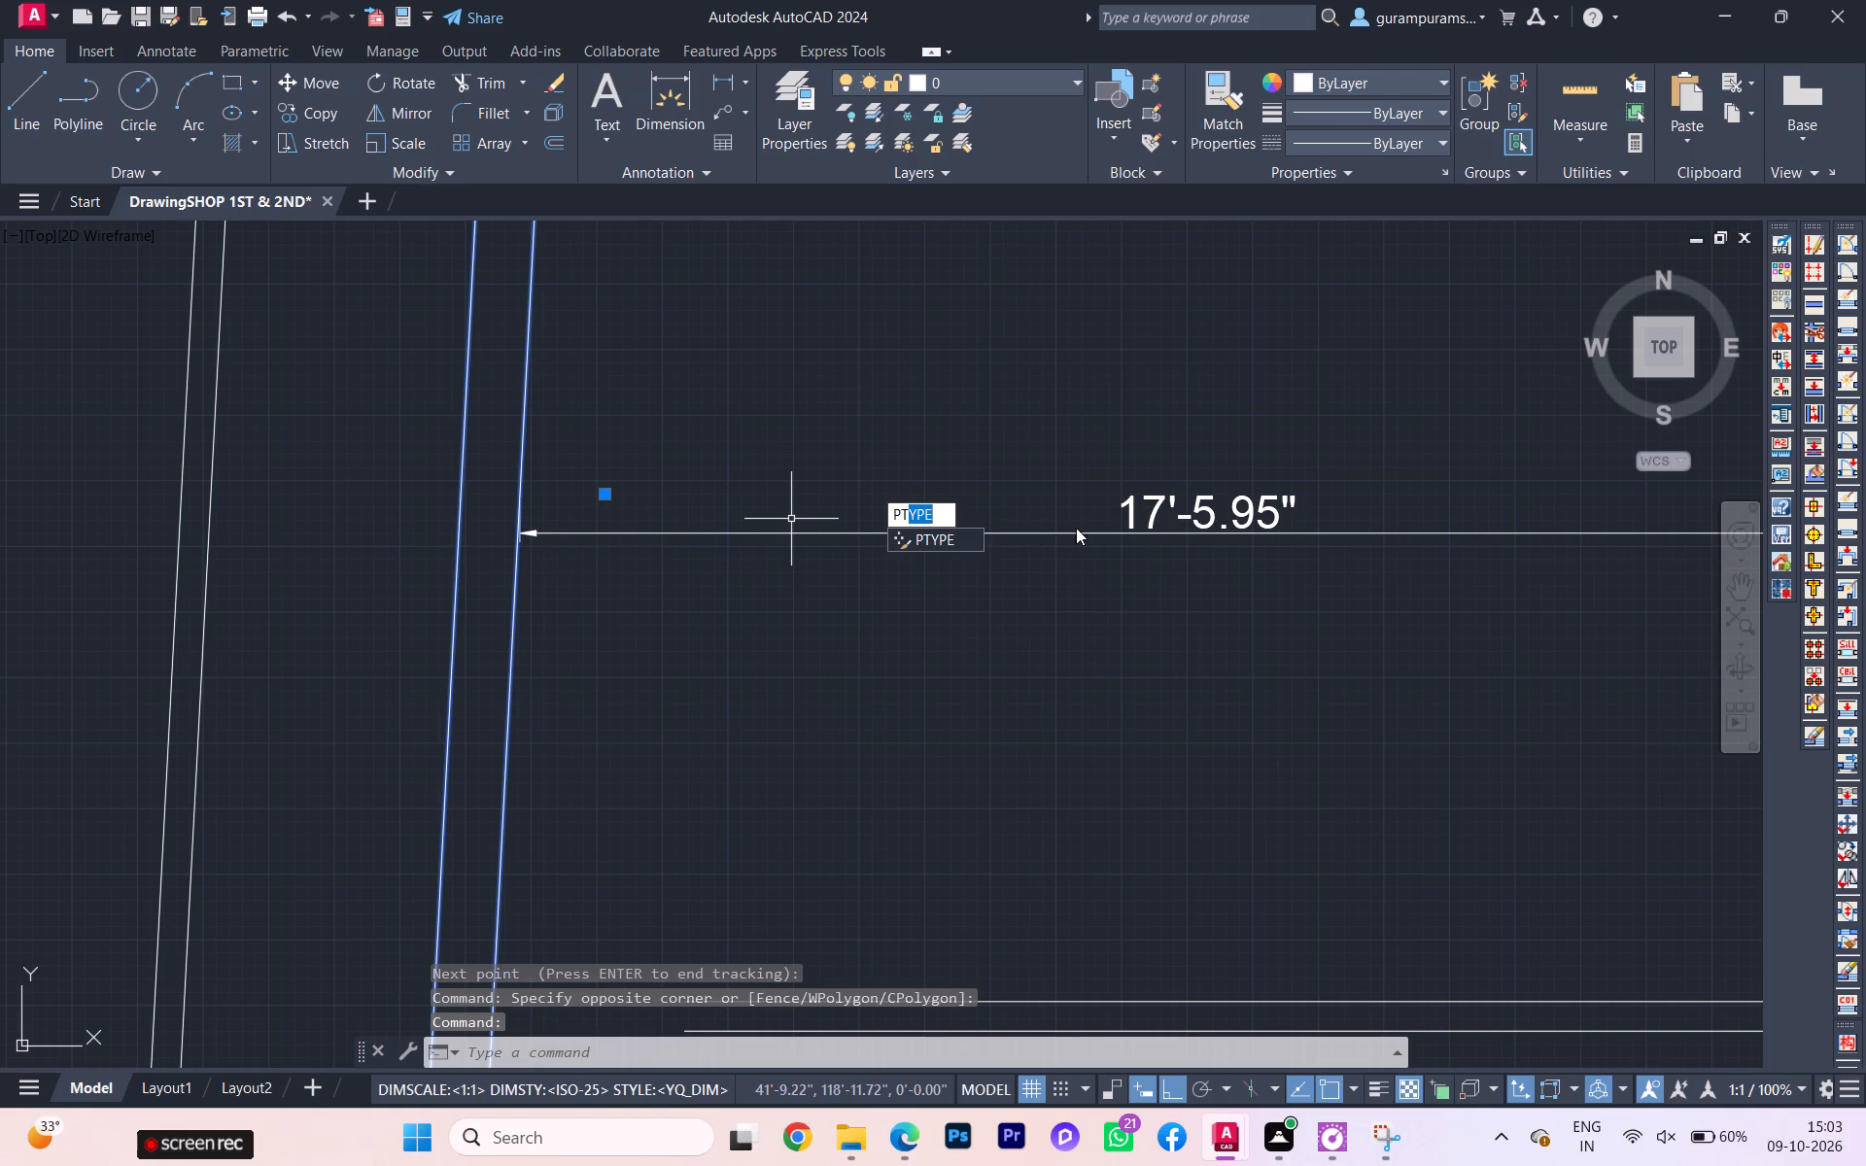
left_click(981, 536)
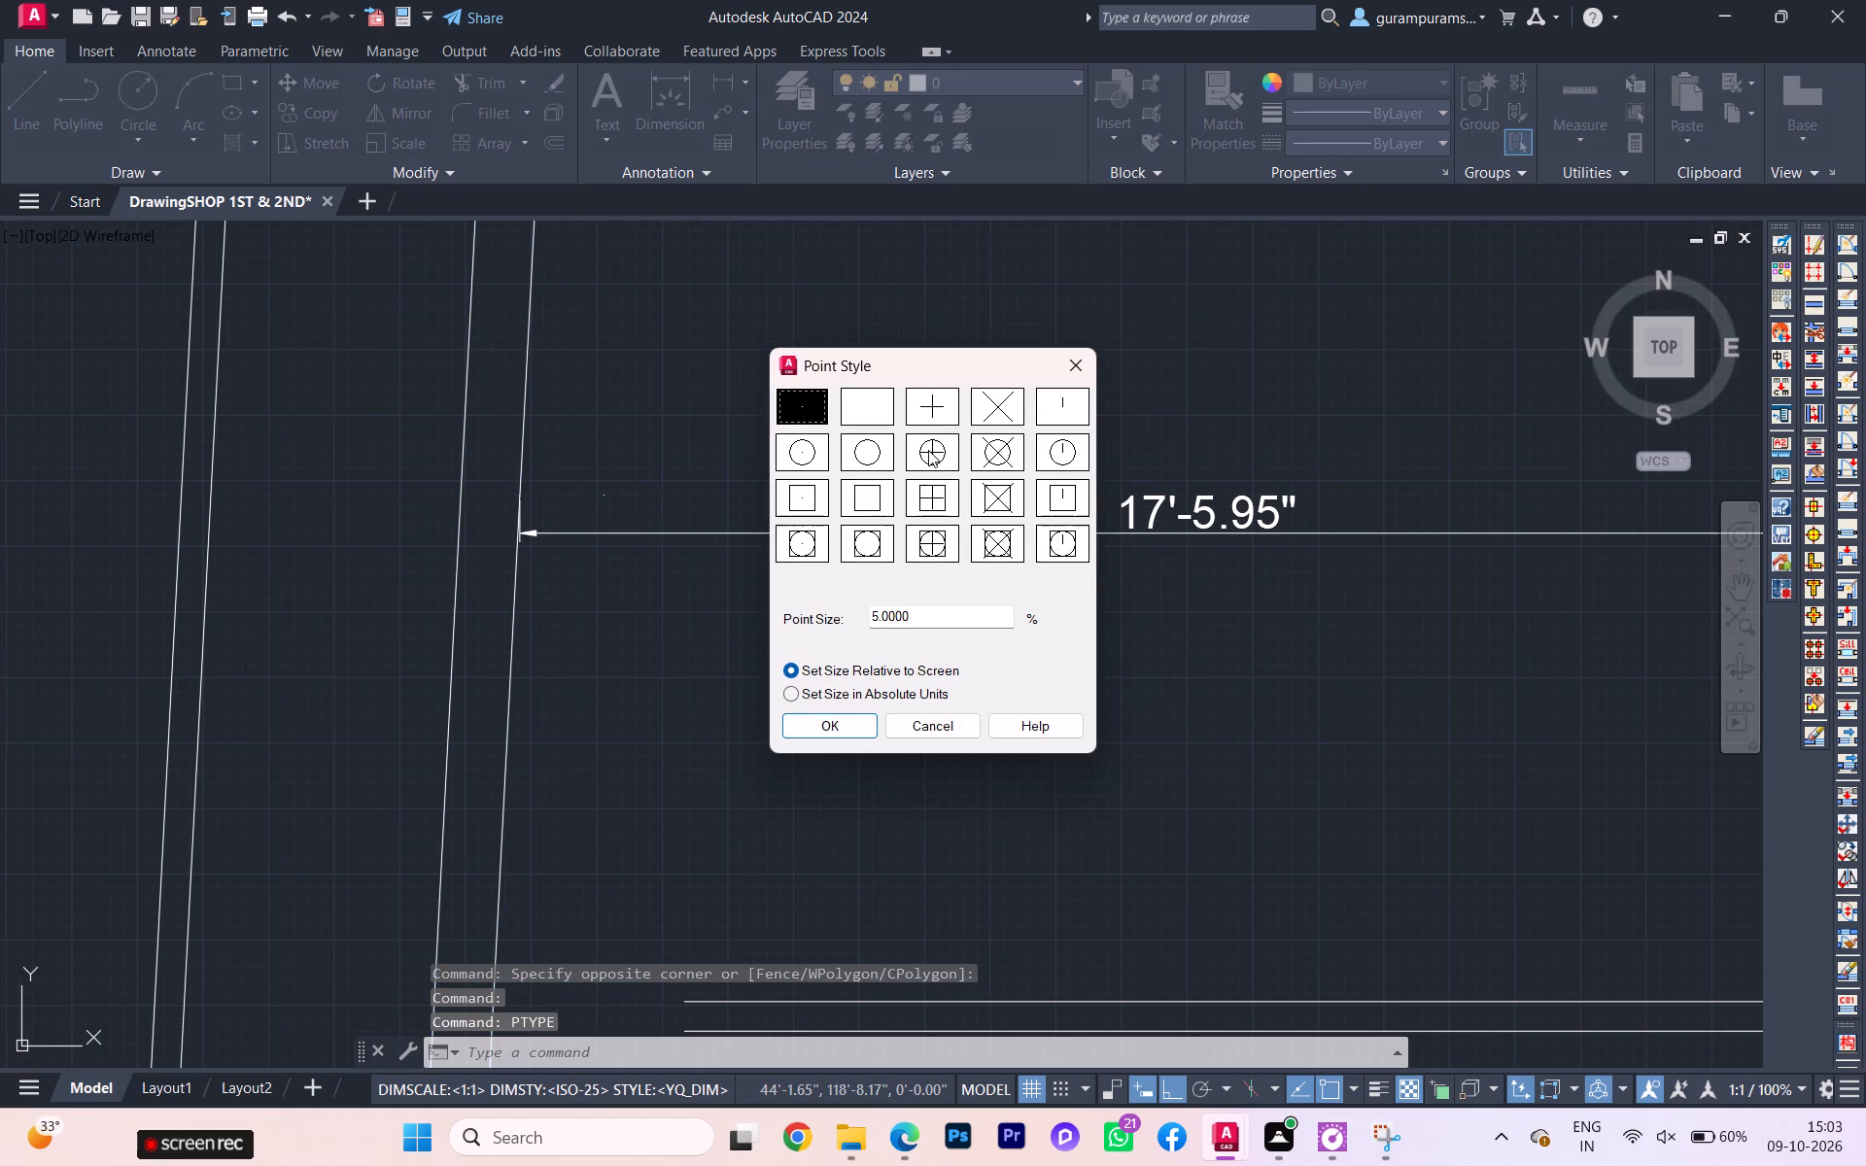
left_click(928, 450)
left_click_drag(948, 603, 862, 603)
left_click_drag(920, 616, 872, 621)
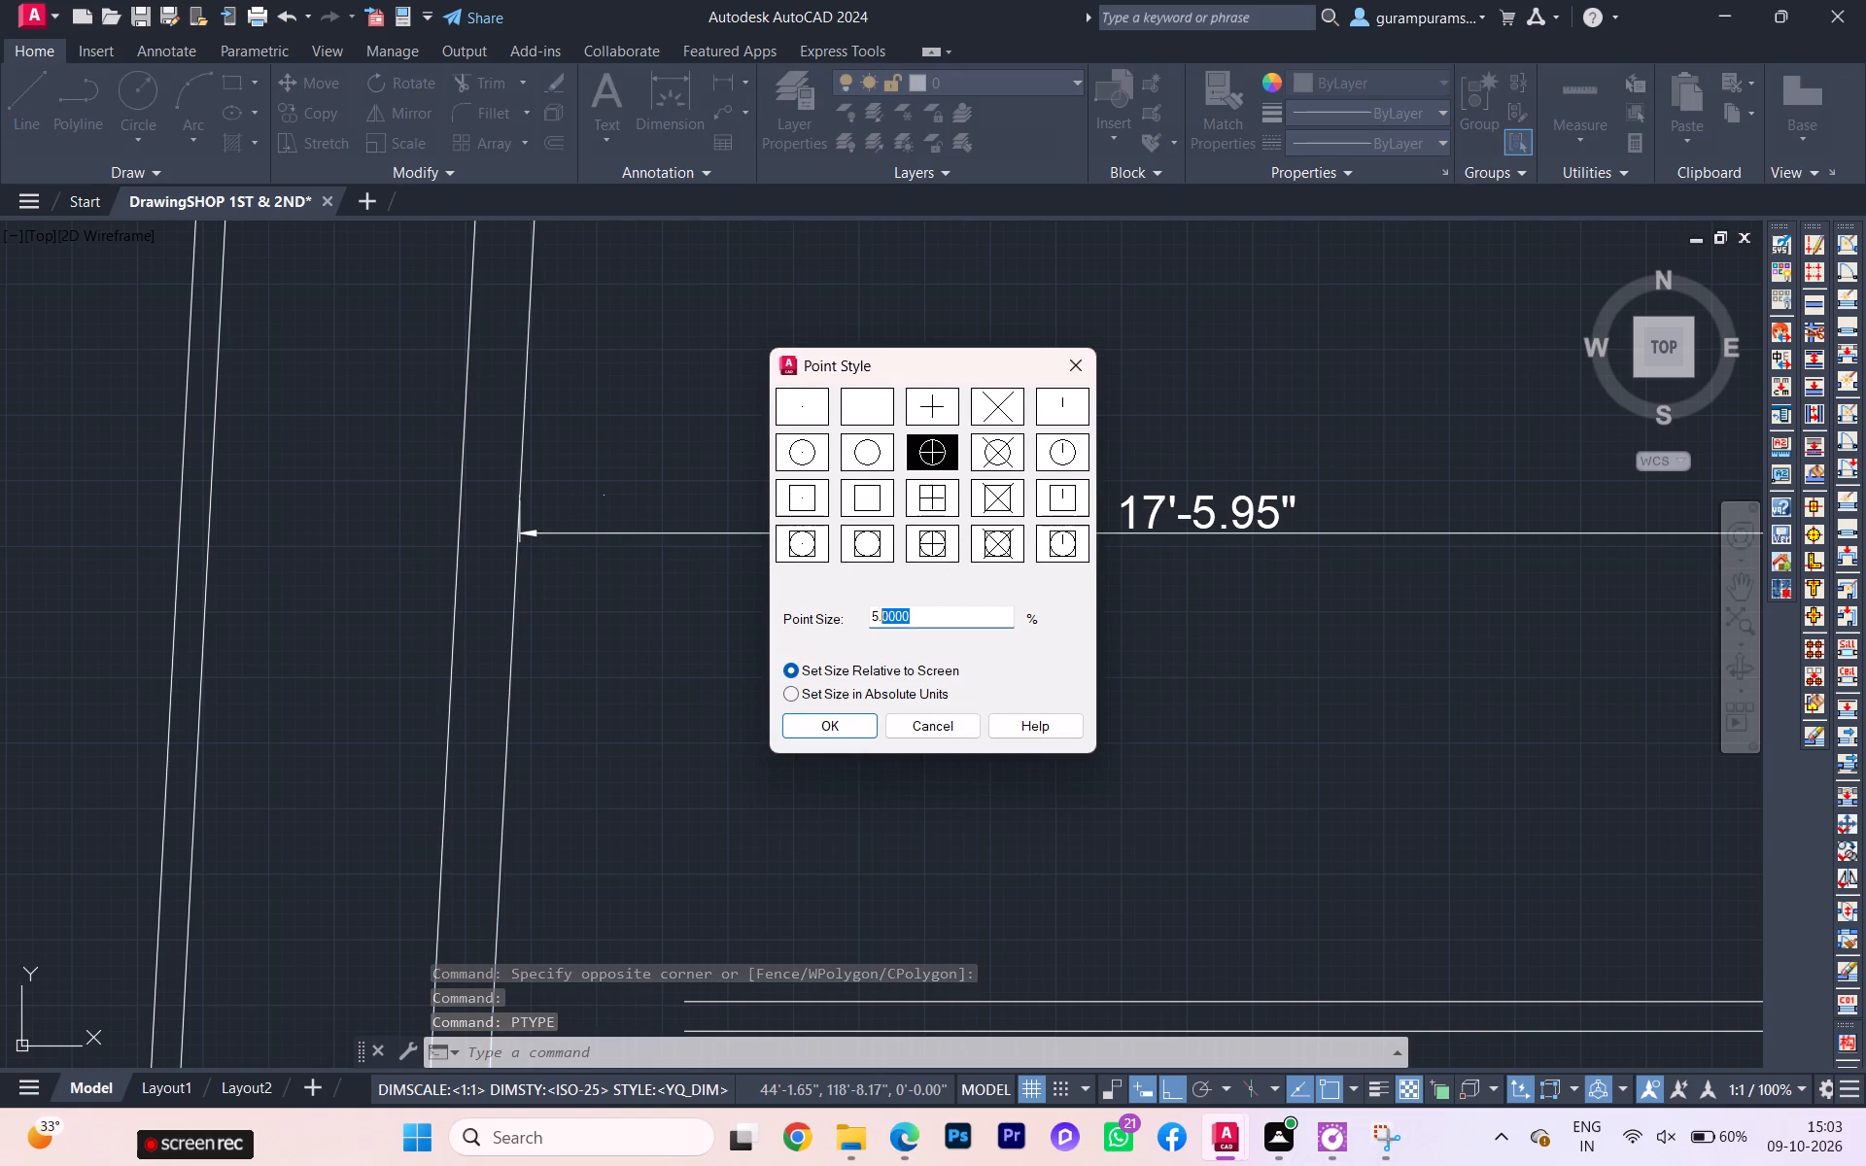
left_click_drag(872, 621, 814, 624)
type("5\"")
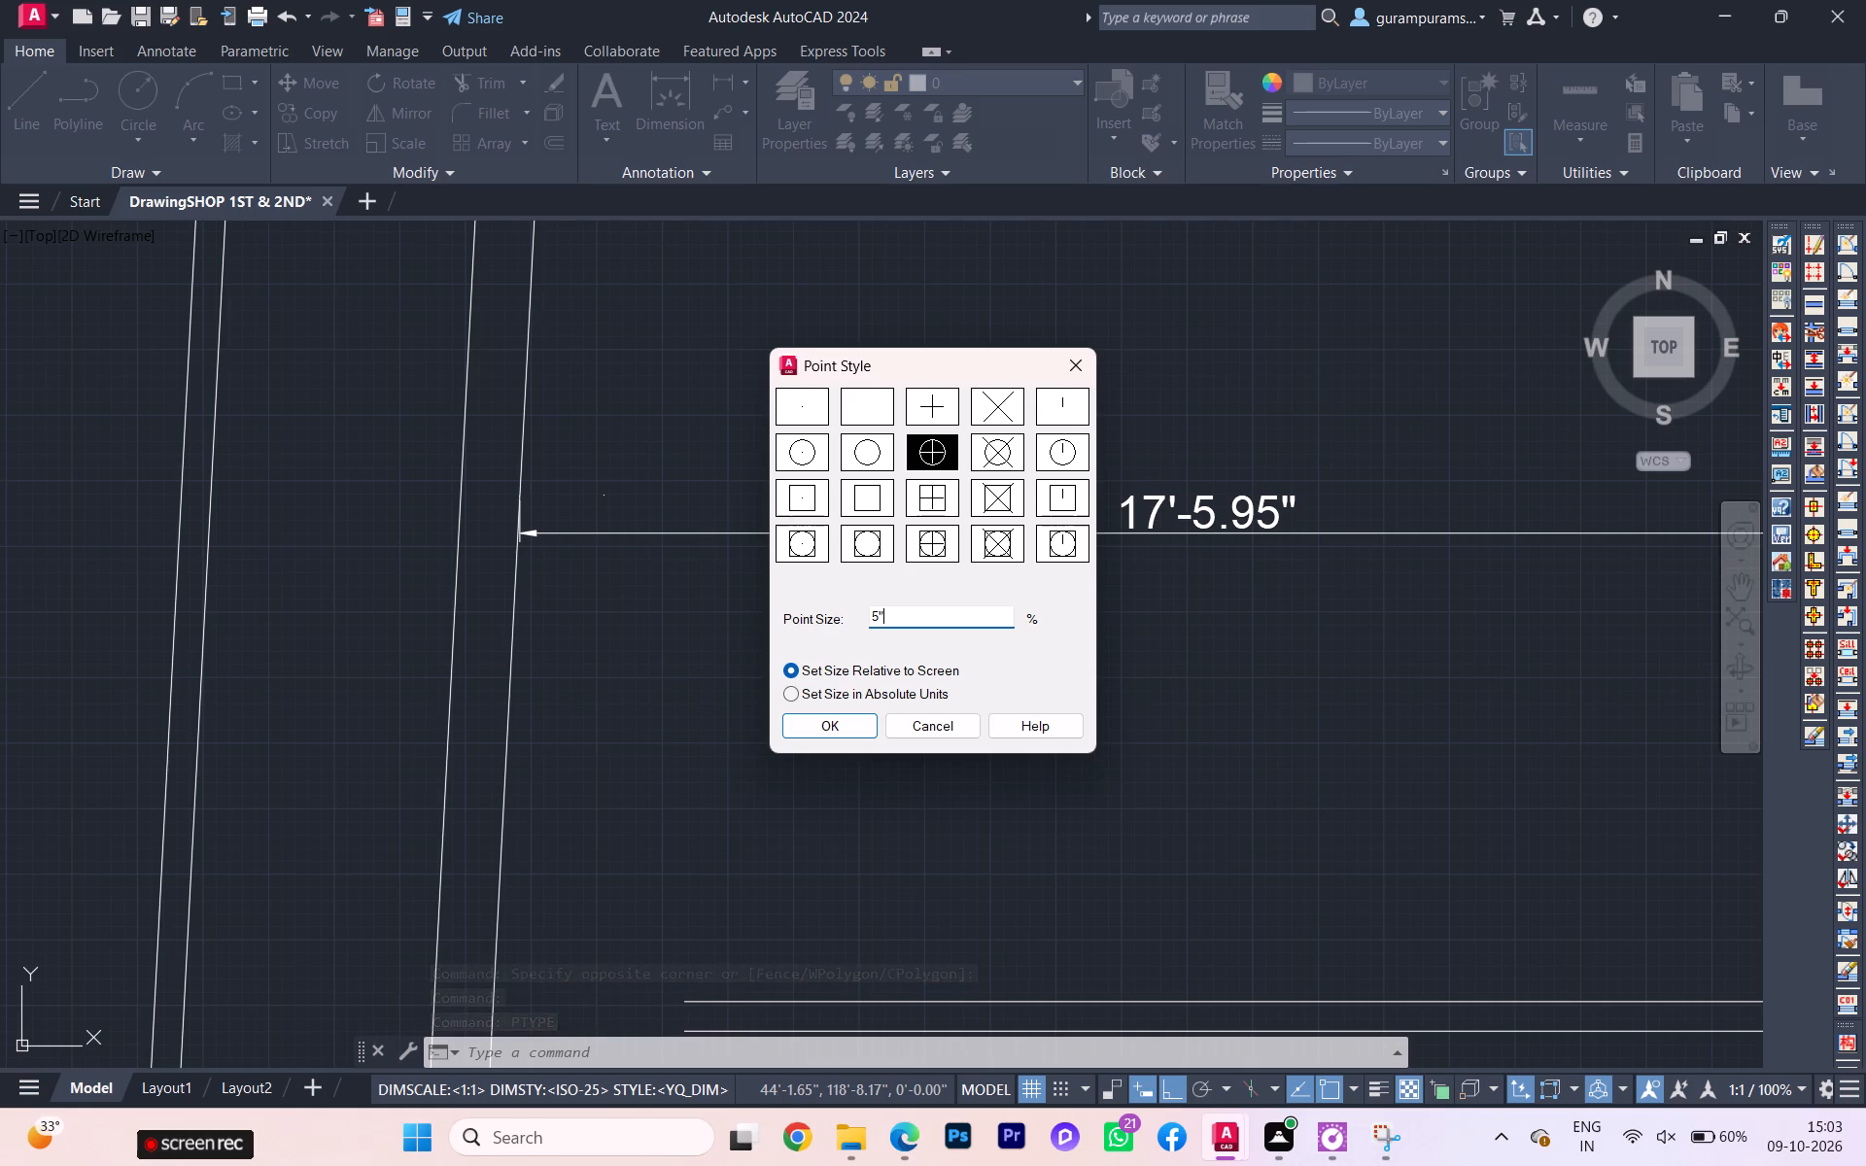
left_click(824, 731)
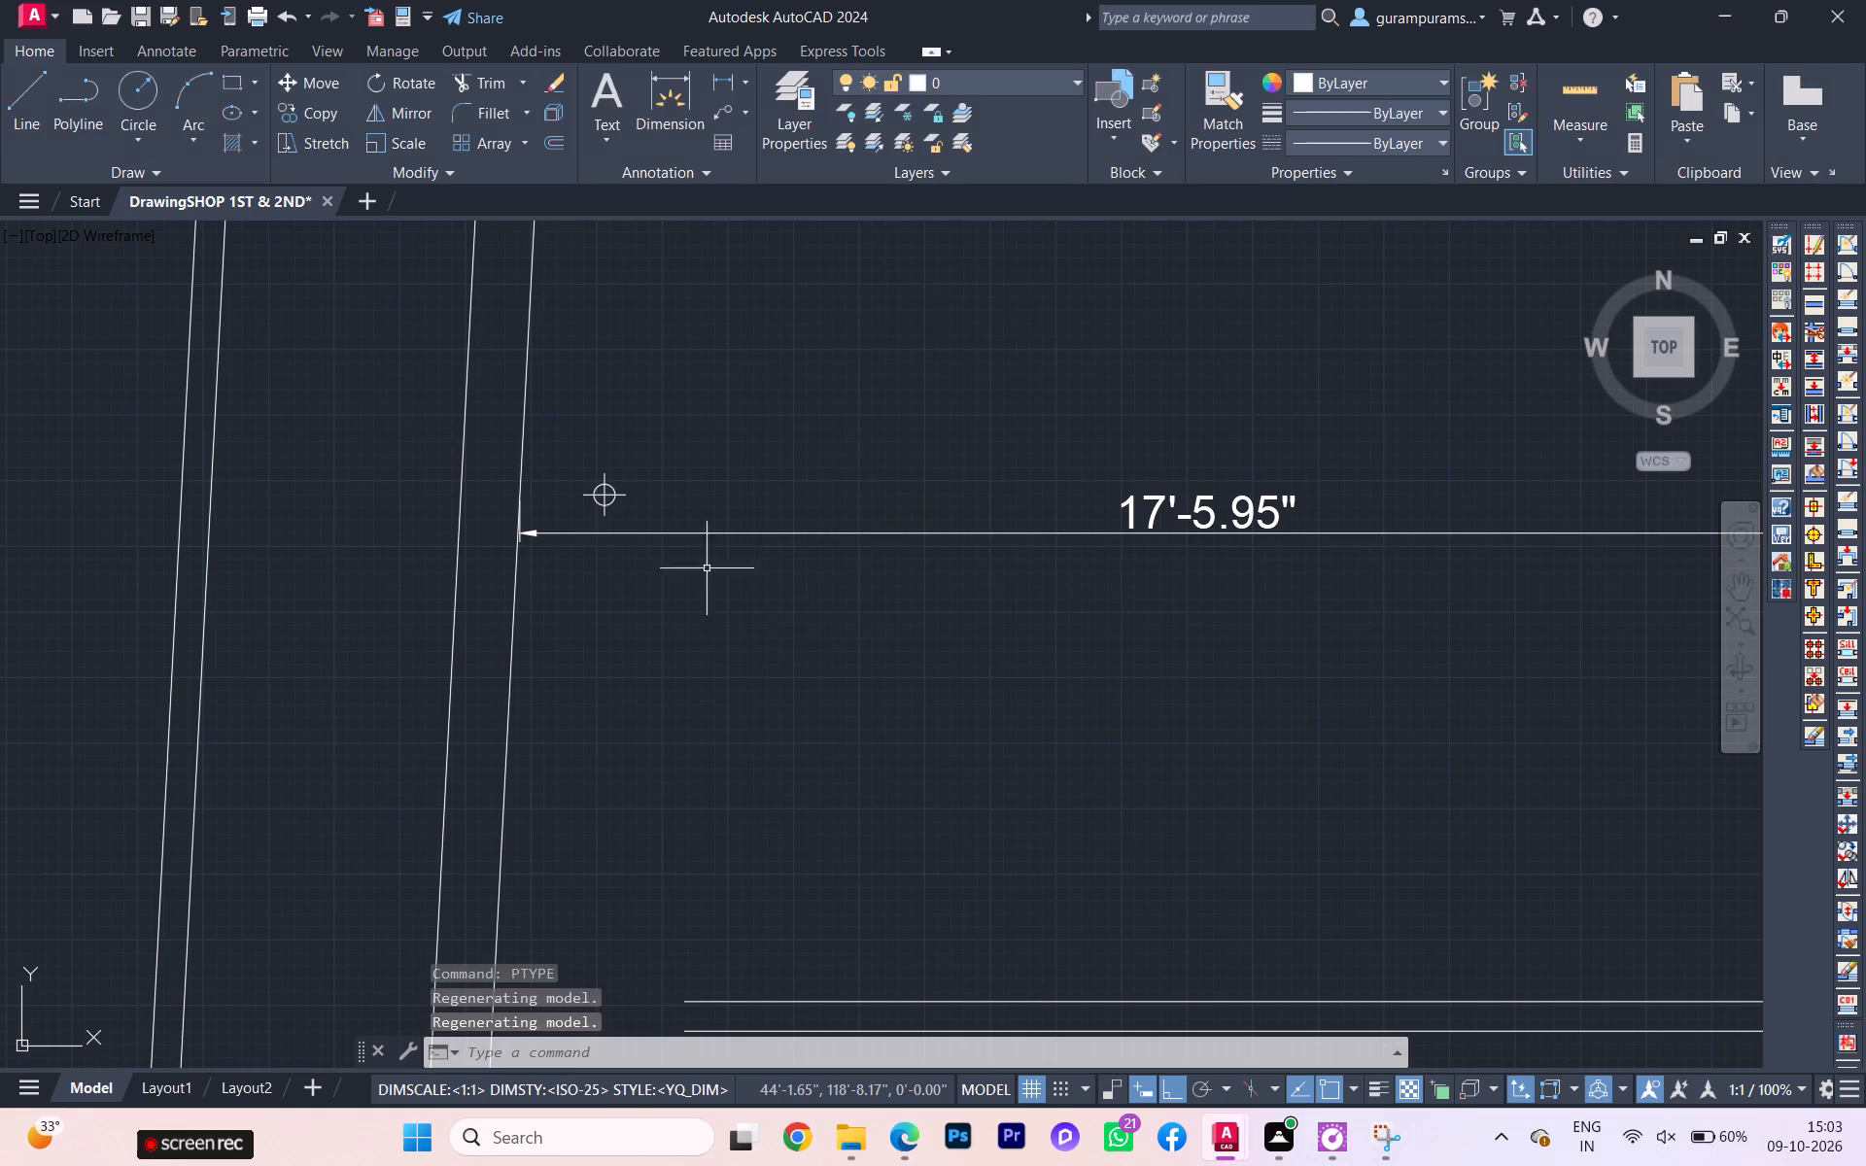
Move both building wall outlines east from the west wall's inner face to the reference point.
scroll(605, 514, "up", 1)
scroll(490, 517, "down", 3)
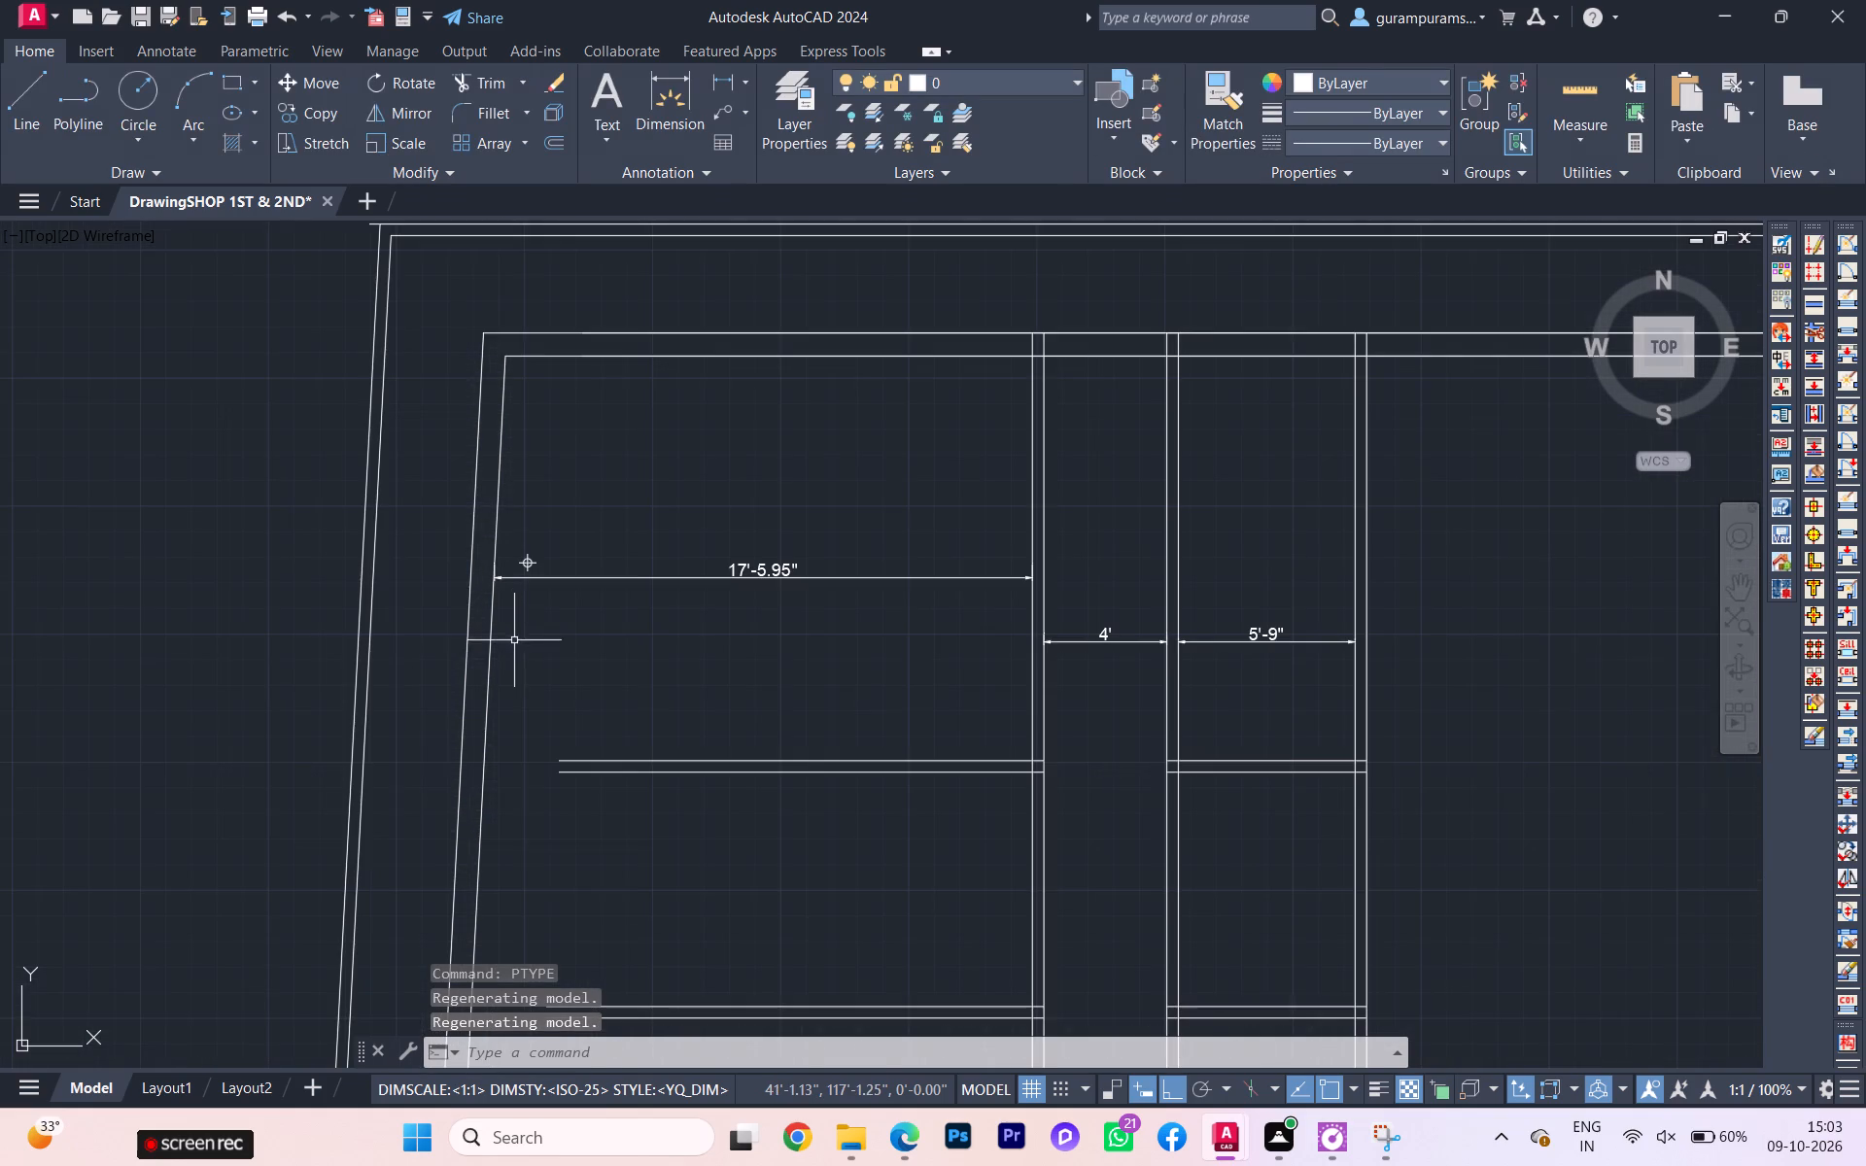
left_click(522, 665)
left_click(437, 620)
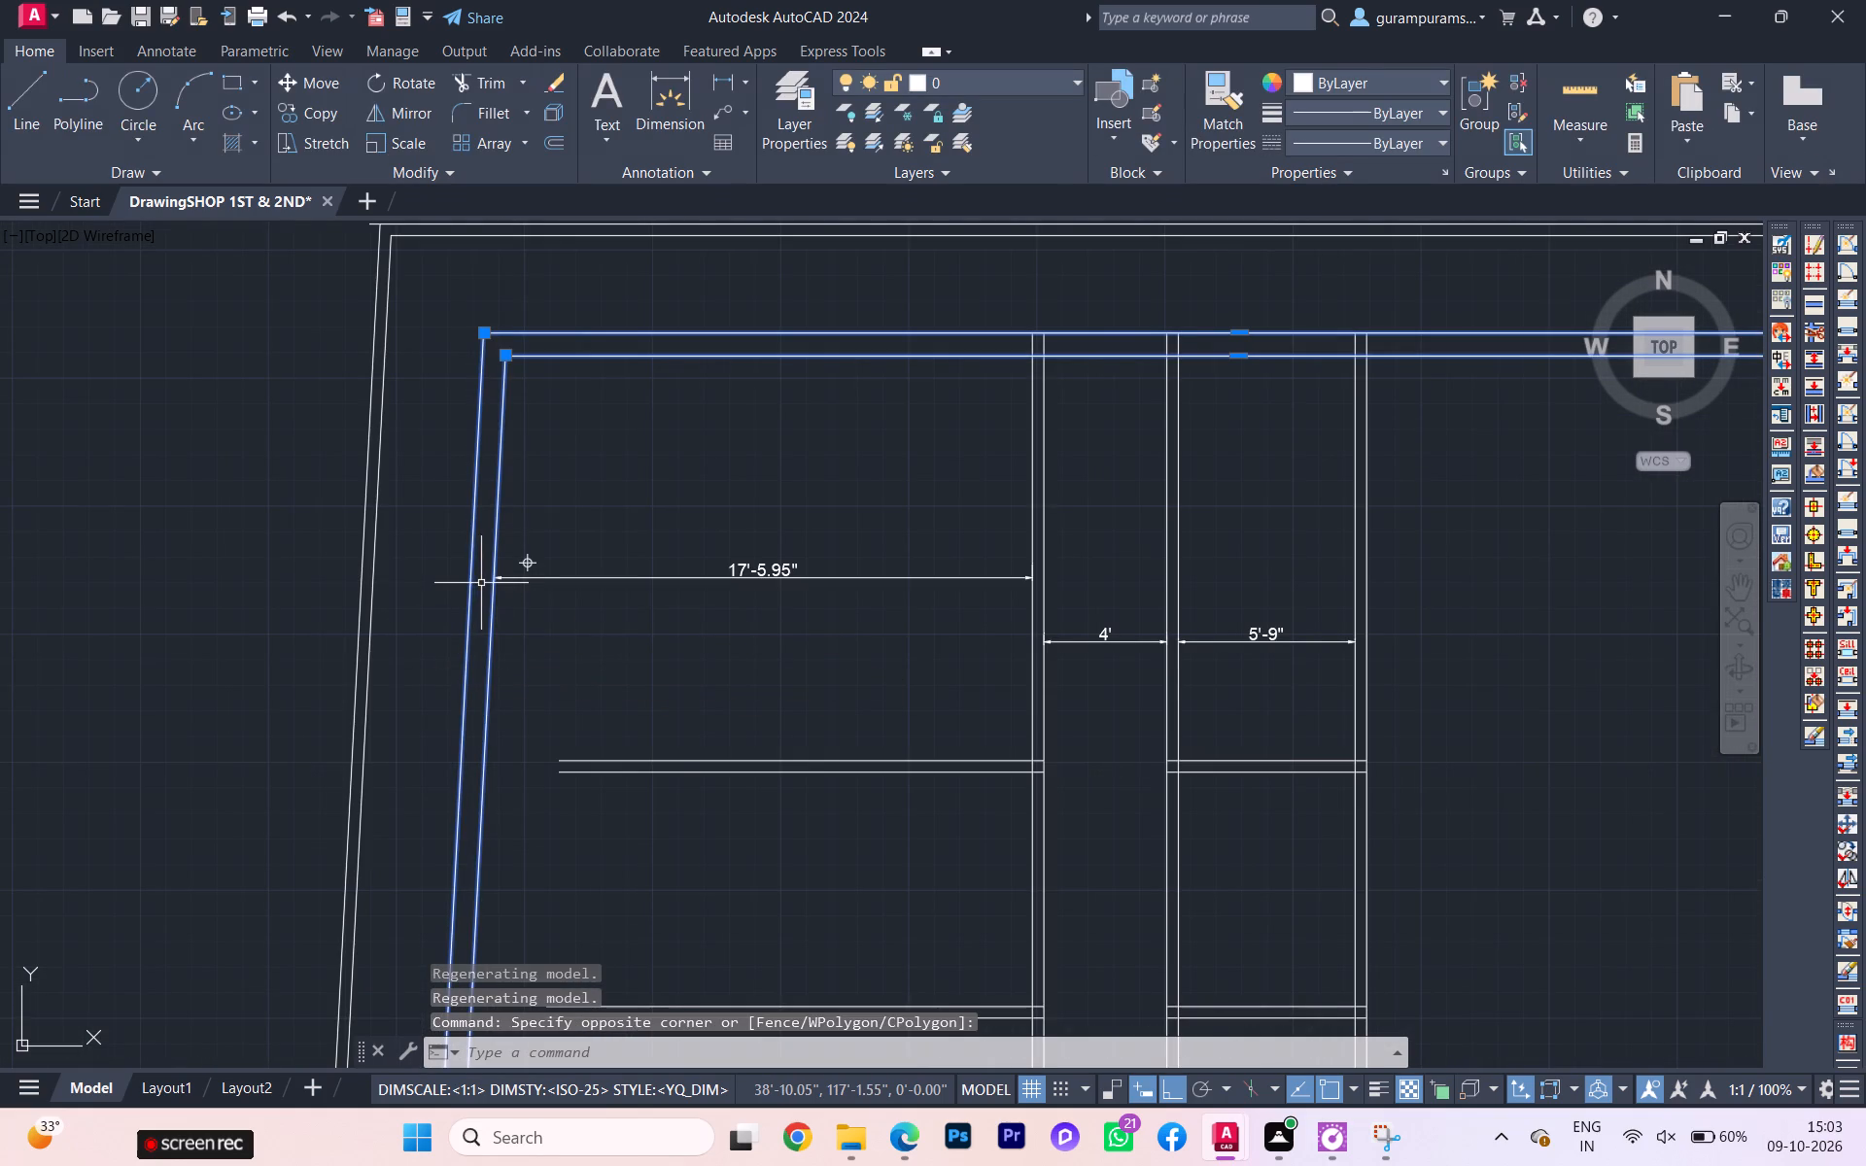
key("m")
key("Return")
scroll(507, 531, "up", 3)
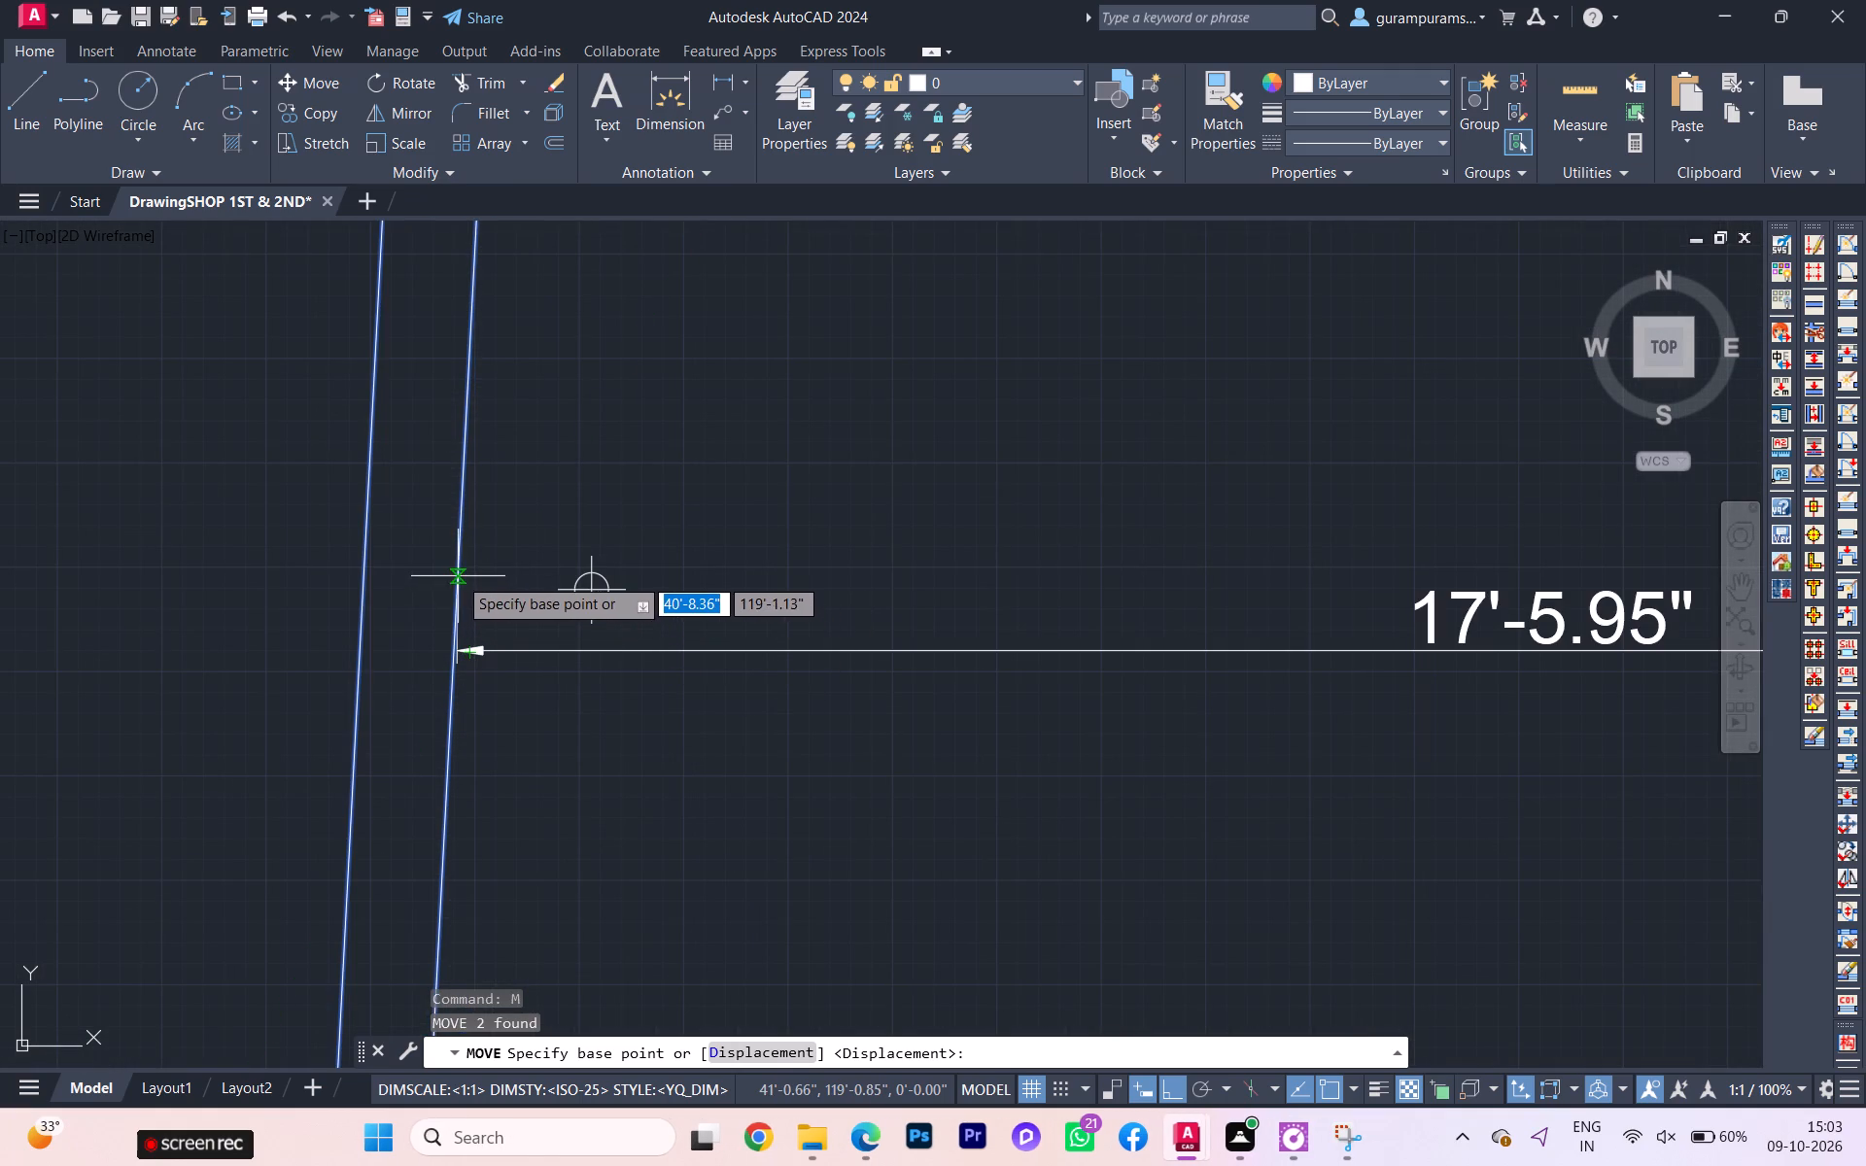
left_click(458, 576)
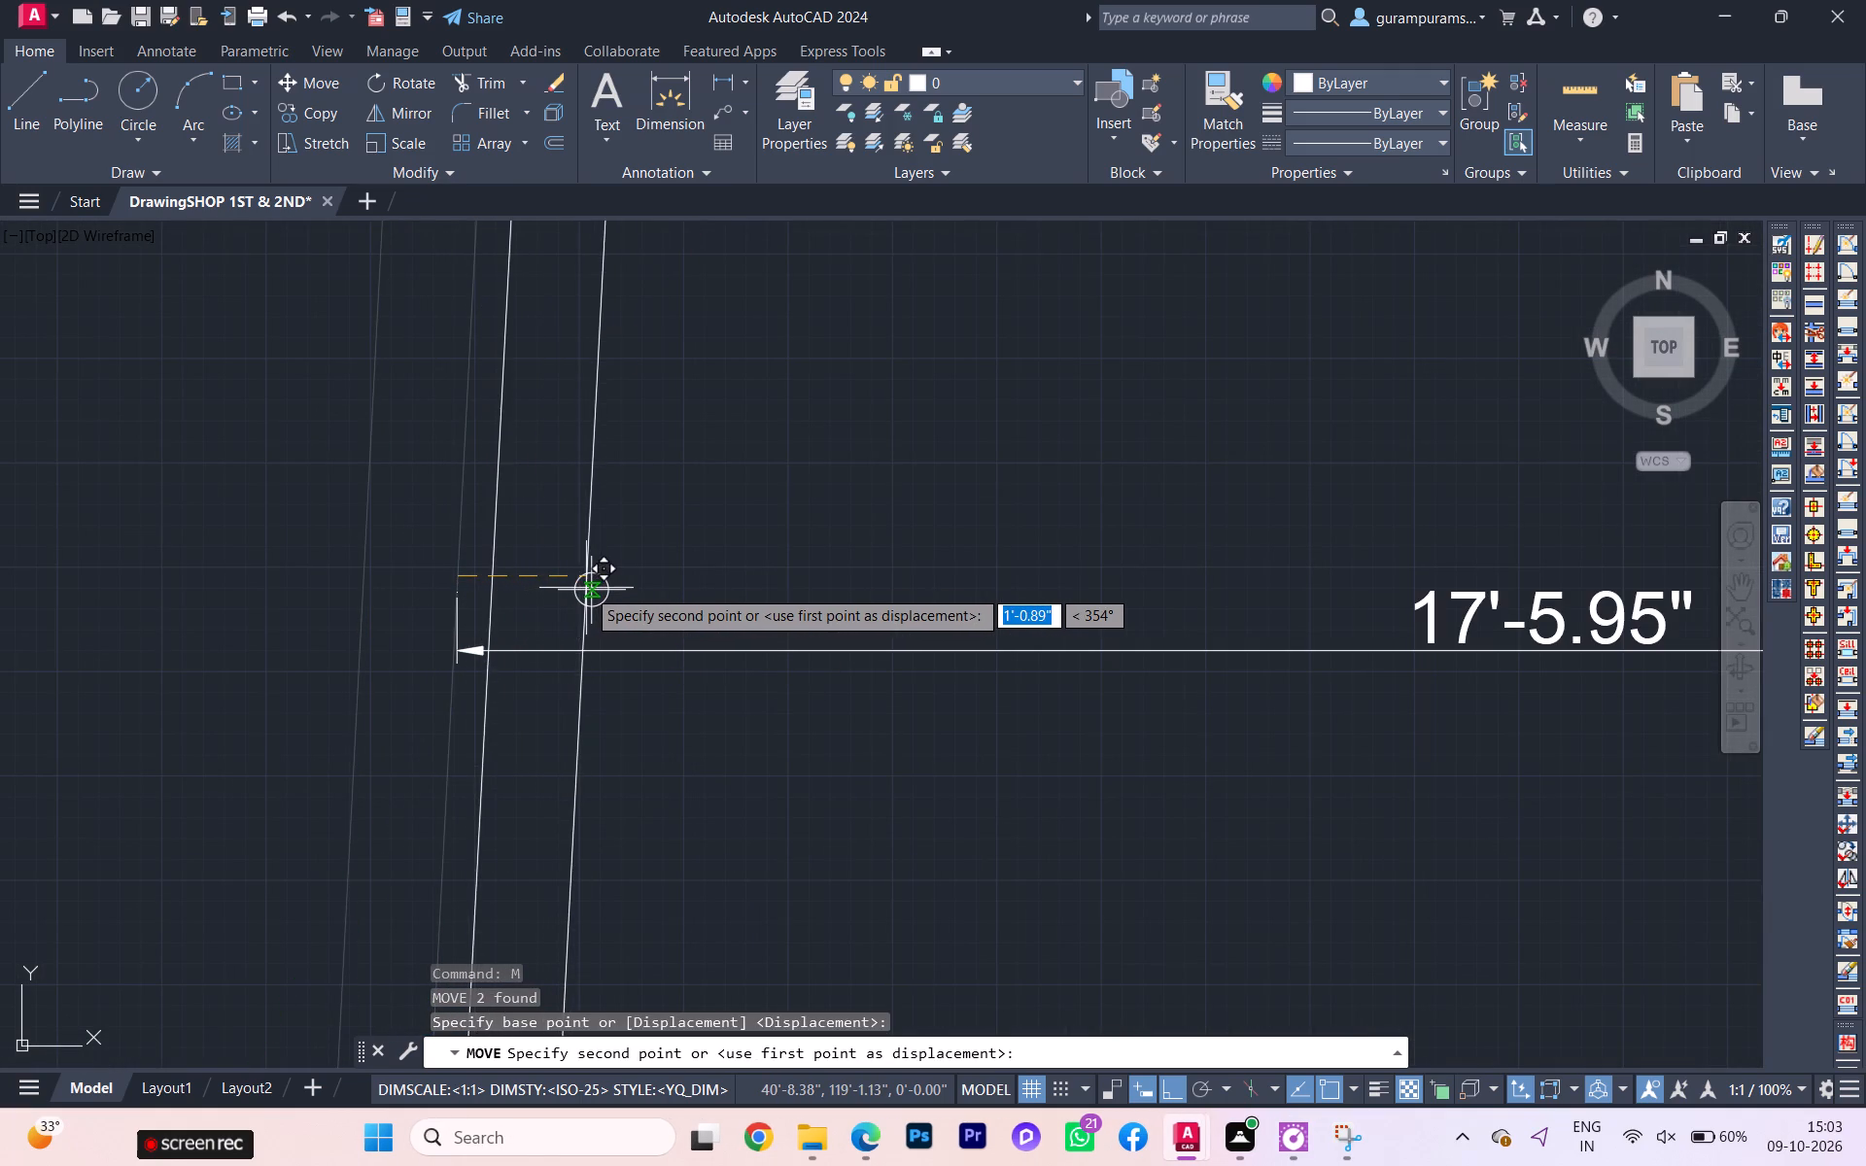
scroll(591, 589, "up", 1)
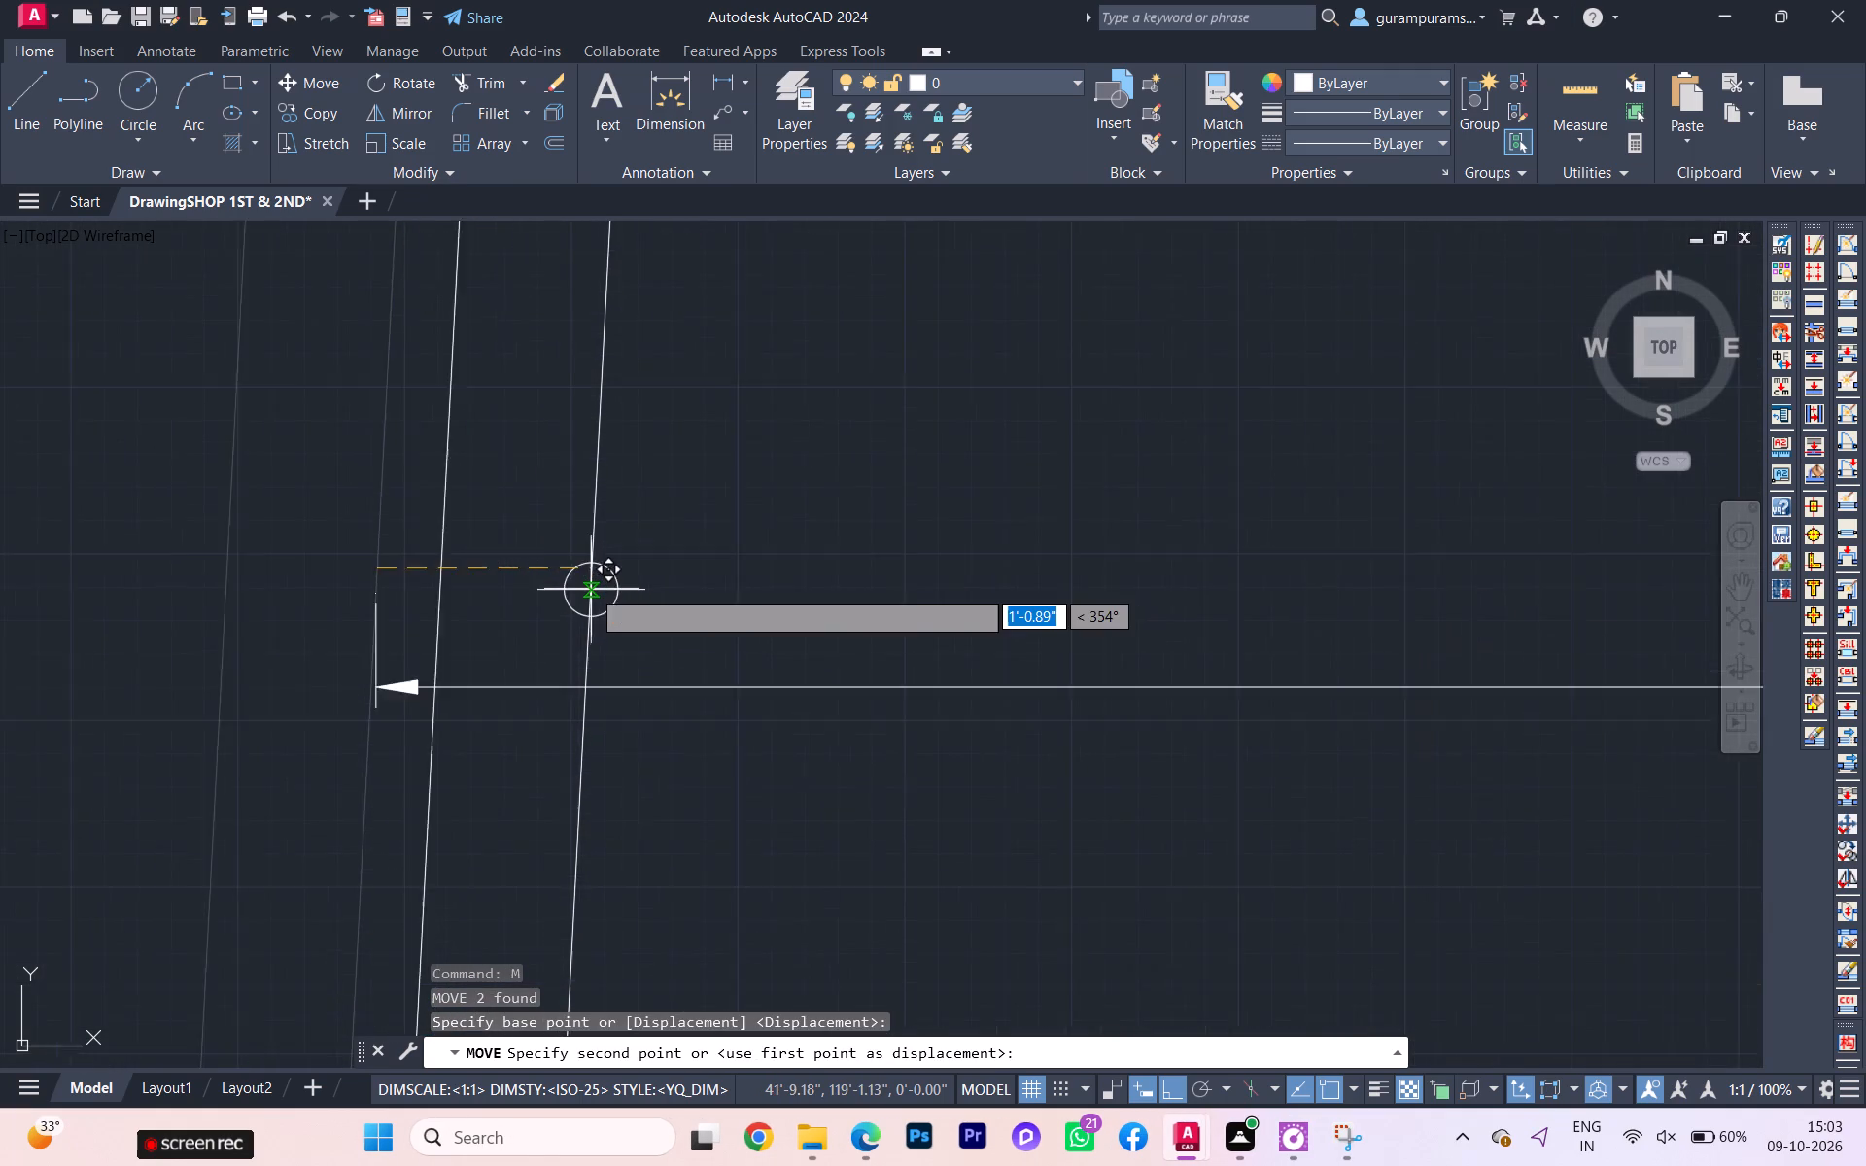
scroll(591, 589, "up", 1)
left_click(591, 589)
Examine the moved wall outlines against the passage walls and partitions along the north and east sides.
scroll(616, 544, "down", 5)
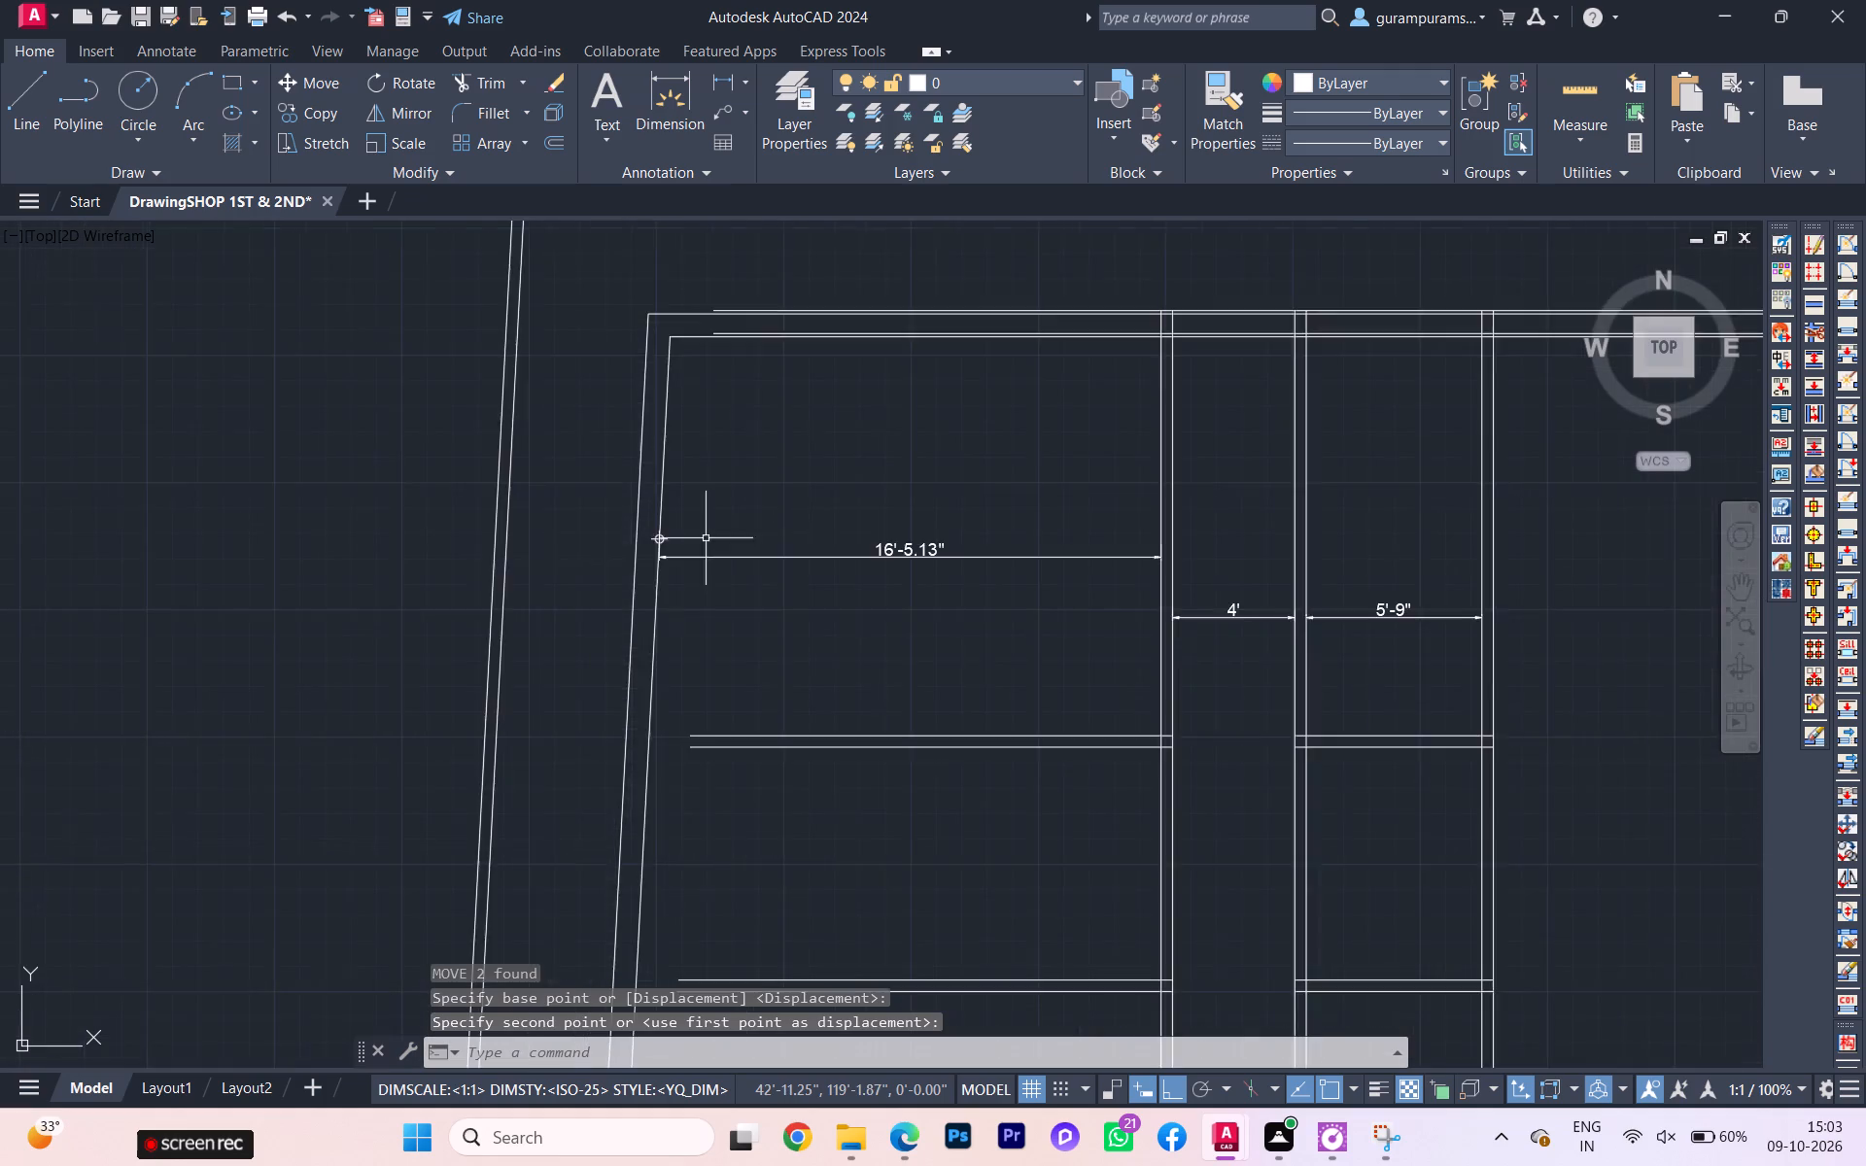
scroll(722, 545, "down", 2)
scroll(744, 451, "up", 5)
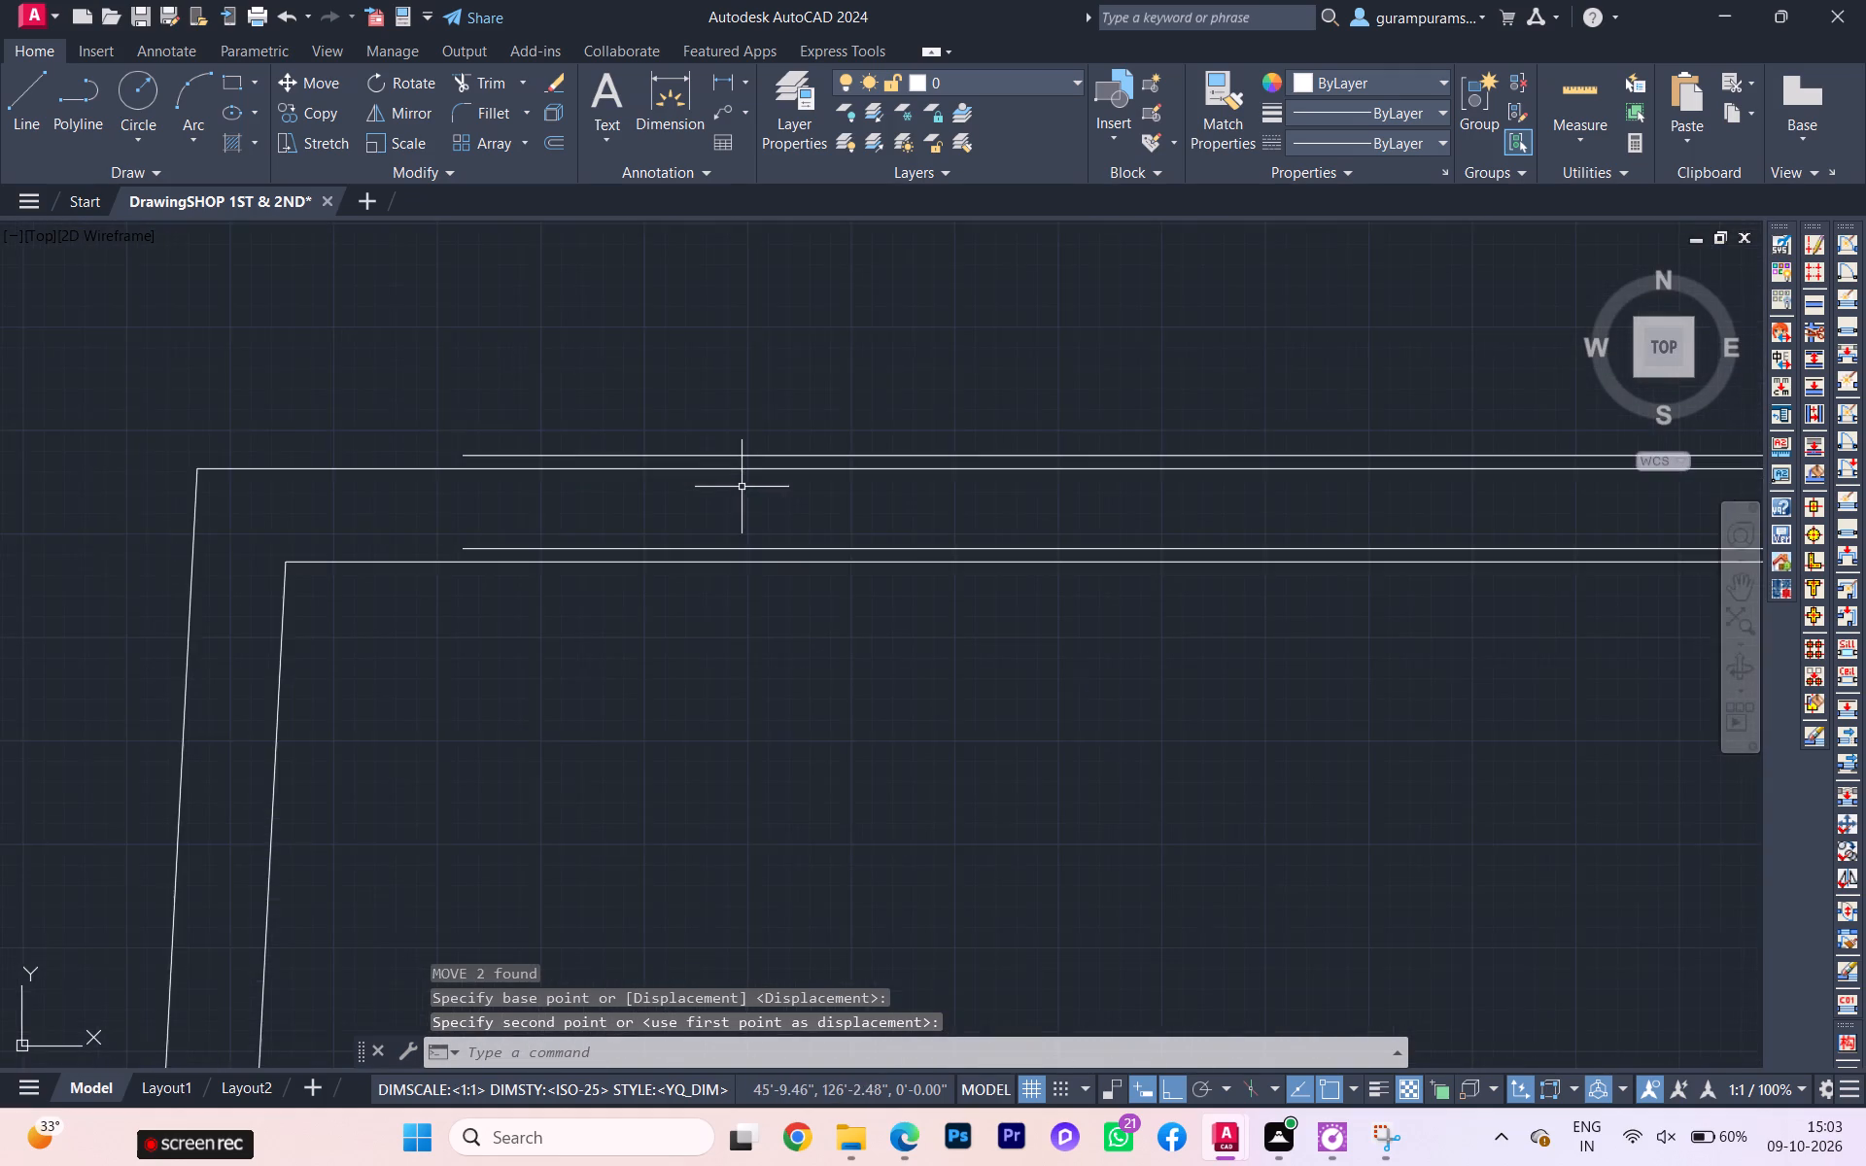
scroll(735, 492, "down", 4)
scroll(1263, 534, "up", 2)
scroll(1263, 534, "down", 1)
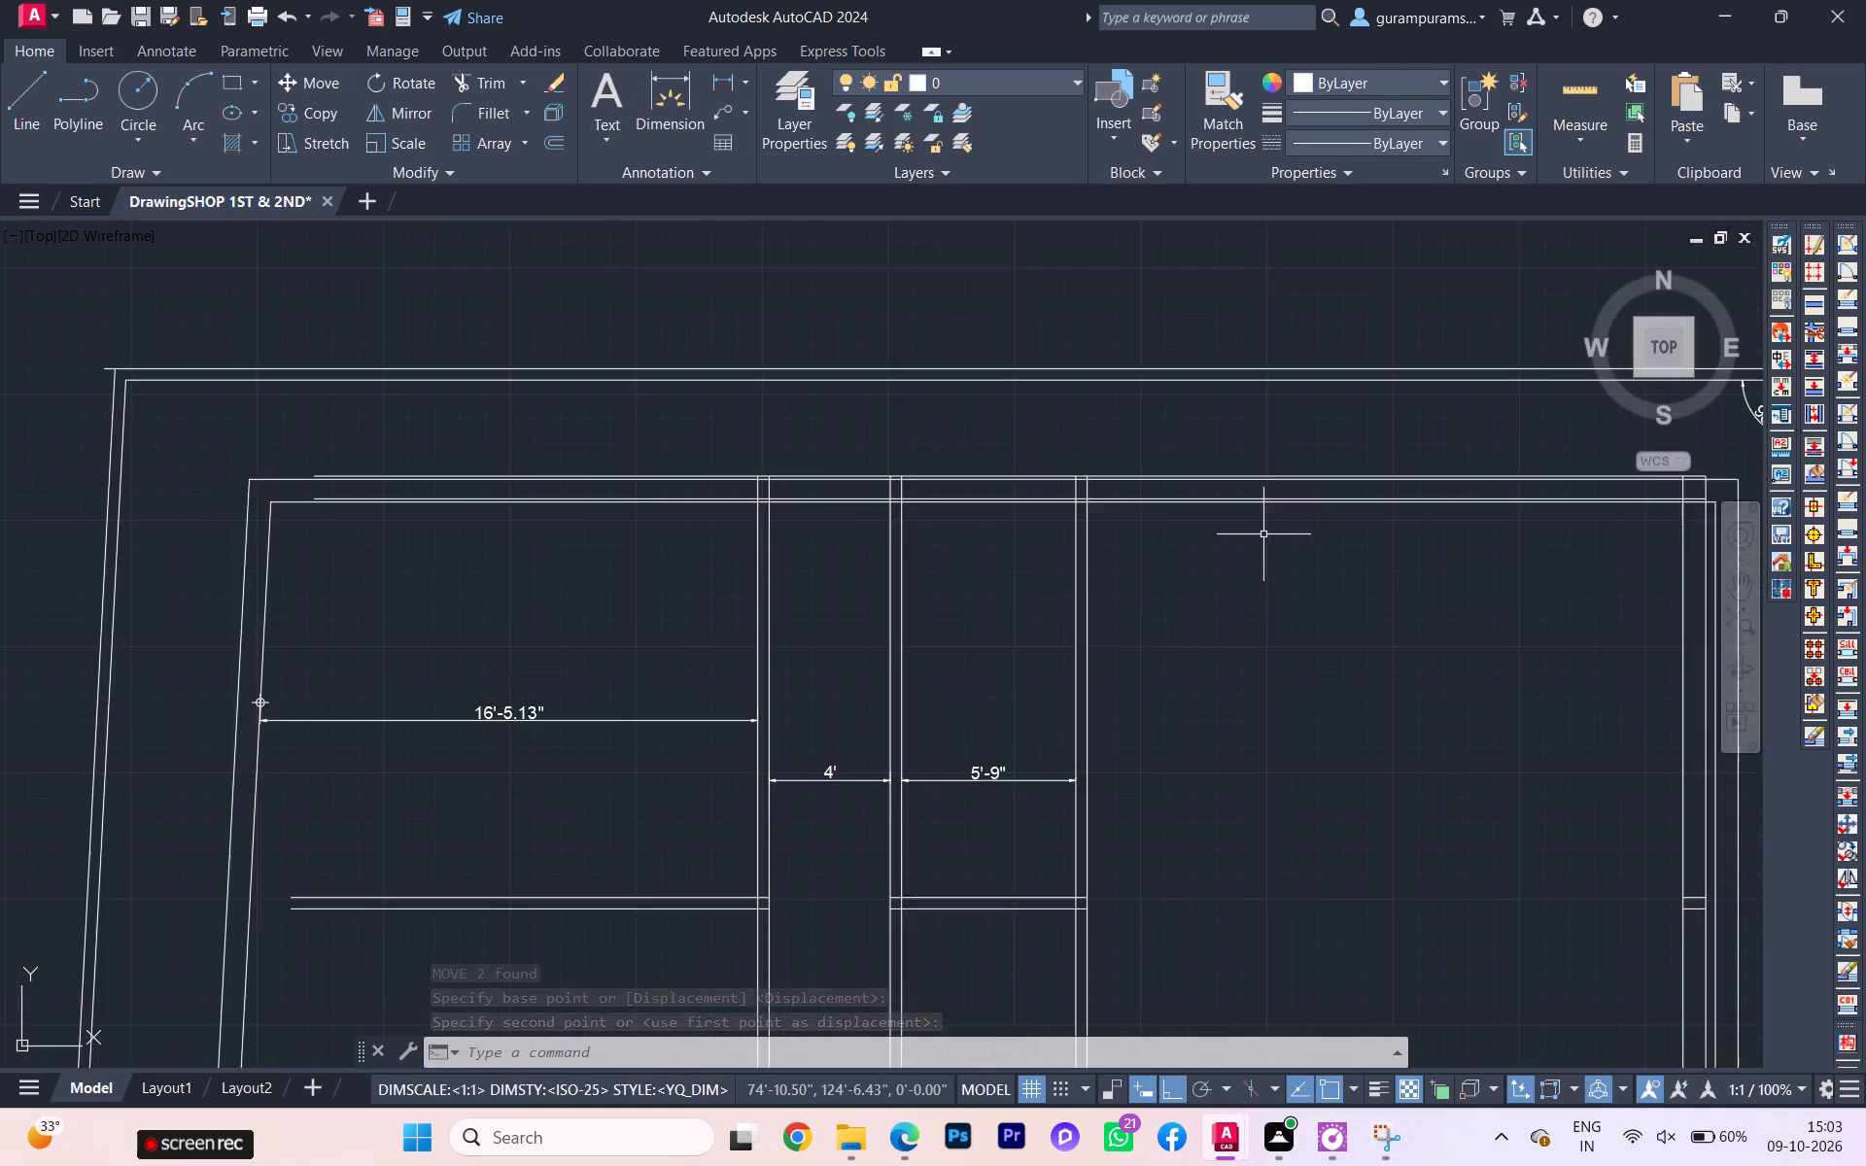
scroll(1263, 534, "down", 1)
key("ctrl+z")
scroll(947, 550, "down", 6)
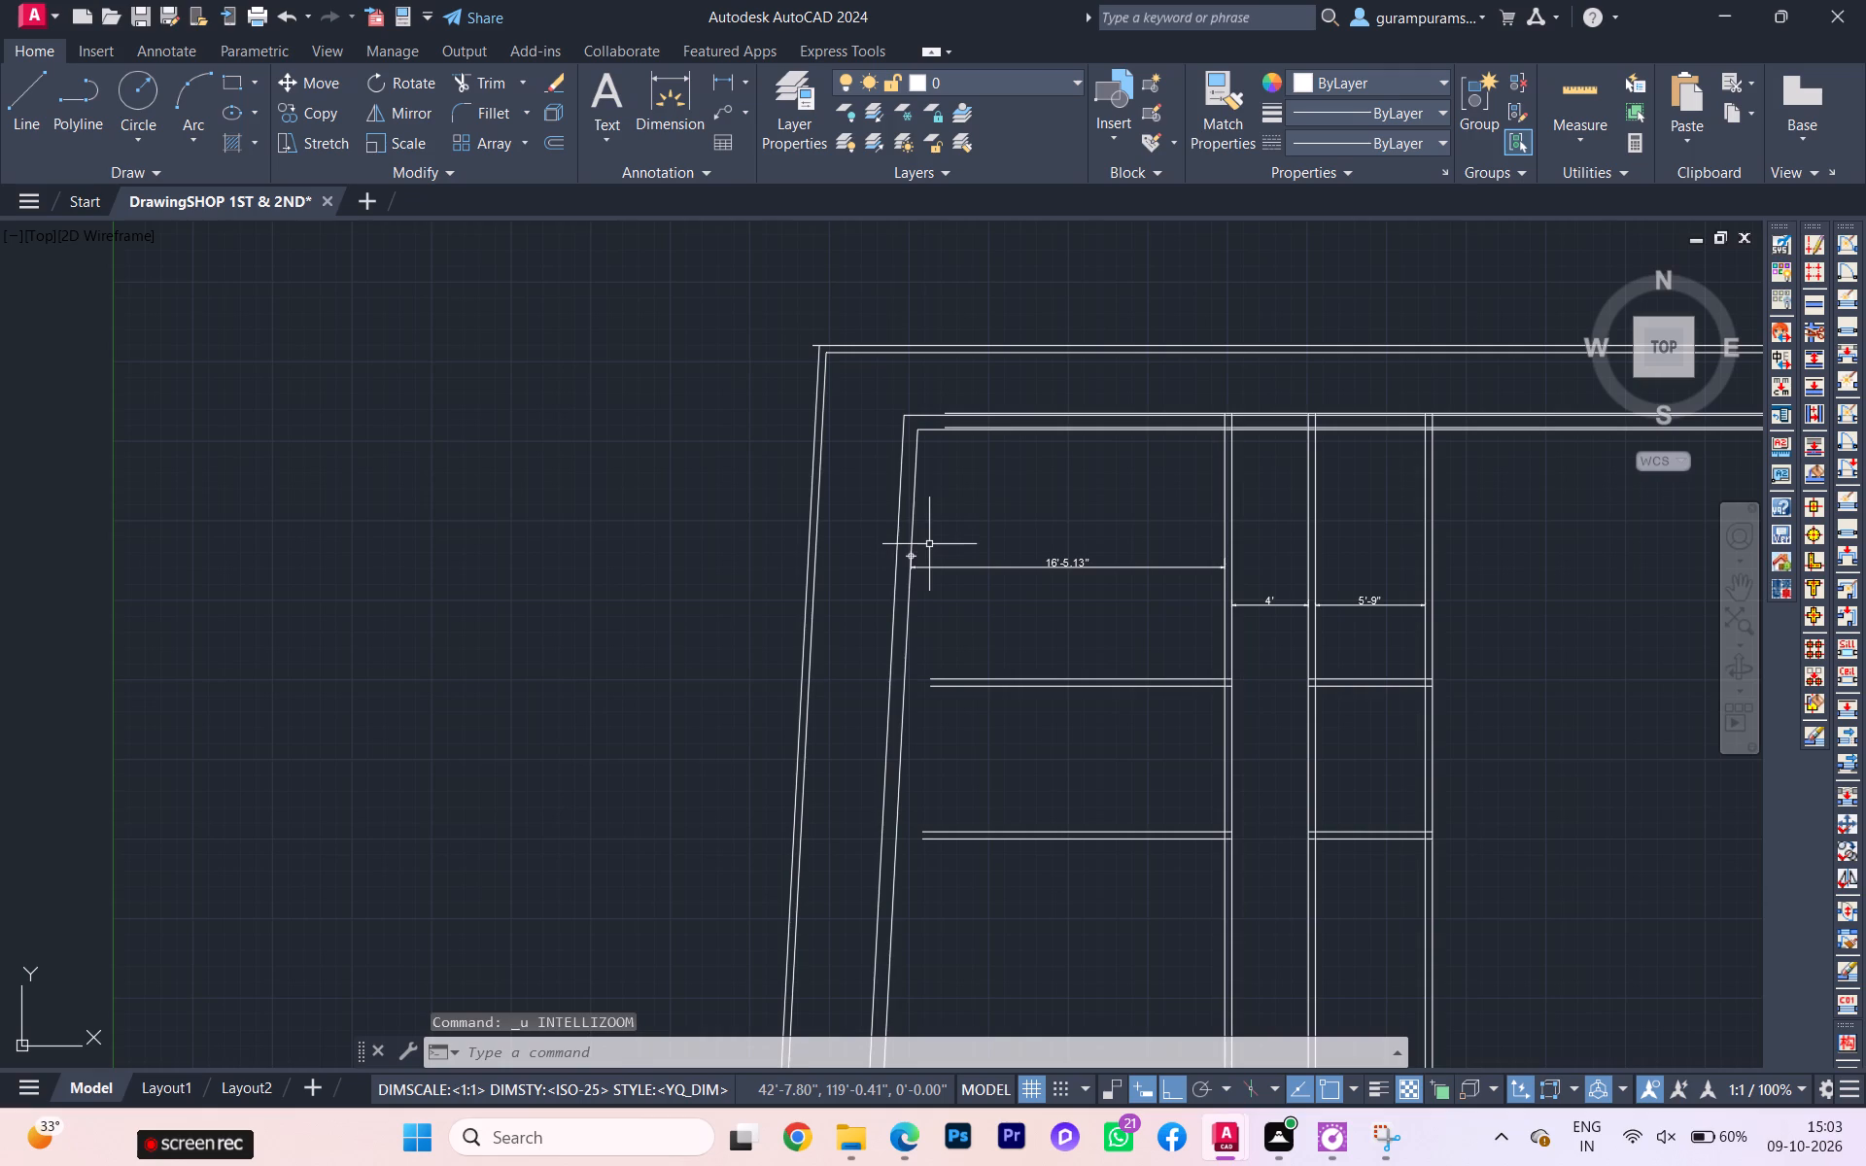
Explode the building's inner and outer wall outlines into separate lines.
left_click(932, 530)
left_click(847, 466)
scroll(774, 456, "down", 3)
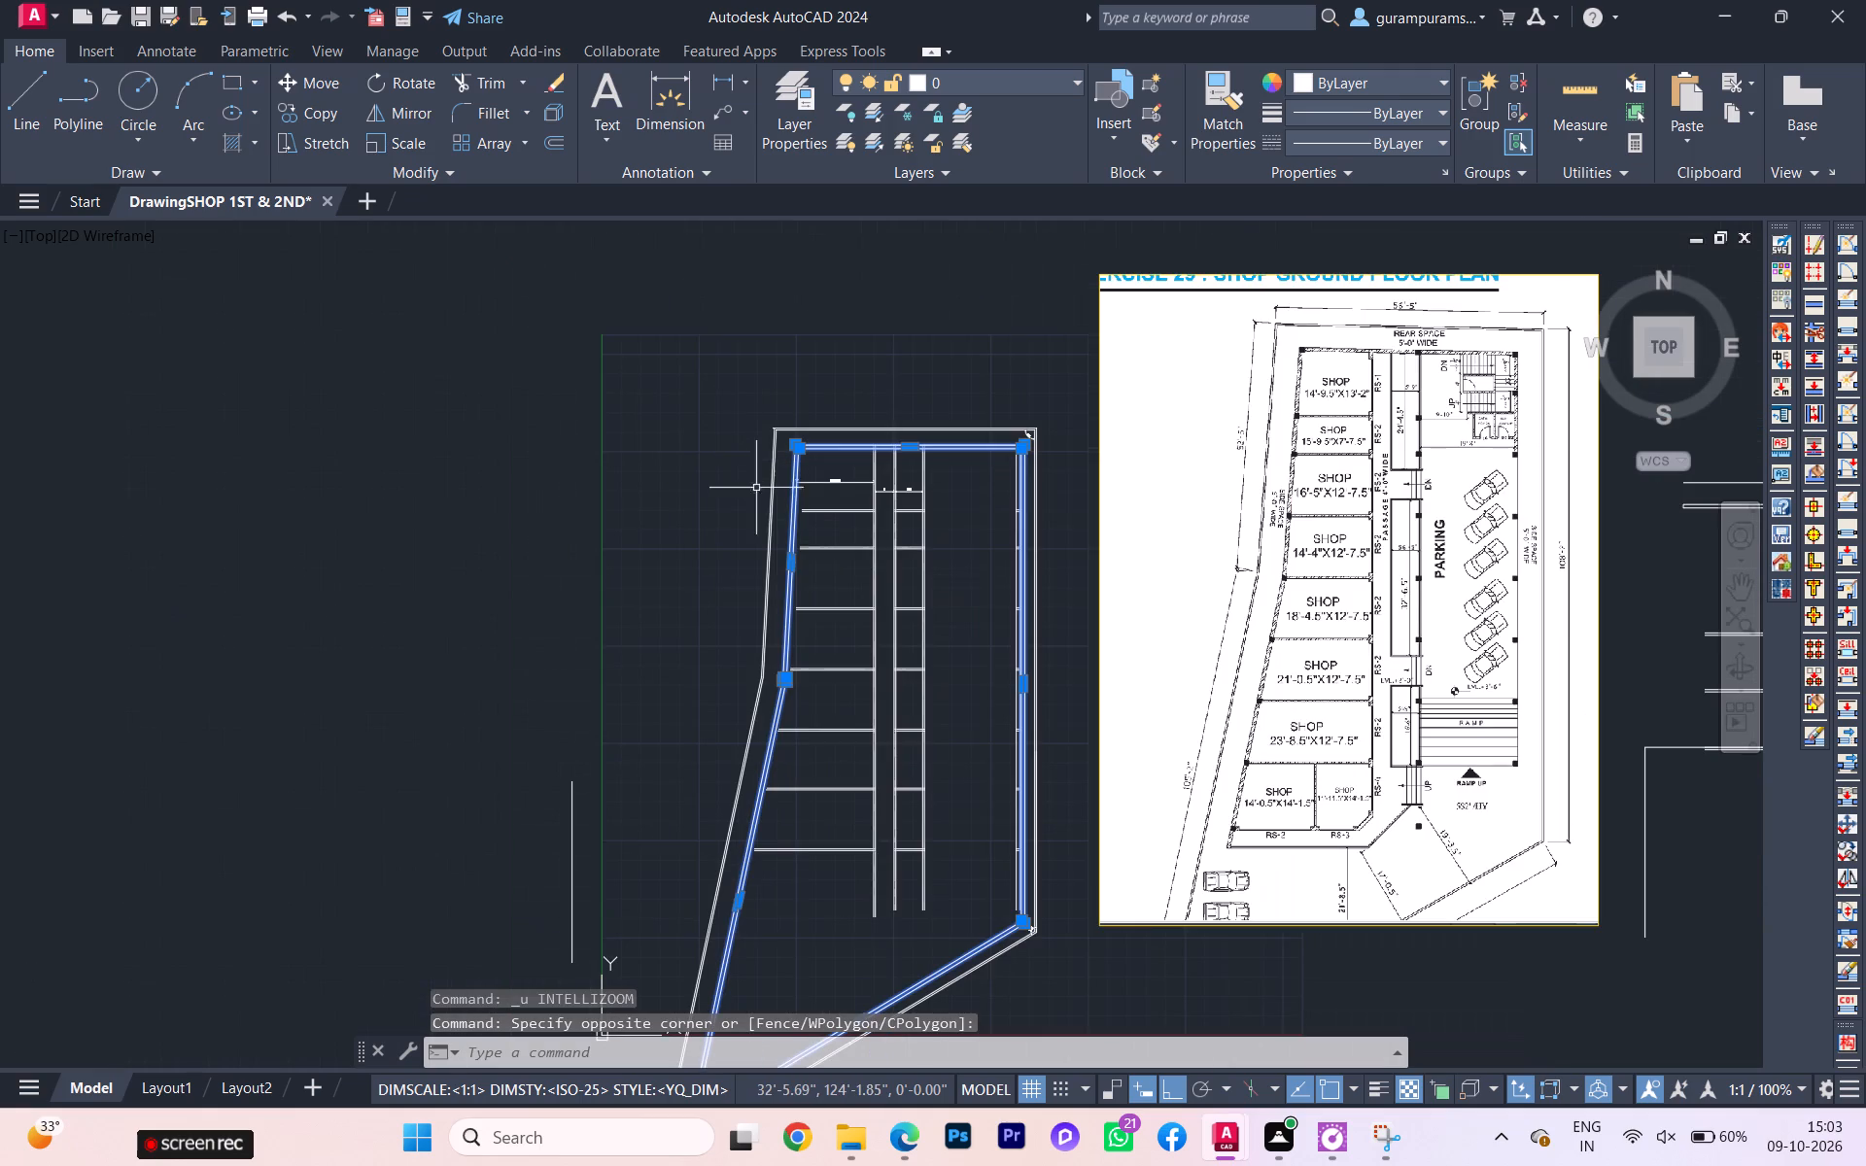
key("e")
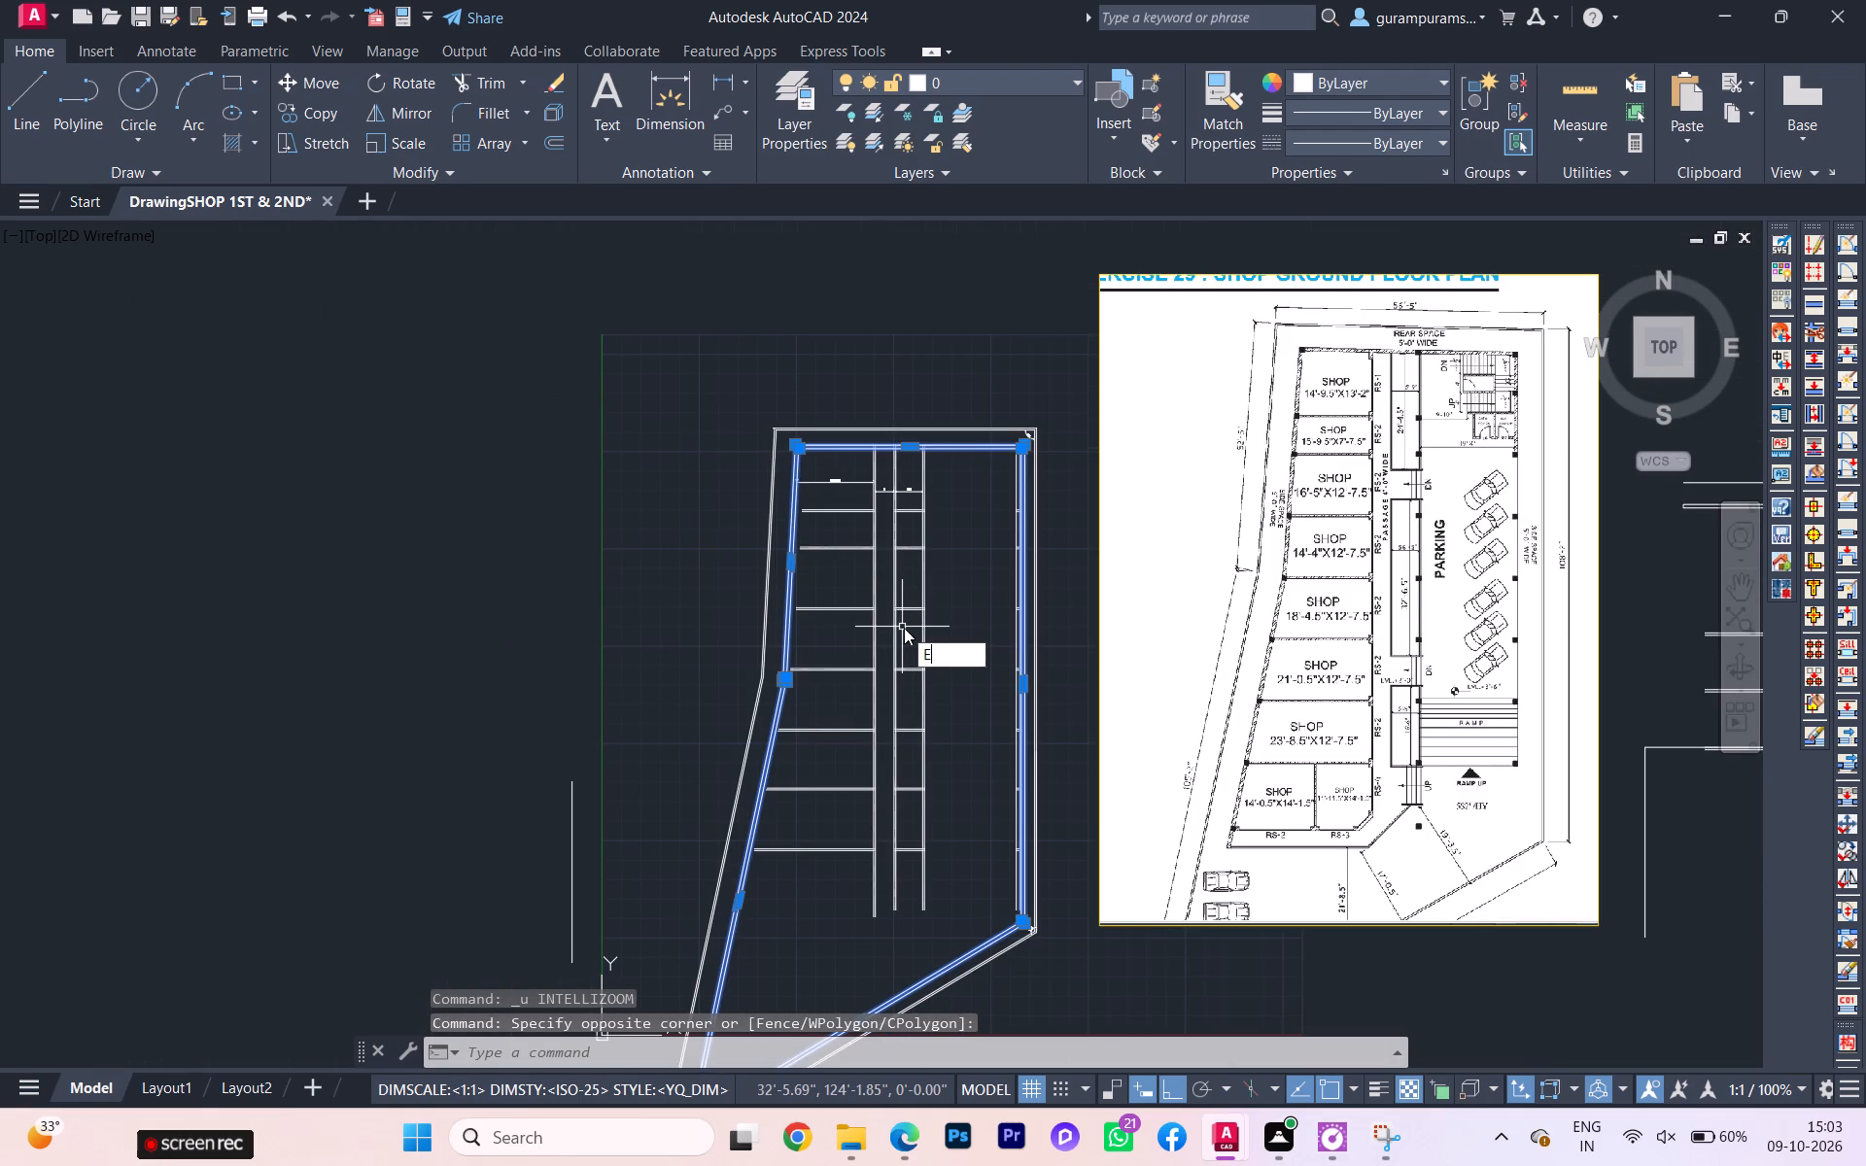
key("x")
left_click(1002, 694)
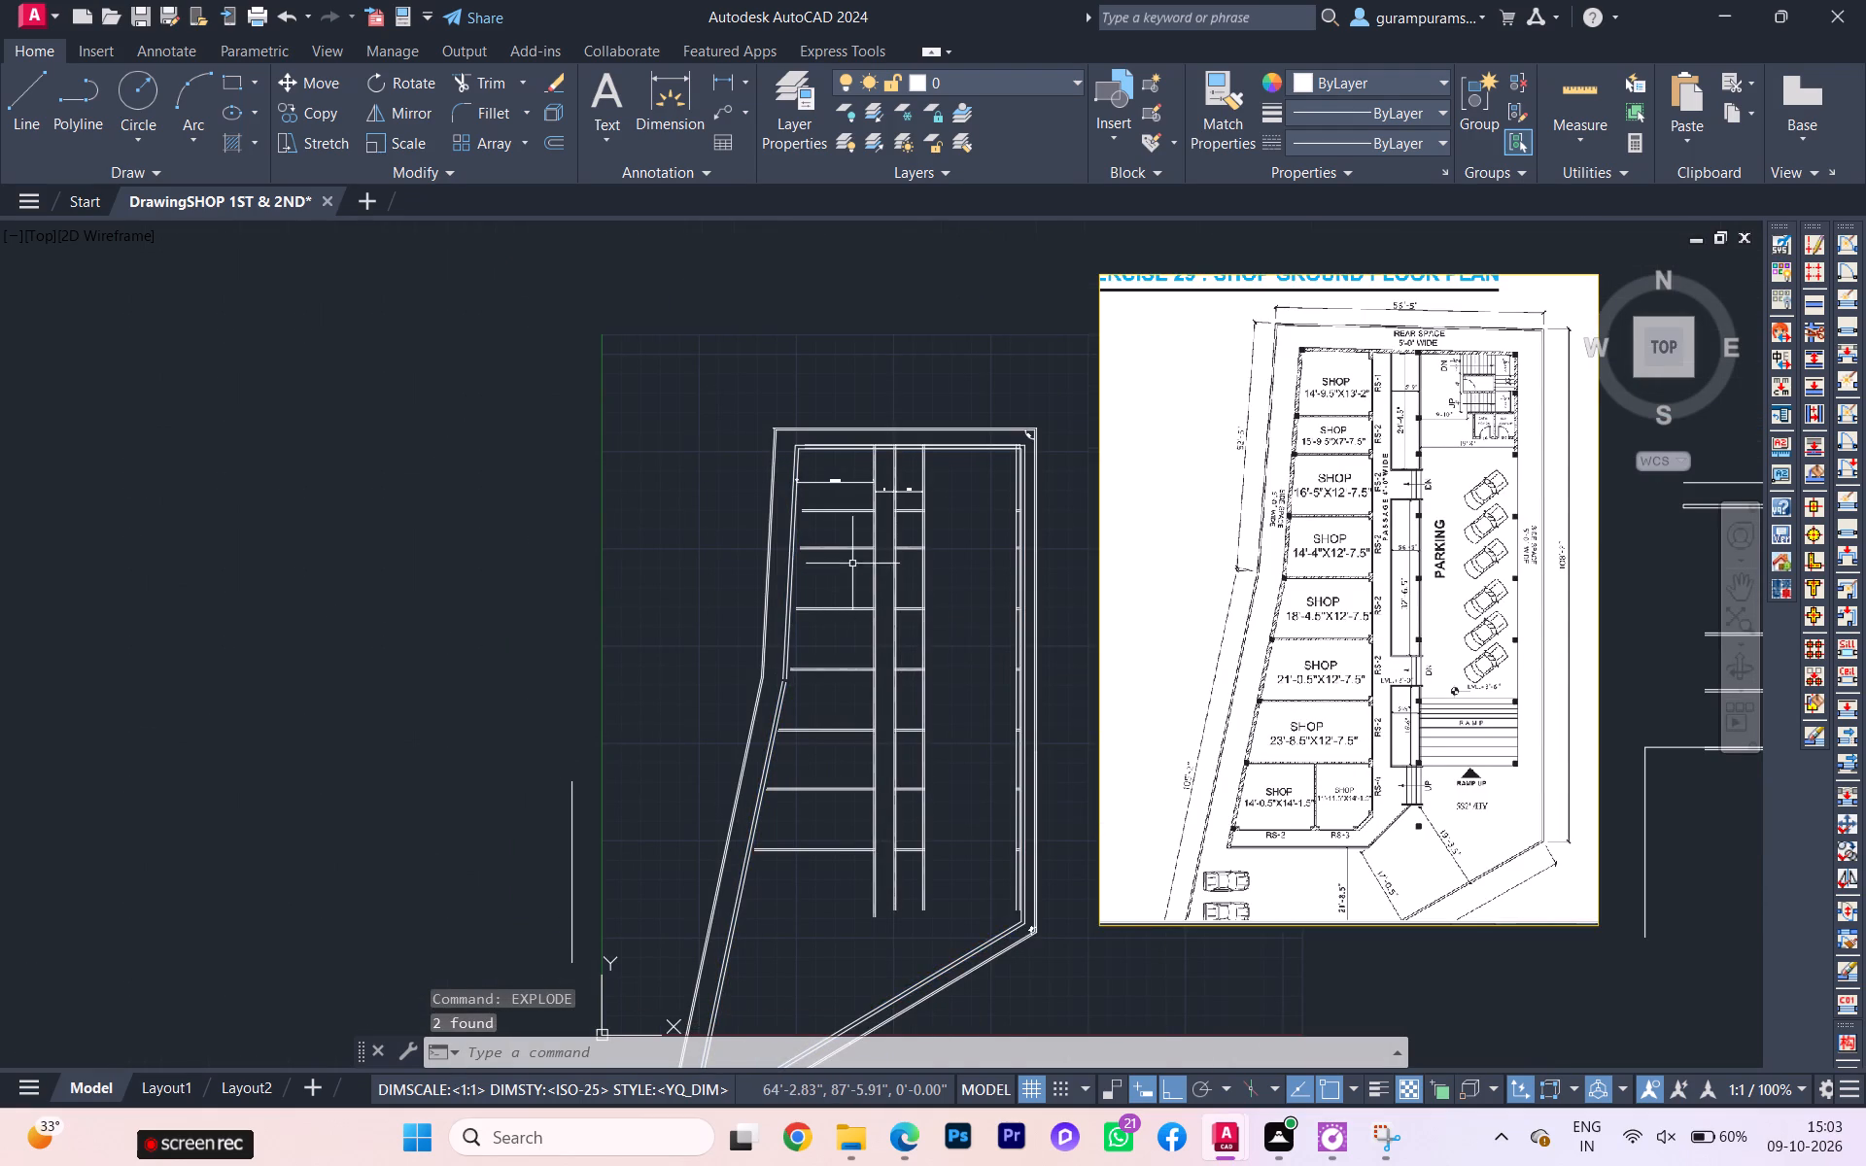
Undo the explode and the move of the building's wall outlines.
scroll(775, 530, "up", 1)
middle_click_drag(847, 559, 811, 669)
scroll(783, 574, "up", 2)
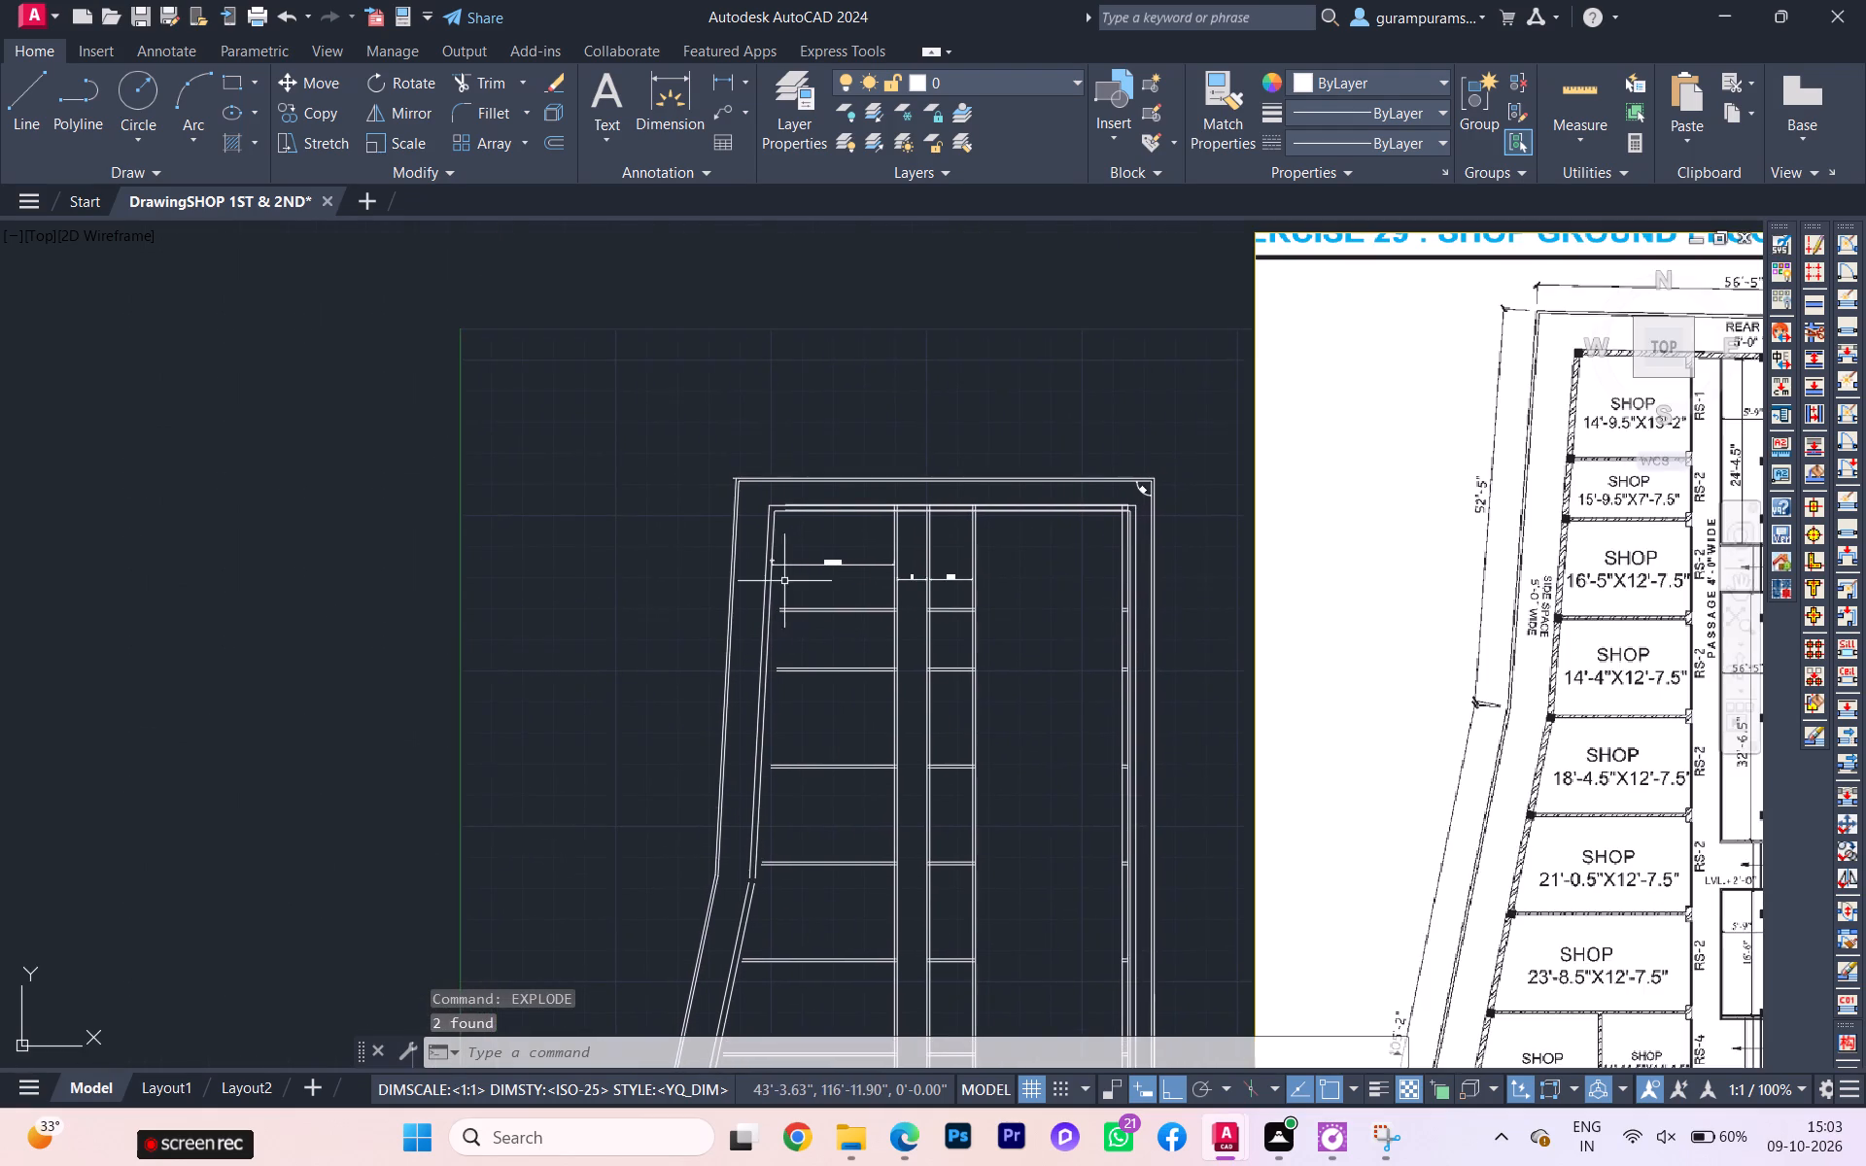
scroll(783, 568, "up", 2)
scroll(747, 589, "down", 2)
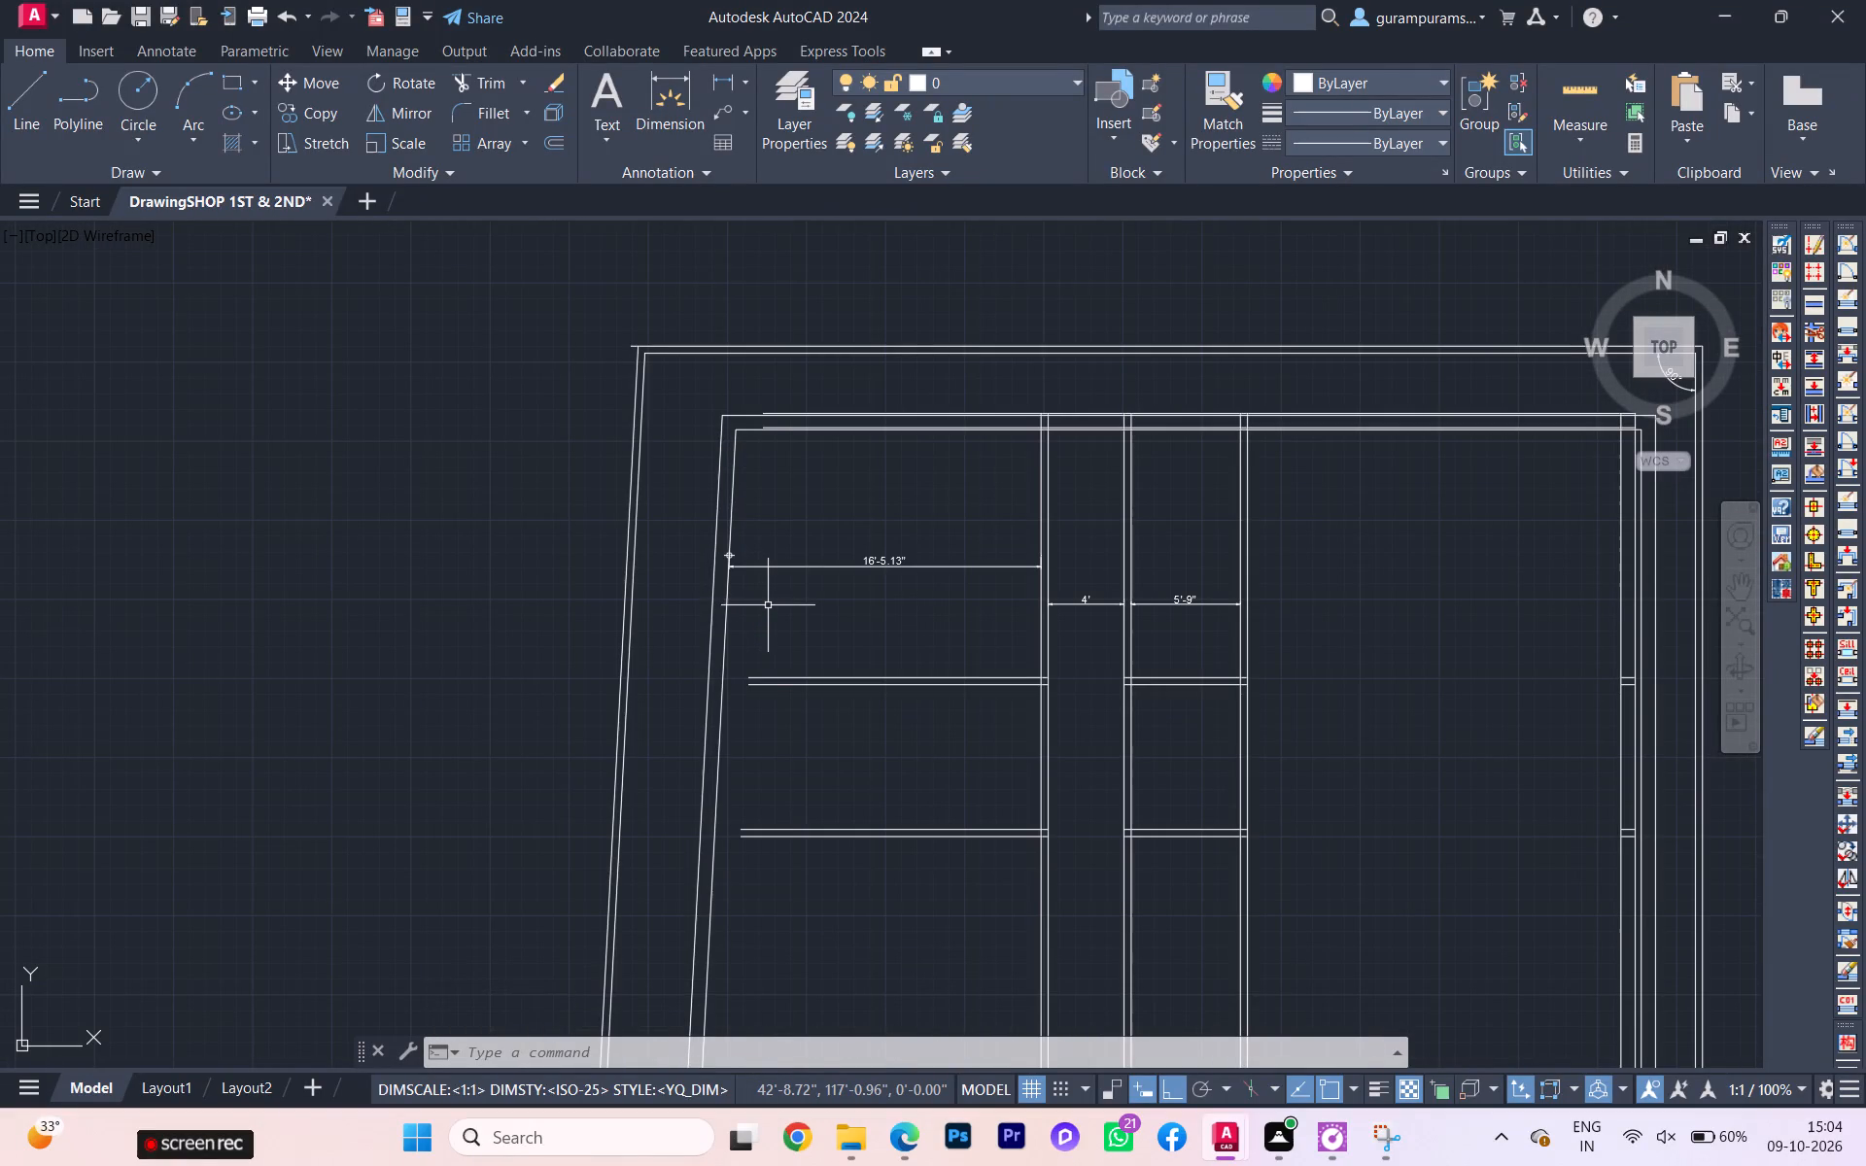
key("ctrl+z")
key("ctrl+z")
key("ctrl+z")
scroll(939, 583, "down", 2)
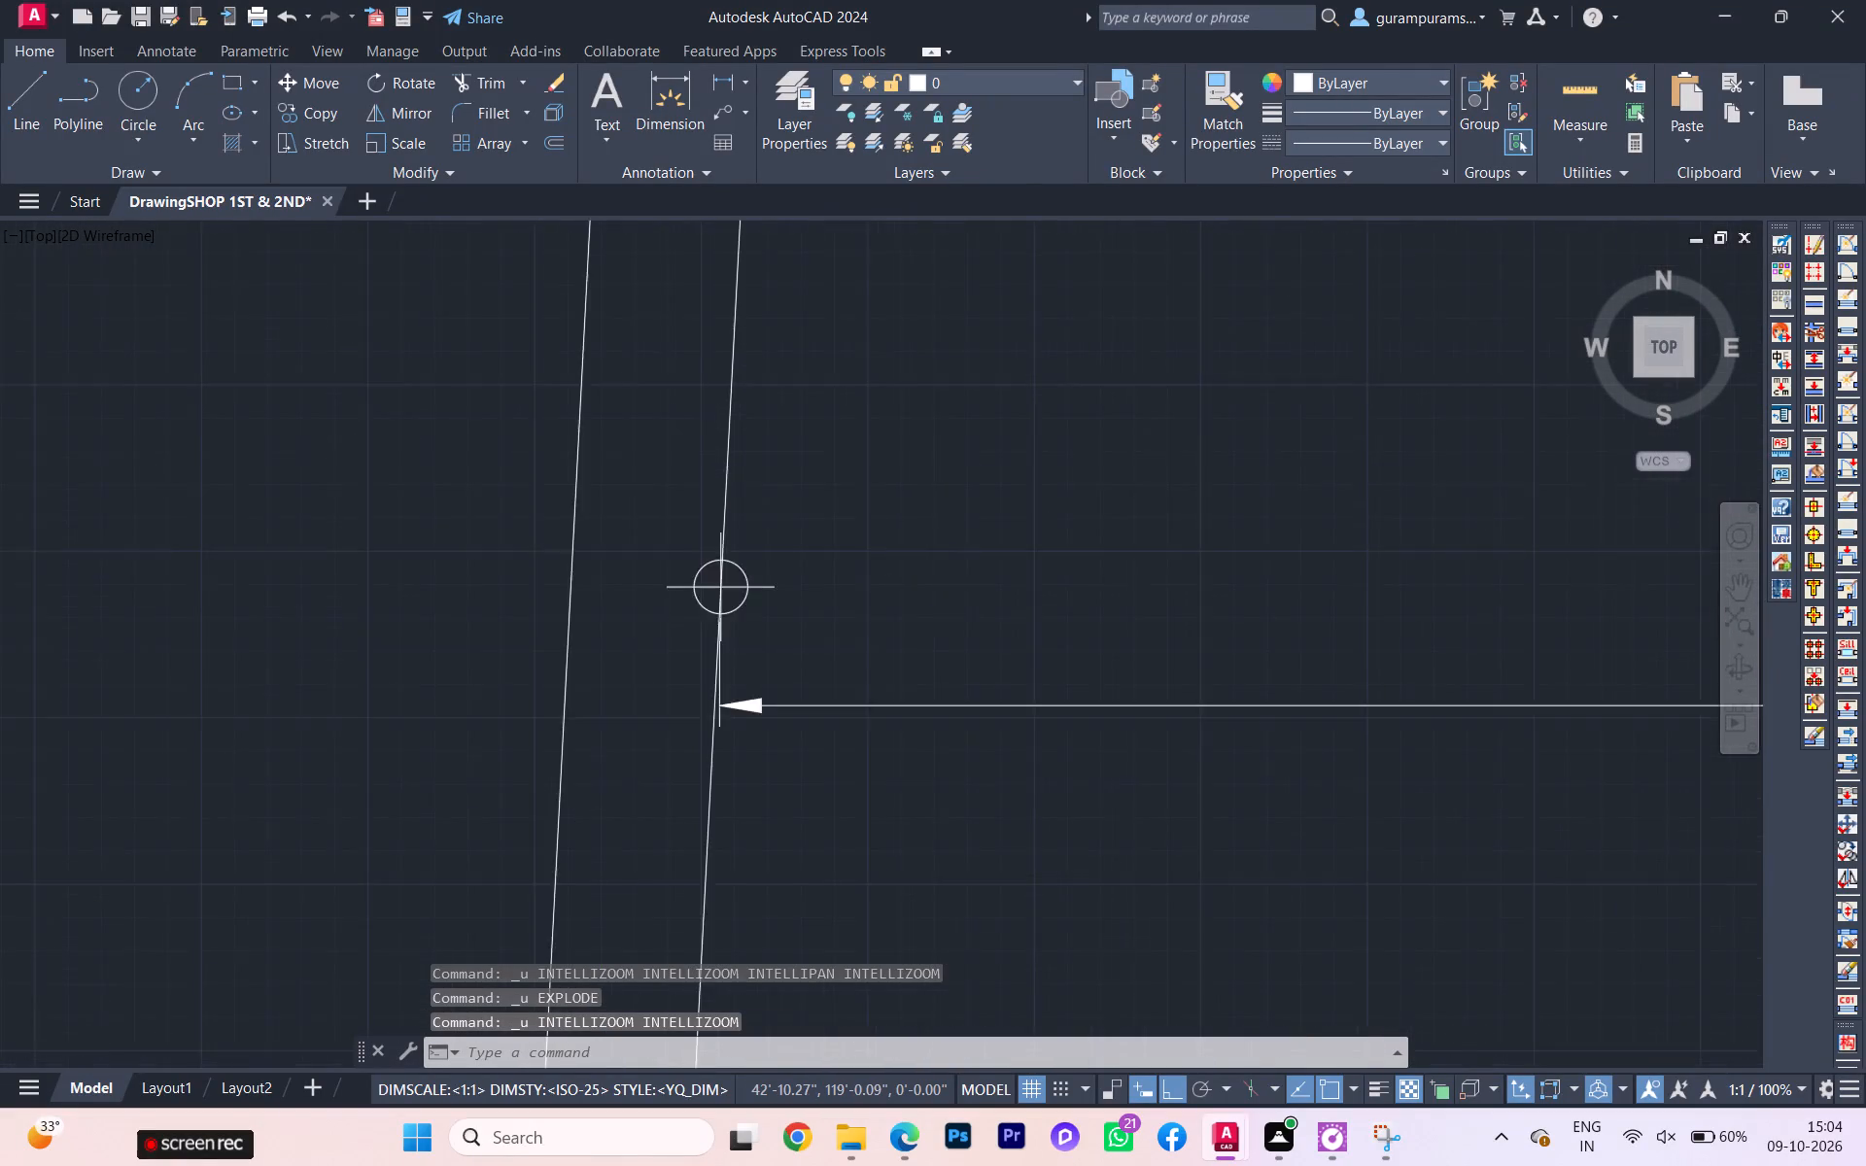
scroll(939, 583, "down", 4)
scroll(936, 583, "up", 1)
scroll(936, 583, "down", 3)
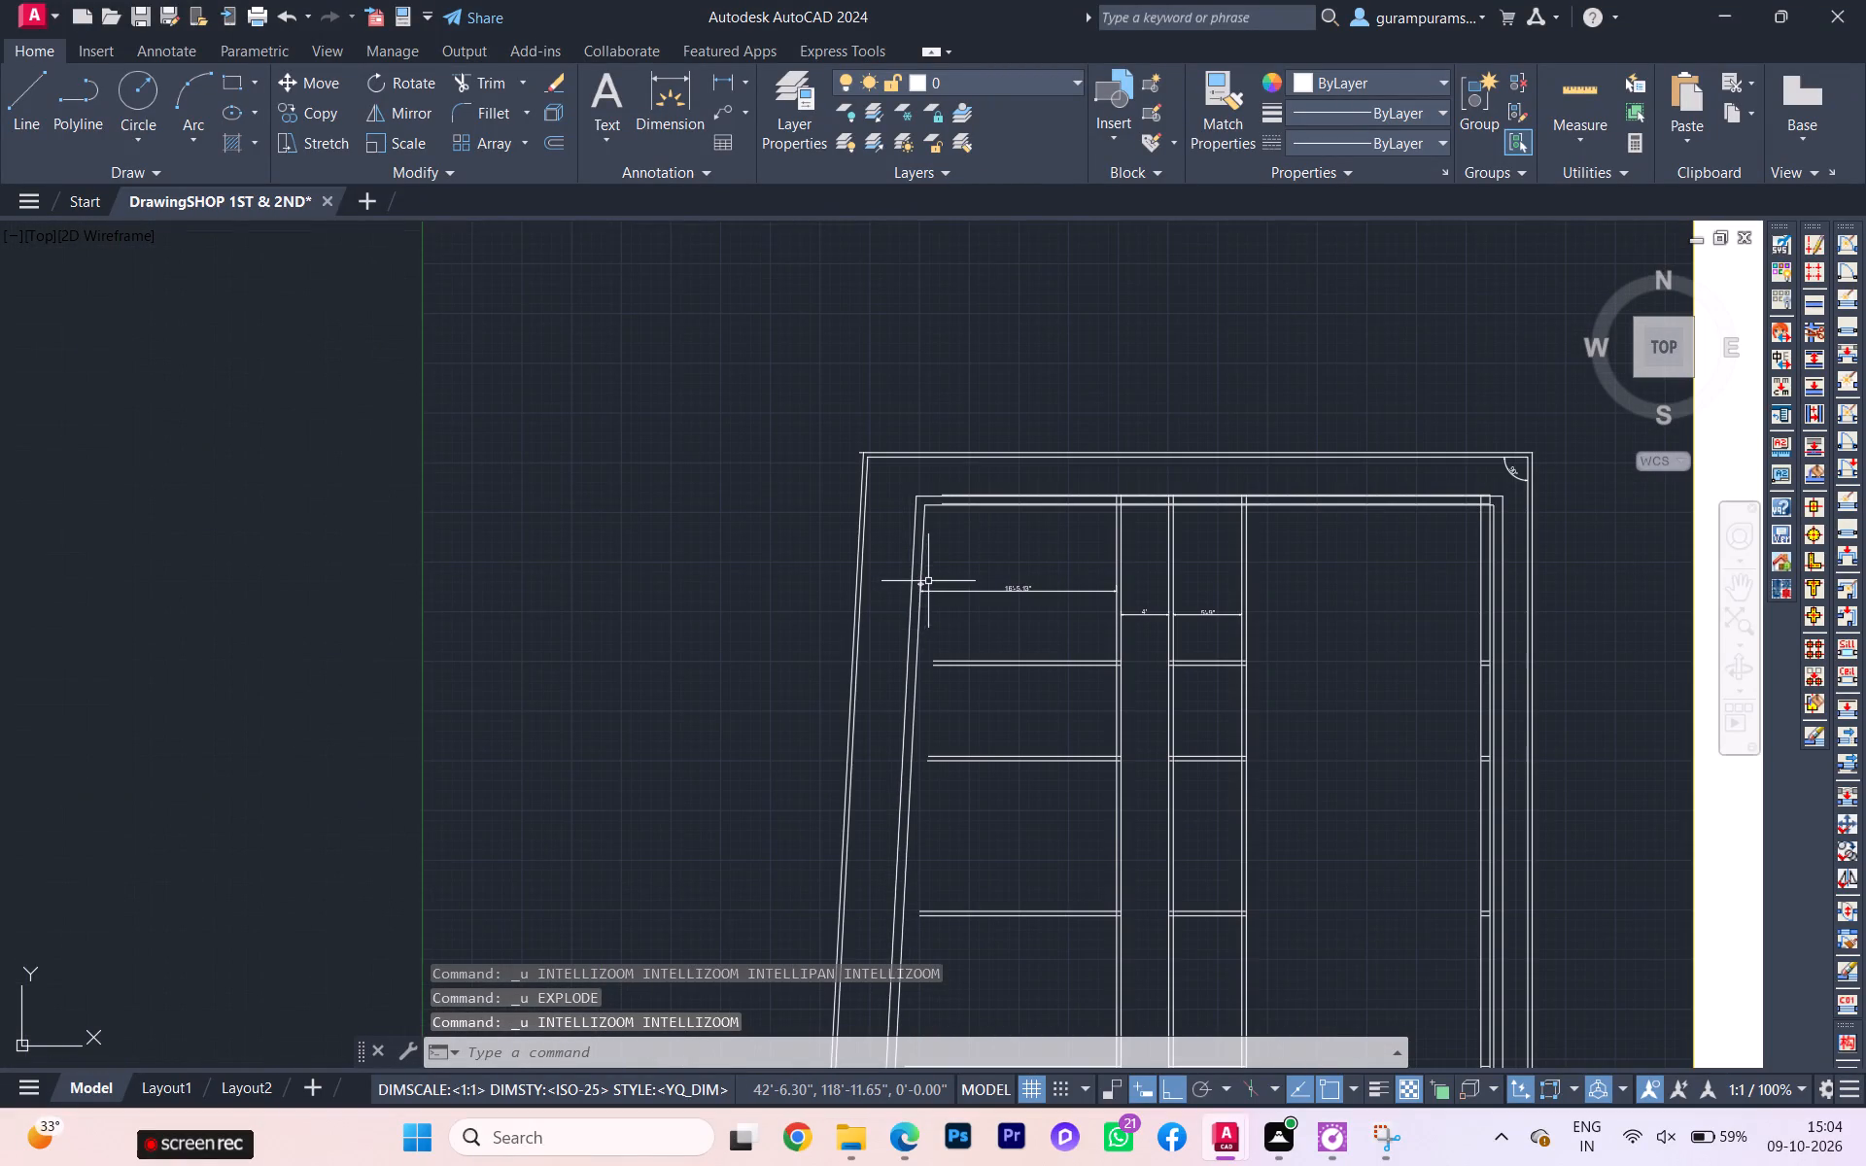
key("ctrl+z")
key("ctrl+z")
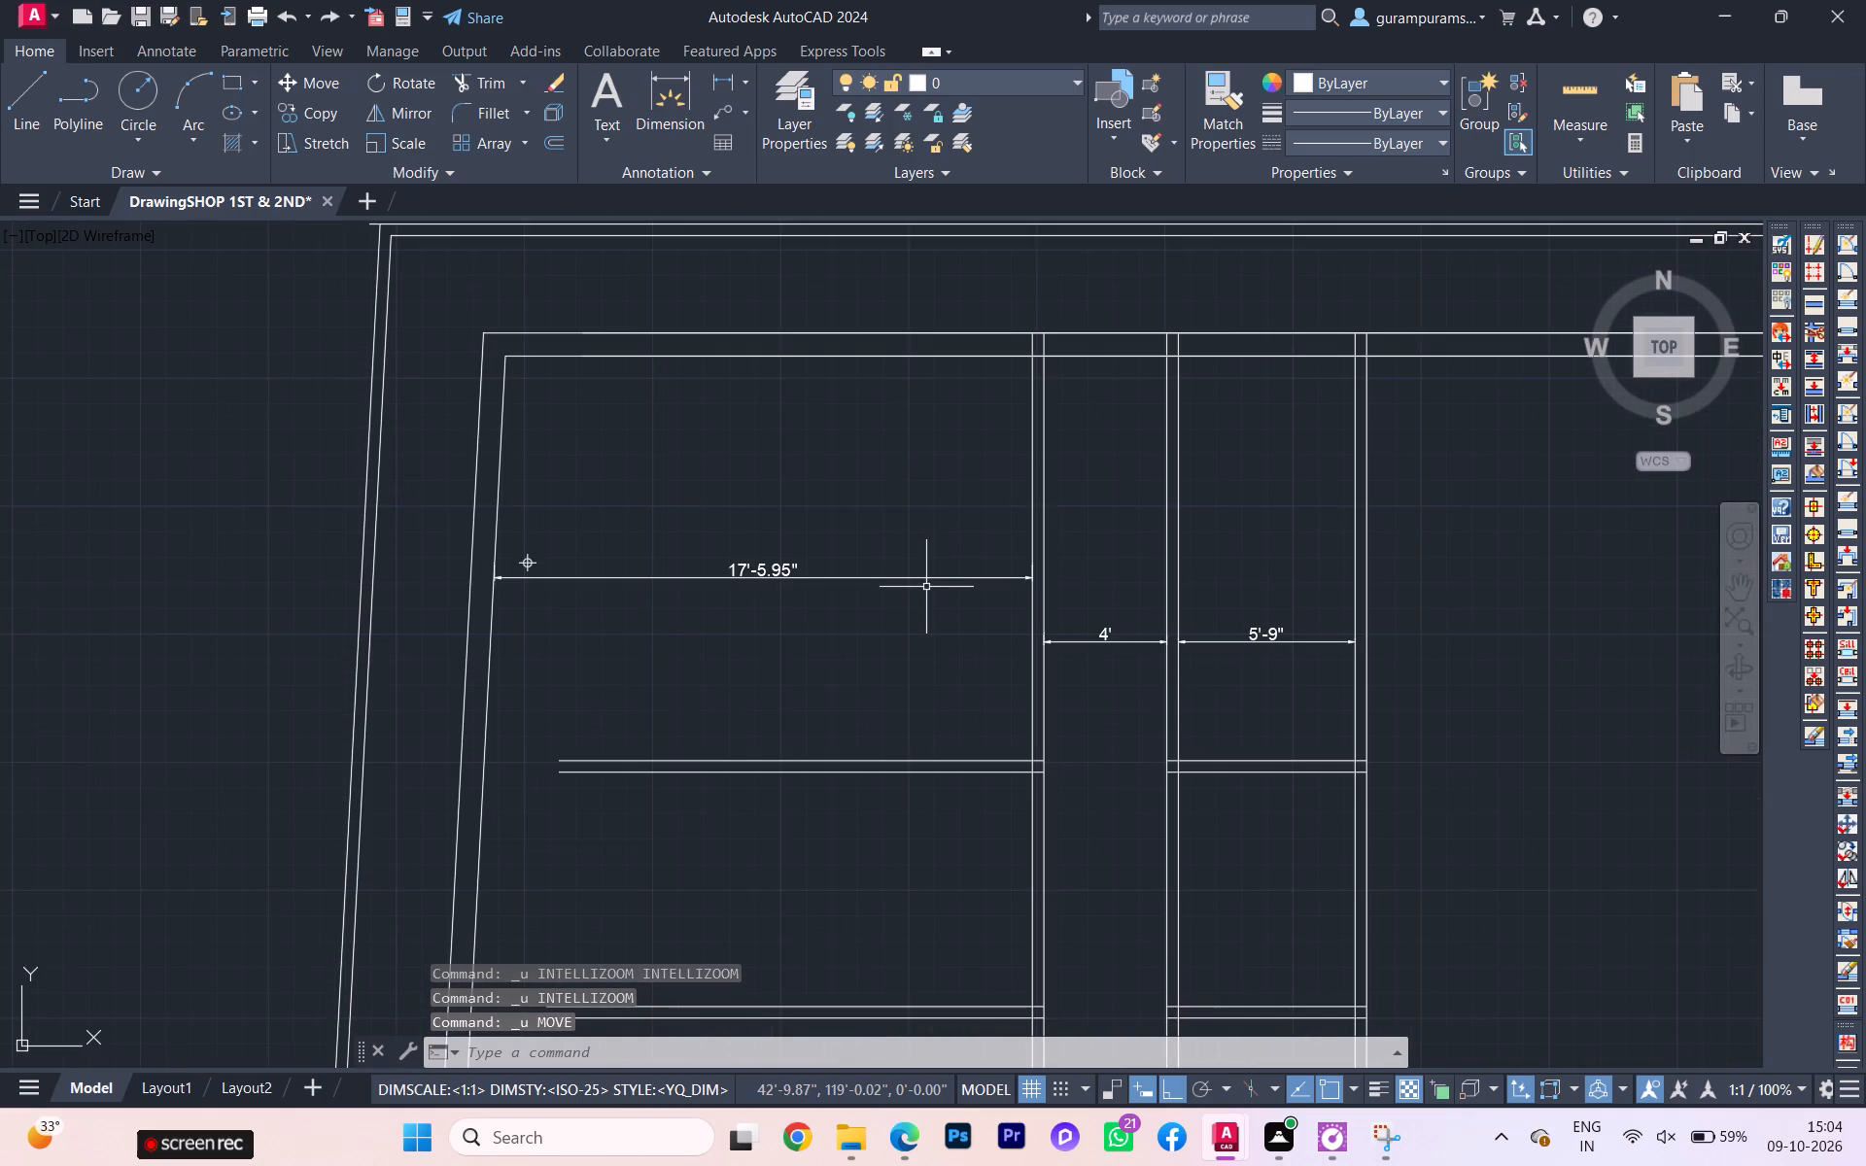
Explode the building's inner and outer wall outlines into separate lines.
scroll(926, 587, "down", 2)
left_click(659, 531)
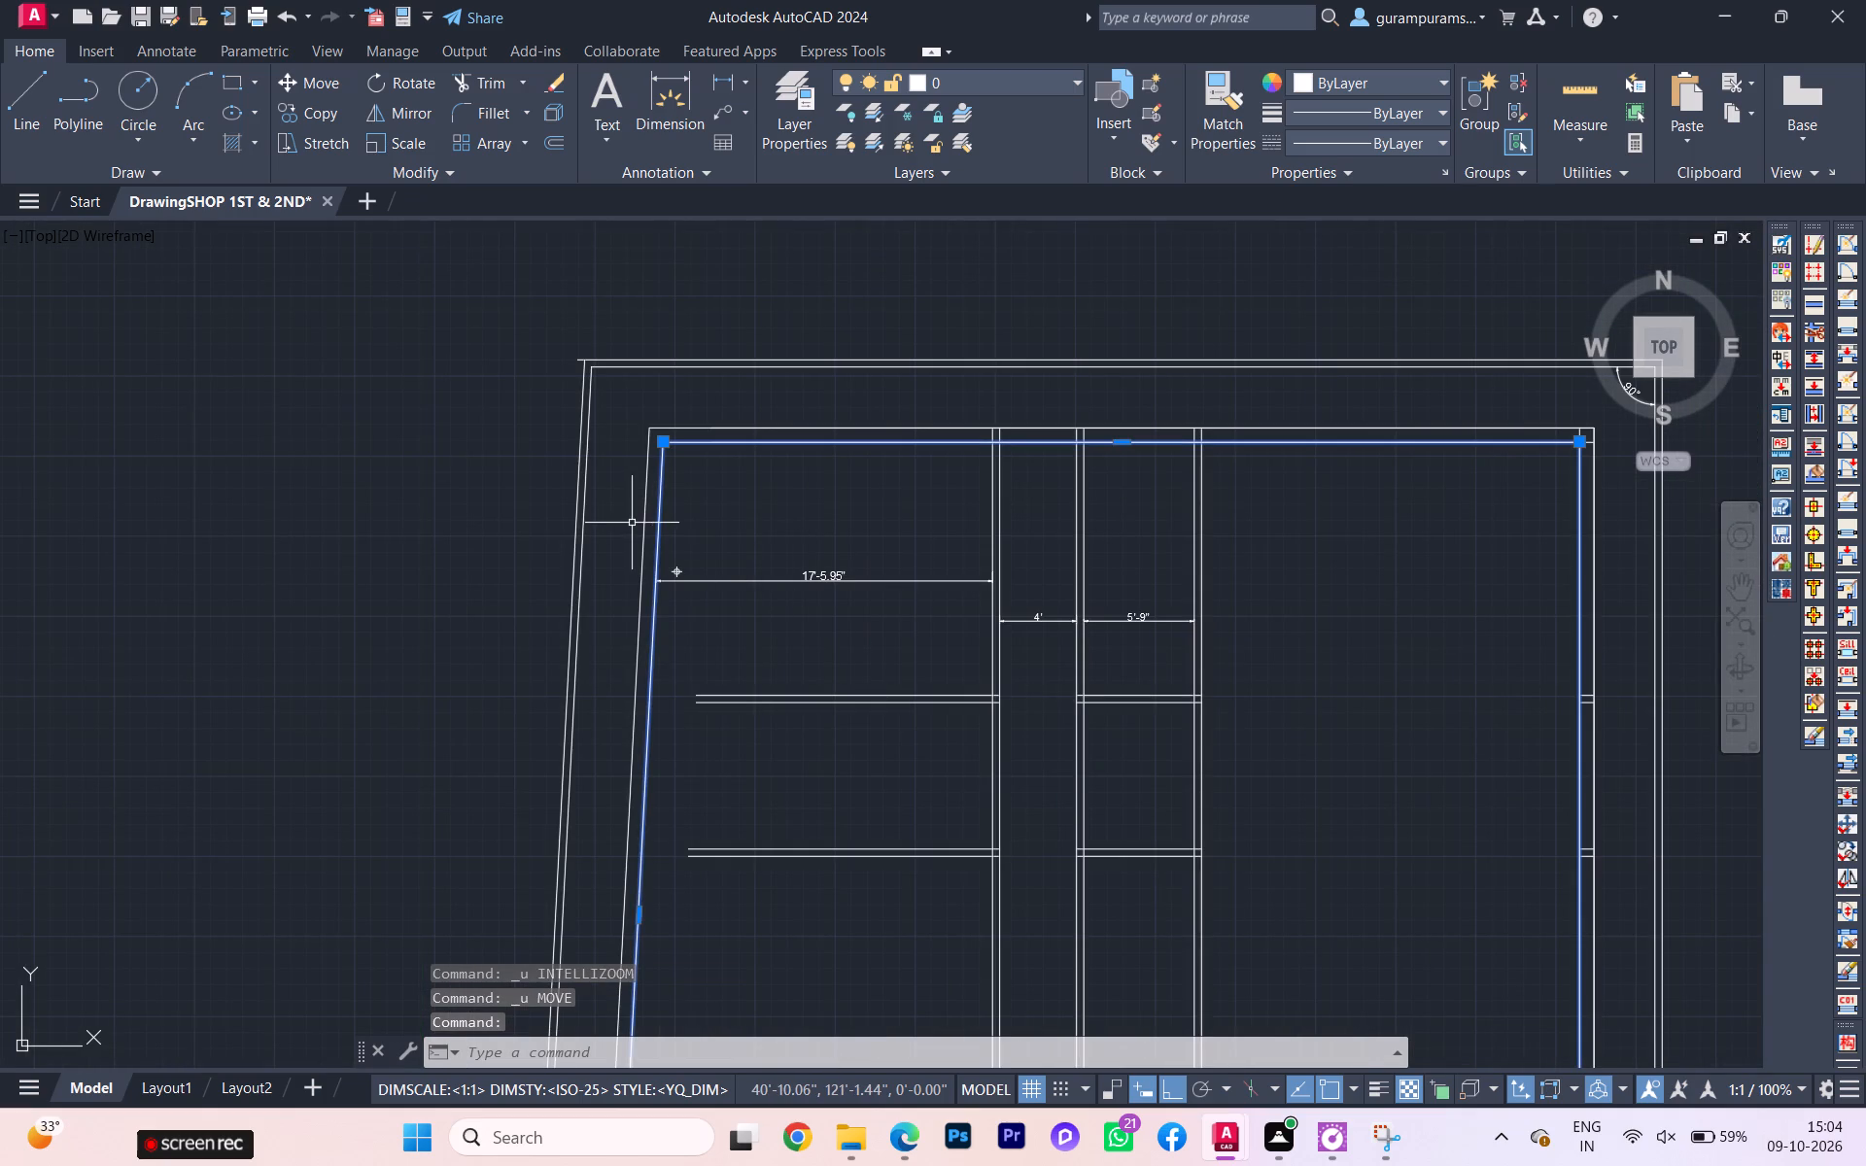
left_click(731, 545)
left_click(630, 508)
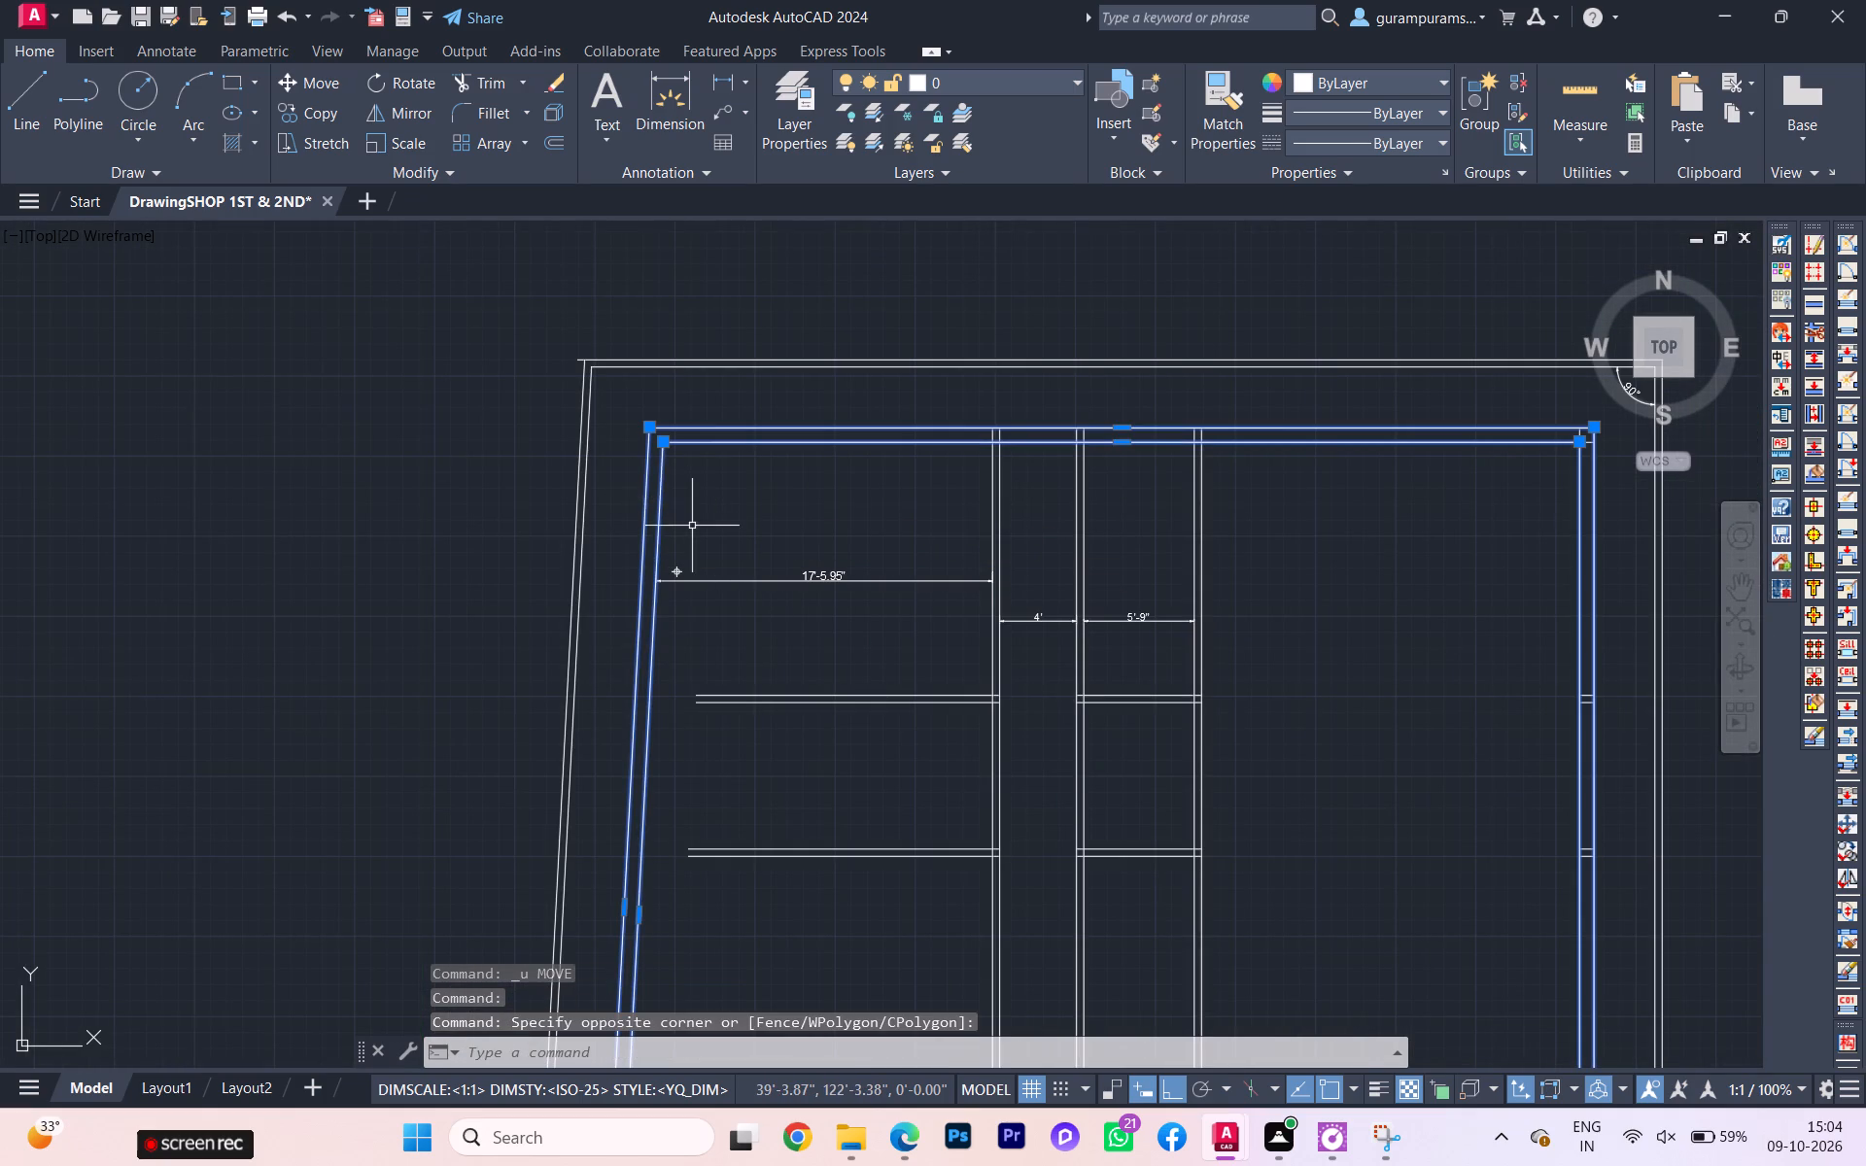
key("Escape")
left_click(691, 536)
left_click(627, 497)
key("e")
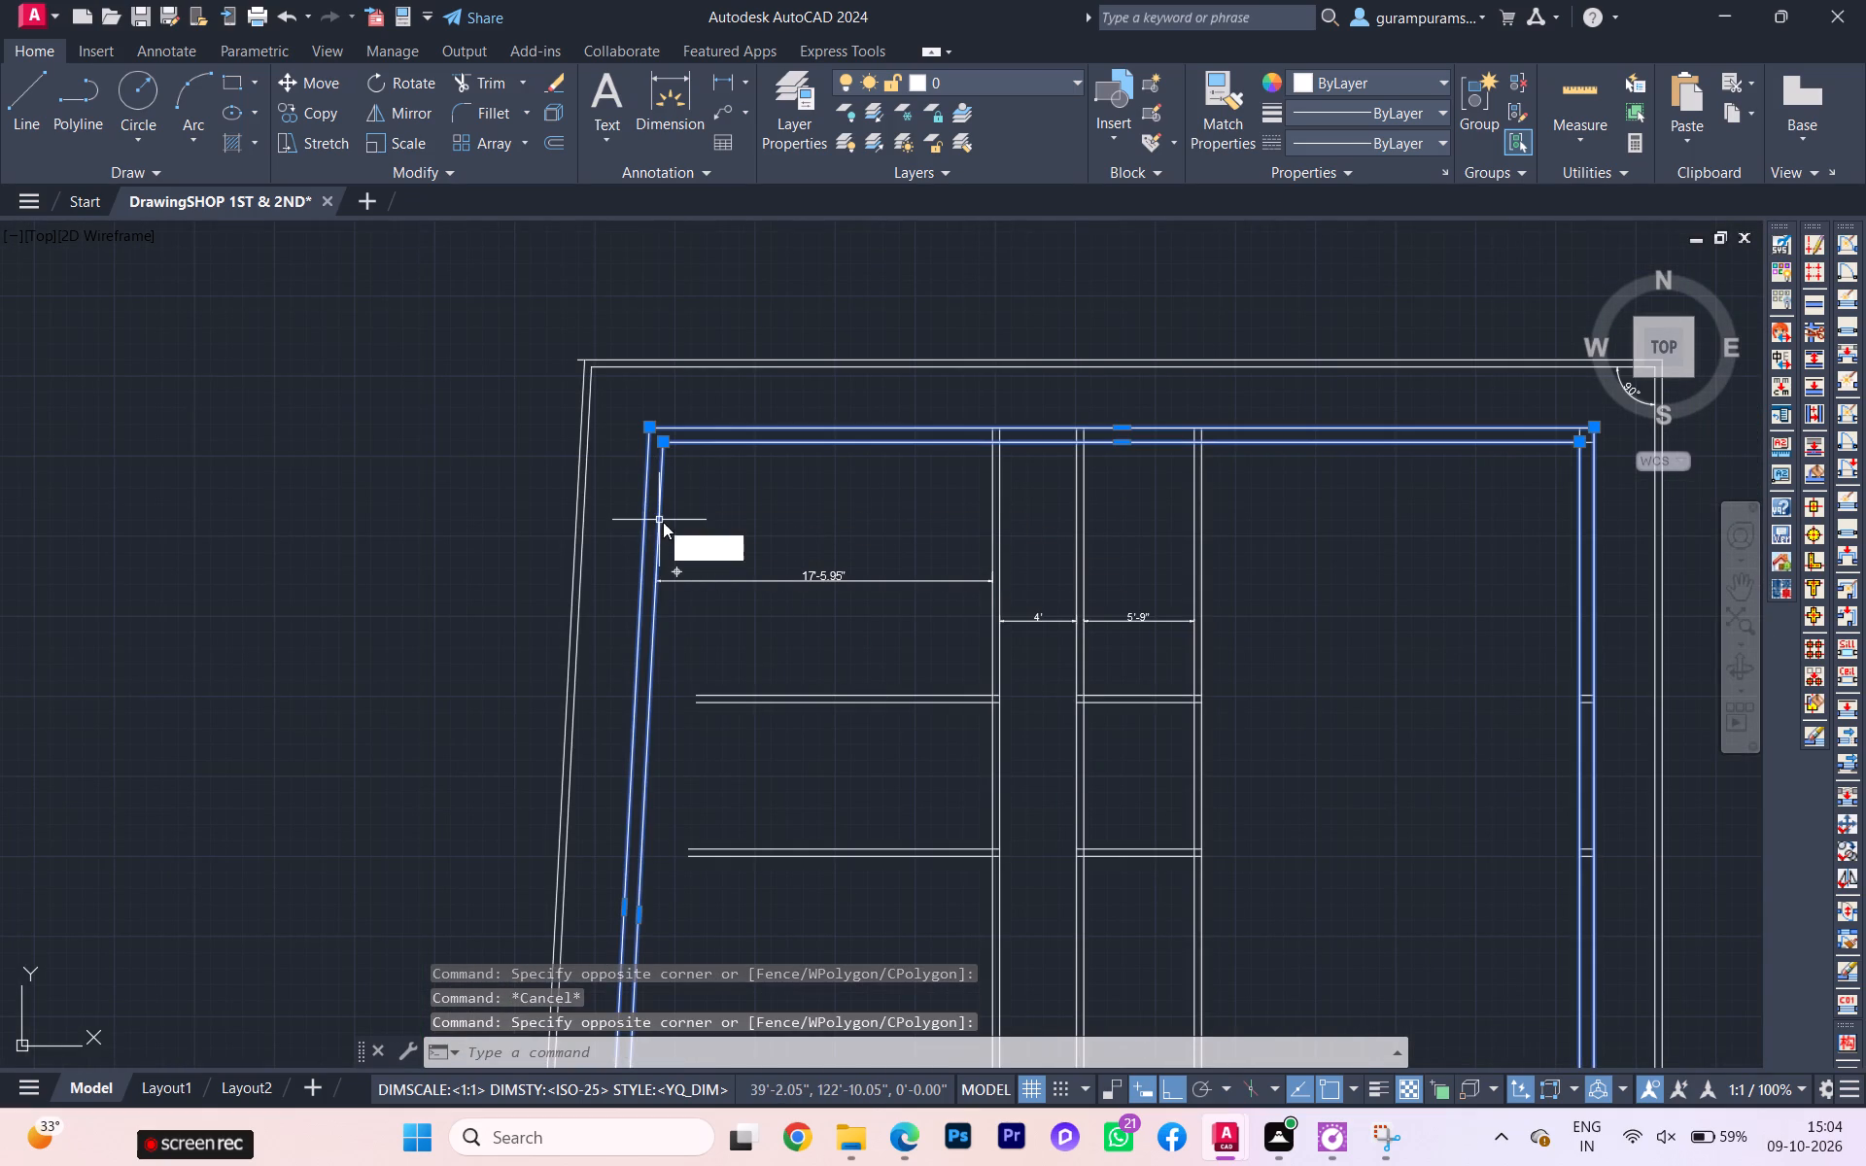
key("x")
left_click(765, 587)
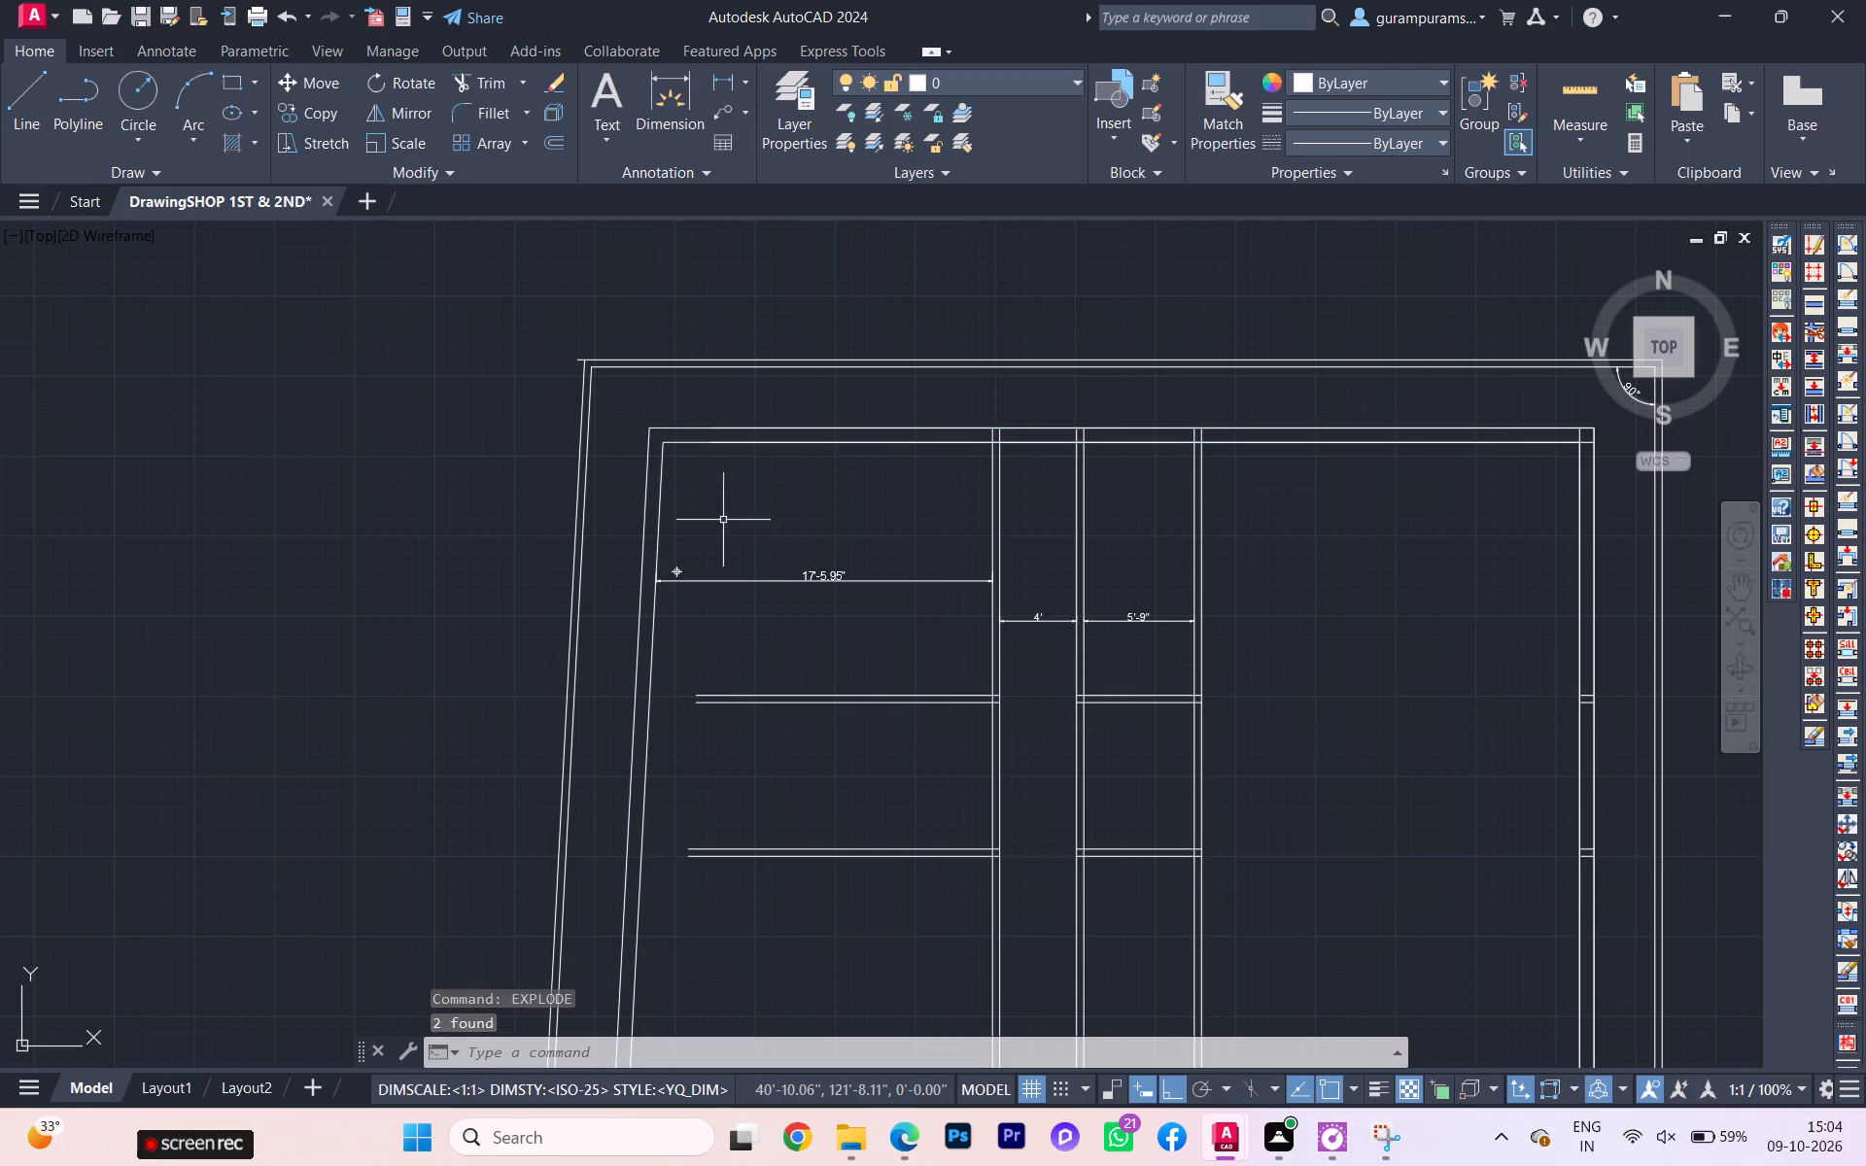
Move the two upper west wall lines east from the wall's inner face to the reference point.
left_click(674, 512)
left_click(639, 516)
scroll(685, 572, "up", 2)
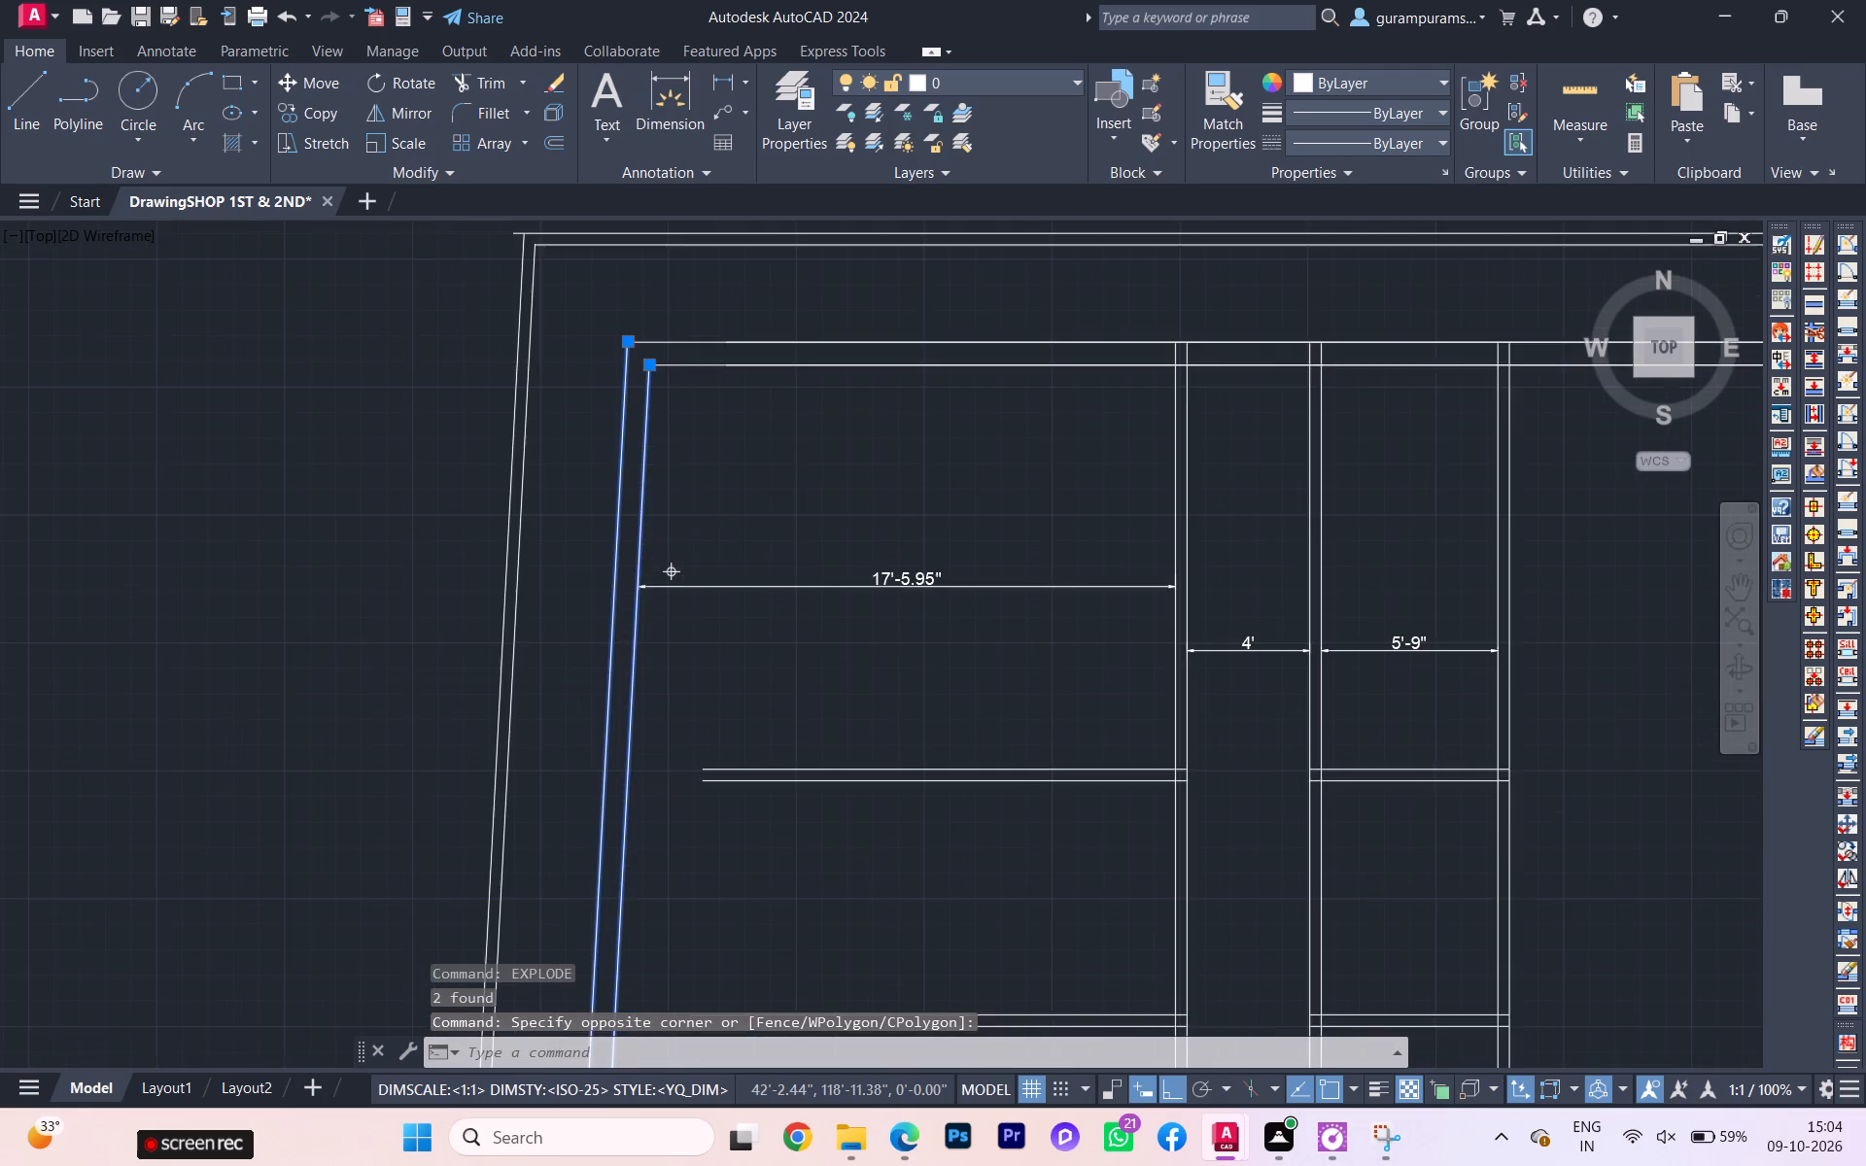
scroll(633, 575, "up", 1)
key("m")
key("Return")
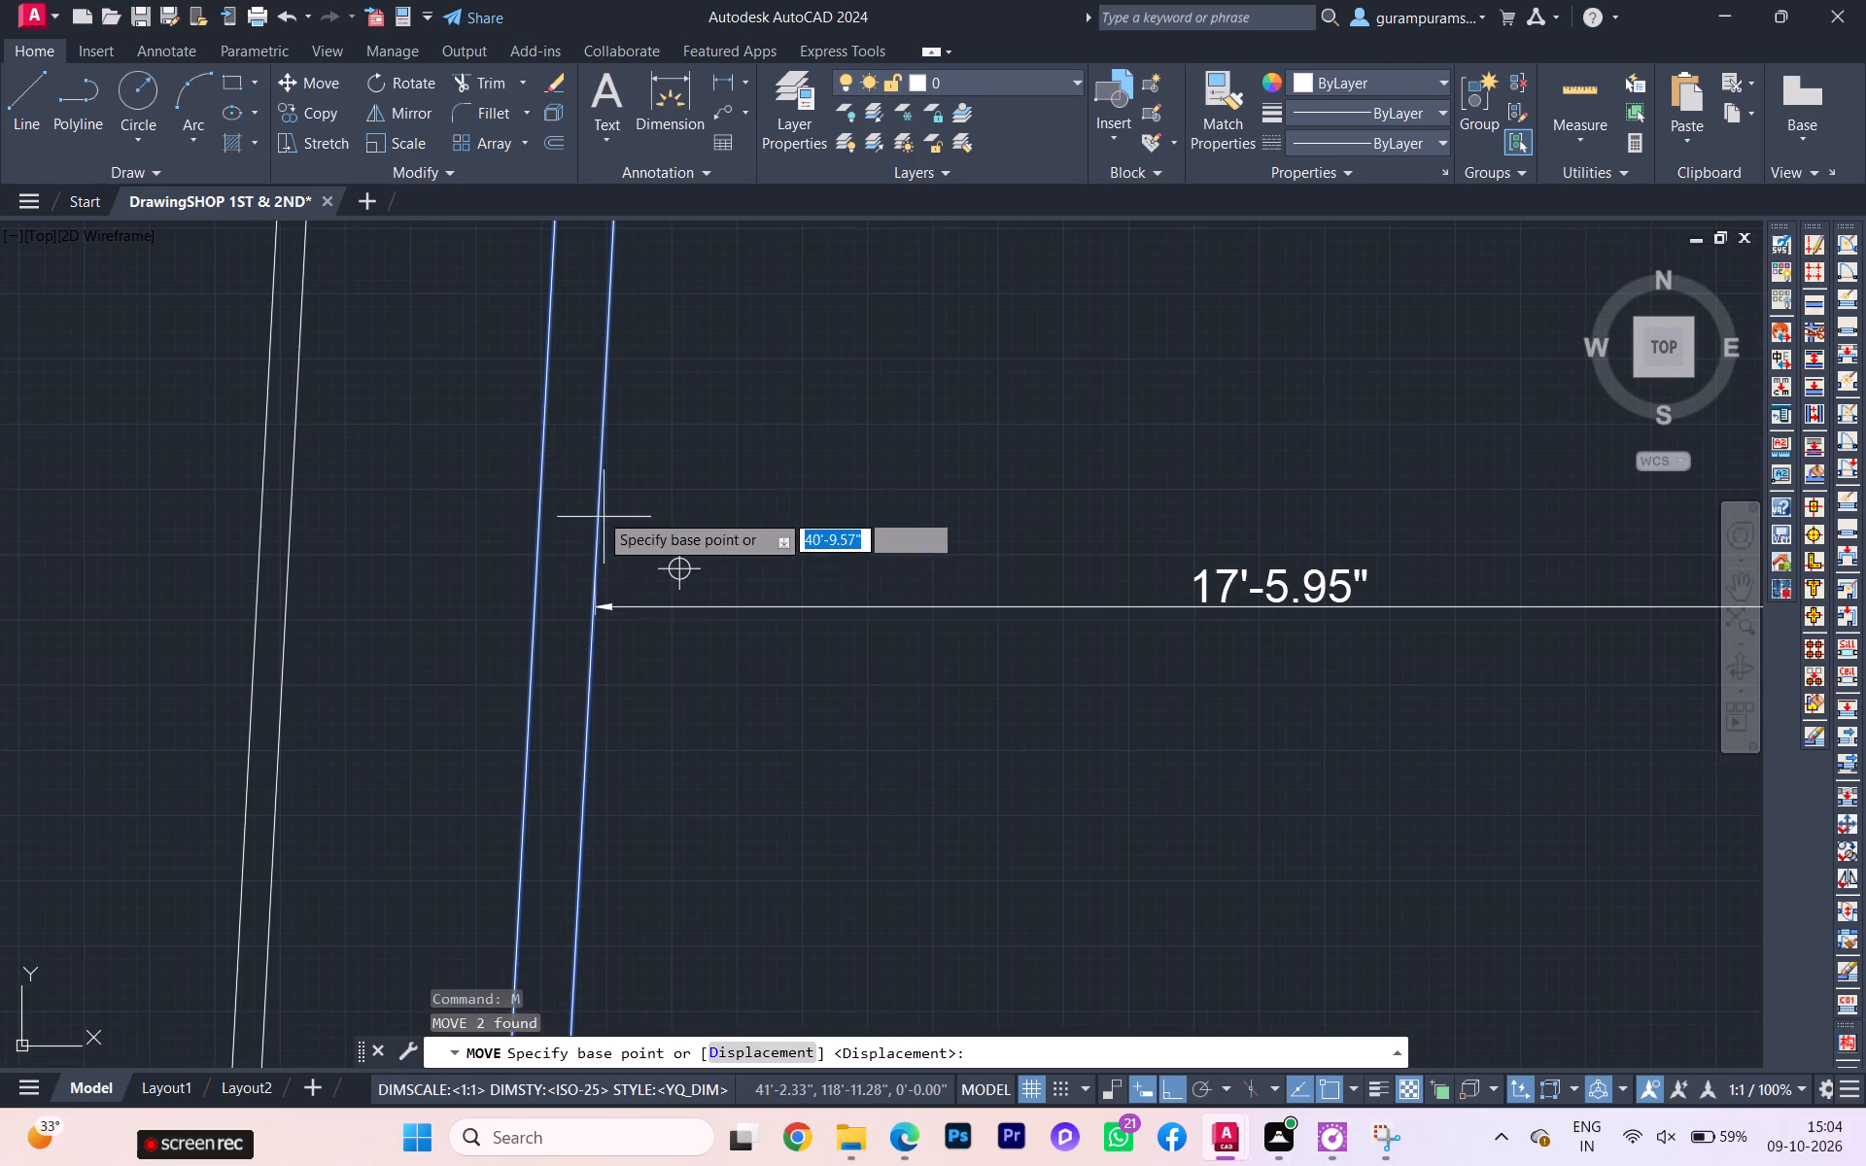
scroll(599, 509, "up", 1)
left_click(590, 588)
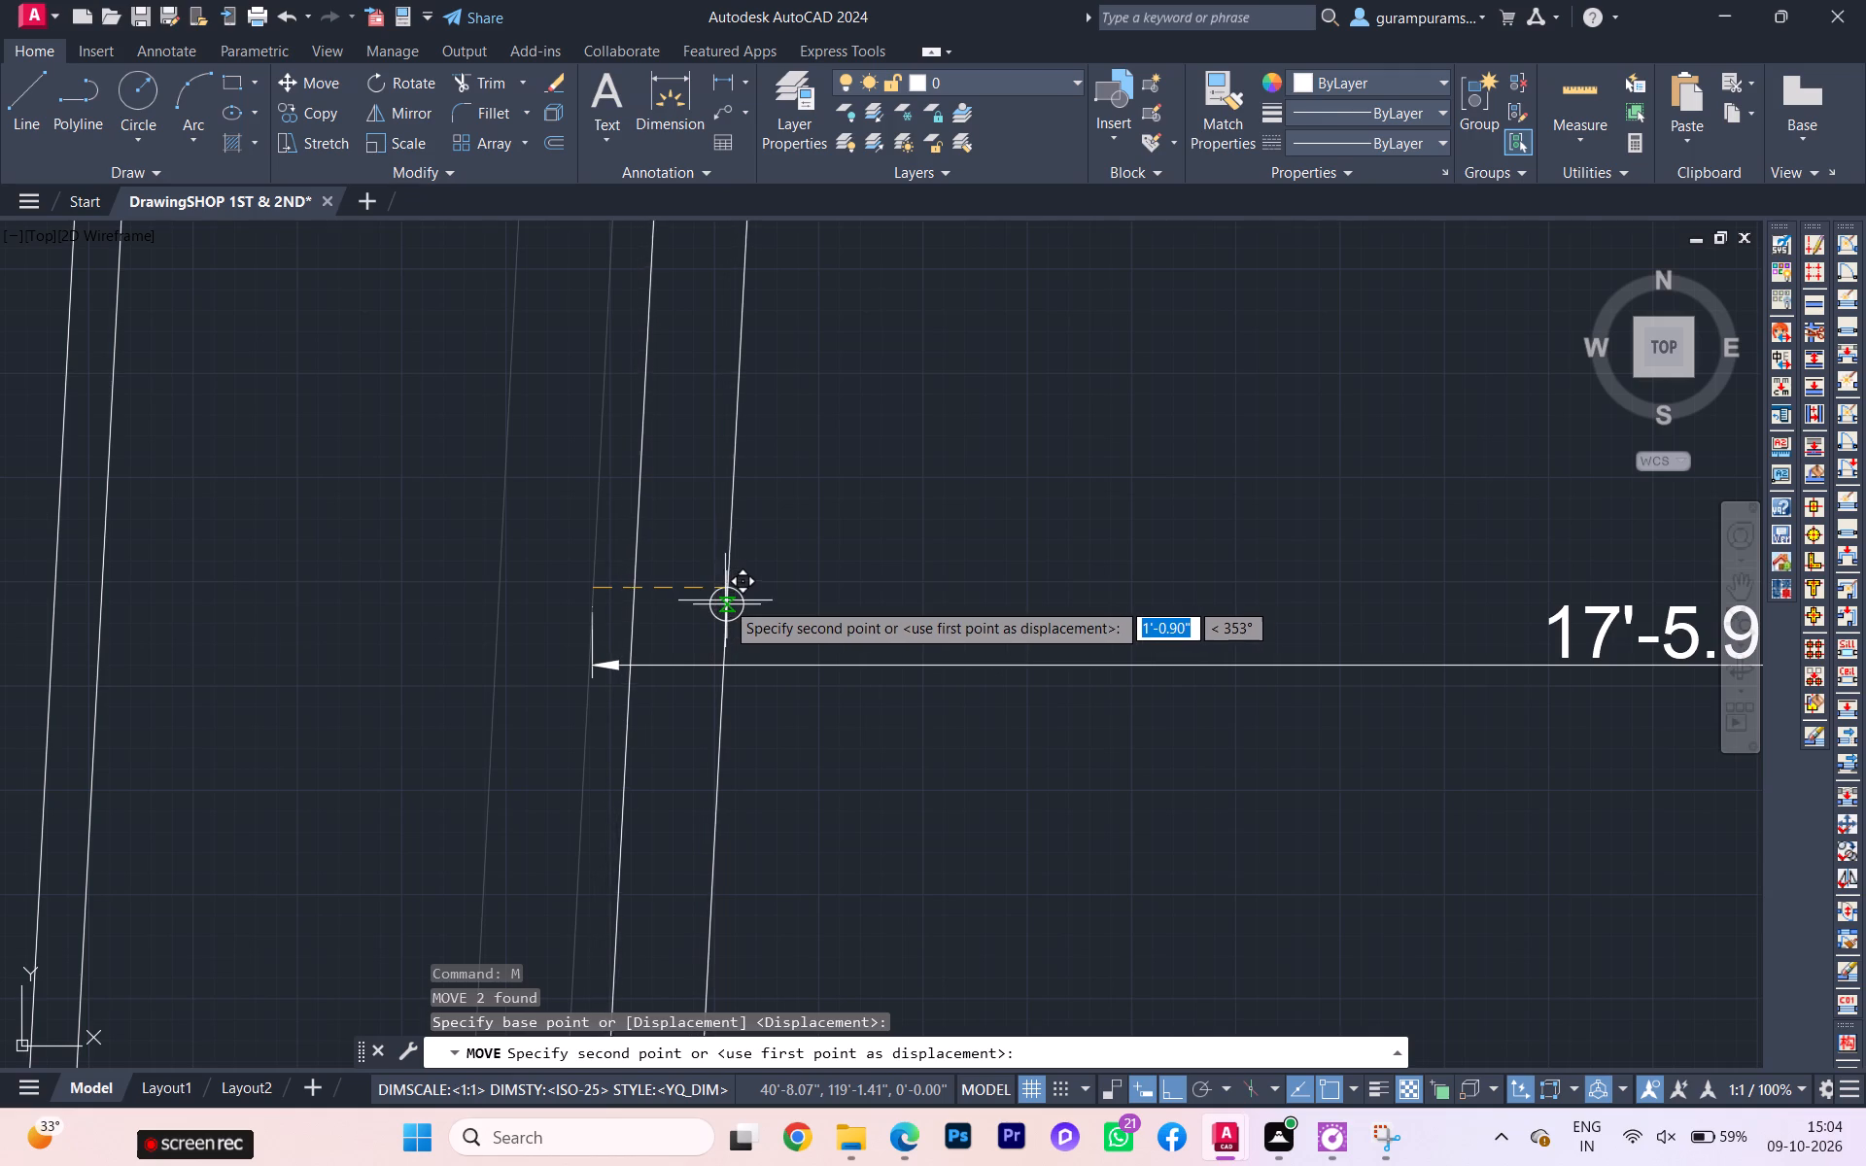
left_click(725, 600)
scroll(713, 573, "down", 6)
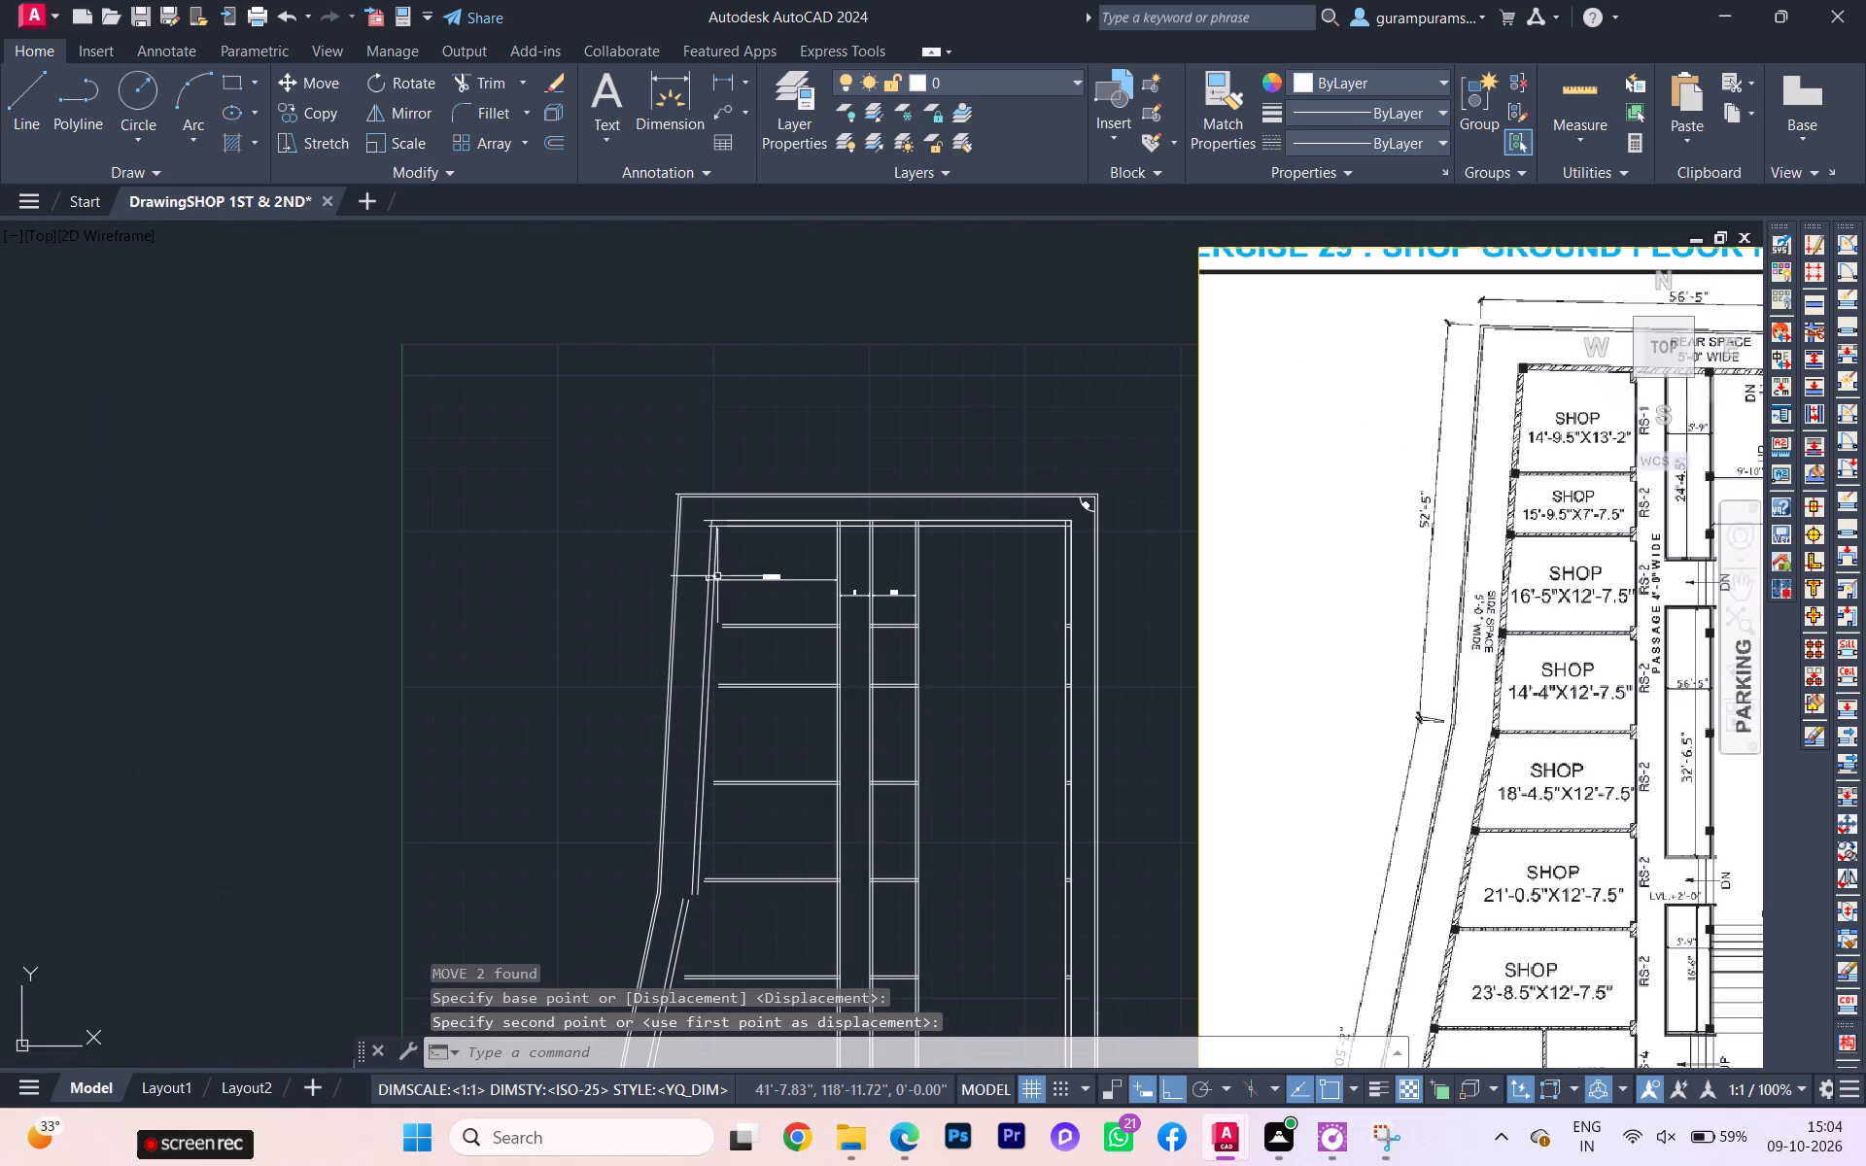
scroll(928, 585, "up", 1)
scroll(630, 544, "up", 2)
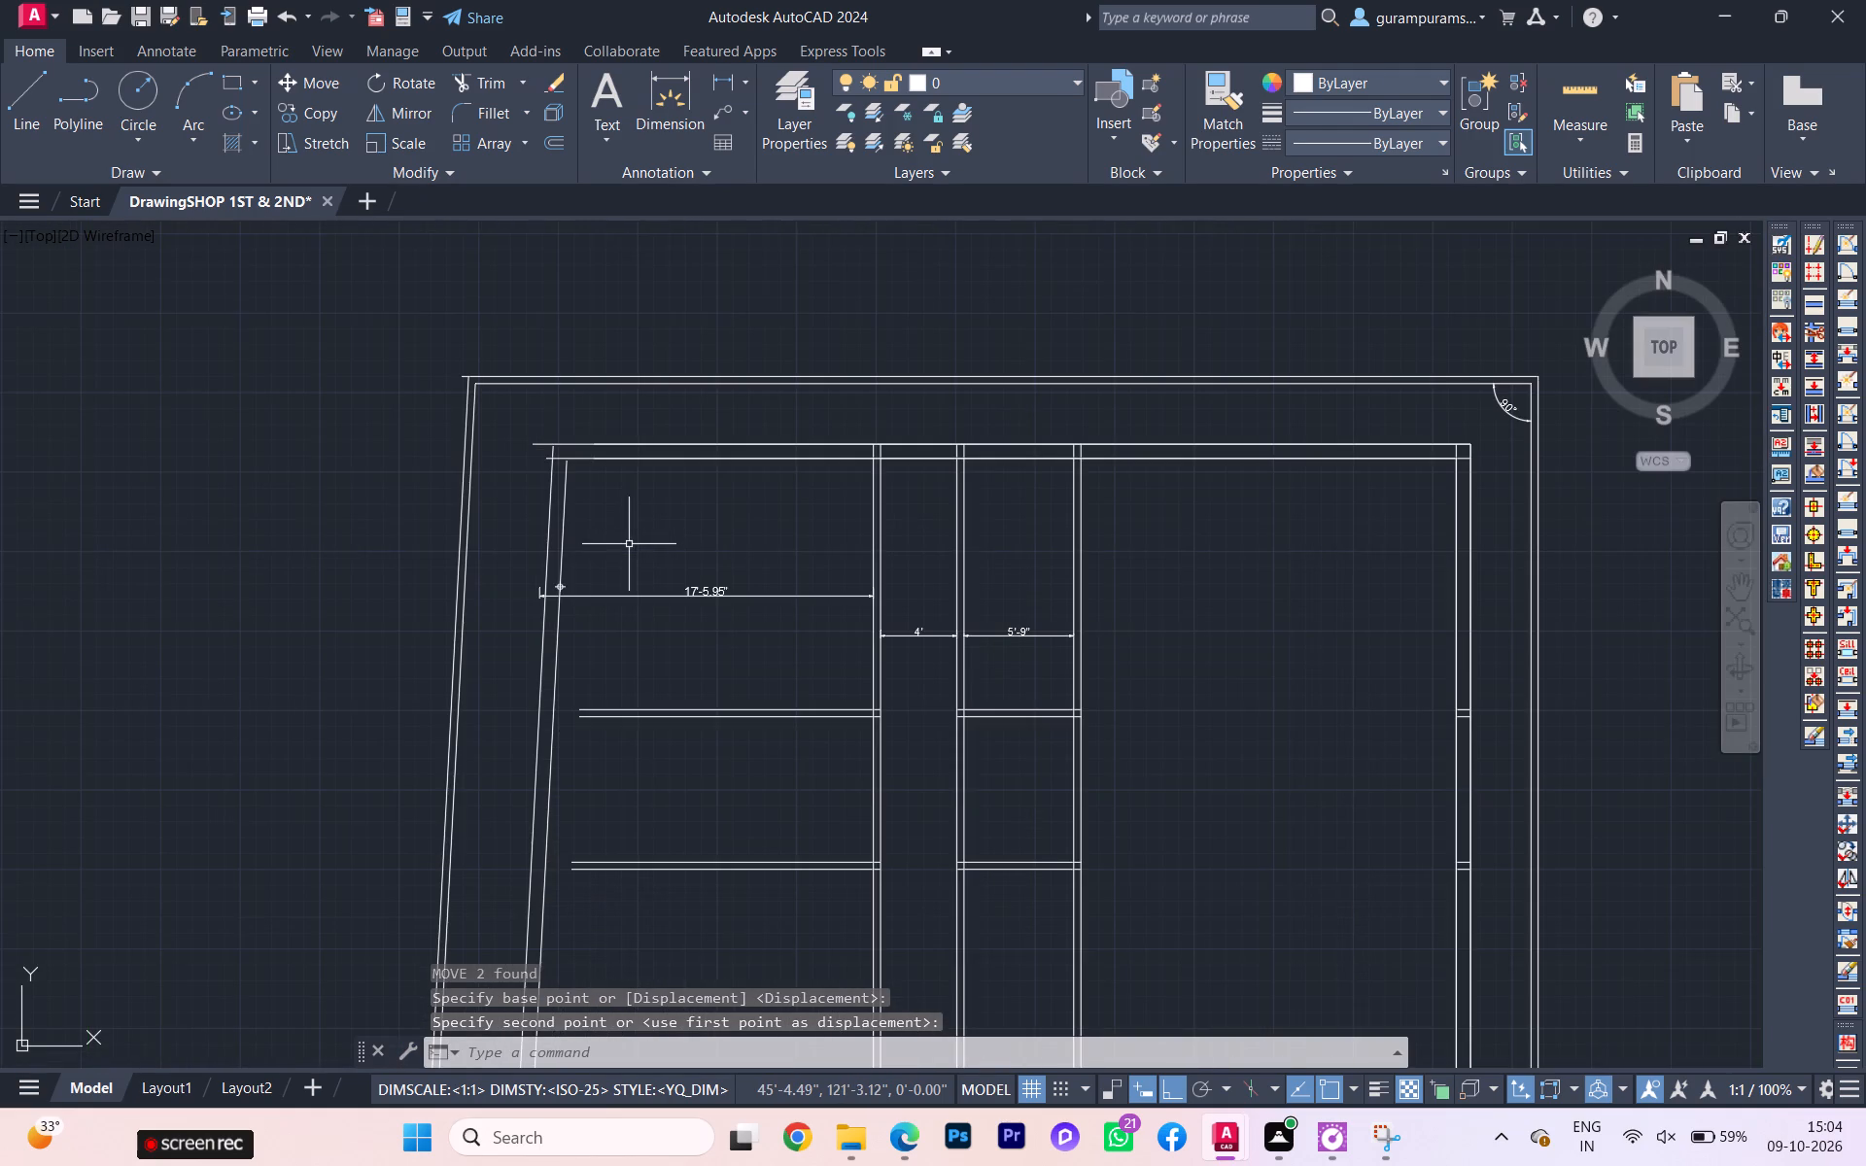
Measure the side space beside the upper west wall and the shop width from its inner face to the passage wall.
left_click(719, 87)
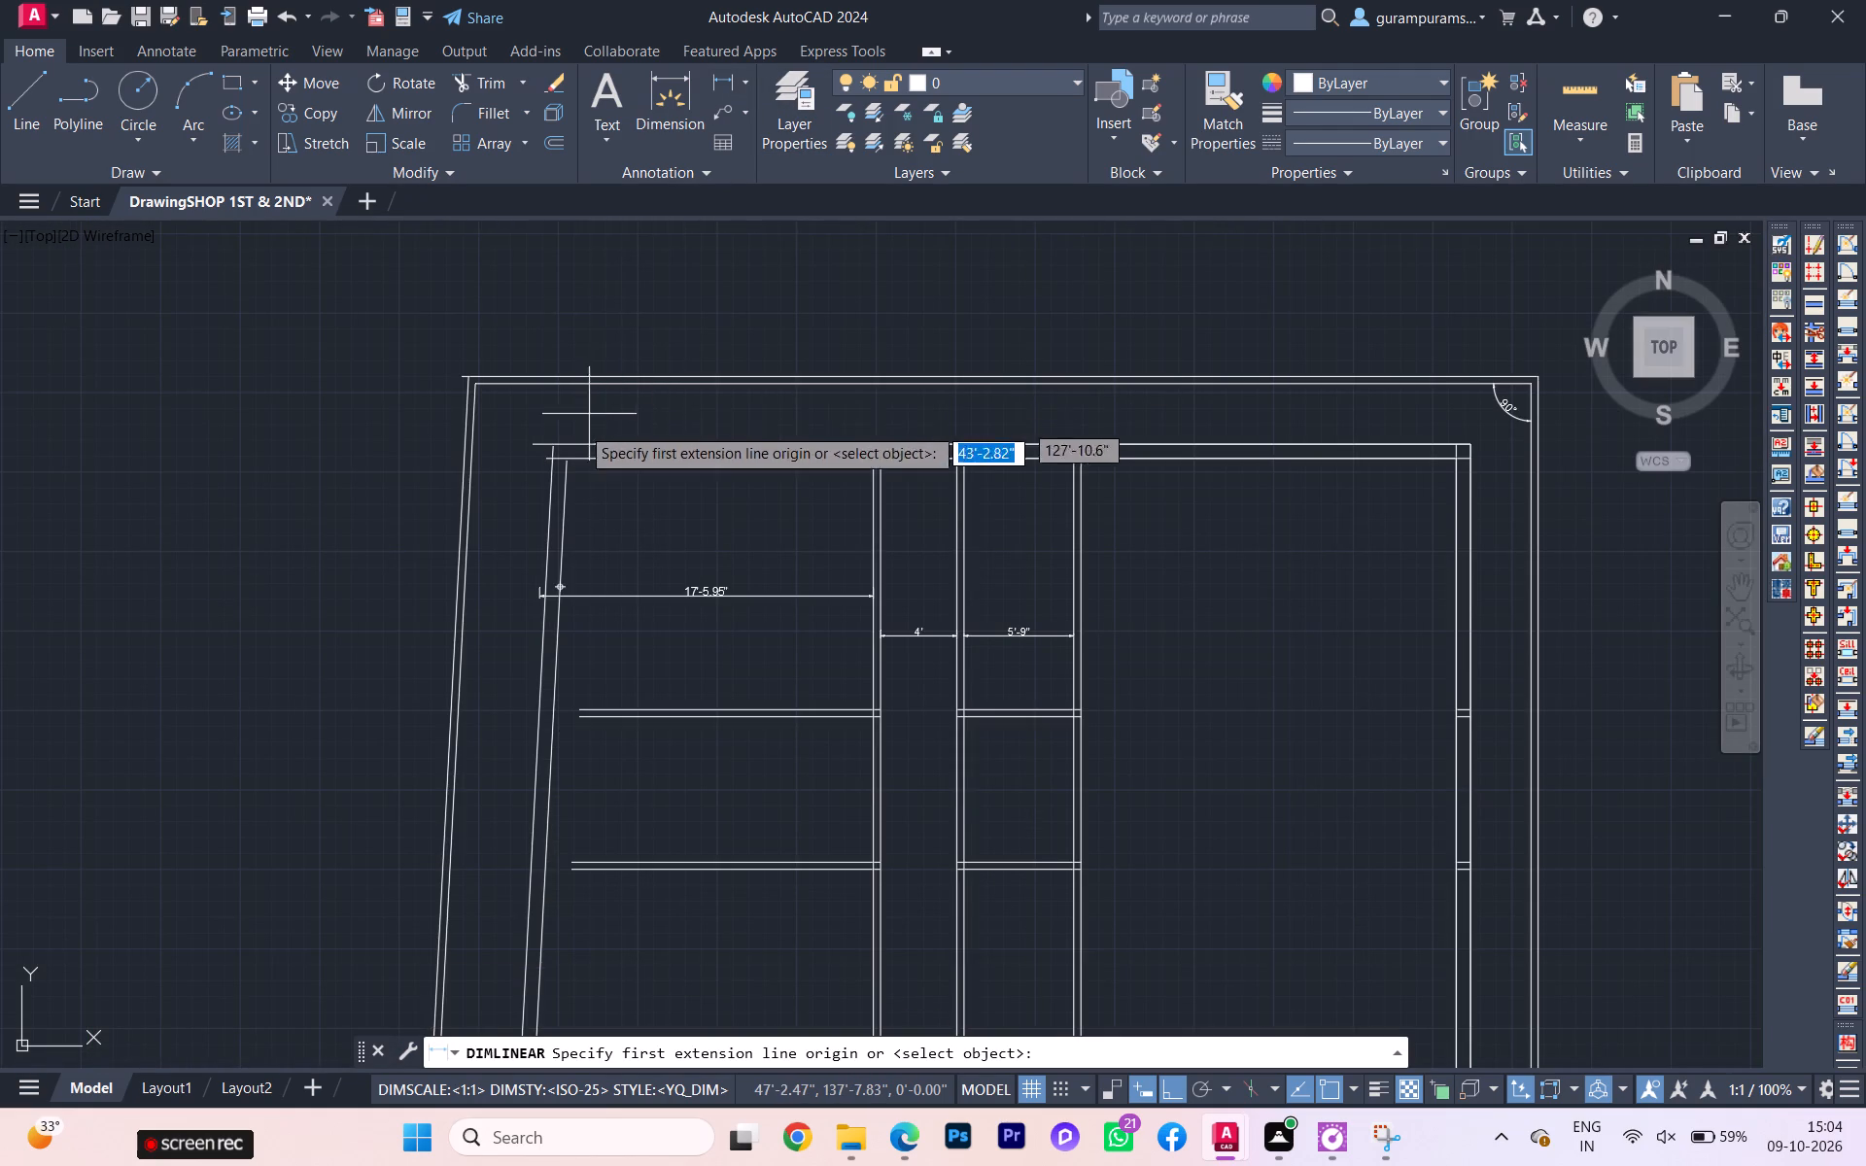
scroll(544, 489, "up", 1)
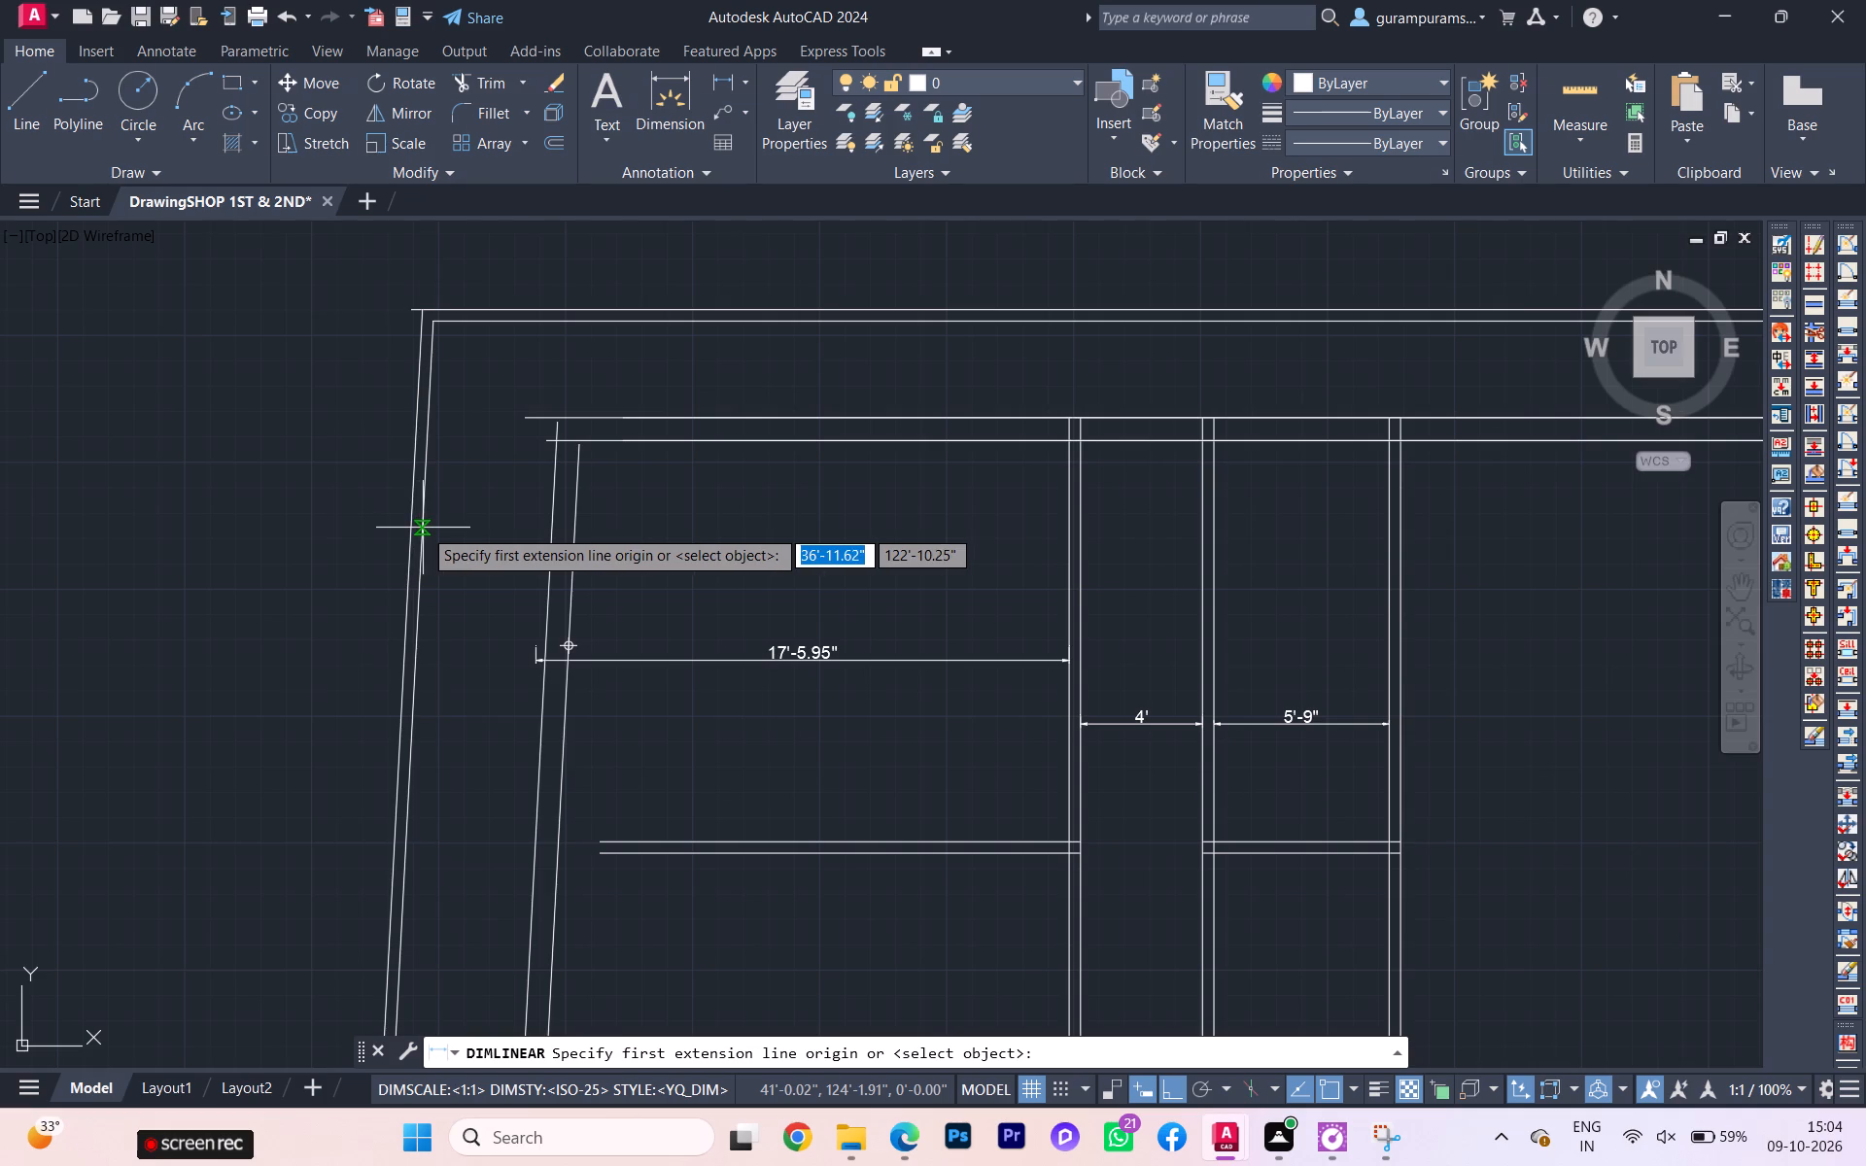
left_click(423, 528)
left_click(552, 532)
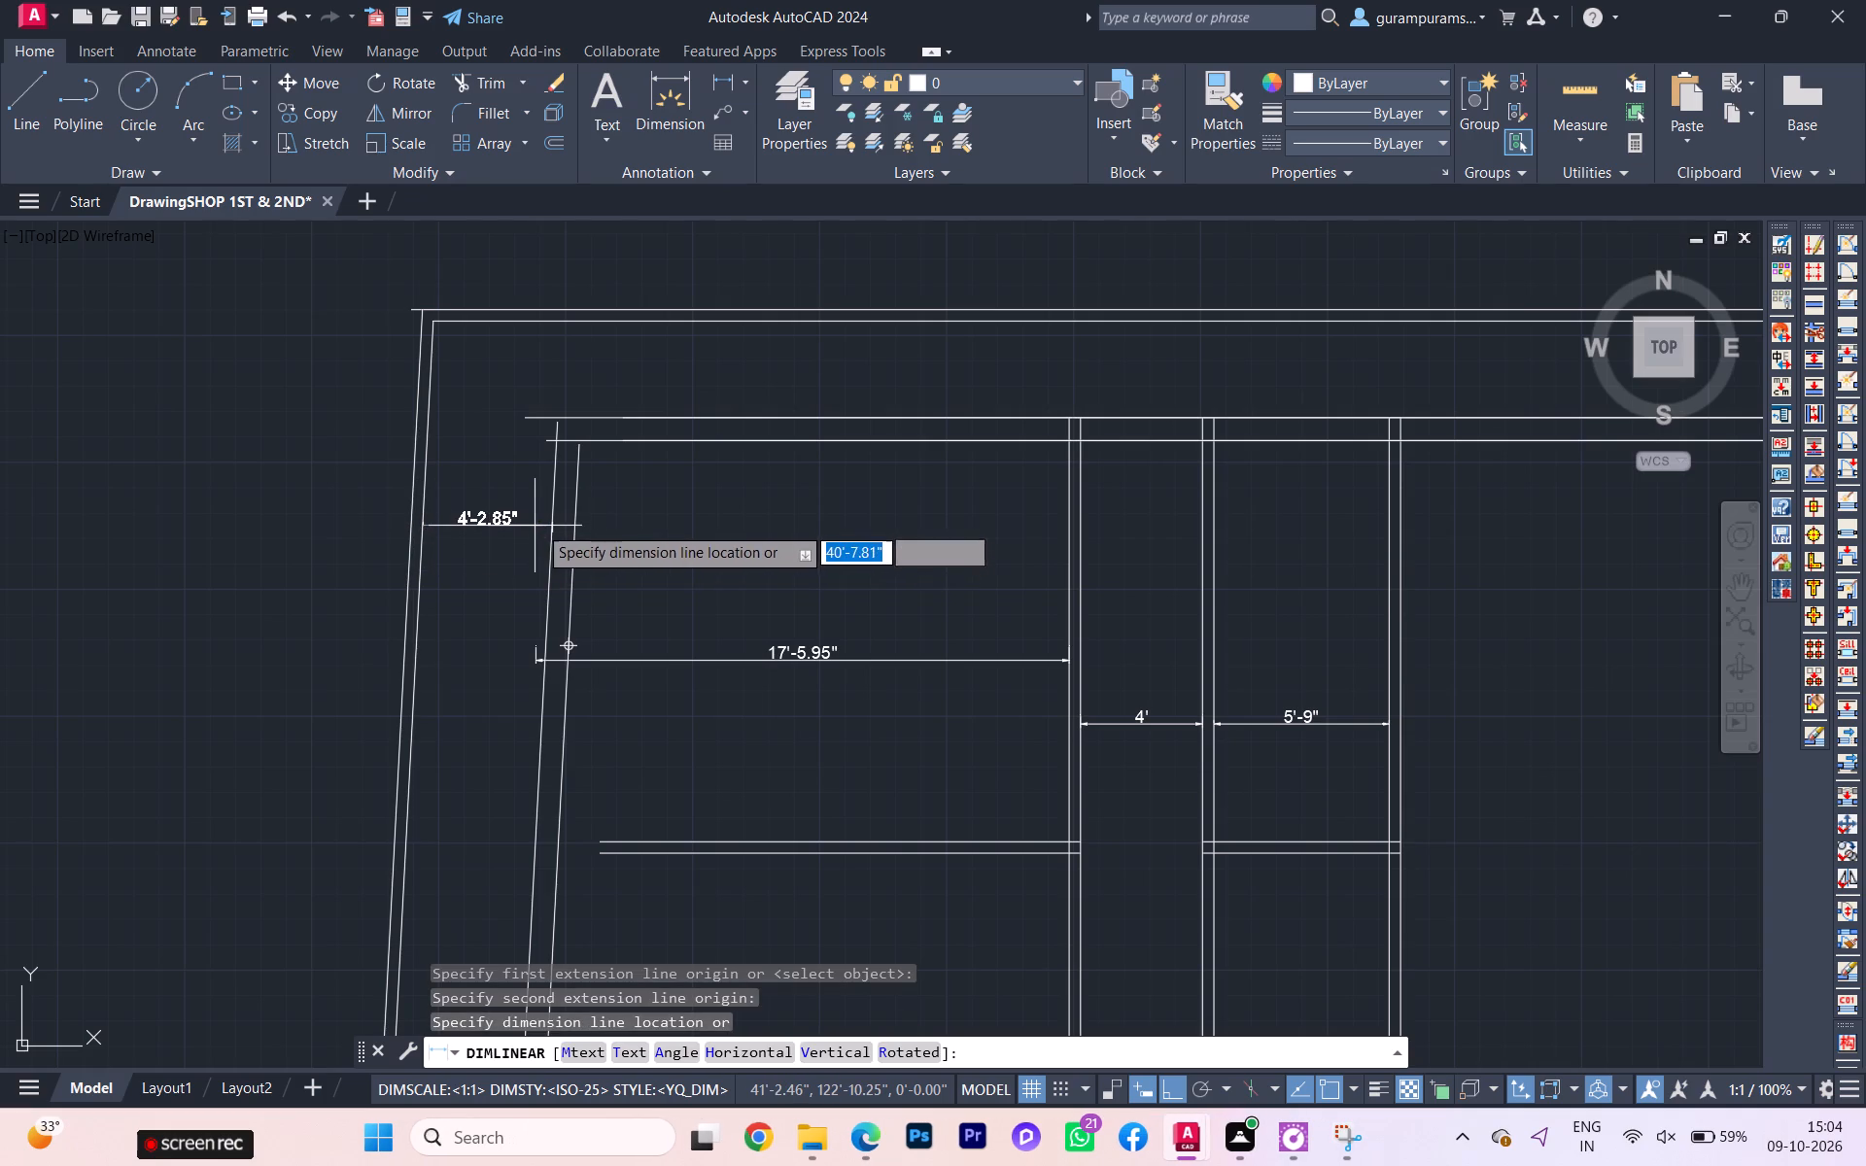
key("Escape")
key("space")
left_click(573, 534)
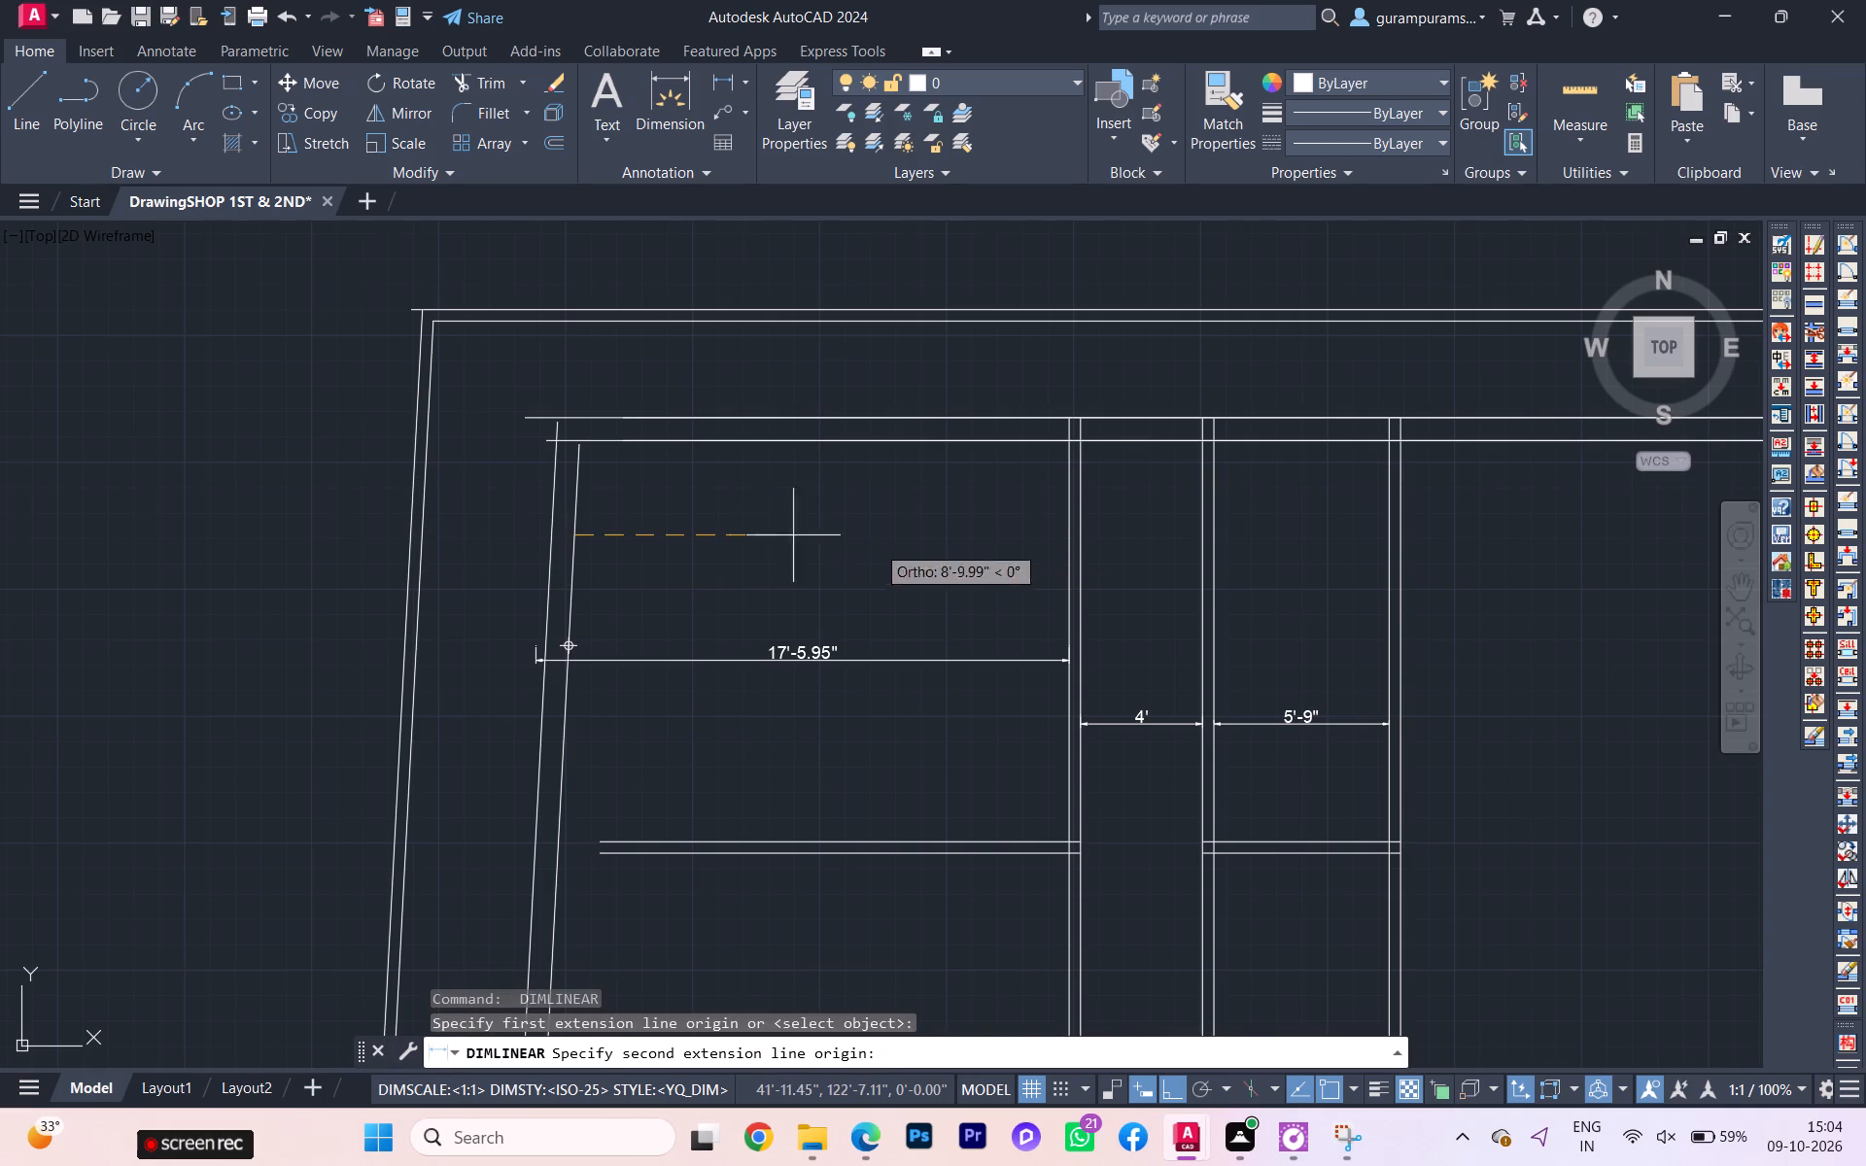
left_click(1072, 532)
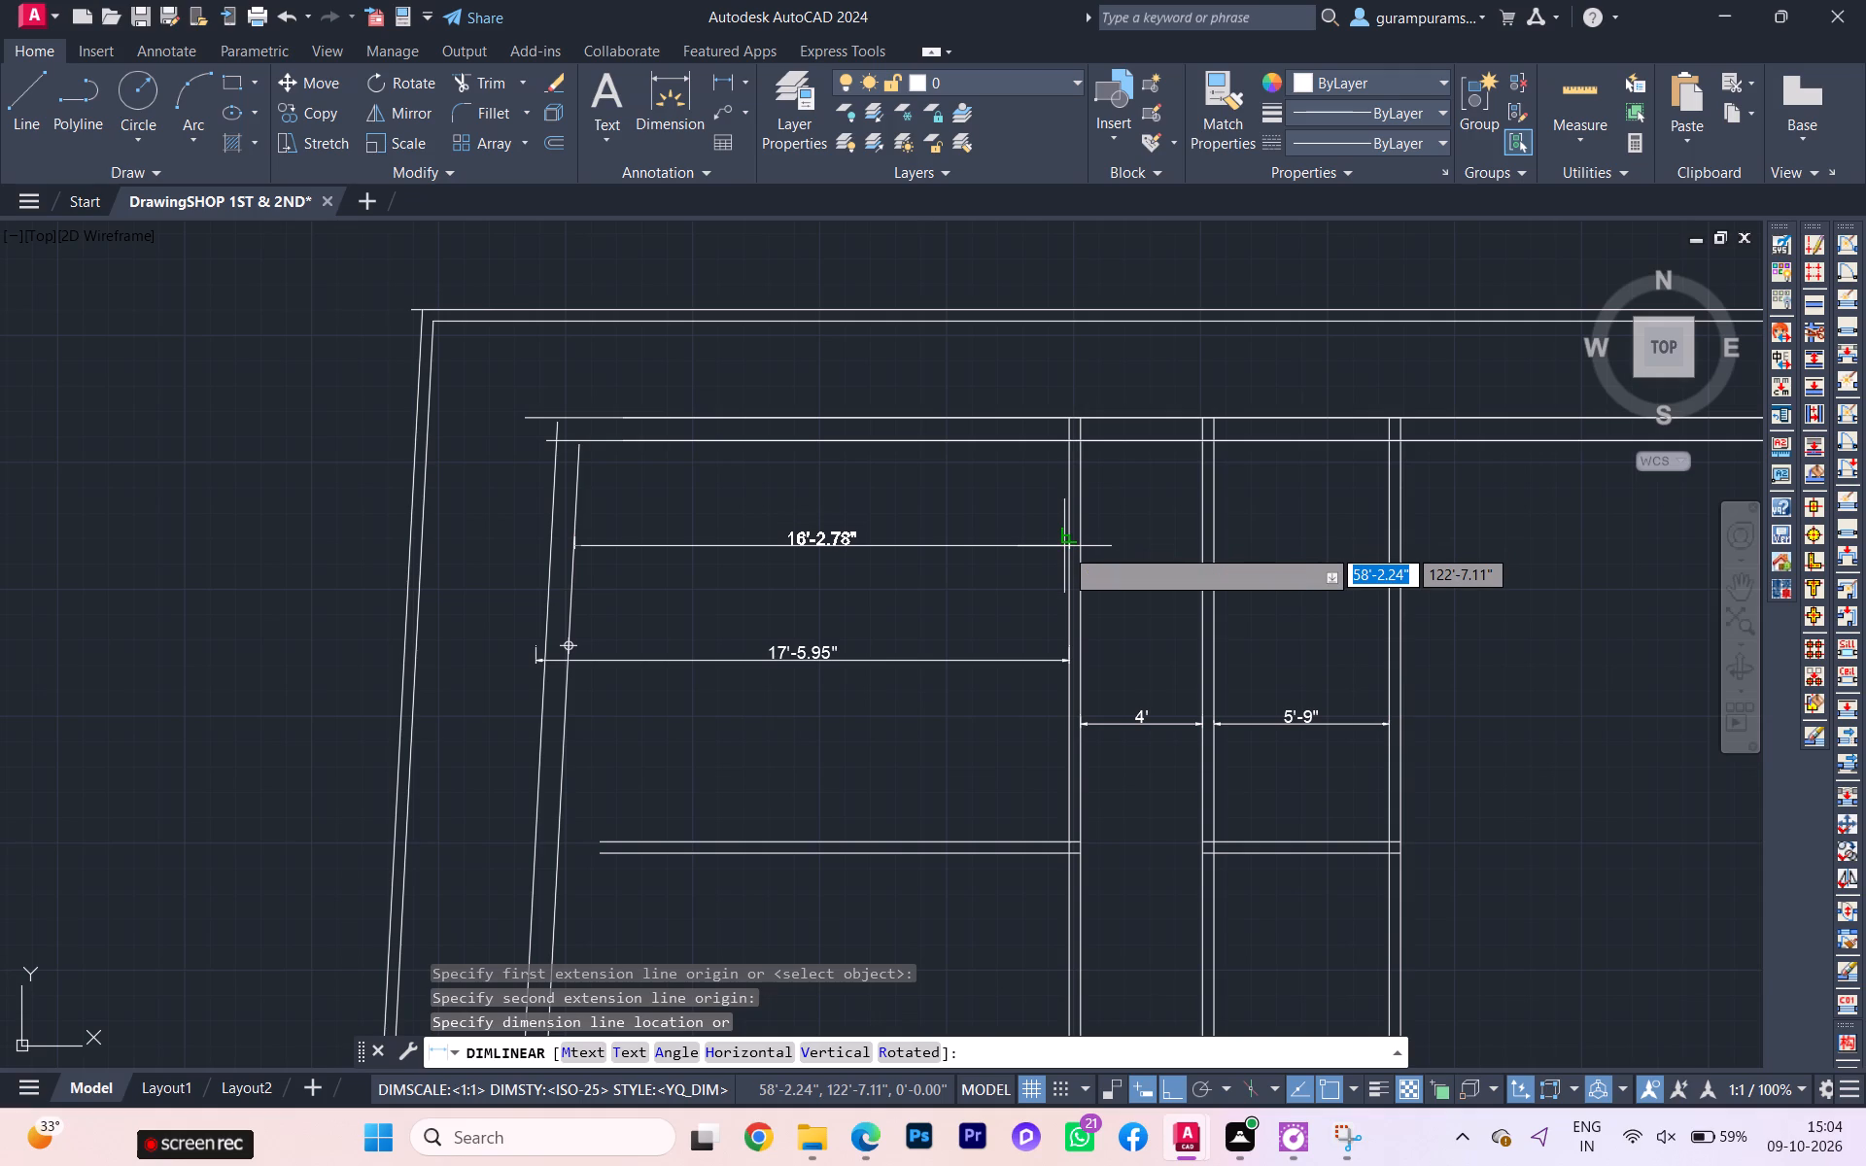
key("Escape")
Erase the building's west wall lines, both the upper pair and the lower slanted pair.
scroll(716, 539, "down", 2)
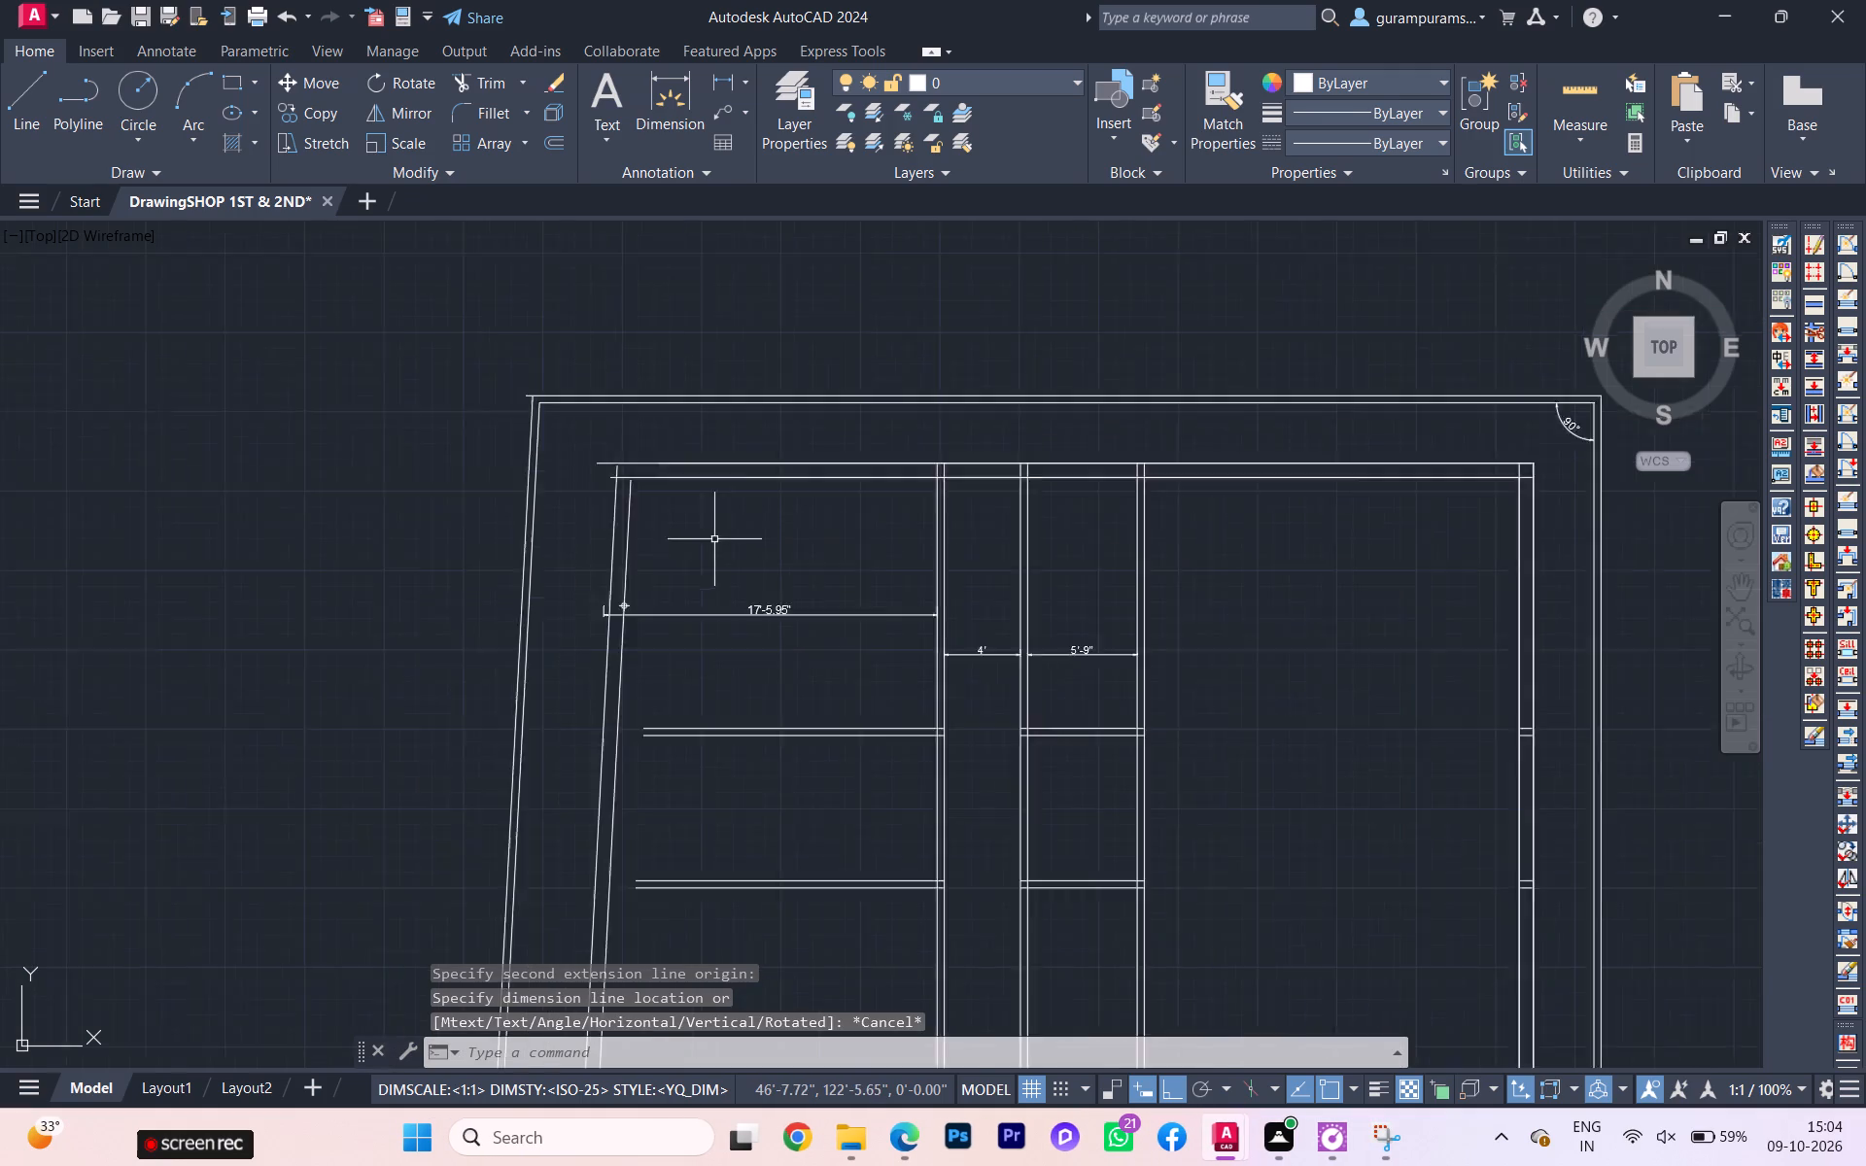
middle_click_drag(704, 539, 666, 375)
scroll(636, 568, "up", 1)
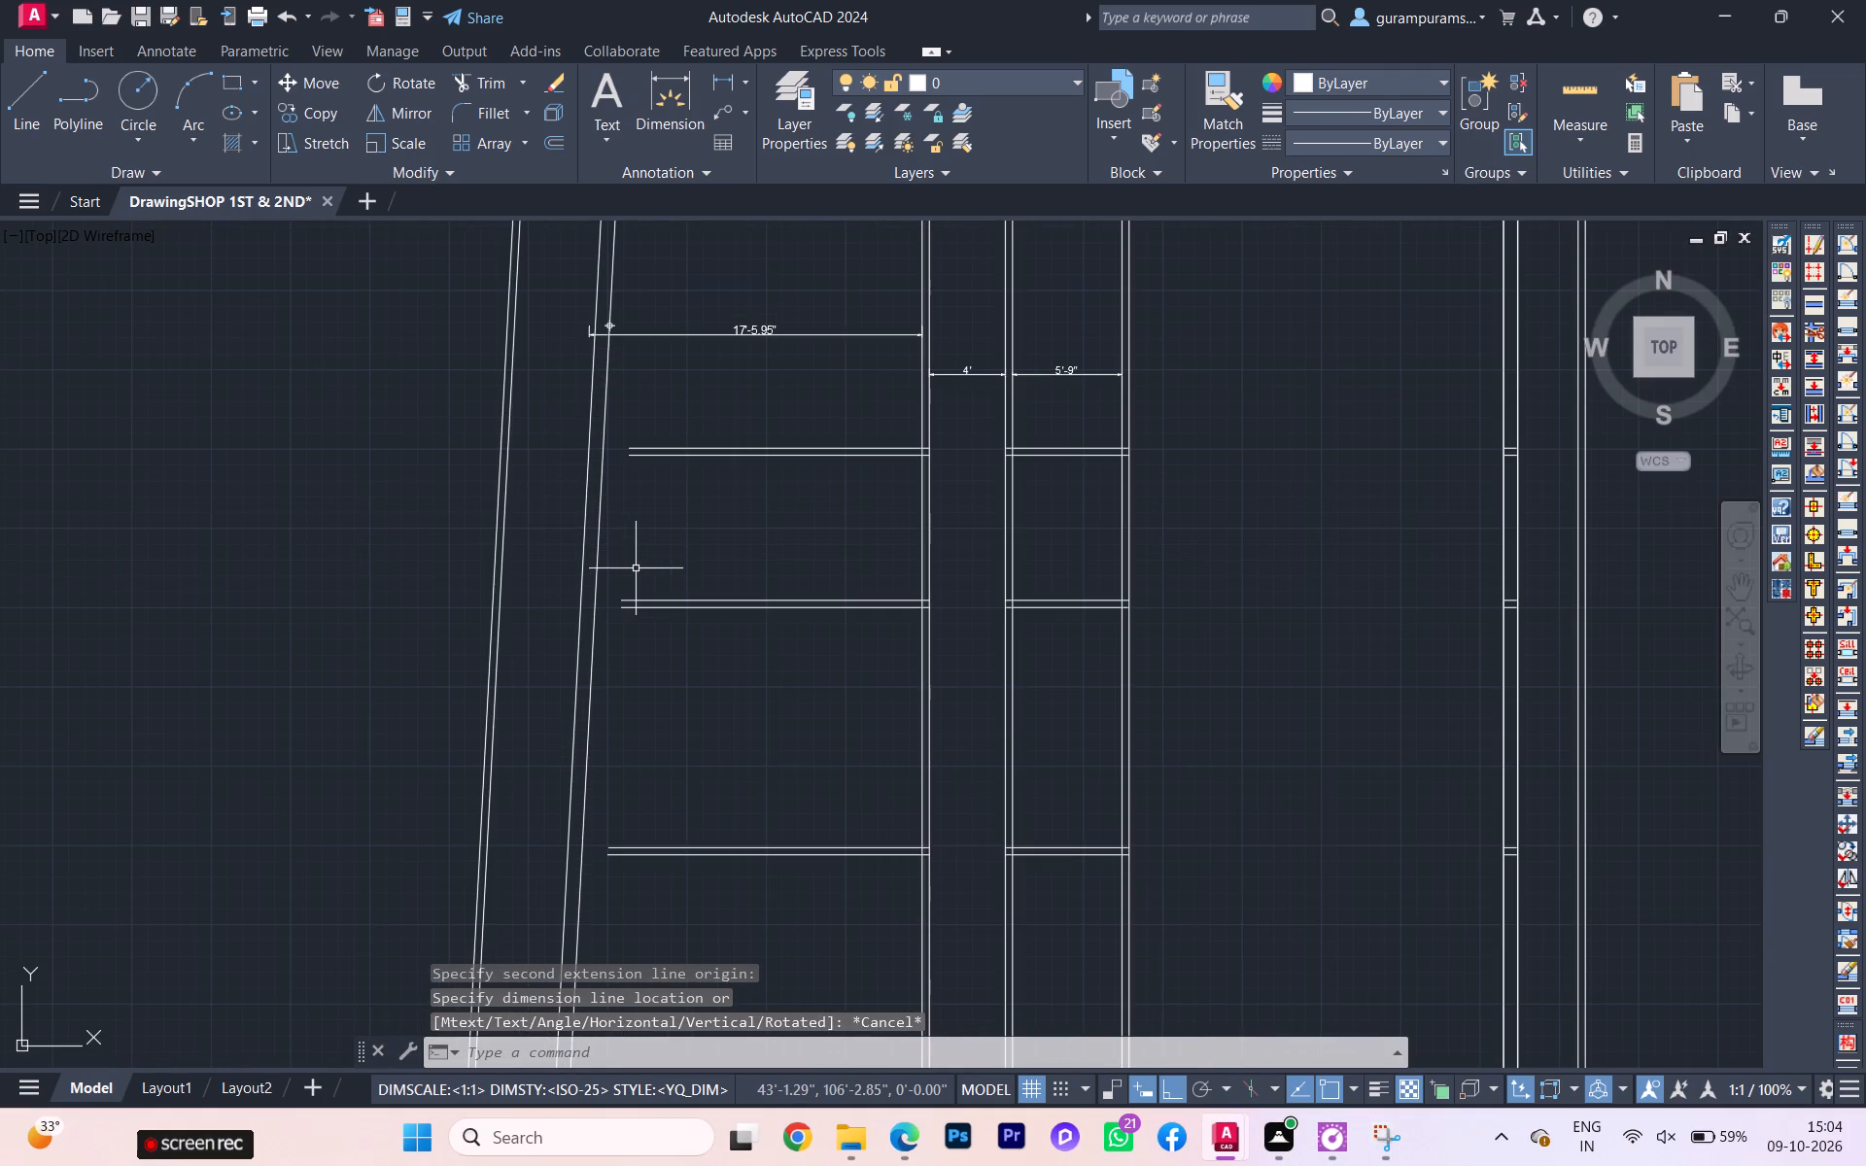
left_click(623, 561)
left_click(557, 531)
scroll(585, 546, "down", 2)
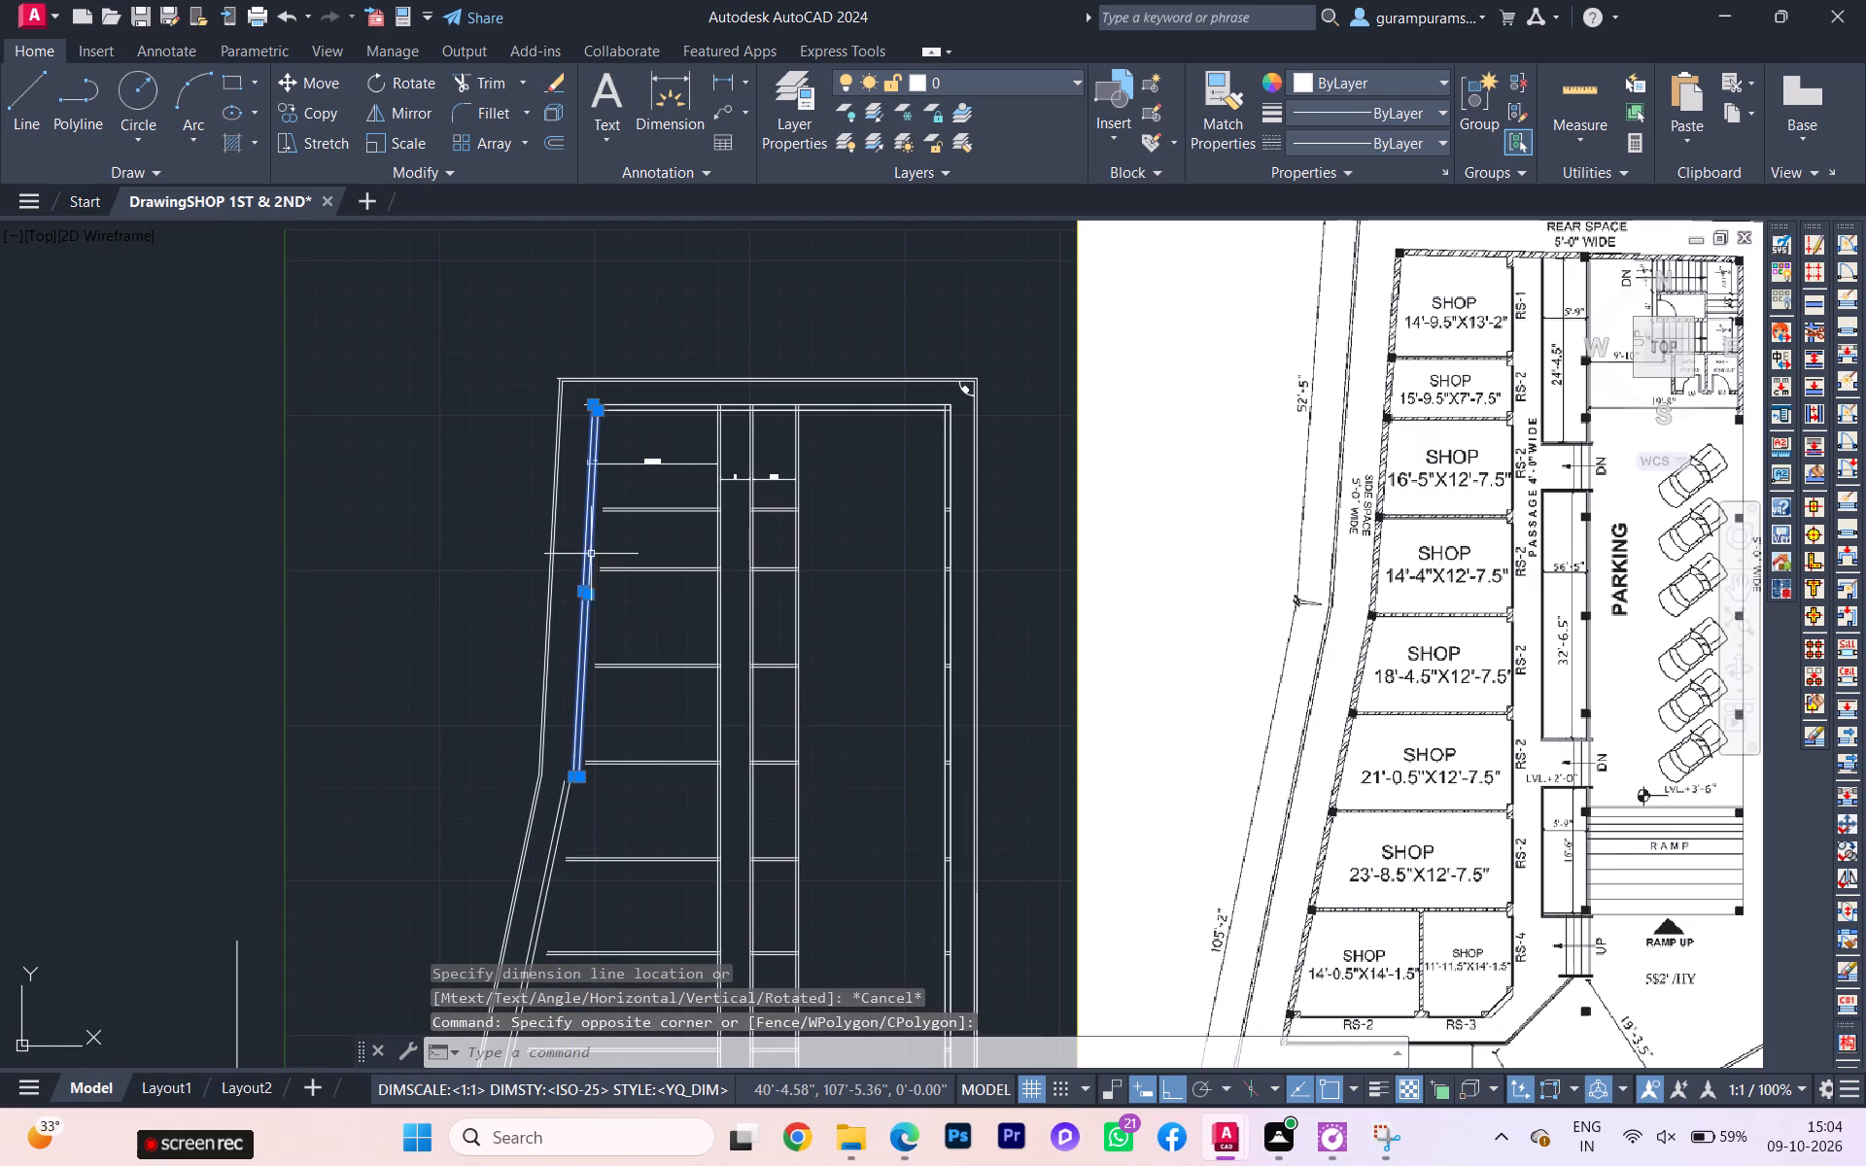
key("Delete")
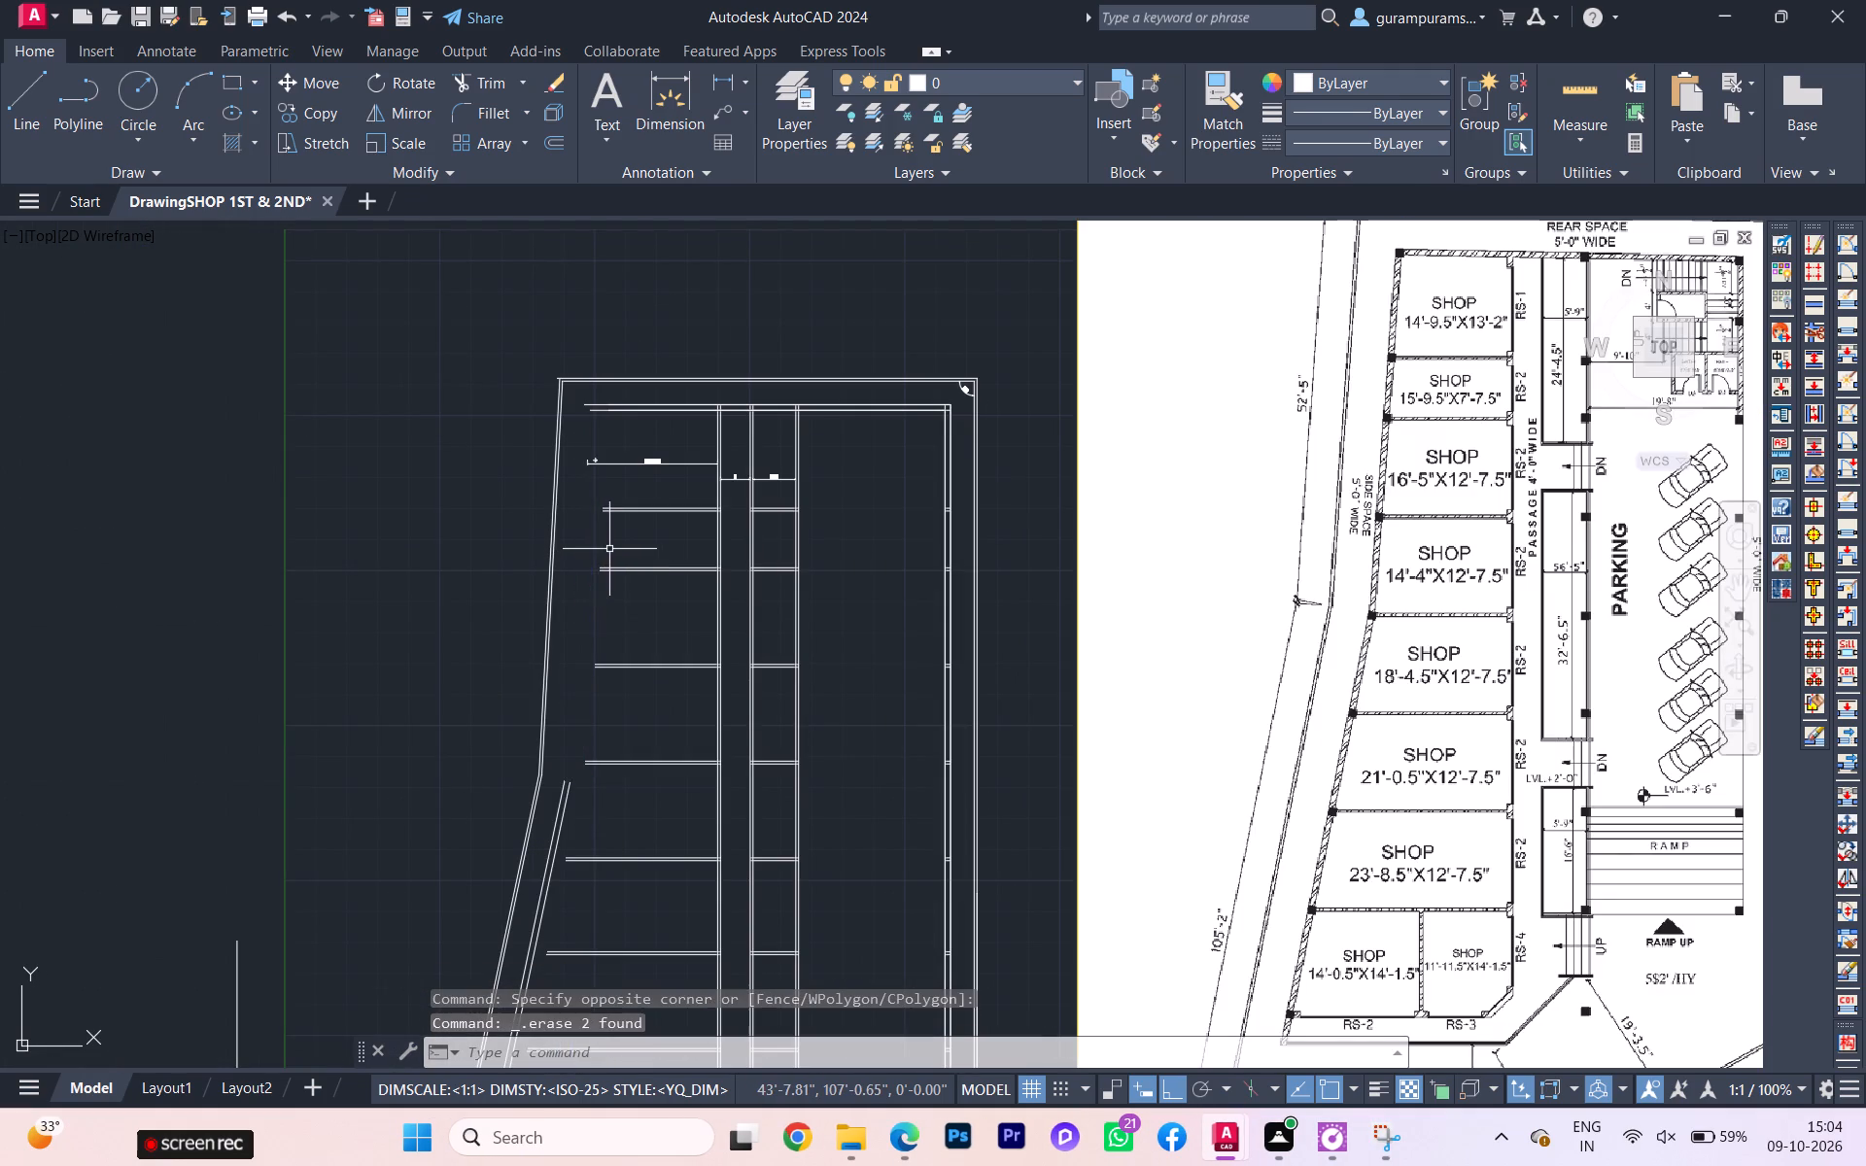
scroll(585, 762, "up", 2)
left_click(525, 861)
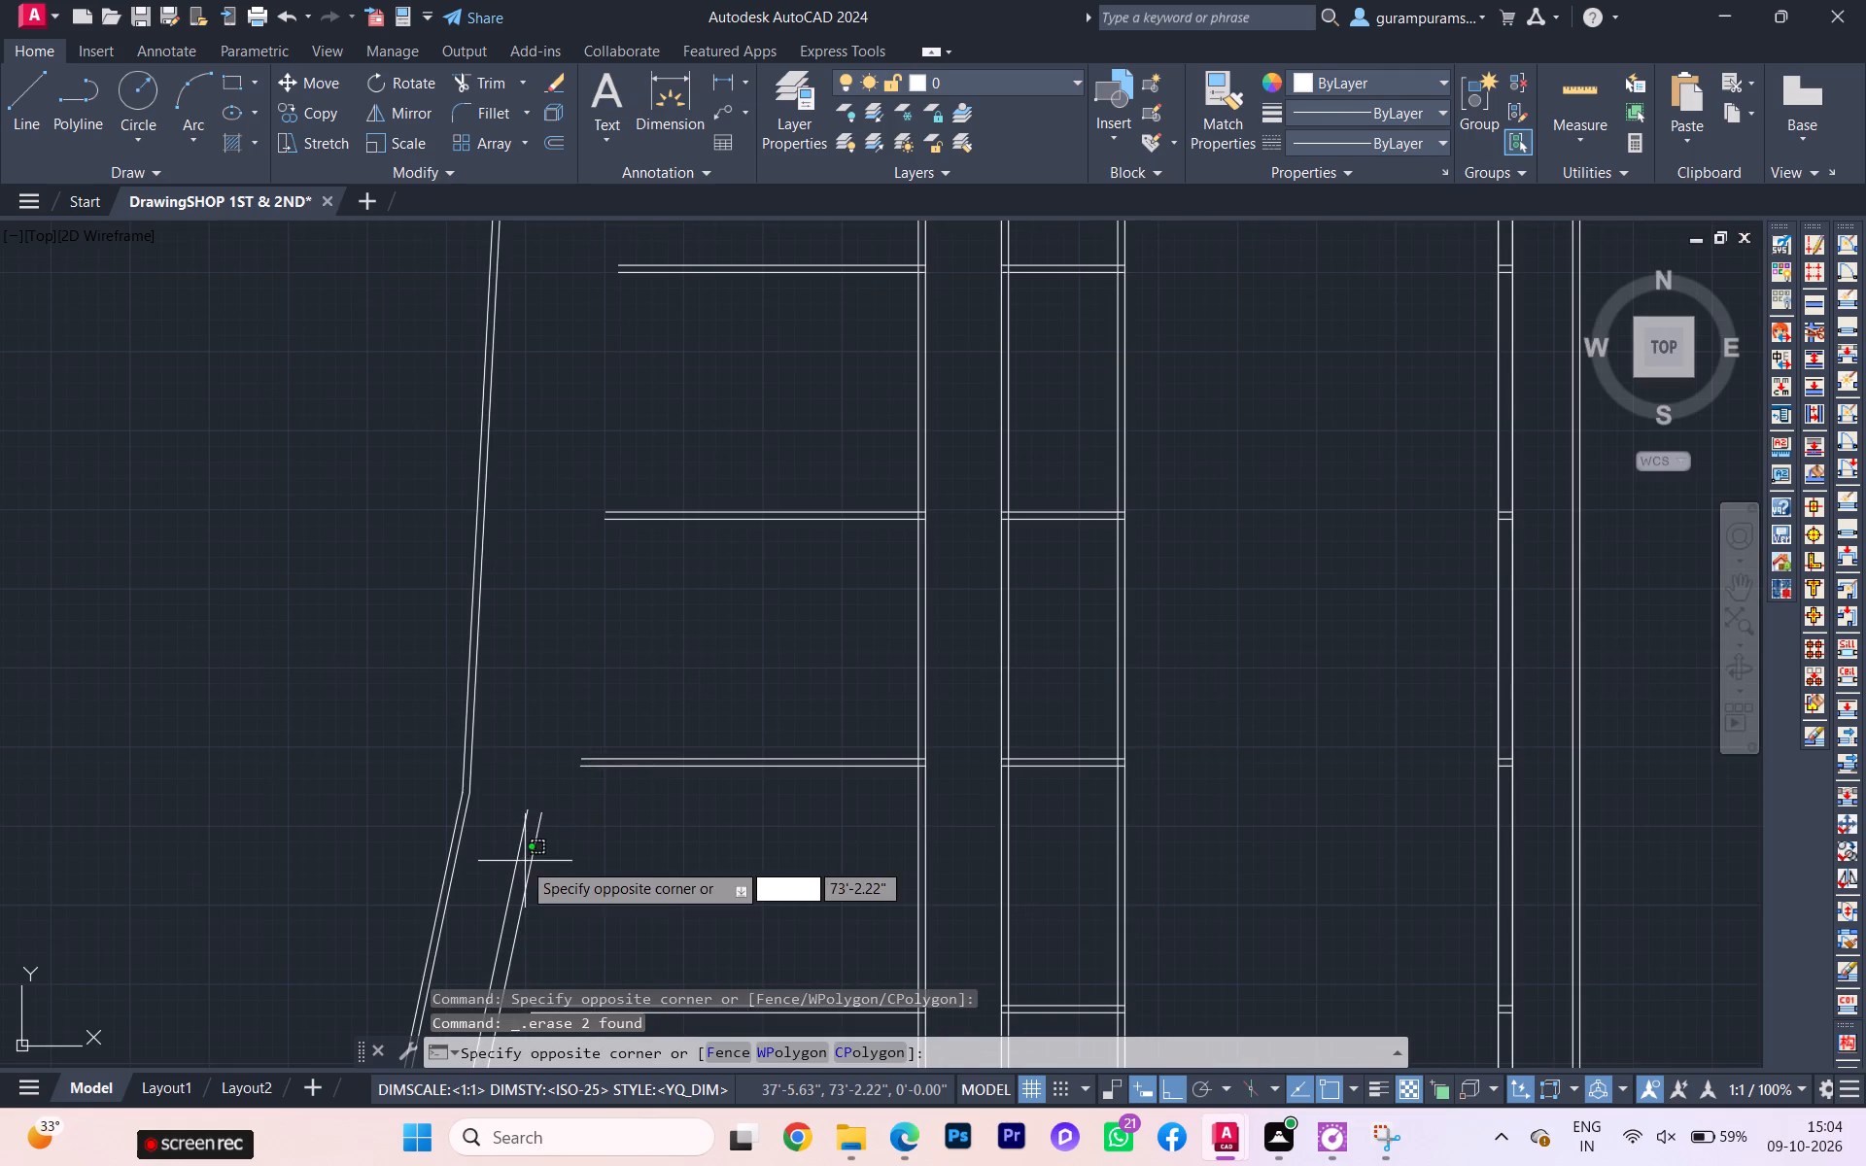
double_click(570, 874)
left_click(590, 892)
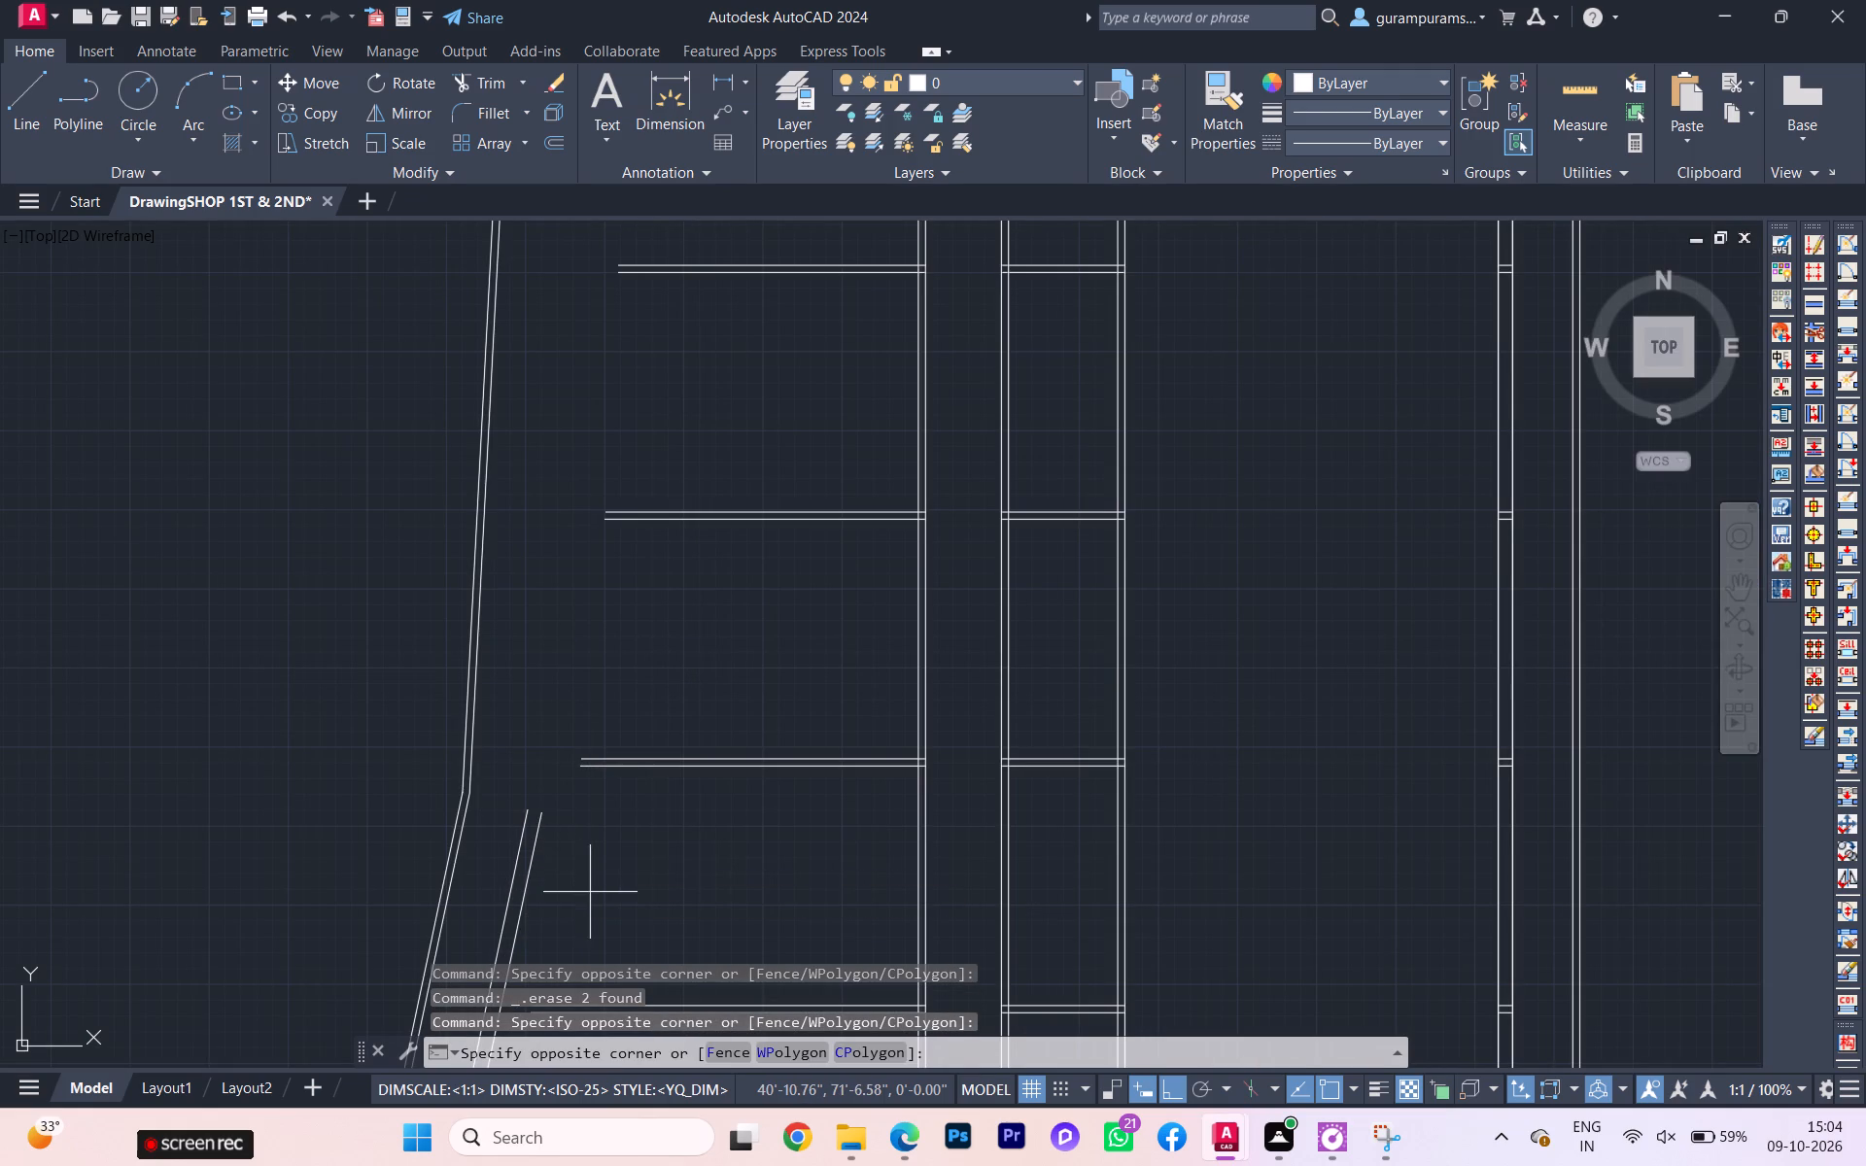
left_click(494, 826)
key("Delete")
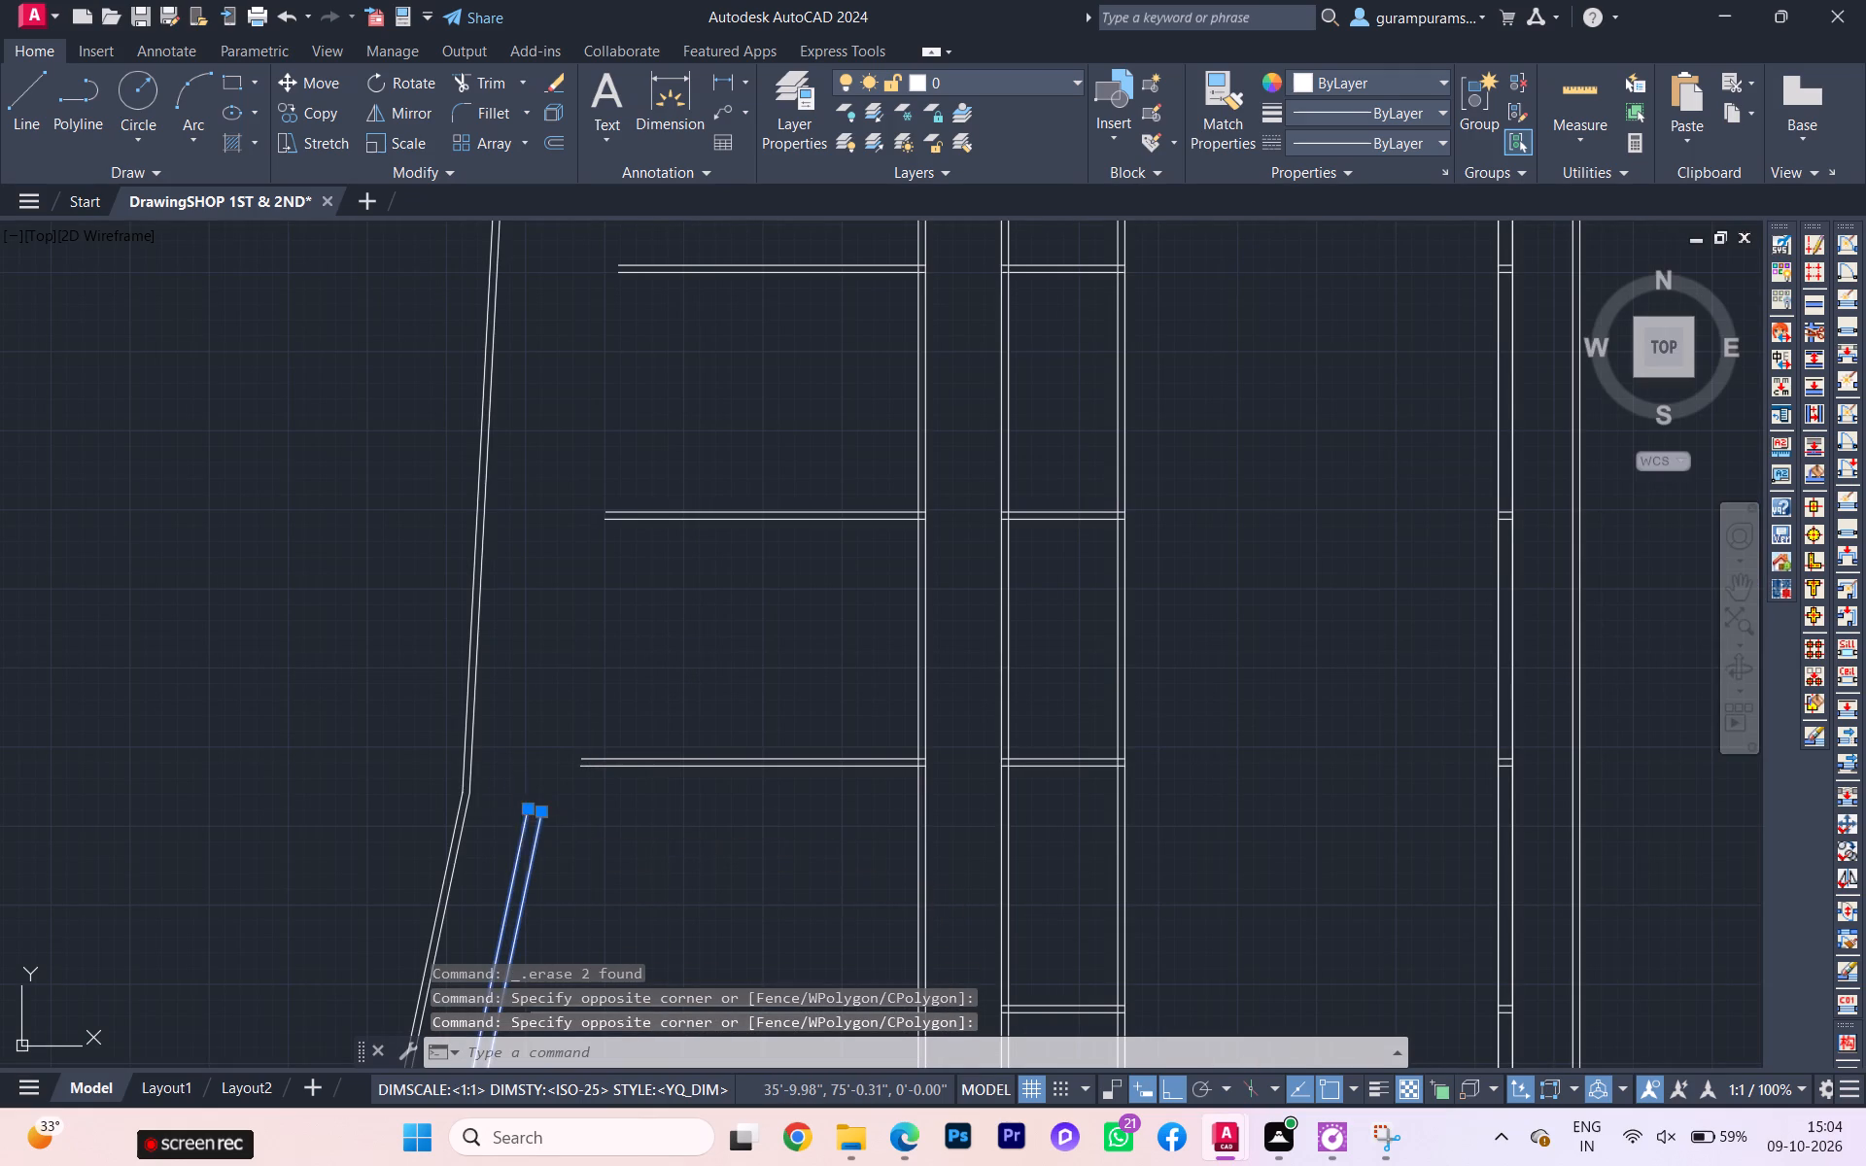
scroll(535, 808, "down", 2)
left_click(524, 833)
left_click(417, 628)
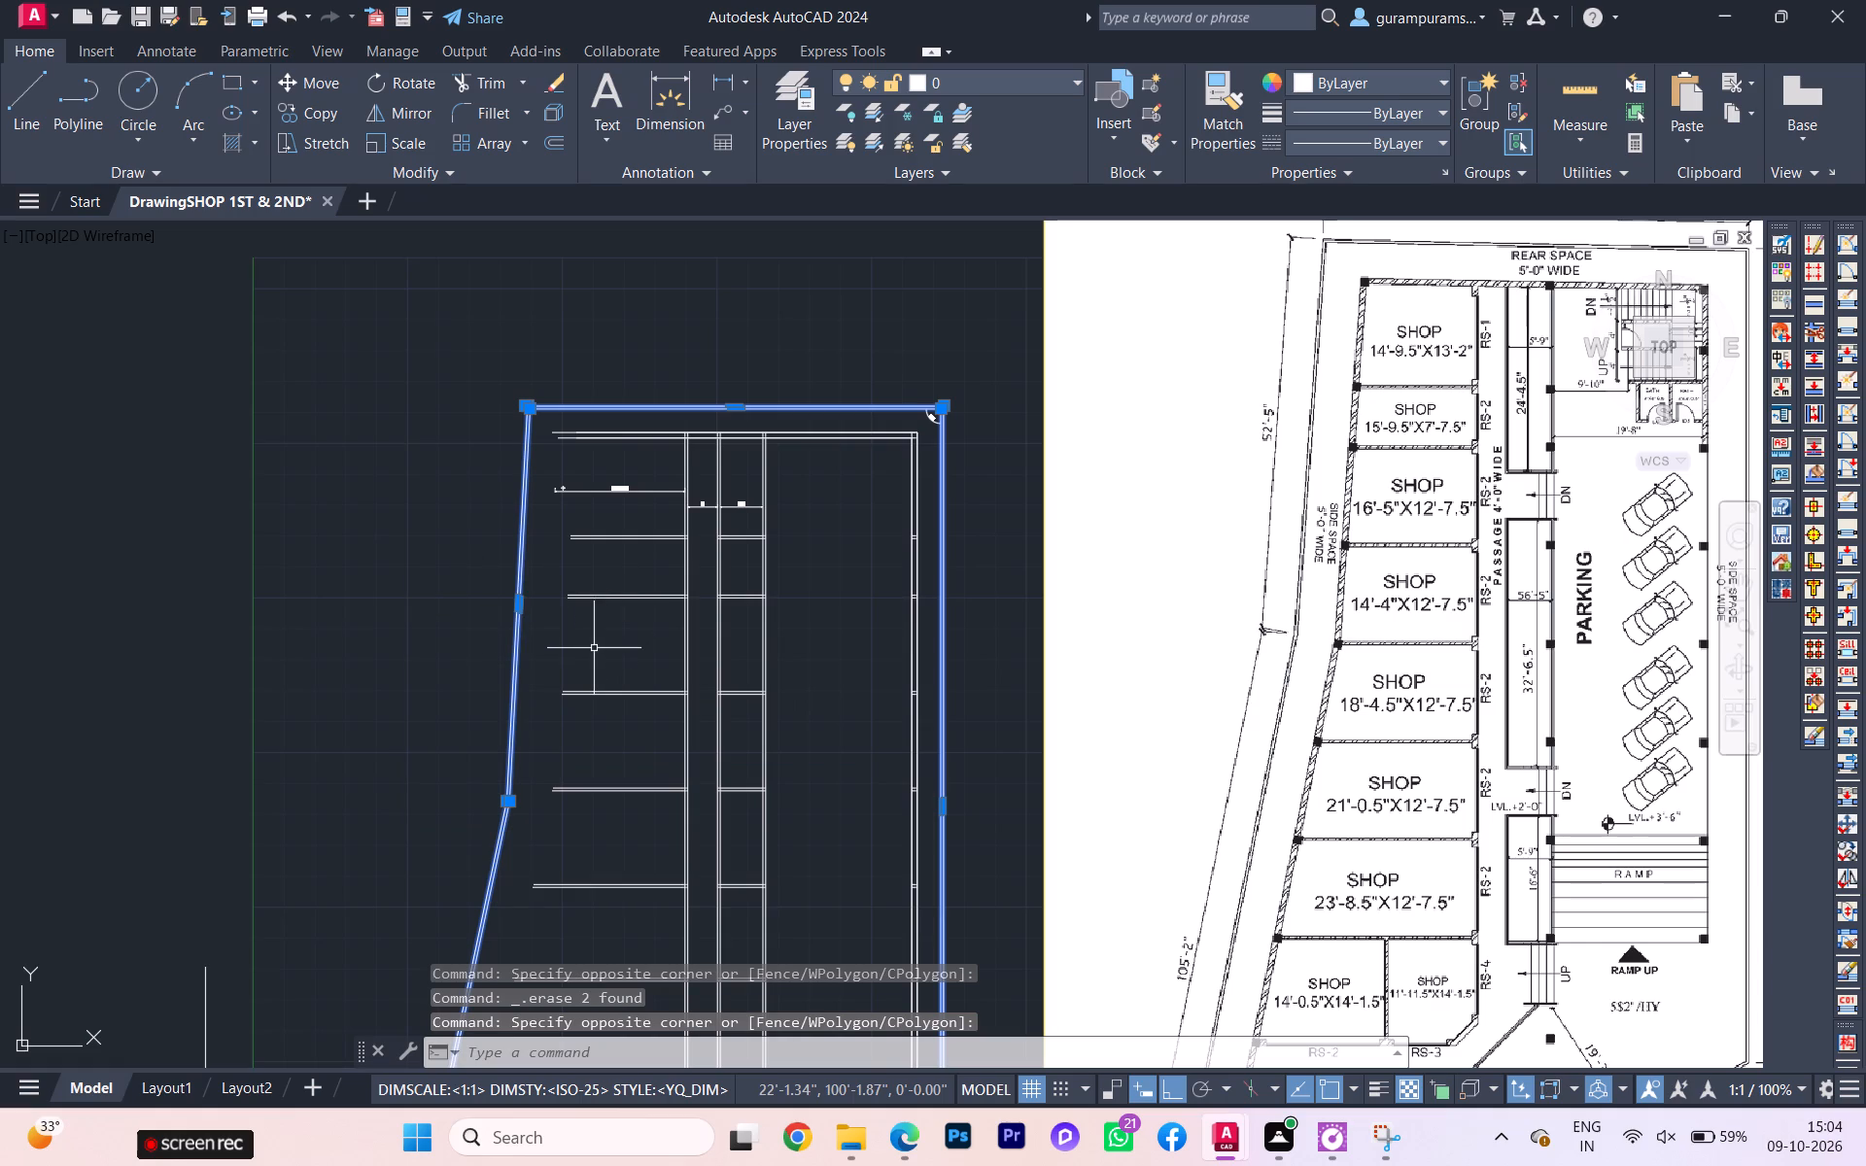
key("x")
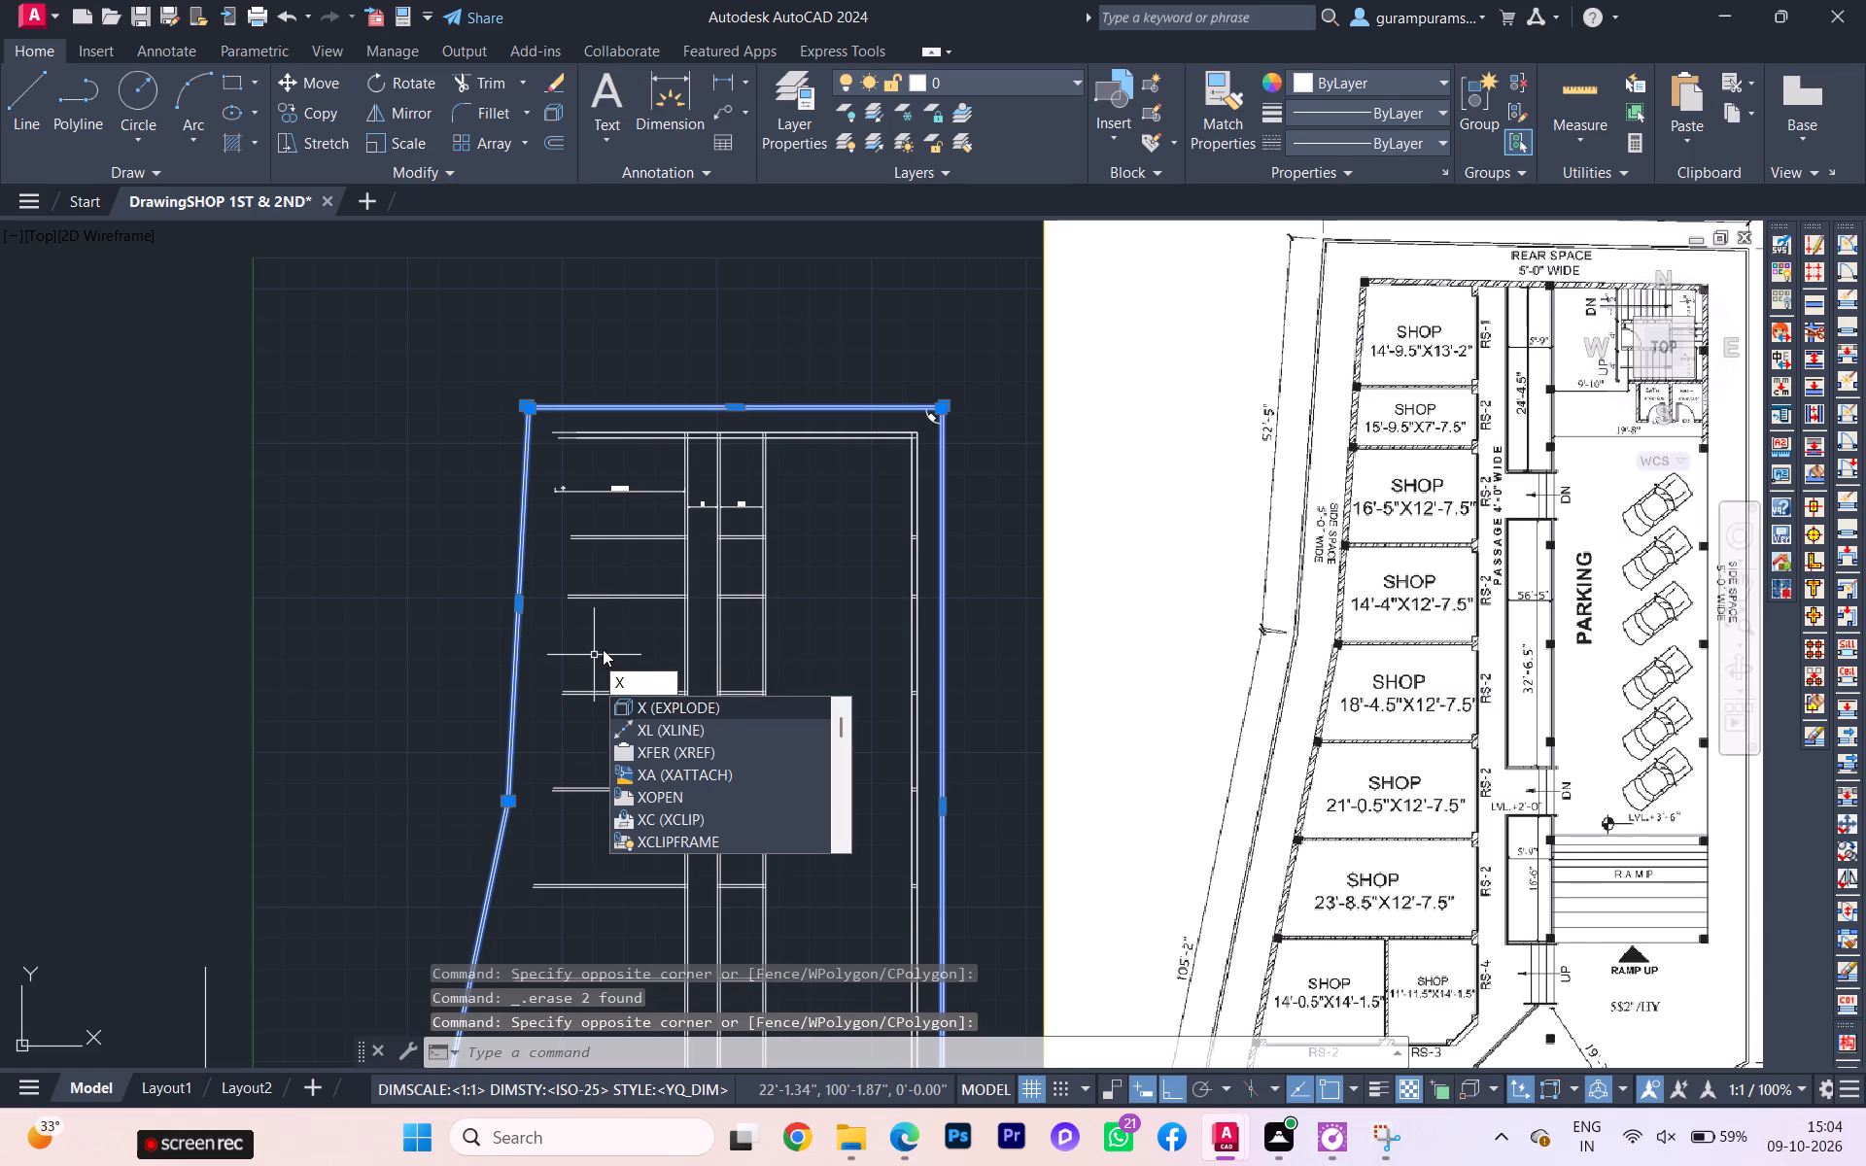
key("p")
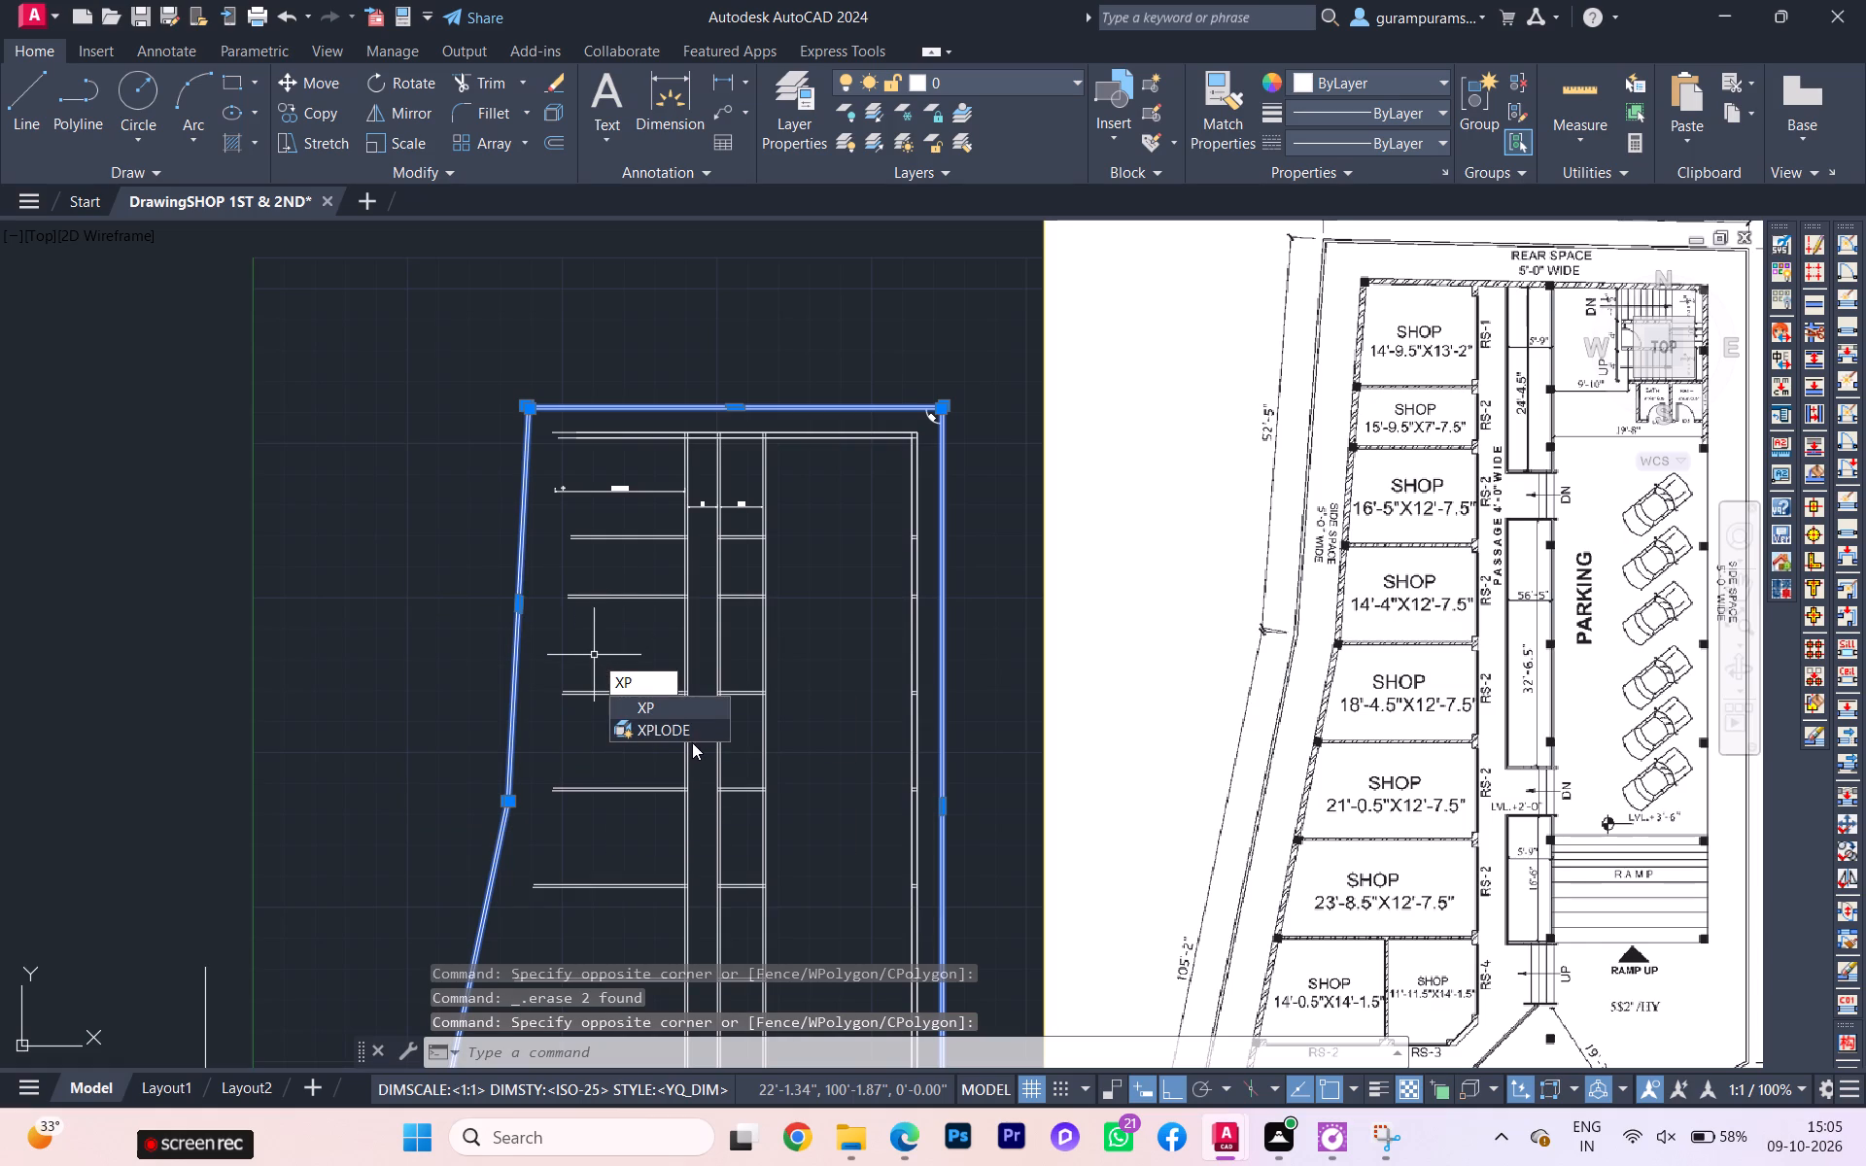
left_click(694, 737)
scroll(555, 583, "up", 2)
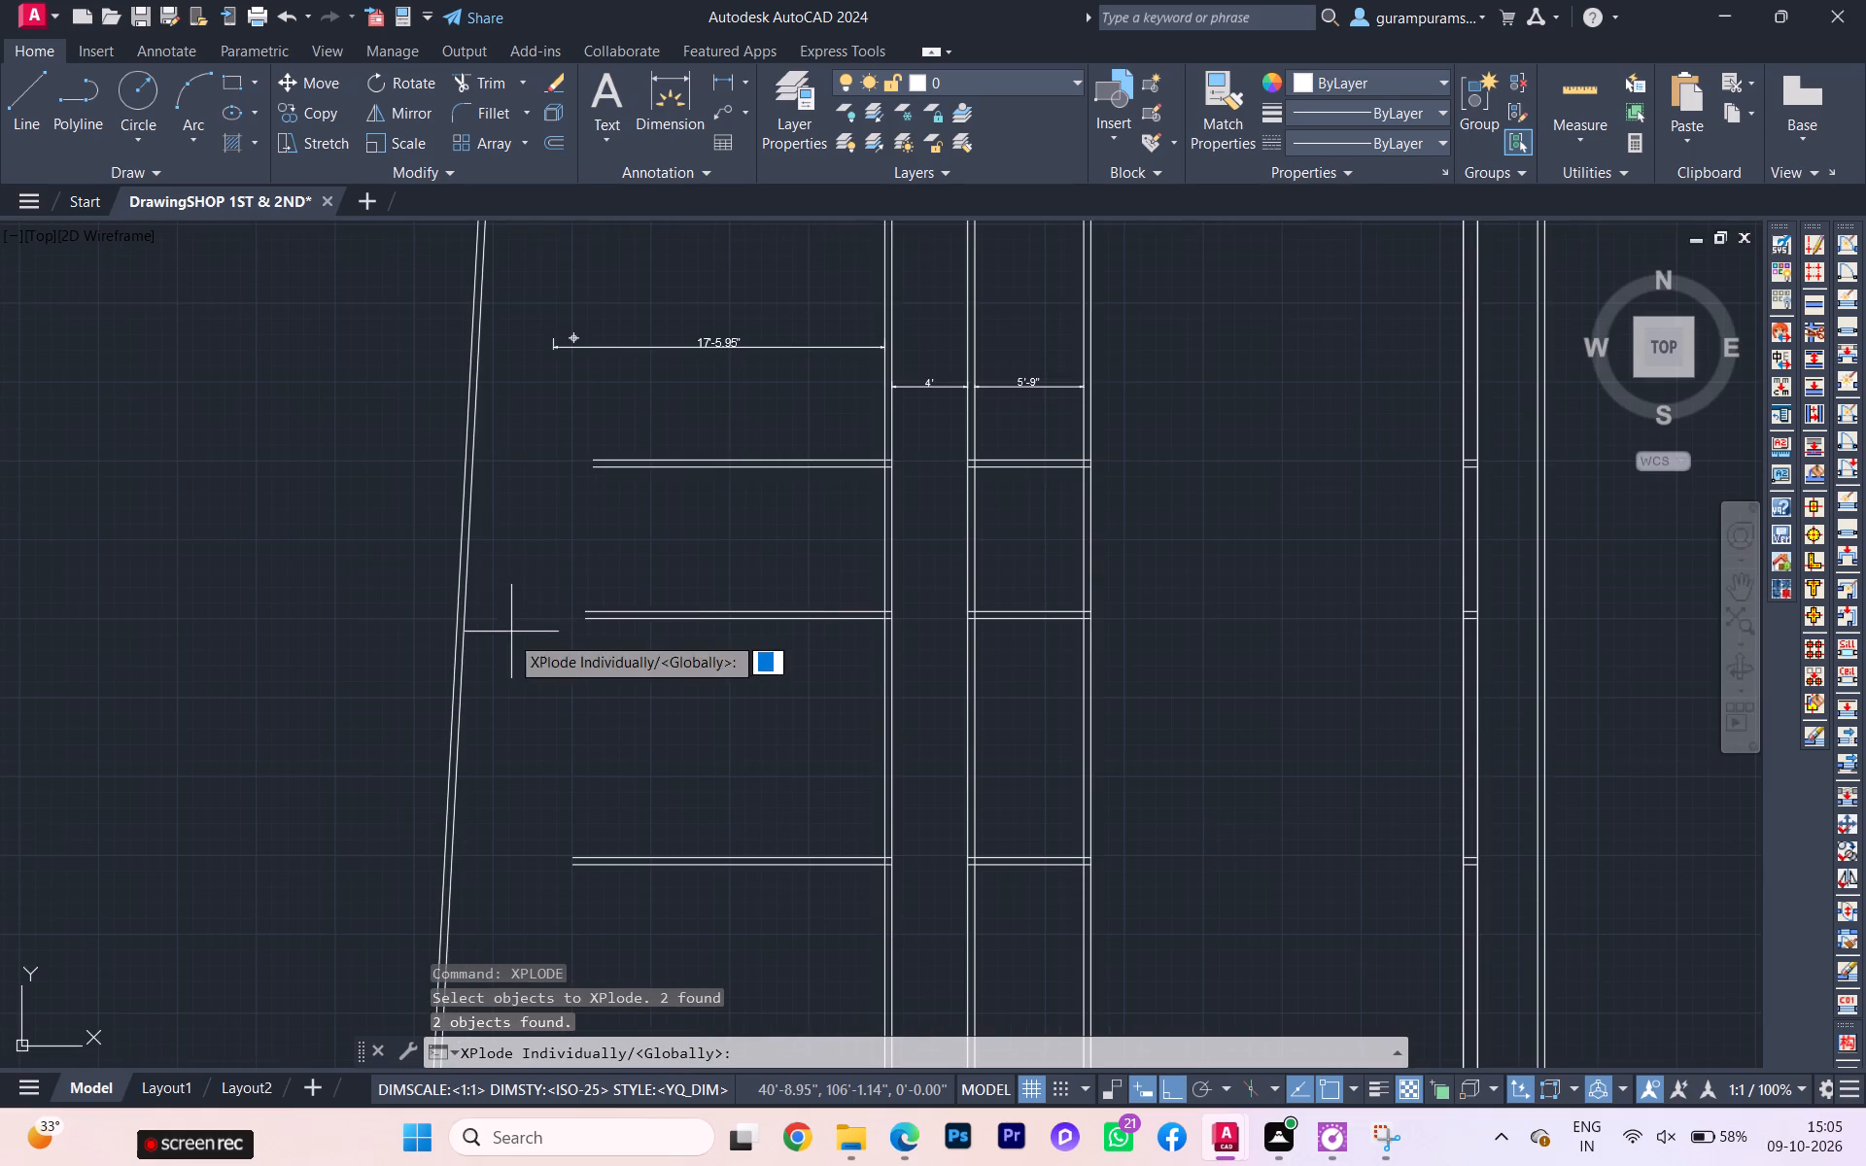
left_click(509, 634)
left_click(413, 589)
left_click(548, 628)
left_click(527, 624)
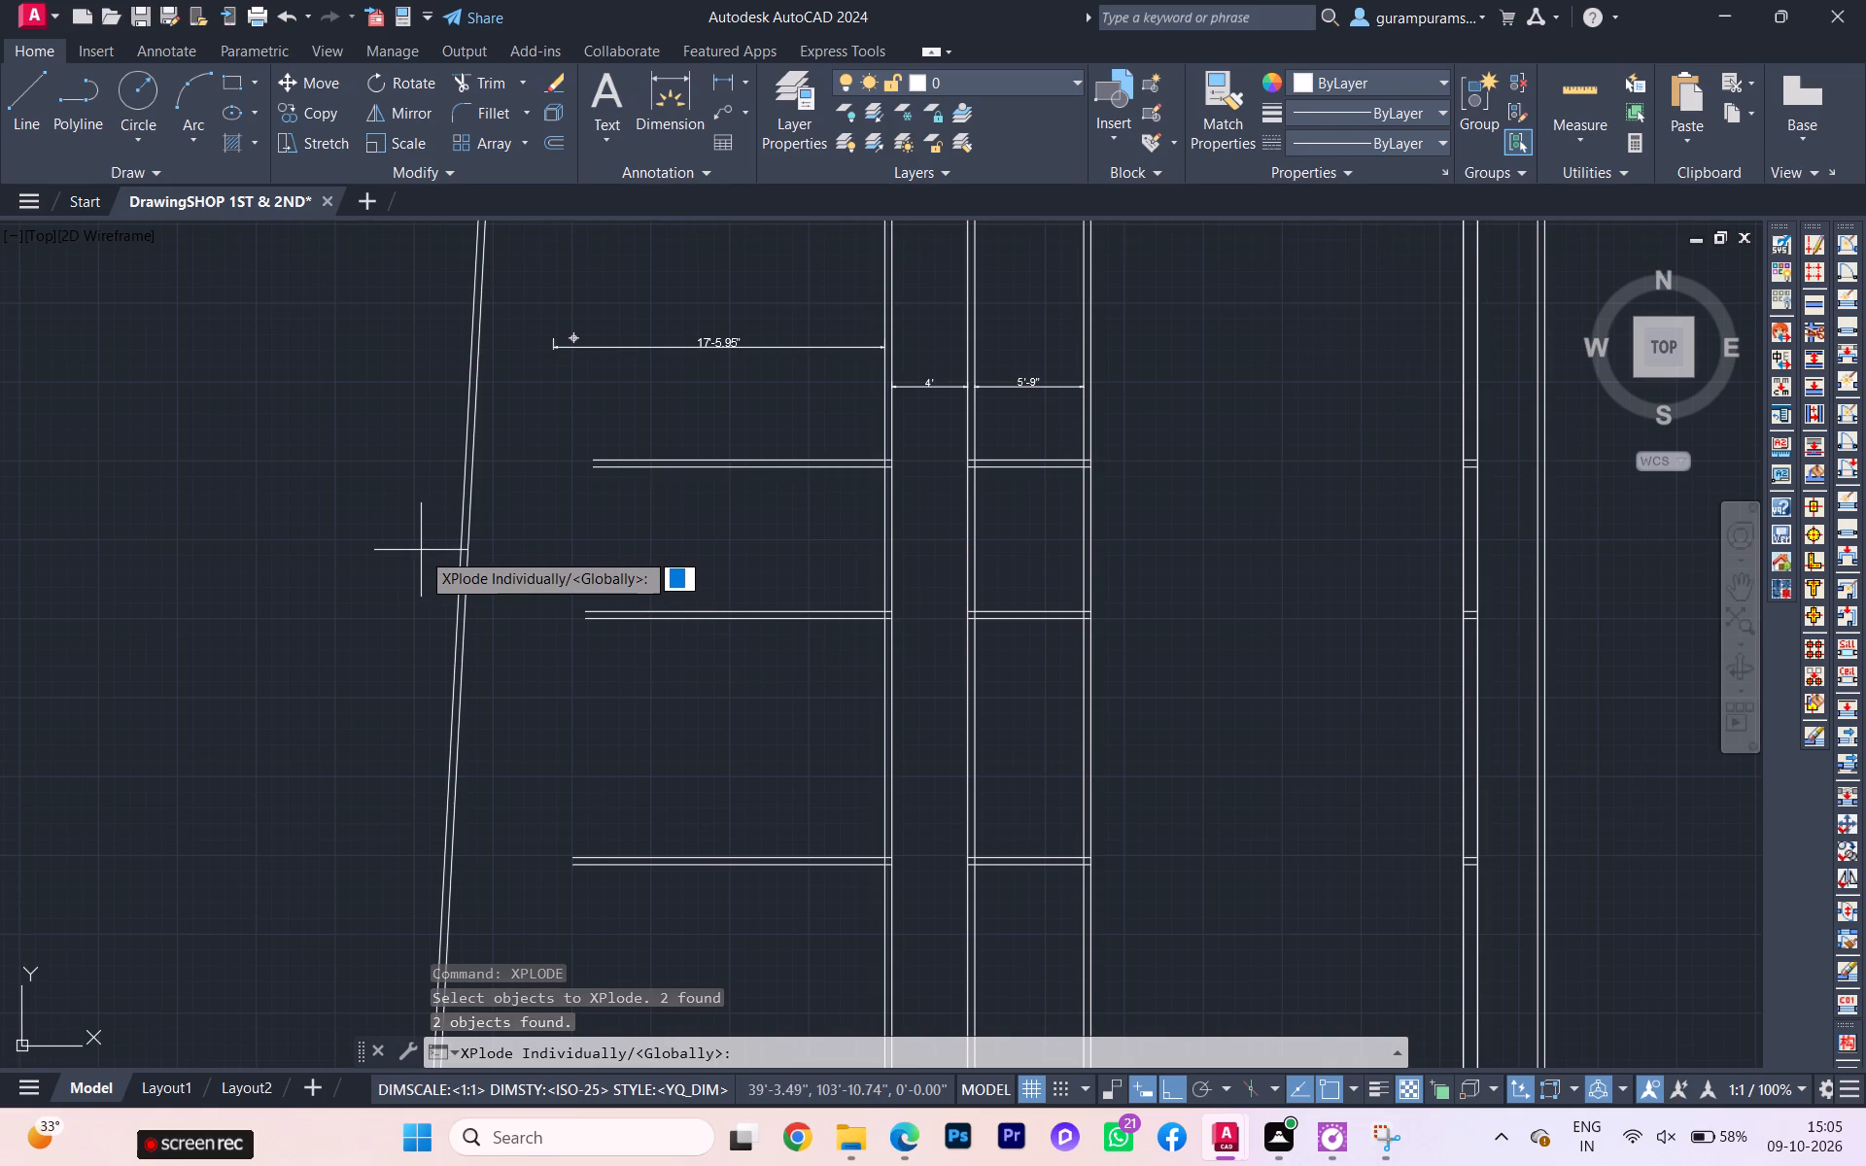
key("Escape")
Explode the two plot boundary wall outlines into separate lines.
left_click(501, 635)
left_click(412, 562)
scroll(492, 618, "down", 3)
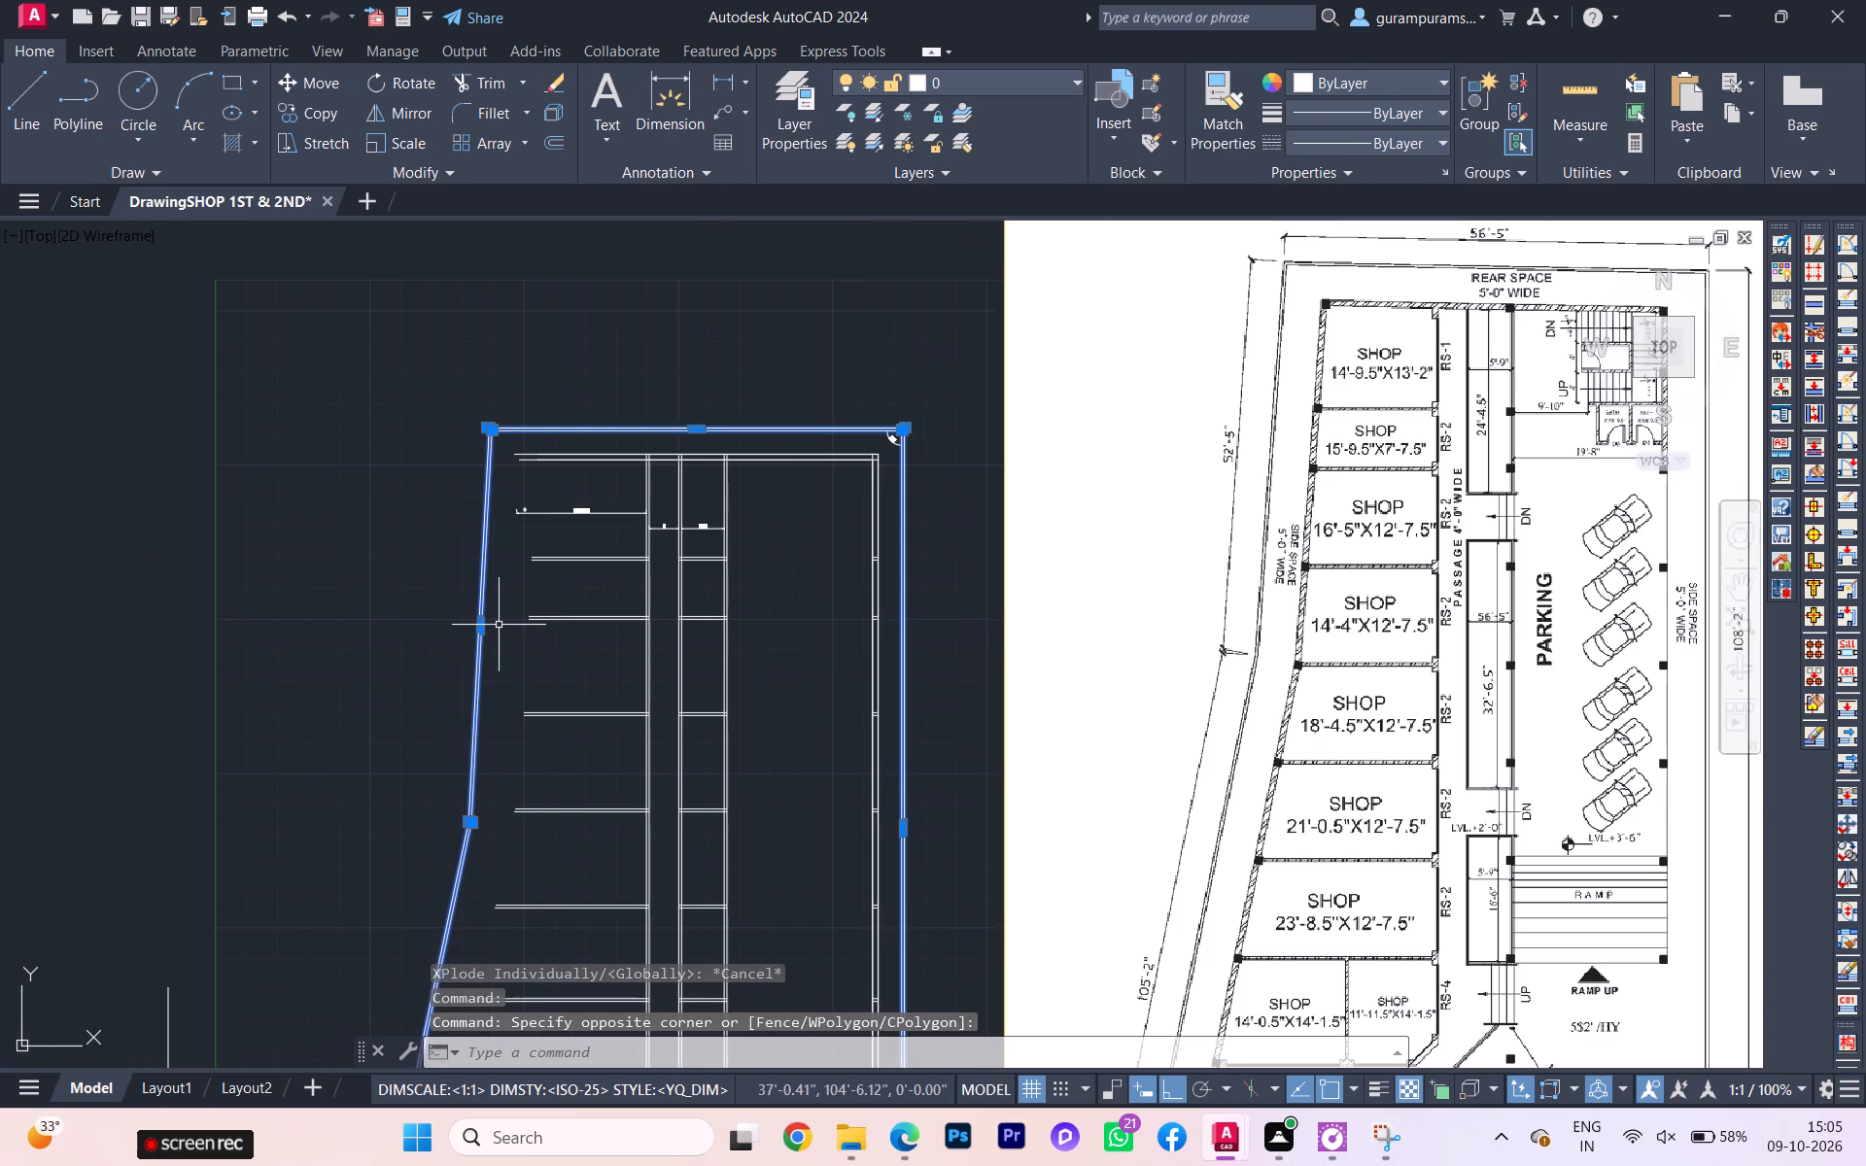
key("e")
key("x")
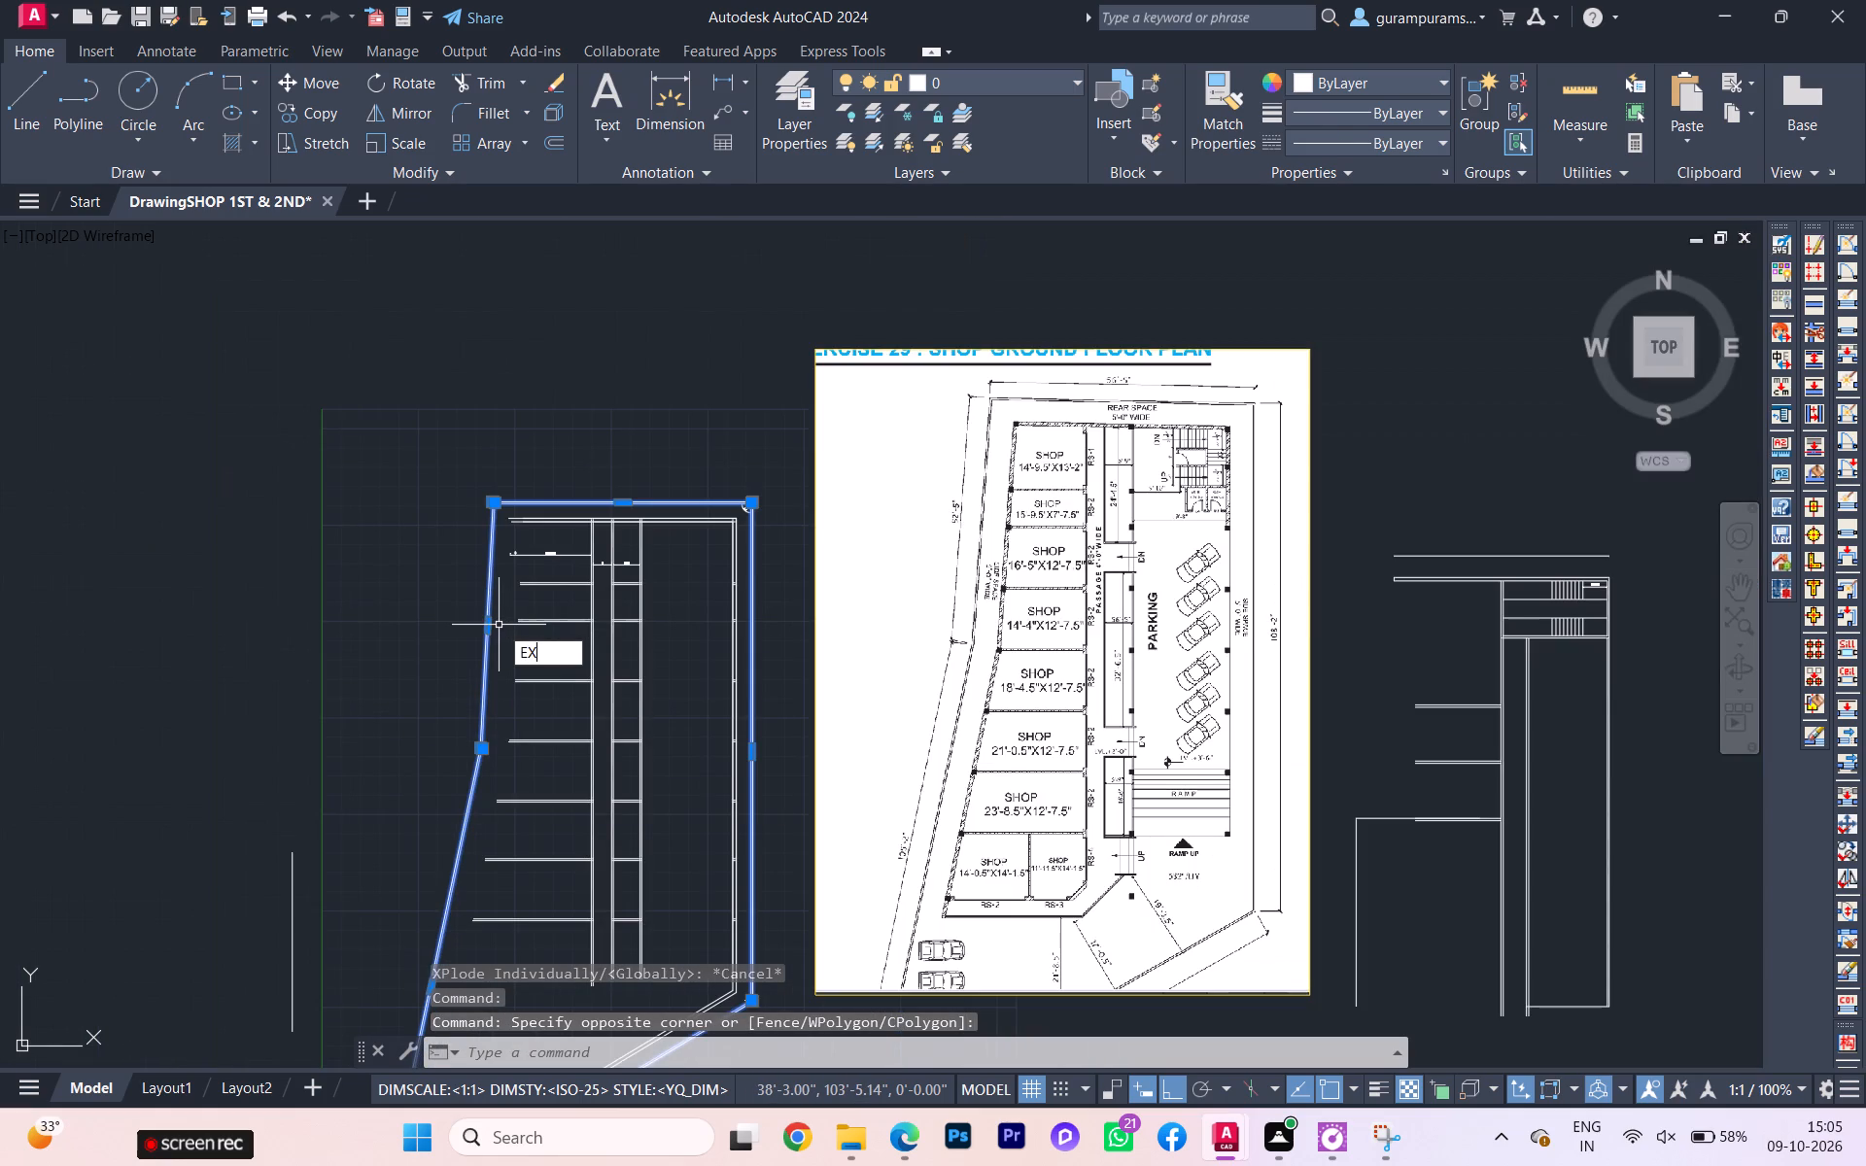
left_click(555, 699)
Offset the inner face of the upper west boundary wall 5' east into the plot.
left_click(509, 662)
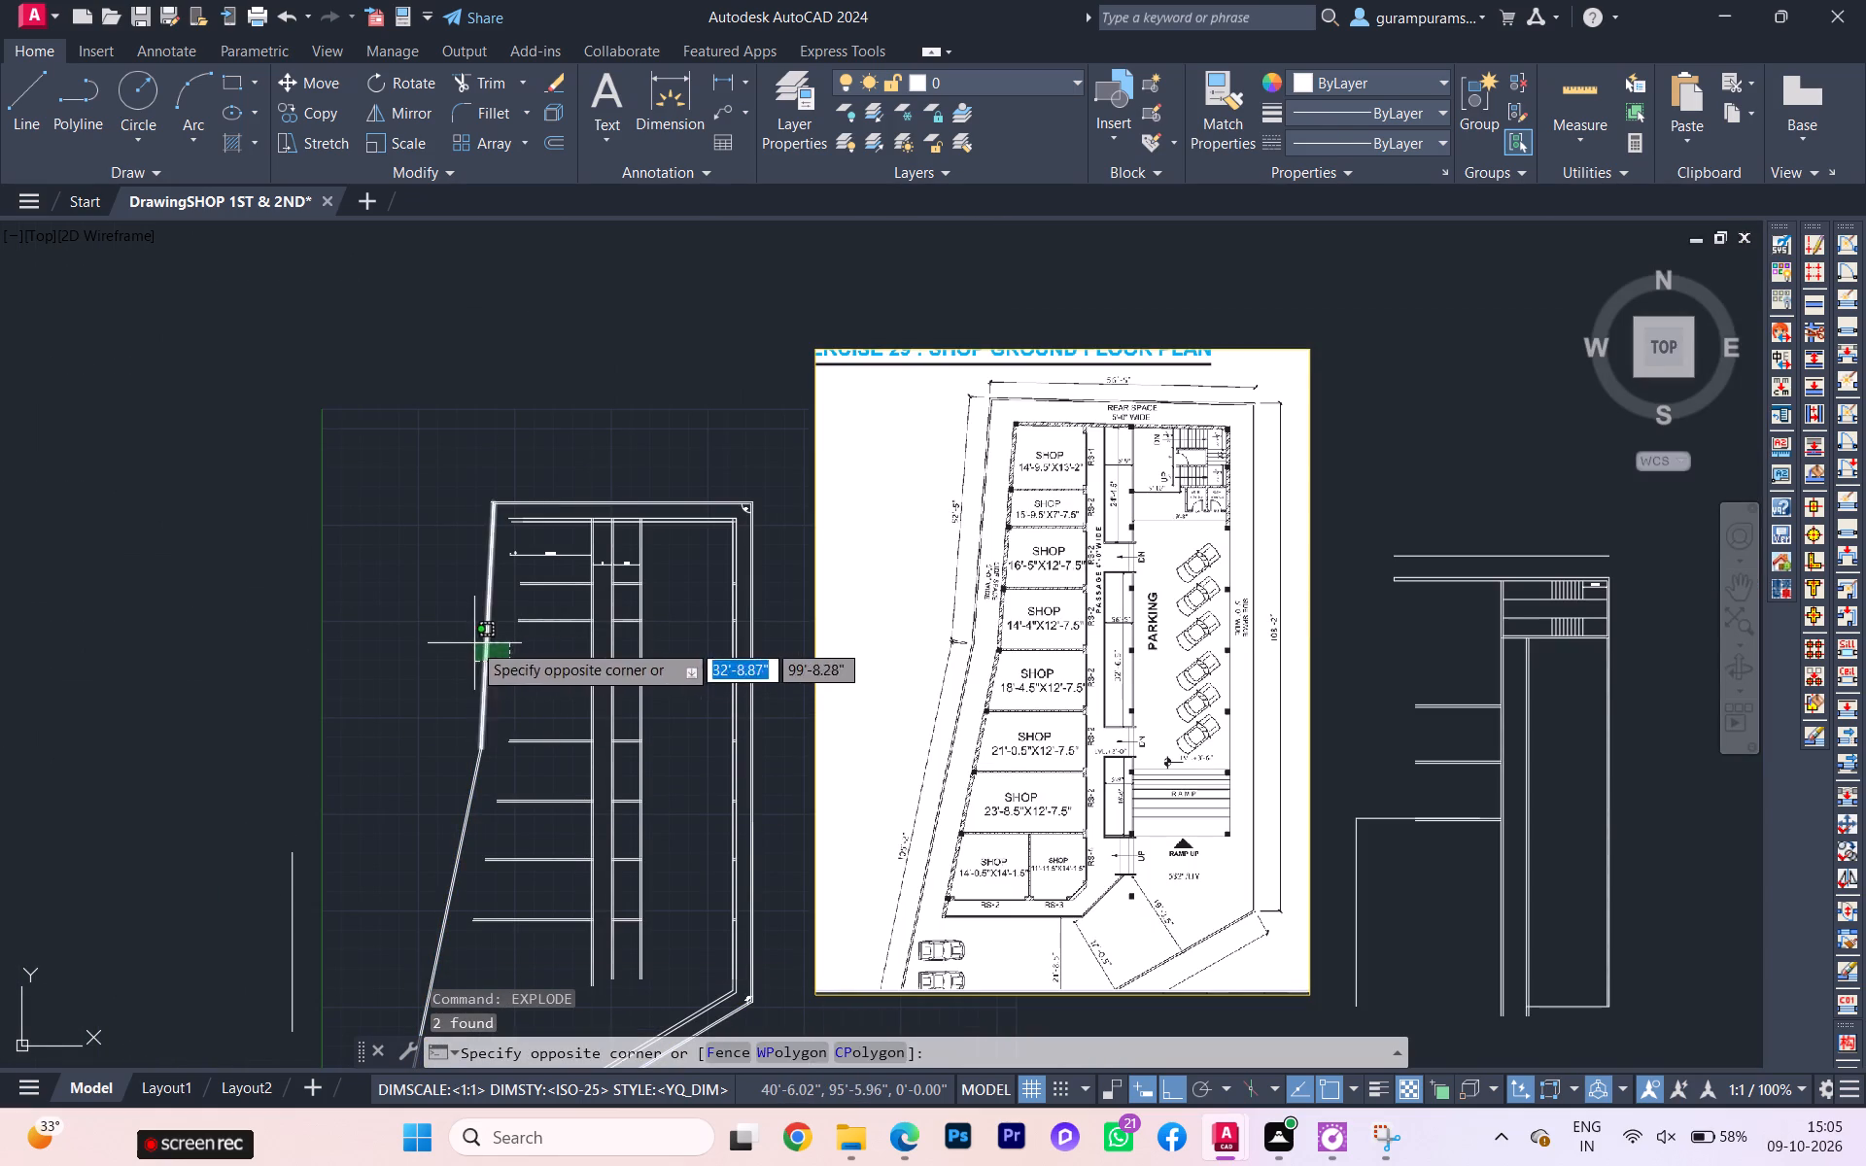
left_click(472, 642)
scroll(474, 639, "up", 2)
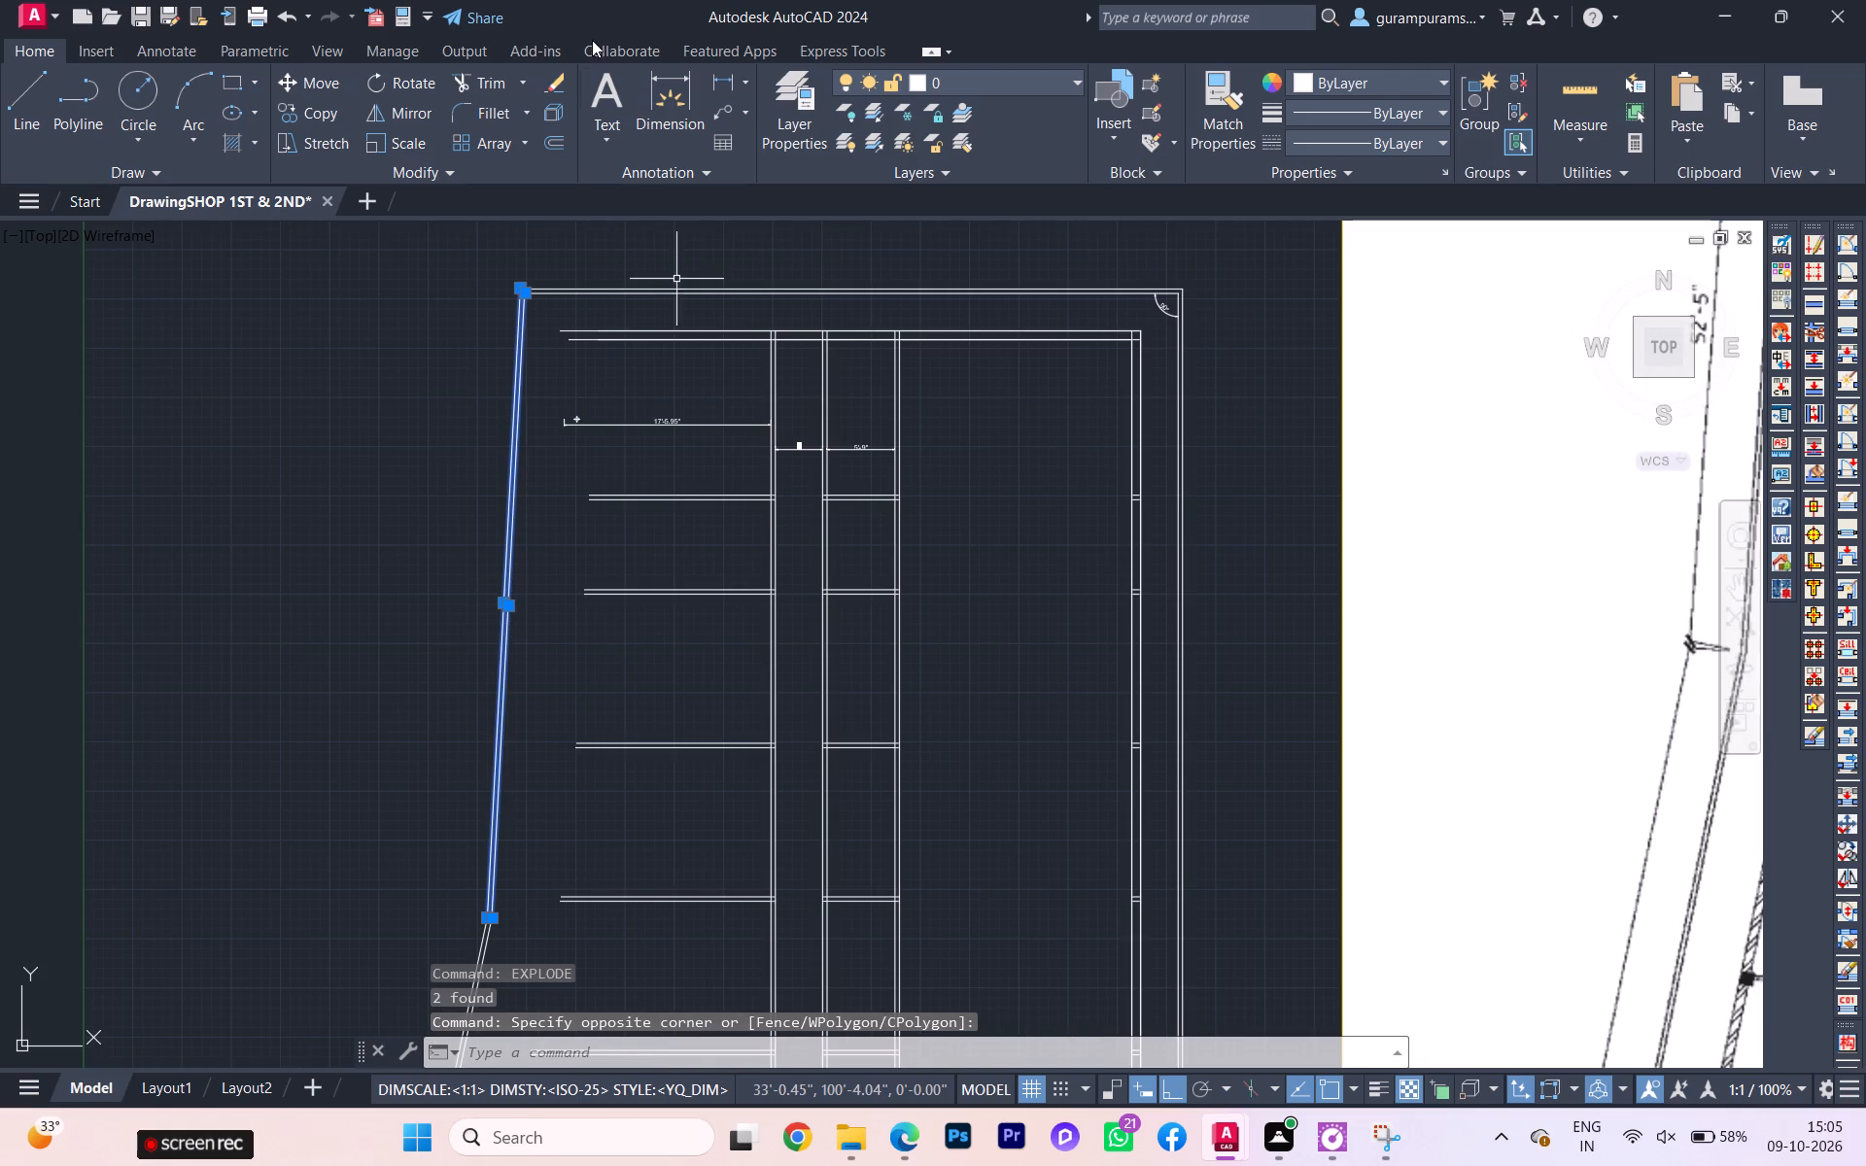
key("o")
key("Return")
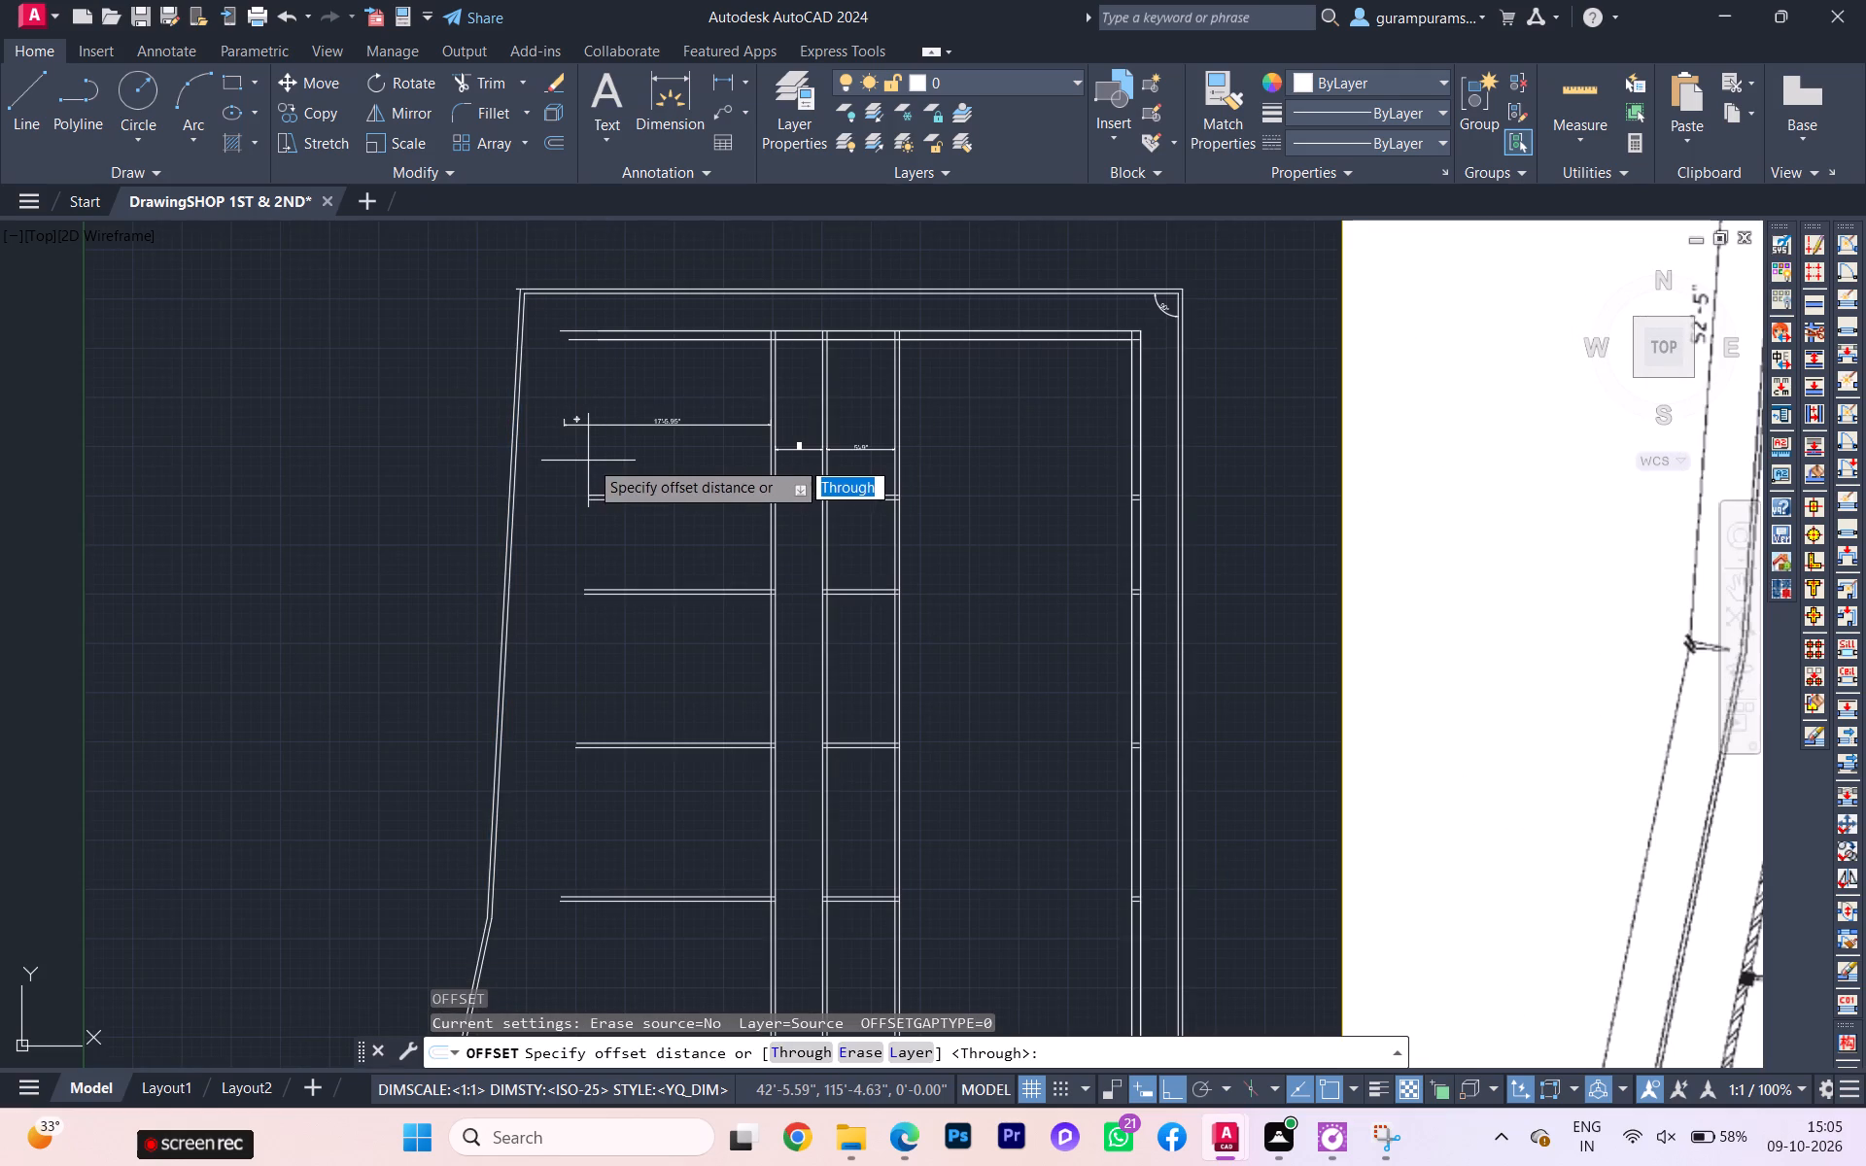
key("space")
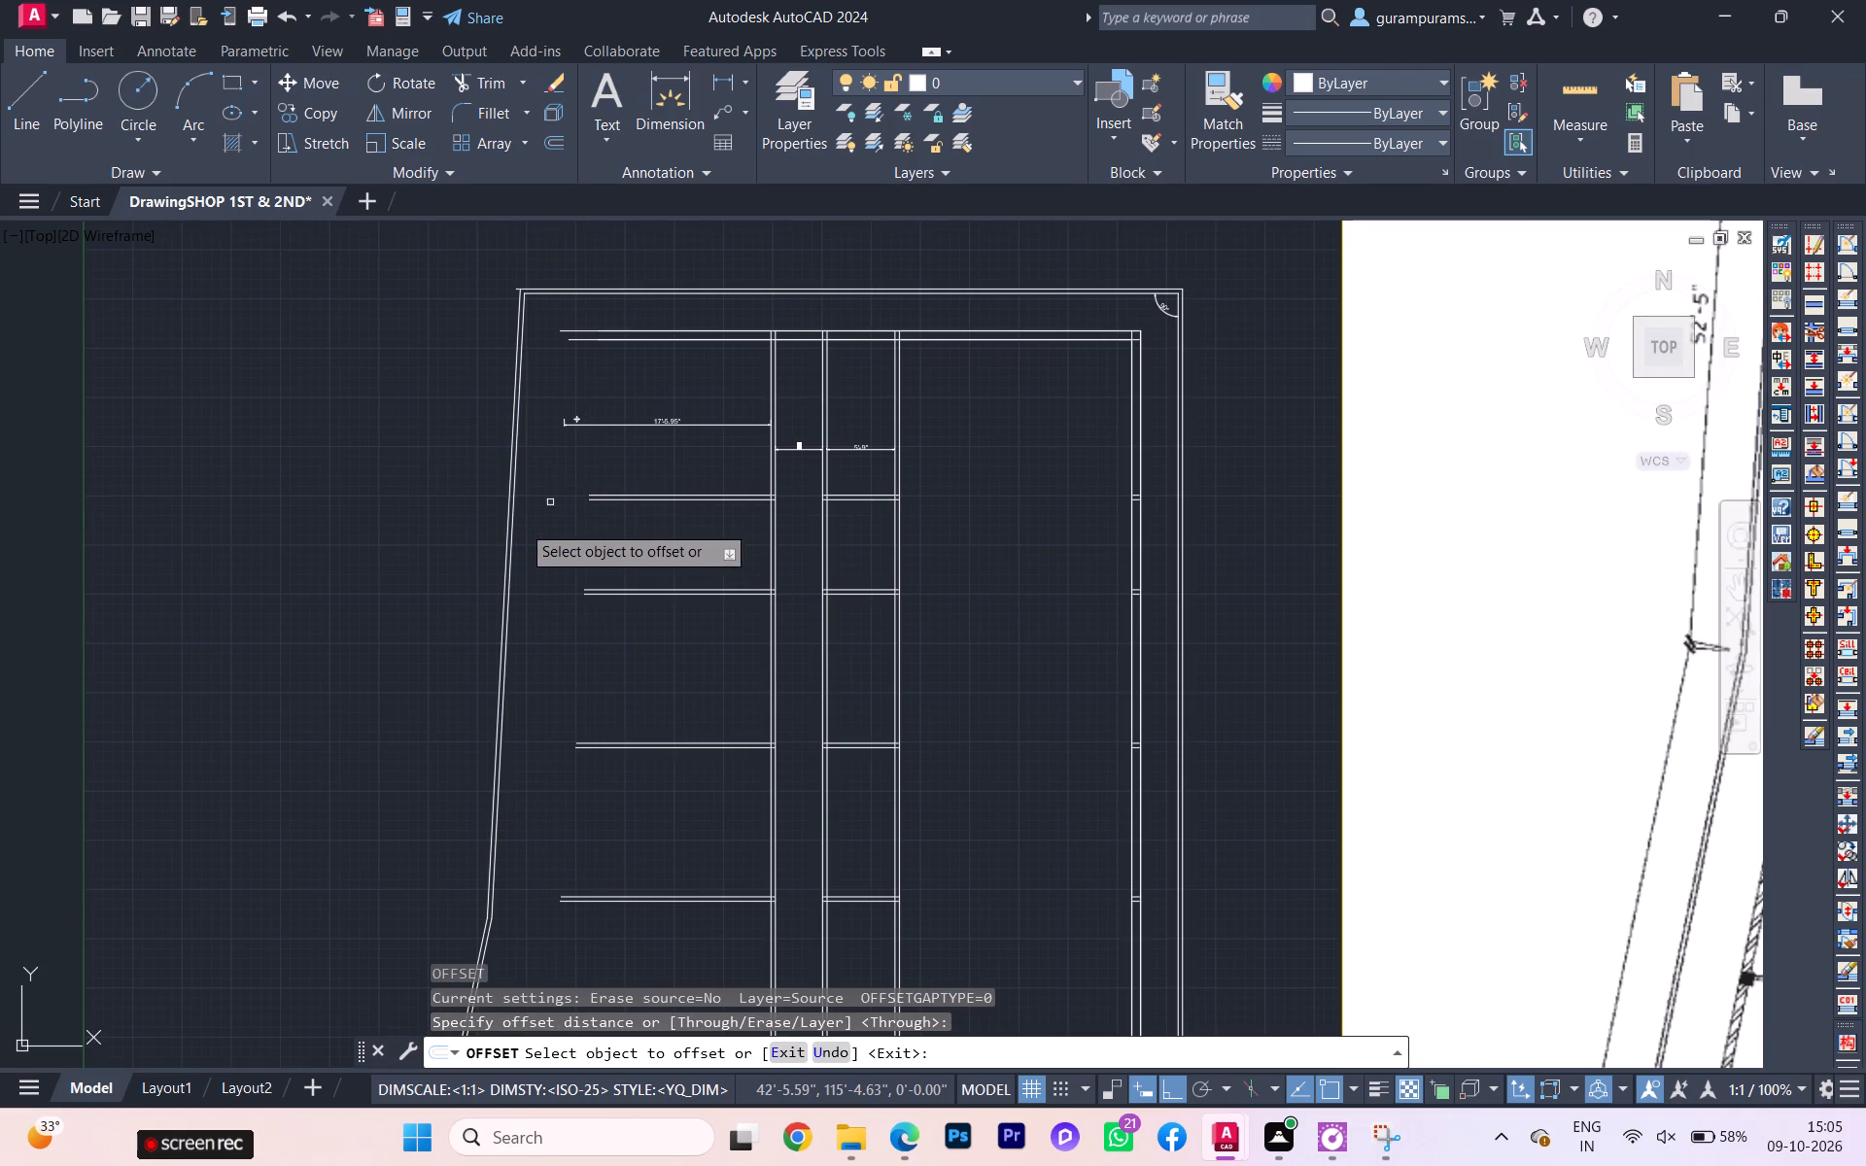
left_click(512, 533)
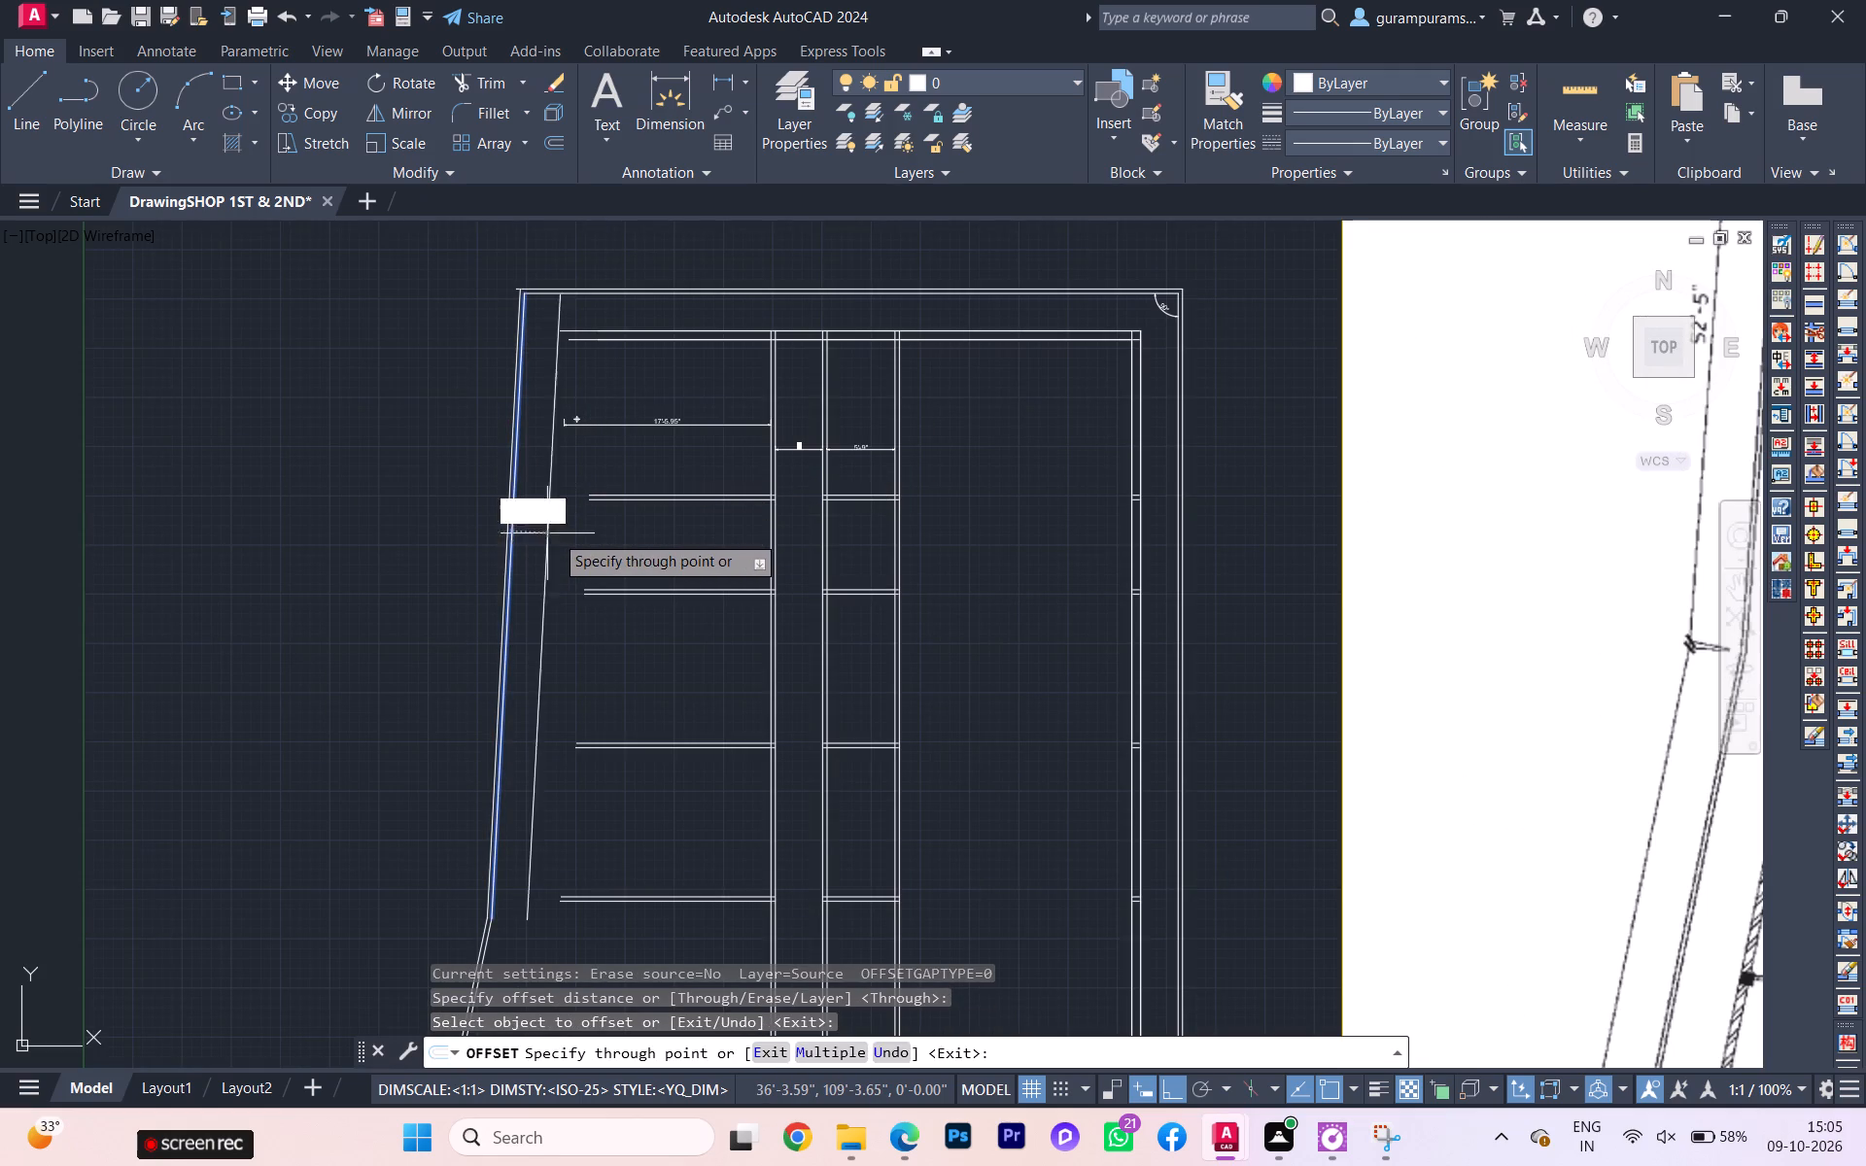
type("5'")
key("Return")
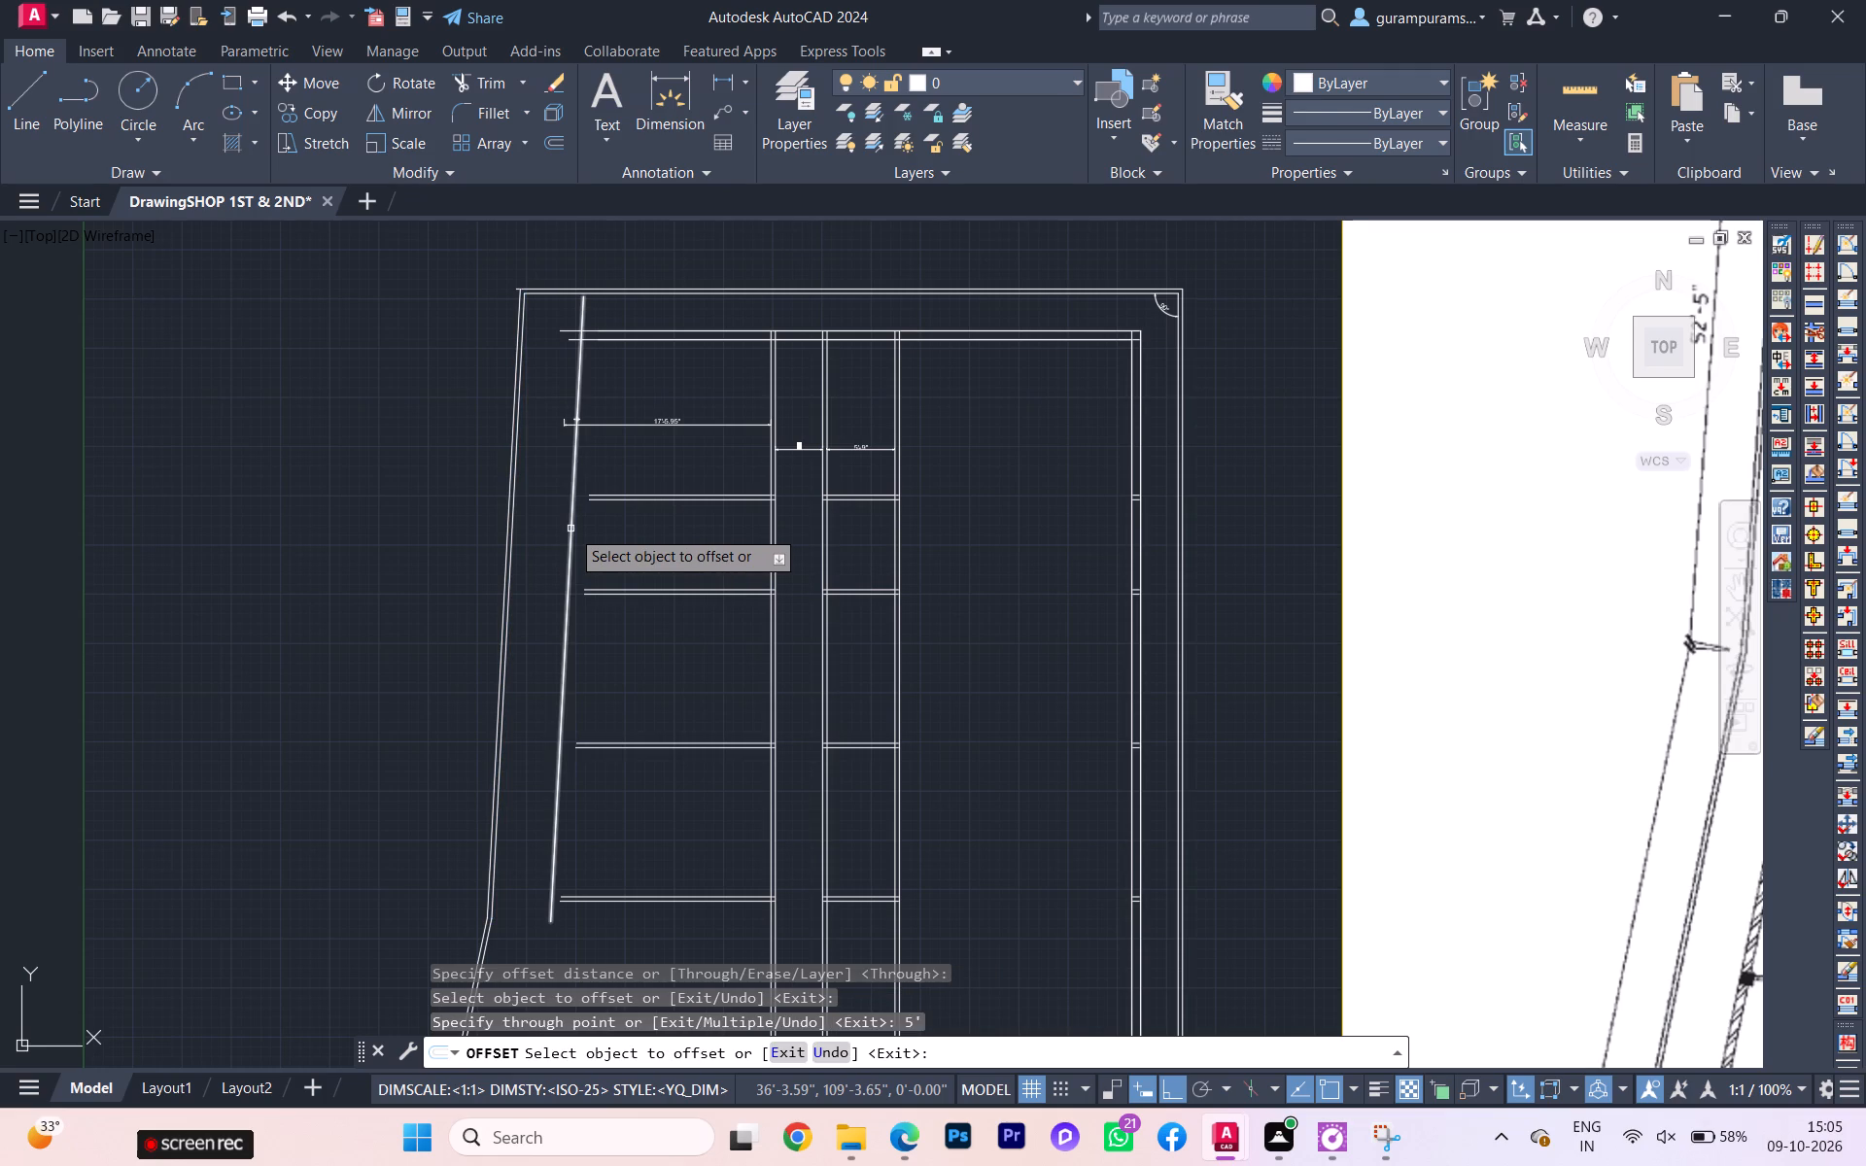
scroll(570, 529, "up", 2)
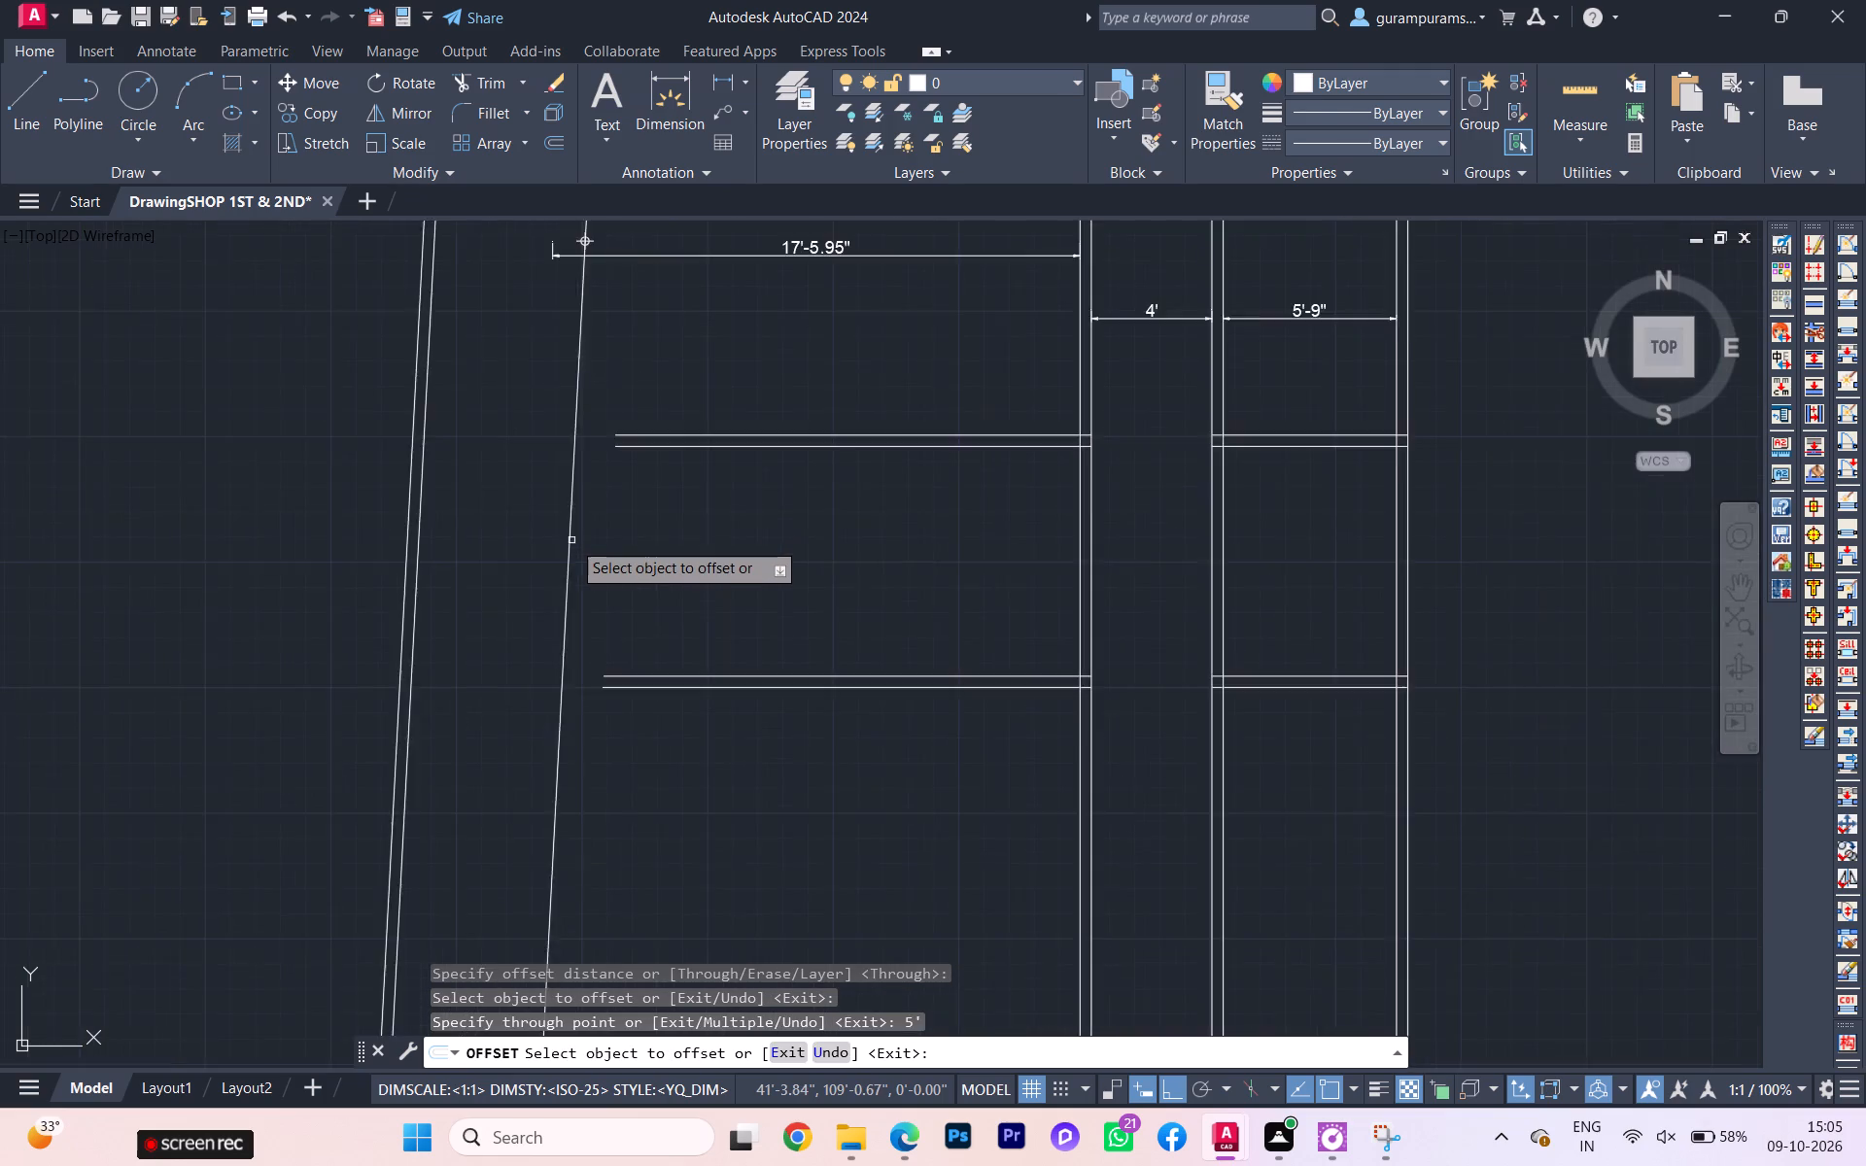
Offset the new upper west wall line 9" east to give the wall its thickness.
scroll(571, 540, "up", 1)
scroll(575, 552, "down", 2)
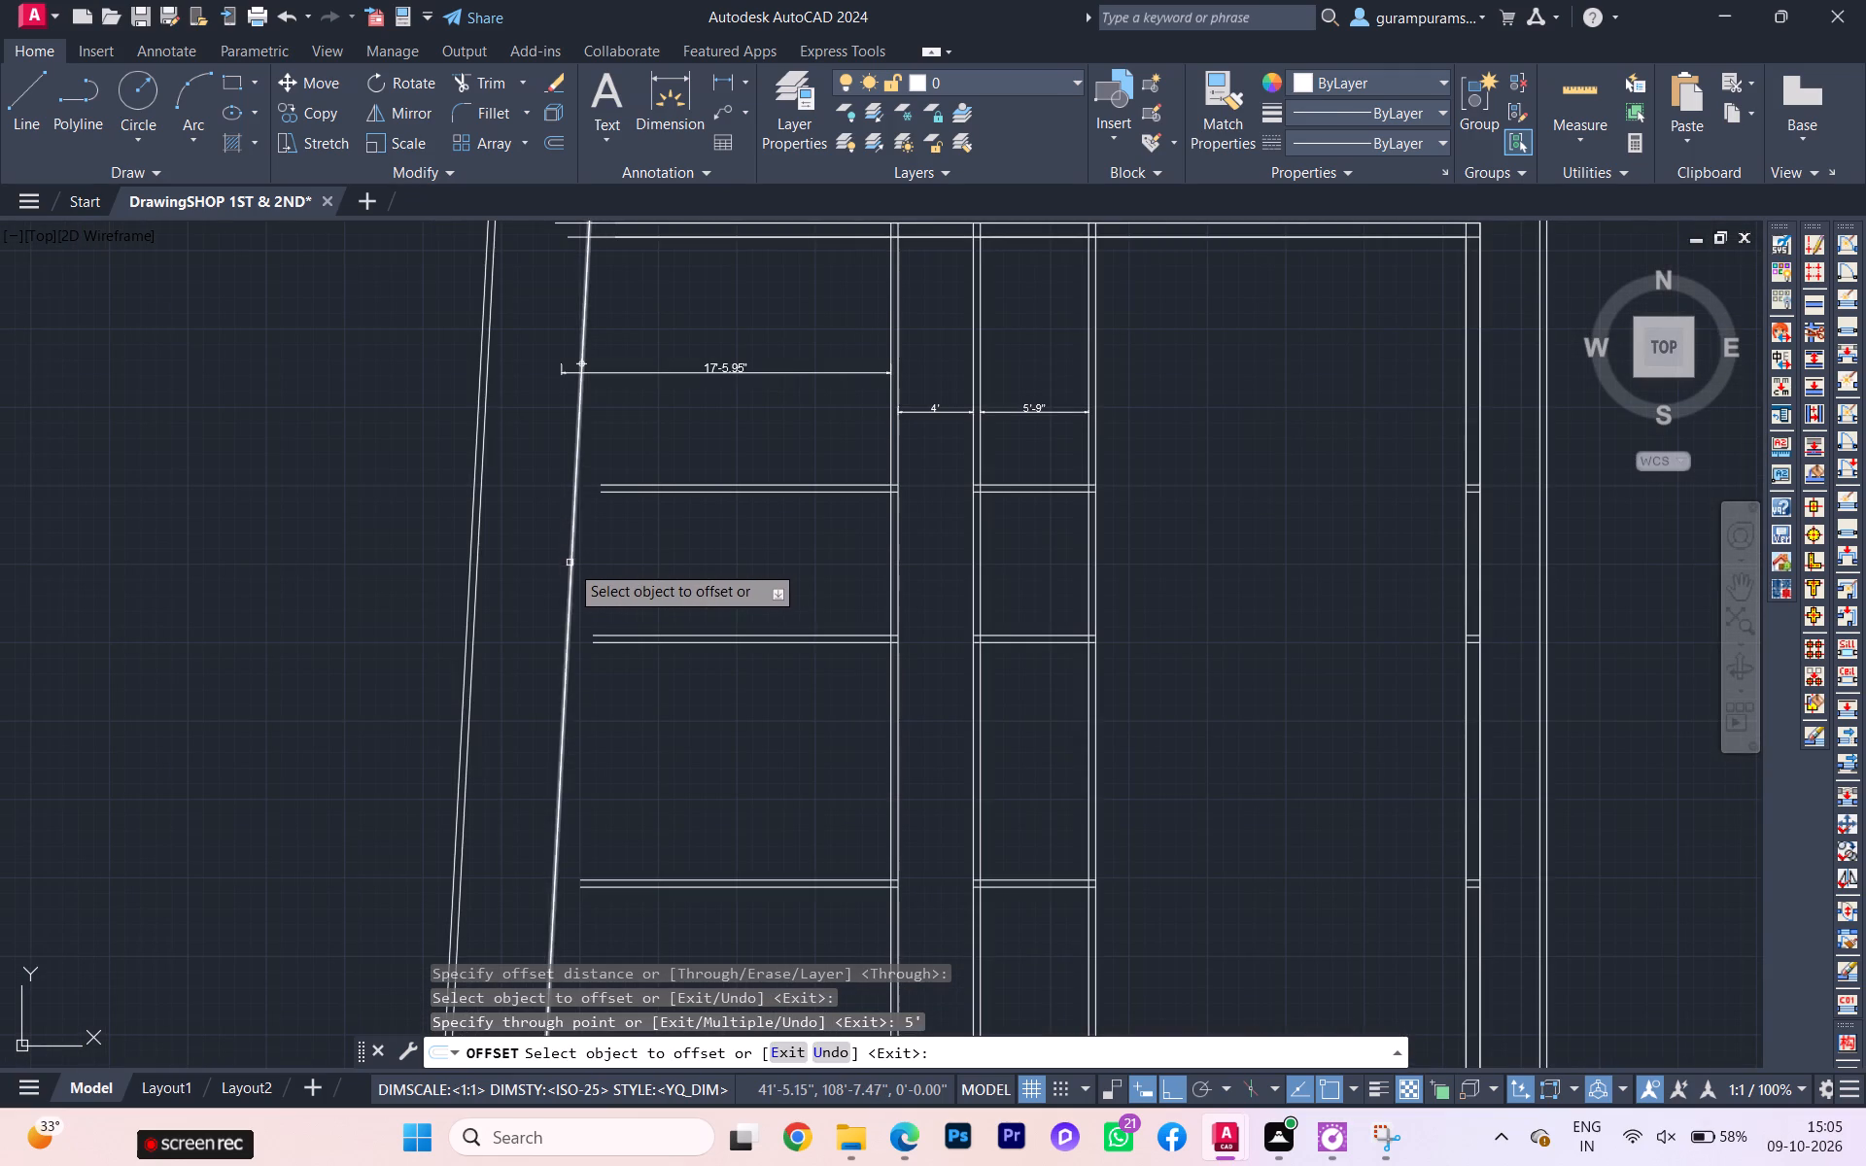
left_click(572, 566)
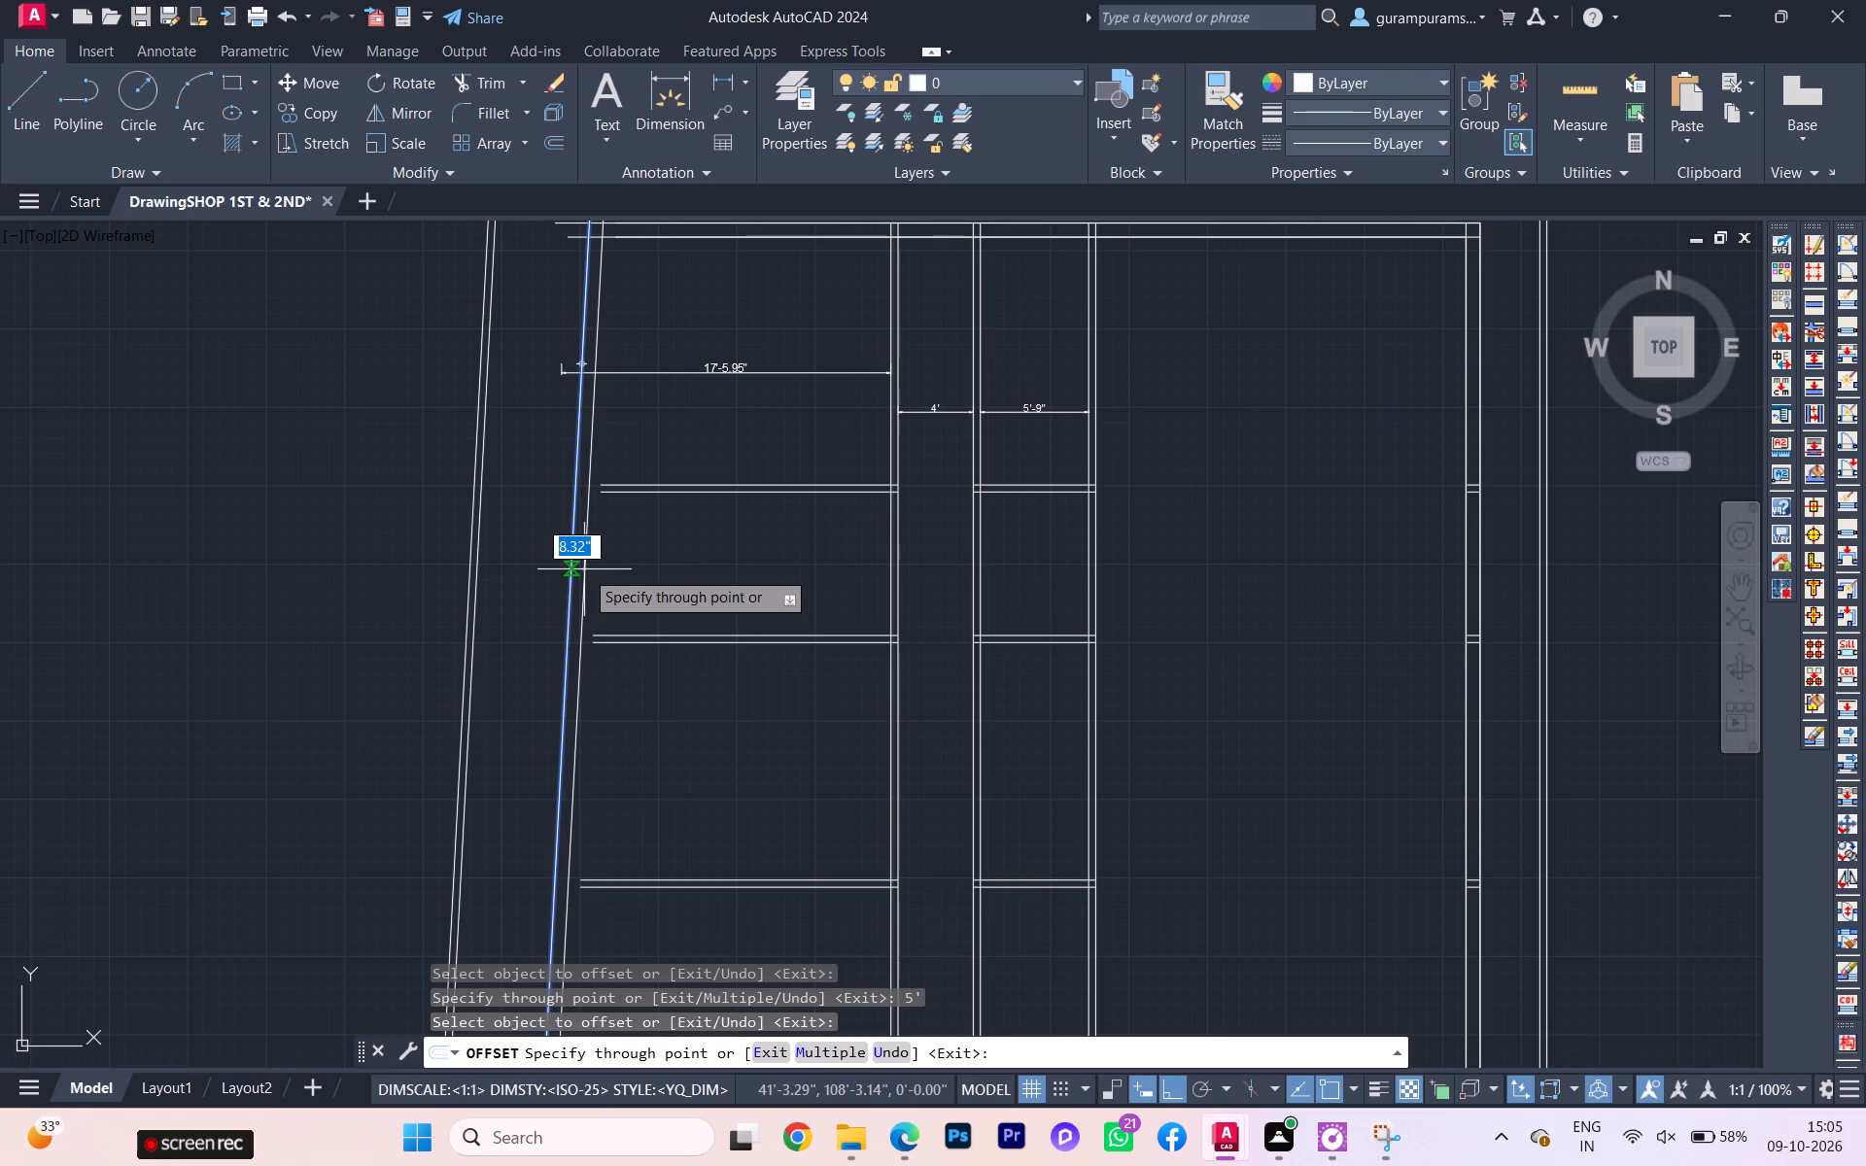
key("9")
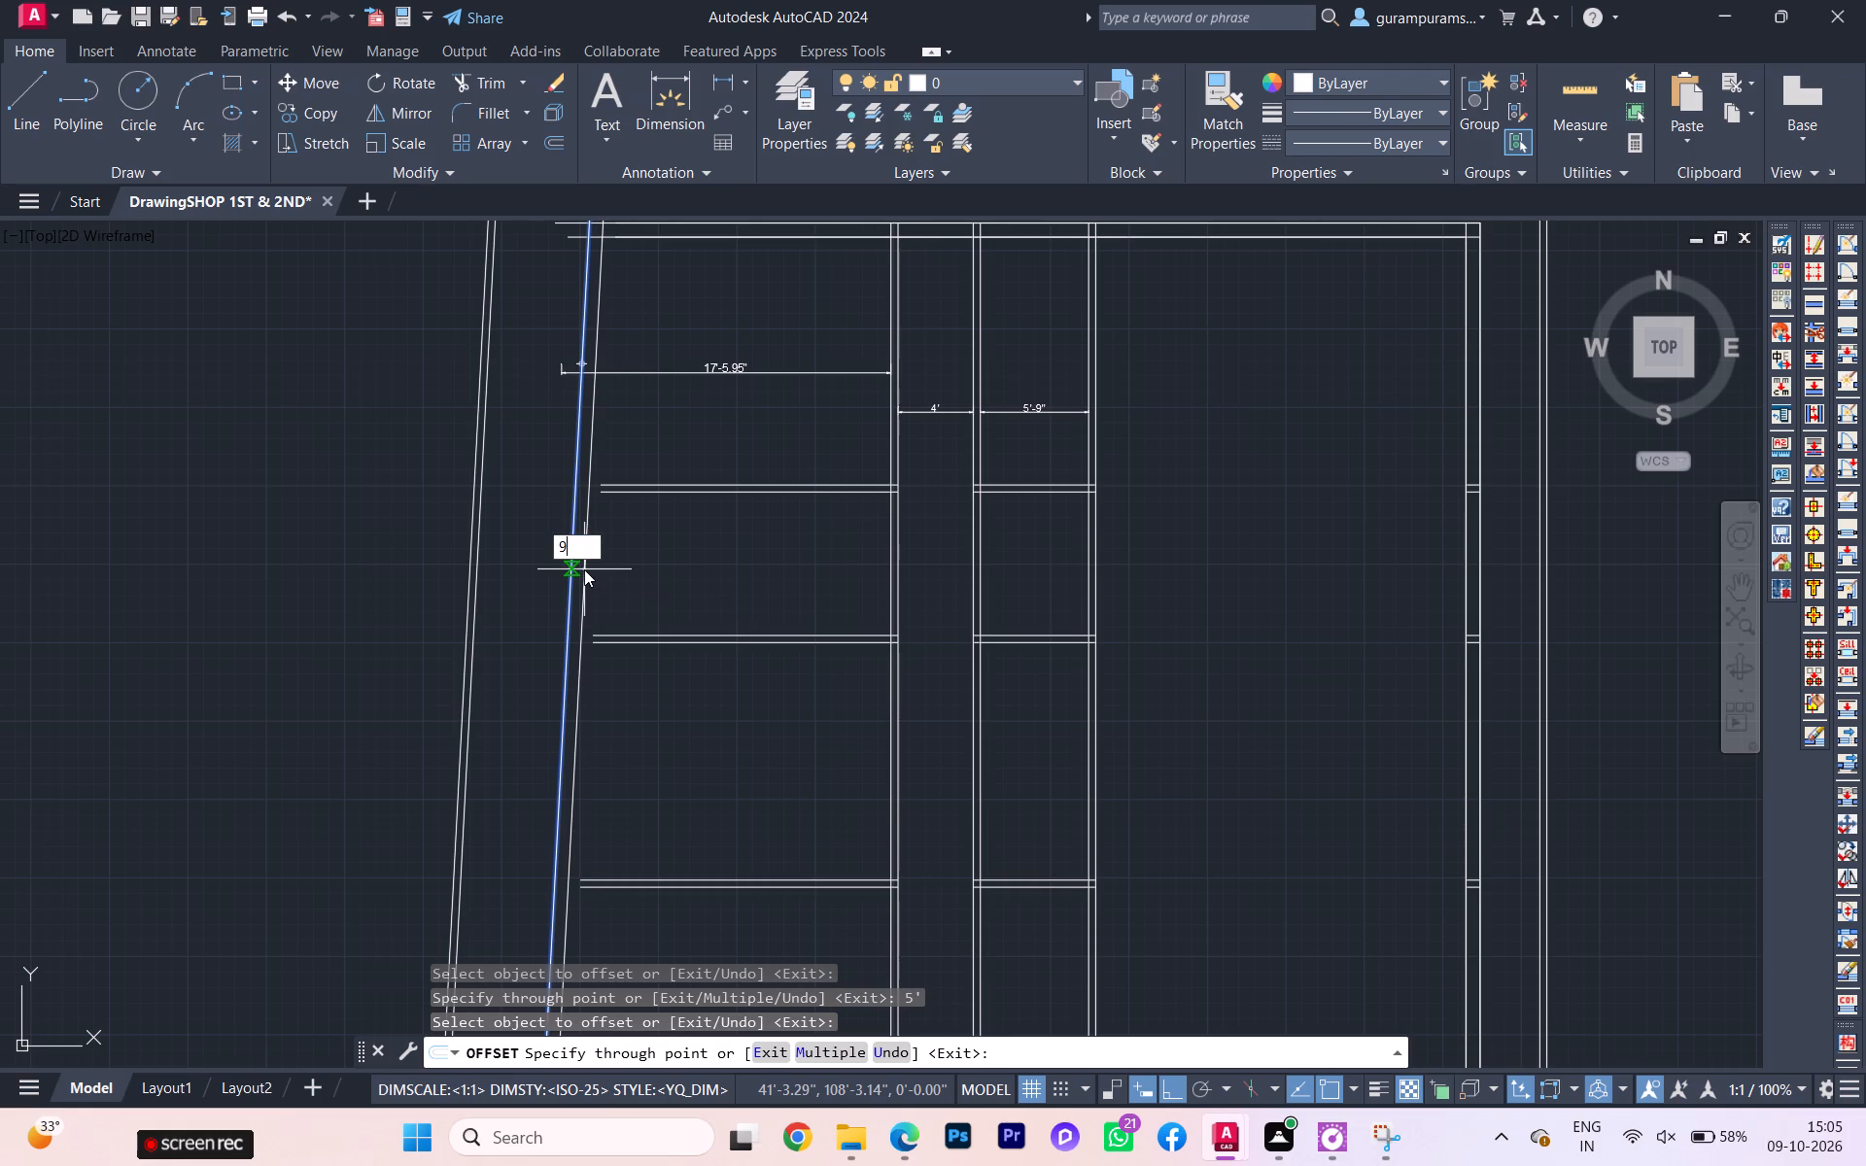
key("Return")
Offset the lower slanted boundary wall's inner face 5' into the plot, and that new line another 9" east as the wall thickness.
scroll(591, 565, "down", 3)
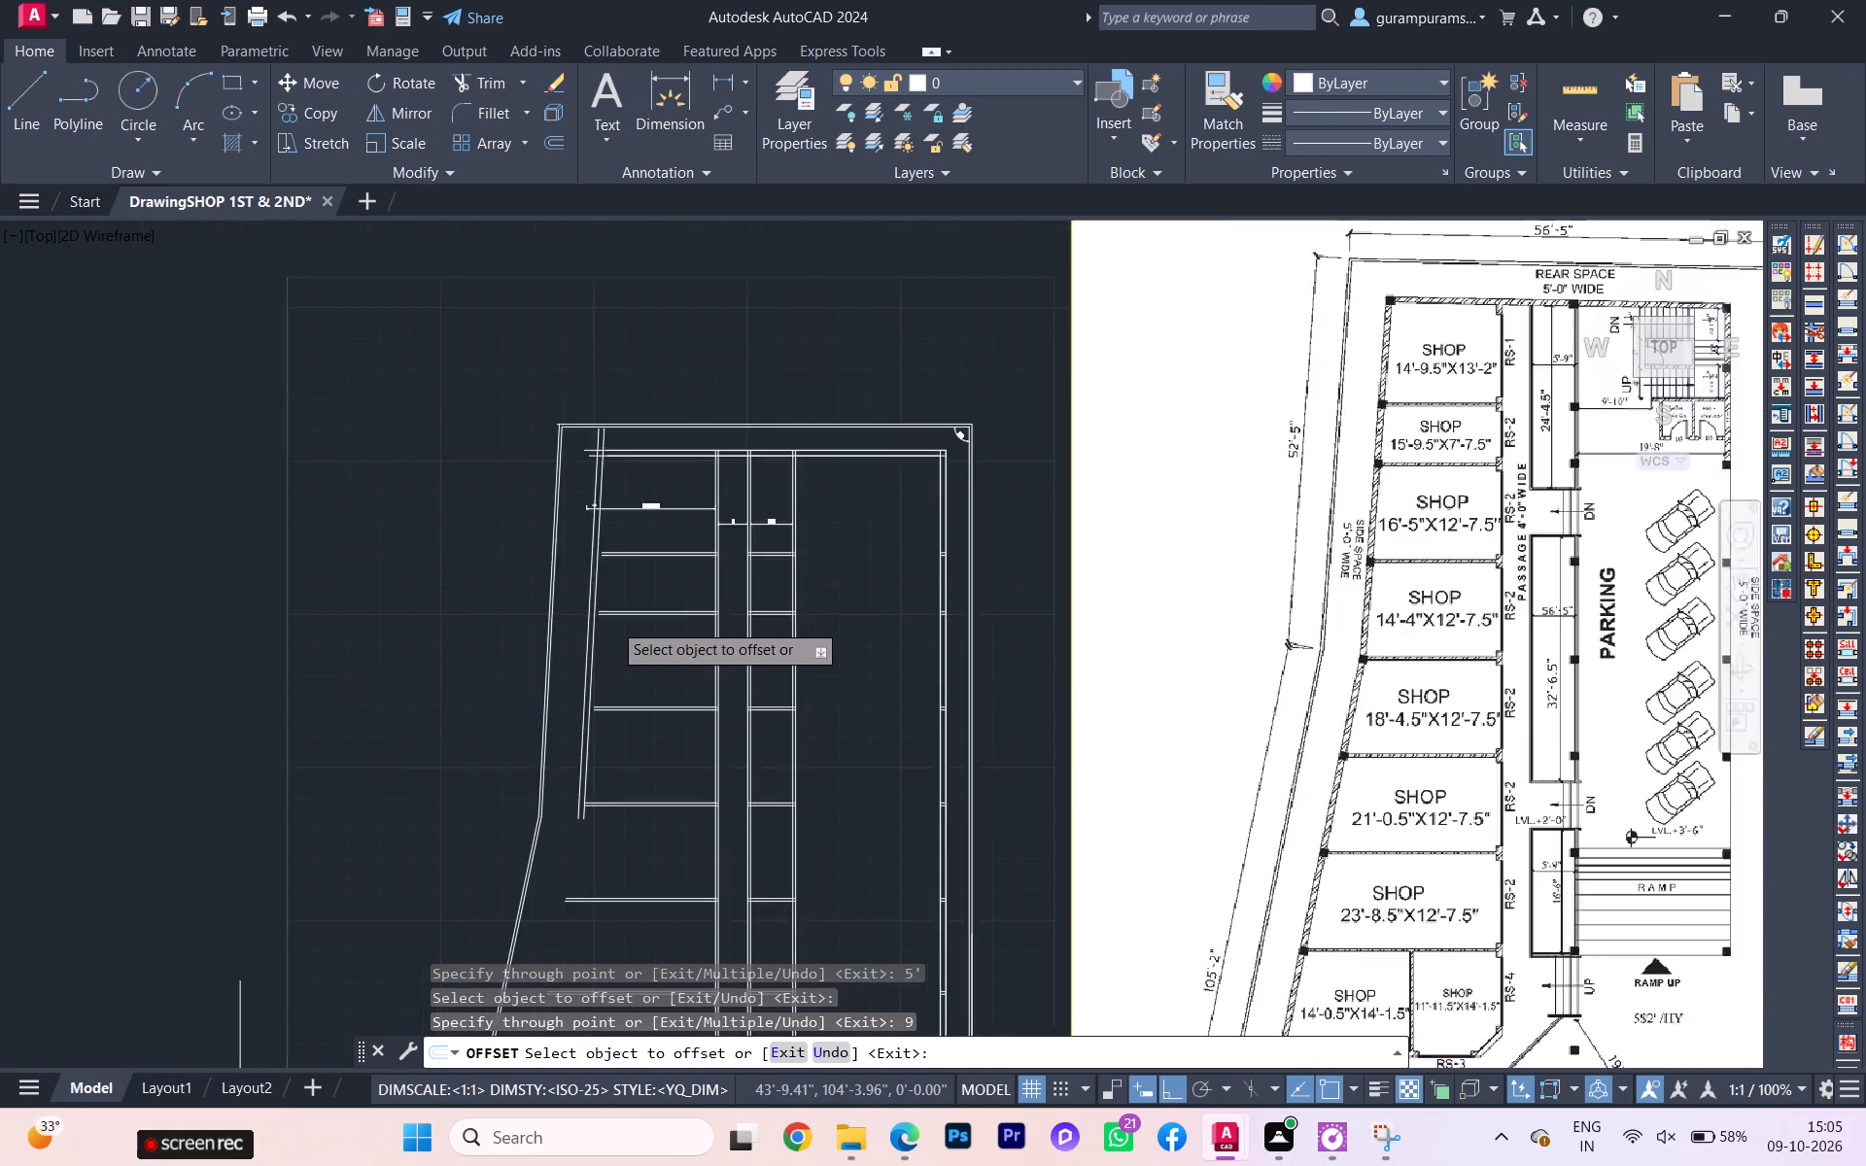
middle_click_drag(613, 624, 636, 542)
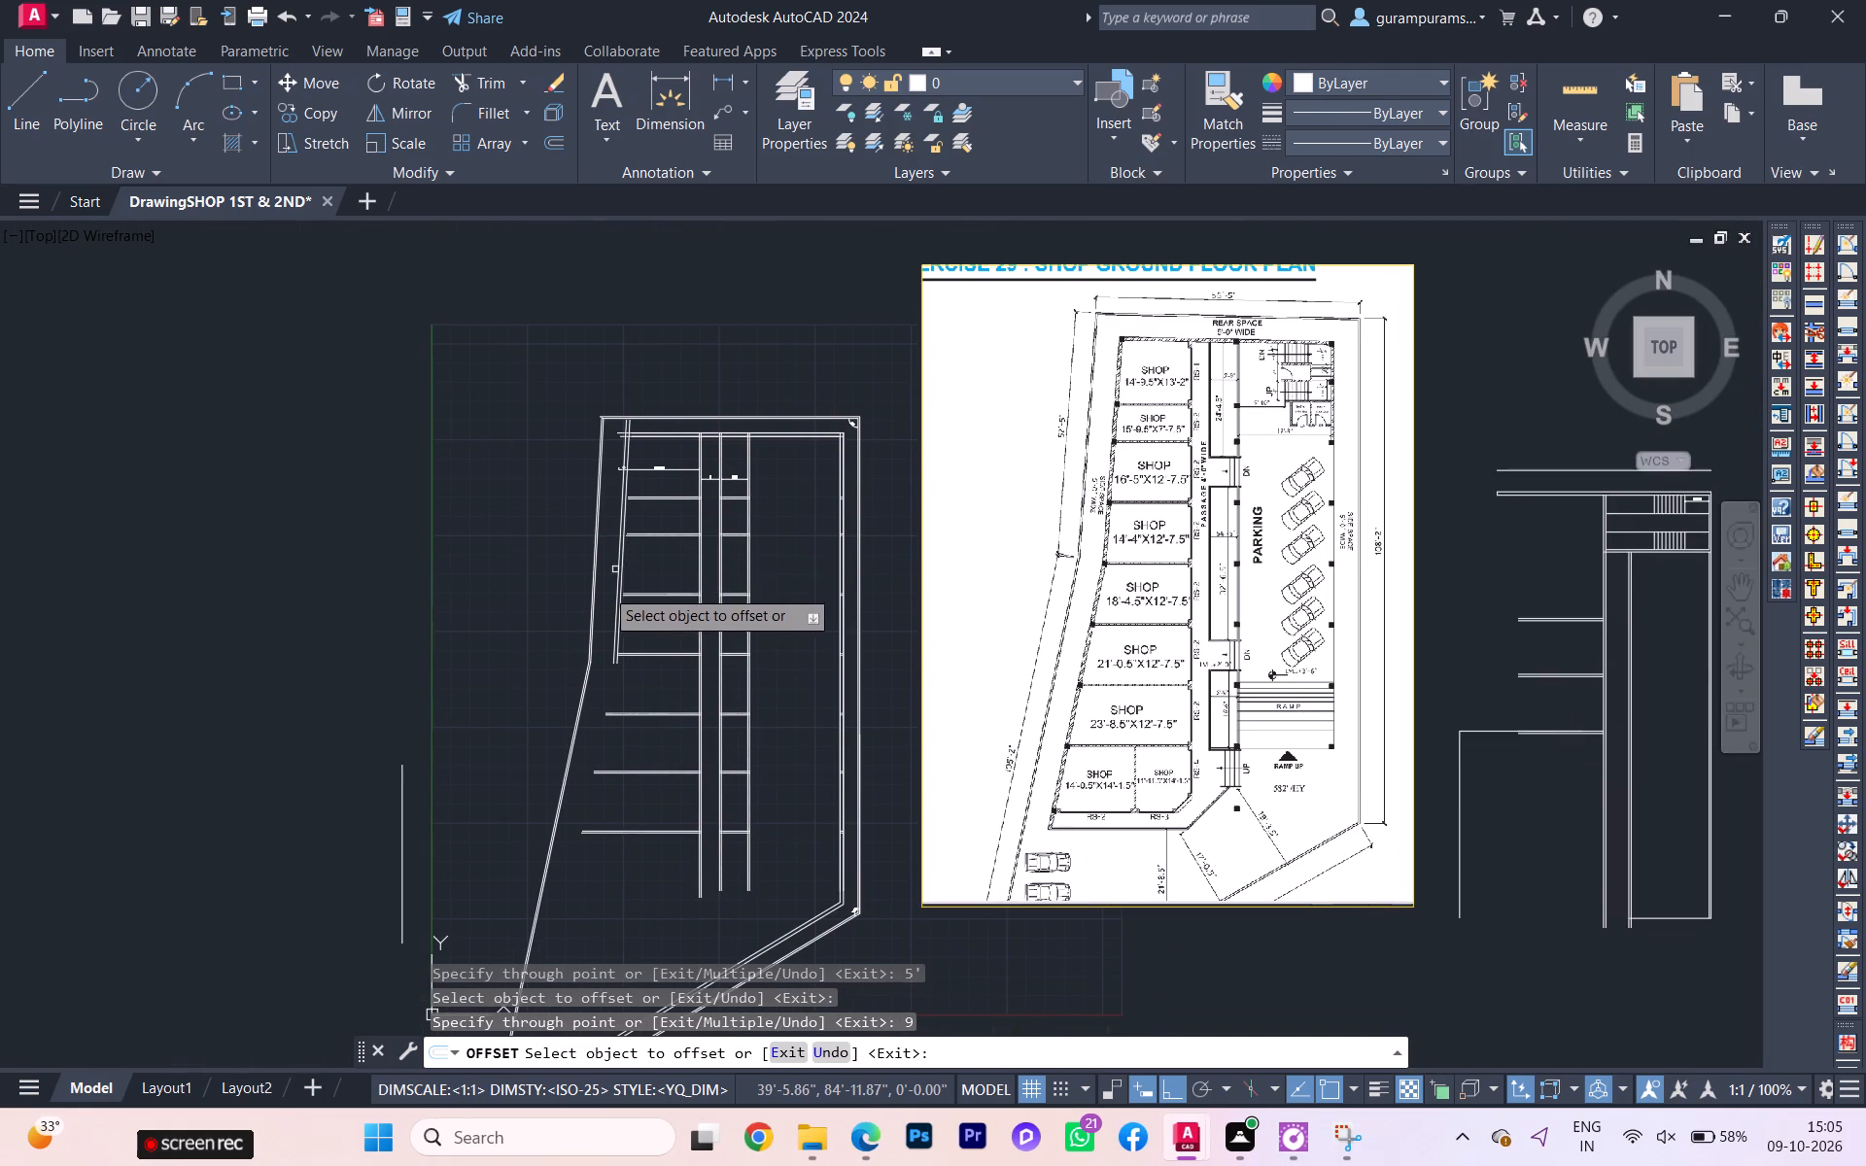
scroll(588, 698, "up", 2)
left_click(572, 695)
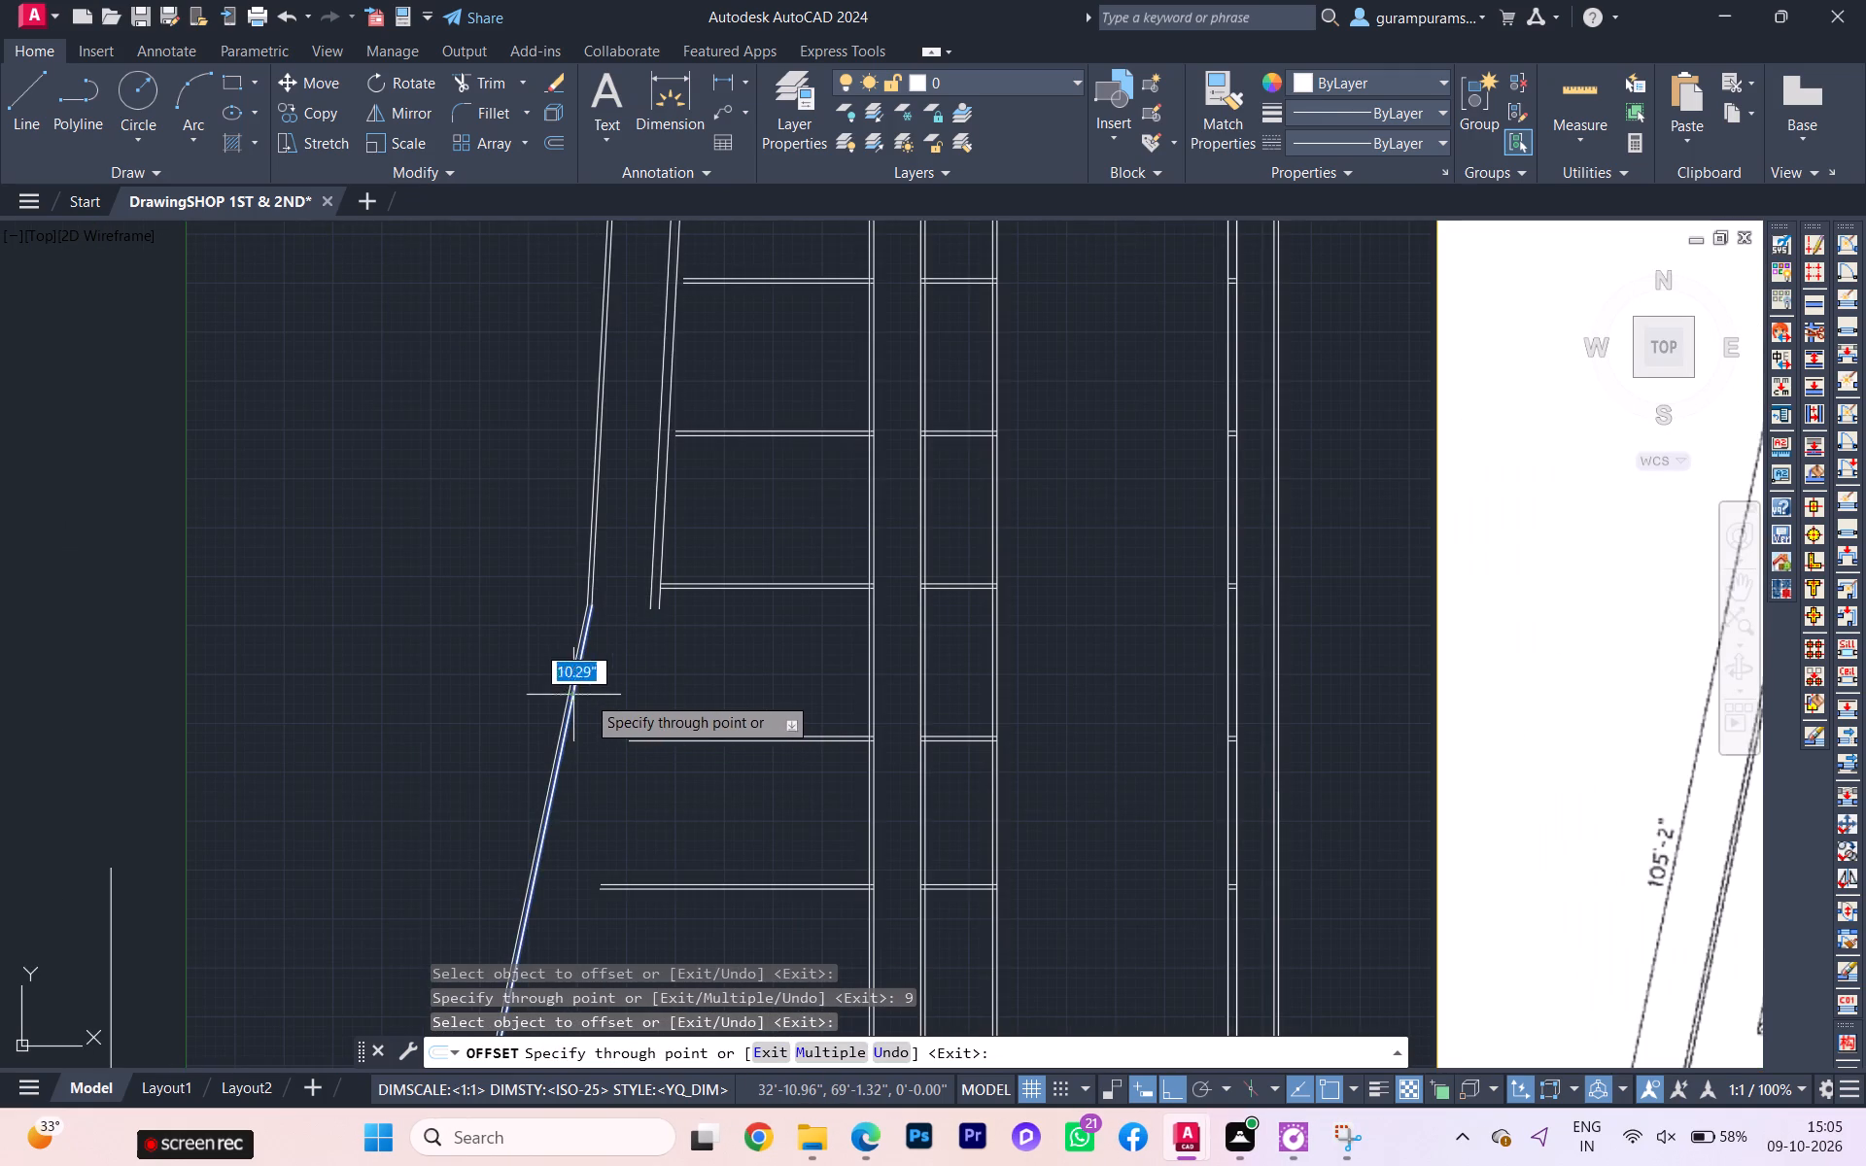
type("5'")
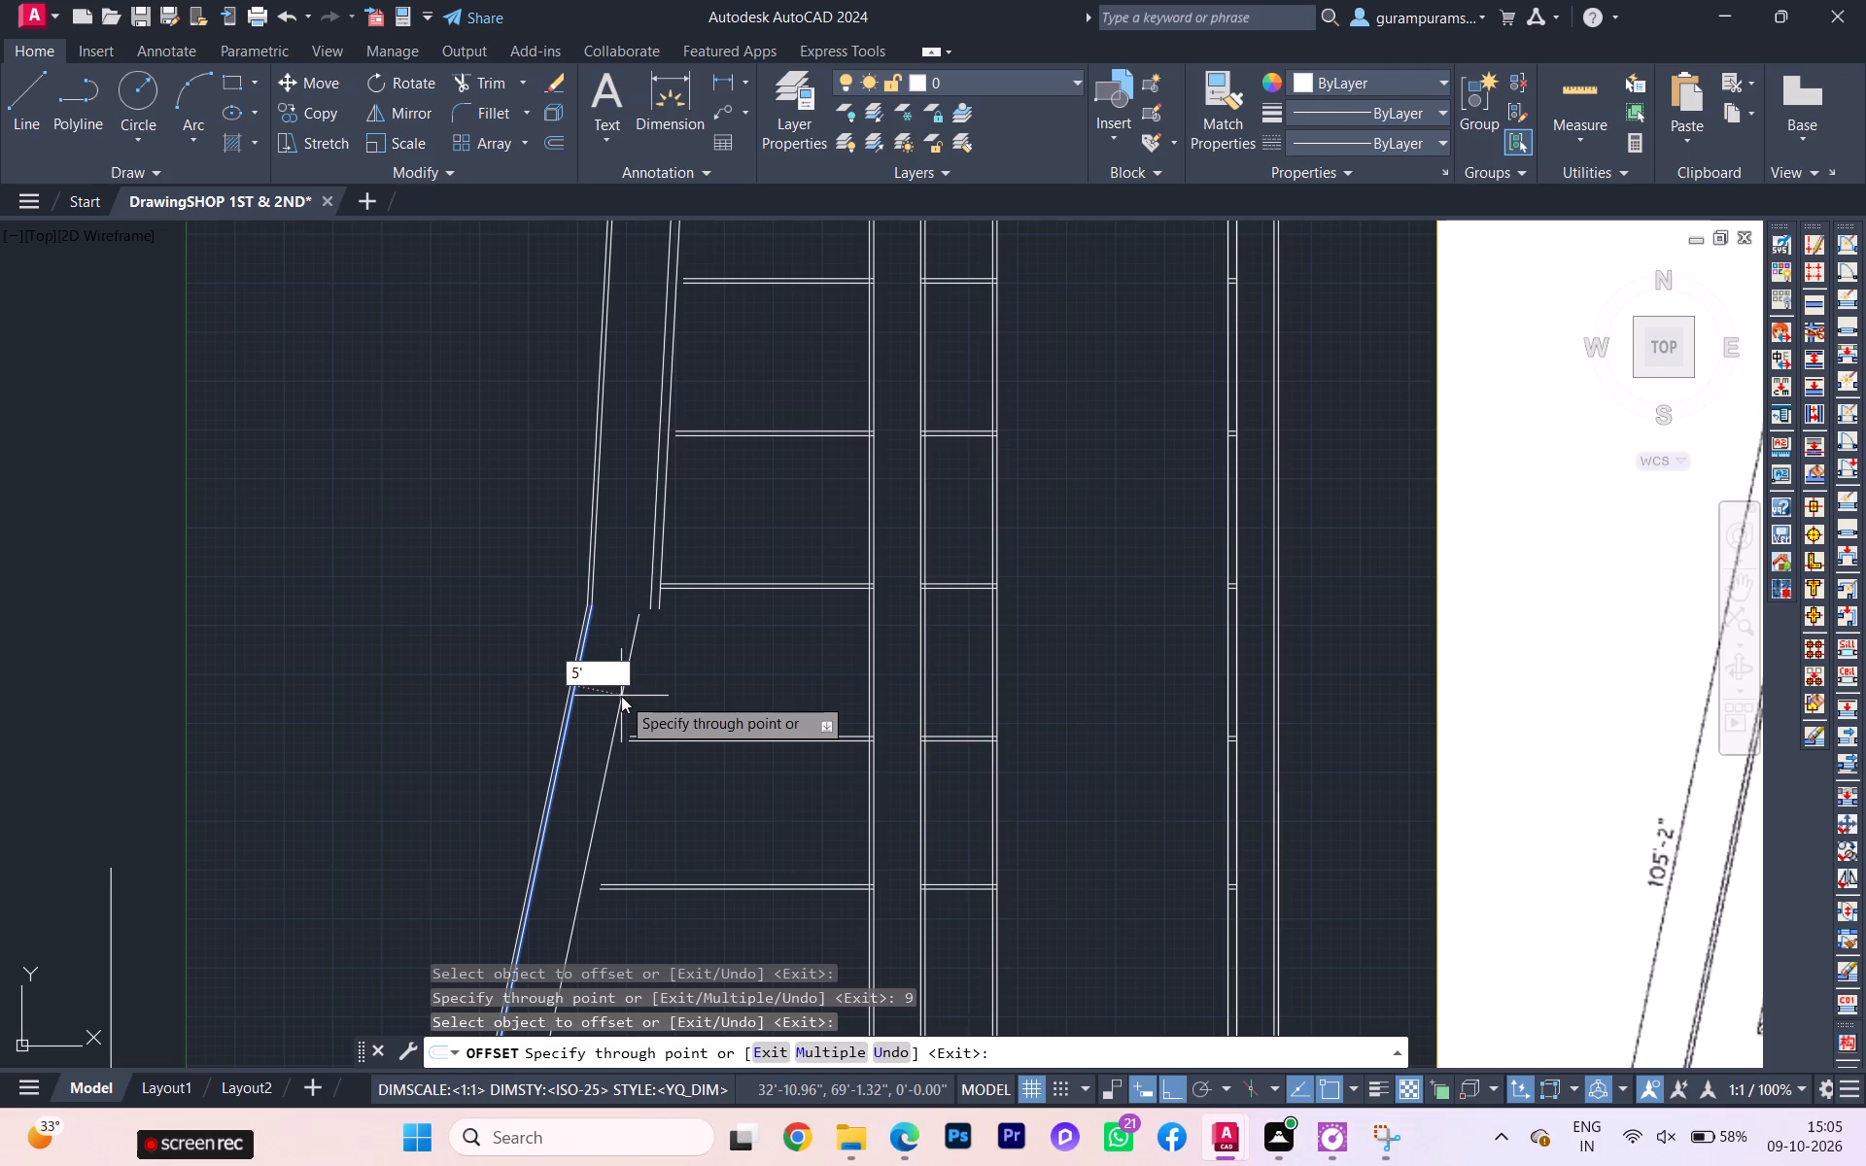
key("Return")
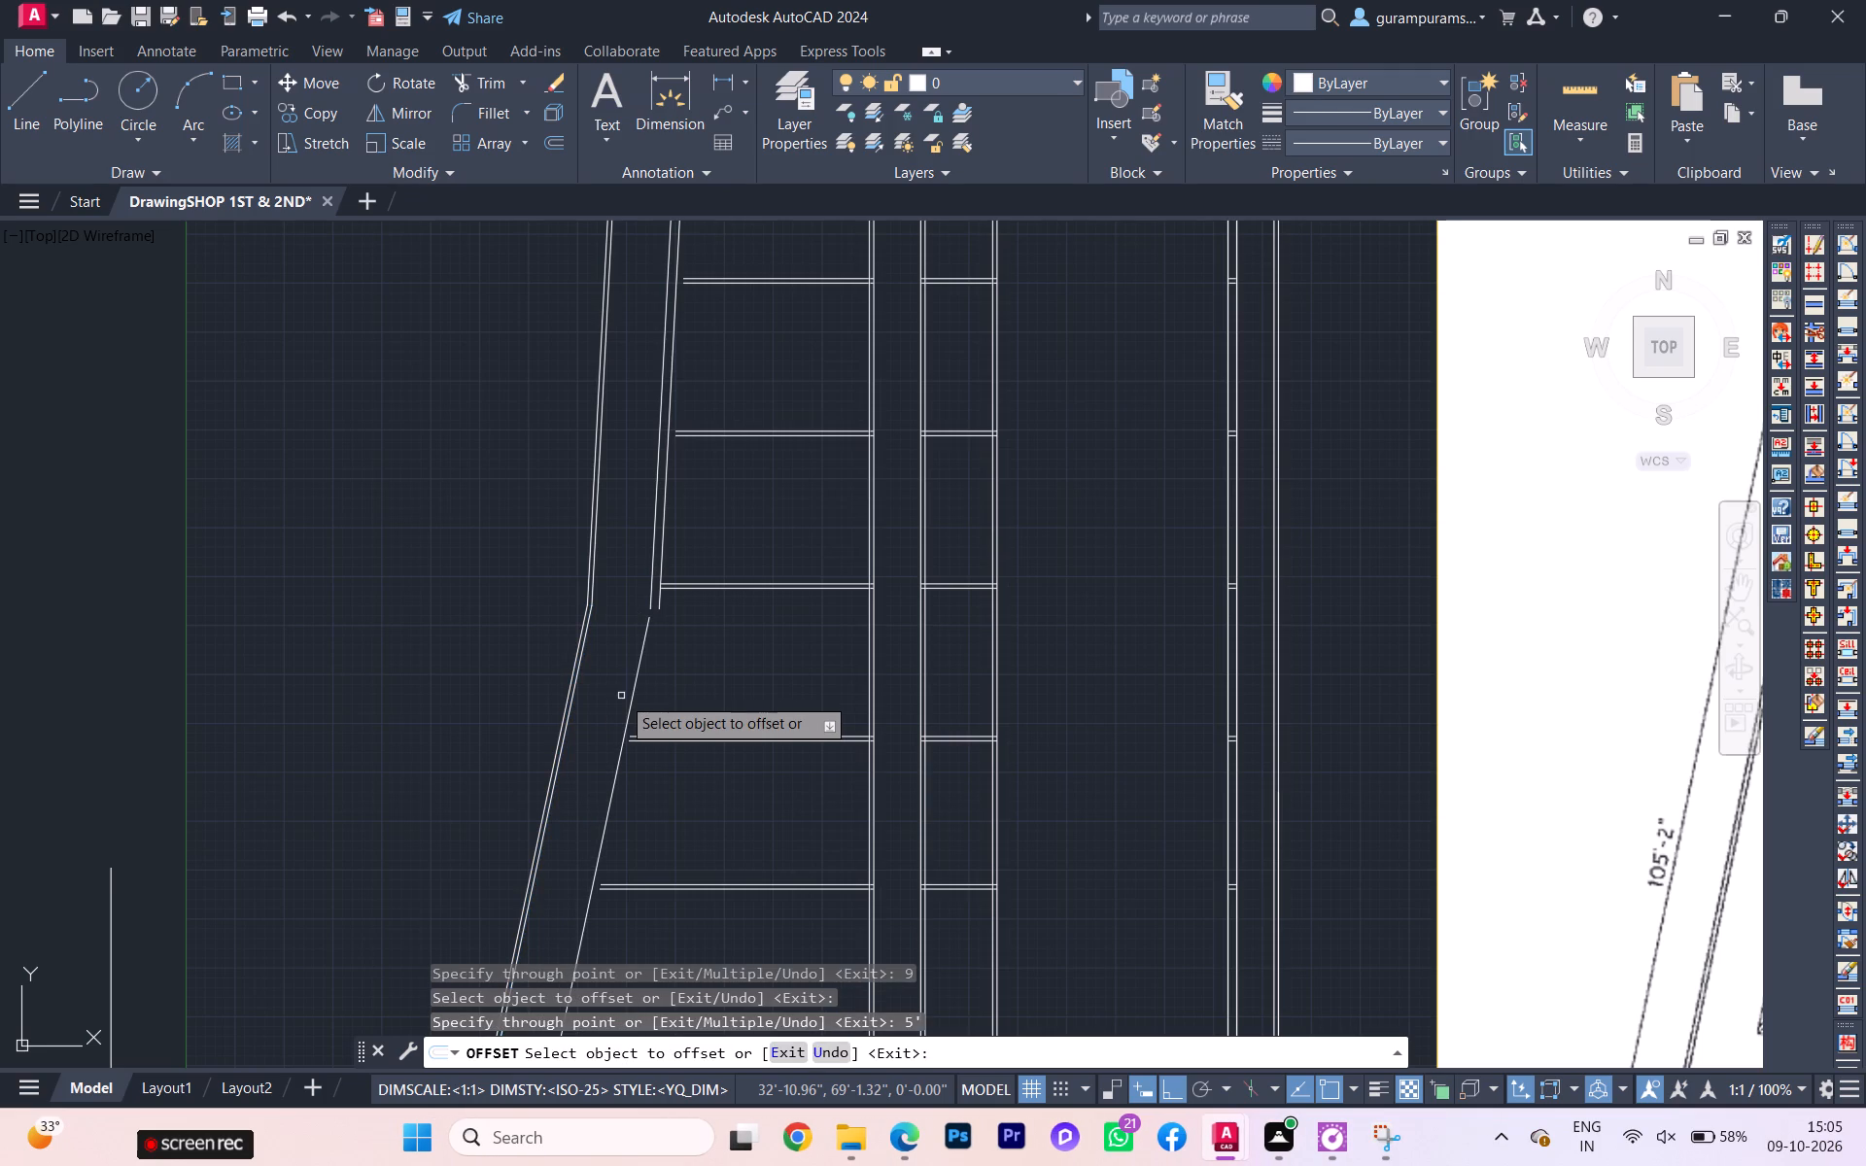
left_click(639, 666)
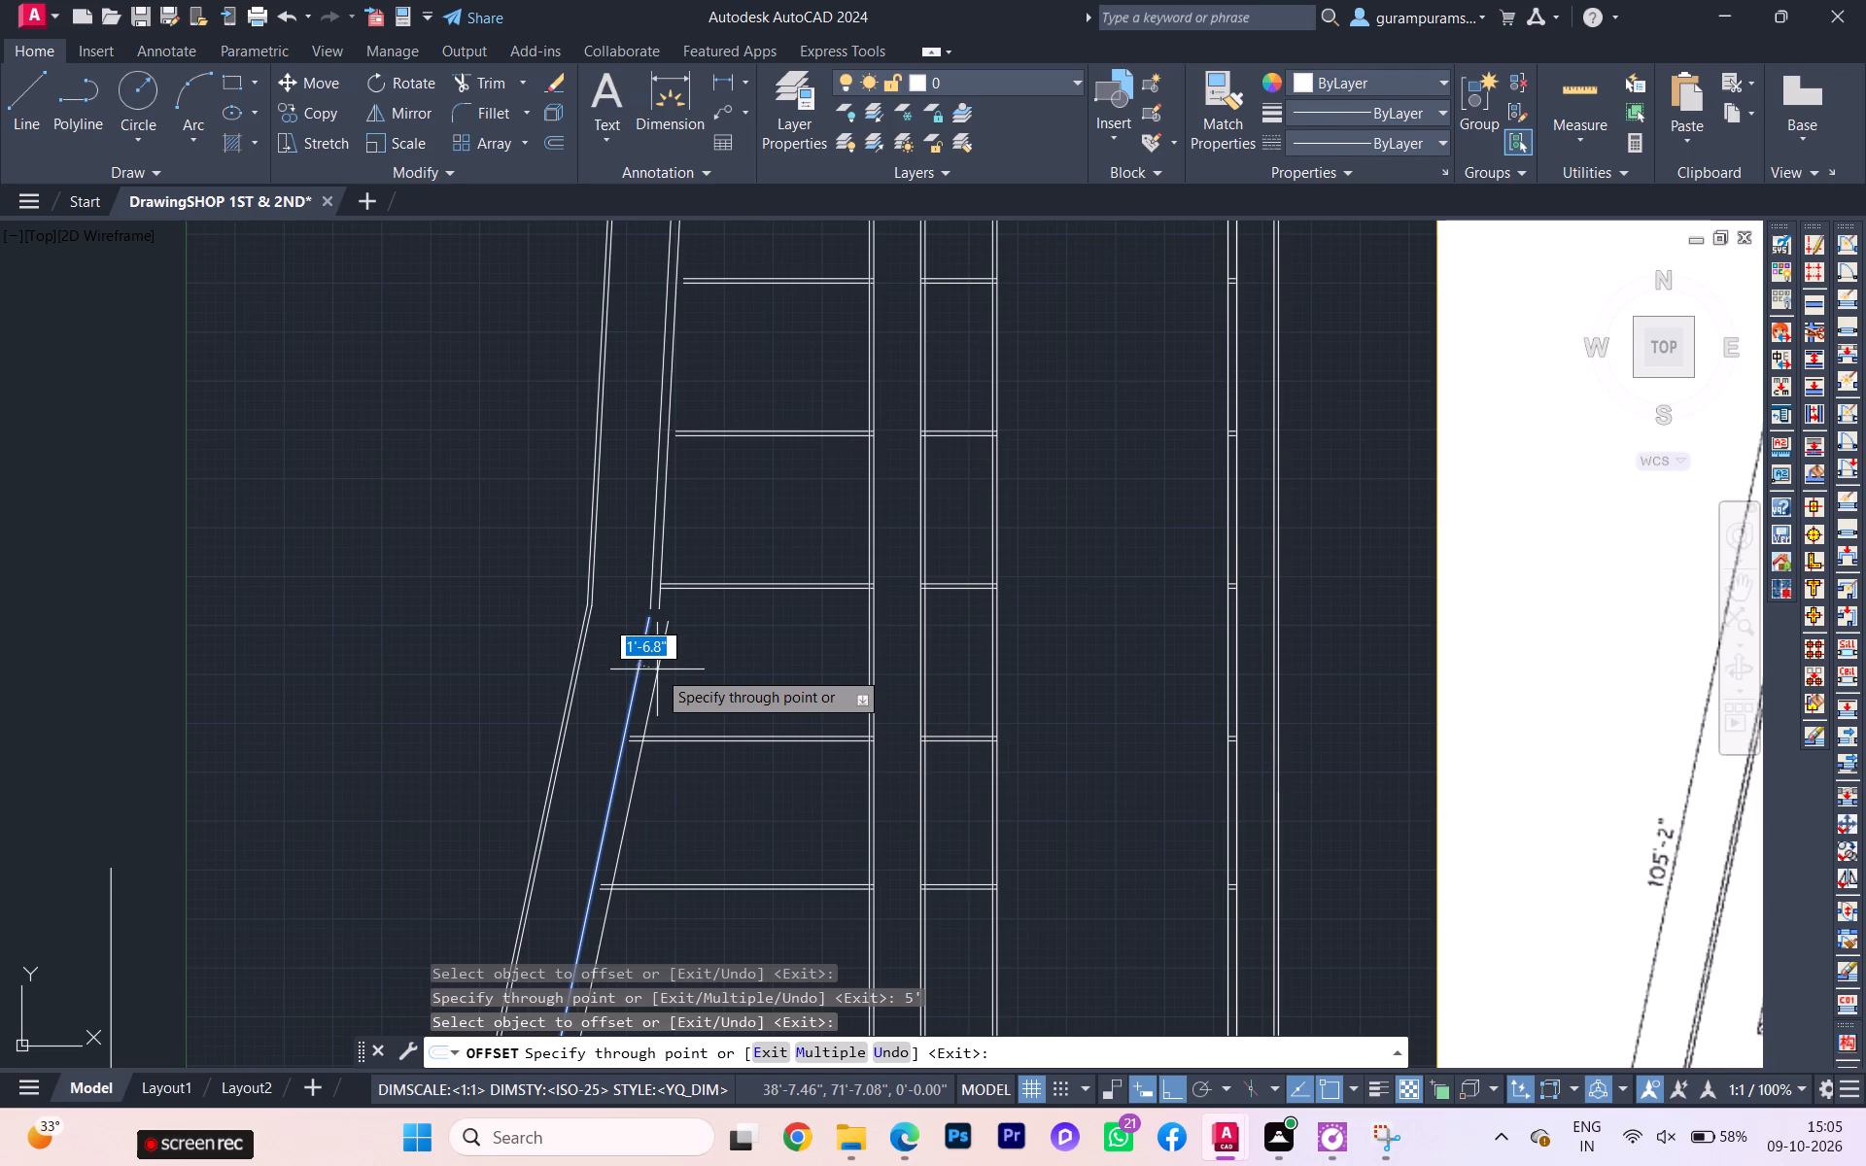
key("9")
key("Return")
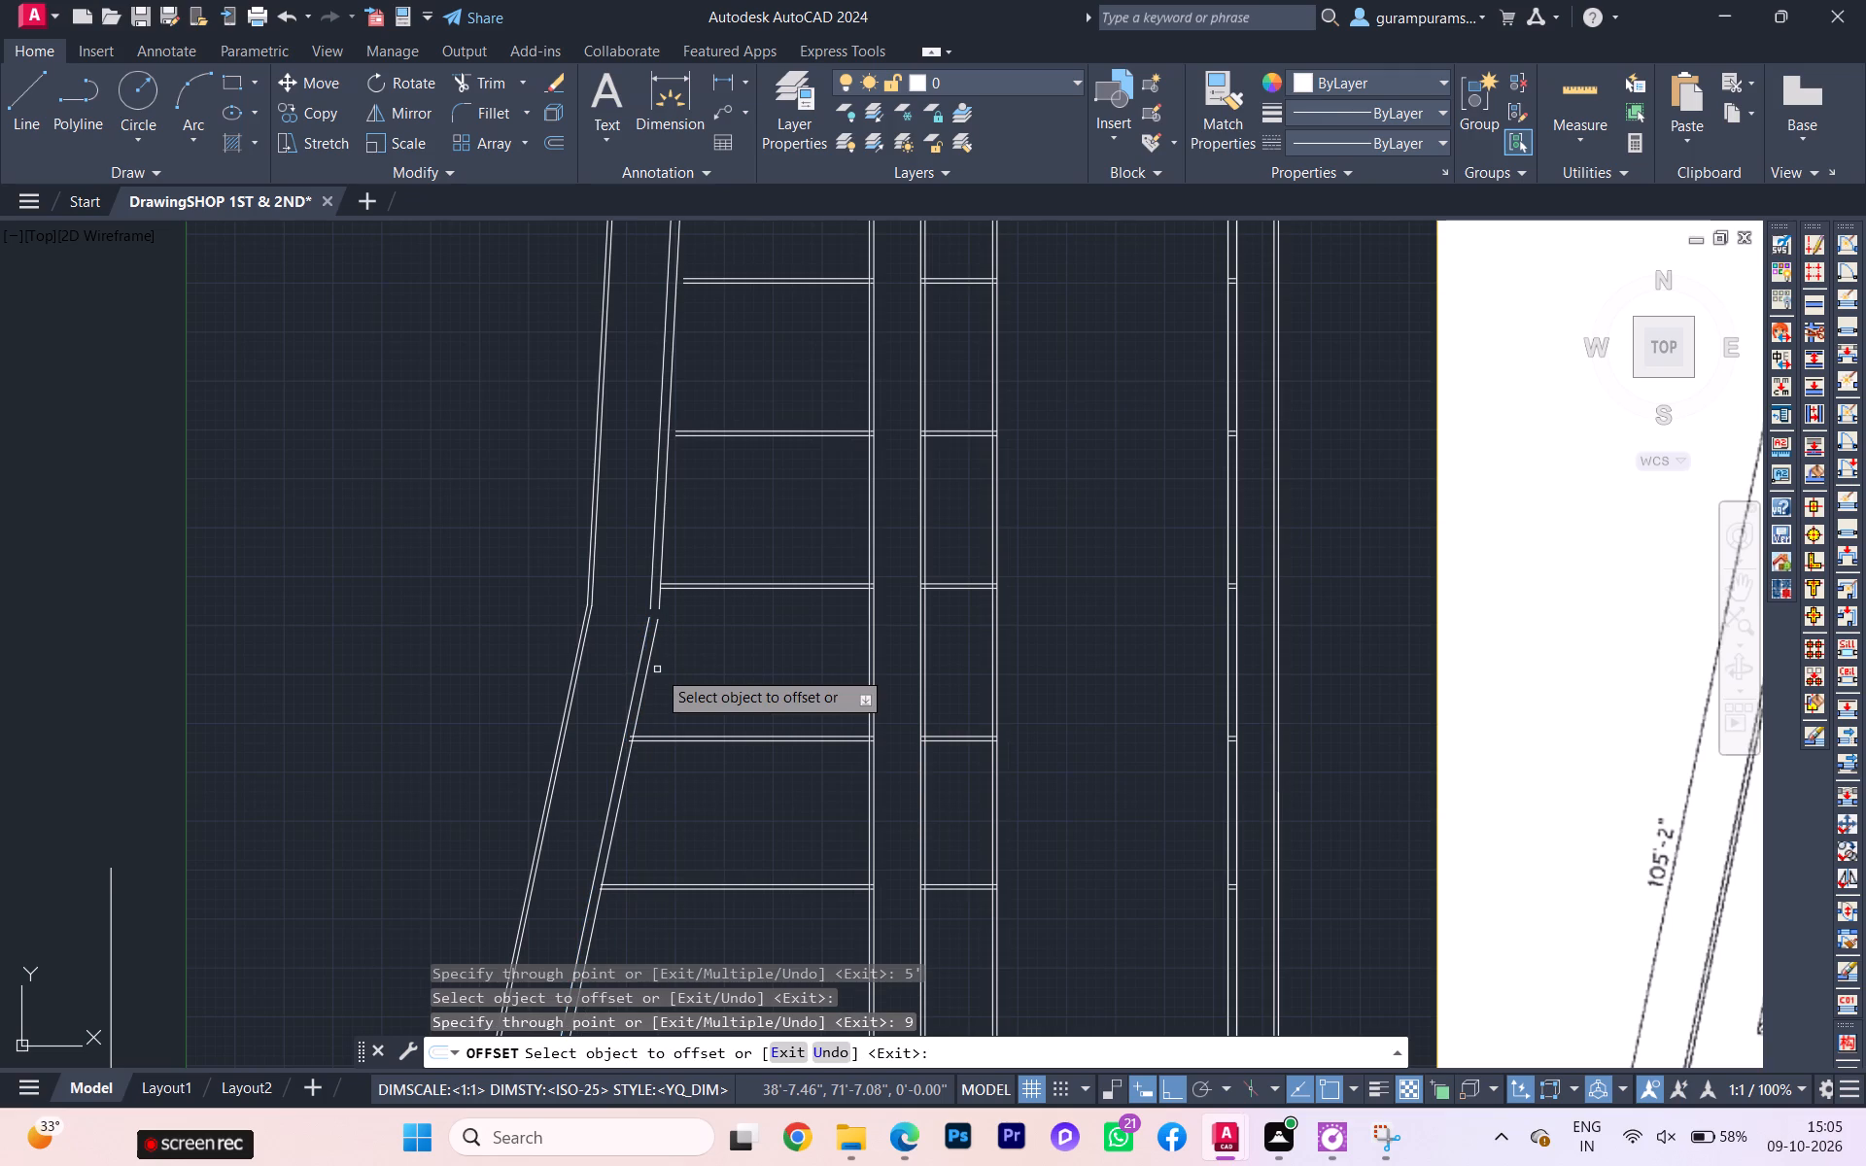
scroll(668, 643, "up", 2)
key("Escape")
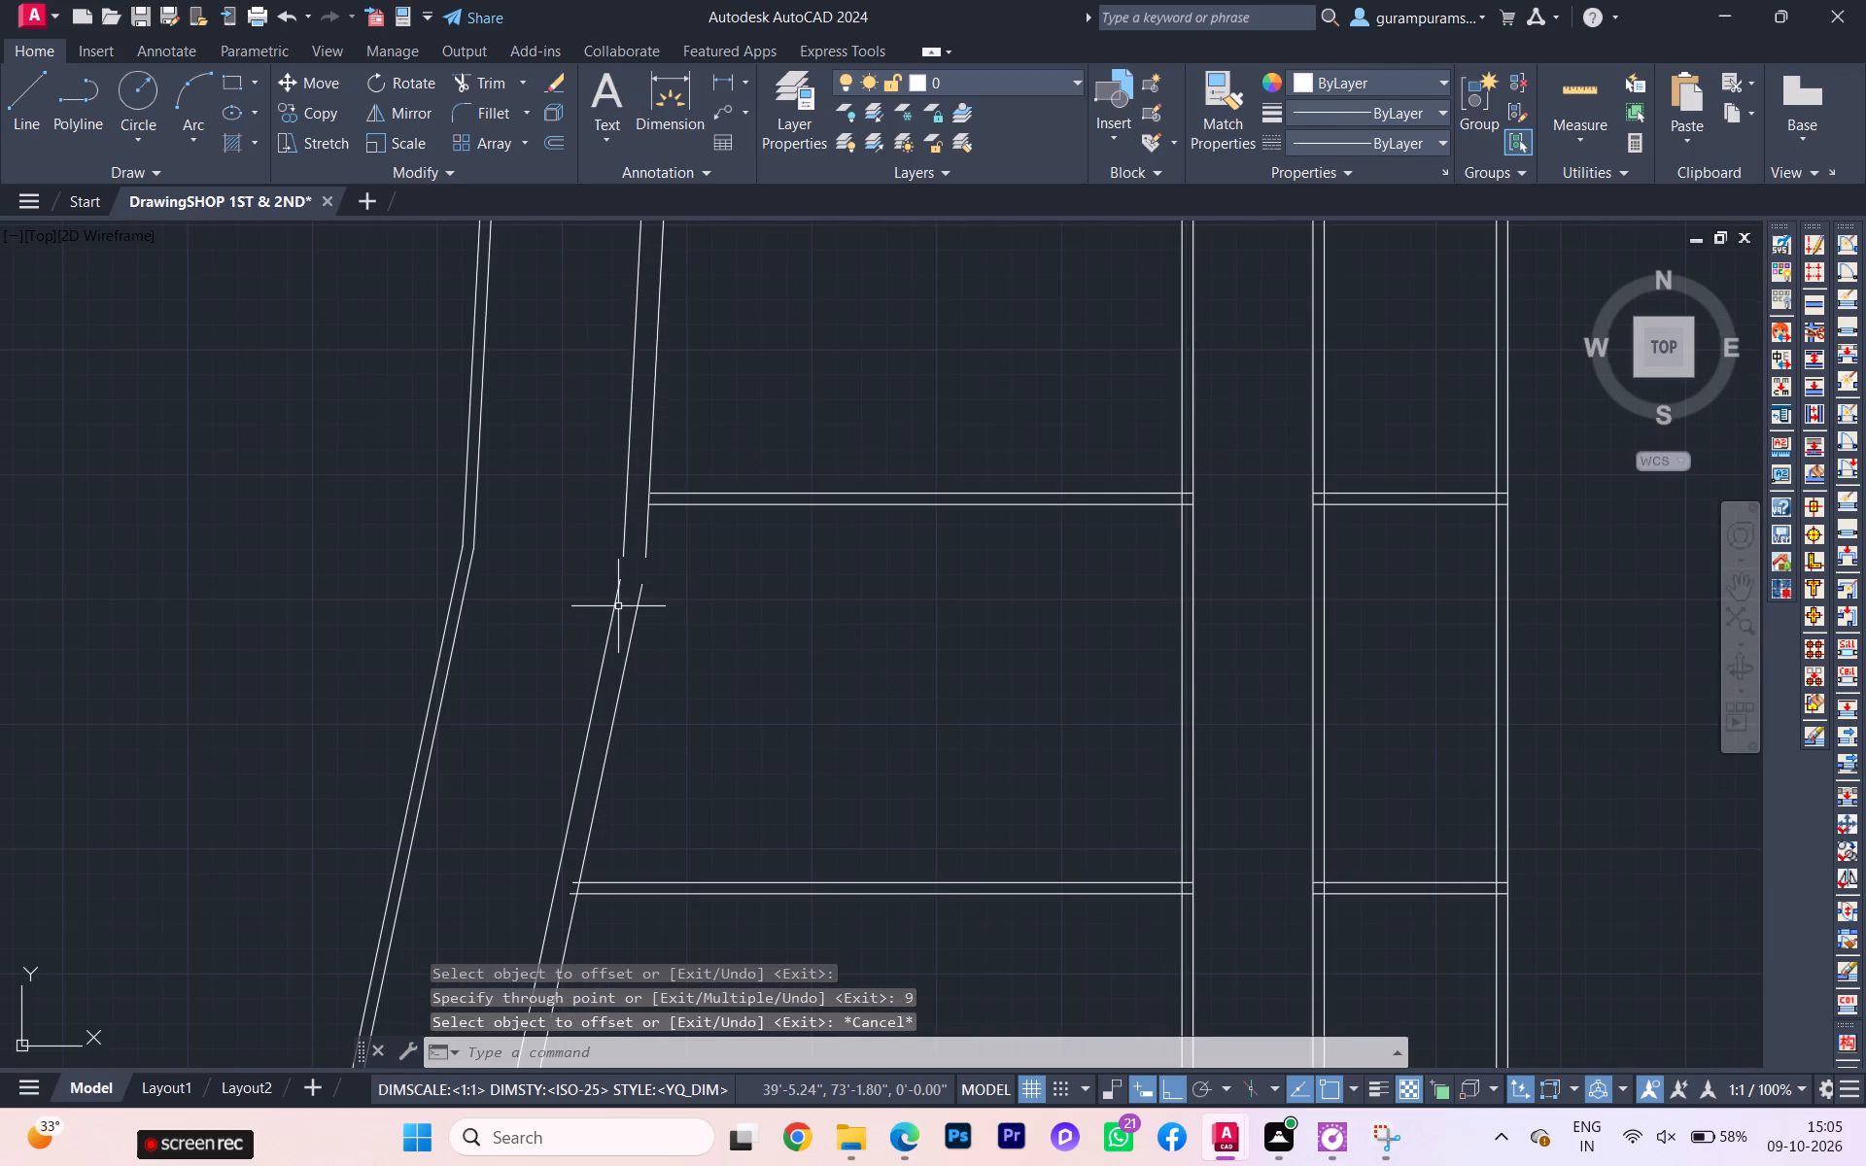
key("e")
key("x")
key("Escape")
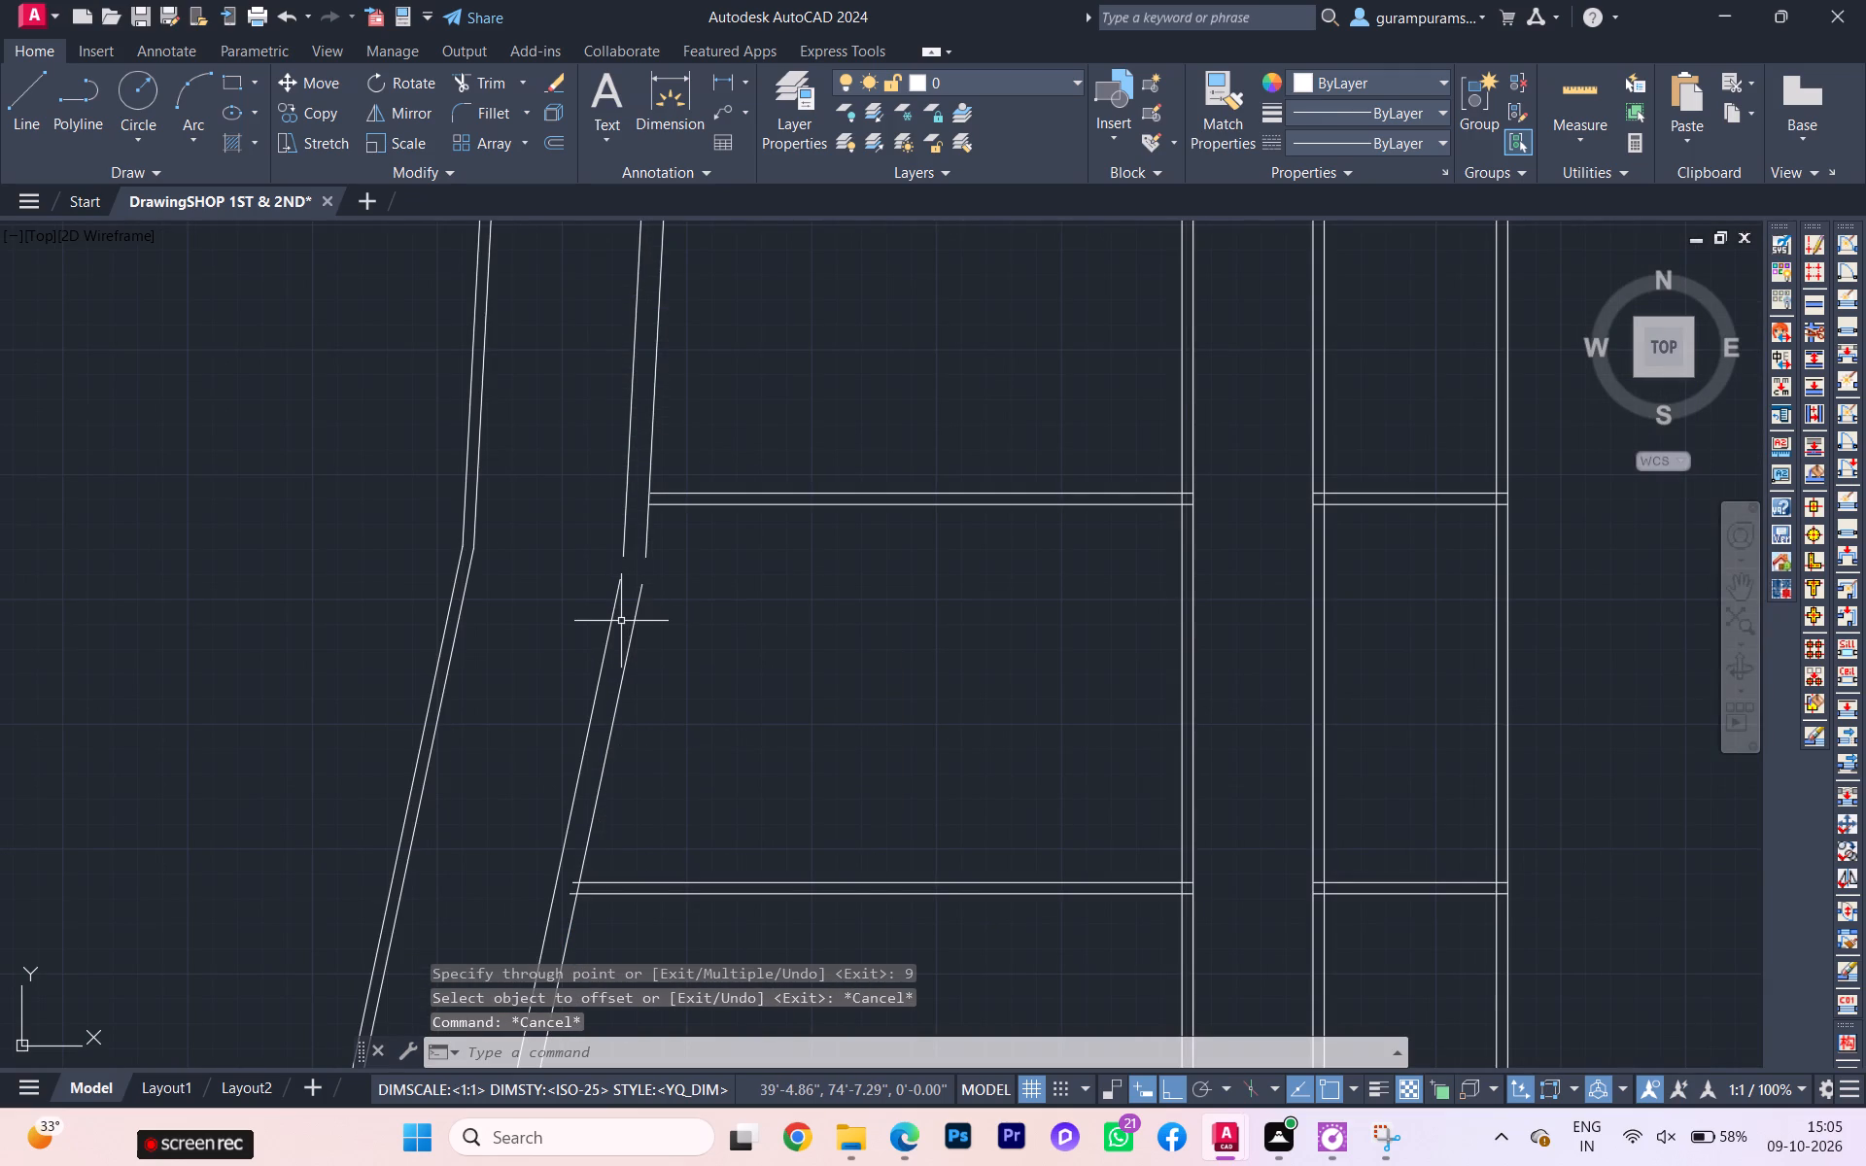
Fillet the upper and lower west wall lines with zero radius at the bend, joining both the outer and inner faces.
key("f")
left_click(691, 677)
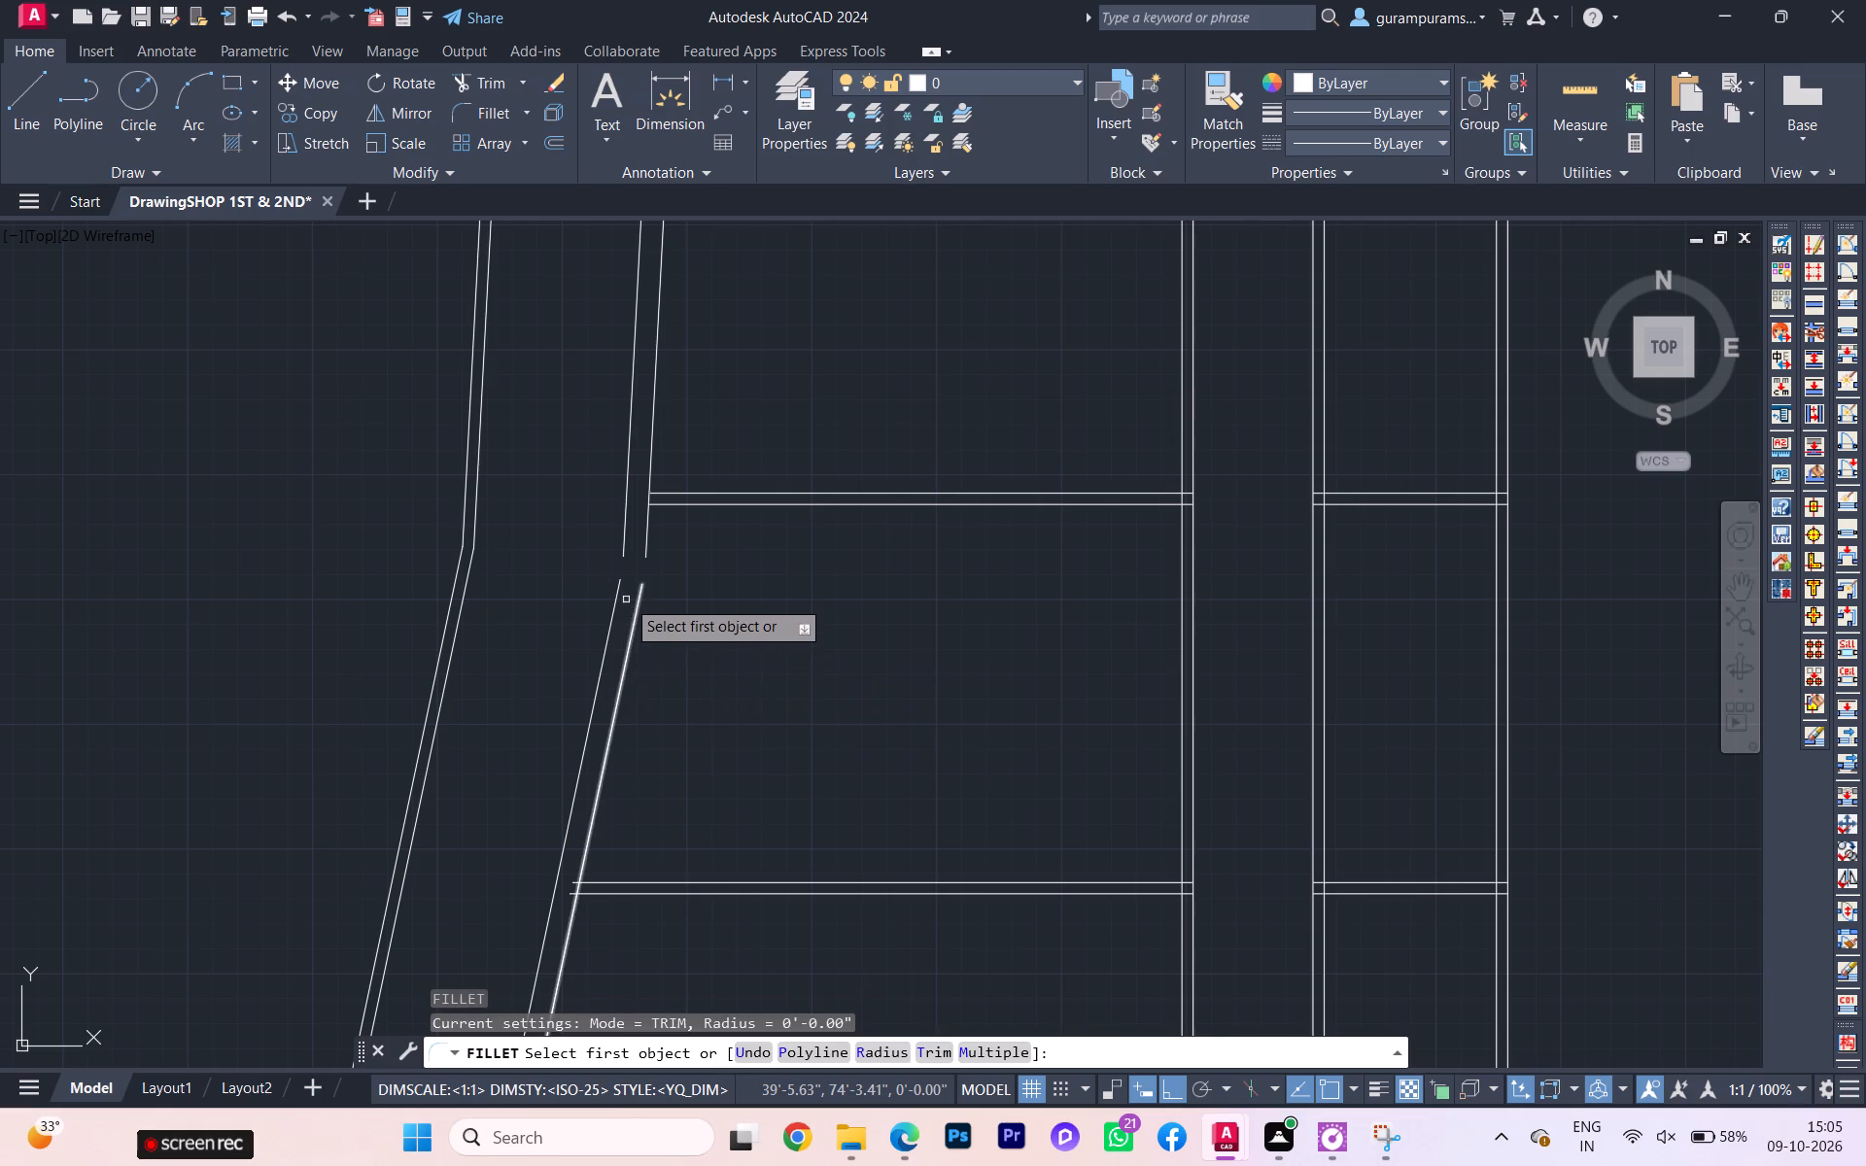
left_click(621, 593)
left_click(626, 548)
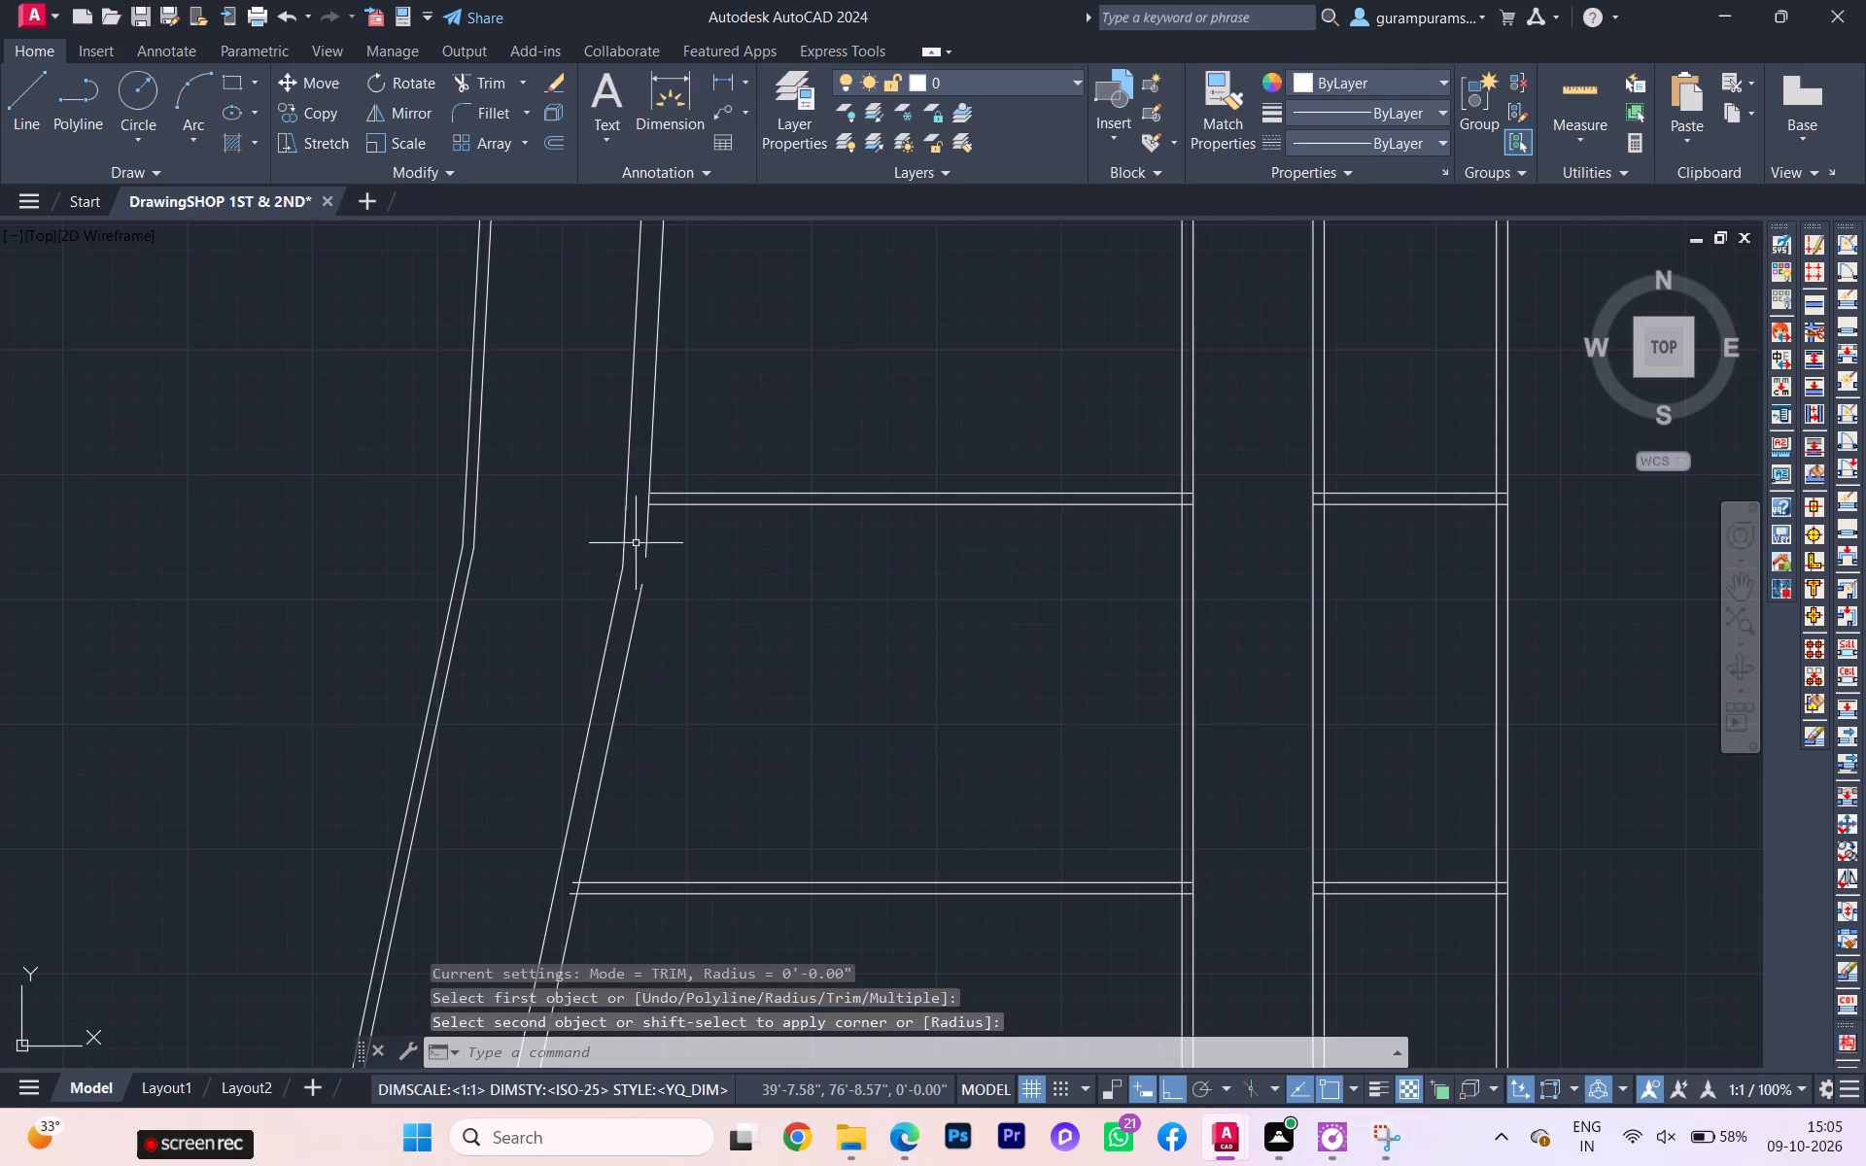
key("space")
left_click(645, 542)
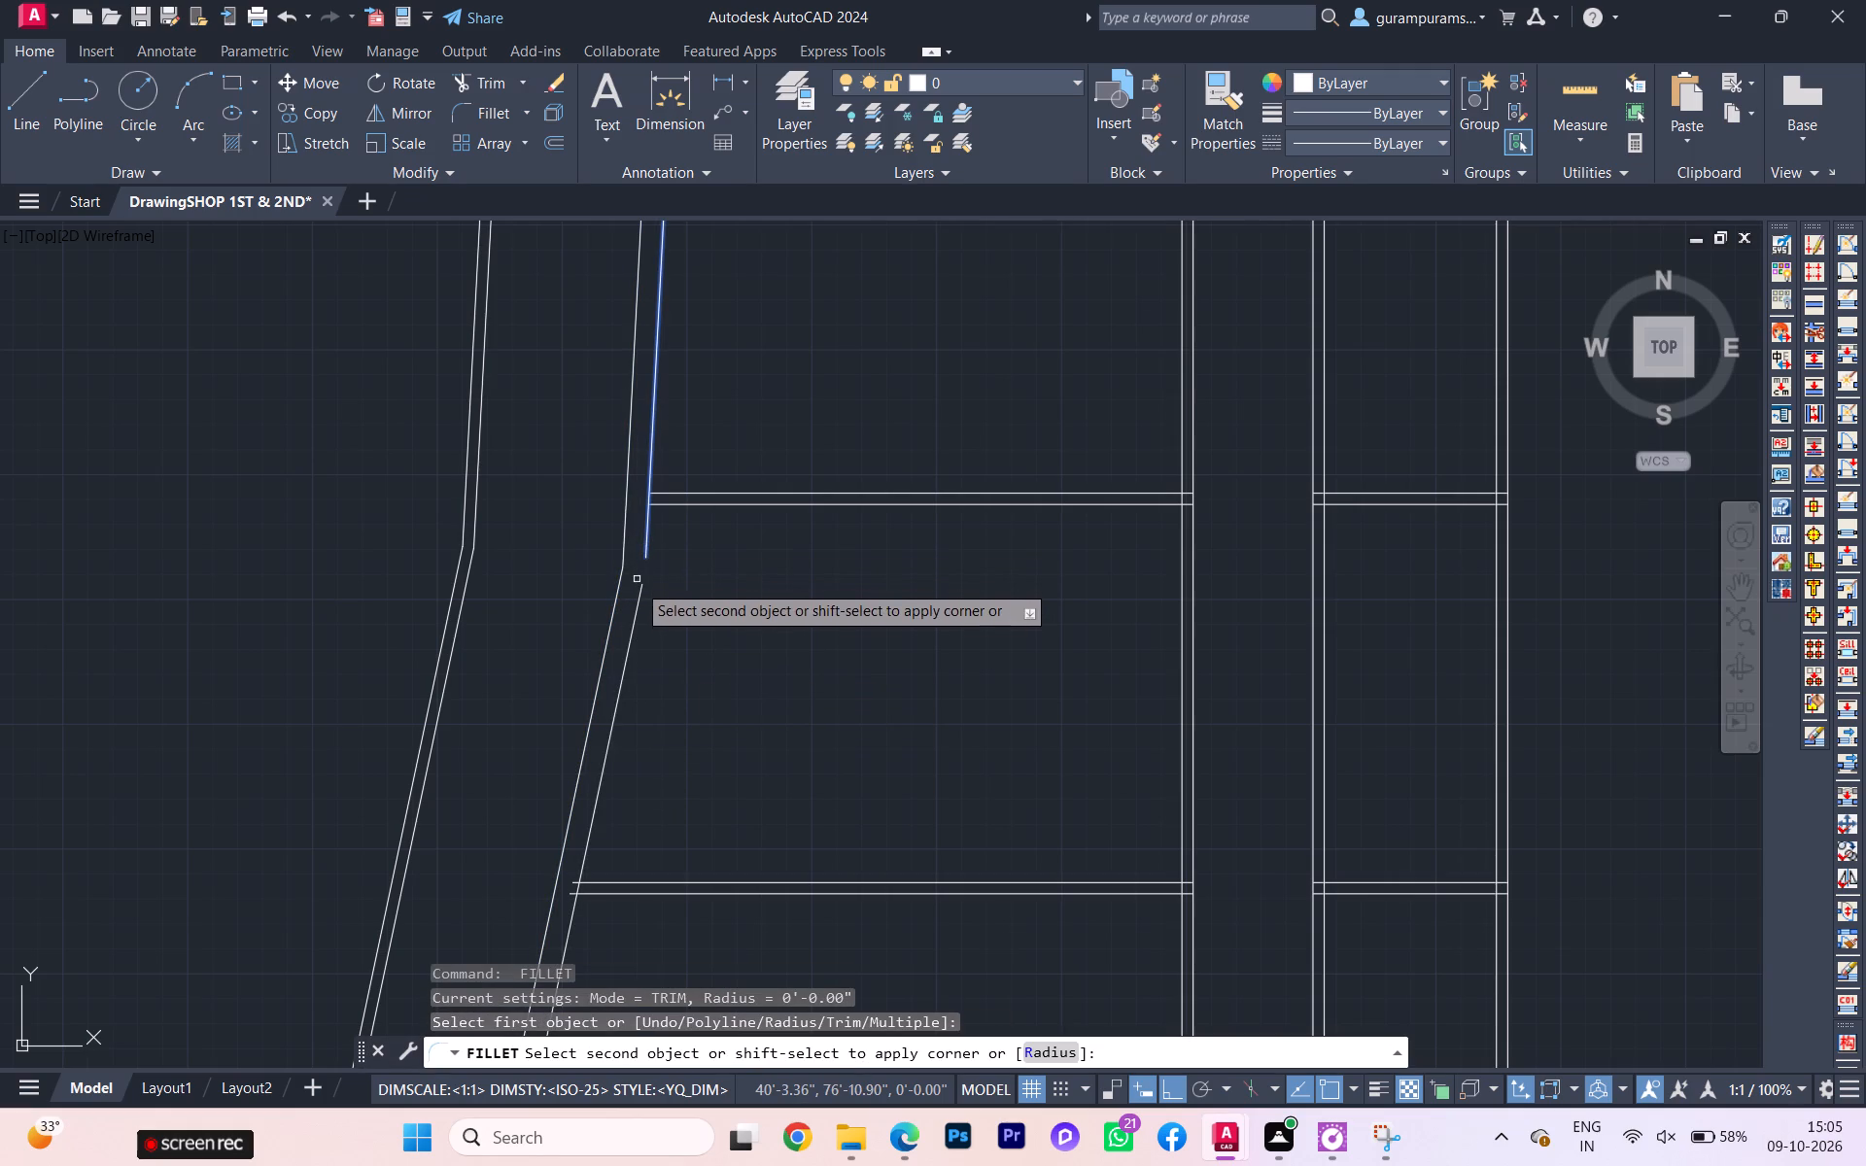
left_click(642, 599)
key("space")
Add a linear dimension across the fourth shop from the north, from the west wall's inner face to the passage wall.
scroll(654, 575, "down", 2)
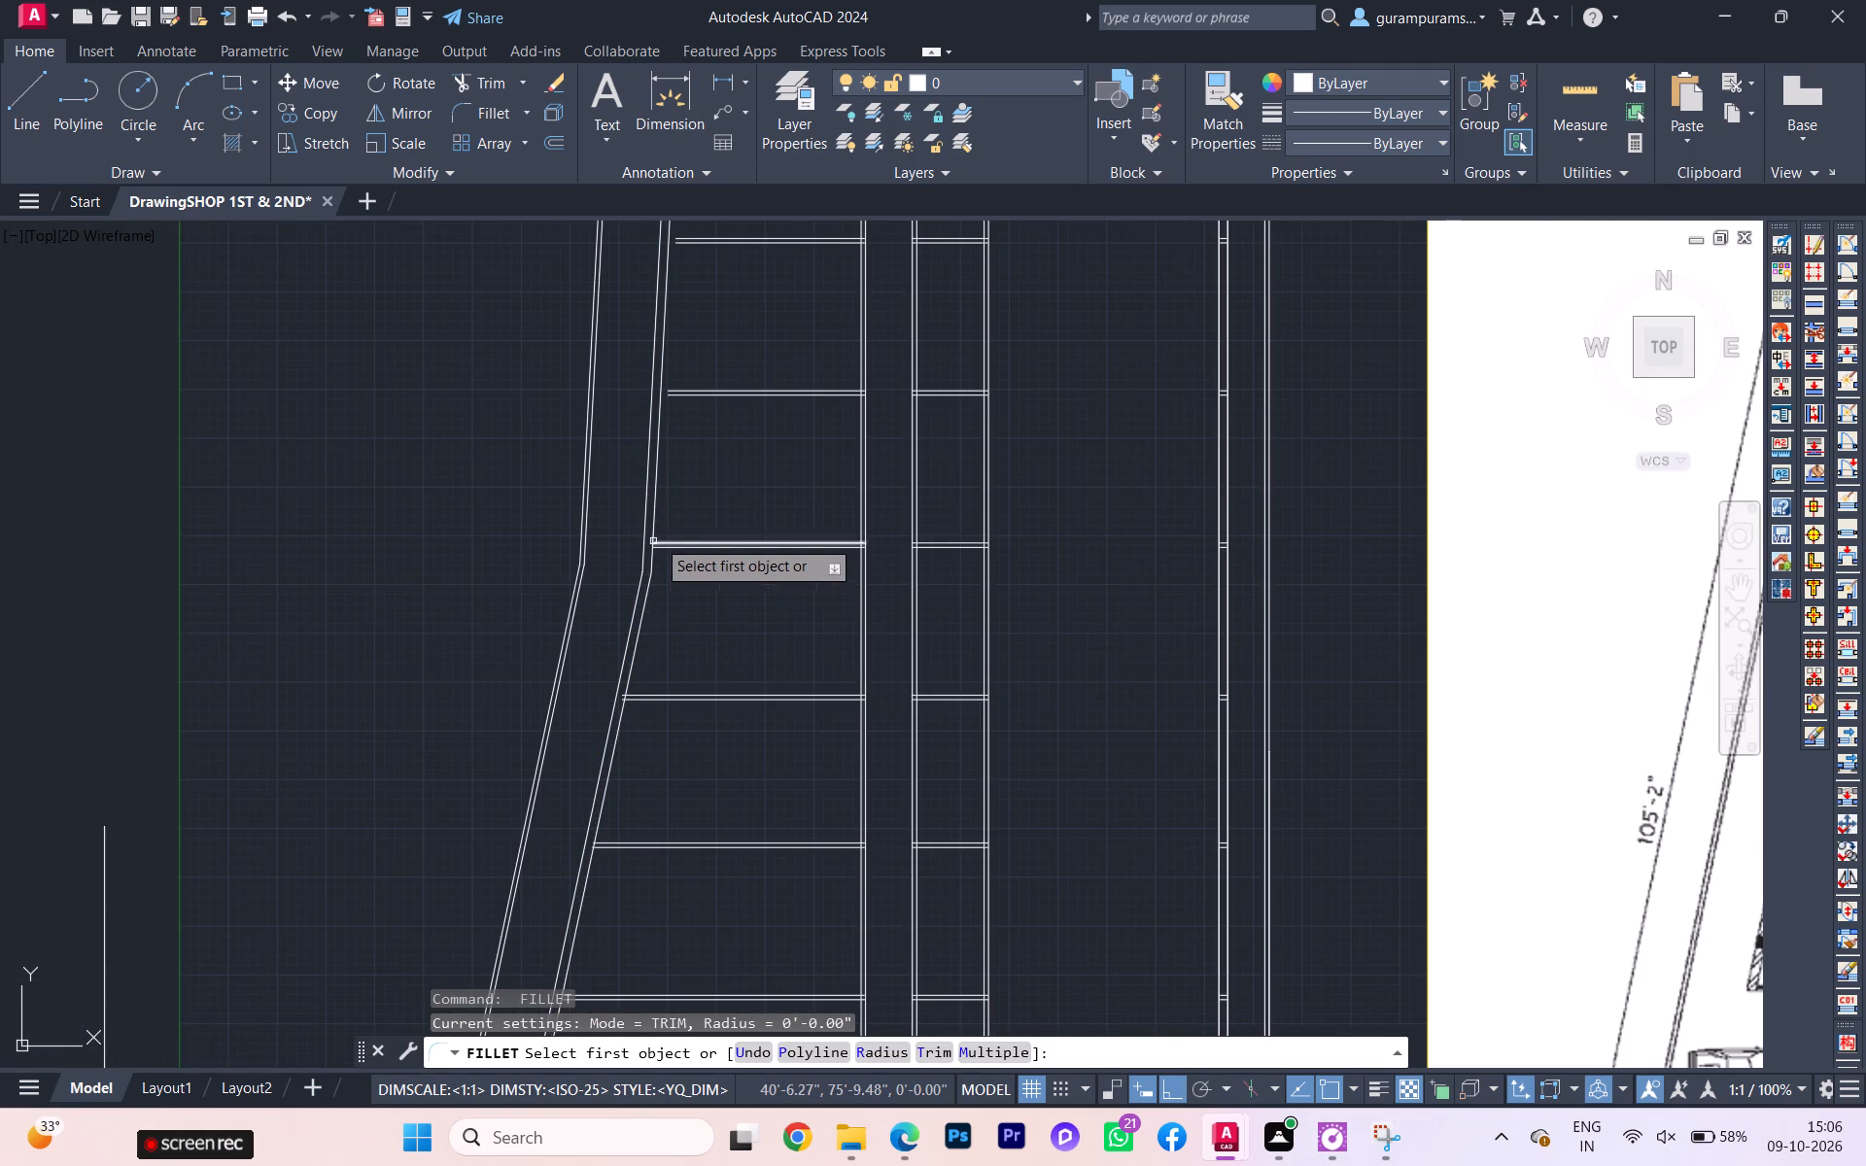
scroll(678, 507, "down", 2)
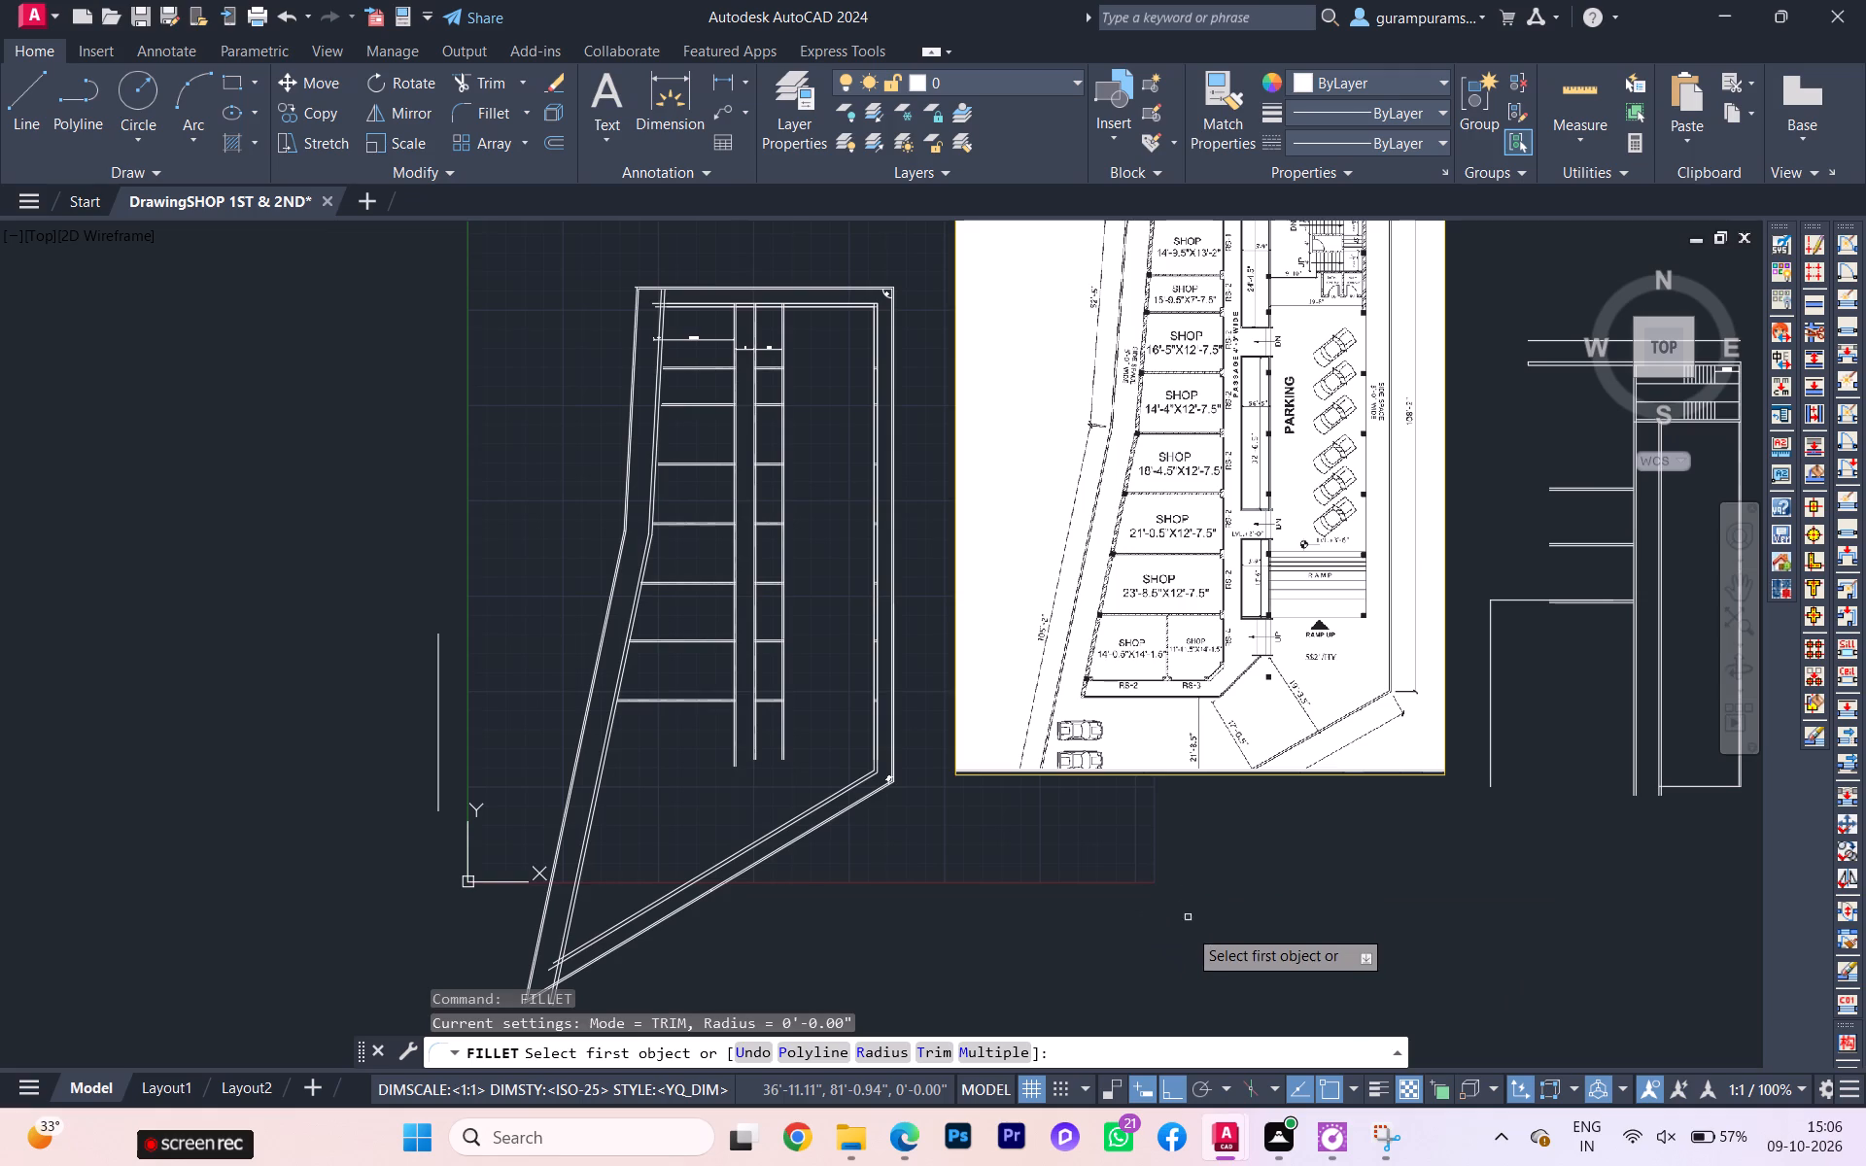
scroll(1157, 609, "up", 1)
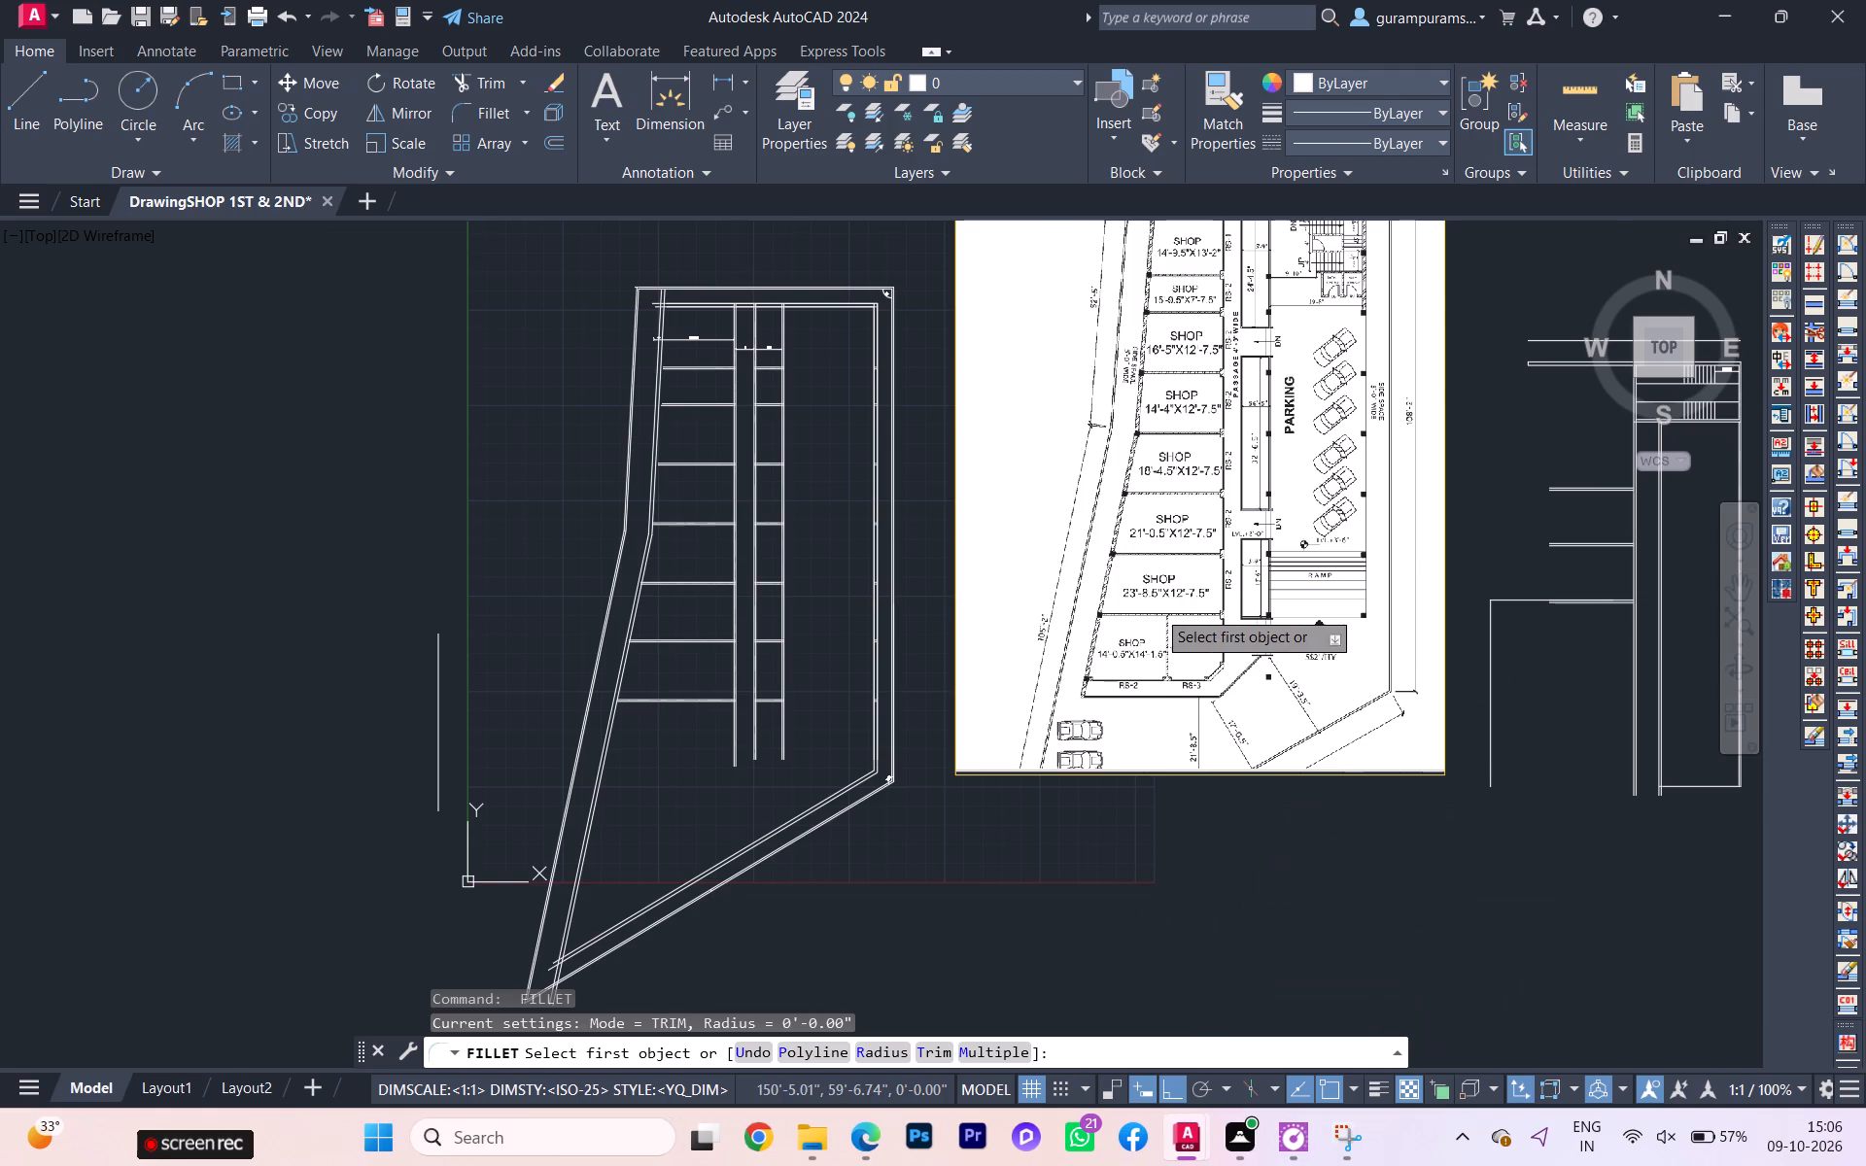
scroll(1147, 609, "up", 1)
scroll(1124, 632, "down", 1)
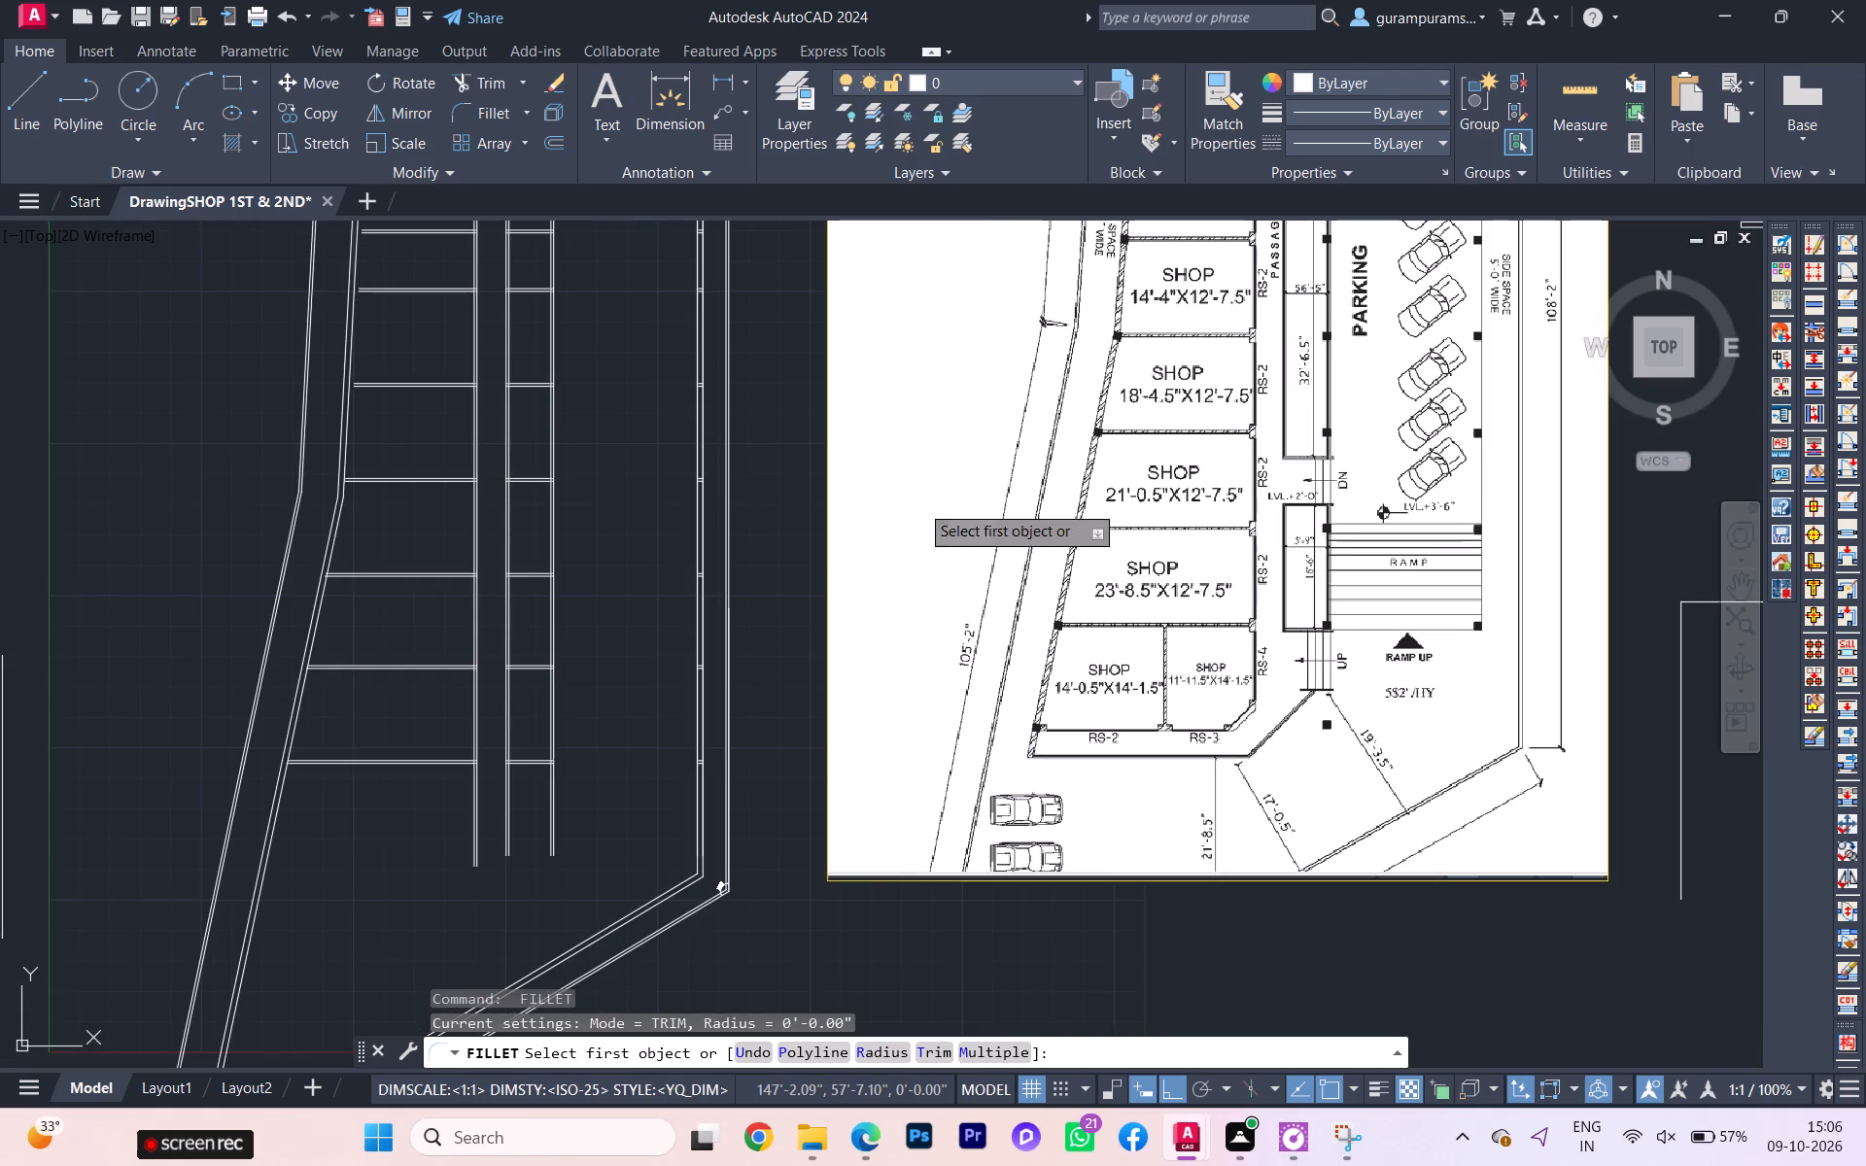
scroll(504, 450, "up", 2)
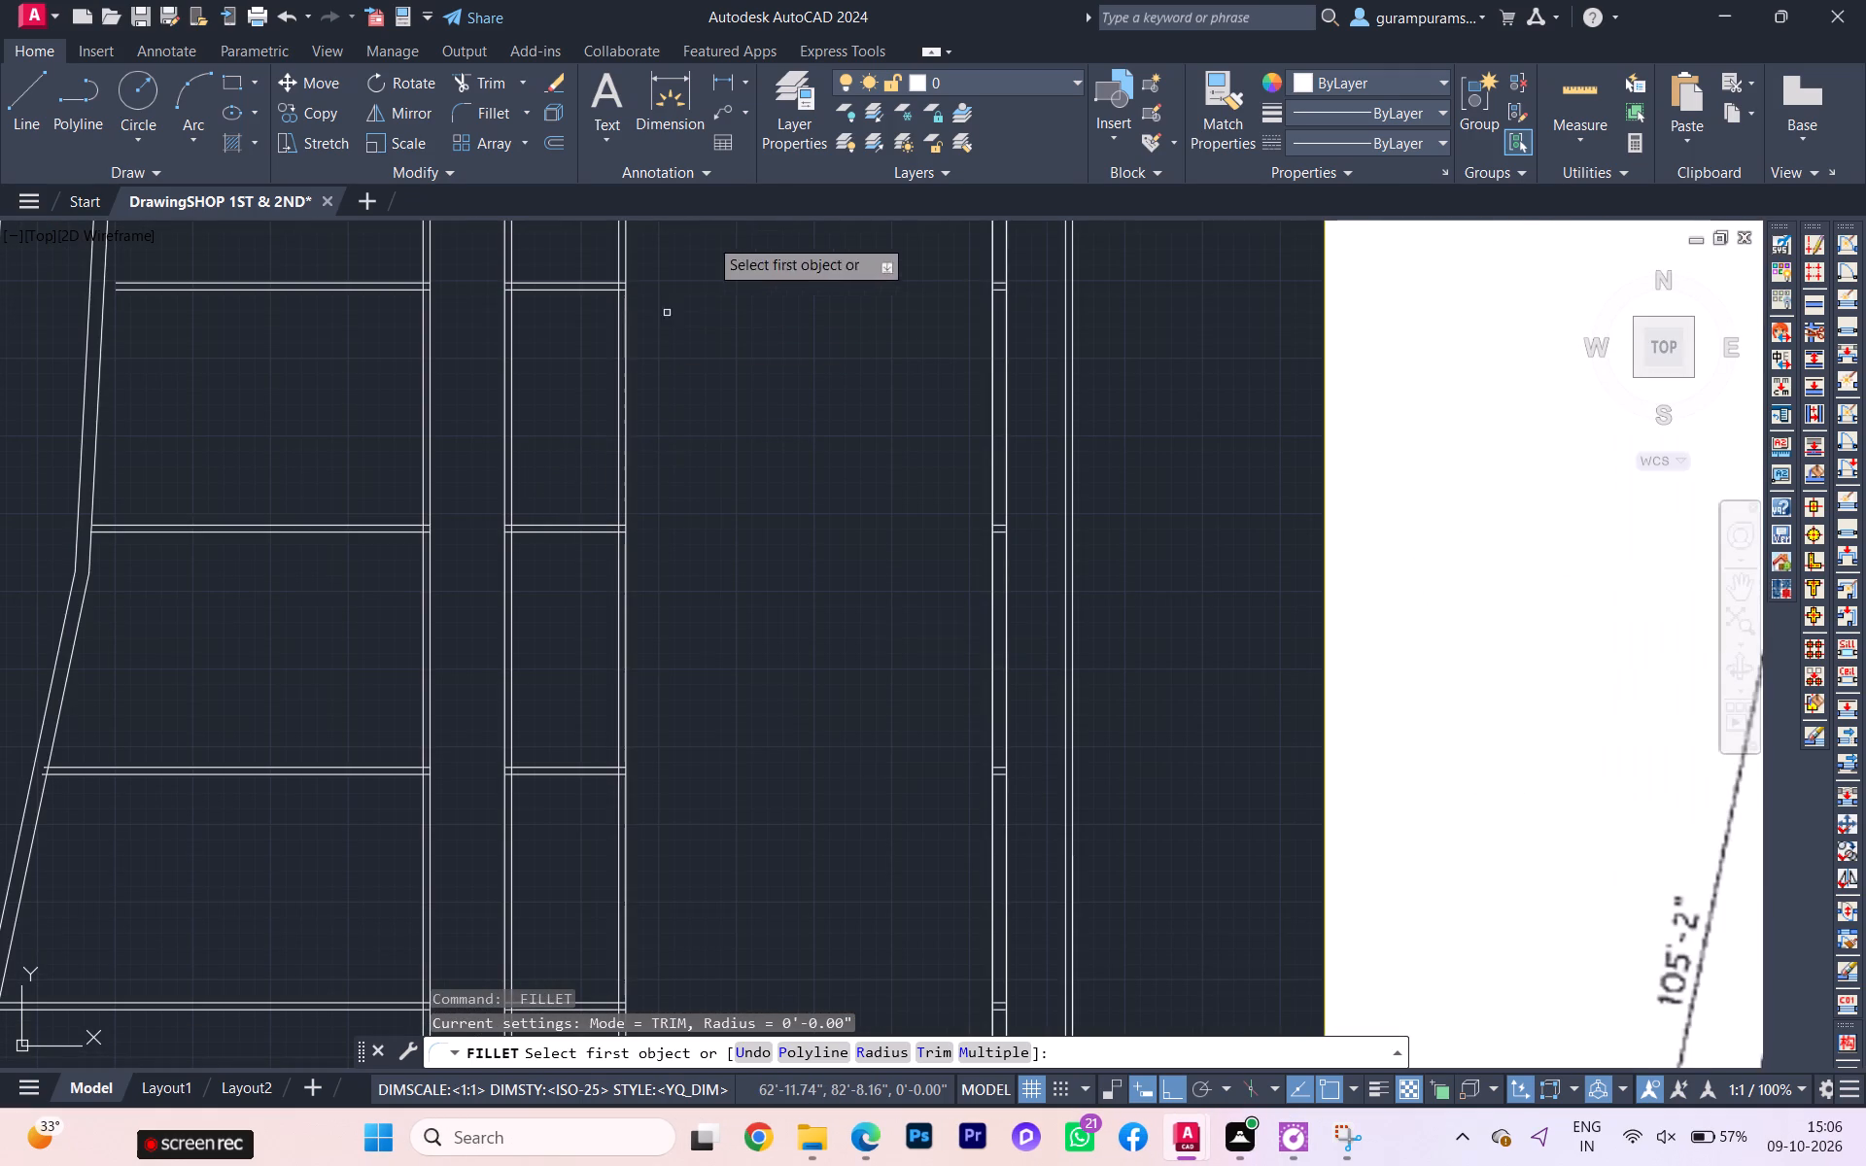
left_click(715, 84)
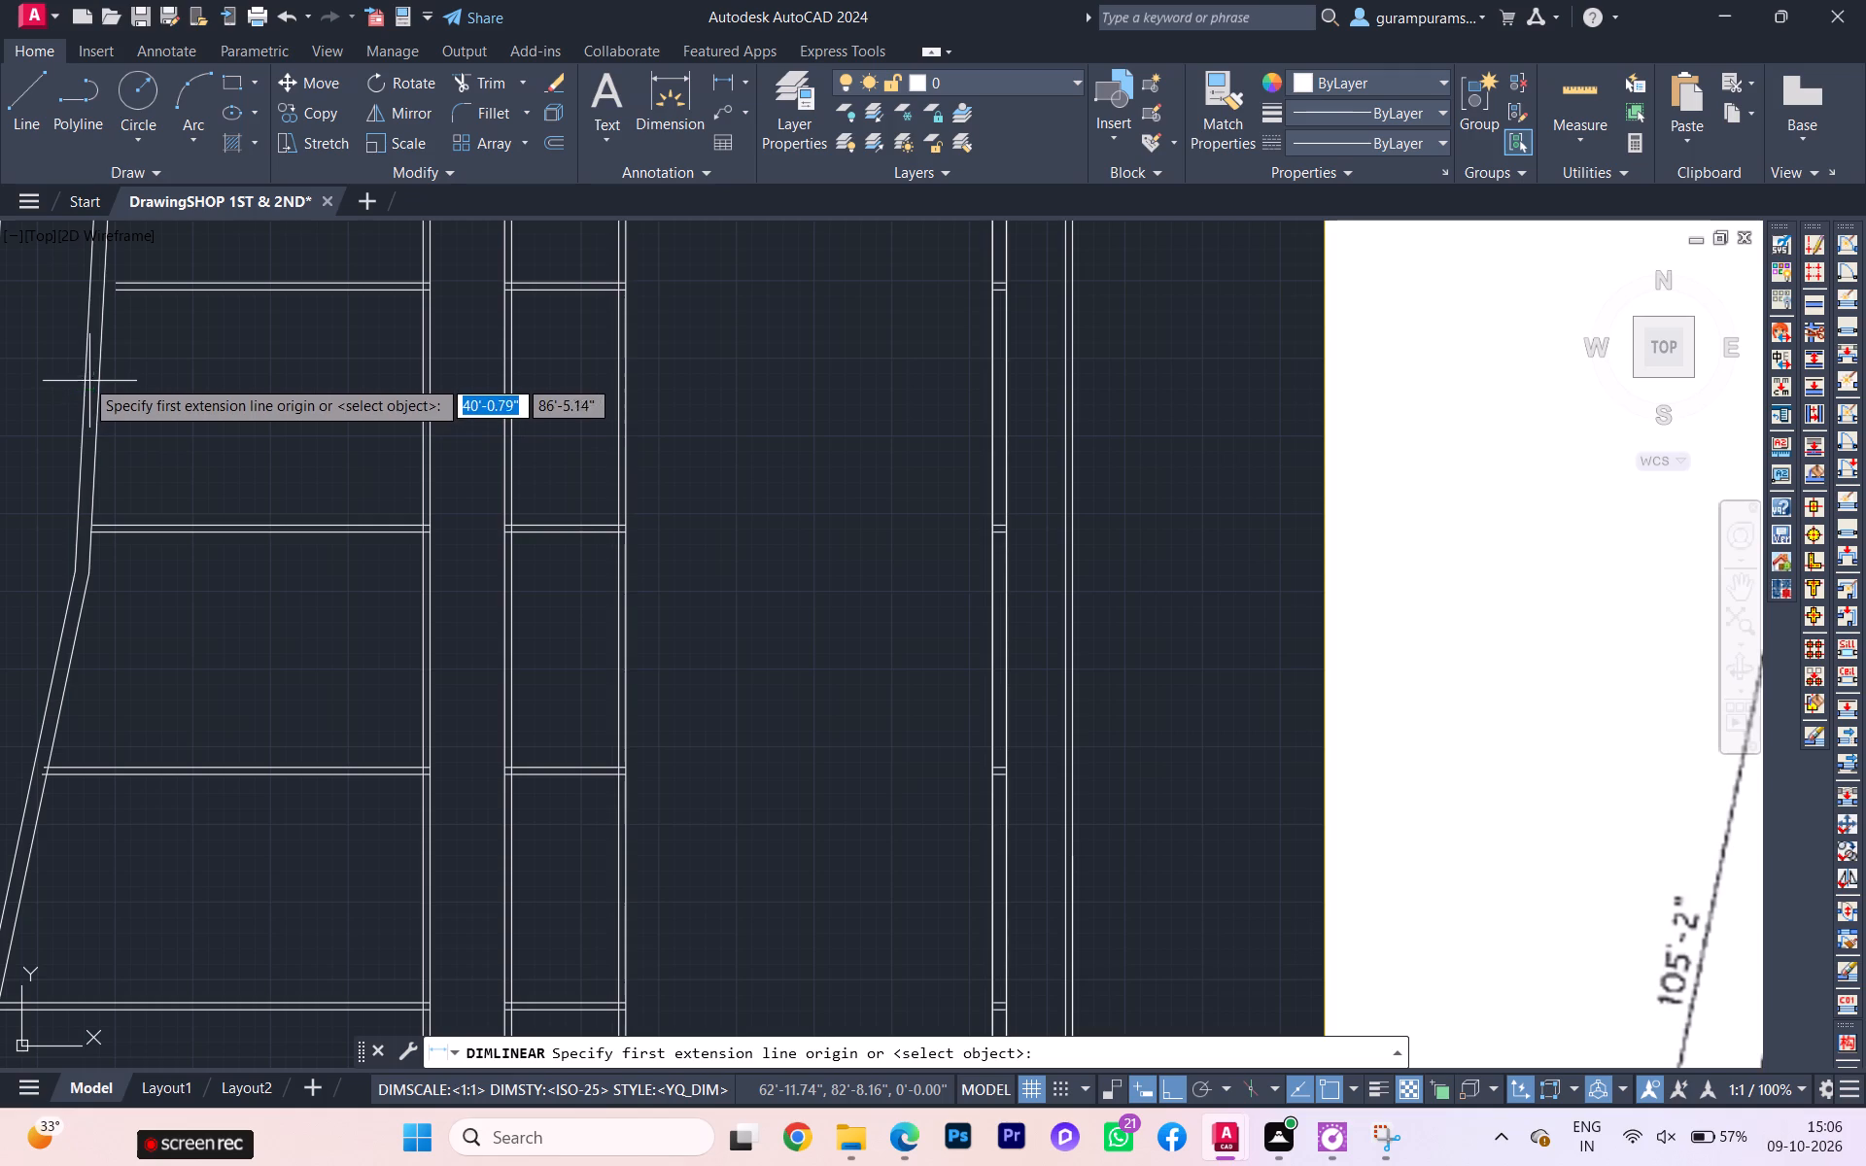
left_click(97, 378)
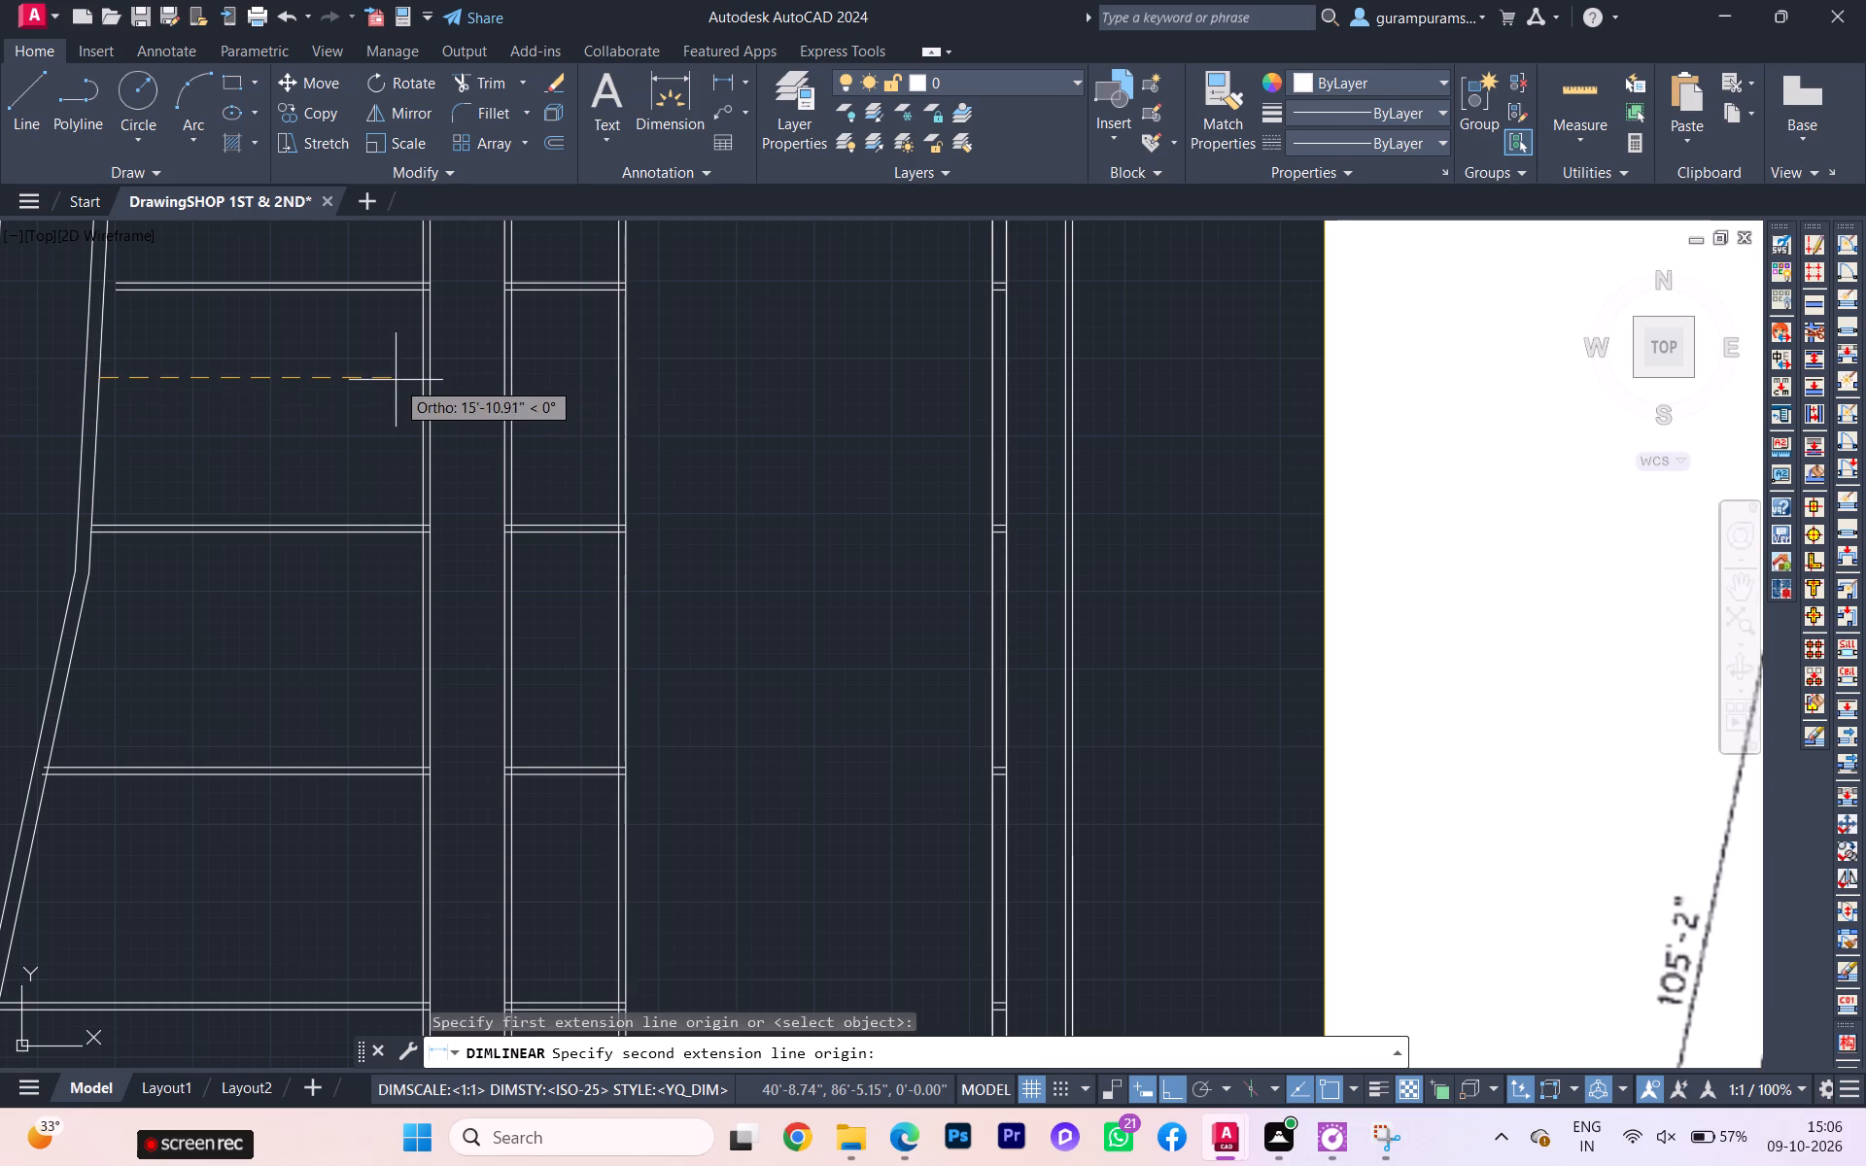
left_click(420, 375)
left_click(391, 401)
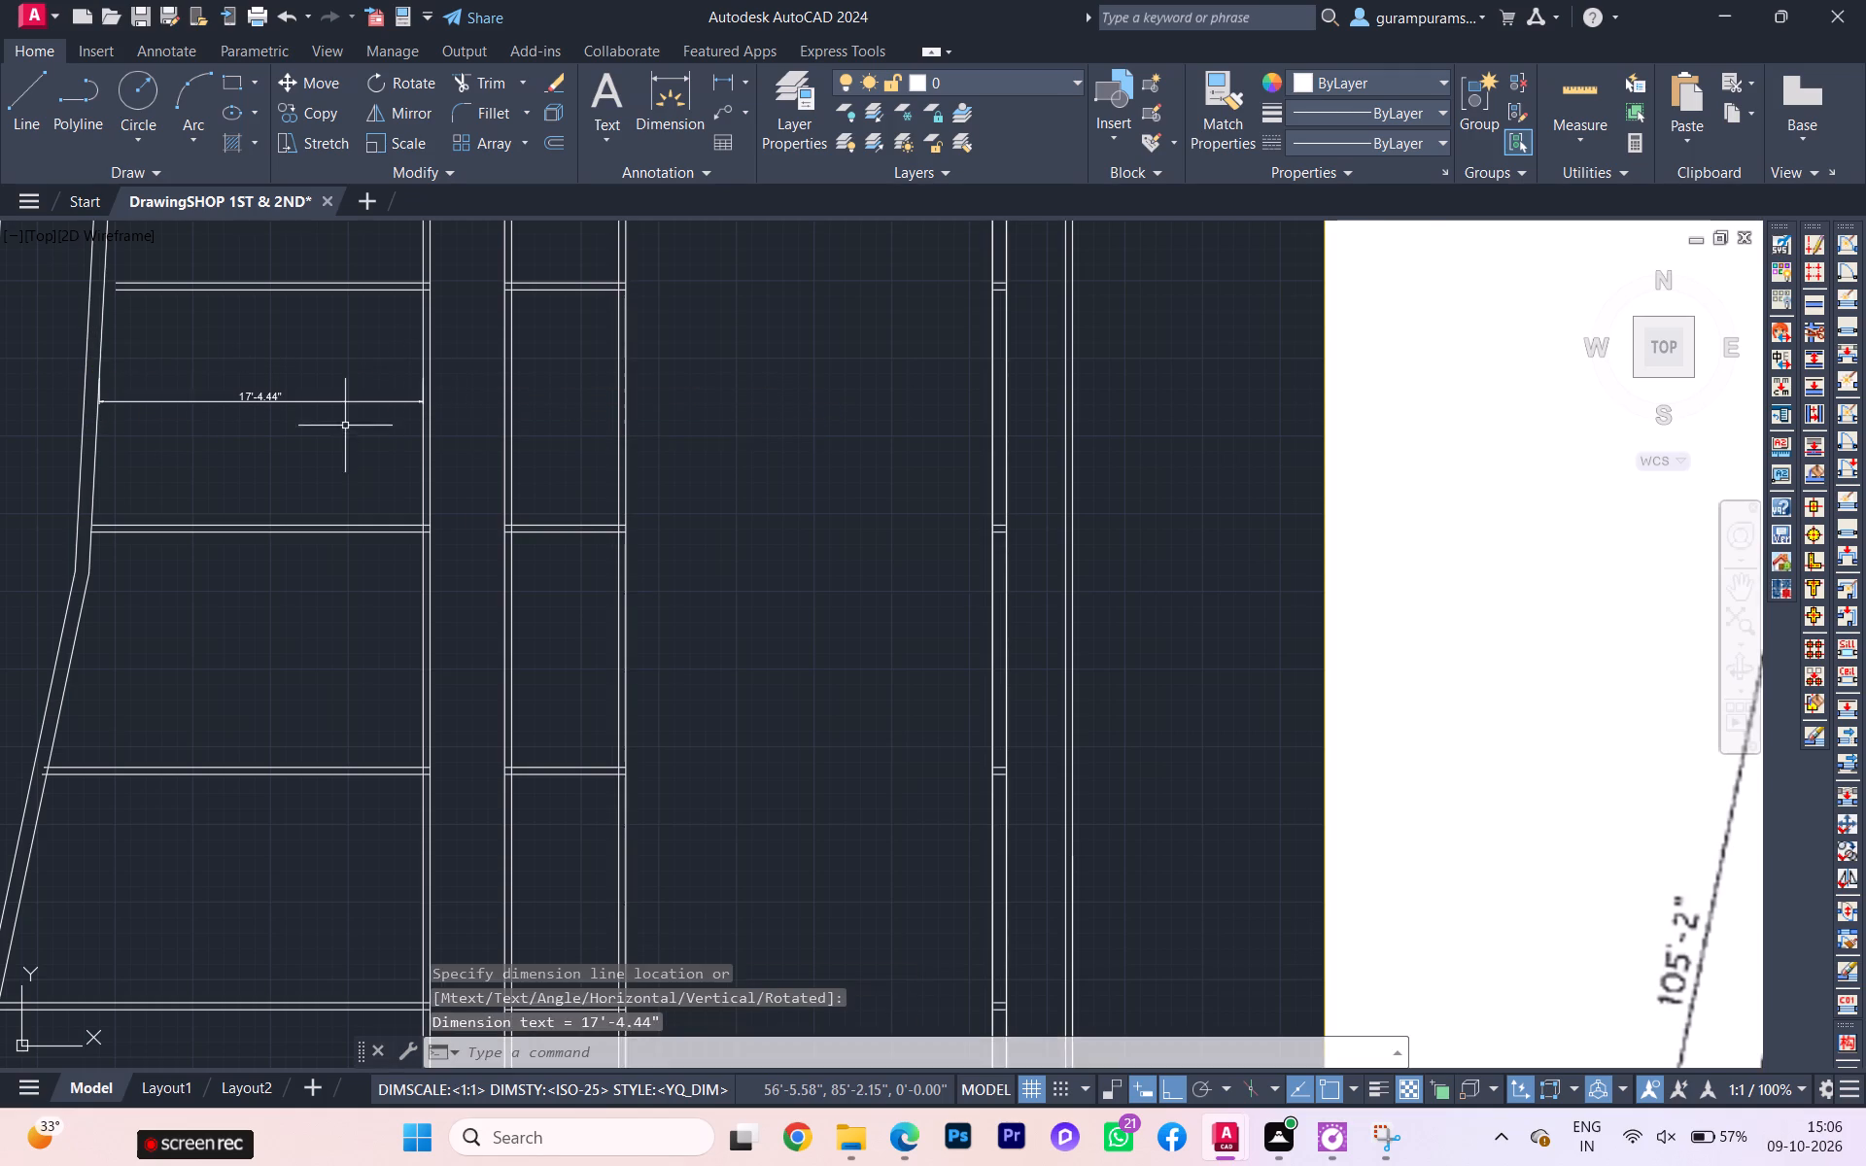
Examine the shop sizes on the reference plan against the newly dimensioned shop width.
scroll(346, 438, "down", 2)
scroll(1042, 407, "up", 2)
scroll(1241, 373, "up", 1)
scroll(1253, 379, "down", 2)
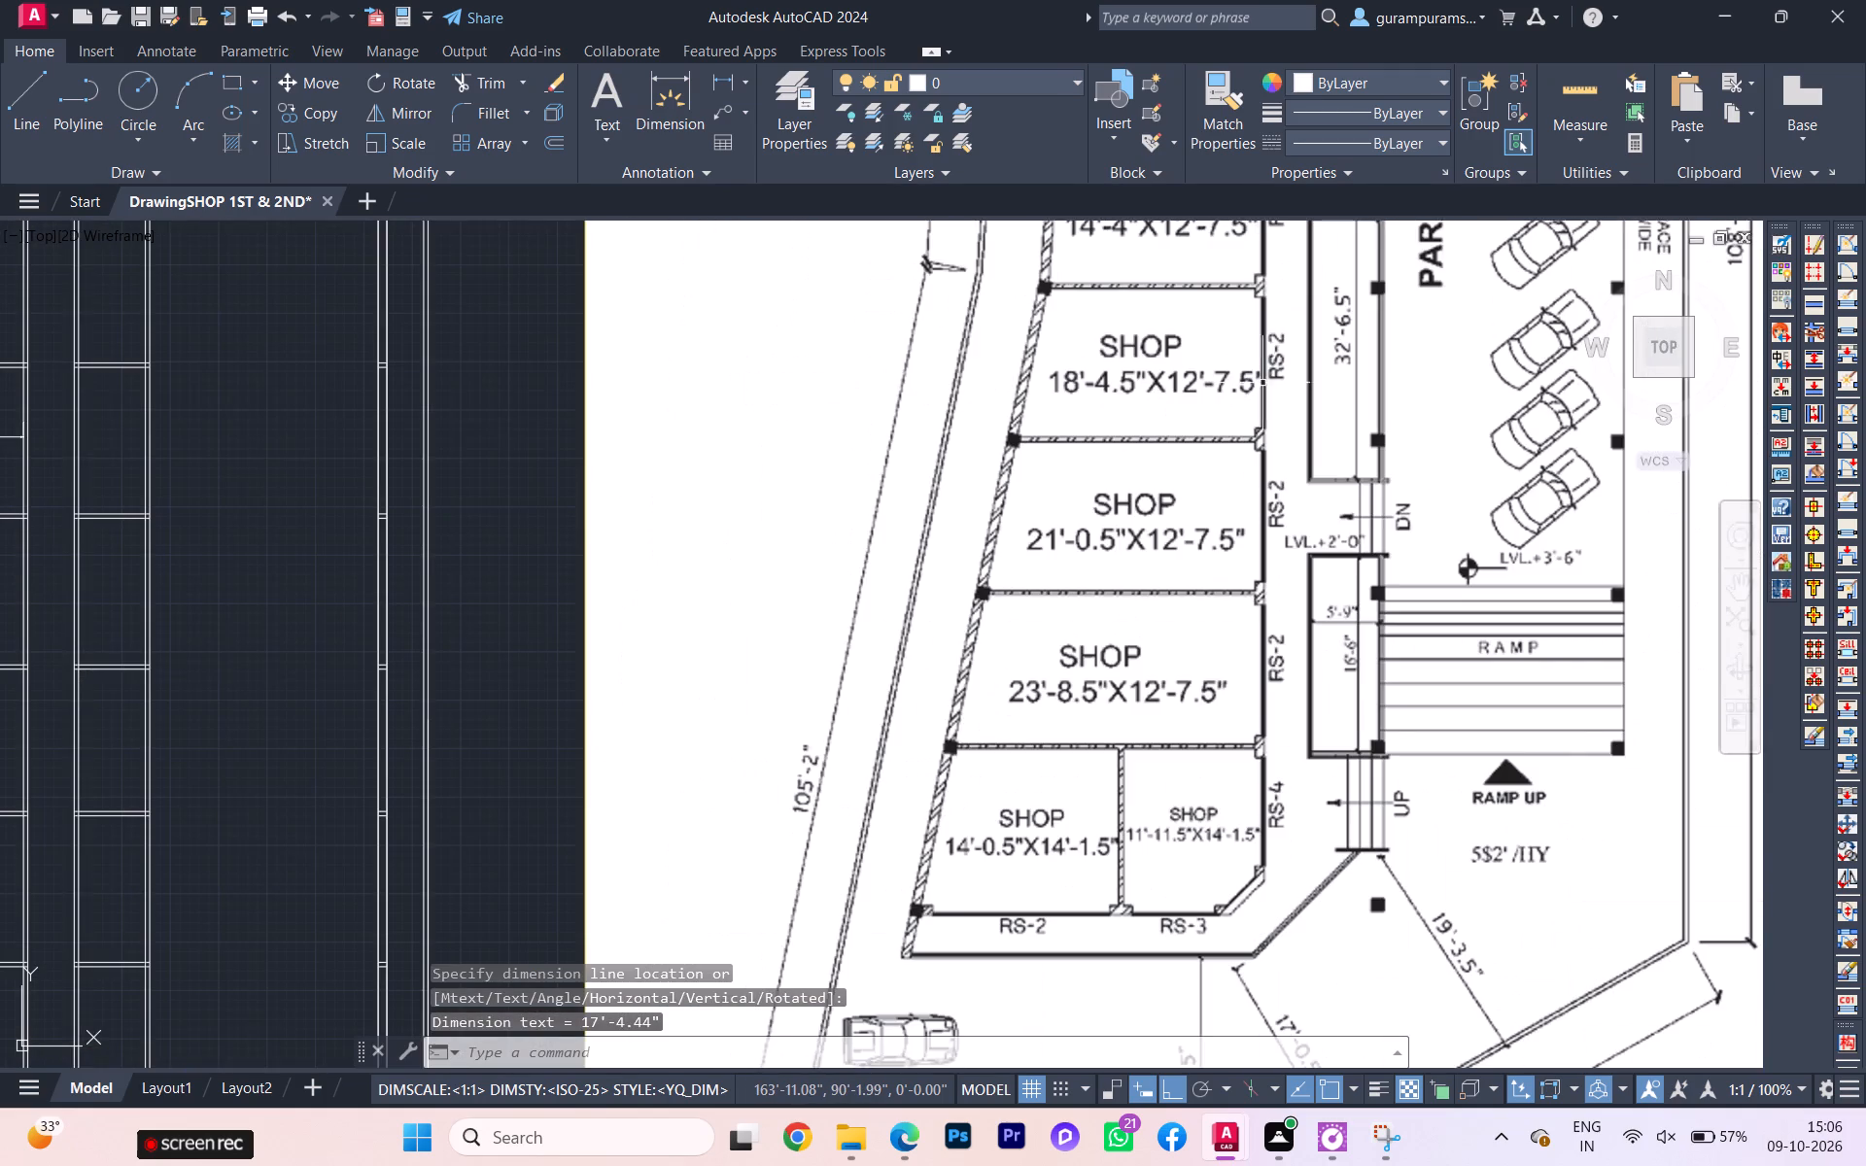
middle_click_drag(1270, 382, 1304, 549)
scroll(1304, 529, "down", 2)
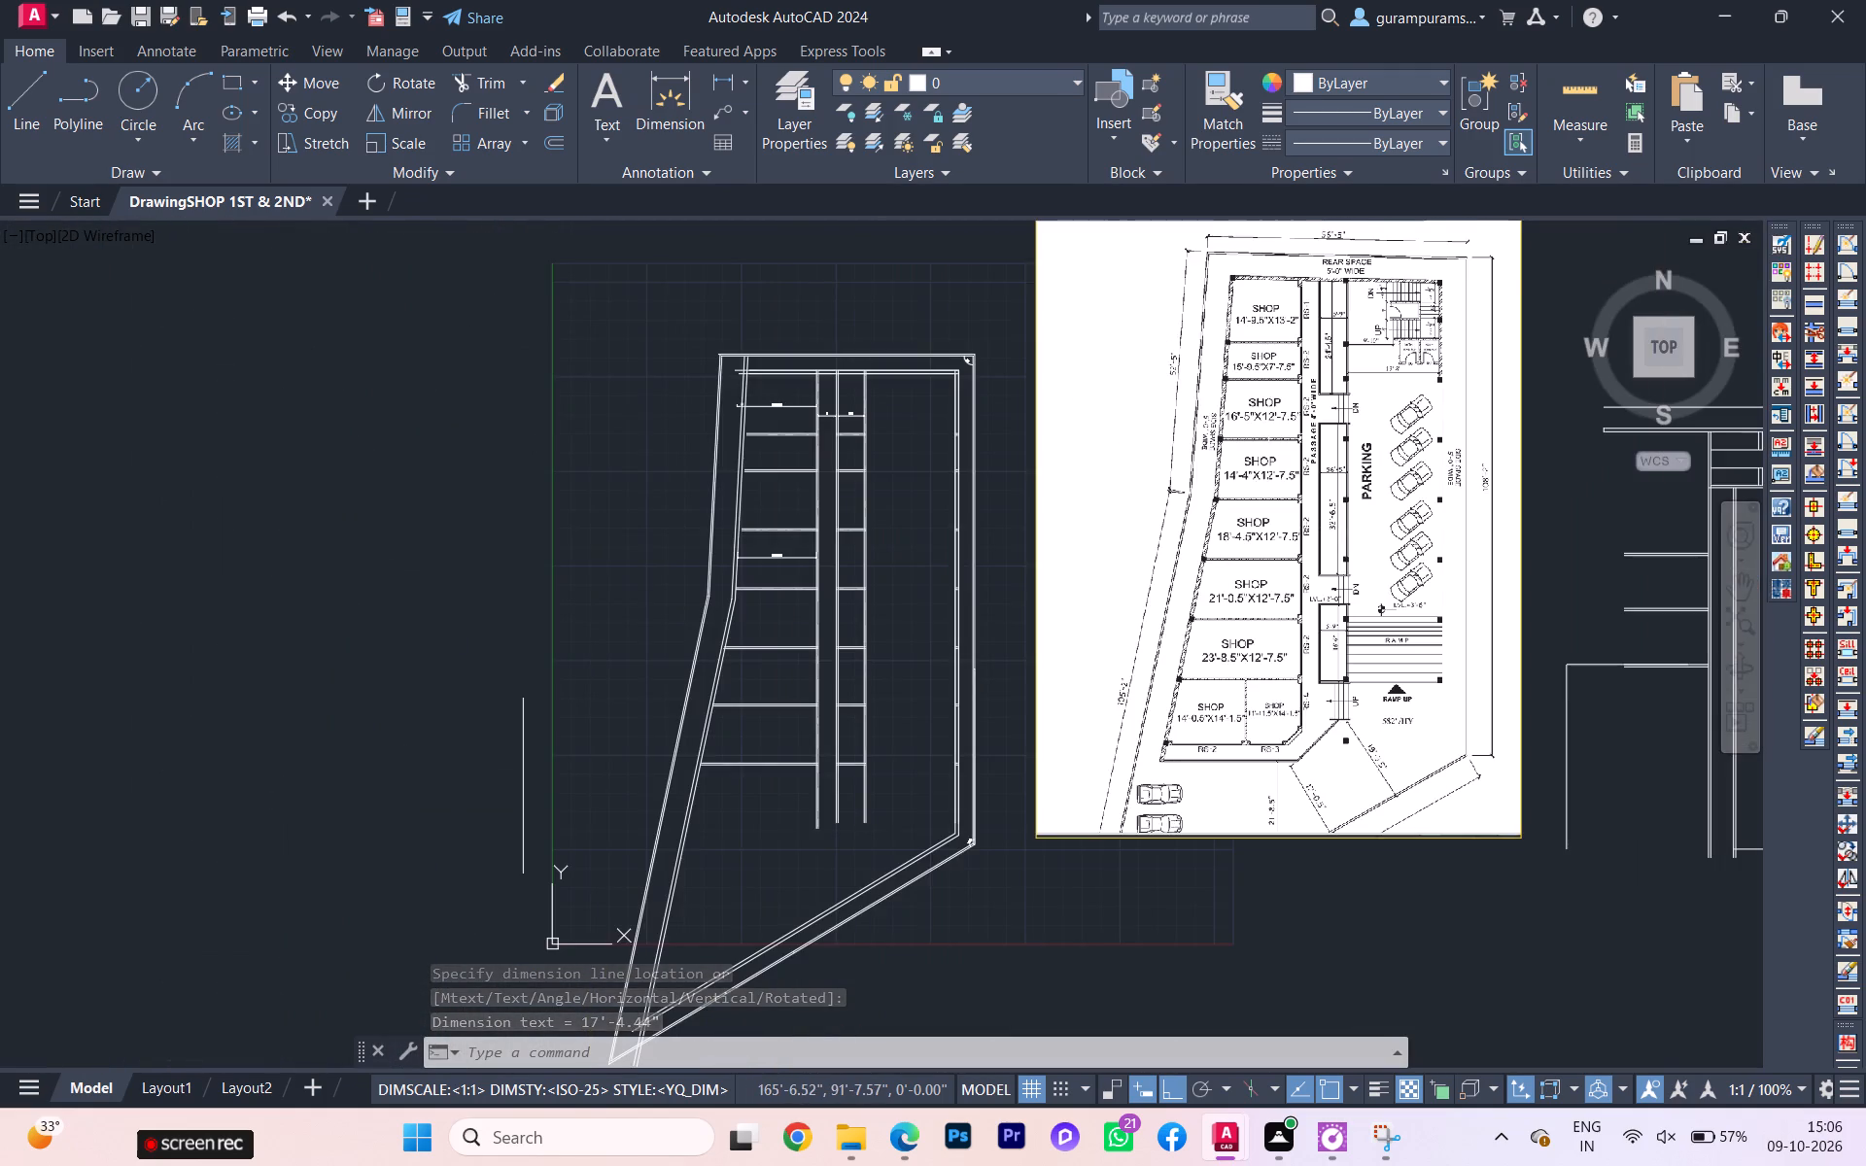
scroll(1290, 394, "up", 3)
scroll(1290, 391, "down", 1)
middle_click_drag(1286, 400, 1254, 617)
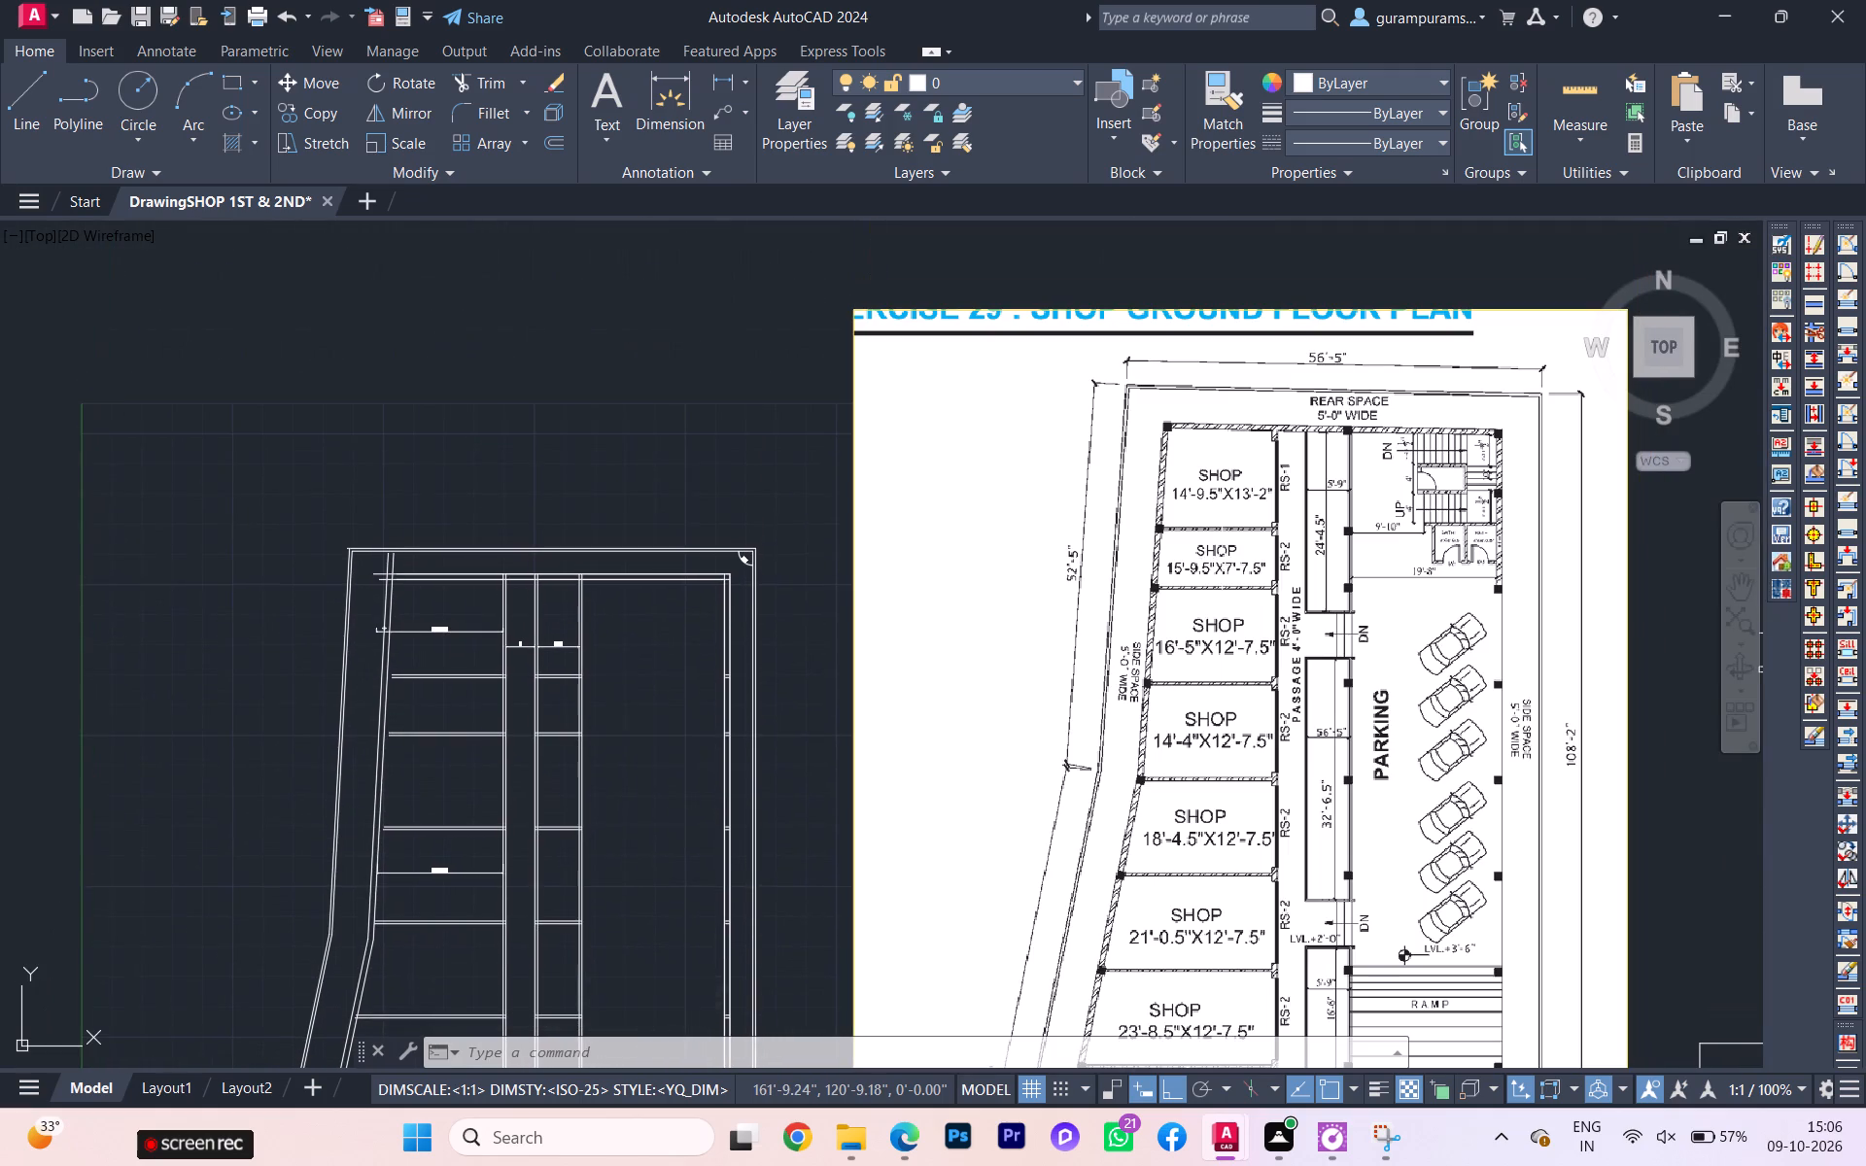
Erase the old width dimension in the northernmost shop and the small leftover marker on the upper west wall line.
scroll(381, 622, "up", 3)
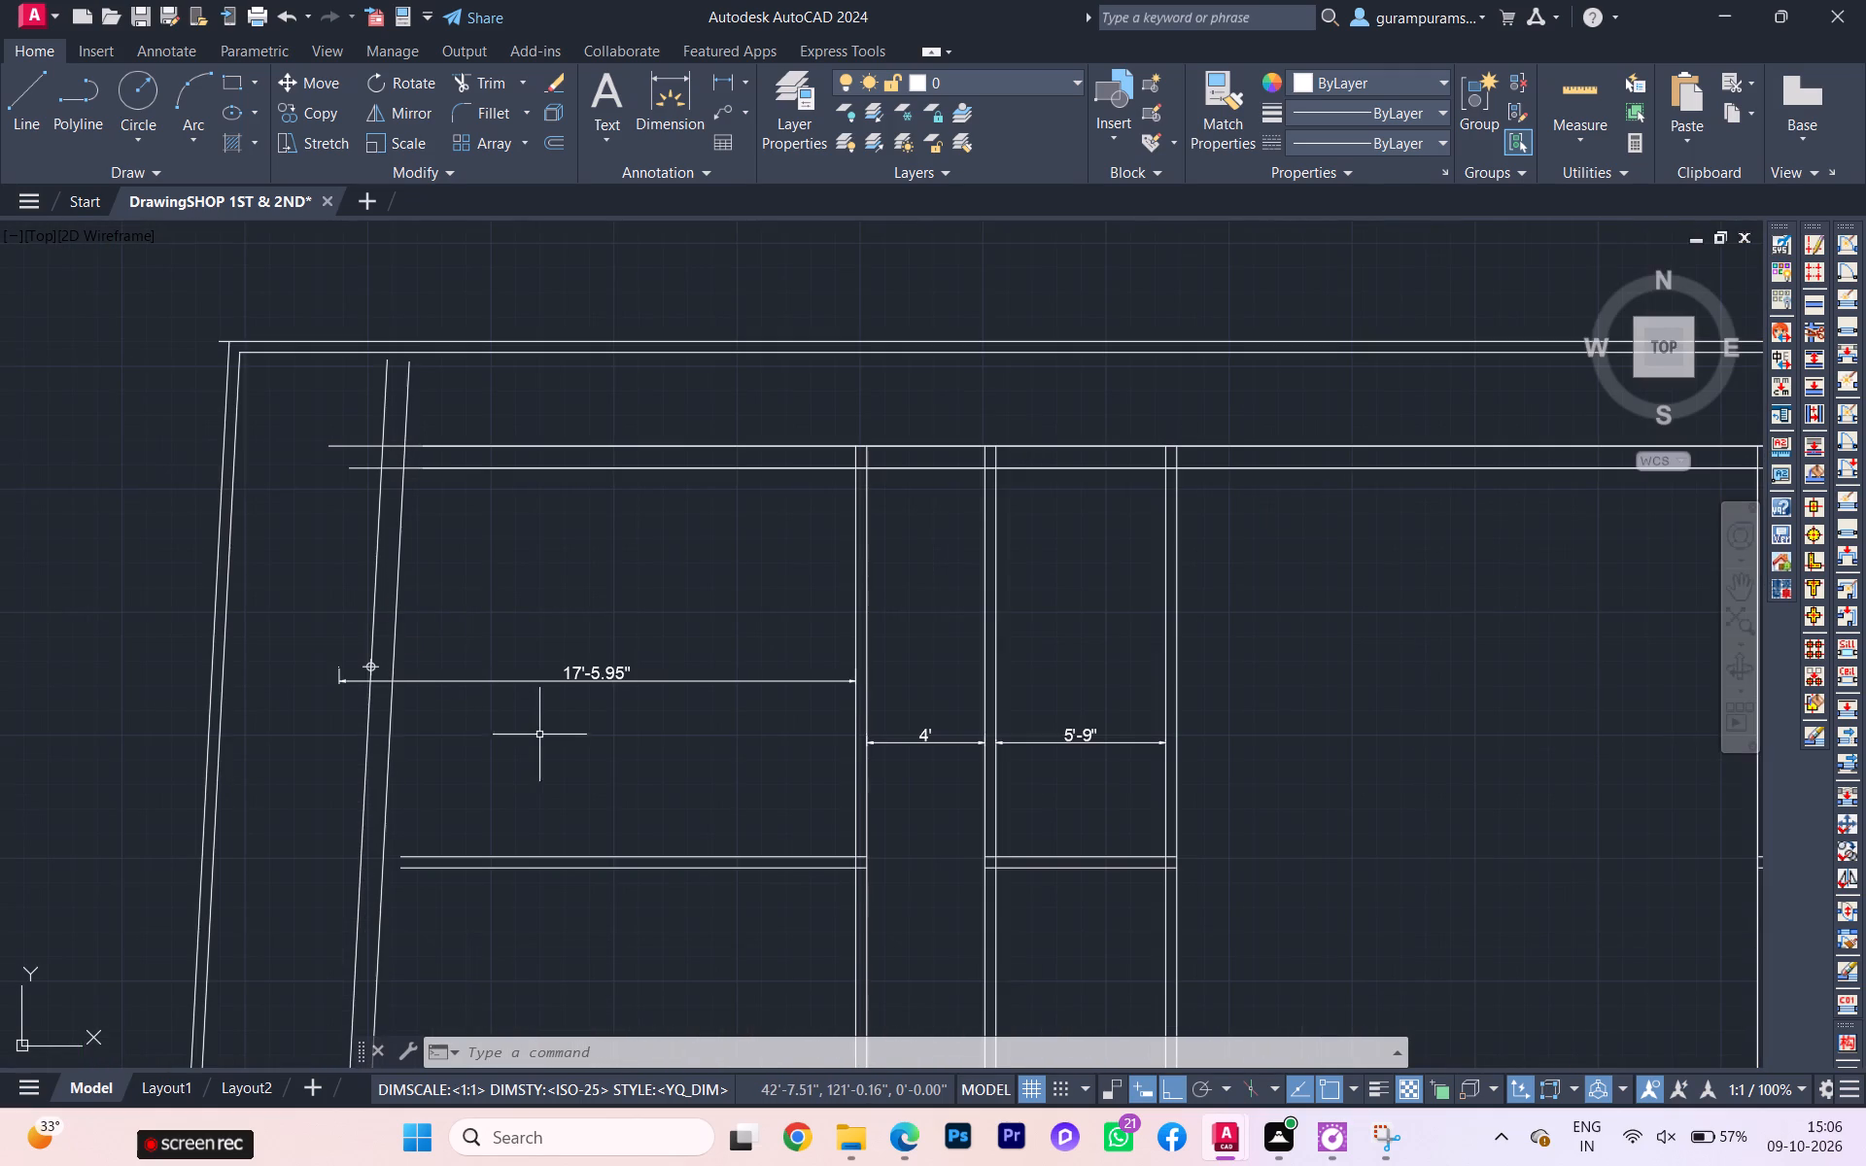
left_click(544, 728)
left_click(518, 639)
key("Delete")
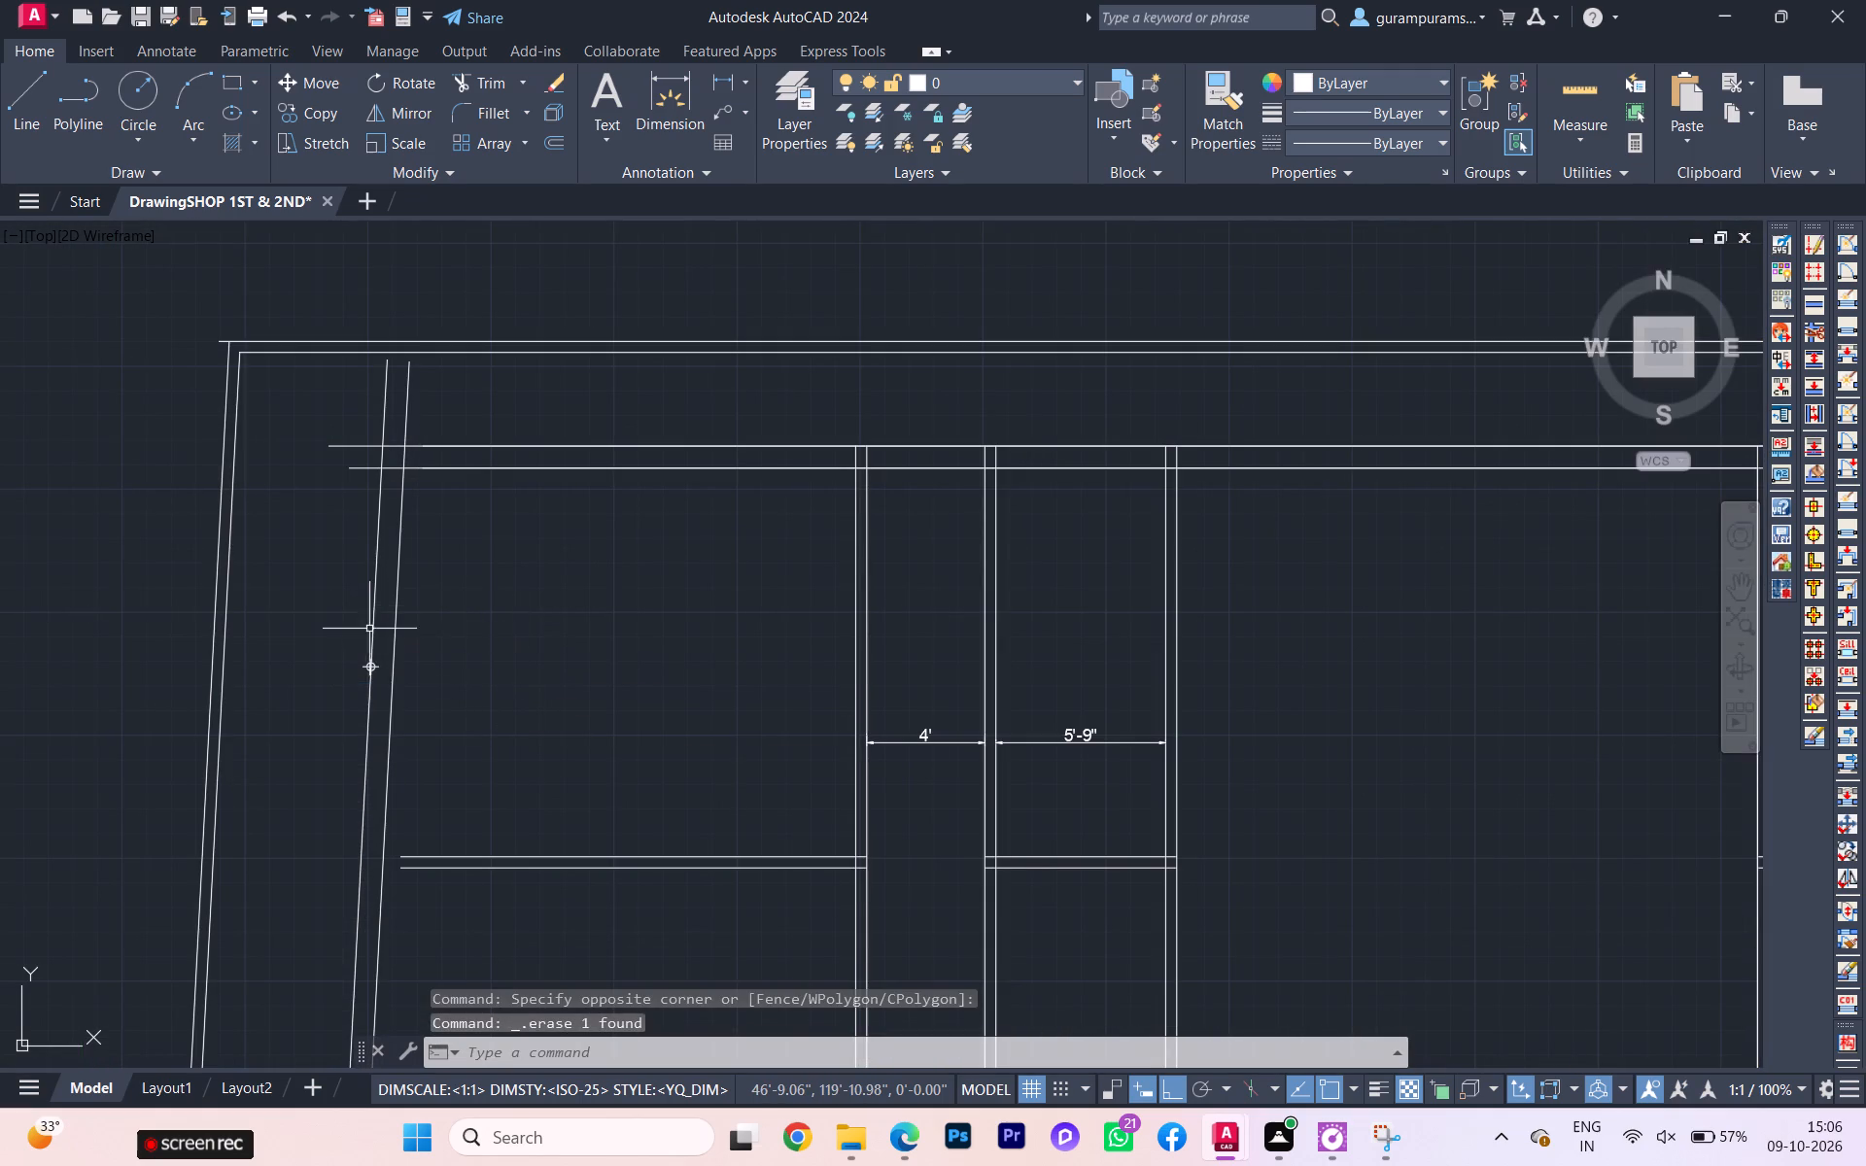
scroll(369, 600, "up", 1)
scroll(383, 694, "up", 2)
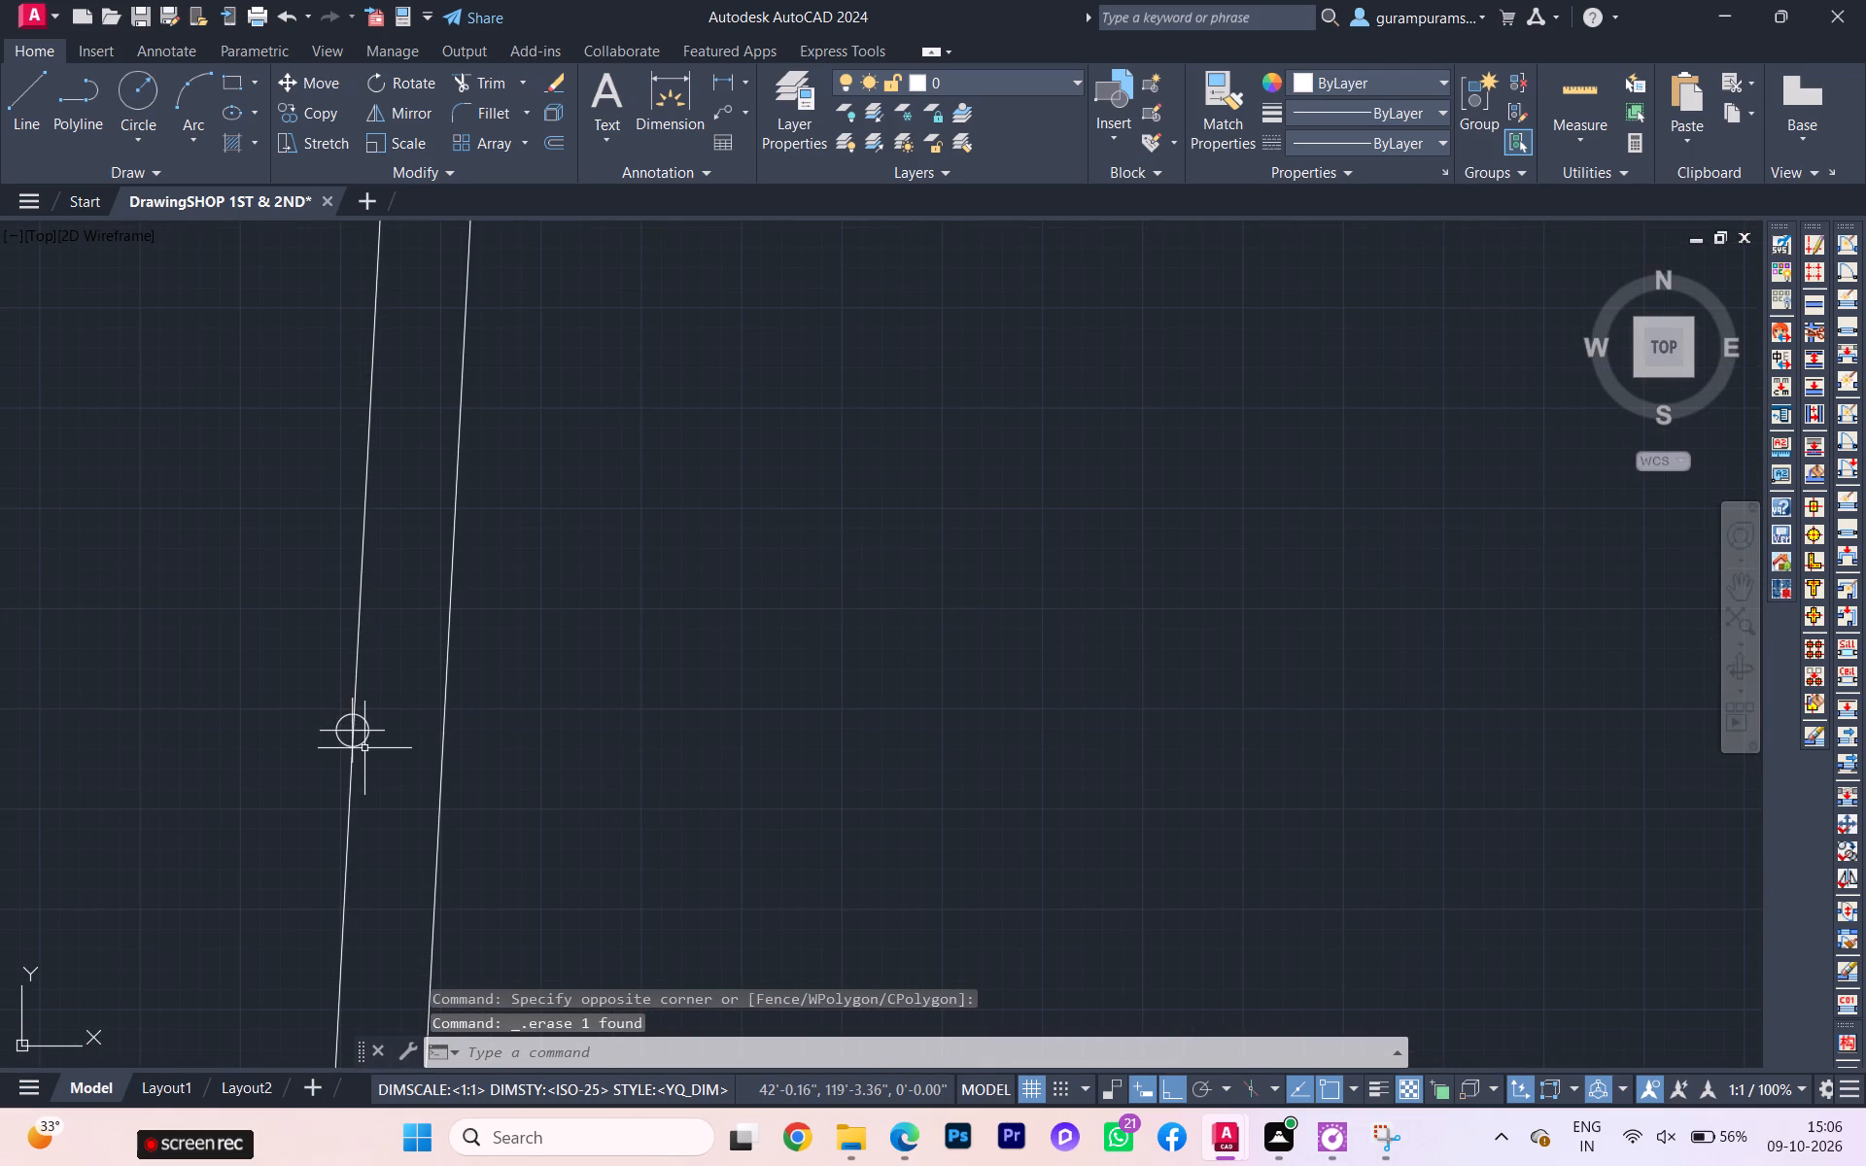
left_click(363, 739)
key("Delete")
Trim the overlapping and protruding wall lines at the building's north-west corner so both wall faces meet cleanly.
scroll(379, 736, "down", 2)
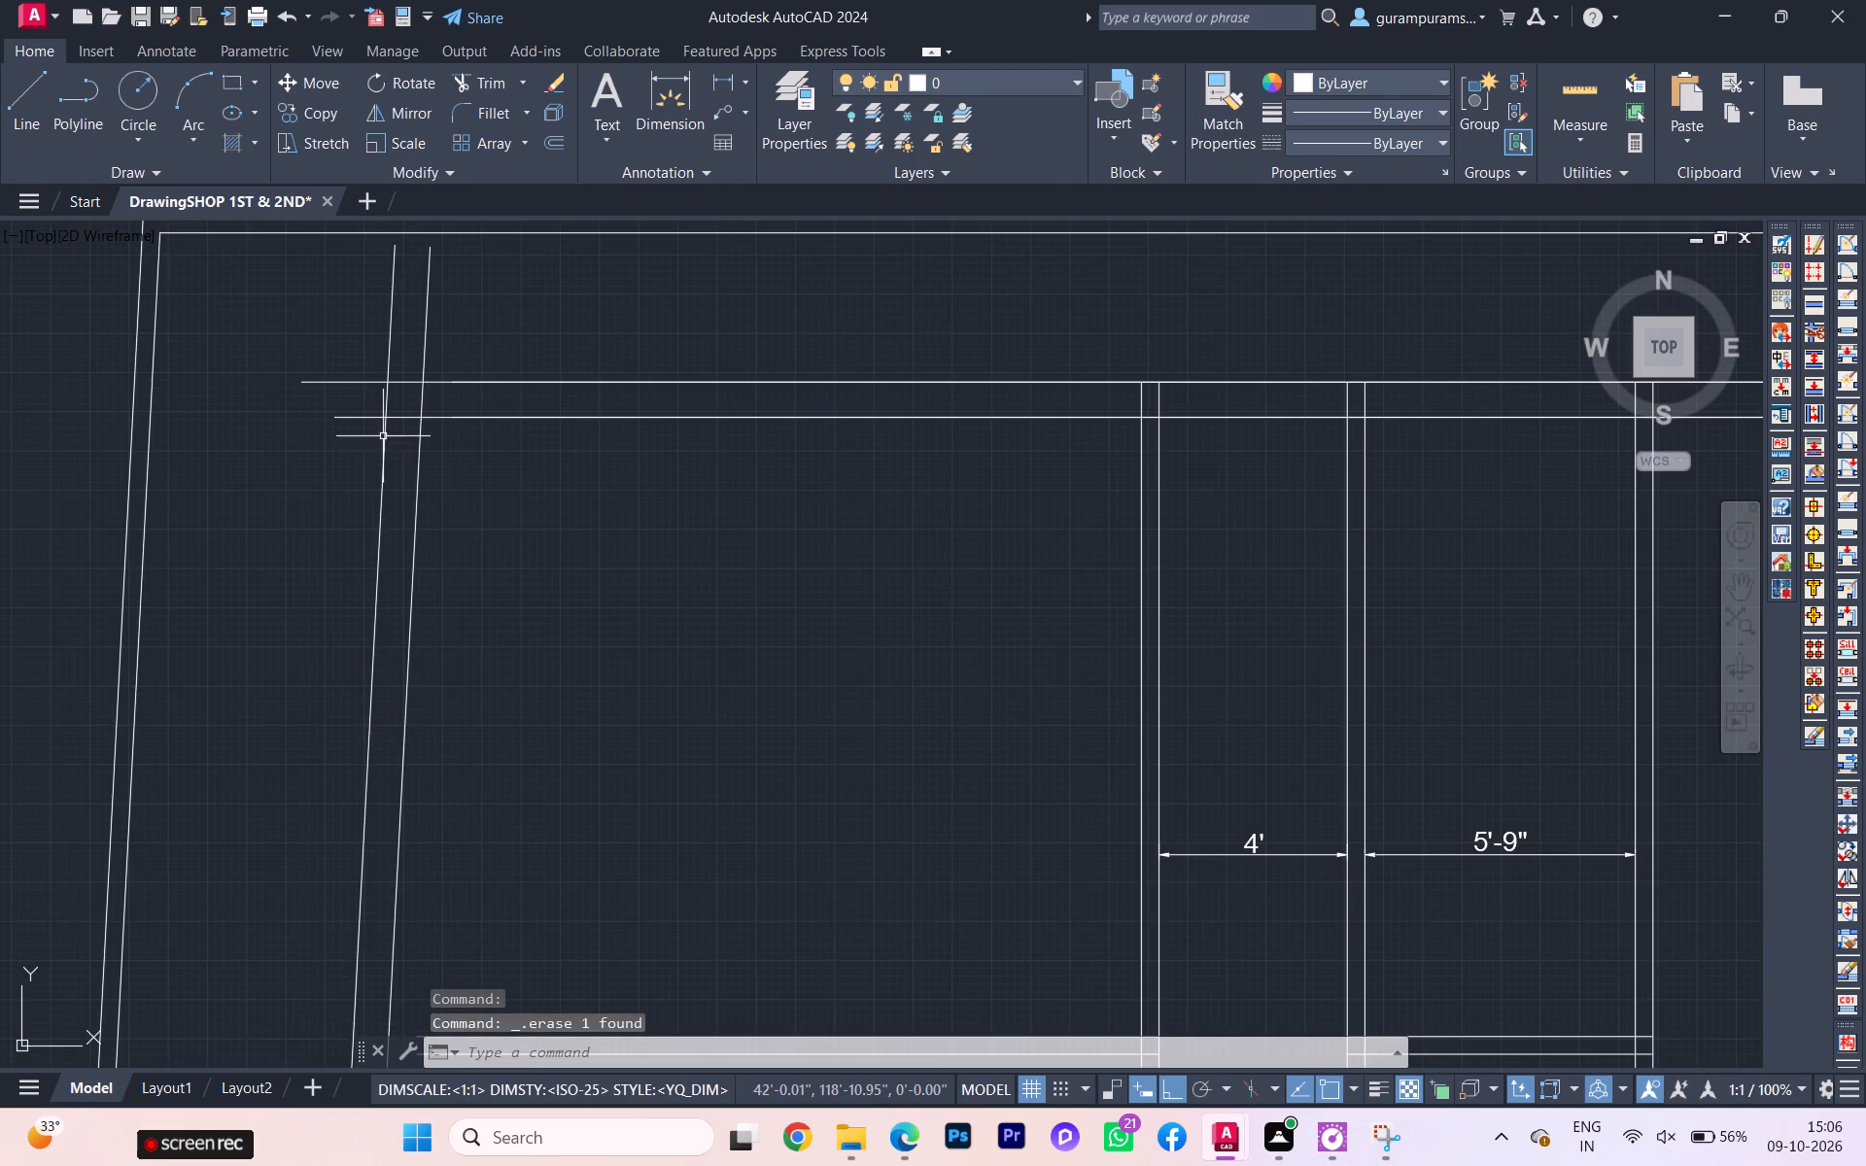
key("t")
key("r")
key("Return")
left_click(342, 418)
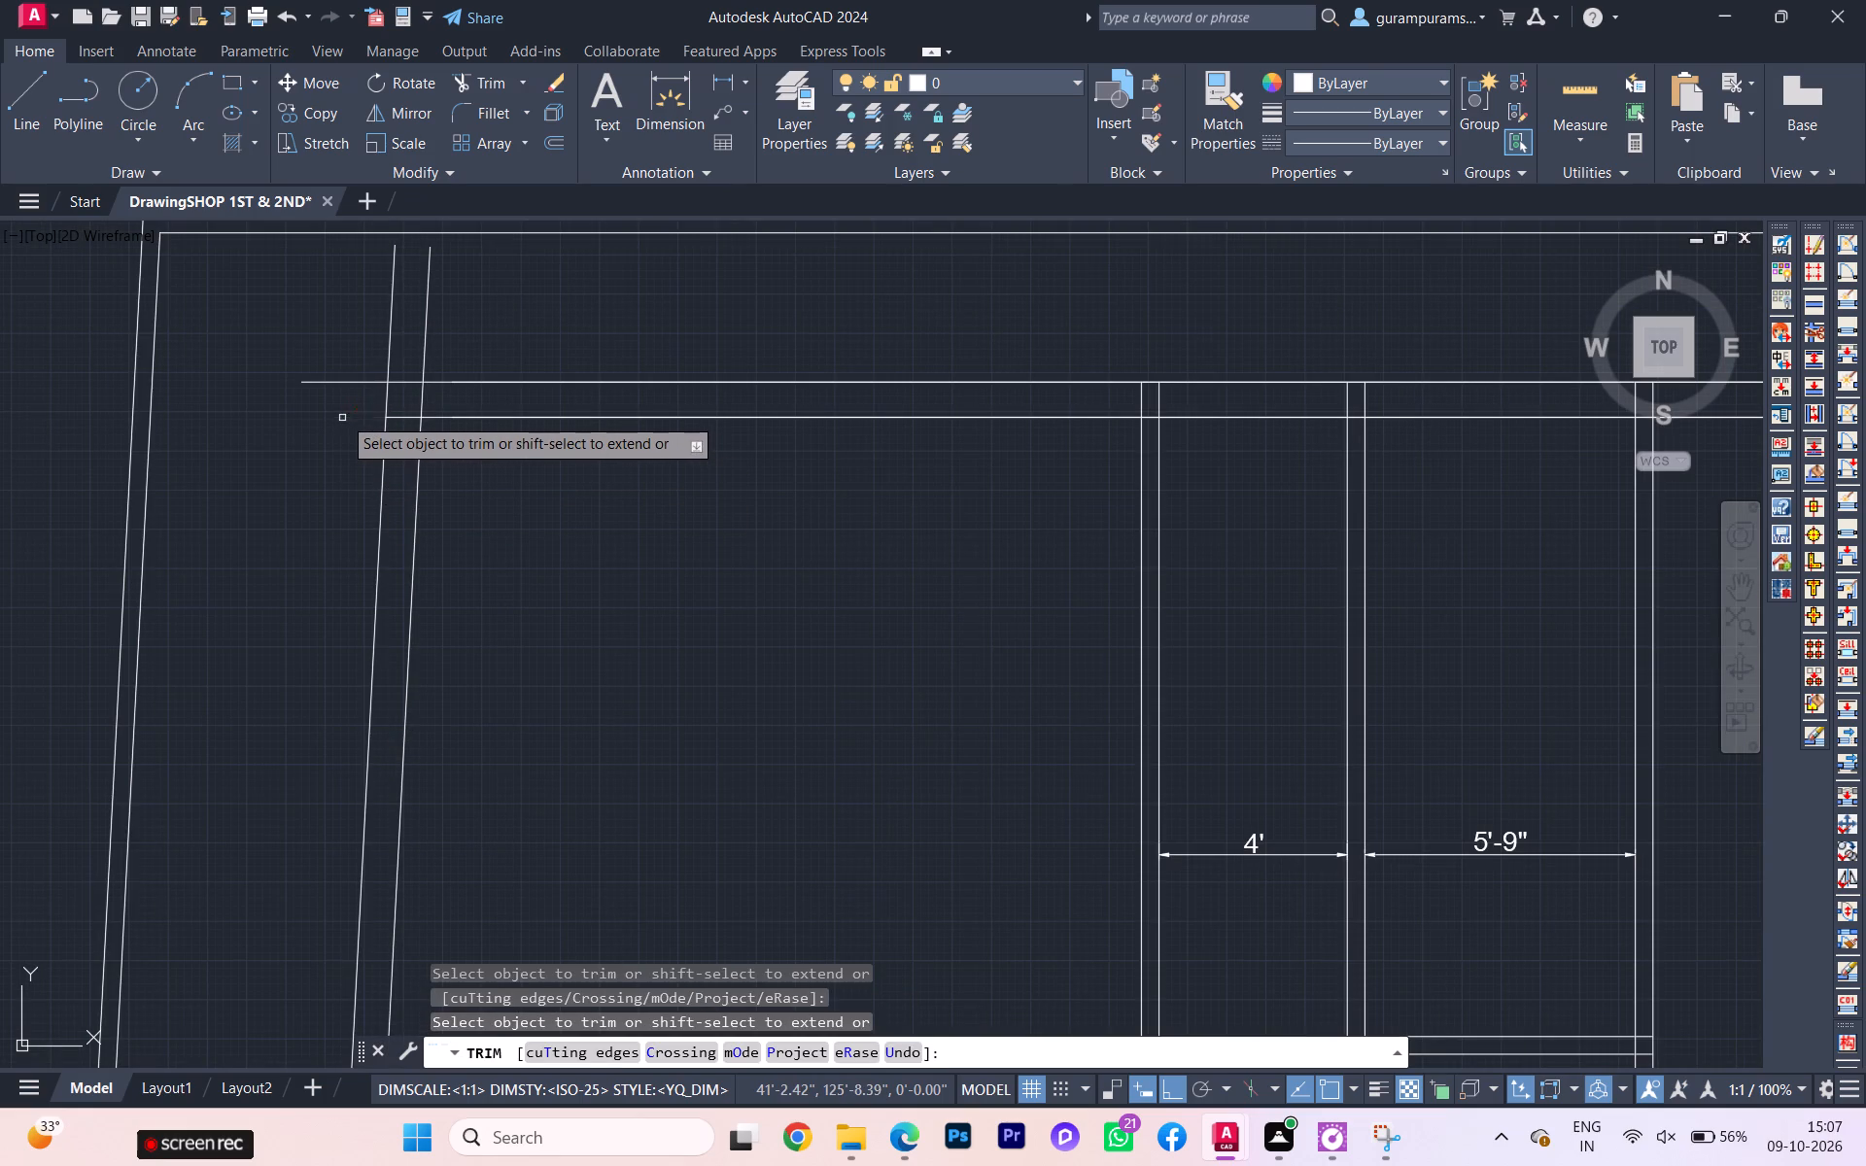
left_click(346, 377)
left_click(328, 416)
left_click(328, 320)
left_click(466, 321)
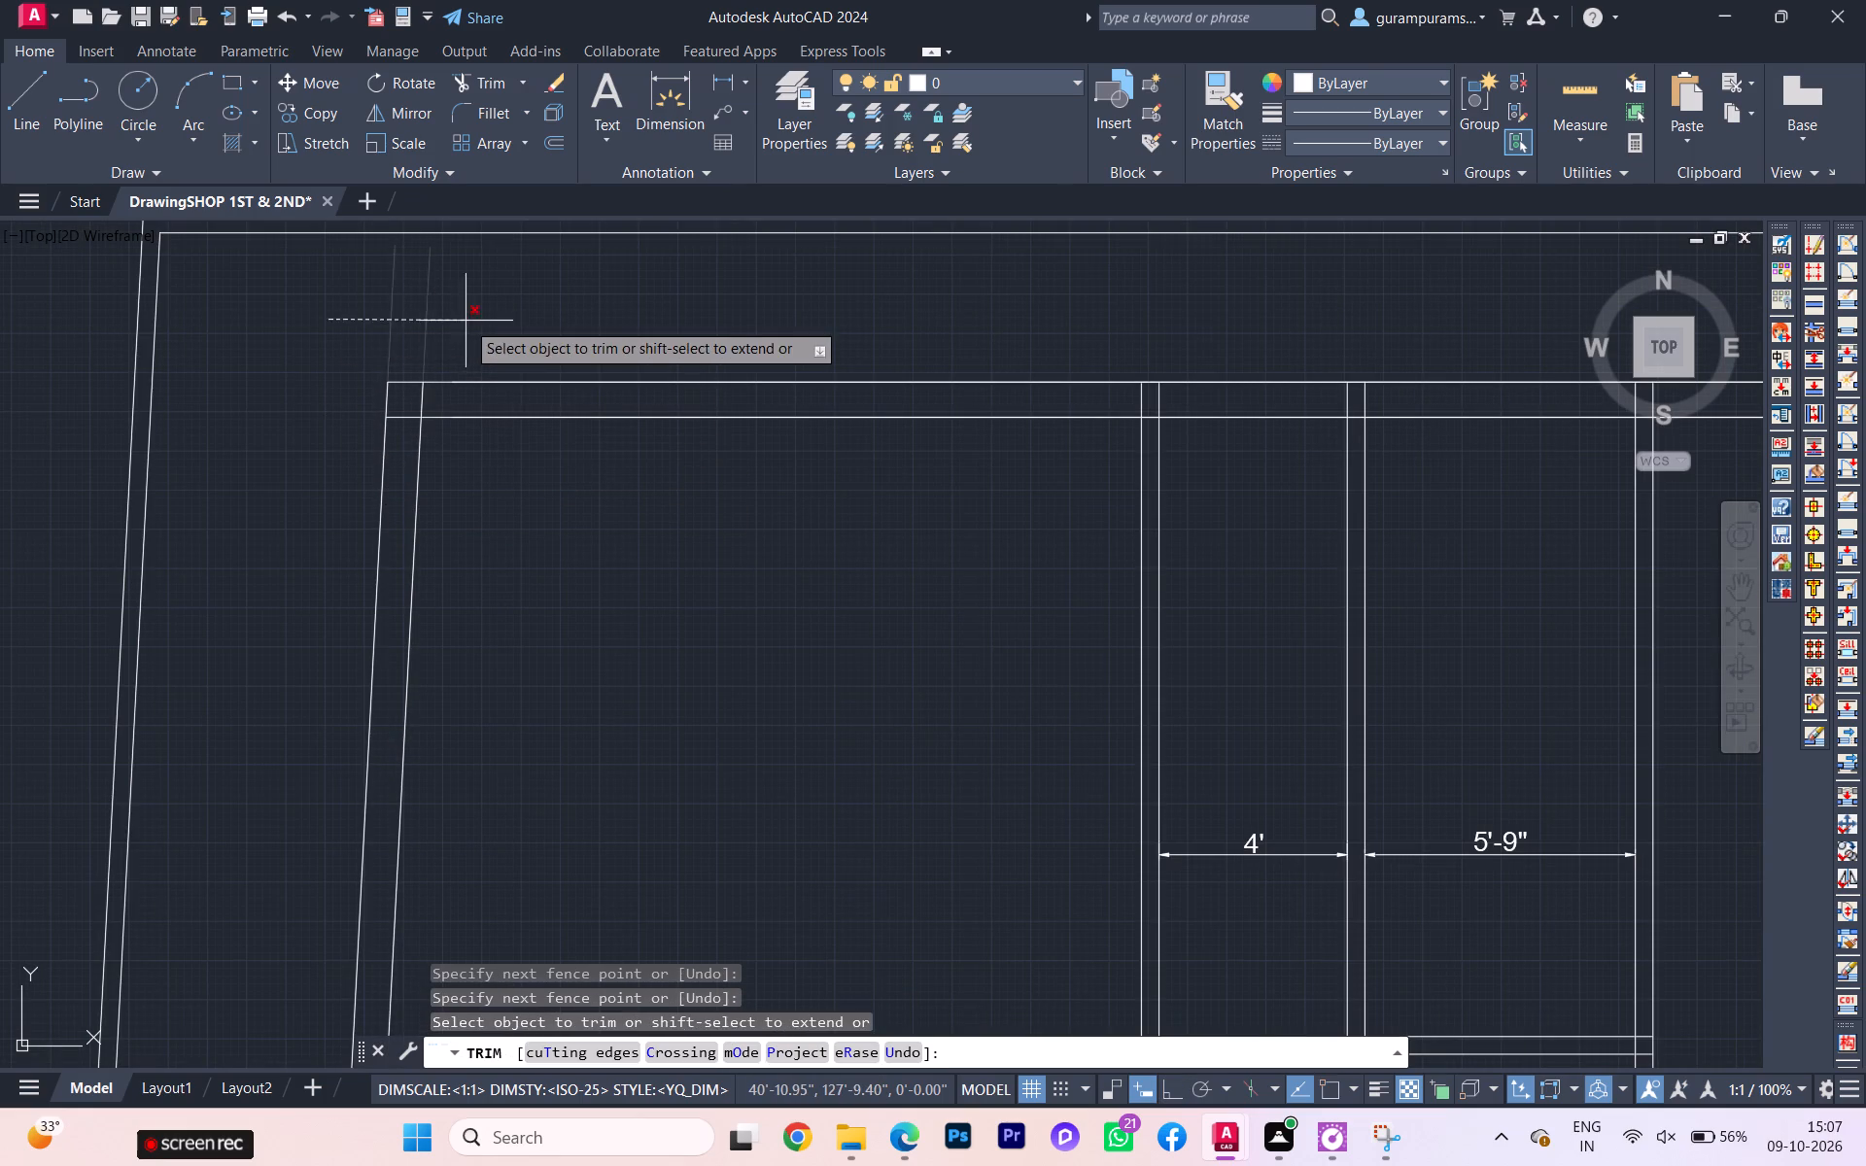
left_click(399, 421)
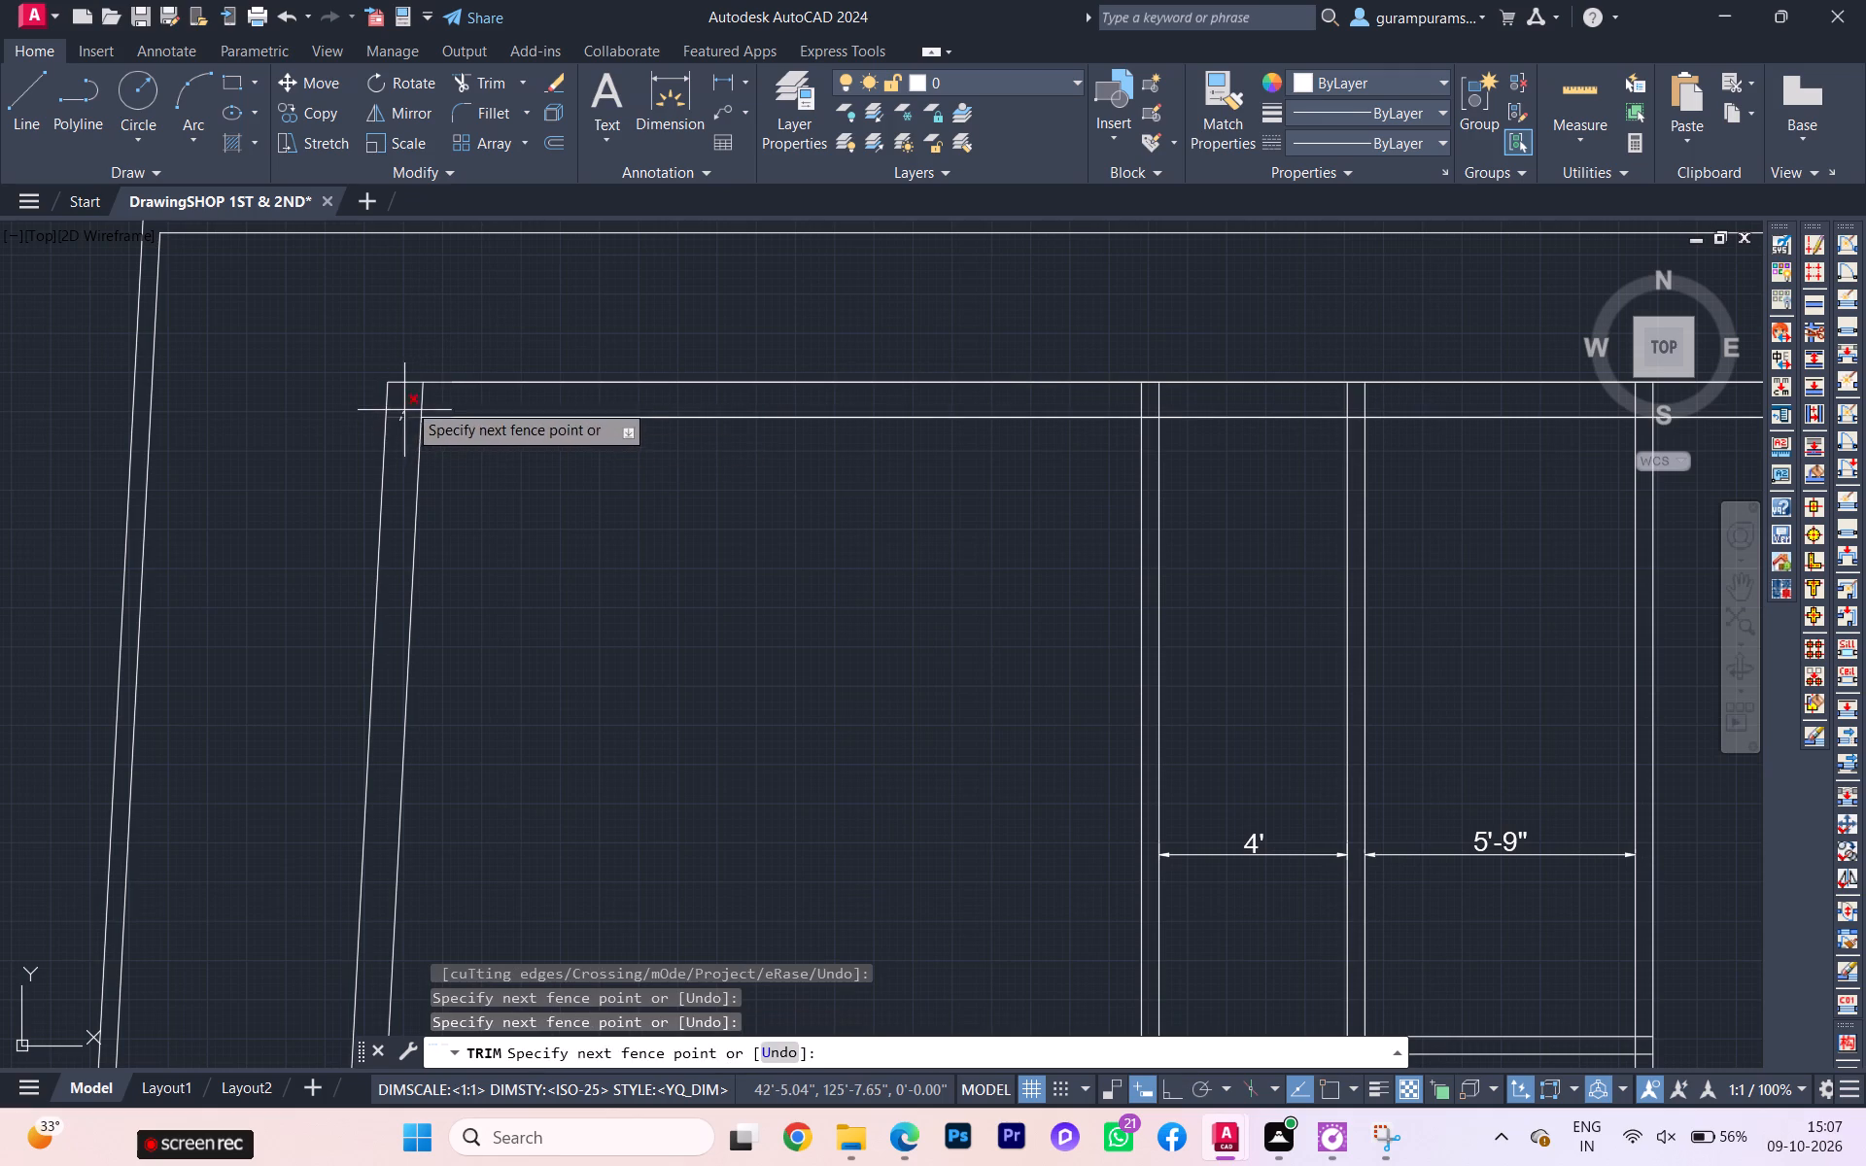
left_click(422, 399)
left_click(419, 408)
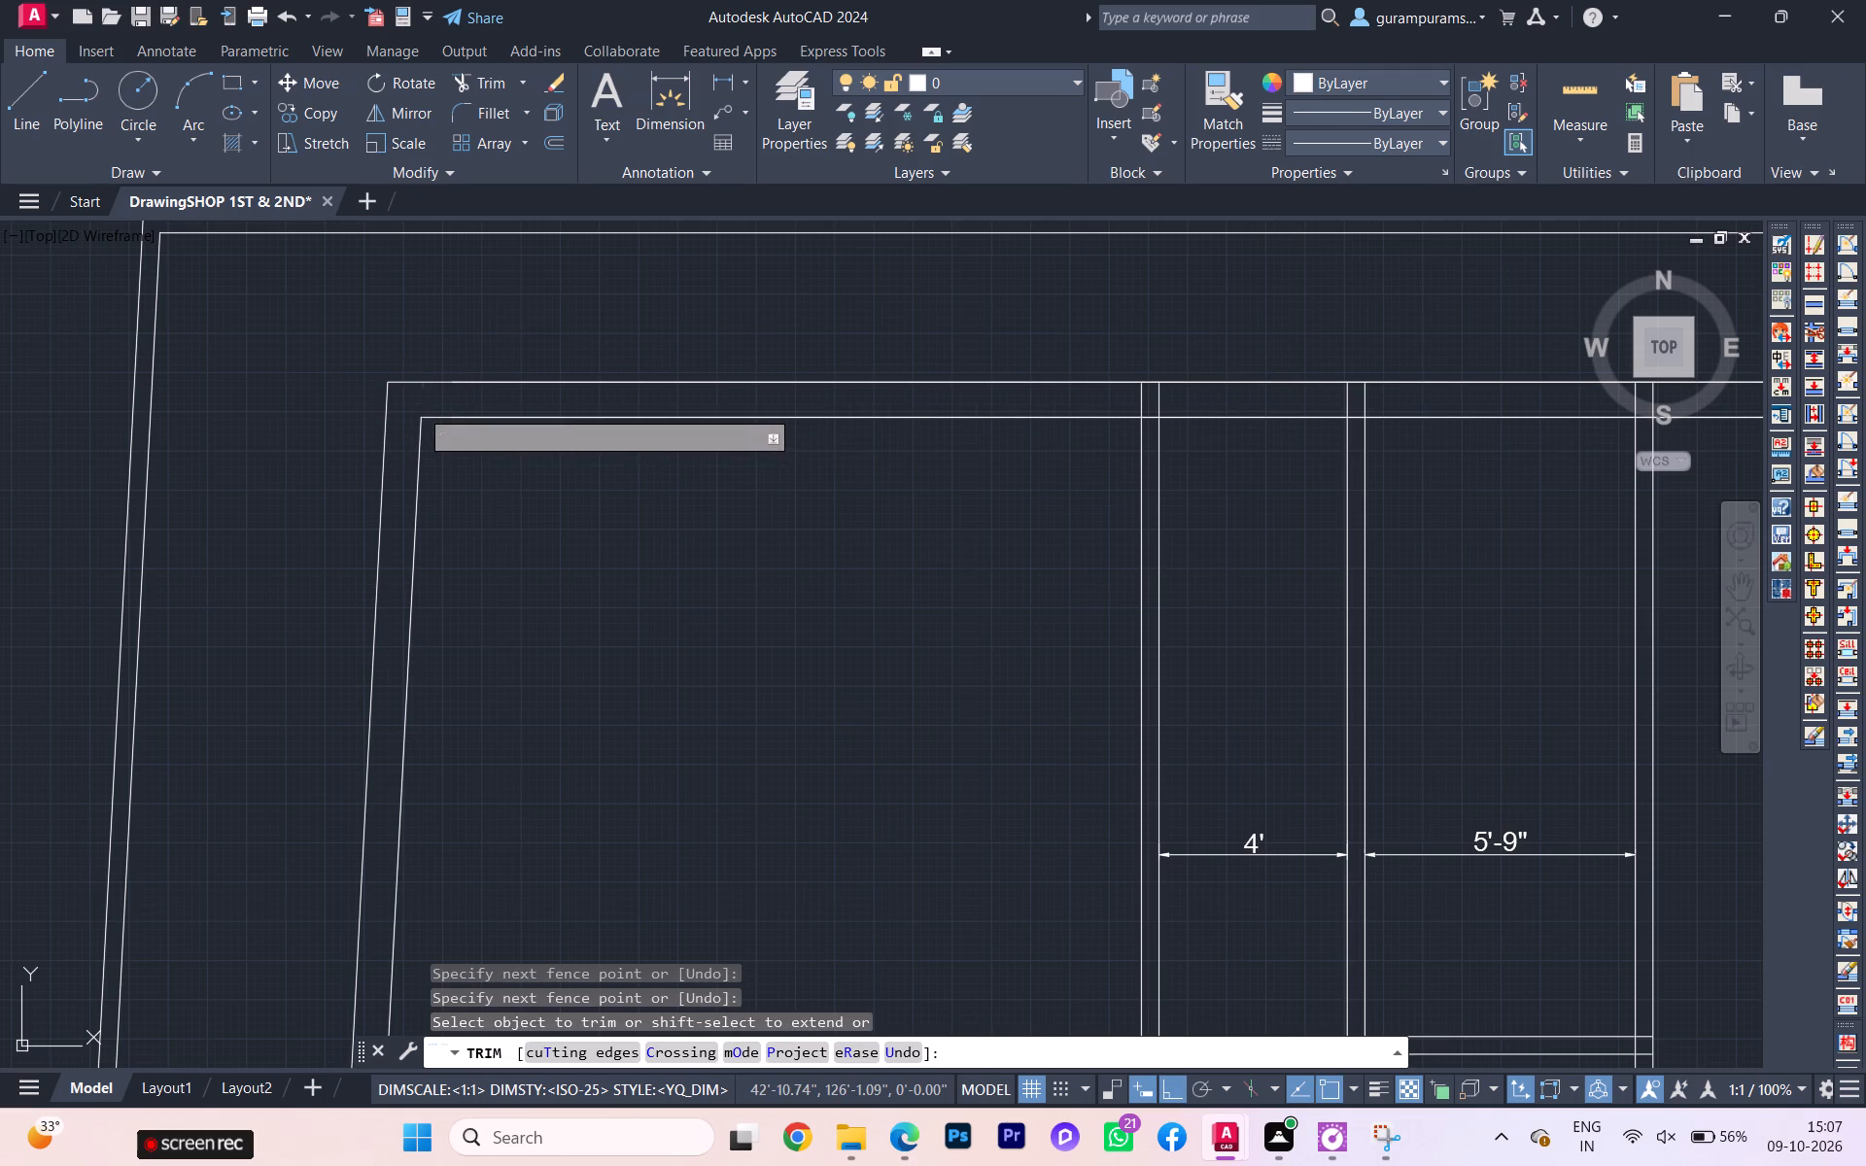
Trim the ends of the passage and partition wall lines that run into the thickness of the north outer wall.
left_click(1190, 406)
left_click(1130, 410)
scroll(882, 422, "down", 3)
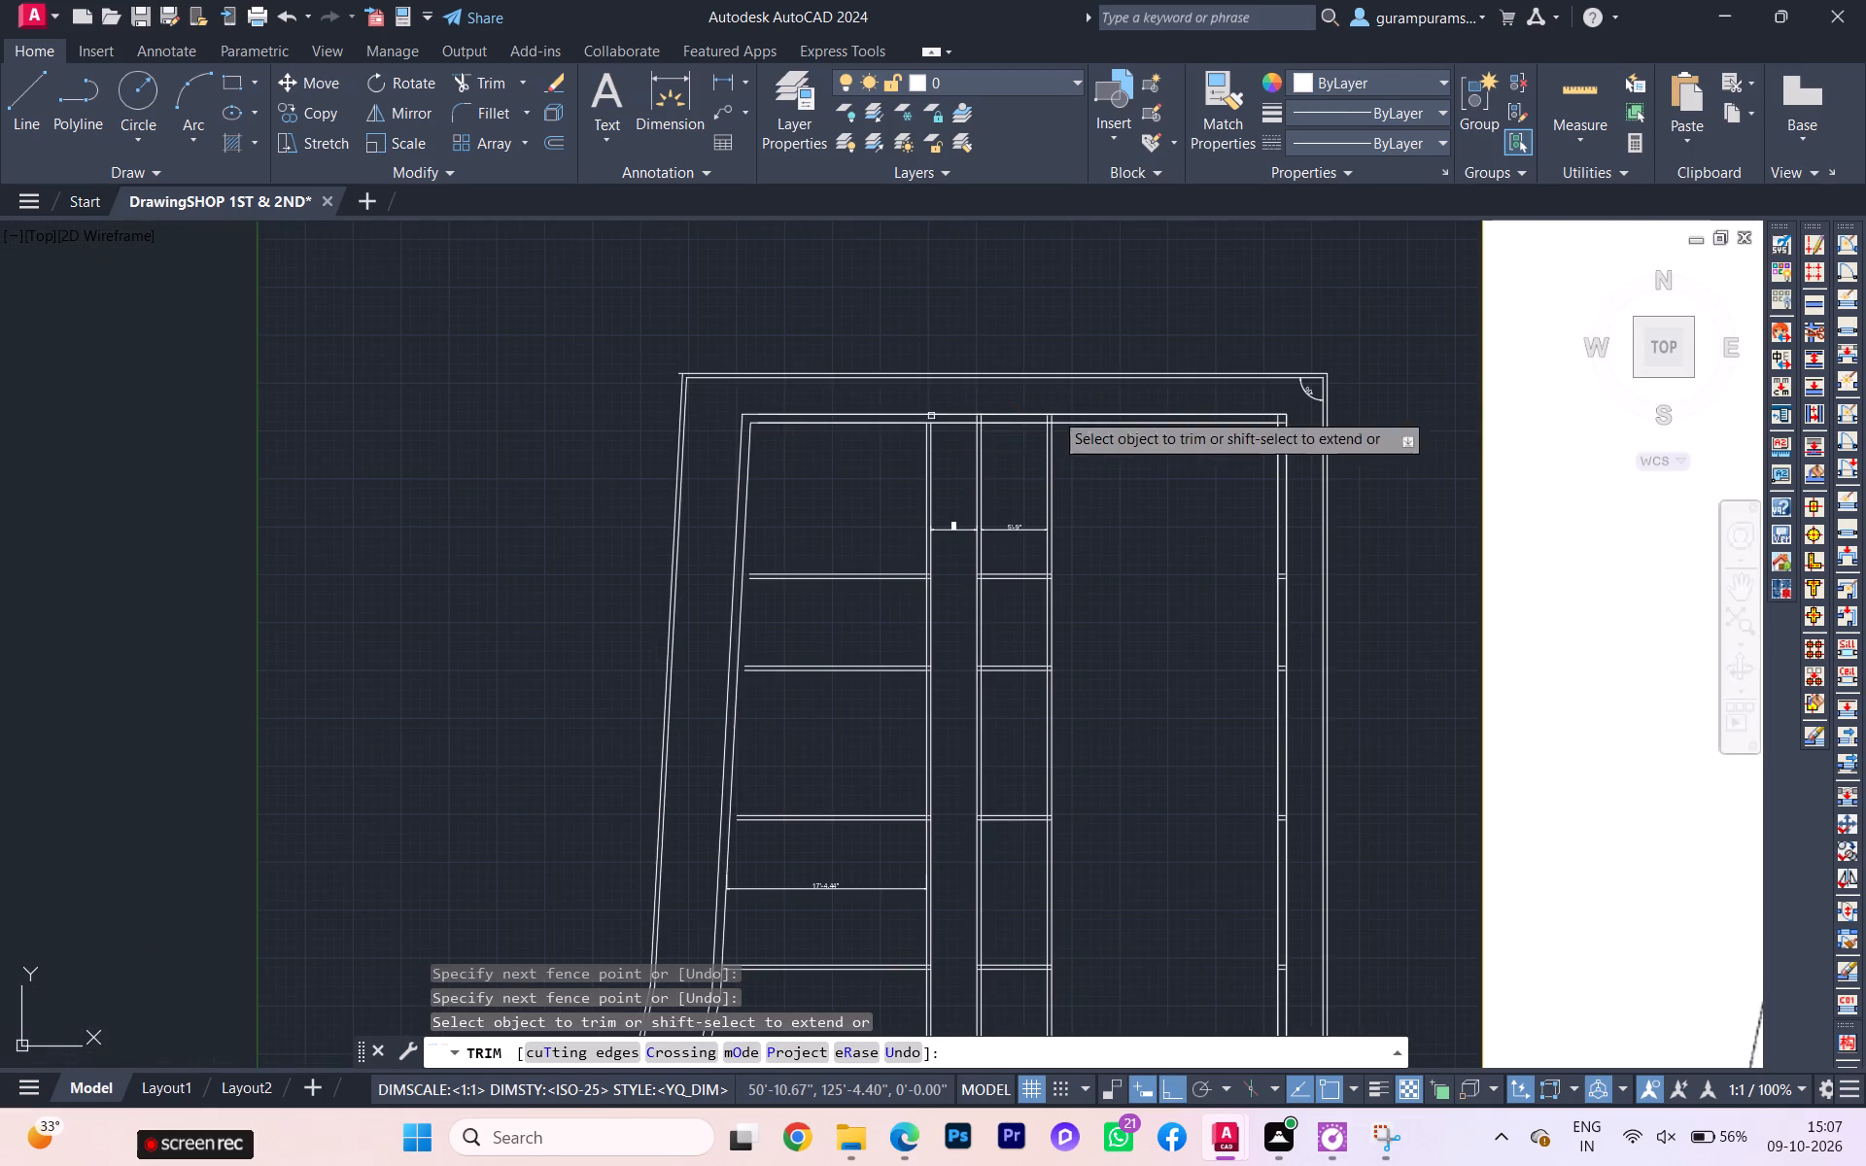
scroll(1130, 410, "up", 3)
left_click(842, 443)
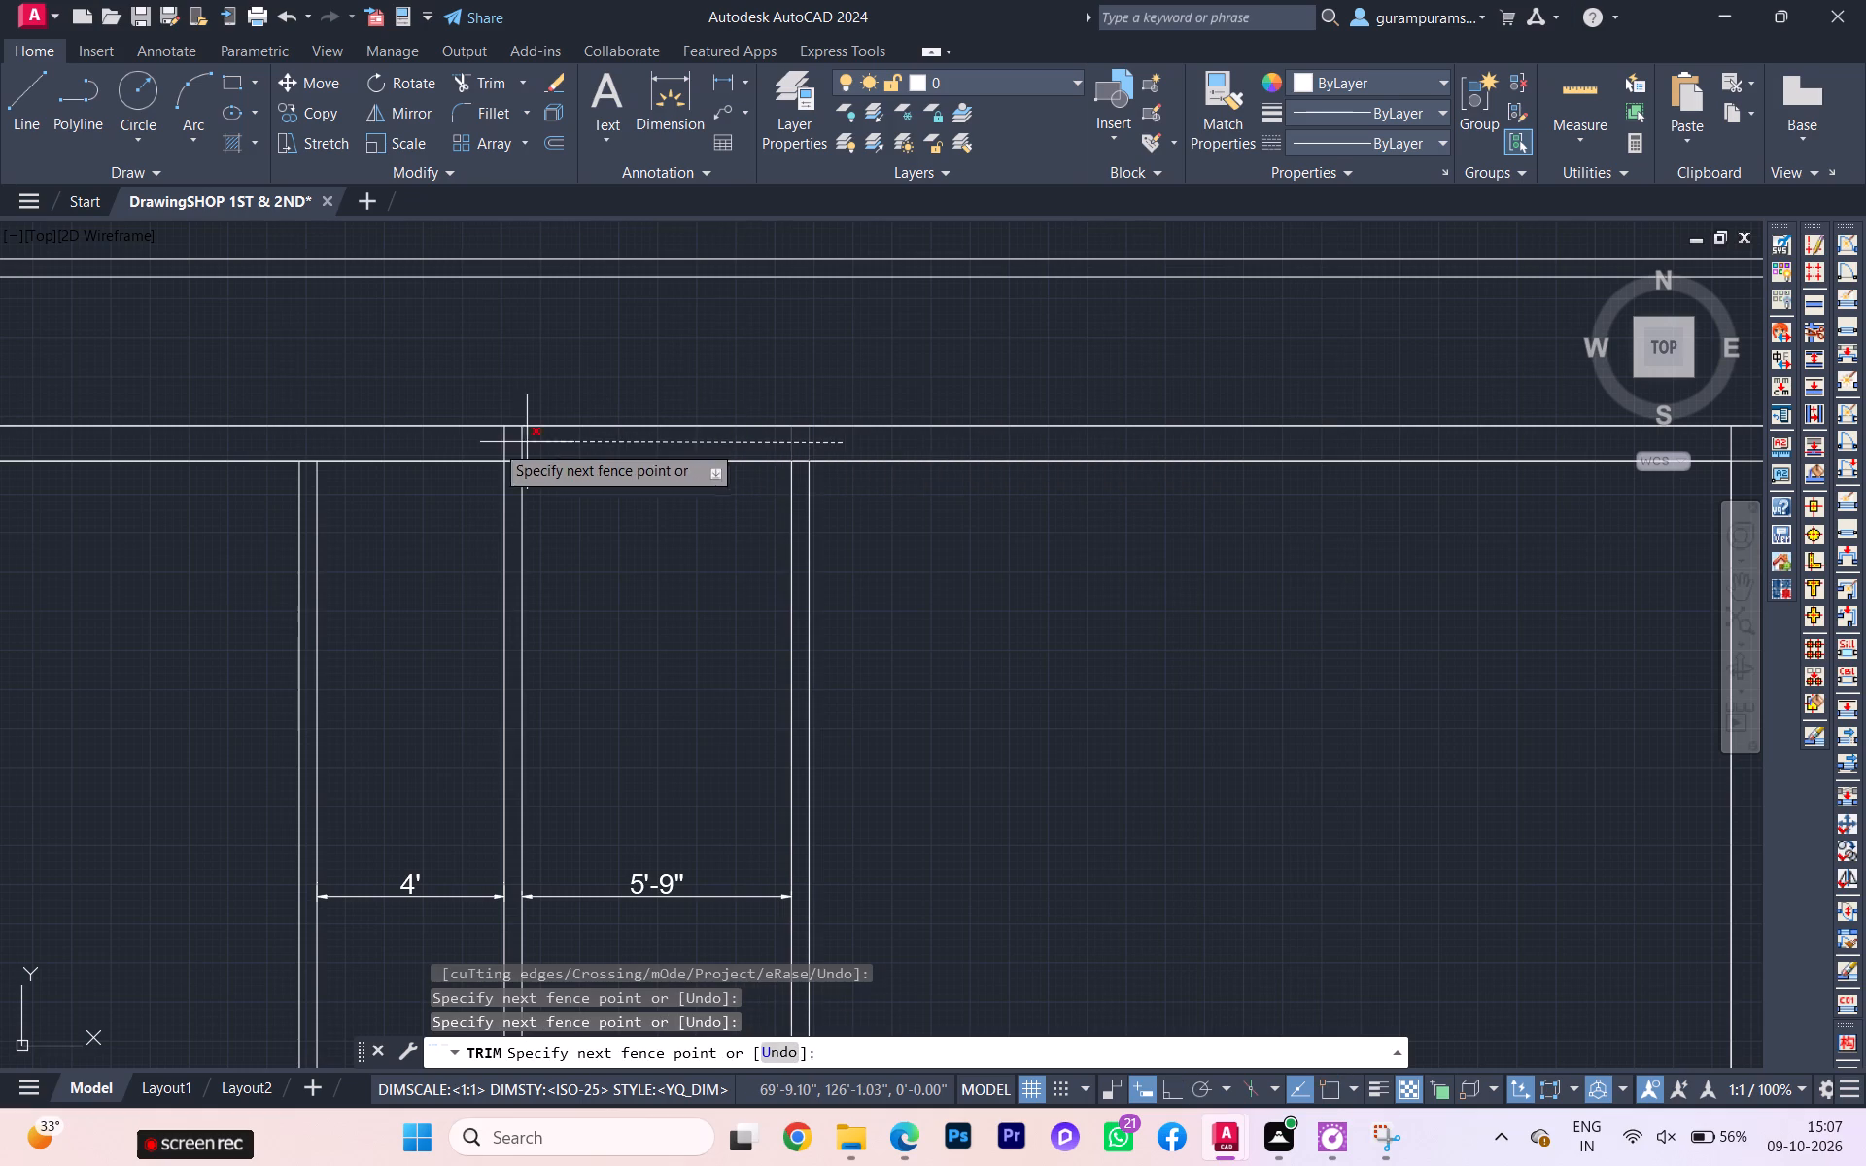
left_click(455, 445)
scroll(586, 466, "down", 3)
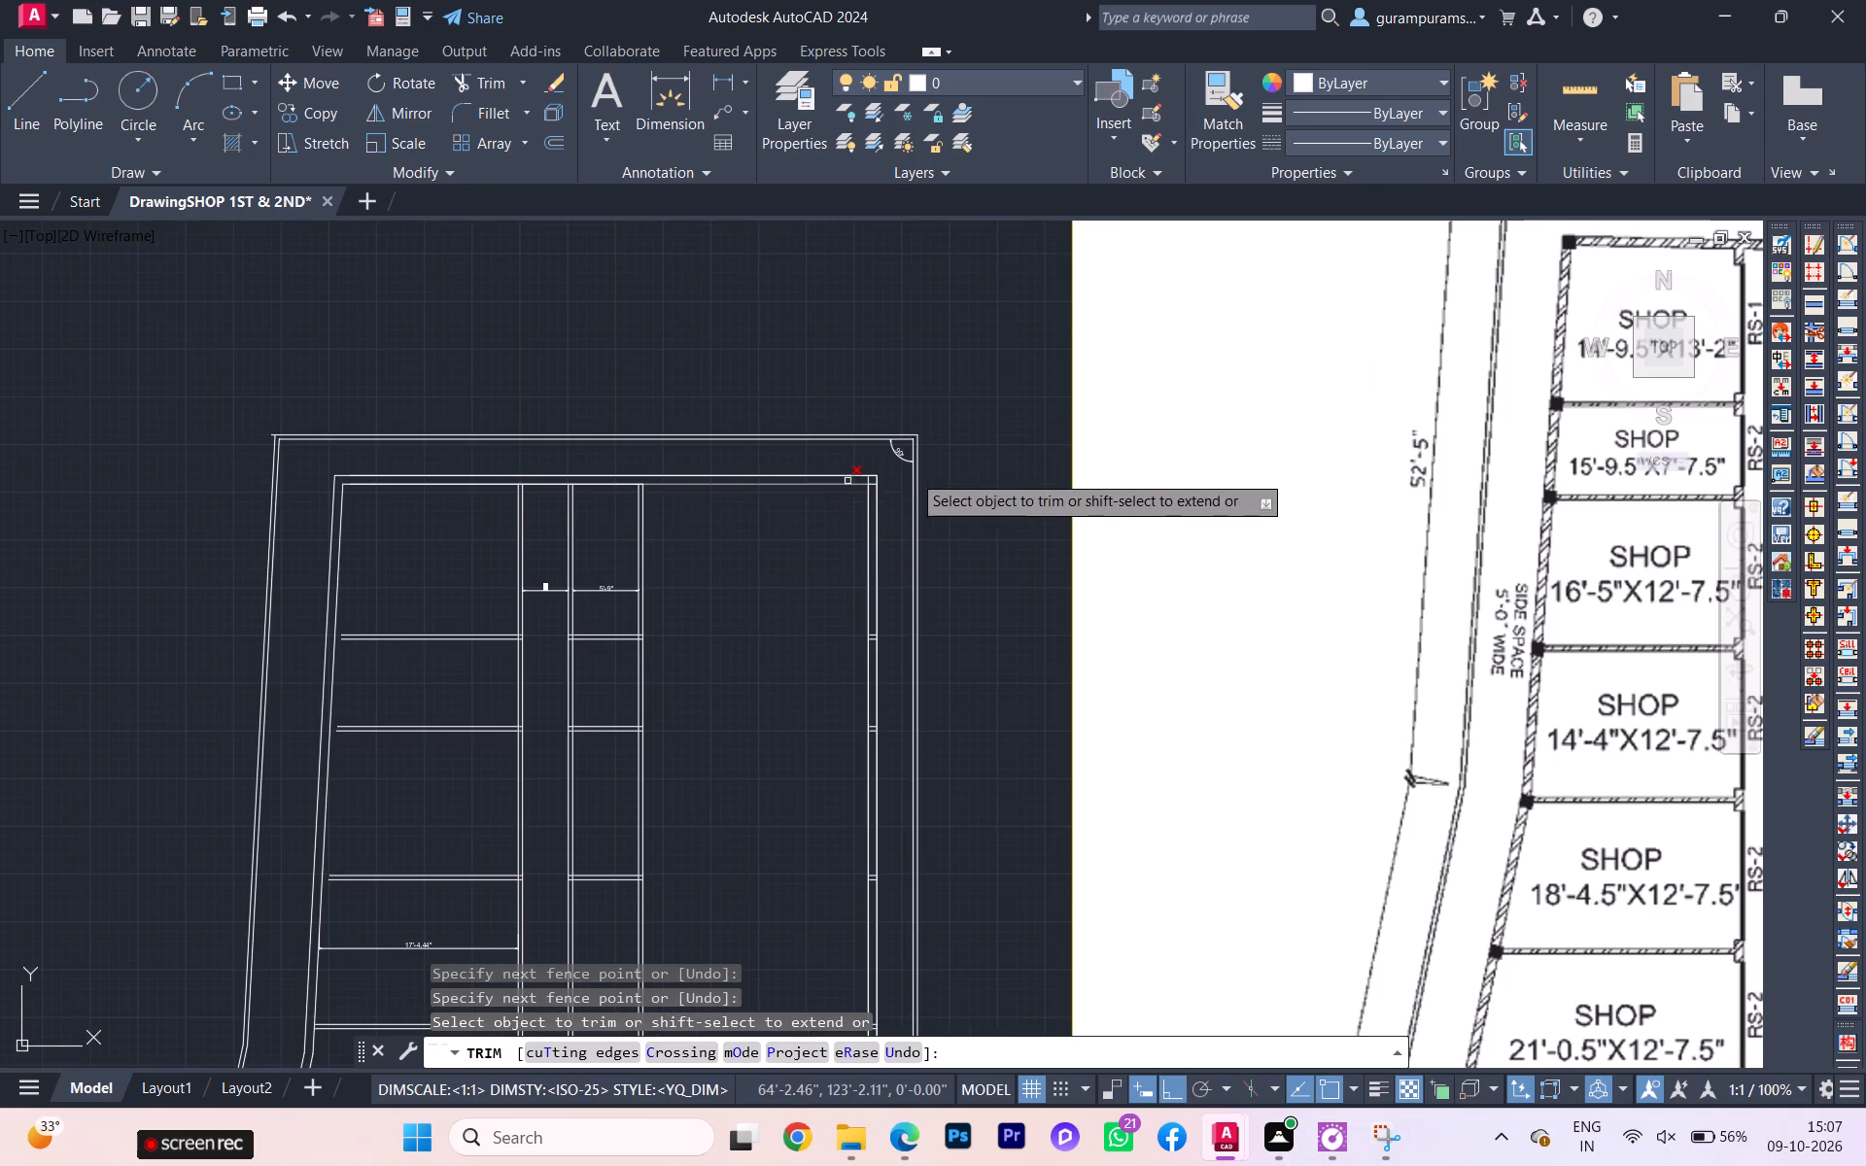
Trim the overlapping wall line ends at the building's north-east corner so both wall faces meet cleanly.
scroll(940, 464, "up", 3)
left_click(633, 531)
double_click(663, 530)
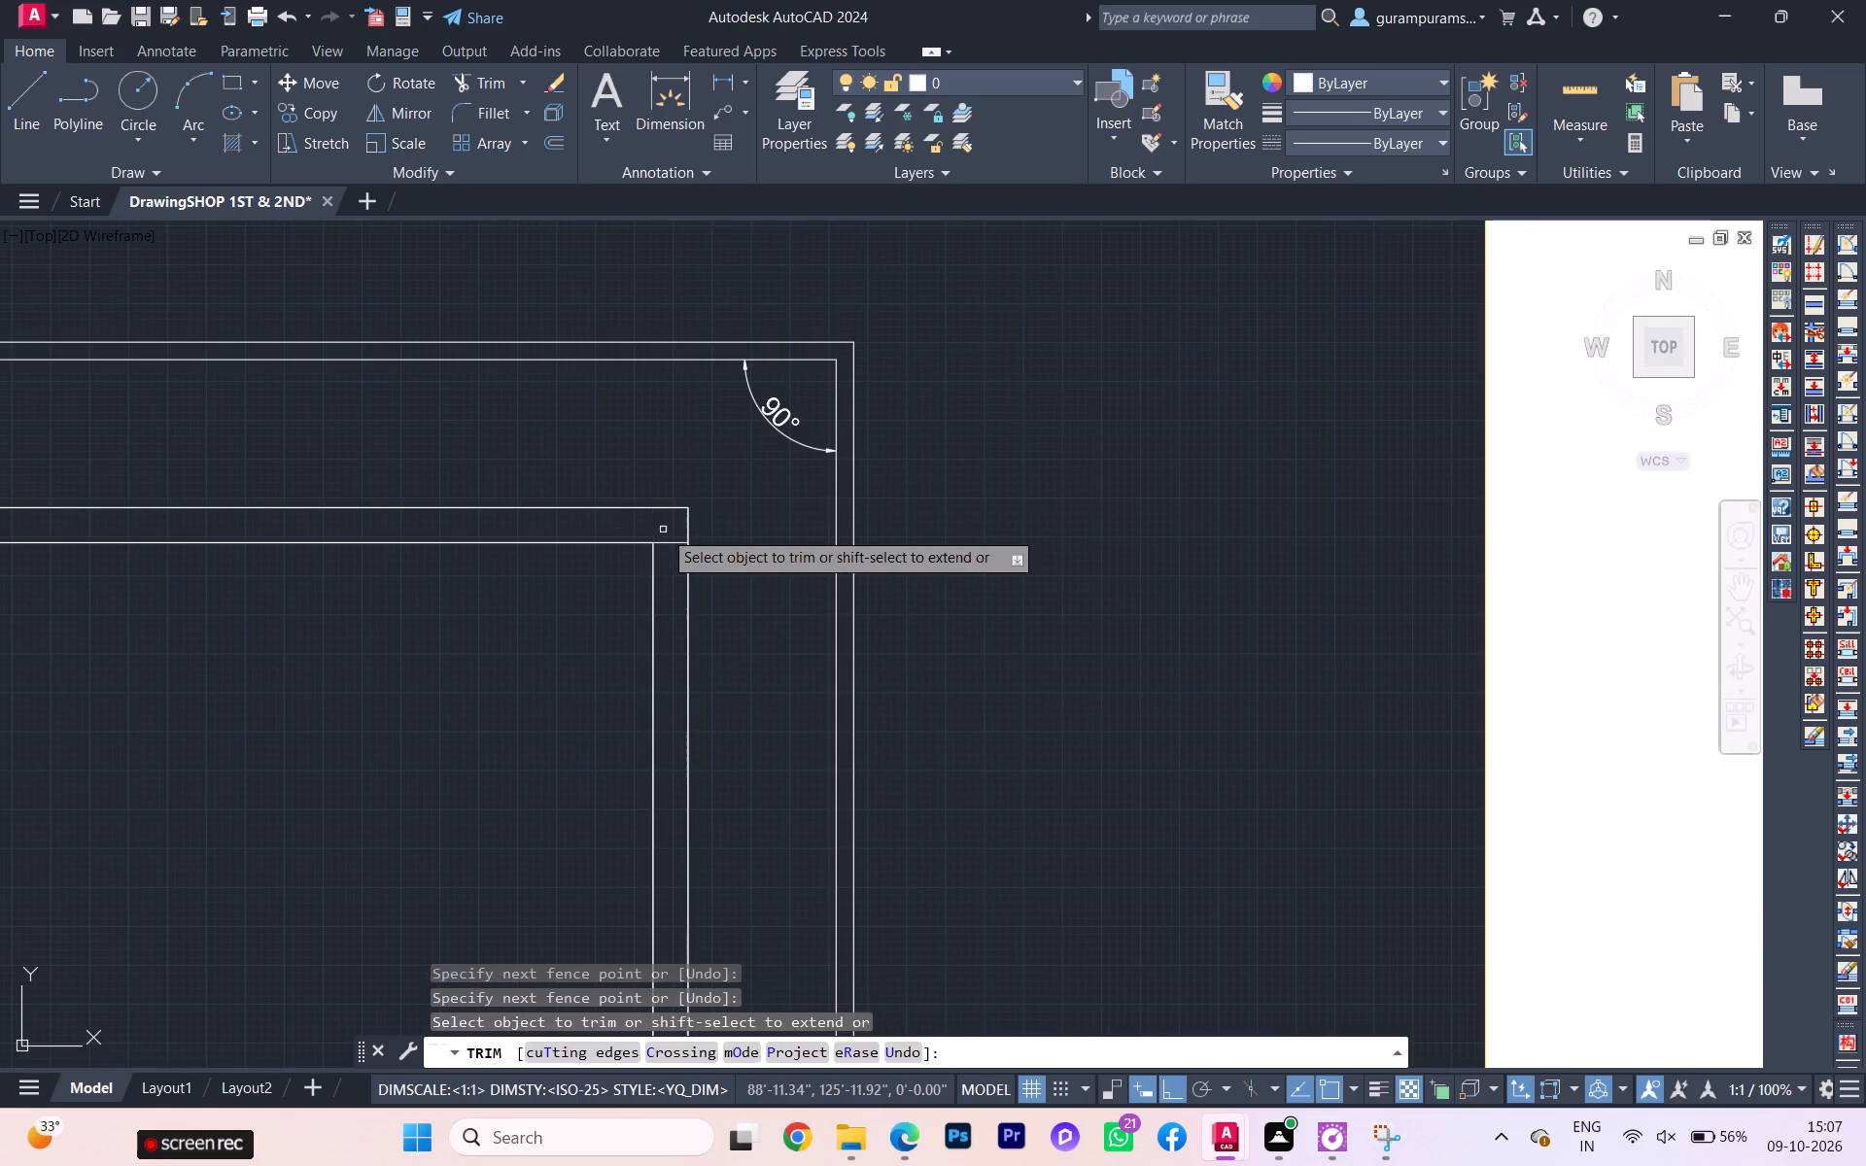
left_click(664, 557)
scroll(663, 541, "down", 2)
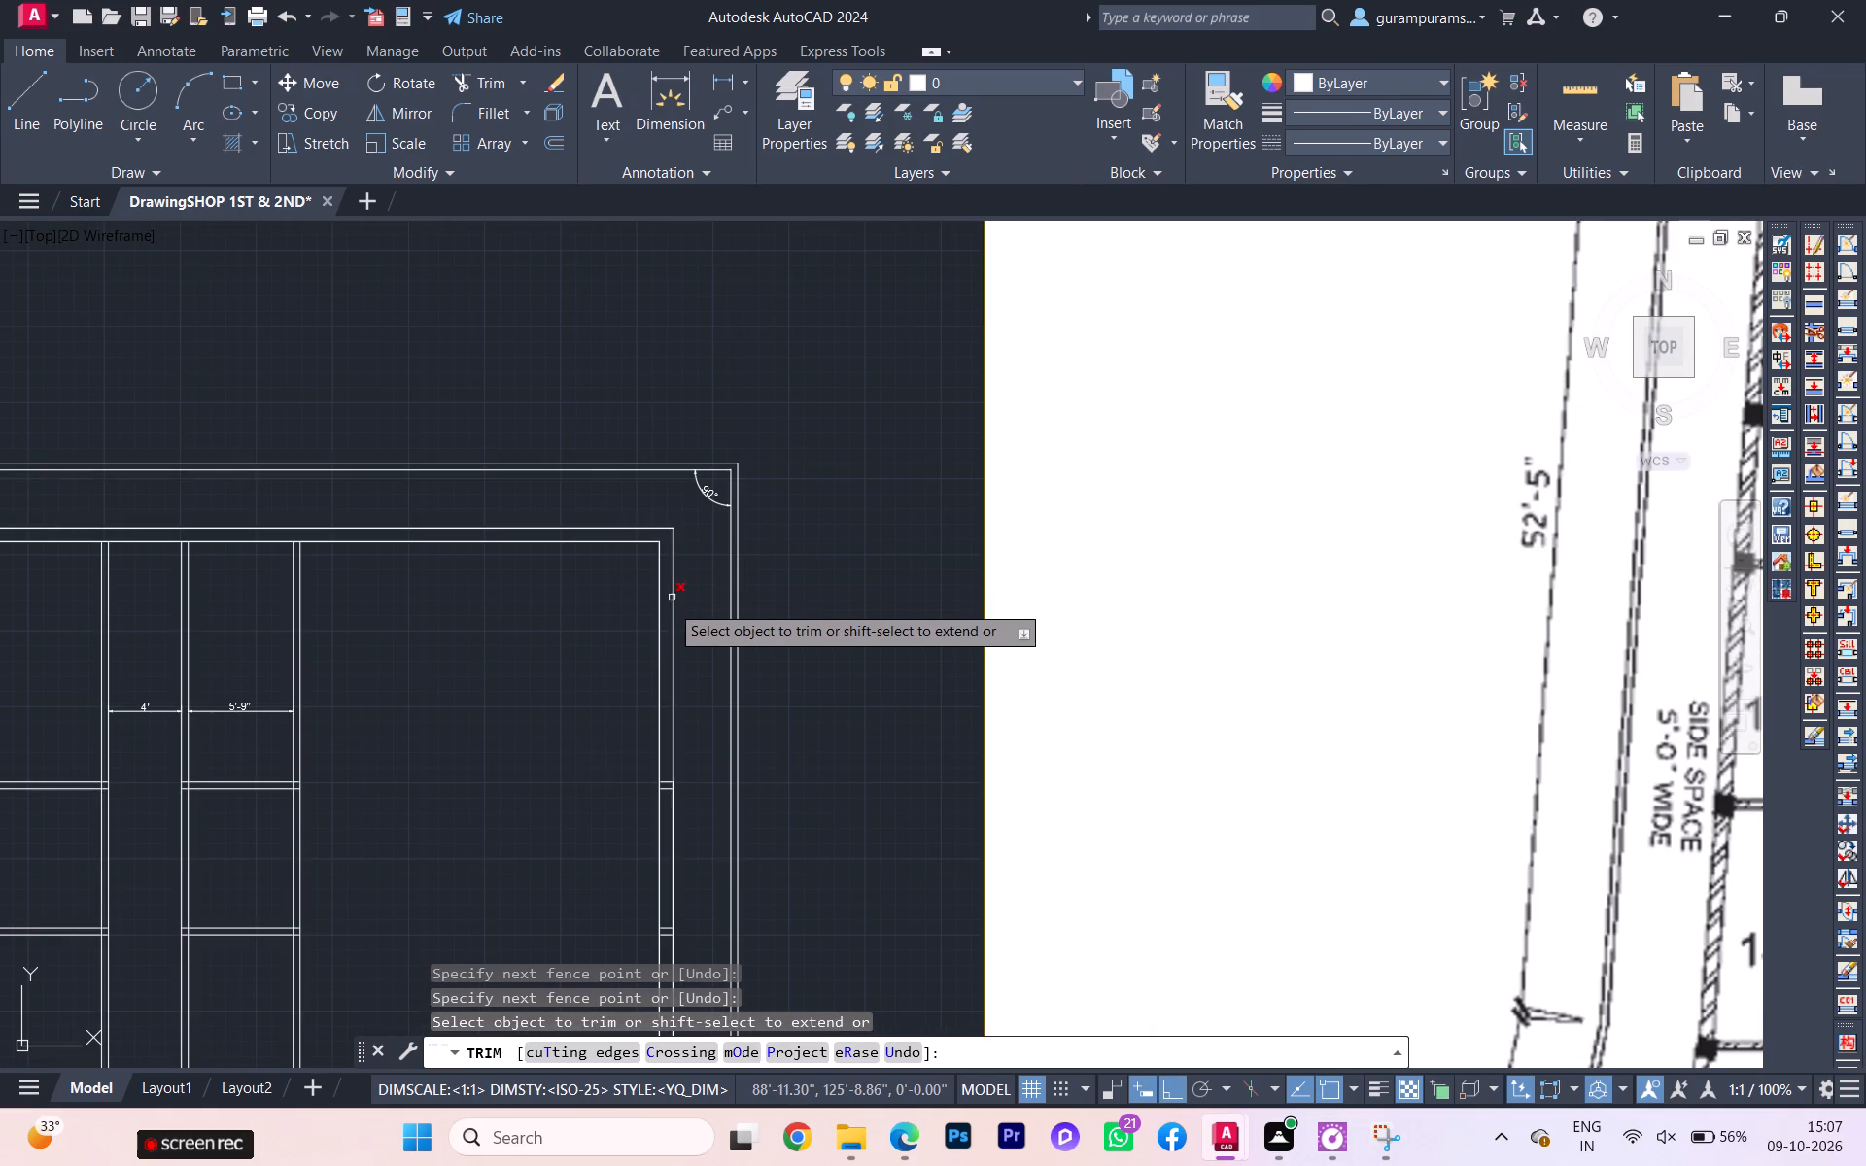
key("space")
Measure the side space between the east outer wall's outer face and the boundary wall's inner face.
left_click(726, 87)
scroll(674, 582, "up", 1)
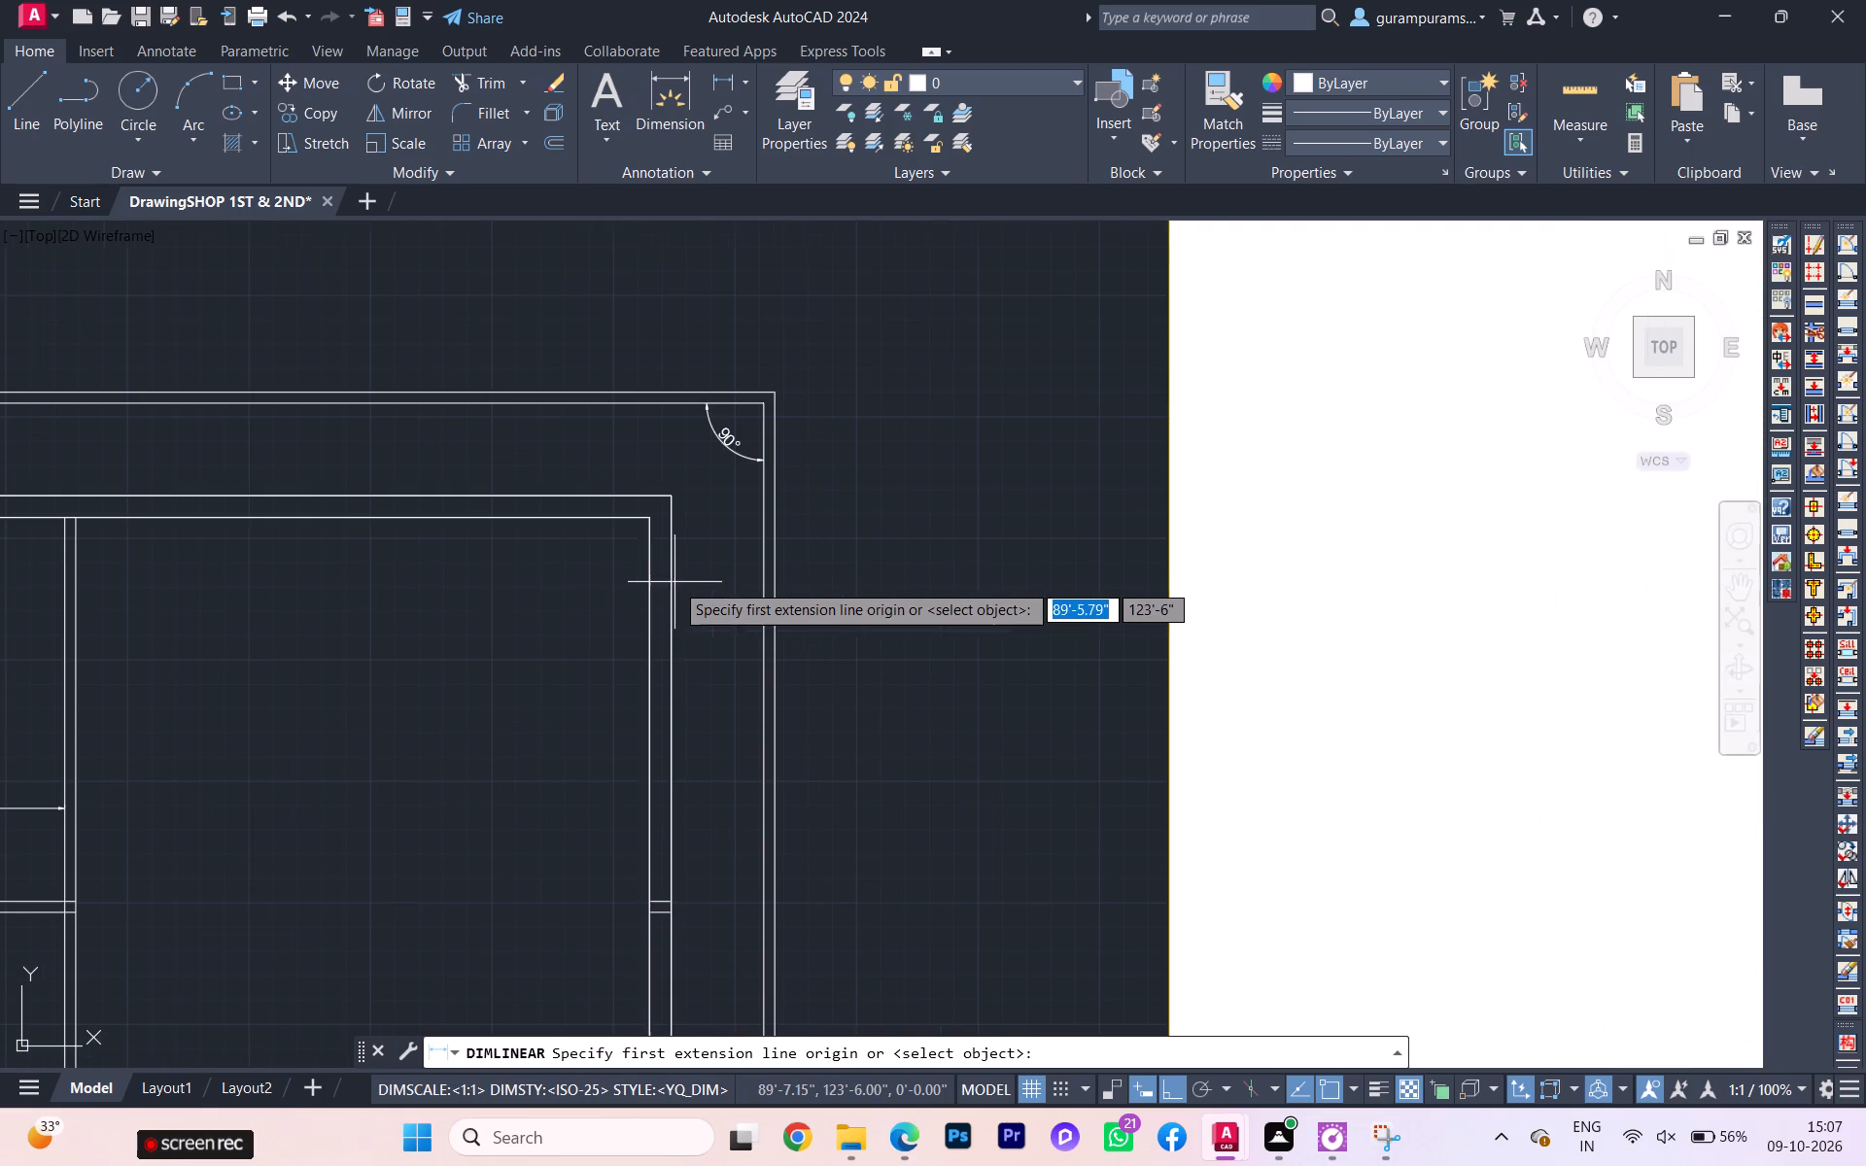
left_click(674, 584)
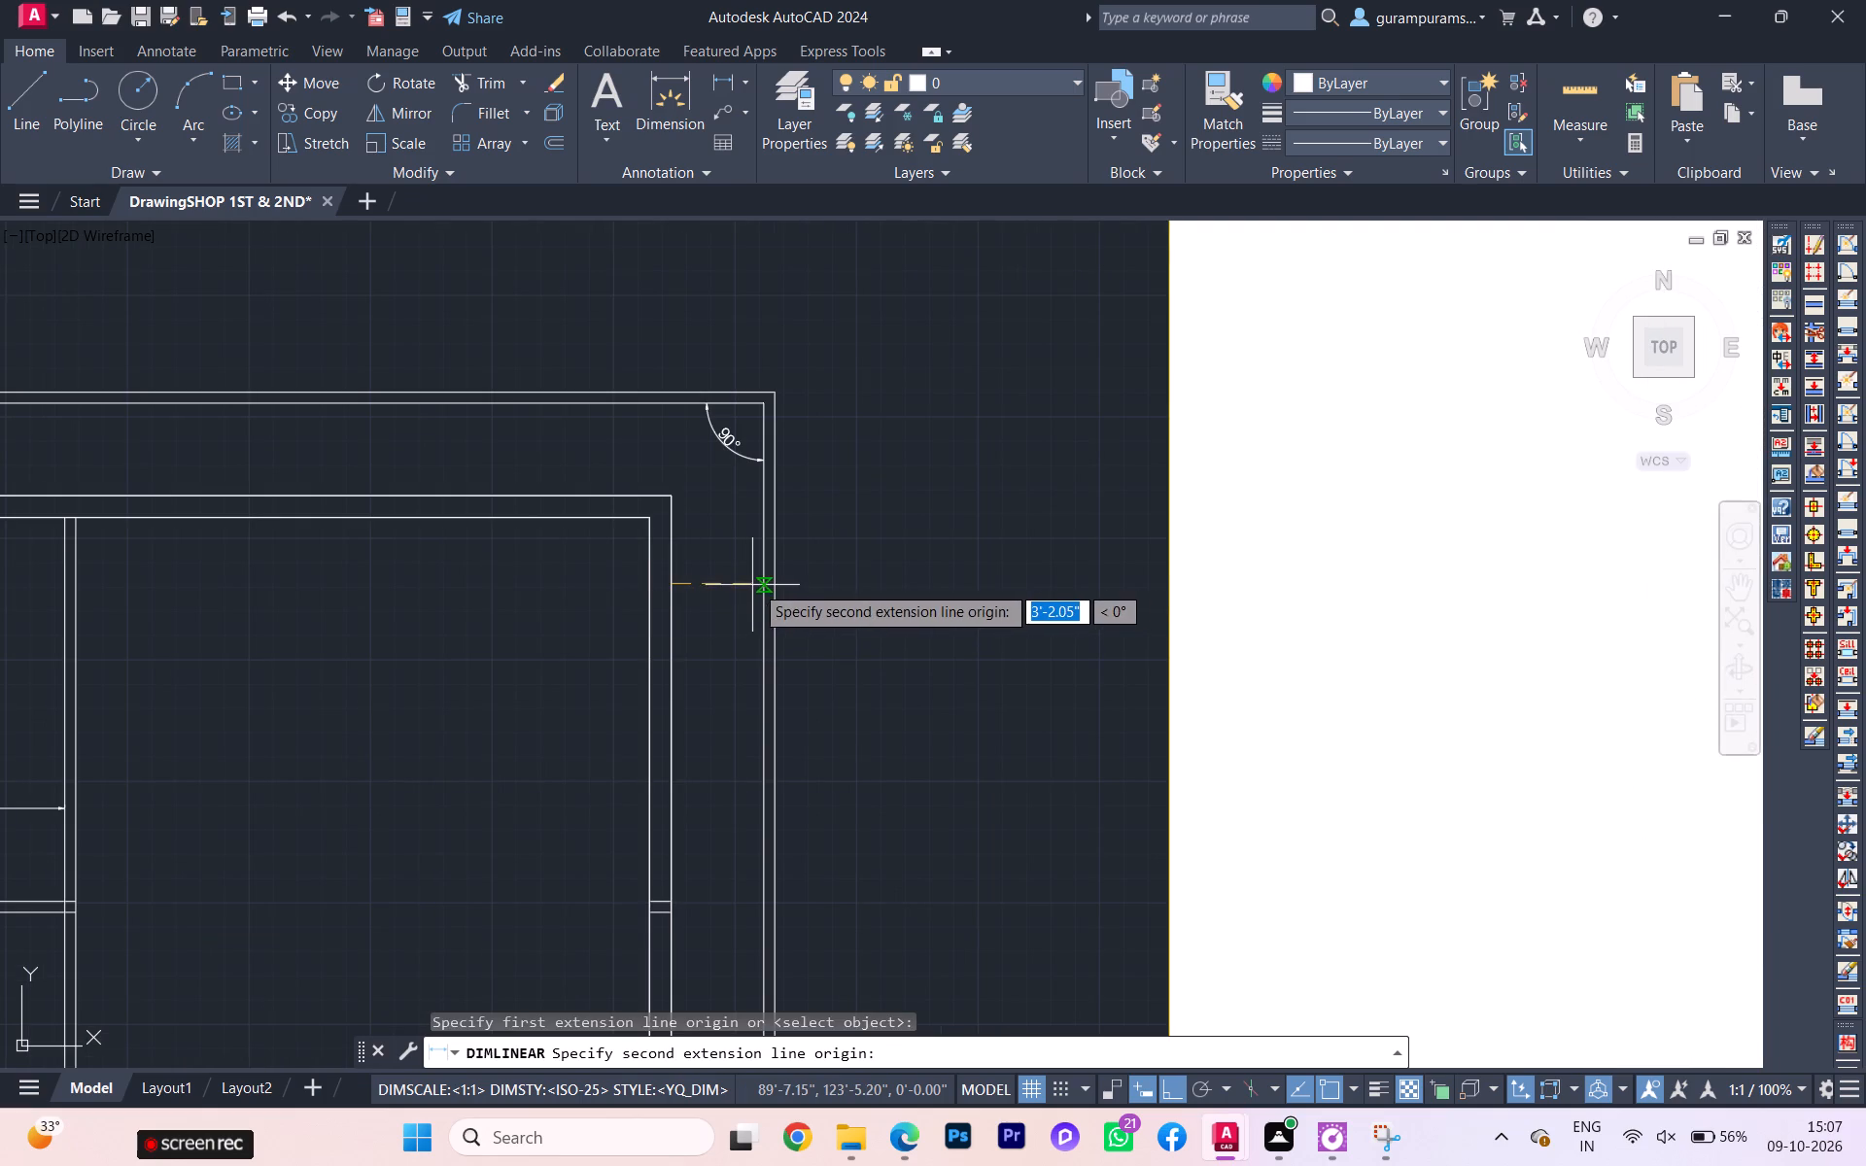
left_click(769, 581)
key("Escape")
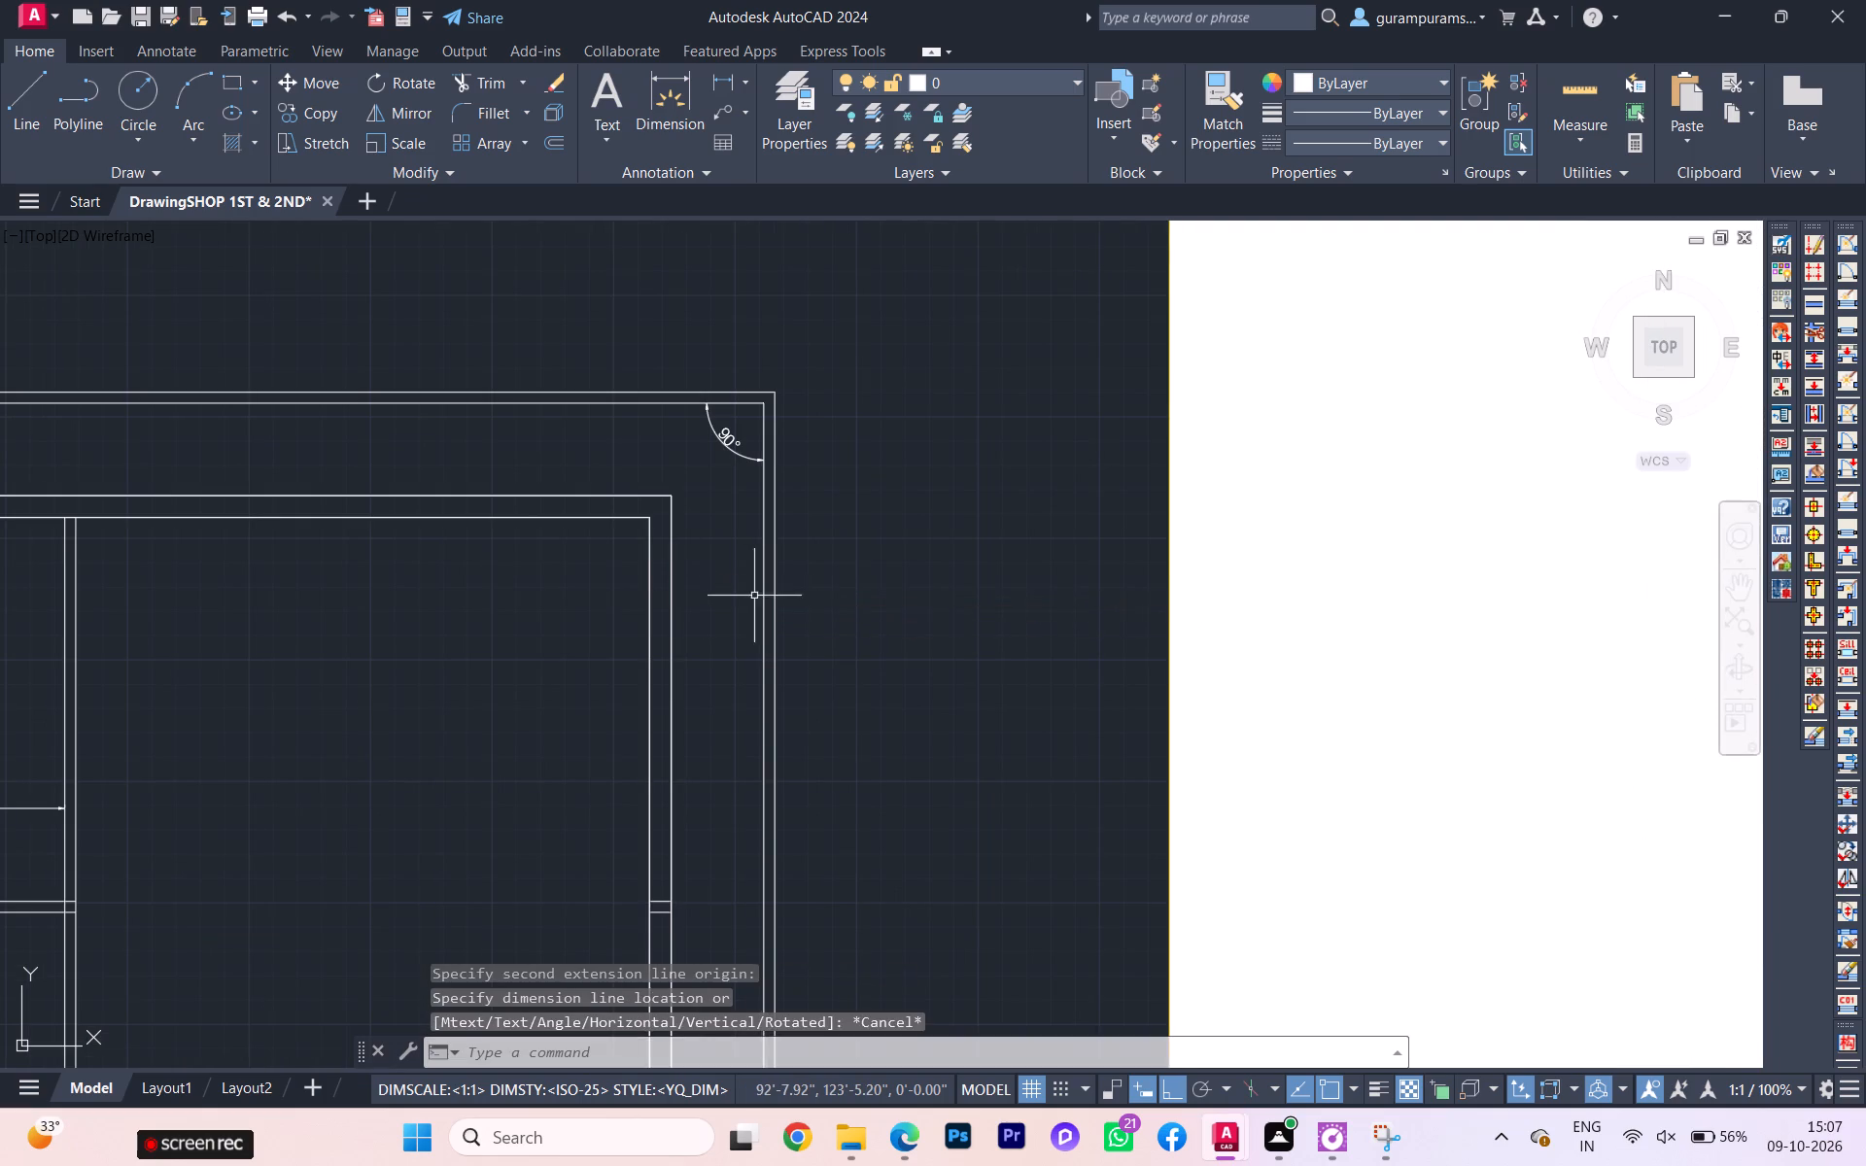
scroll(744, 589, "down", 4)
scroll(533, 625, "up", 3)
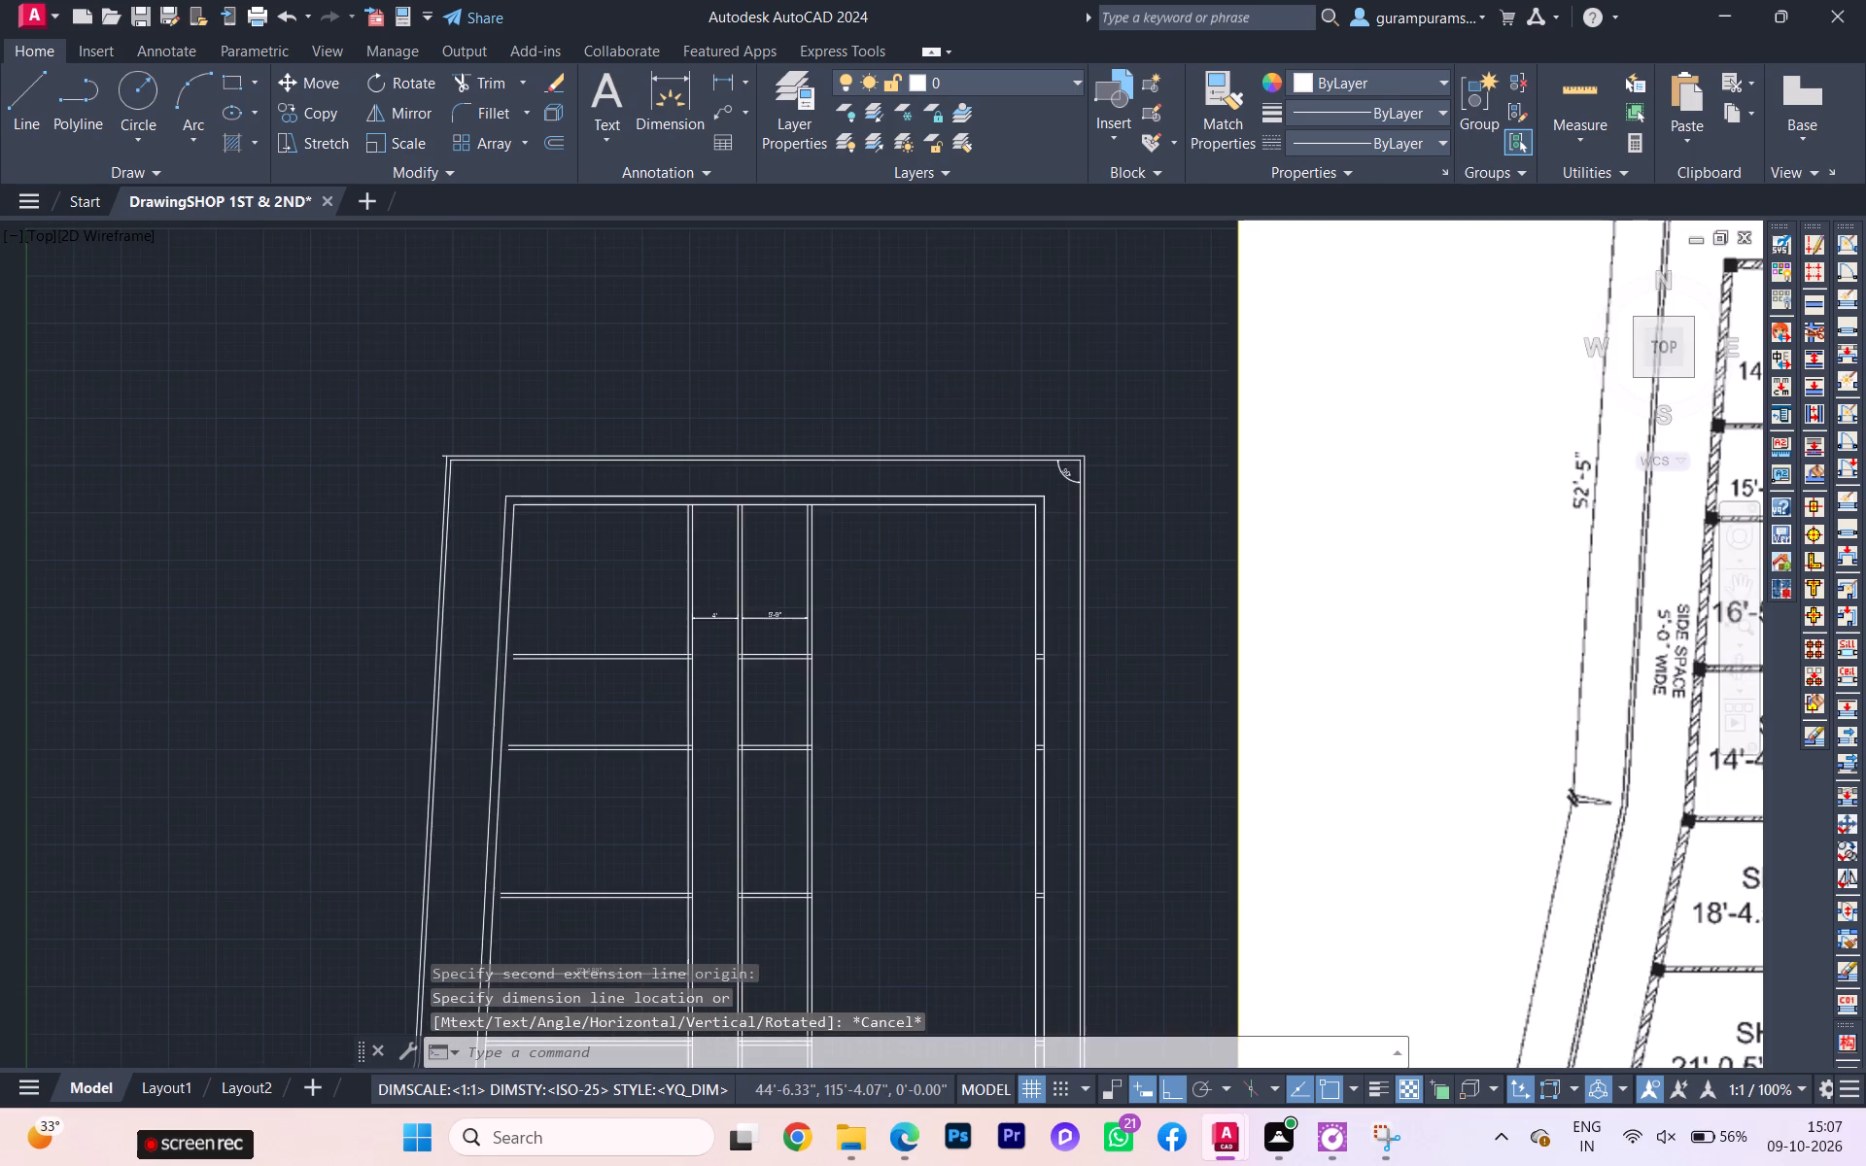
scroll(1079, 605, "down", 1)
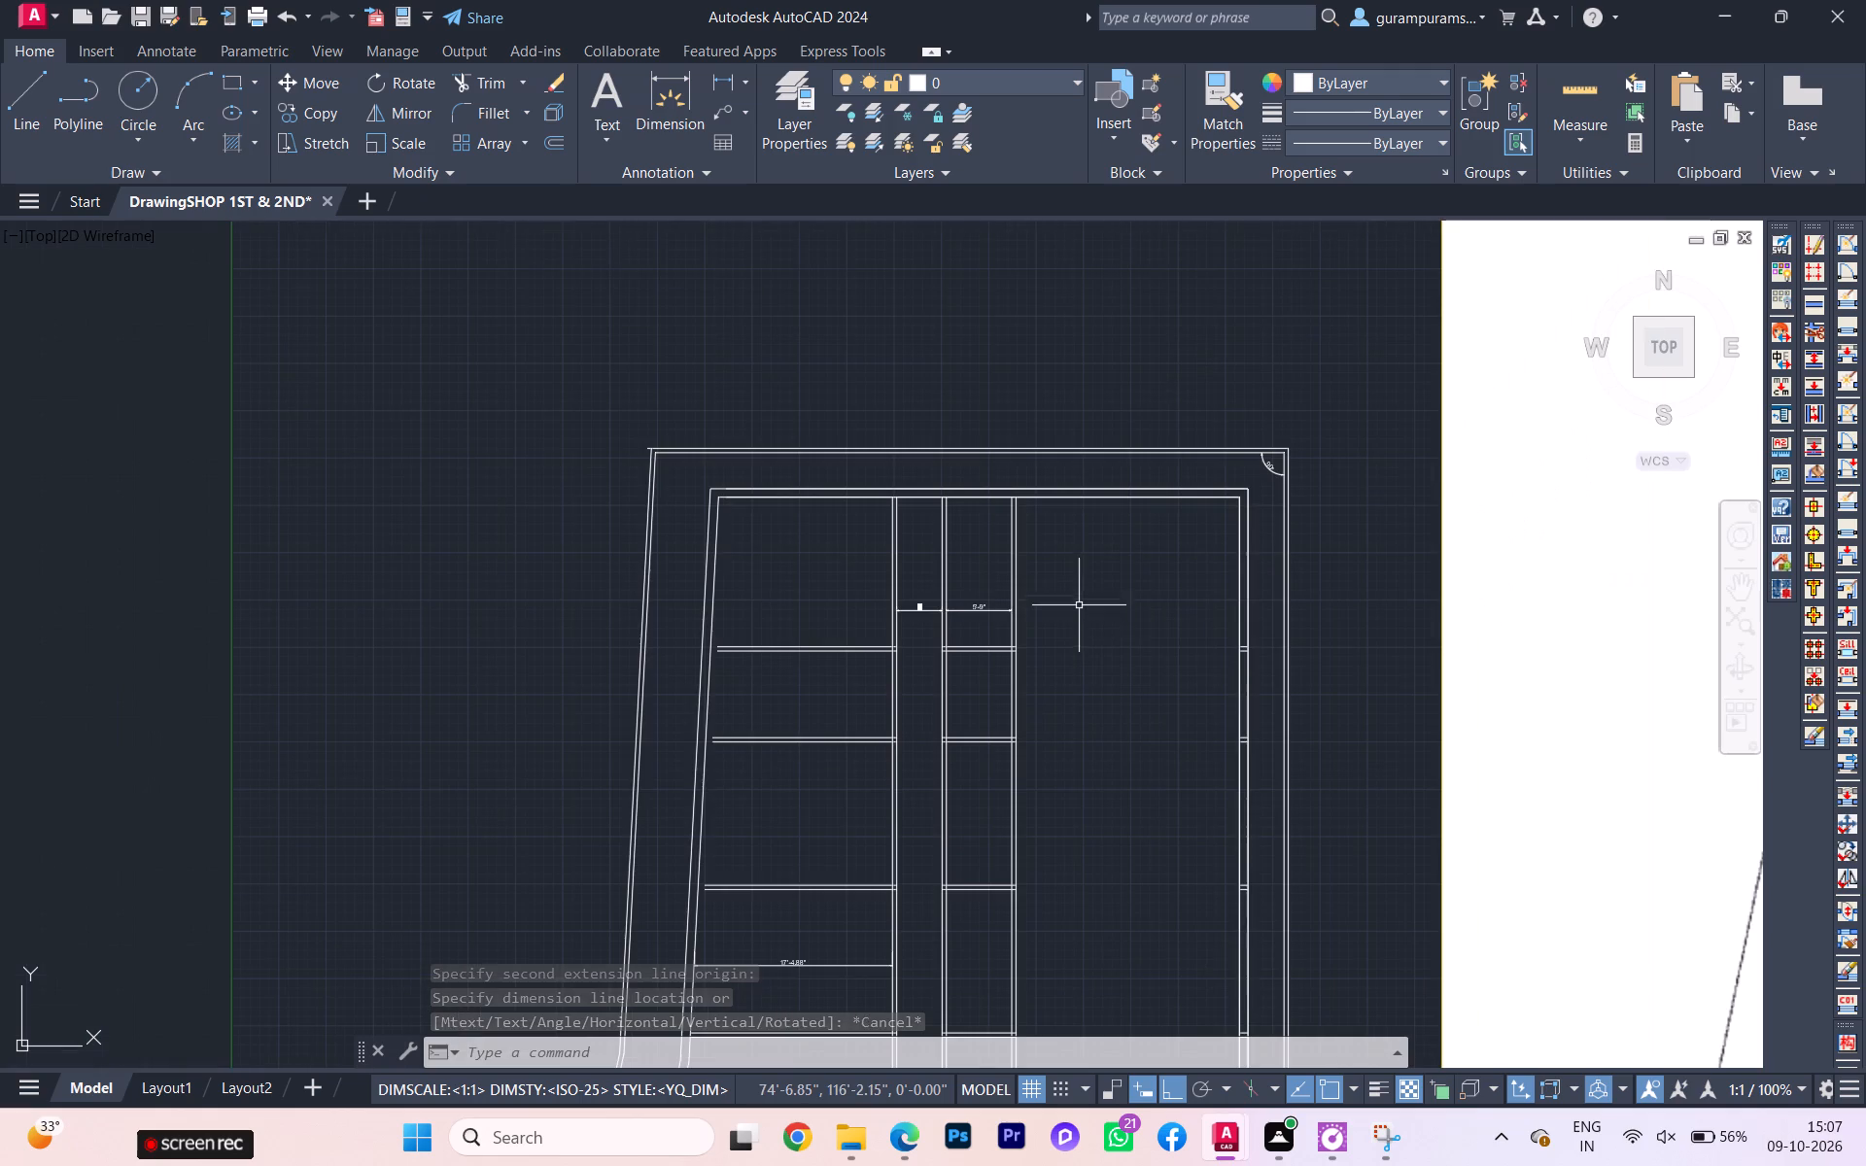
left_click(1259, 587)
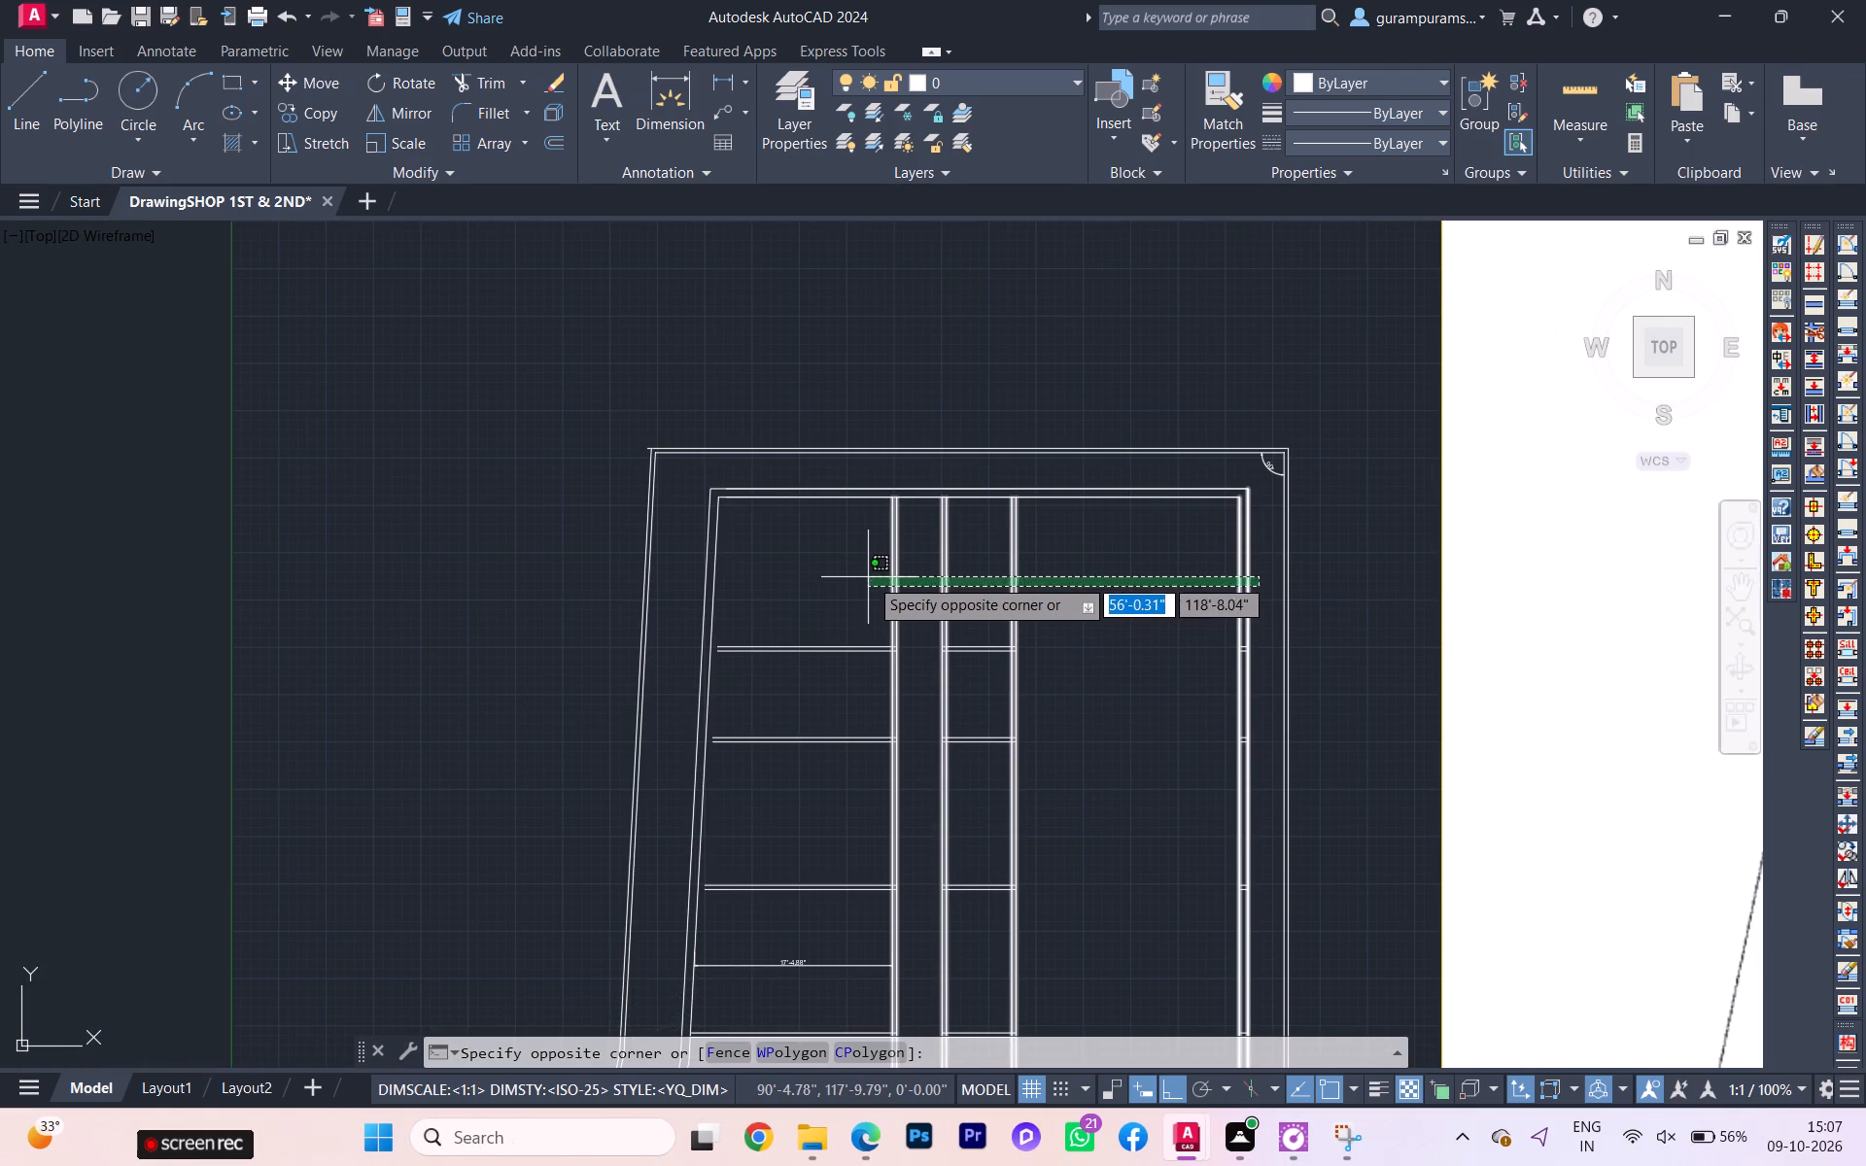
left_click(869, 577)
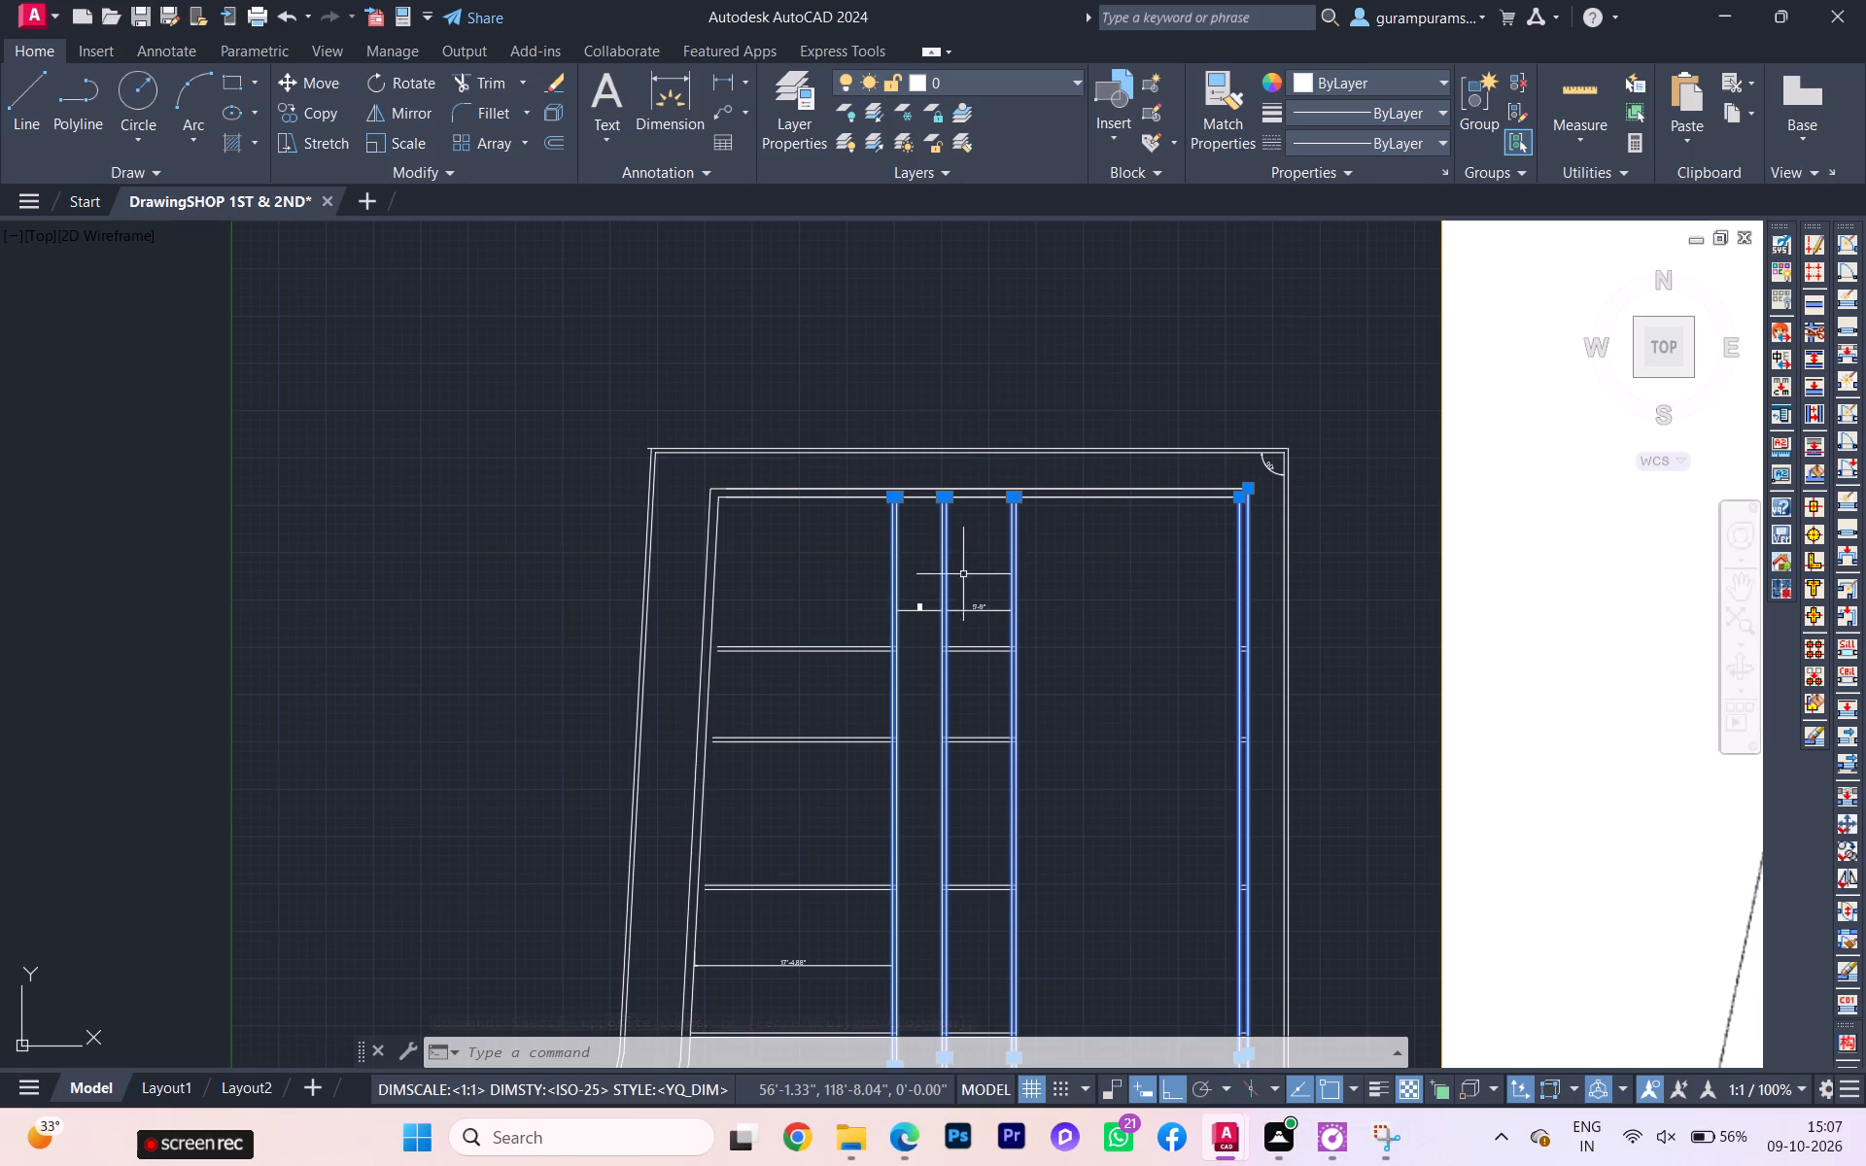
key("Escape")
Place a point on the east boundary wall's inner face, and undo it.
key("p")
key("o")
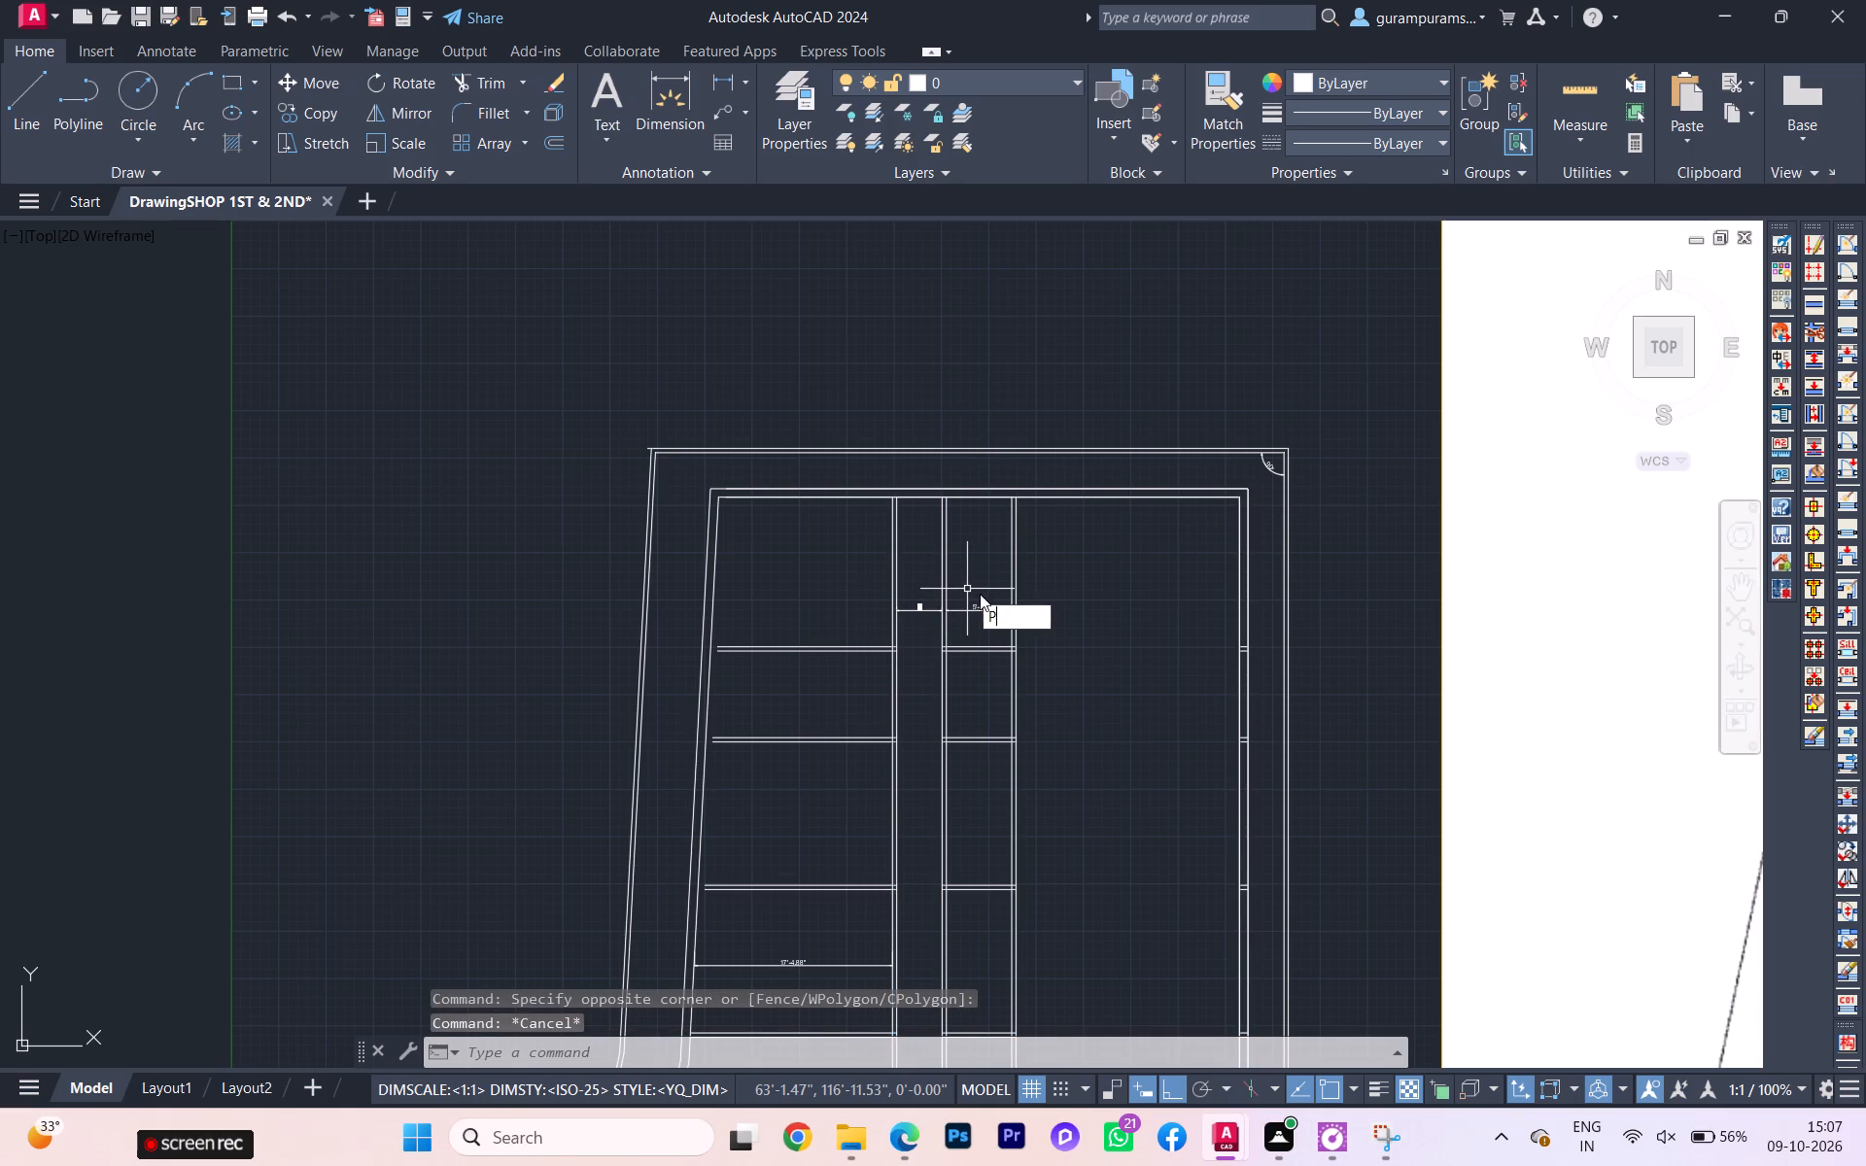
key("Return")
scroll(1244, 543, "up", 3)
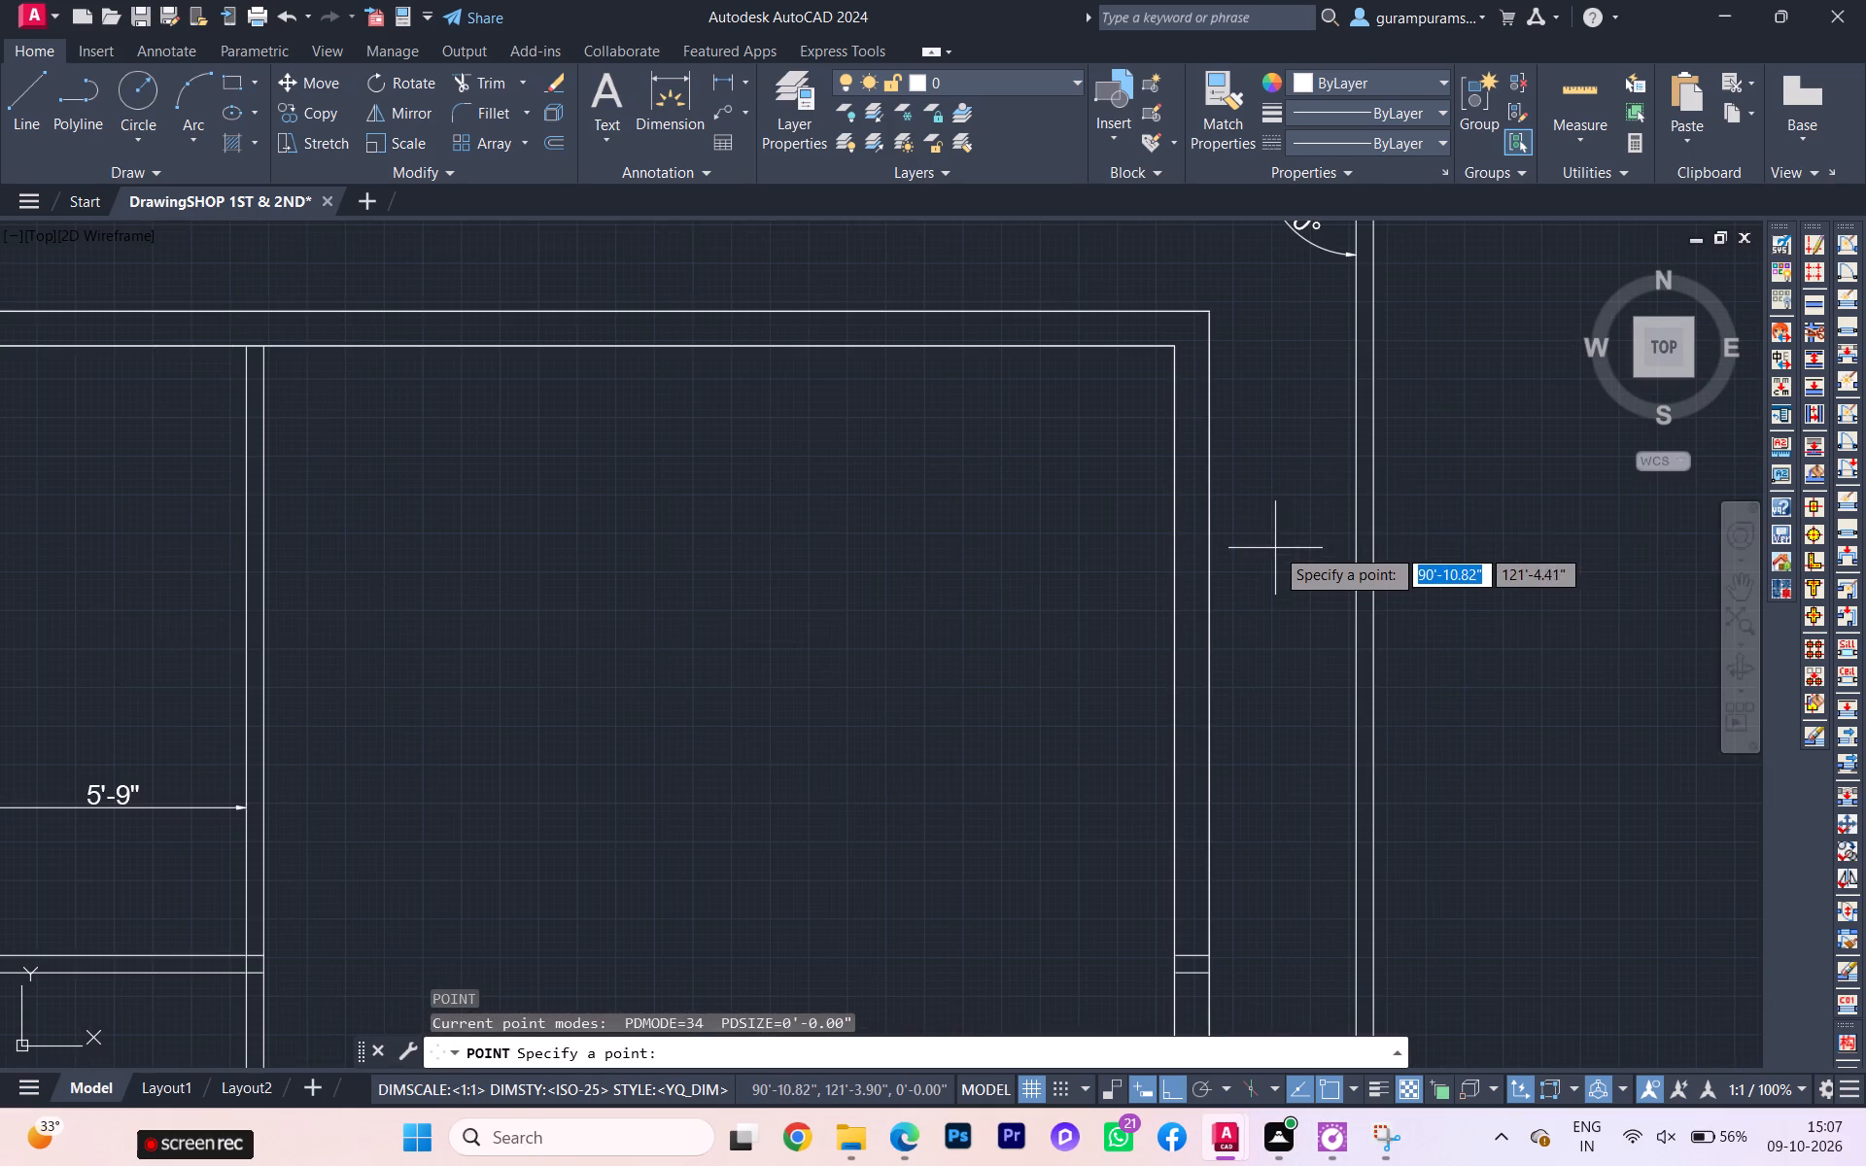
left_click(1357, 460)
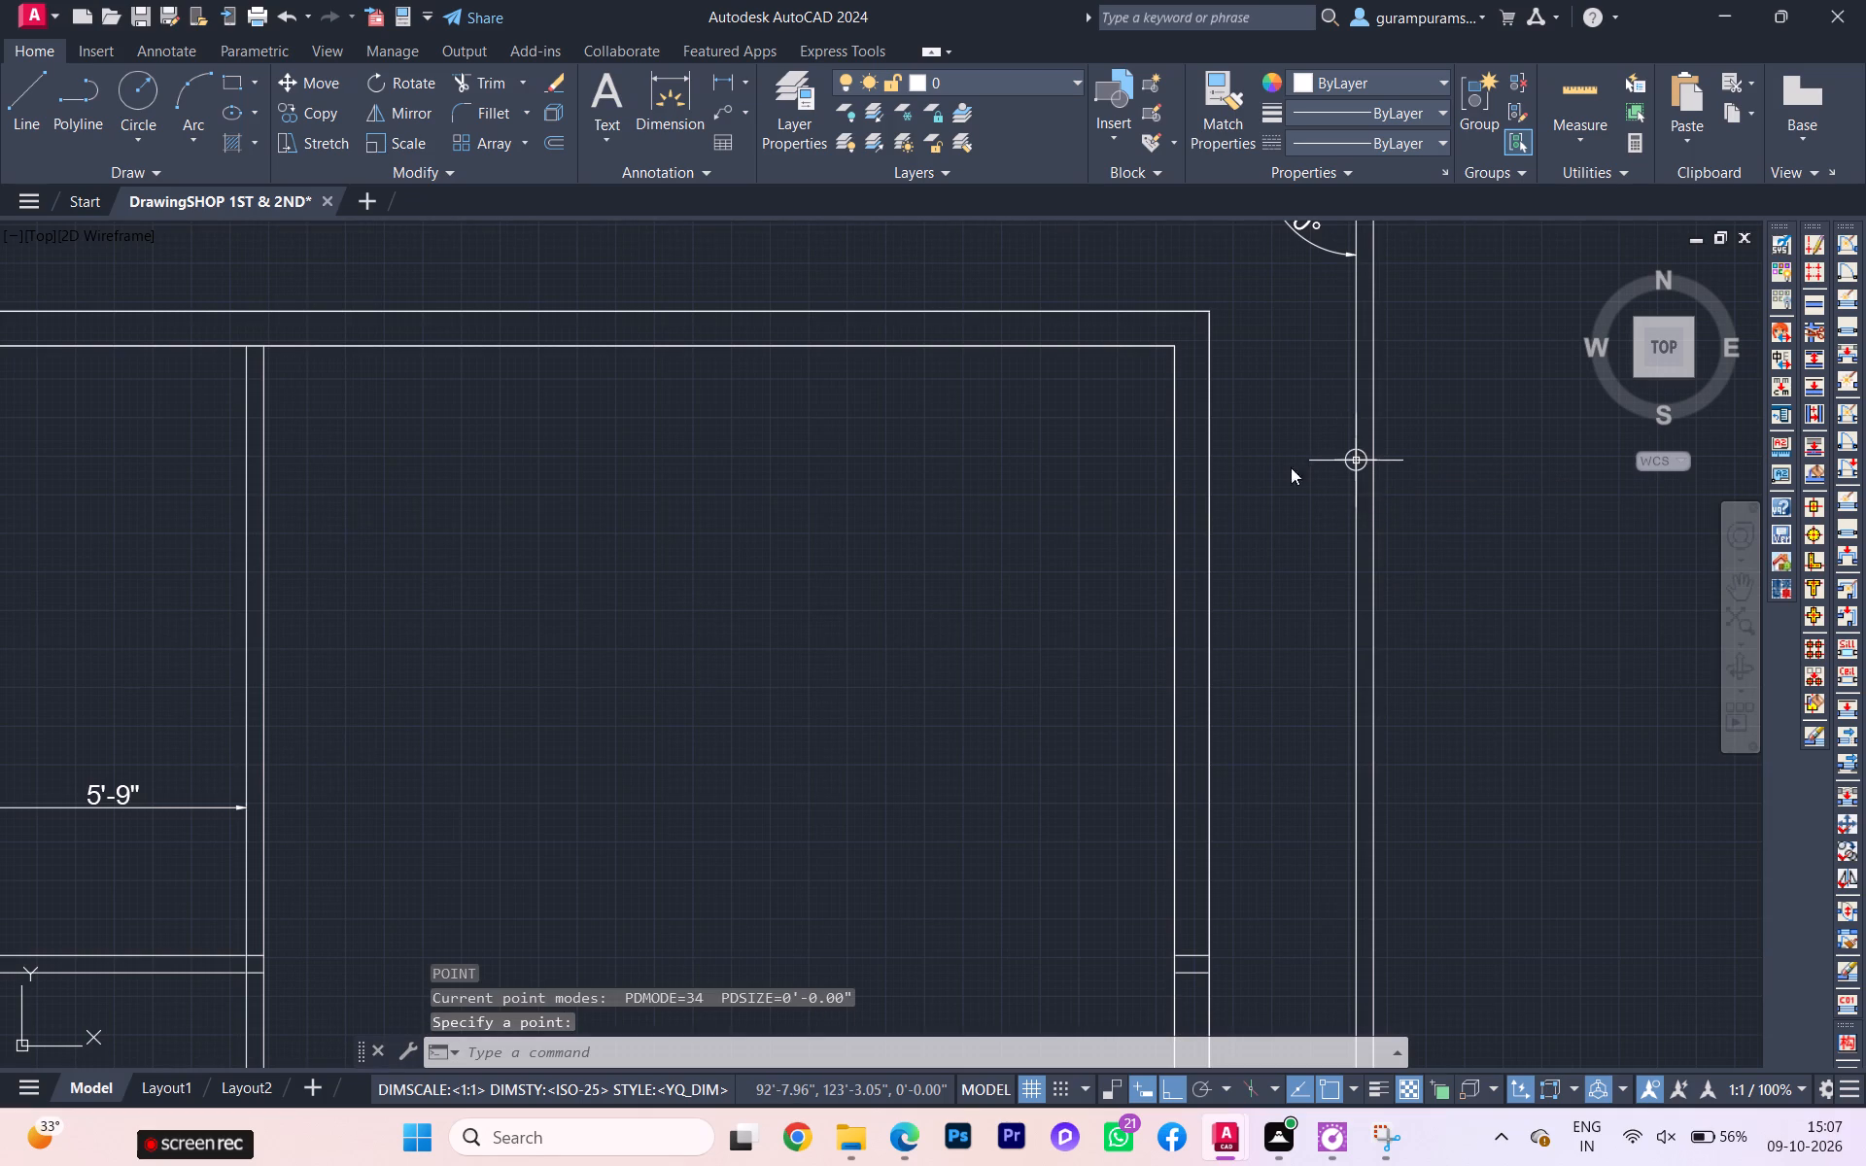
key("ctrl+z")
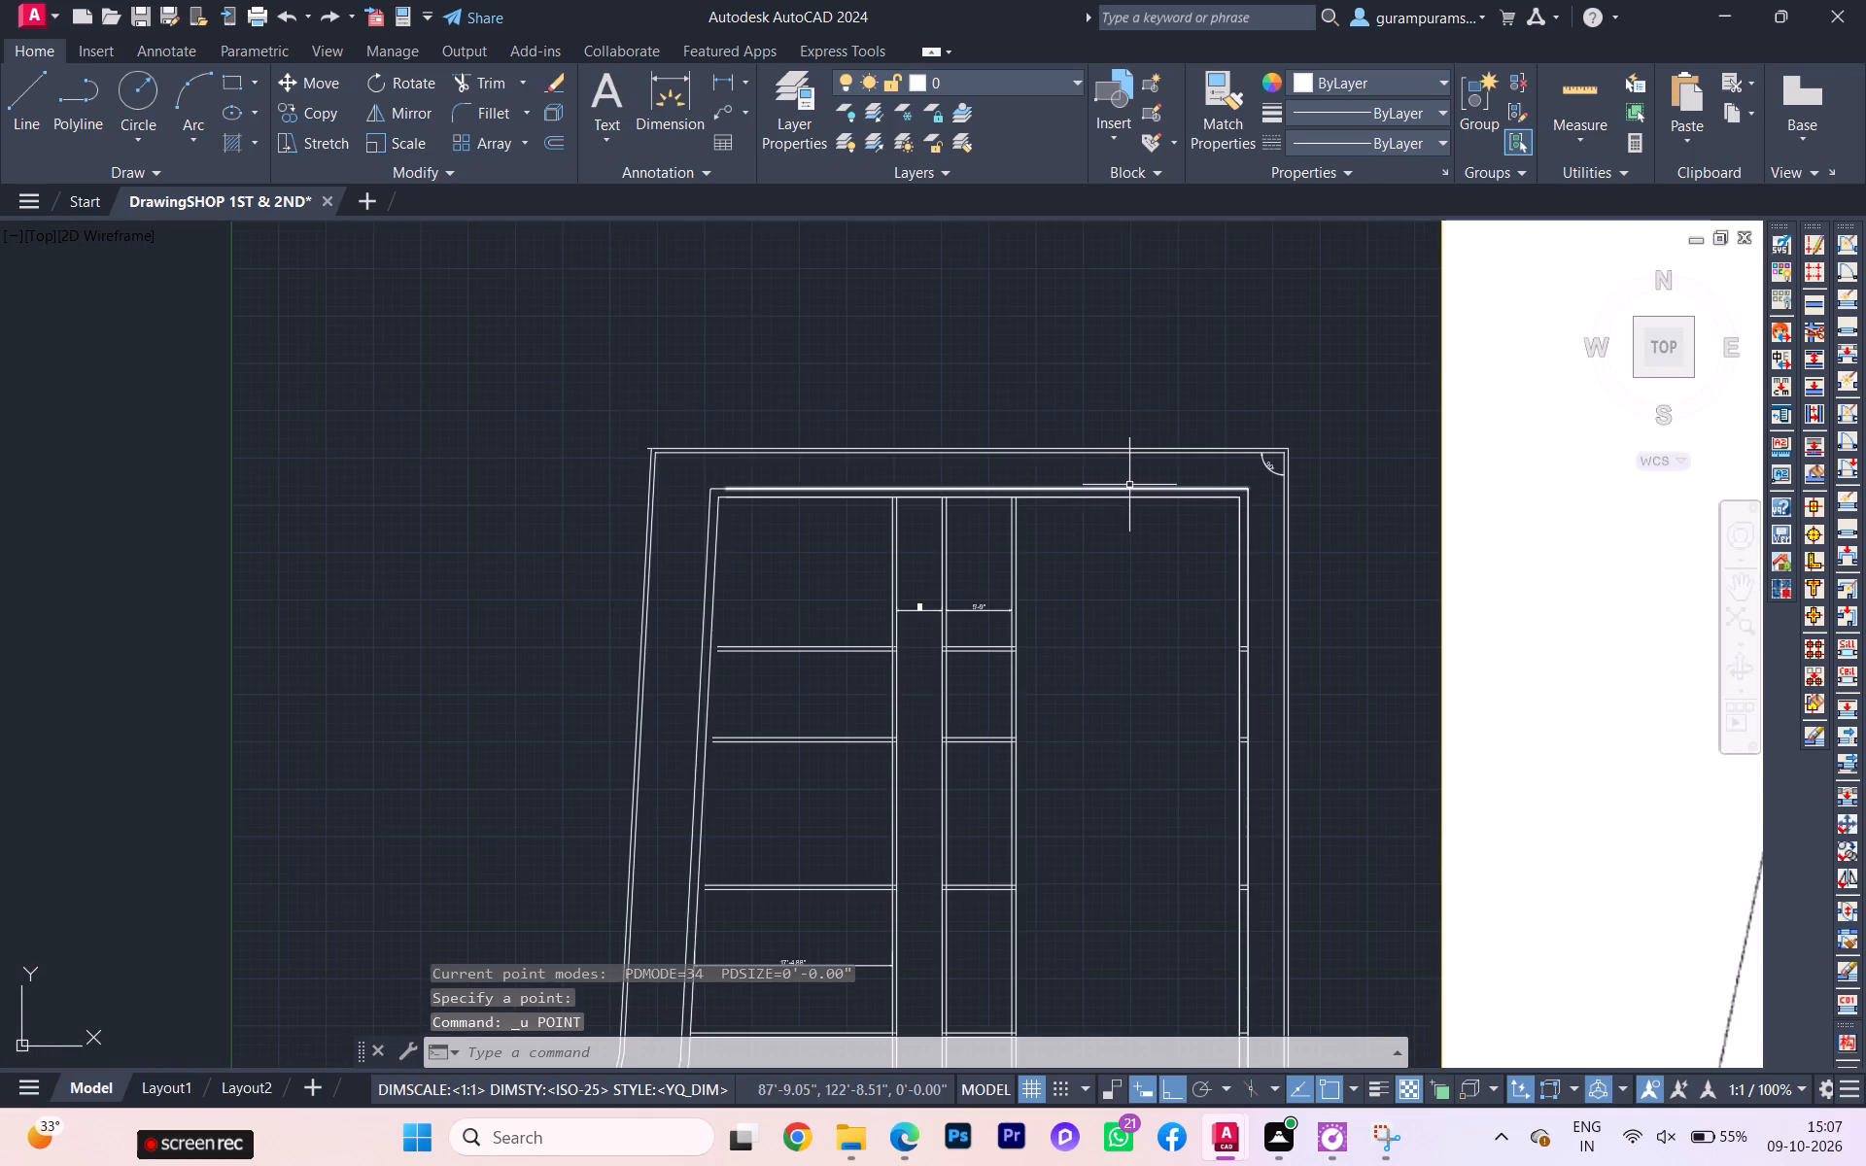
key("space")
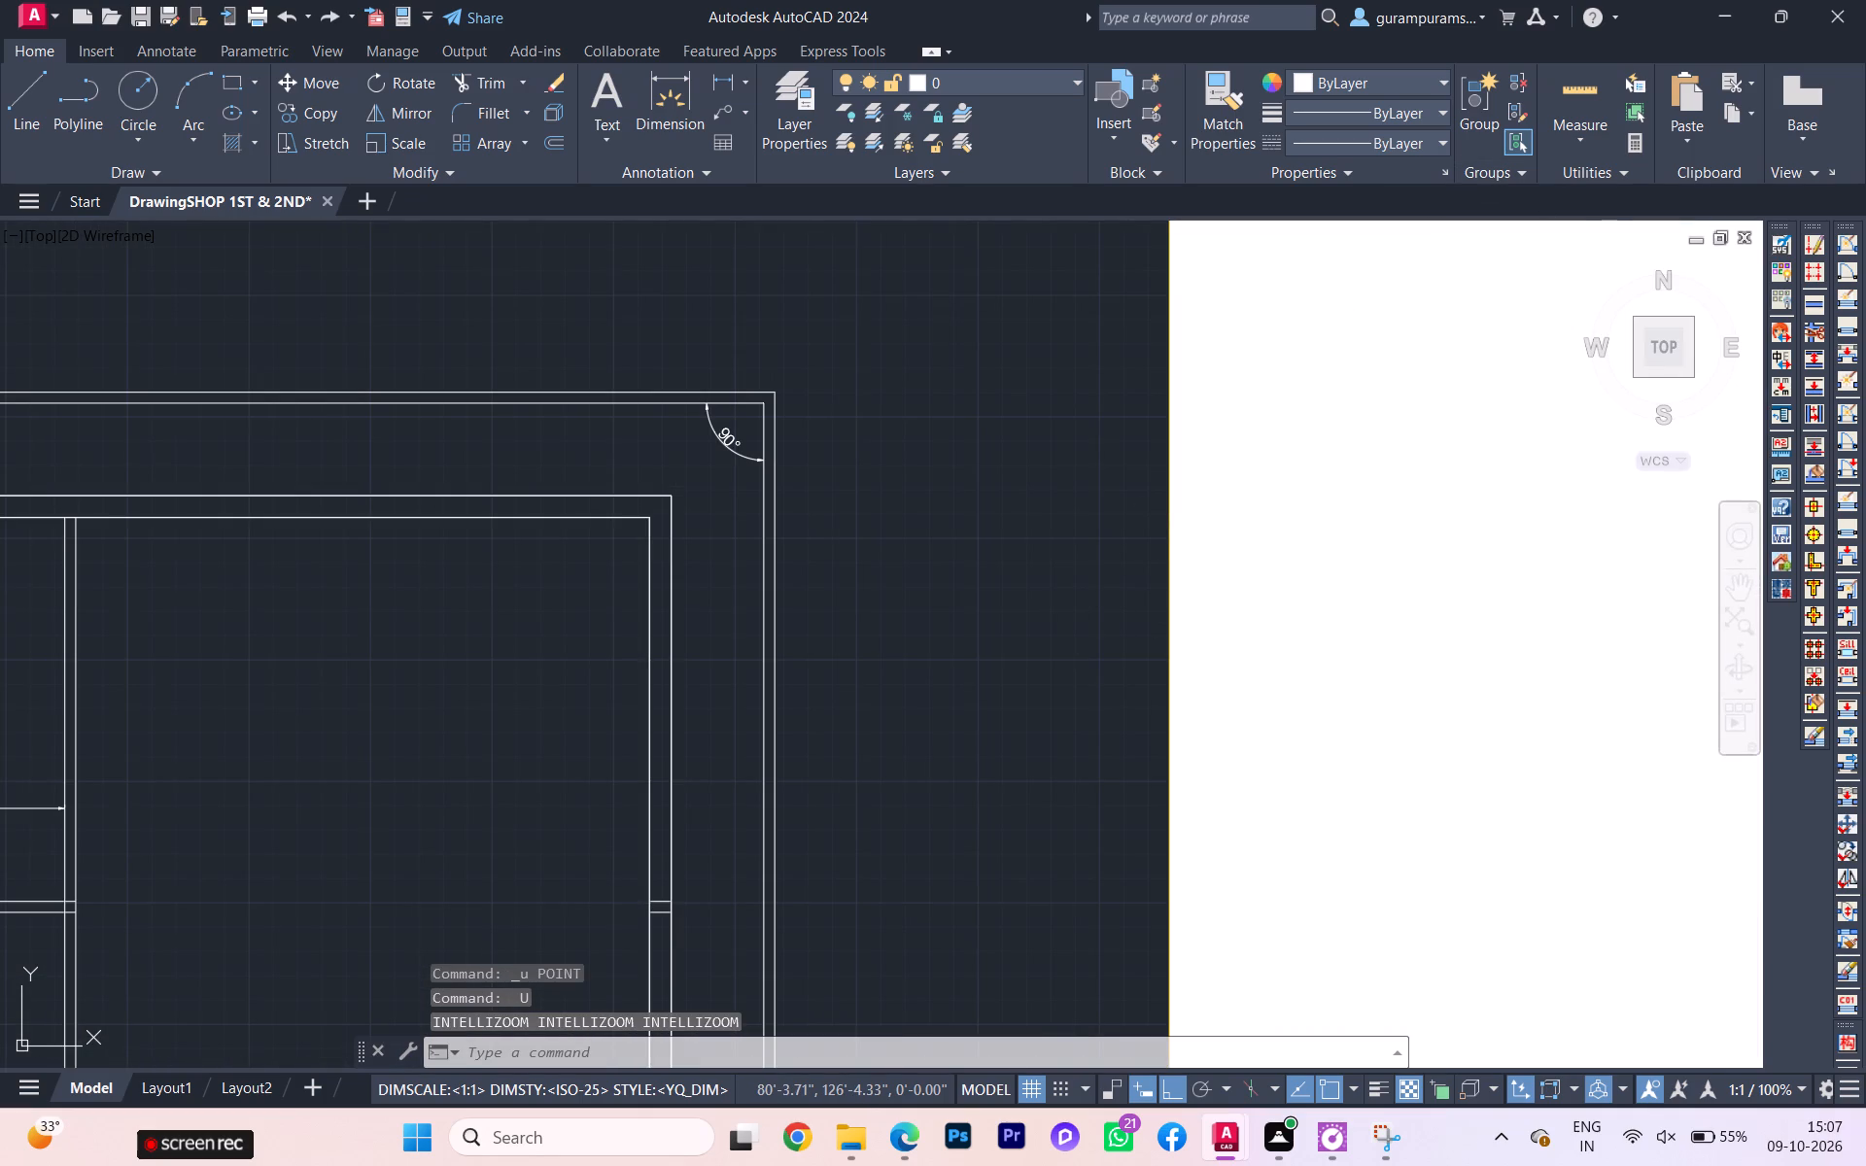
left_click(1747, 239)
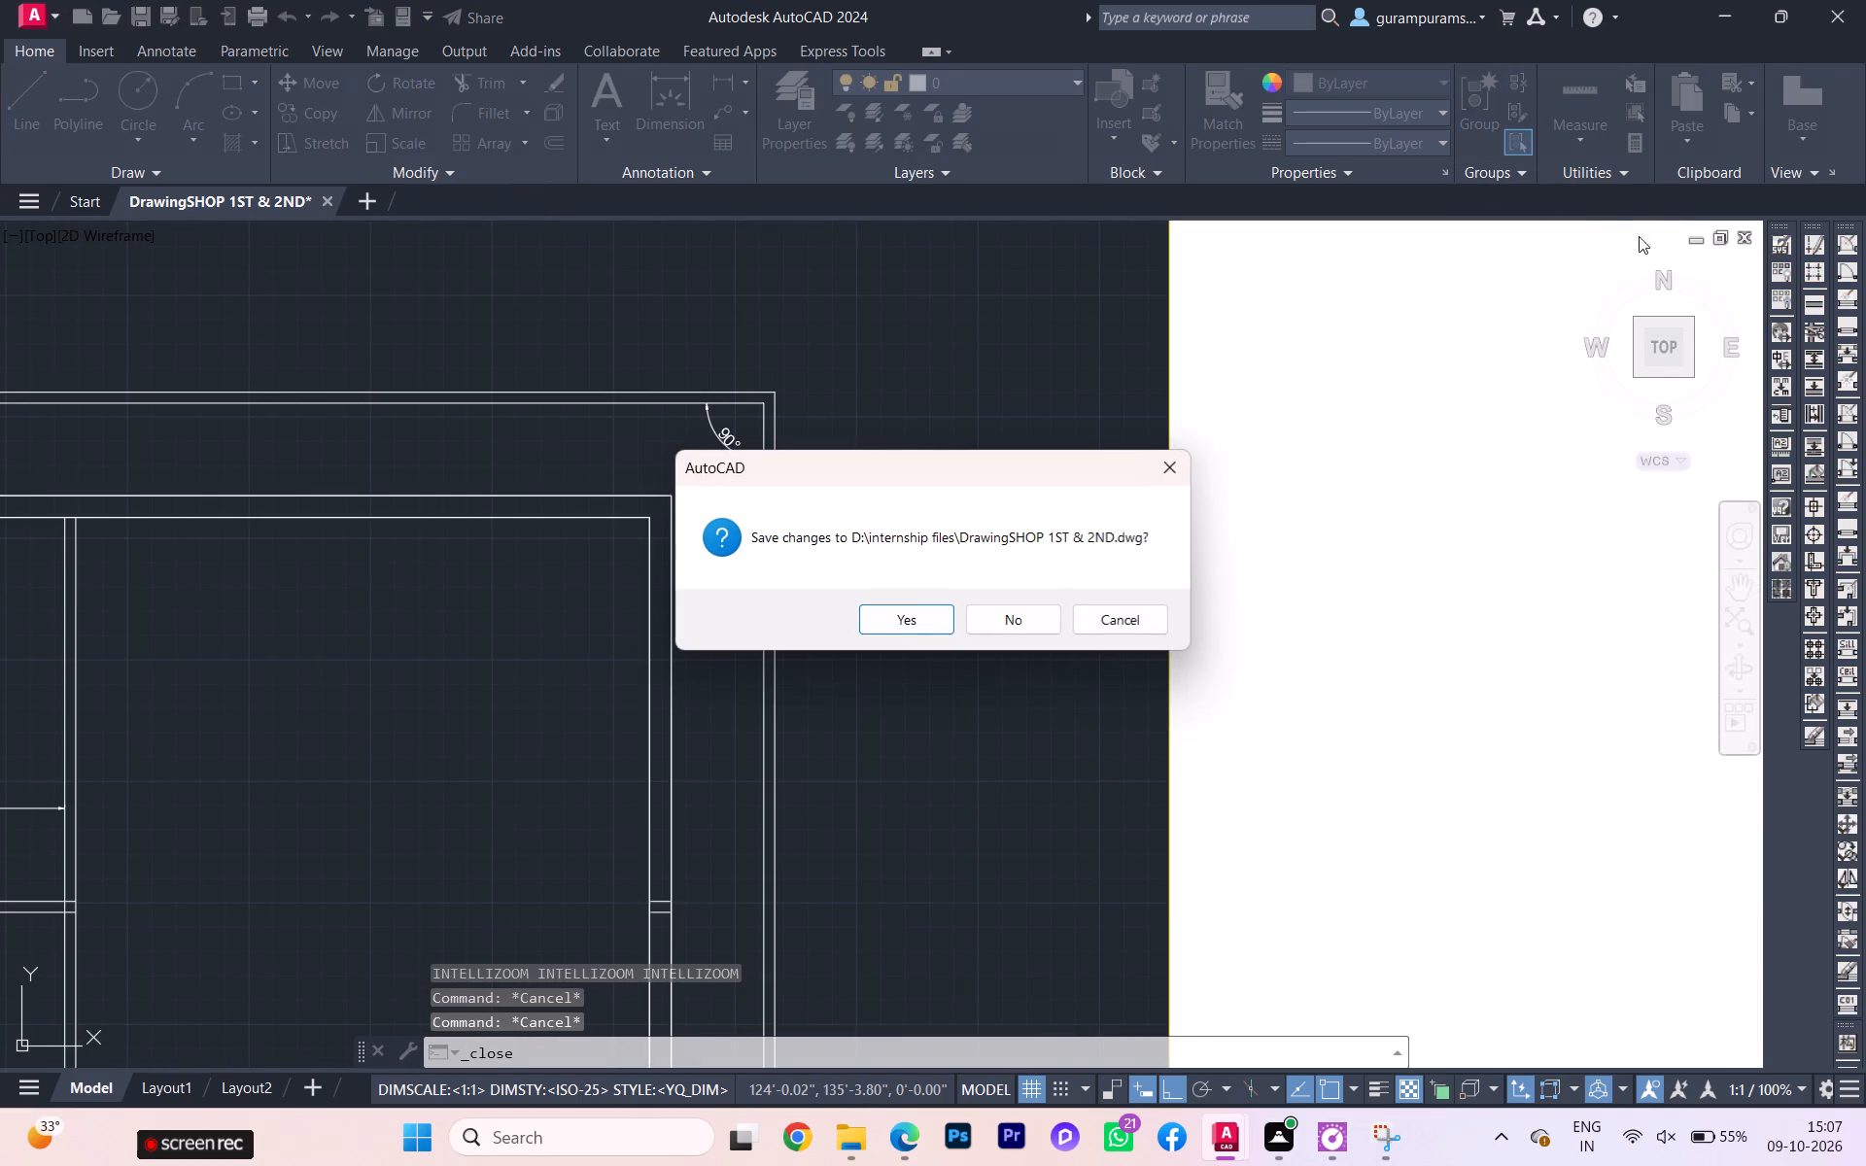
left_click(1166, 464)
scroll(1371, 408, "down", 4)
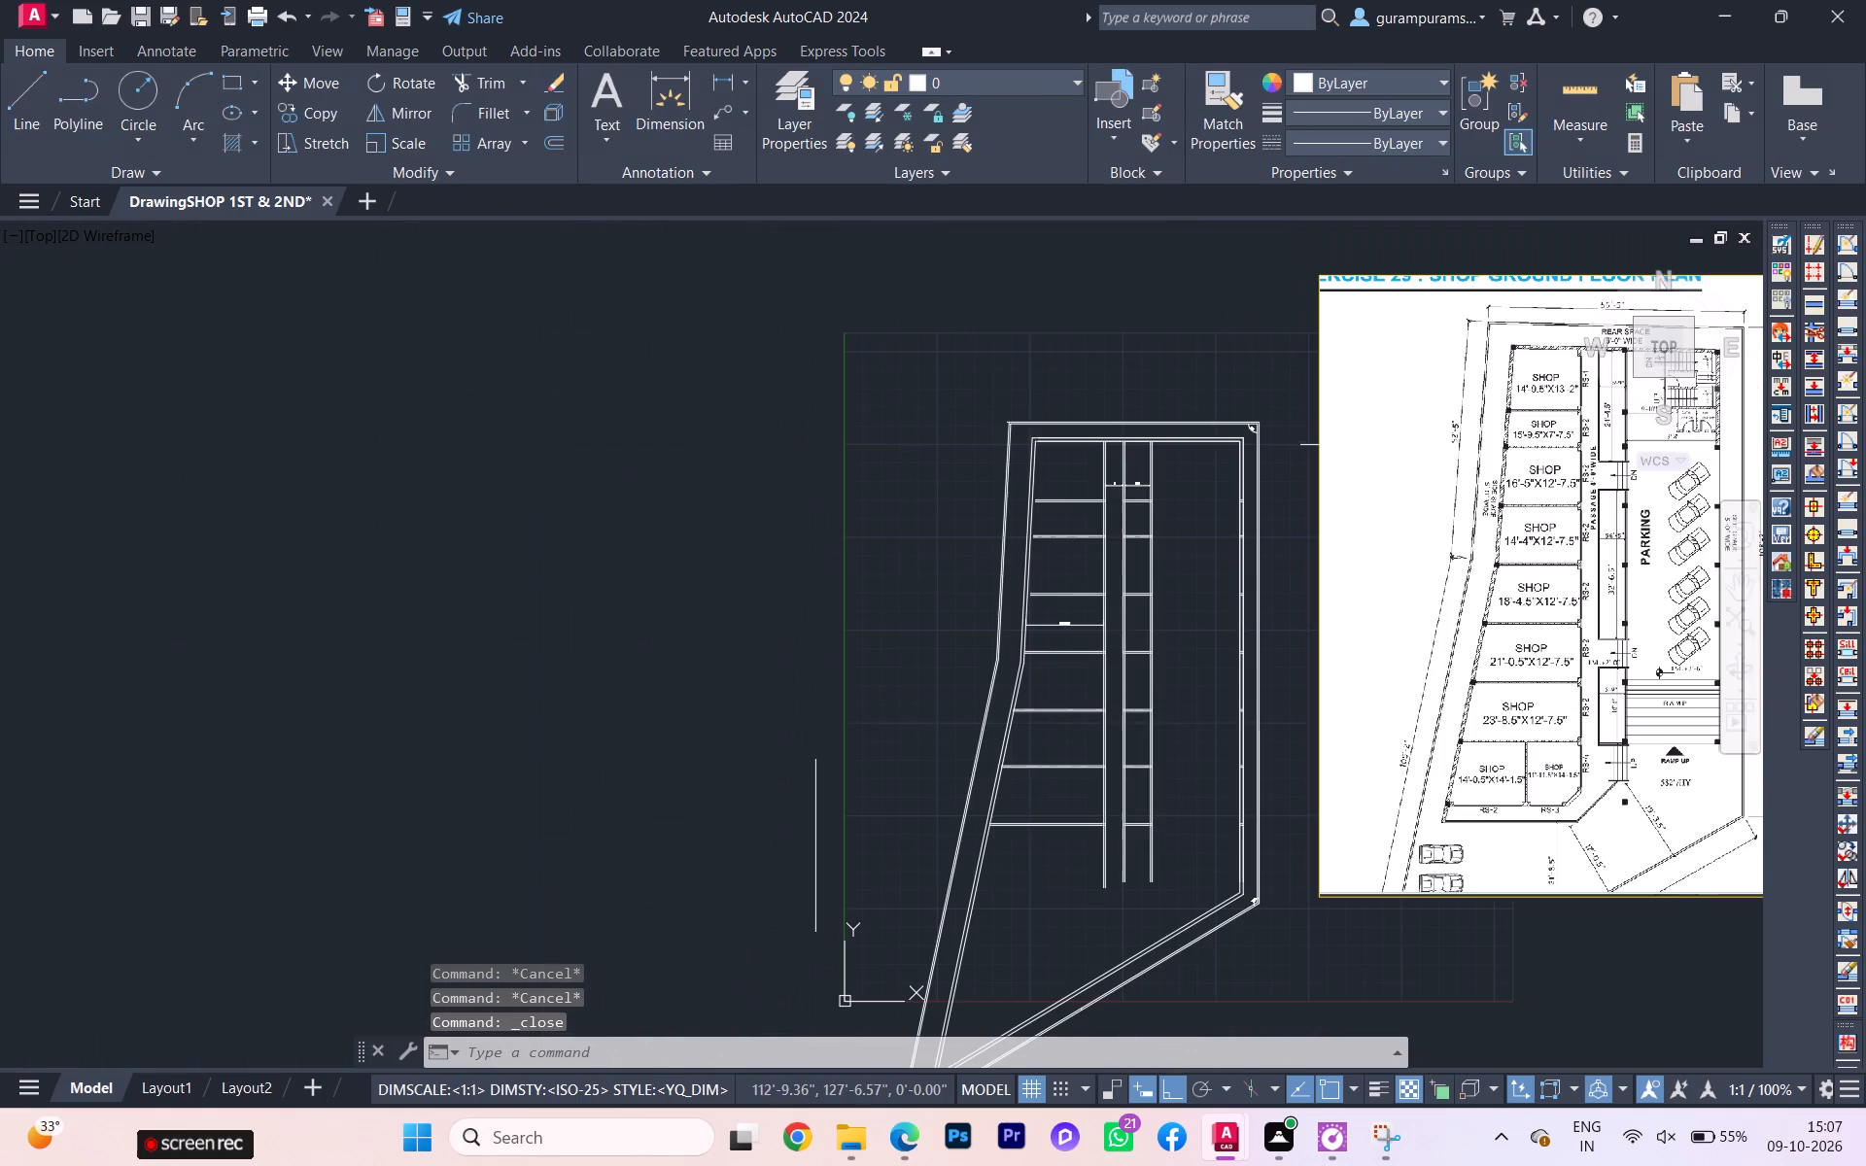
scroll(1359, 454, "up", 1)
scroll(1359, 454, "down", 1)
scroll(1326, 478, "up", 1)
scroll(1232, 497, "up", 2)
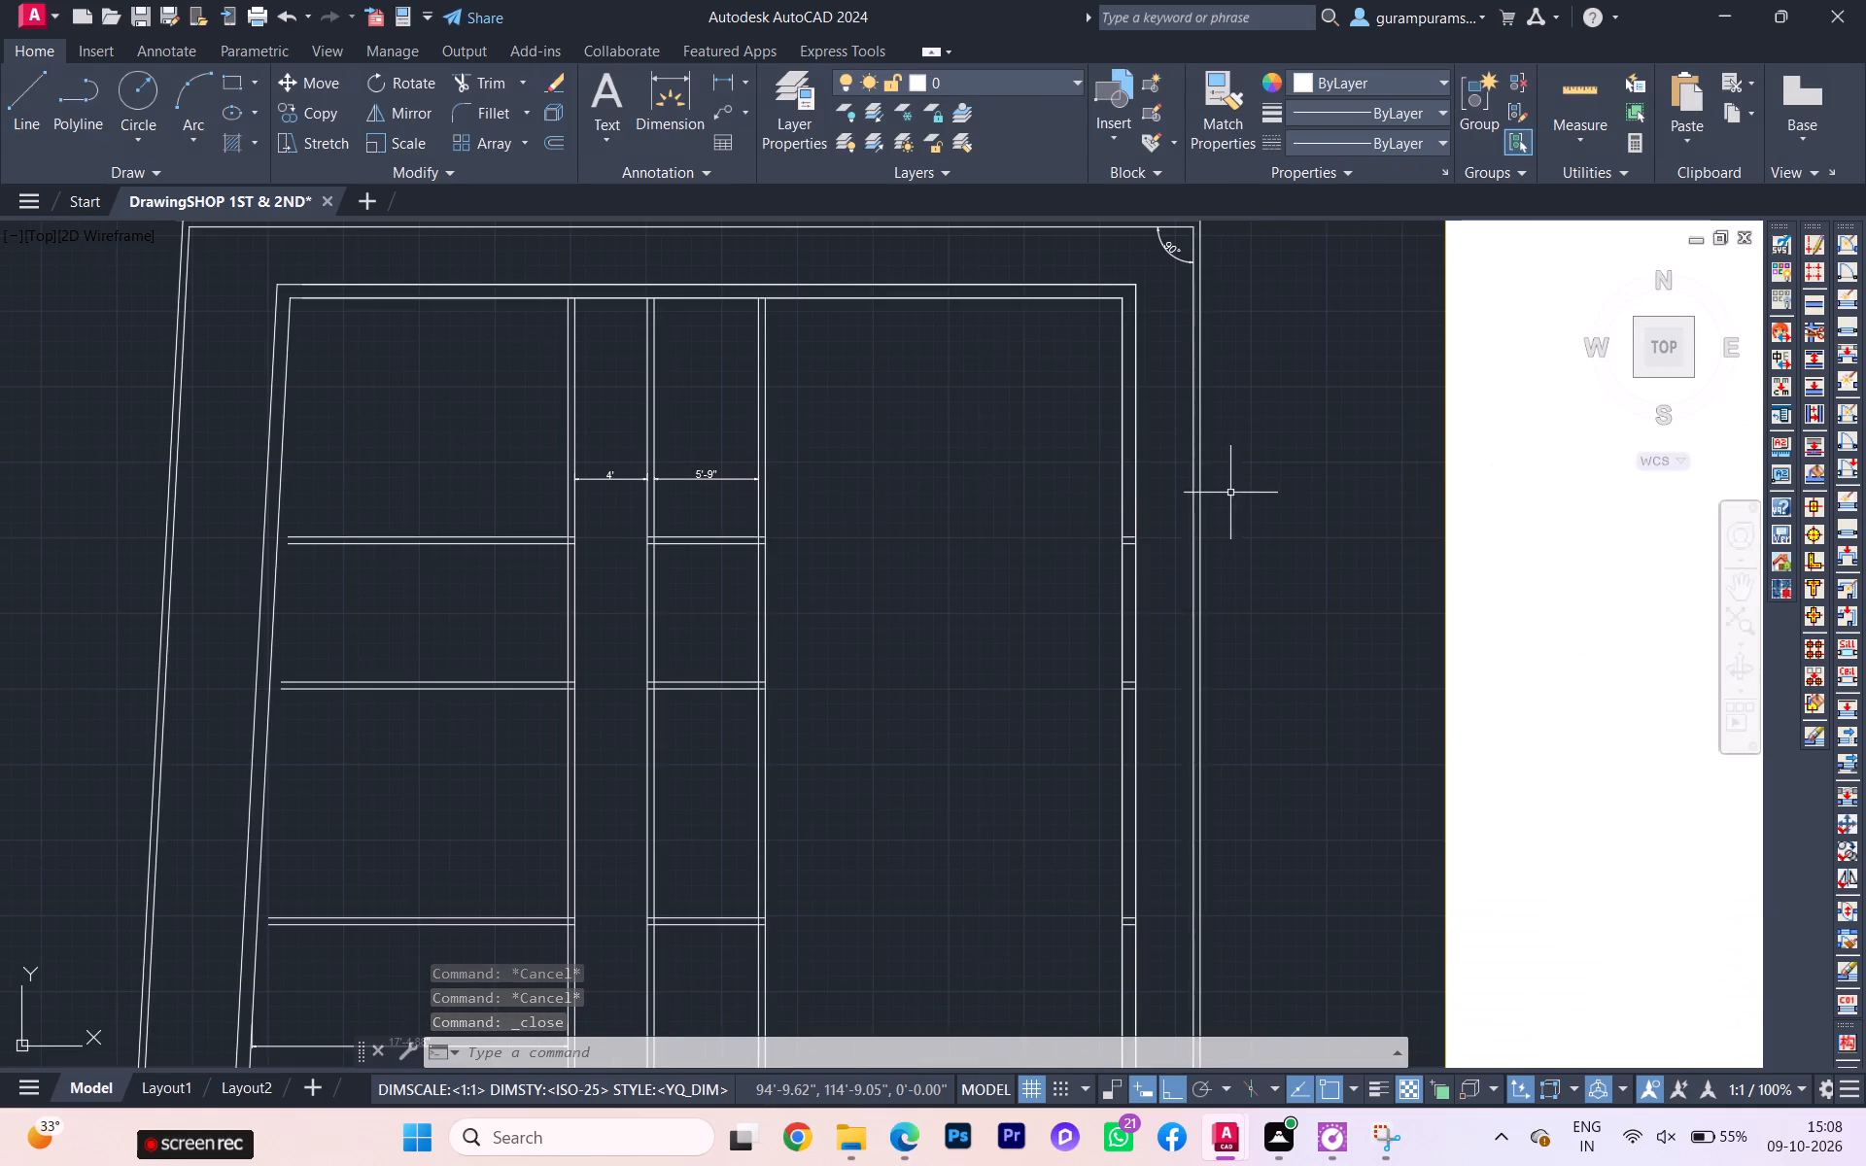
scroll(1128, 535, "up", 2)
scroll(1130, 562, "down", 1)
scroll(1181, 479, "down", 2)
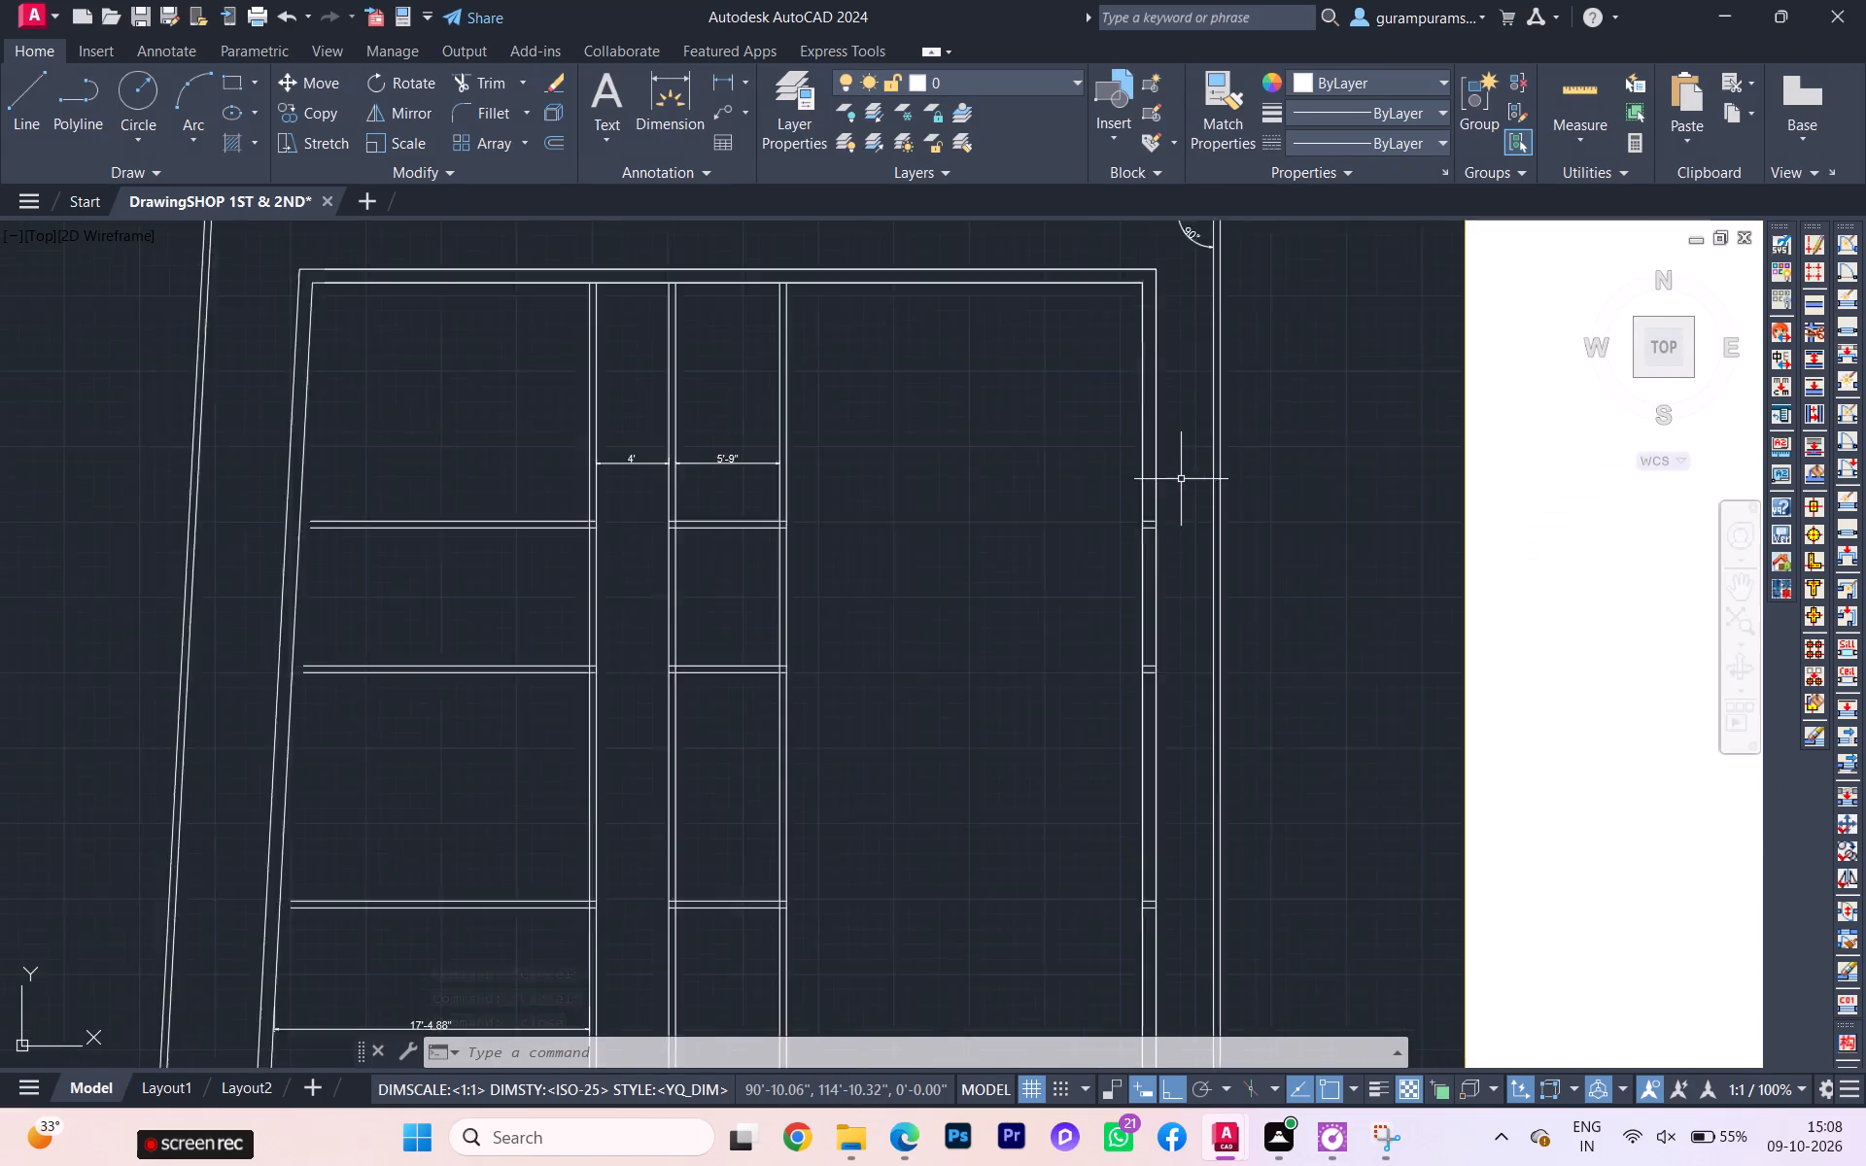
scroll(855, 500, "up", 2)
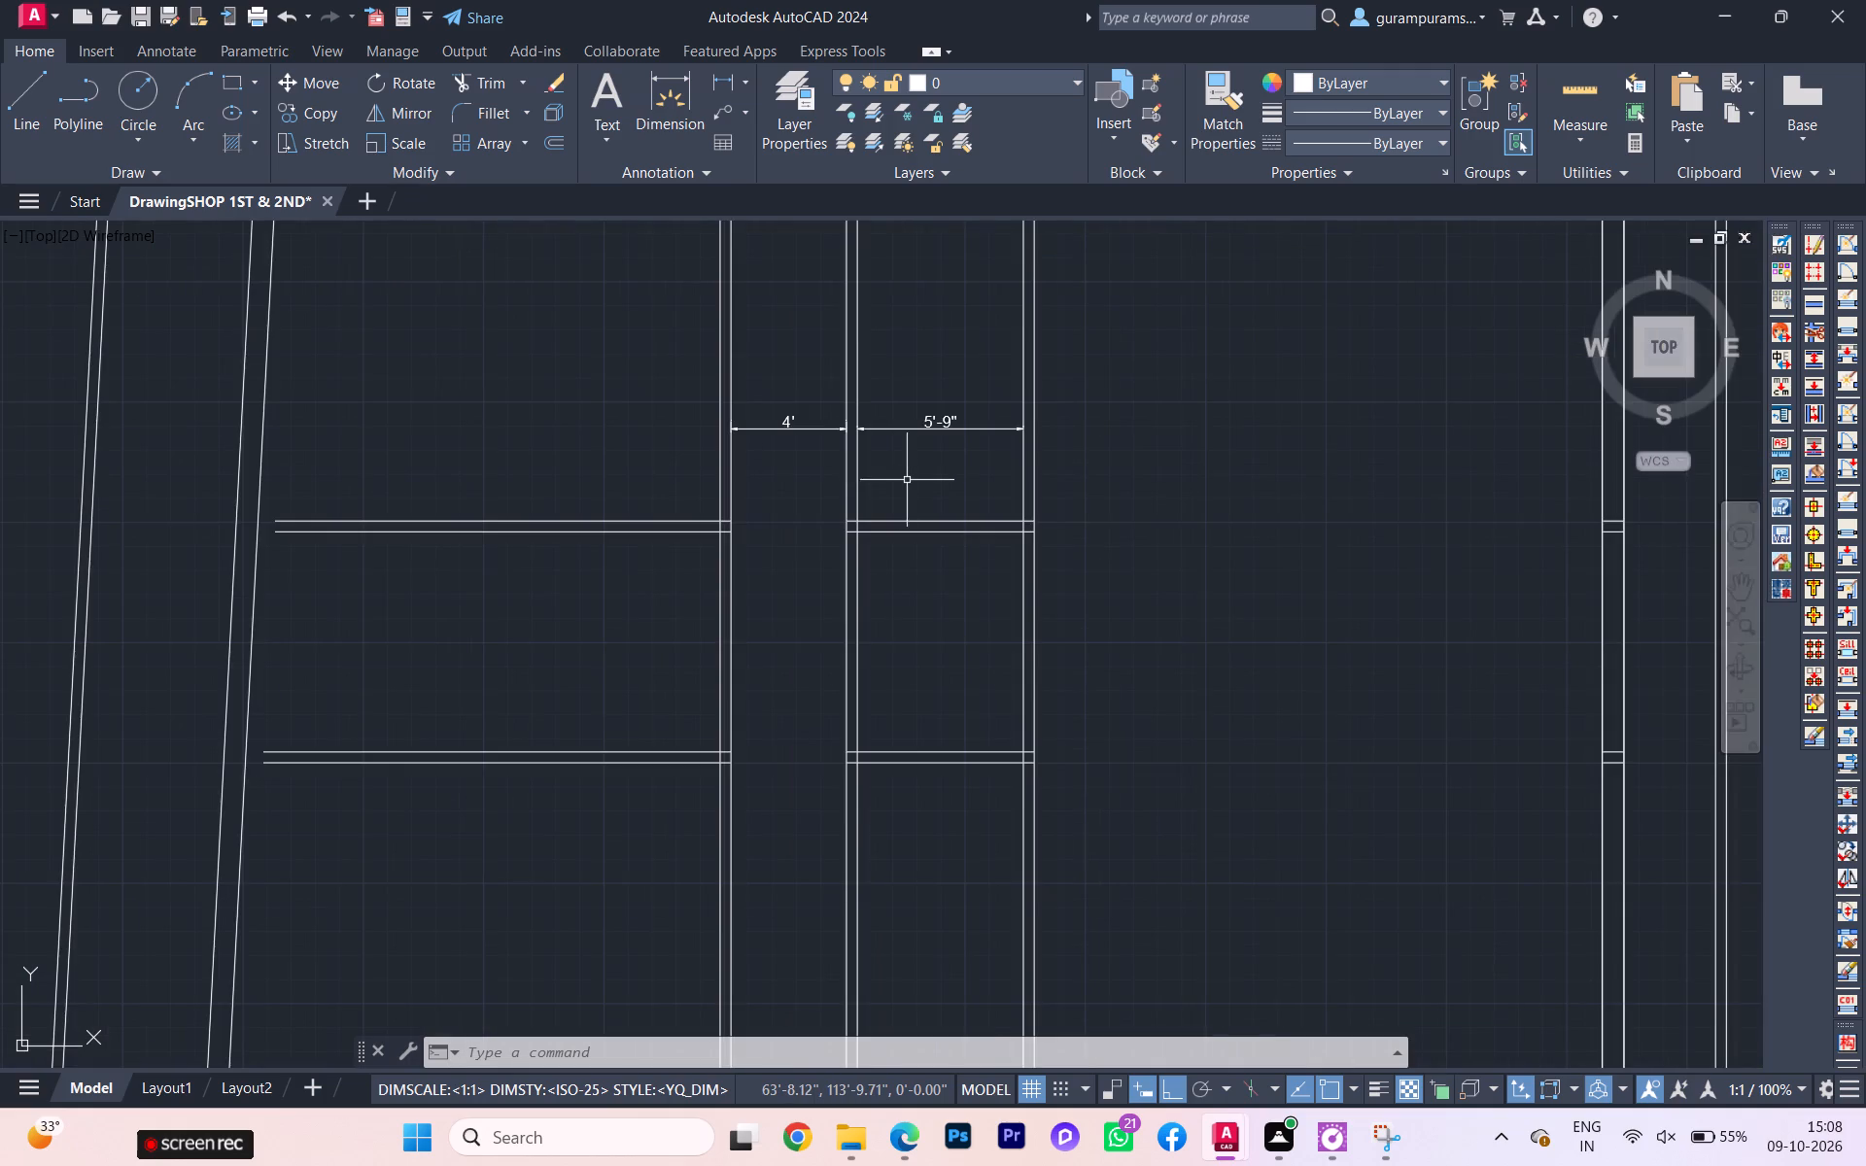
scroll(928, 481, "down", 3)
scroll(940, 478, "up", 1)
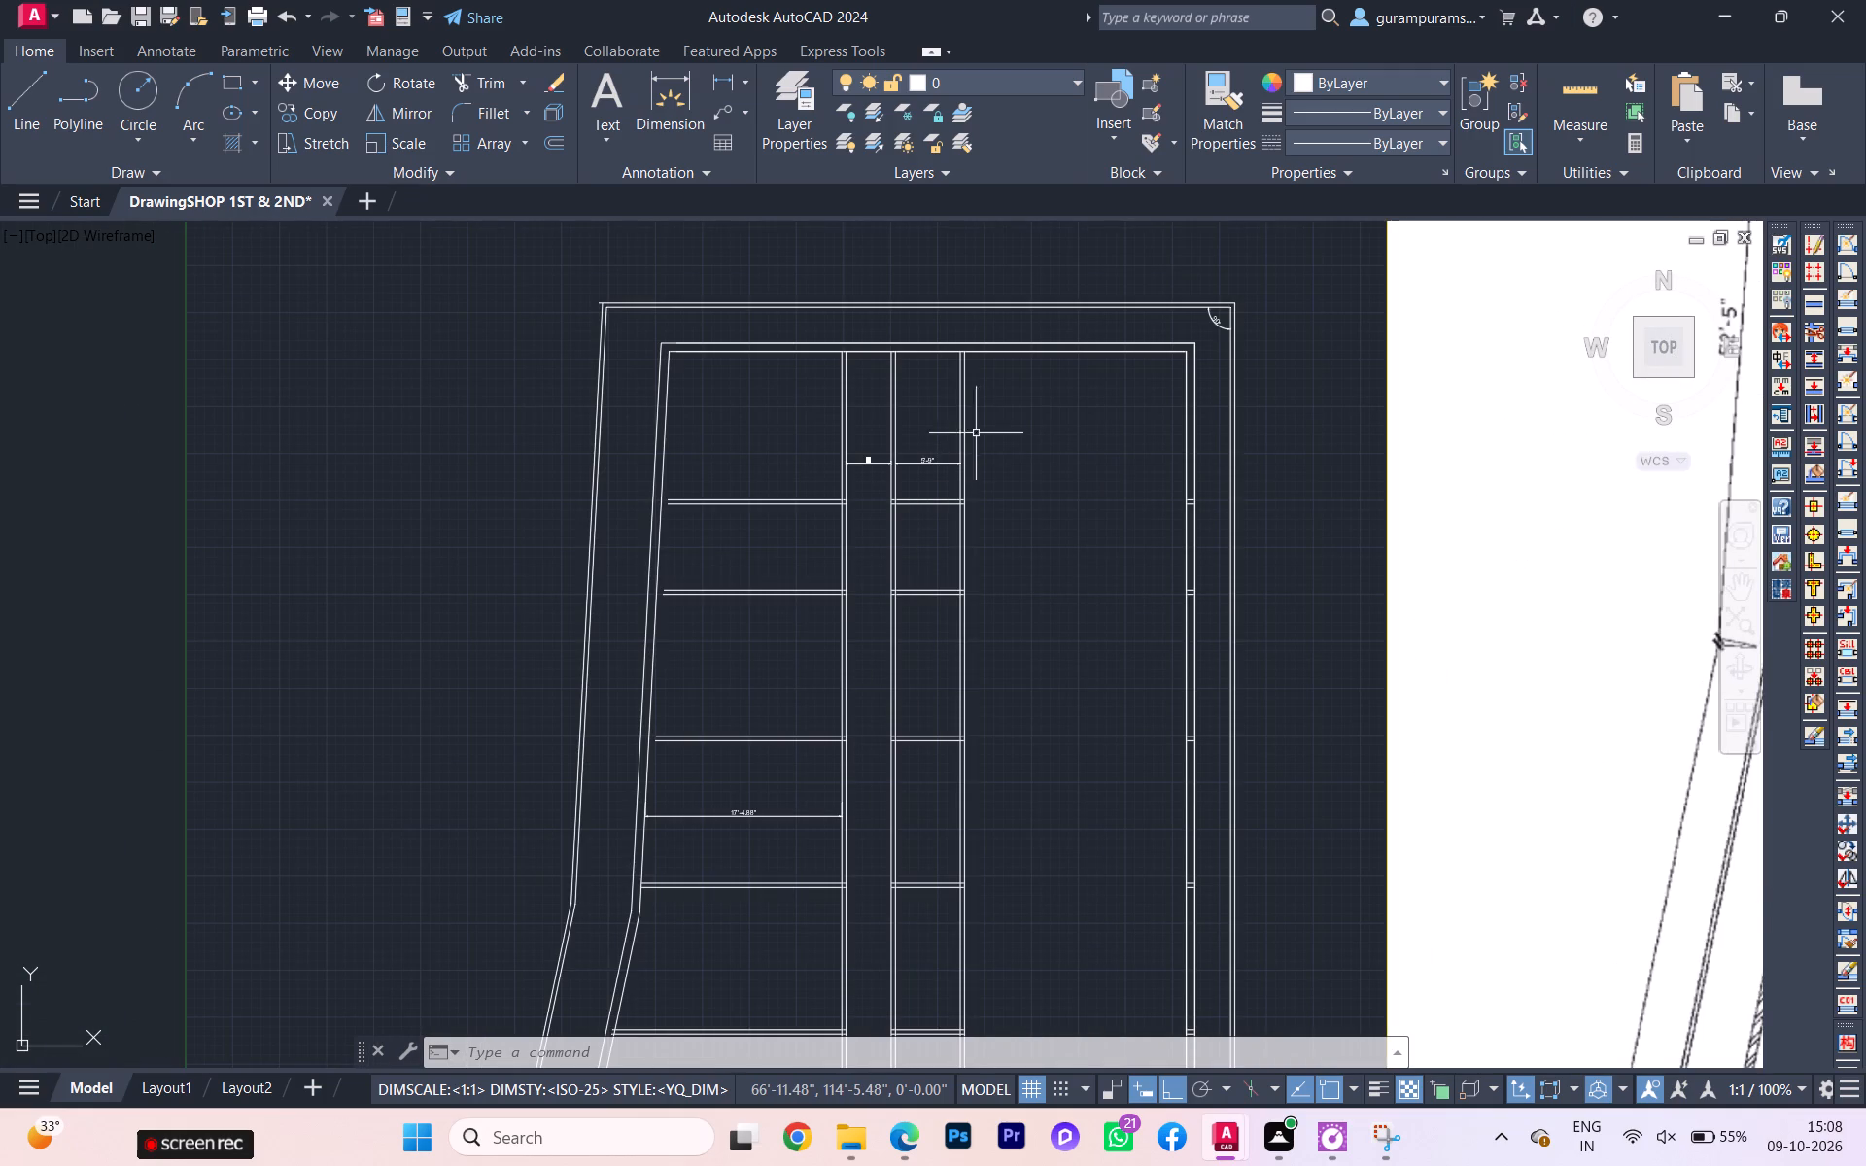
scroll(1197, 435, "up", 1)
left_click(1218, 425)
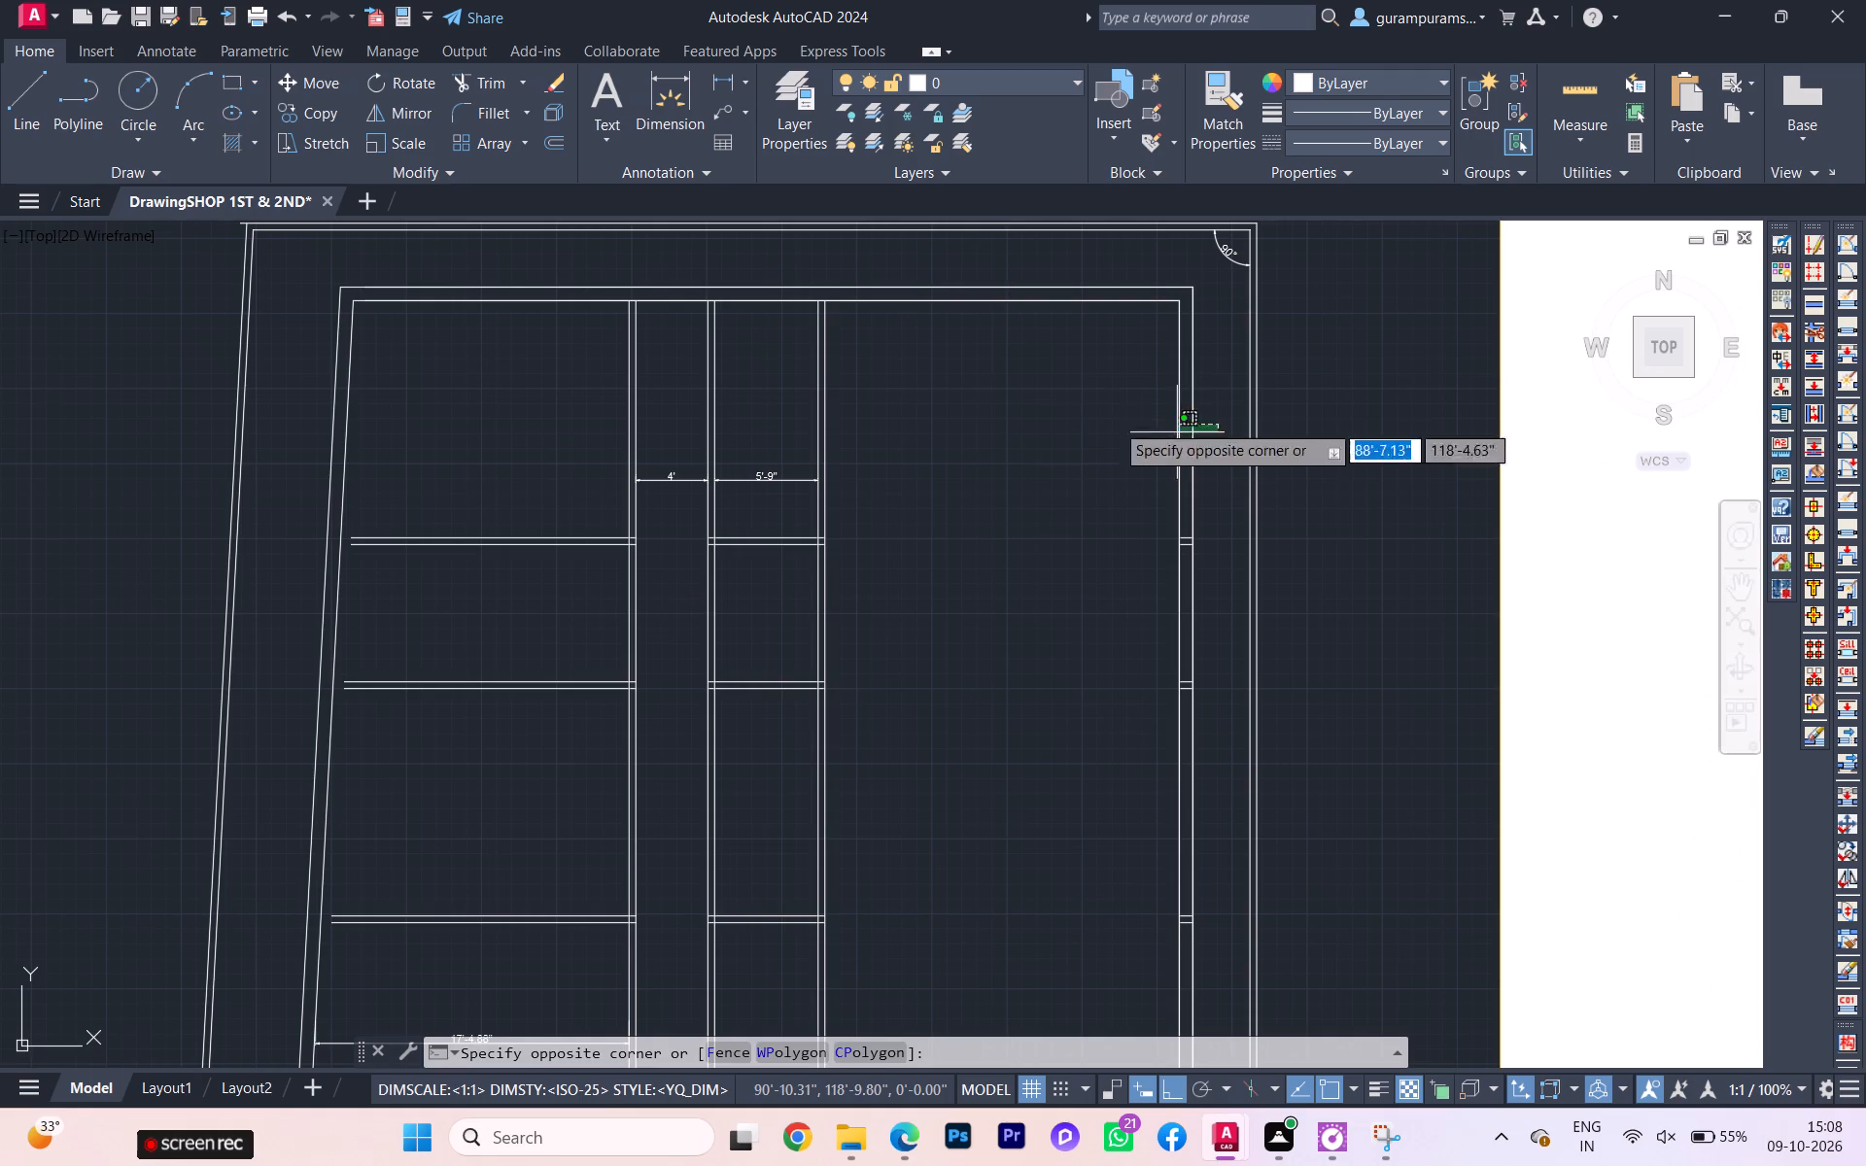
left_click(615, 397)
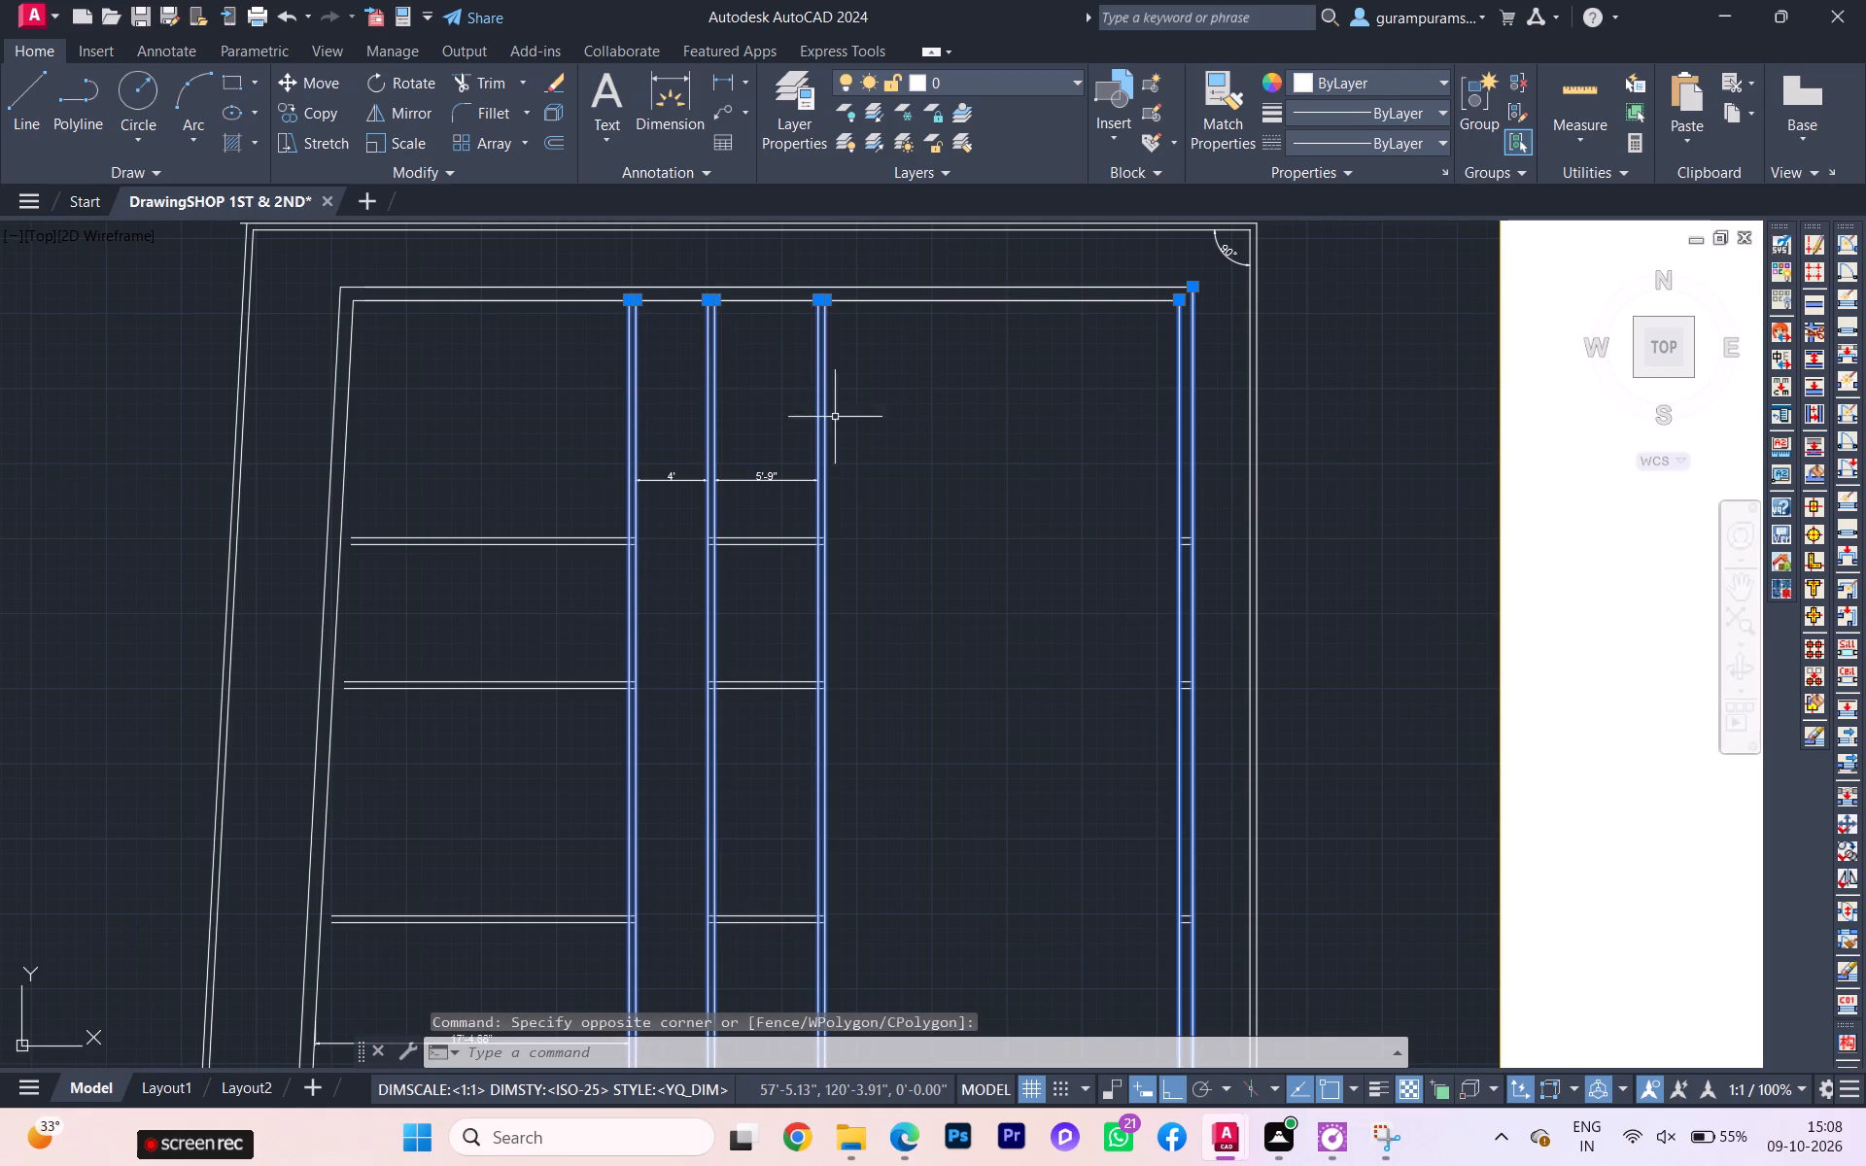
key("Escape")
Place a tracked reference point 5' west of the east boundary wall's inner face.
key("p")
key("o")
key("Return")
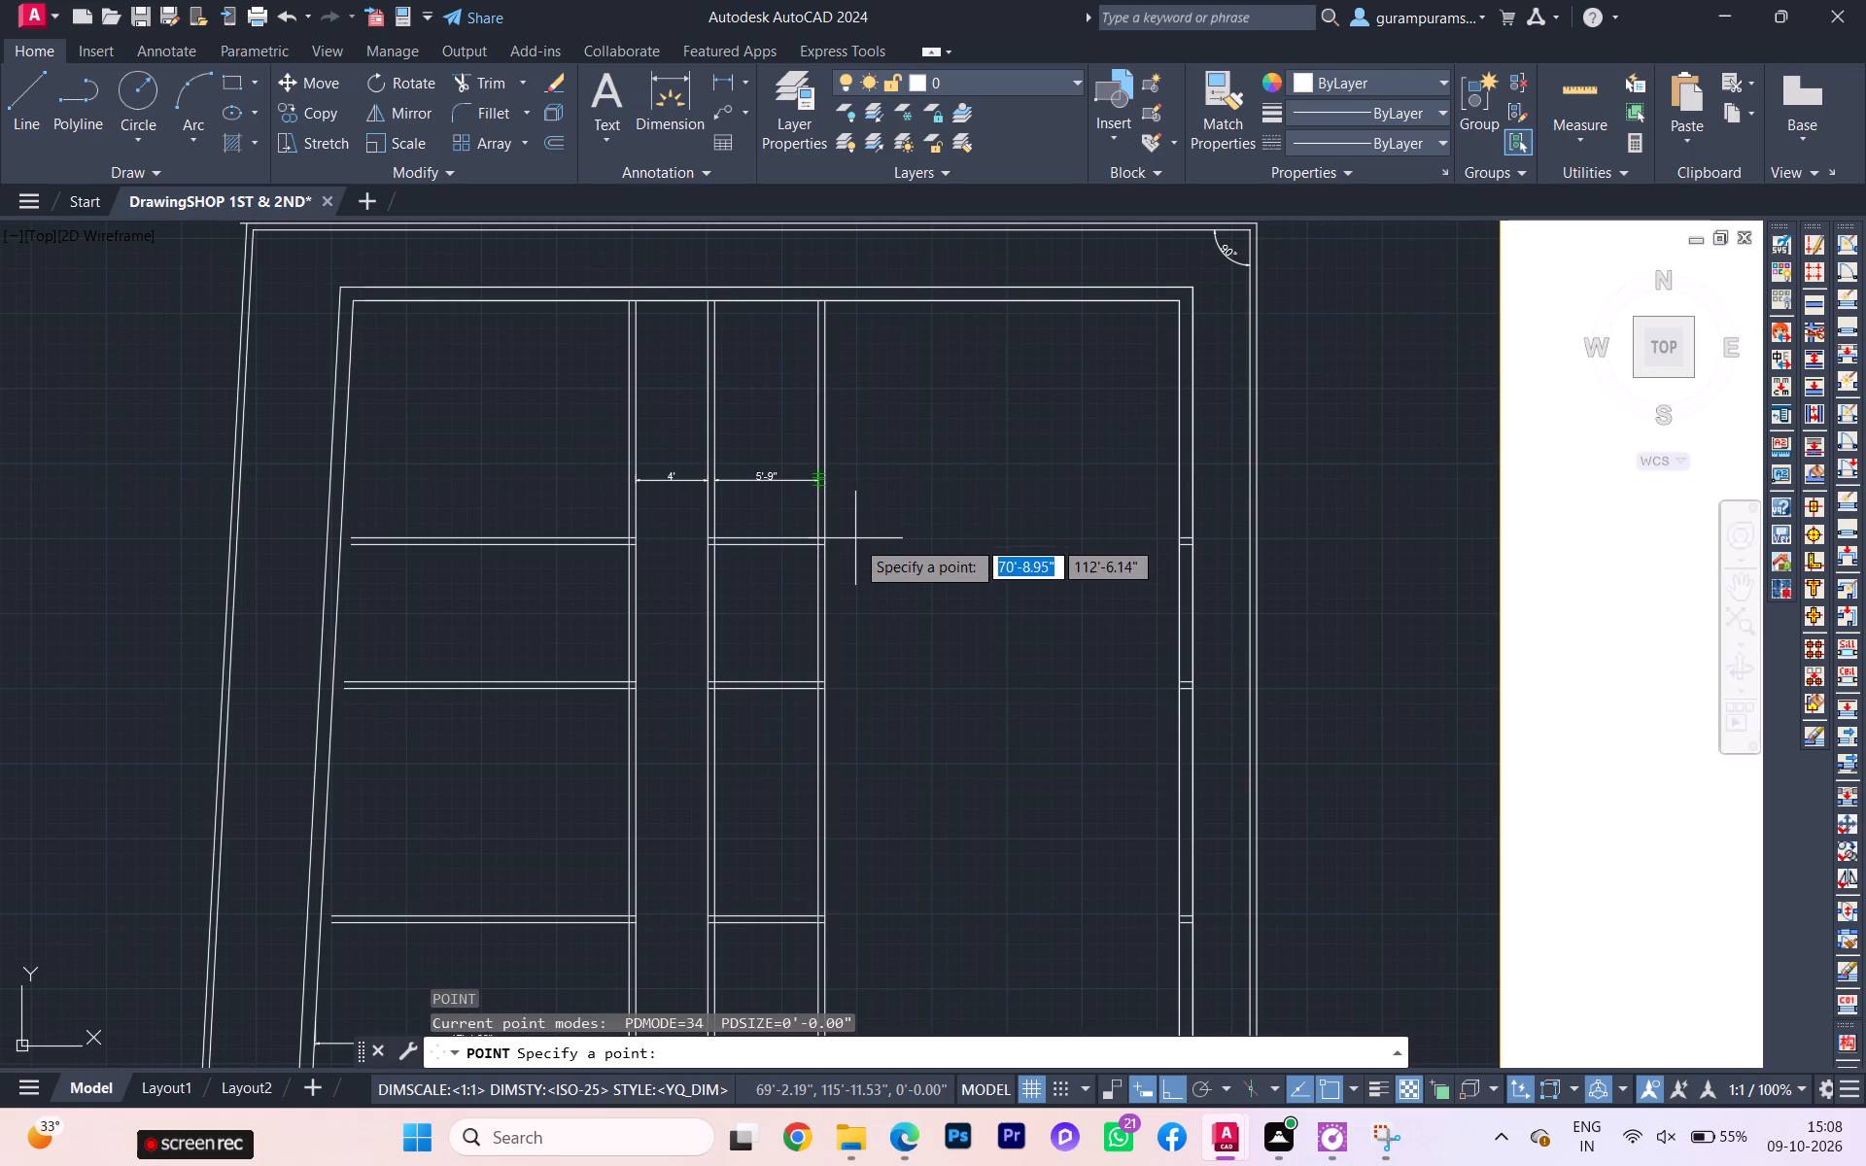
key("t")
key("k")
key("Return")
scroll(1241, 383, "up", 1)
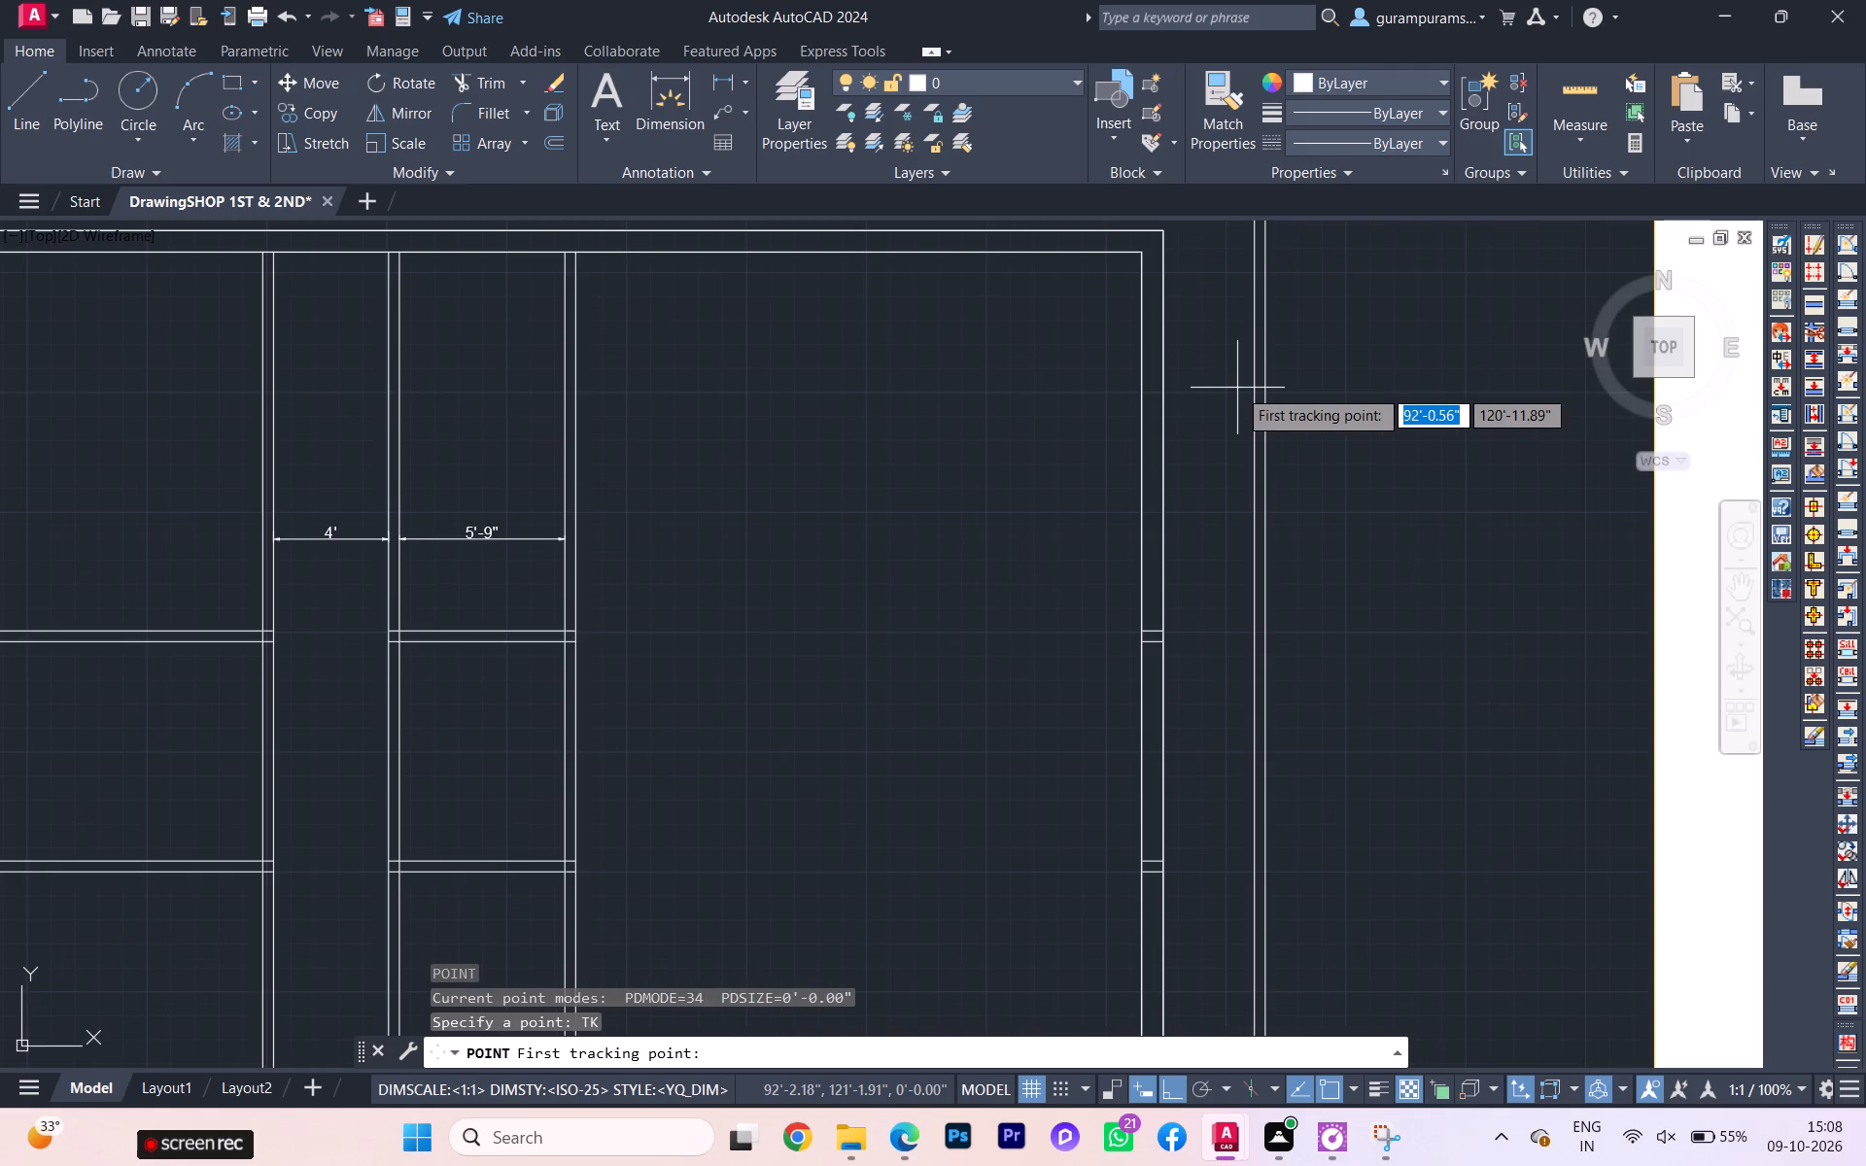
left_click(1258, 388)
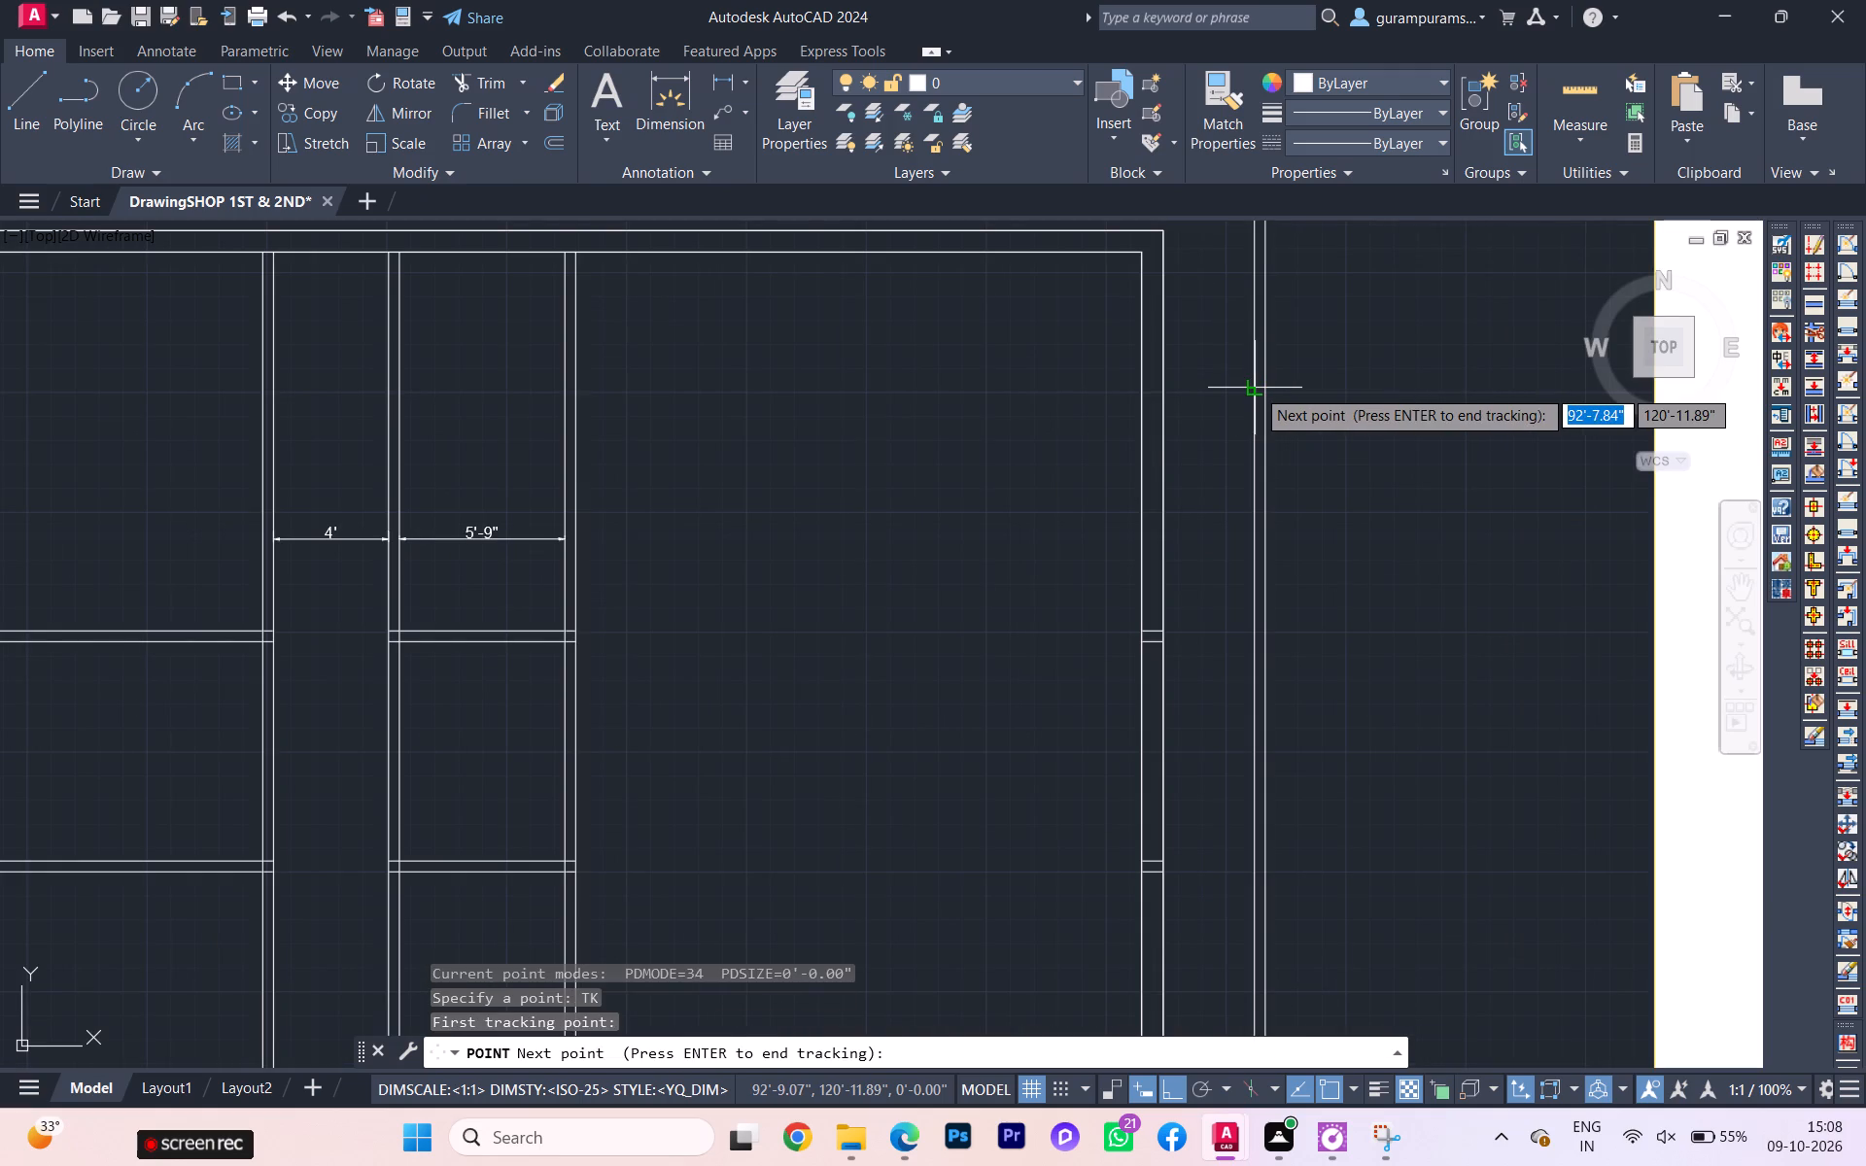
left_click(1256, 388)
type("5'")
key("Return")
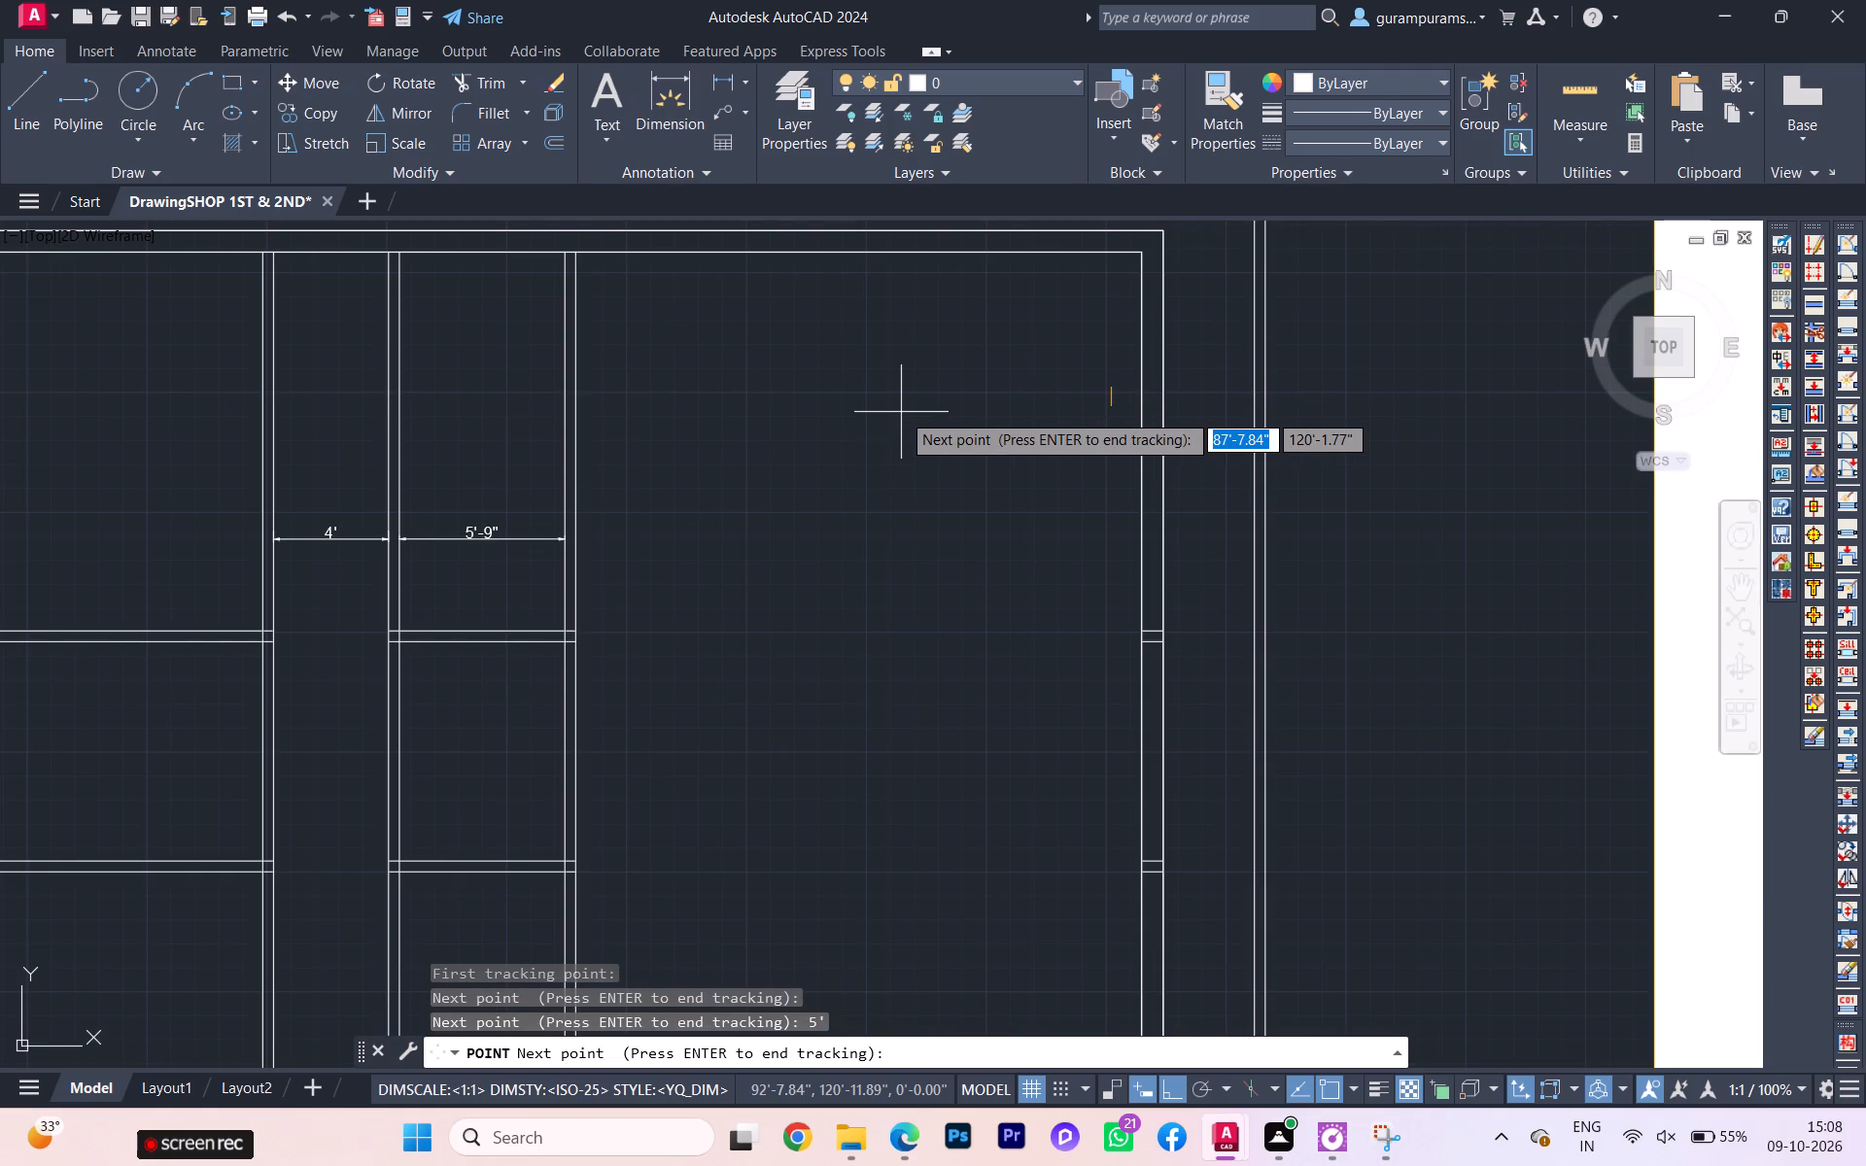
key("Return")
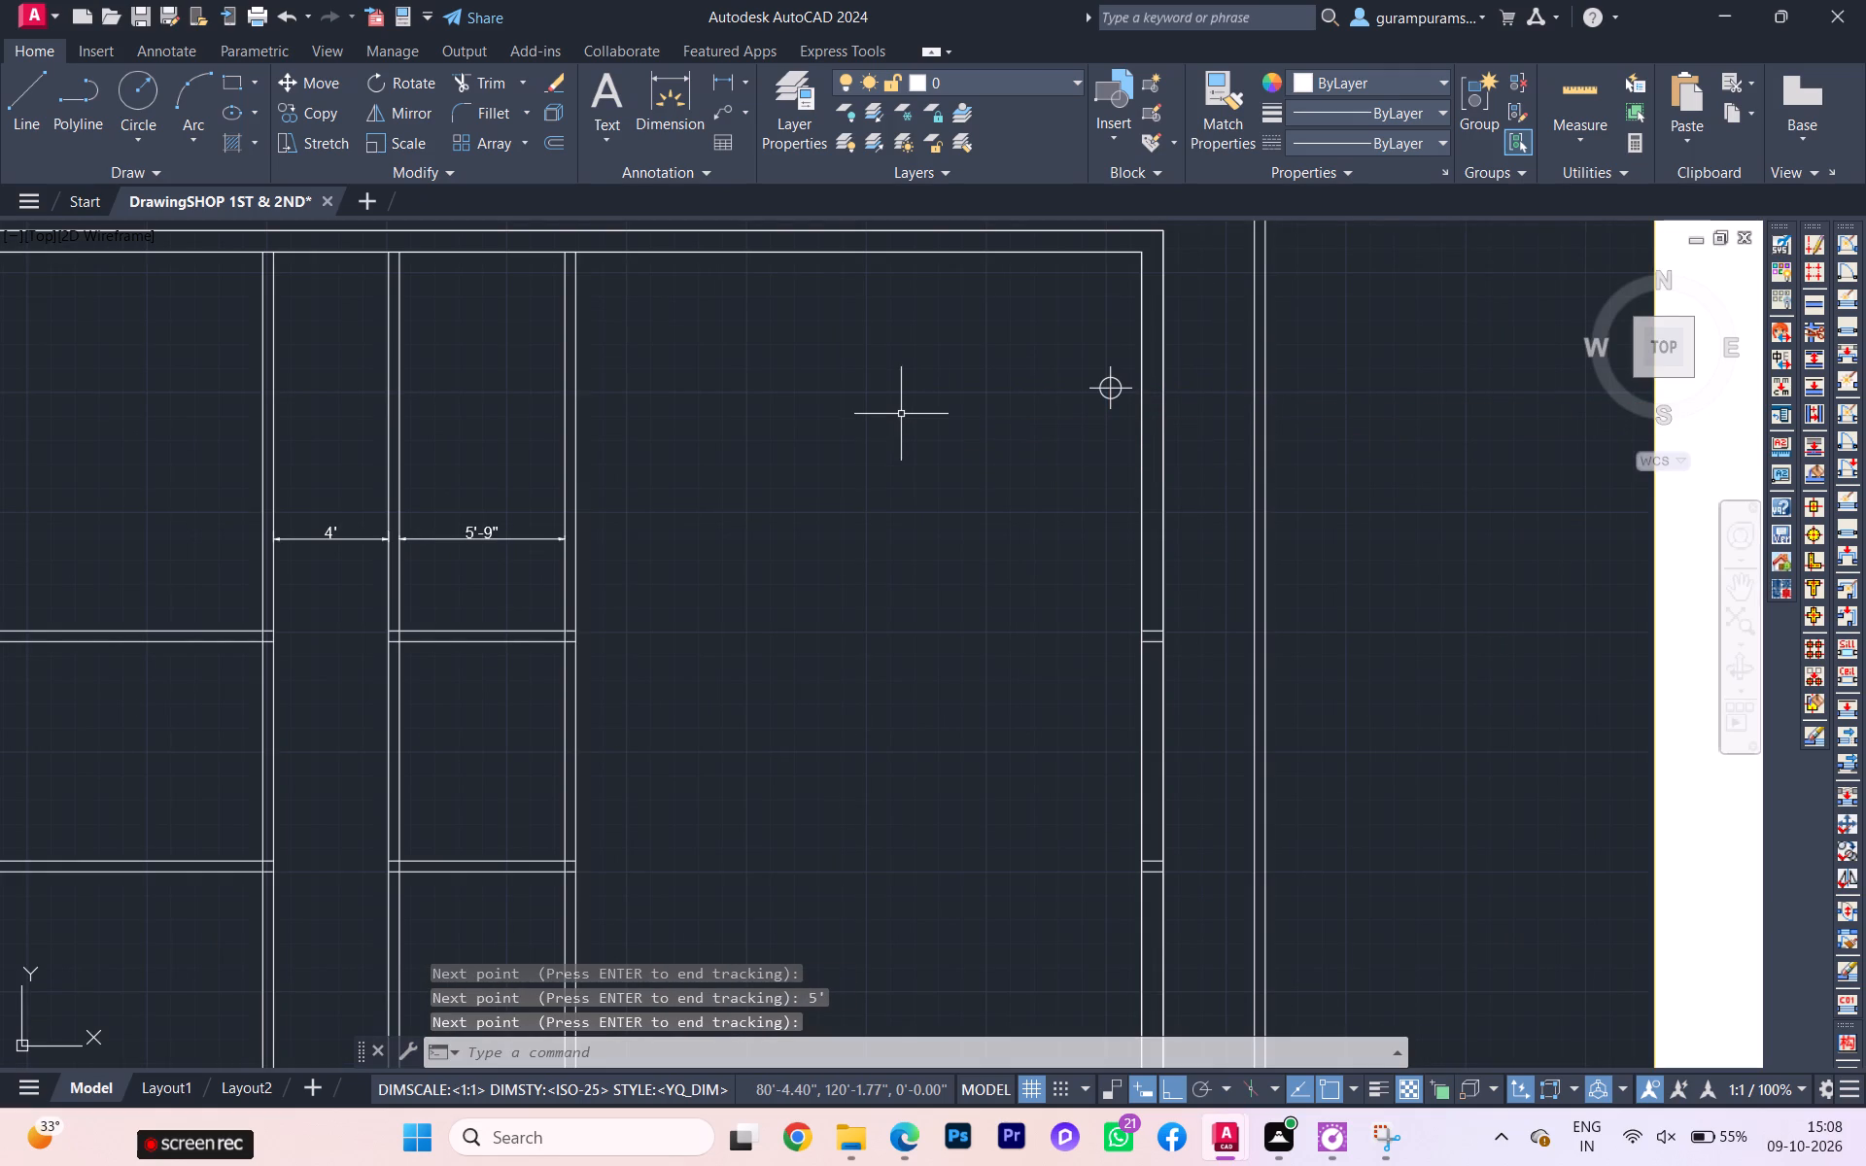
Move the passage walls and east outer wall lines west until the east wall's outer face meets the 5' reference point.
left_click(1202, 504)
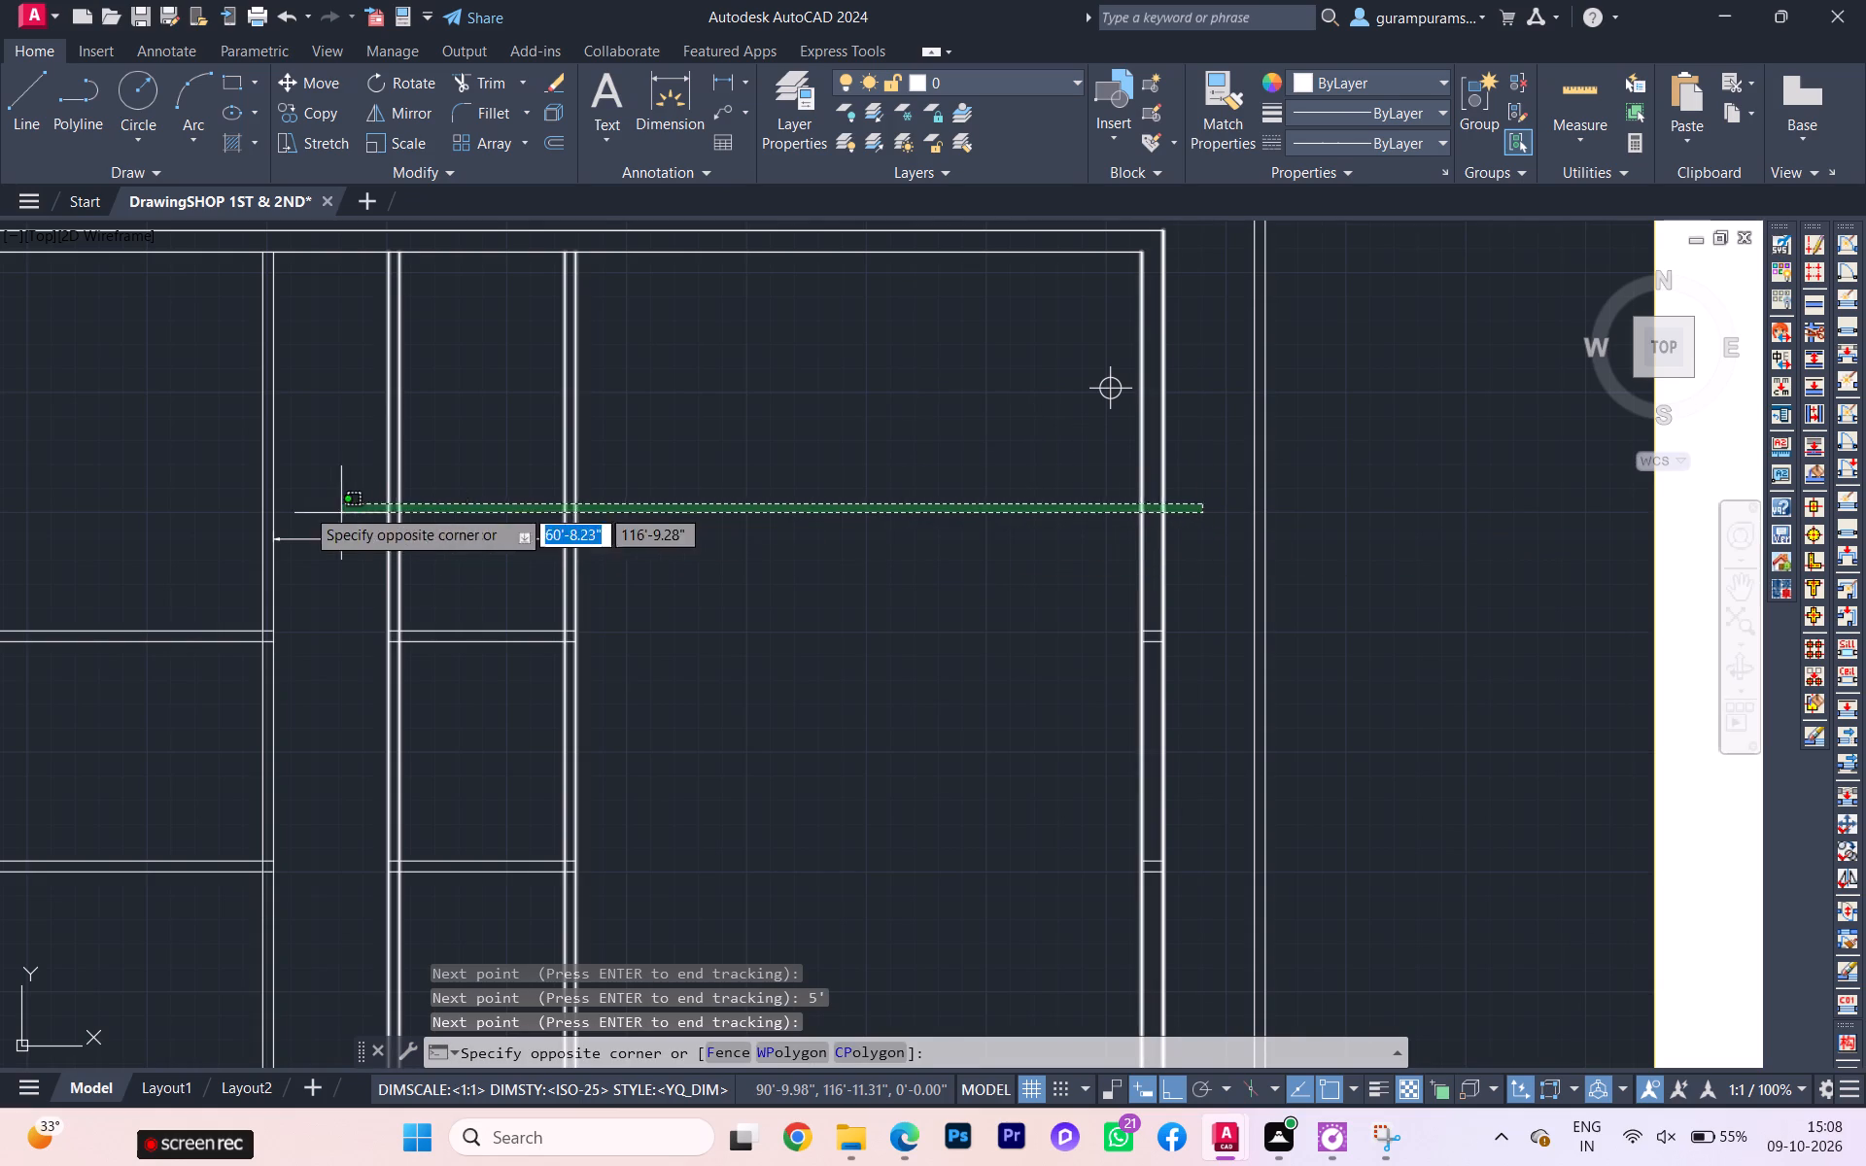
left_click(223, 495)
scroll(319, 498, "down", 3)
scroll(539, 476, "up", 2)
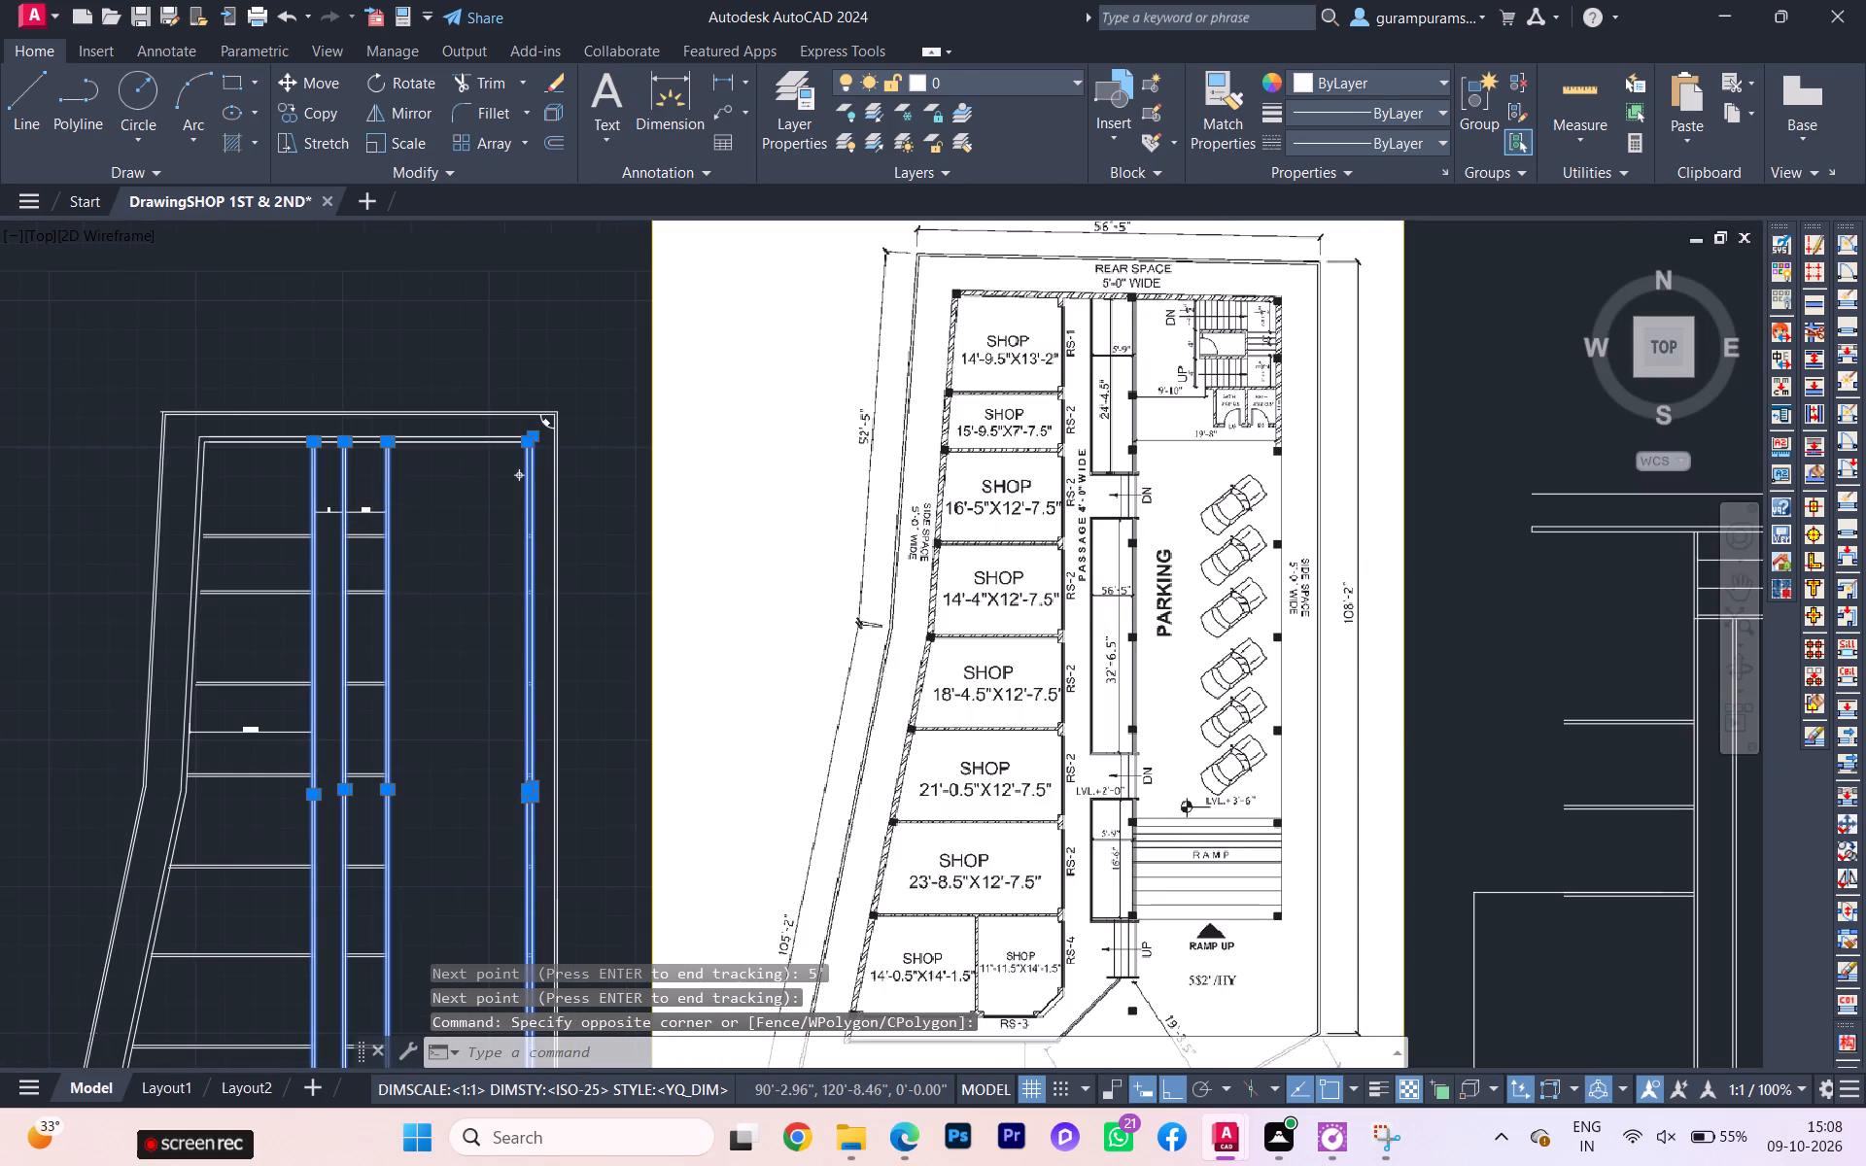
scroll(542, 473, "up", 1)
left_click(542, 528)
key("m")
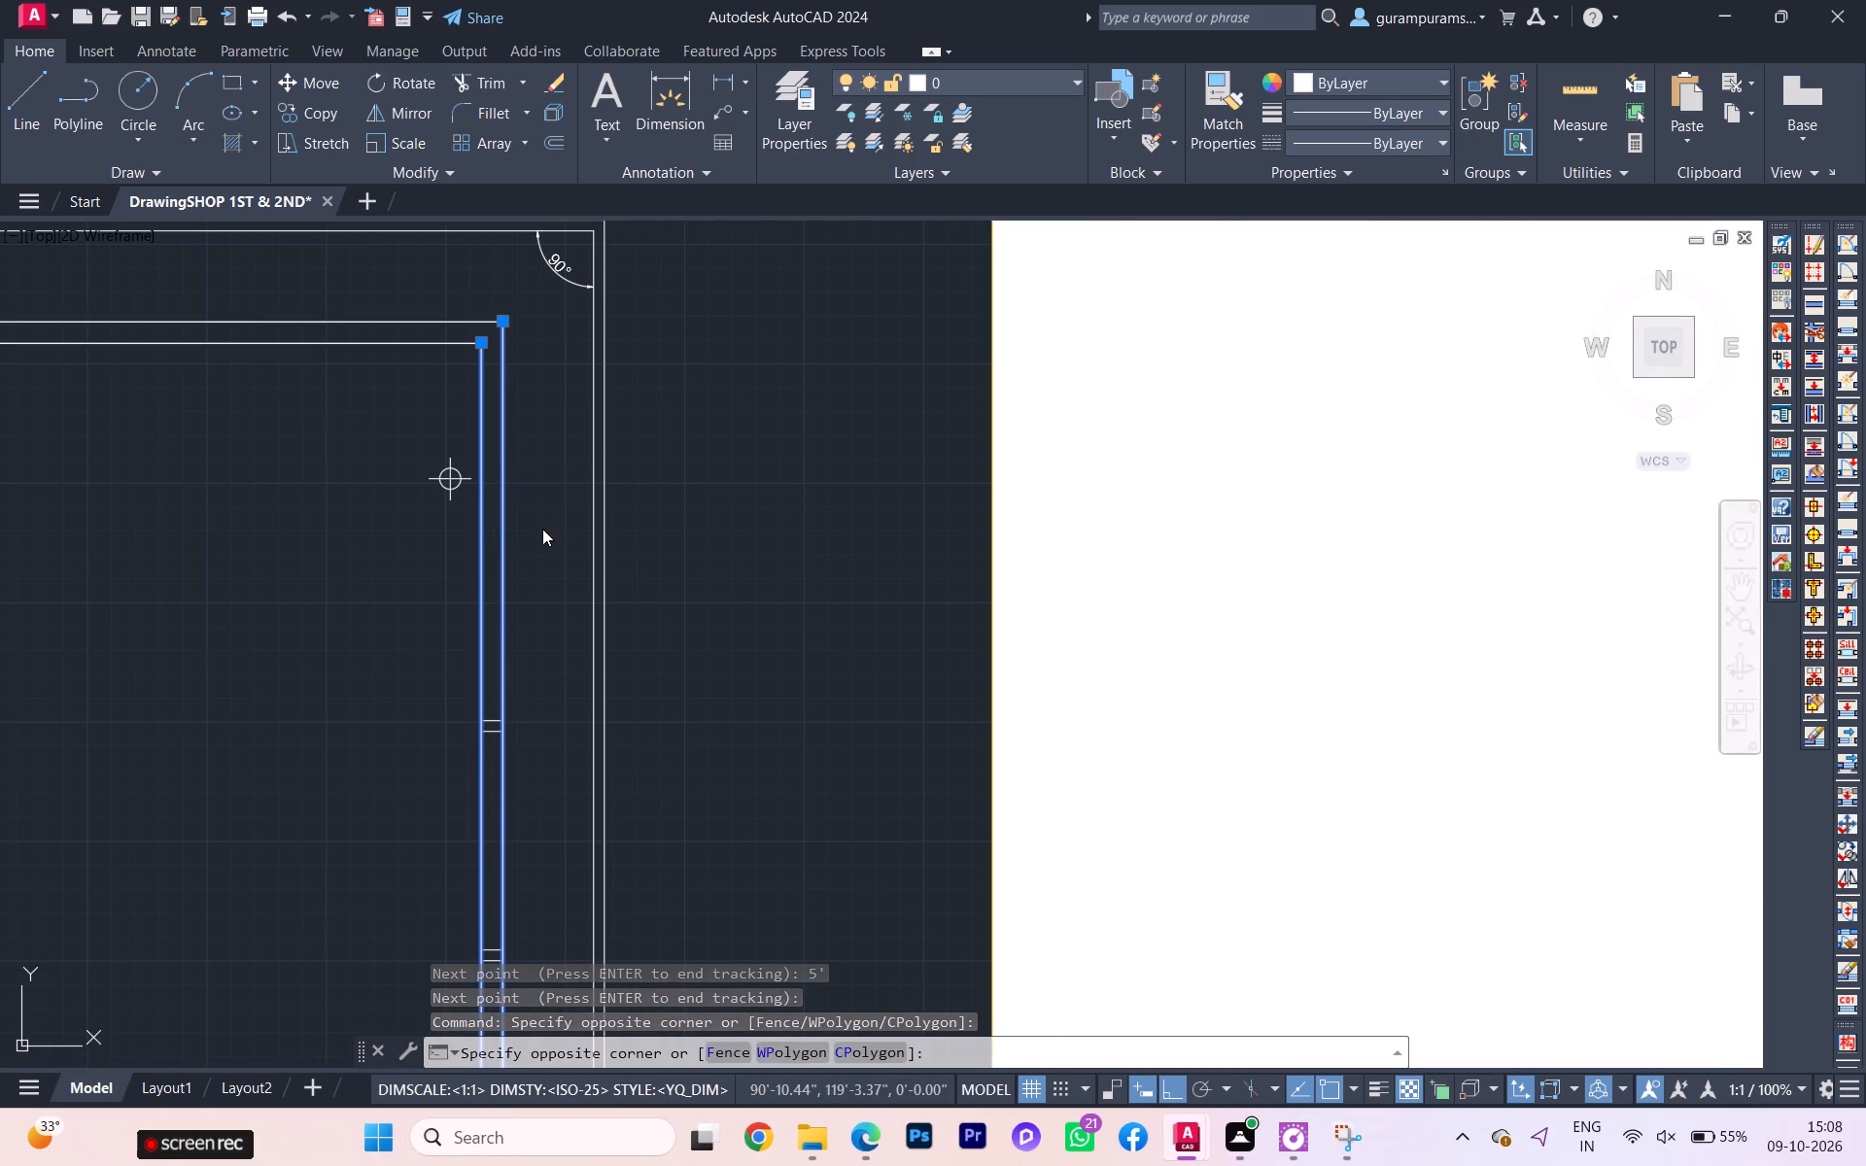
key("Return")
scroll(527, 463, "up", 2)
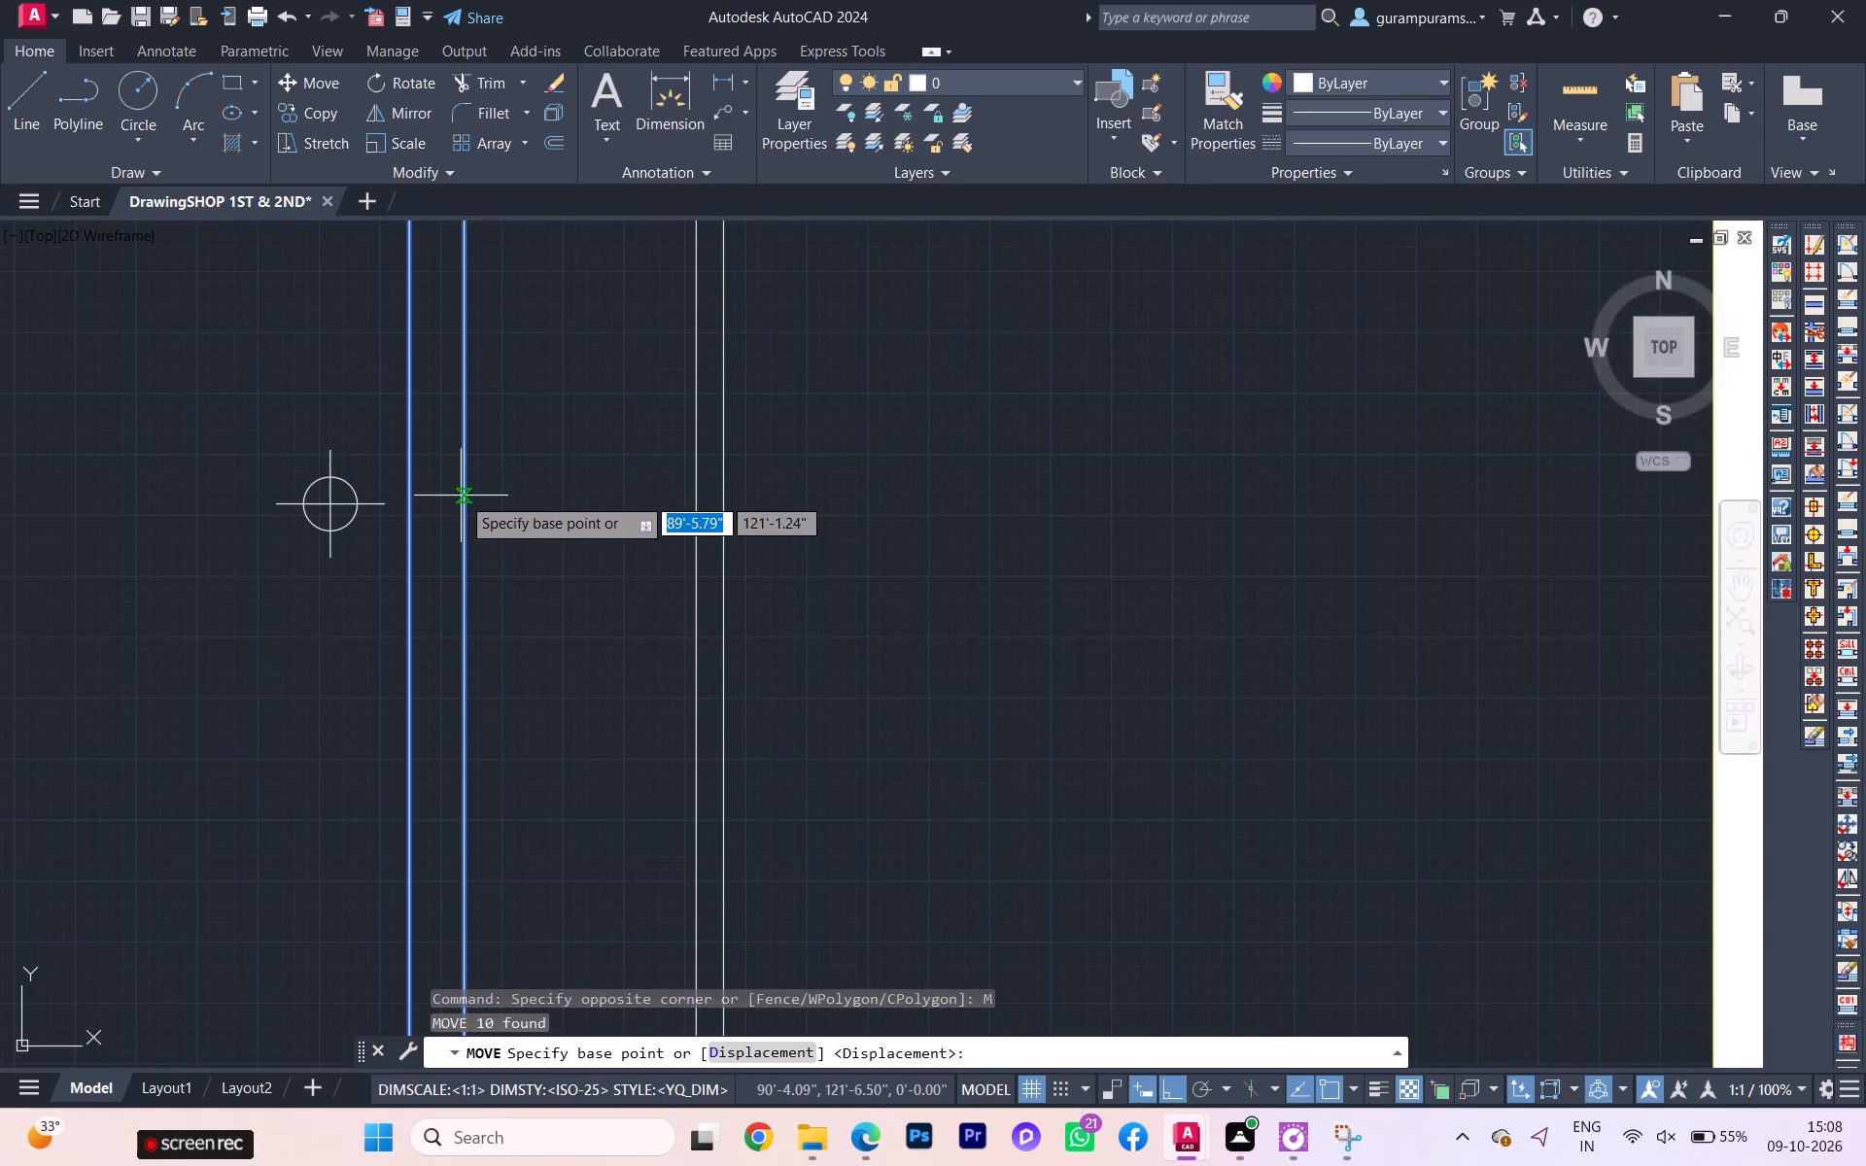
left_click(464, 510)
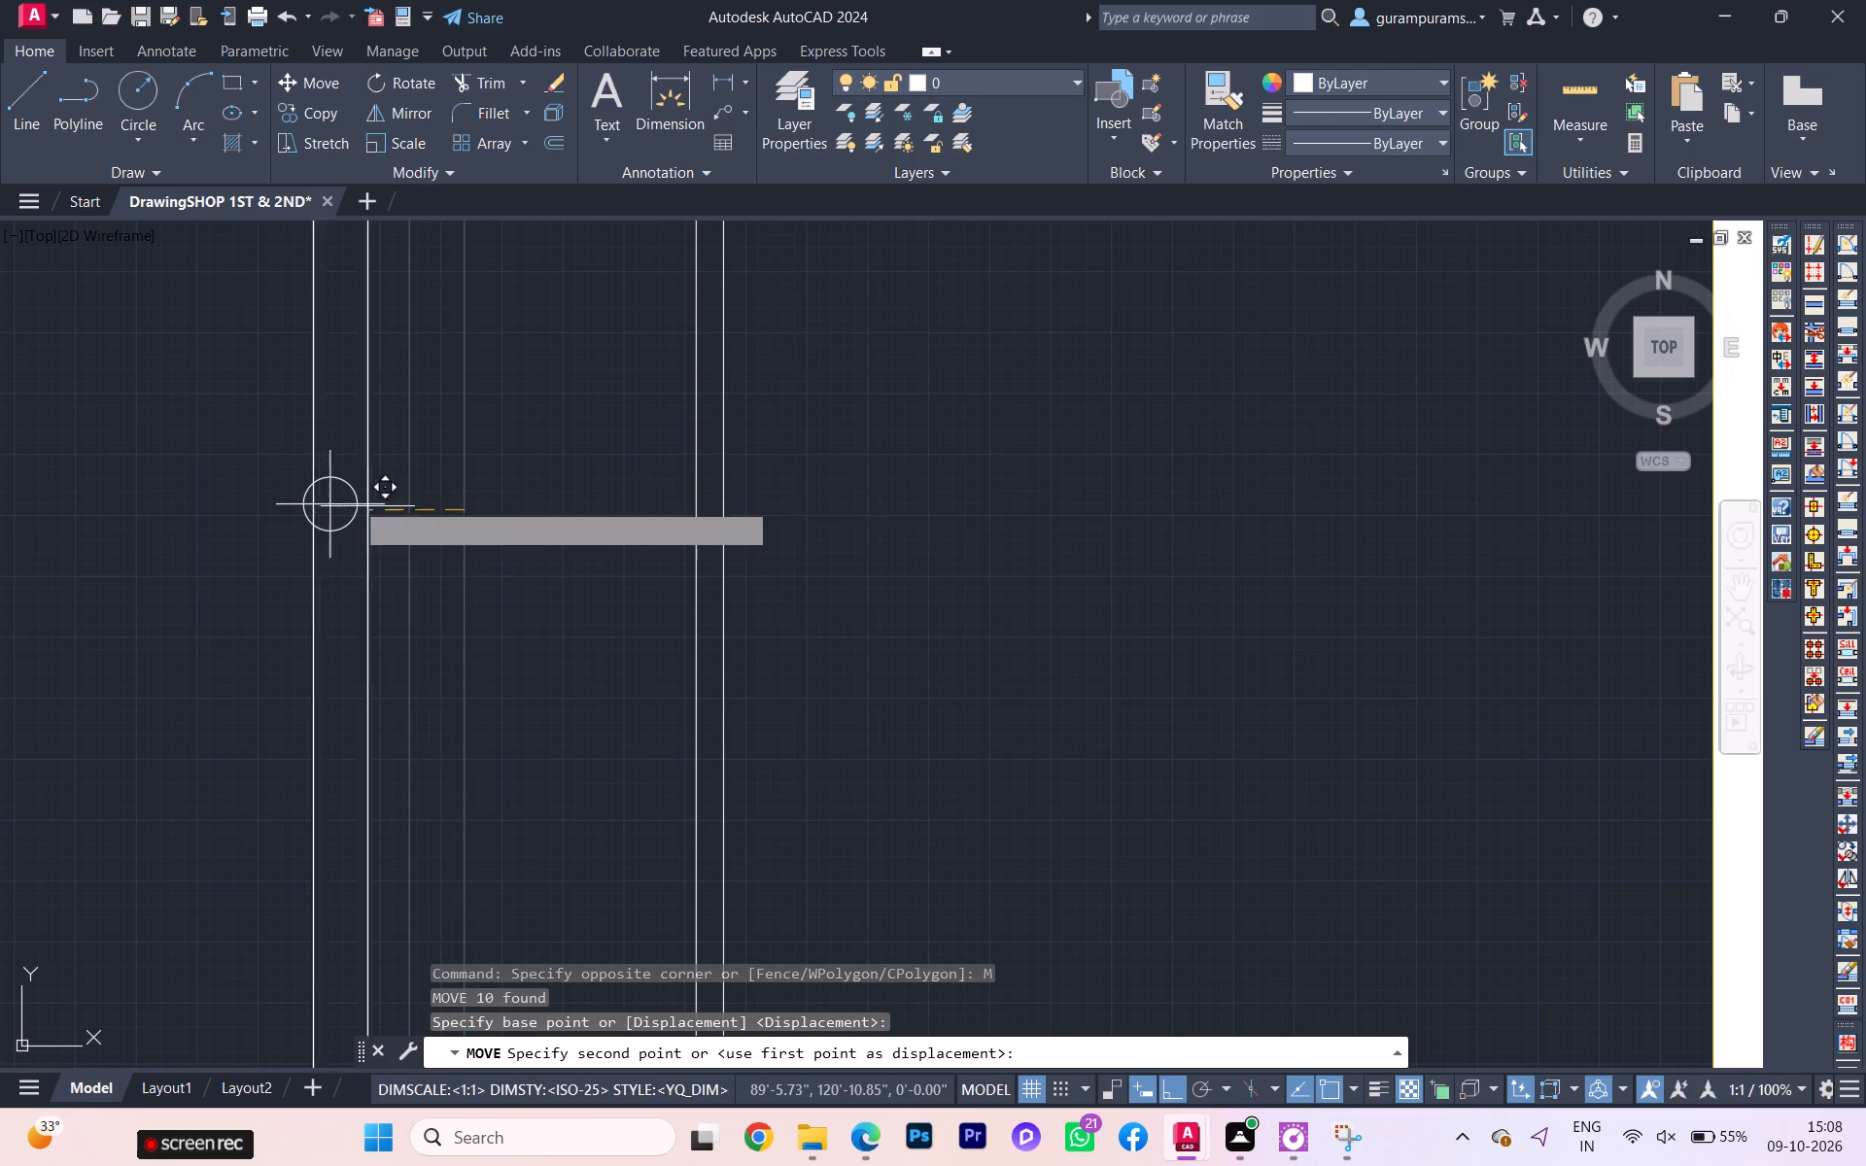
scroll(329, 503, "up", 2)
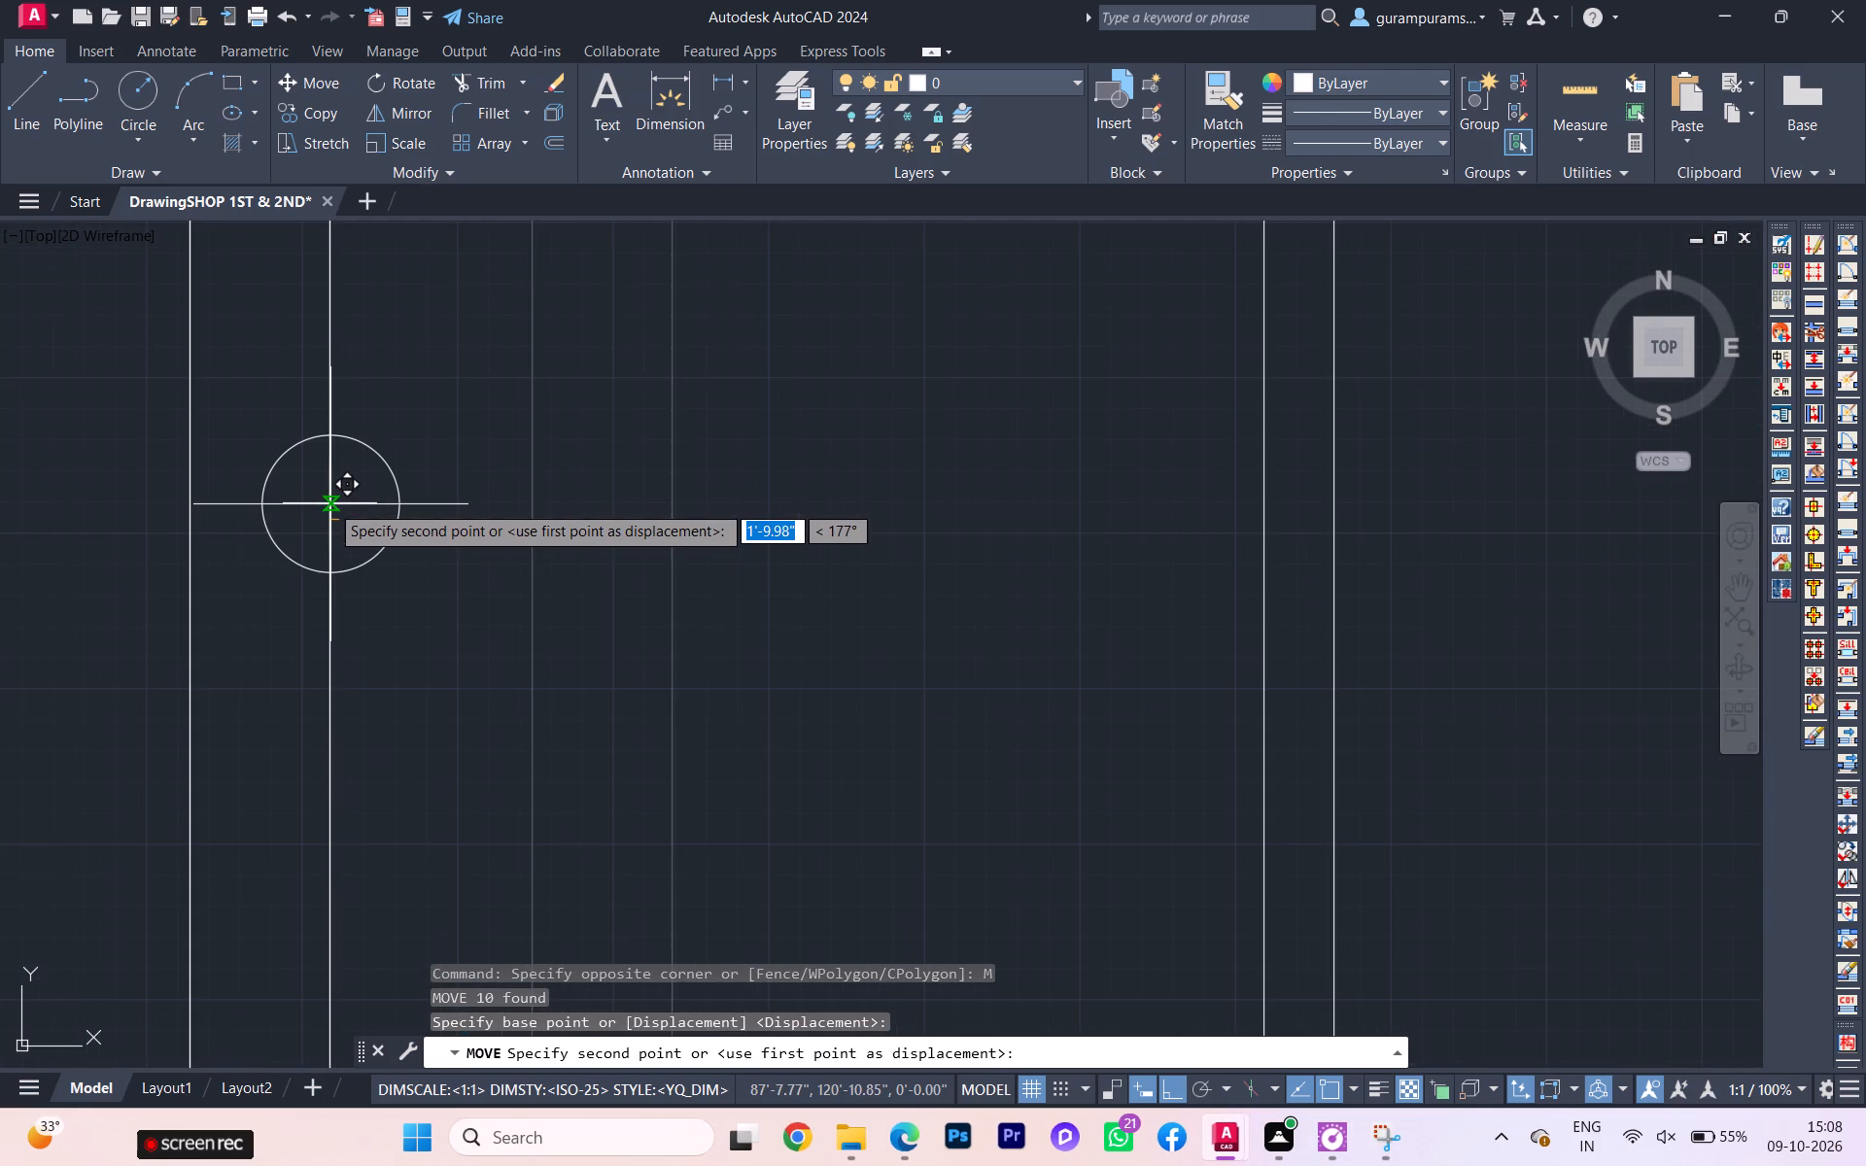
left_click(329, 503)
scroll(608, 467, "down", 9)
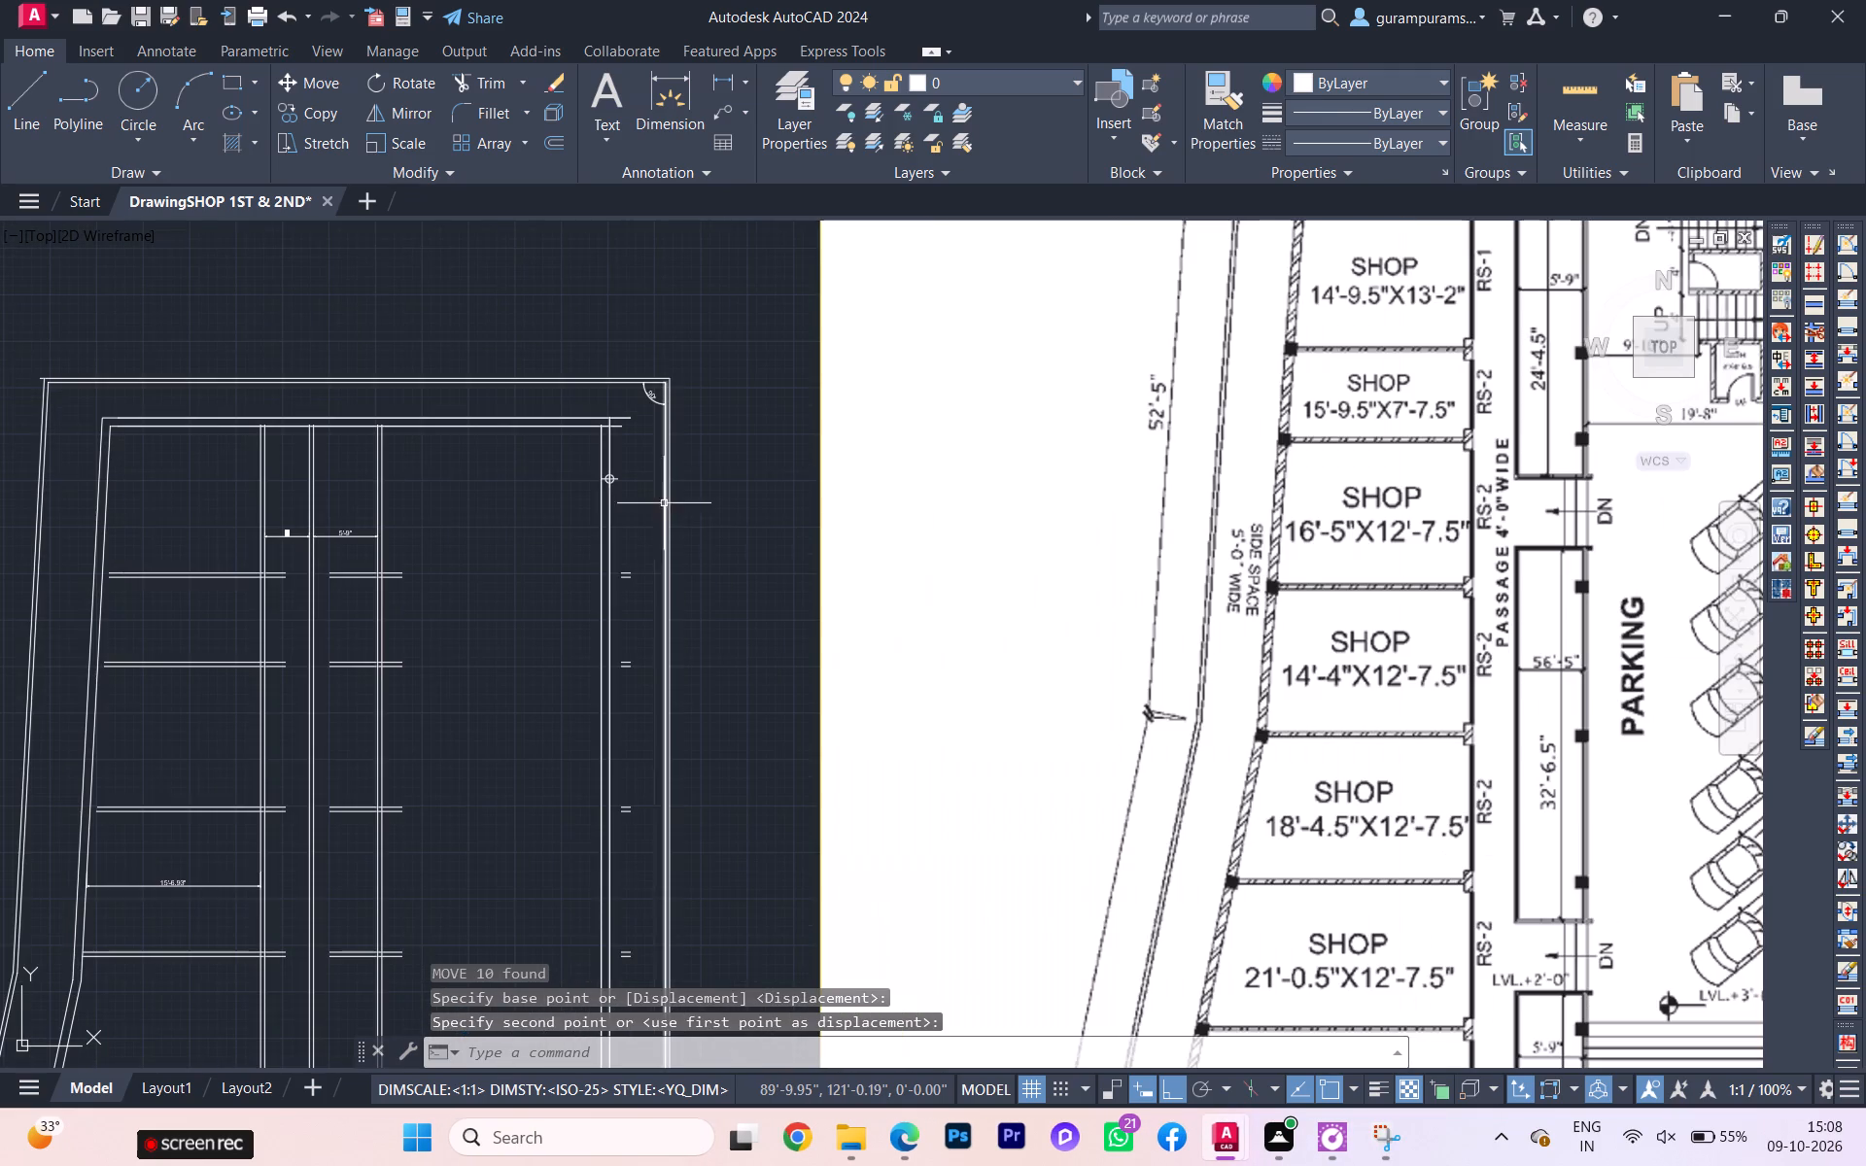
scroll(222, 651, "up", 2)
scroll(240, 581, "down", 1)
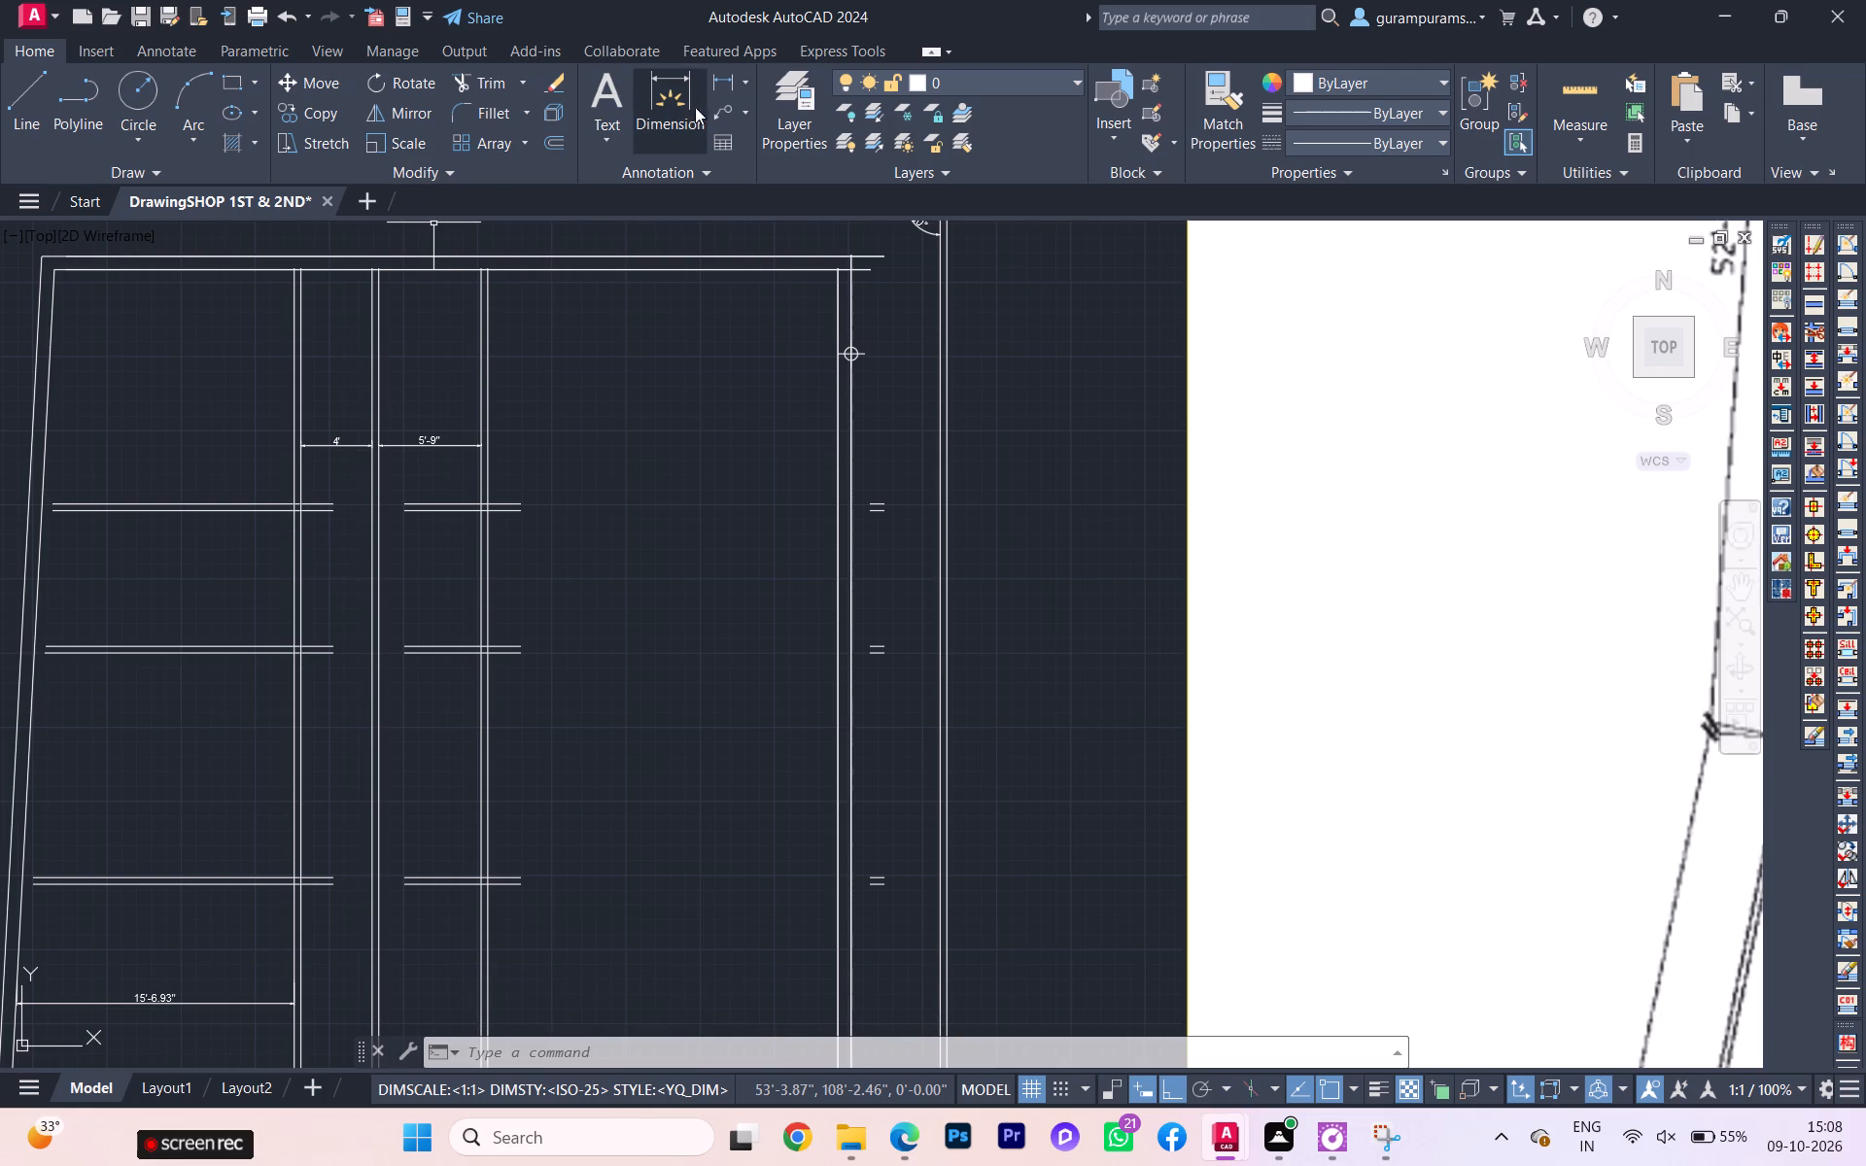
Add a horizontal linear dimension across the northernmost shop, from the west wall's inner face to the passage wall's shop-side face.
left_click(732, 82)
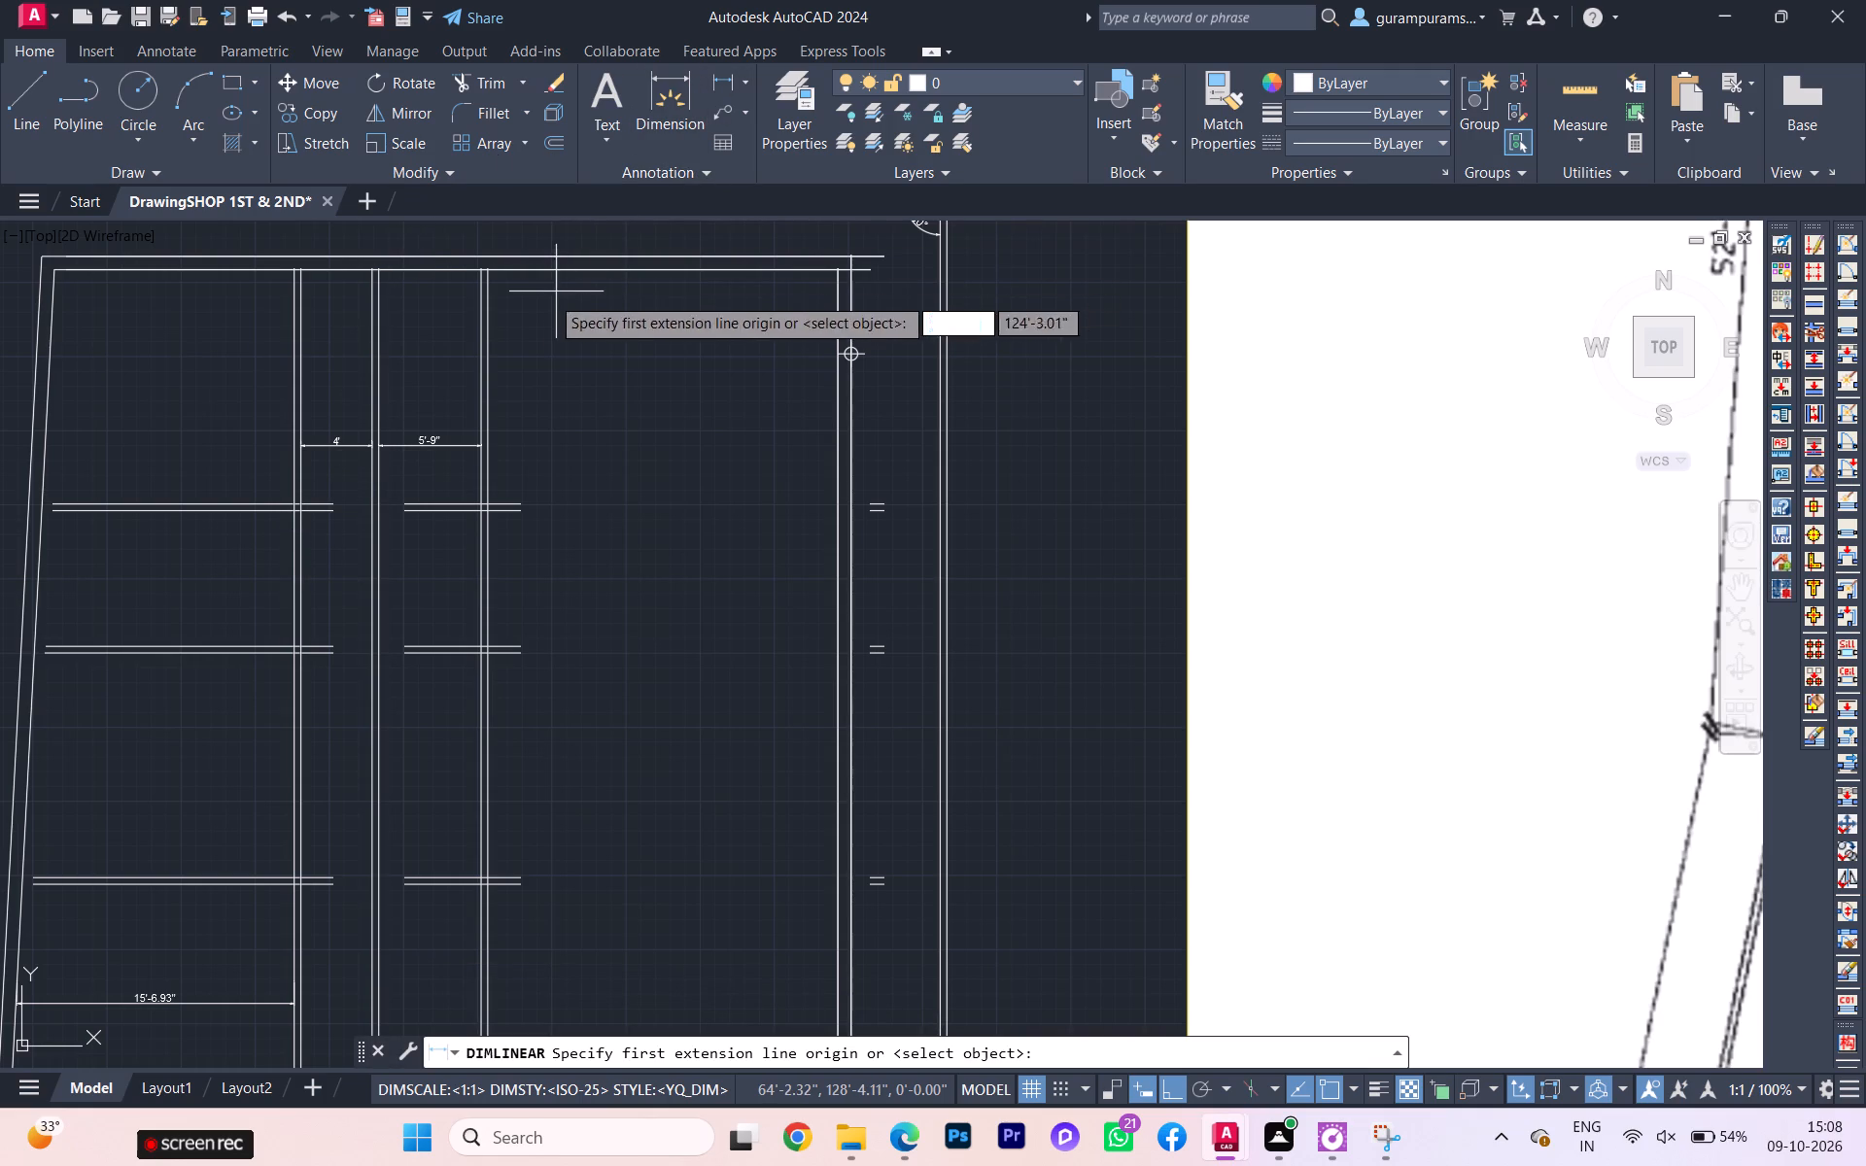
scroll(280, 410, "up", 1)
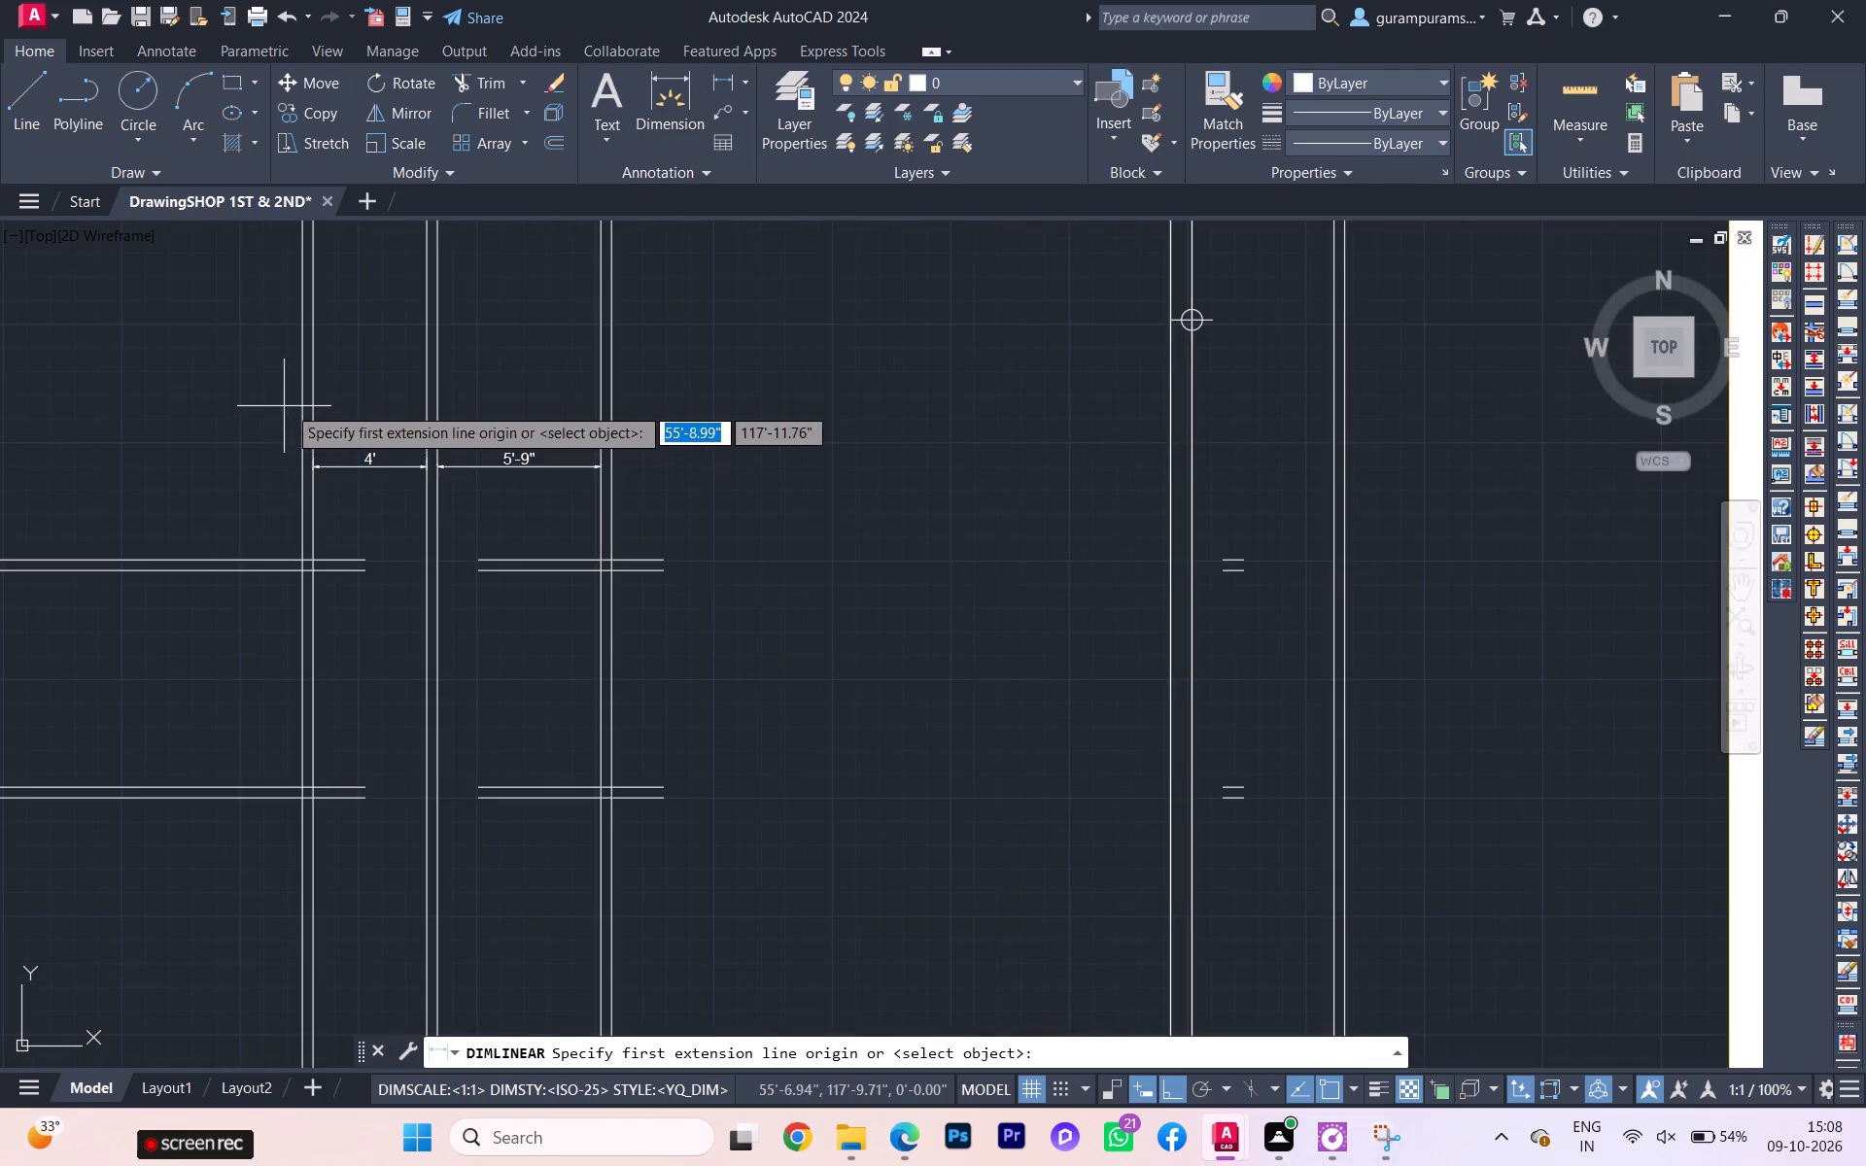
scroll(446, 382, "down", 1)
scroll(540, 365, "down", 1)
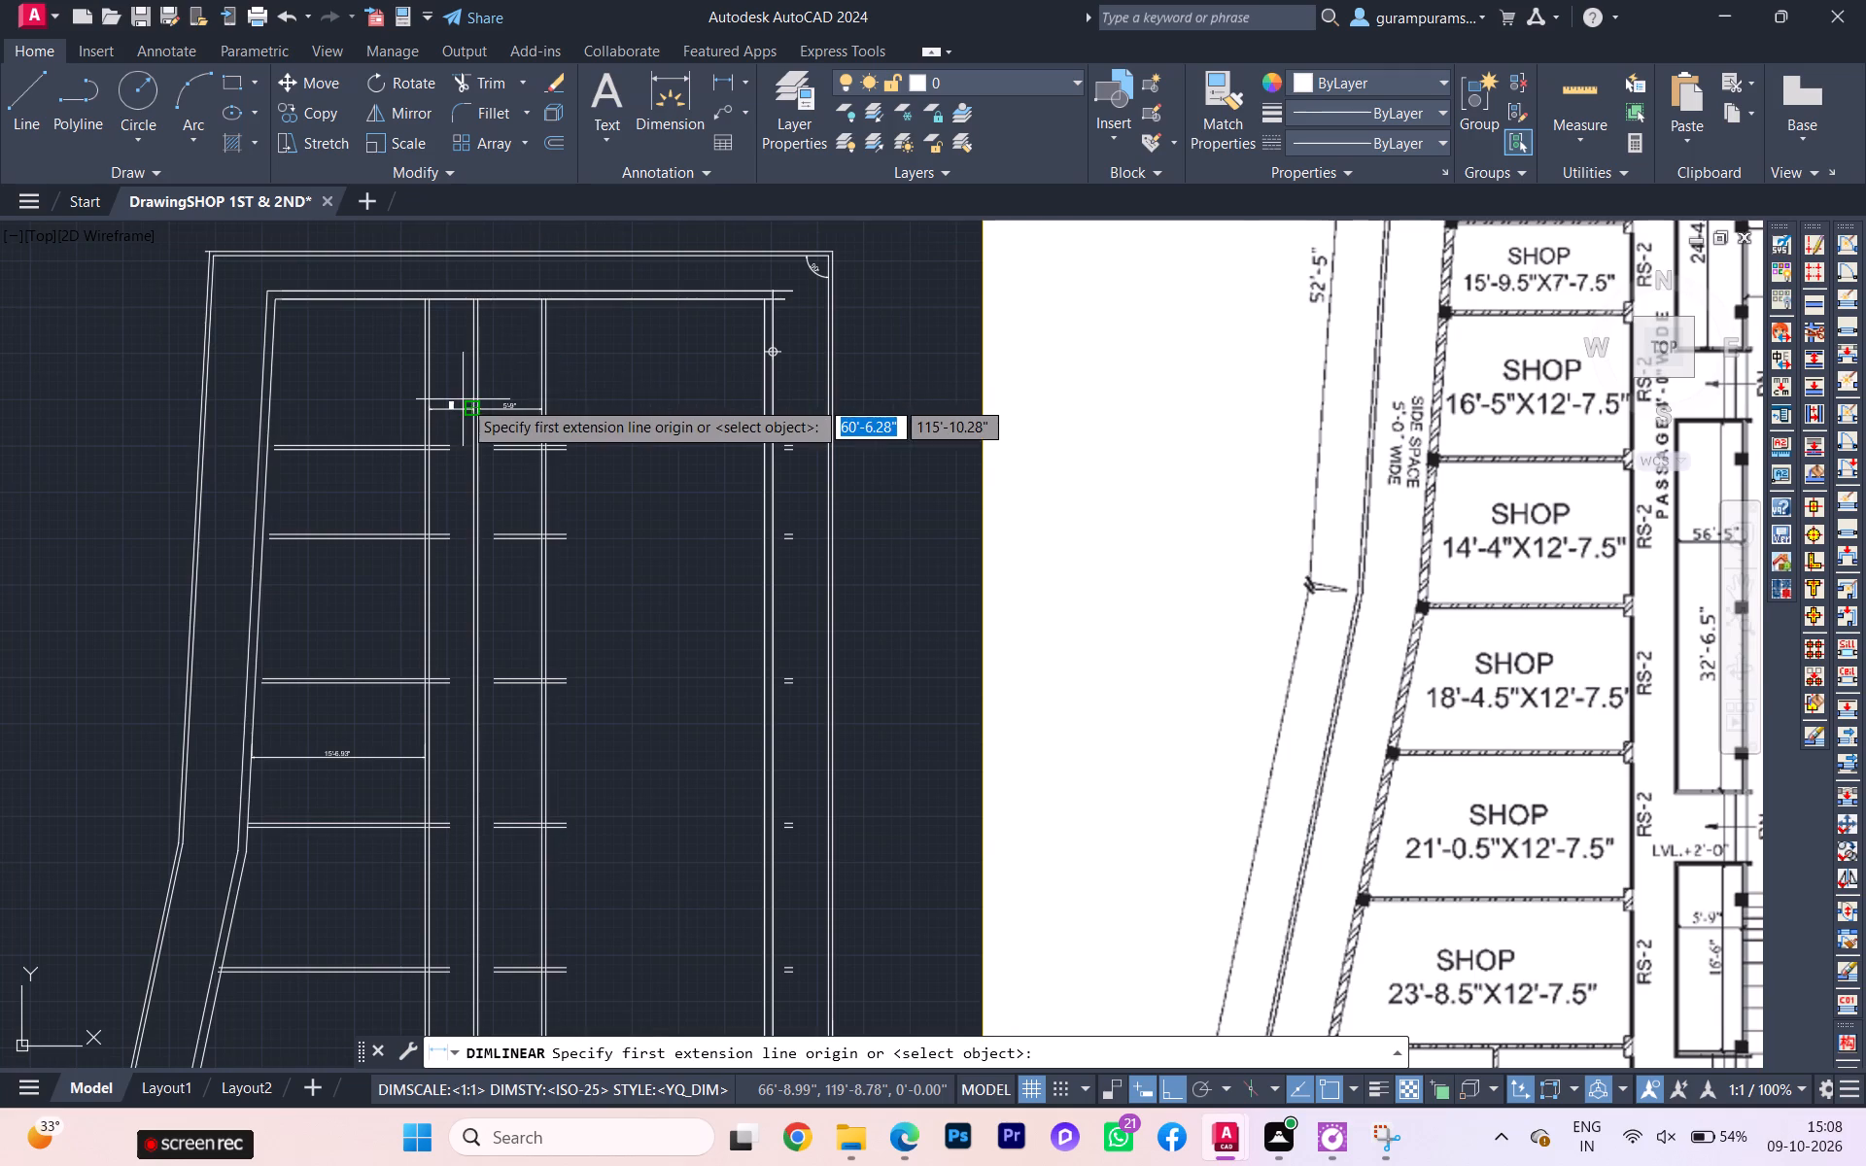
scroll(463, 399, "down", 1)
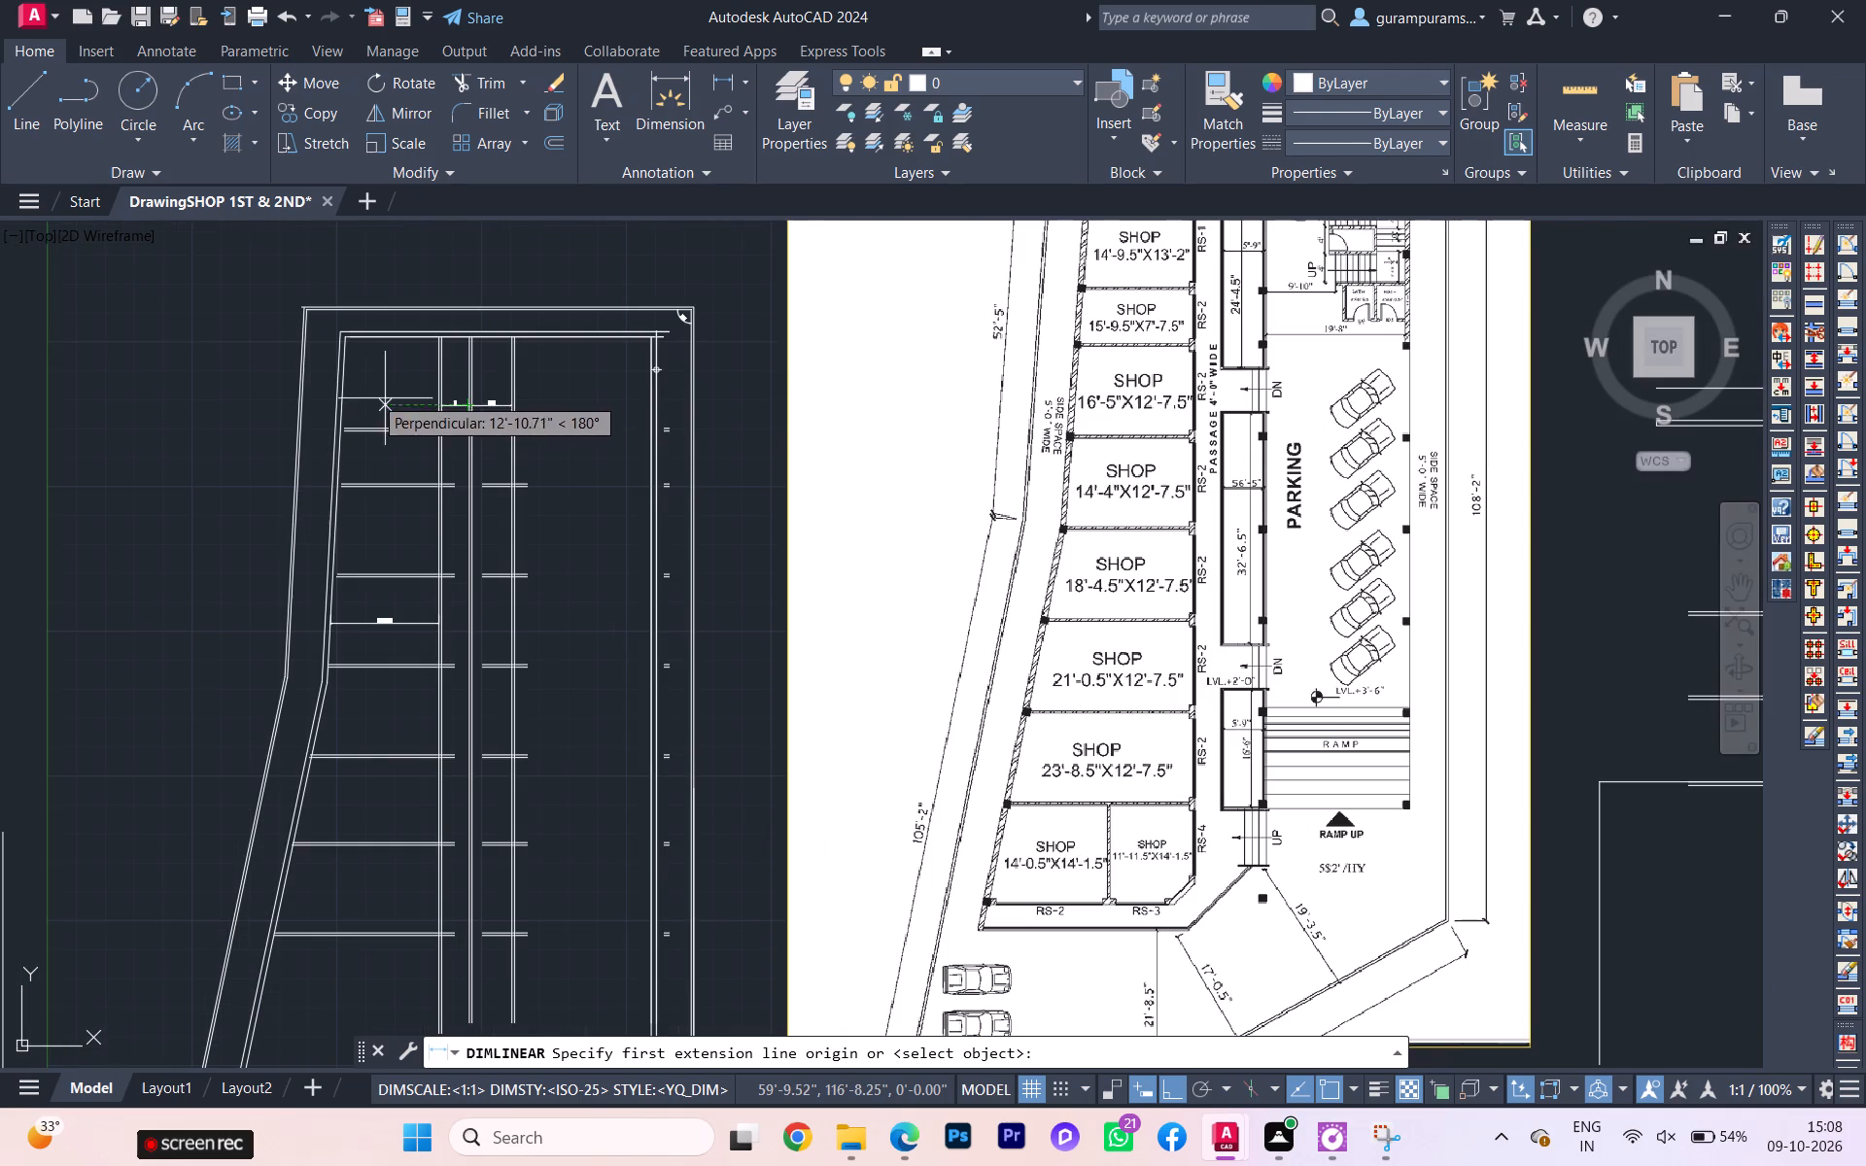
scroll(368, 394, "up", 2)
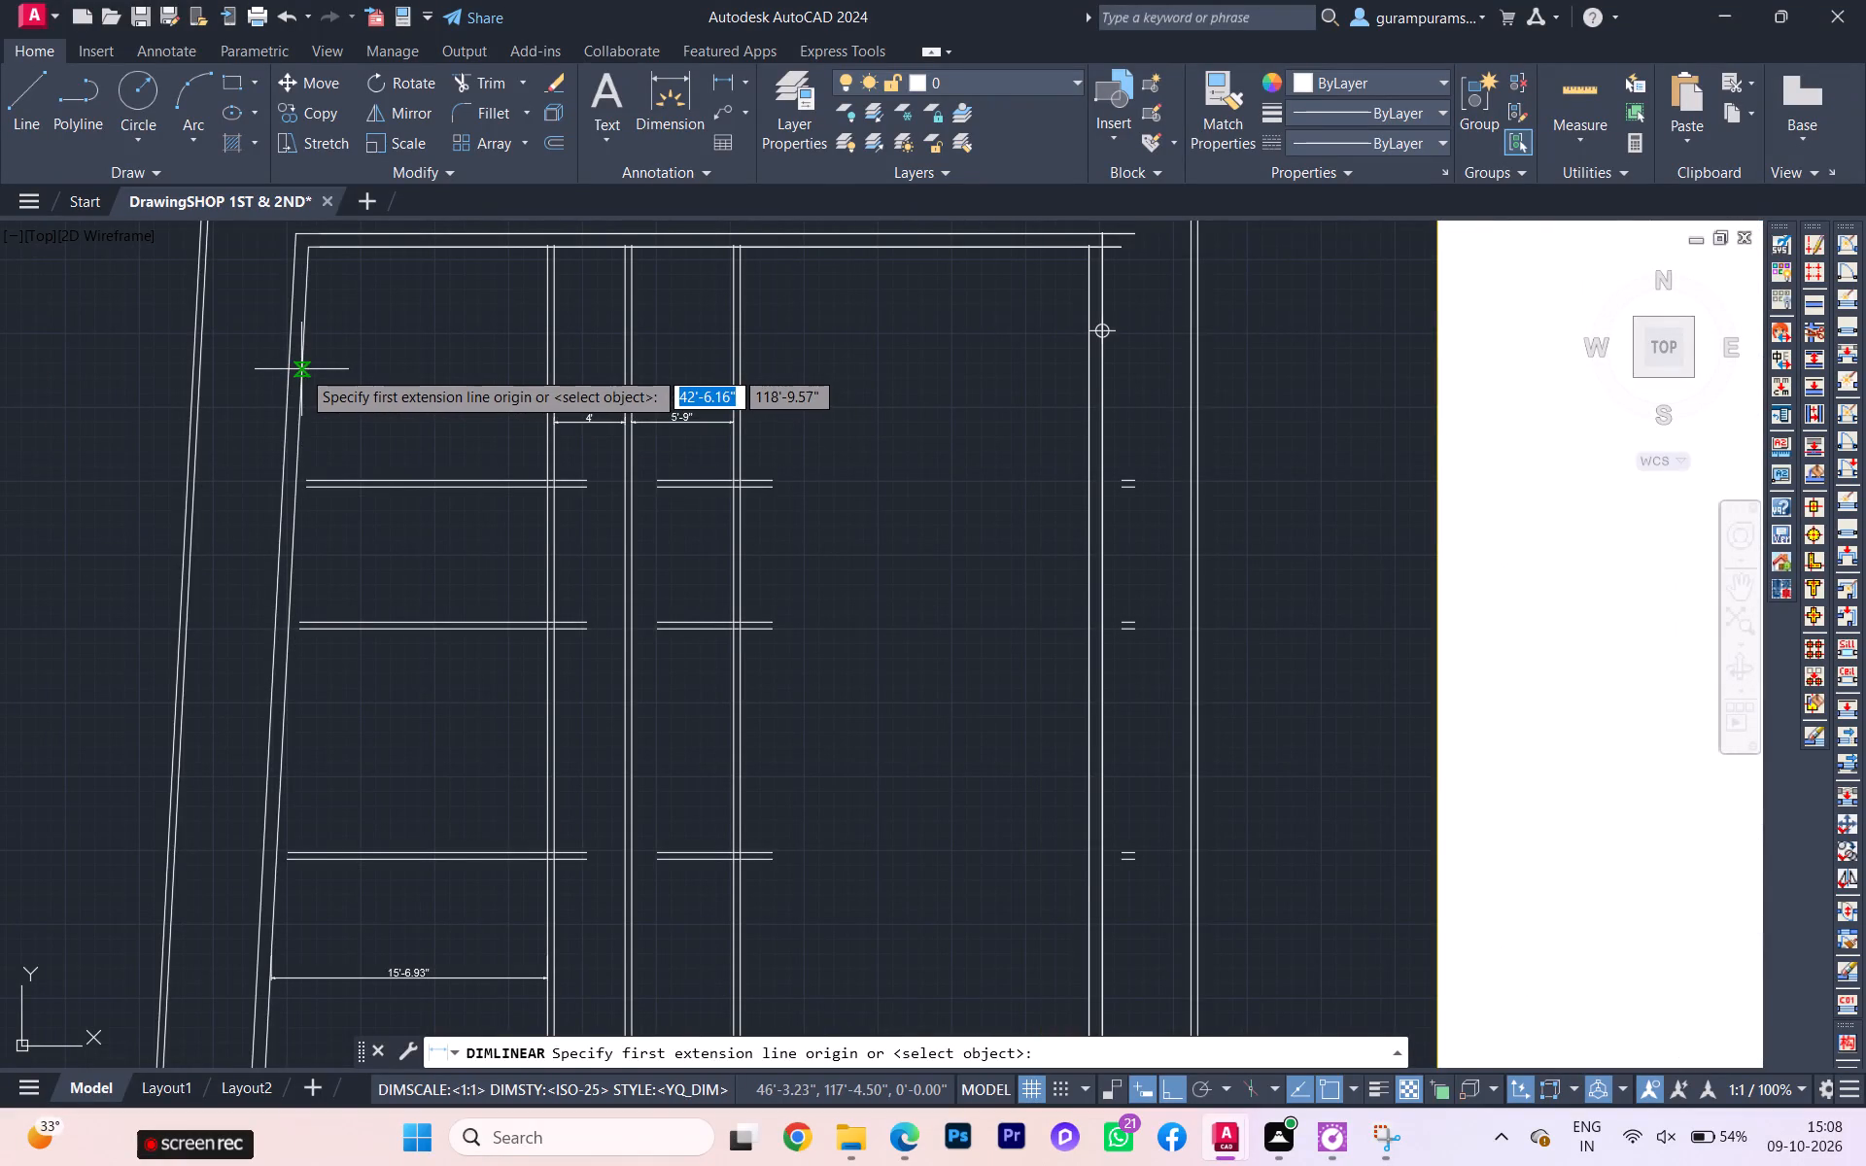
left_click(301, 369)
scroll(536, 363, "up", 1)
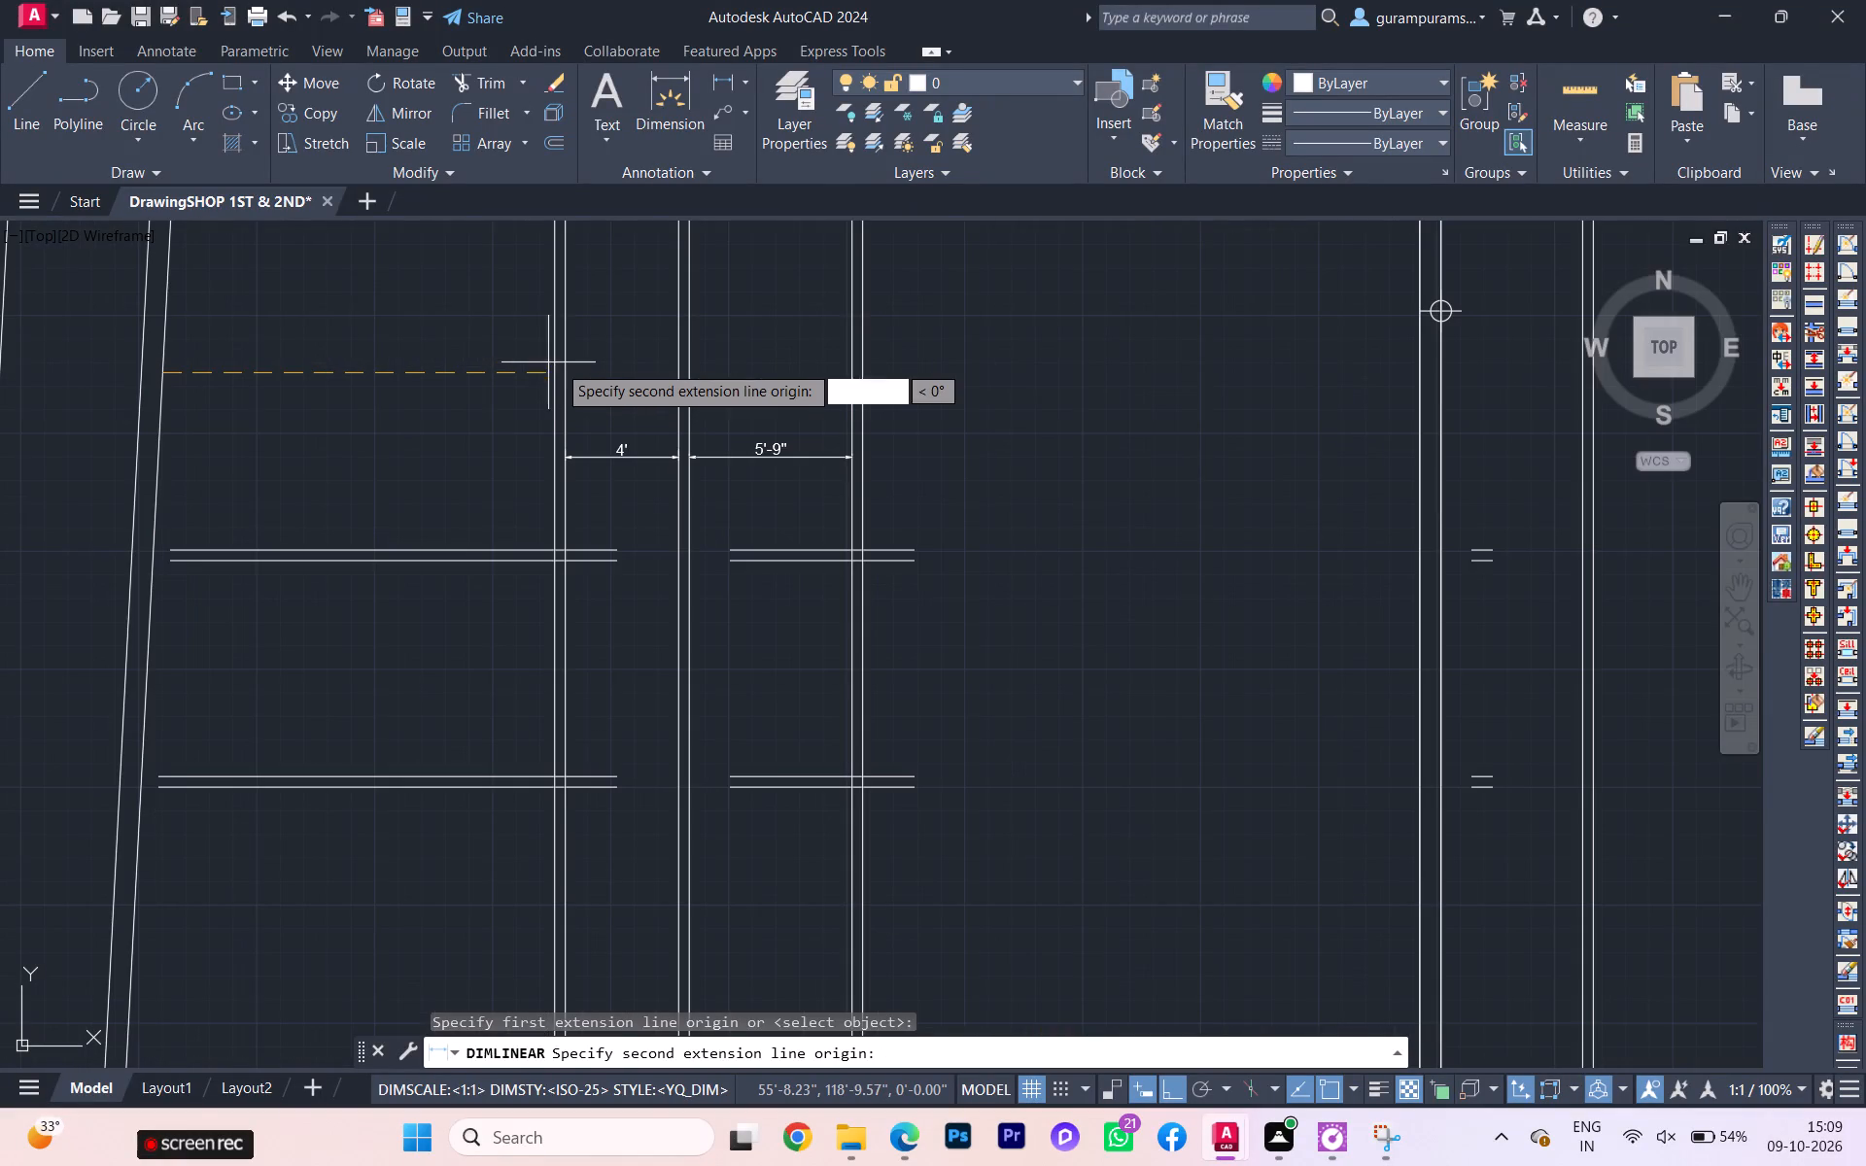
left_click(555, 370)
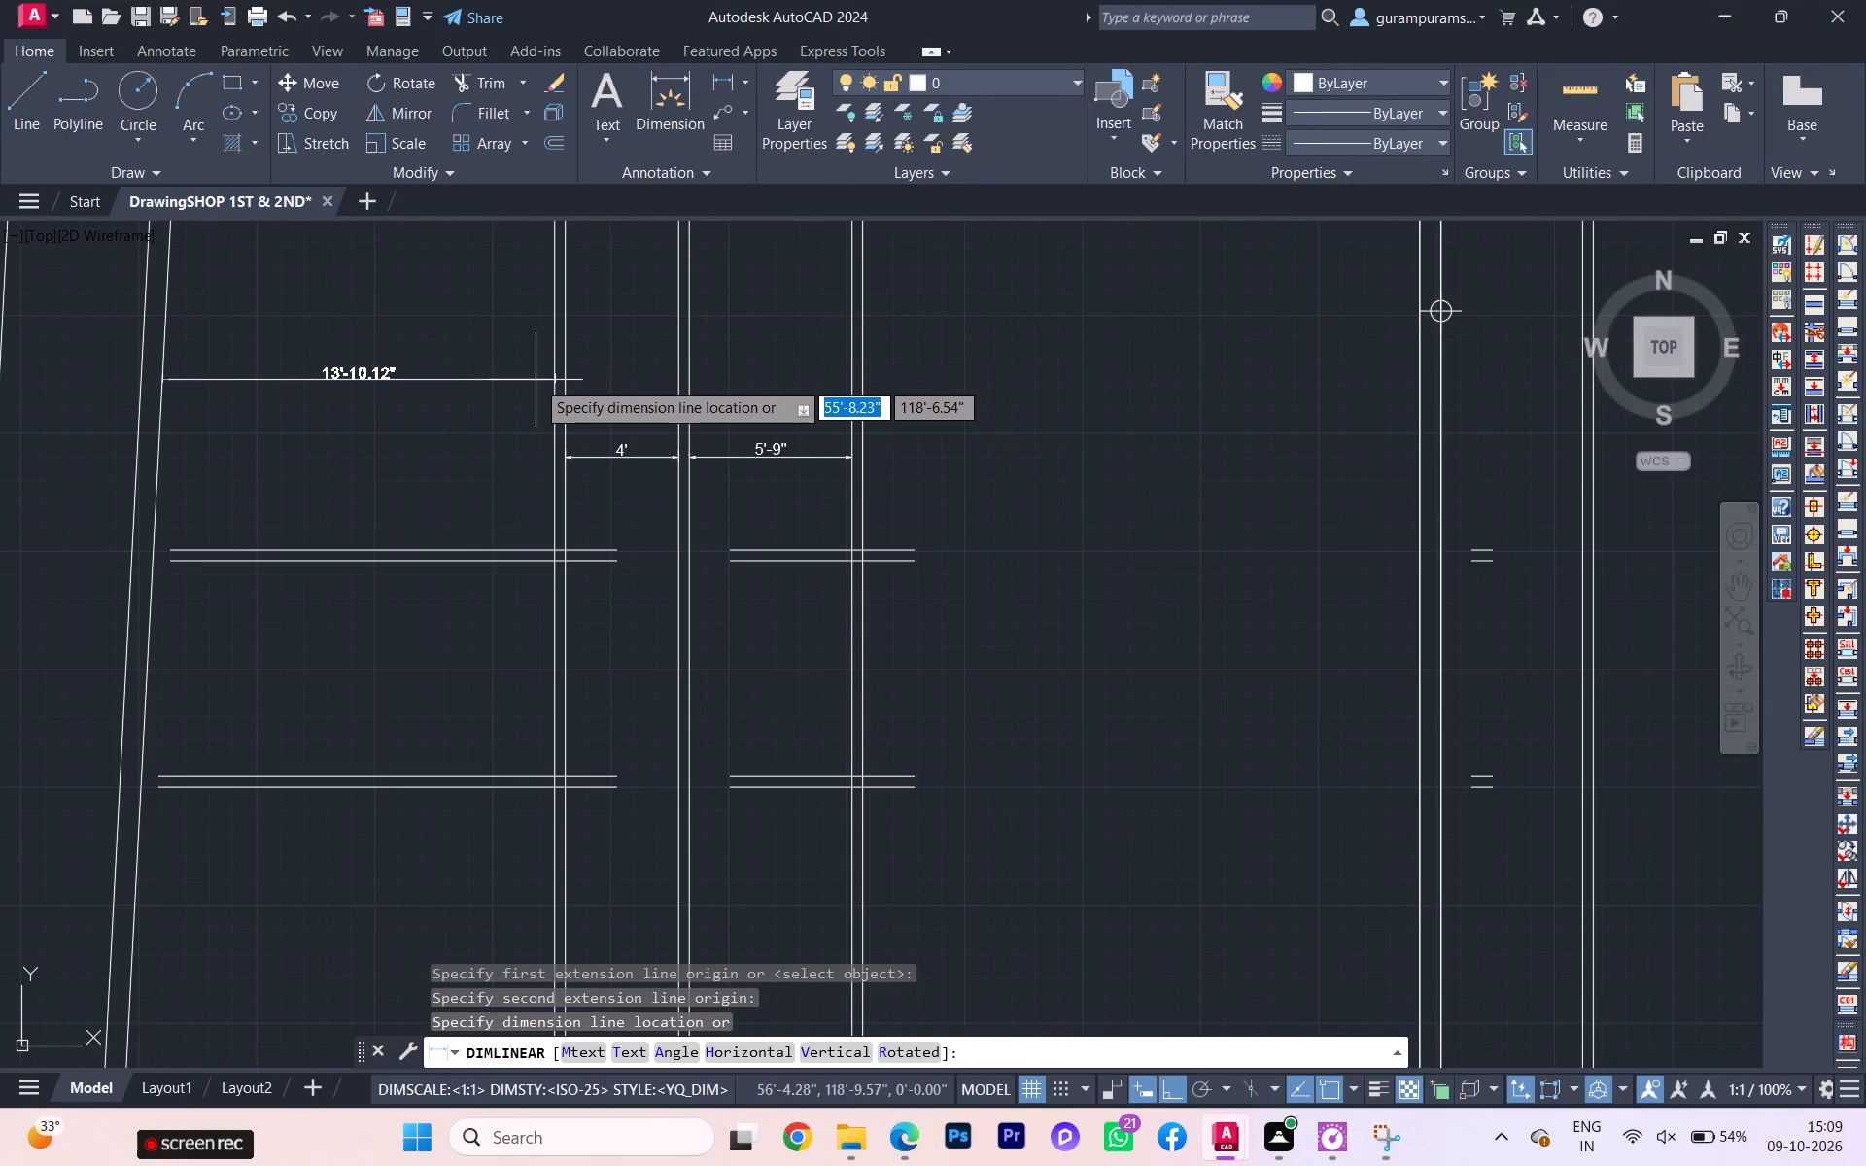
left_click(536, 380)
scroll(372, 409, "down", 1)
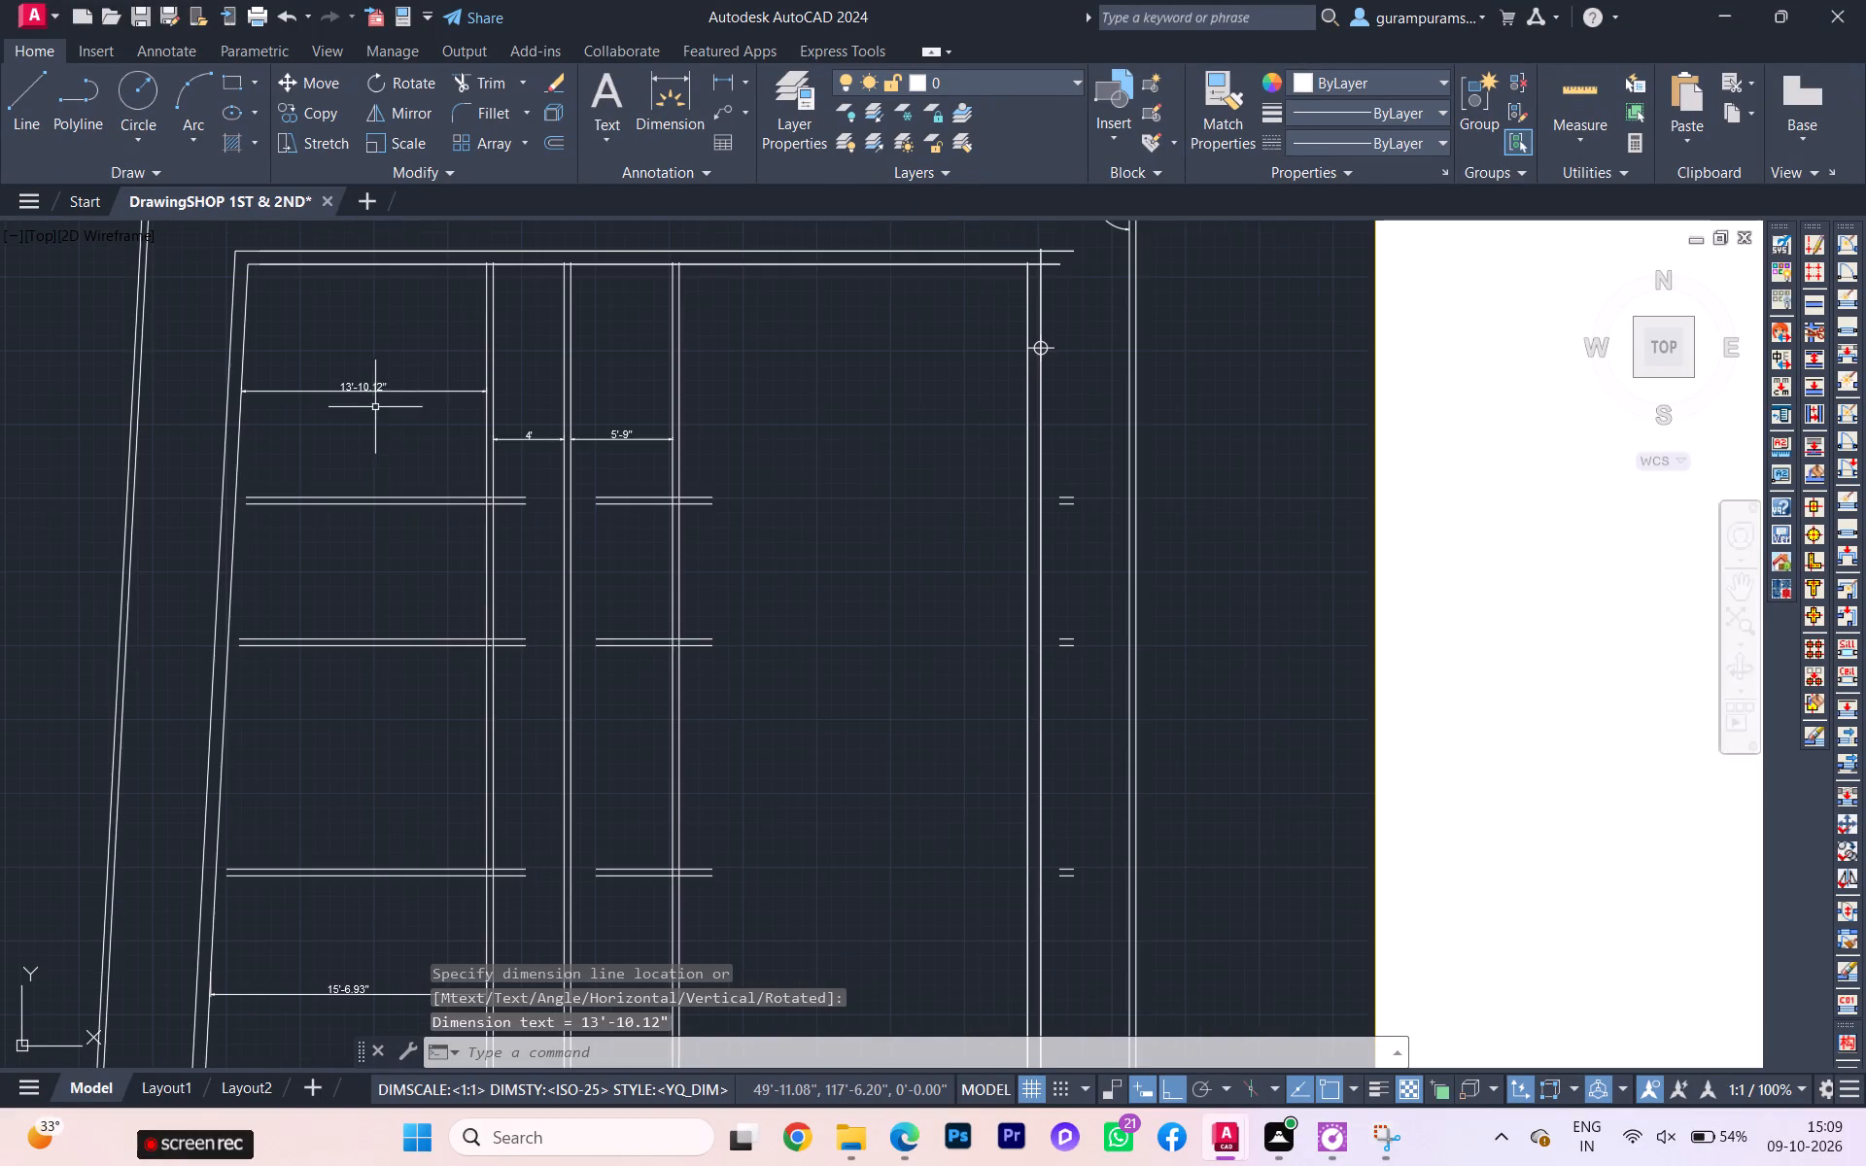
Add a linear dimension for the side space between the east outer wall's outer face and the boundary wall's inner face.
left_click(715, 82)
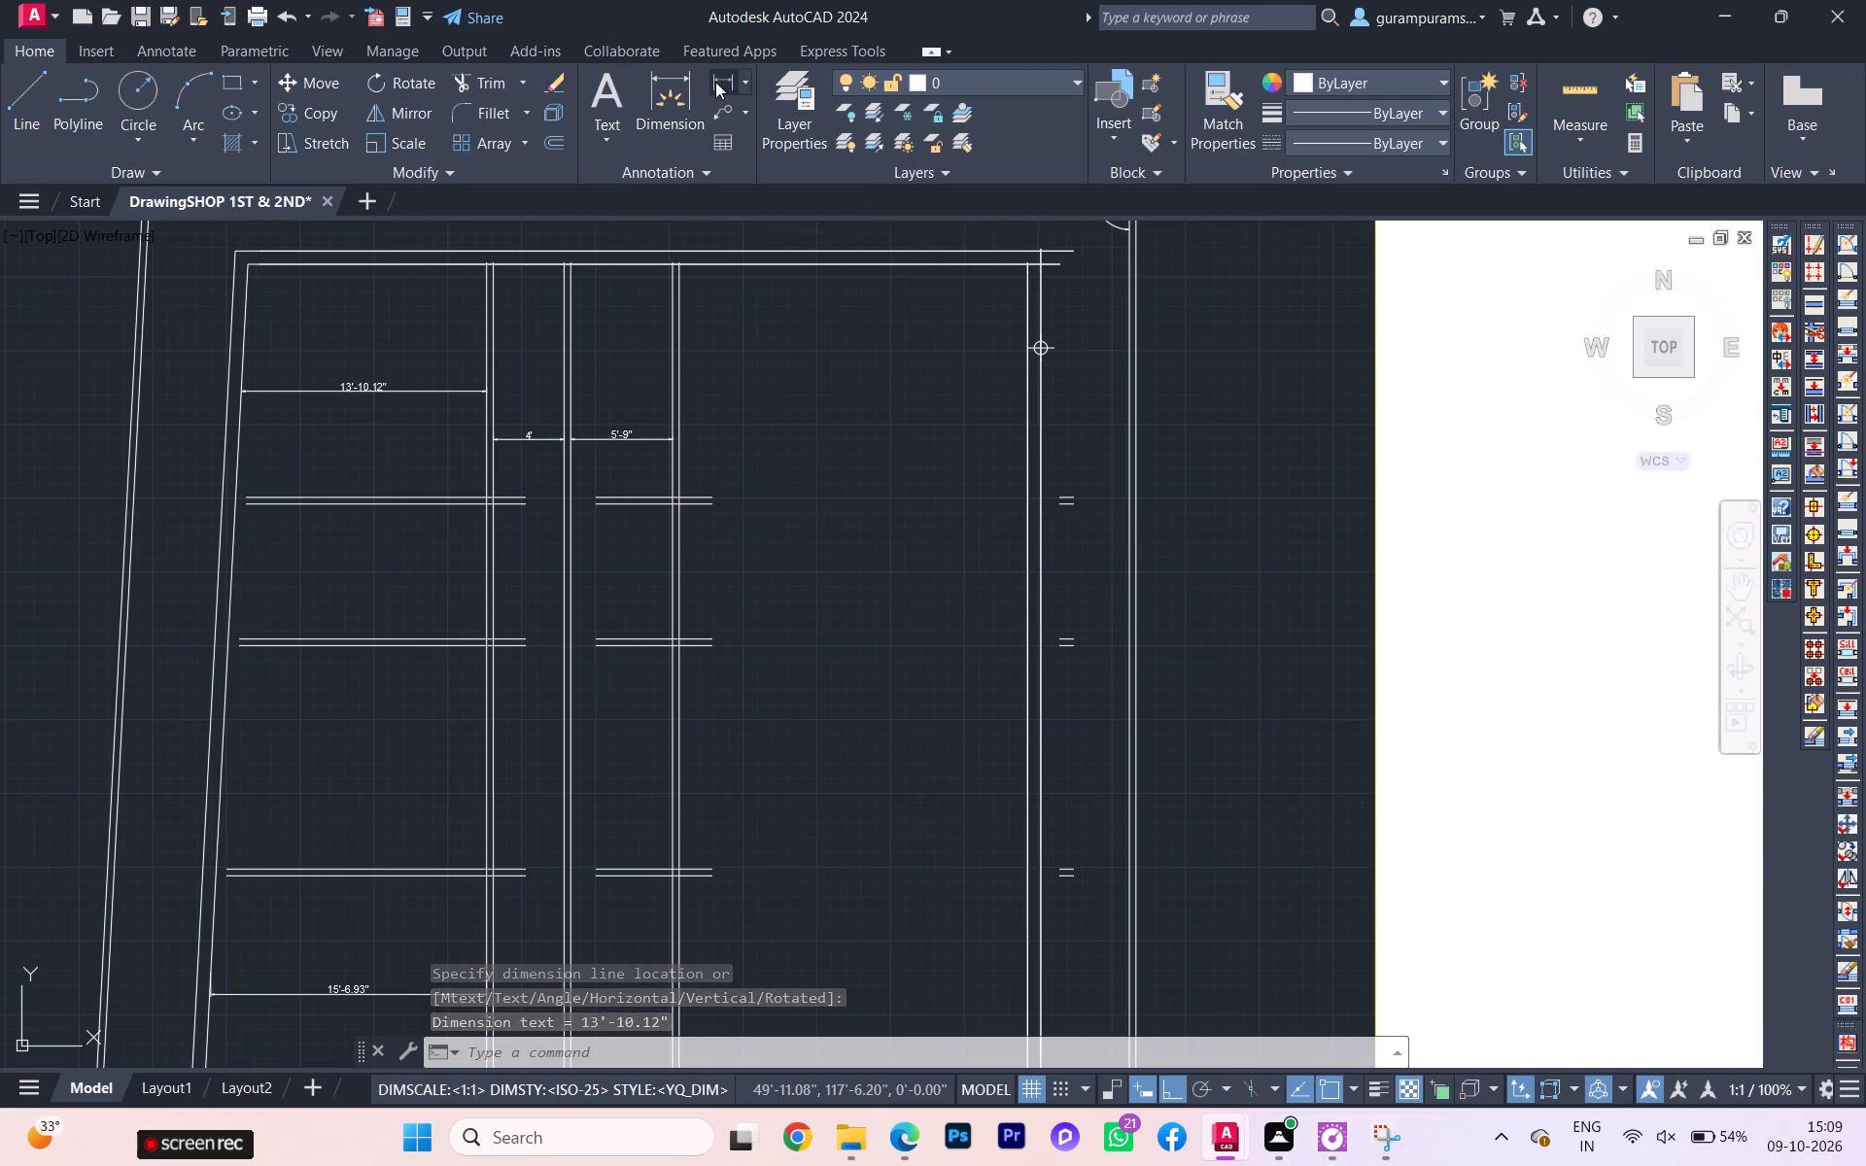
scroll(995, 403, "up", 2)
left_click(1111, 429)
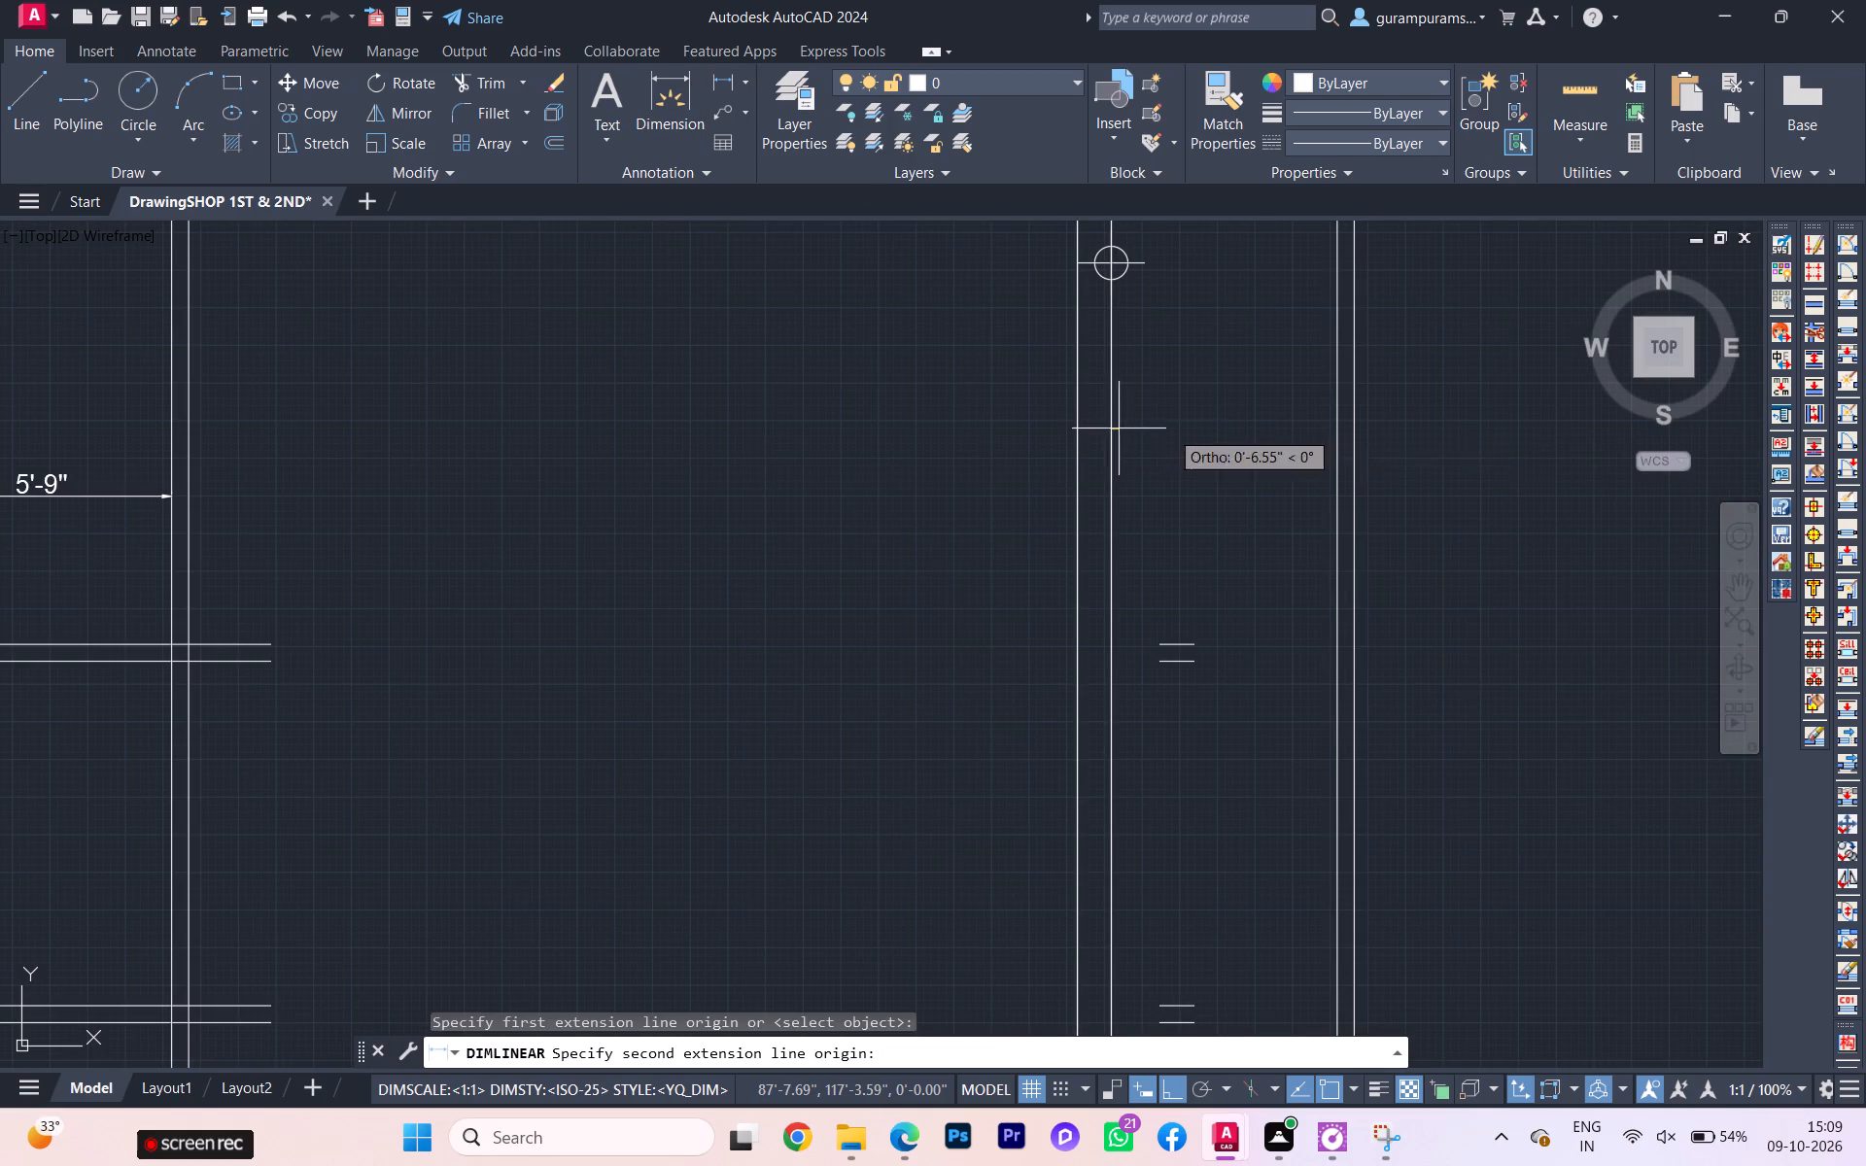
left_click(1344, 428)
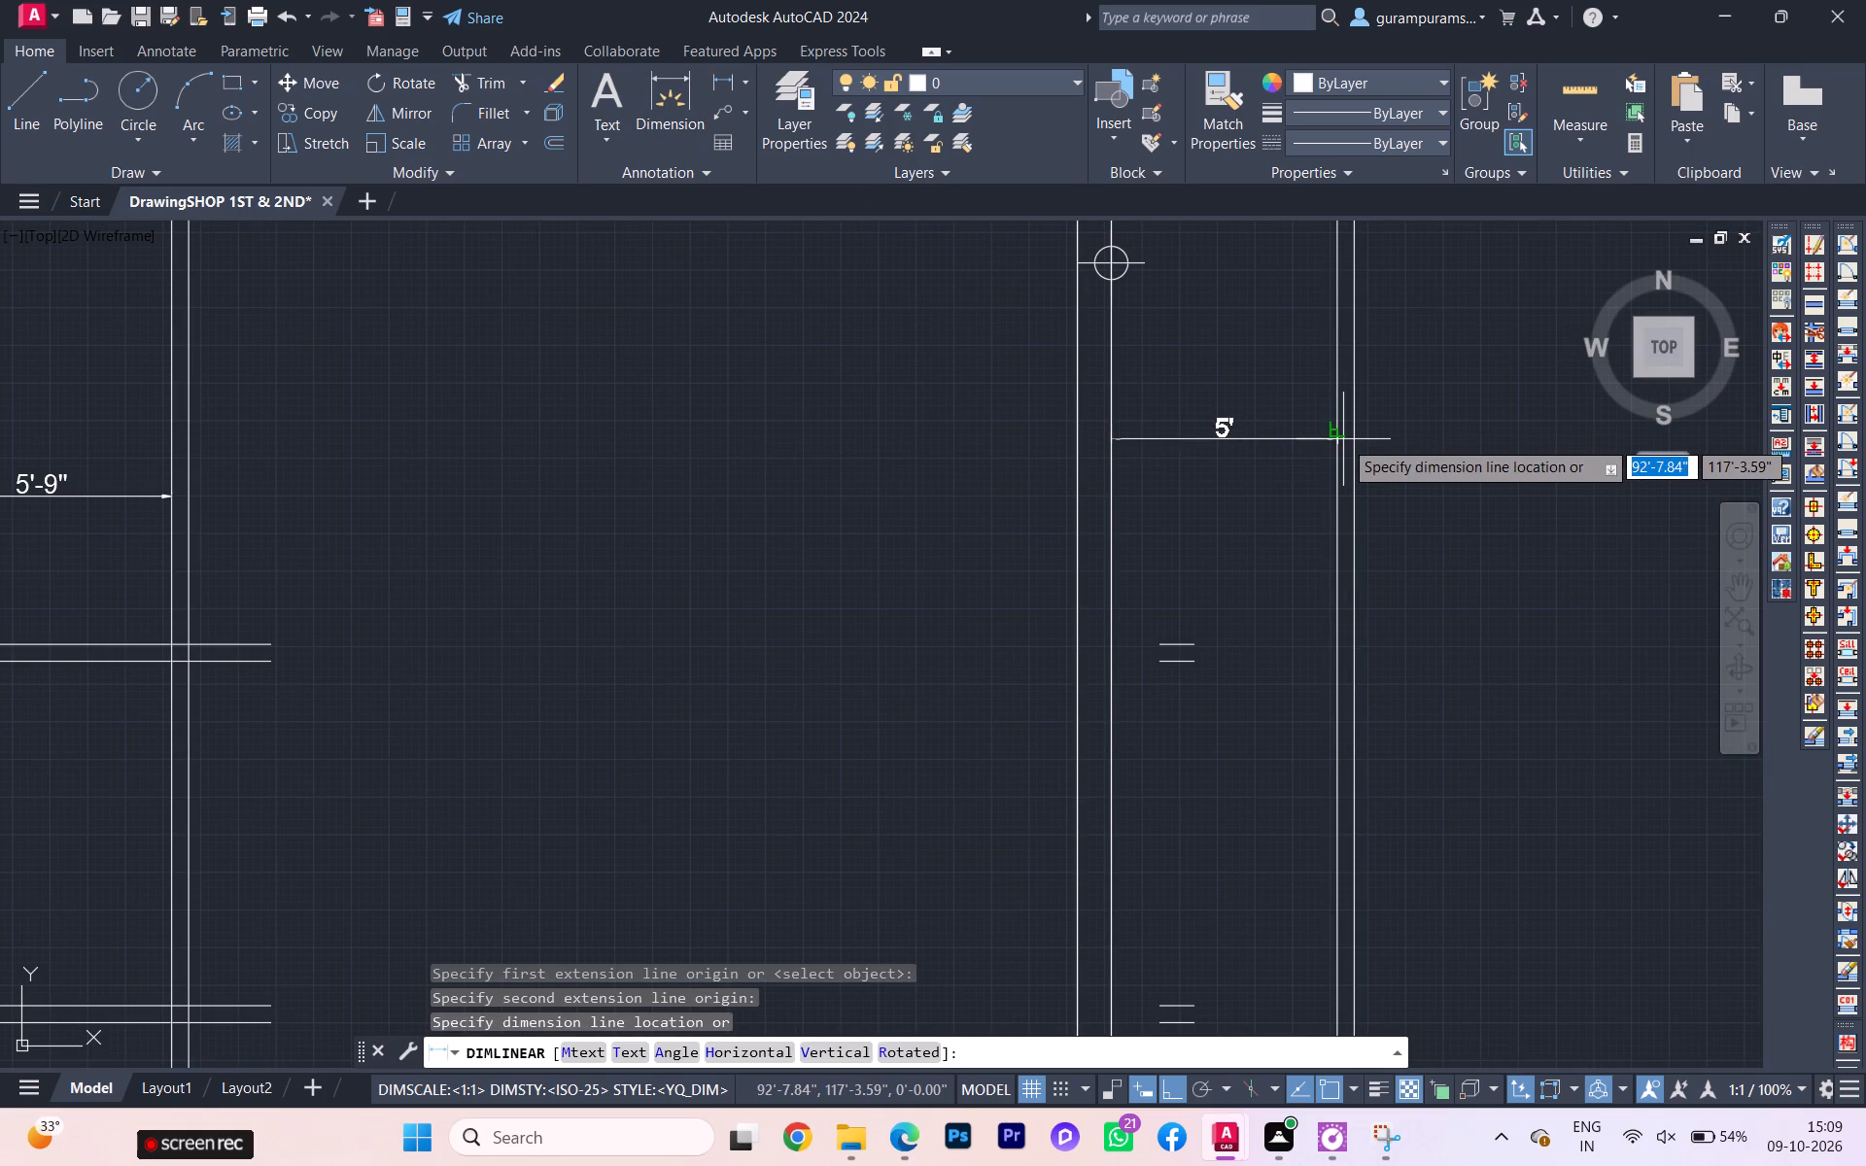
left_click(1343, 439)
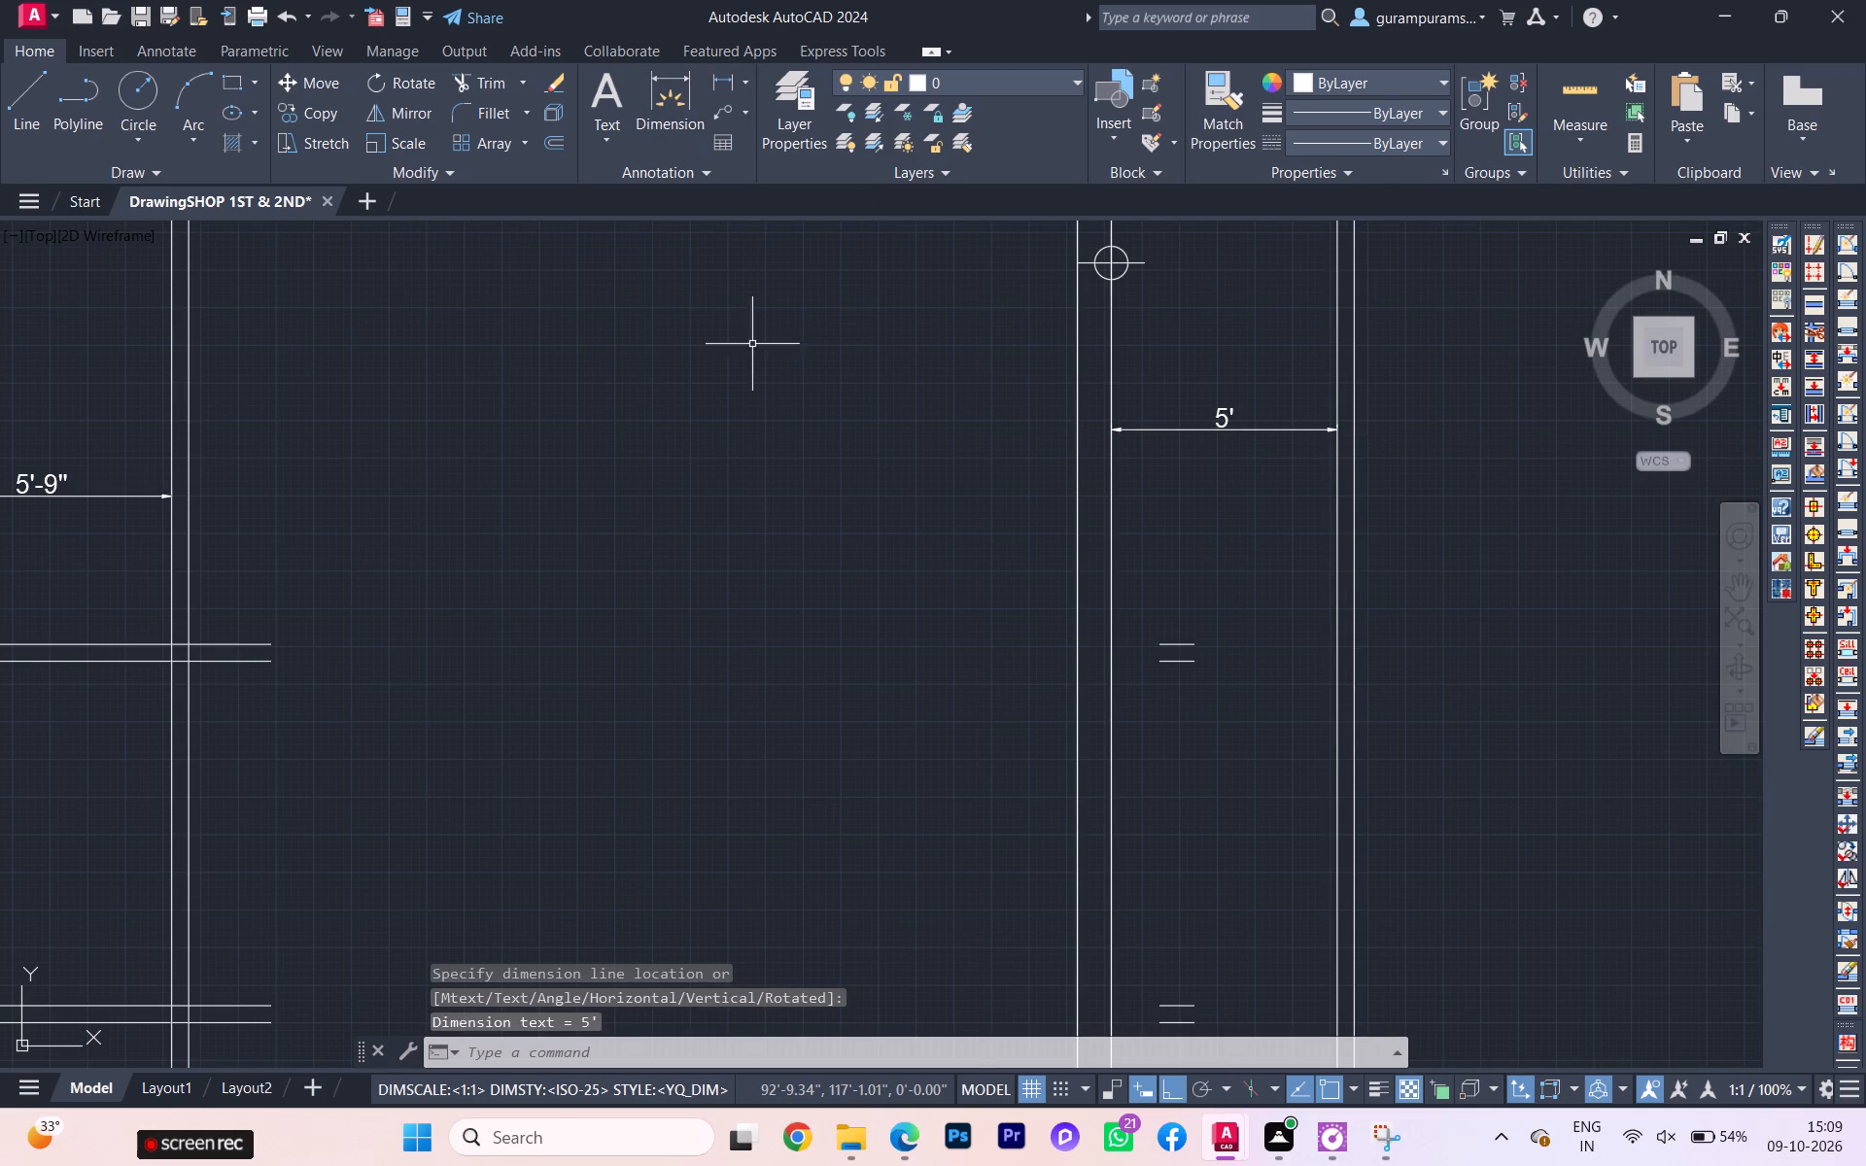
Measure the parking width from the east outer wall's outer face to the facing side of the 5'-9" bay's east wall.
scroll(759, 366, "down", 1)
key("space")
scroll(748, 366, "down", 1)
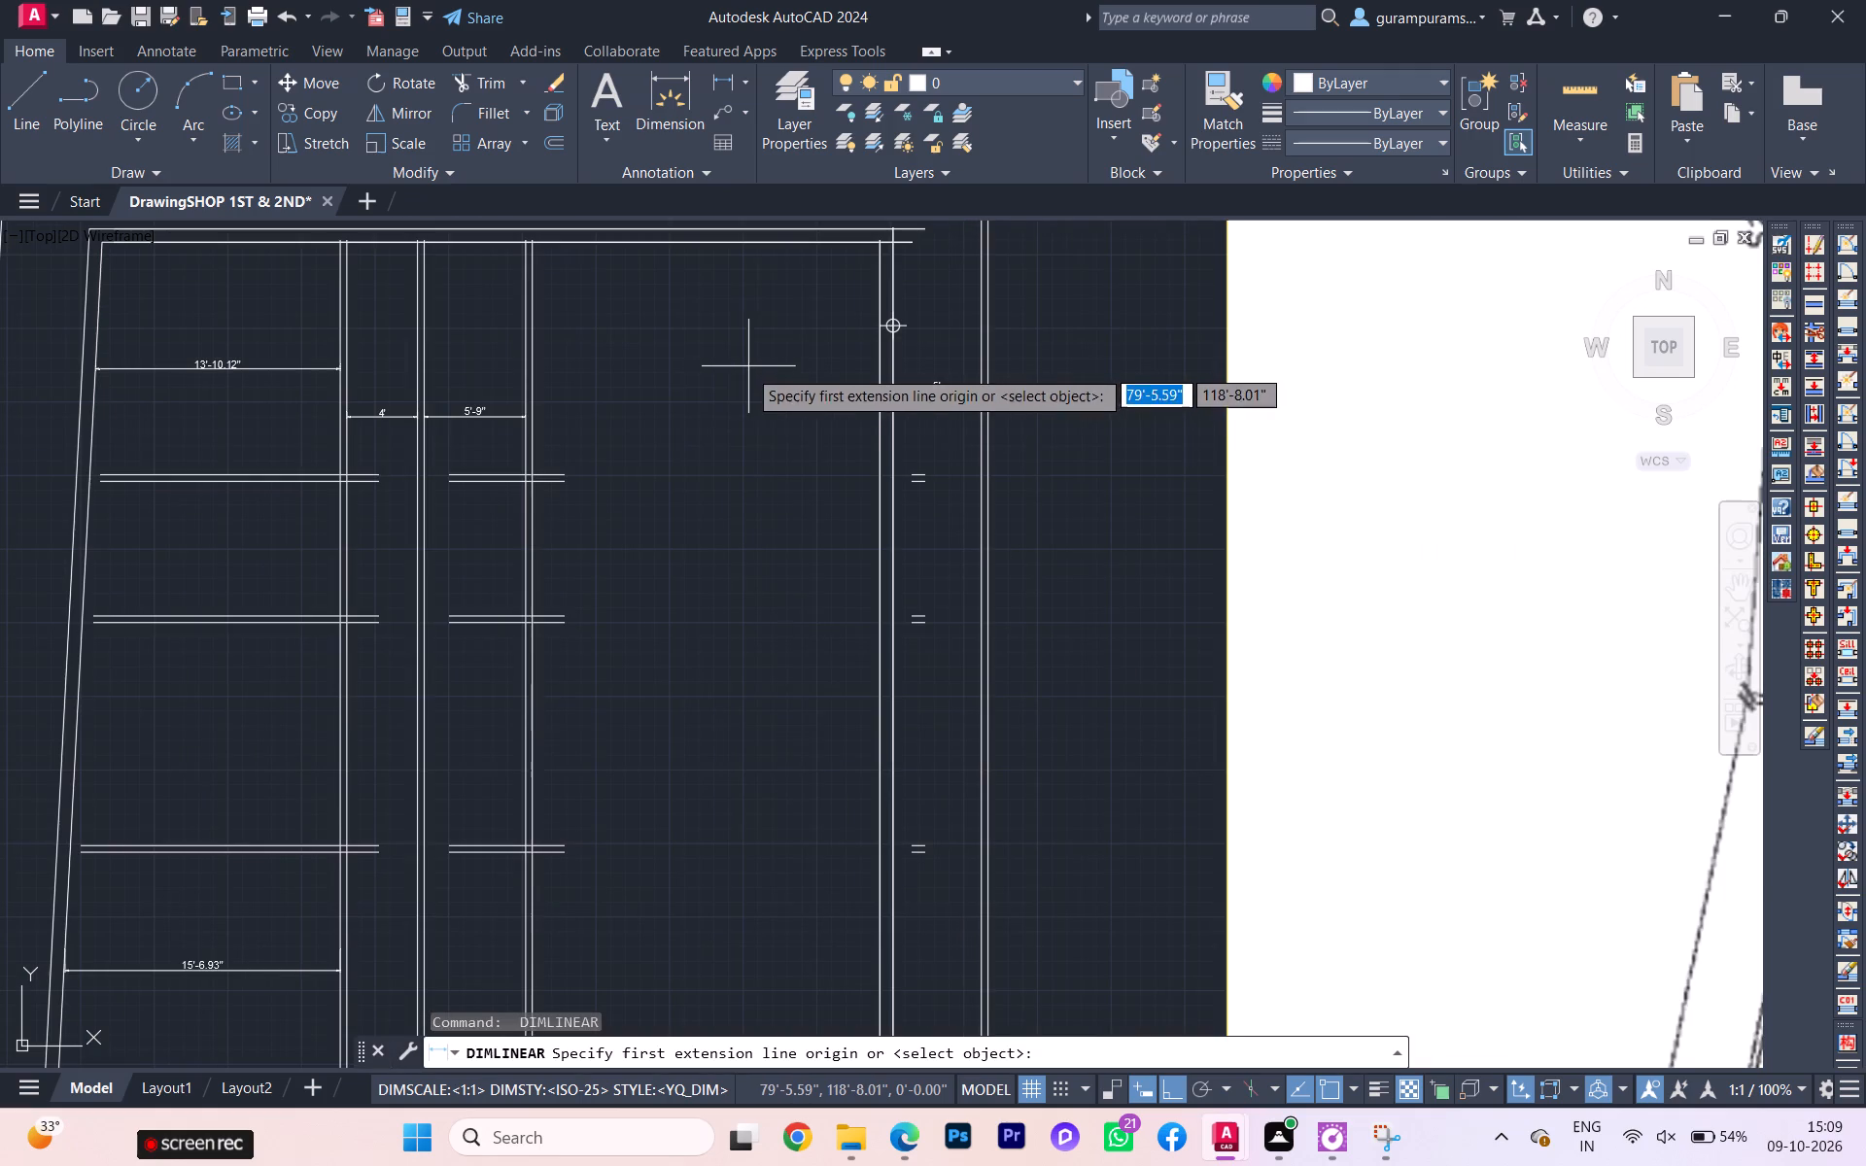
scroll(682, 398, "down", 2)
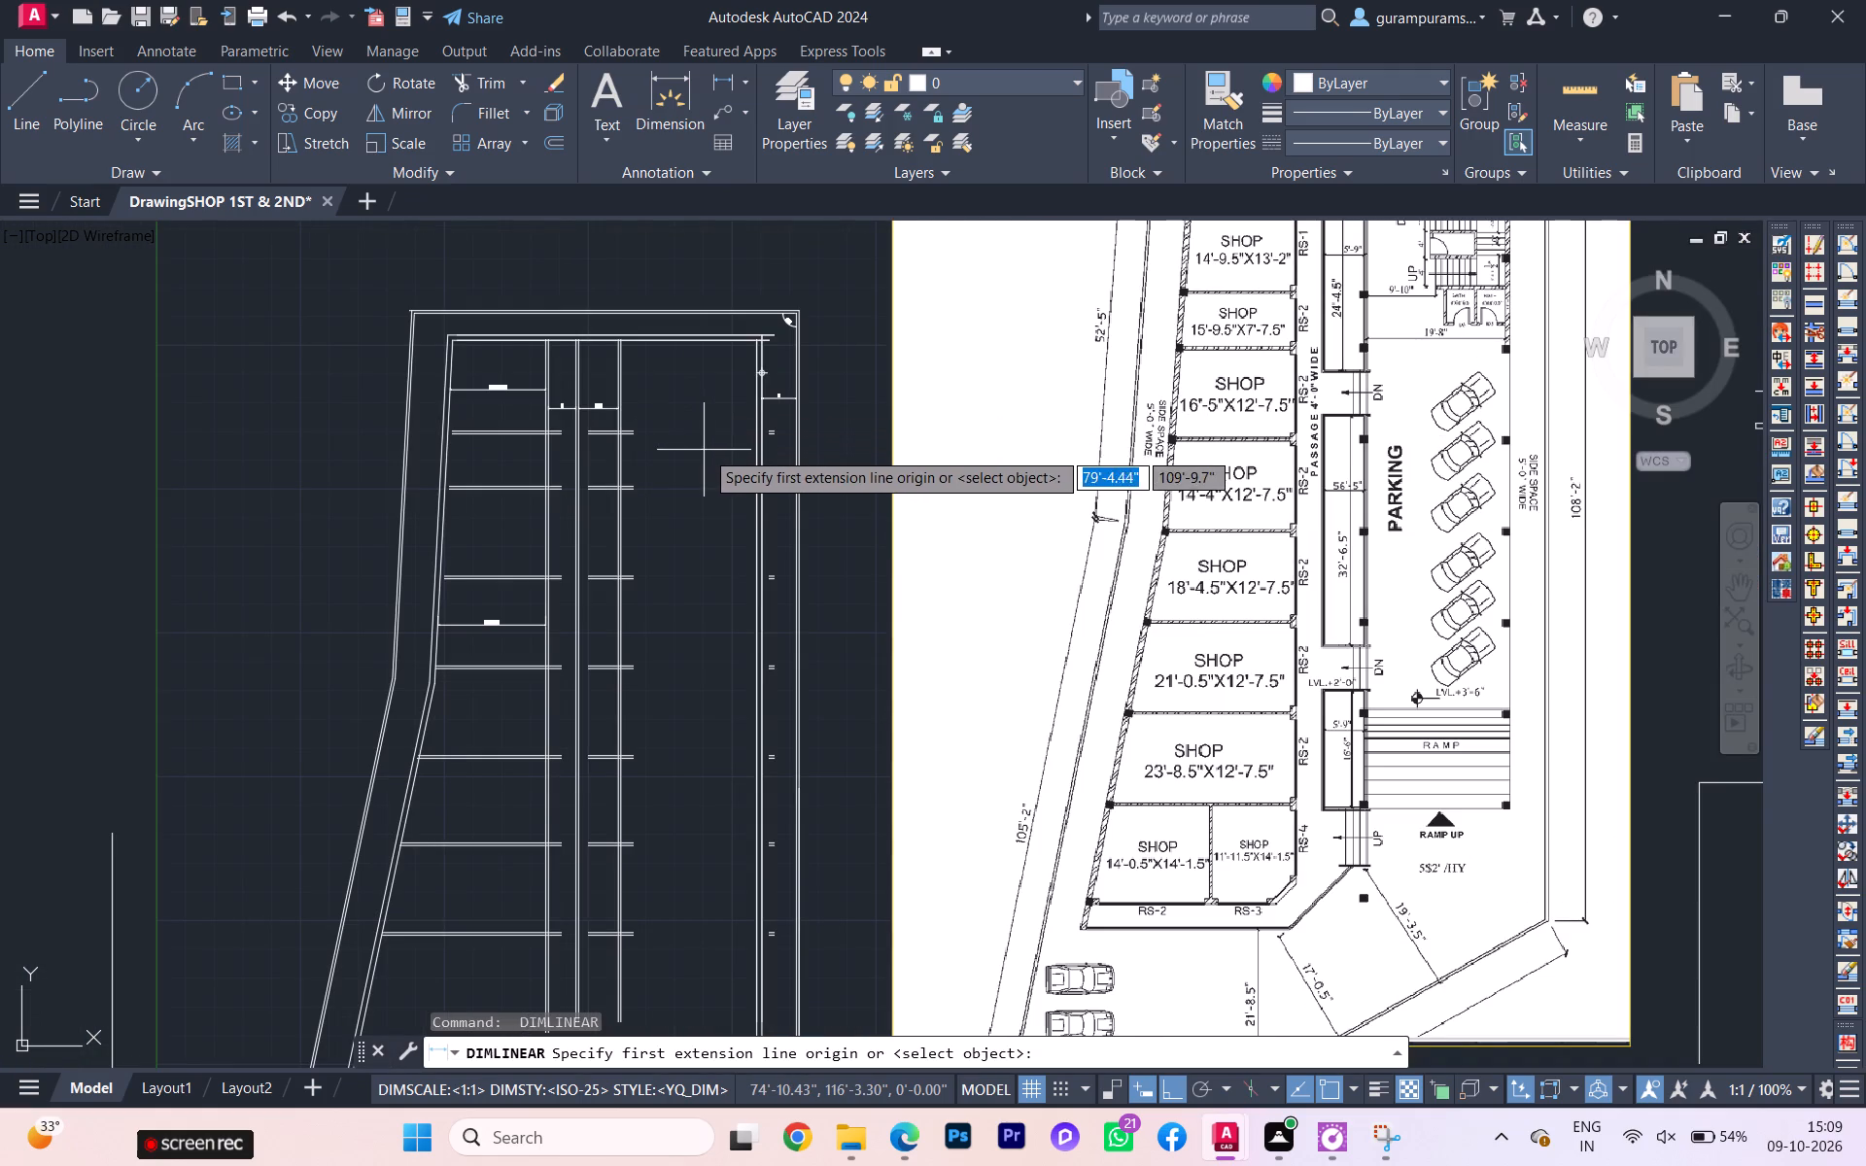
scroll(736, 473, "up", 2)
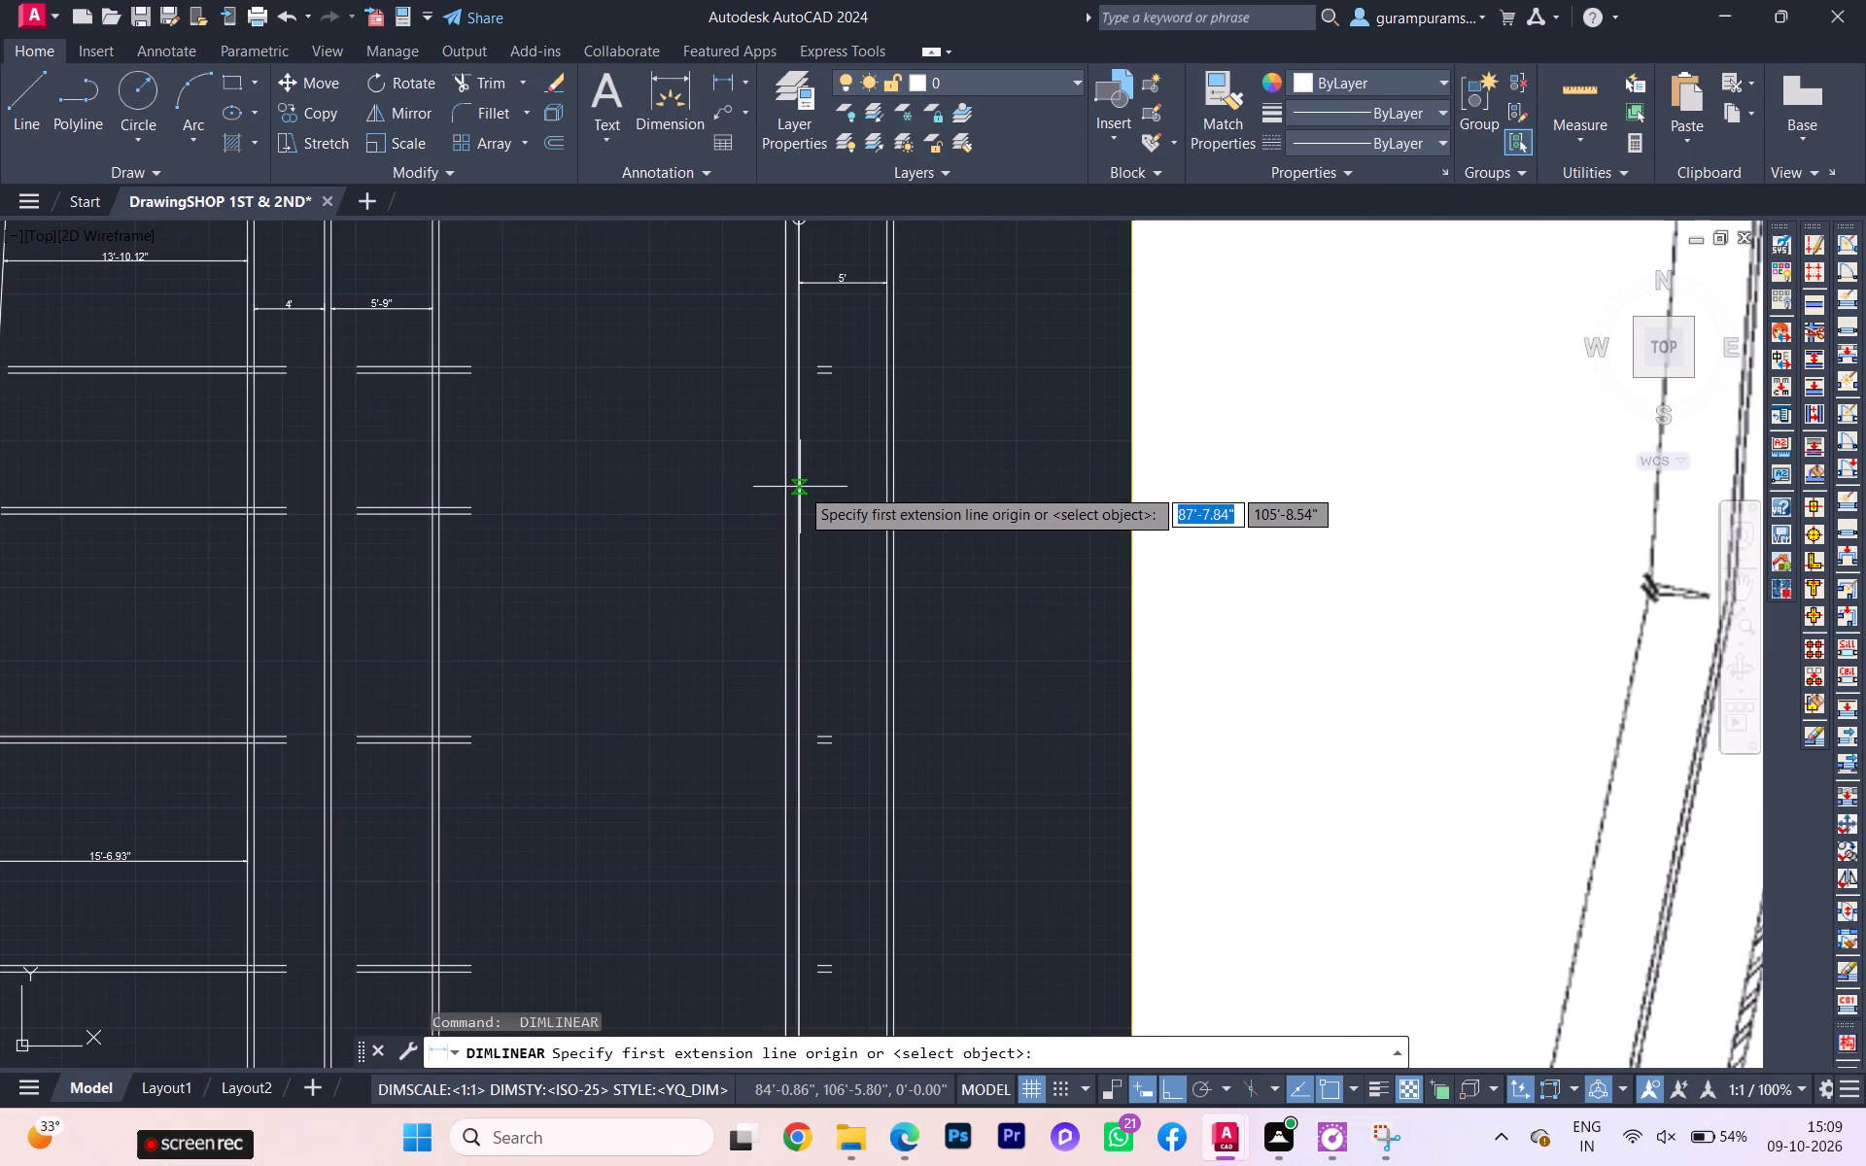
left_click(800, 487)
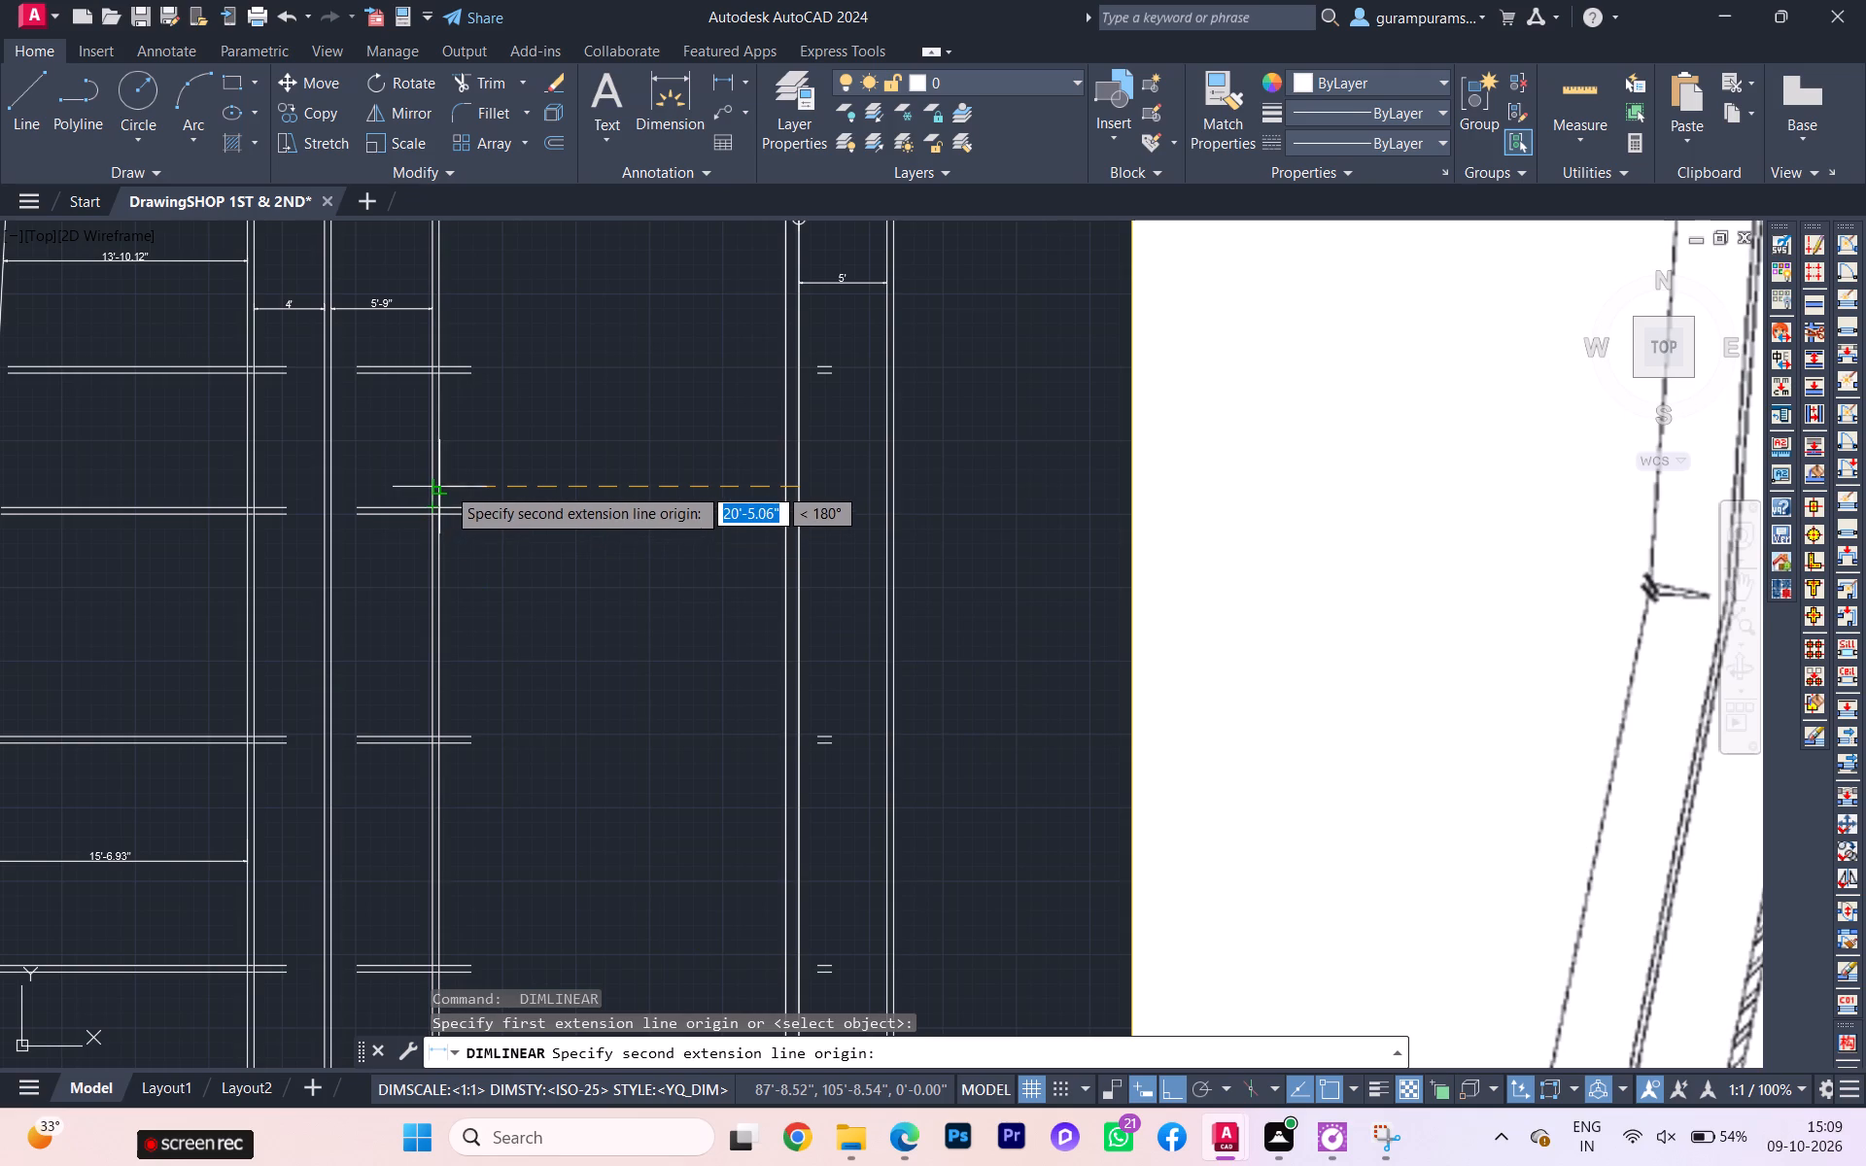
left_click(446, 486)
scroll(505, 483, "up", 1)
scroll(507, 483, "down", 1)
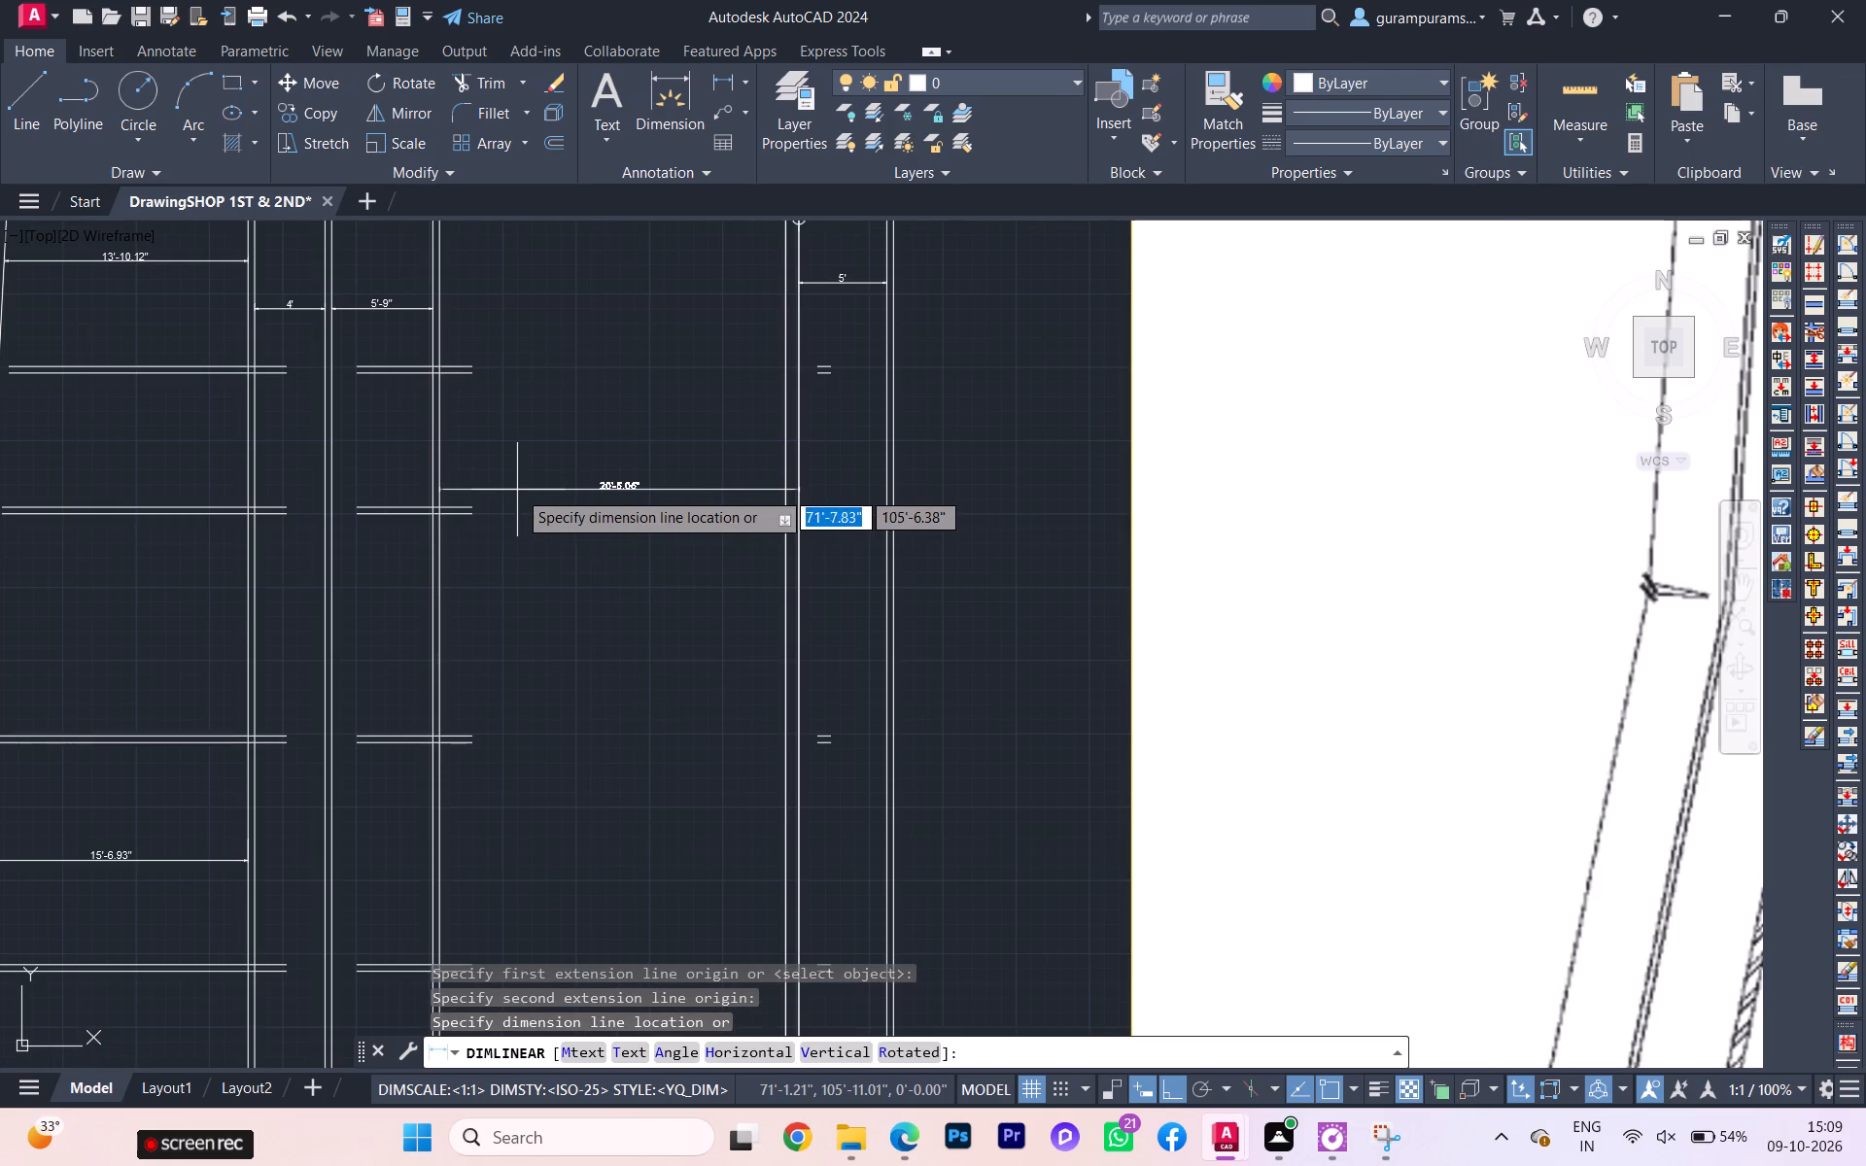
key("Escape")
scroll(697, 466, "down", 1)
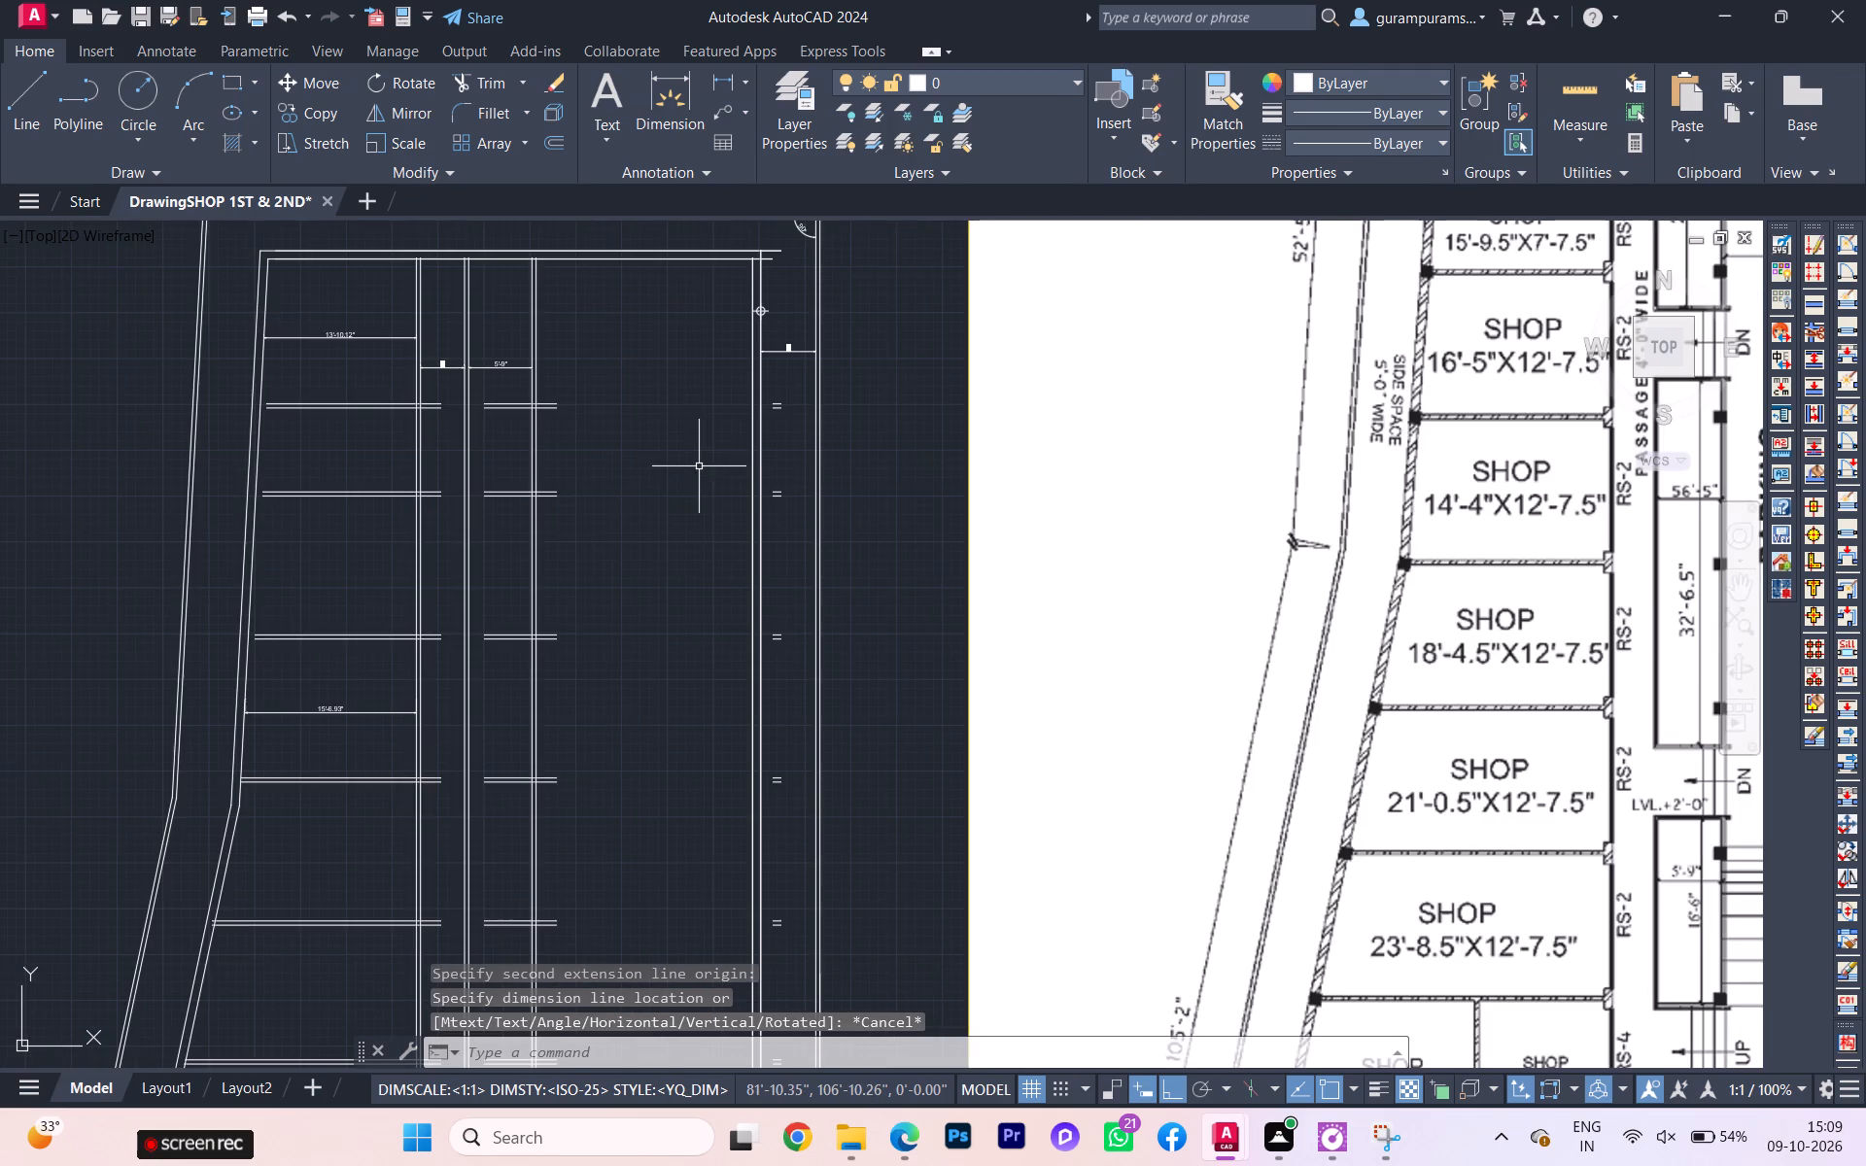
scroll(569, 363, "down", 1)
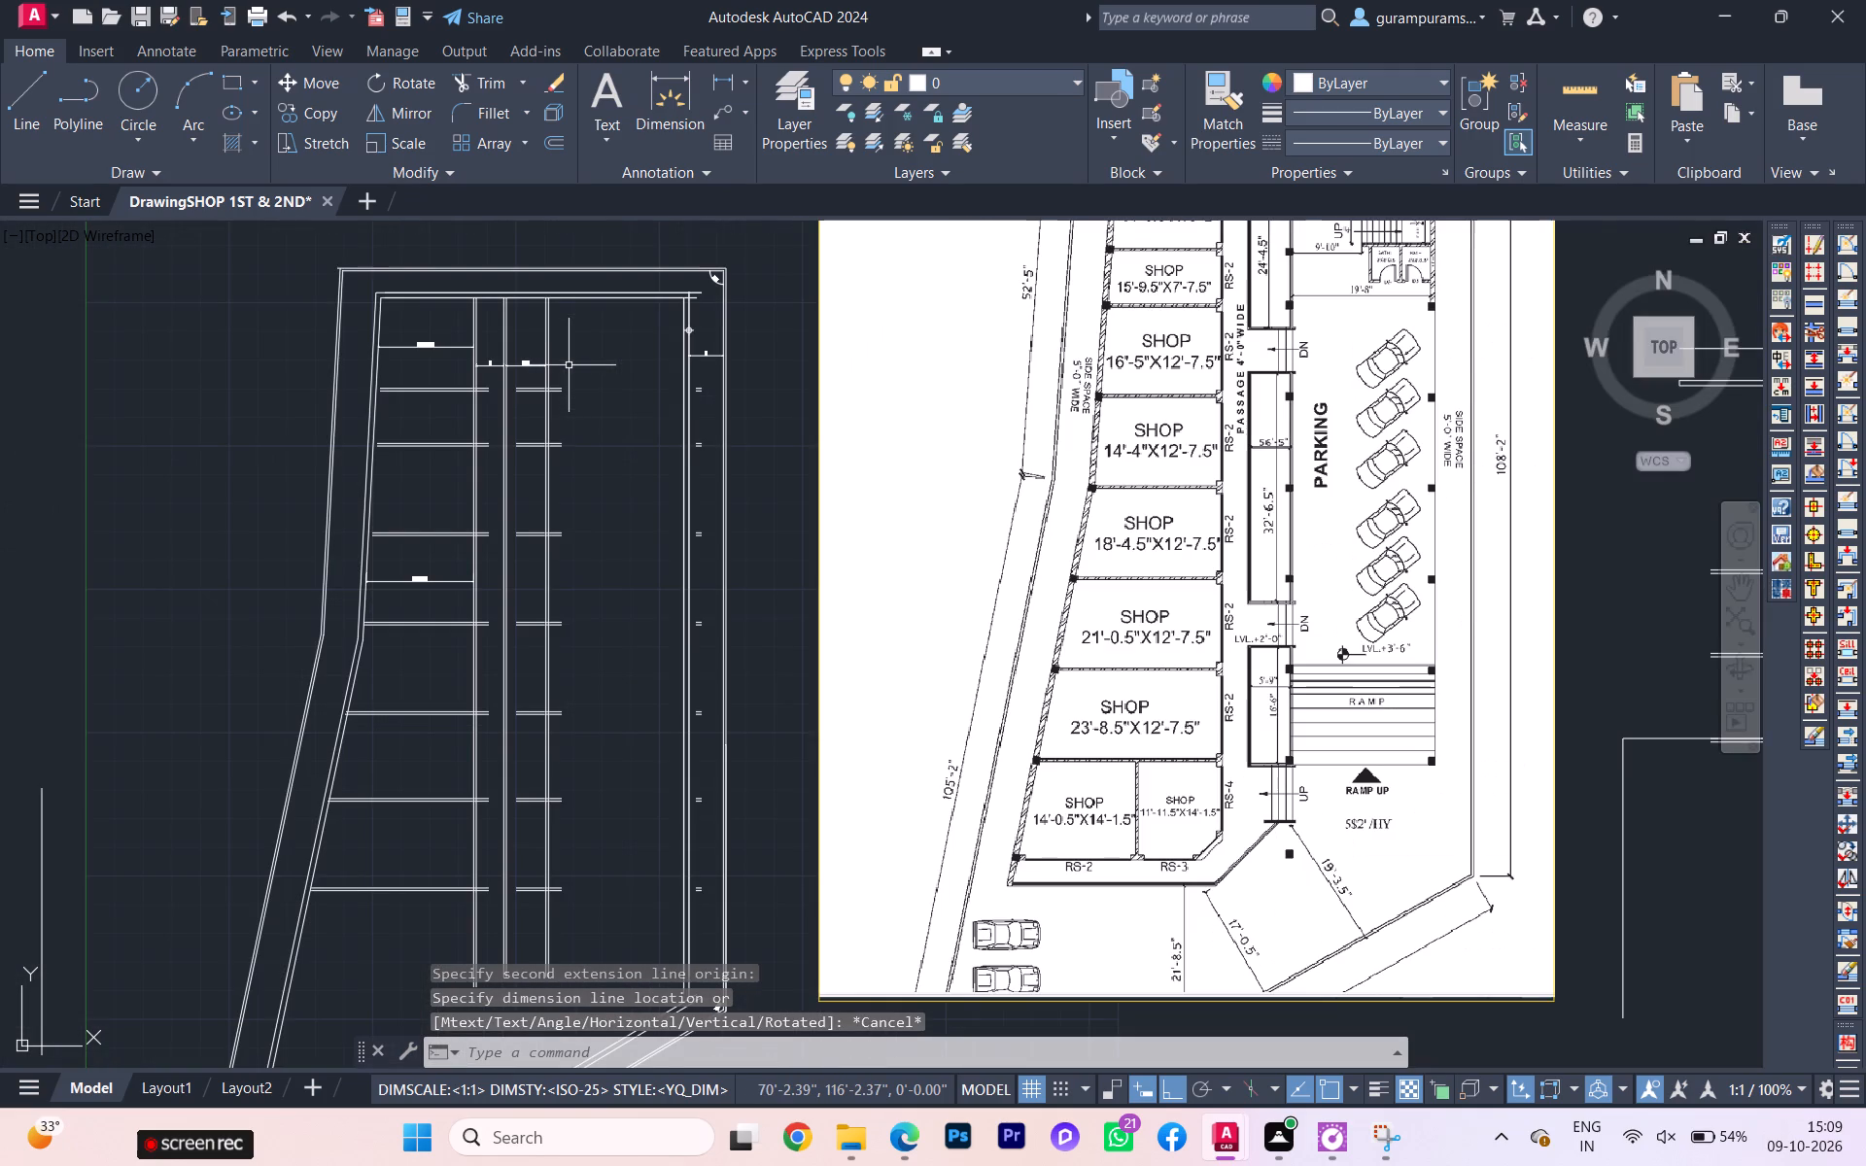
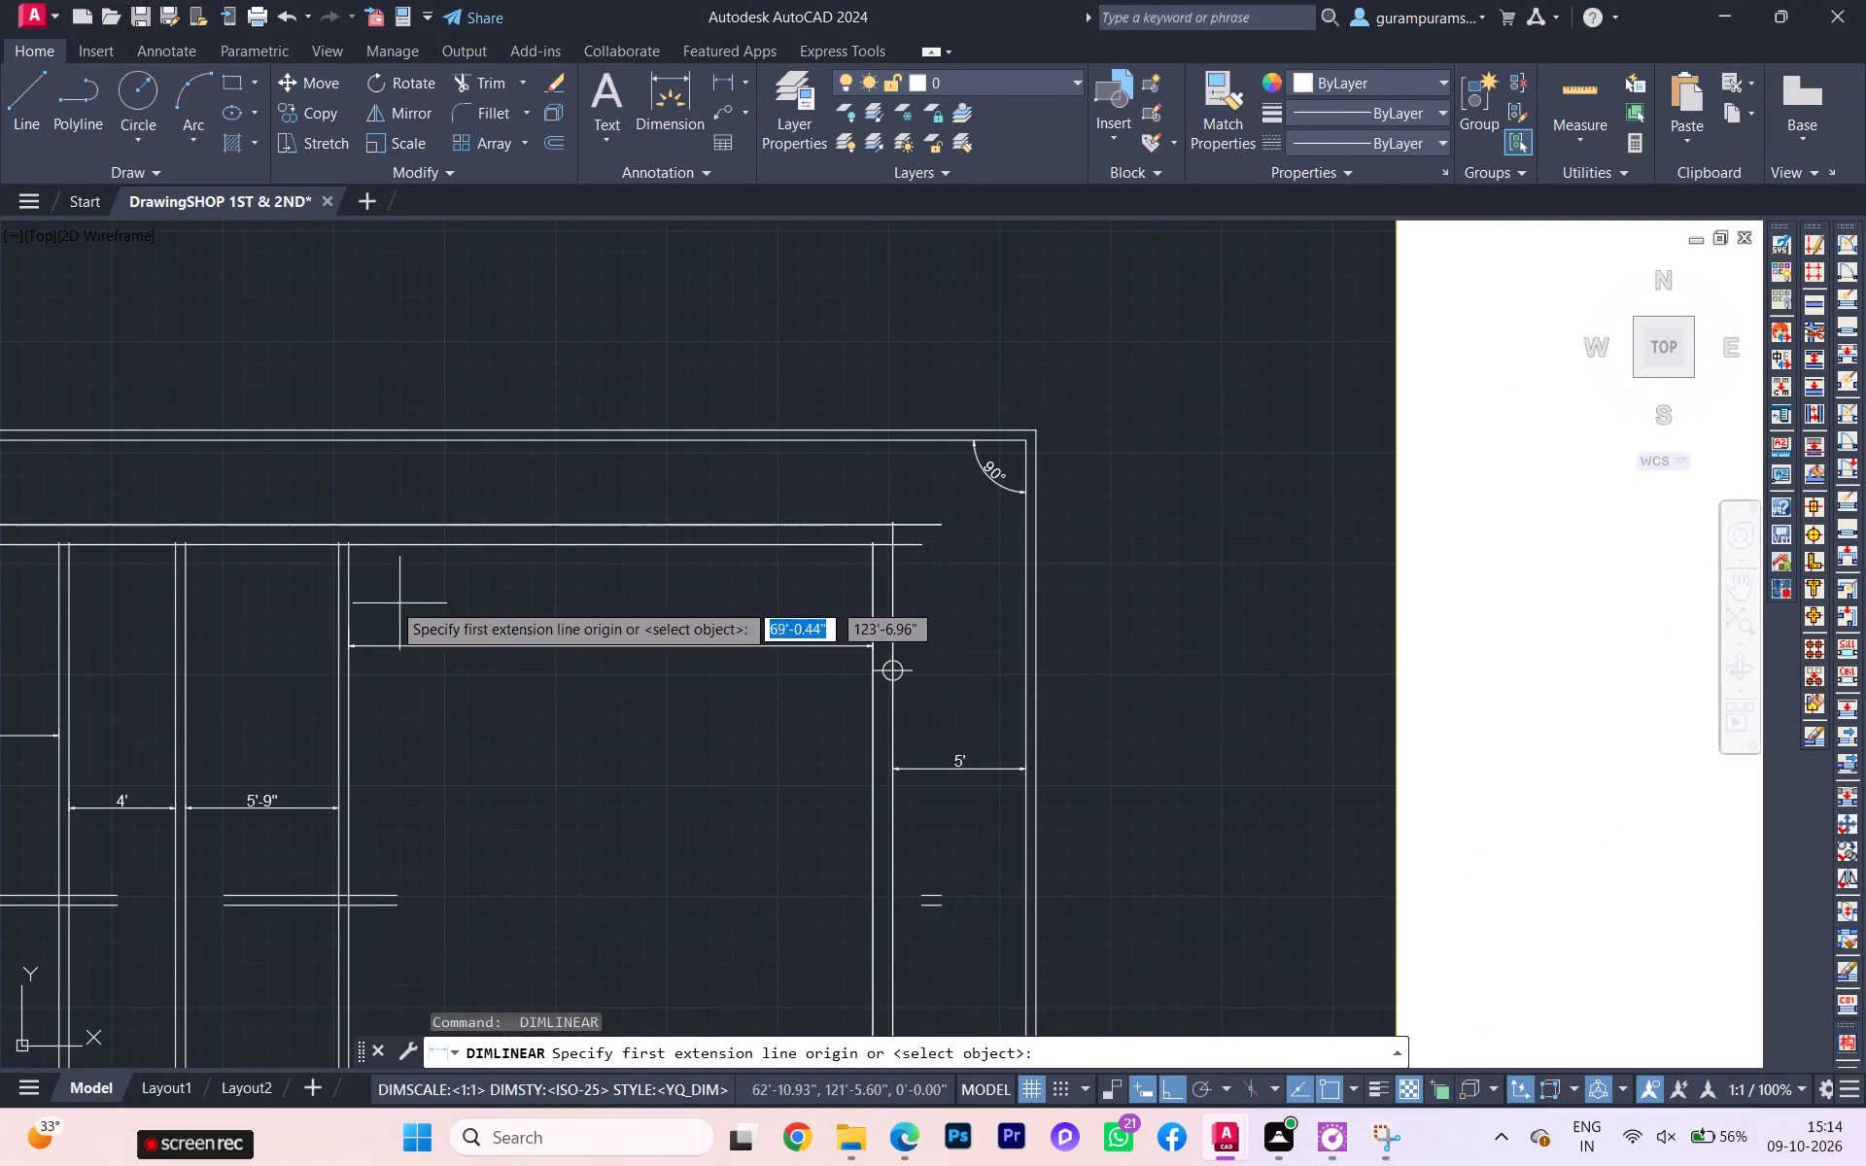
Measure the thickness of the 5'-9" bay's east wall near the north end of the plan.
scroll(372, 602, "up", 2)
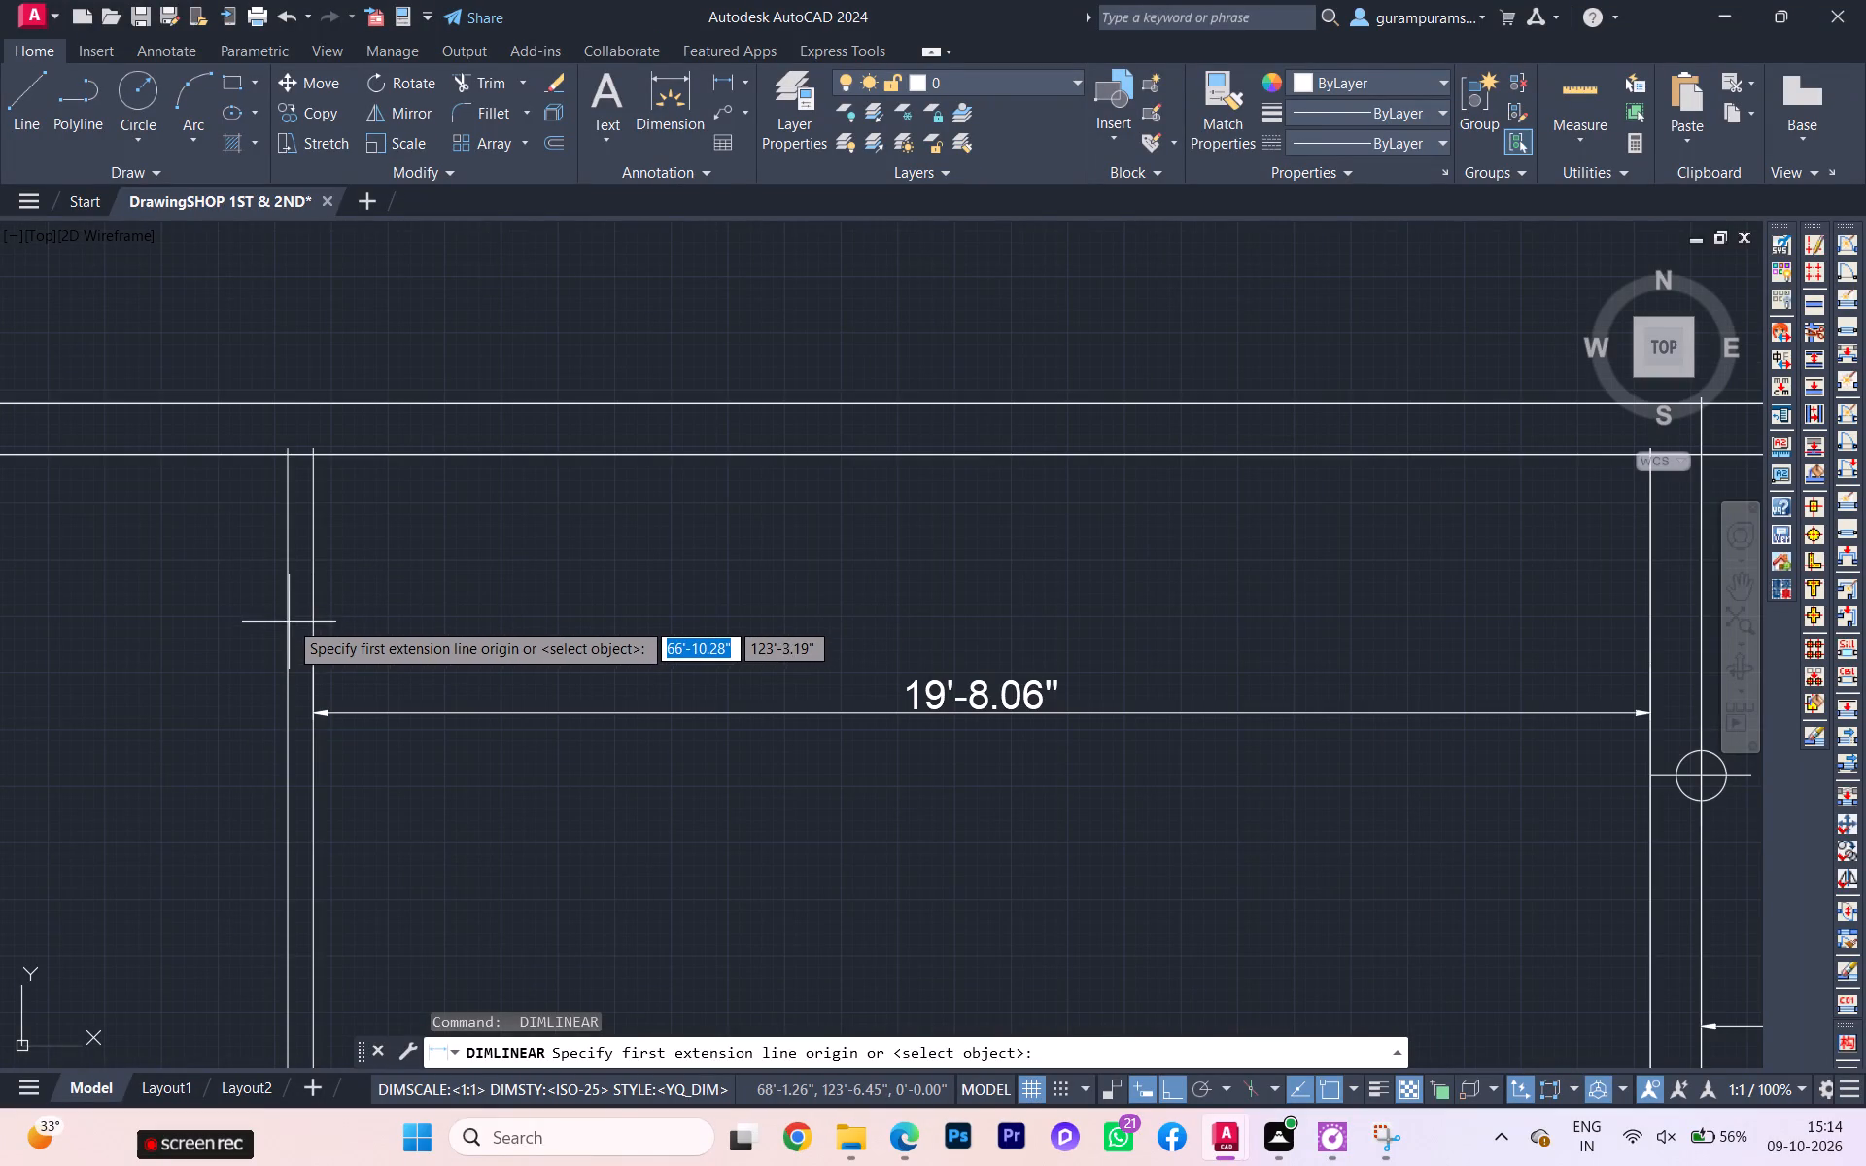
left_click(289, 621)
left_click(318, 613)
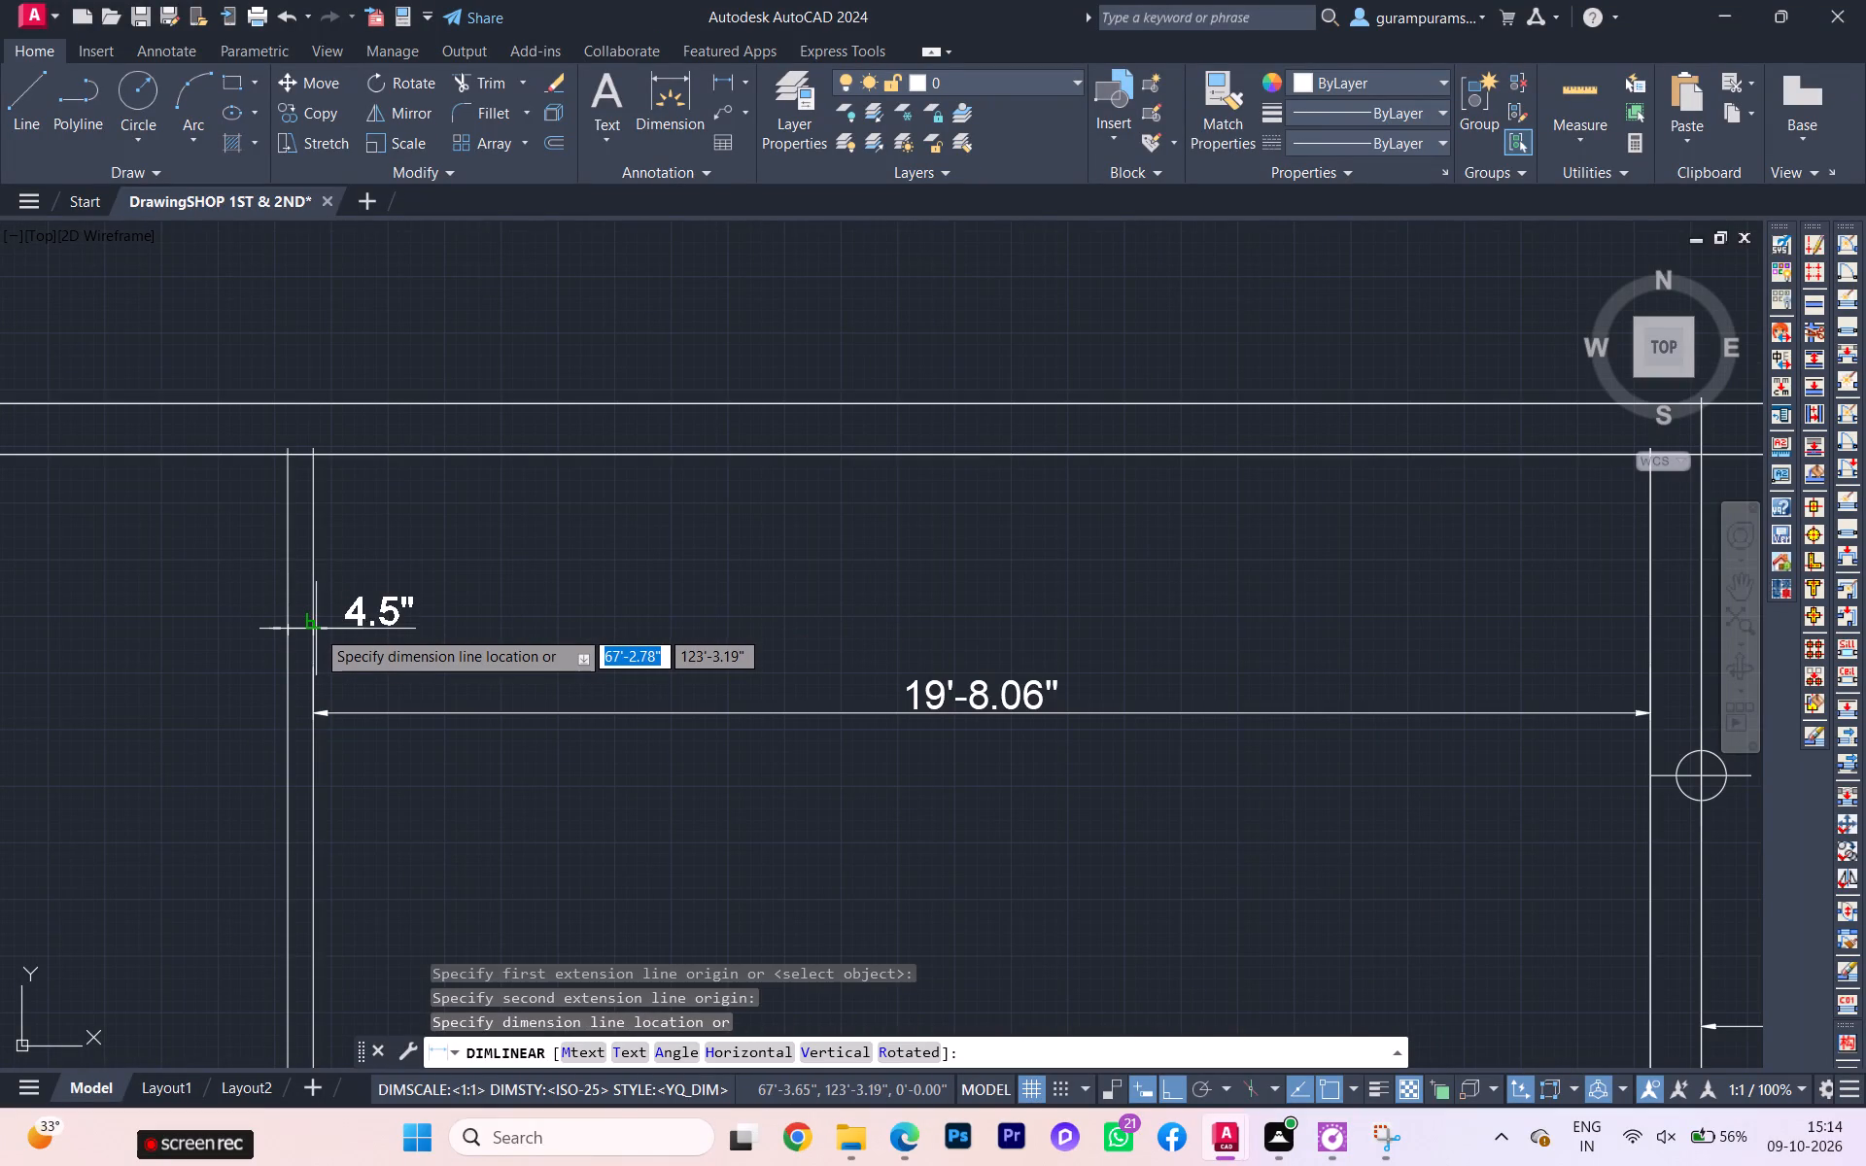
key("Escape")
Delete the circular 5' reference point marker on the east outer wall's outer face.
scroll(315, 628, "down", 2)
scroll(417, 626, "down", 1)
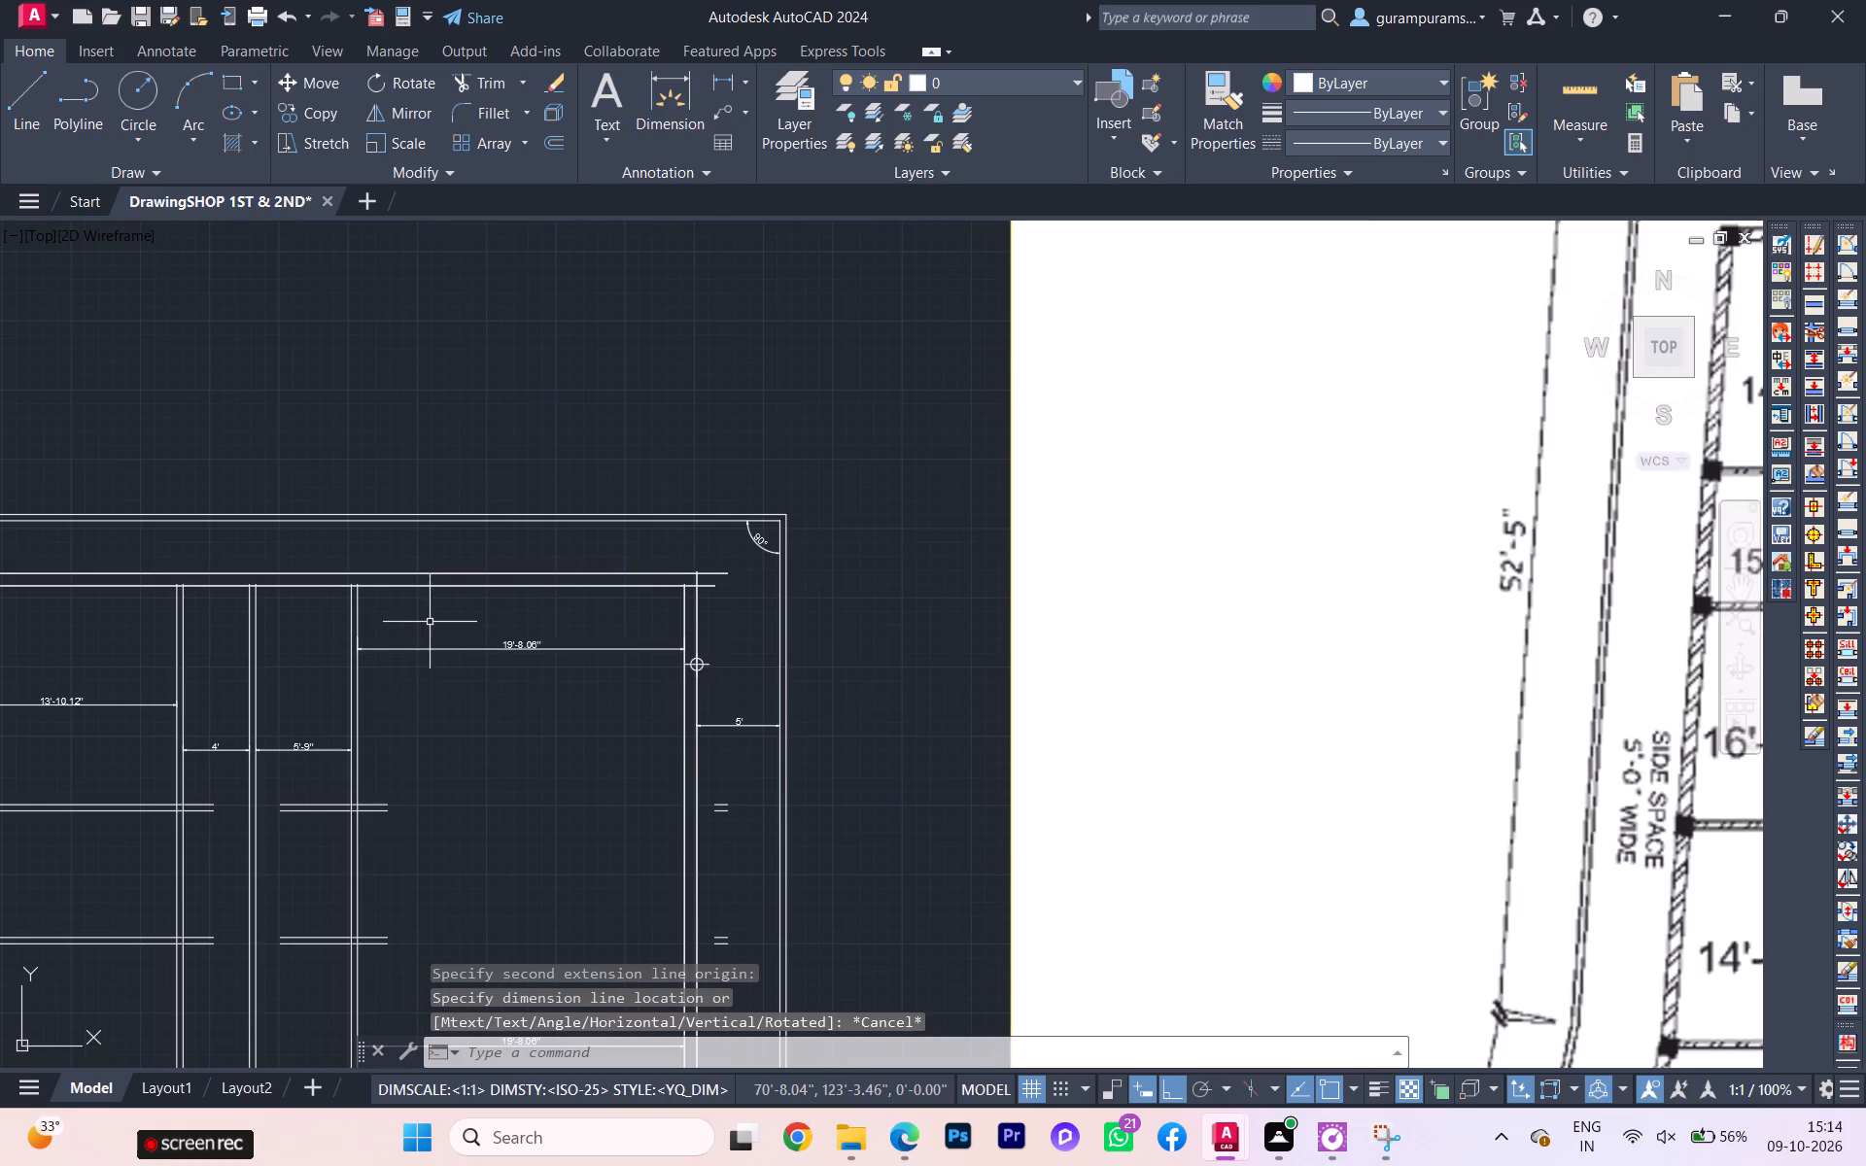
scroll(717, 620, "up", 3)
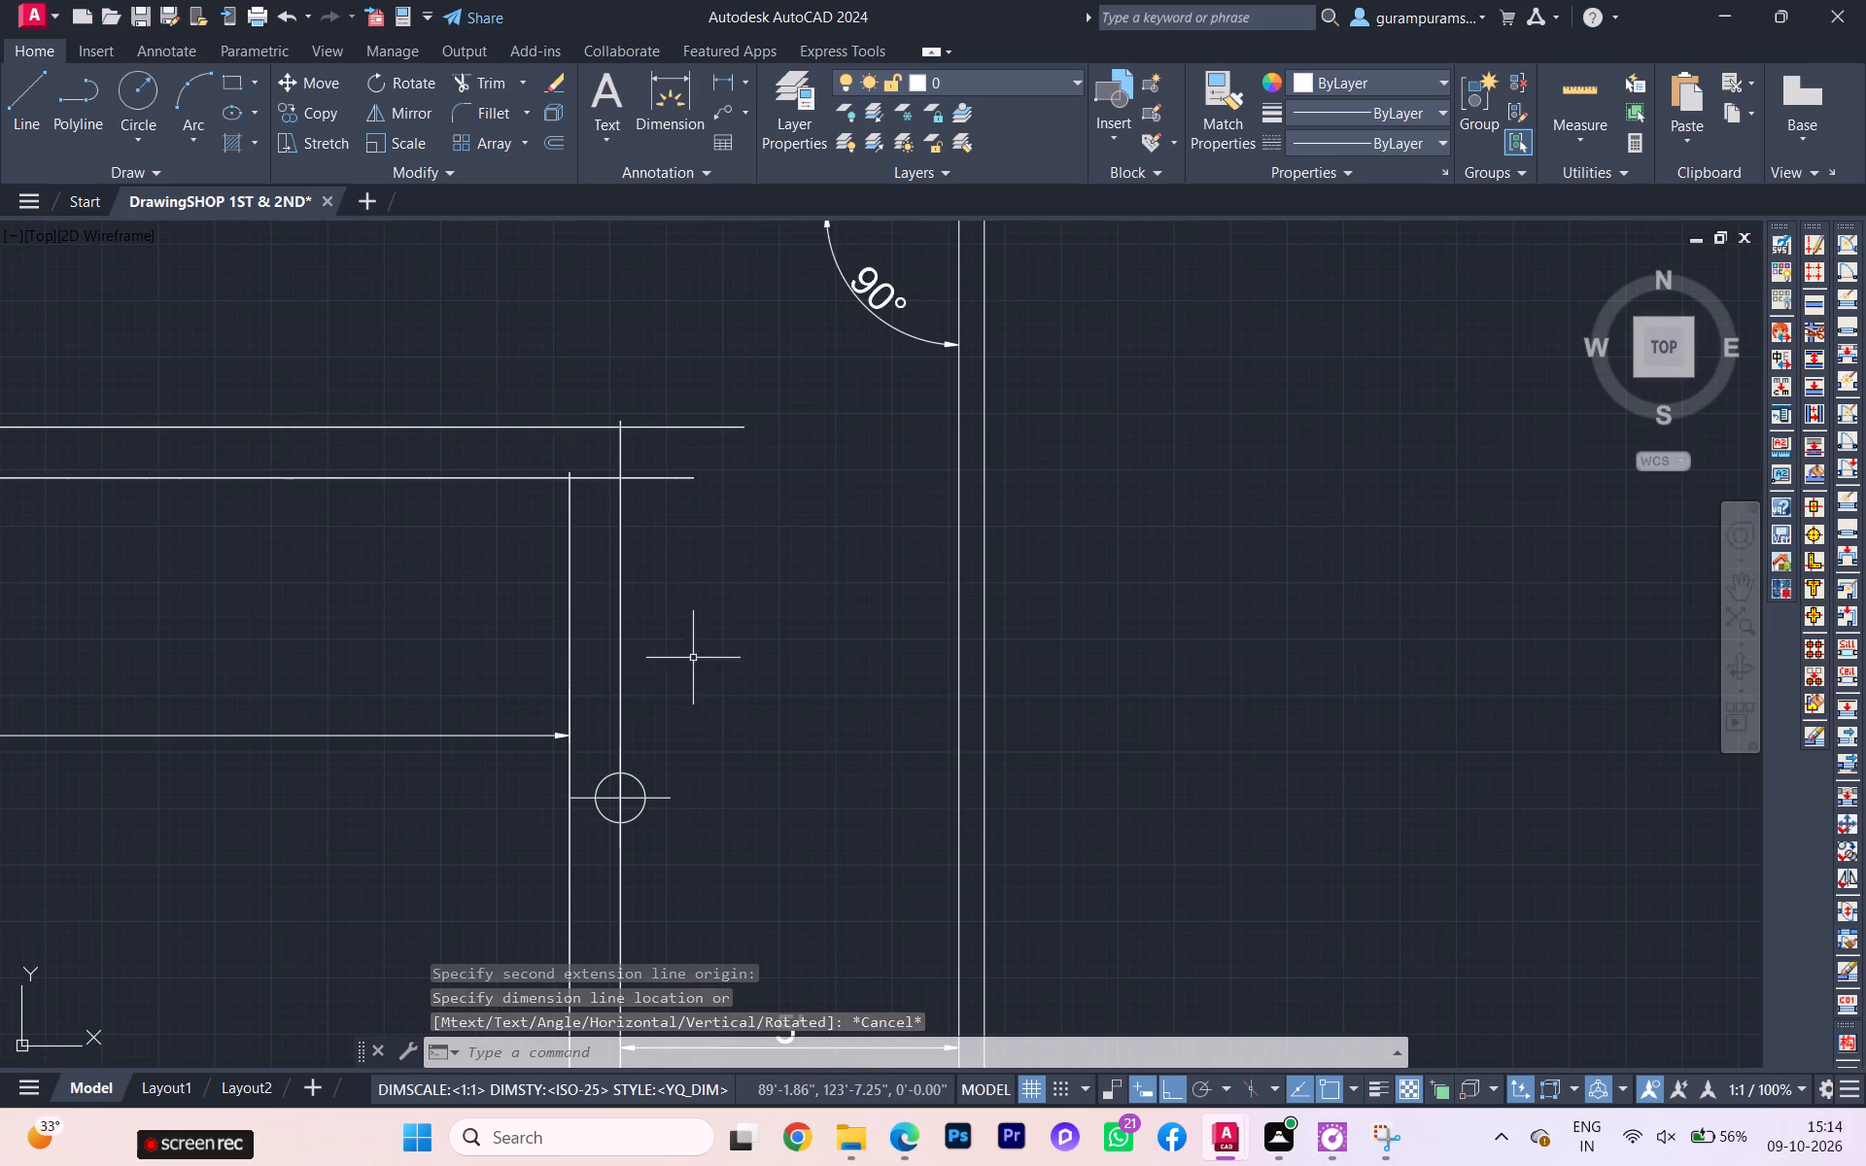
left_click(638, 783)
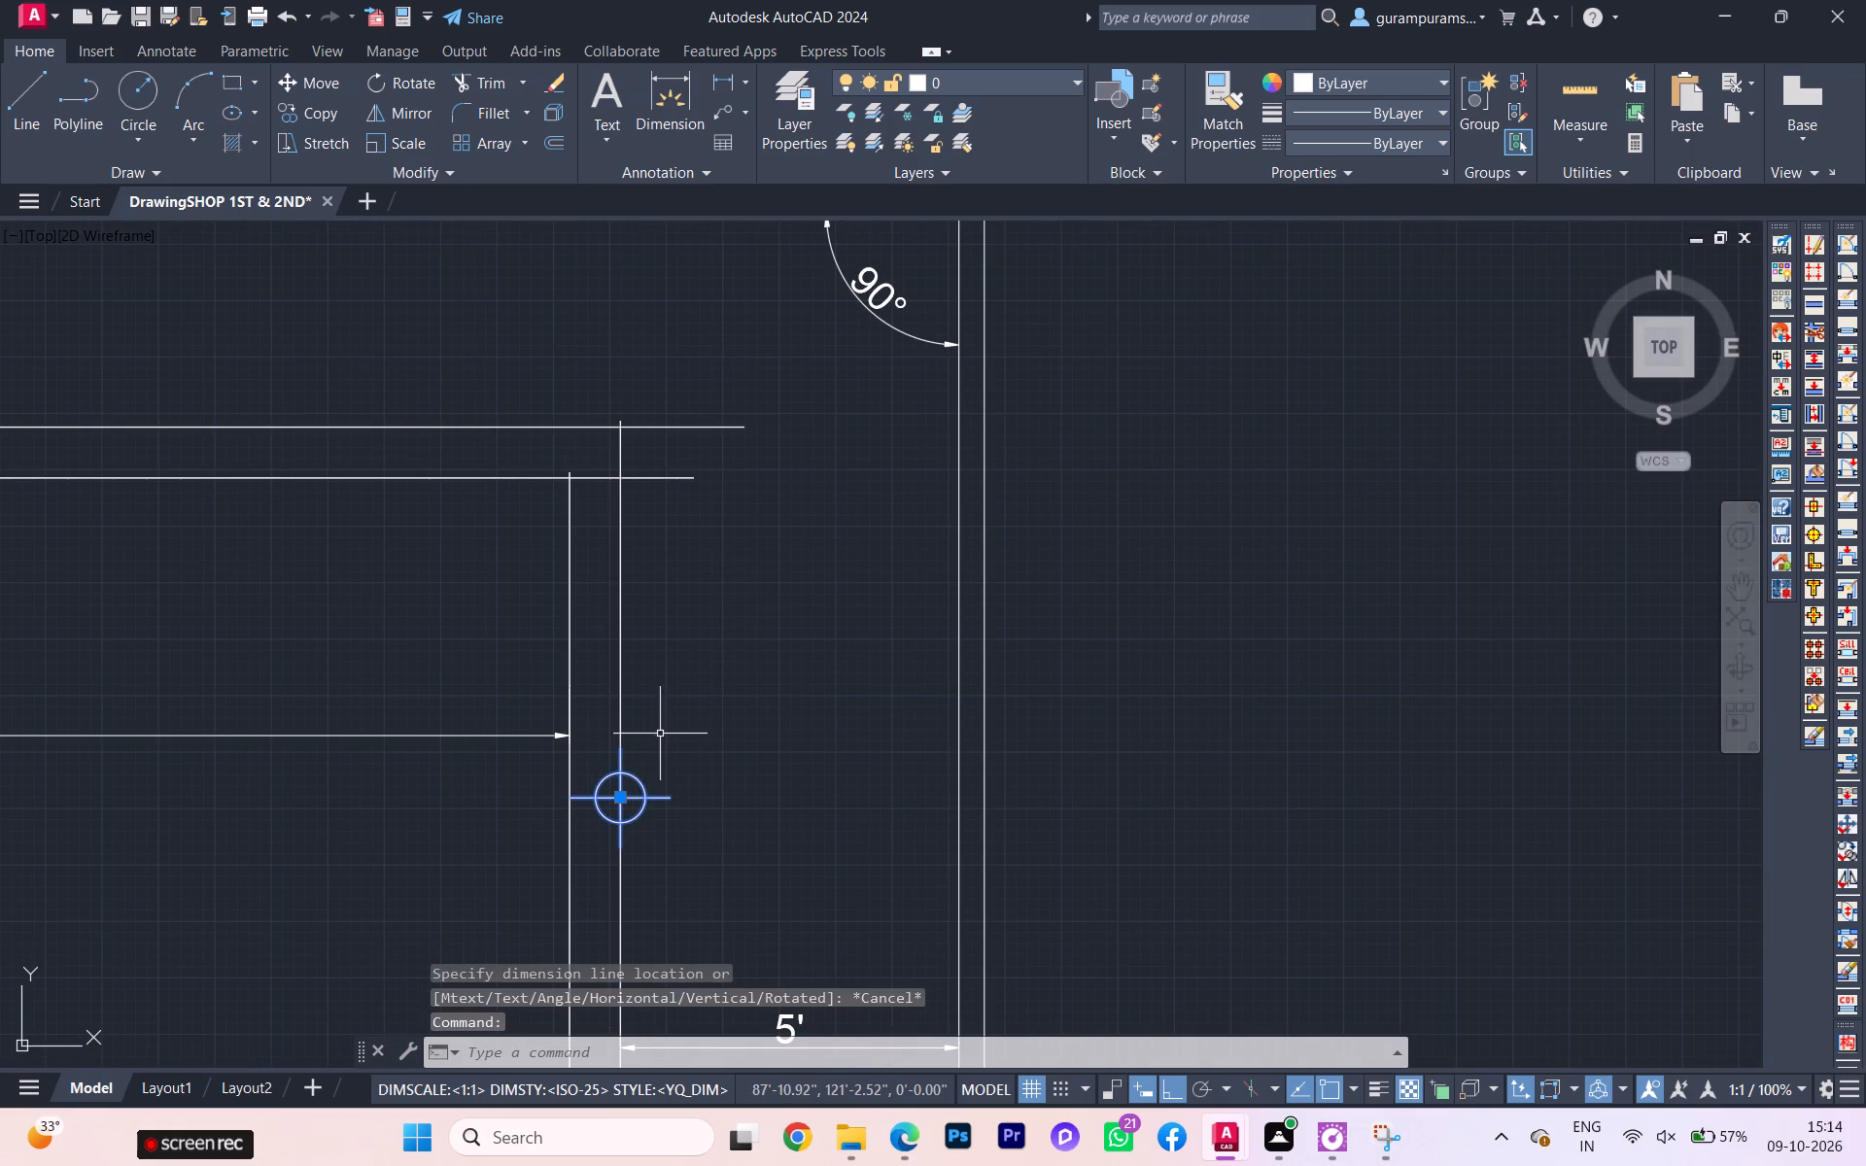
key("Delete")
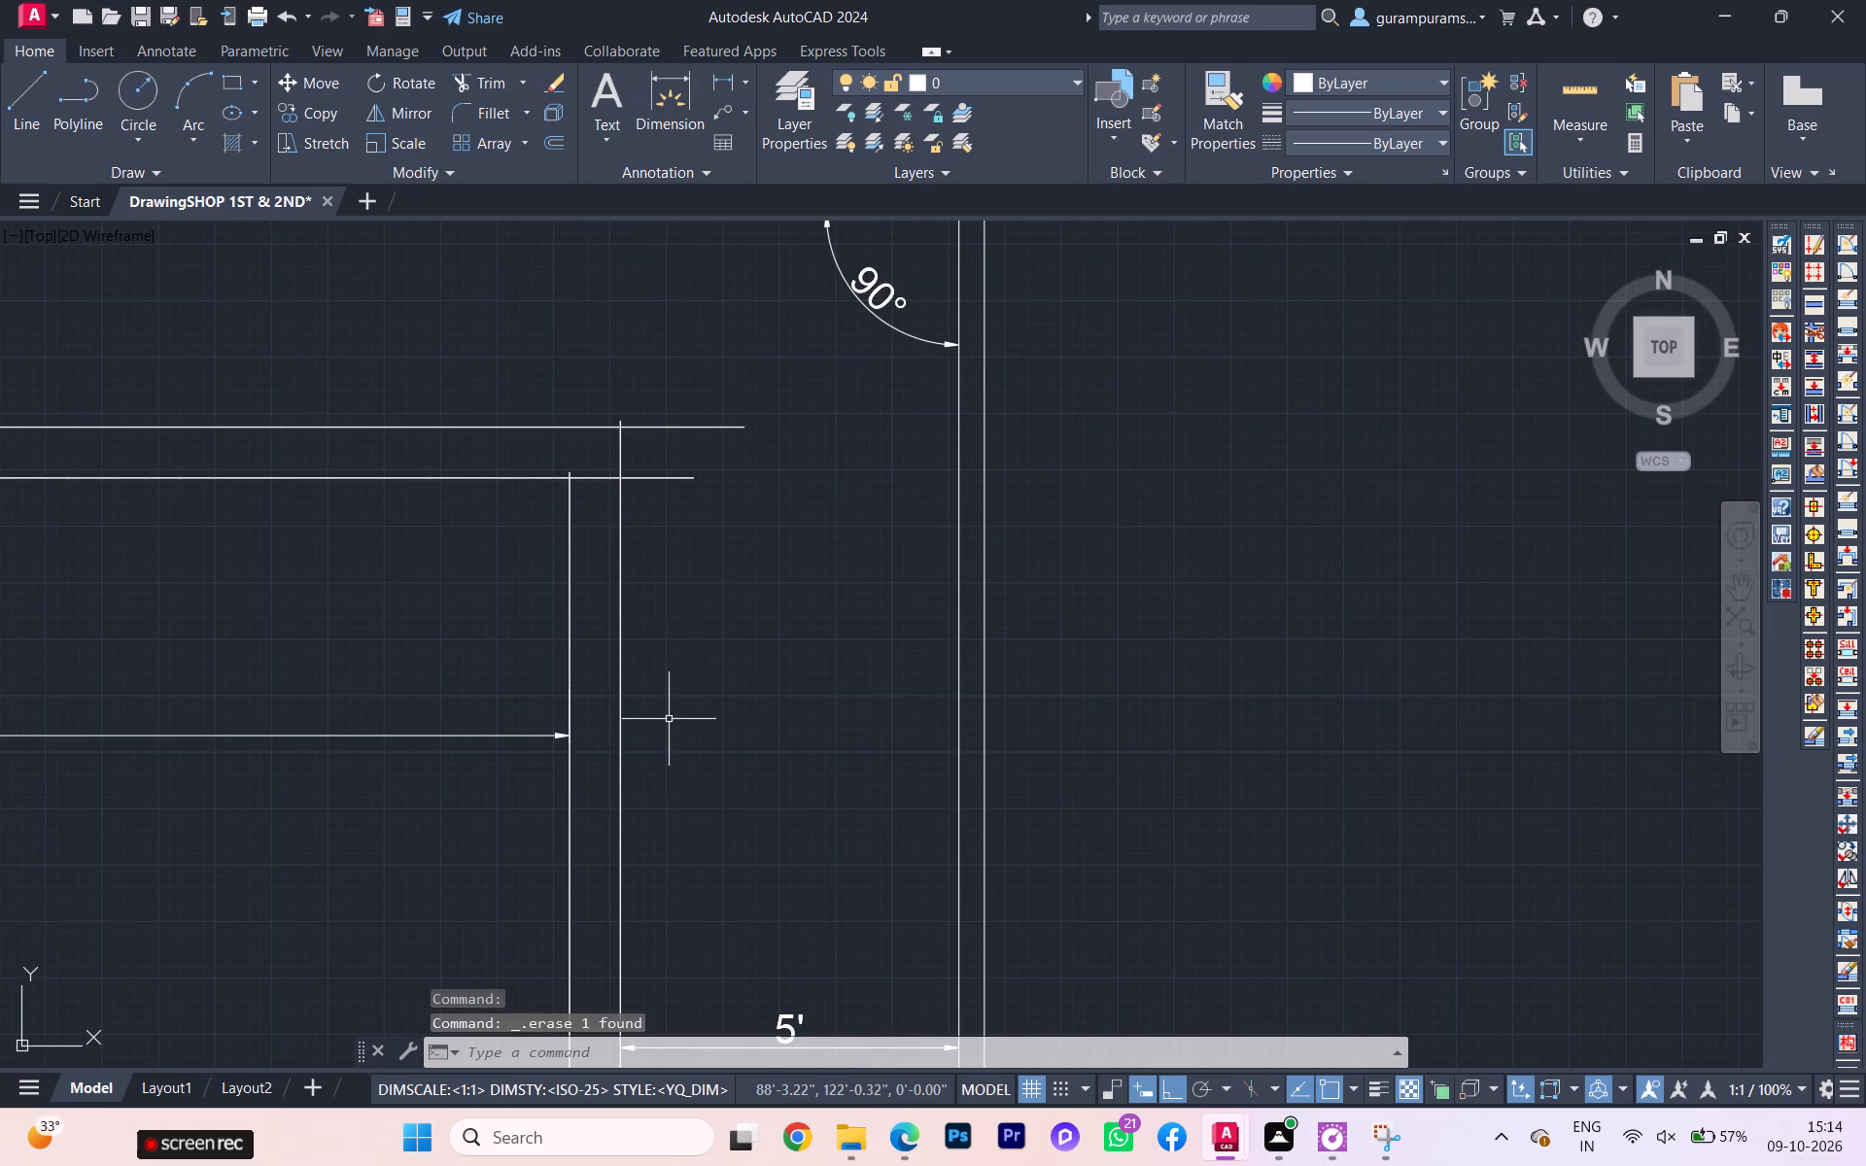
Trim the overhanging ends of the north and east outer wall lines to form a clean northeast corner.
key("t")
key("r")
left_click(730, 780)
left_click(698, 608)
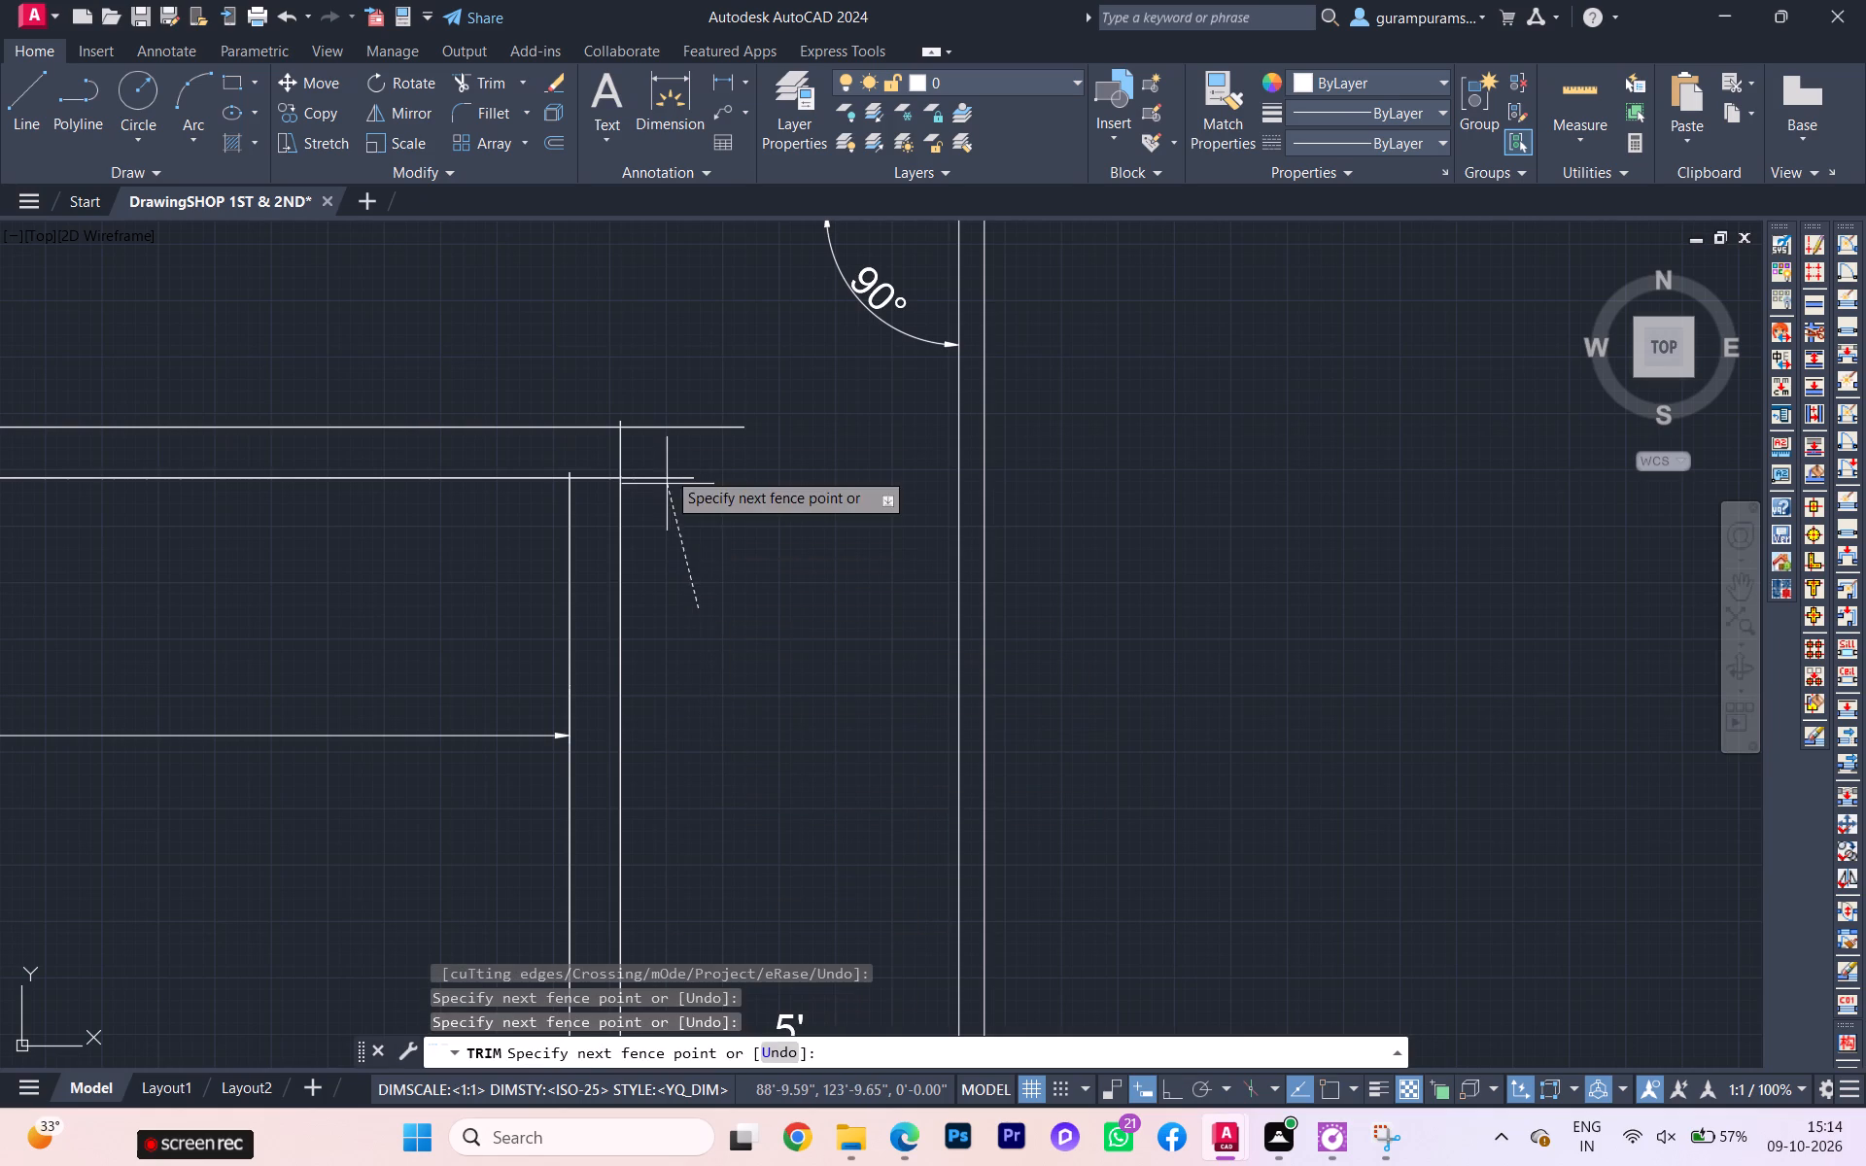
left_click(674, 393)
scroll(633, 528, "up", 1)
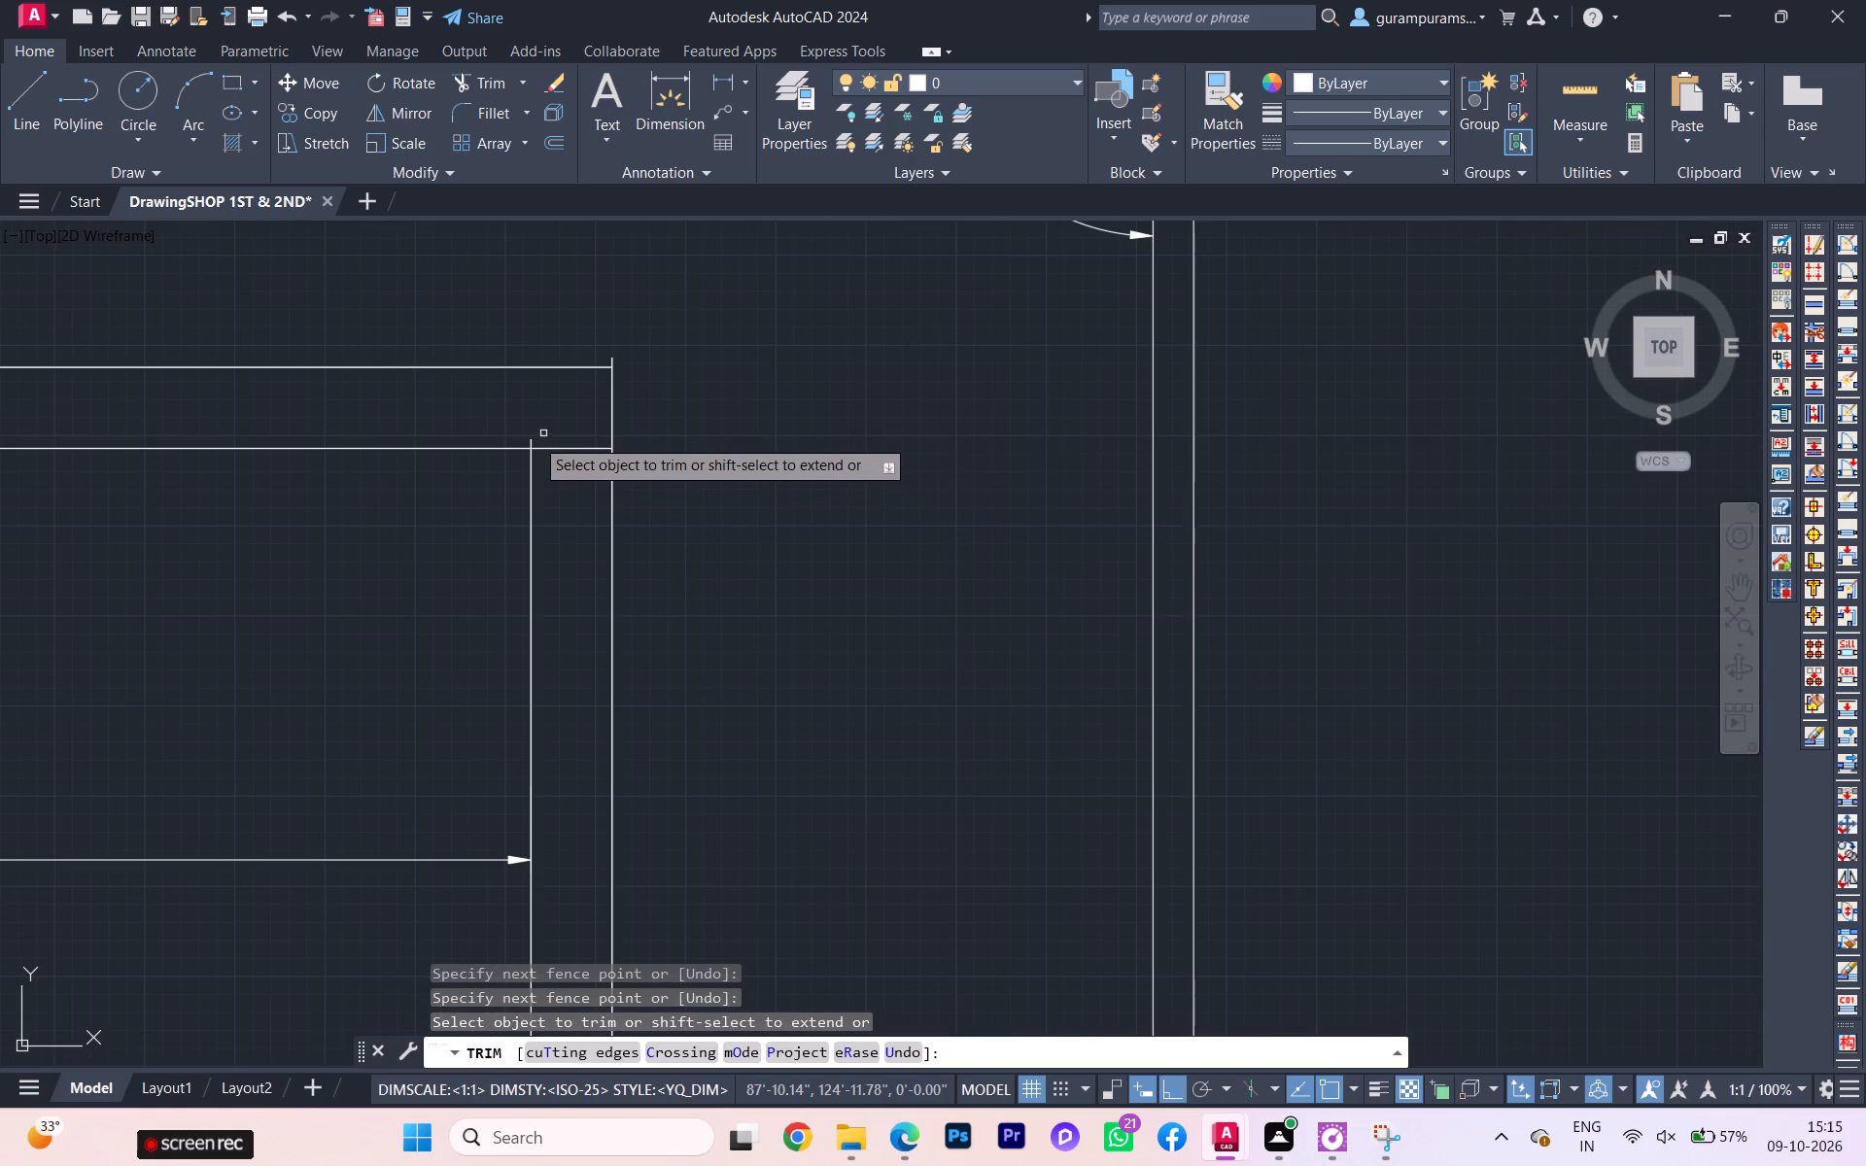
left_click(531, 440)
scroll(605, 348, "up", 2)
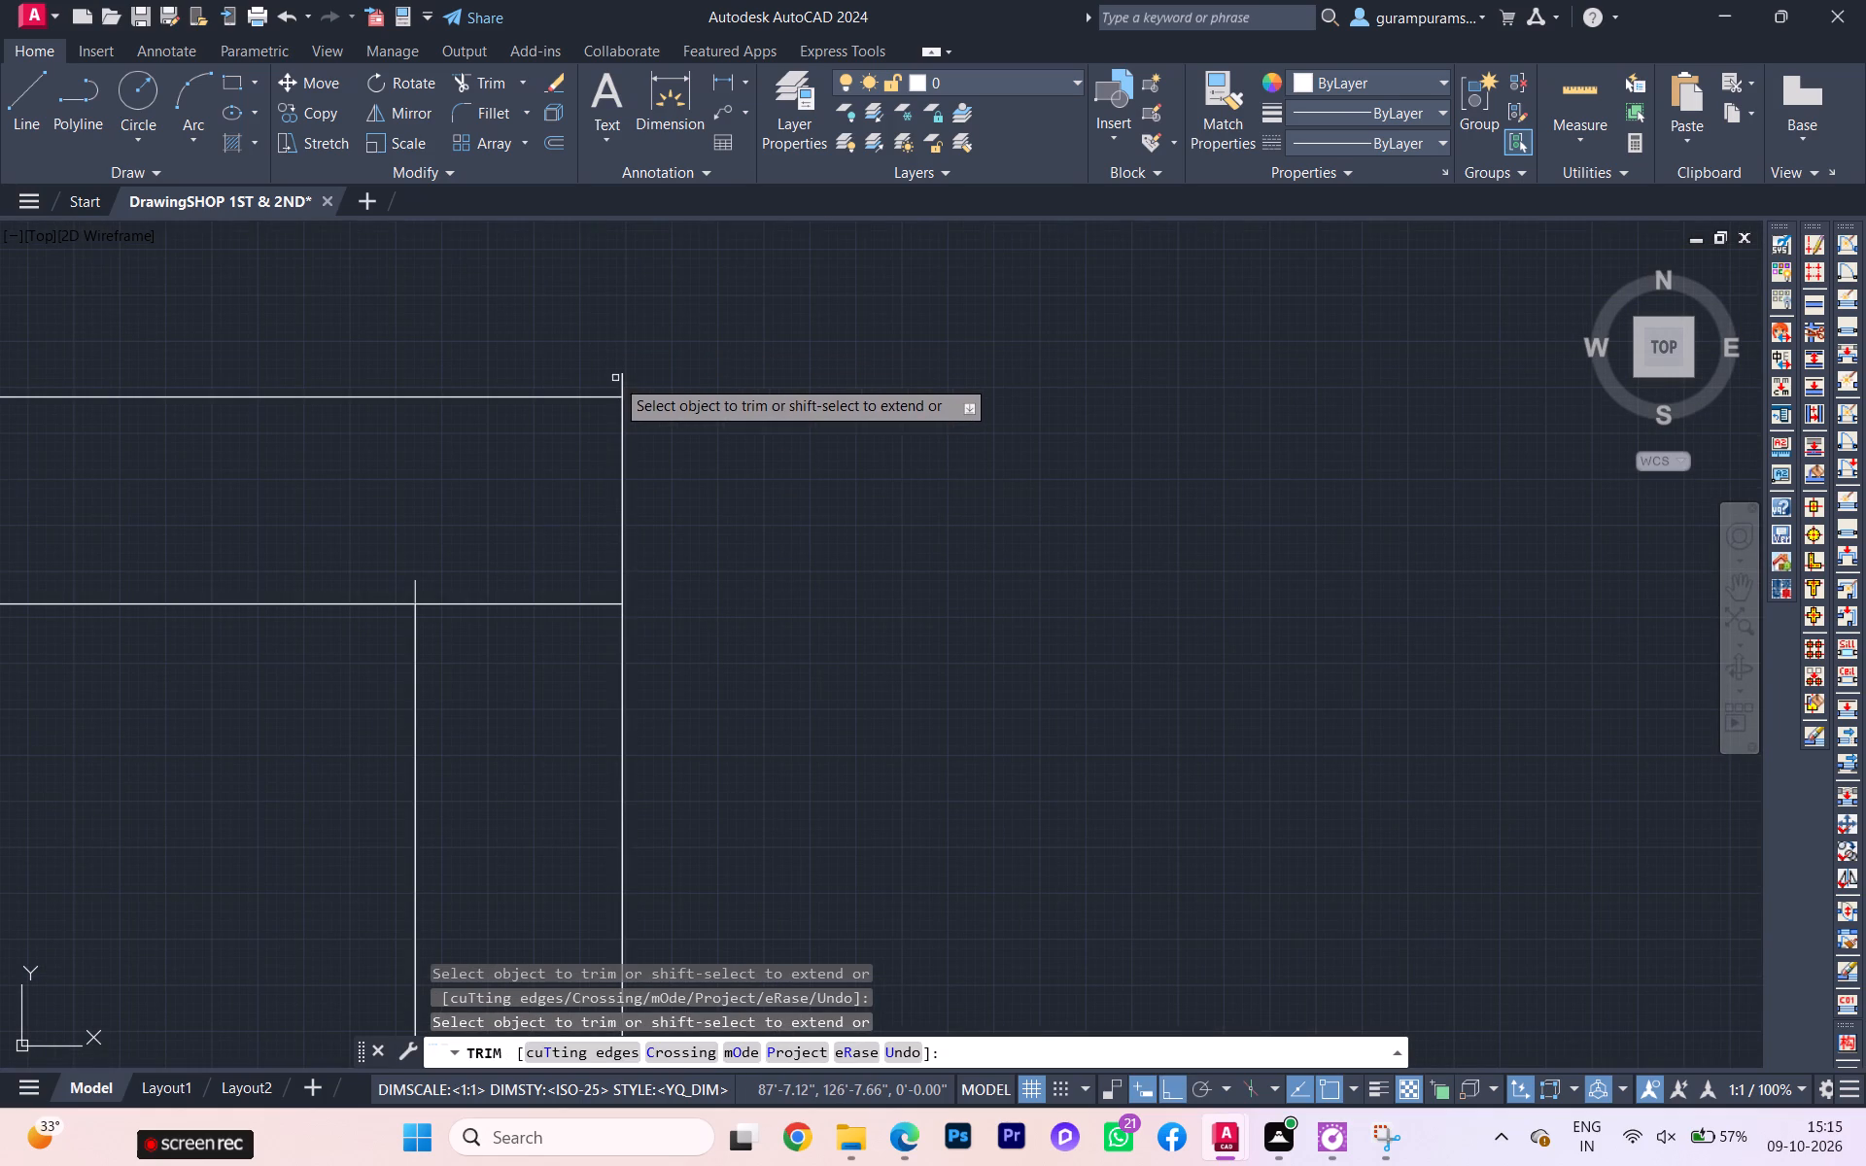
left_click(616, 380)
left_click(648, 380)
scroll(458, 564, "up", 2)
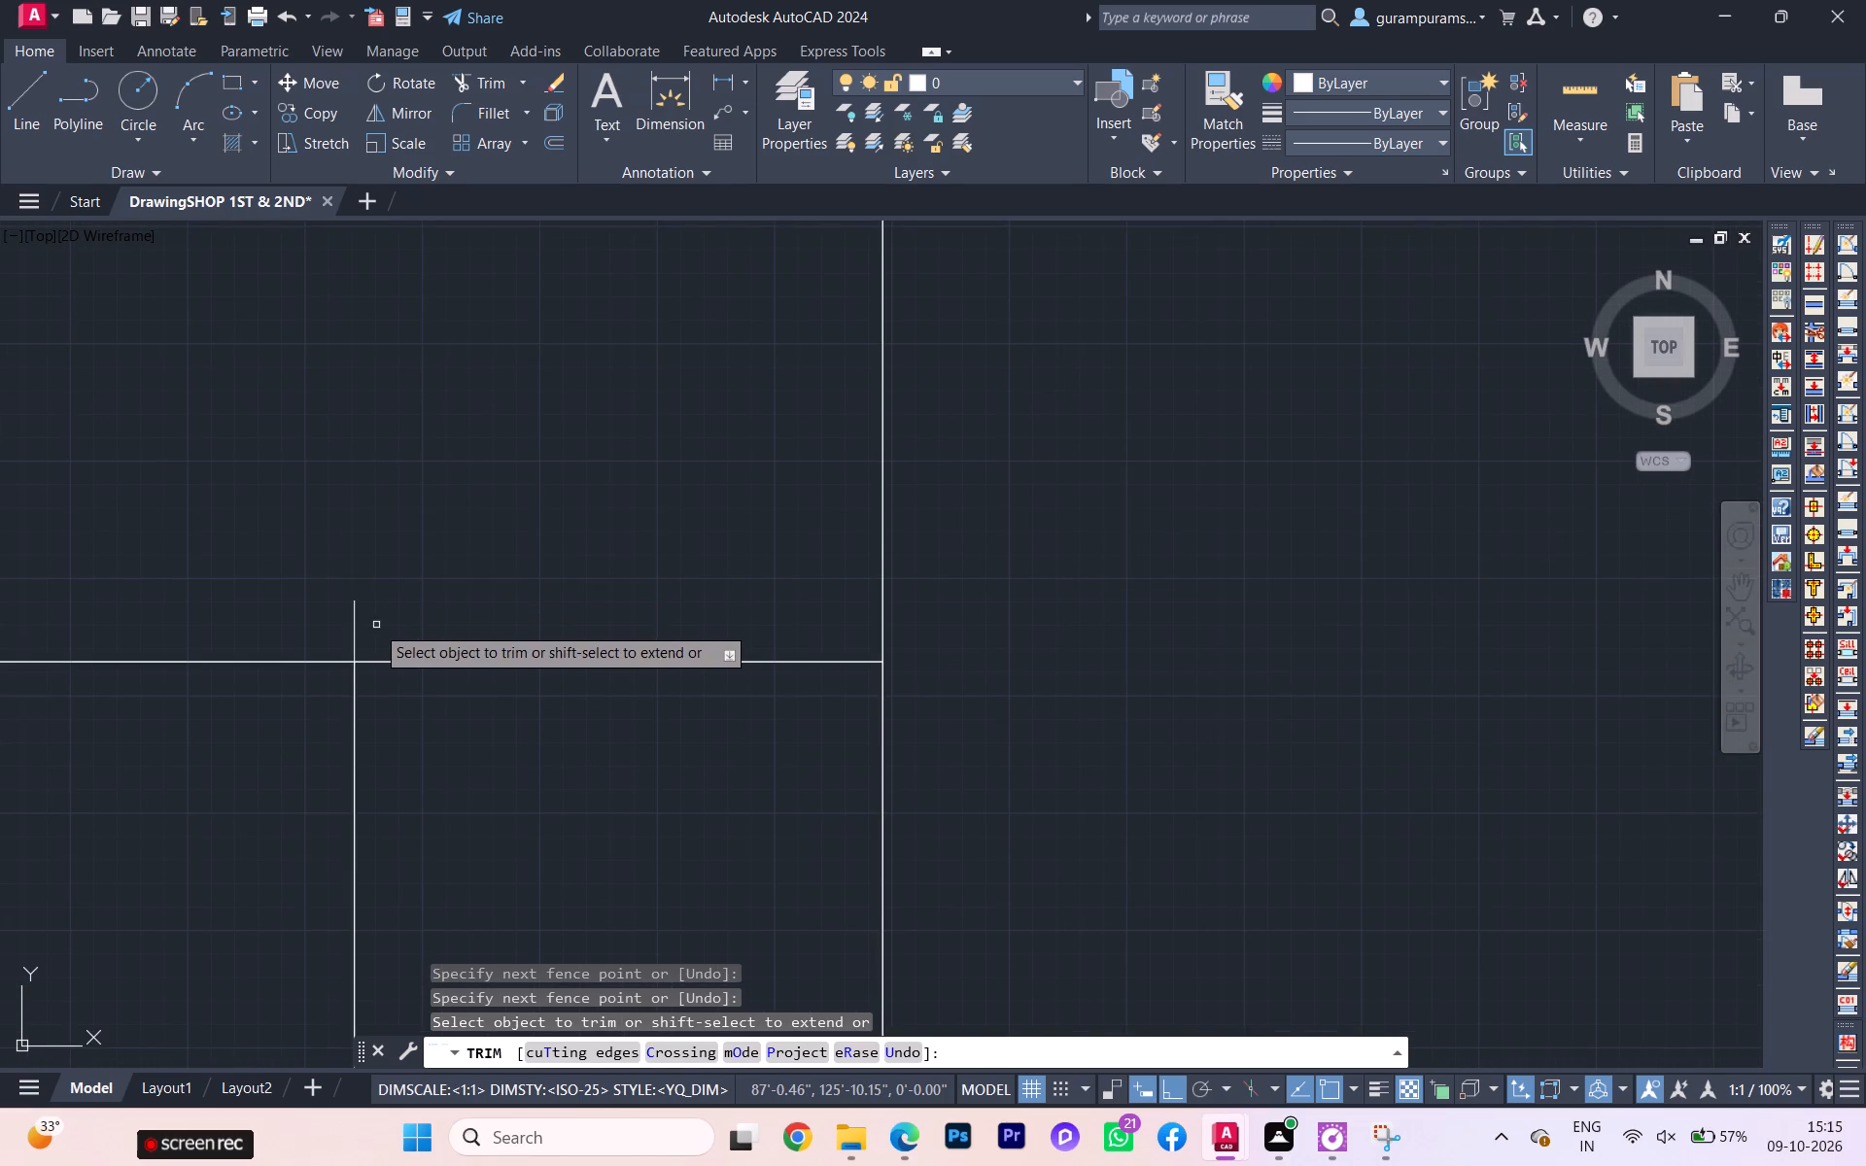
left_click(370, 625)
left_click(313, 623)
scroll(528, 501, "down", 4)
scroll(705, 522, "down", 1)
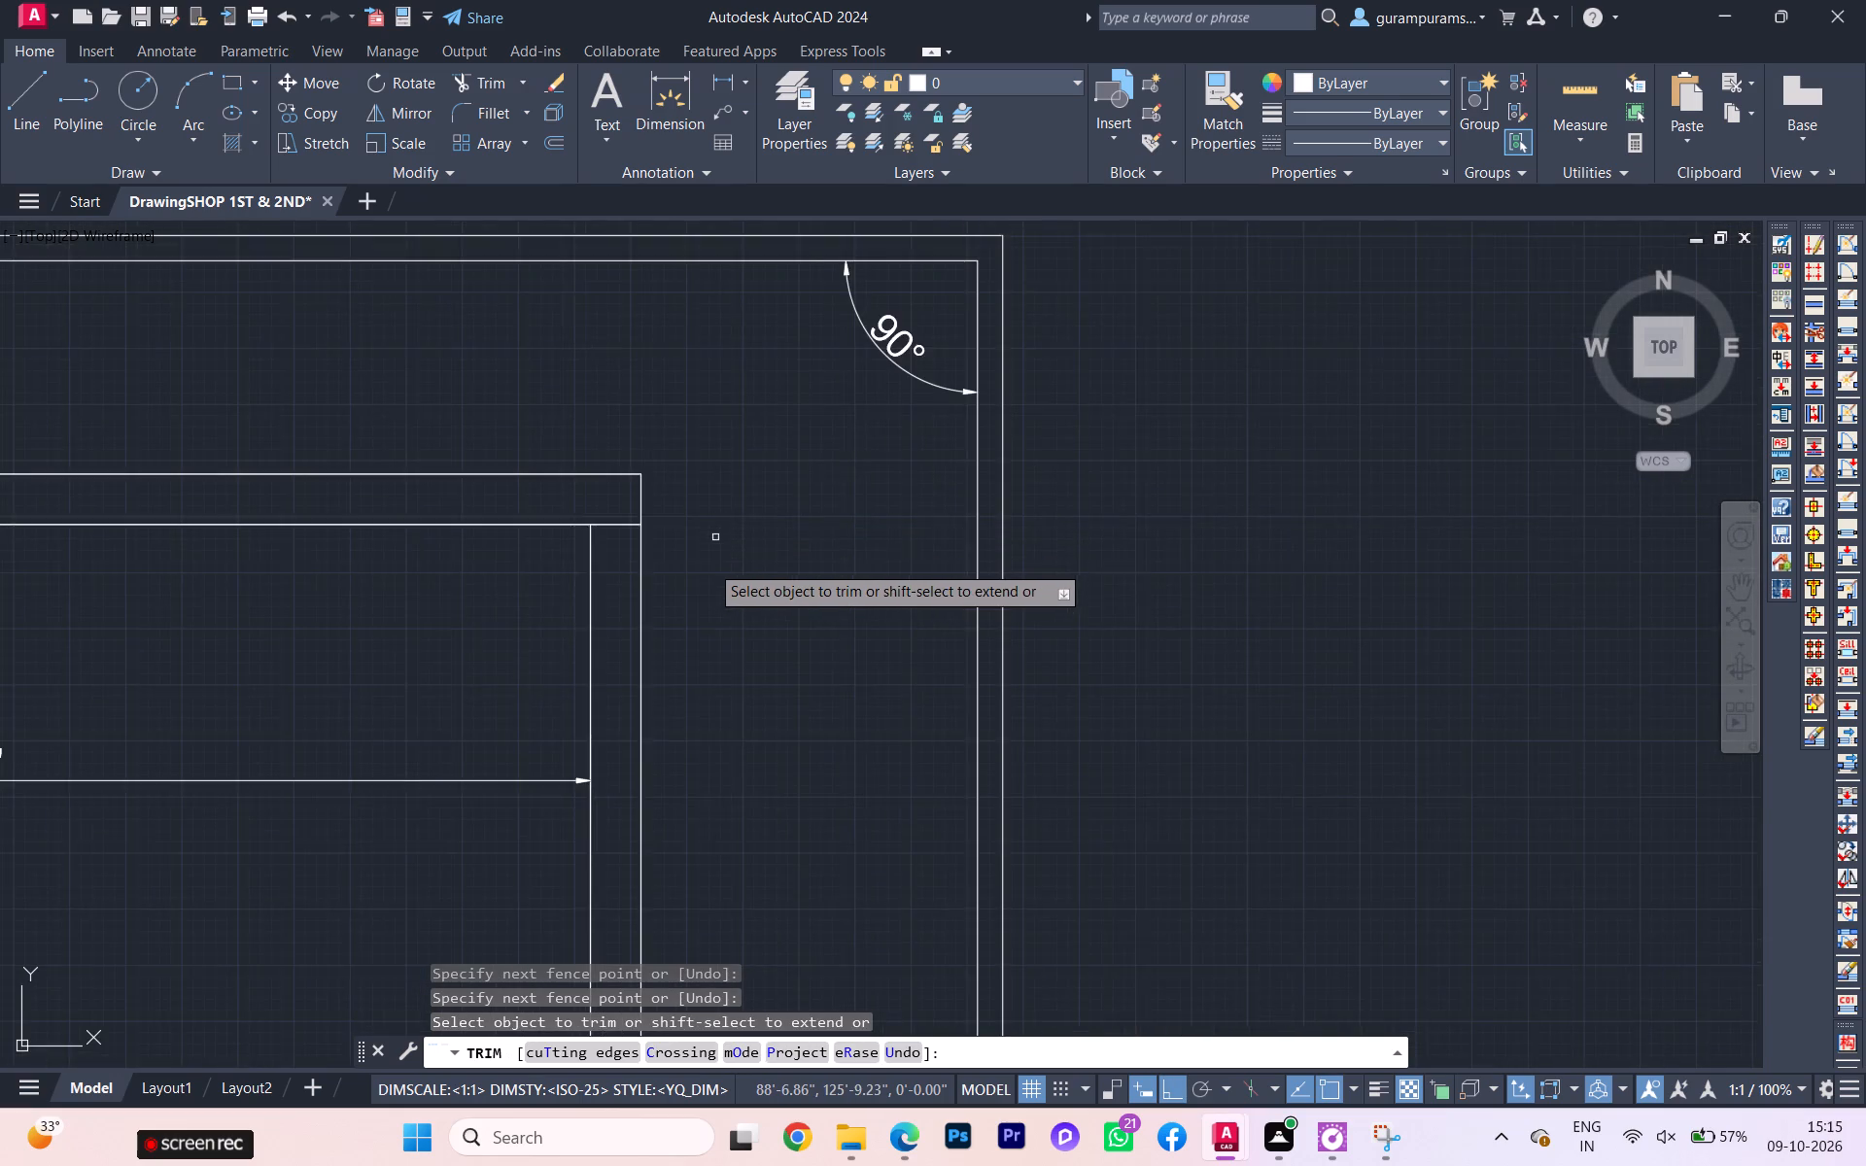
Trim away the northern leftover partition stubs in the side space between the east outer wall and the boundary wall.
scroll(711, 568, "down", 4)
middle_click_drag(742, 608, 749, 537)
scroll(738, 640, "up", 1)
scroll(733, 650, "down", 1)
scroll(733, 650, "up", 1)
left_click(704, 590)
left_click(749, 689)
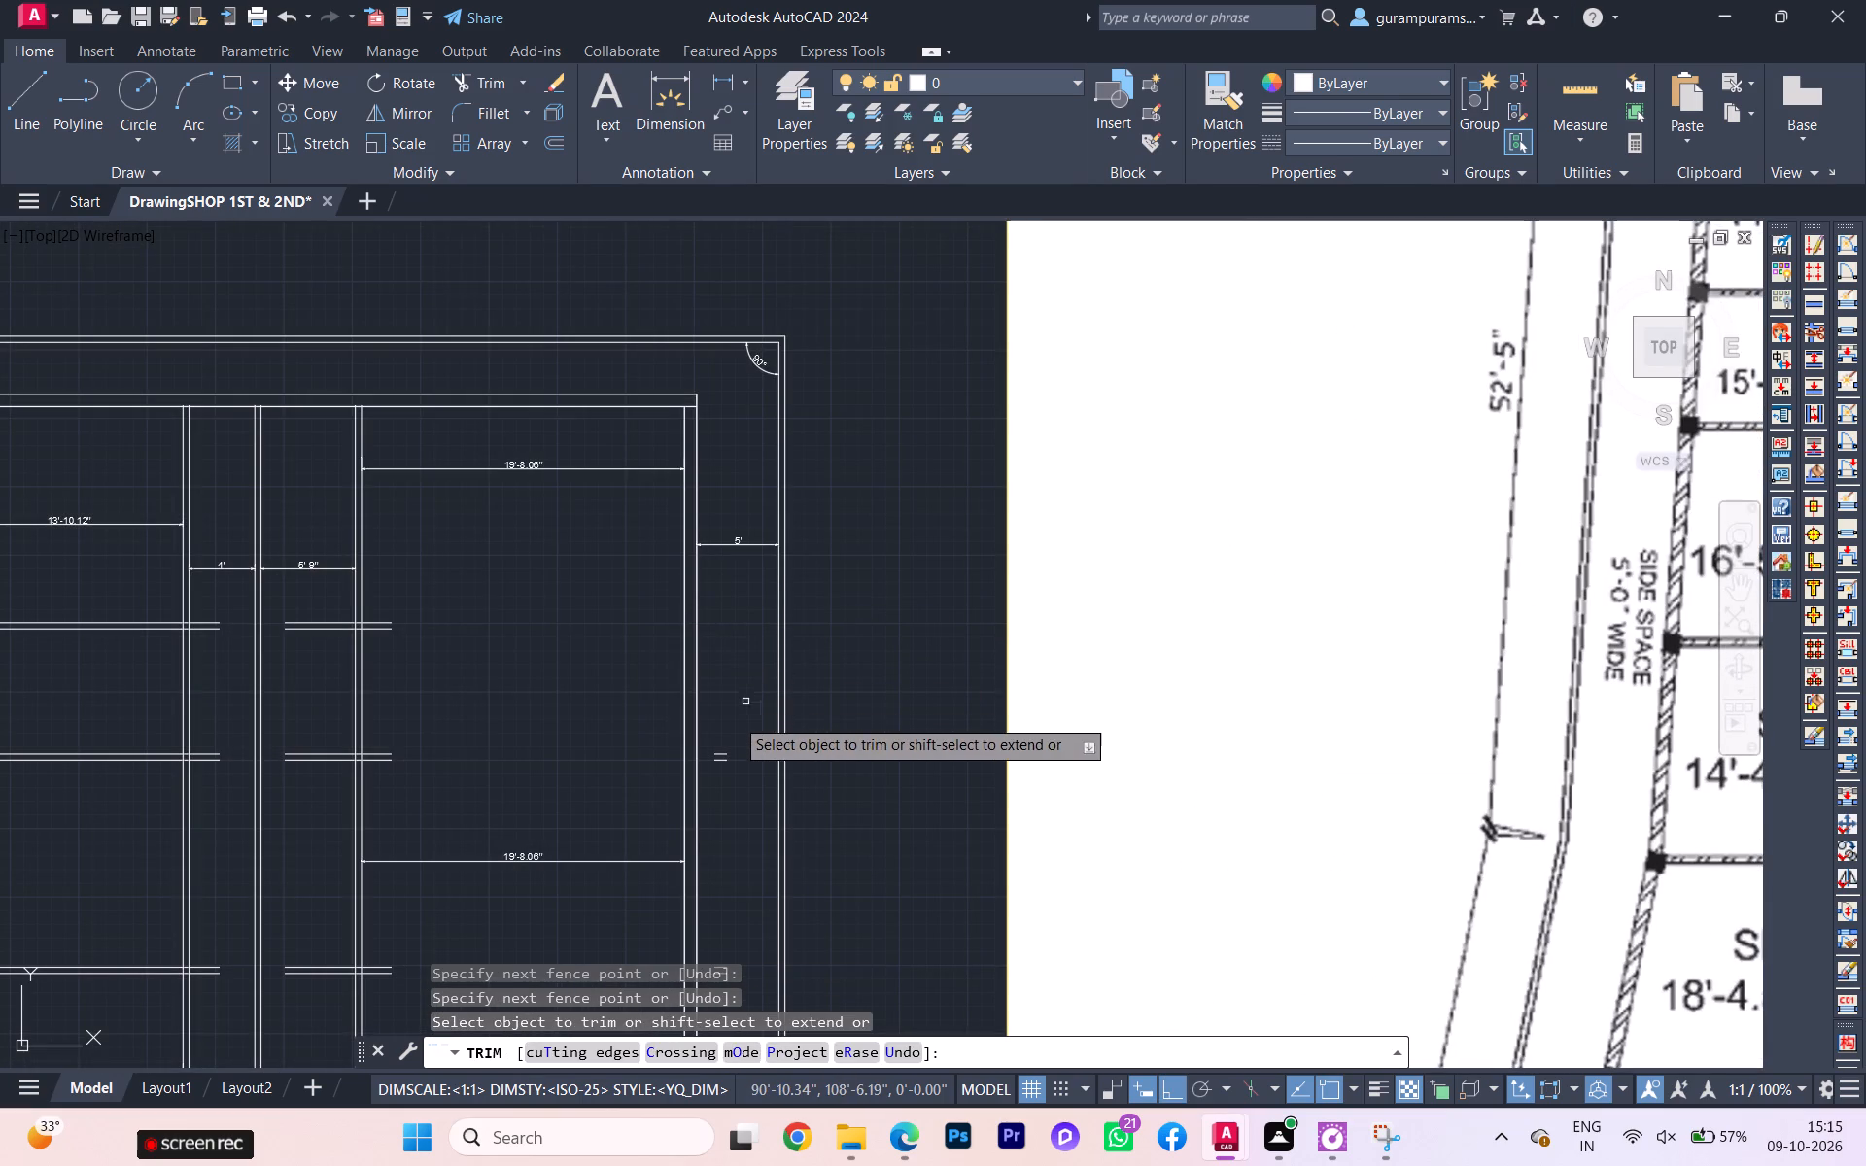
left_click(723, 749)
left_click(722, 771)
scroll(722, 776, "down", 1)
middle_click_drag(723, 778, 693, 468)
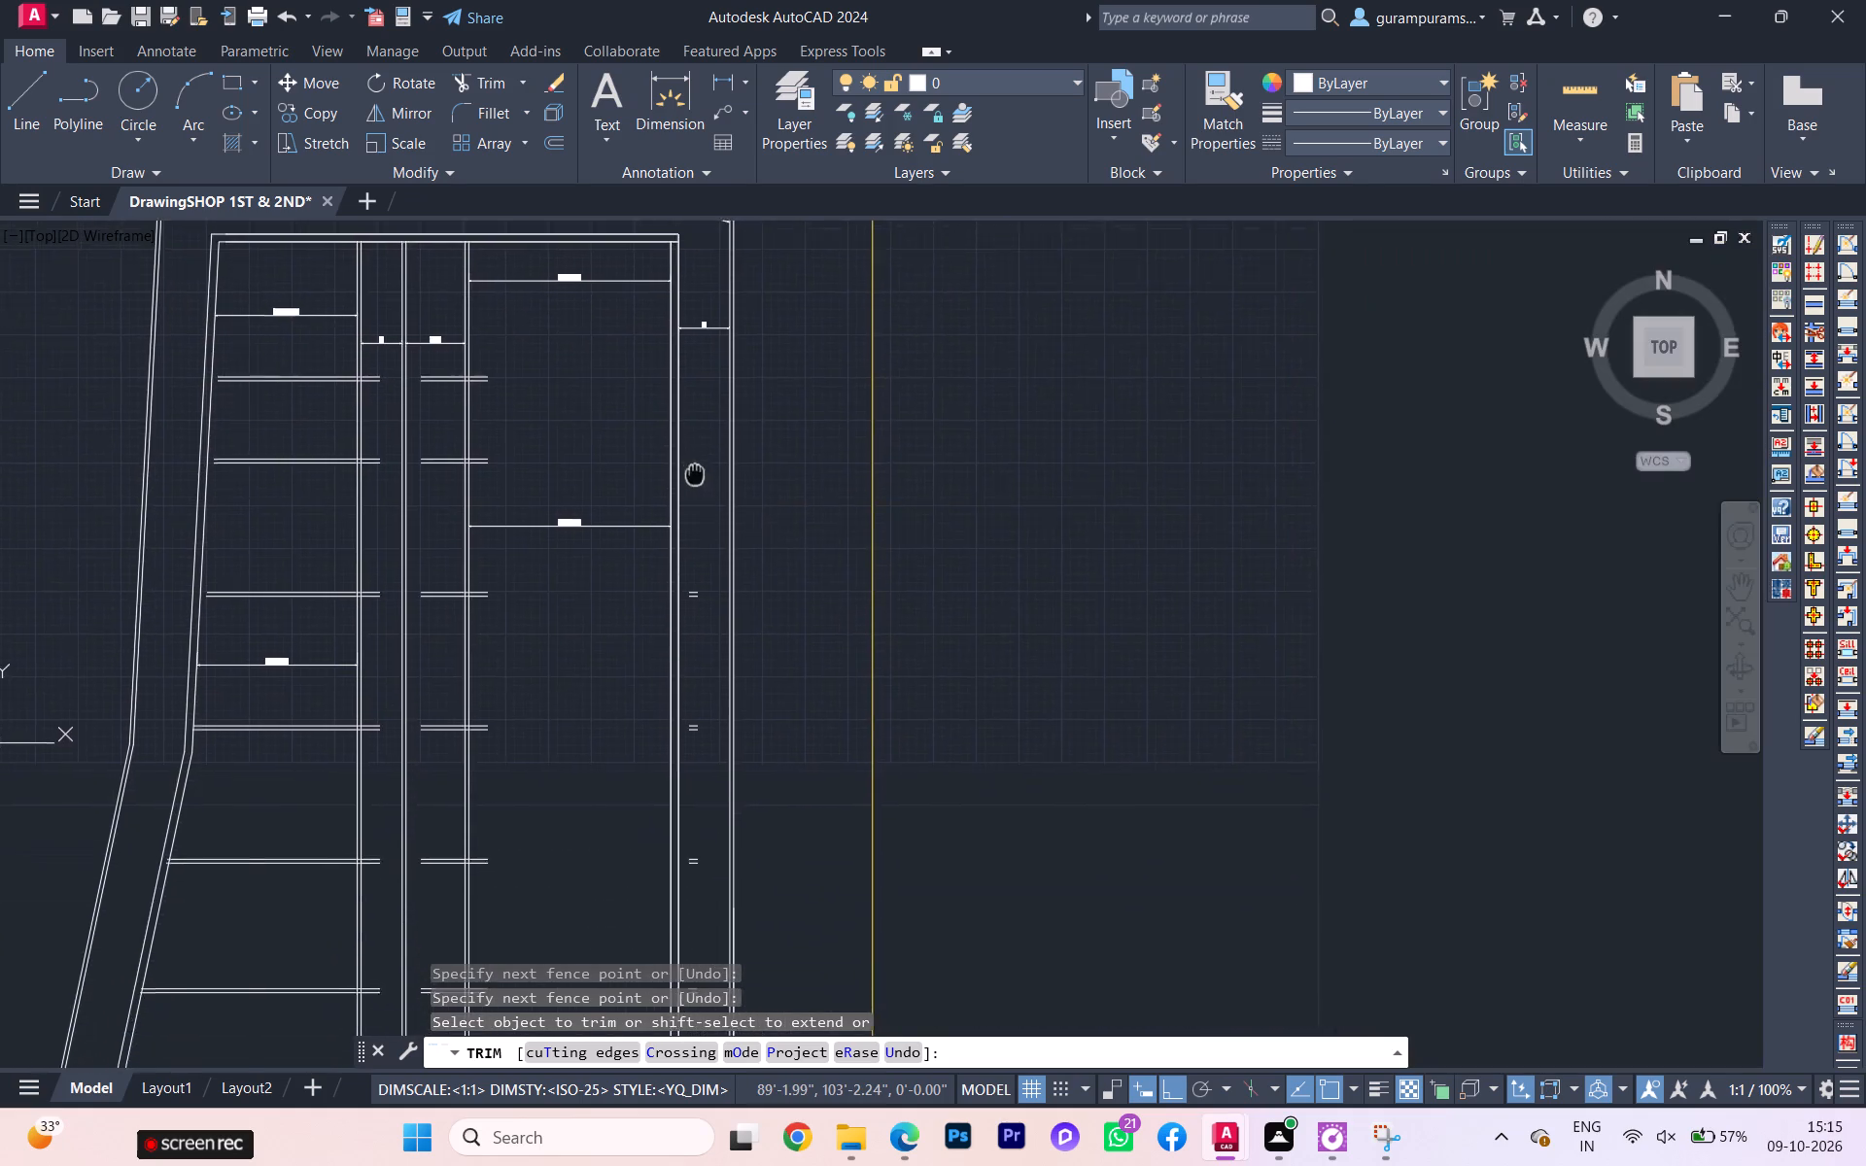
scroll(685, 556, "up", 3)
left_click(685, 578)
left_click_drag(724, 772, 728, 782)
scroll(727, 741, "down", 2)
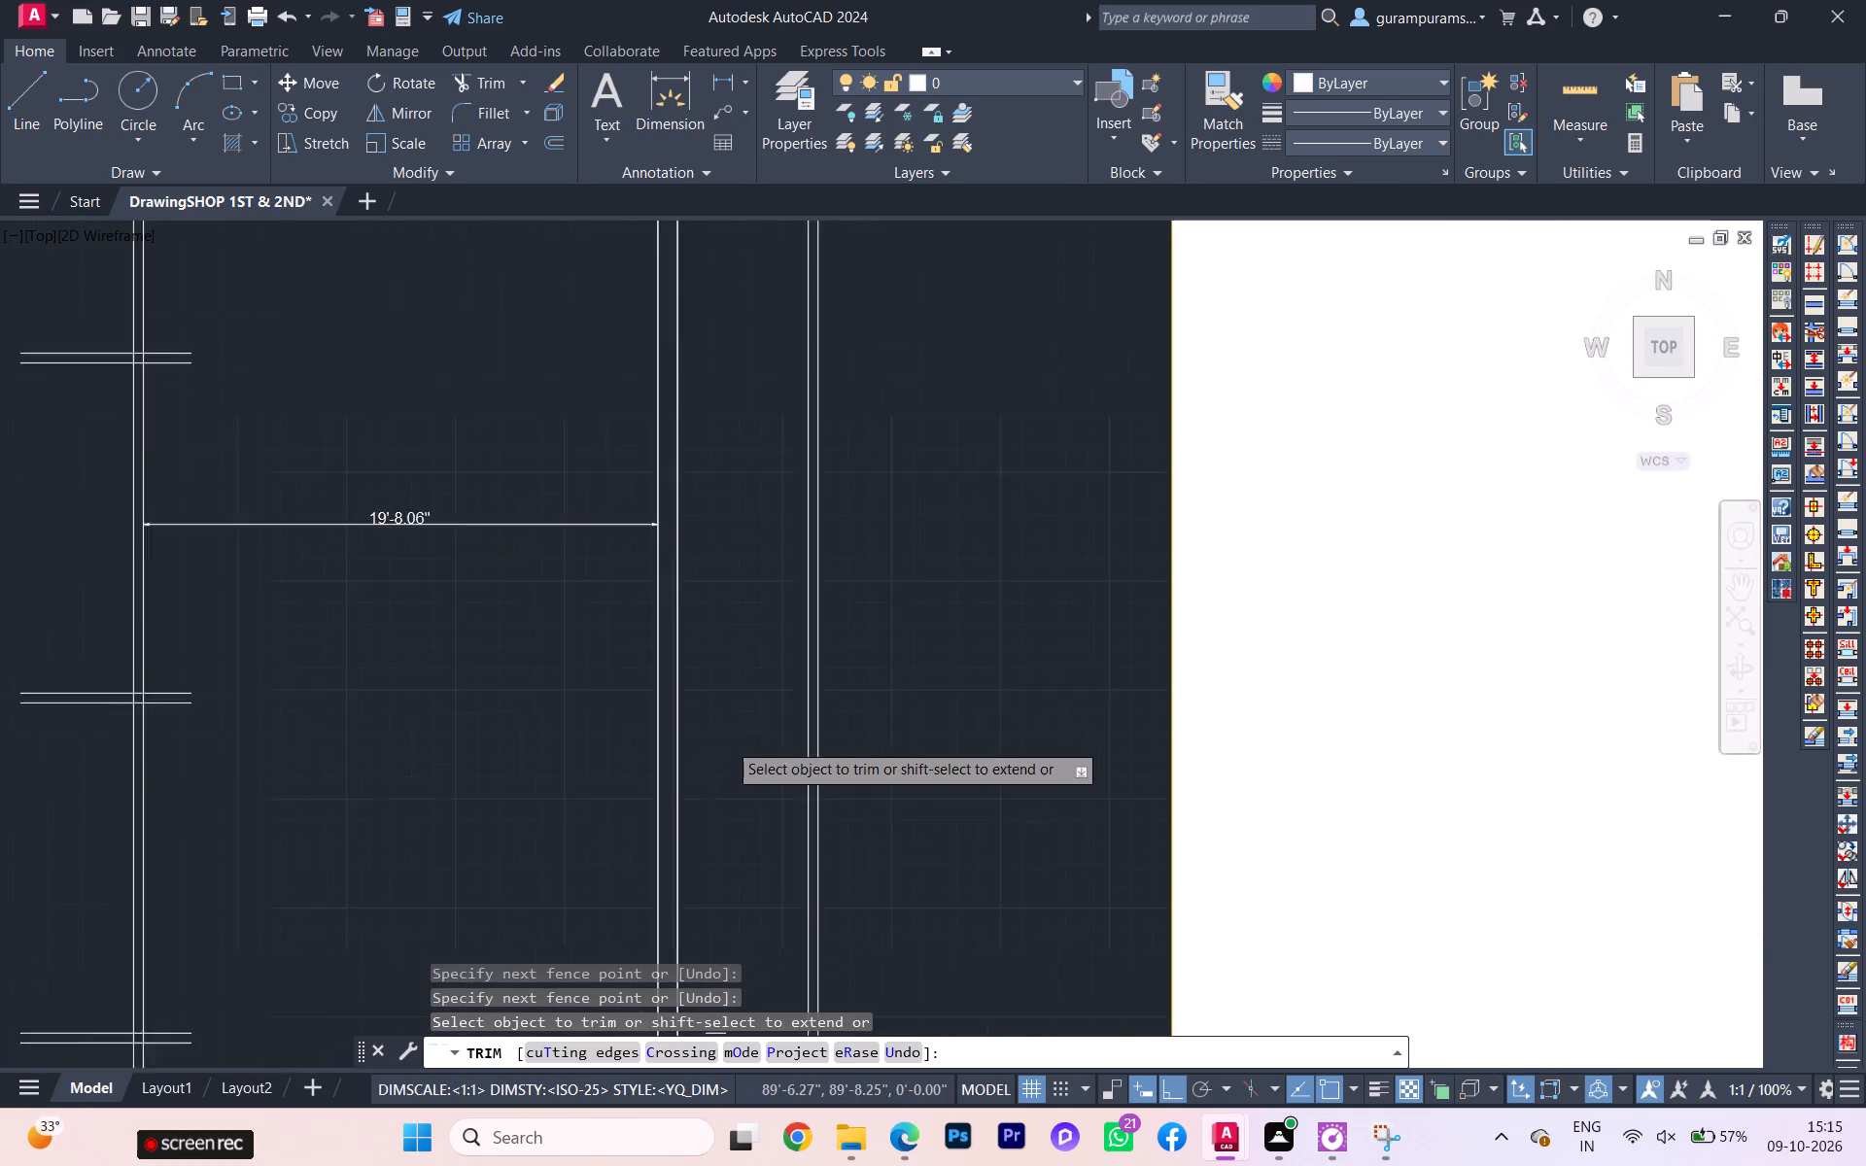
Trim away leftover partition stubs in the southern part of the east side space.
middle_click_drag(725, 716, 710, 334)
left_click_drag(718, 429, 712, 464)
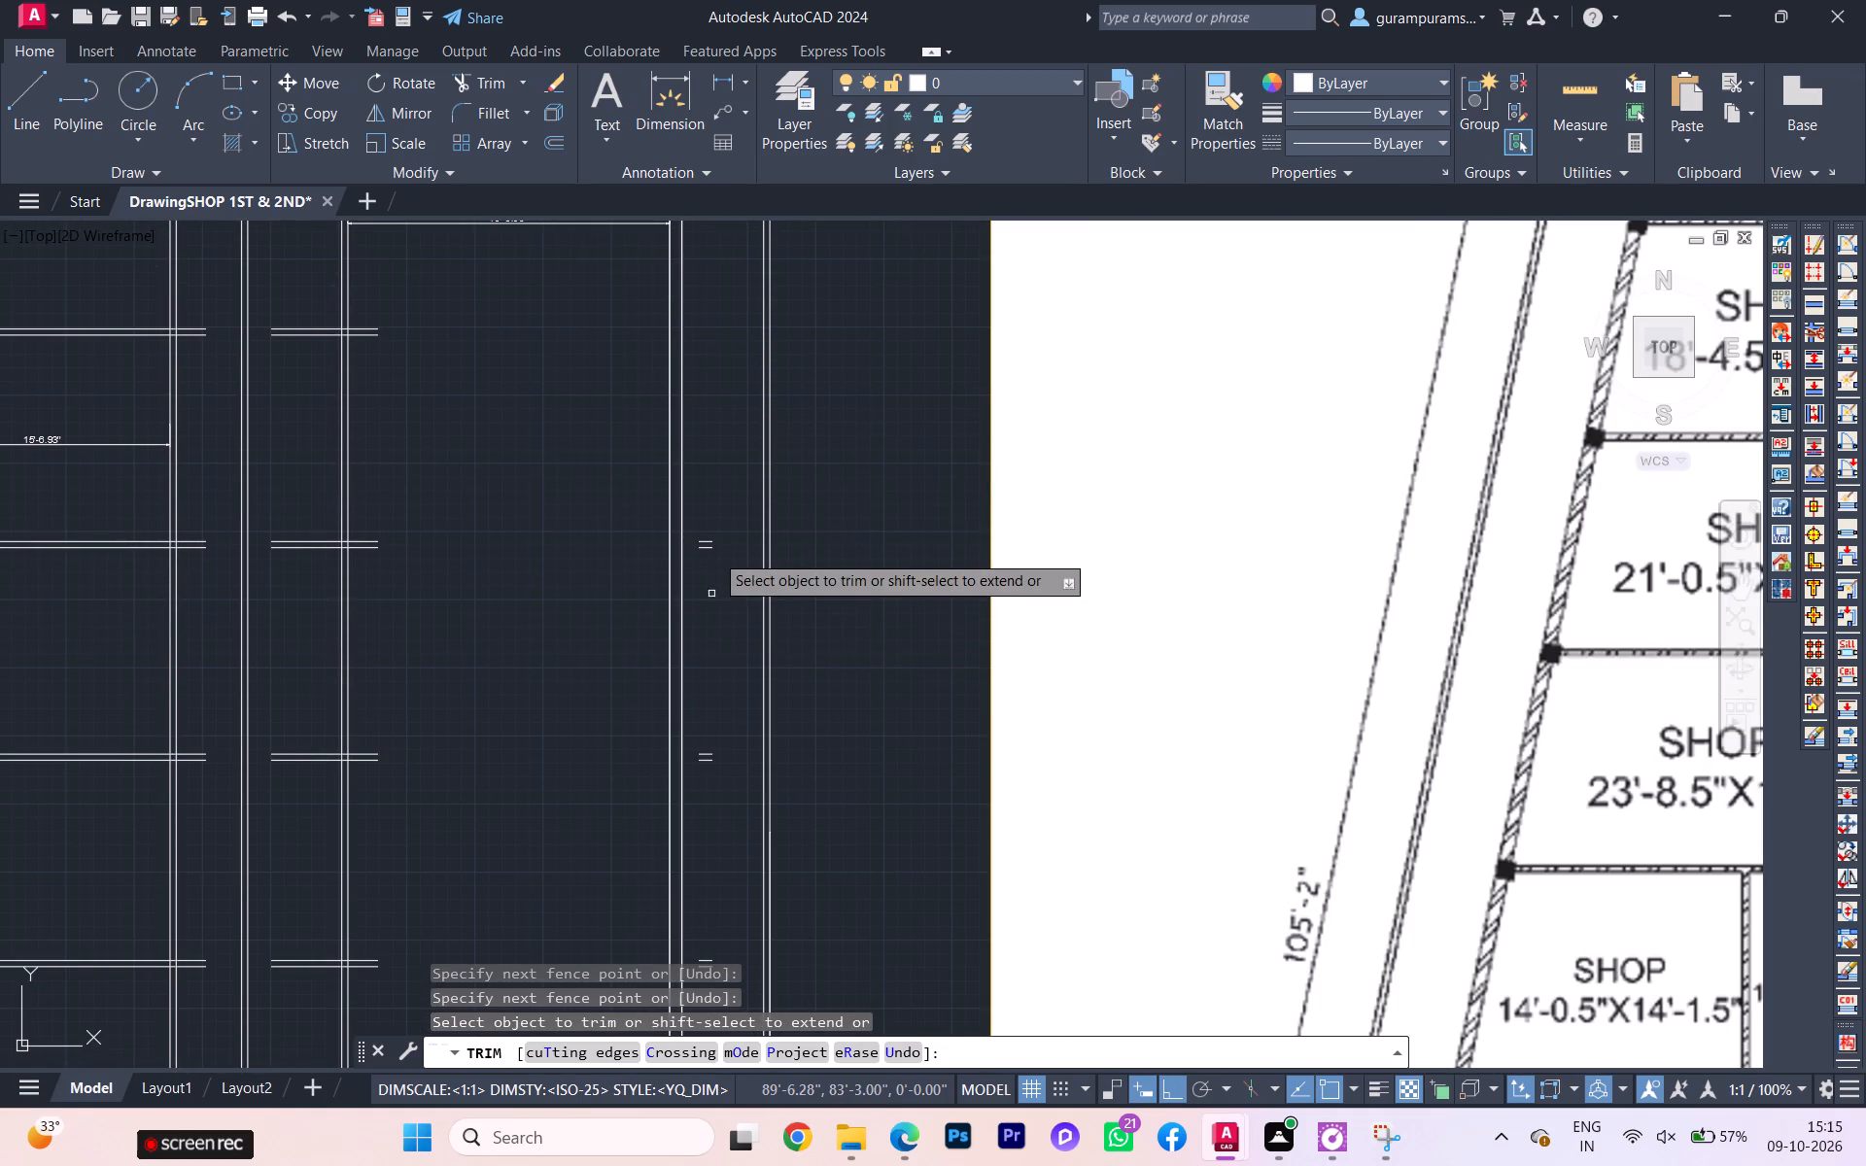
left_click(699, 477)
left_click(709, 795)
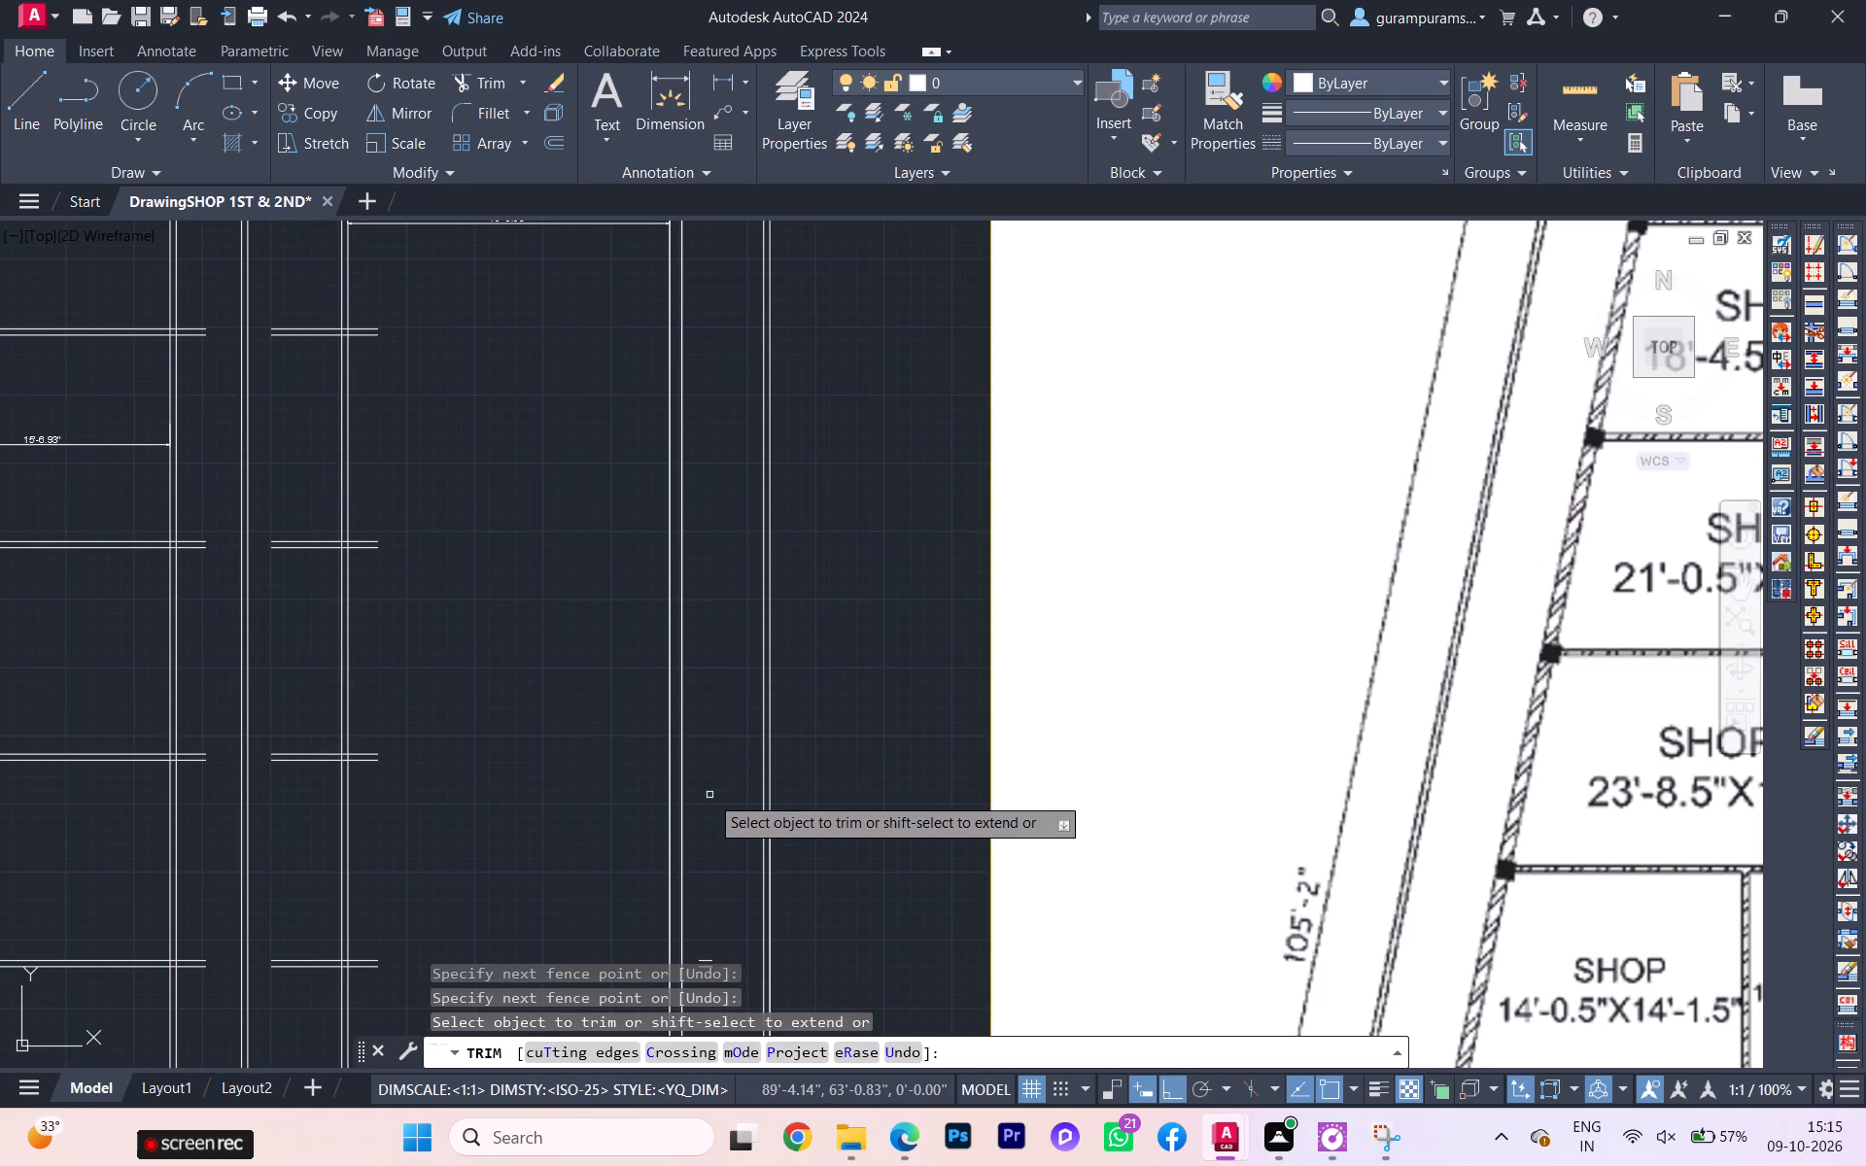
scroll(709, 785, "down", 1)
middle_click_drag(710, 780, 717, 378)
left_click_drag(726, 424, 722, 433)
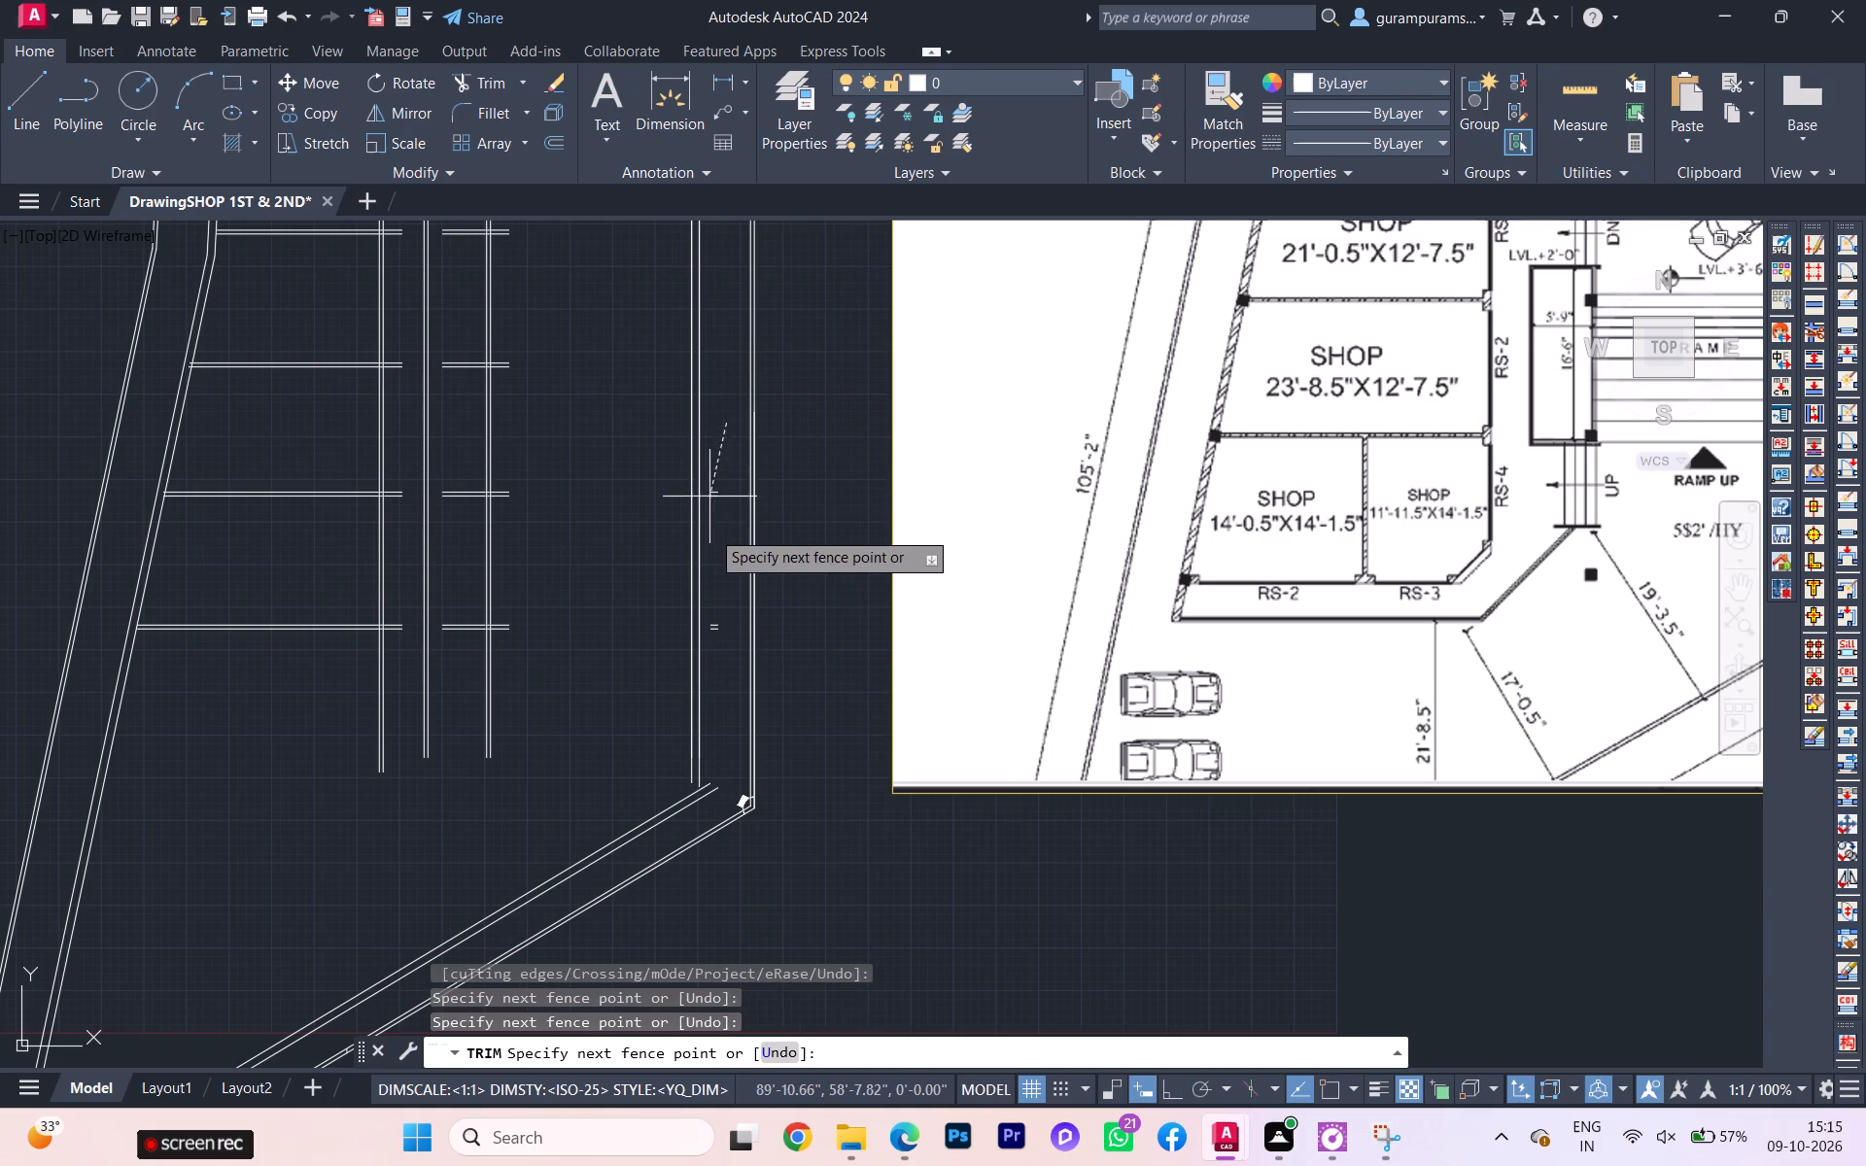
left_click(715, 639)
left_click(718, 565)
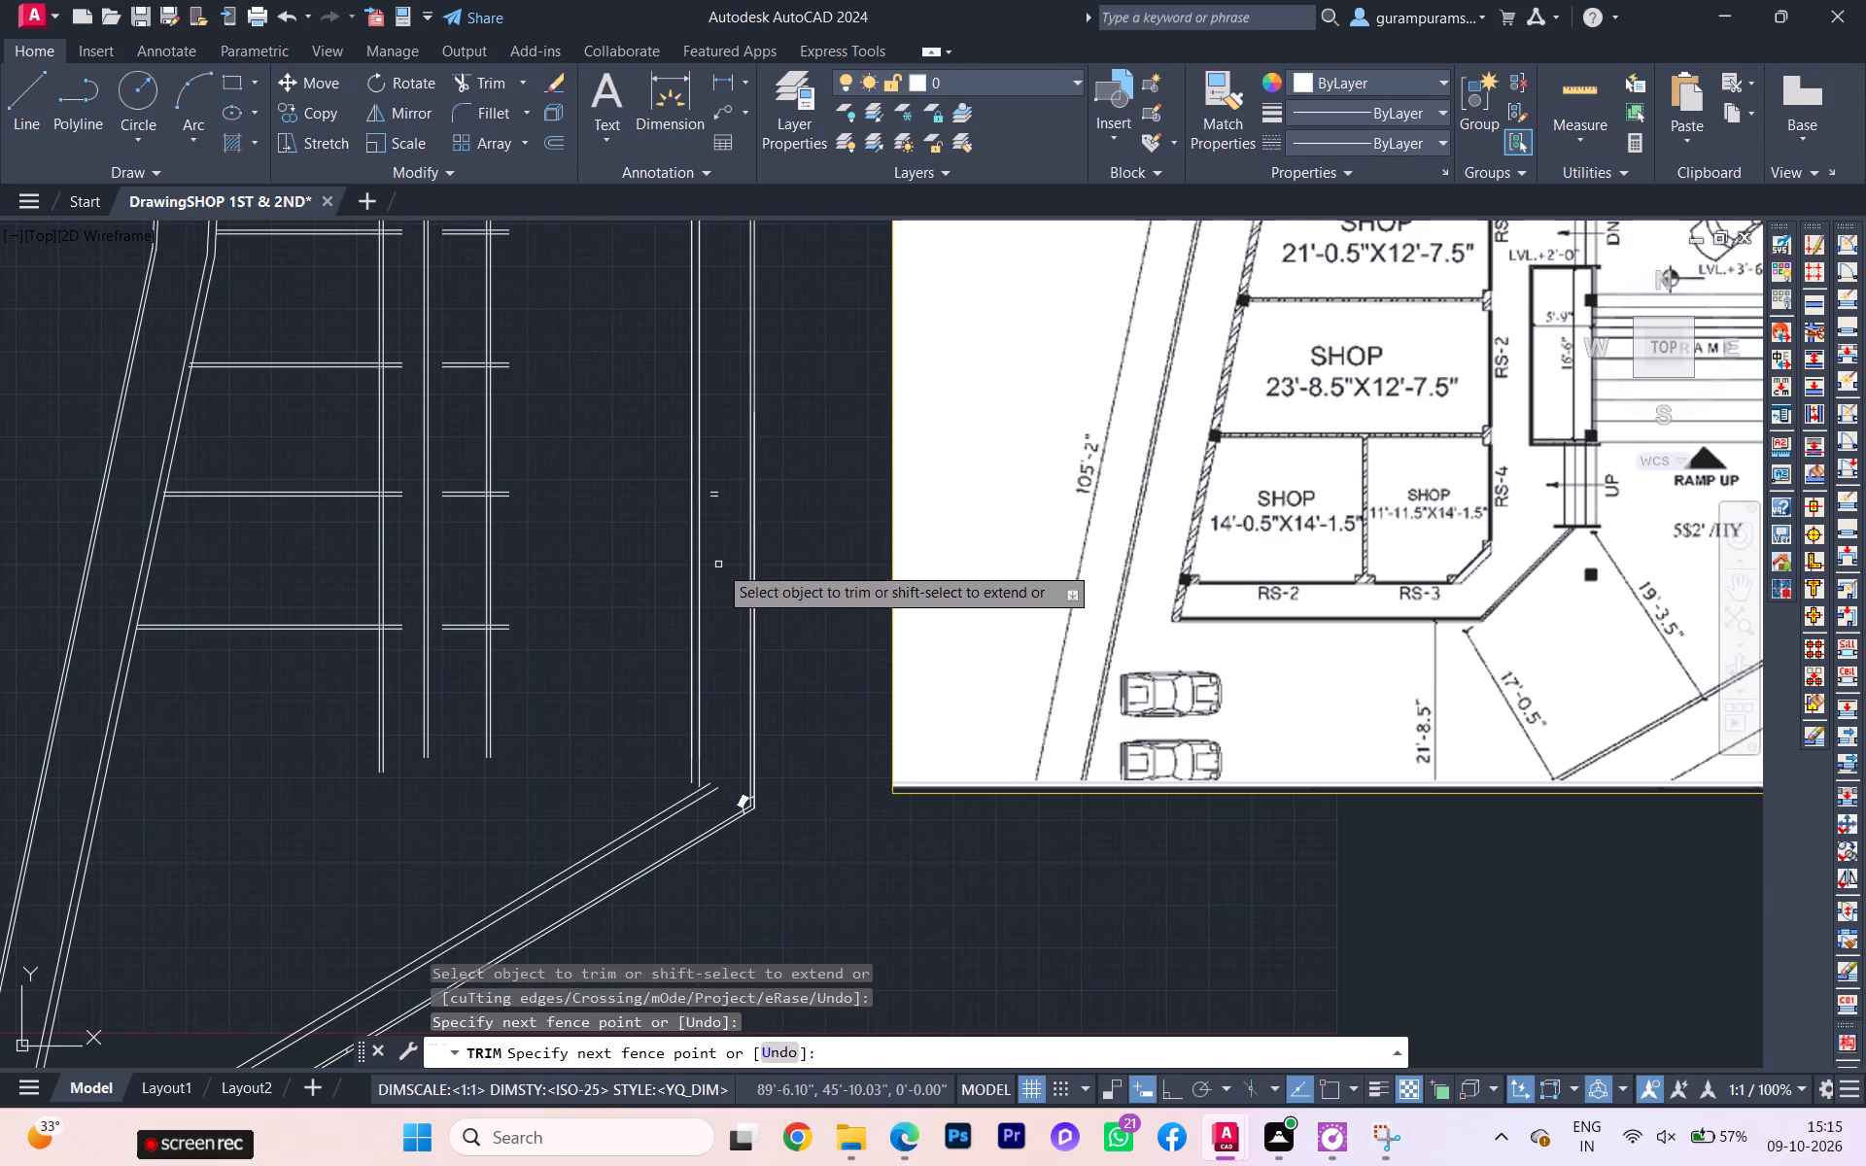
left_click(715, 493)
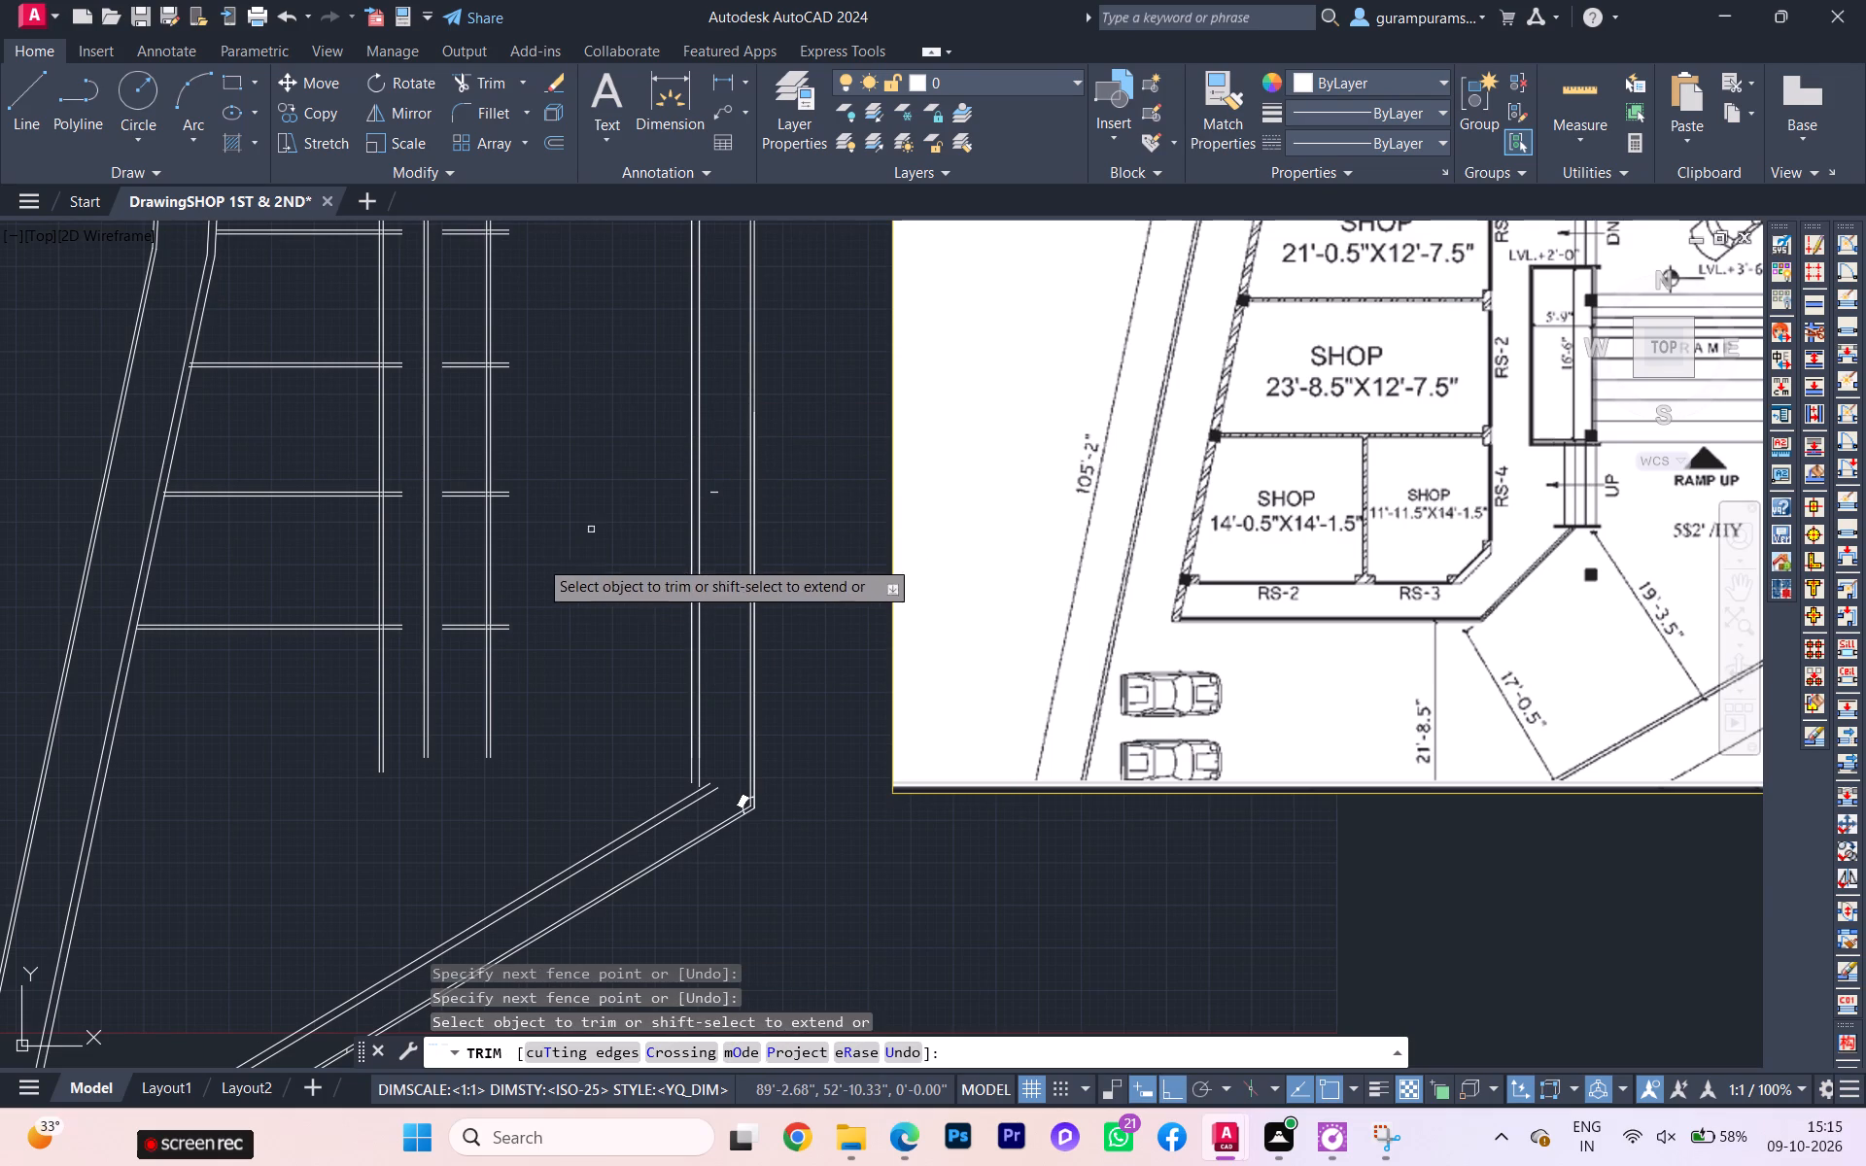
Trim the southernmost partition lines where they project east past the 5'-9" bay's east wall.
scroll(532, 699, "down", 1)
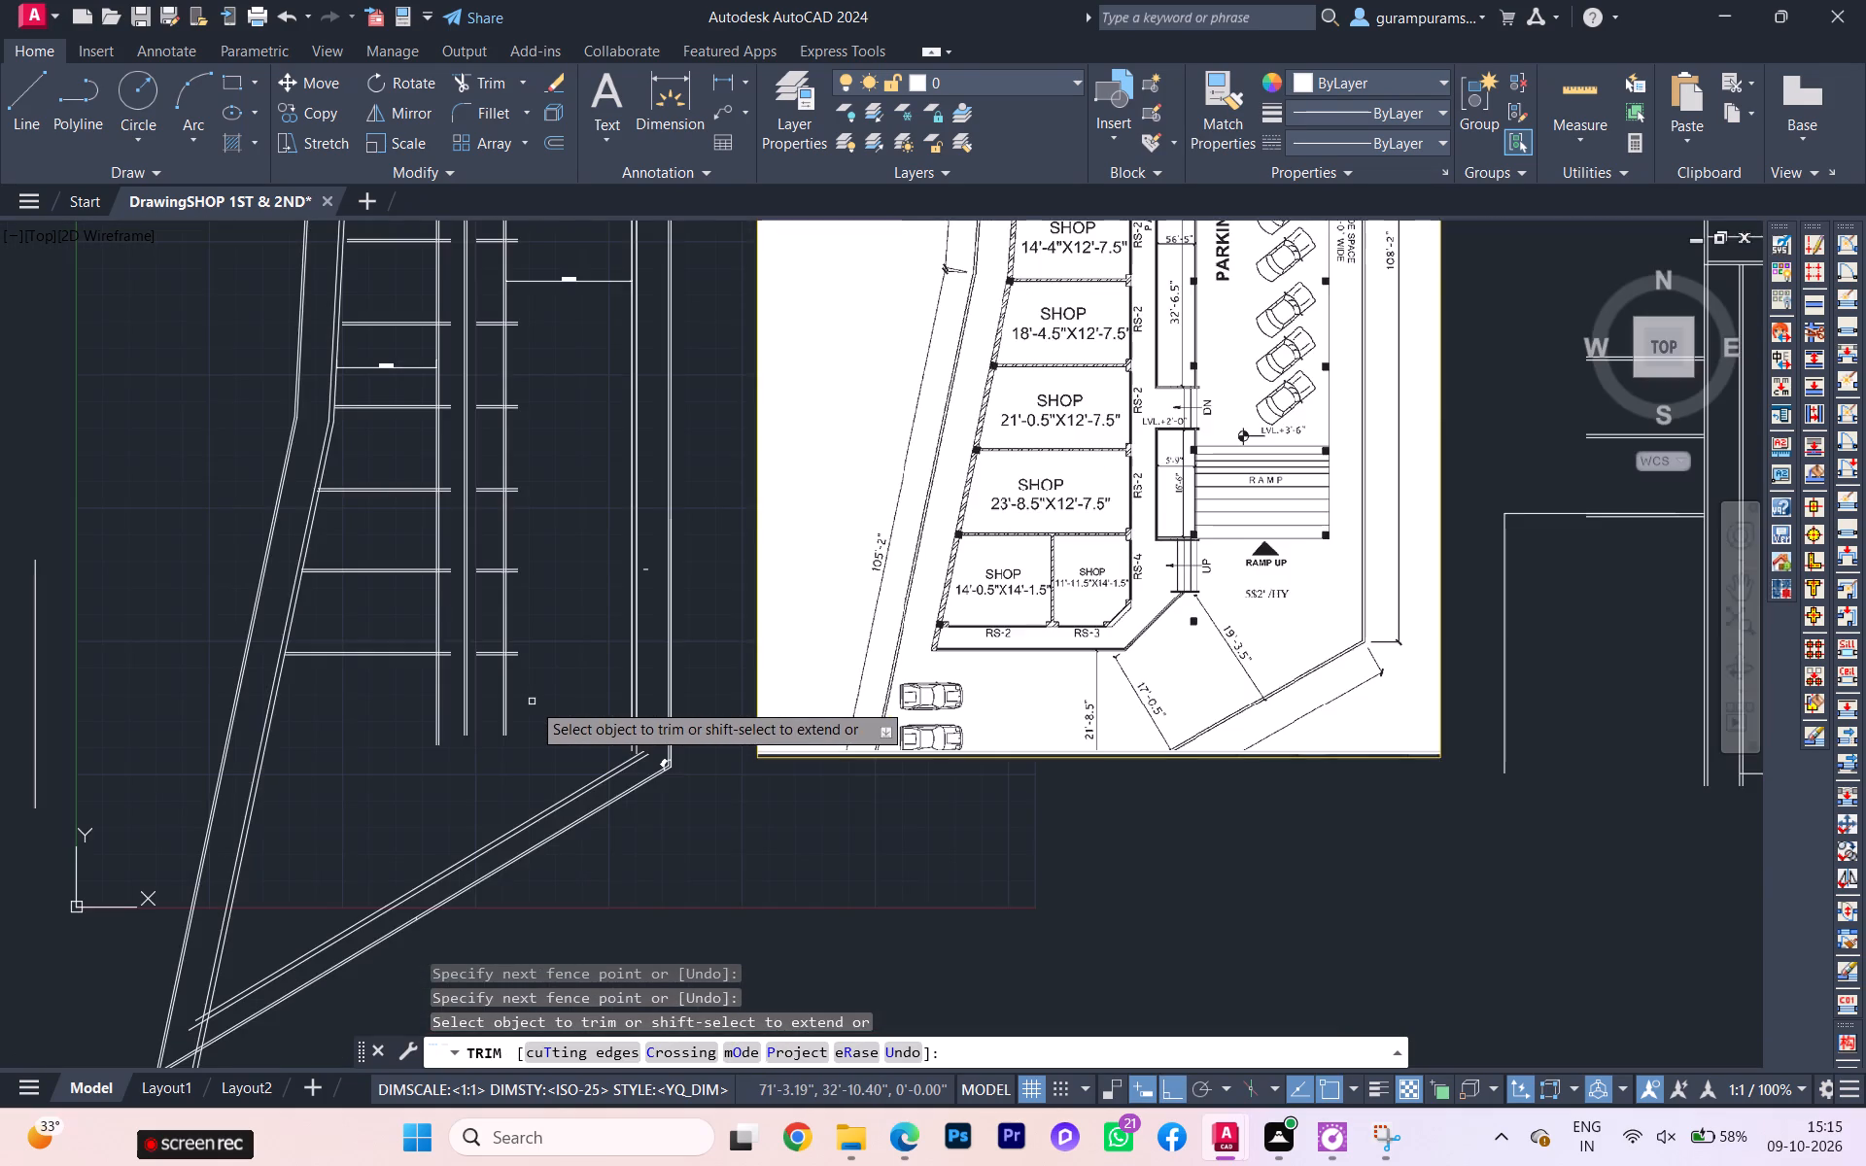
scroll(526, 695, "up", 3)
left_click(500, 674)
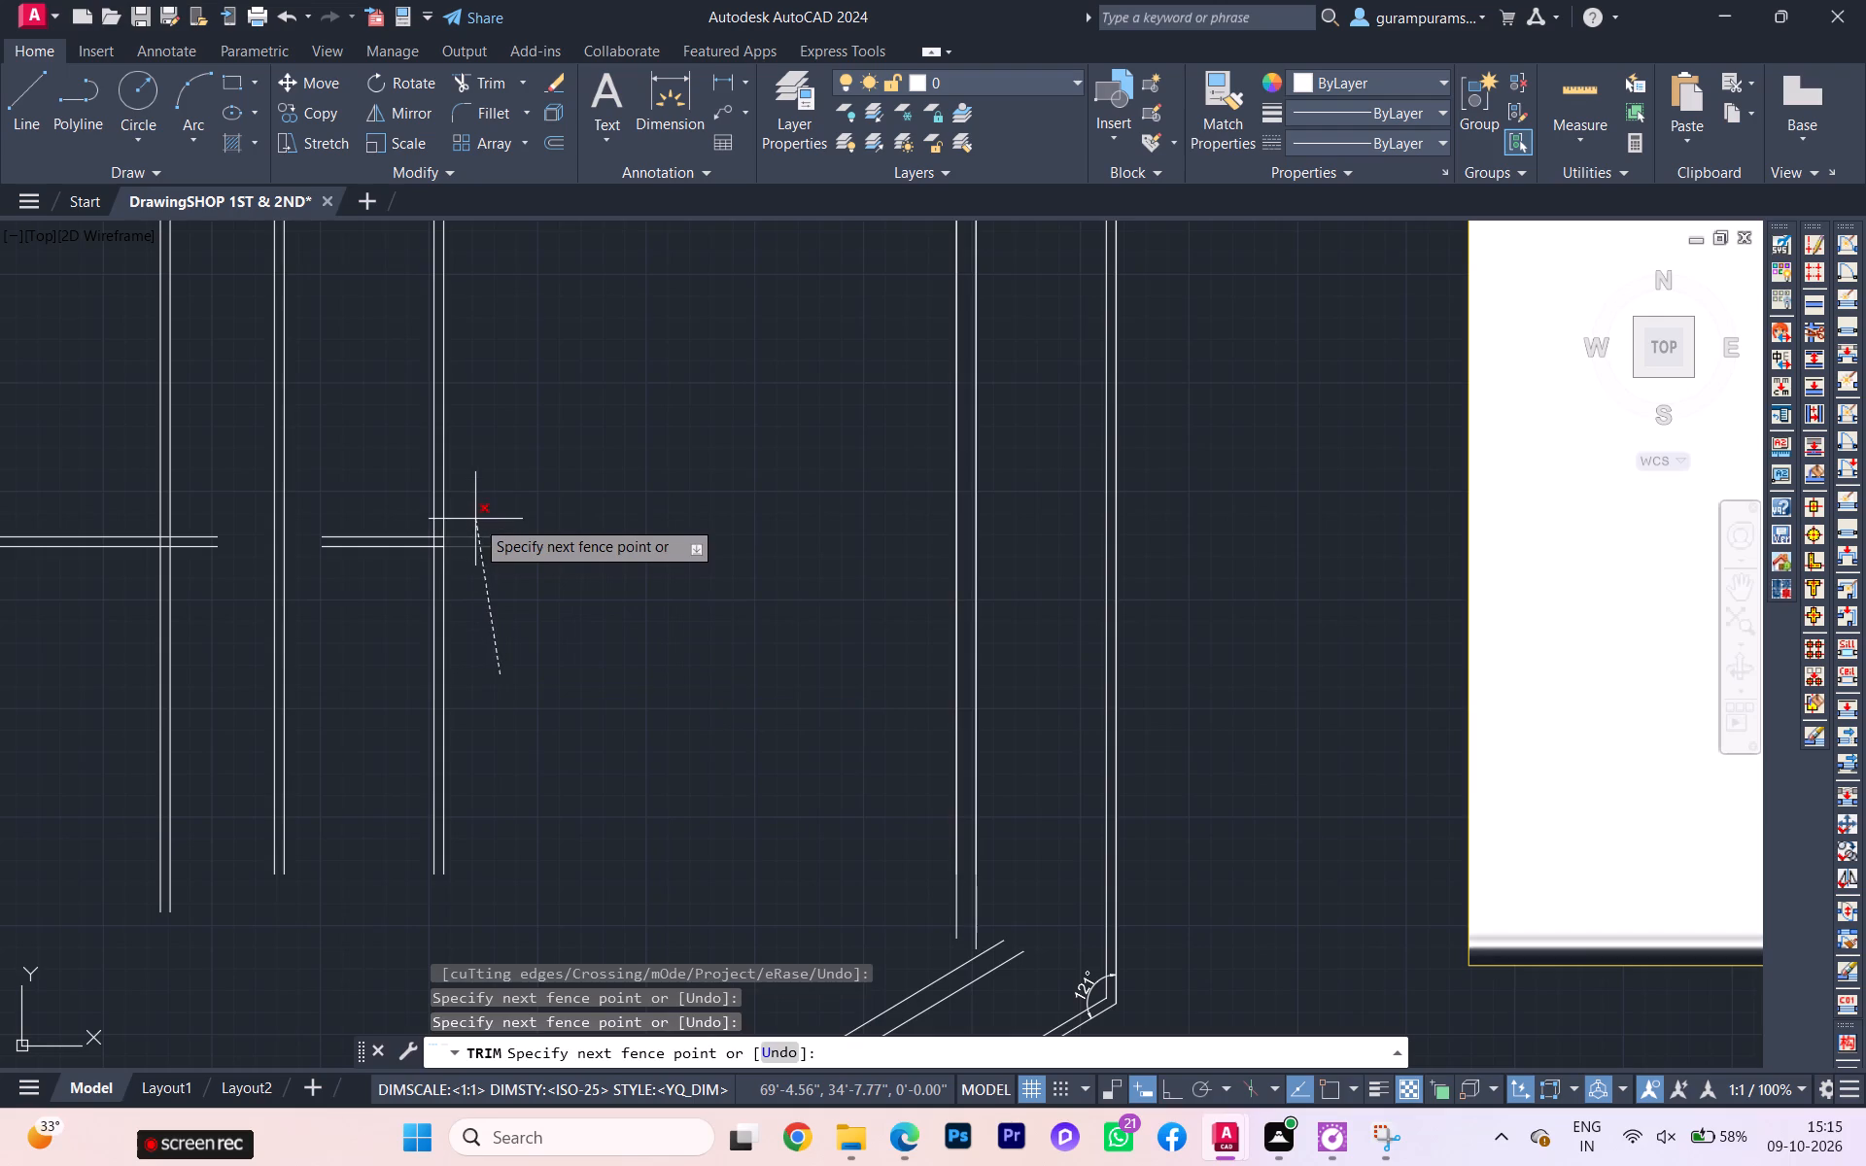
left_click(476, 517)
Trim away the partition lines crossing the inside of the 5'-9" bay, from the southernmost partition up to the northernmost.
scroll(495, 488, "down", 3)
middle_click_drag(503, 488, 500, 696)
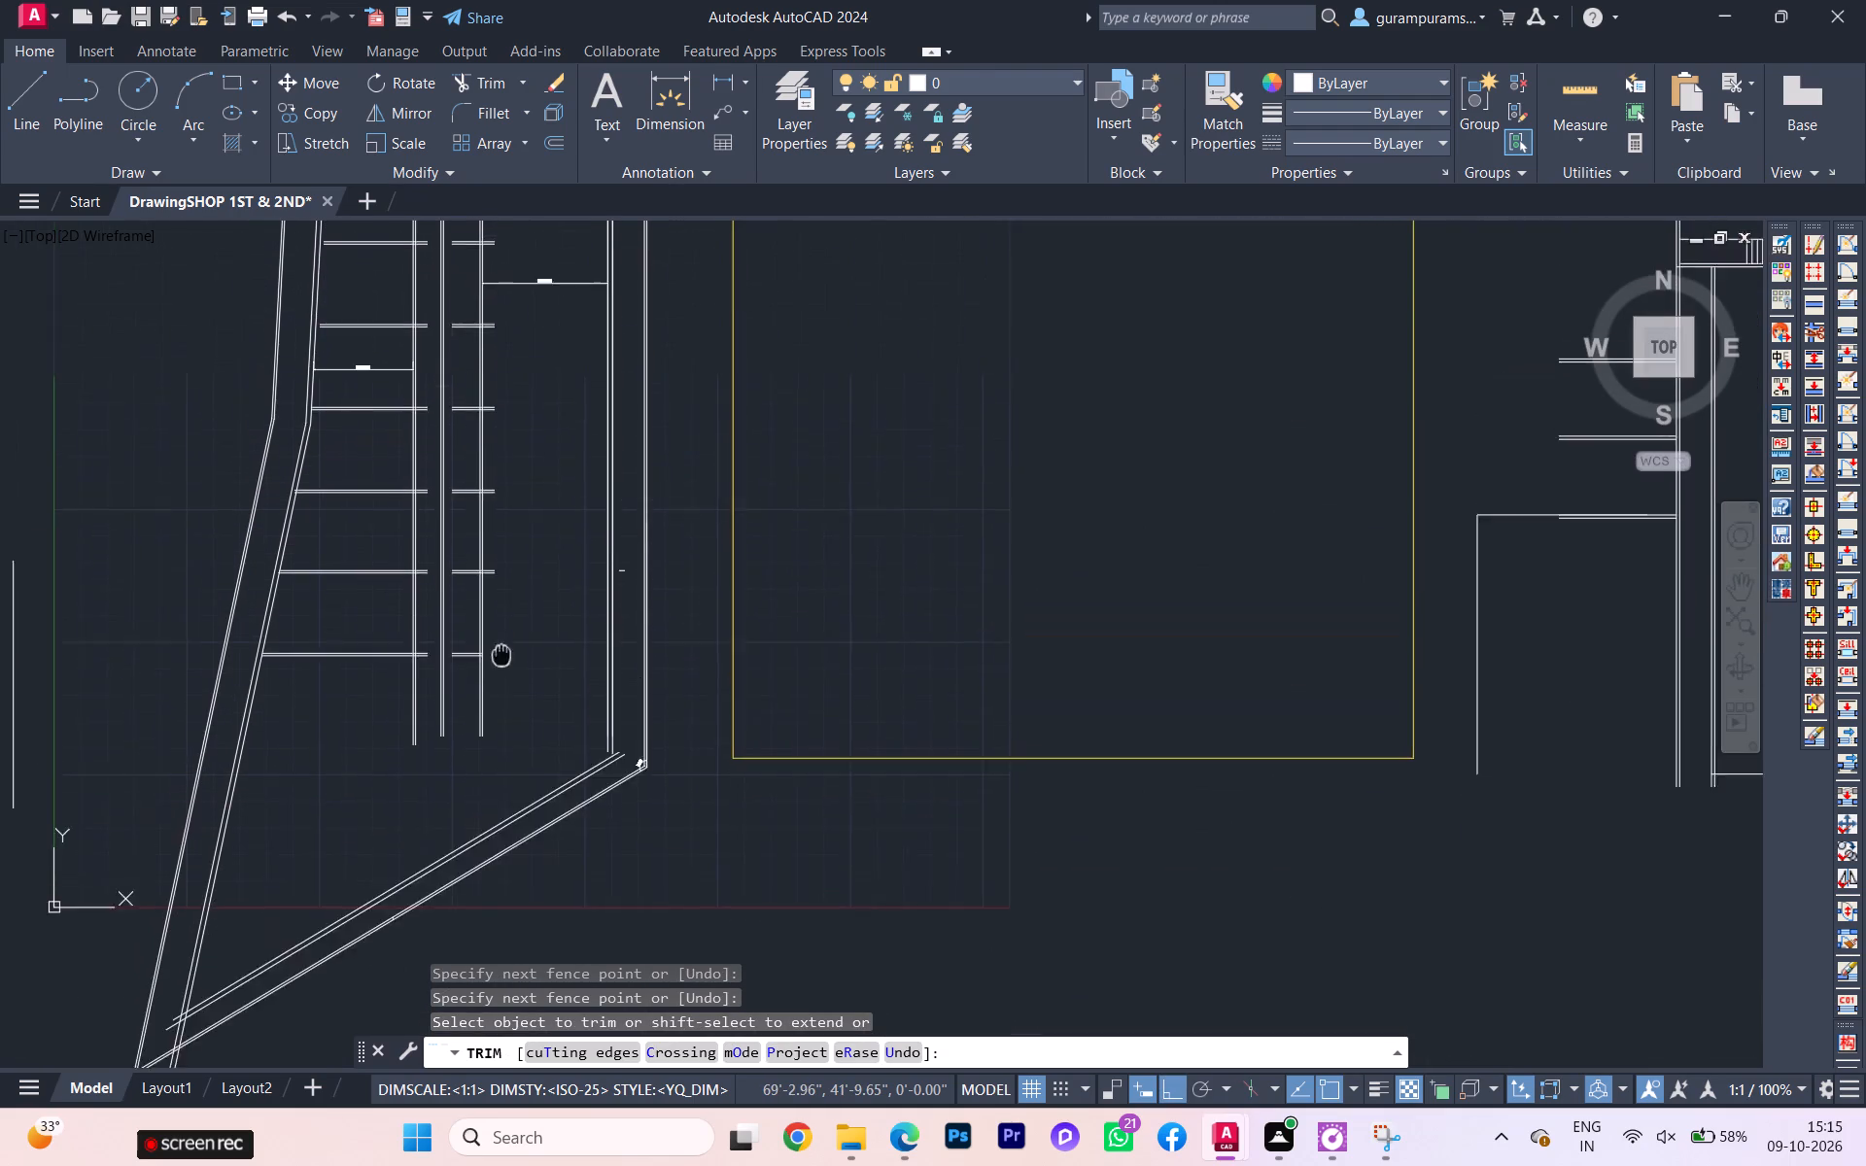
middle_click_drag(500, 696, 500, 705)
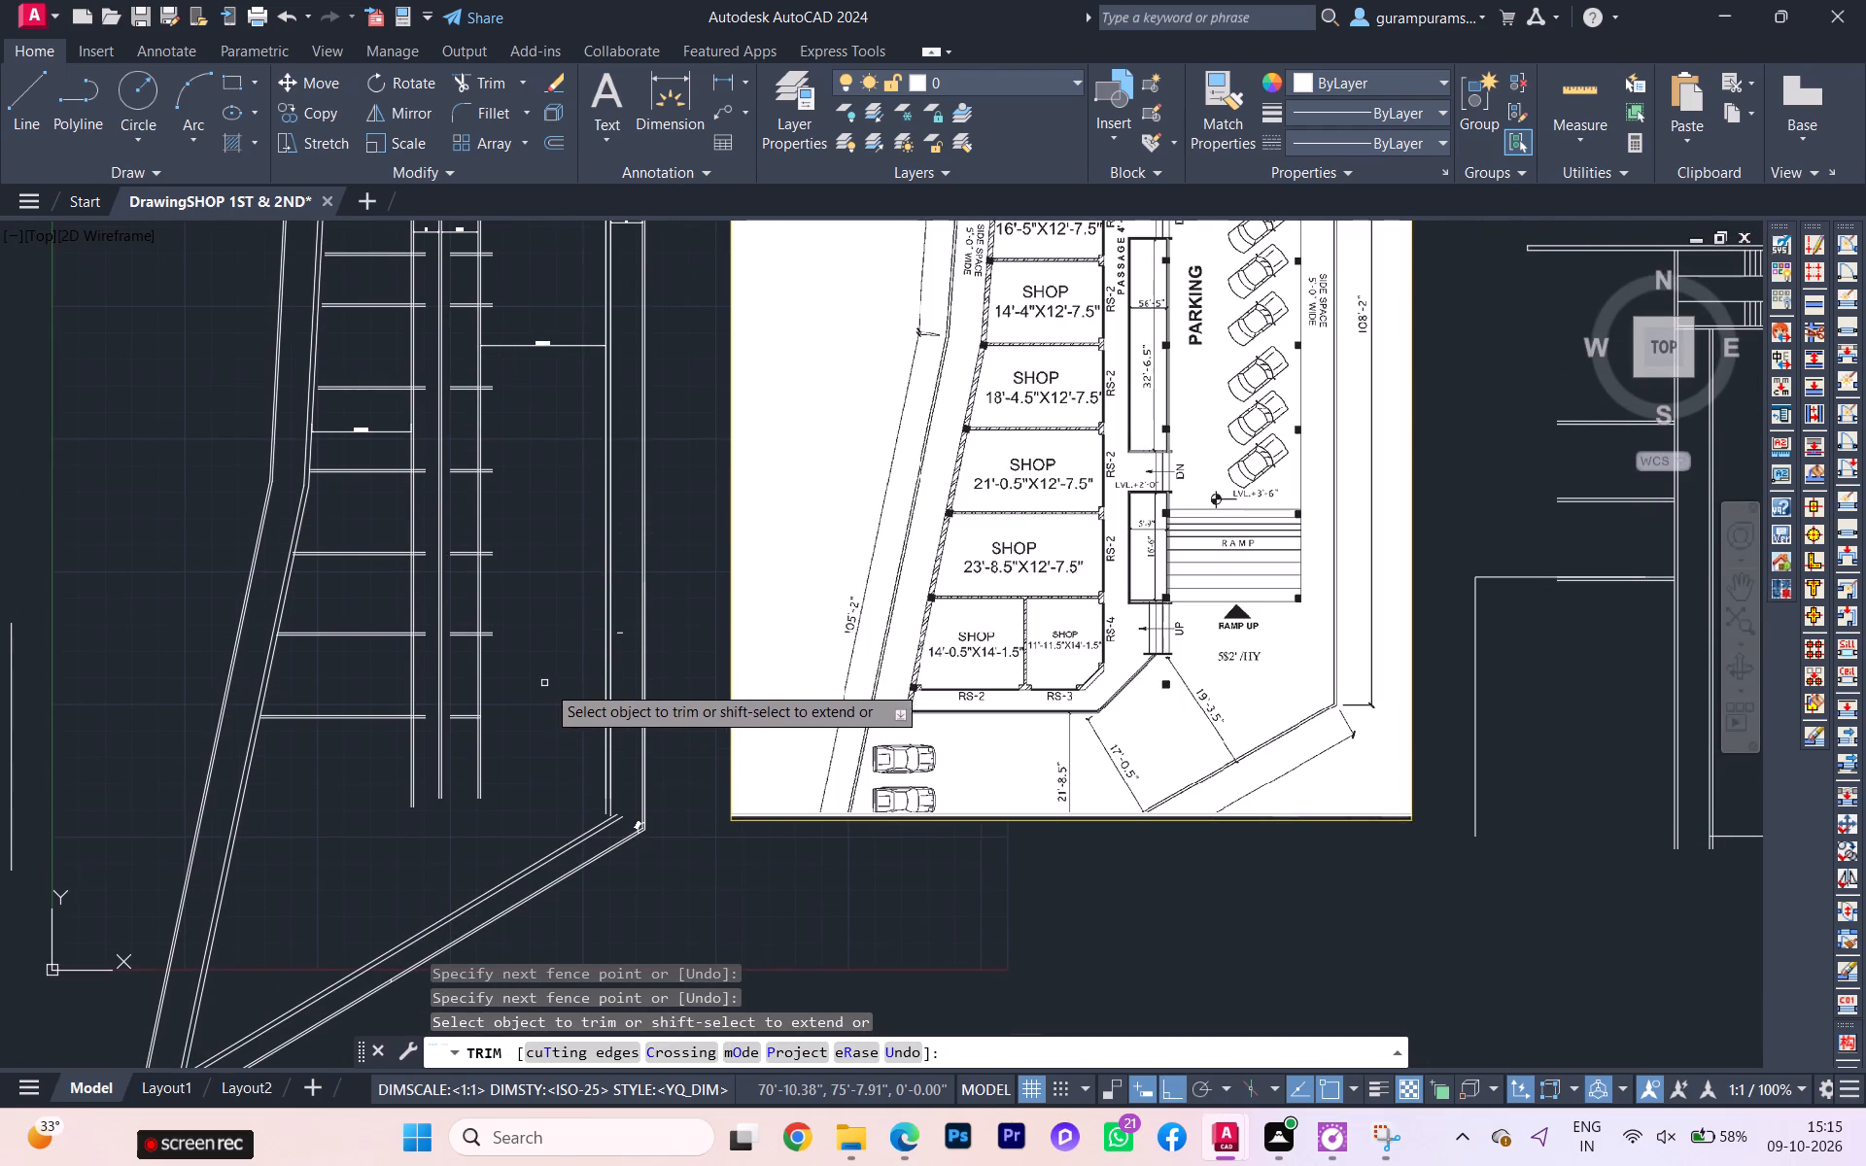
scroll(456, 741, "up", 2)
left_click(459, 733)
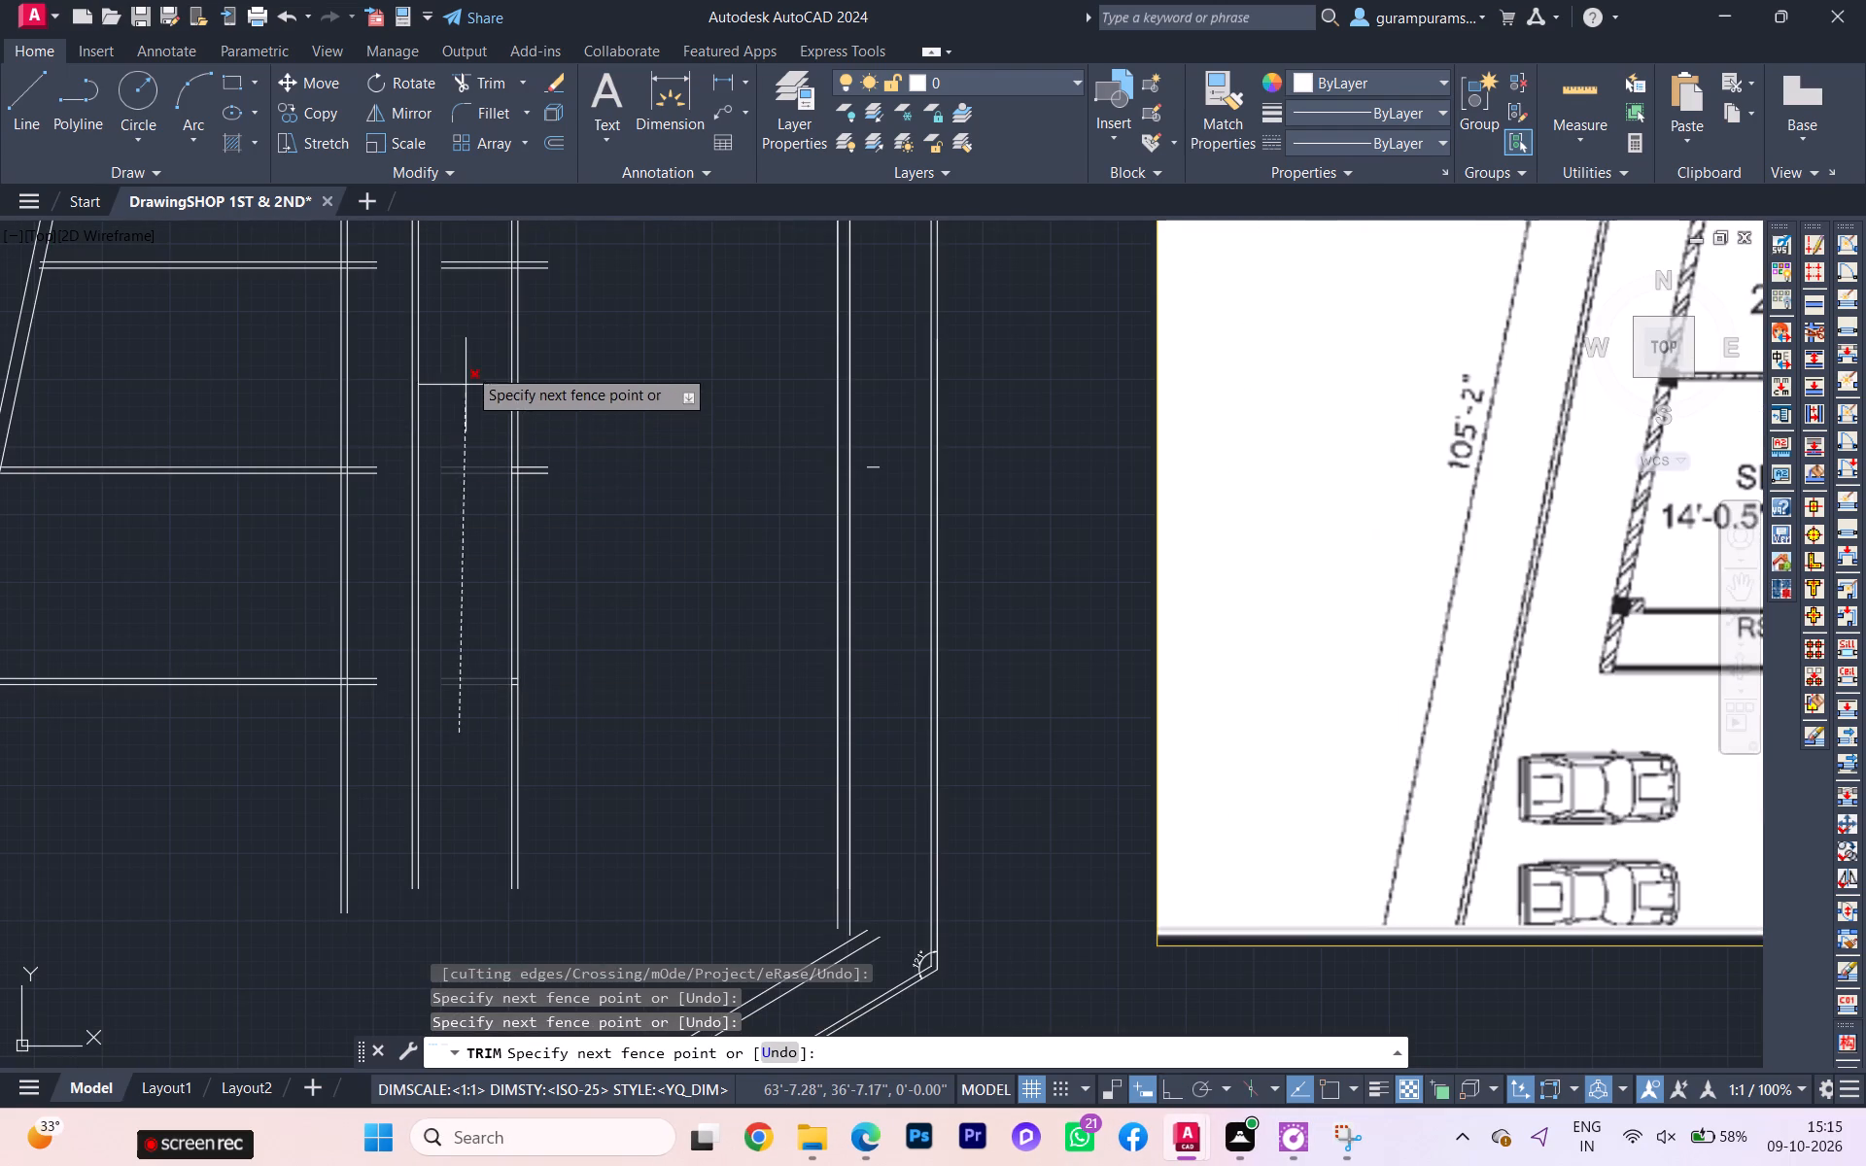
left_click(473, 234)
scroll(547, 440, "down", 4)
middle_click_drag(584, 481, 656, 818)
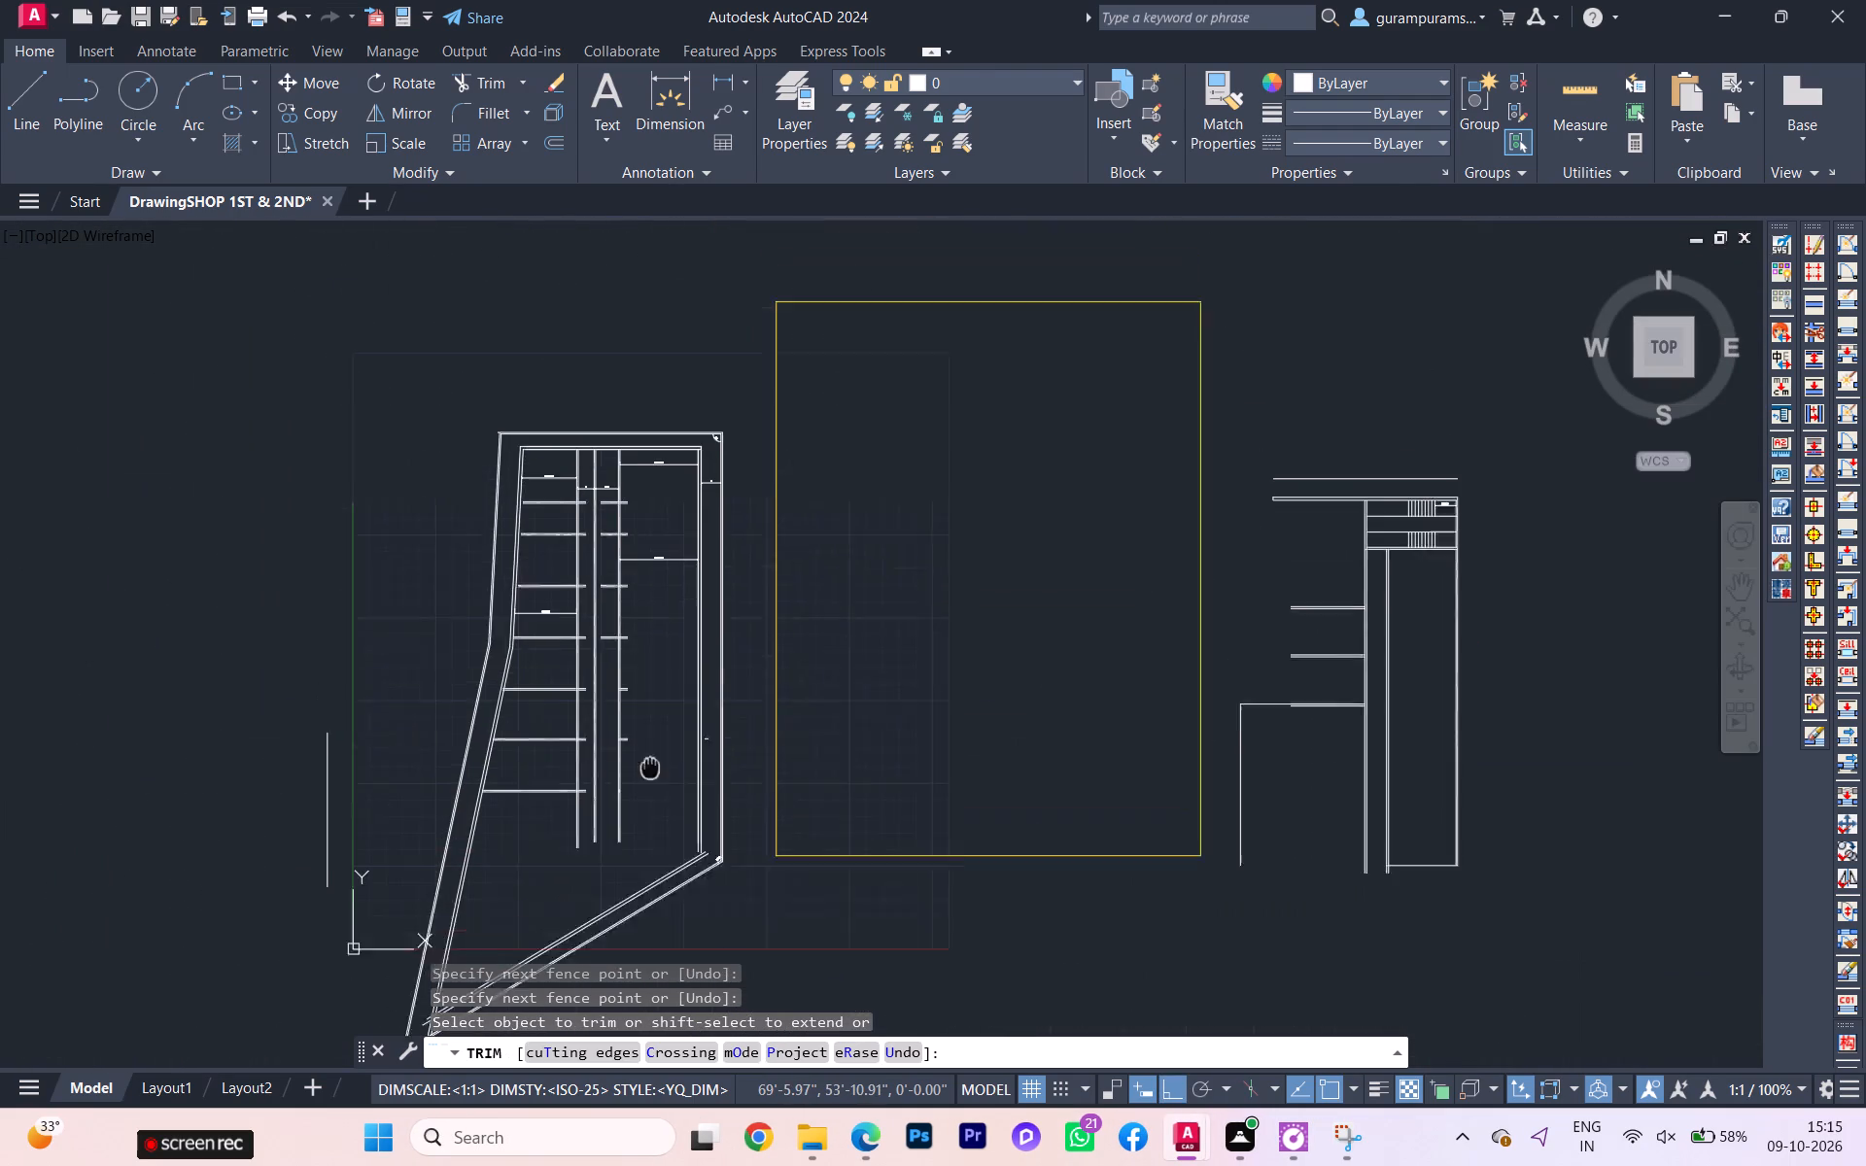
middle_click_drag(656, 818, 658, 836)
scroll(624, 684, "up", 2)
left_click(598, 797)
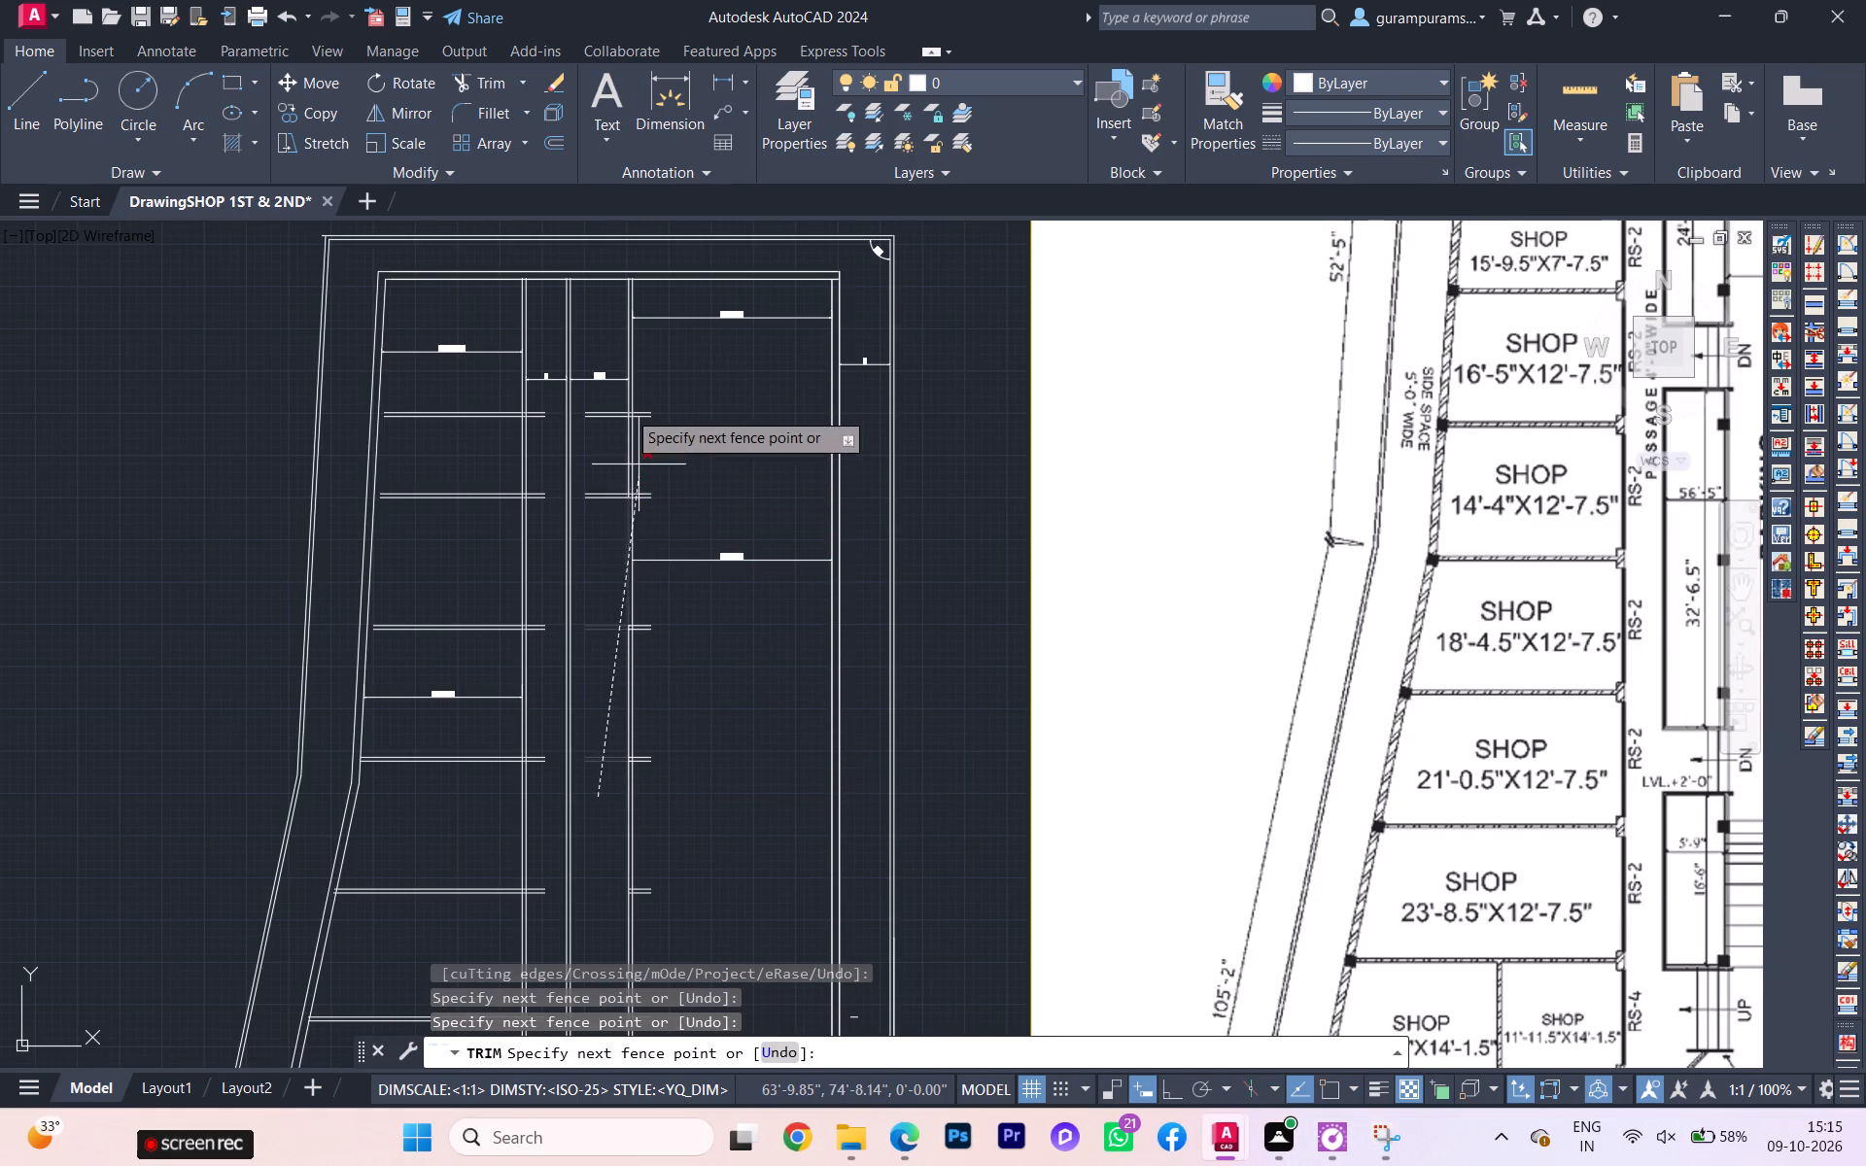
left_click(595, 360)
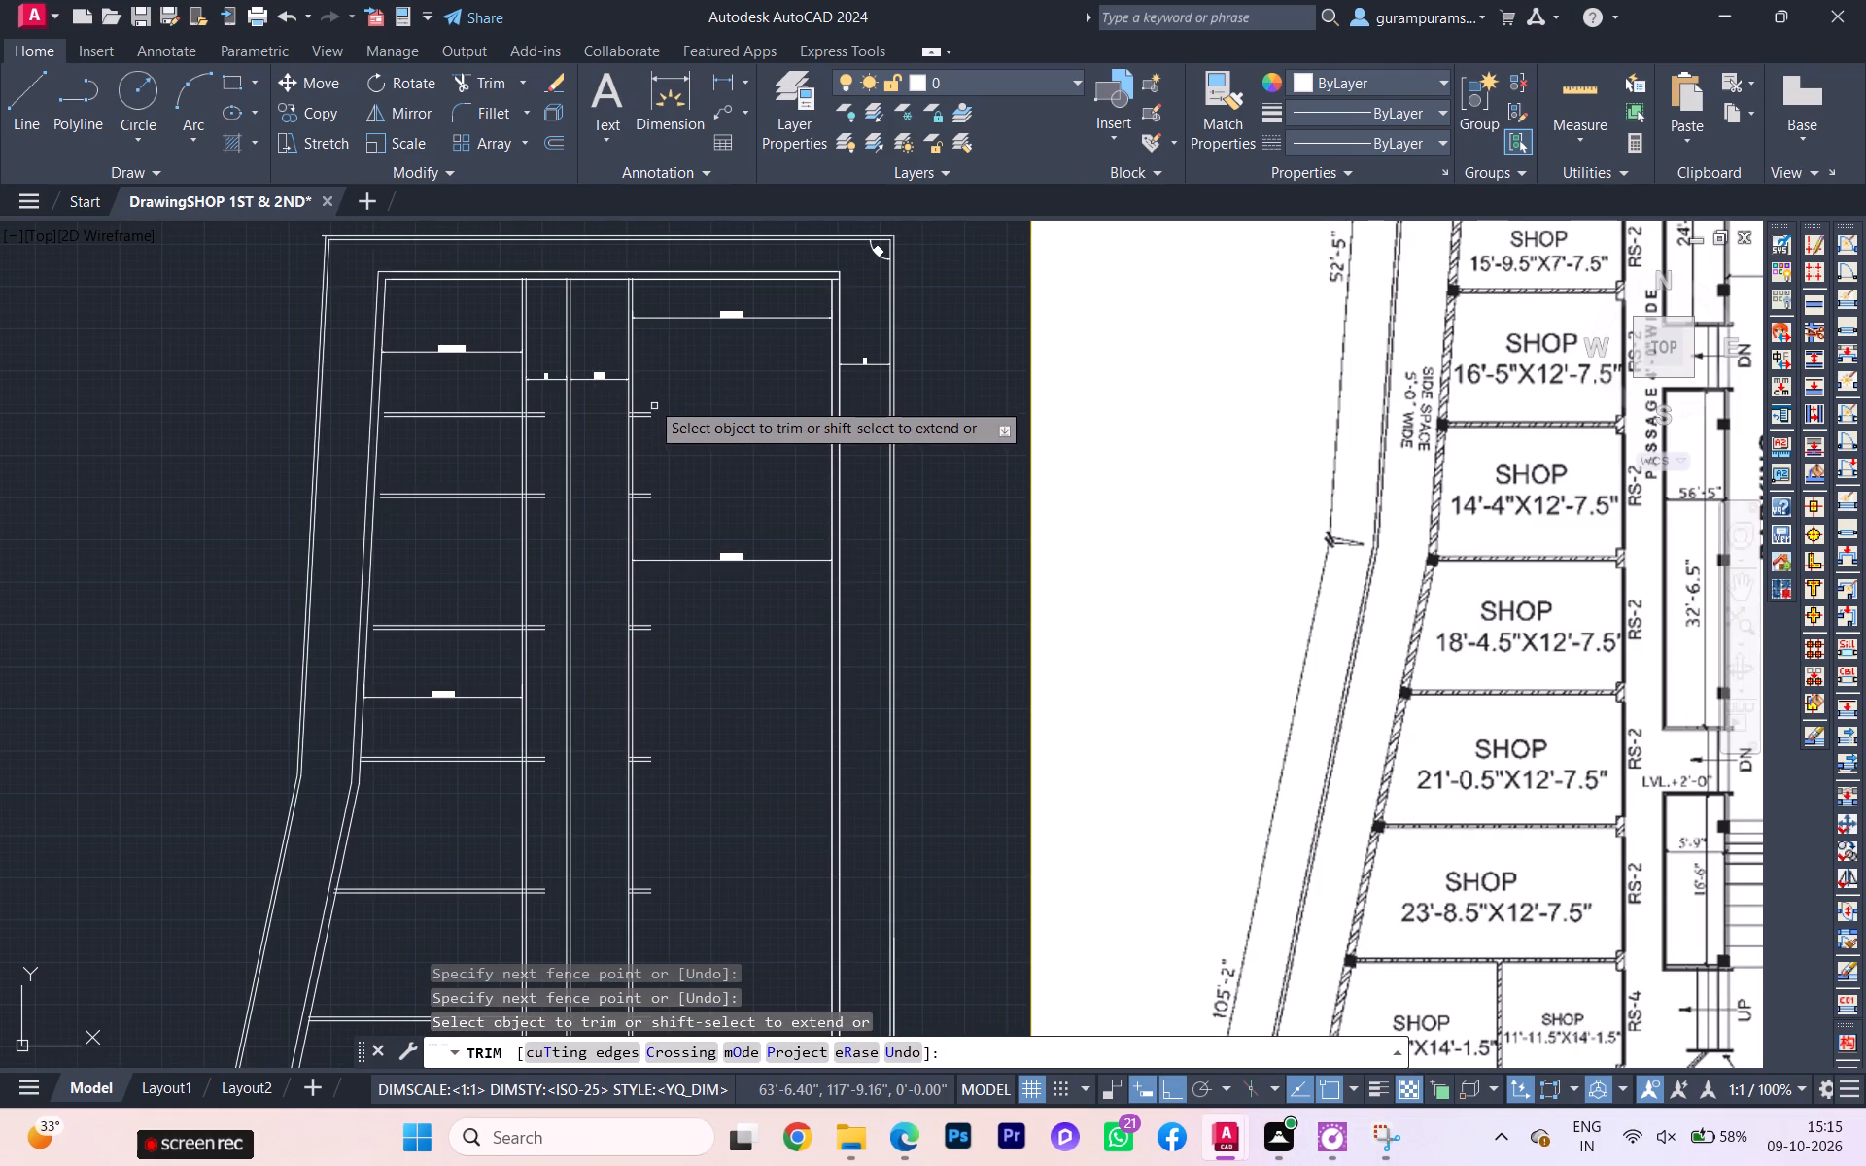
Trim the remaining partition ends projecting into the parking area east of the 5'-9" bay's east wall.
left_click(646, 394)
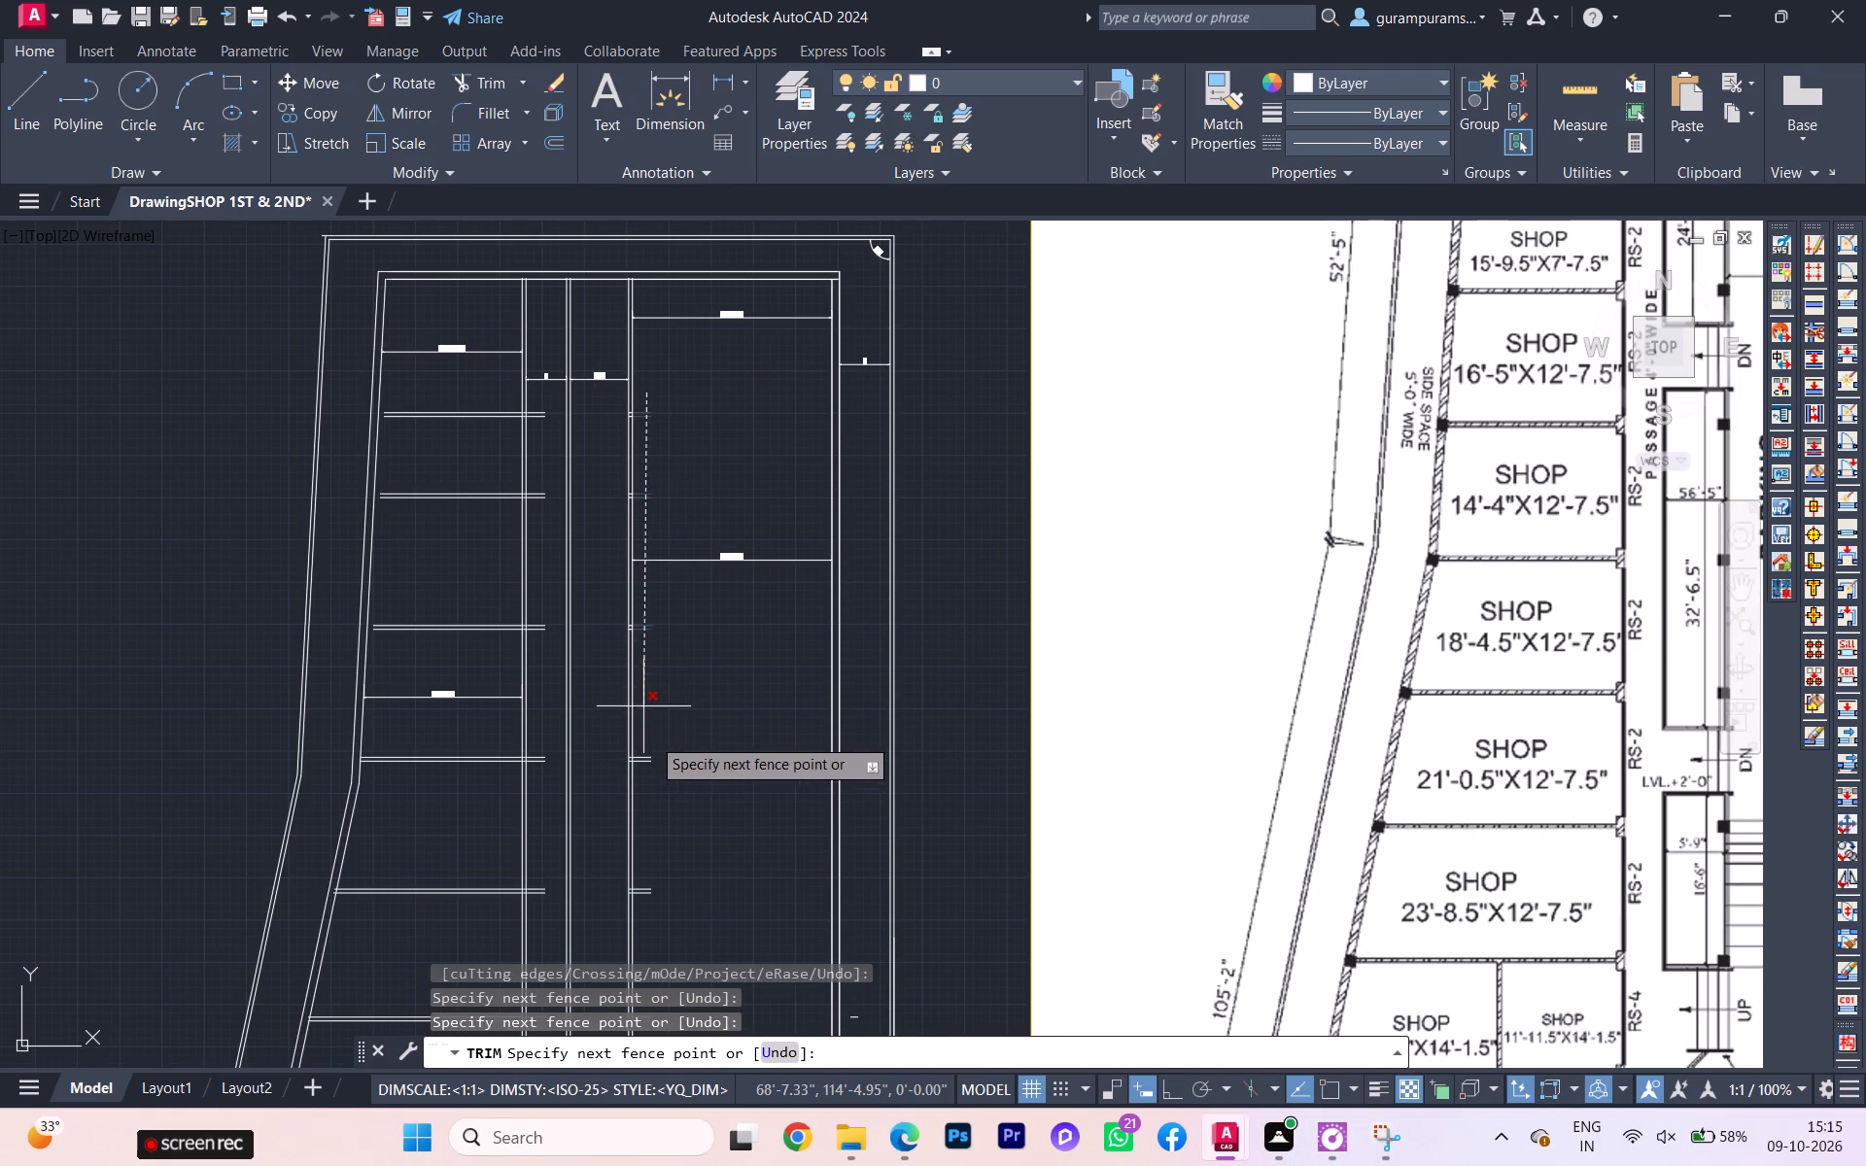
left_click(645, 906)
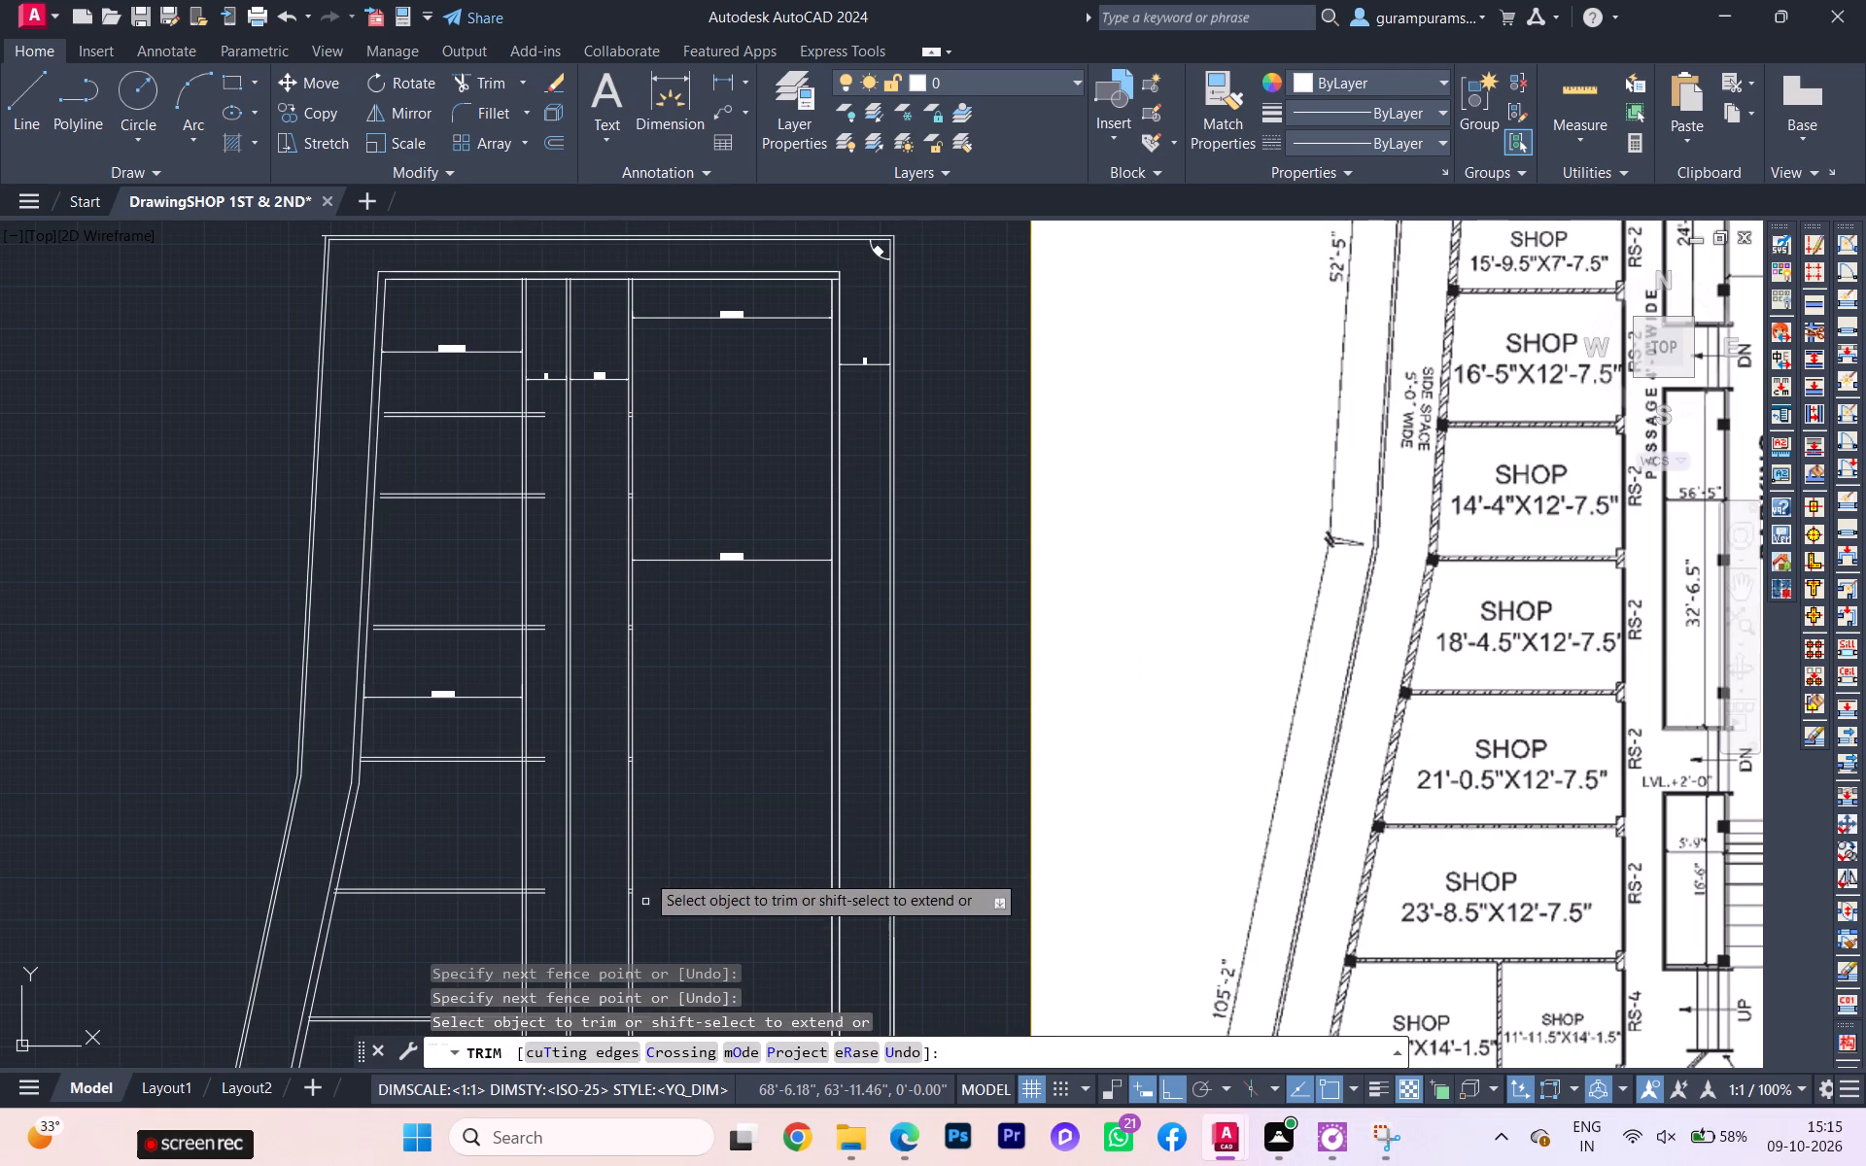
Trim the leftover pieces of the two northernmost partitions inside the thickness of the 5'-9" bay's east wall.
scroll(623, 440, "up", 5)
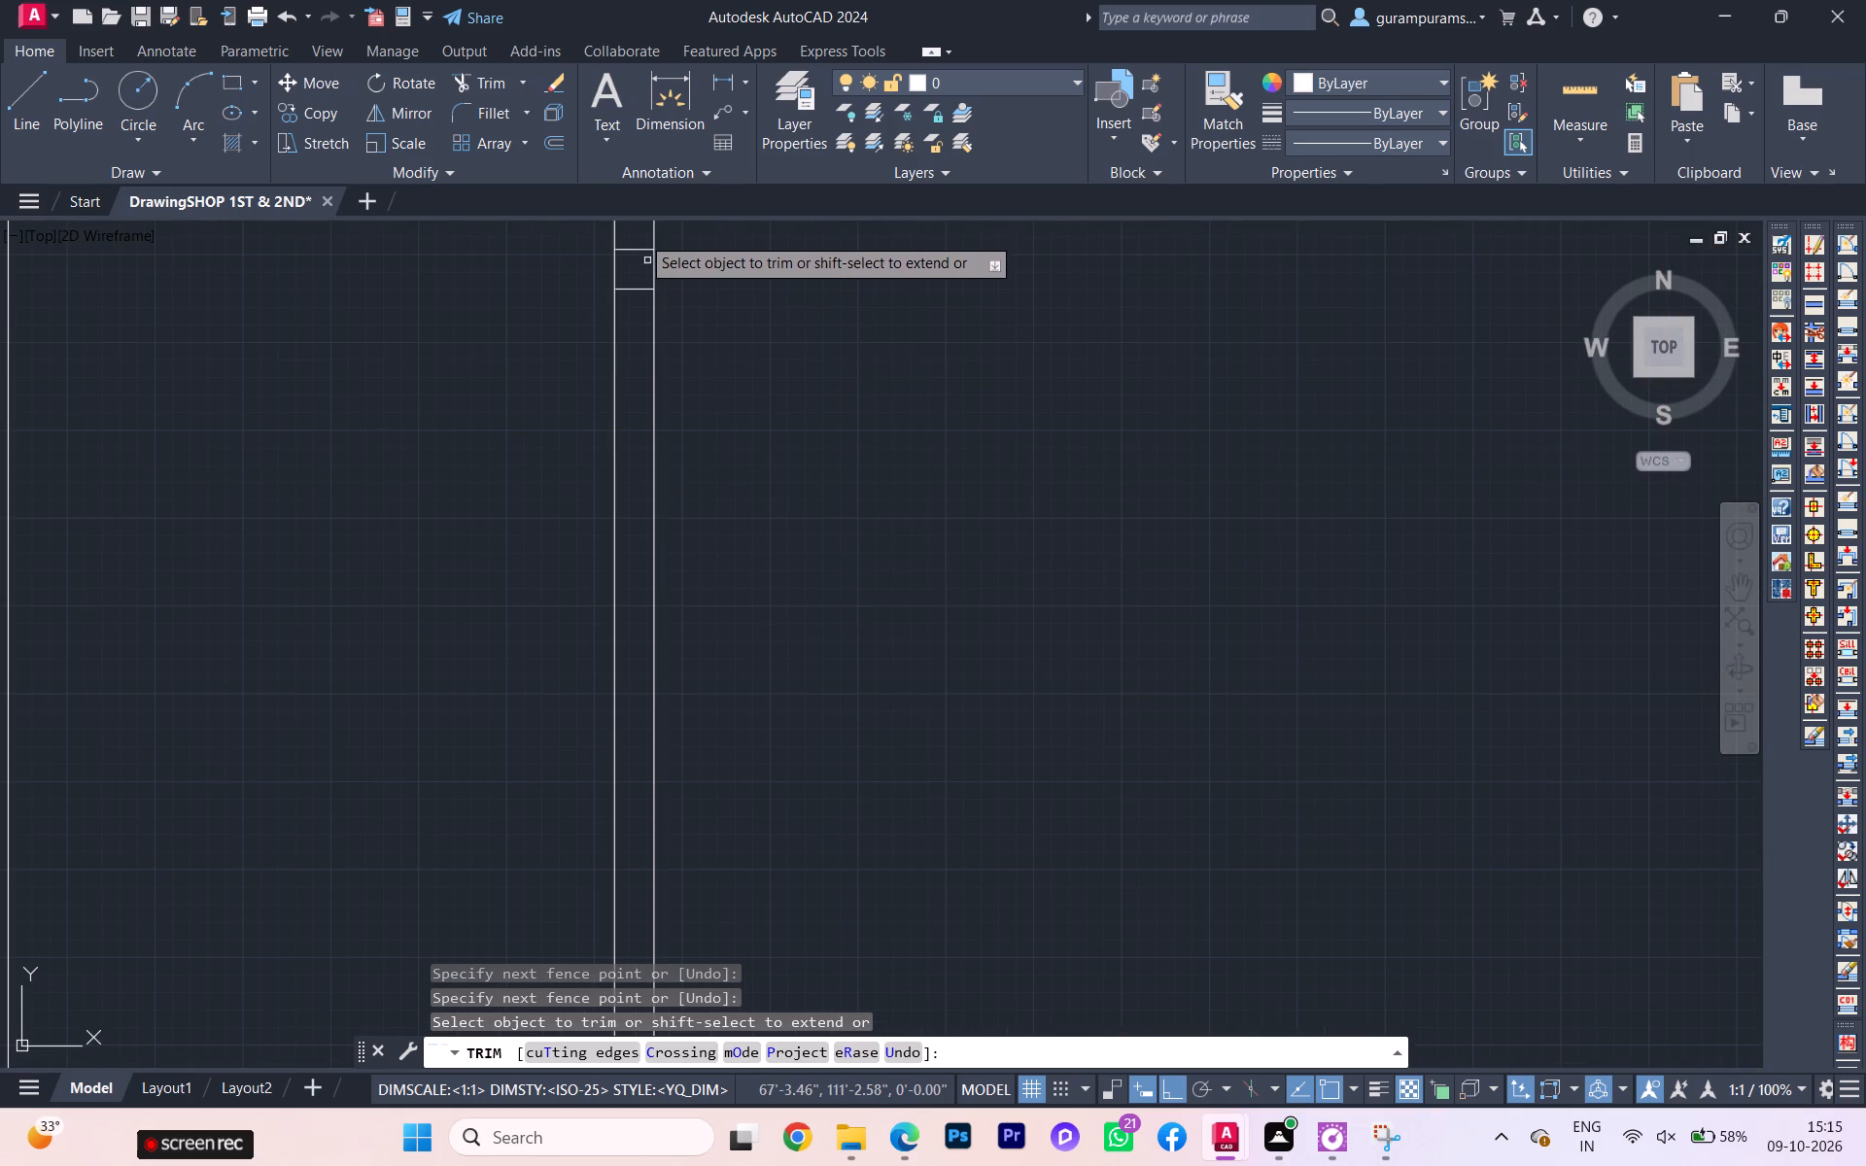
left_click(637, 225)
scroll(611, 610, "down", 3)
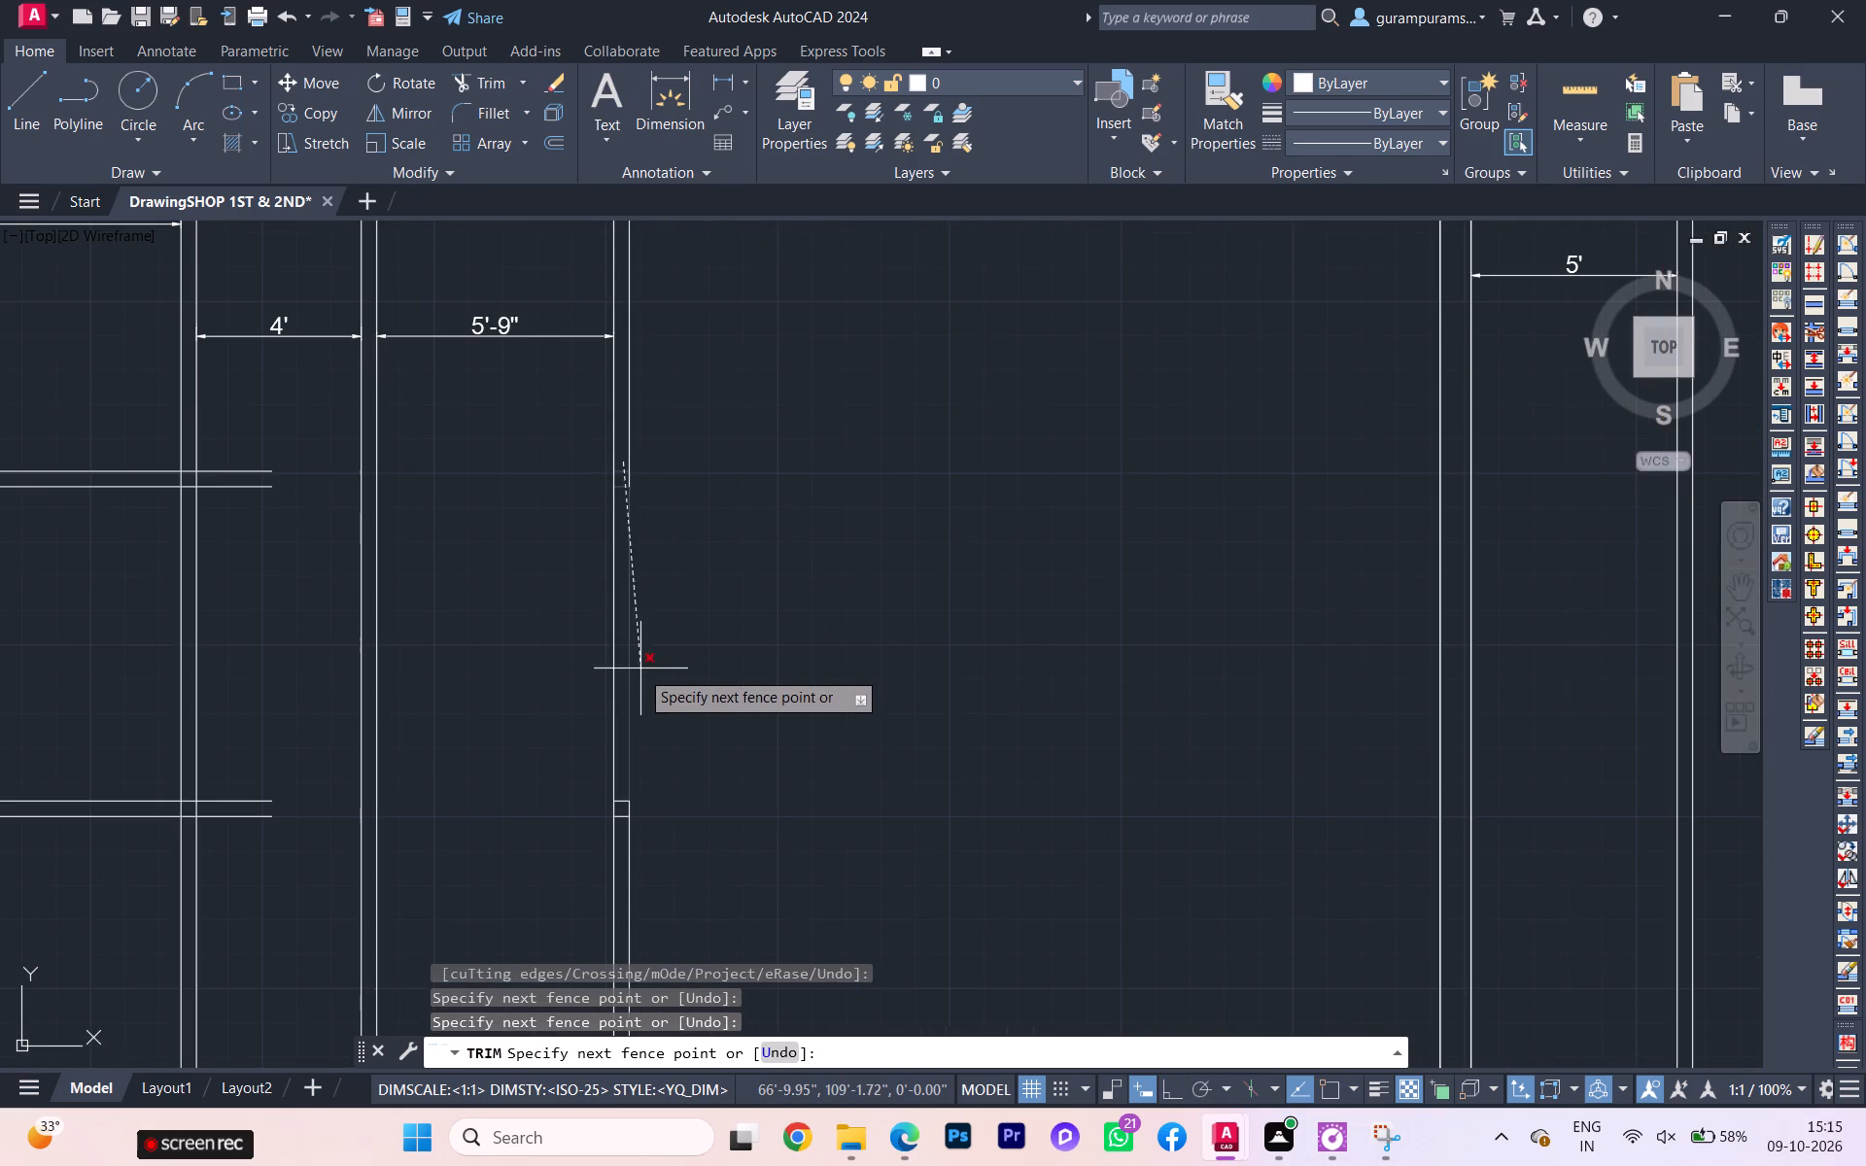
left_click(623, 839)
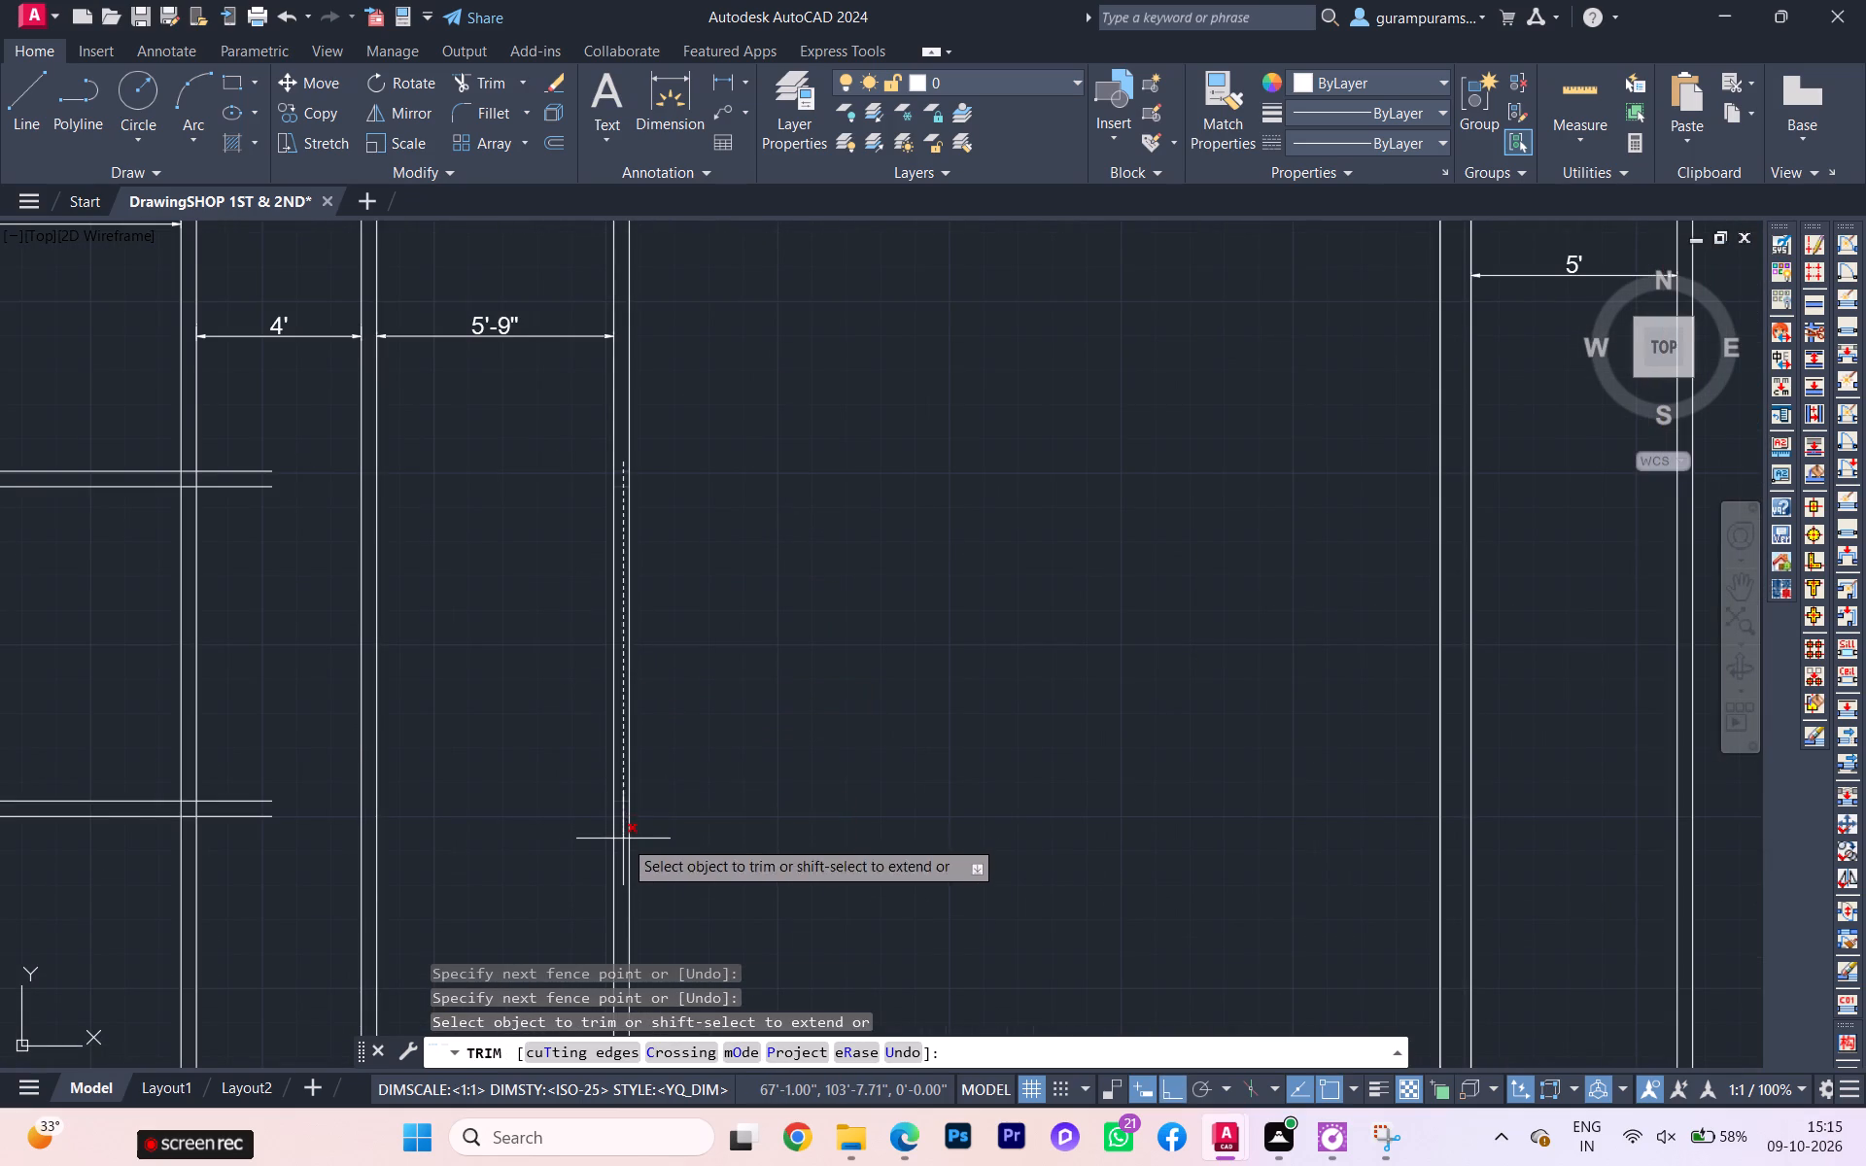
Trim the shop partition ends projecting east into the 4' passage, from the northernmost partition down to the southernmost.
scroll(675, 624, "down", 2)
middle_click_drag(673, 619, 677, 584)
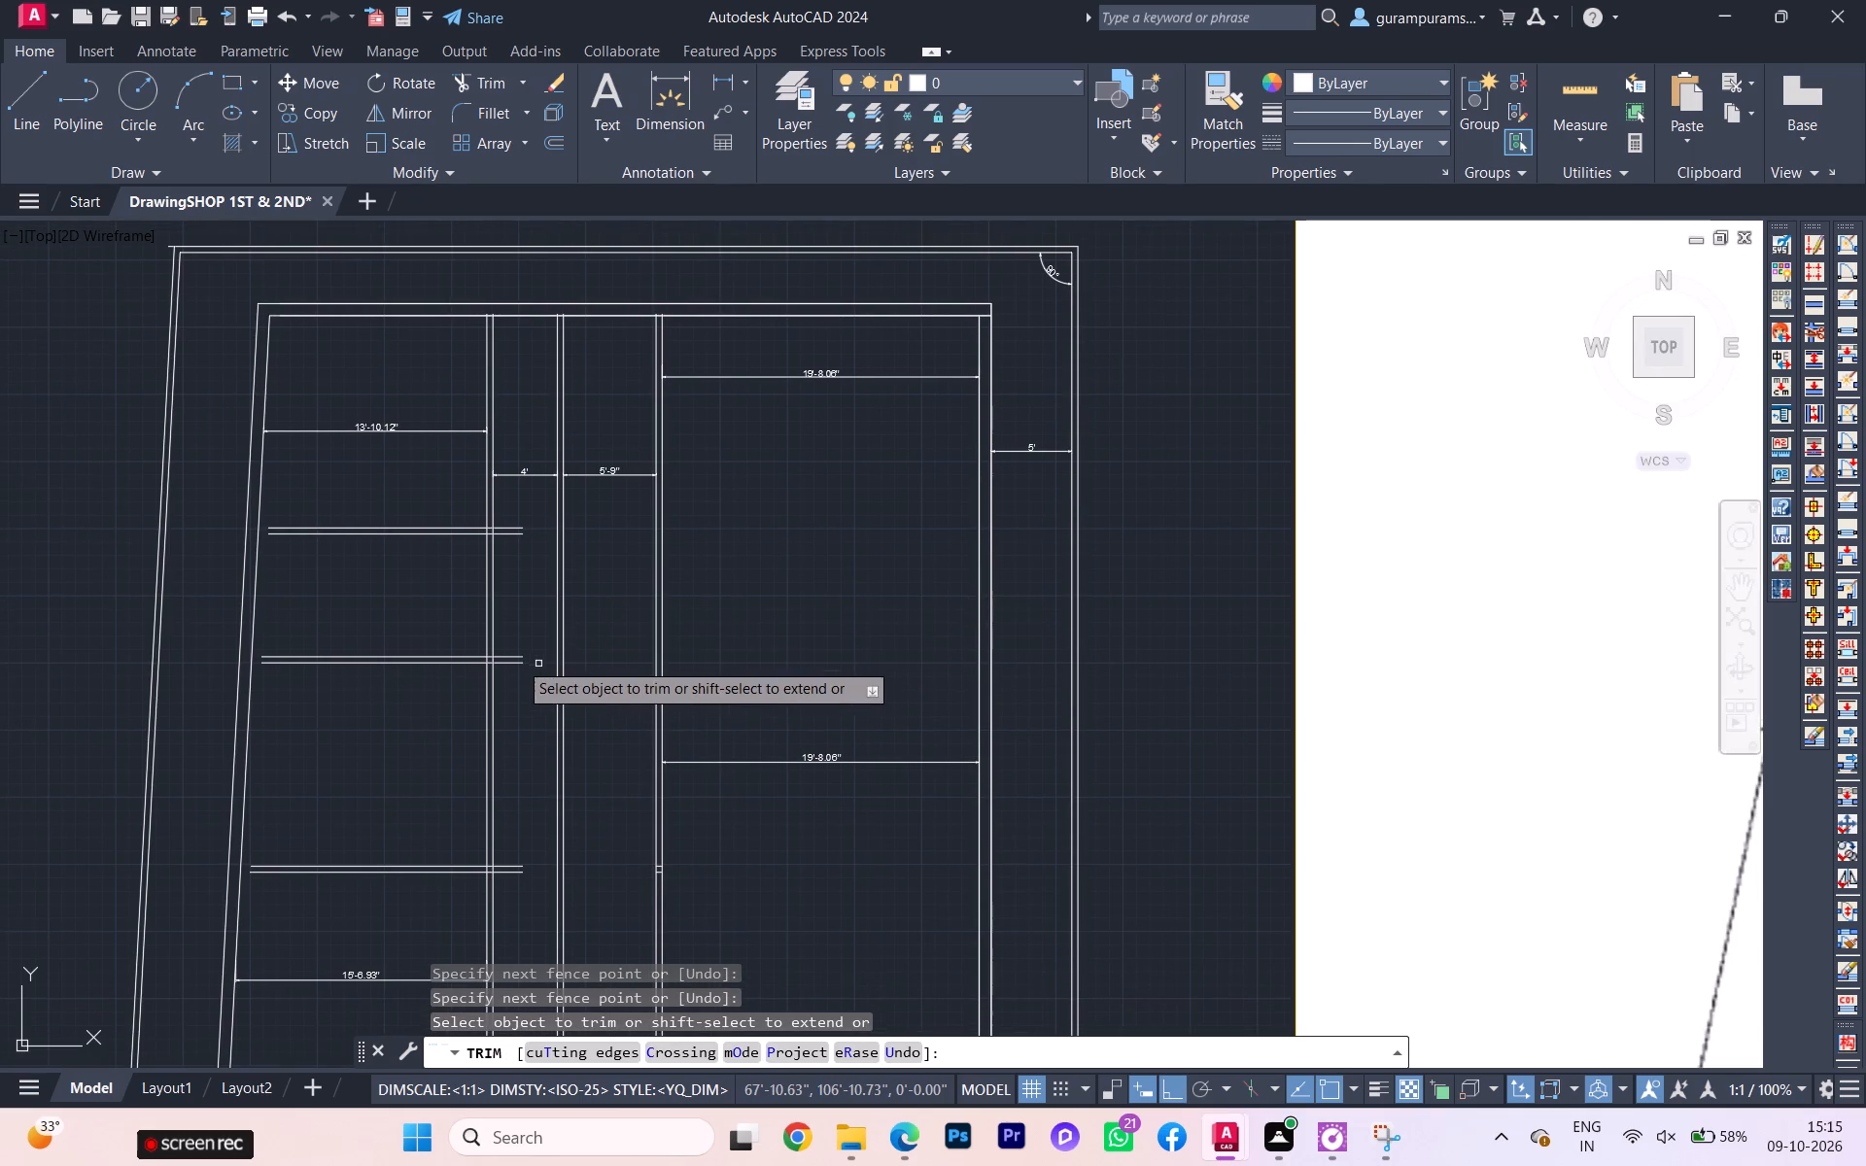
left_click(505, 497)
scroll(516, 553, "down", 2)
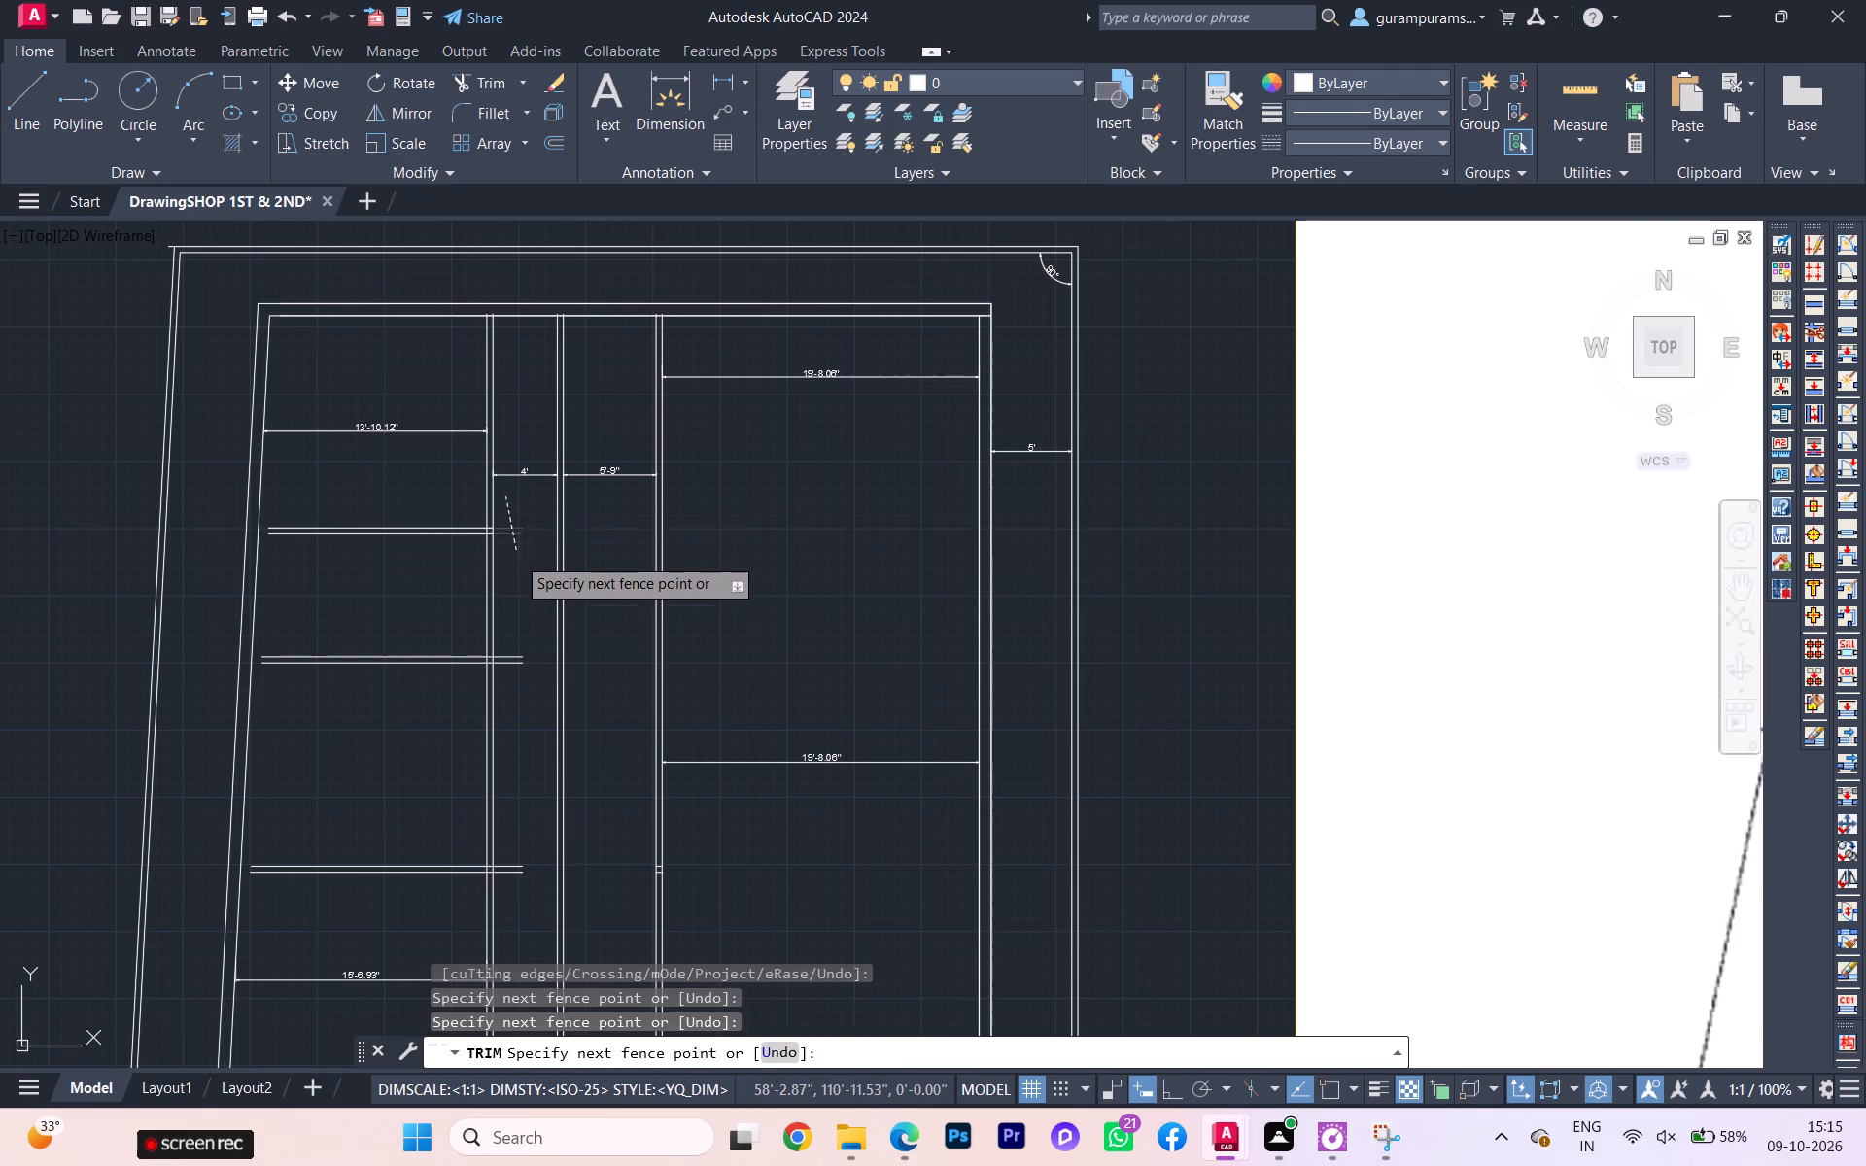
scroll(516, 557, "down", 1)
middle_click_drag(516, 557, 510, 511)
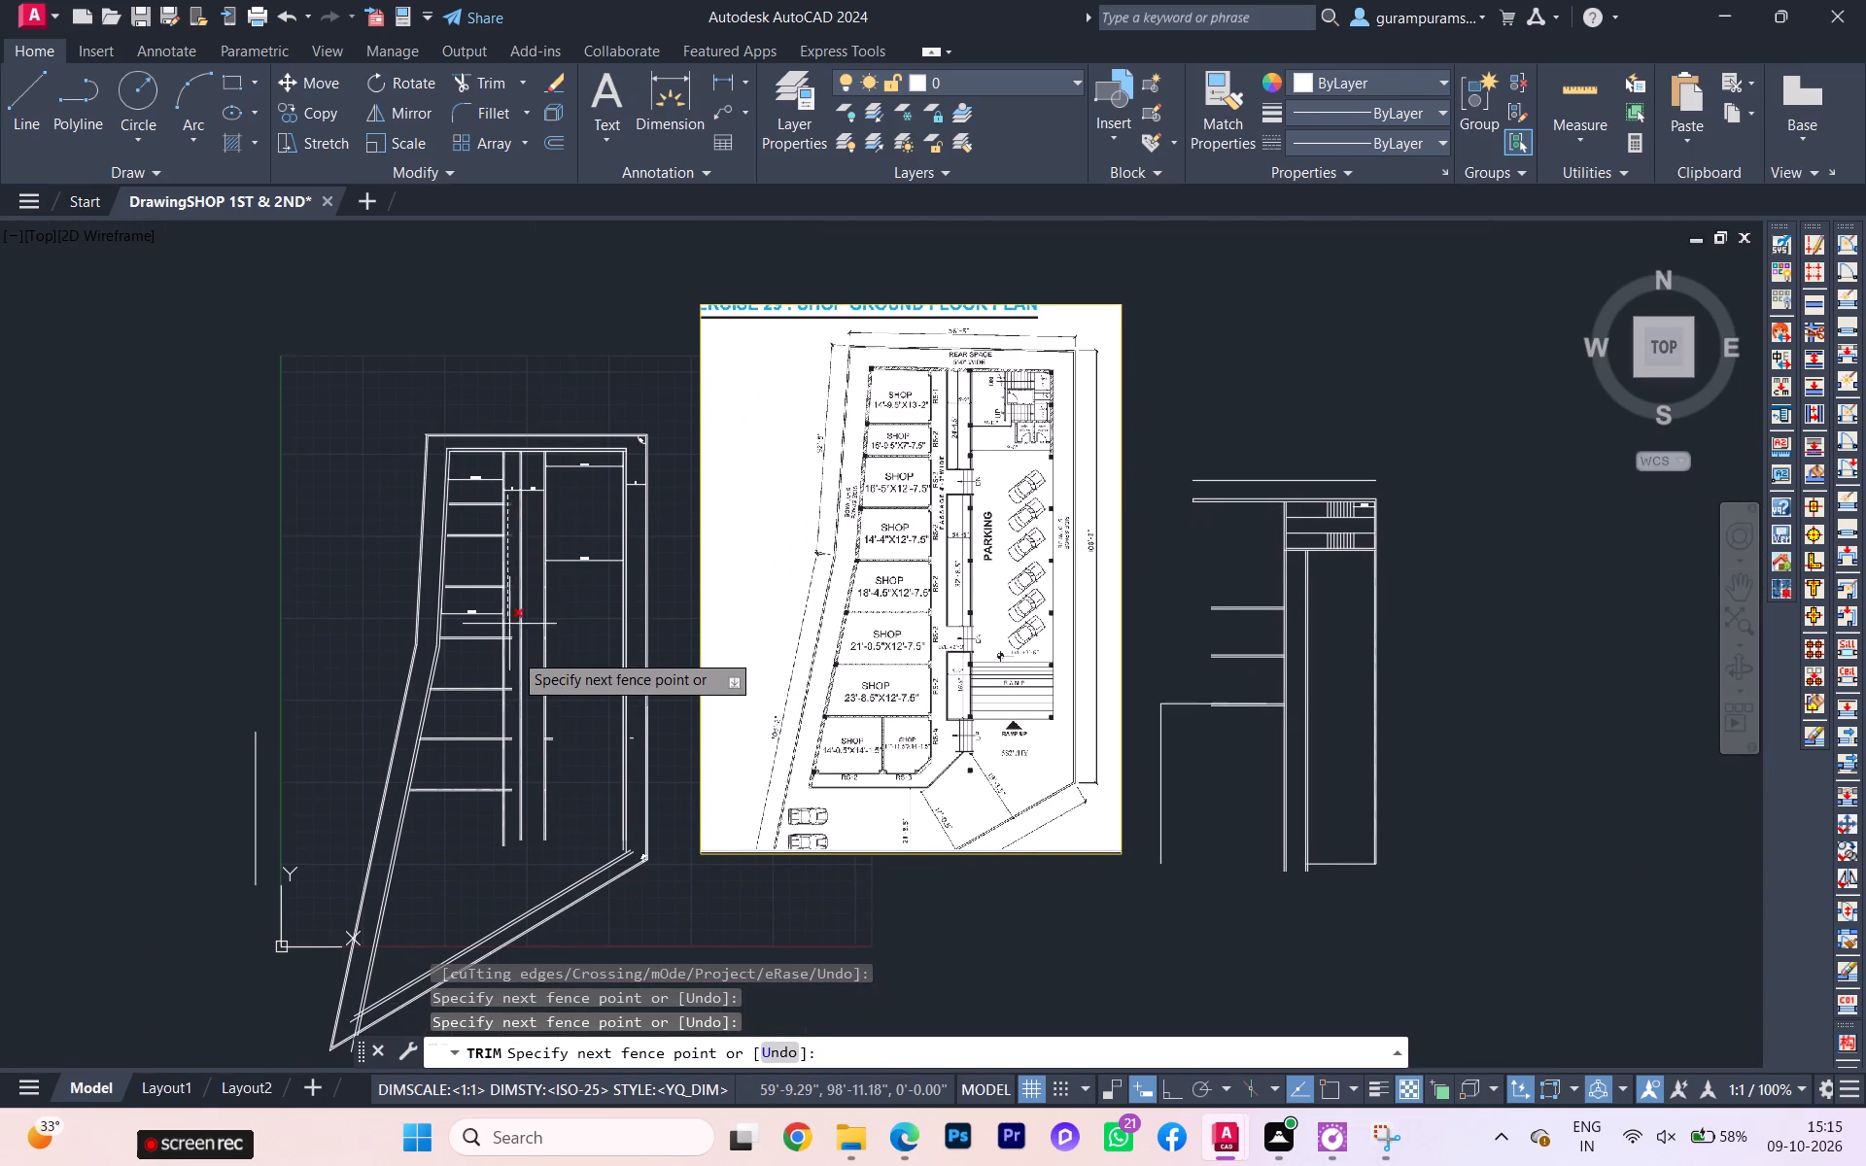
scroll(500, 736, "up", 2)
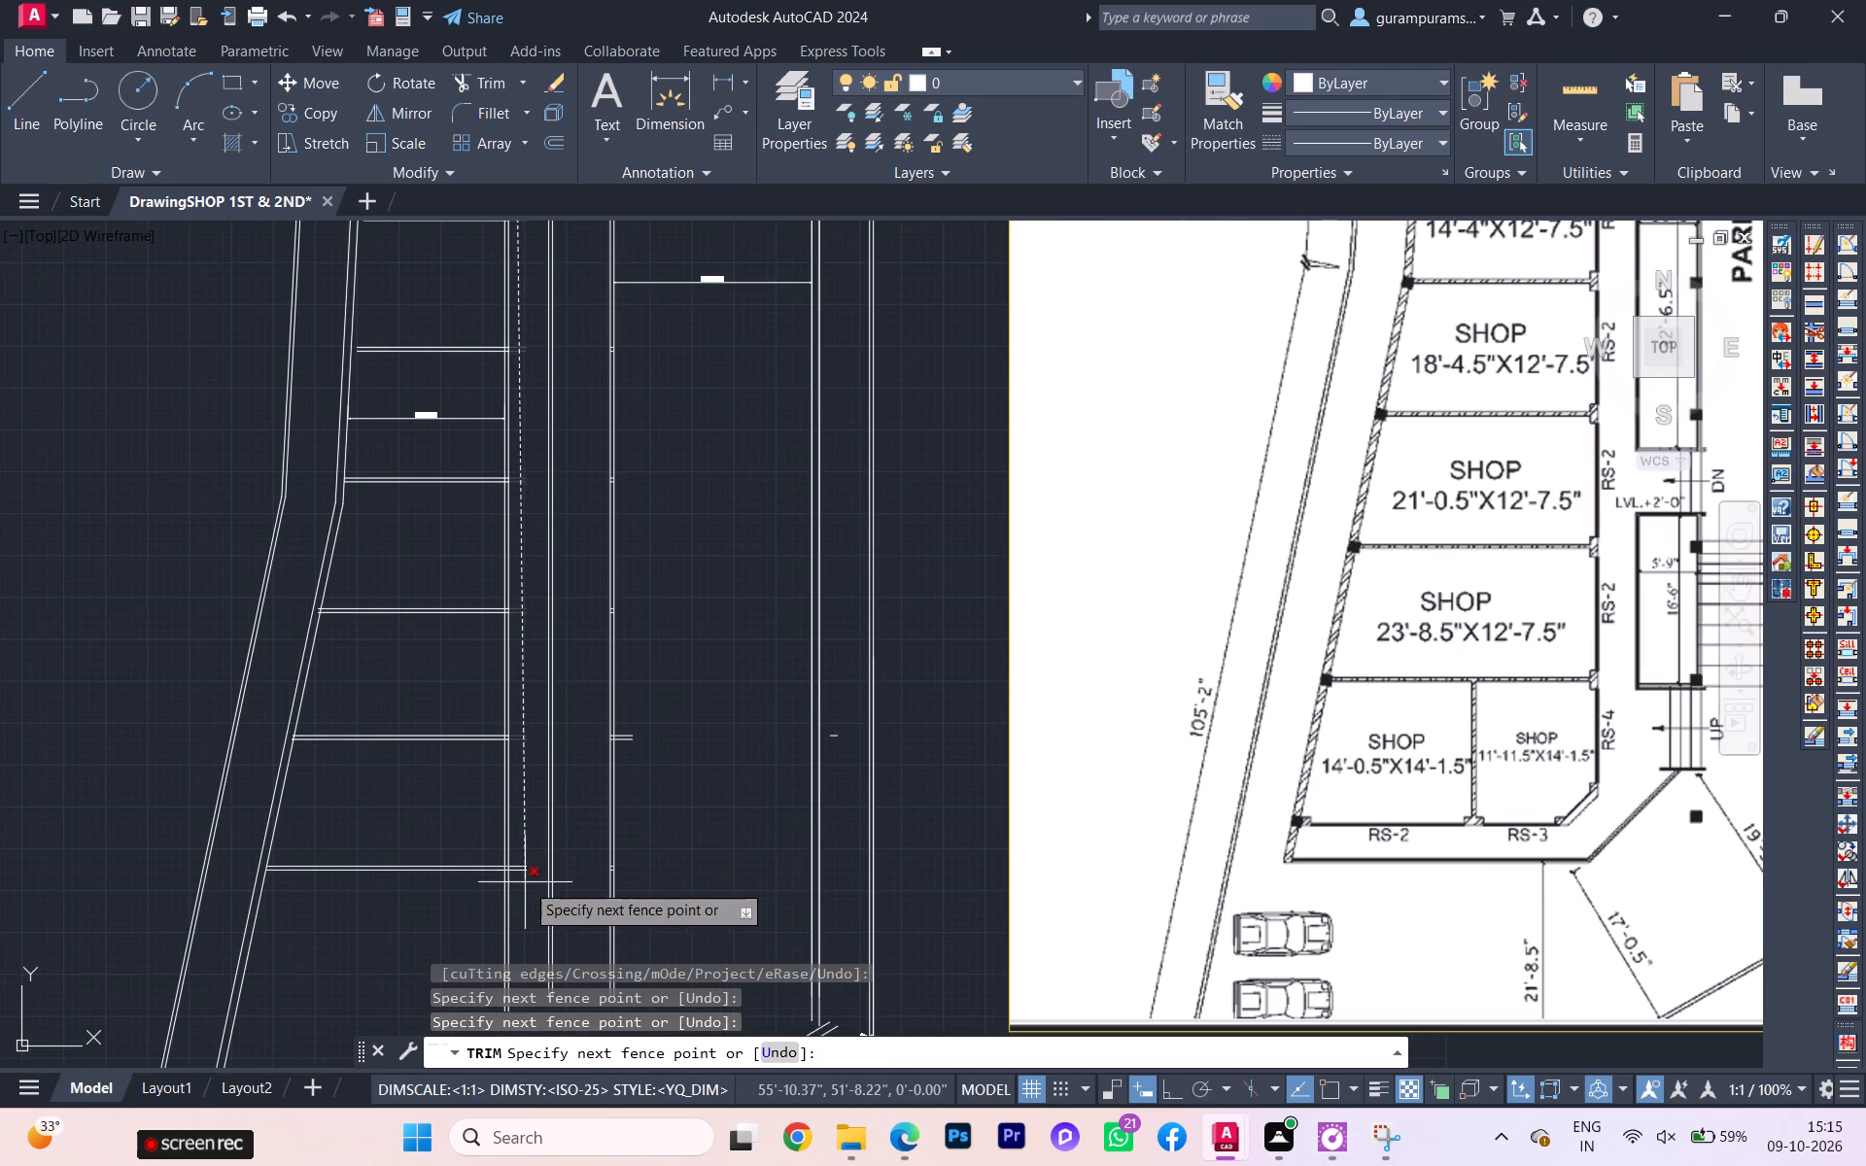
left_click(520, 884)
Trim the second southernmost partition's end where it projects east past the 5'-9" bay's east wall.
scroll(517, 677, "up", 3)
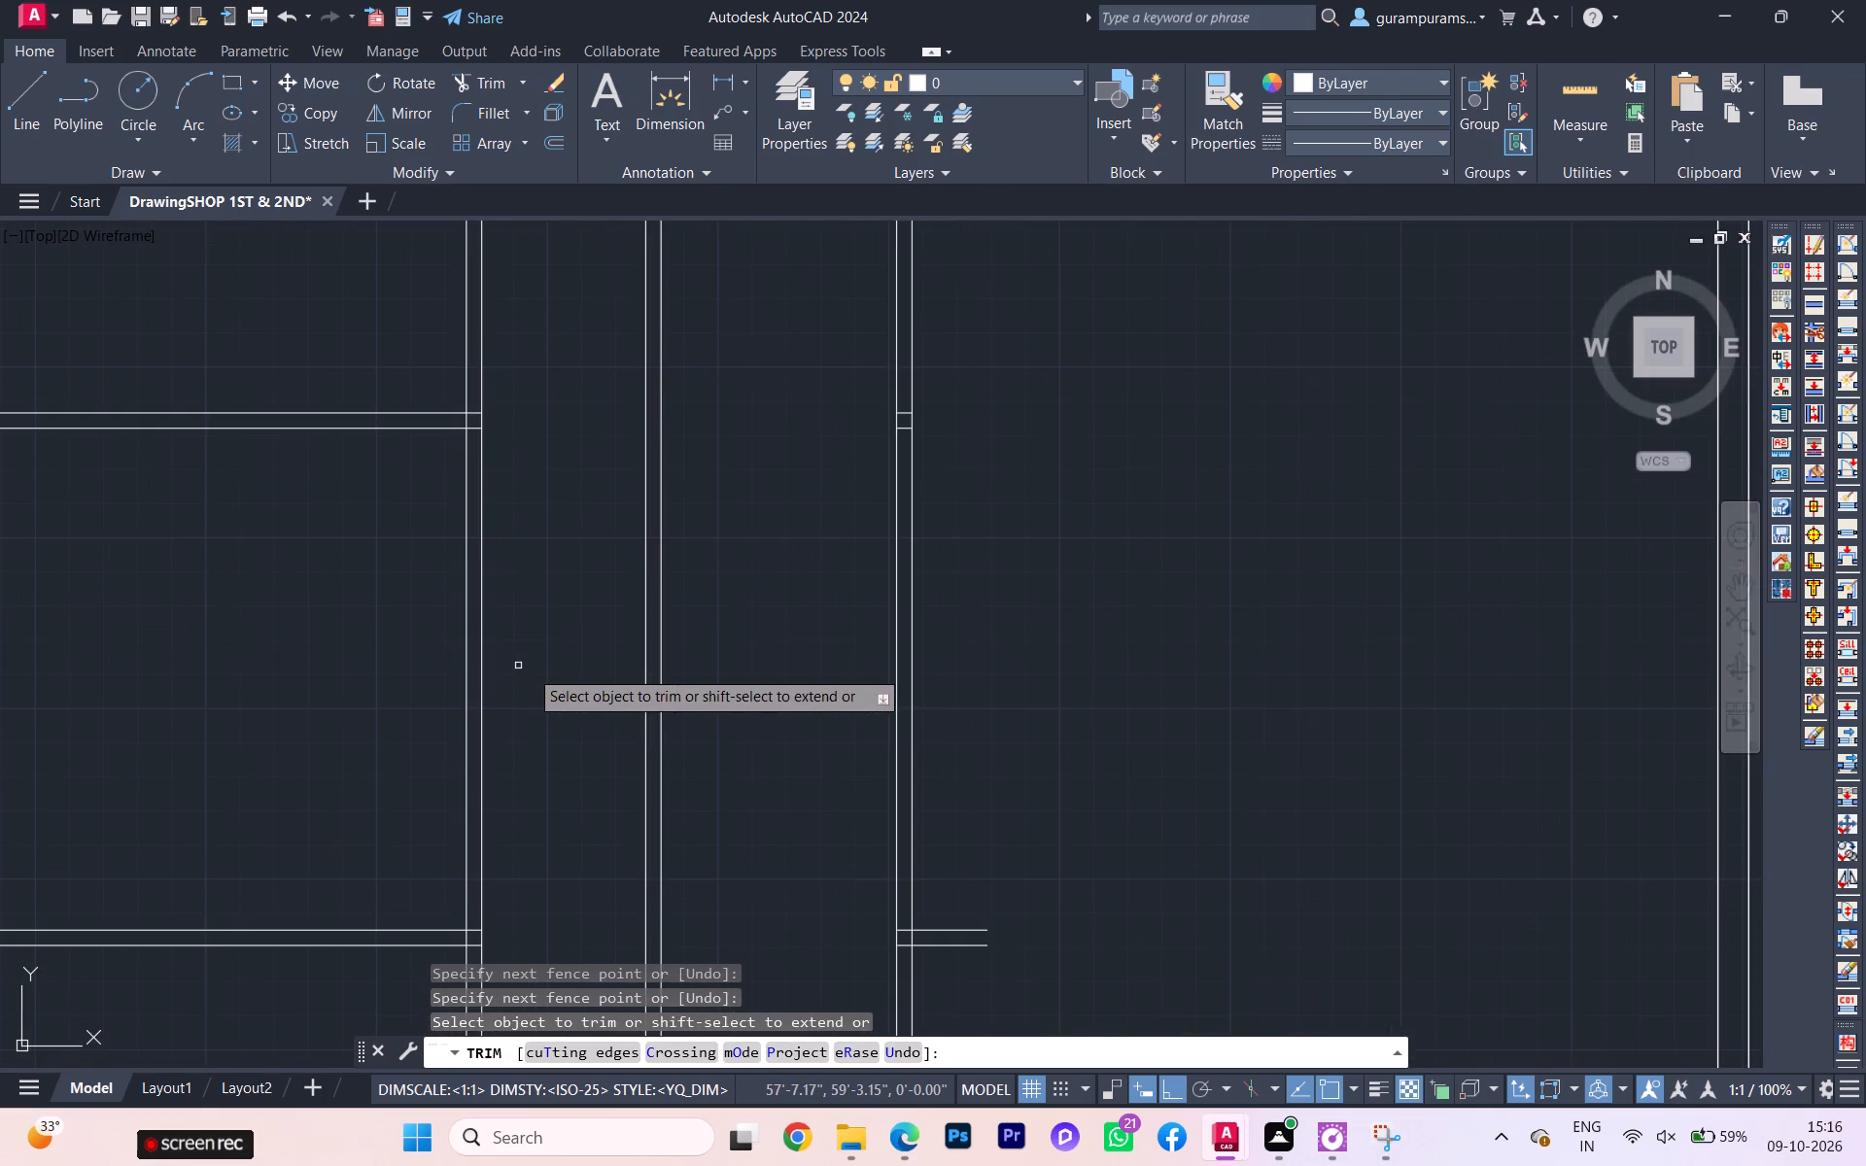
scroll(596, 695, "down", 2)
left_click(749, 825)
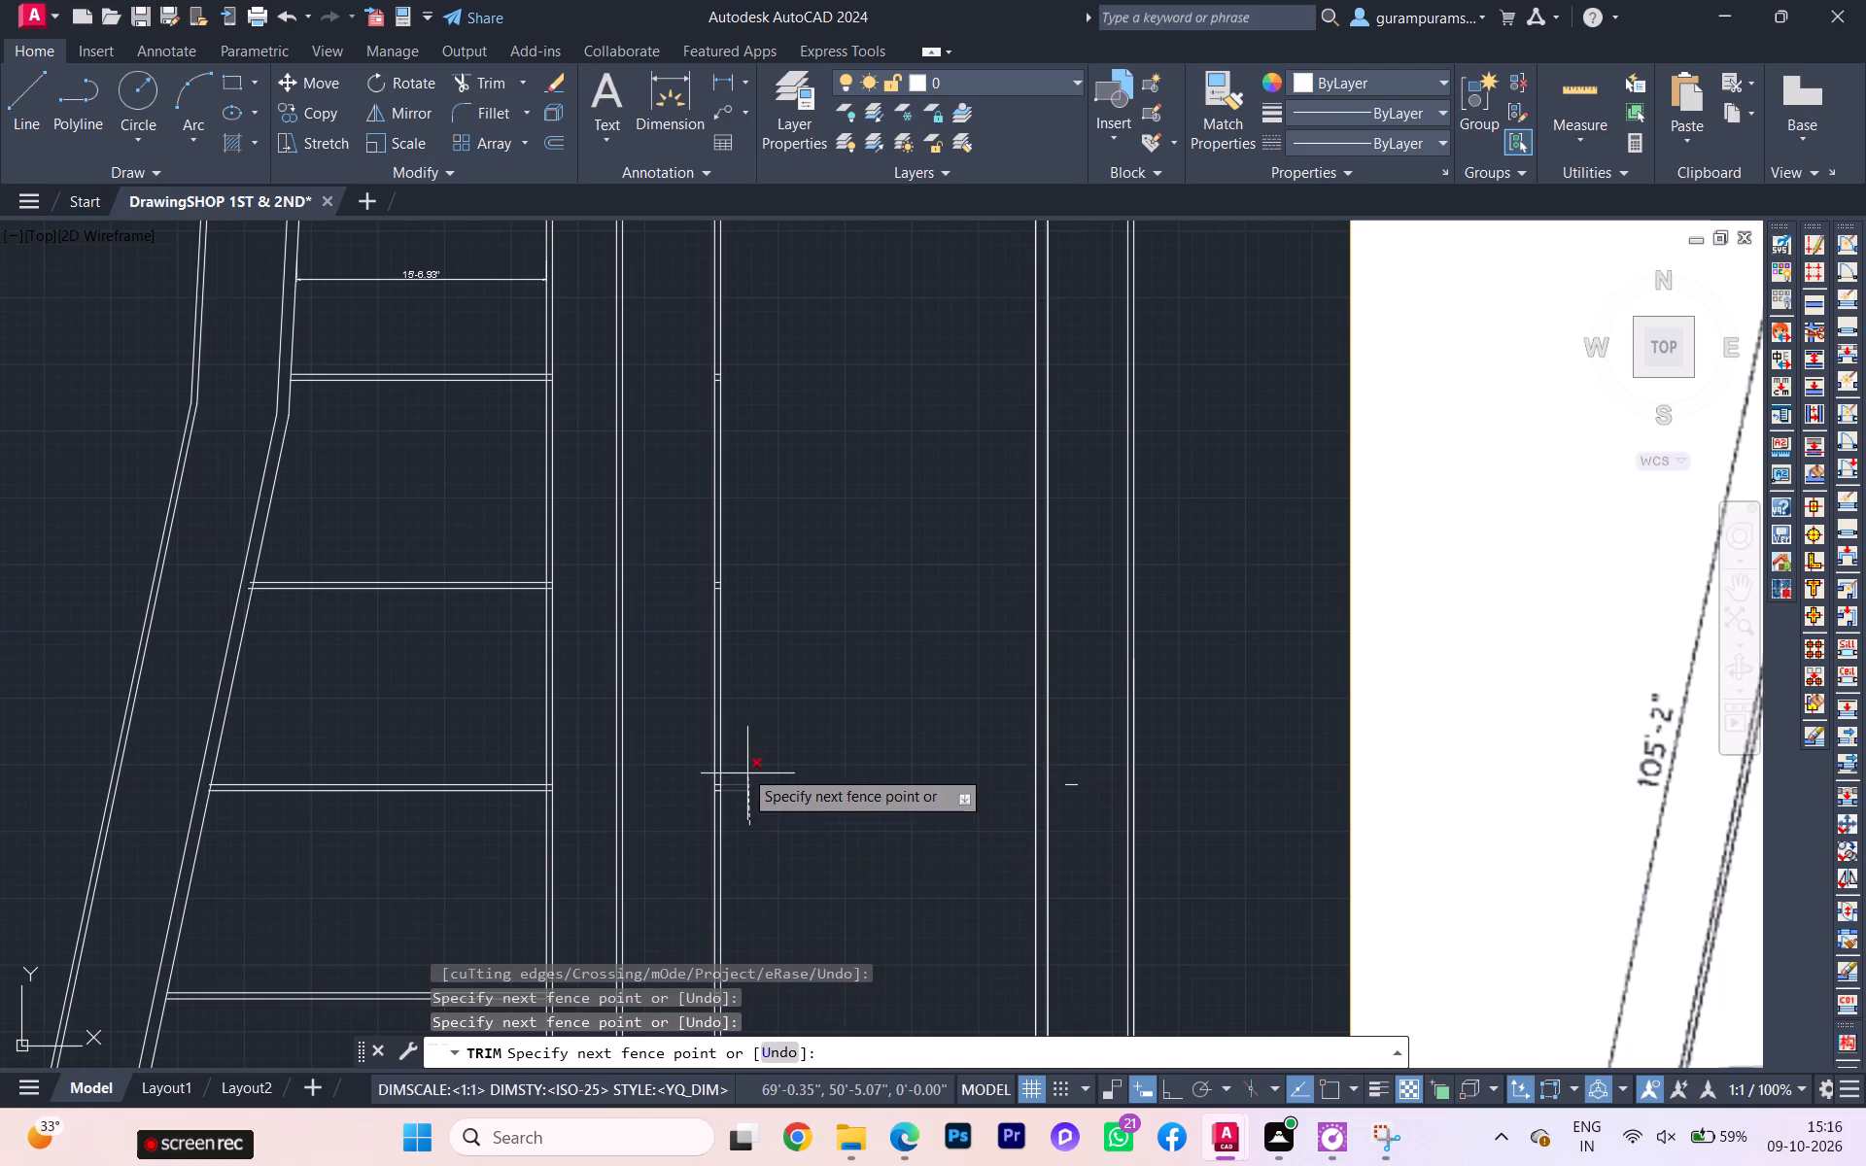
left_click(743, 768)
Trim the leftover pieces of the second and third southernmost partitions inside the thickness of the 5'-9" bay's east wall.
scroll(731, 814, "up", 2)
left_click(699, 757)
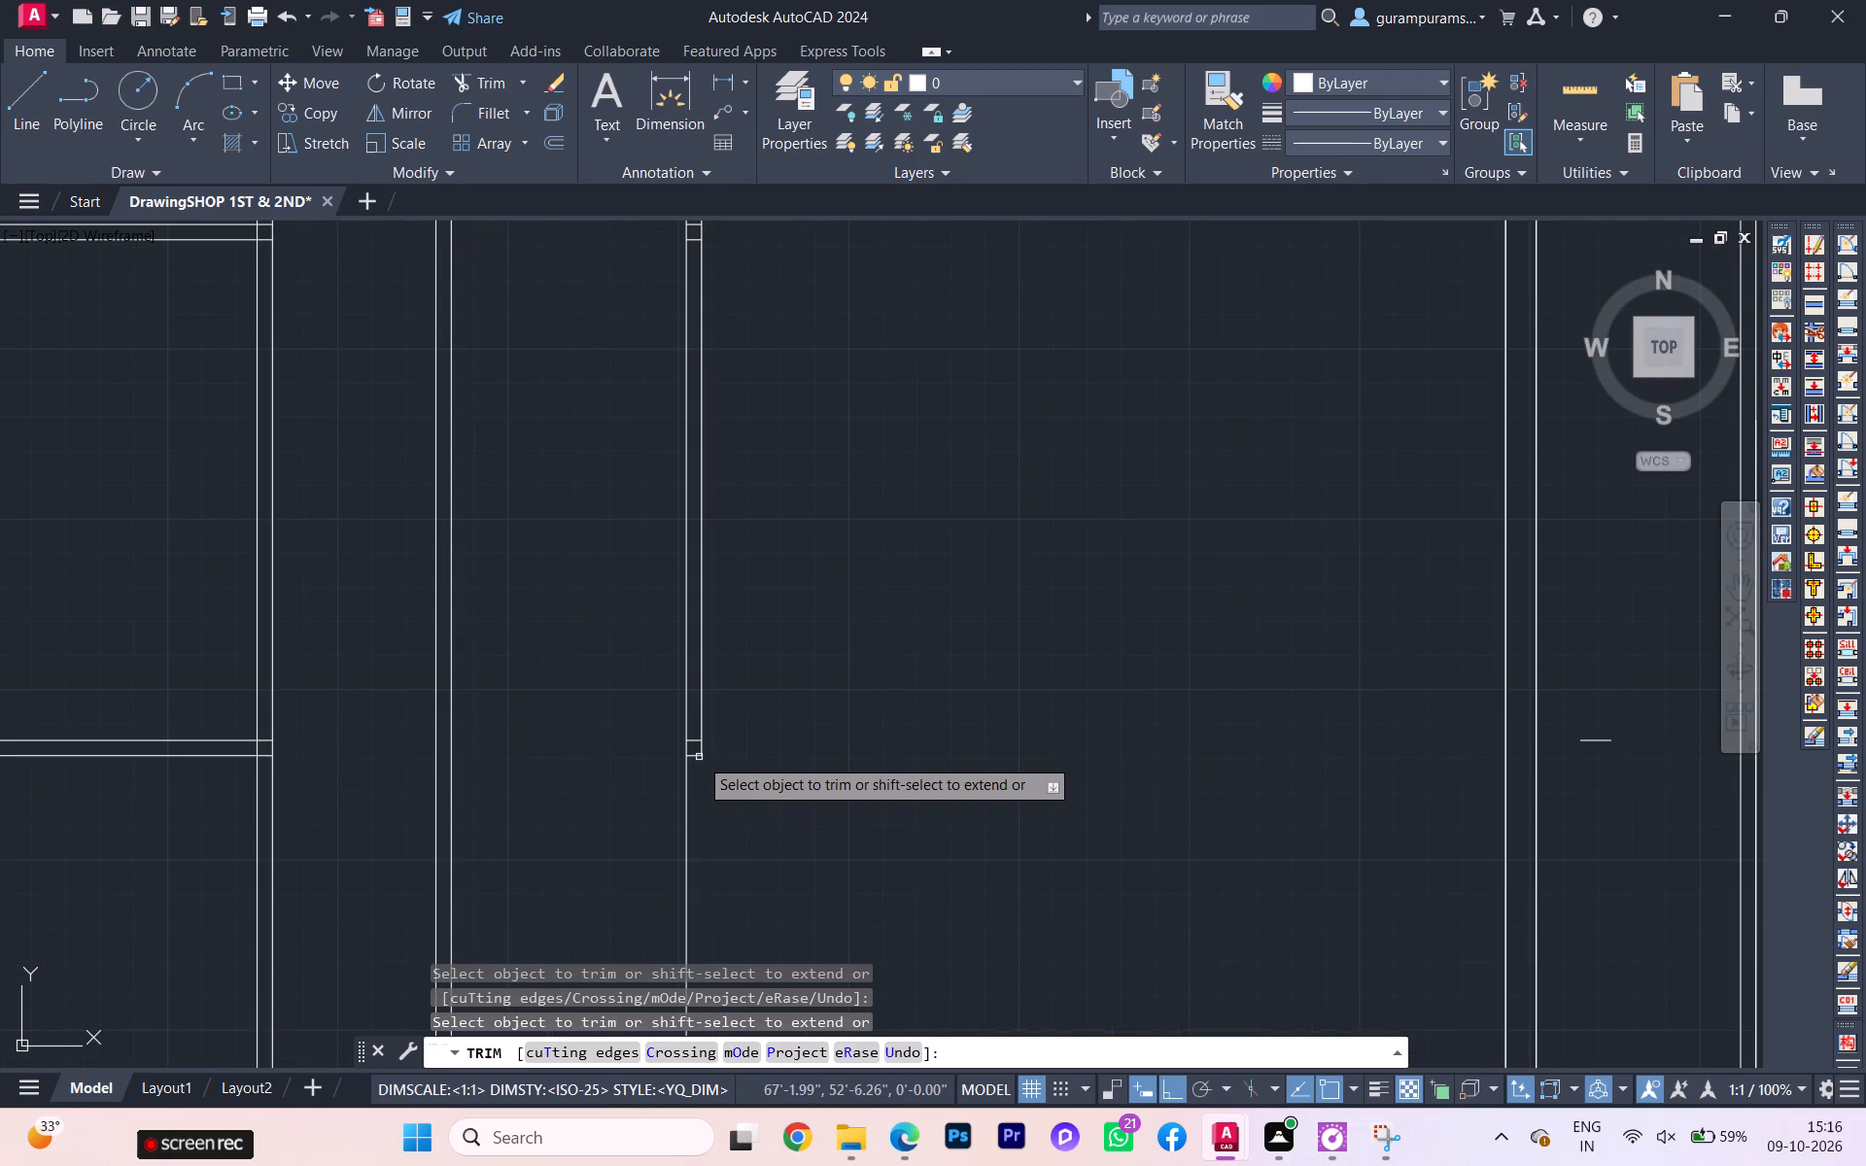
key("ctrl+z")
scroll(696, 753, "up", 2)
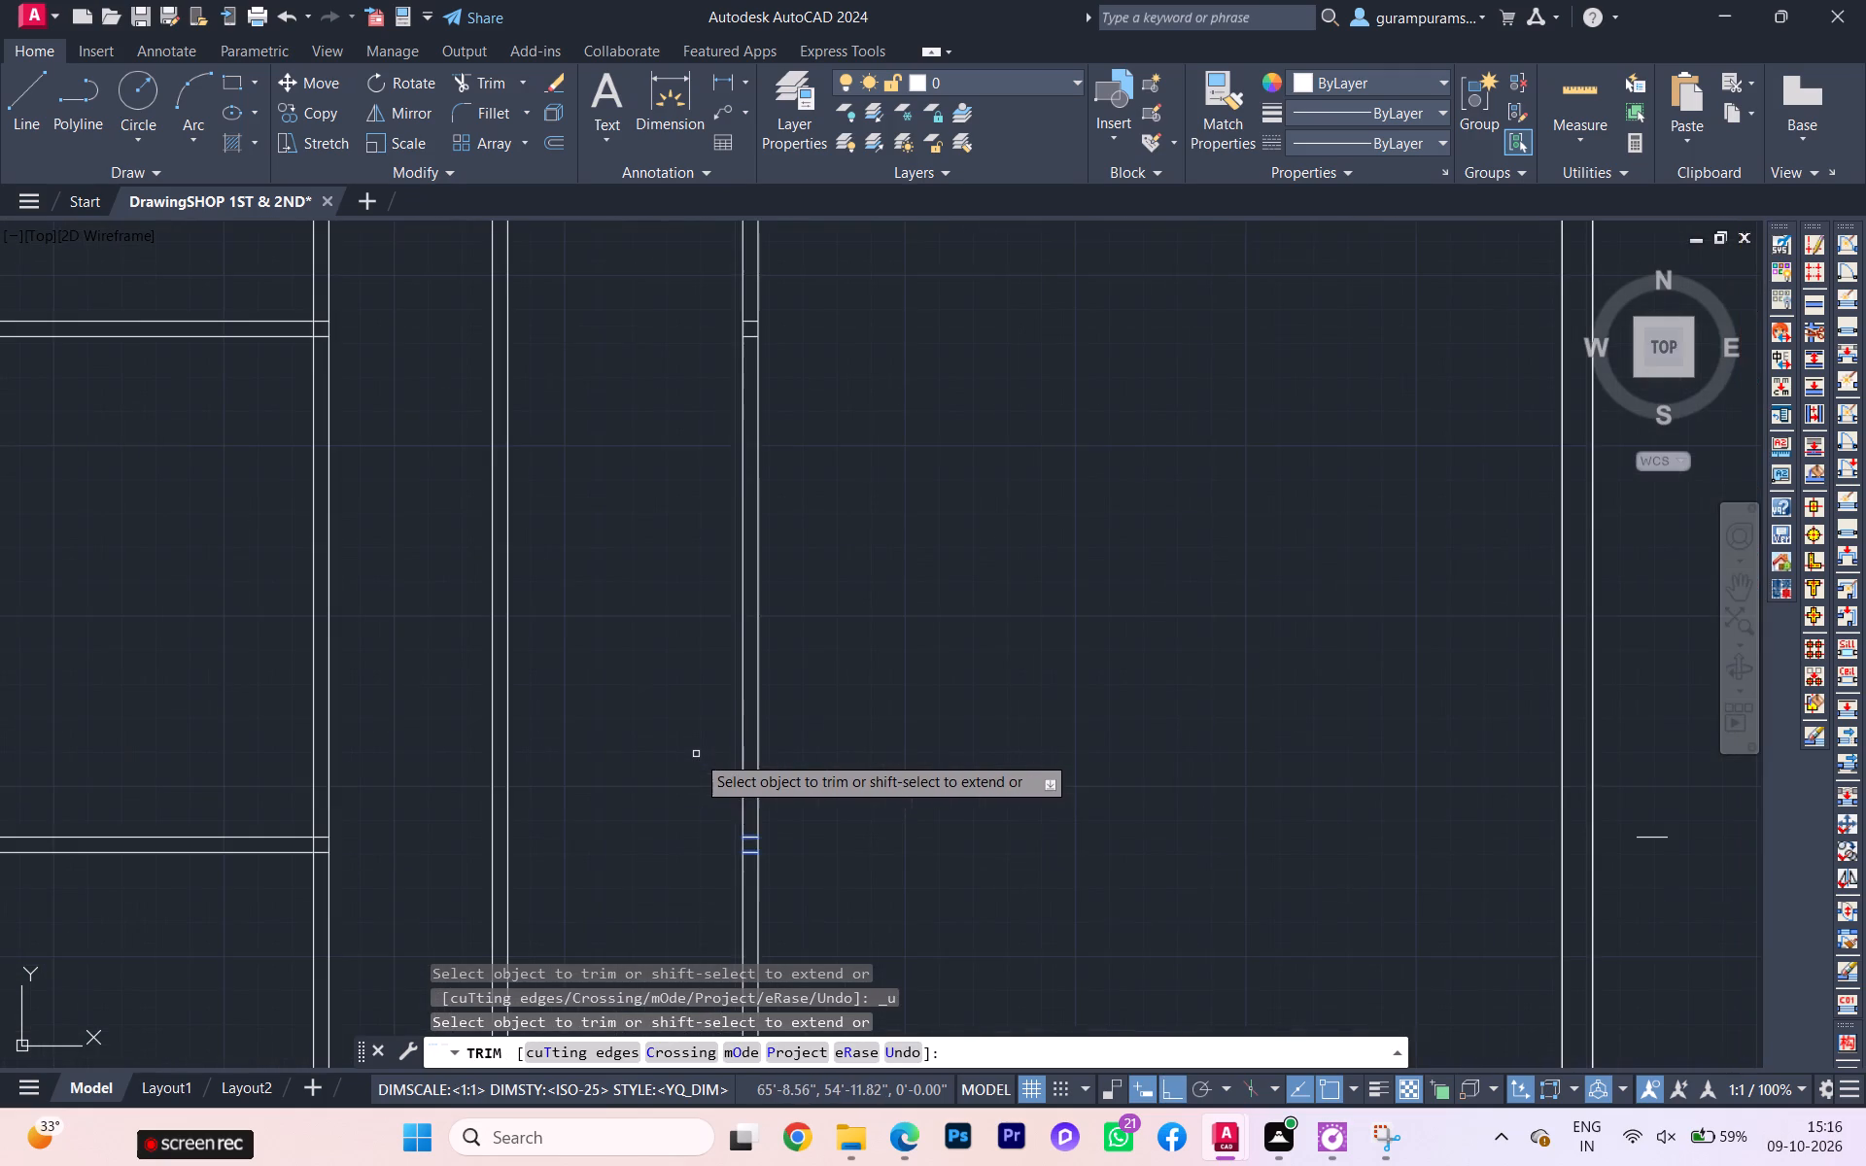
scroll(744, 839, "up", 3)
left_click(762, 810)
left_click(761, 908)
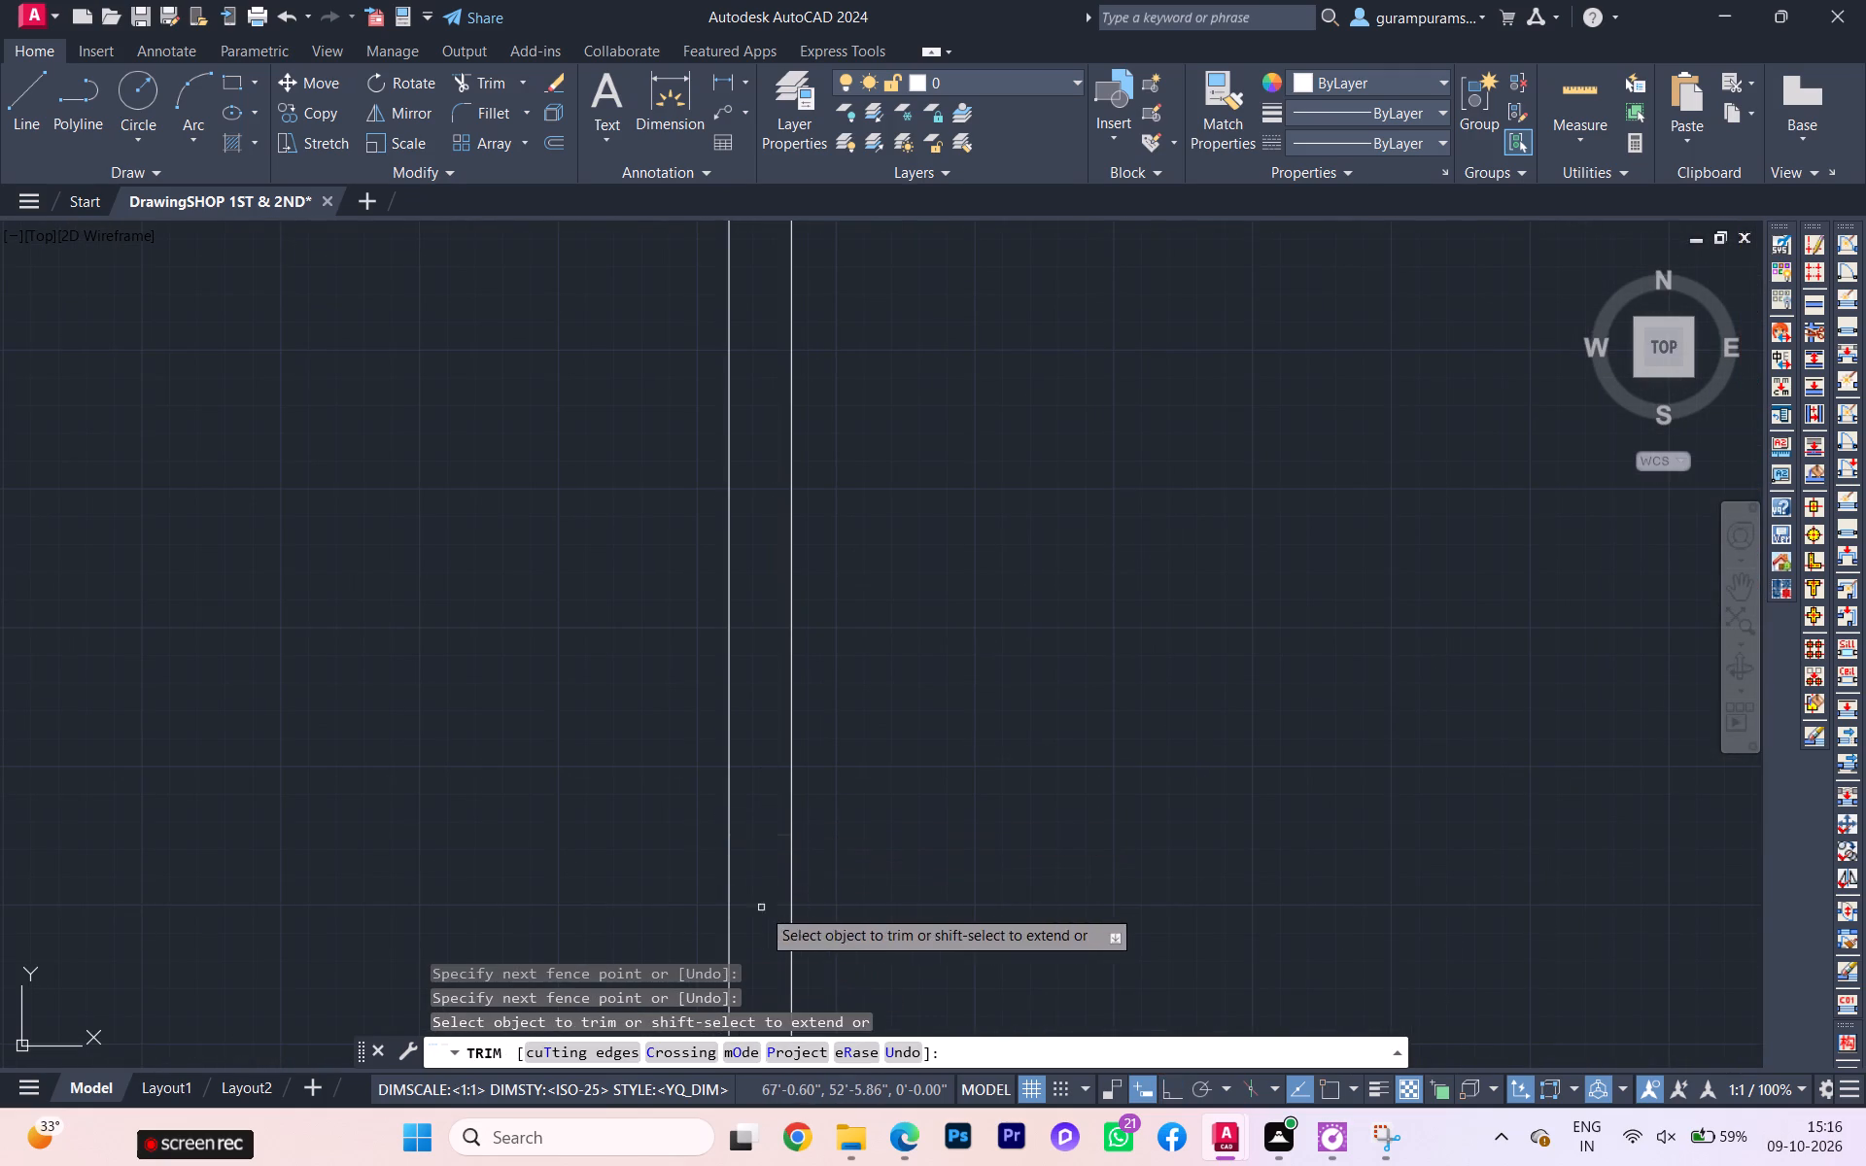
scroll(787, 672, "down", 2)
scroll(777, 592, "down", 2)
scroll(803, 313, "up", 4)
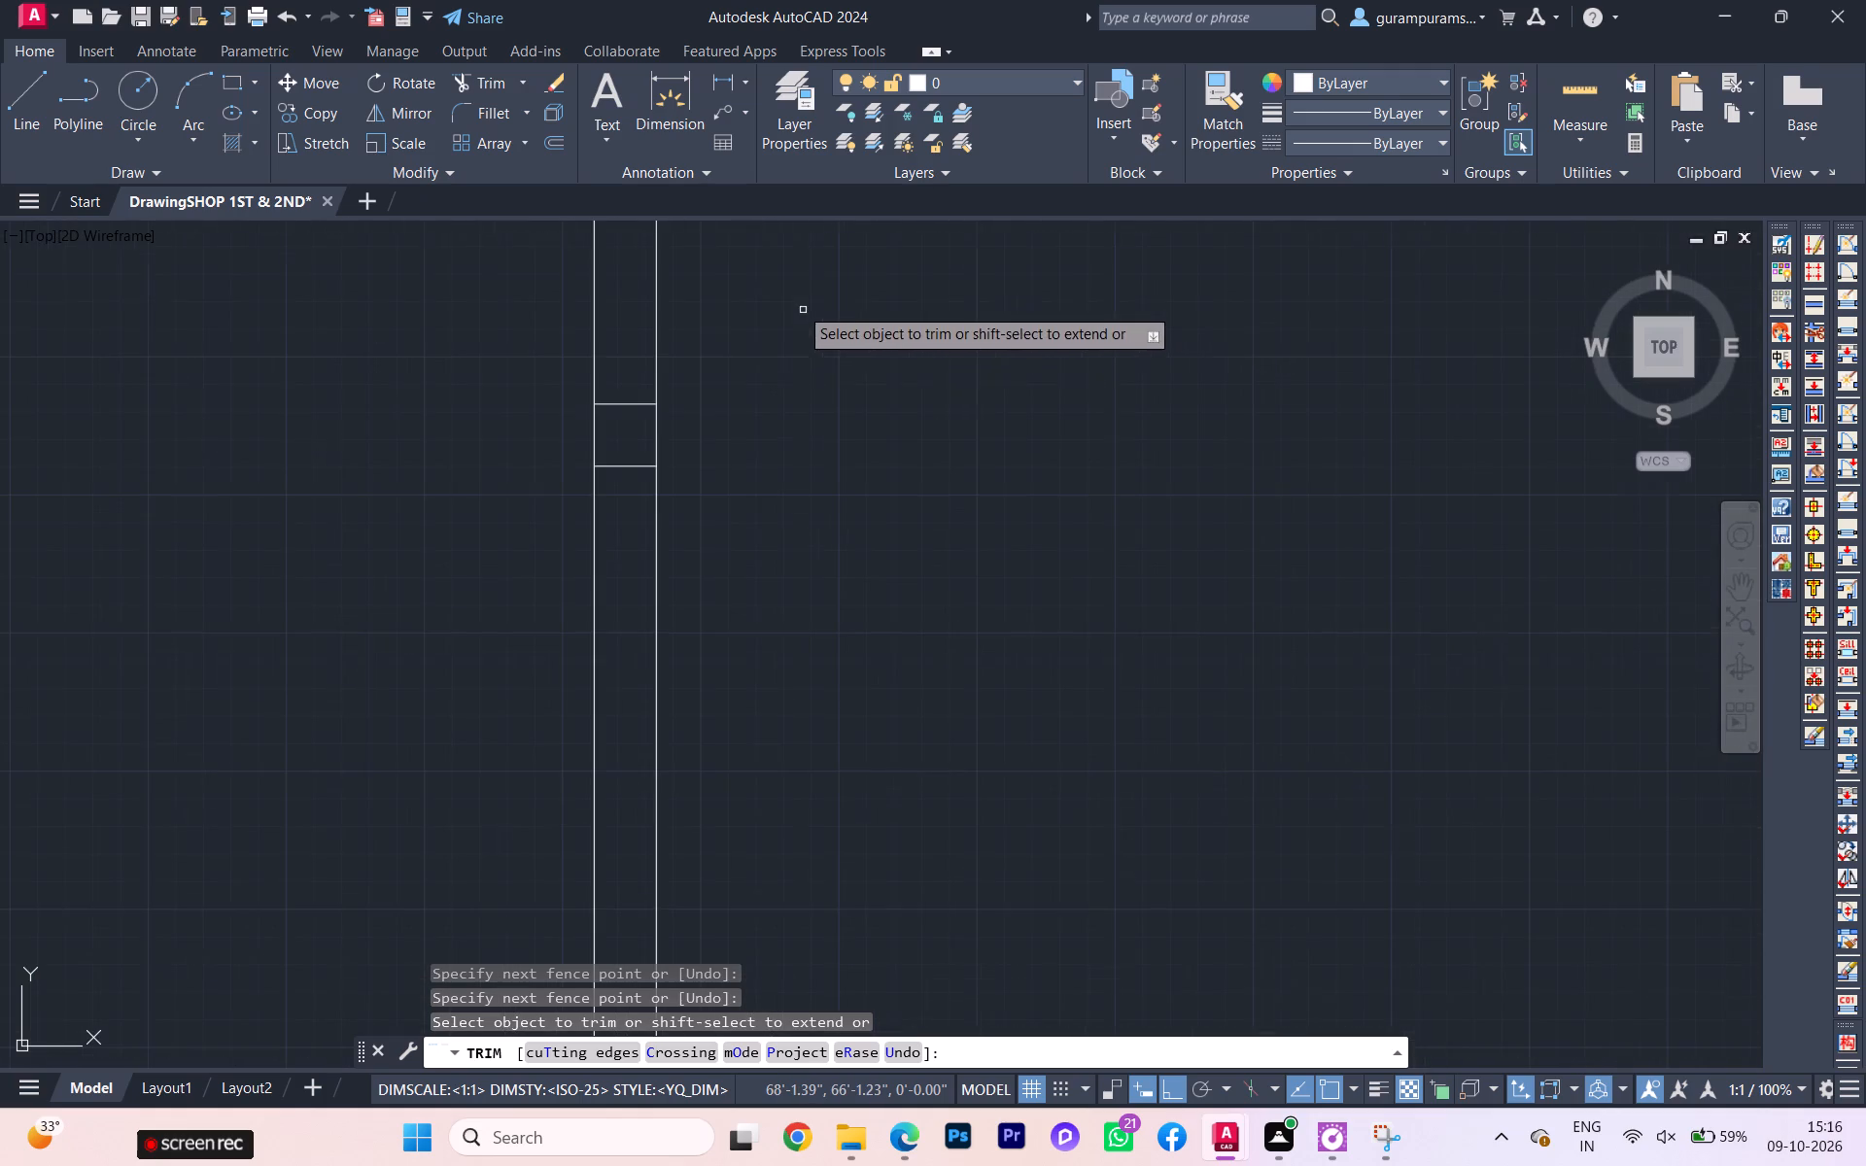
left_click(629, 384)
left_click(628, 503)
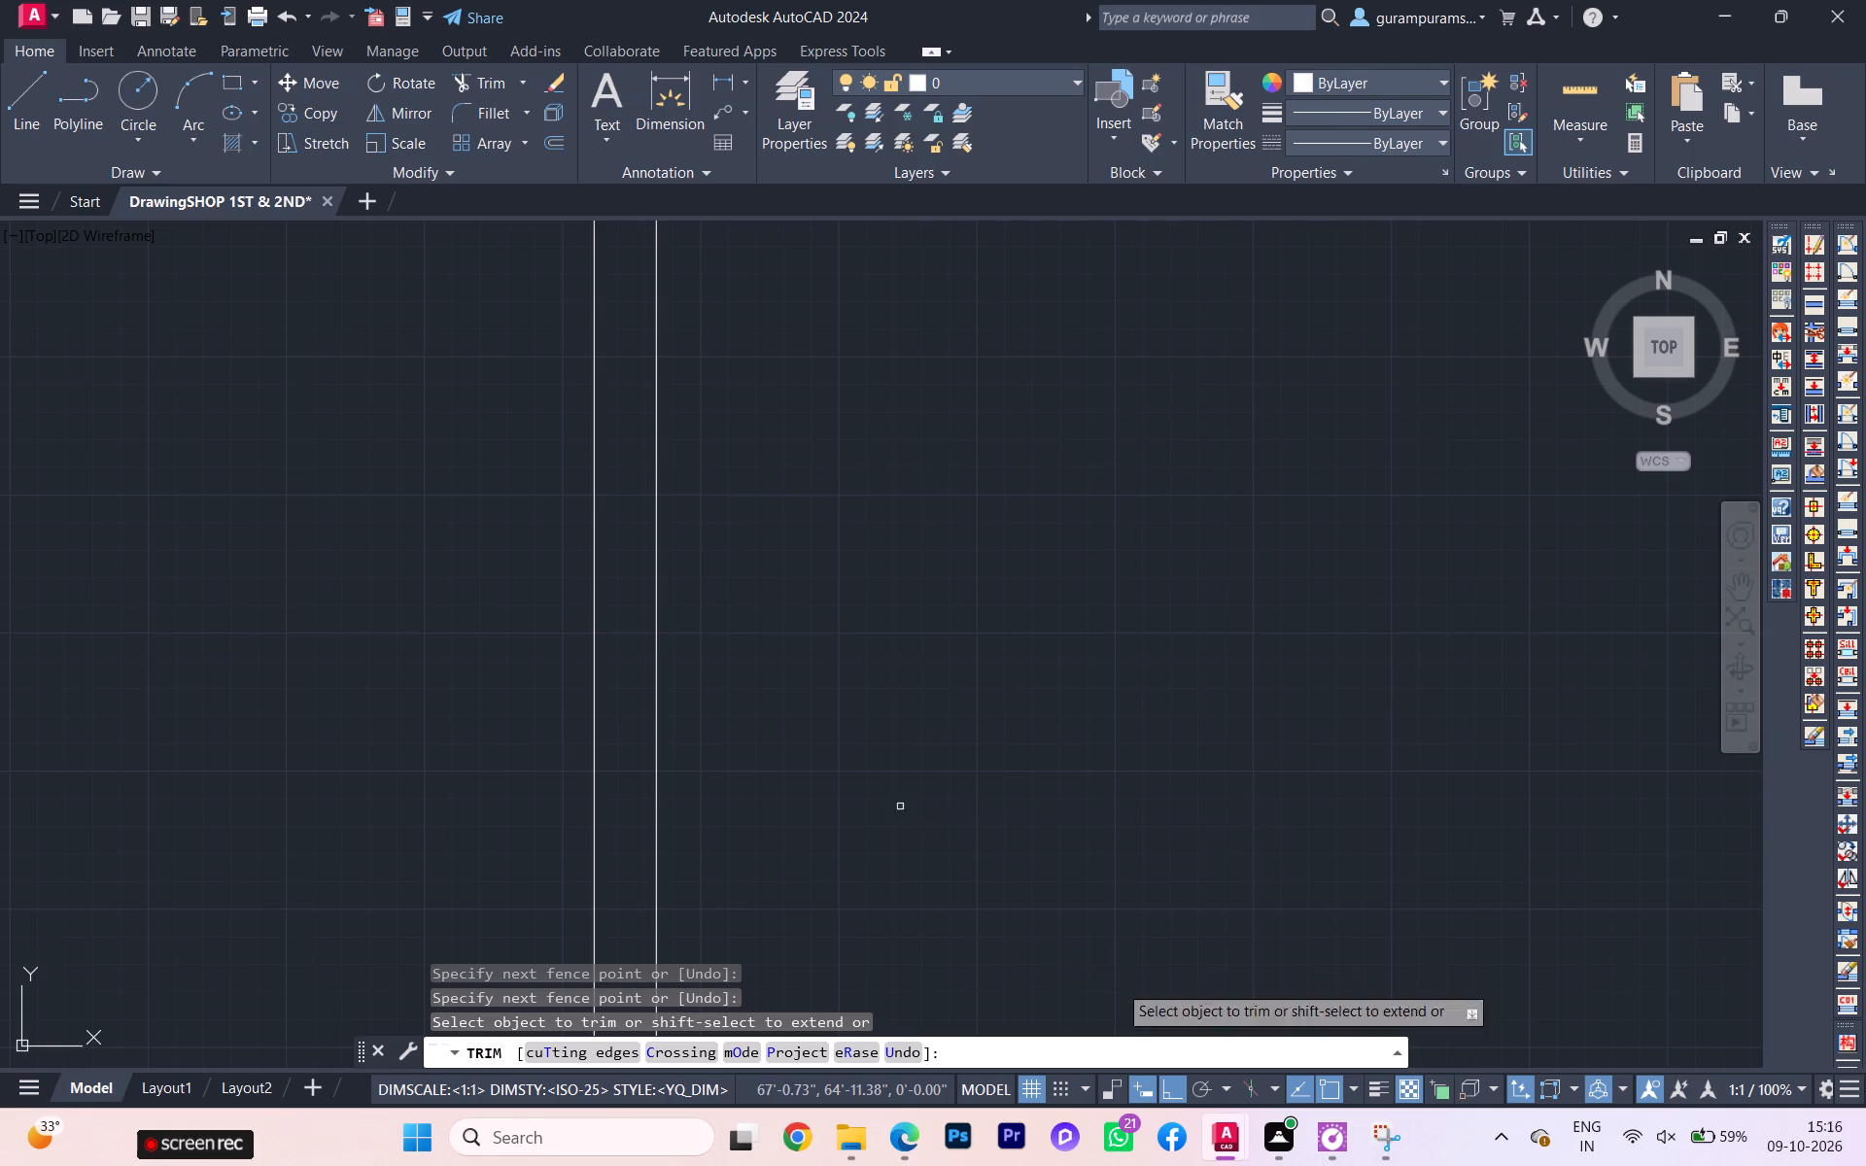
Check the trimmed partitions and the plan's south end for leftover line pieces.
scroll(862, 711, "down", 2)
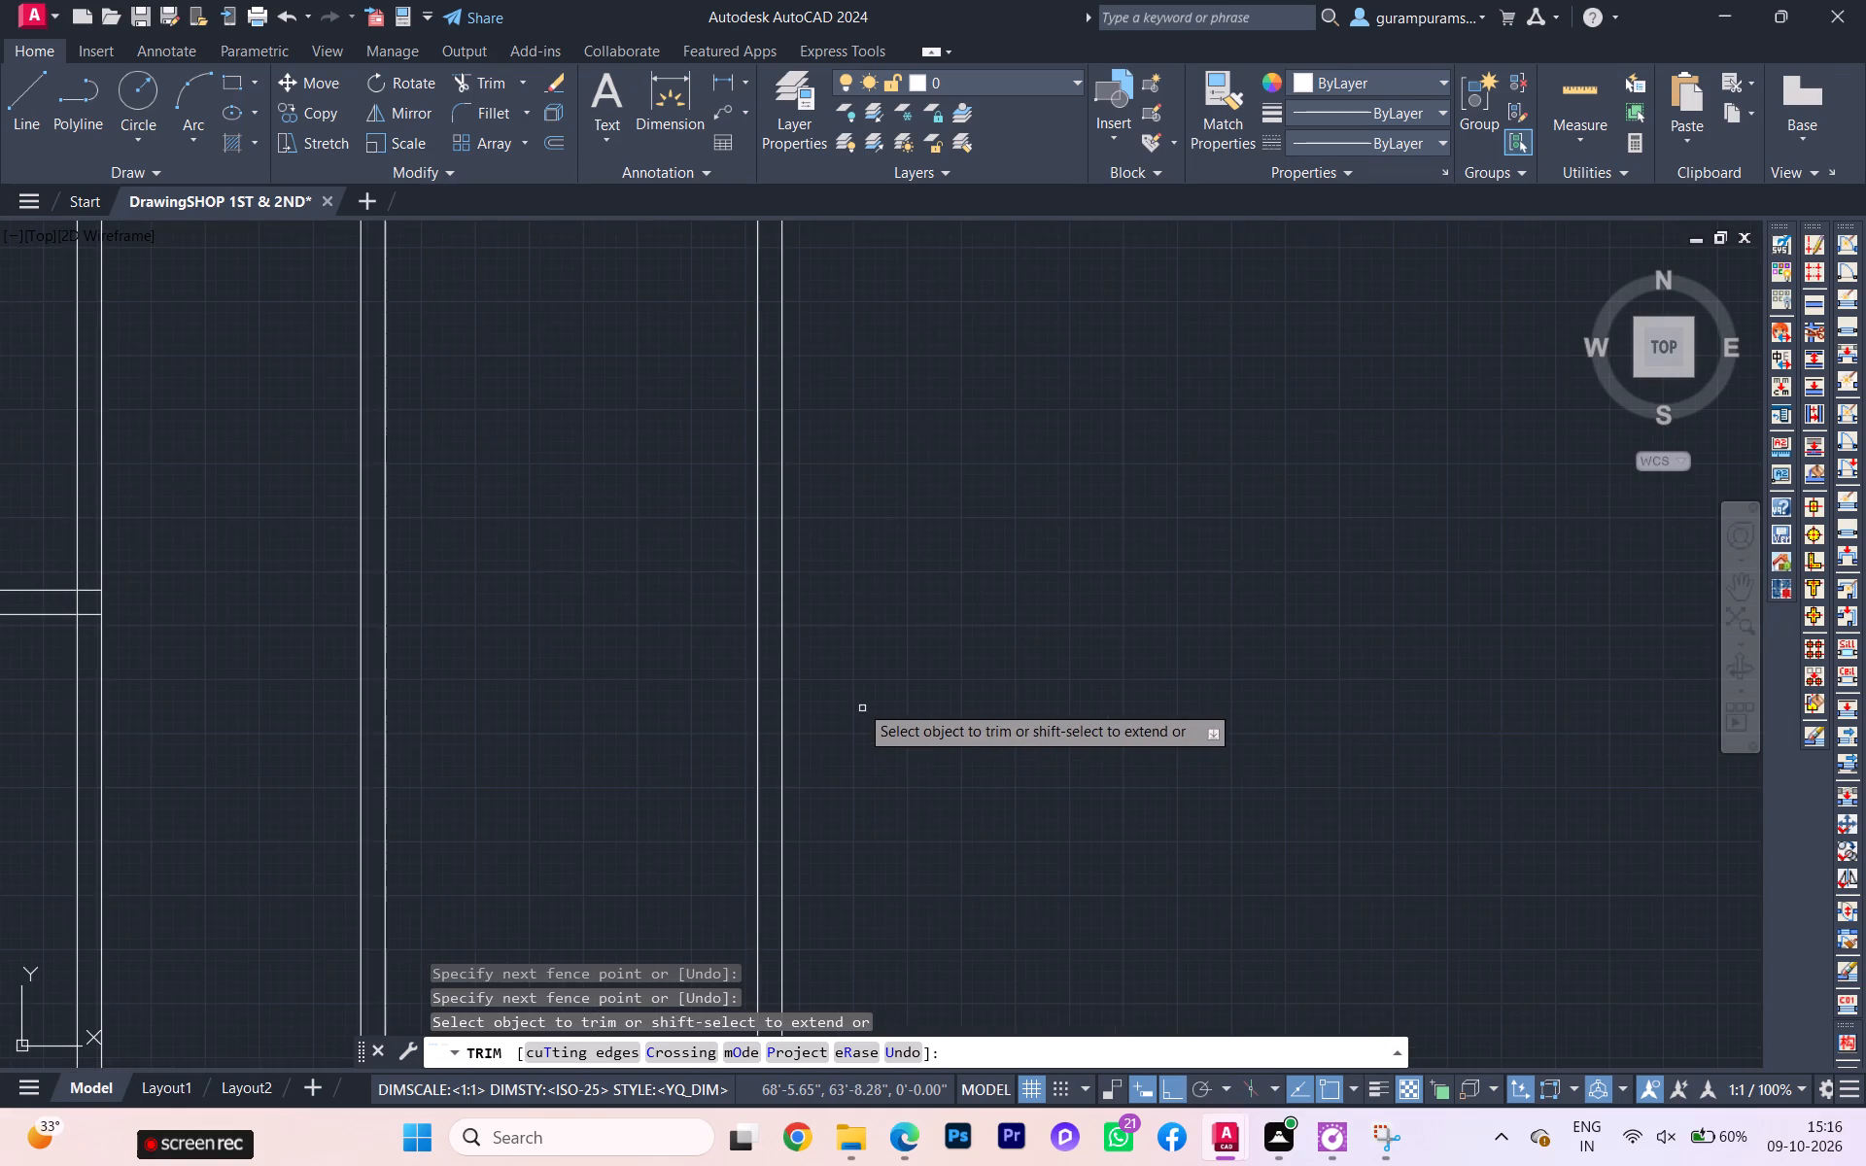
scroll(853, 689, "down", 4)
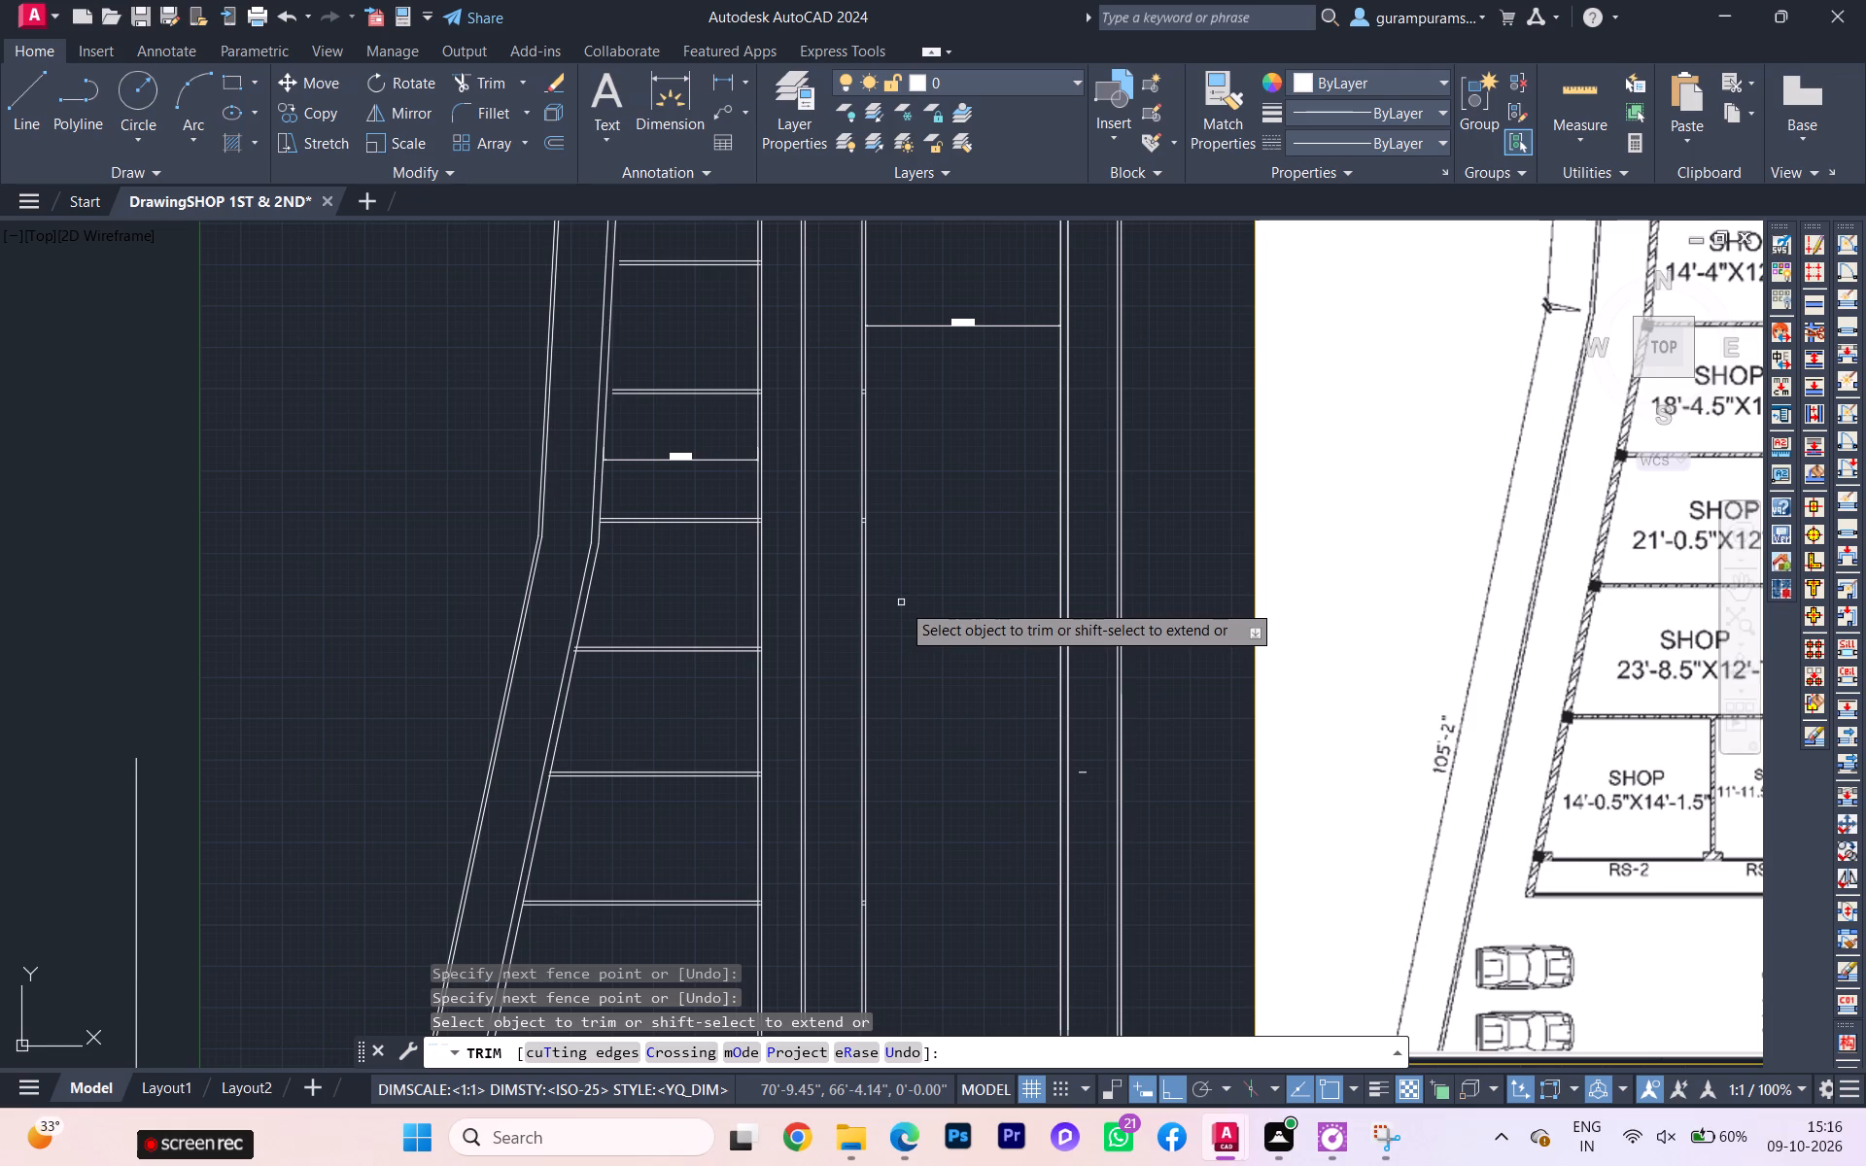
scroll(902, 603, "down", 2)
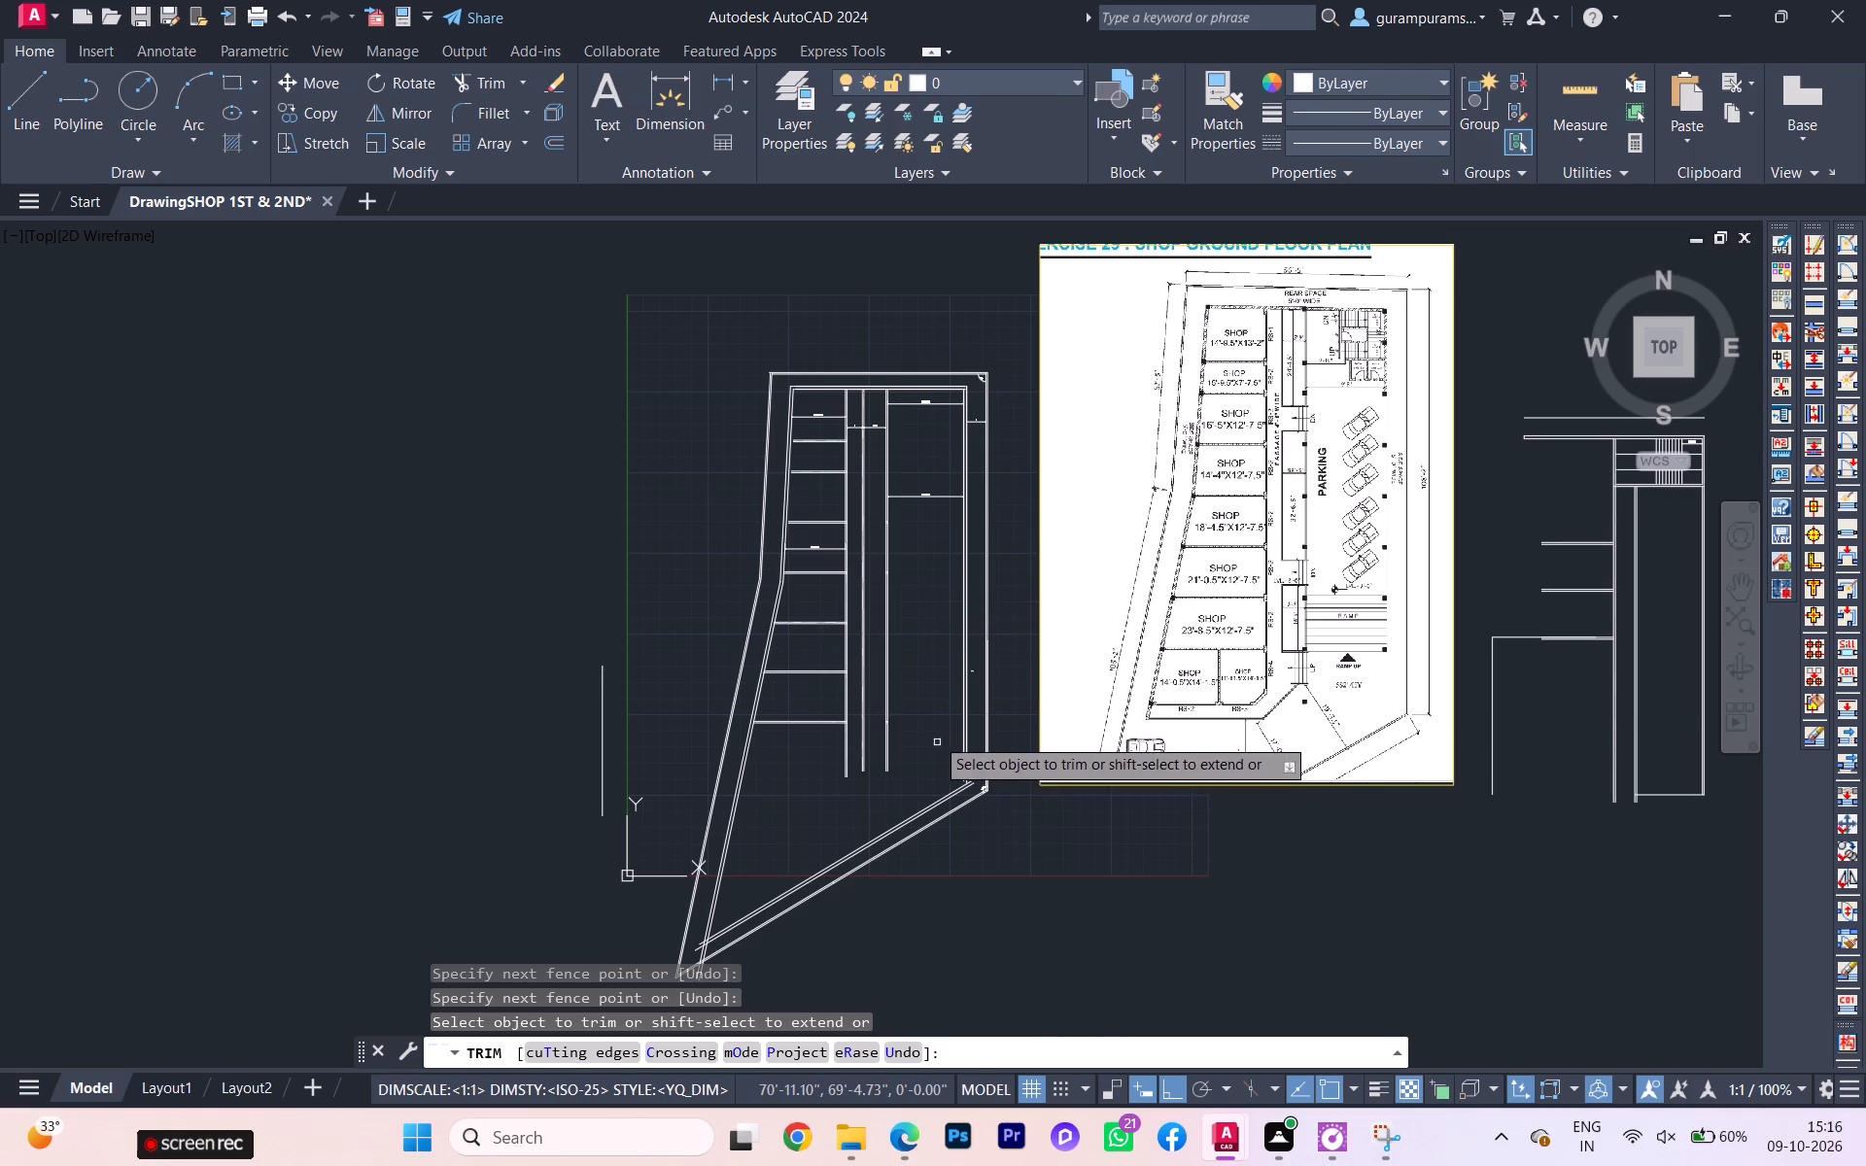
scroll(911, 635, "up", 2)
scroll(896, 532, "up", 2)
scroll(896, 532, "down", 2)
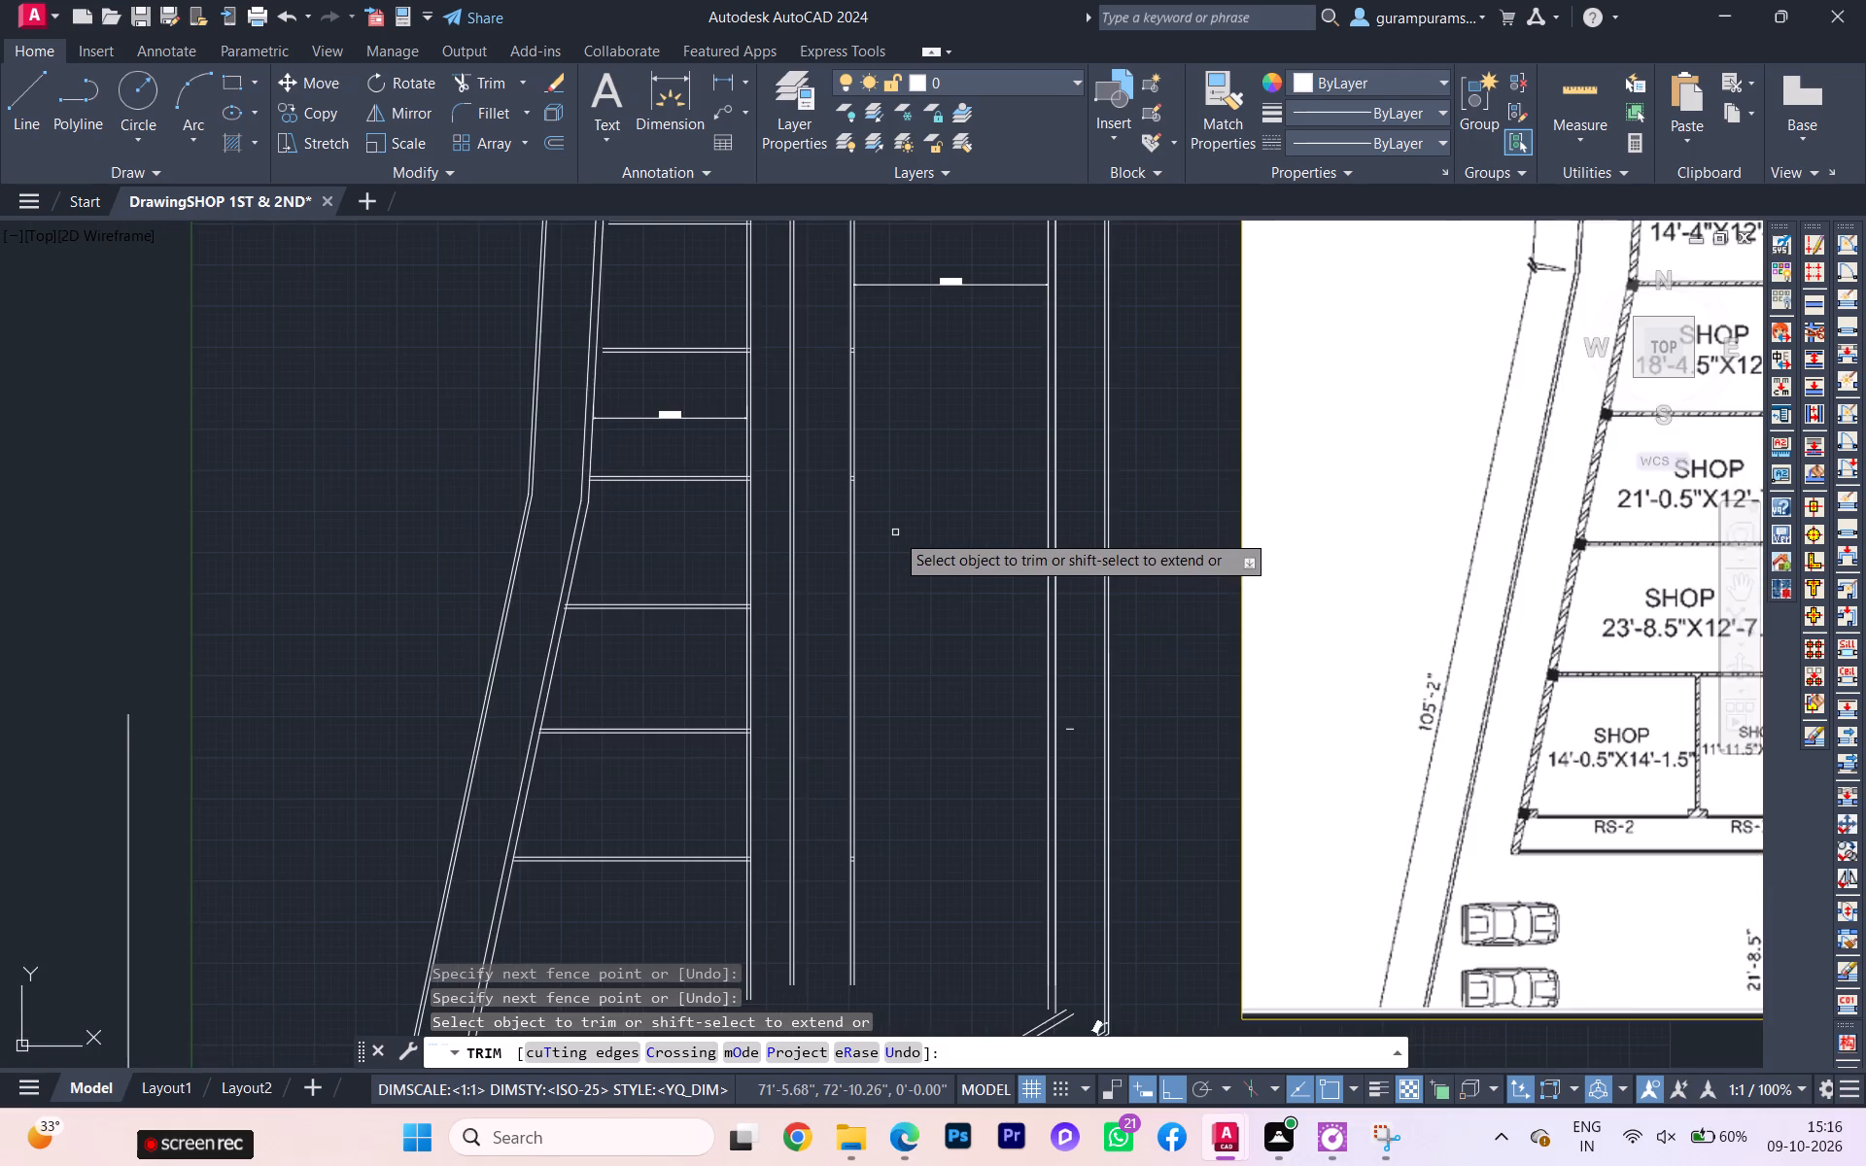
scroll(896, 530, "down", 2)
scroll(895, 530, "up", 3)
scroll(895, 530, "down", 2)
scroll(885, 559, "up", 1)
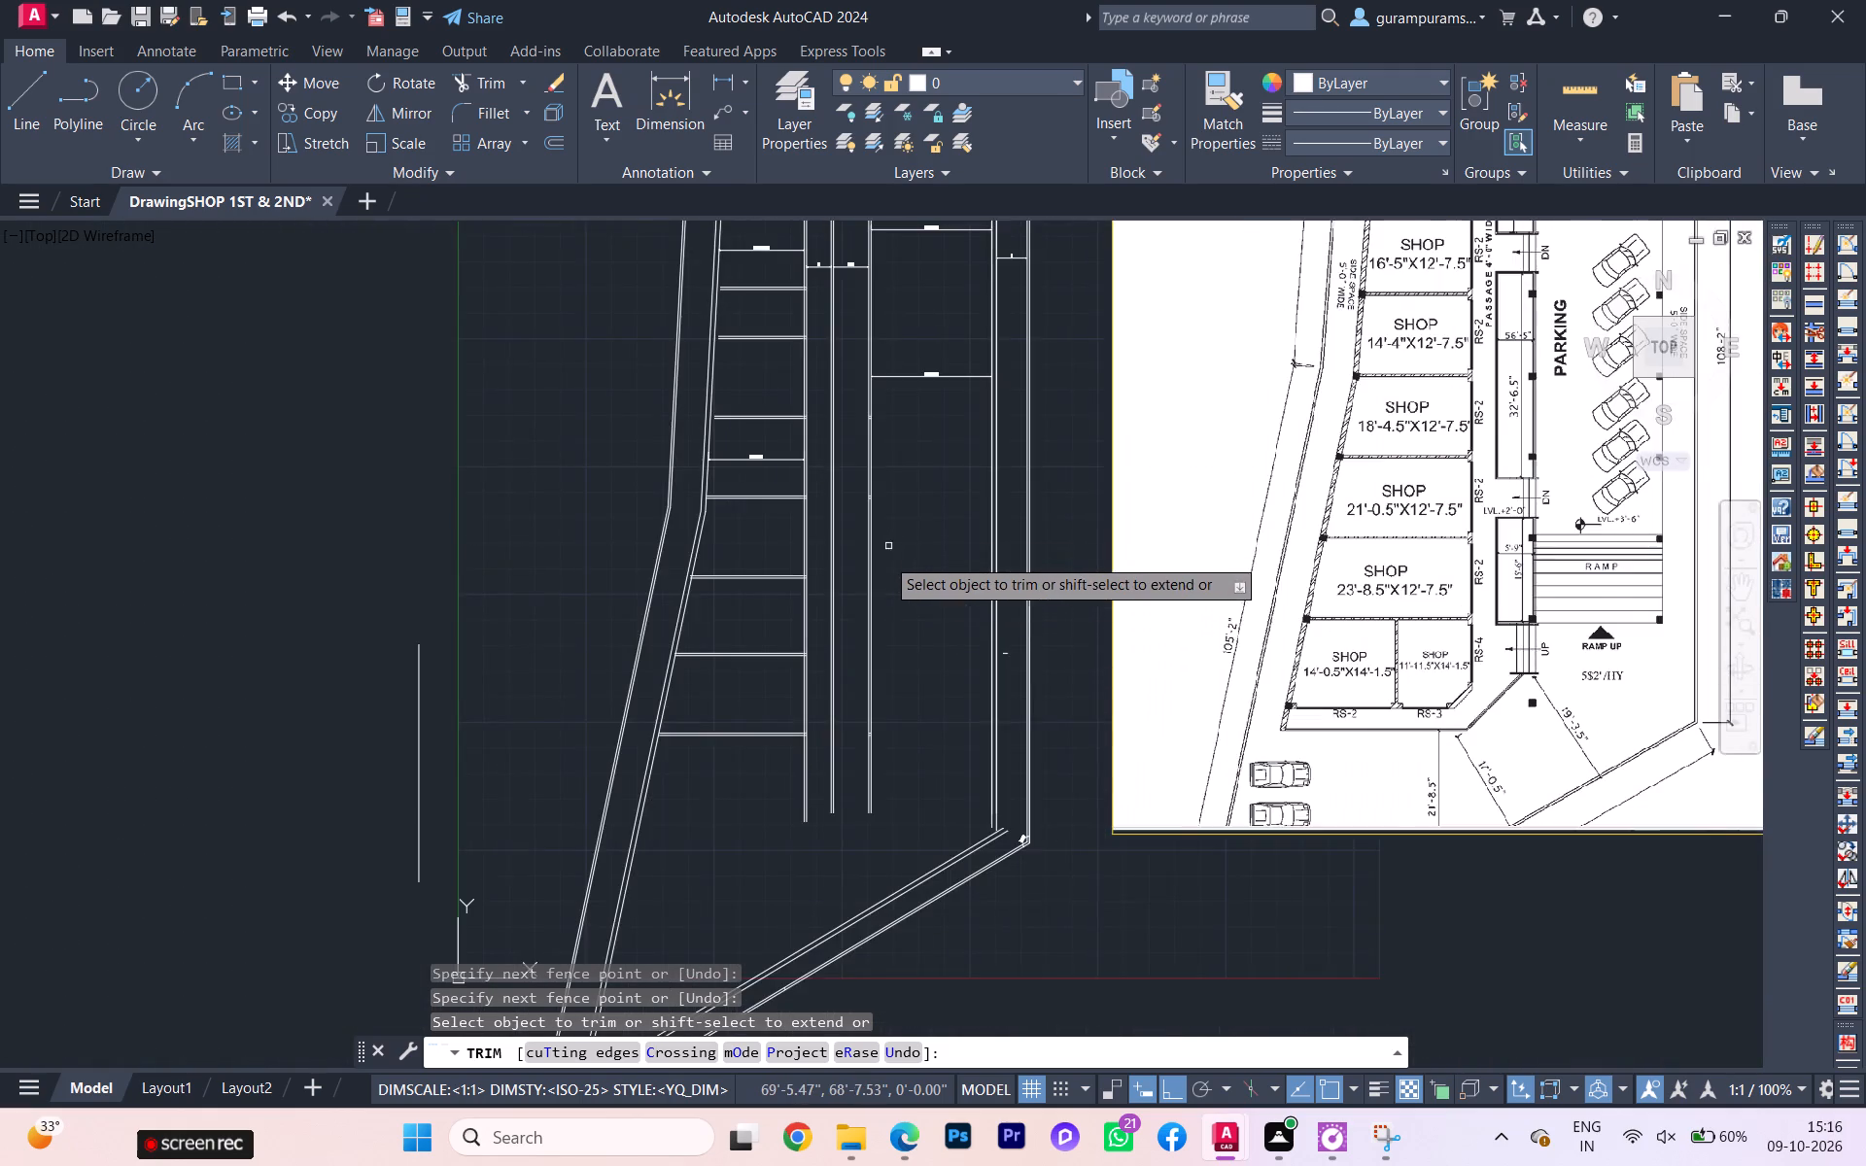
middle_click_drag(885, 577, 840, 409)
scroll(850, 637, "up", 1)
scroll(852, 634, "down", 3)
scroll(855, 632, "up", 2)
scroll(856, 632, "down", 1)
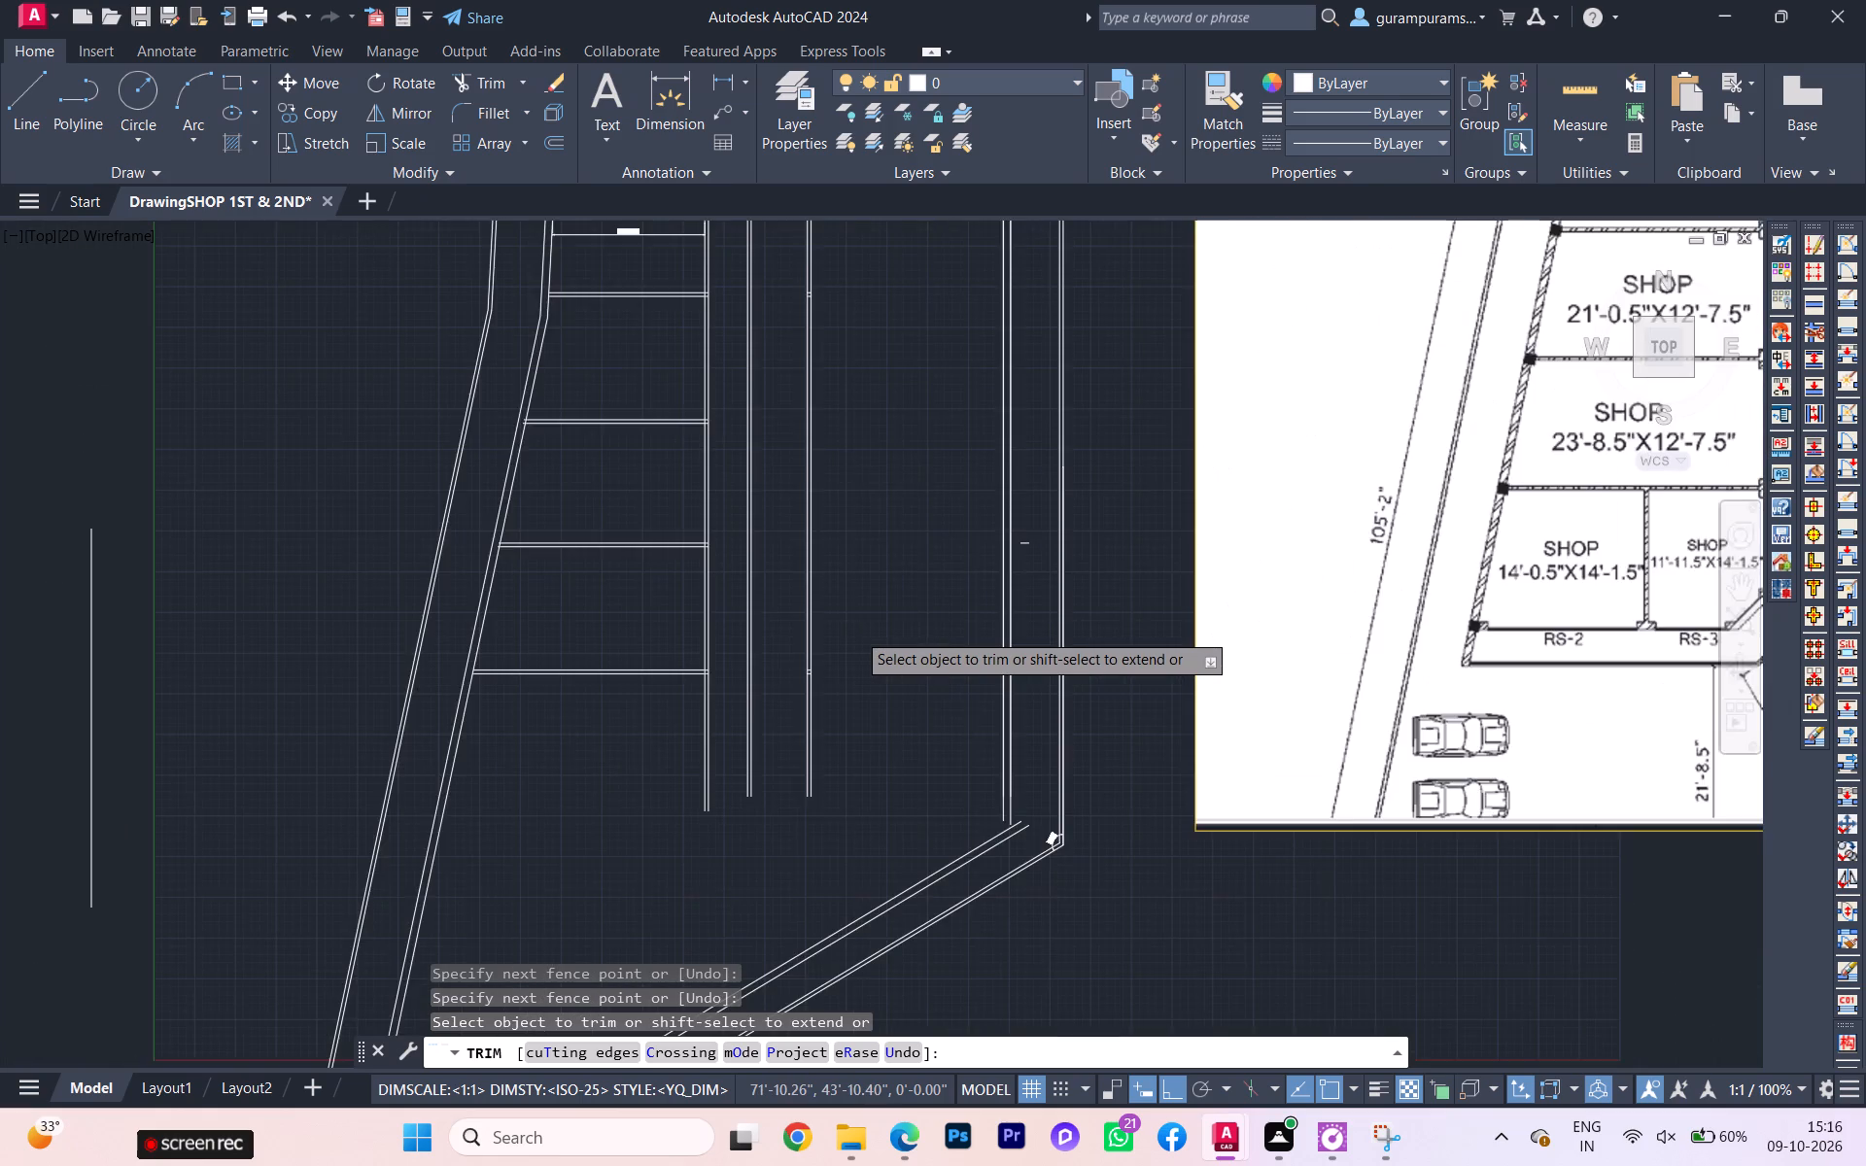
scroll(856, 632, "down", 1)
scroll(856, 632, "up", 1)
scroll(841, 677, "down", 2)
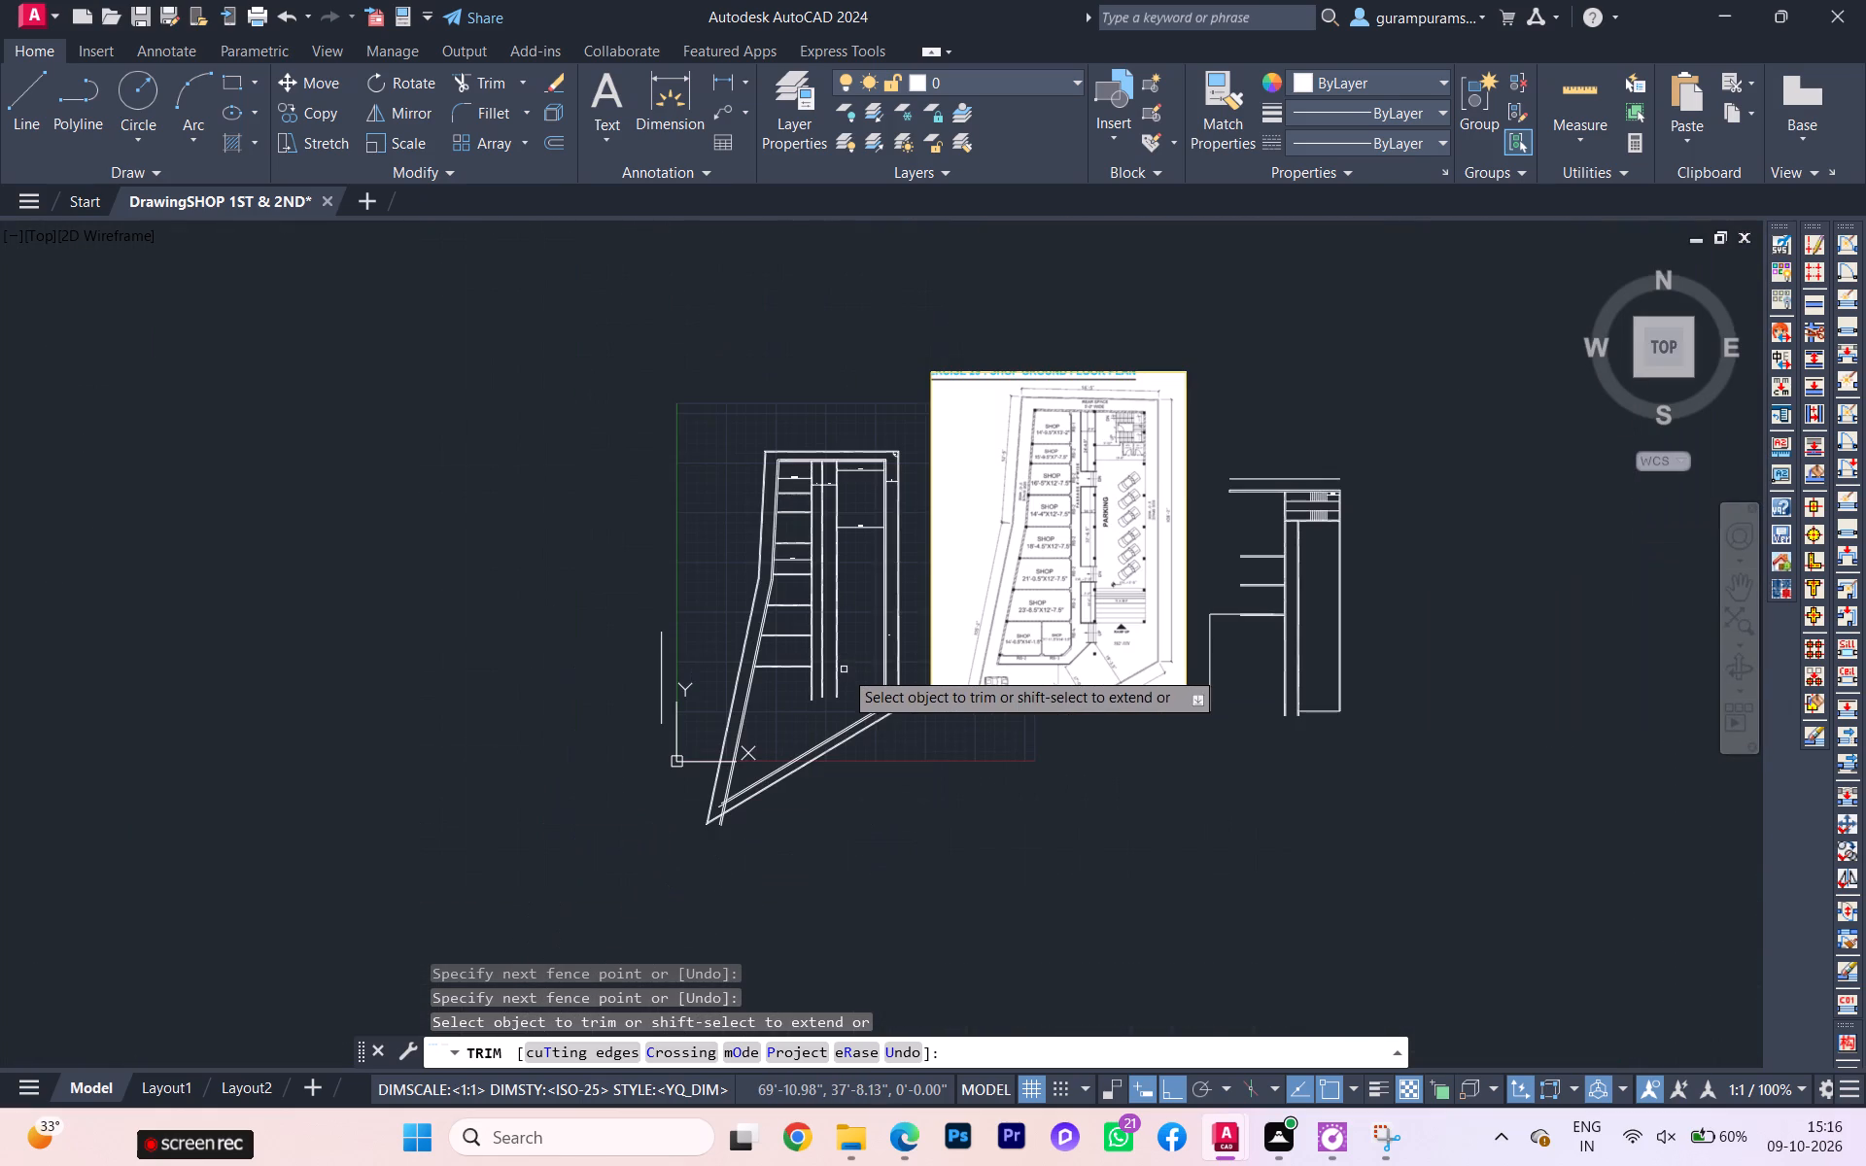
Trim the inner west and slanted inner south wall lines where they overrun each other at the southwest corner.
middle_click_drag(844, 667, 825, 599)
scroll(746, 713, "up", 3)
scroll(597, 825, "up", 2)
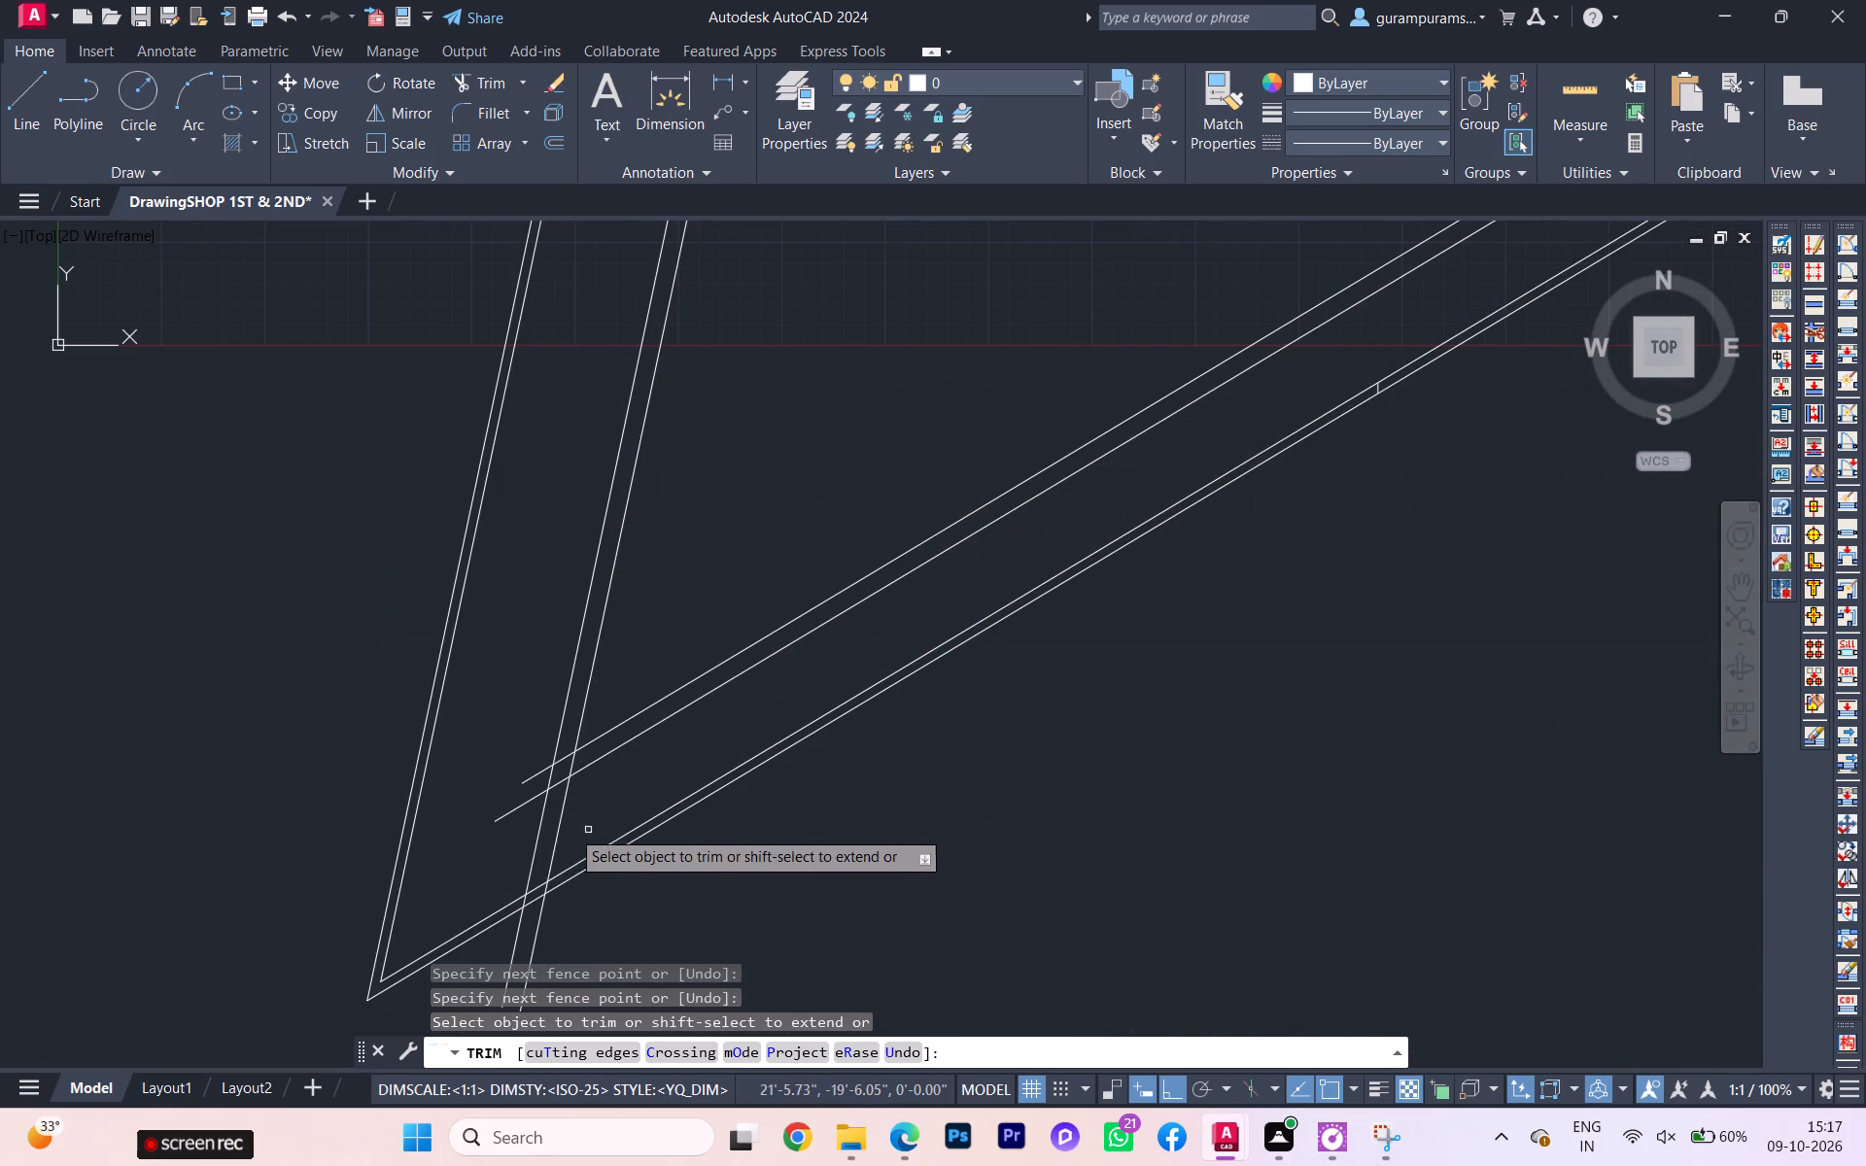
left_click(491, 835)
left_click(584, 826)
left_click(539, 809)
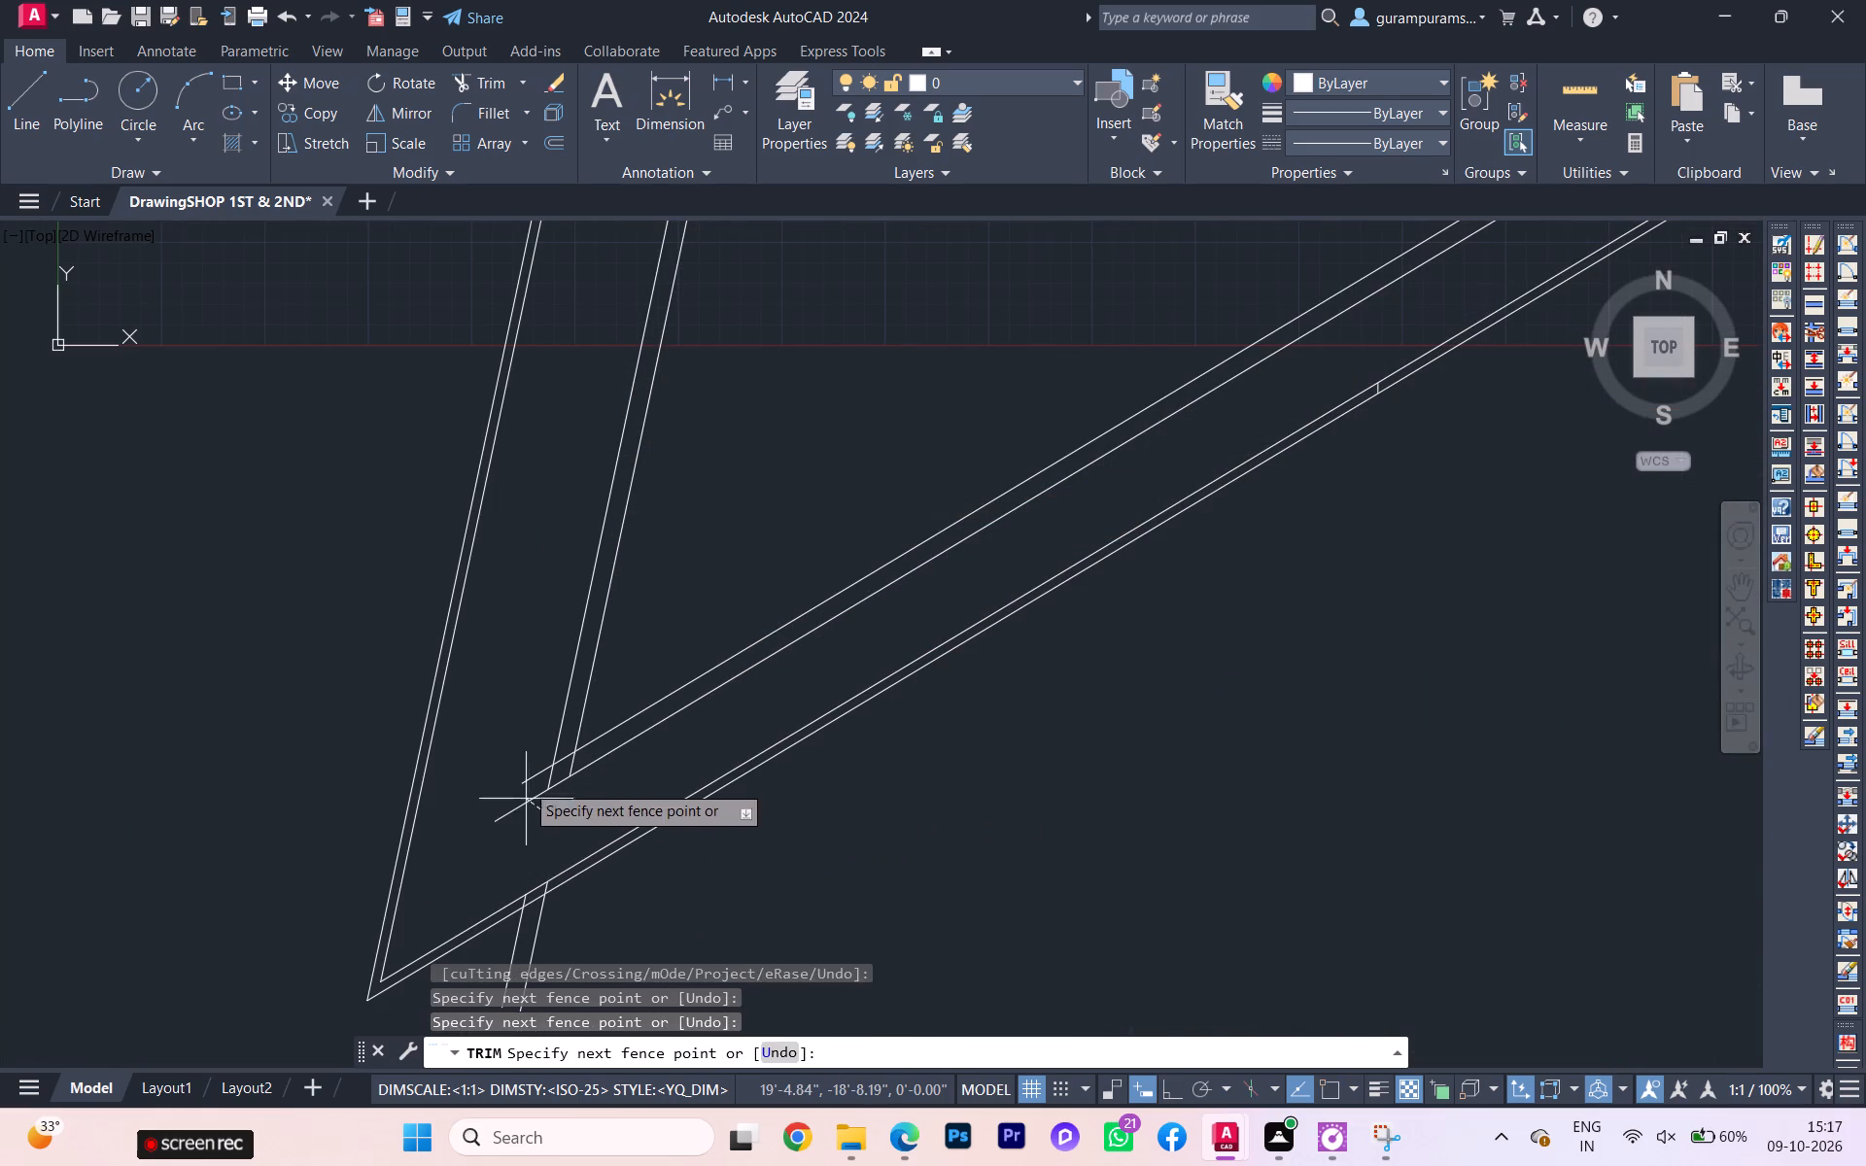
left_click(529, 773)
Trim the leftover inner west wall pieces crossing and projecting south of the slanted outer south wall.
scroll(537, 804, "down", 2)
middle_click_drag(539, 806, 533, 762)
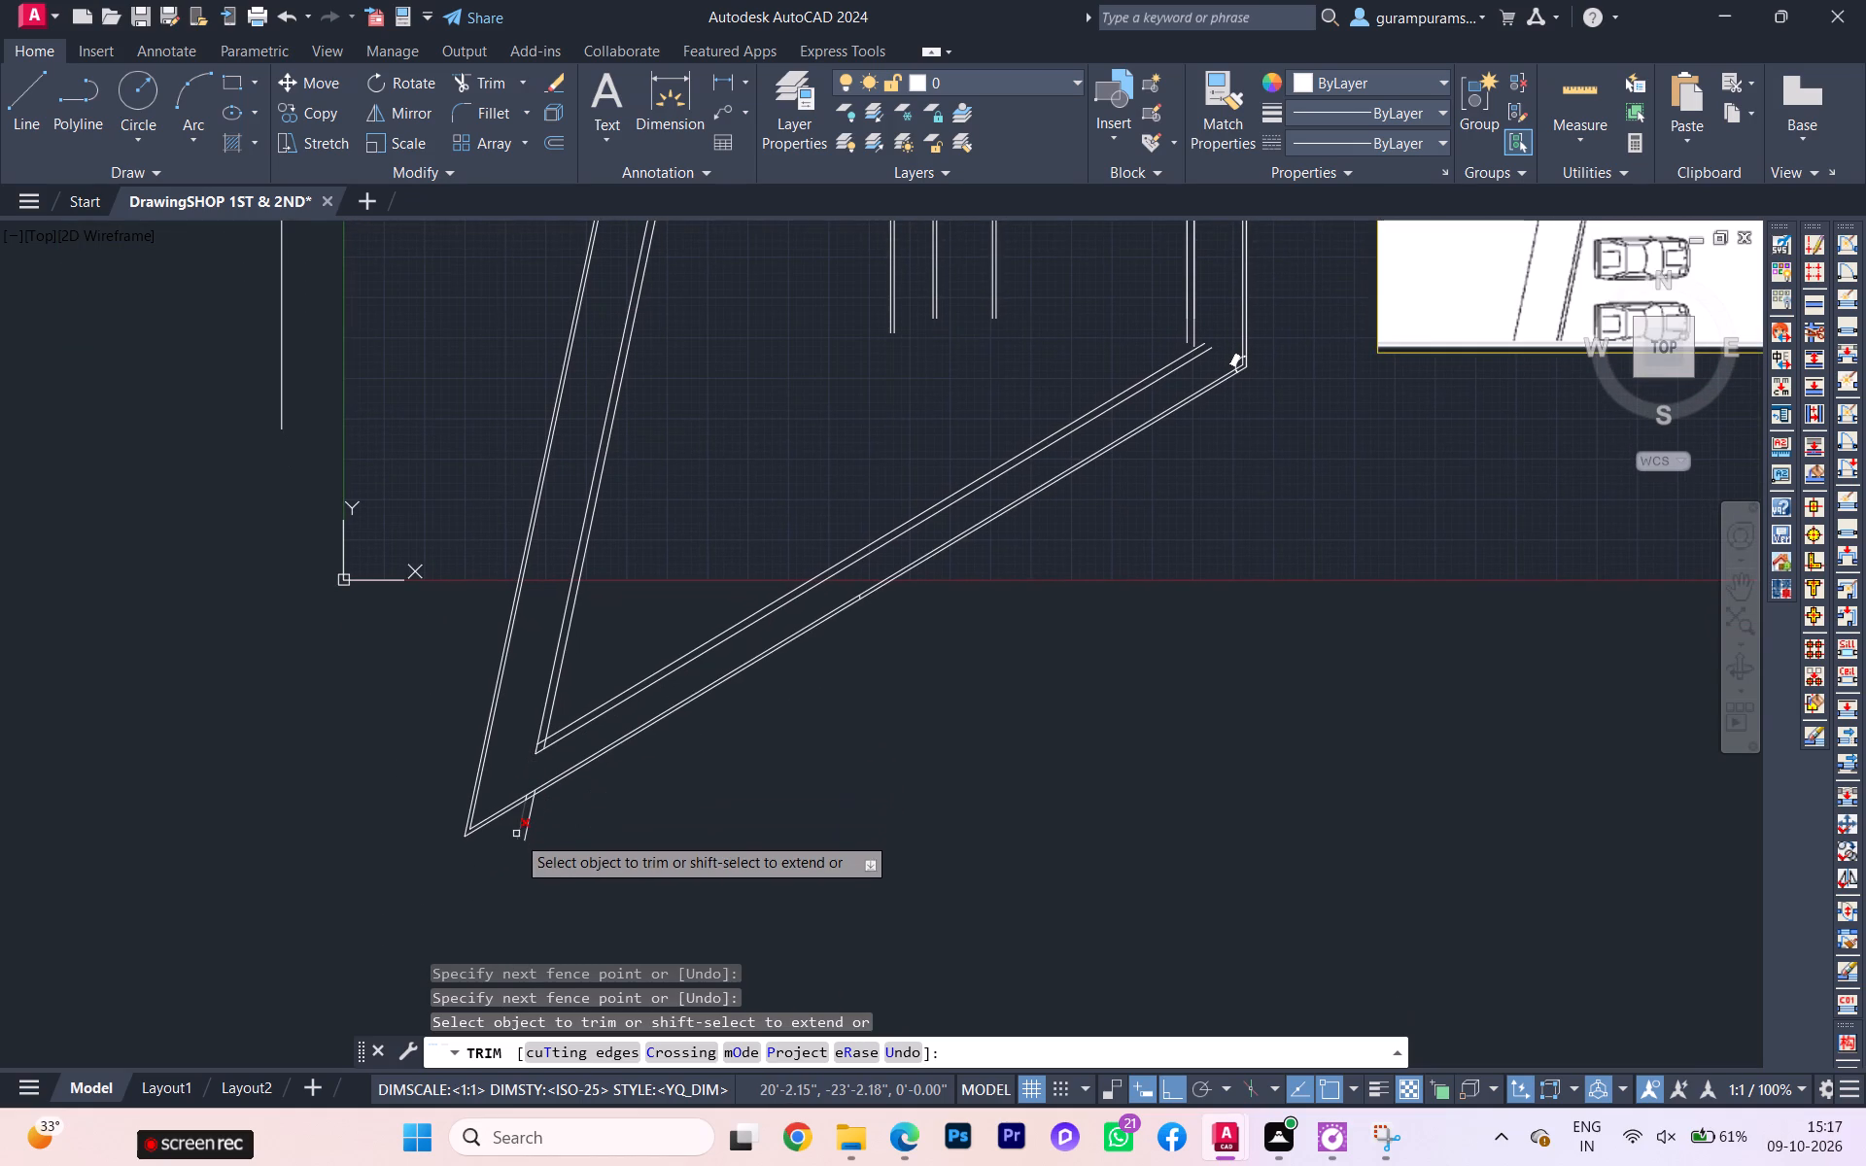
left_click(516, 835)
left_click(534, 837)
left_click(529, 826)
scroll(530, 801, "up", 3)
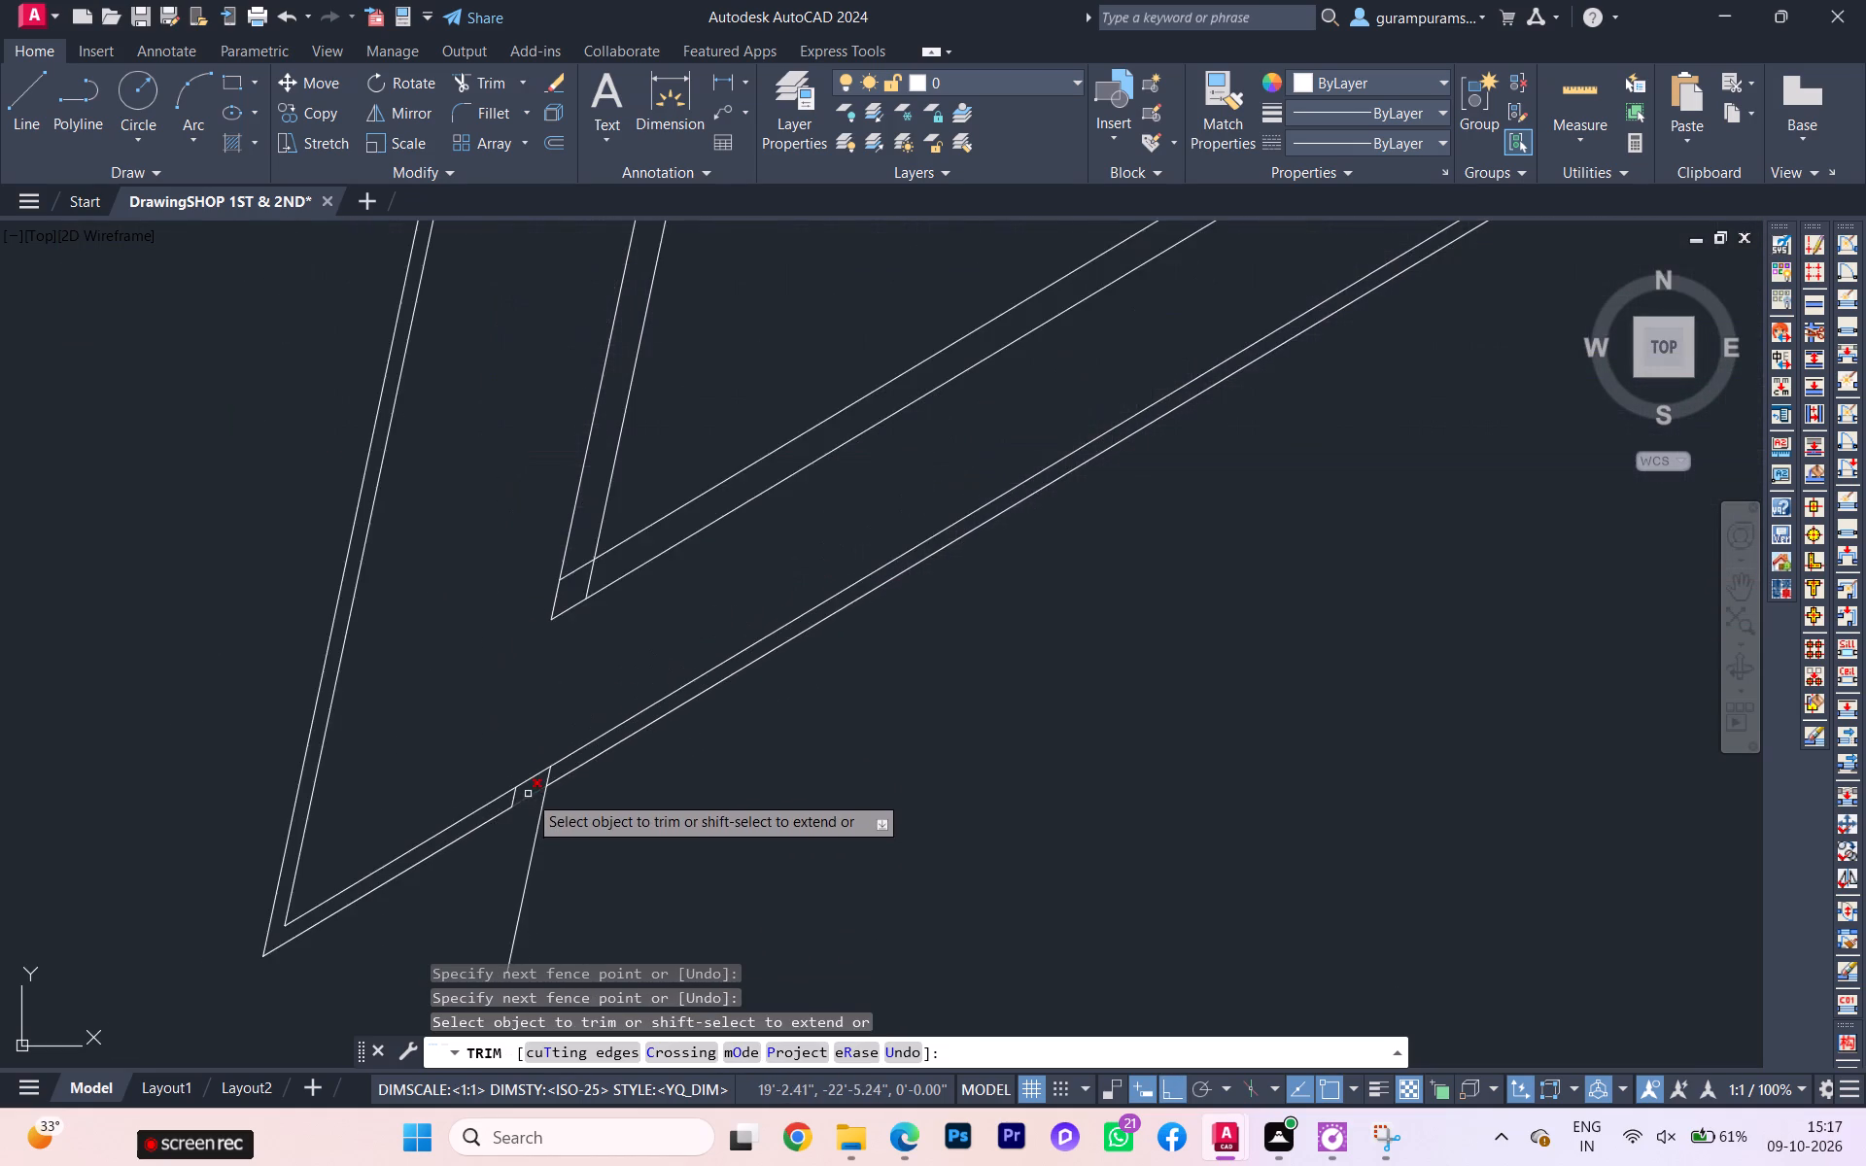
scroll(528, 794, "up", 4)
left_click(549, 772)
left_click(650, 699)
left_click(679, 680)
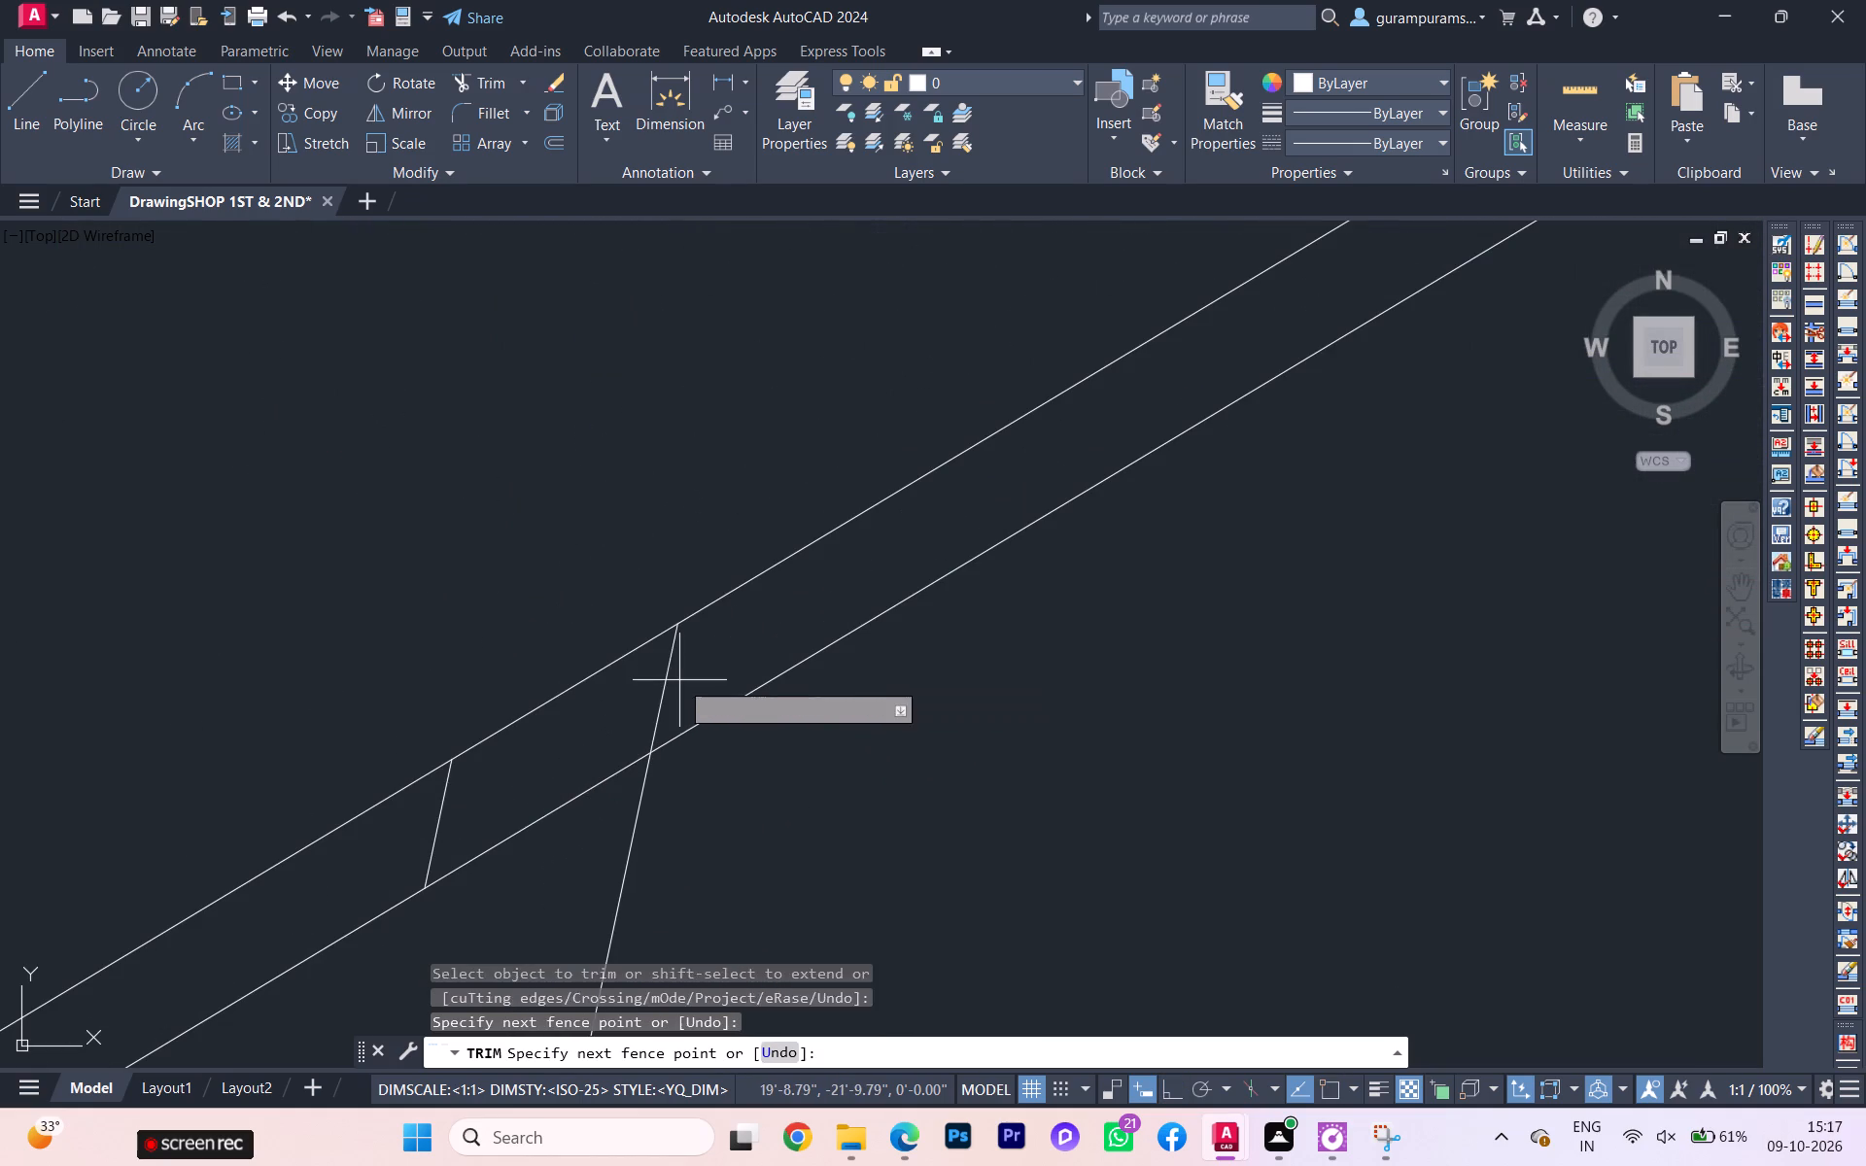
left_click(619, 698)
left_click(526, 777)
left_click(375, 824)
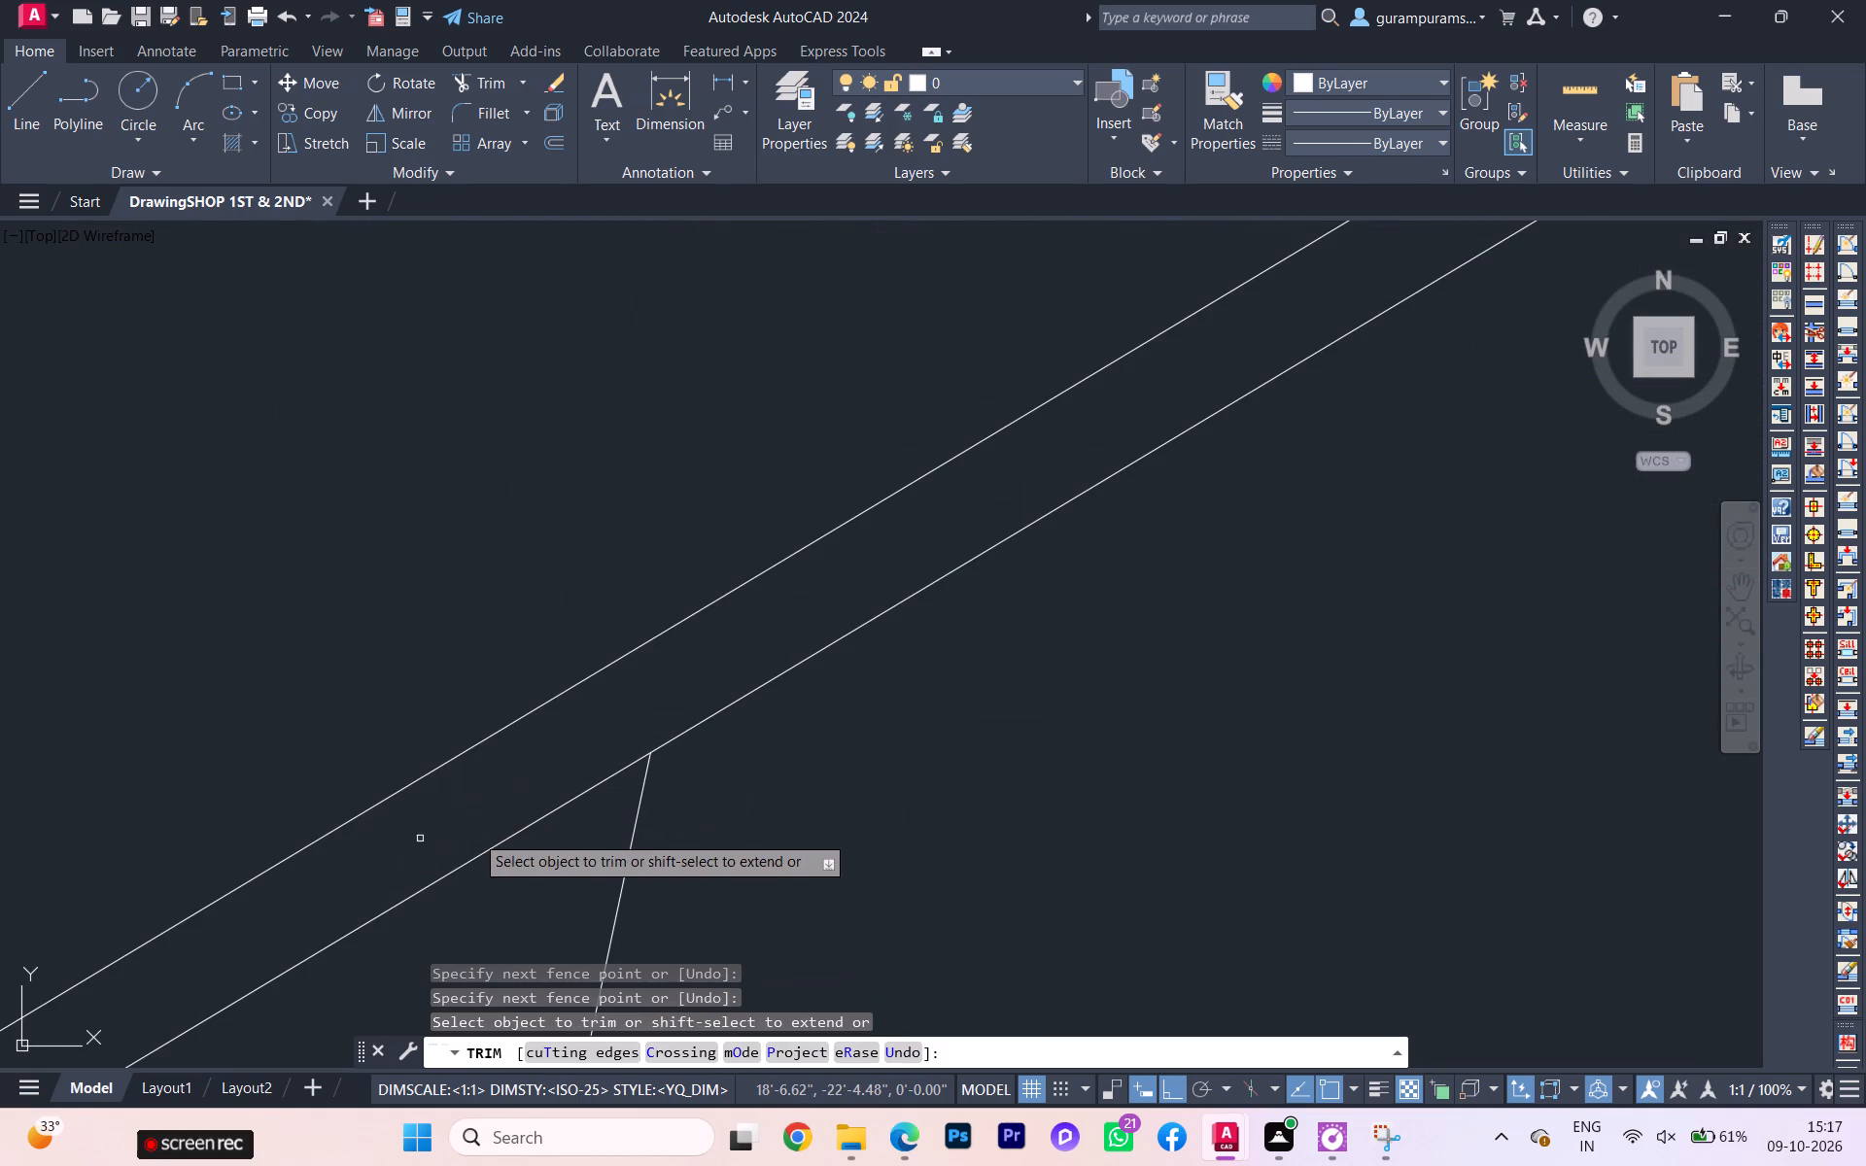
left_click(595, 845)
left_click(677, 825)
Trim the overlapping line ends inside the wall thickness at the inner walls' southwest corner.
scroll(677, 818, "down", 1)
scroll(677, 818, "up", 1)
scroll(677, 818, "down", 2)
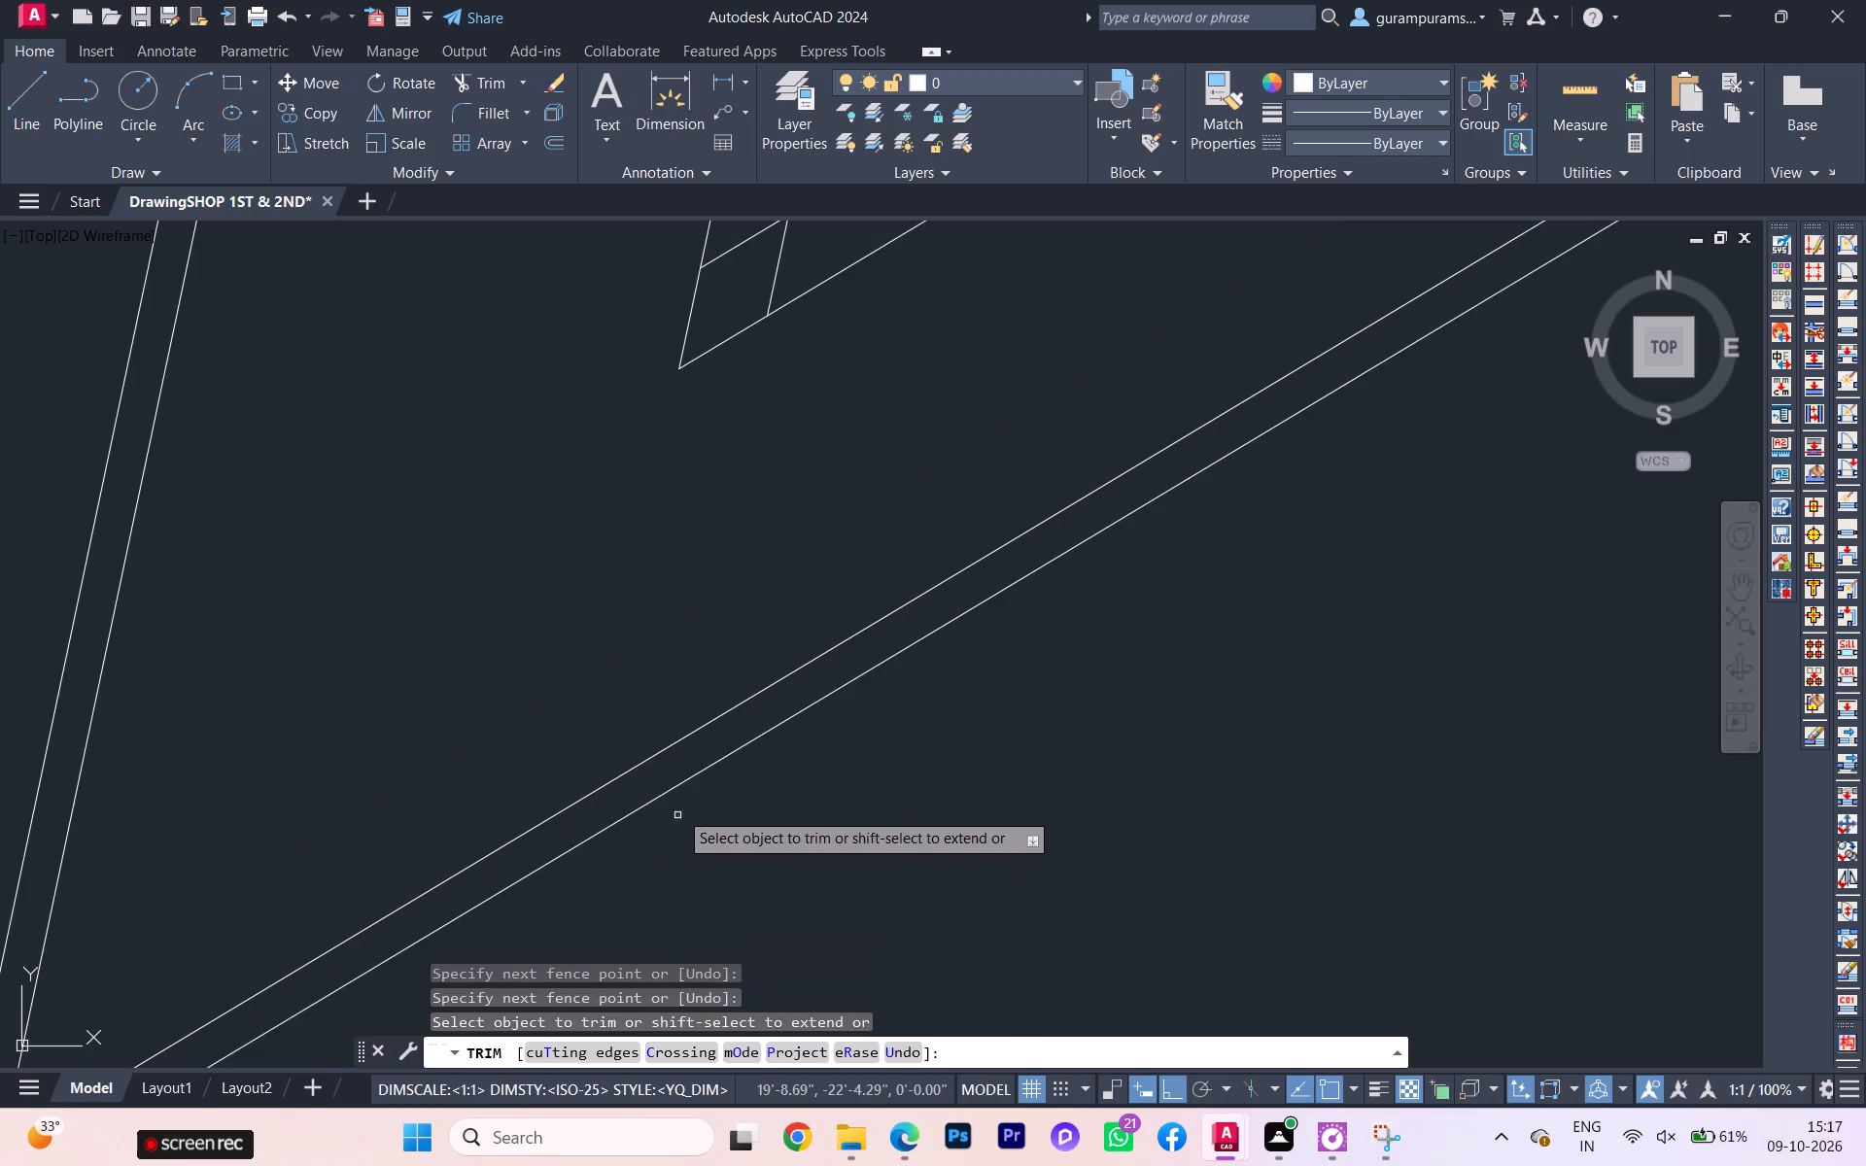
scroll(762, 657, "down", 2)
scroll(765, 488, "up", 1)
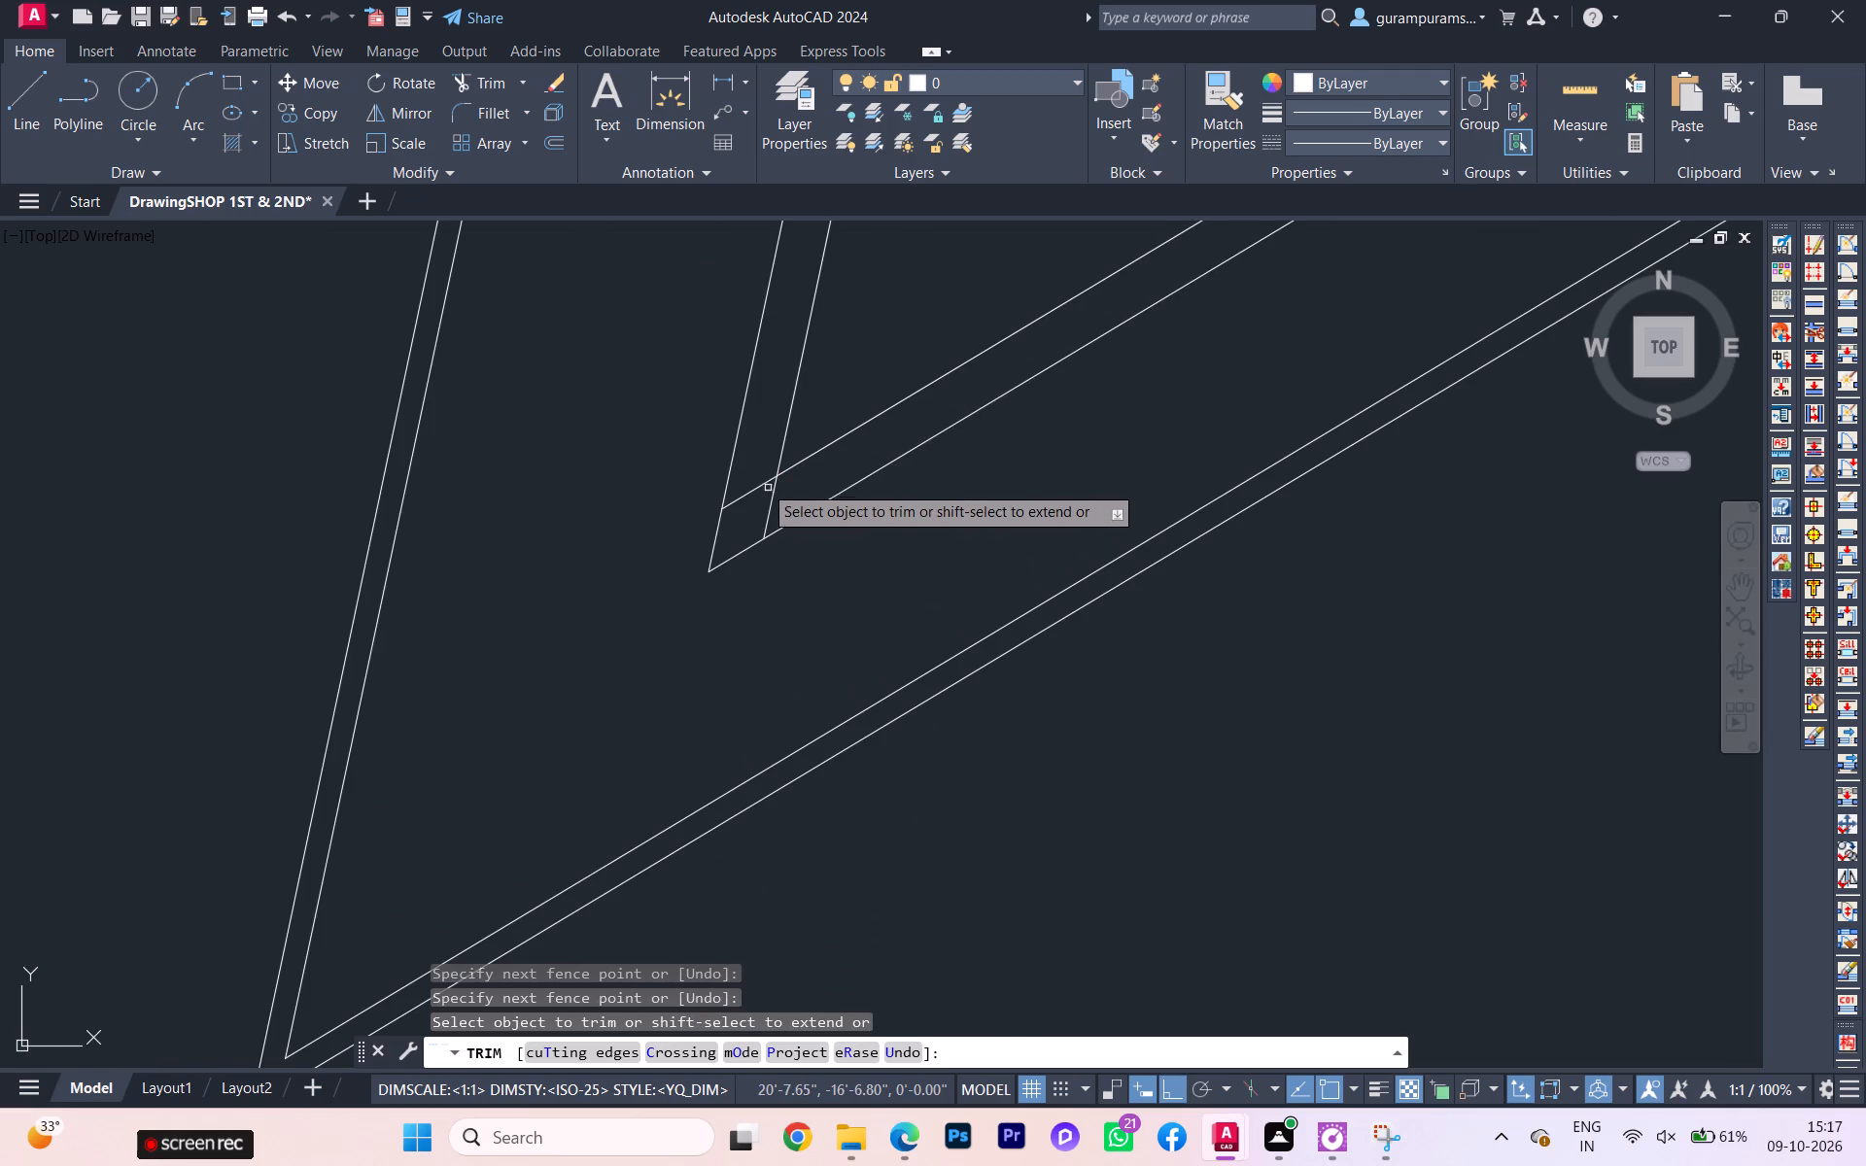
left_click(753, 470)
double_click(751, 514)
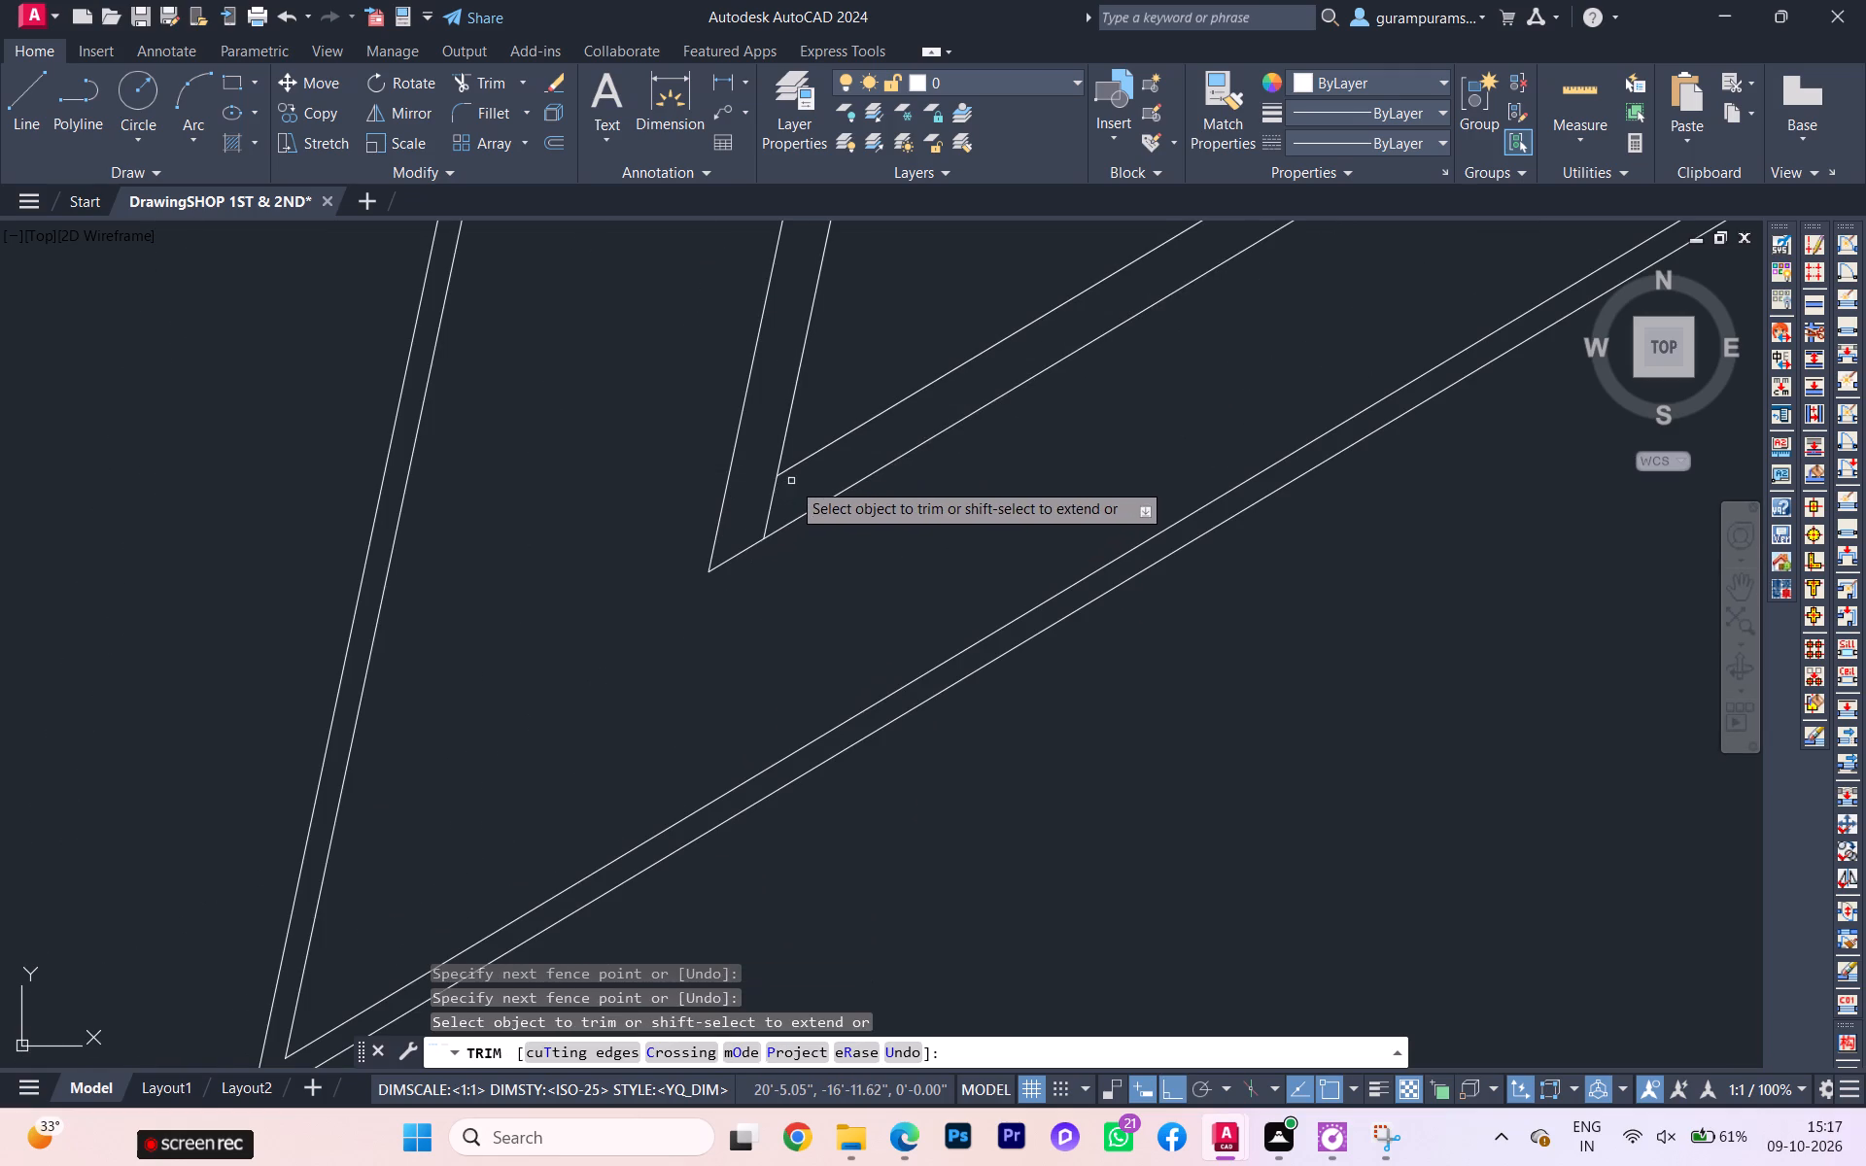
left_click(791, 481)
left_click(756, 499)
Remove the stray short horizontal line in the 5' side space between the inner and outer east walls.
scroll(684, 586, "down", 3)
scroll(675, 602, "up", 1)
scroll(674, 603, "down", 1)
scroll(926, 638, "down", 4)
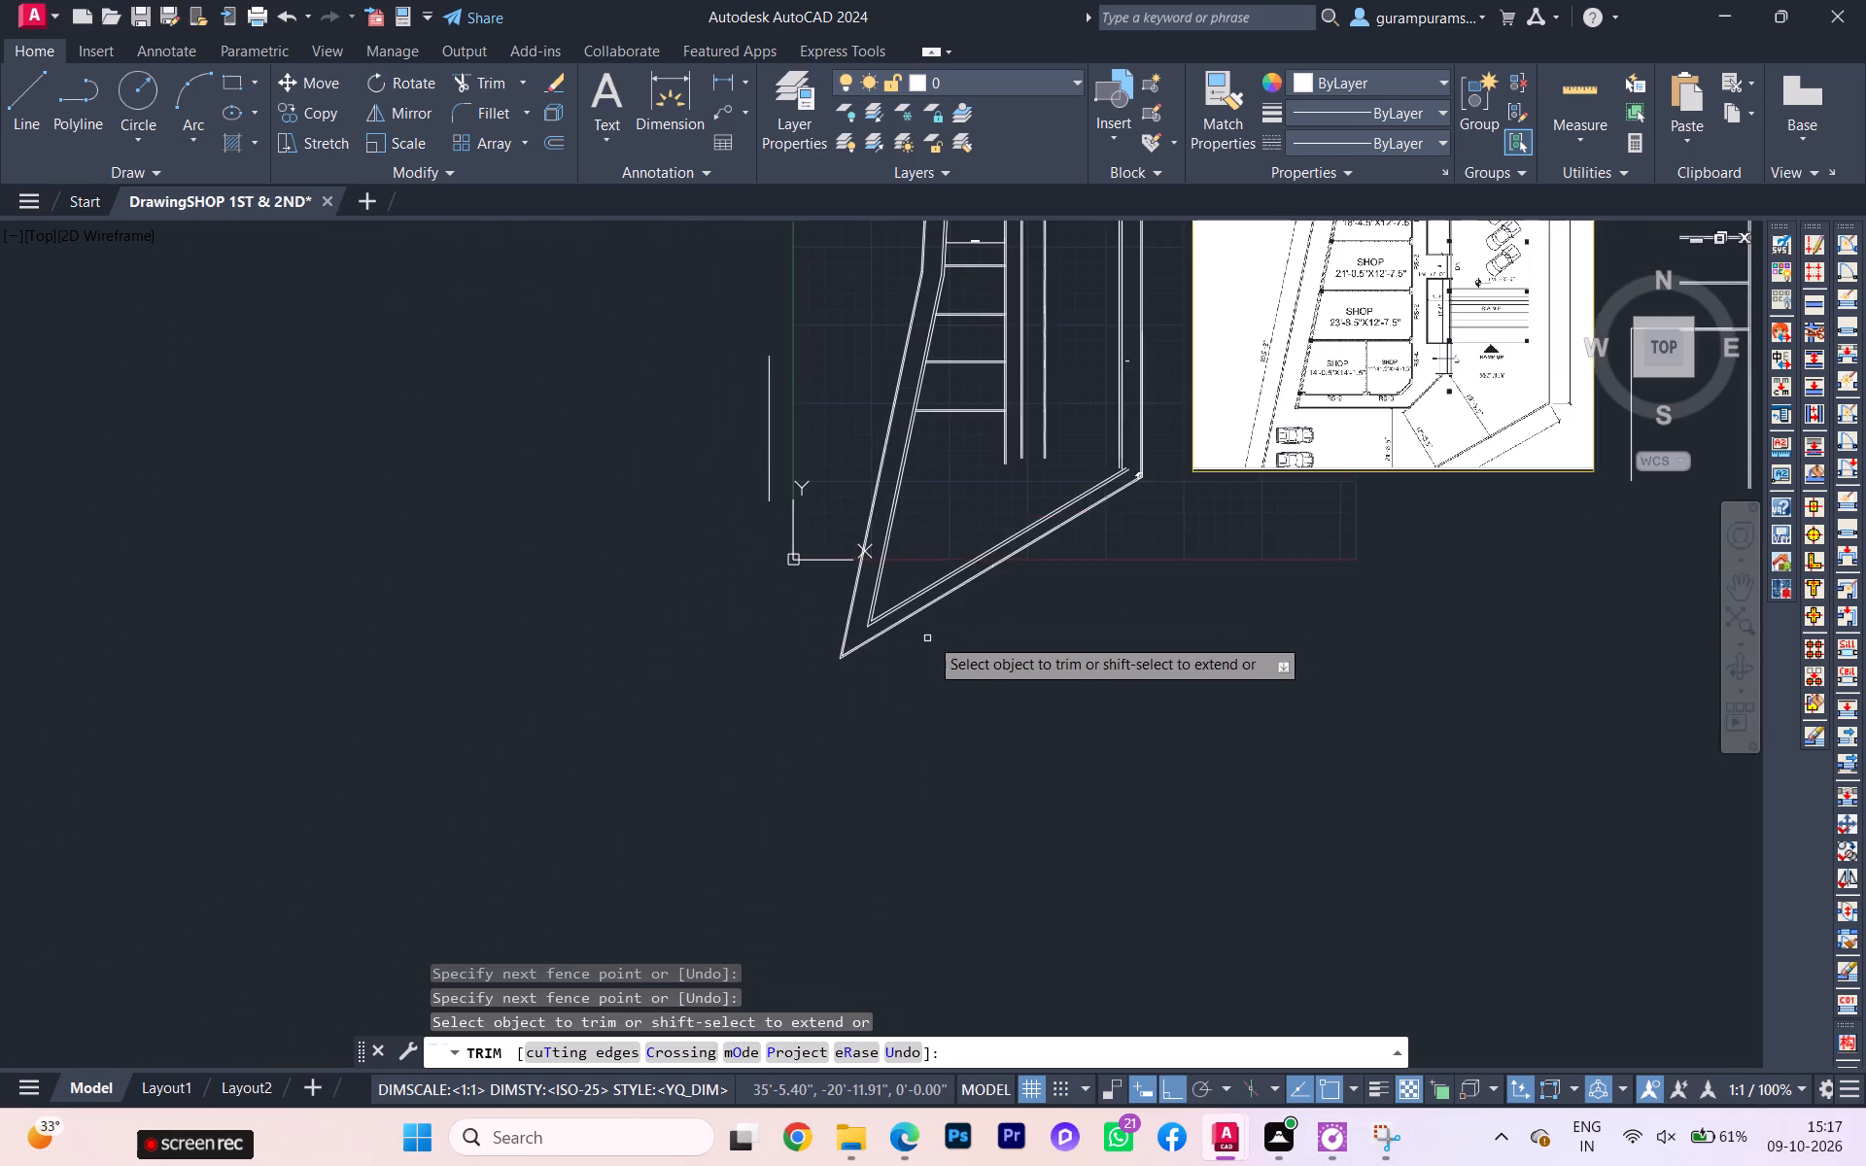
scroll(950, 623, "down", 1)
middle_click_drag(953, 623, 653, 783)
scroll(750, 689, "up", 1)
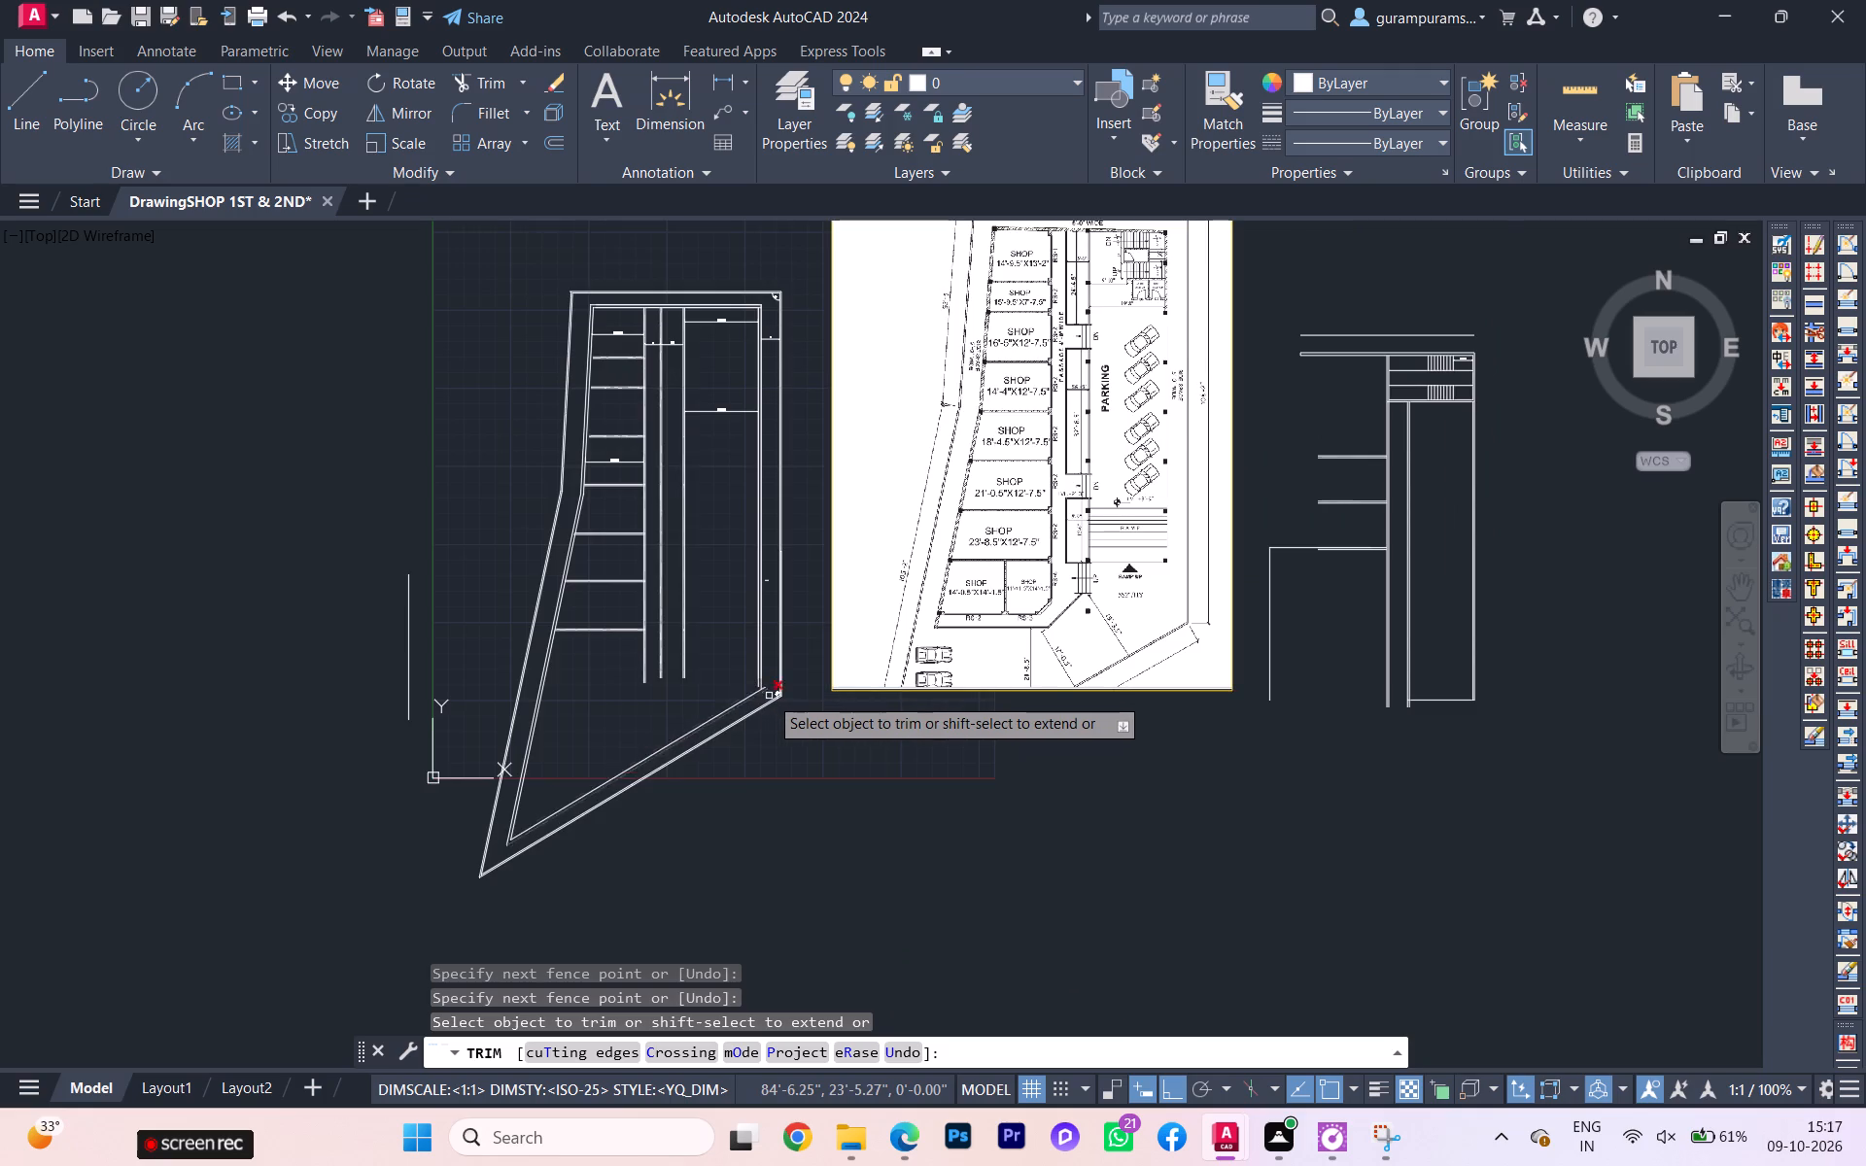
scroll(770, 696, "up", 4)
scroll(782, 718, "down", 2)
scroll(782, 718, "up", 2)
scroll(789, 713, "down", 1)
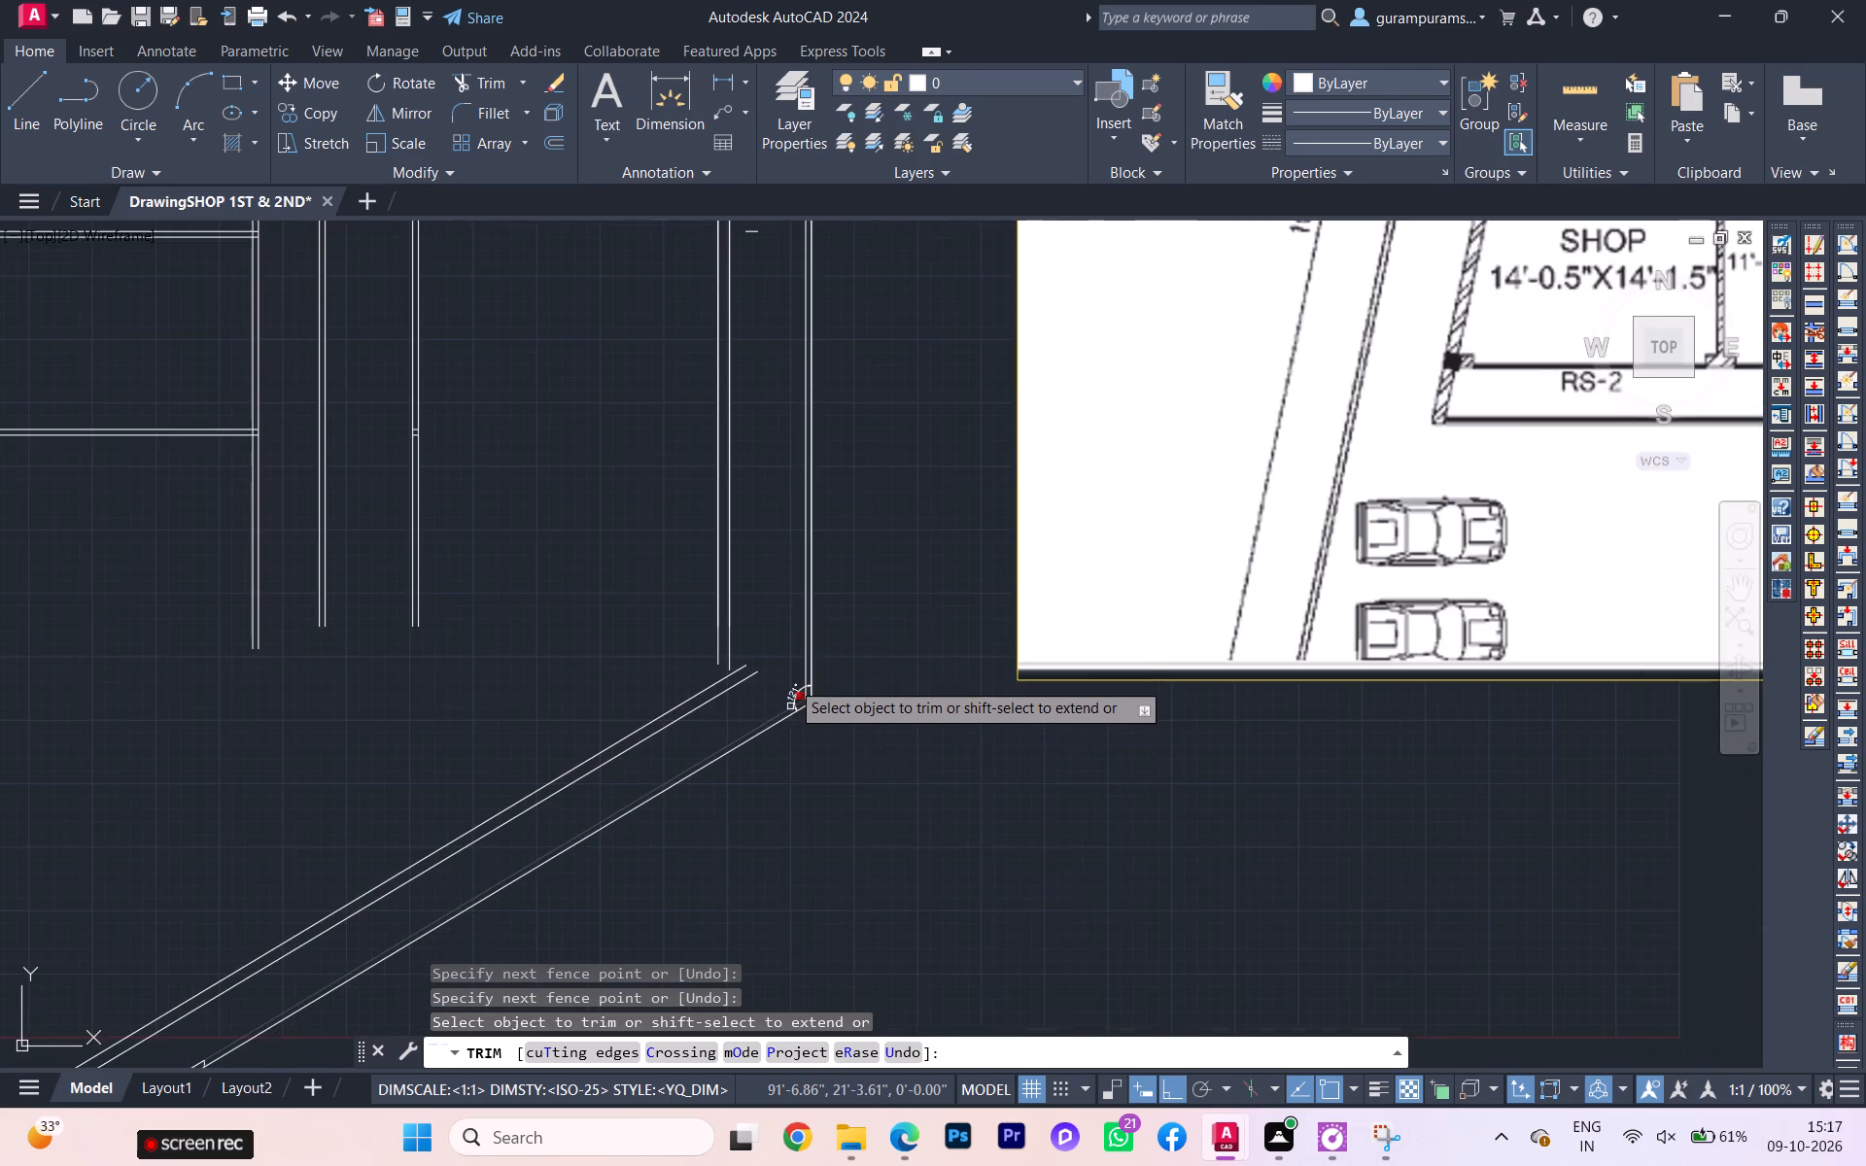
scroll(778, 615, "down", 2)
middle_click_drag(753, 580, 714, 695)
scroll(744, 594, "down", 1)
scroll(734, 629, "up", 5)
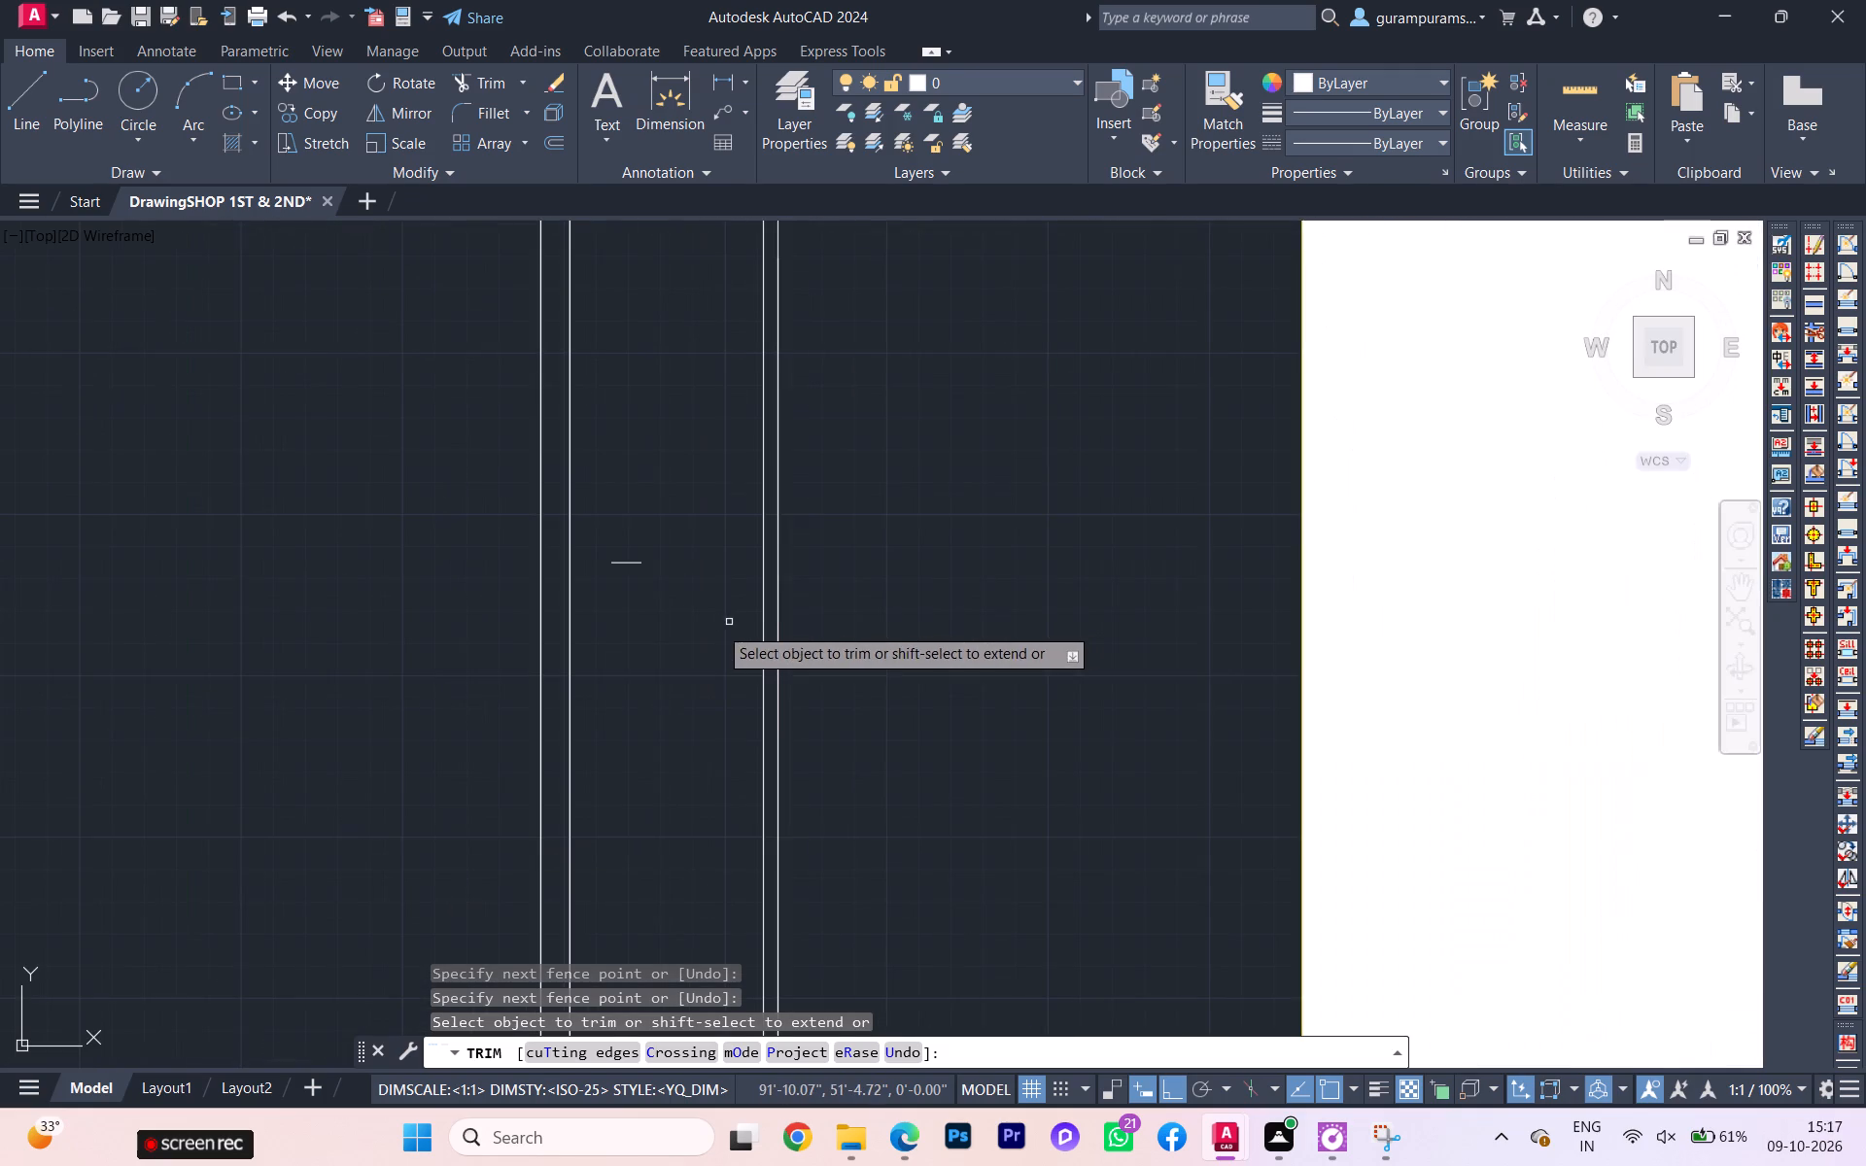
left_click(632, 562)
Examine the plan's north end and the northern shops and passage layout in the reference image.
scroll(630, 570, "down", 4)
scroll(665, 663, "down", 3)
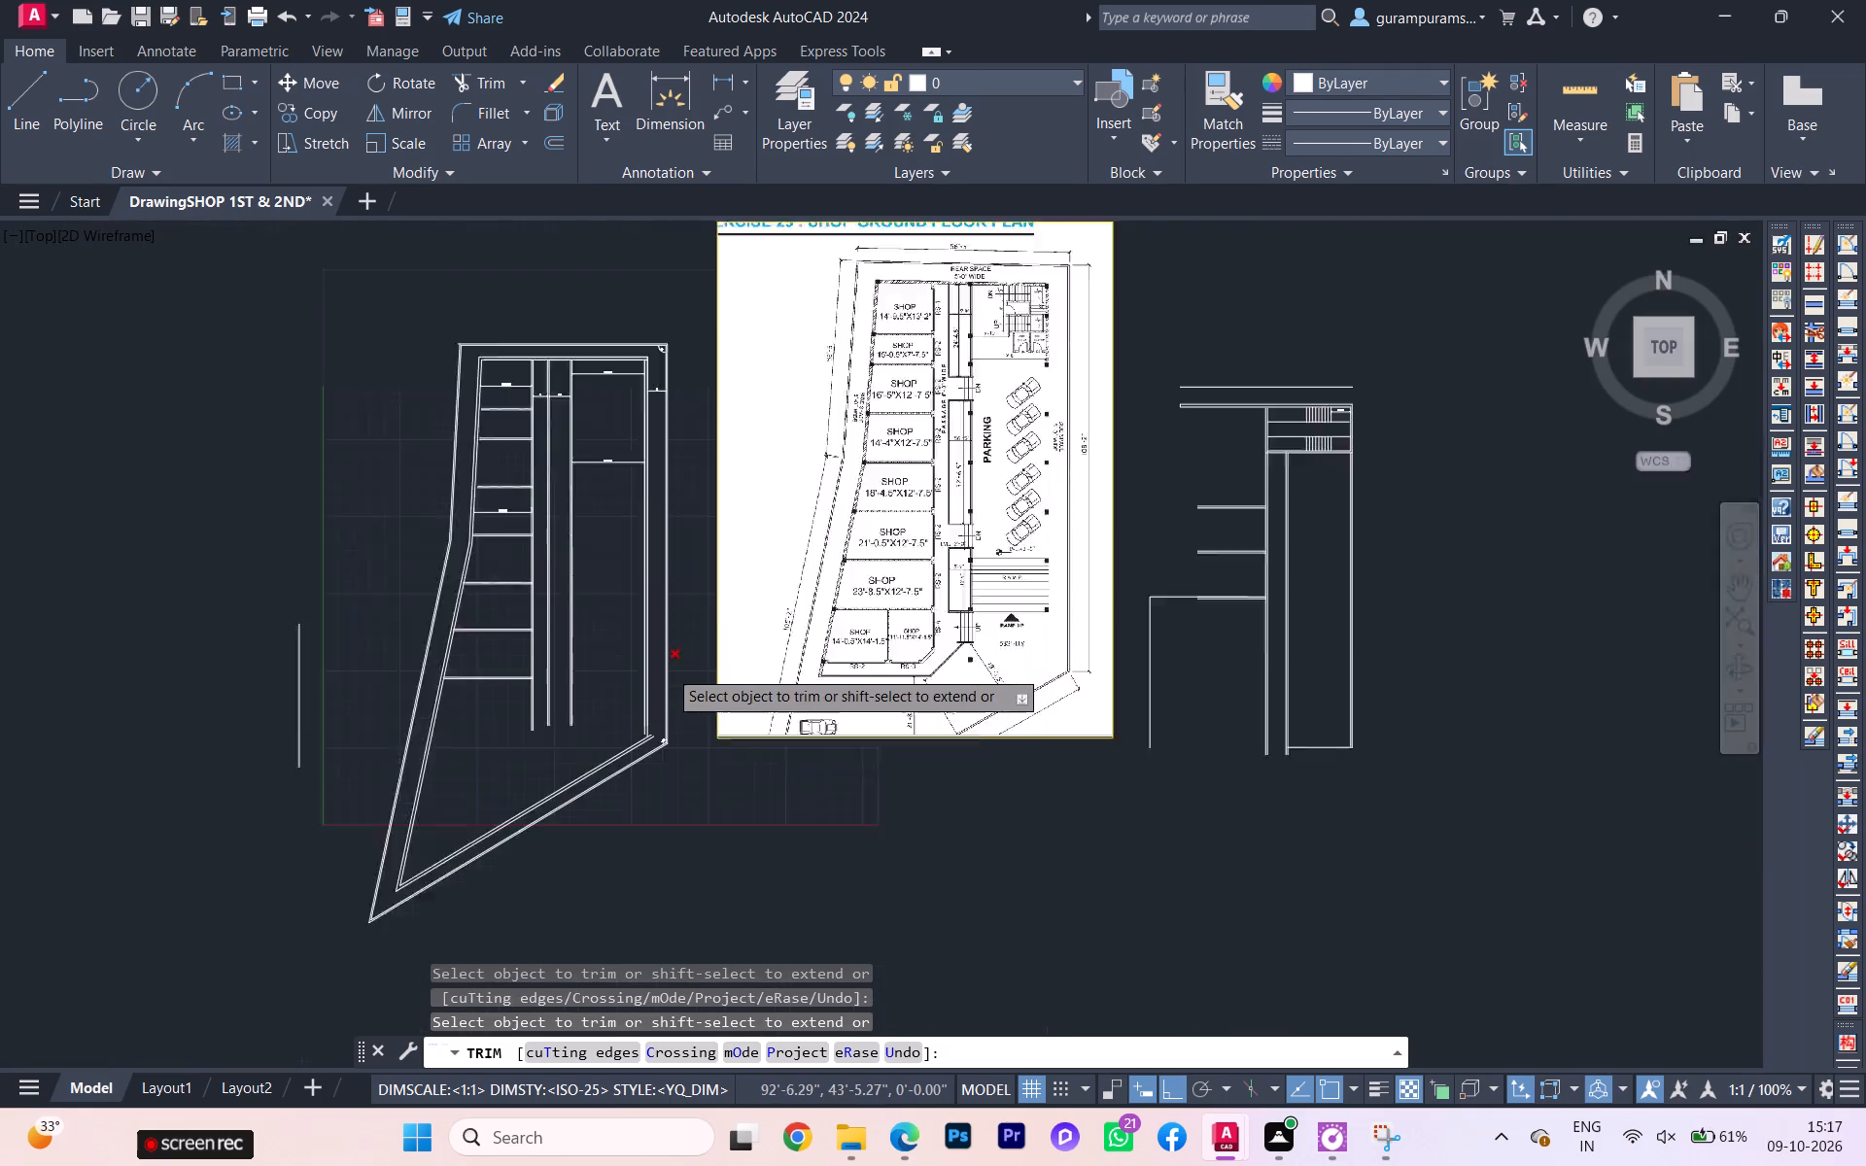
scroll(626, 445, "up", 3)
scroll(650, 521, "up", 3)
scroll(663, 573, "down", 1)
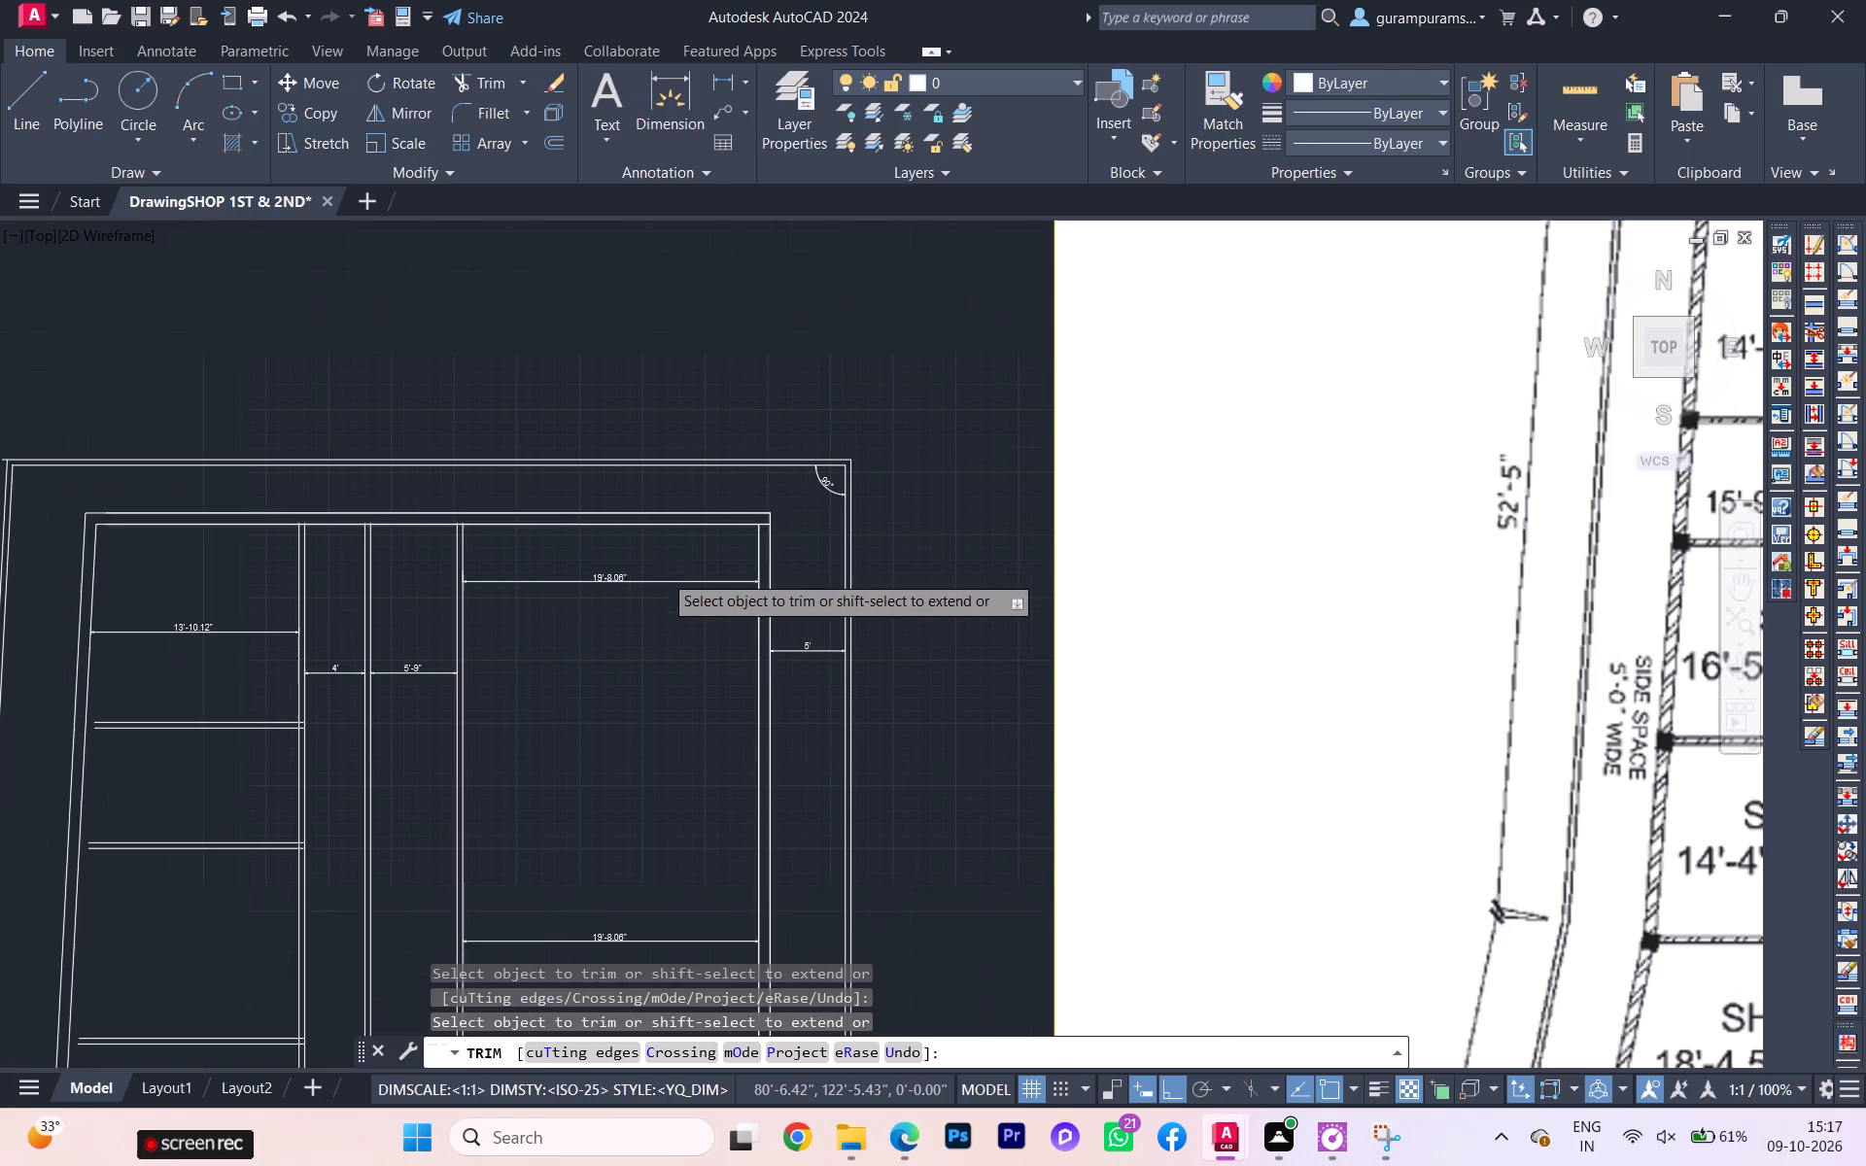
scroll(323, 741, "up", 2)
scroll(356, 694, "down", 2)
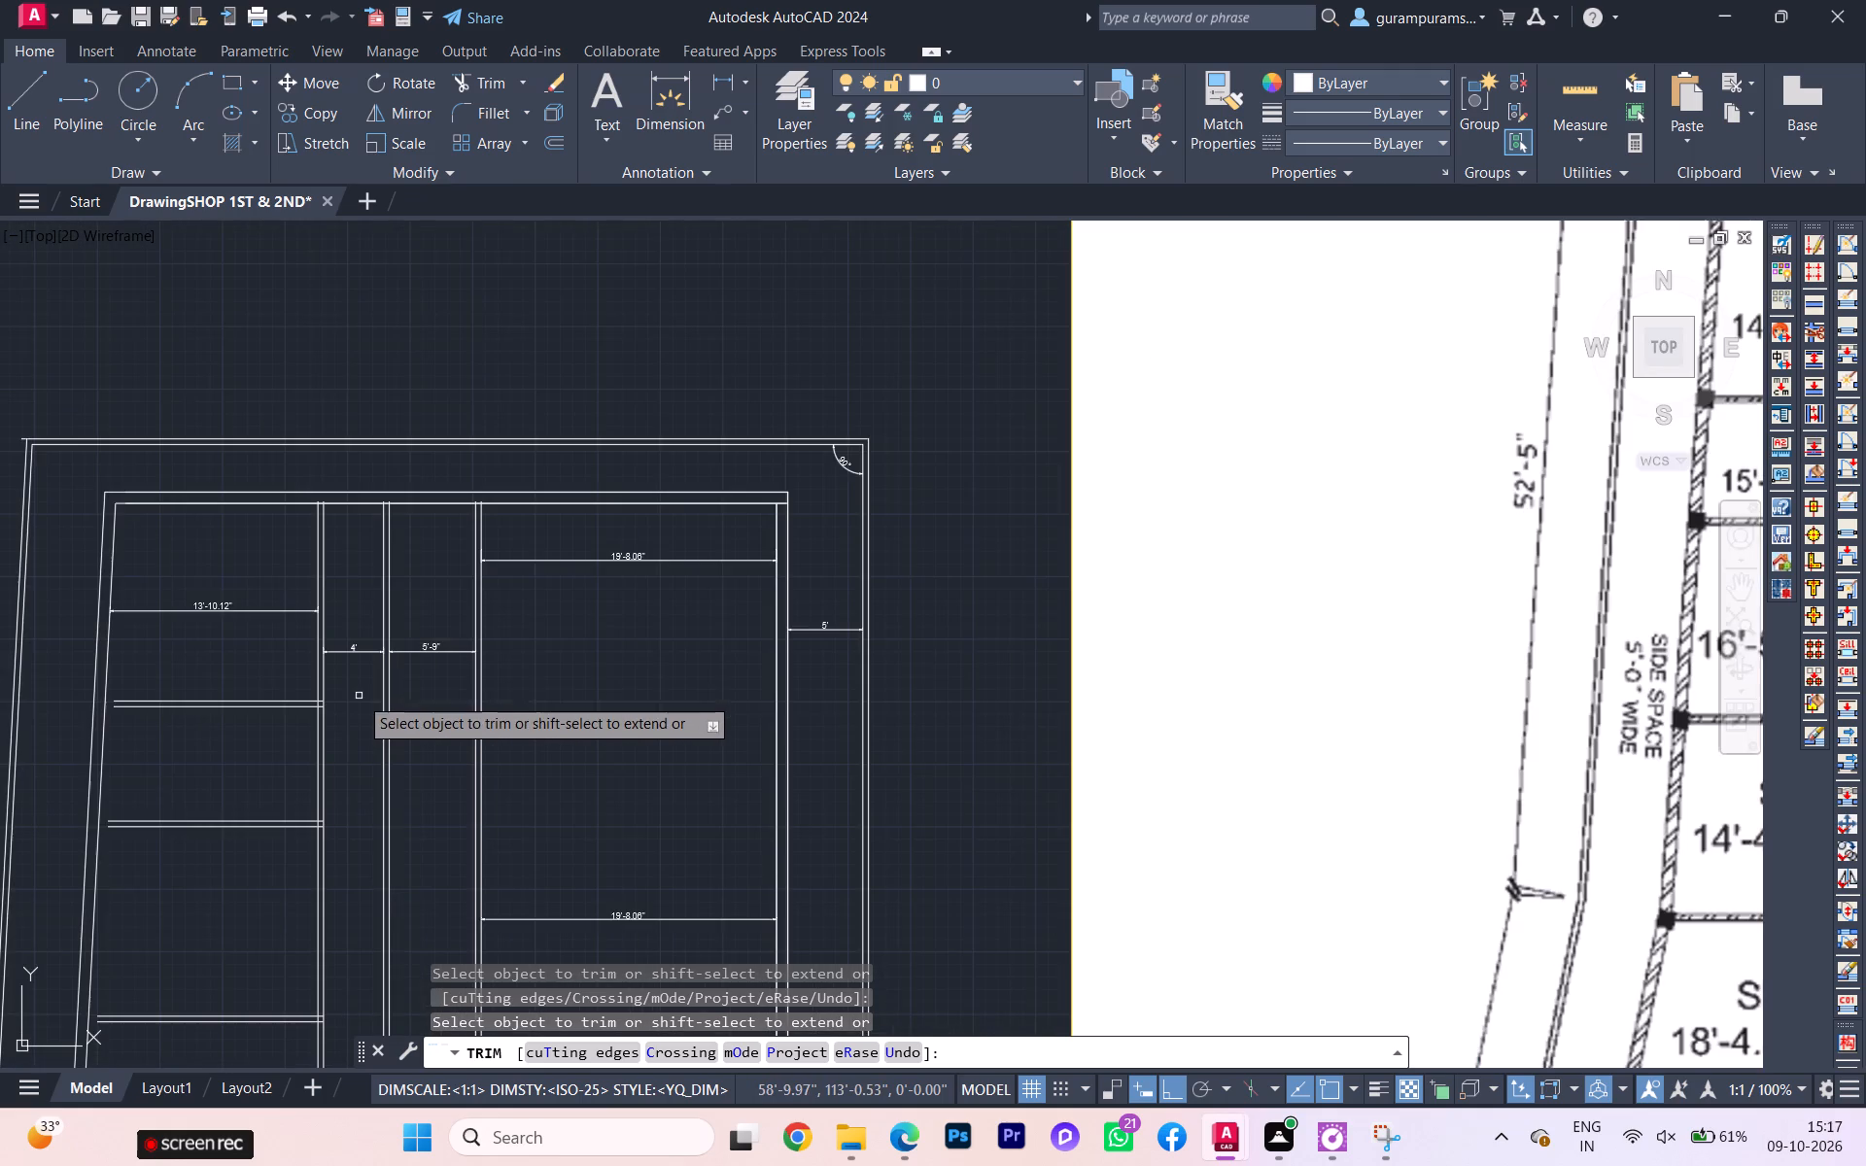
scroll(364, 692, "down", 2)
scroll(929, 526, "up", 3)
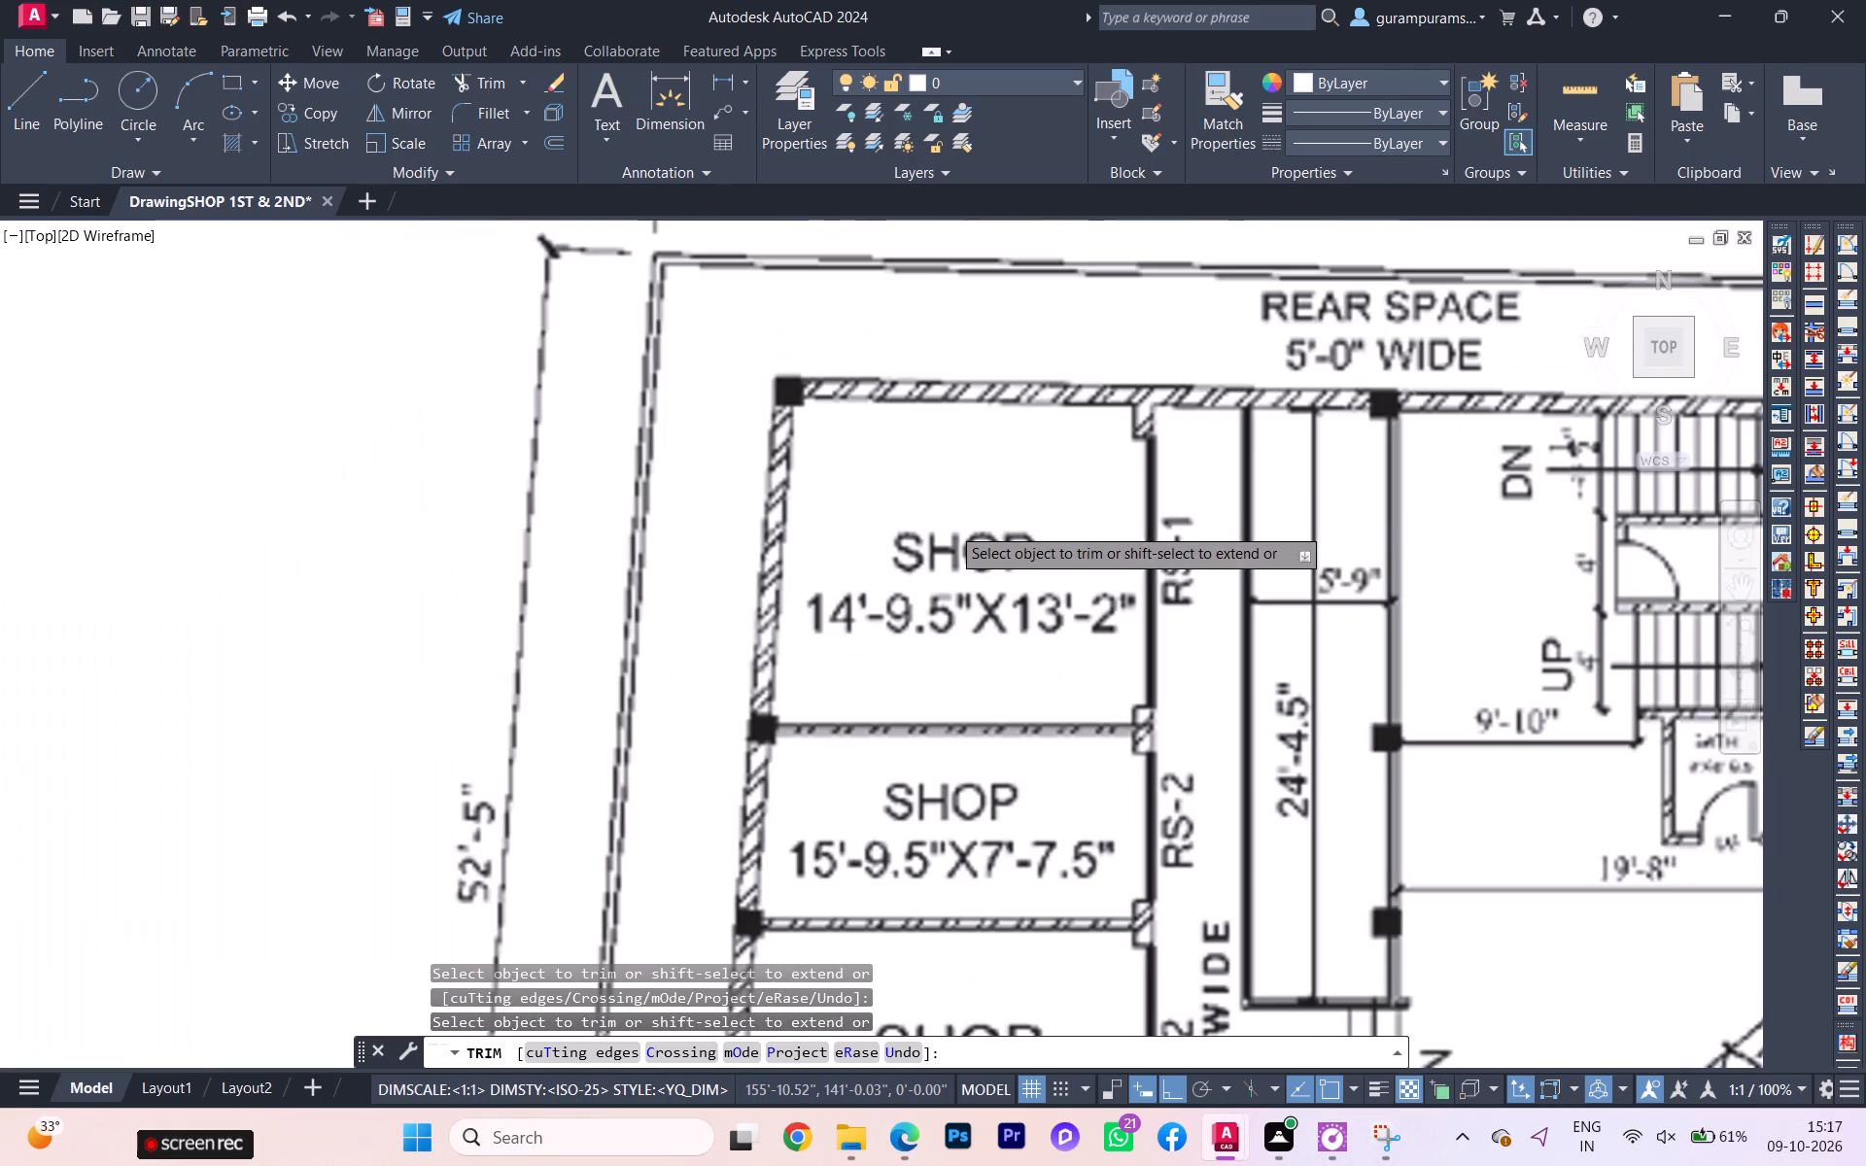
Add a linear dimension above the outer north wall, spanning its outside northwest corner to its outside northeast corner.
scroll(1117, 559, "down", 2)
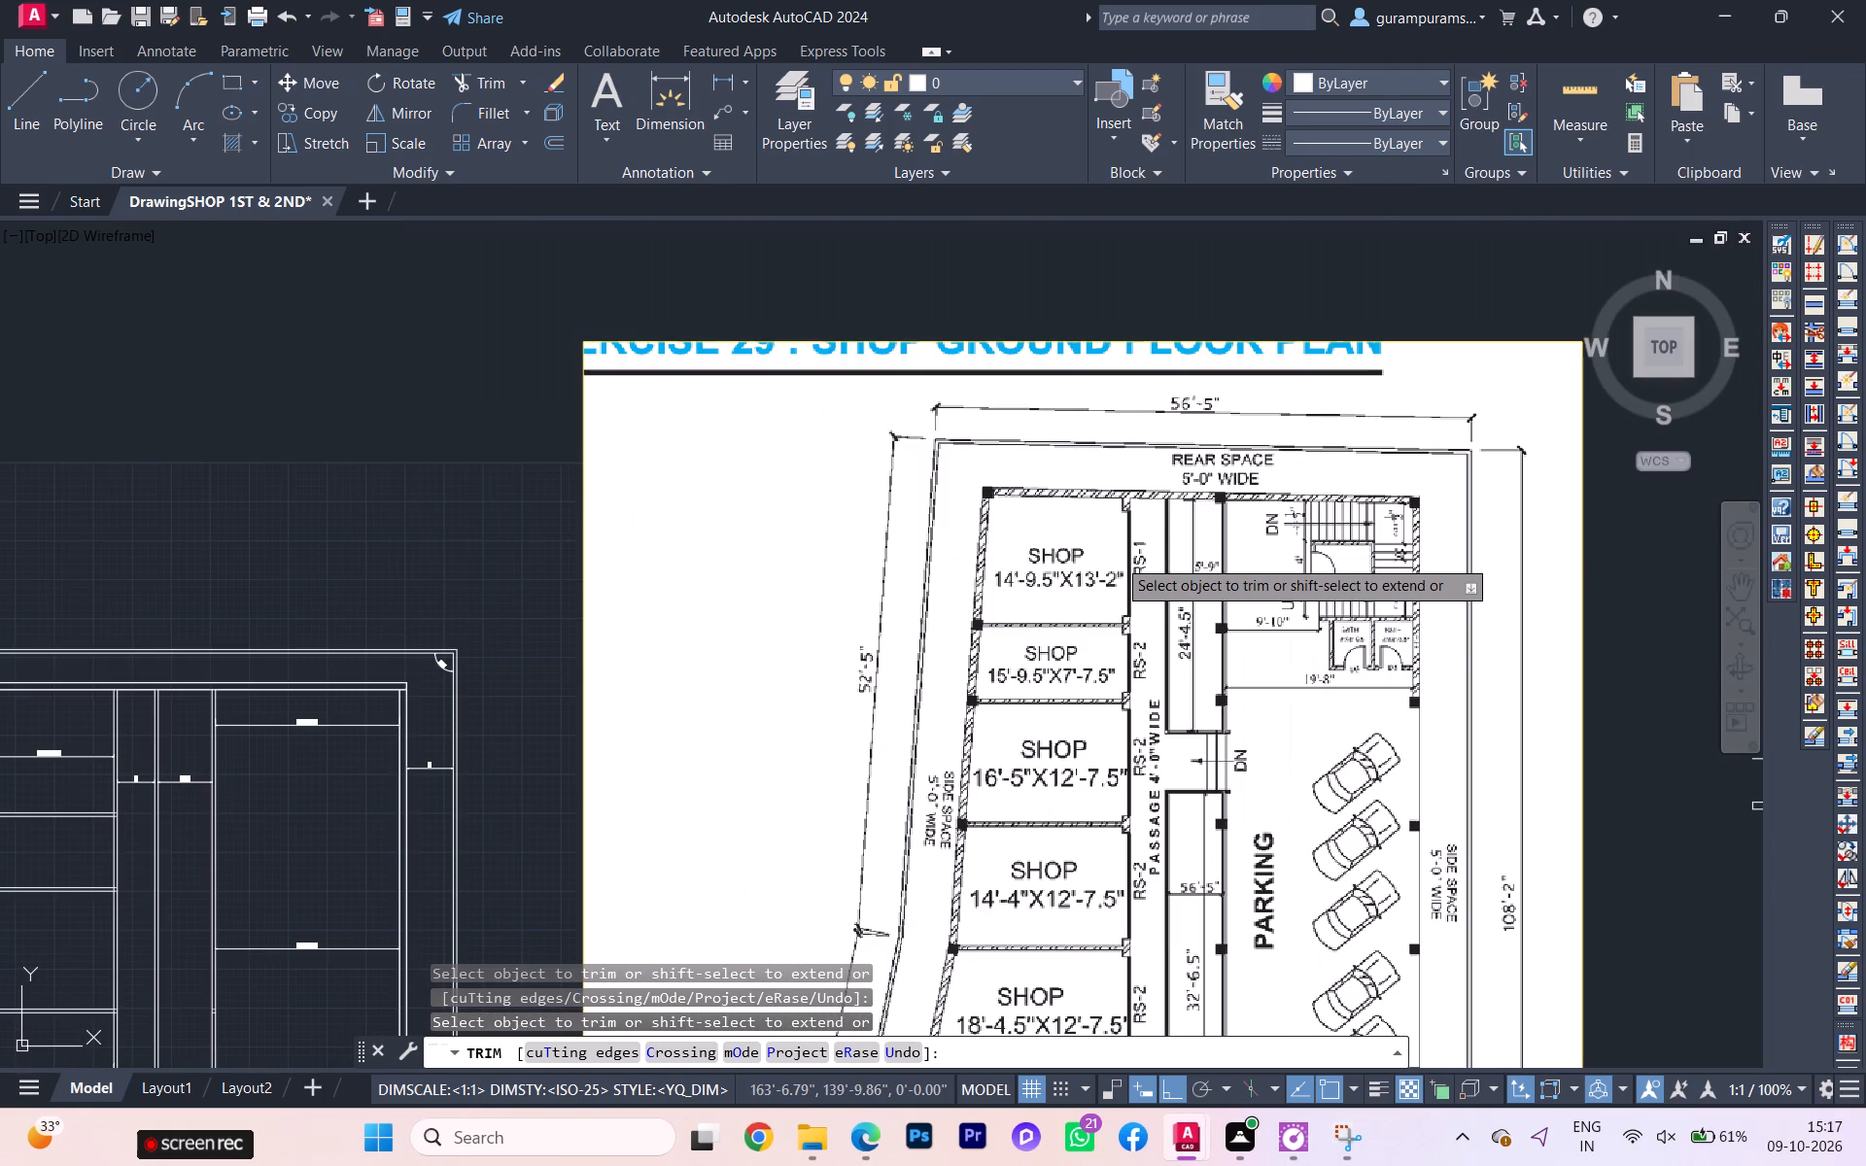
scroll(803, 580, "down", 1)
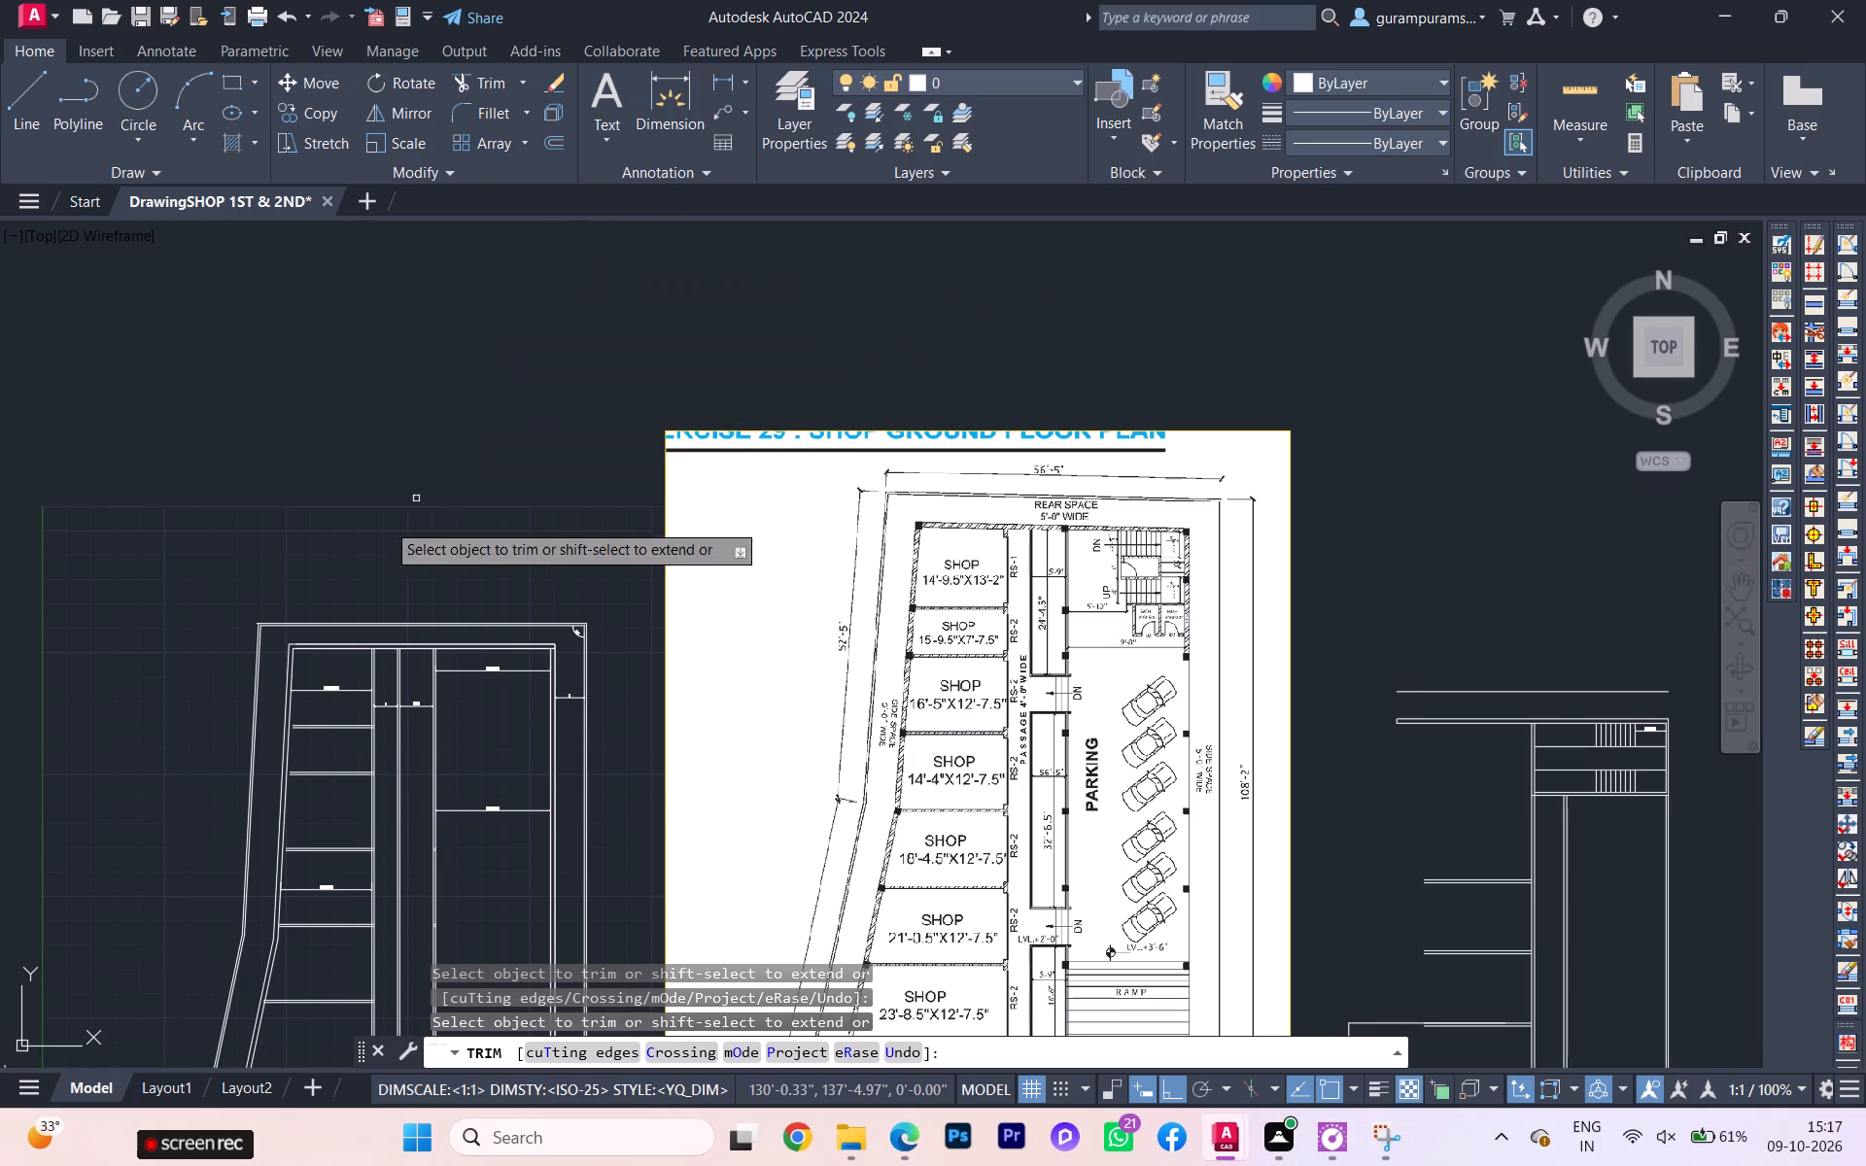
left_click(711, 83)
scroll(455, 461, "up", 3)
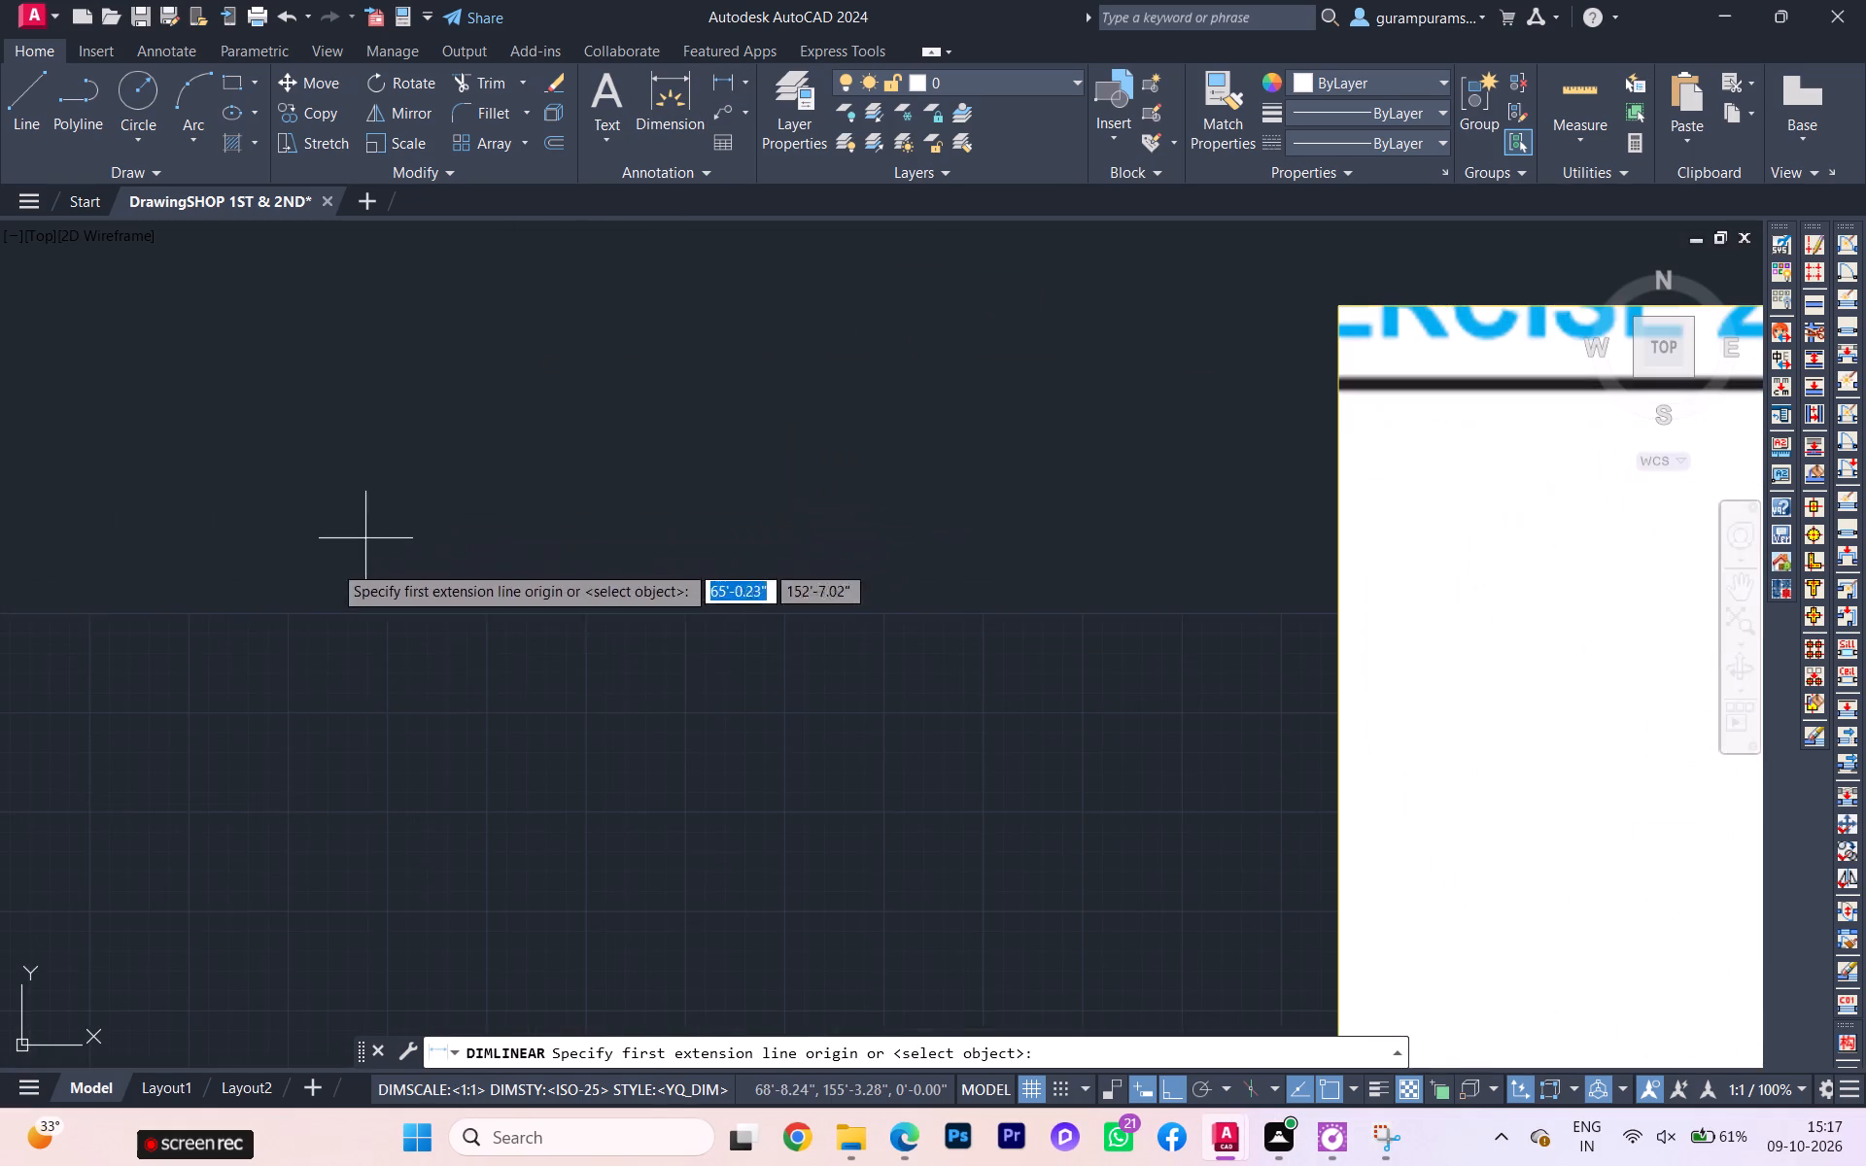
scroll(259, 647, "down", 3)
middle_click_drag(286, 635, 350, 489)
scroll(292, 601, "up", 3)
scroll(279, 621, "down", 1)
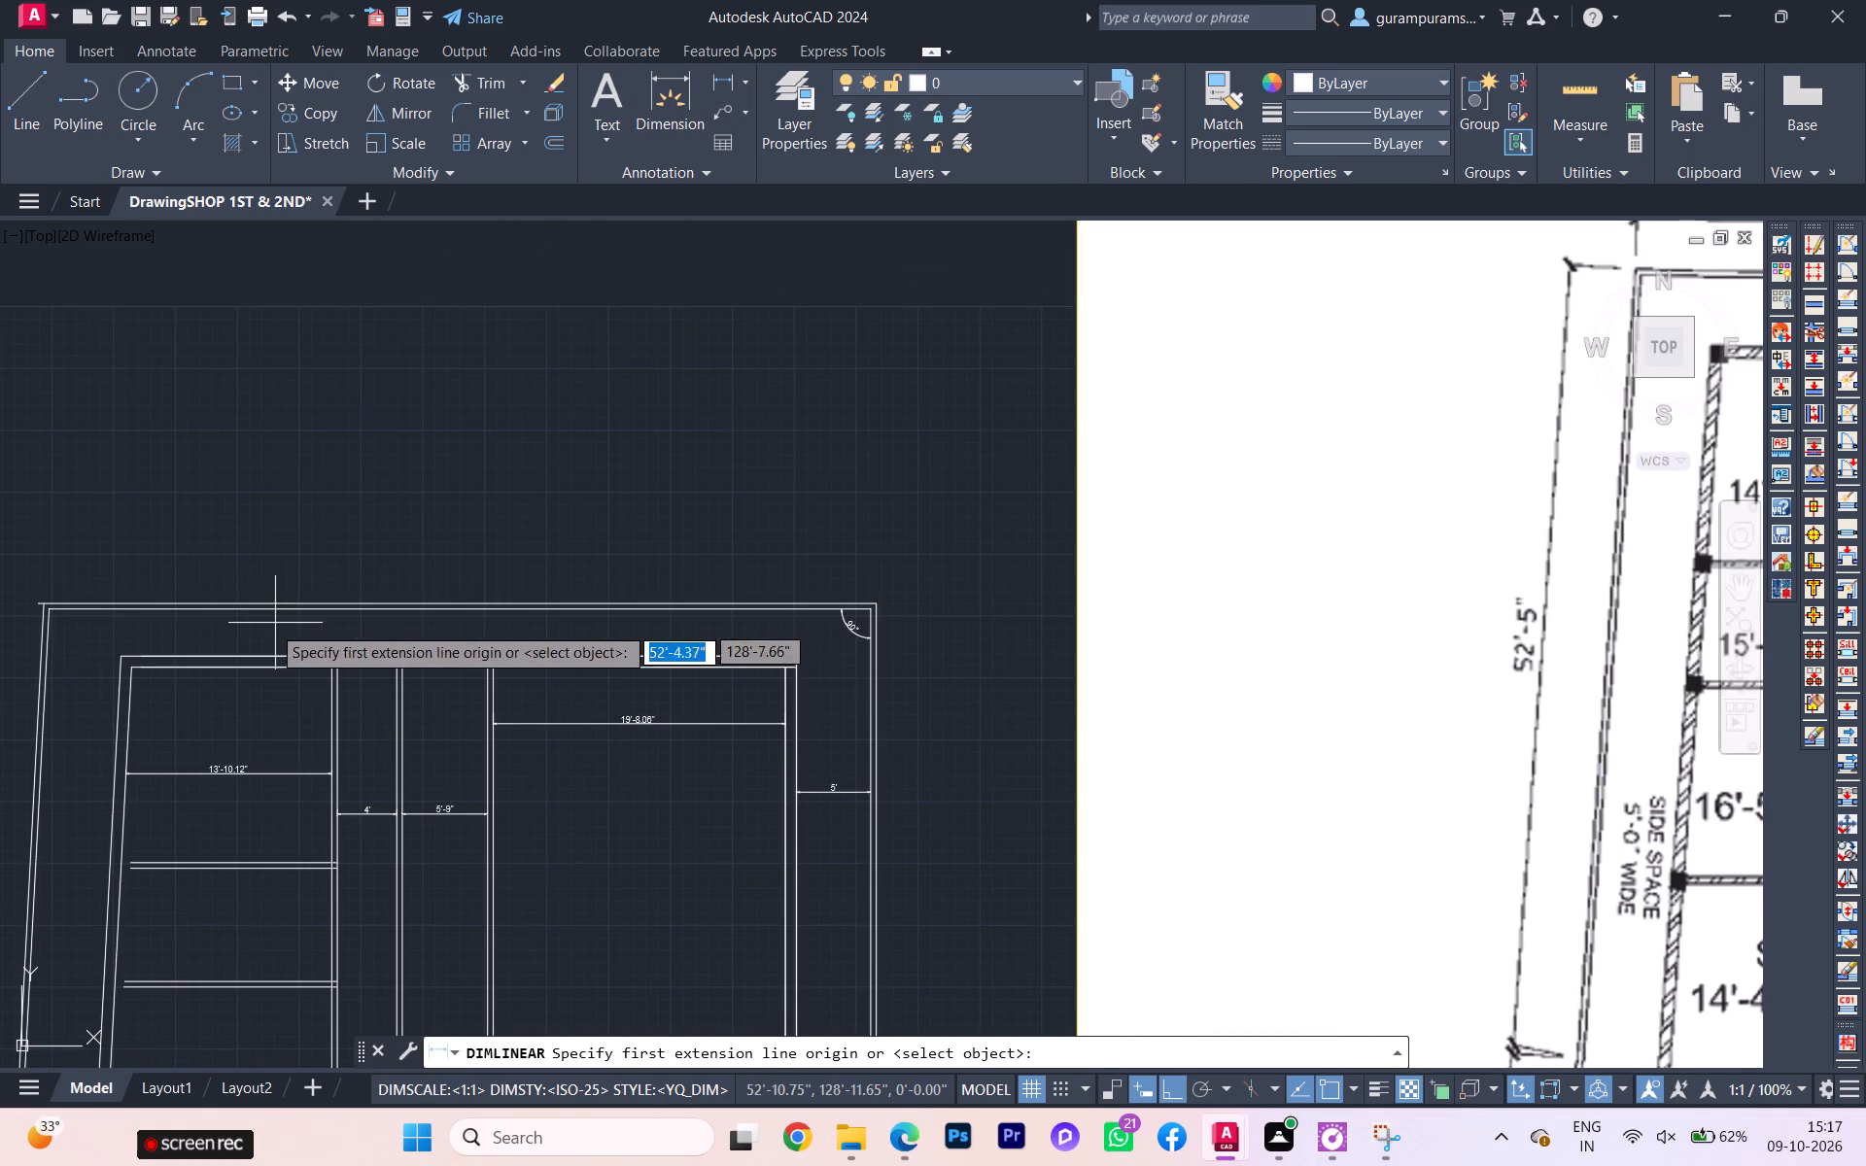
scroll(89, 632, "up", 2)
left_click(6, 576)
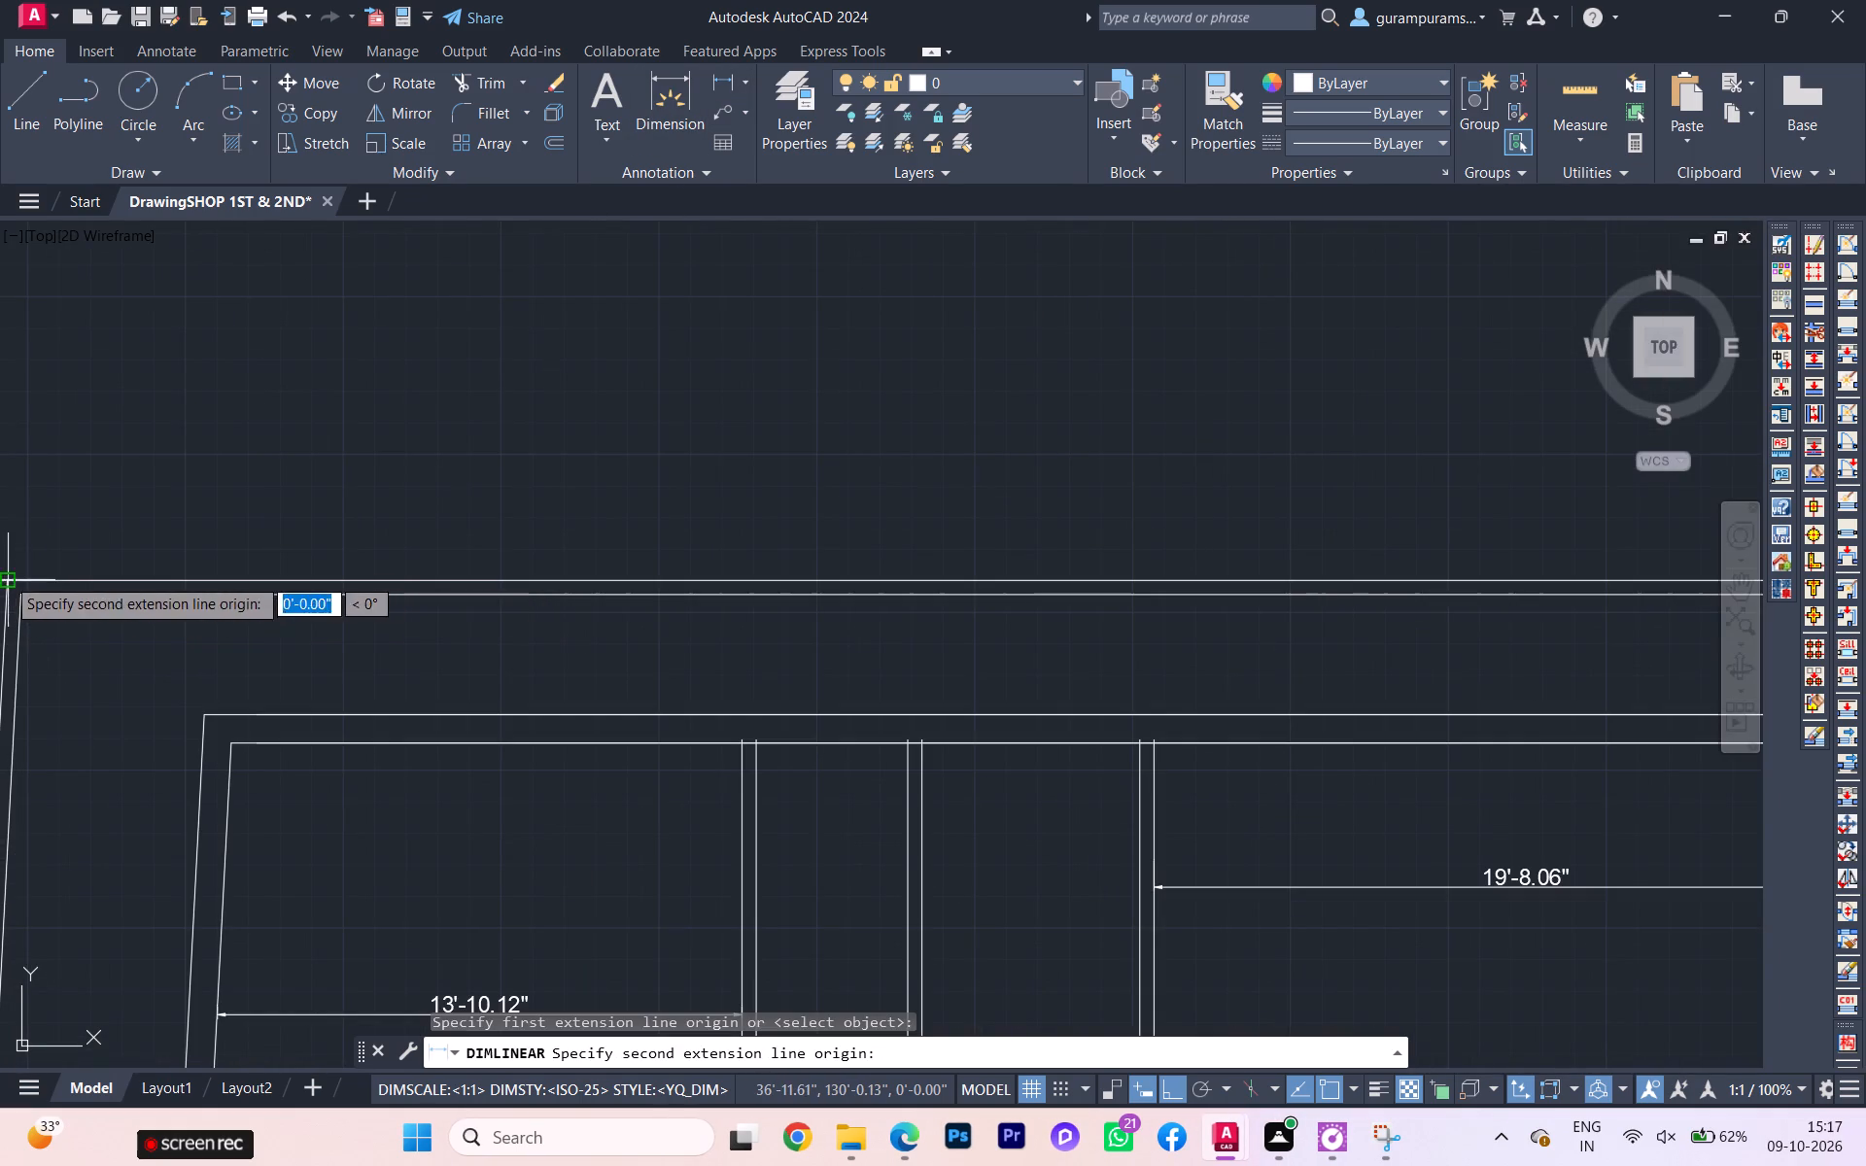
scroll(448, 531, "down", 3)
scroll(791, 537, "up", 2)
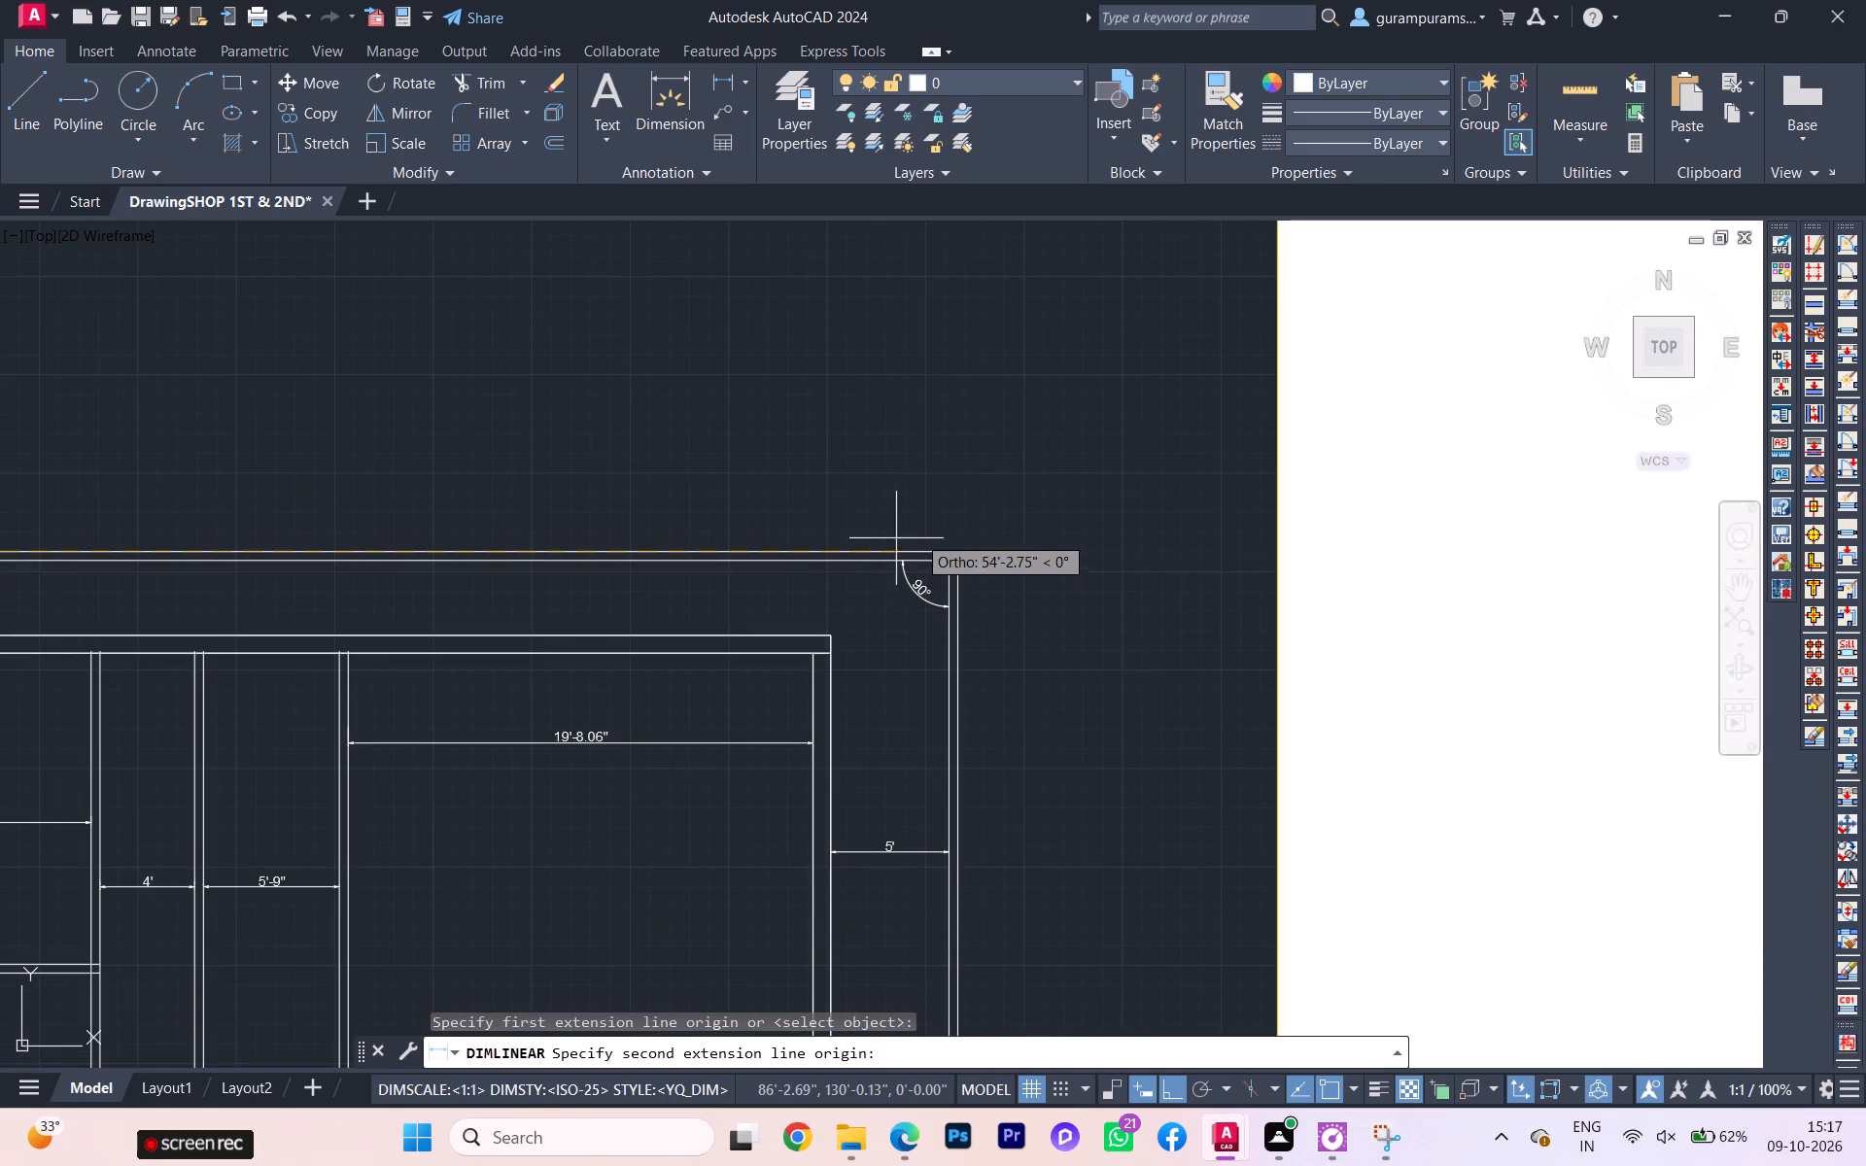
left_click(968, 551)
left_click(956, 479)
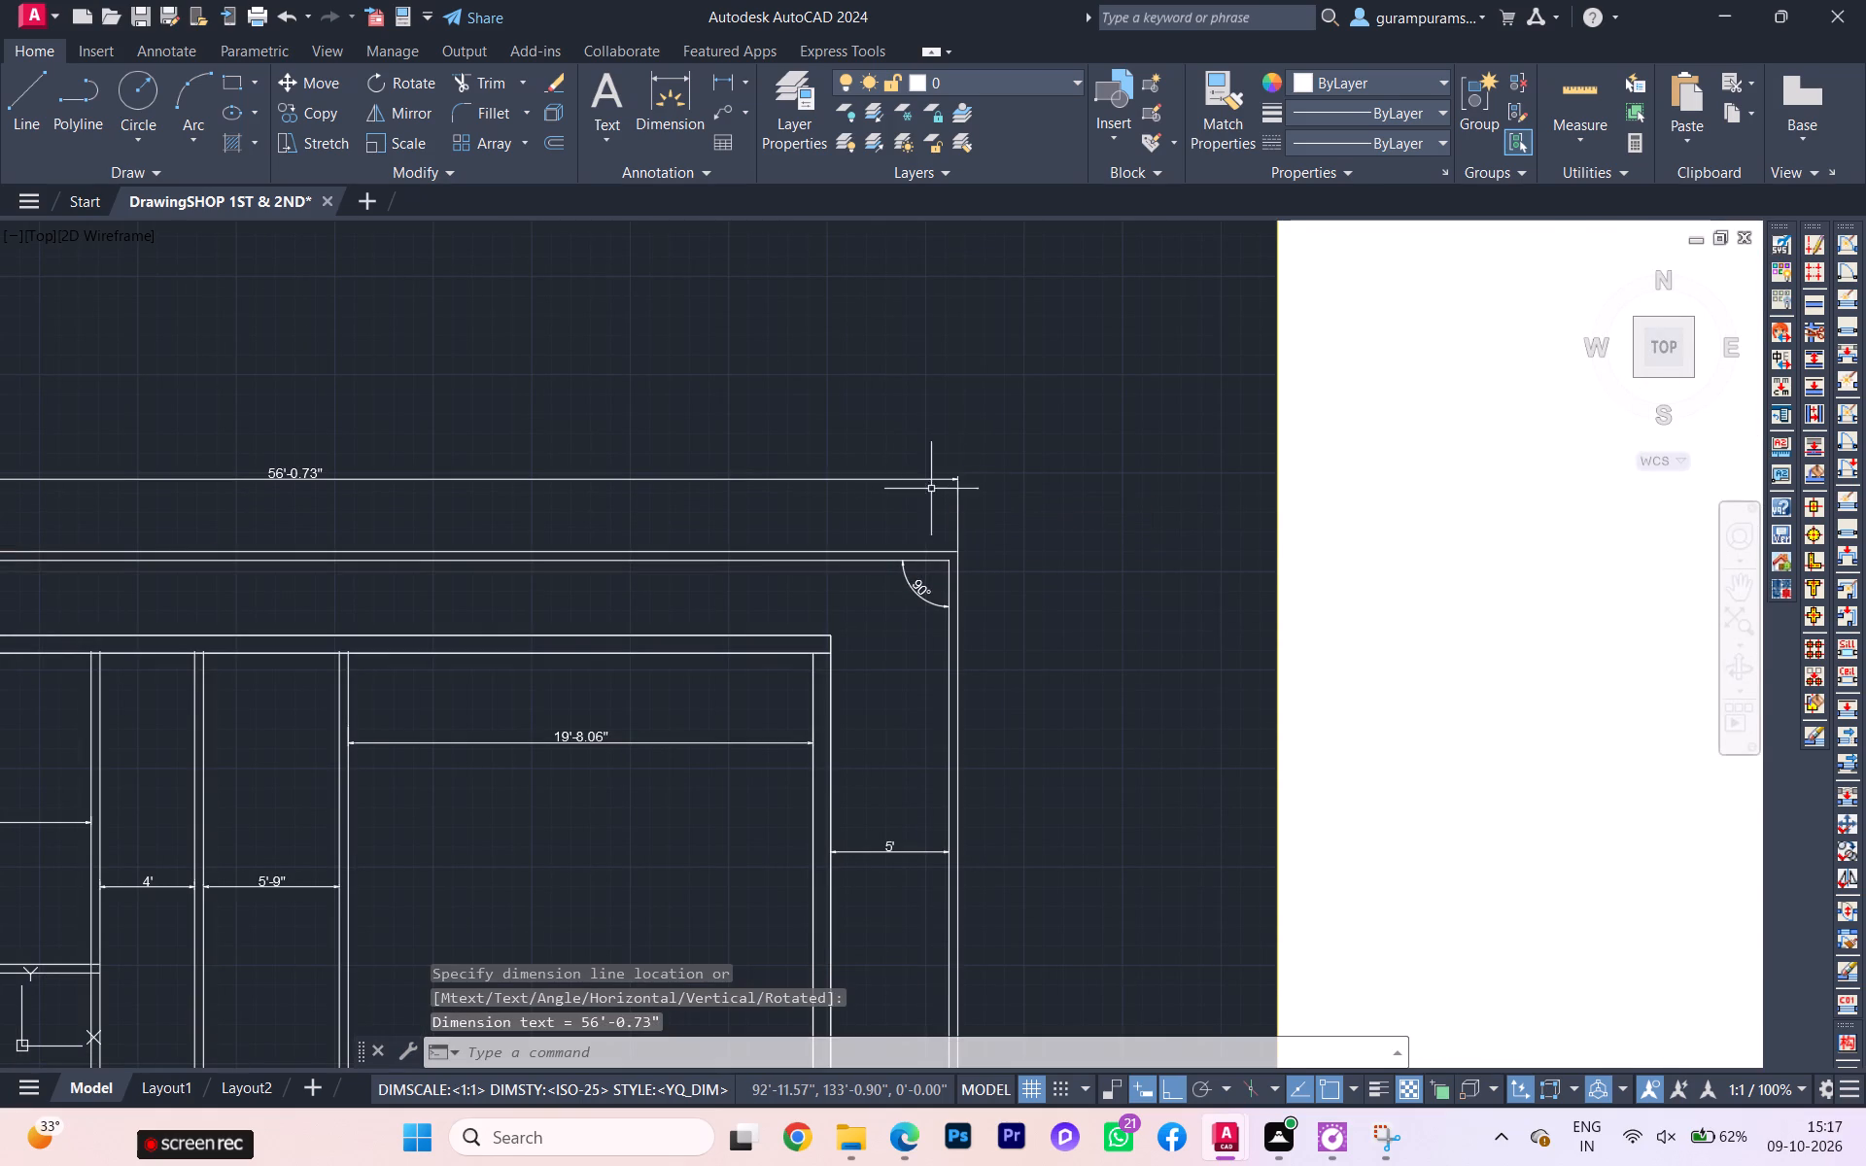
Compare the drafted plan's overall north width and northern room widths with the reference image's dimensions.
scroll(525, 483, "down", 3)
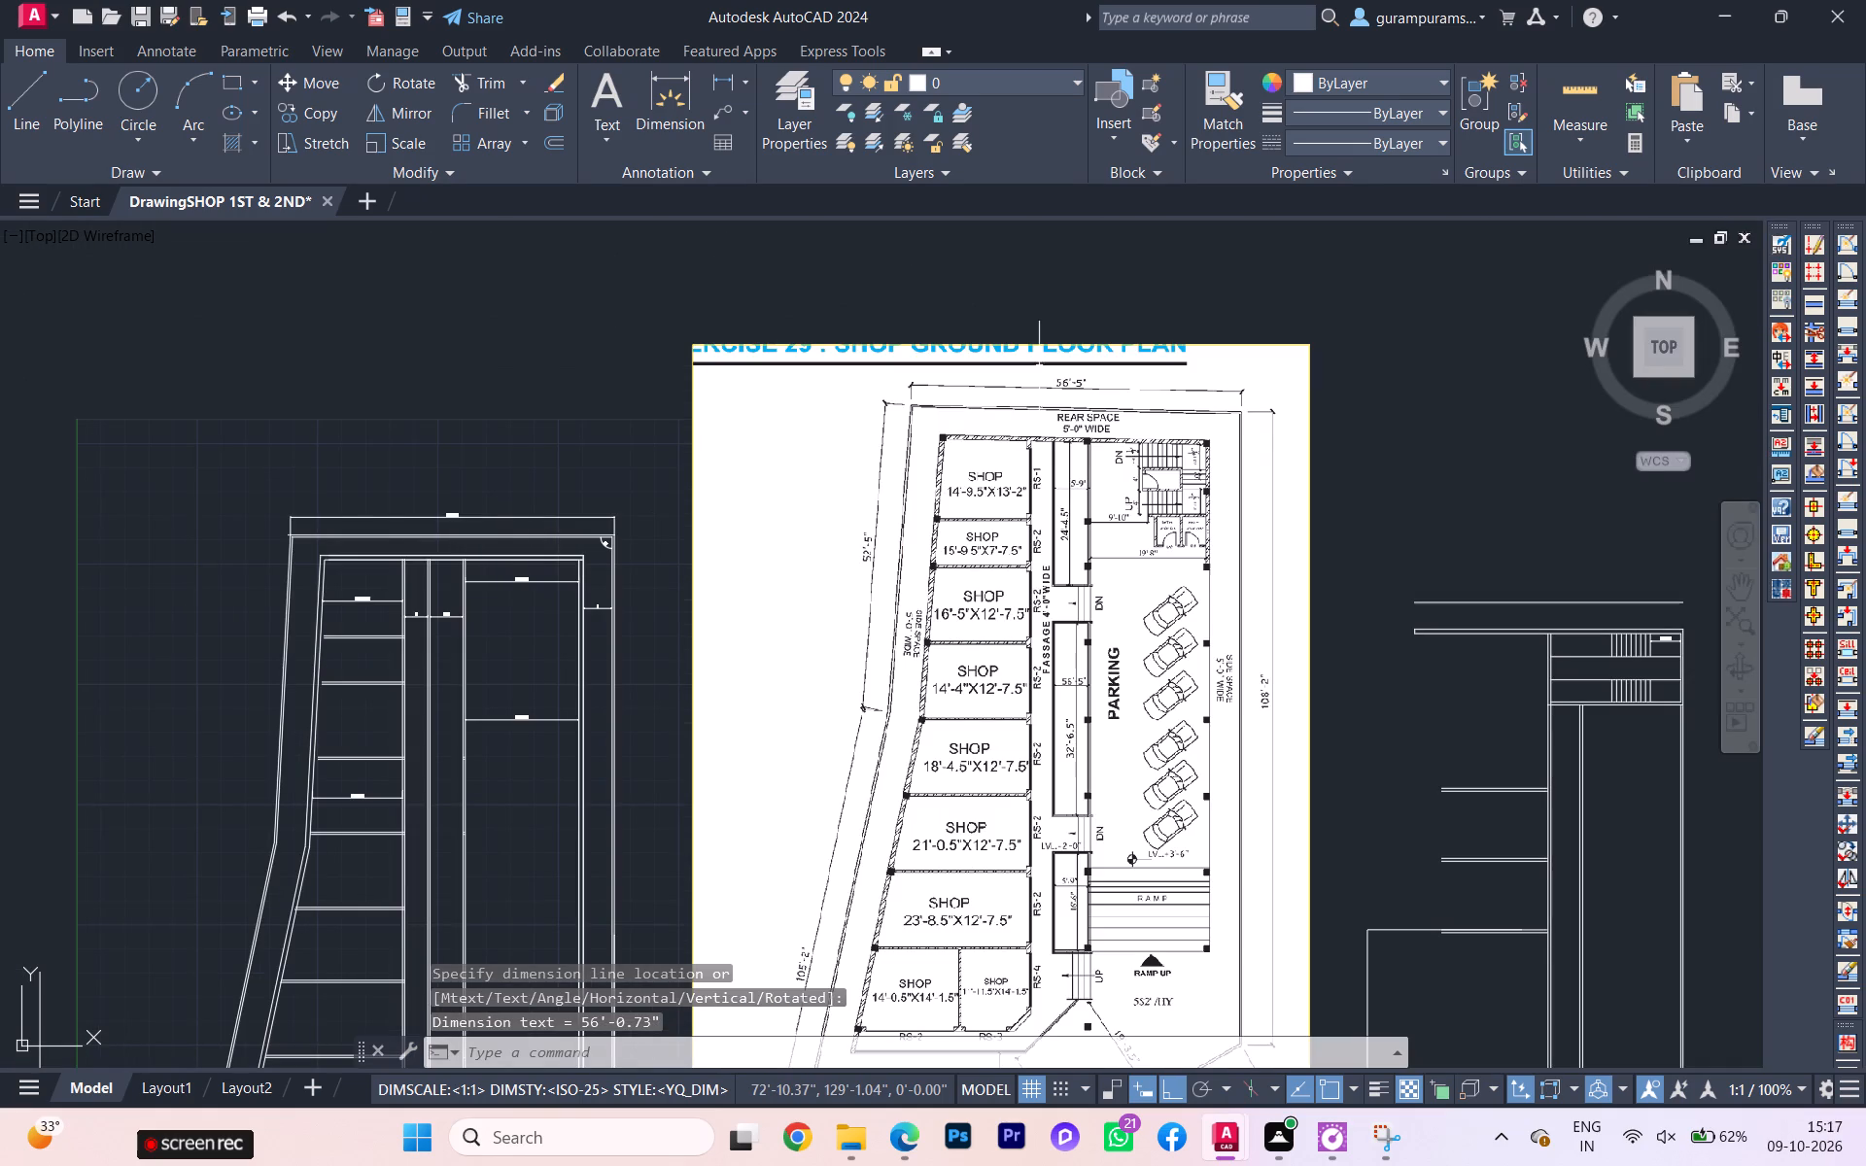
scroll(1092, 439, "up", 2)
scroll(1103, 431, "down", 1)
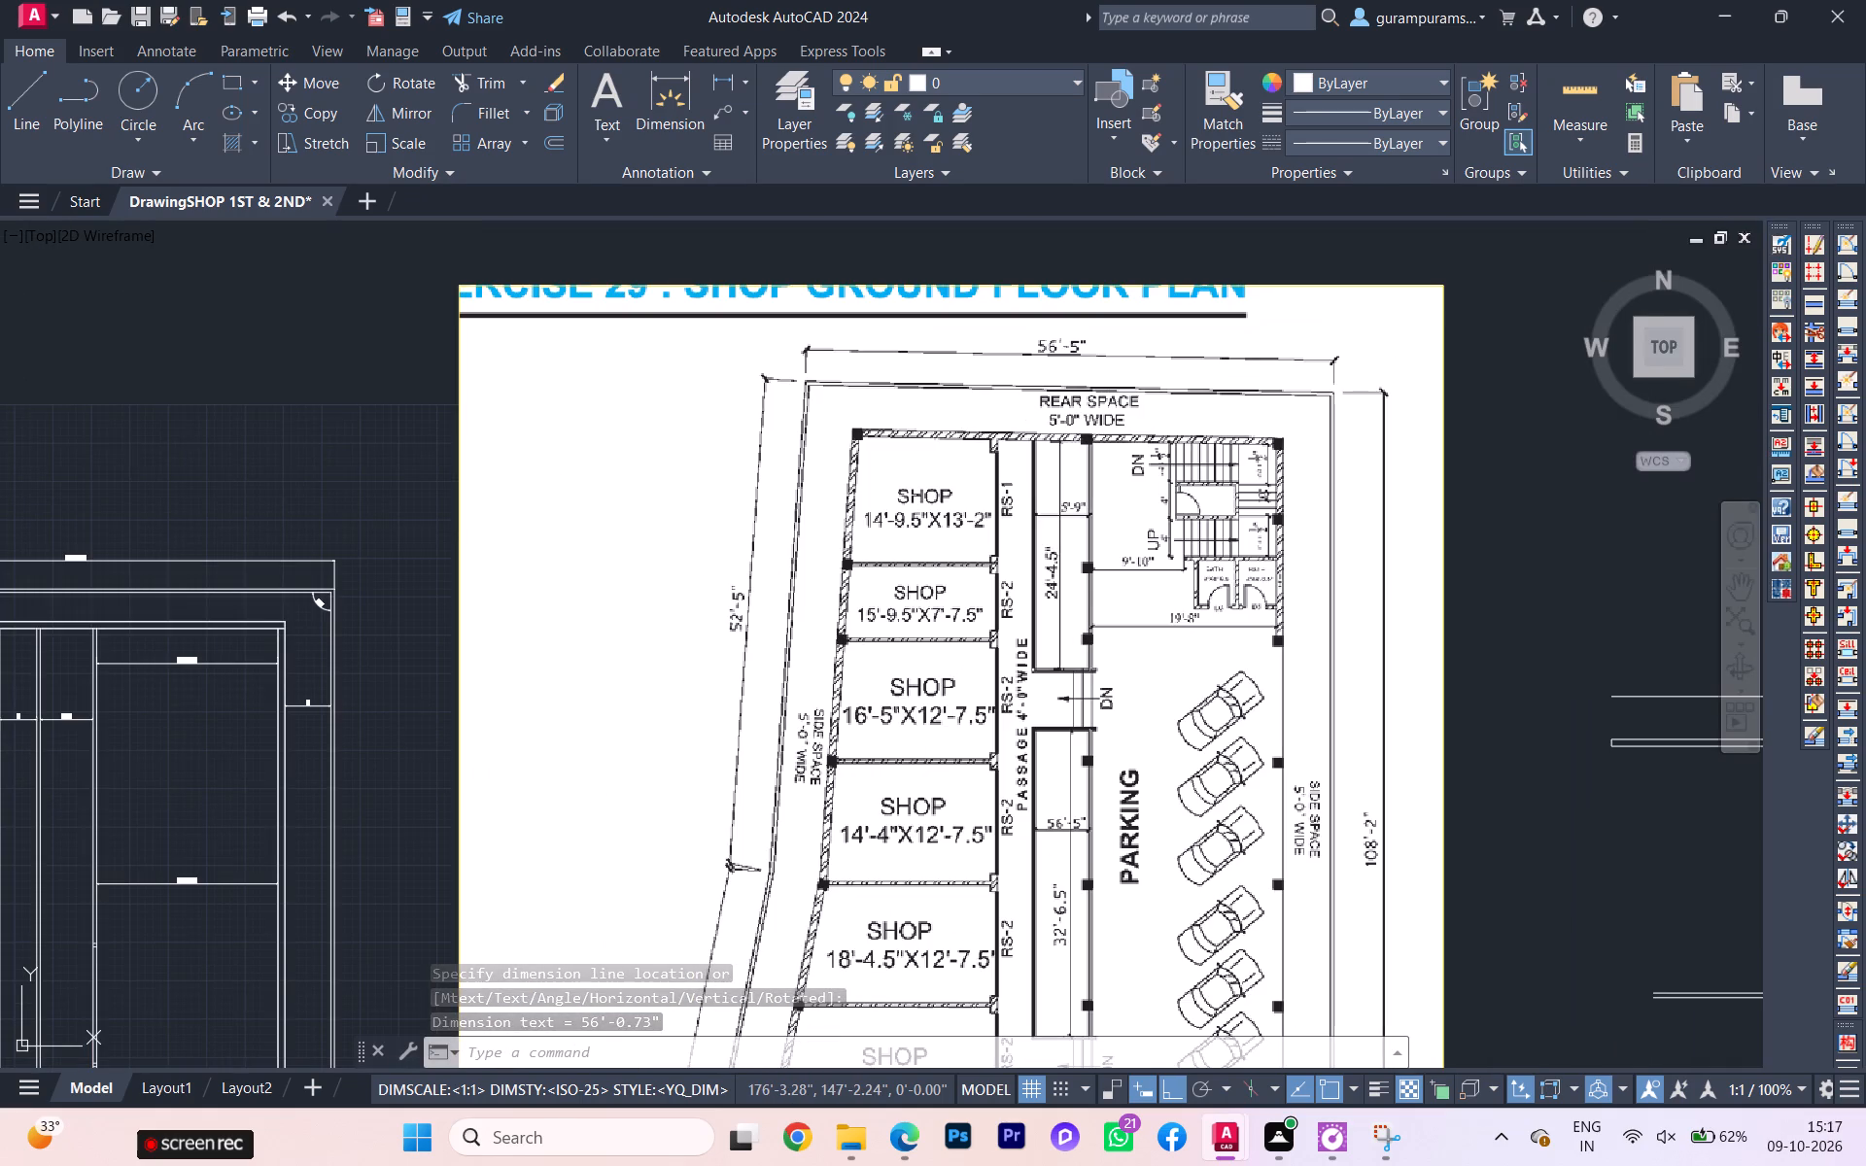
scroll(185, 593, "up", 2)
scroll(195, 590, "down", 2)
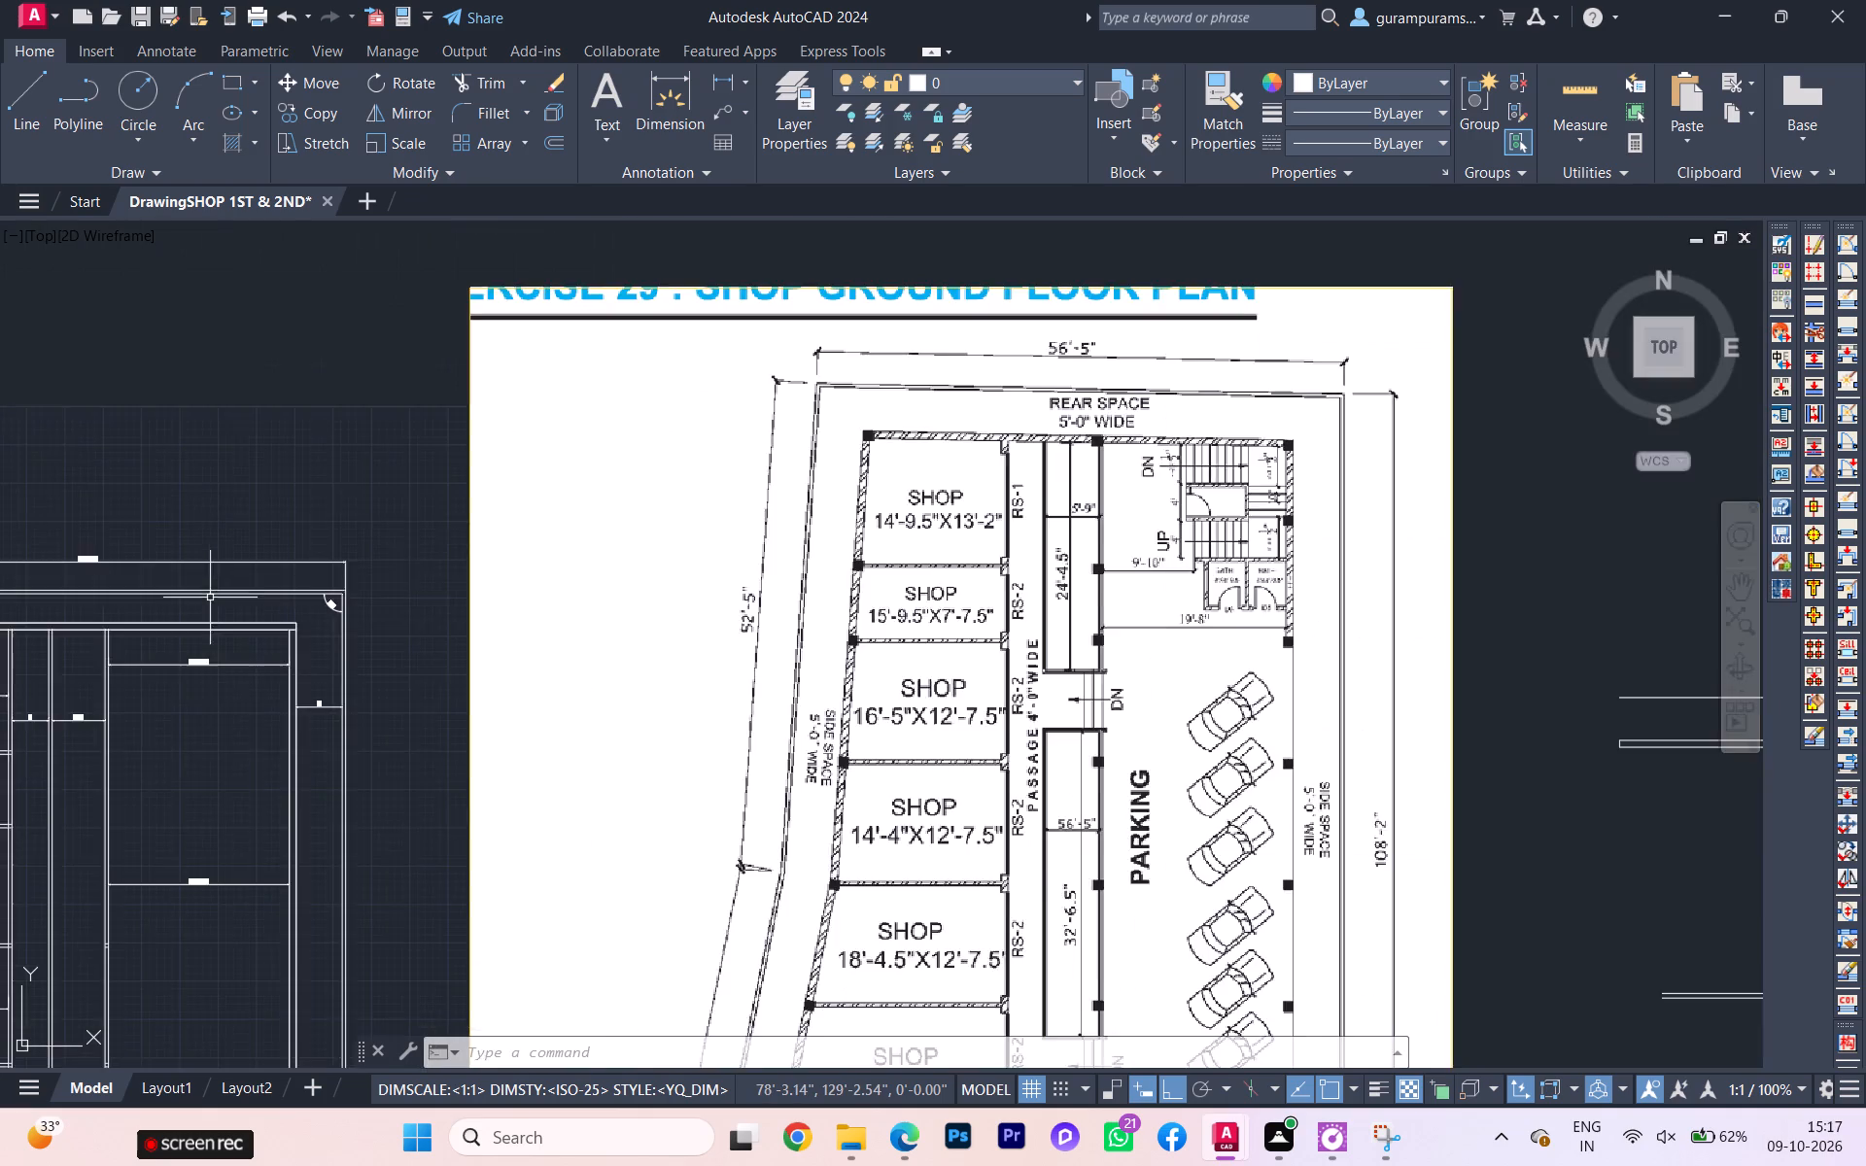
middle_click_drag(210, 598, 644, 583)
scroll(580, 537, "up", 2)
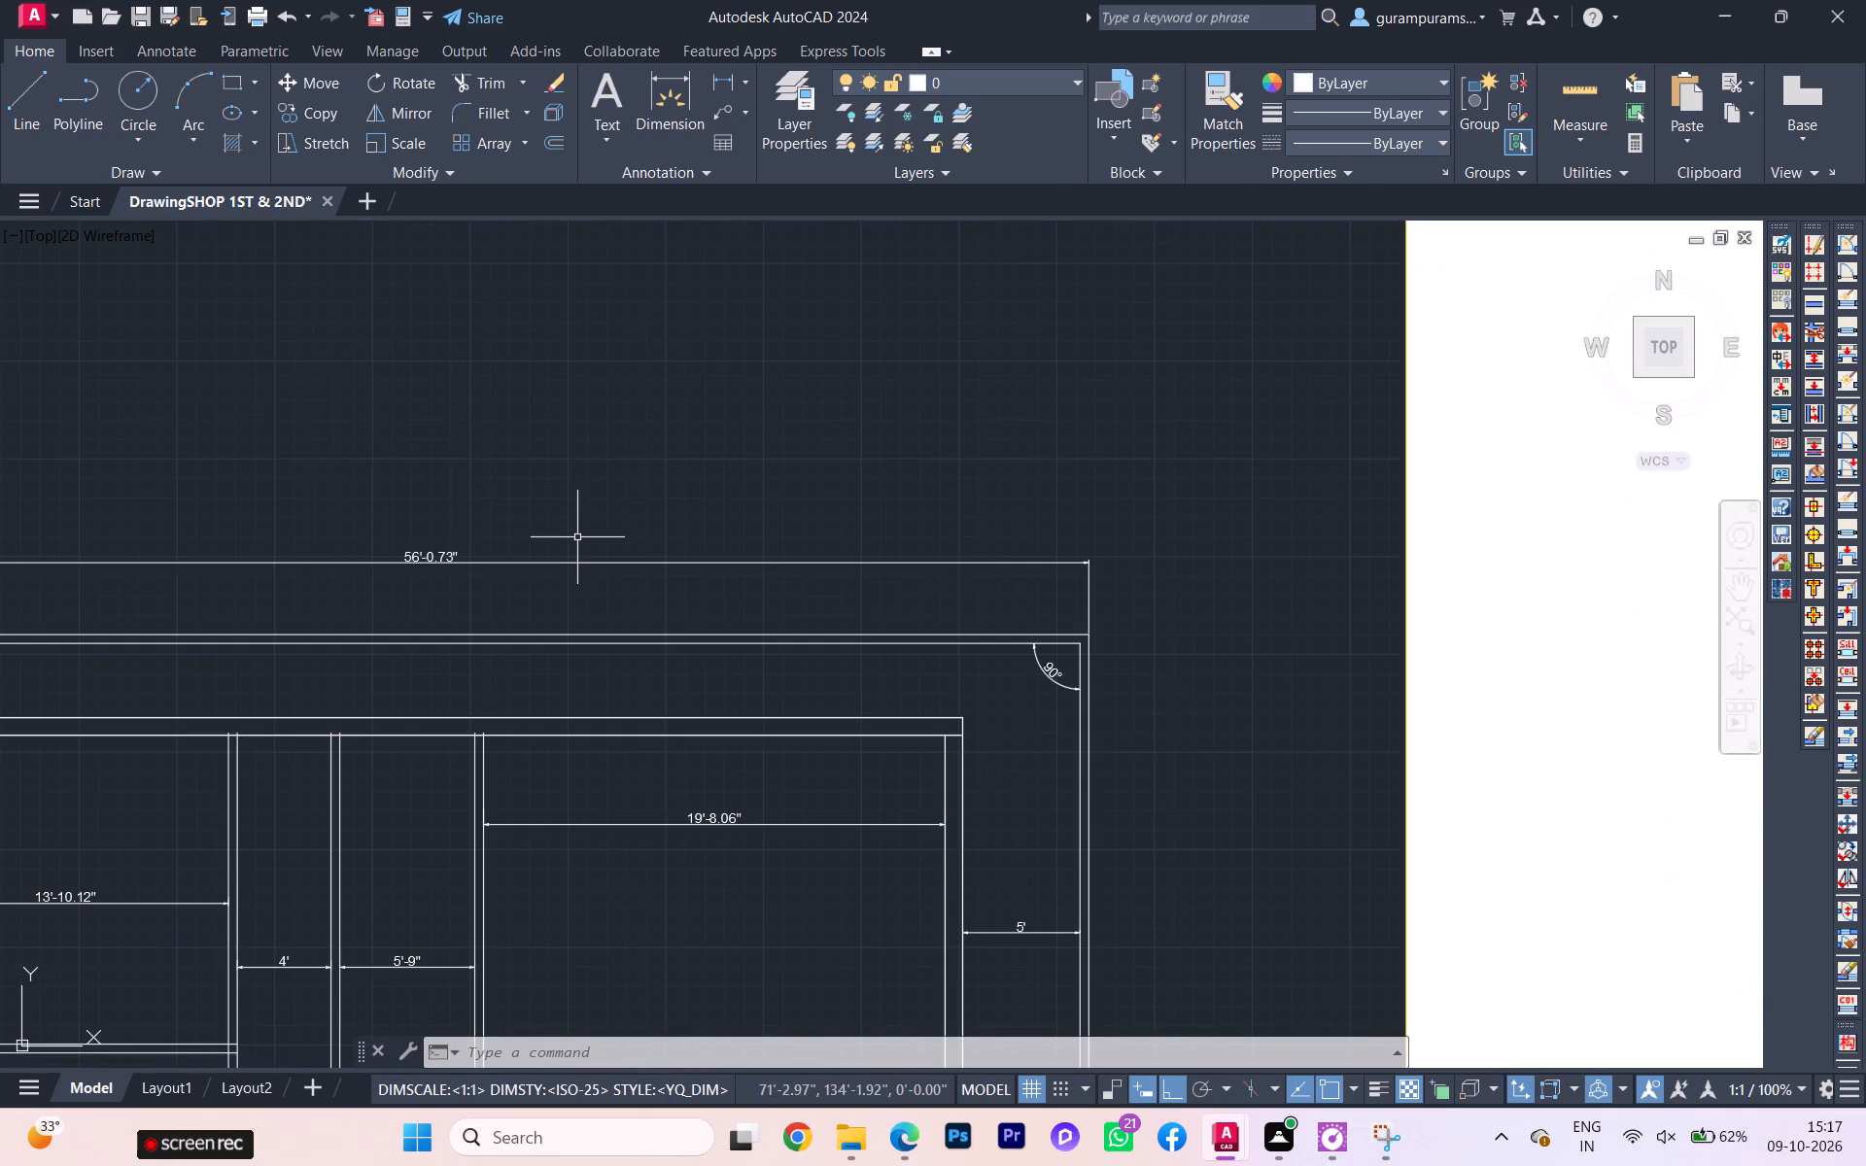
scroll(573, 537, "down", 1)
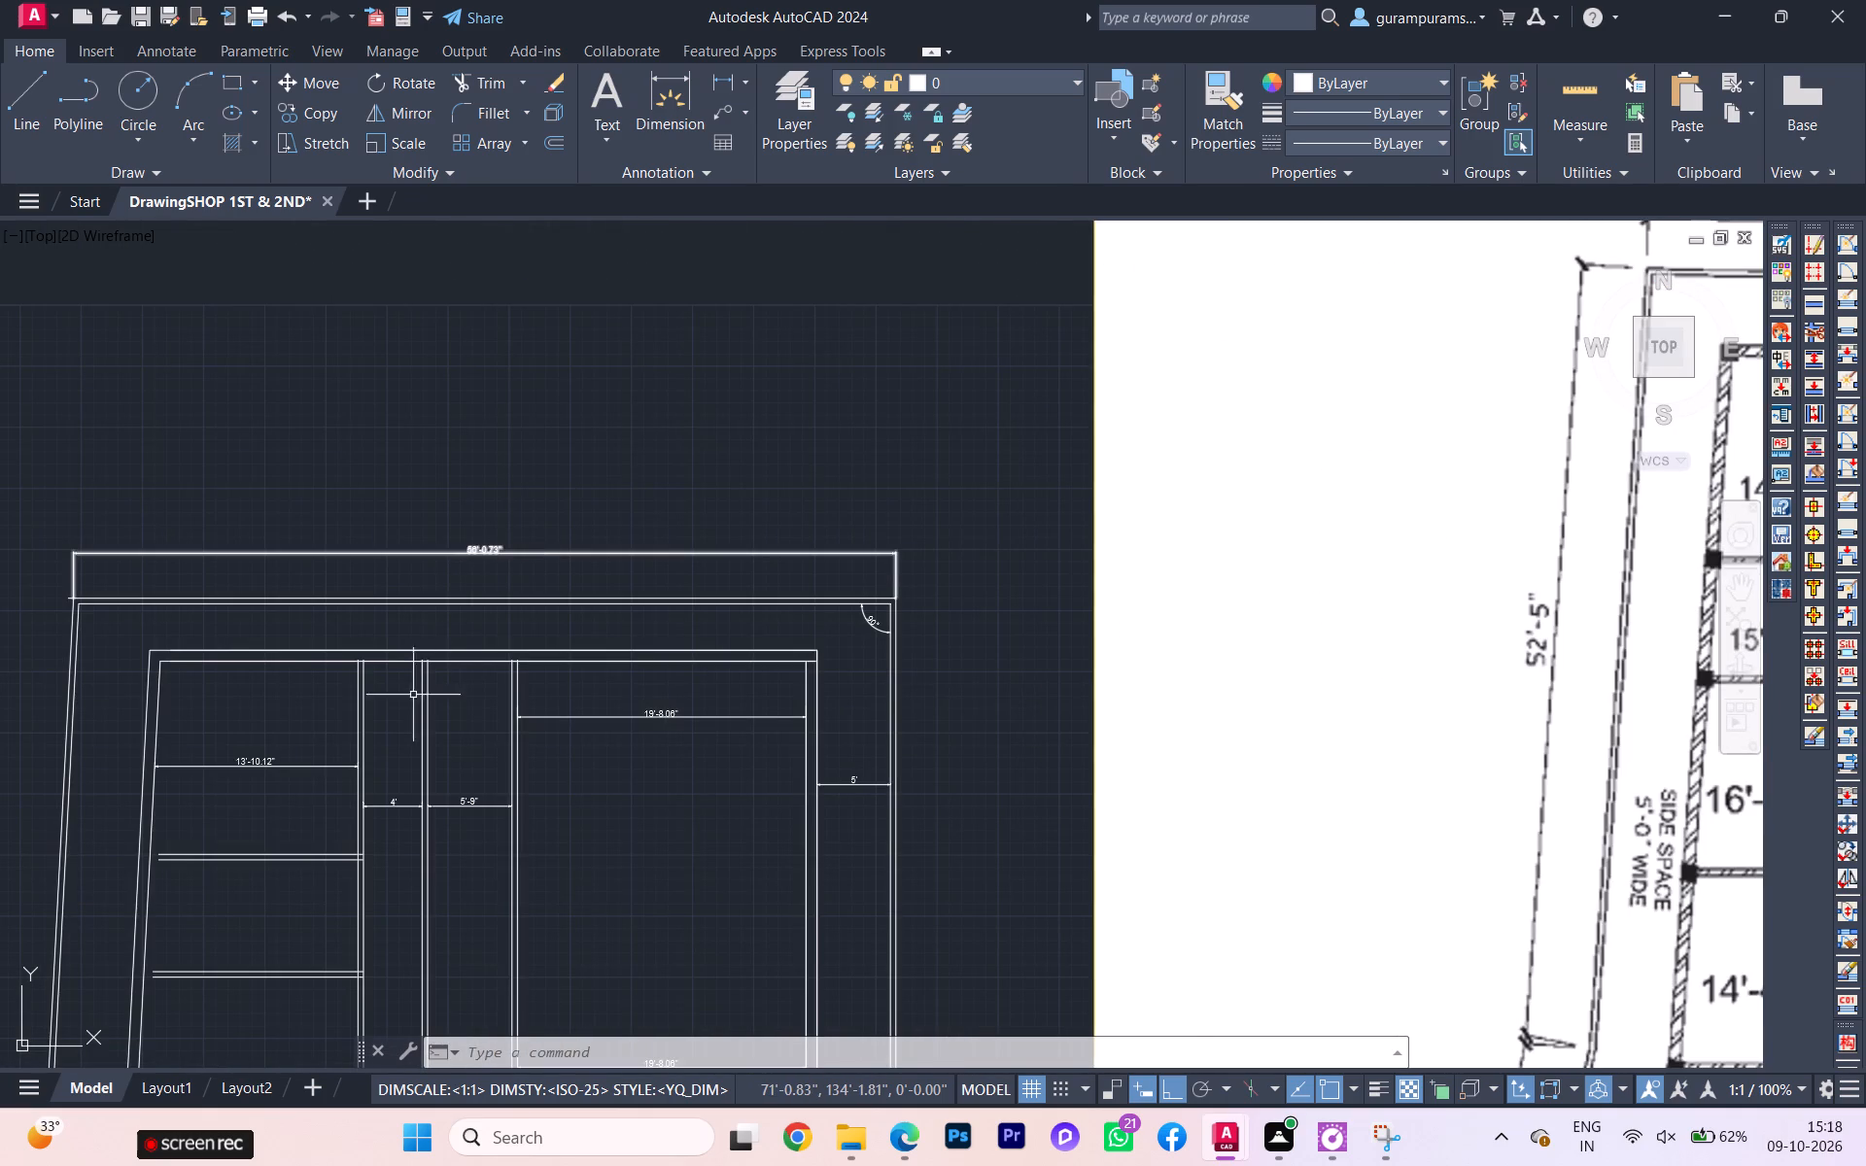
scroll(371, 734, "down", 2)
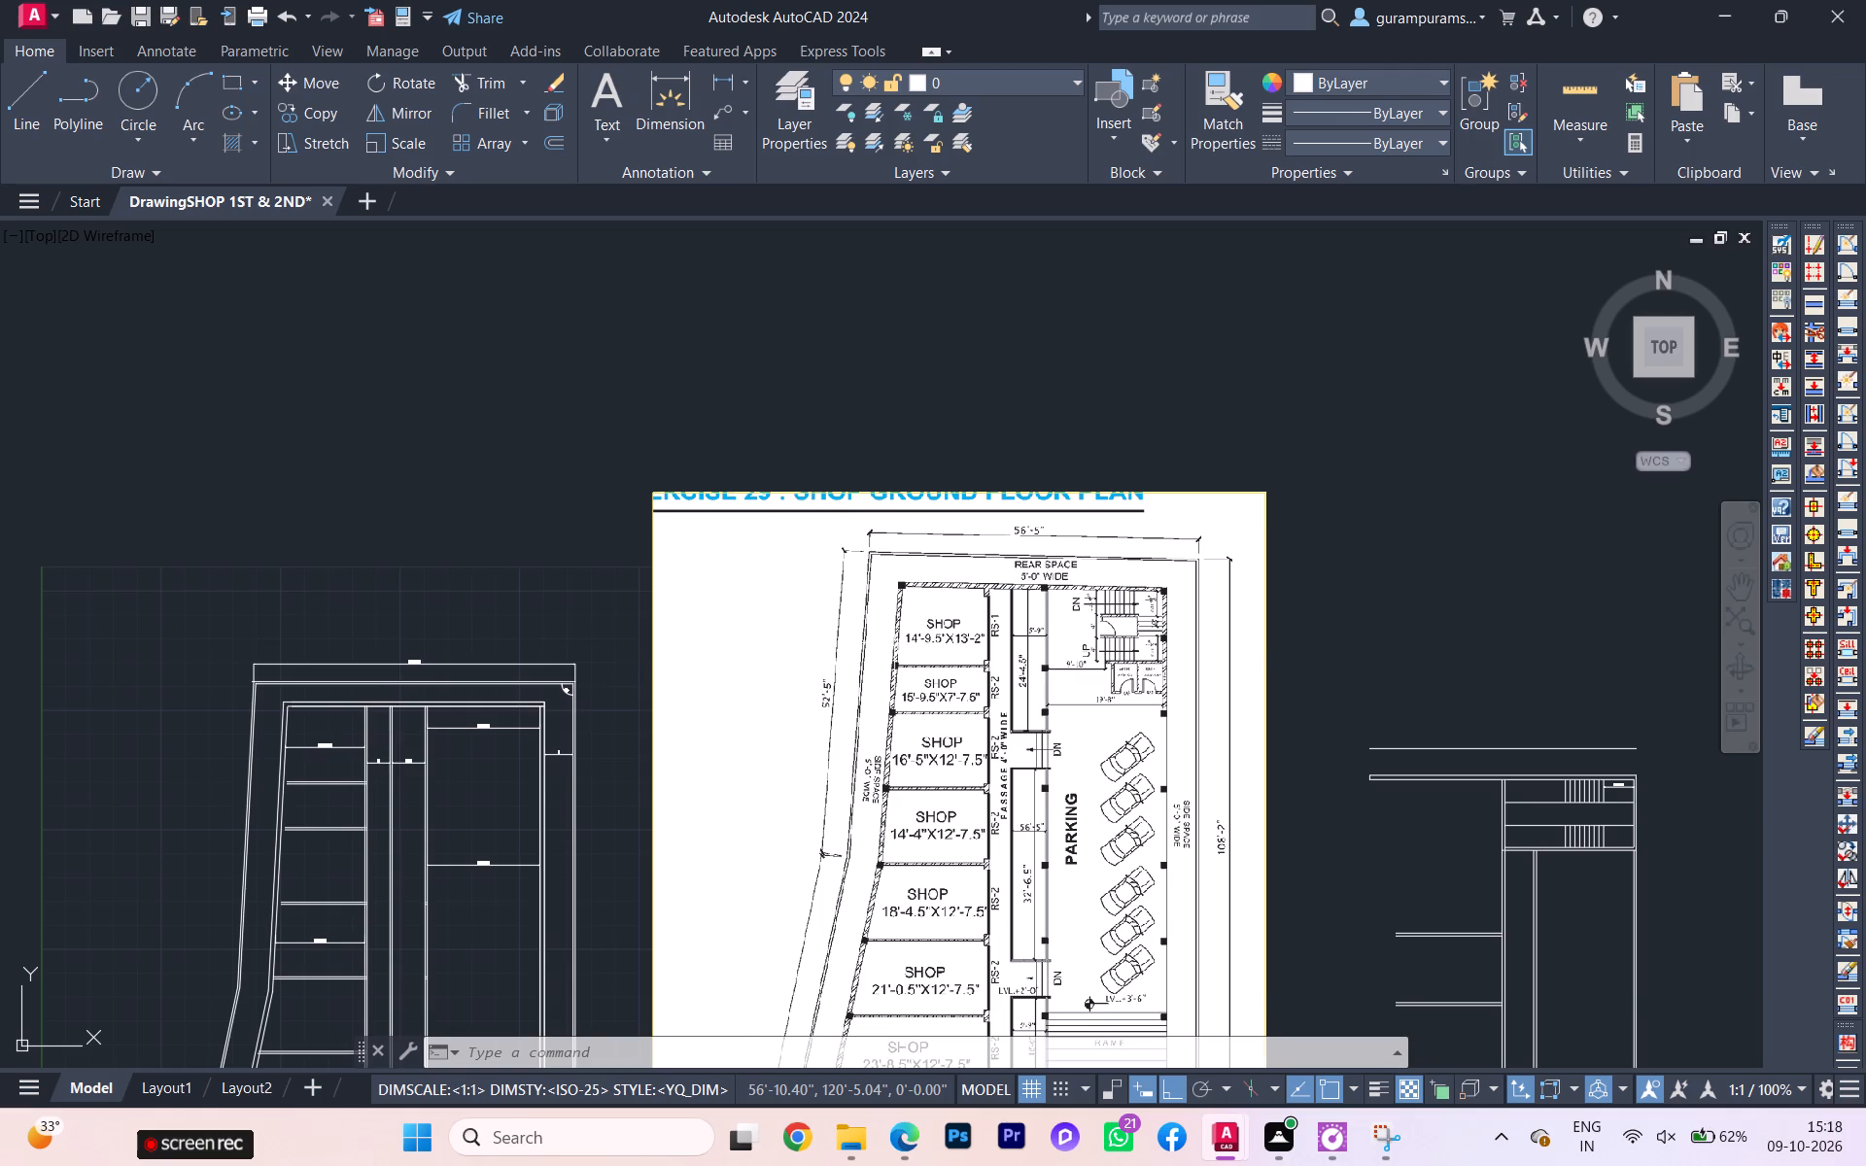
scroll(937, 636, "up", 1)
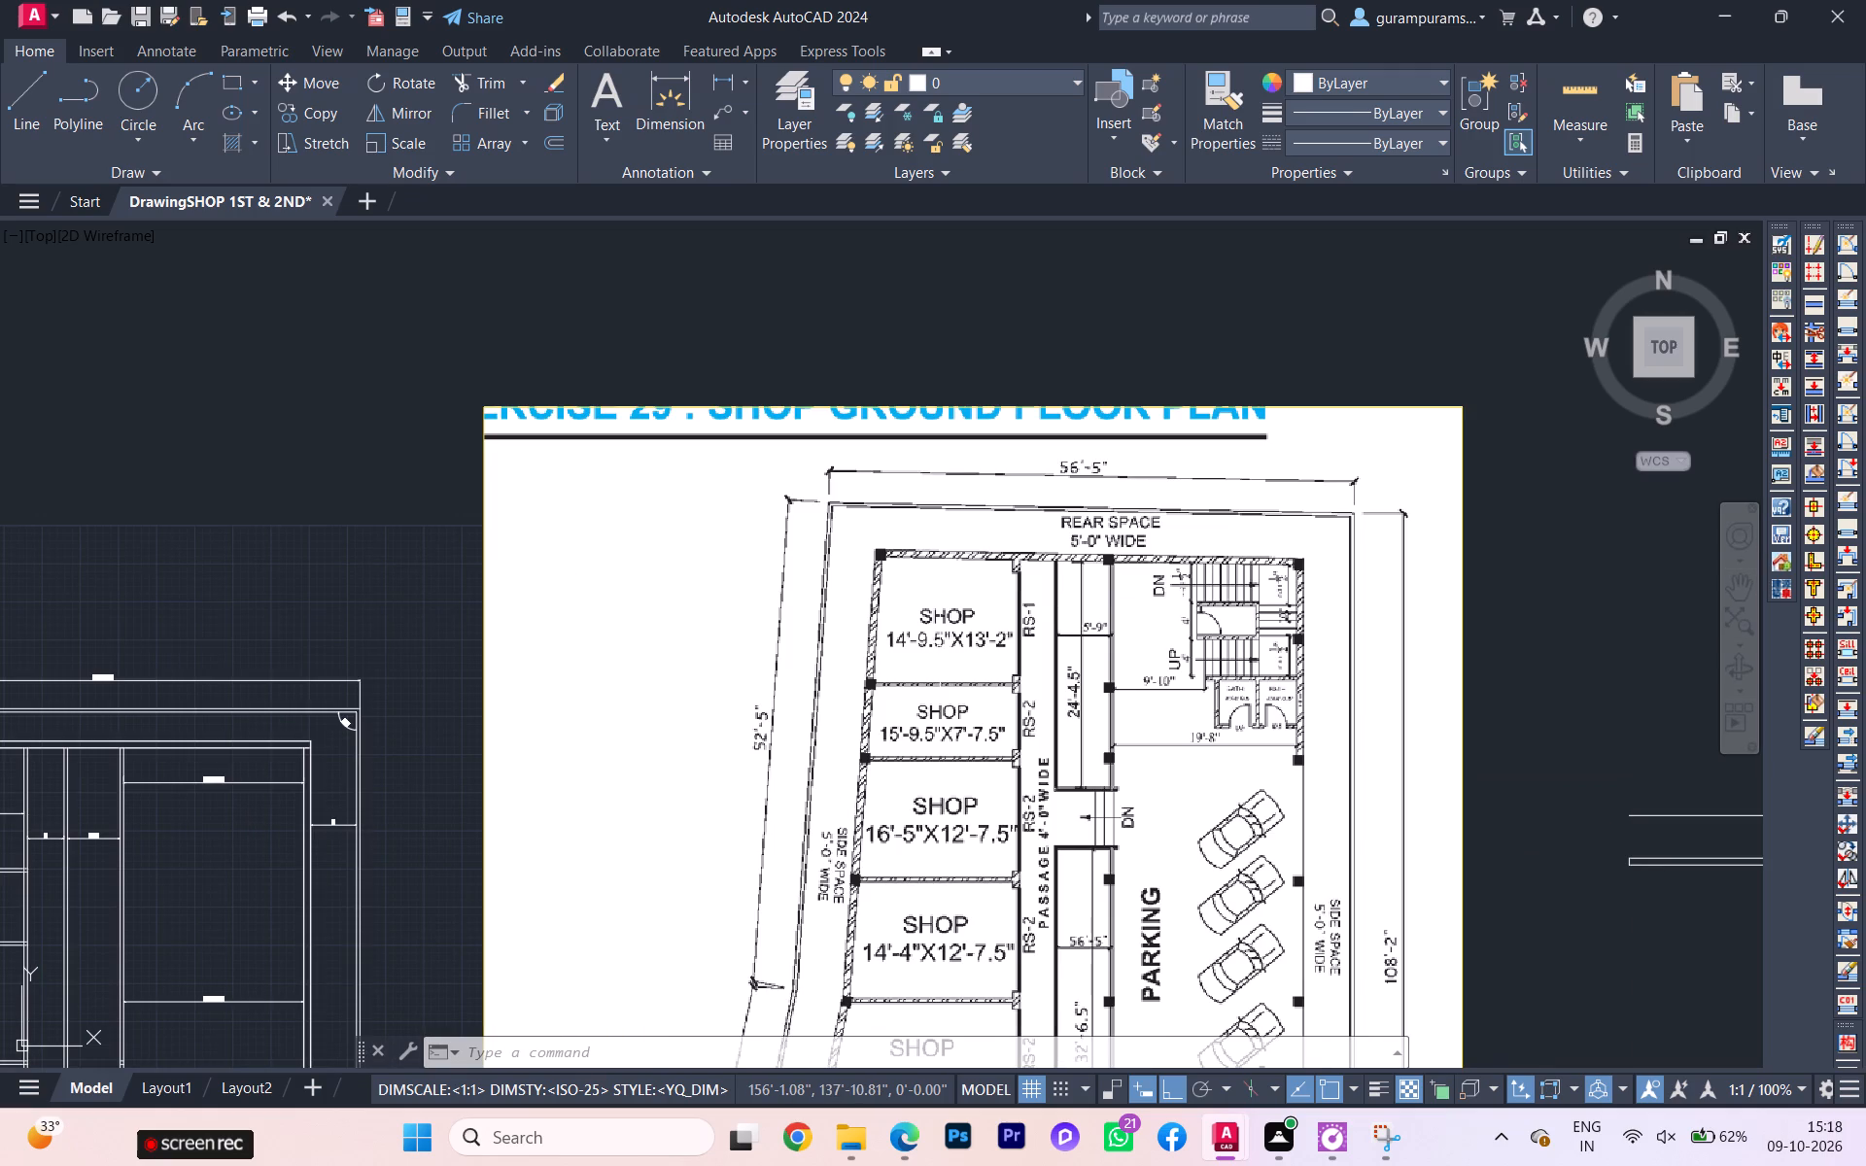
scroll(942, 647, "down", 2)
scroll(671, 747, "up", 1)
scroll(520, 757, "up", 1)
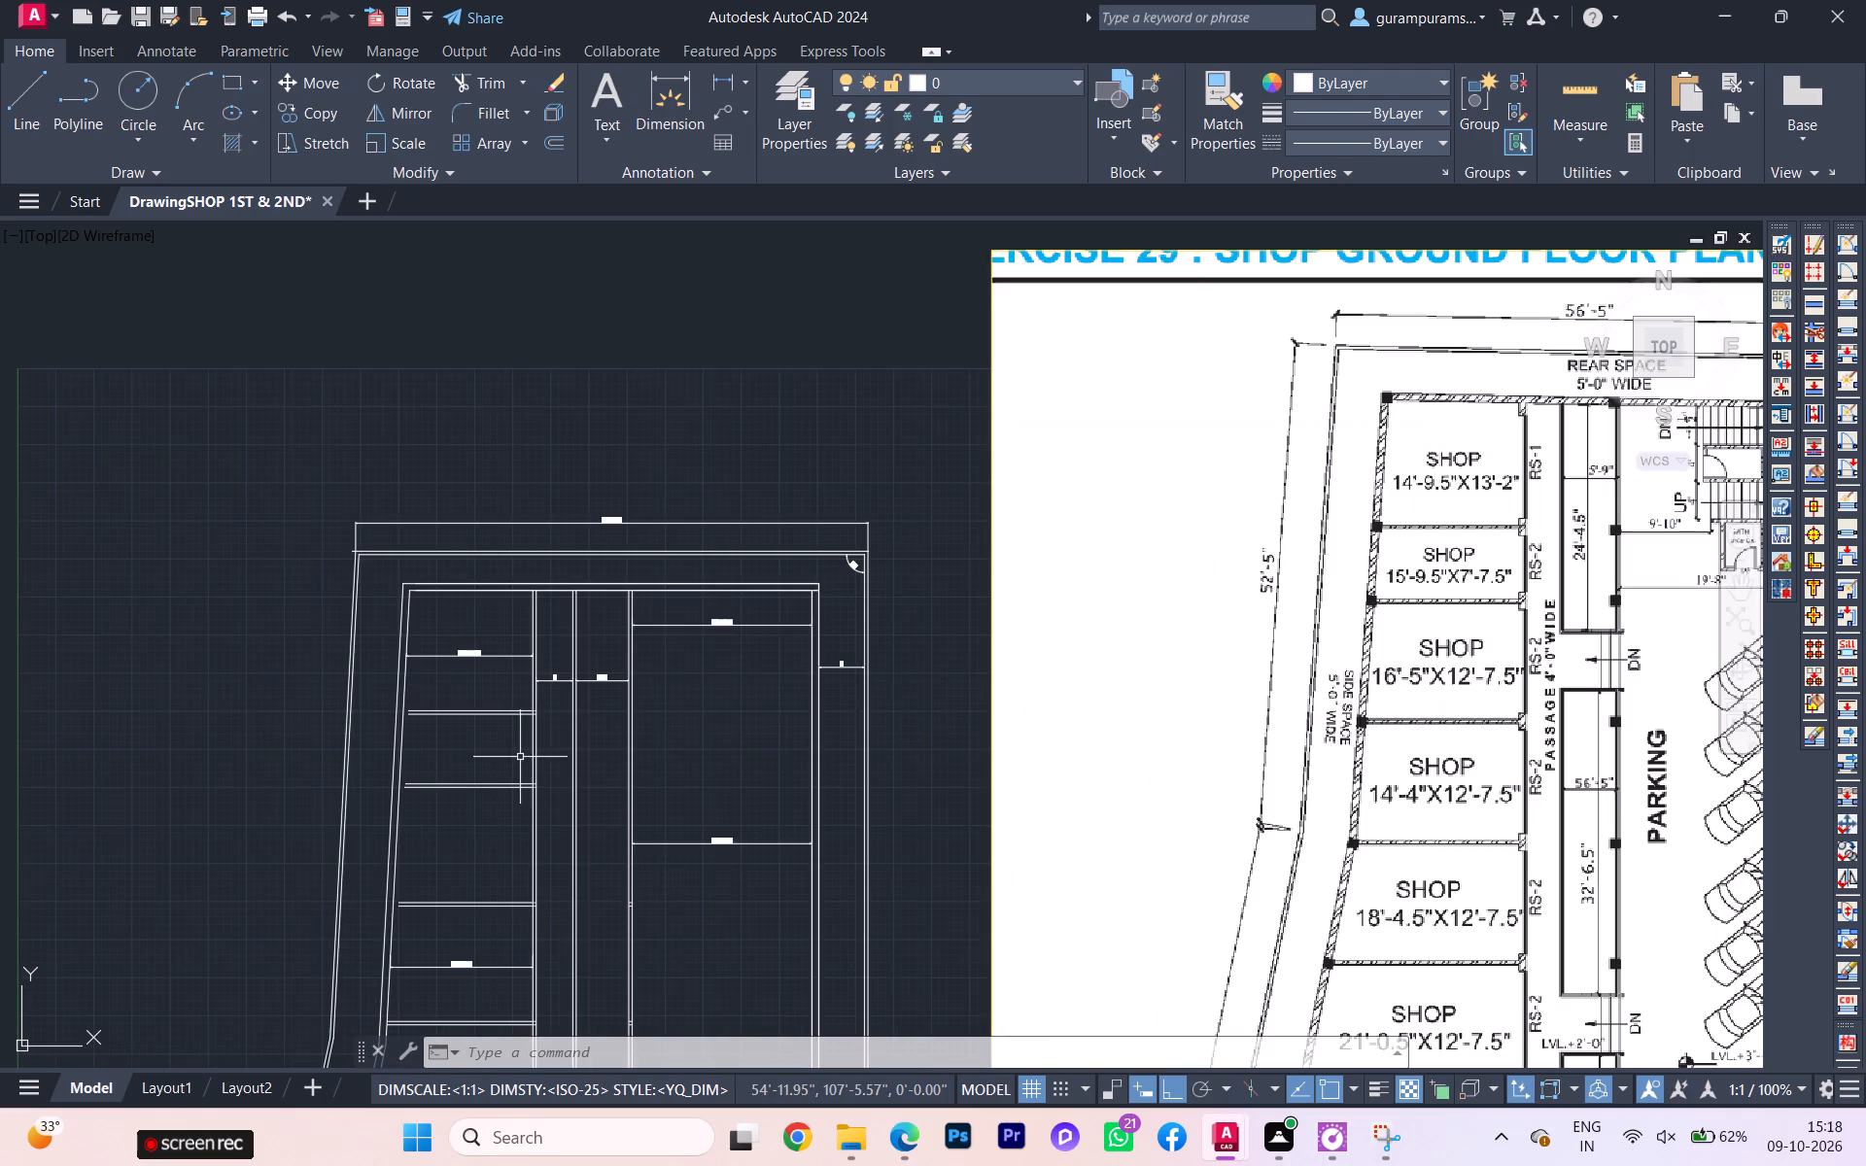
scroll(471, 592, "up", 2)
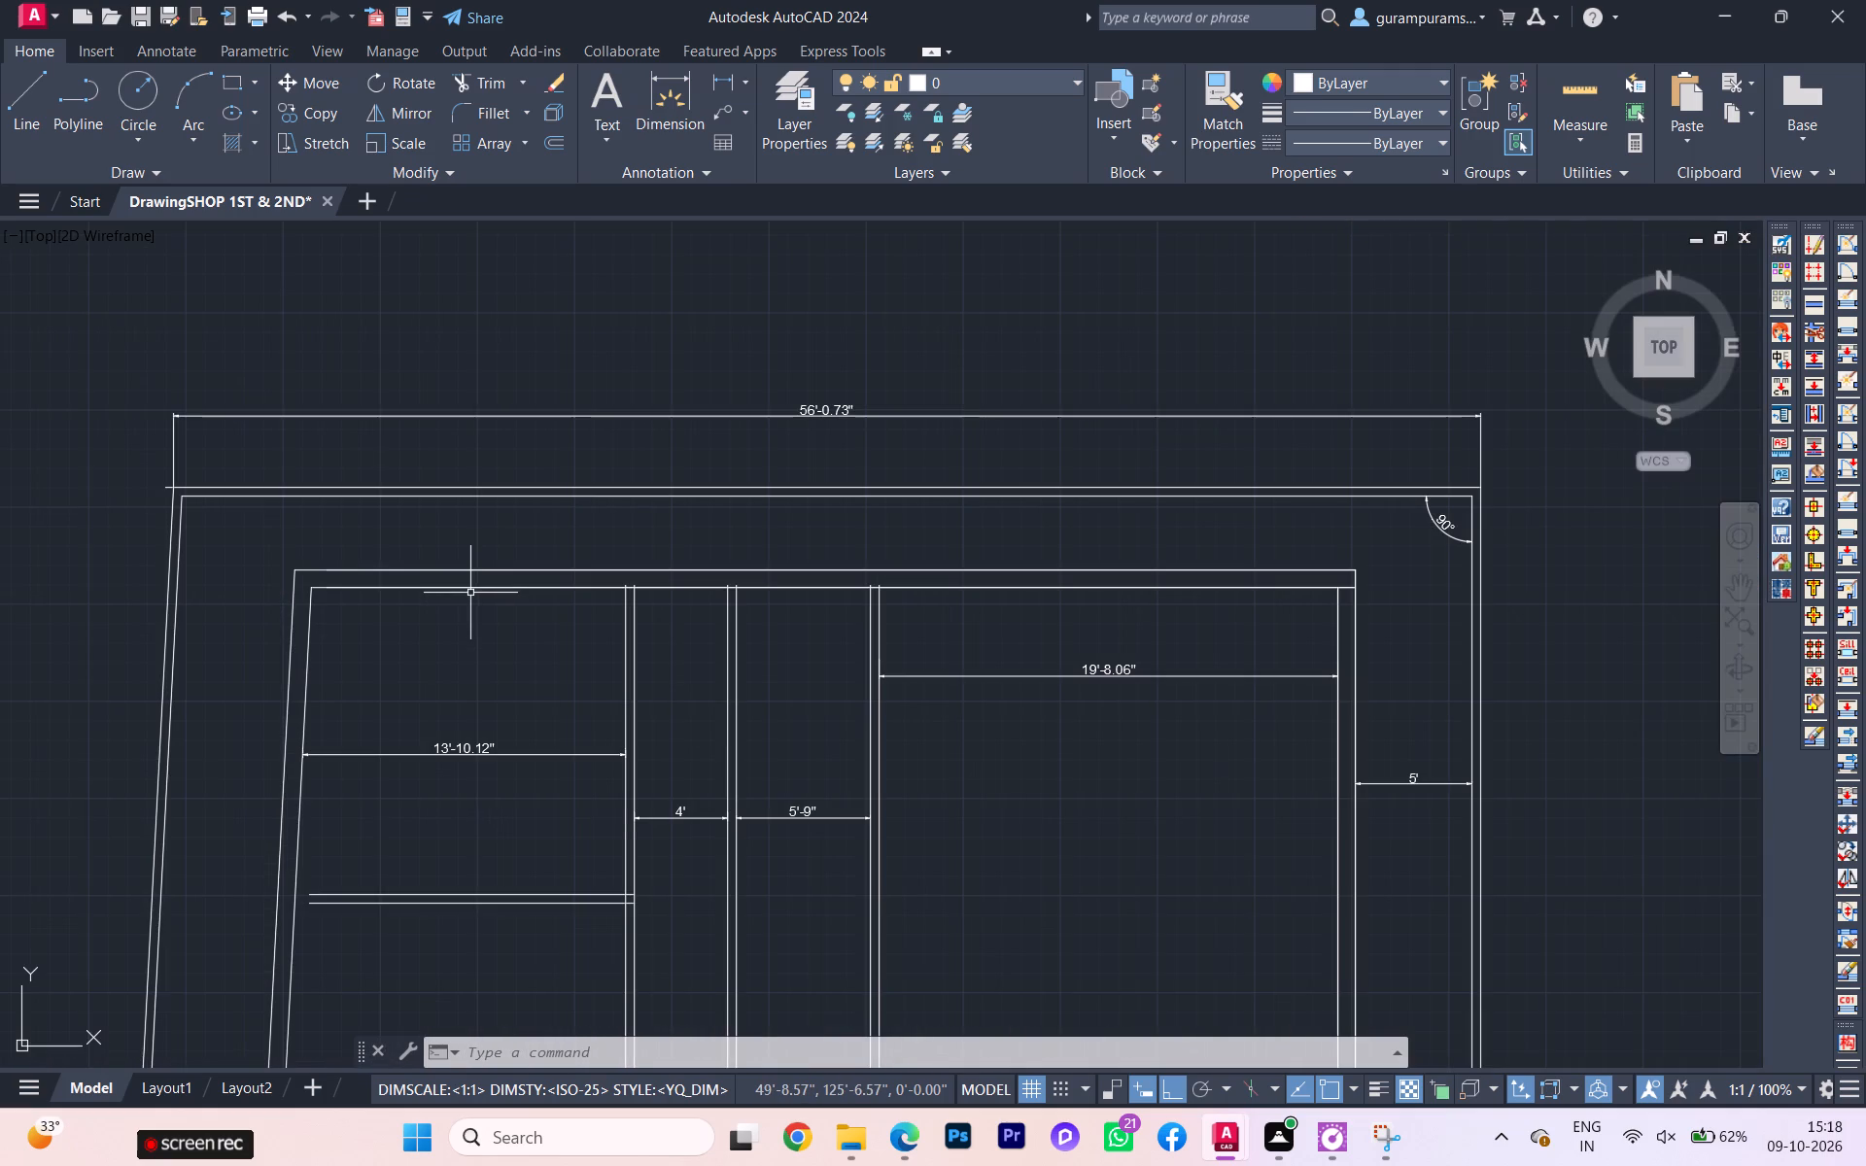
scroll(822, 488, "down", 1)
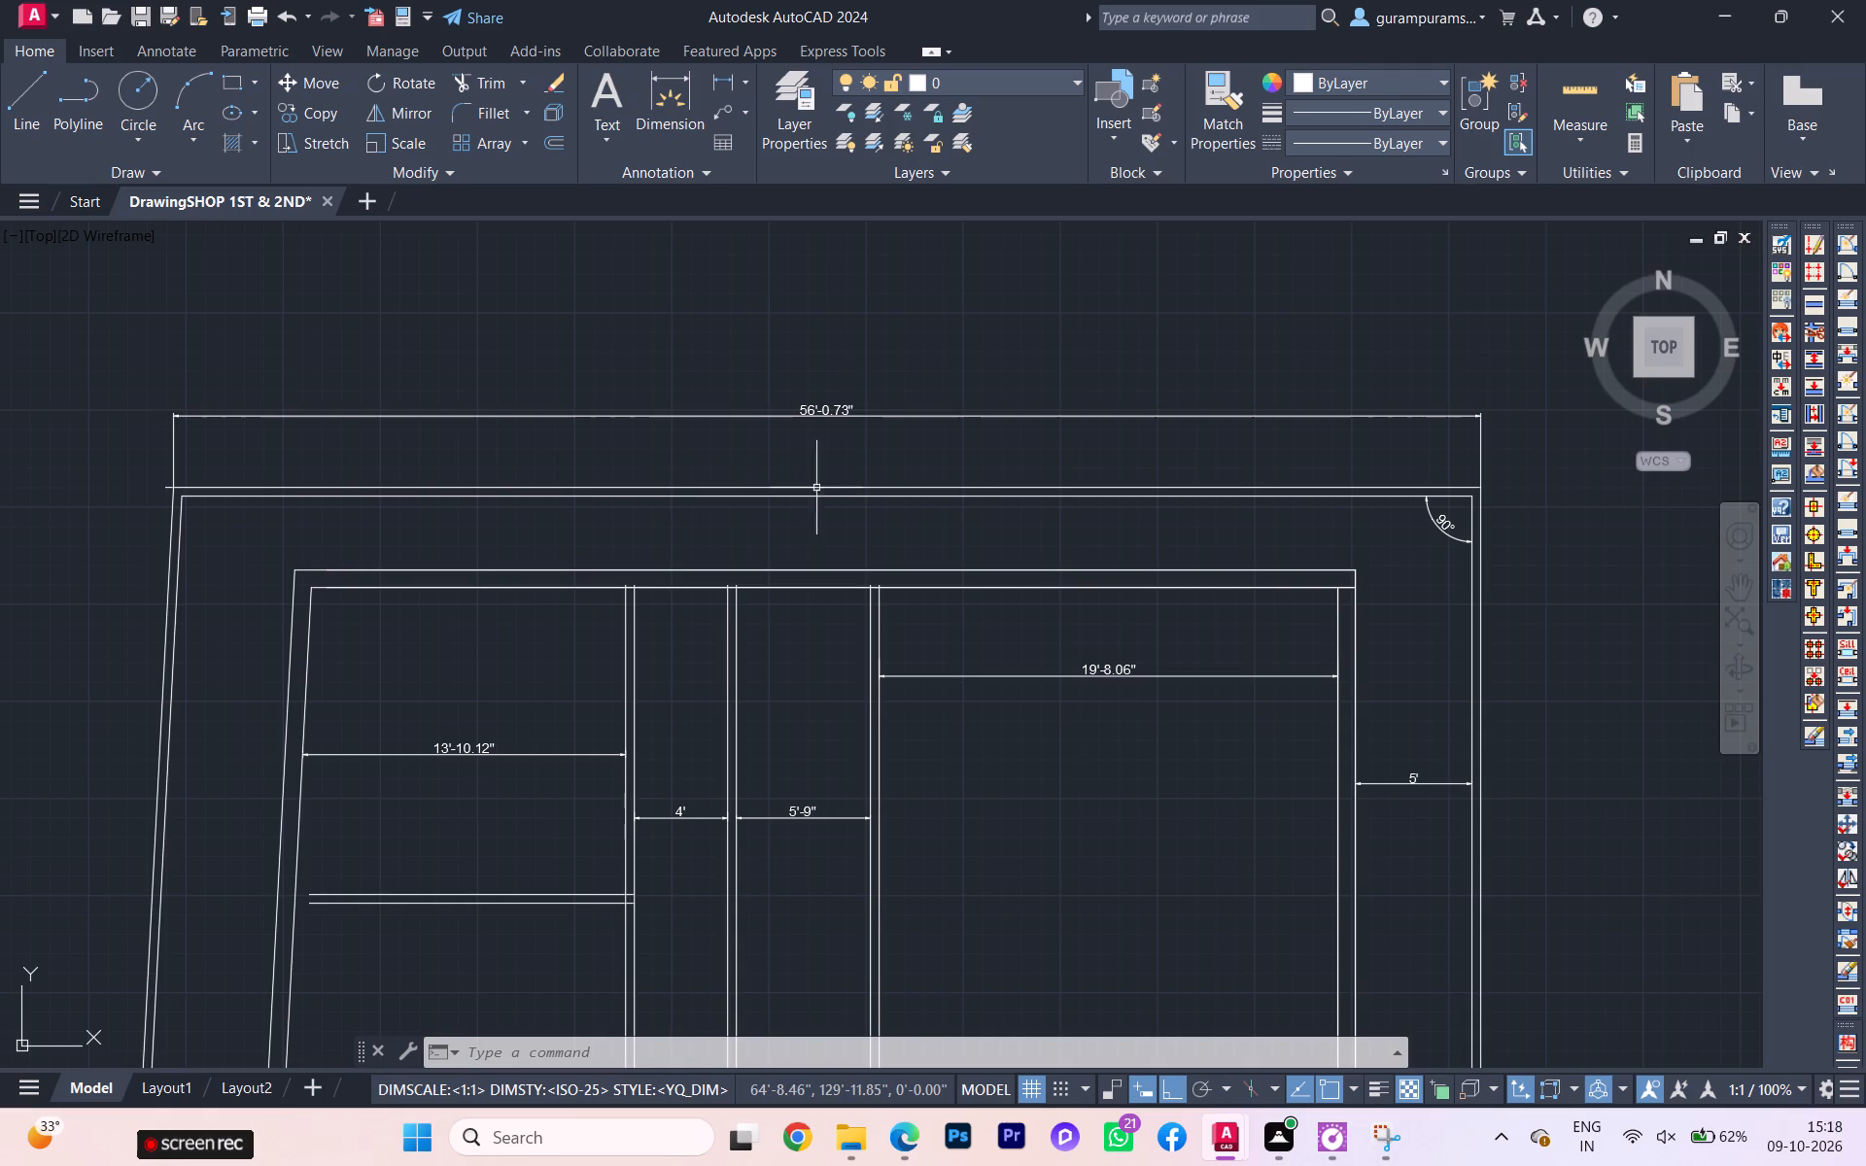
scroll(494, 508, "up", 2)
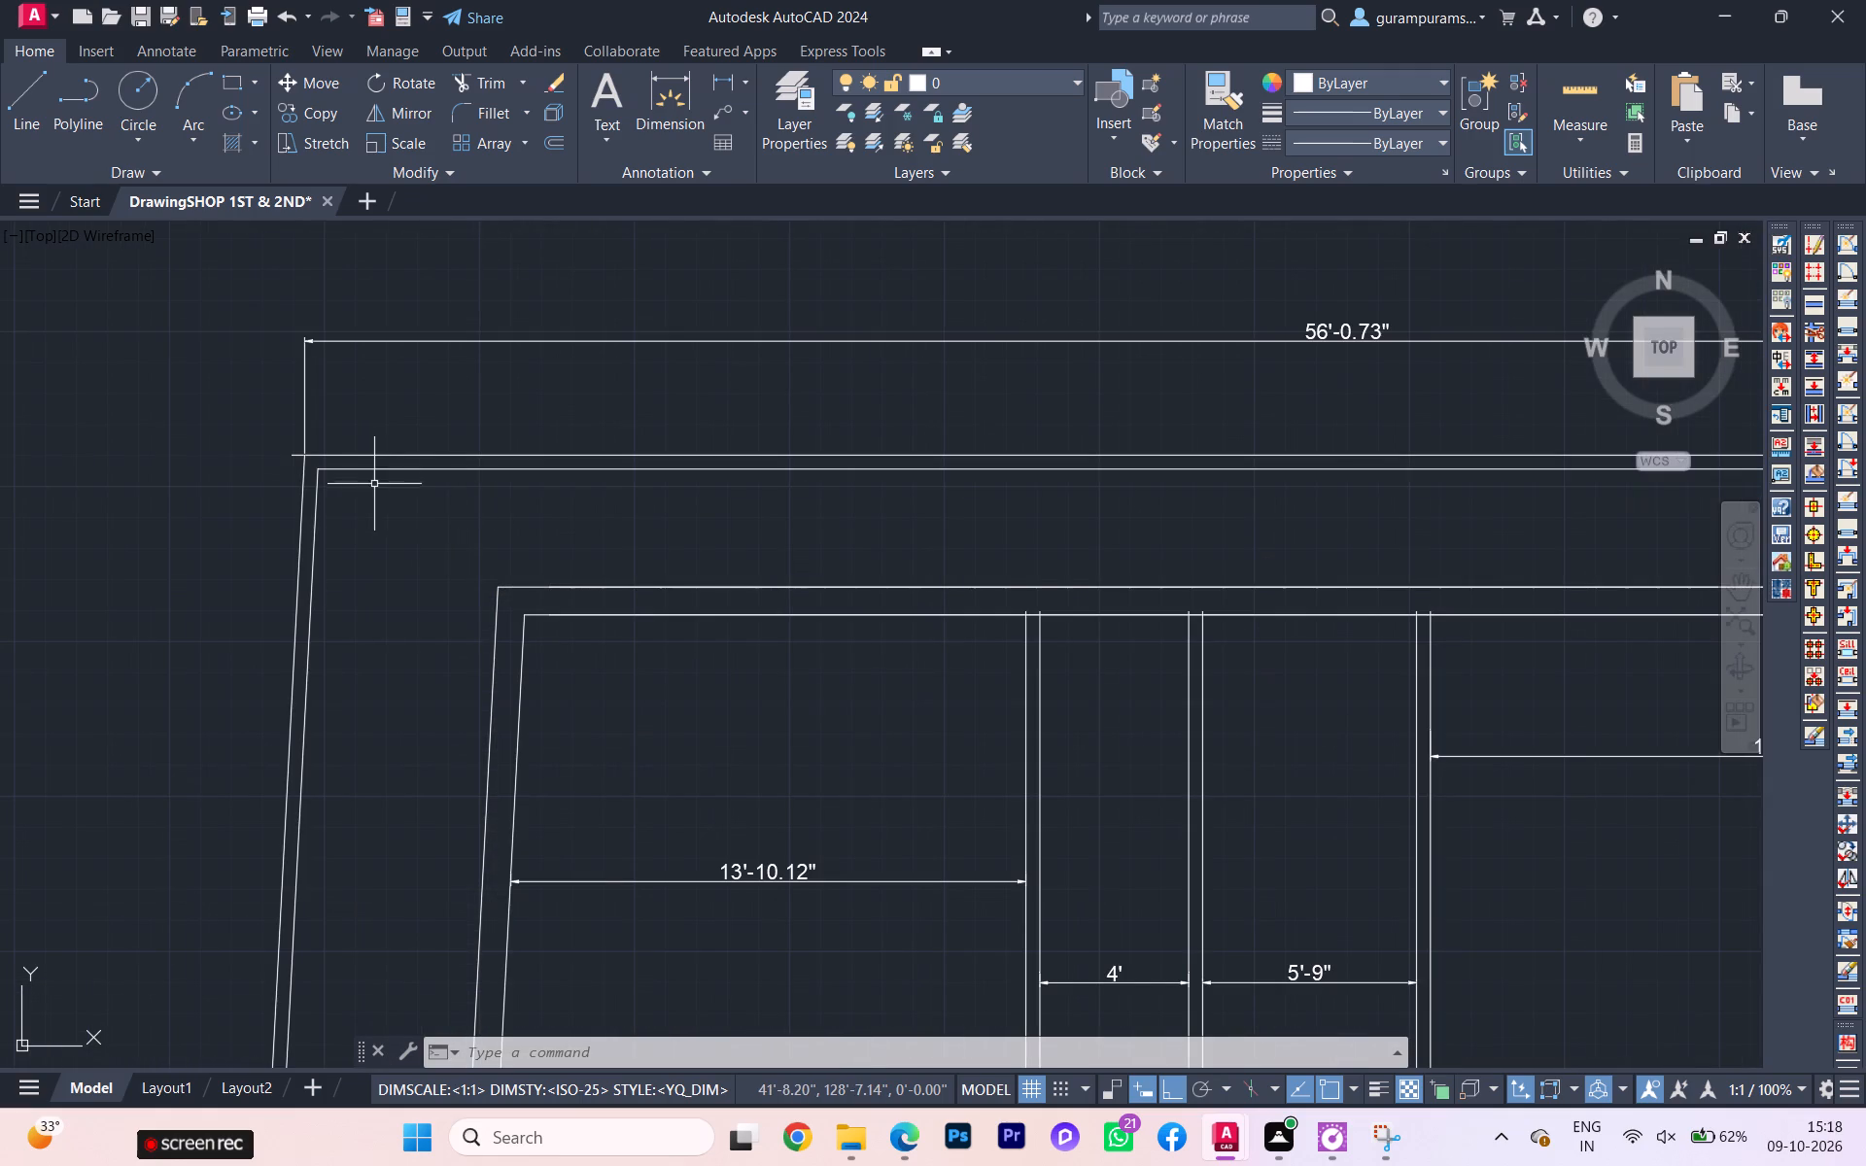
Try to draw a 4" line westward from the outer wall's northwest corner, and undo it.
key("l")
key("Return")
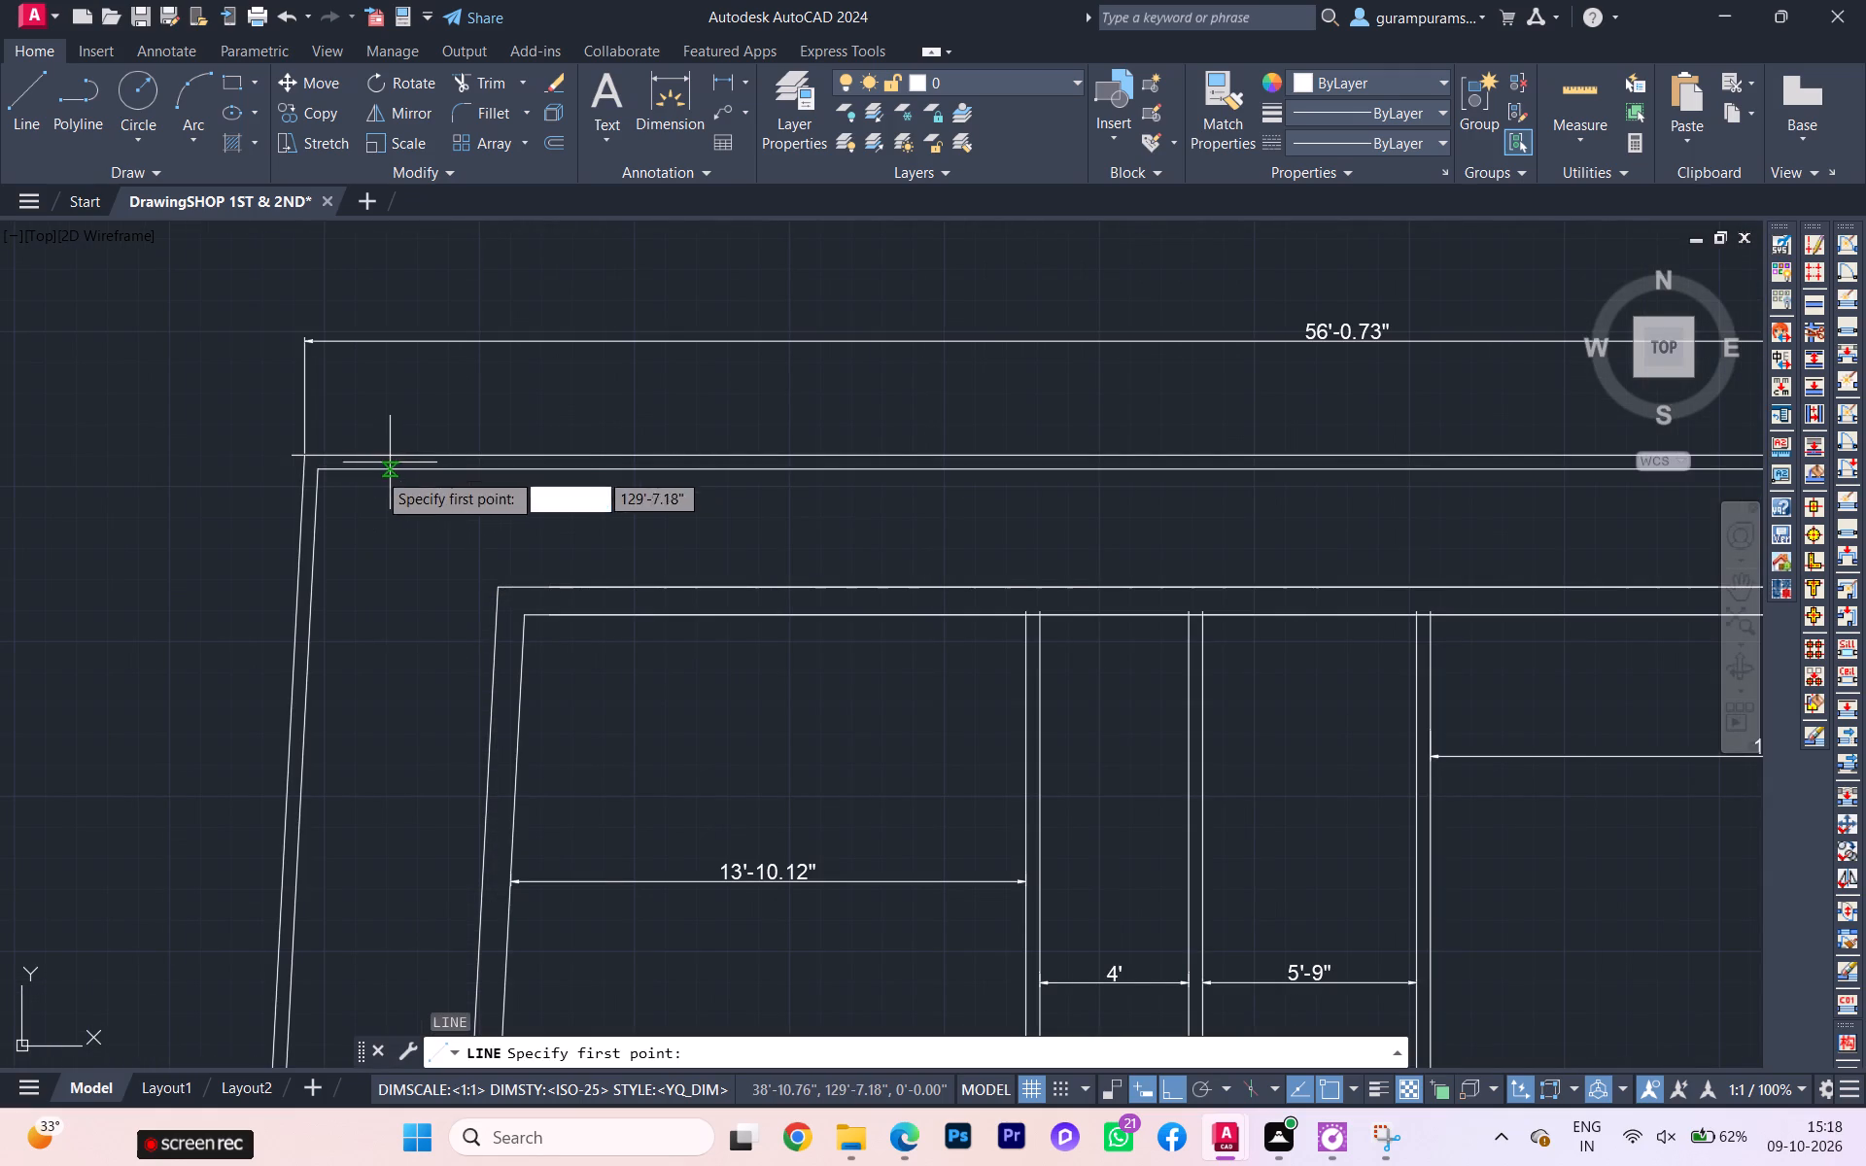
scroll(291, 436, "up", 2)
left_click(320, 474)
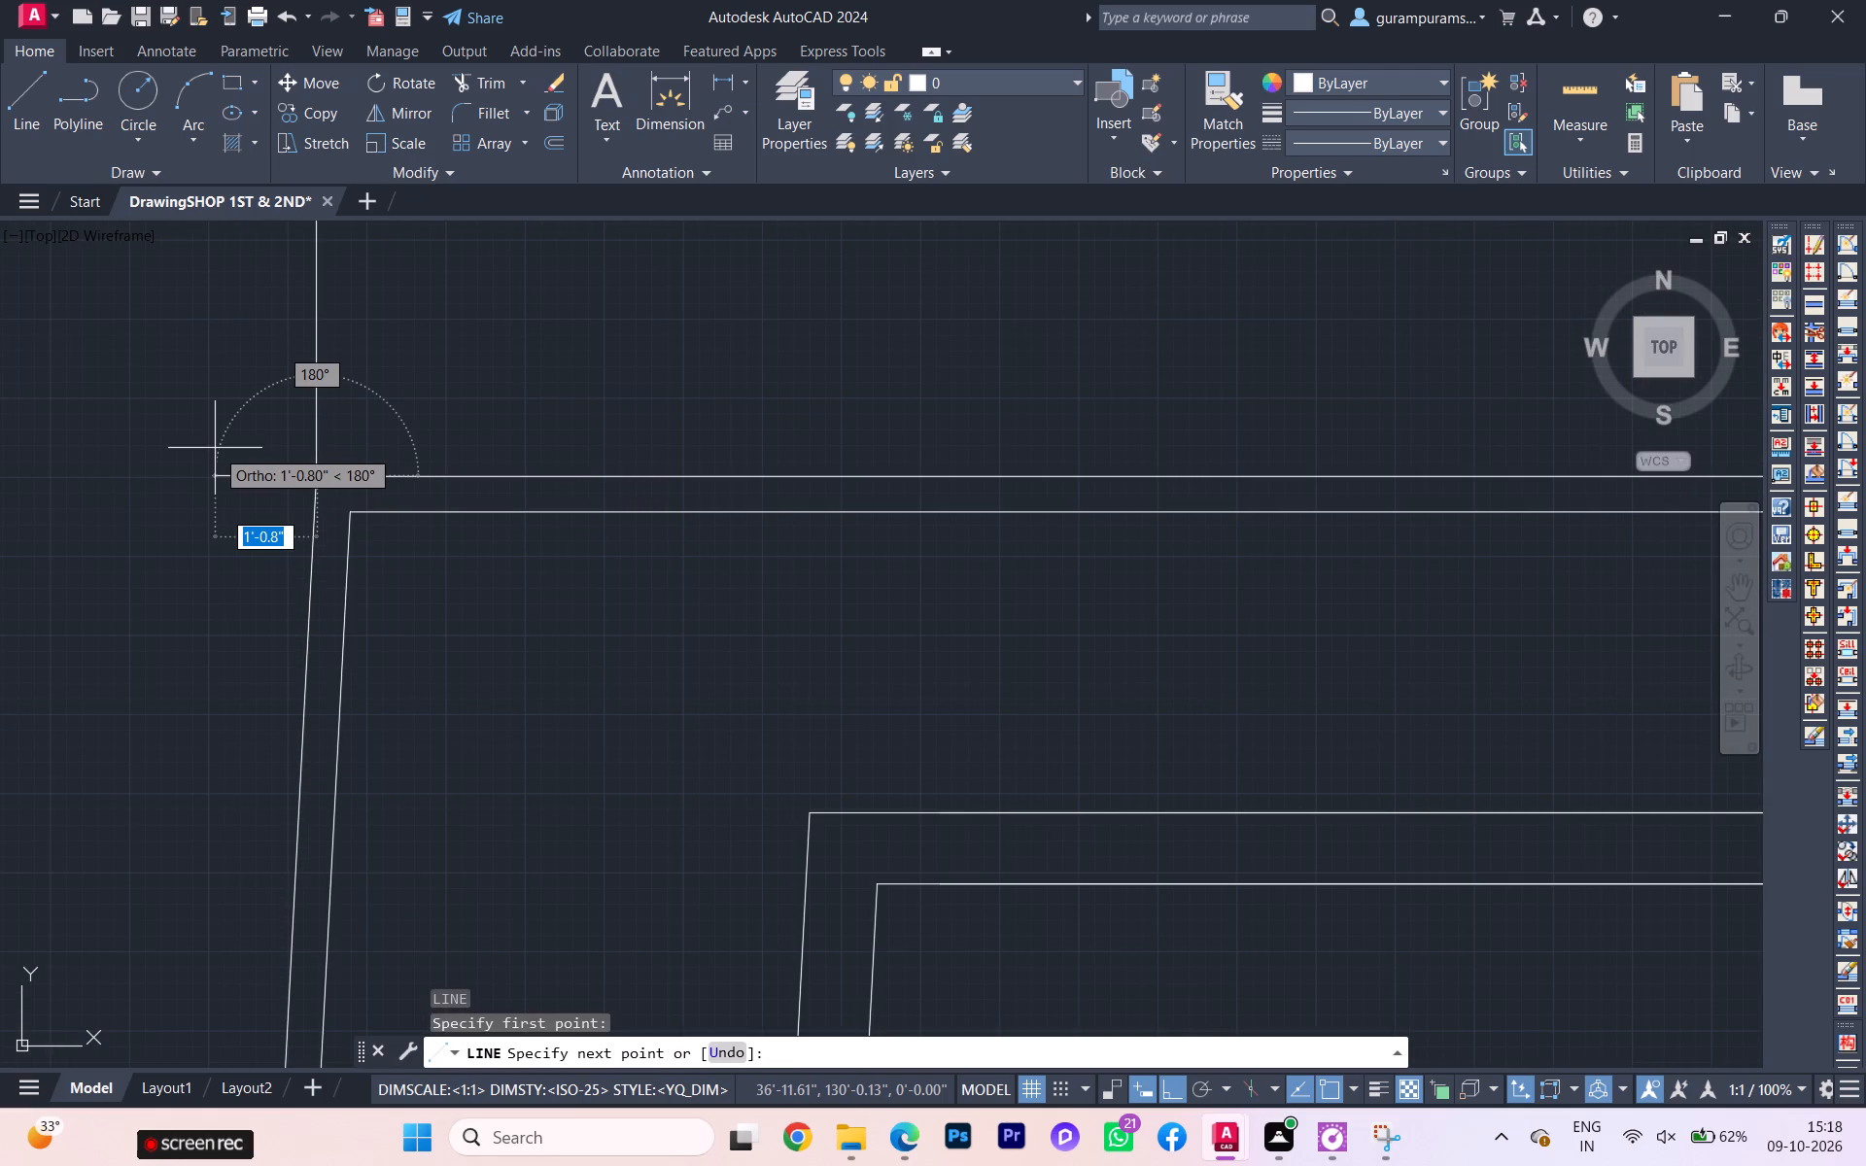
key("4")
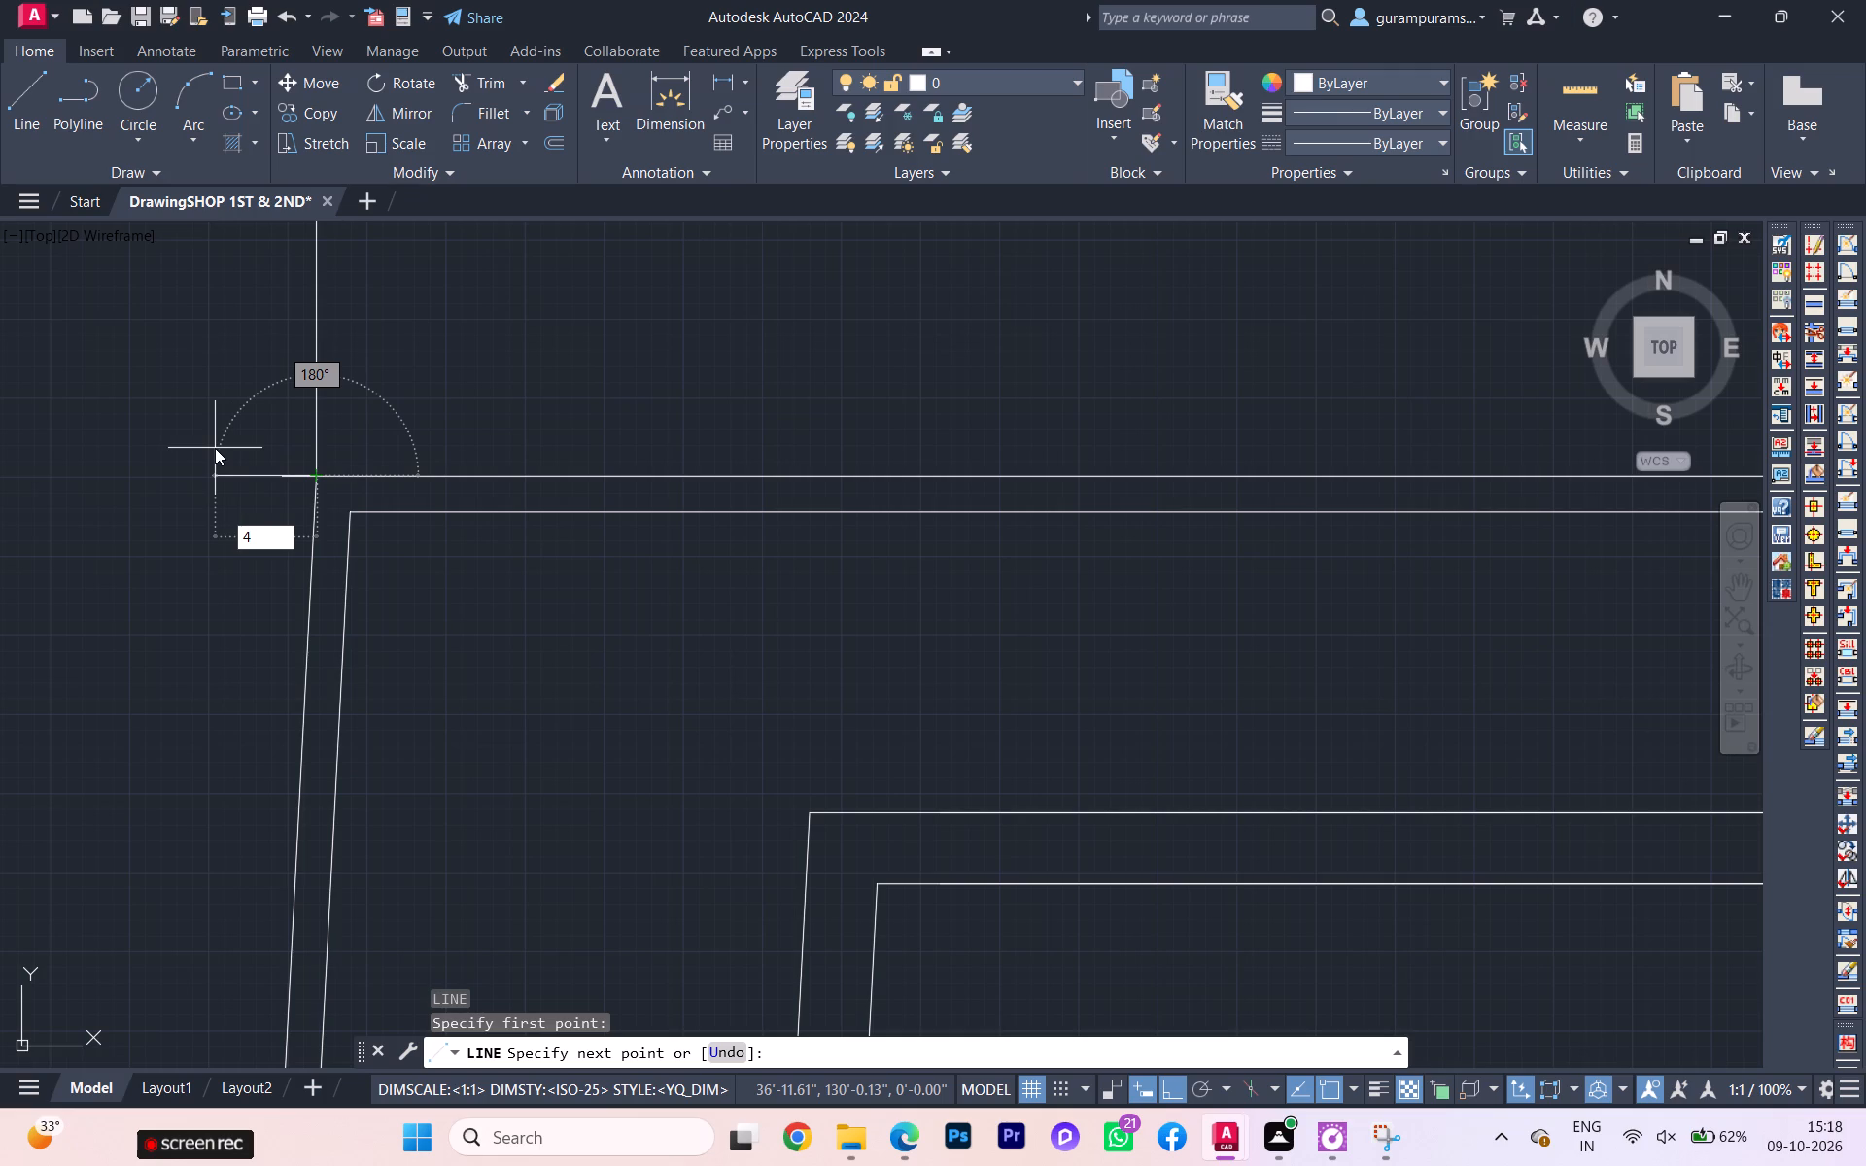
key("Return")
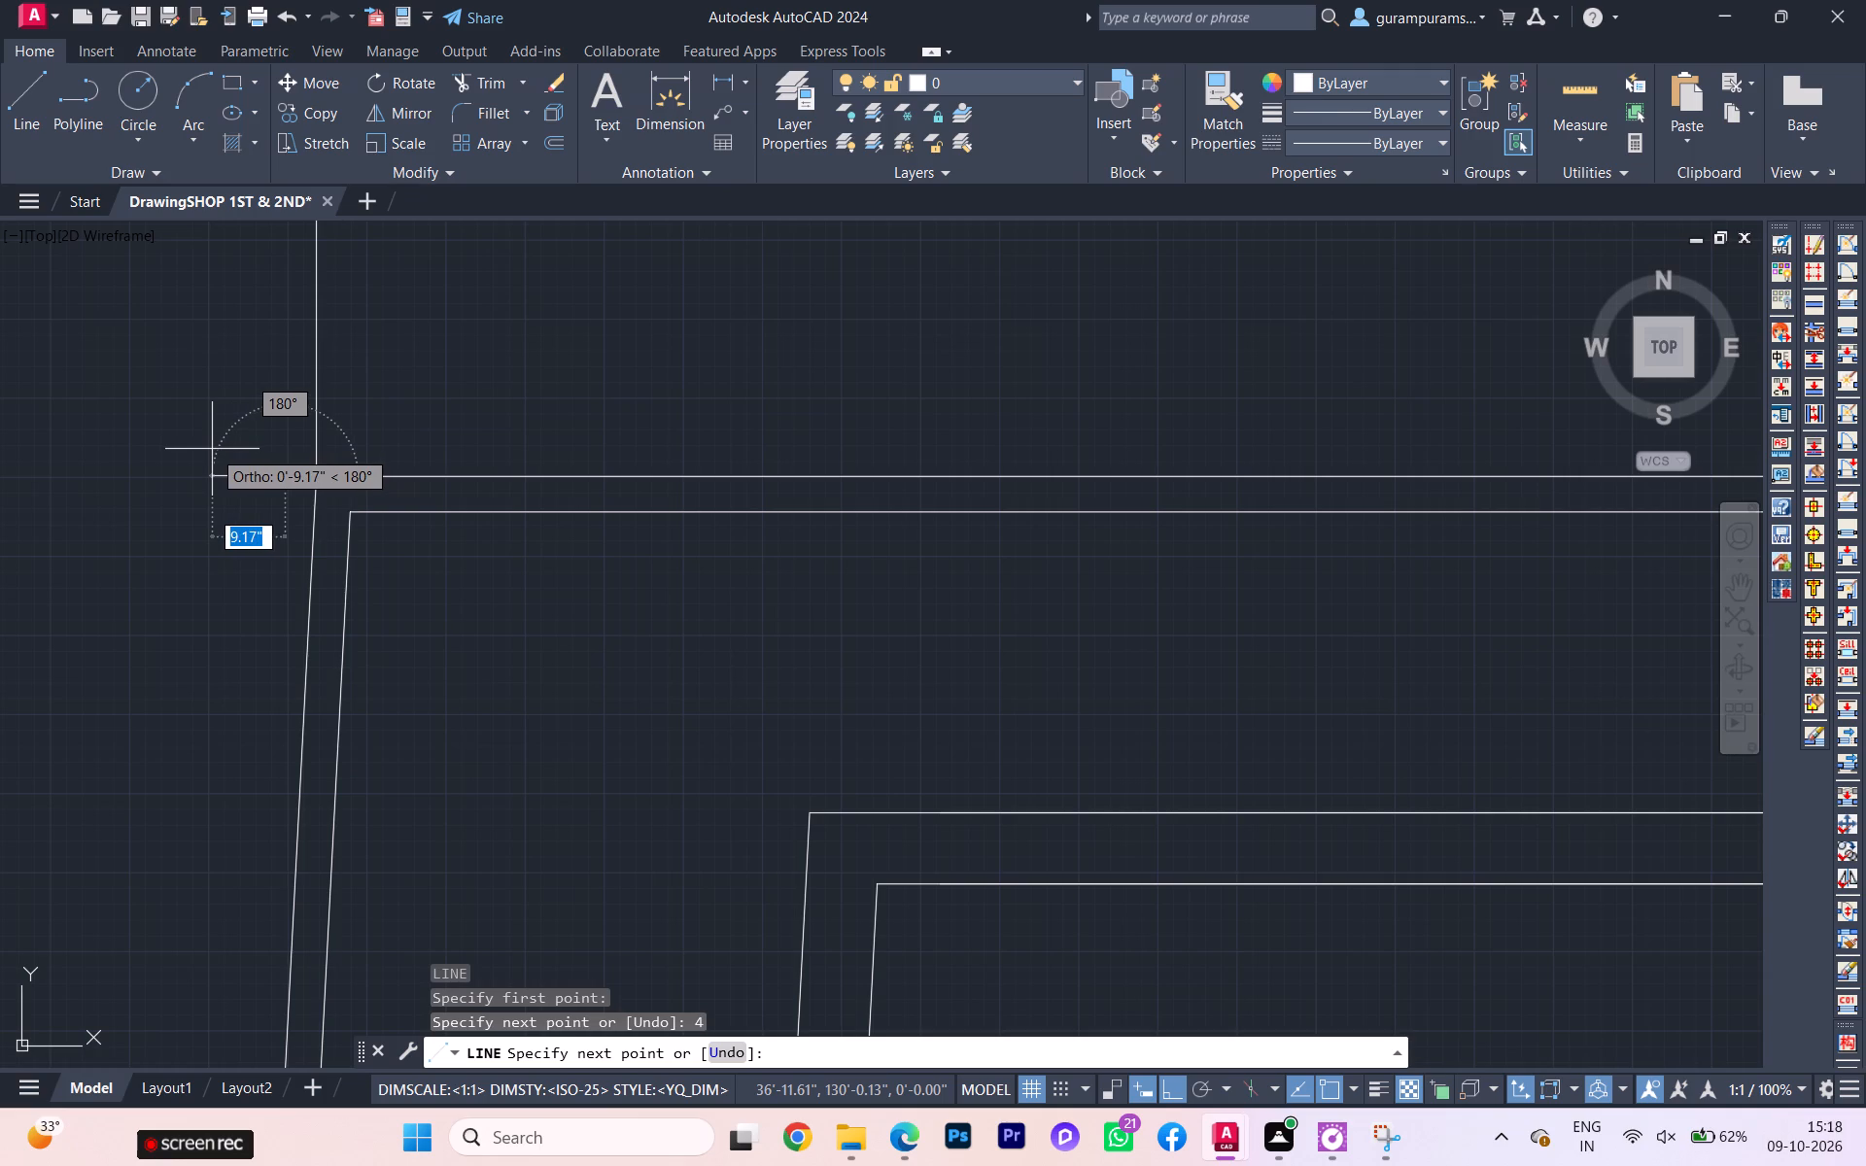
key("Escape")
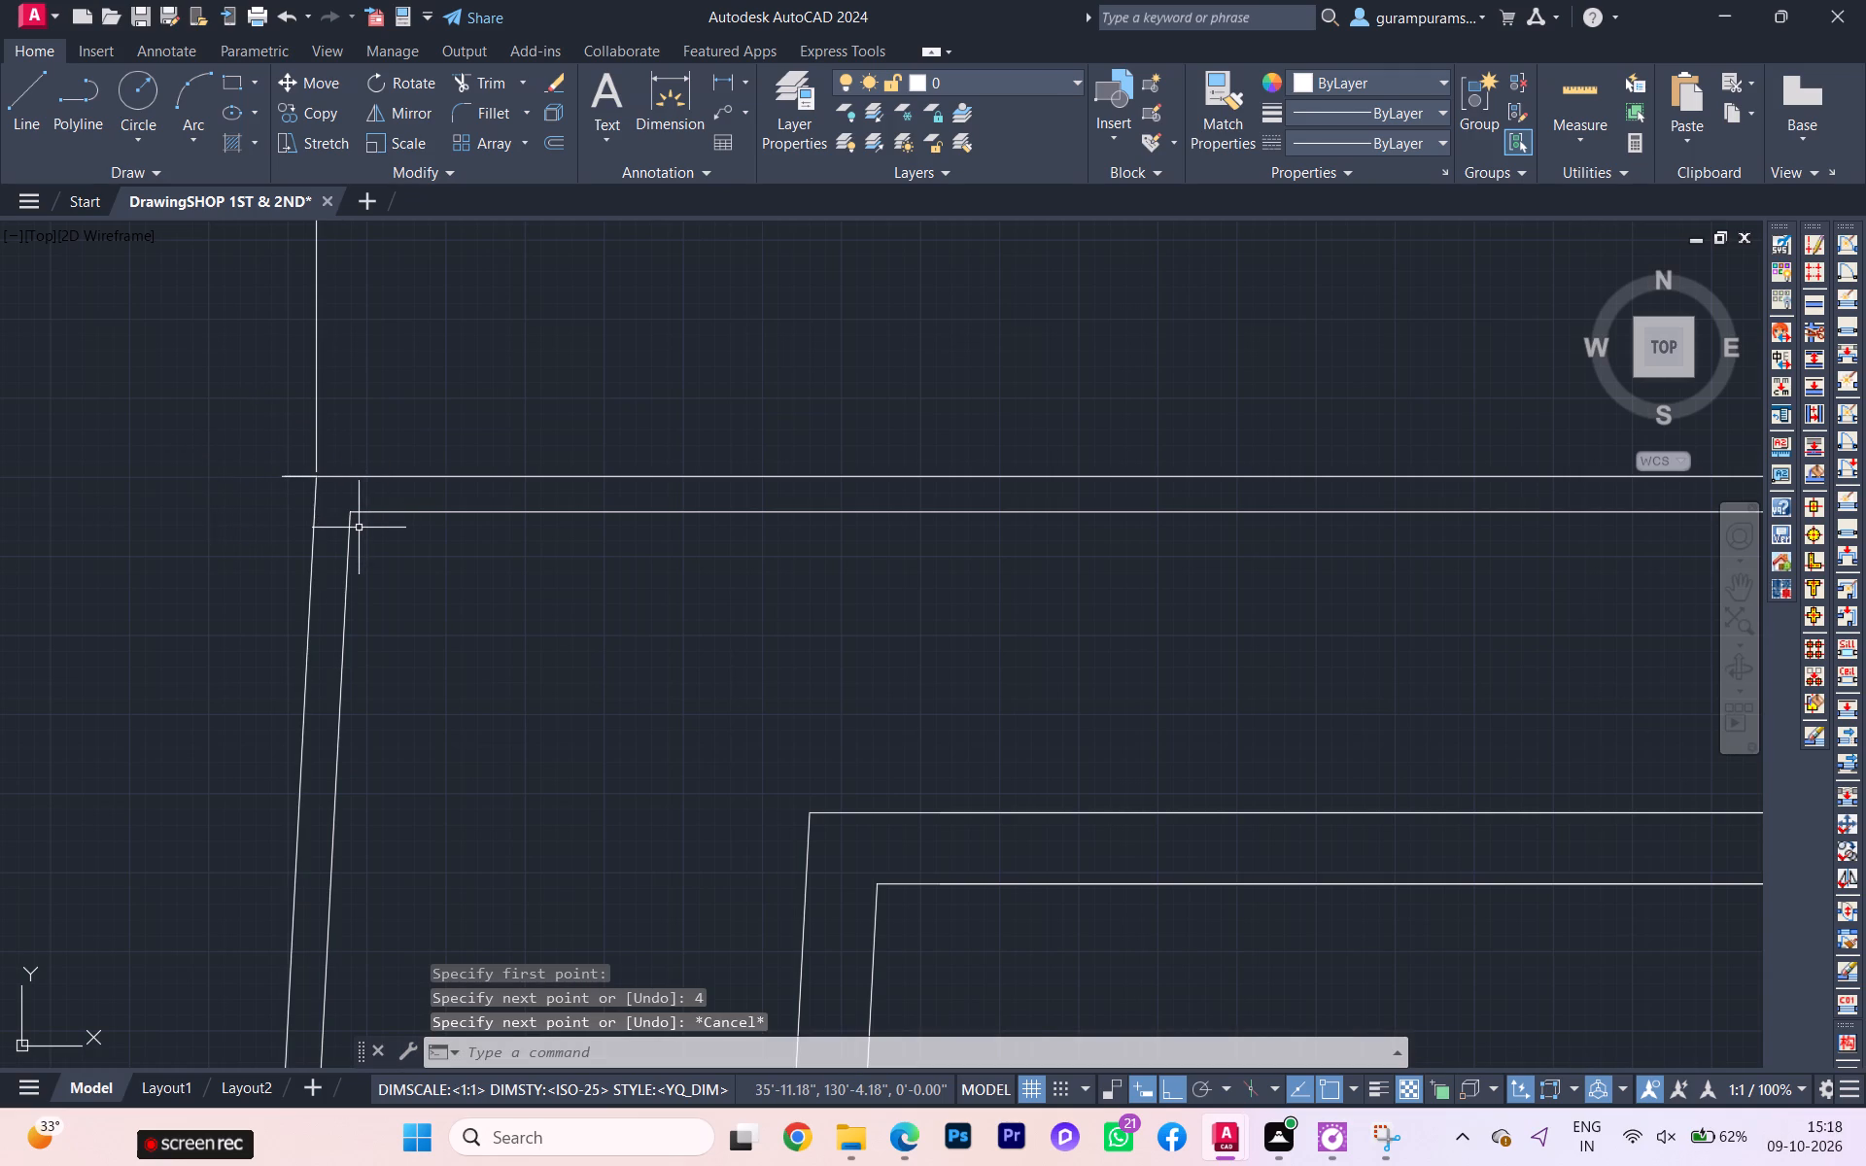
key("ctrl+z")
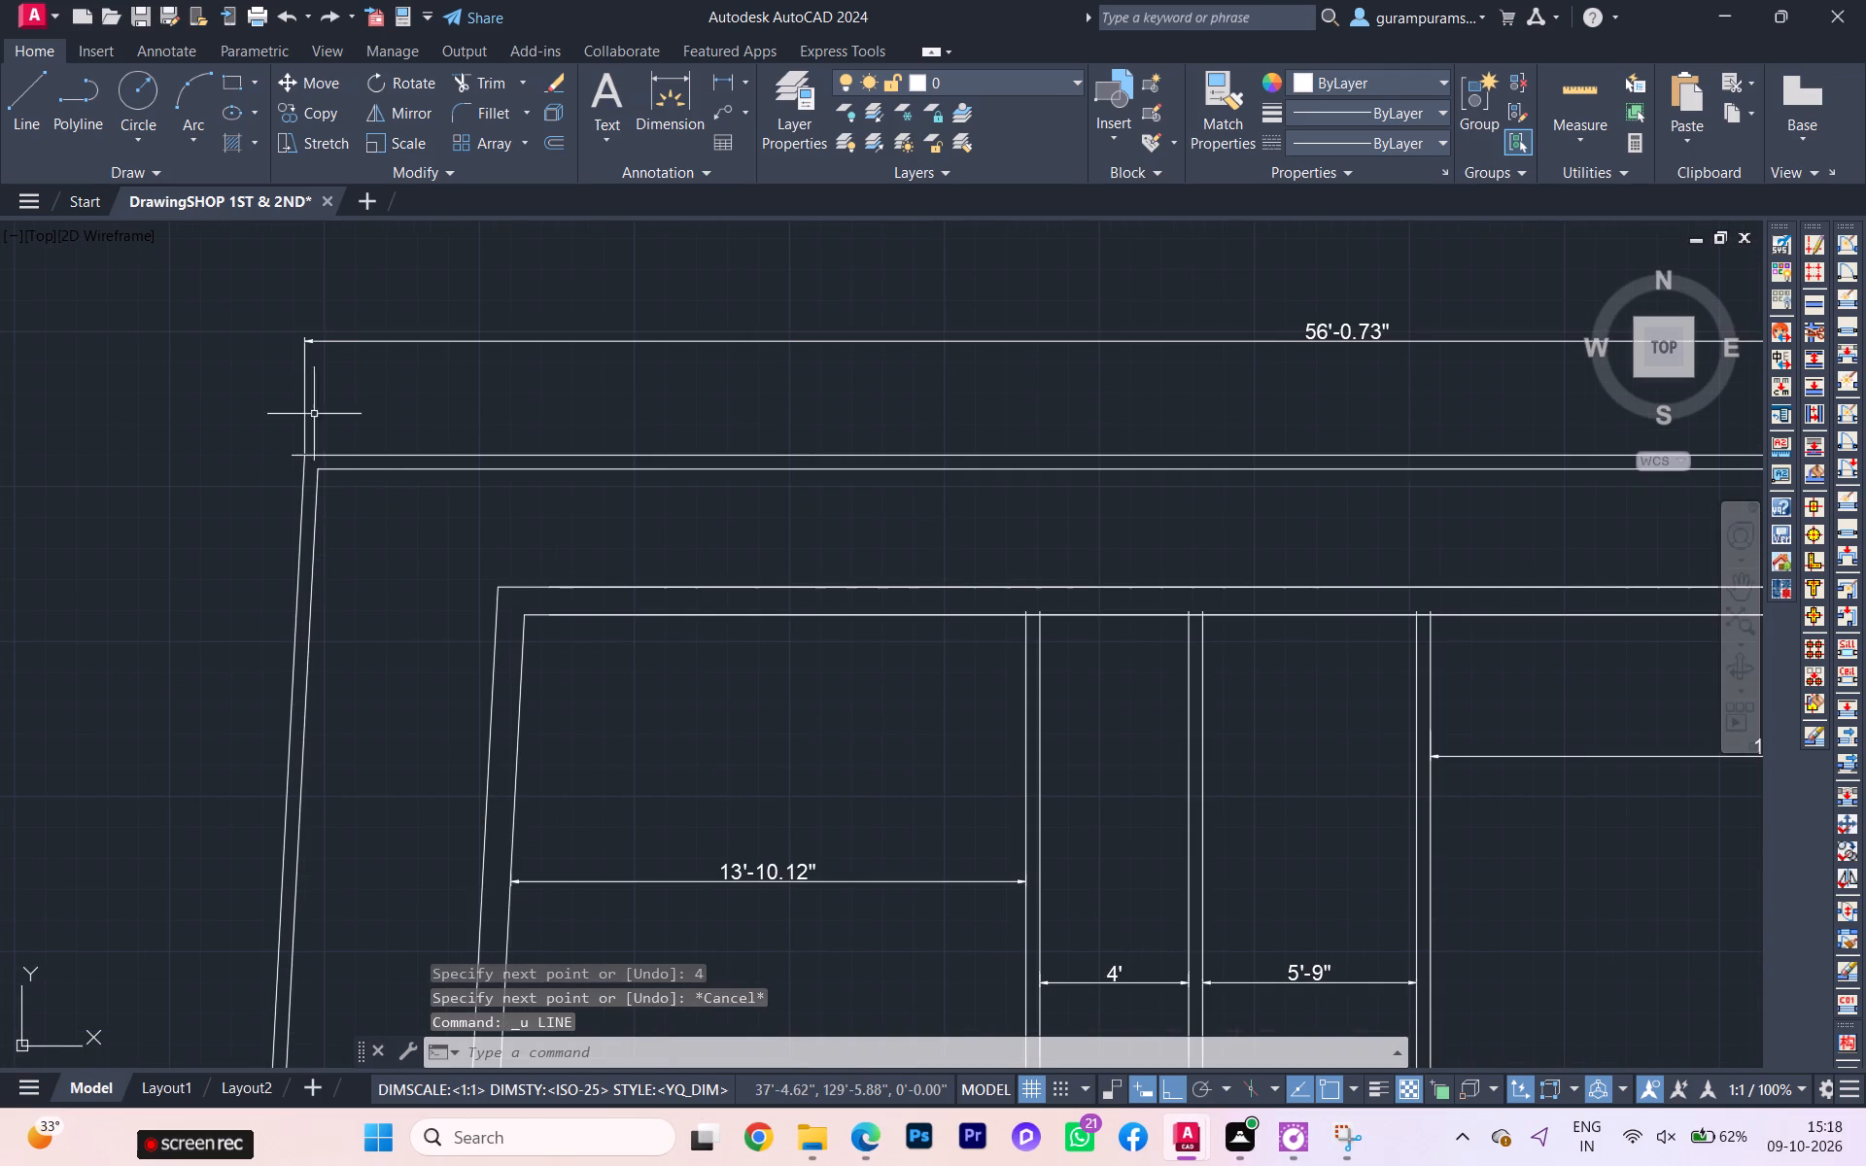
Draw a horizontal 4" line westward from the outside northwest corner of the outer wall.
key("l")
key("Return")
scroll(315, 475, "up", 3)
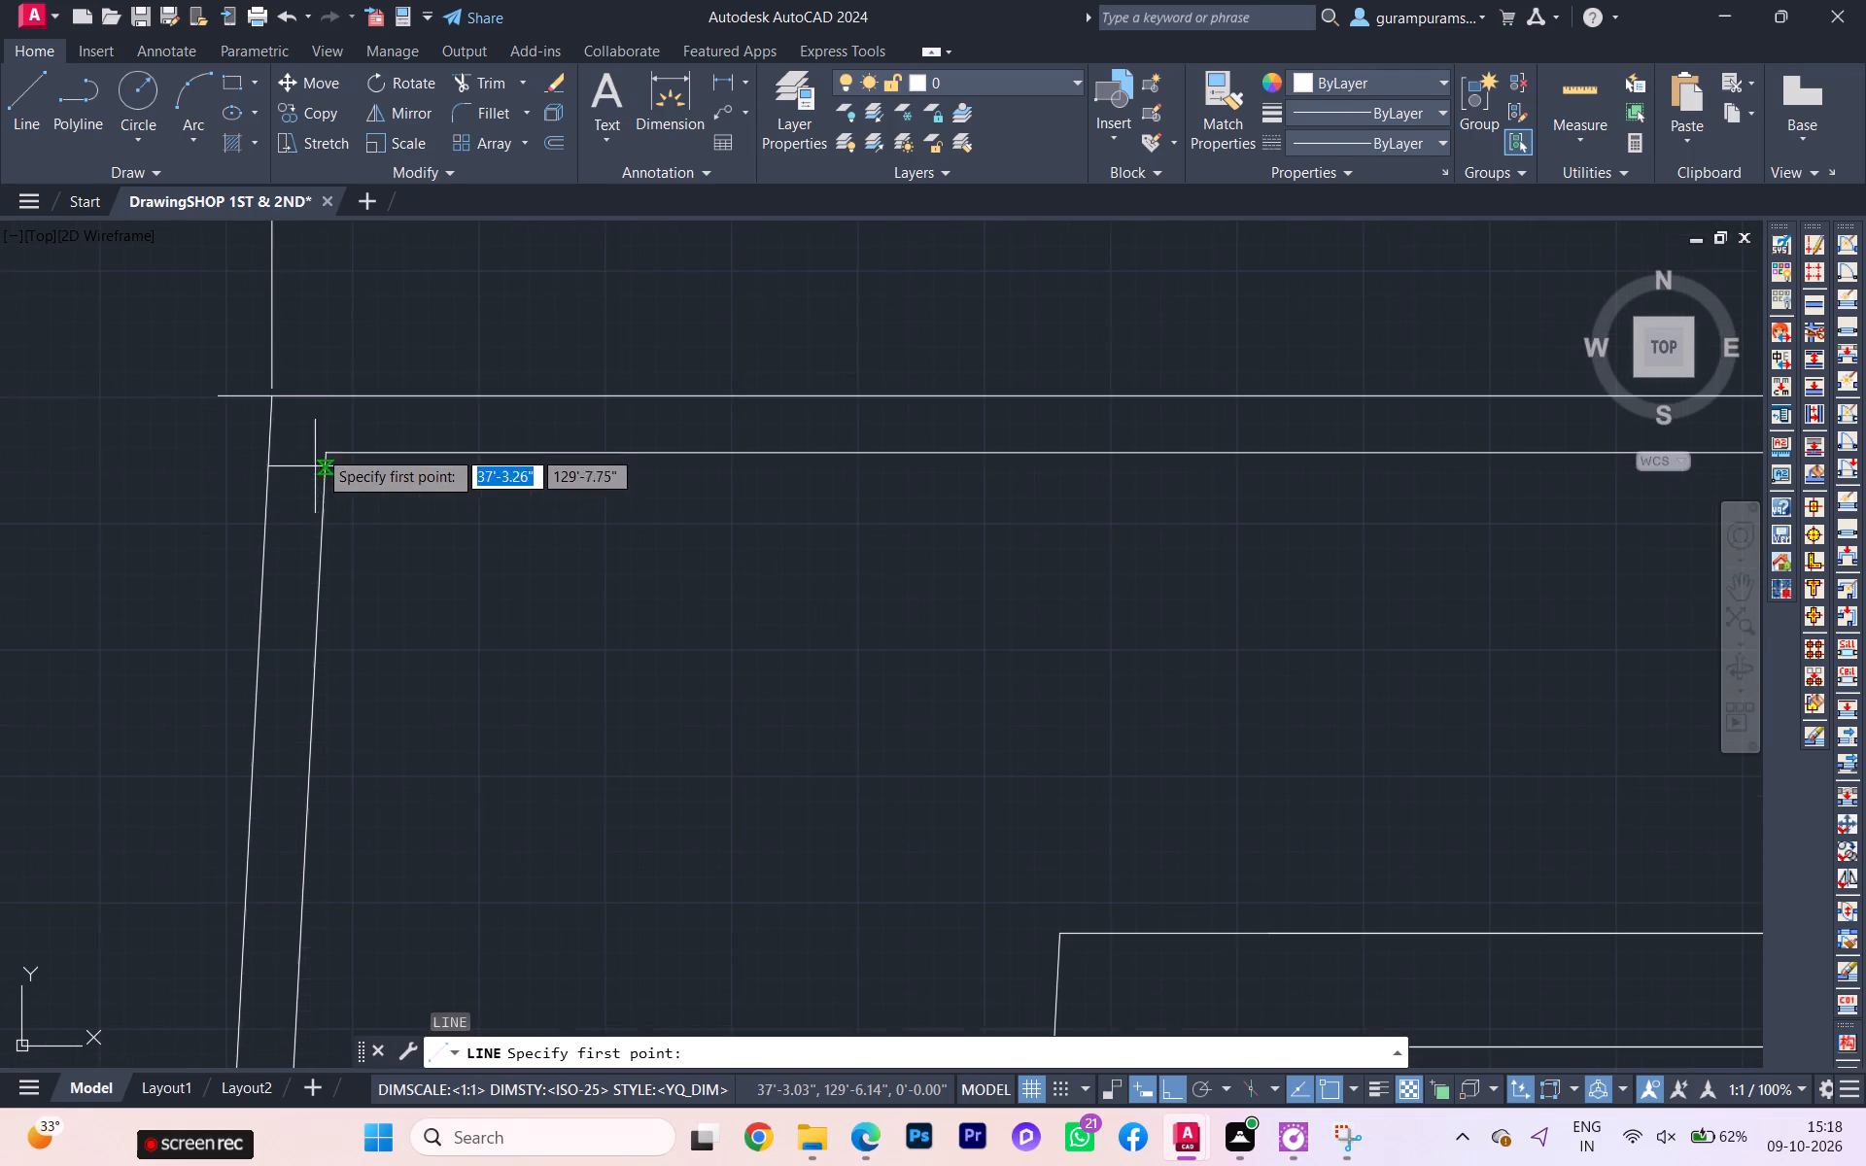
scroll(277, 404, "up", 1)
left_click(271, 387)
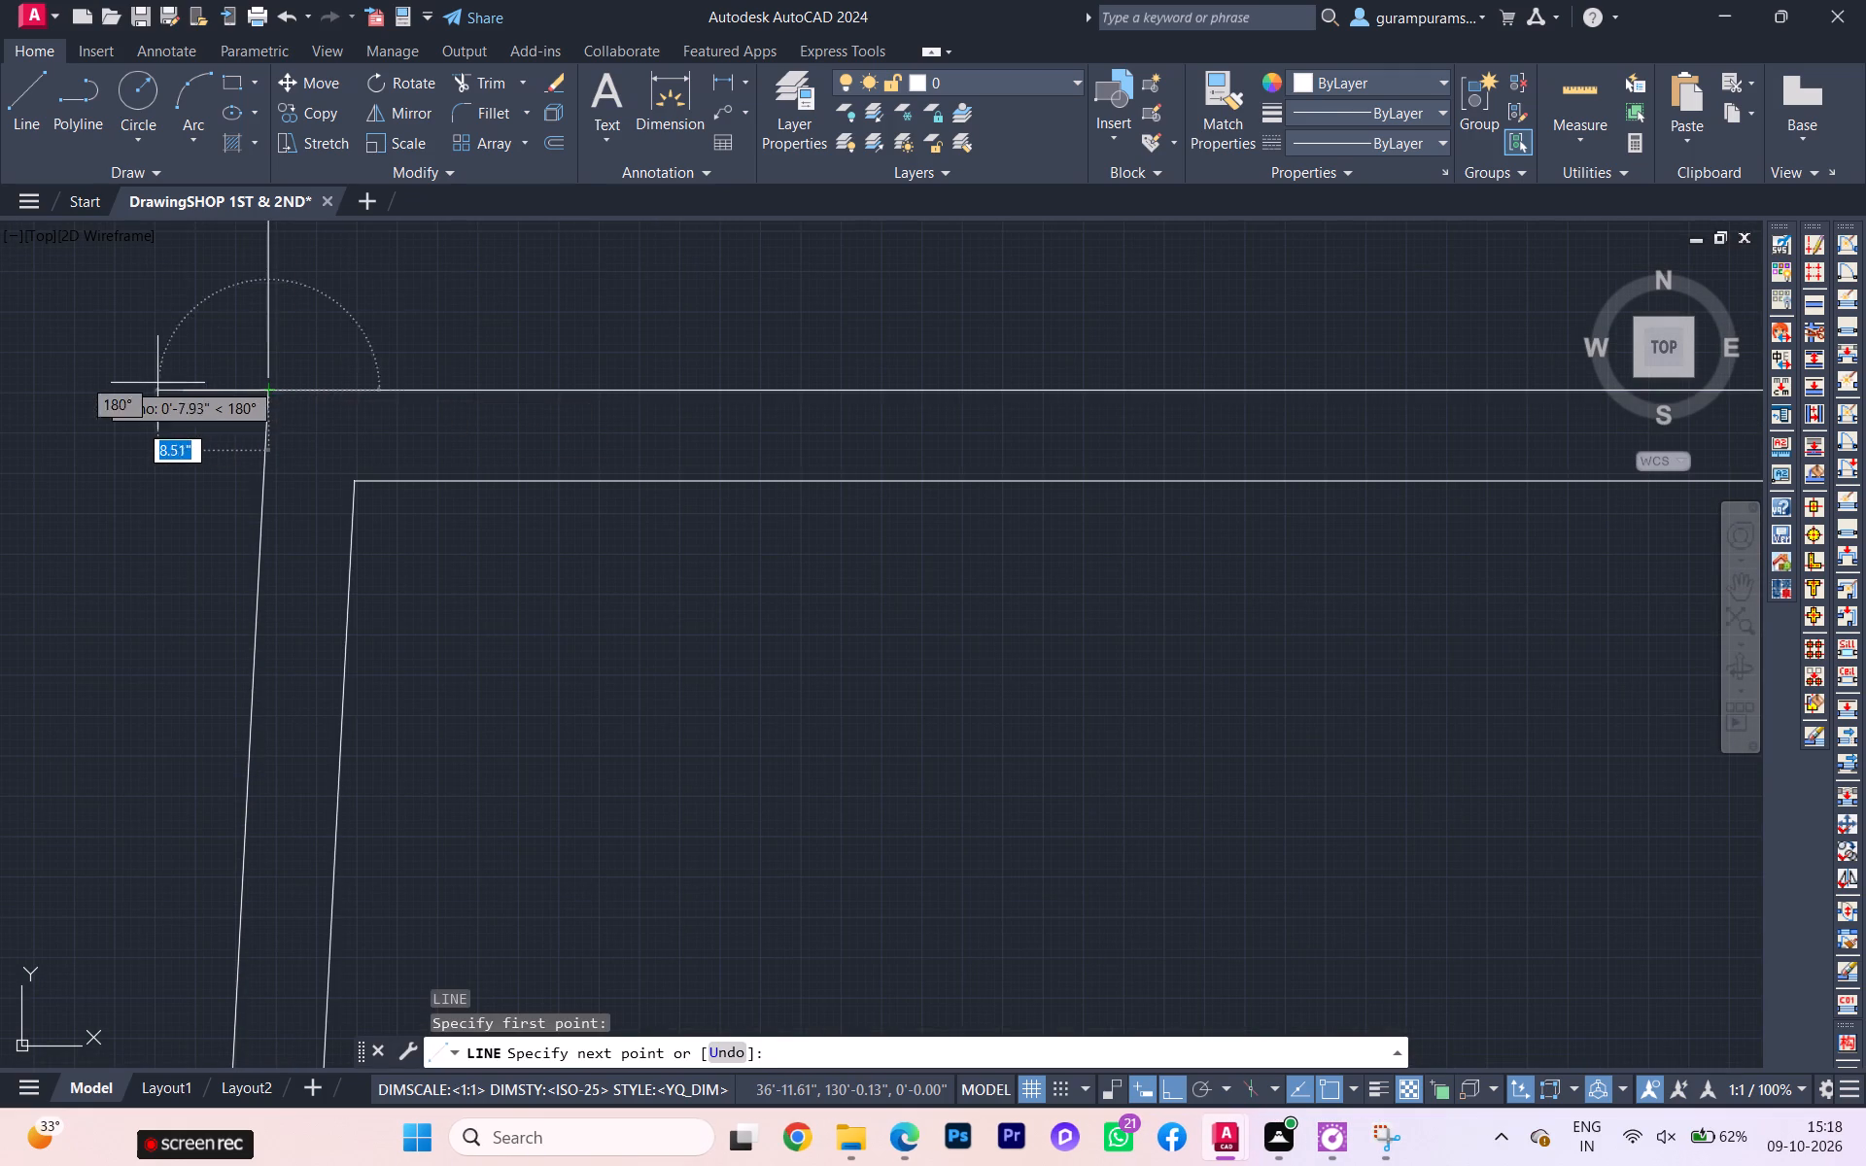
type("4\"")
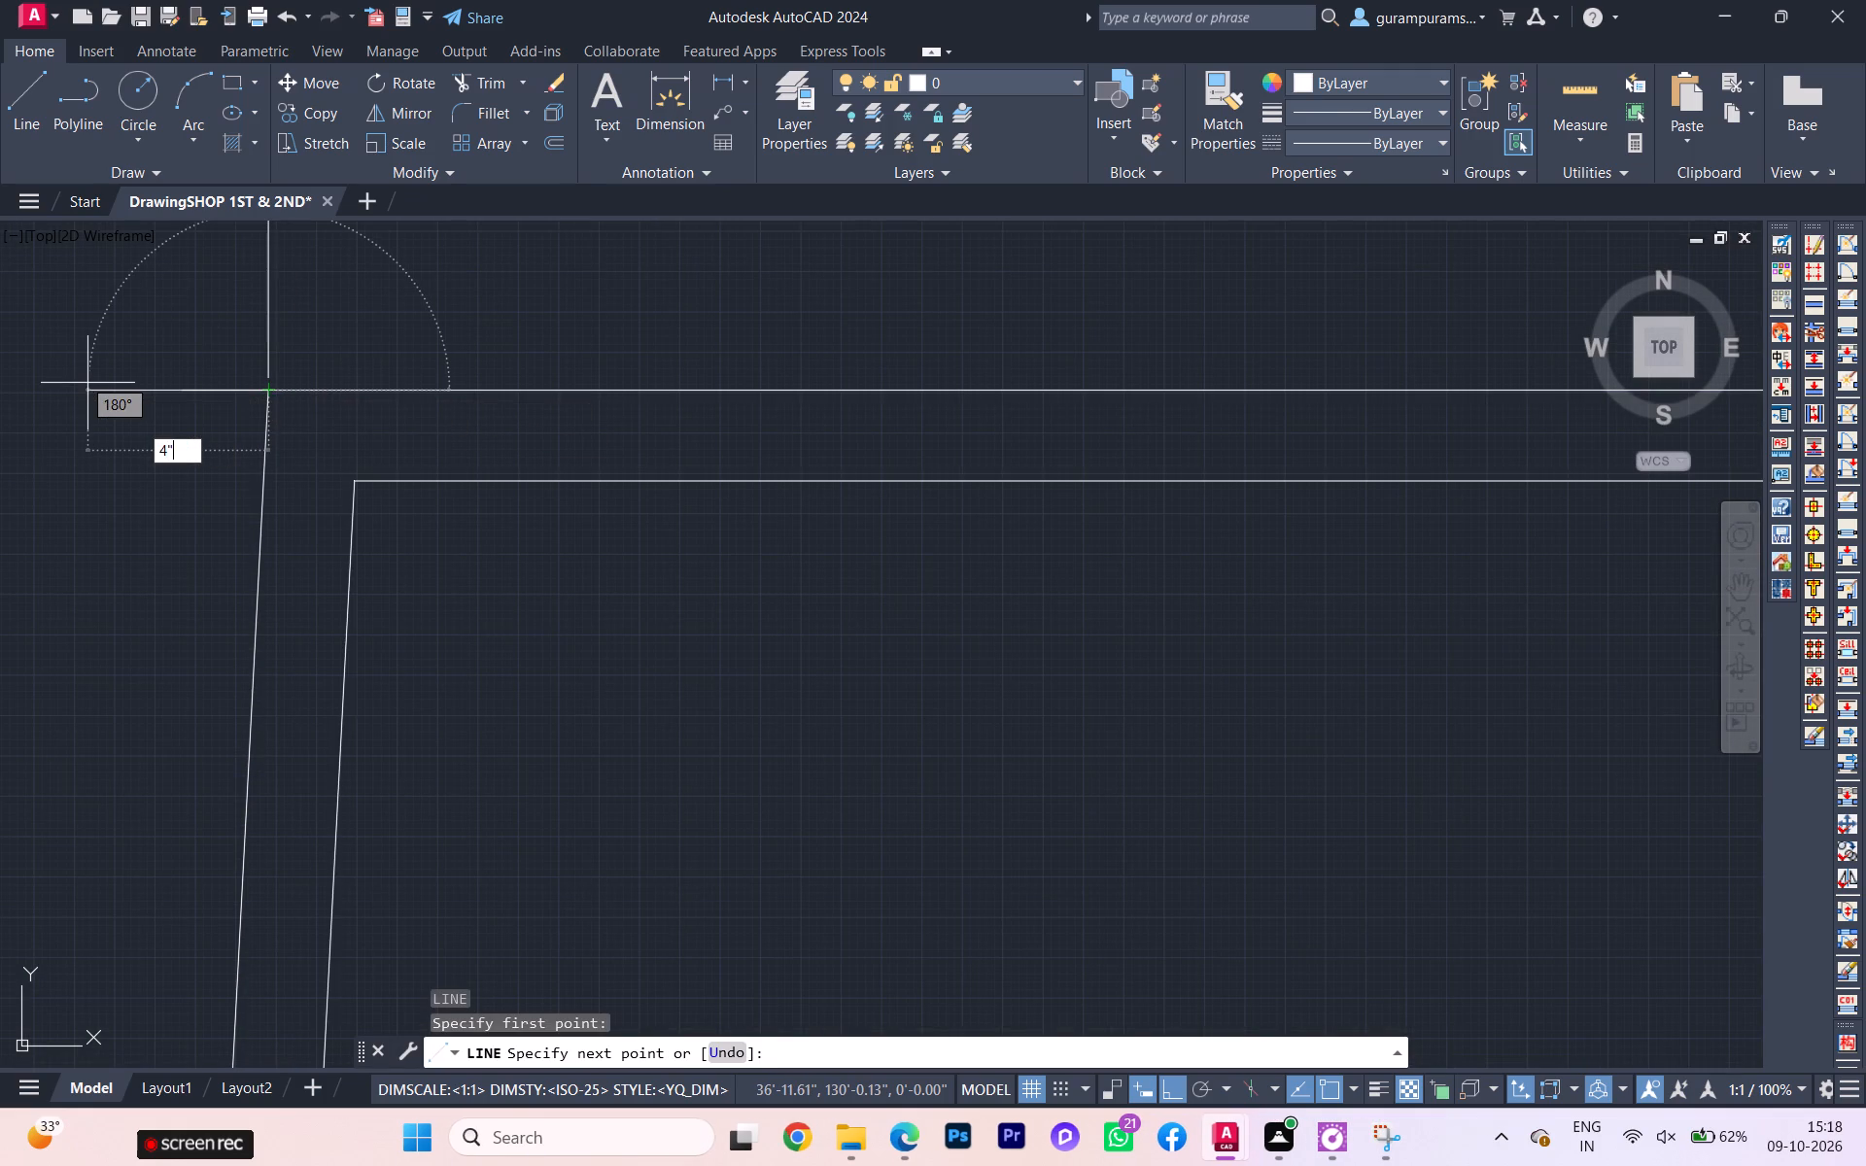
key("Return")
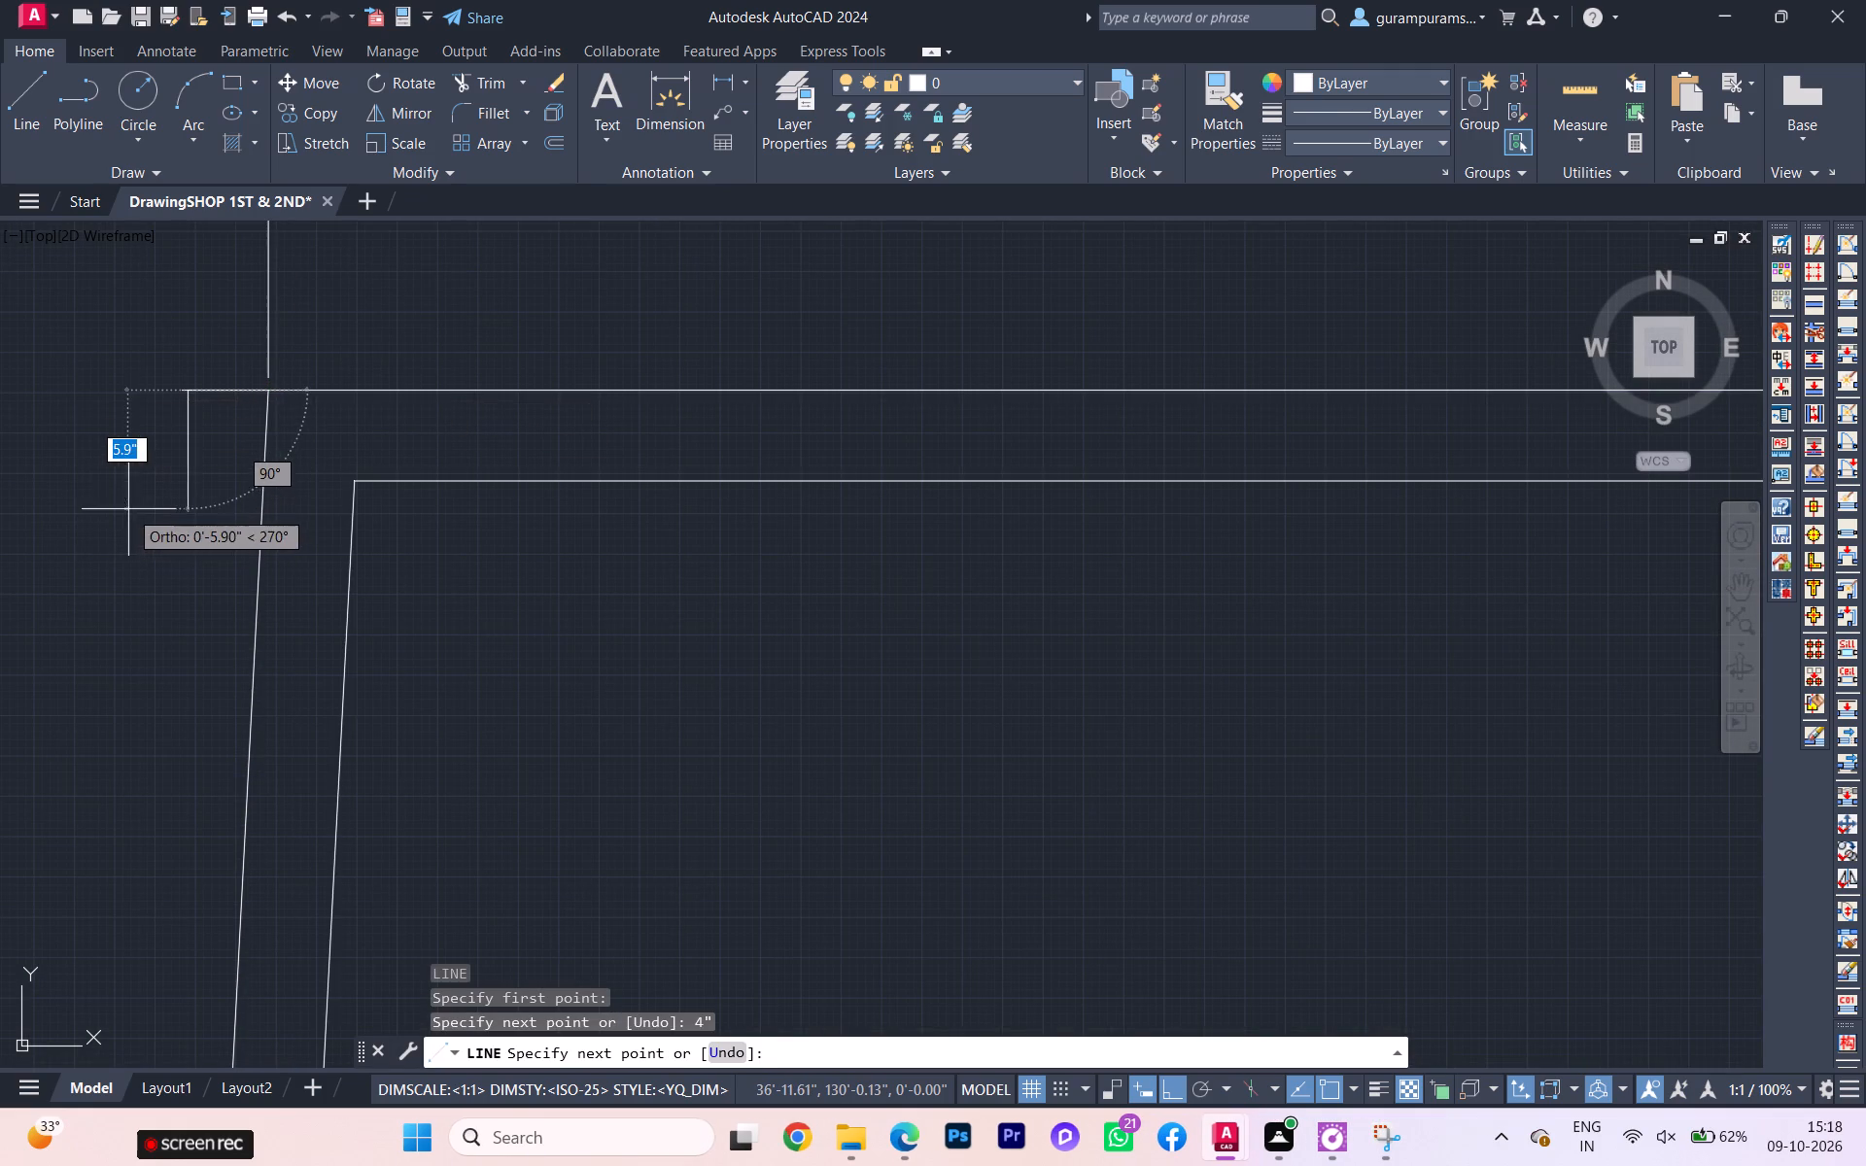
scroll(155, 451, "up", 2)
scroll(159, 459, "down", 1)
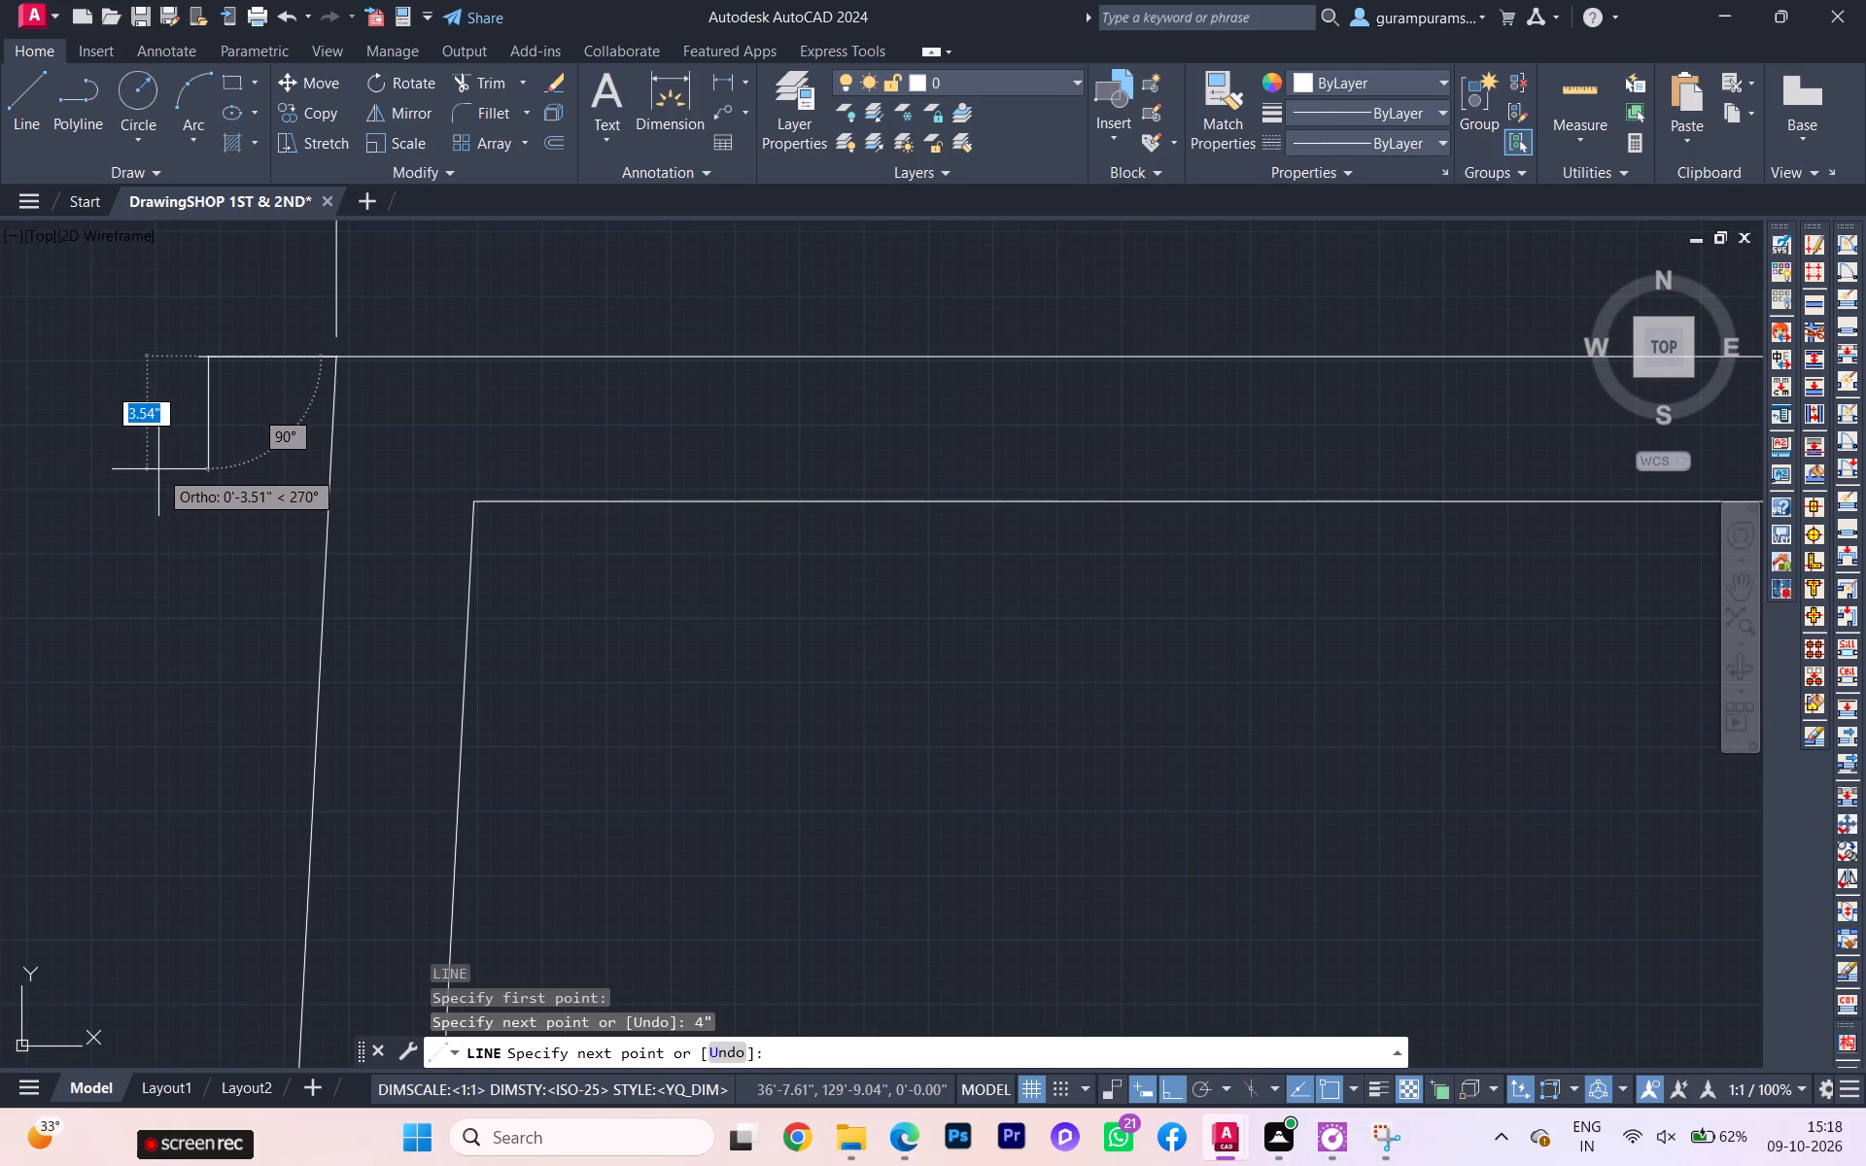
key("Escape")
key("Escape")
Examine the overall width dimension and the outer and inner walls along the plan's north end.
scroll(479, 536, "down", 2)
scroll(802, 395, "down", 1)
middle_click_drag(810, 400, 464, 575)
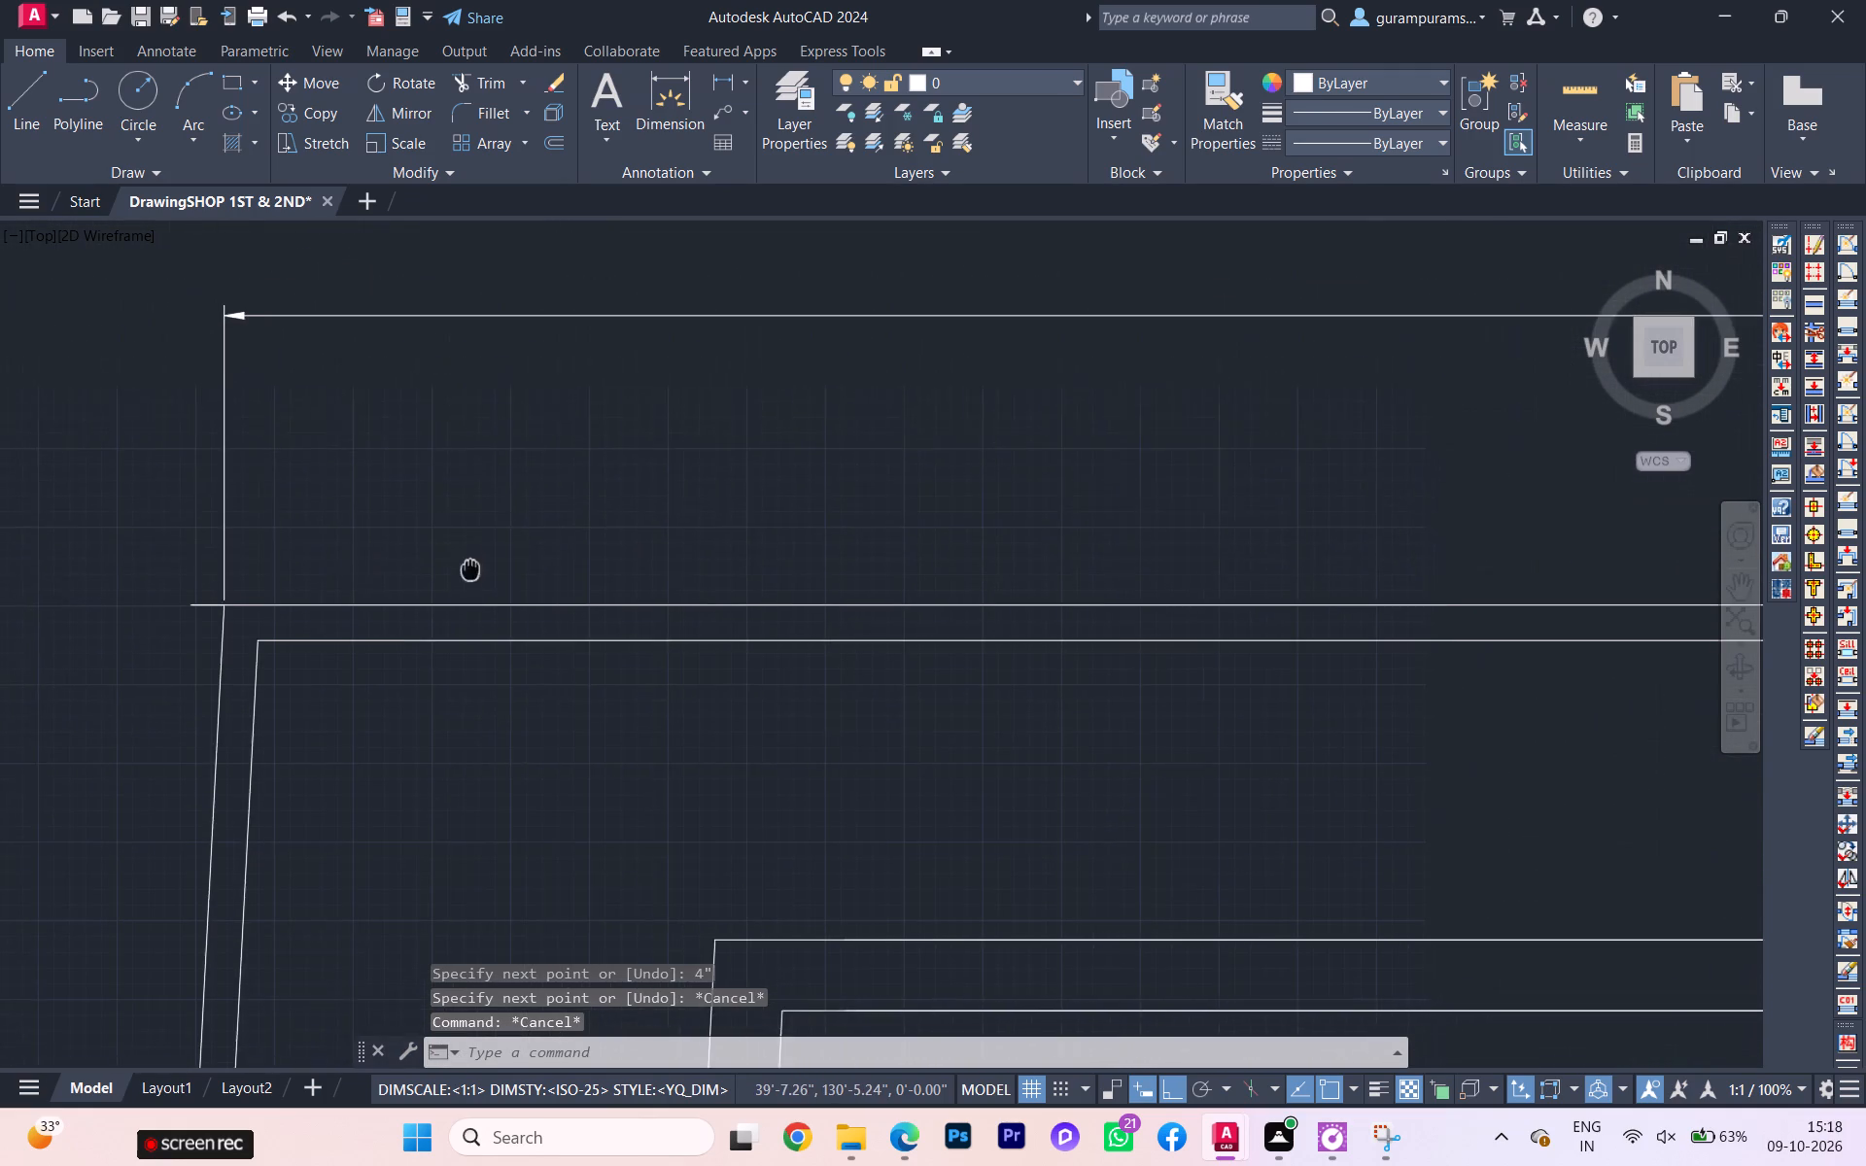
scroll(859, 373, "down", 2)
scroll(1230, 360, "down", 1)
middle_click_drag(1228, 362, 699, 455)
scroll(699, 455, "down", 1)
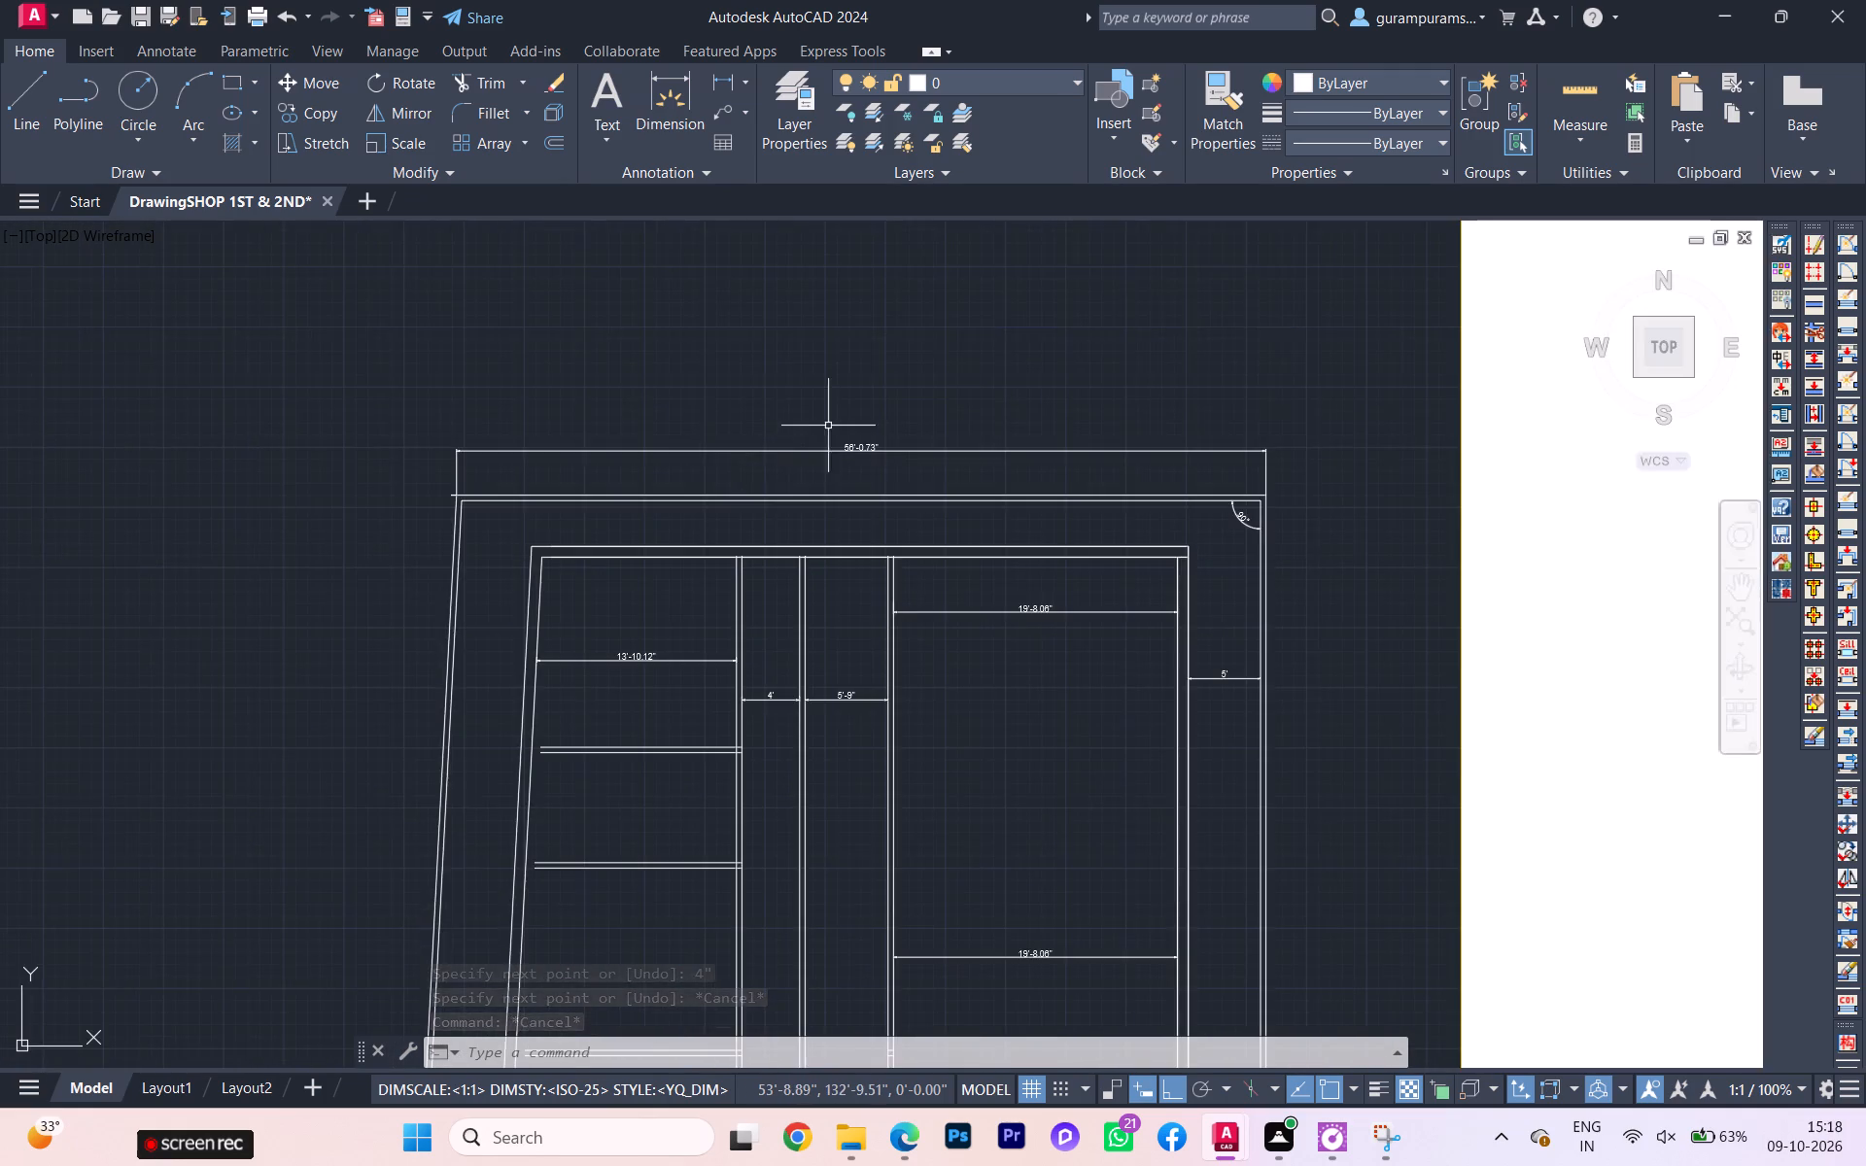
scroll(859, 429, "up", 2)
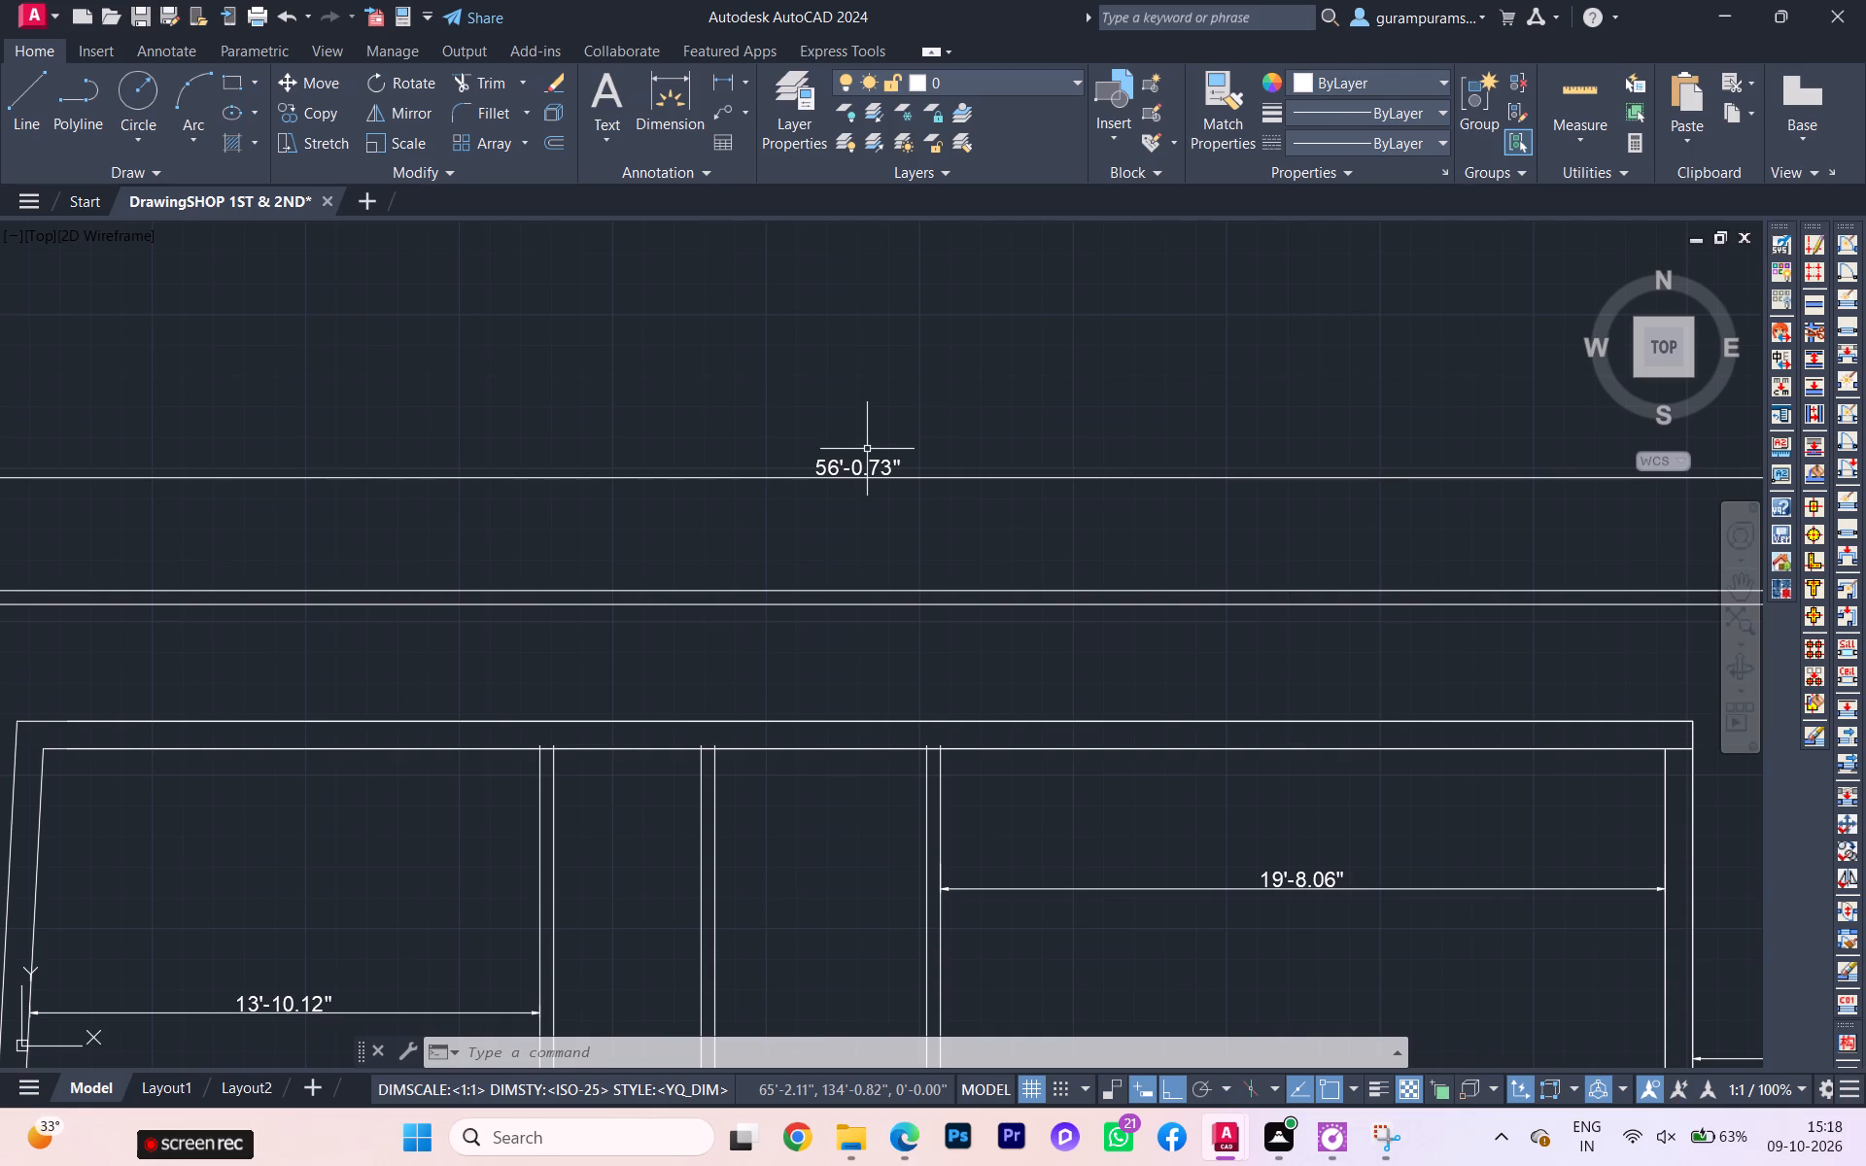
scroll(867, 450, "down", 1)
scroll(836, 513, "up", 1)
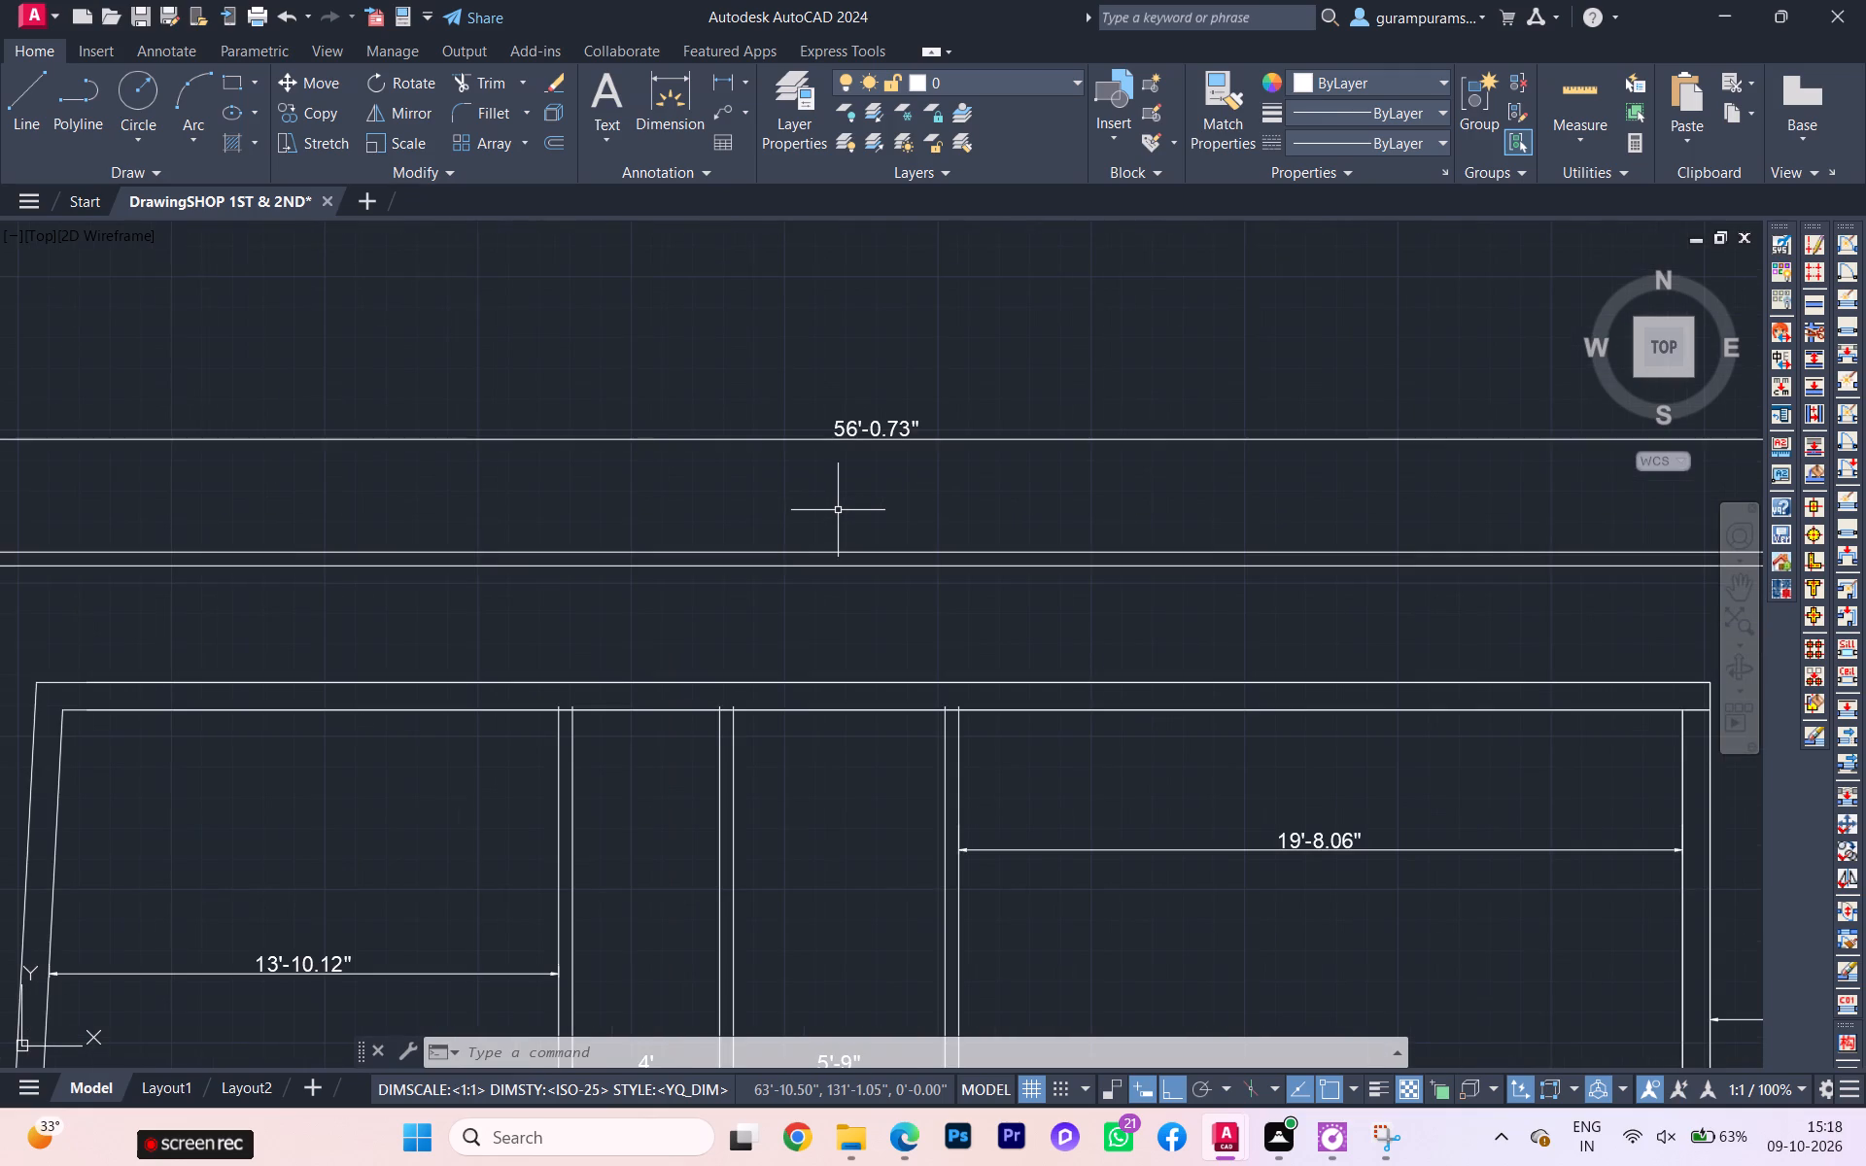
scroll(842, 504, "down", 1)
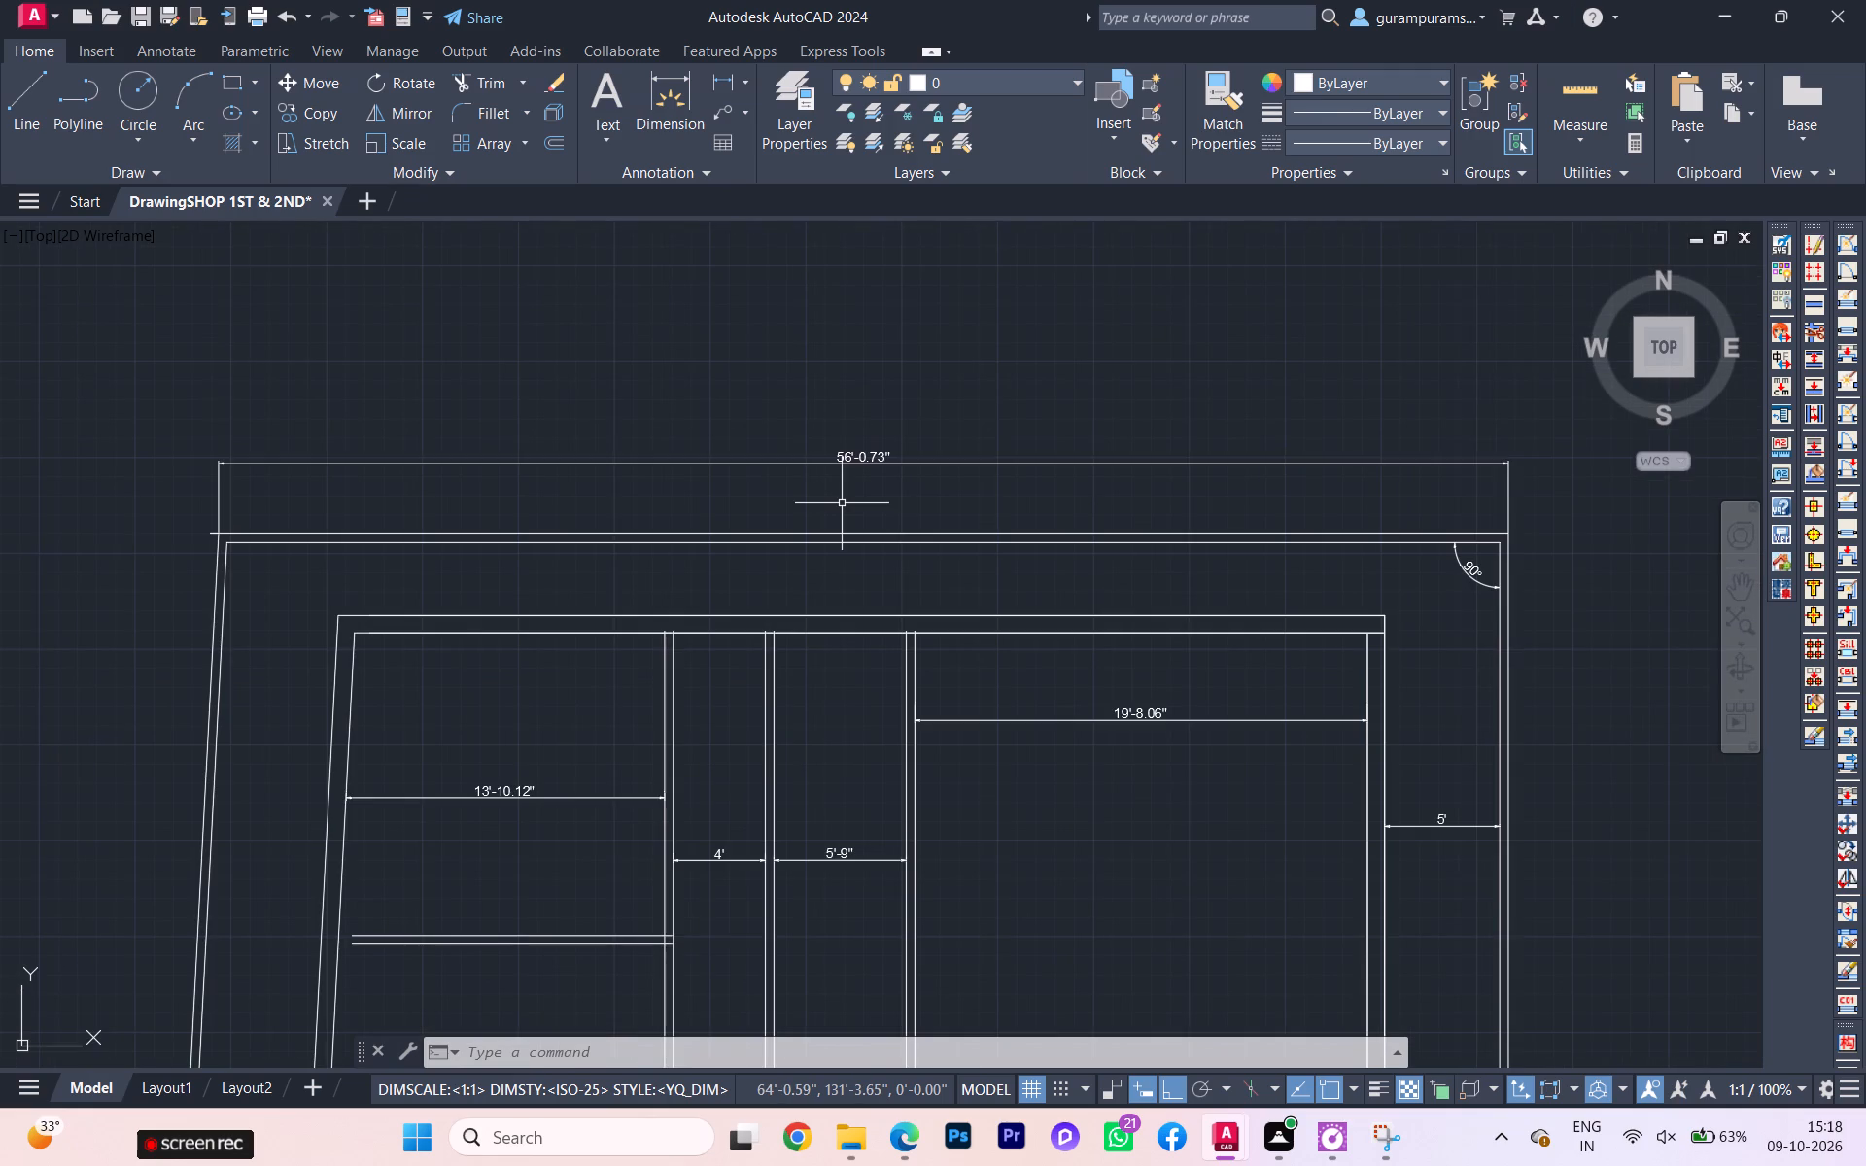
scroll(847, 499, "up", 1)
middle_click_drag(848, 499, 1141, 361)
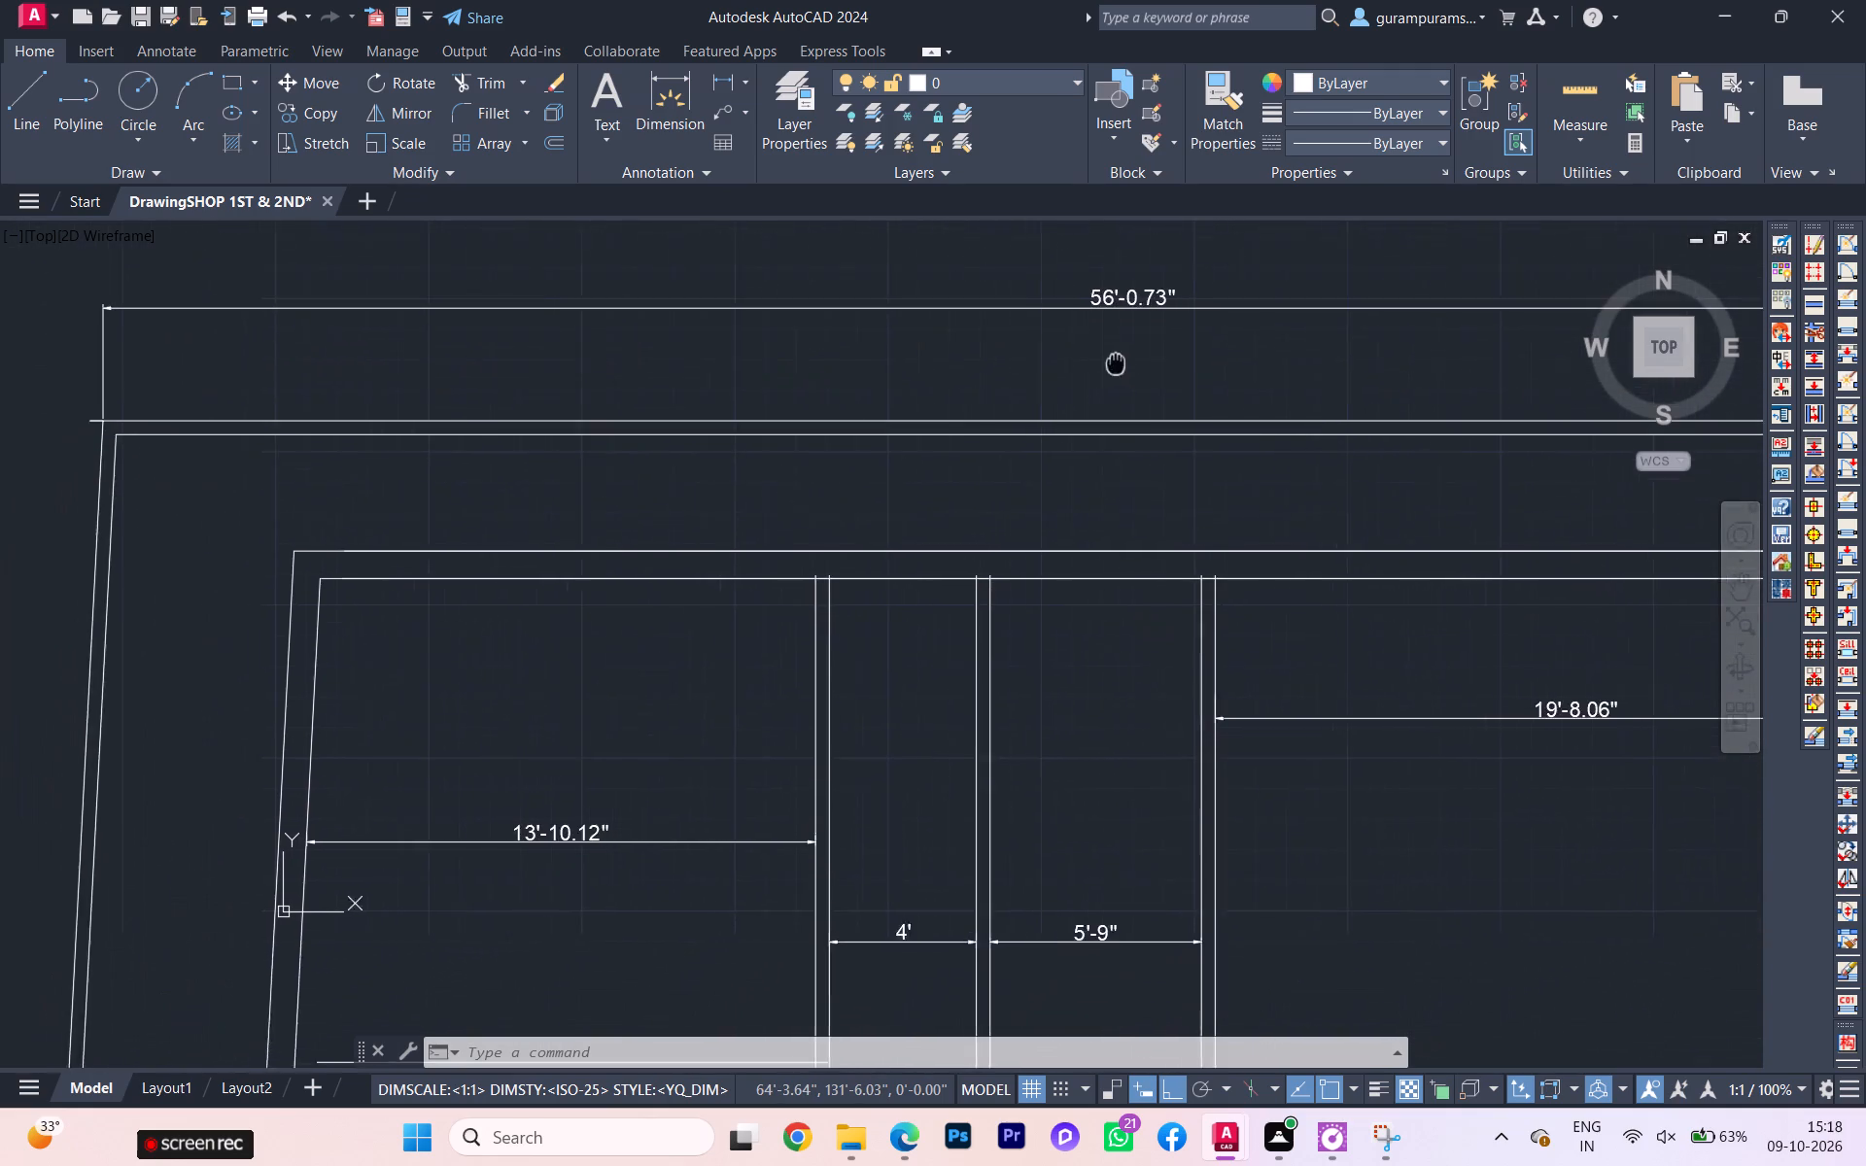
Delete the short 4" line projecting west from the outer wall's outside northwest corner.
middle_click_drag(1141, 361, 1217, 347)
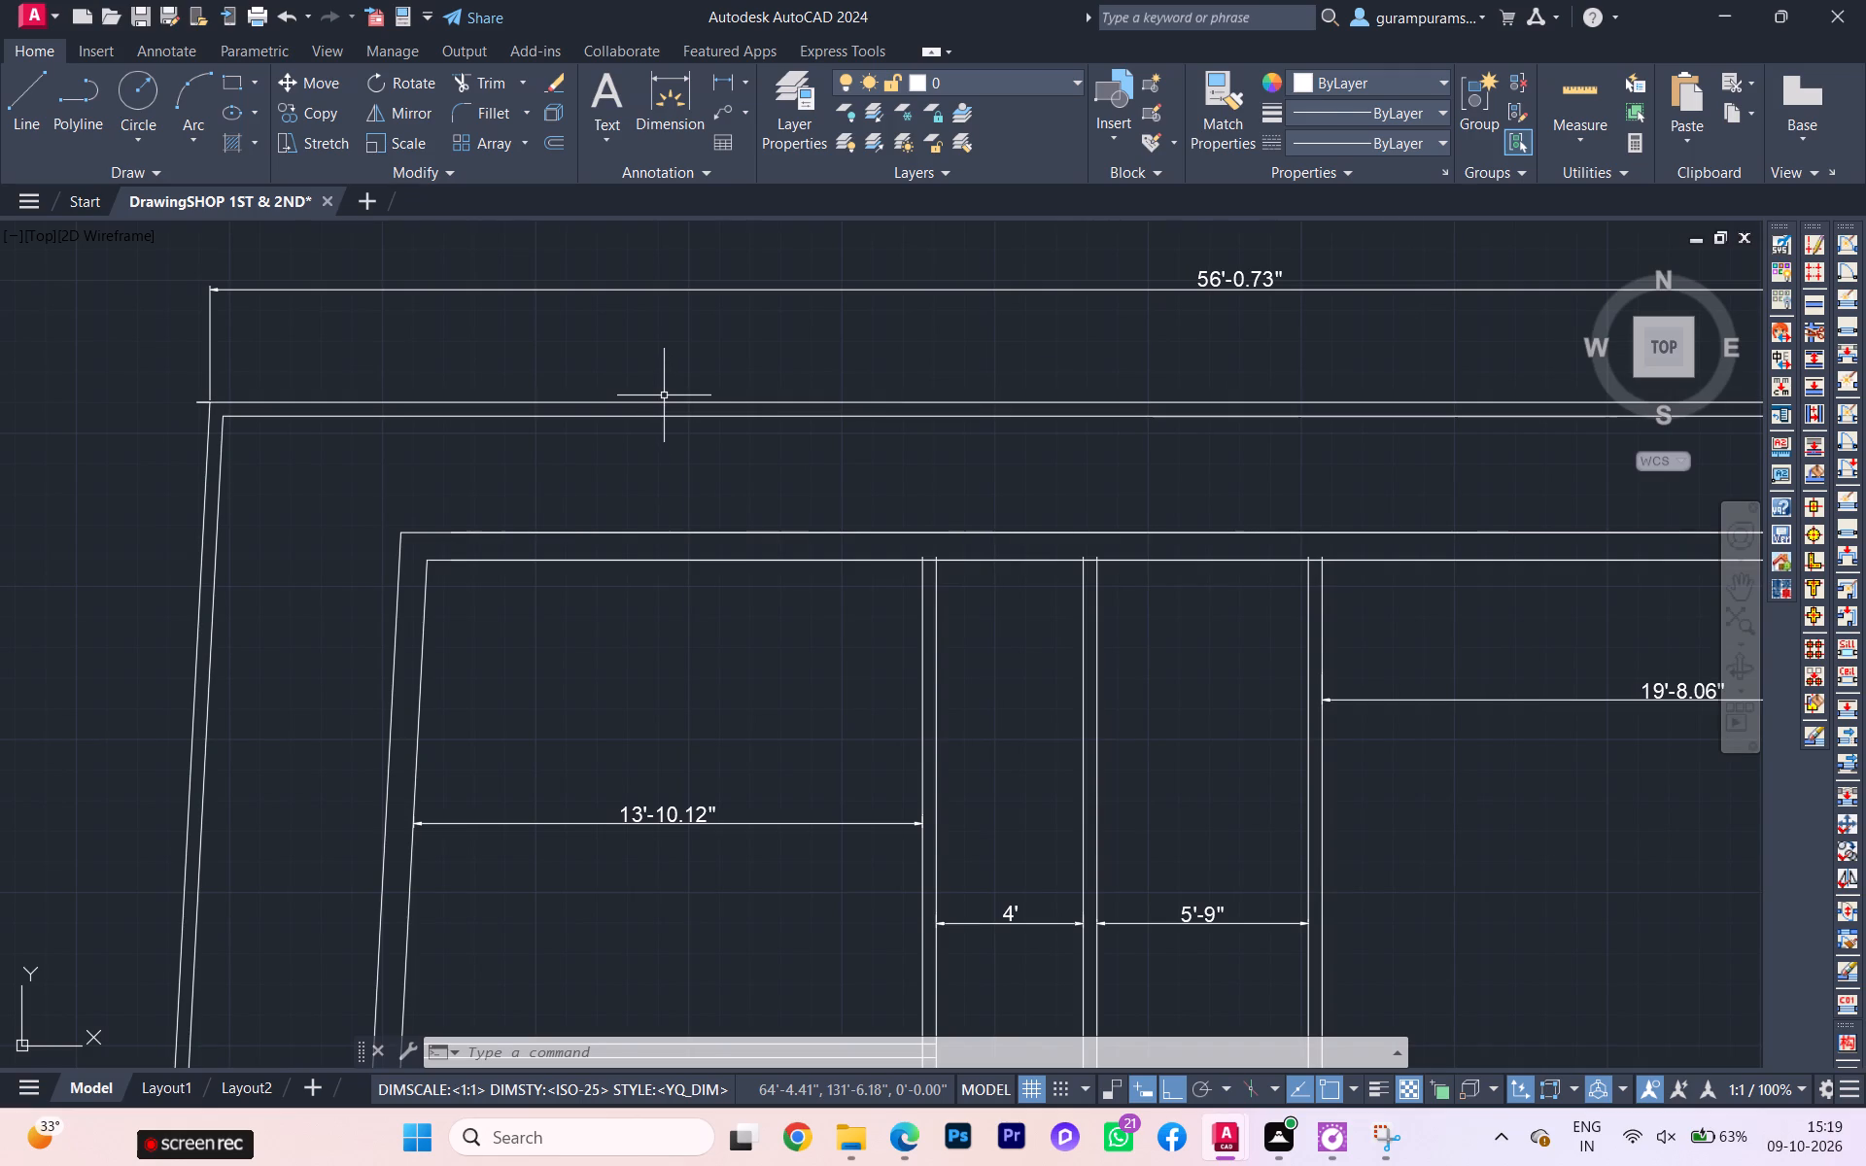
scroll(231, 429, "up", 2)
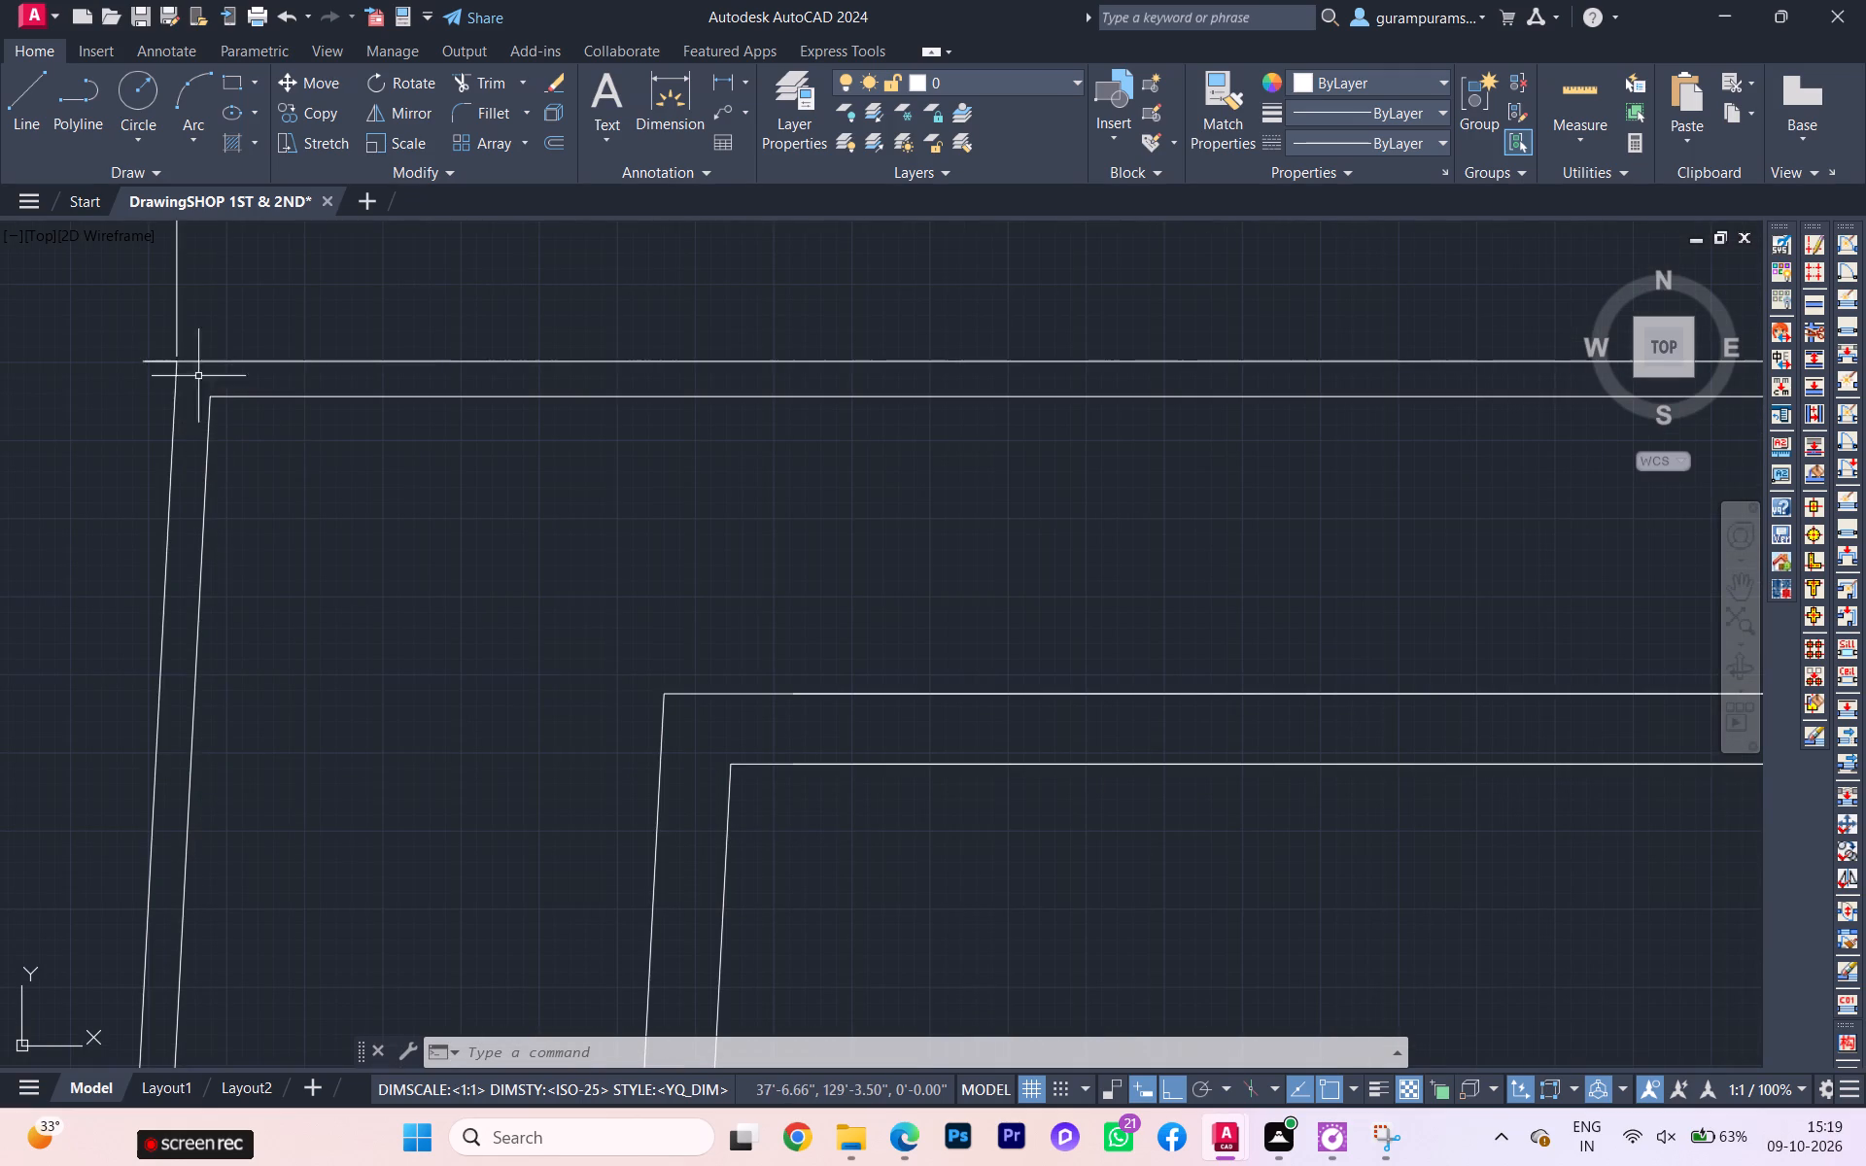
left_click(160, 360)
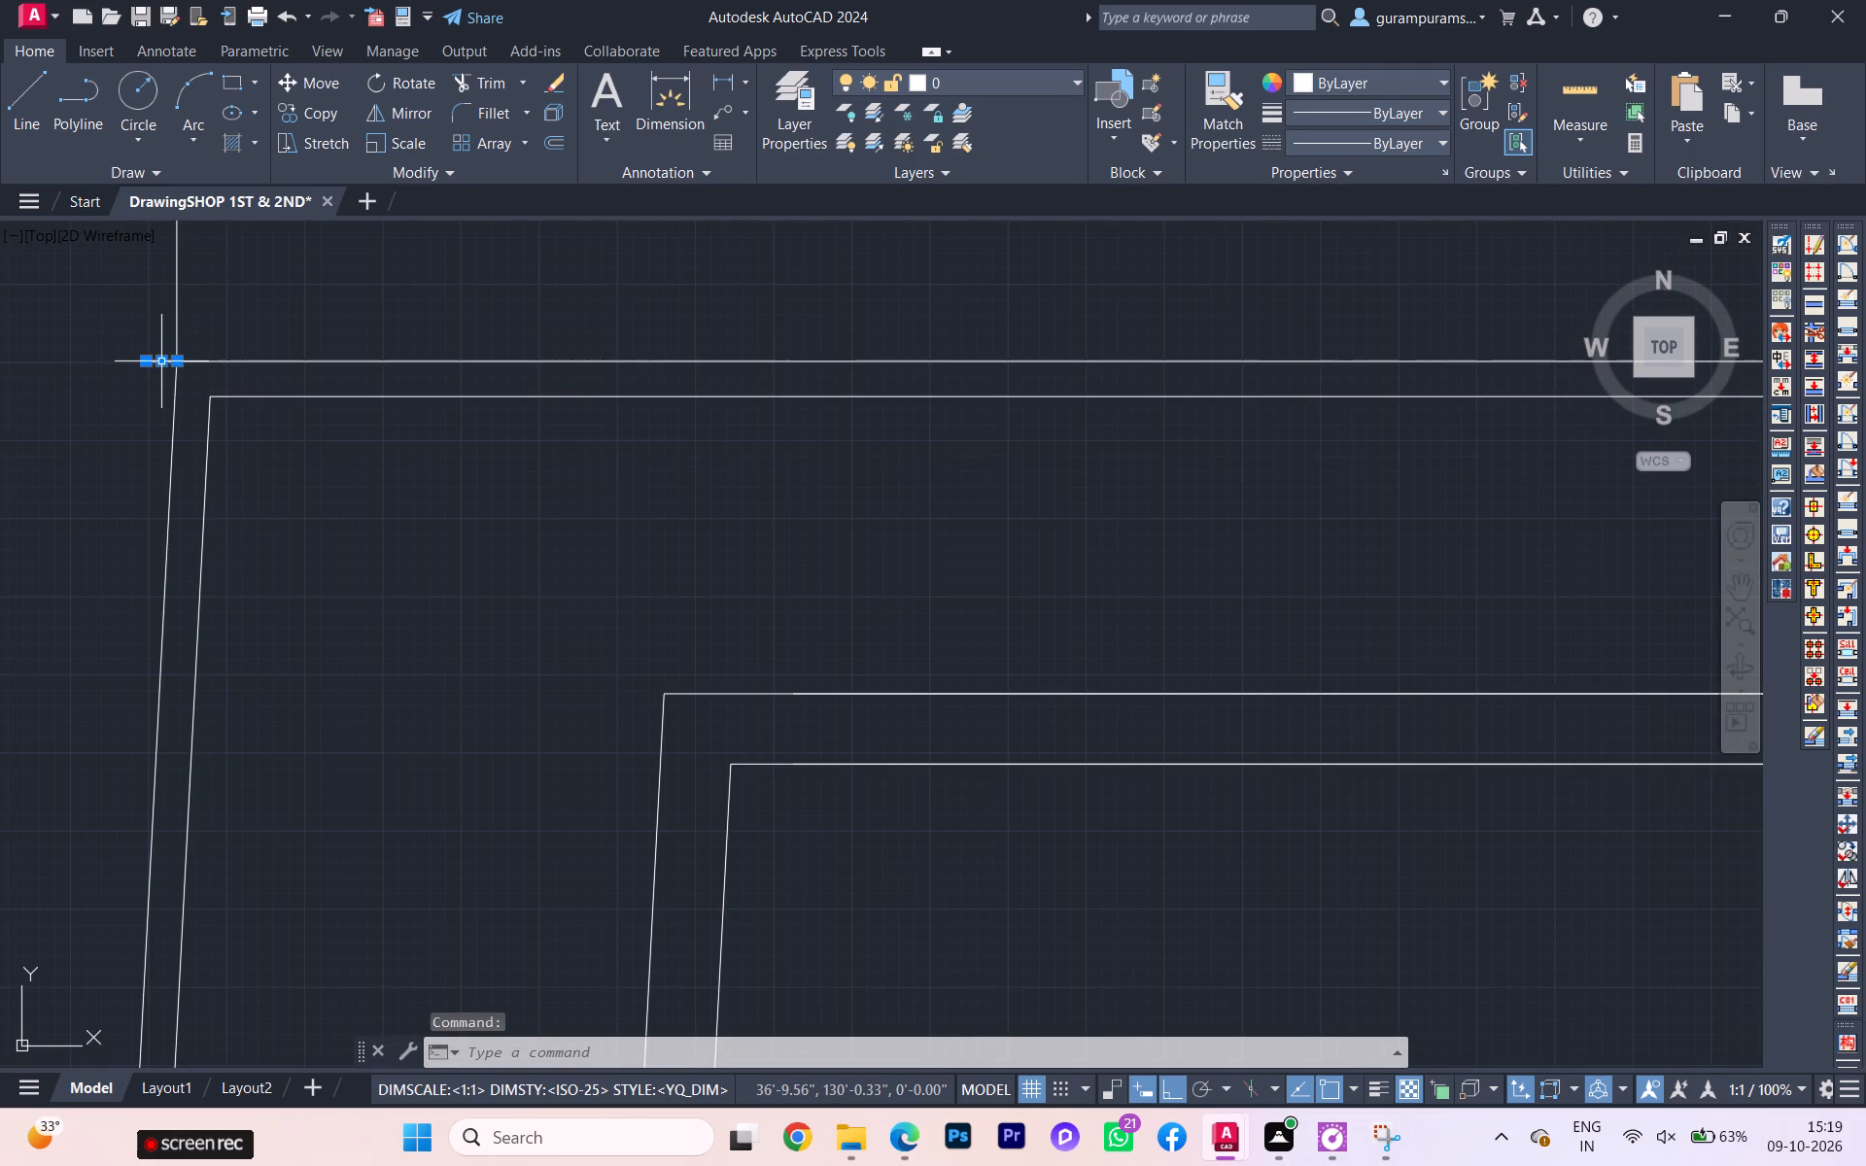
key("Delete")
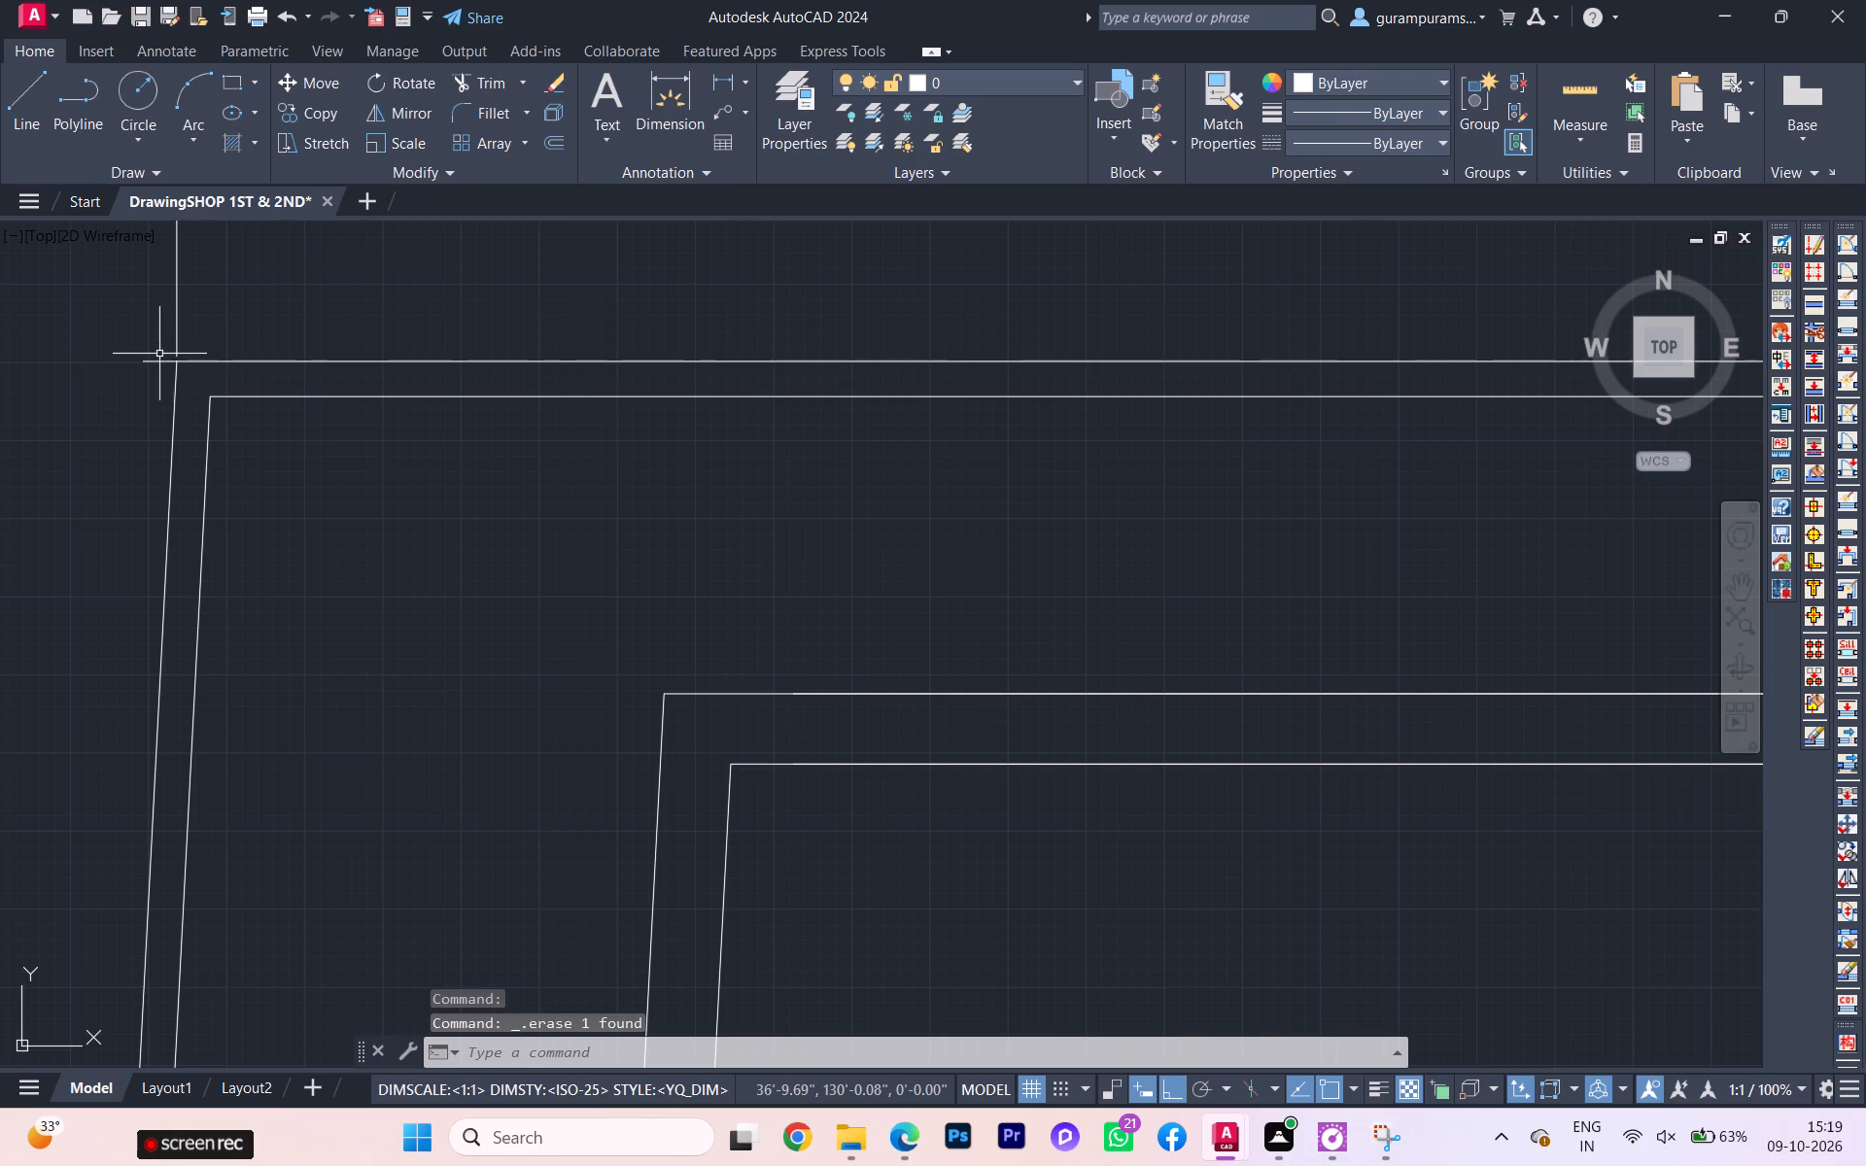
Stretch the west end of the outer wall's outside north line to the corner and set it 4.27" farther west.
left_click(151, 360)
scroll(152, 361, "up", 2)
left_click(129, 362)
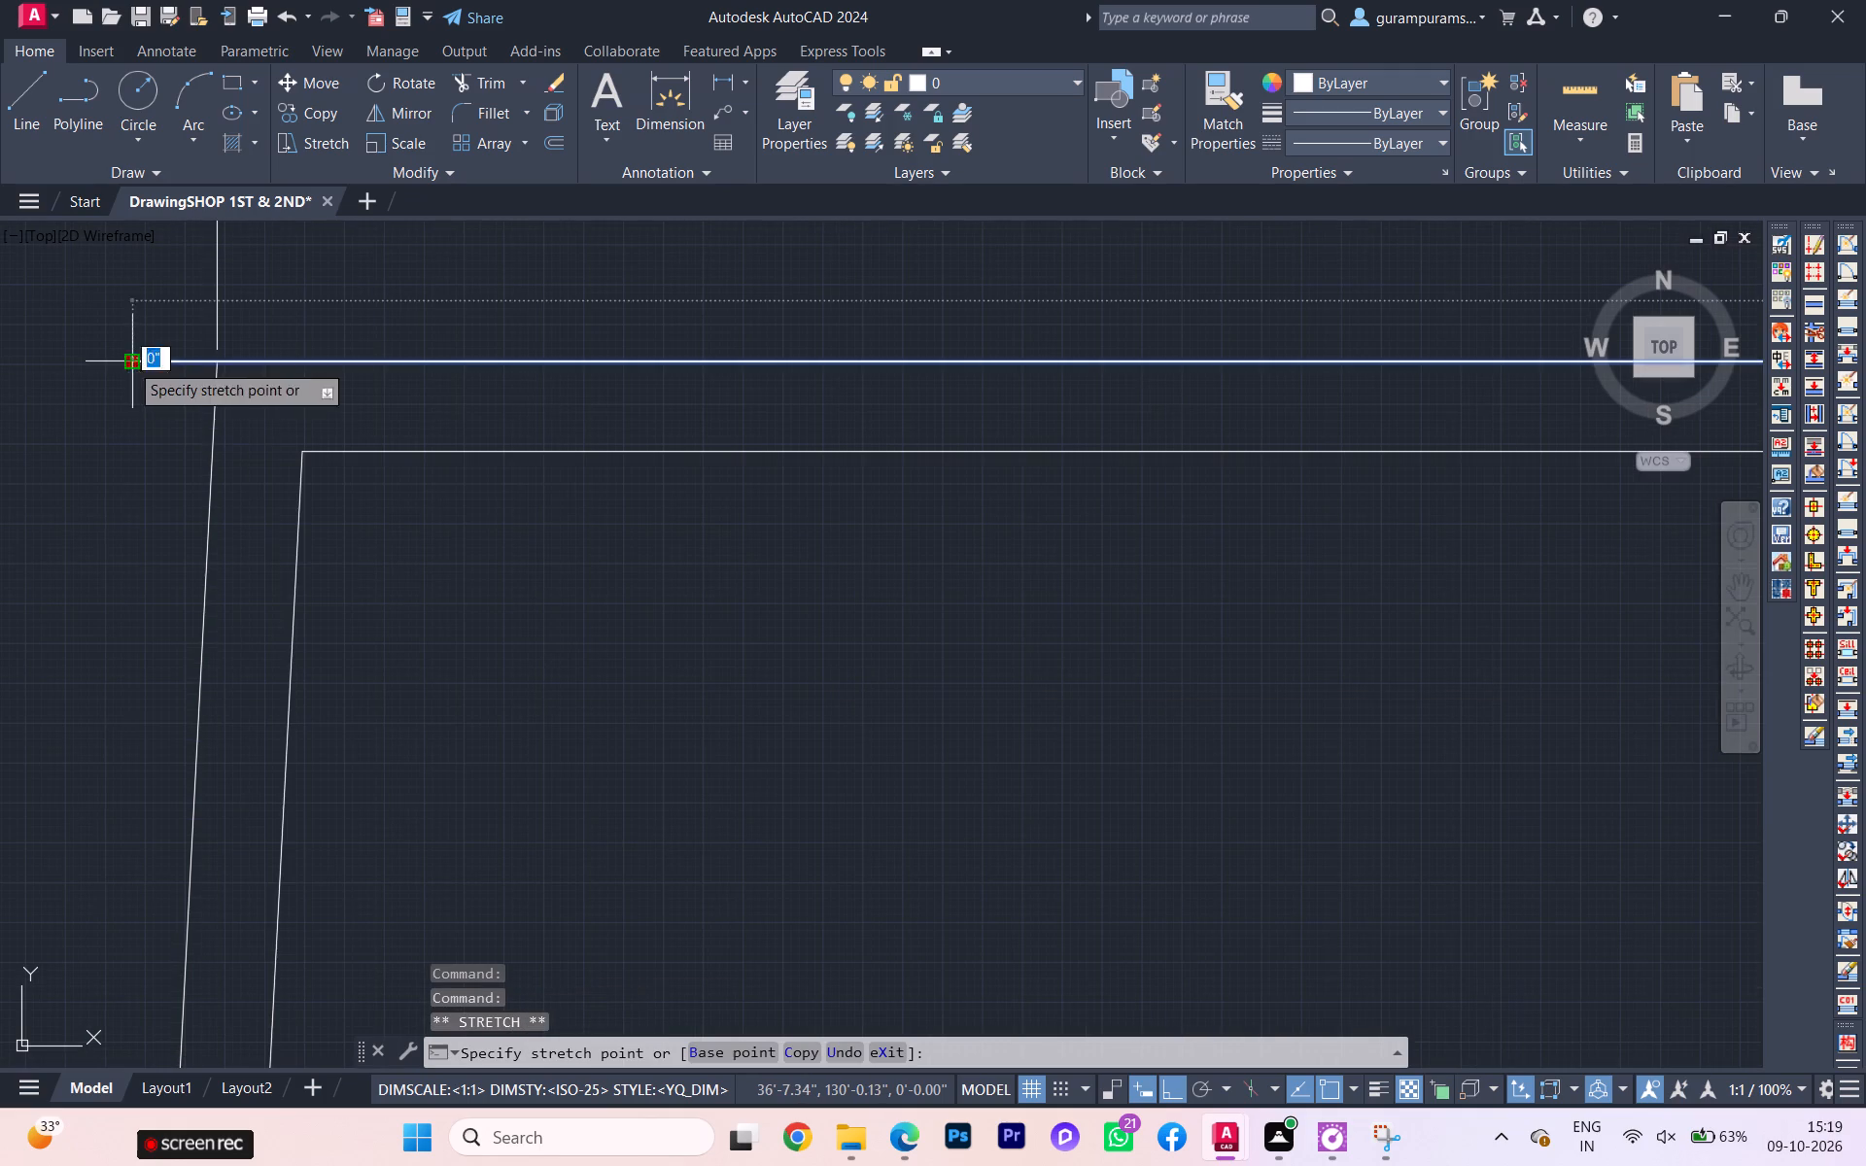
left_click(213, 358)
left_click(212, 358)
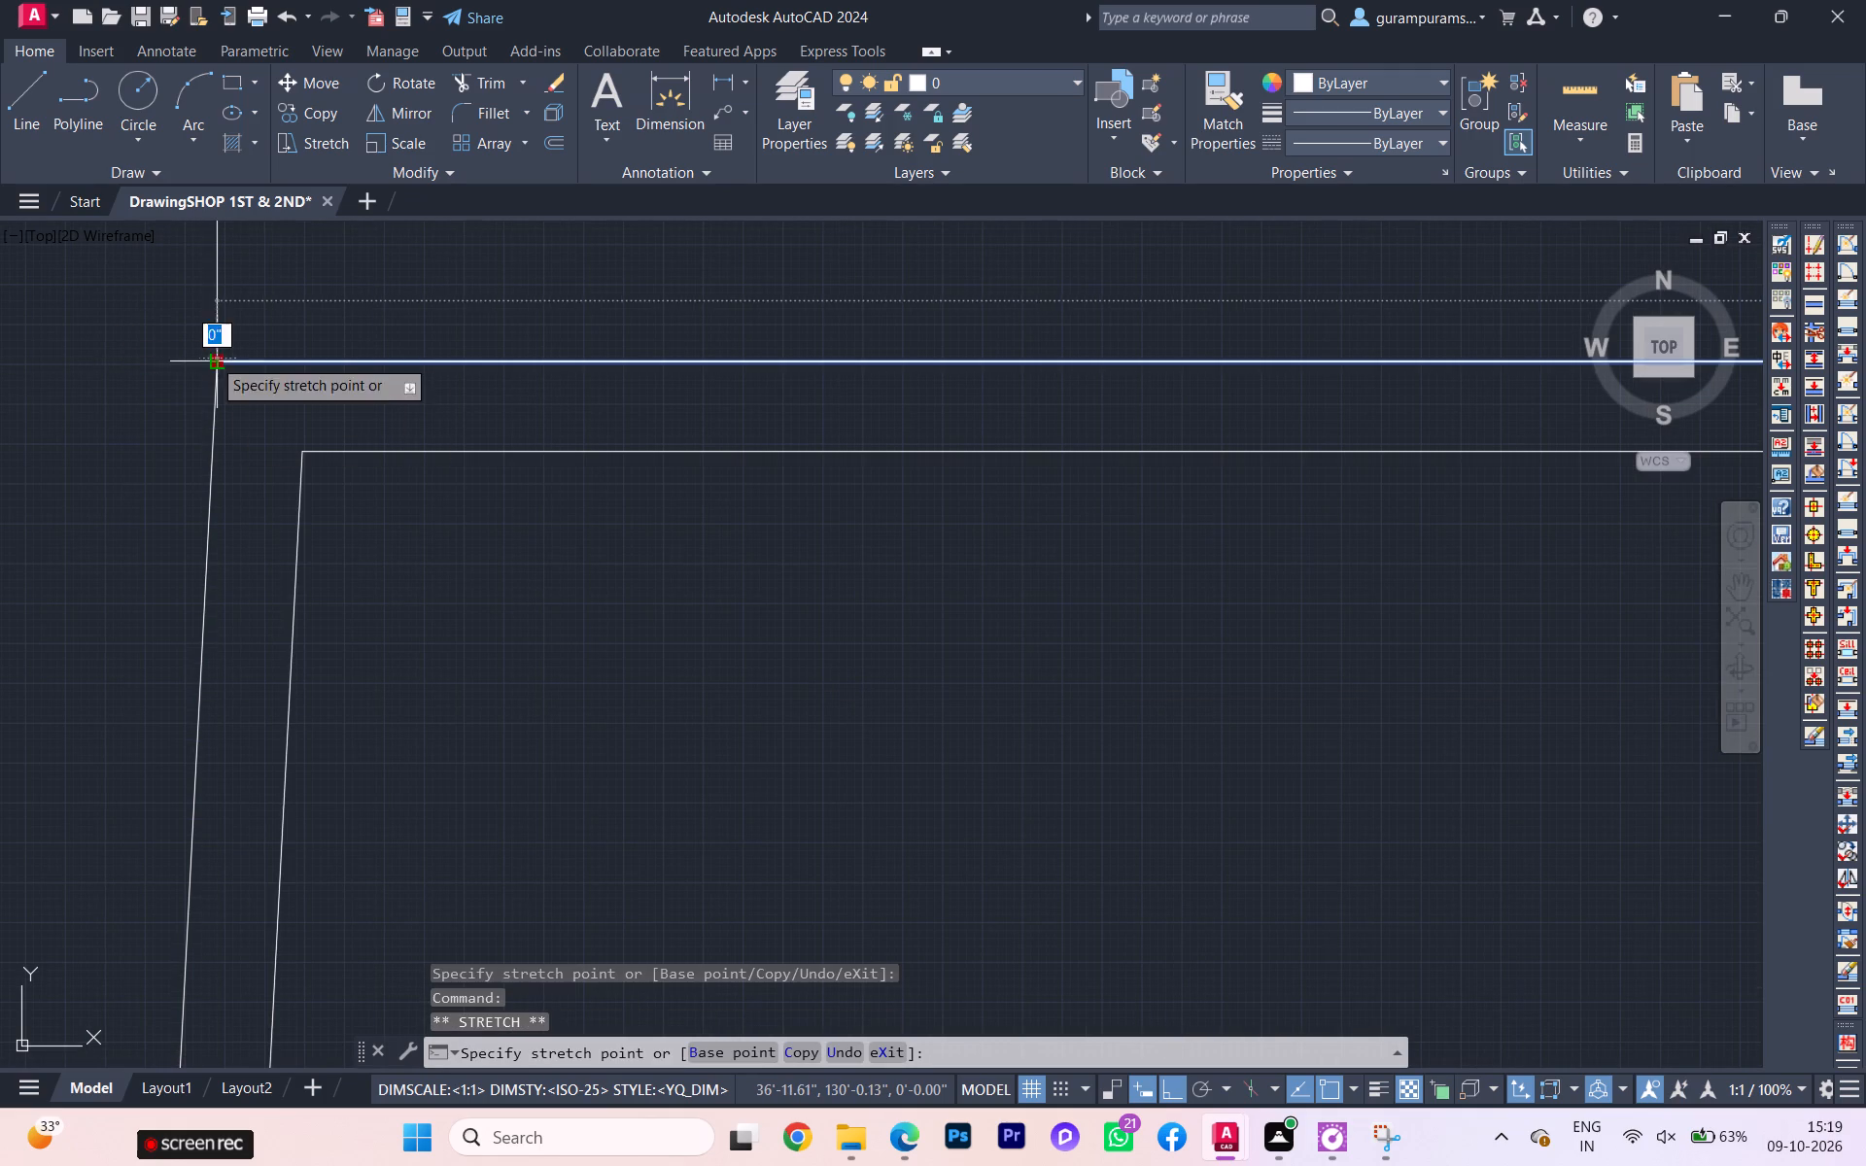
type("4.")
type("27")
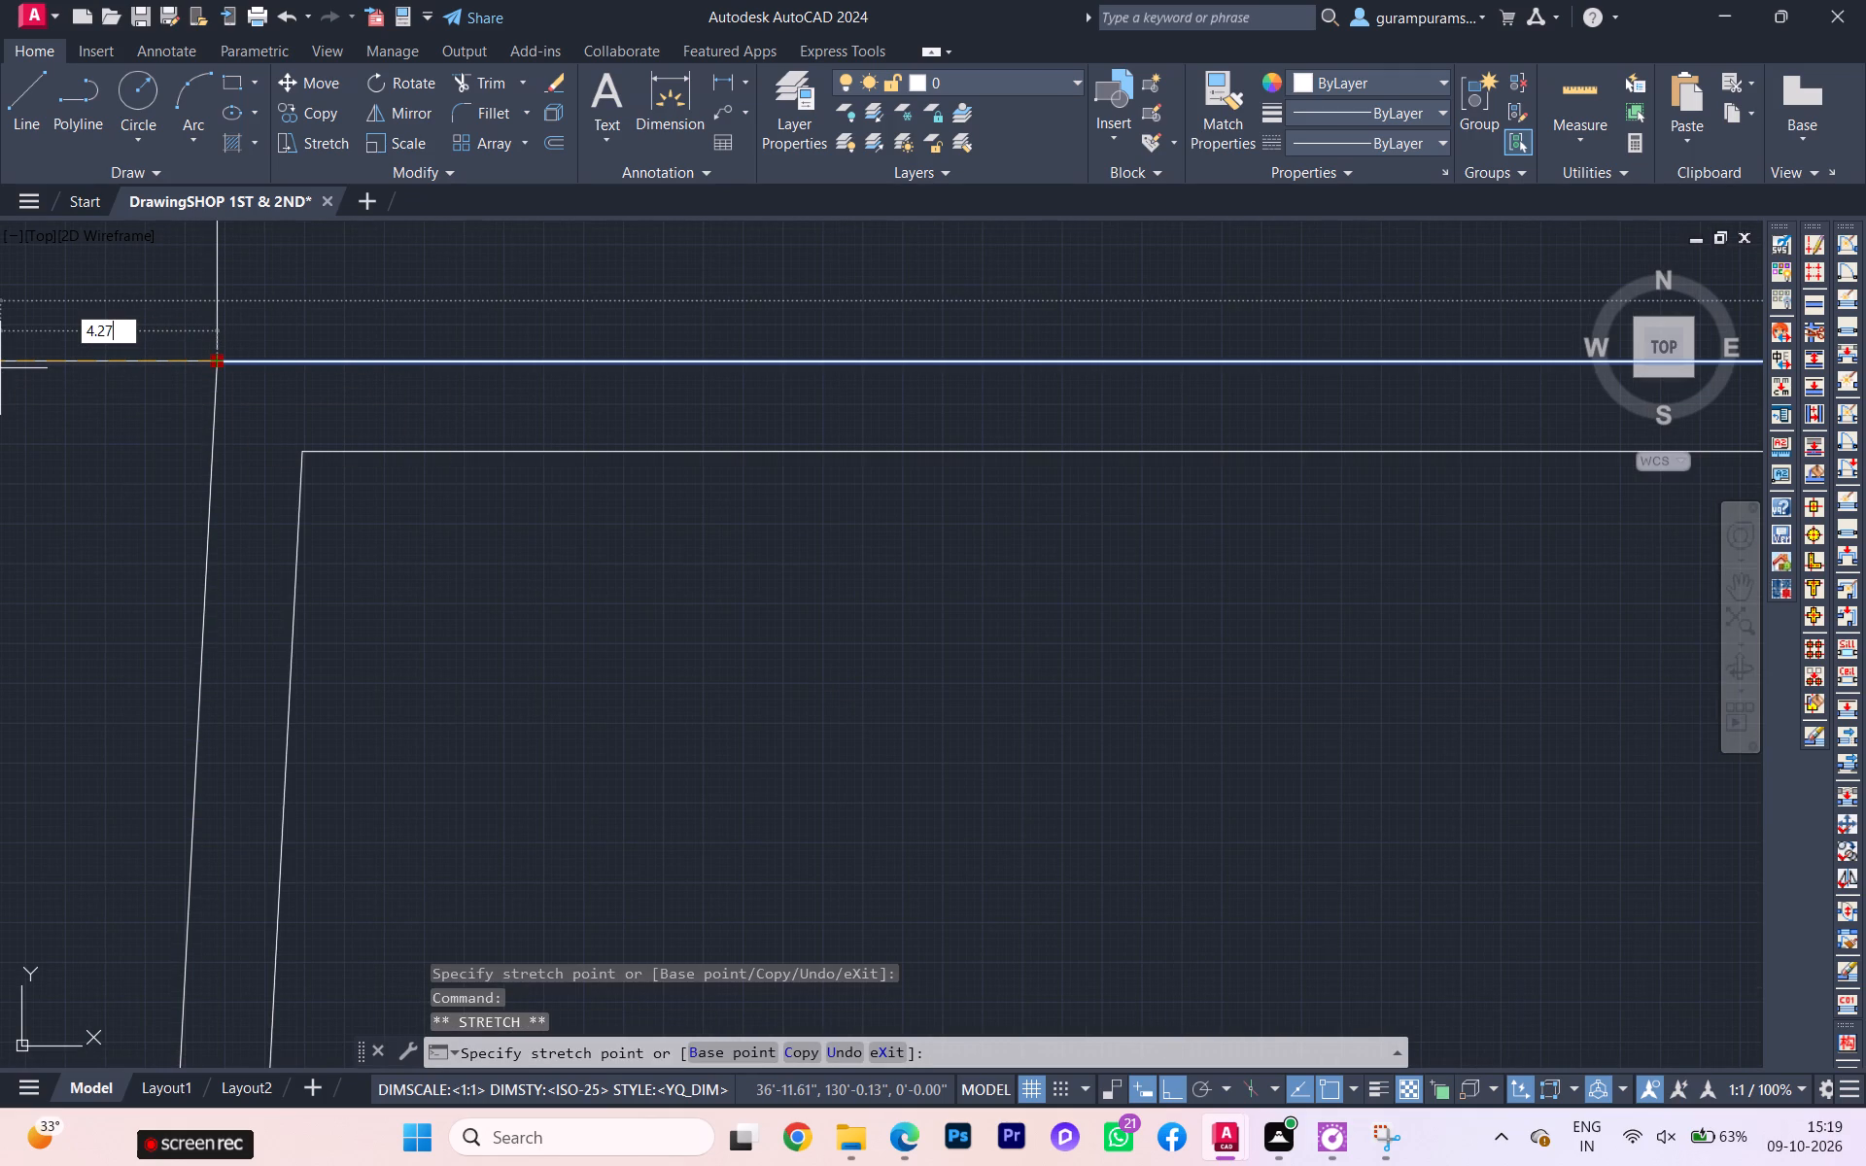
key("Return")
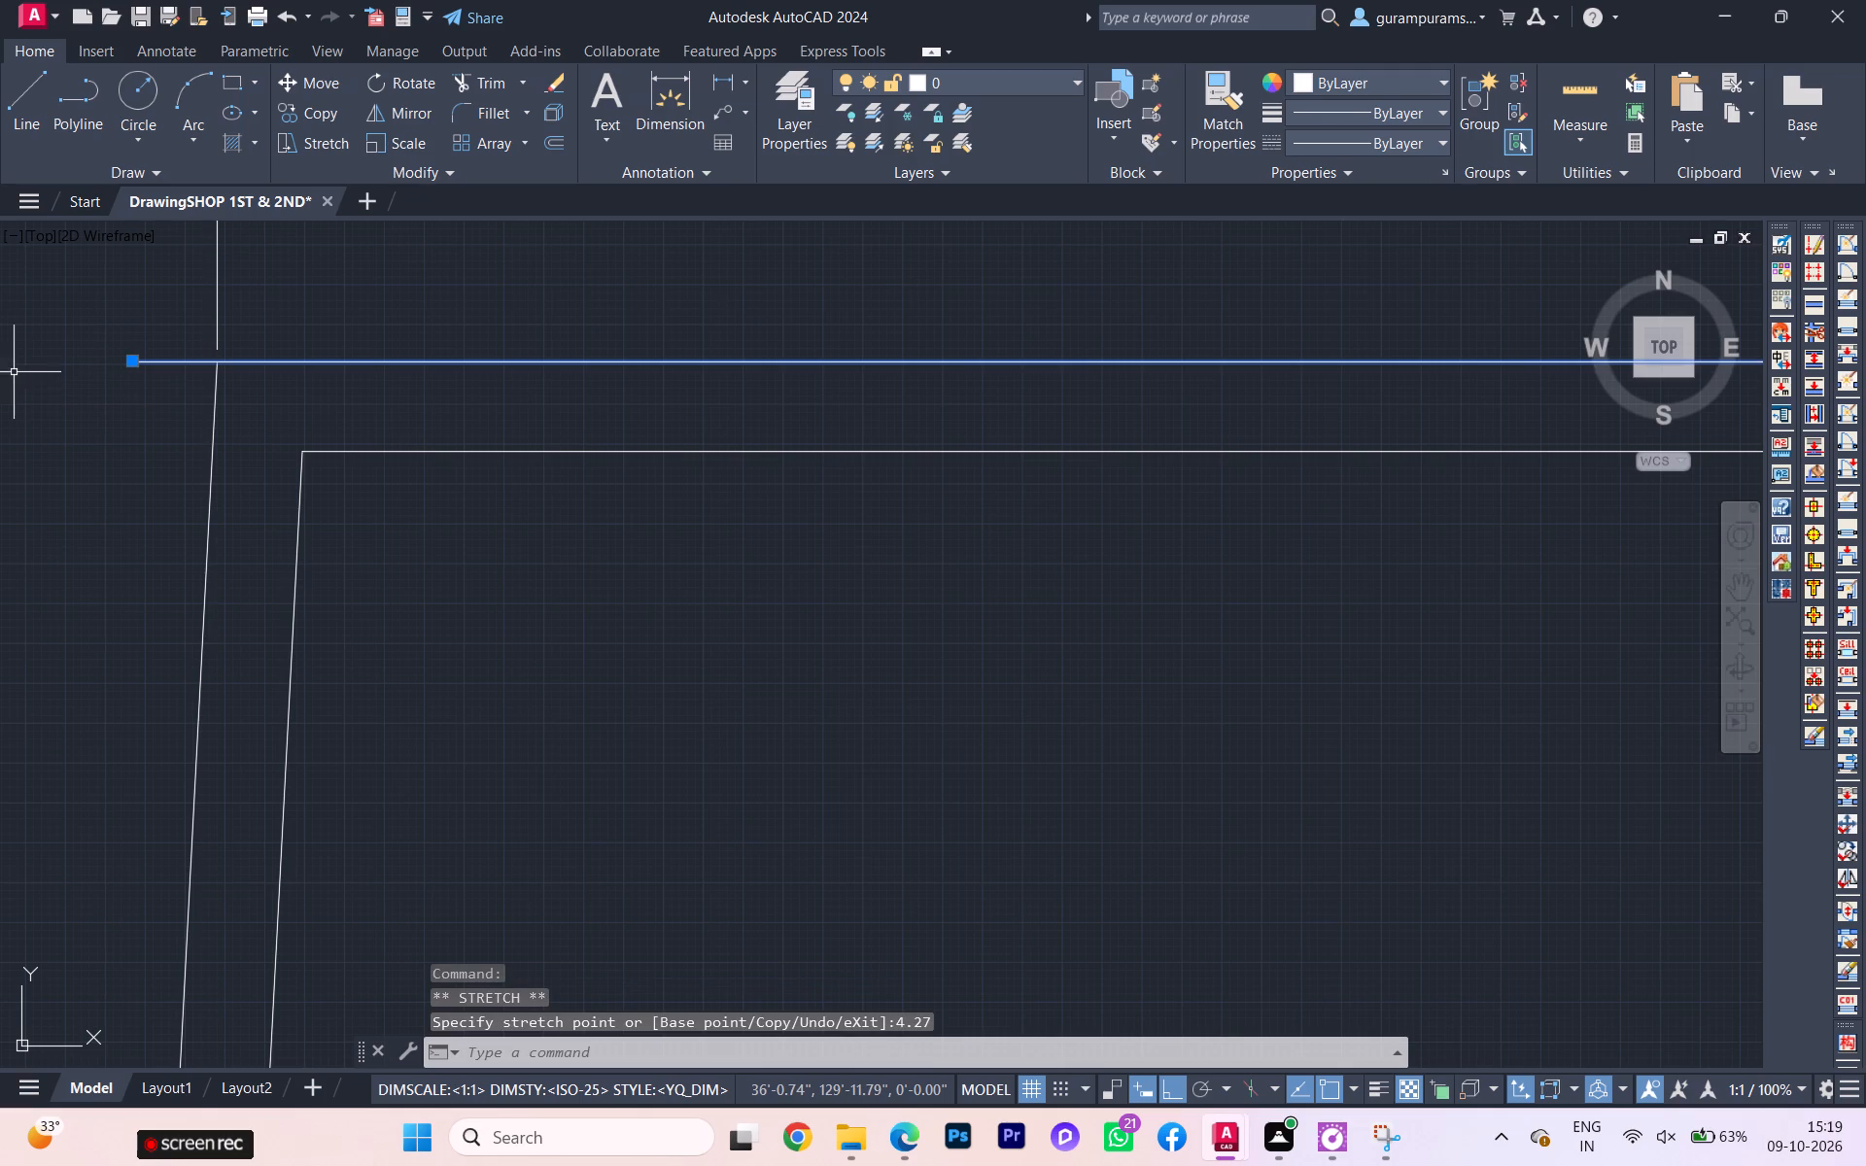
key("Escape")
Stretch the west end of the outer wall's inside north line about 10.93" westward, past the west wall.
left_click(338, 448)
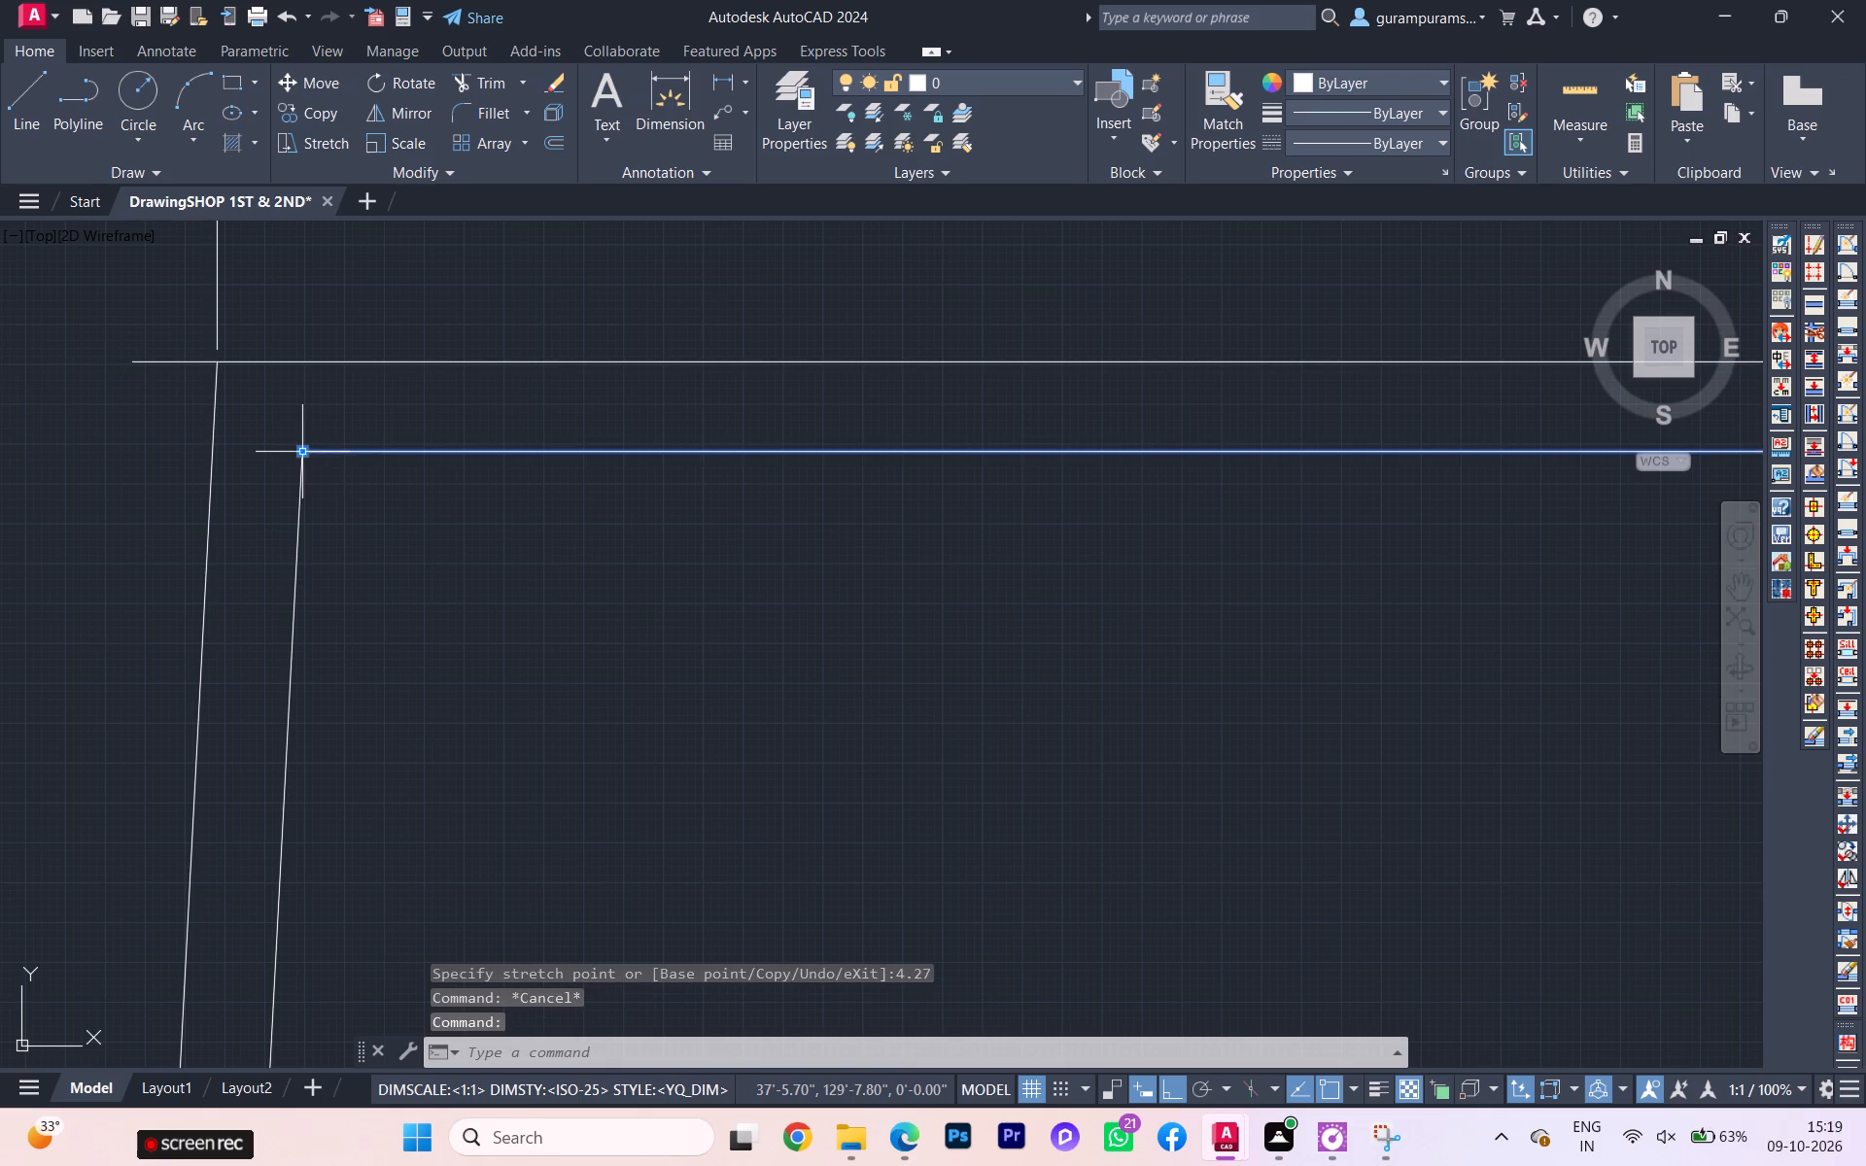
left_click(297, 454)
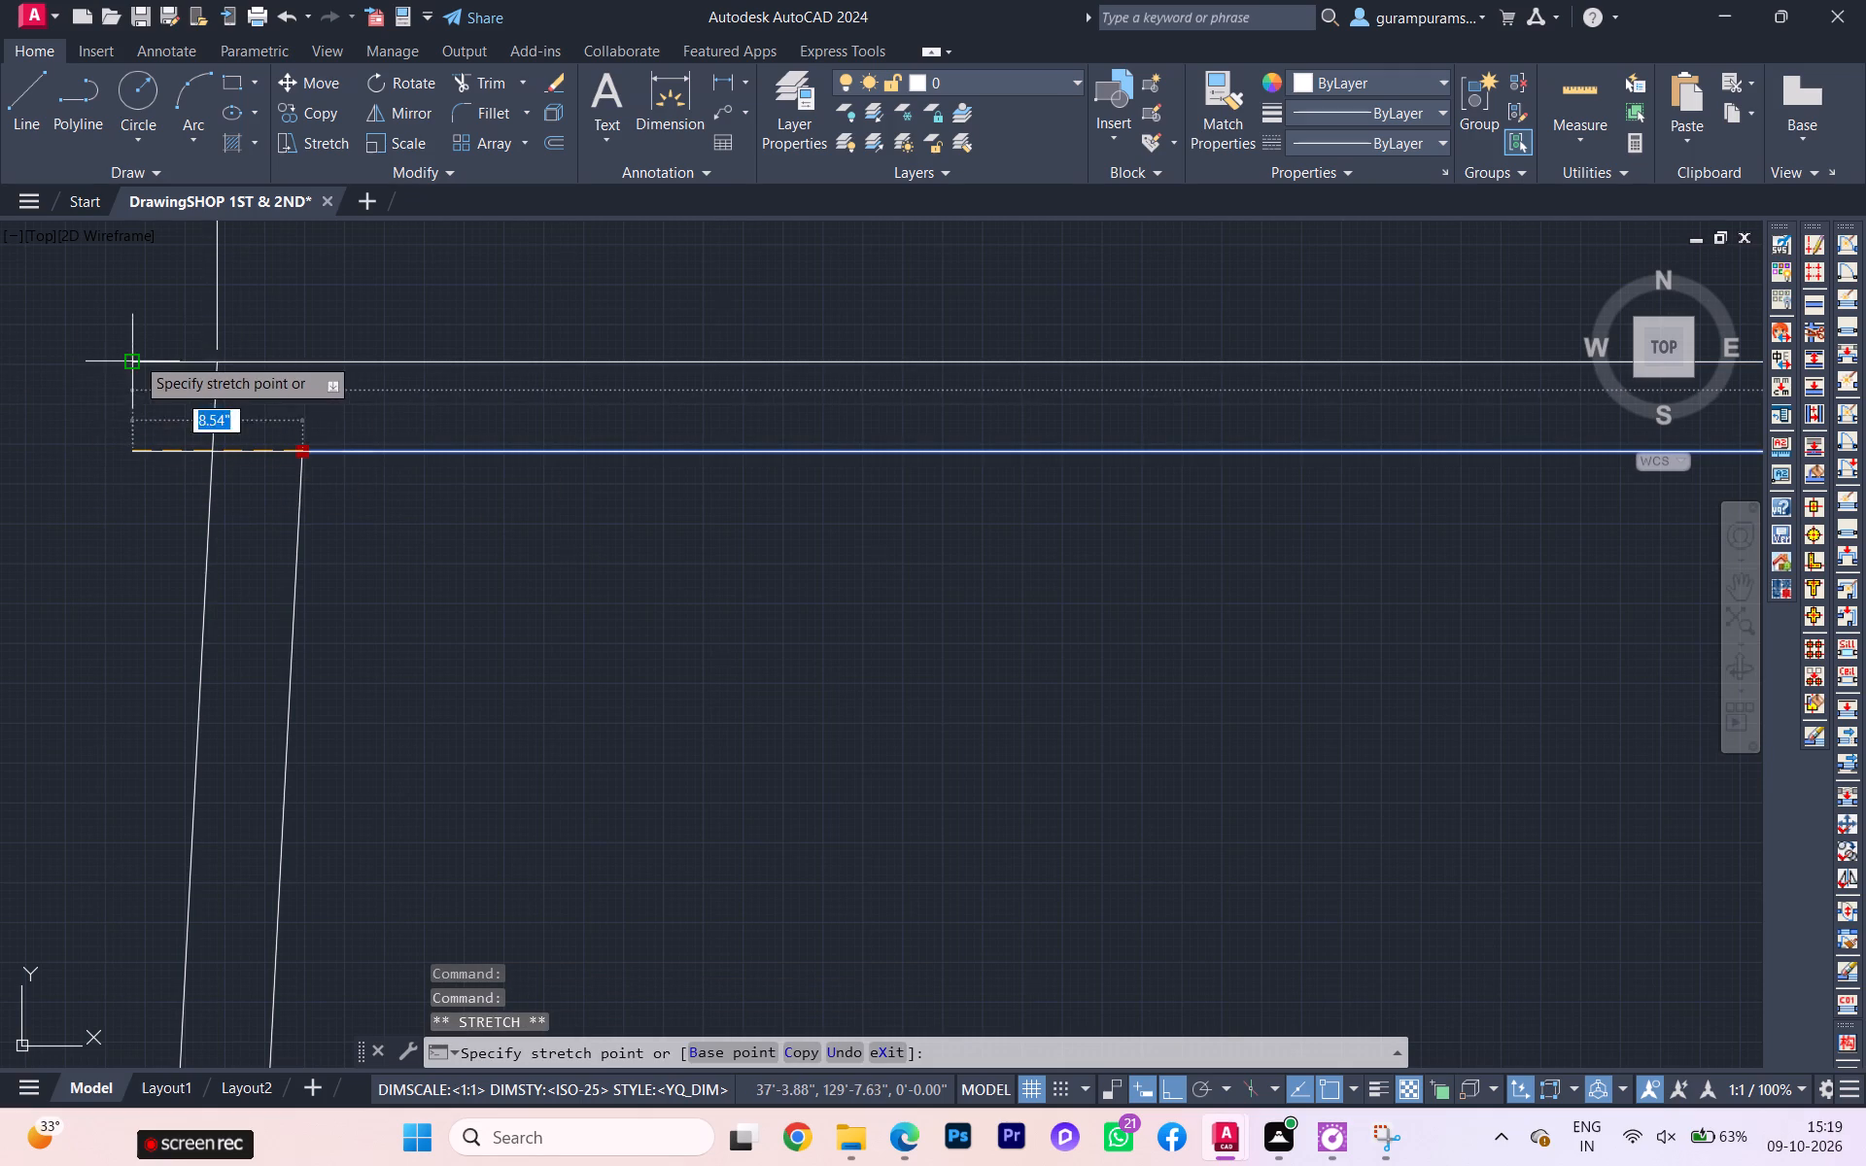
left_click(87, 453)
key("Escape")
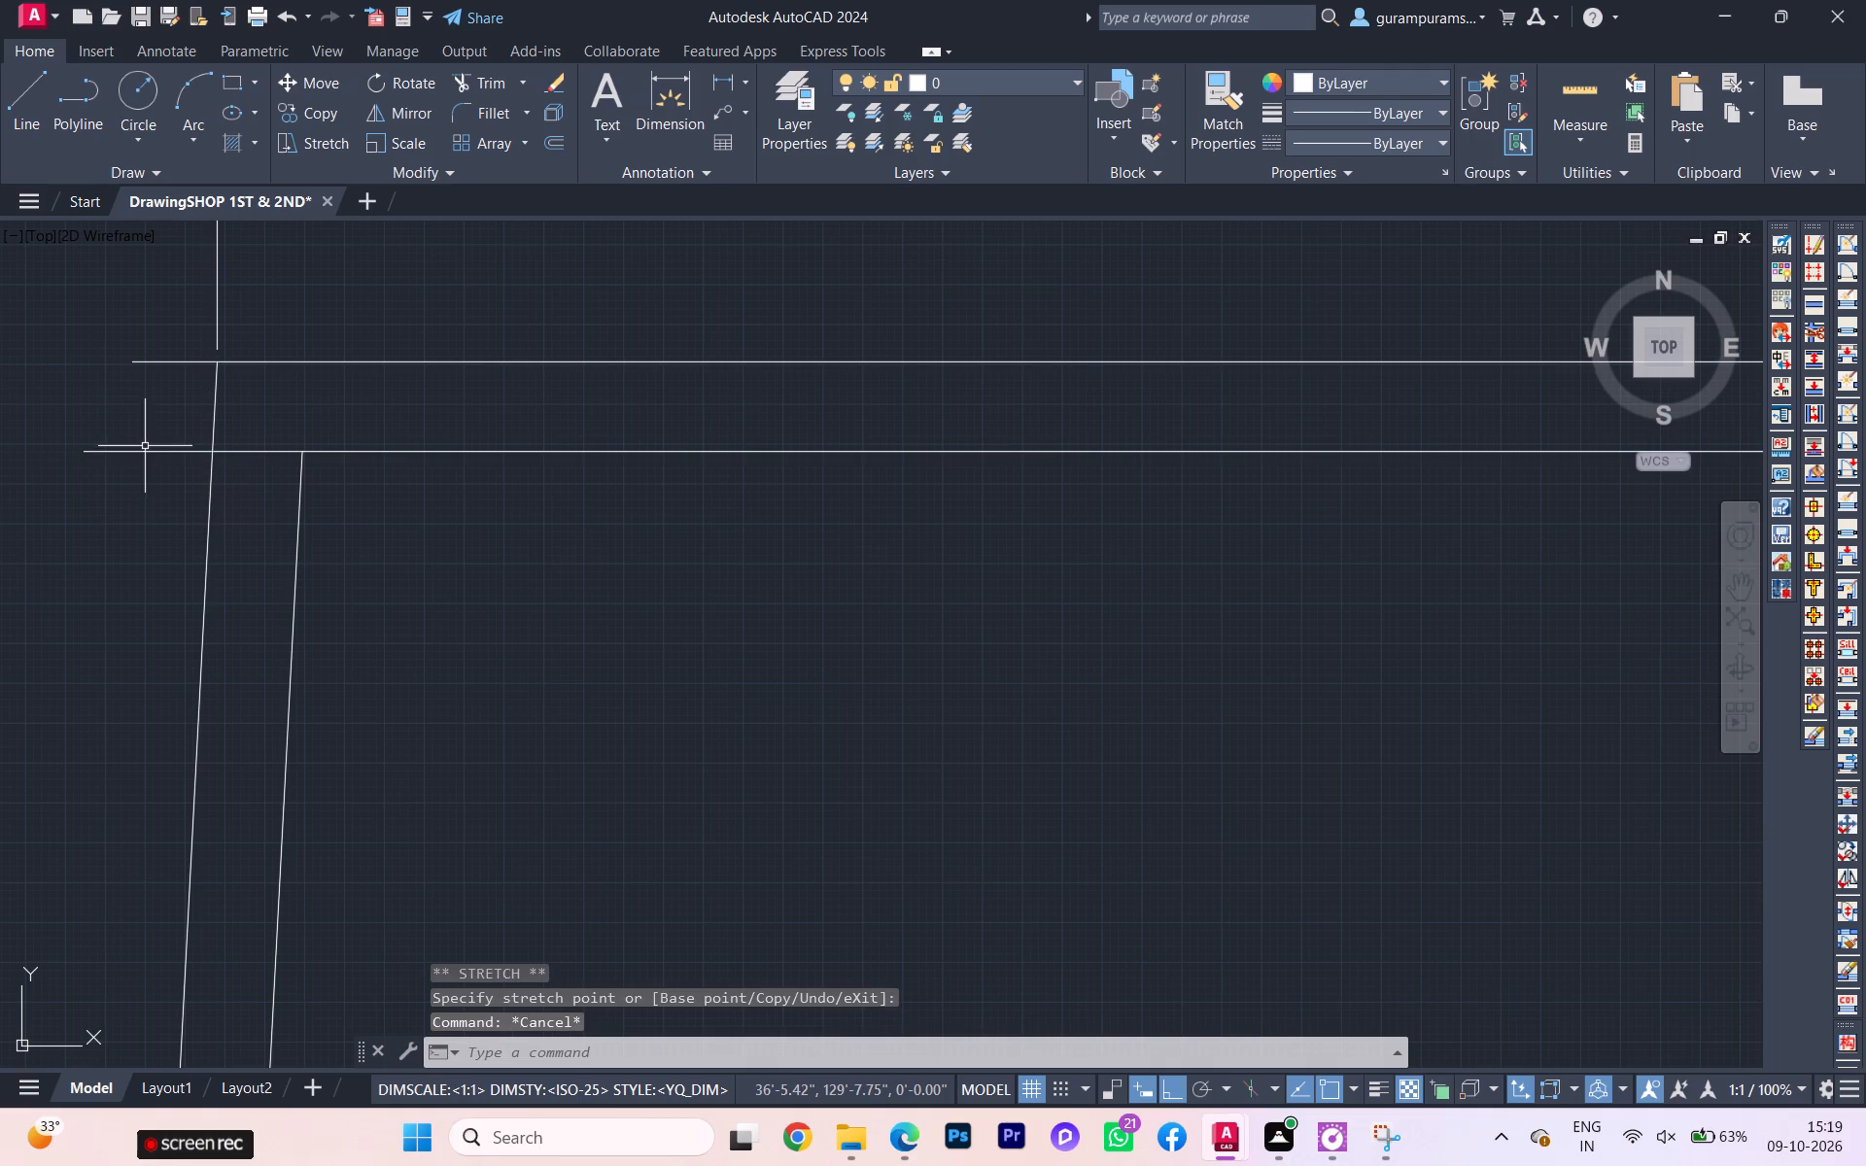
Move the outer and inner west wall lines, including their lower slanted segments, 4.27" west from the outer northwest corner to the outside north line's end.
scroll(381, 583, "down", 4)
middle_click_drag(395, 629, 346, 473)
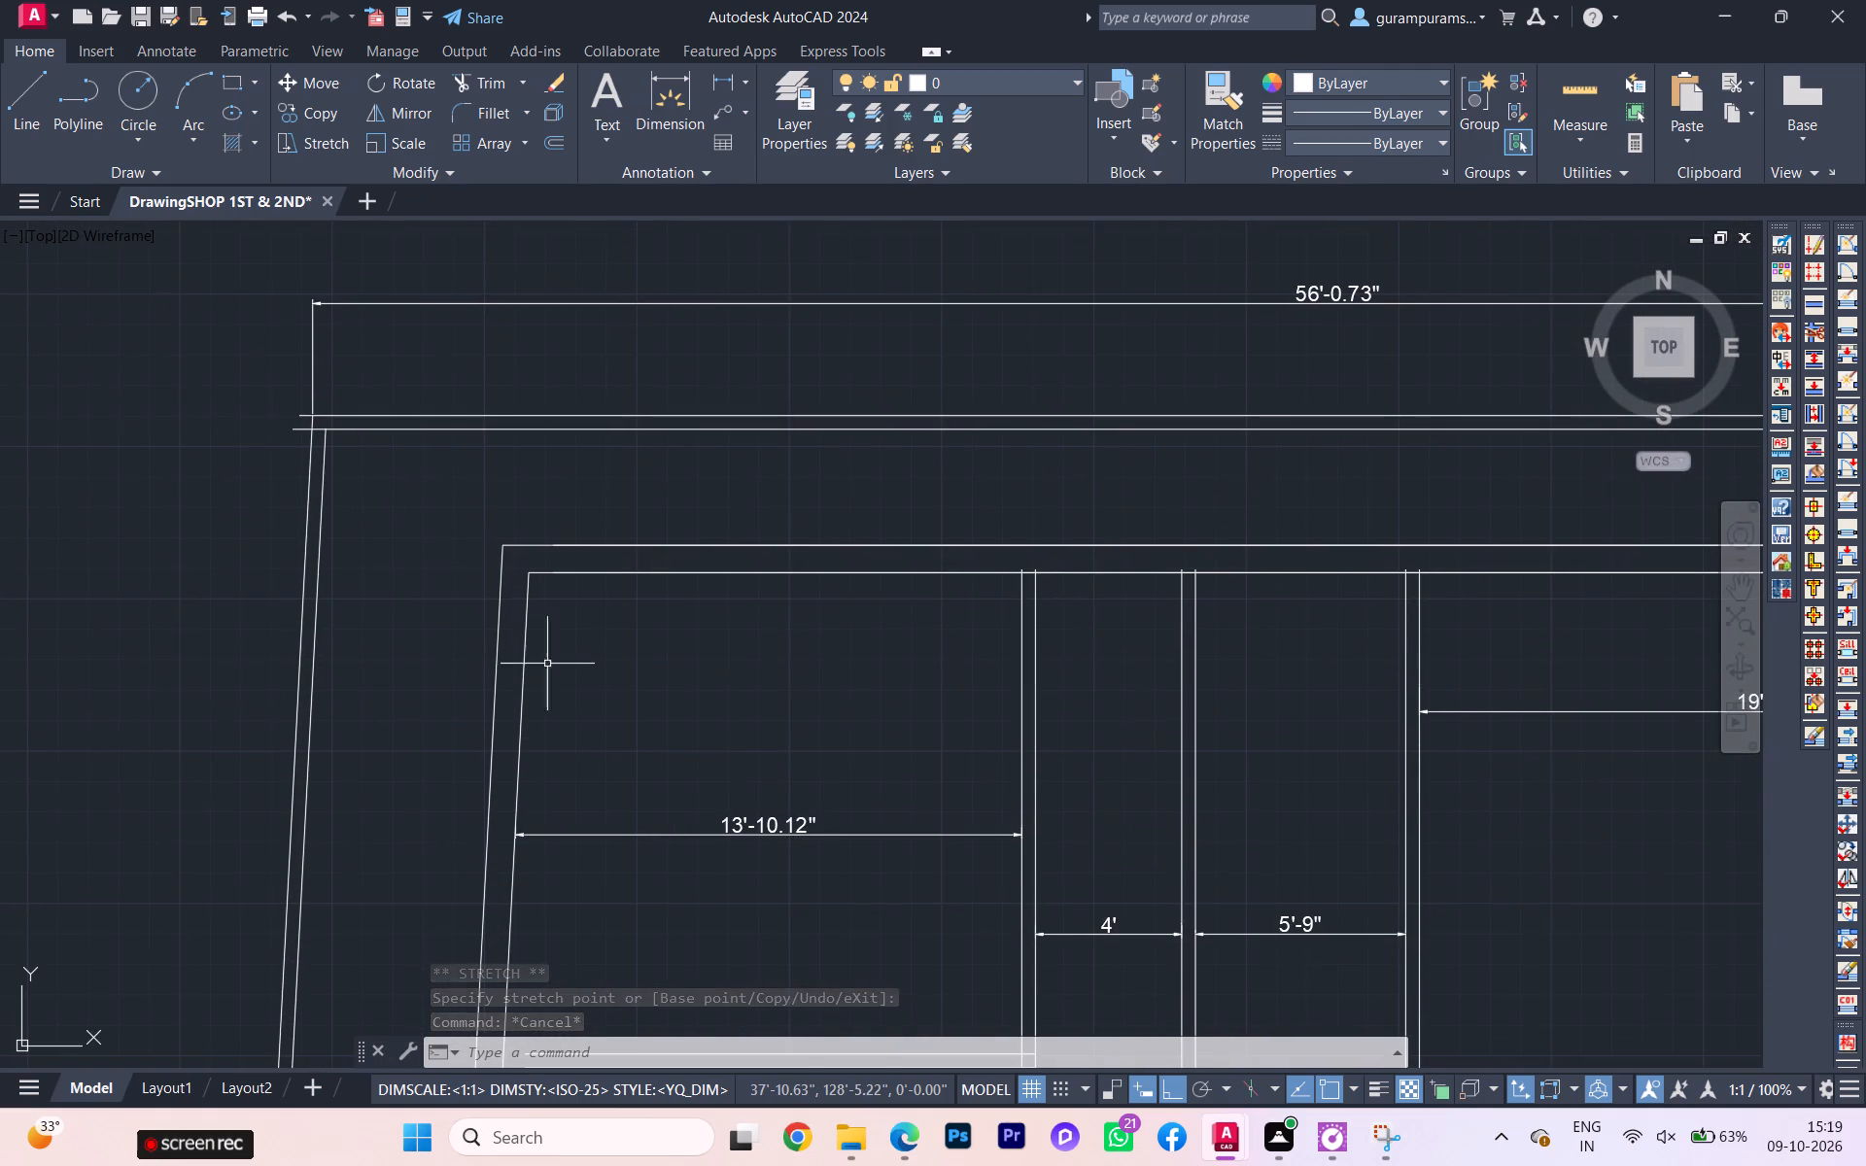
left_click(617, 716)
left_click(234, 609)
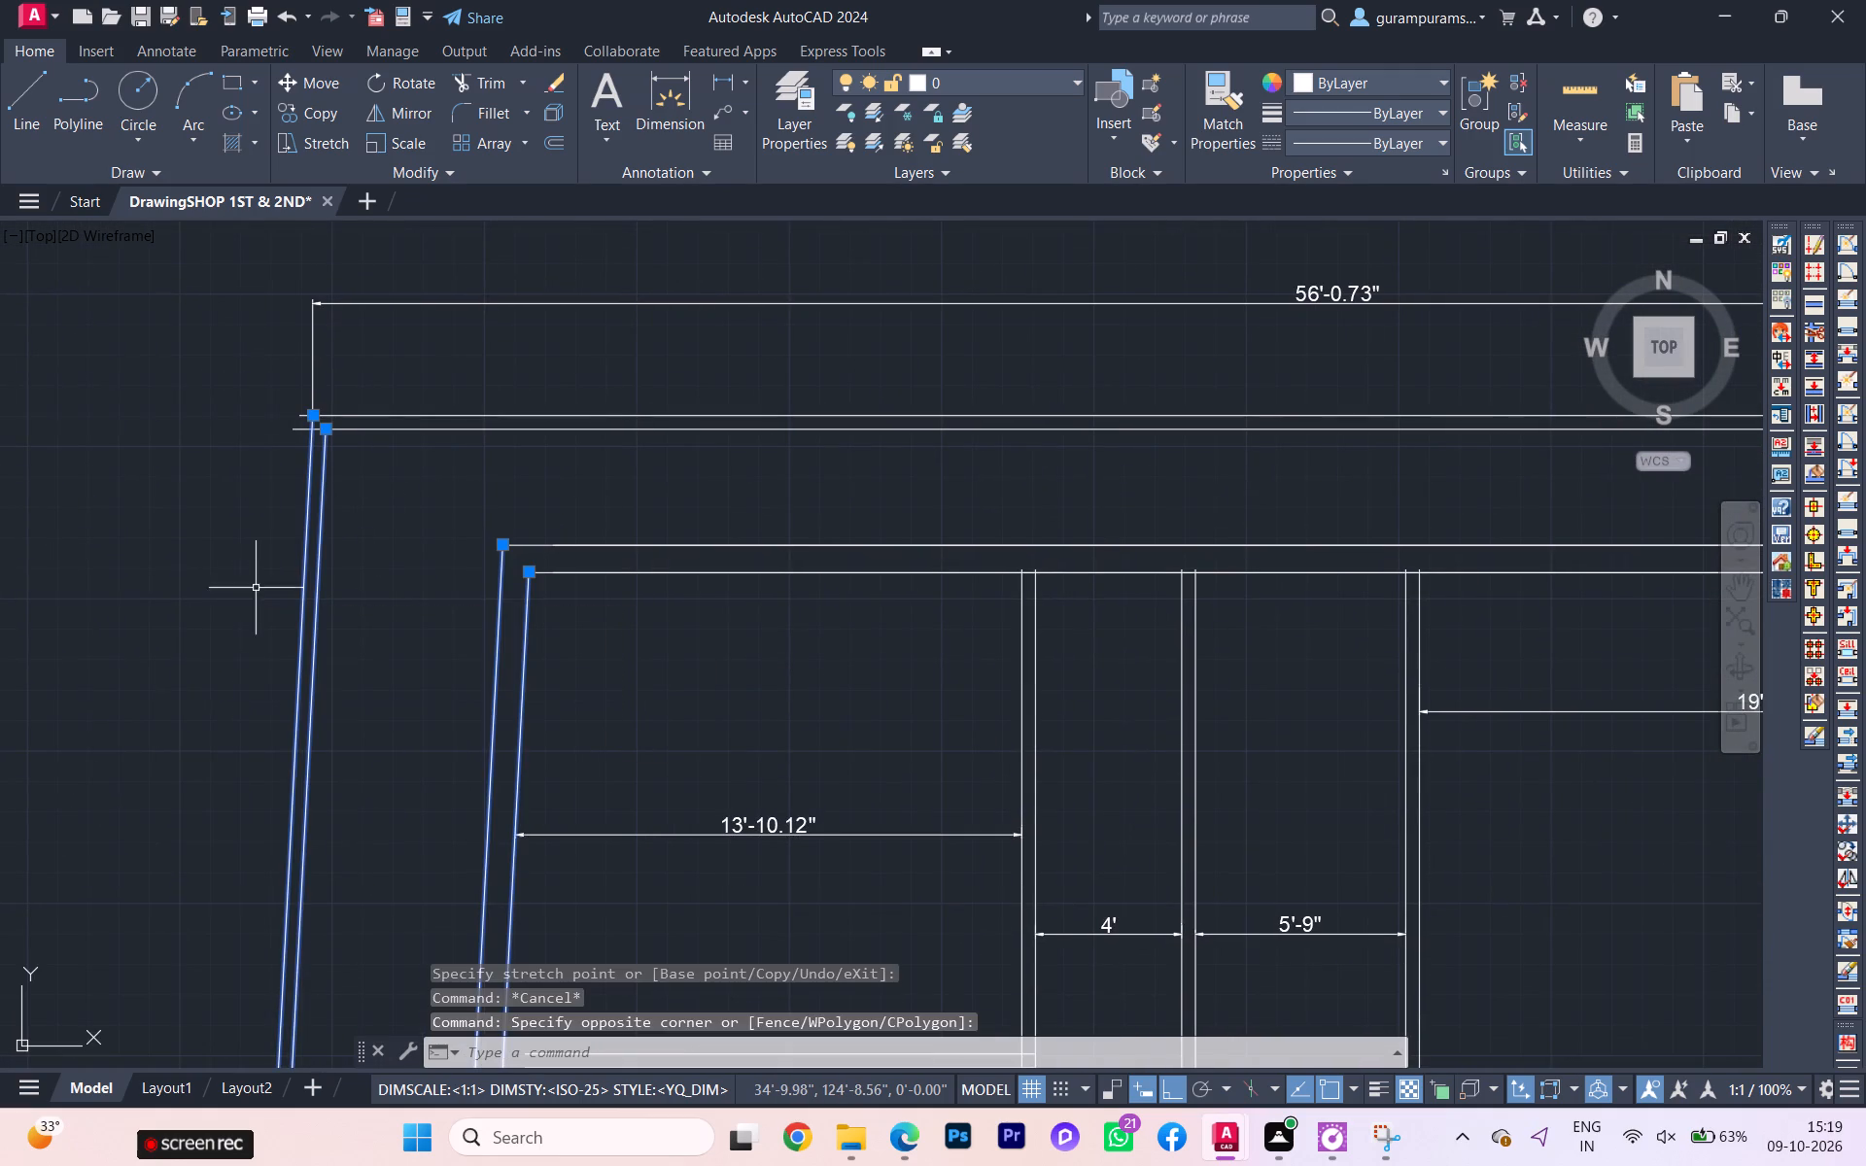
scroll(265, 582, "down", 4)
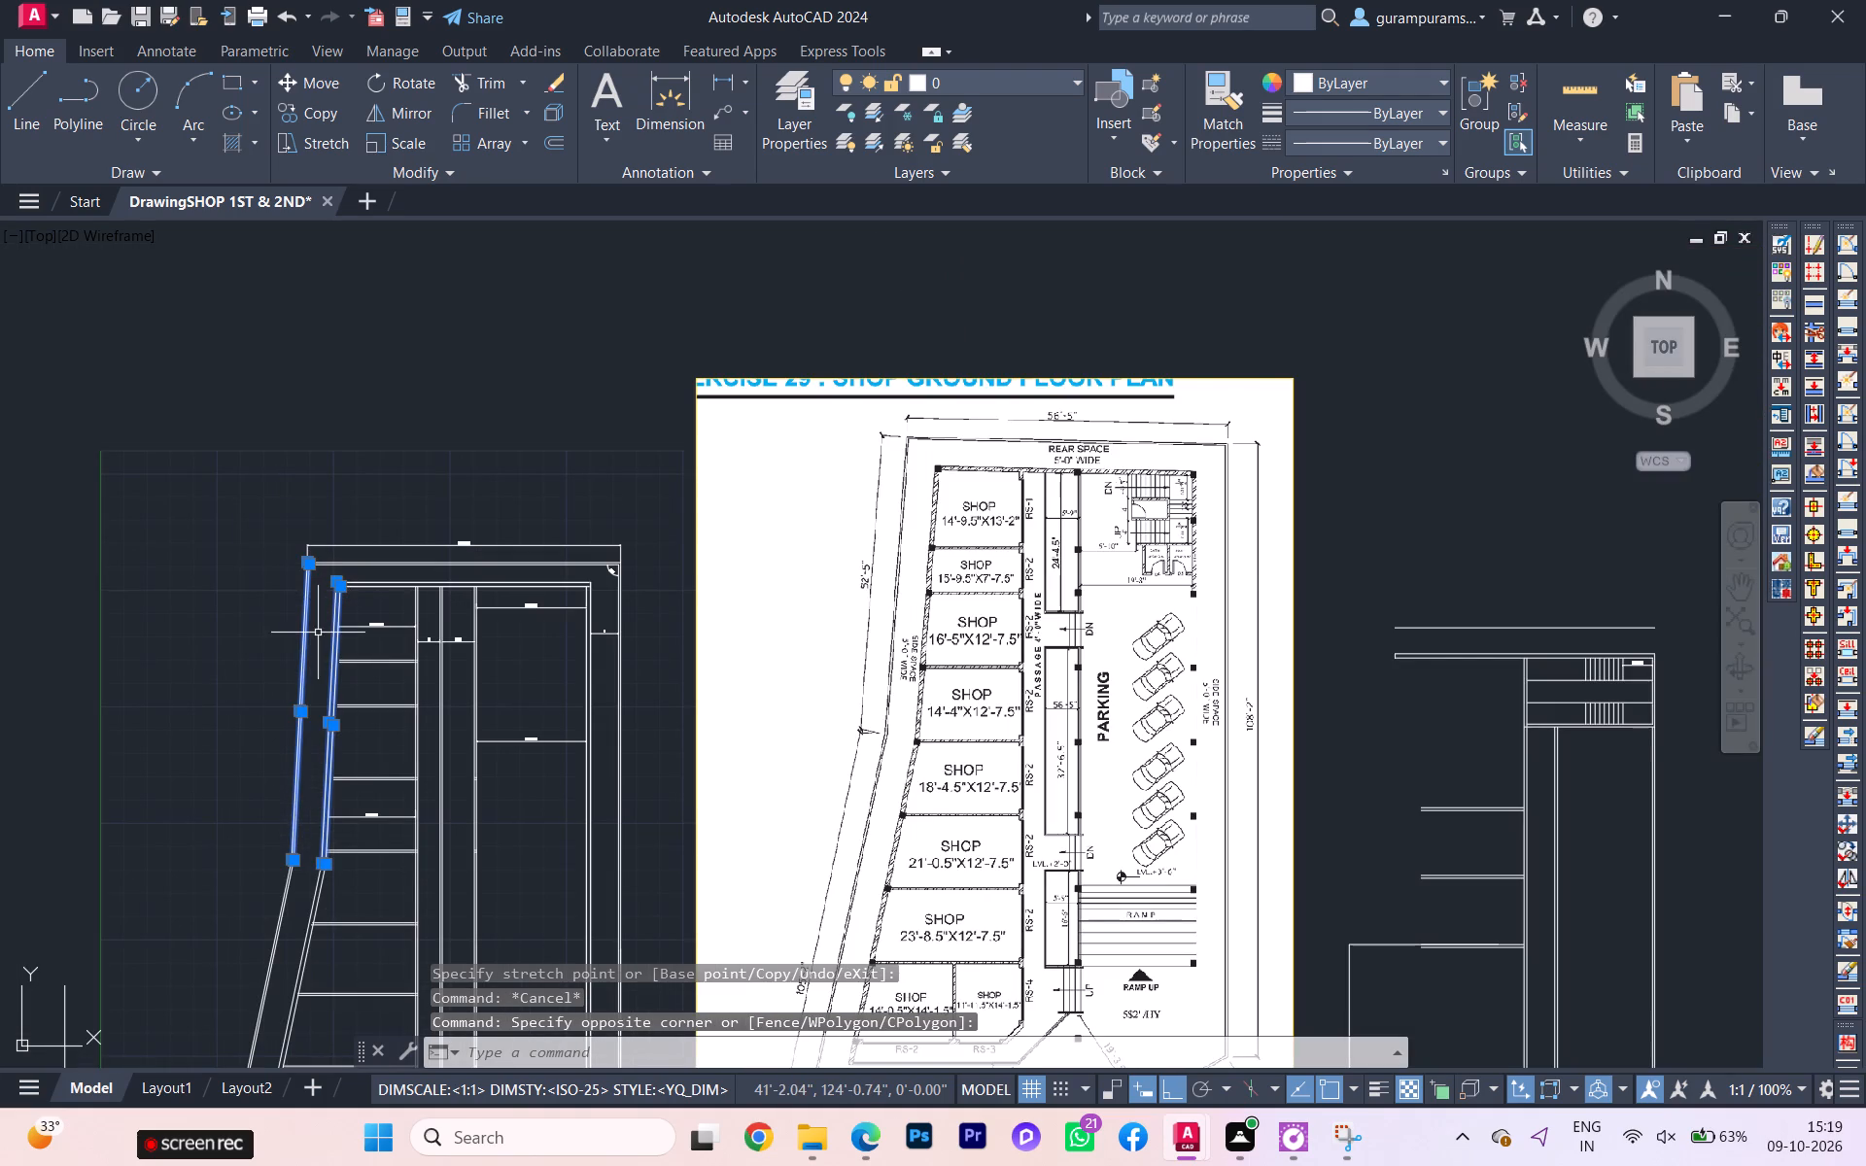
scroll(333, 927, "up", 2)
left_click(327, 849)
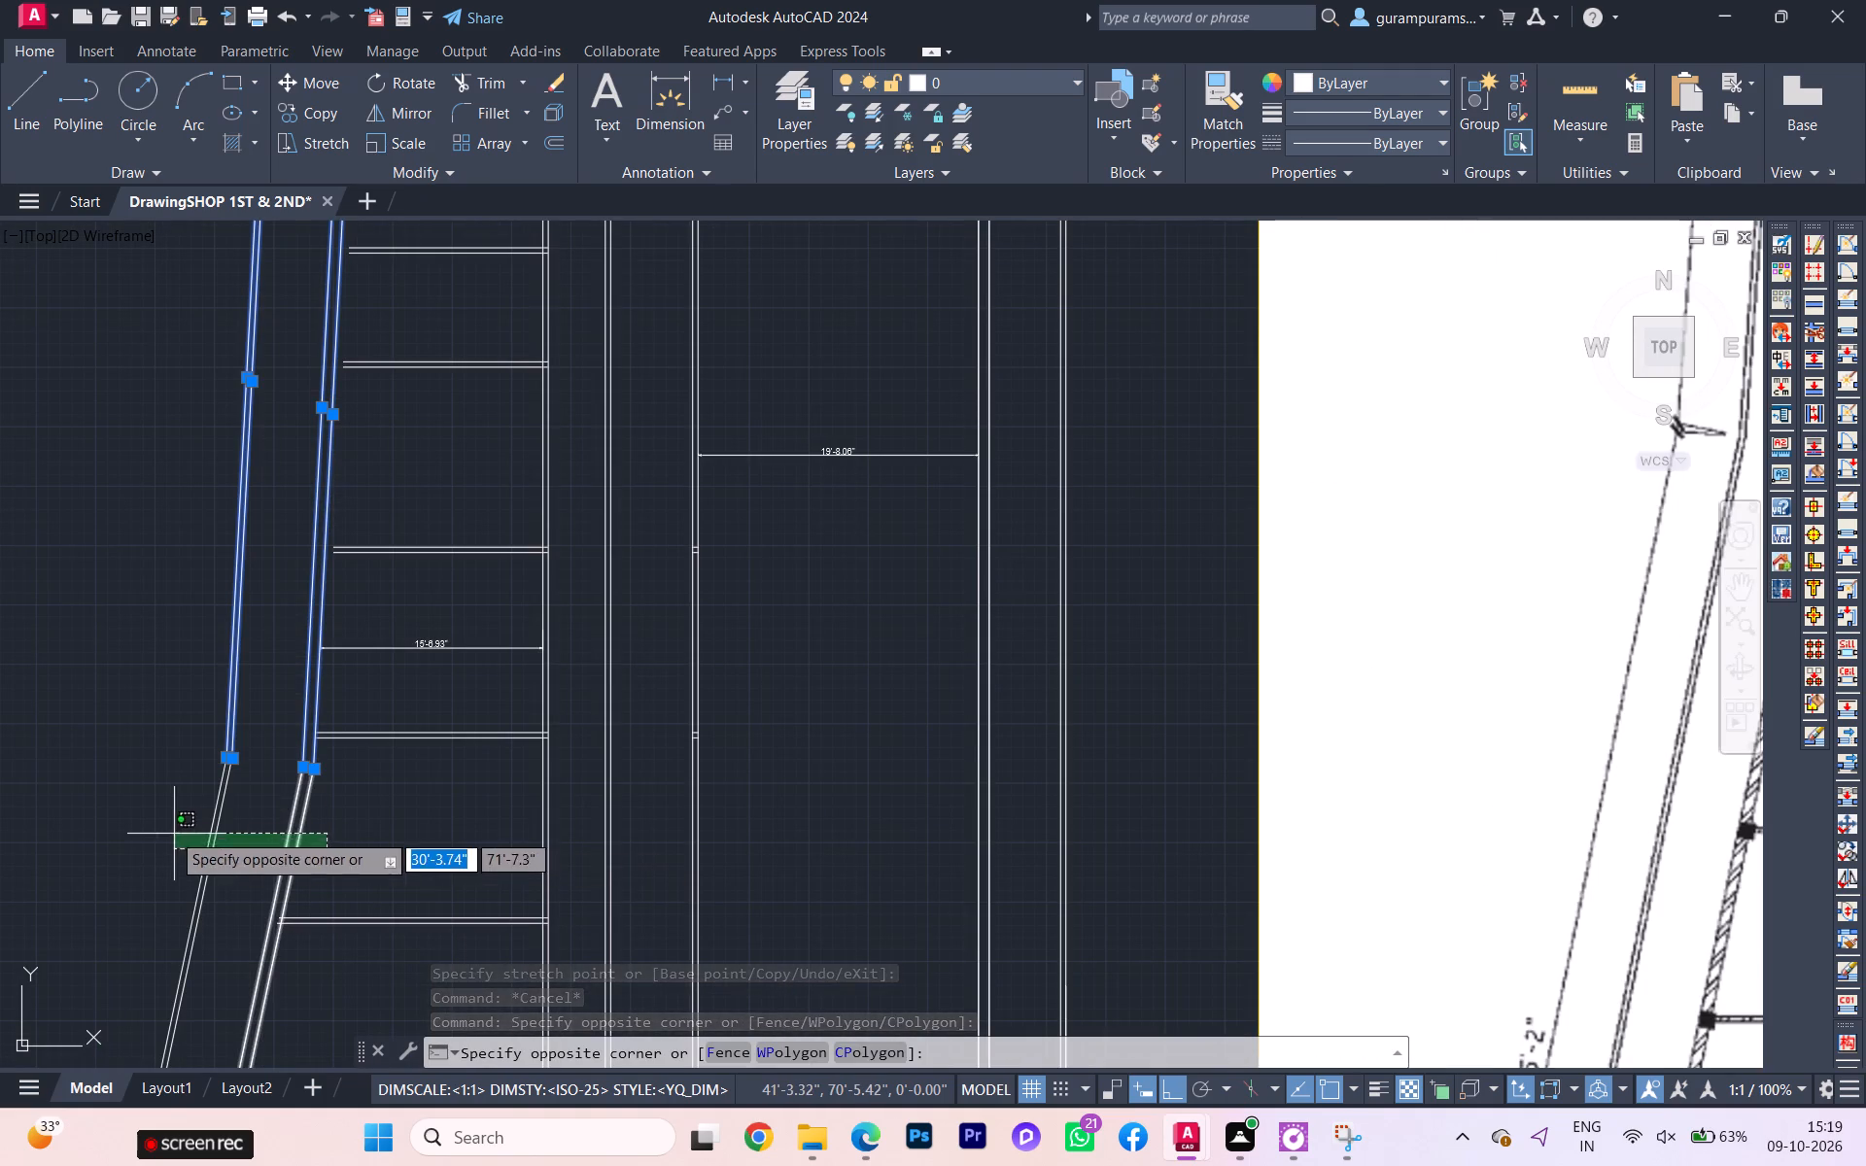
left_click(168, 830)
scroll(220, 687, "down", 1)
key("m")
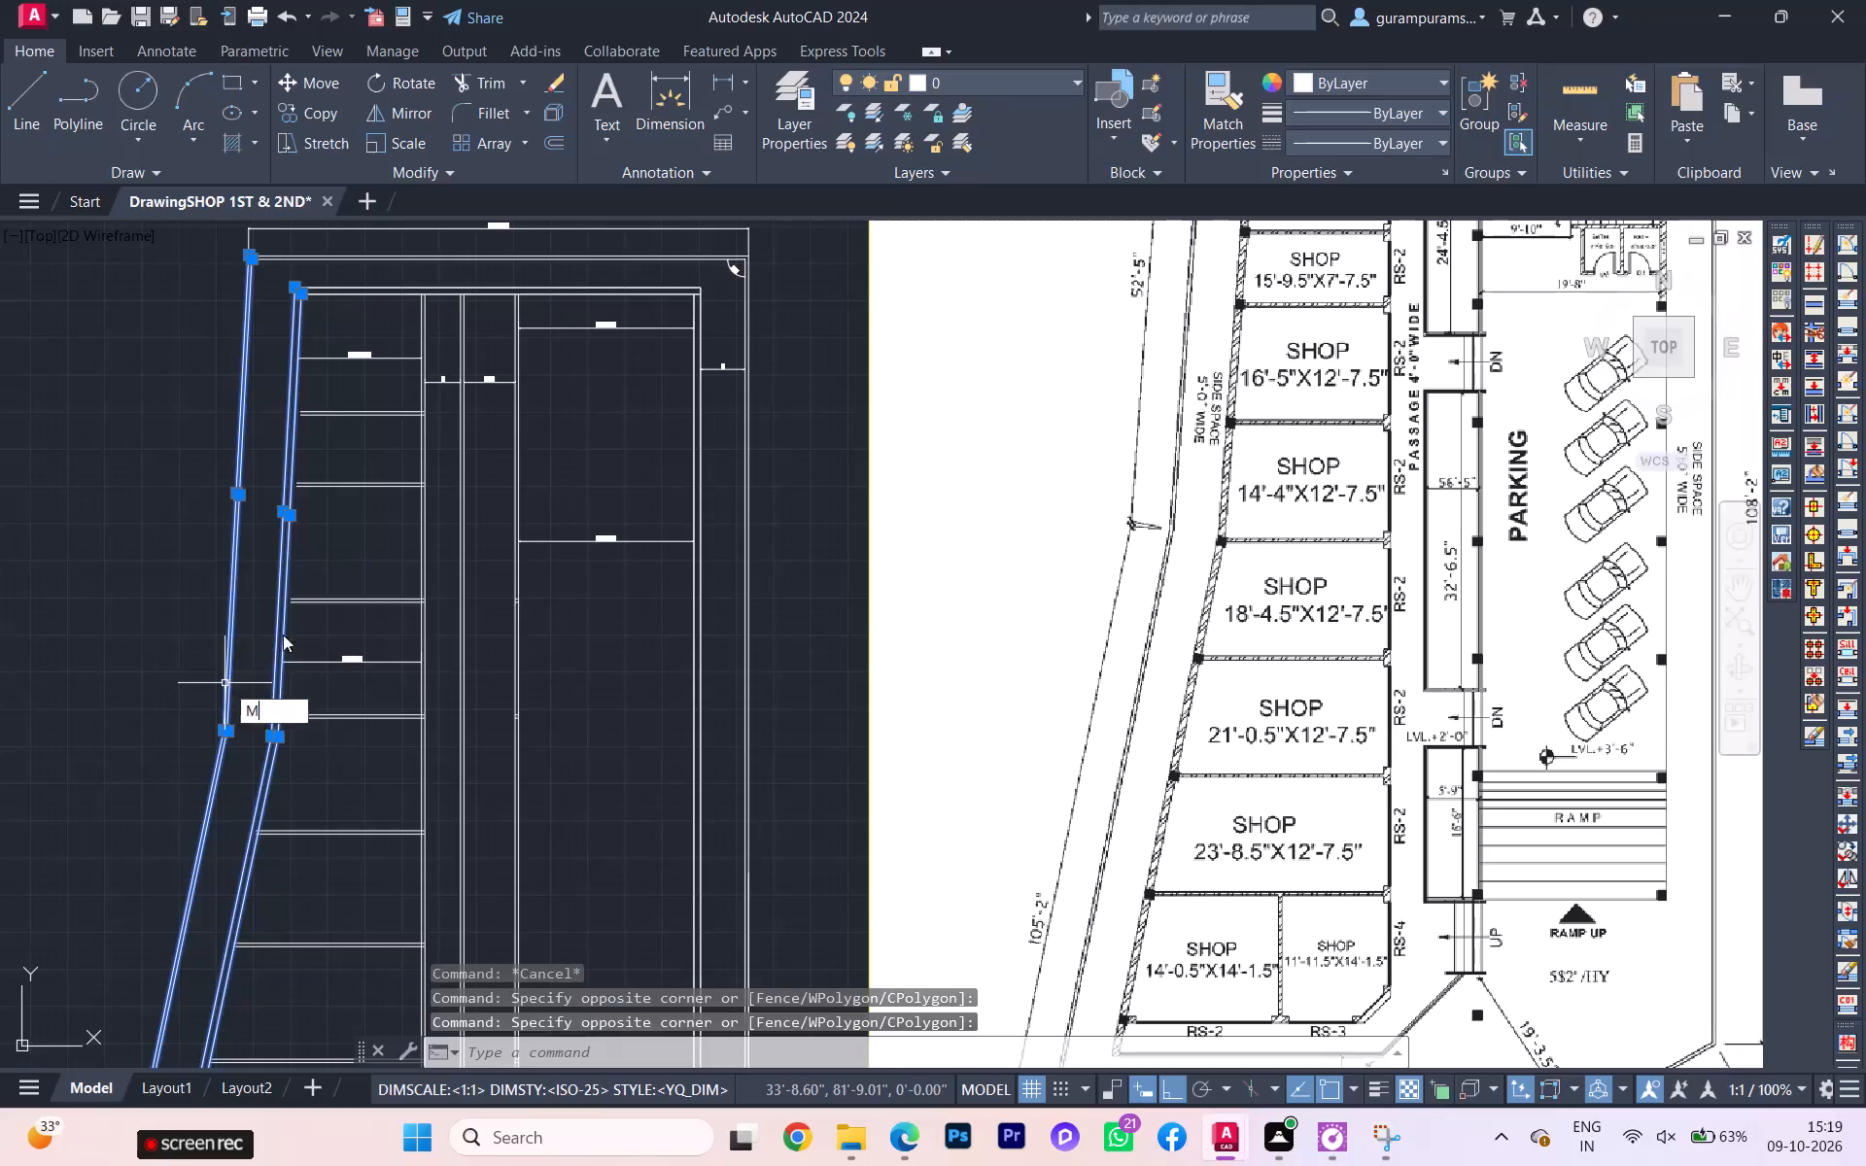
key("Return")
scroll(280, 412, "up", 2)
scroll(286, 363, "down", 4)
middle_click_drag(280, 399, 292, 645)
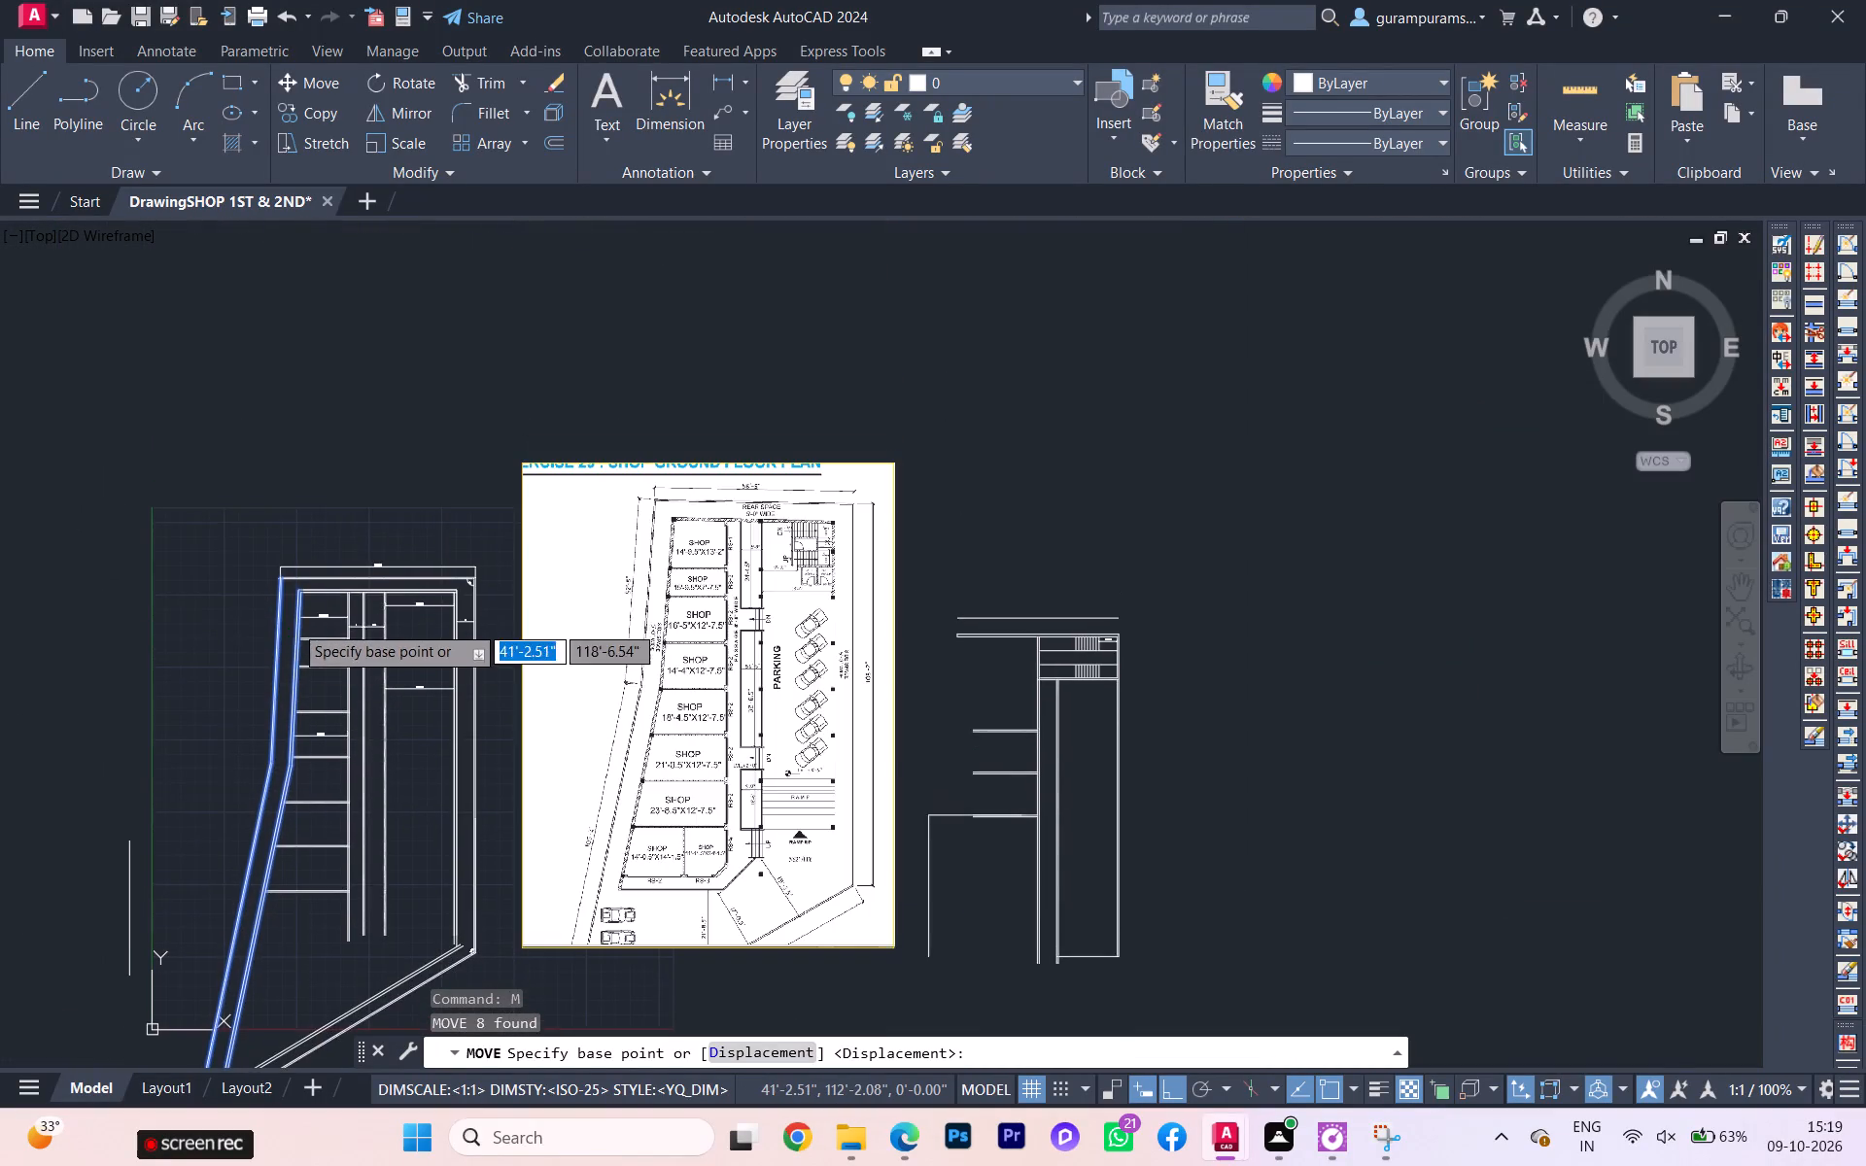
scroll(278, 567, "up", 7)
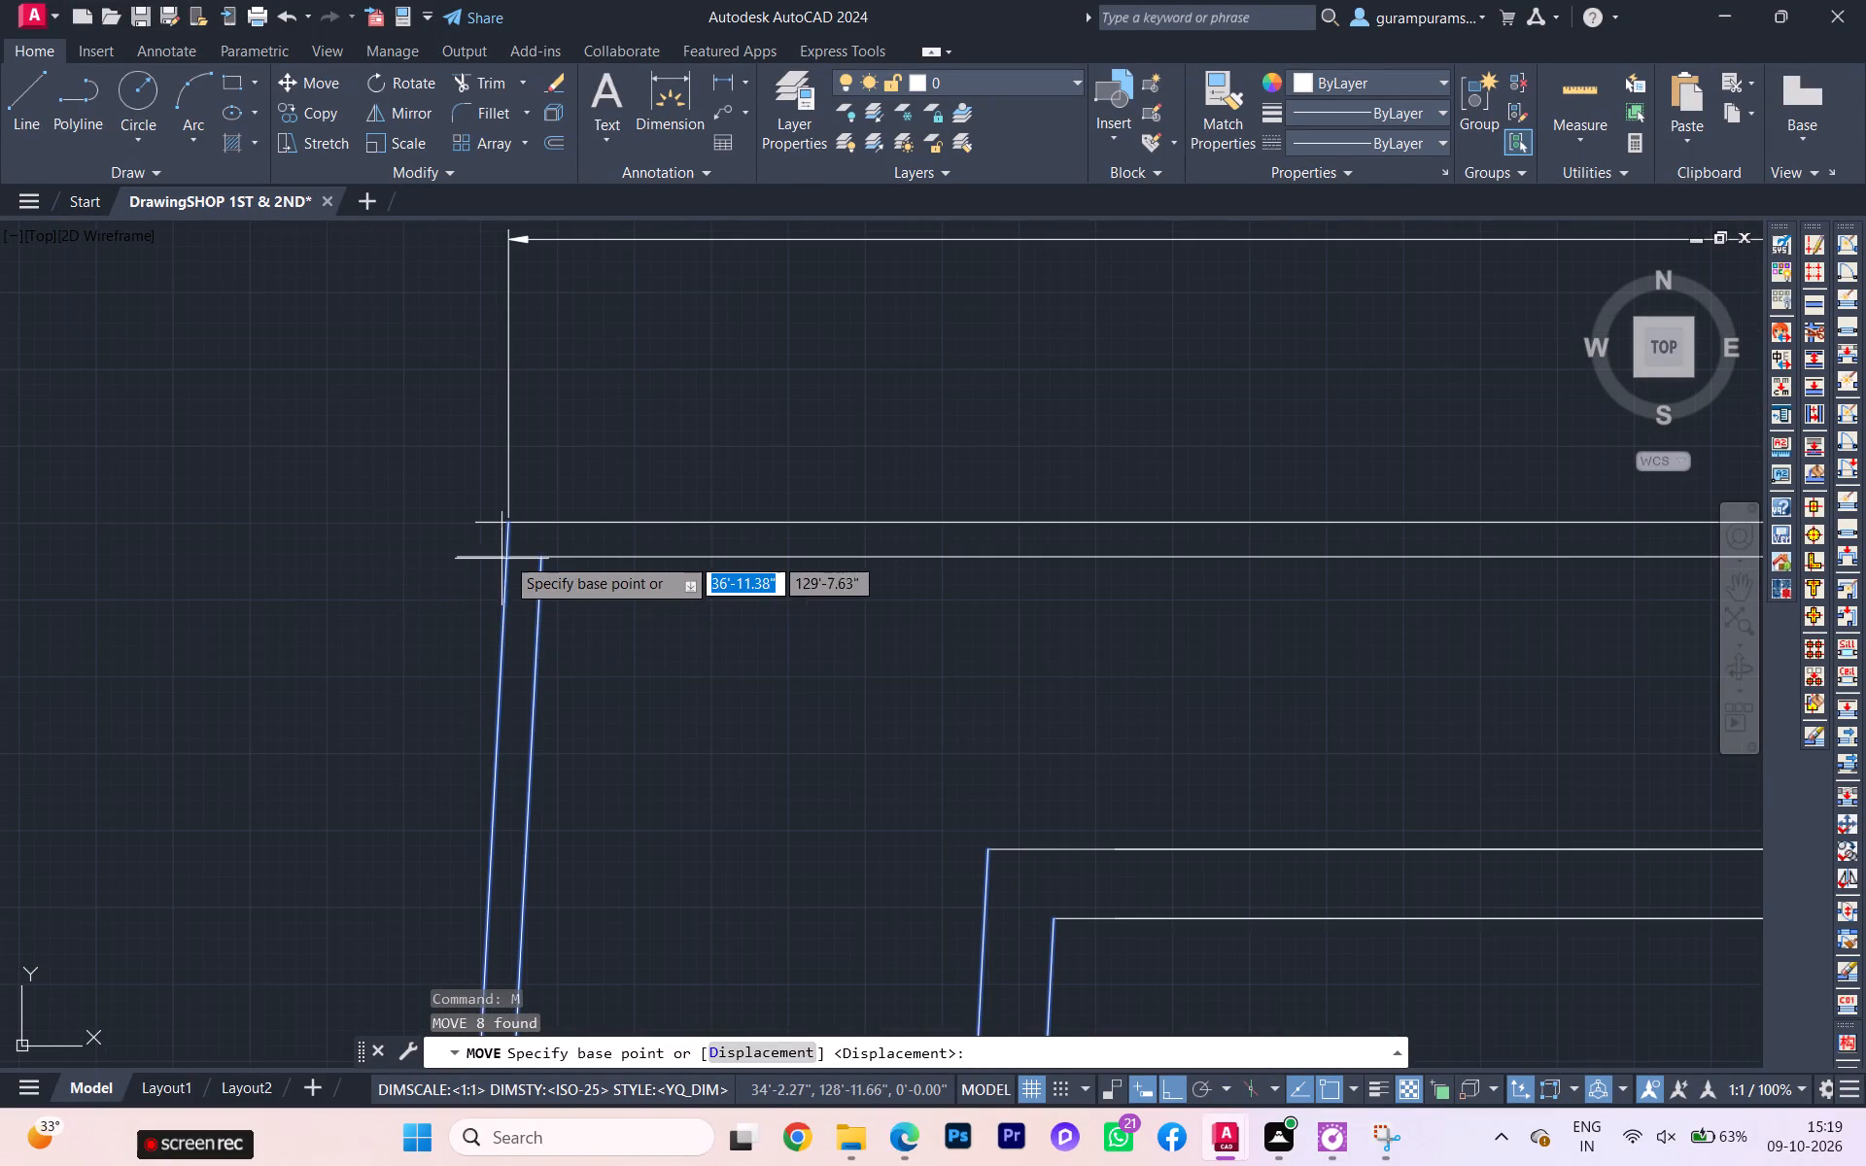
scroll(506, 556, "down", 3)
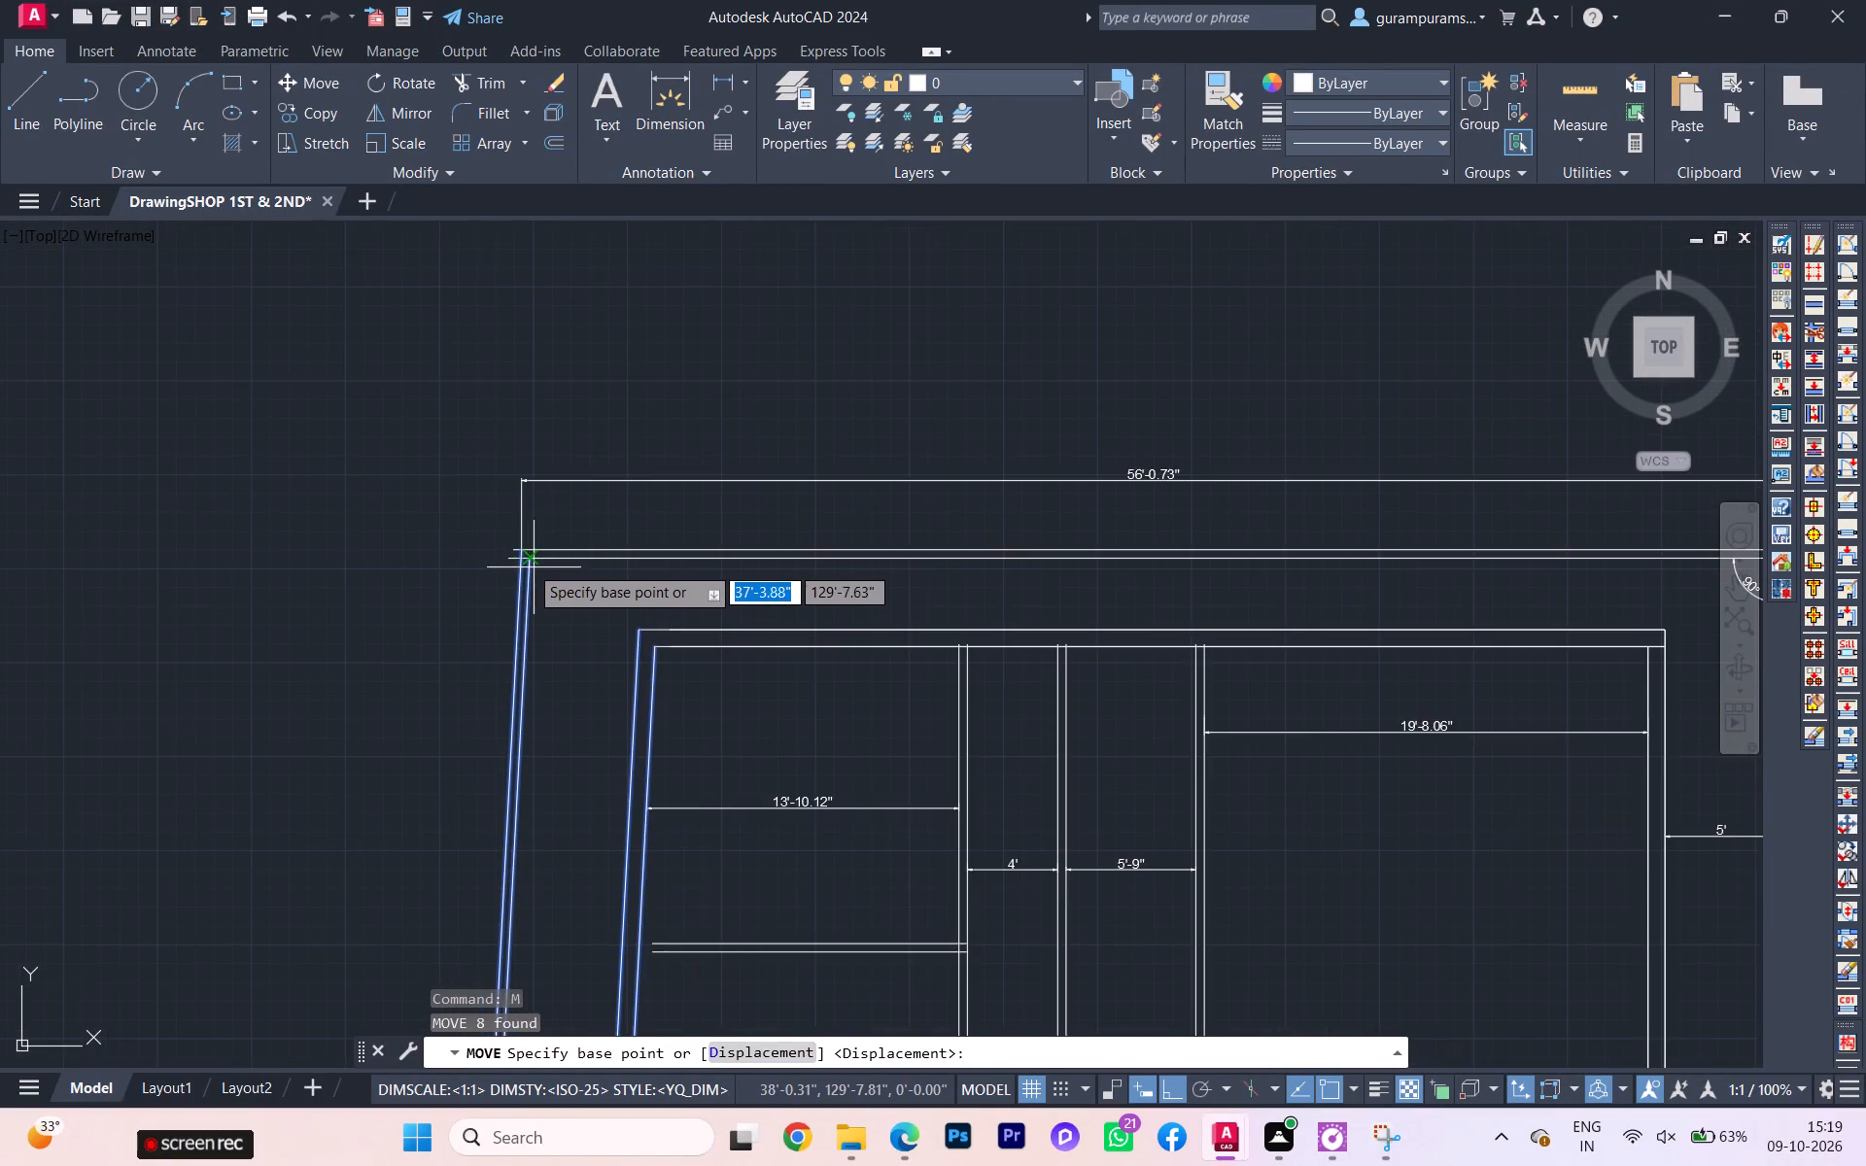
scroll(529, 564, "up", 6)
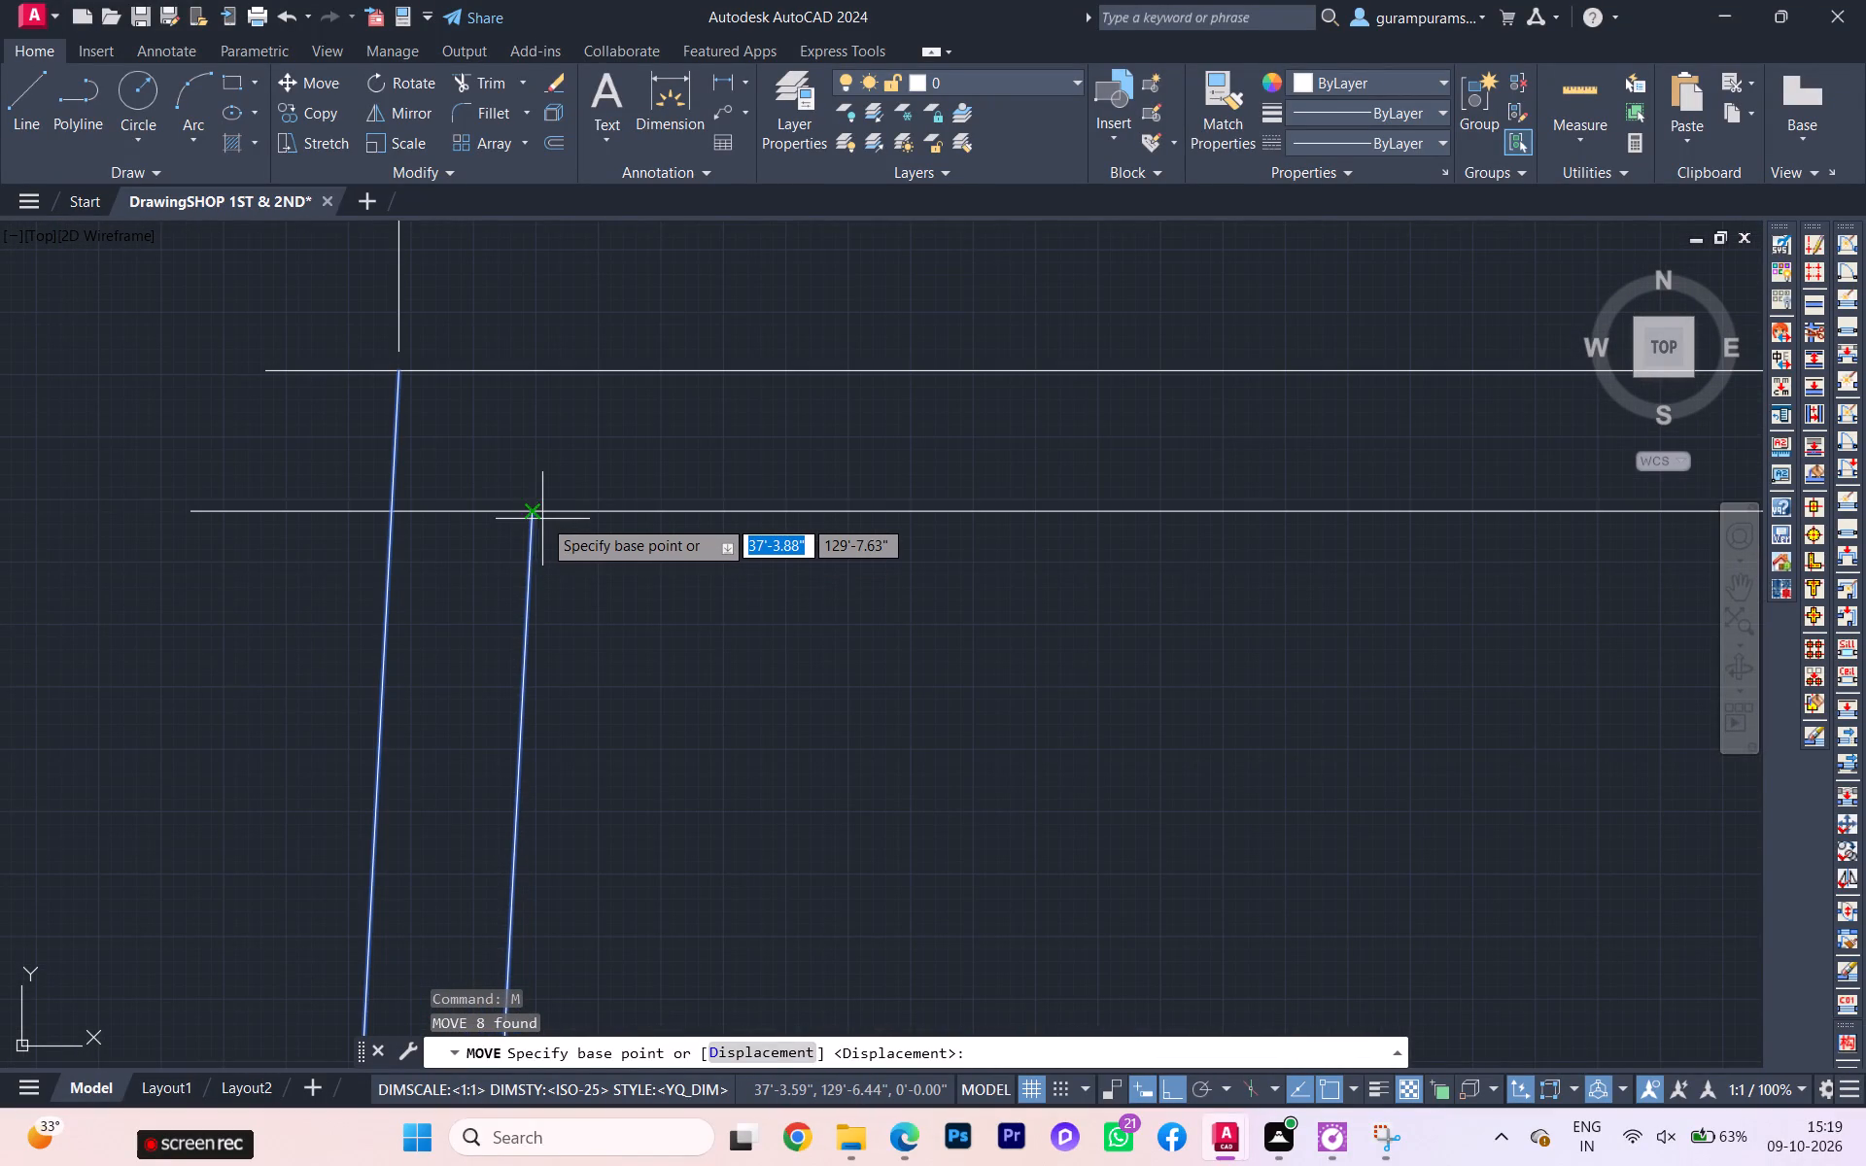
left_click(397, 372)
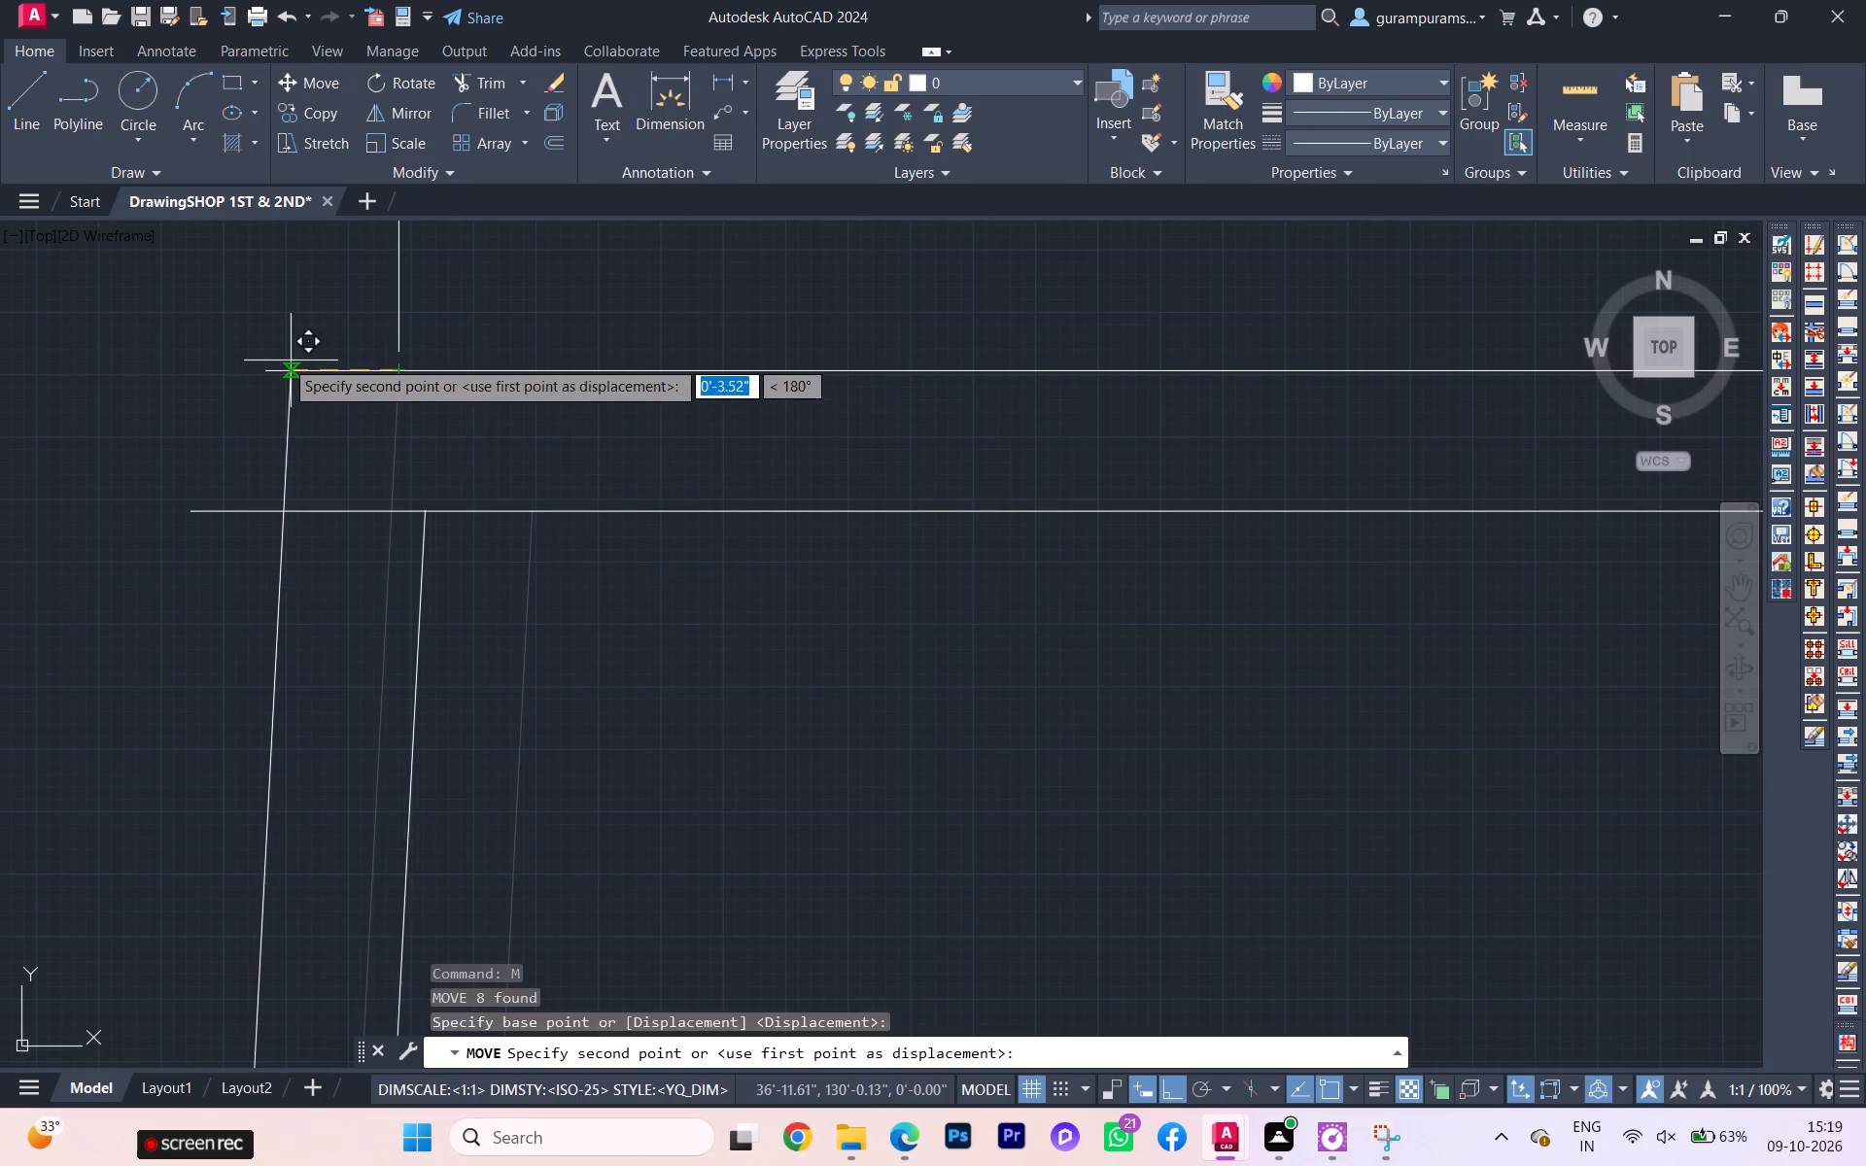
left_click(263, 370)
scroll(272, 370, "down", 4)
scroll(323, 396, "up", 1)
scroll(325, 397, "down", 2)
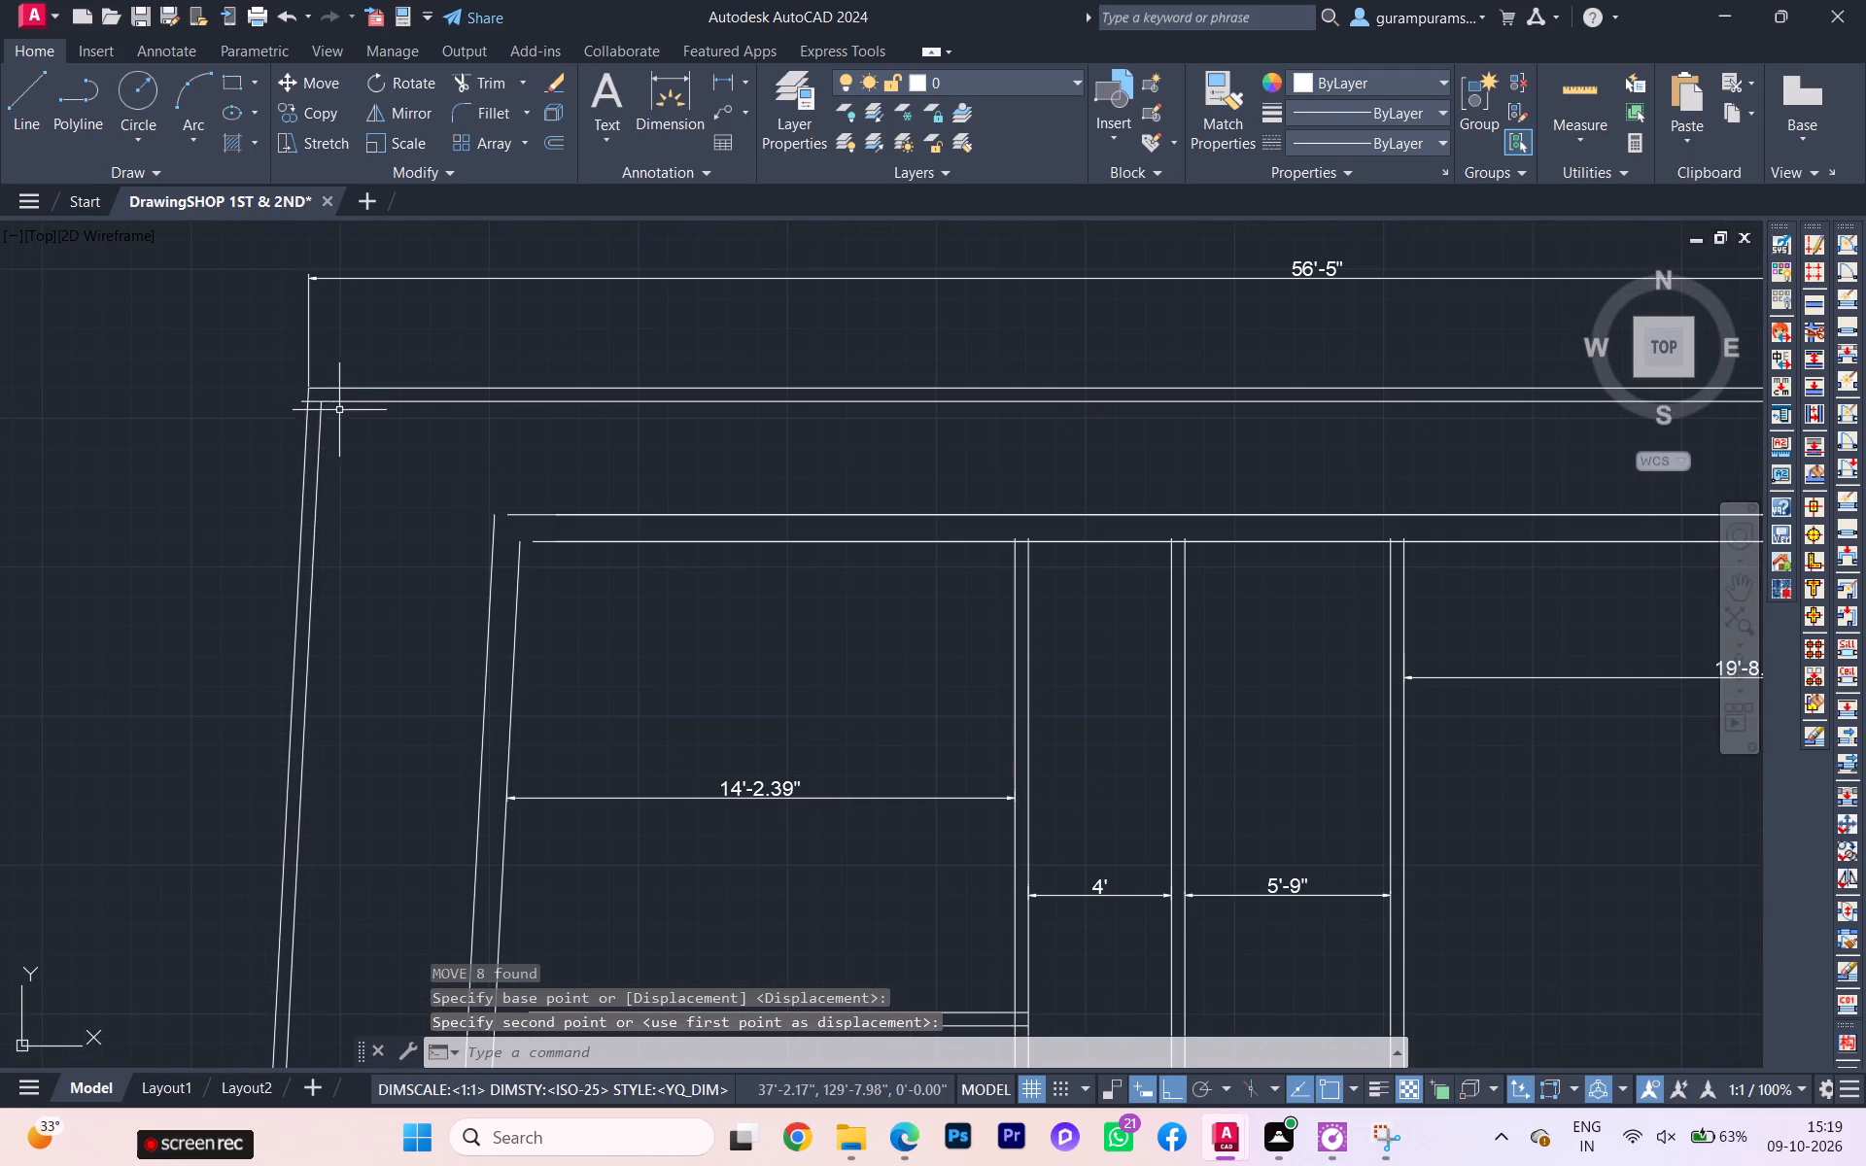
key("Escape")
Extend both lines of the inner north wall westward to meet the inner west wall at the northwest corner.
scroll(603, 681, "up", 3)
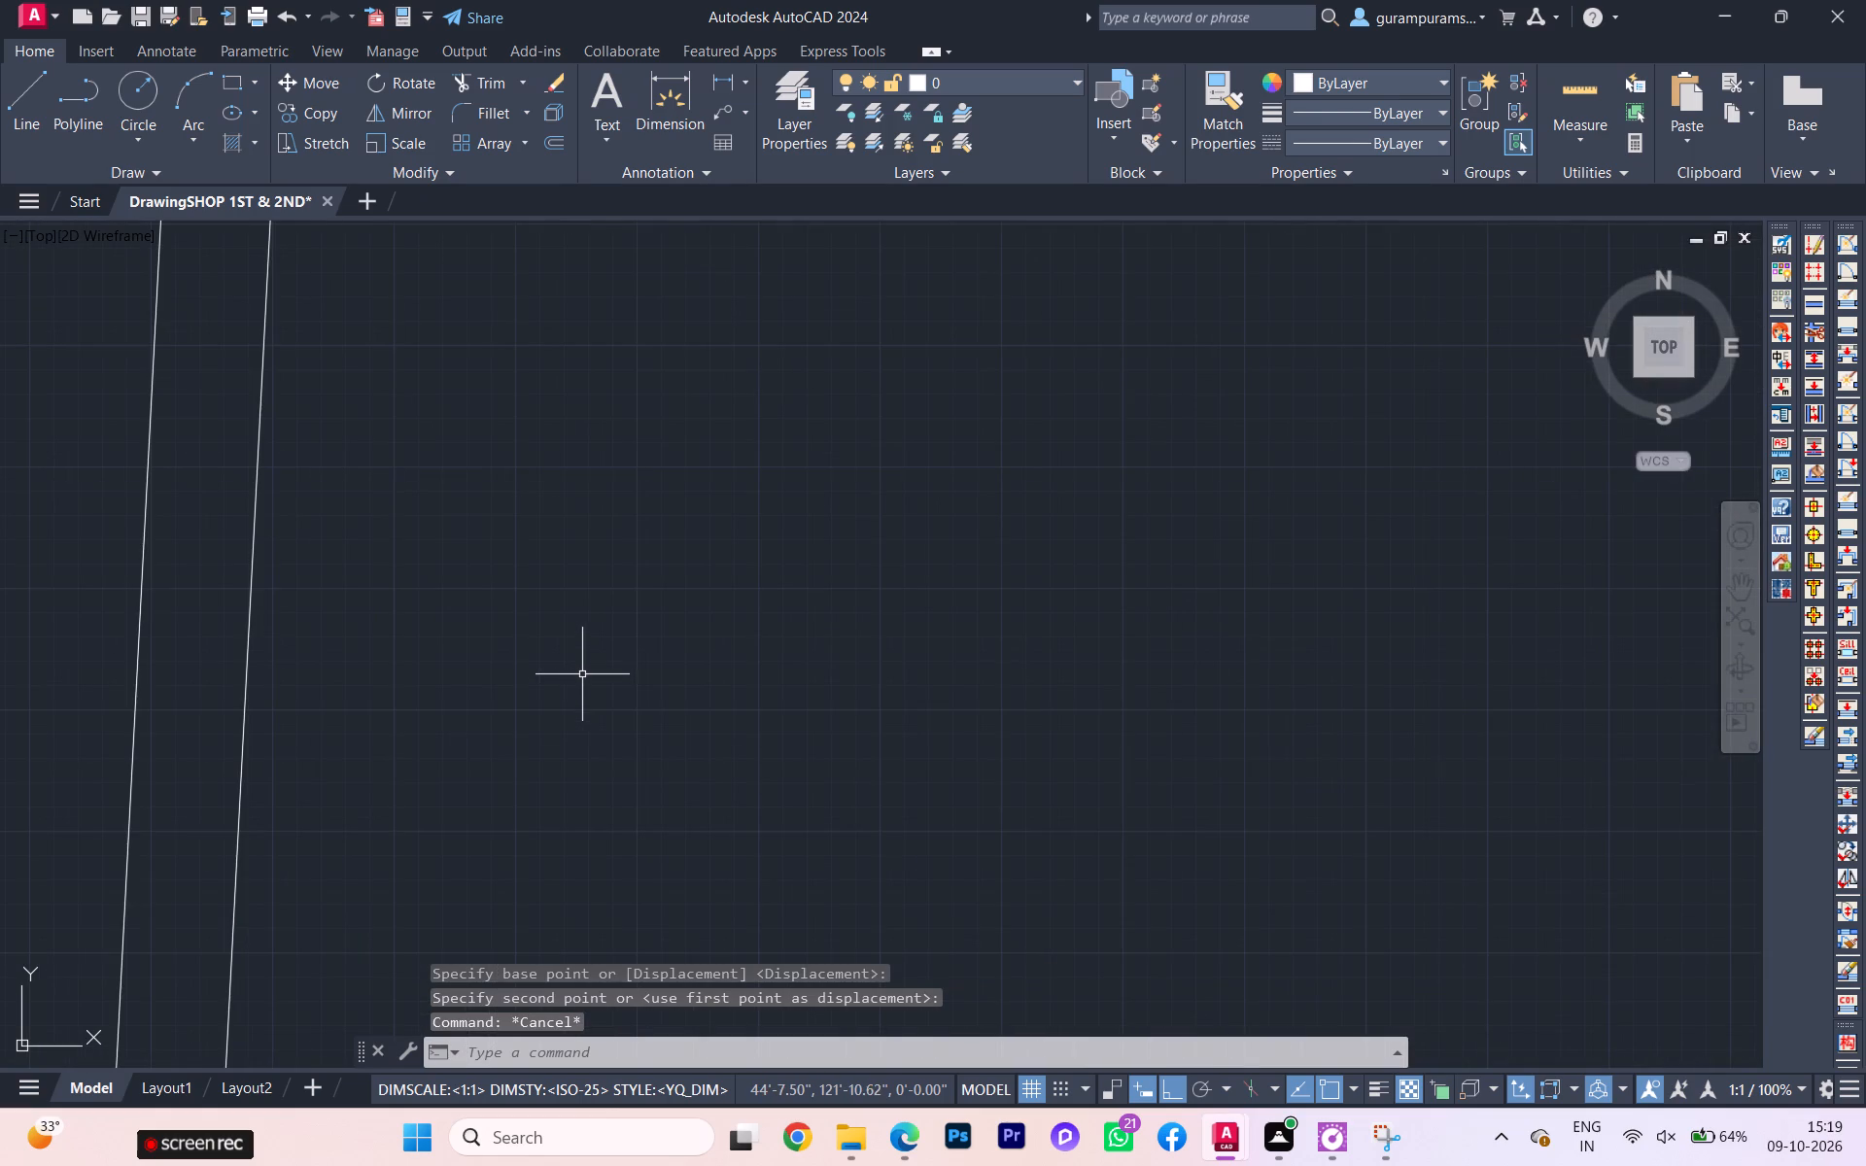
scroll(583, 670, "down", 1)
middle_click_drag(579, 669, 585, 499)
scroll(580, 503, "down", 3)
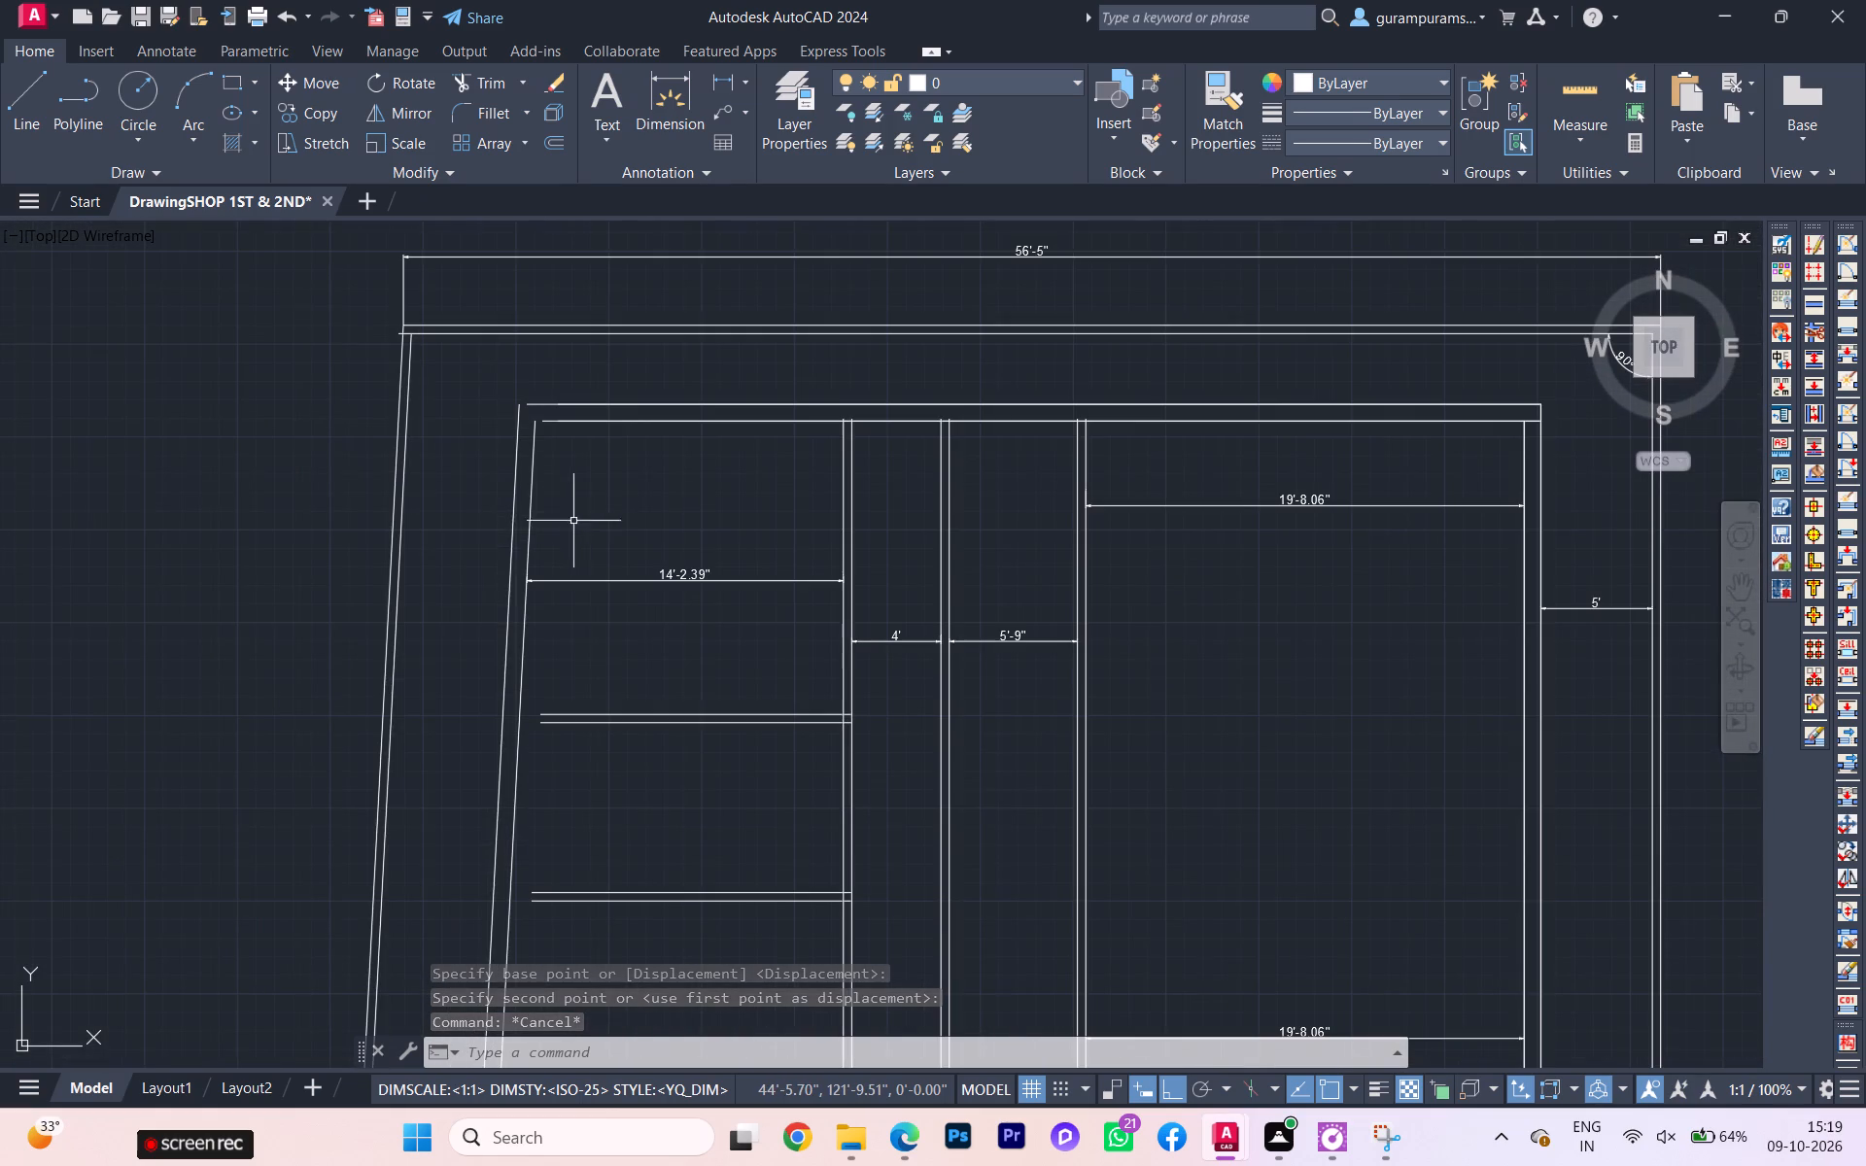
scroll(530, 415, "up", 1)
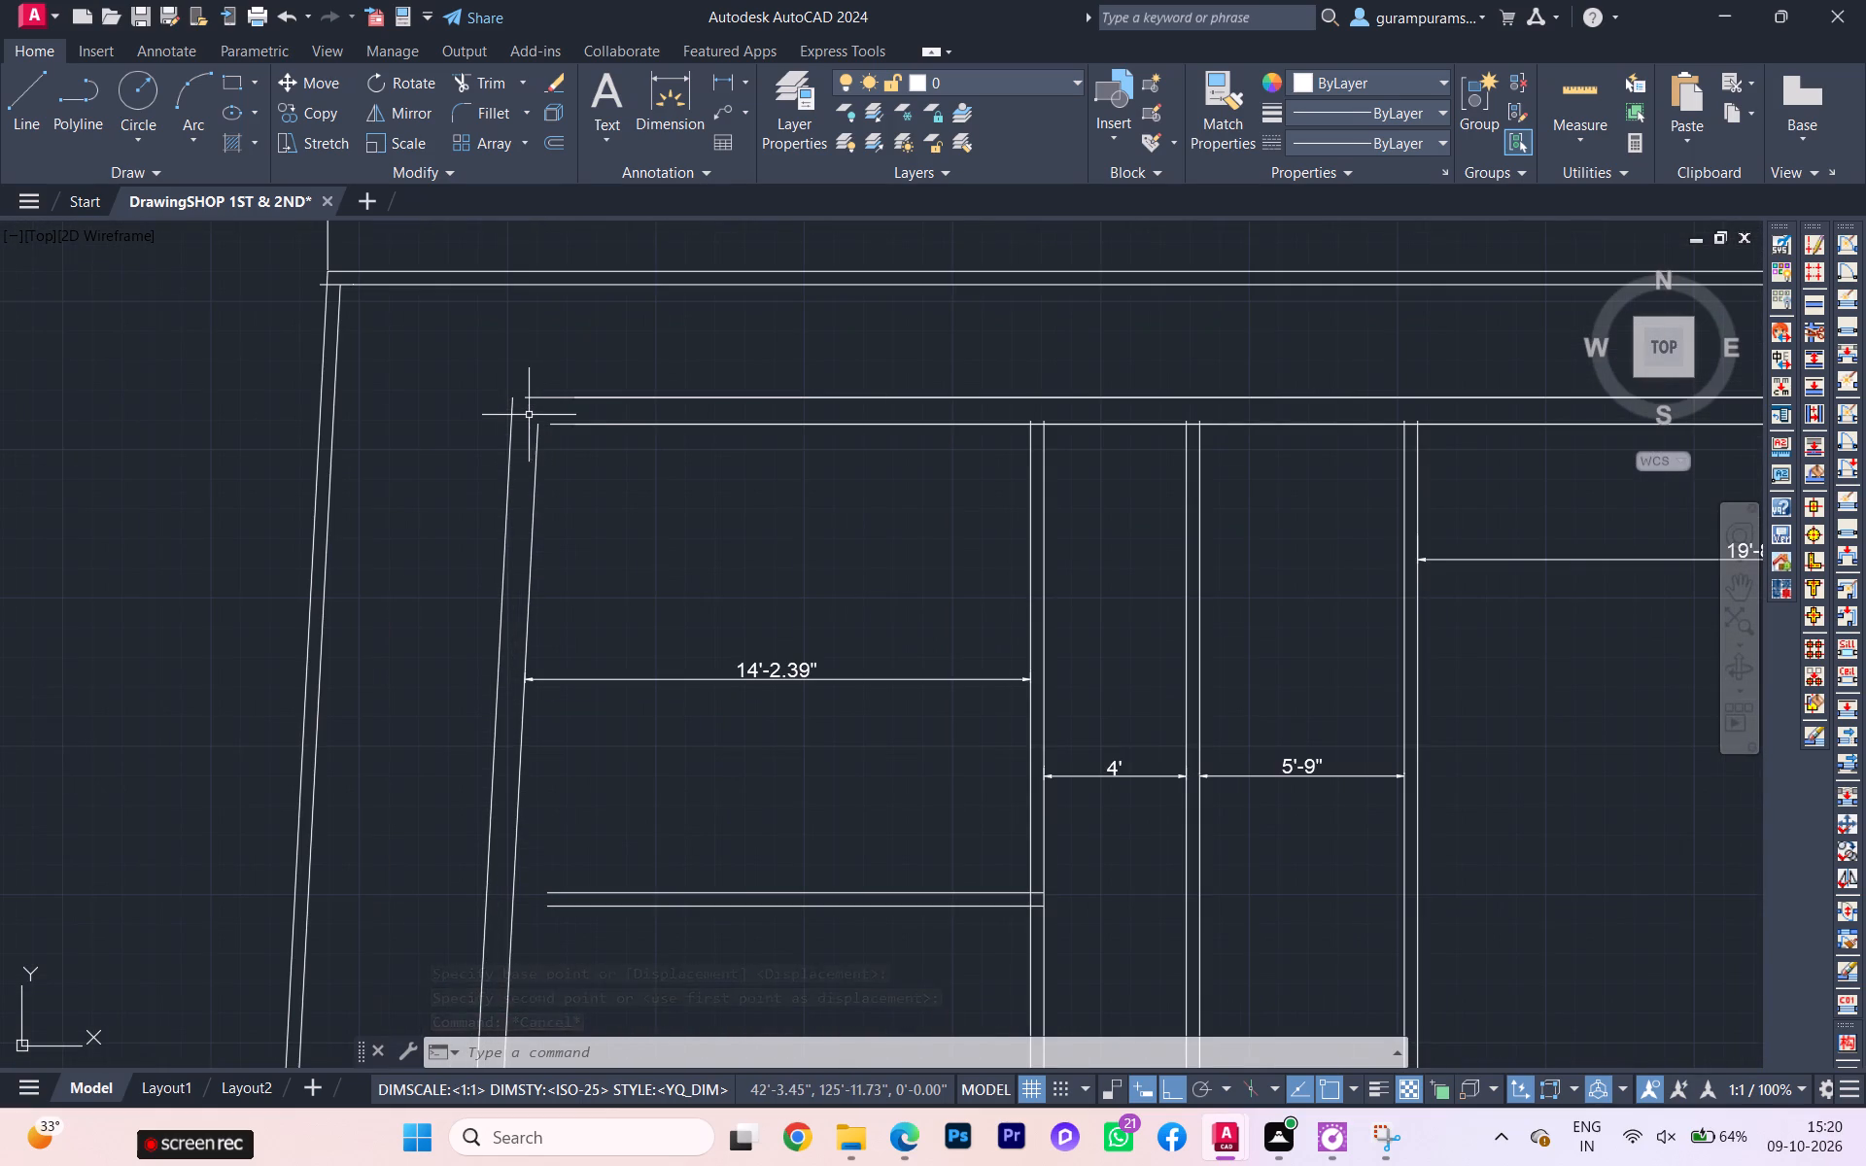
key("e")
key("x")
left_click(603, 469)
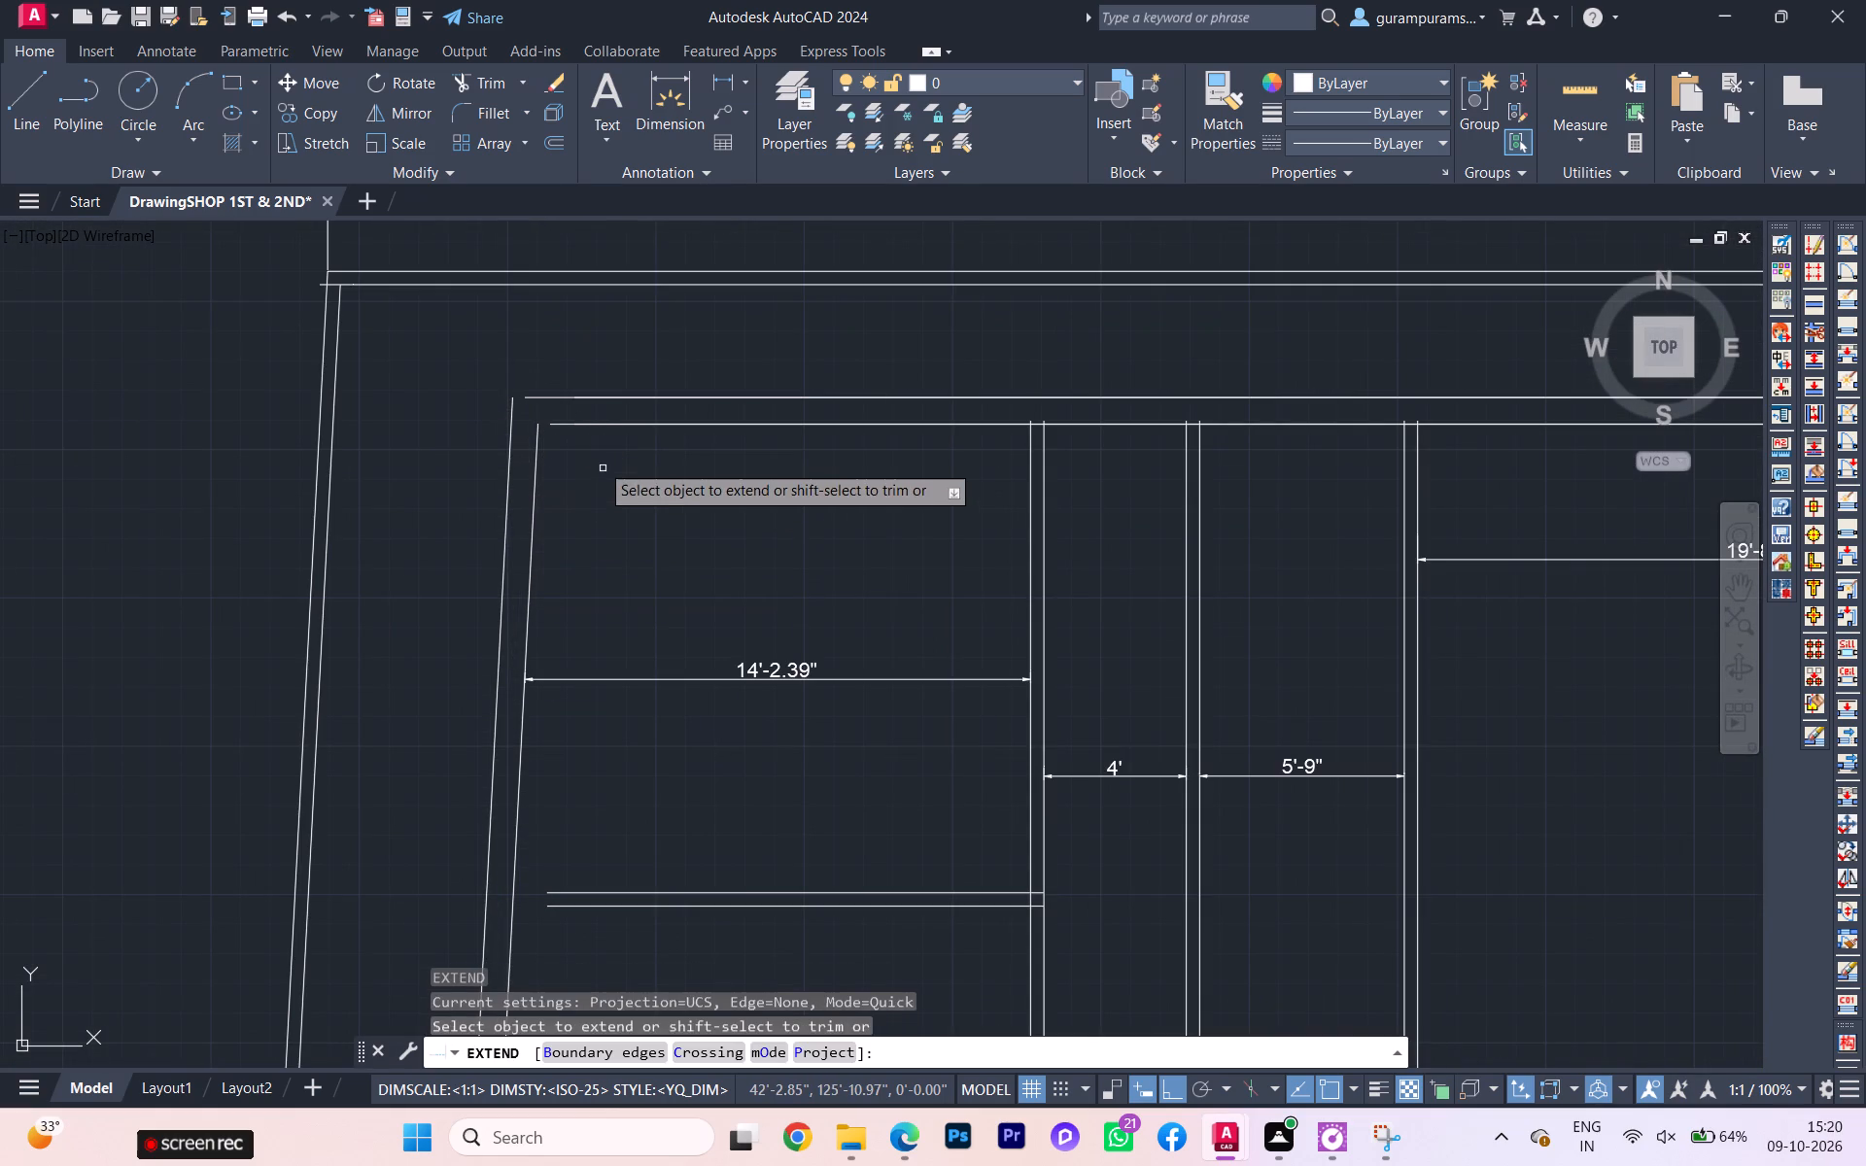
left_click(587, 428)
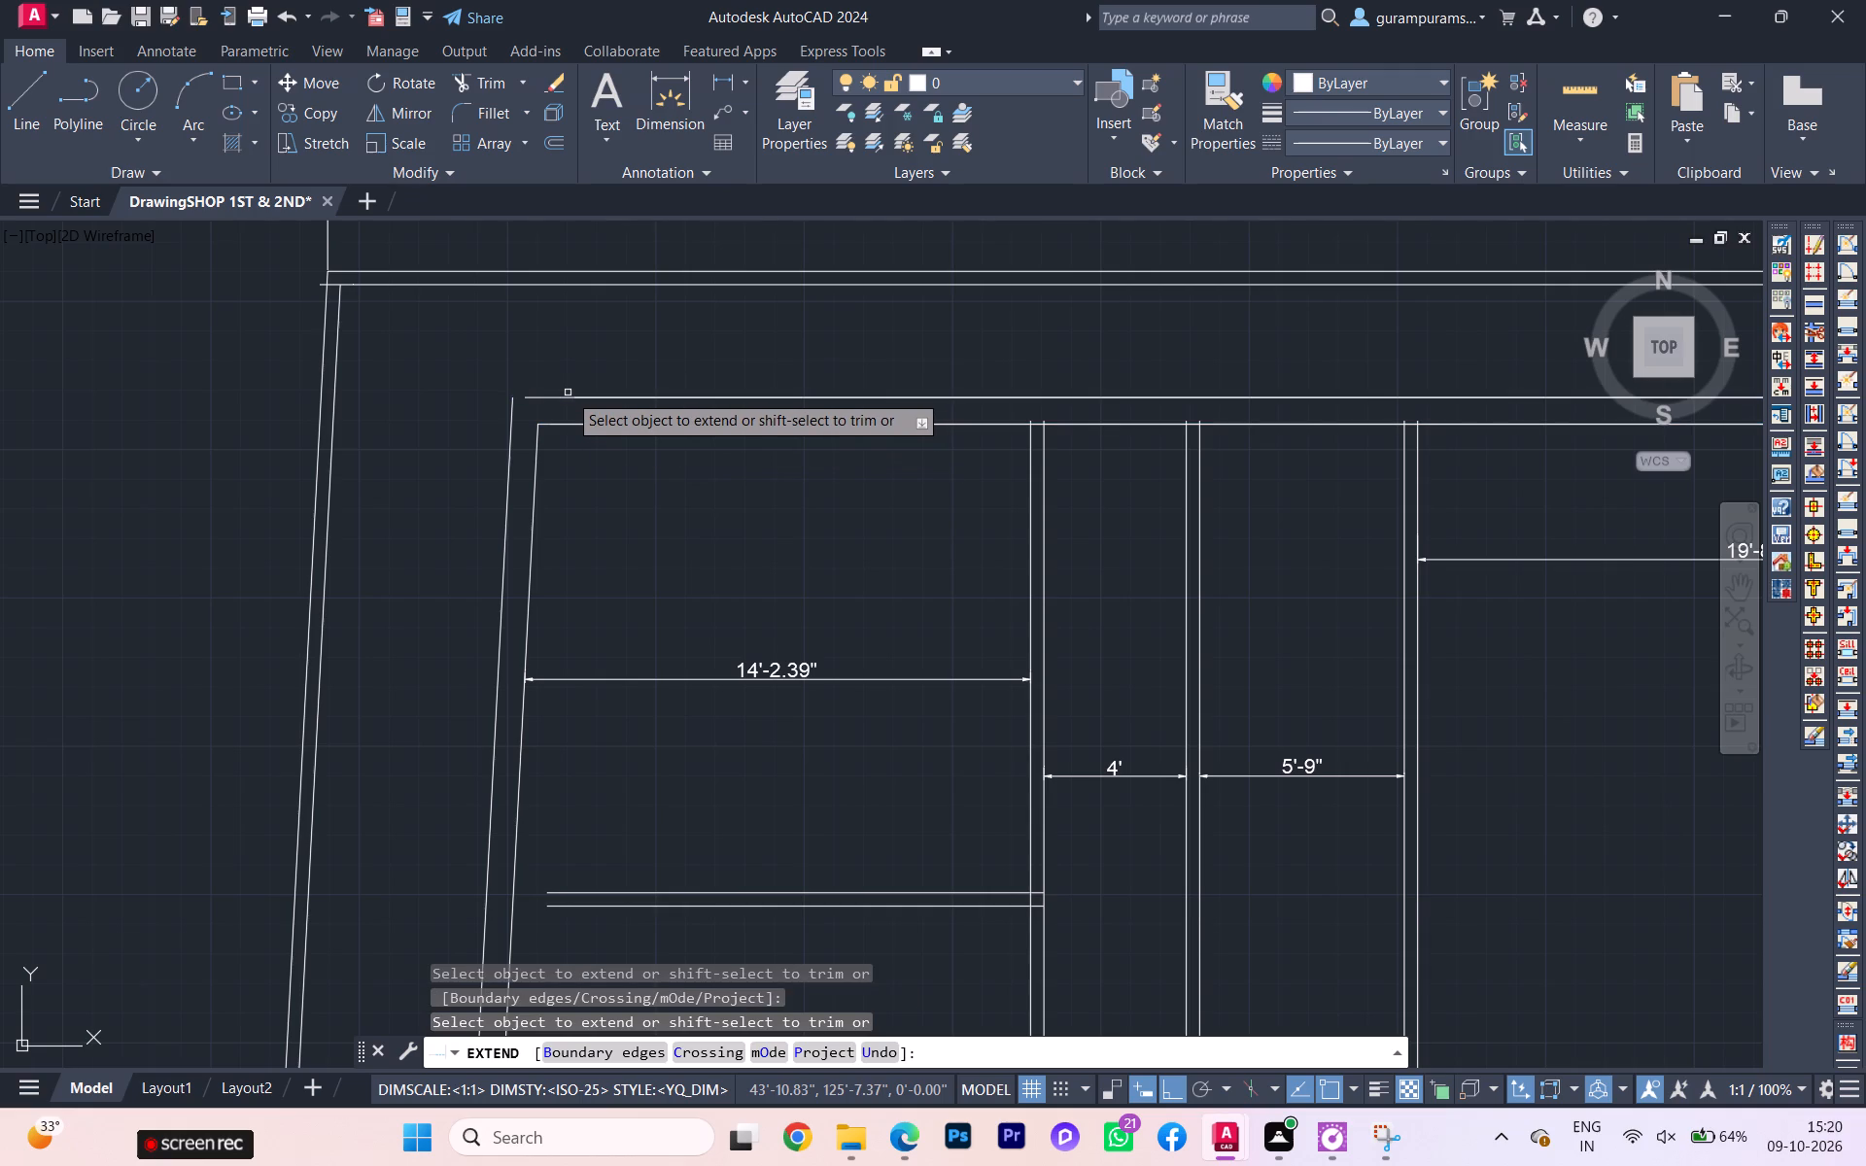
left_click(558, 397)
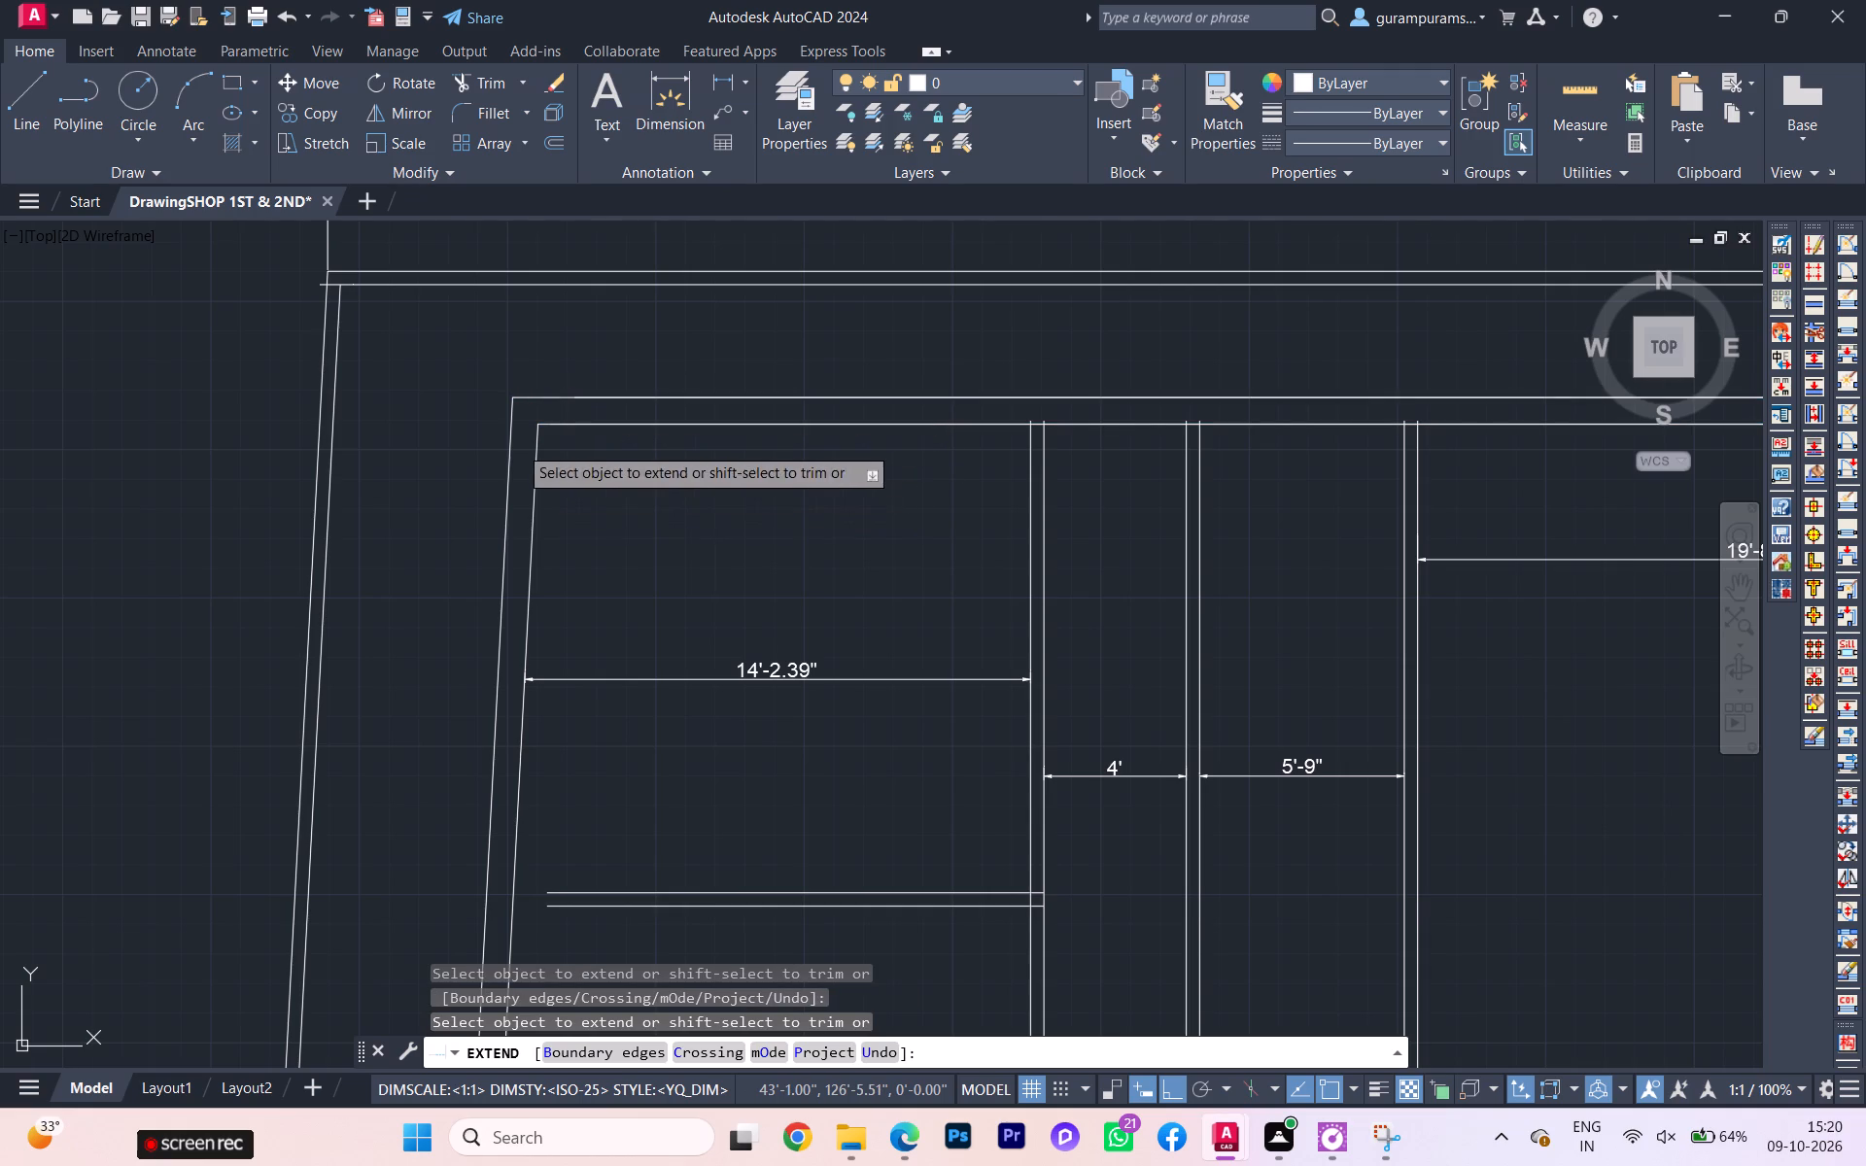
scroll(446, 381, "up", 2)
scroll(516, 456, "down", 4)
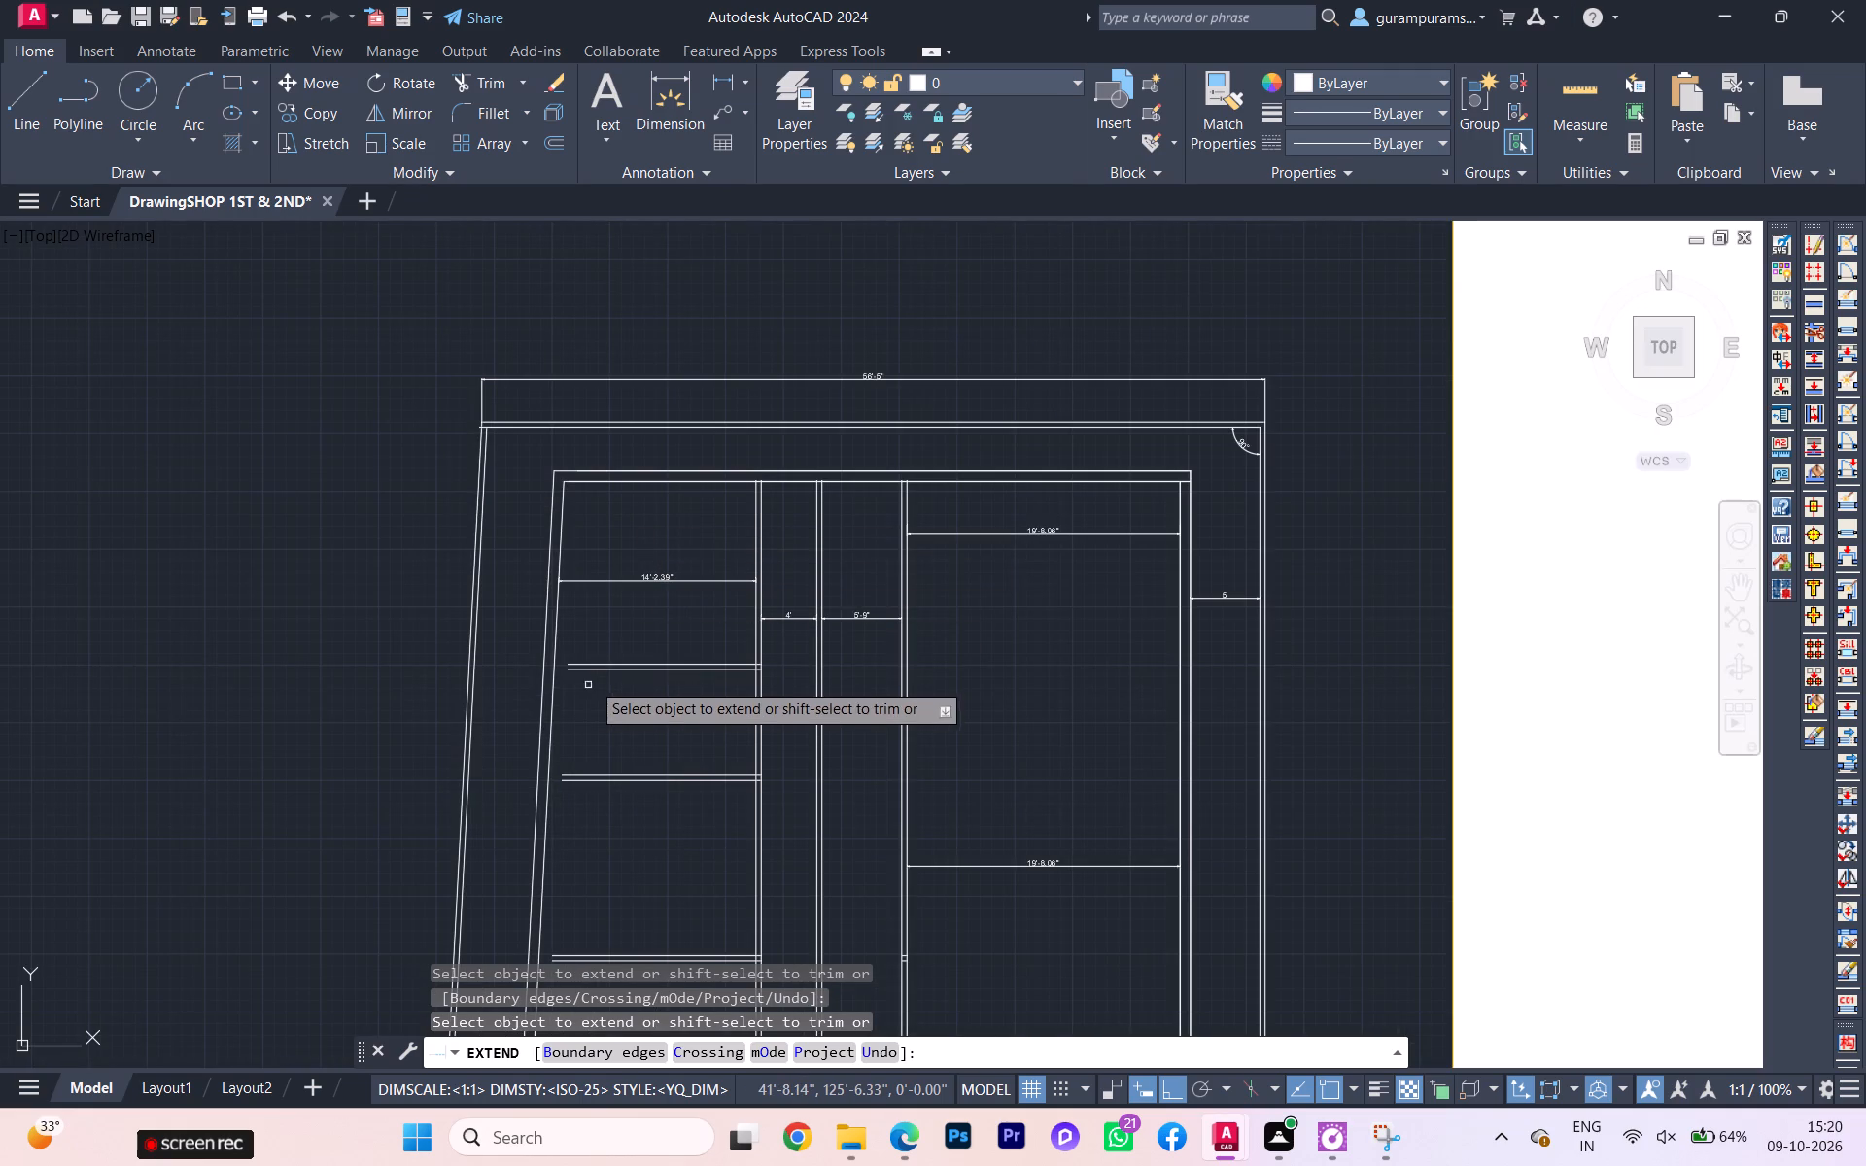
key("Escape")
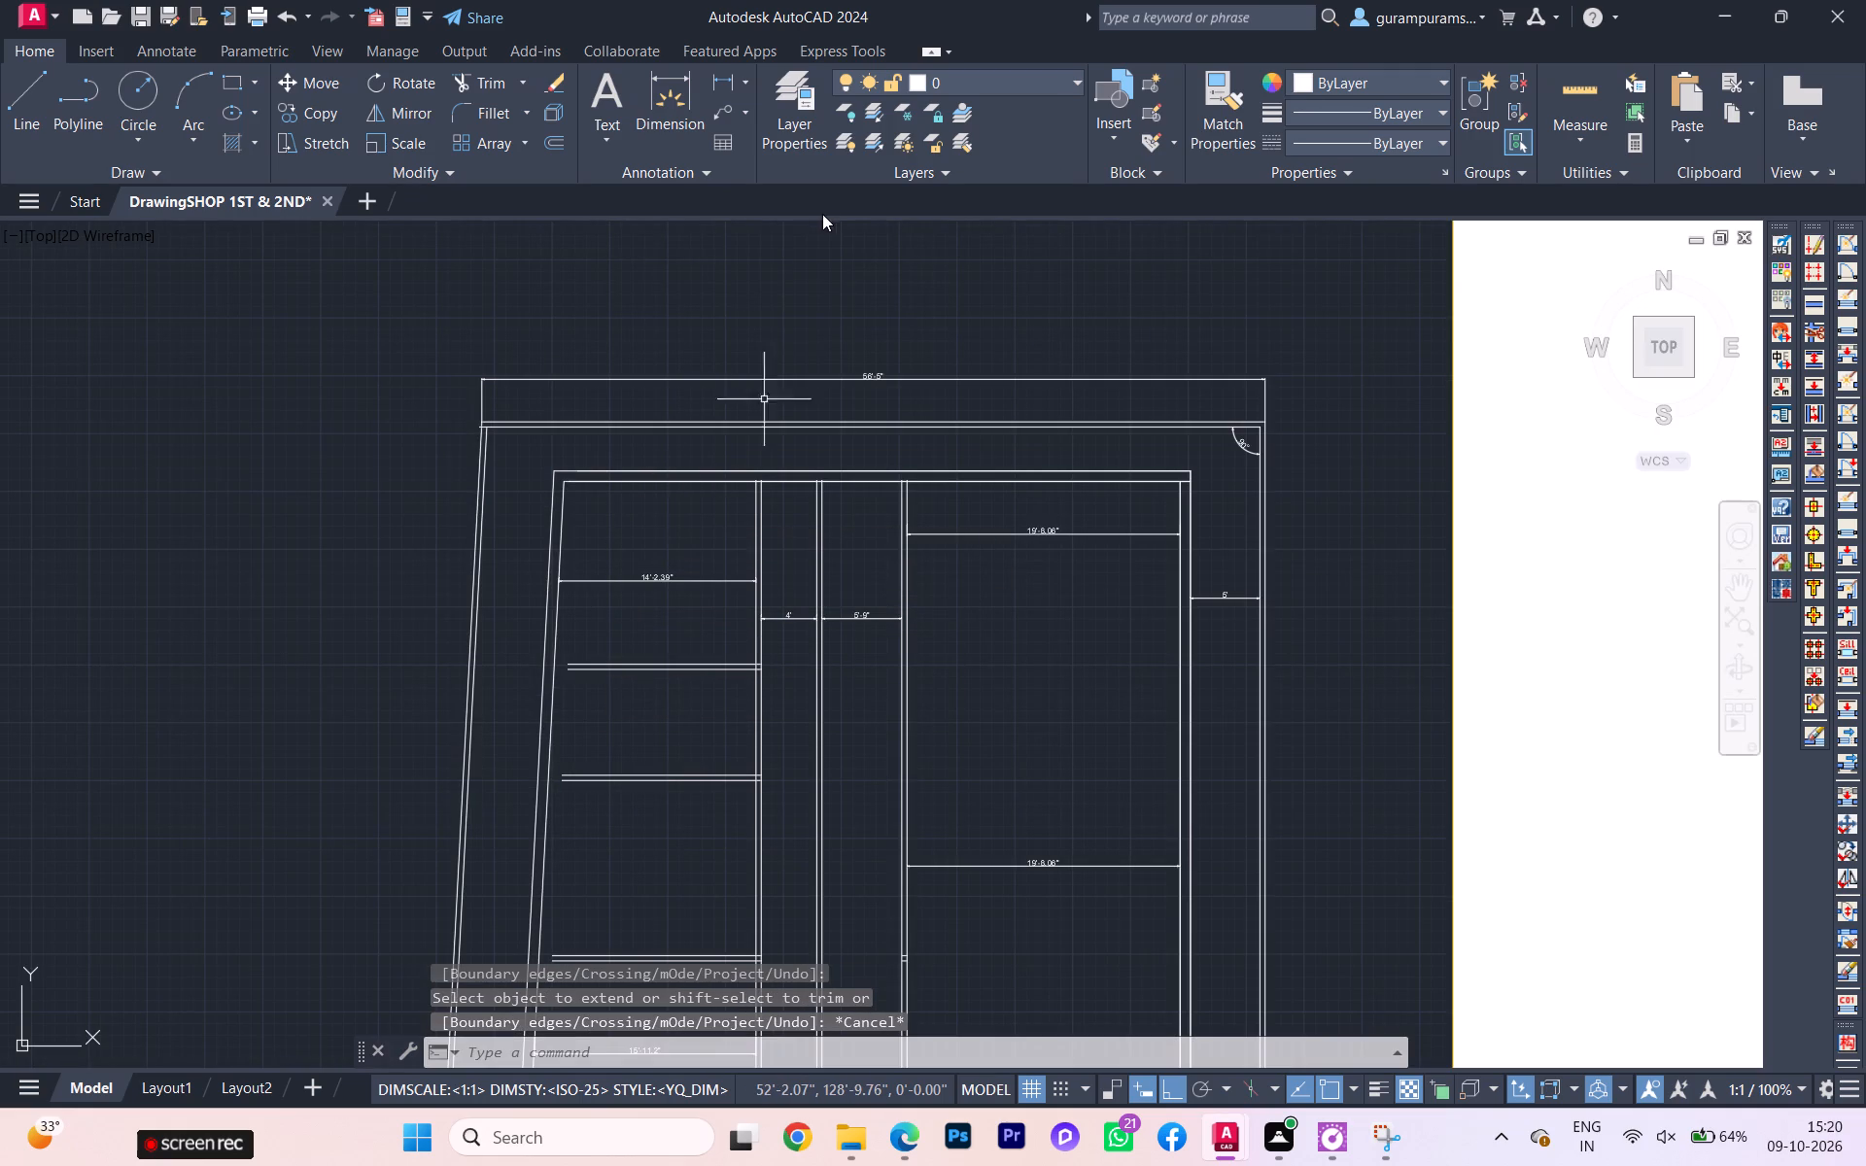
Add a horizontal linear dimension across the northwest shop, just north of its southern partition, from the west wall to the passage-side wall.
left_click(738, 86)
scroll(637, 614, "up", 3)
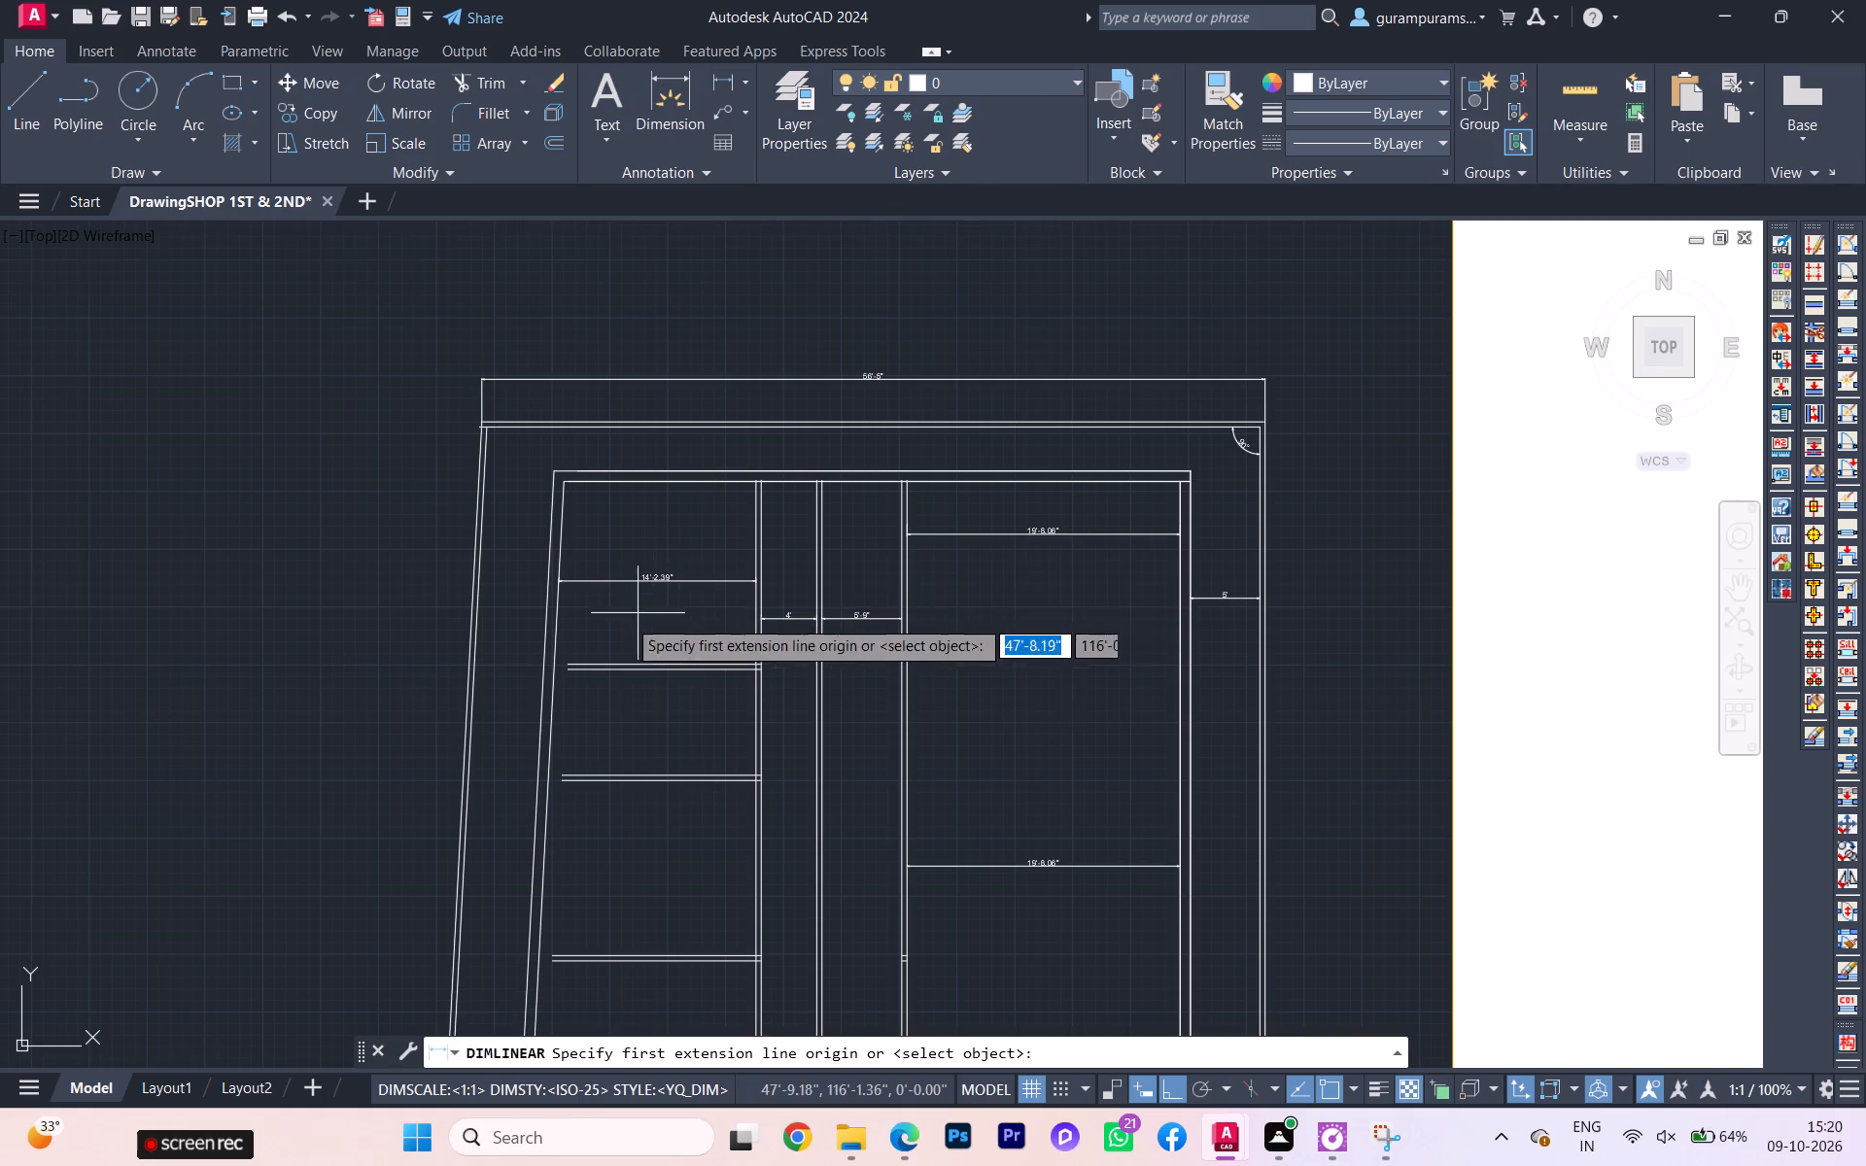
left_click(306, 701)
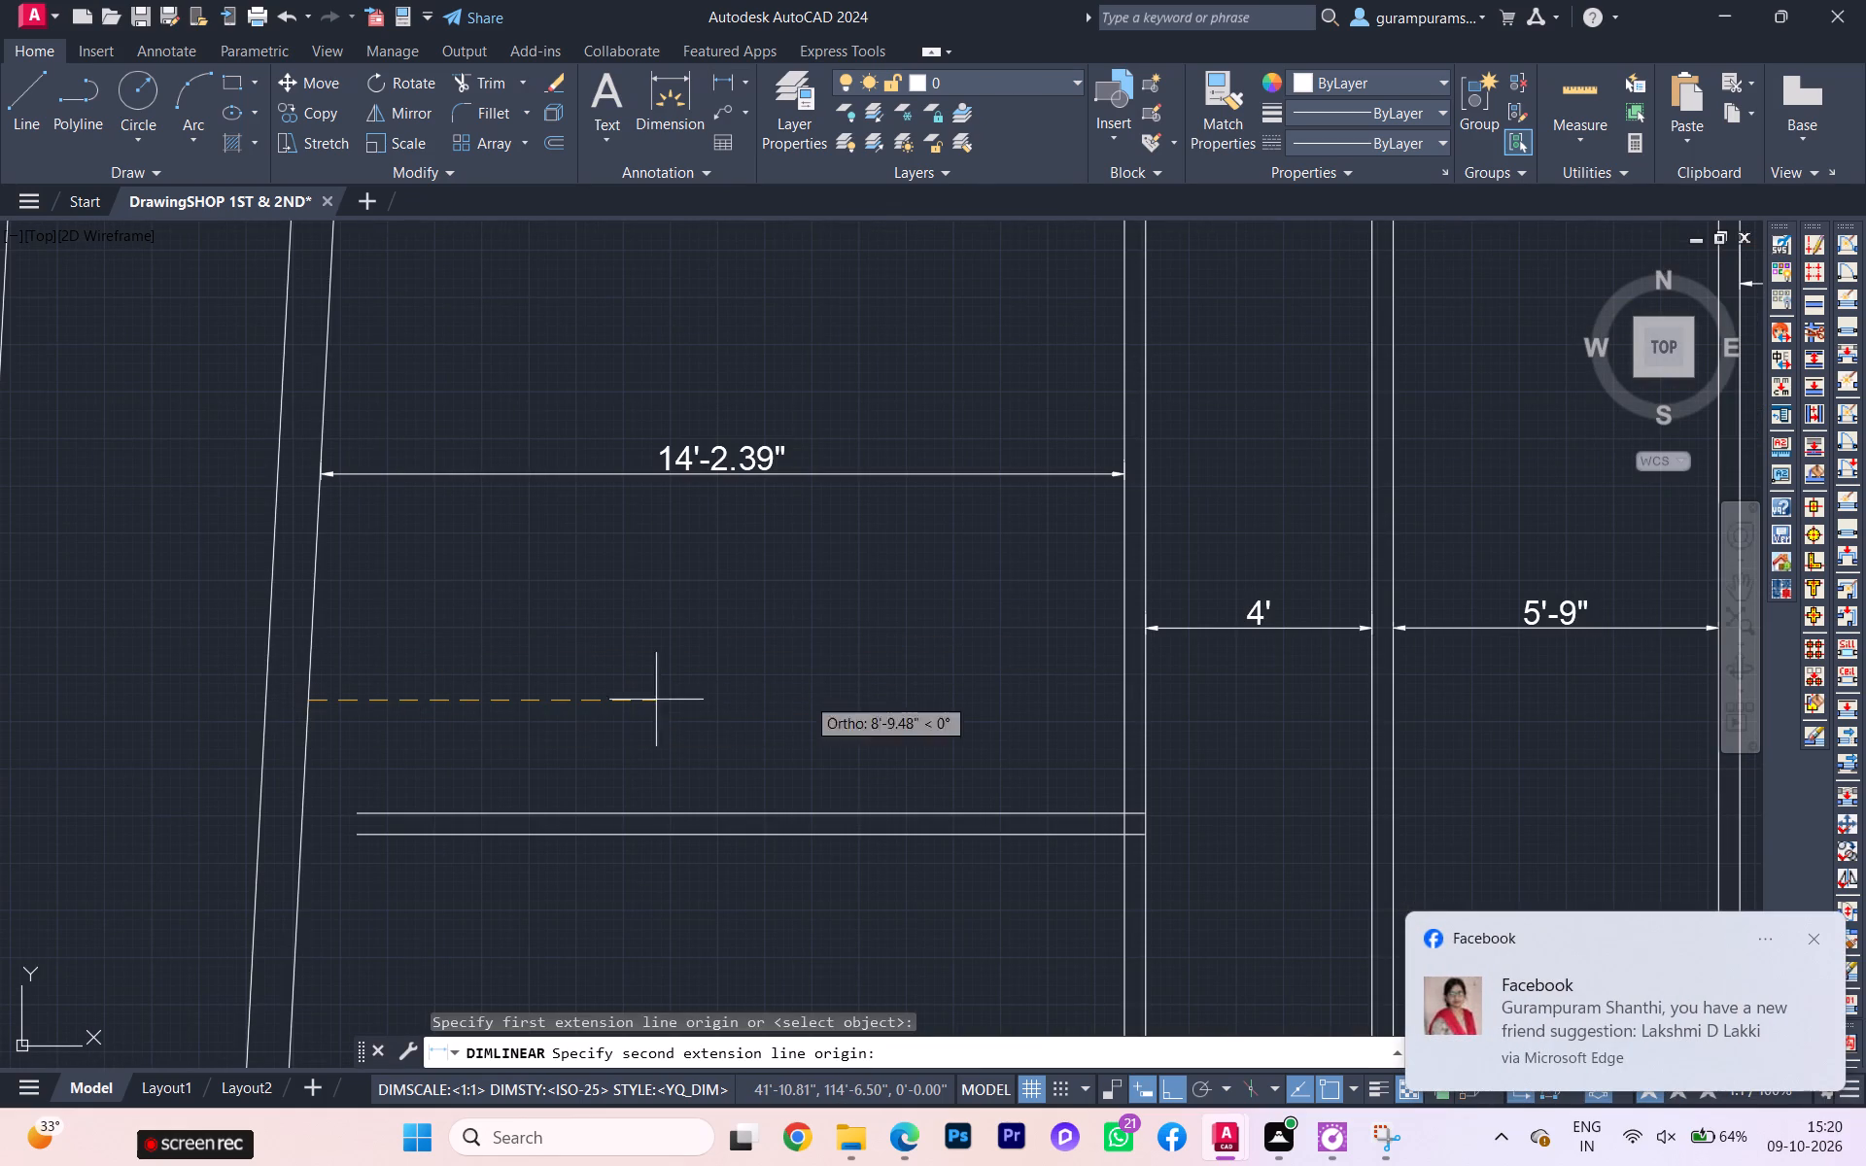
left_click(1124, 701)
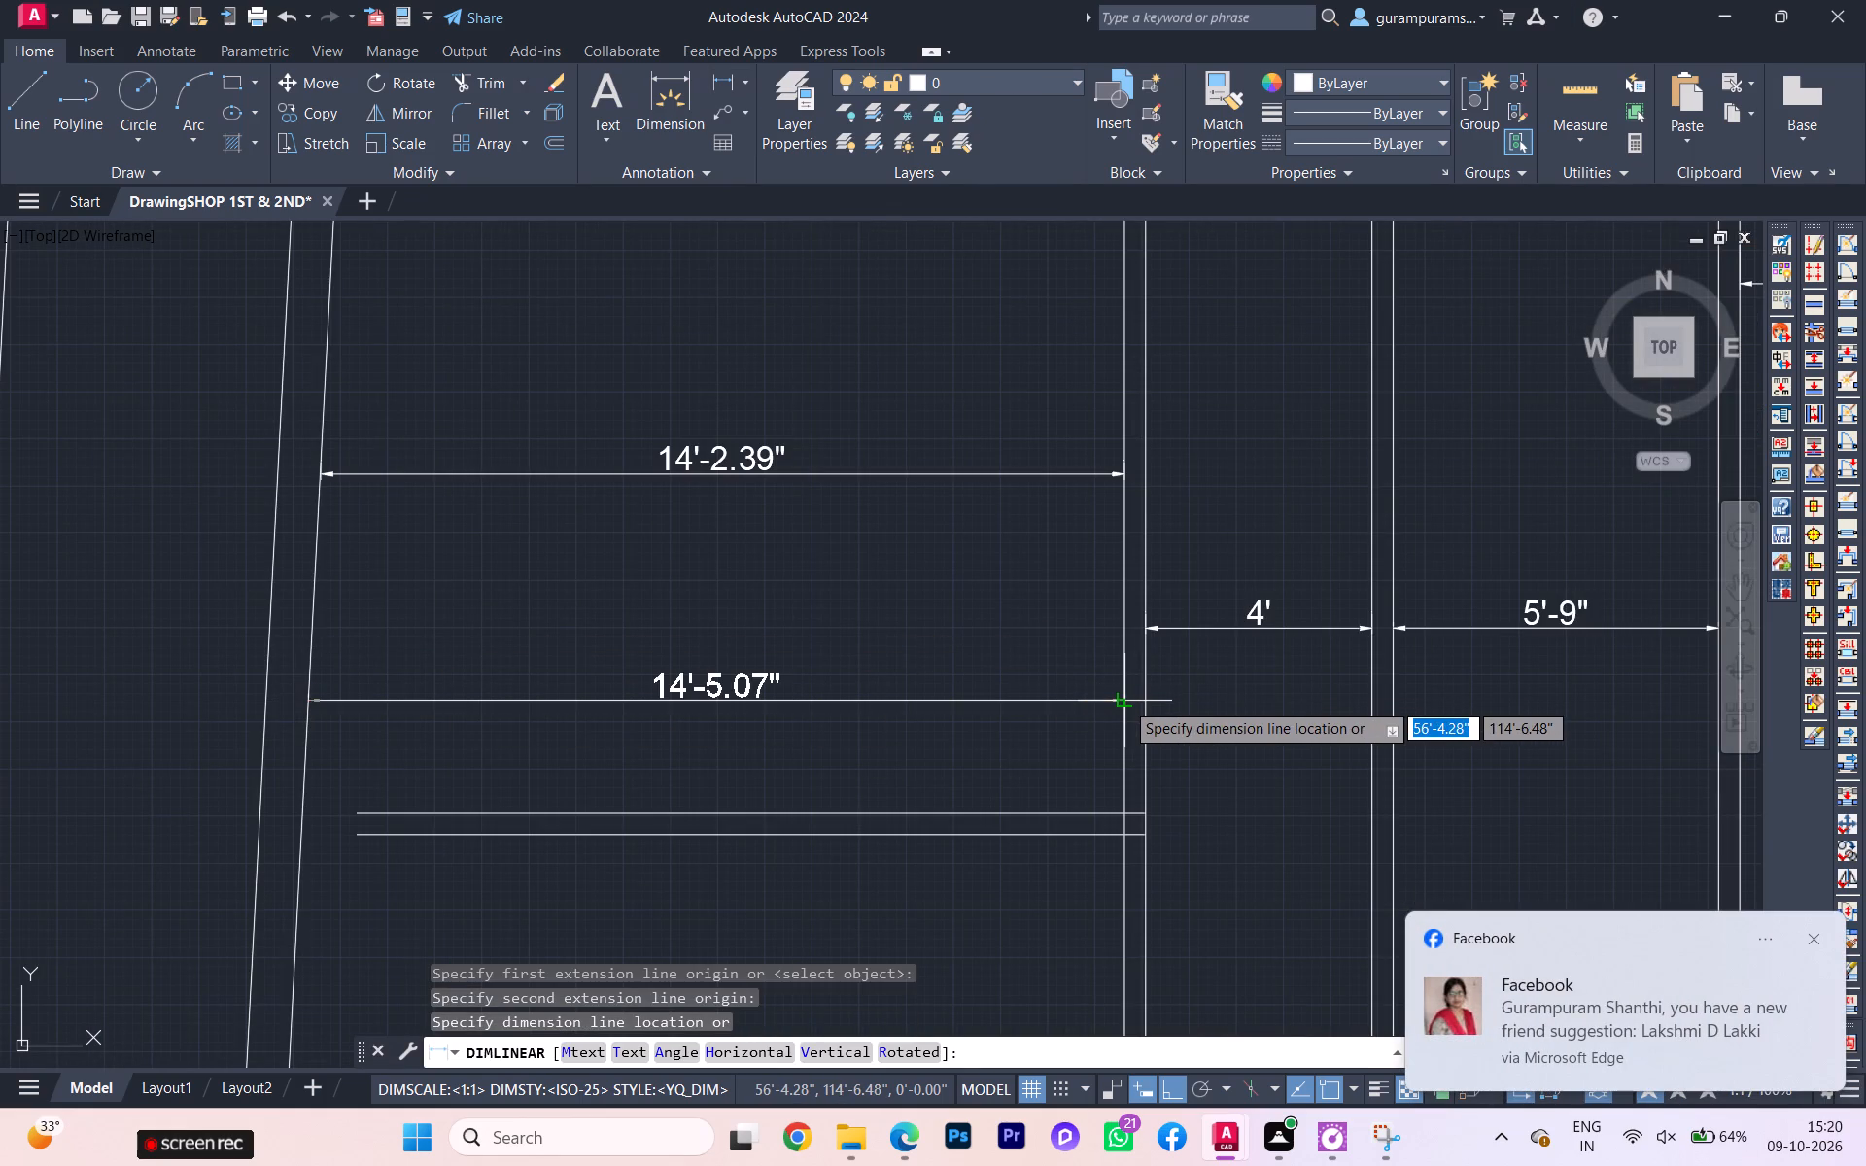
left_click(1070, 741)
scroll(636, 615, "down", 2)
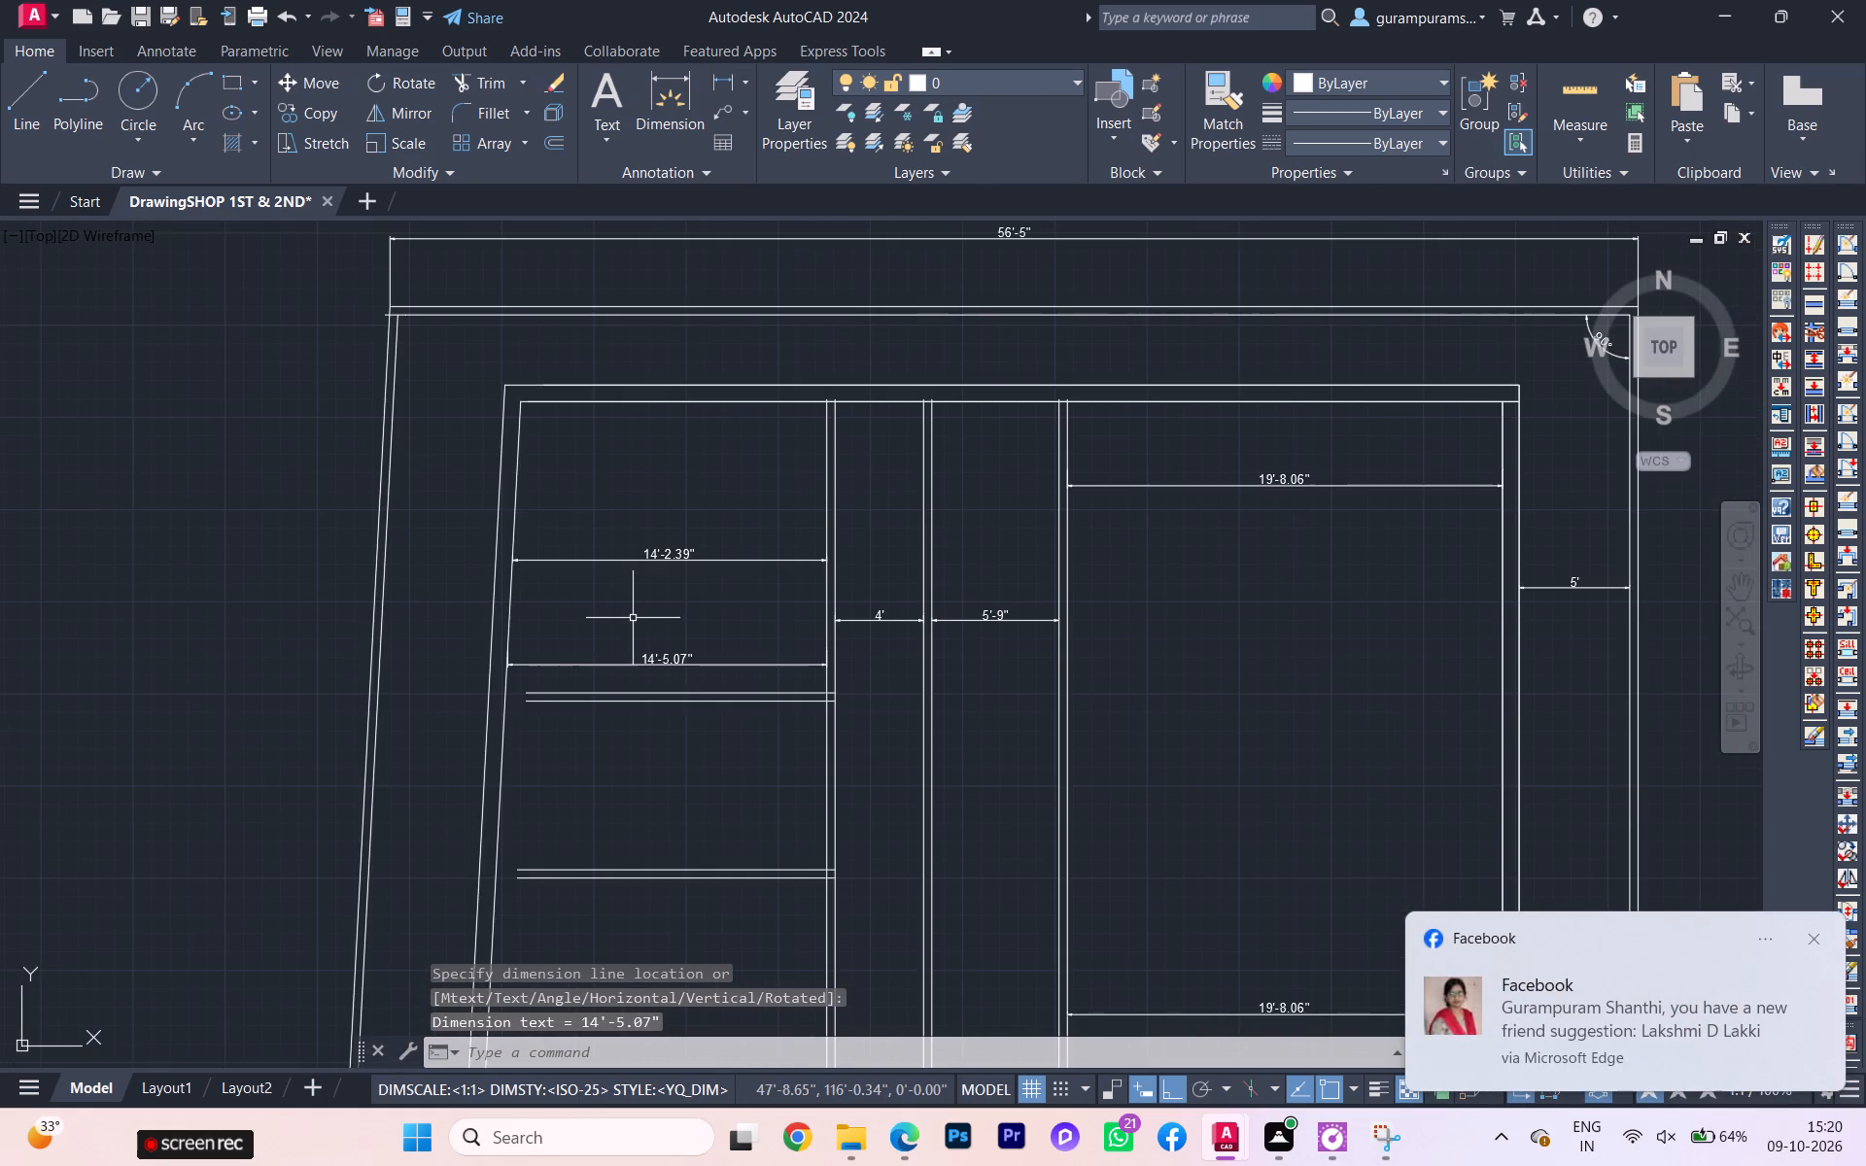
Measure the shop width along the second partition's north line, from the inner west wall to the passage-side wall, without placing a dimension.
scroll(637, 615, "up", 1)
scroll(638, 614, "down", 2)
scroll(1566, 434, "down", 1)
middle_click_drag(1559, 440, 747, 561)
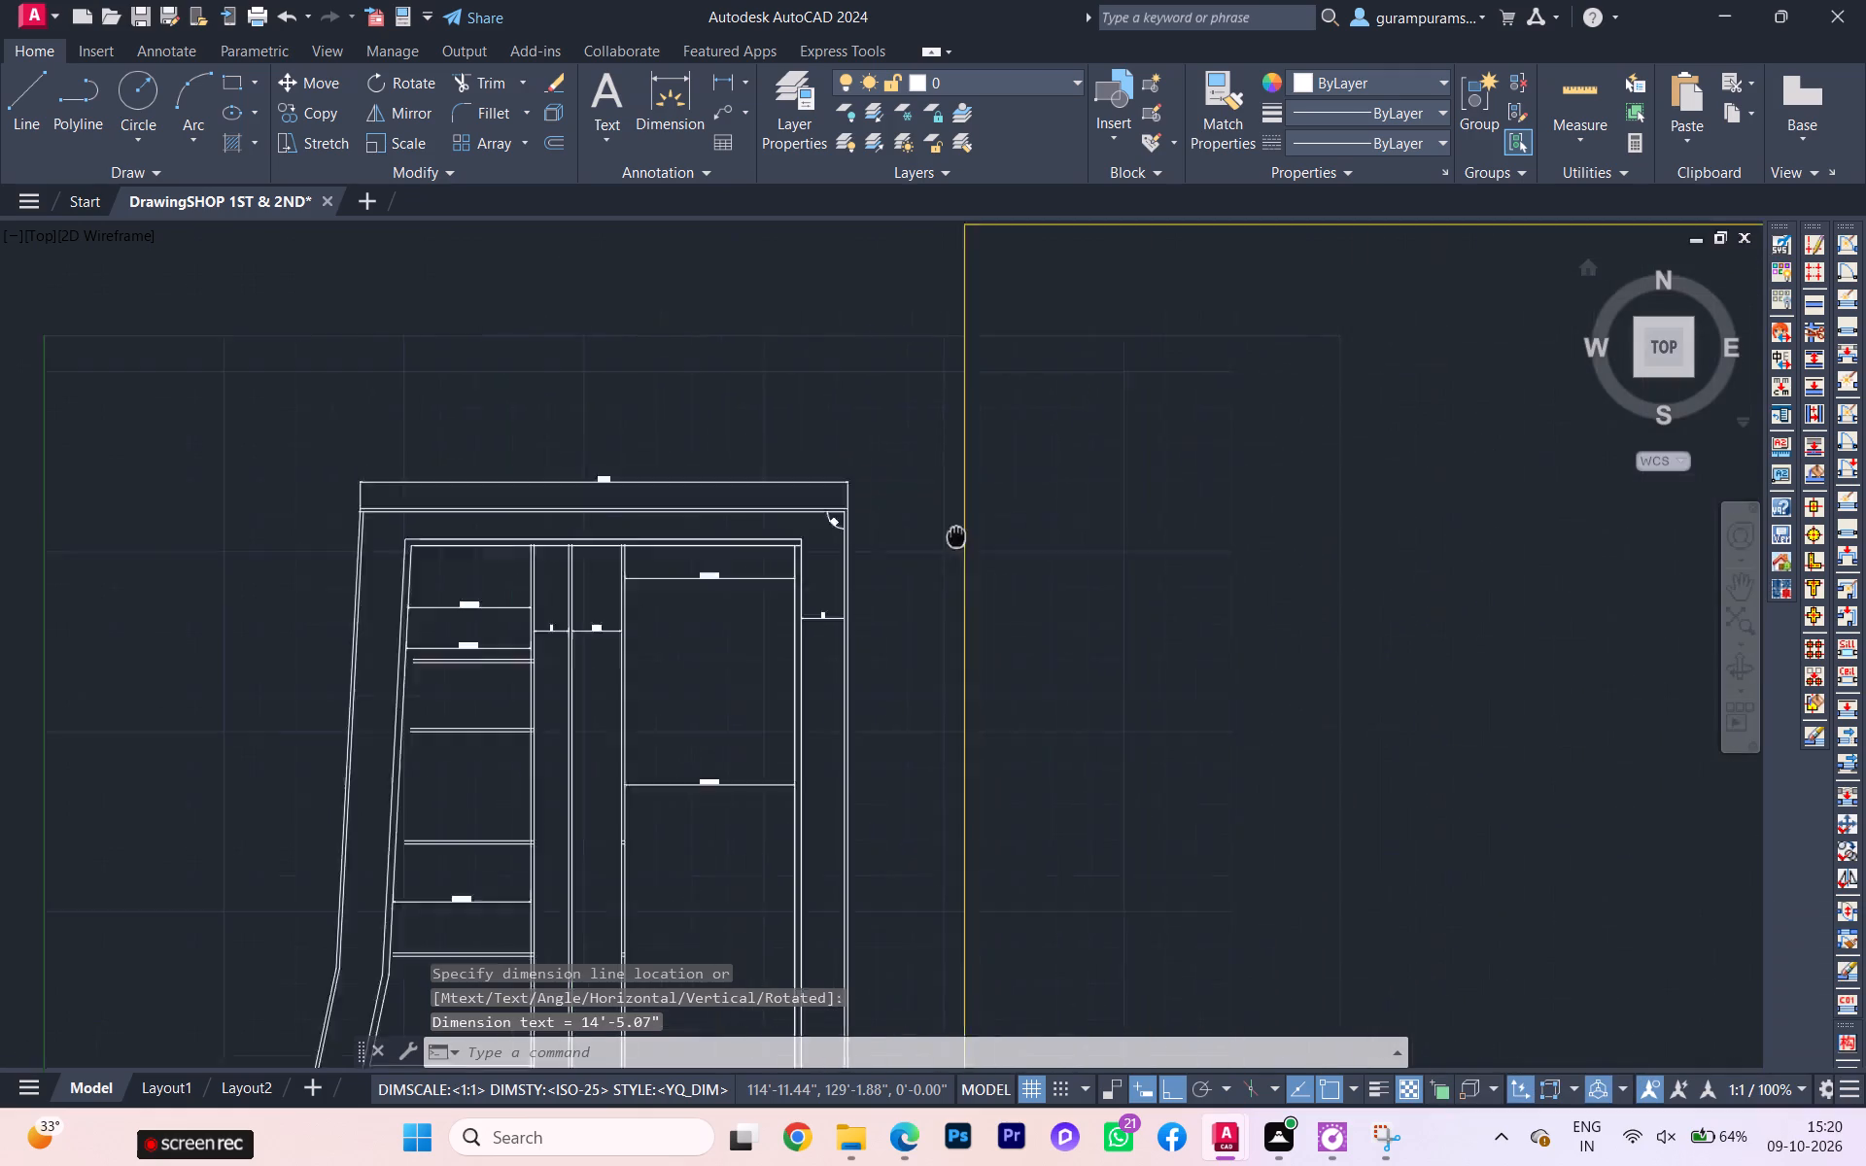
middle_click_drag(747, 561, 731, 563)
scroll(844, 572, "down", 2)
scroll(626, 669, "up", 1)
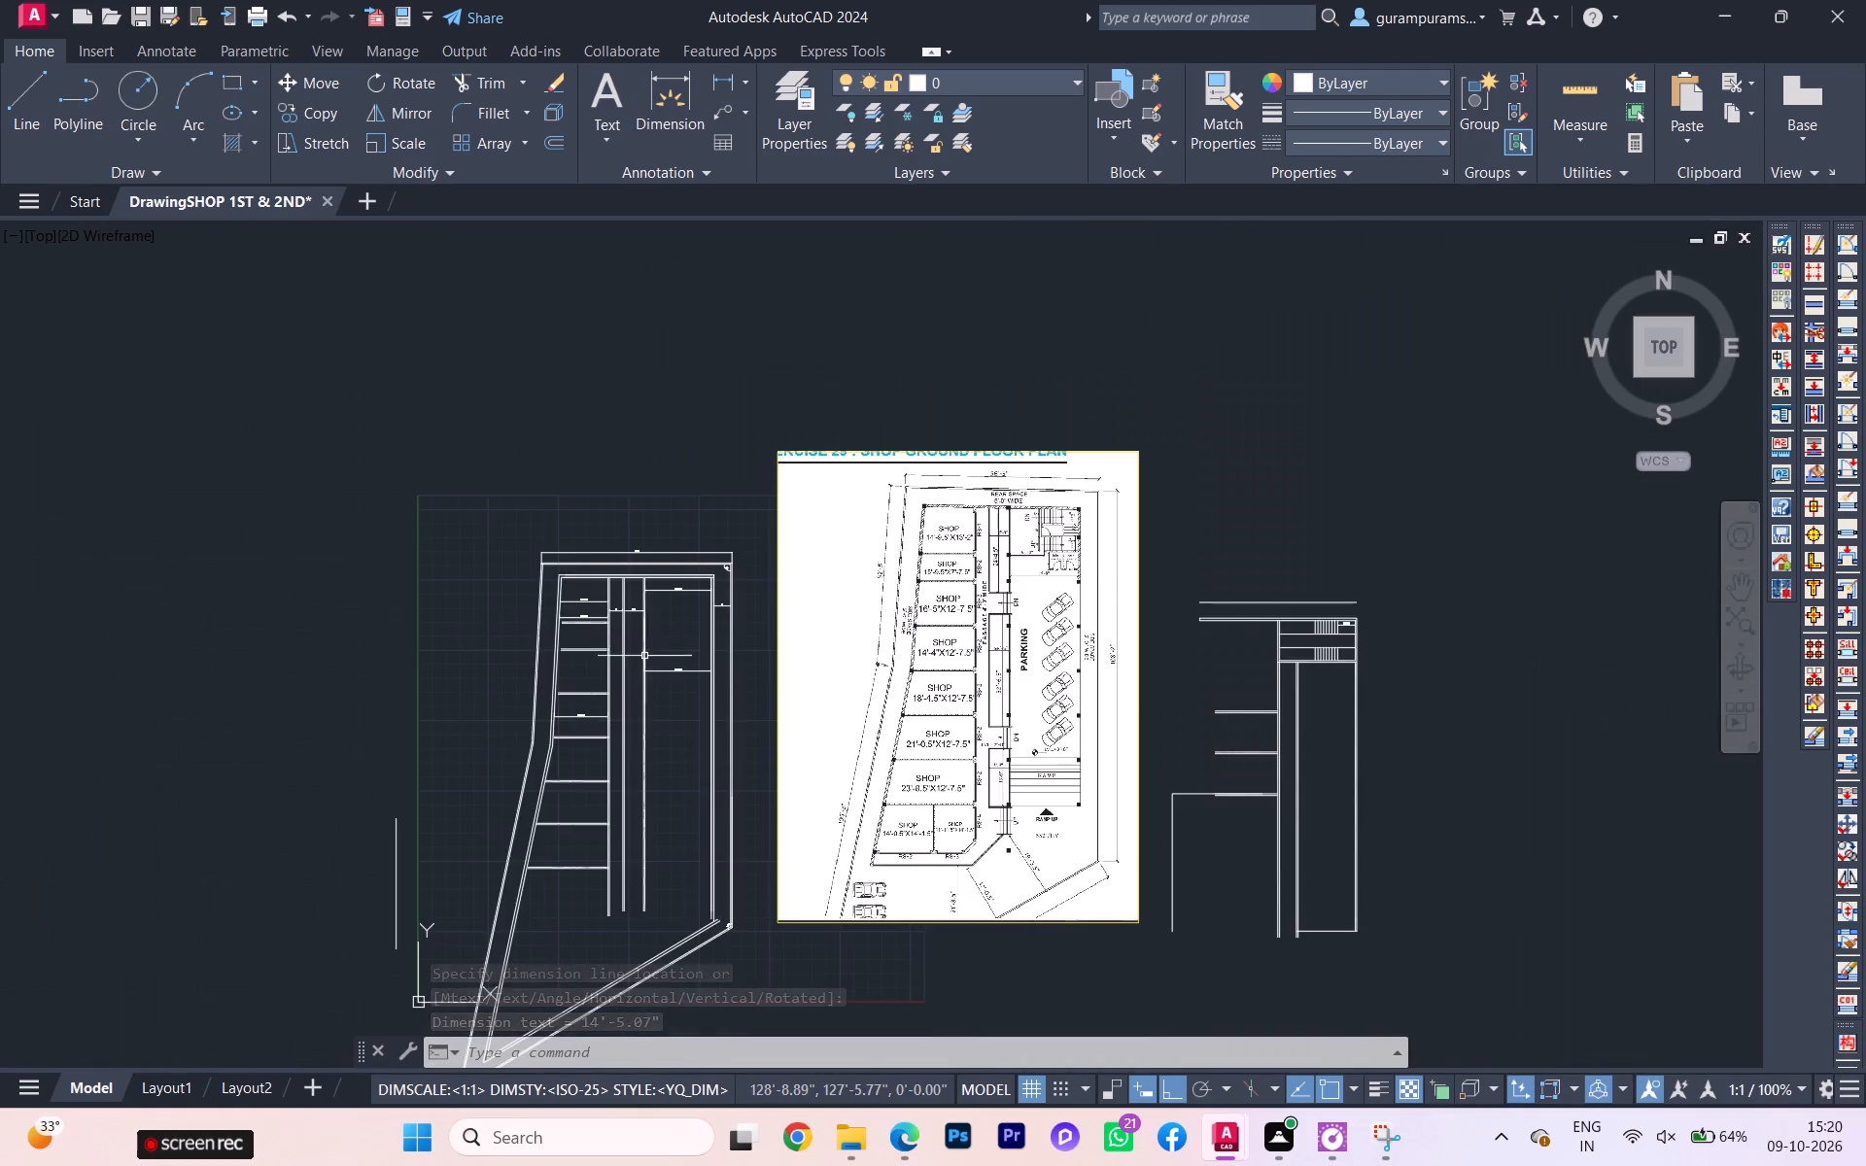
scroll(597, 694, "up", 3)
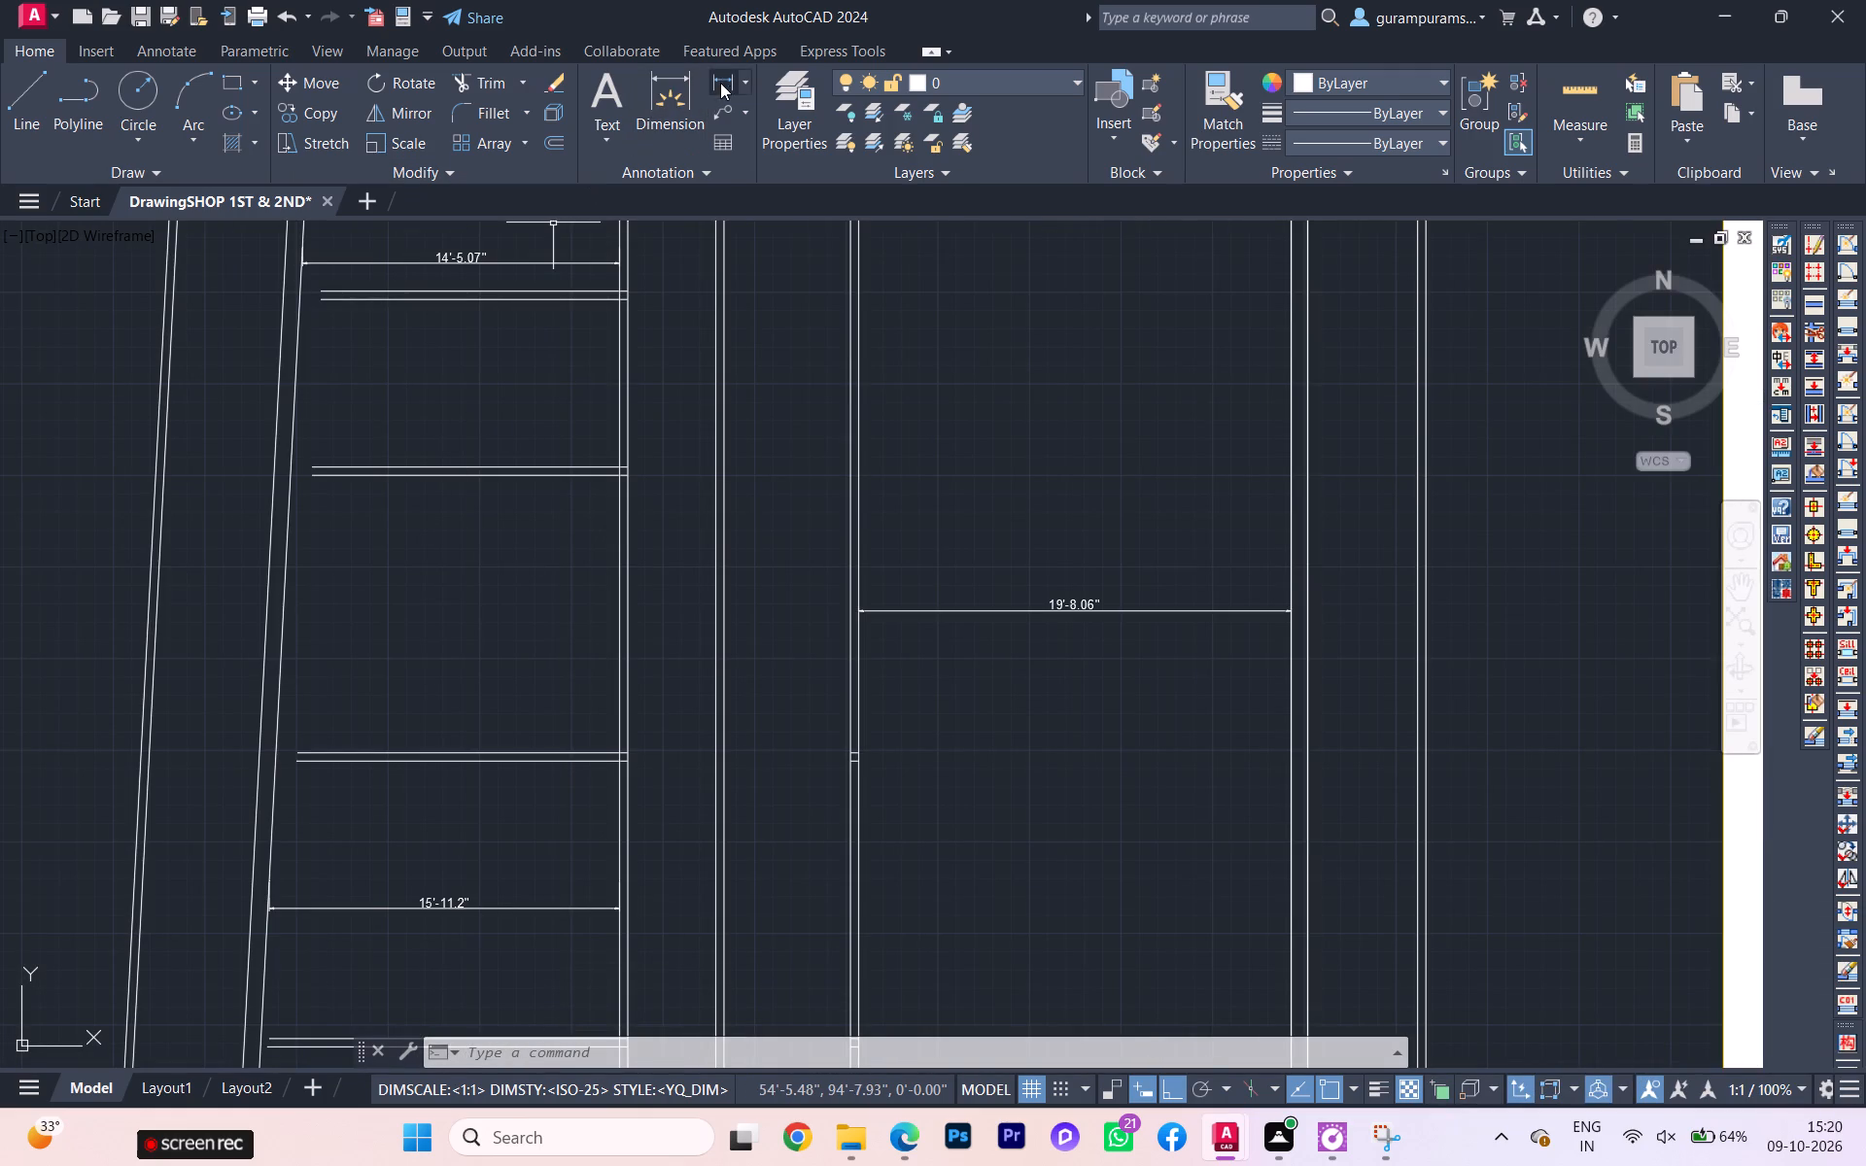
left_click(722, 79)
scroll(291, 507, "up", 4)
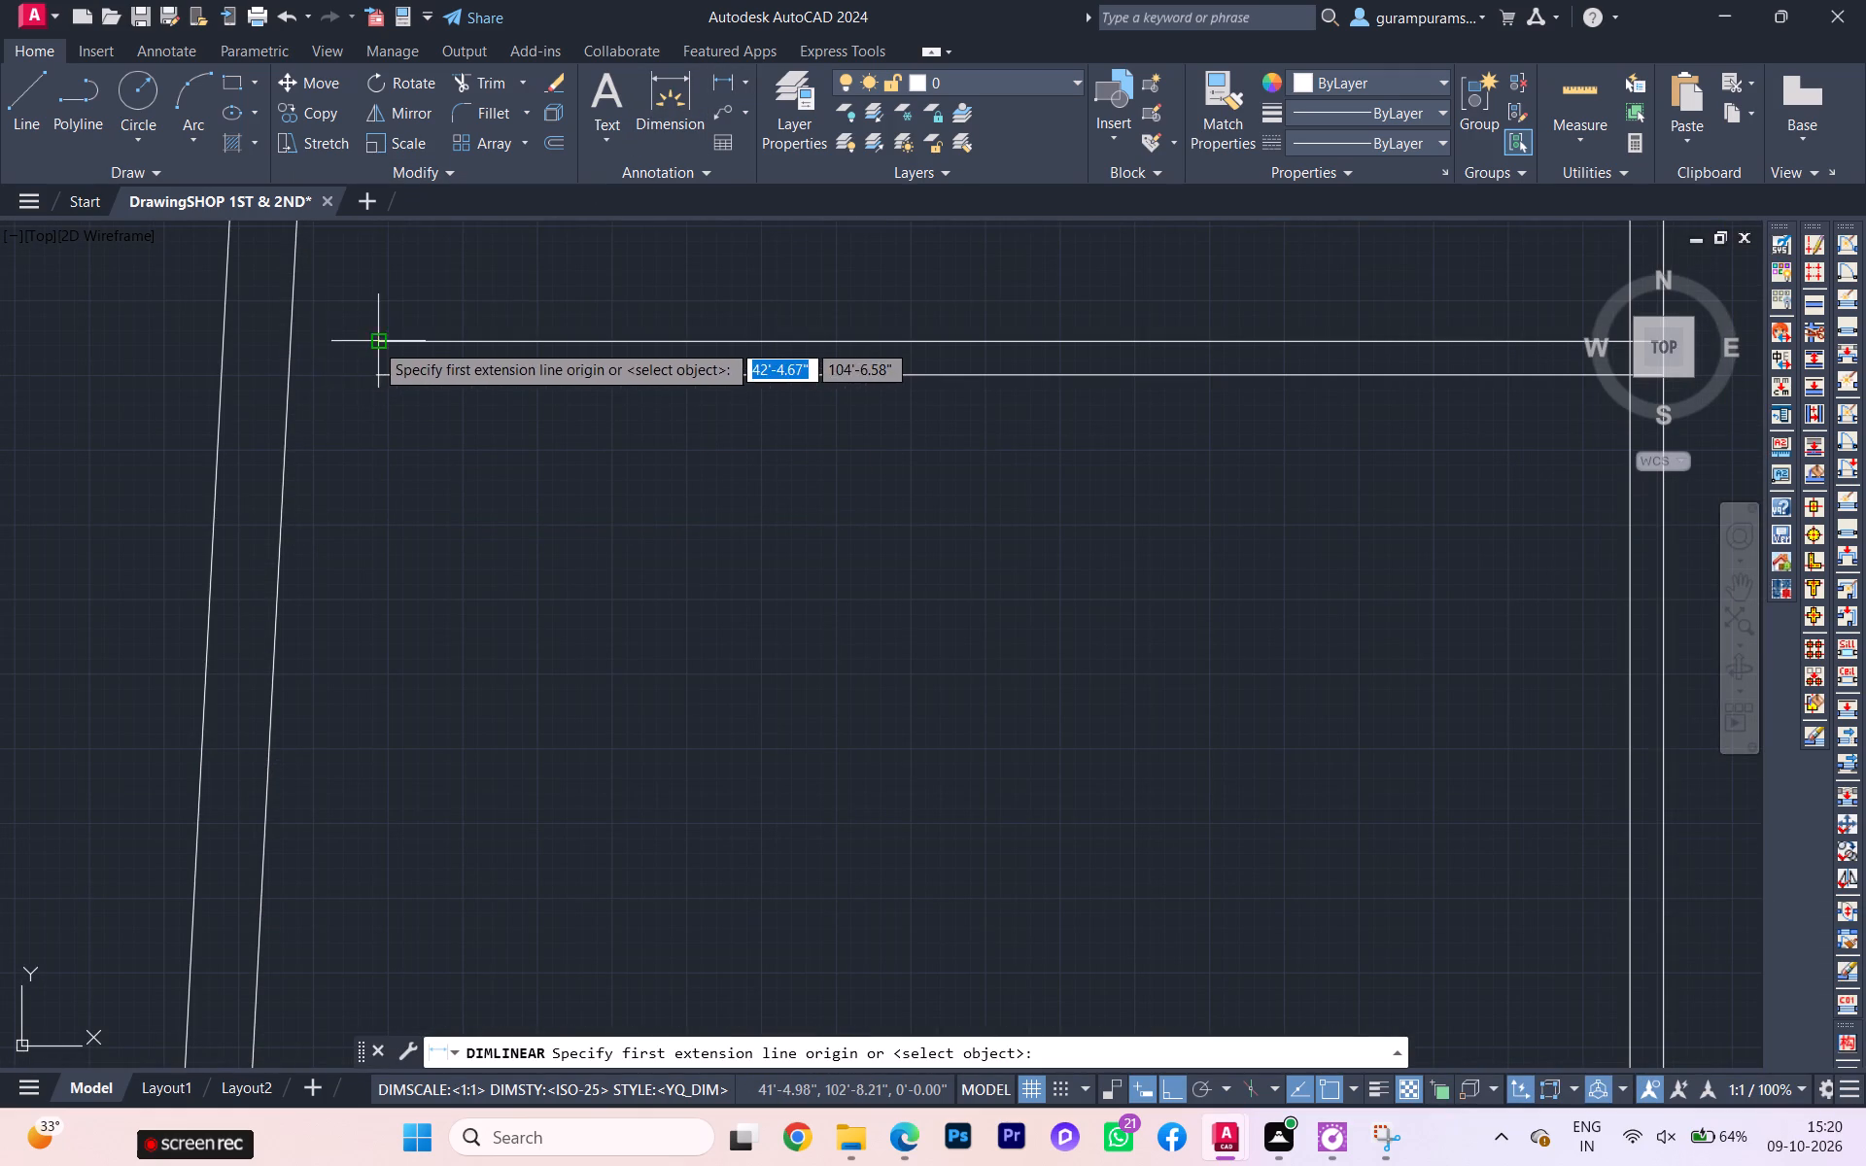
left_click(293, 341)
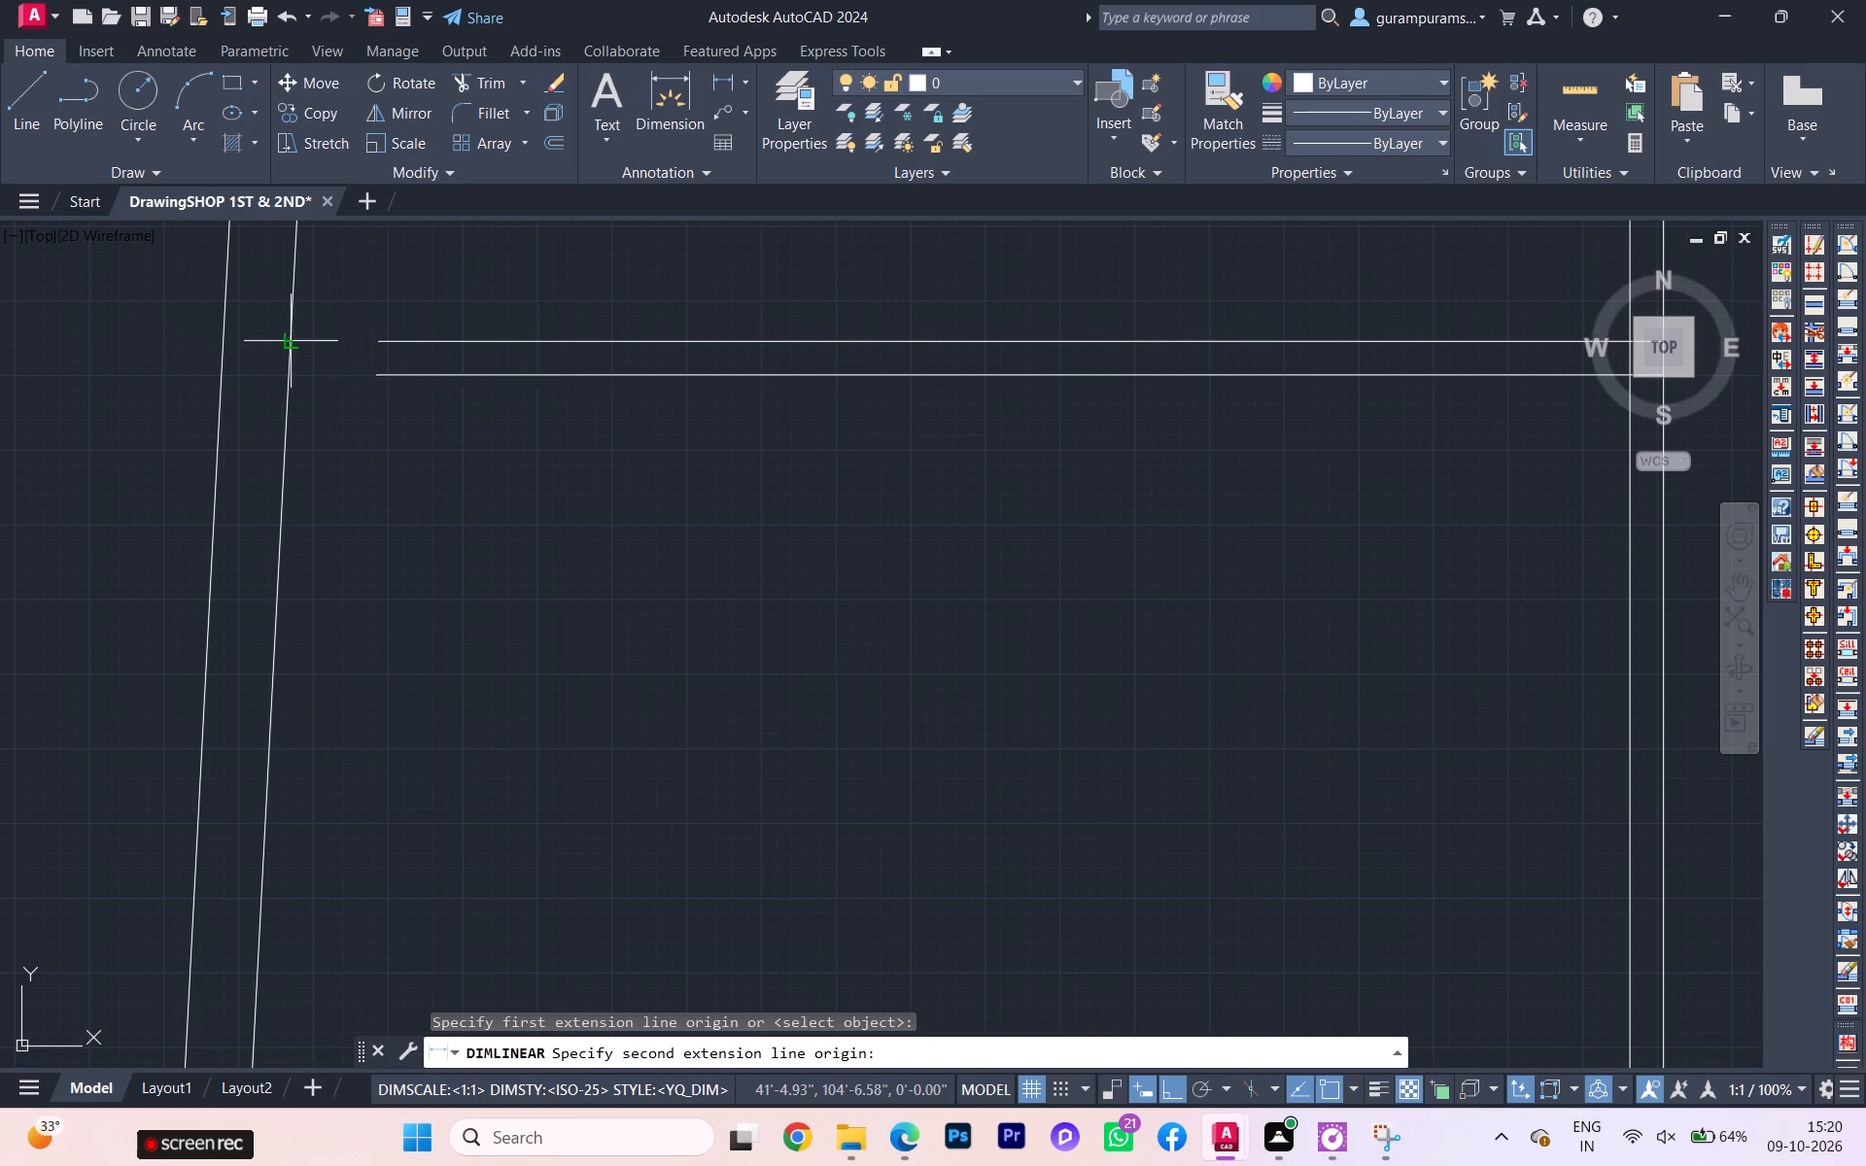
scroll(555, 352, "down", 2)
scroll(1010, 374, "up", 2)
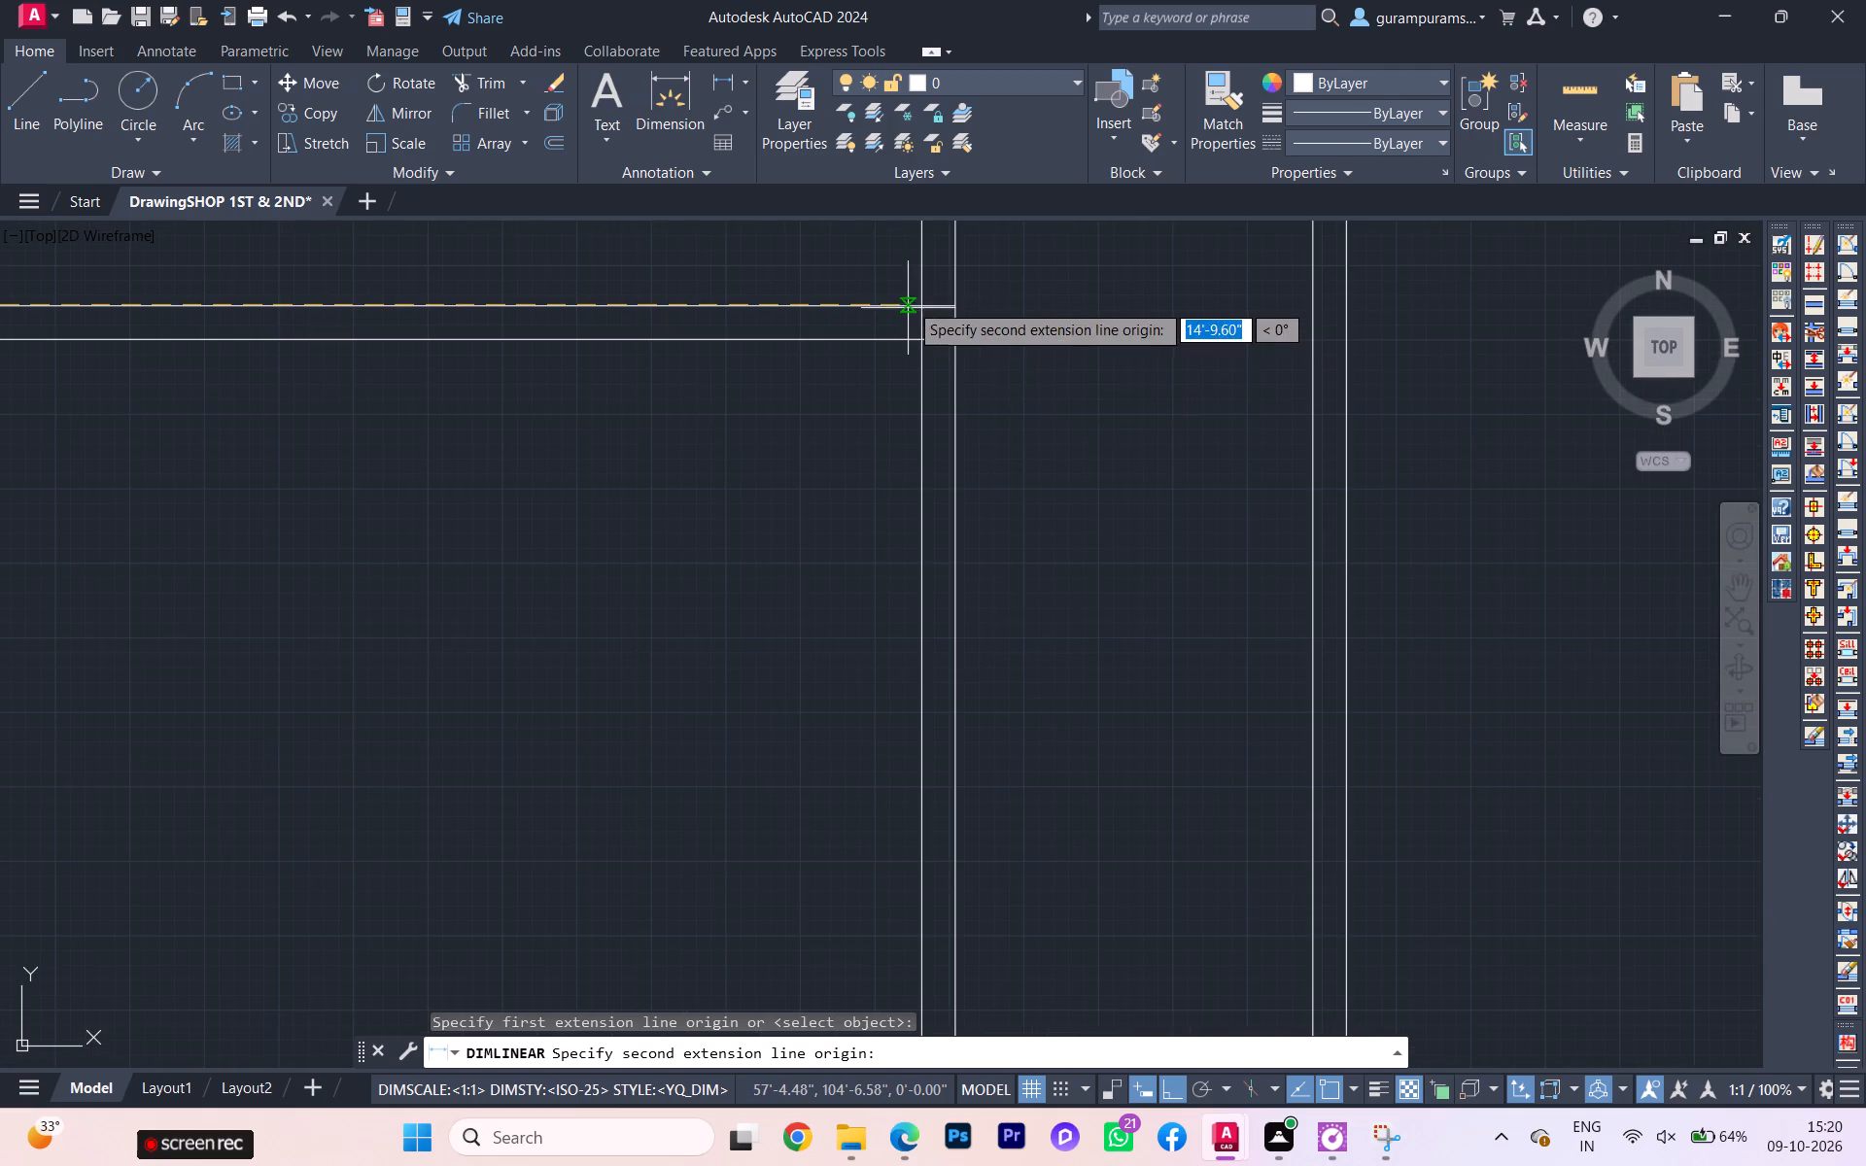
left_click(919, 307)
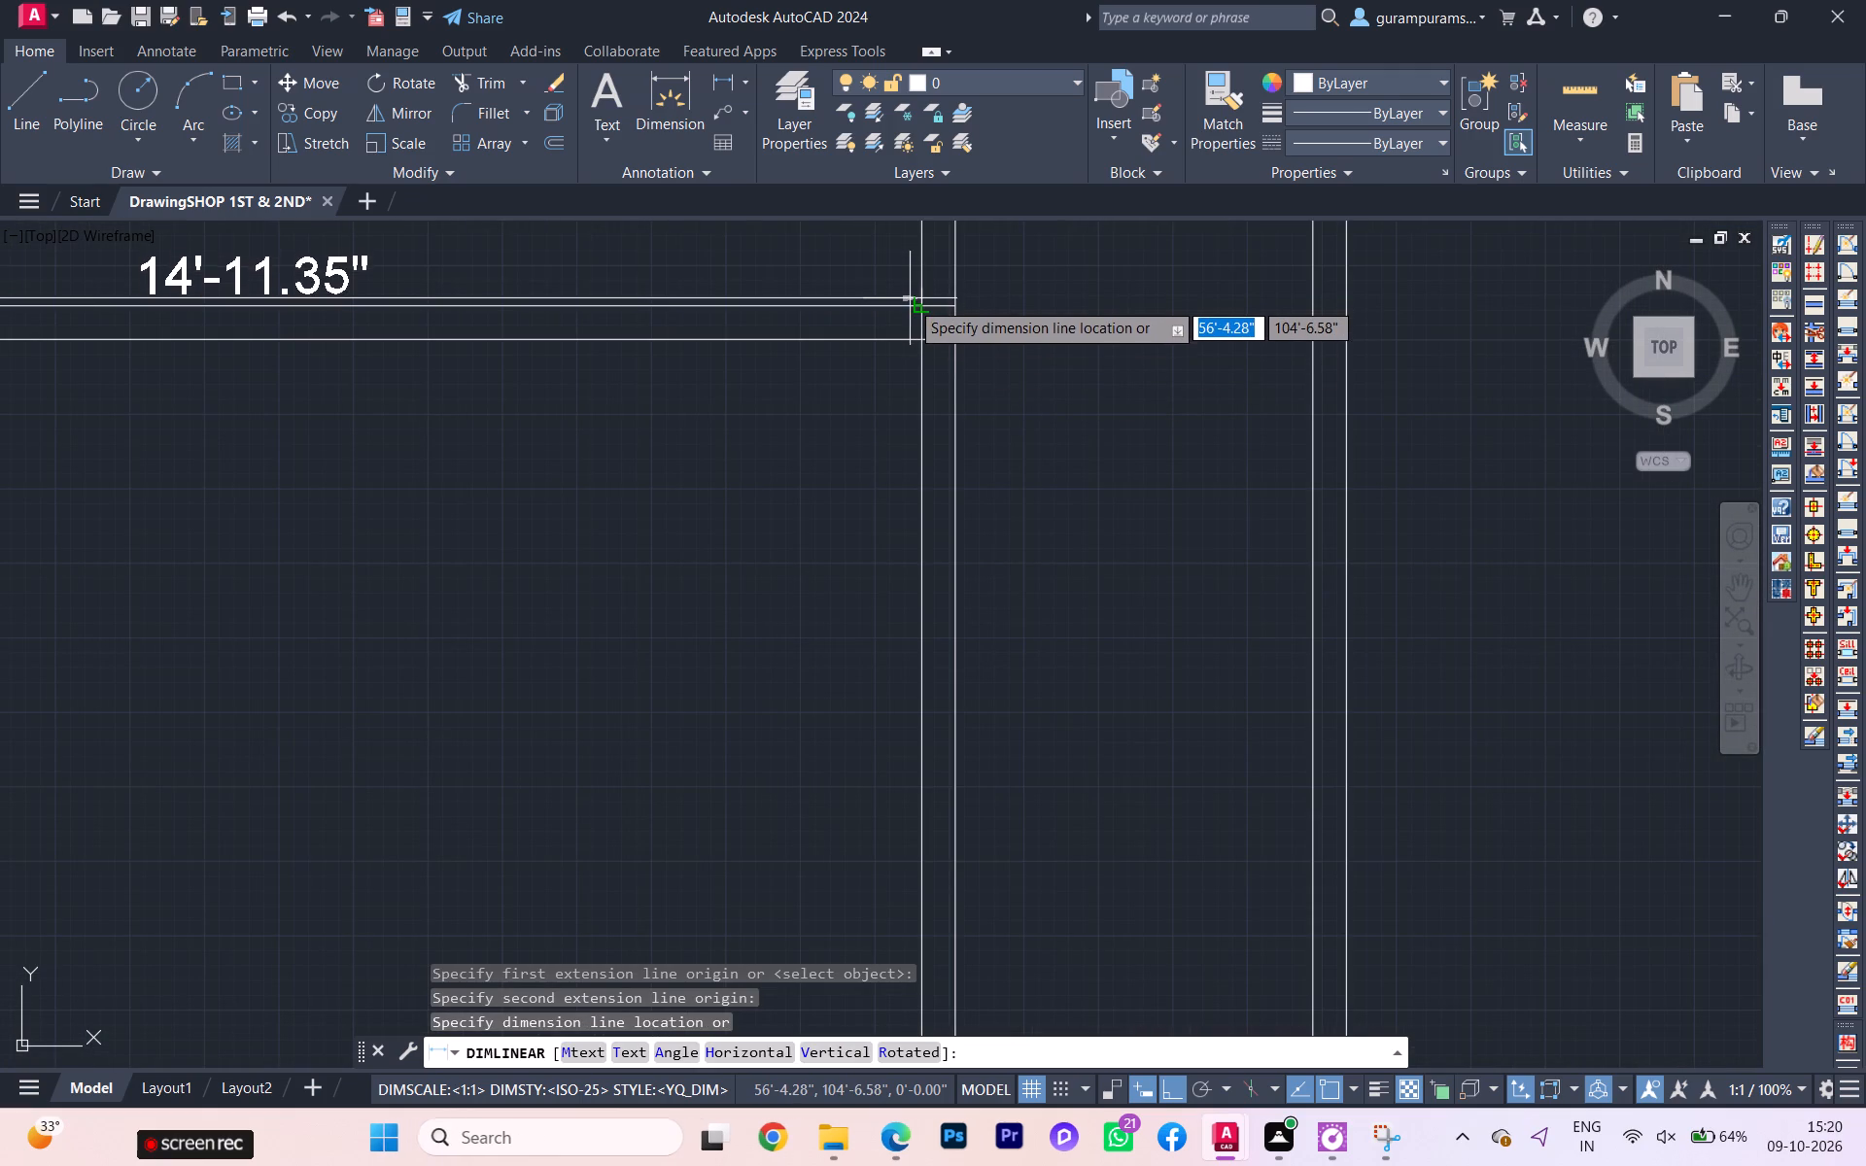
scroll(910, 301, "down", 1)
key("Escape")
Erase the two horizontal width dimensions inside the northwest shop.
scroll(859, 351, "down", 4)
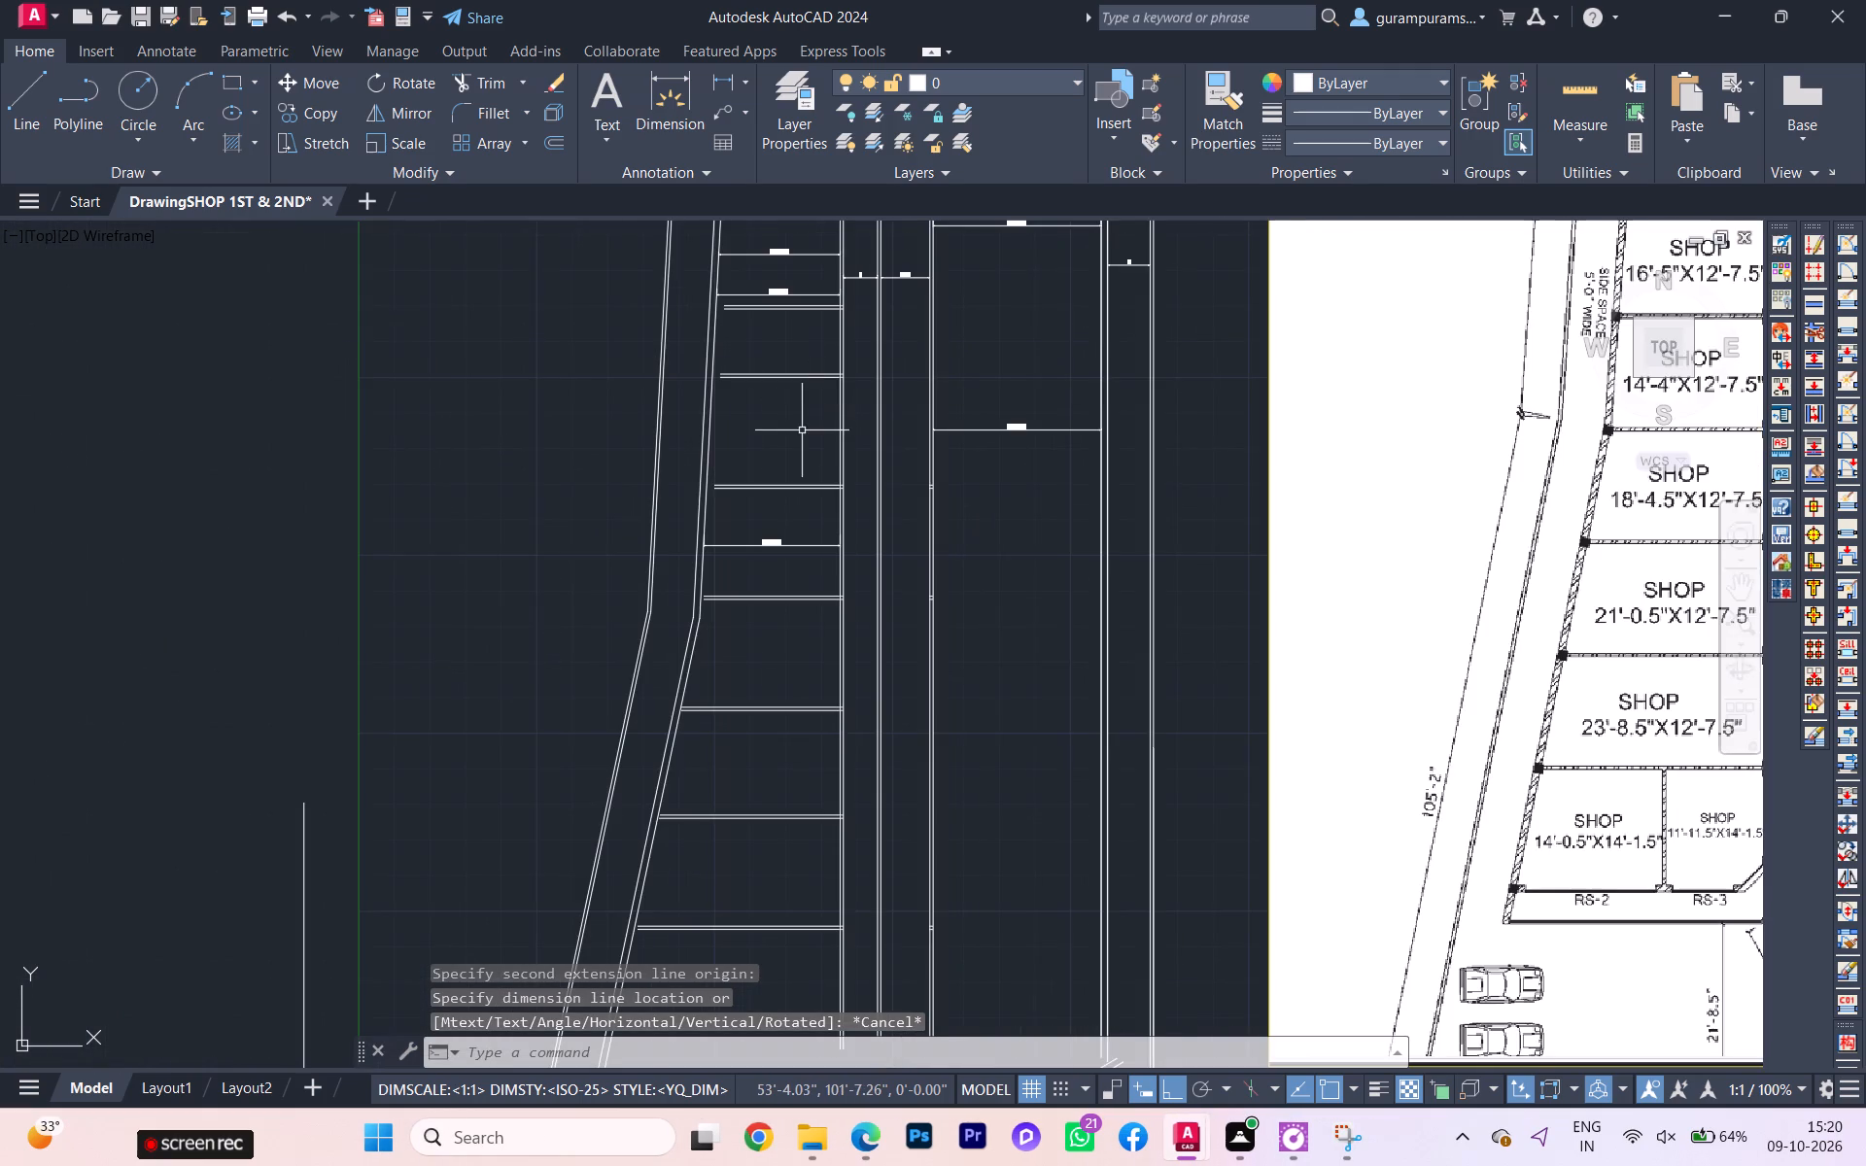
scroll(838, 414, "down", 1)
scroll(985, 333, "up", 2)
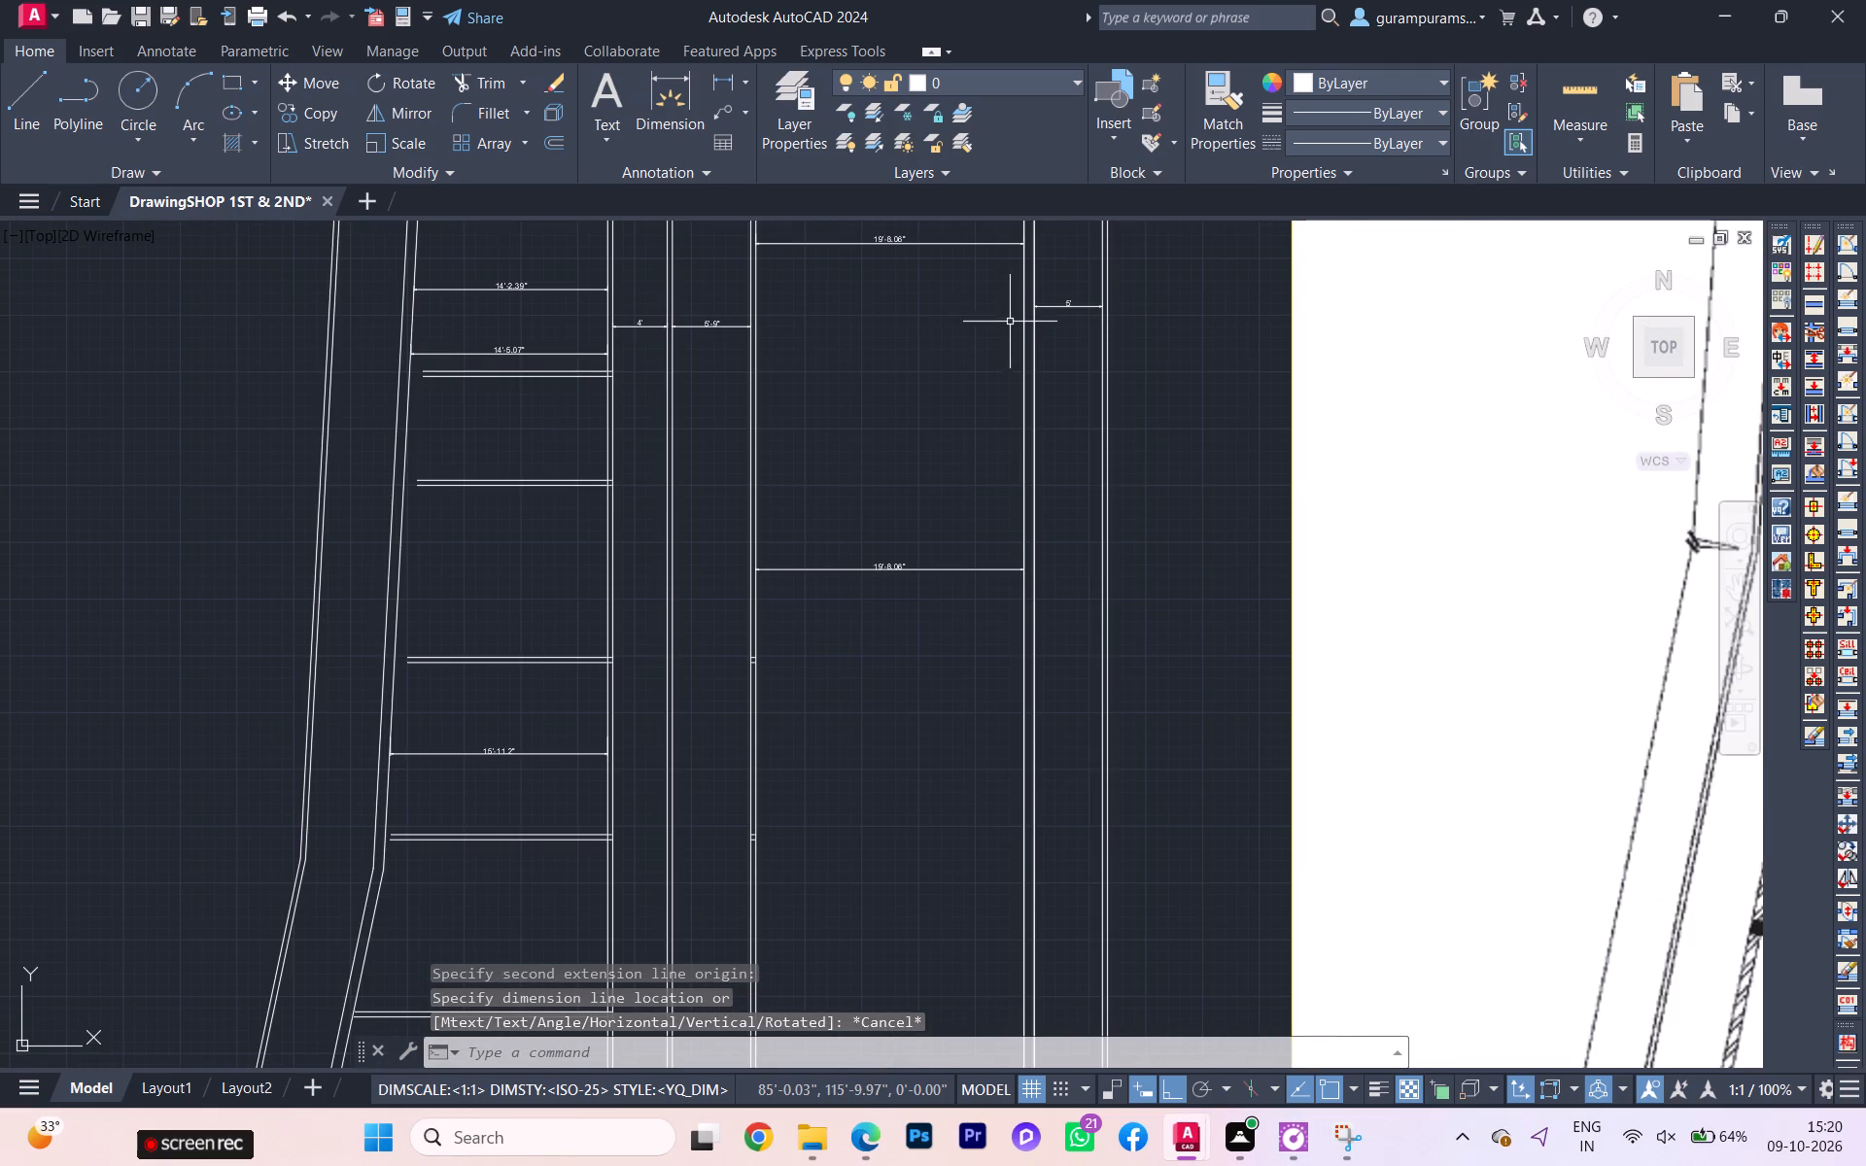
scroll(751, 402, "down", 1)
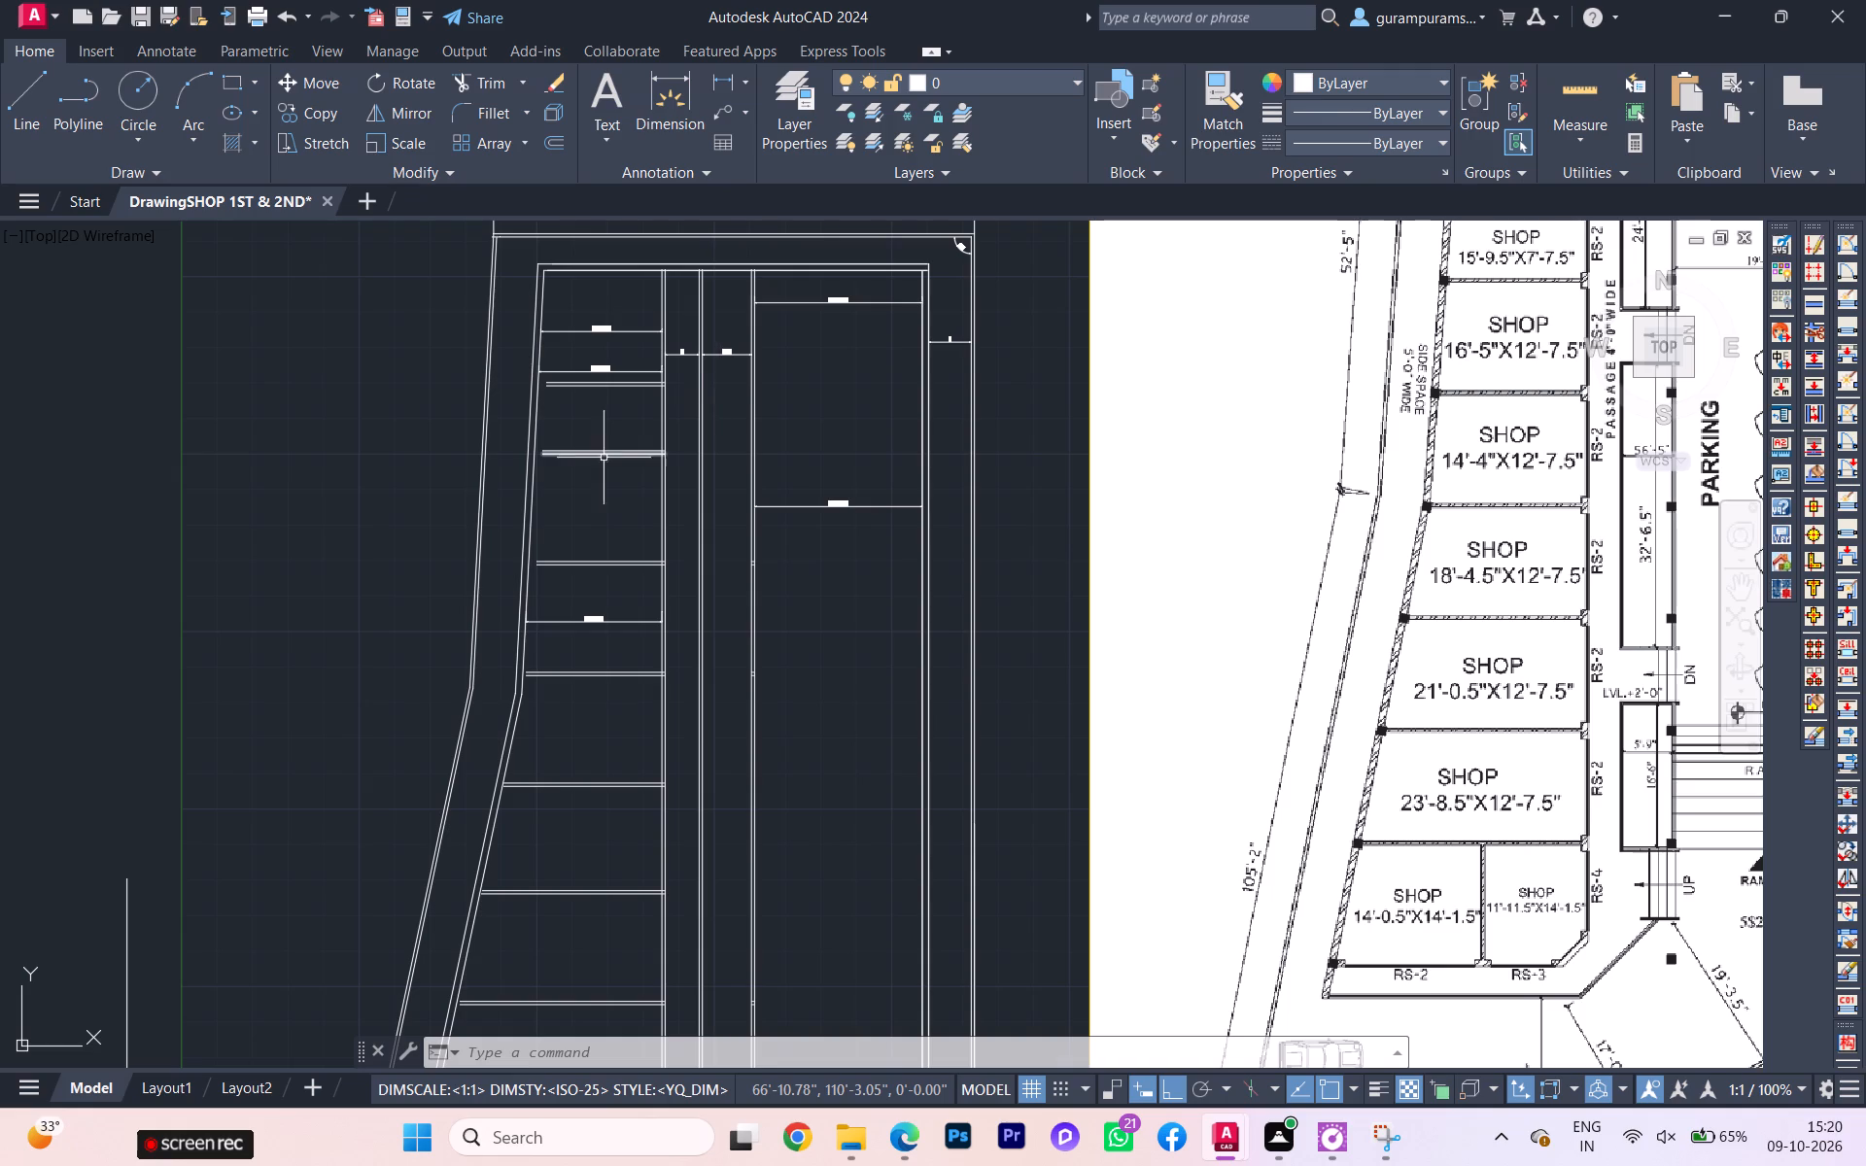
scroll(583, 450, "up", 2)
scroll(578, 460, "down", 1)
scroll(599, 415, "up", 2)
scroll(637, 296, "down", 1)
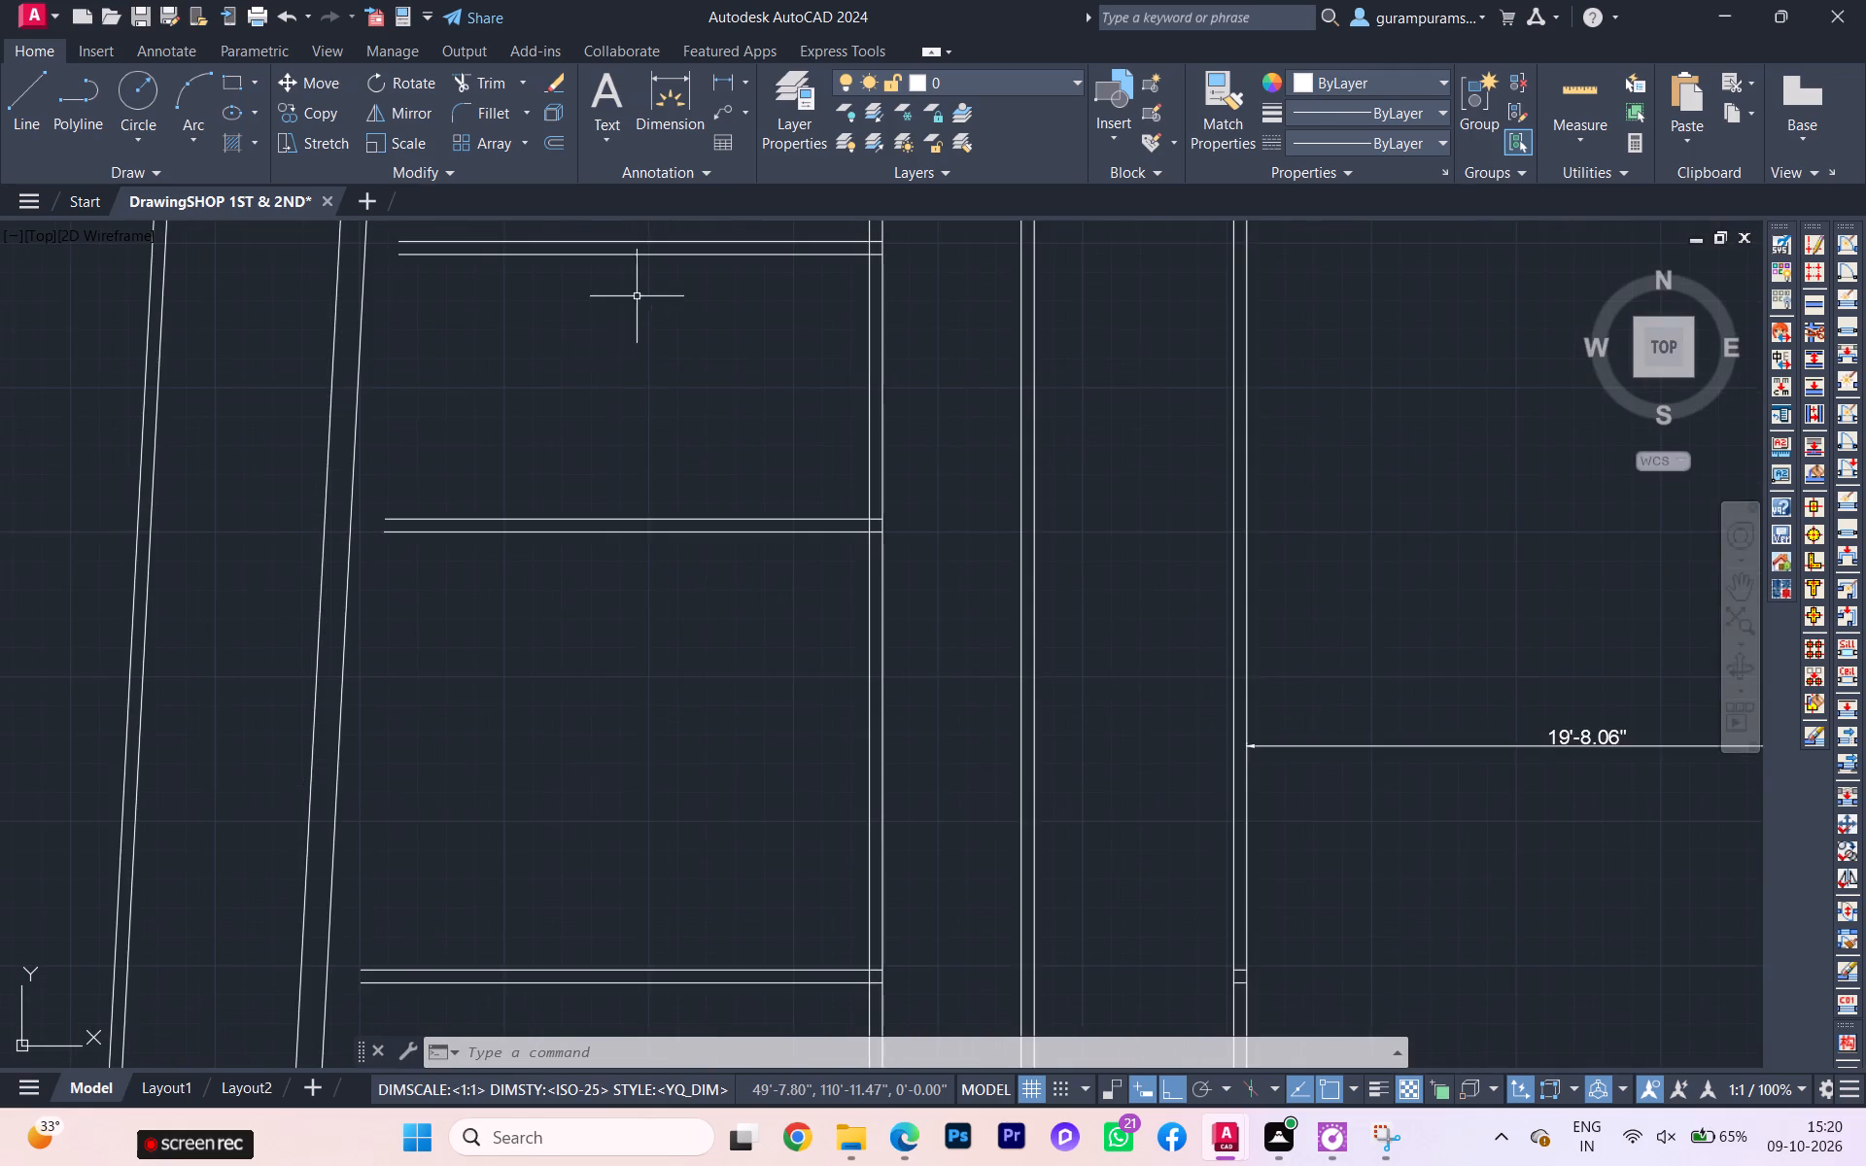
scroll(638, 296, "down", 1)
middle_click_drag(638, 296, 599, 547)
scroll(612, 498, "up", 2)
left_click(603, 539)
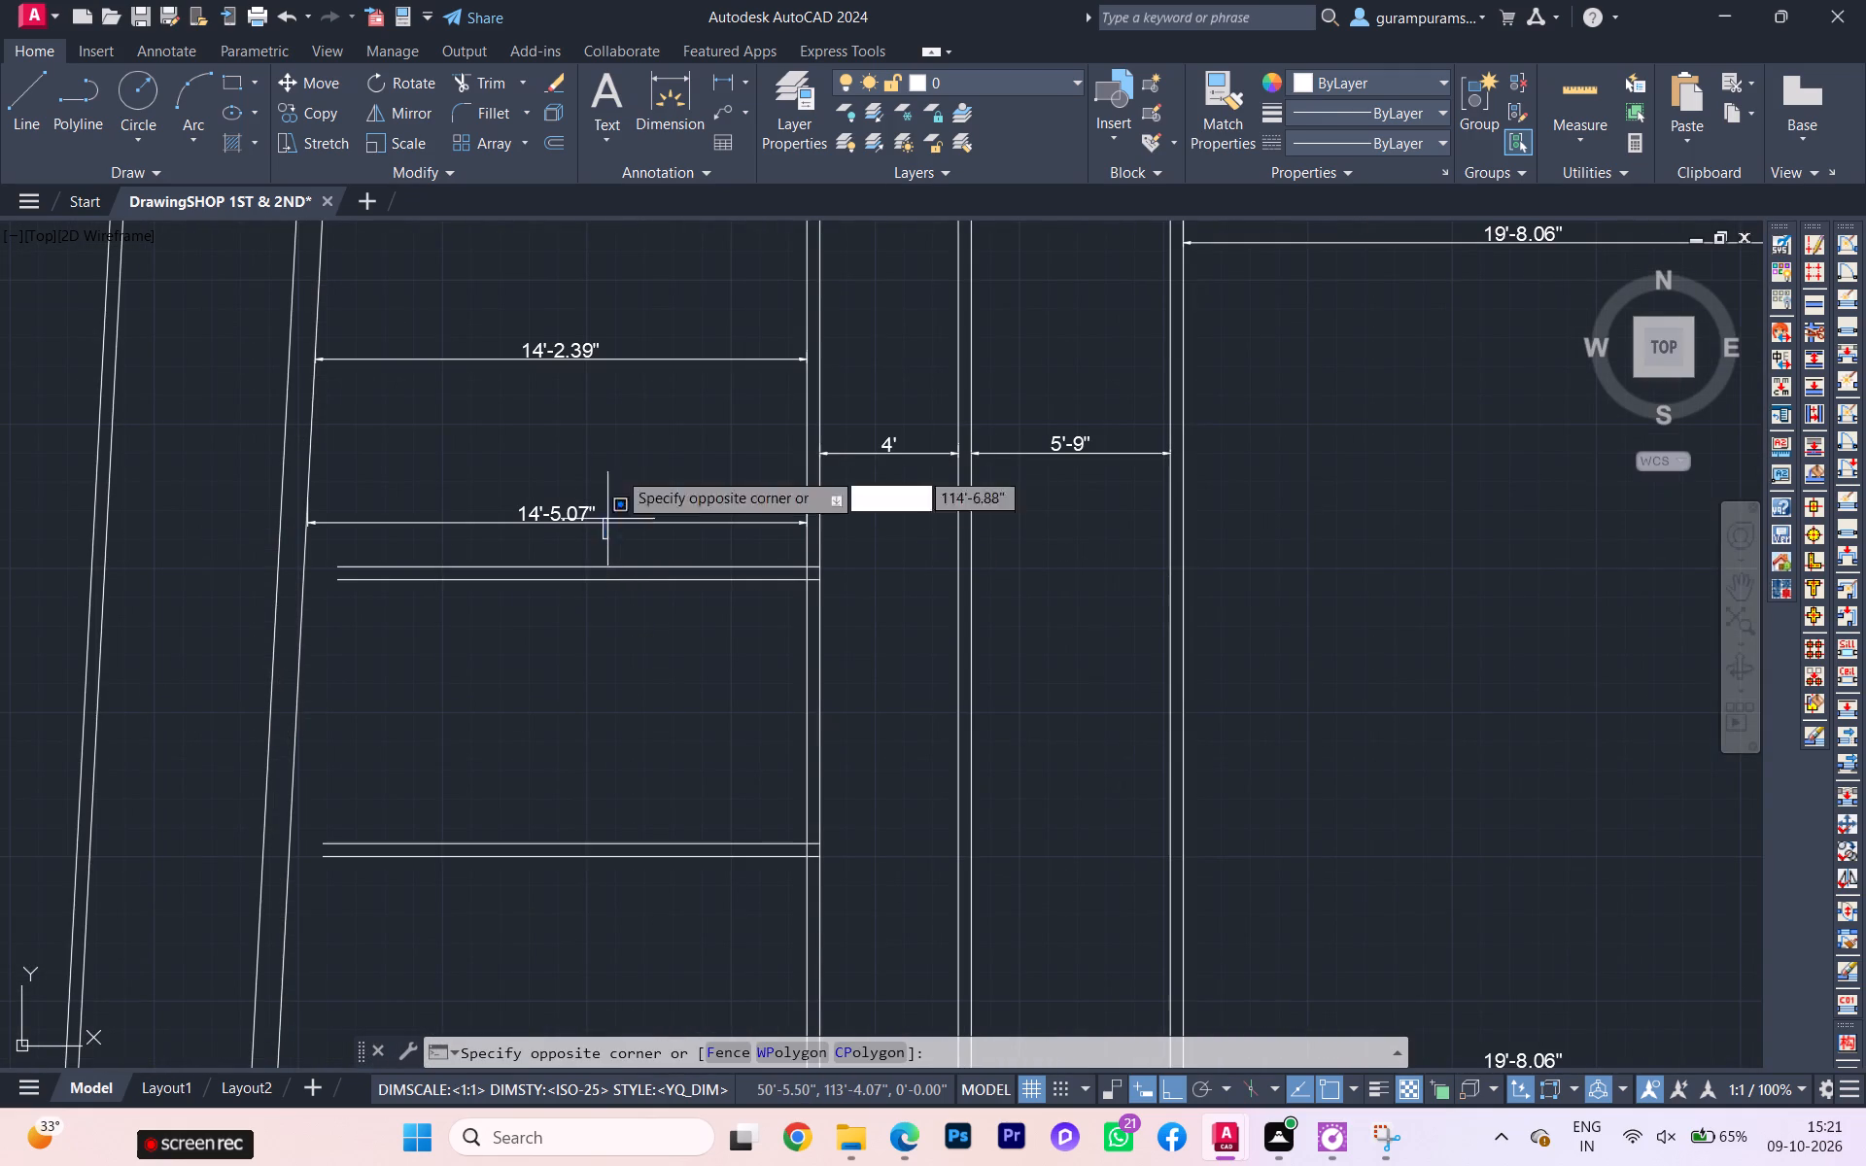
left_click(599, 327)
key("Delete")
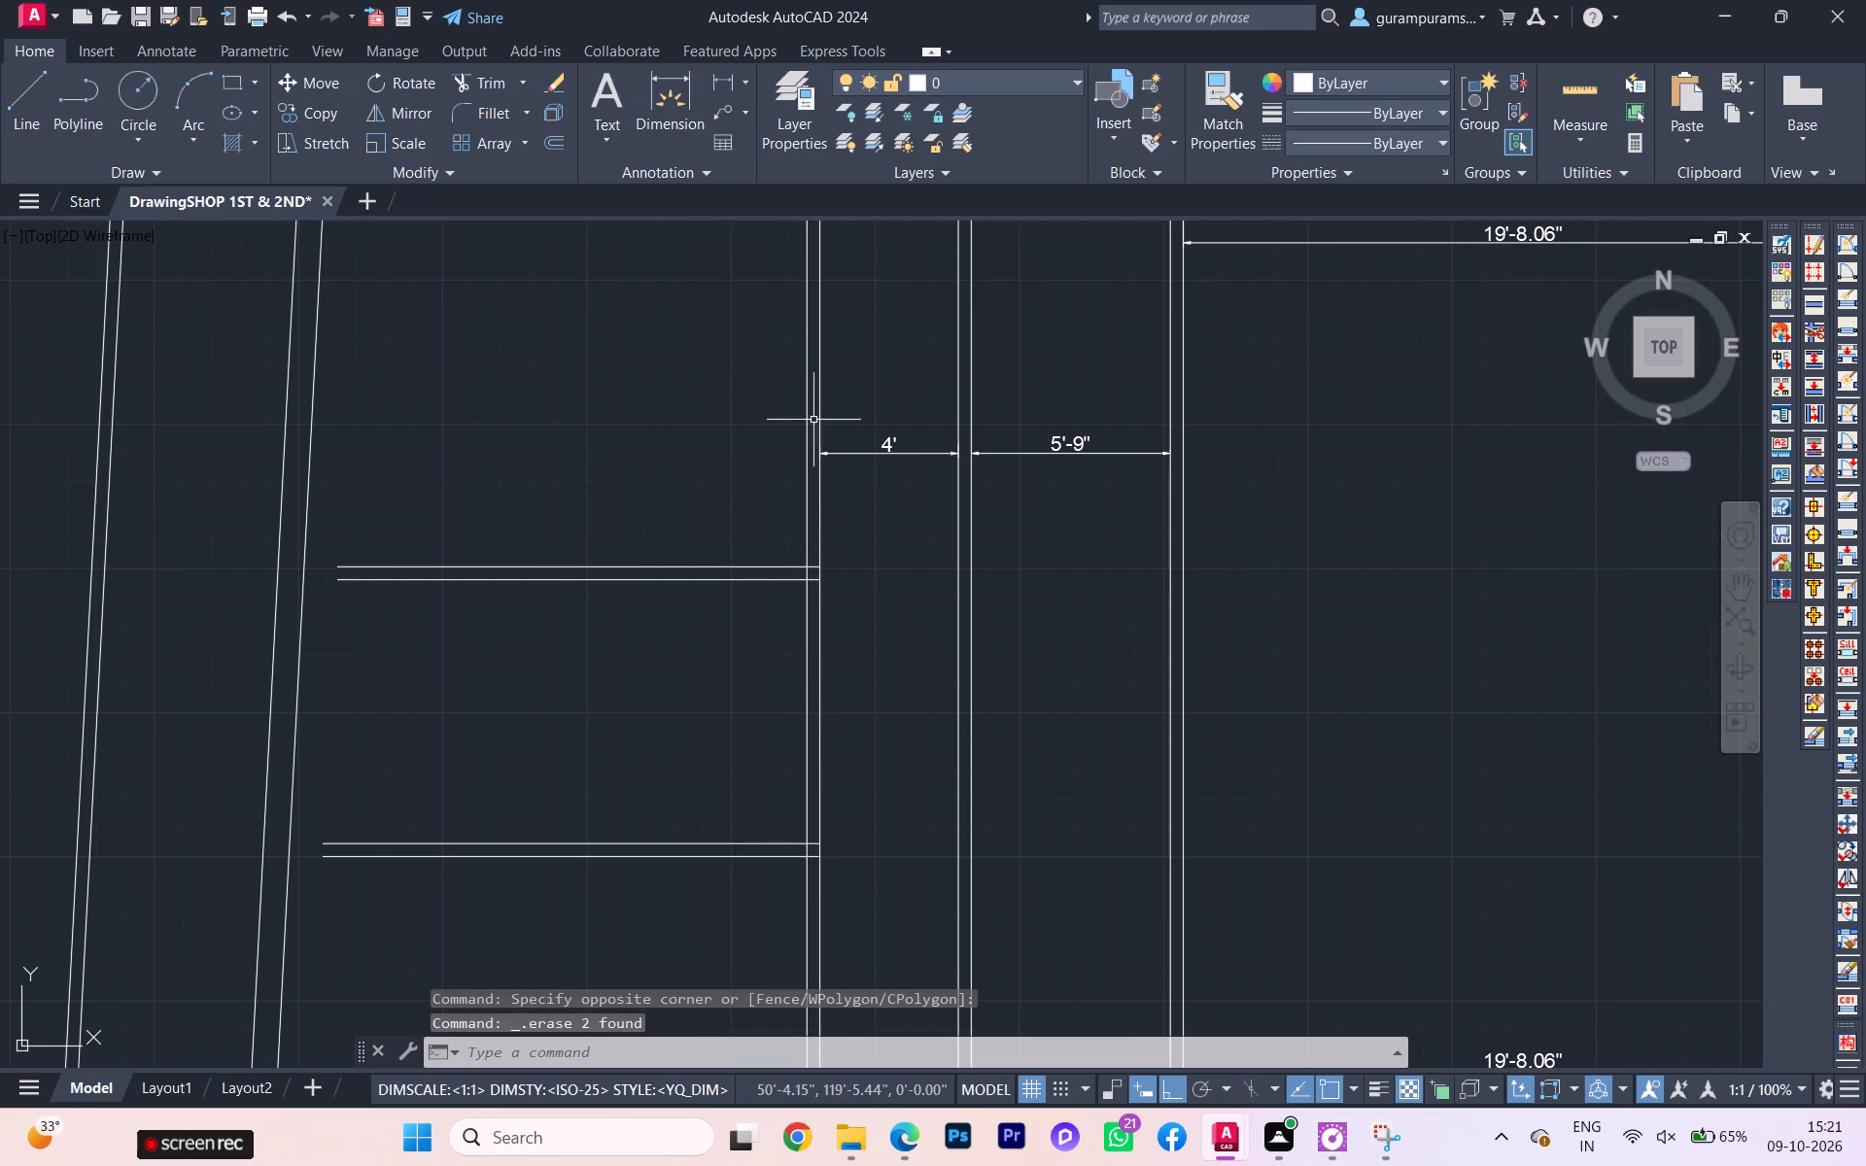
Erase the two horizontal dimensions across the strips just east of the shops, the 4' and the 5'-9" one.
left_click(899, 487)
left_click(871, 429)
key("Delete")
left_click(1060, 488)
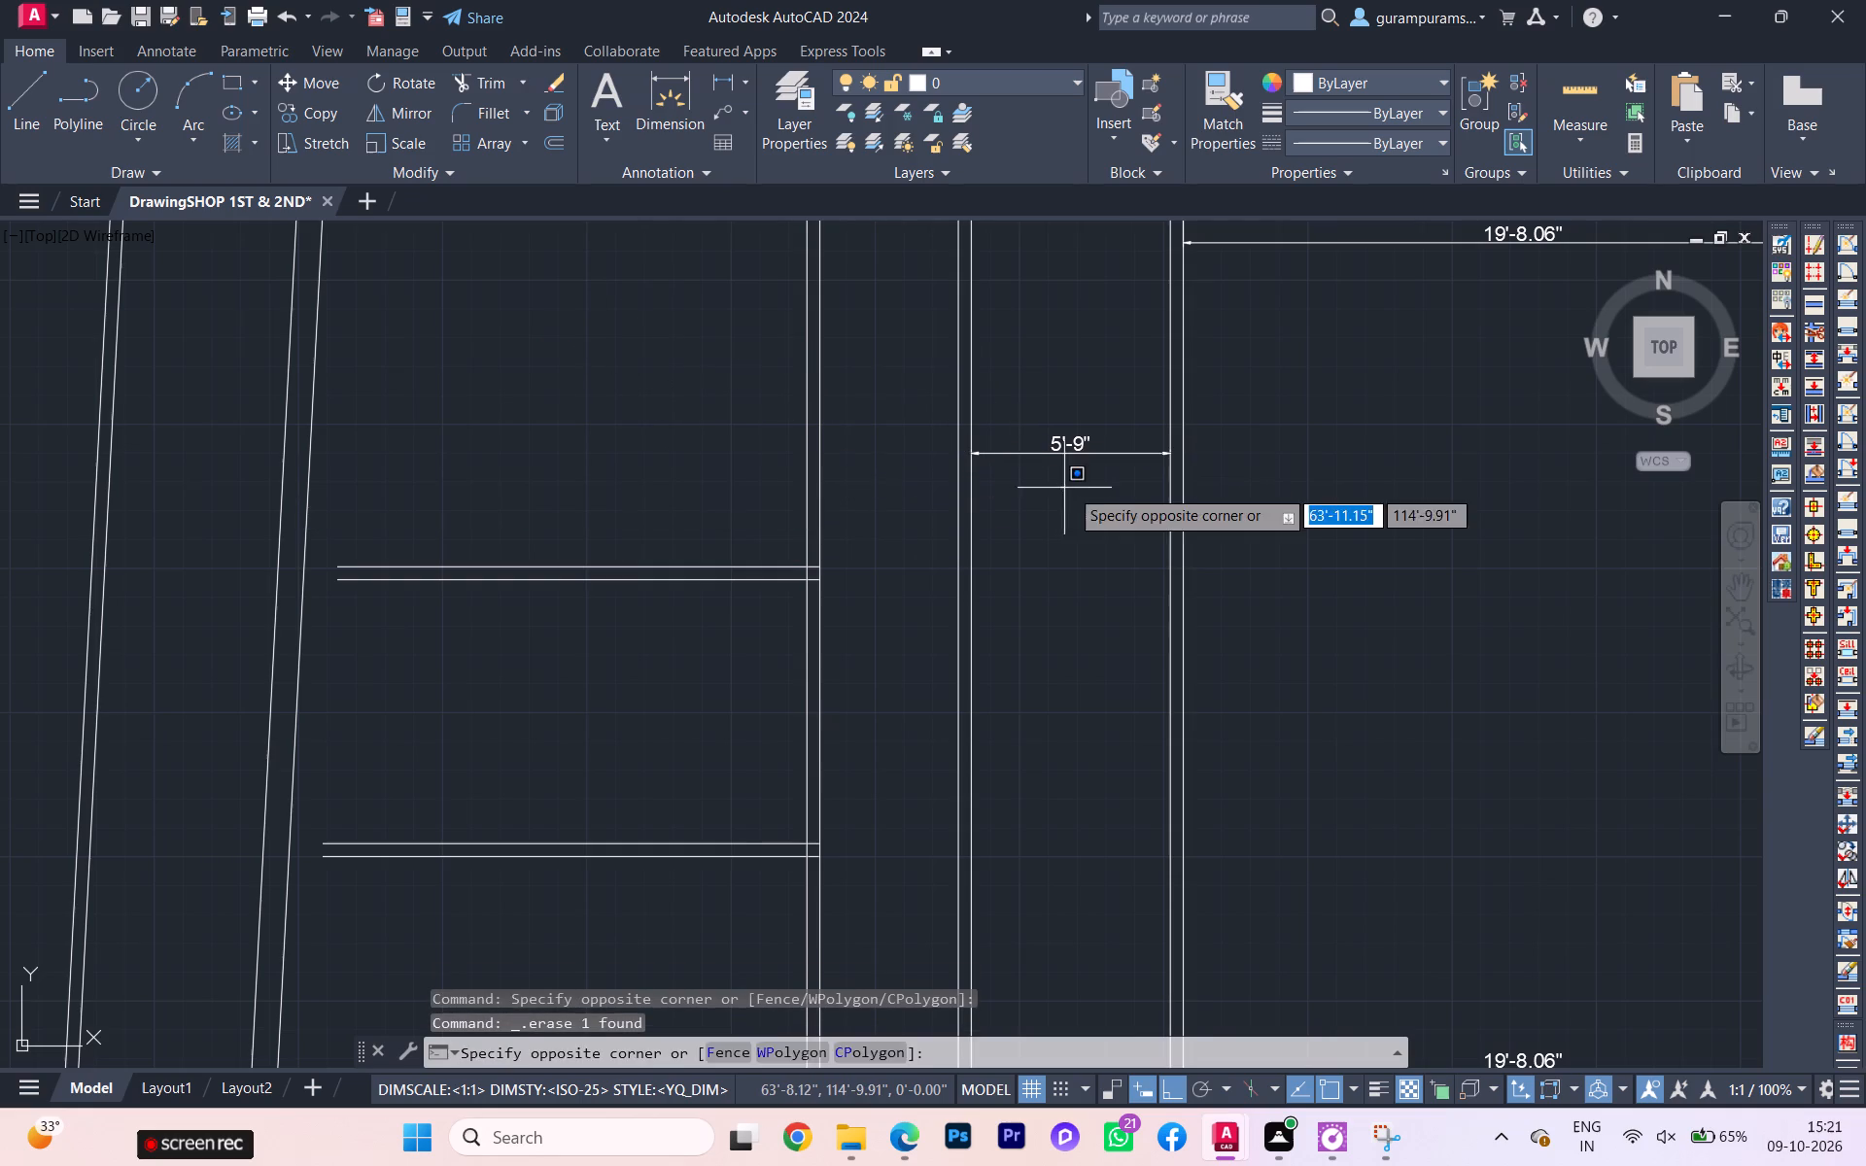
left_click(1058, 428)
key("Delete")
Erase both horizontal width dimensions across the parking area, near its north end and further south.
scroll(1061, 472, "down", 1)
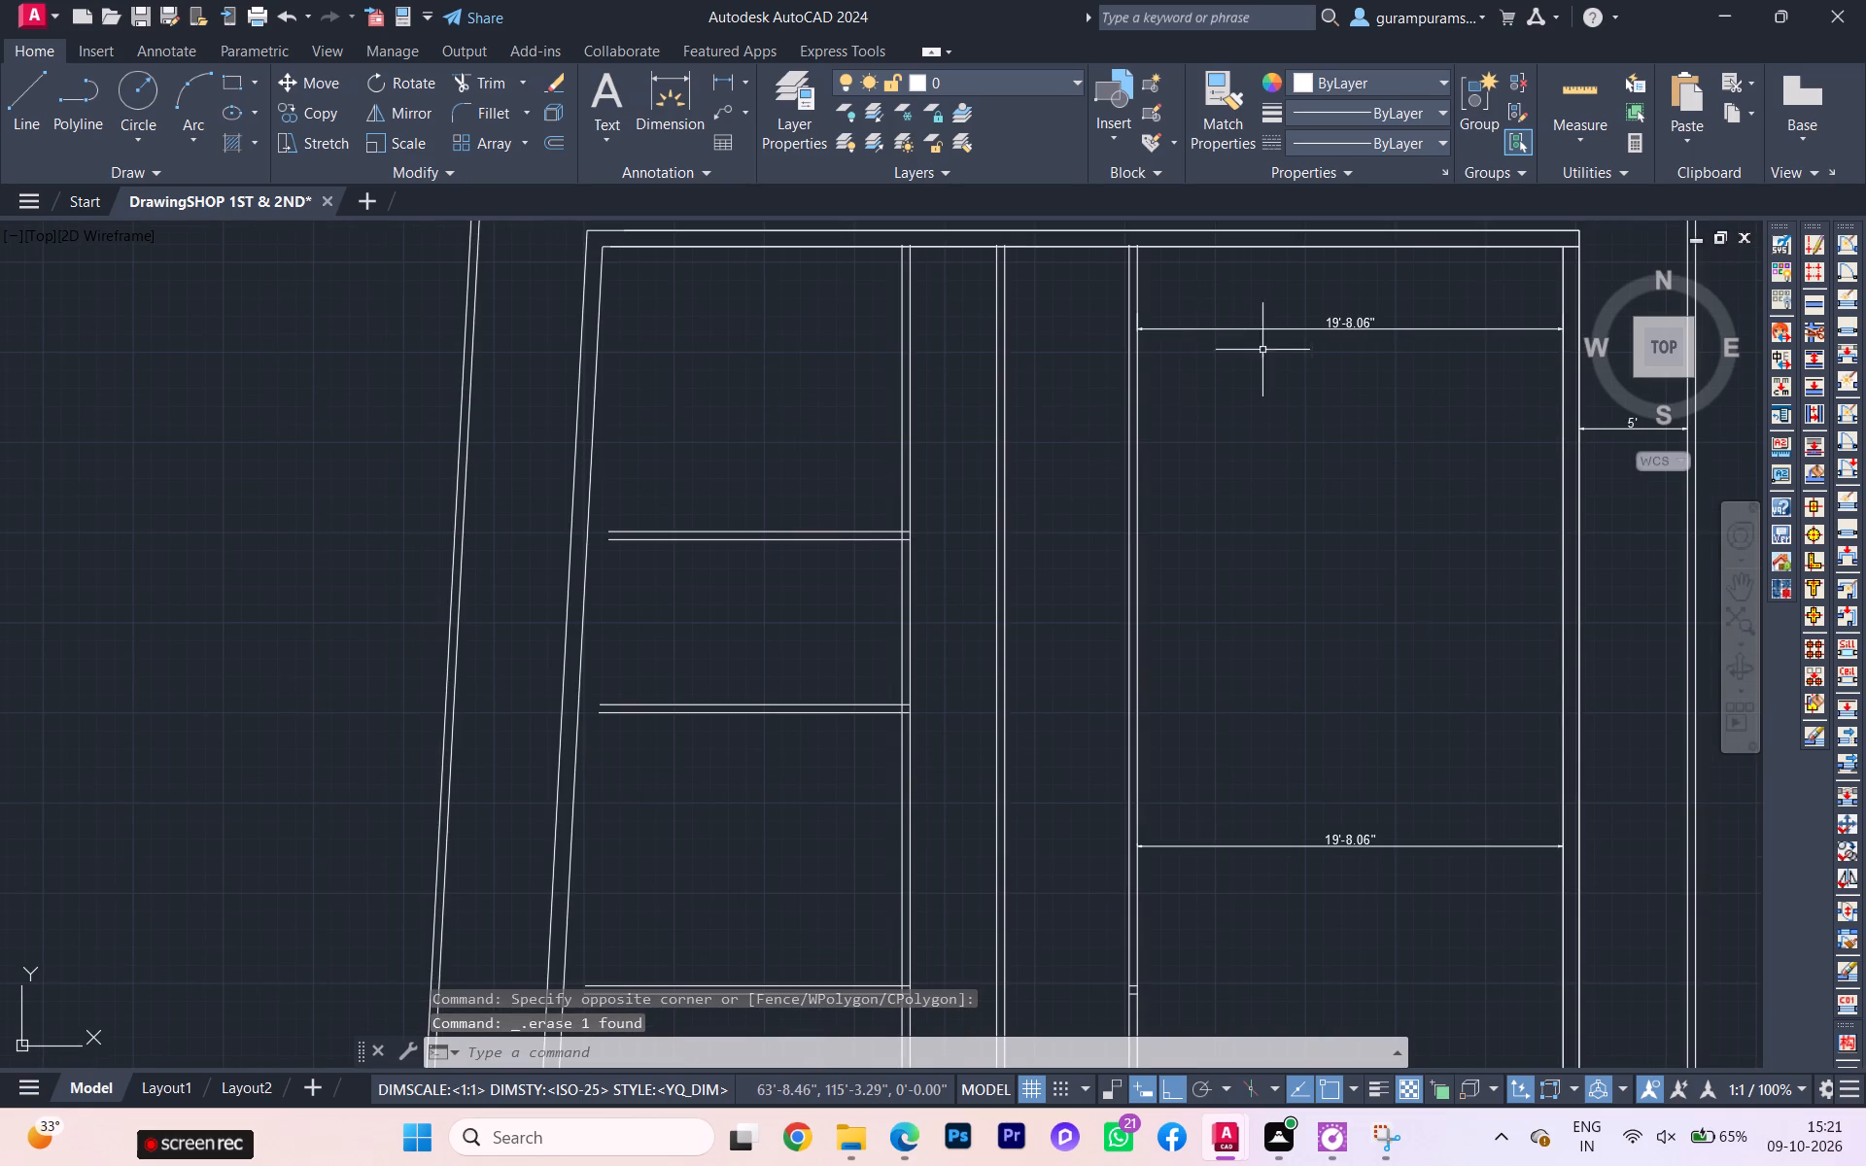
left_click(1313, 700)
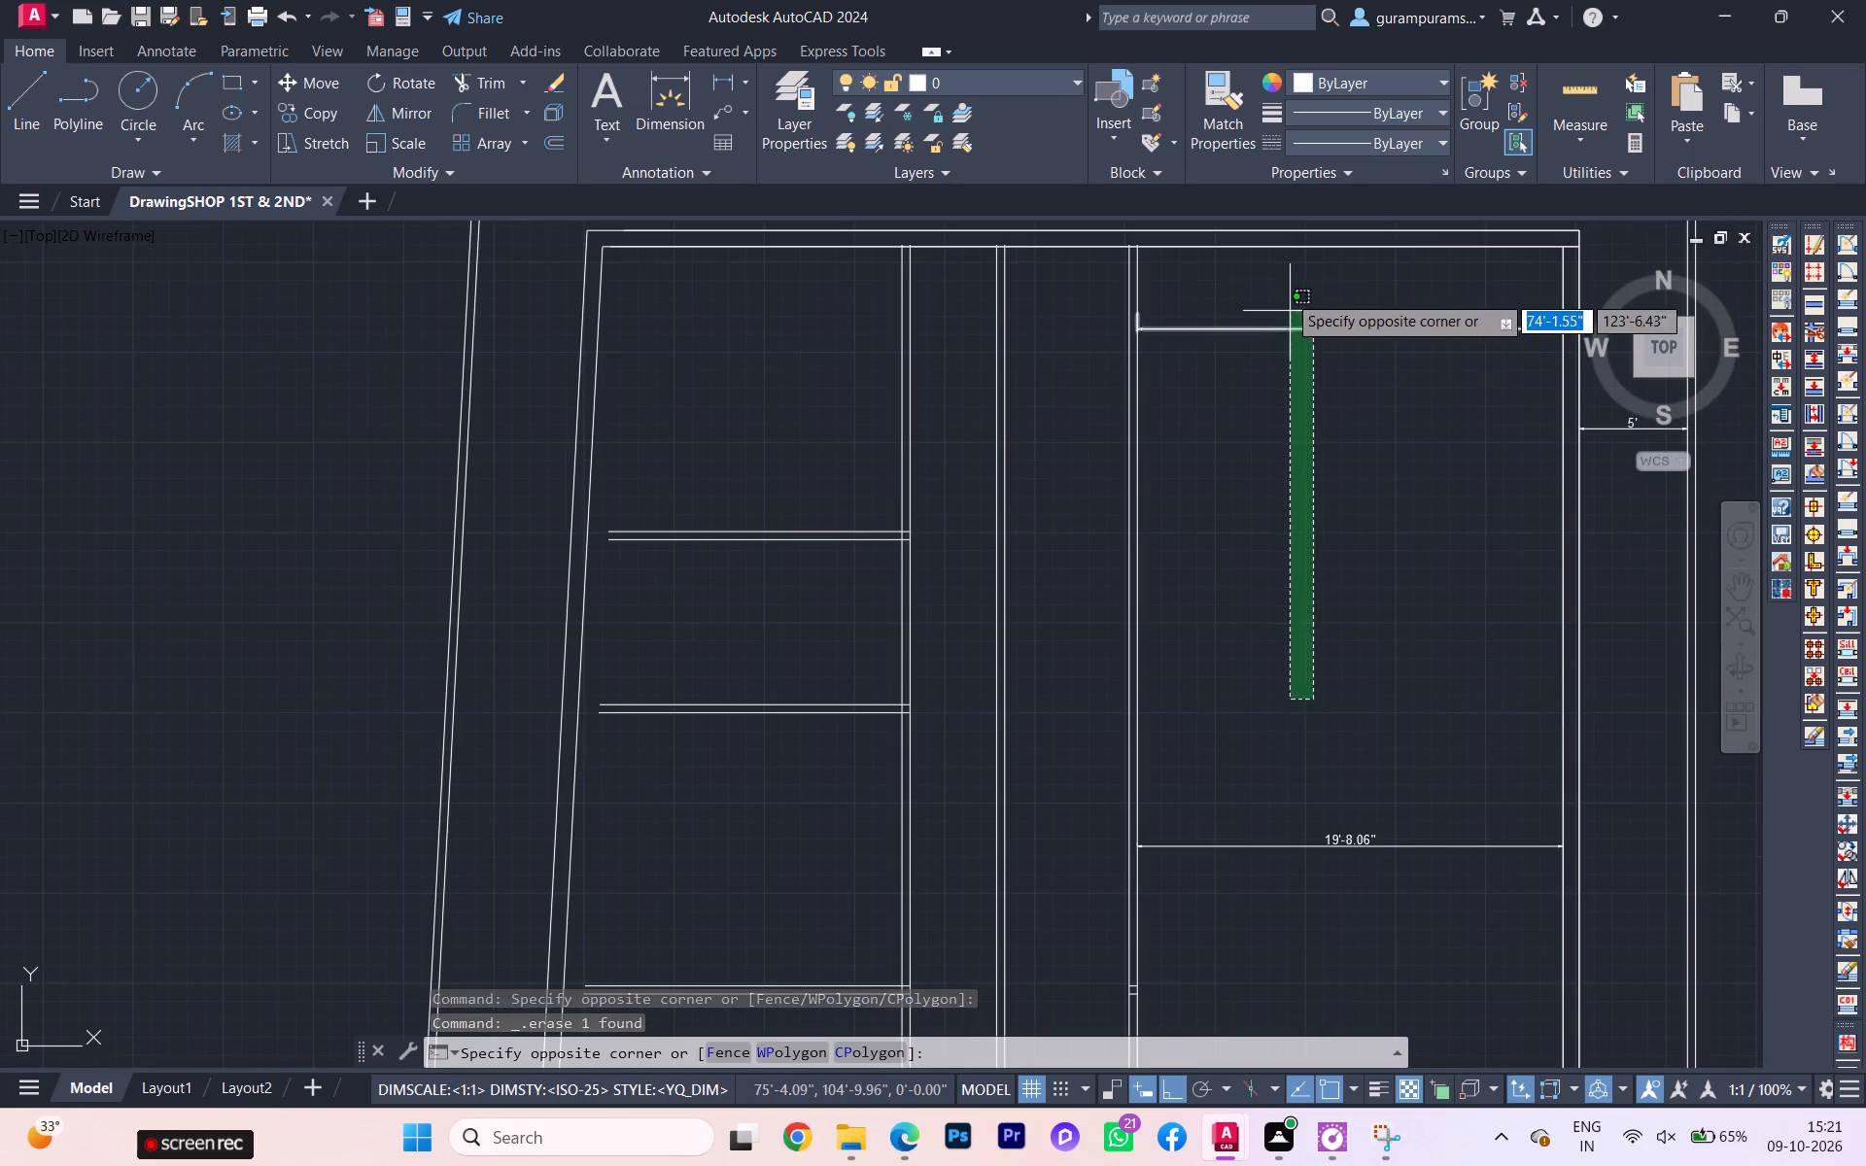
left_click(1287, 293)
key("Delete")
left_click(1324, 953)
left_click(1267, 801)
key("Delete")
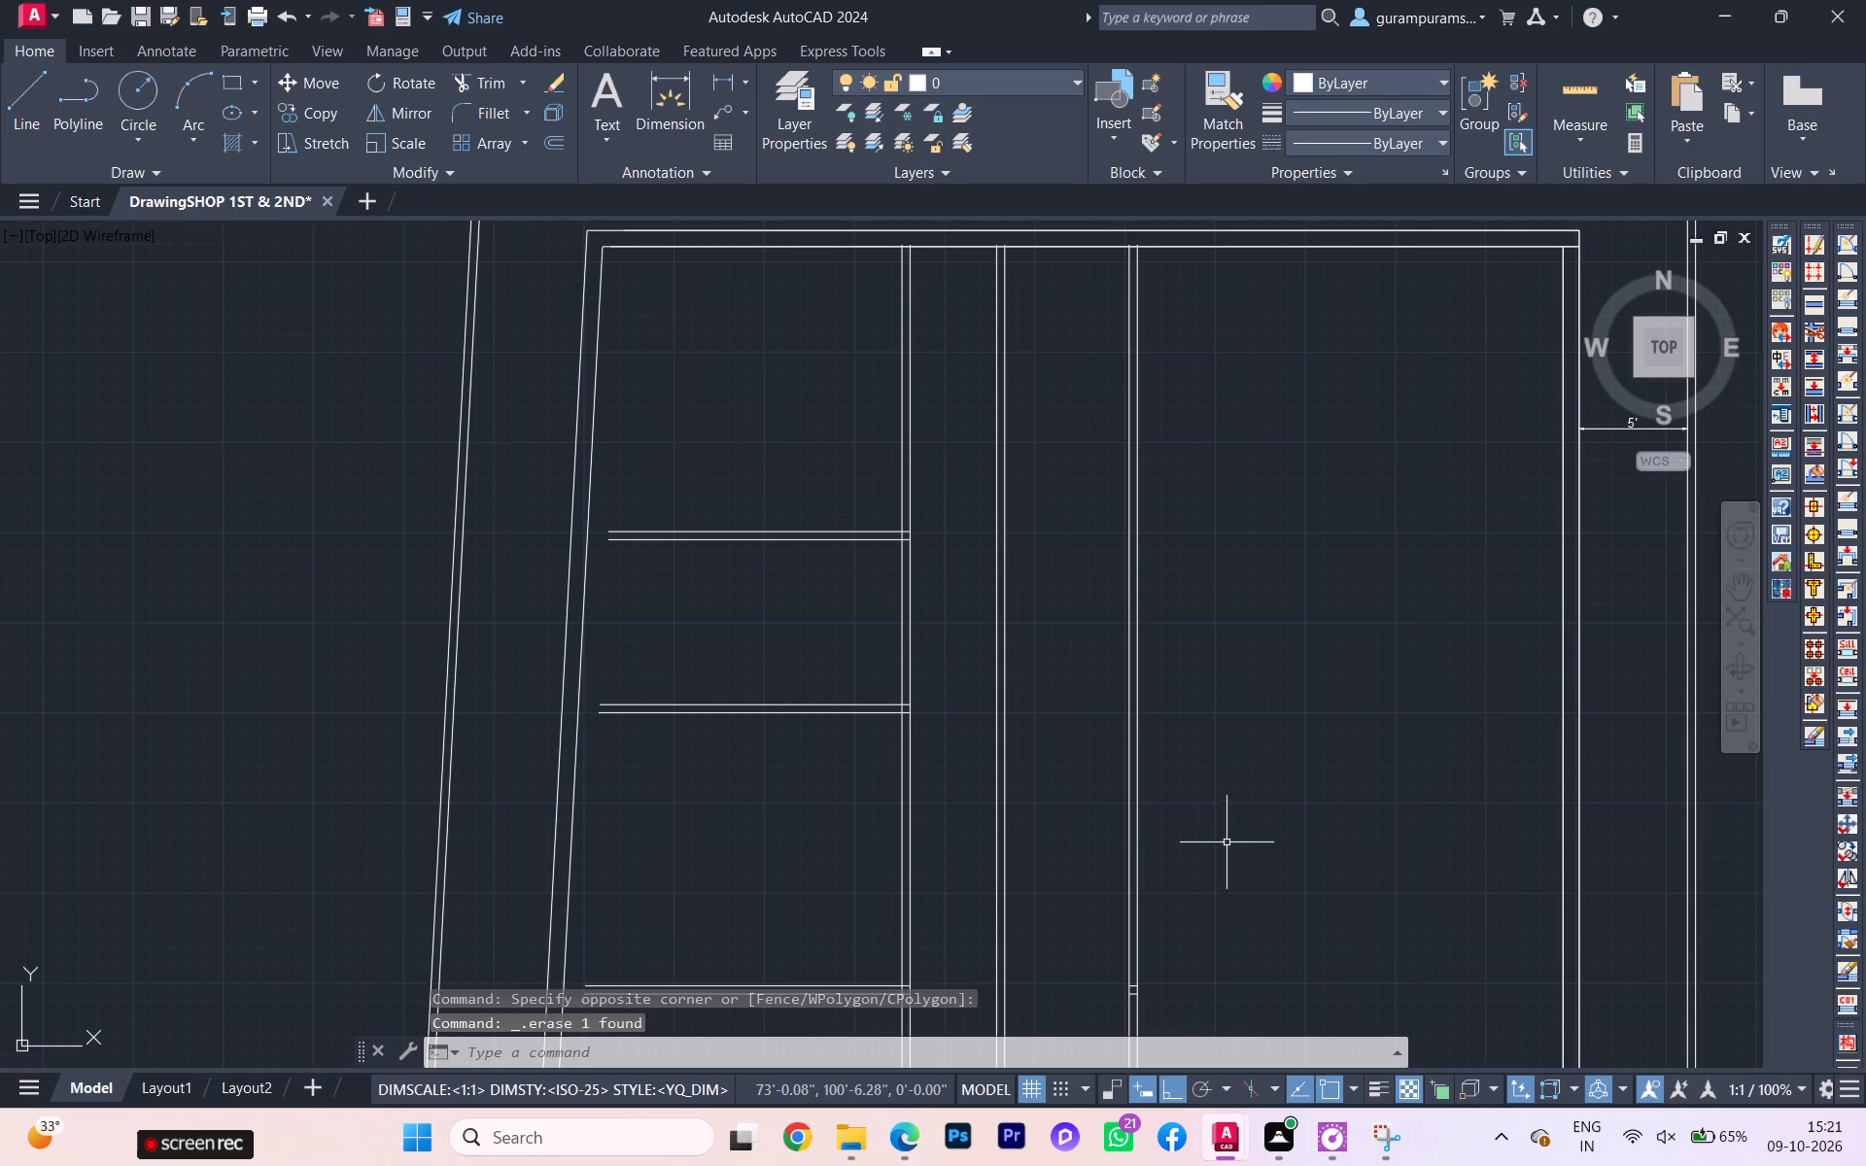
Erase the remaining horizontal width dimension inside the fourth shop, just north of the west wall's bend.
scroll(1229, 673, "down", 3)
scroll(1081, 689, "up", 3)
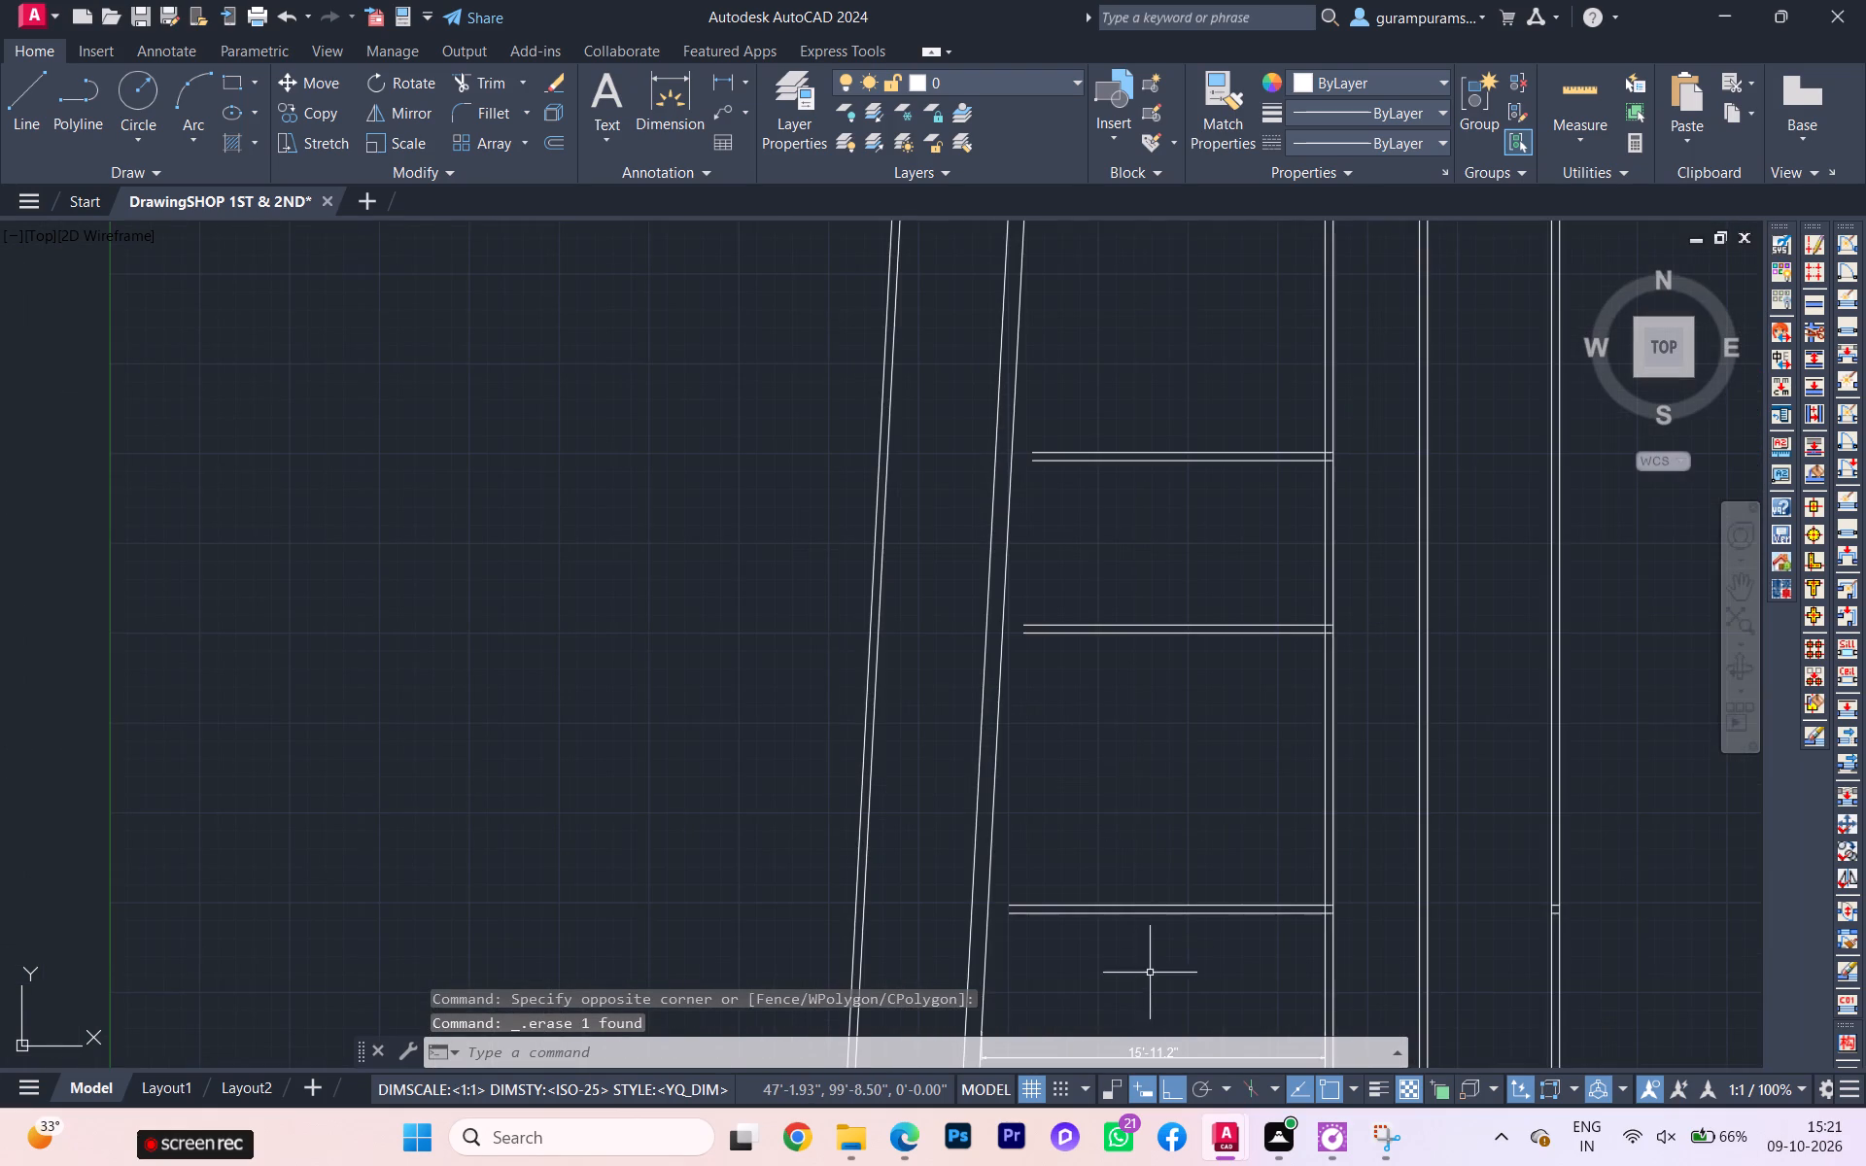
scroll(1155, 983, "down", 3)
middle_click_drag(1169, 970, 1012, 578)
left_click(1017, 632)
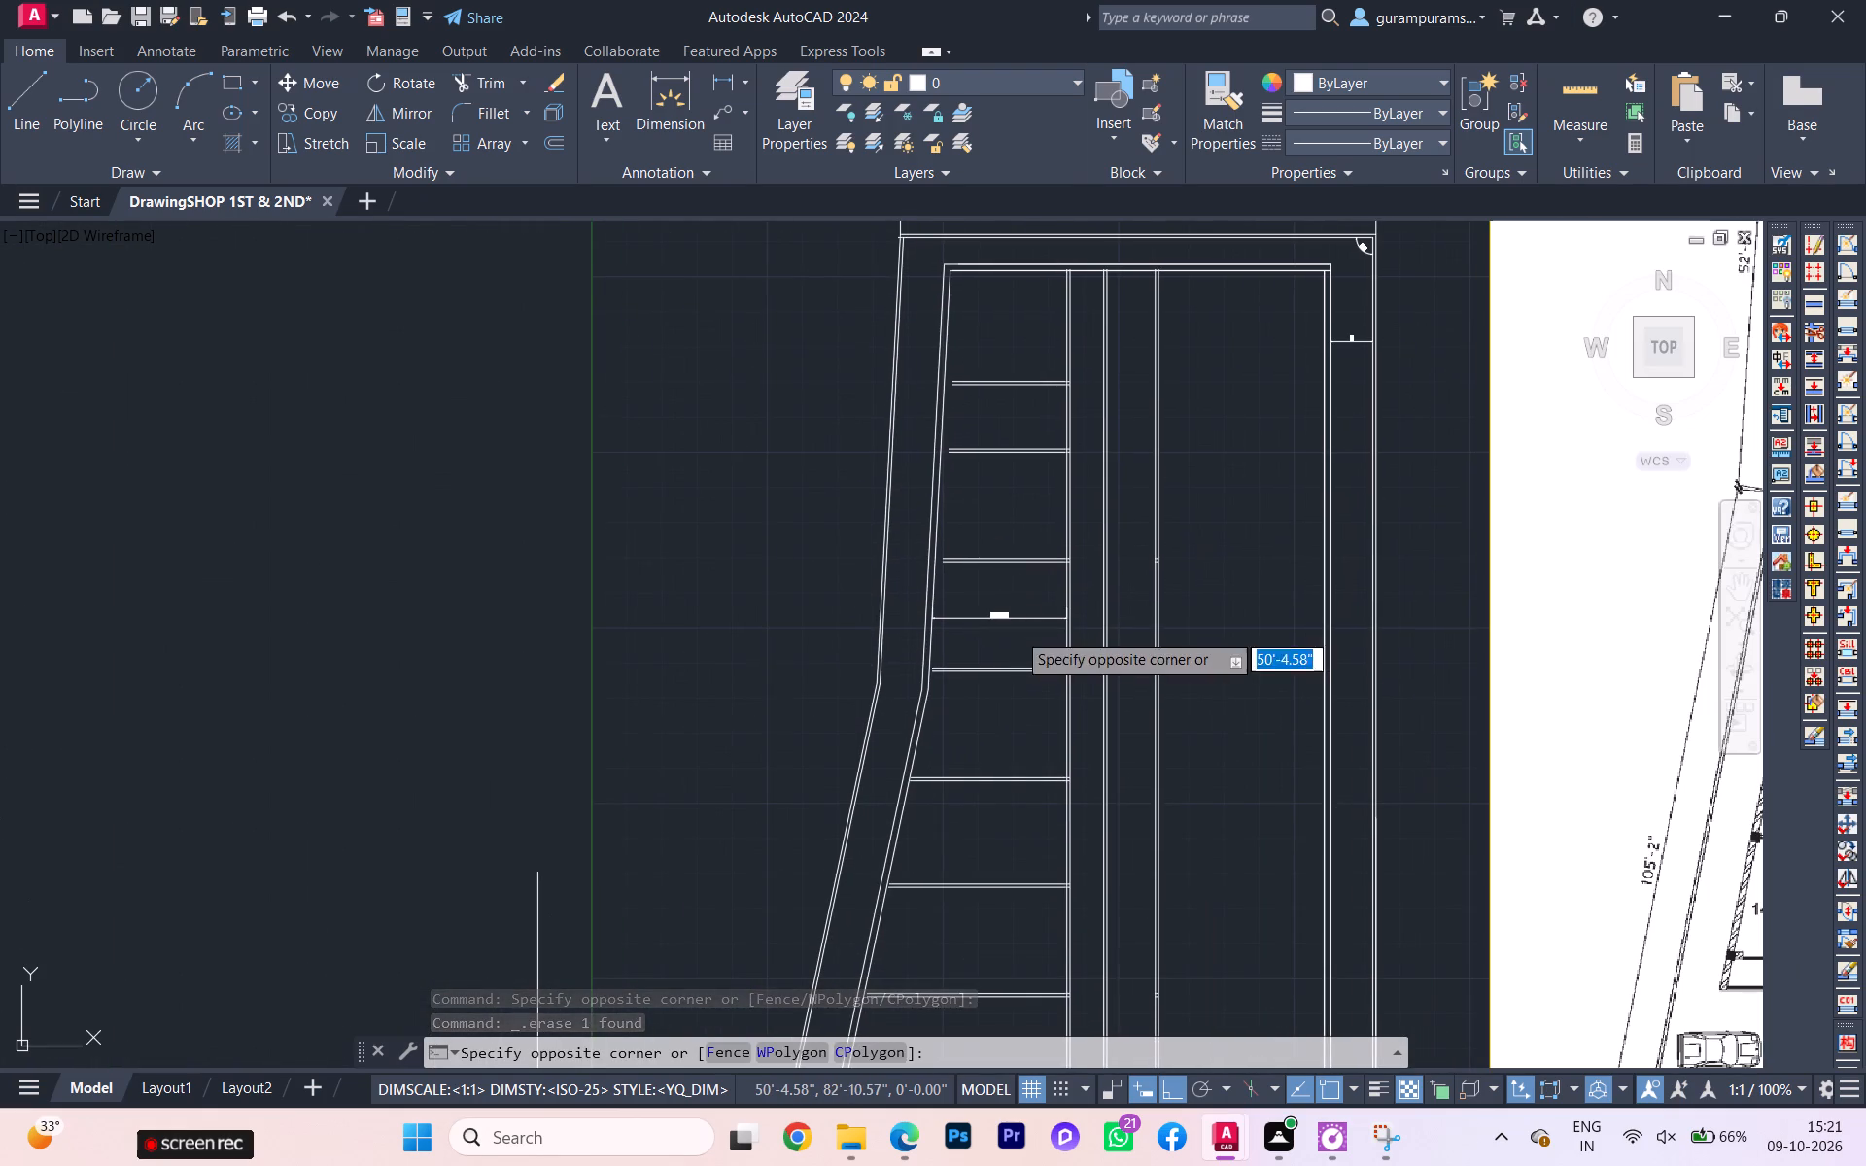
left_click(997, 601)
key("Delete")
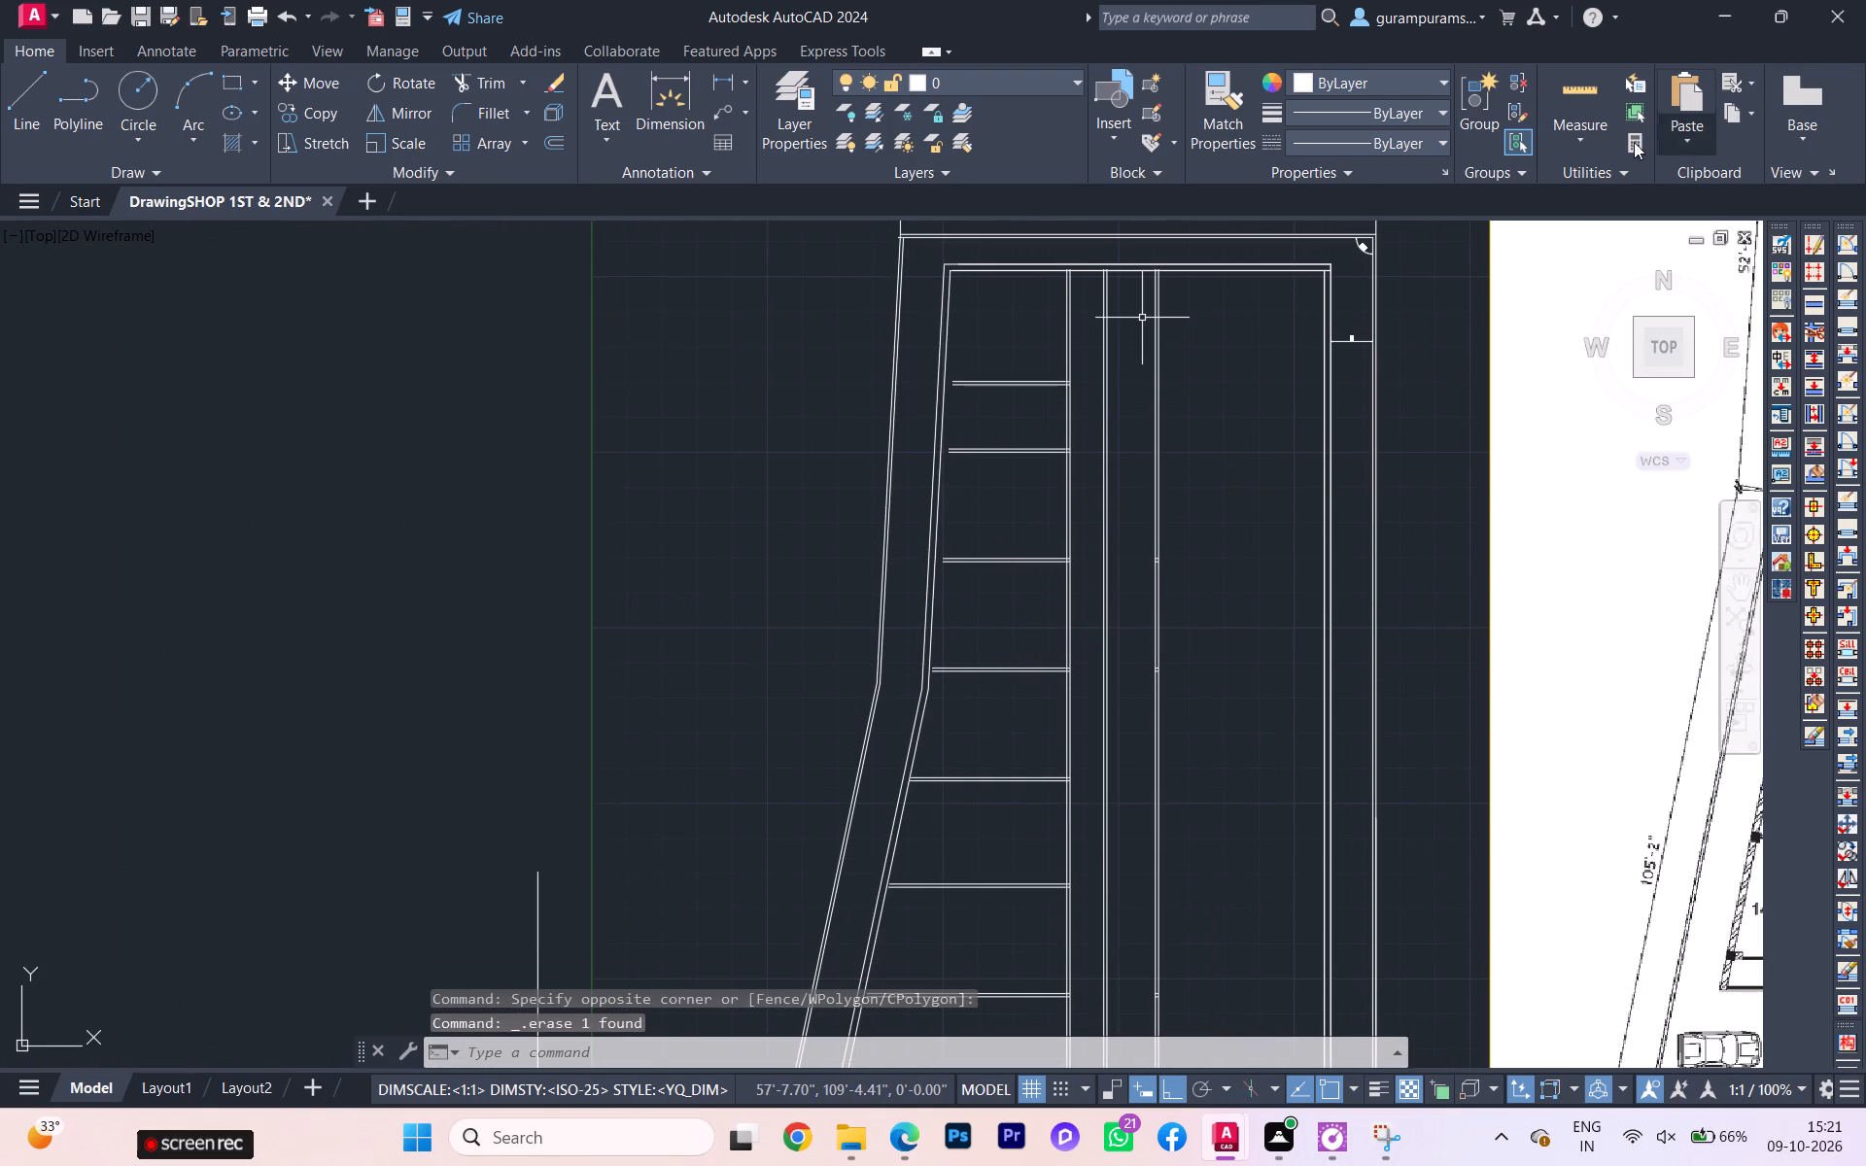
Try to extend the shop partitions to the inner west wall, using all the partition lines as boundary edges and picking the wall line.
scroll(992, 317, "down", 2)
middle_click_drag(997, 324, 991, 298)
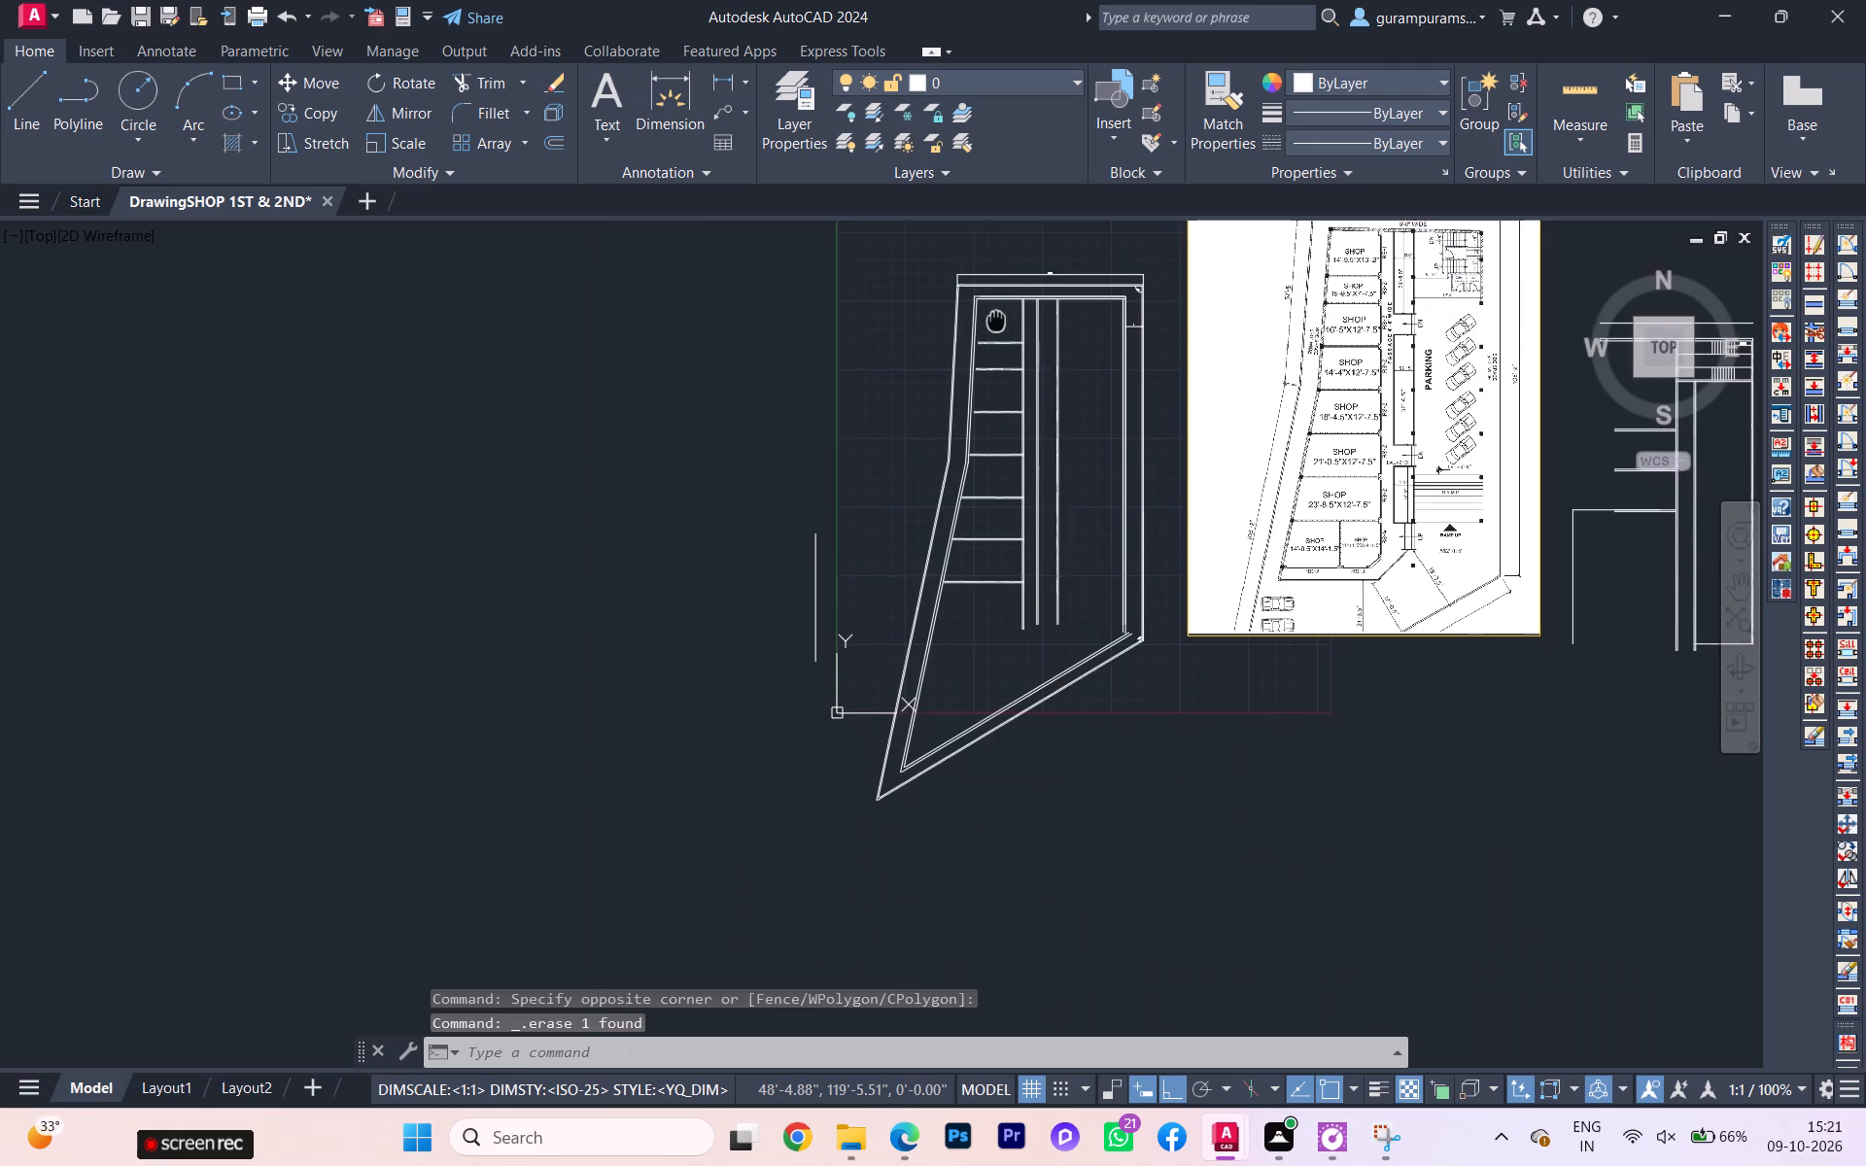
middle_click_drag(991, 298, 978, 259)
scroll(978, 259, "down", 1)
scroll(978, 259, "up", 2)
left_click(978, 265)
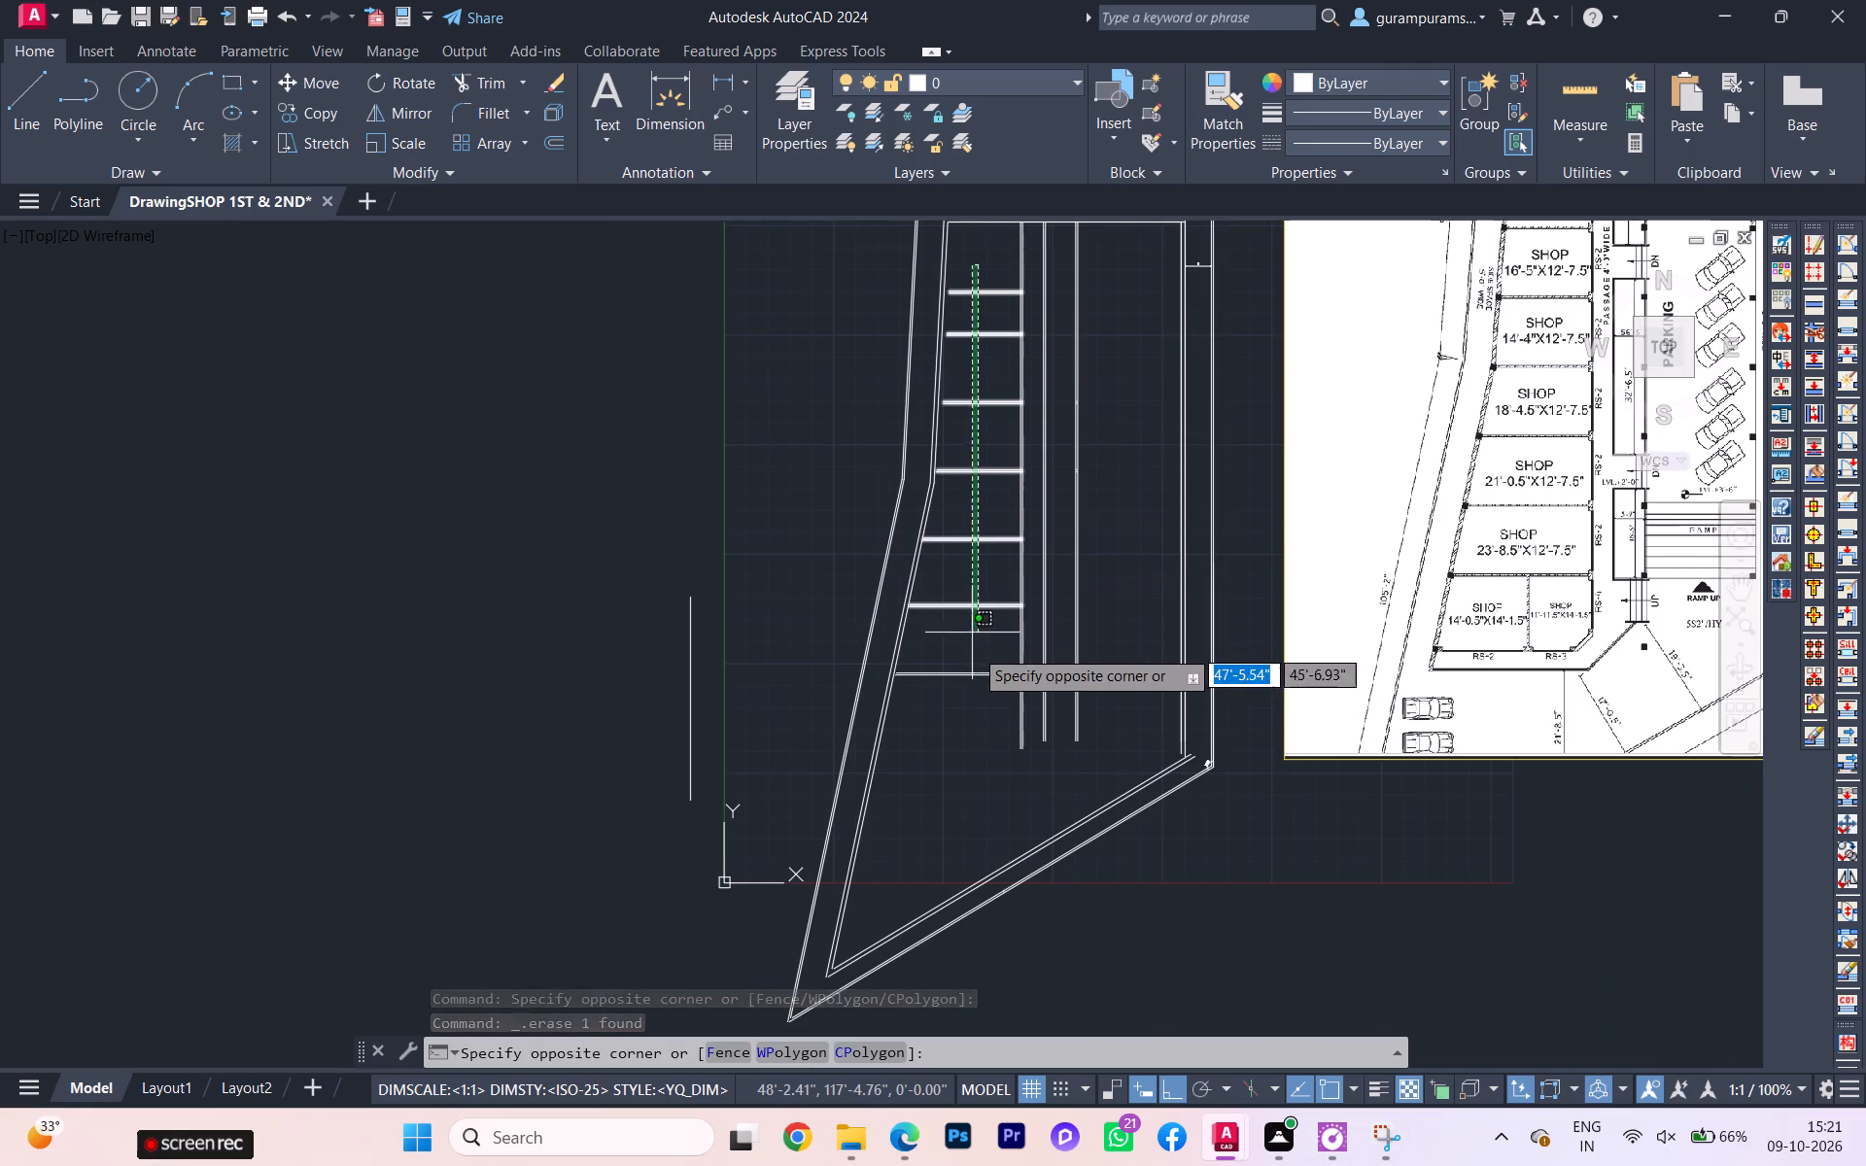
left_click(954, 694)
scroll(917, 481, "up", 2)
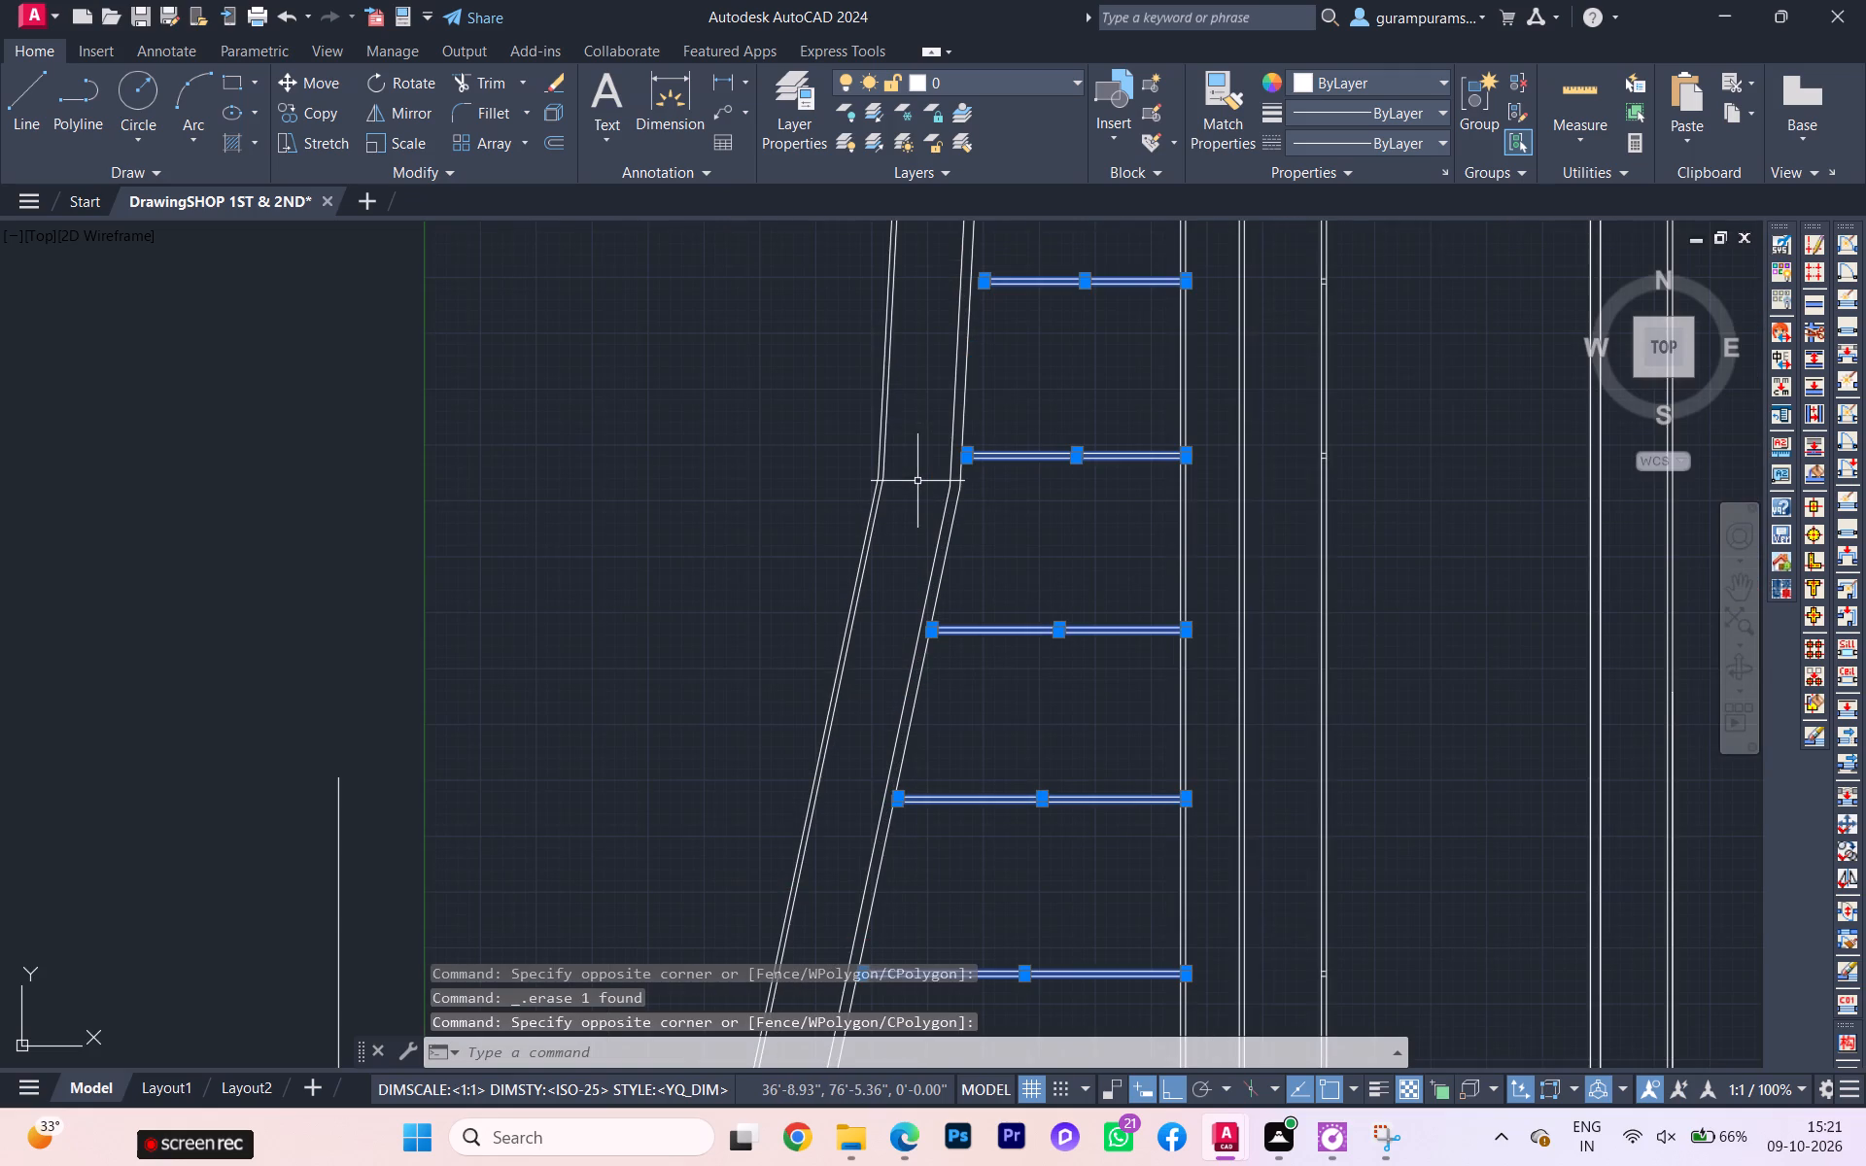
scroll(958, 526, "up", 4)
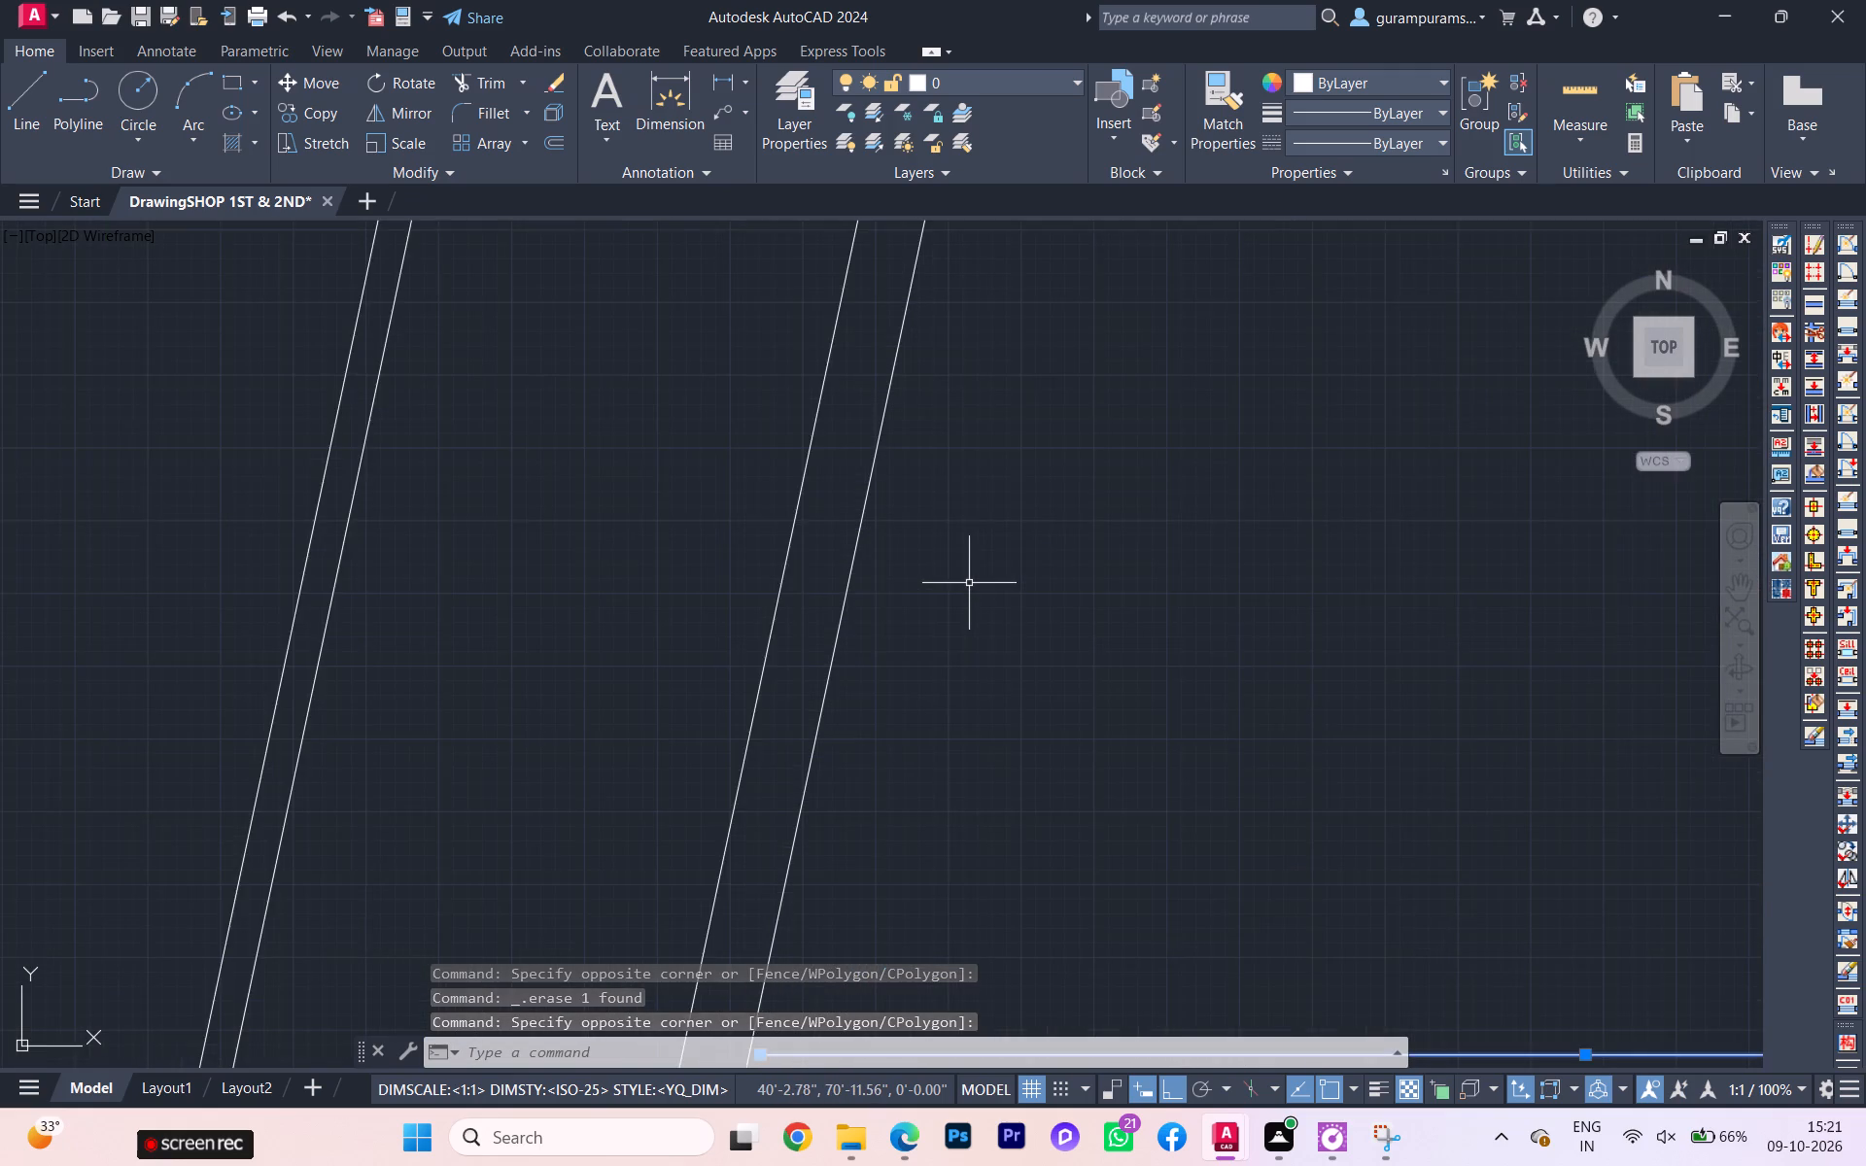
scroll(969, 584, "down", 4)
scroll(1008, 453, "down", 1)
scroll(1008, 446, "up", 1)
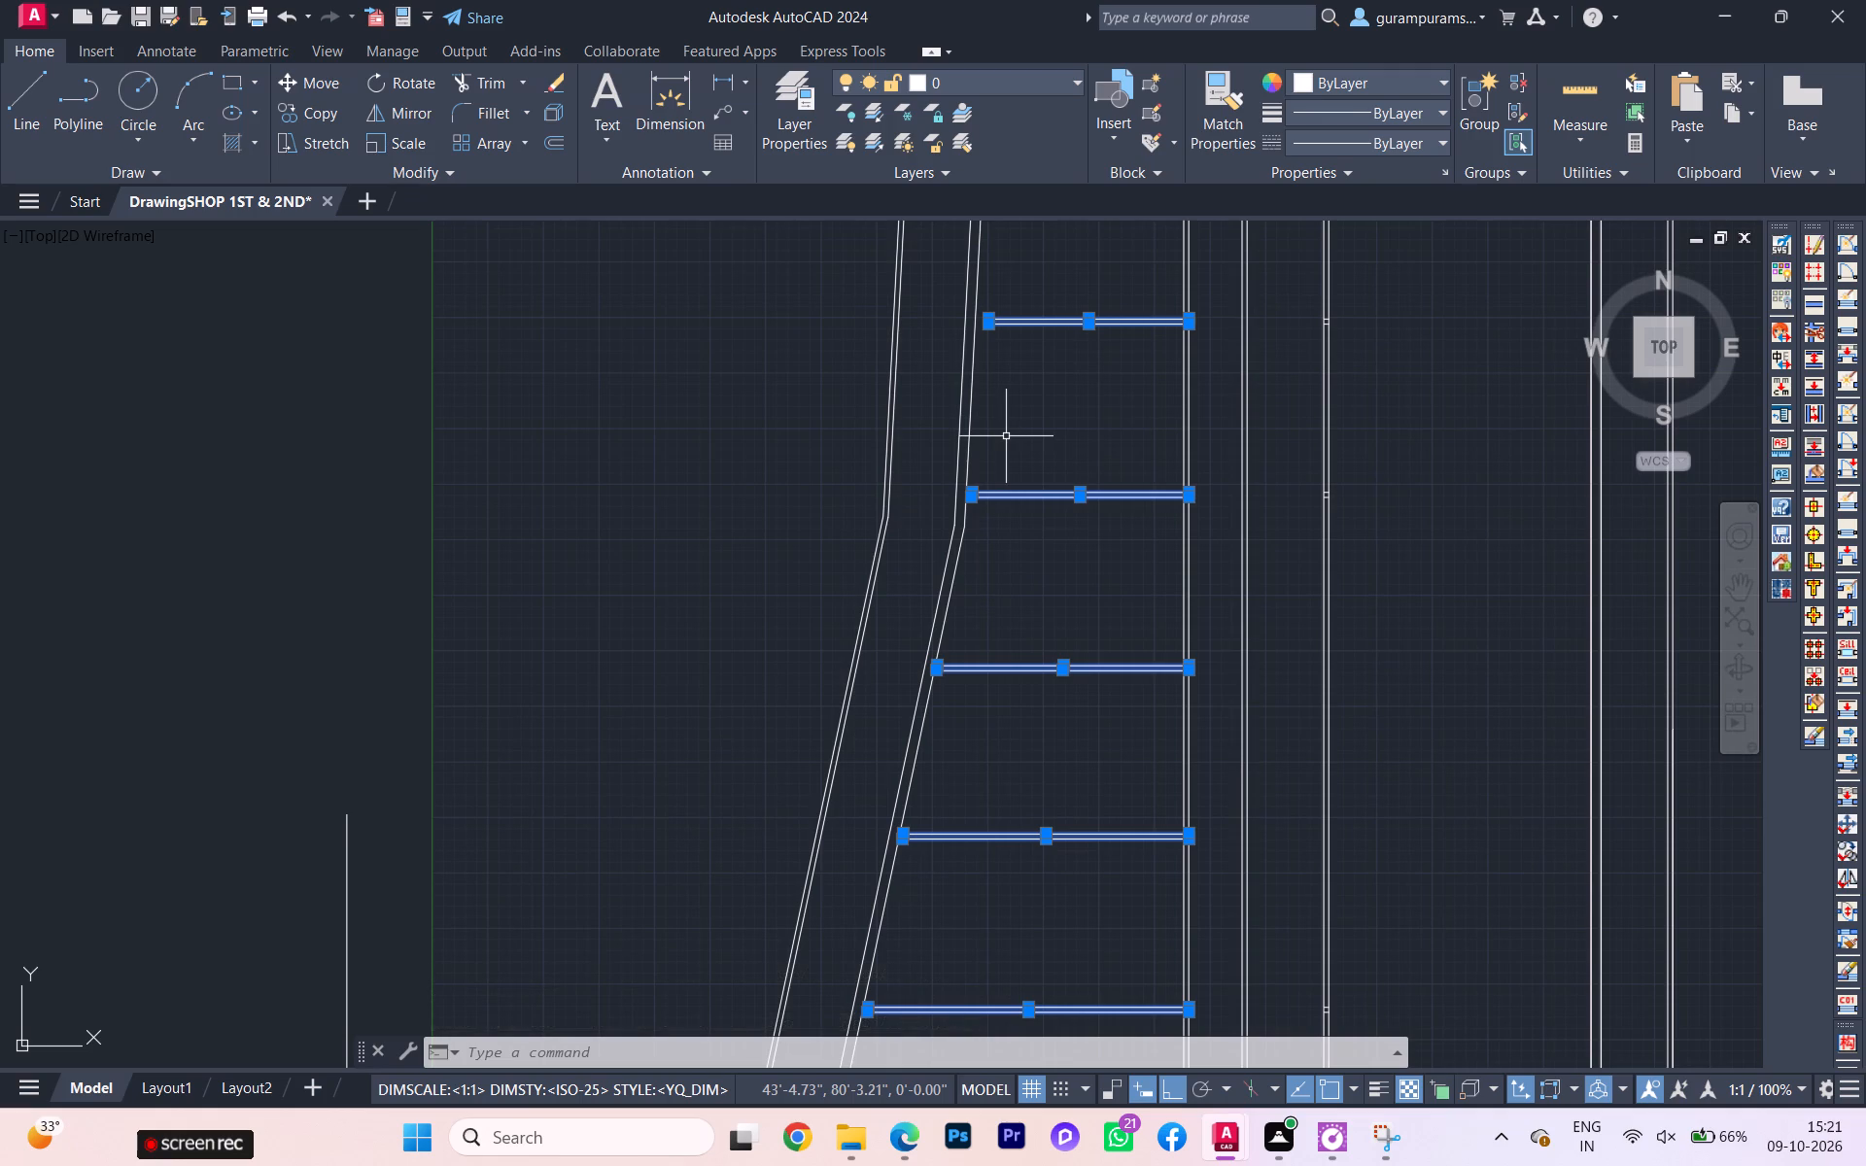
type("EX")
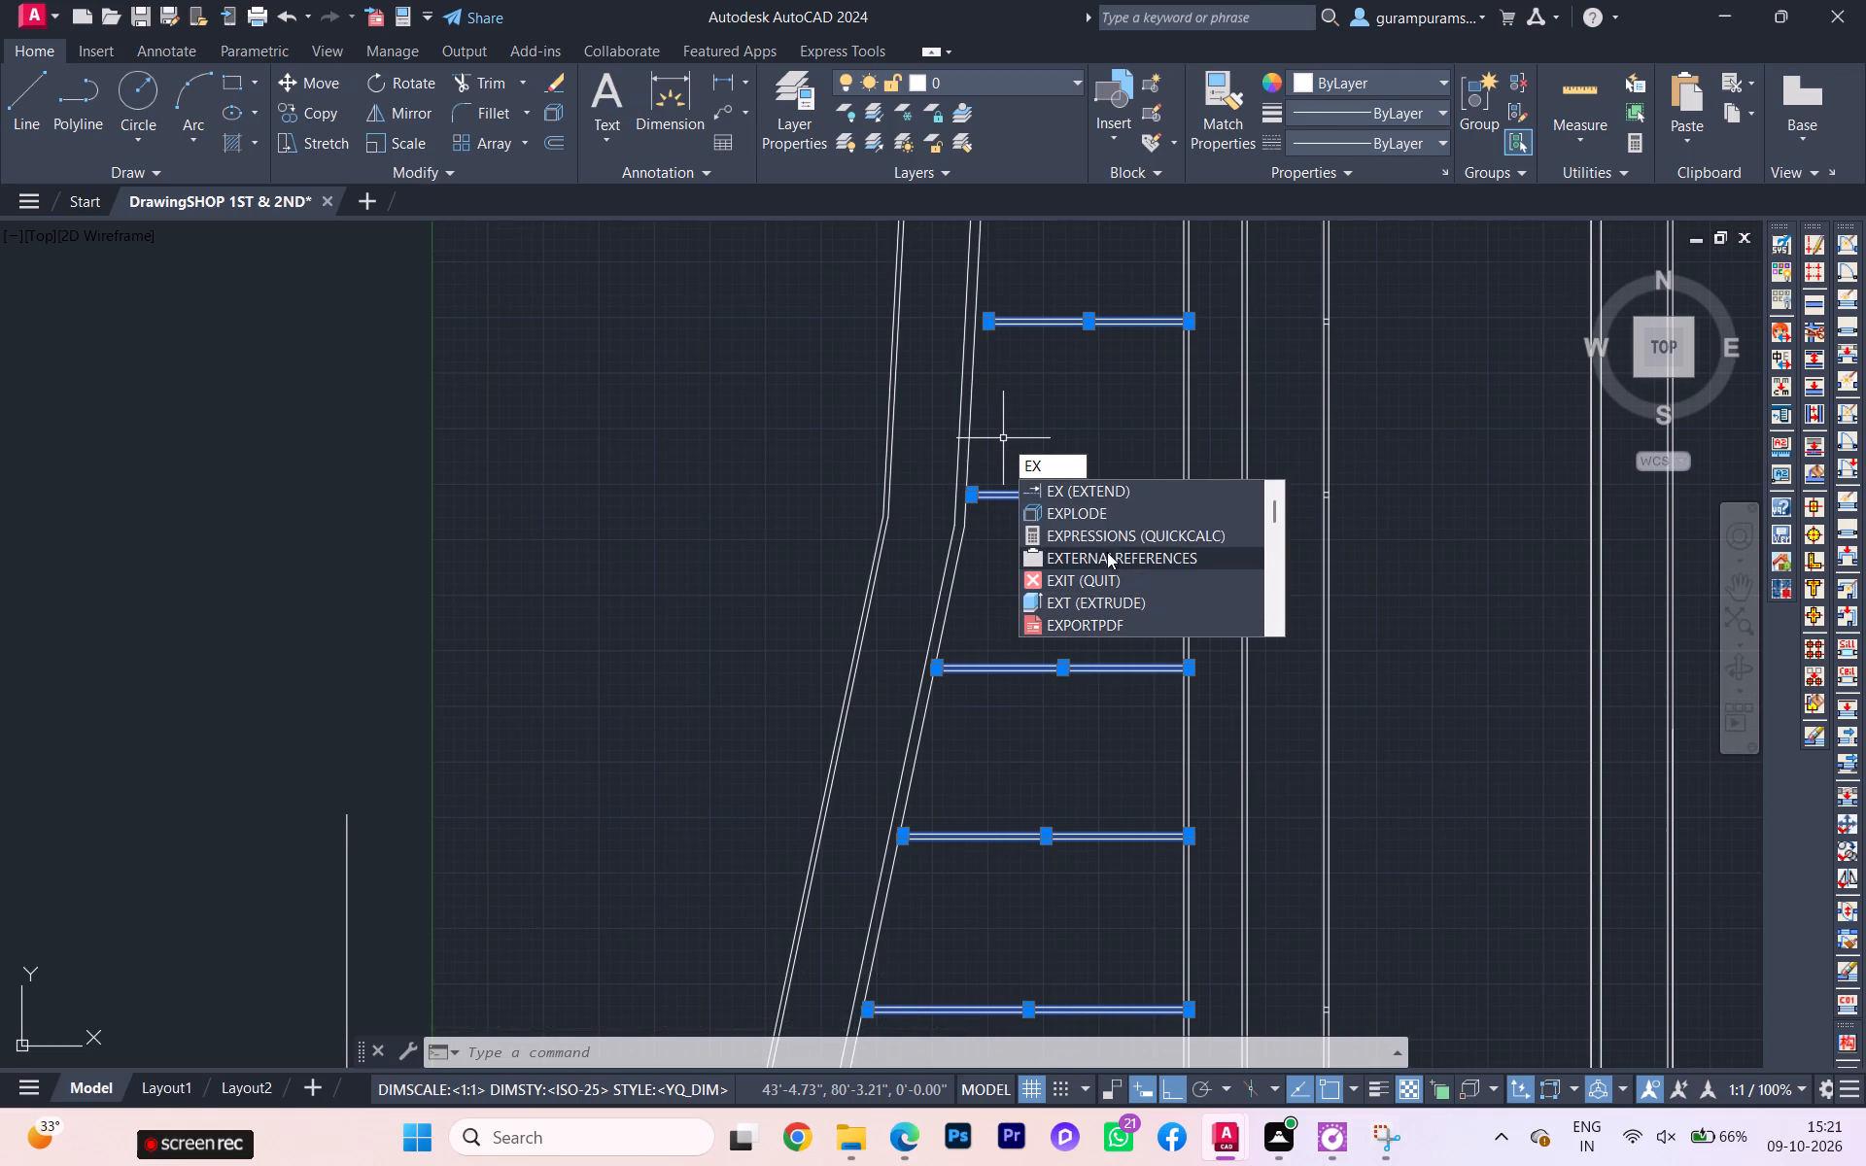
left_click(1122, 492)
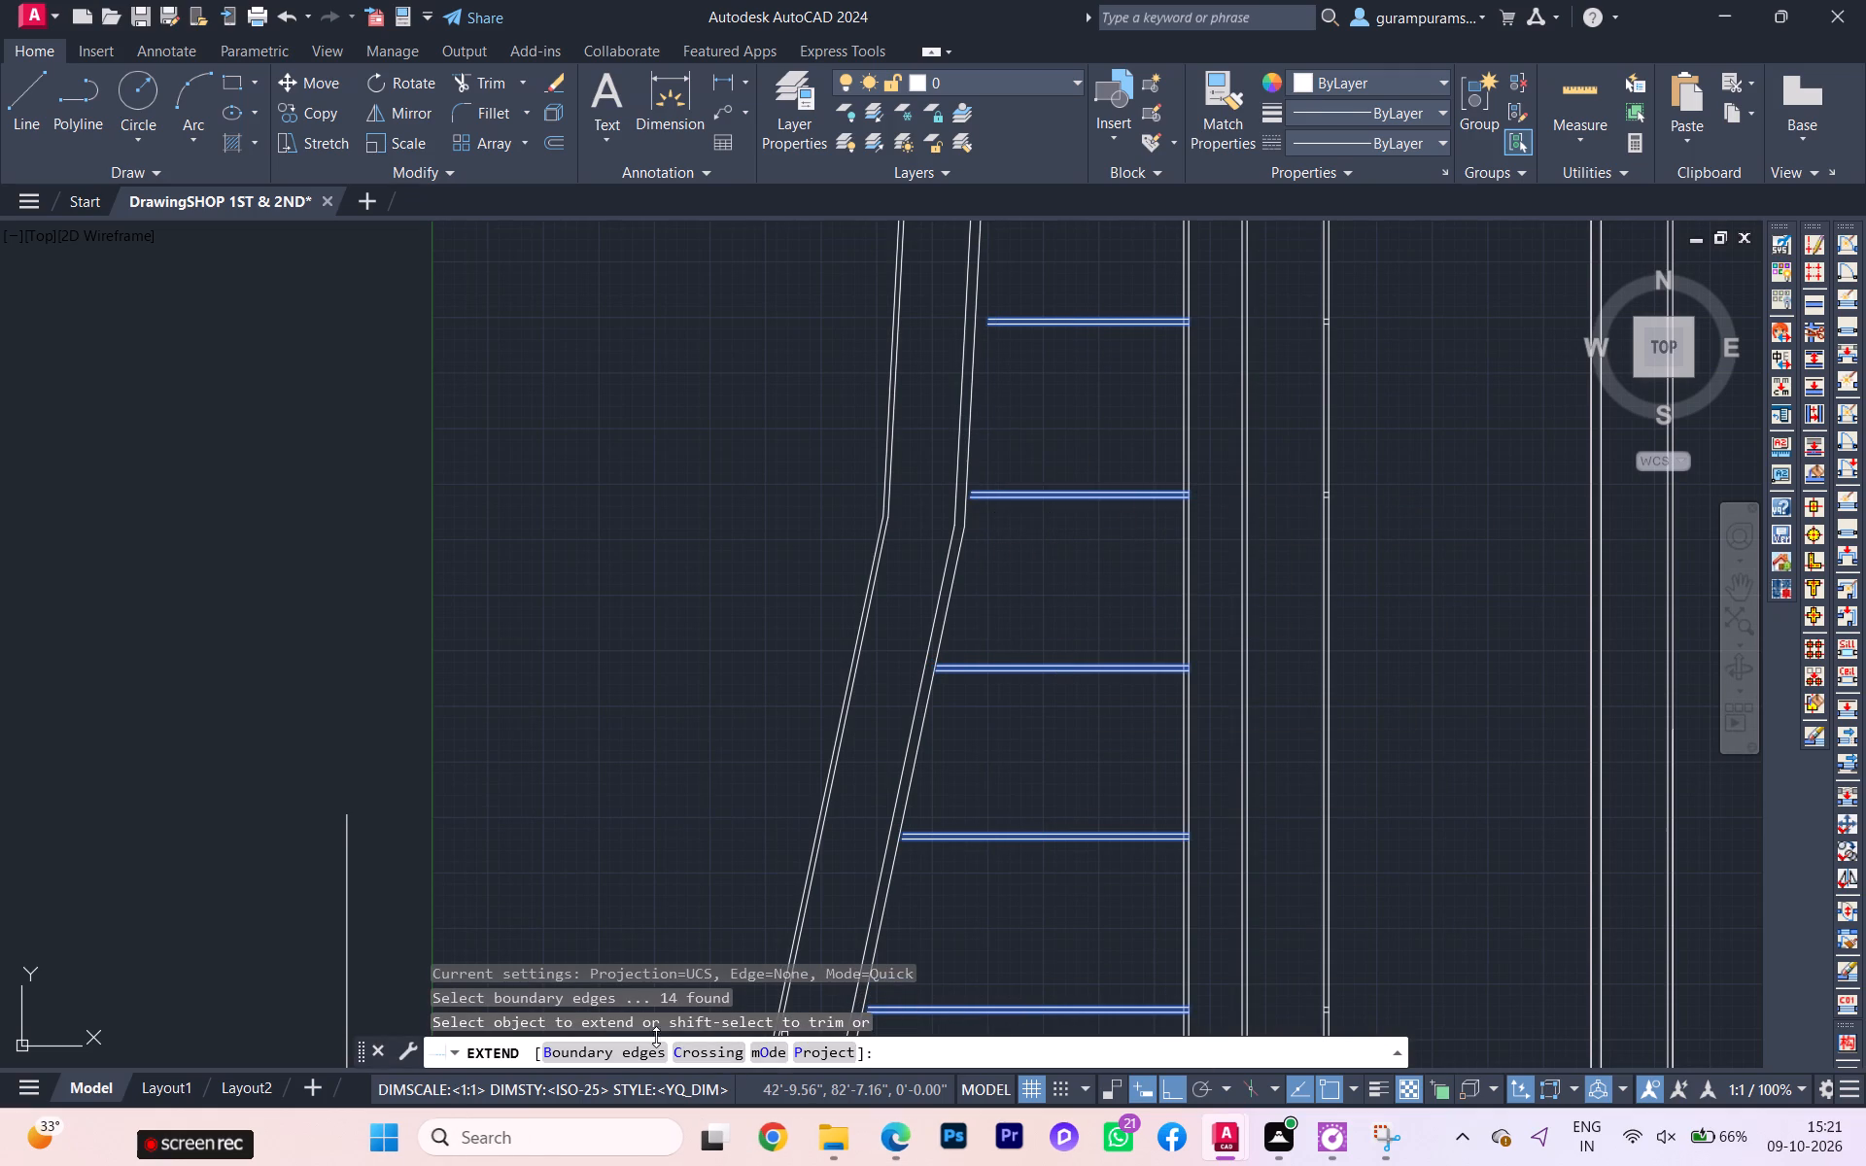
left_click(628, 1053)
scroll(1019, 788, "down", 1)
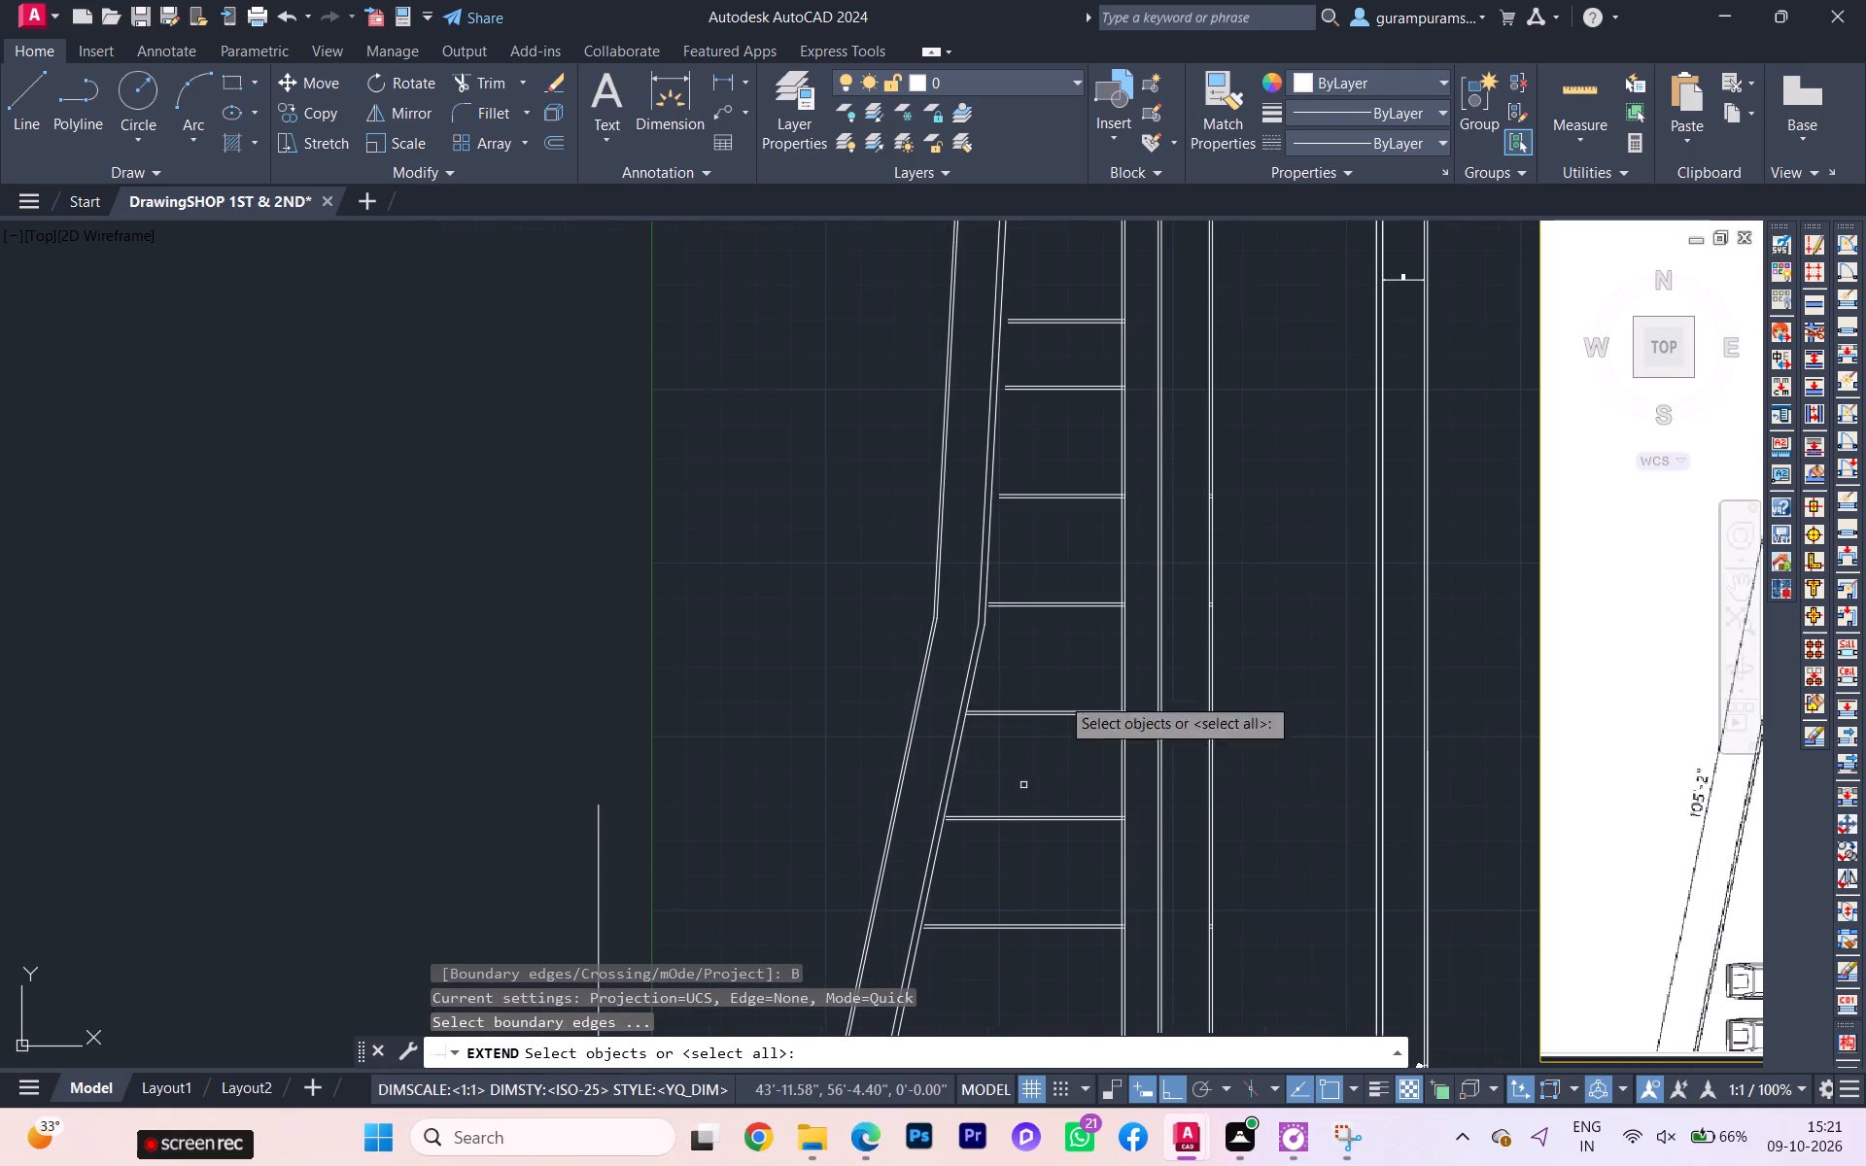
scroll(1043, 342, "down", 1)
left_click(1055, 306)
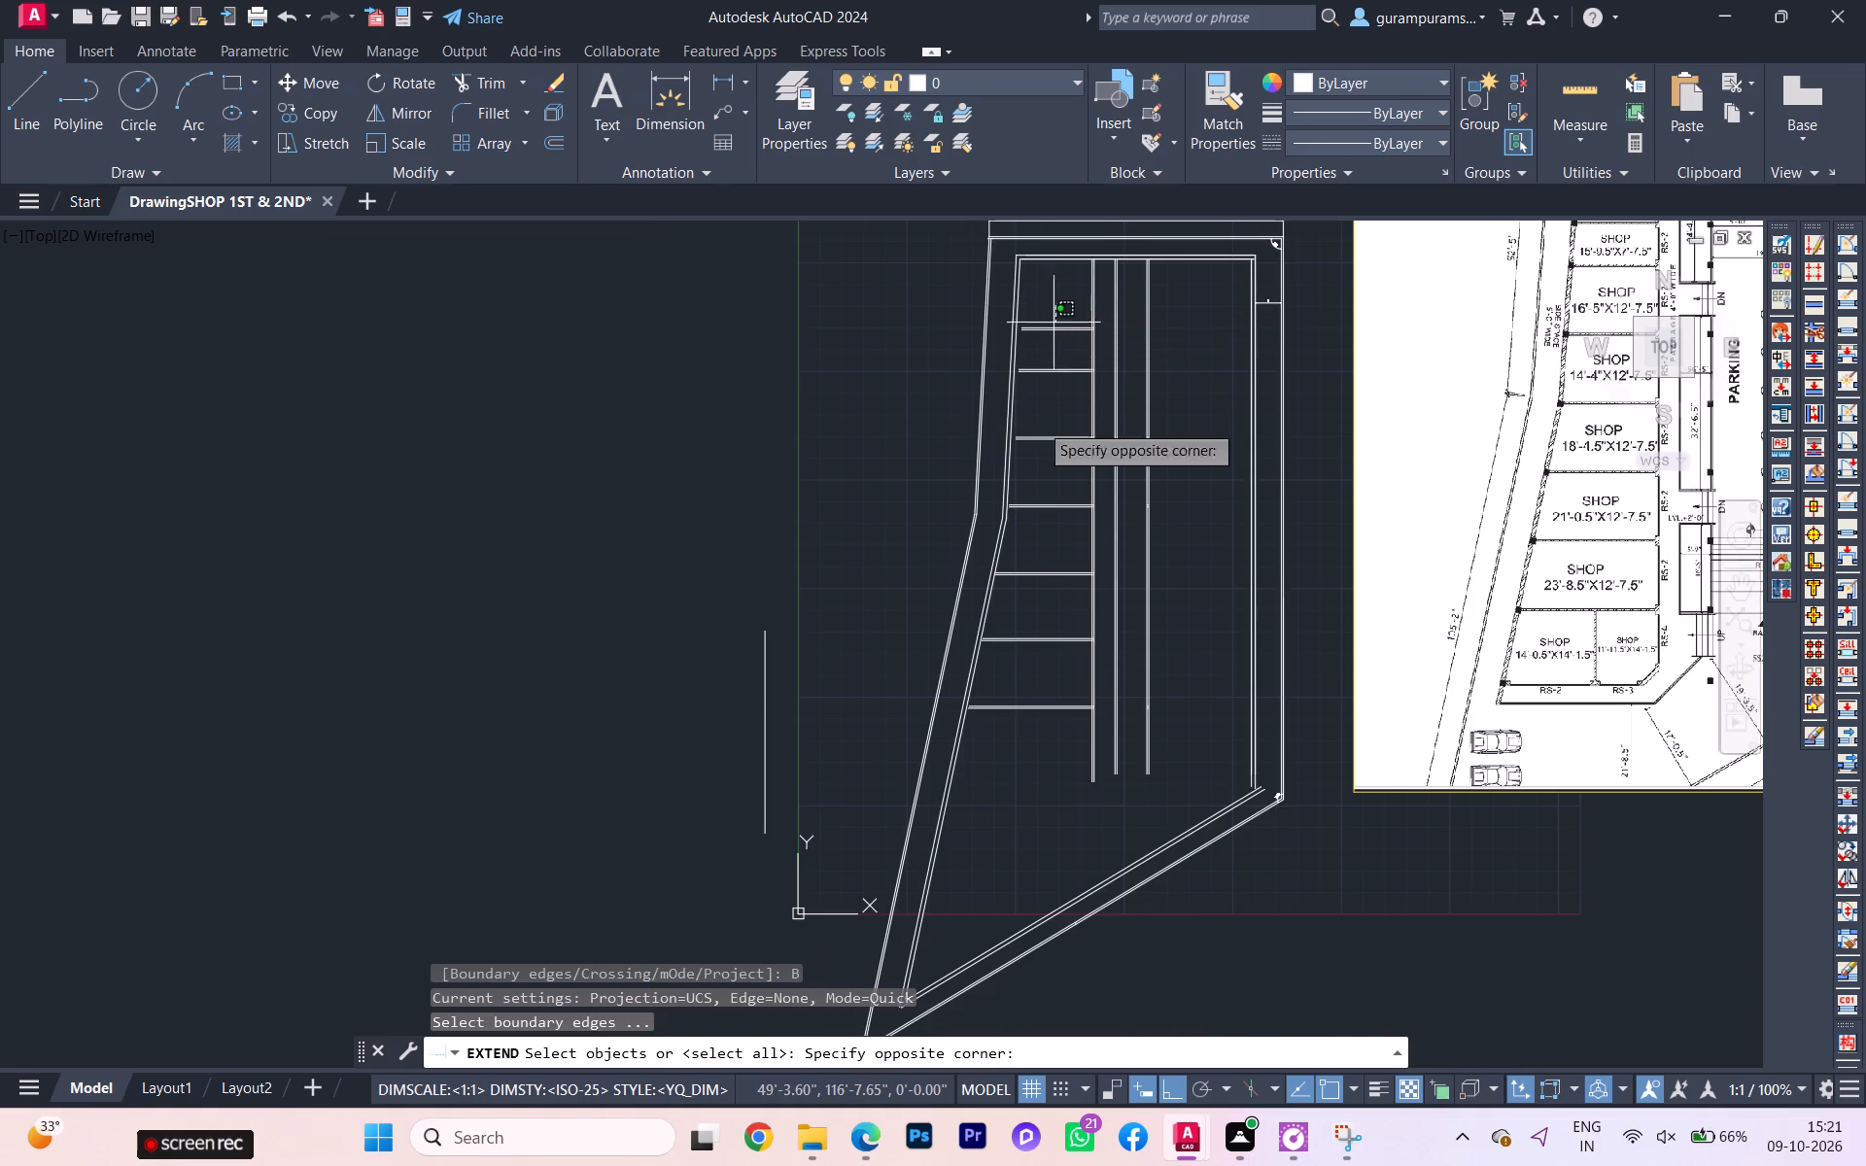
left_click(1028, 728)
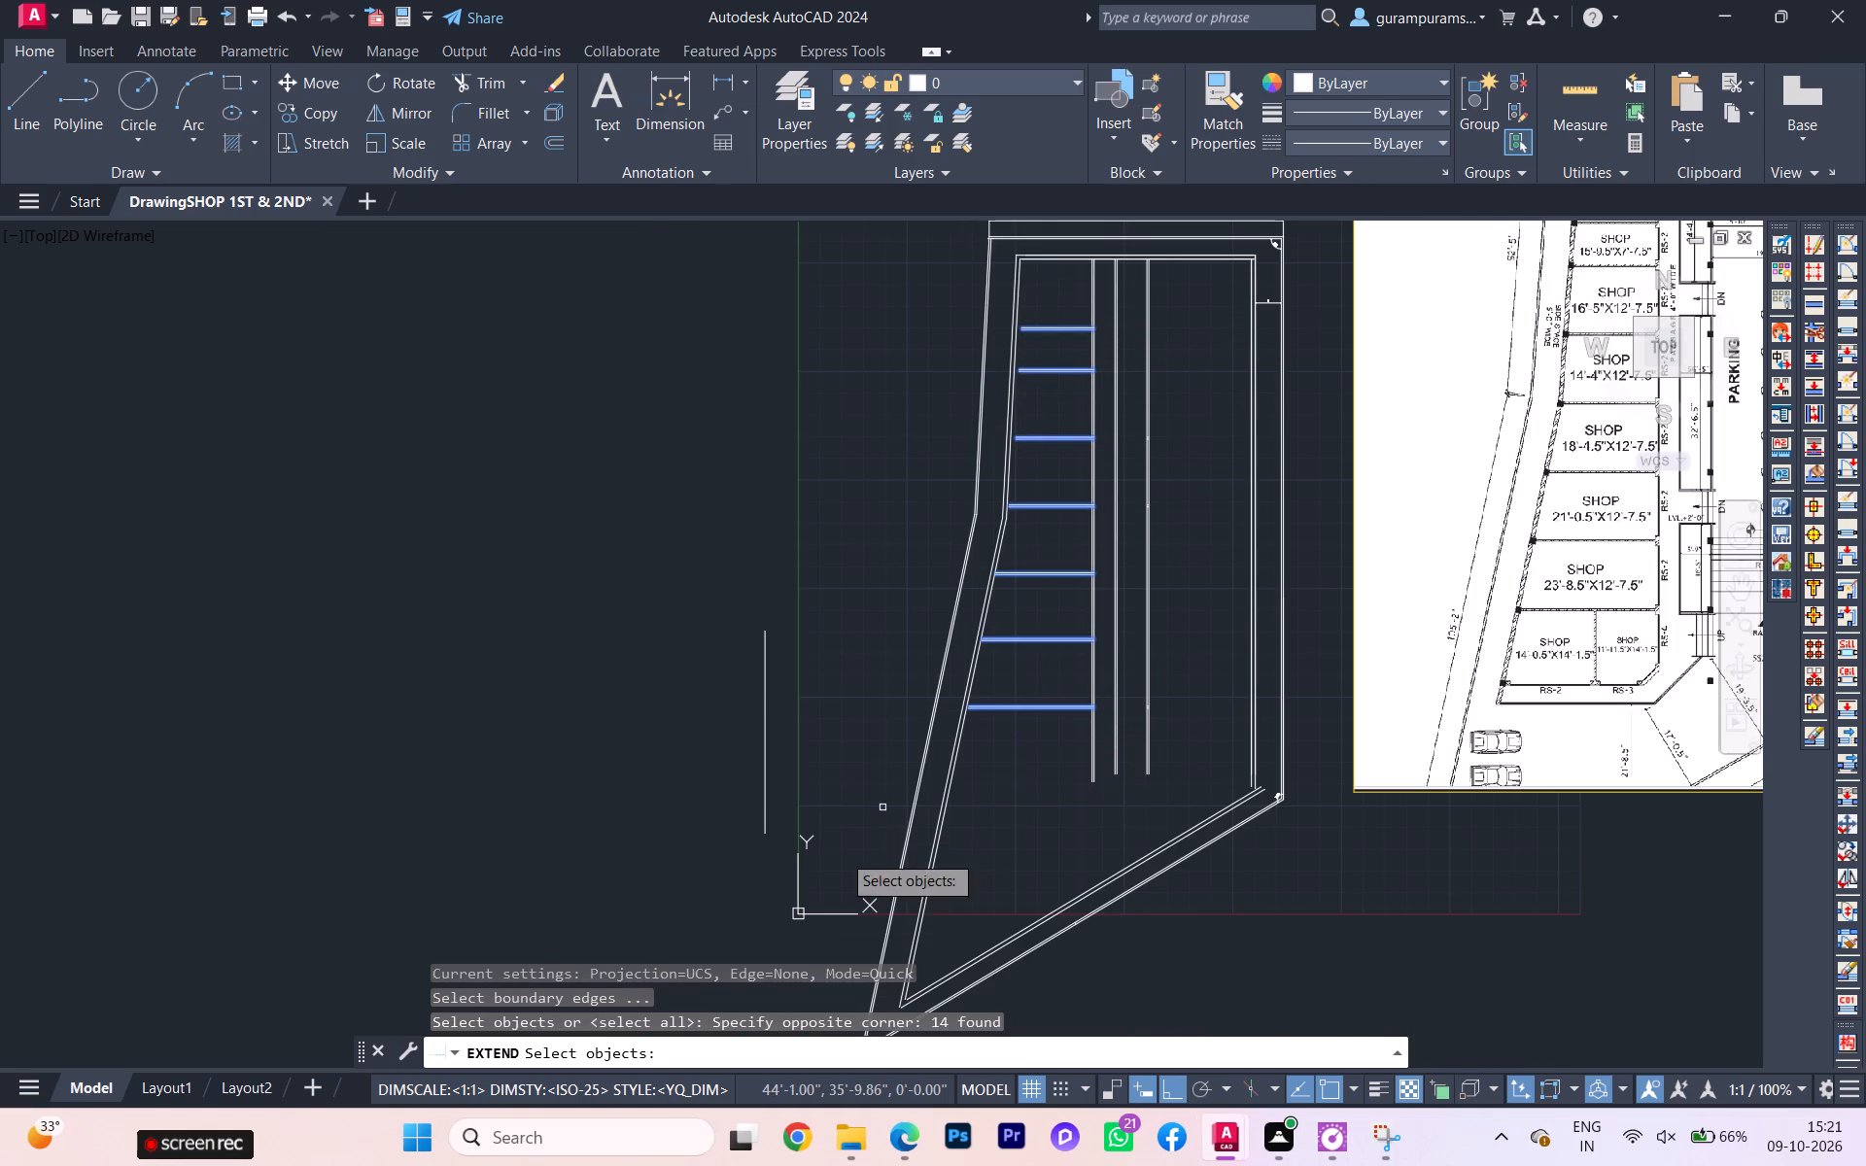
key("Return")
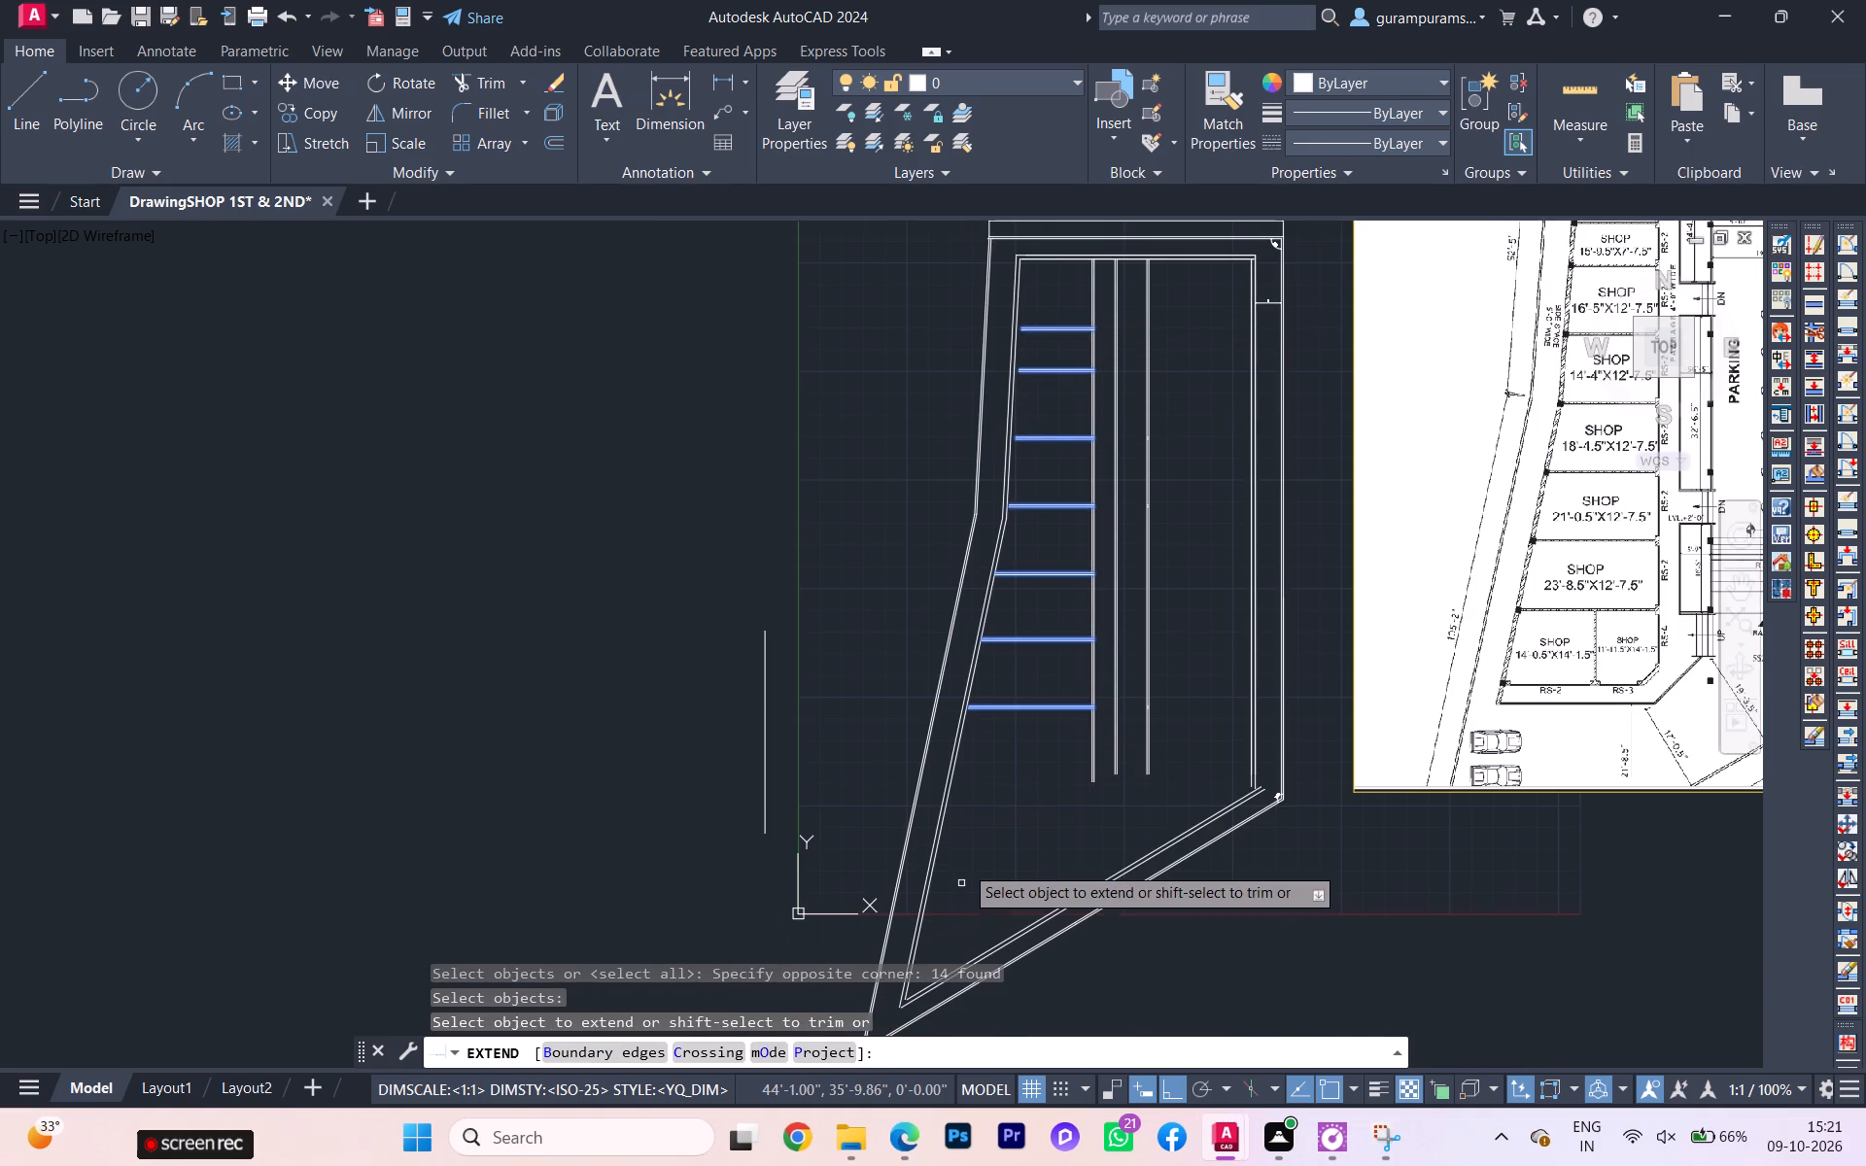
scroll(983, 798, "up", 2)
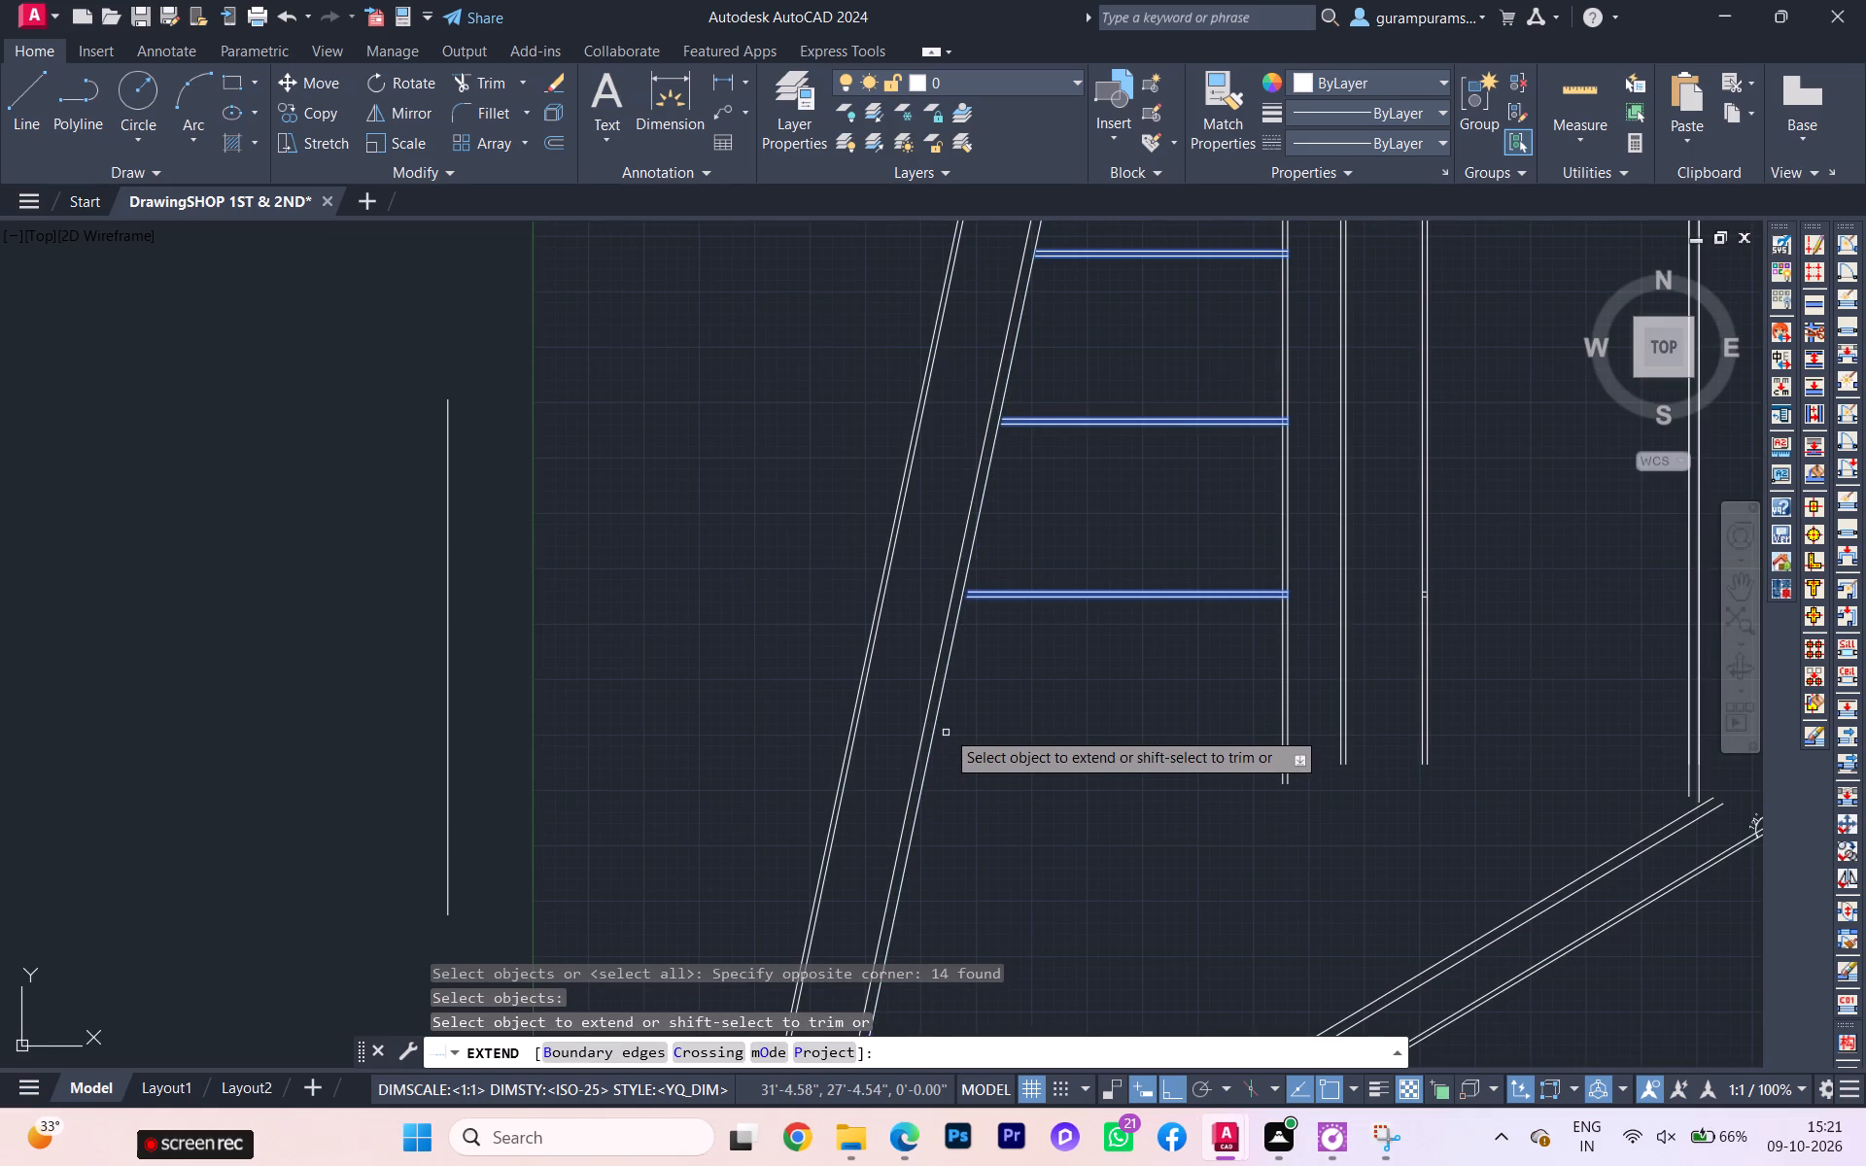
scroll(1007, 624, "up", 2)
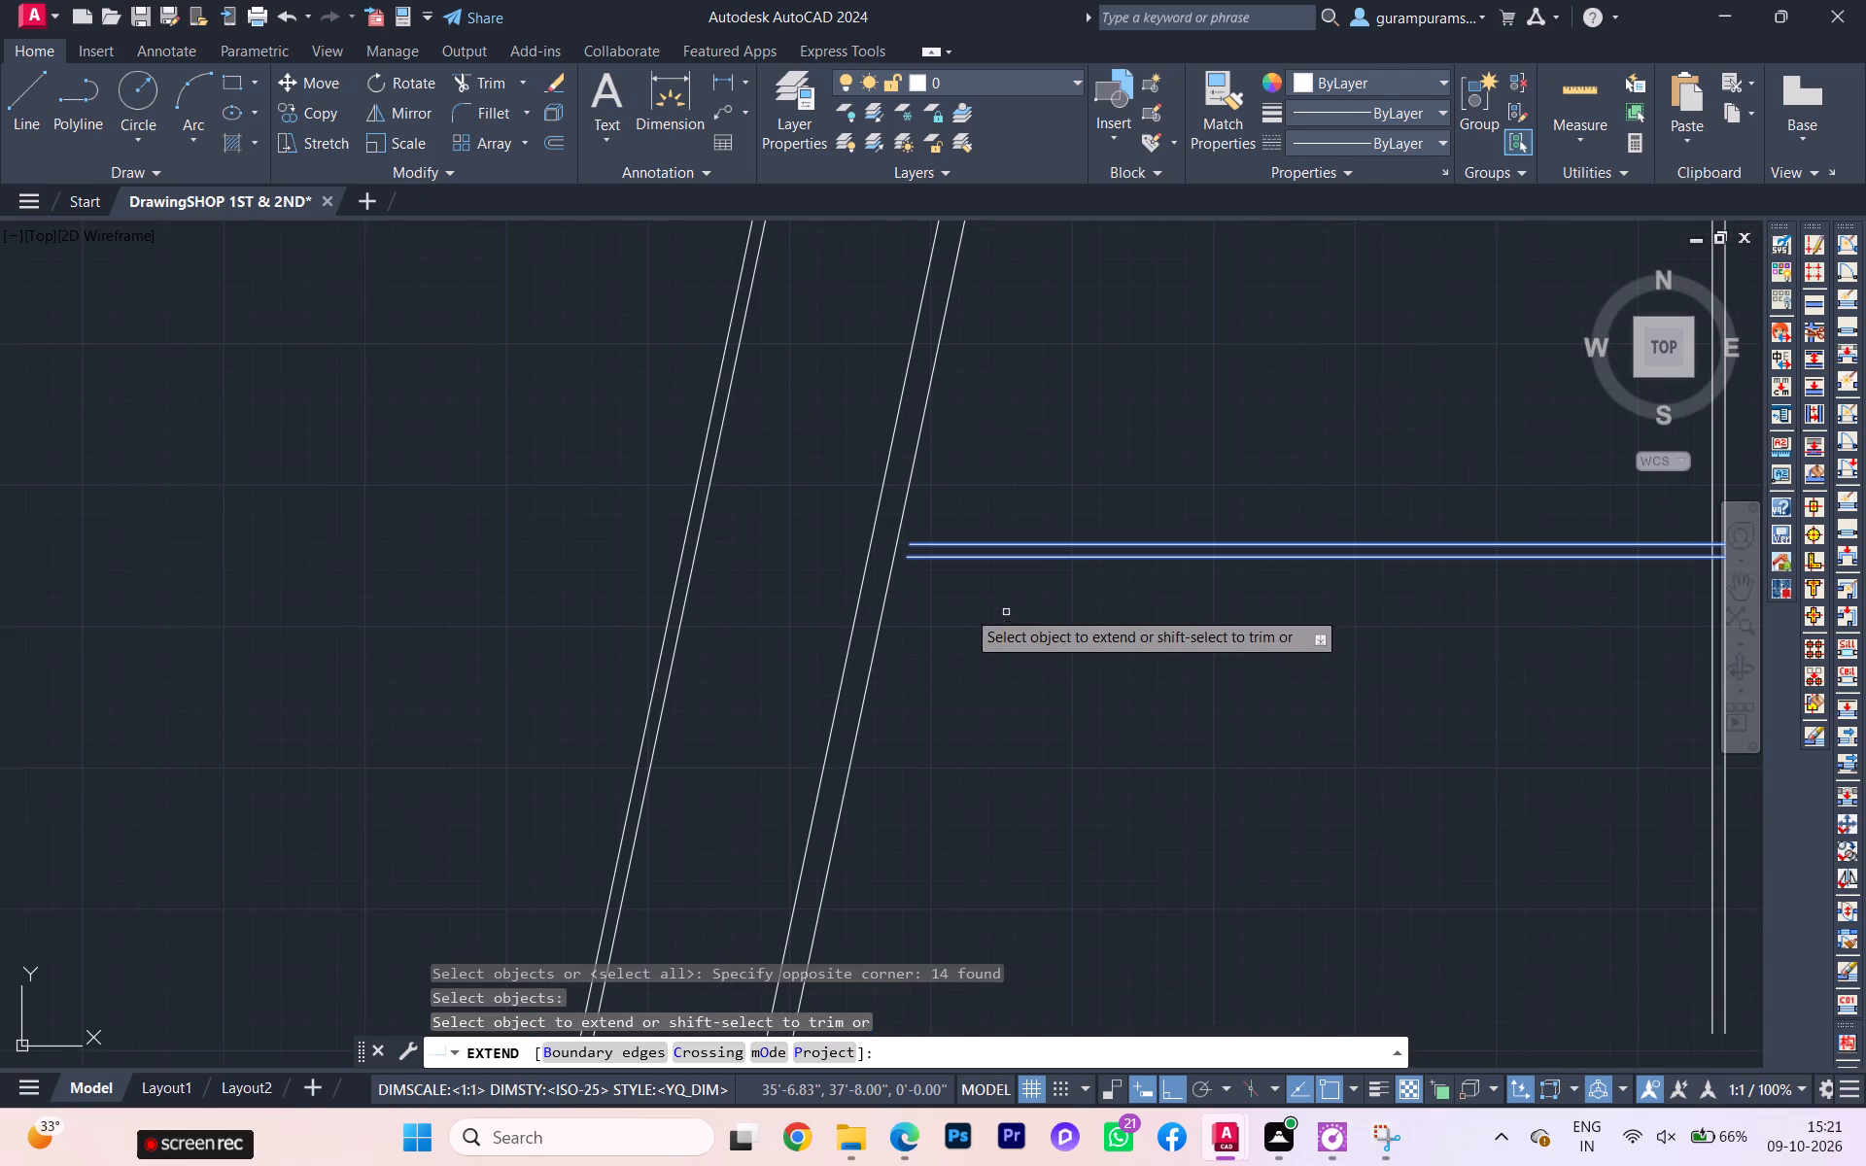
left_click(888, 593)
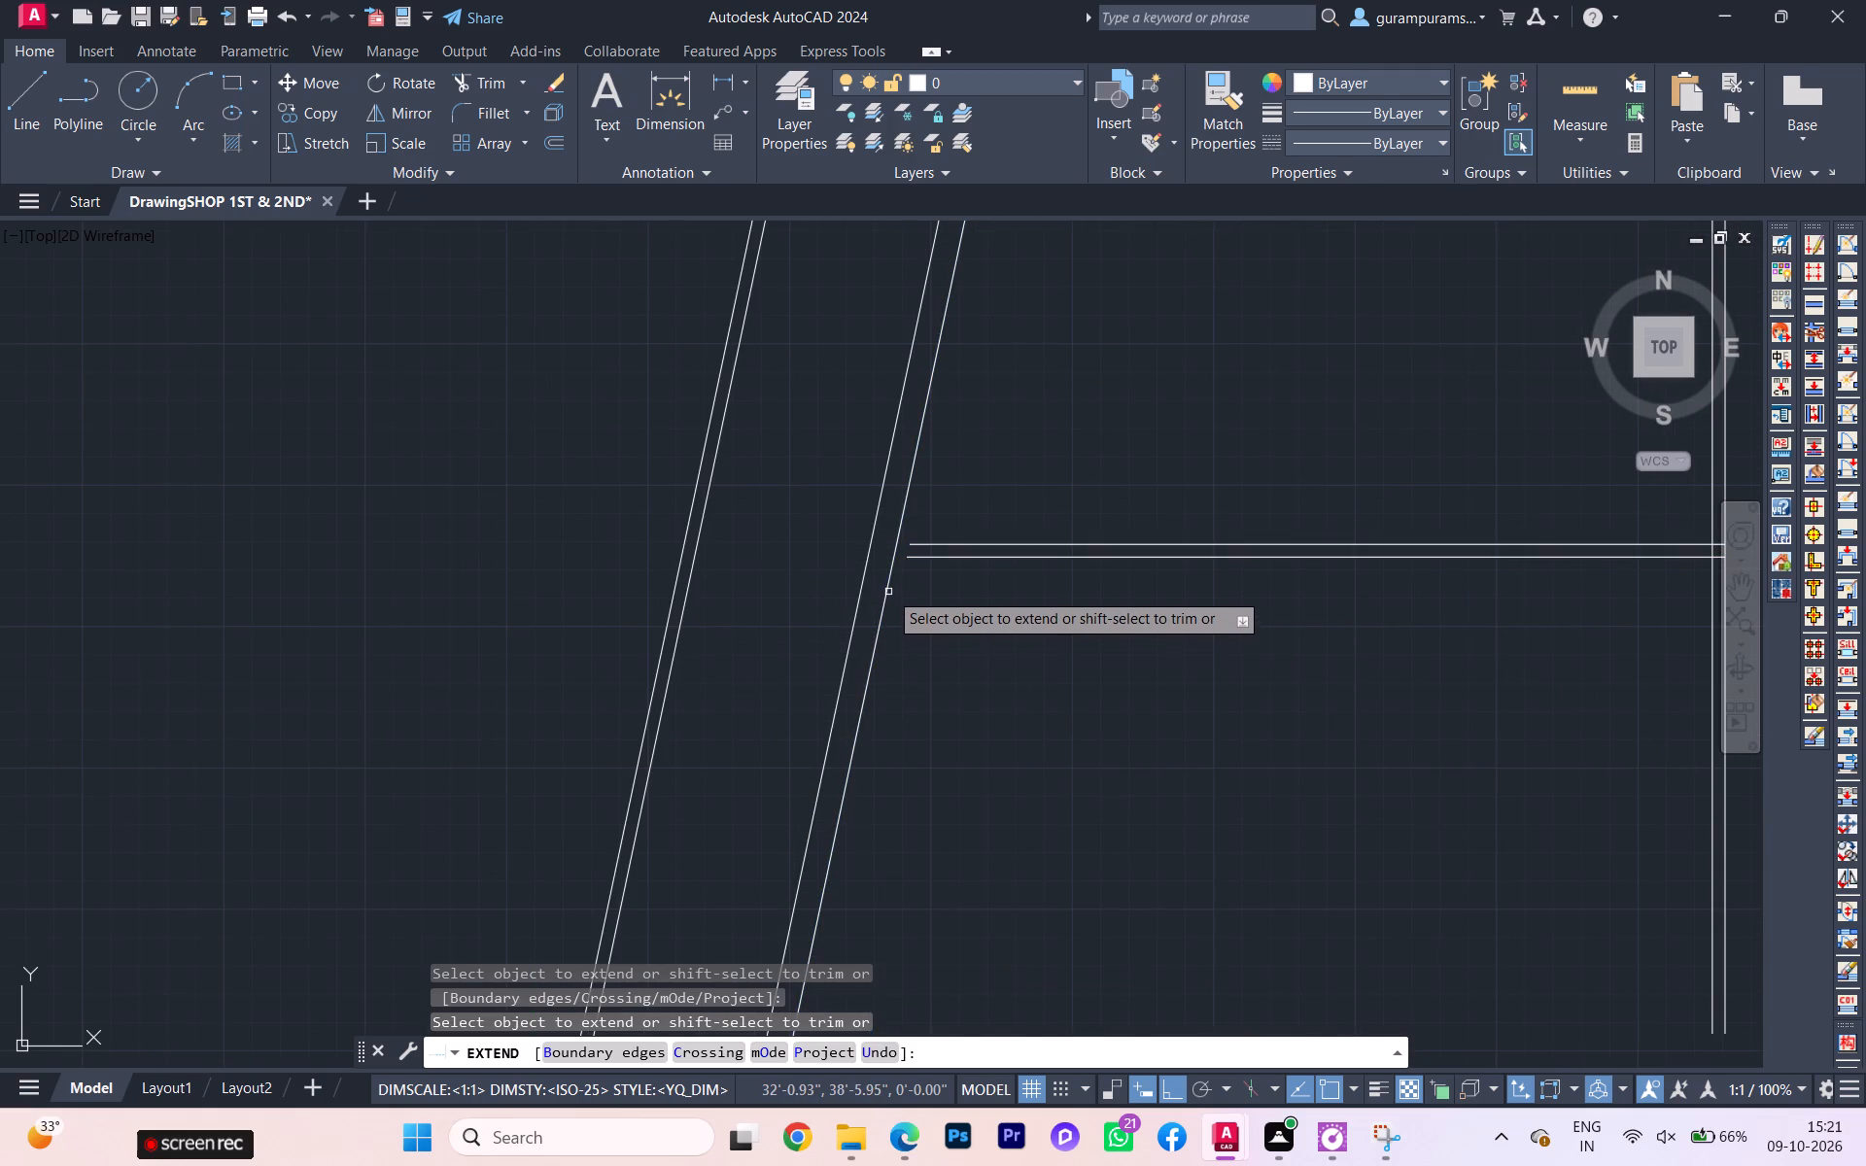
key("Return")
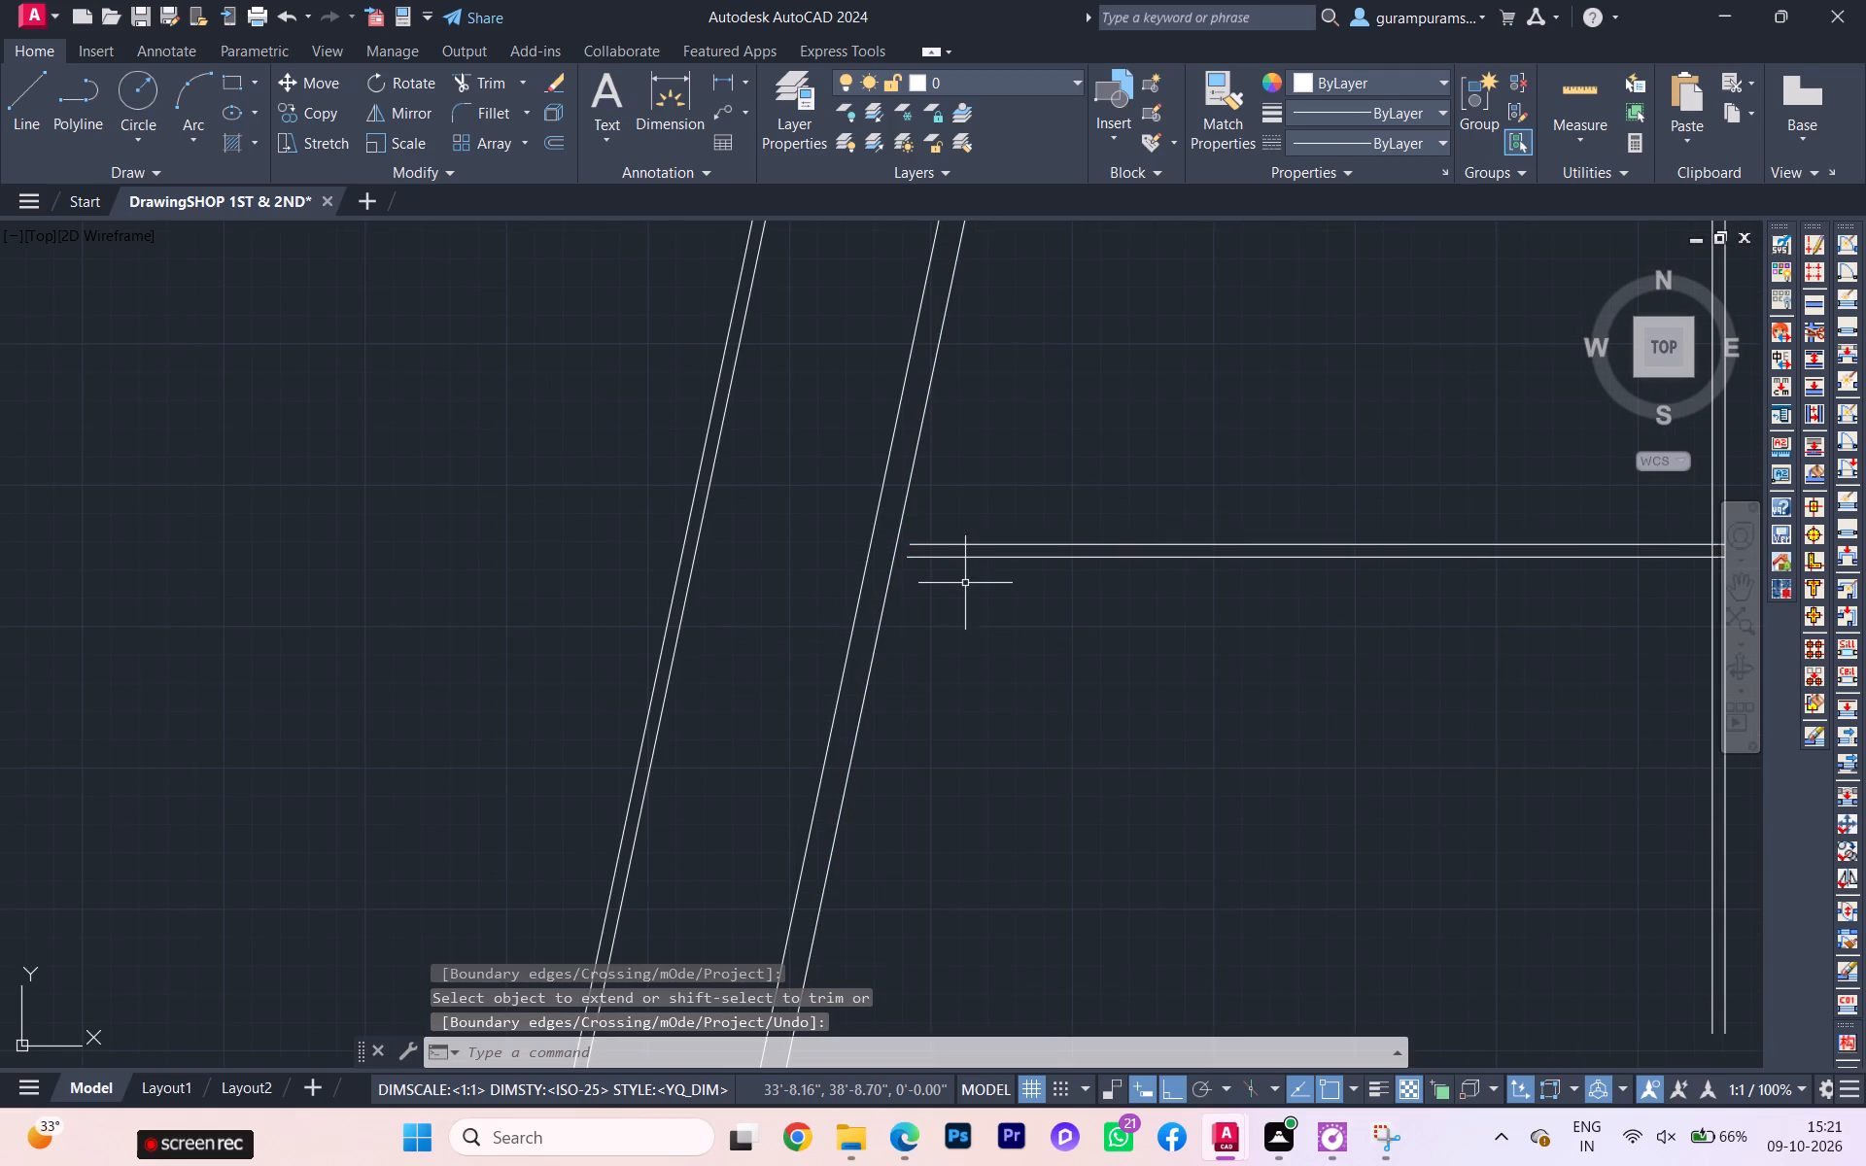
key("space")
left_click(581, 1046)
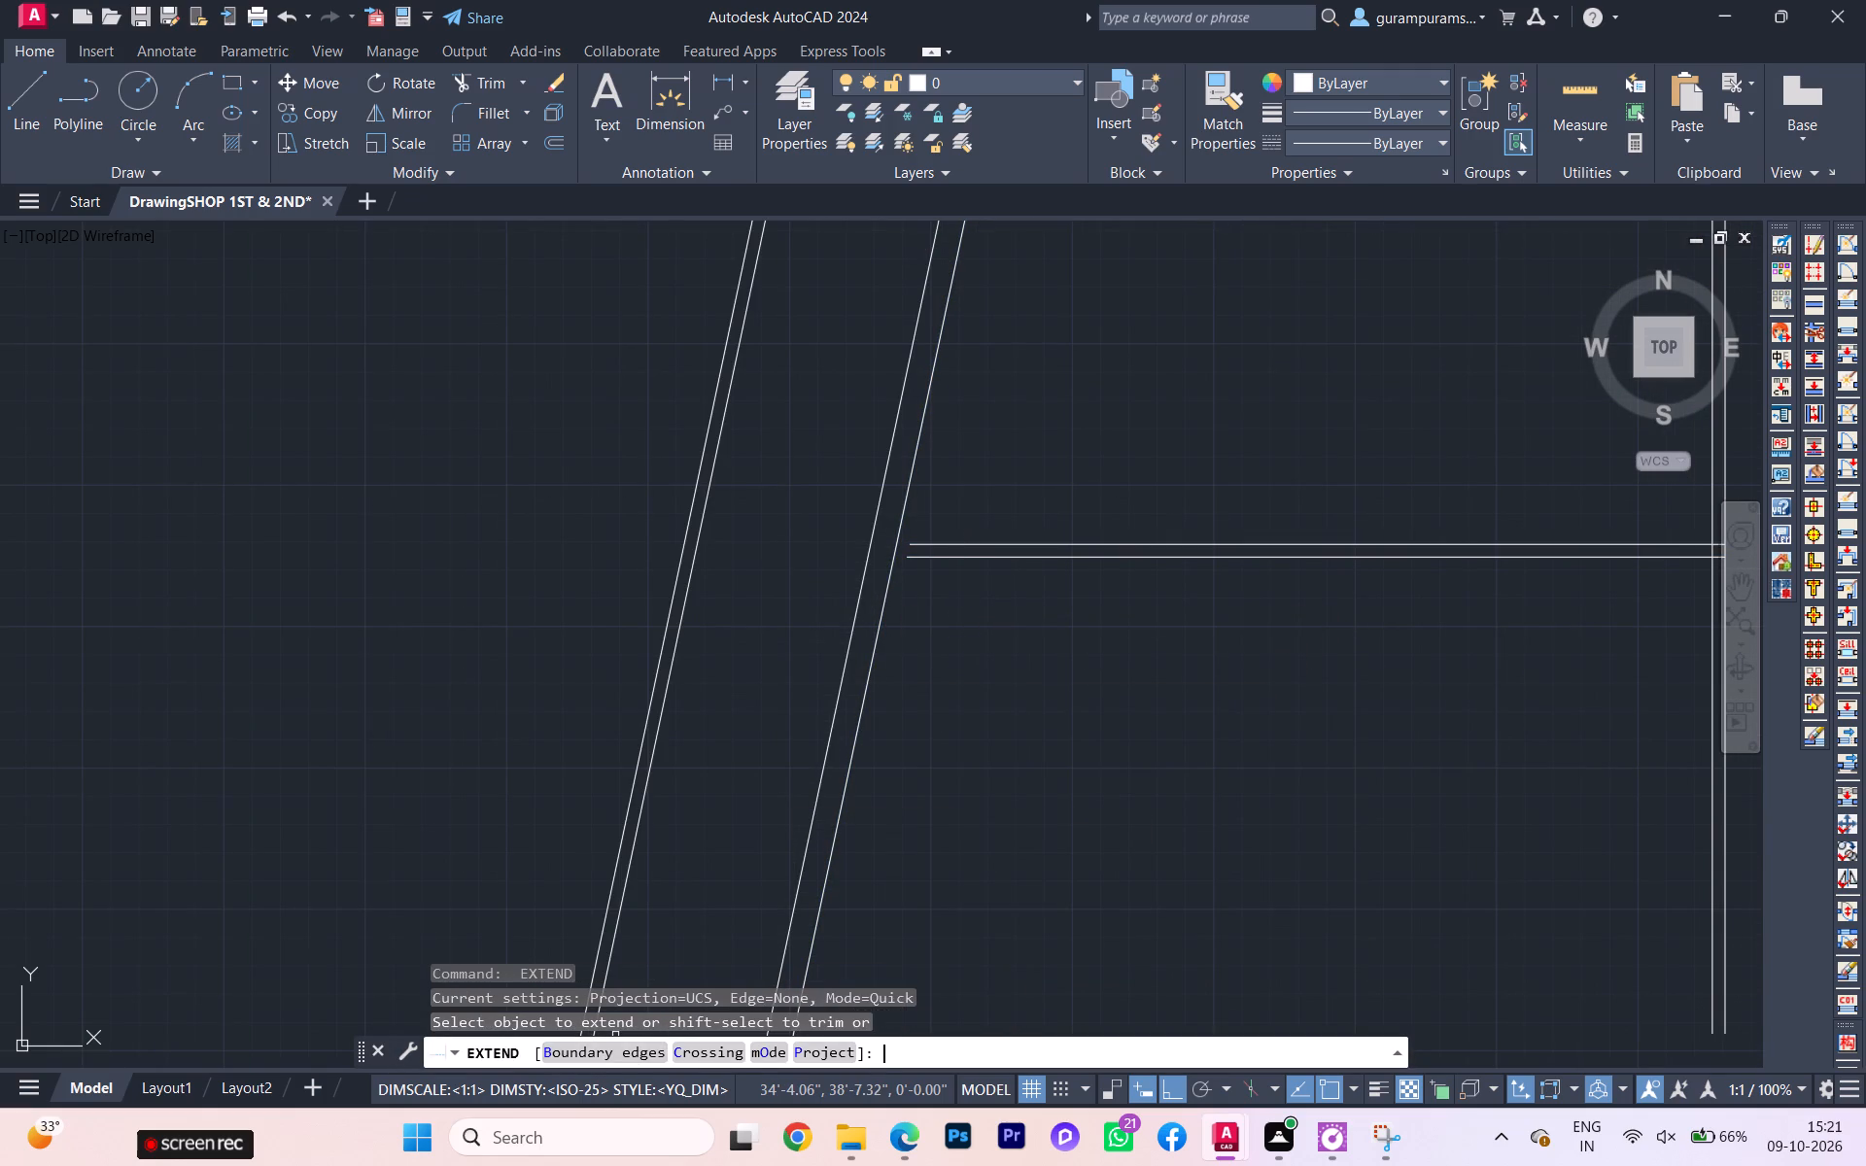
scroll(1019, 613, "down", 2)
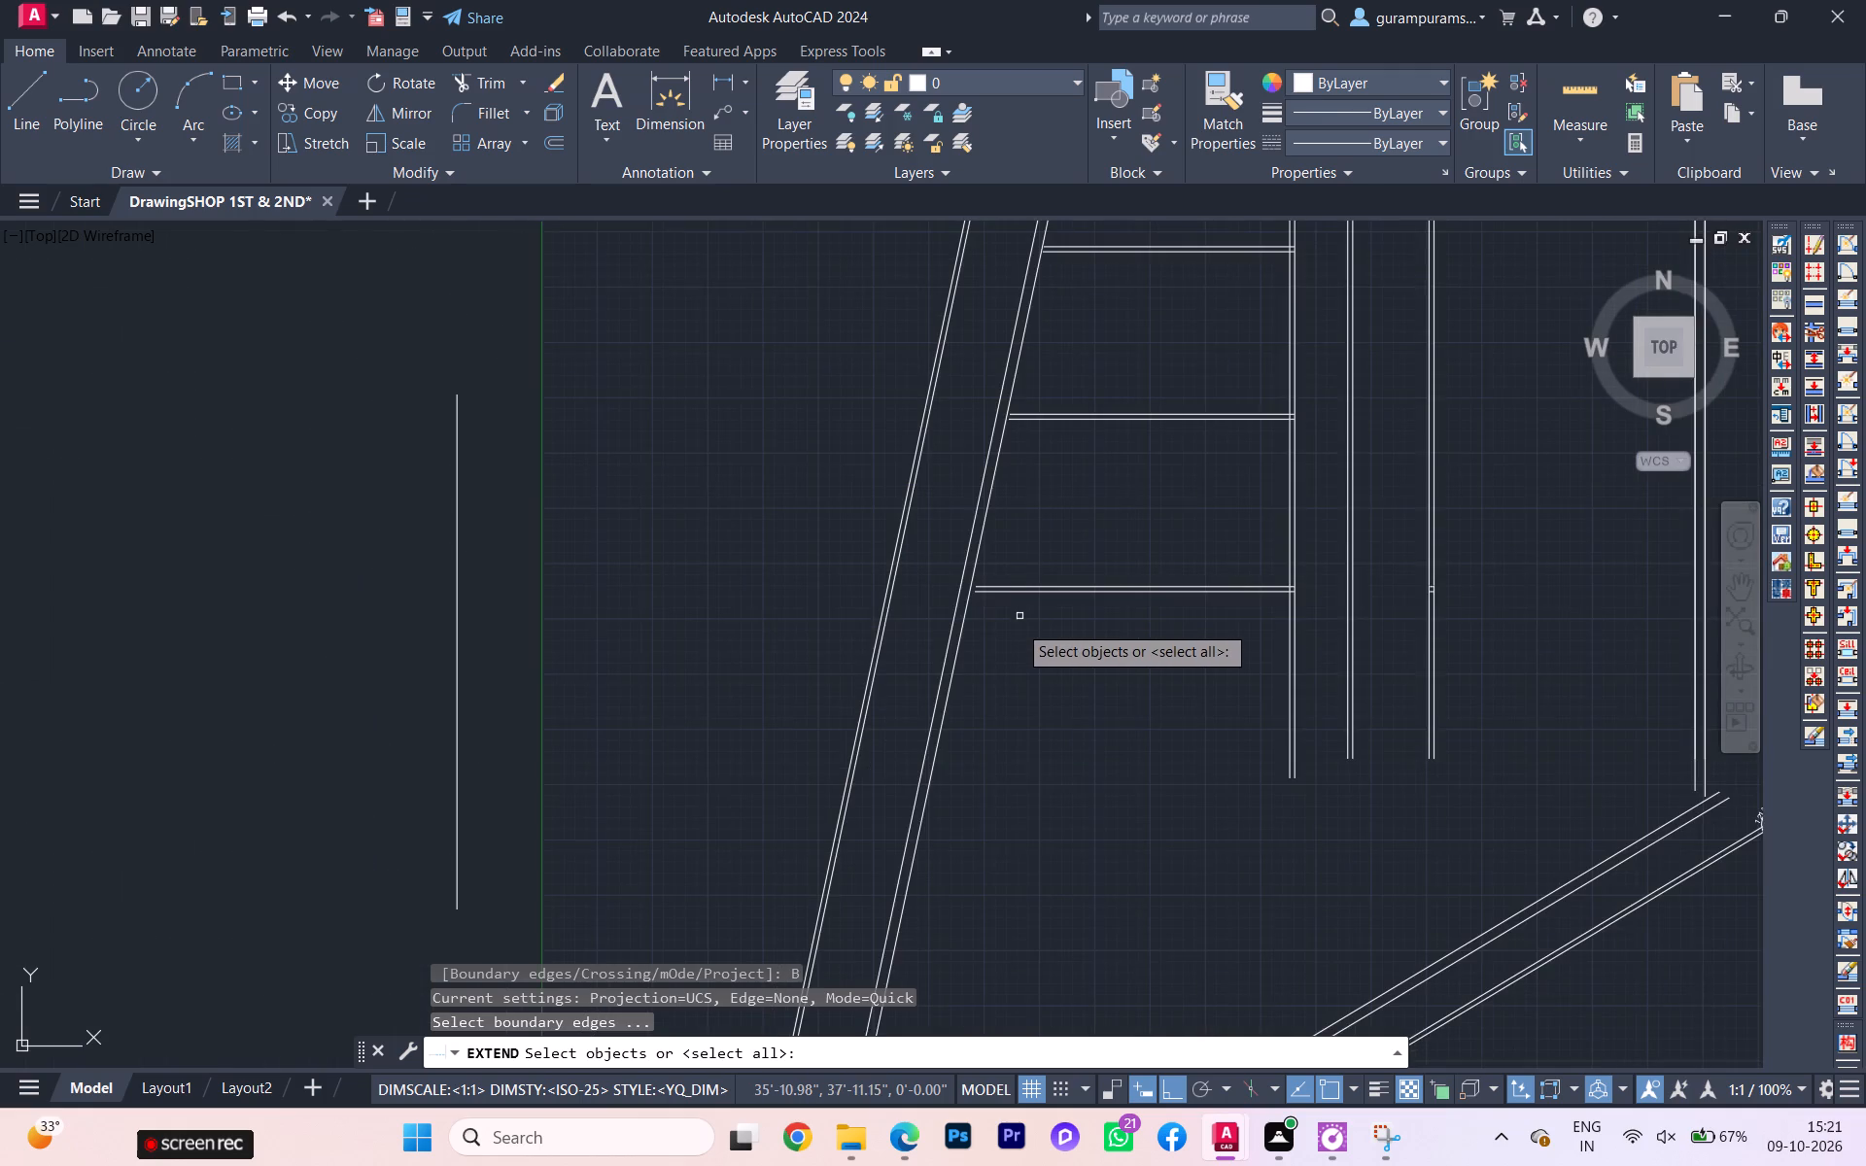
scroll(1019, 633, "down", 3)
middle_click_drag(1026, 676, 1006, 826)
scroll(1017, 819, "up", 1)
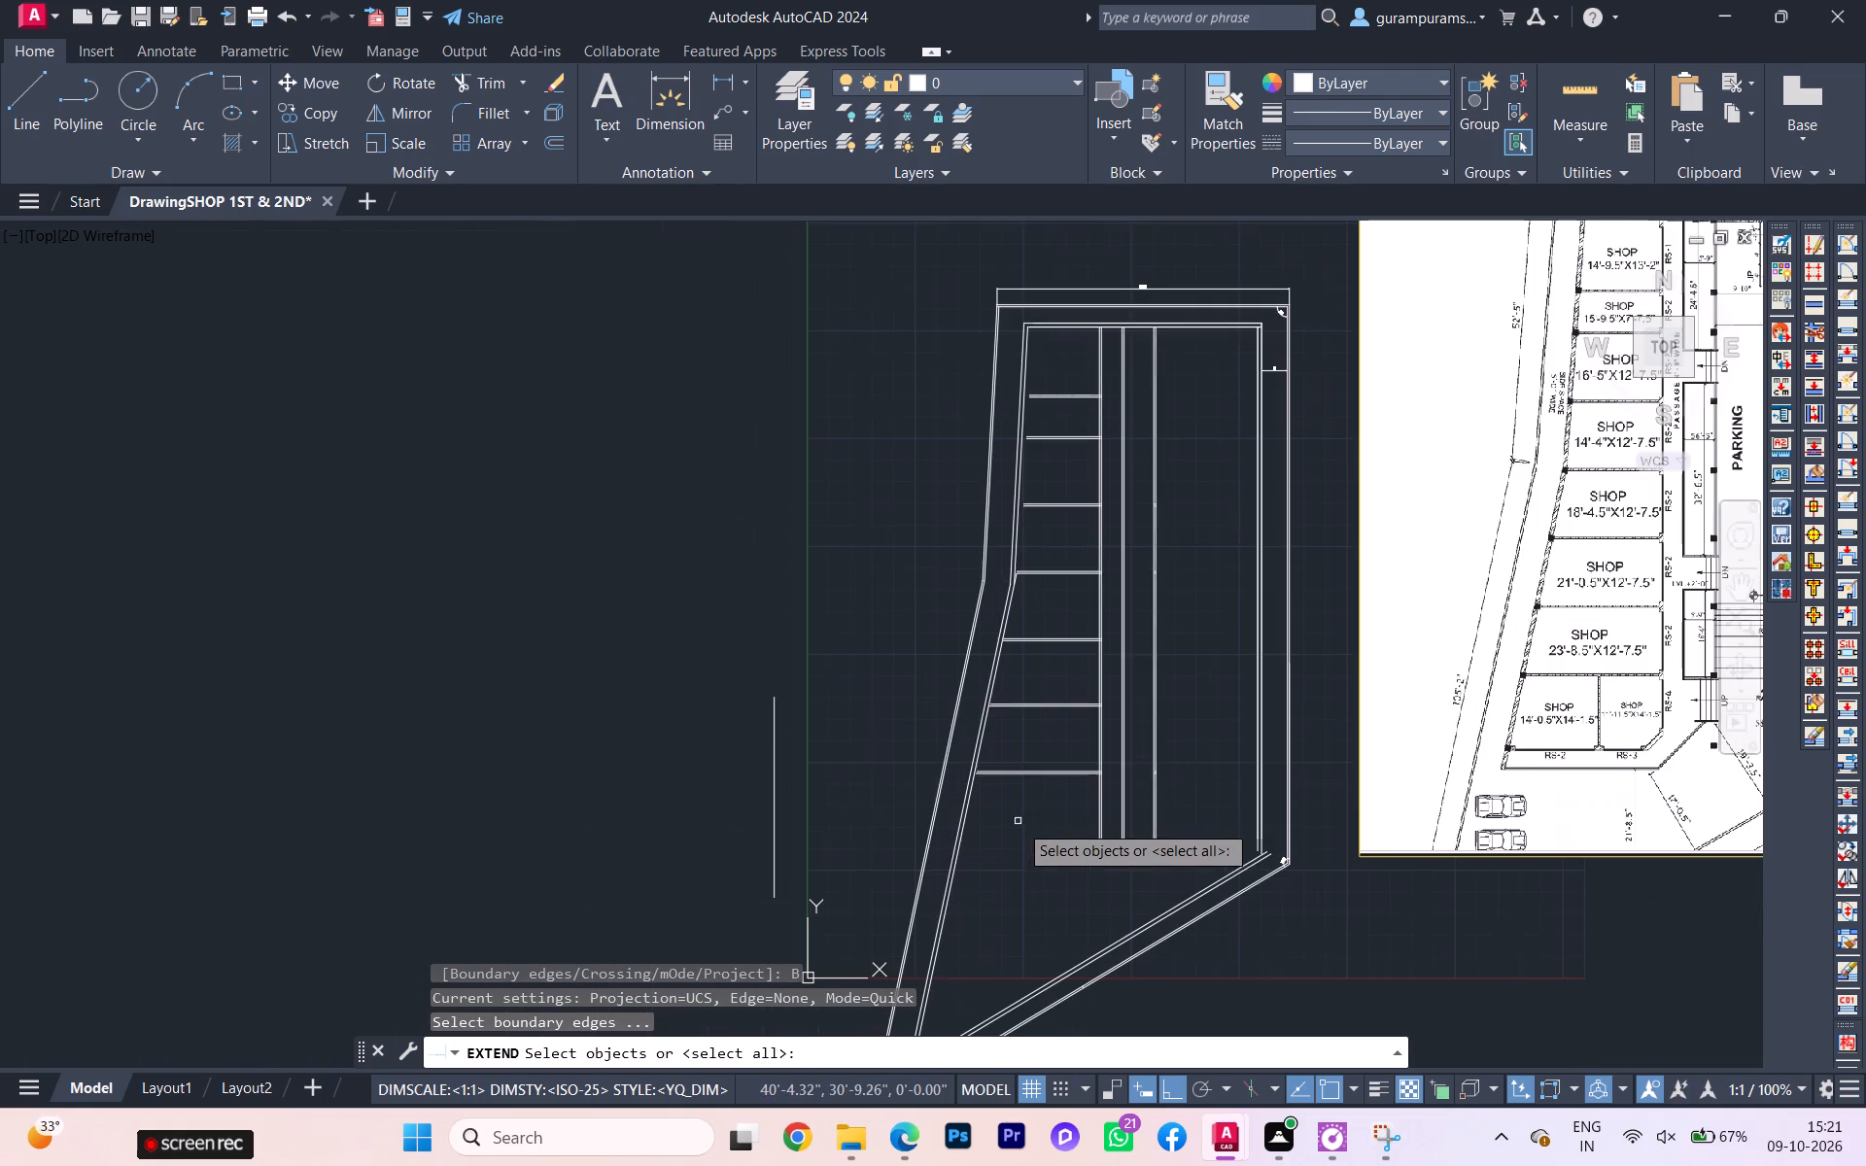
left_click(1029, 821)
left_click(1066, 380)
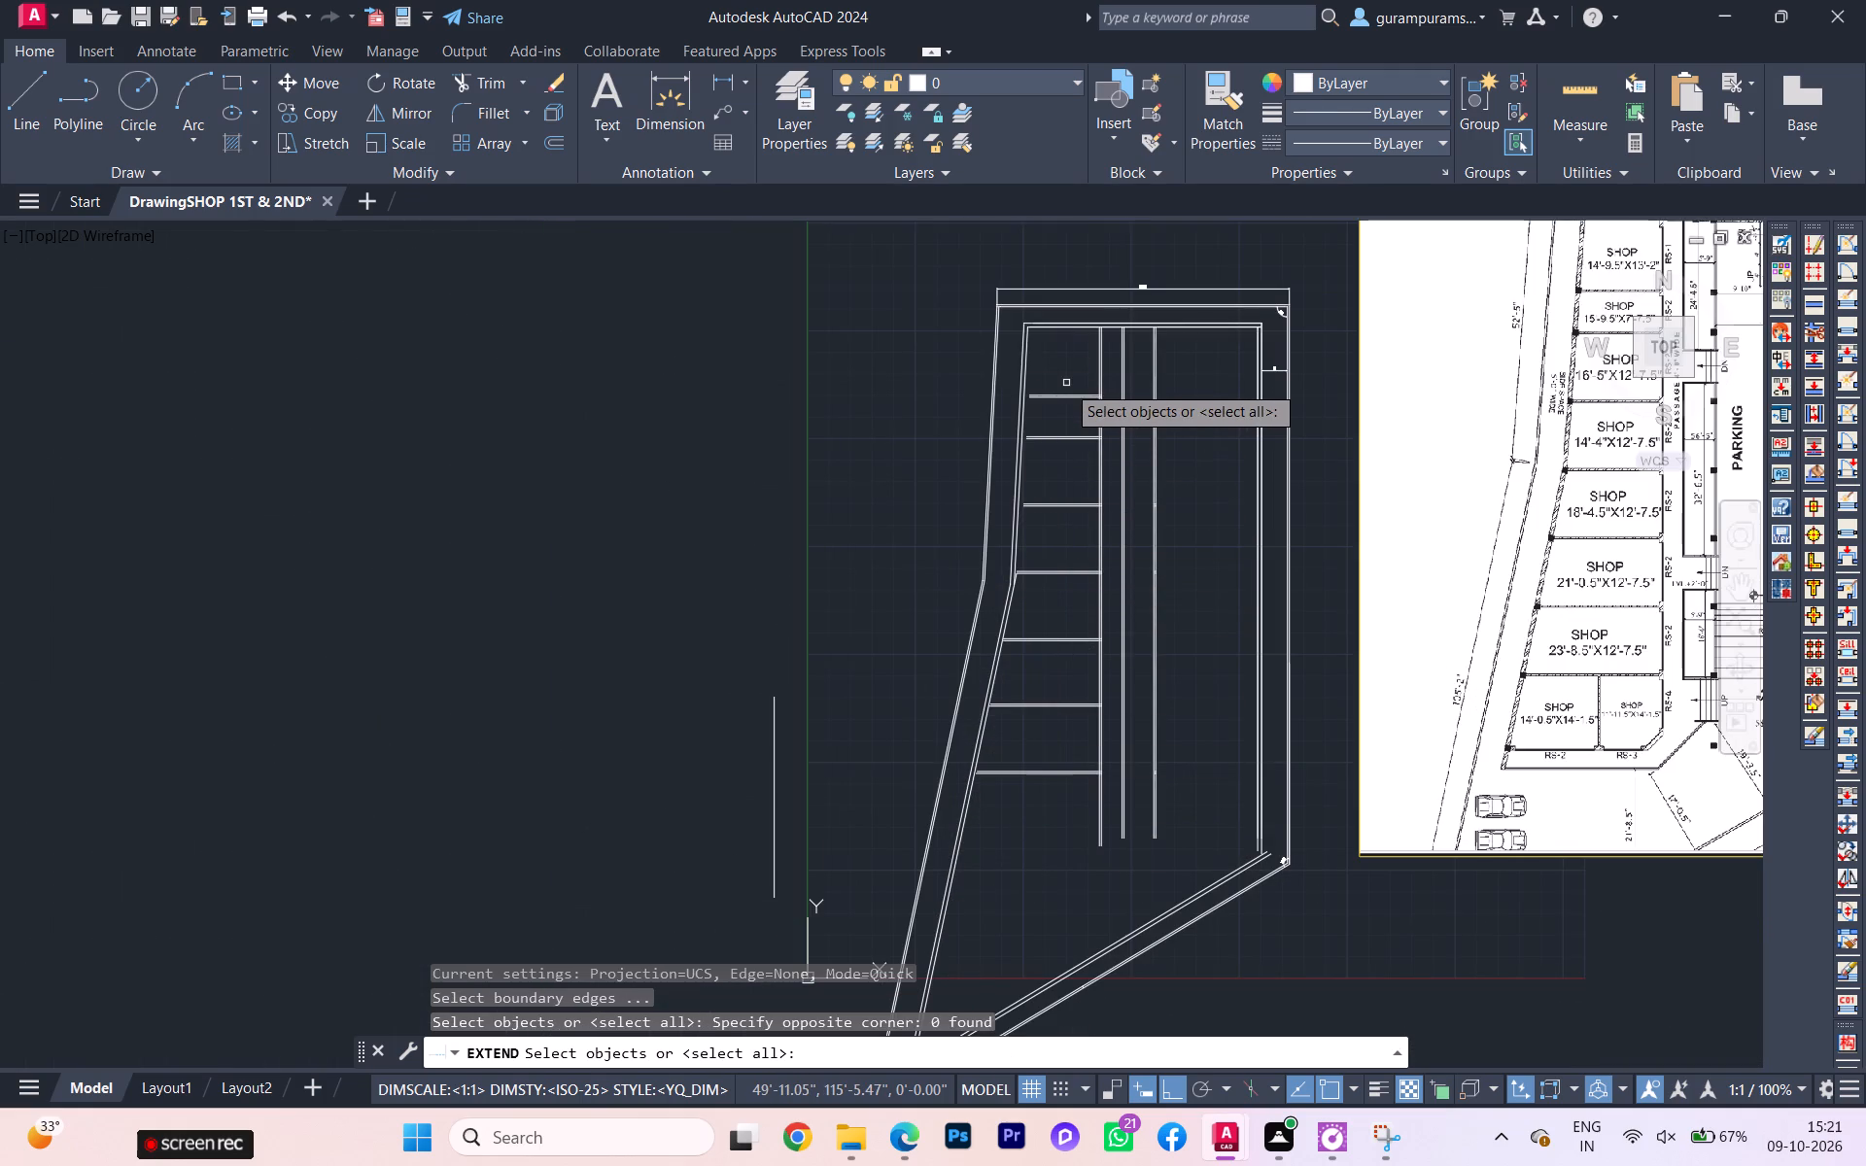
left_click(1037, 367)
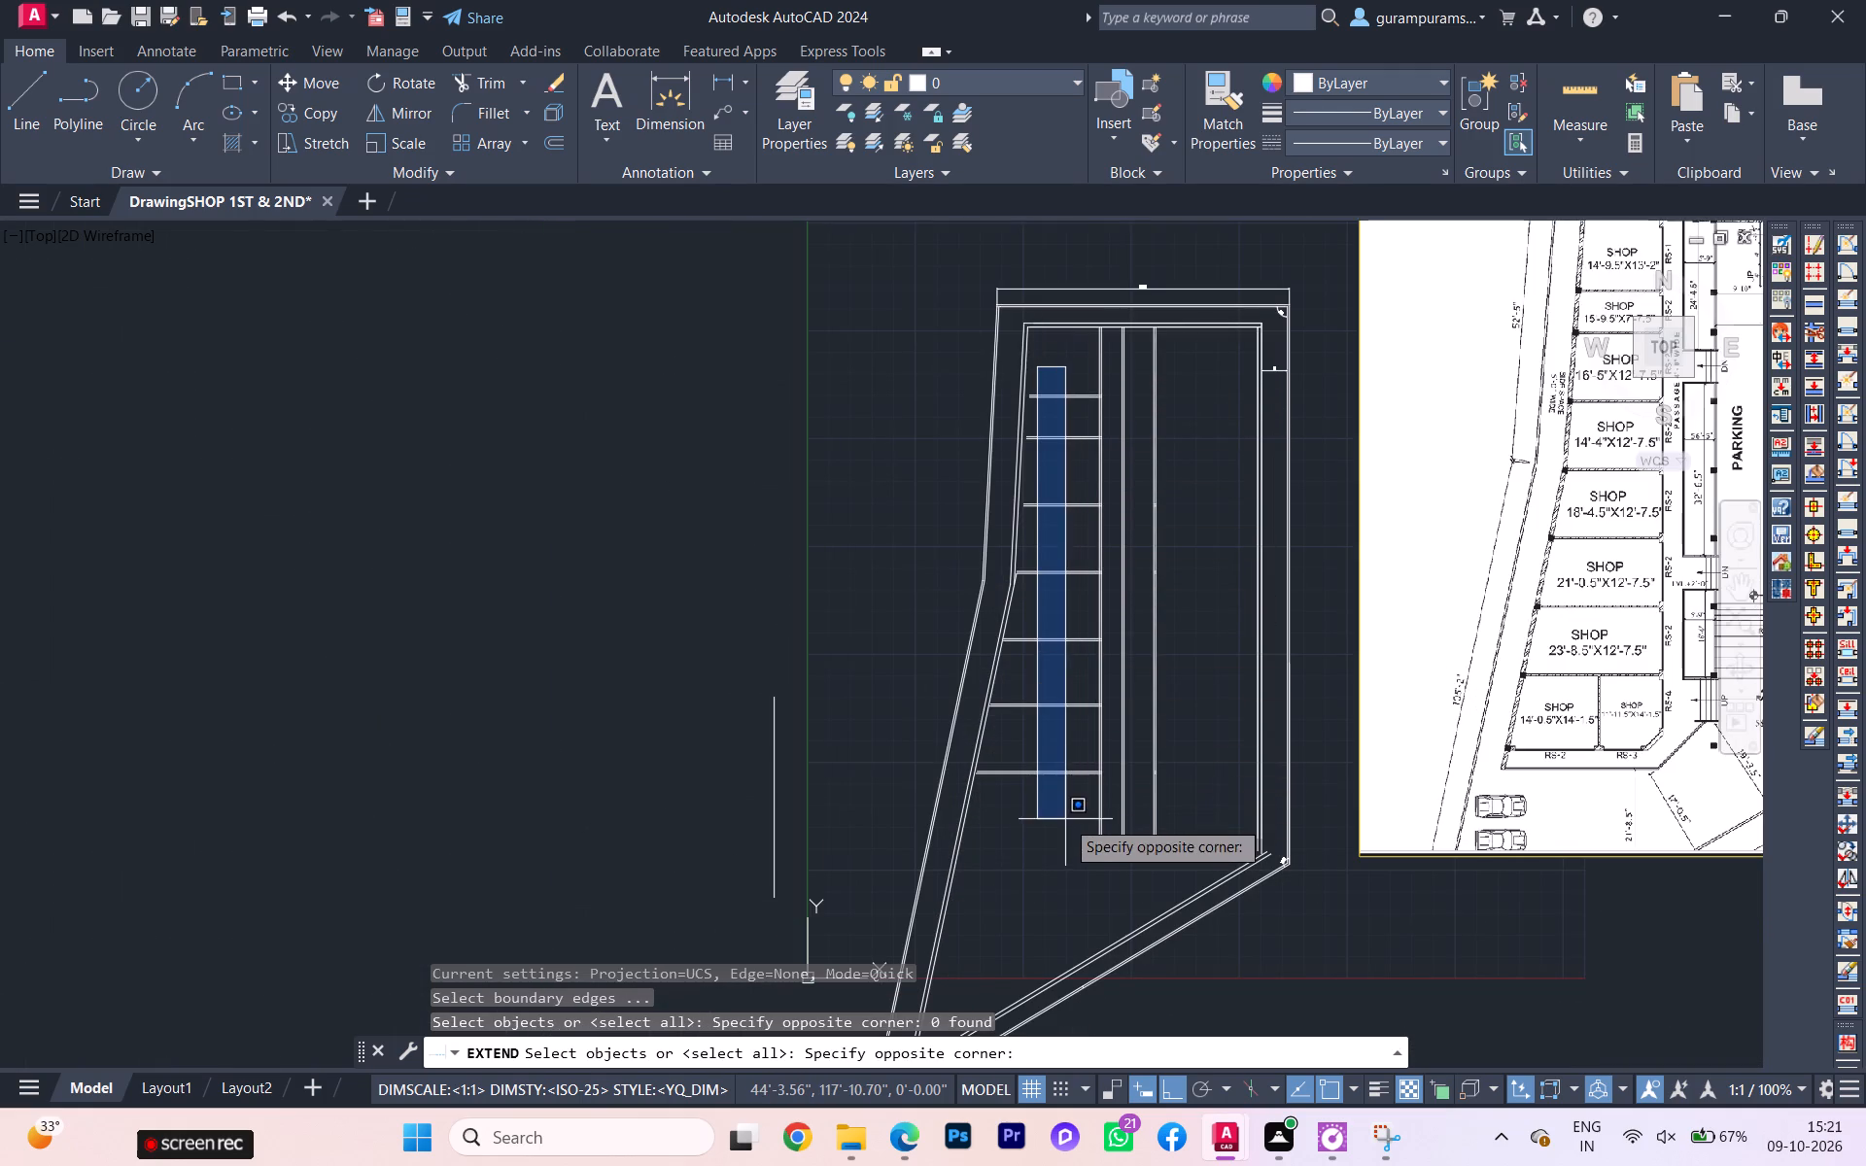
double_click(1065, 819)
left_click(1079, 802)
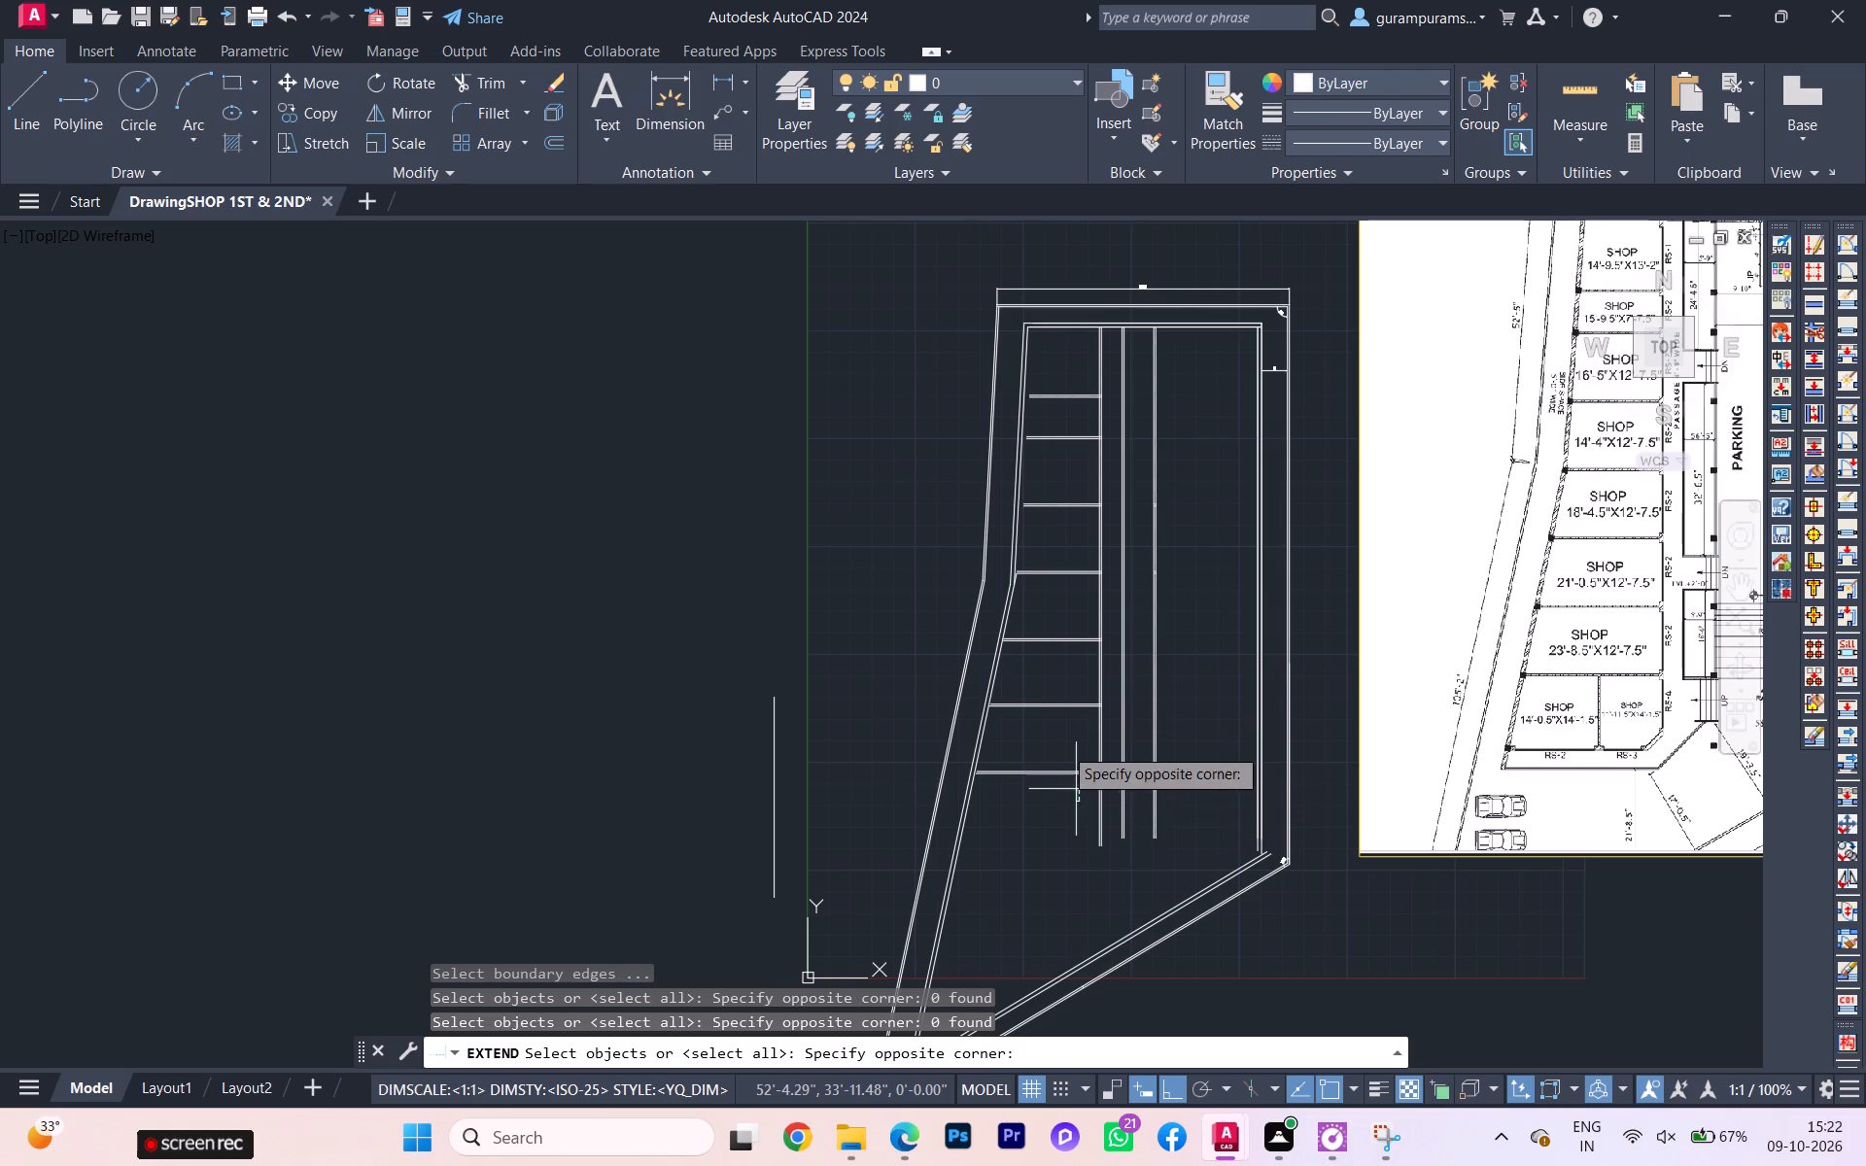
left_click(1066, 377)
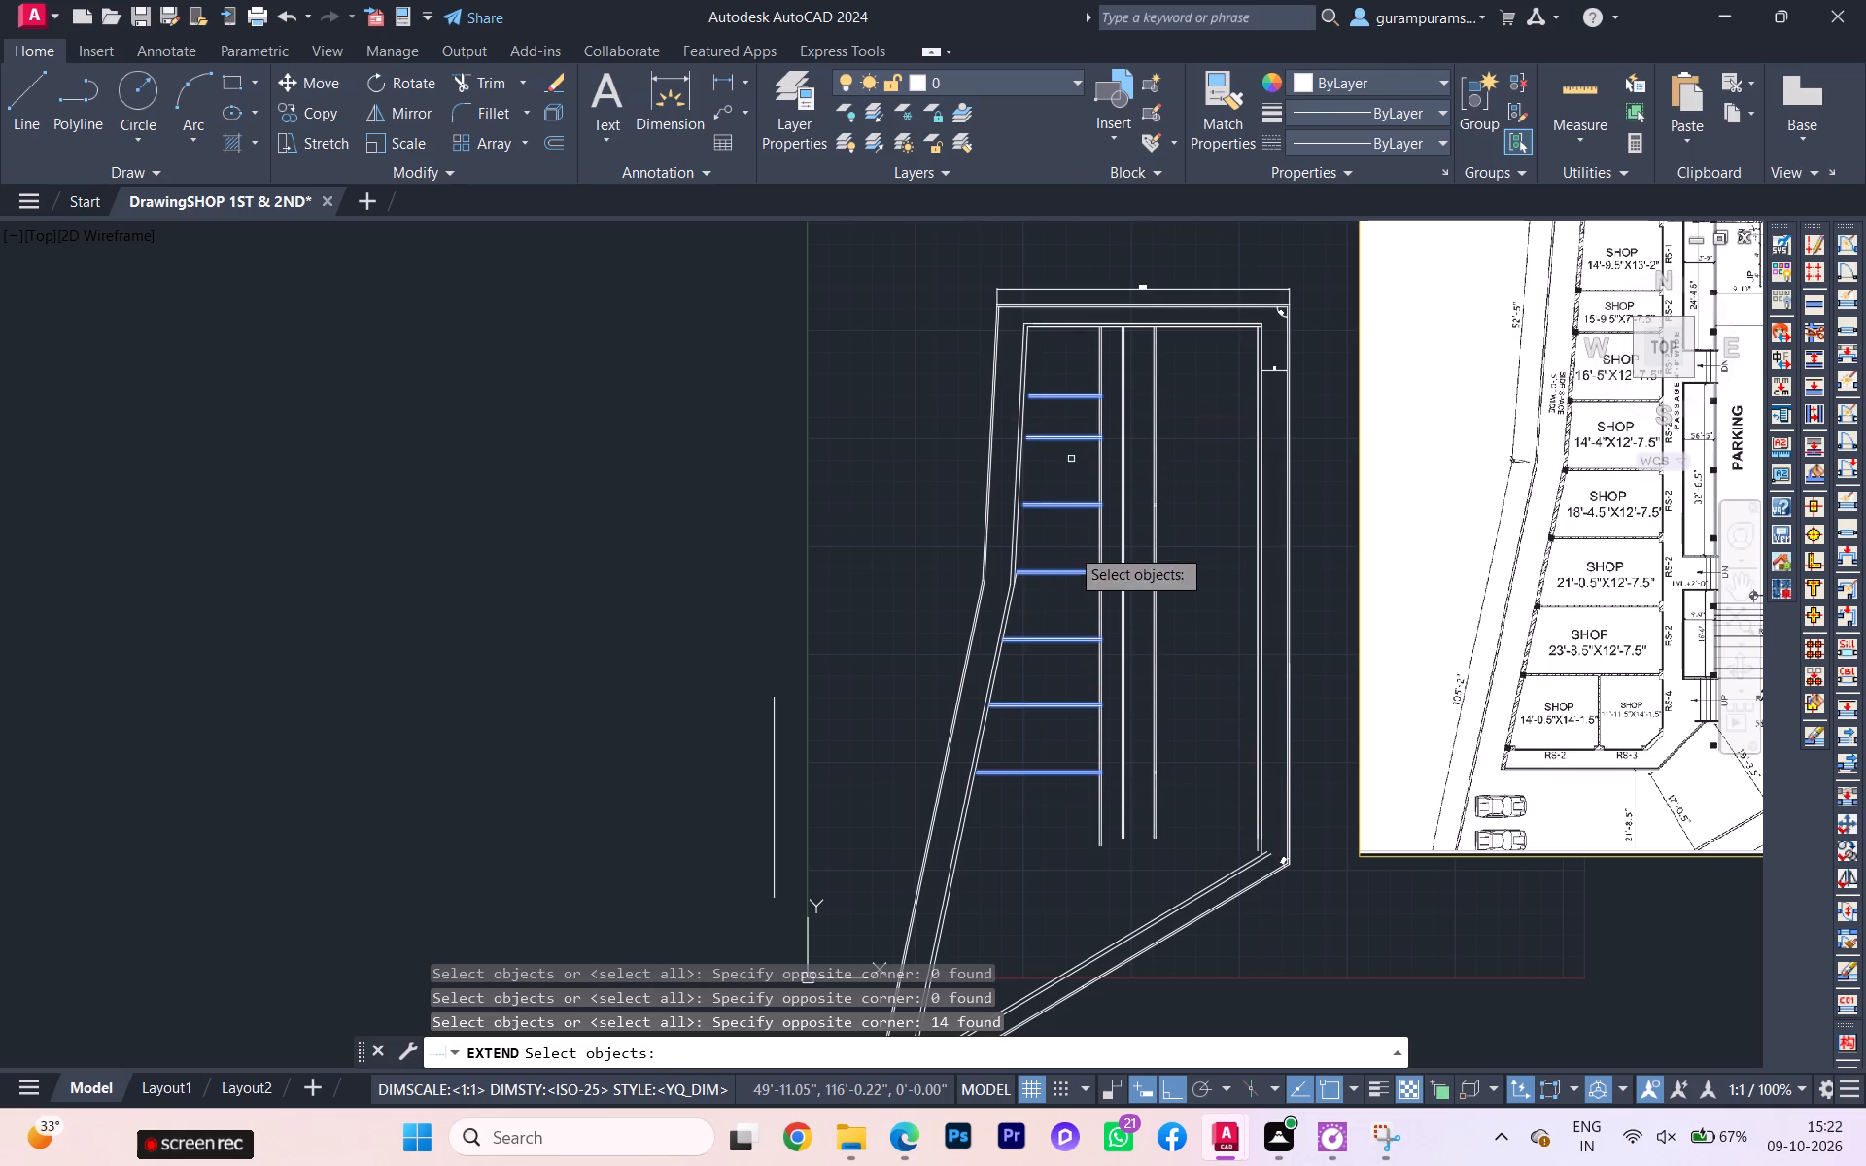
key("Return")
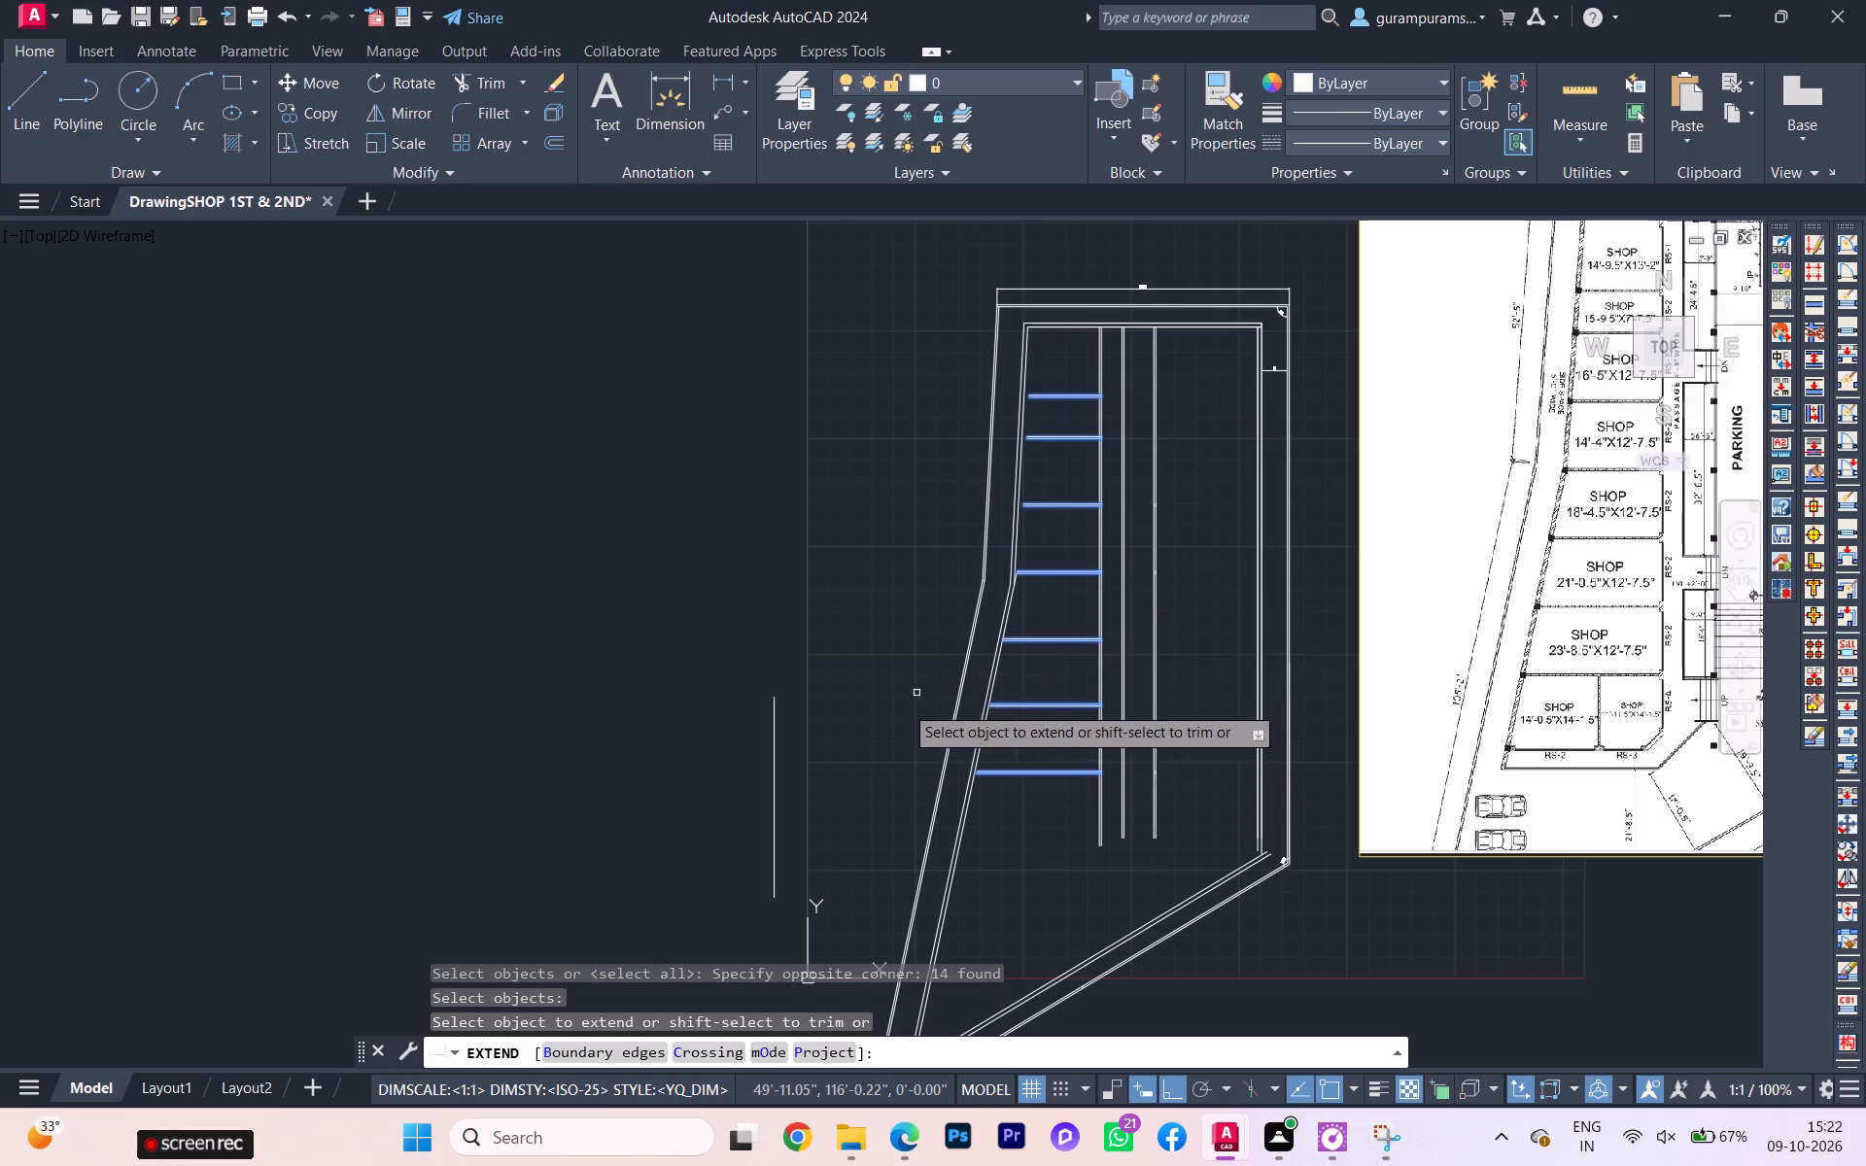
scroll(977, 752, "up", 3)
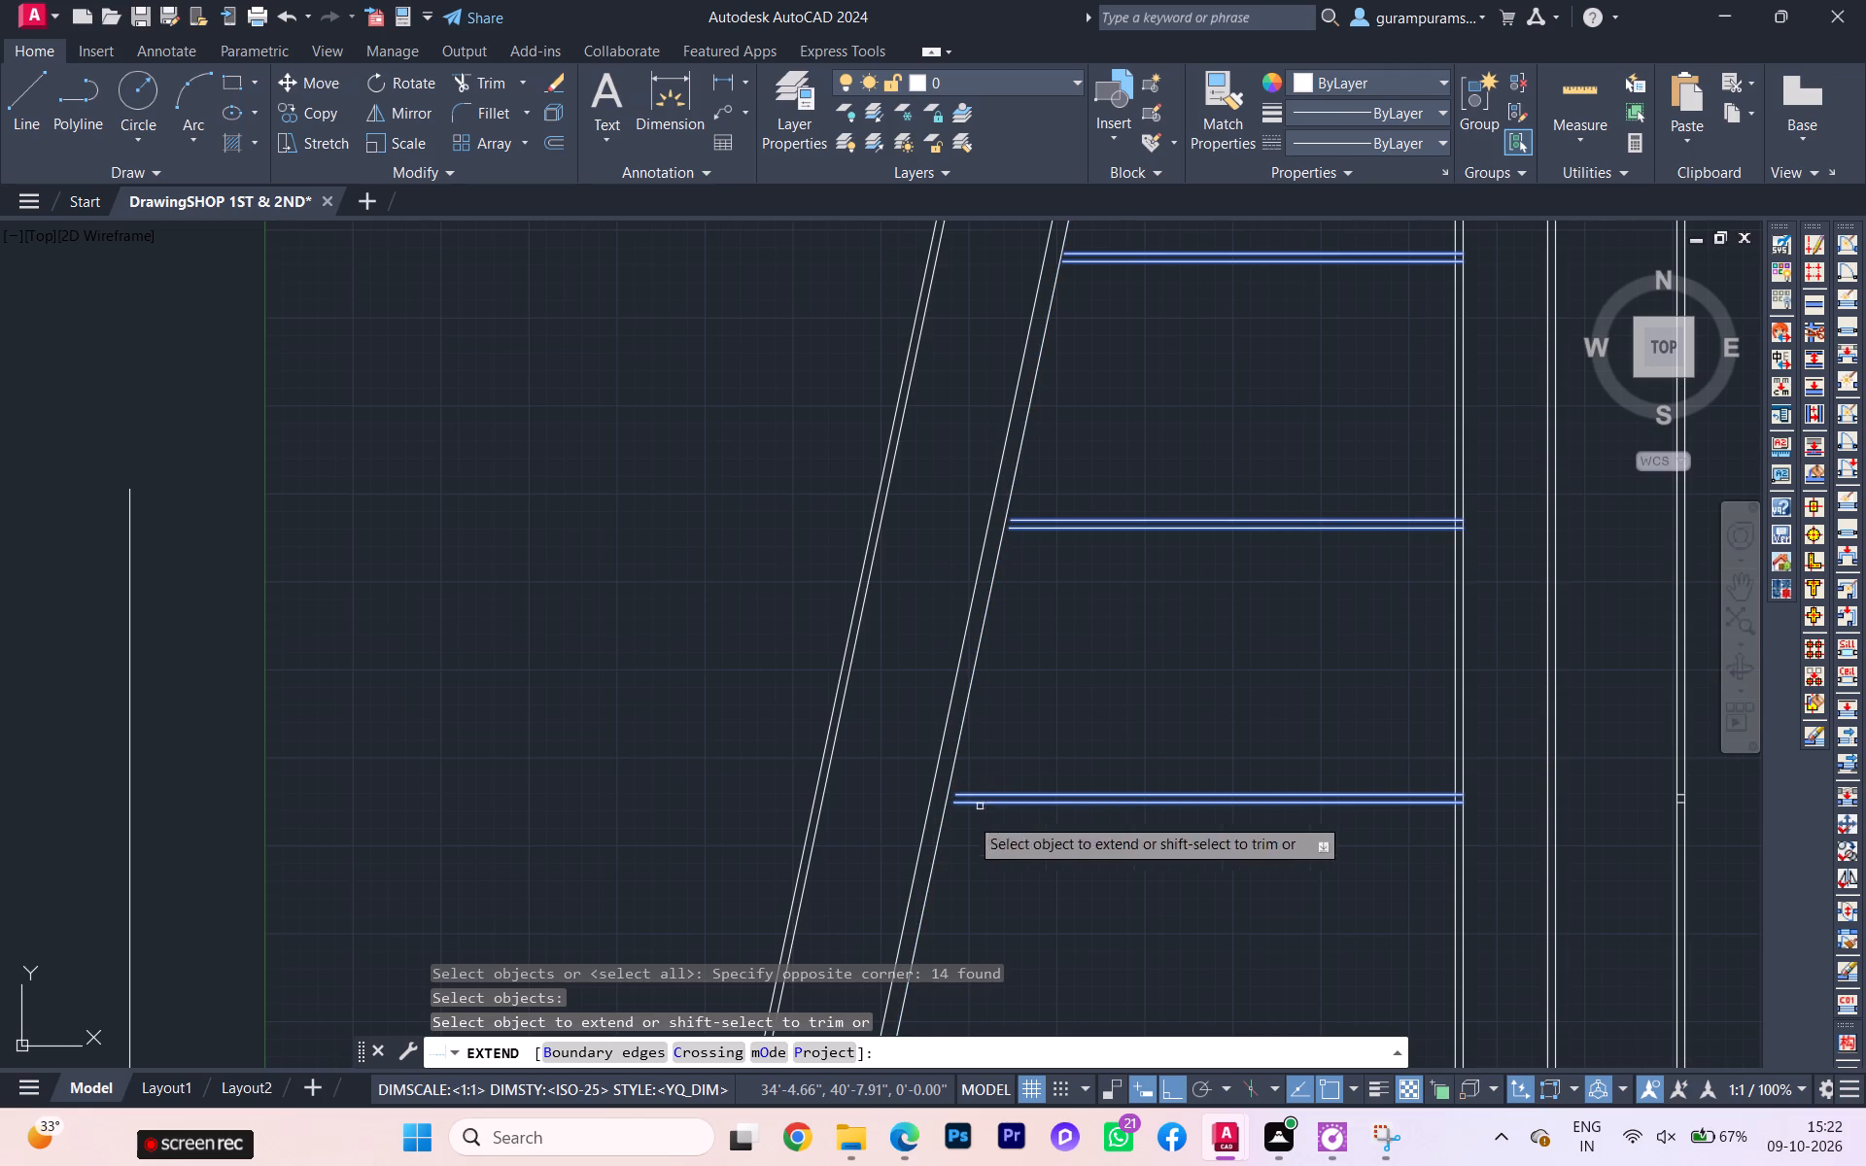
Extend the two southernmost shop partitions to the sloping inner west wall line, picking that line and the southernmost partition lines as boundary edges.
left_click(626, 1046)
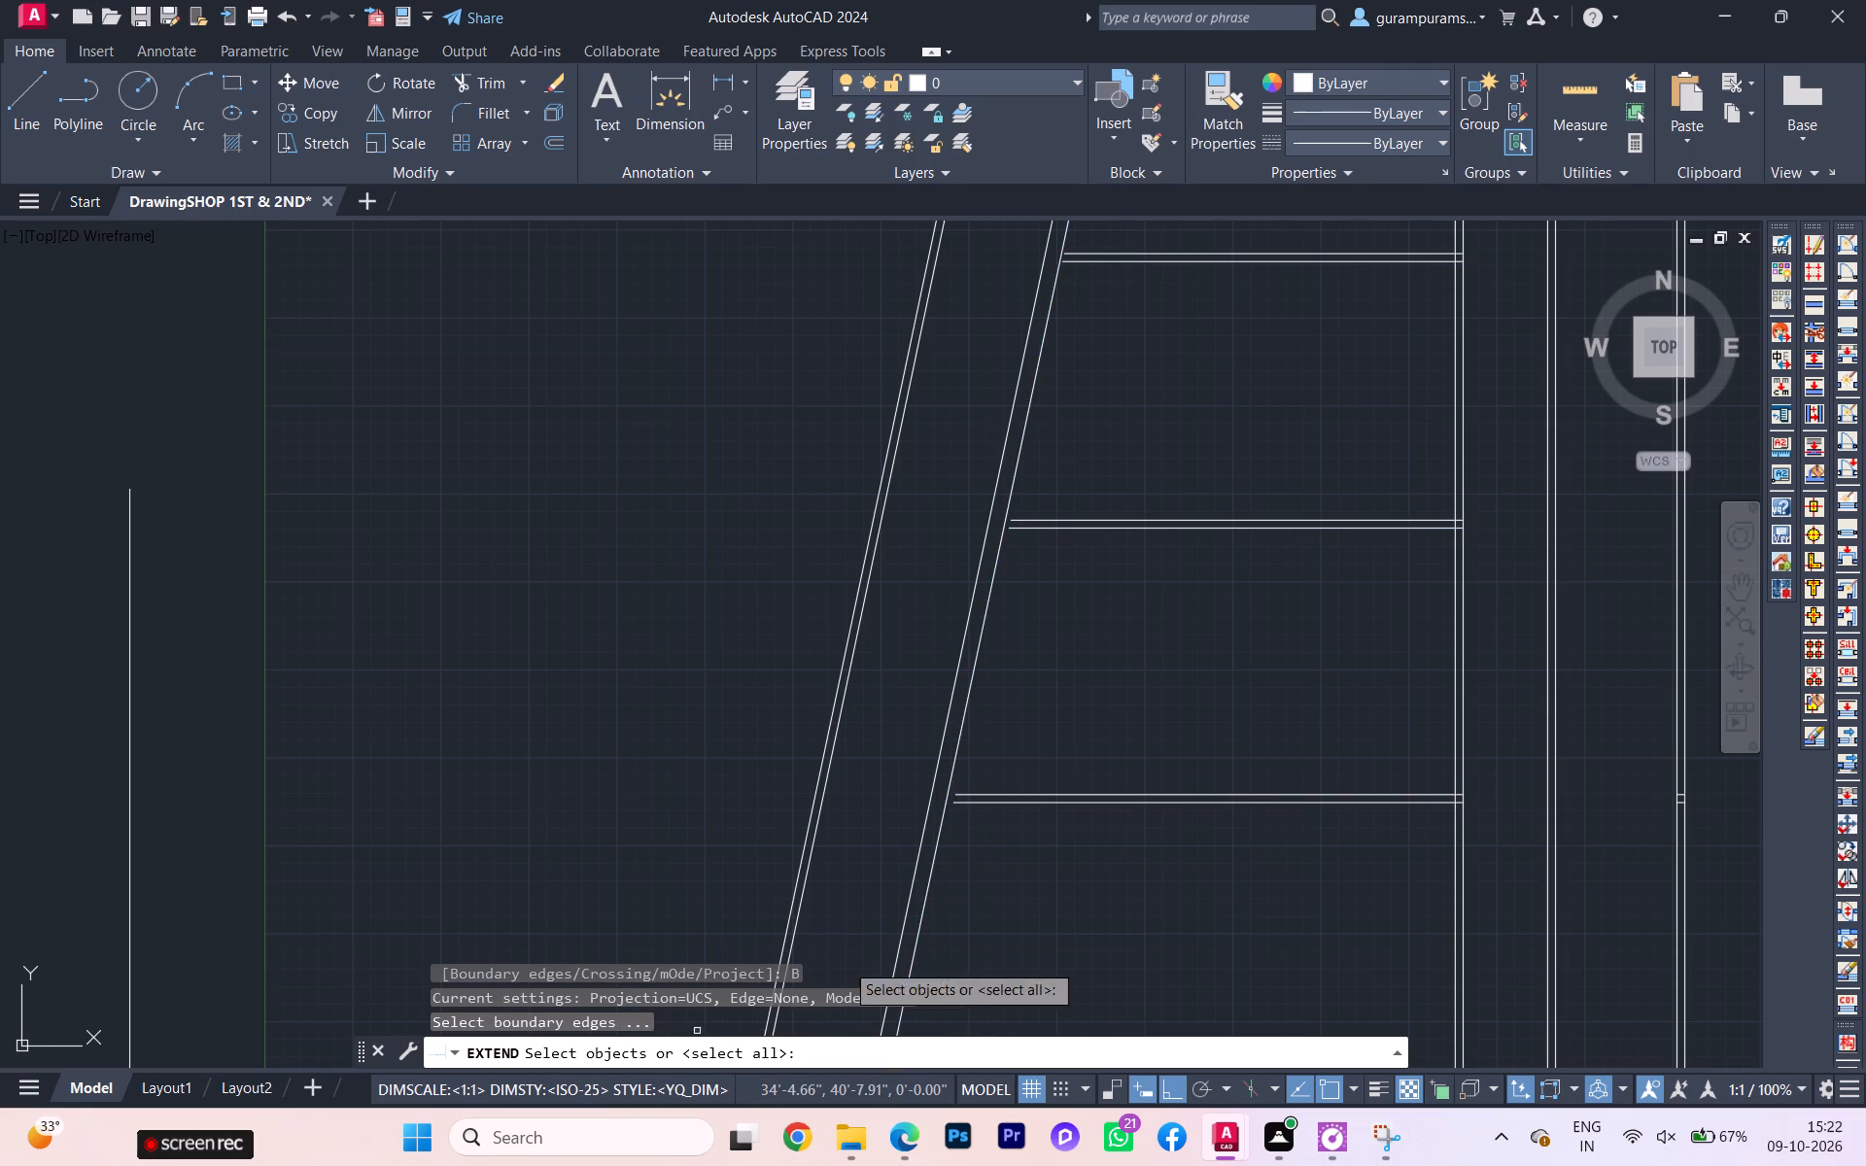
left_click(940, 824)
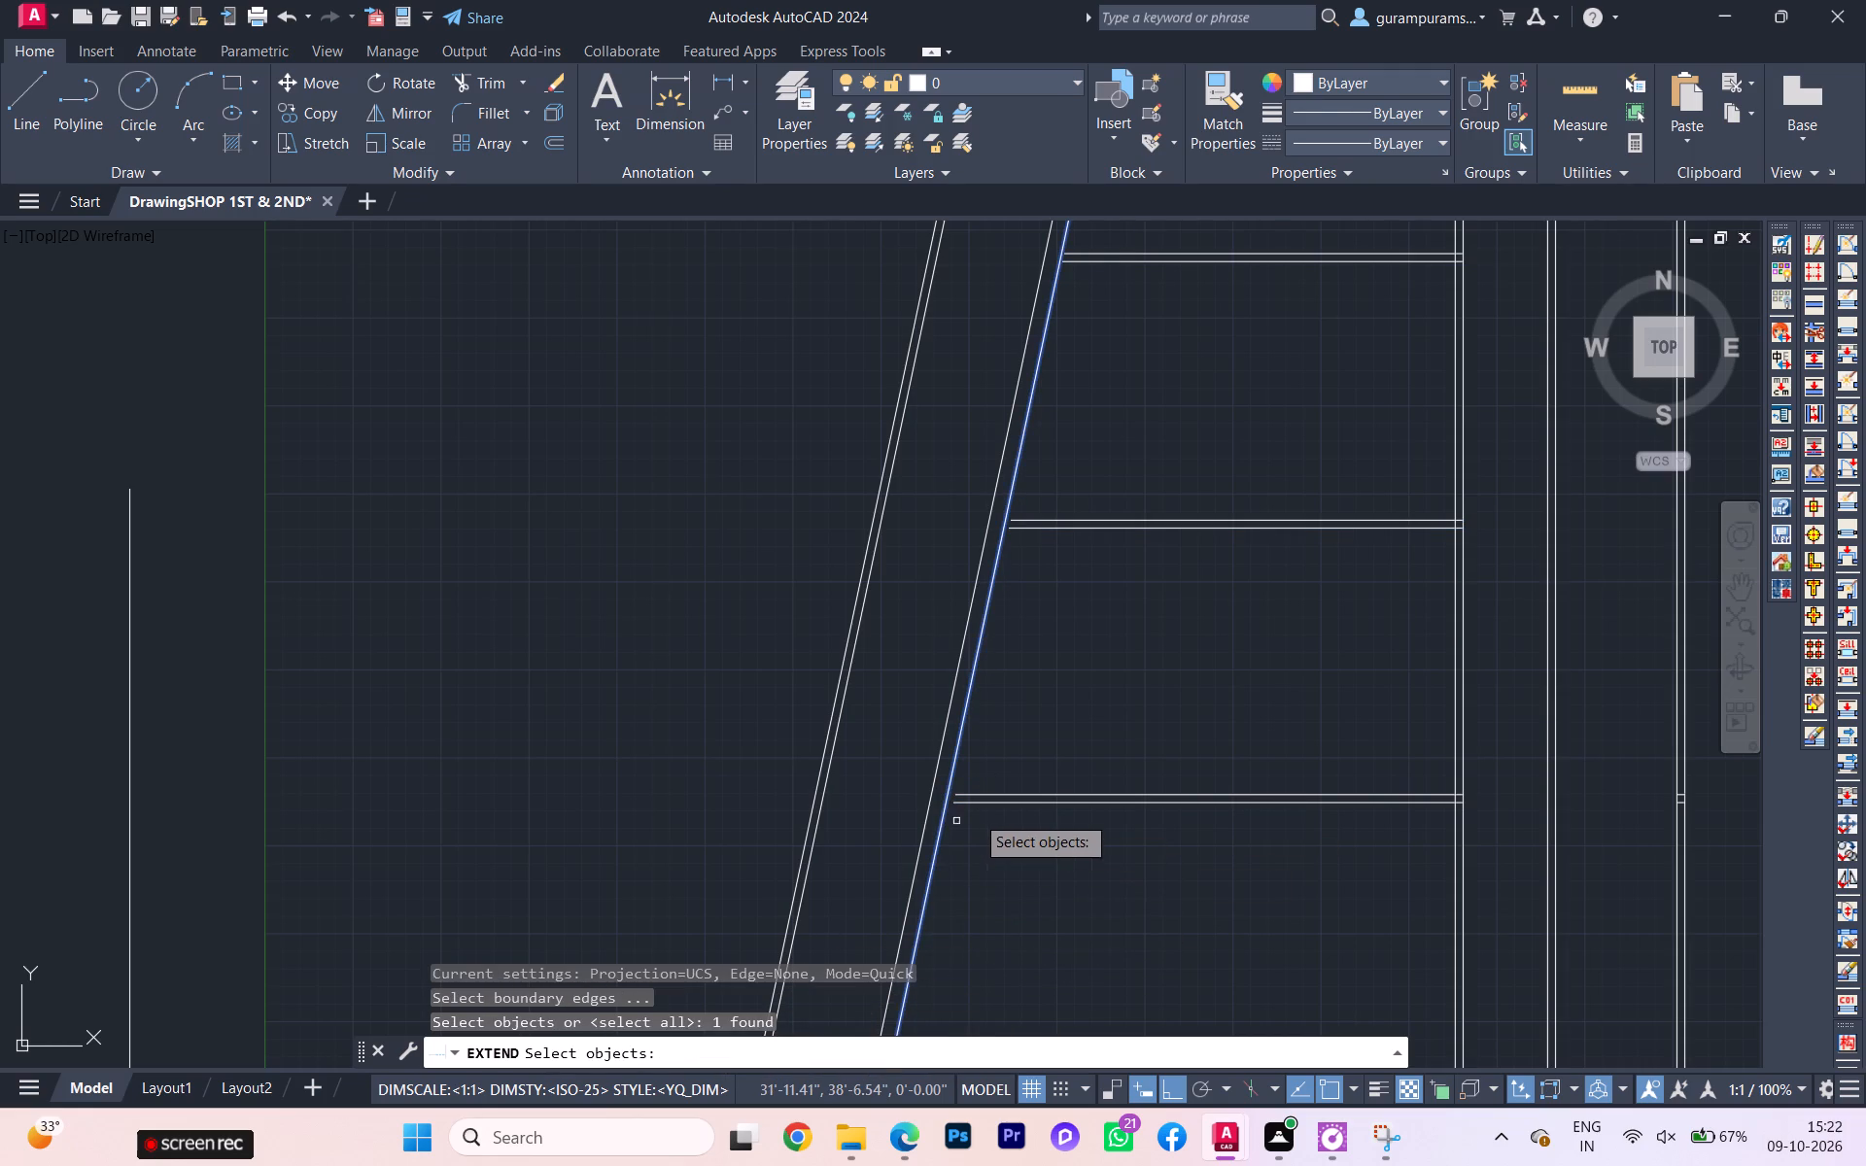
left_click(984, 801)
left_click(988, 795)
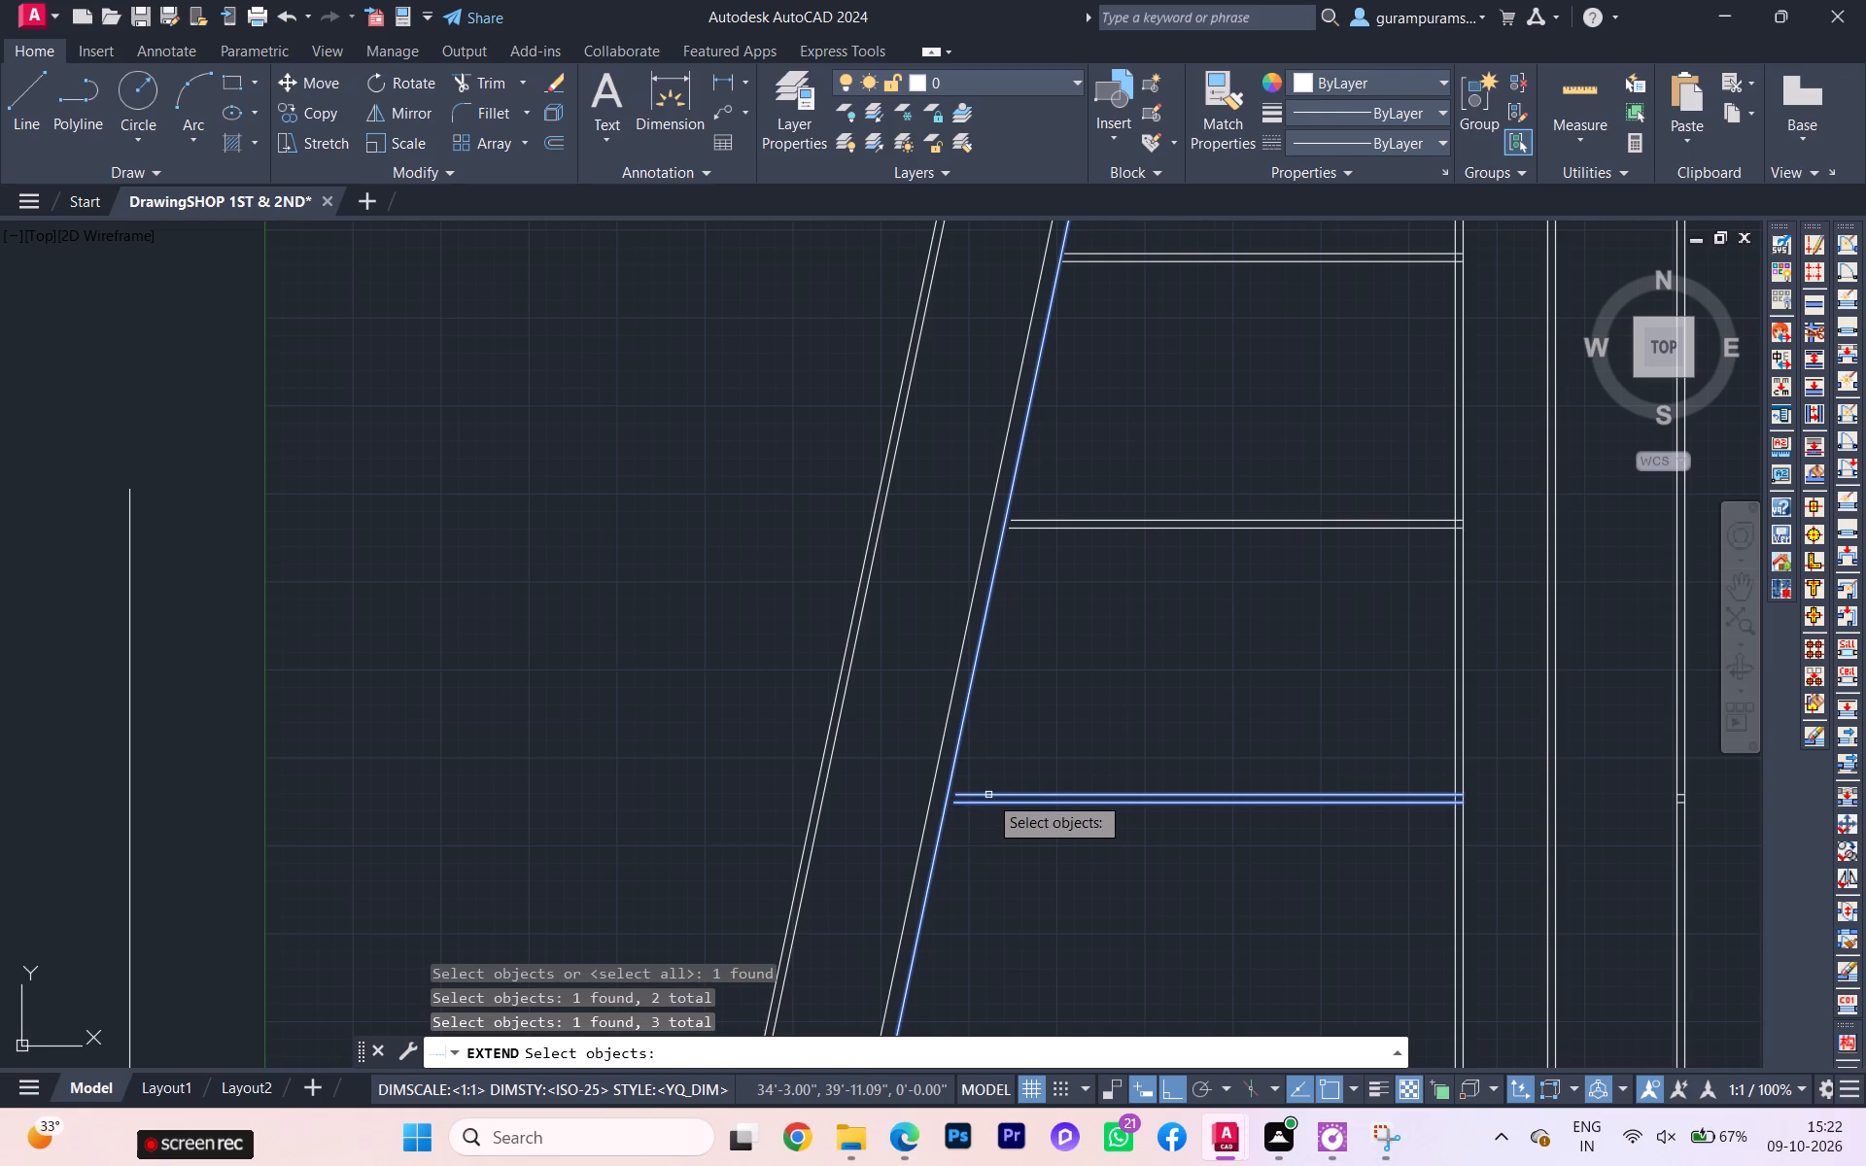
key("Return")
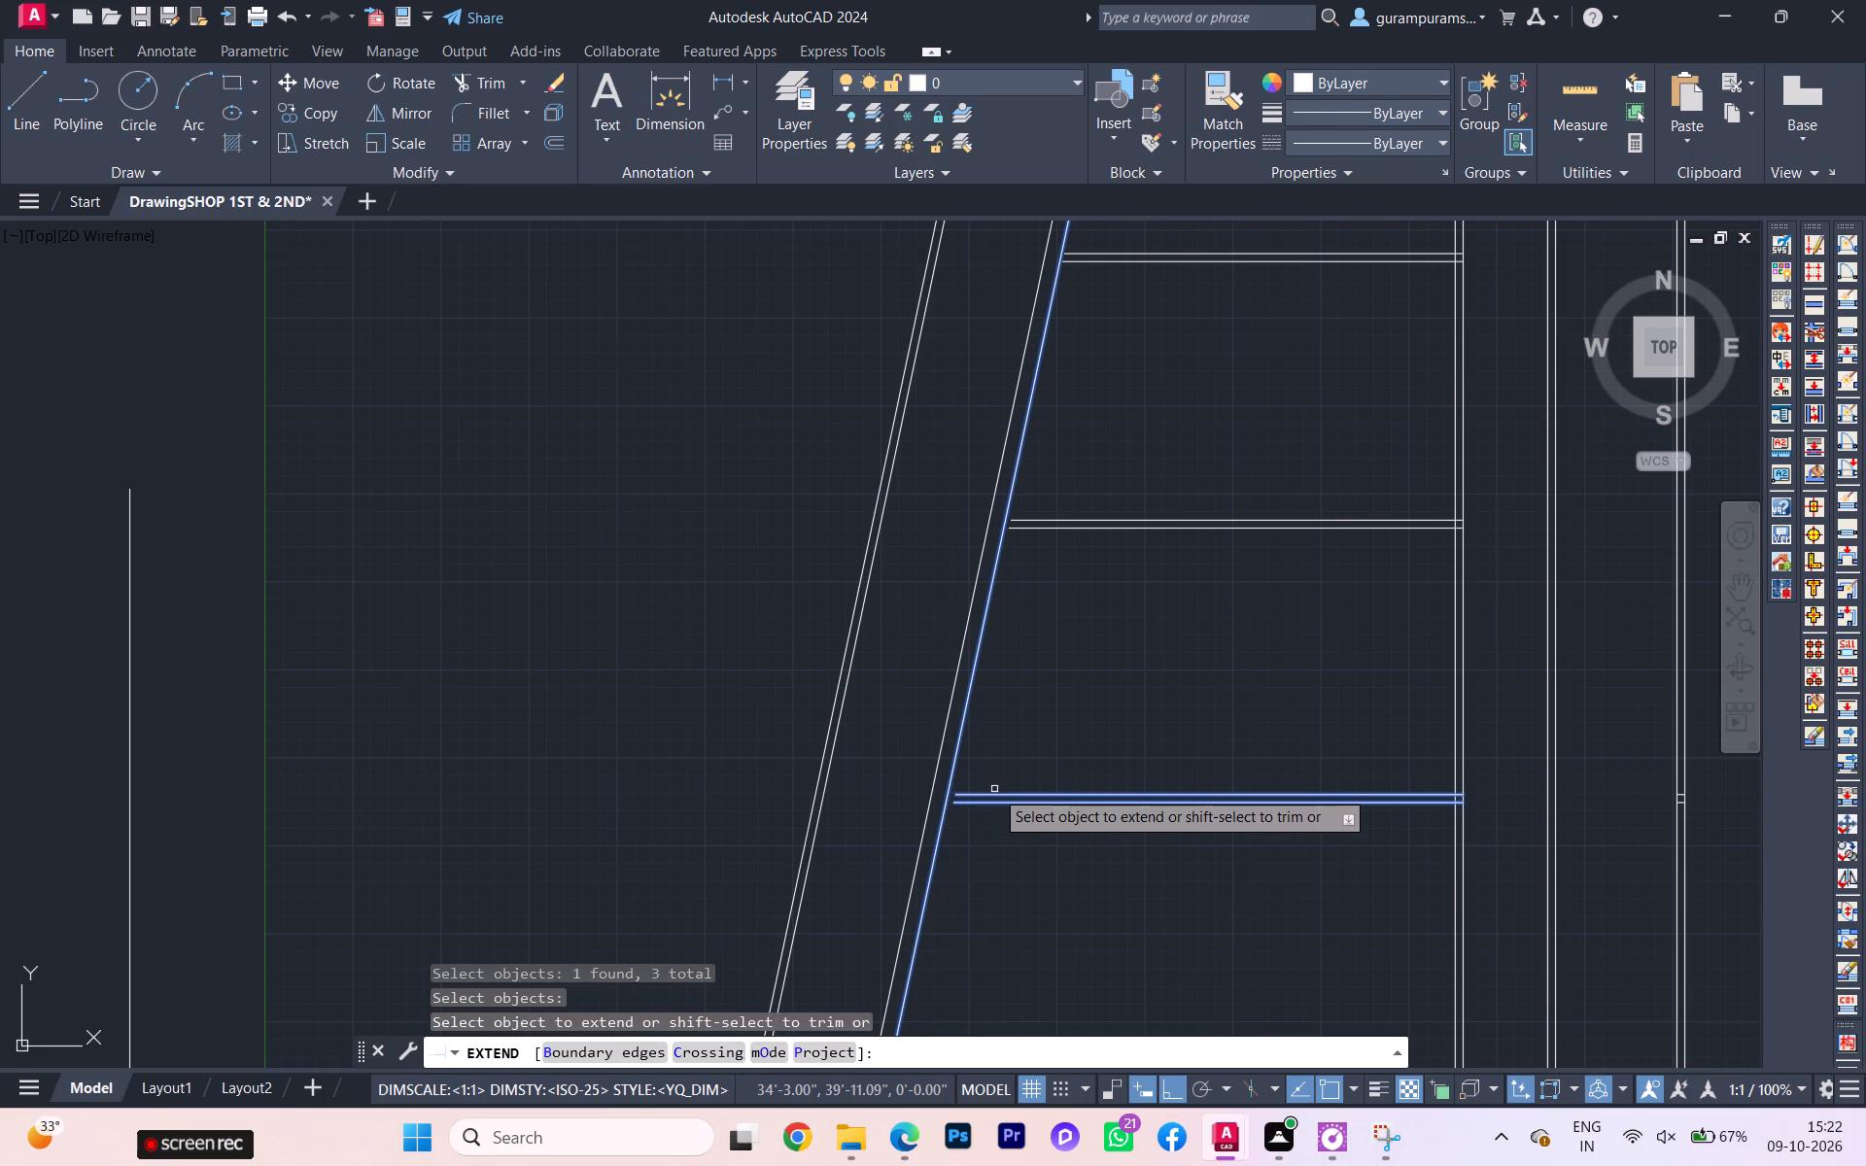
left_click(991, 800)
left_click(991, 795)
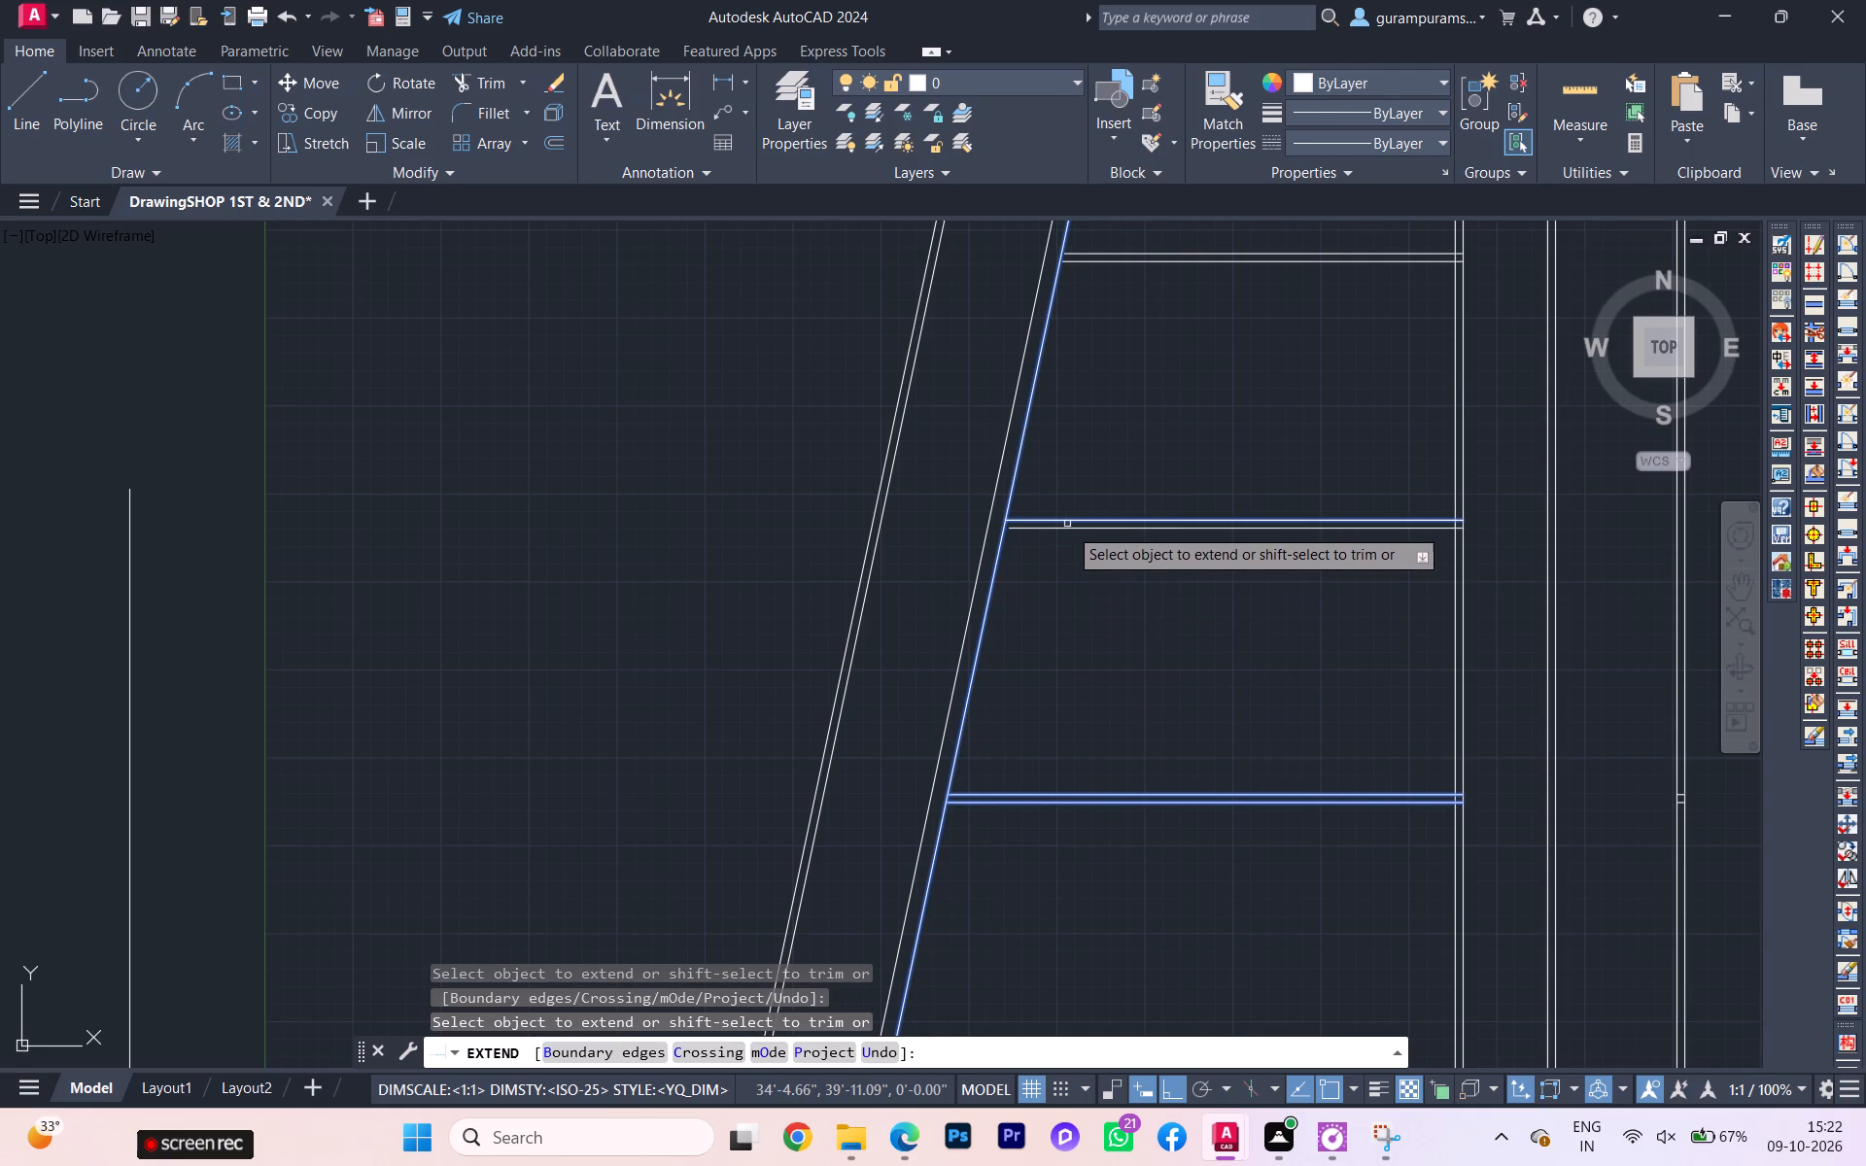
left_click(1079, 567)
left_click(1076, 476)
Extend the third partition from the south to the sloping inner wall line with a fence running north across the remaining partitions.
scroll(1104, 554, "down", 2)
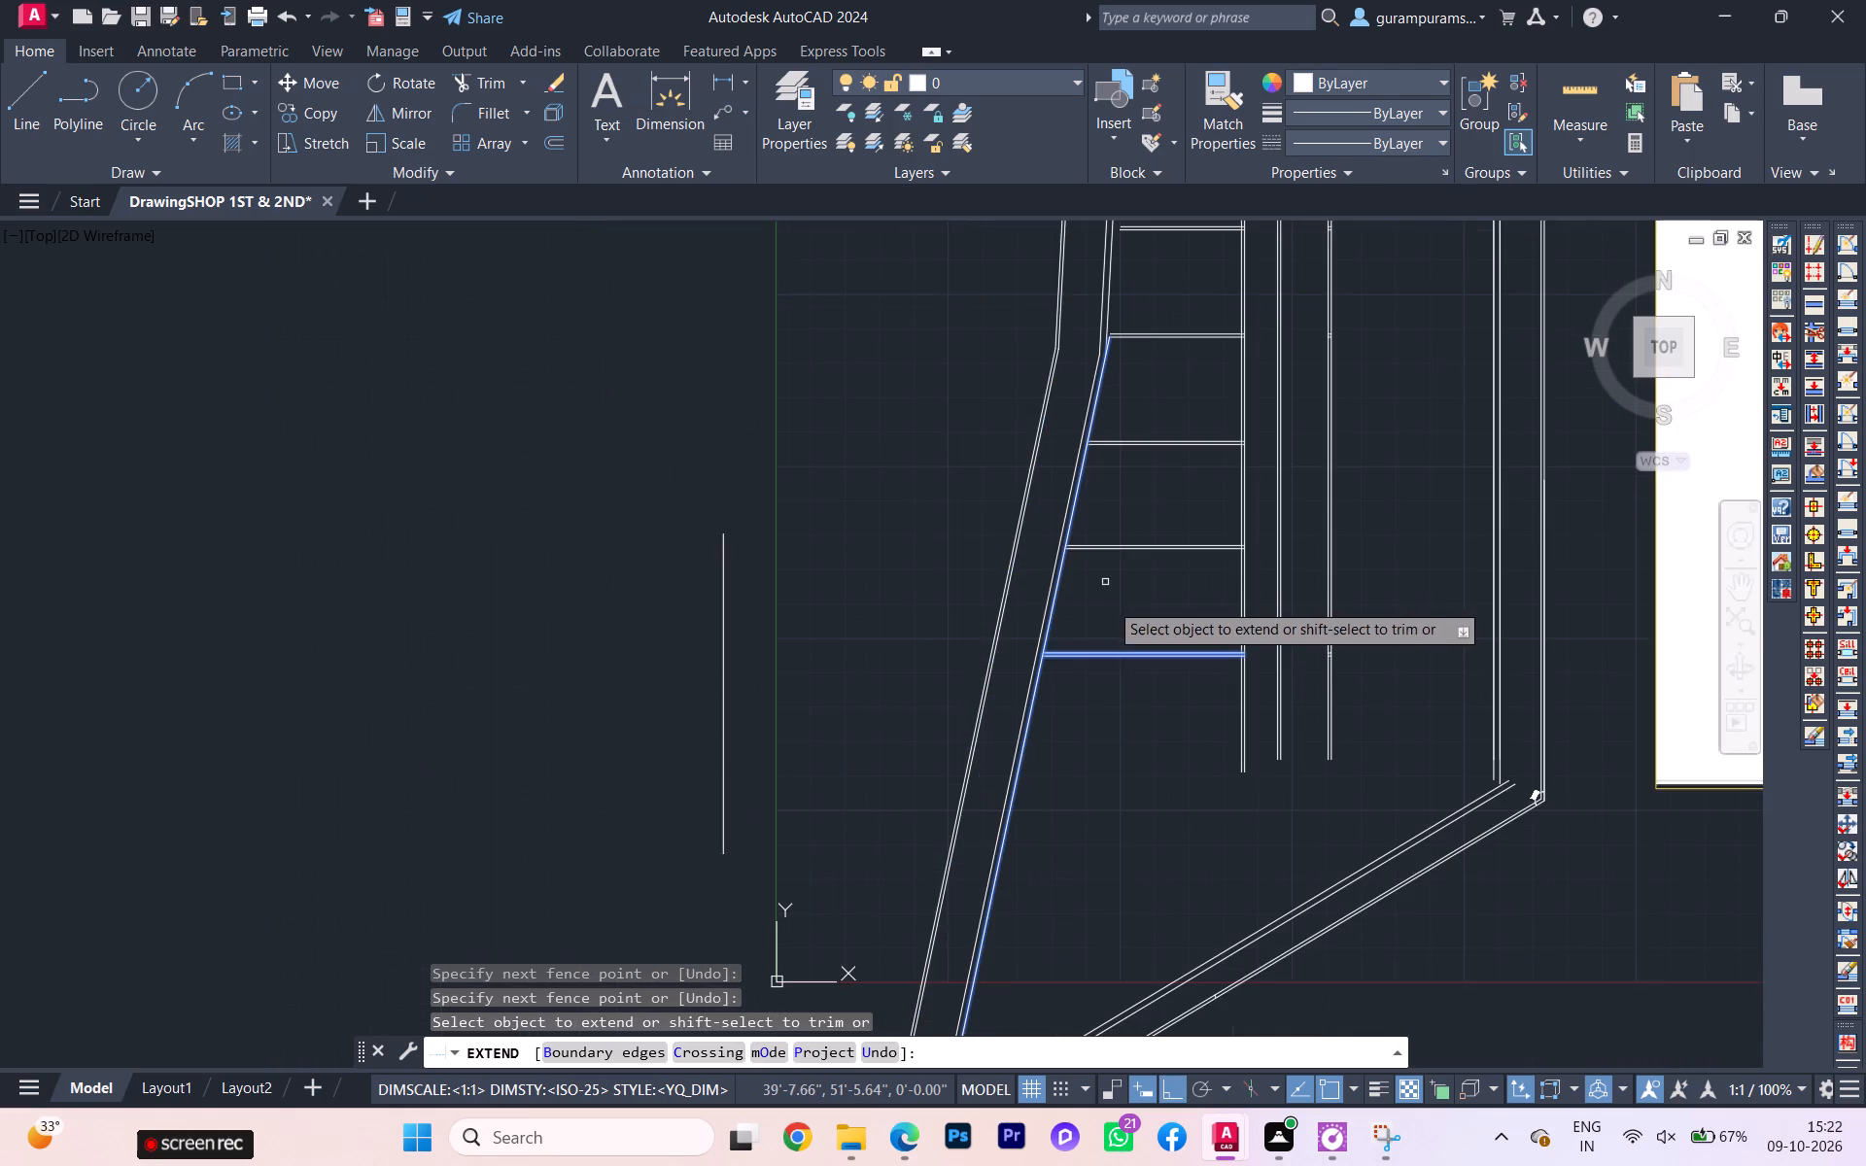
scroll(1116, 633, "down", 1)
middle_click_drag(1116, 638, 1037, 833)
left_click(1064, 731)
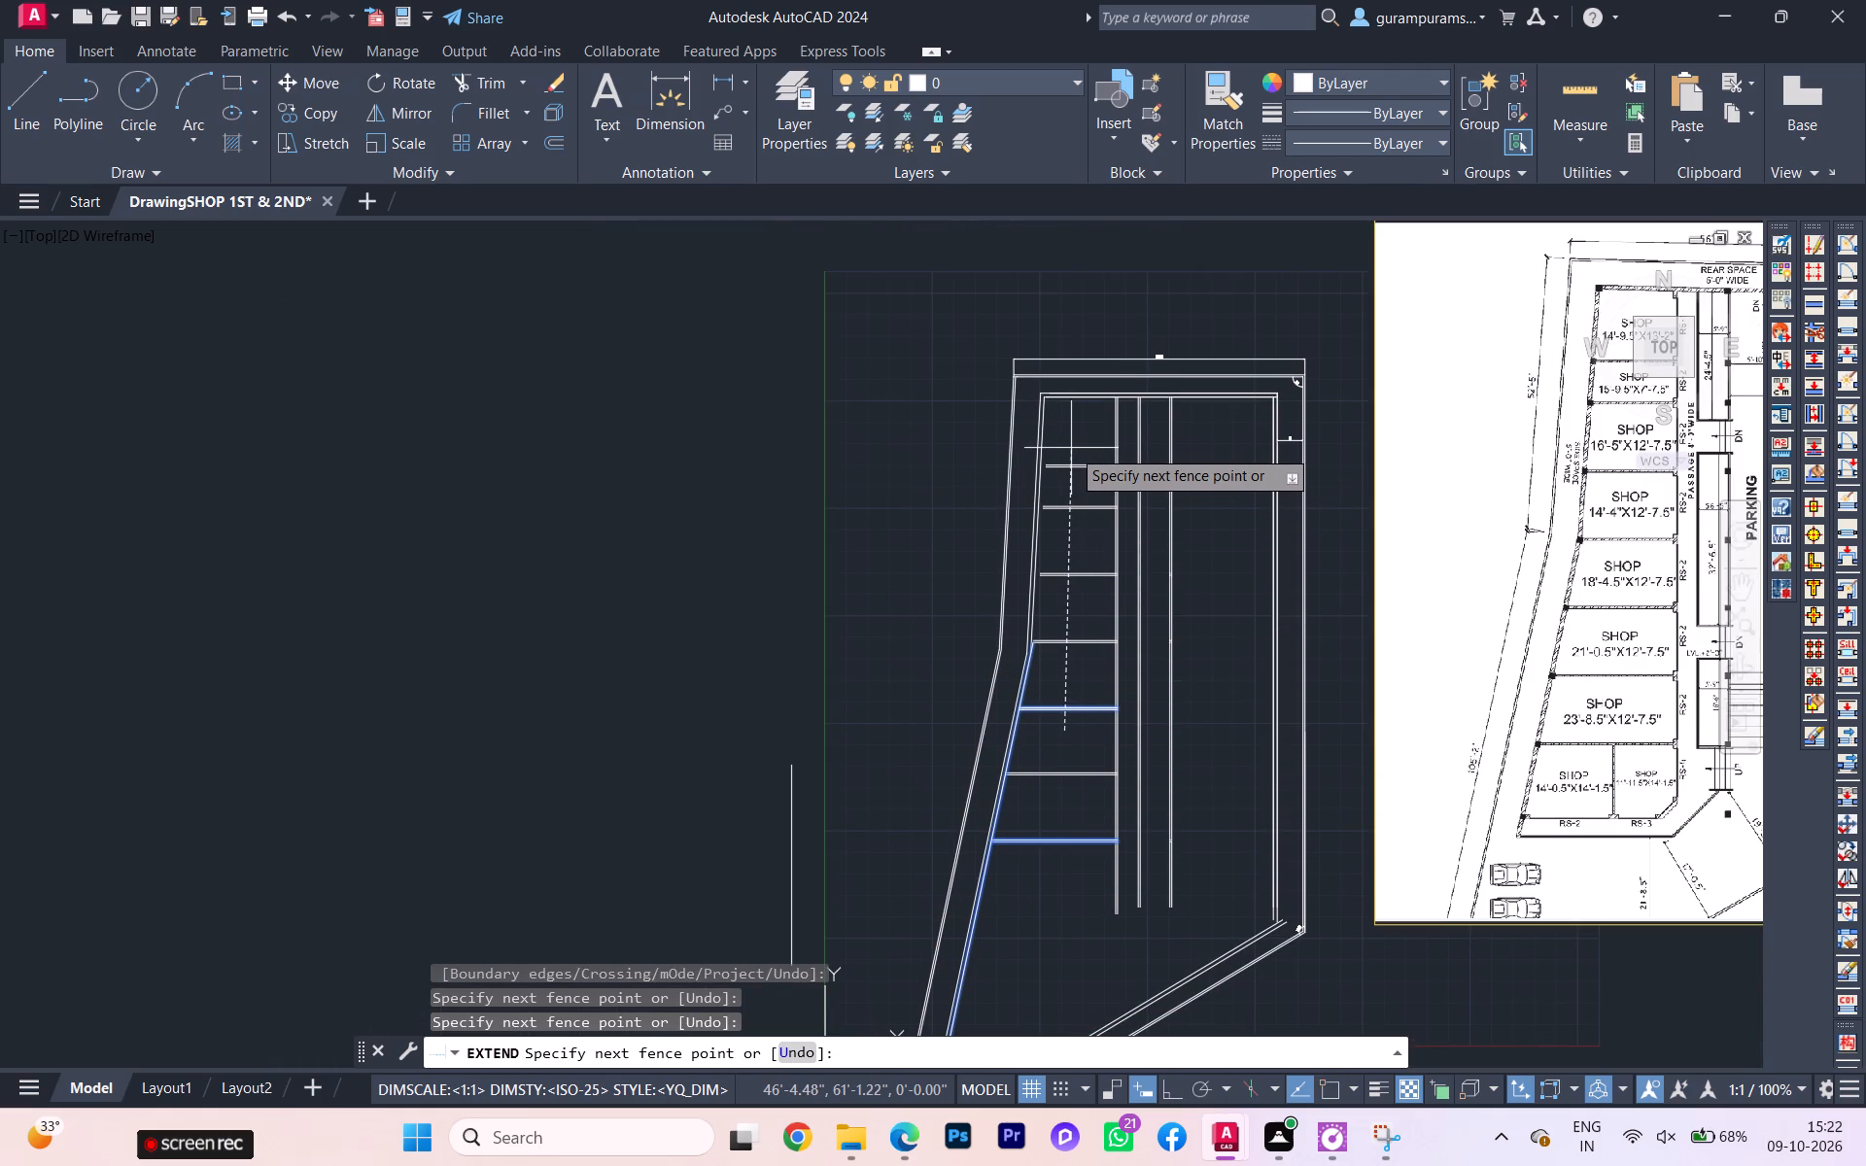
scroll(1073, 452, "up", 2)
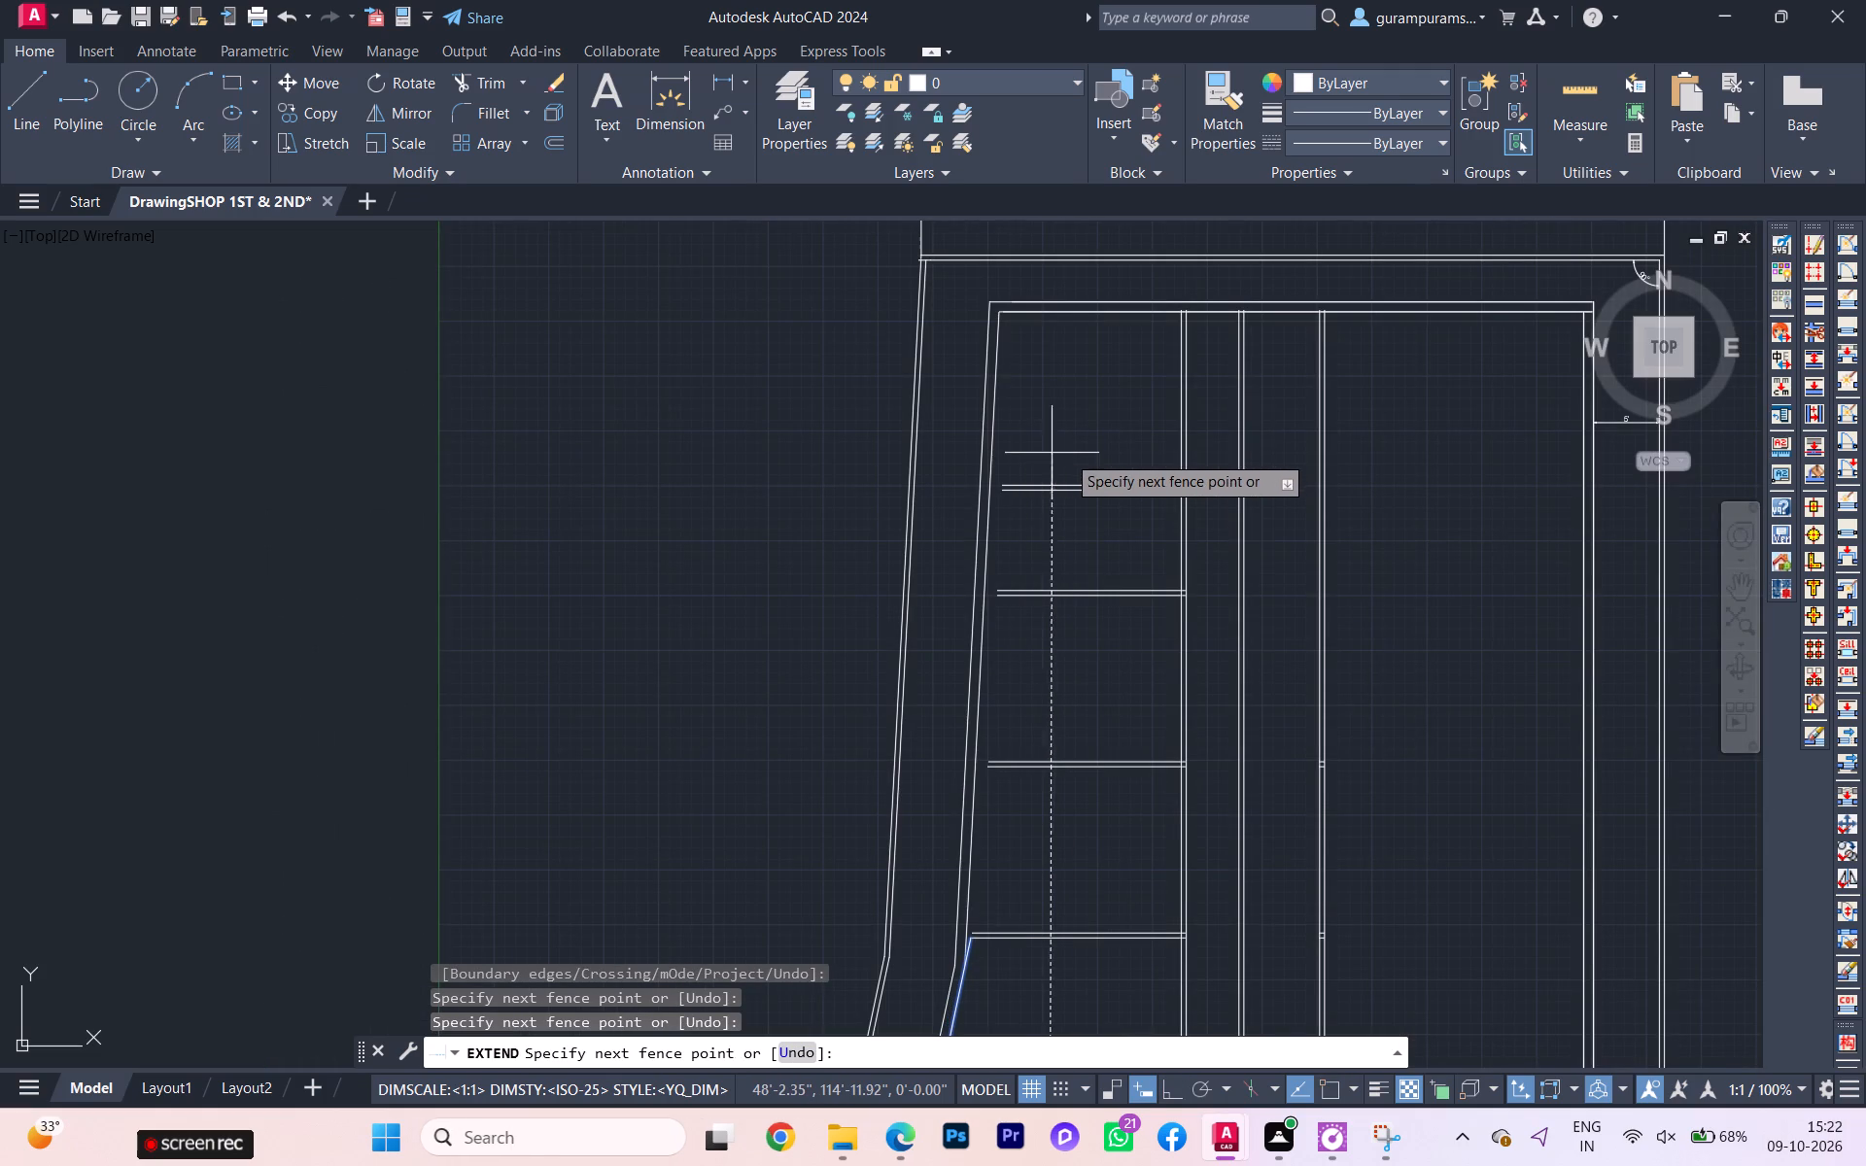
left_click(1061, 458)
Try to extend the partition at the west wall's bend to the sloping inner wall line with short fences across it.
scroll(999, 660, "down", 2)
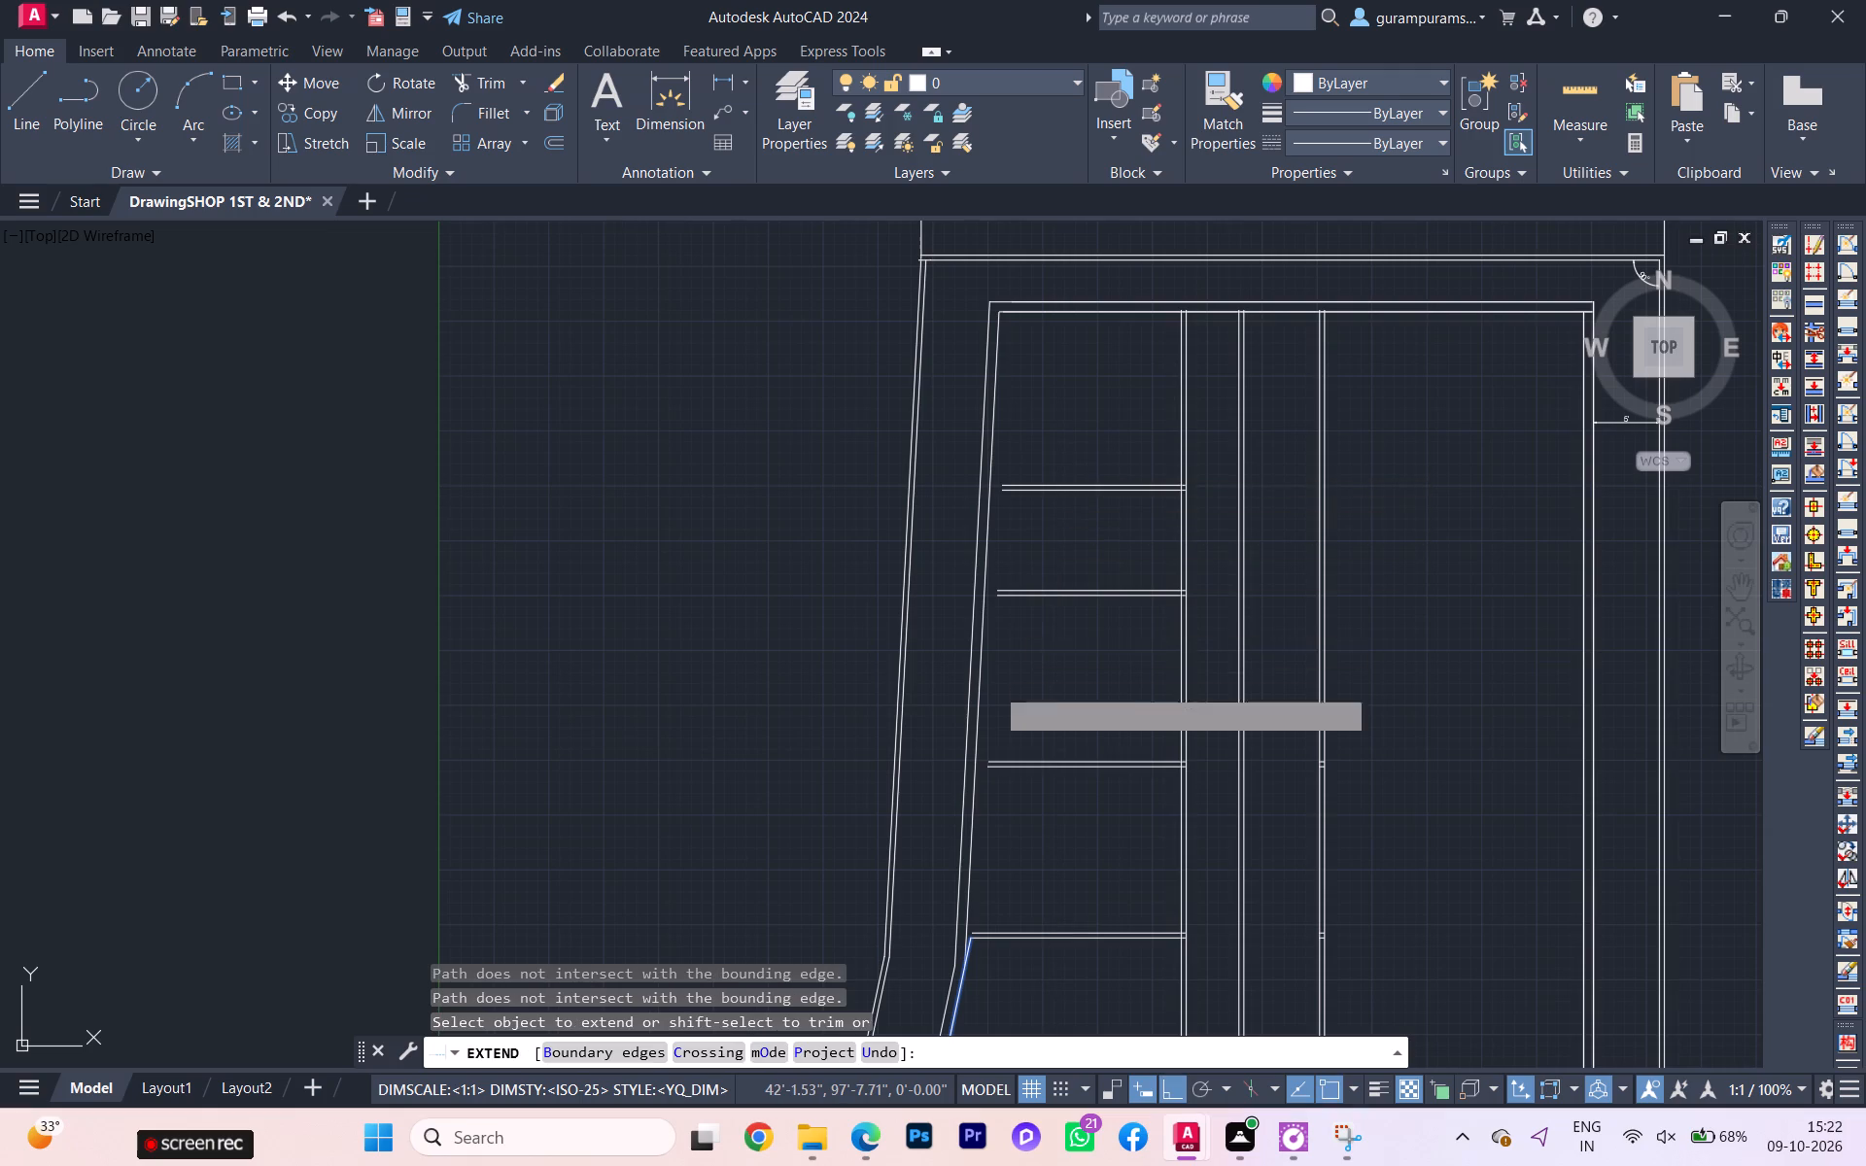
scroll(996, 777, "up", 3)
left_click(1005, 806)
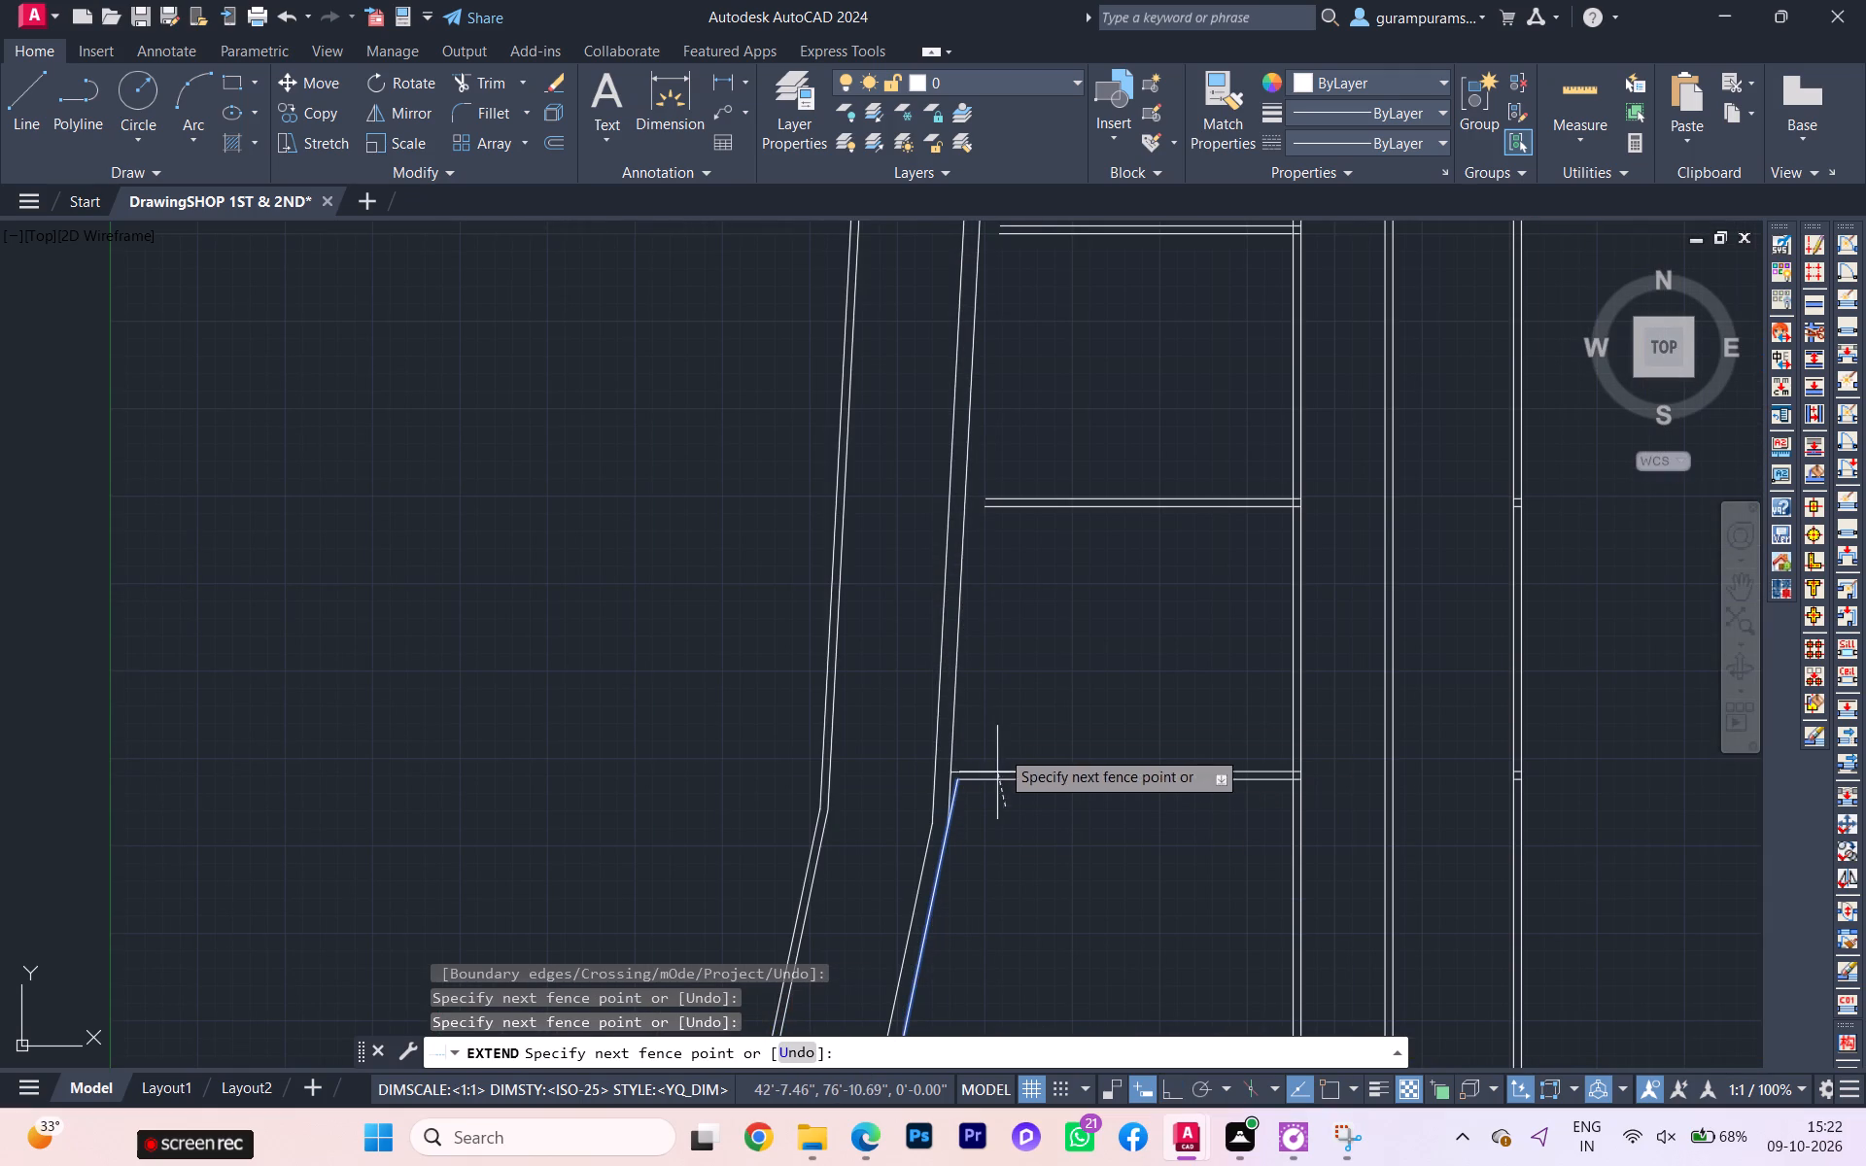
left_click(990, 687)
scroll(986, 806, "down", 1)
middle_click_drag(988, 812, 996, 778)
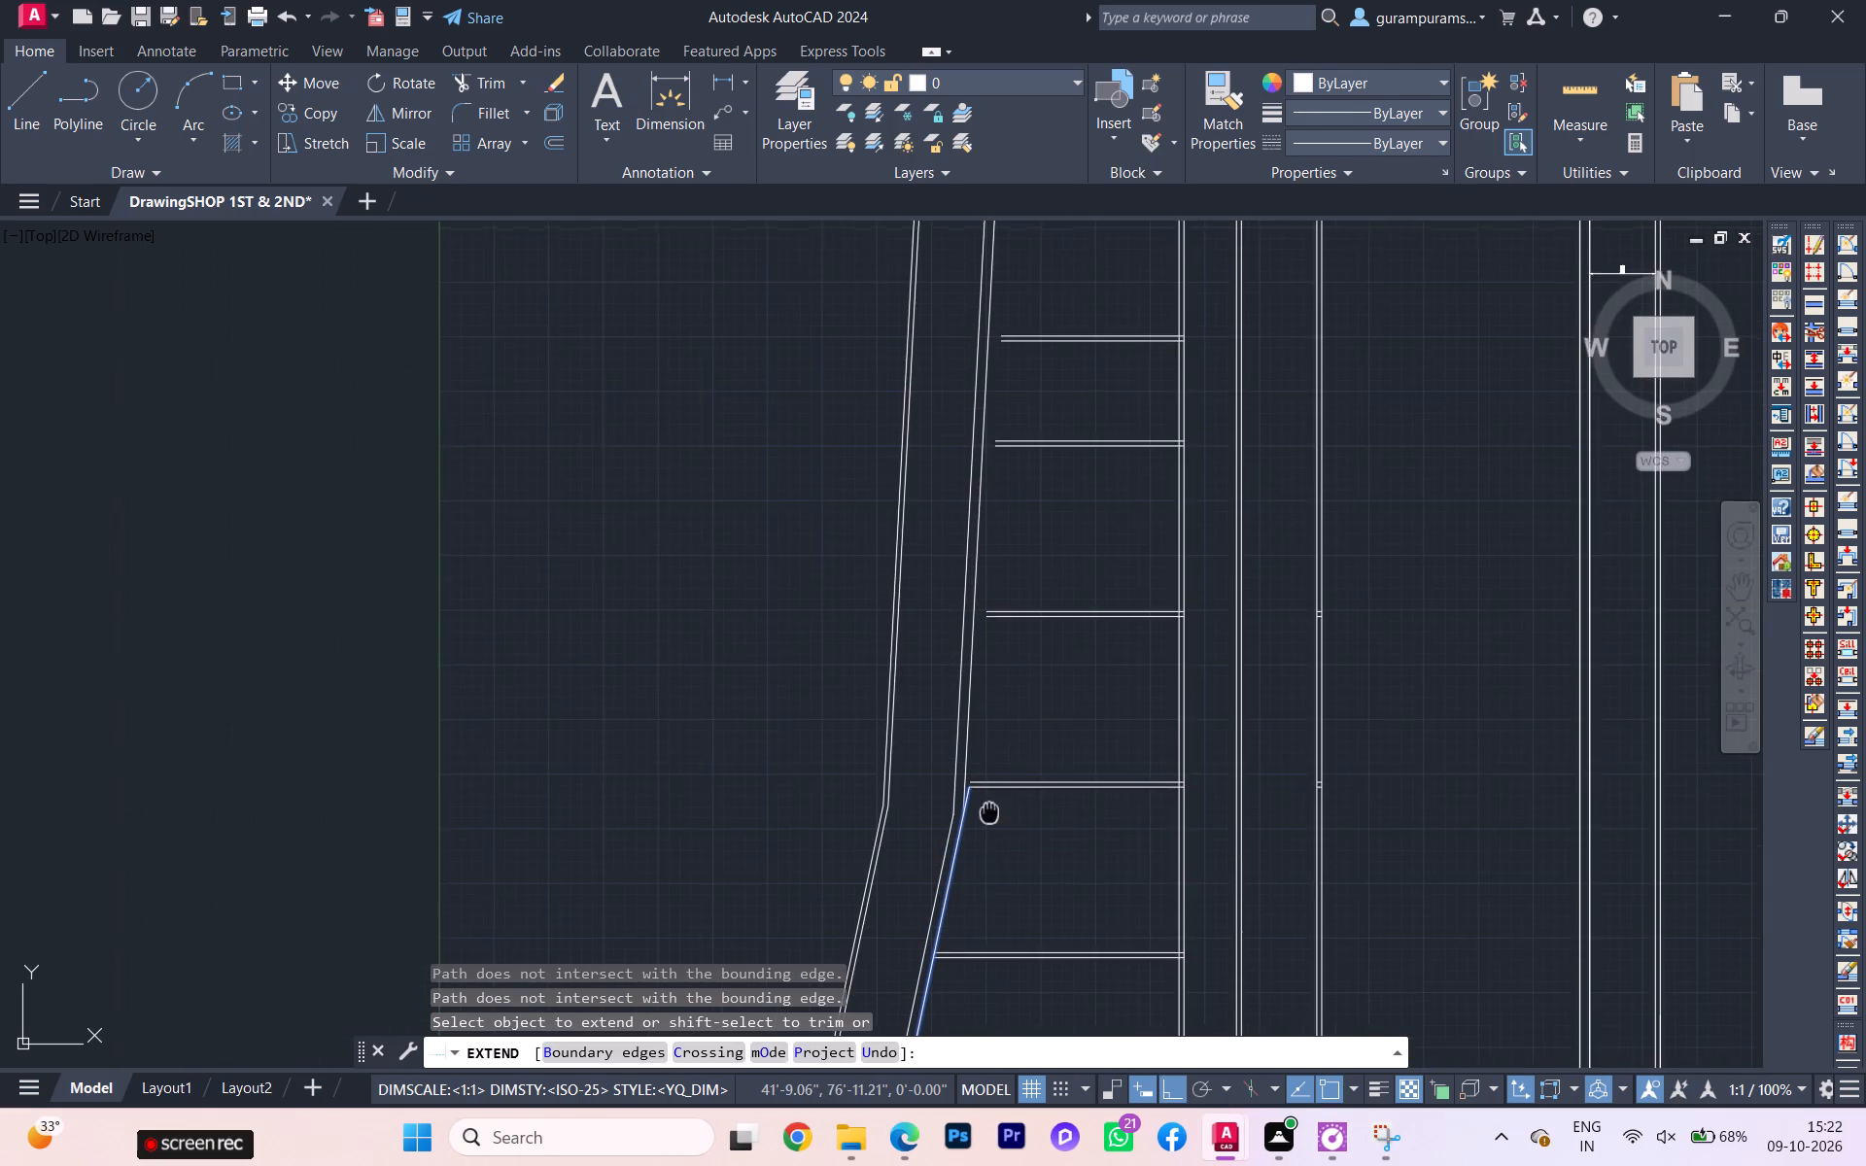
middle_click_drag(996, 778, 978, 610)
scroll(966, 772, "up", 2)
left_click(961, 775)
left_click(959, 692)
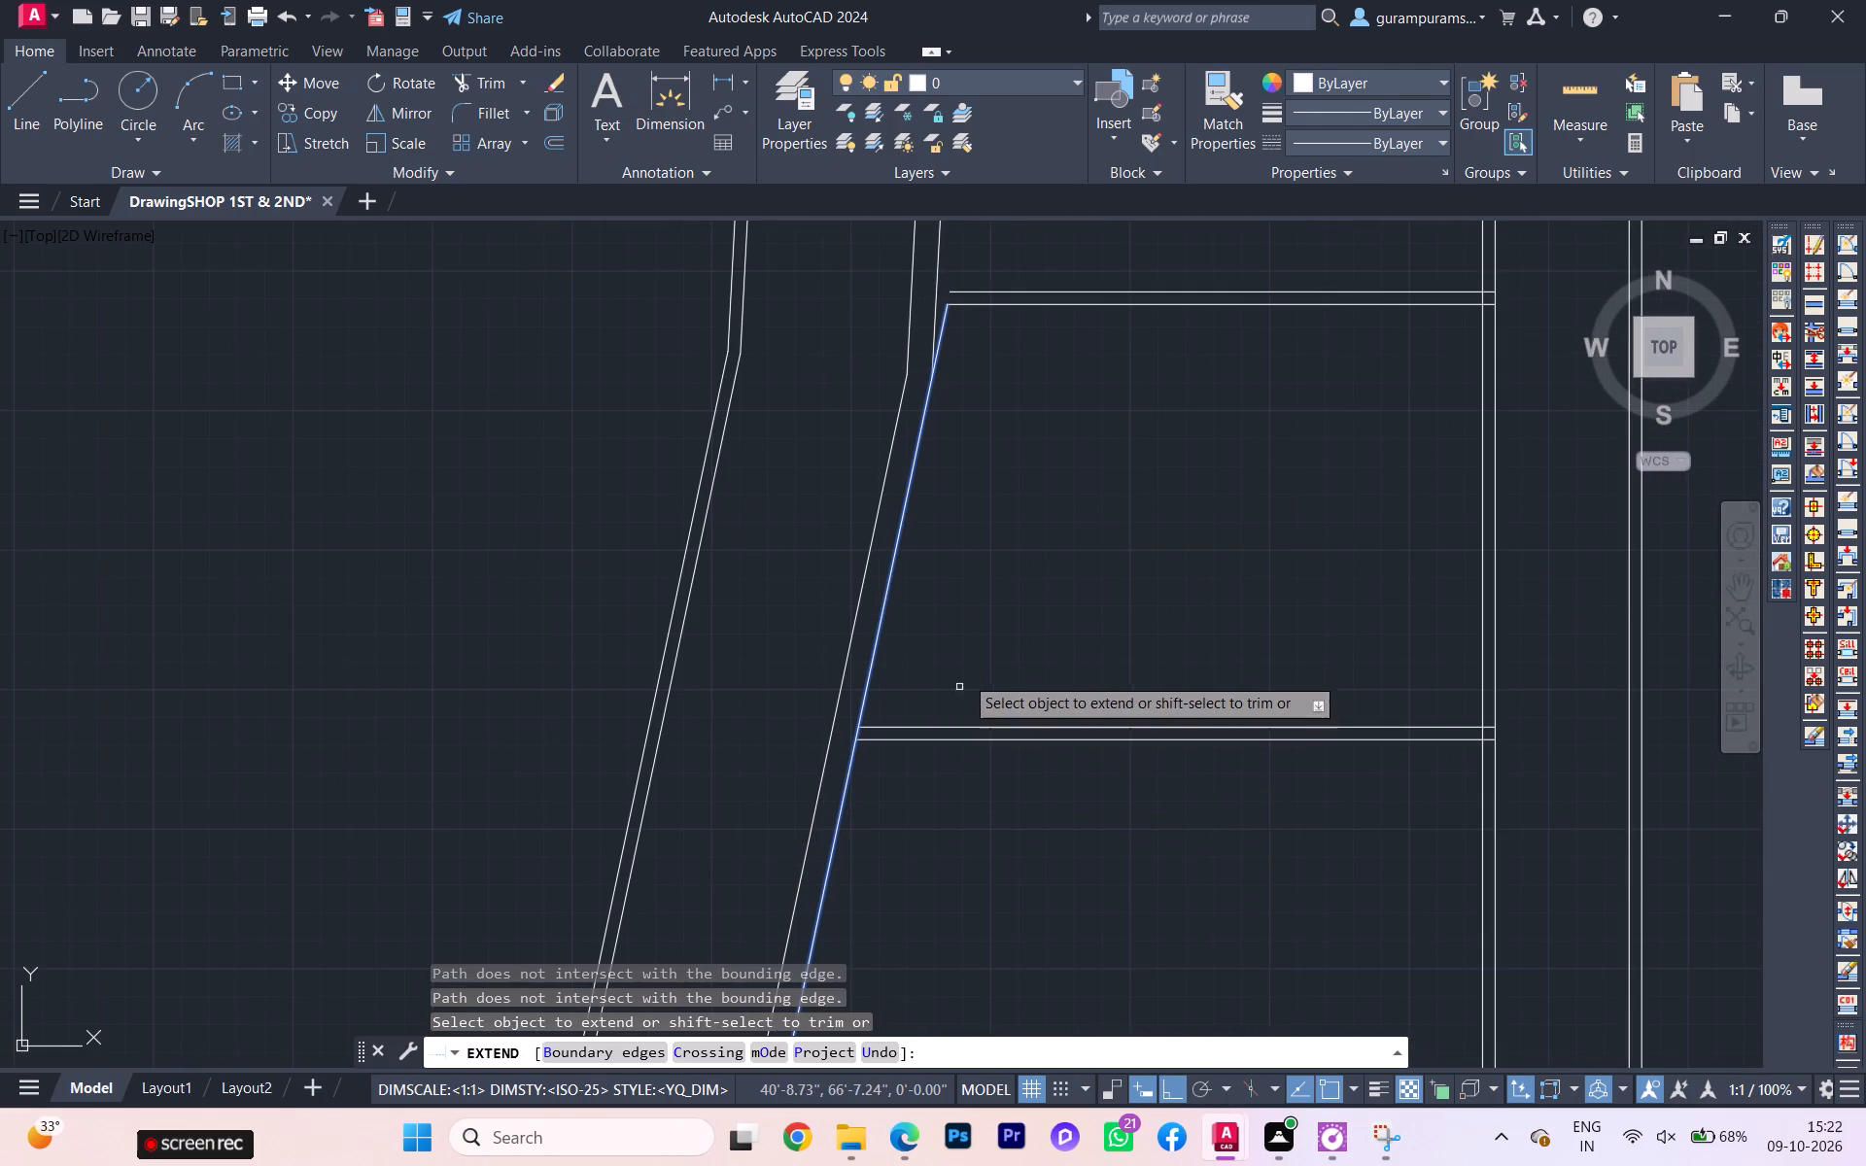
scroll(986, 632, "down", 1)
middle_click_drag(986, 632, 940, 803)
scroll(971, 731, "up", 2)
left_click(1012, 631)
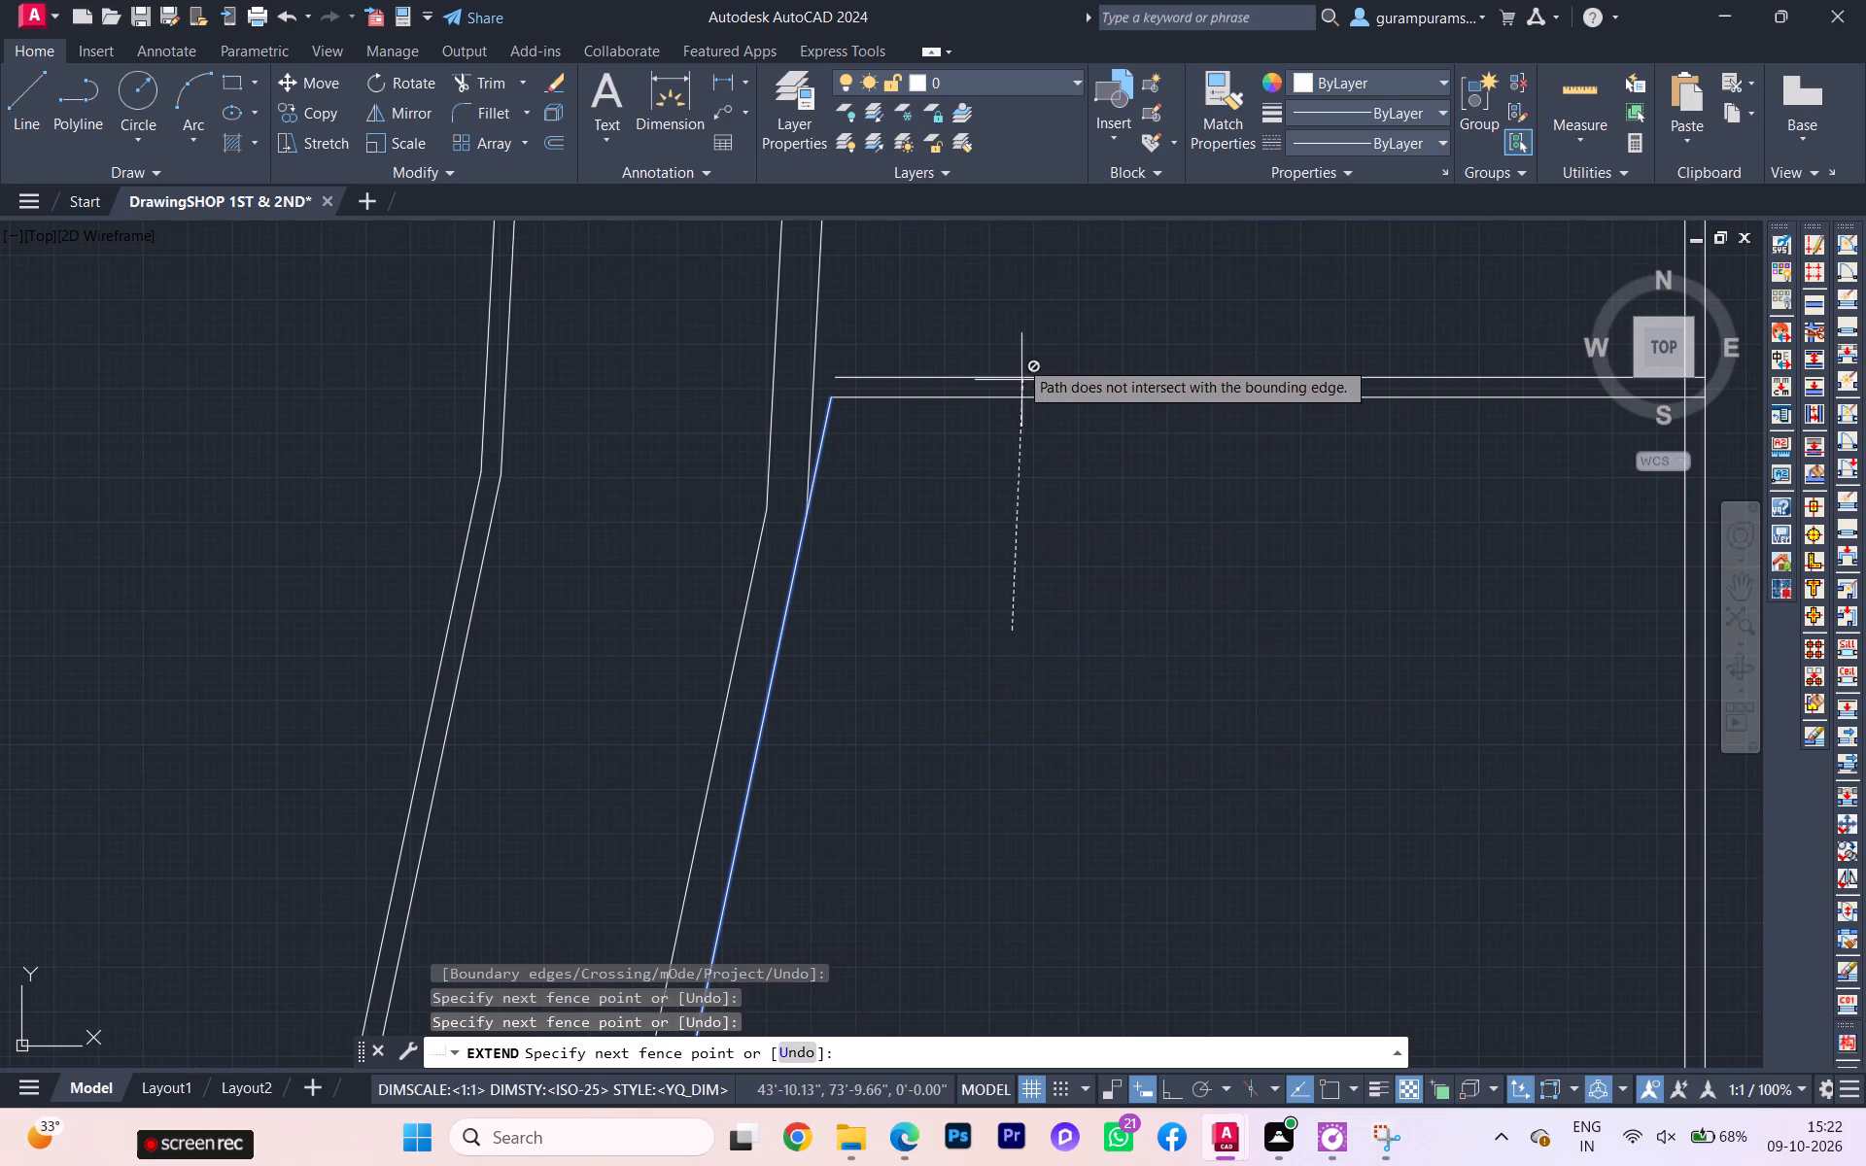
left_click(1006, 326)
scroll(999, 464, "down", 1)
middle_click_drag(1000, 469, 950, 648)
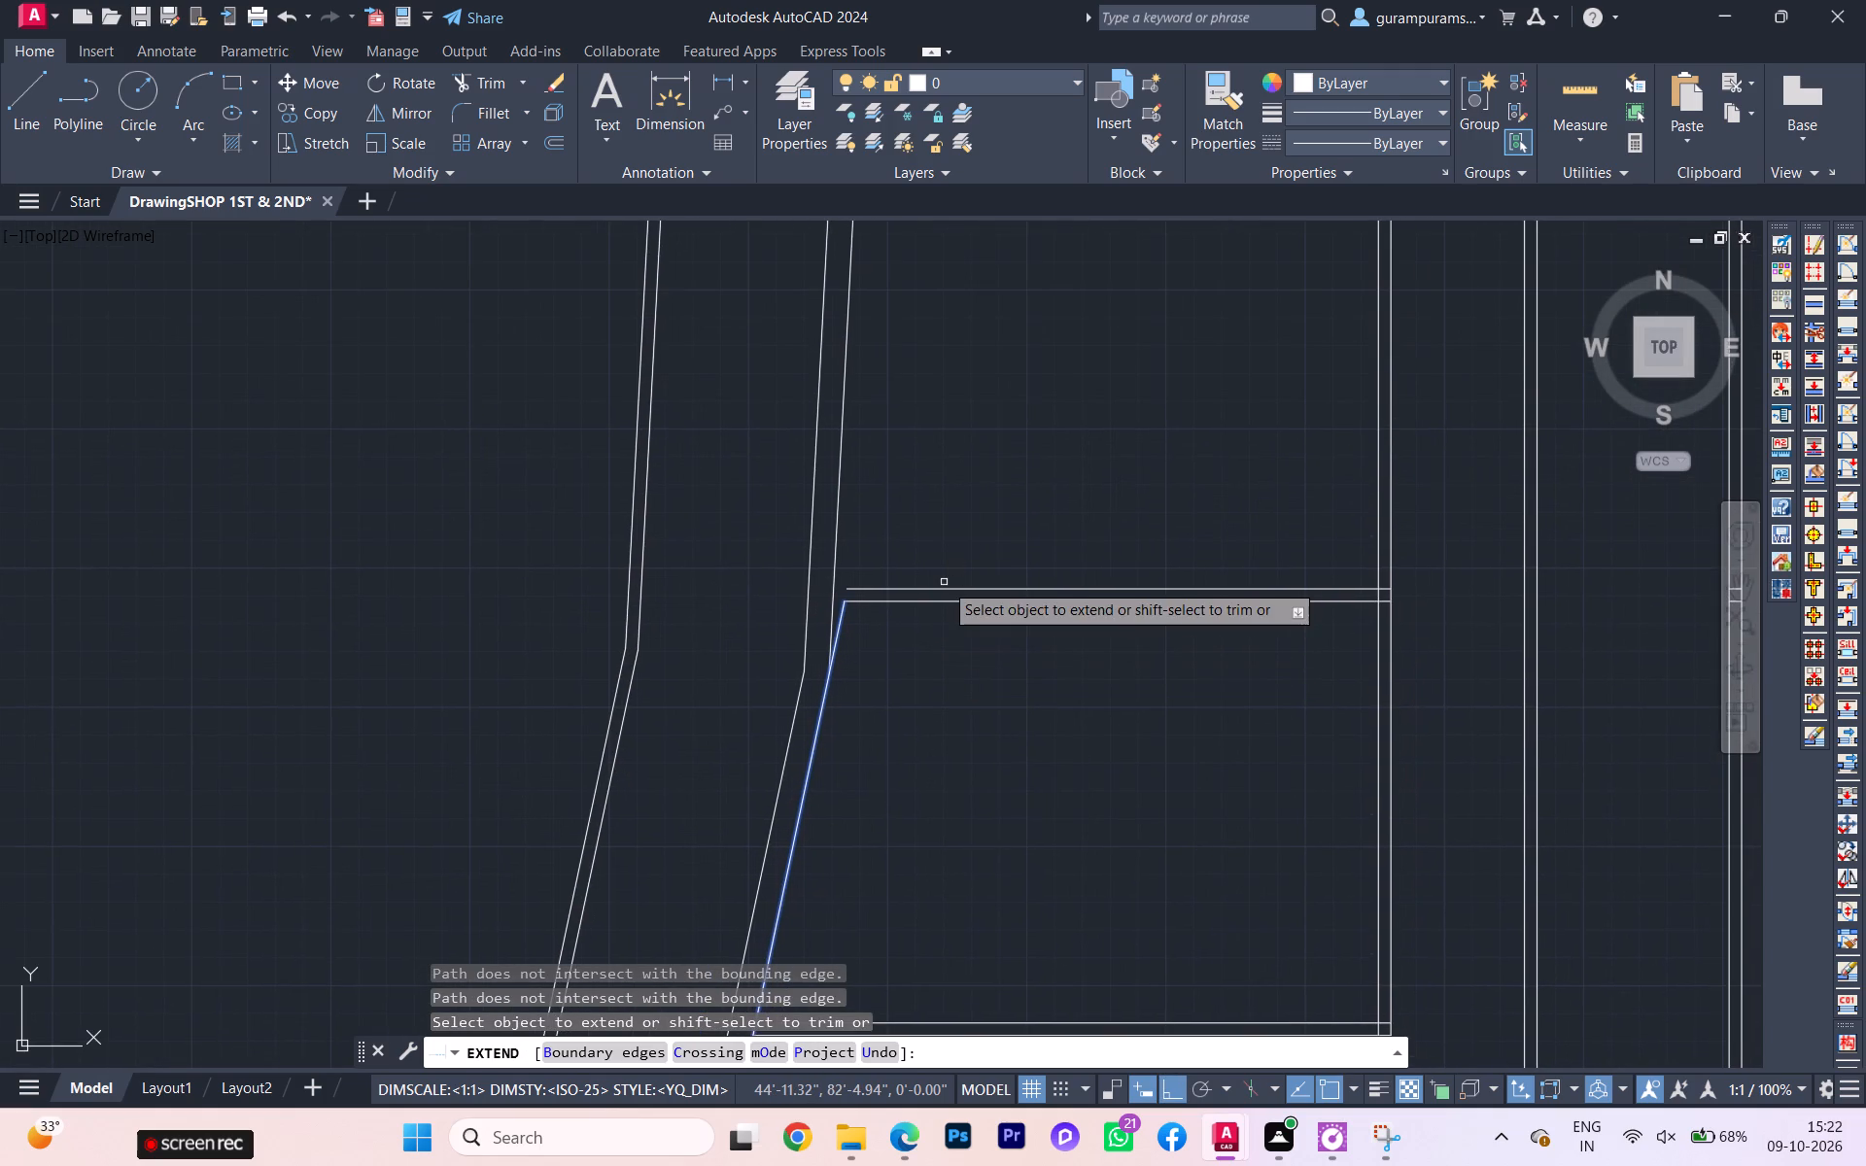
Extend the inner west wall line north of the bend southward past the bend, and retry extending the partition there.
left_click(835, 552)
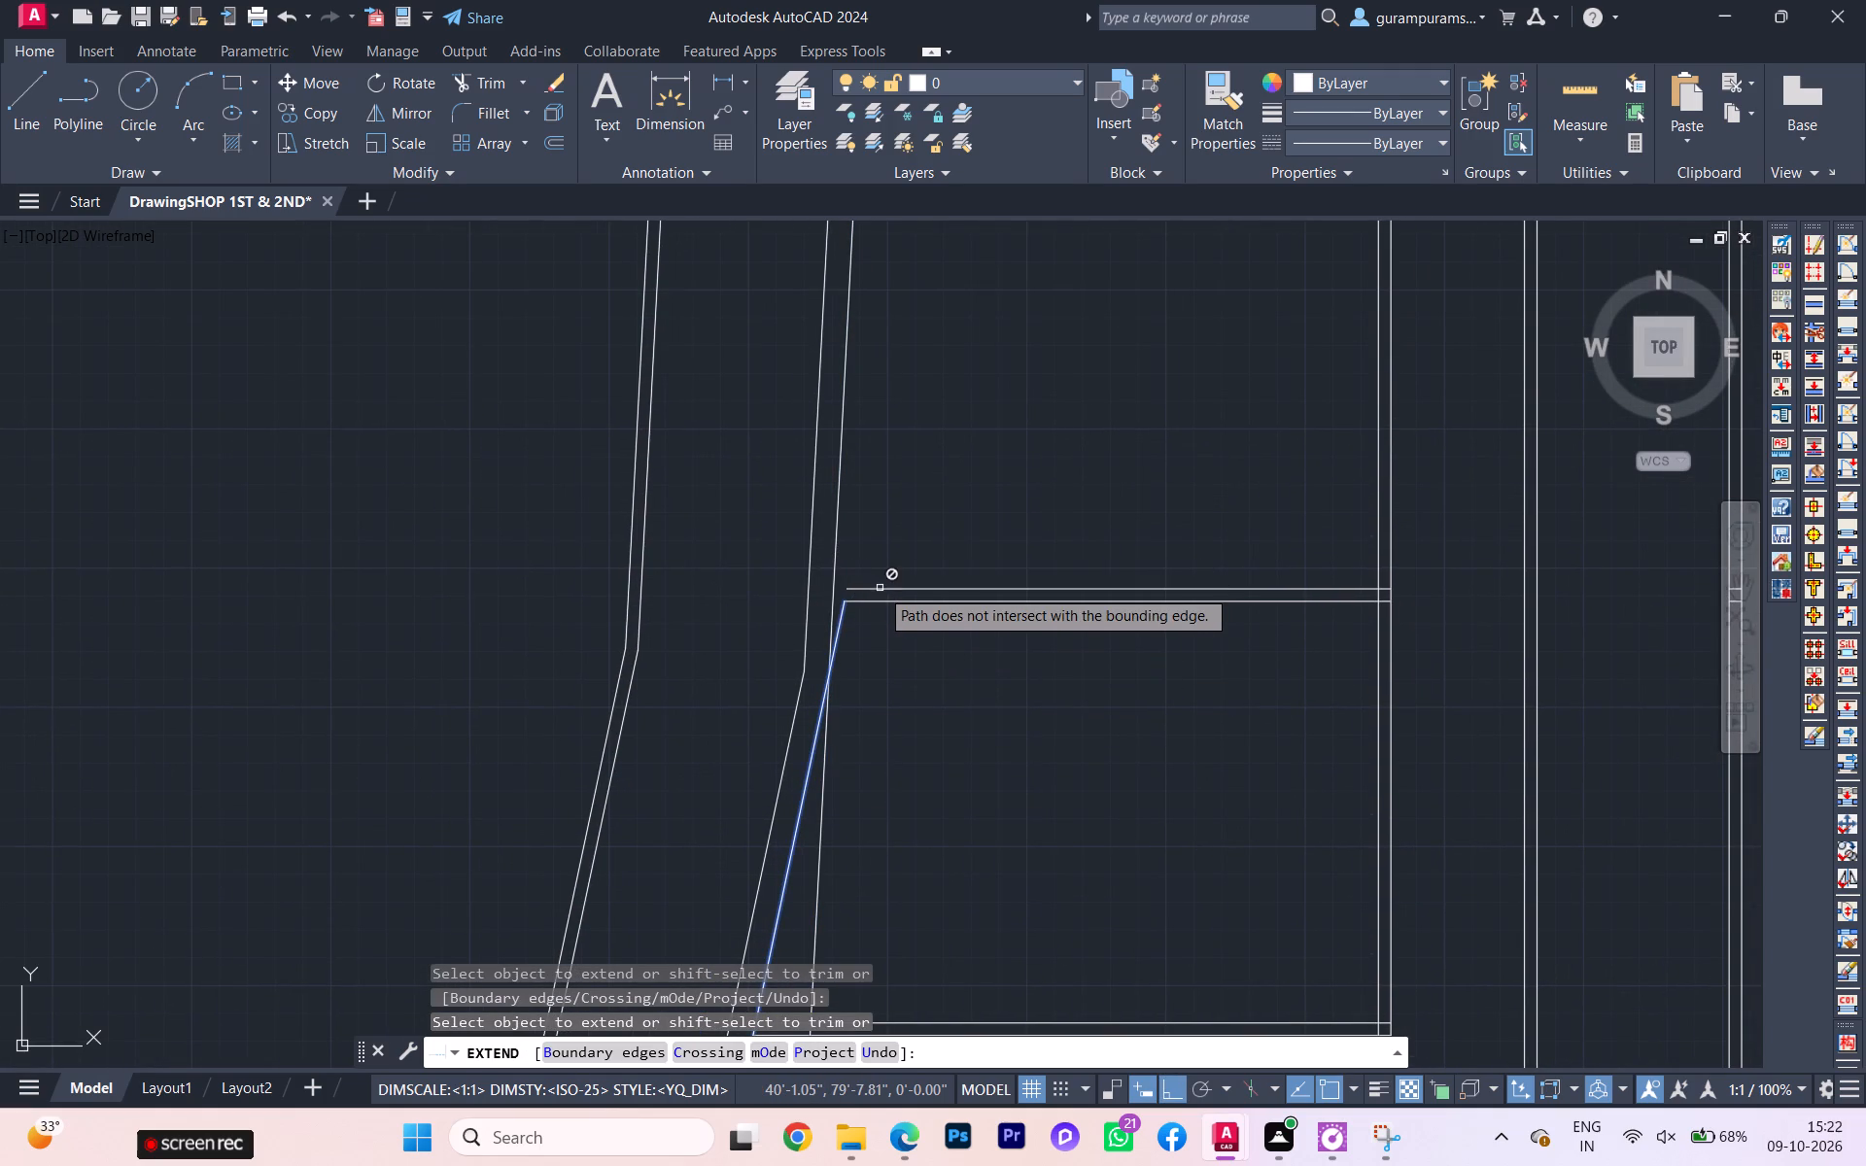
left_click(880, 591)
left_click(917, 682)
left_click(885, 554)
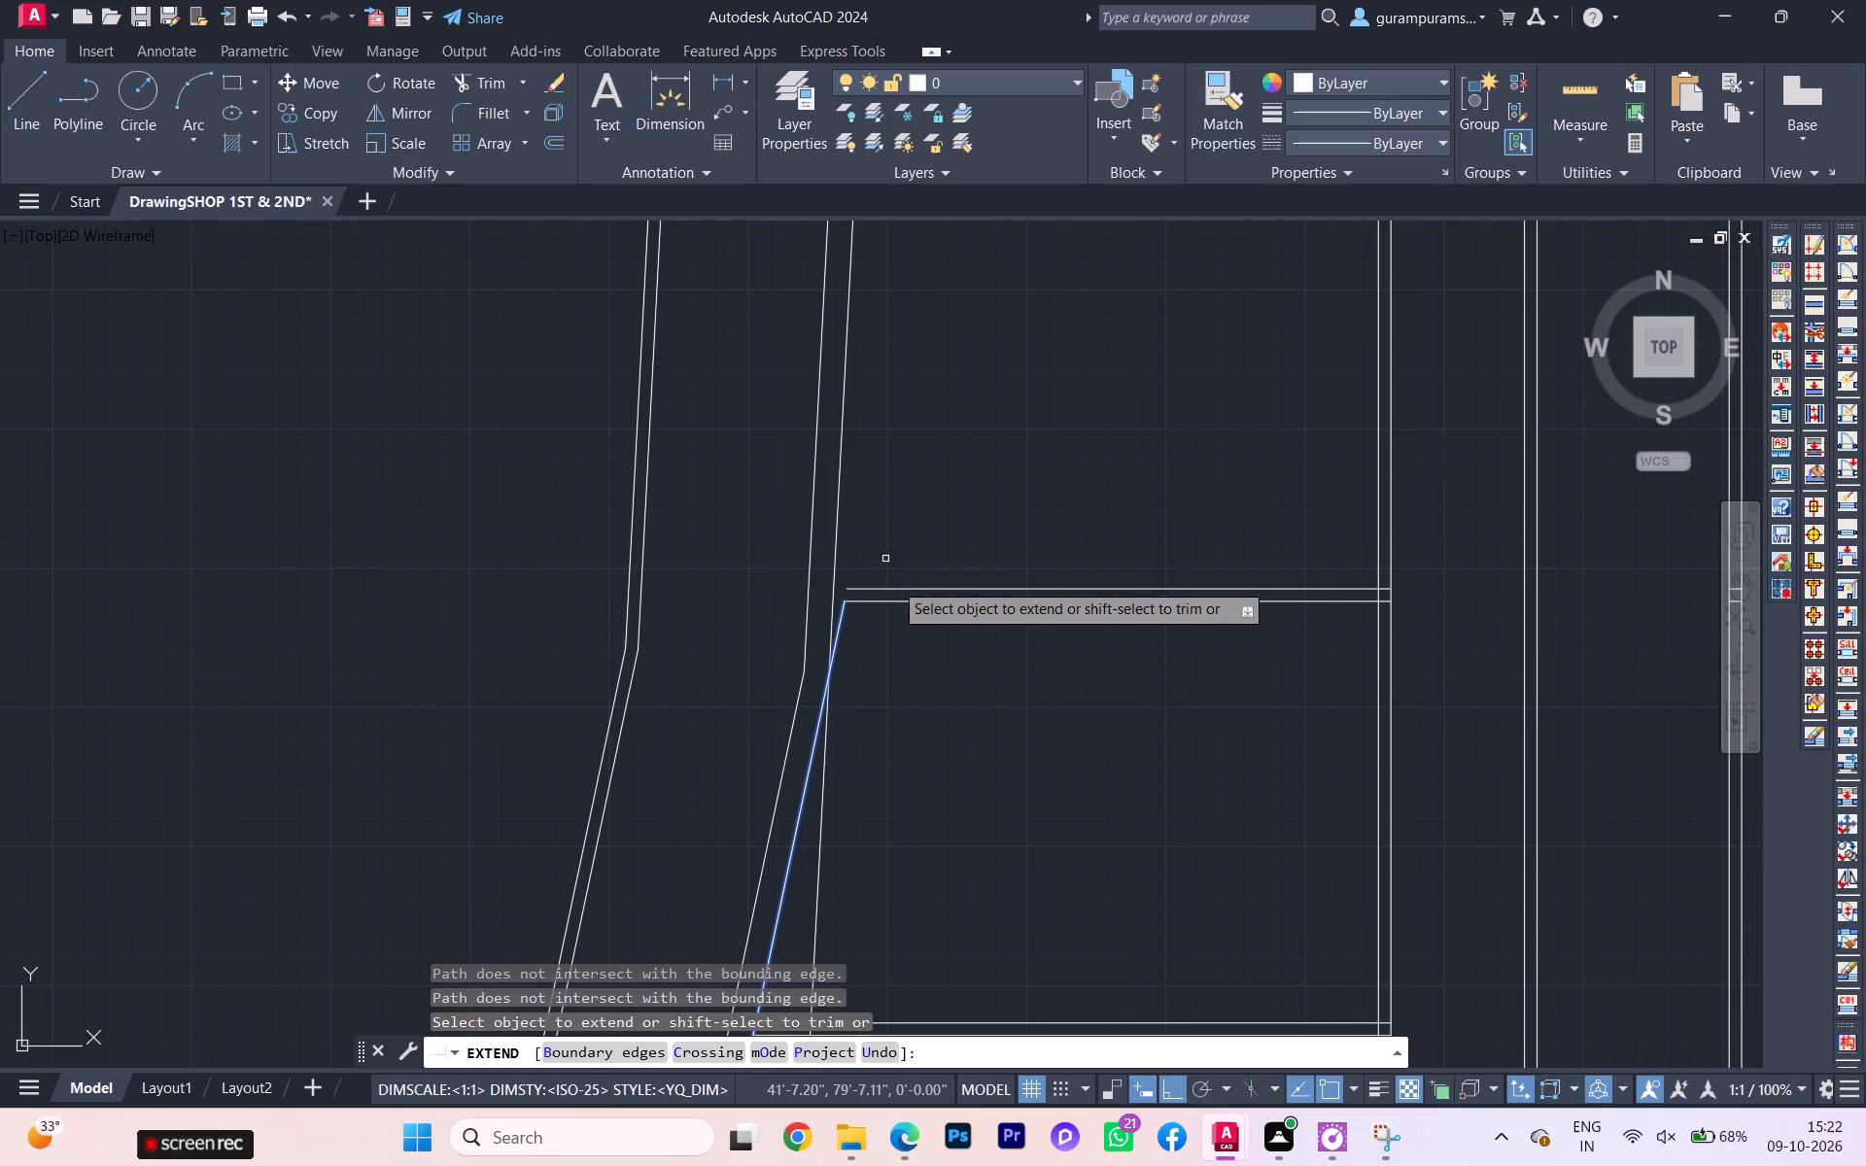
Extend the bend partition's upper line and the three partitions north of it to the northern inner west wall line as boundary edge.
right_click(902, 629)
left_click(574, 1047)
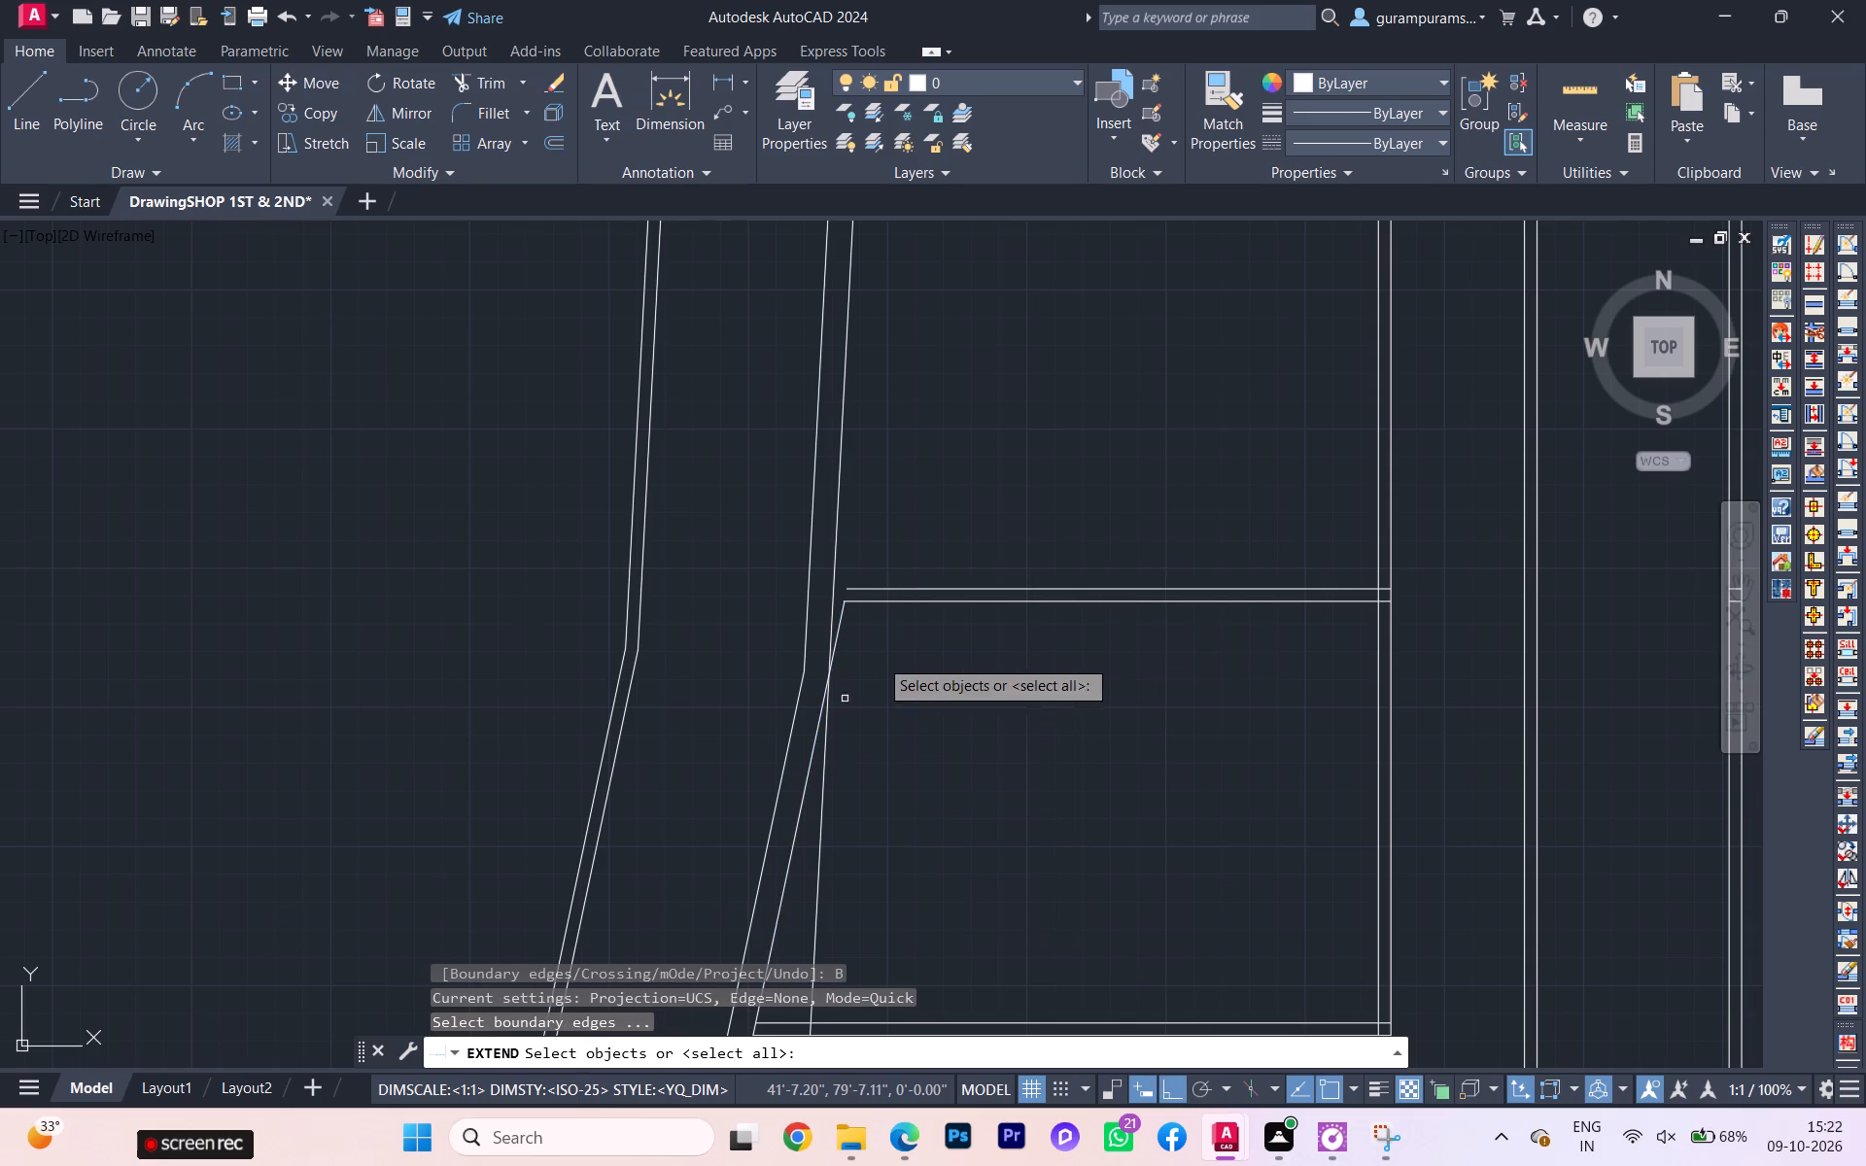
left_click(875, 595)
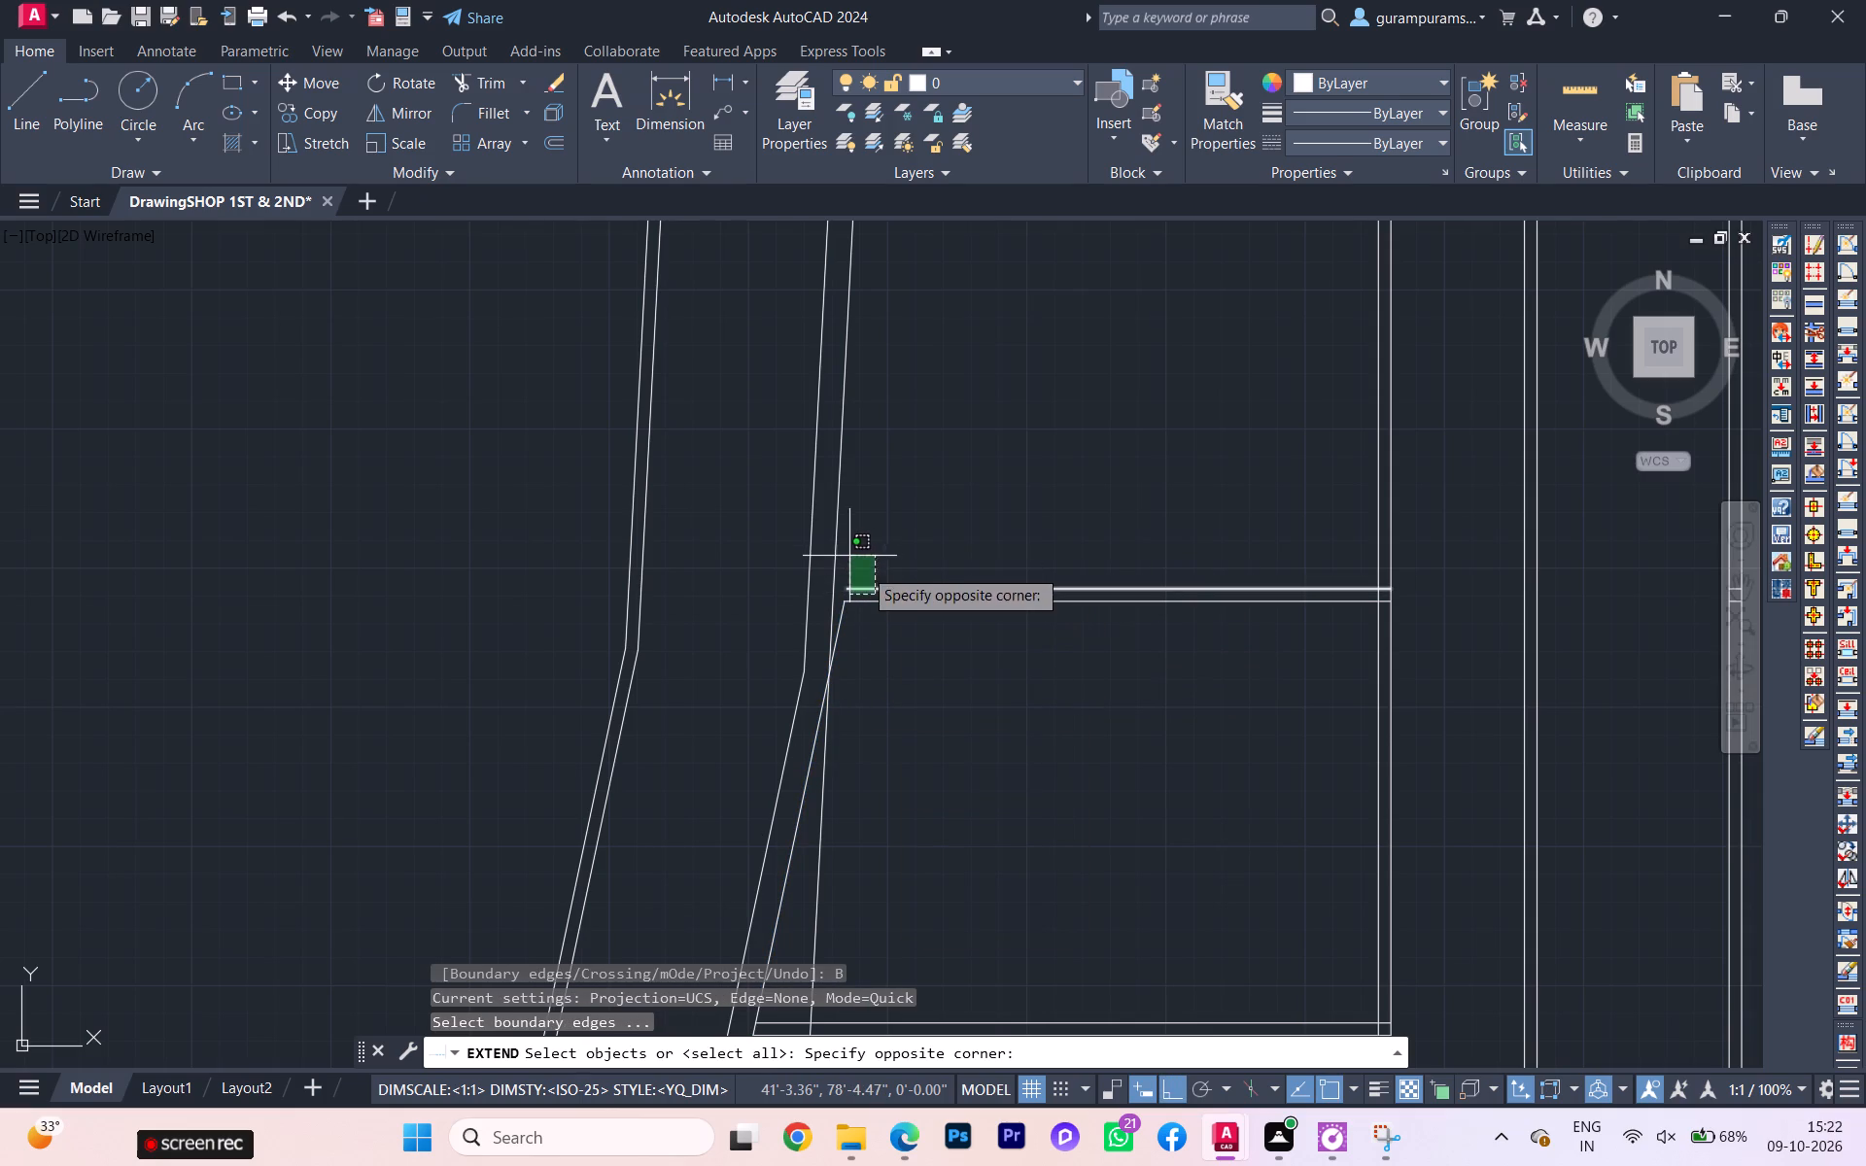
left_click(865, 568)
left_click(837, 553)
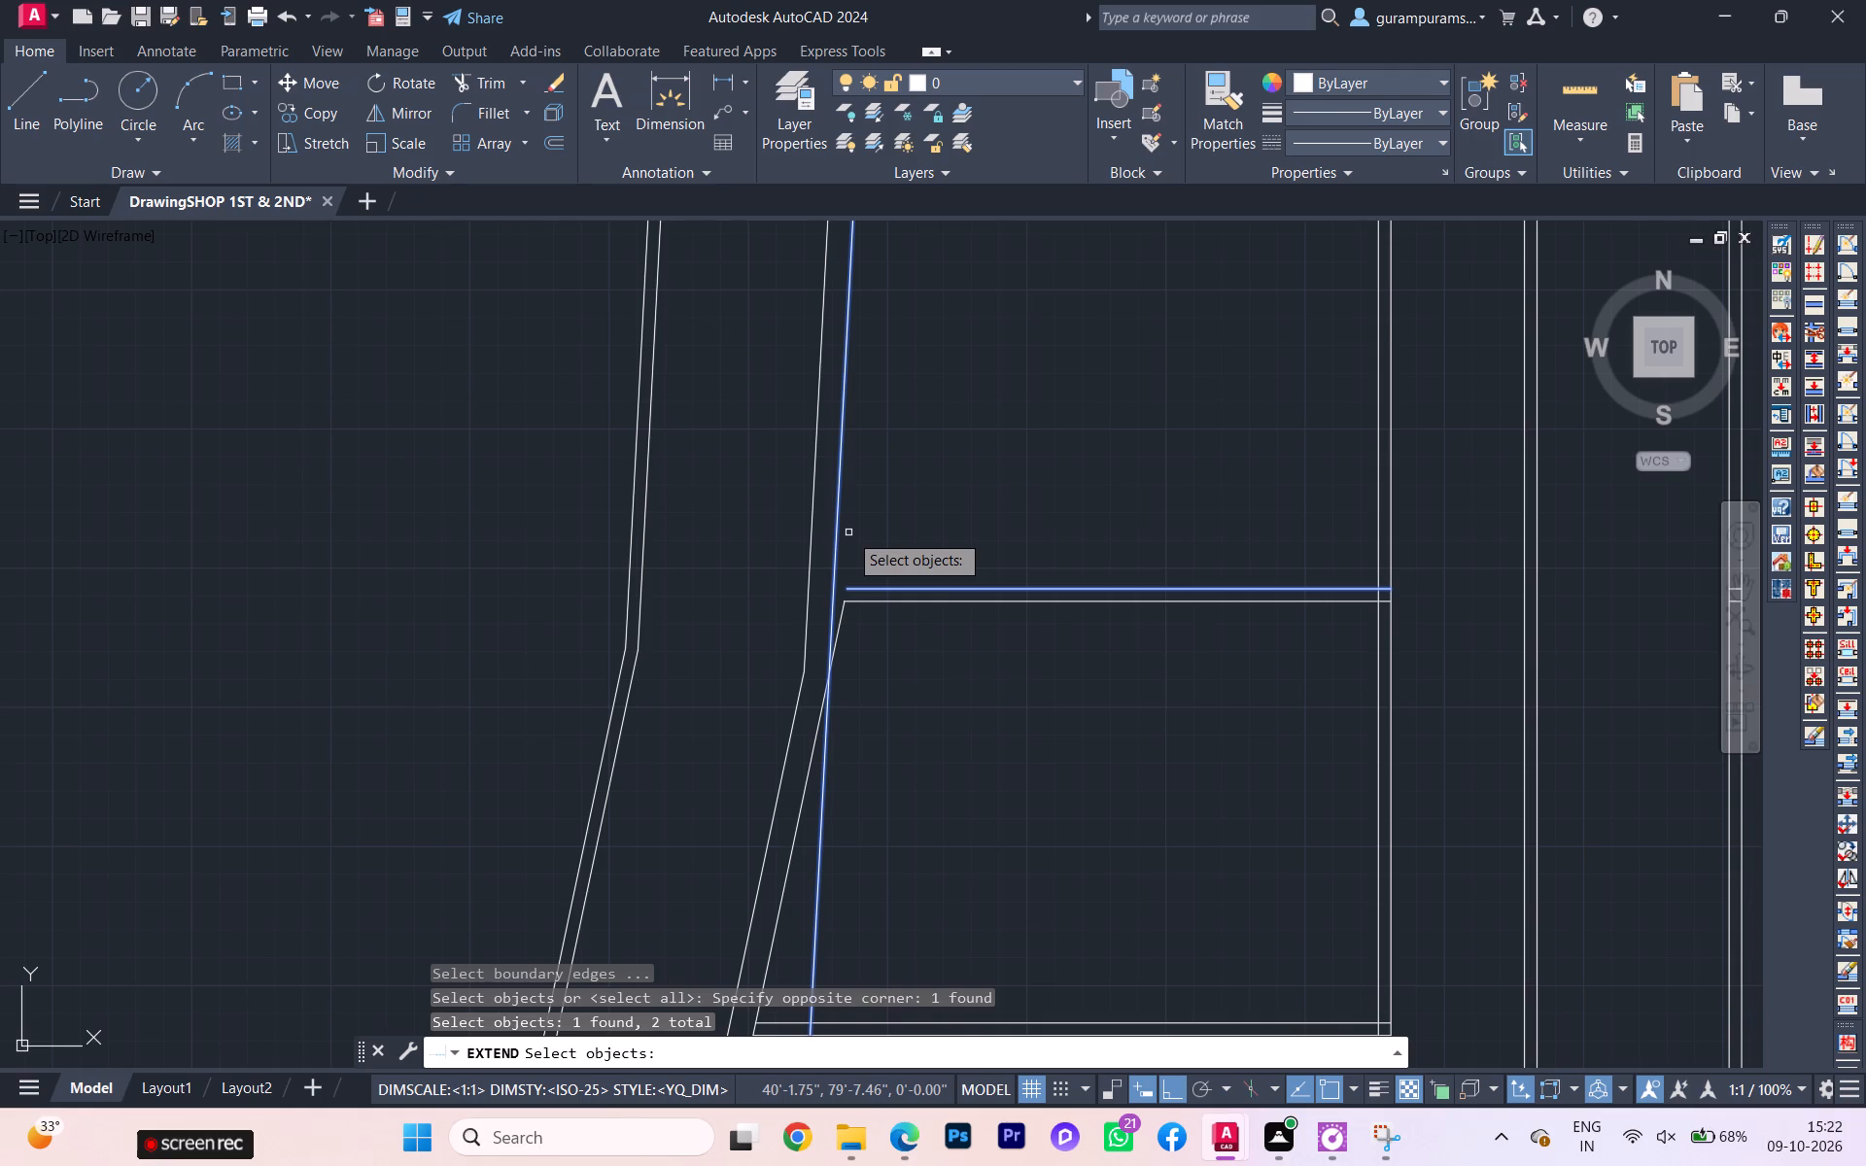
key("Return")
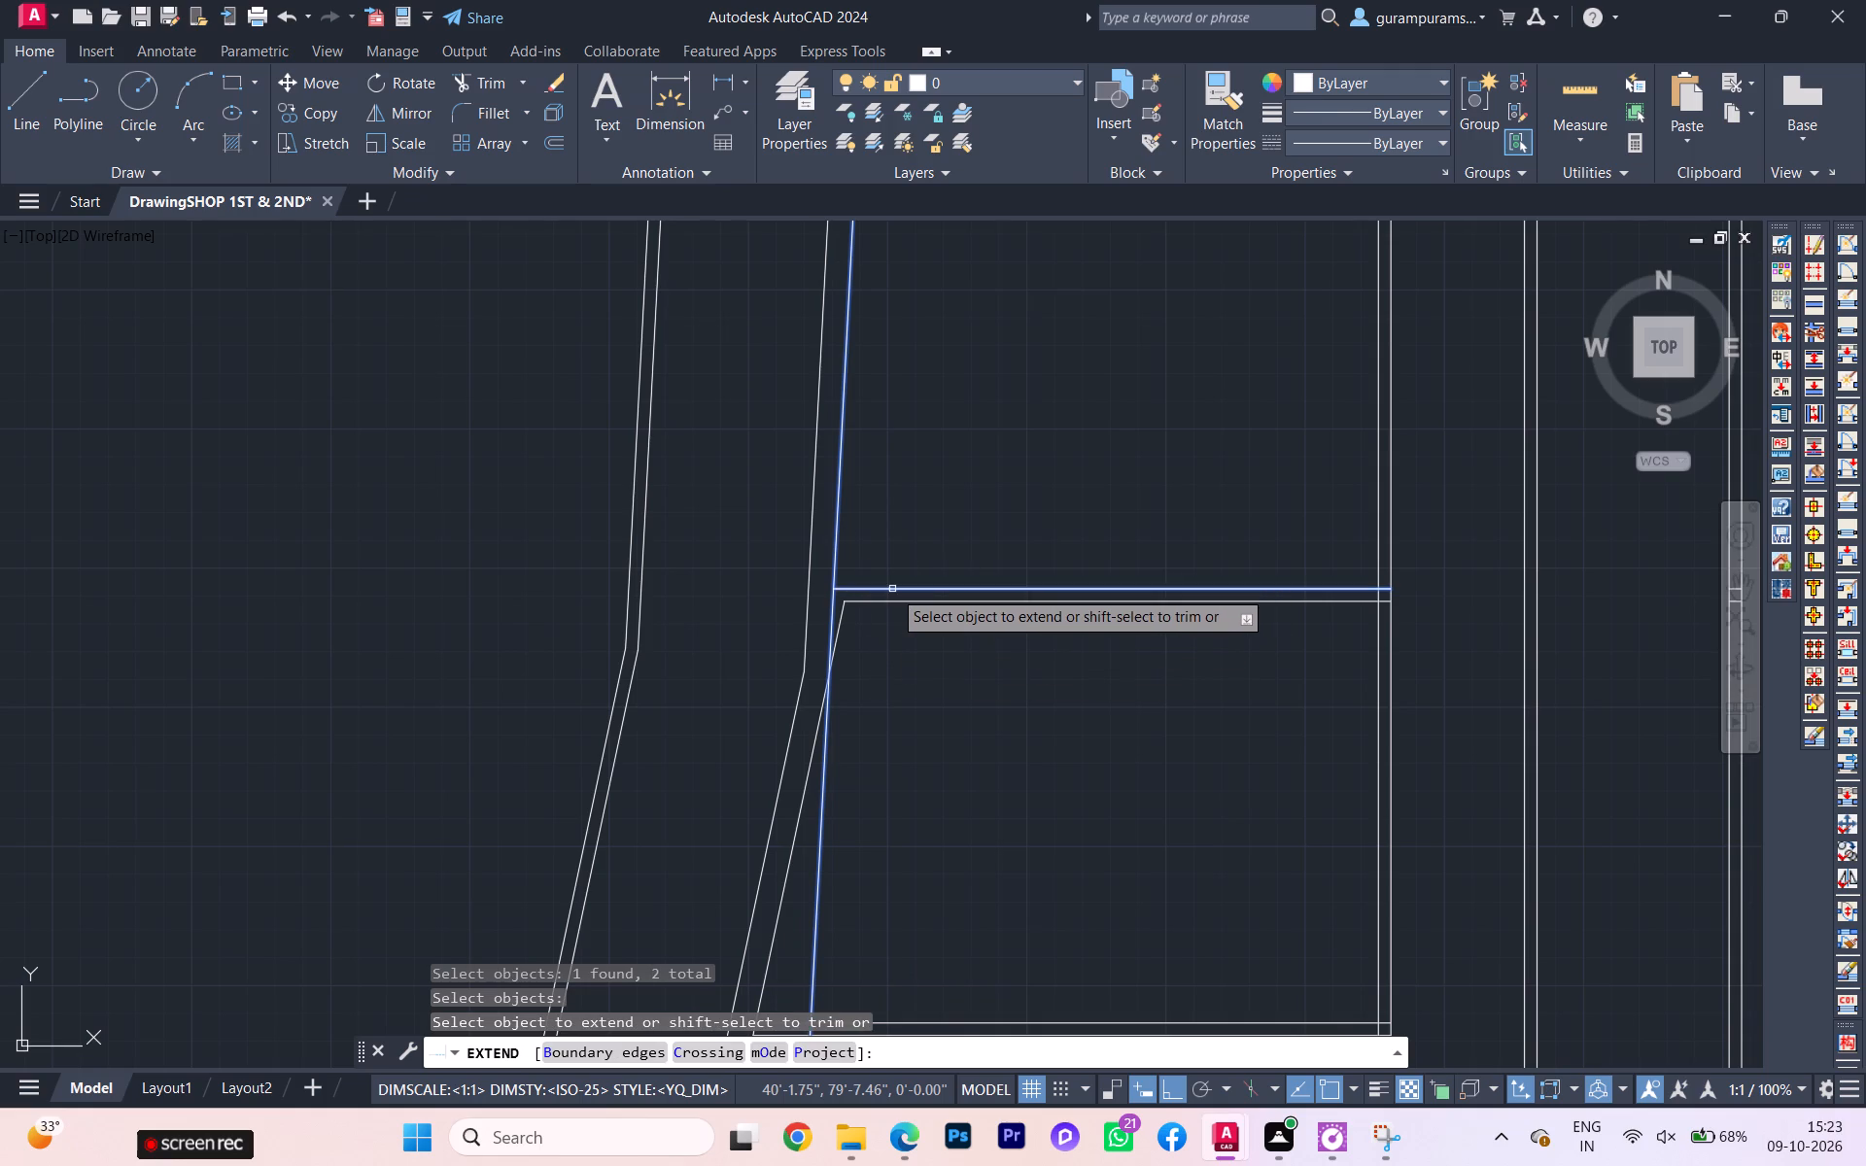
left_click(892, 589)
scroll(907, 568, "down", 2)
left_click(985, 444)
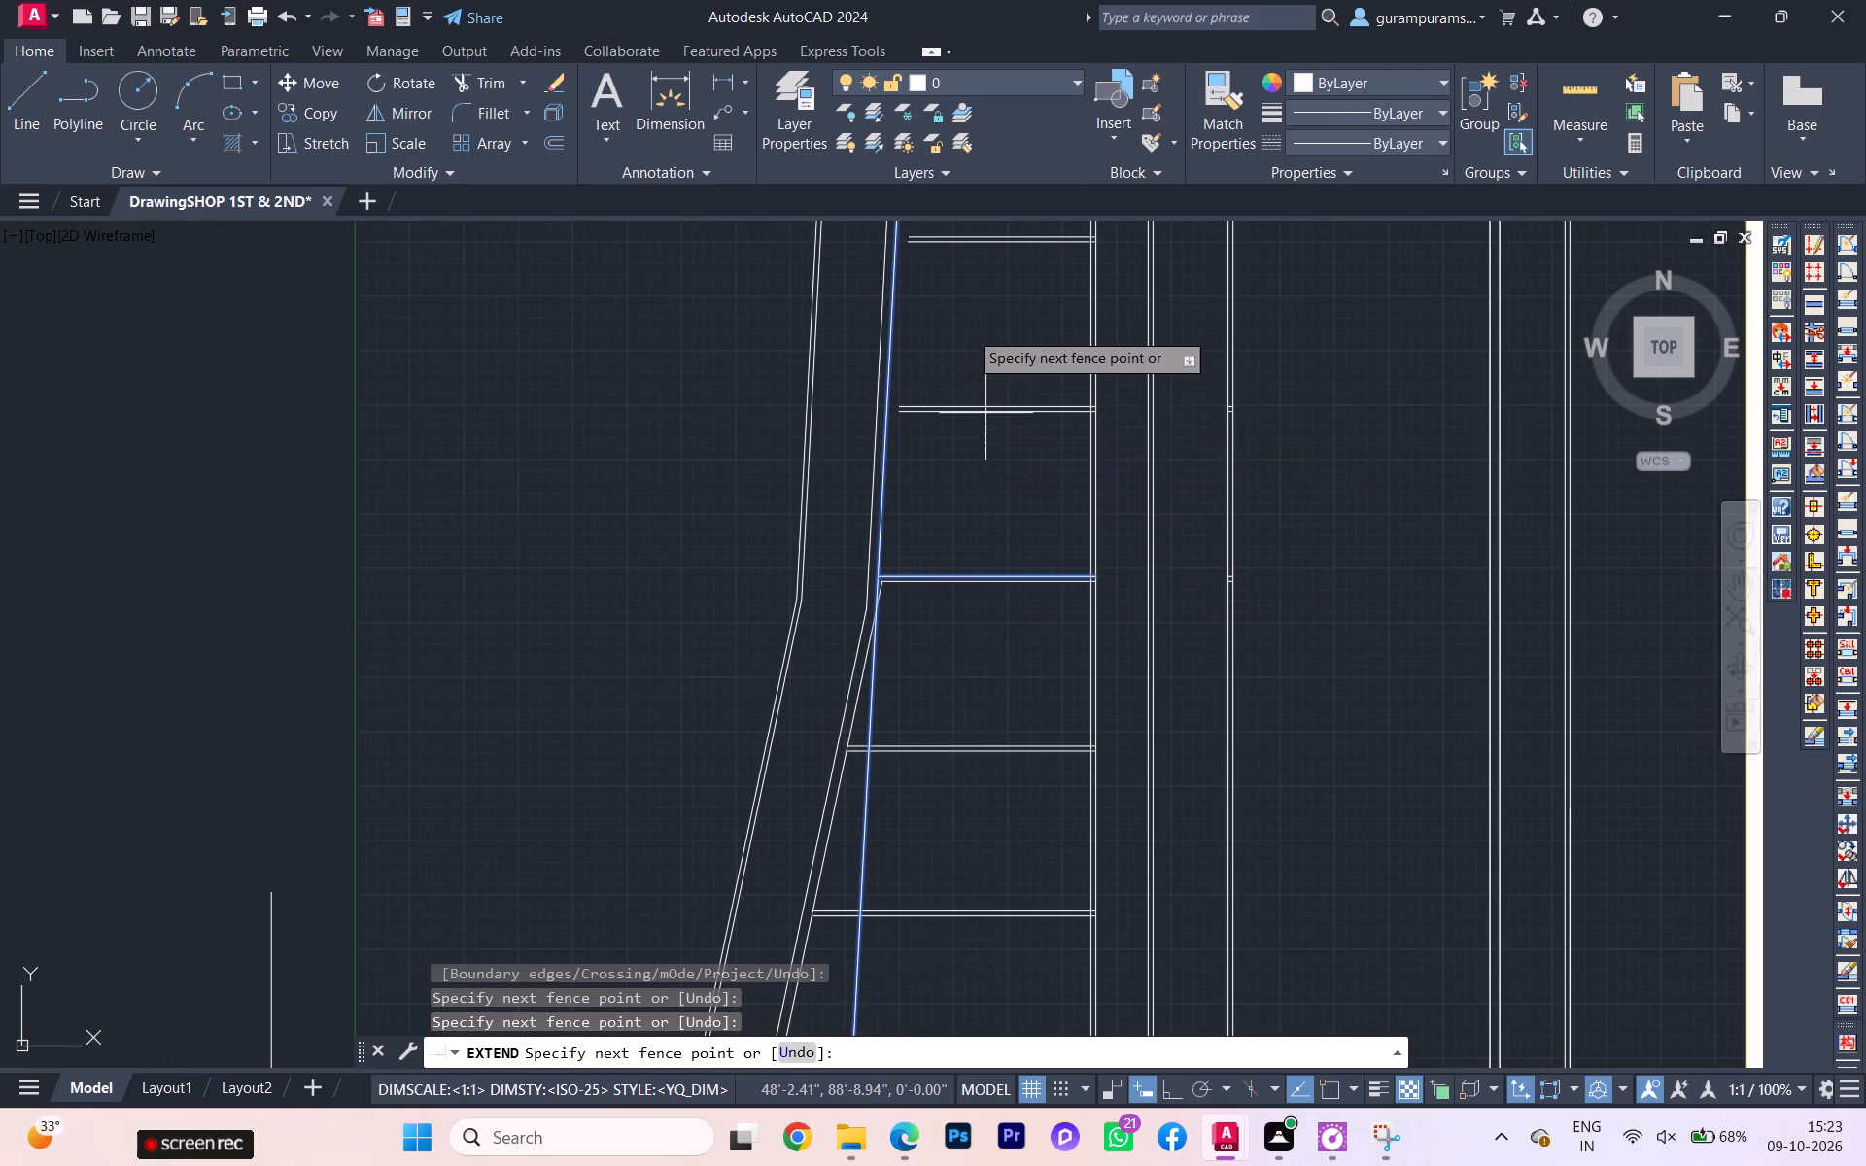
left_click(966, 320)
scroll(970, 361, "down", 1)
middle_click_drag(970, 366, 920, 771)
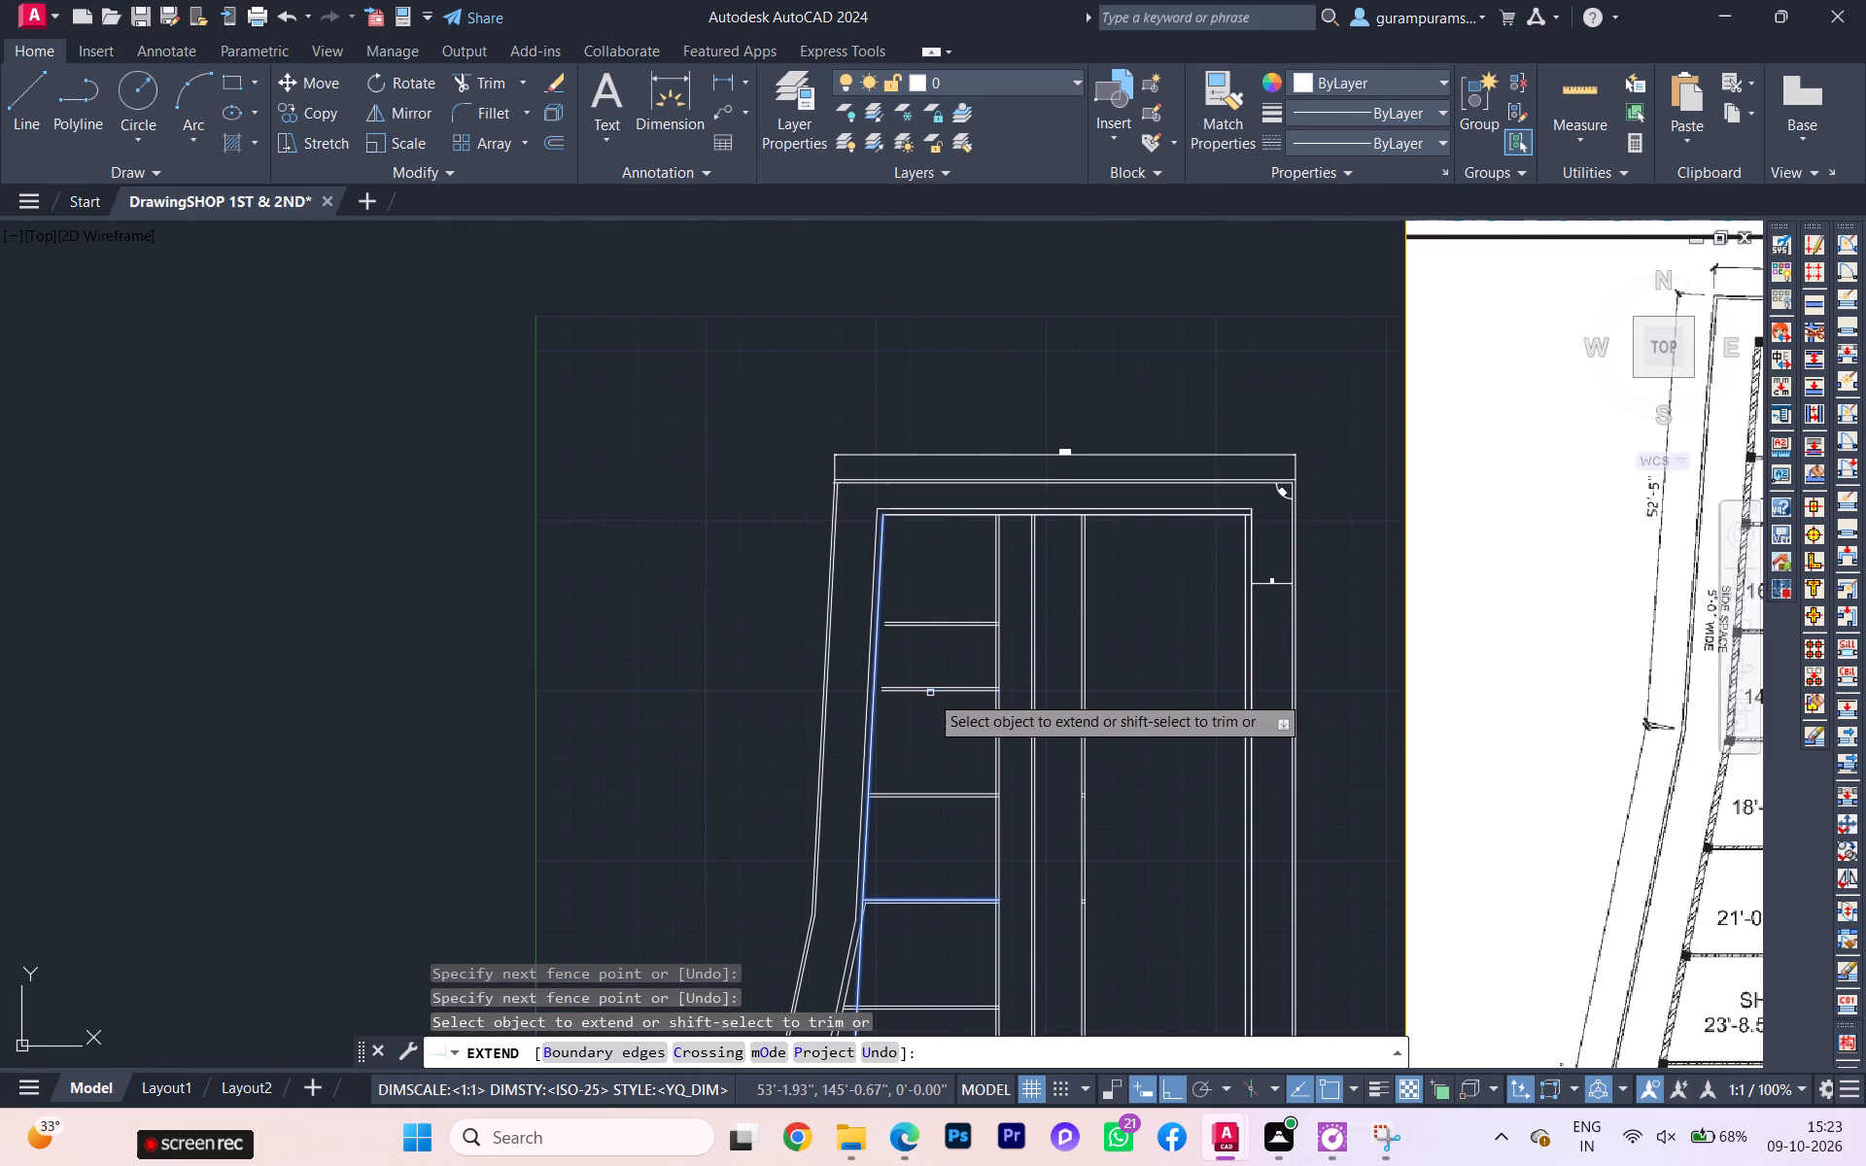
left_click(926, 699)
left_click_drag(927, 607, 938, 628)
Check the northern shops and the corner where the inner west wall meets the north wall.
scroll(937, 634, "up", 2)
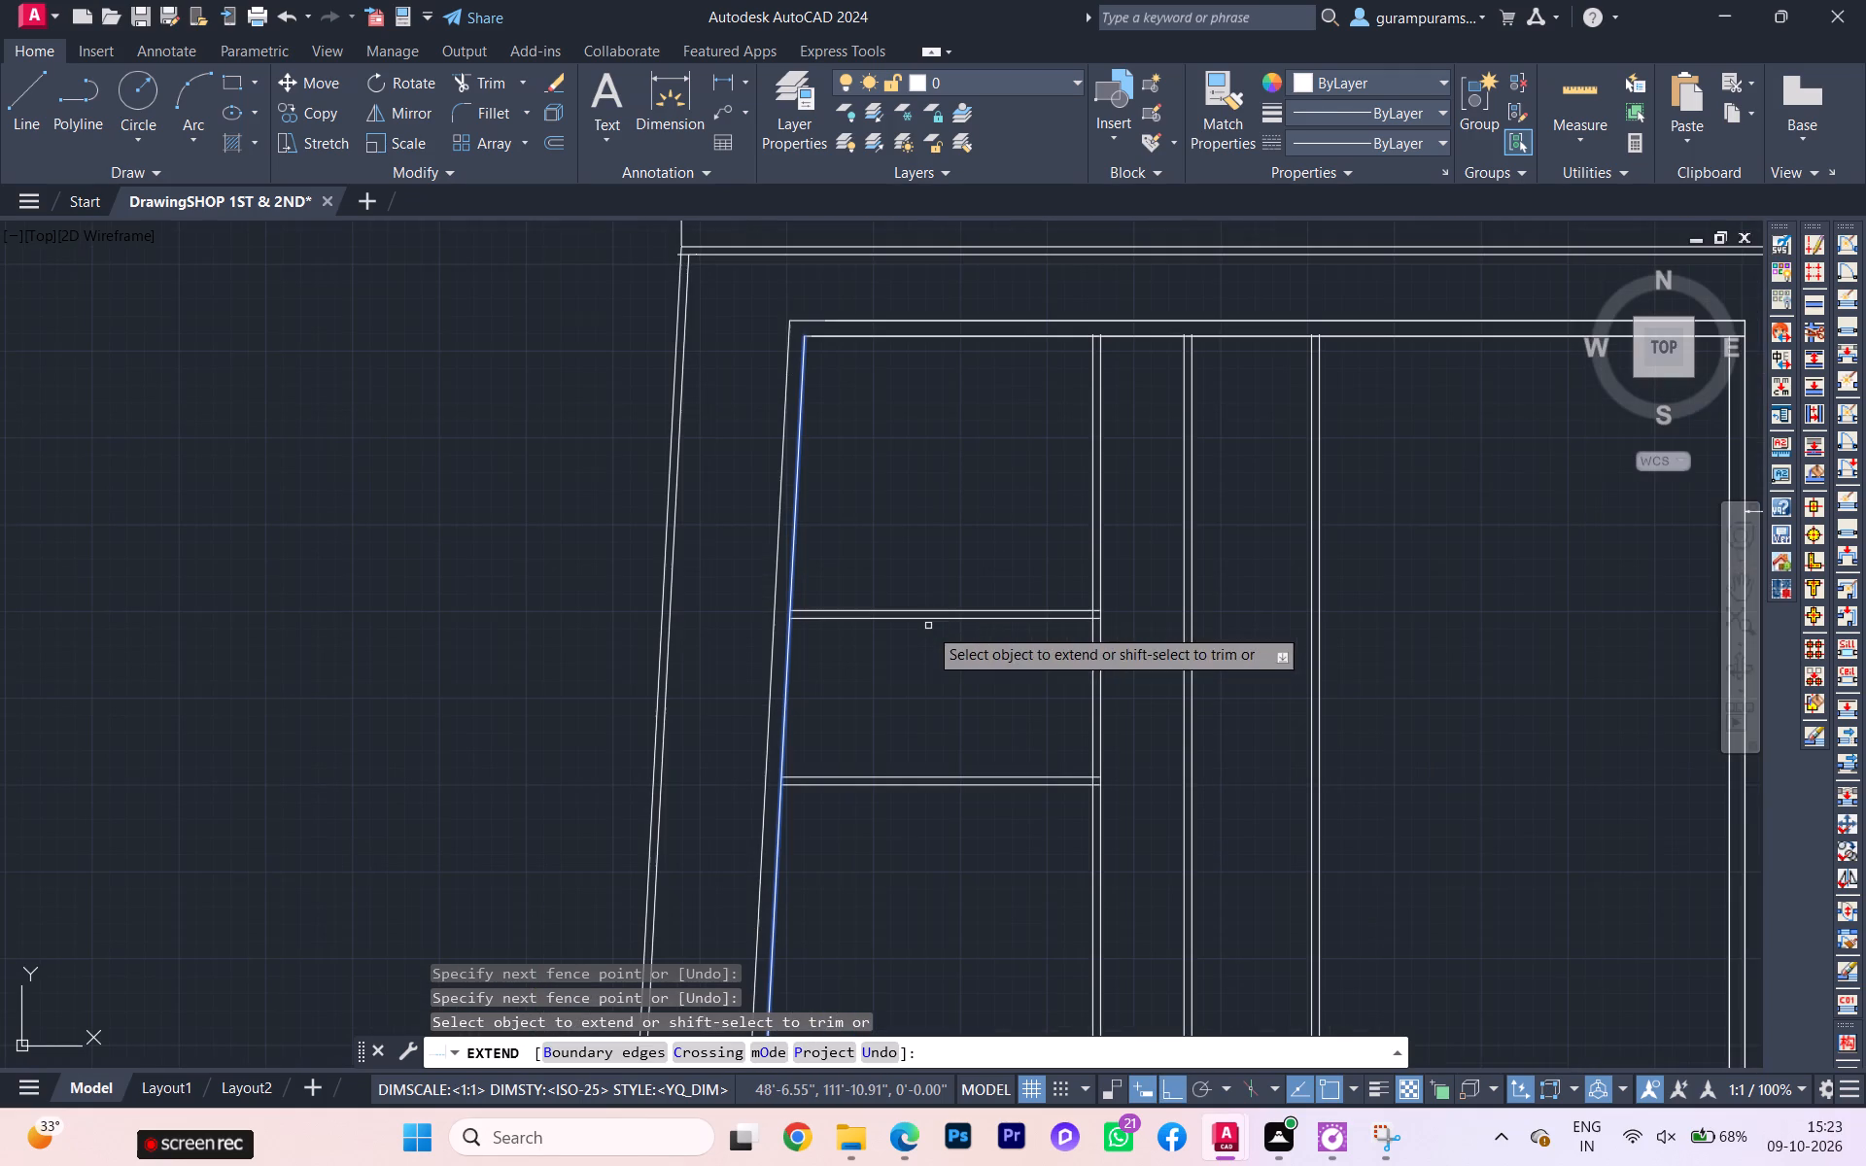
scroll(926, 634, "down", 1)
scroll(925, 620, "up", 1)
scroll(897, 502, "up", 4)
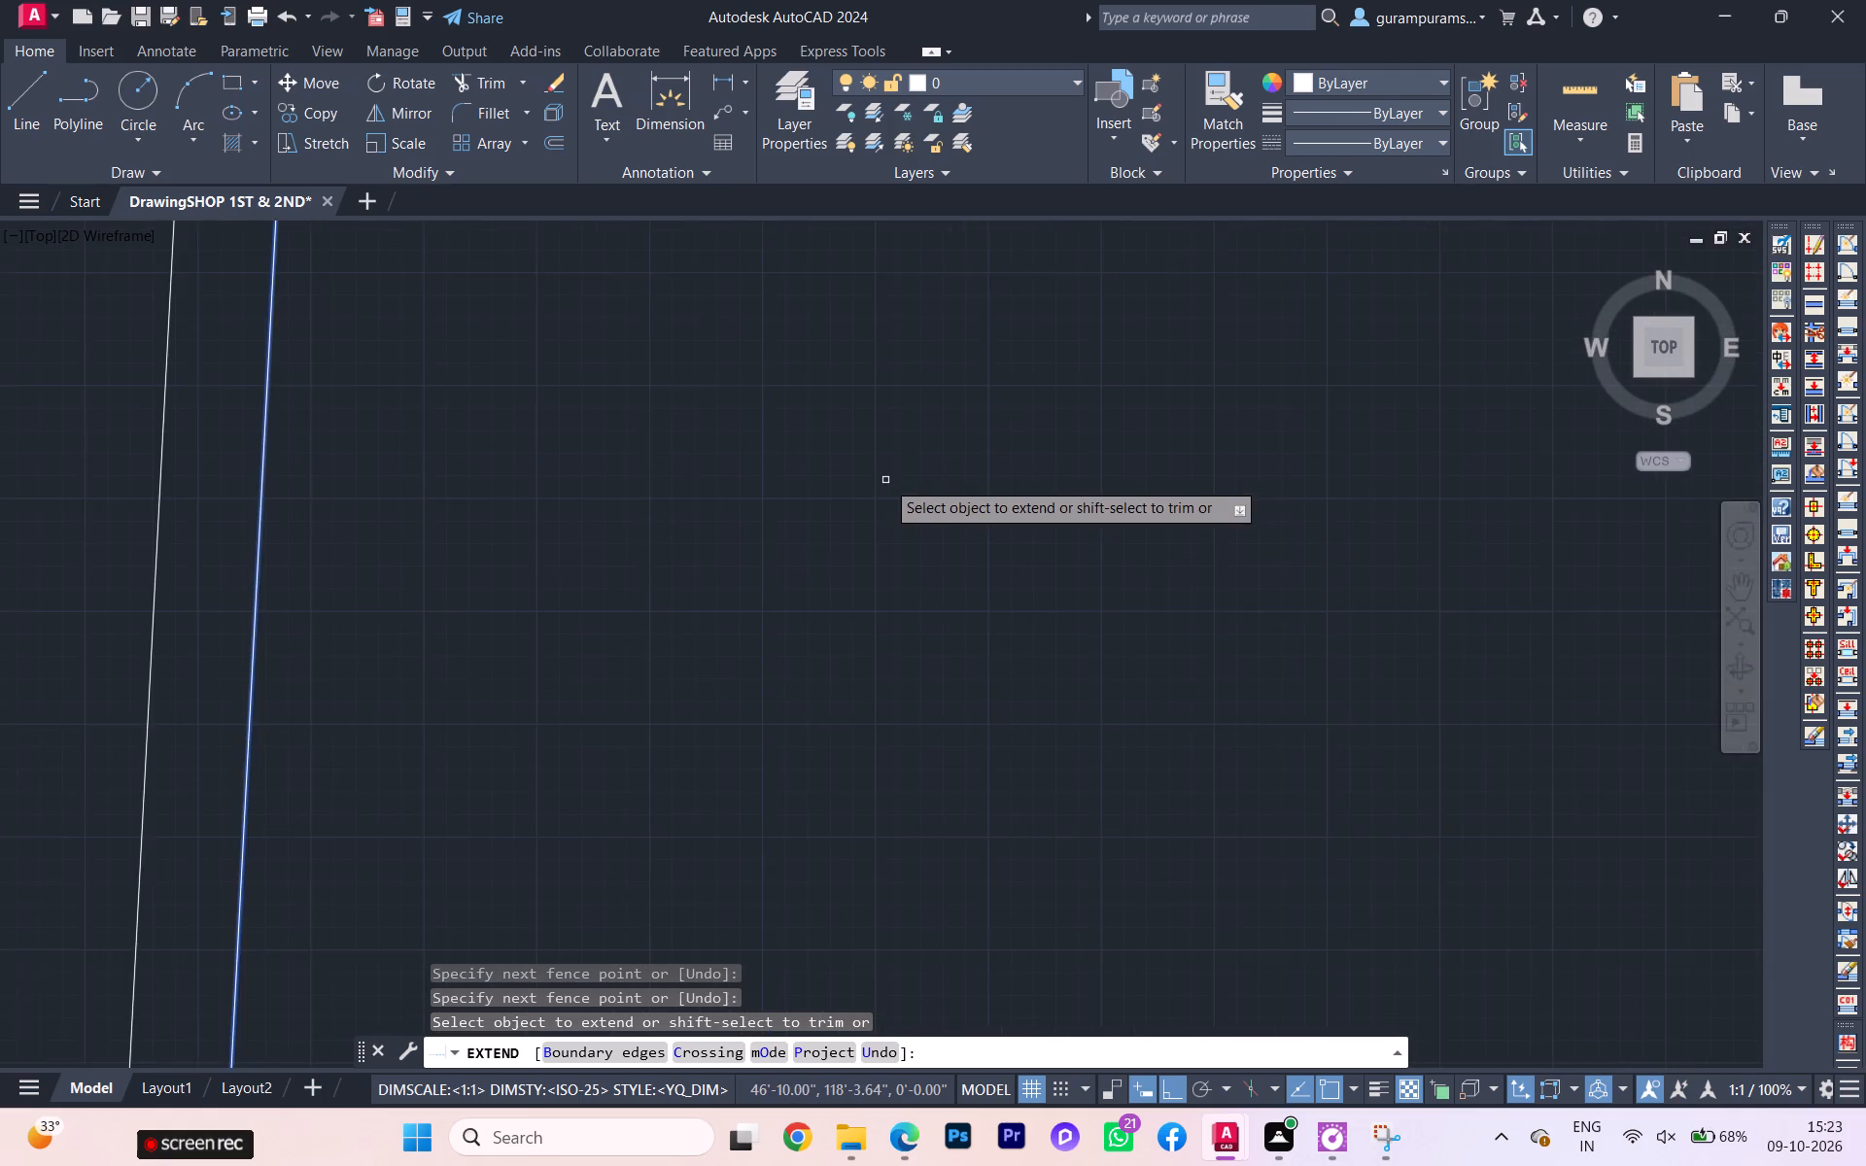
scroll(885, 483, "up", 1)
scroll(885, 502, "down", 2)
middle_click_drag(891, 587, 989, 1087)
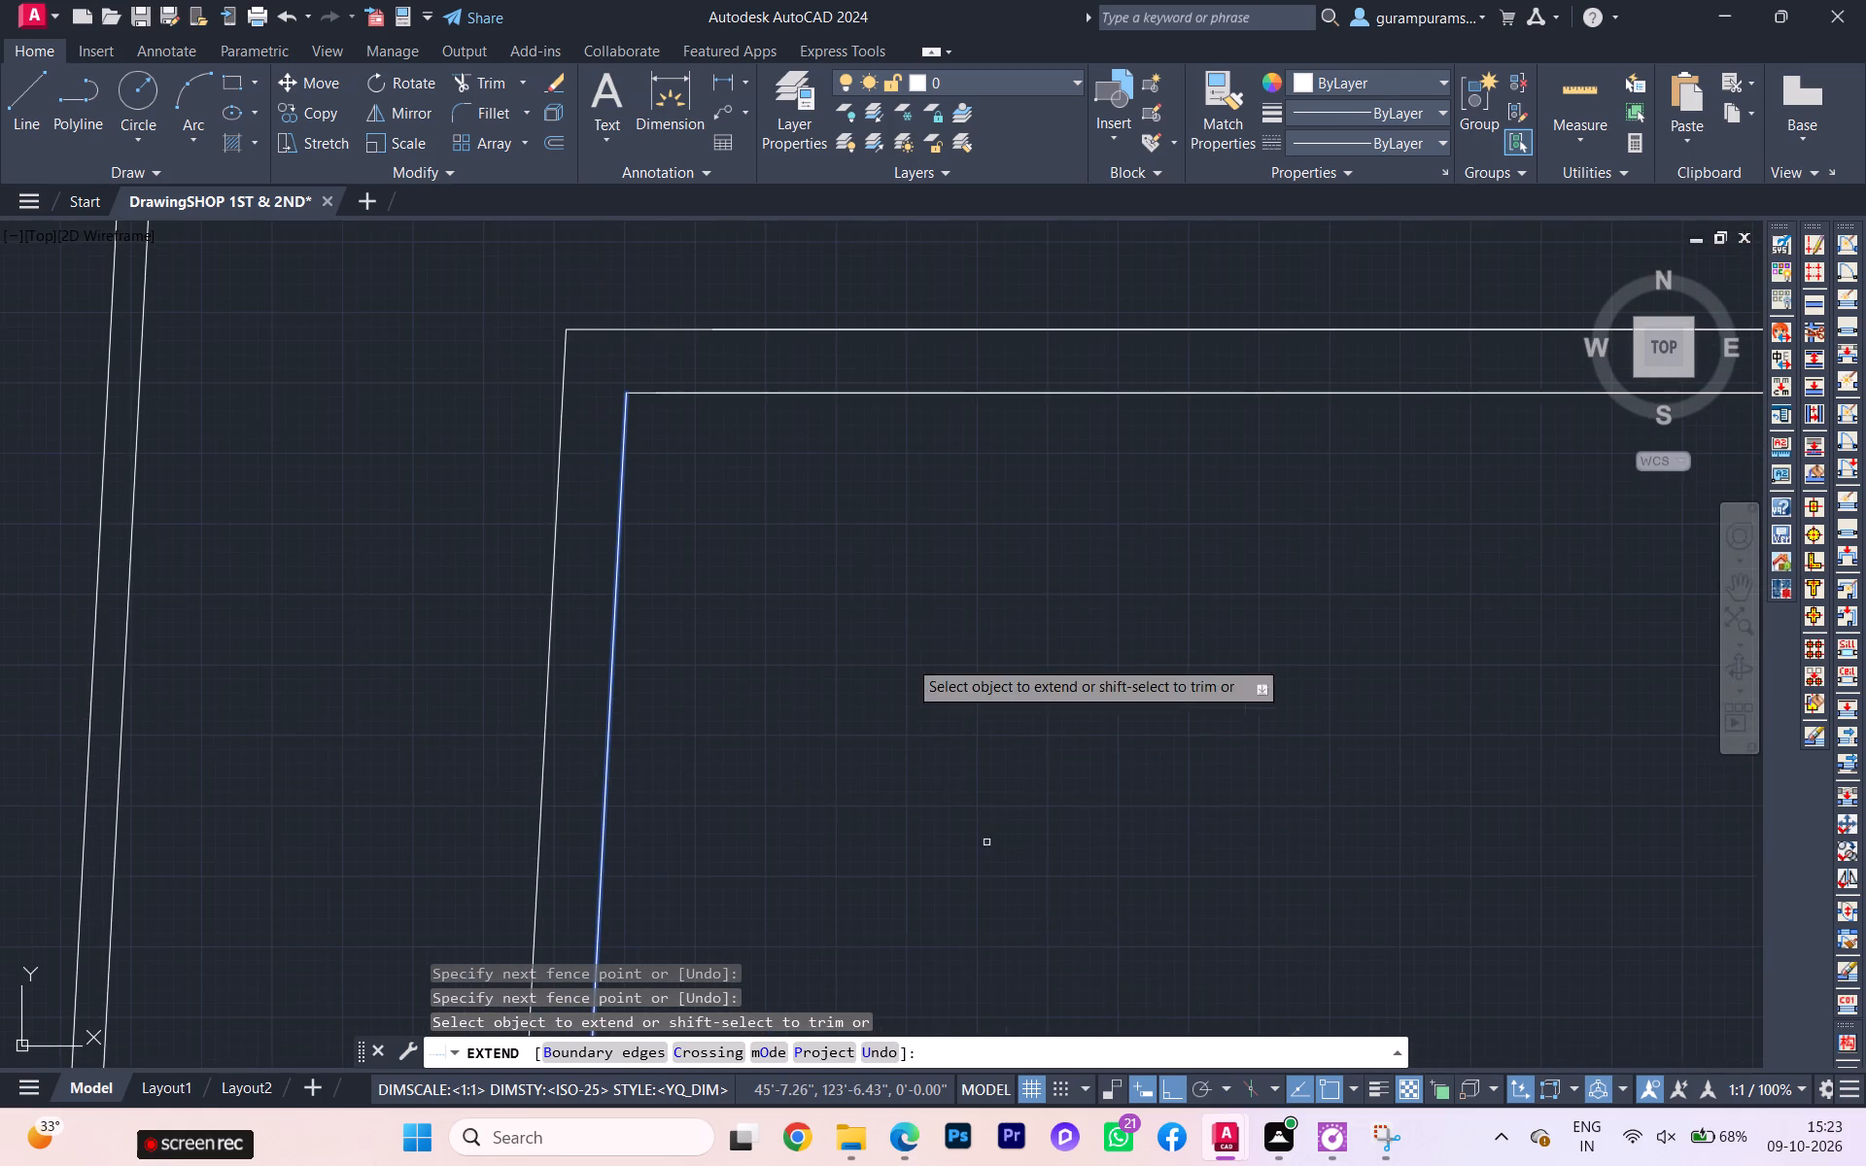
scroll(881, 628, "down", 2)
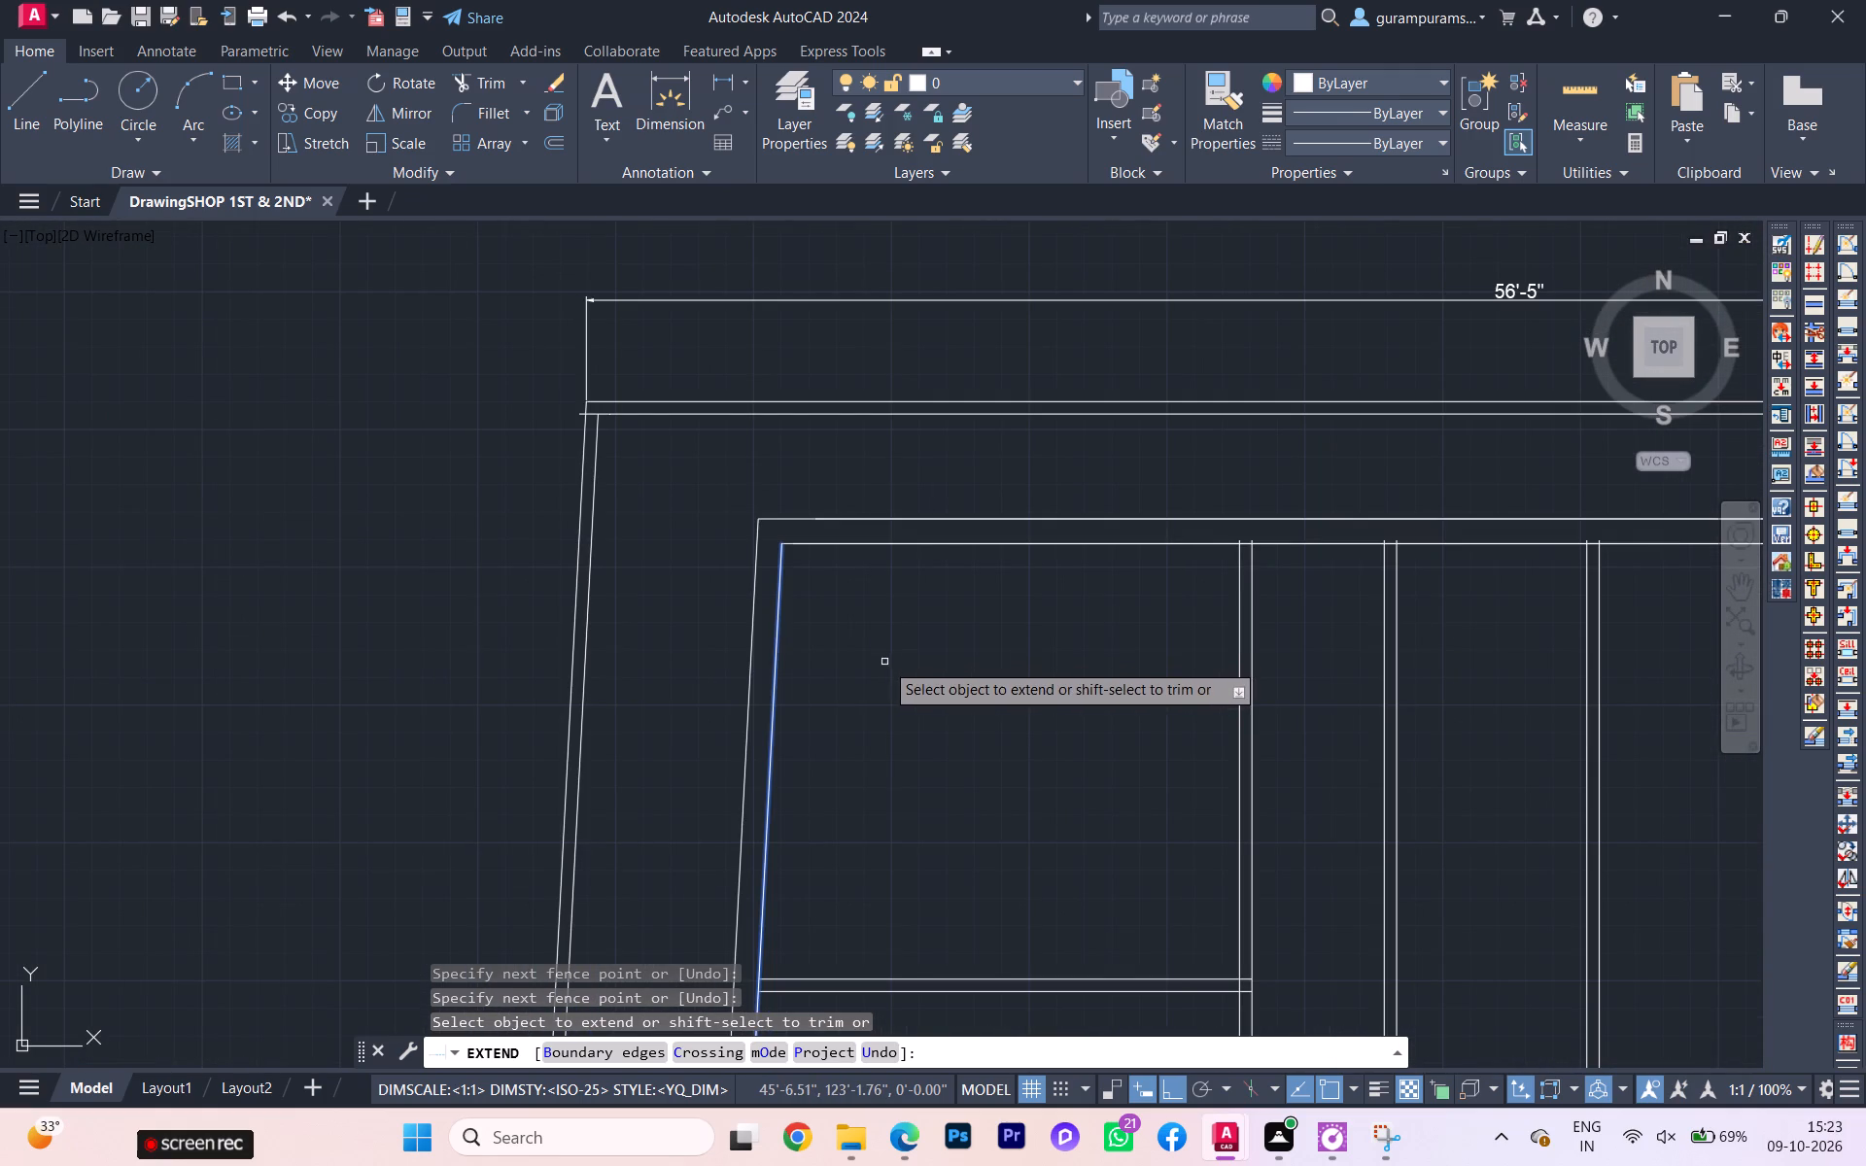
Erase the northern inner west wall line that runs past the bend and crosses the southern partitions.
key("Escape")
scroll(569, 130, "down", 1)
scroll(866, 450, "down", 1)
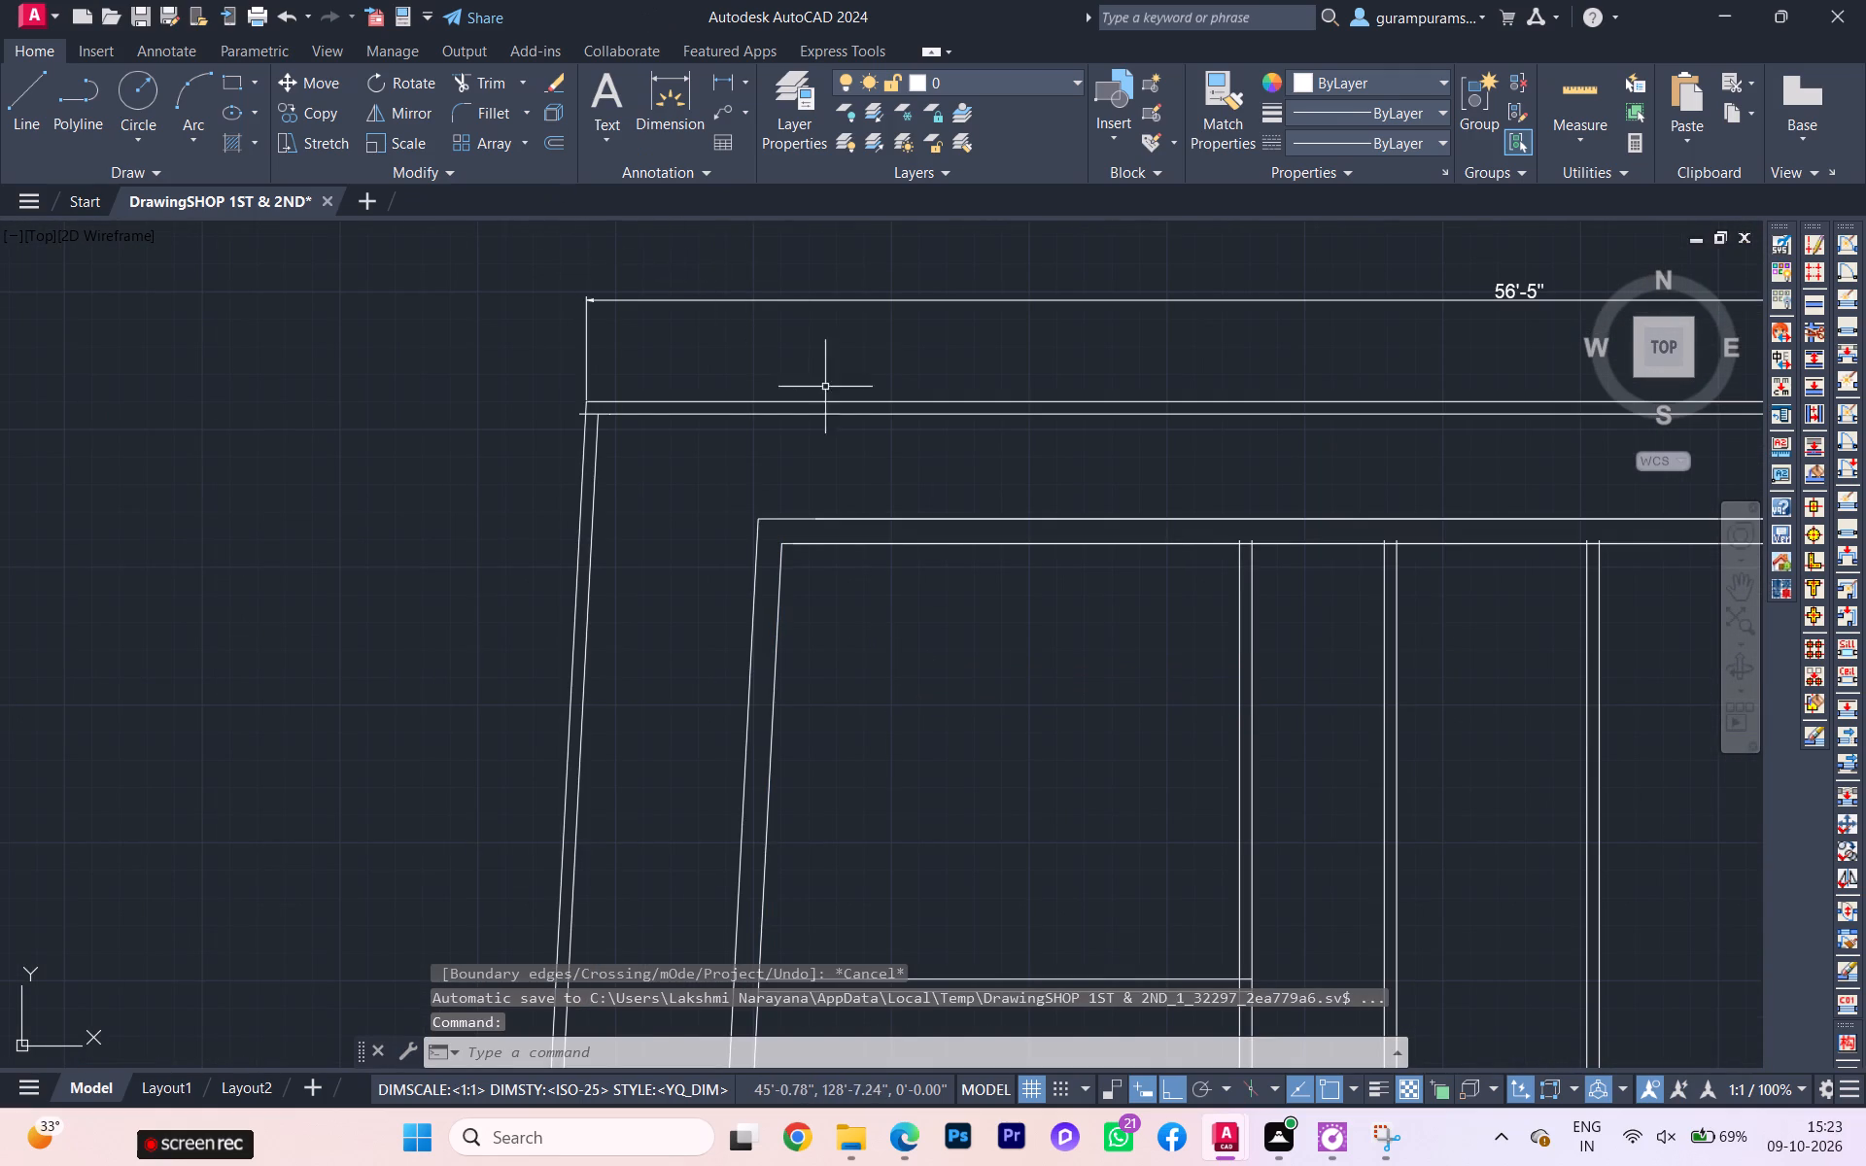
scroll(866, 453, "down", 1)
scroll(907, 525, "down", 1)
middle_click_drag(918, 578, 788, 222)
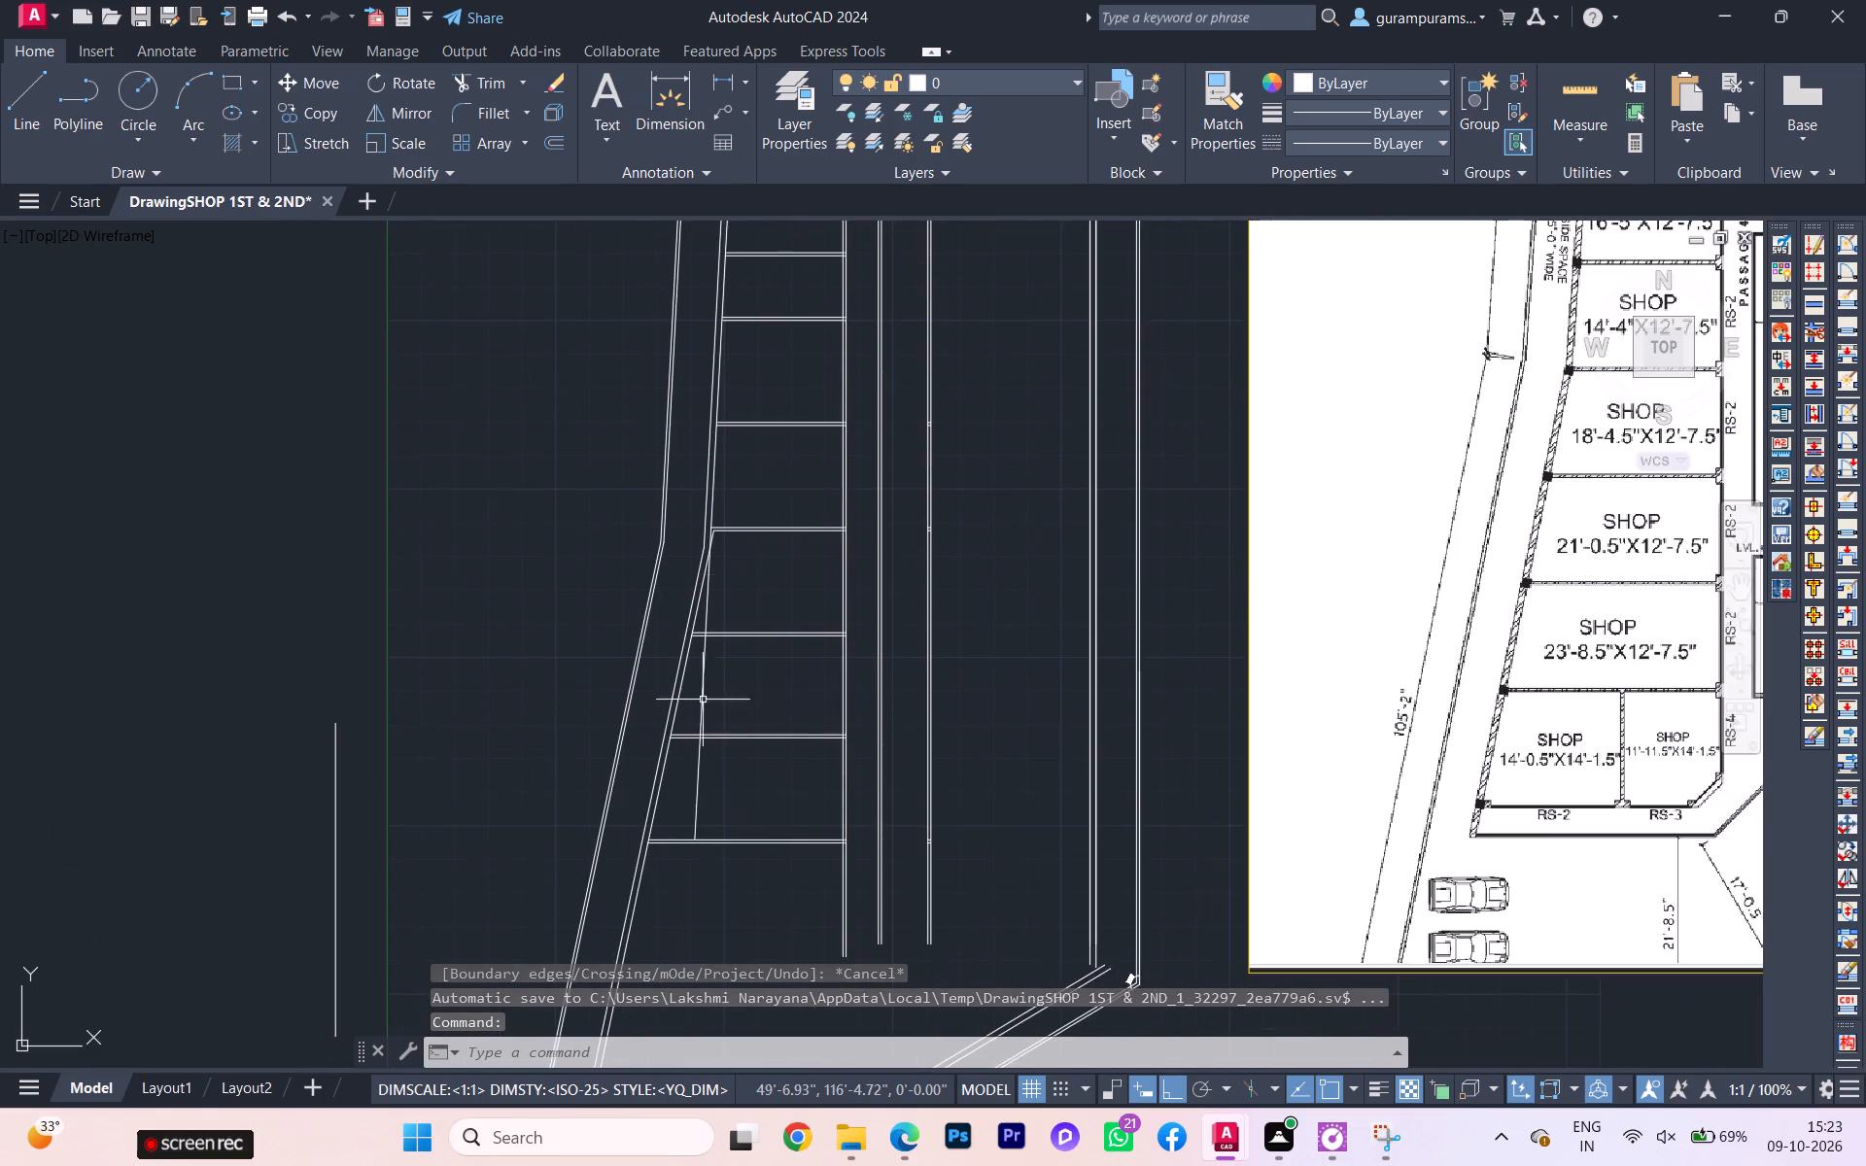
scroll(700, 752, "up", 2)
left_click(774, 572)
left_click(667, 590)
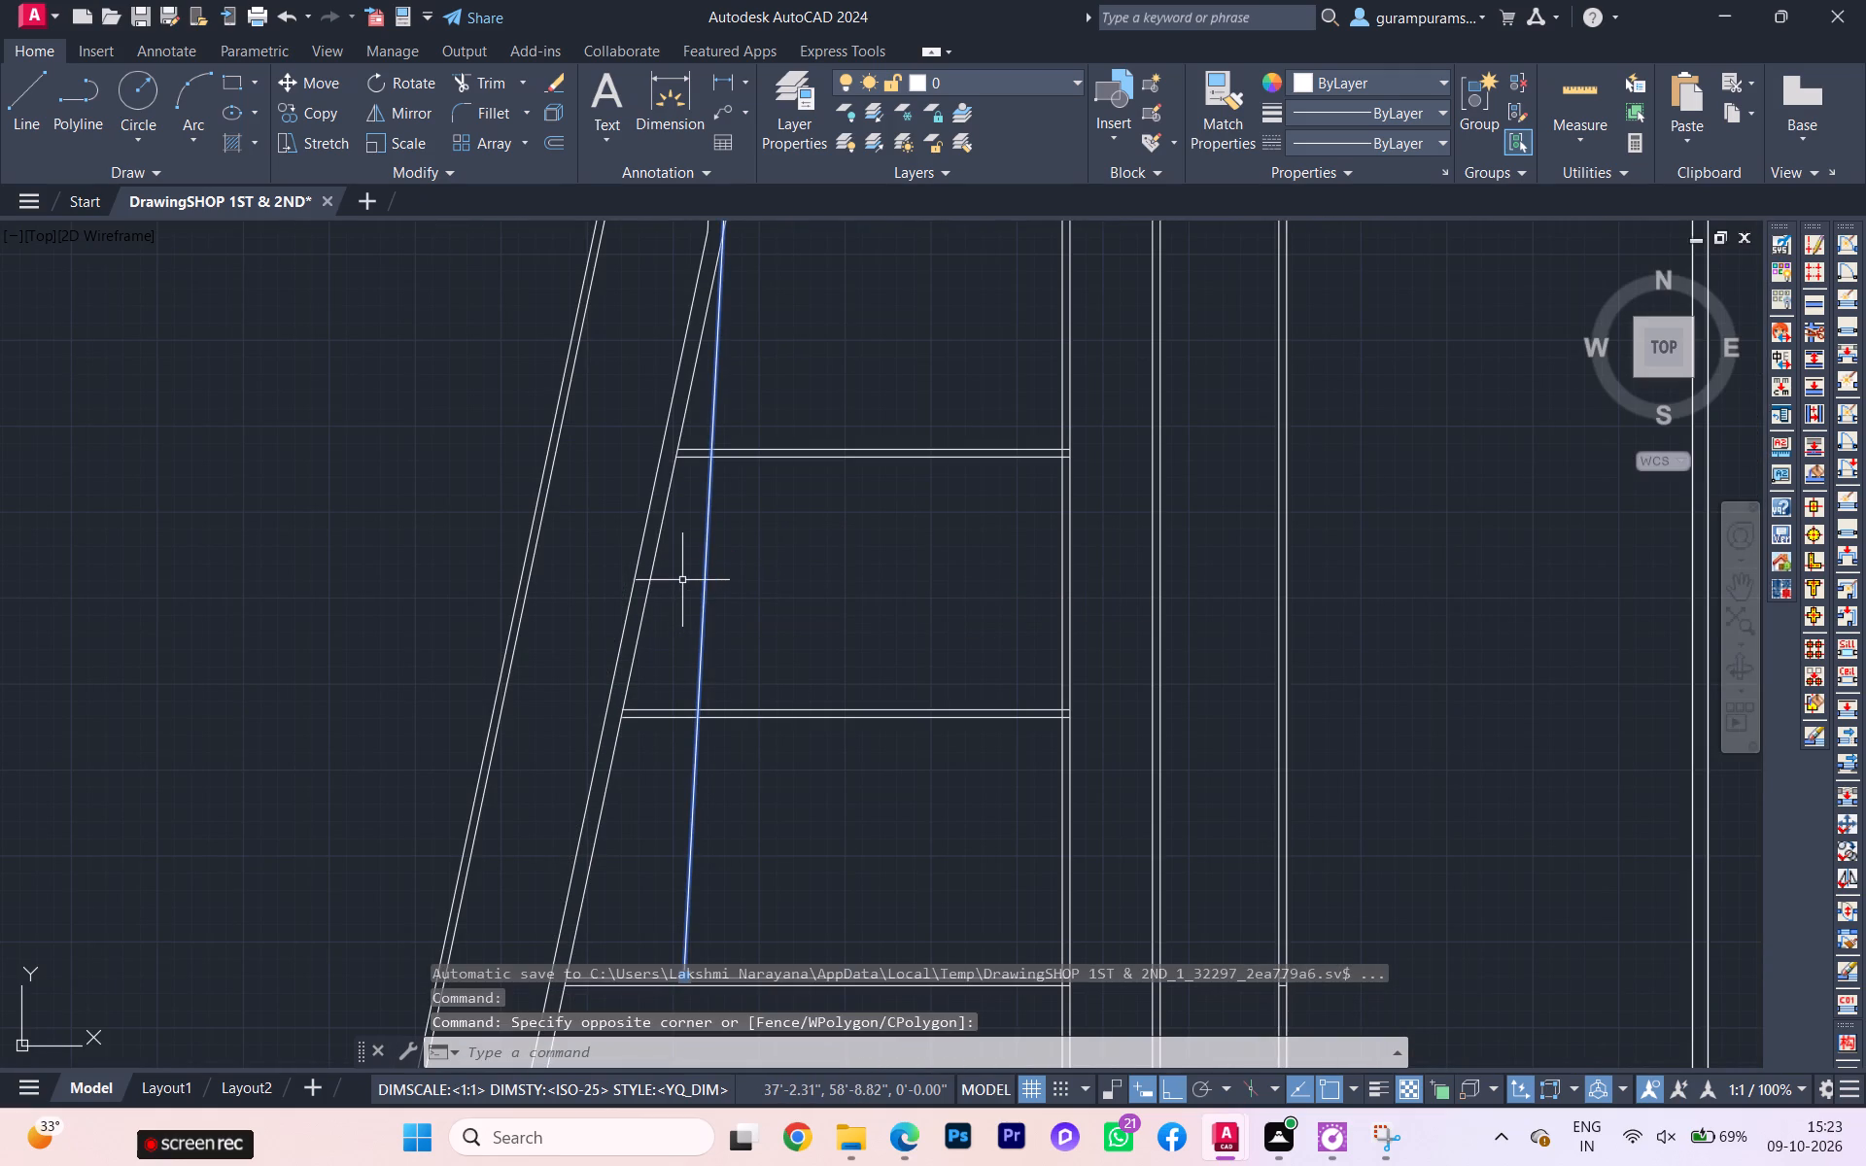
key("Delete")
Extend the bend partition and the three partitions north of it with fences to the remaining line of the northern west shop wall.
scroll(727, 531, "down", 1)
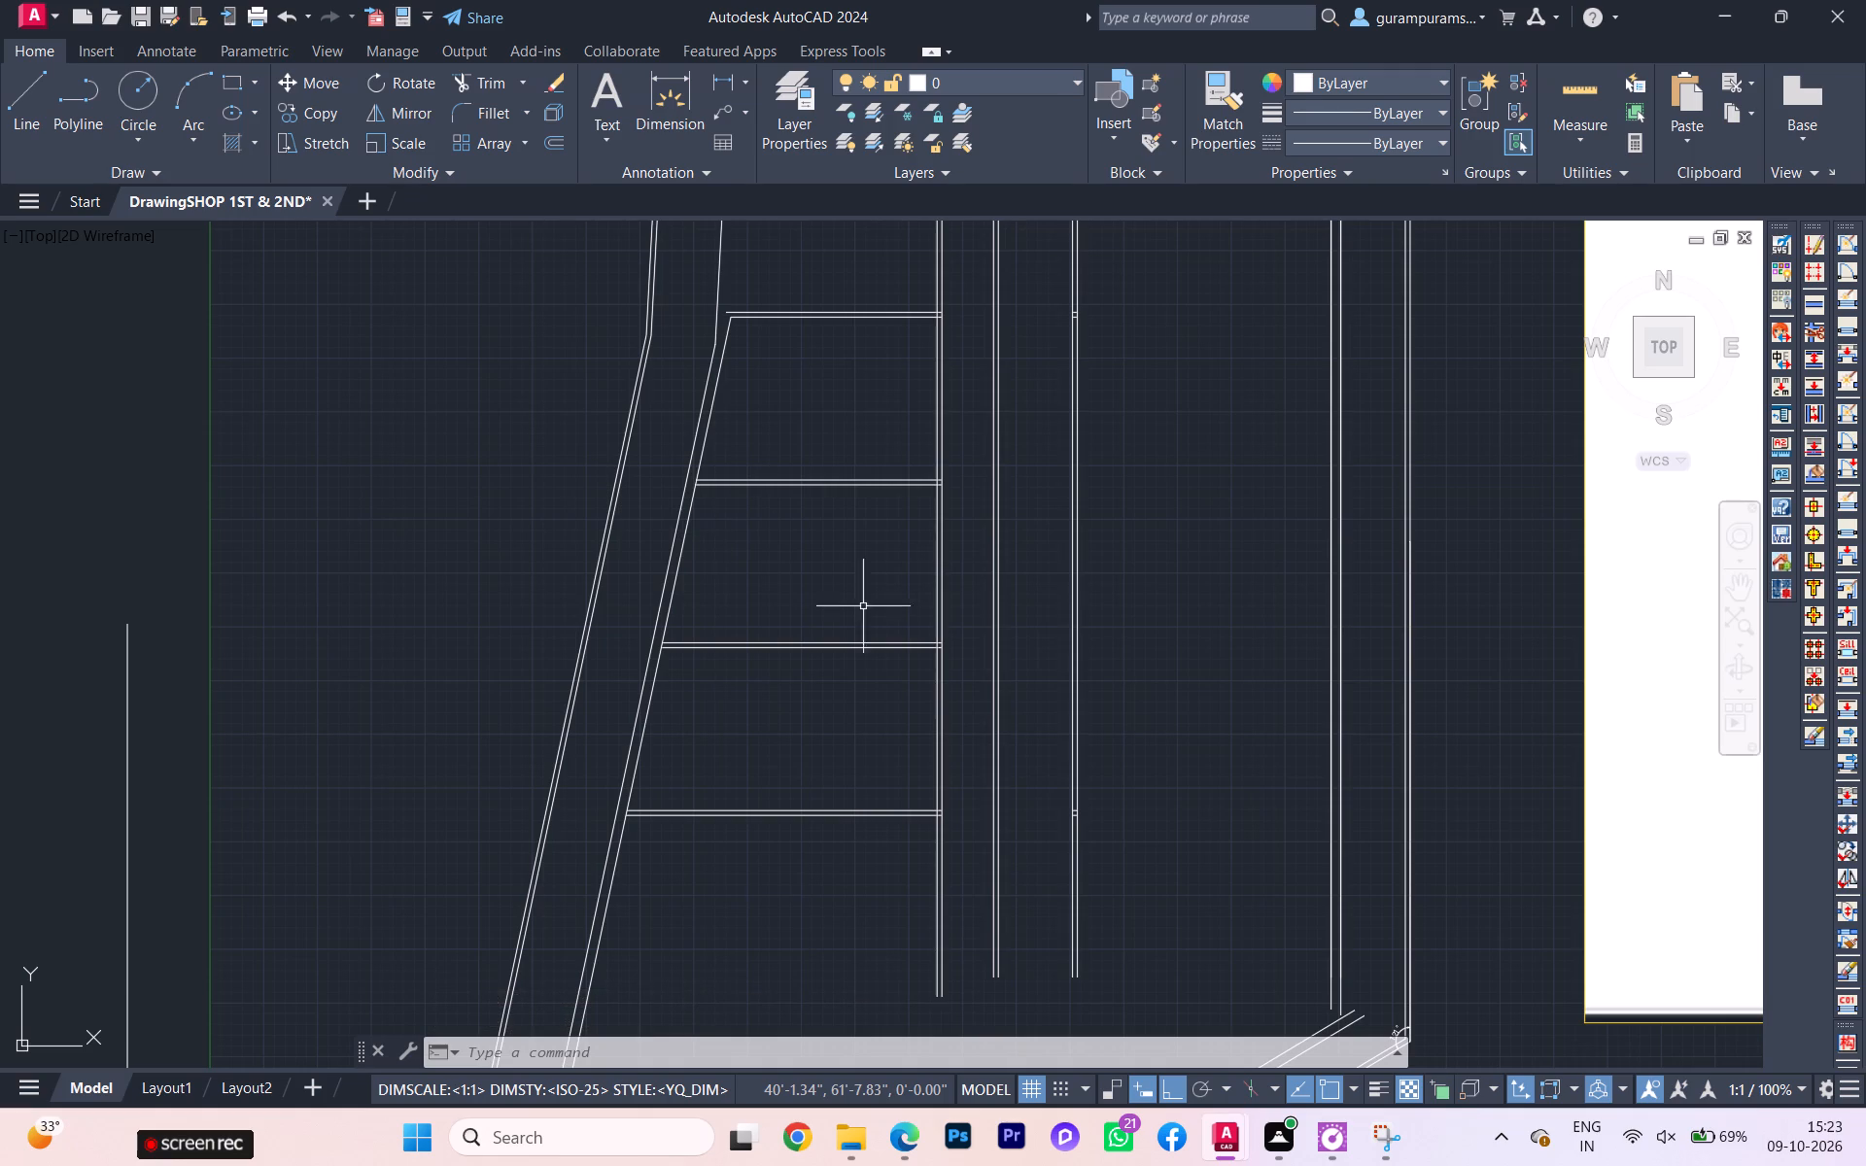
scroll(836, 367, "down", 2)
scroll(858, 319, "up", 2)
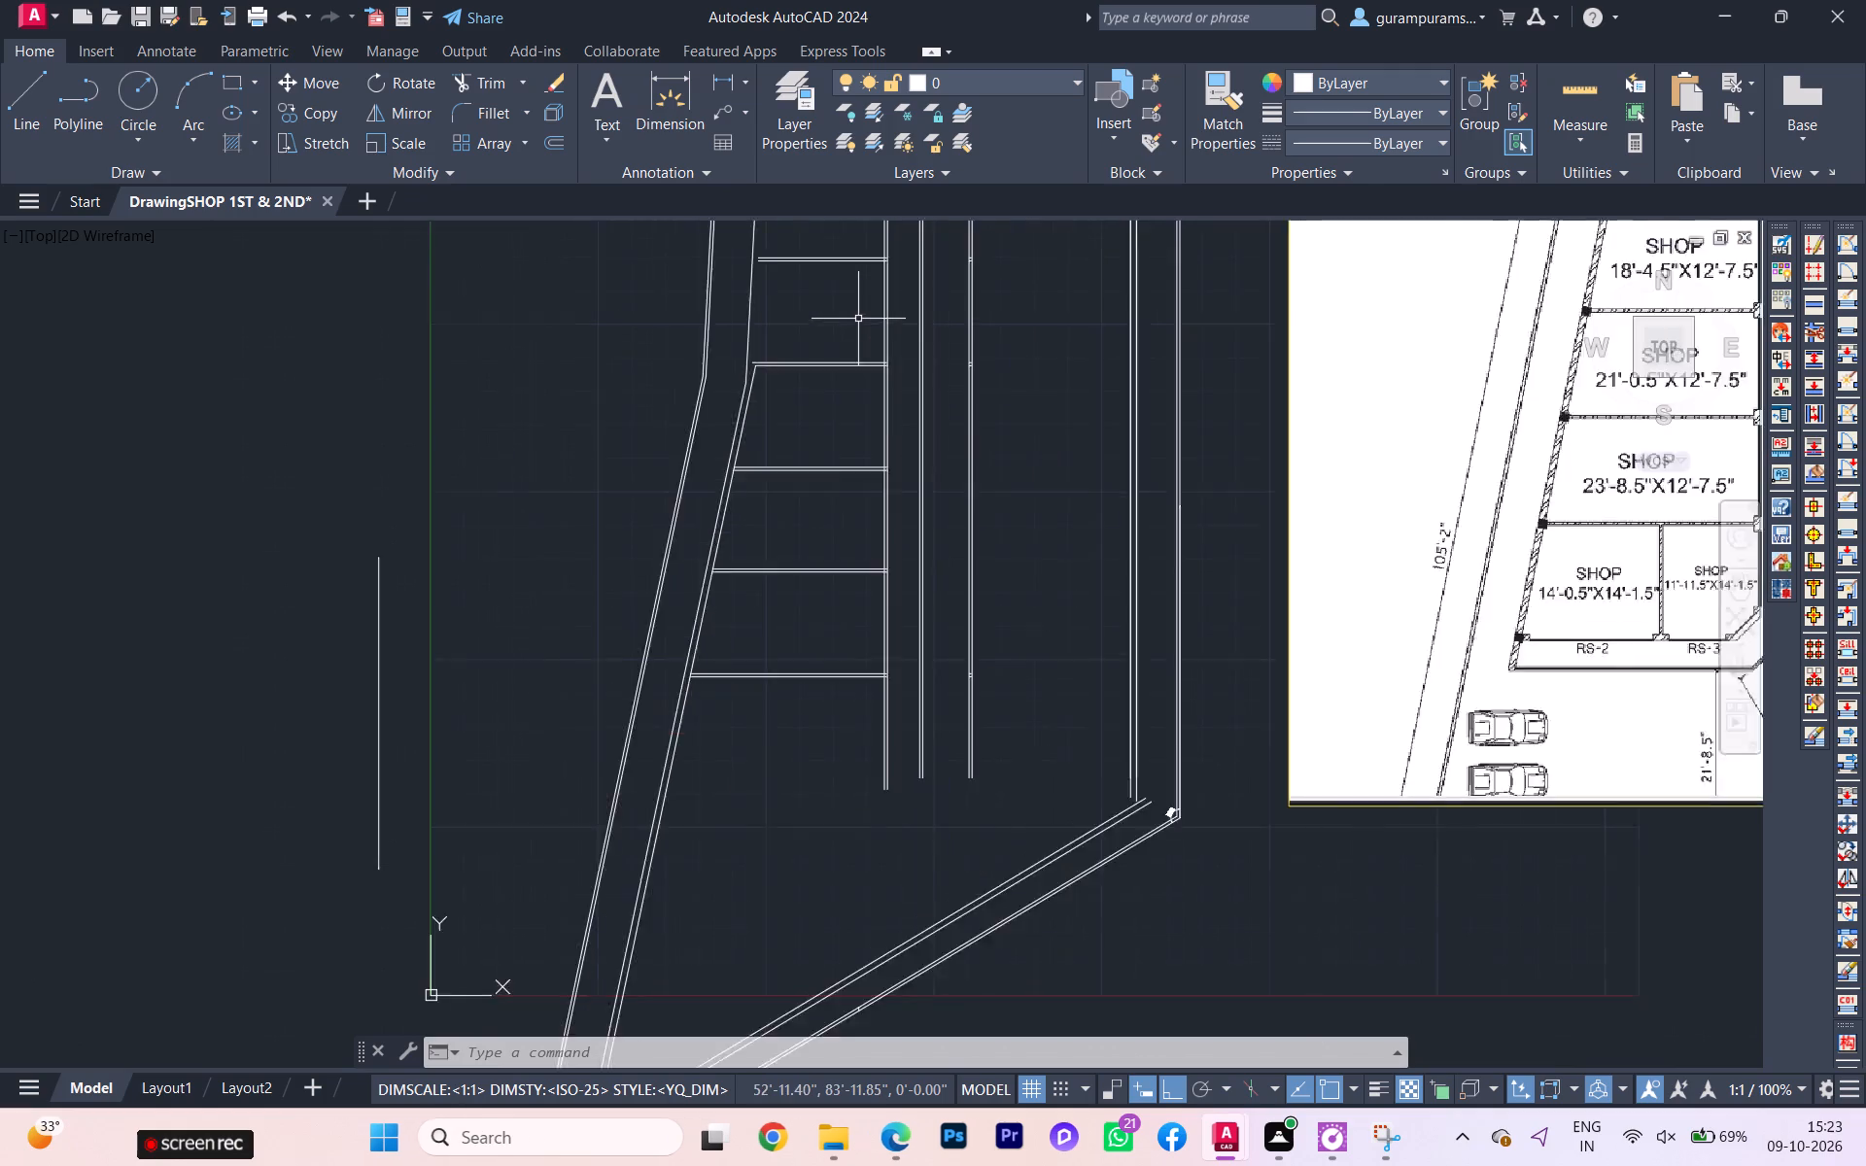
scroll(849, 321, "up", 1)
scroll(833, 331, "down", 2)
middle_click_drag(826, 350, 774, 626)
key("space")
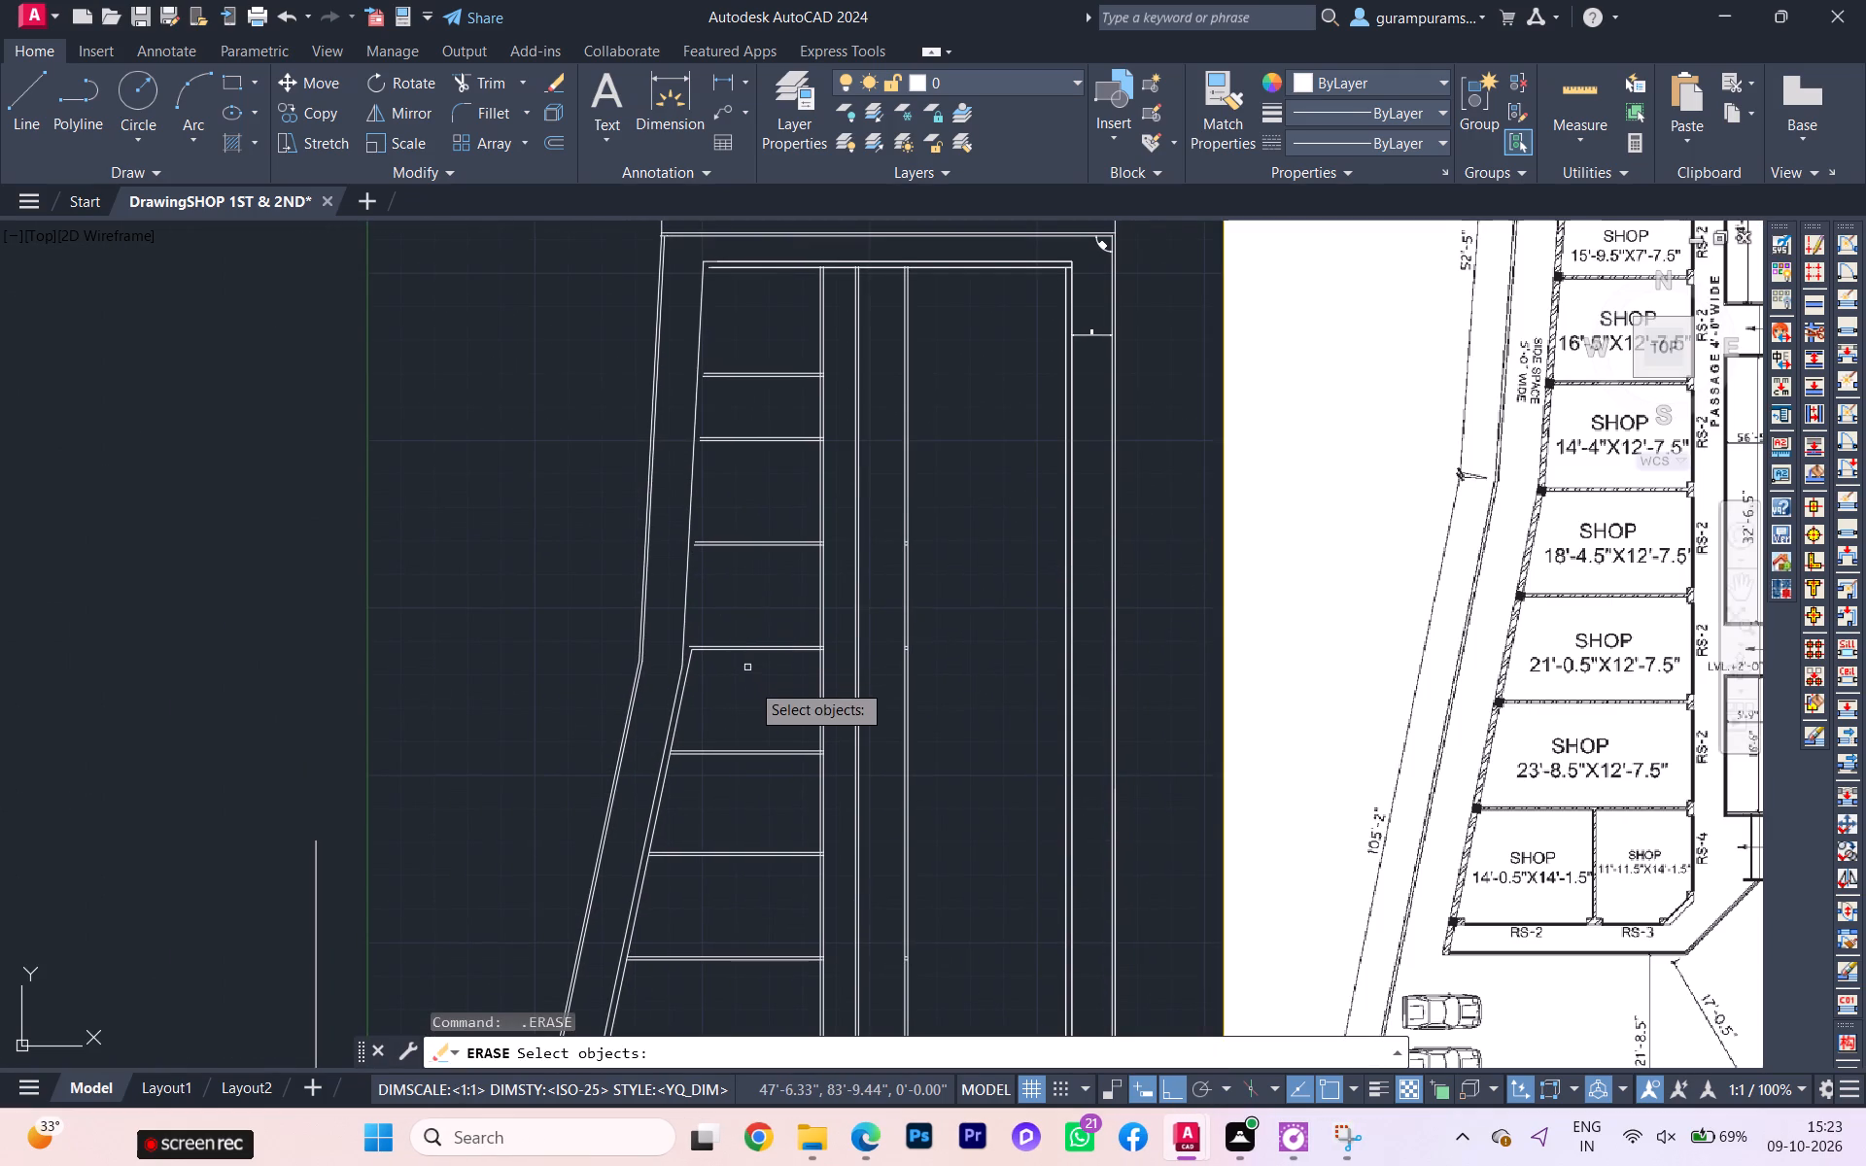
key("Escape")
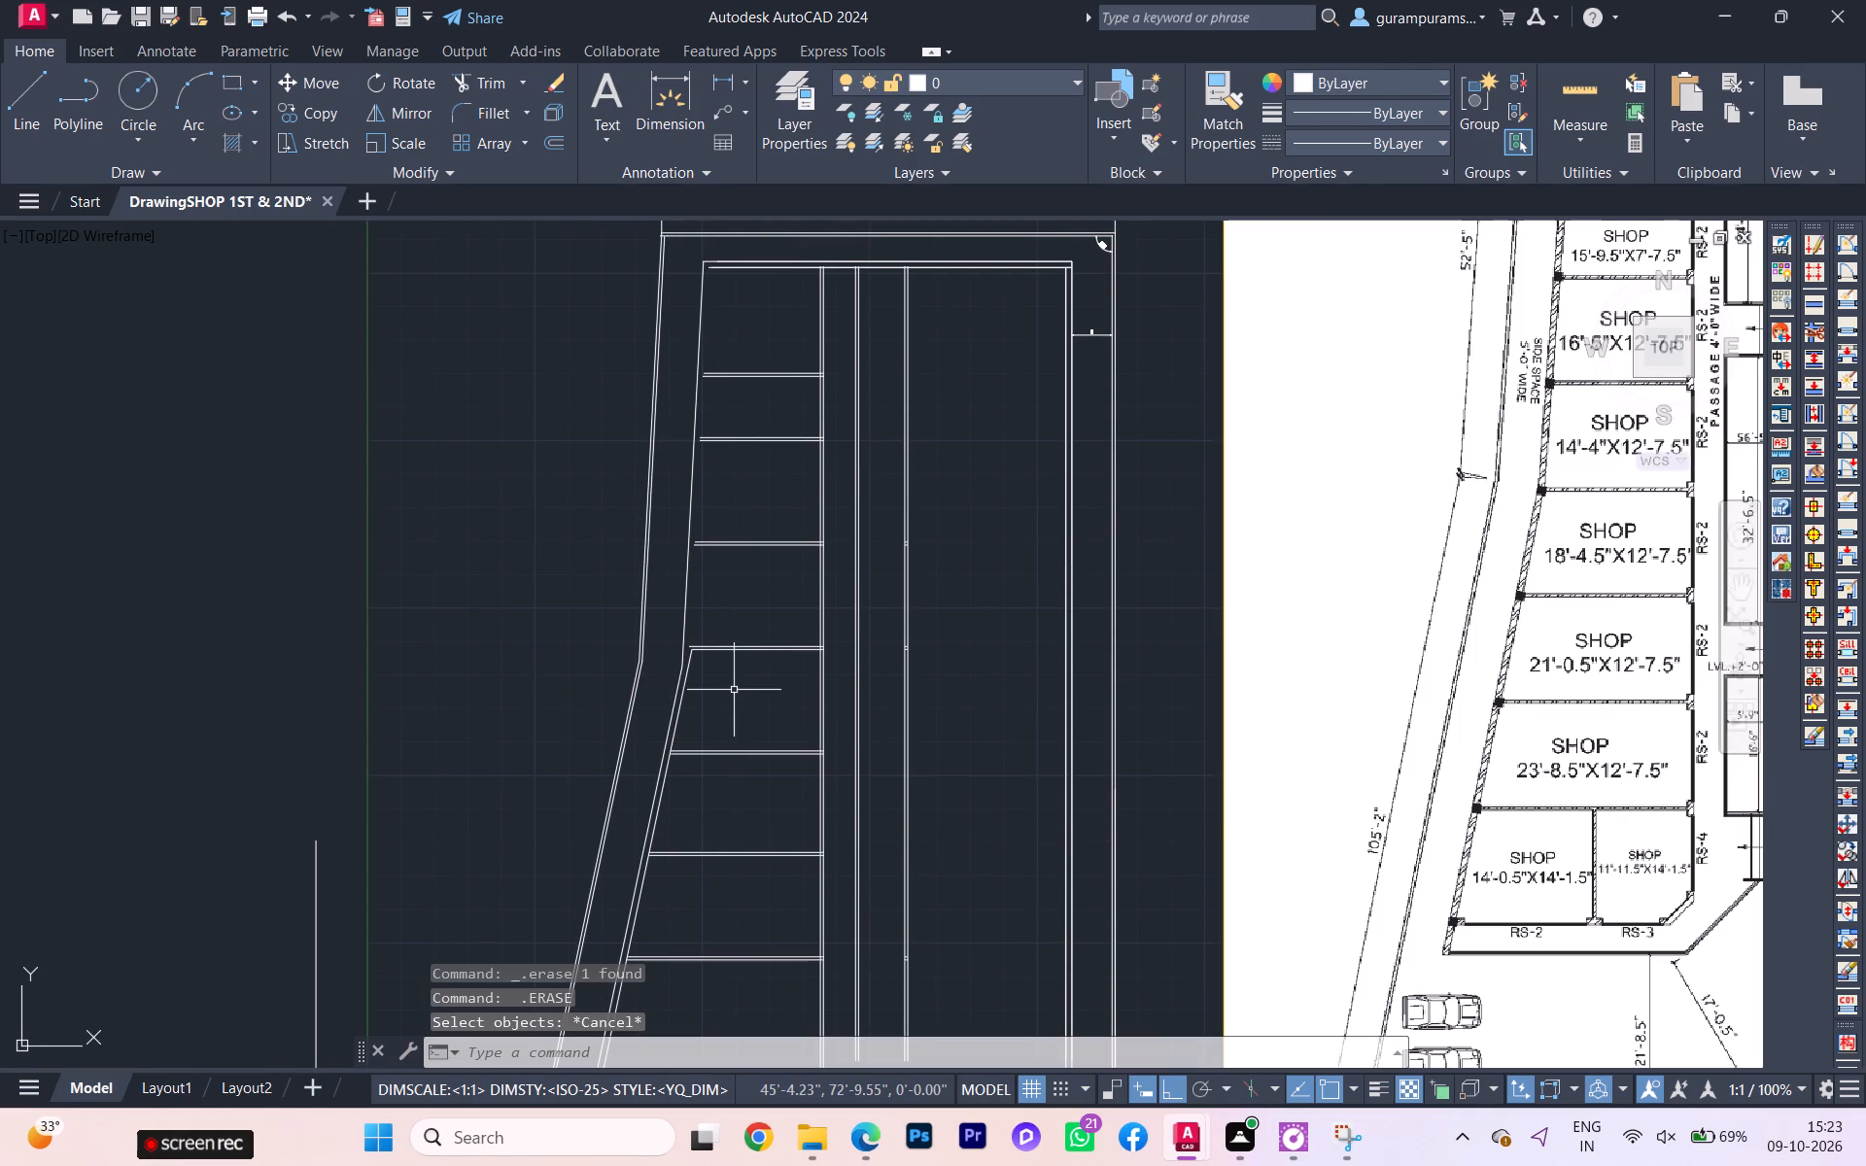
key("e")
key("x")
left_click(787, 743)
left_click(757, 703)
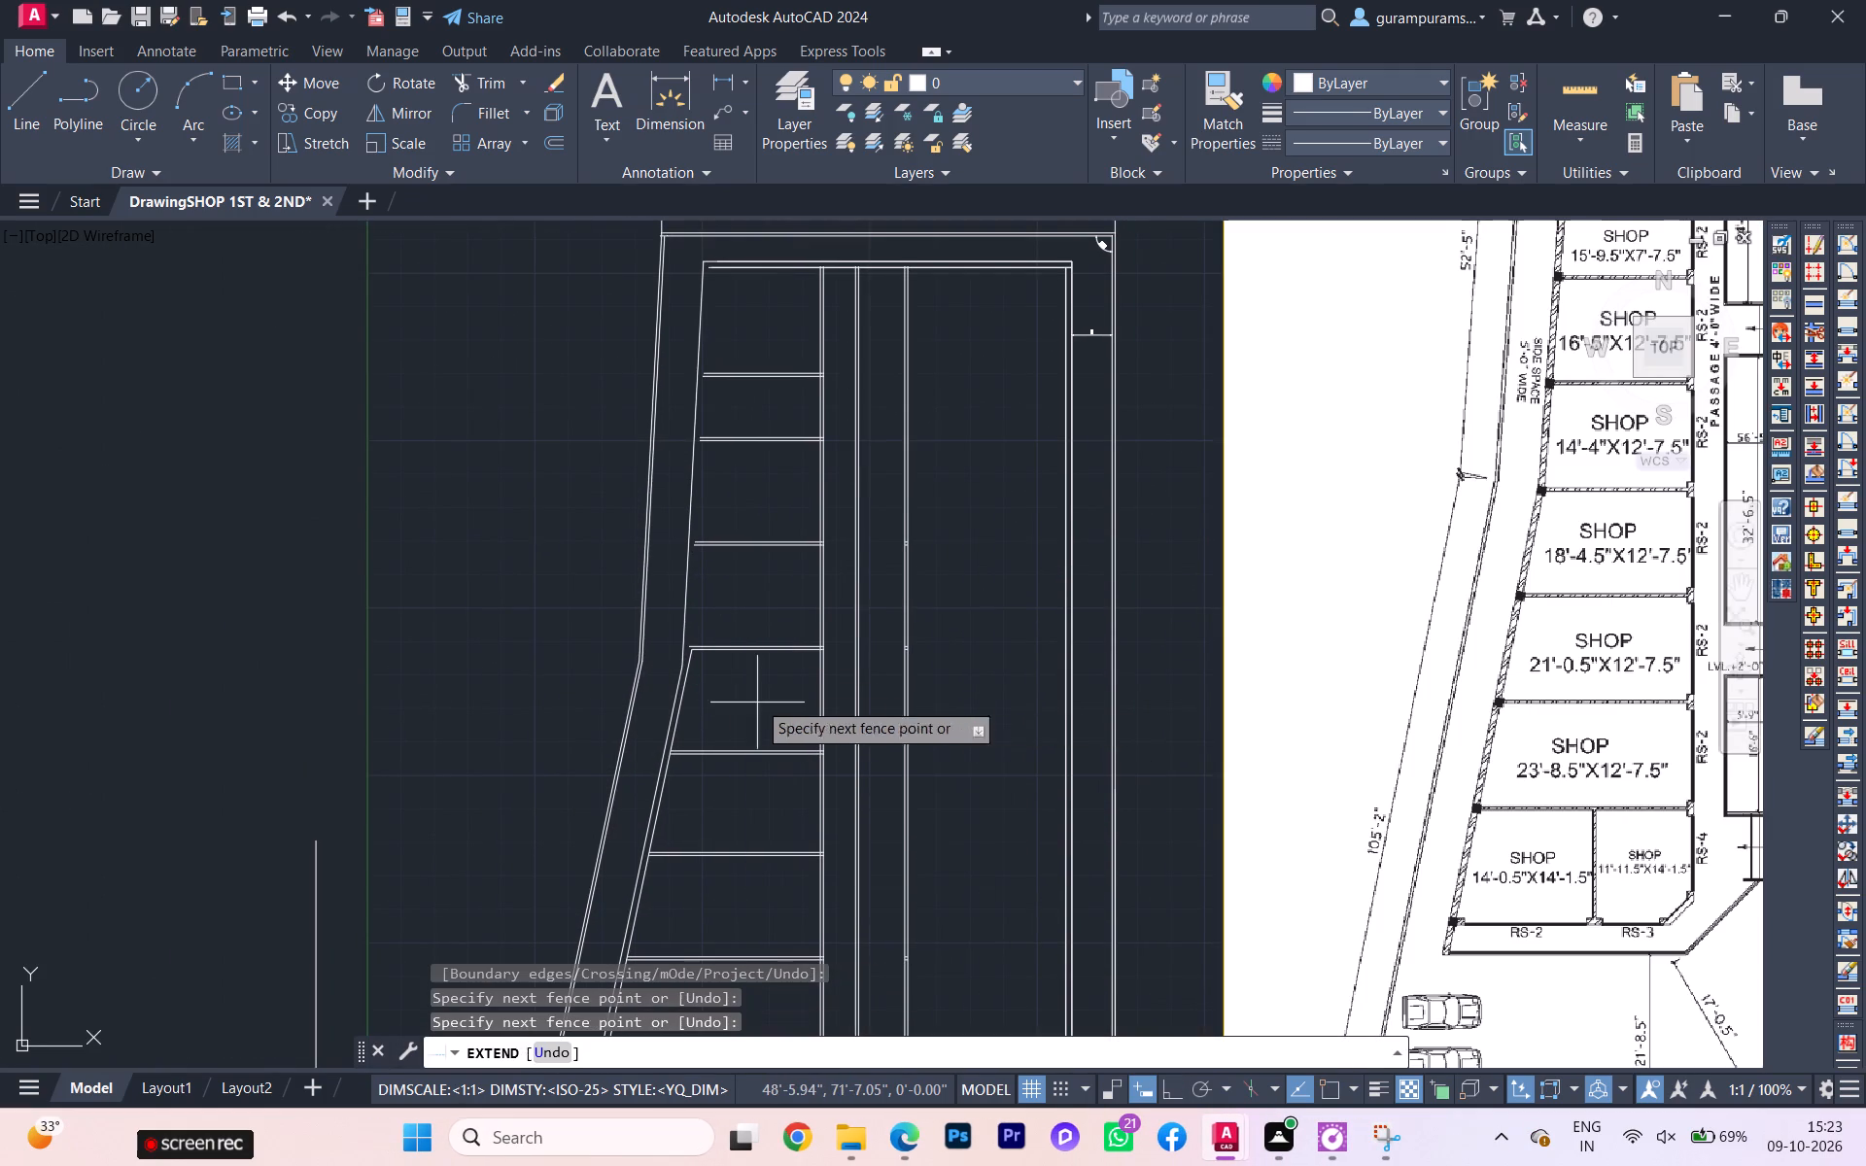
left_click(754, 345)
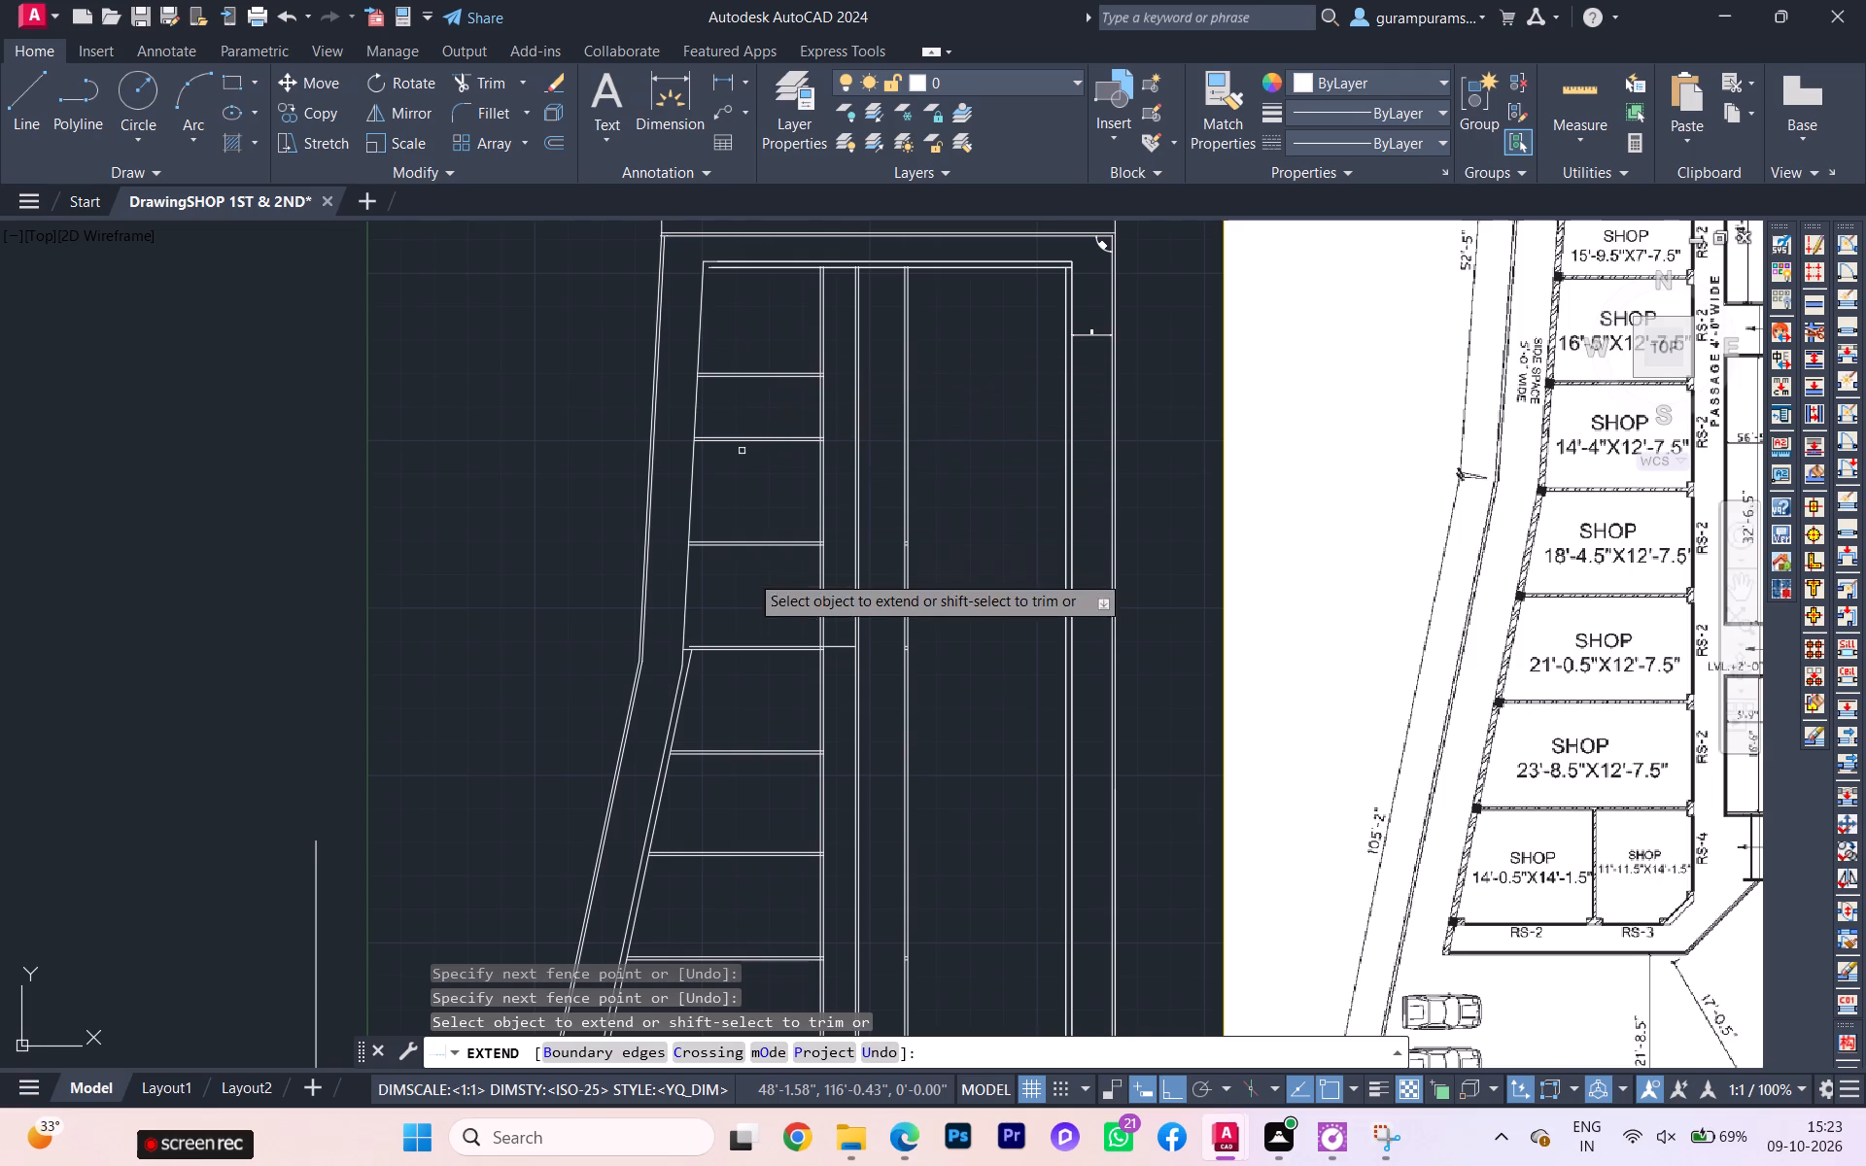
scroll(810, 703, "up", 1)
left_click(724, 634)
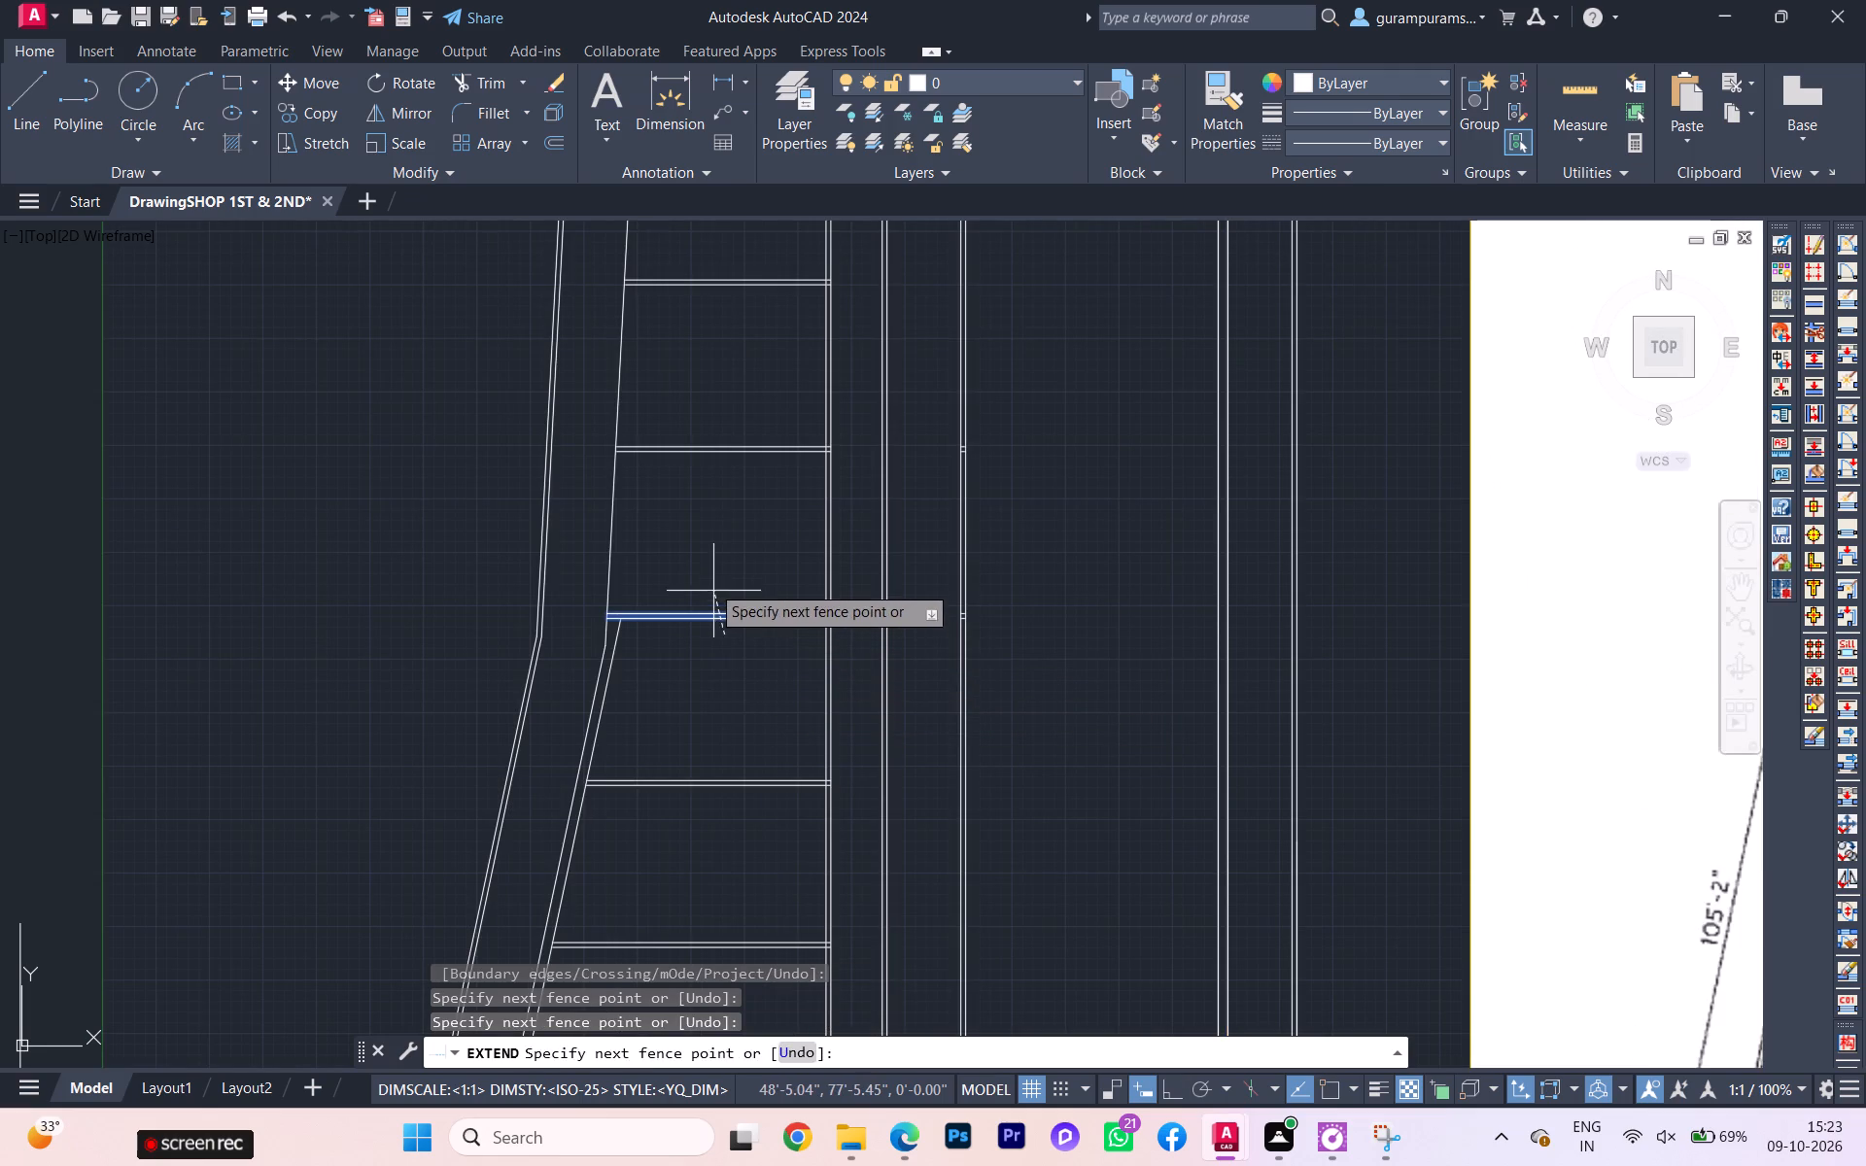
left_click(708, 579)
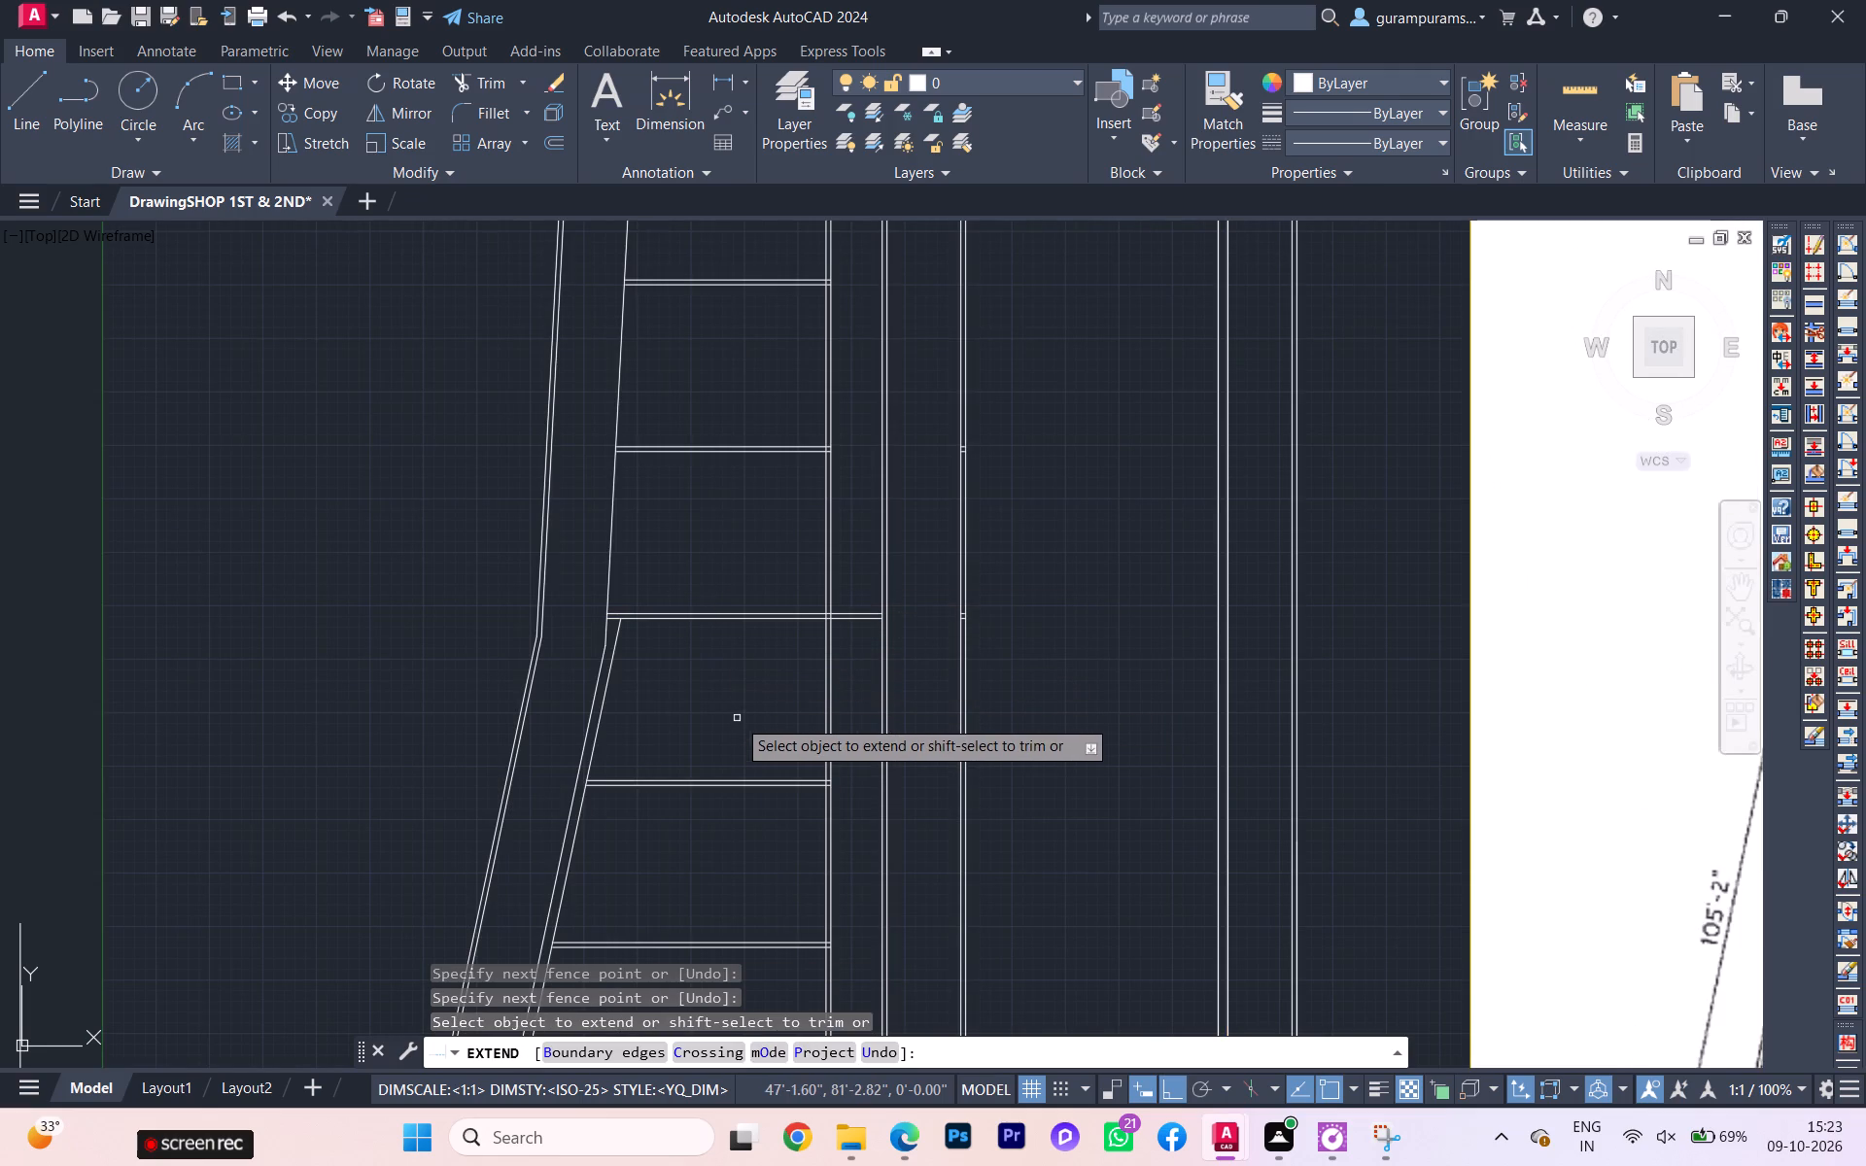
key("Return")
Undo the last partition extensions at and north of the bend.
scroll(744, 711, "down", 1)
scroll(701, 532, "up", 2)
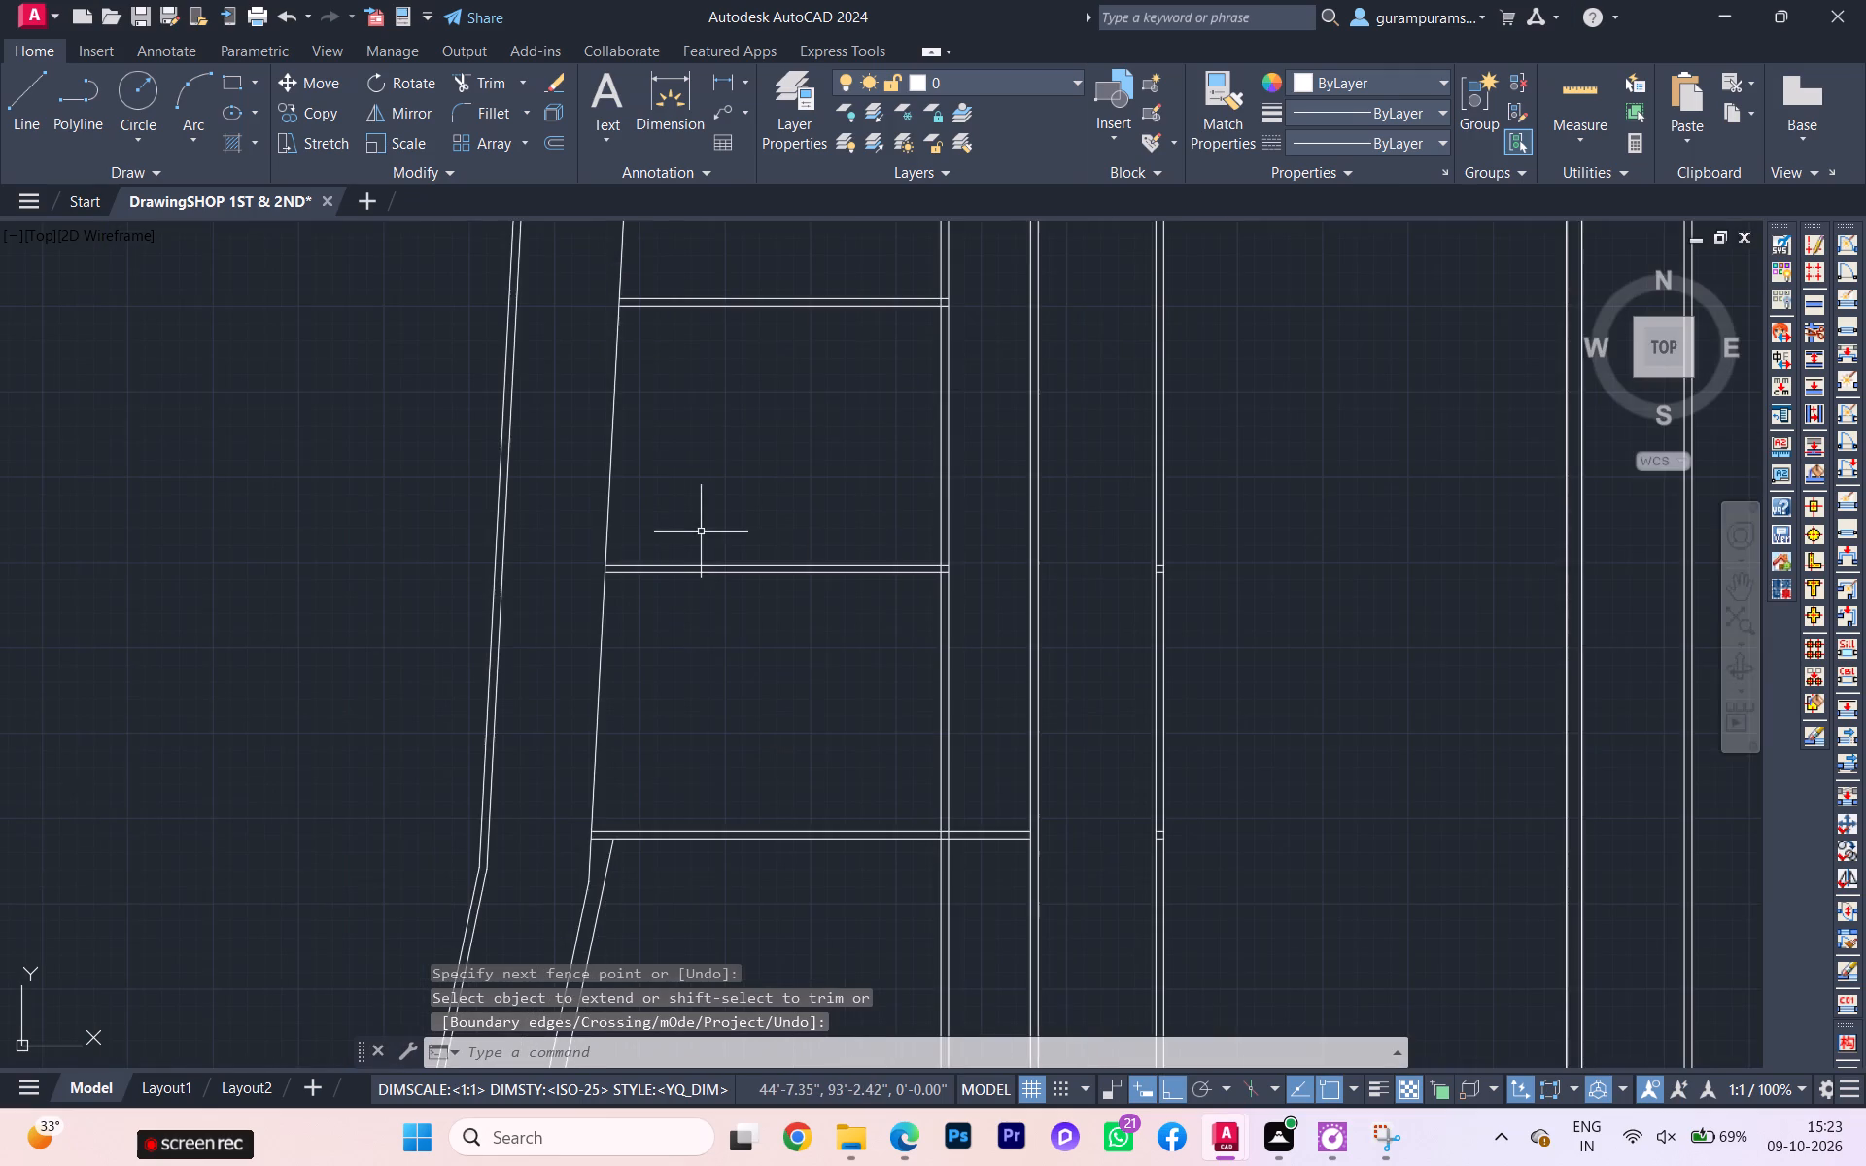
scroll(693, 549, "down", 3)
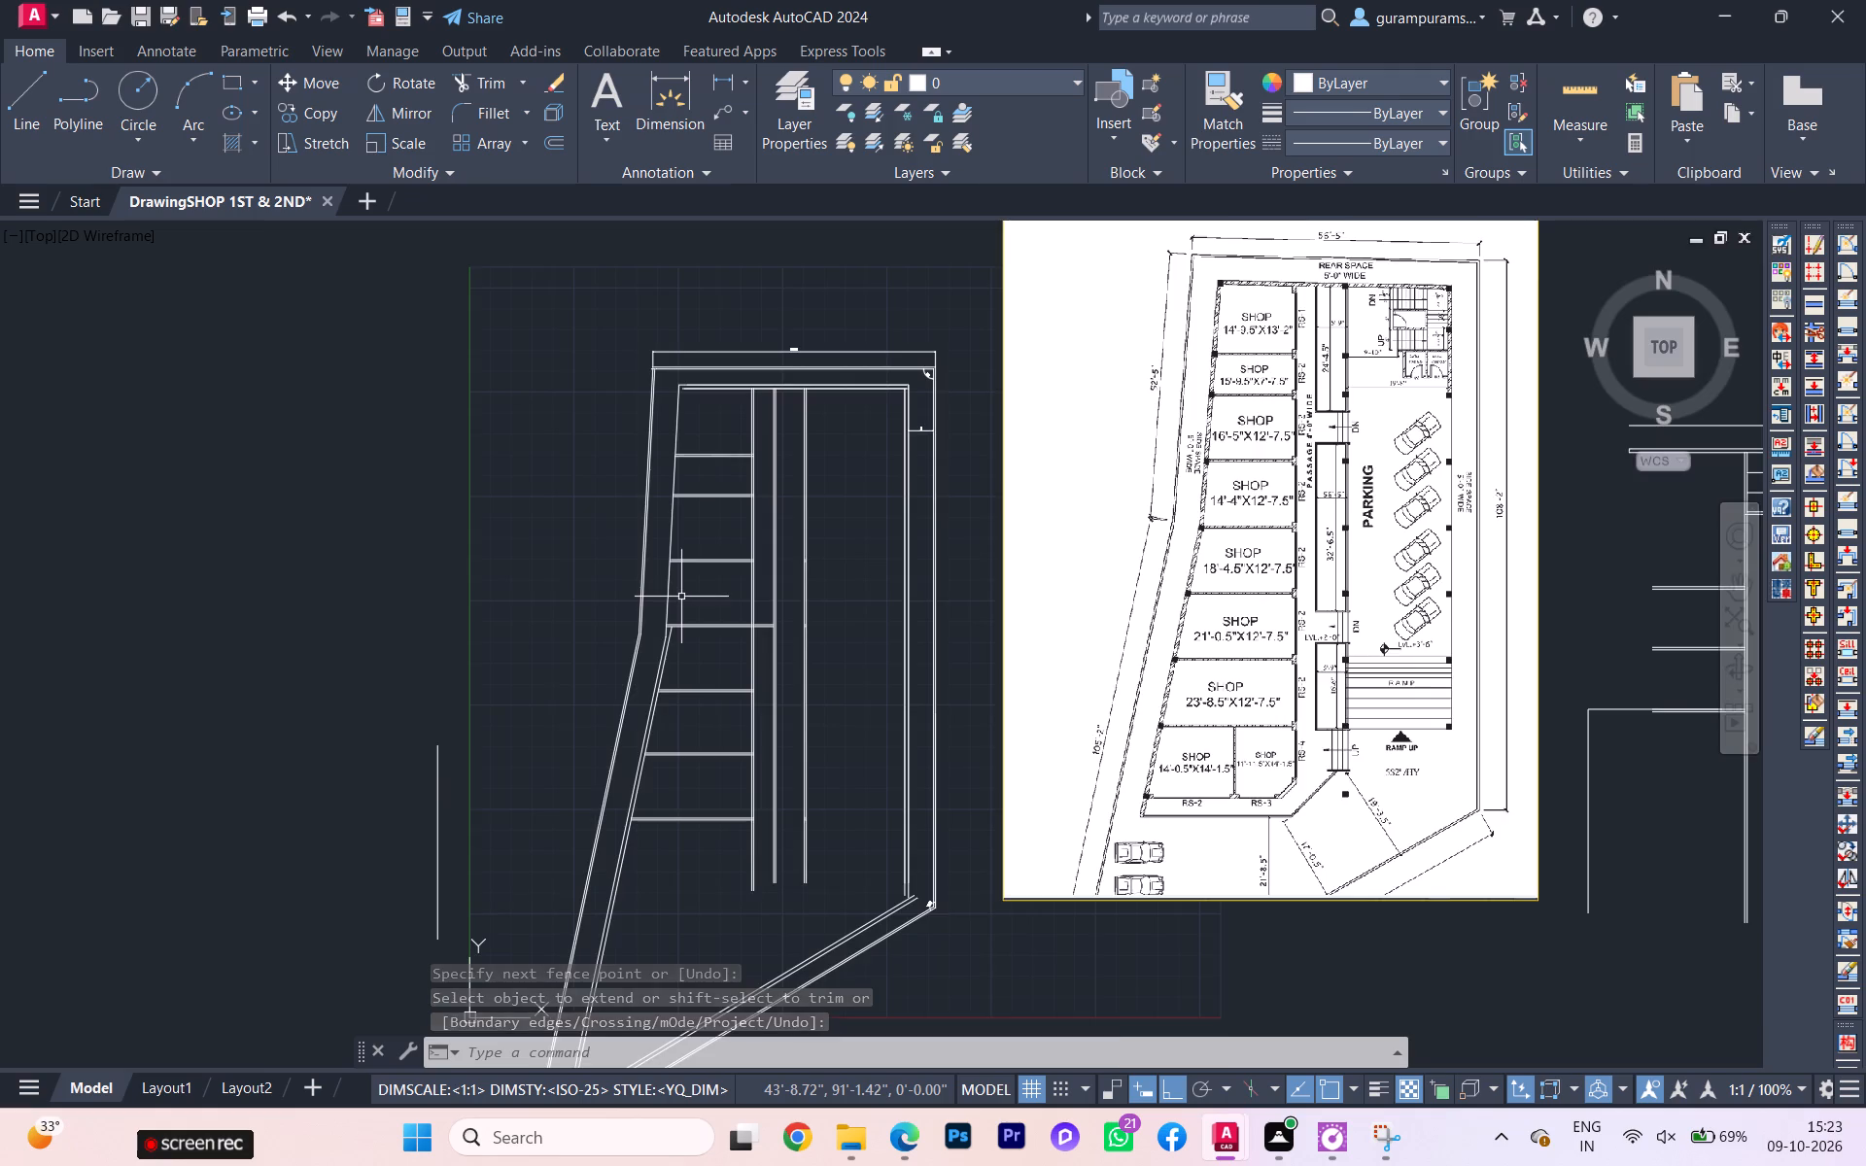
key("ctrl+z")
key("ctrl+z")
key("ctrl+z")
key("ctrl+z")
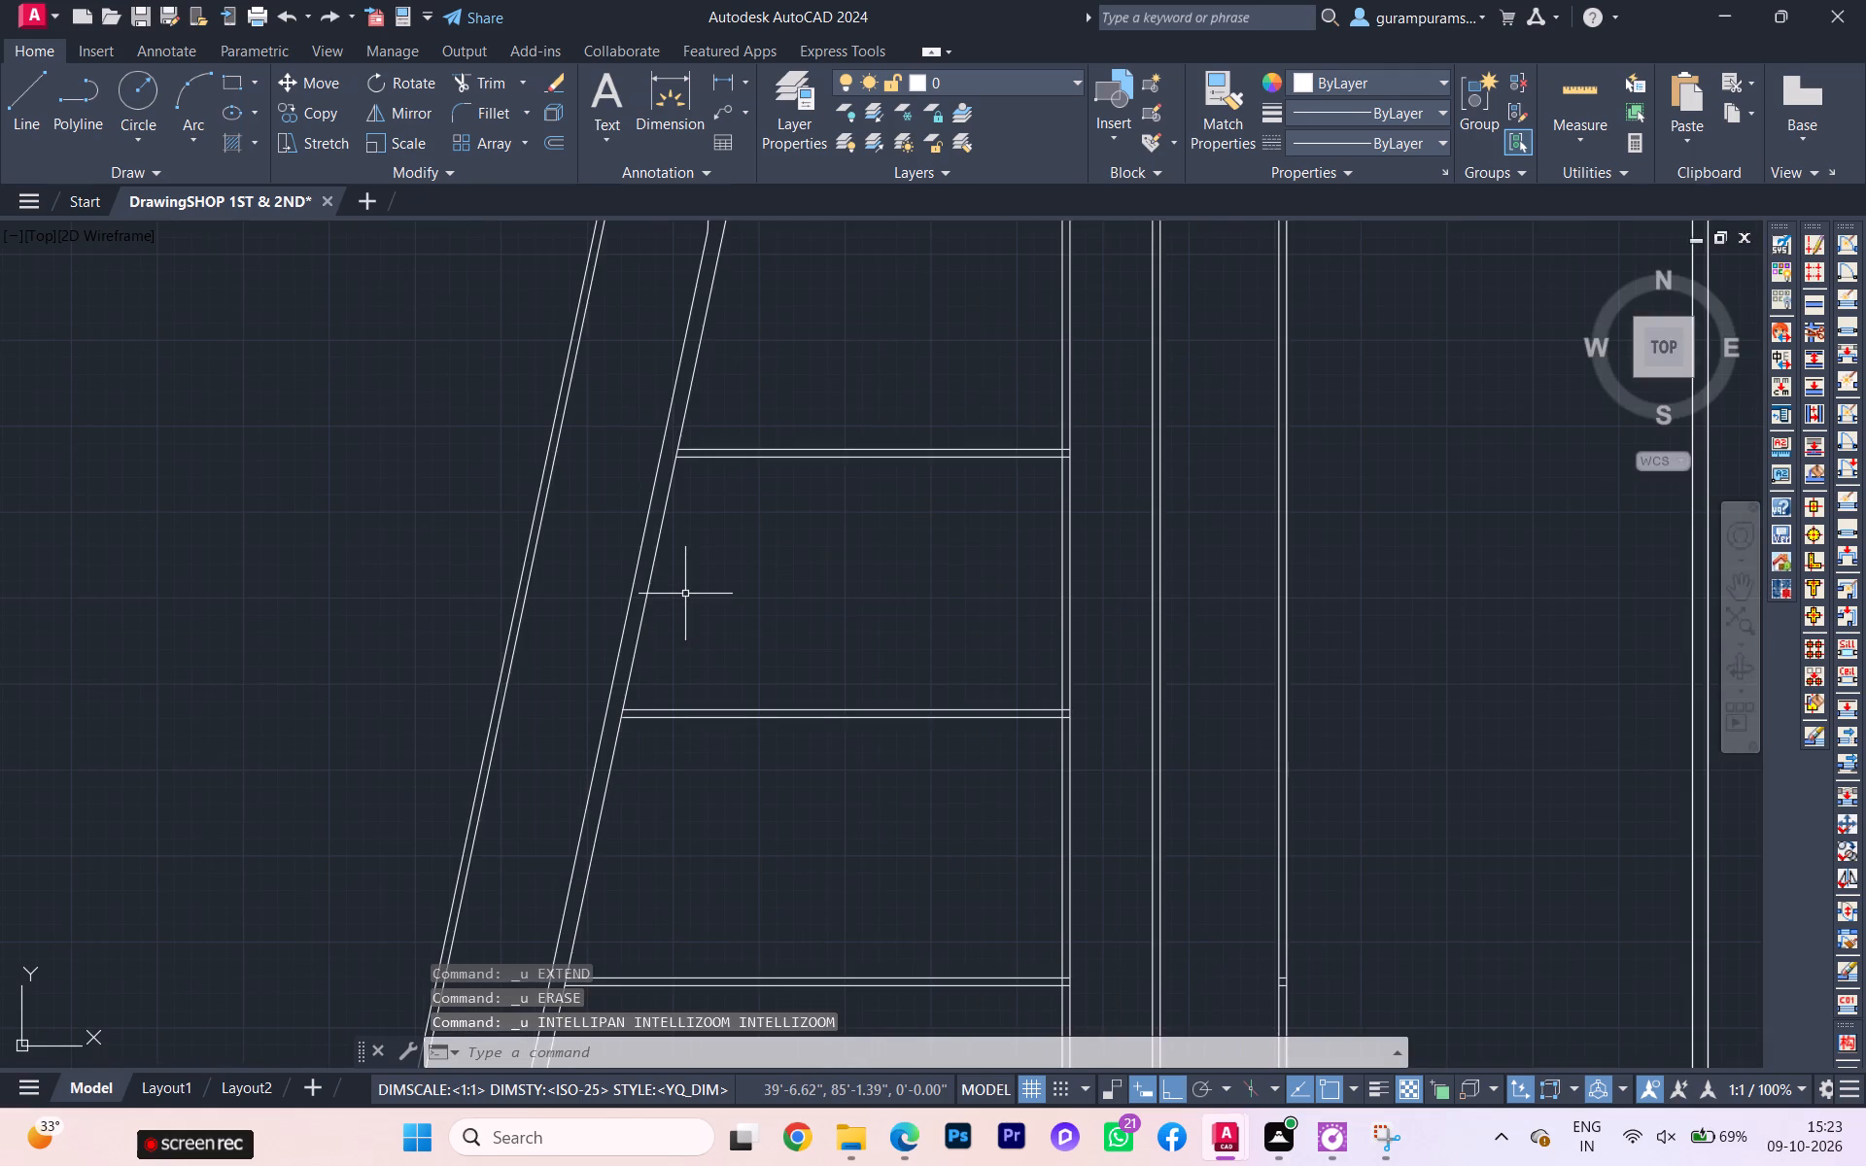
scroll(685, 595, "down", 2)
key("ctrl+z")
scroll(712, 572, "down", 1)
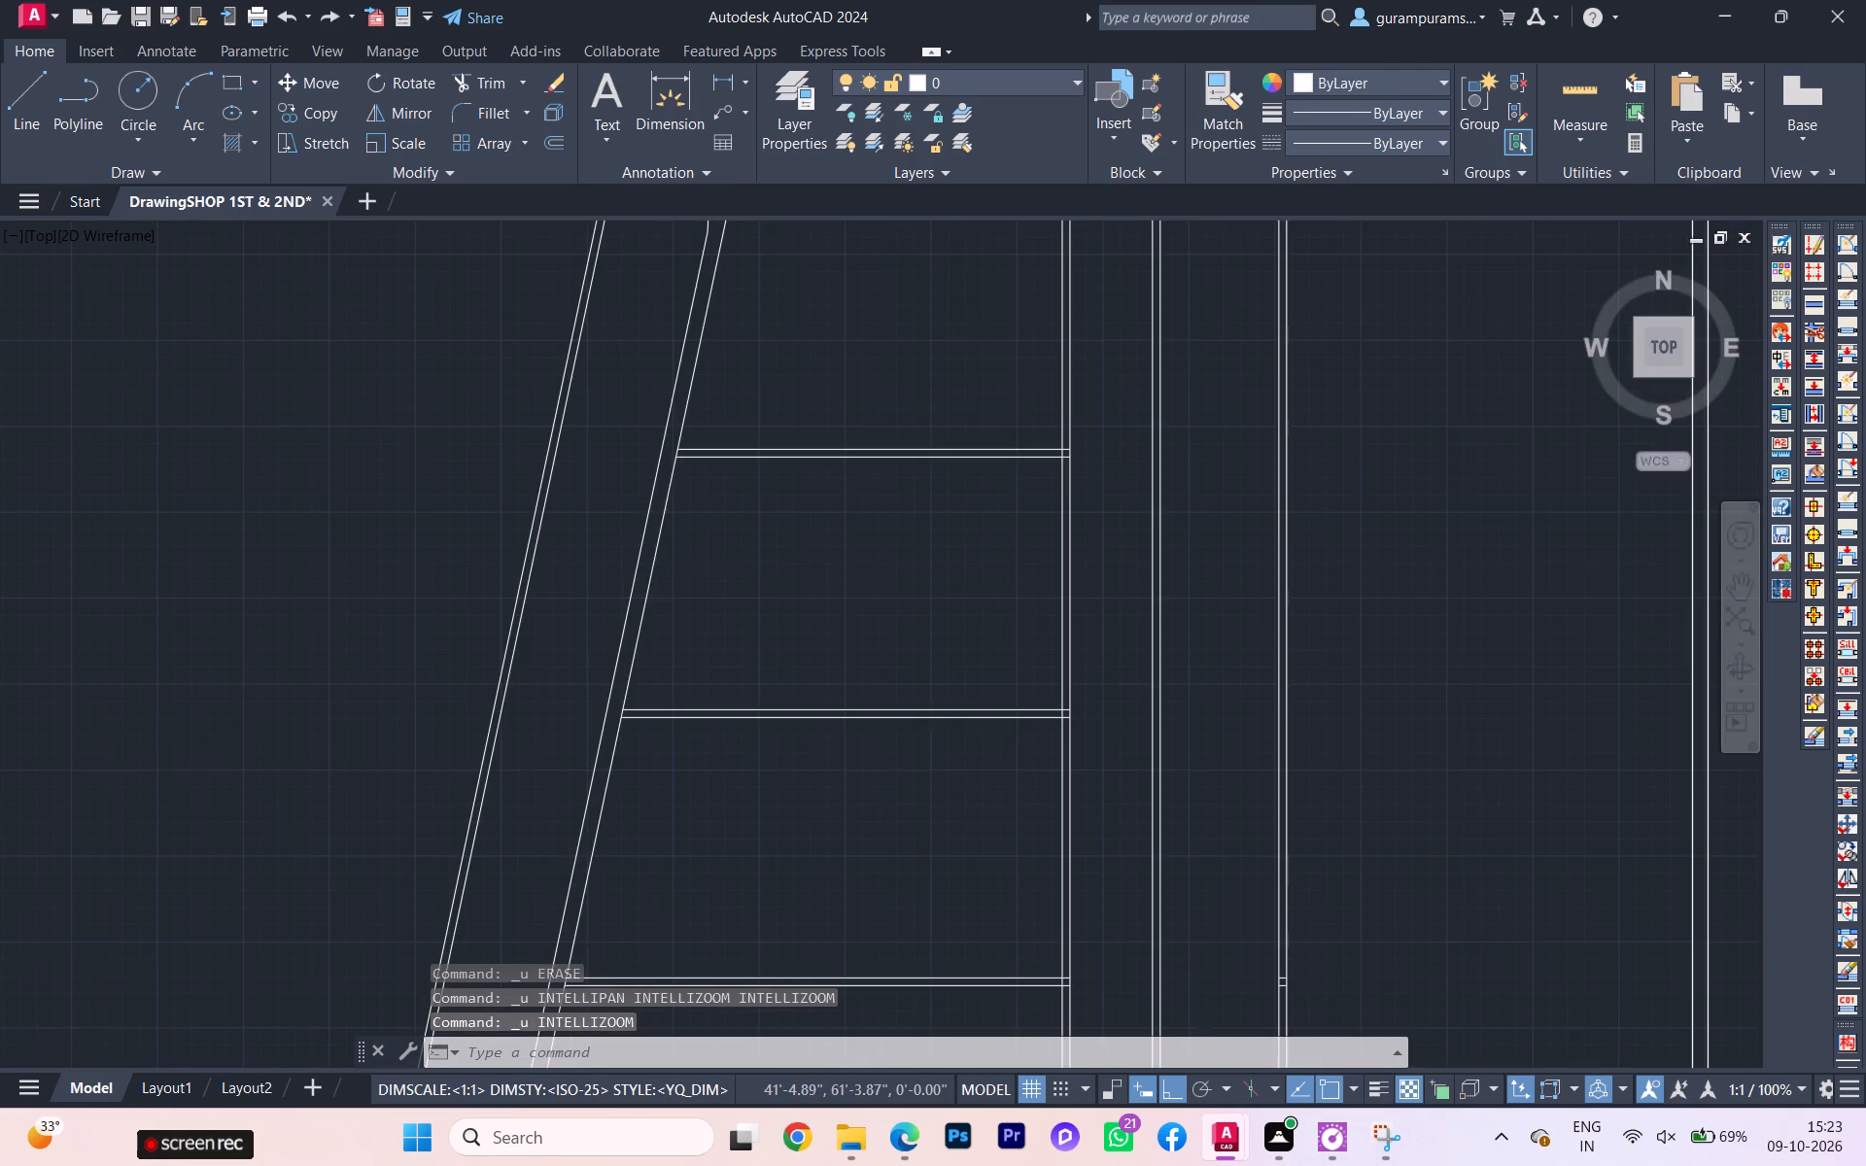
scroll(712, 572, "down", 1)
Offset the remaining line of the northern west shop wall 9 inches toward the shops to redraw its inner face.
middle_click_drag(712, 573, 656, 761)
scroll(691, 367, "up", 2)
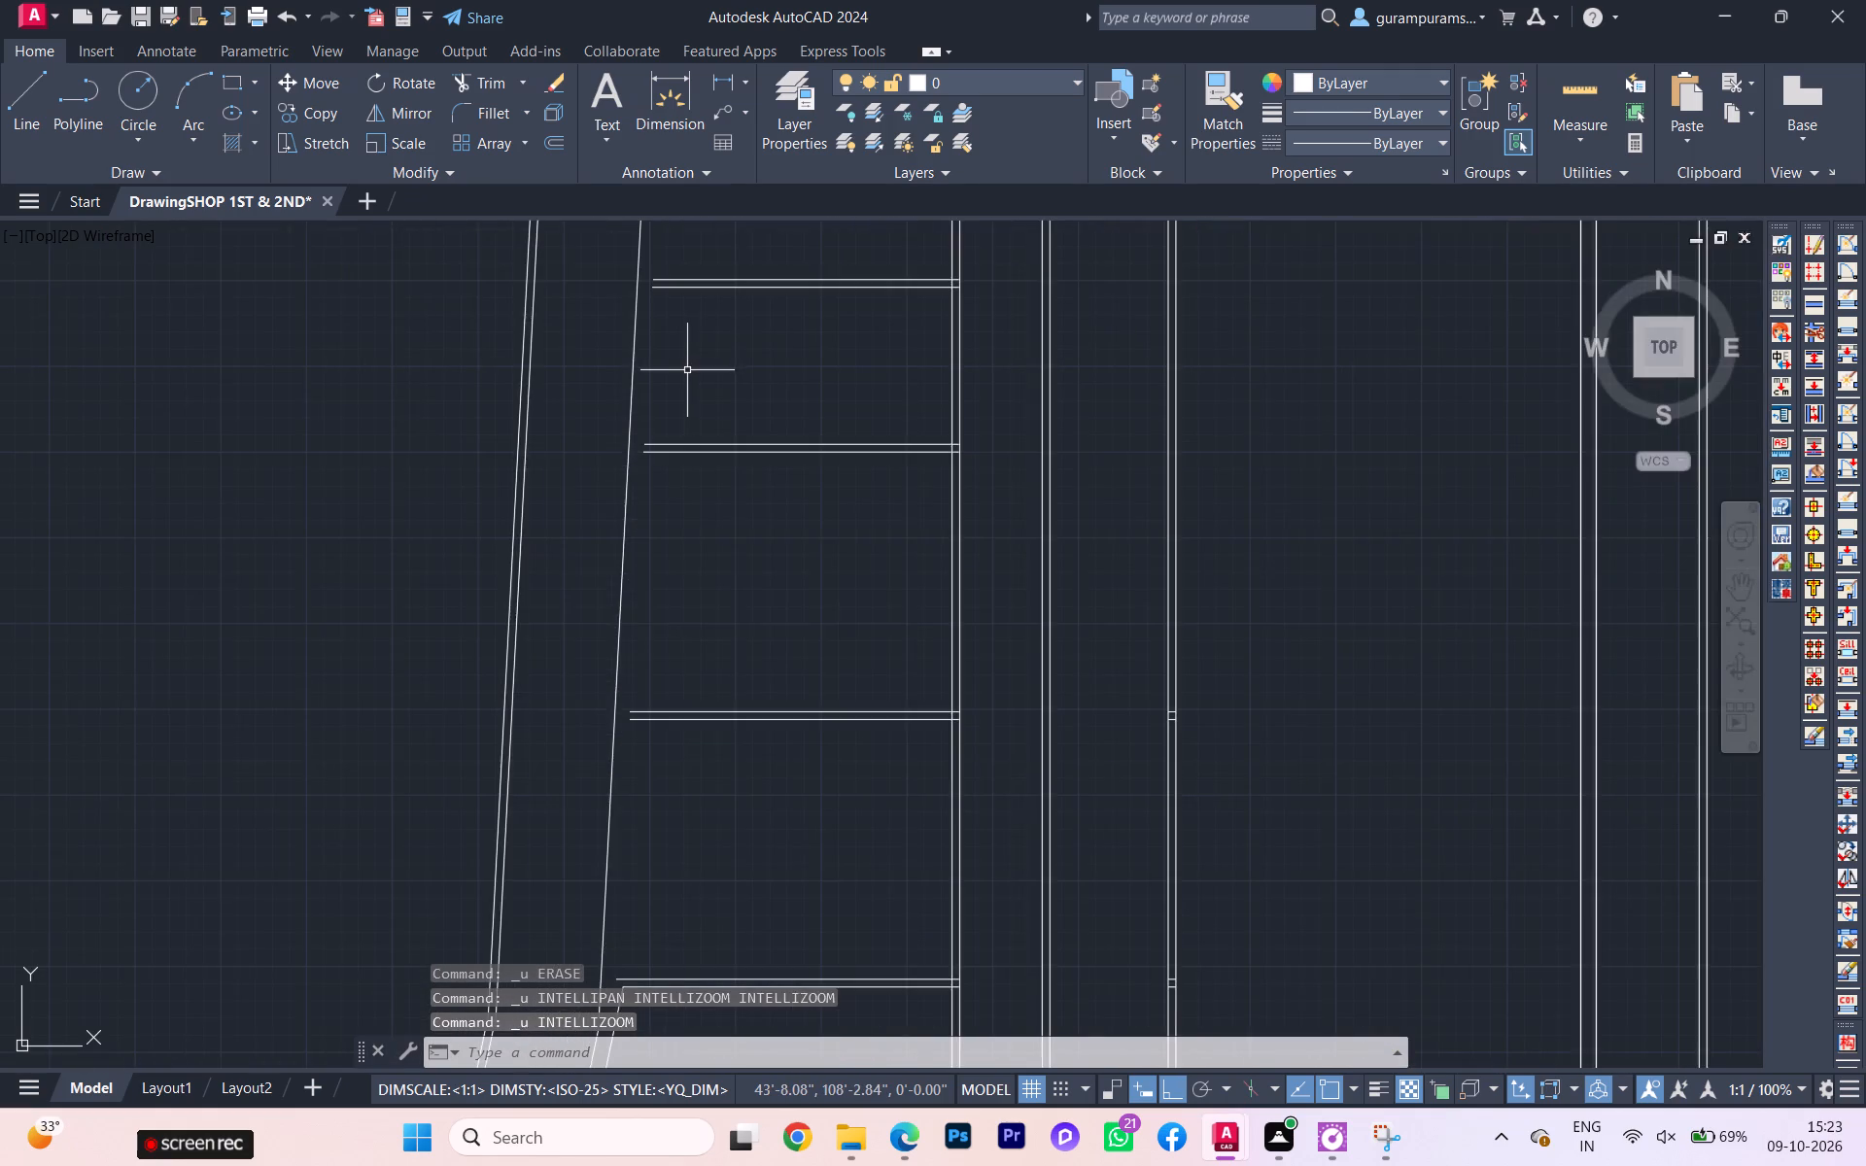
scroll(686, 384, "down", 3)
middle_click_drag(687, 400, 674, 617)
scroll(681, 563, "up", 3)
left_click(660, 558)
left_click(557, 527)
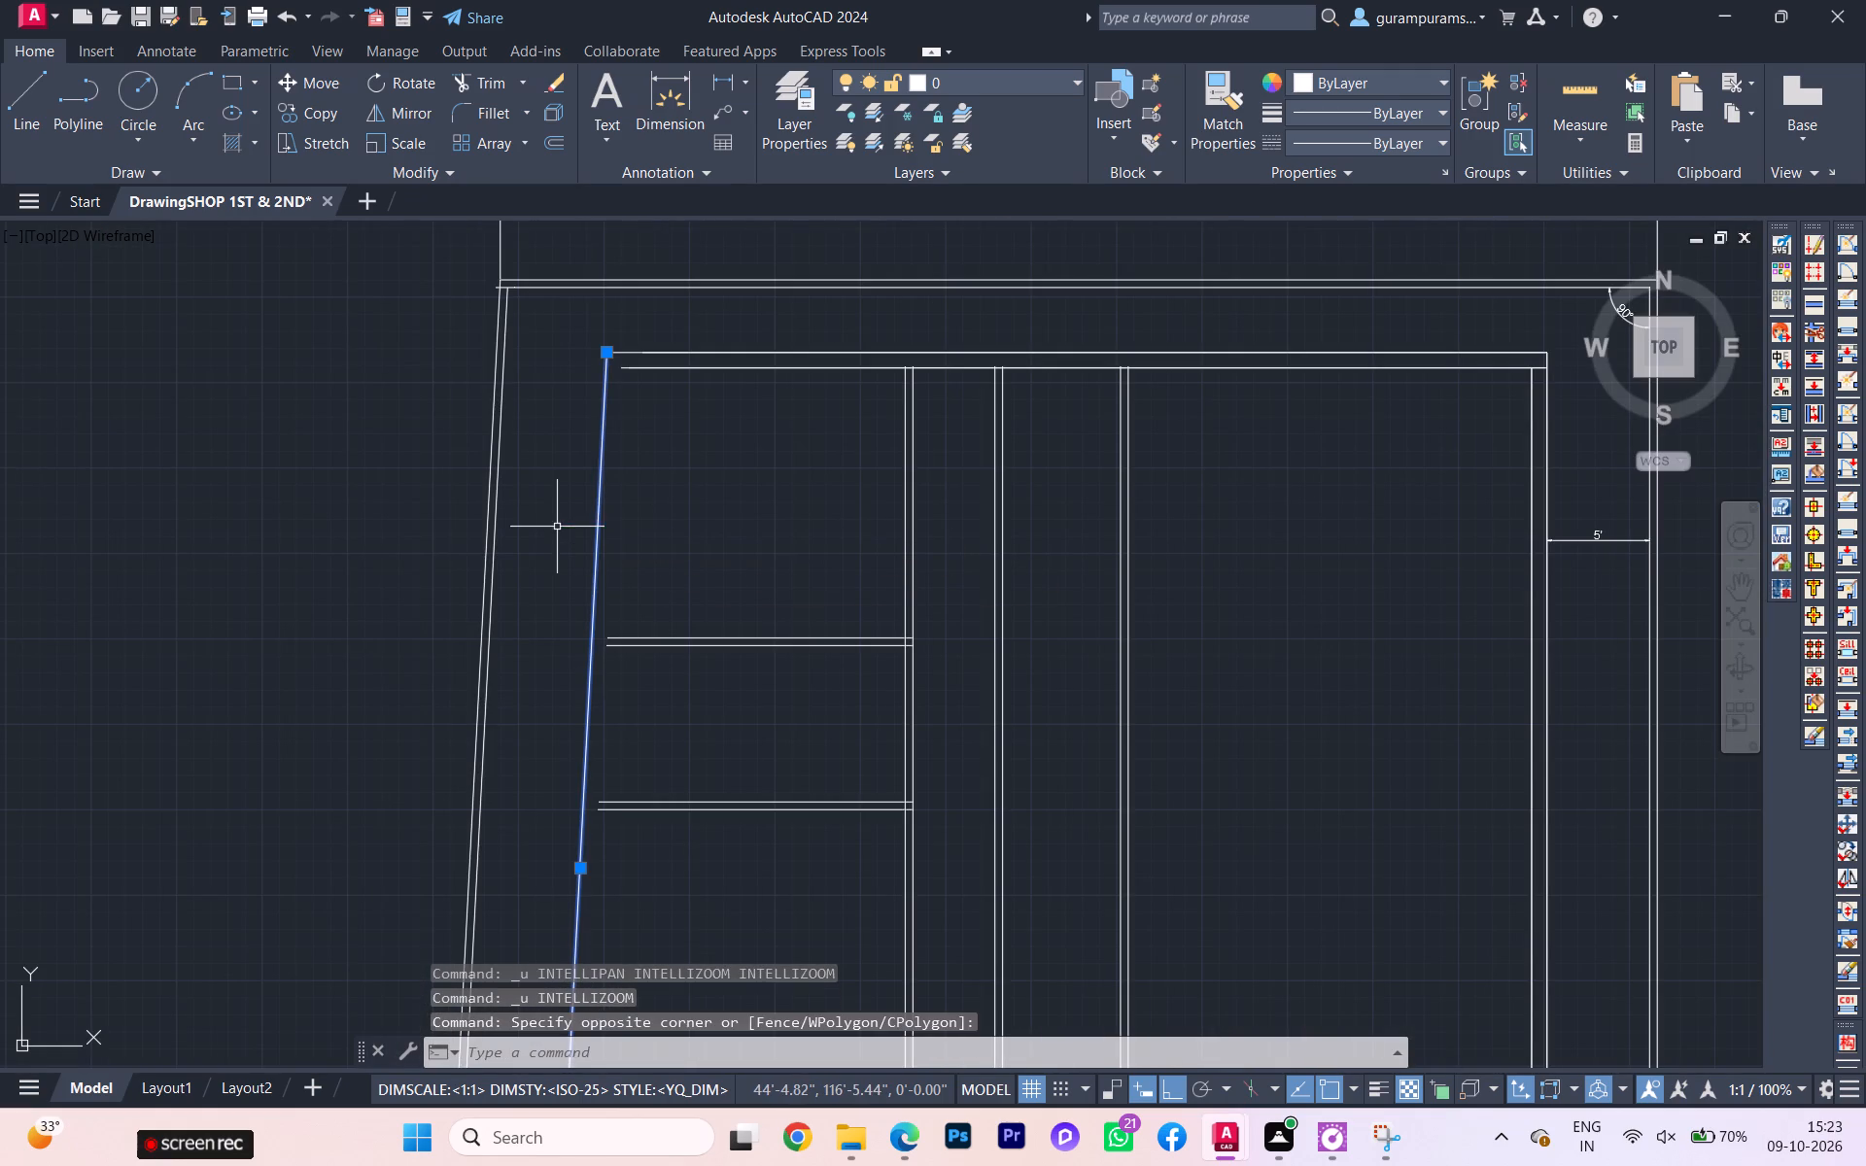
key("o")
key("Return")
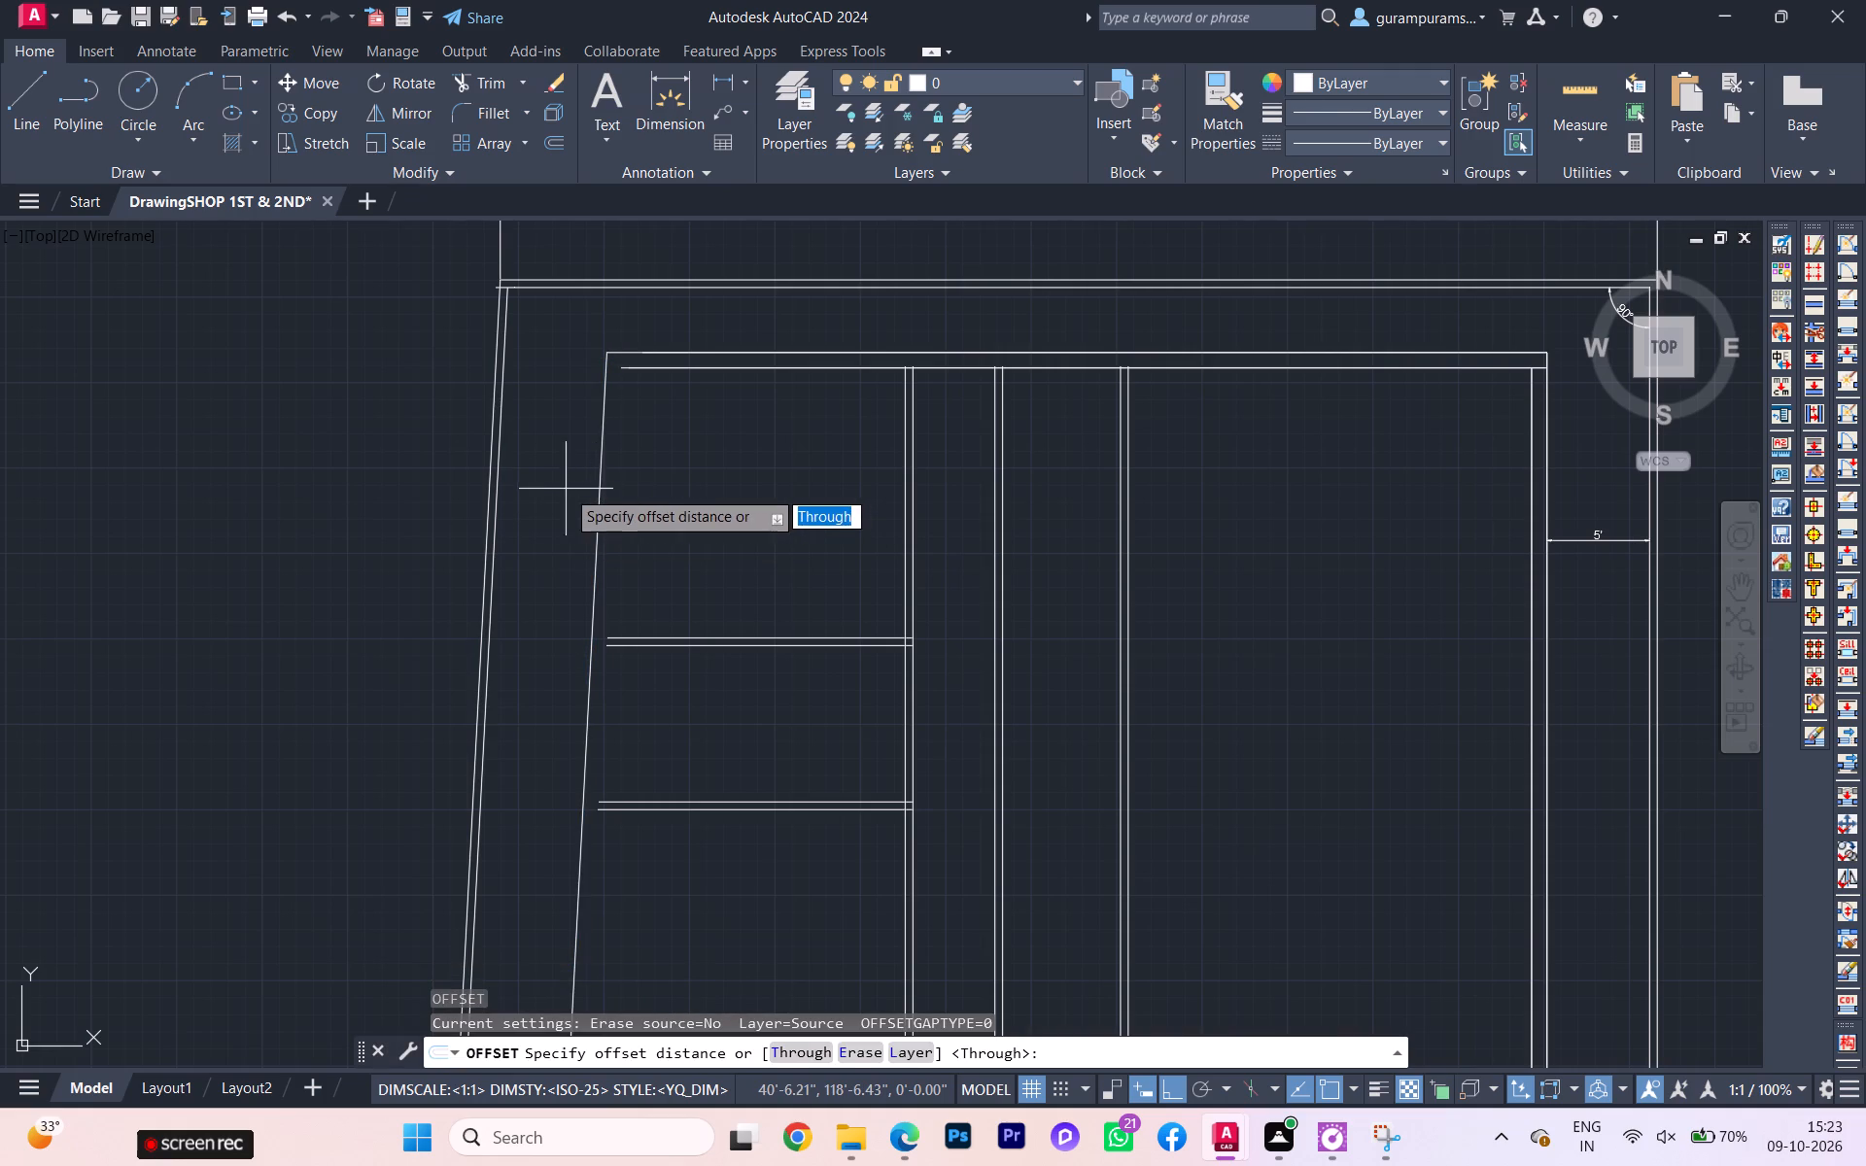
key("space")
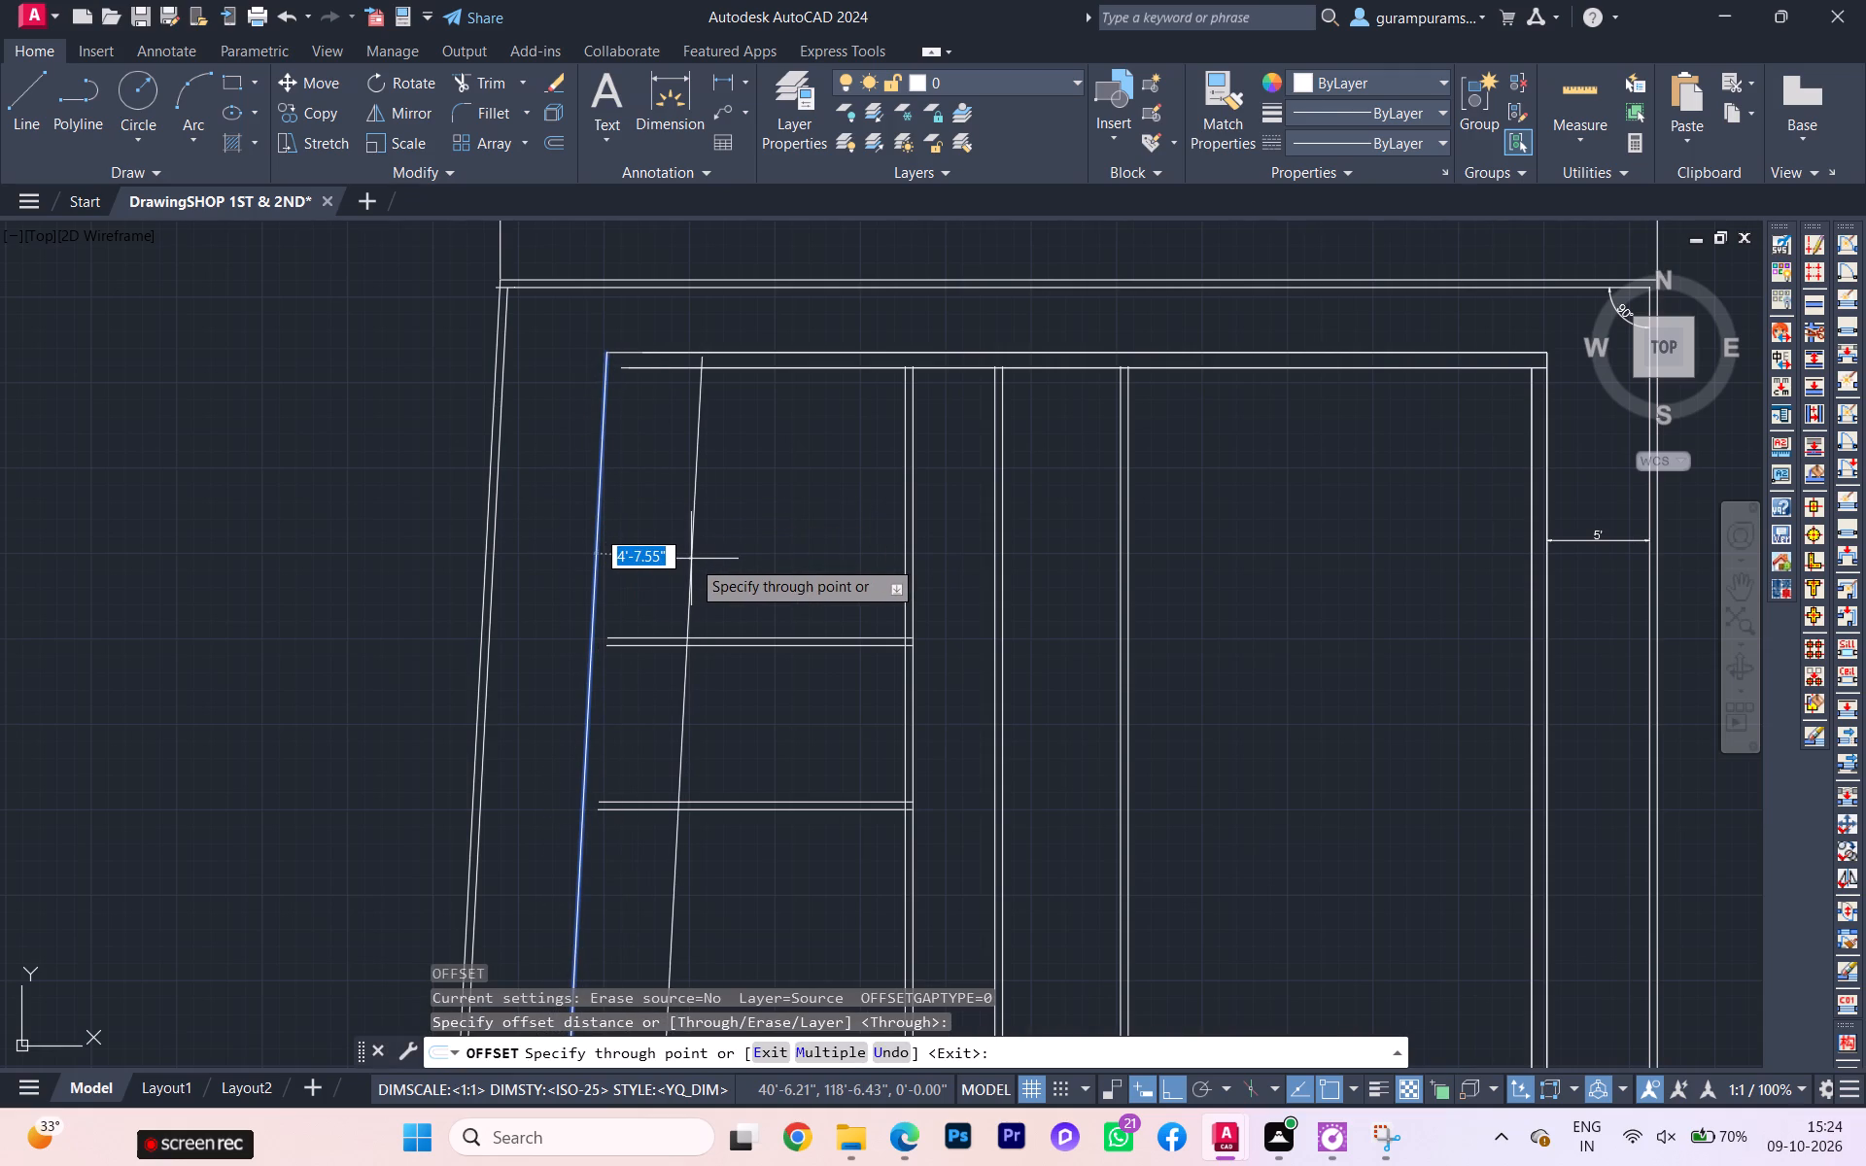
key("9")
key("Return")
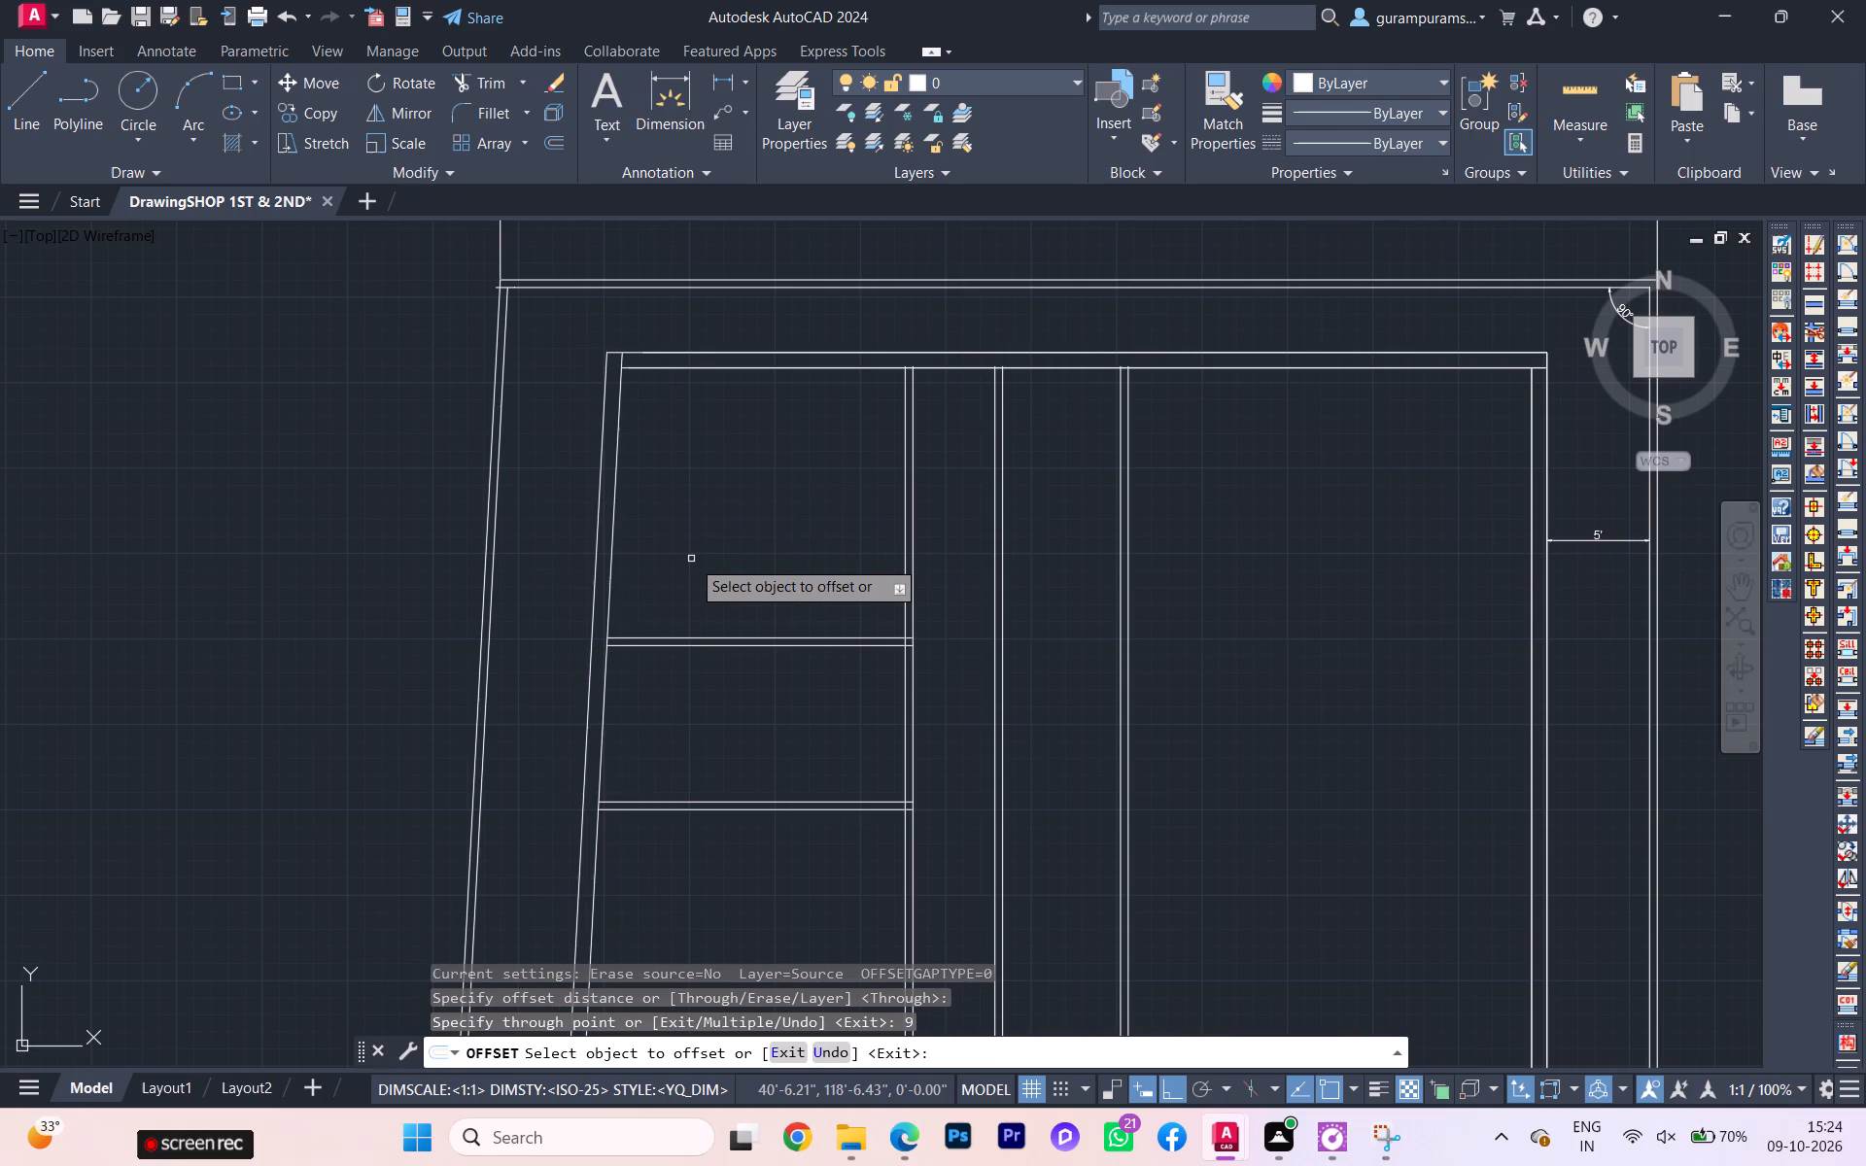
scroll(676, 555, "down", 2)
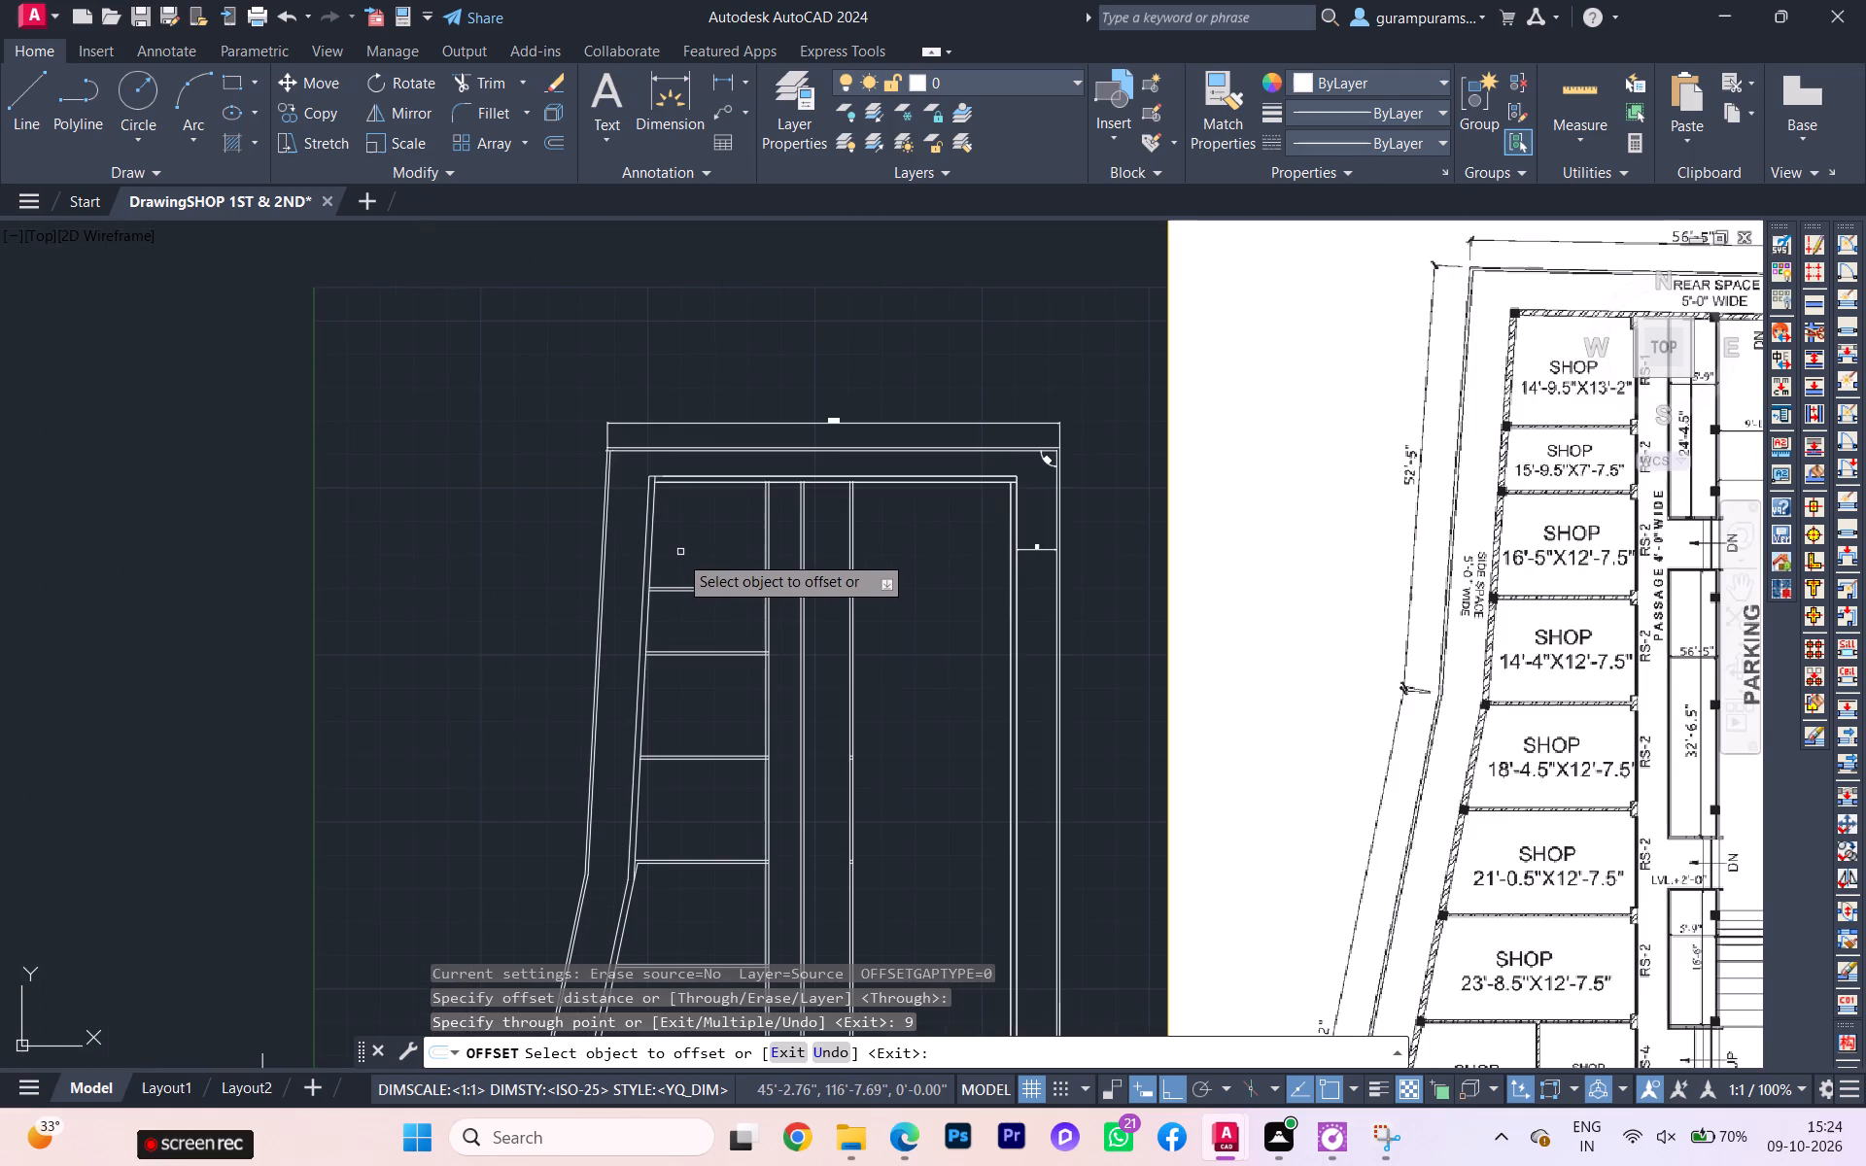
key("Escape")
Stretch the north end of the sloping inner west wall line down to meet the northern inner wall line at the bend.
scroll(634, 914, "up", 2)
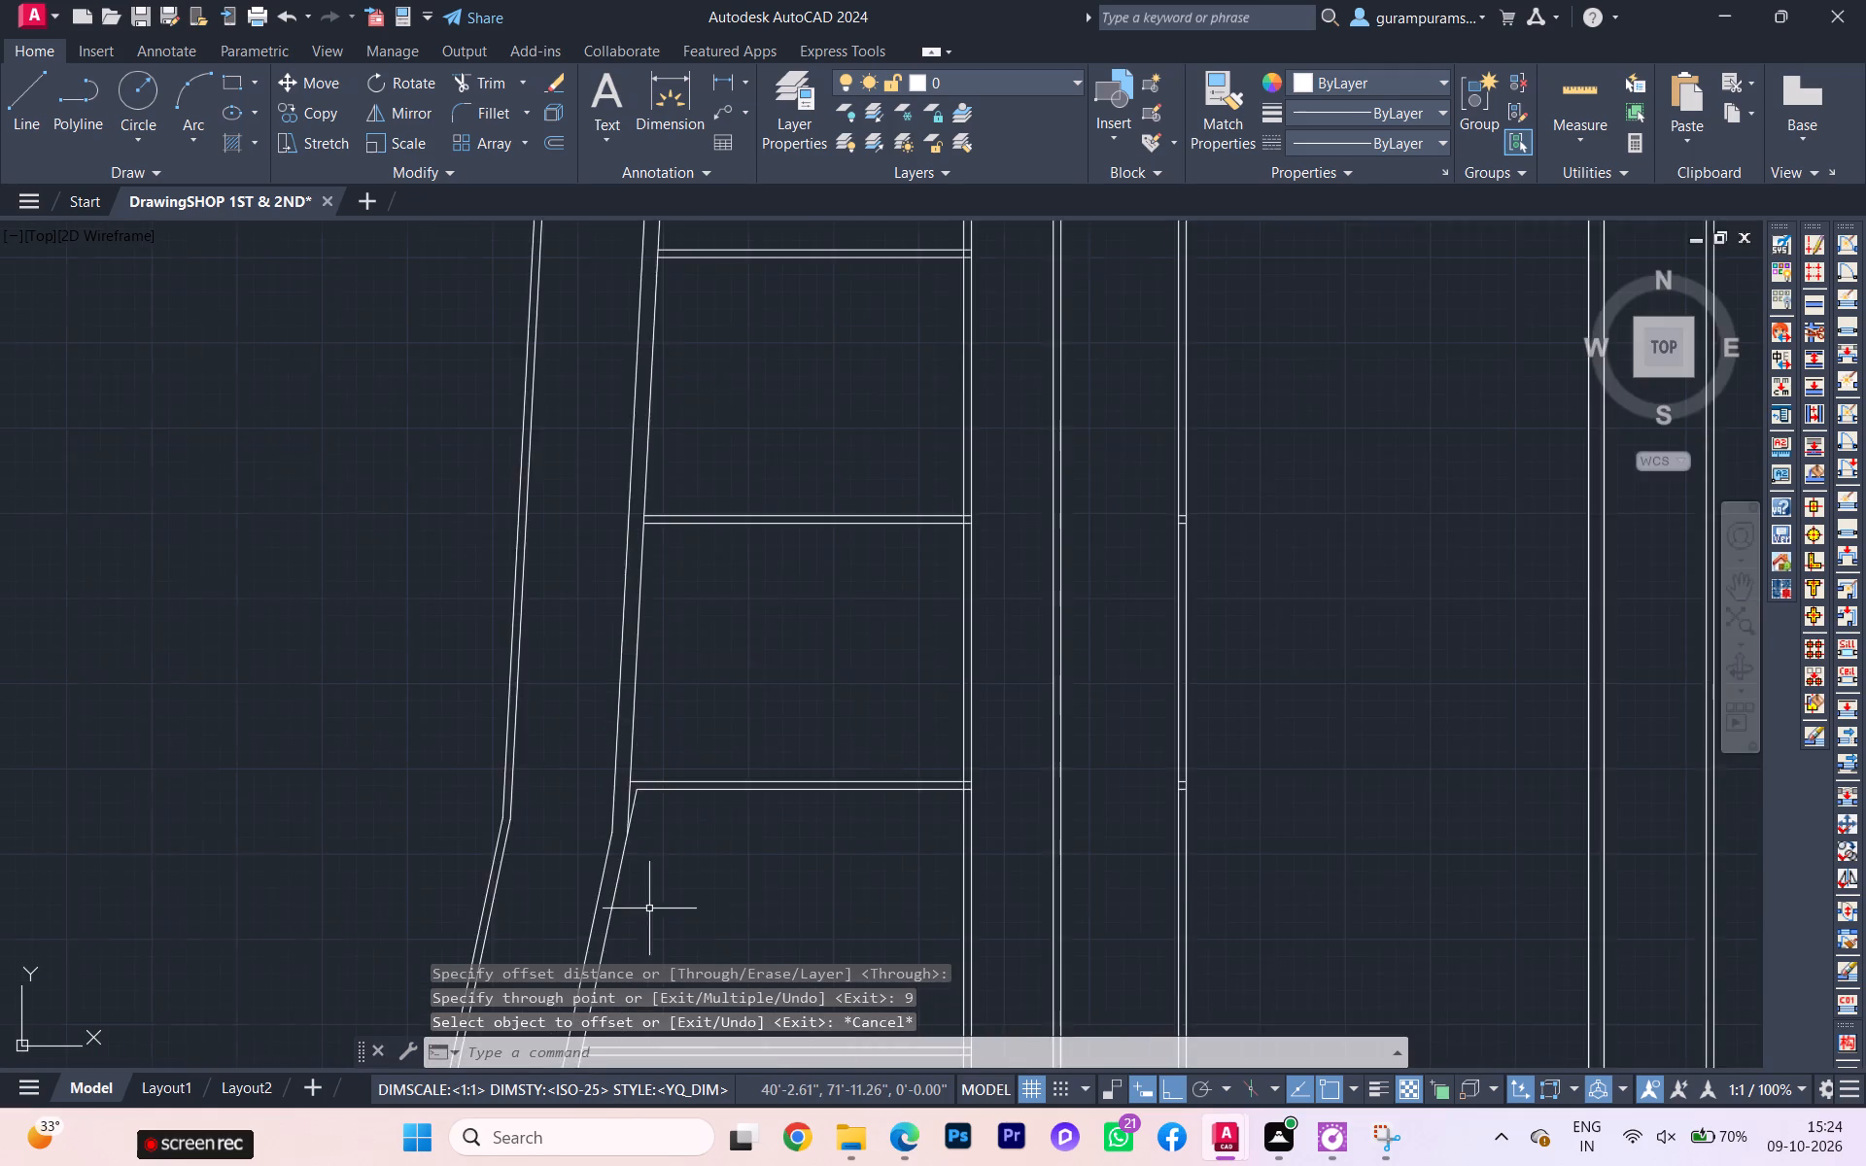
scroll(676, 905, "up", 2)
scroll(609, 678, "up", 2)
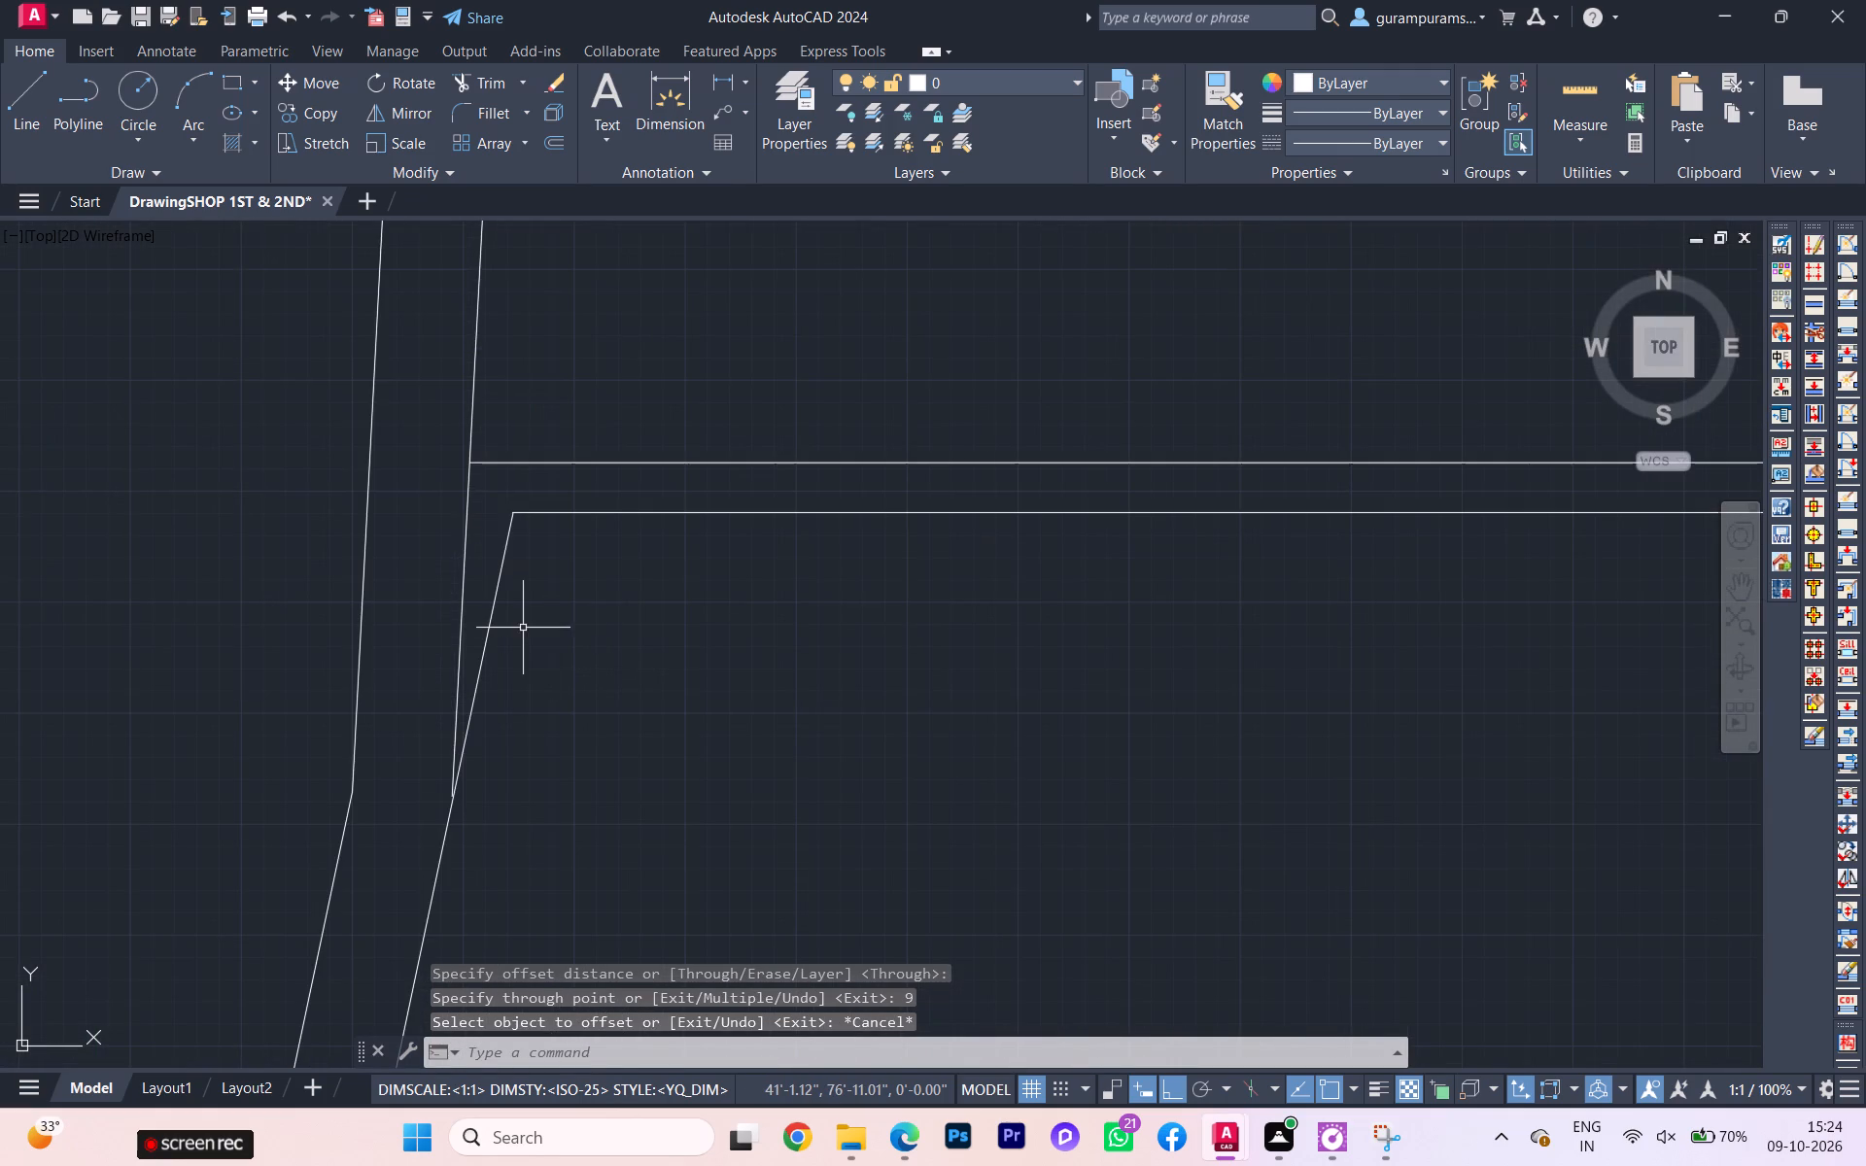
left_click(501, 608)
left_click(490, 596)
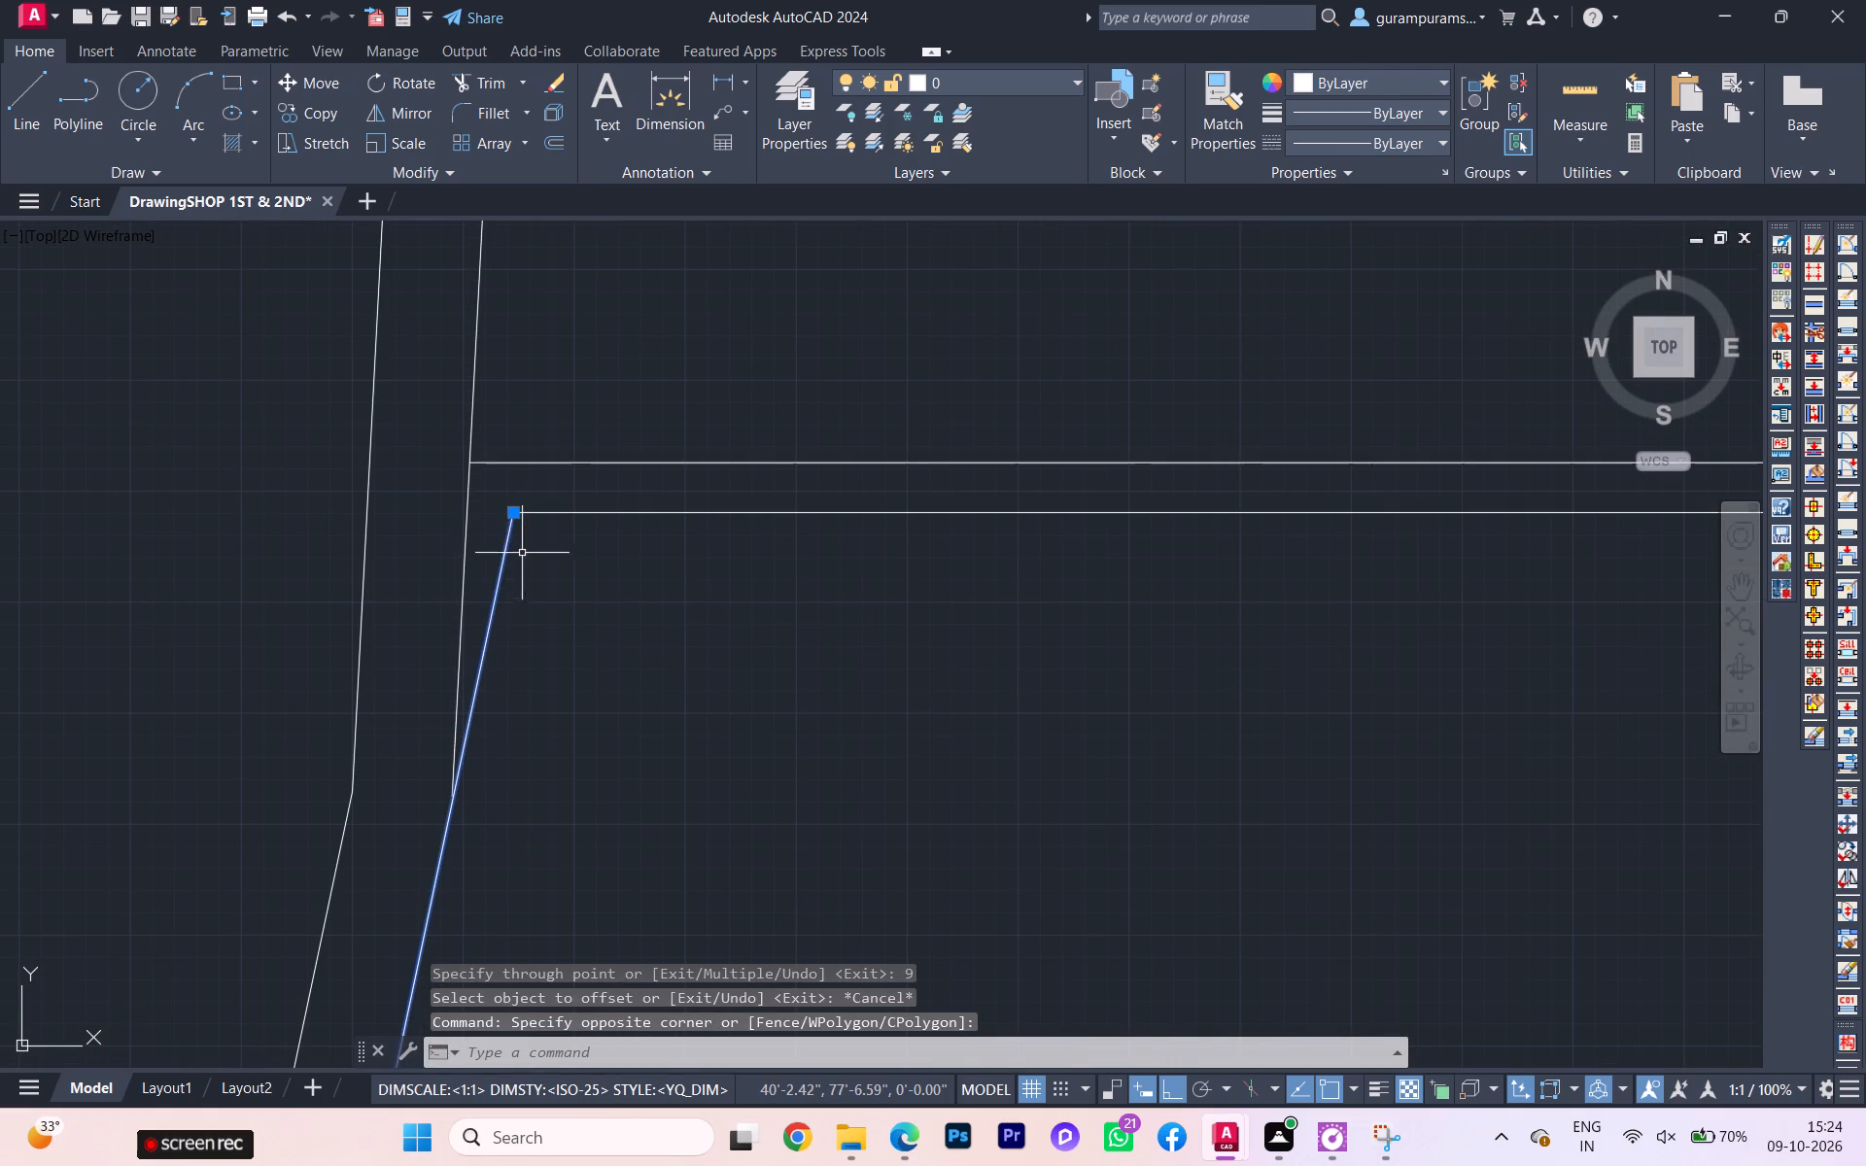
left_click(518, 504)
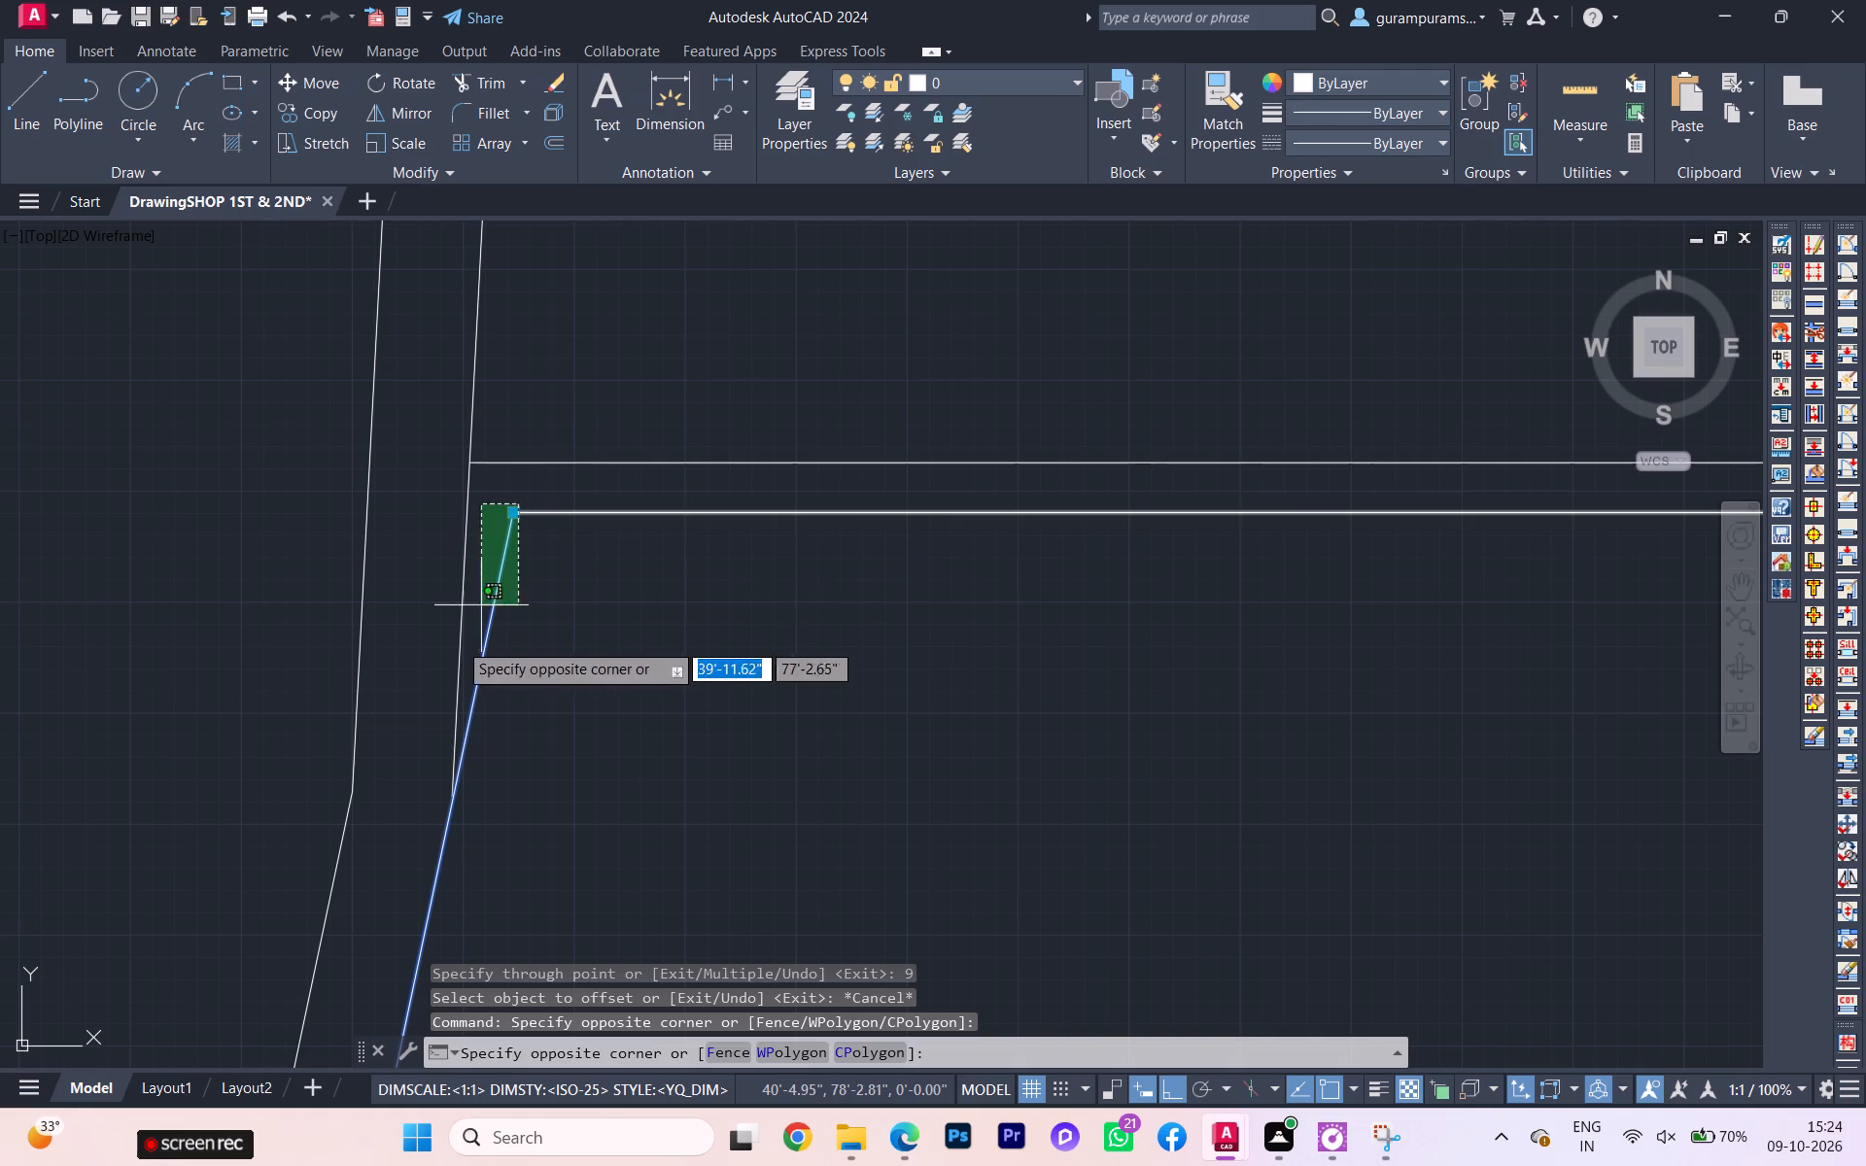
key("Escape")
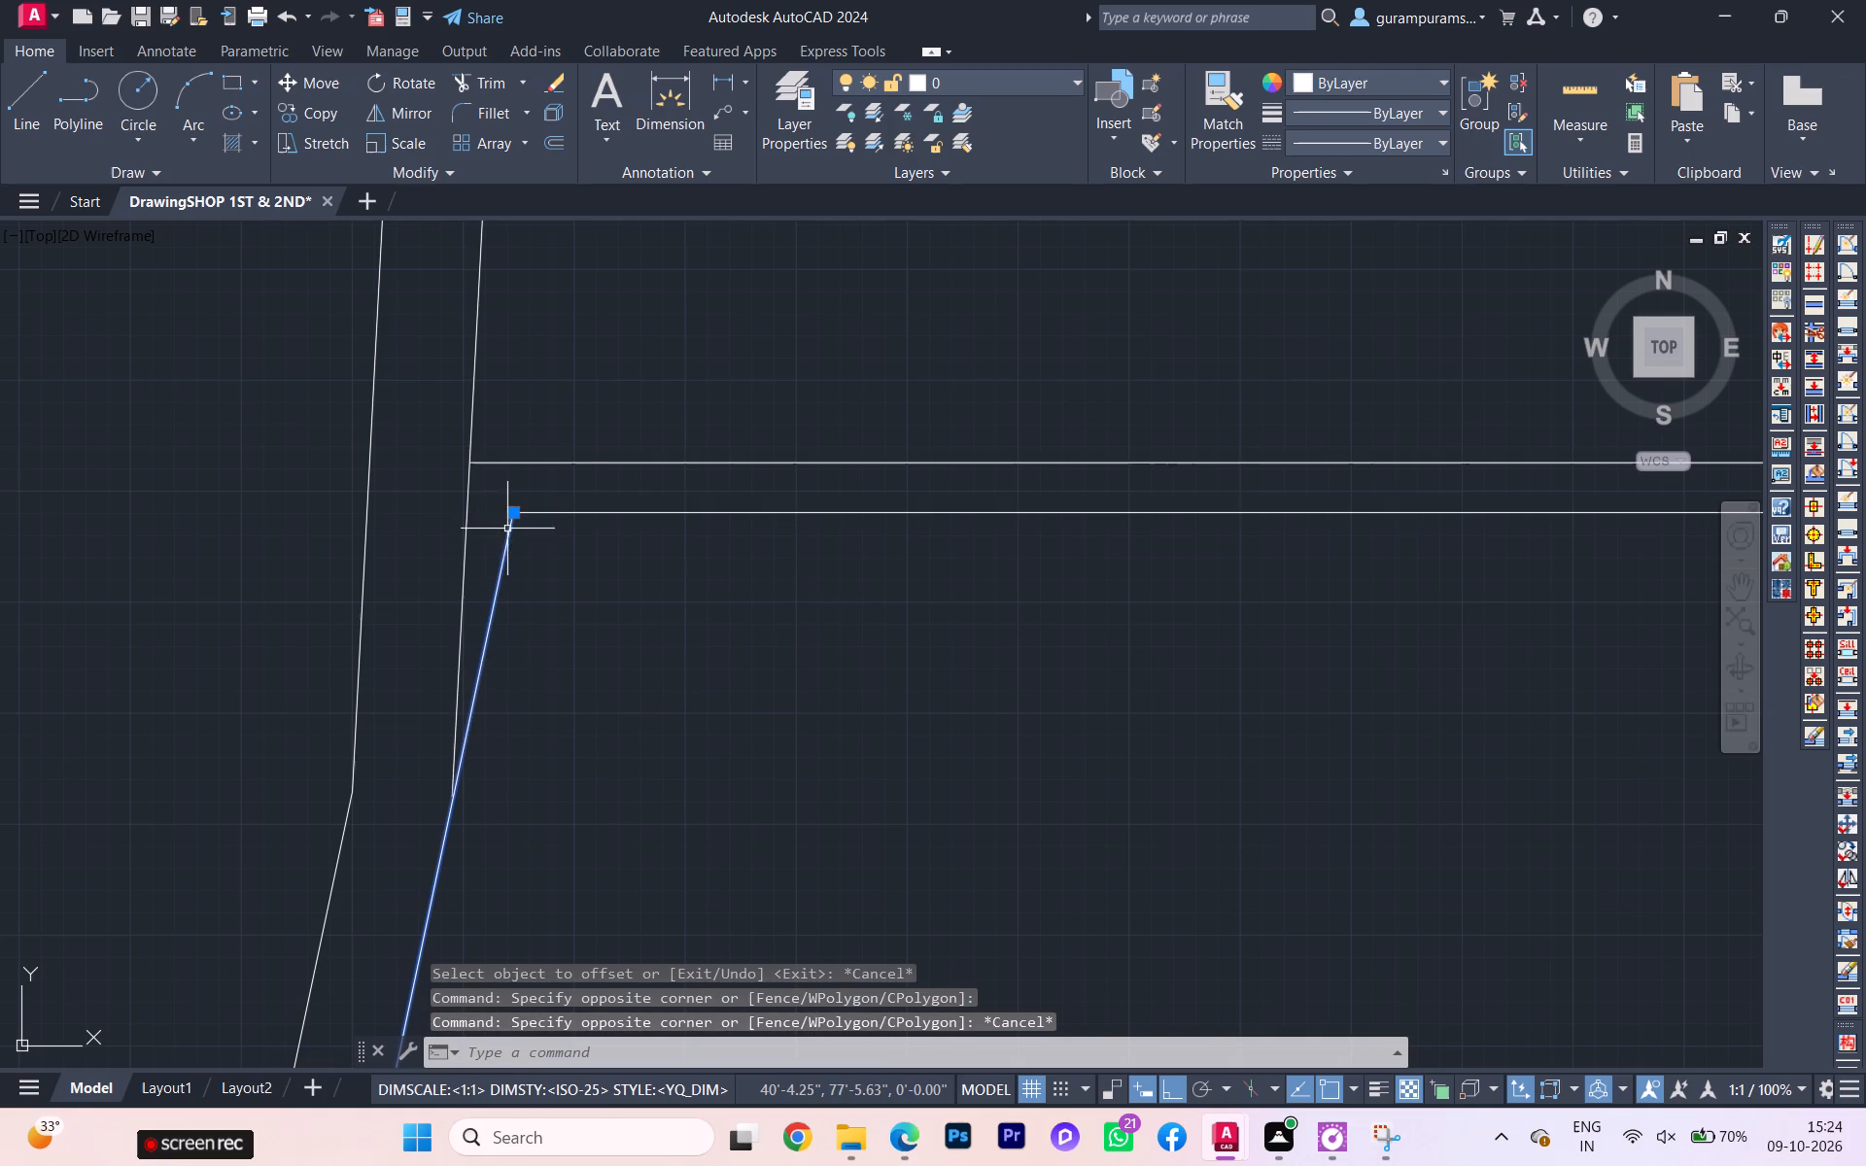
left_click(509, 507)
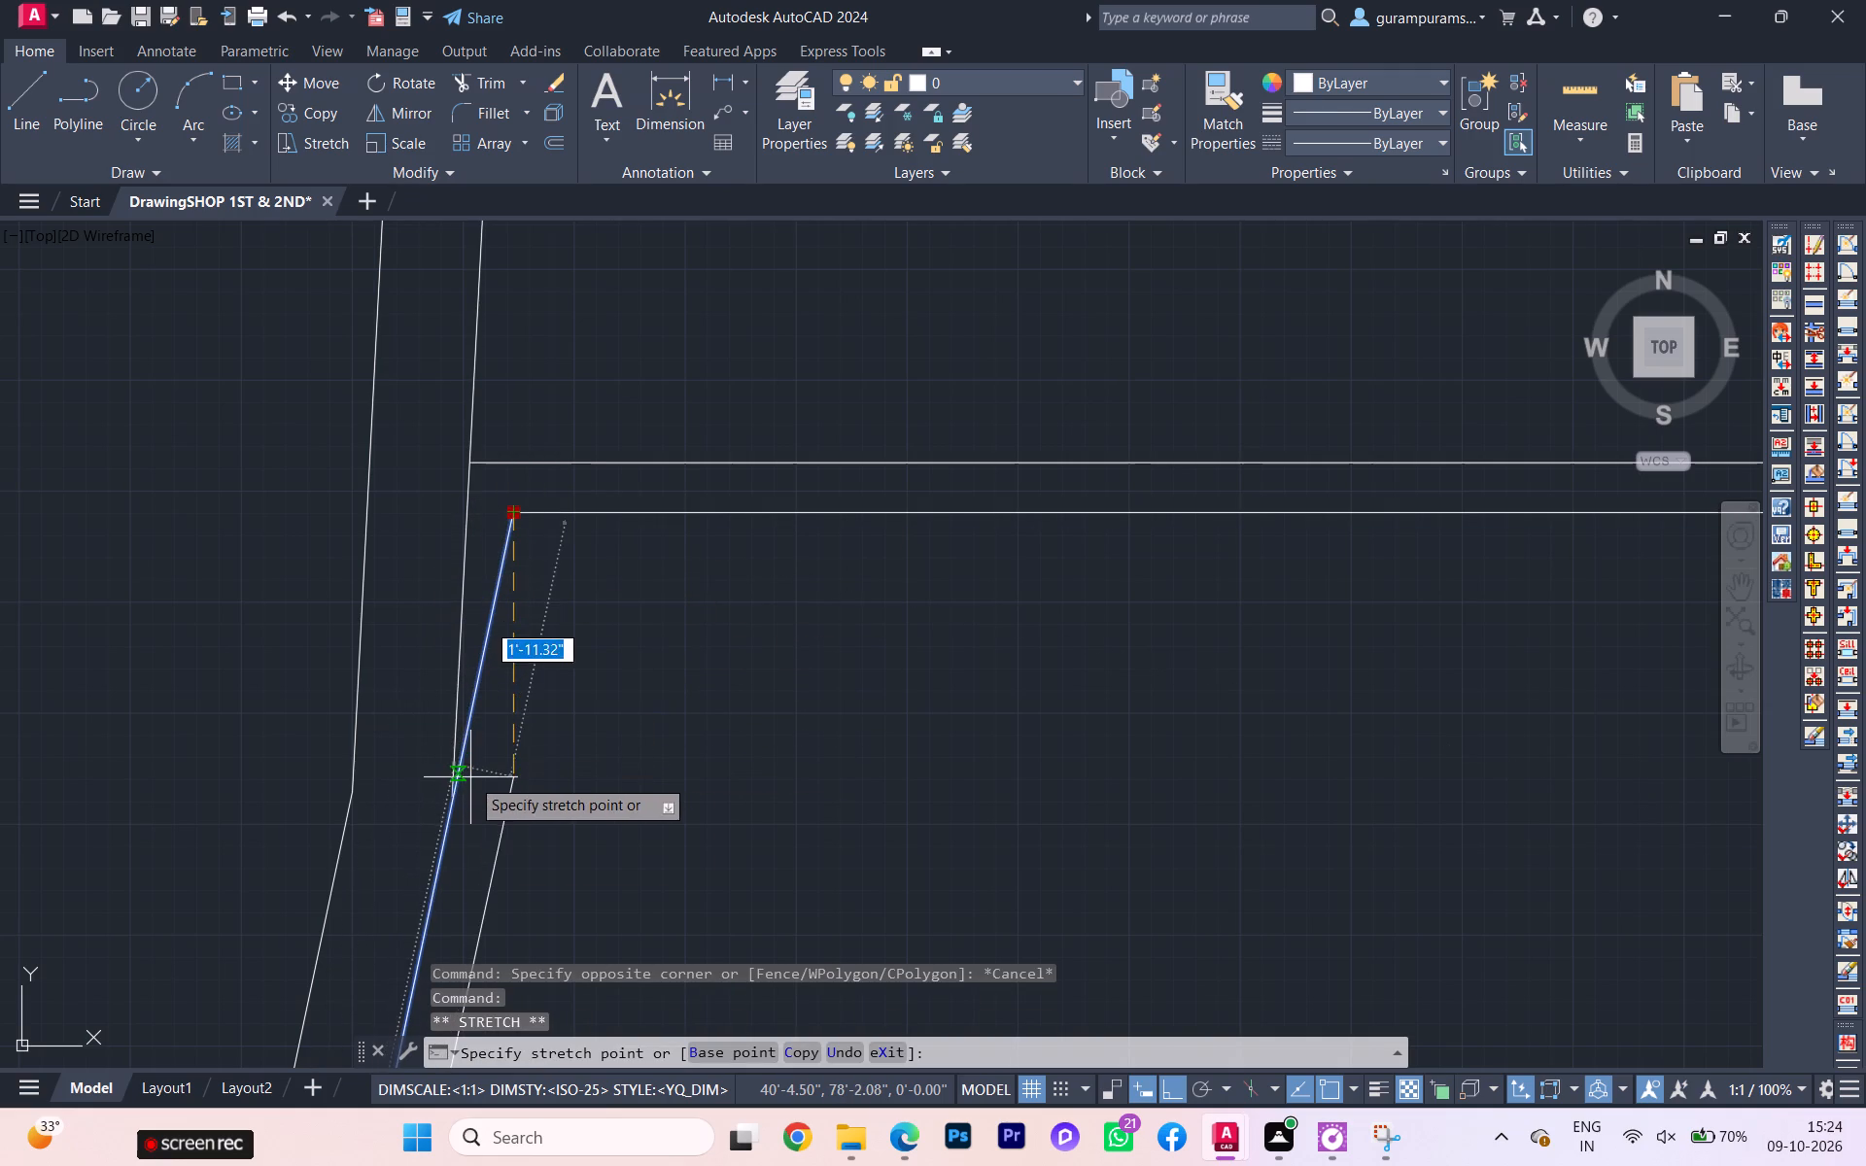
scroll(456, 799, "up", 2)
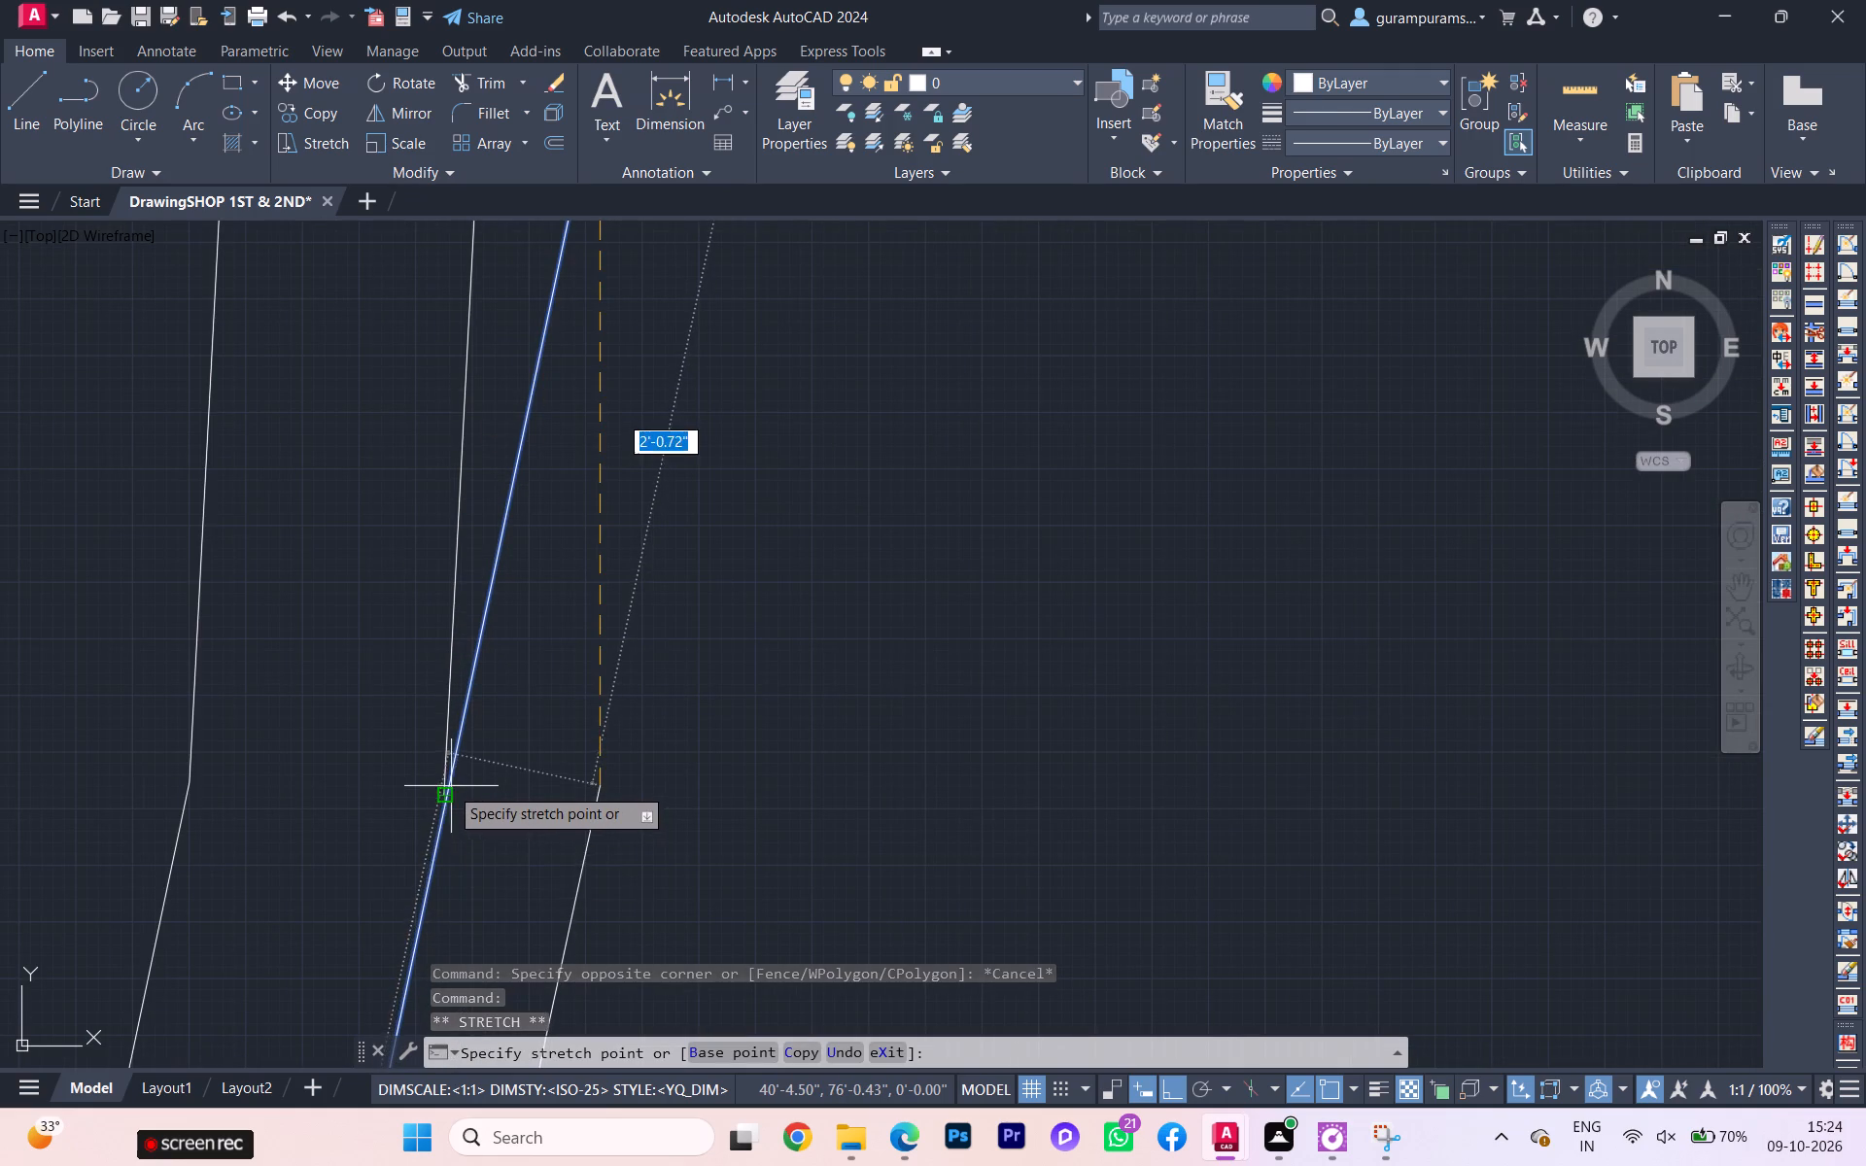
left_click(444, 790)
scroll(461, 762, "down", 3)
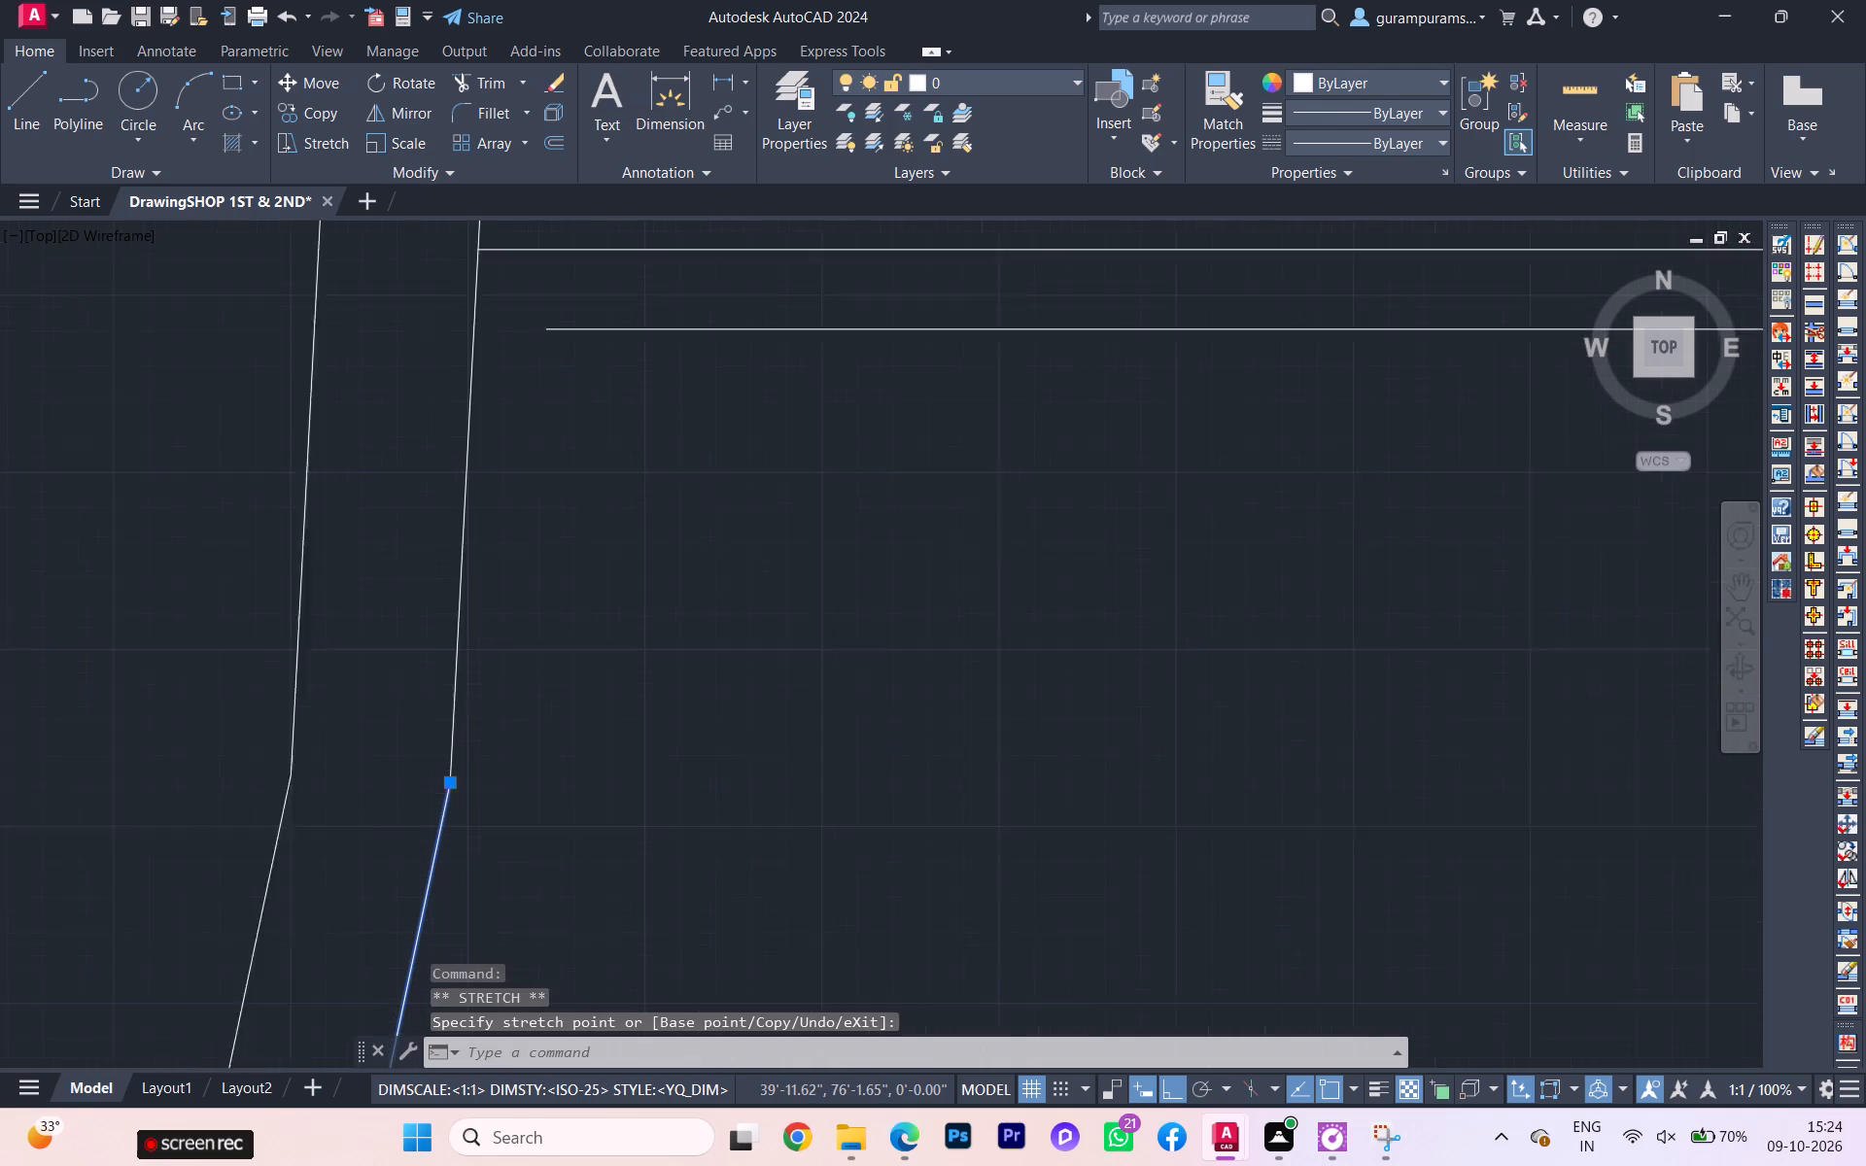
Stretch the west end of the bend partition's lower line to the northern inner west wall line.
left_click(493, 594)
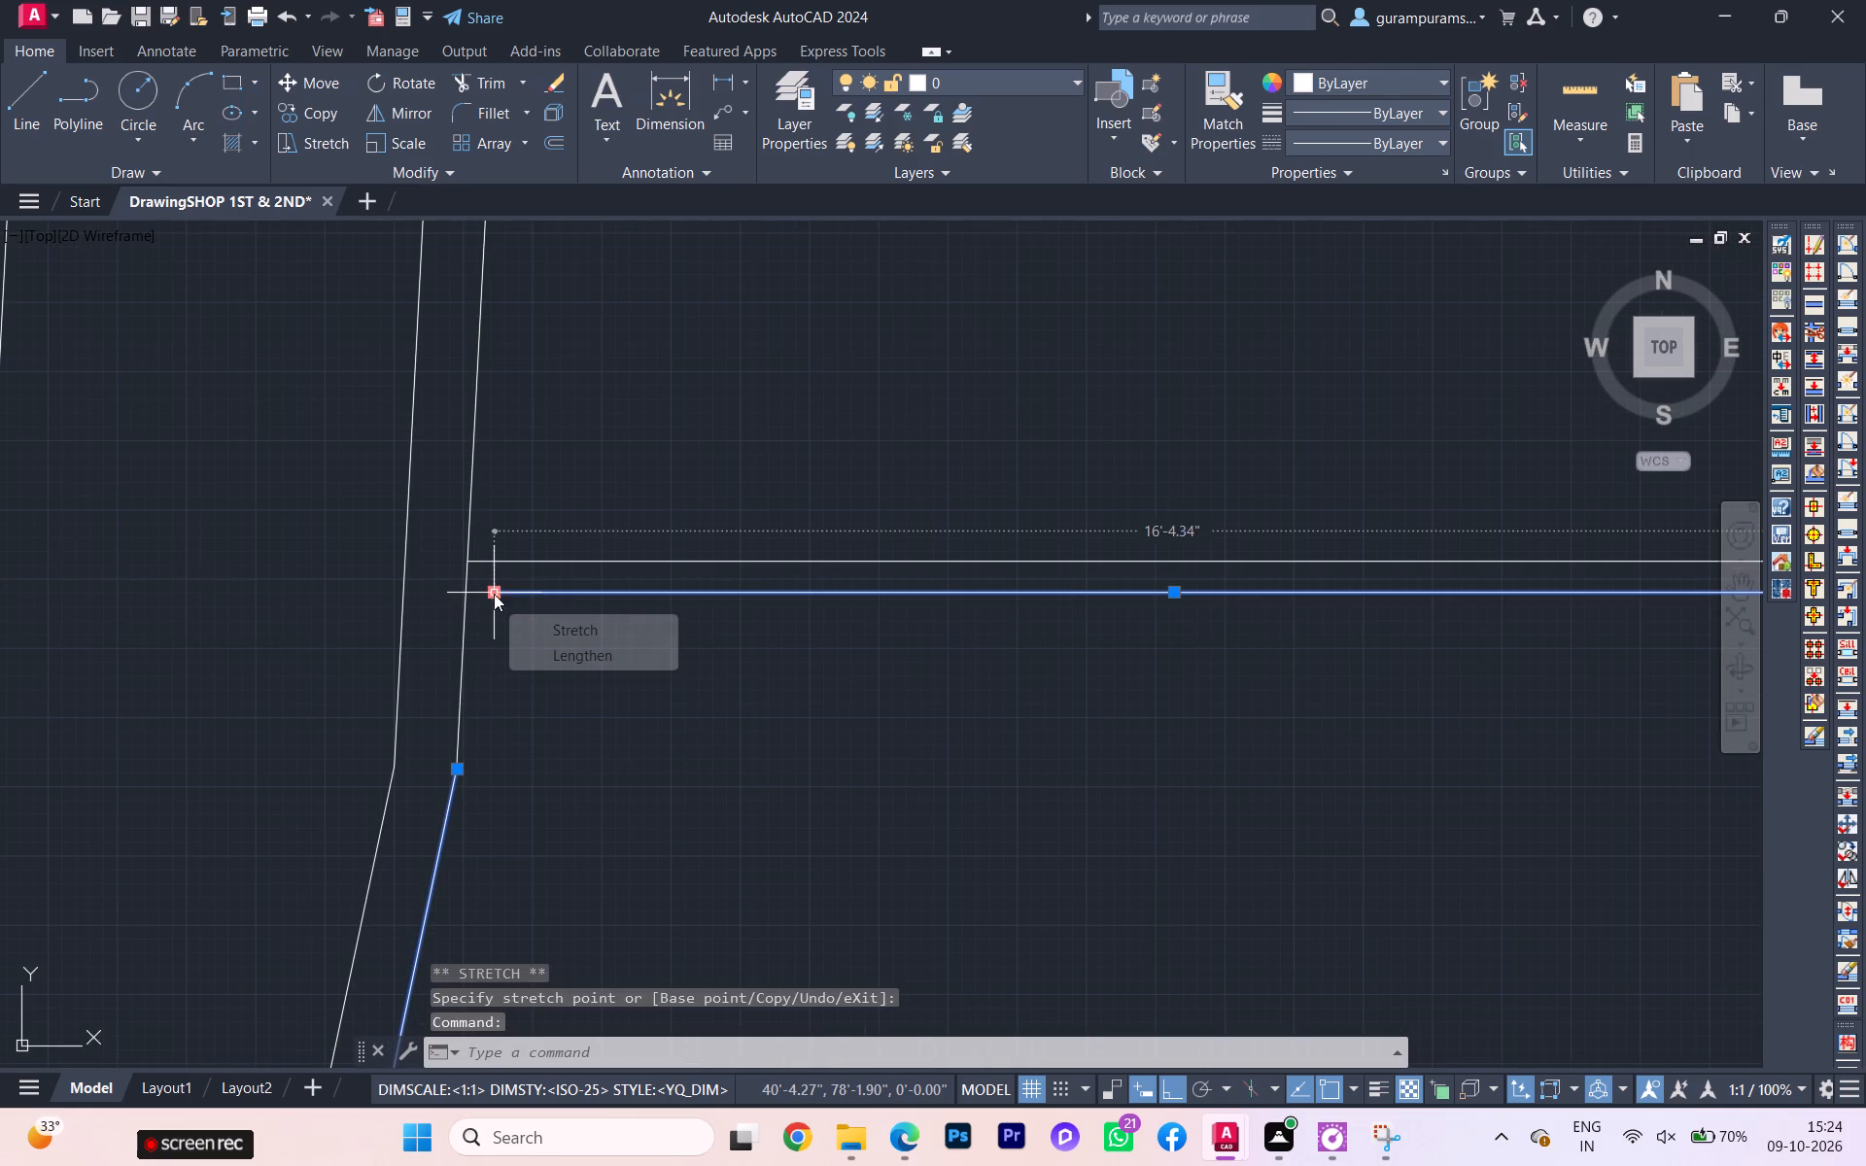
left_click(494, 594)
left_click(463, 591)
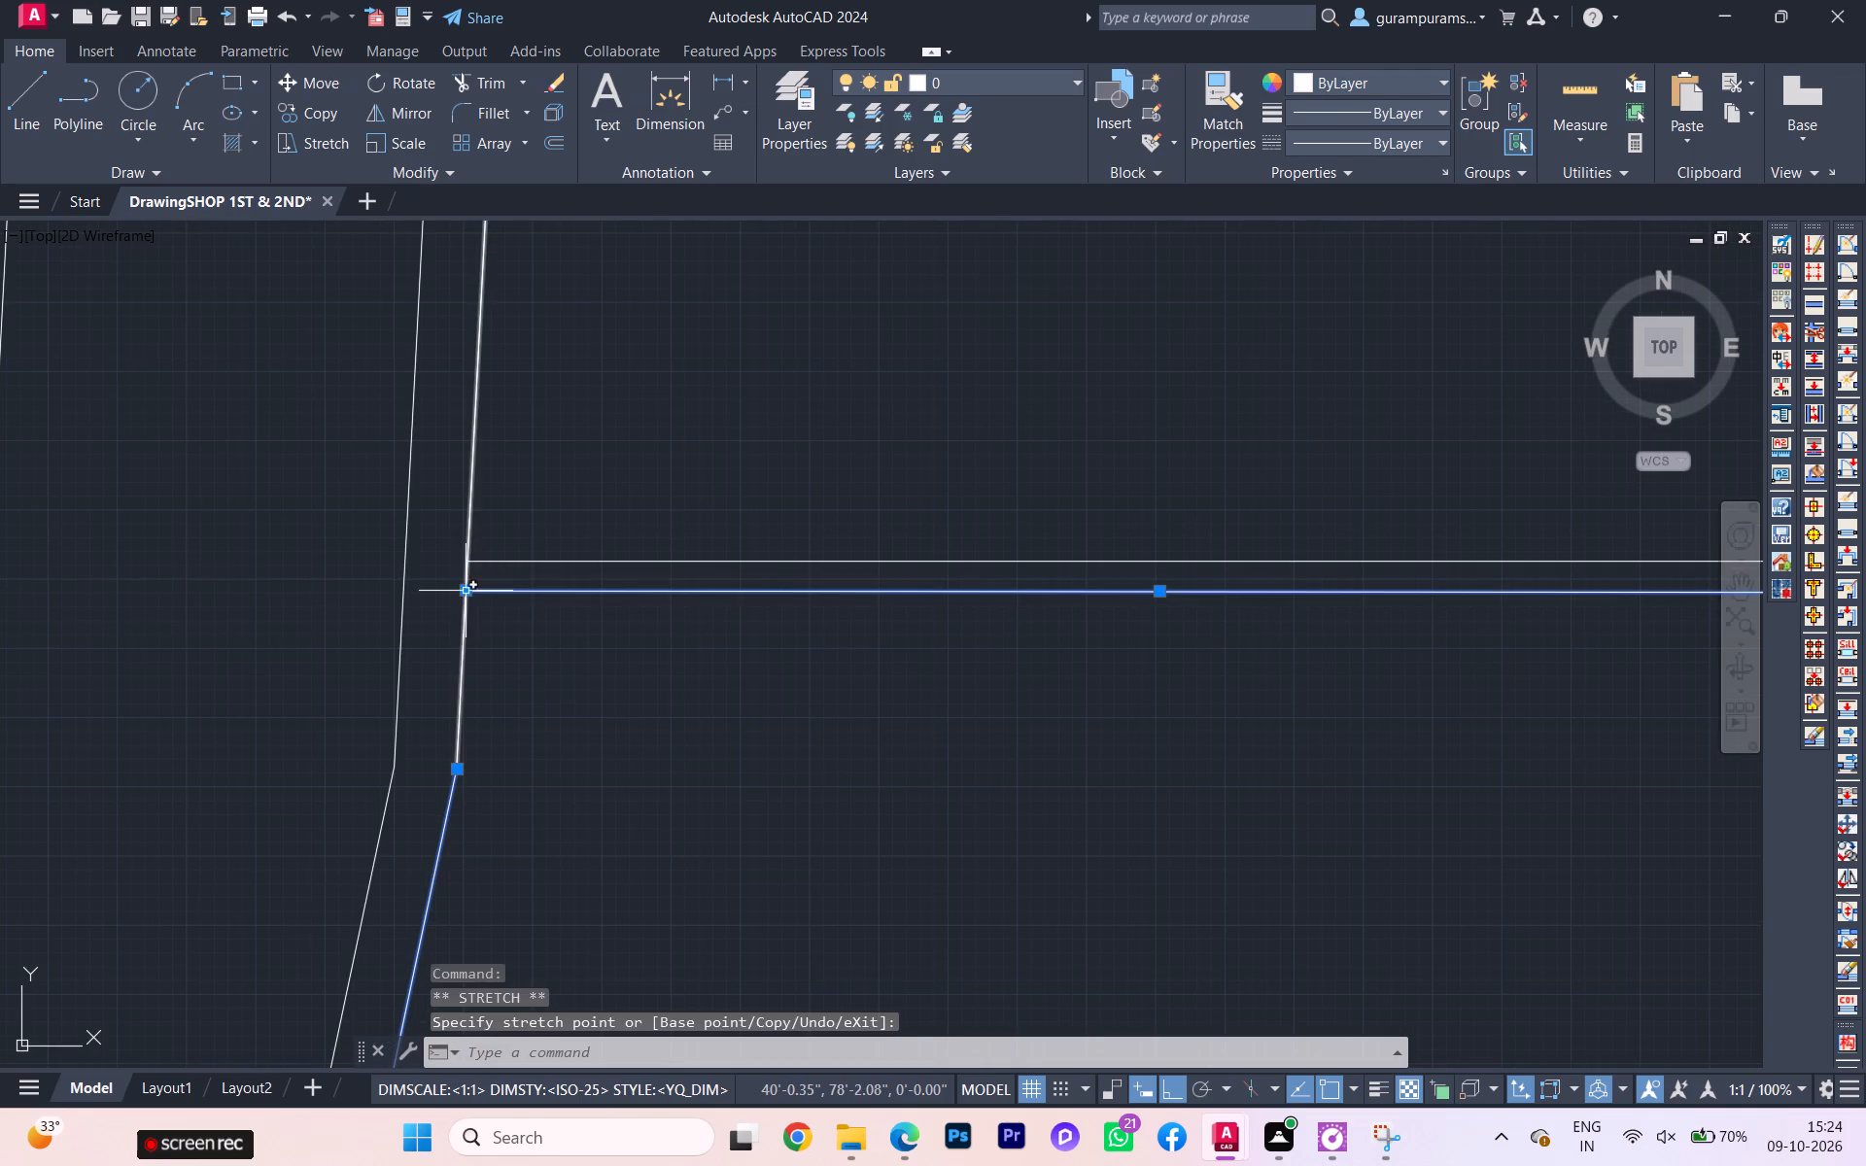
key("Escape")
Compare the cleaned-up west wall and shop partitions with the reference plan, down to the southern shops.
scroll(500, 719, "down", 7)
scroll(526, 750, "up", 2)
scroll(526, 750, "down", 1)
scroll(574, 534, "up", 1)
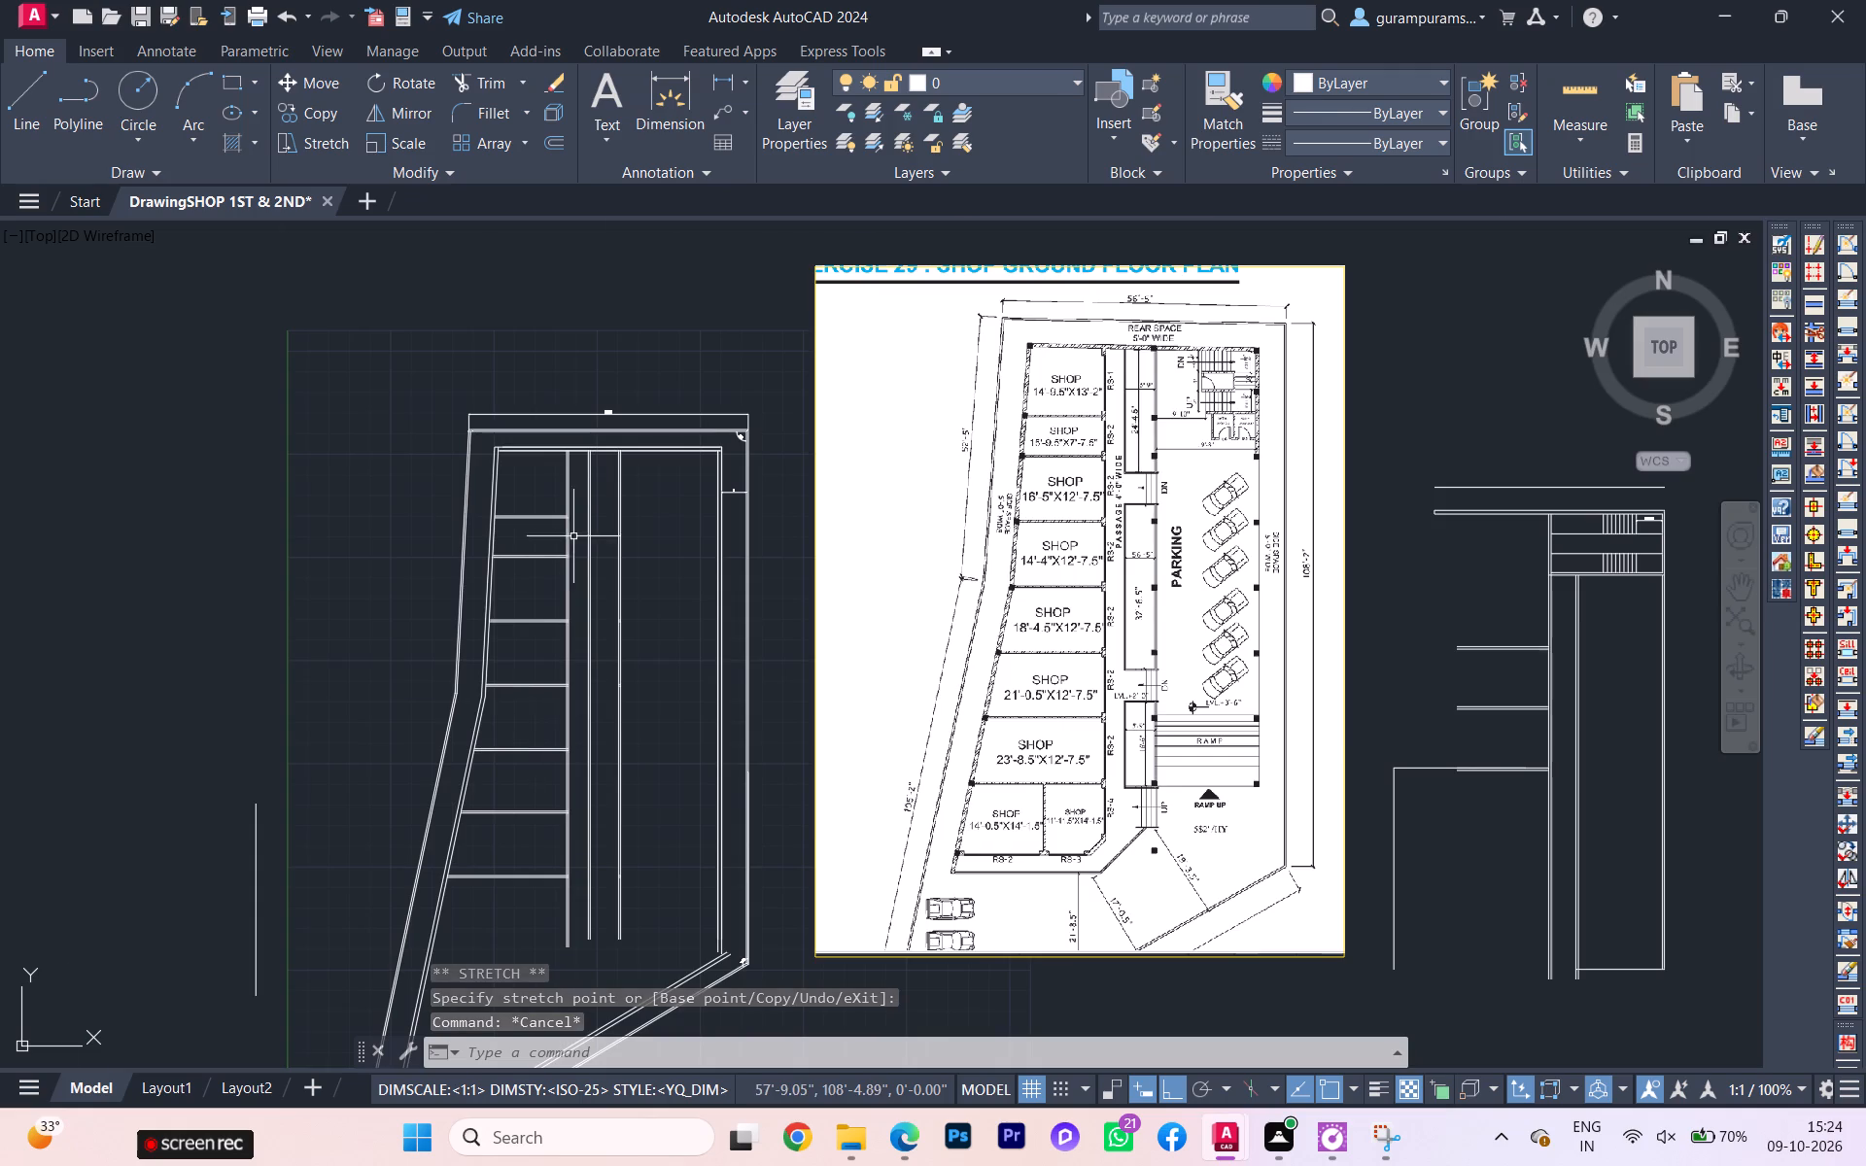
scroll(568, 513, "up", 1)
scroll(511, 501, "down", 1)
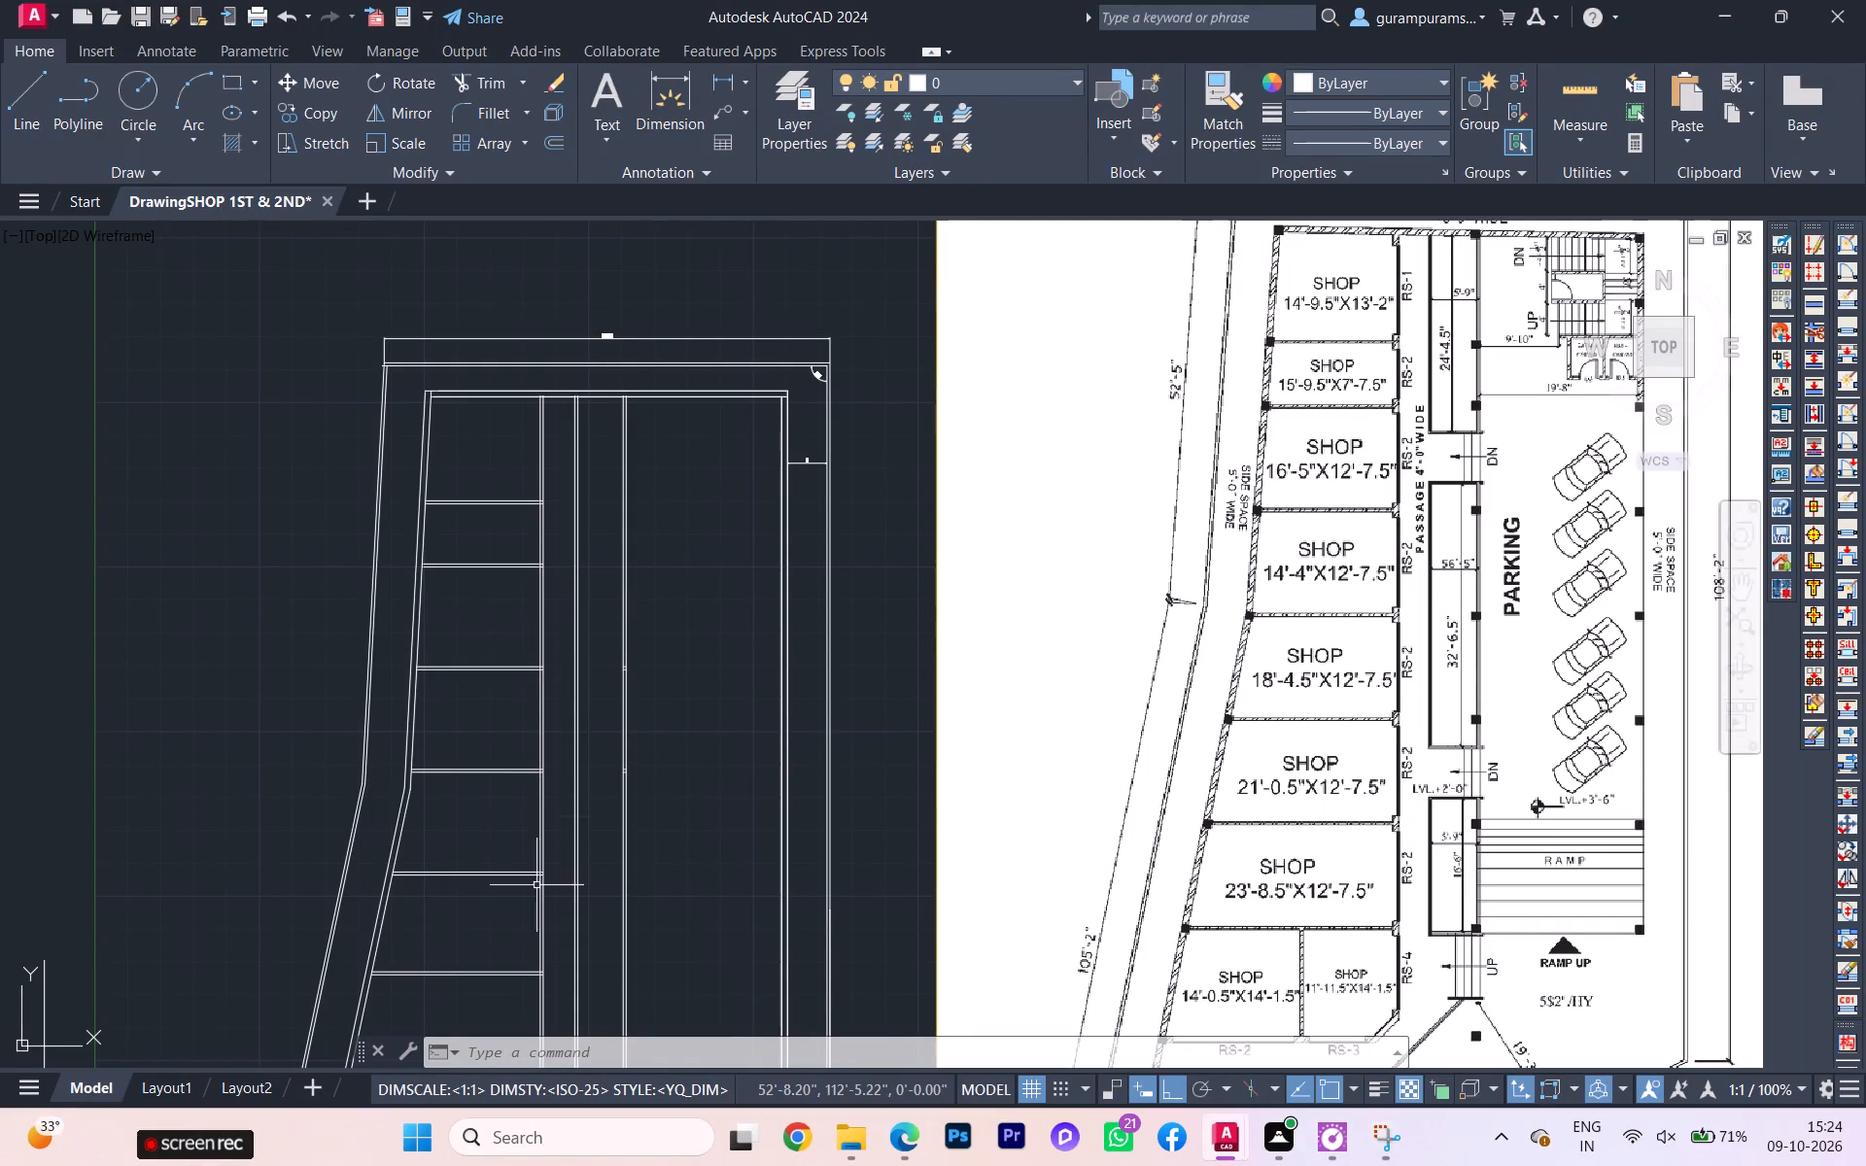
scroll(566, 882, "down", 1)
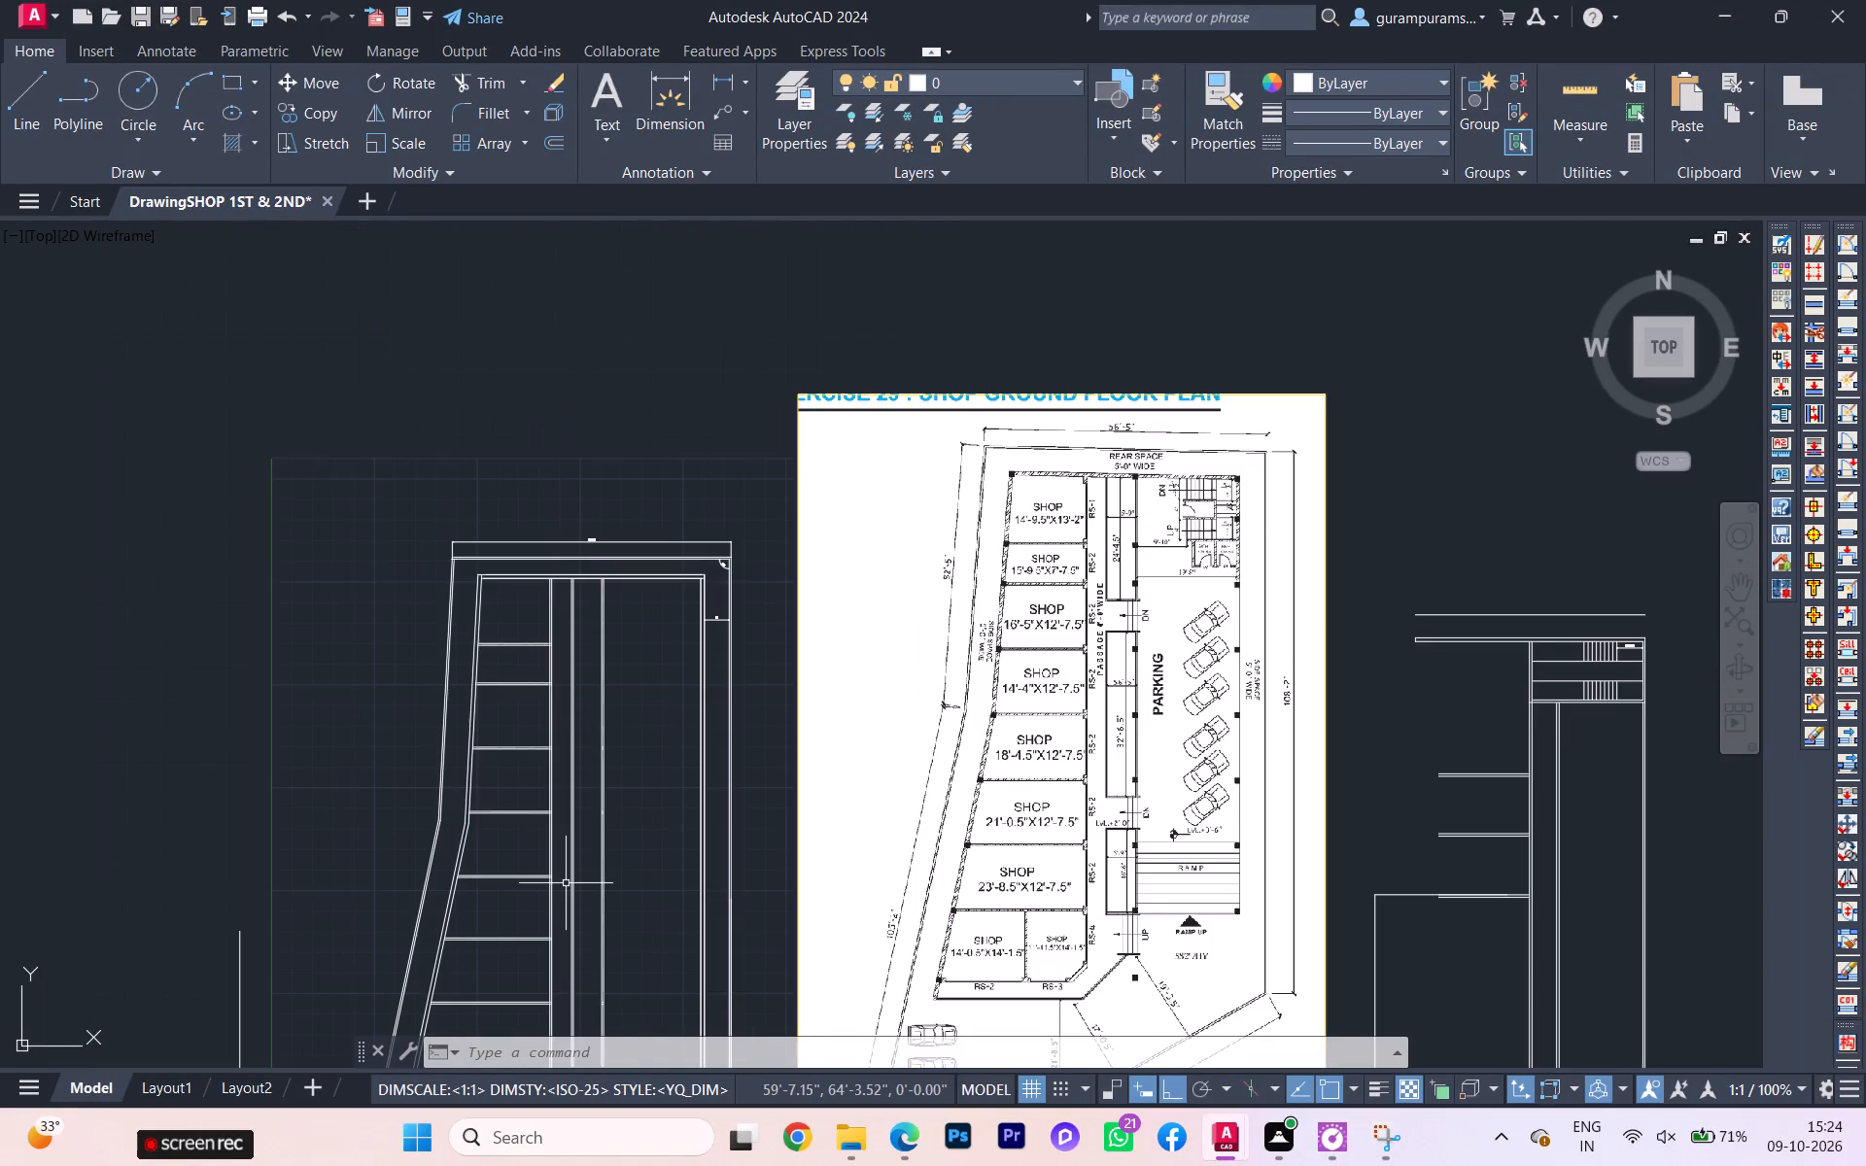
middle_click_drag(564, 876, 570, 650)
scroll(541, 740, "up", 2)
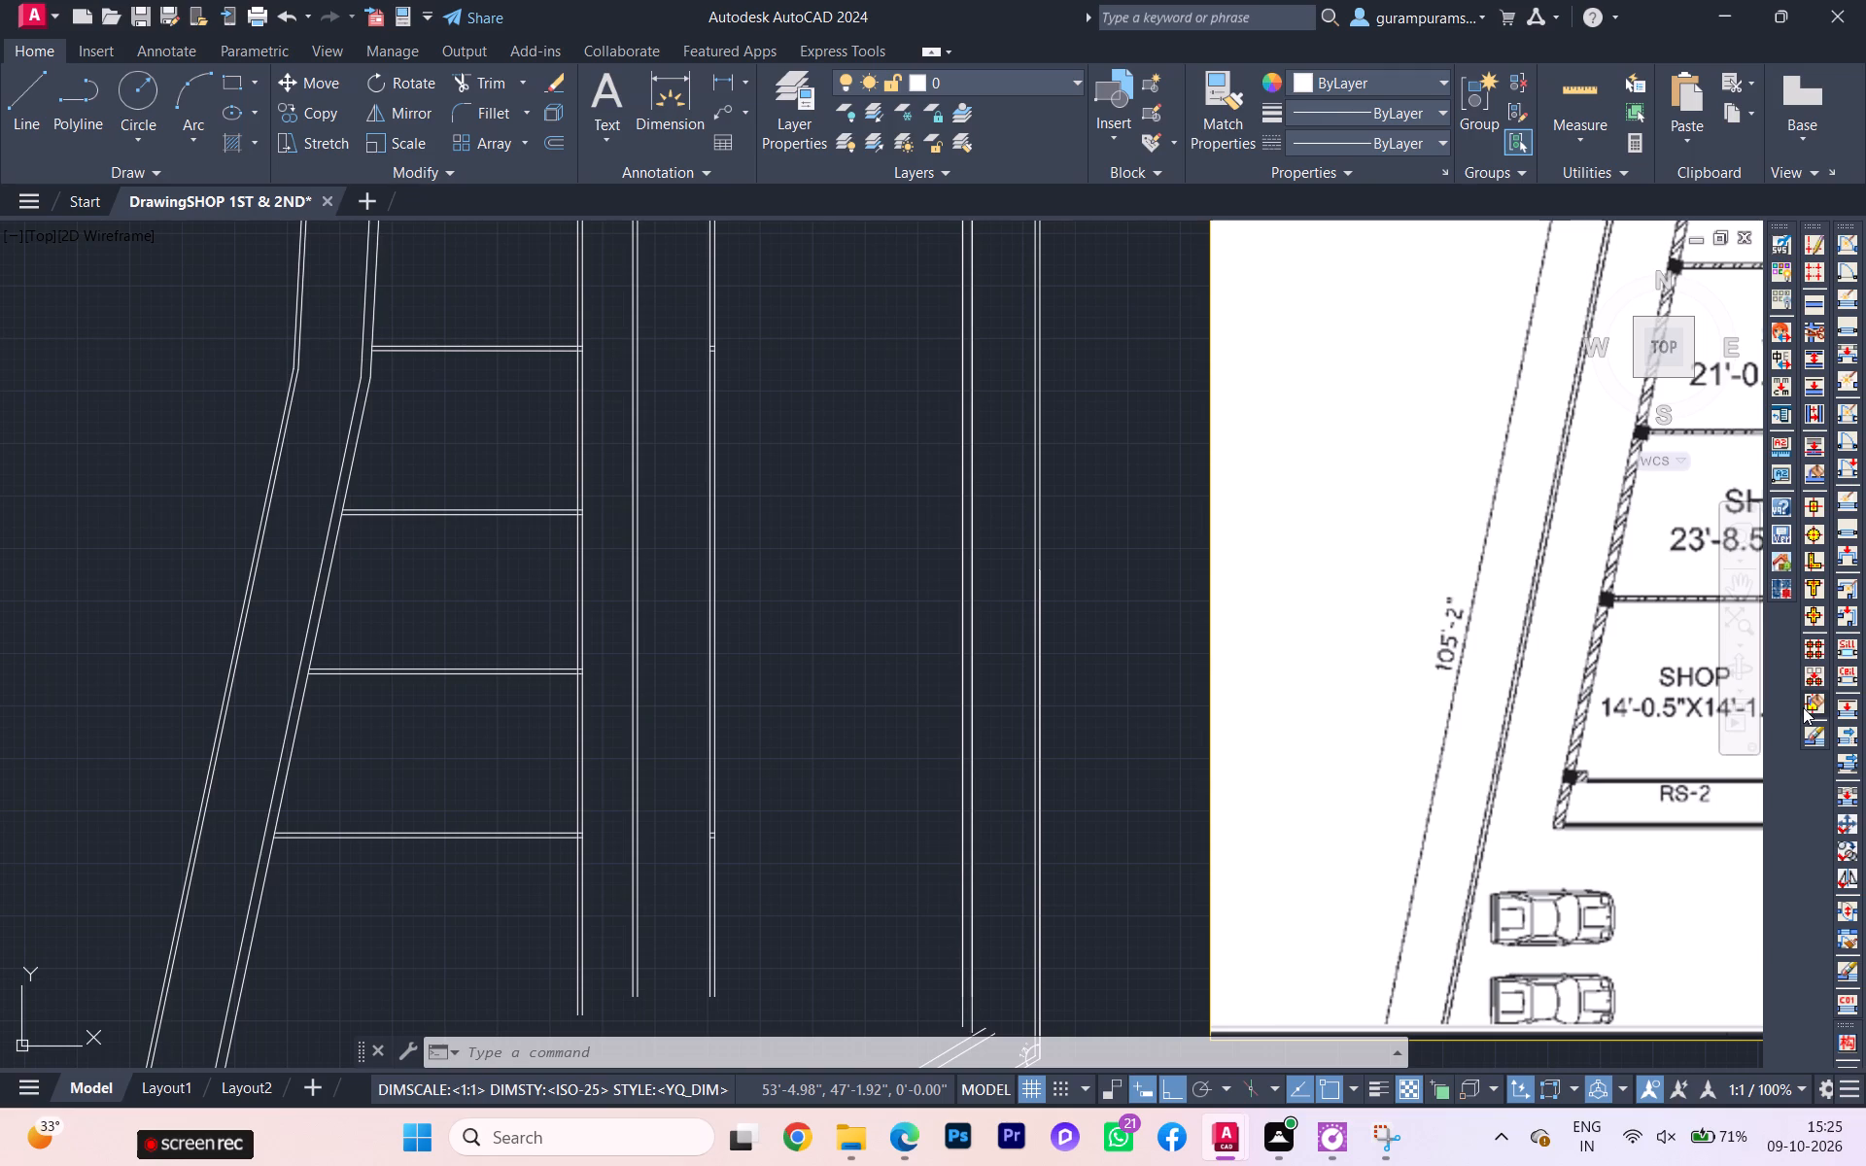
Erase the stray vertical line lying west of the drawn plan.
scroll(1526, 713, "down", 3)
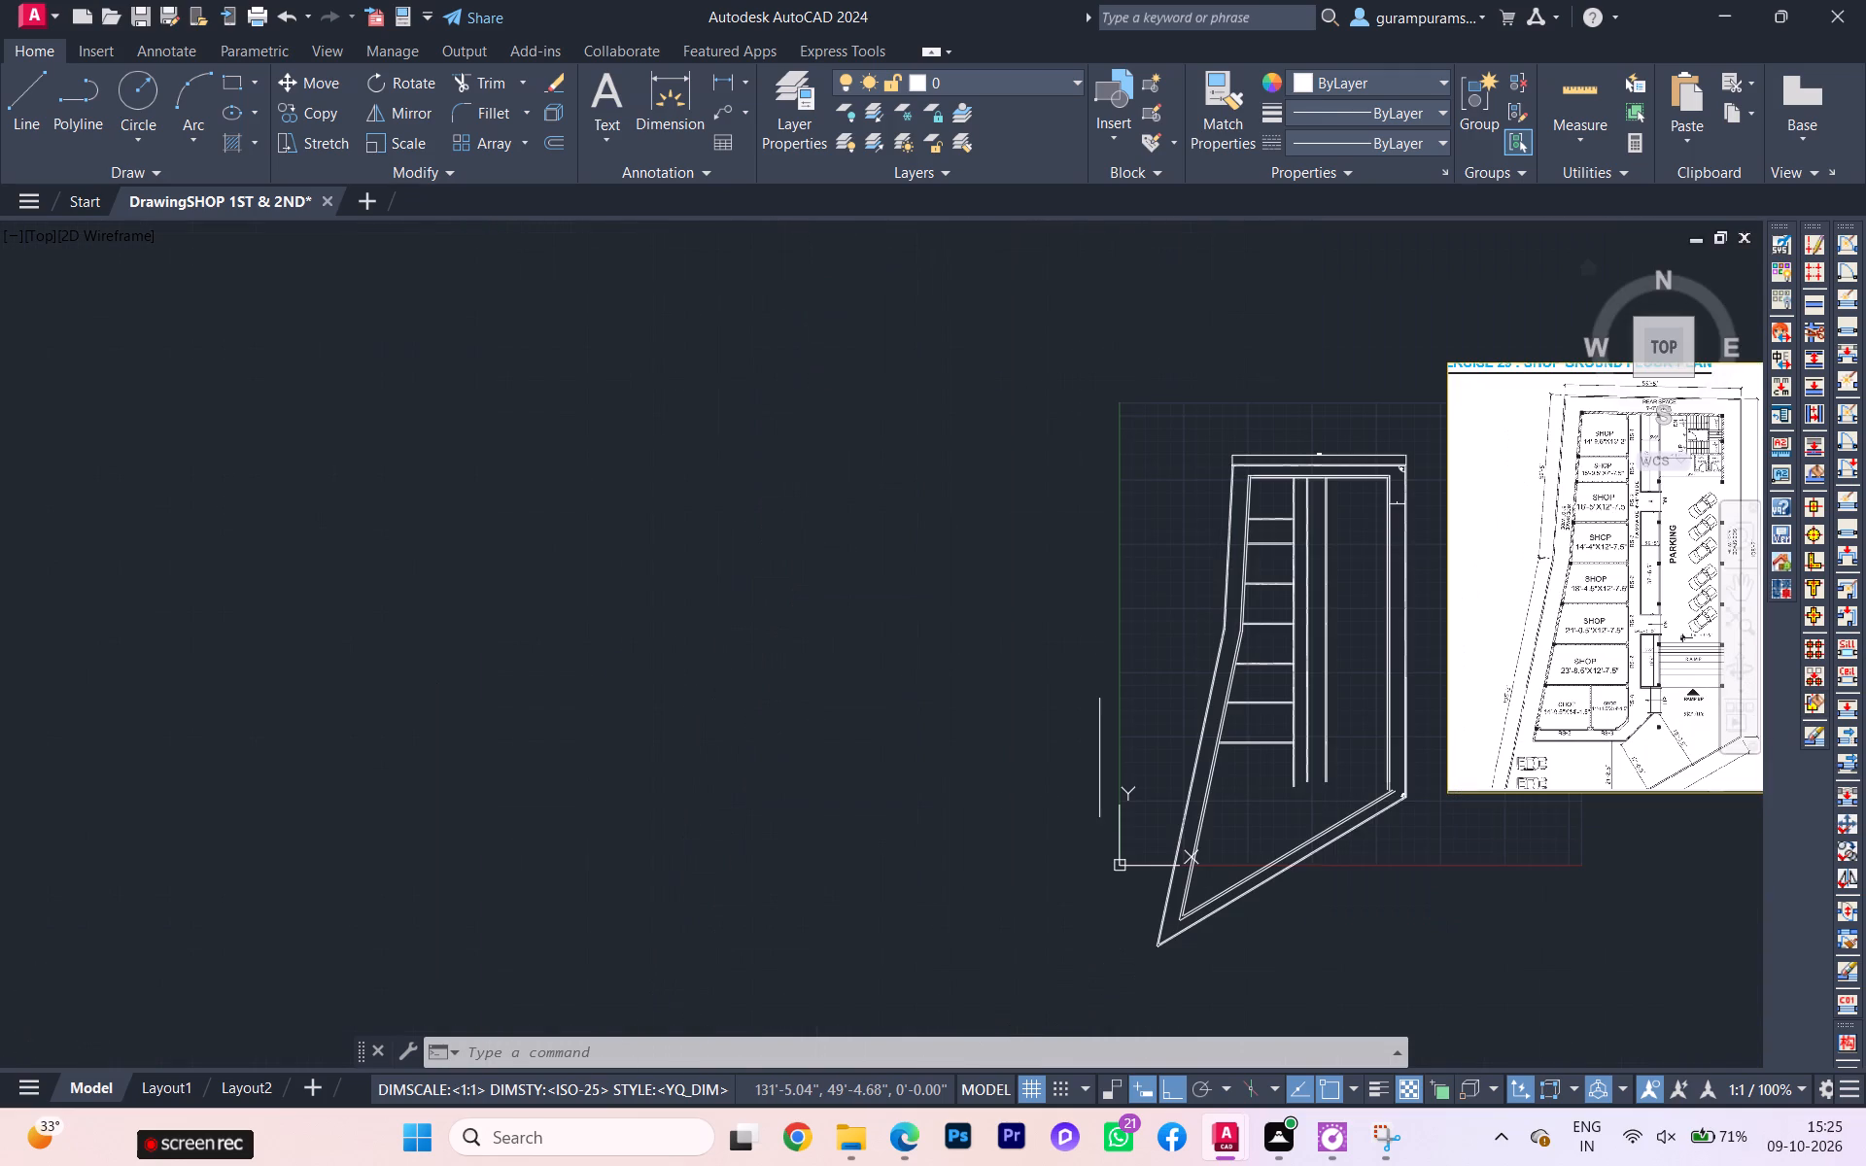
scroll(1443, 620, "up", 2)
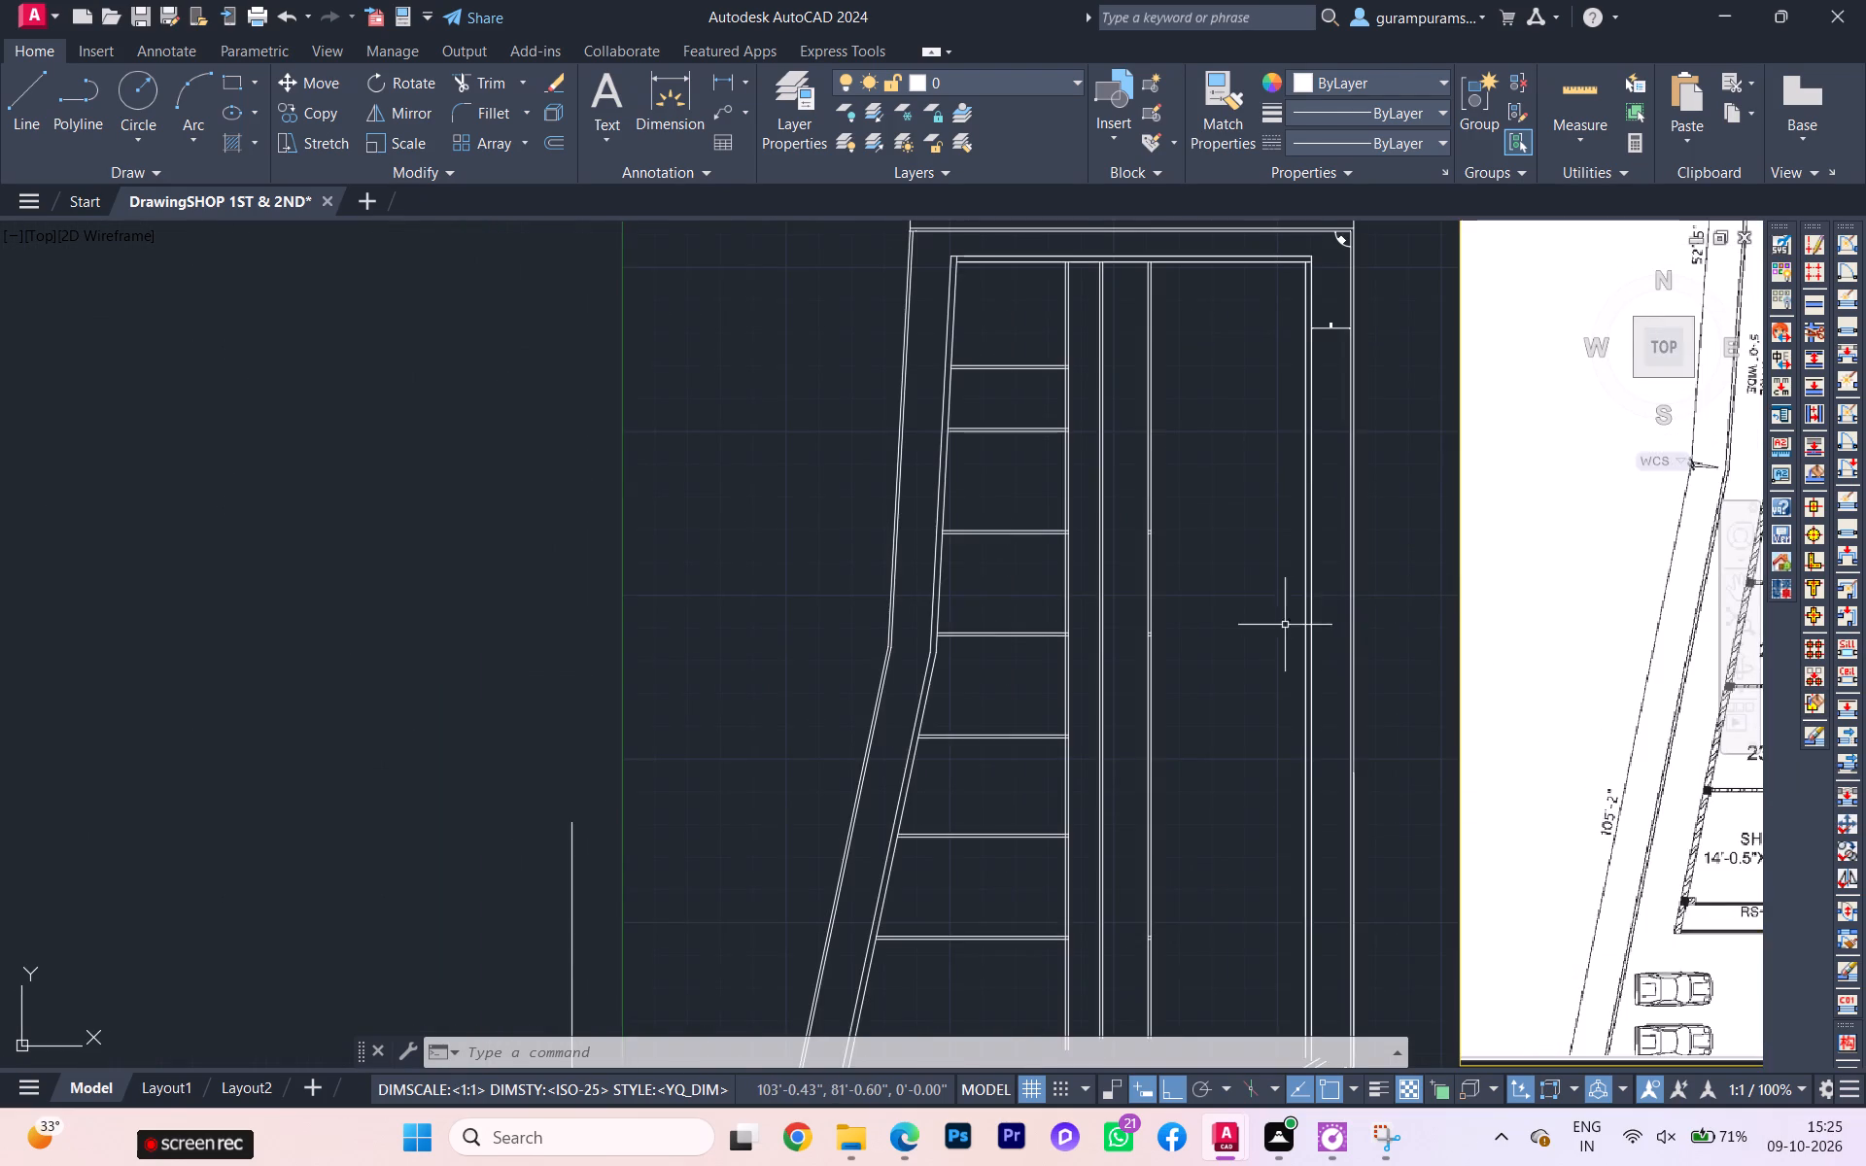
scroll(1137, 564, "up", 5)
scroll(1129, 520, "down", 5)
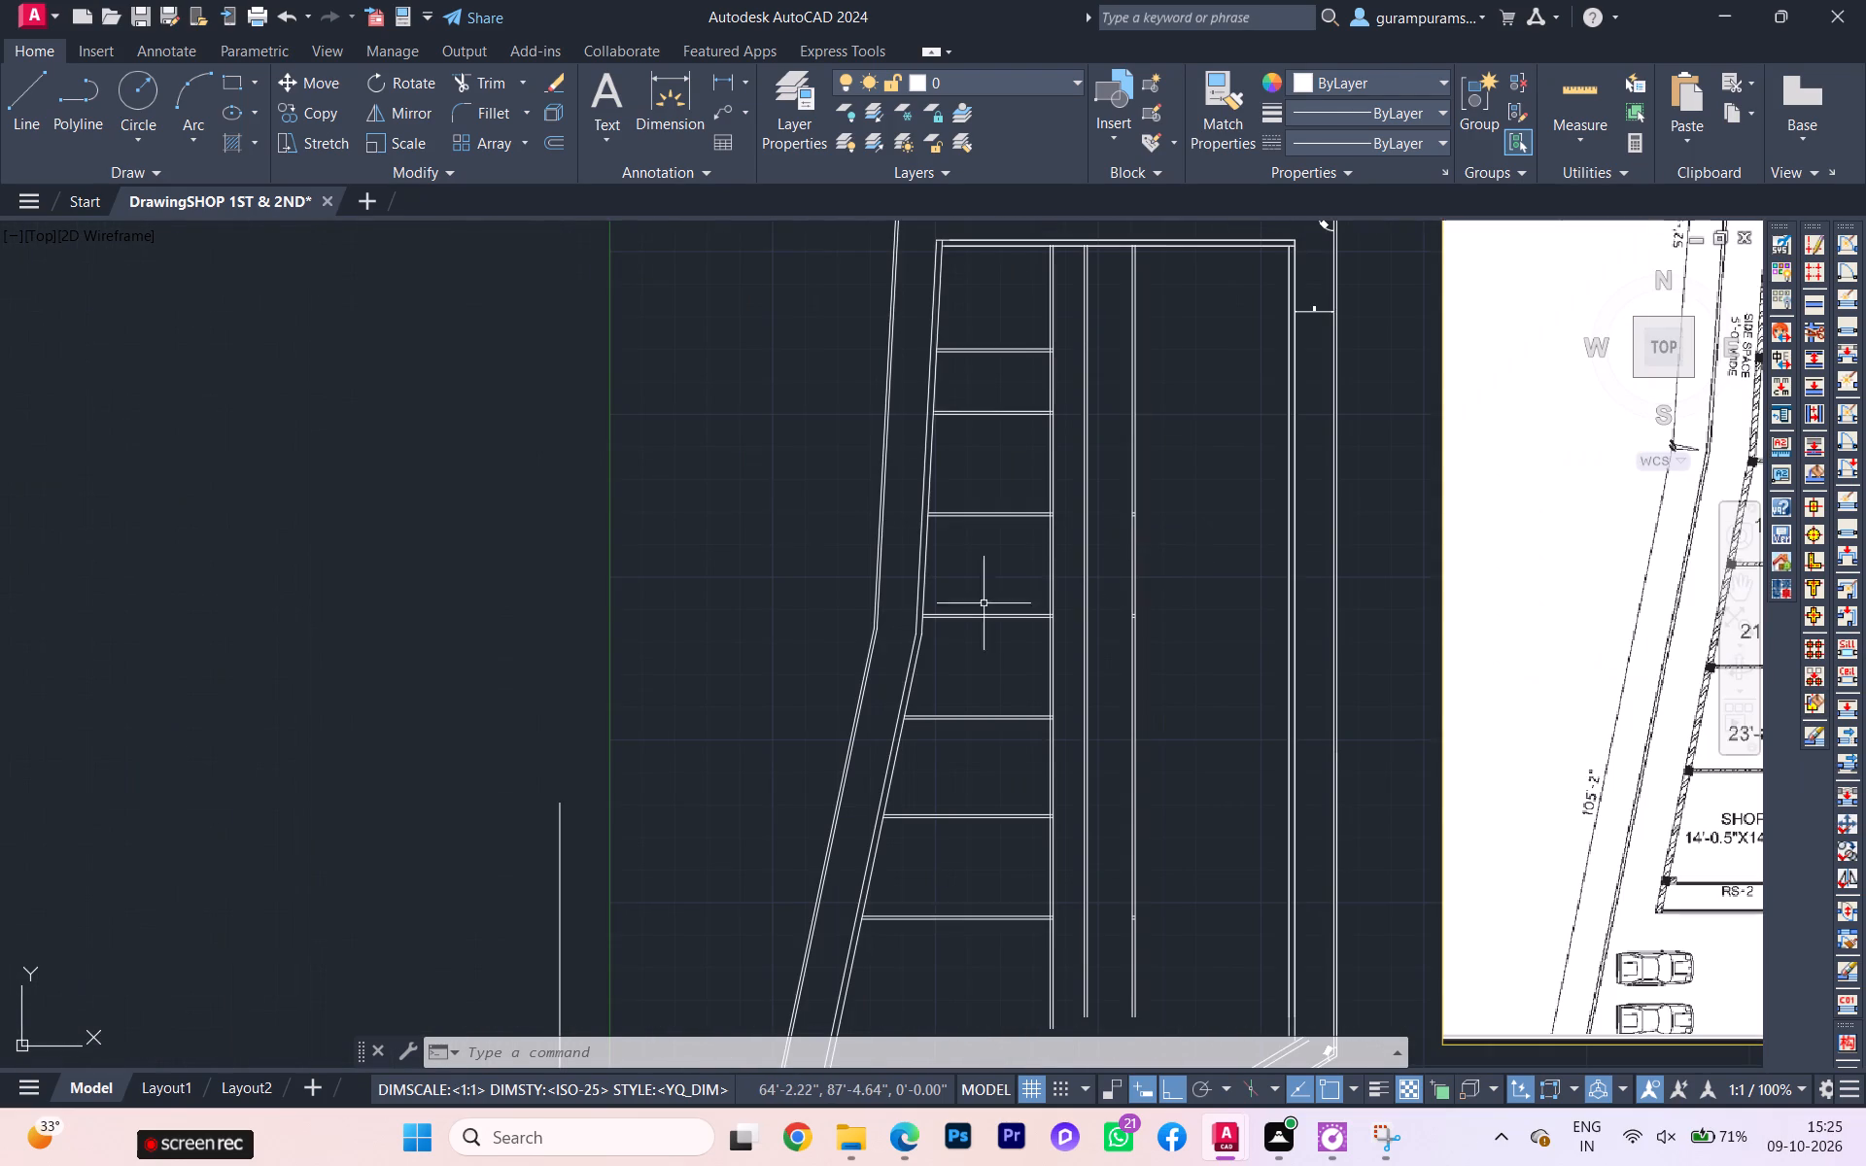
middle_click_drag(826, 655, 720, 609)
scroll(717, 606, "down", 2)
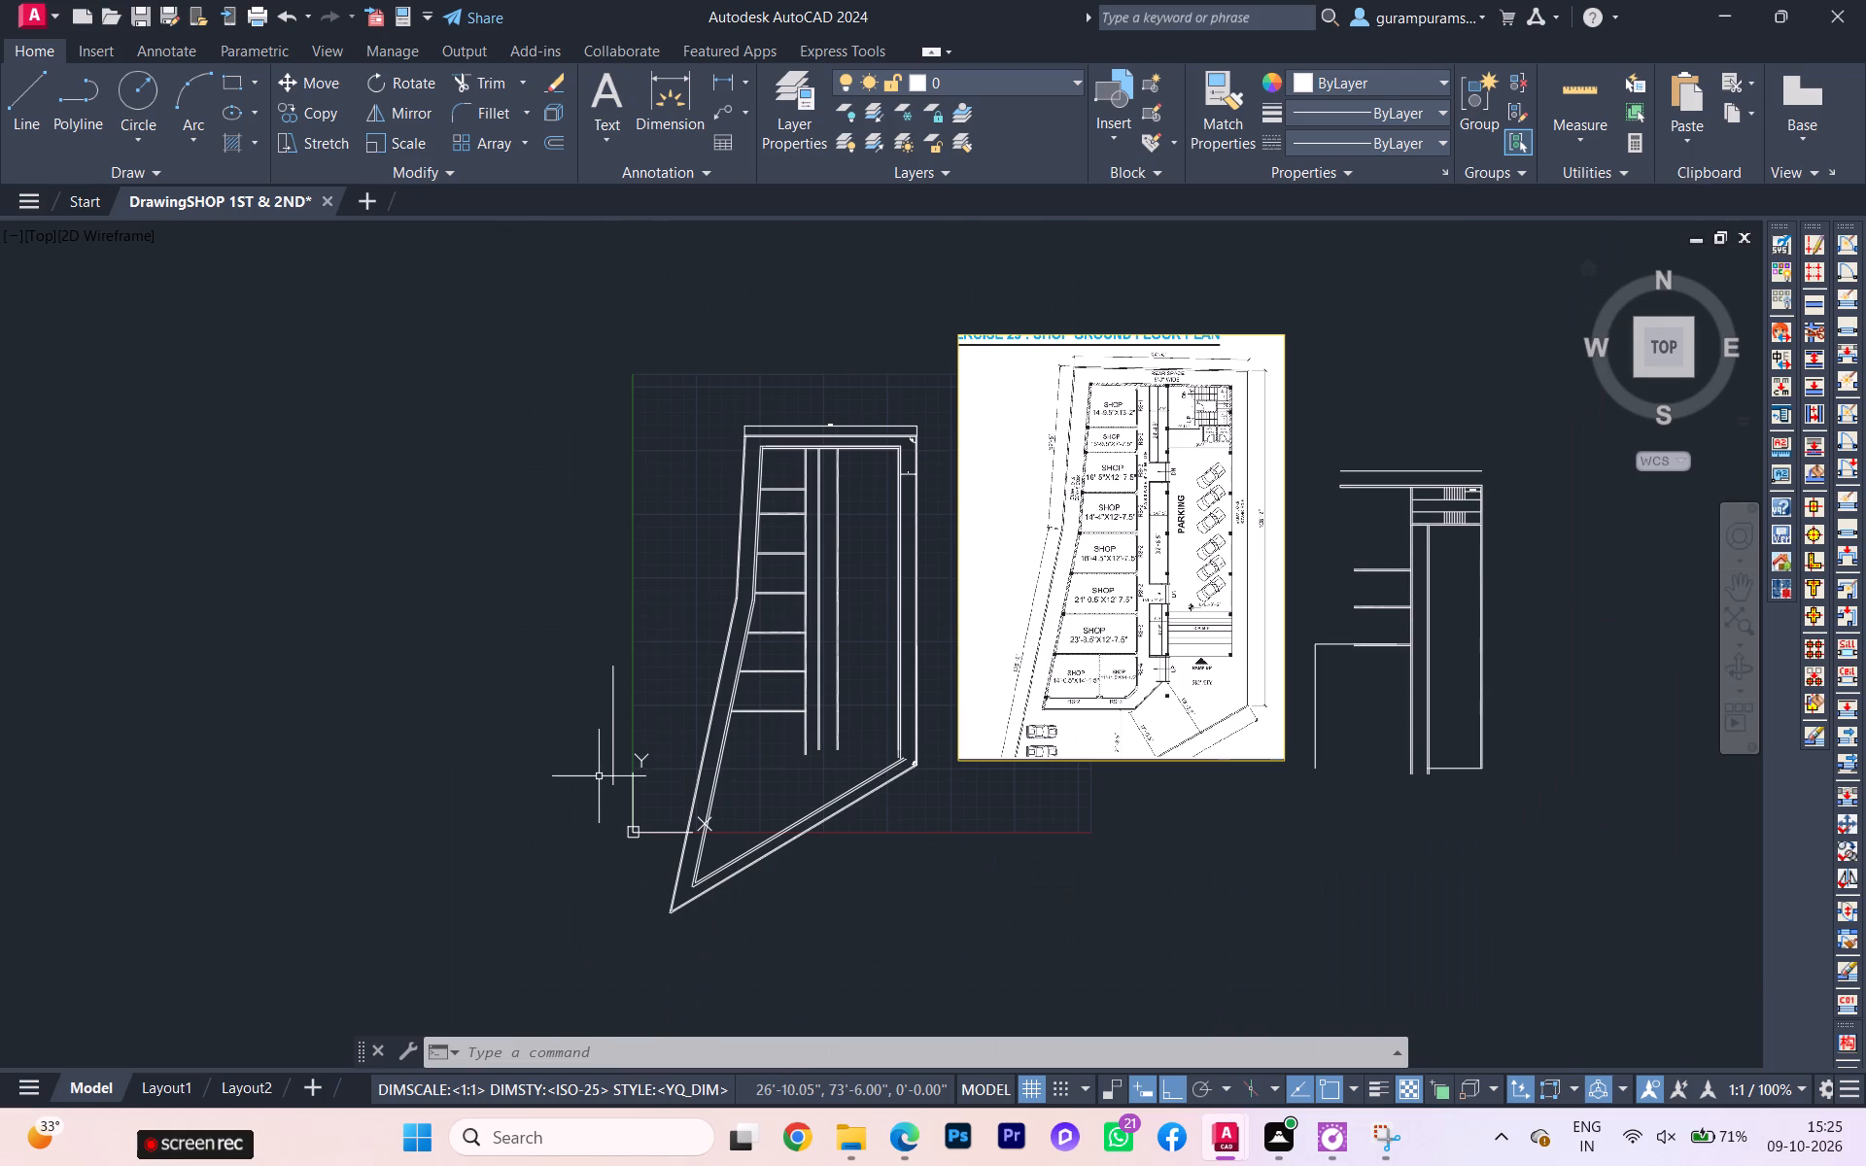
left_click(642, 731)
left_click(583, 666)
key("Delete")
Erase the overall 56'-5" width dimension above the north boundary wall.
scroll(766, 630, "up", 3)
scroll(1076, 357, "up", 2)
scroll(929, 377, "up", 2)
scroll(929, 373, "down", 2)
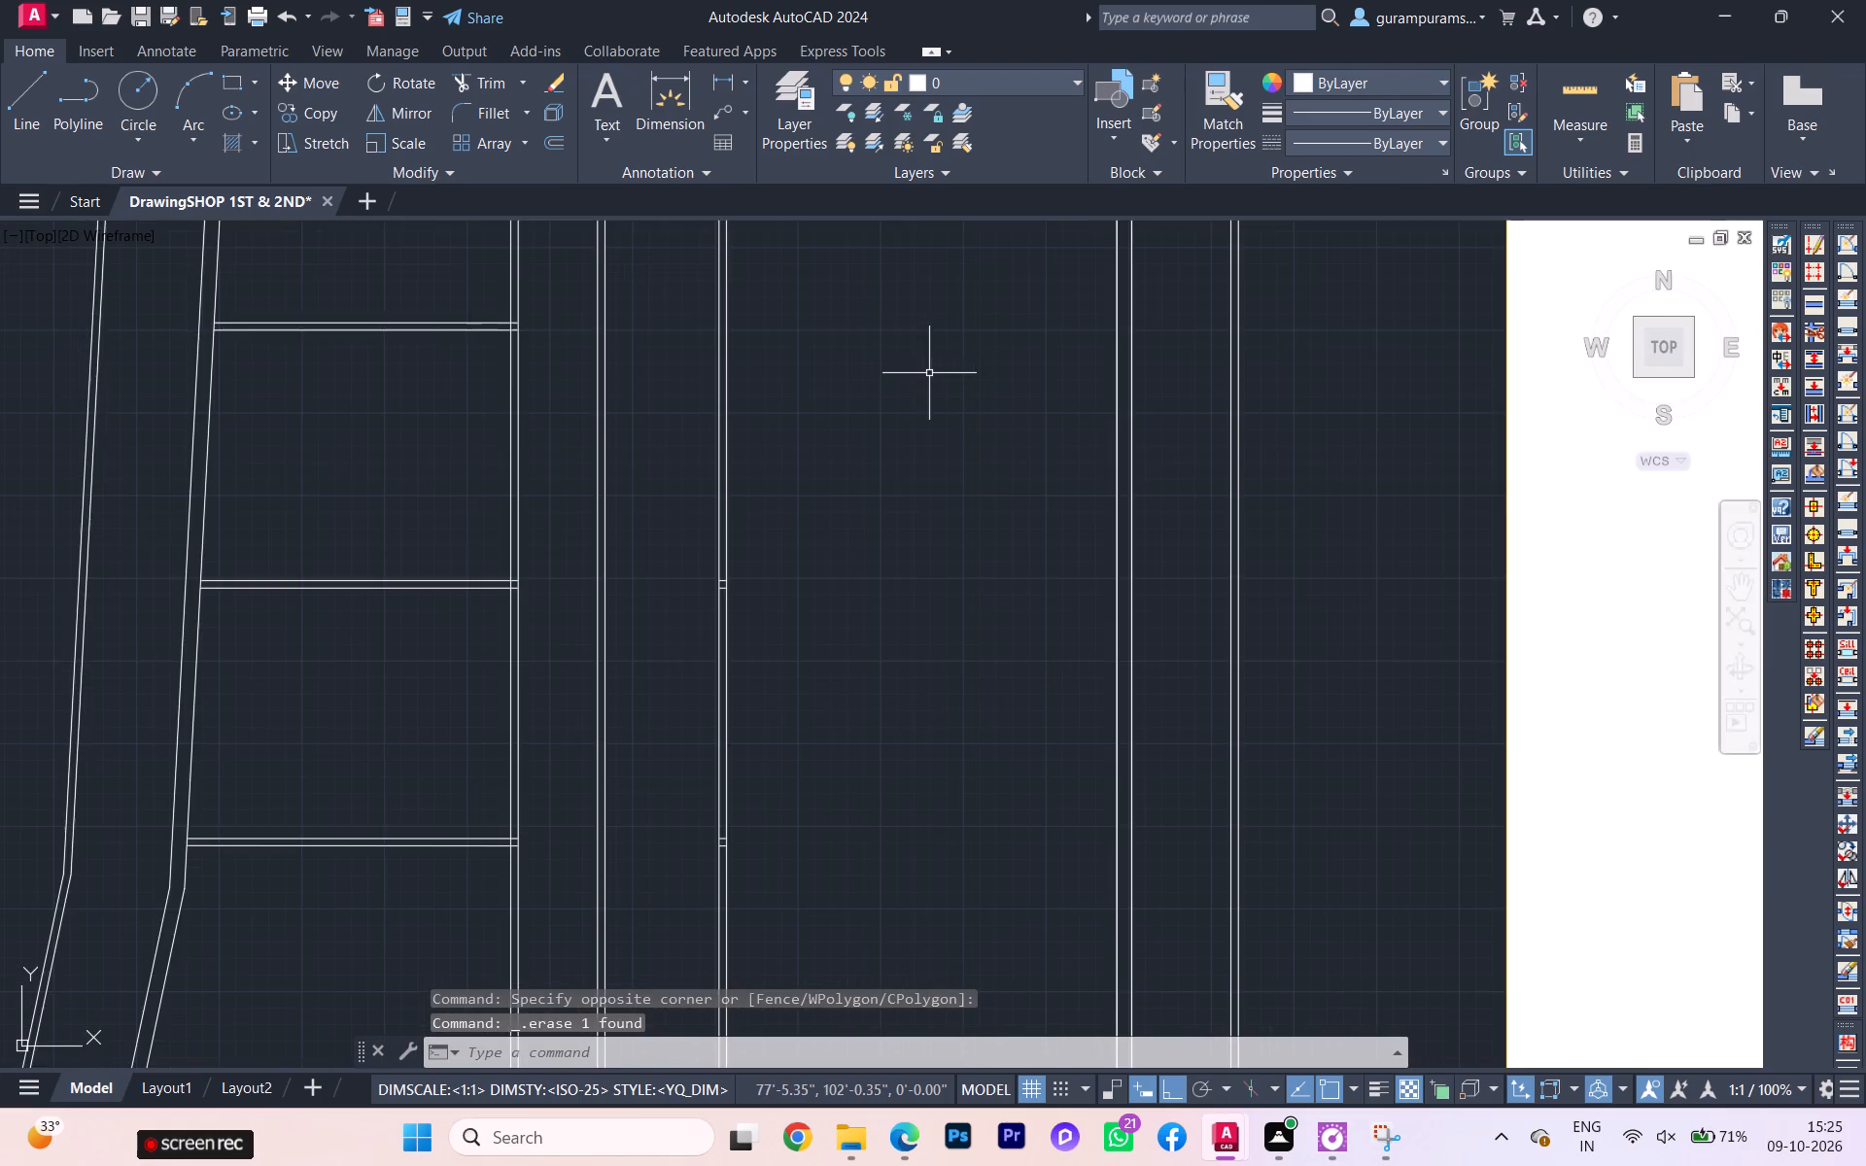
scroll(929, 373, "down", 1)
middle_click_drag(929, 373, 806, 649)
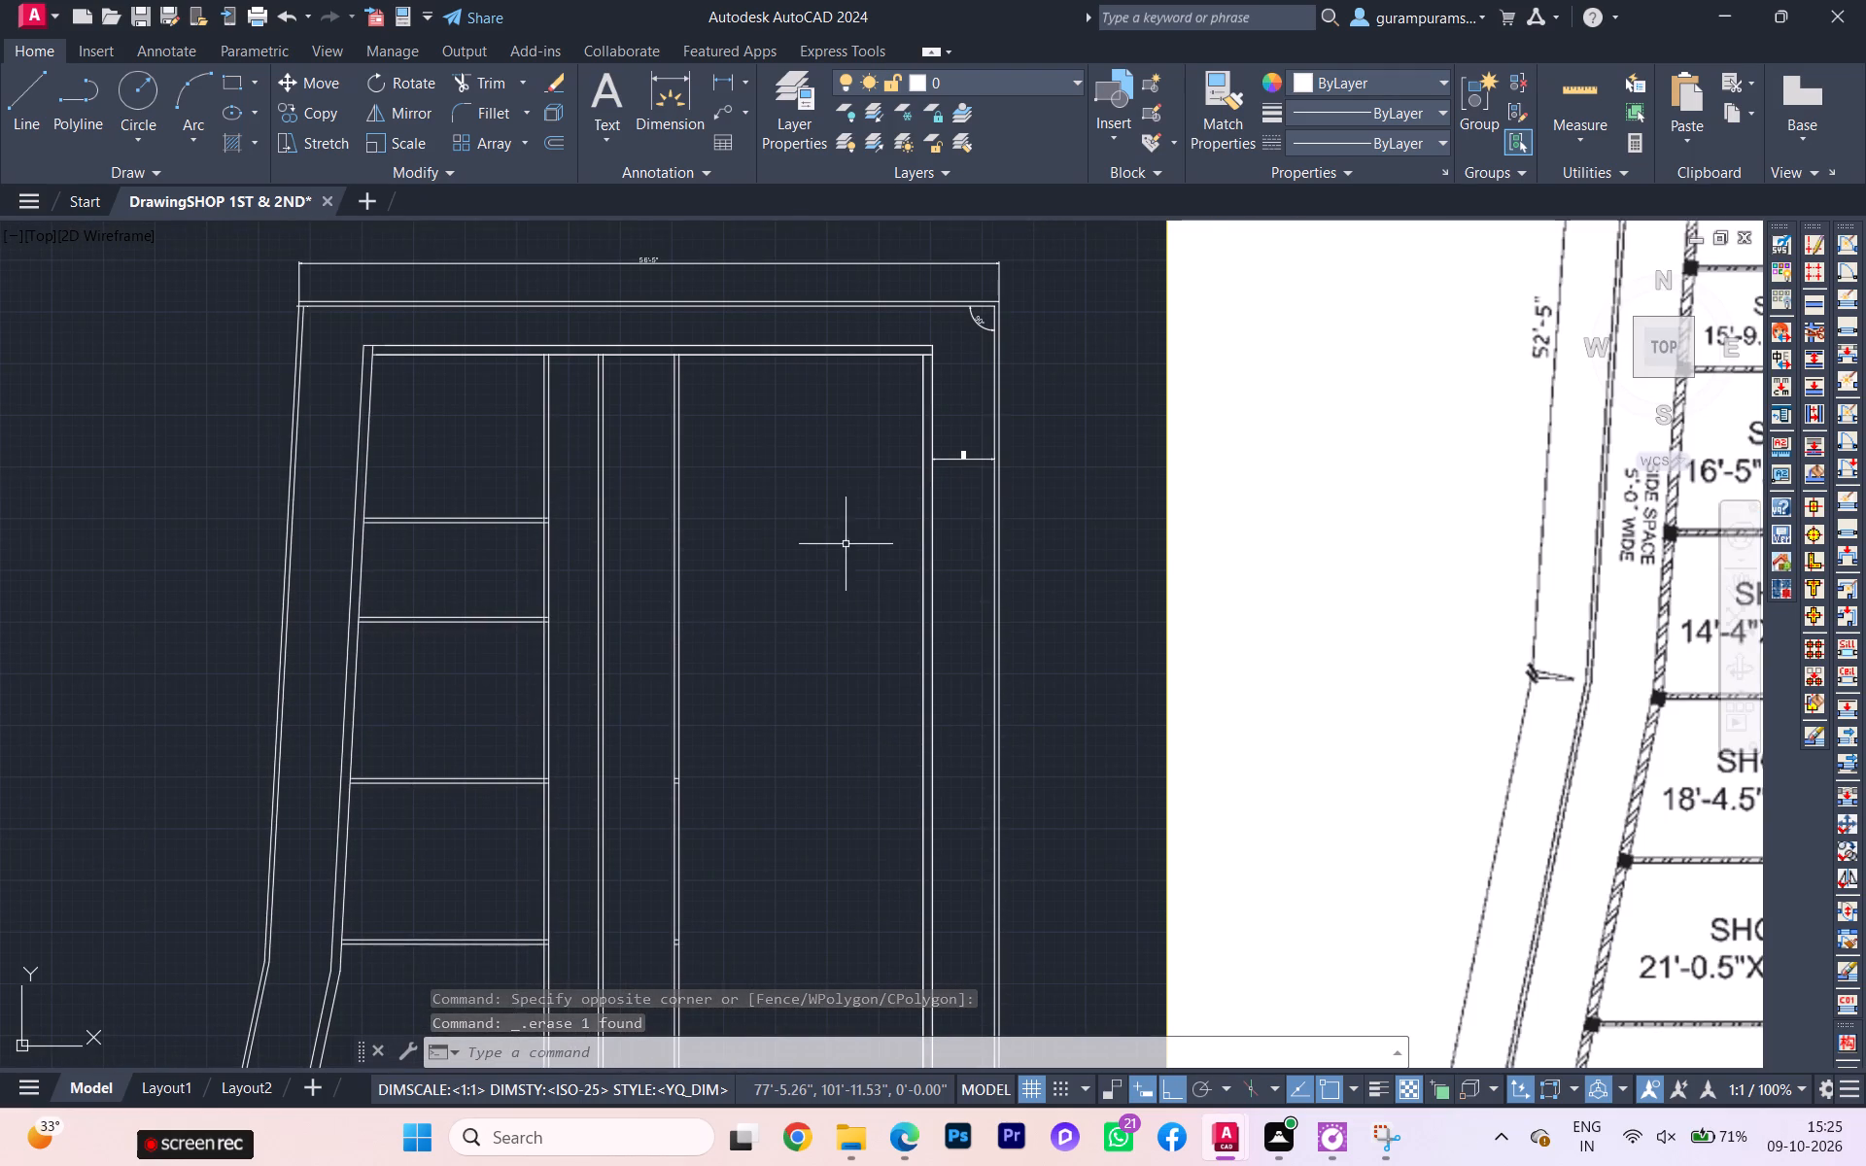
scroll(1287, 476, "down", 2)
middle_click_drag(1289, 478, 1204, 551)
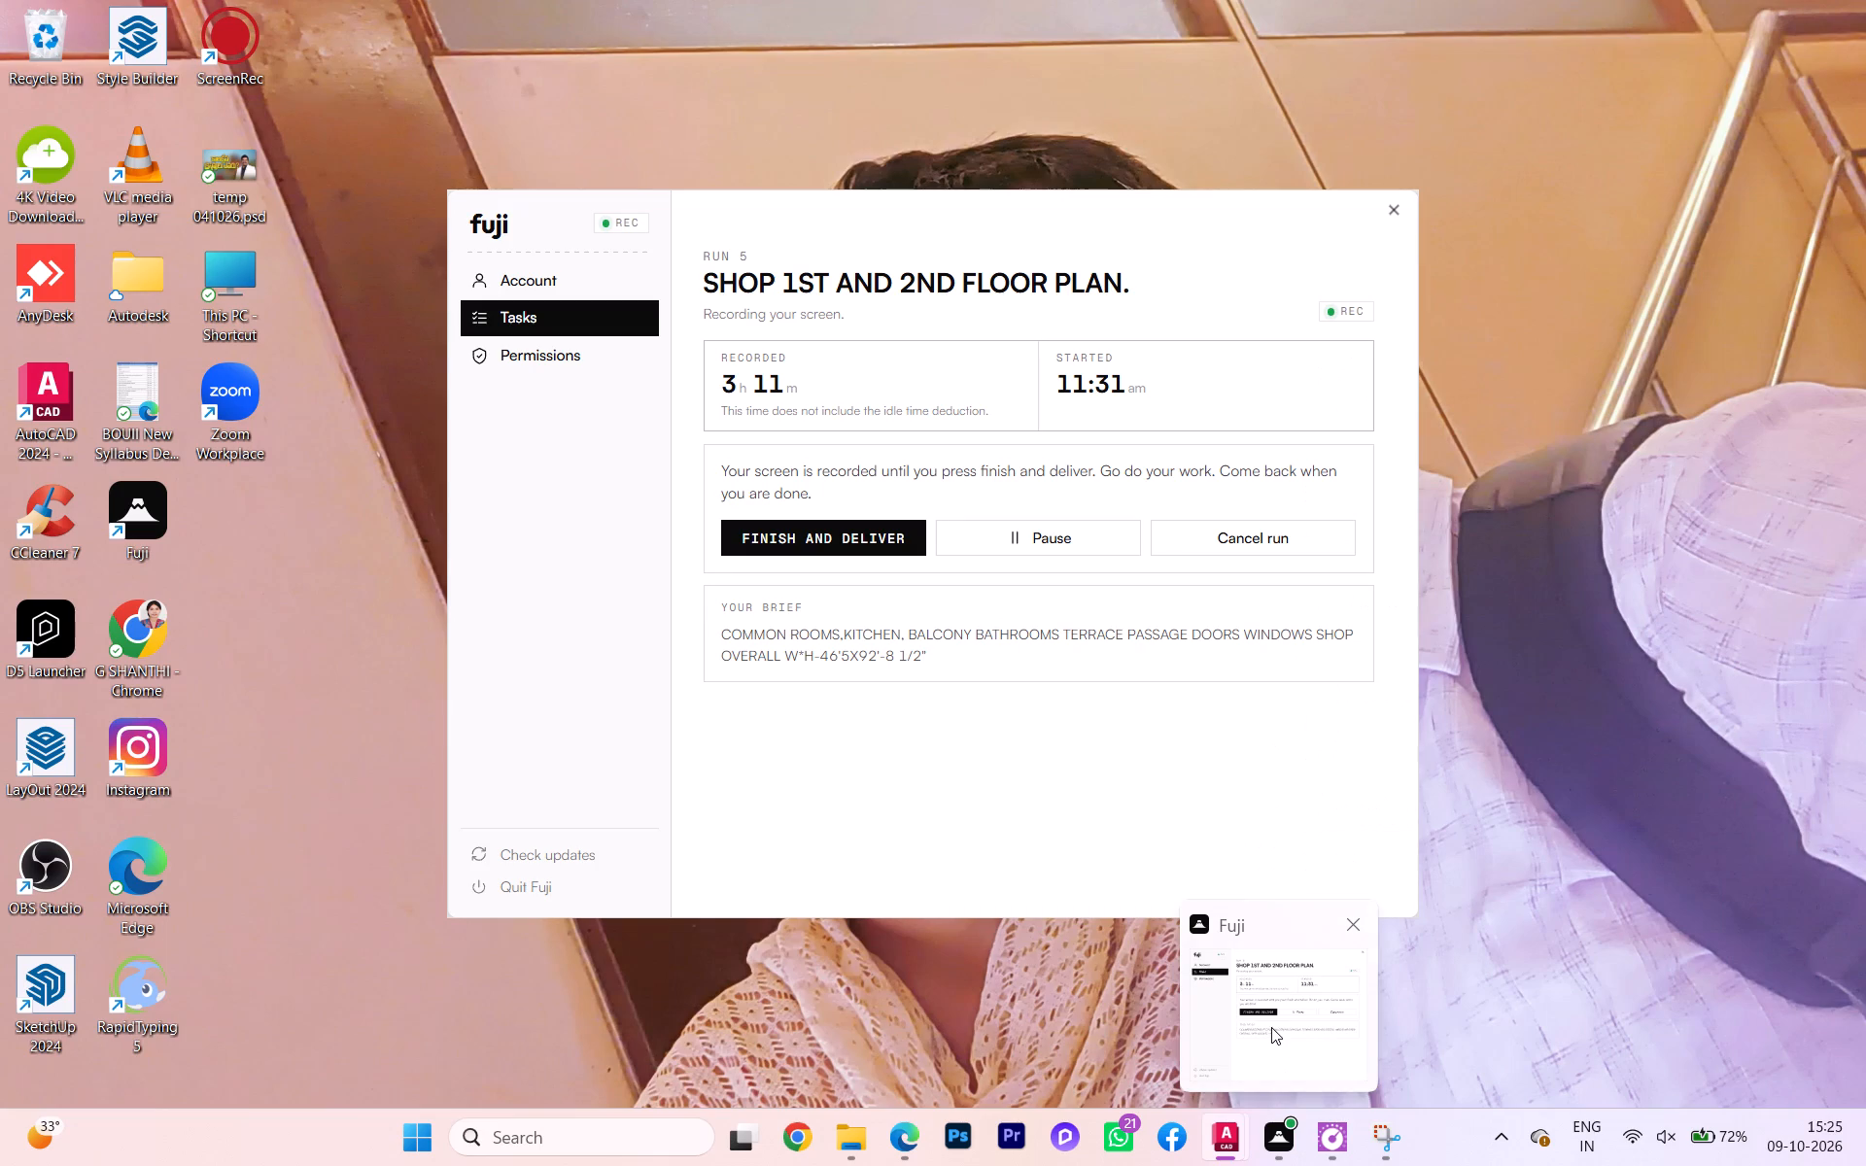
scroll(958, 426, "up", 2)
scroll(1000, 570, "up", 2)
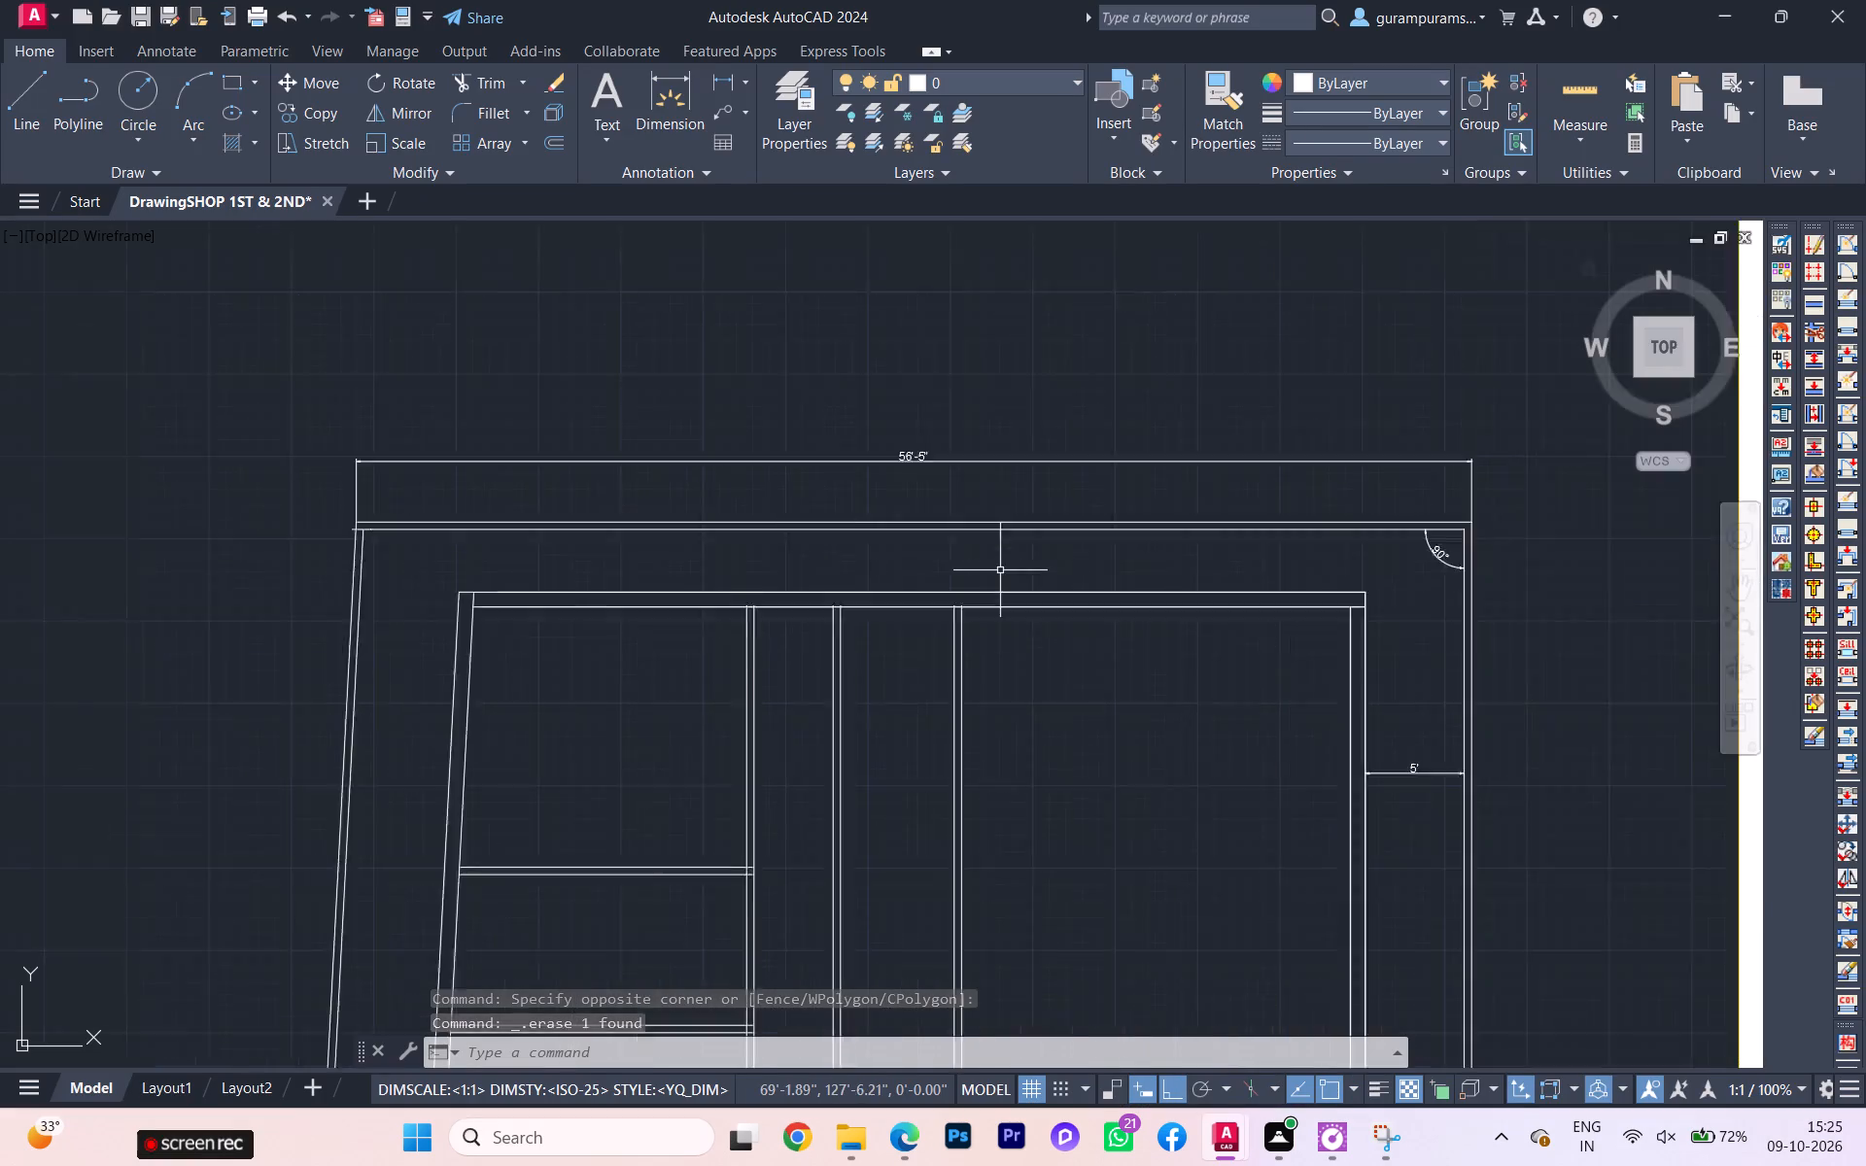
left_click(980, 391)
left_click(815, 357)
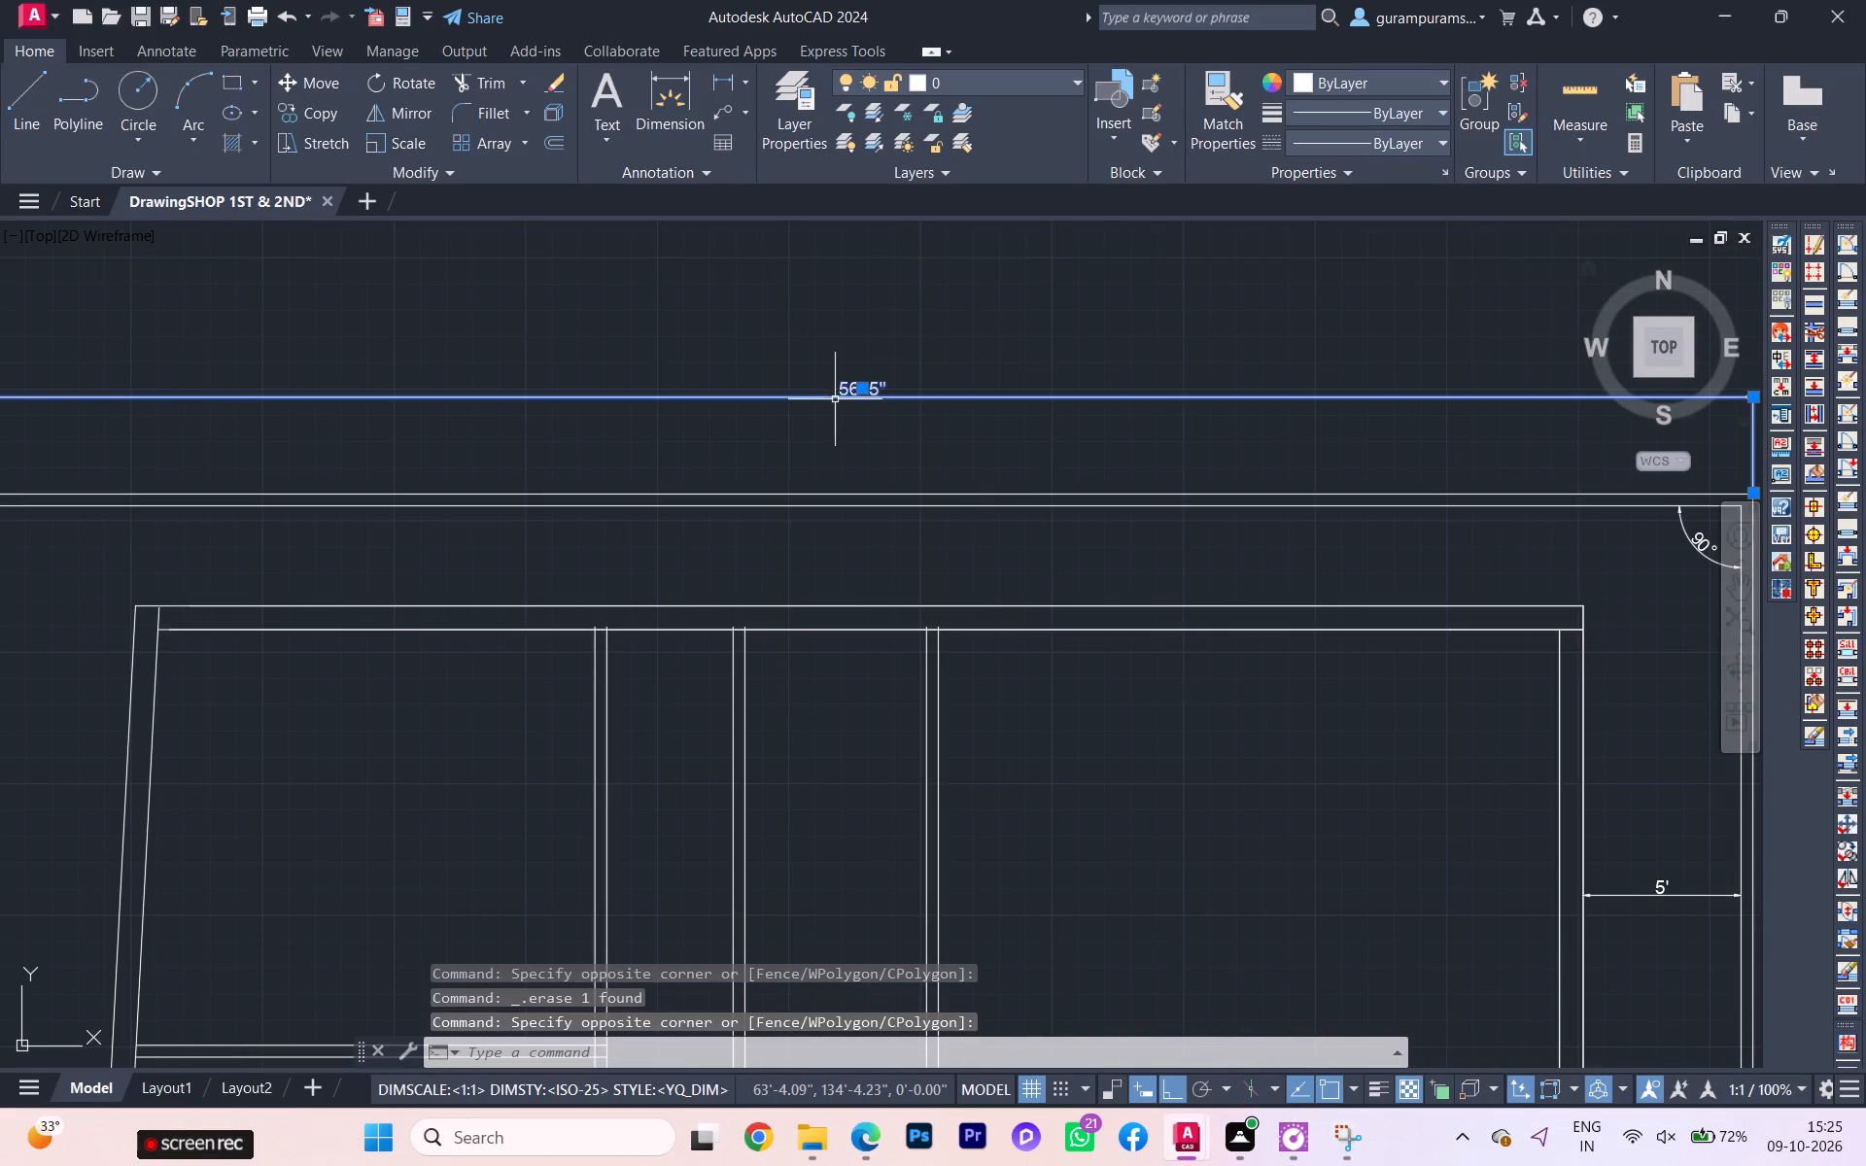
key("Delete")
Erase the 5' side-space dimension and the 90° angle dimension near the plan's northeast corner.
scroll(916, 417, "down", 2)
scroll(1234, 616, "up", 2)
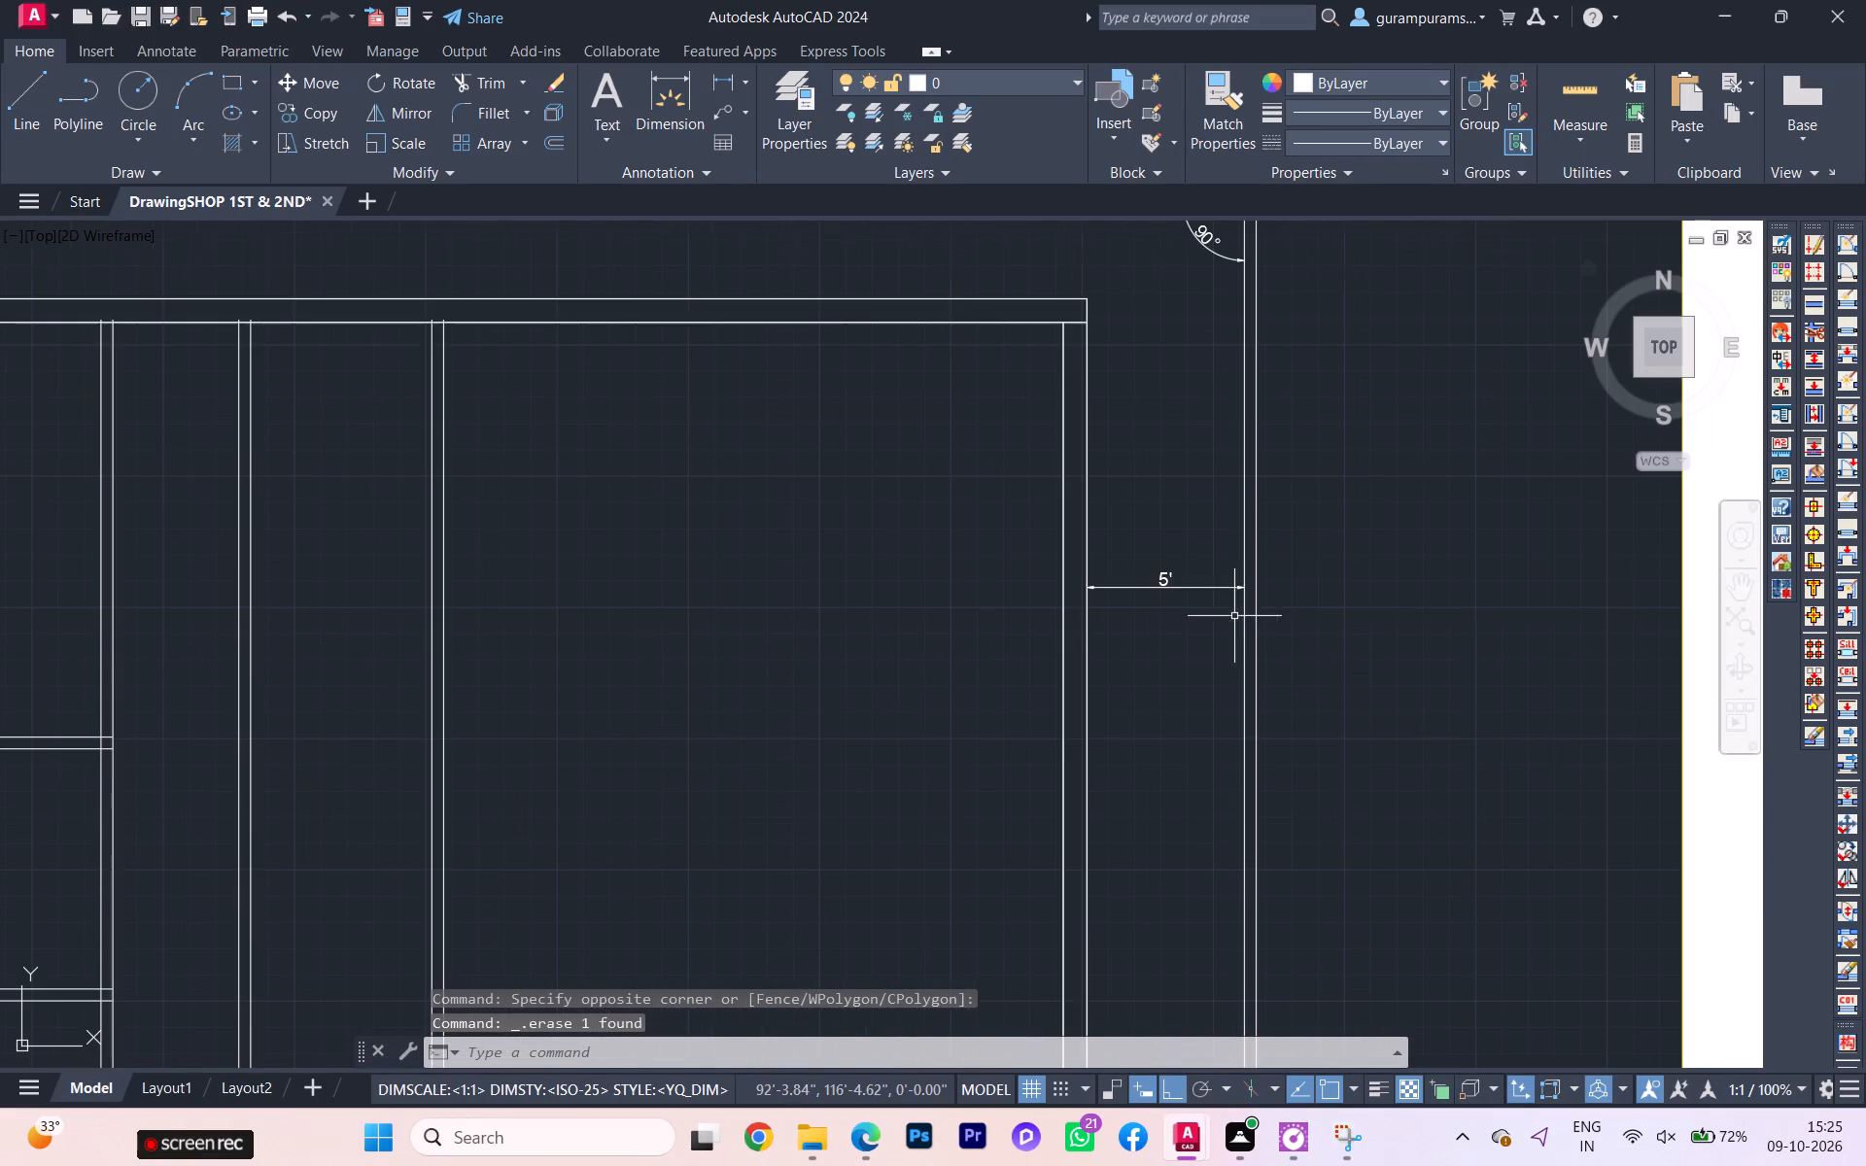
left_click(1197, 609)
left_click(1168, 557)
key("Delete")
scroll(1048, 351, "up", 1)
scroll(1048, 351, "down", 2)
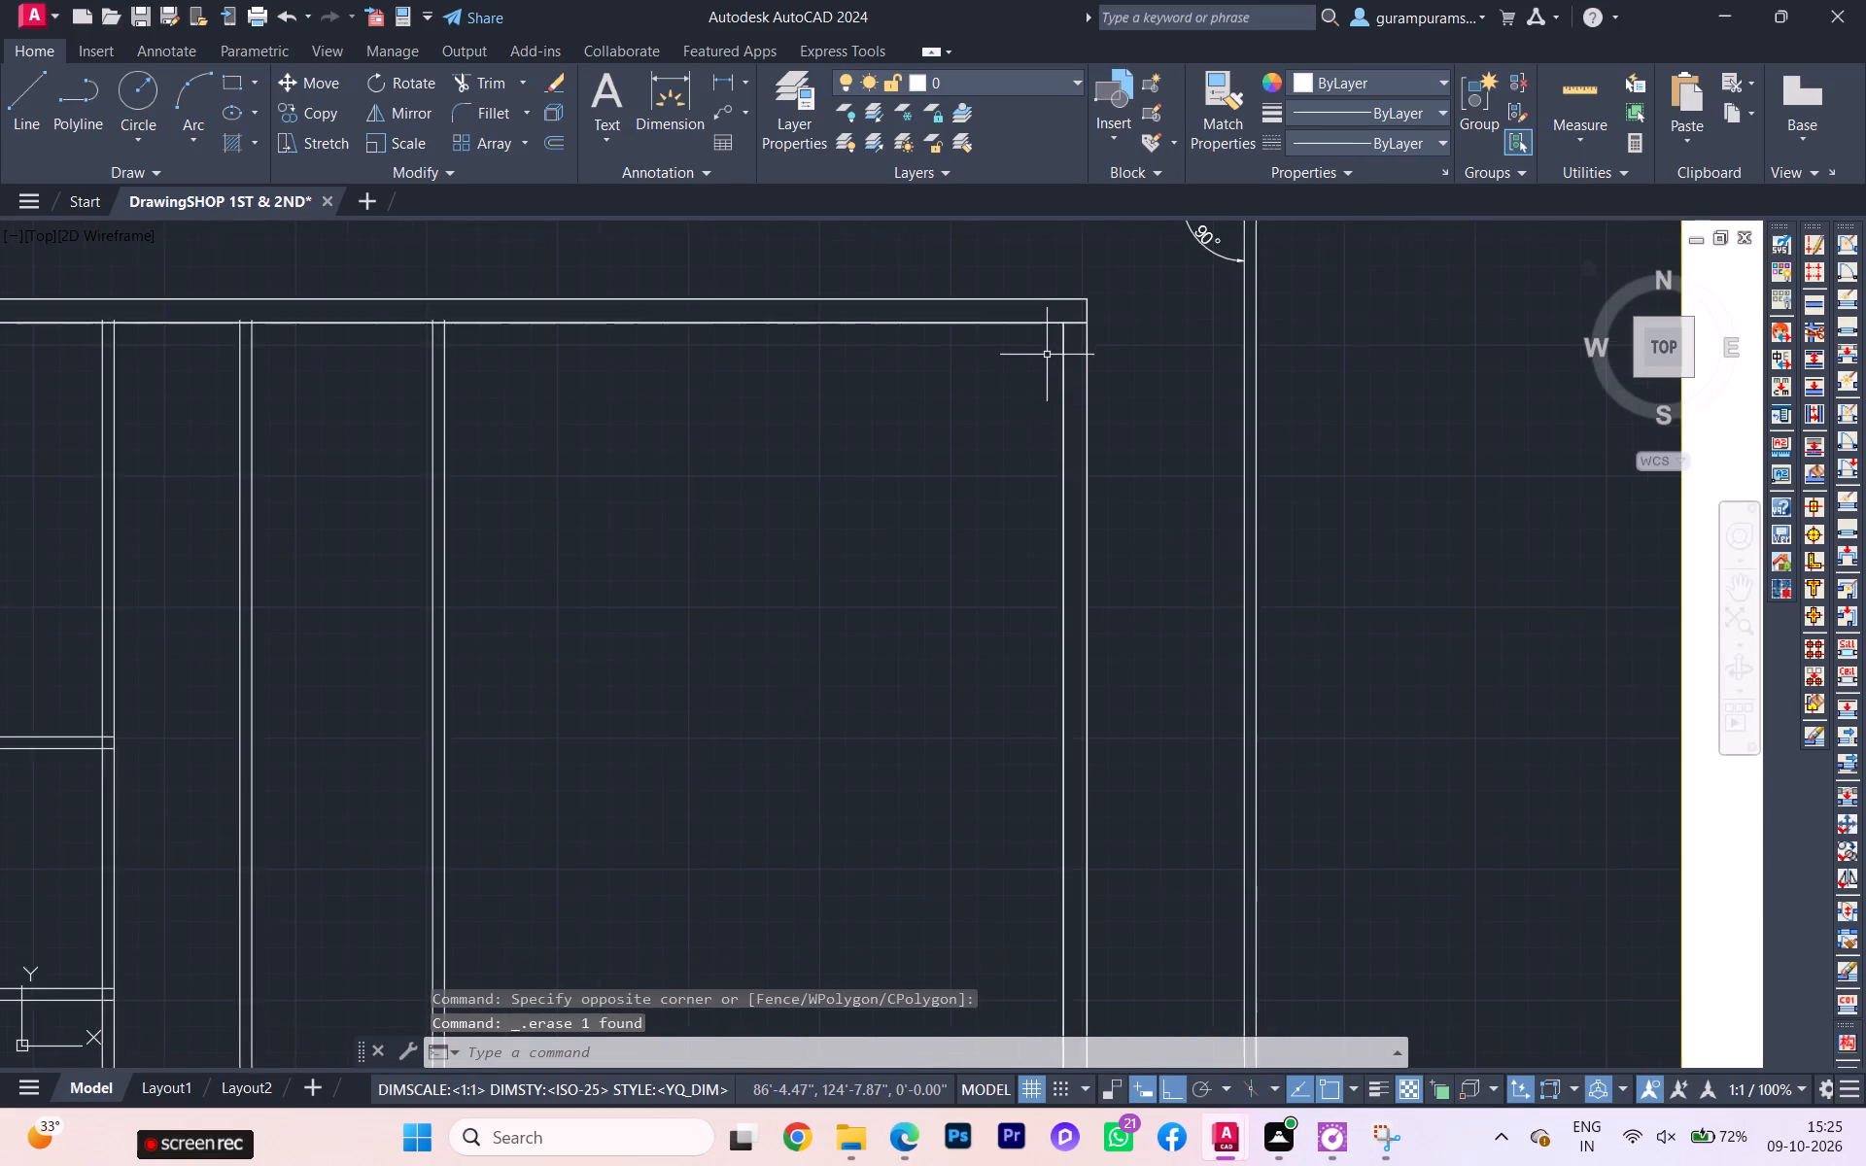
scroll(1047, 359, "down", 1)
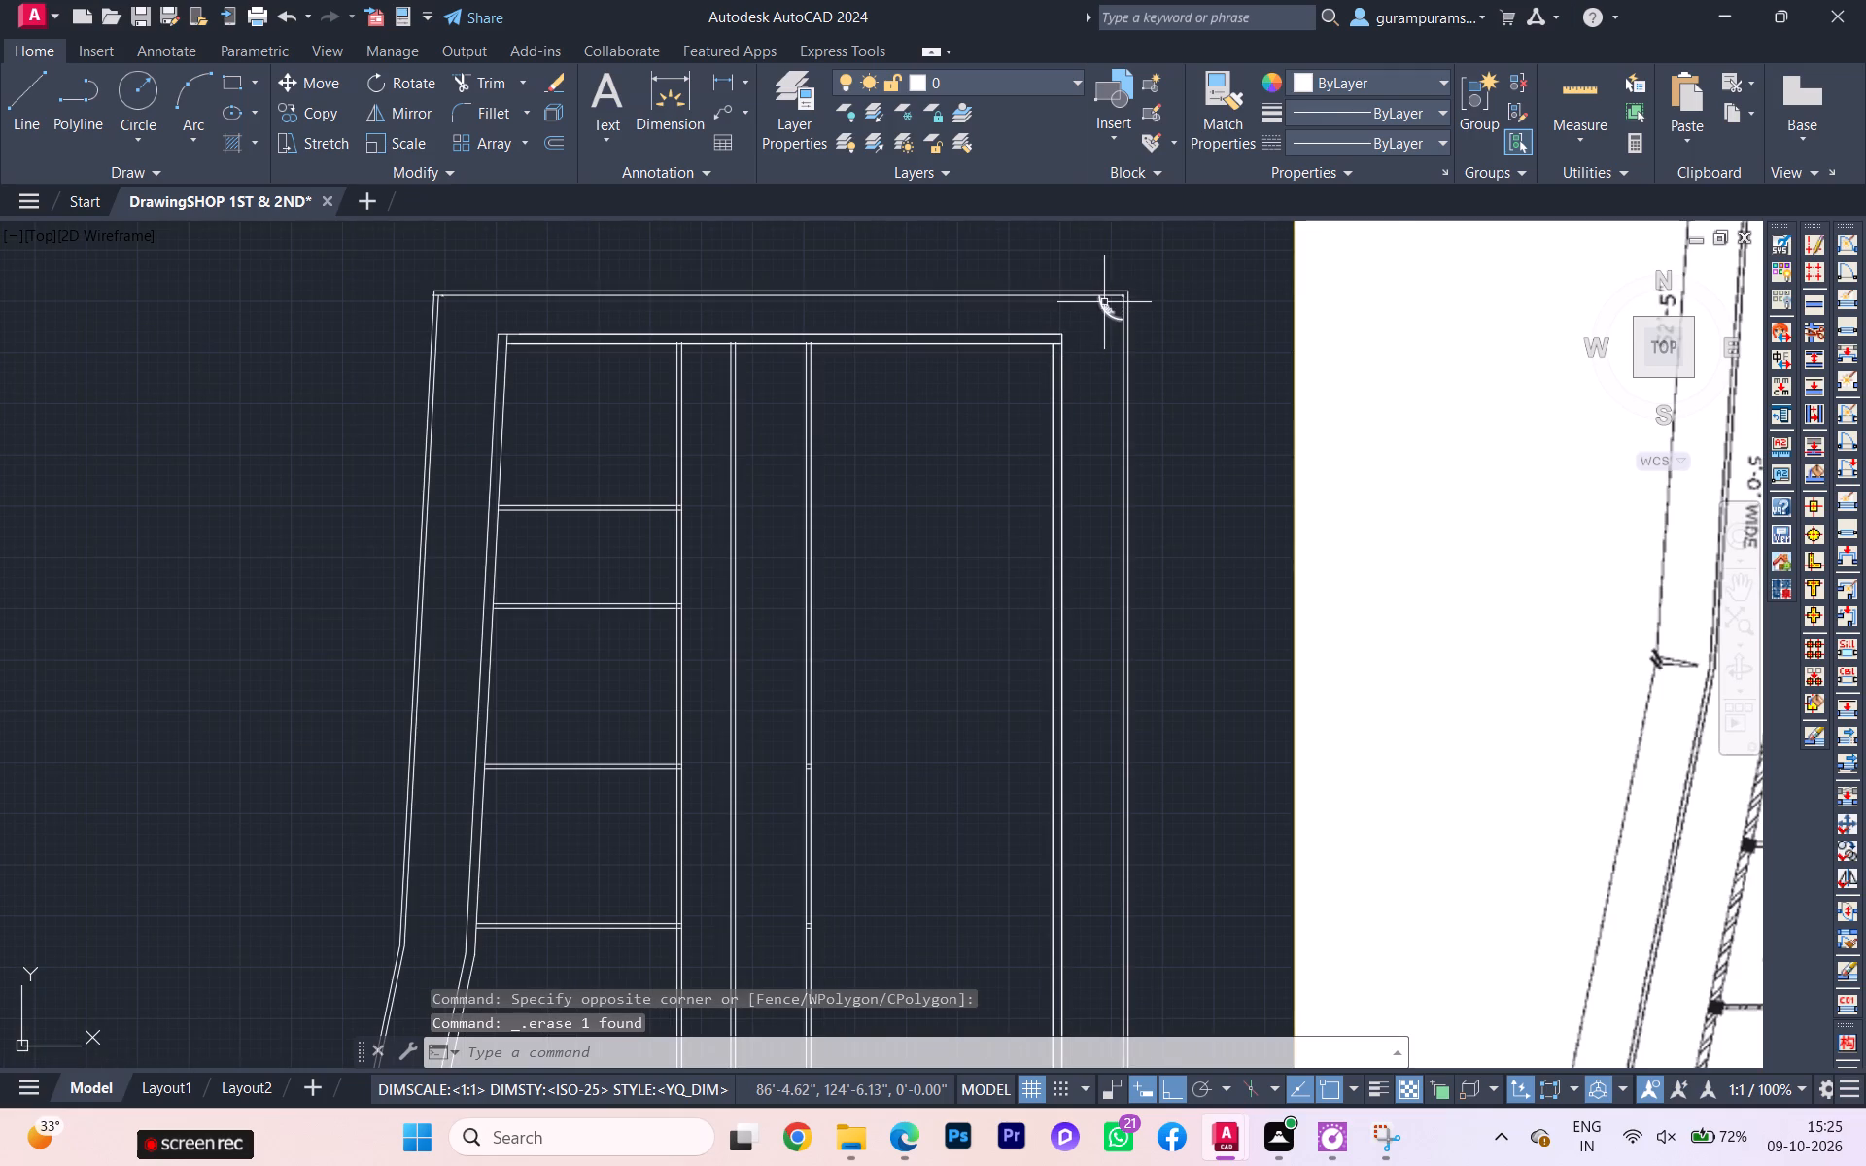
scroll(1115, 317, "up", 2)
left_click(1113, 308)
key("Delete")
Trim the north boundary wall's inner line back to the west wall's inner line at the northwest corner.
scroll(1092, 319, "down", 1)
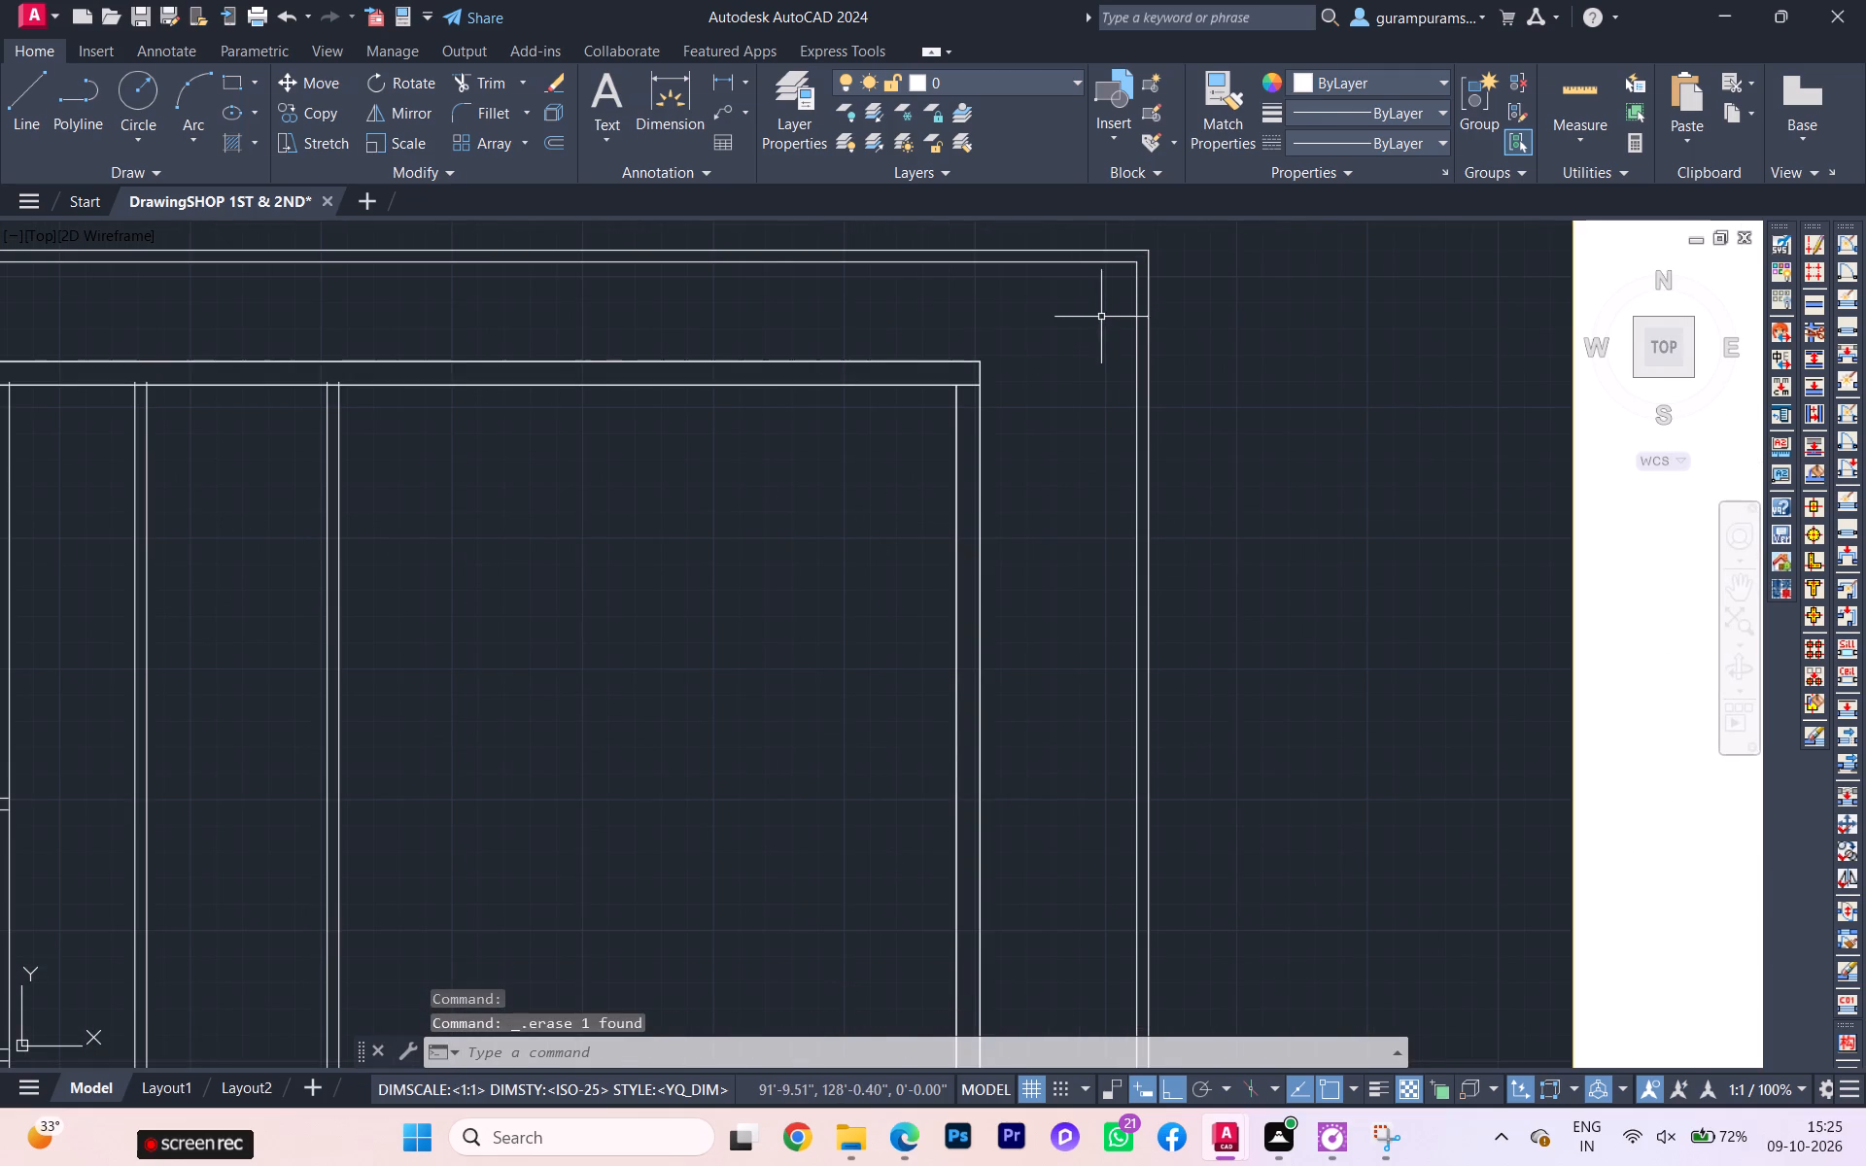
scroll(1093, 320, "down", 1)
scroll(415, 341, "up", 3)
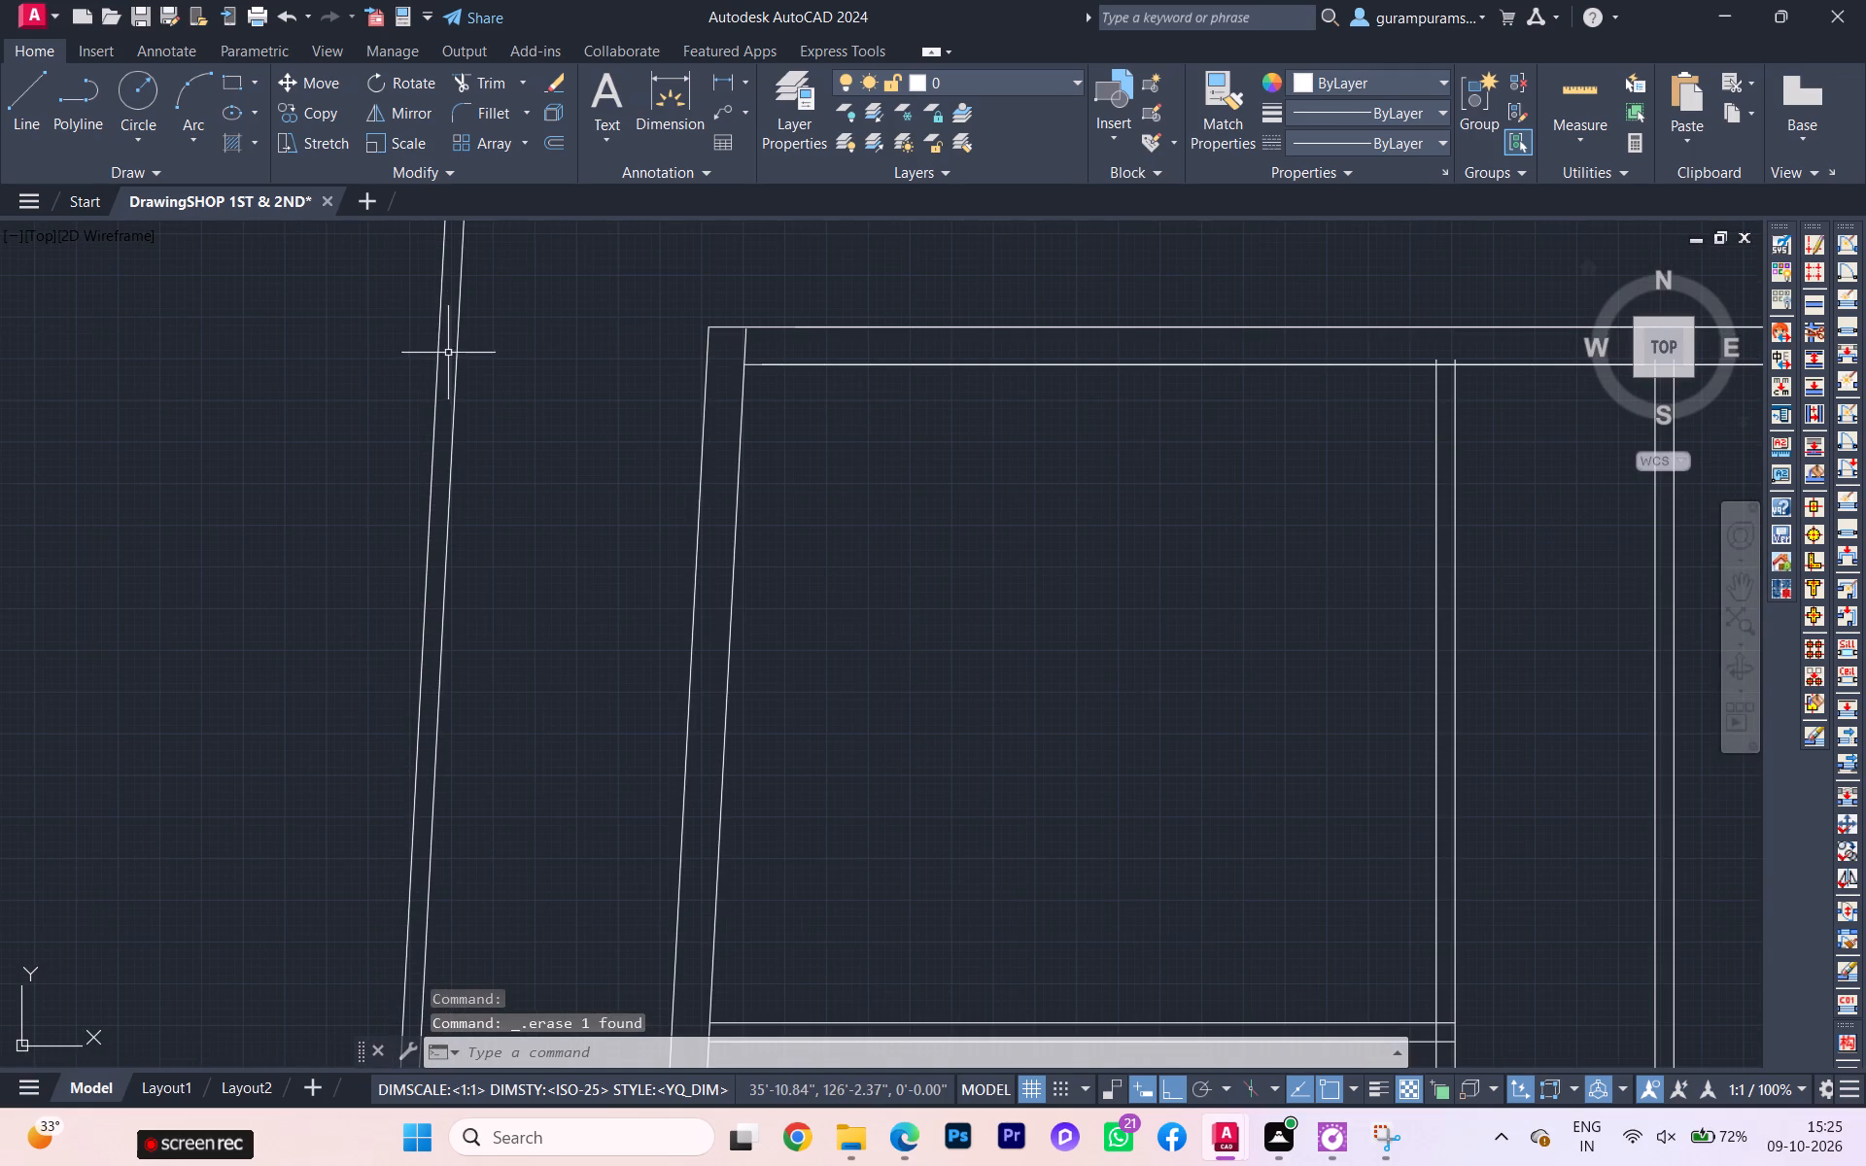
key("t")
key("r")
key("Return")
scroll(466, 376, "down", 2)
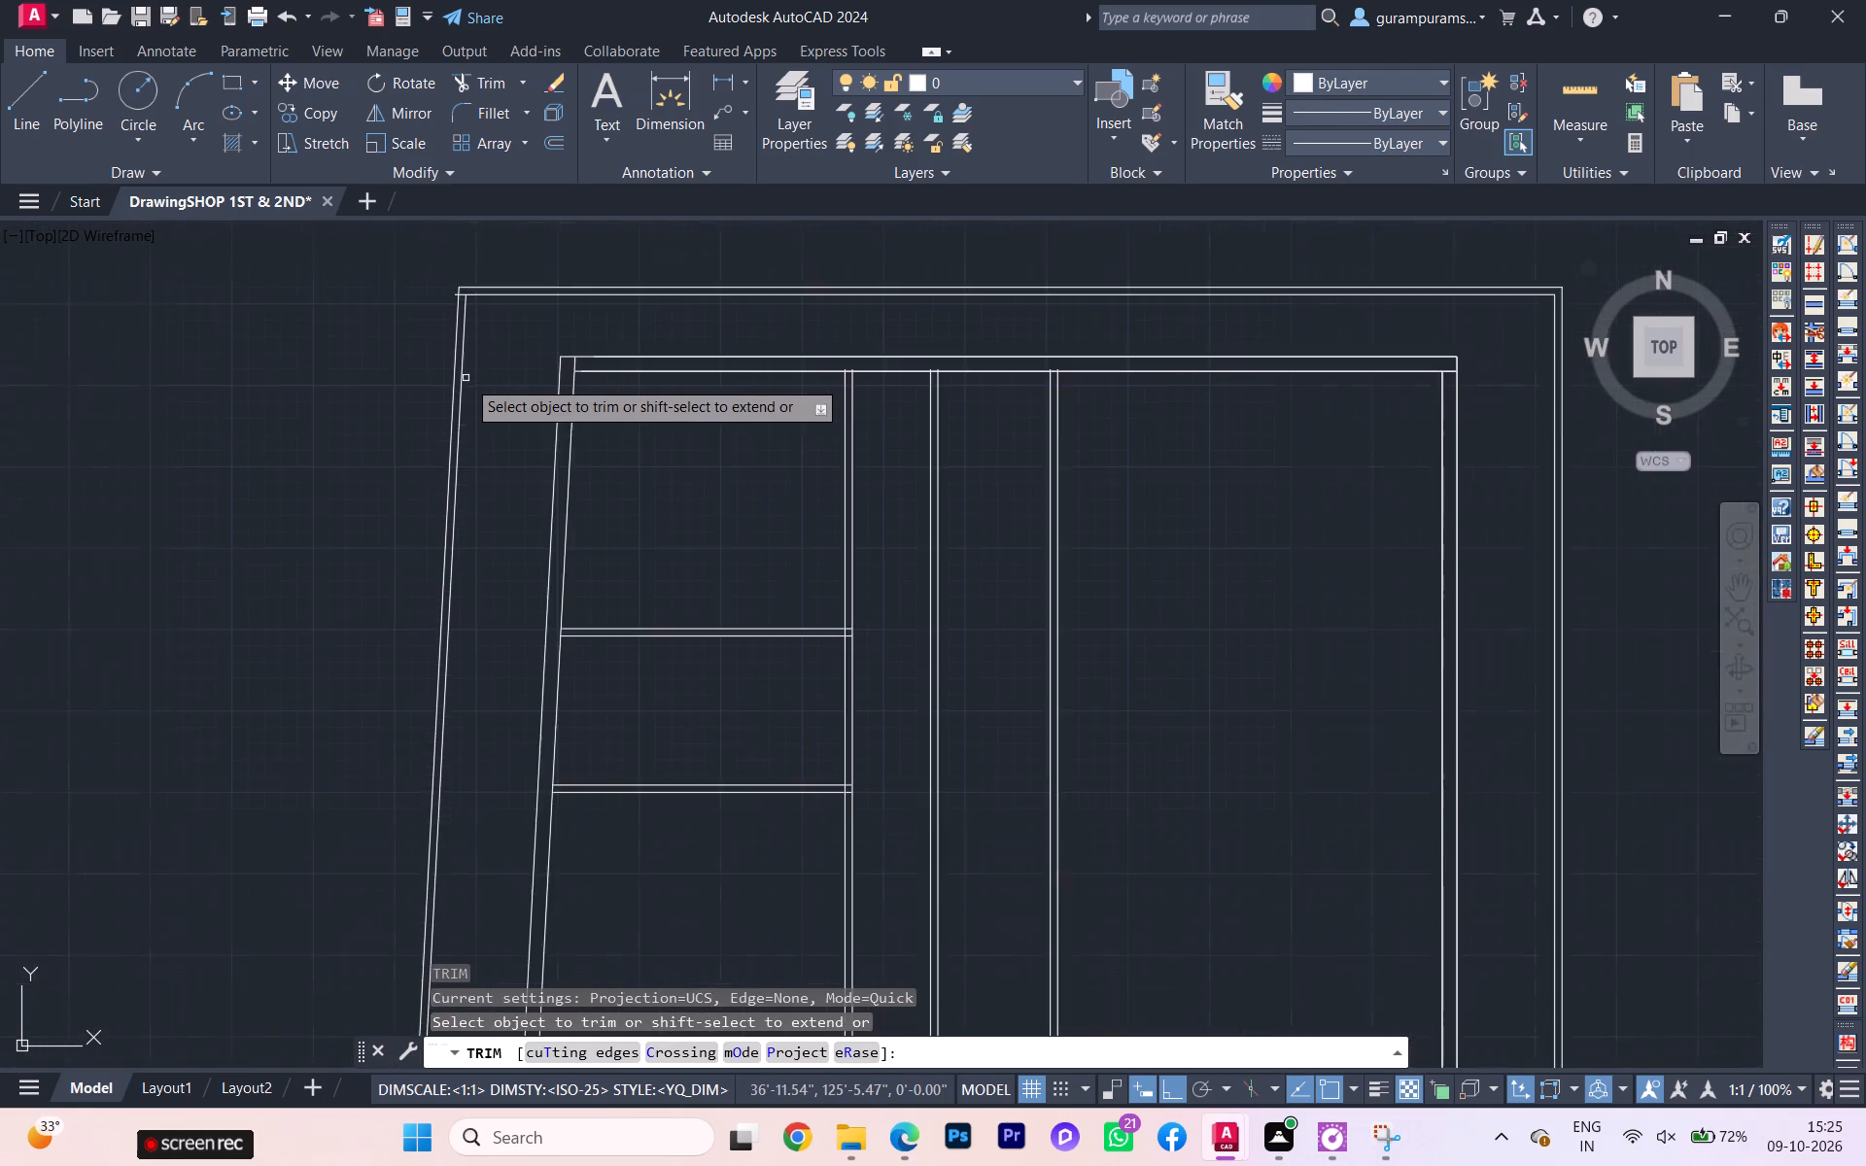
scroll(466, 379, "down", 1)
middle_click_drag(489, 423, 506, 469)
scroll(517, 429, "up", 3)
scroll(456, 295, "up", 1)
scroll(466, 311, "down", 2)
middle_click_drag(467, 336, 504, 453)
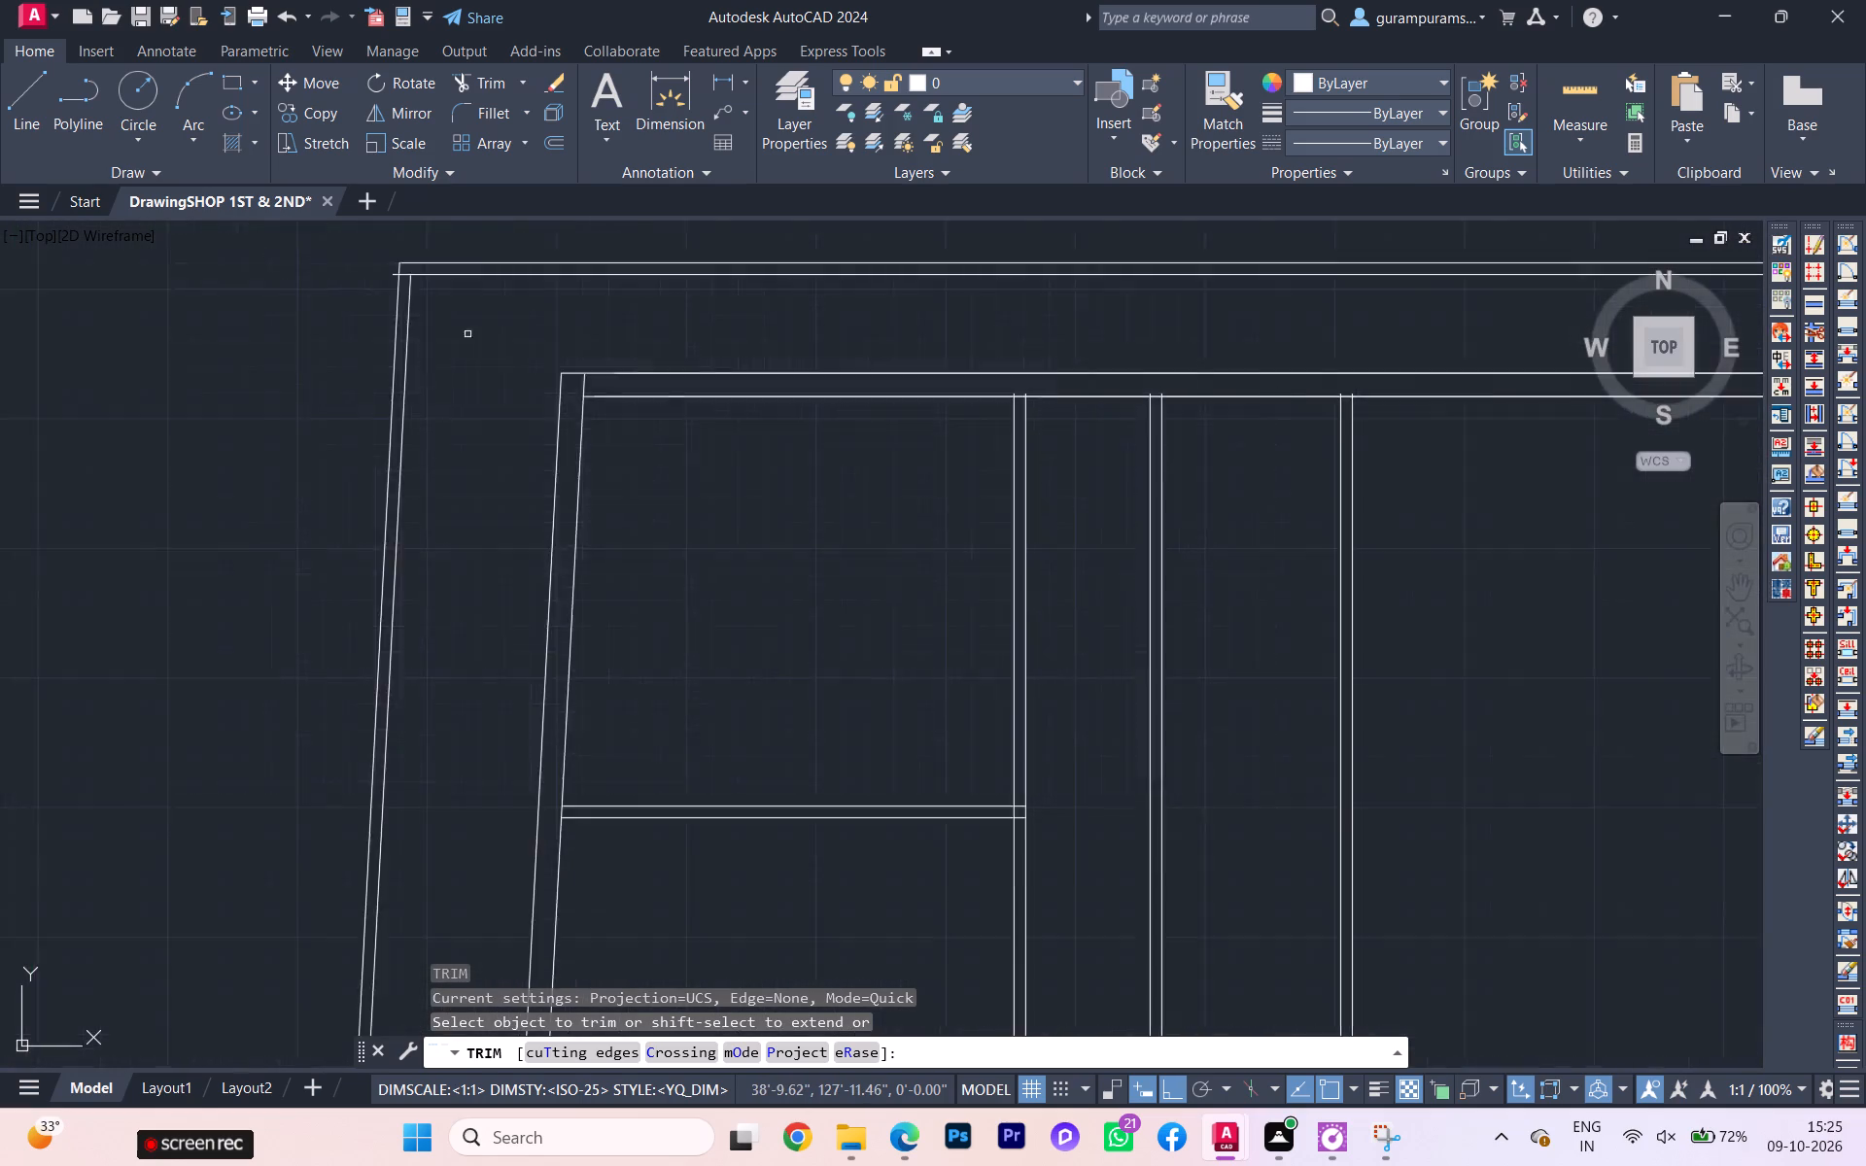
middle_click_drag(504, 453, 583, 649)
scroll(525, 577, "up", 6)
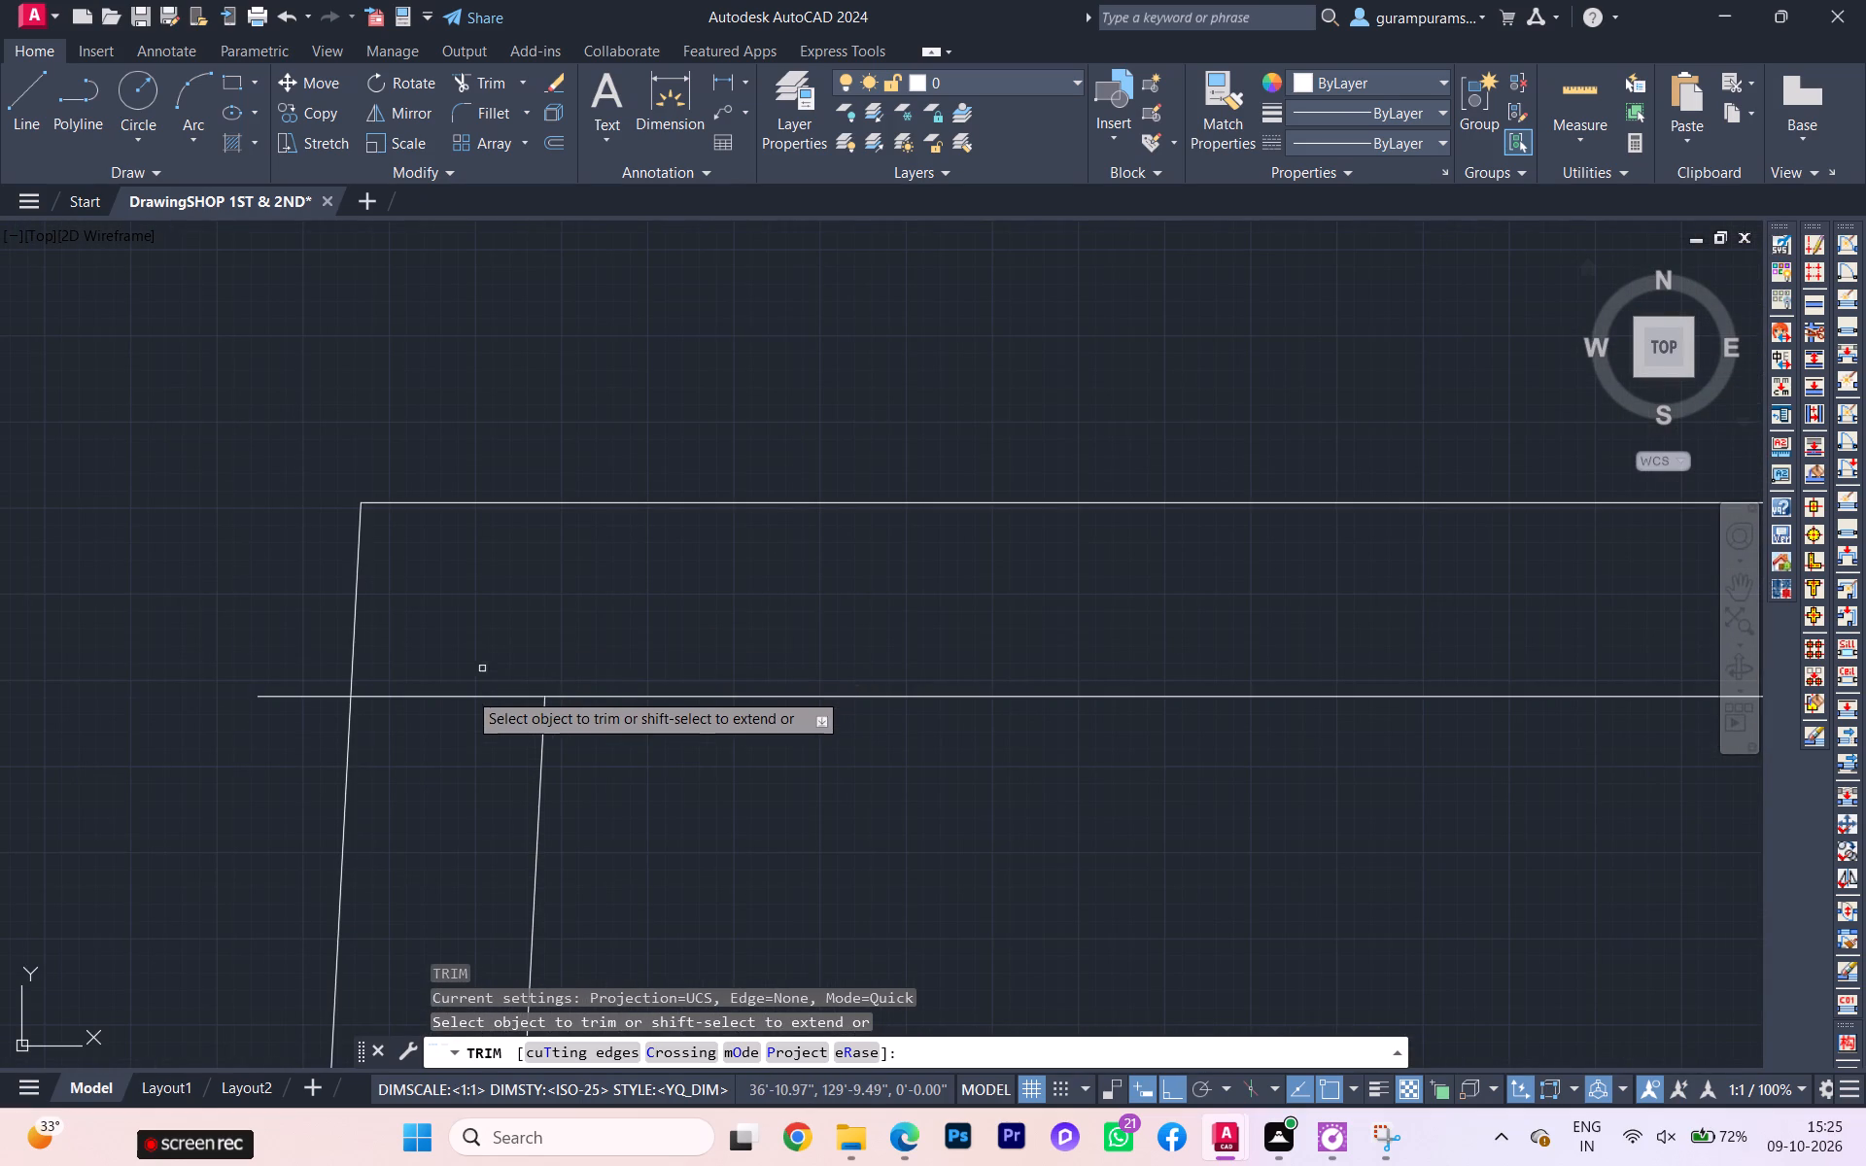
left_click(463, 697)
left_click(301, 695)
Trim the north building wall's inner line where it crosses the east wall thickness at the northeast corner.
scroll(308, 631, "down", 2)
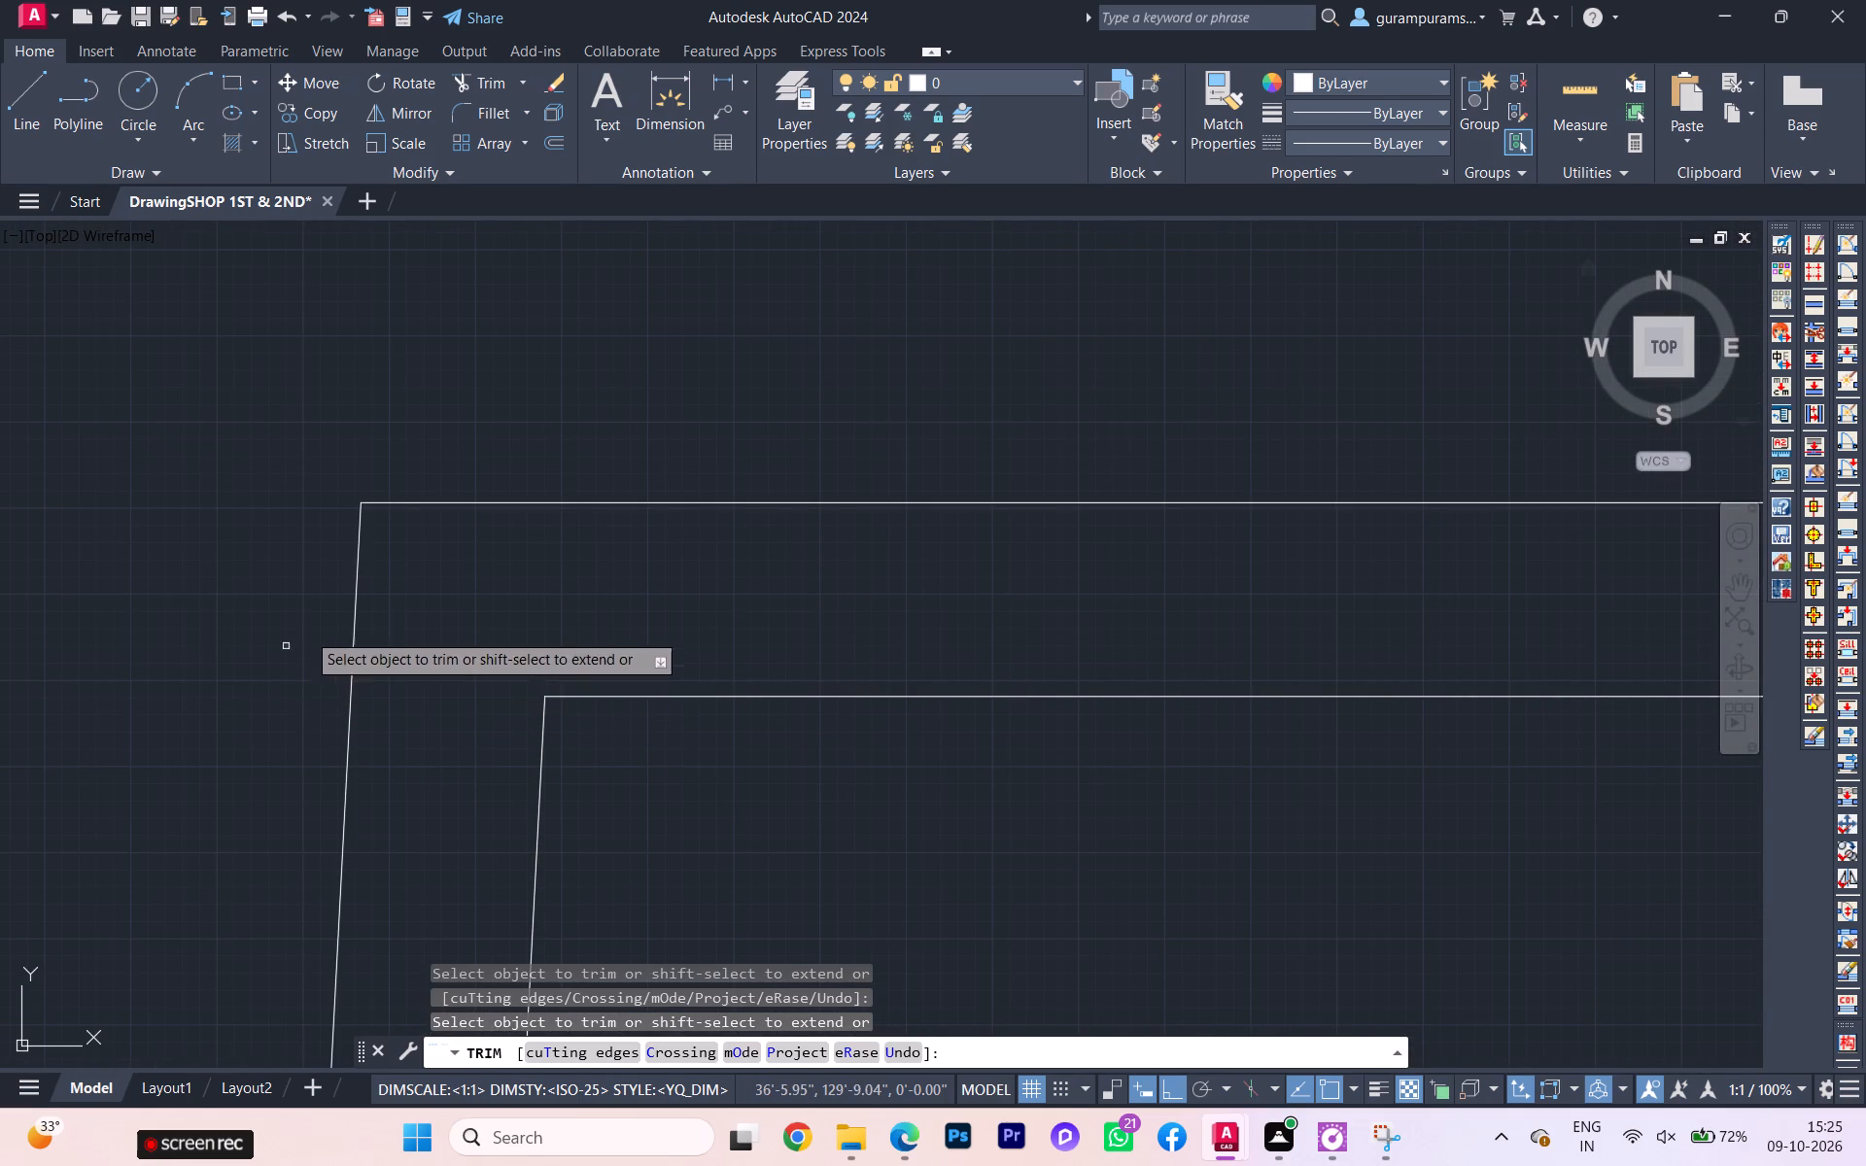
scroll(343, 628, "down", 2)
scroll(467, 649, "down", 5)
middle_click_drag(473, 651, 450, 433)
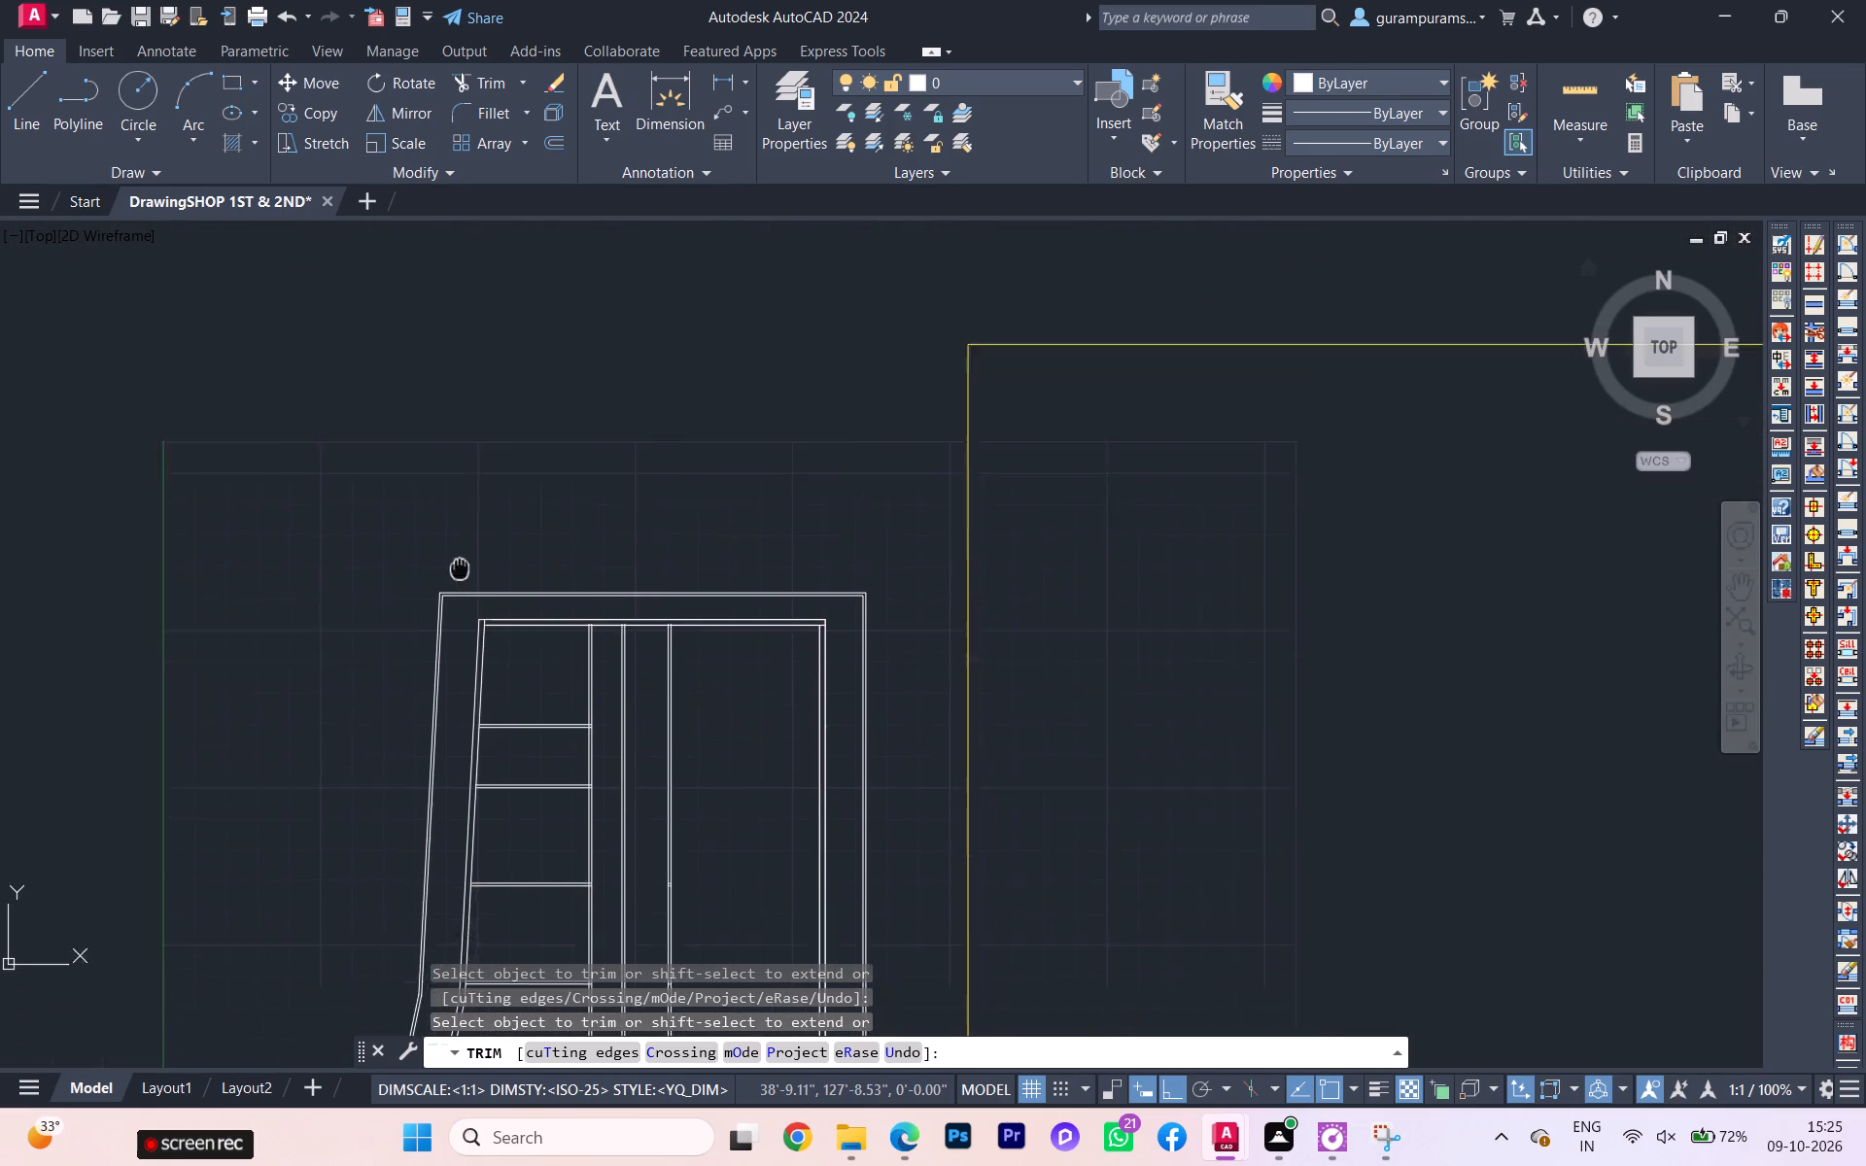
middle_click_drag(450, 433, 447, 283)
scroll(792, 298, "up", 5)
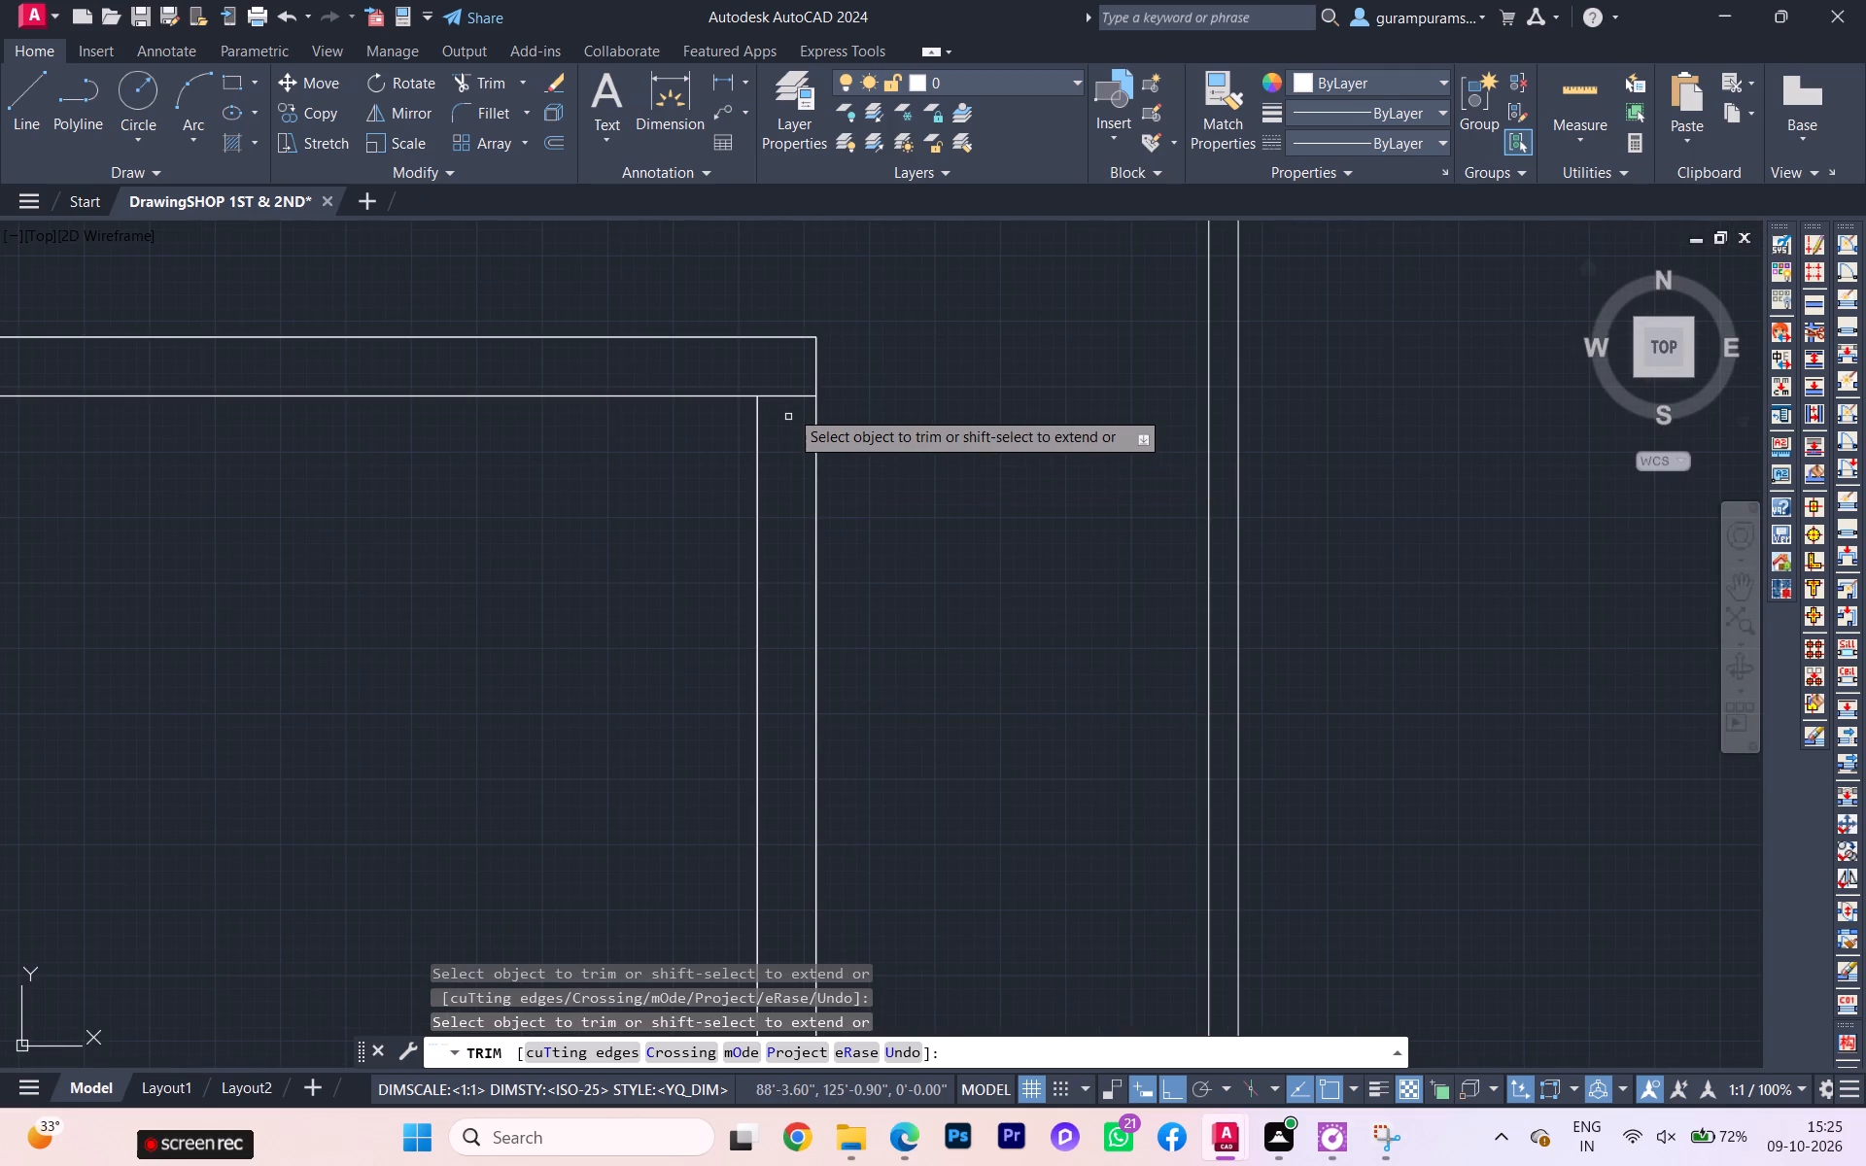
left_click(790, 406)
left_click(789, 394)
Trim the inner west wall line's leftover stub inside the north wall thickness at the building's northwest corner.
scroll(790, 392, "down", 2)
scroll(792, 393, "up", 1)
scroll(792, 393, "down", 4)
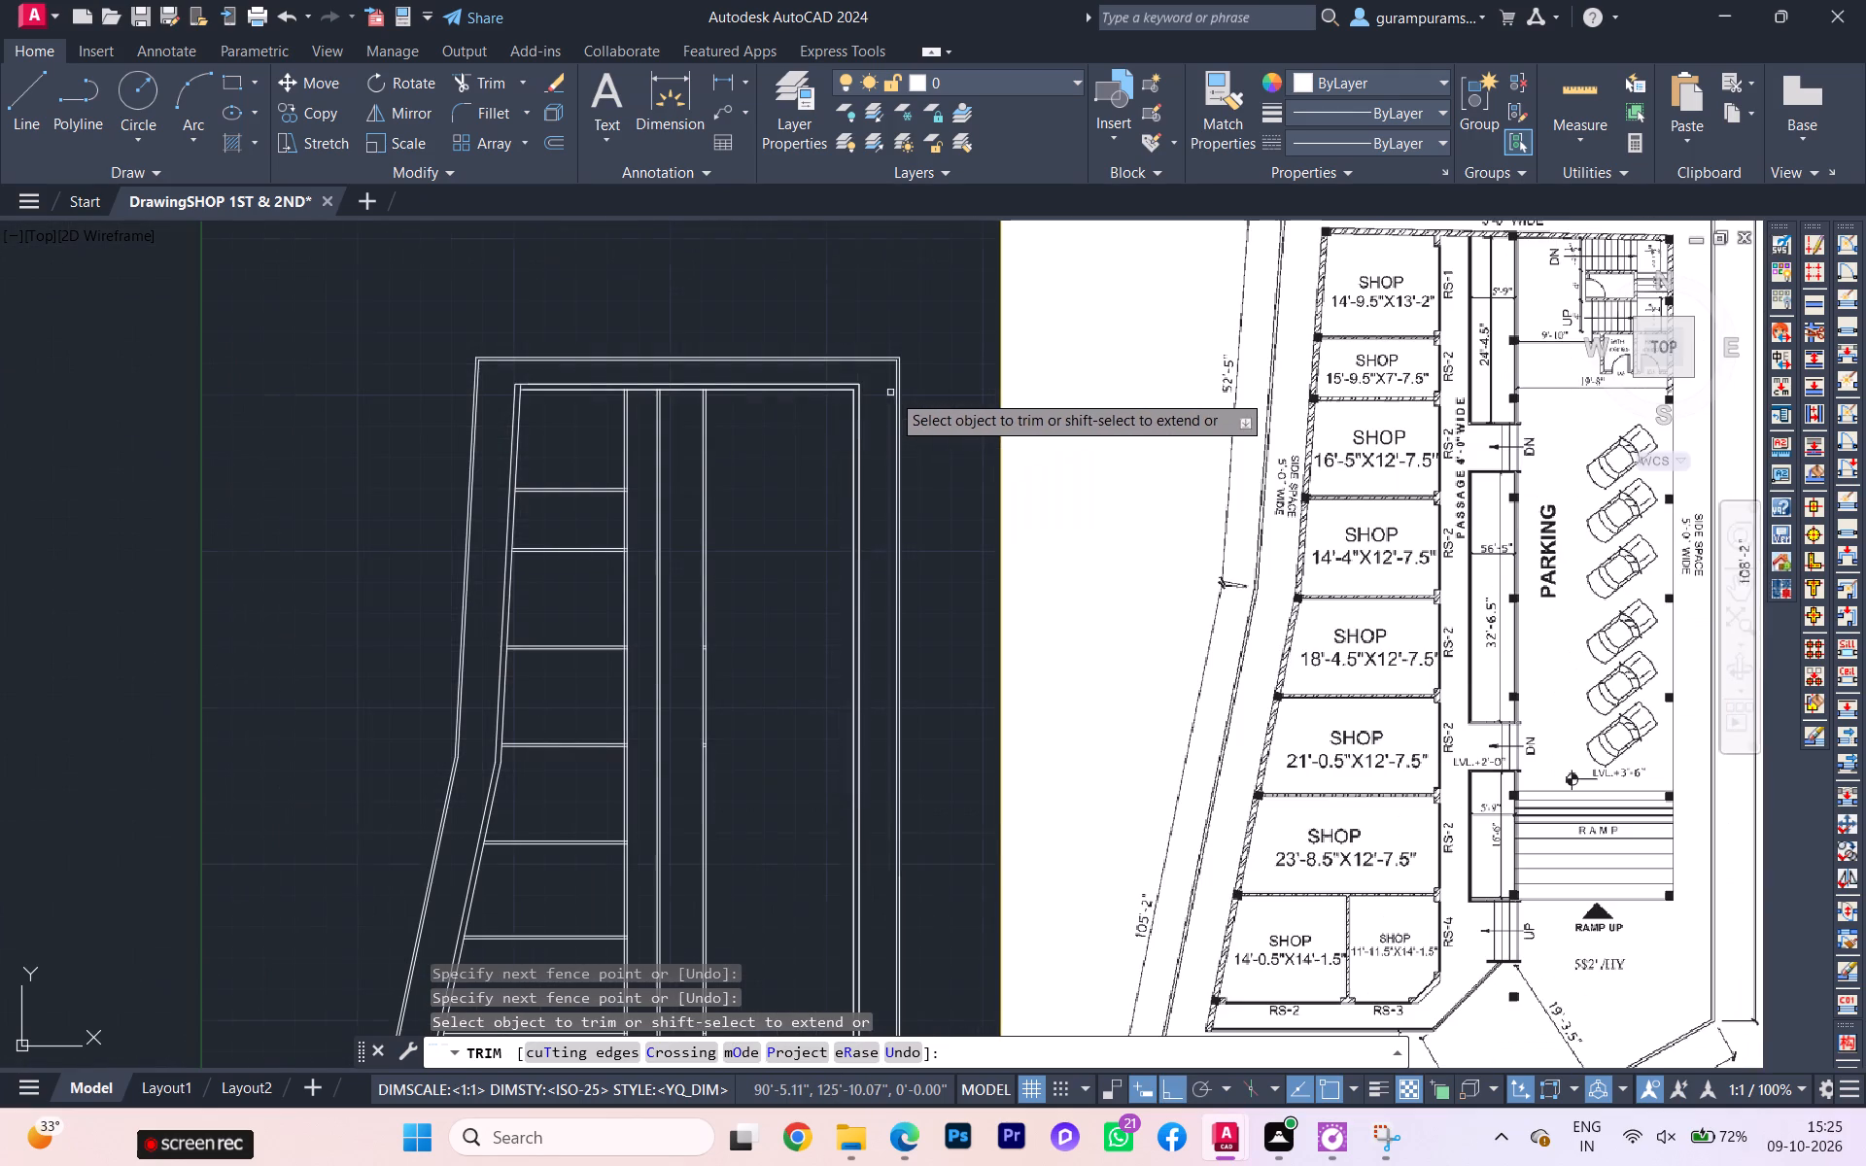
scroll(523, 403, "up", 5)
left_click(488, 334)
scroll(487, 342, "down", 5)
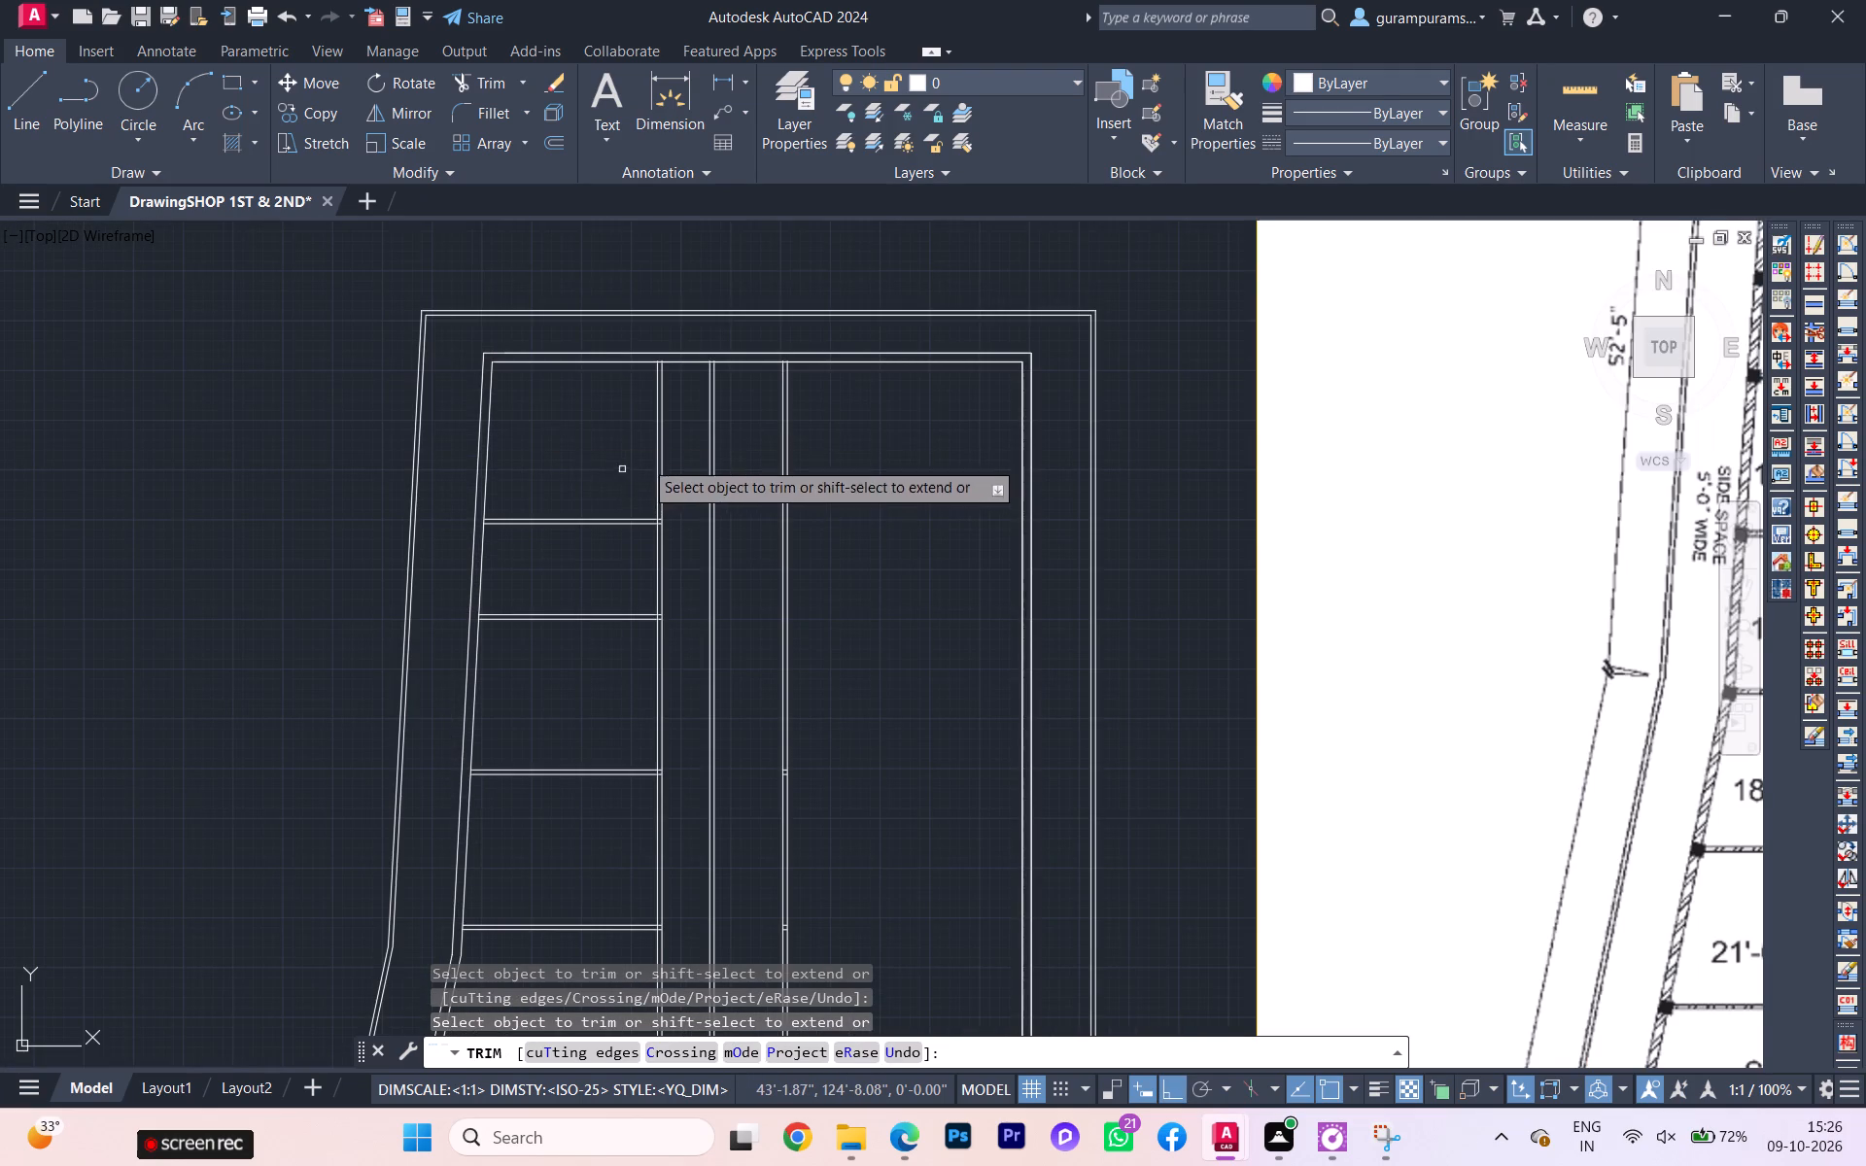
Compare the trimmed walls and shop partitions with the reference plan, including the passage, stair and toilet area.
scroll(940, 612, "down", 3)
middle_click_drag(938, 620, 880, 457)
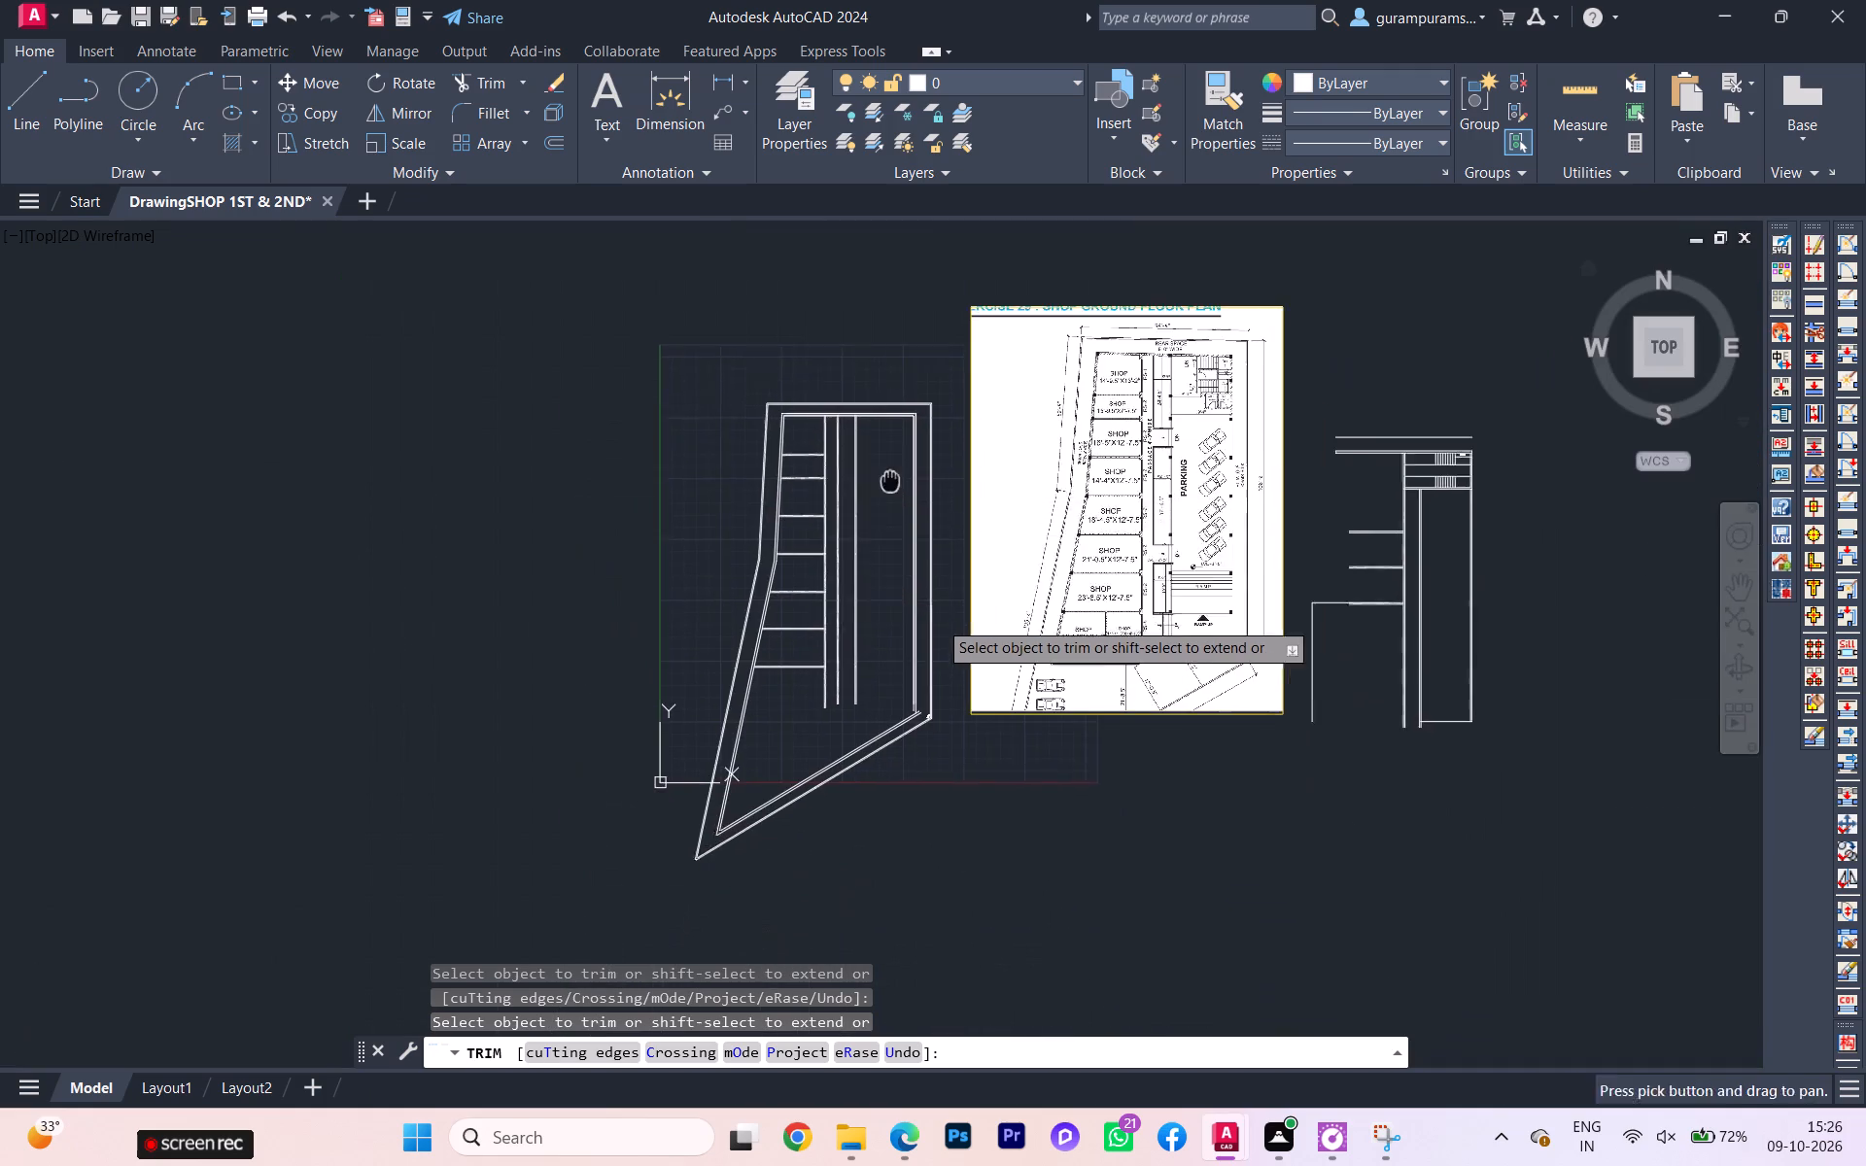
scroll(916, 525, "up", 6)
scroll(888, 555, "down", 2)
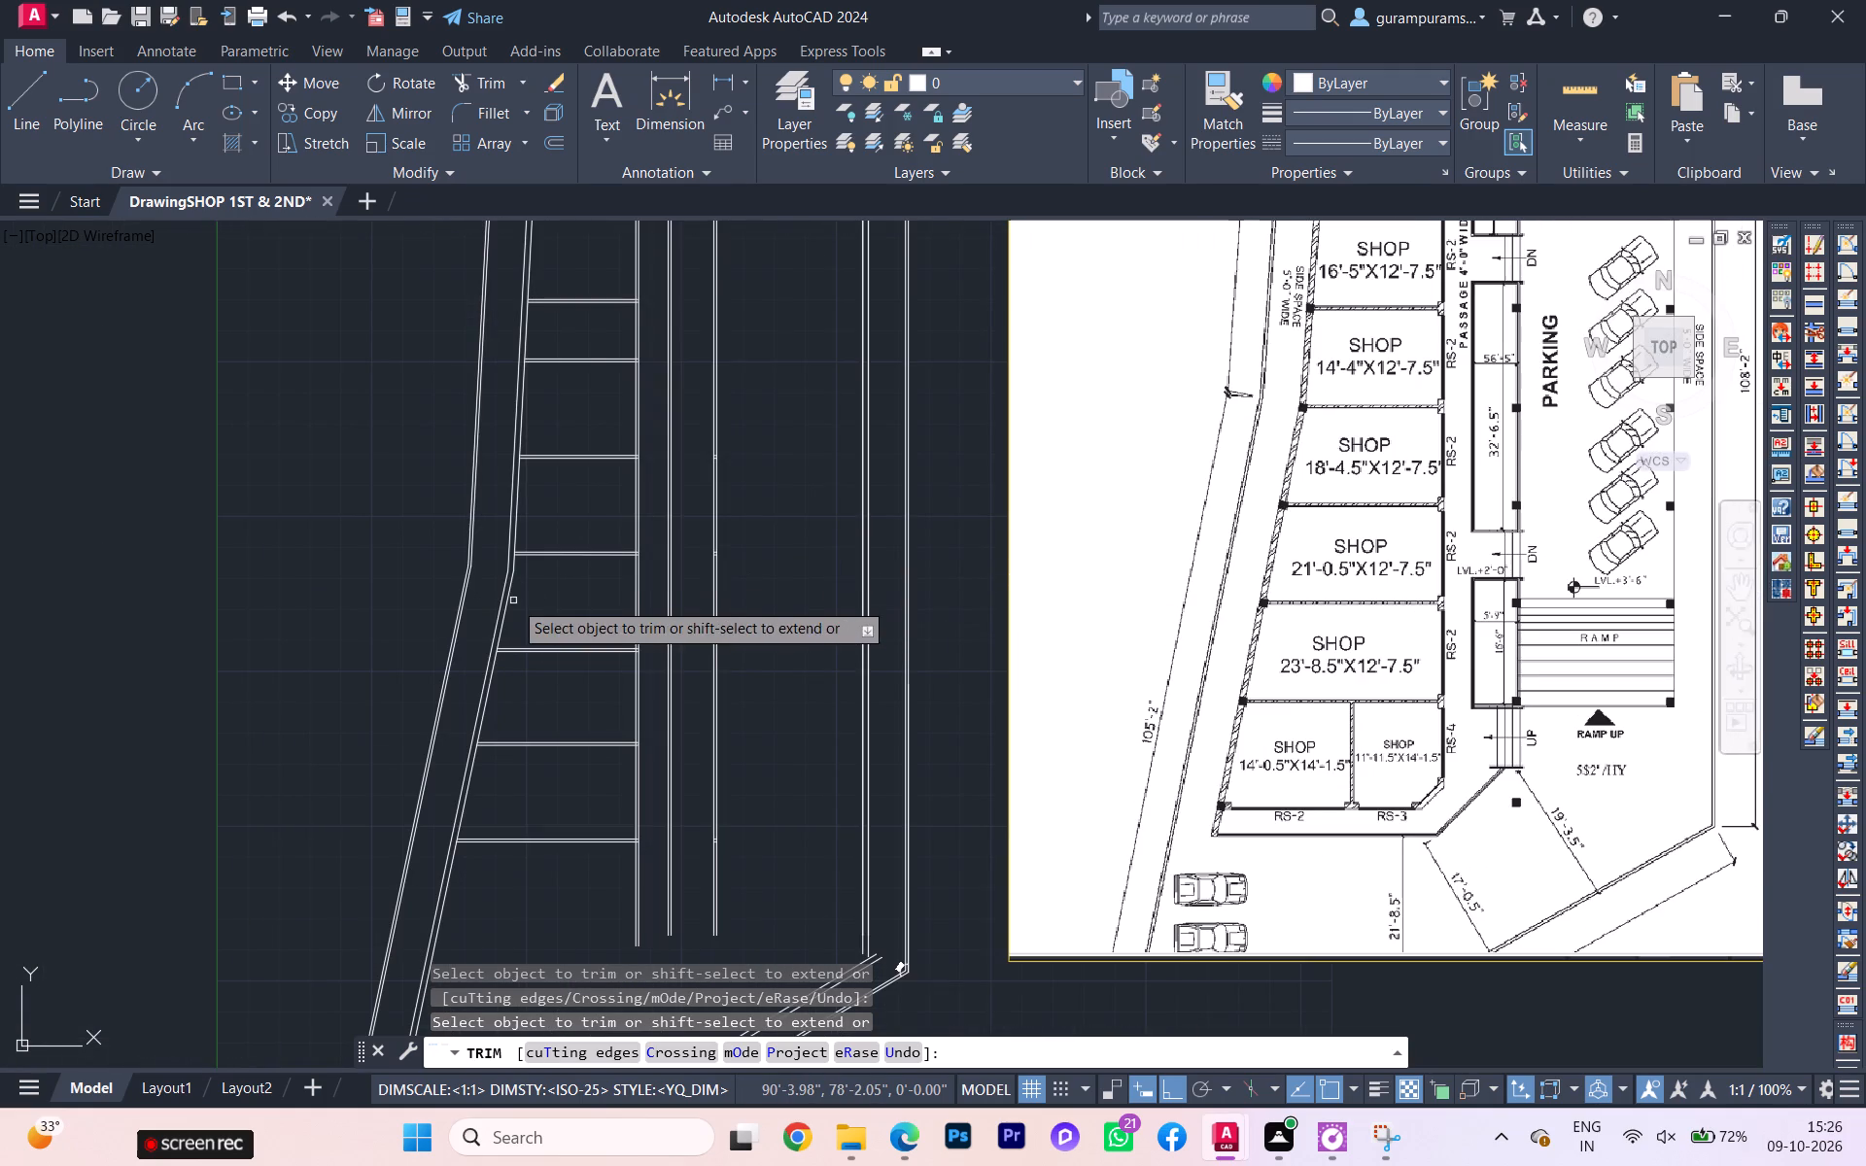
scroll(512, 615, "down", 1)
scroll(600, 420, "up", 3)
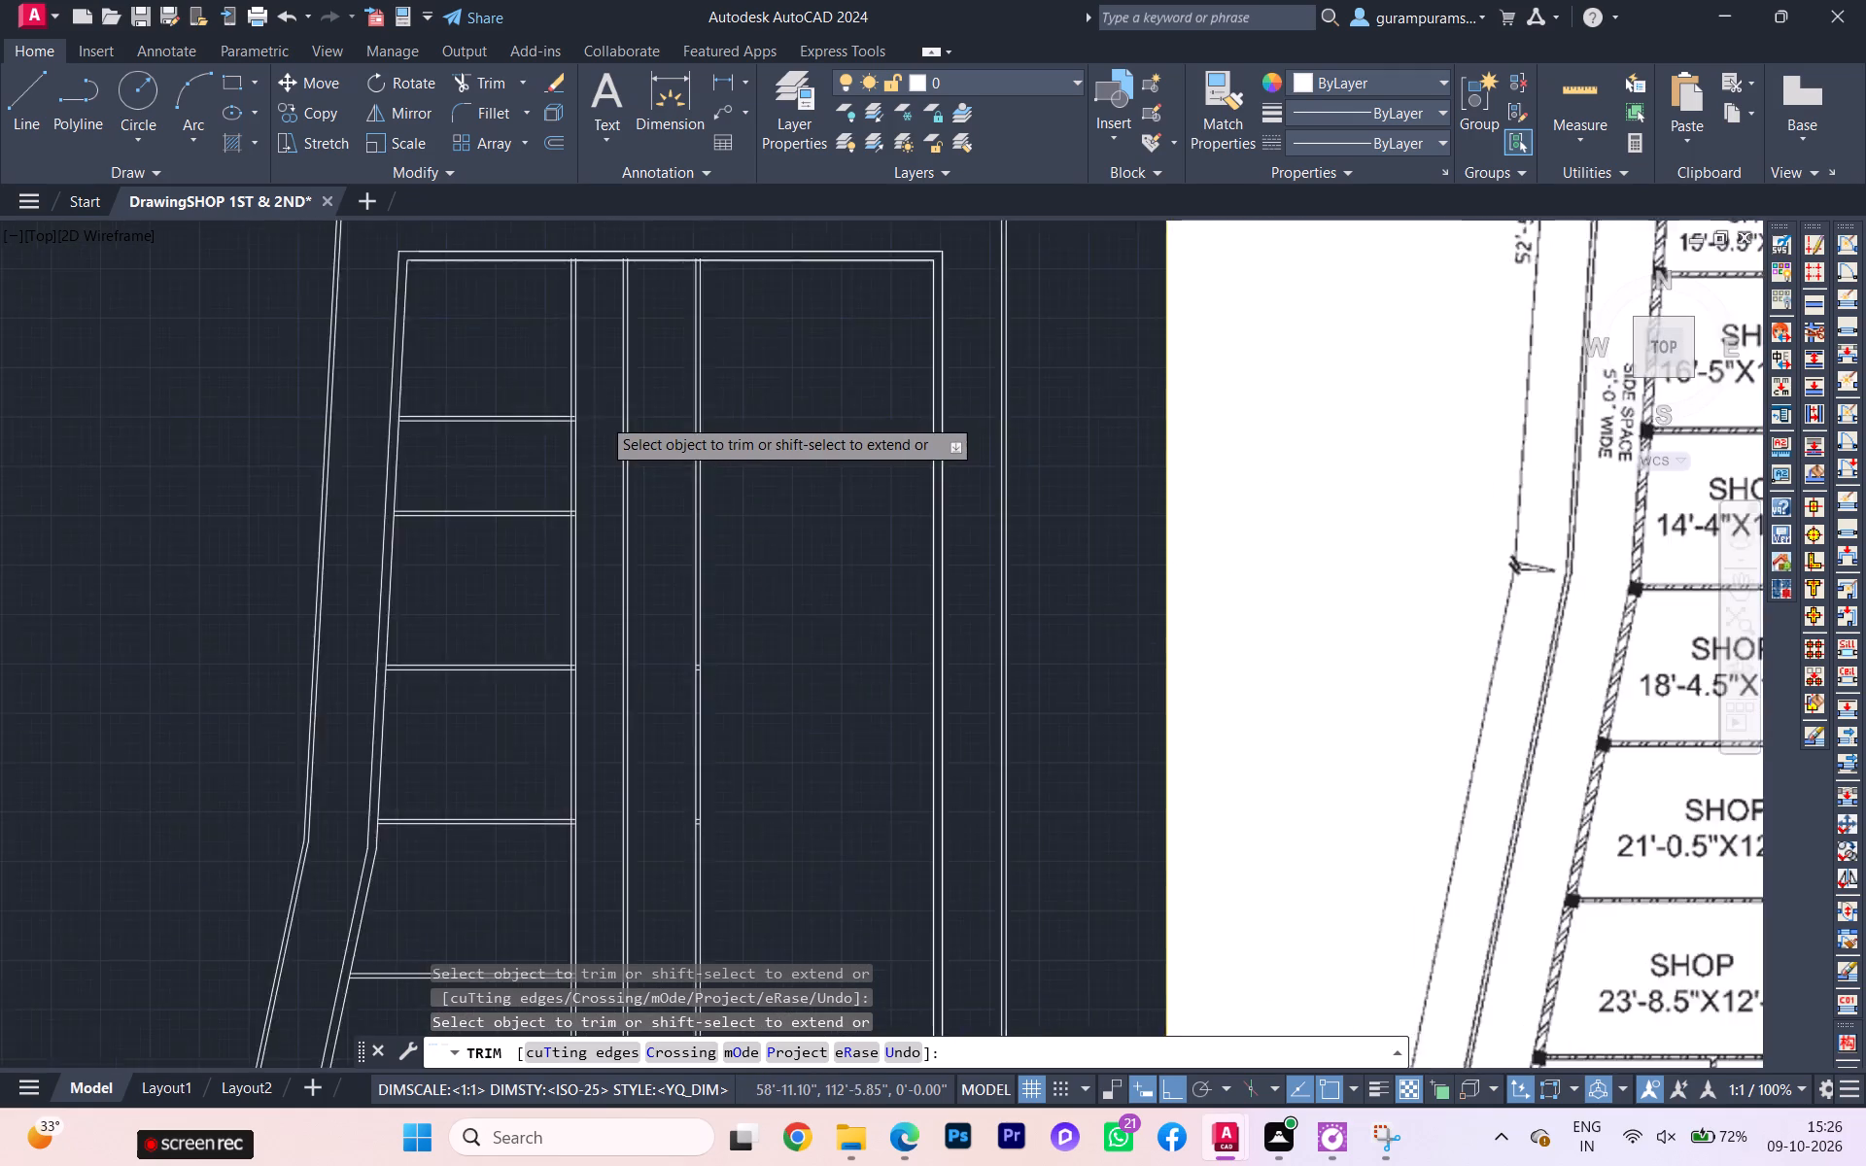
scroll(574, 421, "up", 5)
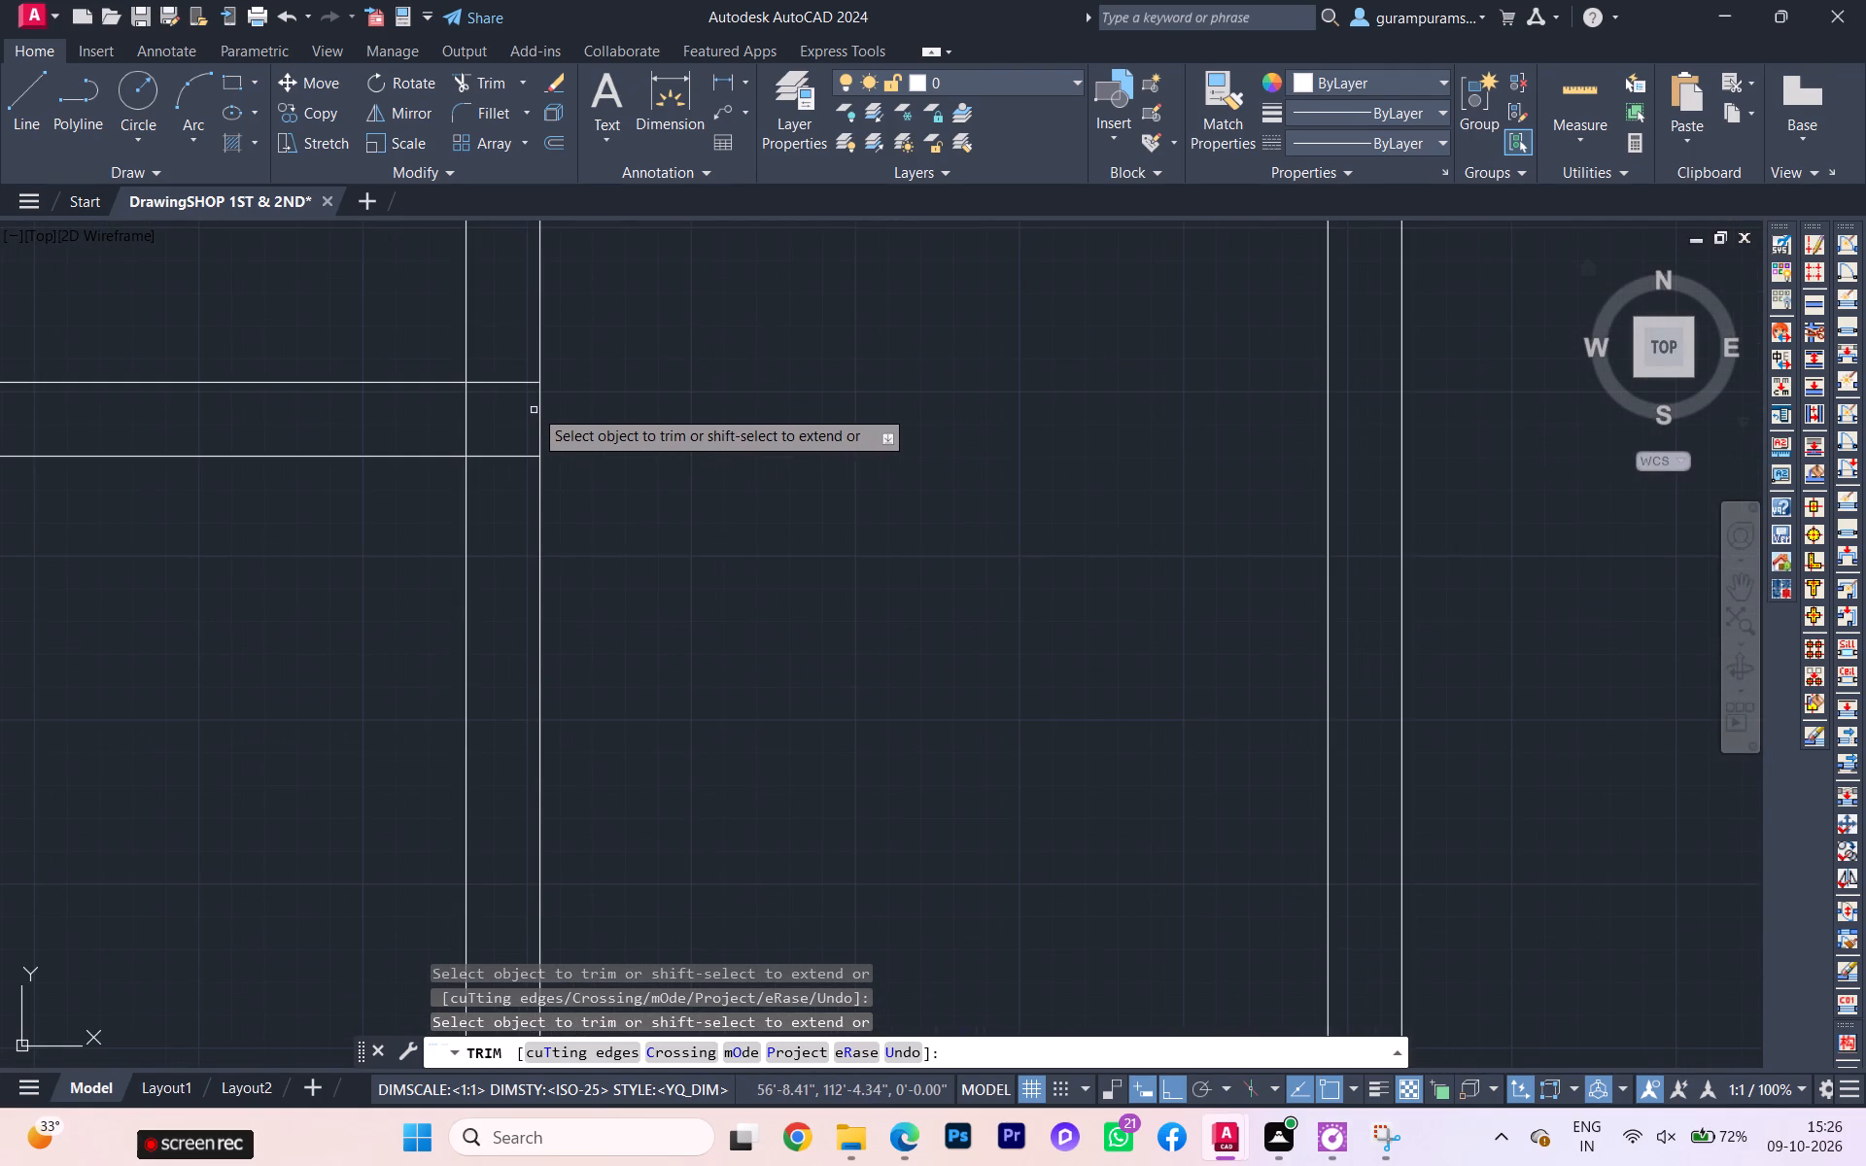
scroll(533, 406, "down", 1)
scroll(530, 417, "up", 1)
scroll(536, 428, "down", 1)
scroll(789, 413, "down", 3)
middle_click_drag(976, 426, 901, 445)
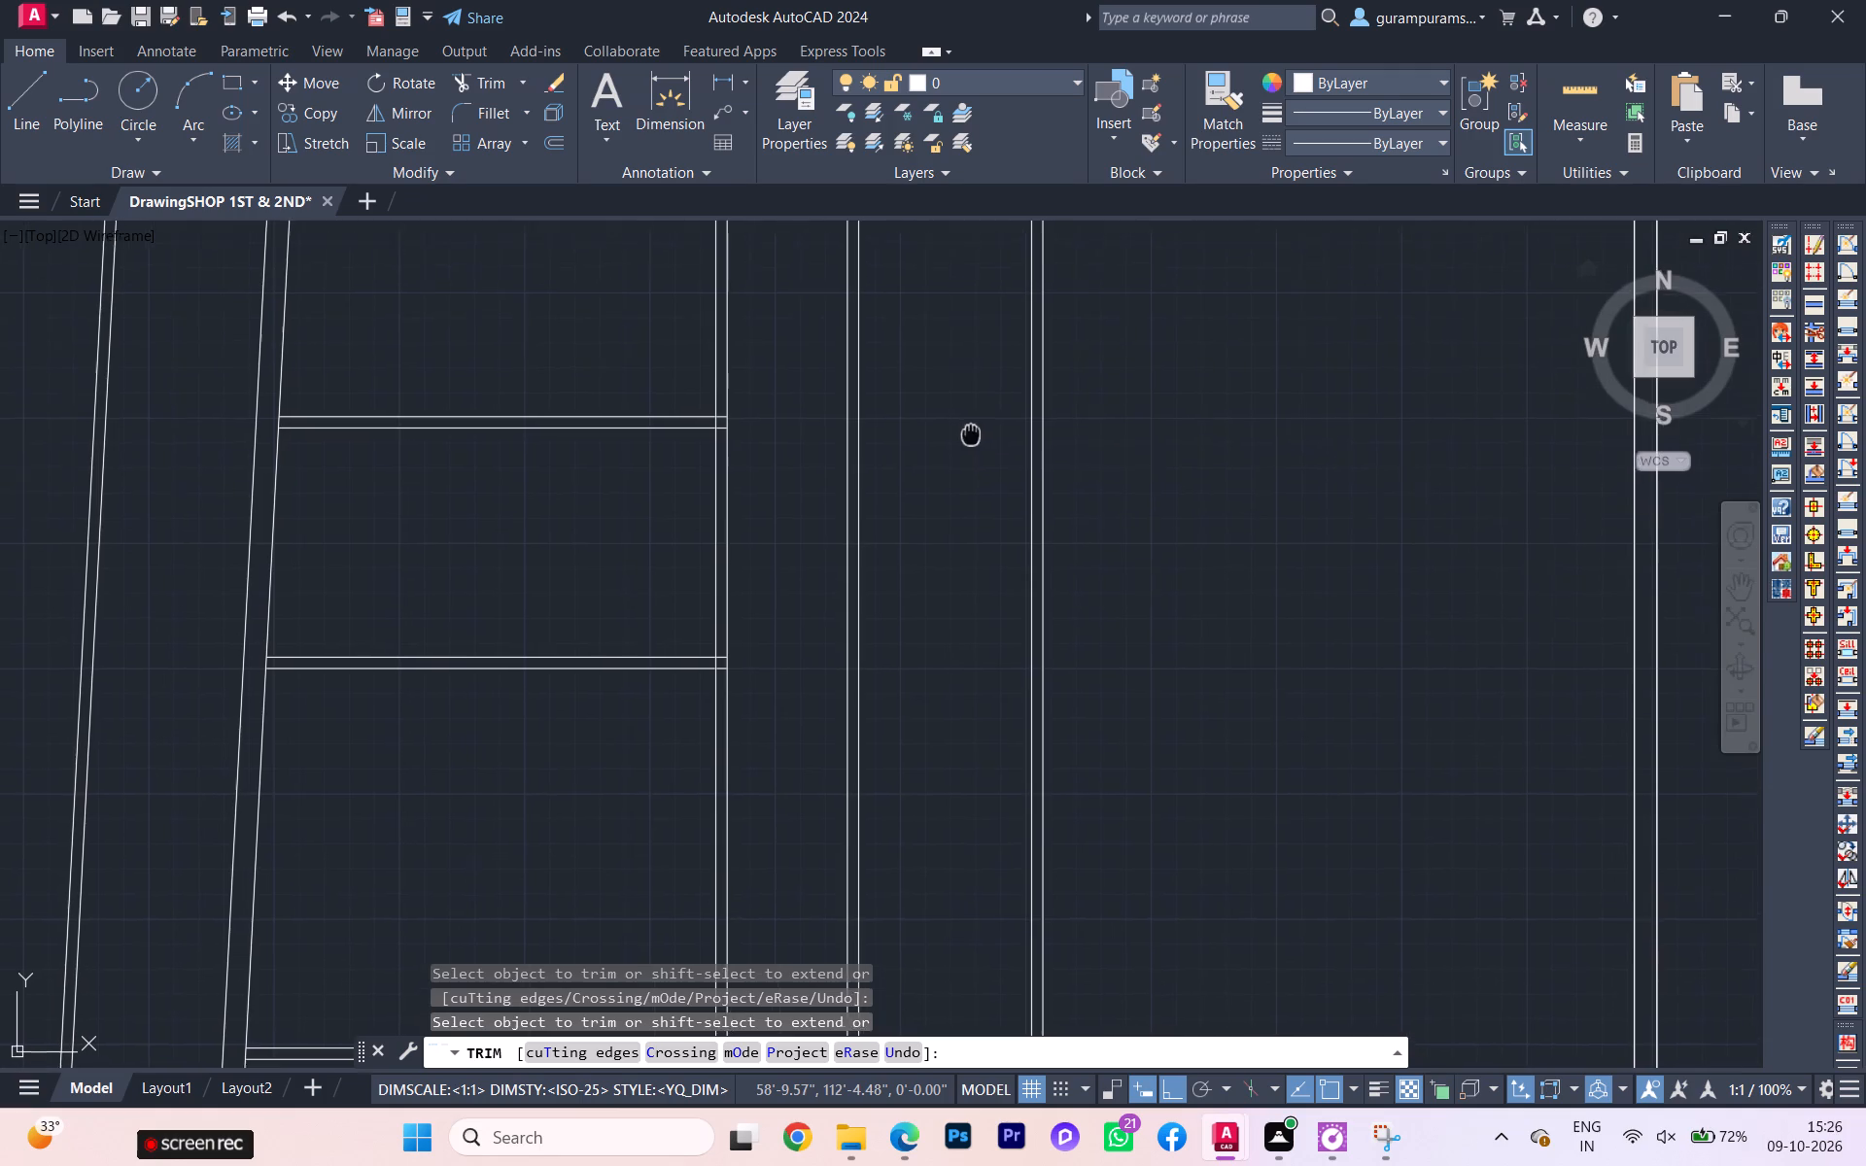
middle_click_drag(901, 445, 221, 468)
scroll(628, 450, "down", 2)
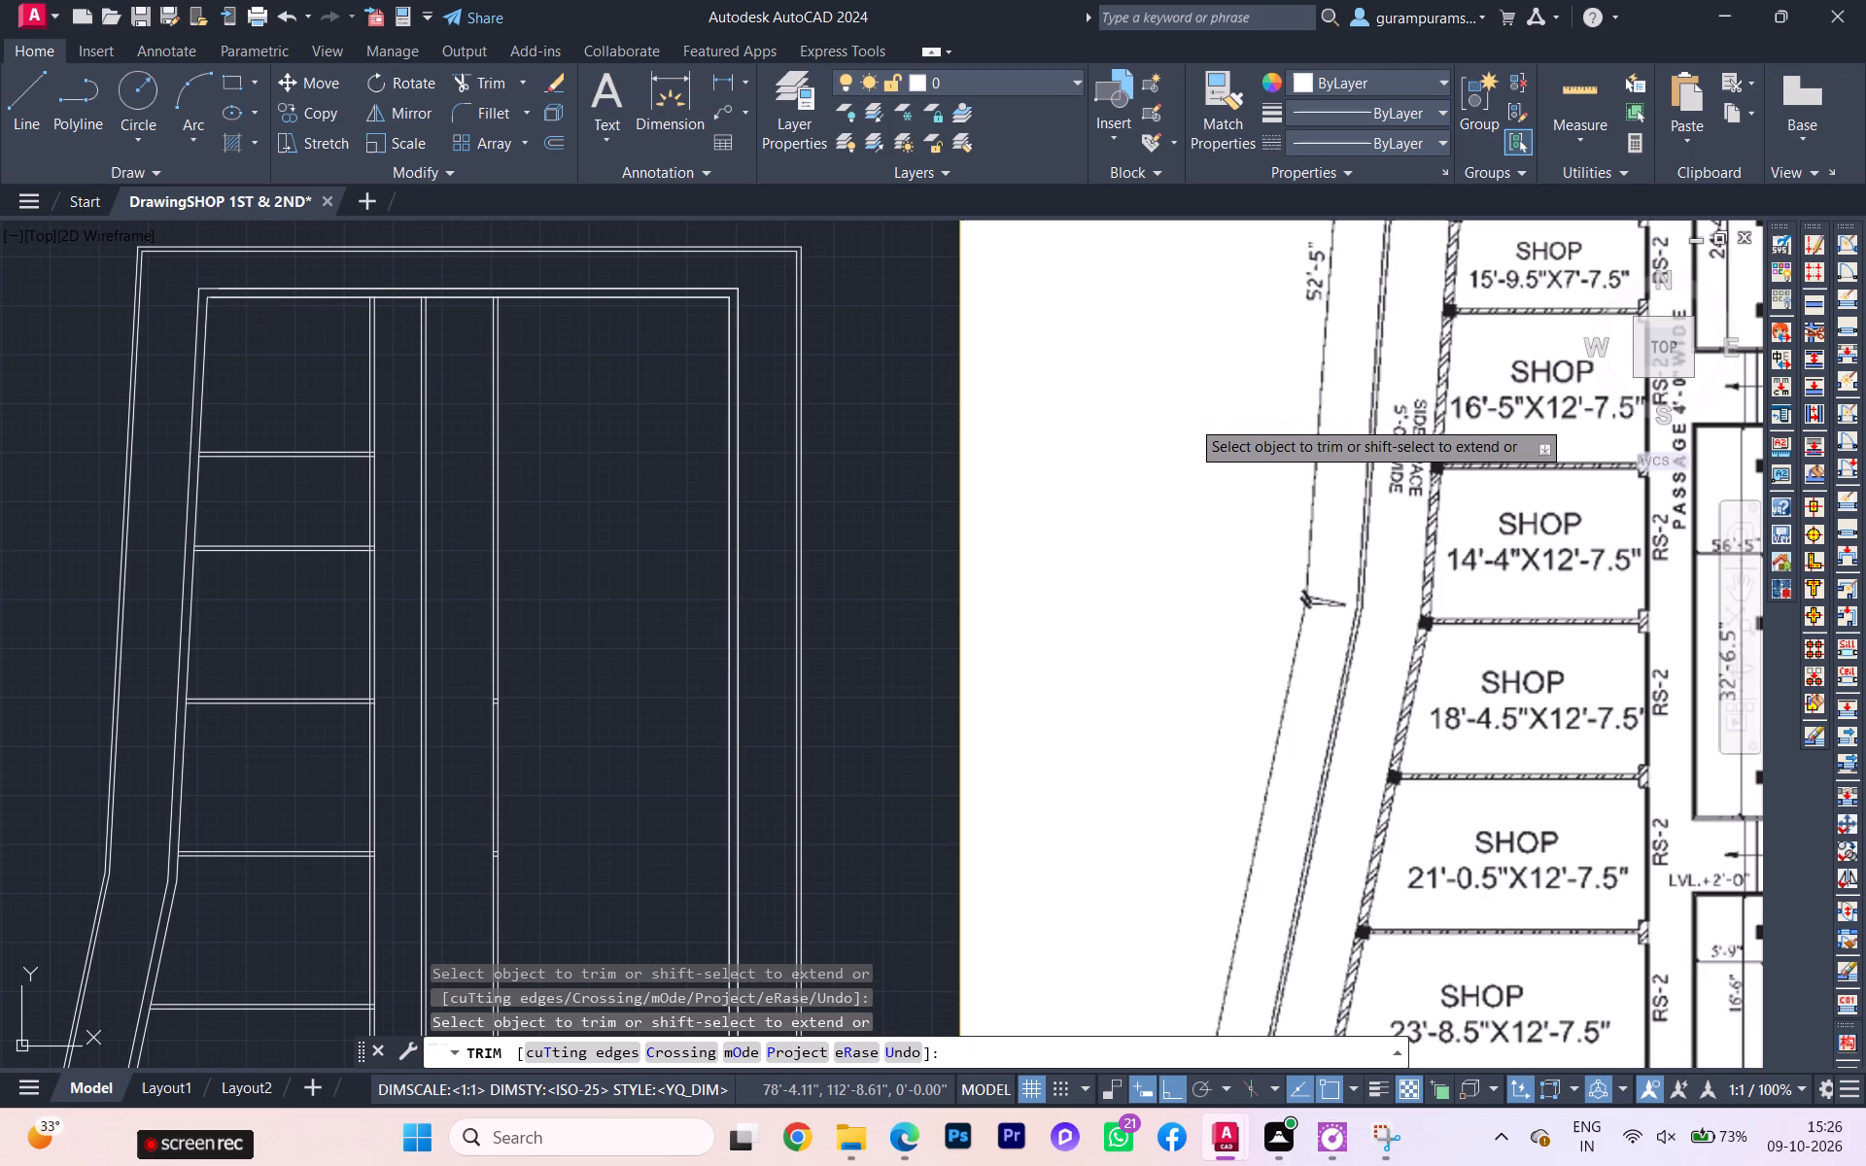
scroll(831, 452, "up", 1)
scroll(831, 453, "down", 2)
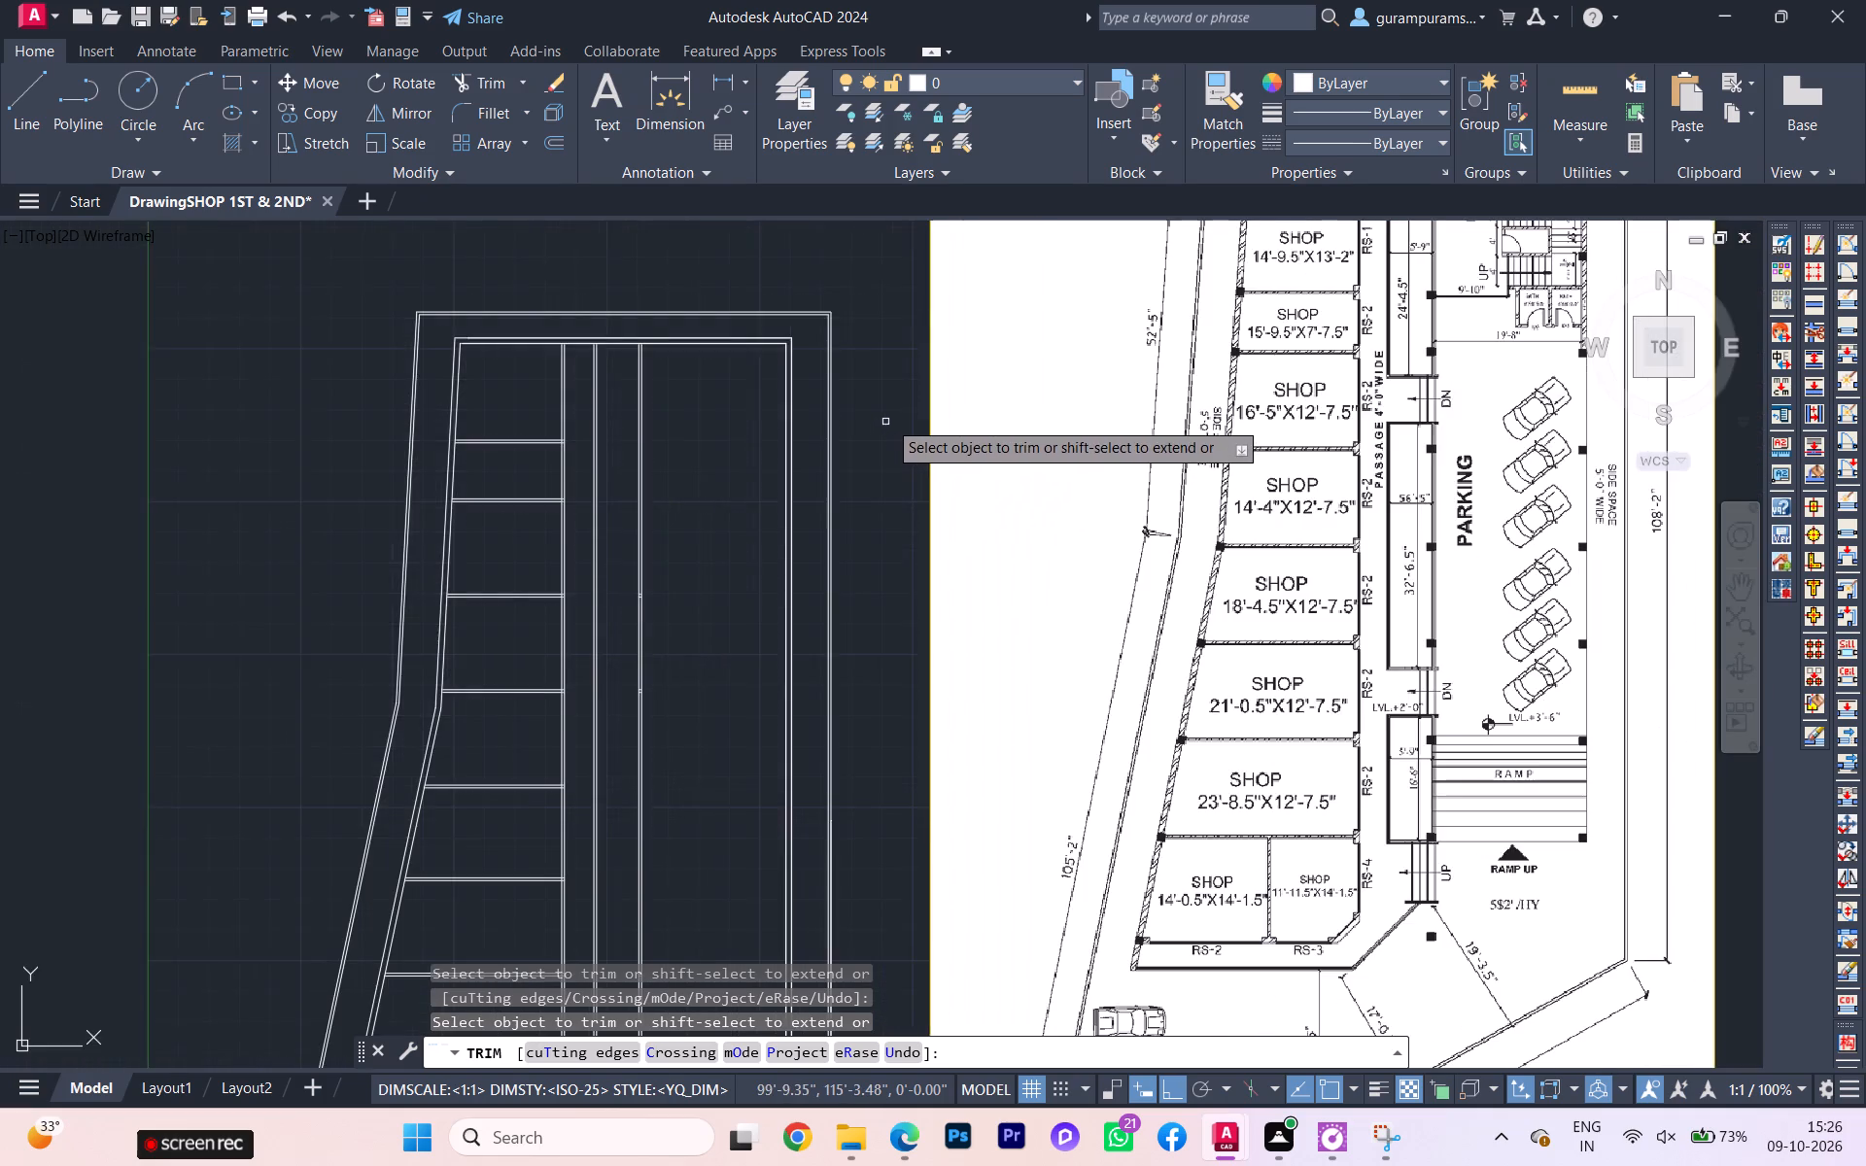
scroll(887, 419, "down", 1)
middle_click_drag(1204, 340, 1196, 417)
scroll(1201, 394, "up", 2)
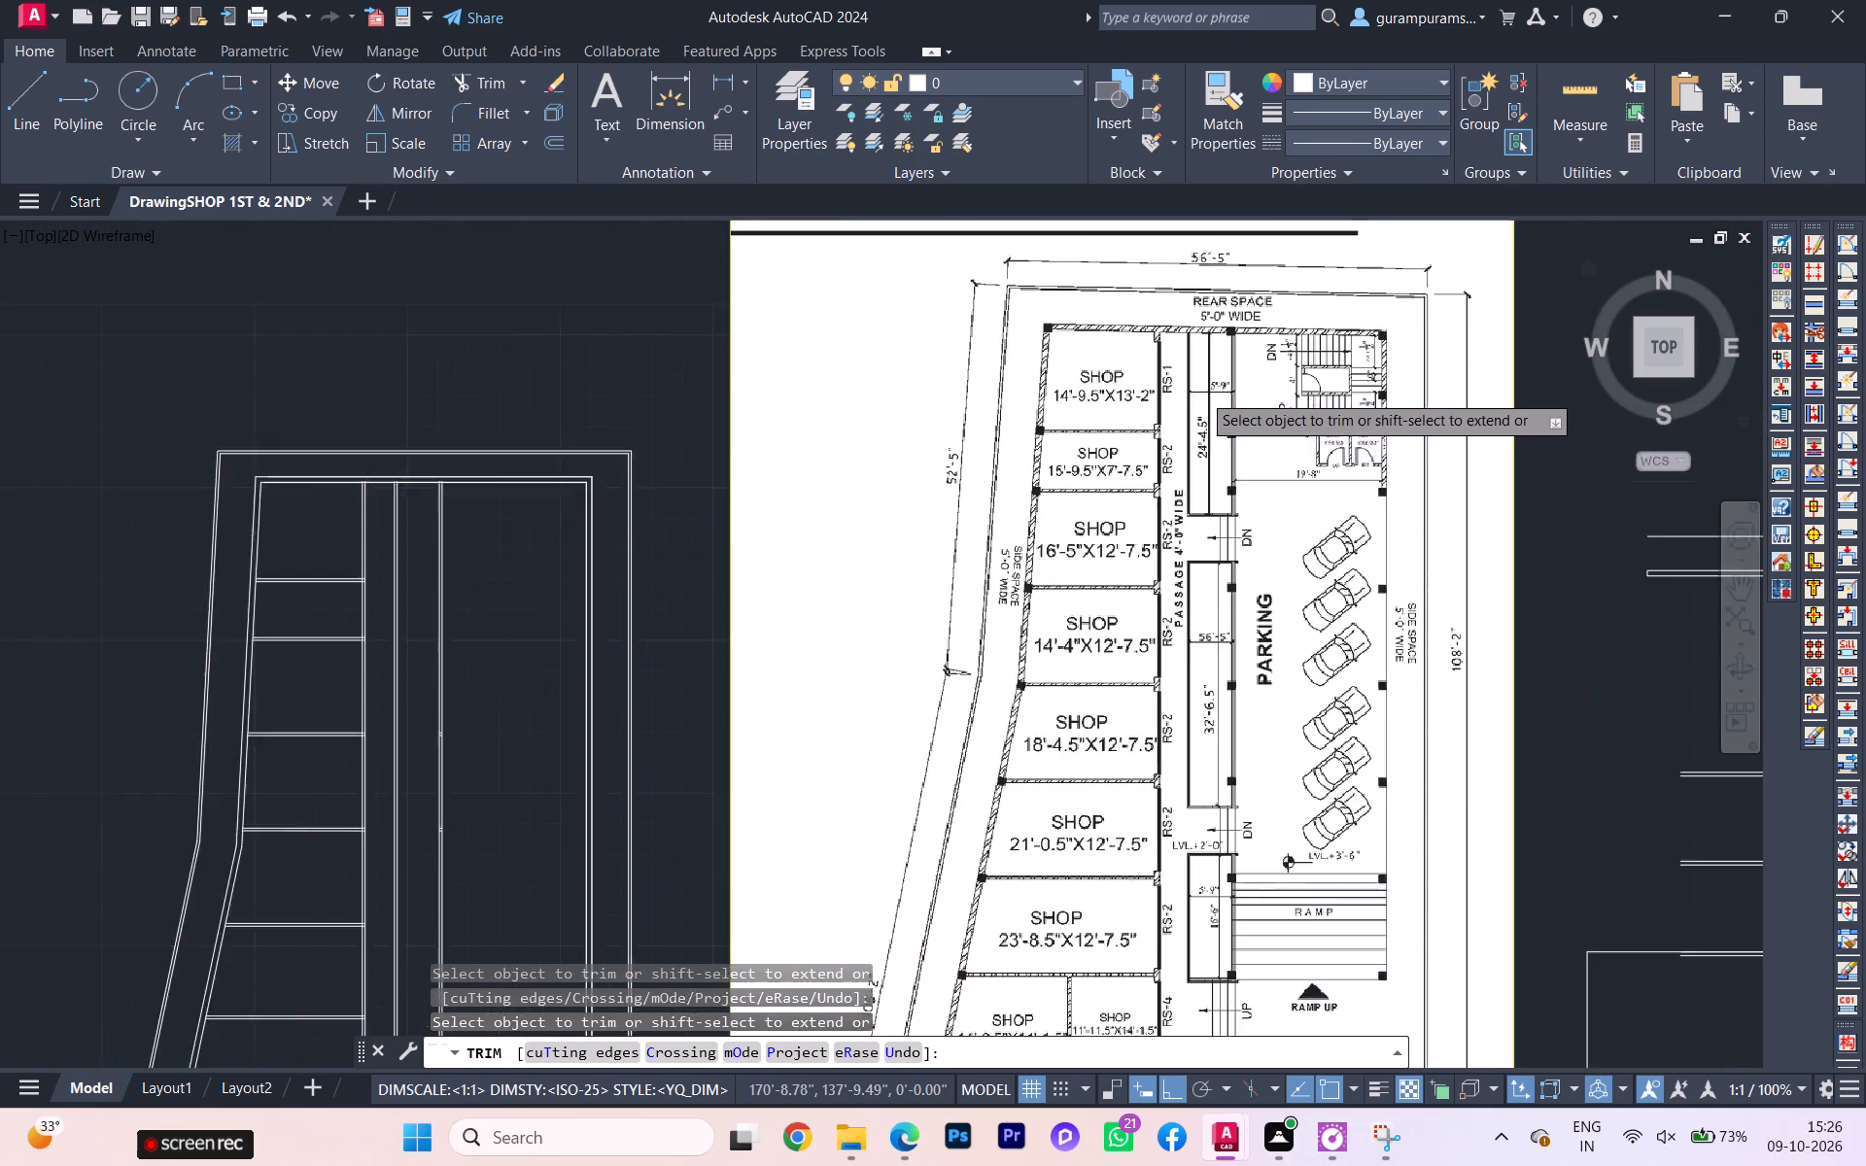
scroll(1201, 386, "up", 1)
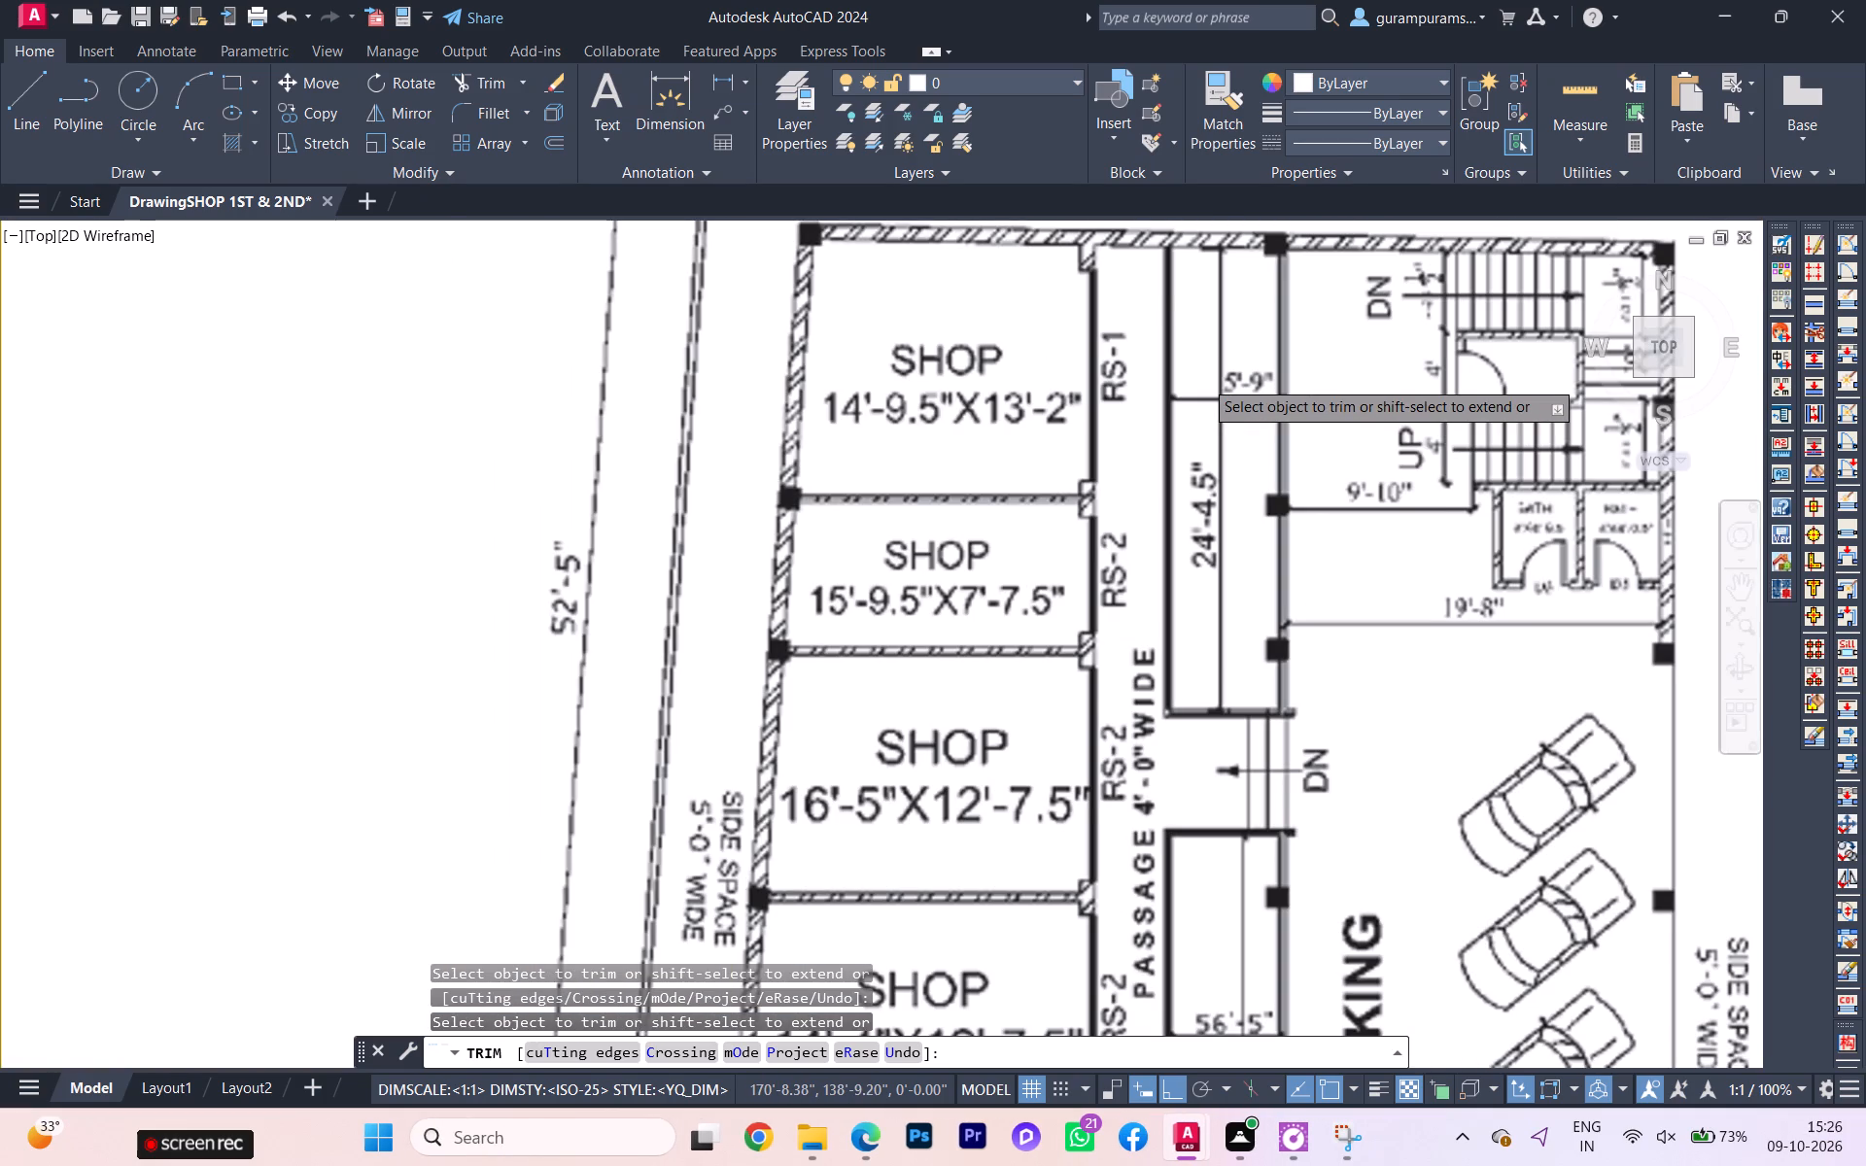
scroll(1203, 380, "down", 1)
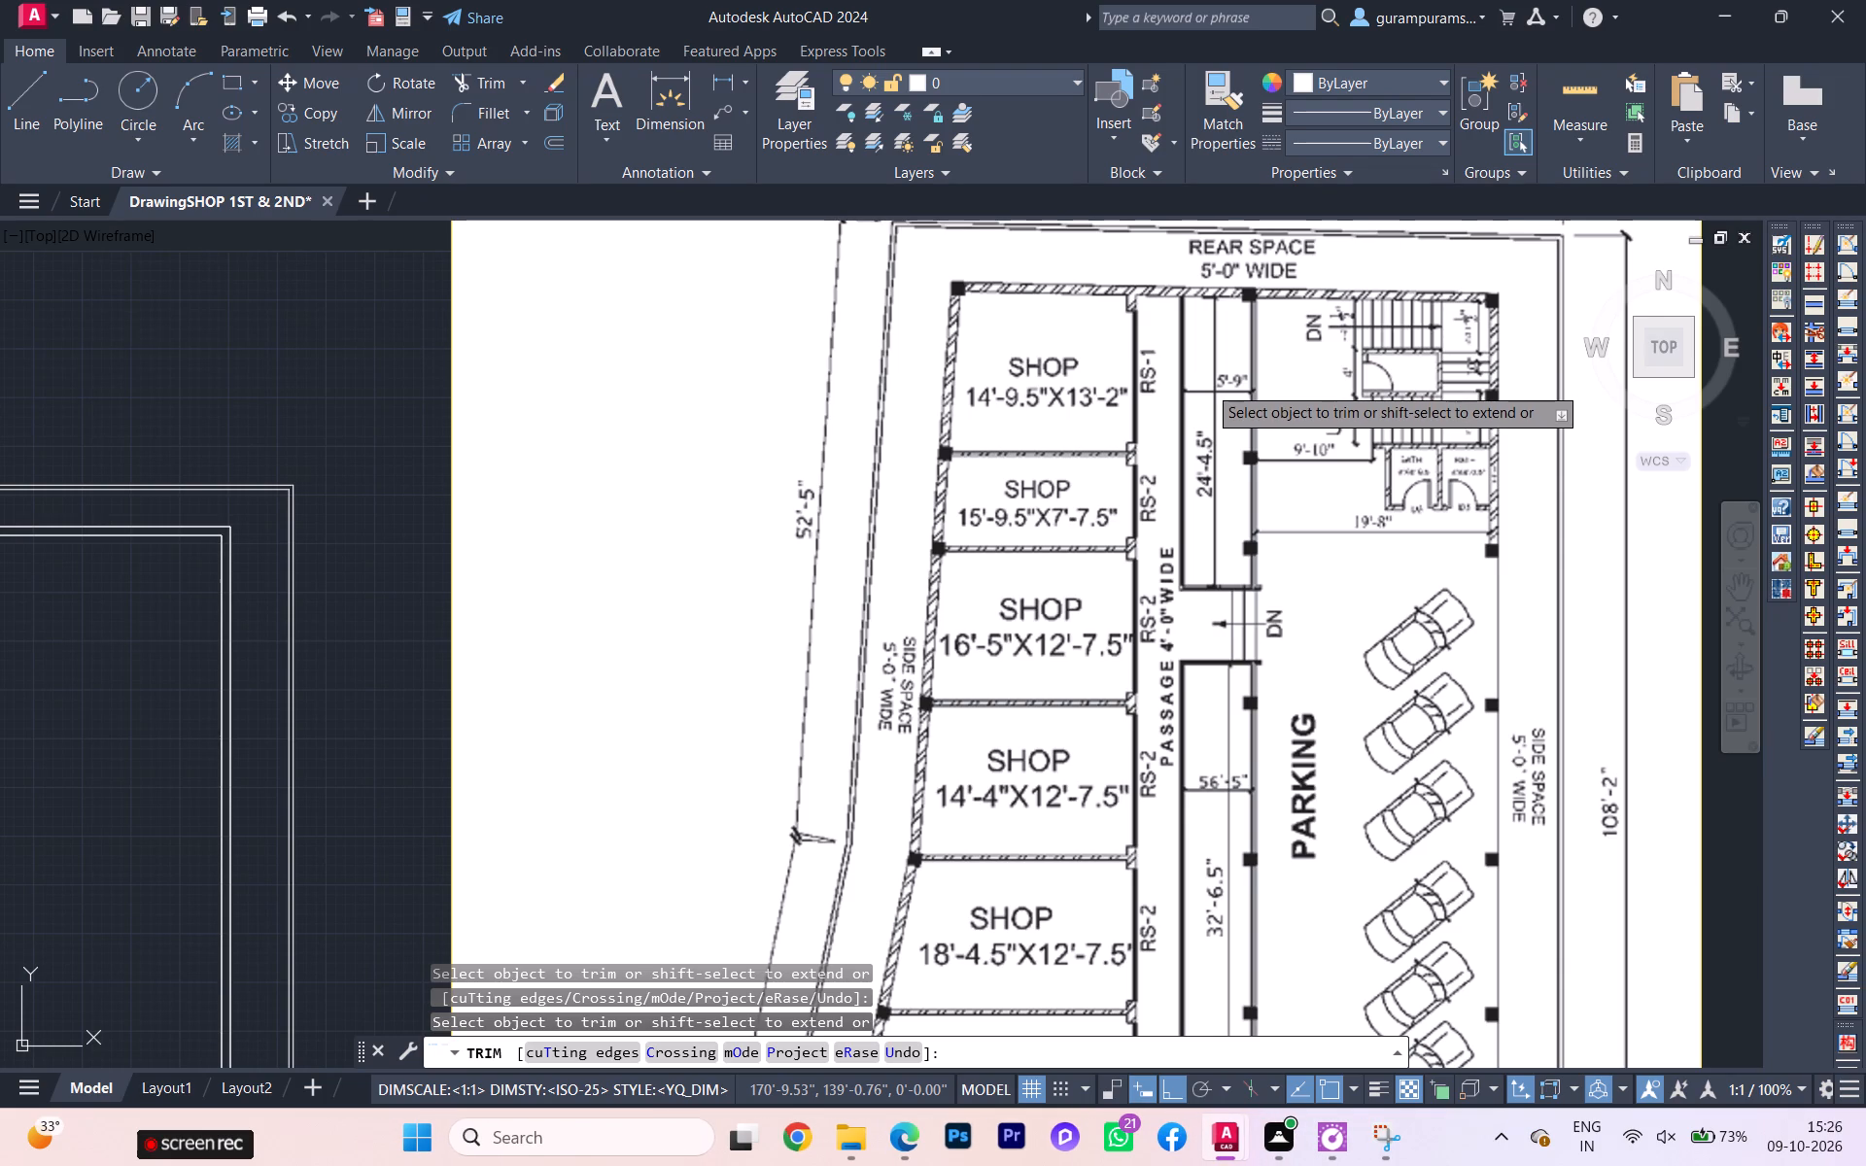
scroll(1205, 388, "down", 1)
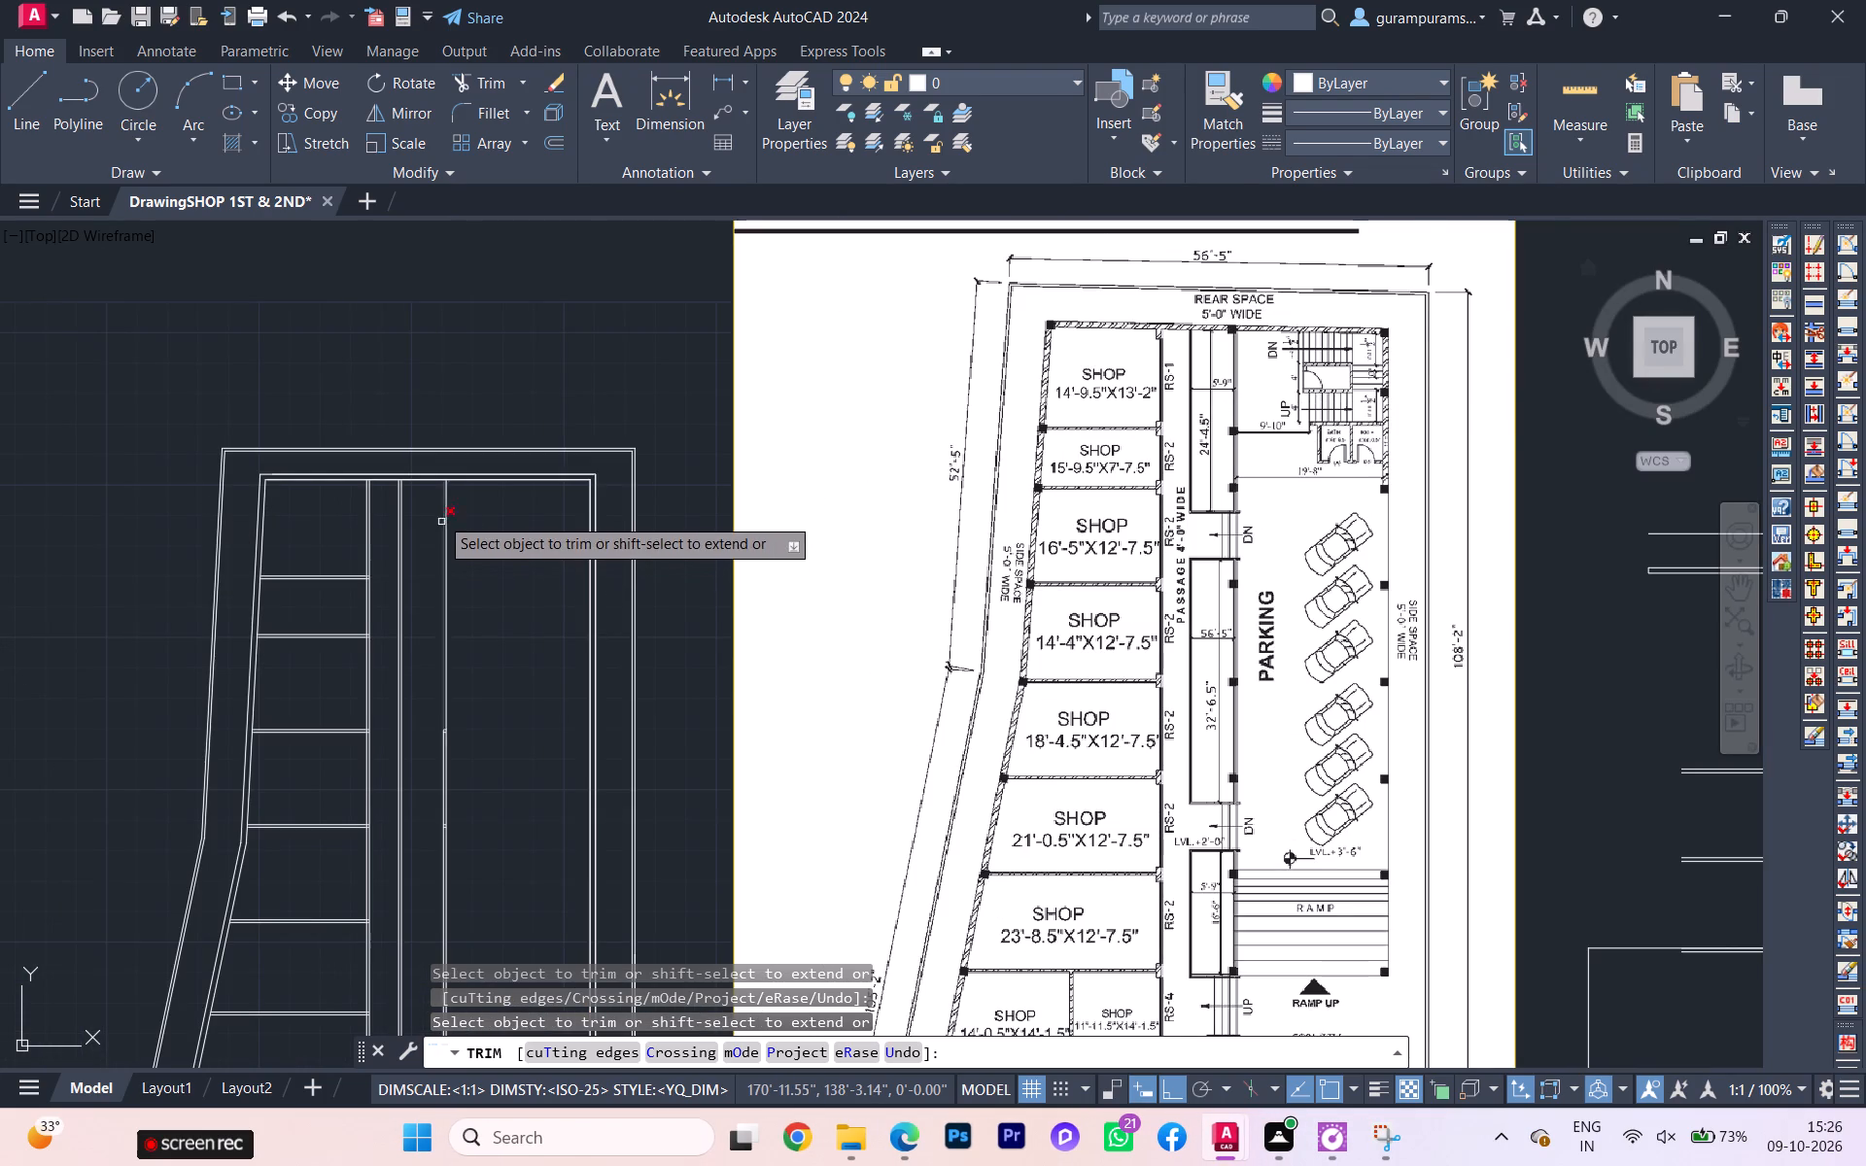
scroll(439, 514, "up", 1)
key("space")
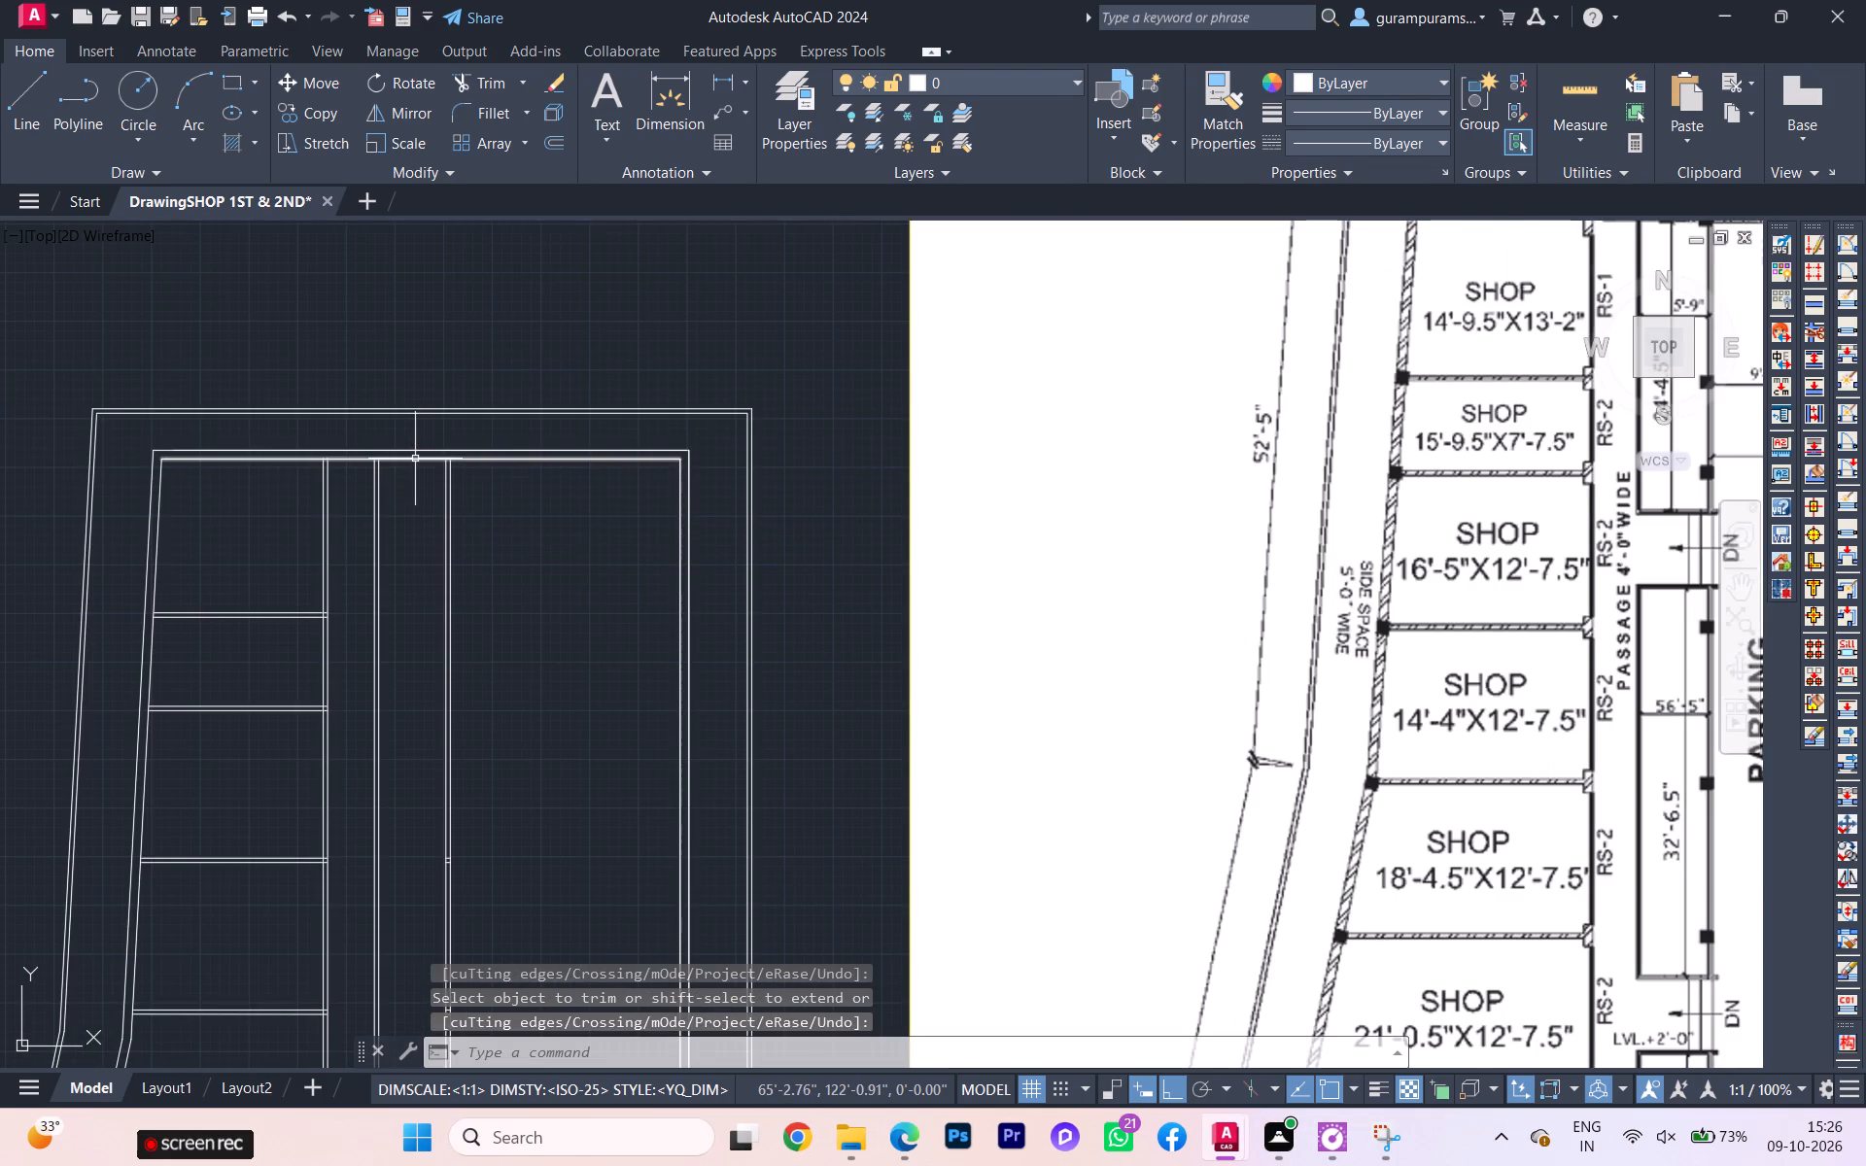
Trim the two line ends of the parking-side long wall where they protrude into the north building wall thickness.
left_click(415, 459)
scroll(415, 460, "up", 3)
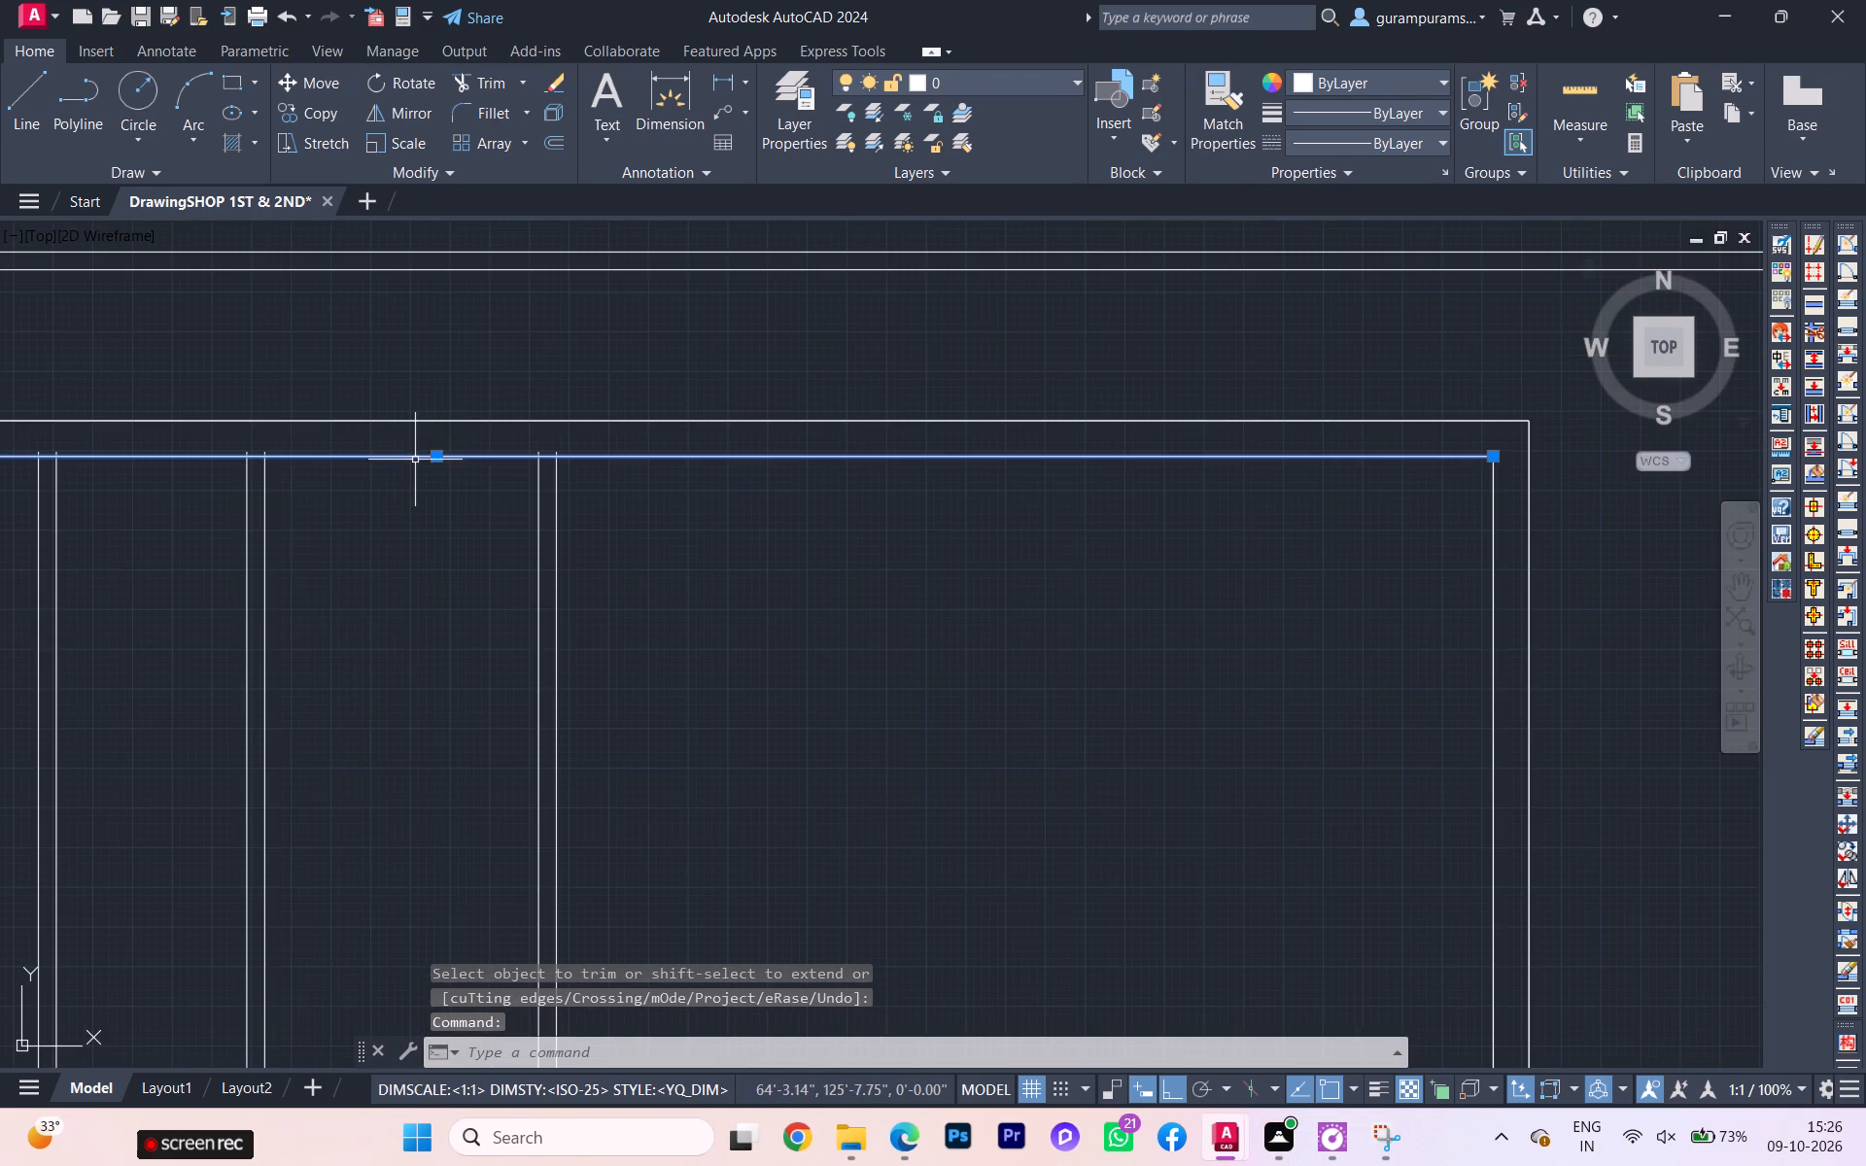
scroll(433, 472, "up", 3)
scroll(1018, 418, "up", 2)
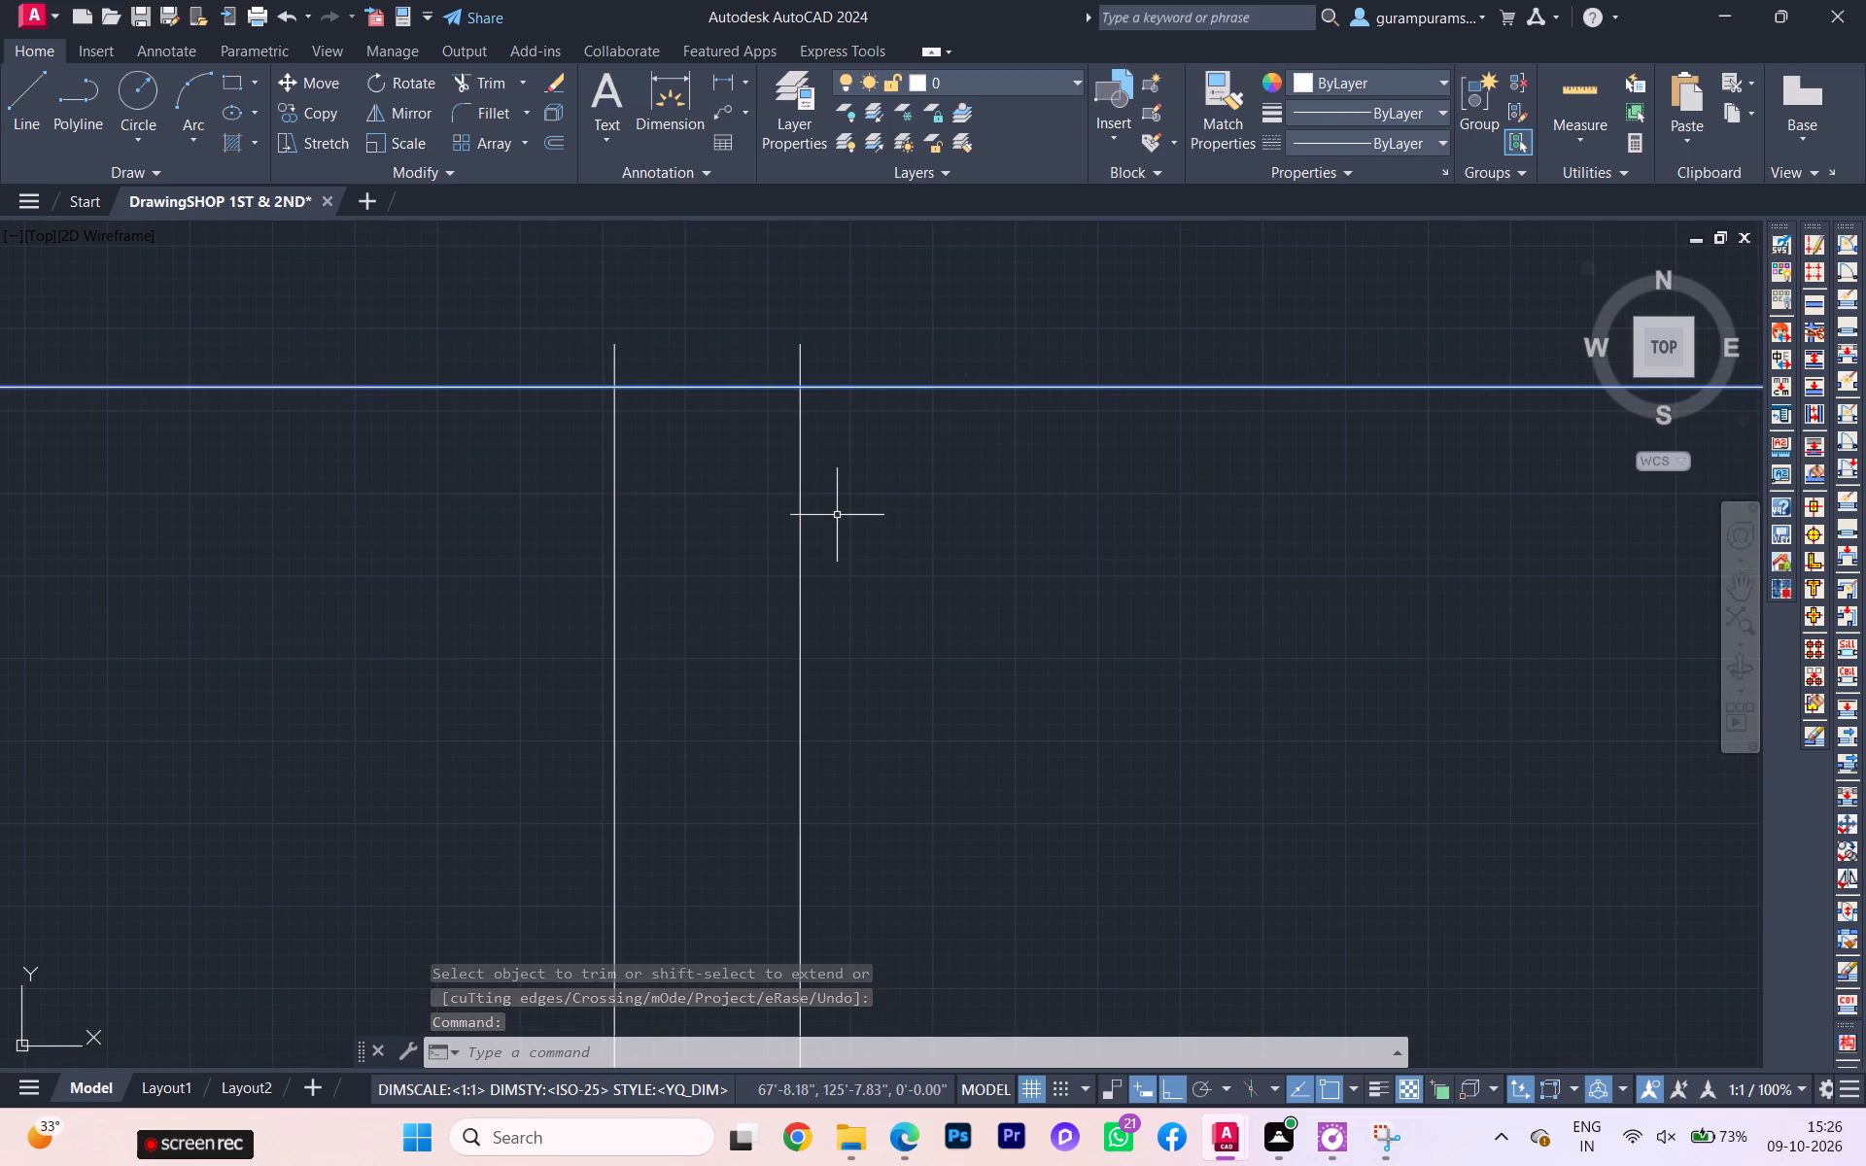
key("Escape")
key("t")
key("r")
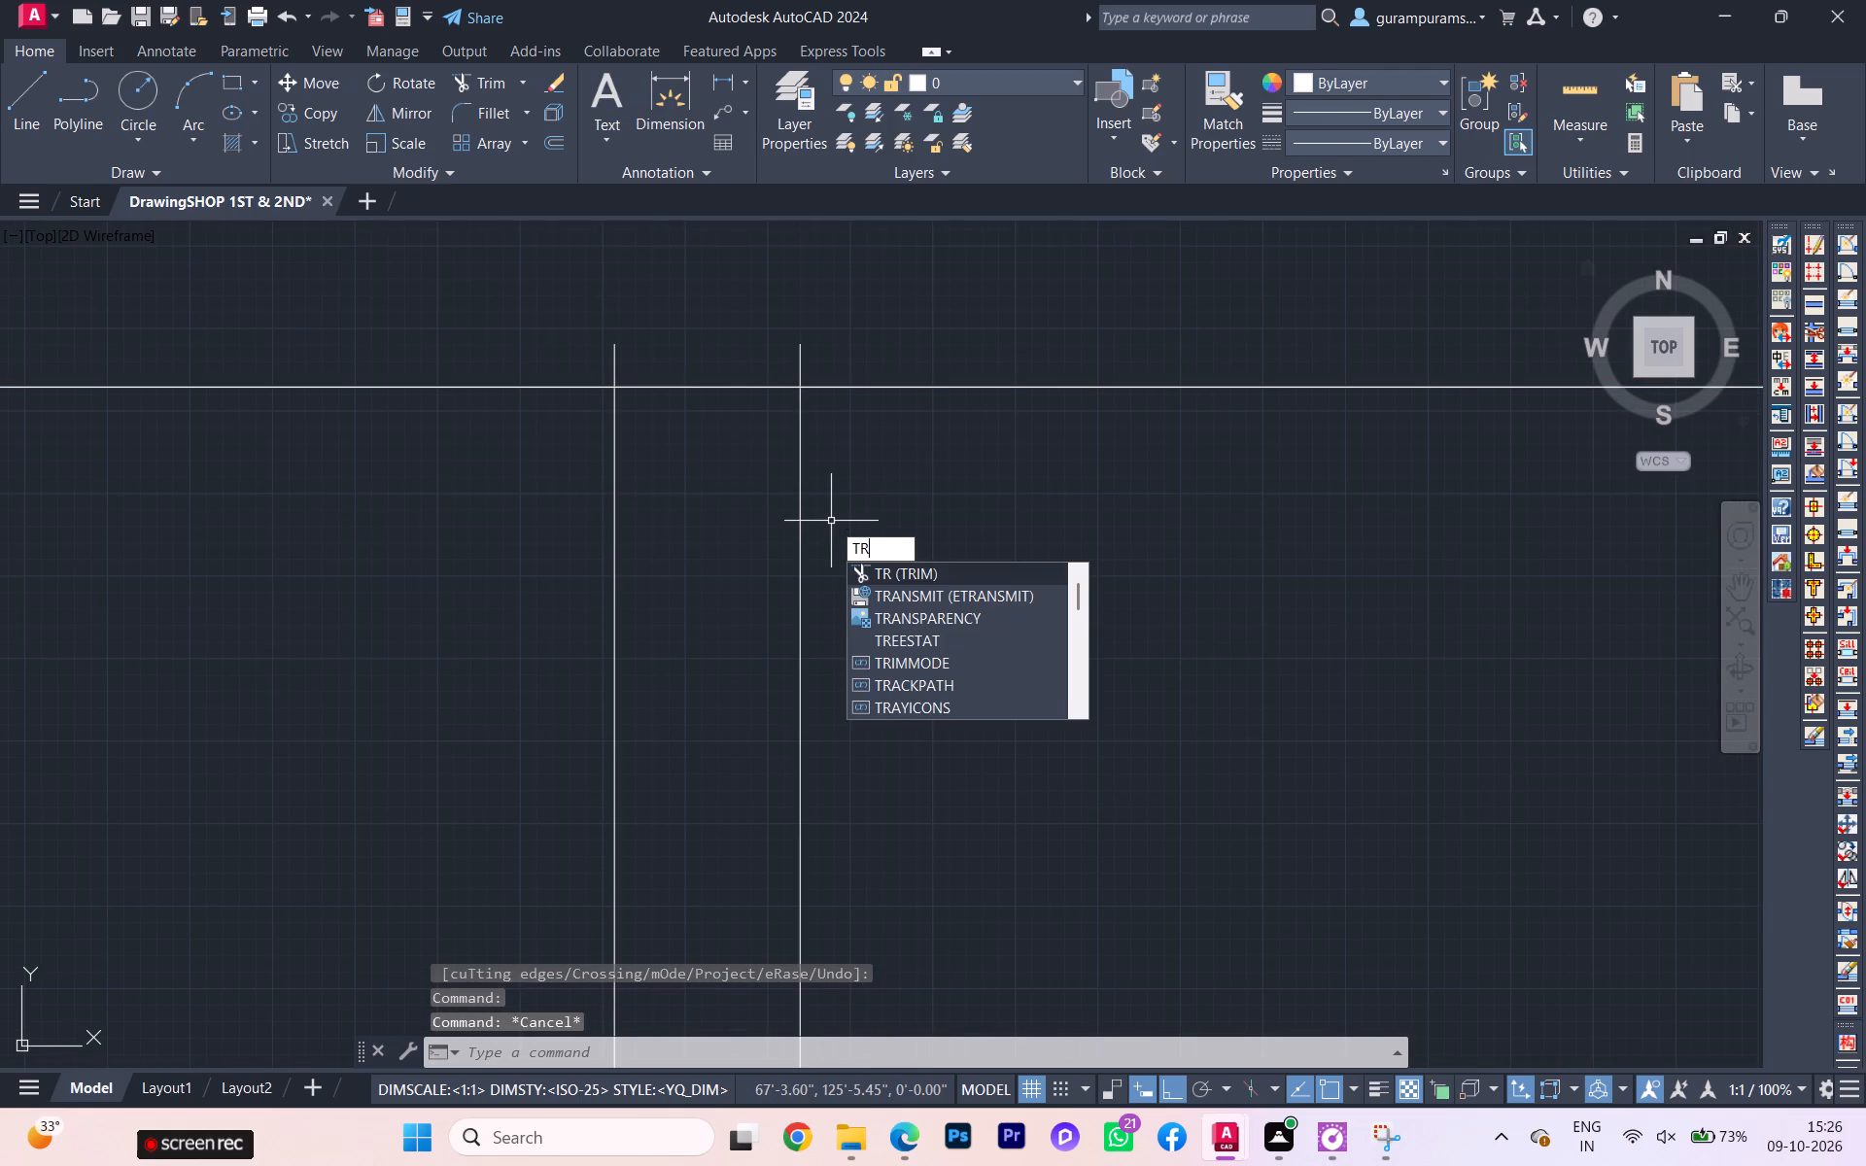
left_click(902, 568)
left_click(790, 366)
left_click(823, 363)
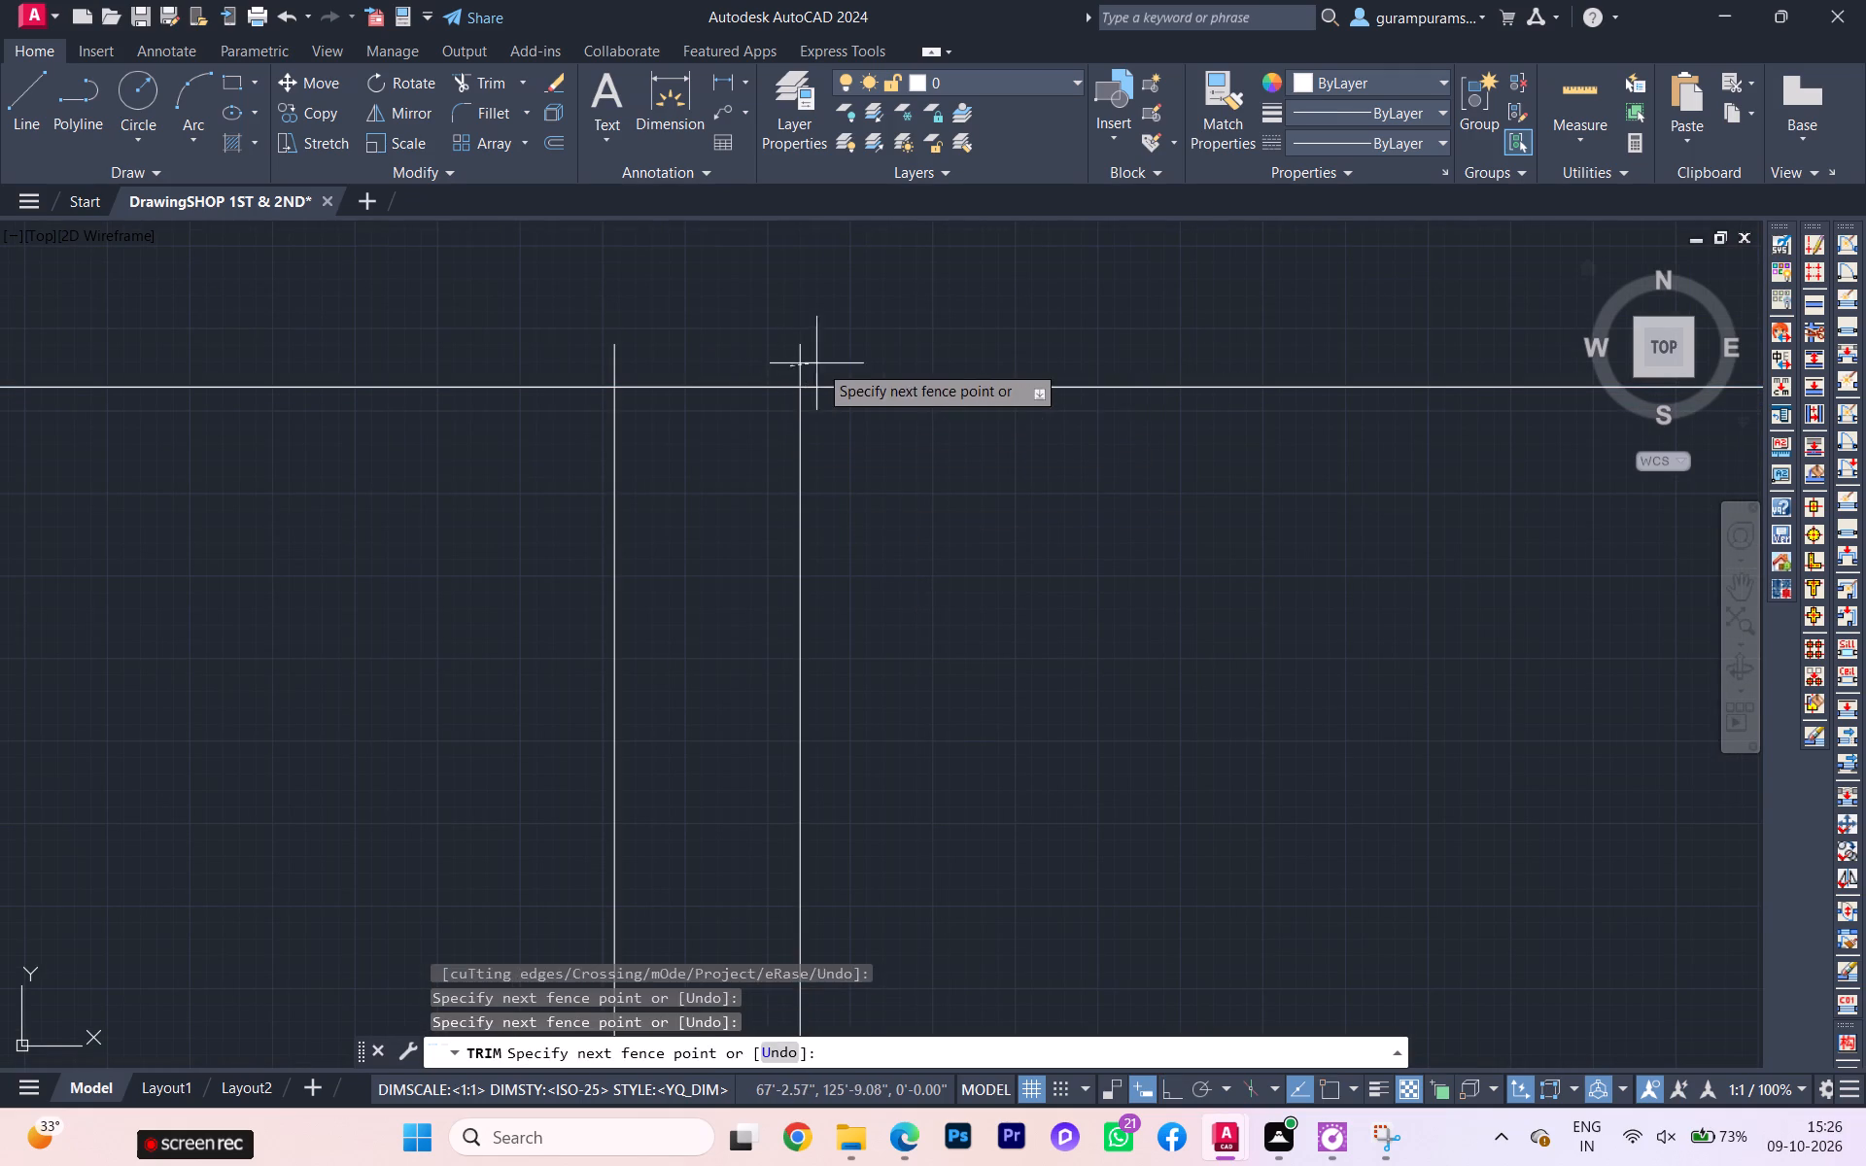
left_click(753, 357)
left_click(578, 362)
scroll(1013, 502, "down", 3)
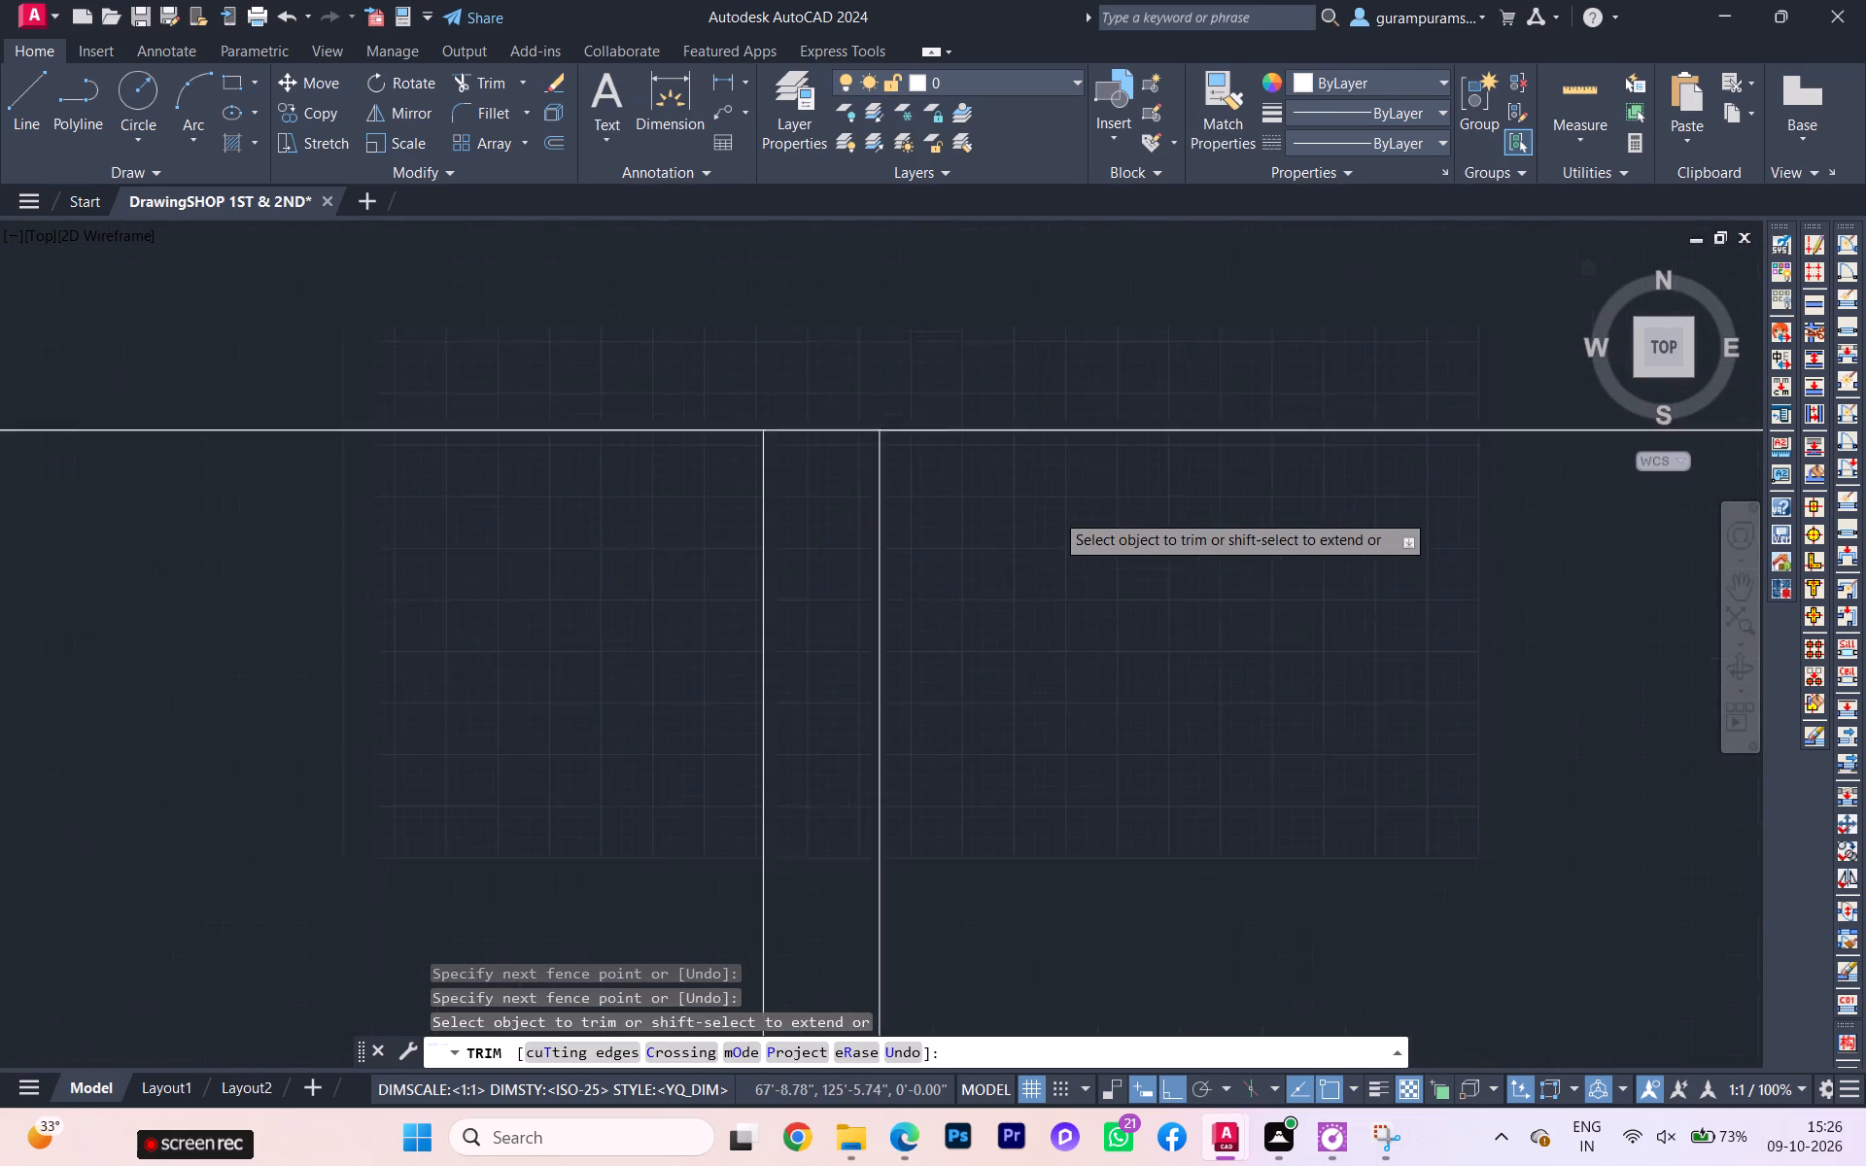
Trim the shop-front wall's two line ends where they protrude past the north building wall's inner line.
scroll(1088, 516, "down", 2)
scroll(472, 483, "up", 2)
scroll(555, 510, "down", 1)
scroll(559, 510, "up", 5)
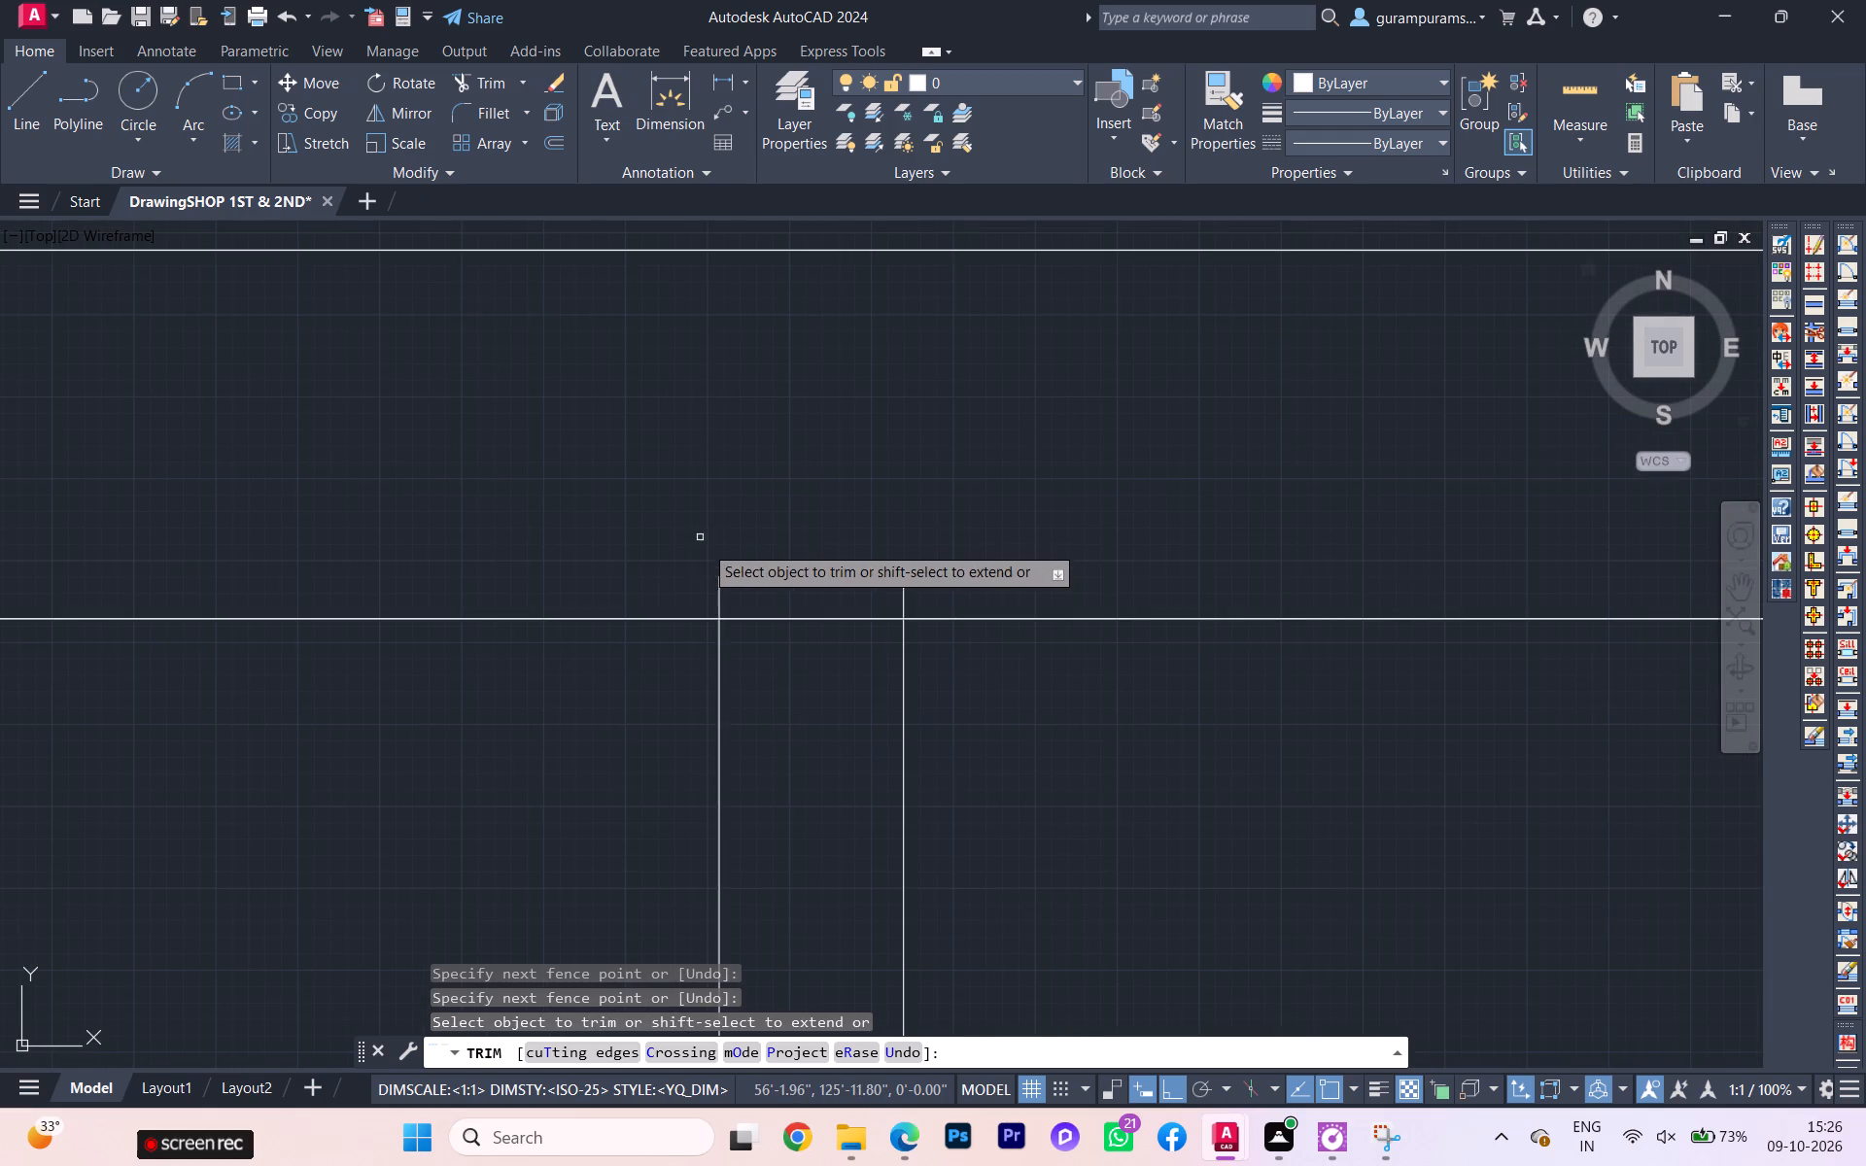
left_click(705, 580)
left_click(976, 588)
scroll(711, 512, "down", 4)
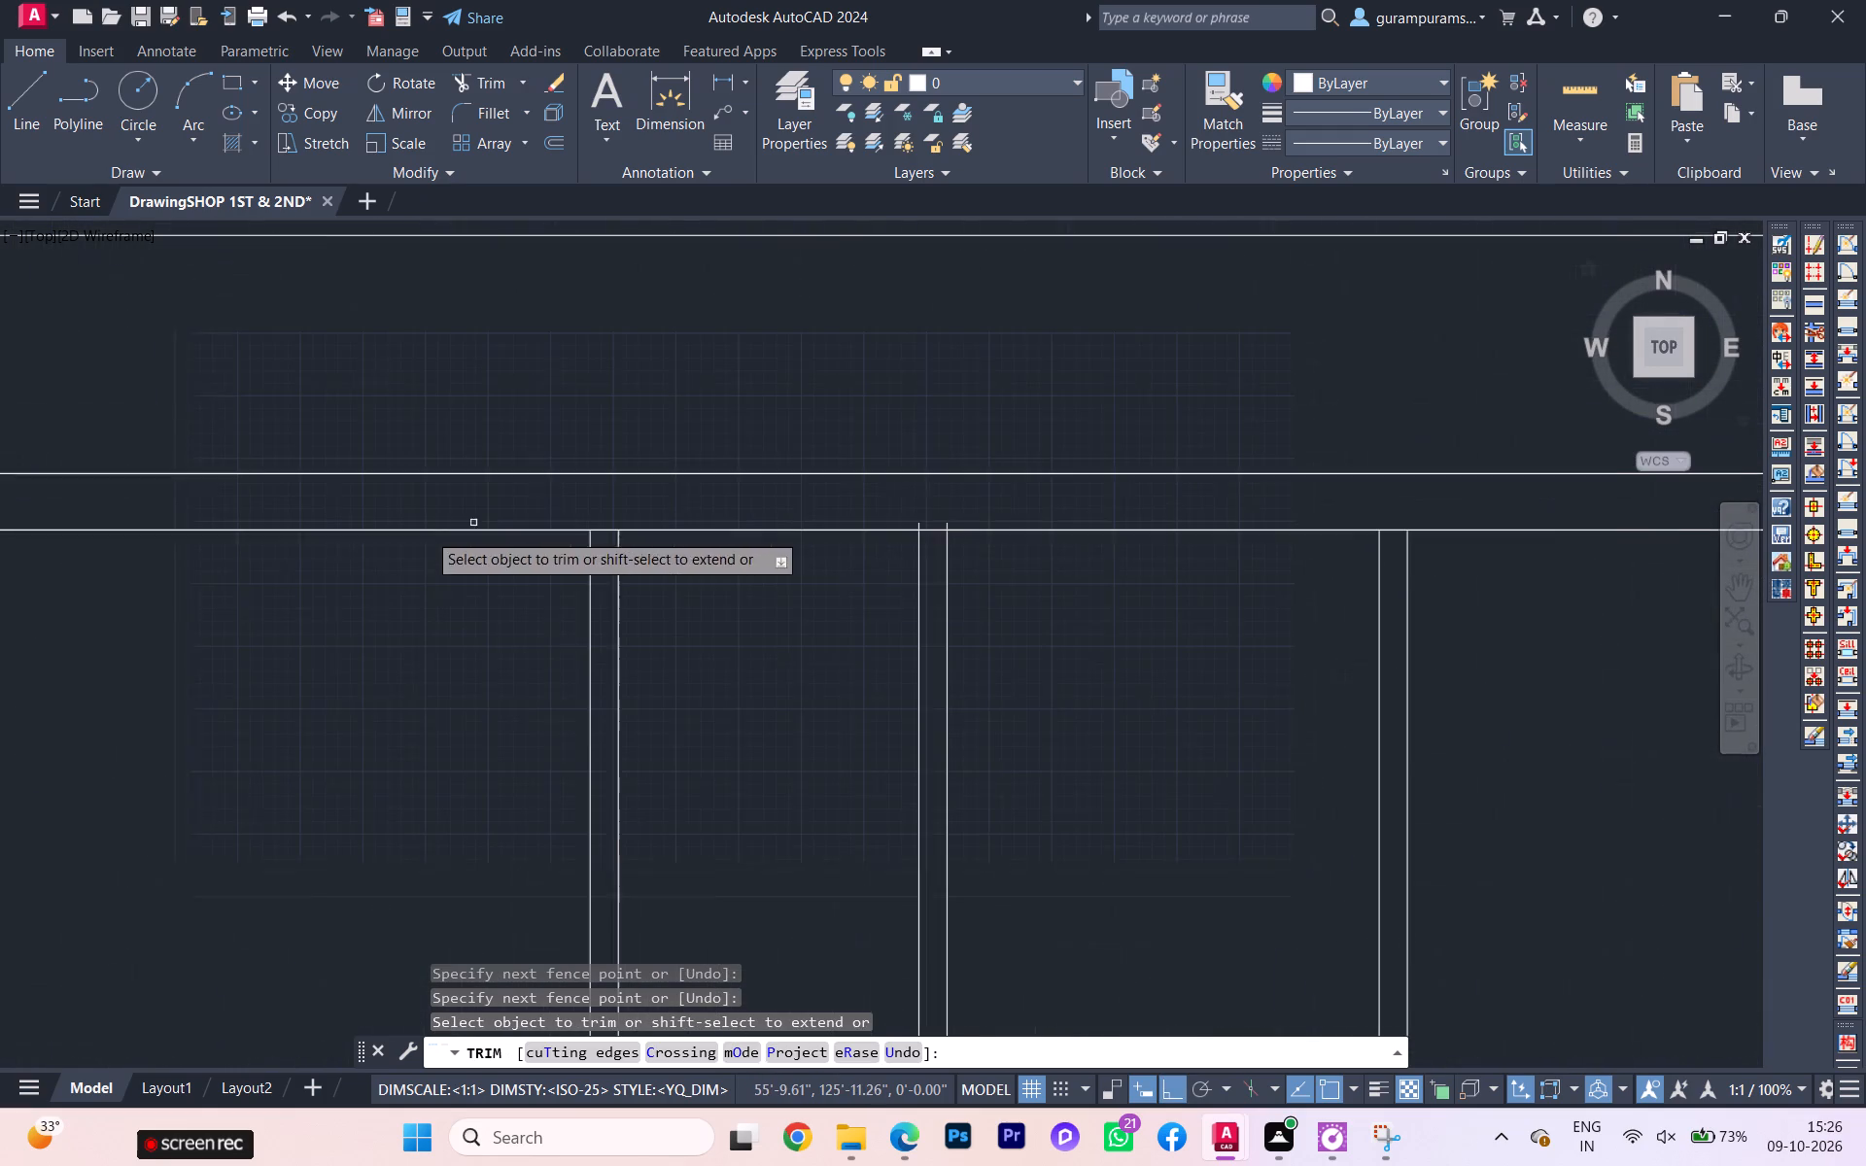
Trim the middle long wall's two line ends, east of the passage, back to the north wall's inner line.
scroll(910, 515, "up", 3)
left_click(933, 544)
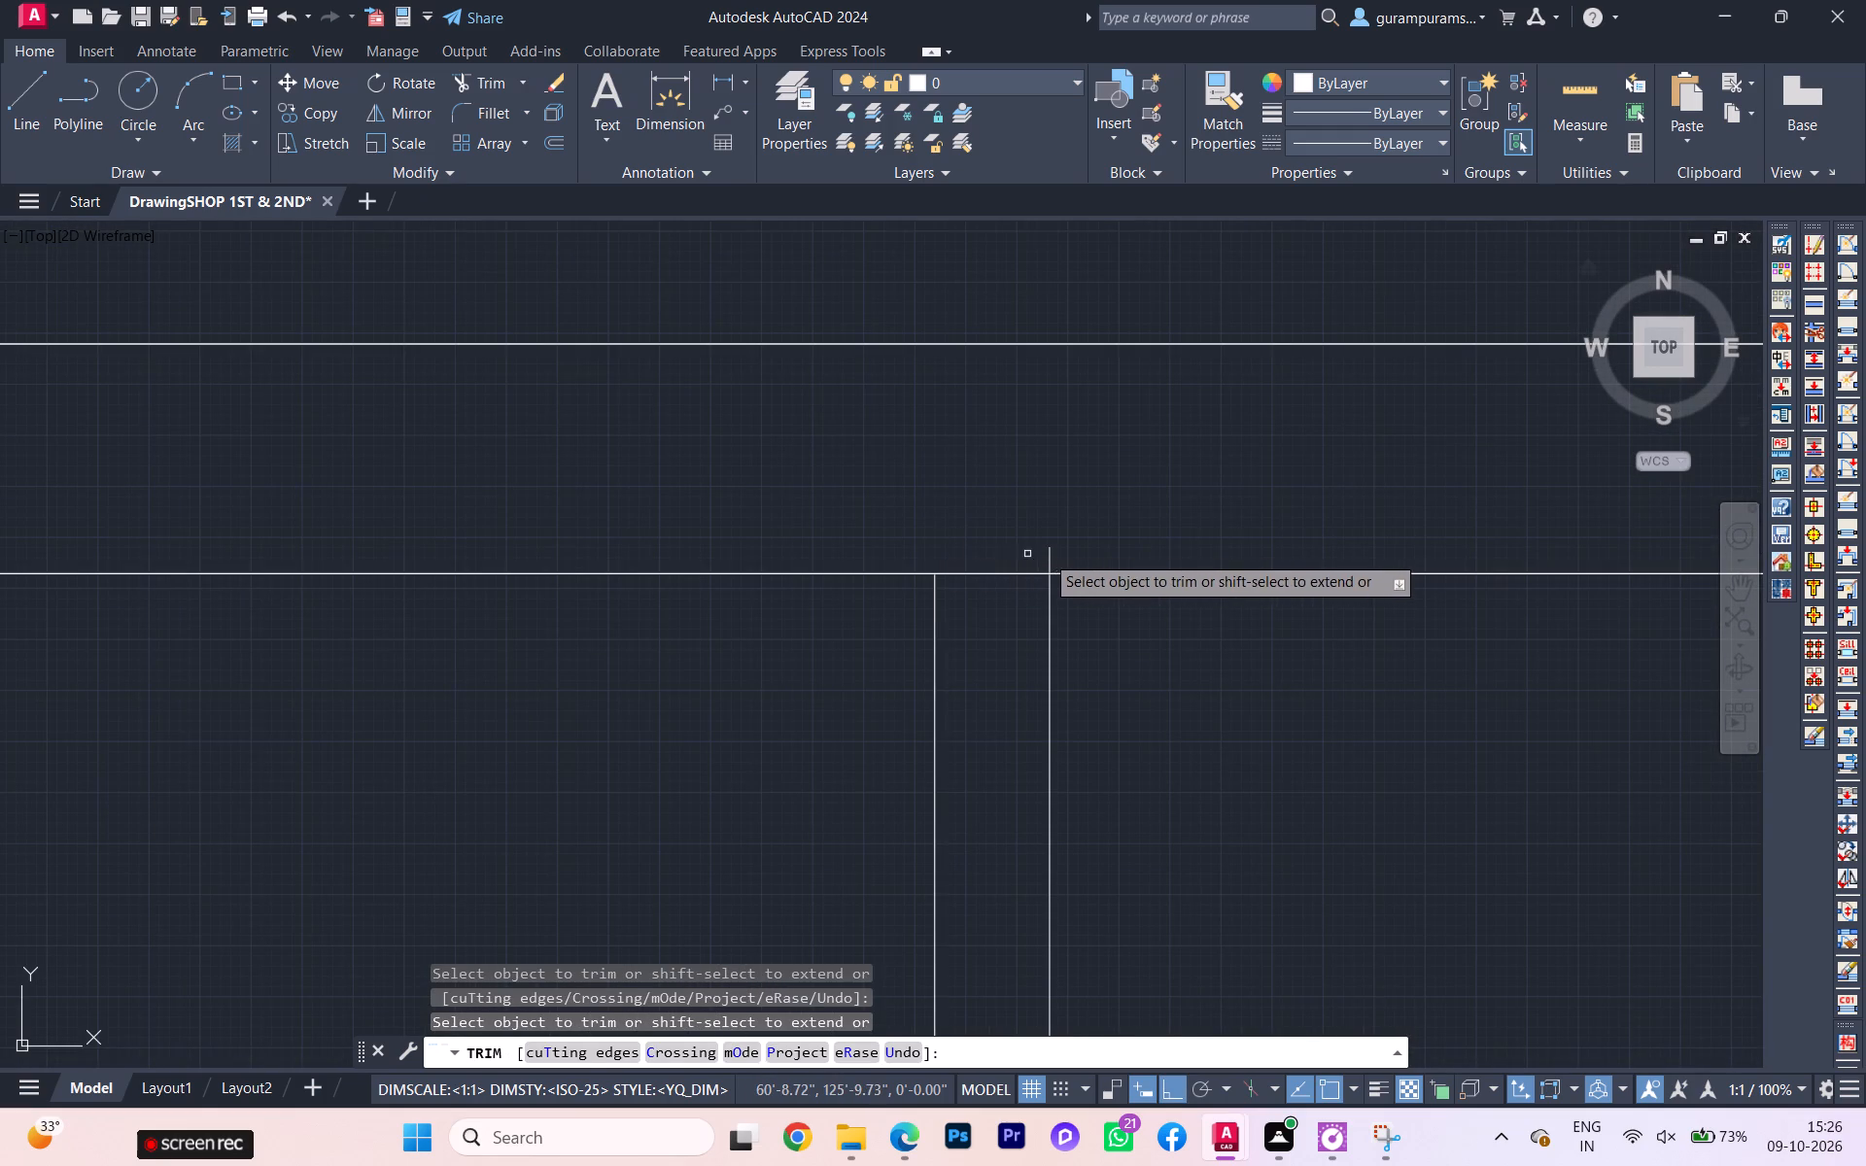
left_click(1045, 554)
left_click(1073, 552)
scroll(1041, 517, "down", 4)
scroll(844, 526, "down", 3)
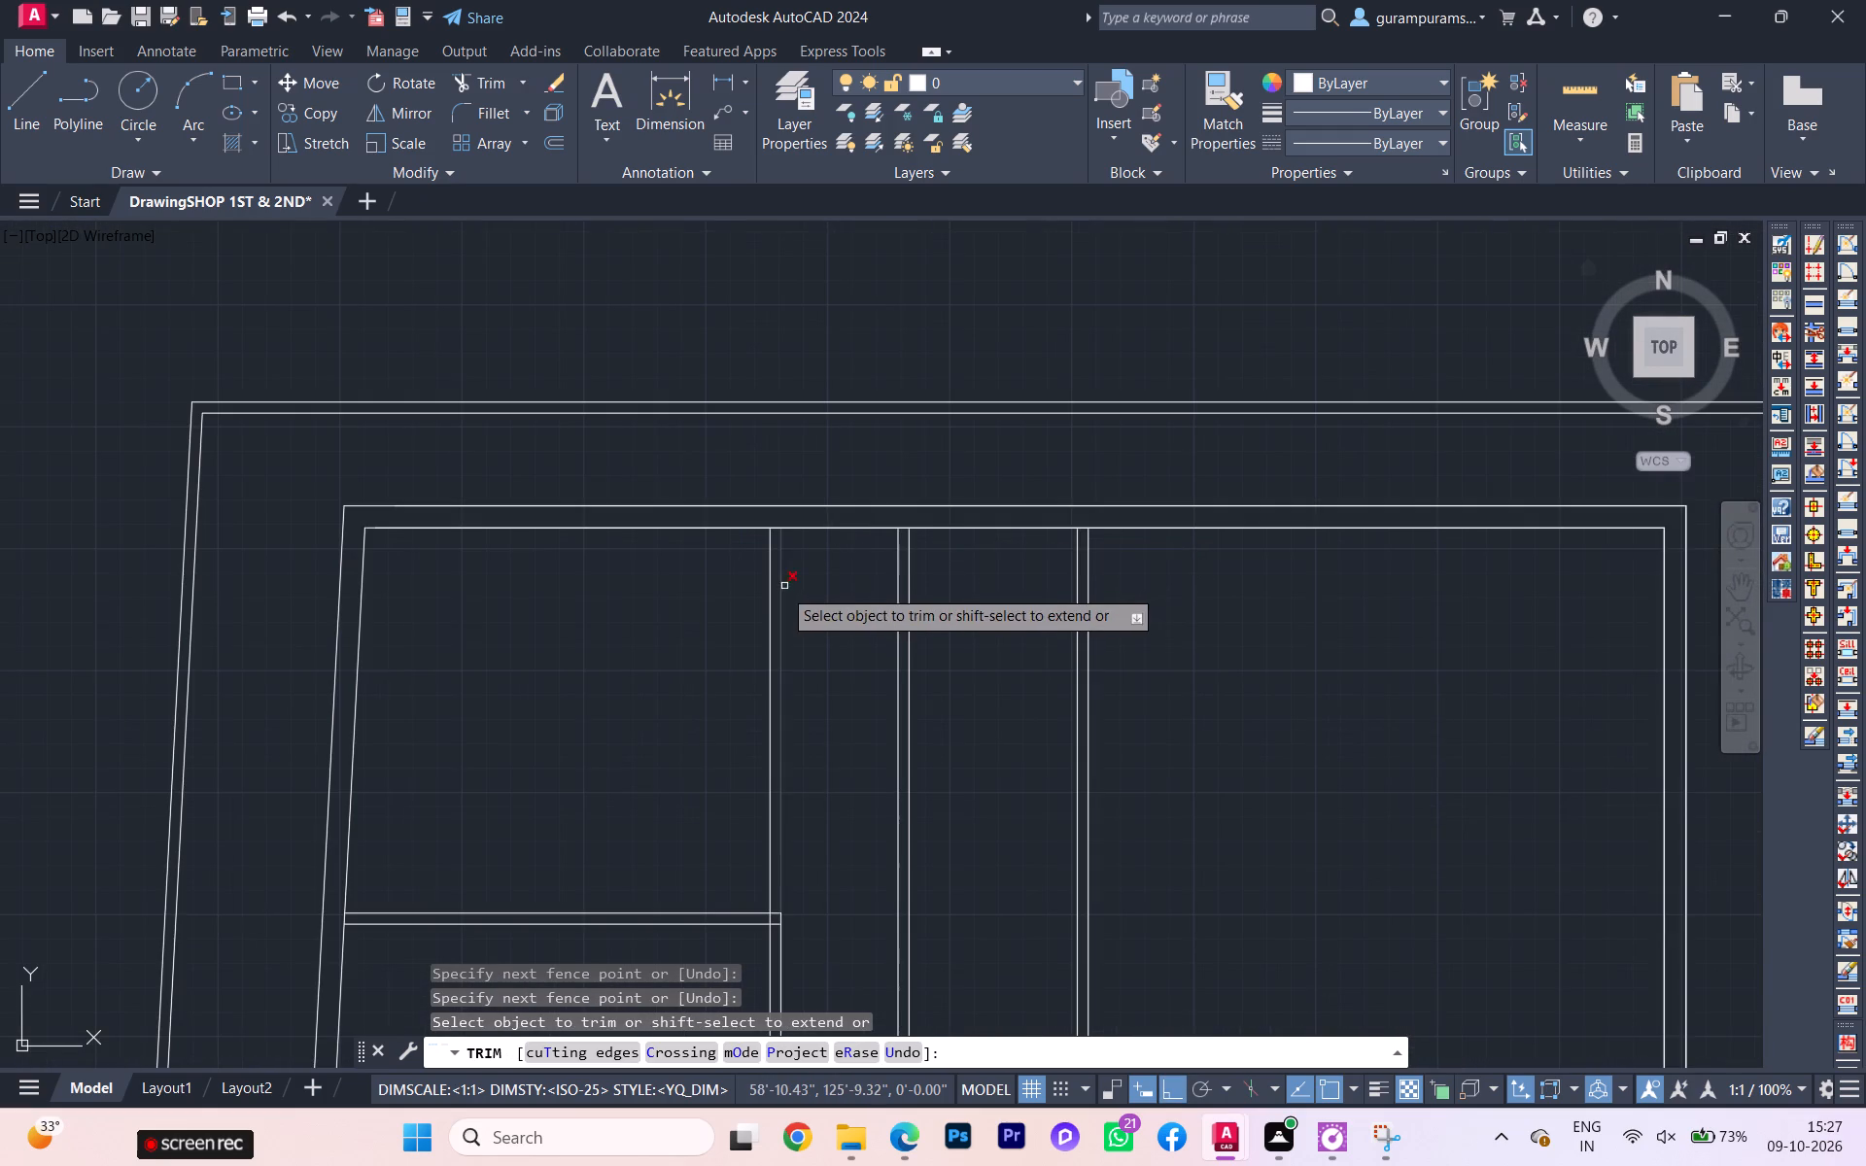
key("Escape")
Offset the north building wall's inner line 24'4.5" southward into the building.
scroll(714, 651, "down", 2)
scroll(1076, 657, "down", 1)
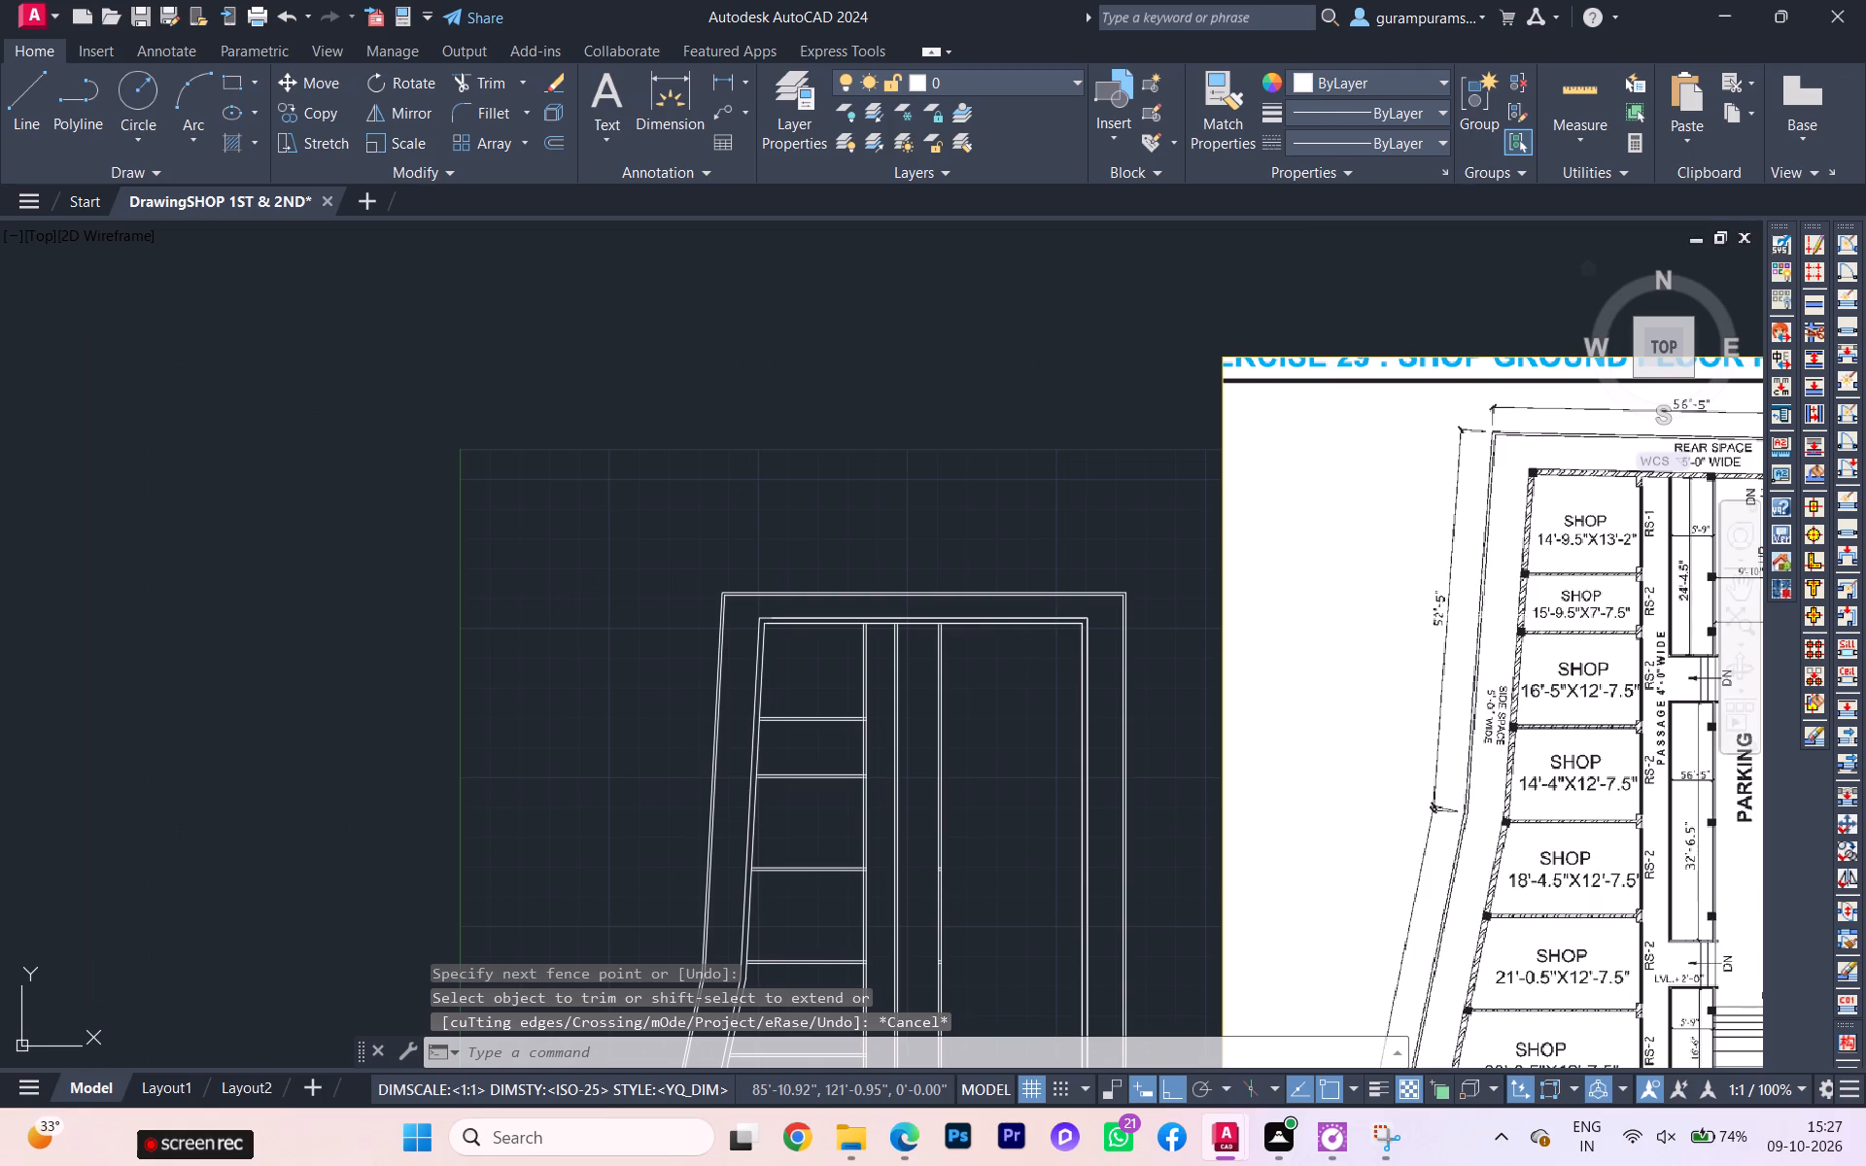
scroll(1700, 609, "up", 1)
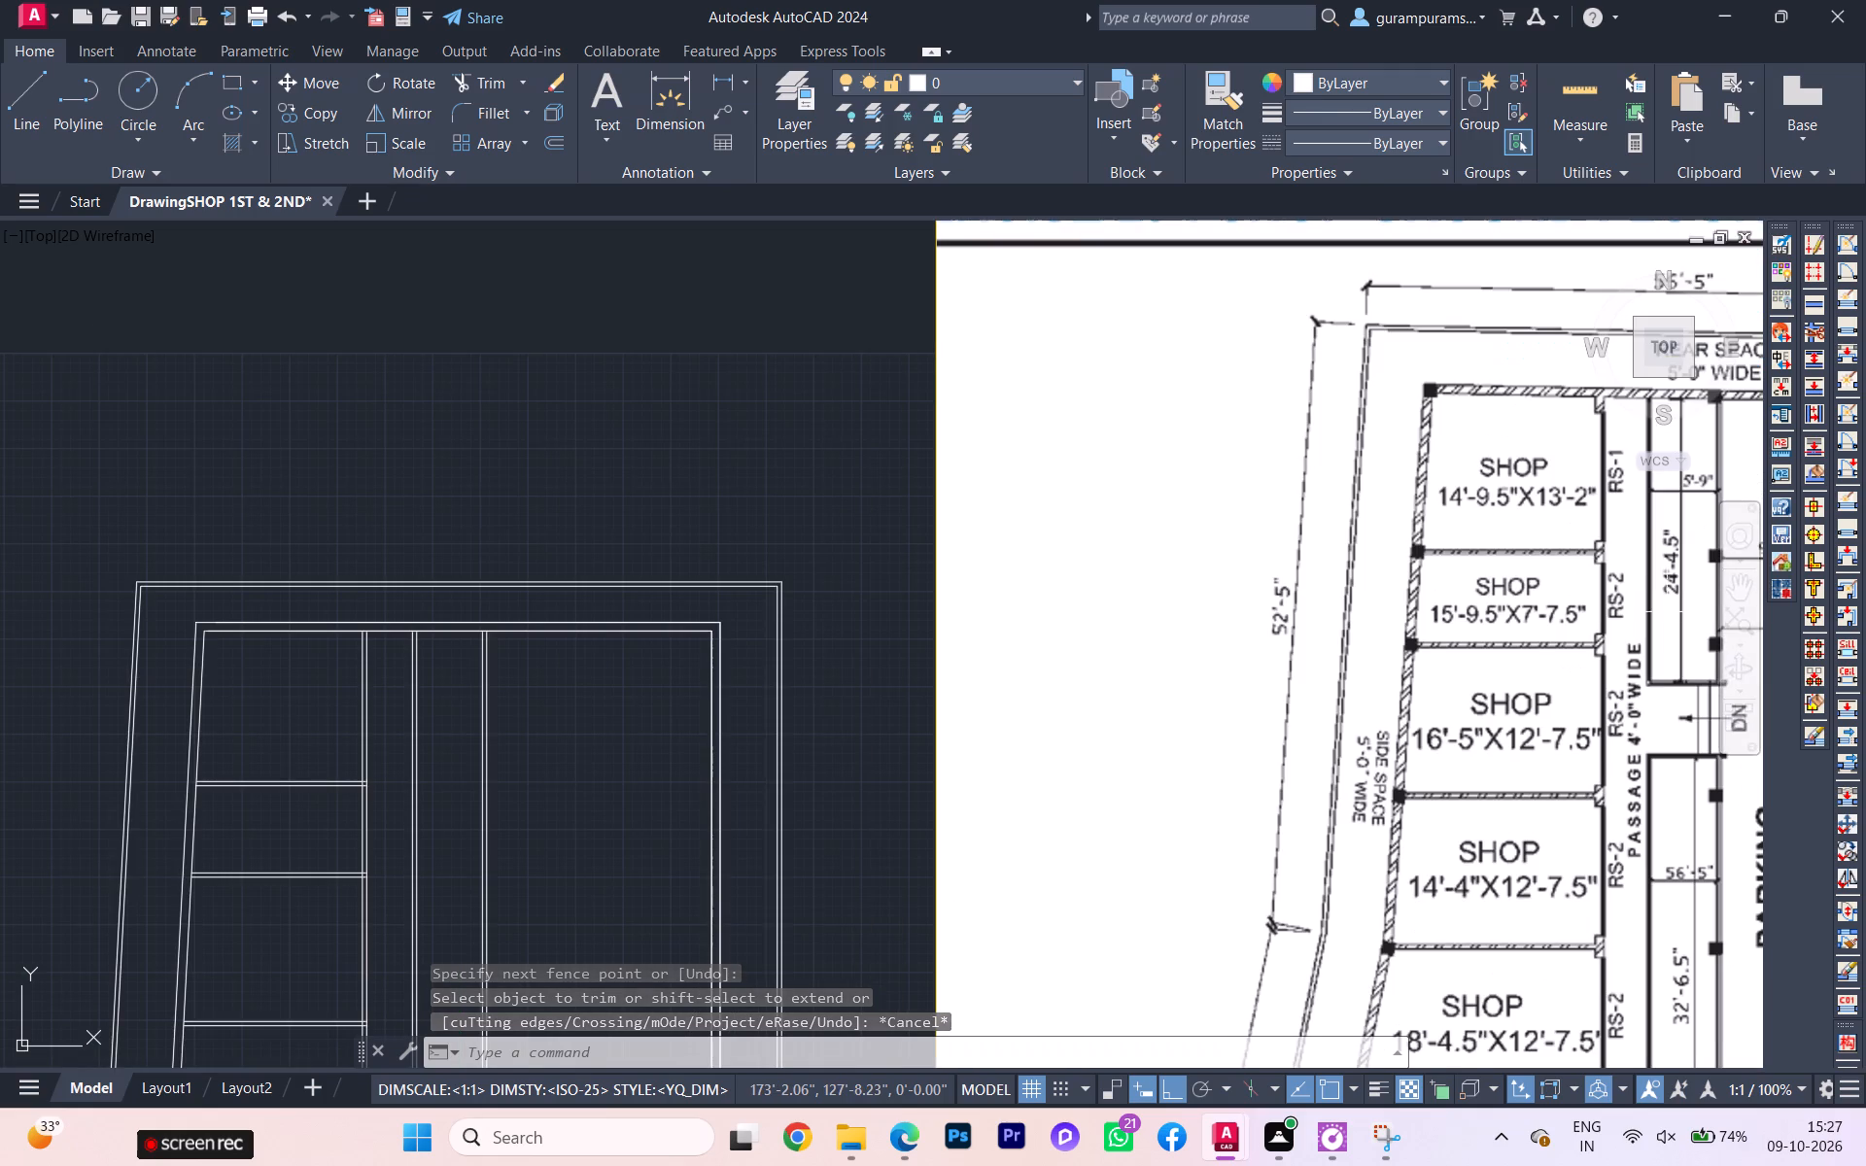
scroll(1062, 622, "down", 1)
scroll(757, 710, "up", 2)
scroll(619, 596, "up", 1)
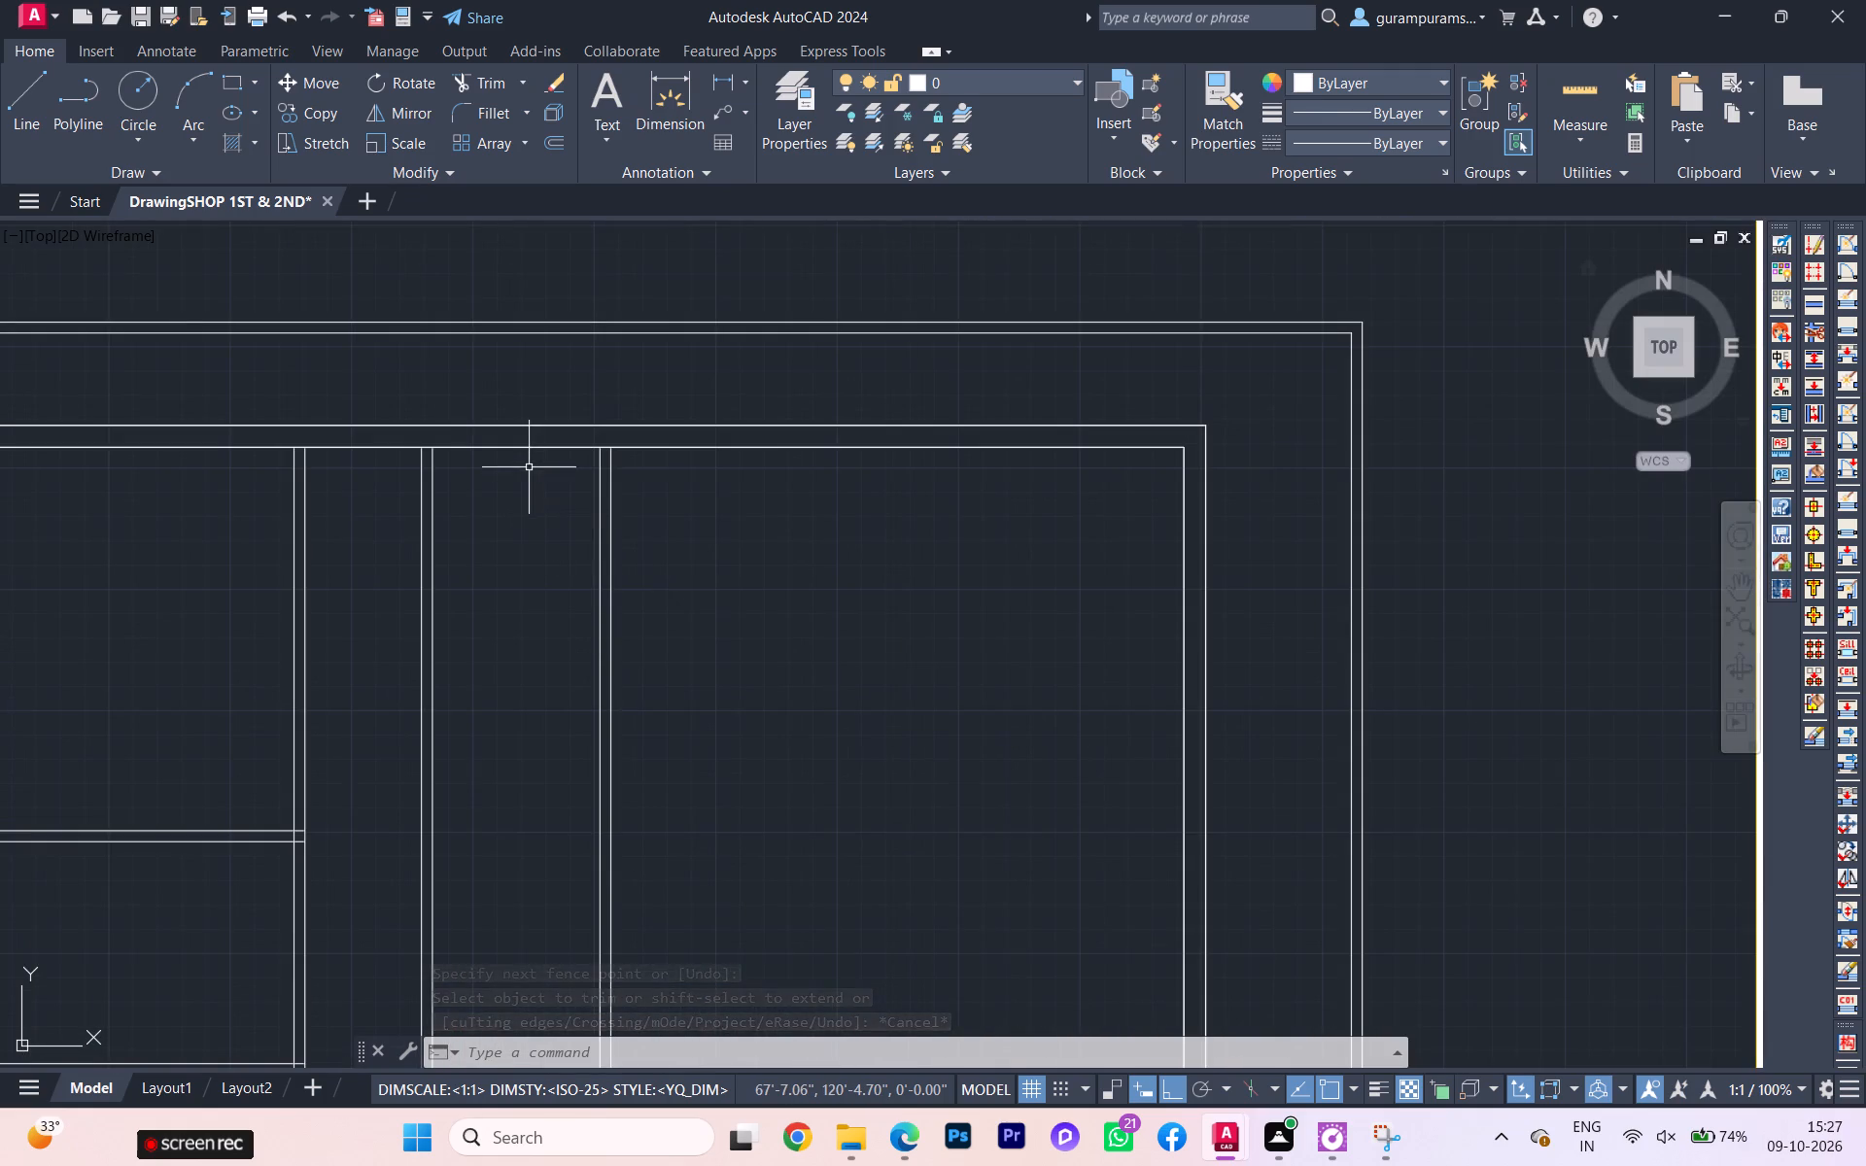
left_click(538, 450)
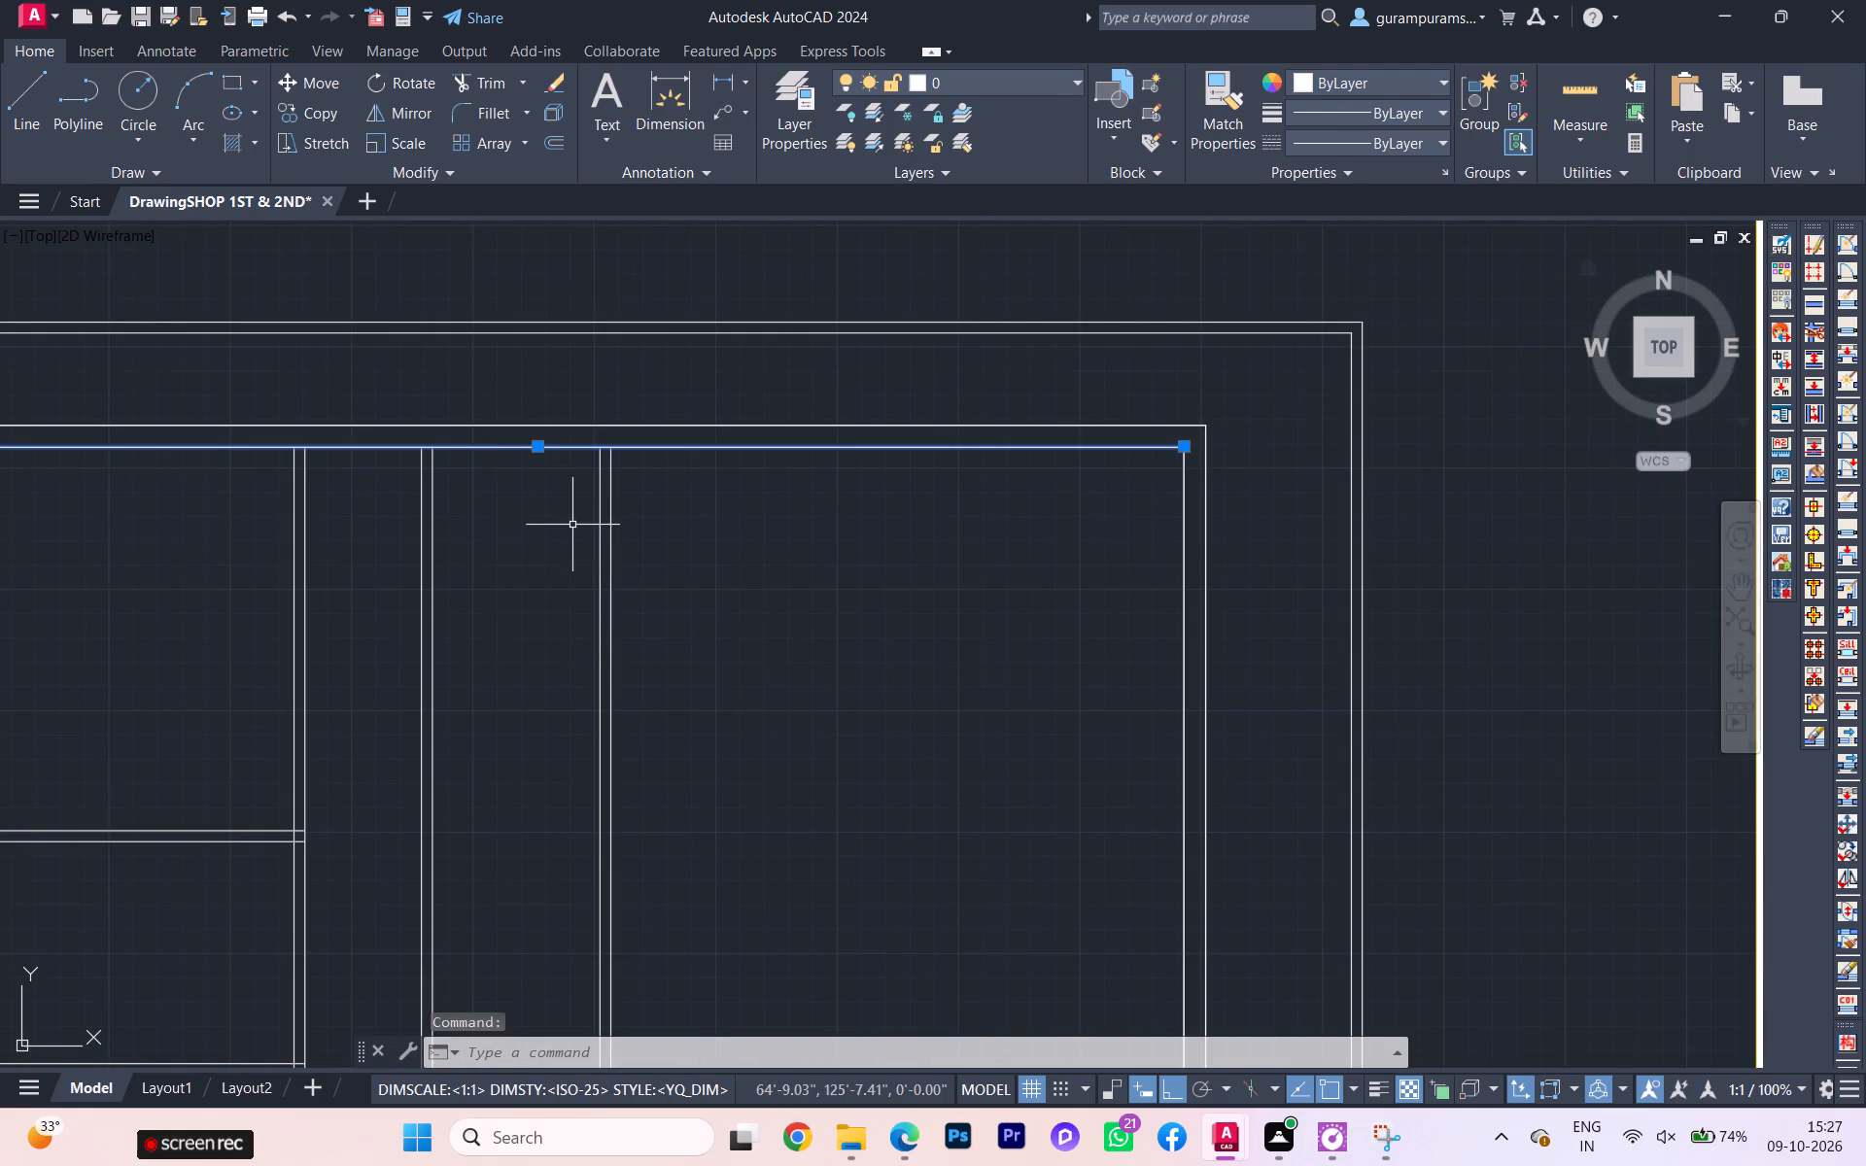
scroll(572, 527, "down", 1)
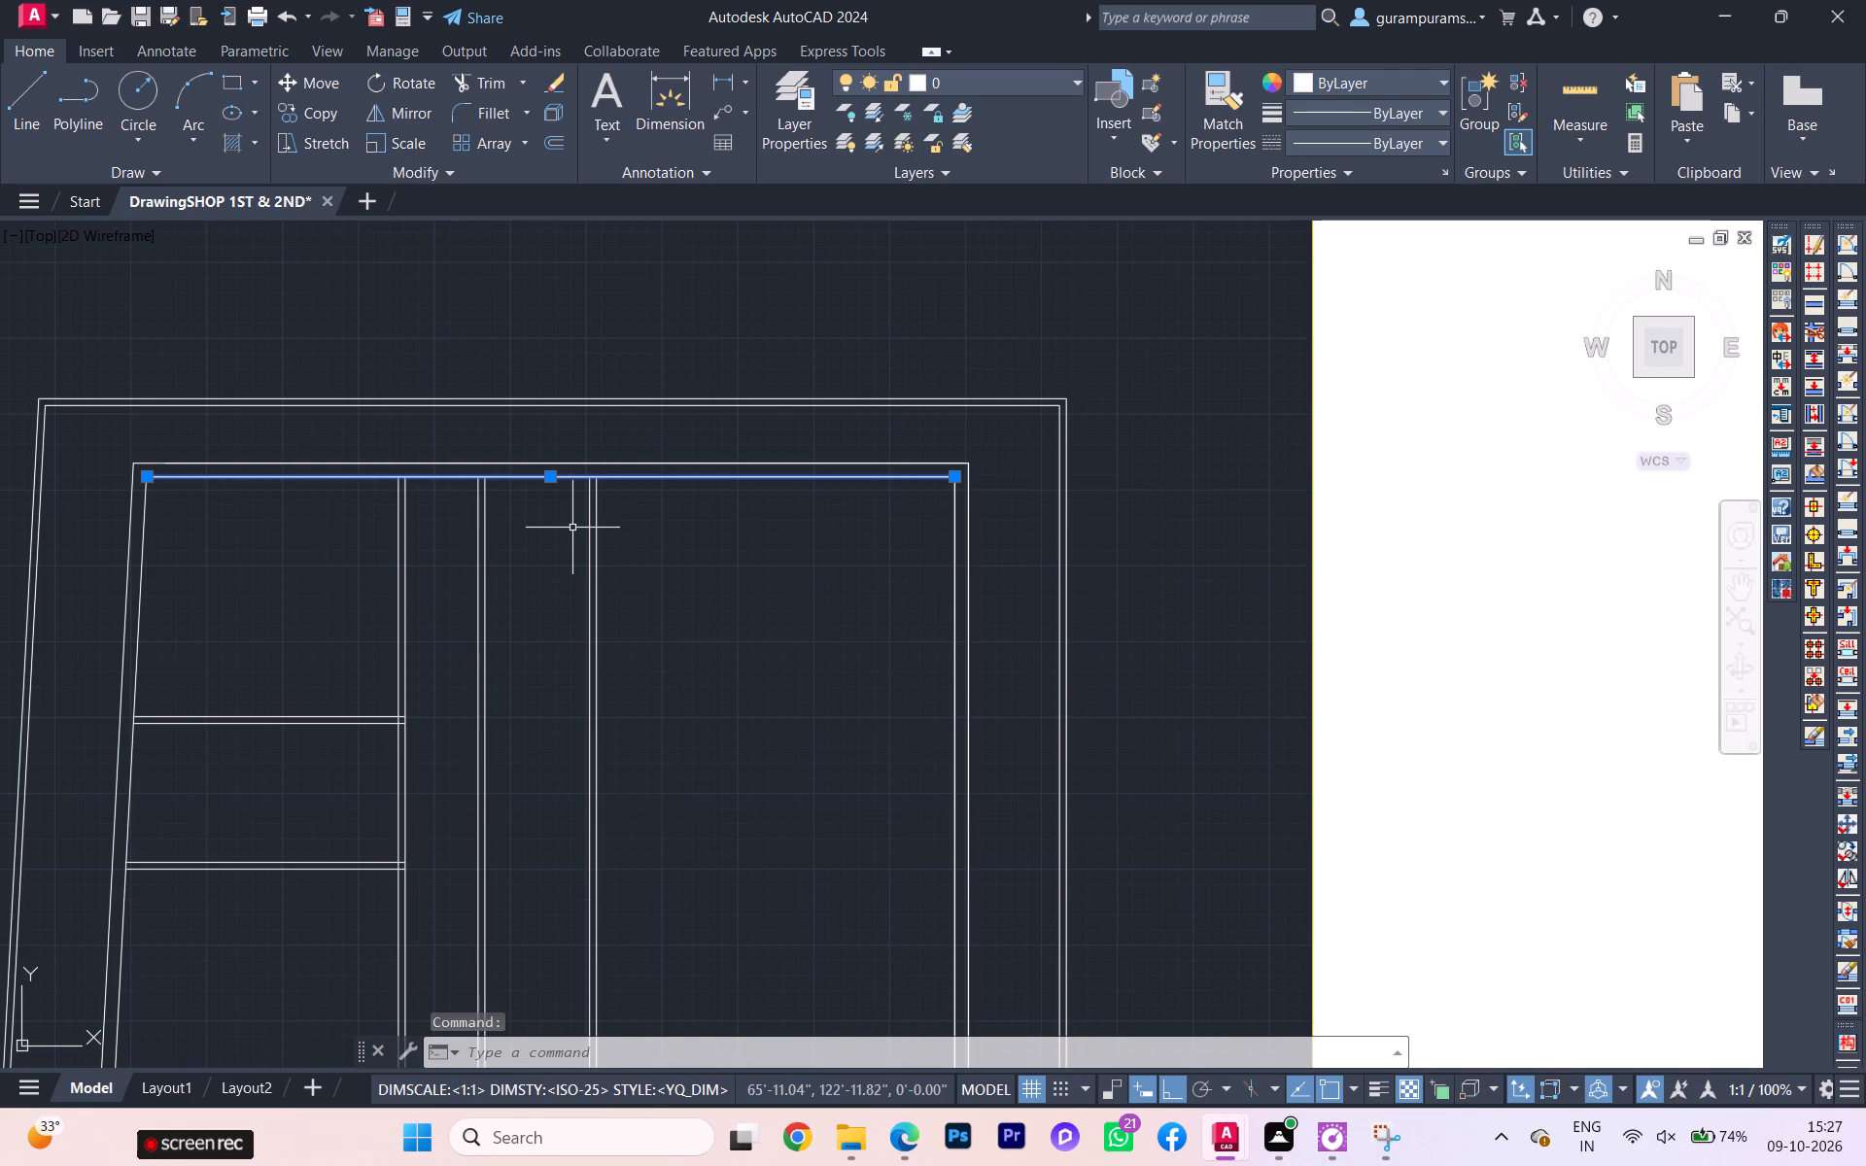
key("o")
key("Return")
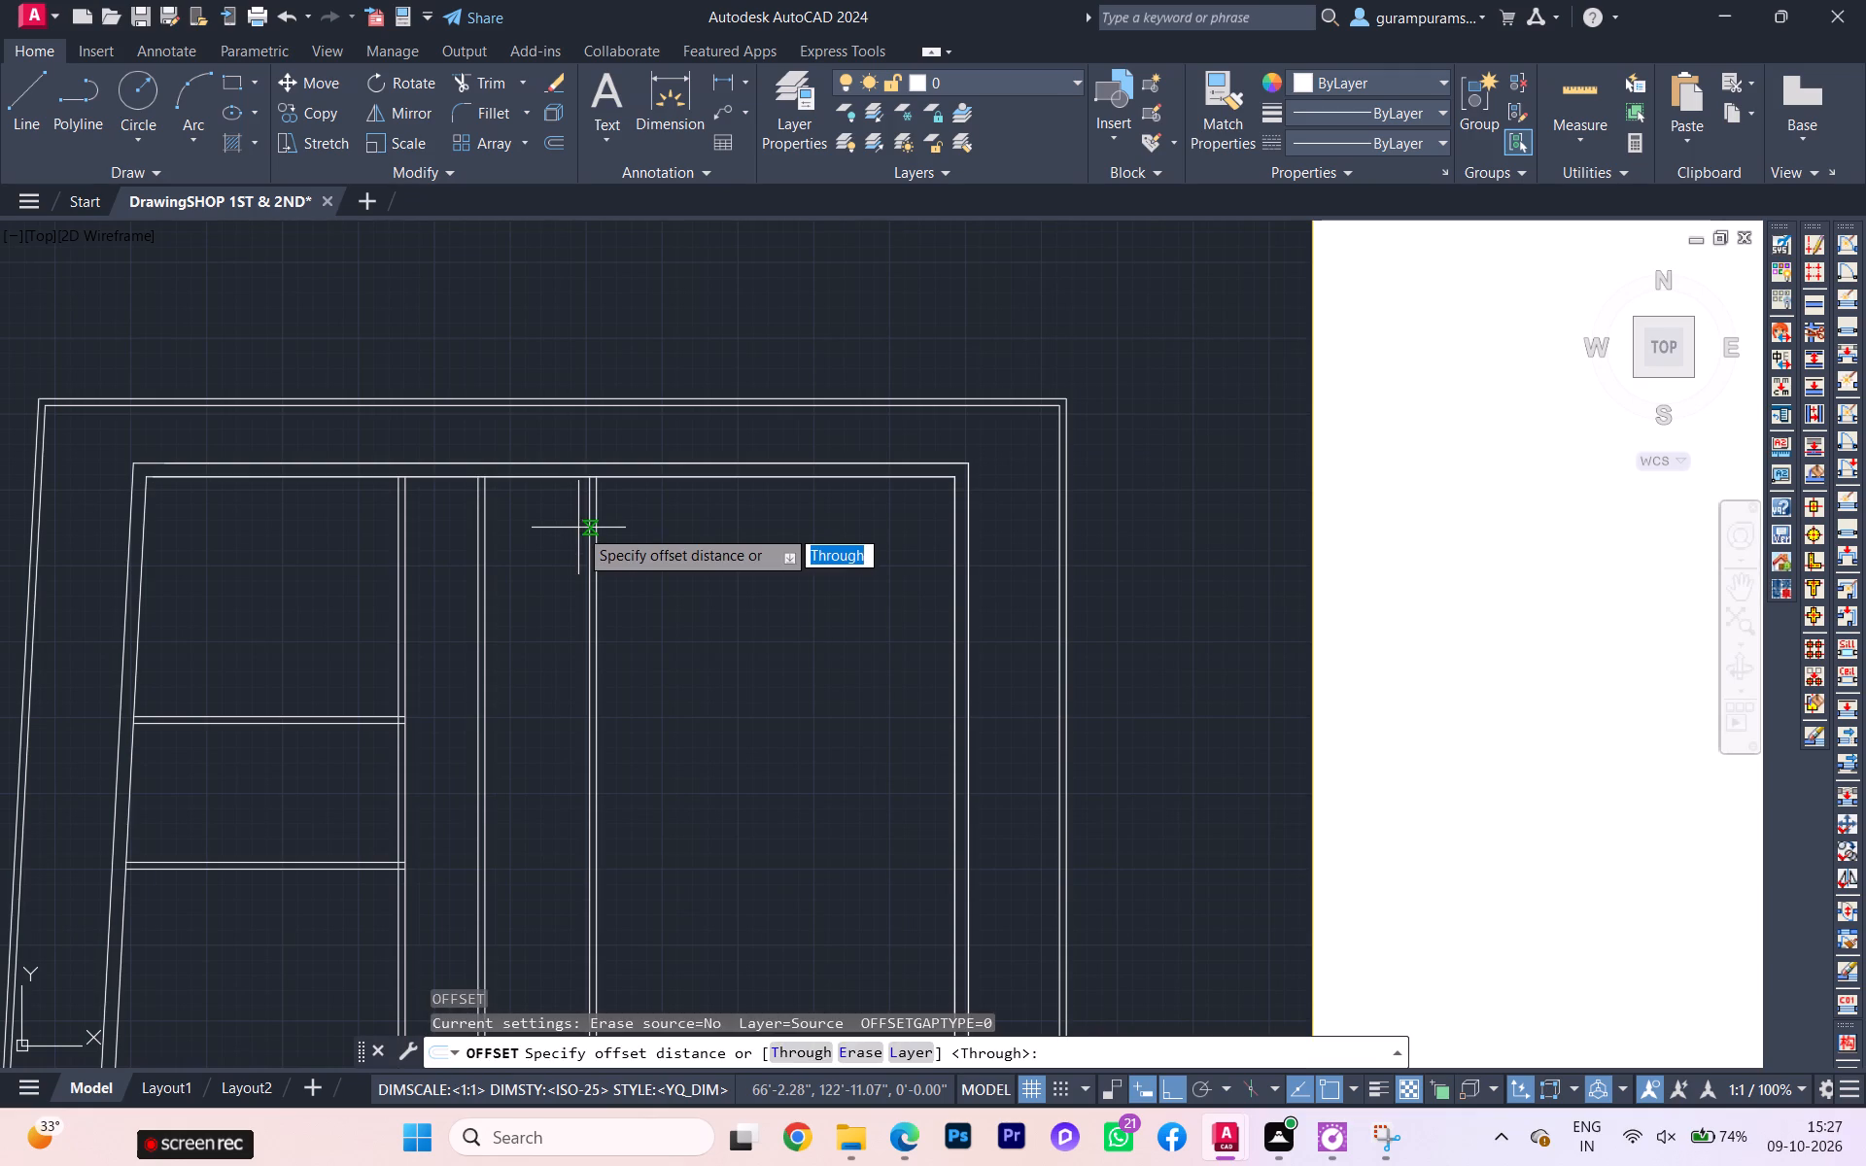
key("space")
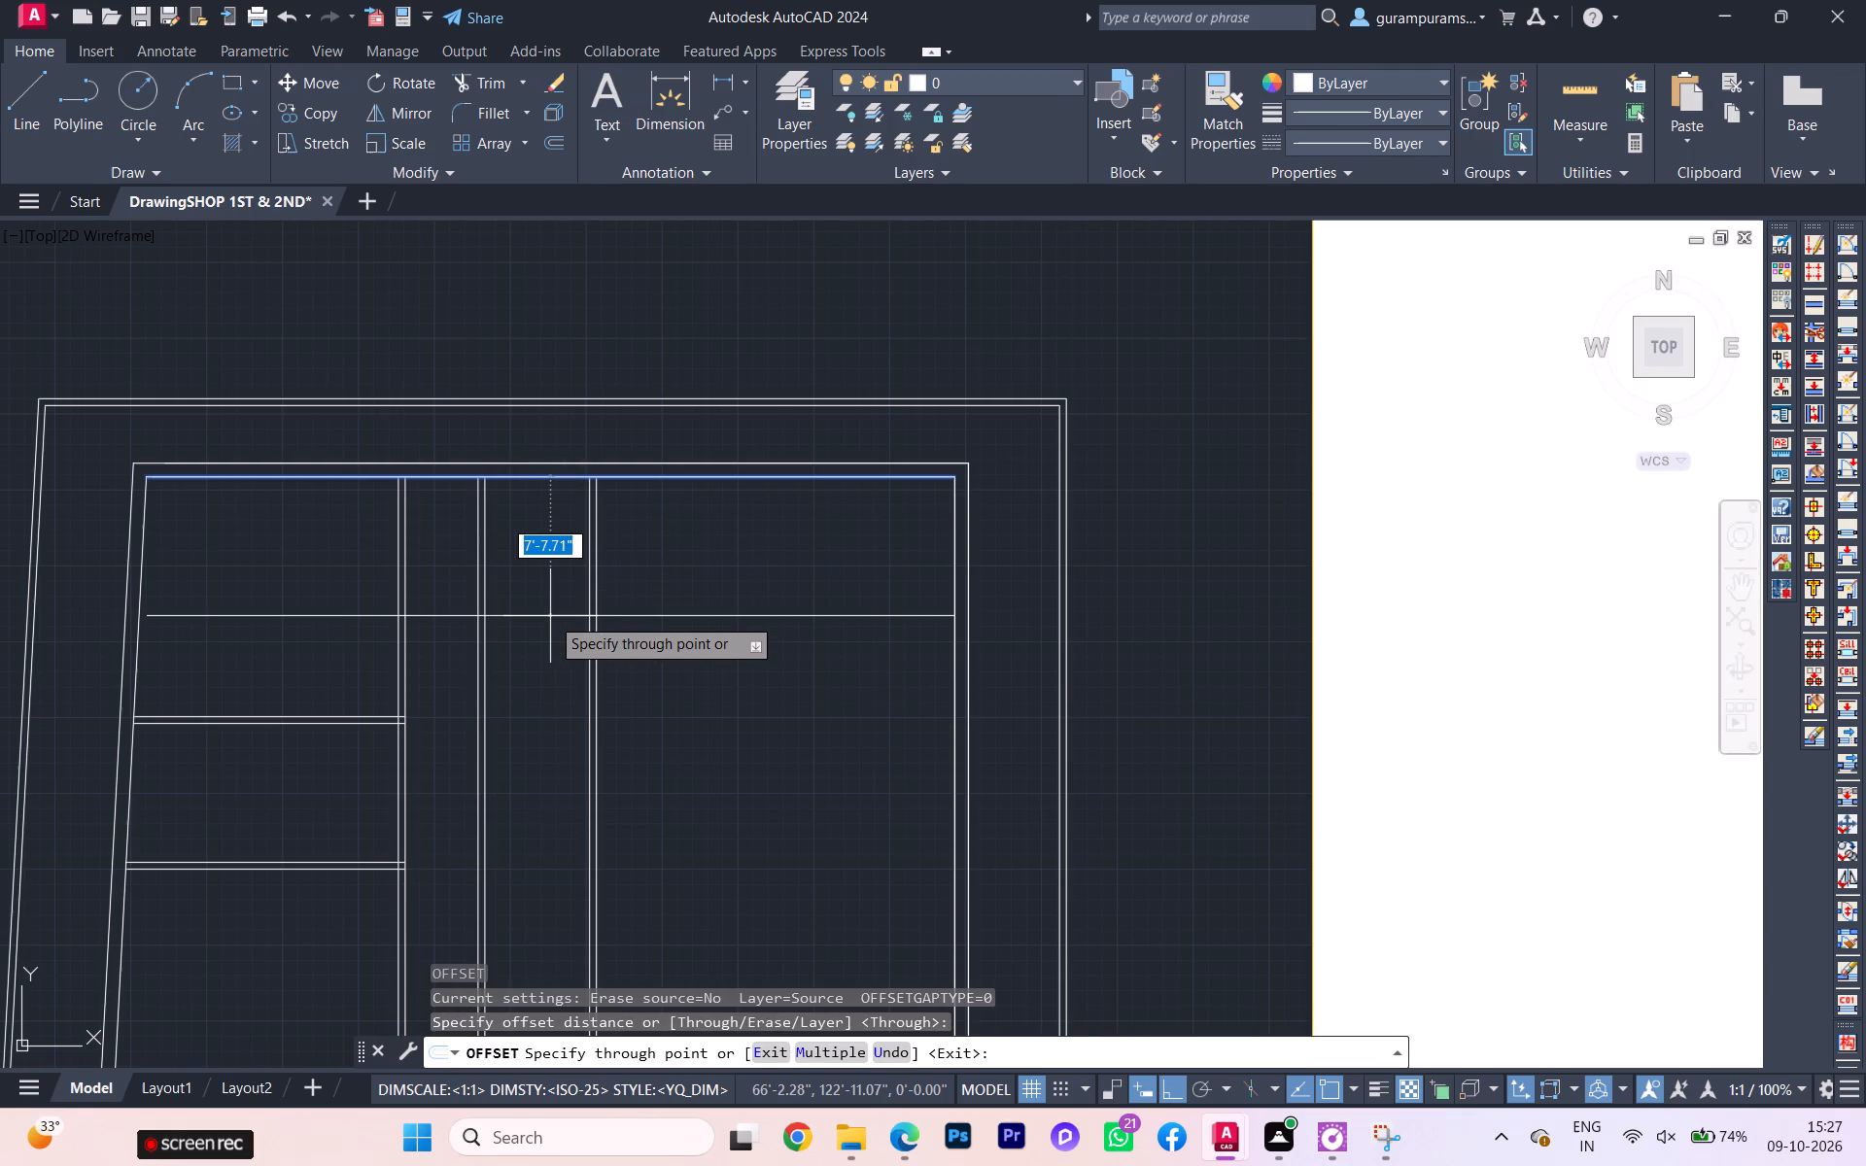
type("24'")
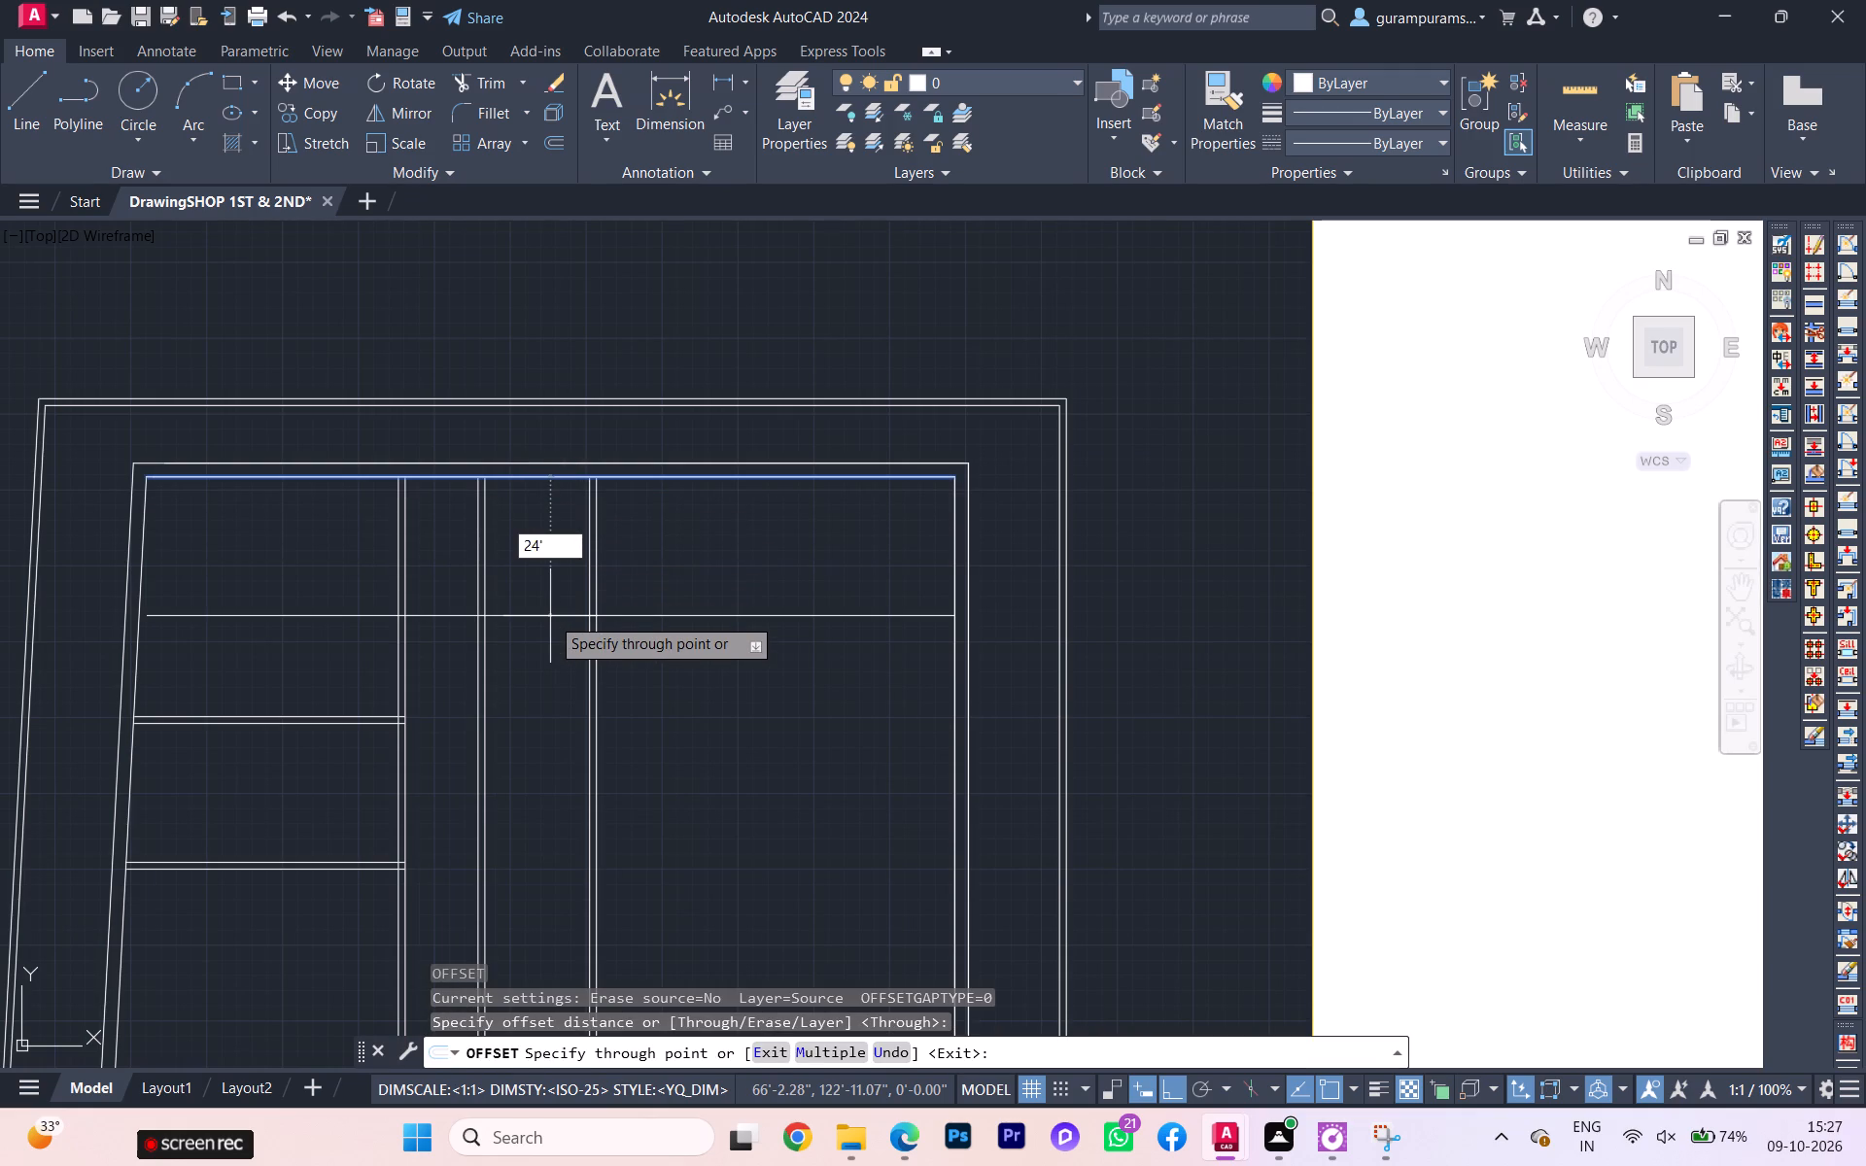
scroll(550, 616, "down", 1)
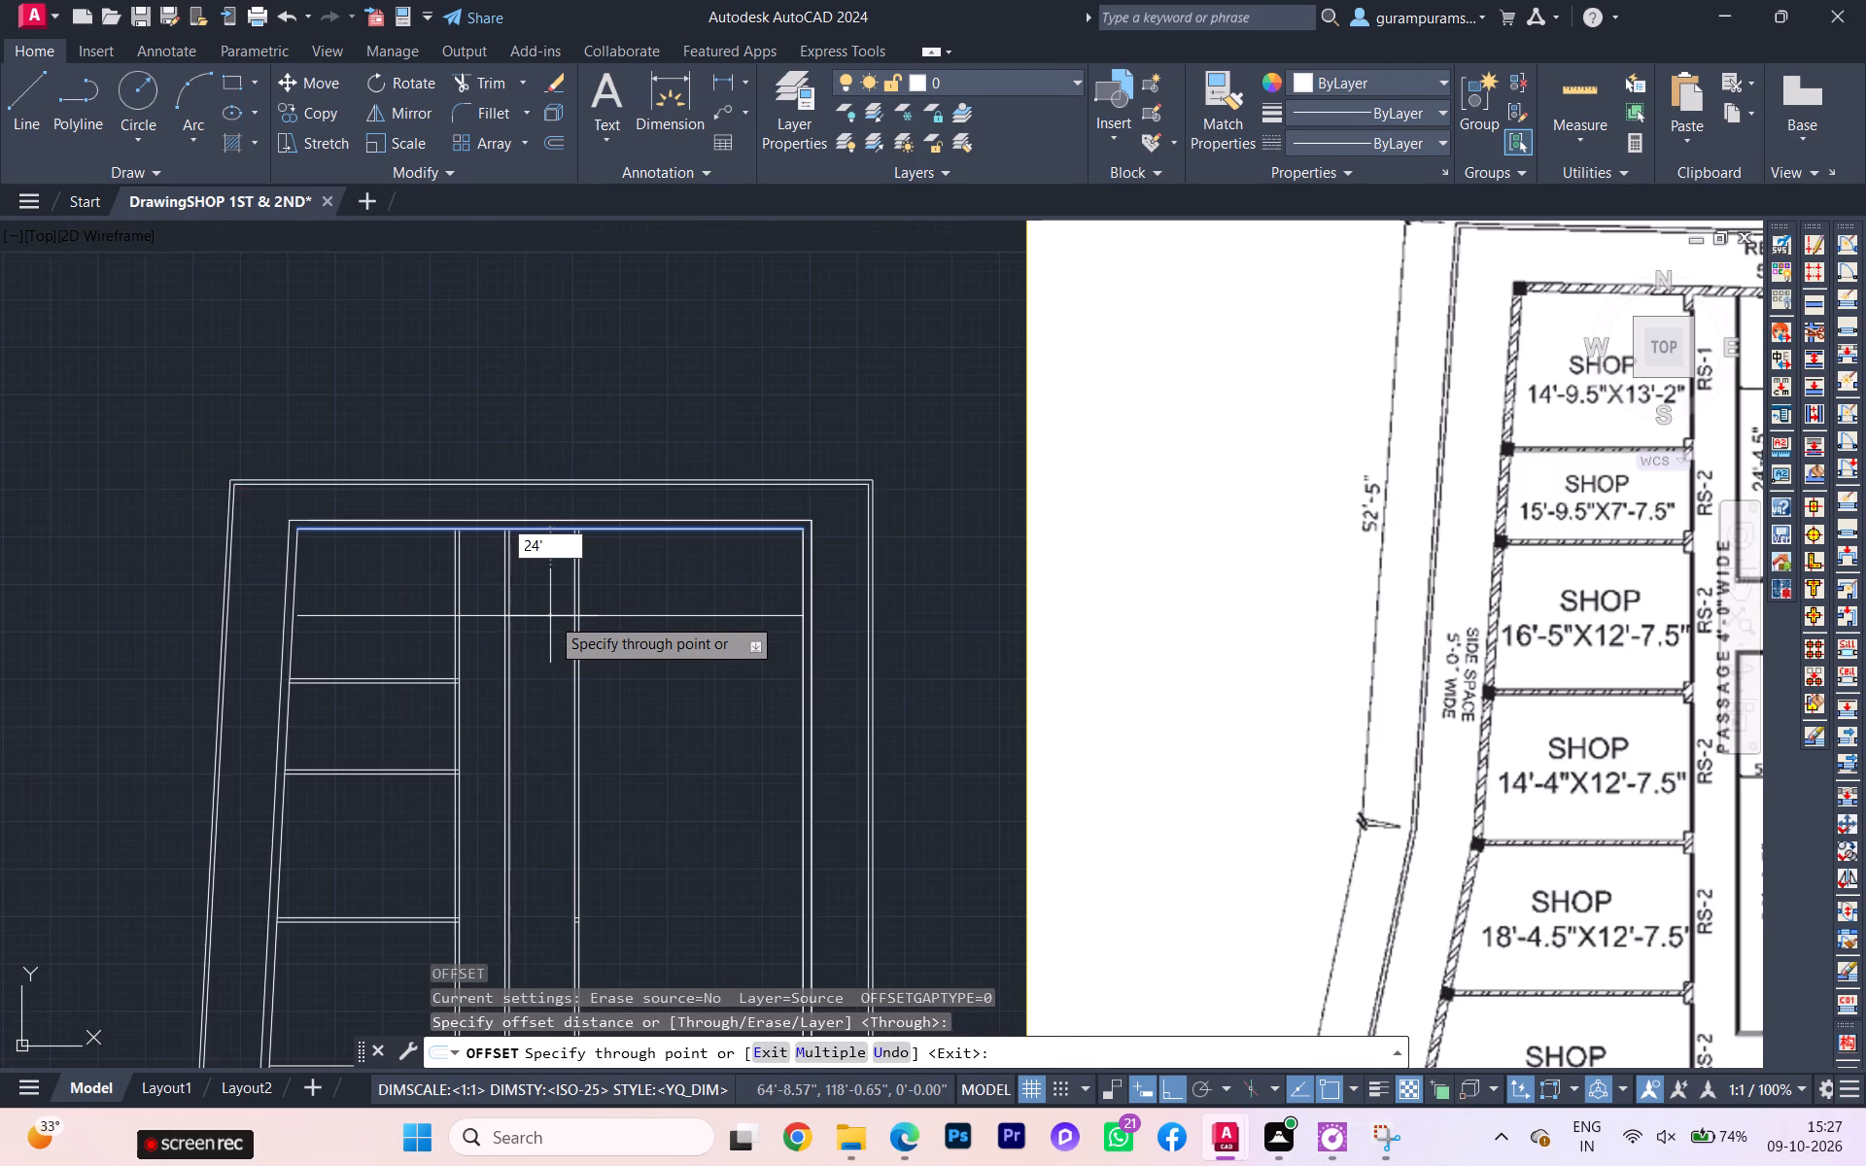
scroll(550, 614, "down", 1)
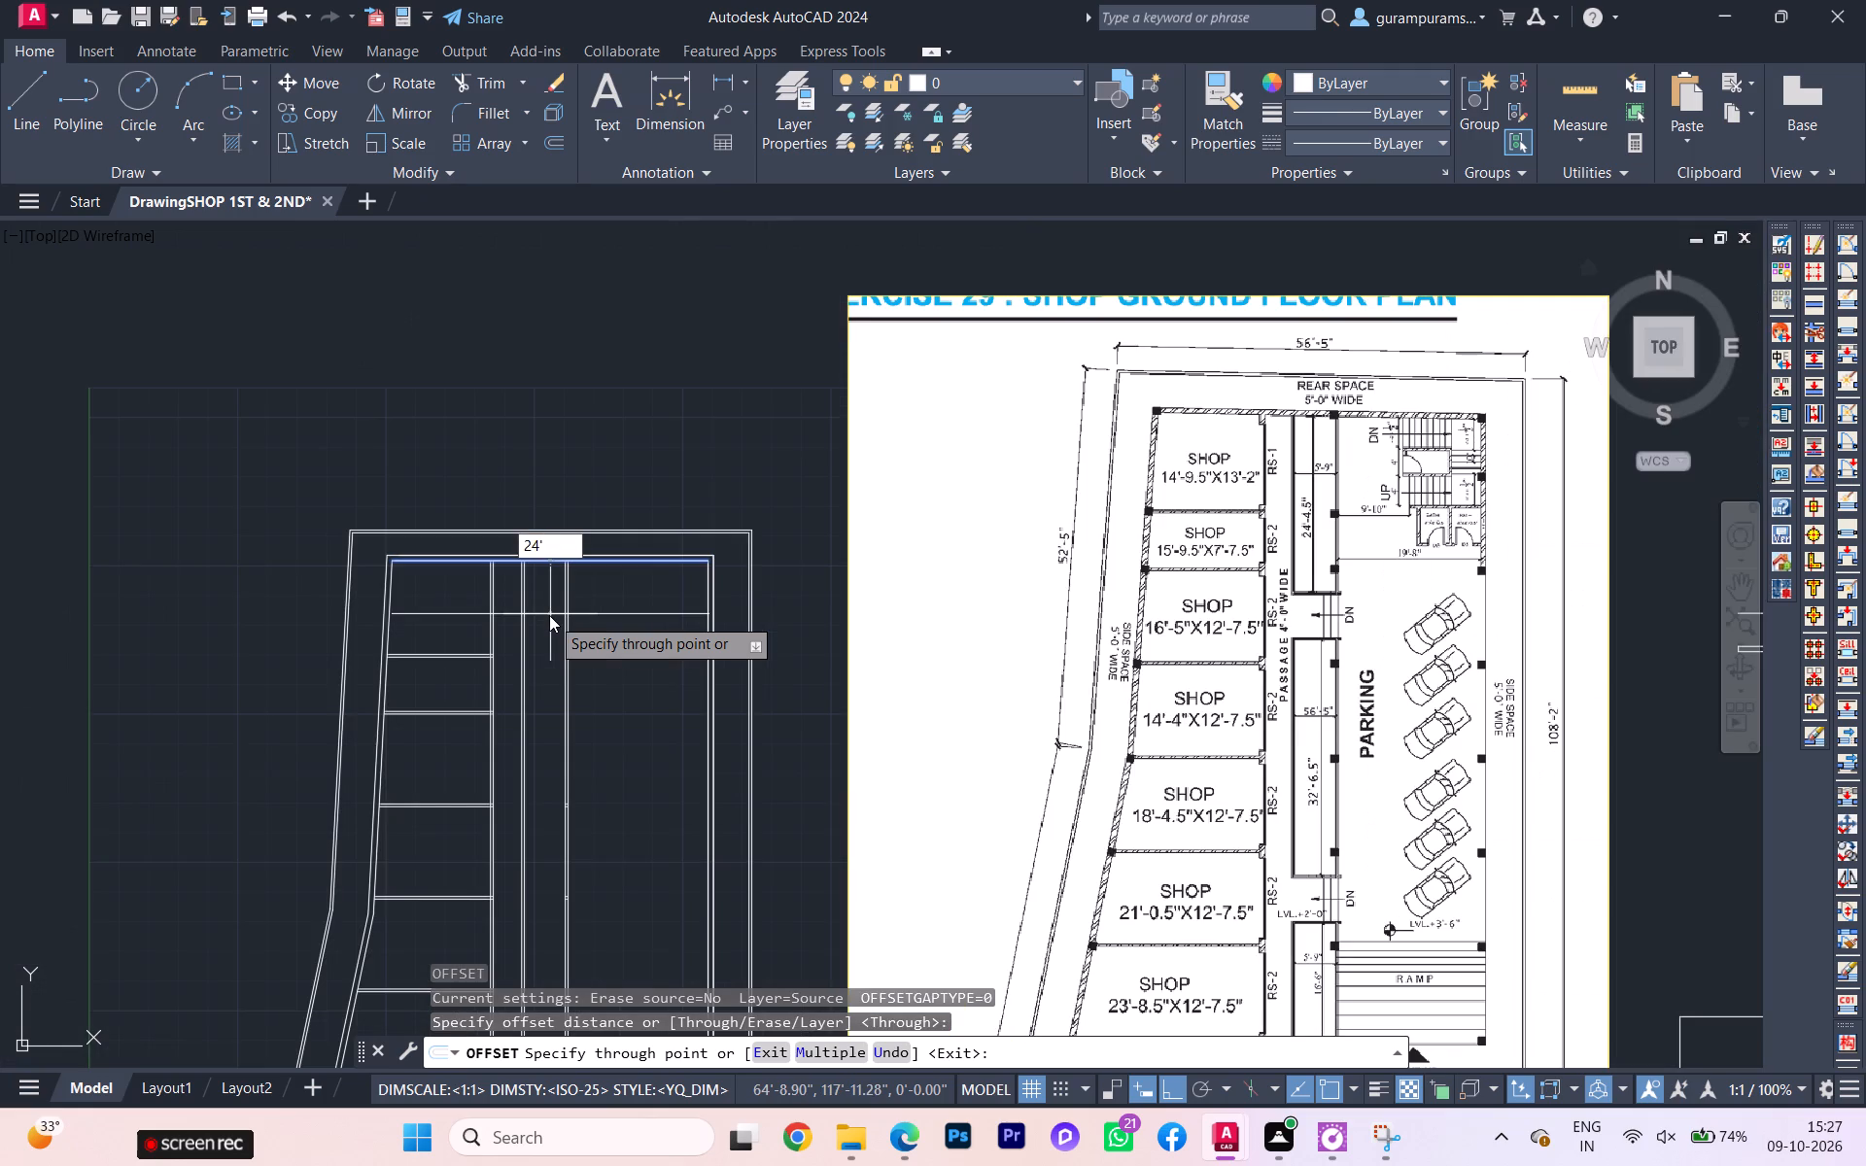
type("4.5")
key("Return")
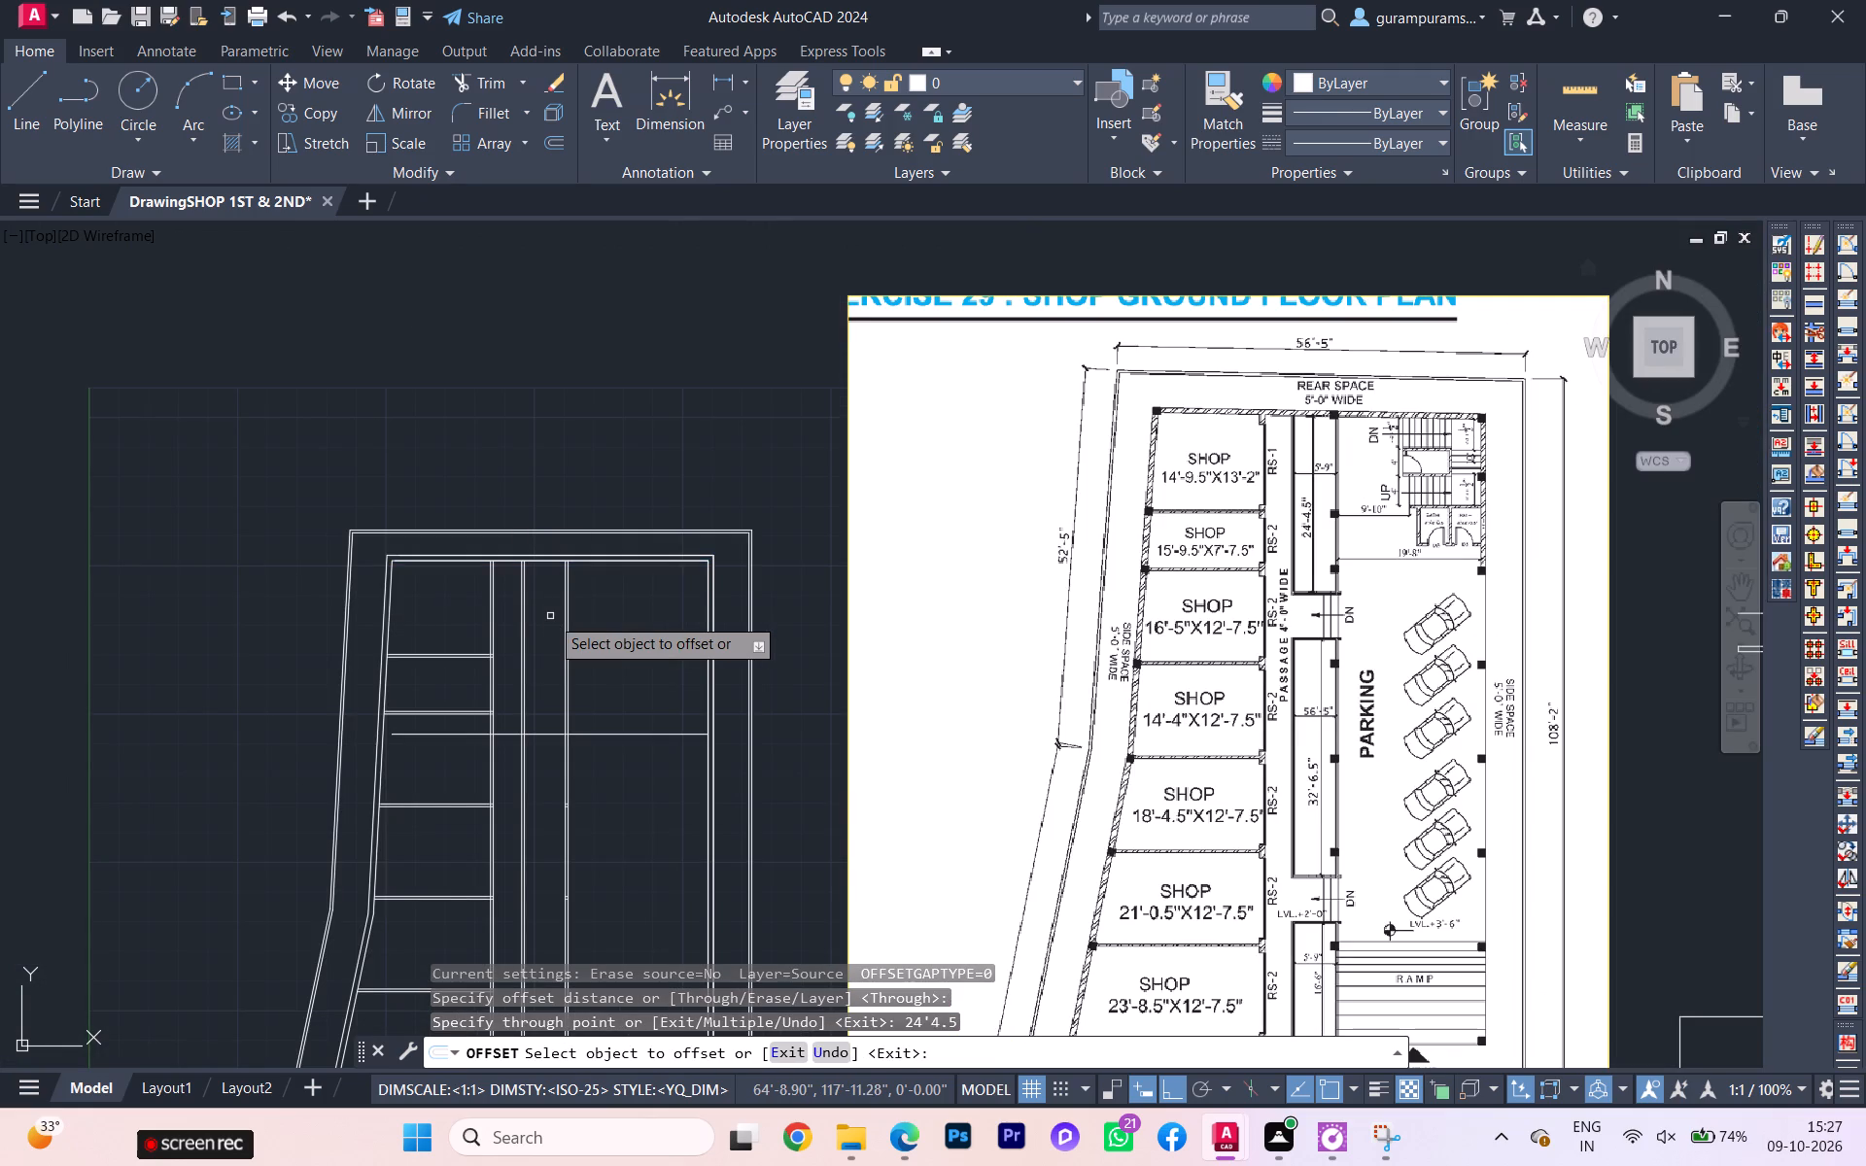
Offset the new horizontal line 4.5" southward to form the cross wall's thickness.
scroll(613, 722, "up", 1)
left_click(619, 743)
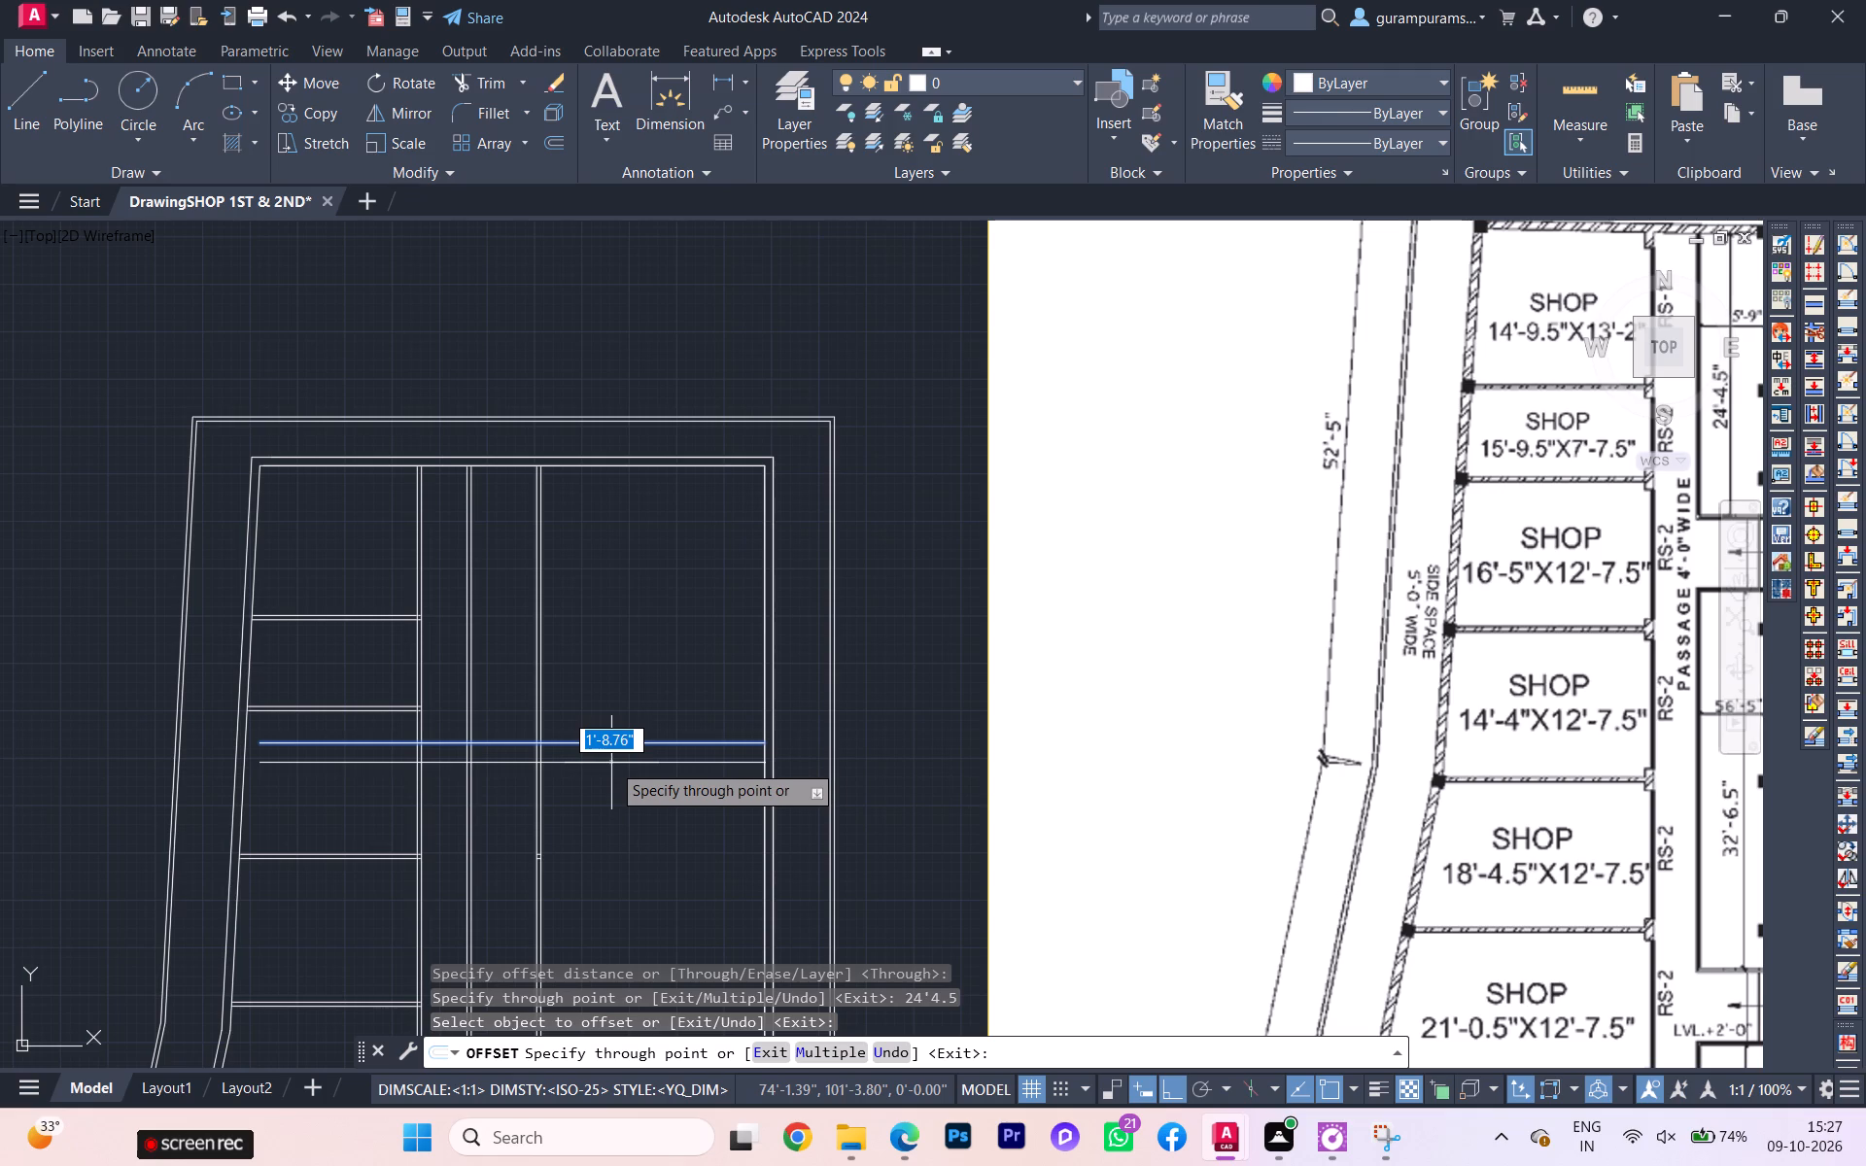
type("4.5")
key("Return")
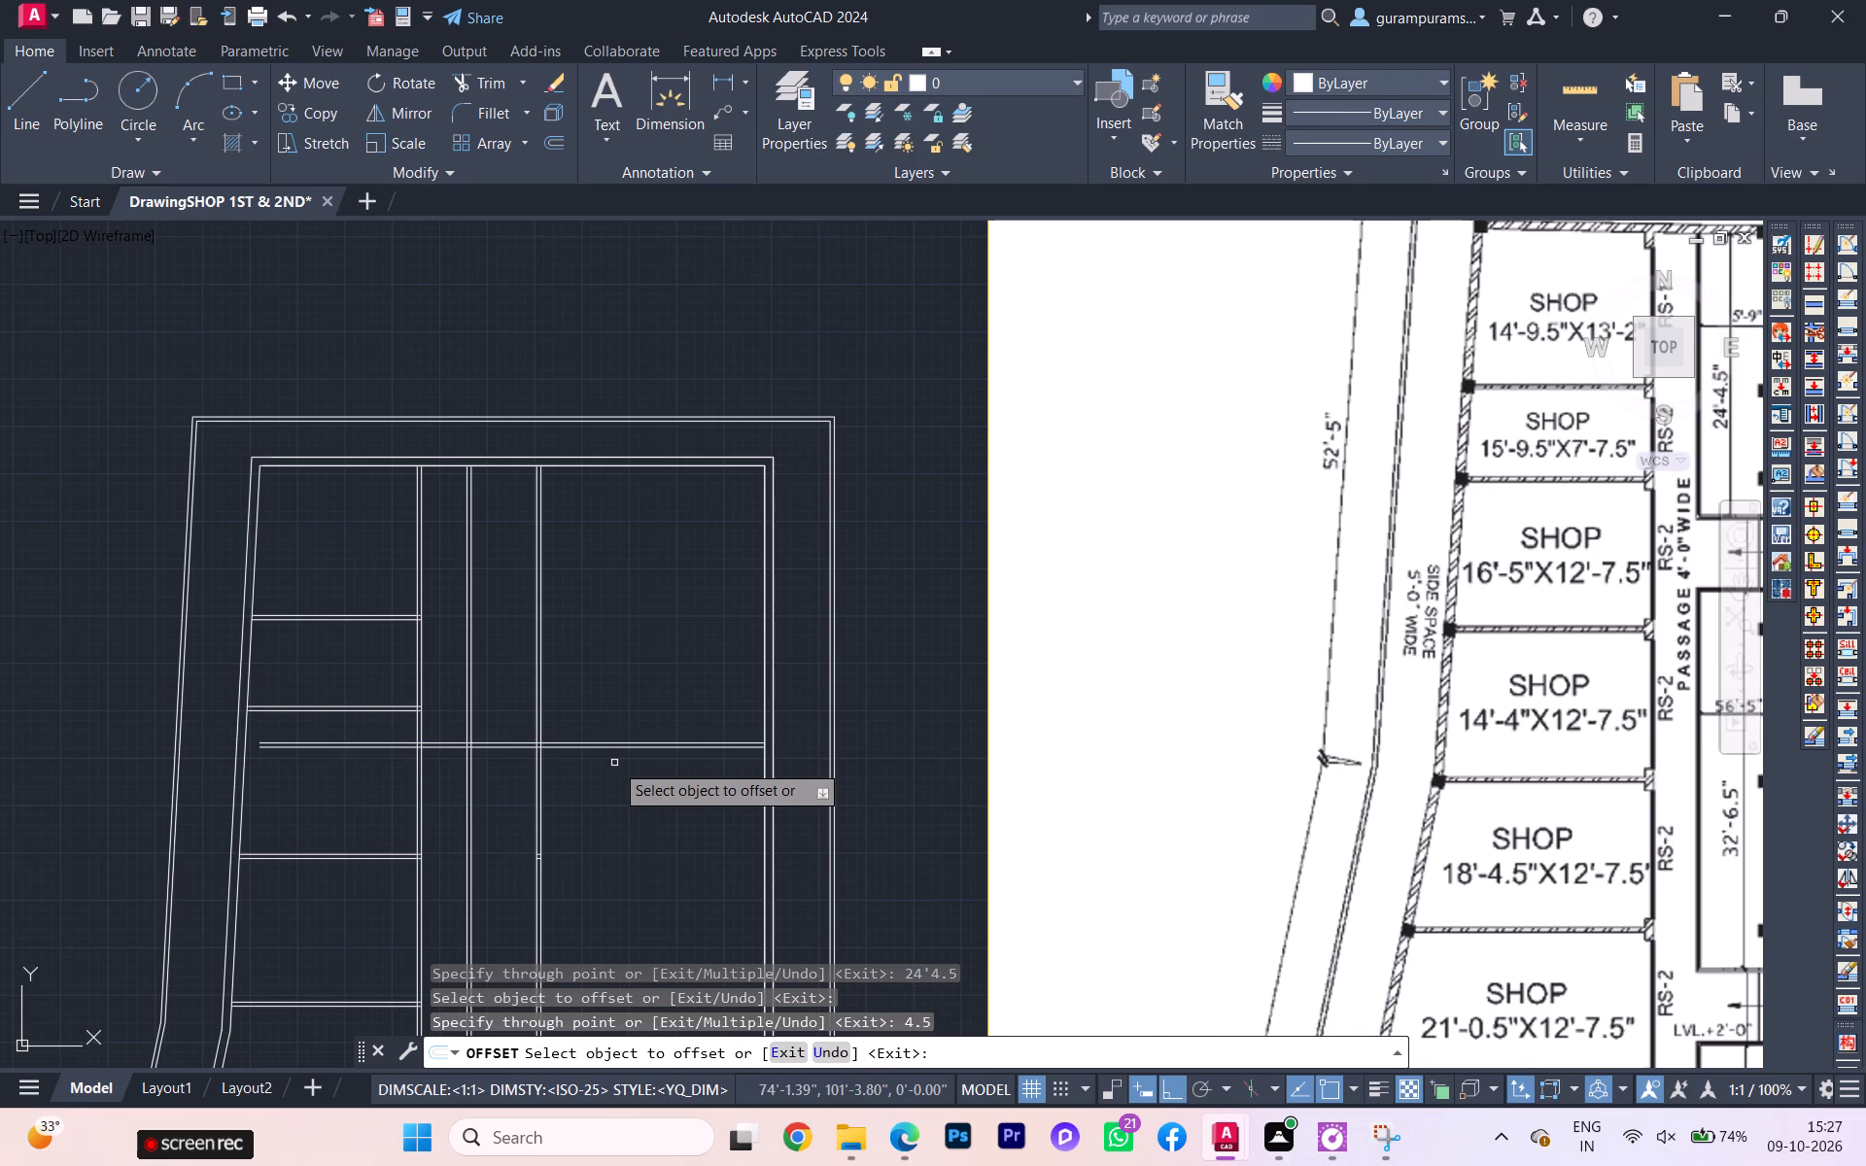
Examine the stair, toilet and passage-side dimensions in the reference image beside the drawing.
scroll(614, 763, "down", 1)
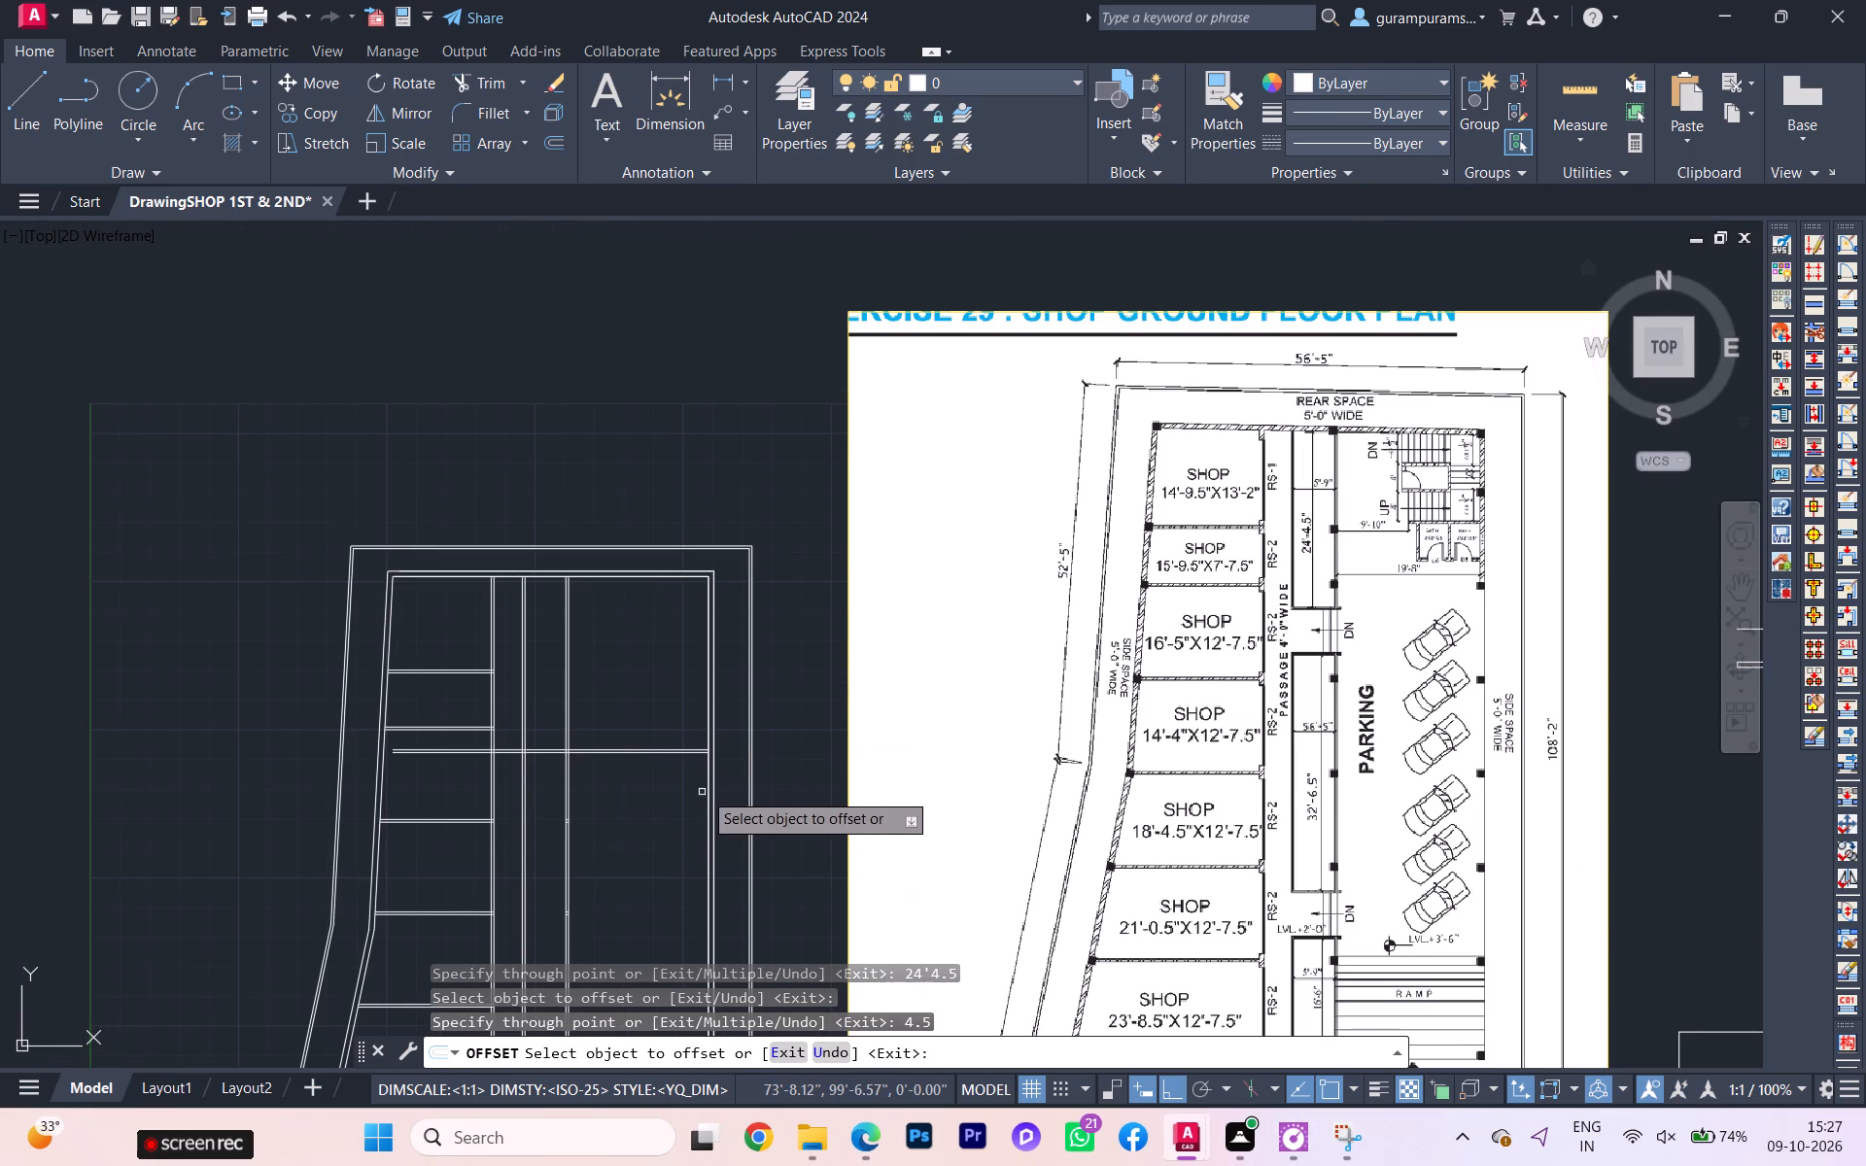
scroll(1310, 715, "up", 1)
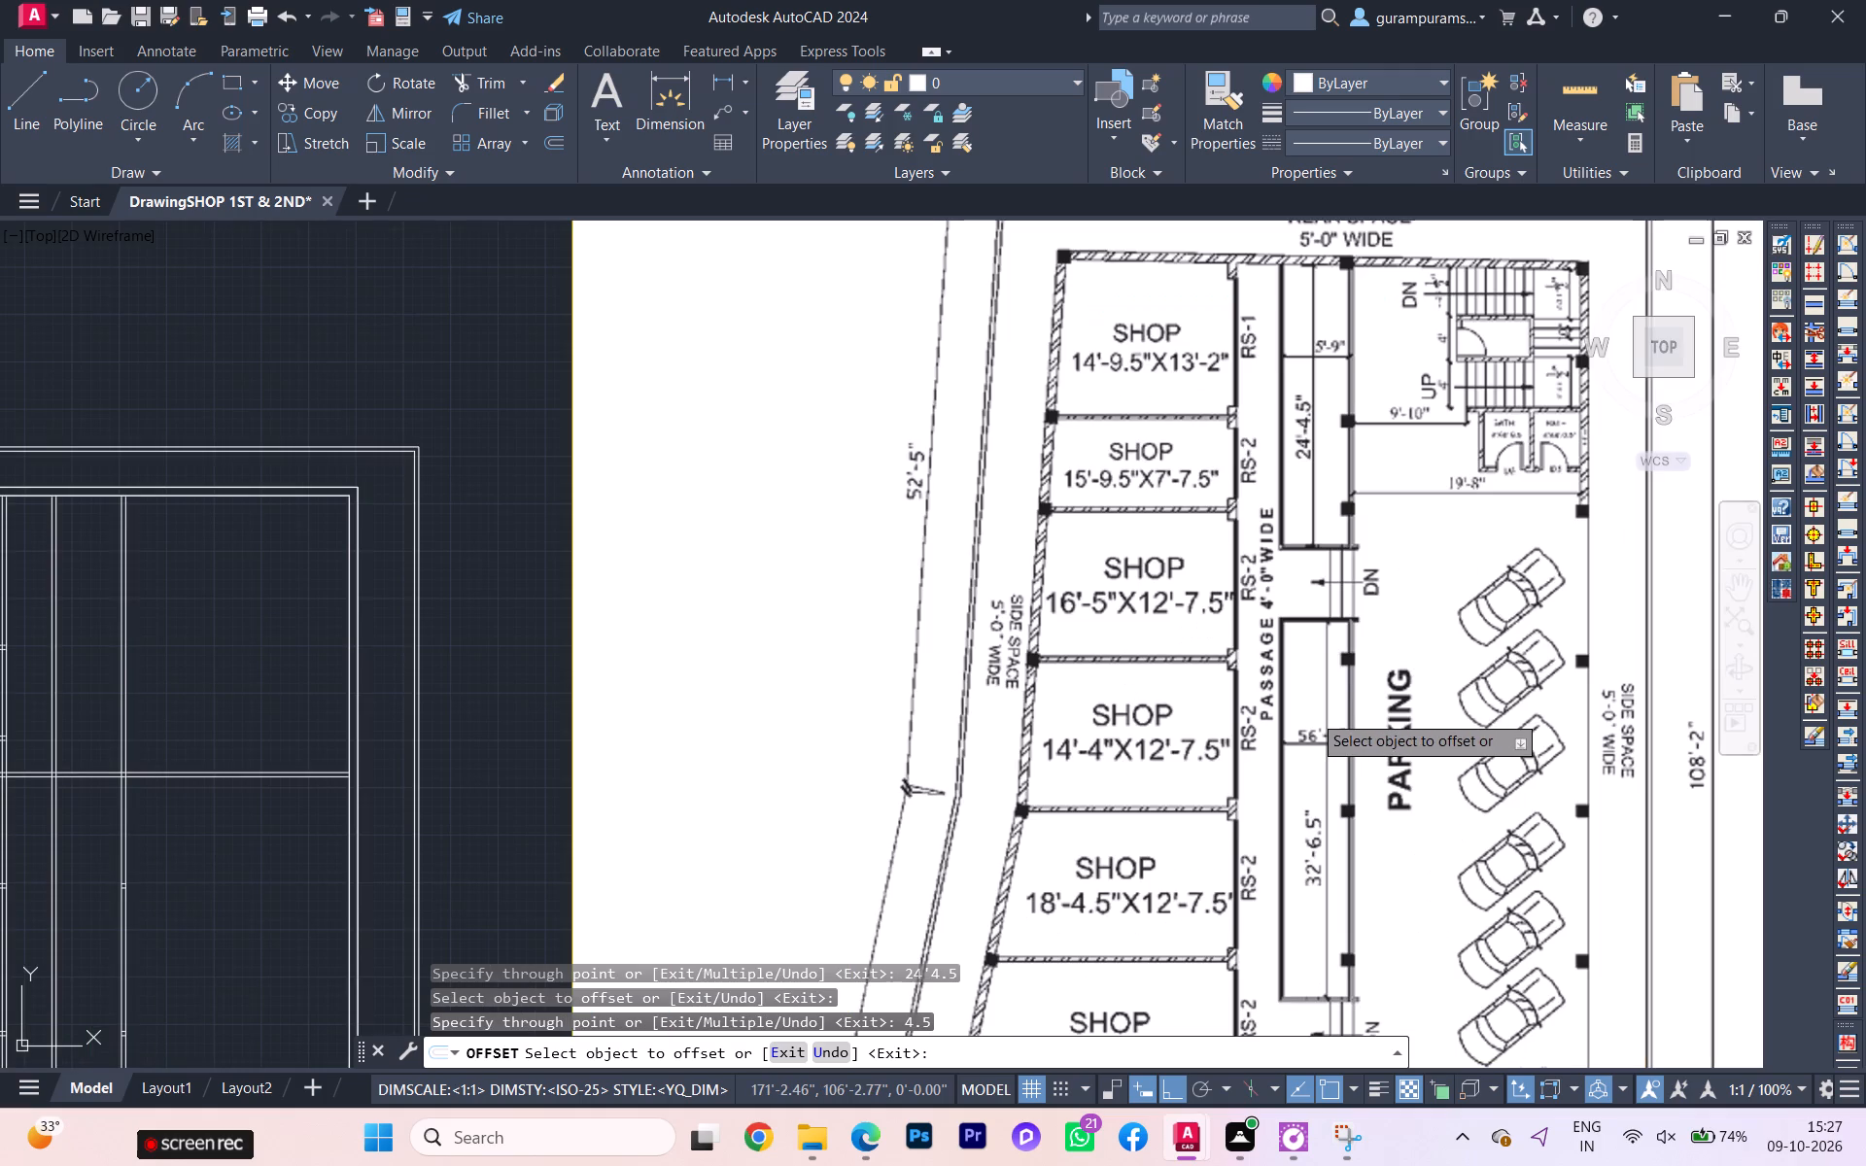
scroll(1326, 604, "down", 1)
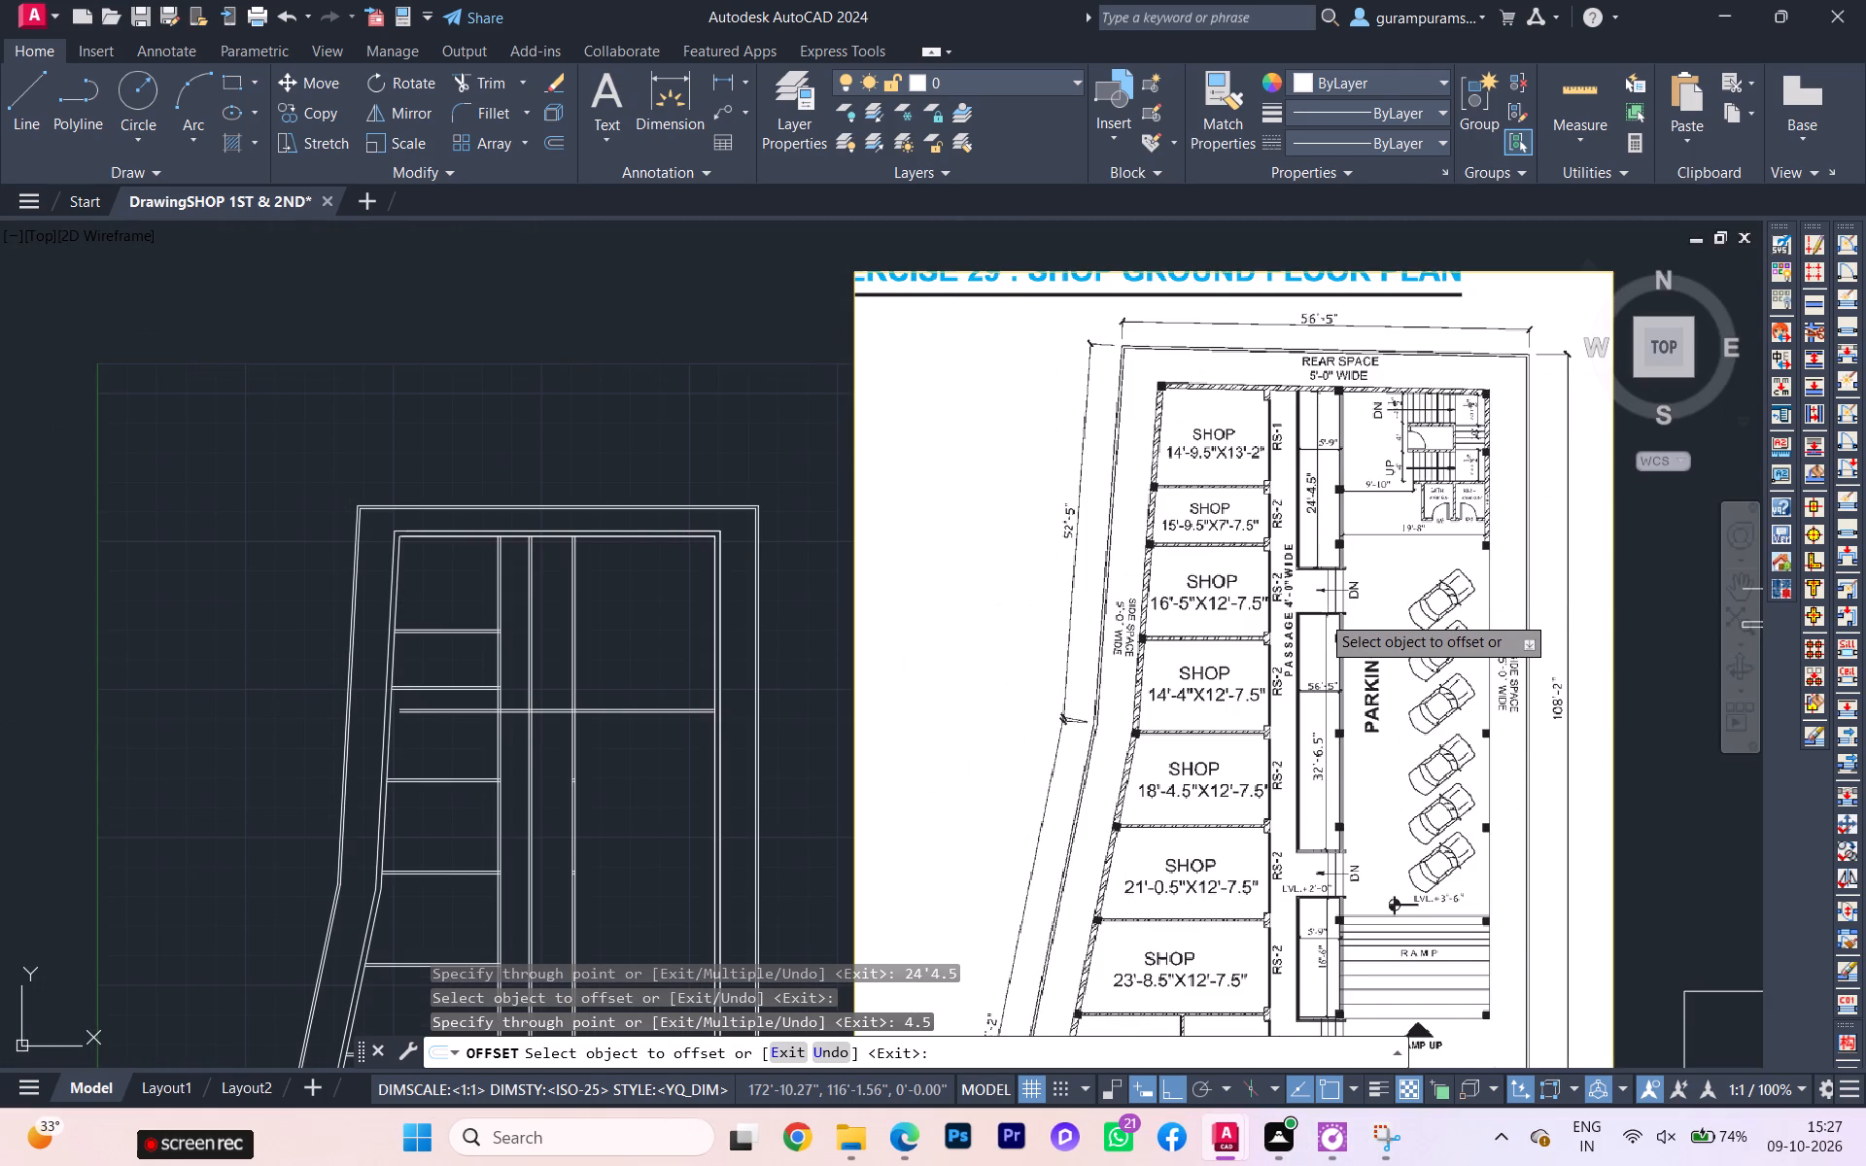
scroll(1434, 431, "up", 2)
scroll(1348, 368, "up", 1)
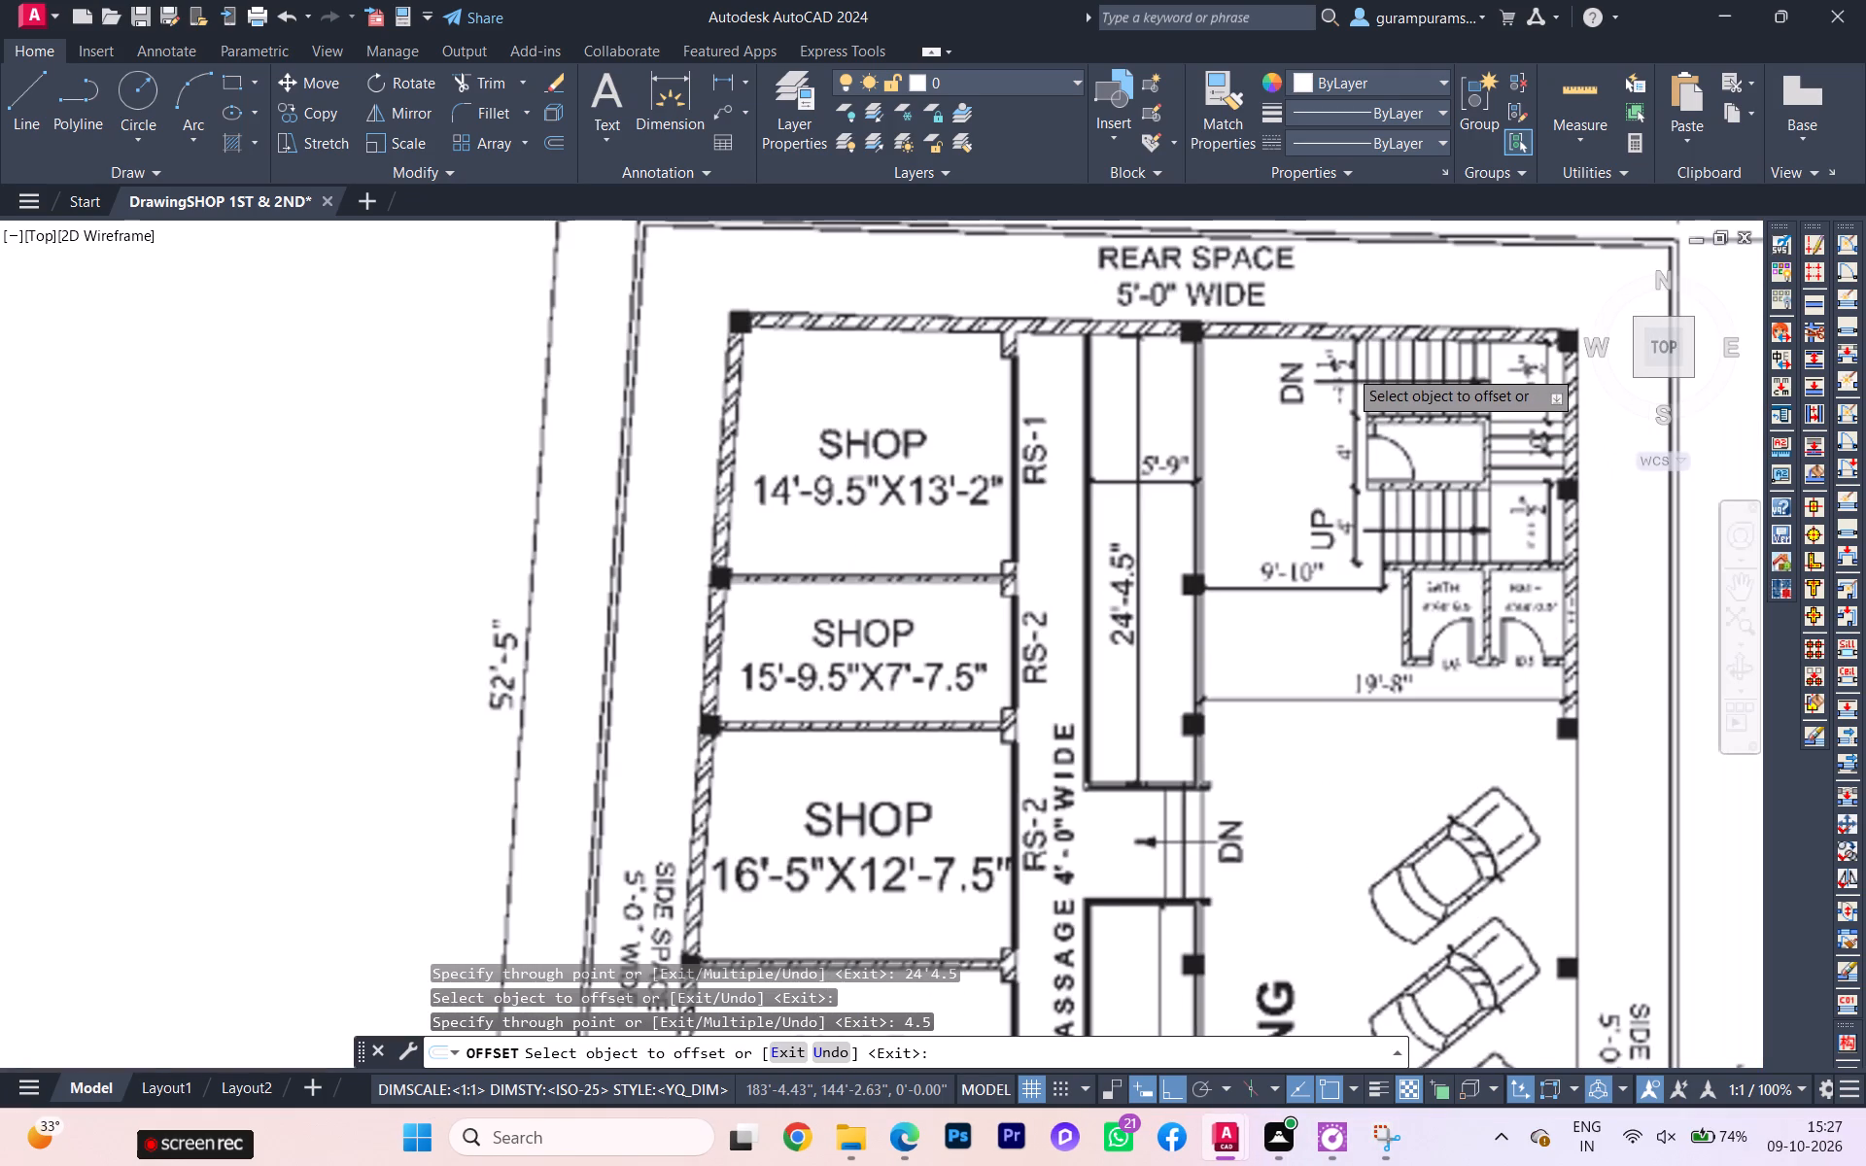
scroll(1345, 394, "down", 3)
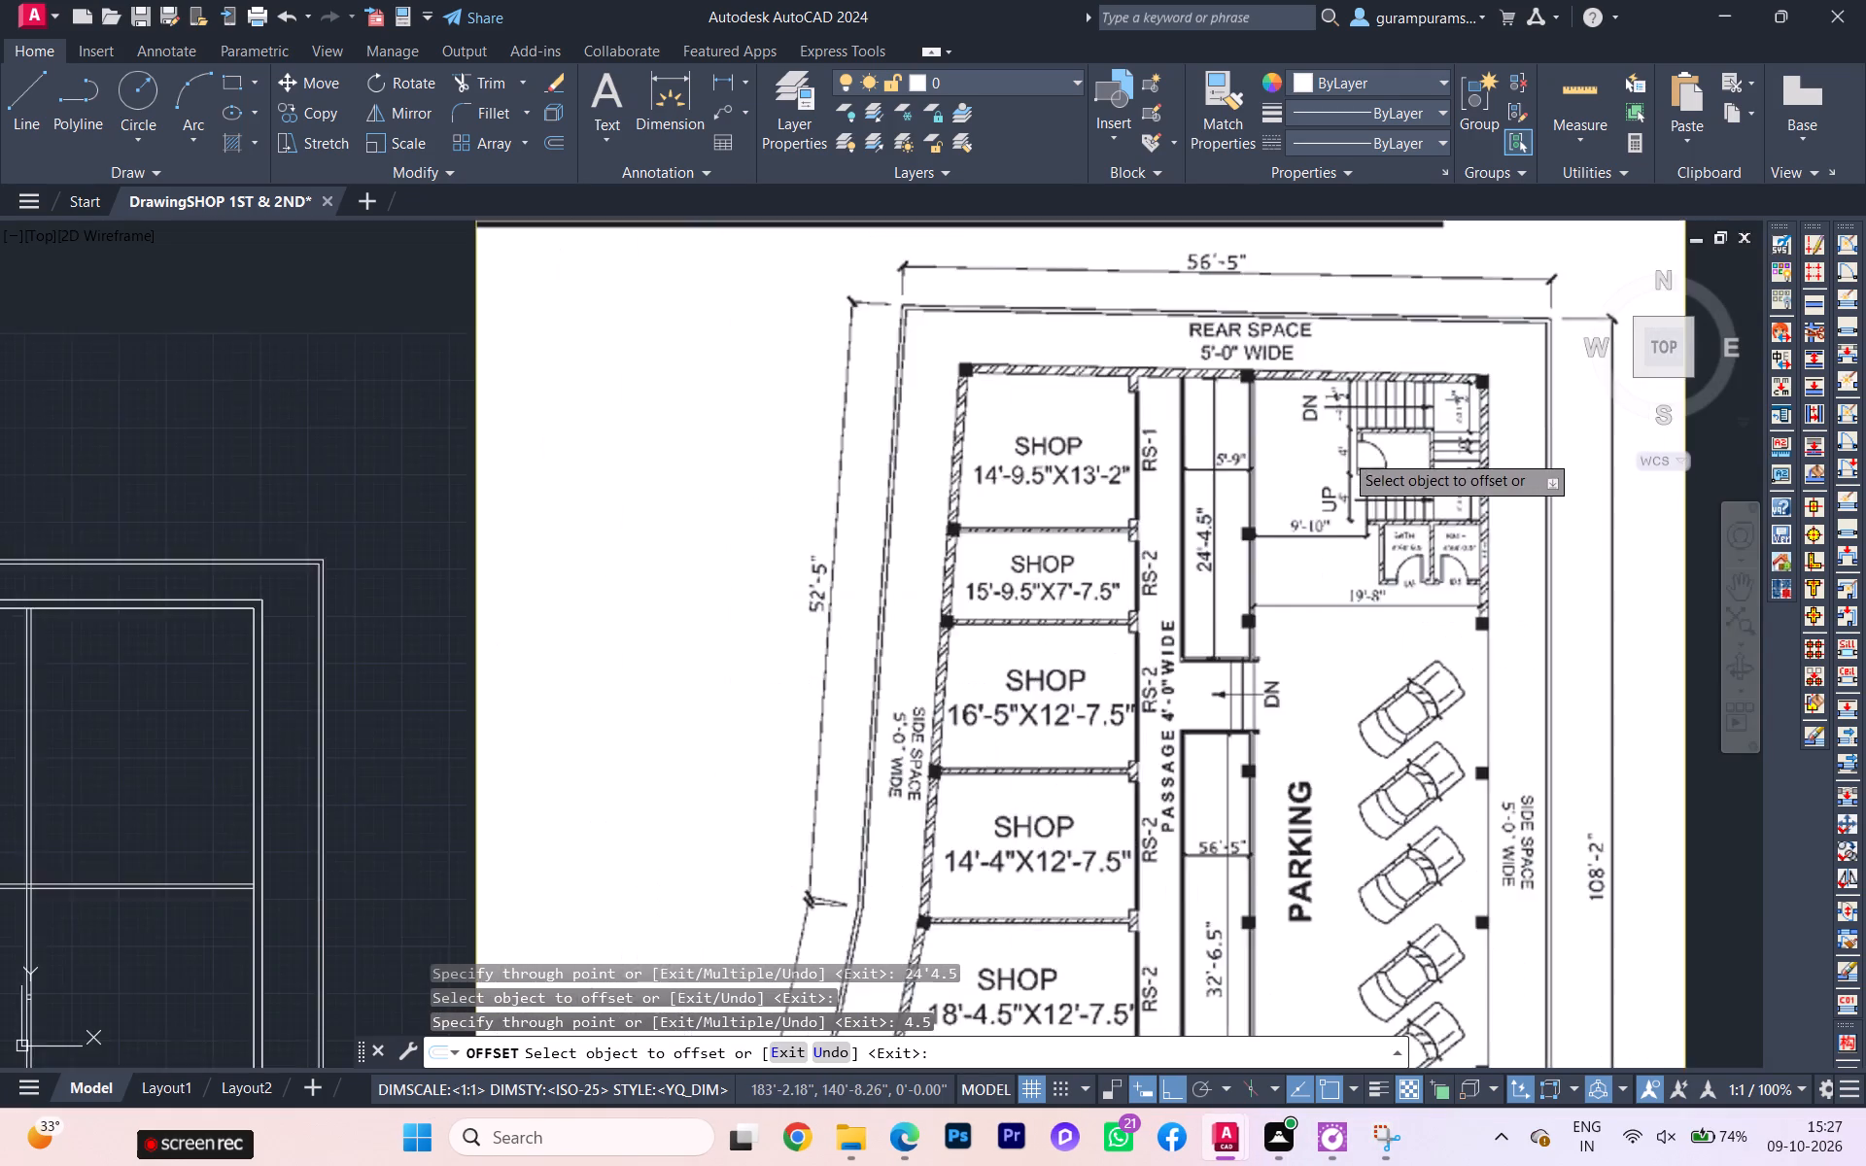
Switch to the workbook PDF in Edge and study the Exercise 29 shop ground floor plan, including stair, passage and parking.
left_click(938, 1042)
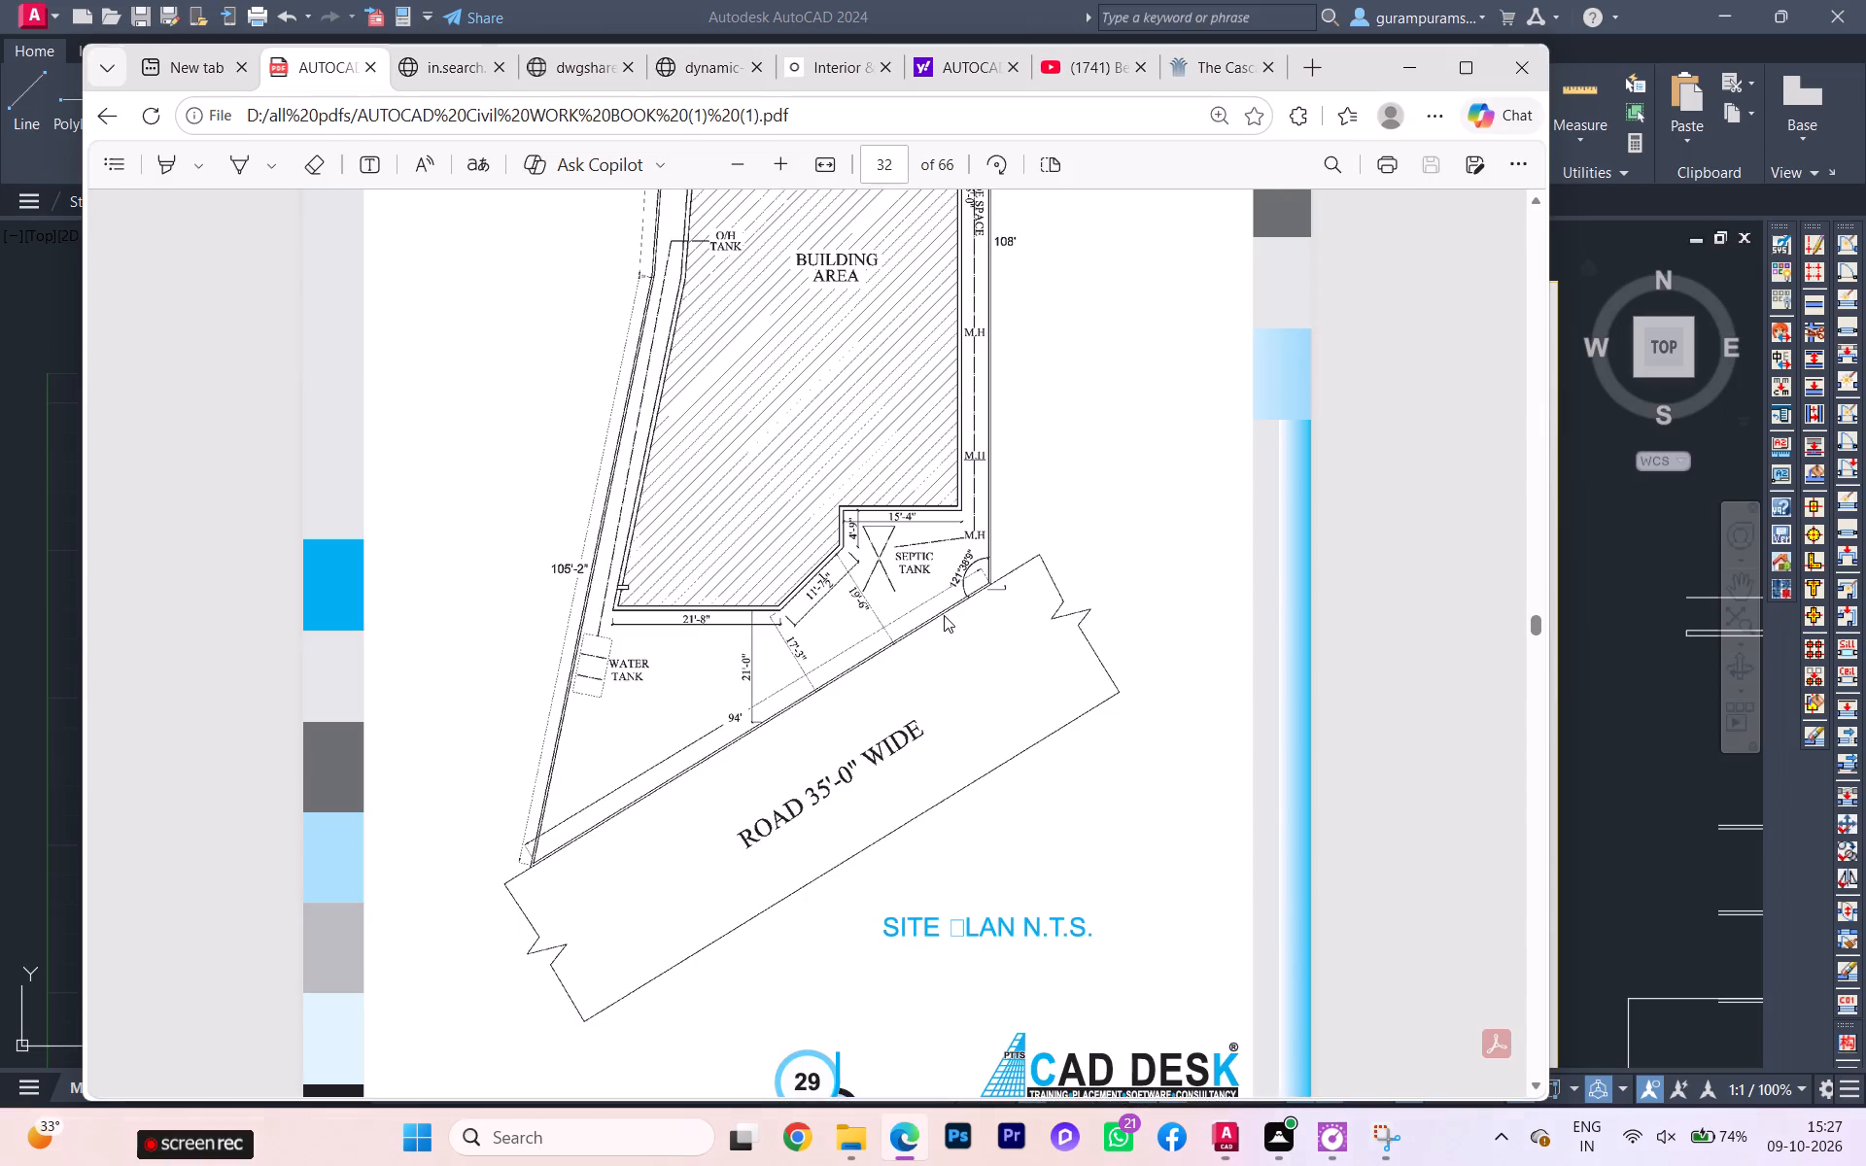
scroll(944, 610, "down", 5)
scroll(964, 844, "up", 2)
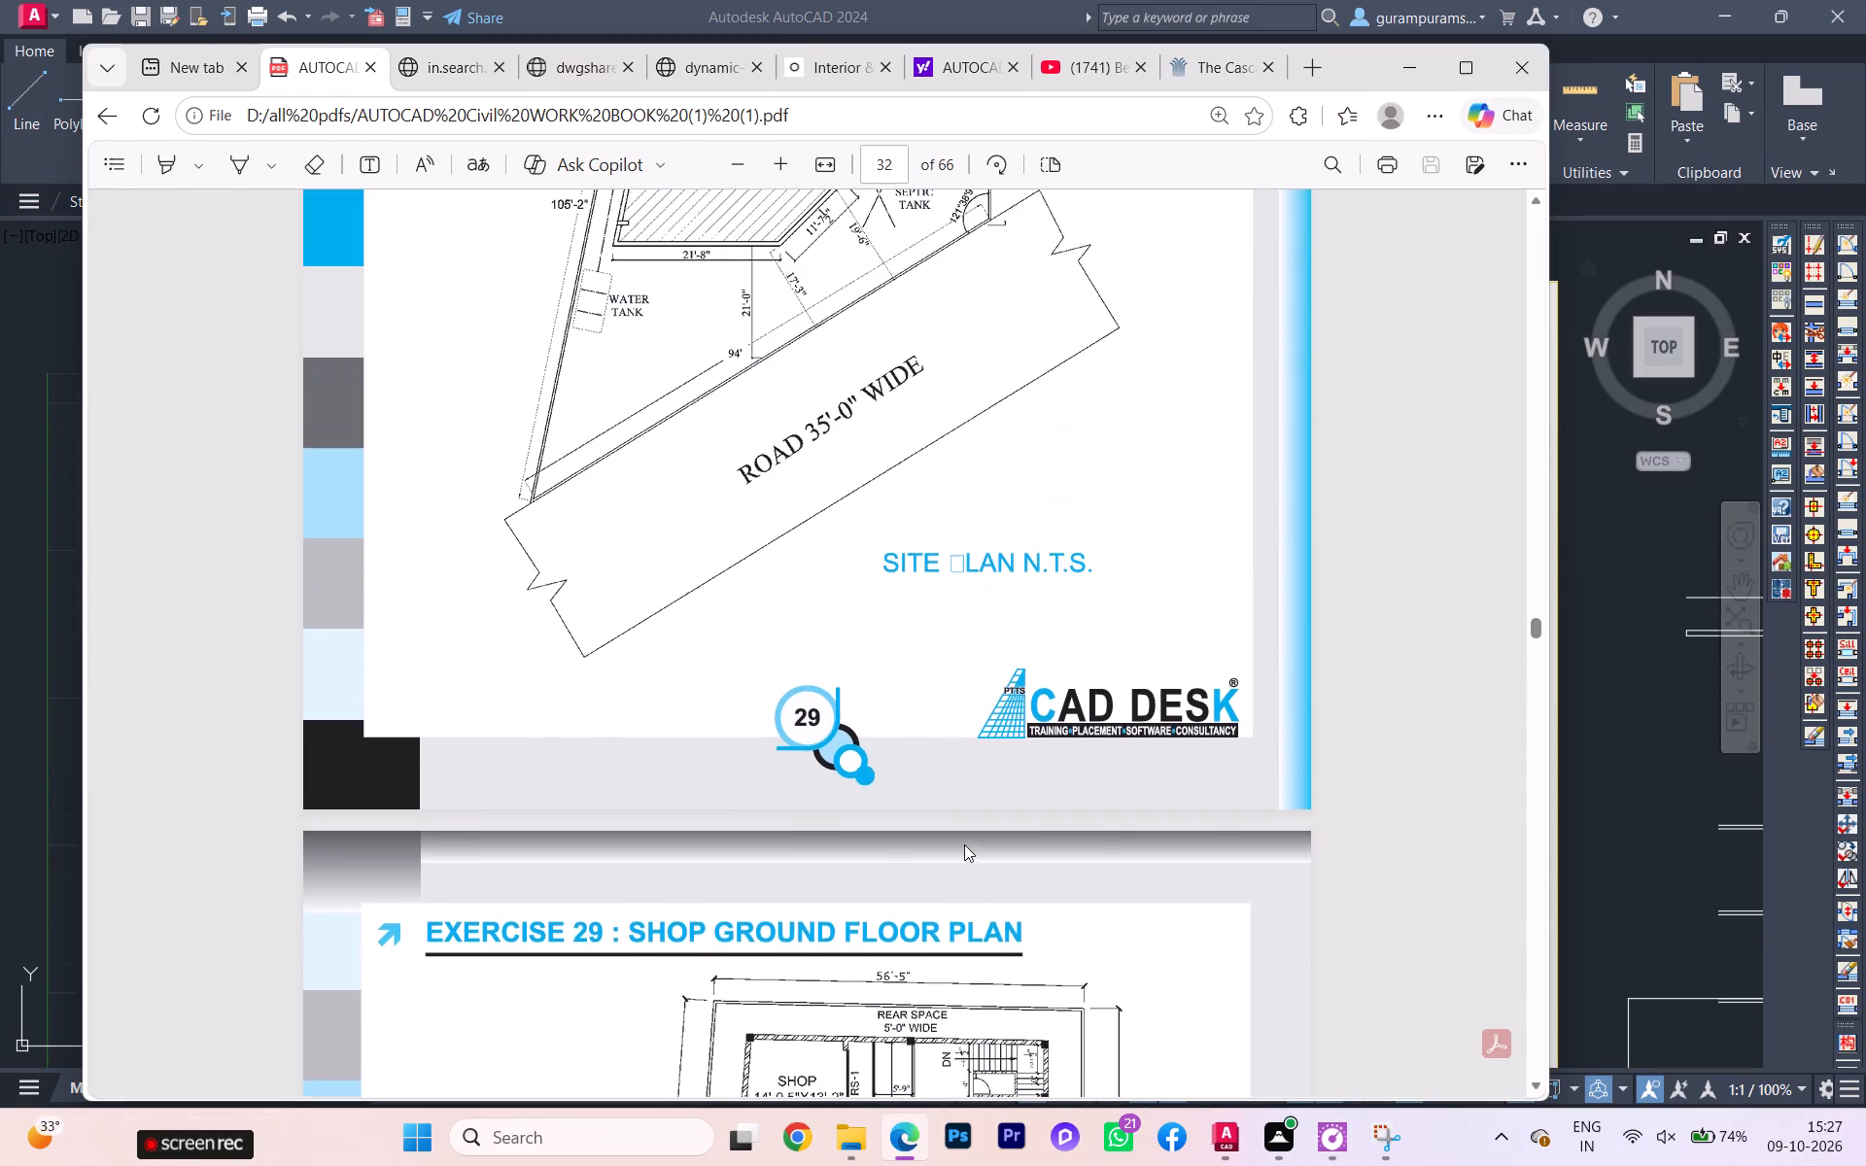
scroll(964, 844, "down", 5)
left_click(981, 463)
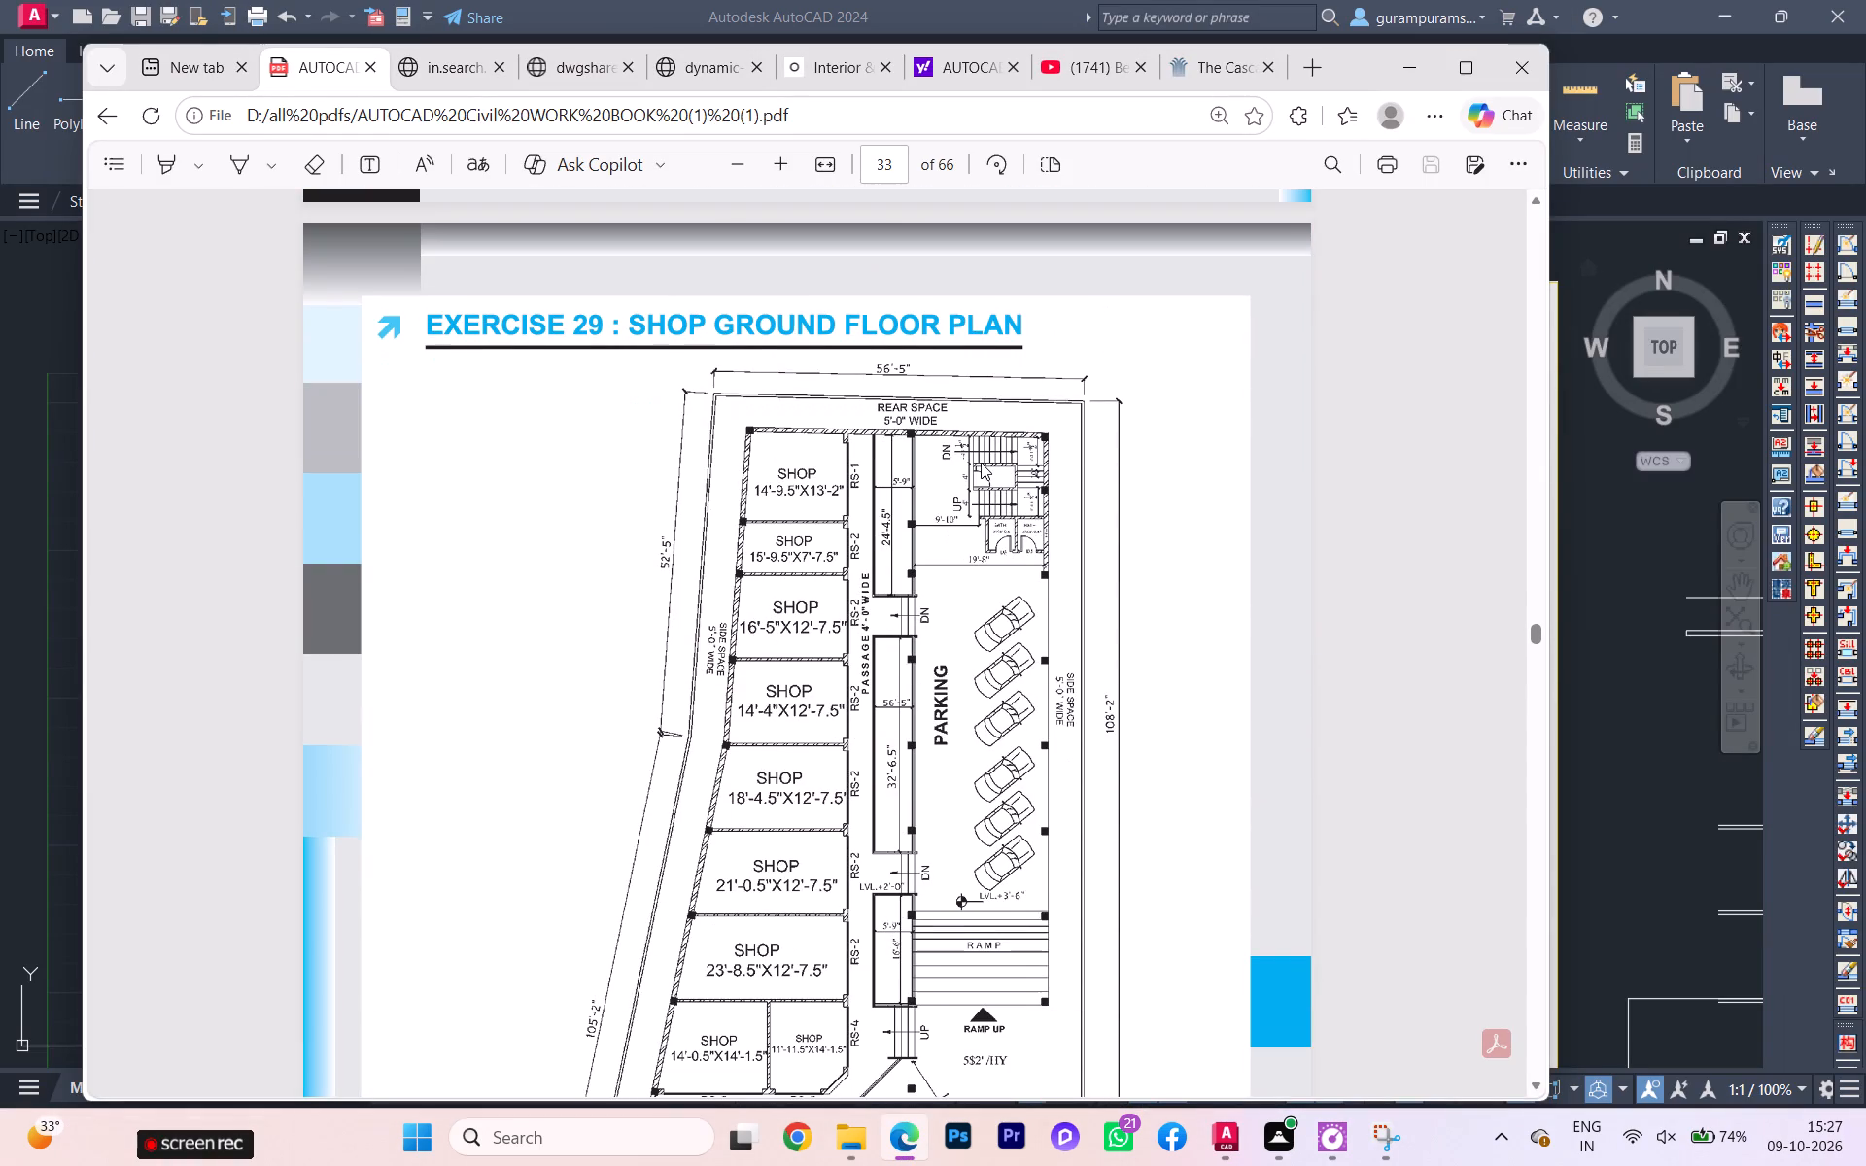
scroll(981, 463, "up", 1)
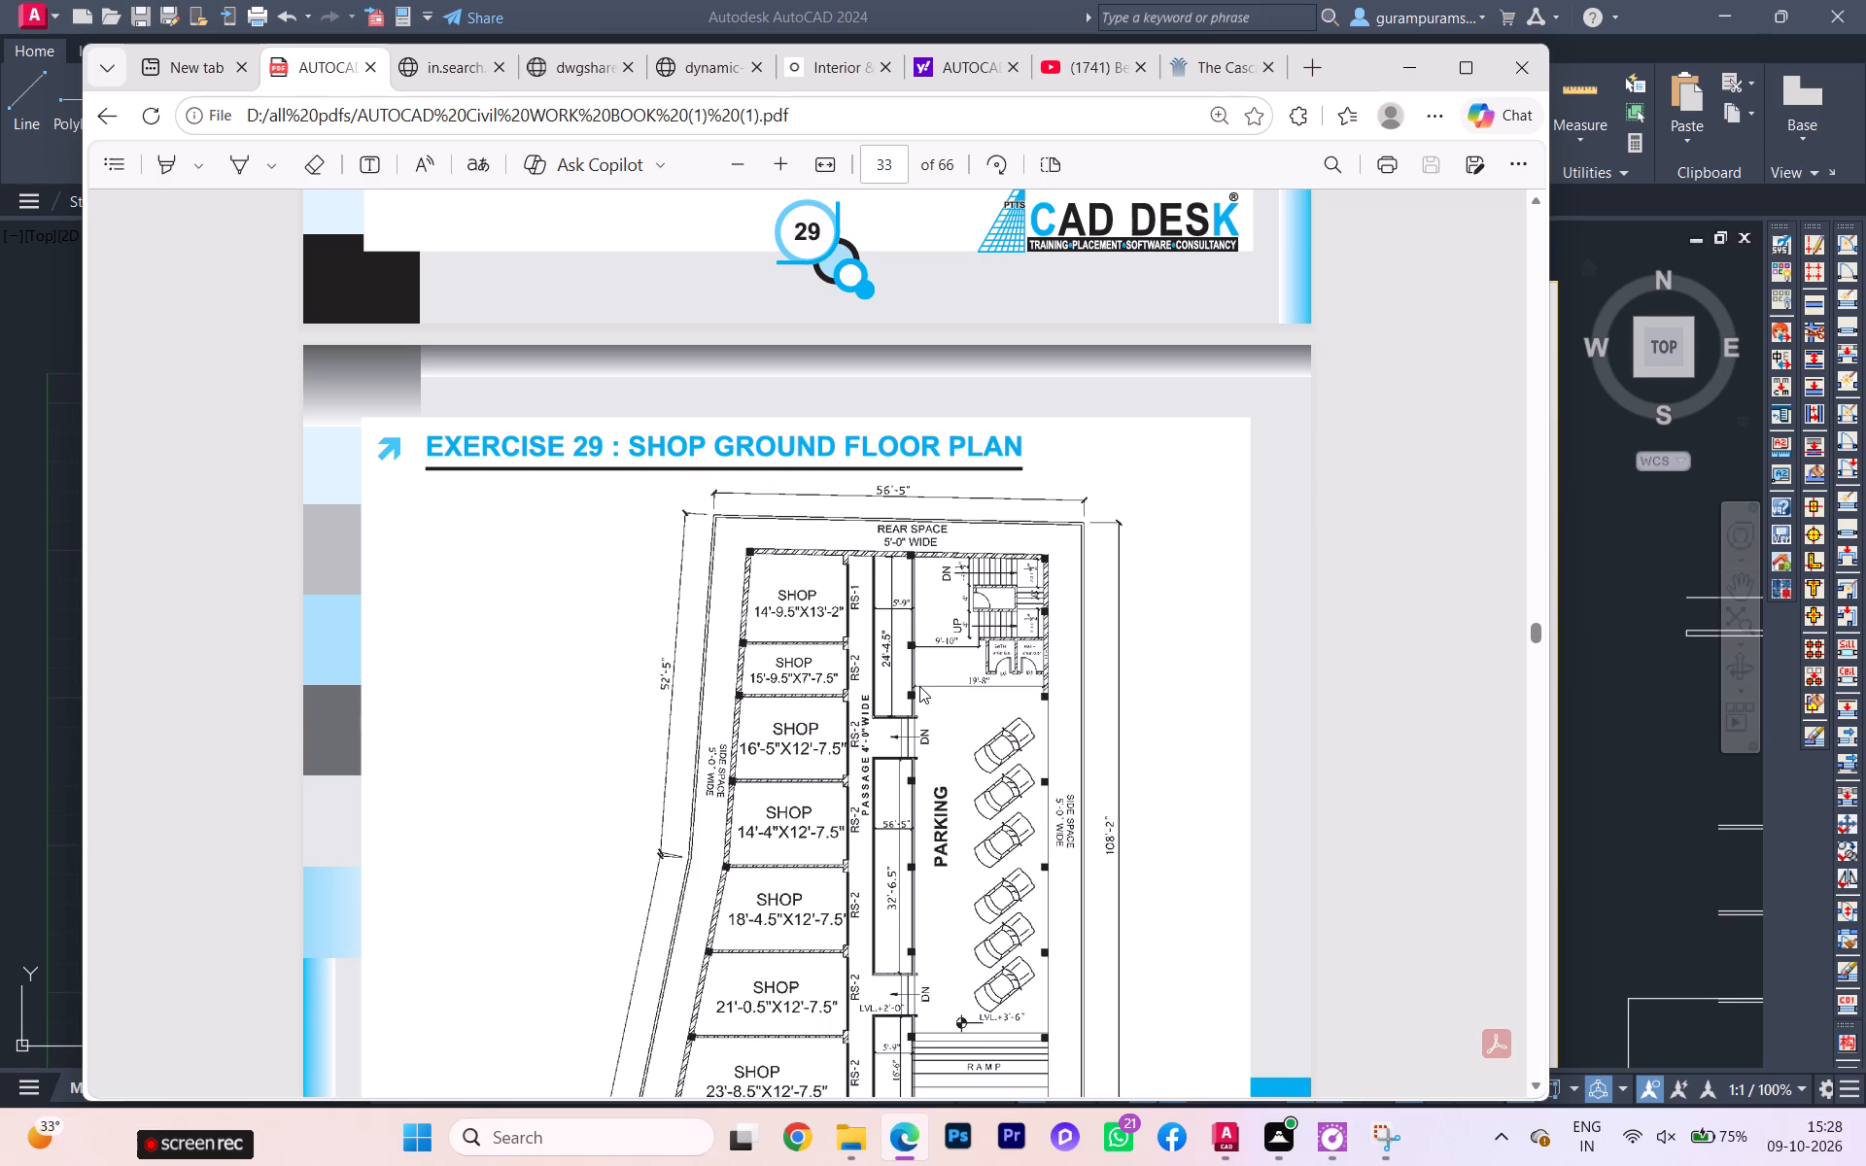
scroll(923, 690, "down", 2)
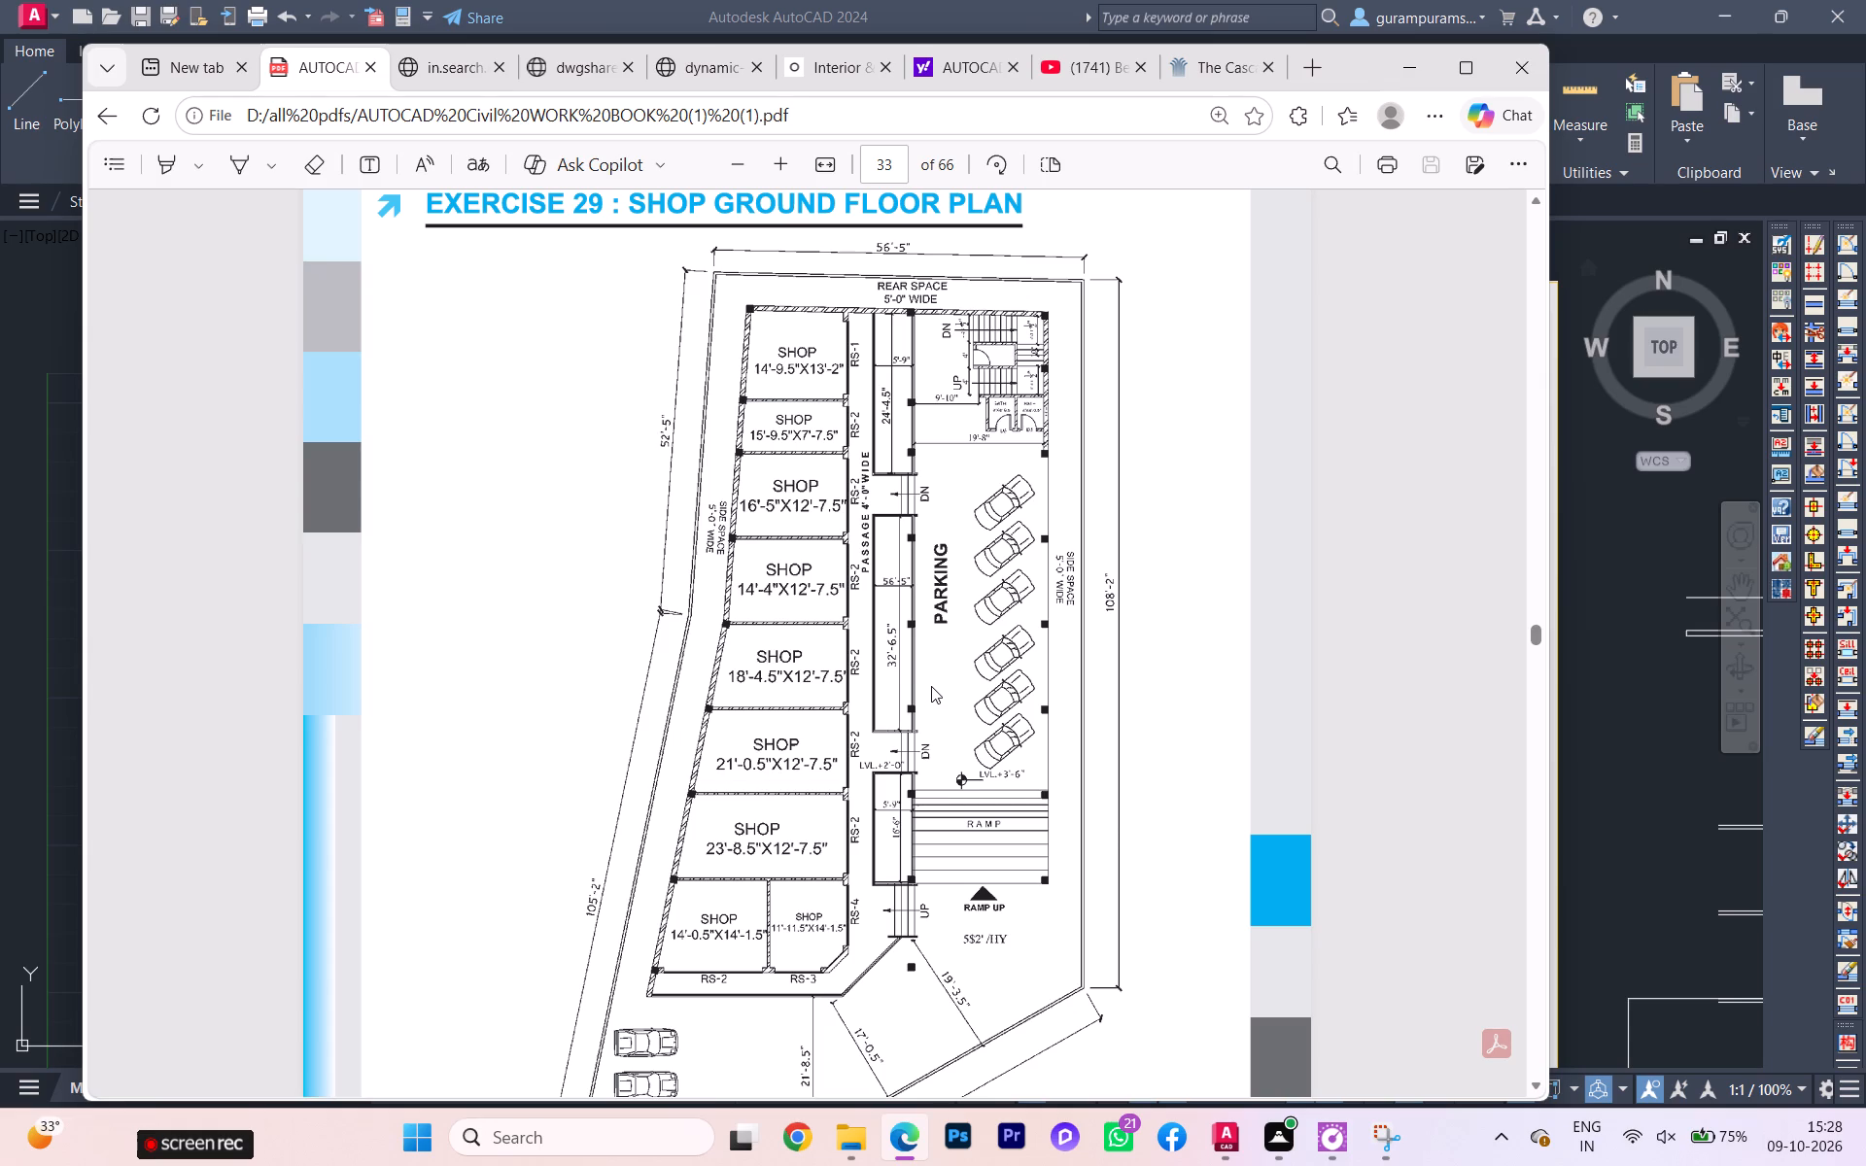
scroll(930, 686, "up", 1)
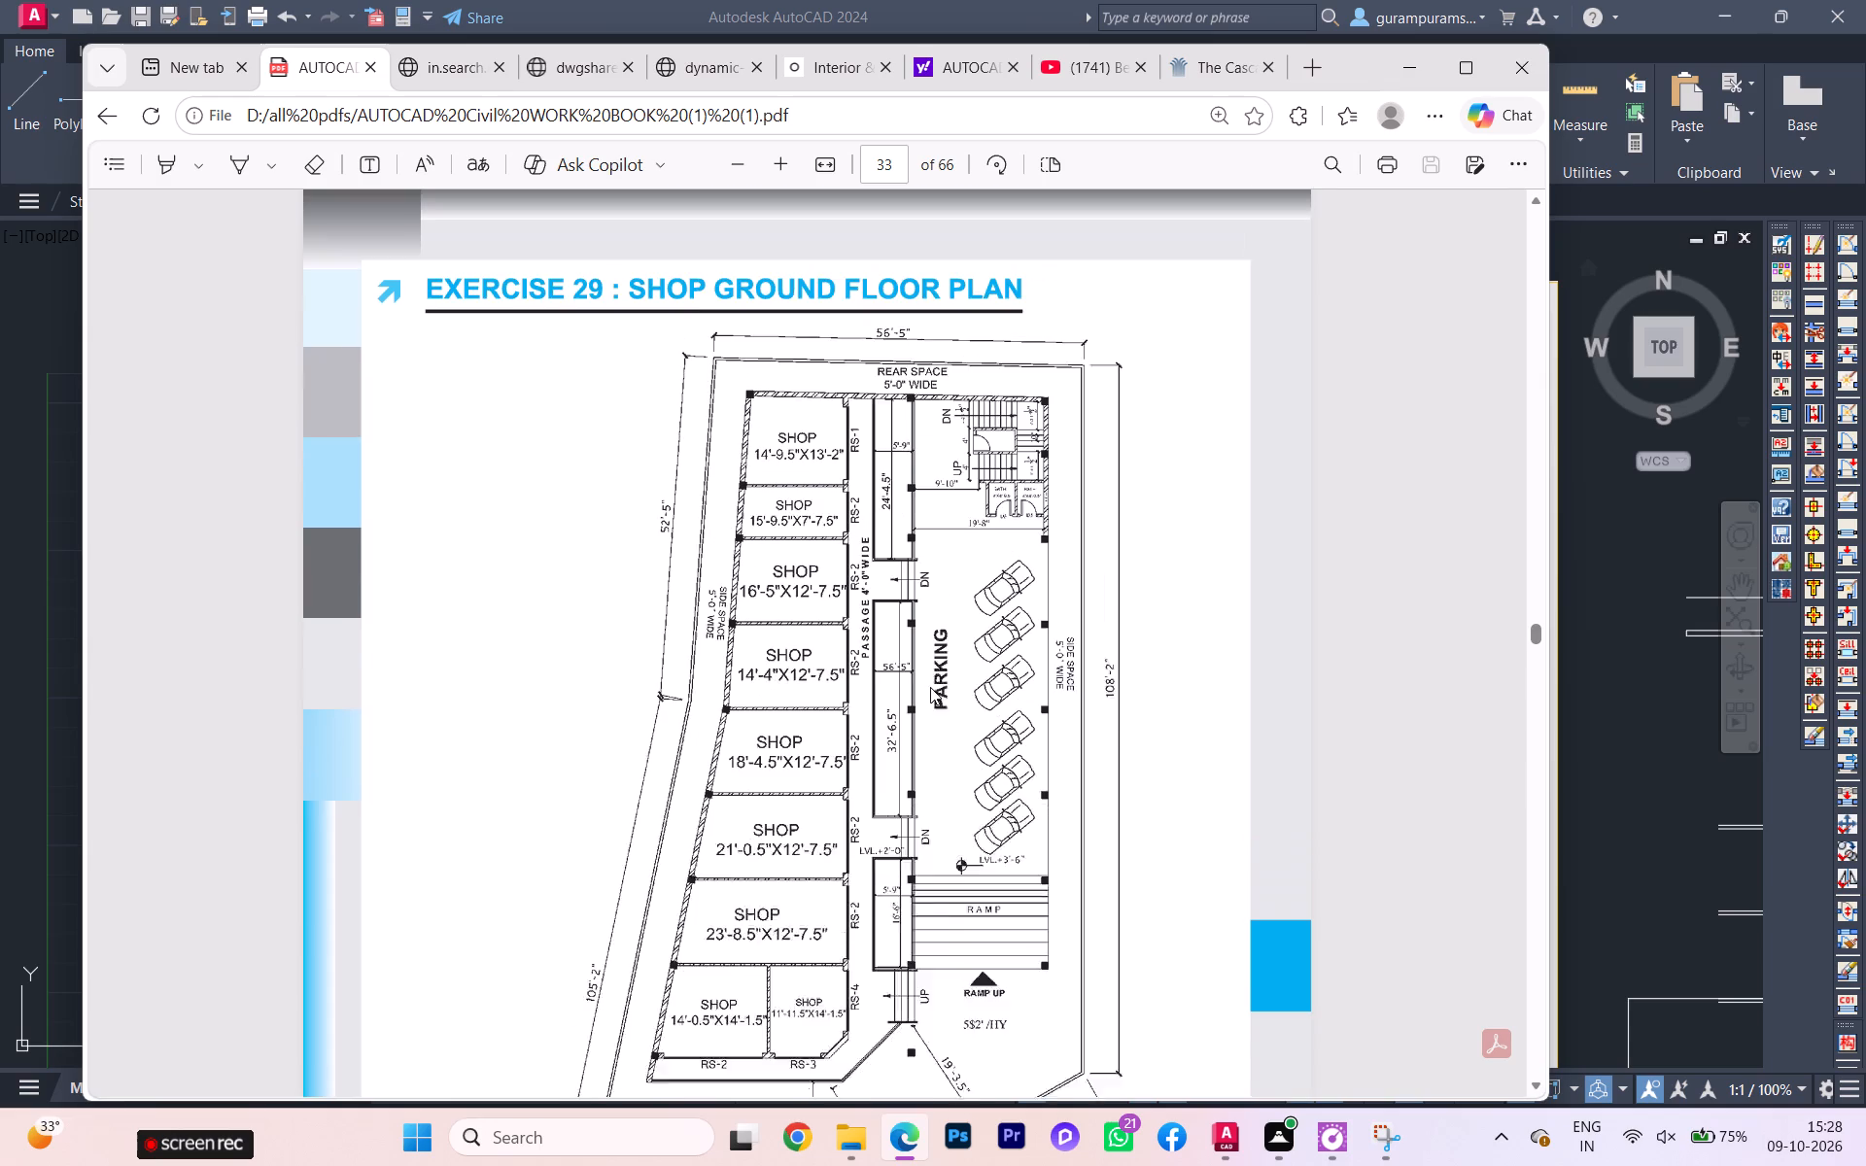
scroll(930, 687, "up", 1)
scroll(978, 609, "up", 1)
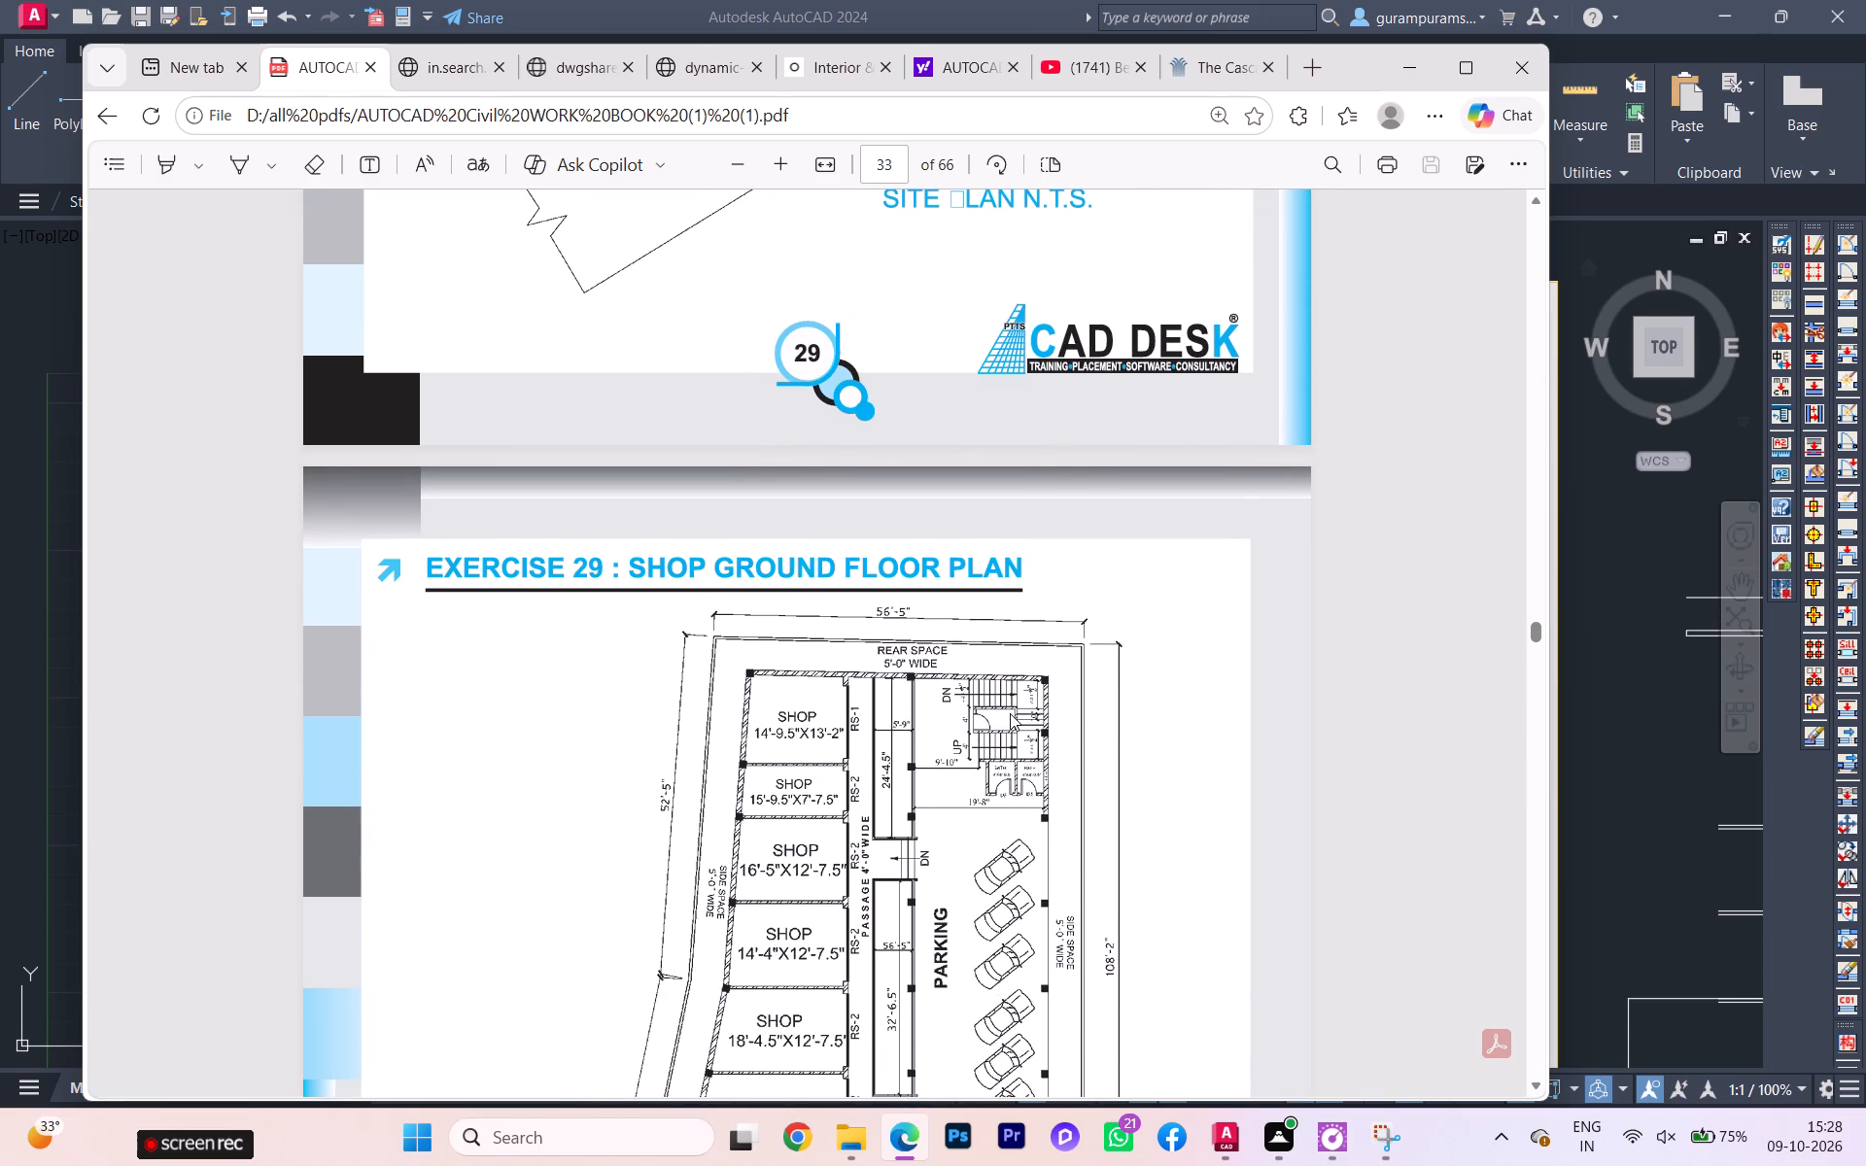
scroll(1019, 721, "down", 1)
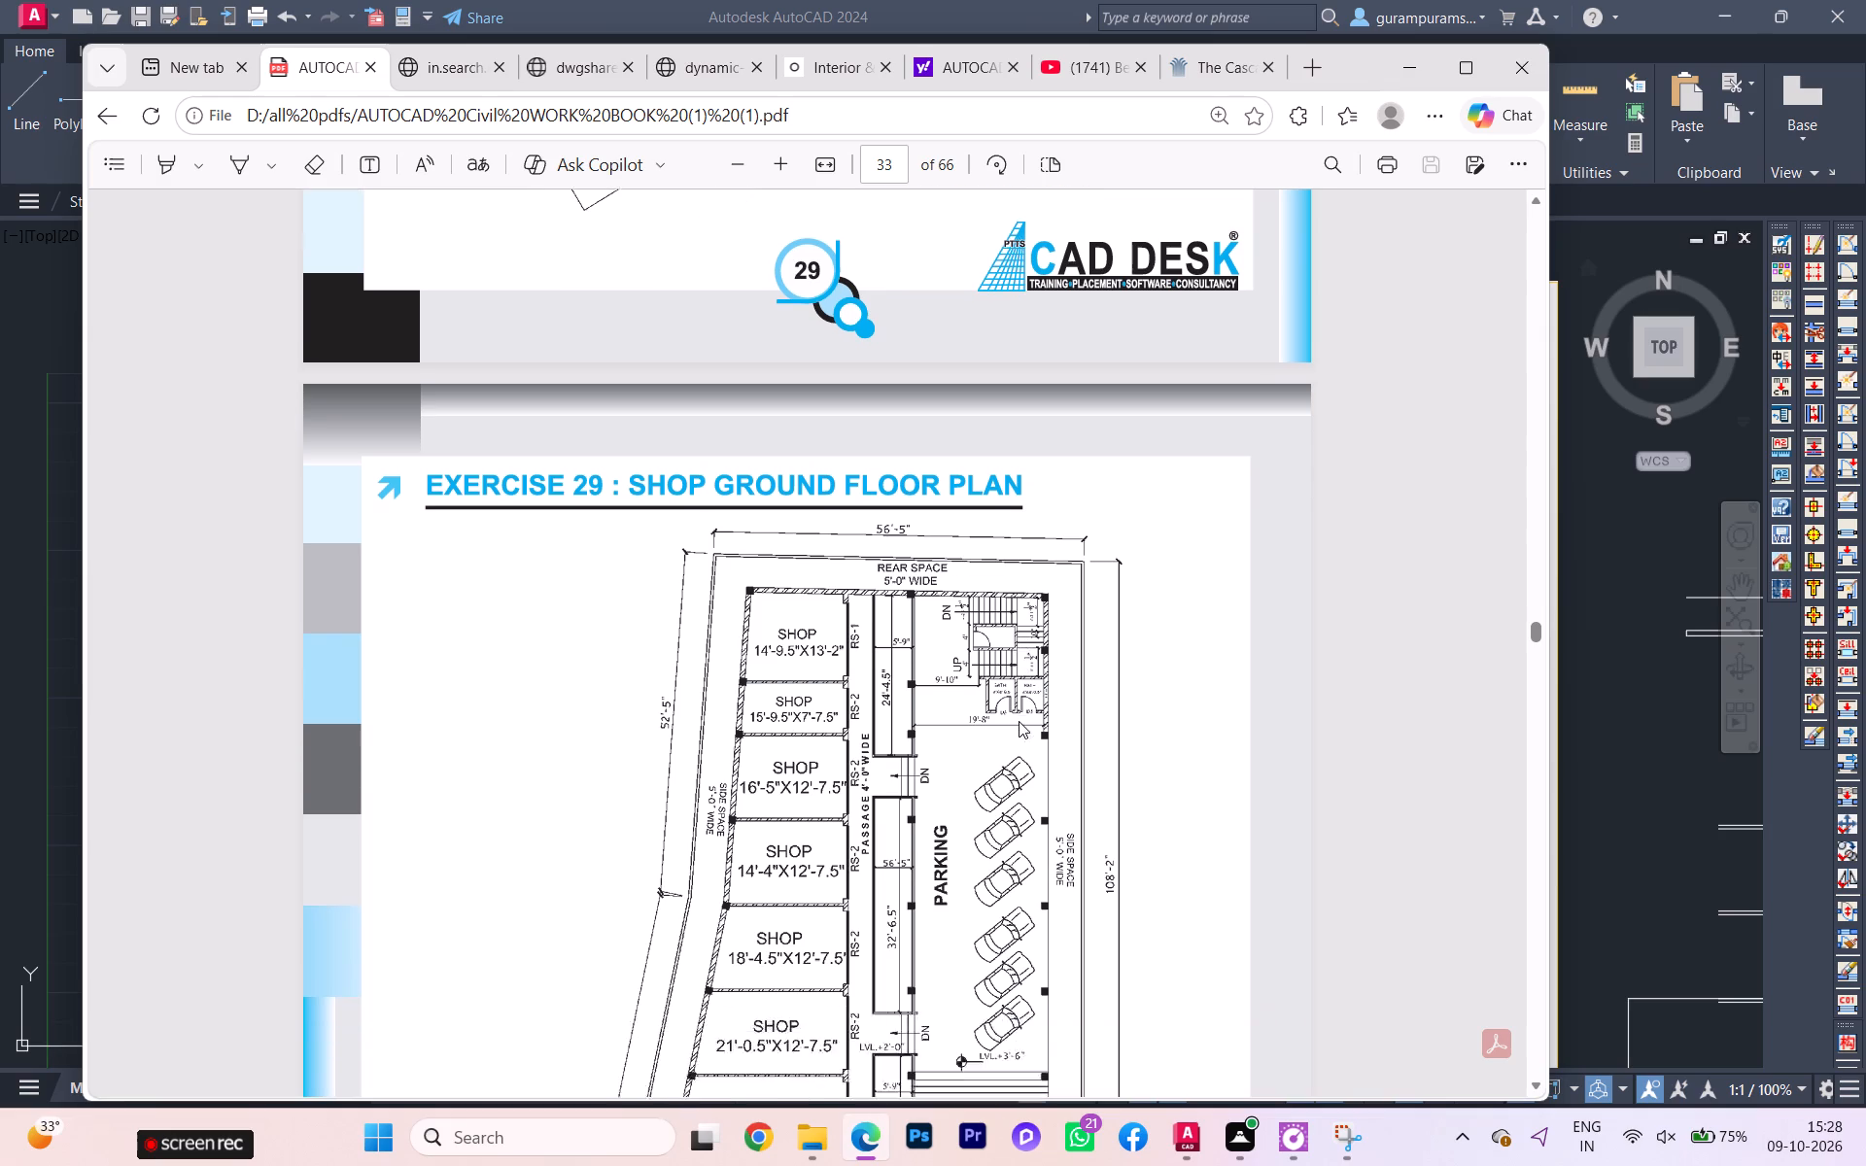
Switch back to AutoCAD and offset the cross wall's lower line 4' southward to set the passage opening.
scroll(1027, 590, "up", 2)
scroll(963, 633, "down", 2)
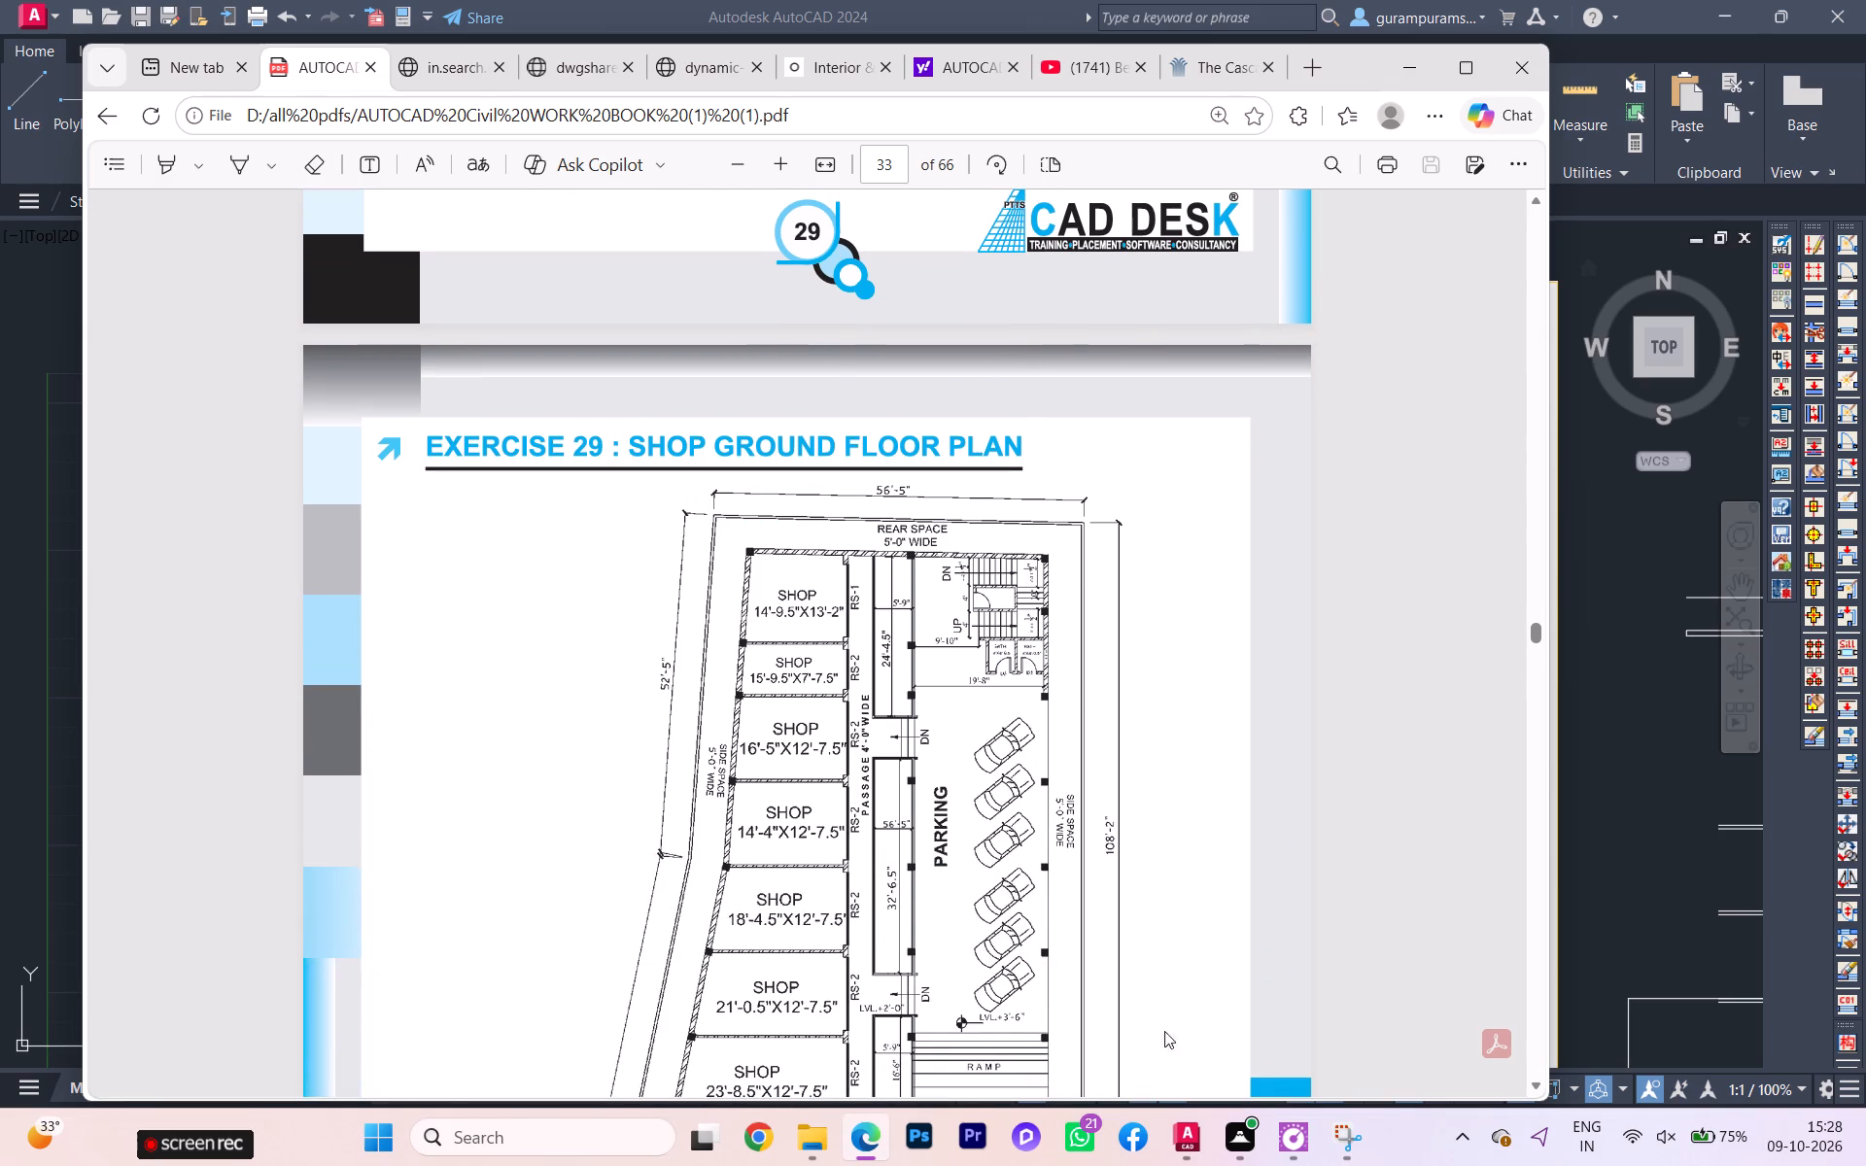
left_click(1209, 1039)
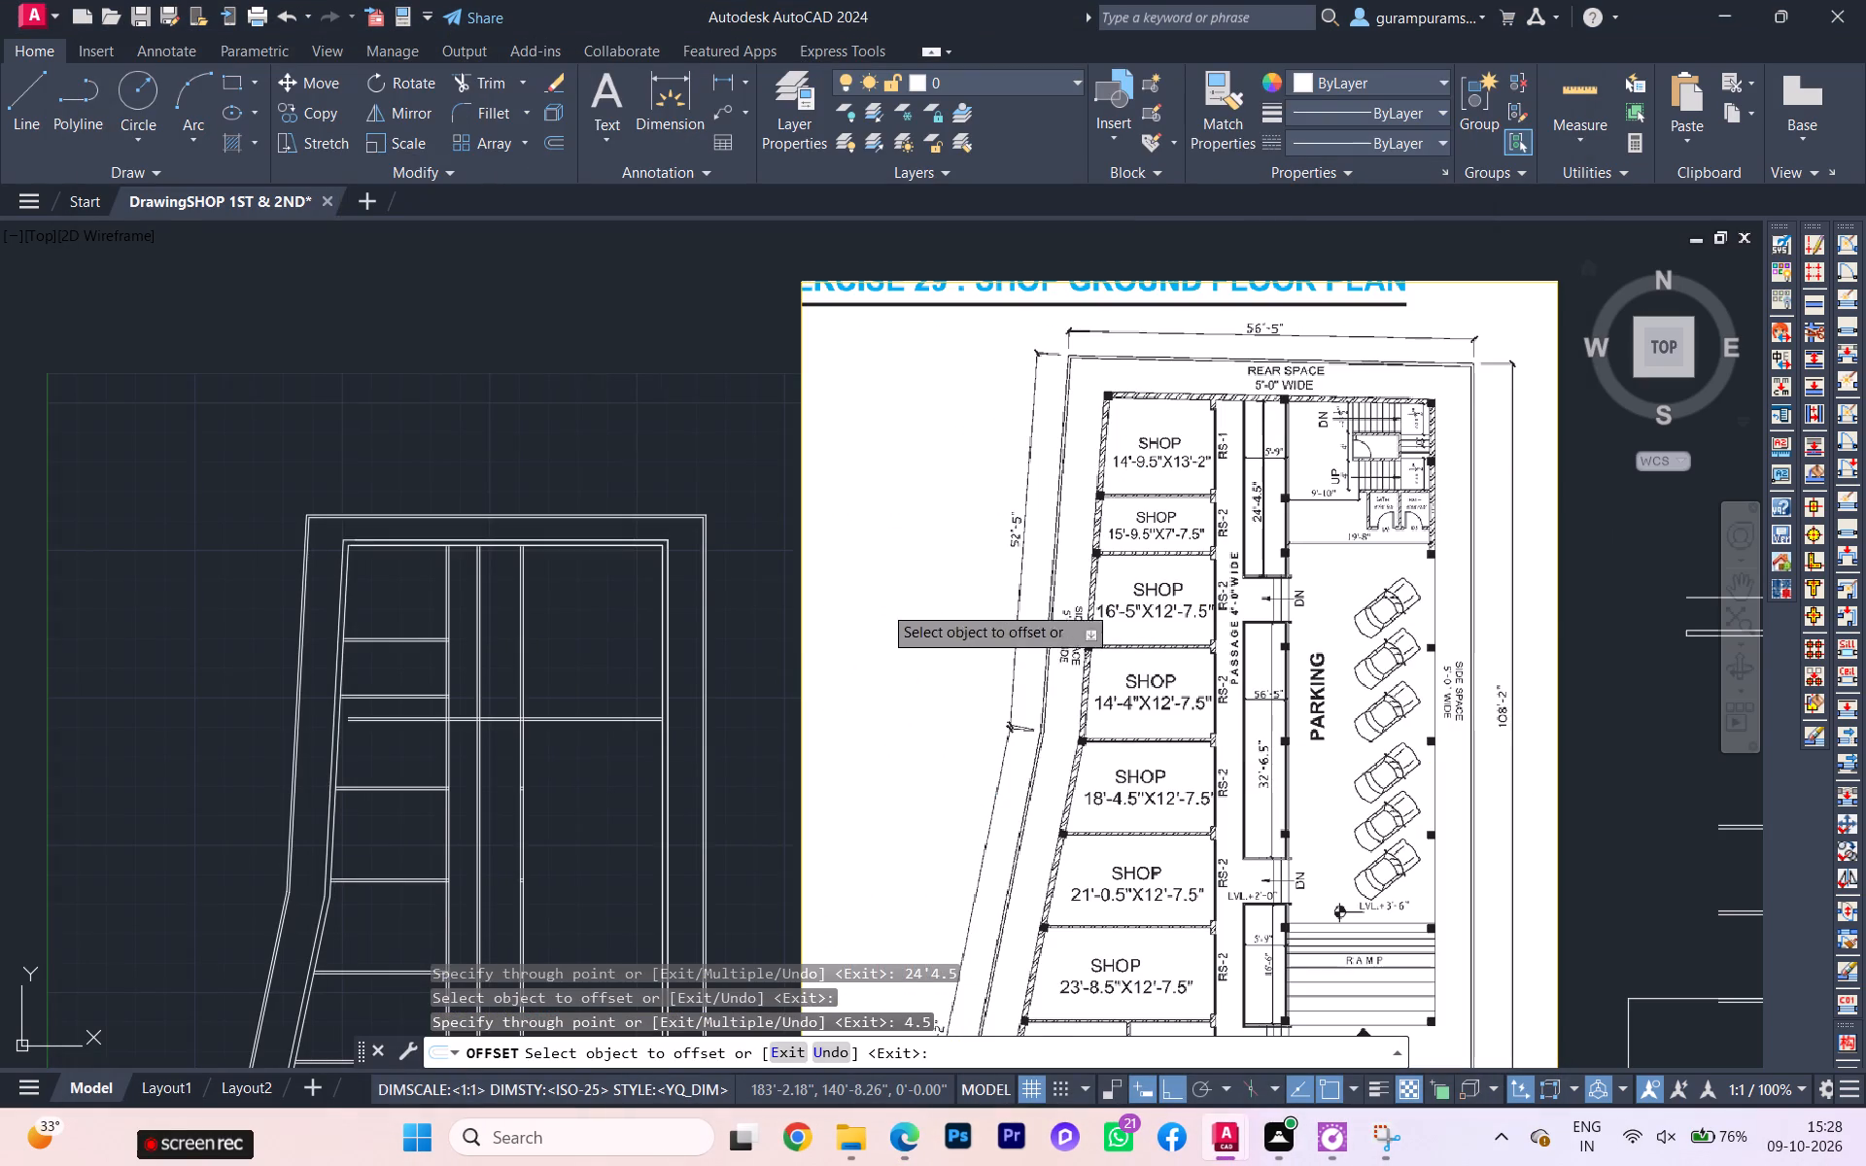
scroll(748, 623, "down", 1)
scroll(726, 647, "up", 1)
scroll(610, 717, "up", 2)
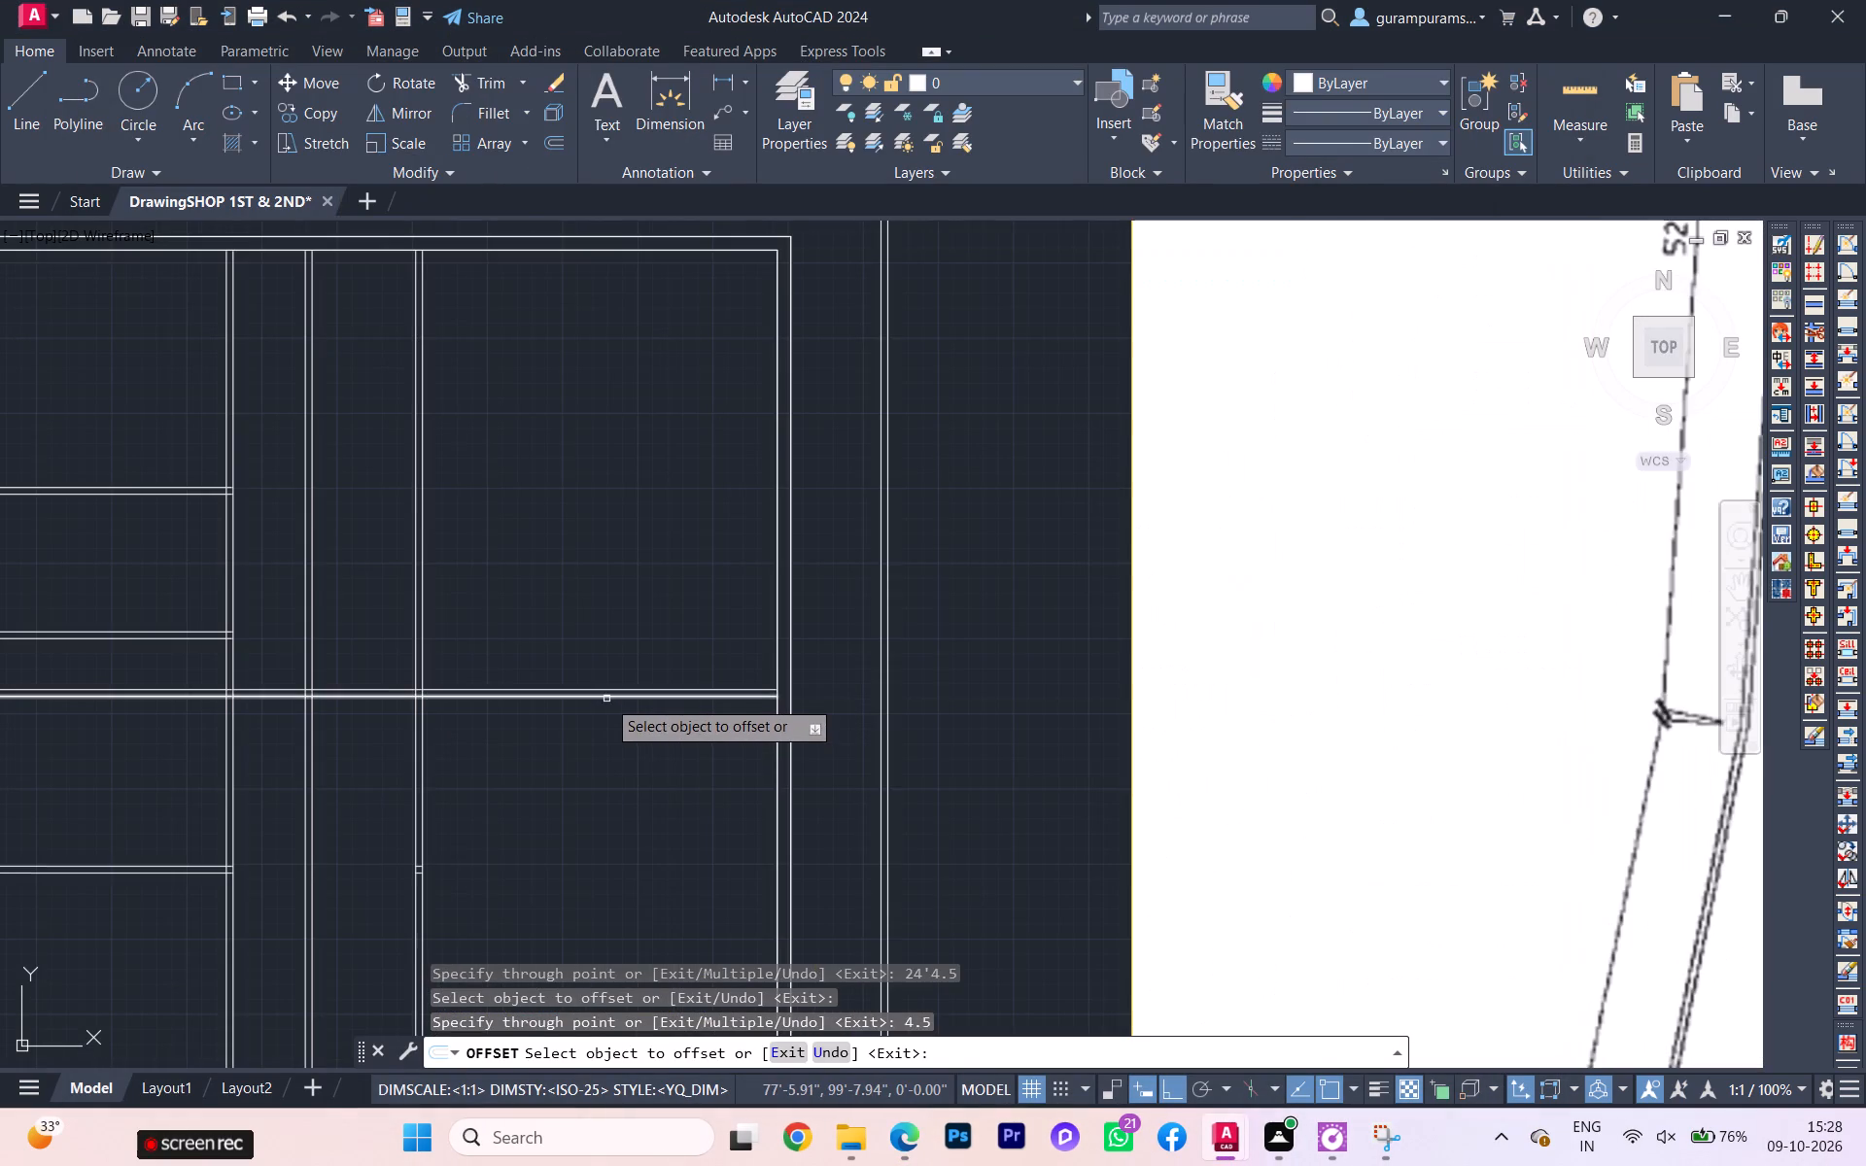
left_click(606, 699)
type("4'")
key("Return")
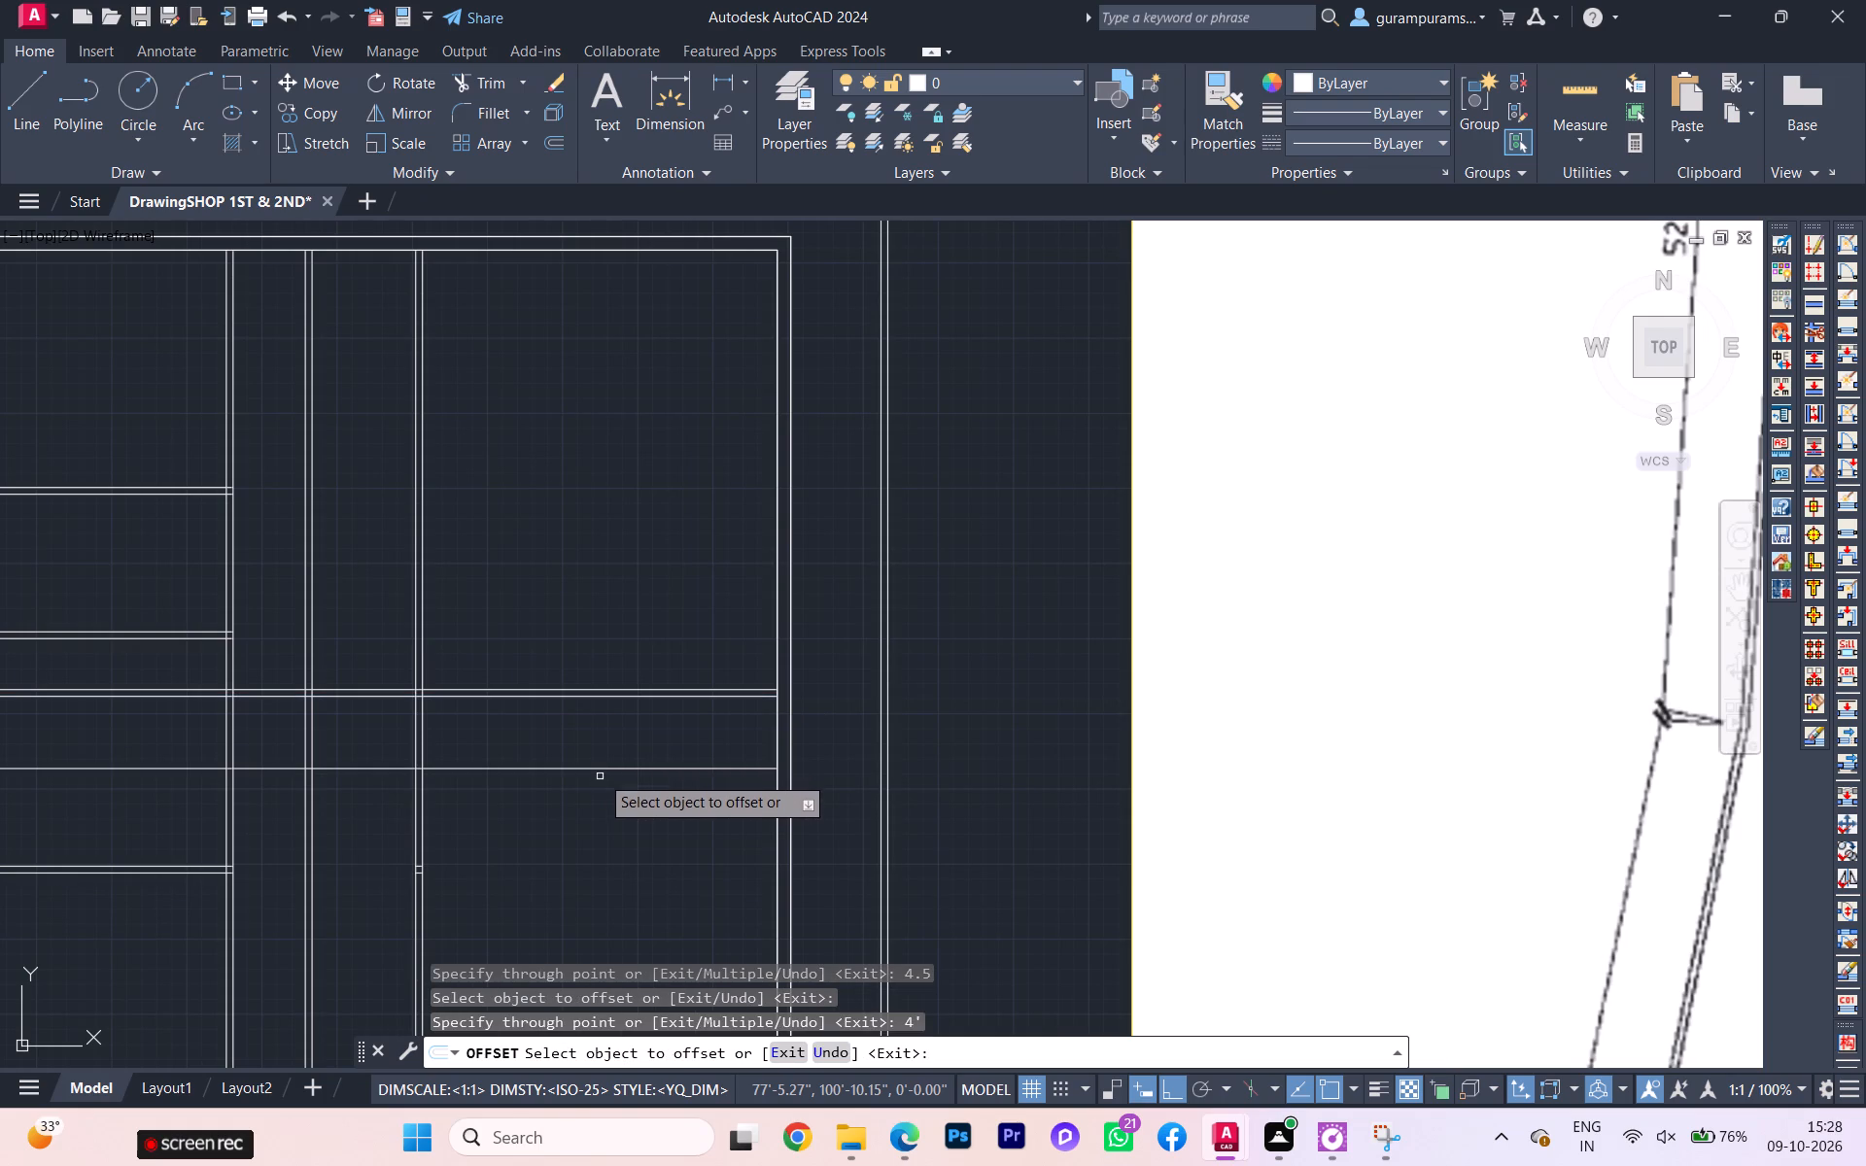
Offset the opening's southern line 32'6.5" southward to locate the next cross wall.
left_click(601, 770)
scroll(628, 885, "down", 1)
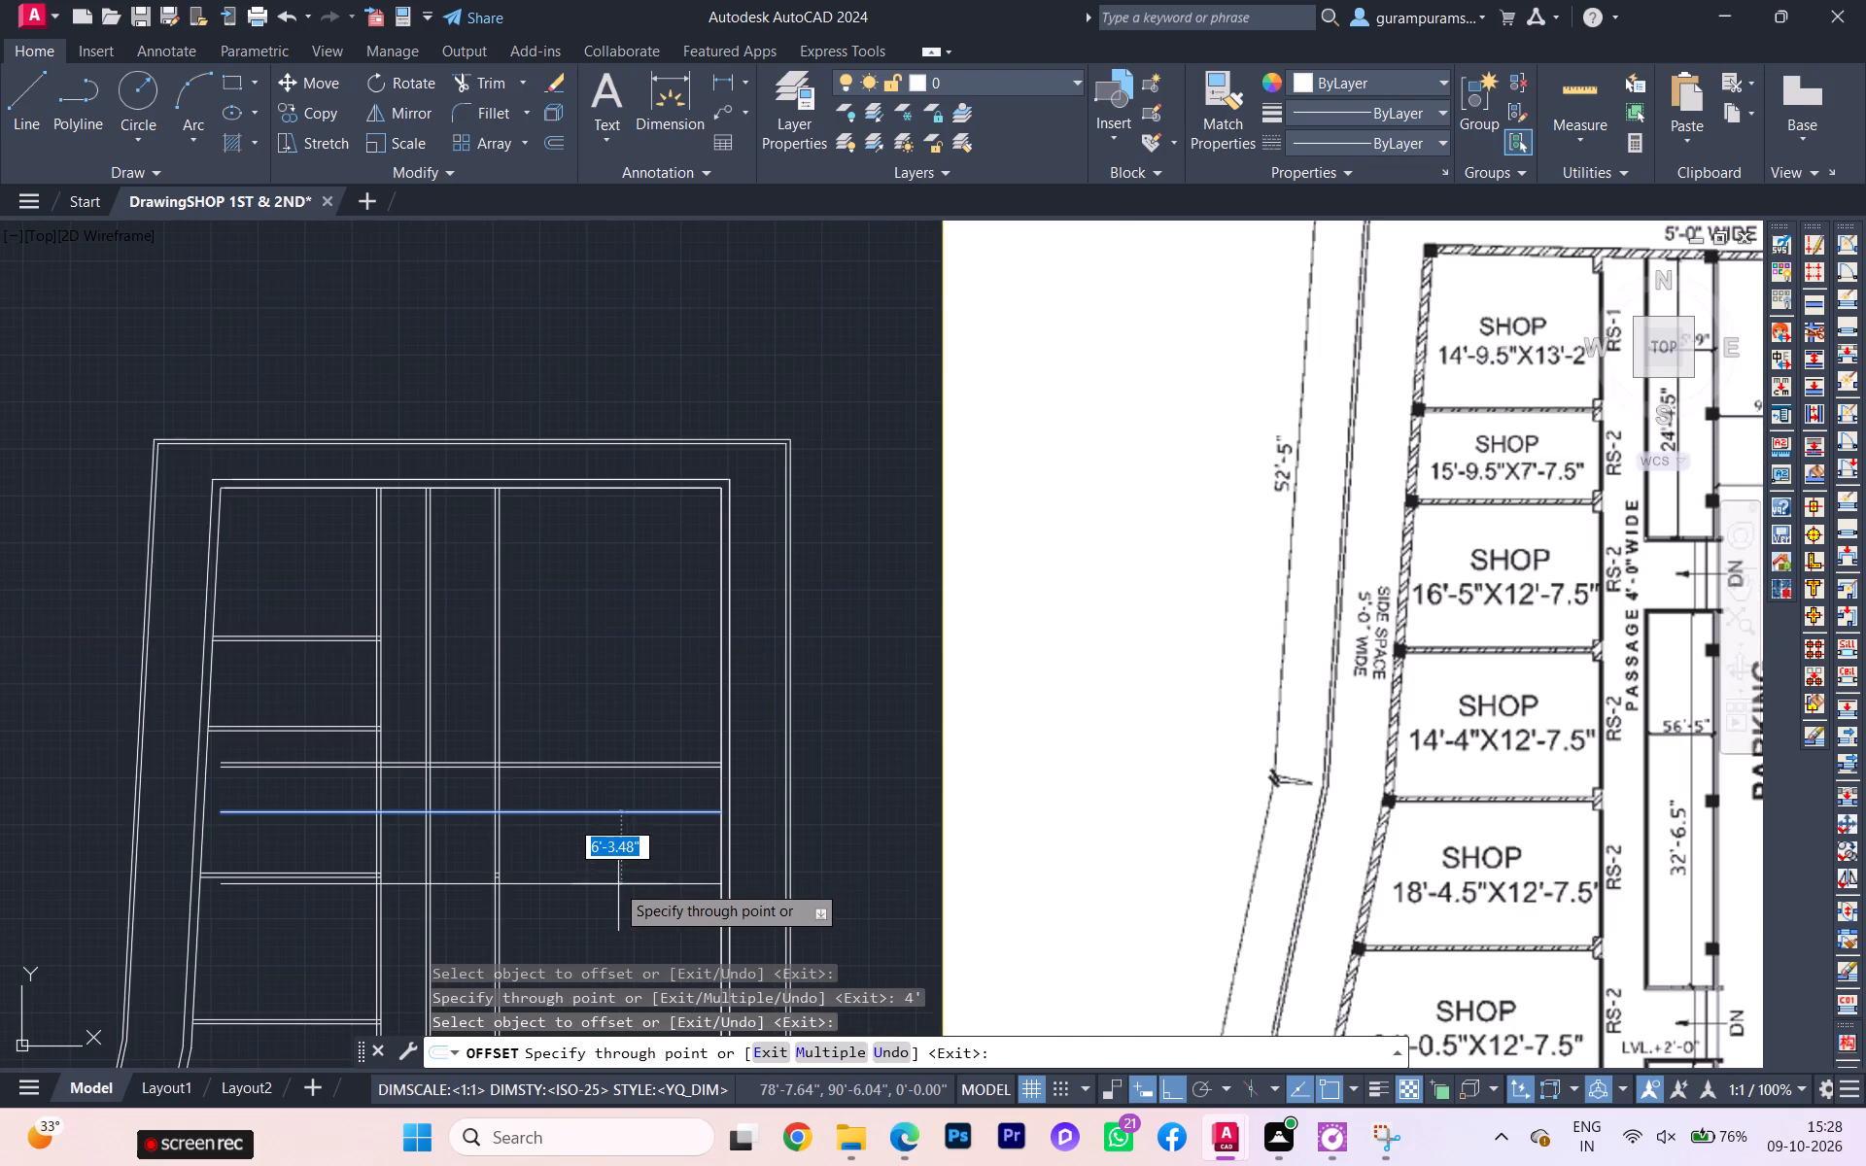
scroll(611, 882, "down", 1)
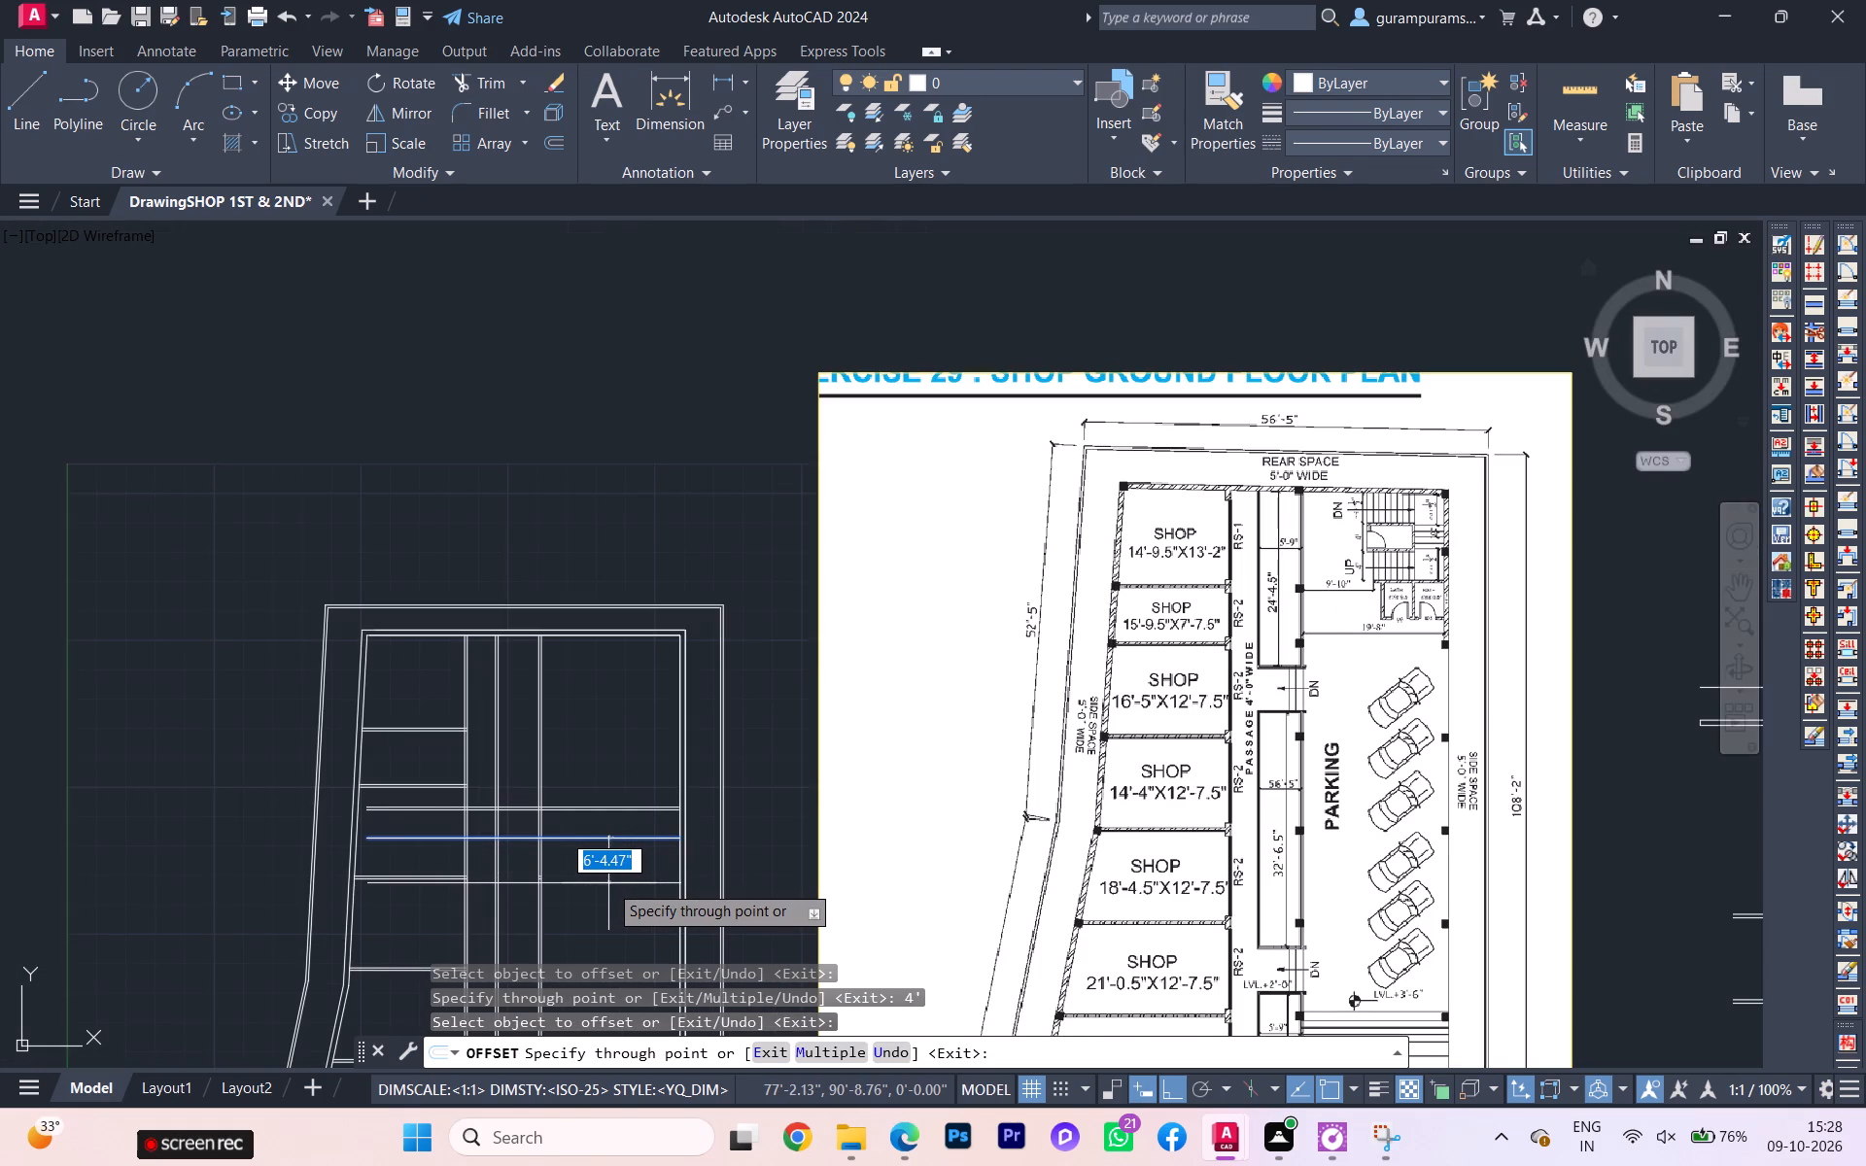
scroll(610, 894, "up", 1)
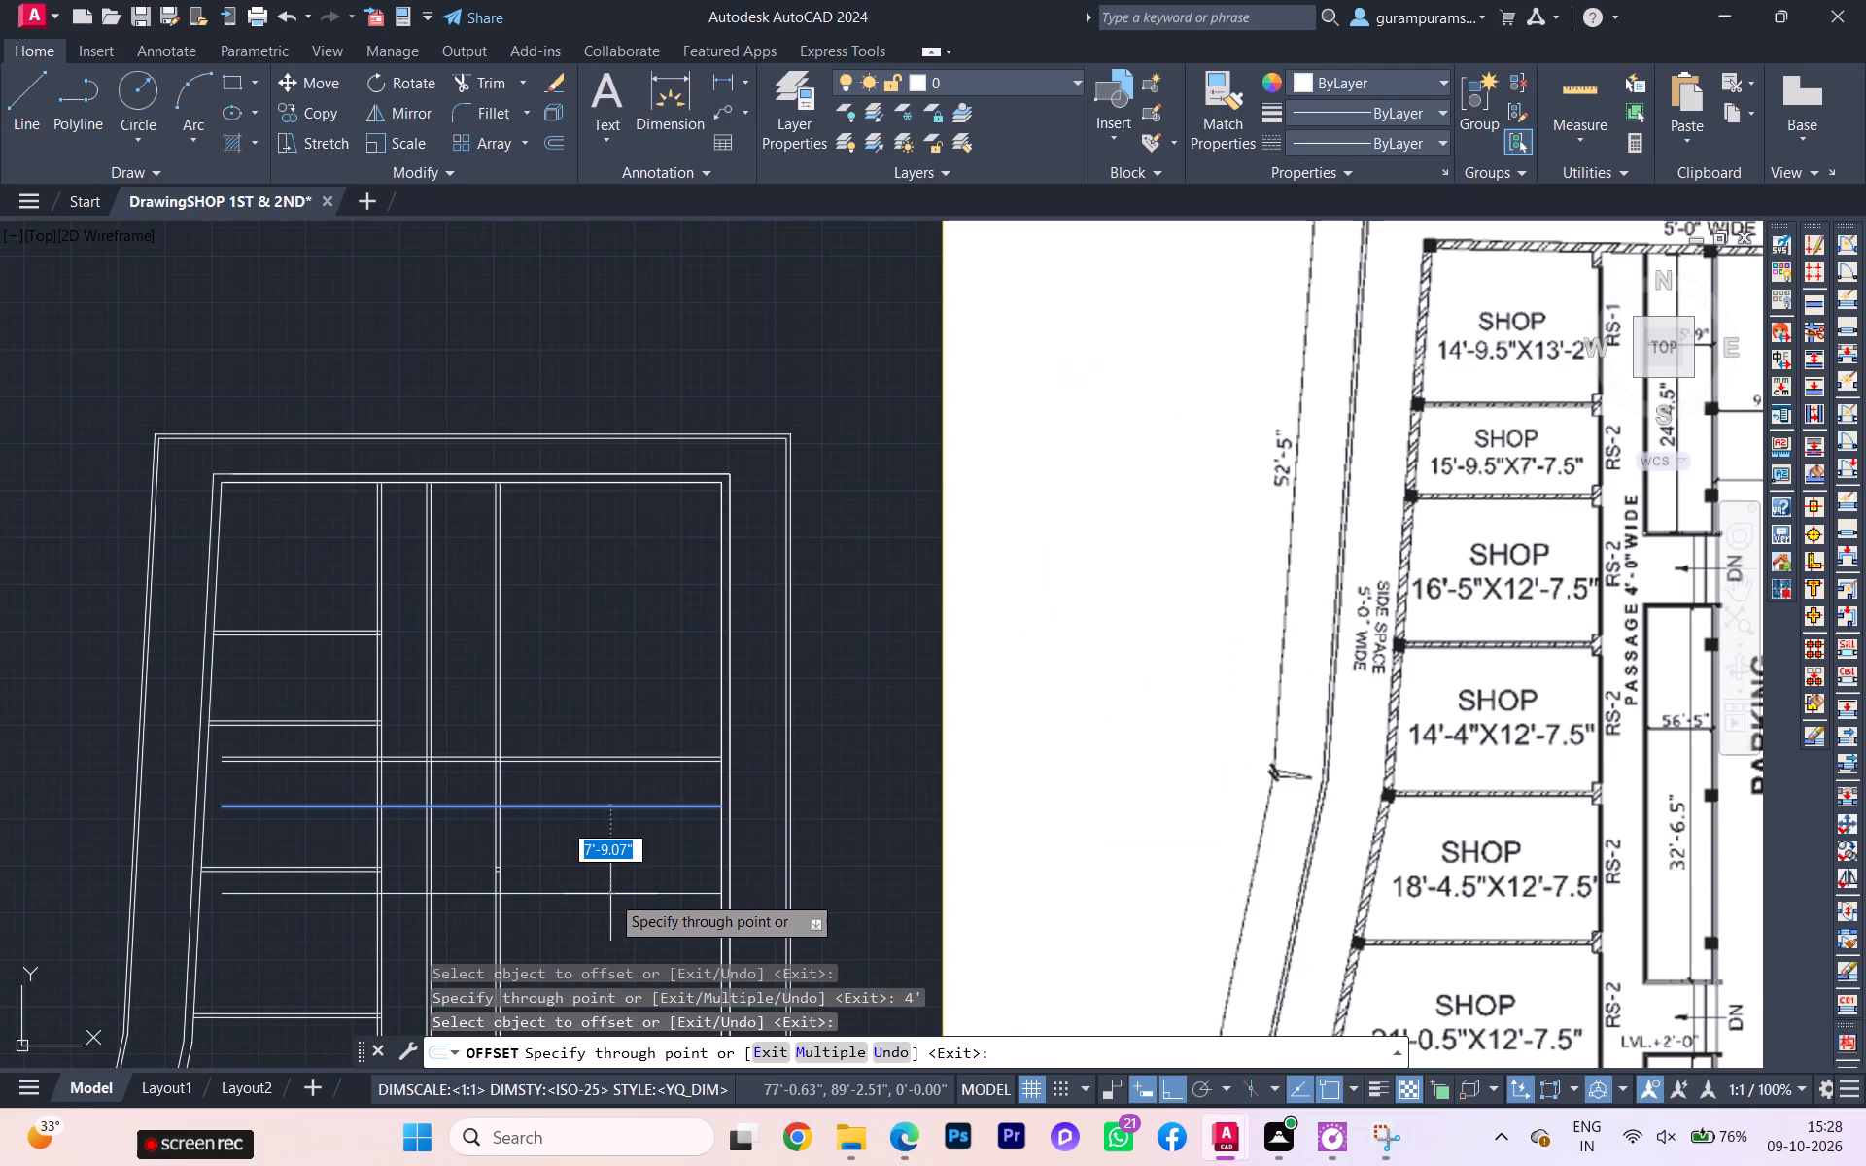
type("32'6.5")
key("Return")
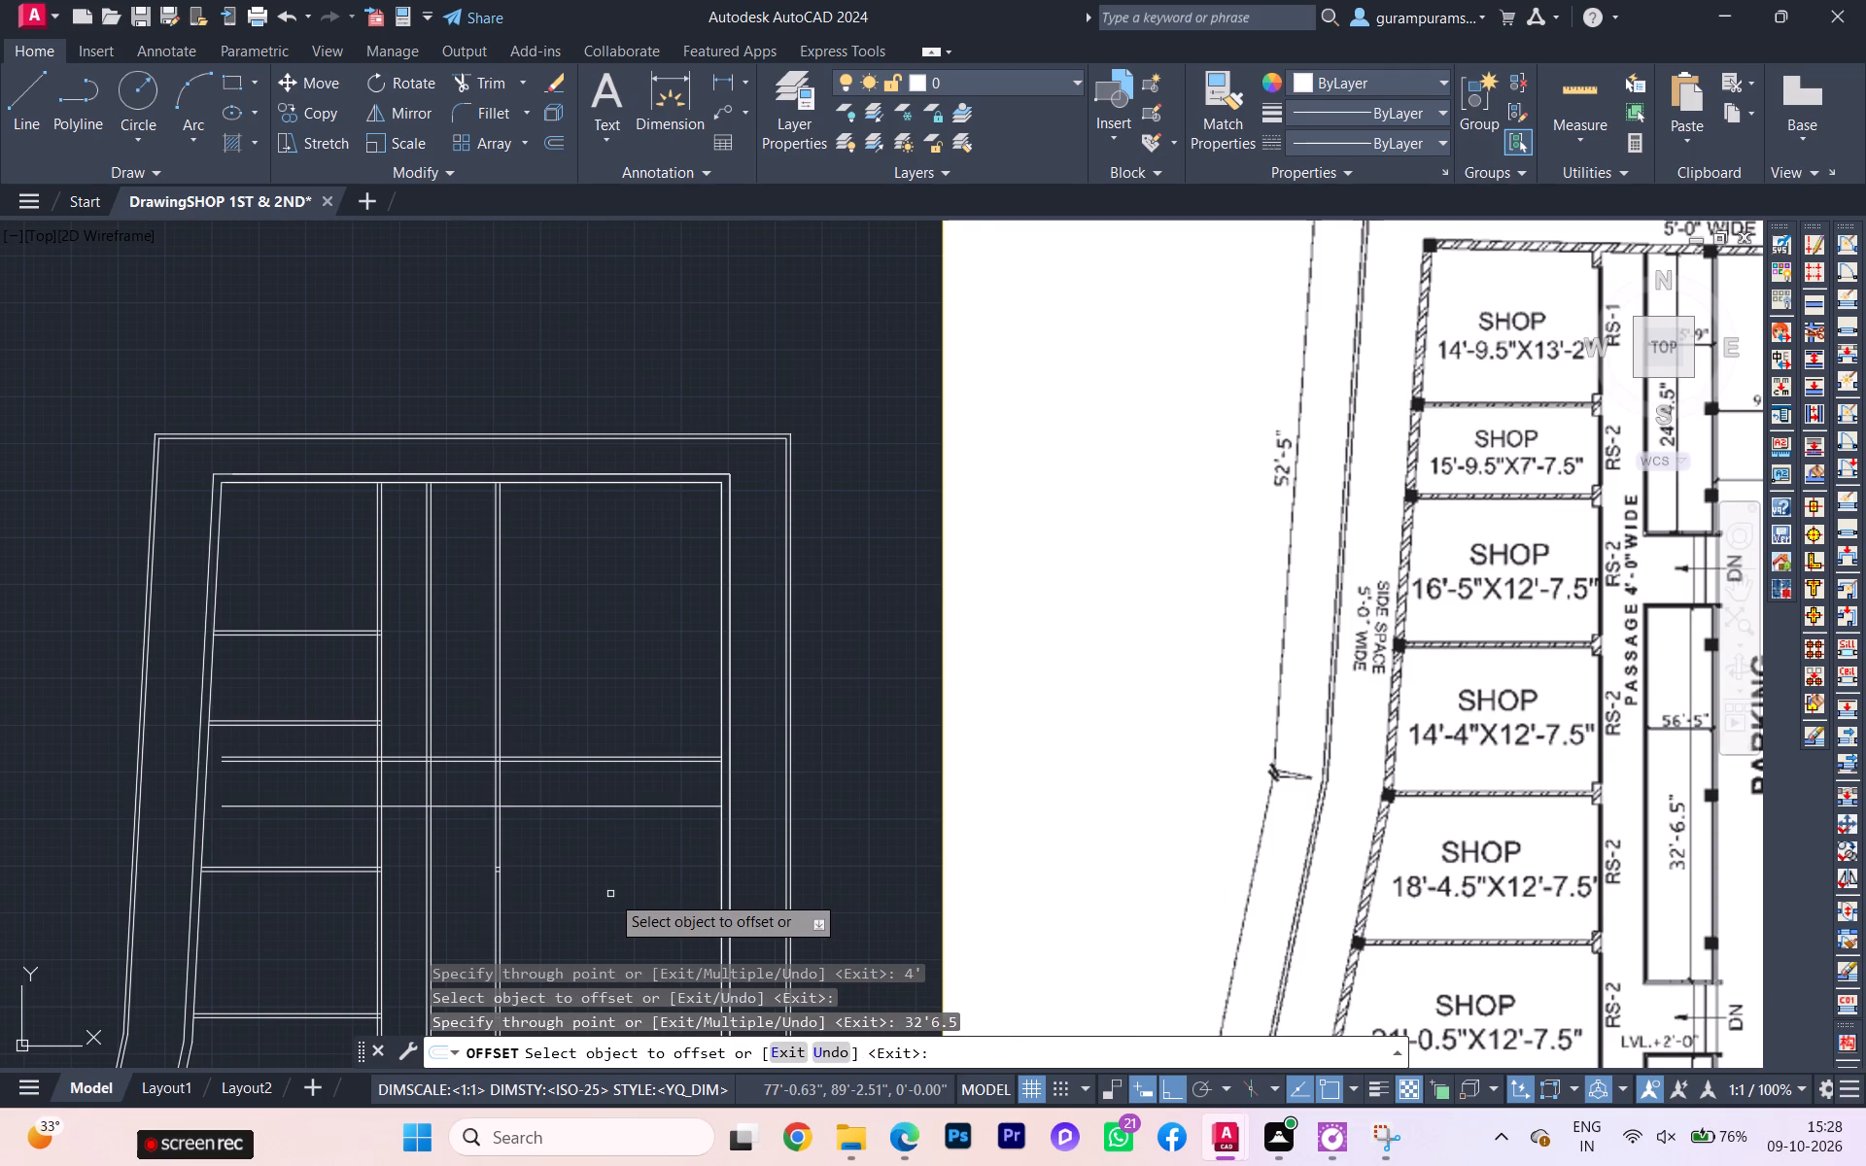
Offset the new southern line 4.5" southward to form that cross wall's thickness.
scroll(587, 902, "down", 2)
middle_click_drag(577, 859, 539, 569)
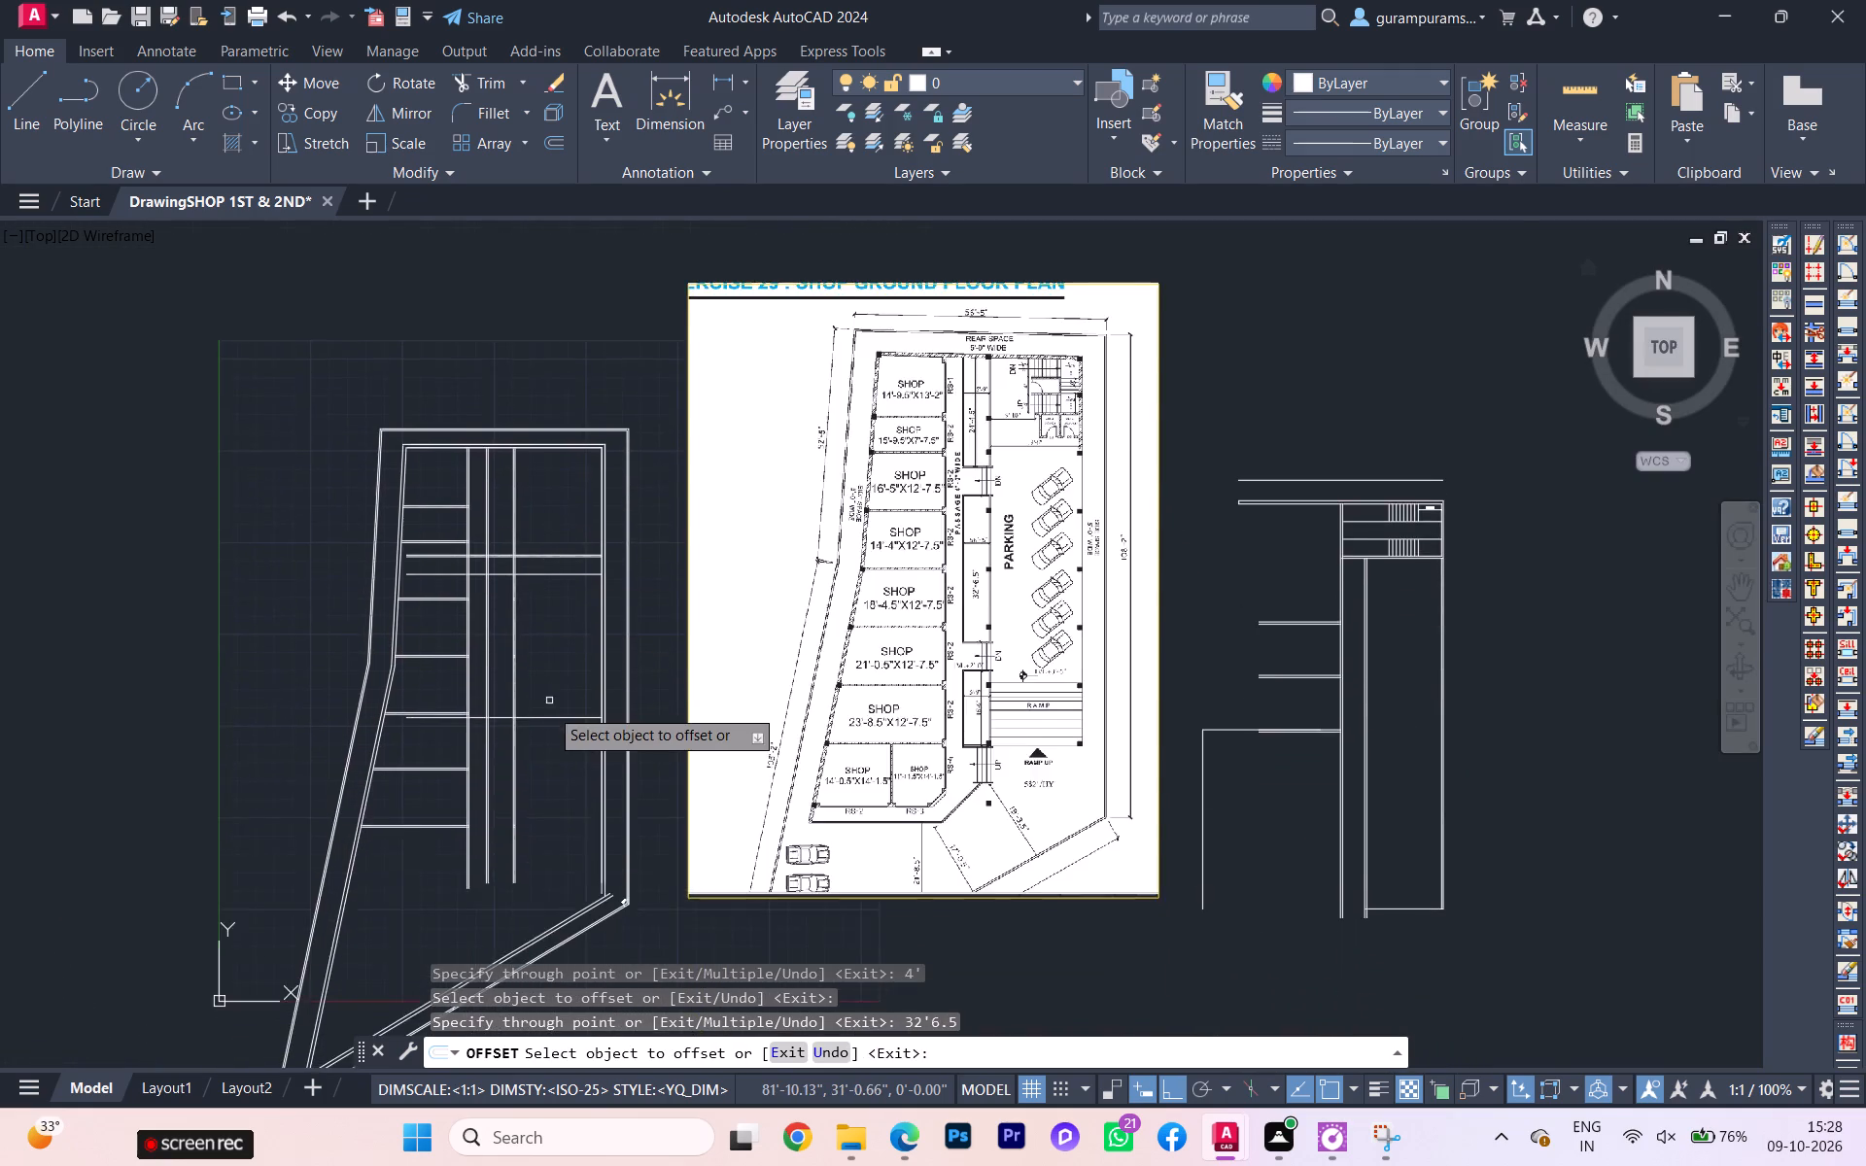
scroll(549, 707, "up", 2)
scroll(549, 718, "down", 1)
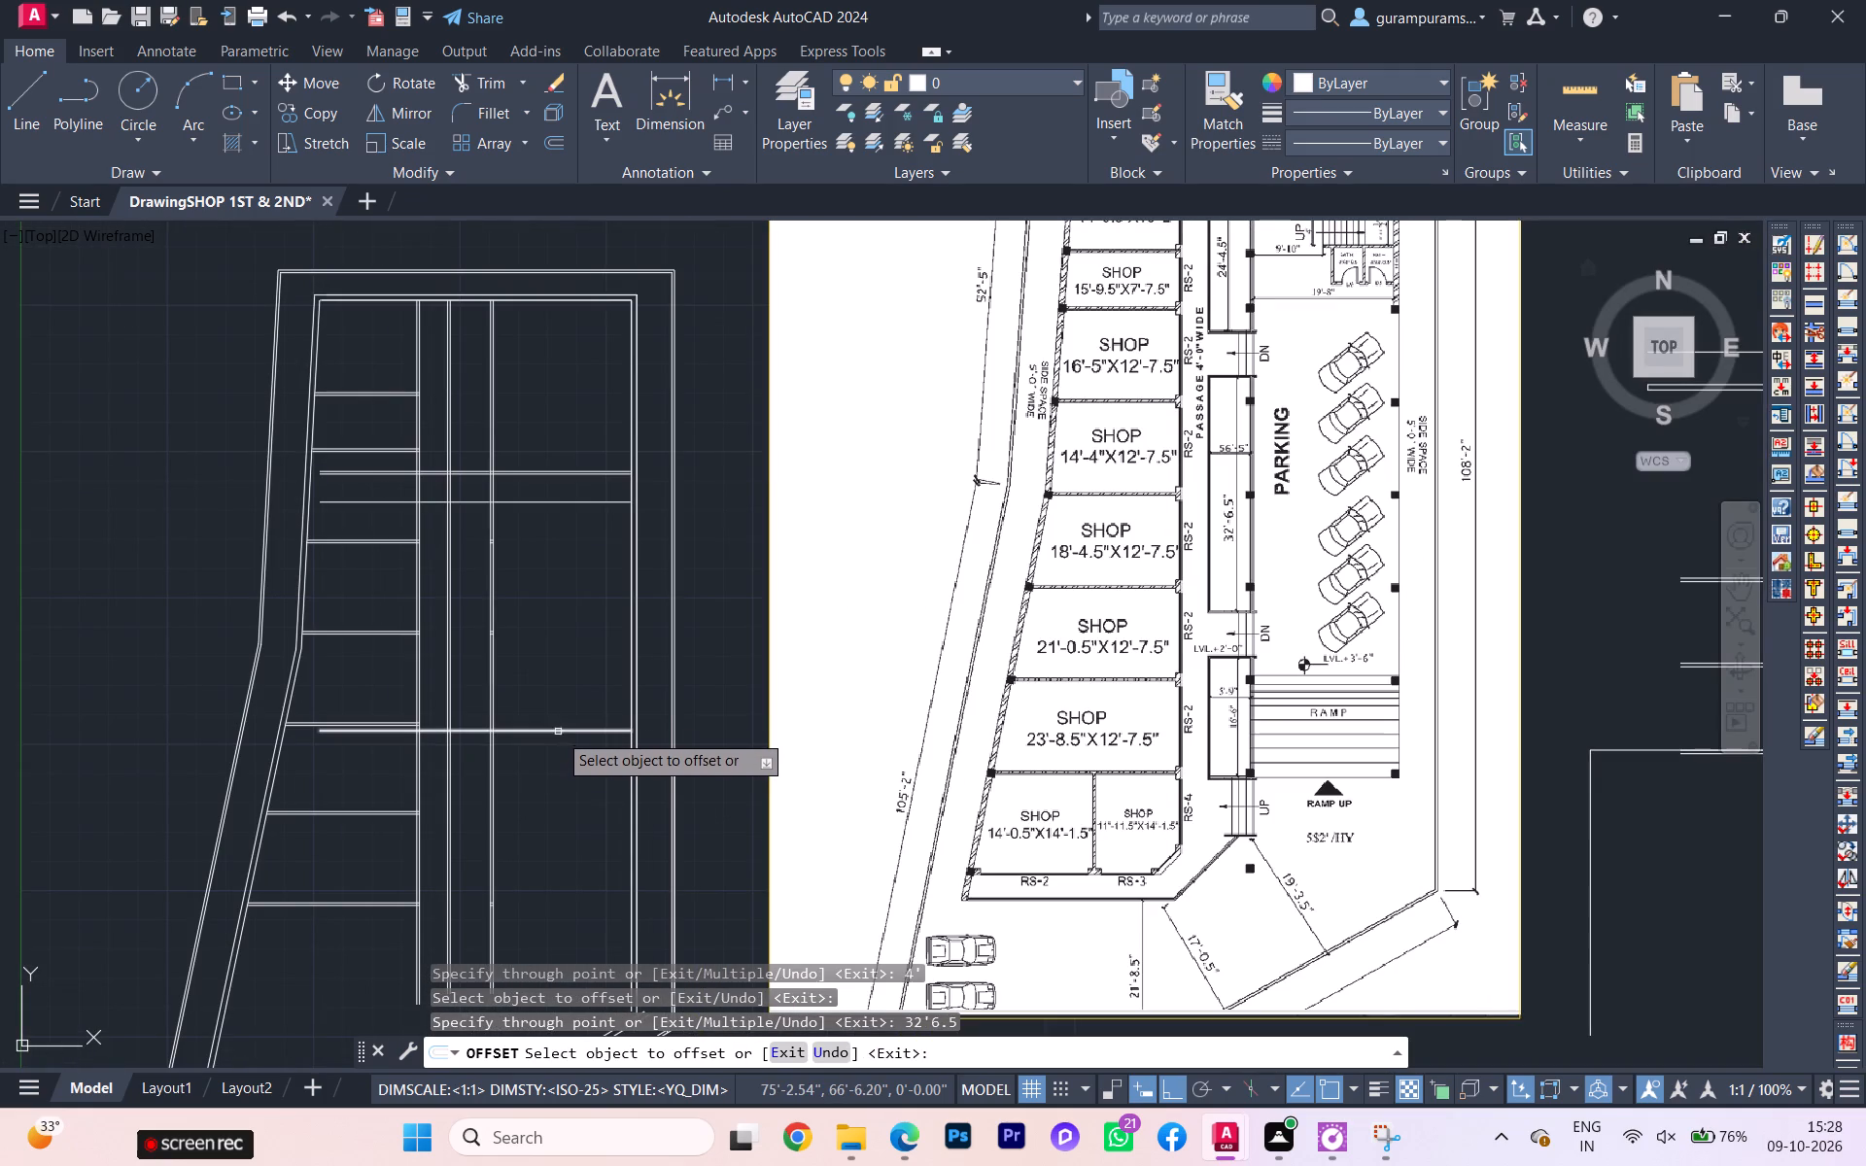
left_click(577, 728)
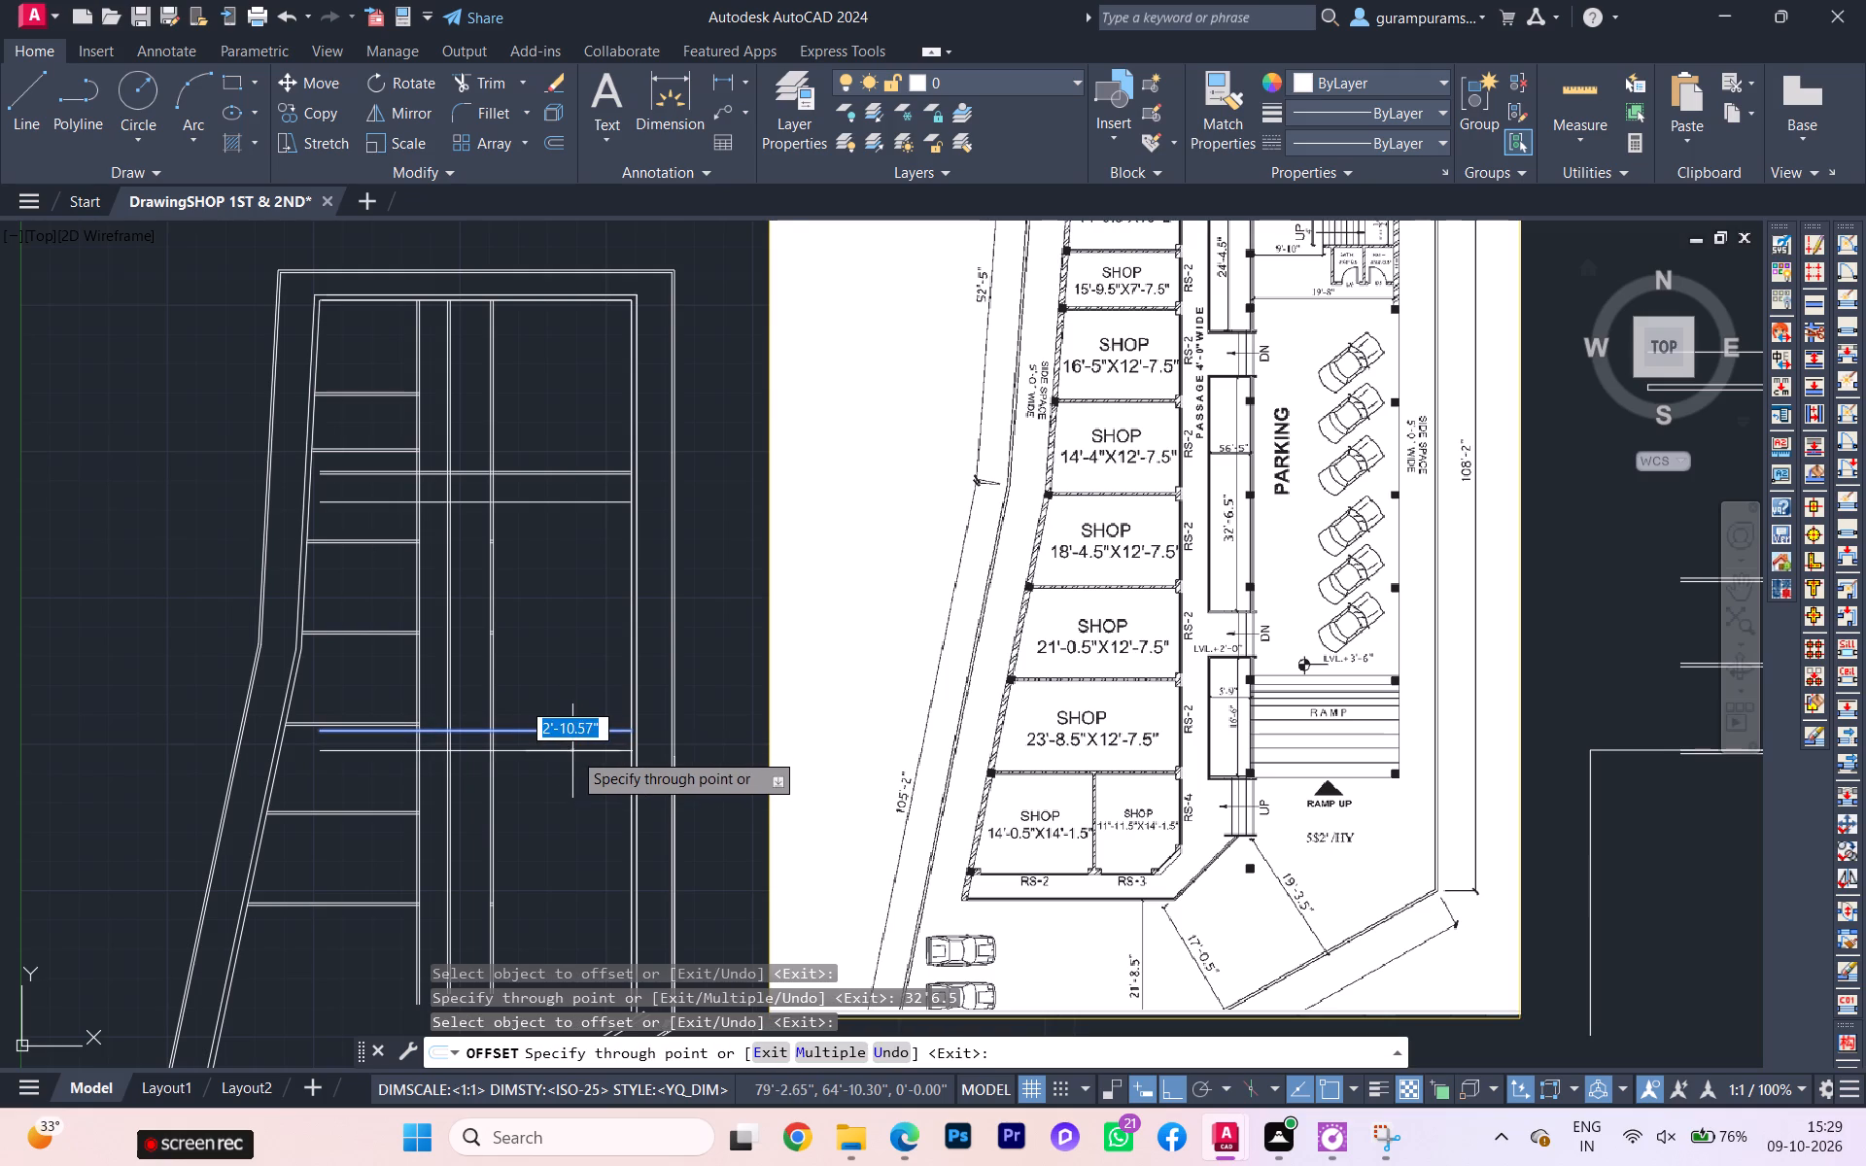
type("4.5")
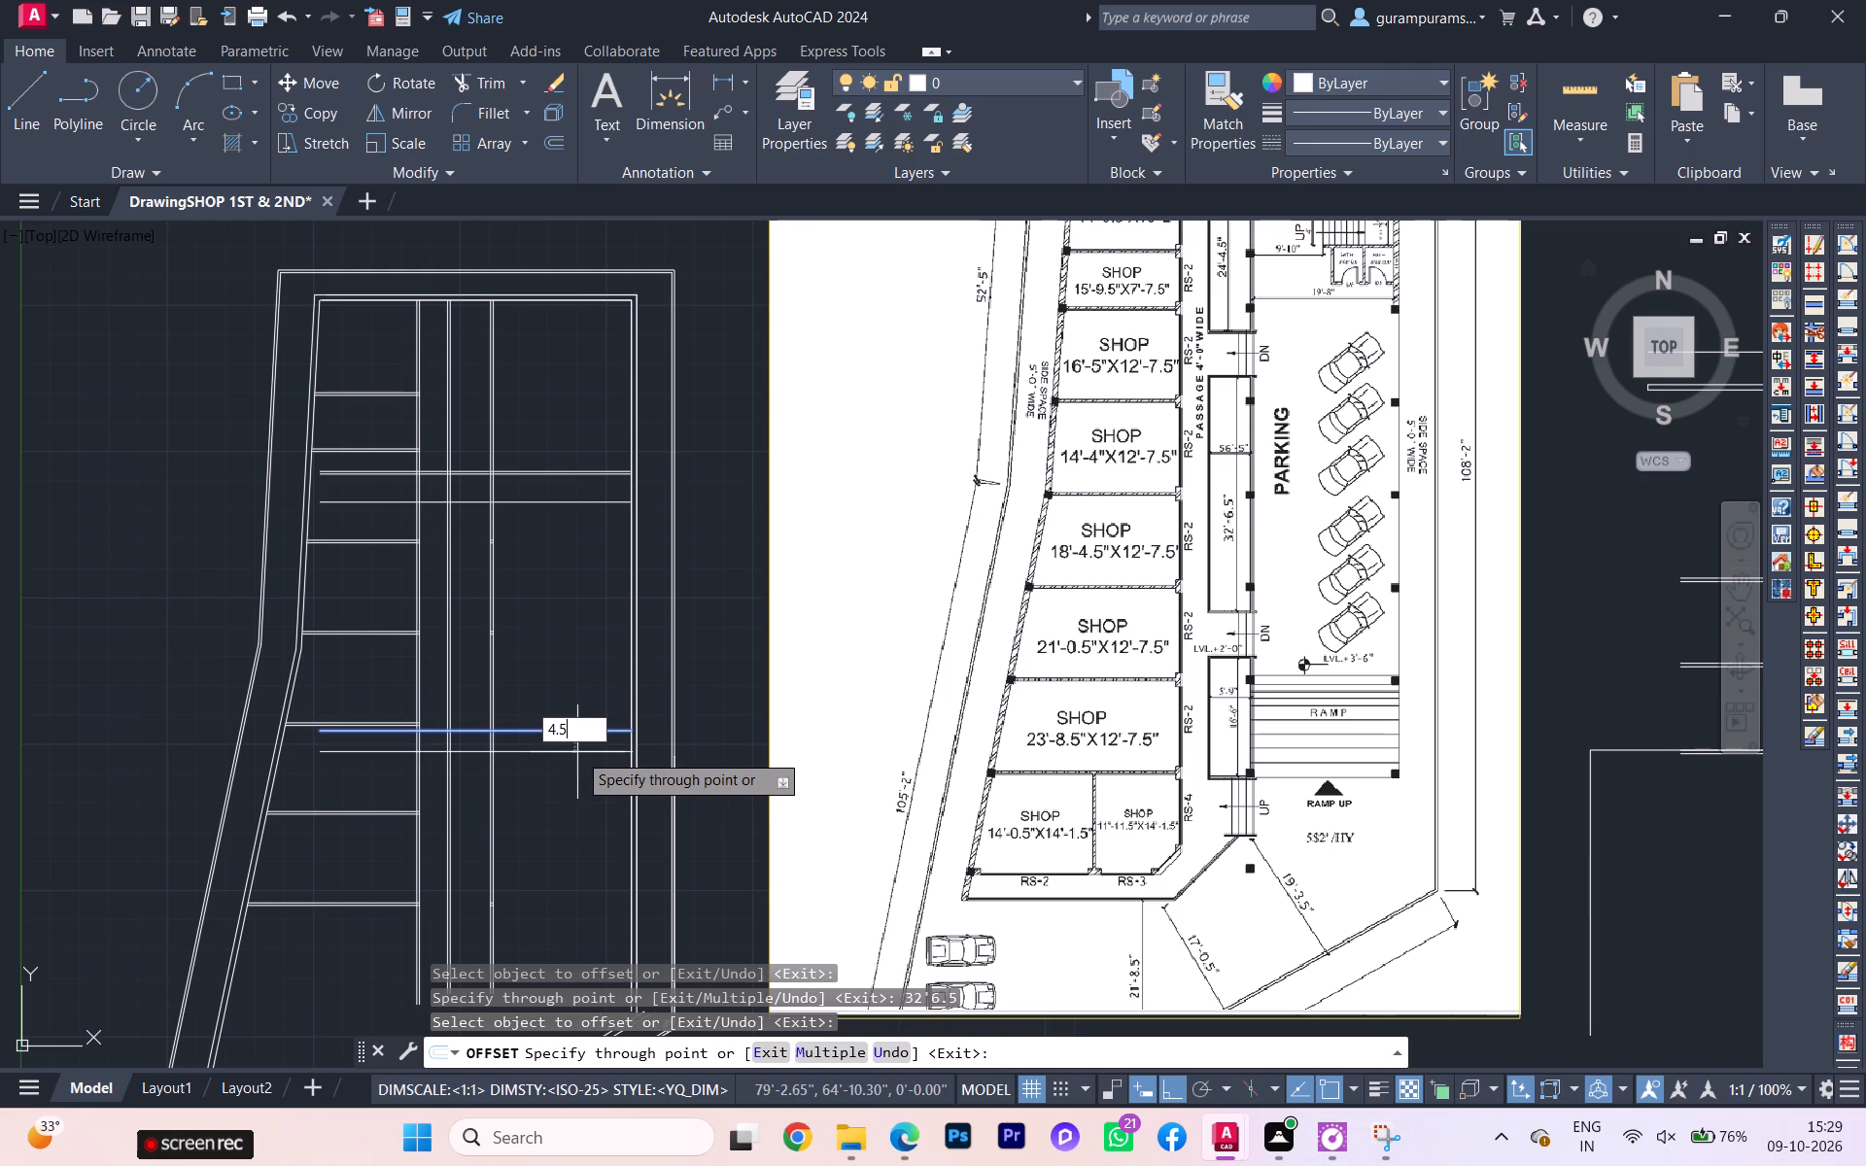
key("Return")
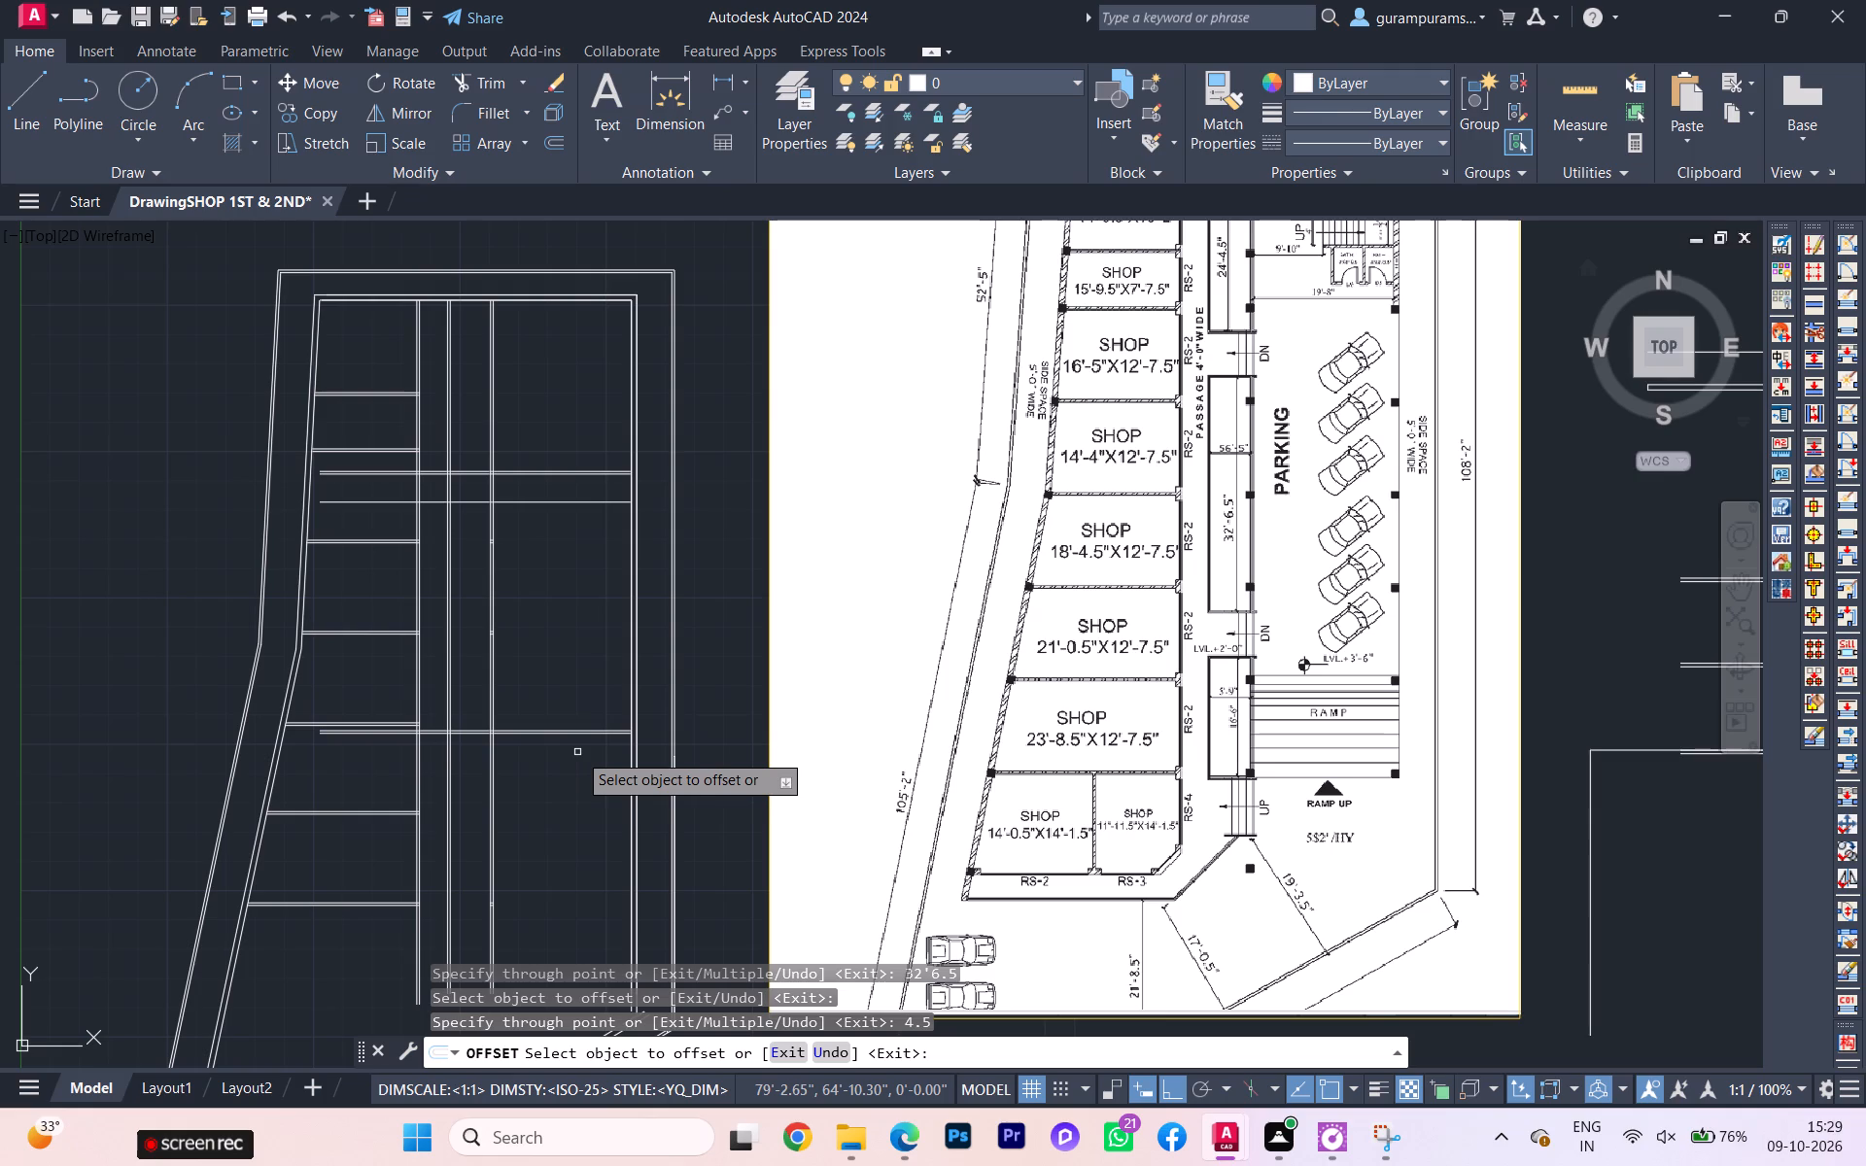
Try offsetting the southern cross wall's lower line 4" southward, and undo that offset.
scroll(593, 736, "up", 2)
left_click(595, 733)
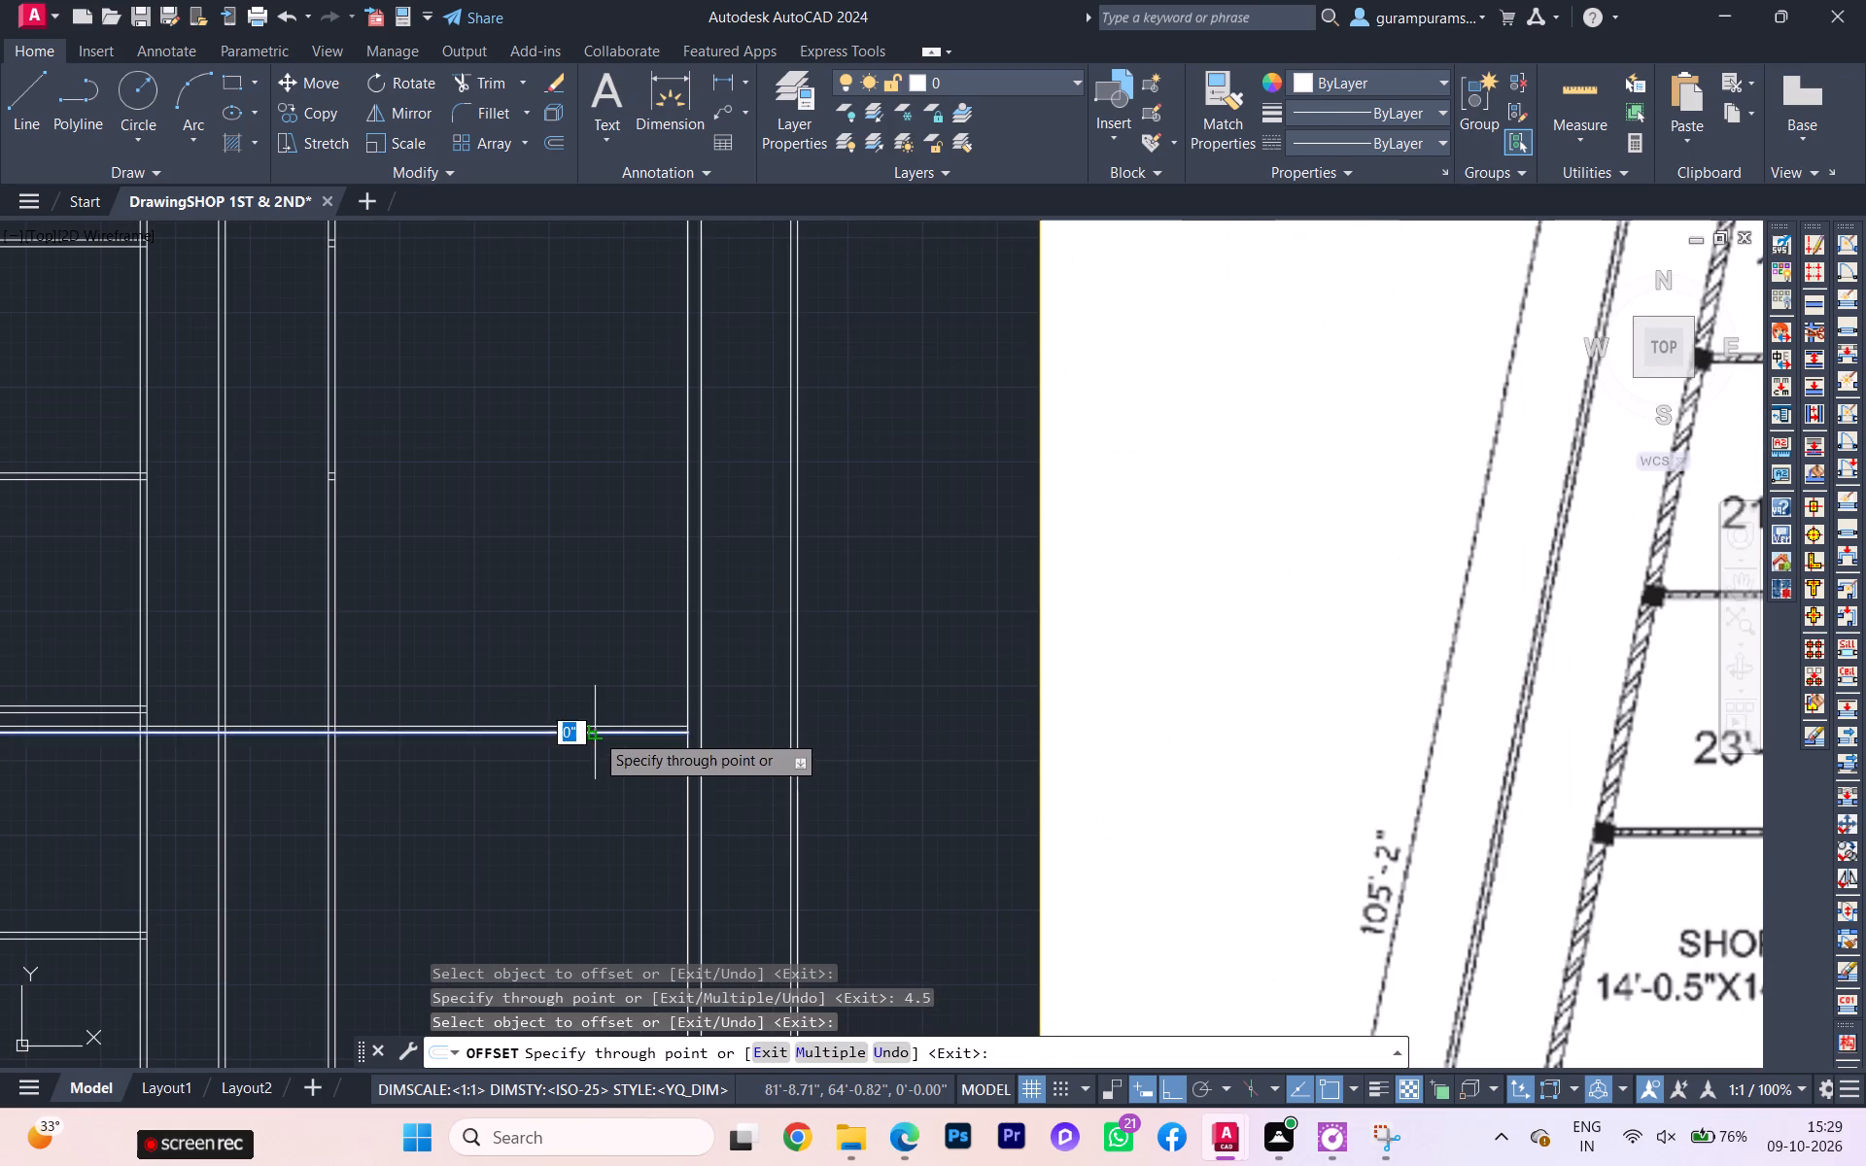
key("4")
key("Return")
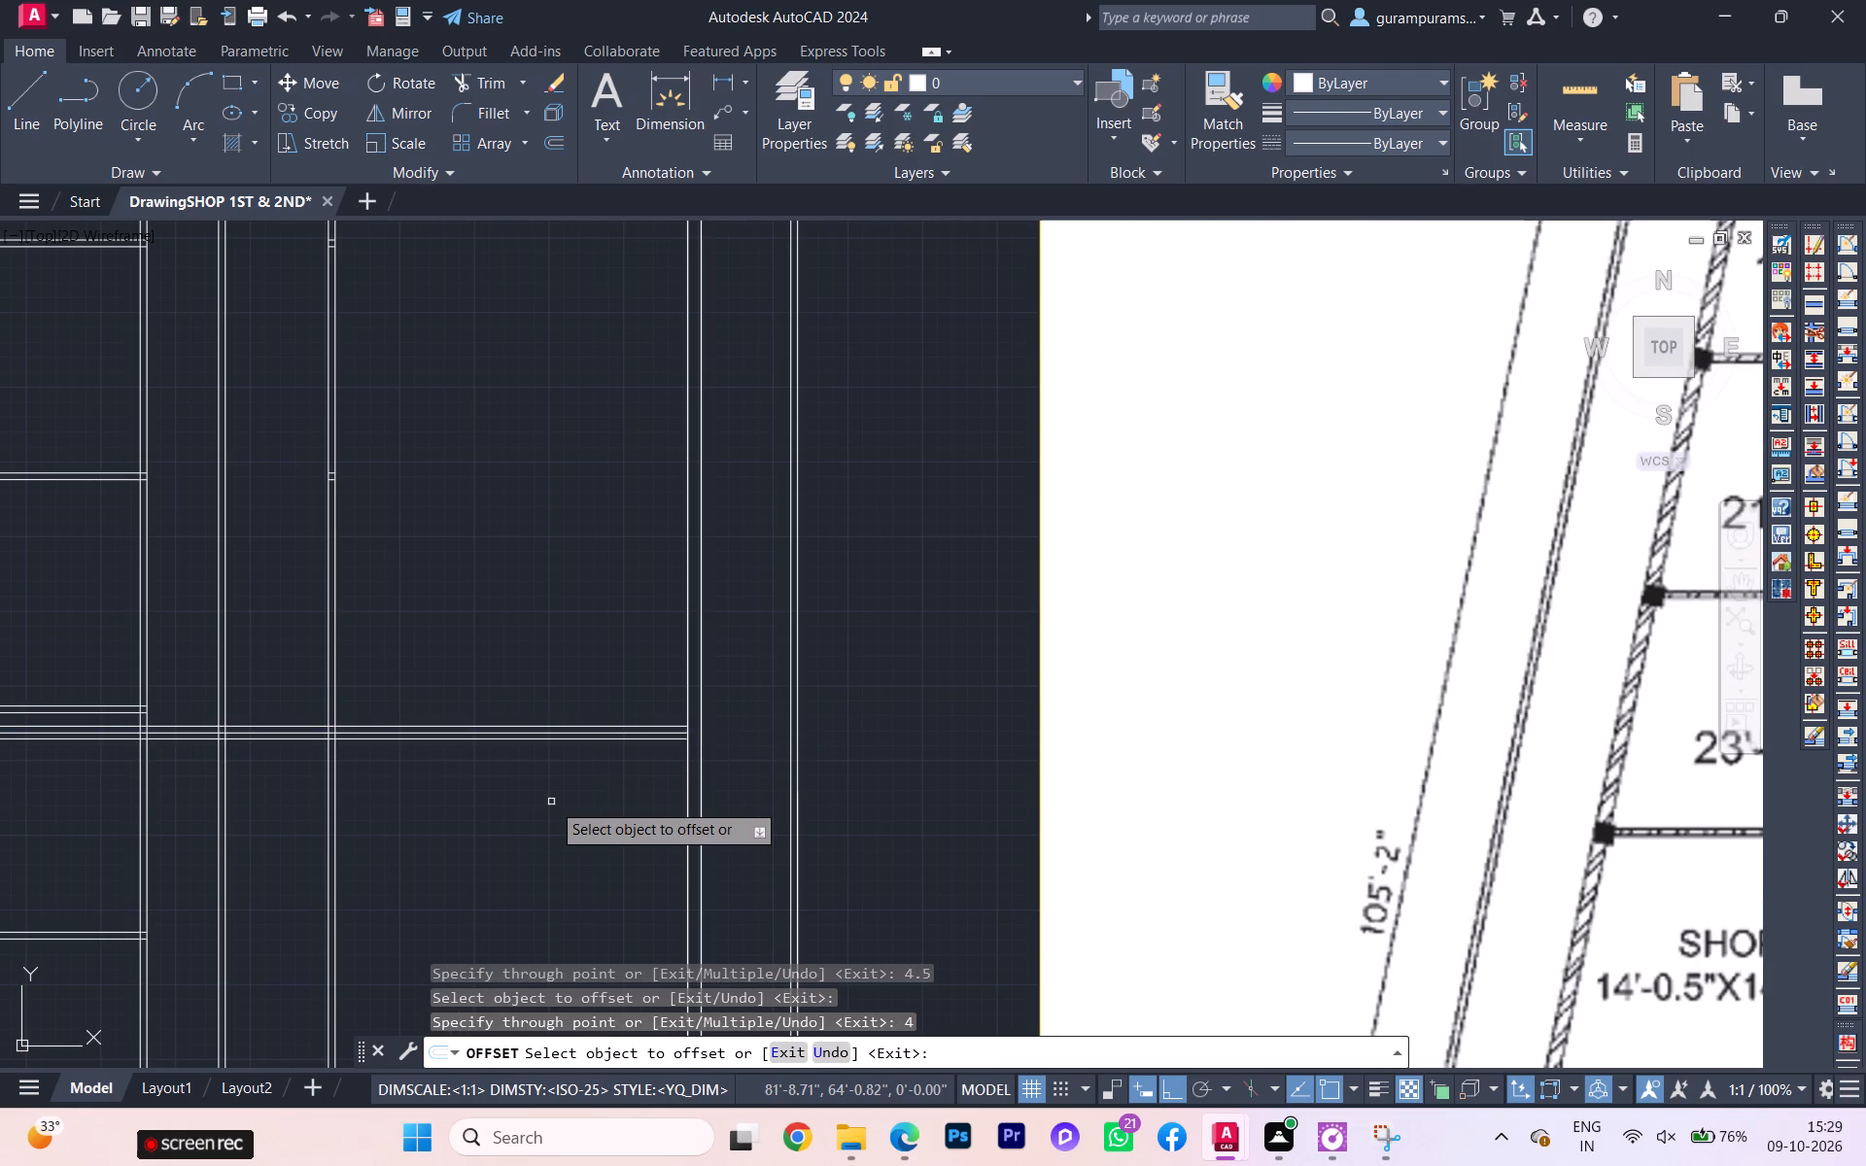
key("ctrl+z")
Offset the southern cross wall's lower line 4' southward, and offset the result 4.5" southward to form another cross wall.
scroll(674, 718, "up", 1)
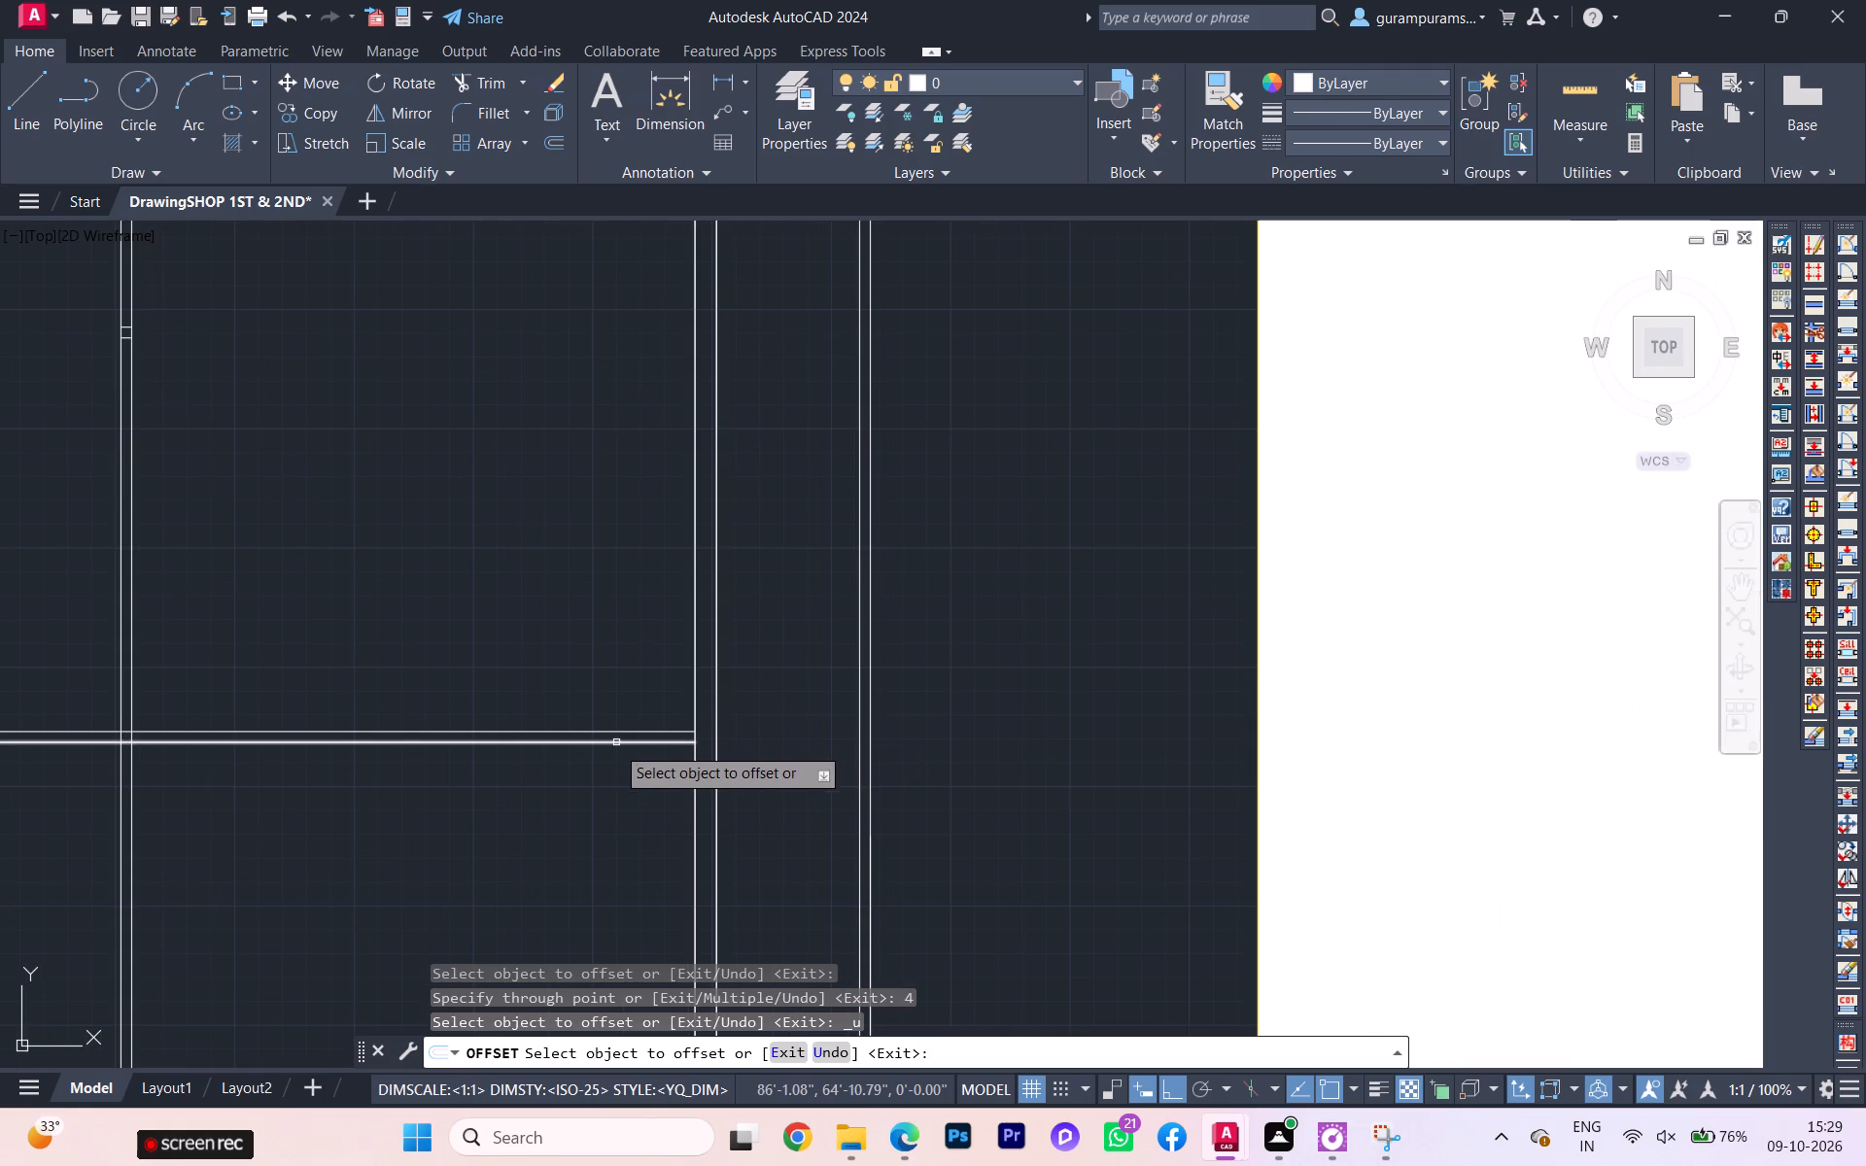
left_click(622, 744)
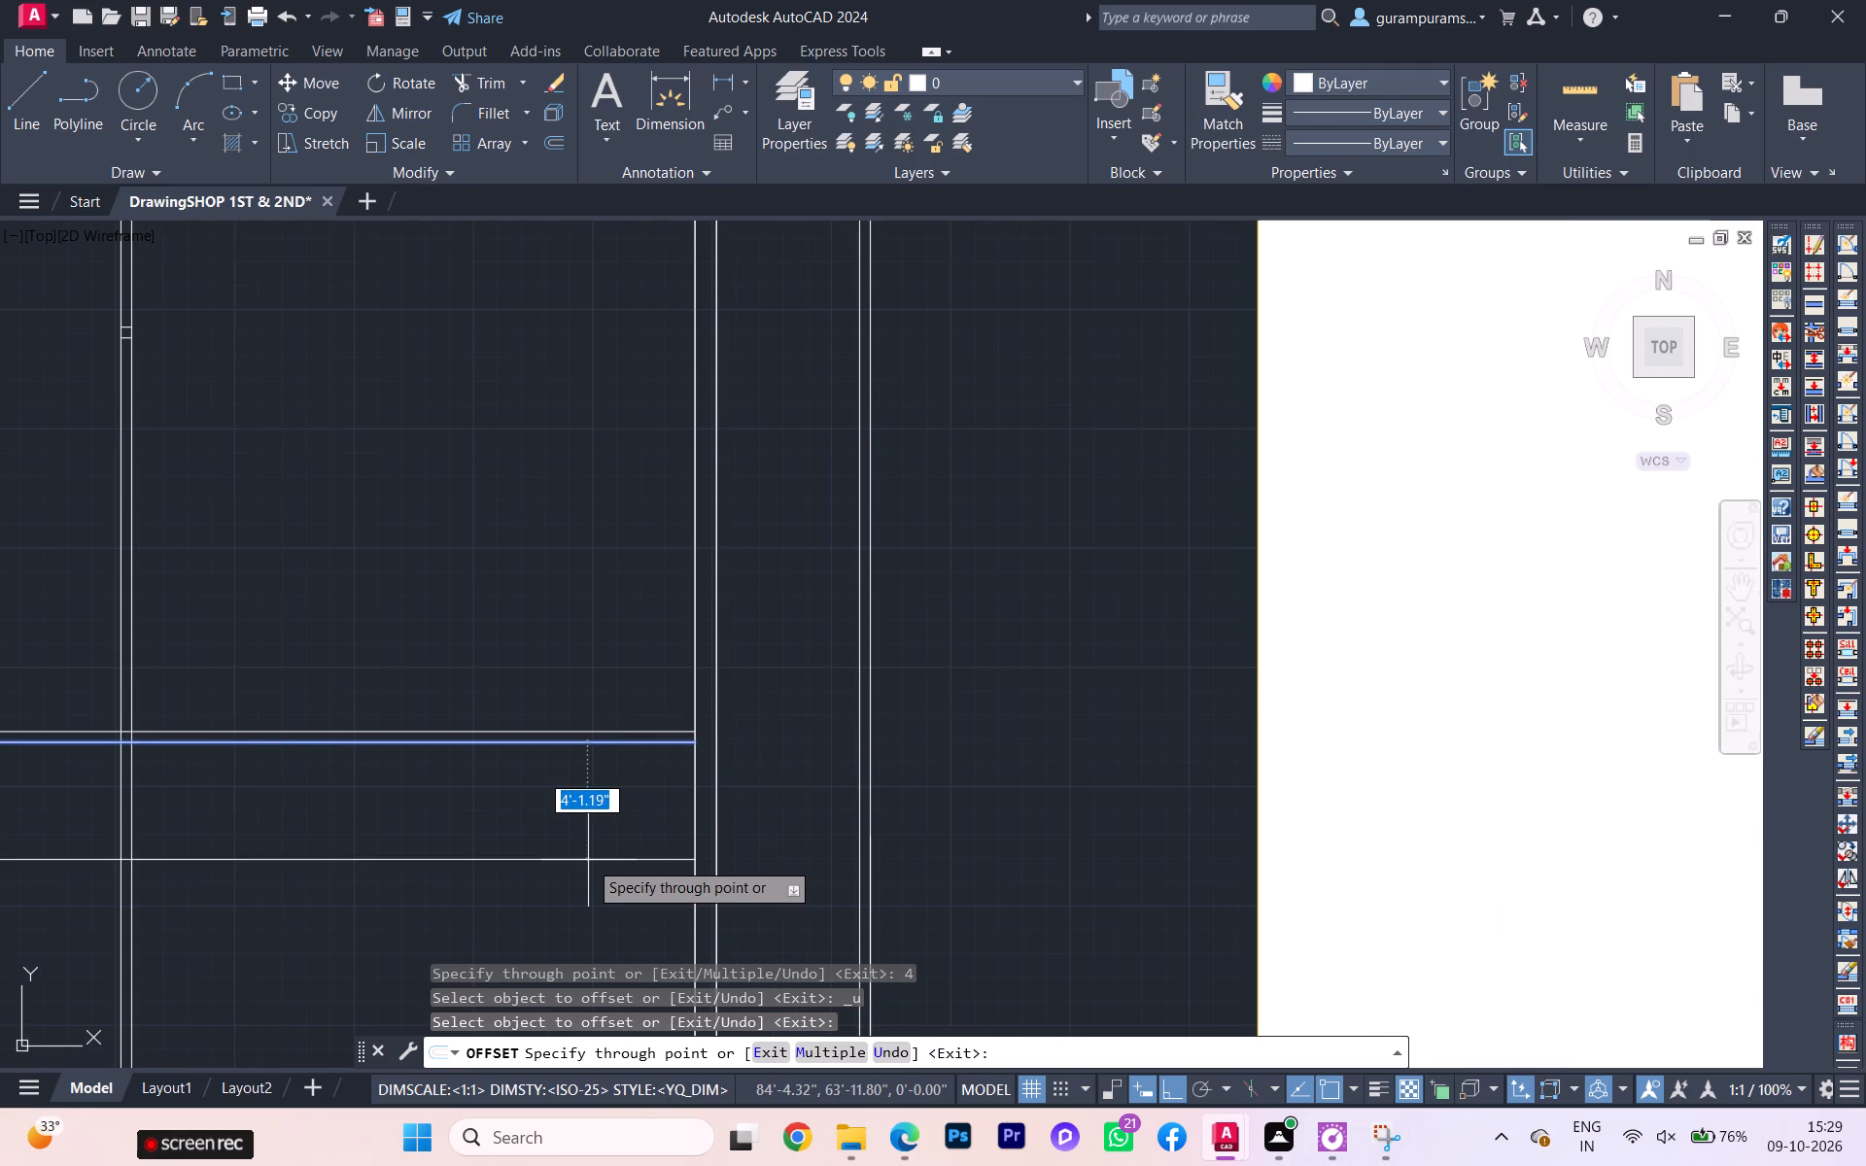
type("4'")
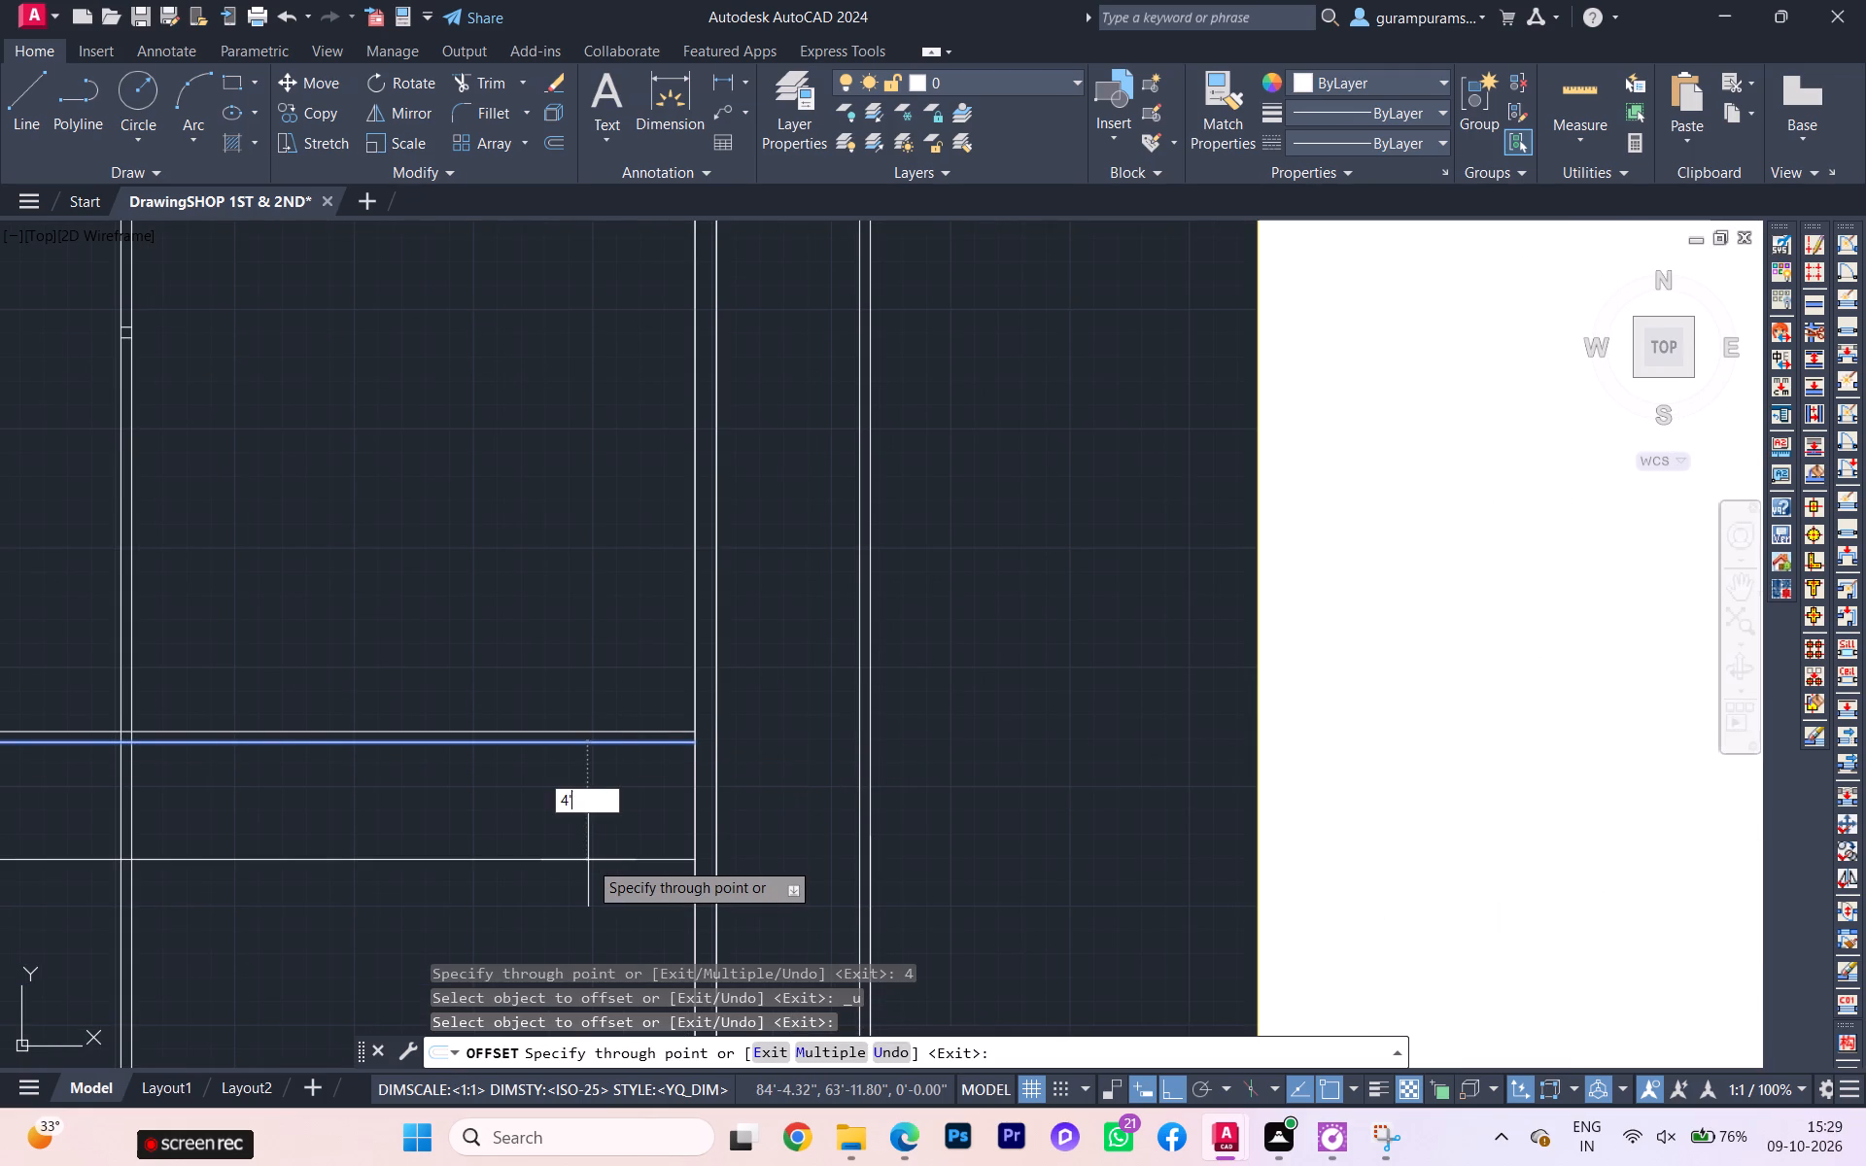
key("Return")
left_click(597, 858)
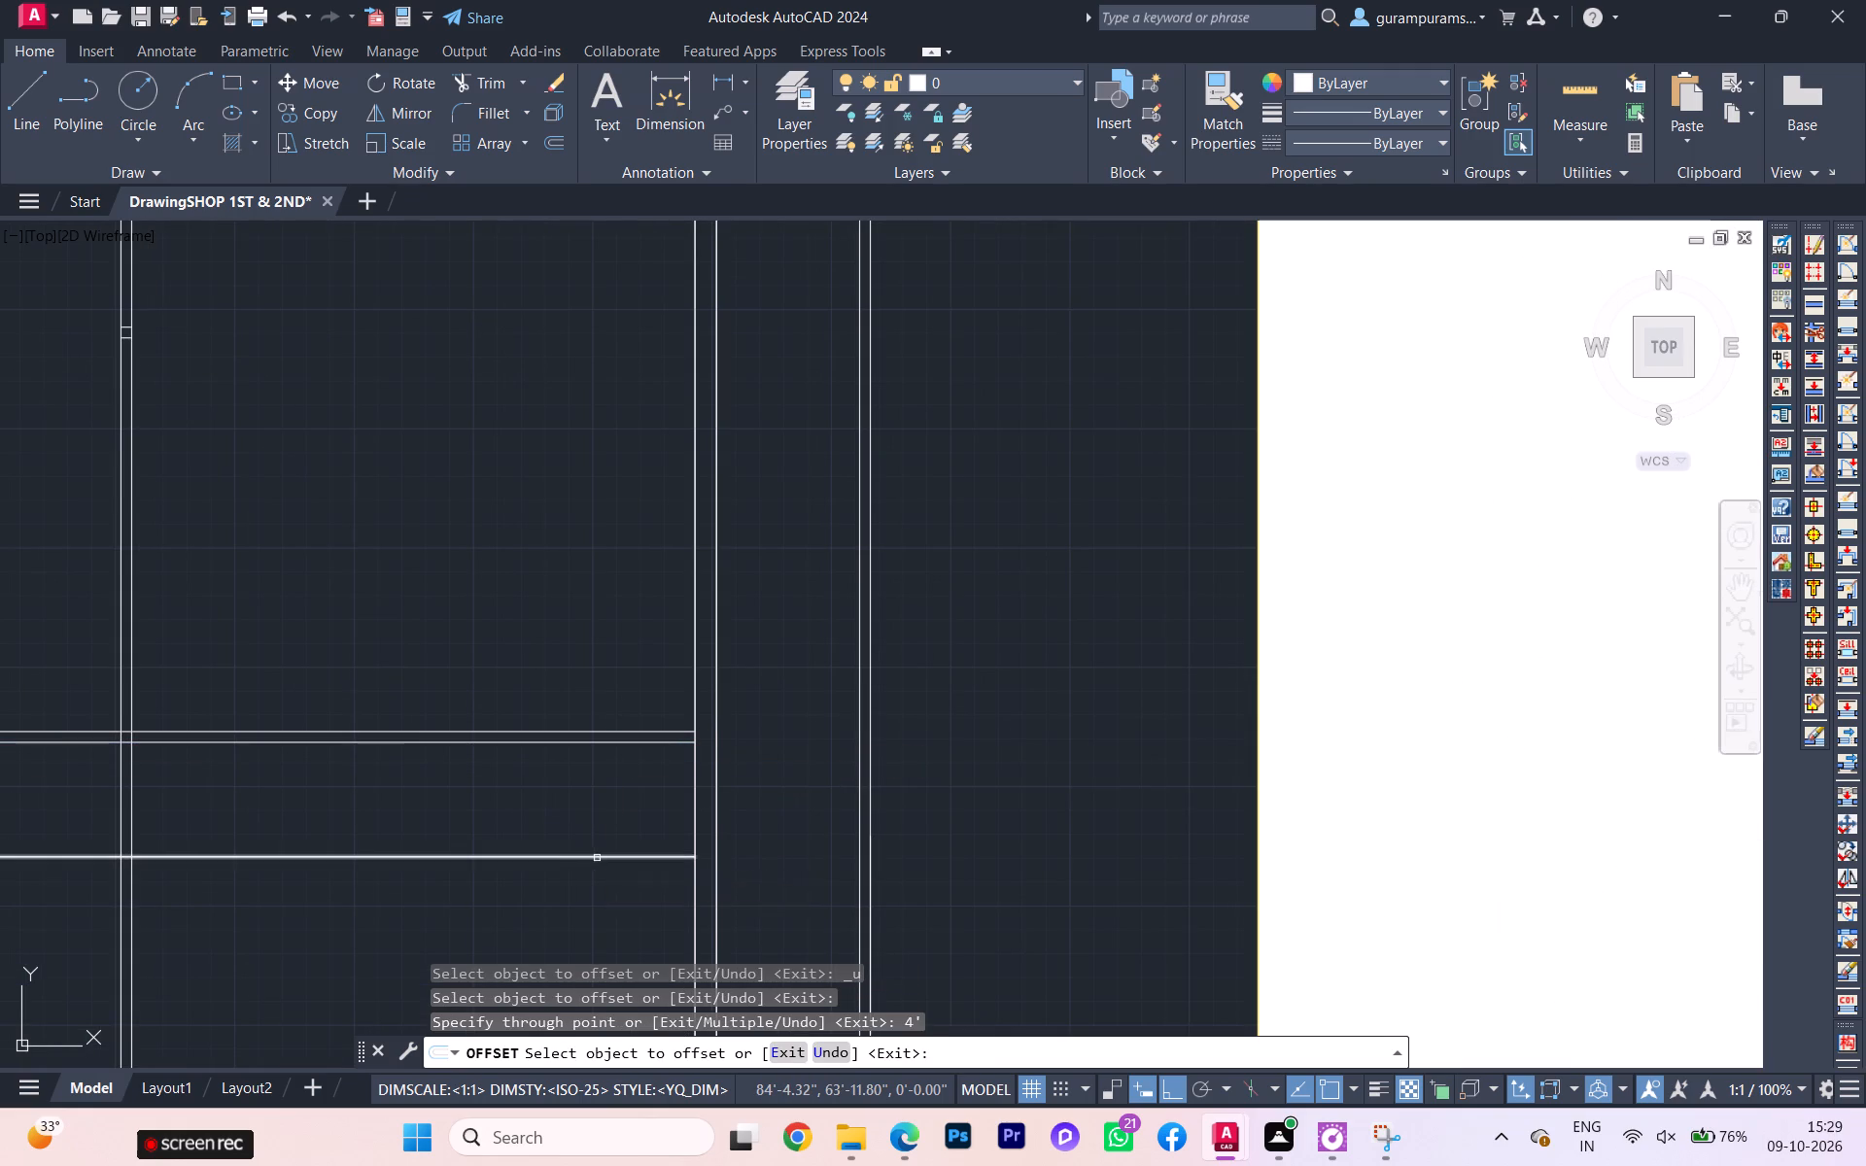
type("4.5")
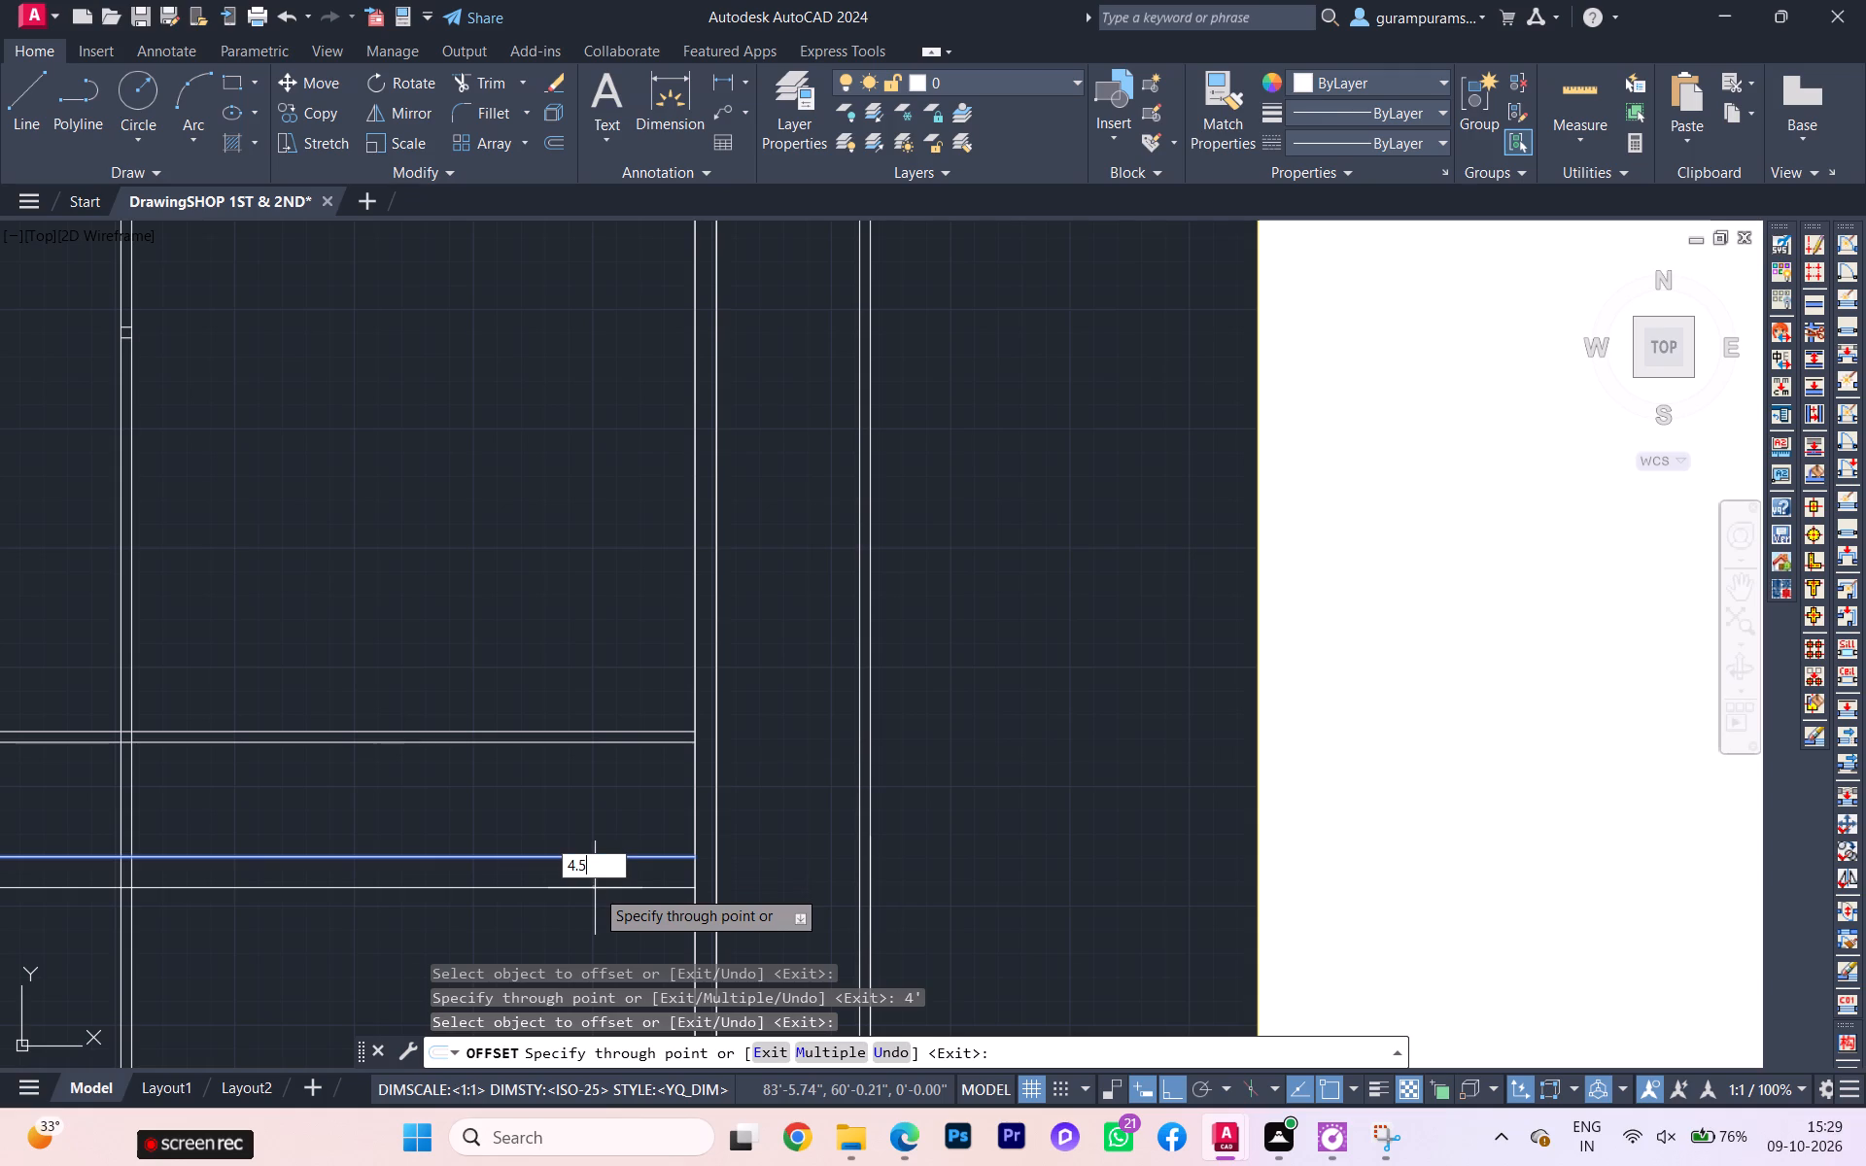
key("Return")
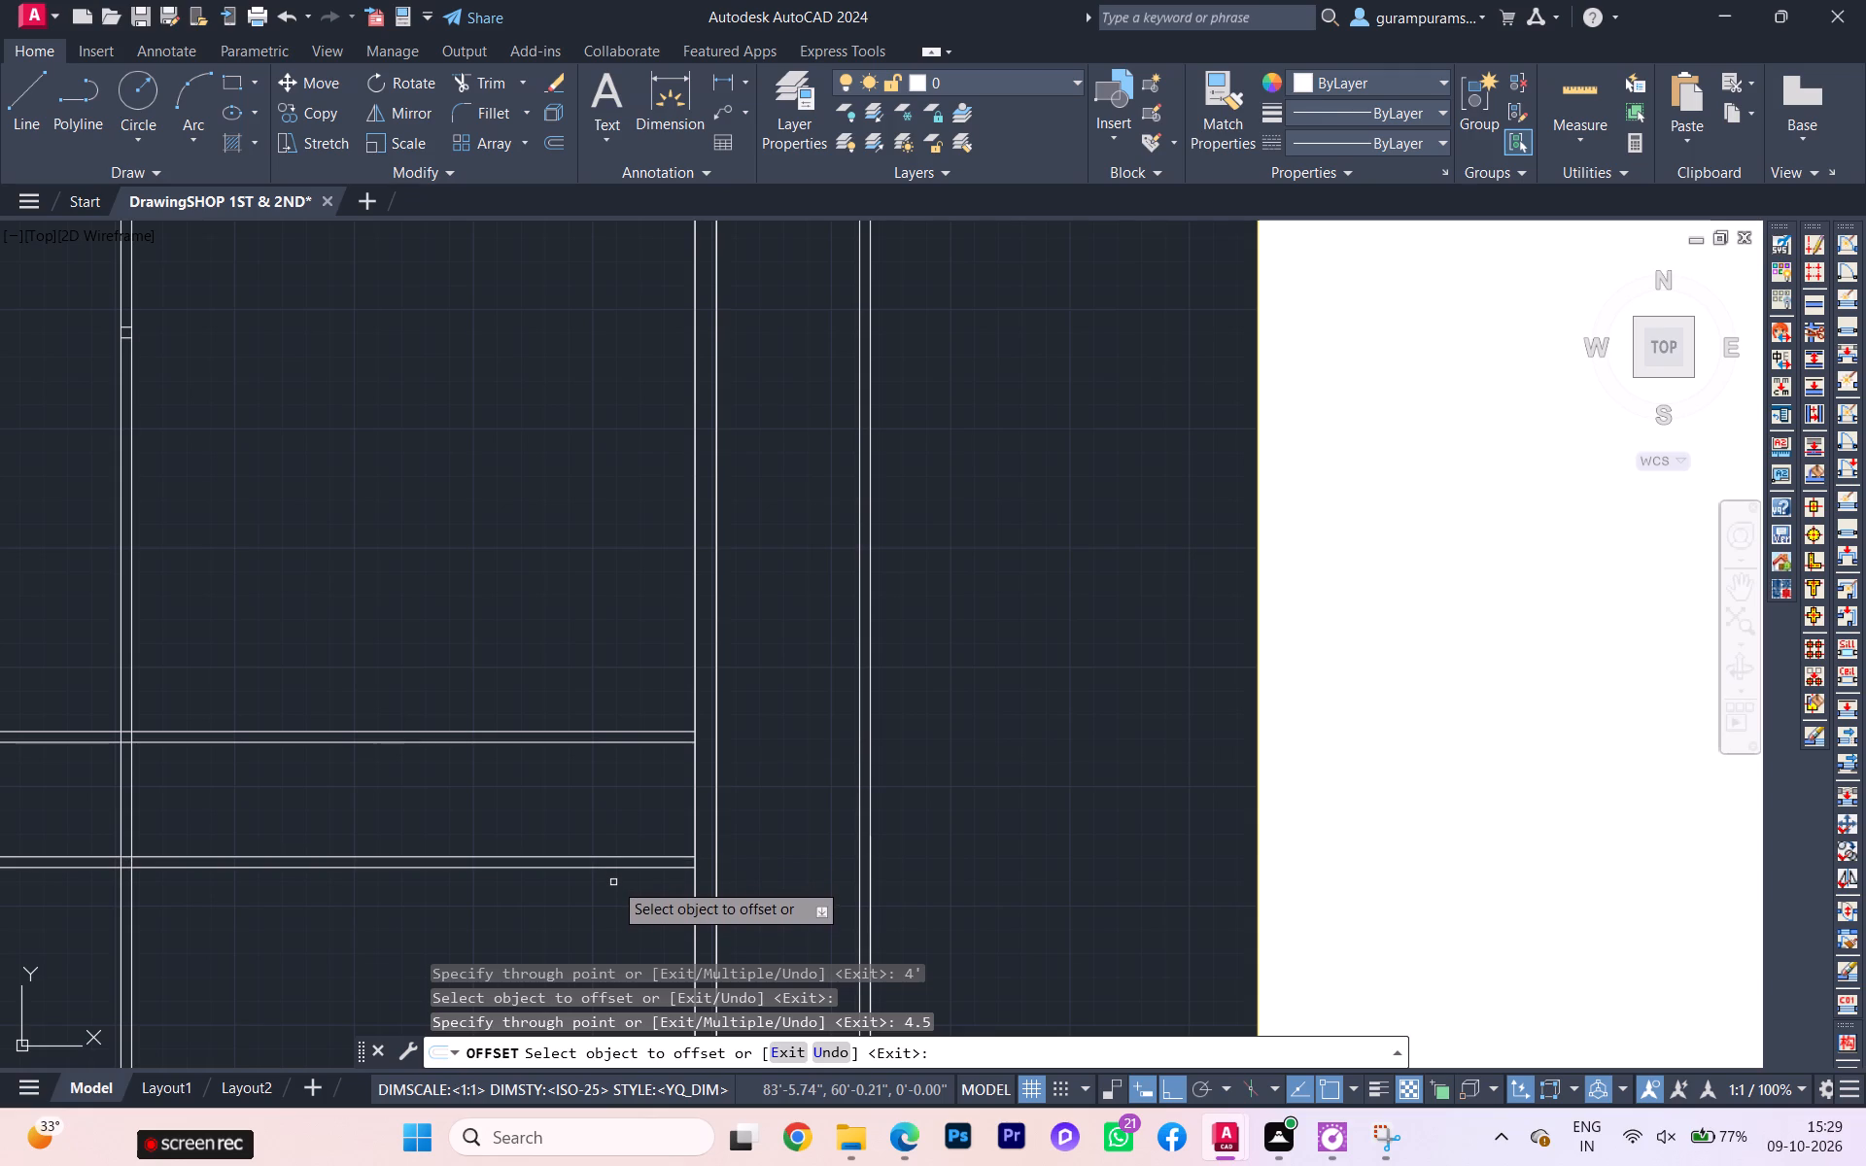
Offset the newest cross wall's lower line 16'6" southward, following the reference plan beside the ramp.
scroll(685, 757, "down", 1)
scroll(605, 851, "down", 1)
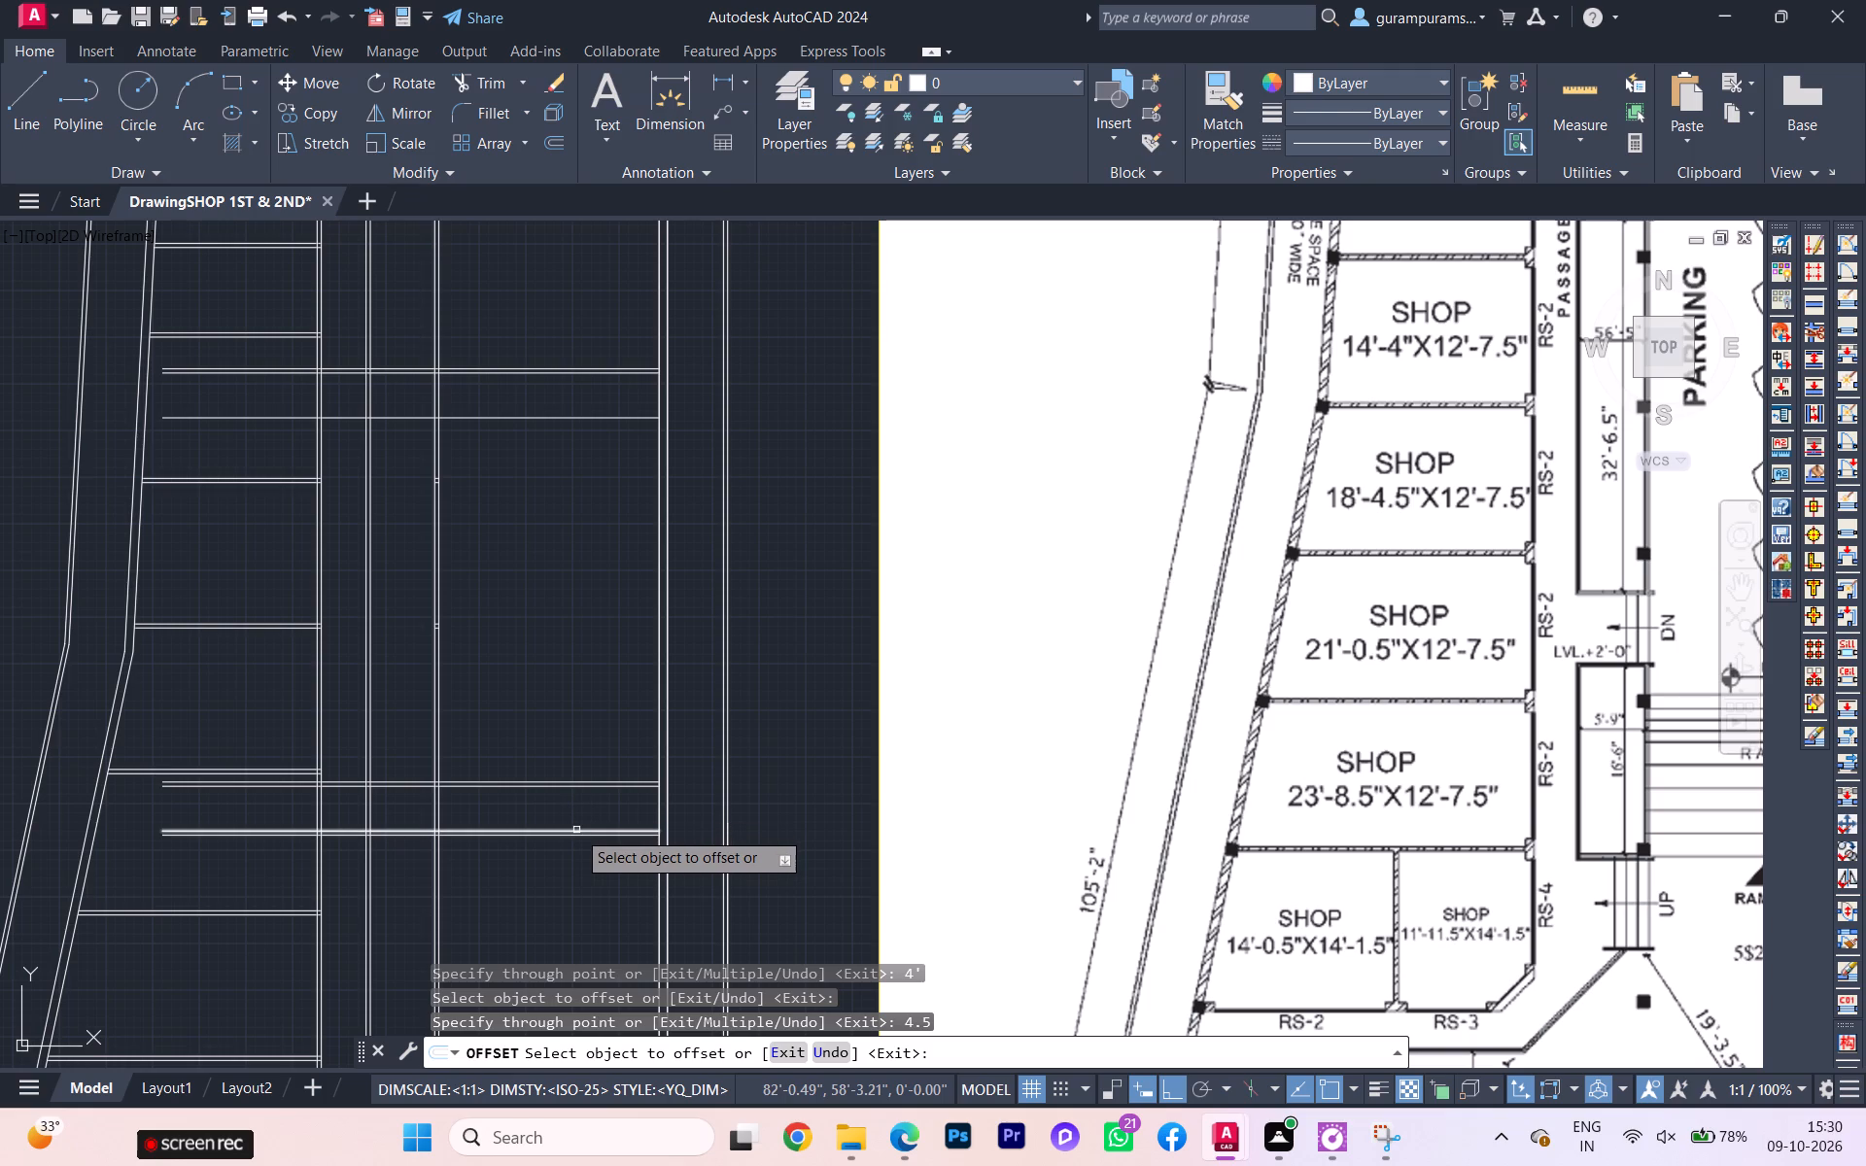
scroll(603, 790, "down", 1)
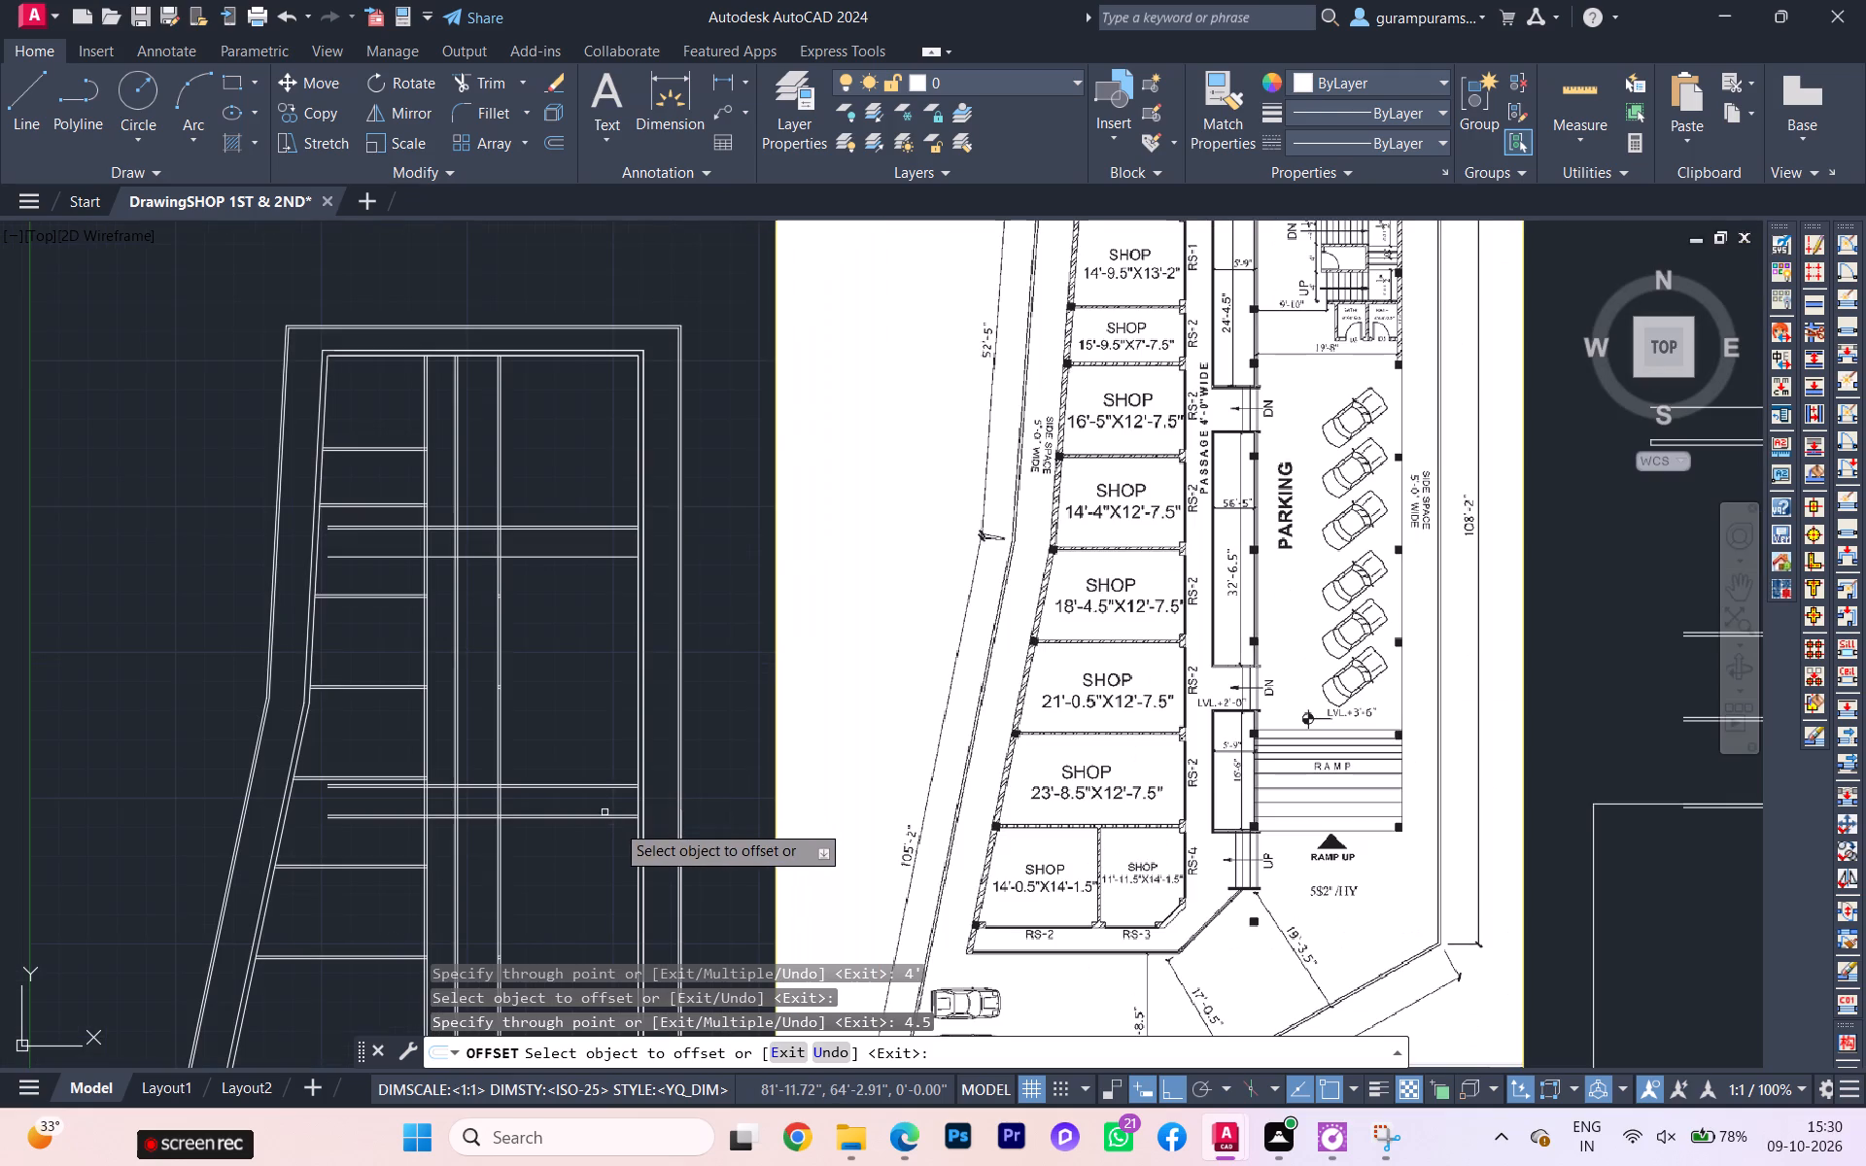
scroll(1233, 776, "up", 2)
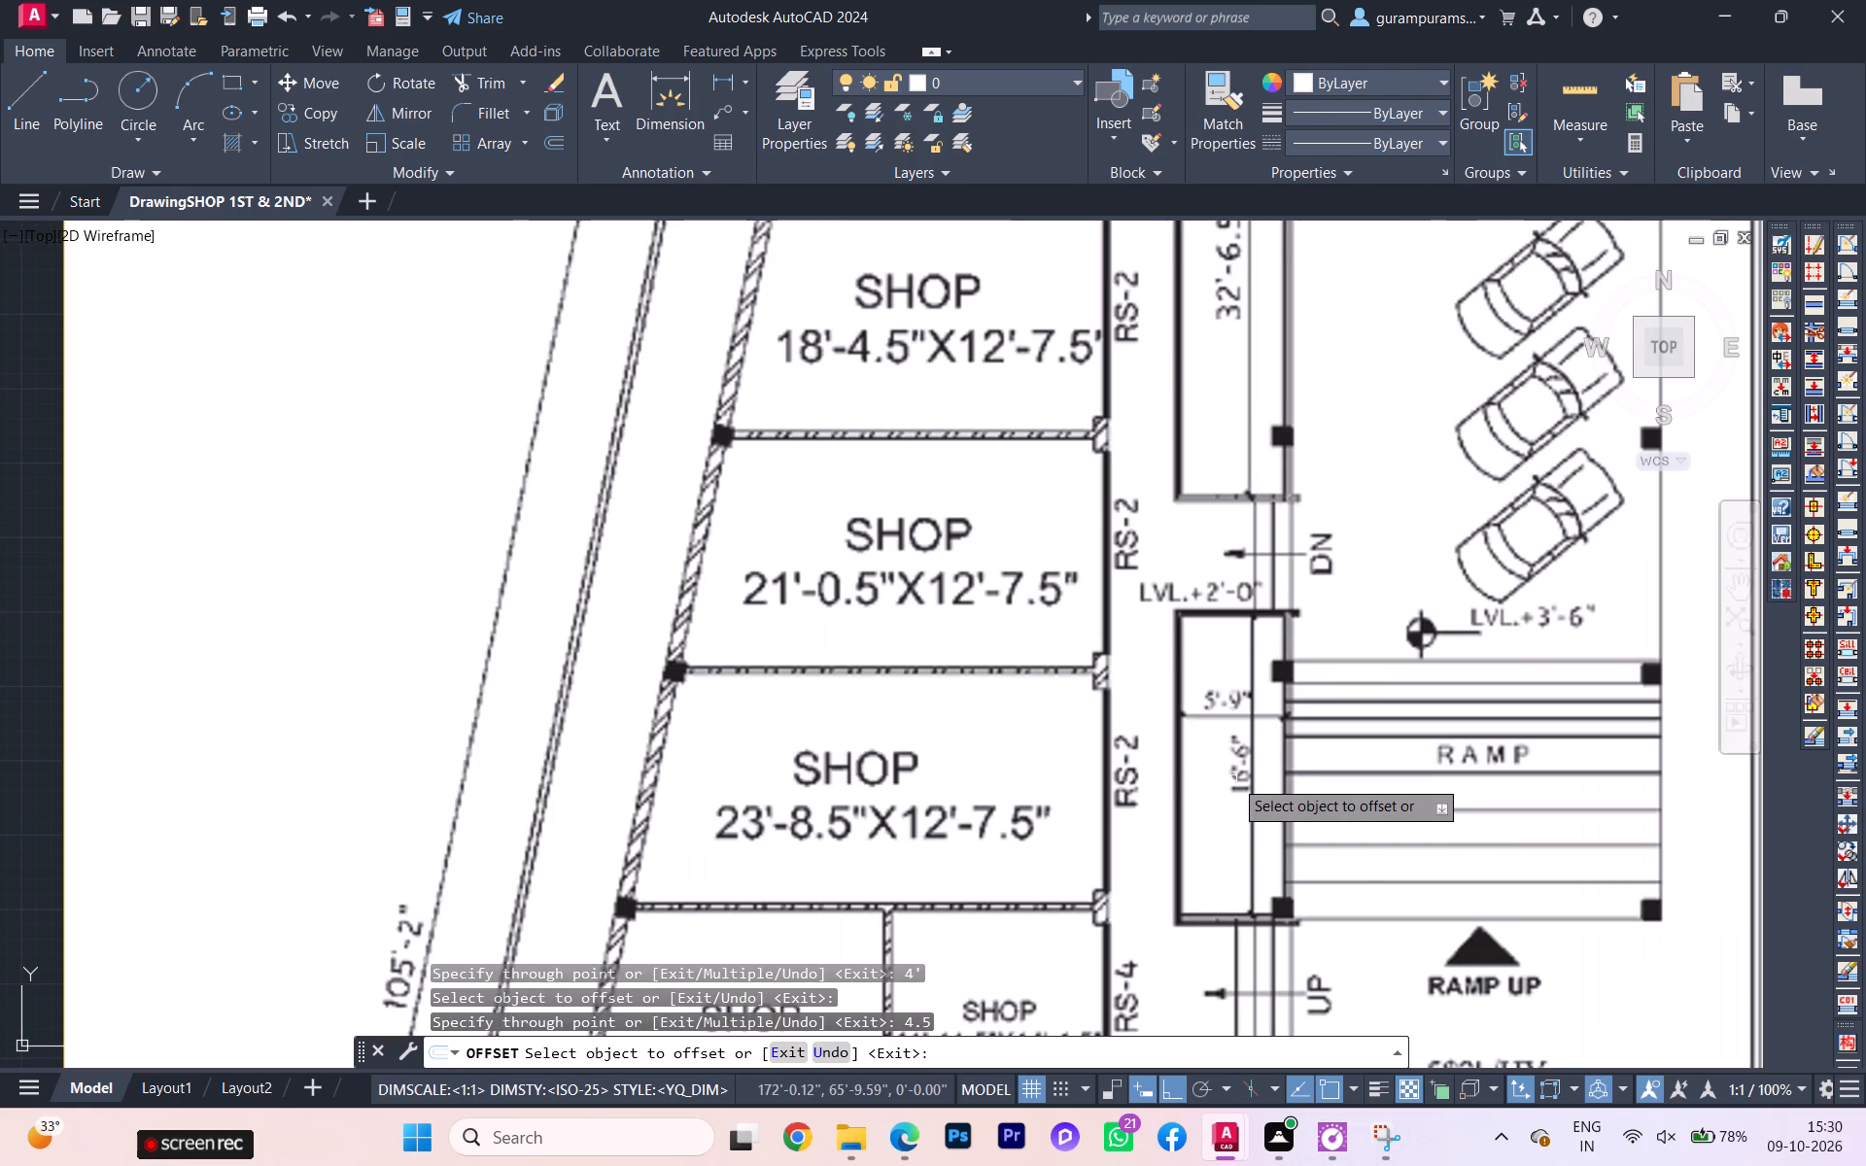
scroll(1233, 781, "down", 1)
scroll(699, 844, "down", 1)
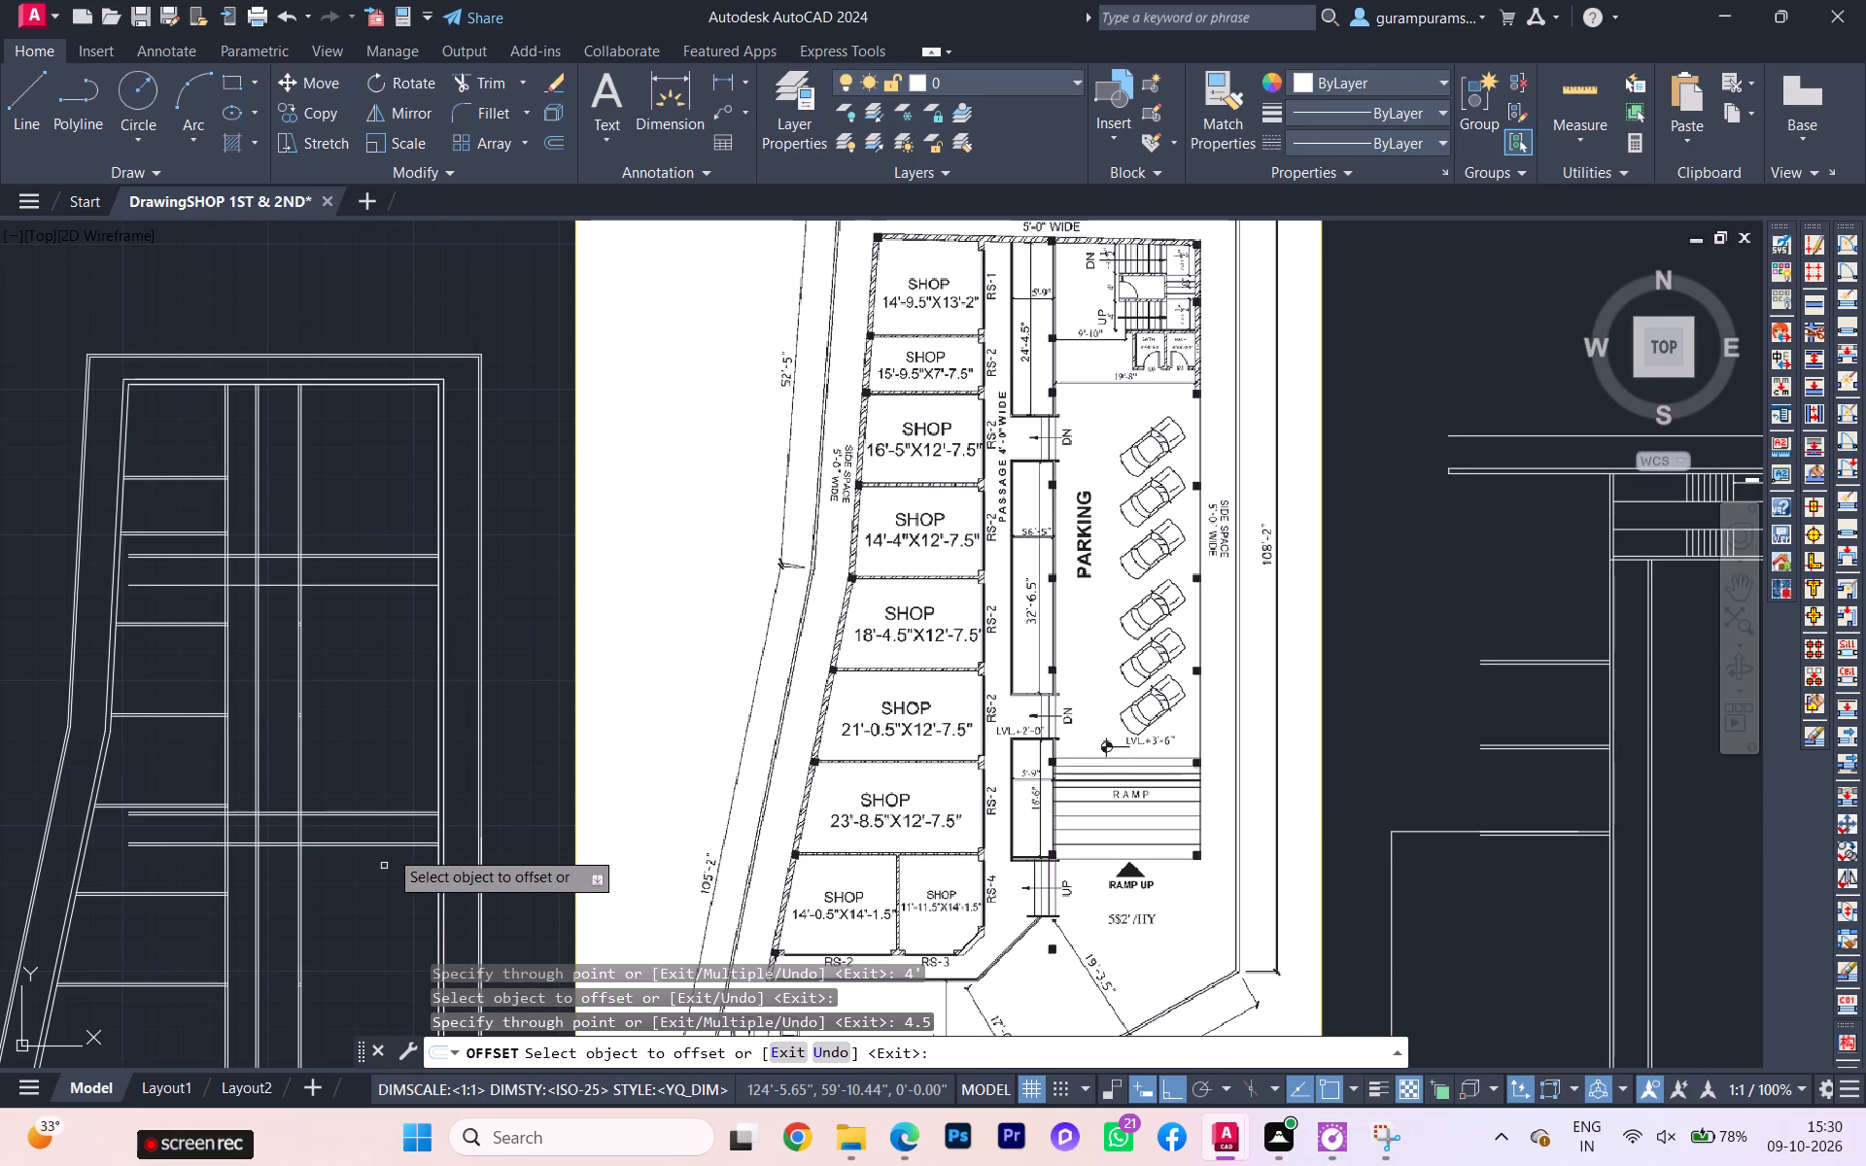
scroll(391, 840, "up", 3)
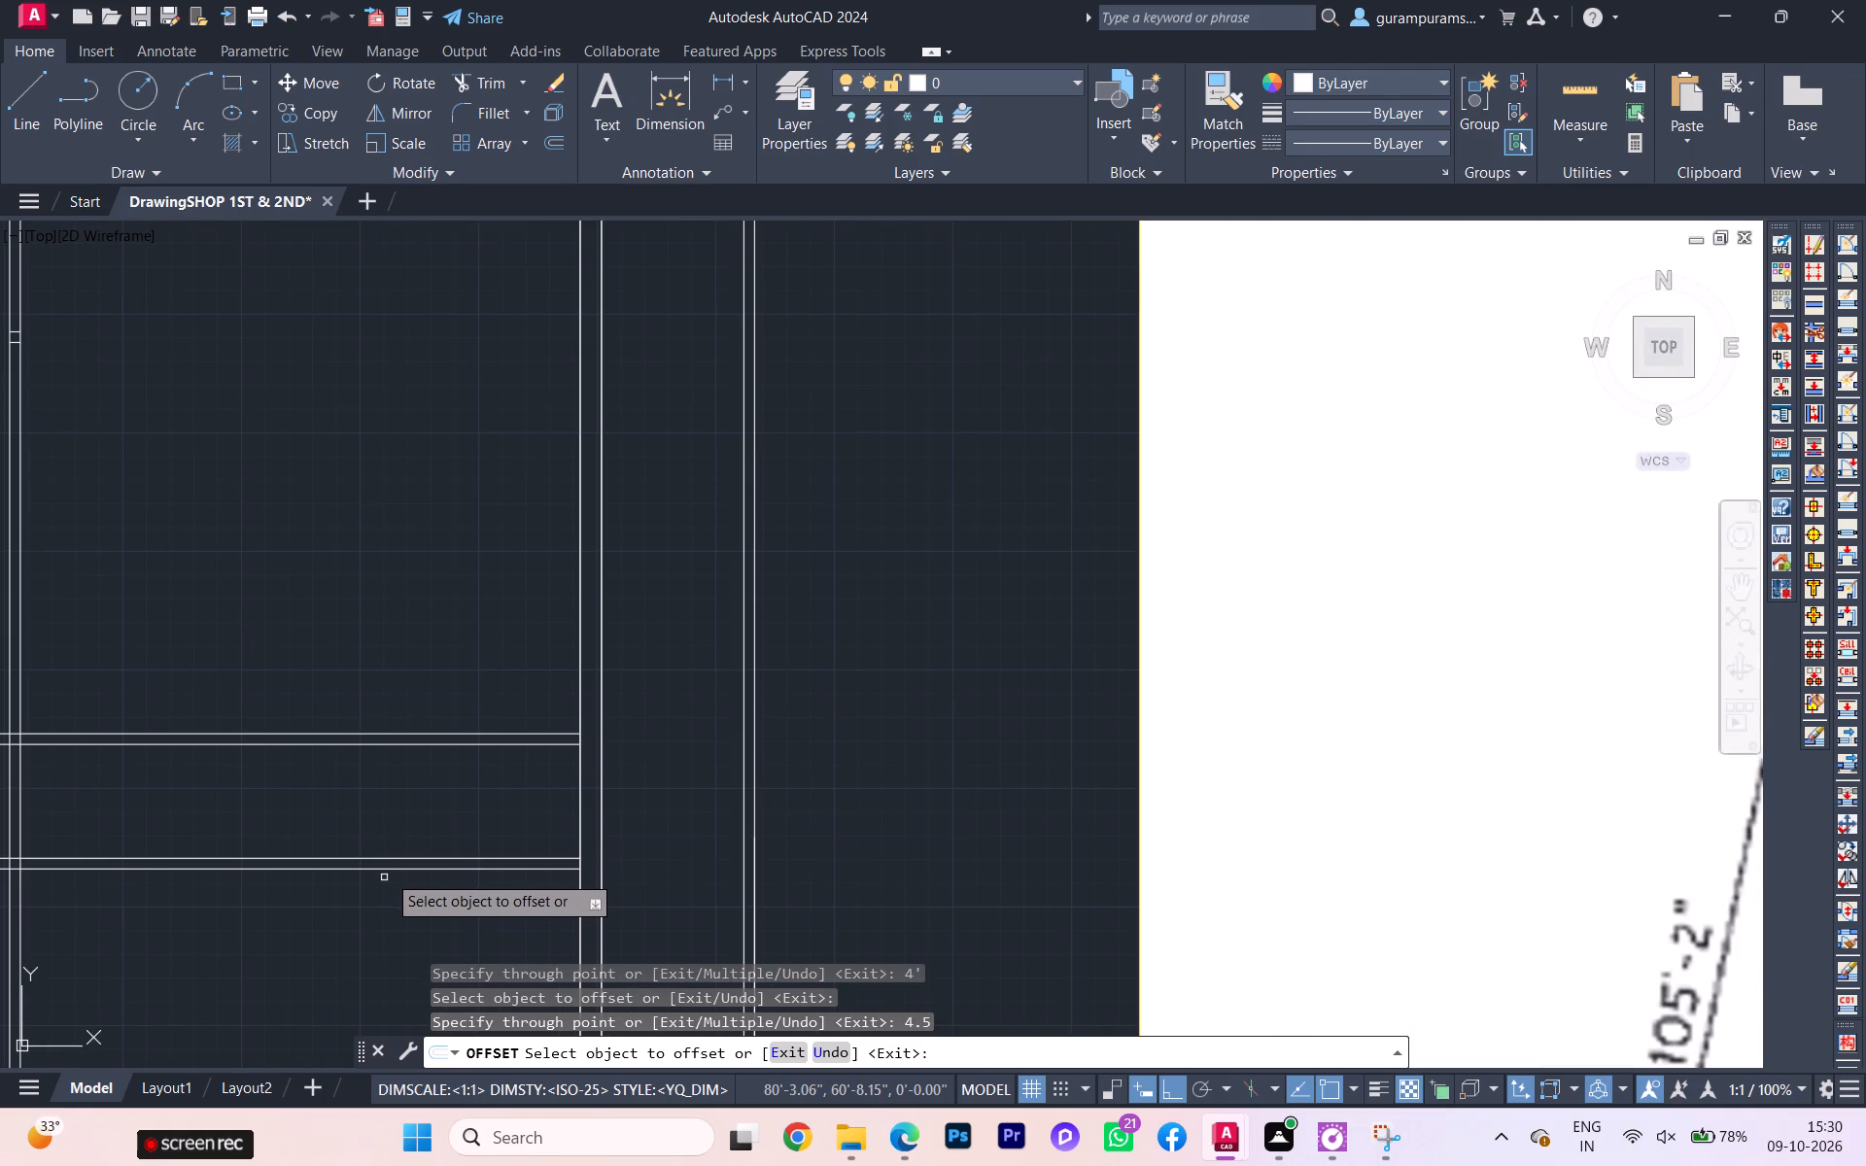
left_click(389, 868)
type("16'6")
key("Return")
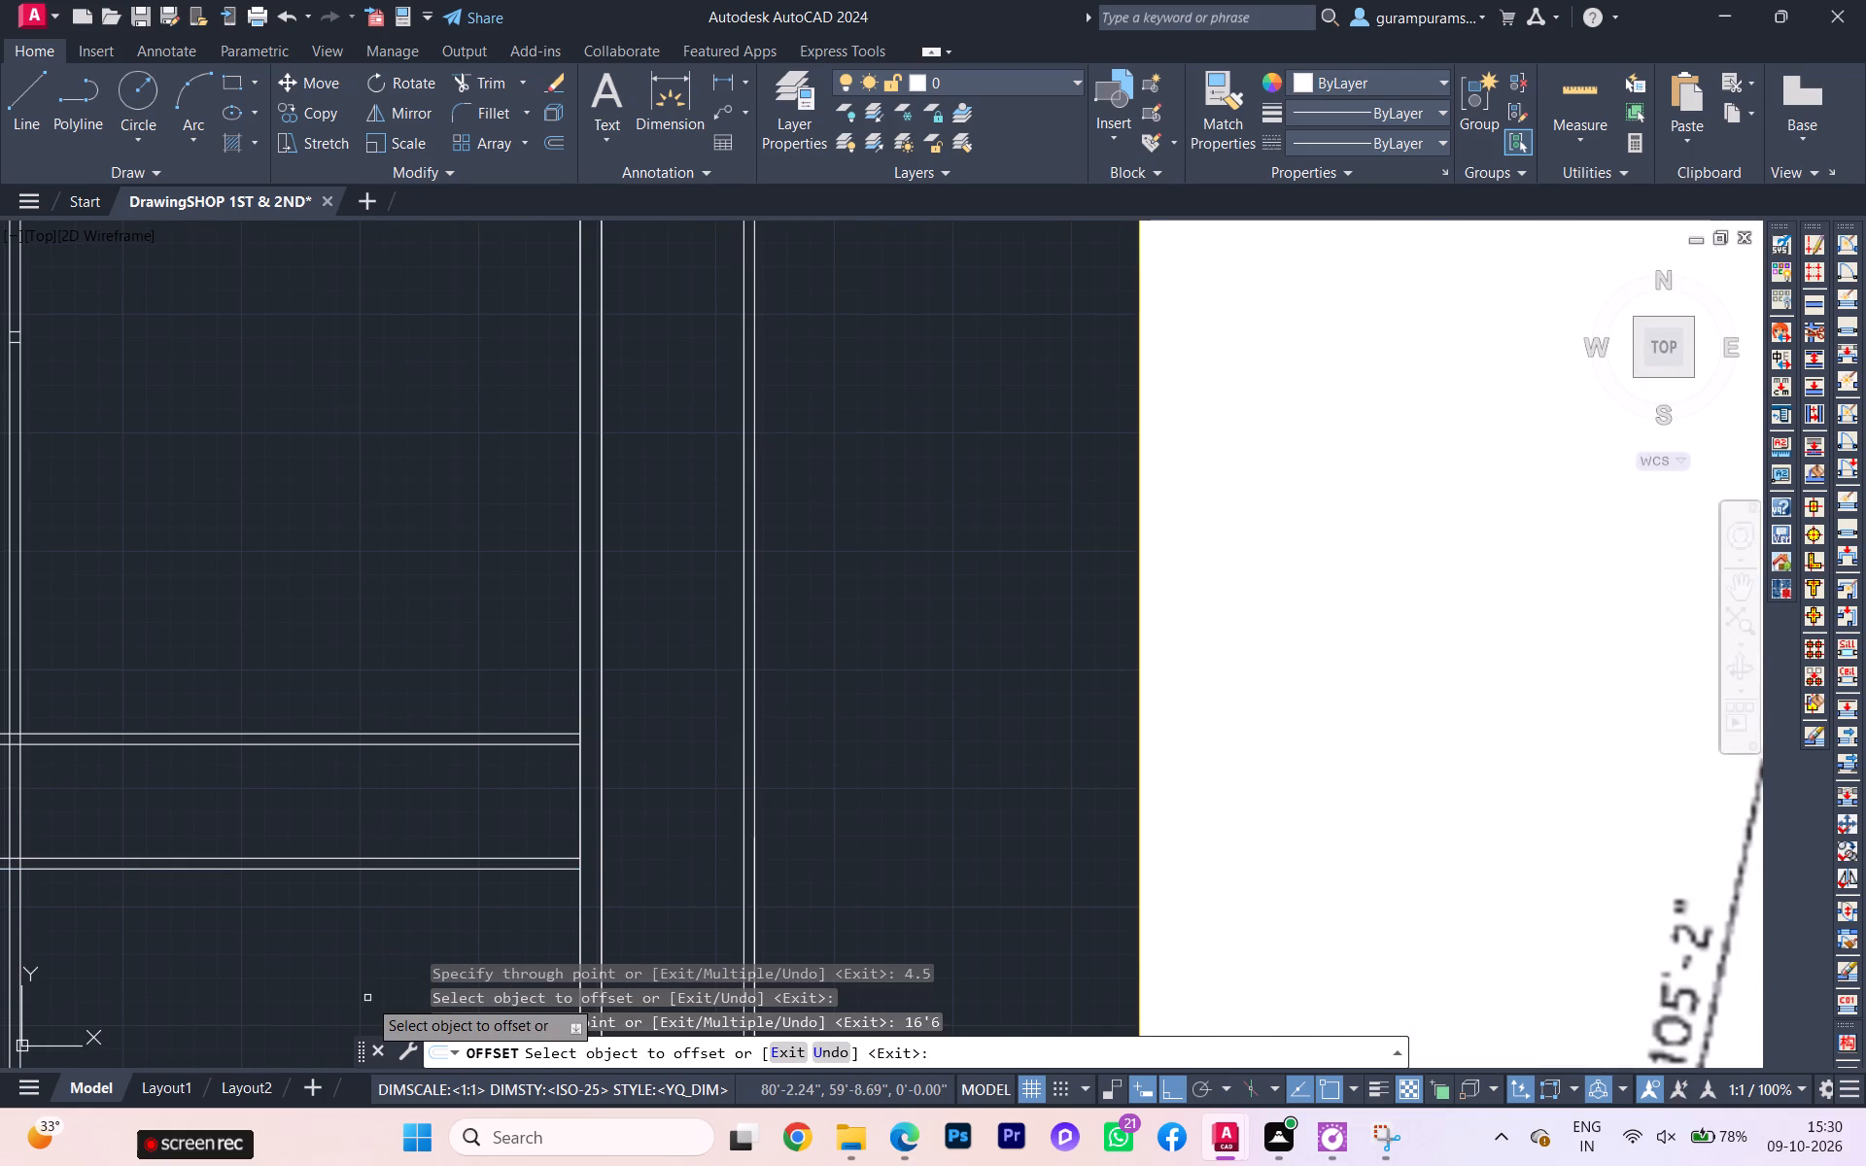
Examine the new southern line and compare the passage, ramp and south-end layout with the reference image.
scroll(322, 926, "down", 2)
scroll(320, 921, "up", 2)
scroll(316, 912, "down", 3)
middle_click_drag(306, 977, 310, 857)
scroll(291, 875, "up", 2)
scroll(249, 934, "down", 2)
middle_click_drag(249, 935, 288, 892)
scroll(284, 911, "up", 2)
scroll(295, 904, "down", 1)
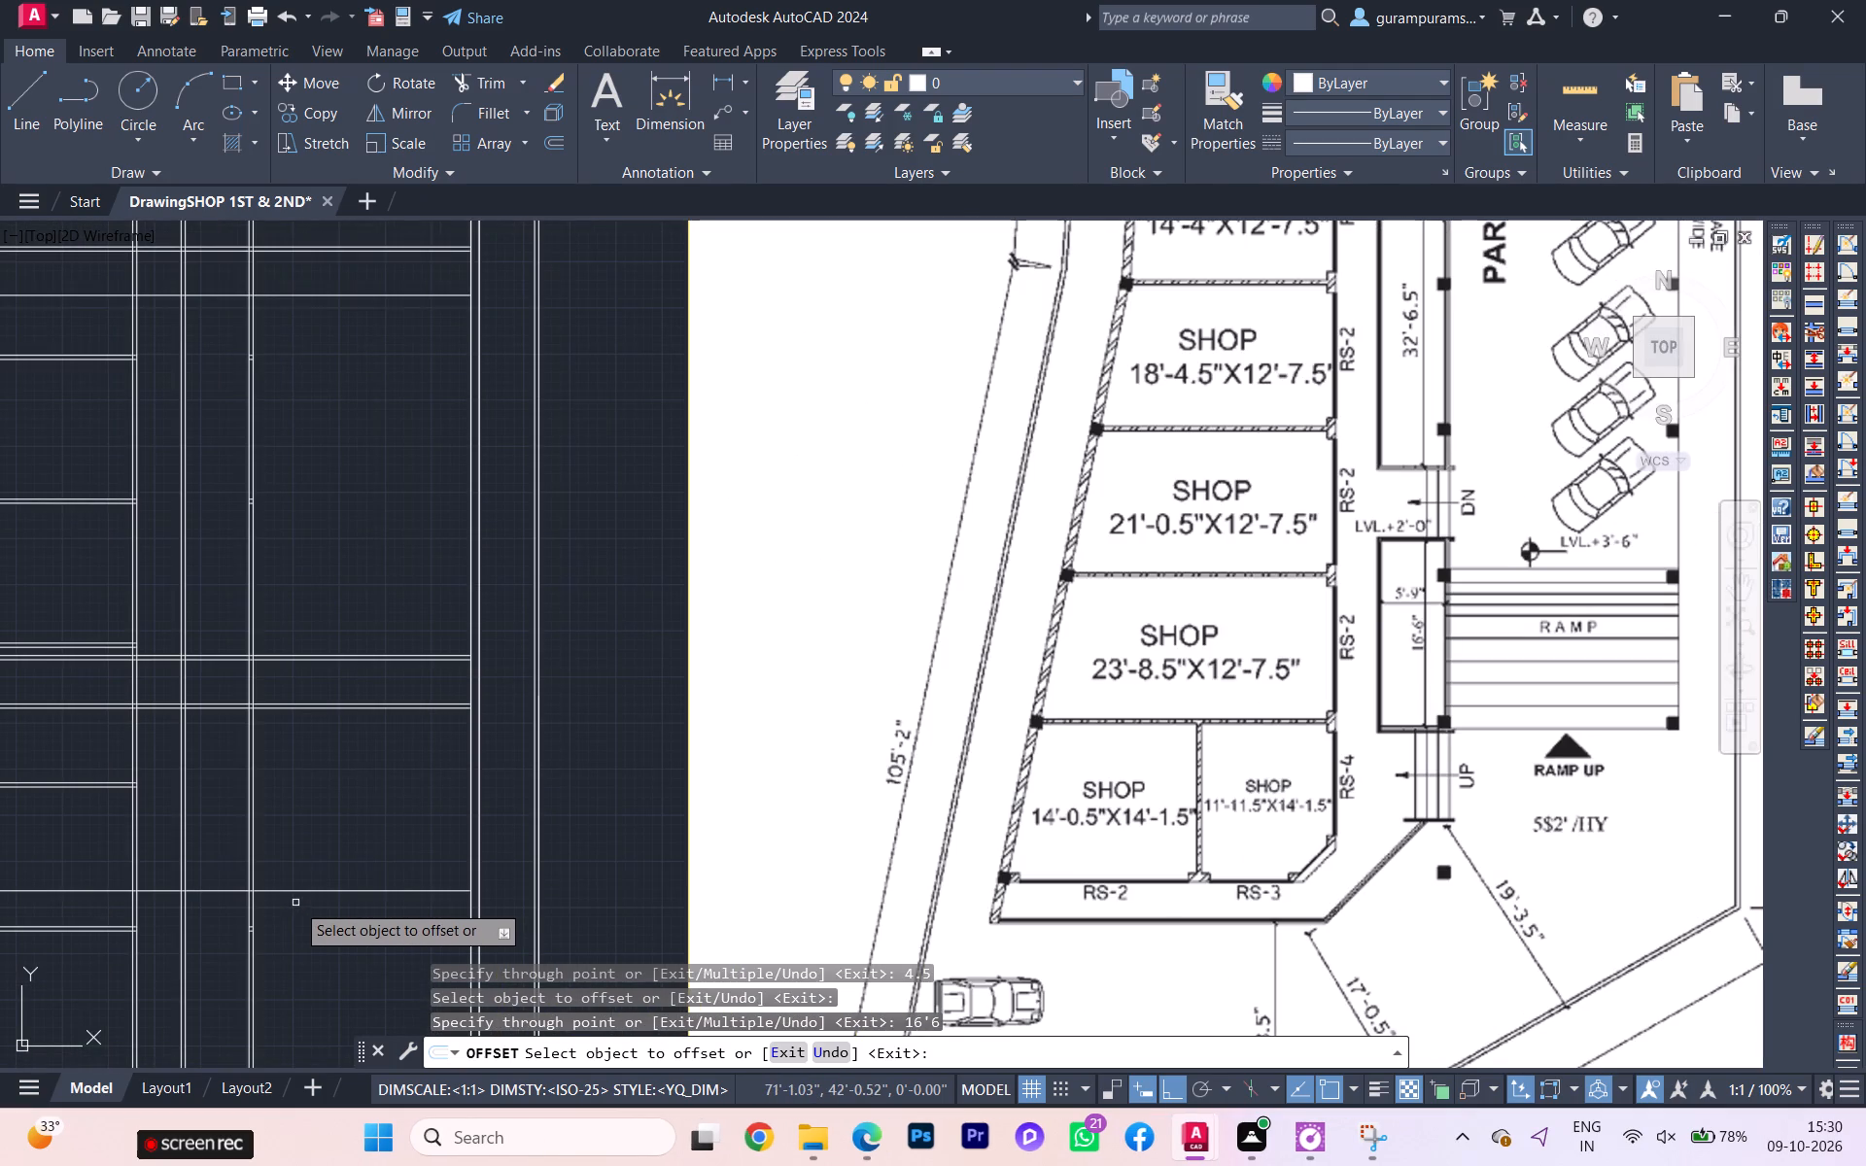
scroll(301, 898, "down", 1)
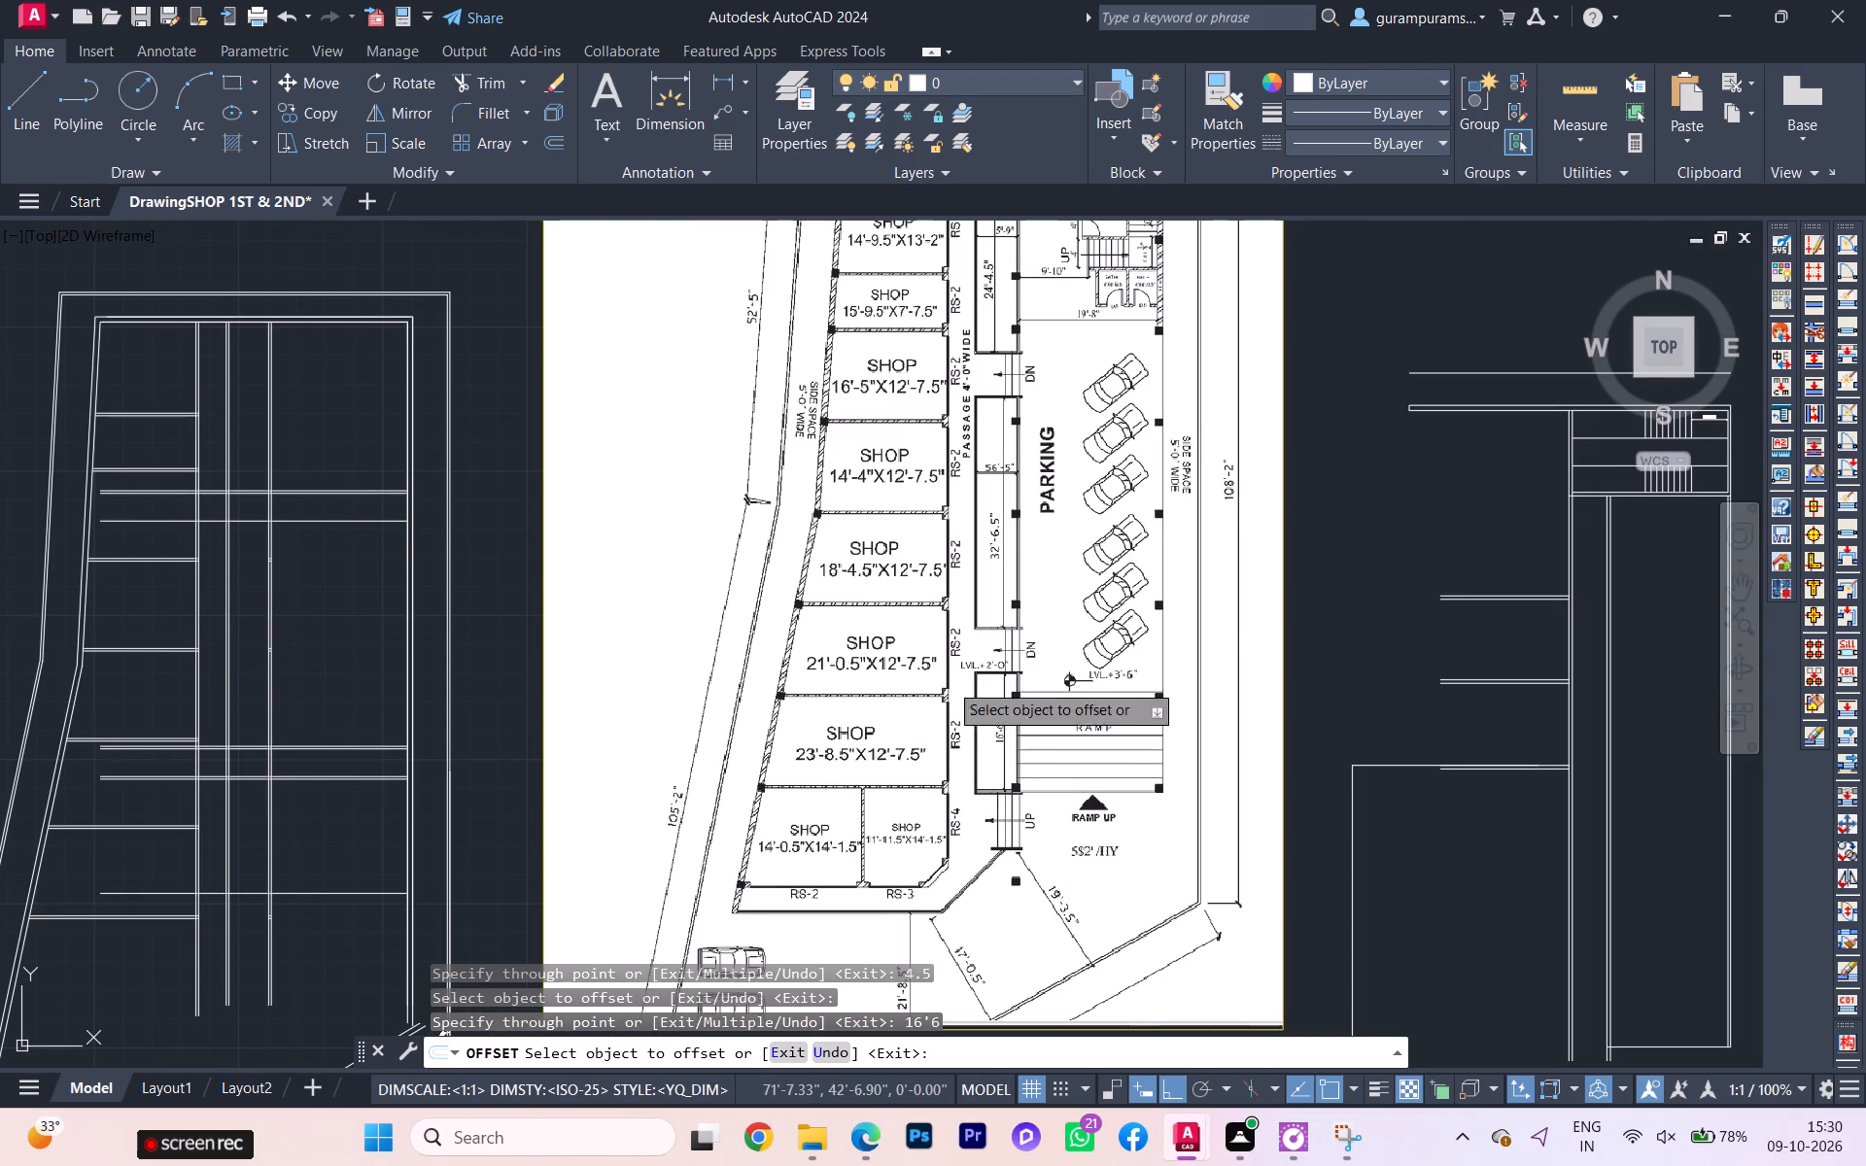
scroll(1001, 629, "up", 2)
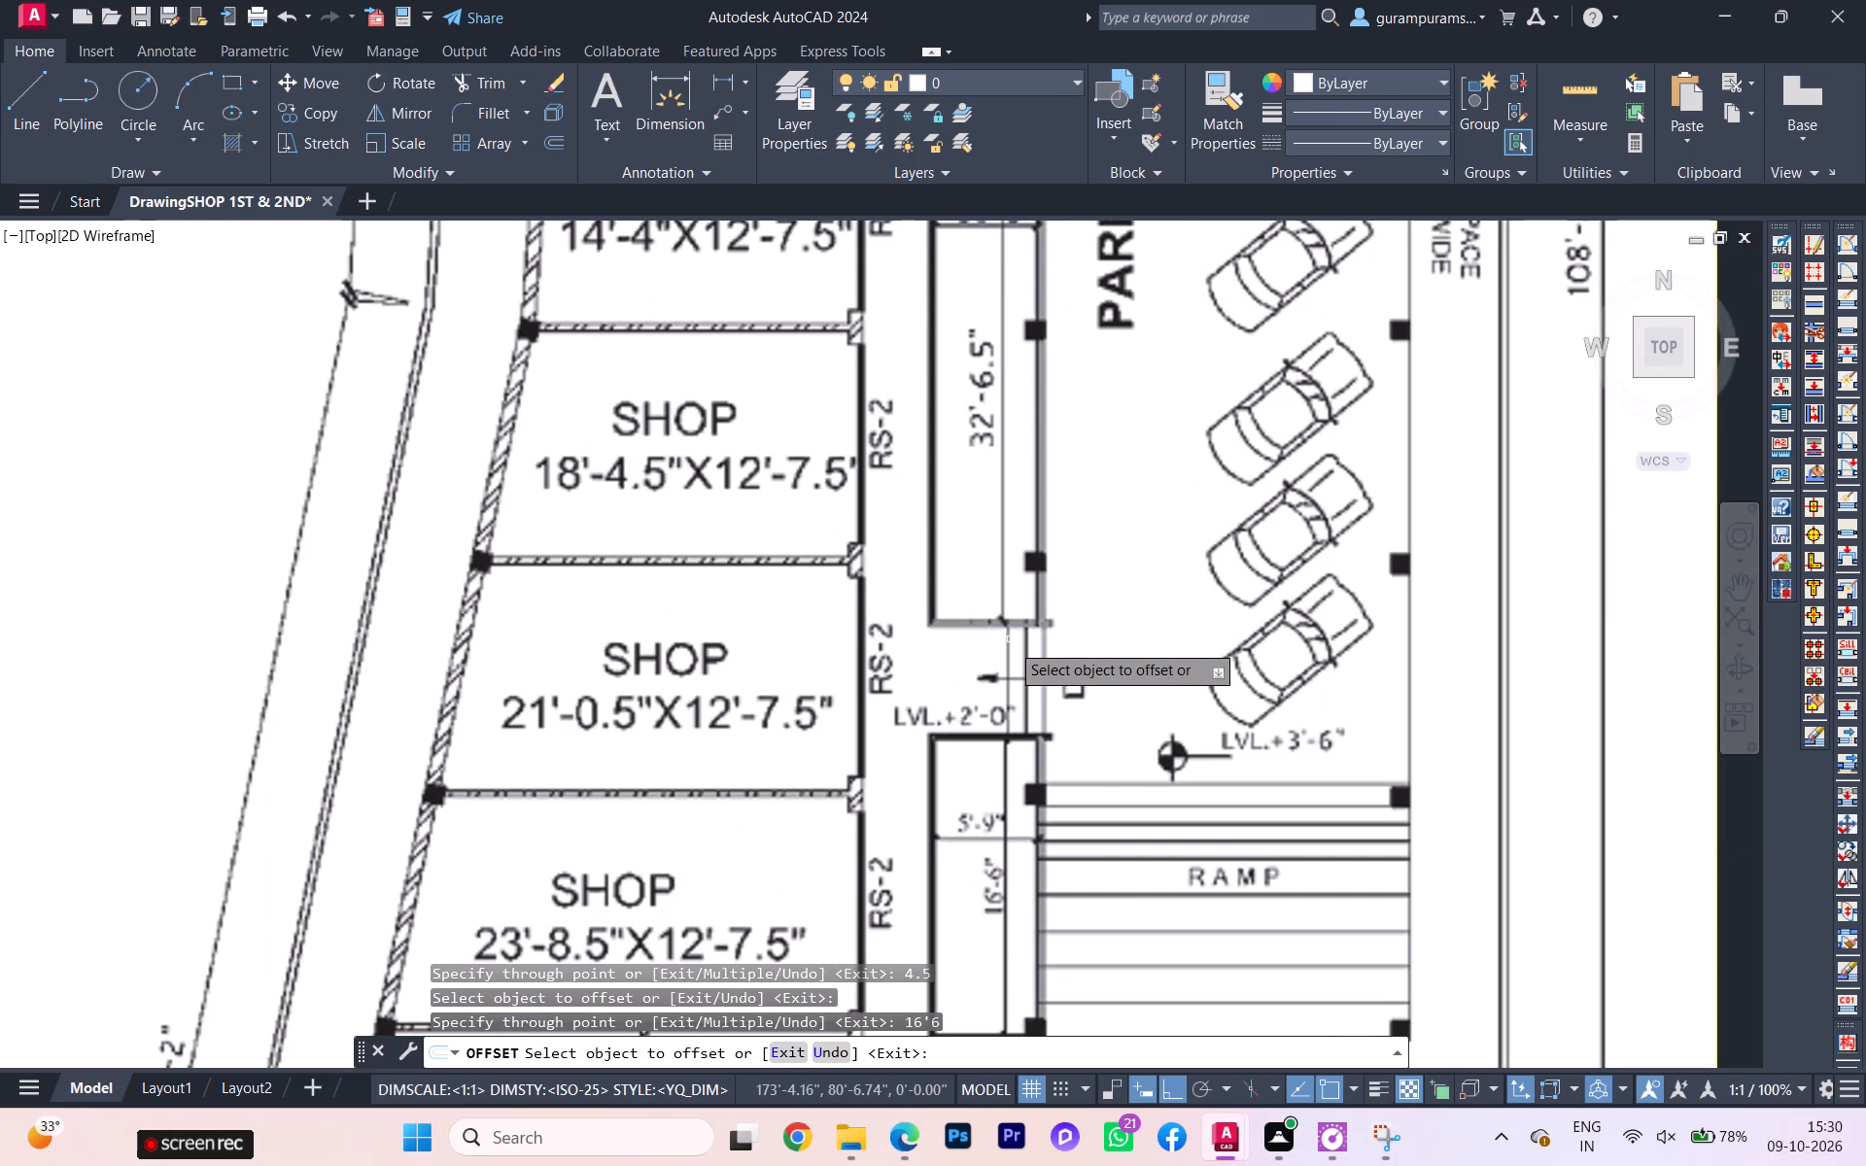
scroll(1009, 646, "down", 1)
scroll(1065, 540, "down", 2)
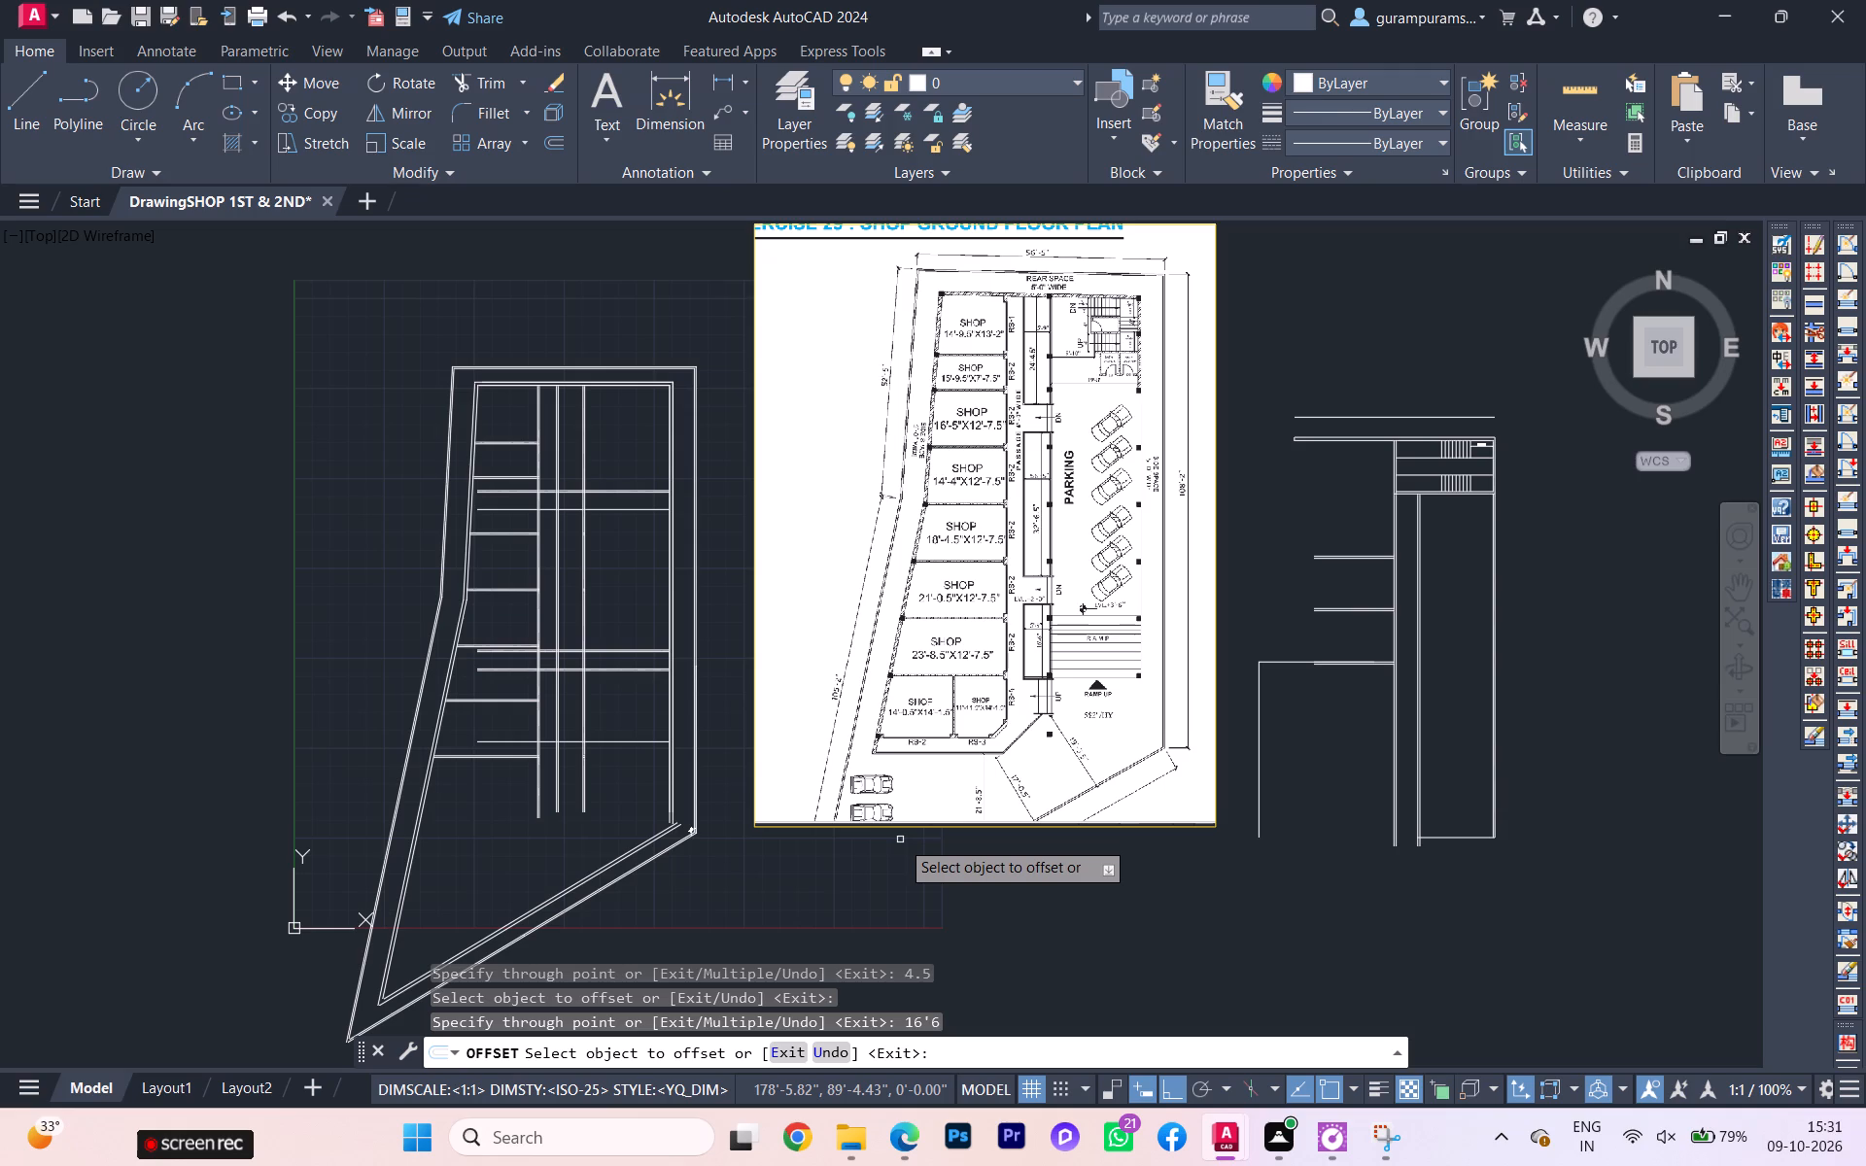
scroll(900, 840, "down", 1)
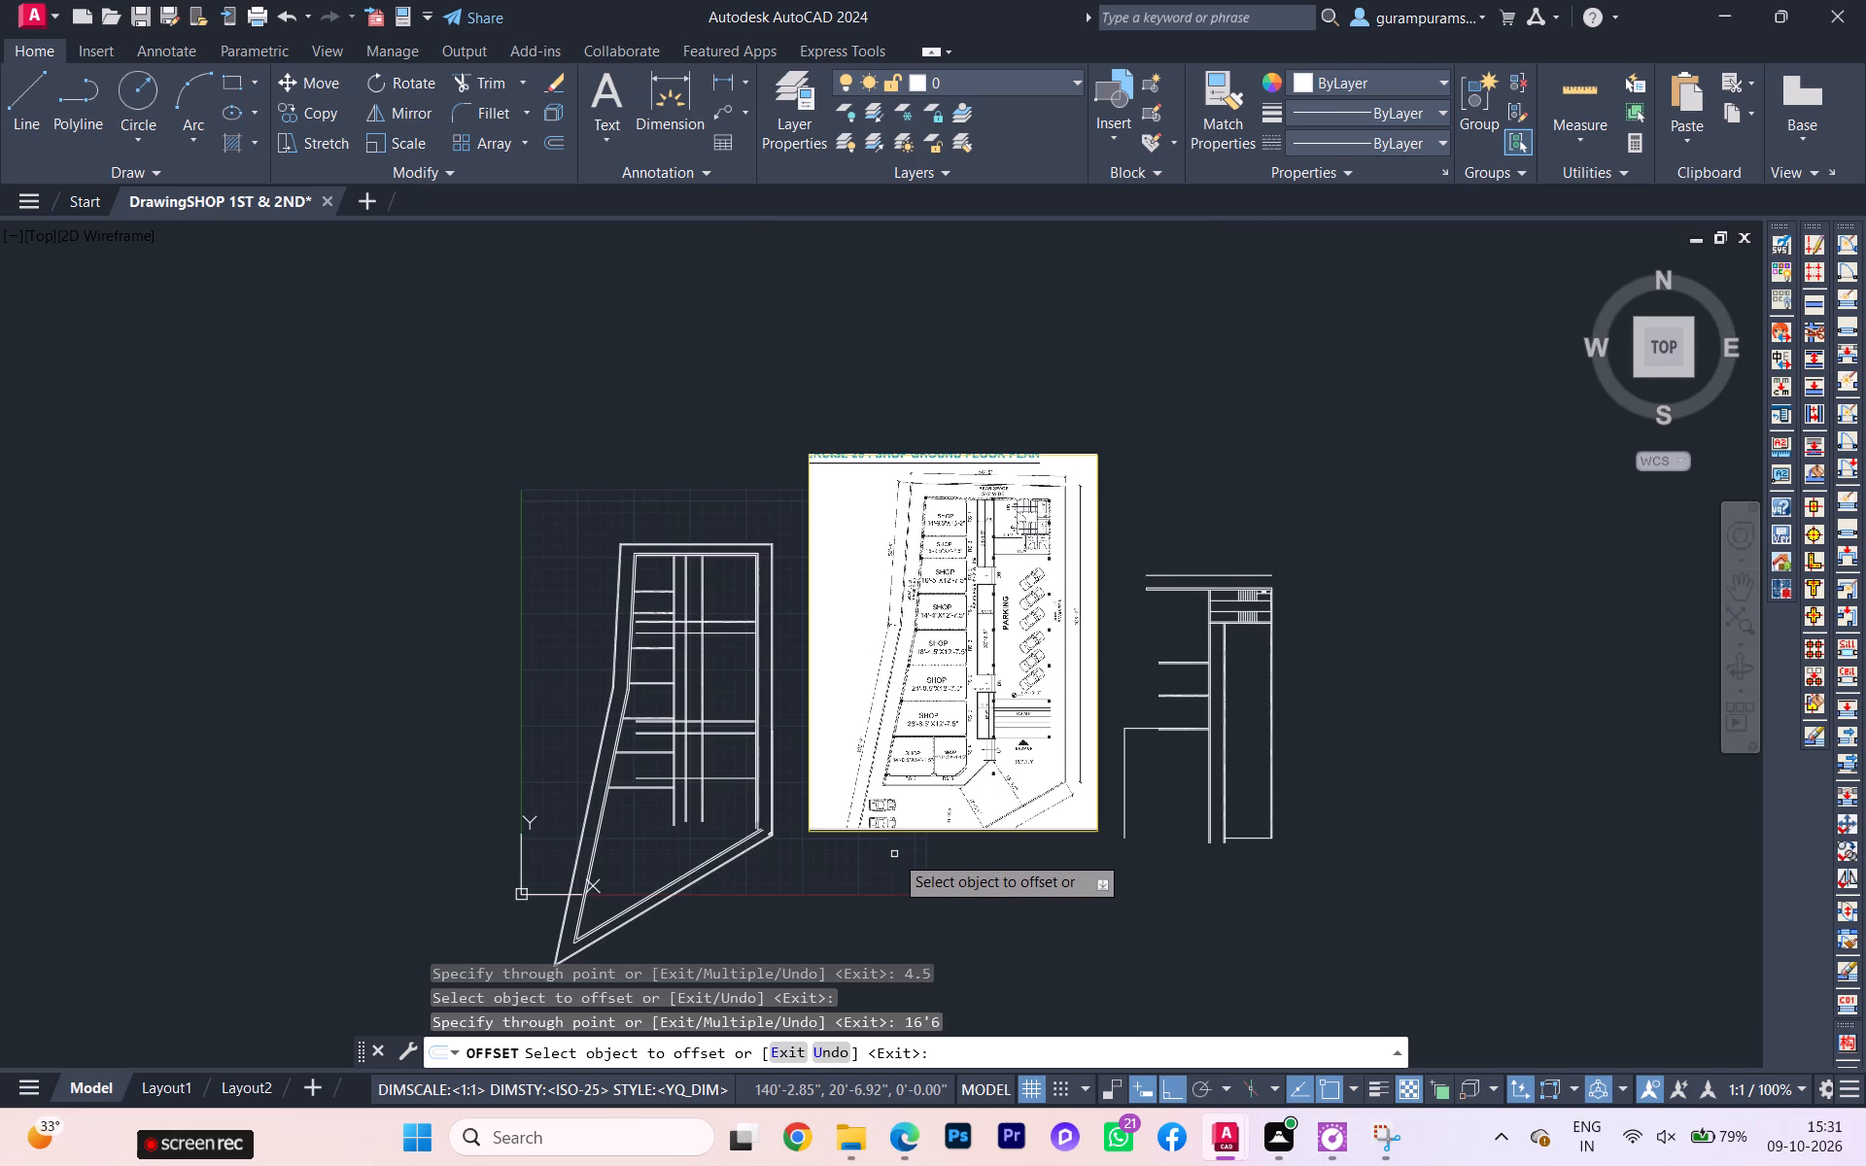
scroll(900, 849, "down", 1)
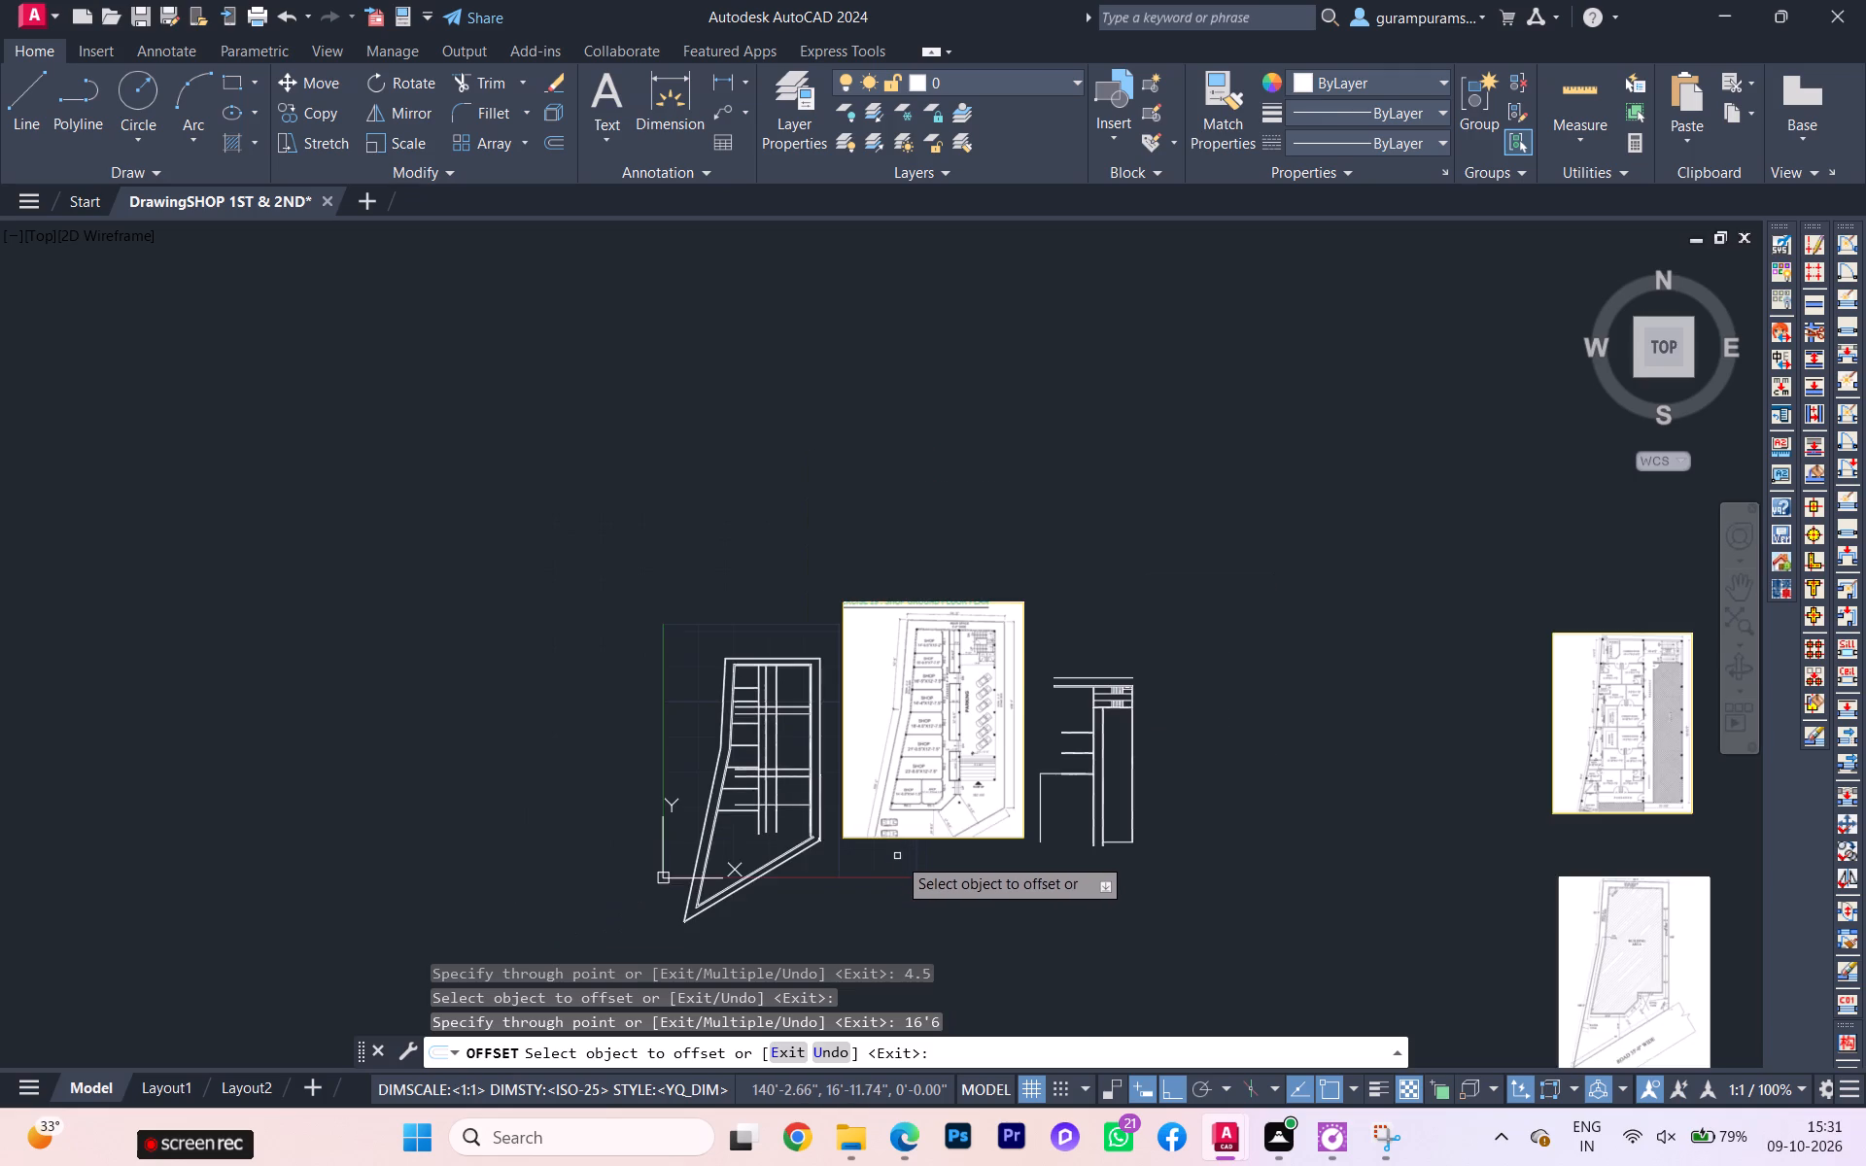
scroll(891, 848, "up", 3)
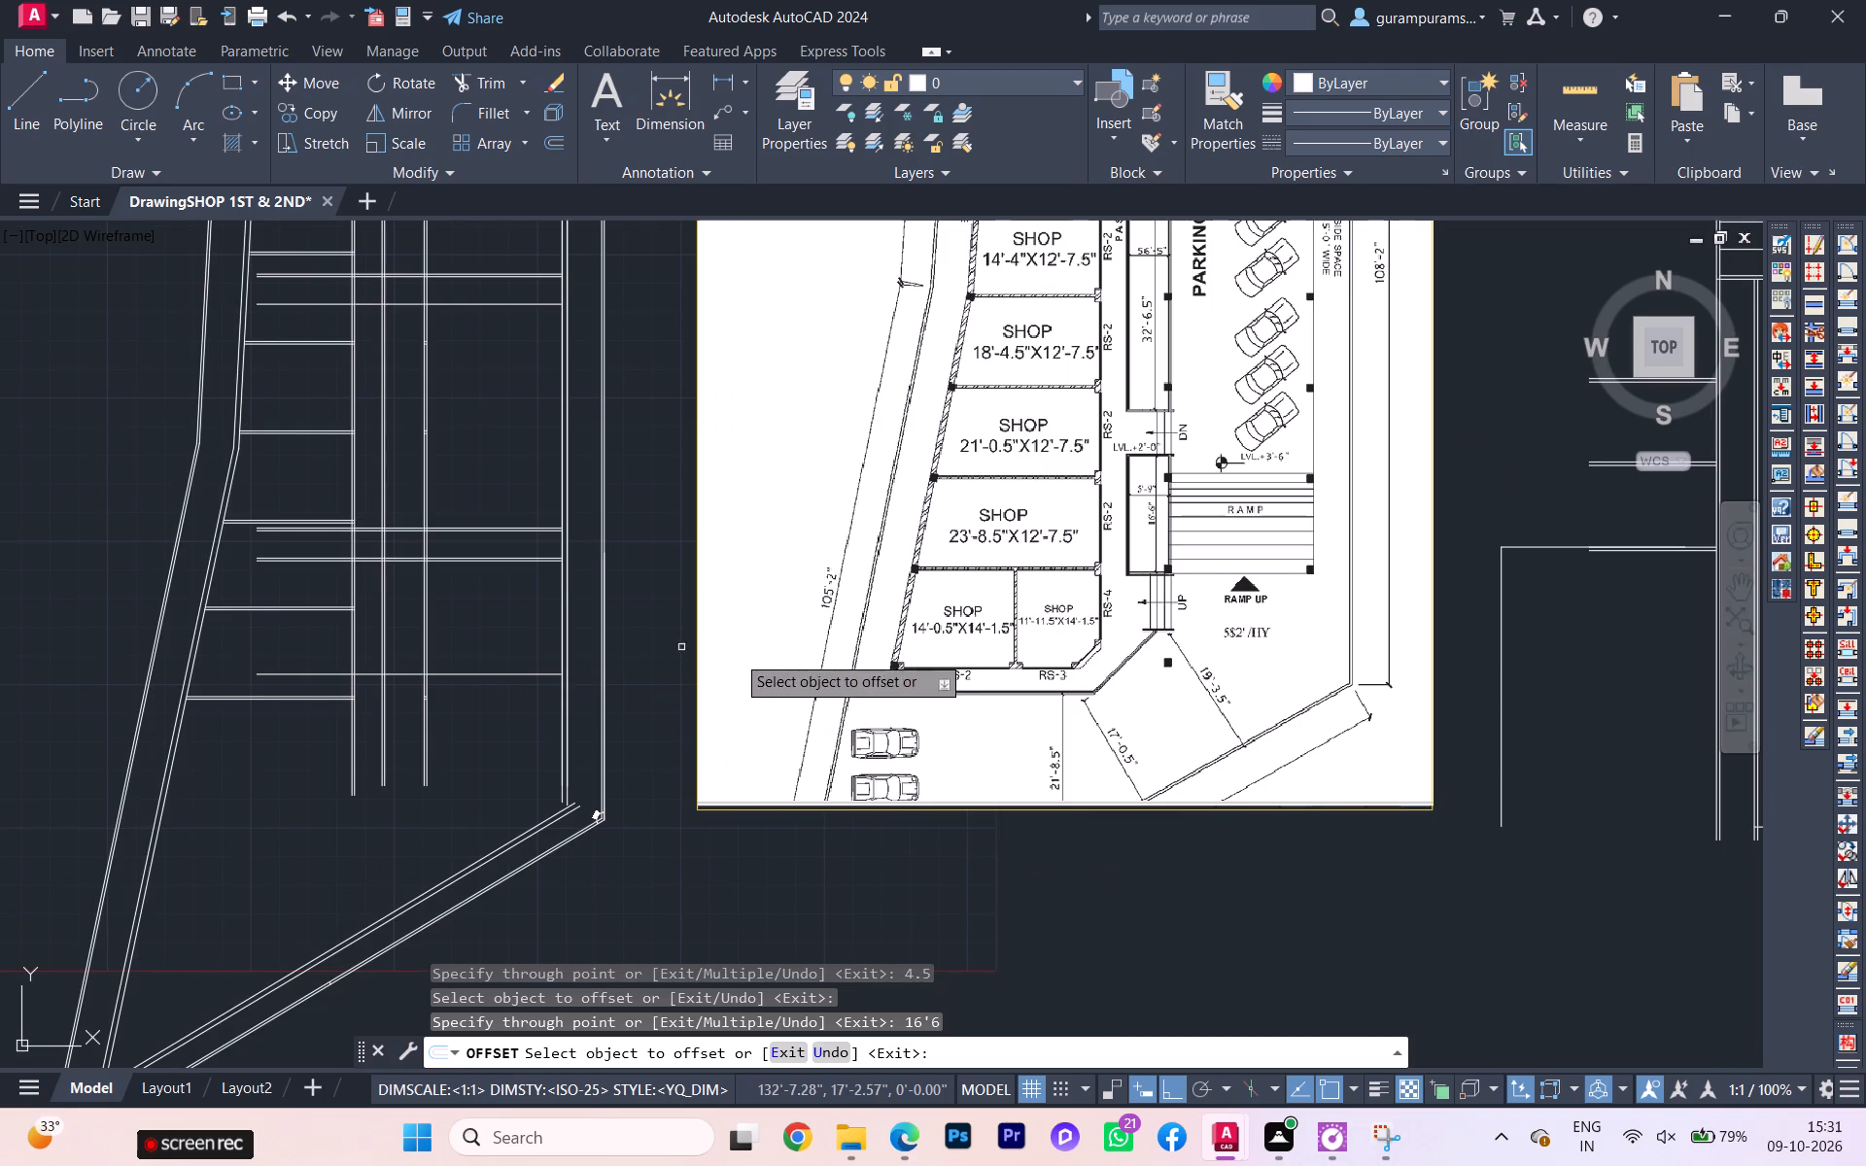
scroll(507, 679, "up", 2)
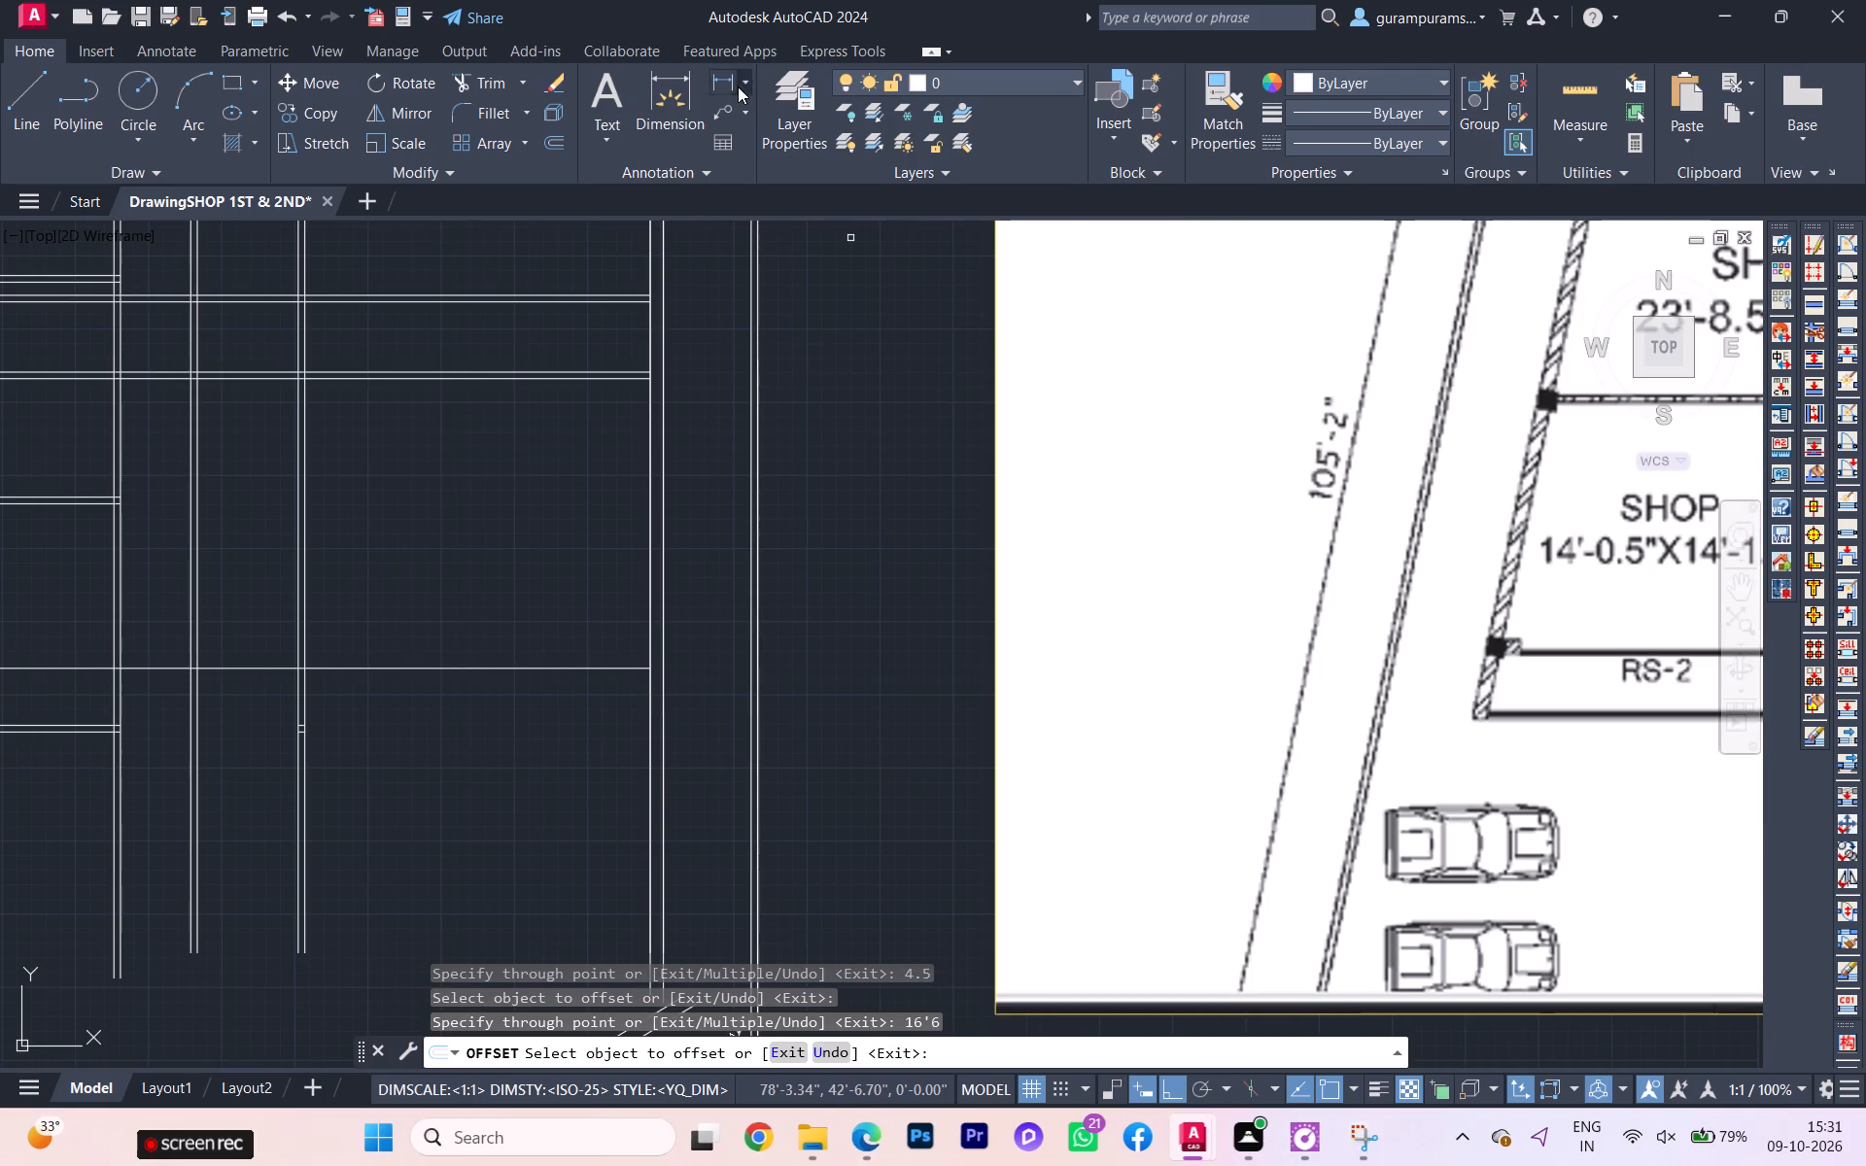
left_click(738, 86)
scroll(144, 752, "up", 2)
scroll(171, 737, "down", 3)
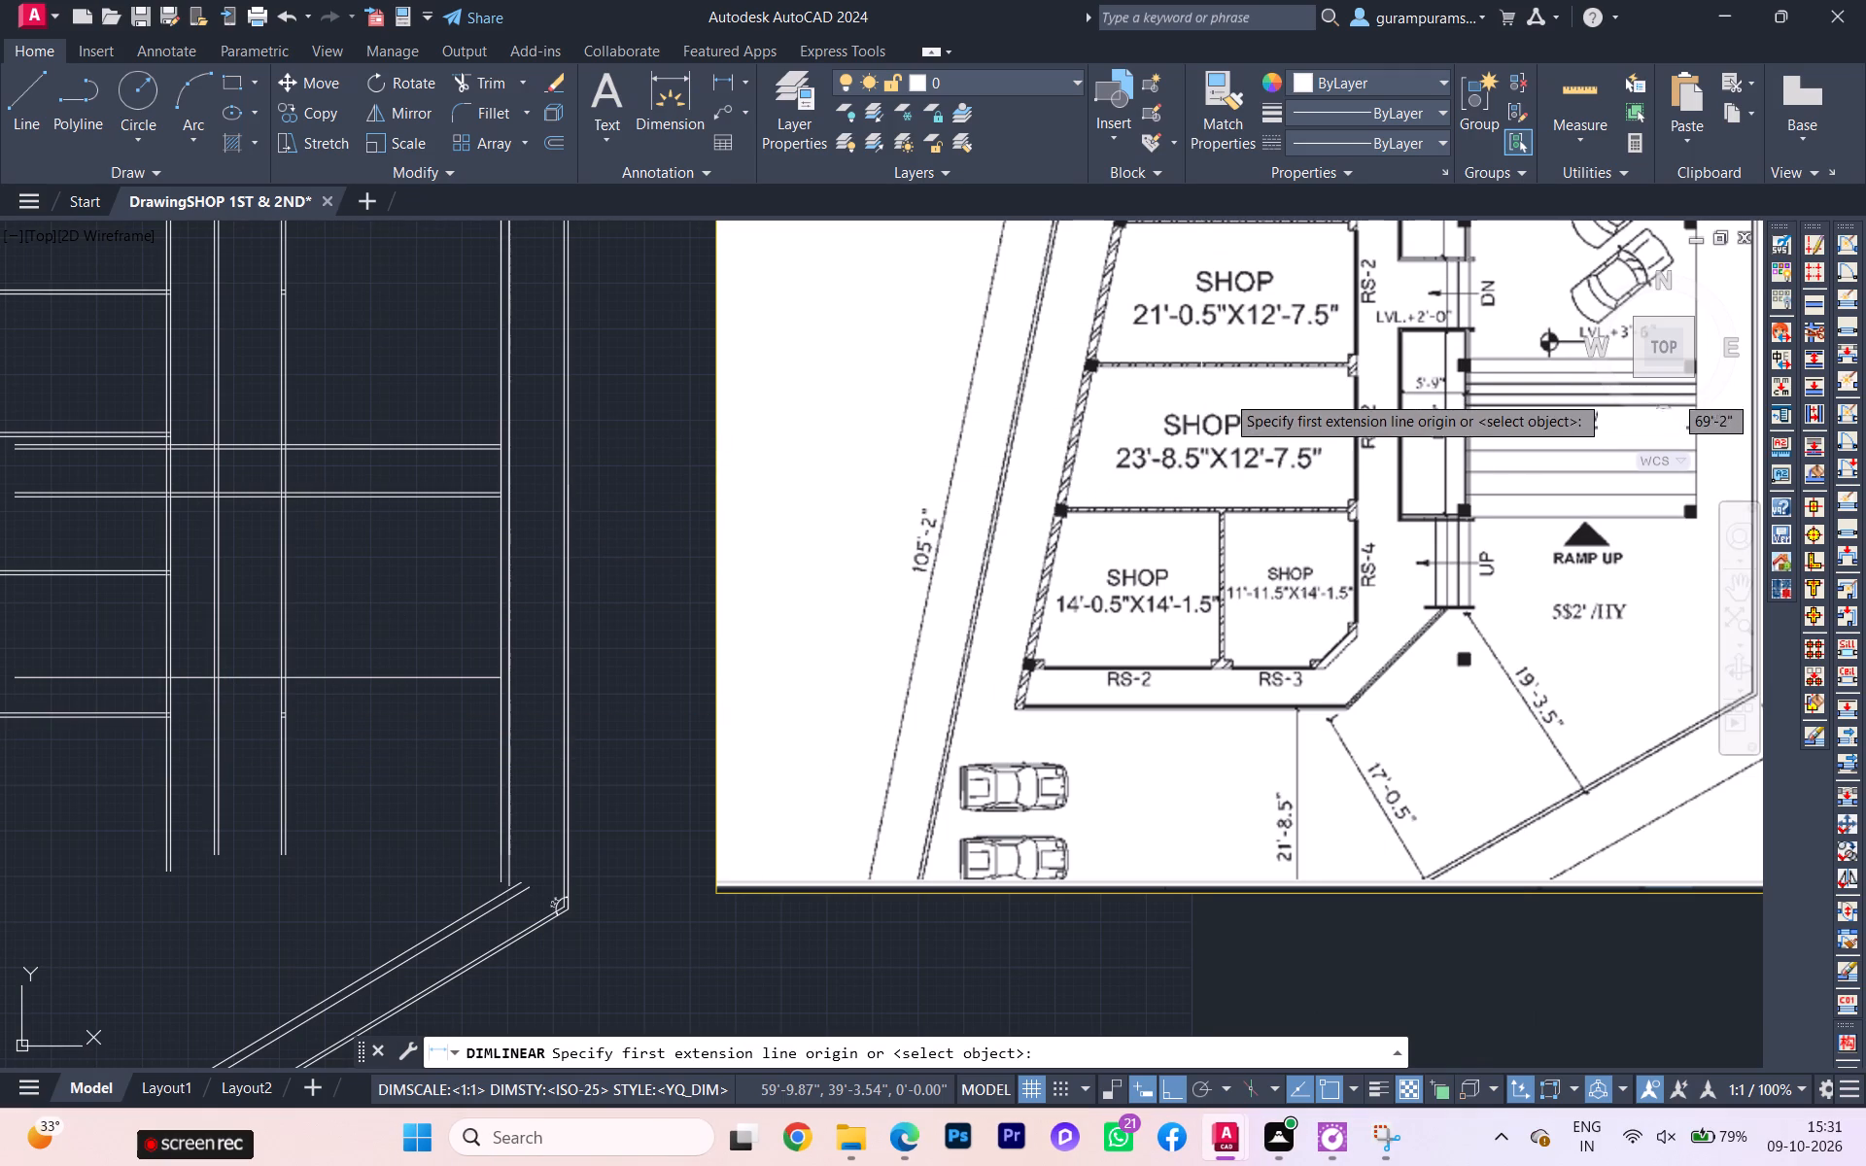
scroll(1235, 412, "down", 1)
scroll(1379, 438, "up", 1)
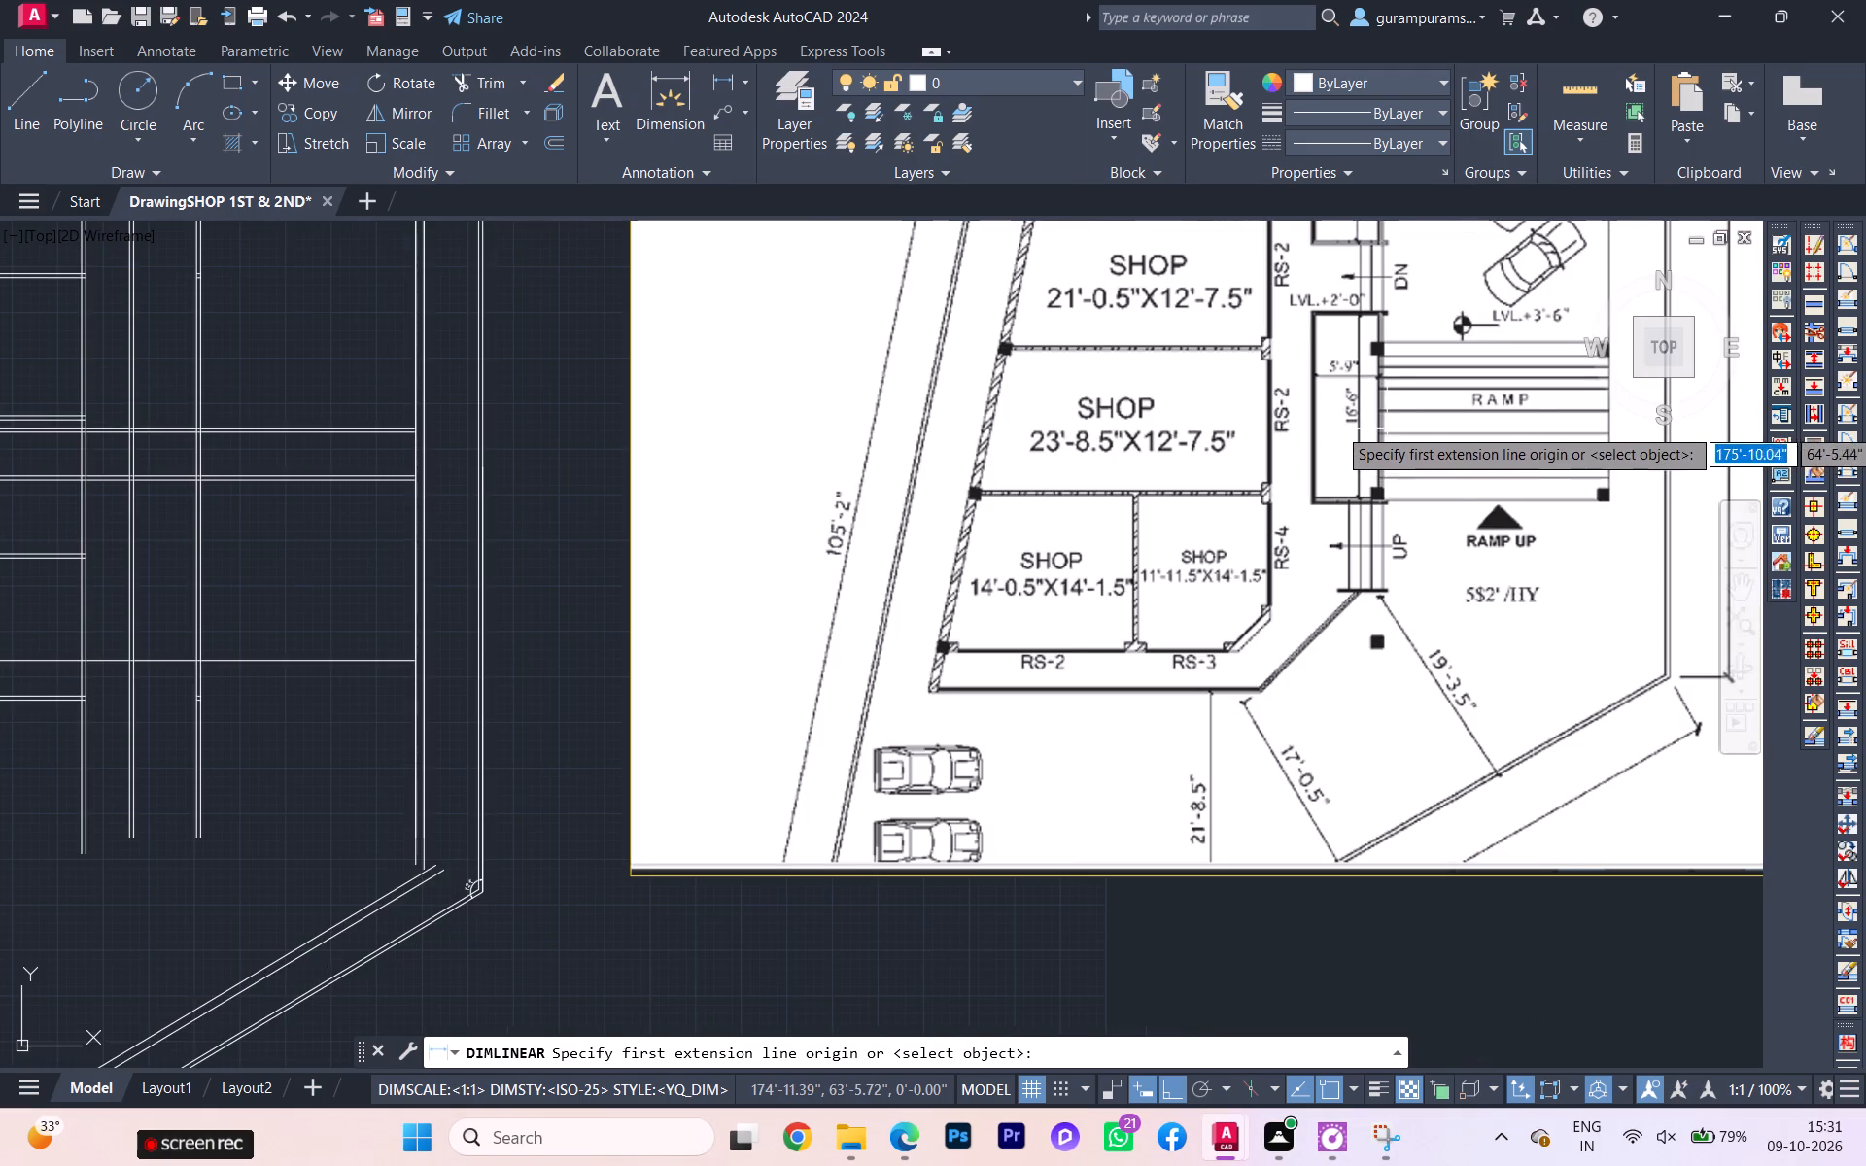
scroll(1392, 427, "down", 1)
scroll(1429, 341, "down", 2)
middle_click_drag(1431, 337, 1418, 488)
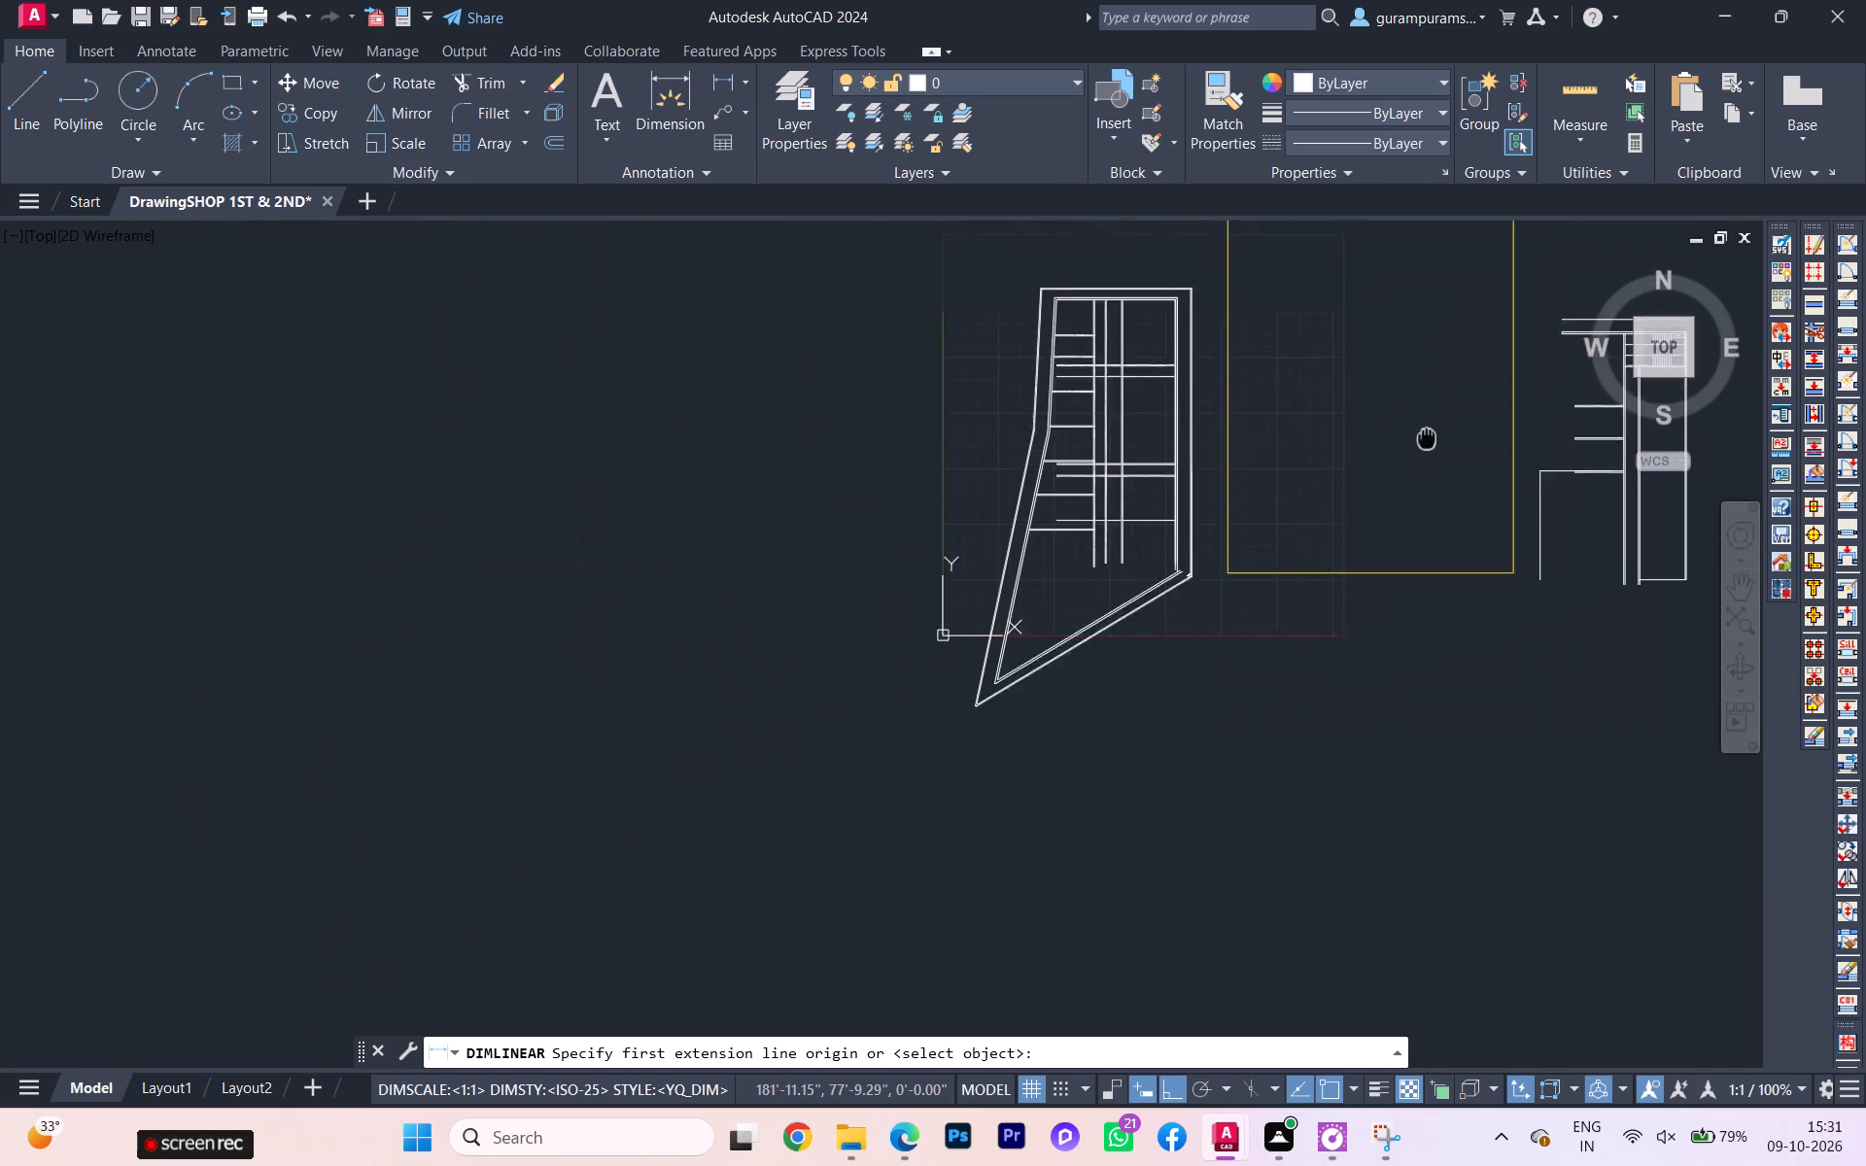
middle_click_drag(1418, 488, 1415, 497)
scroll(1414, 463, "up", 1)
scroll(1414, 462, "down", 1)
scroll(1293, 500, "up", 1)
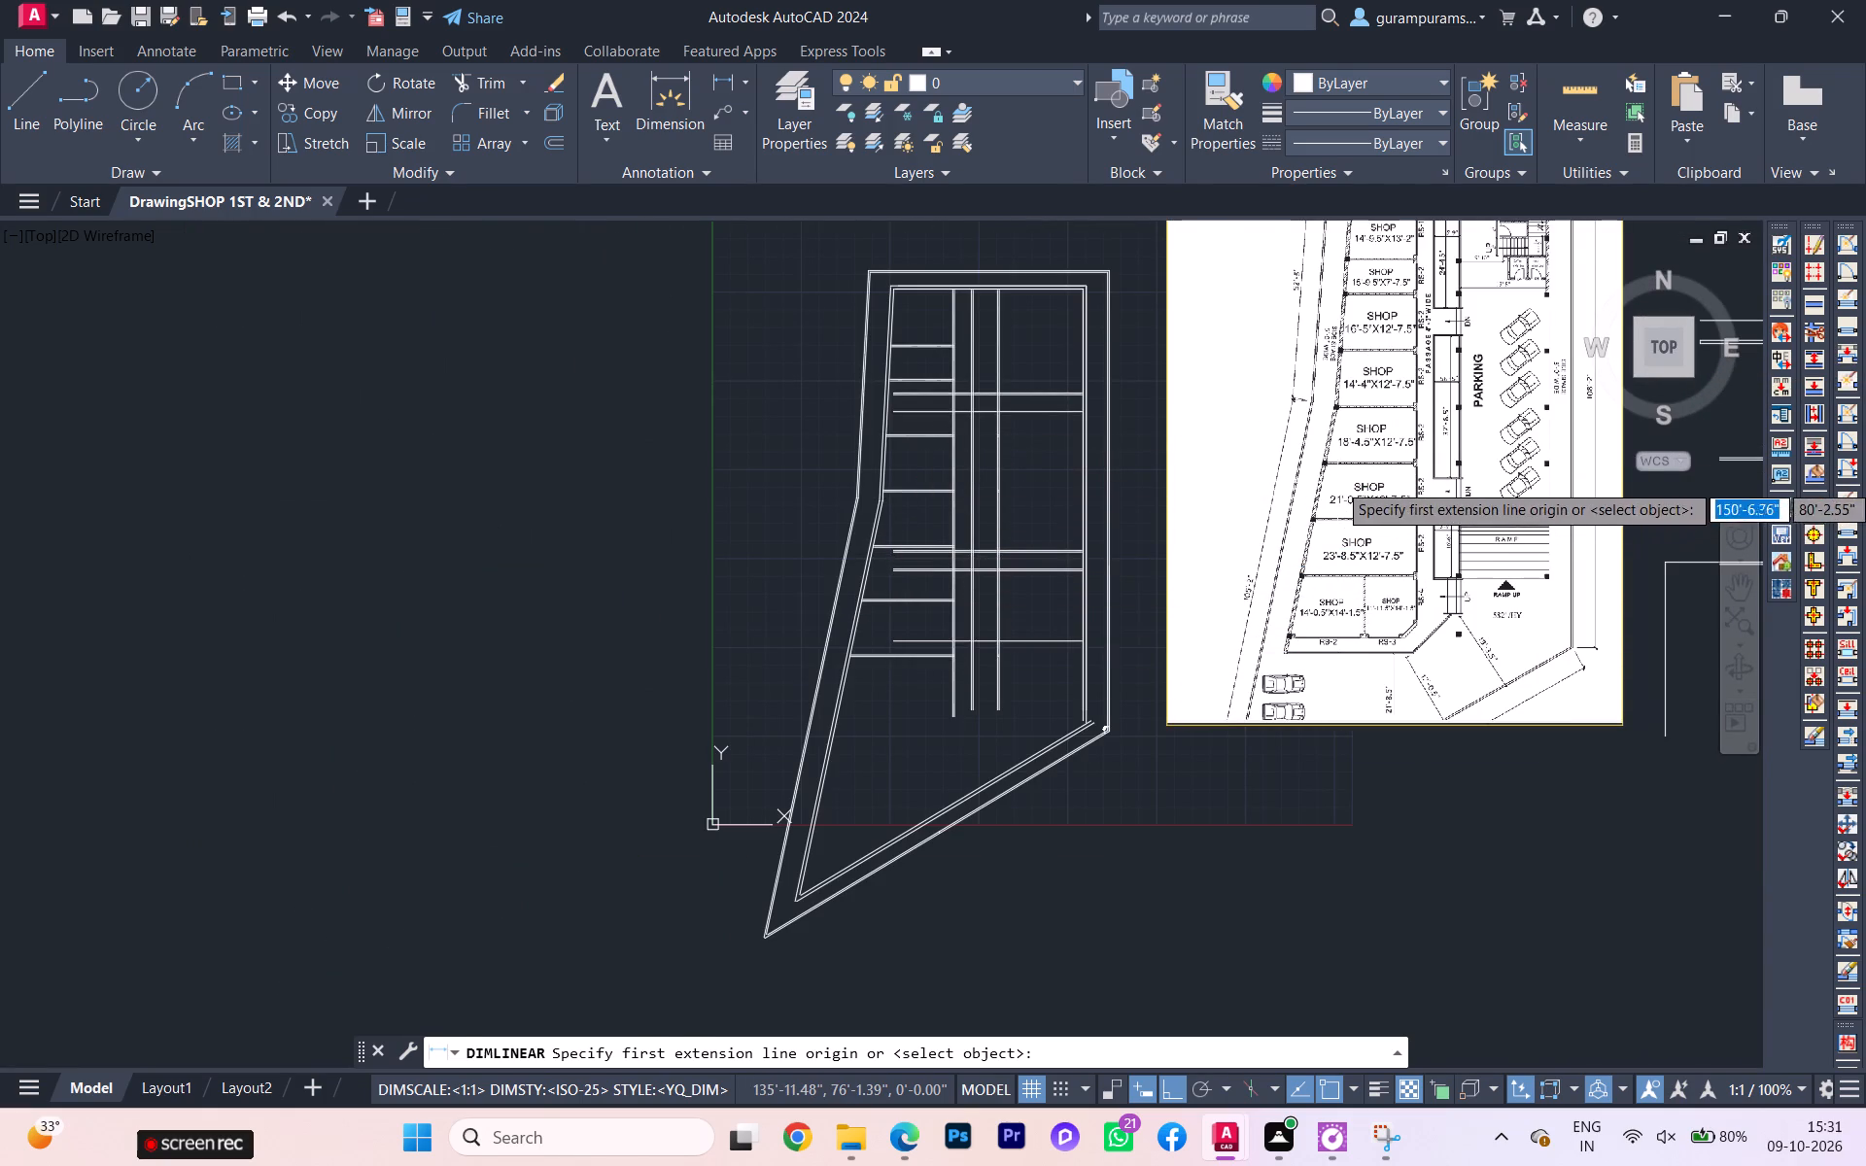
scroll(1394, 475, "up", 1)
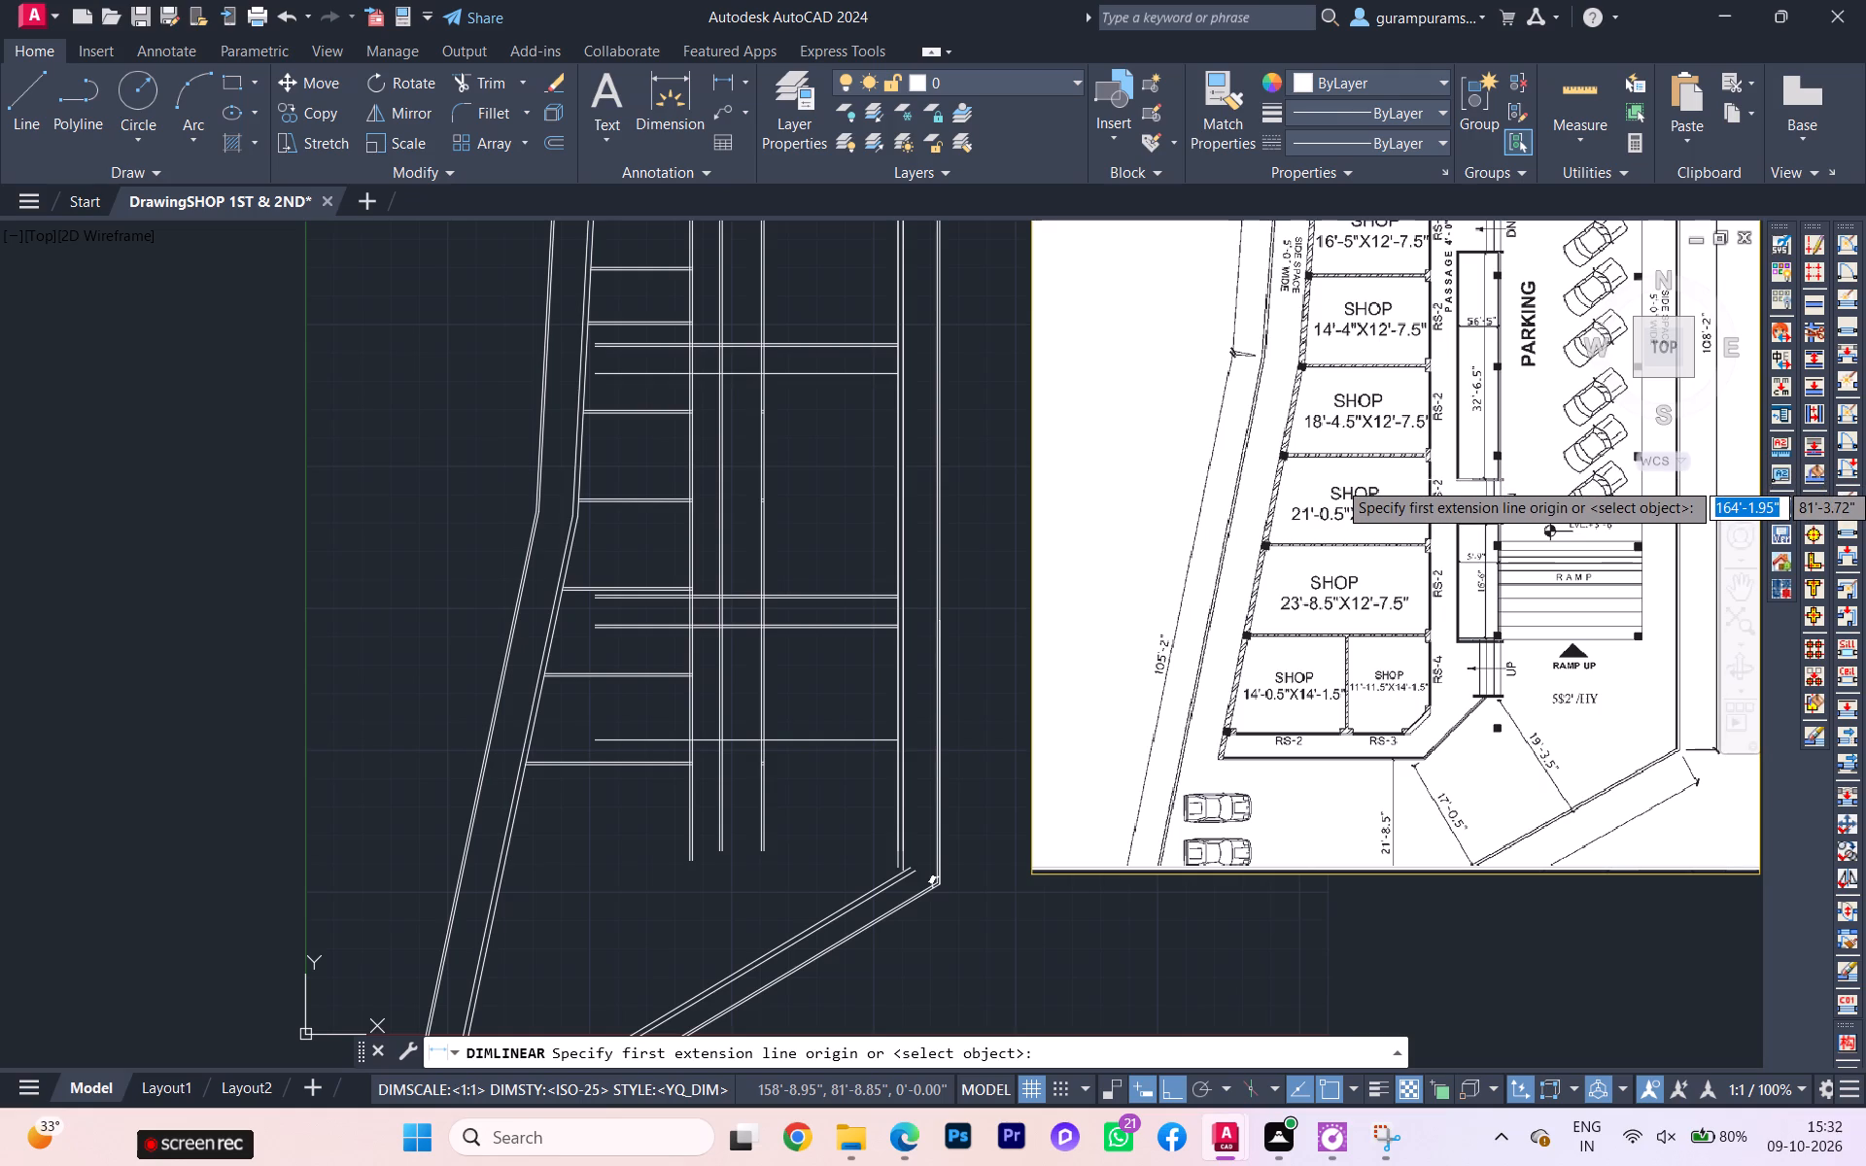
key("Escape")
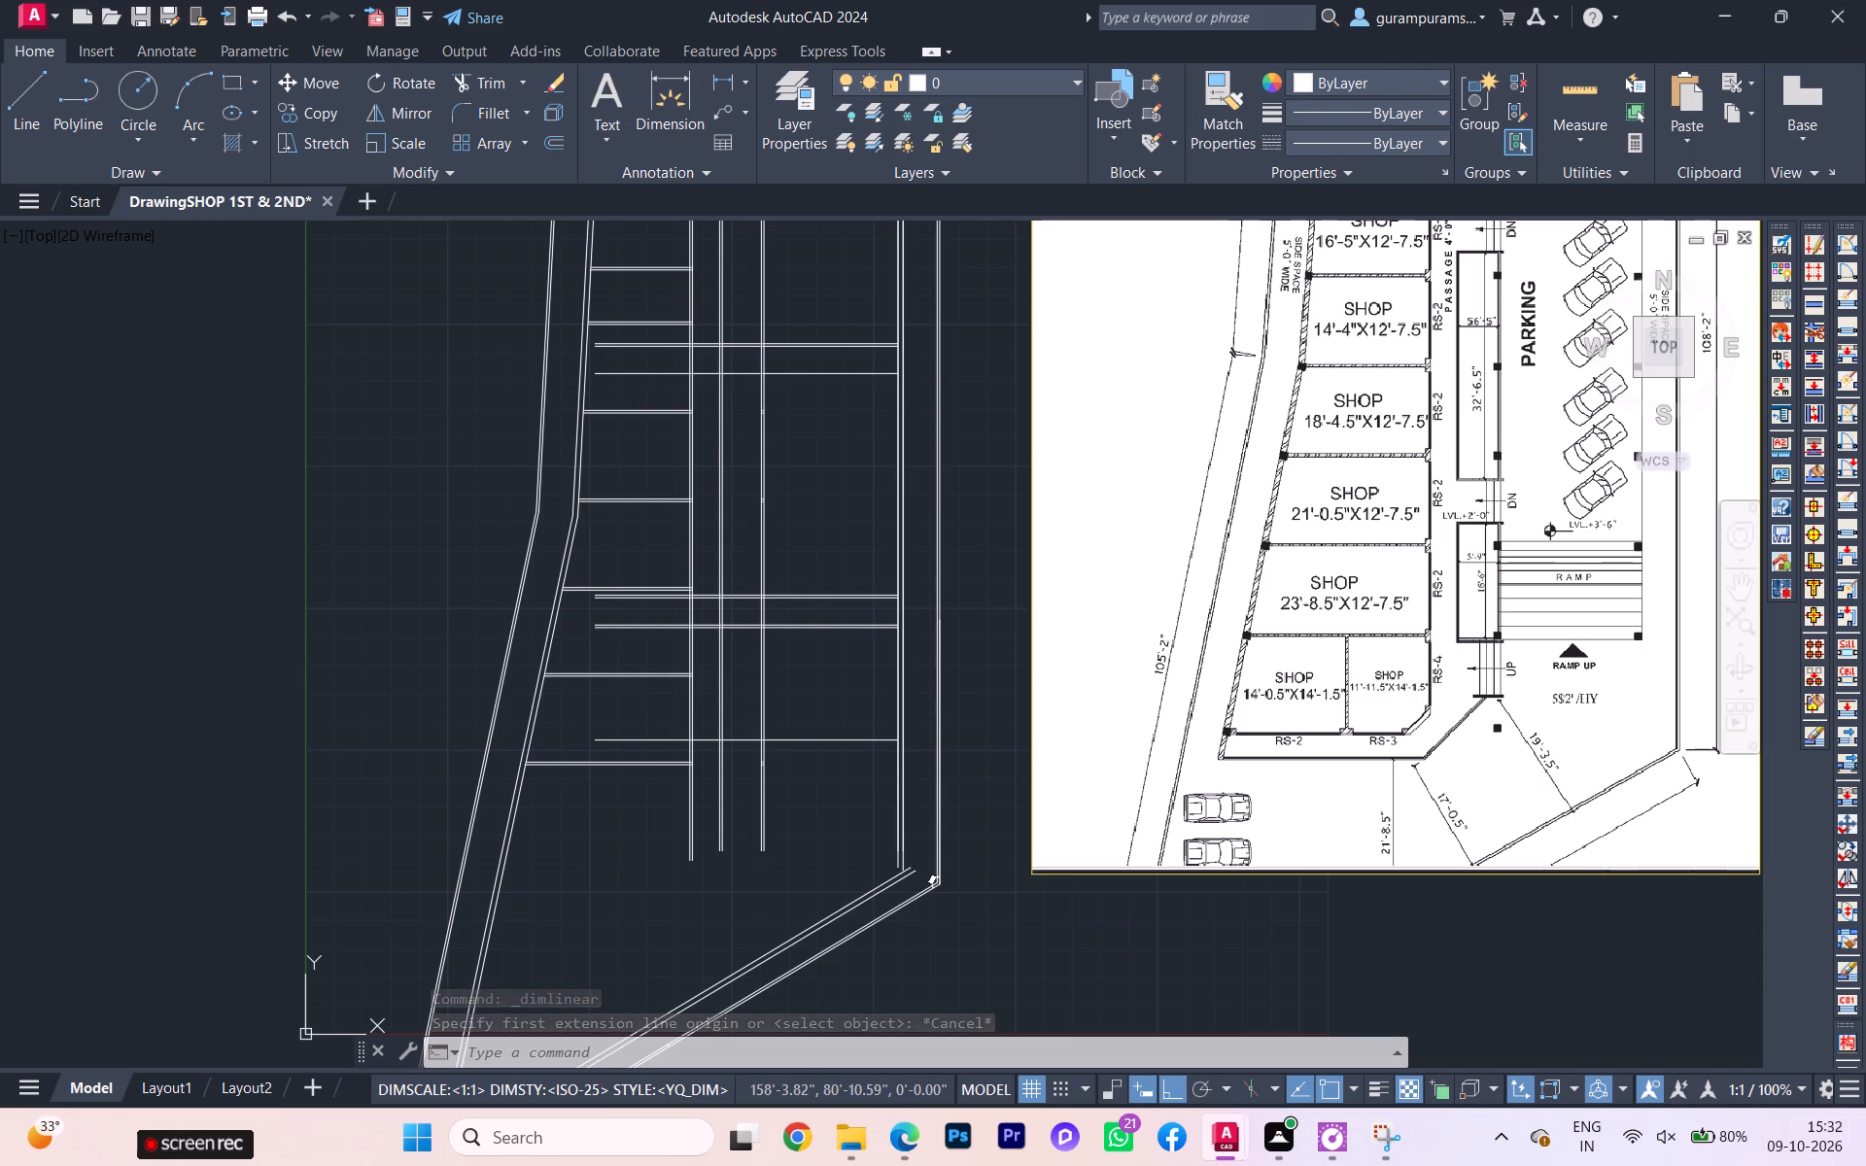
Examine the Exercise 29 reference plan's passage, openings, stair and parking layout and compare it with the drafted walls.
scroll(751, 340, "down", 1)
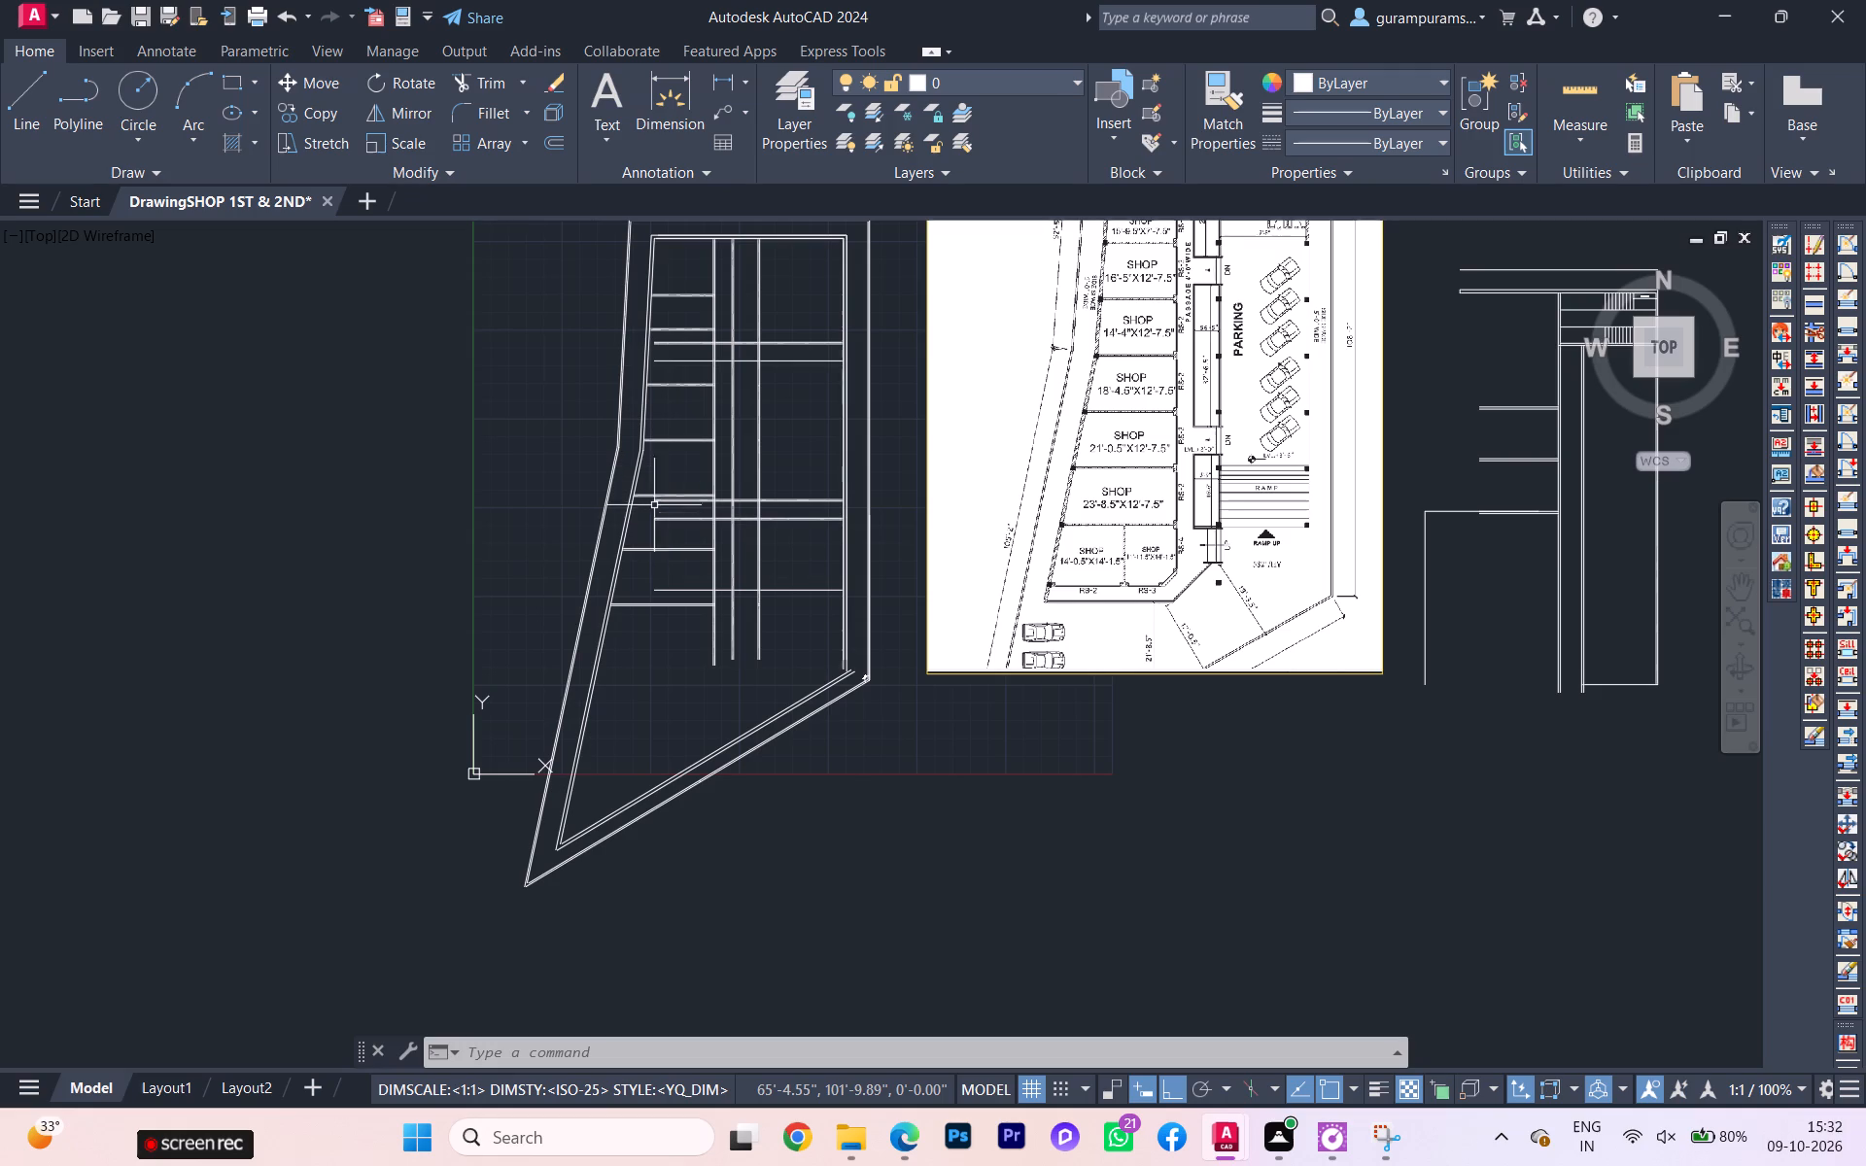
scroll(810, 634, "up", 1)
scroll(807, 541, "down", 2)
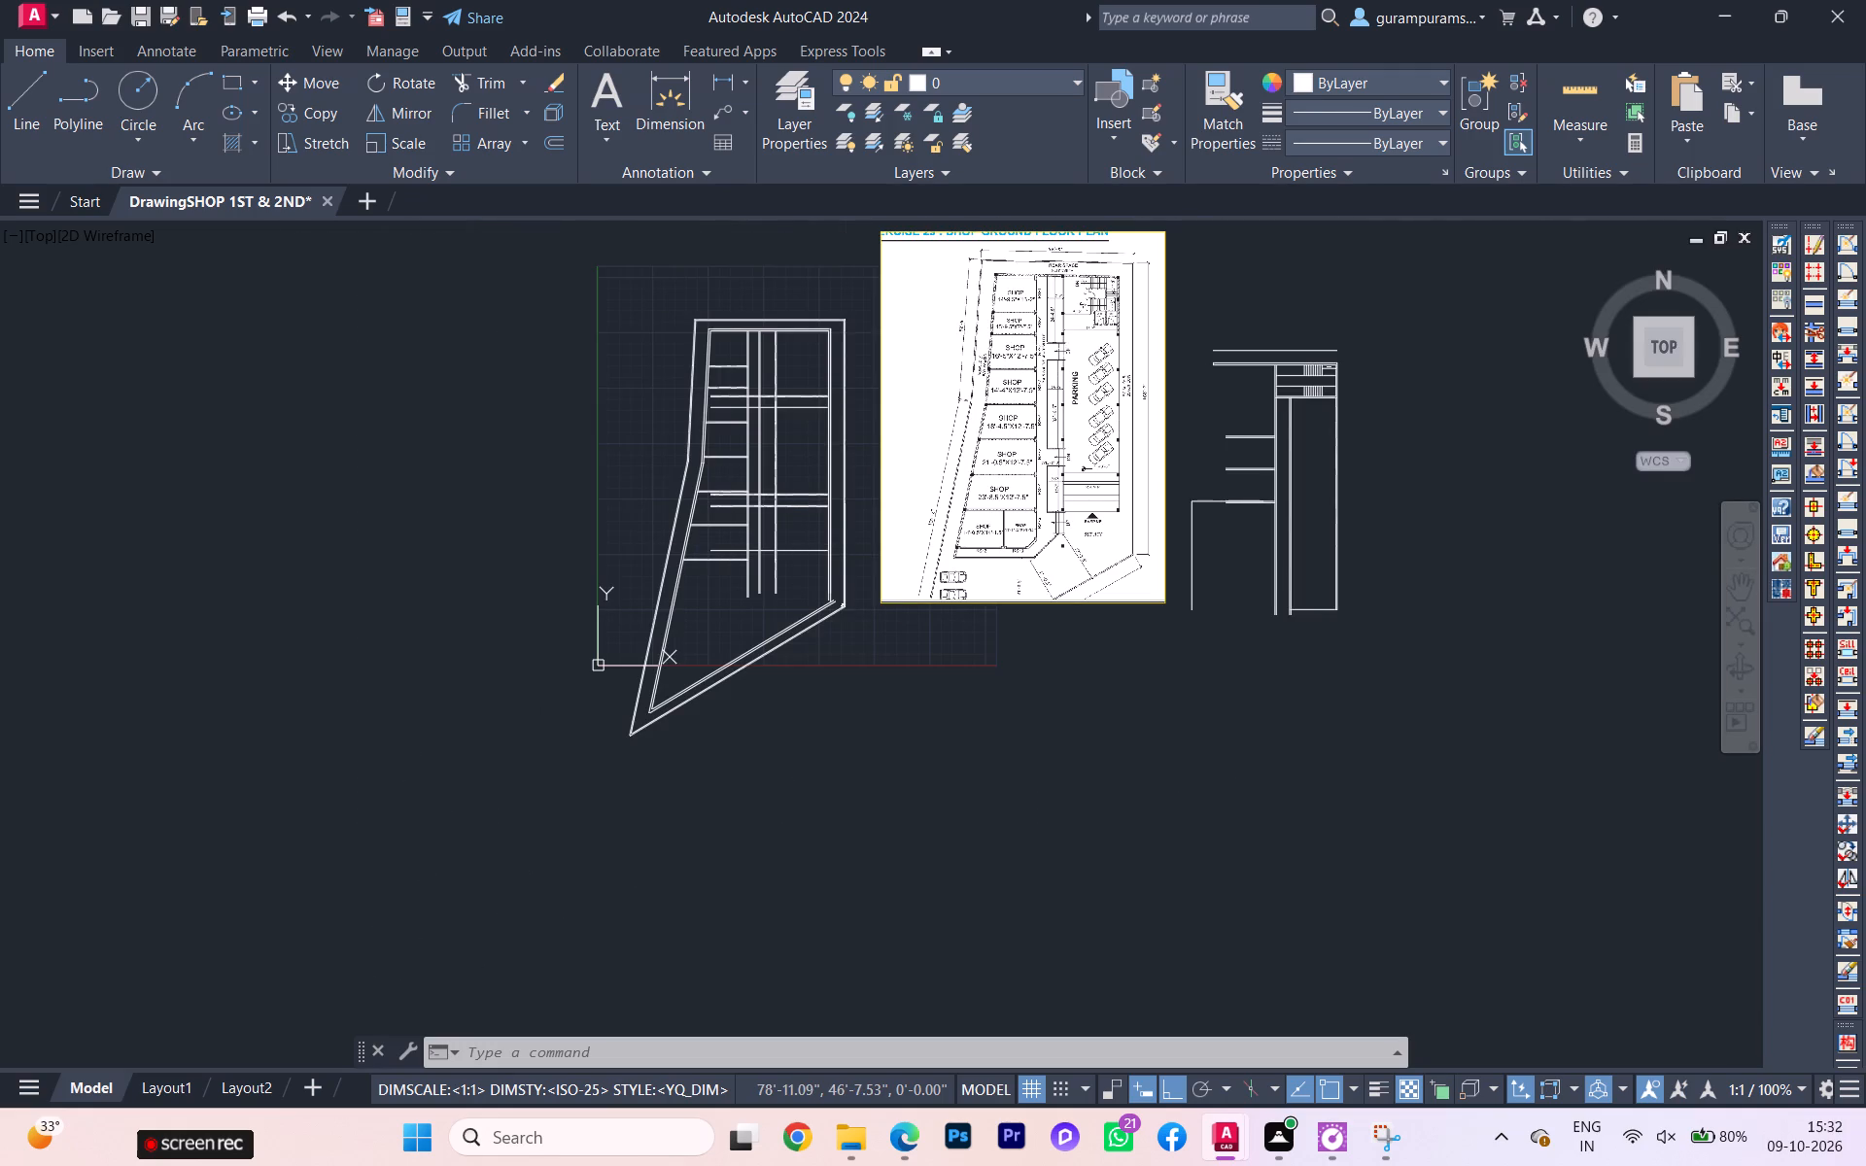
scroll(1068, 323, "up", 2)
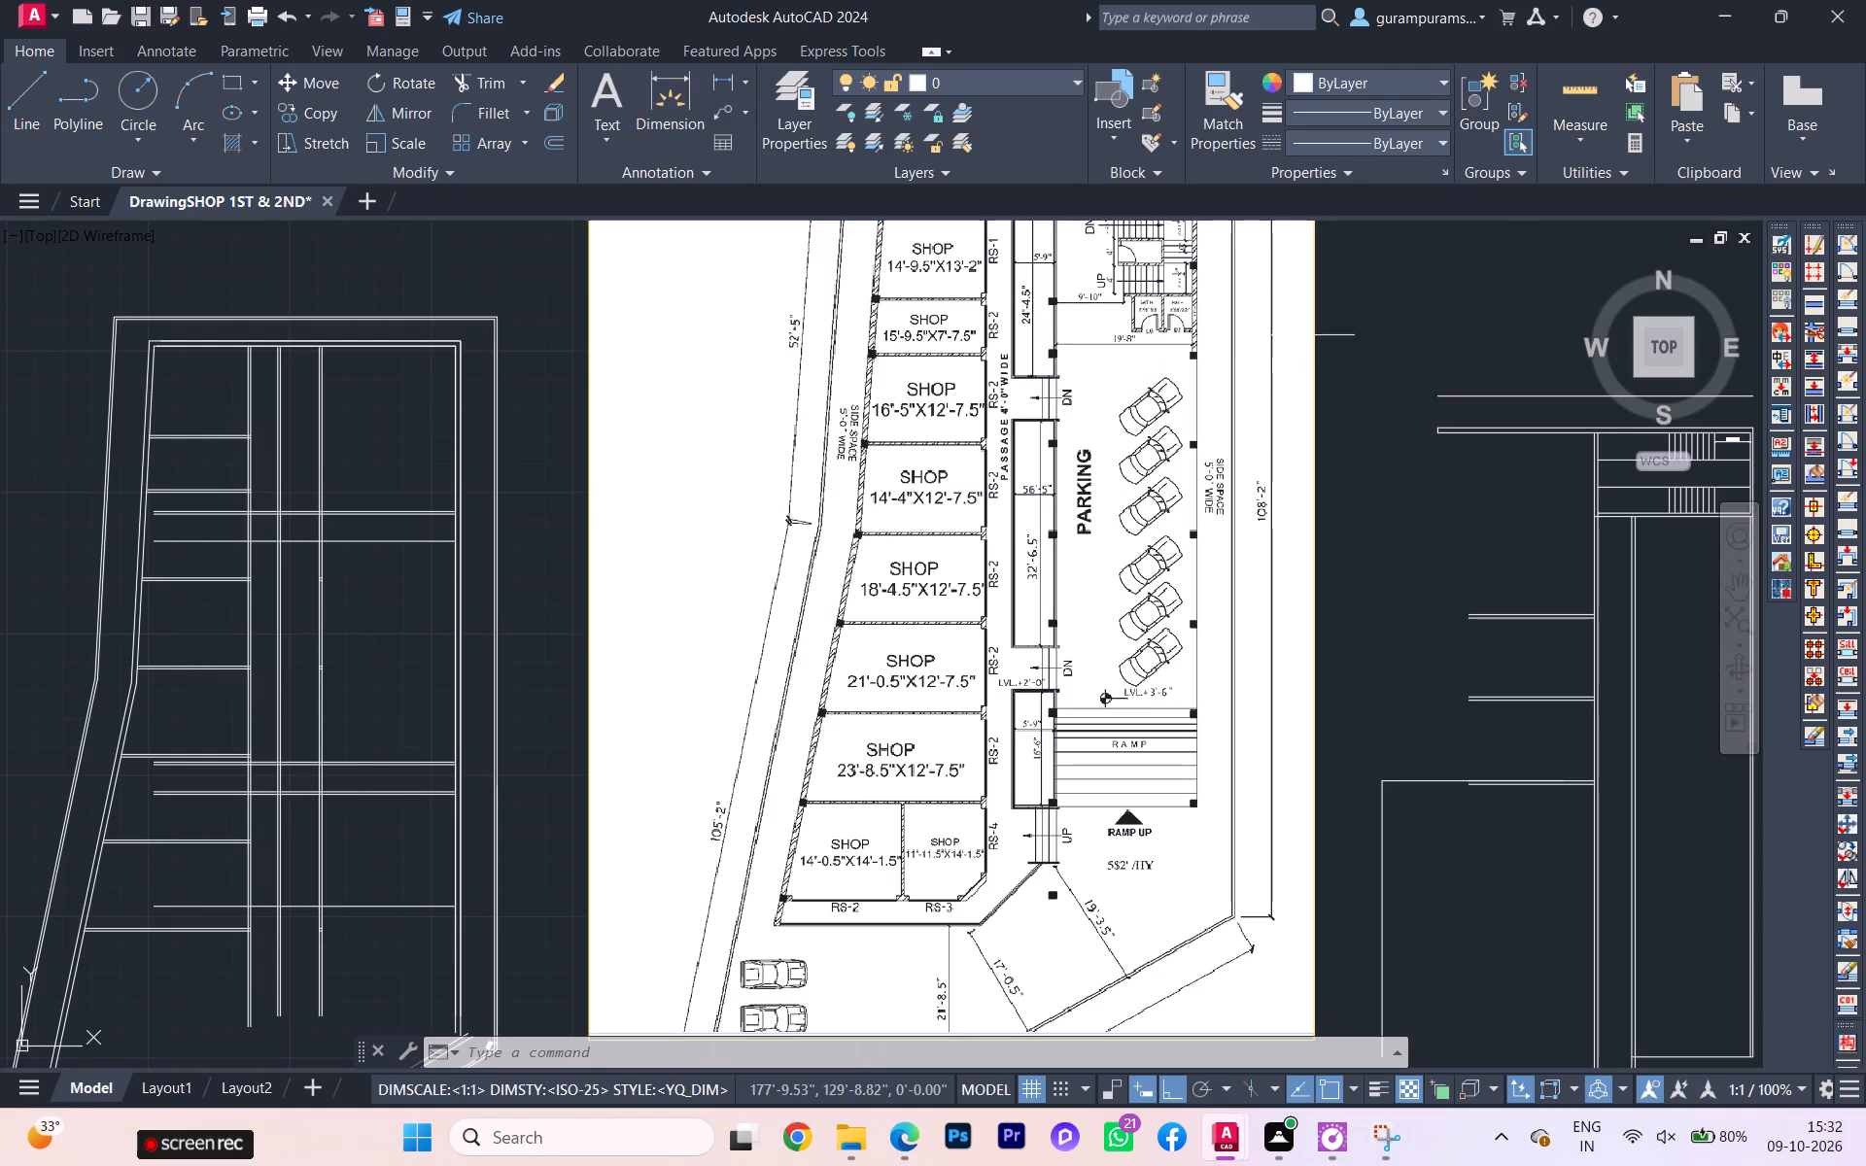
scroll(1761, 34, "up", 1)
scroll(908, 363, "down", 3)
scroll(937, 322, "up", 1)
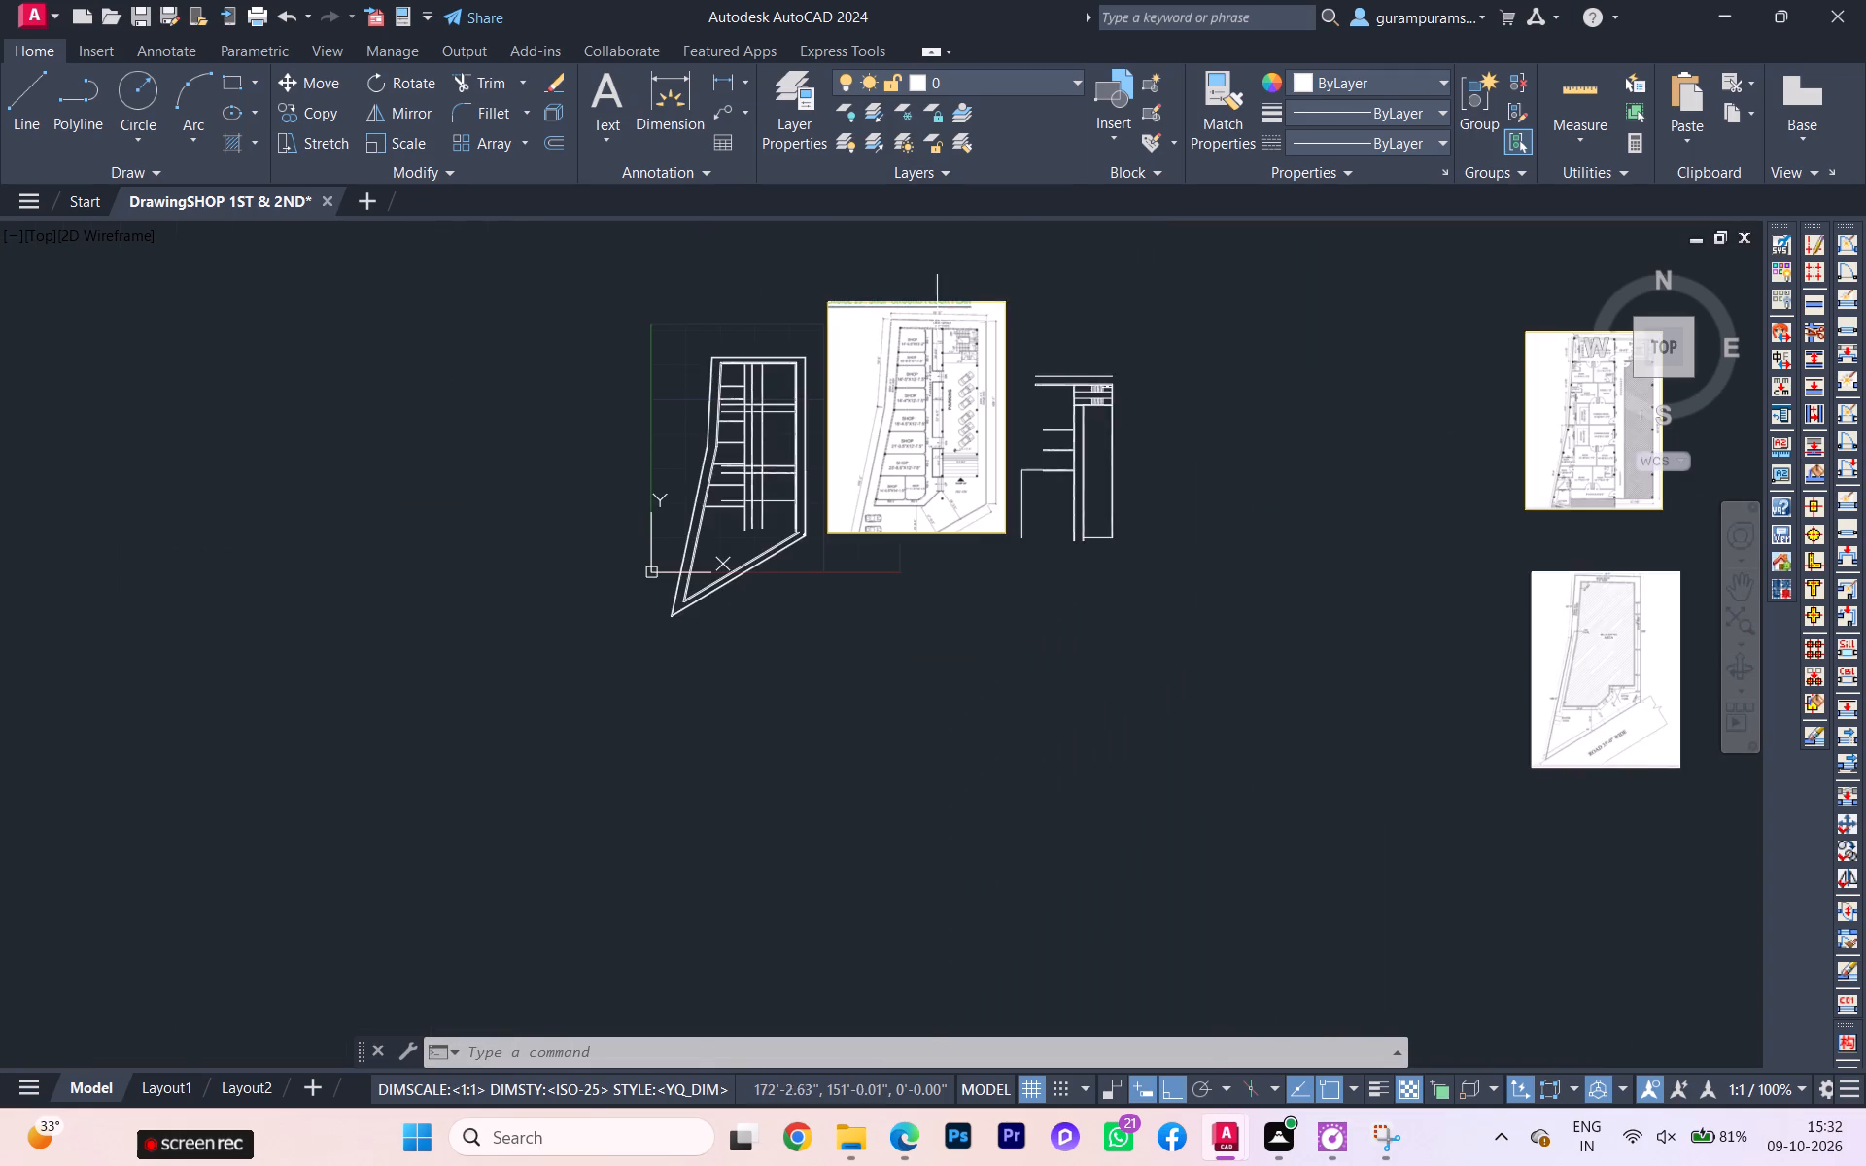
scroll(938, 320, "up", 2)
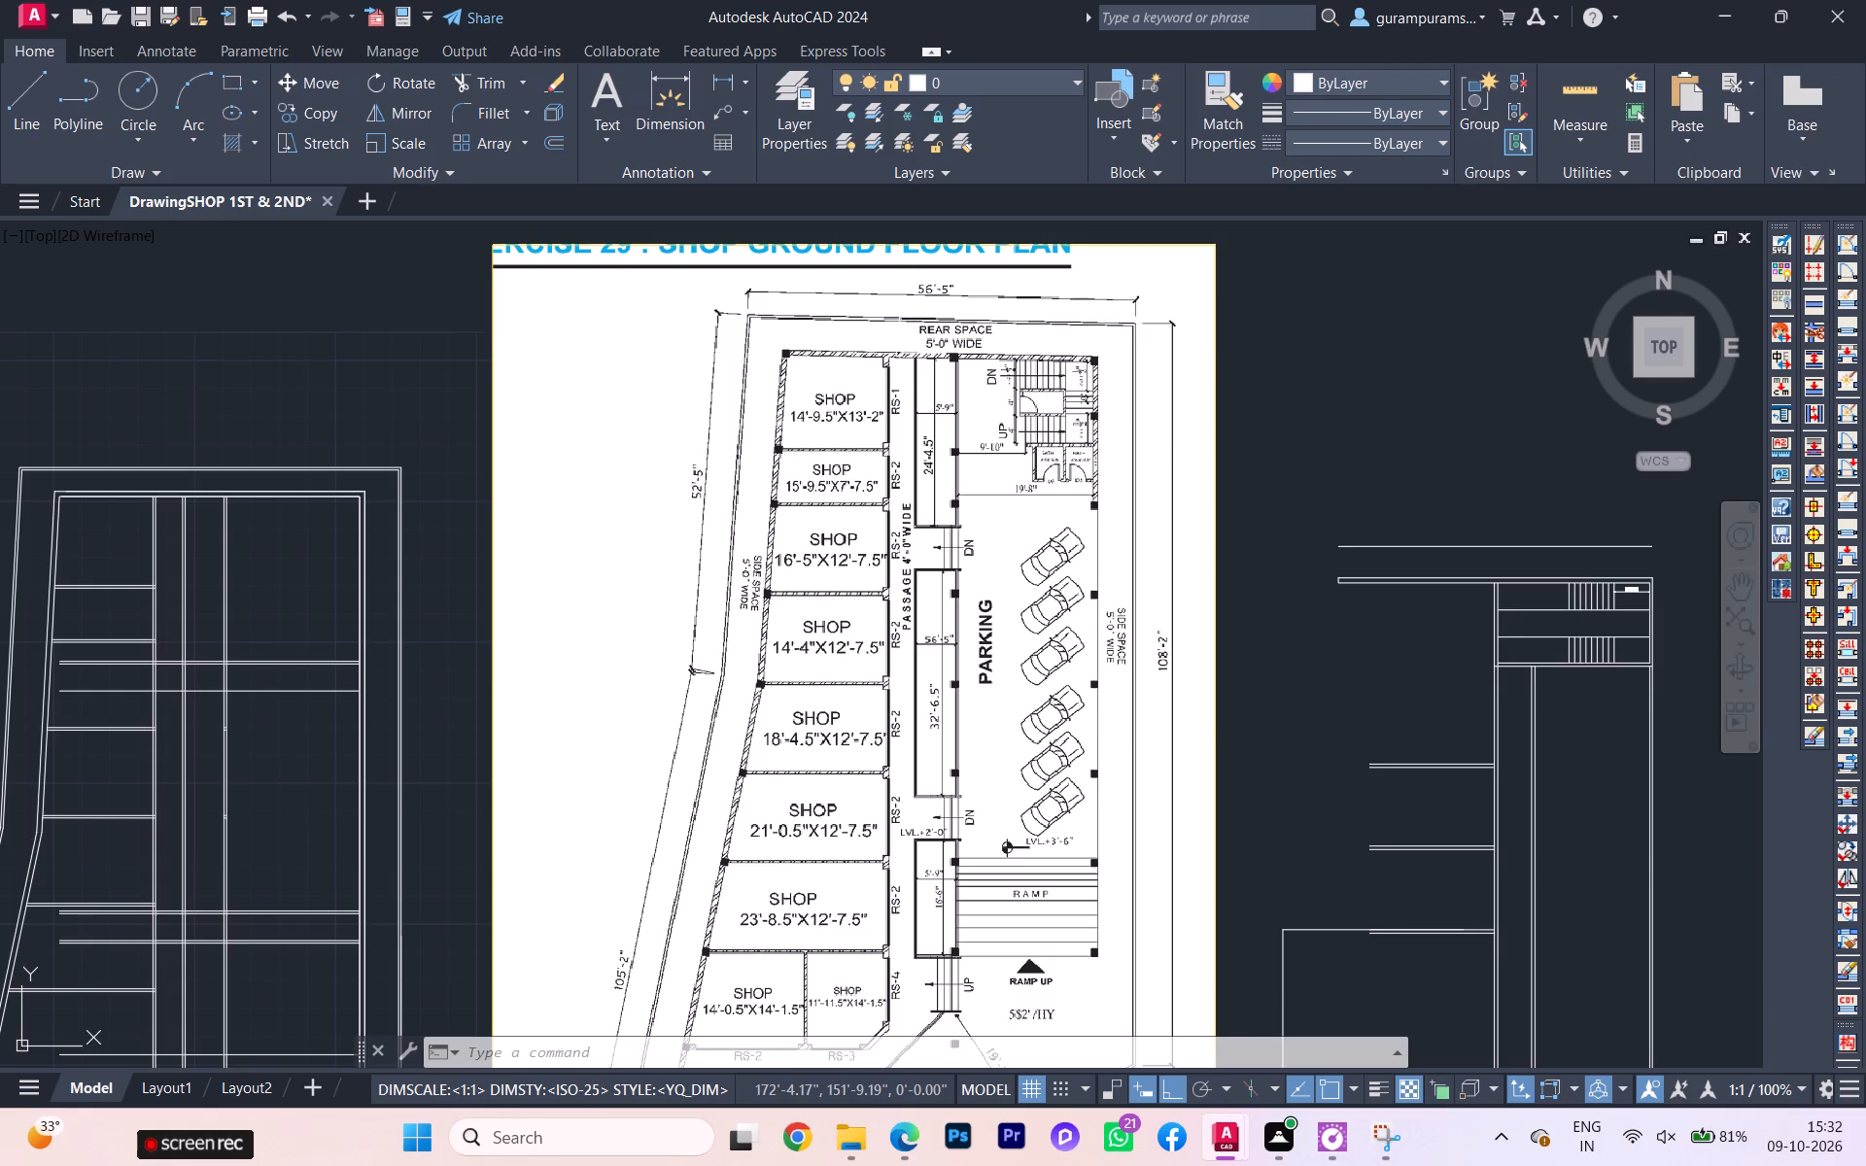
scroll(901, 353, "up", 1)
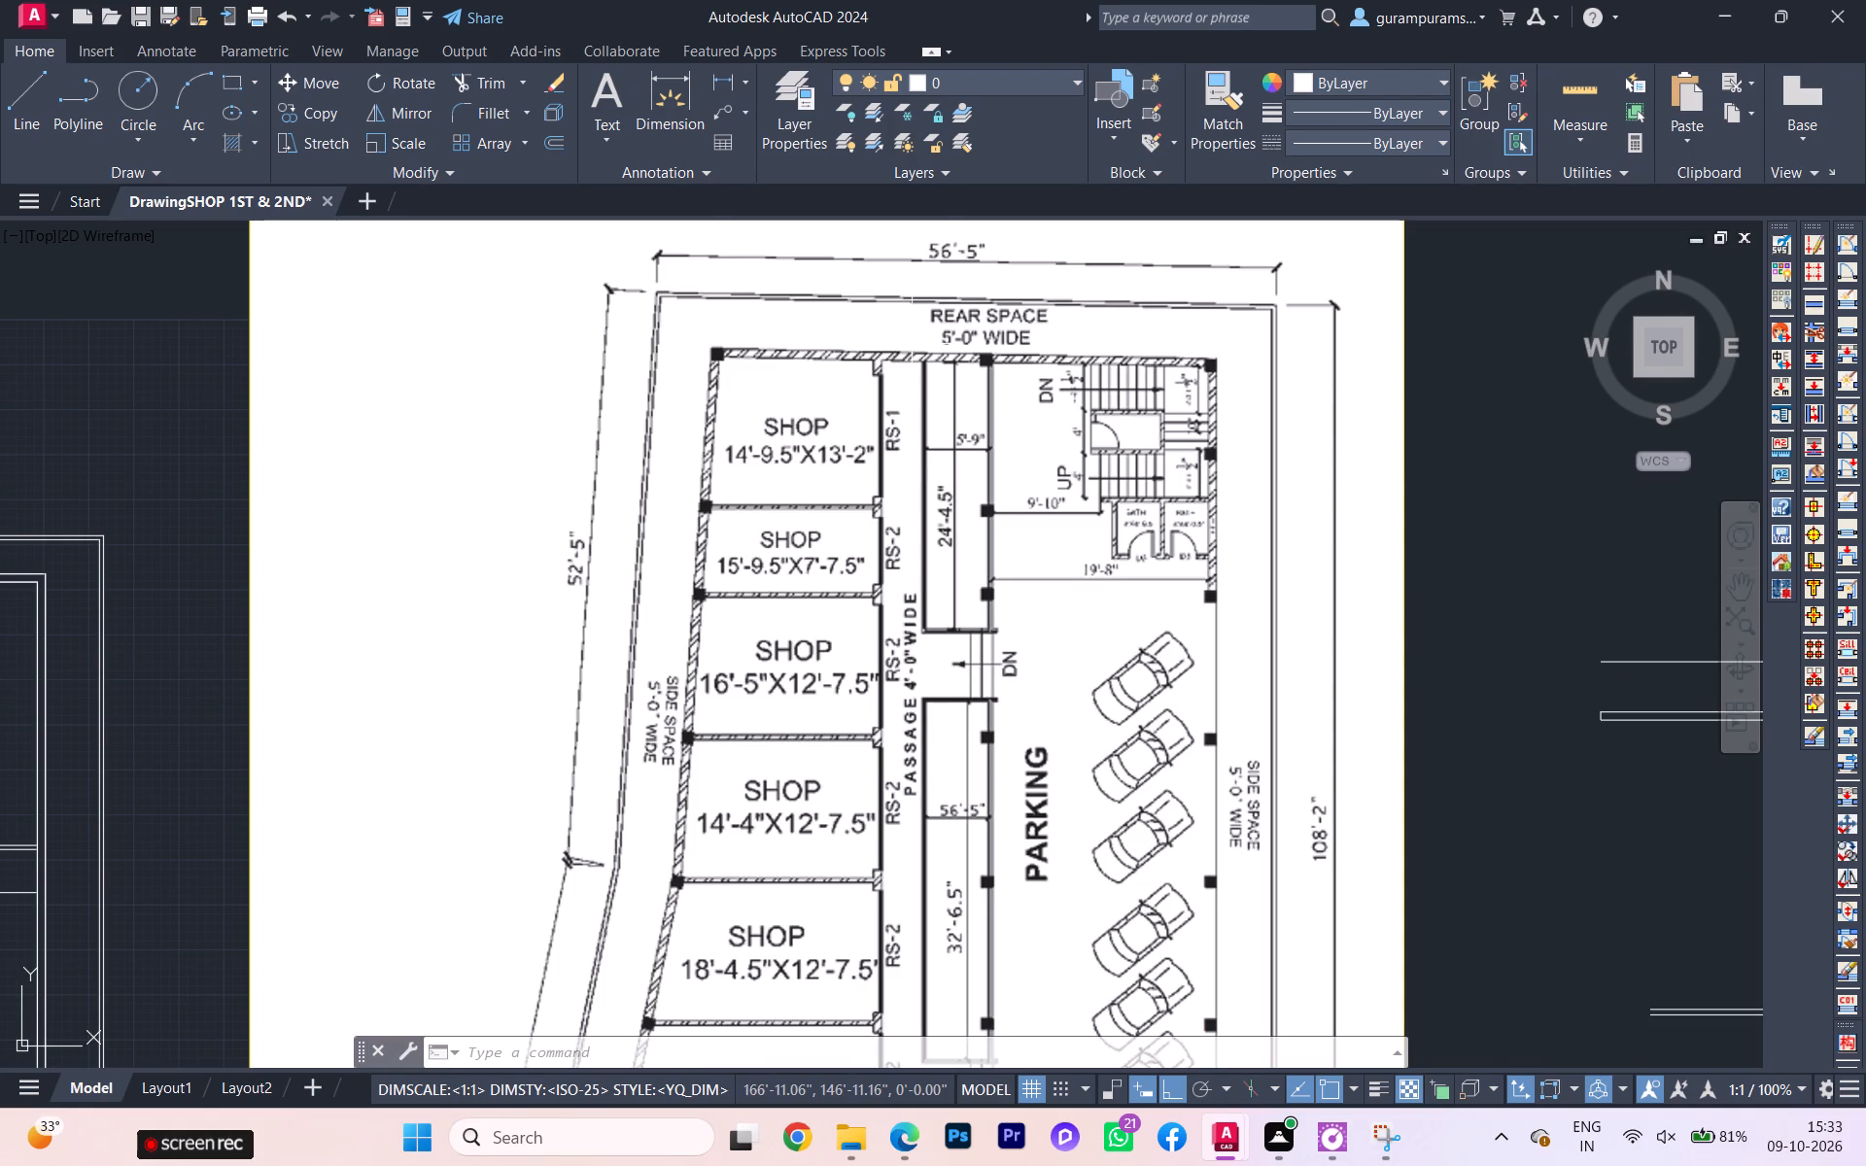
scroll(917, 345, "down", 1)
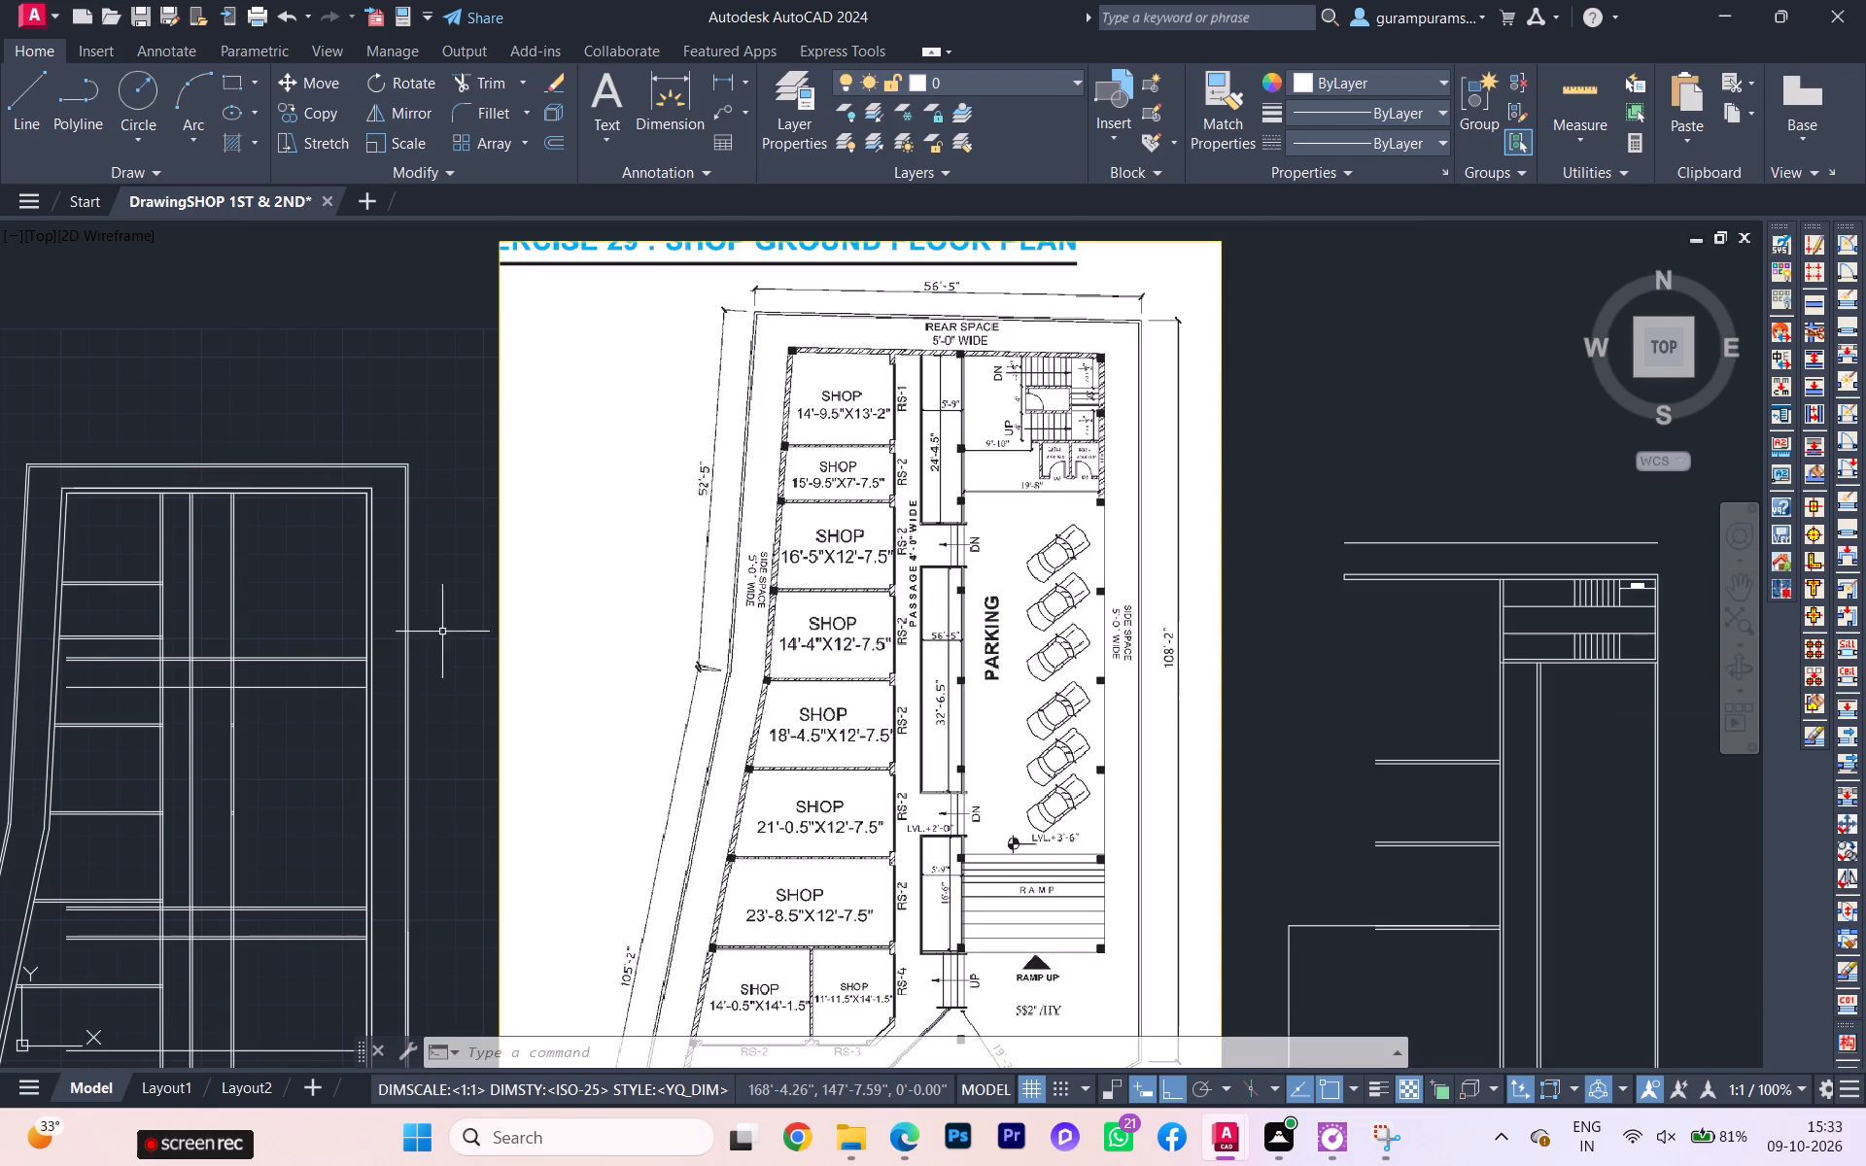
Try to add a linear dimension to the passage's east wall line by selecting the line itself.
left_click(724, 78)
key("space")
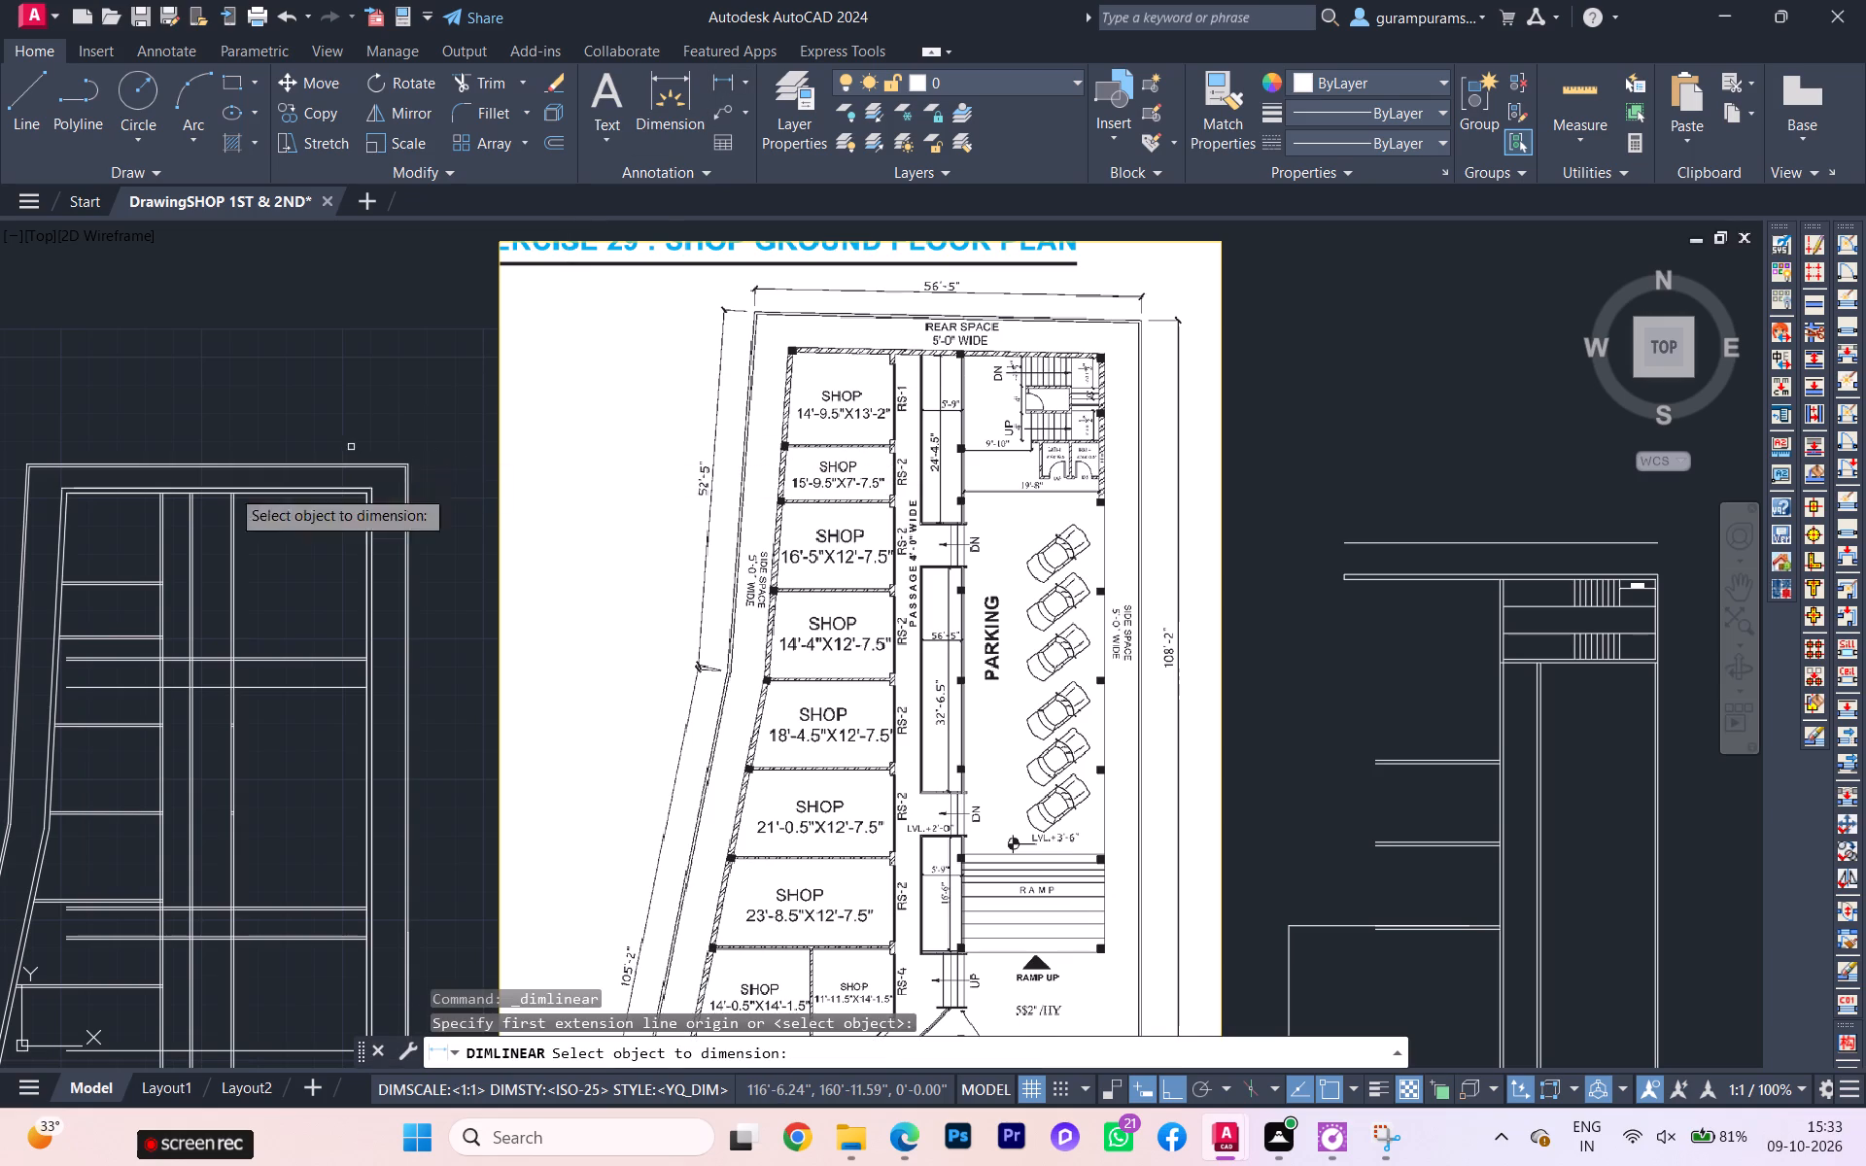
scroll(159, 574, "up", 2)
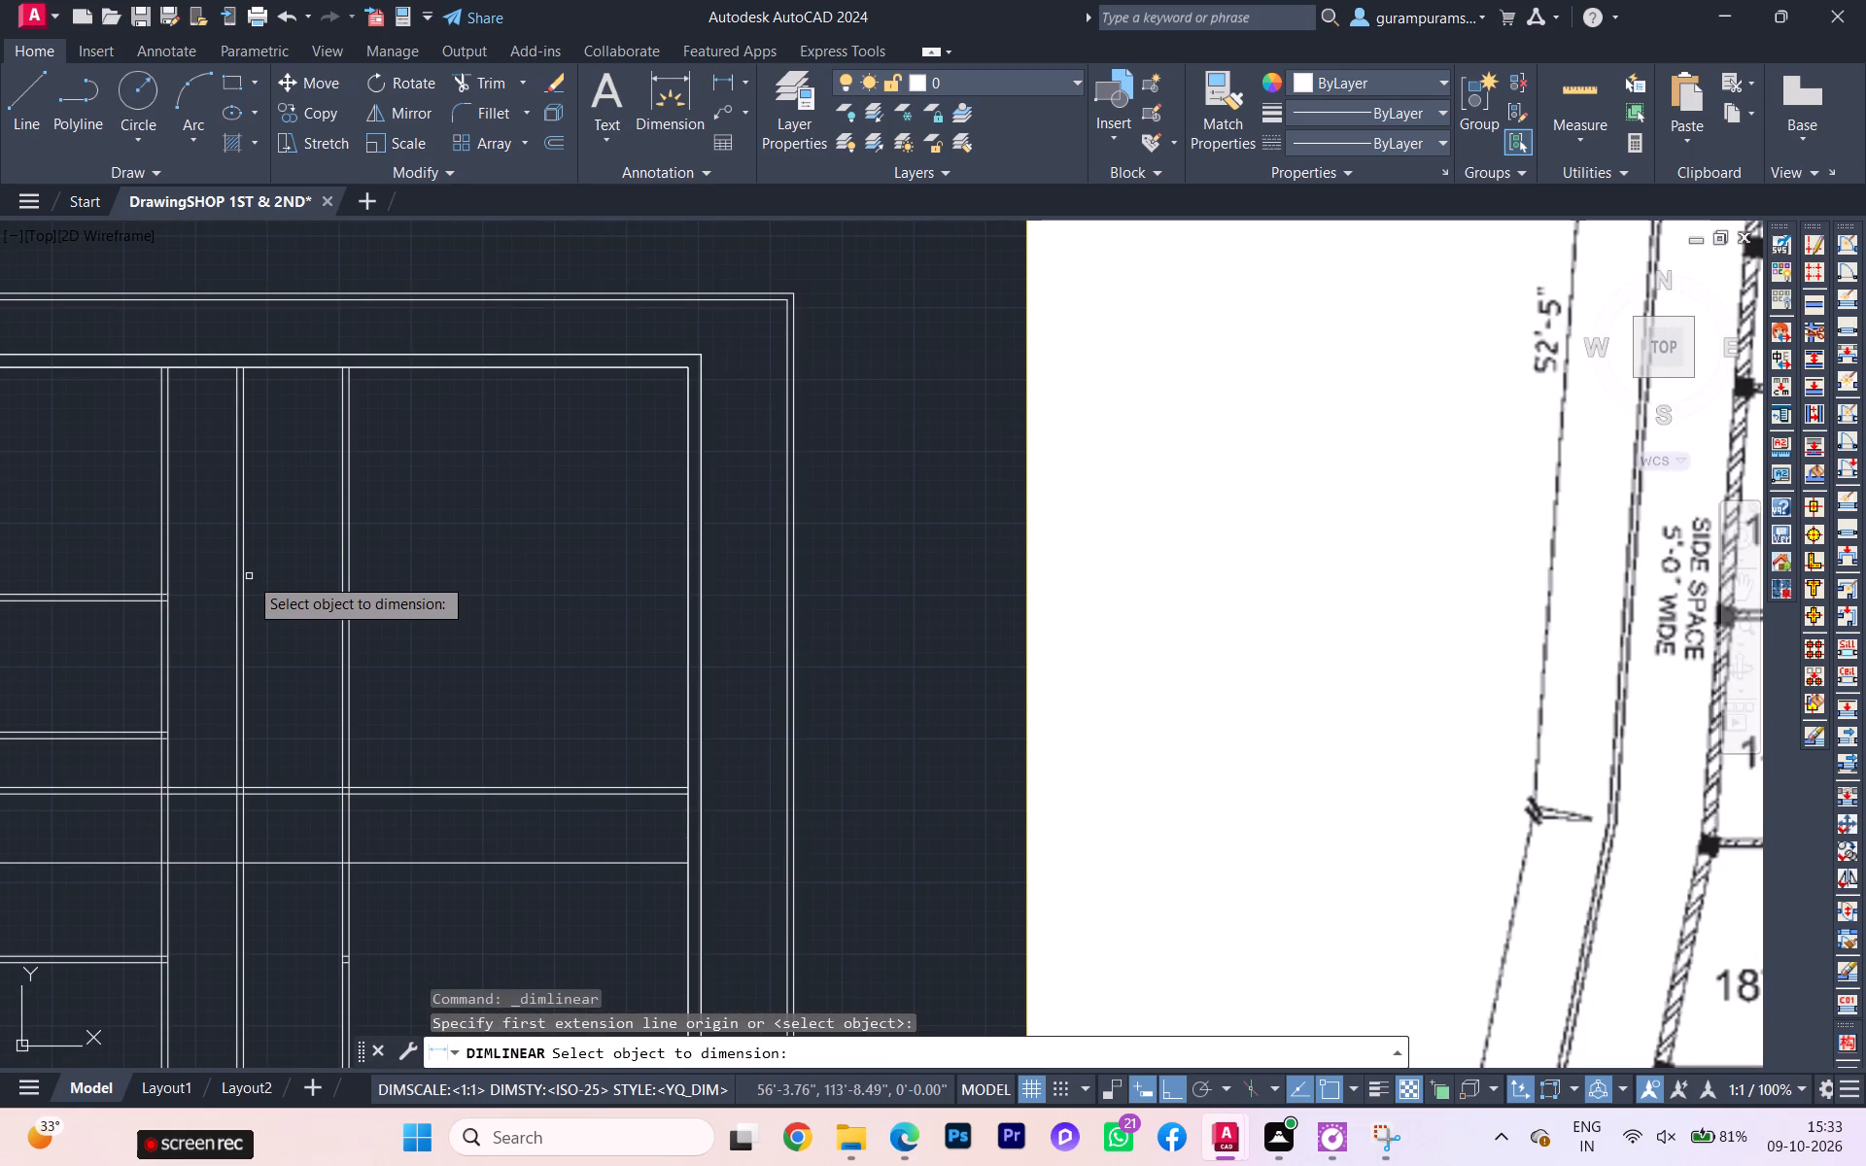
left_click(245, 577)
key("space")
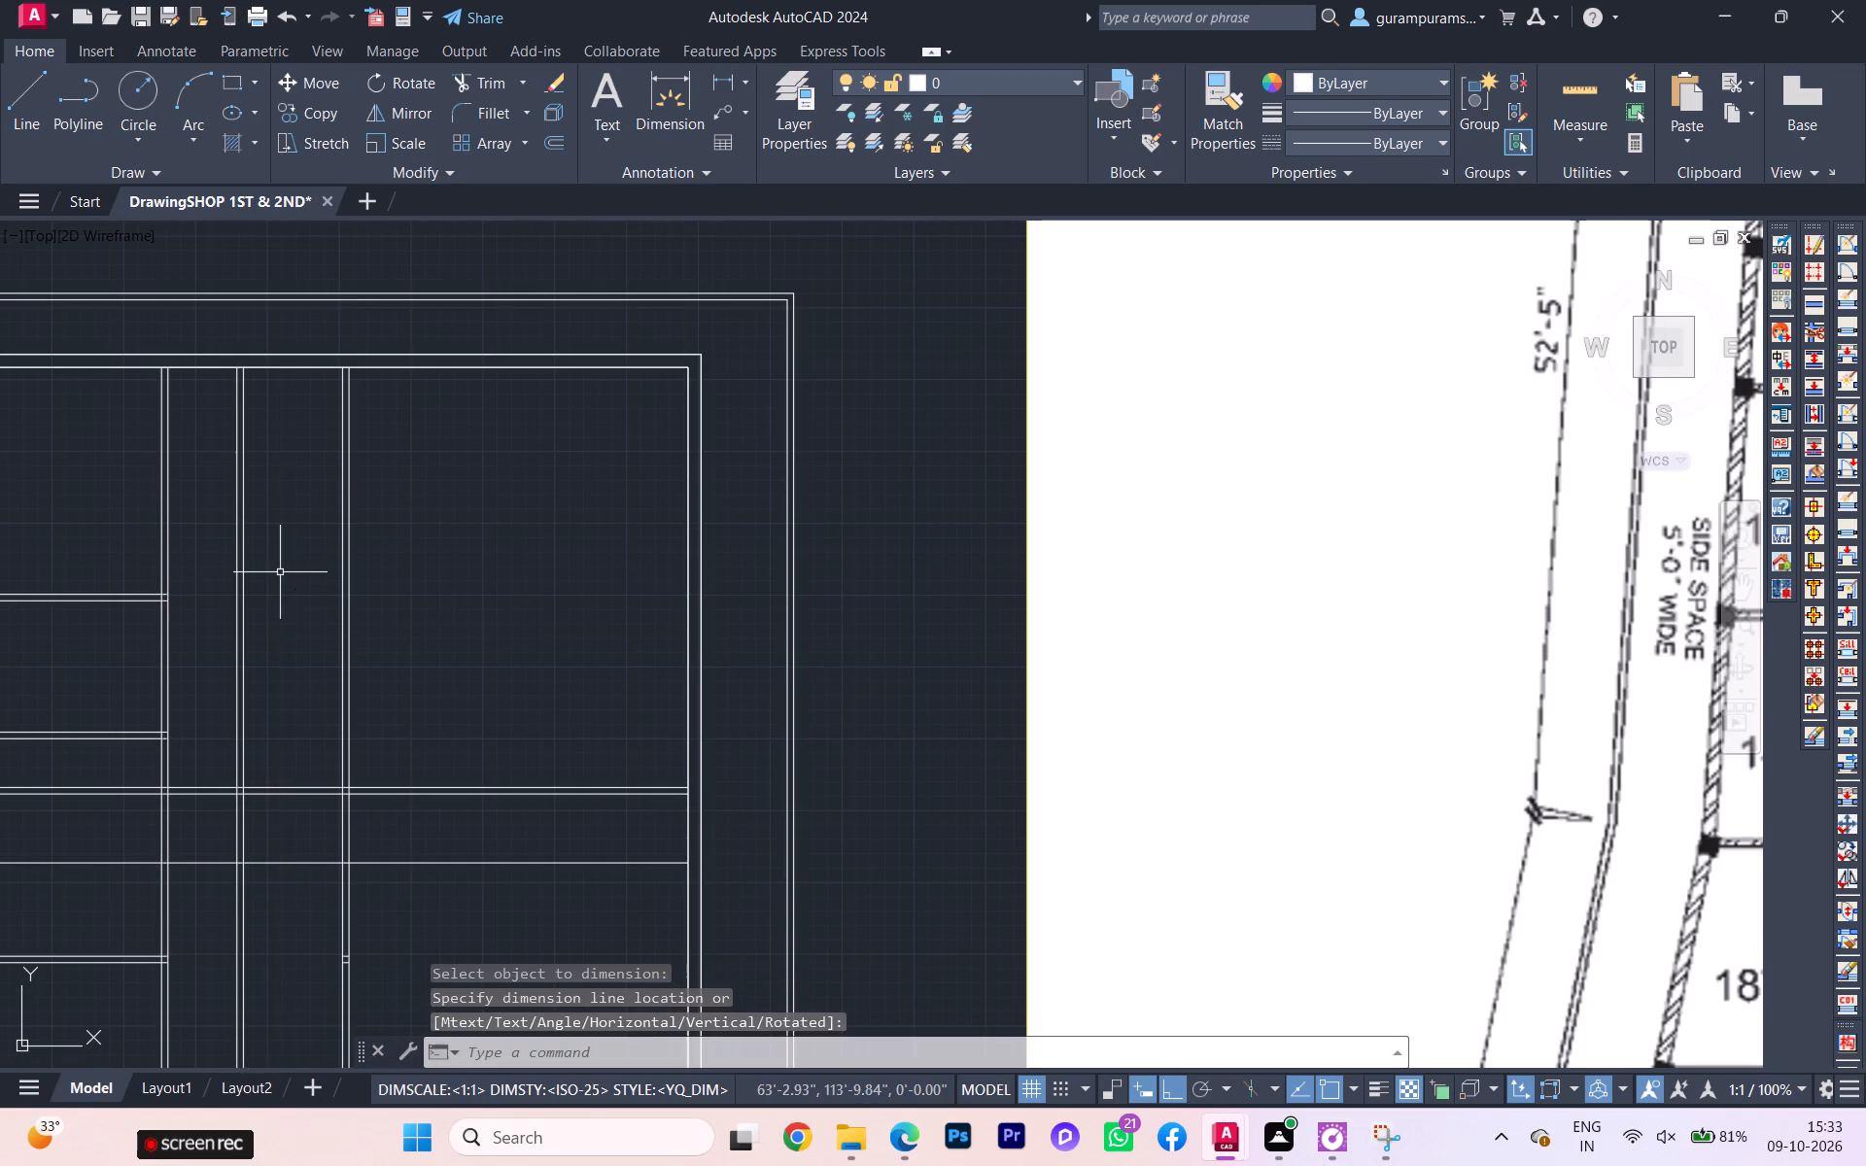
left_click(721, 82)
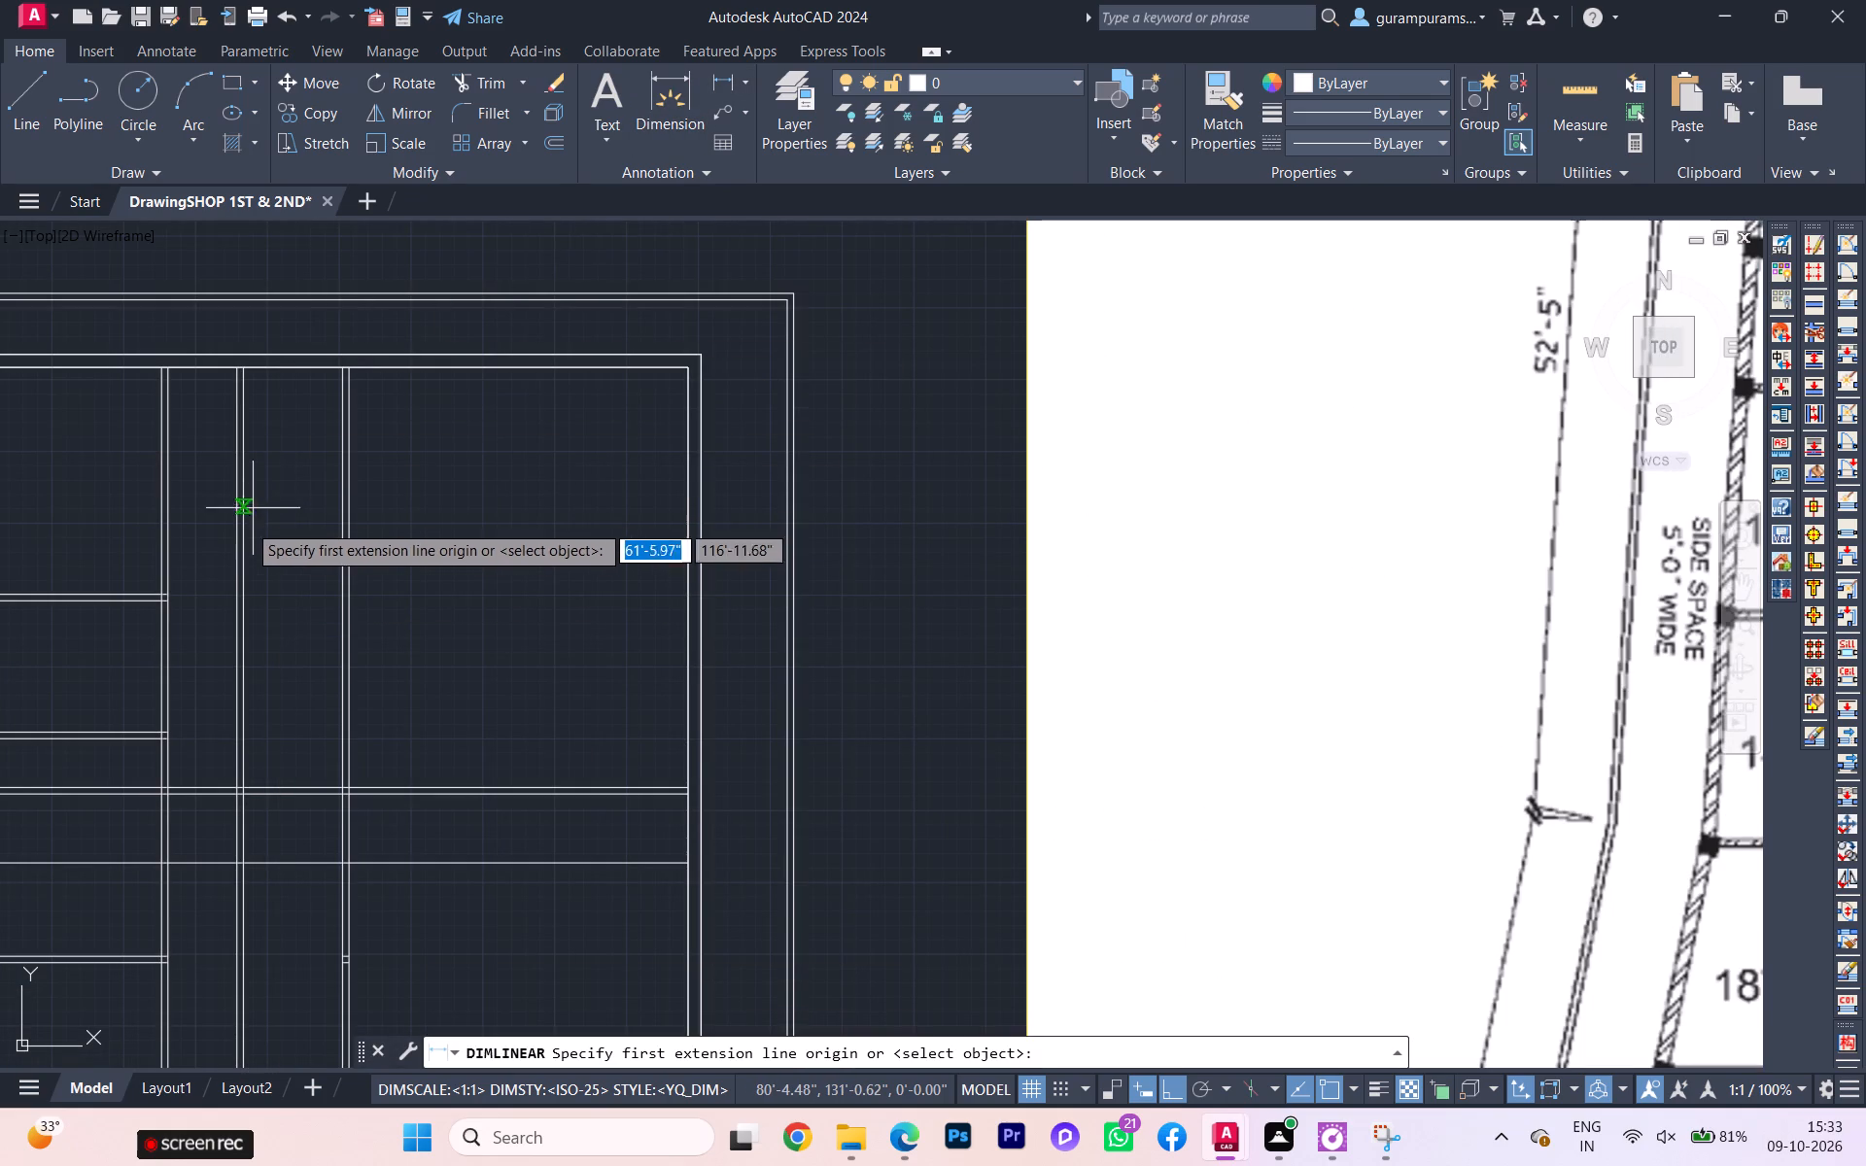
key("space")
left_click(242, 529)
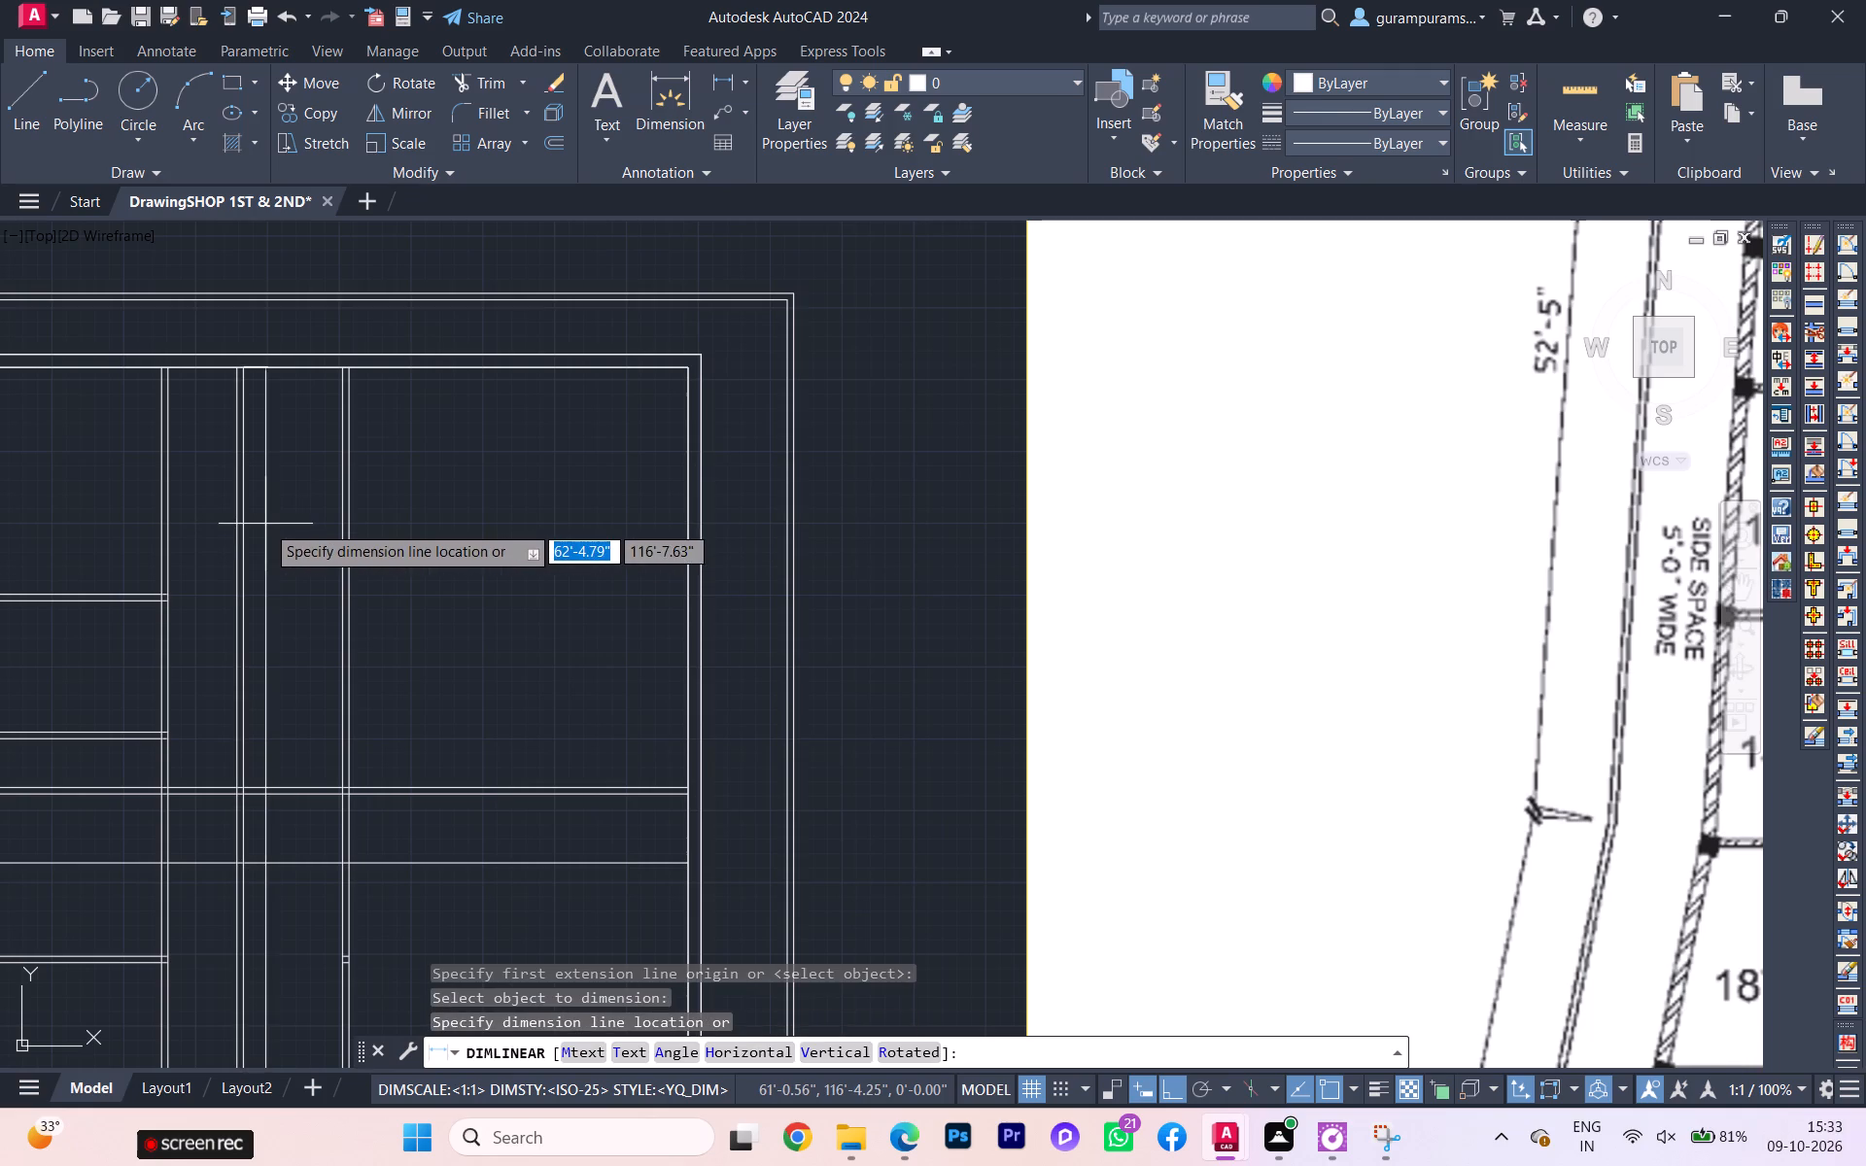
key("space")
Measure the vertical distance from the north wall's inner face to the first cross wall, without placing a dimension.
left_click(723, 85)
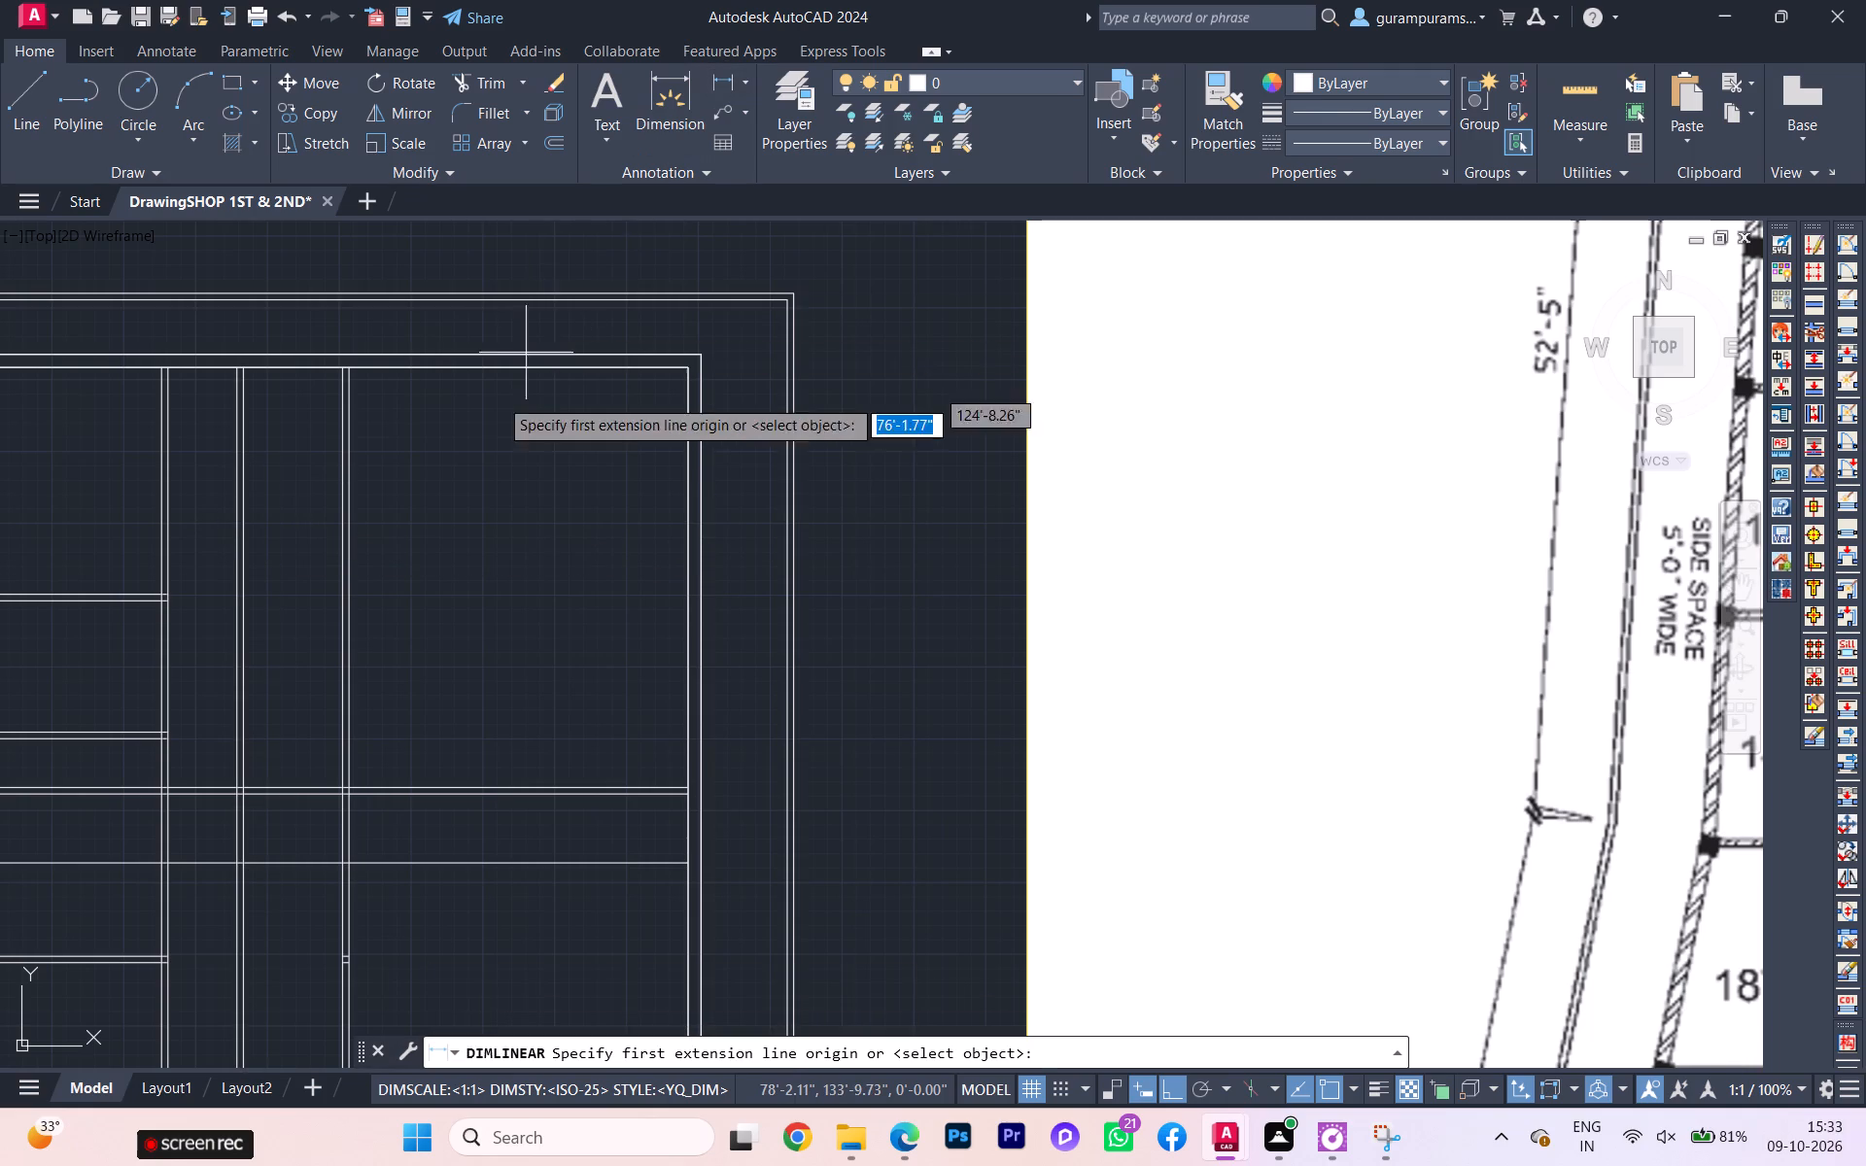
scroll(471, 437, "up", 1)
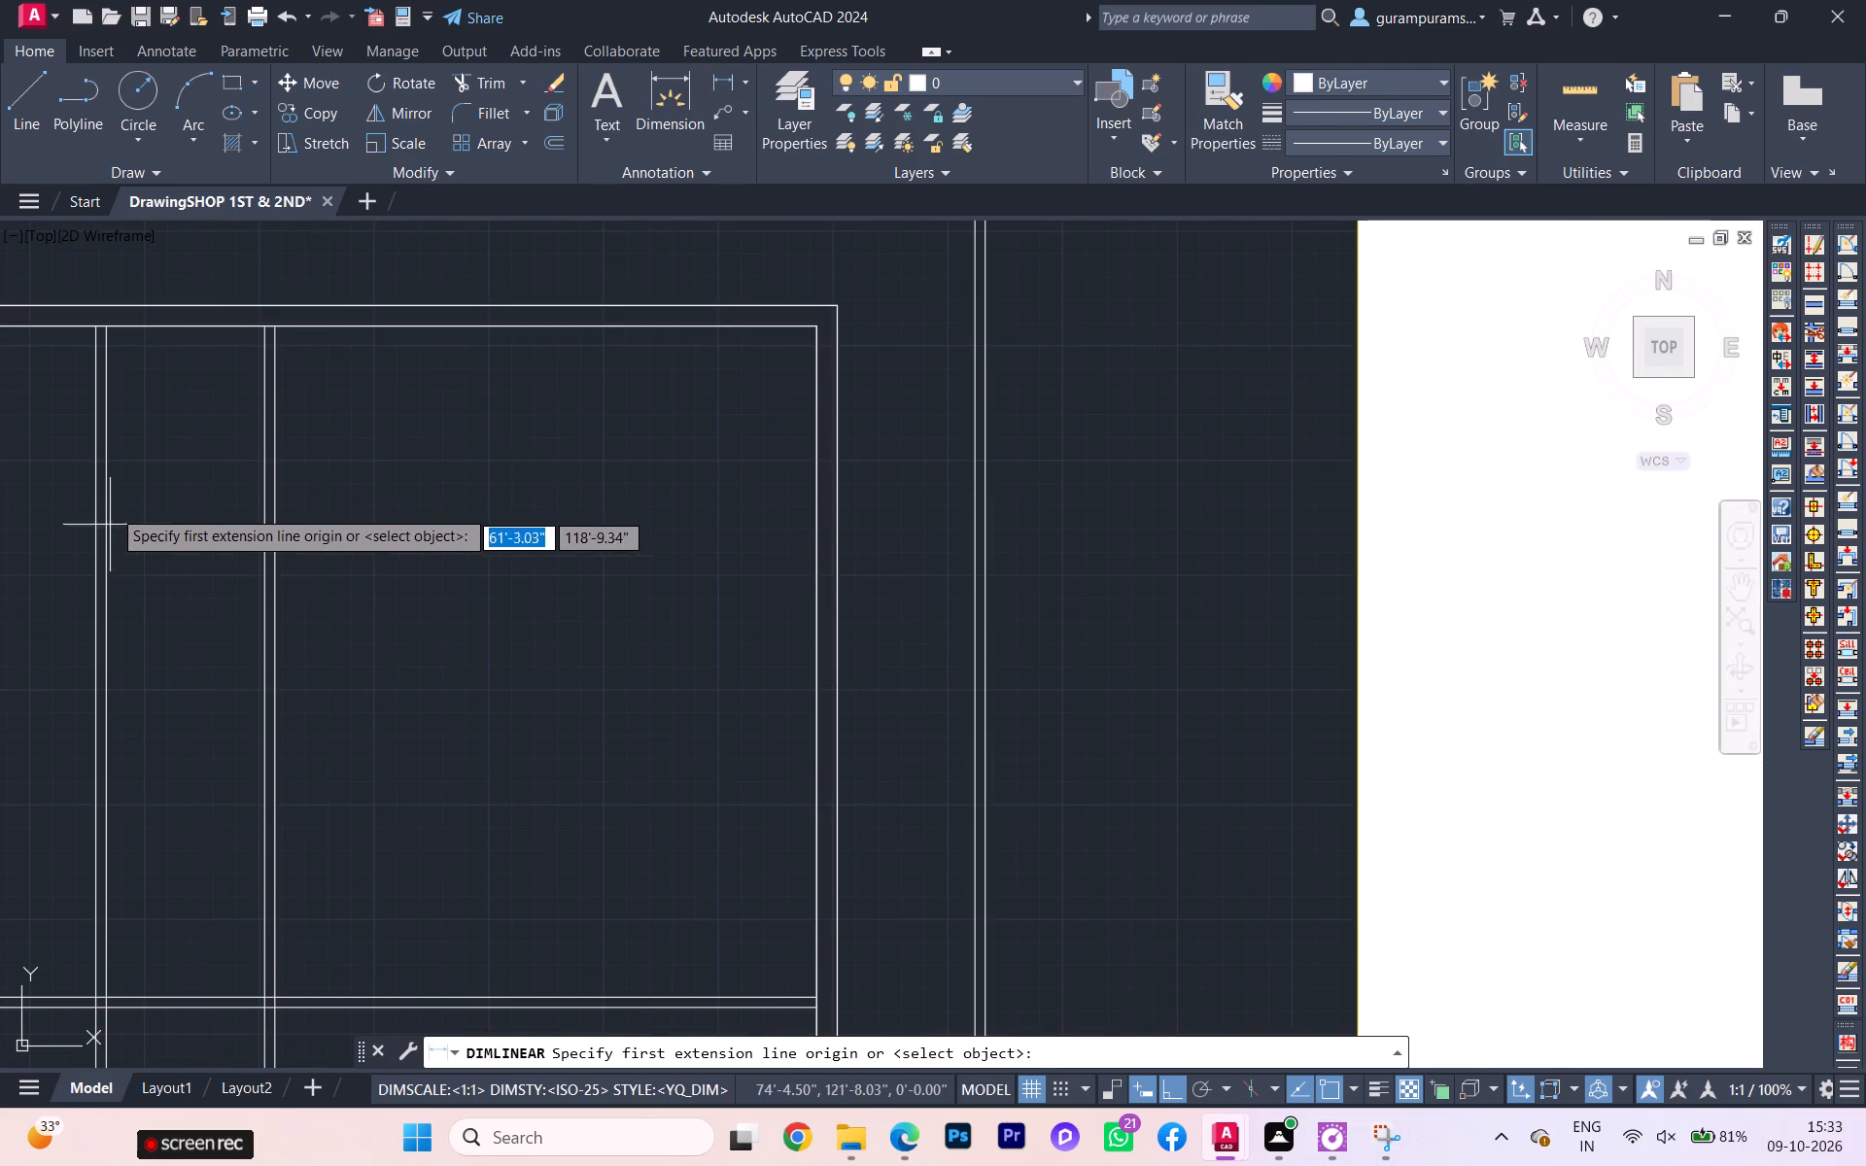
left_click(179, 329)
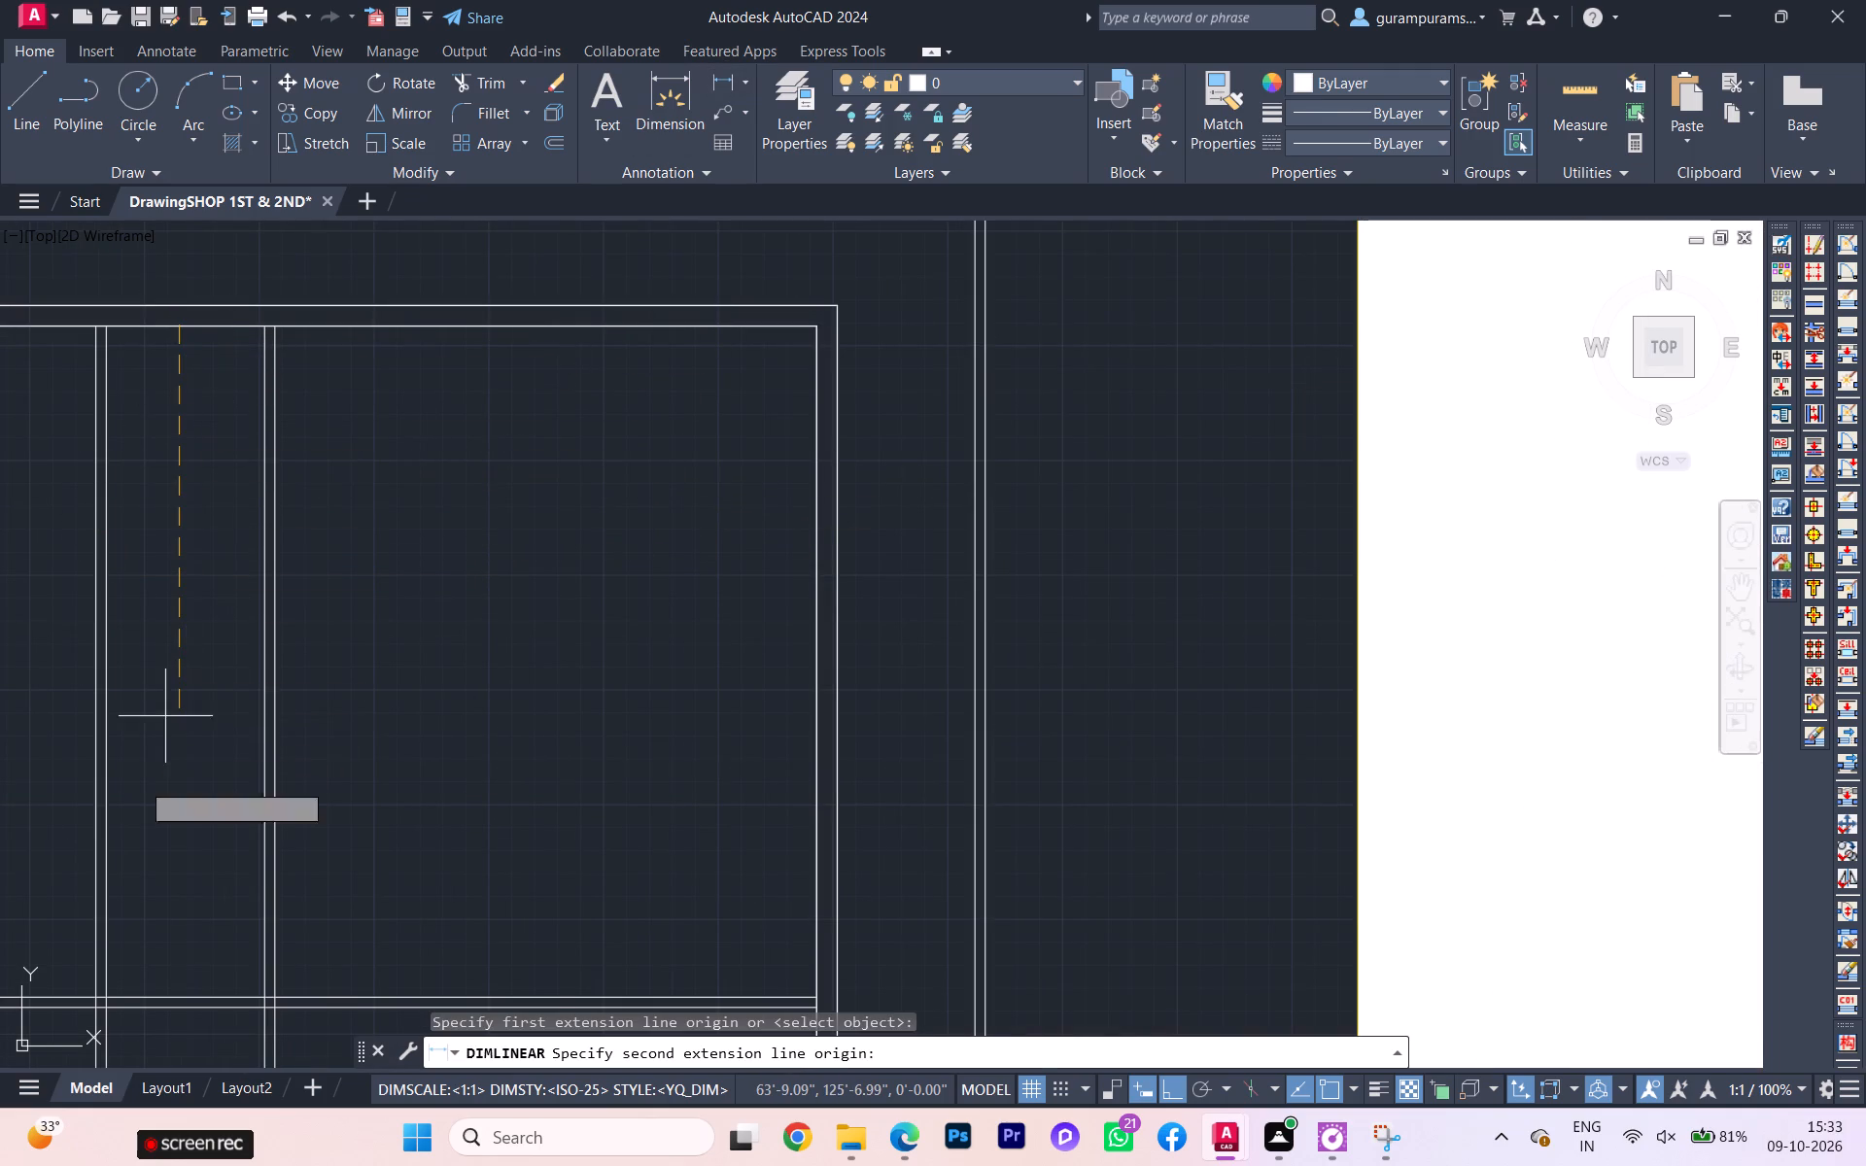
left_click(161, 996)
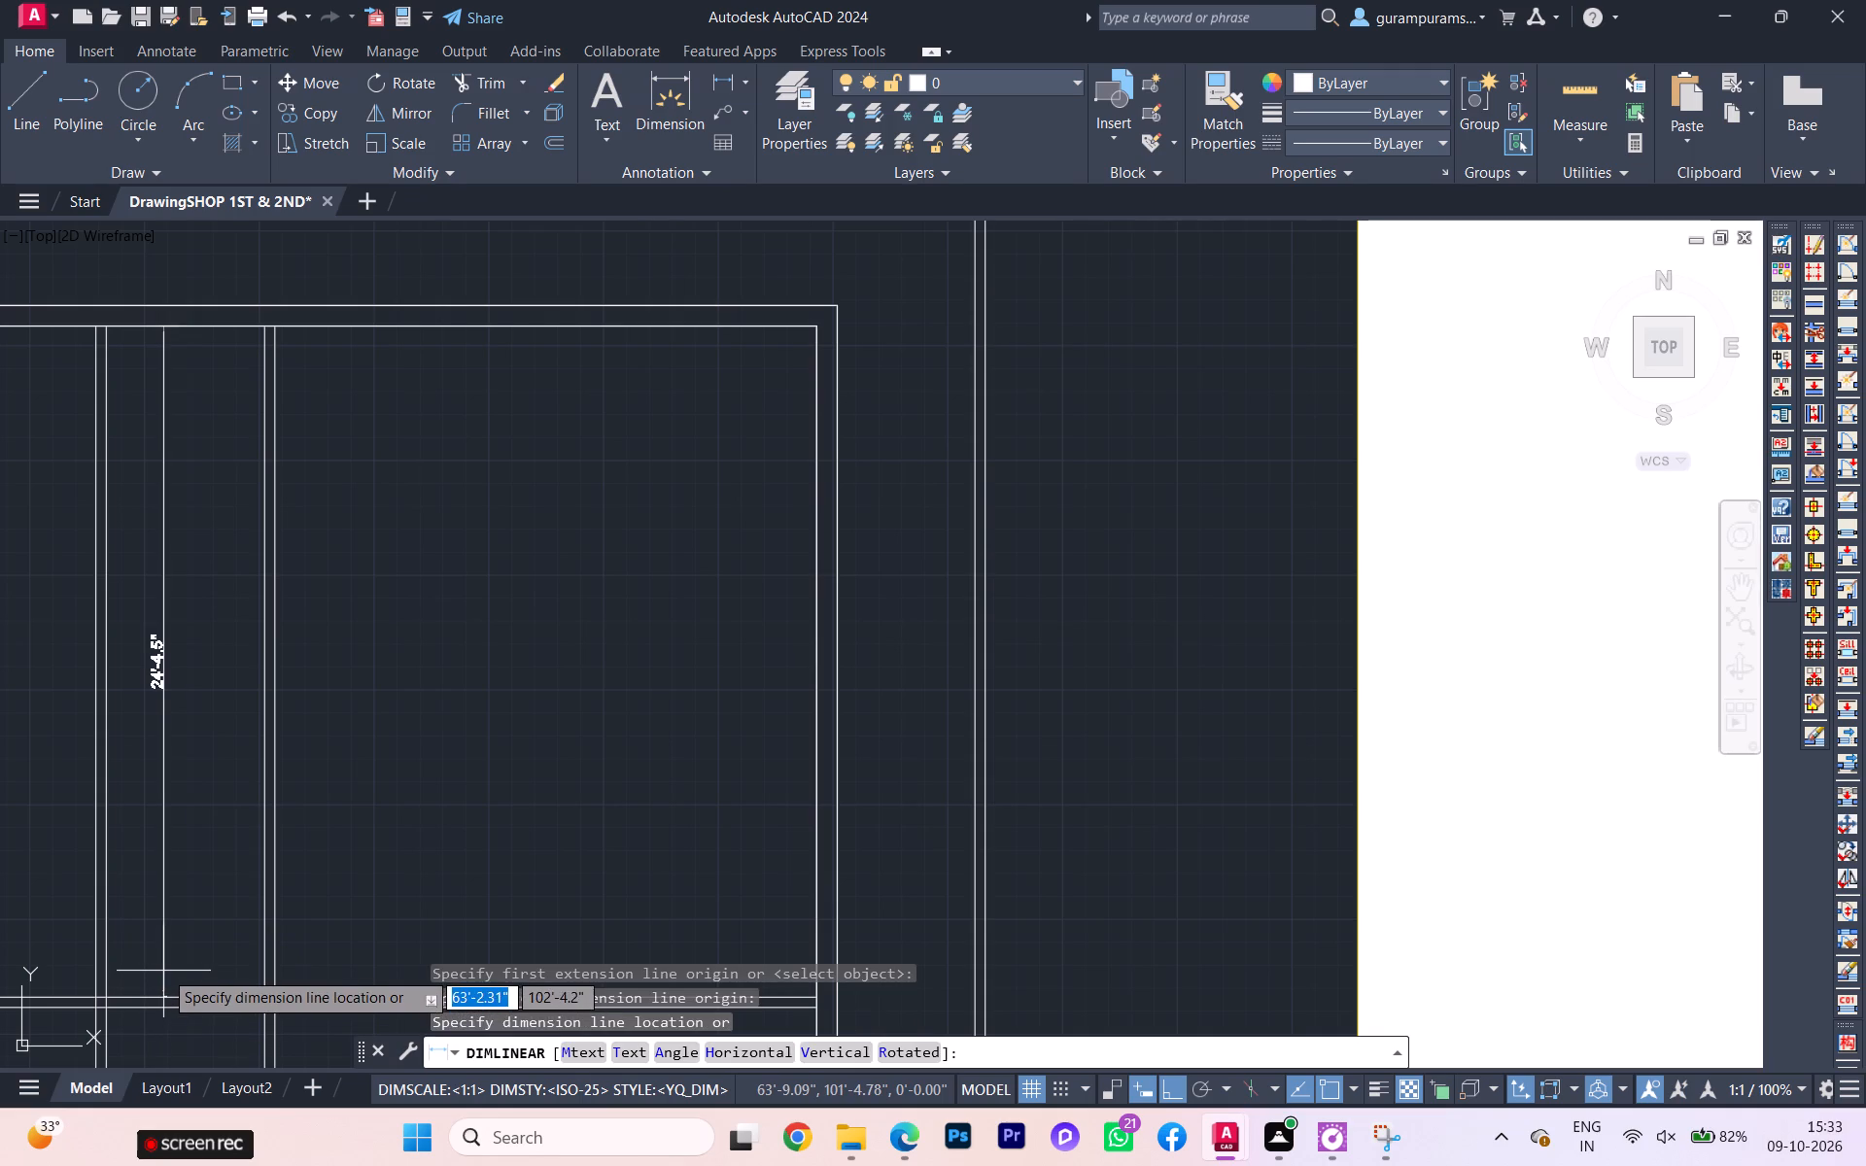
key("Escape")
Trim all the cross wall lines where they span the passage between its two walls, using one fence down its length.
scroll(193, 713, "down", 1)
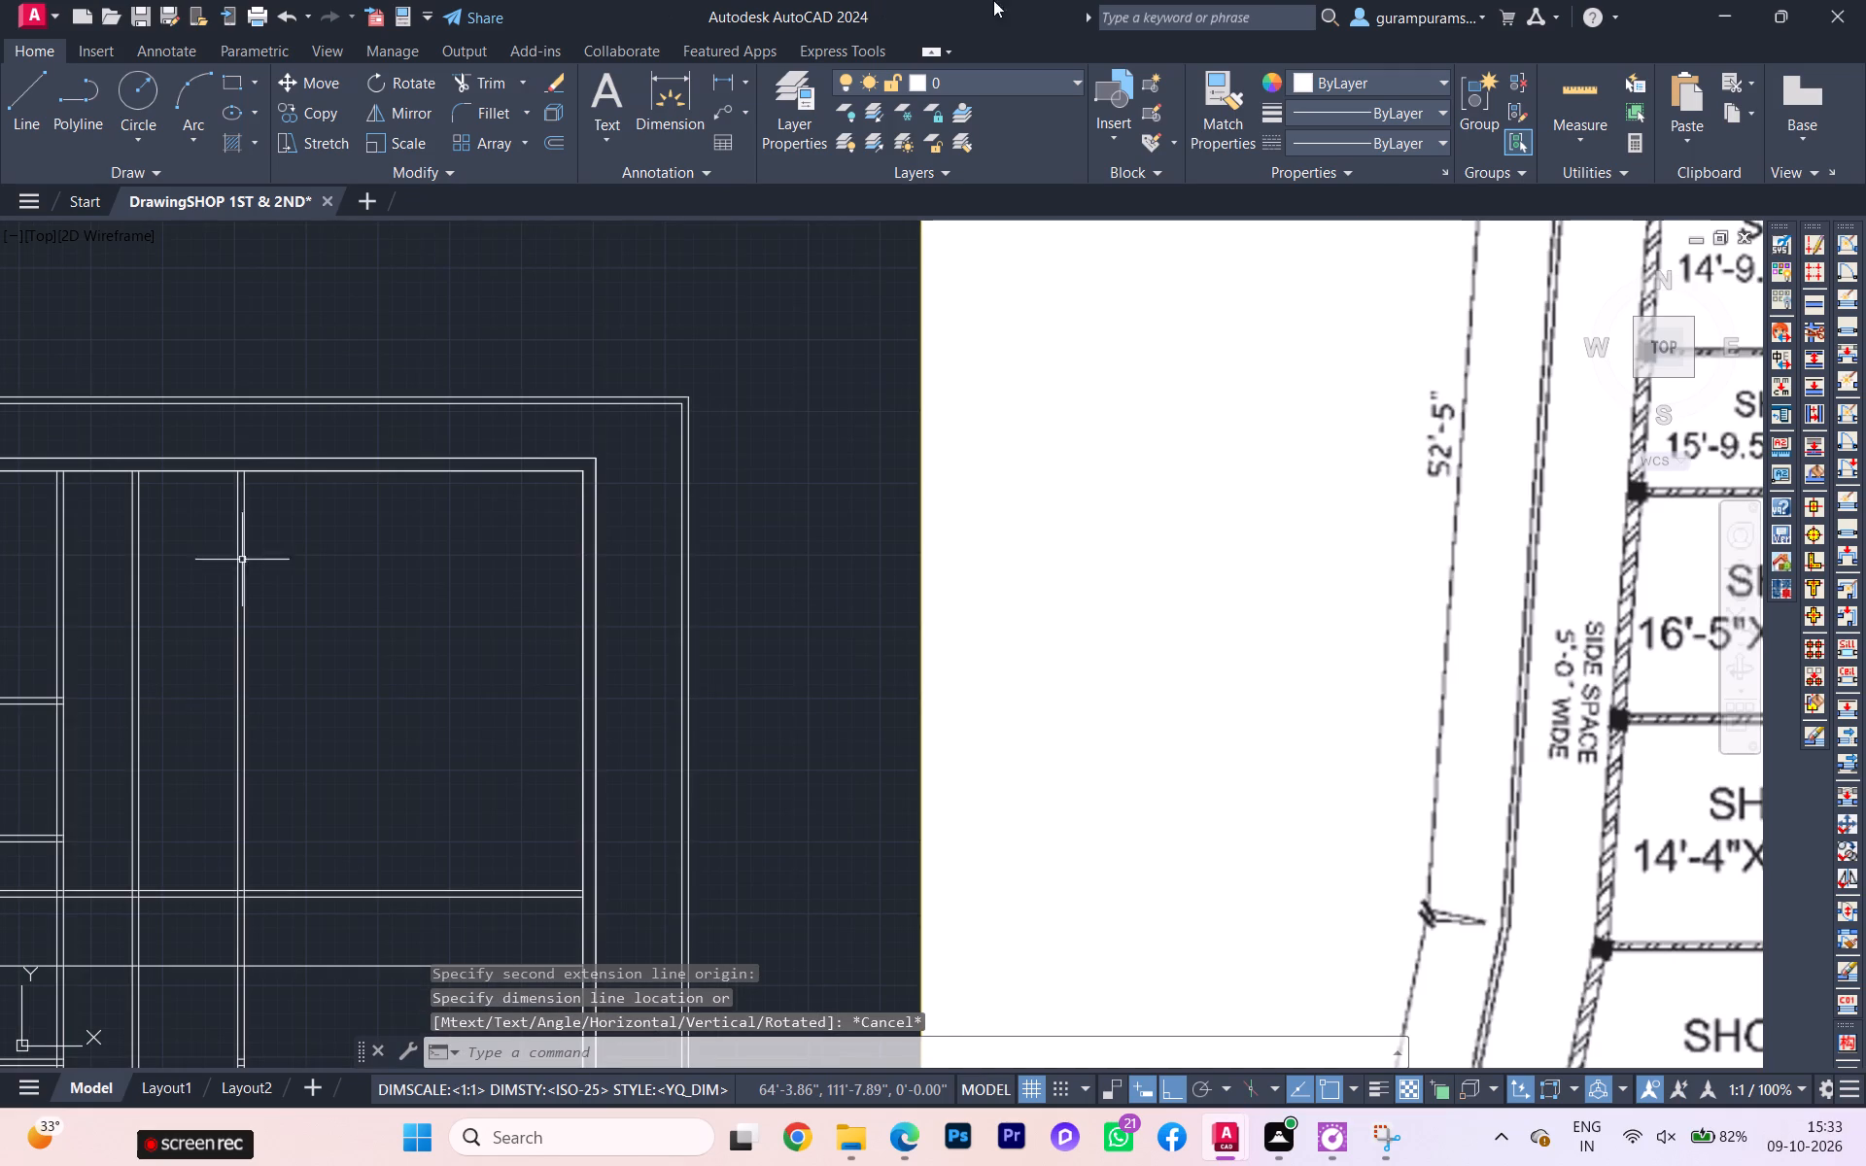
scroll(96, 859, "up", 1)
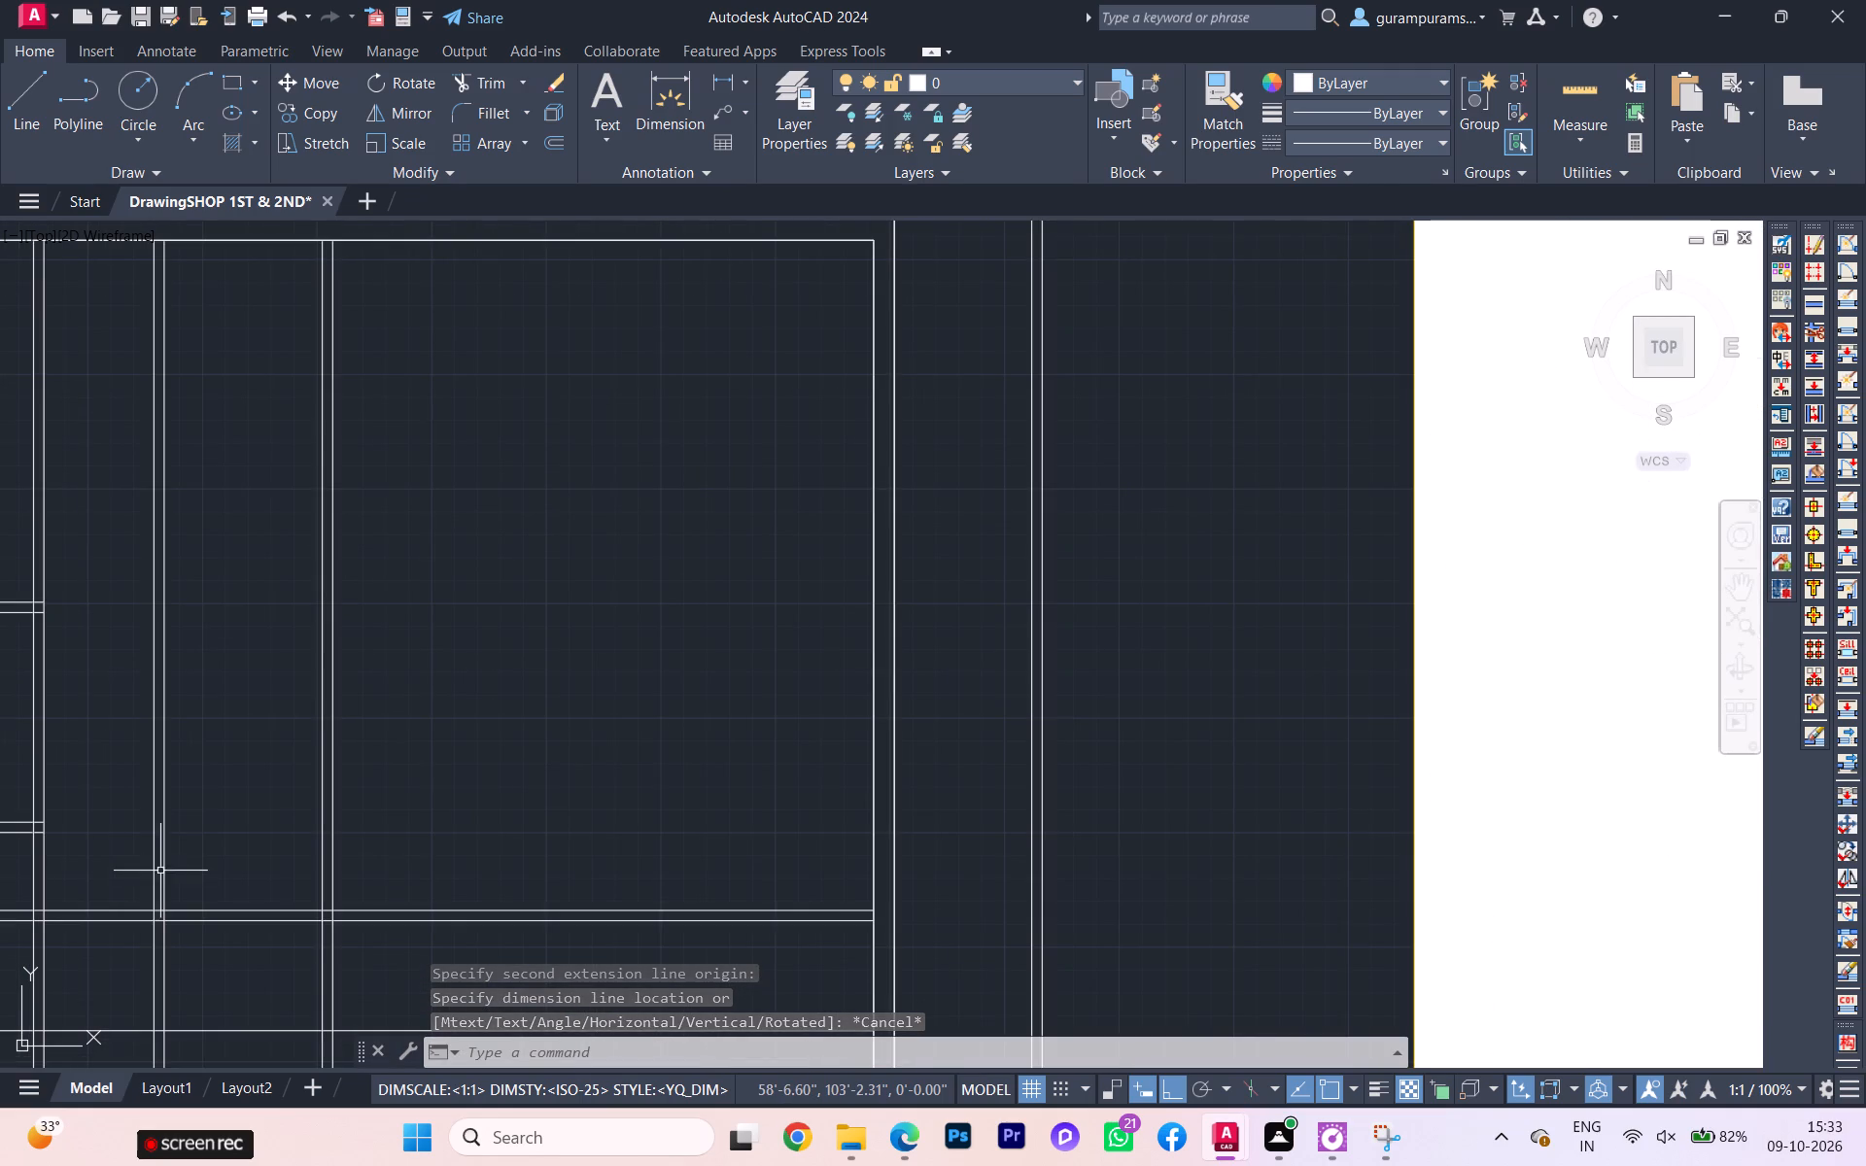
key("t")
key("r")
key("Return")
scroll(183, 846, "down", 3)
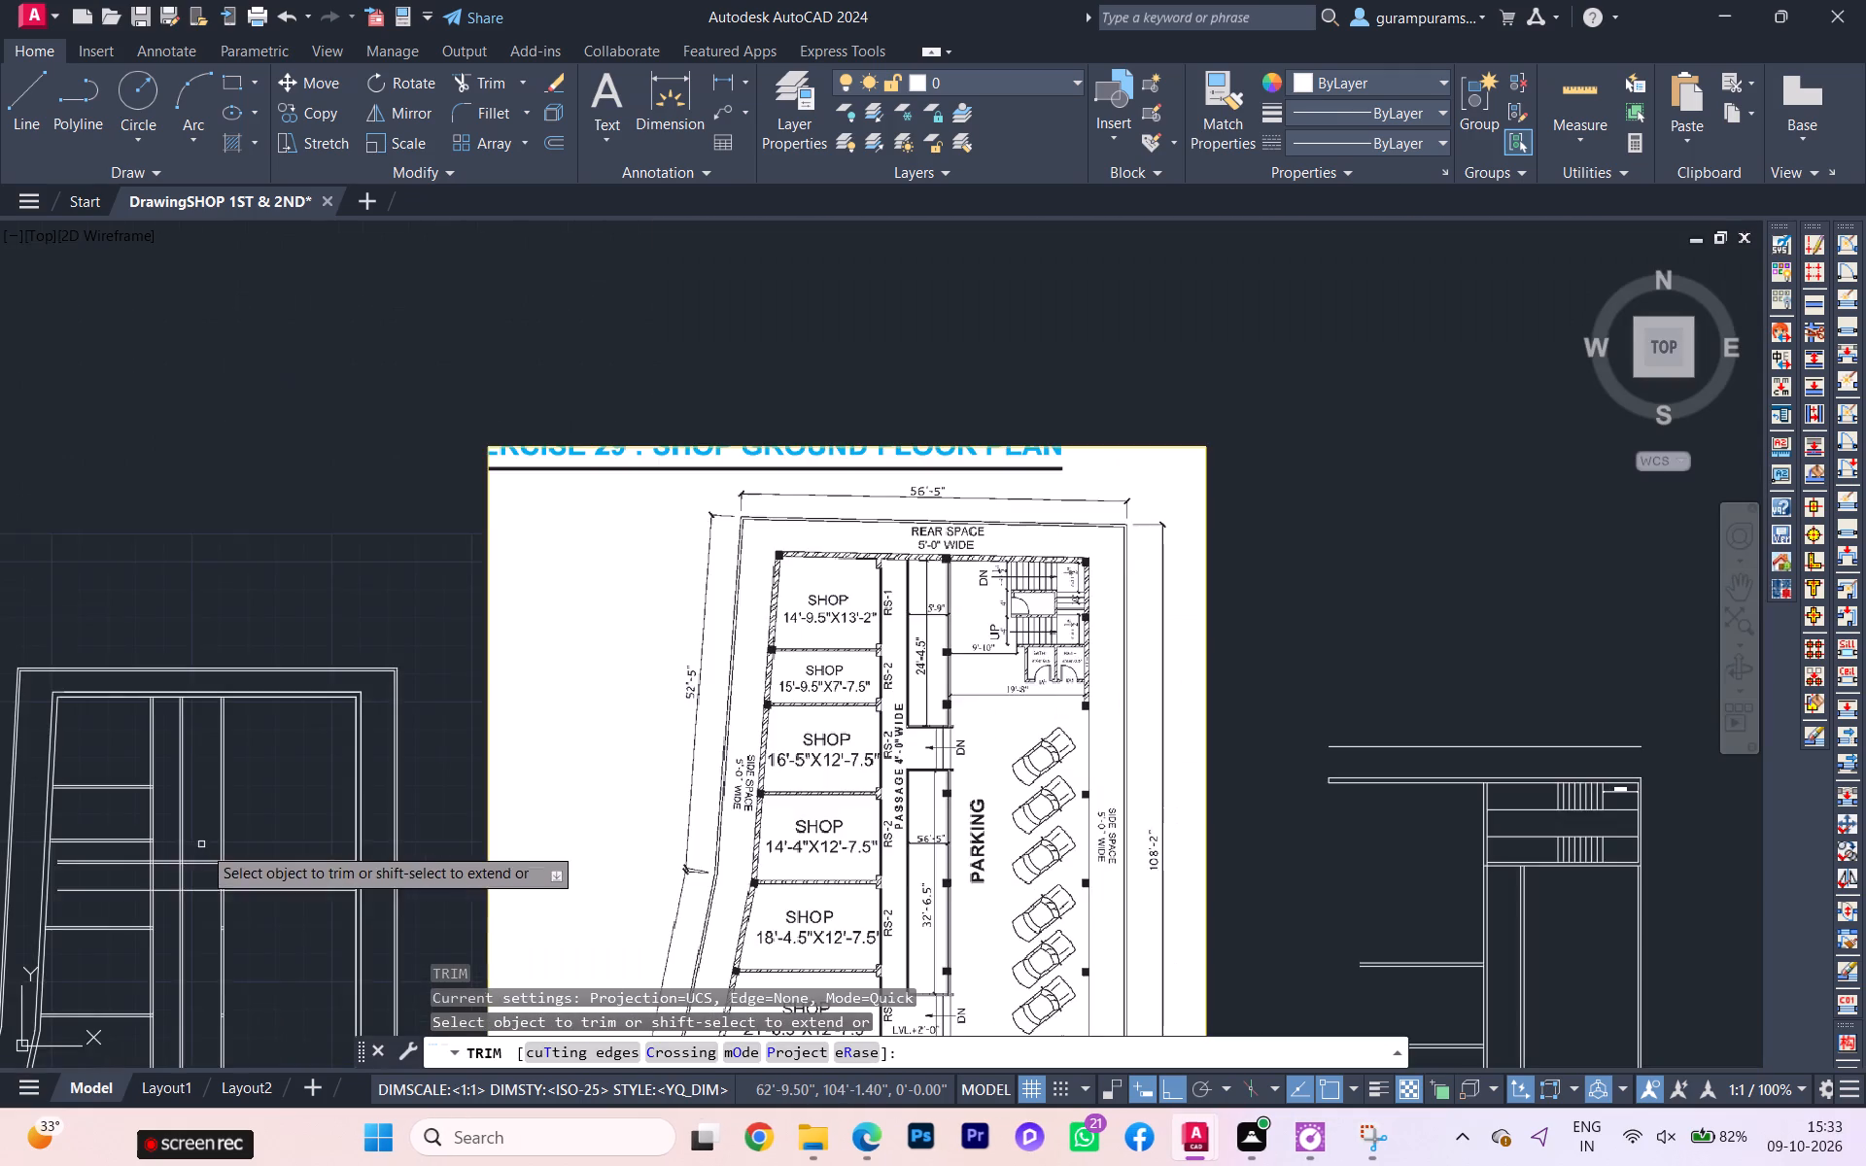
middle_click_drag(203, 845, 321, 697)
scroll(296, 717, "up", 2)
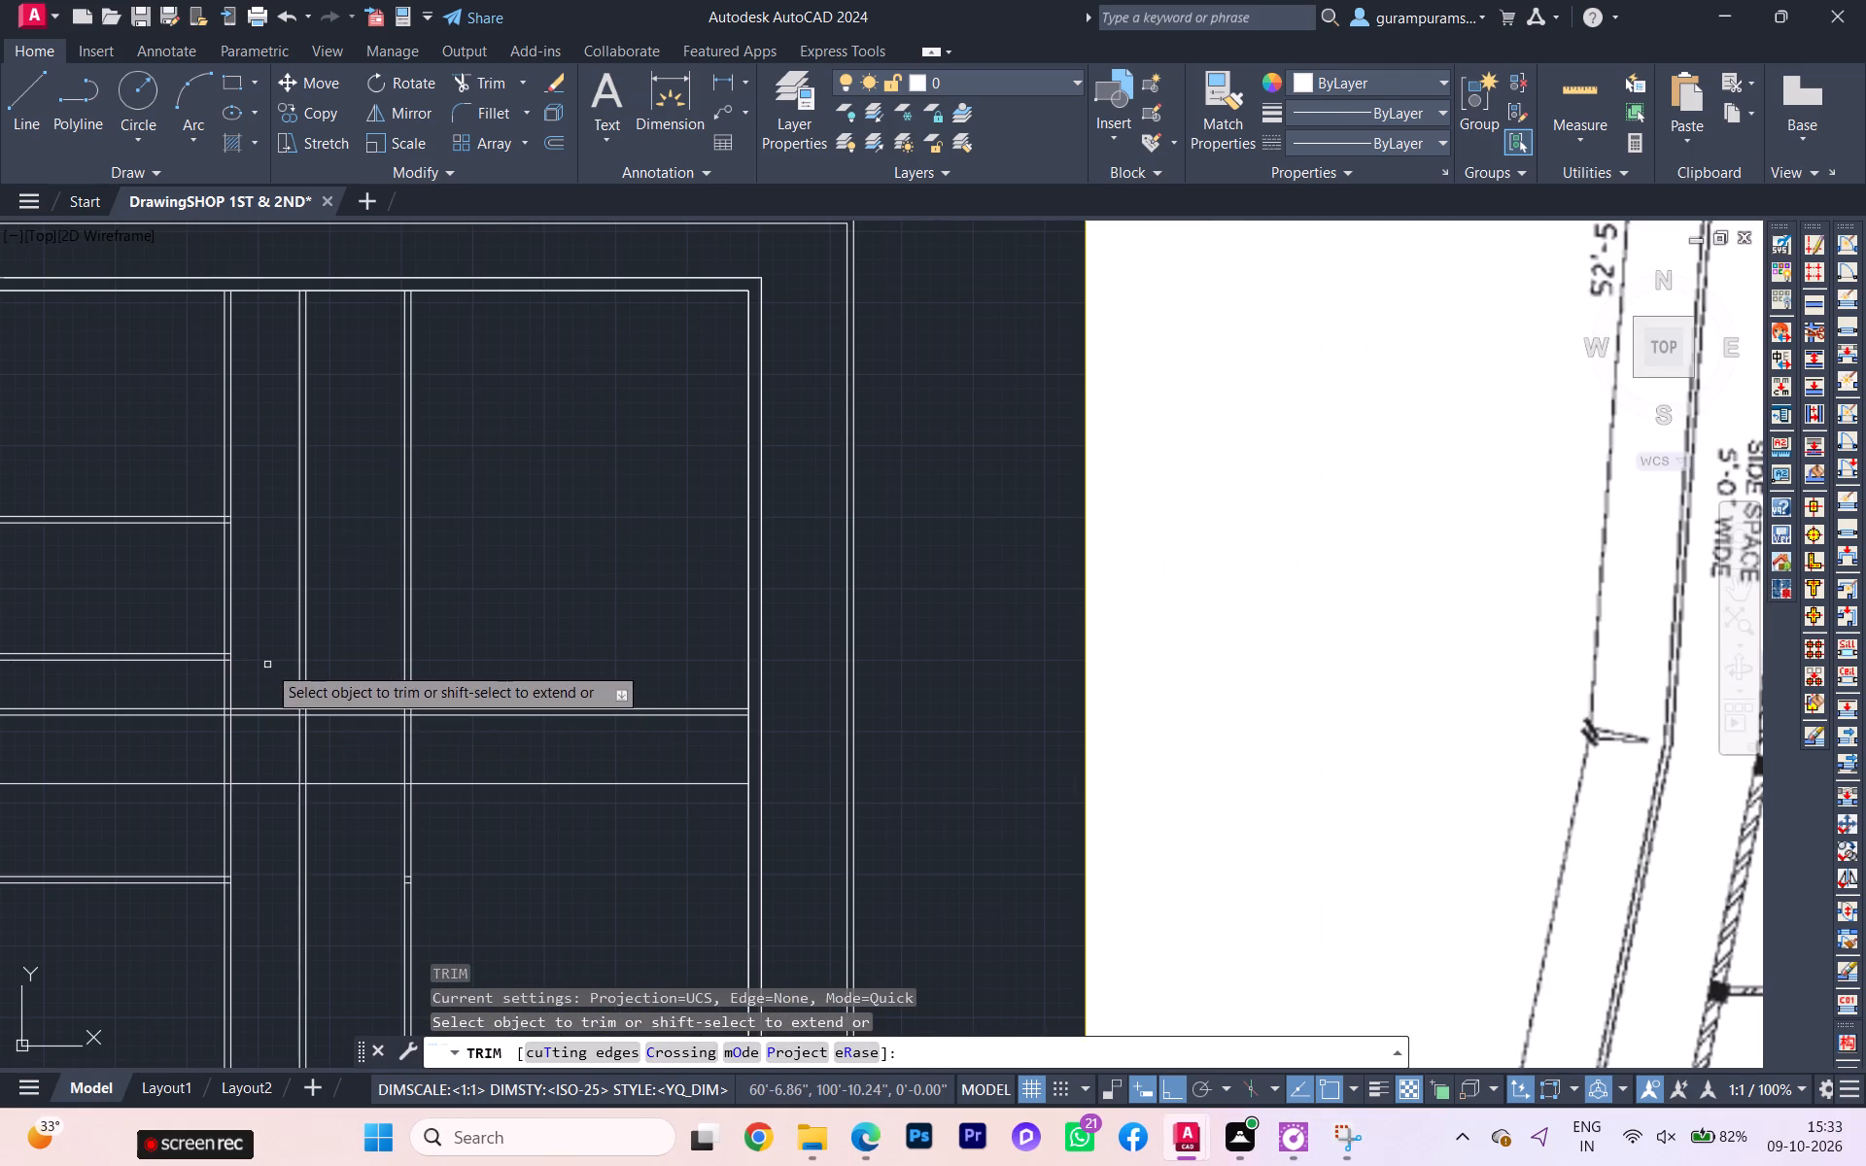
left_click(267, 665)
scroll(241, 872, "down", 2)
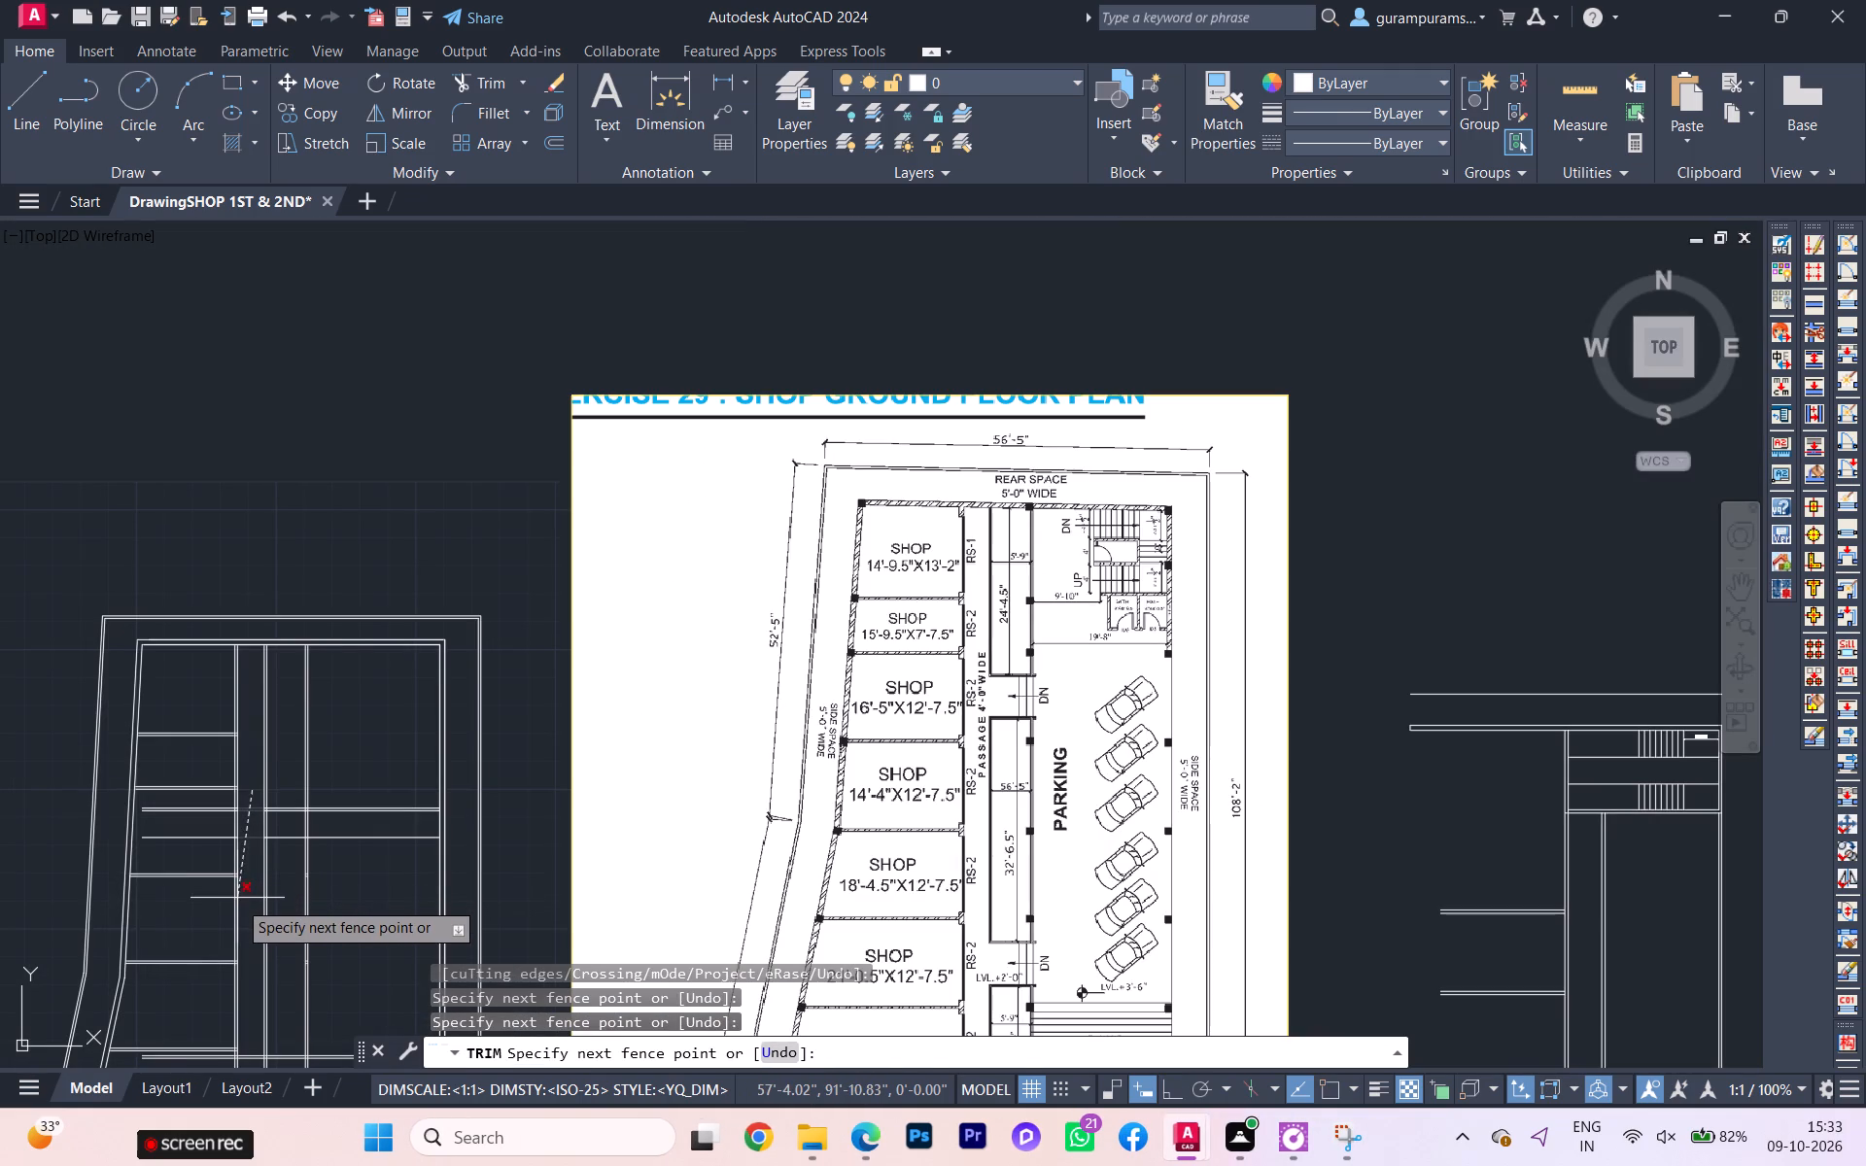
scroll(246, 977, "down", 1)
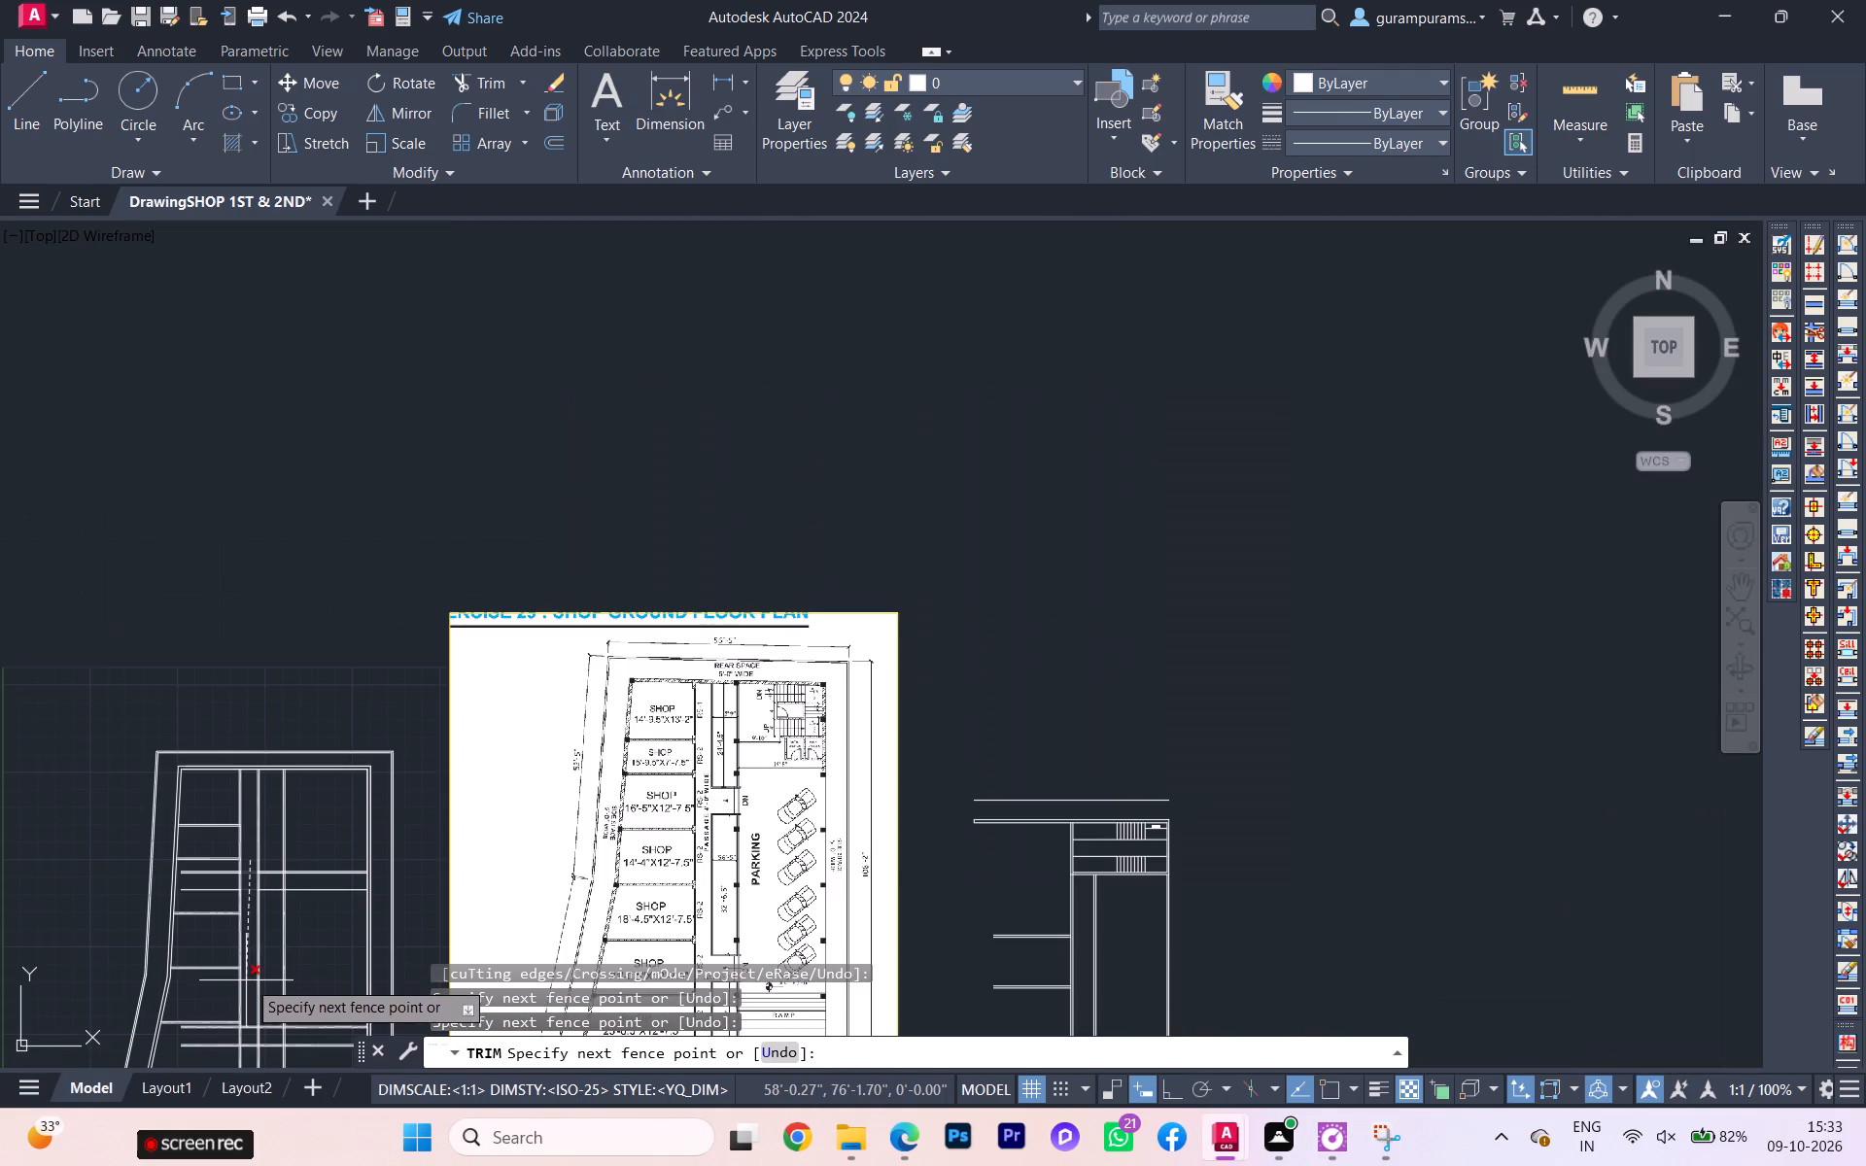
middle_click_drag(250, 977, 264, 778)
scroll(253, 939, "down", 1)
scroll(262, 873, "up", 3)
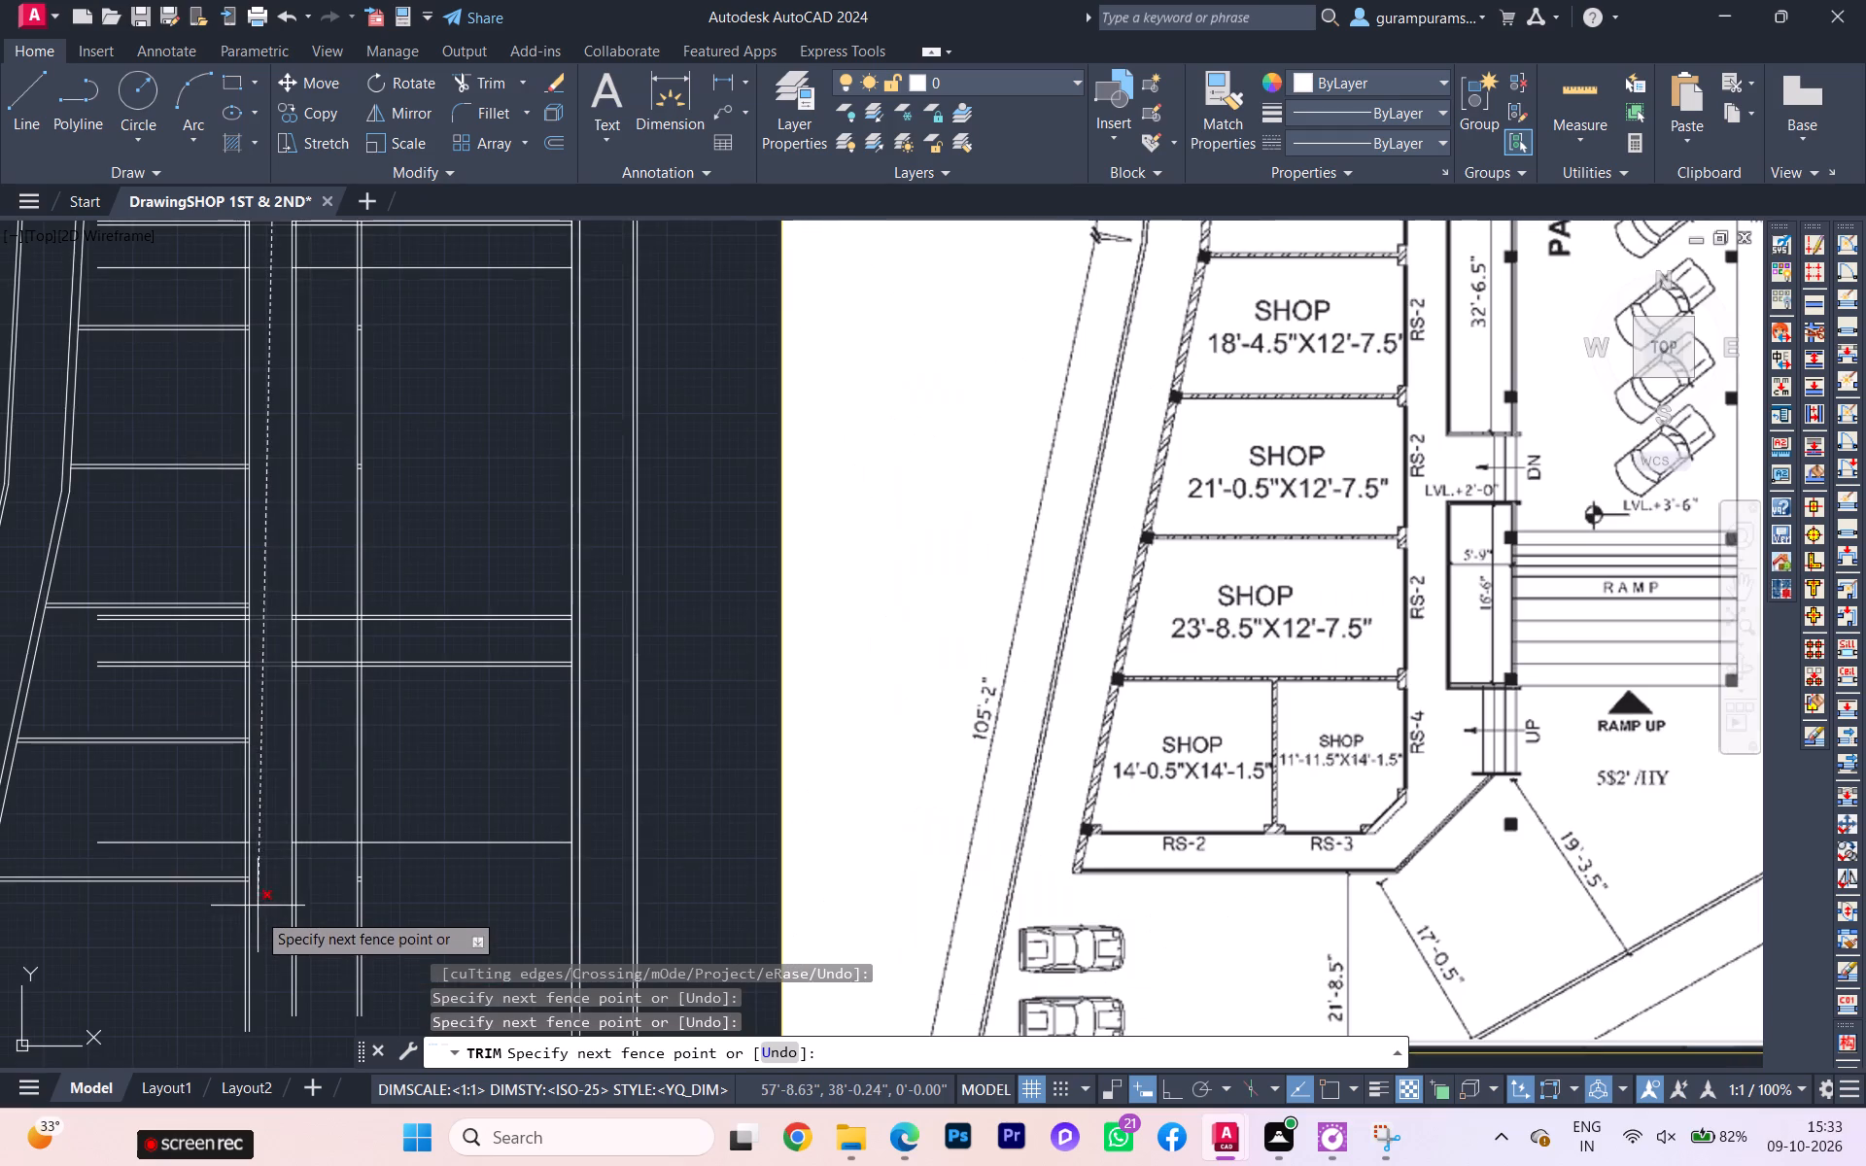
left_click(263, 933)
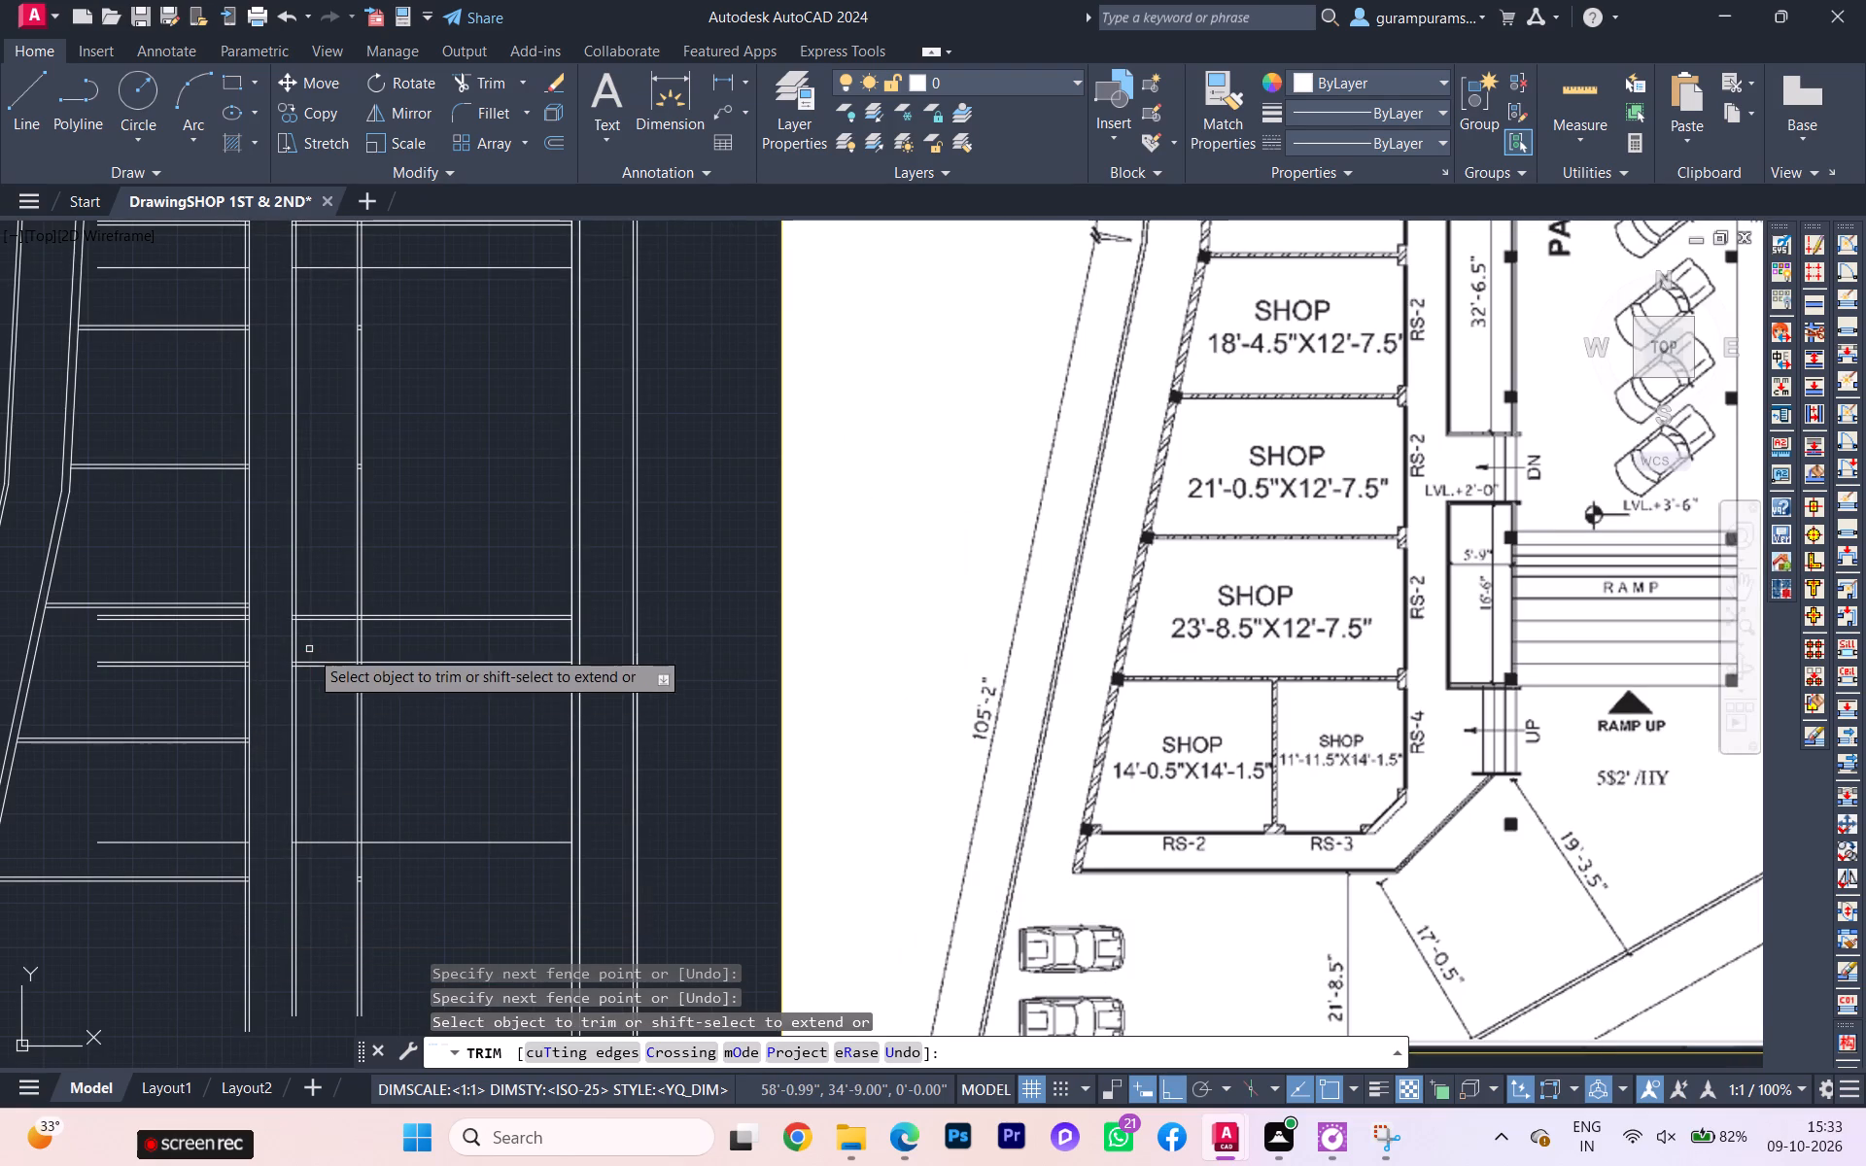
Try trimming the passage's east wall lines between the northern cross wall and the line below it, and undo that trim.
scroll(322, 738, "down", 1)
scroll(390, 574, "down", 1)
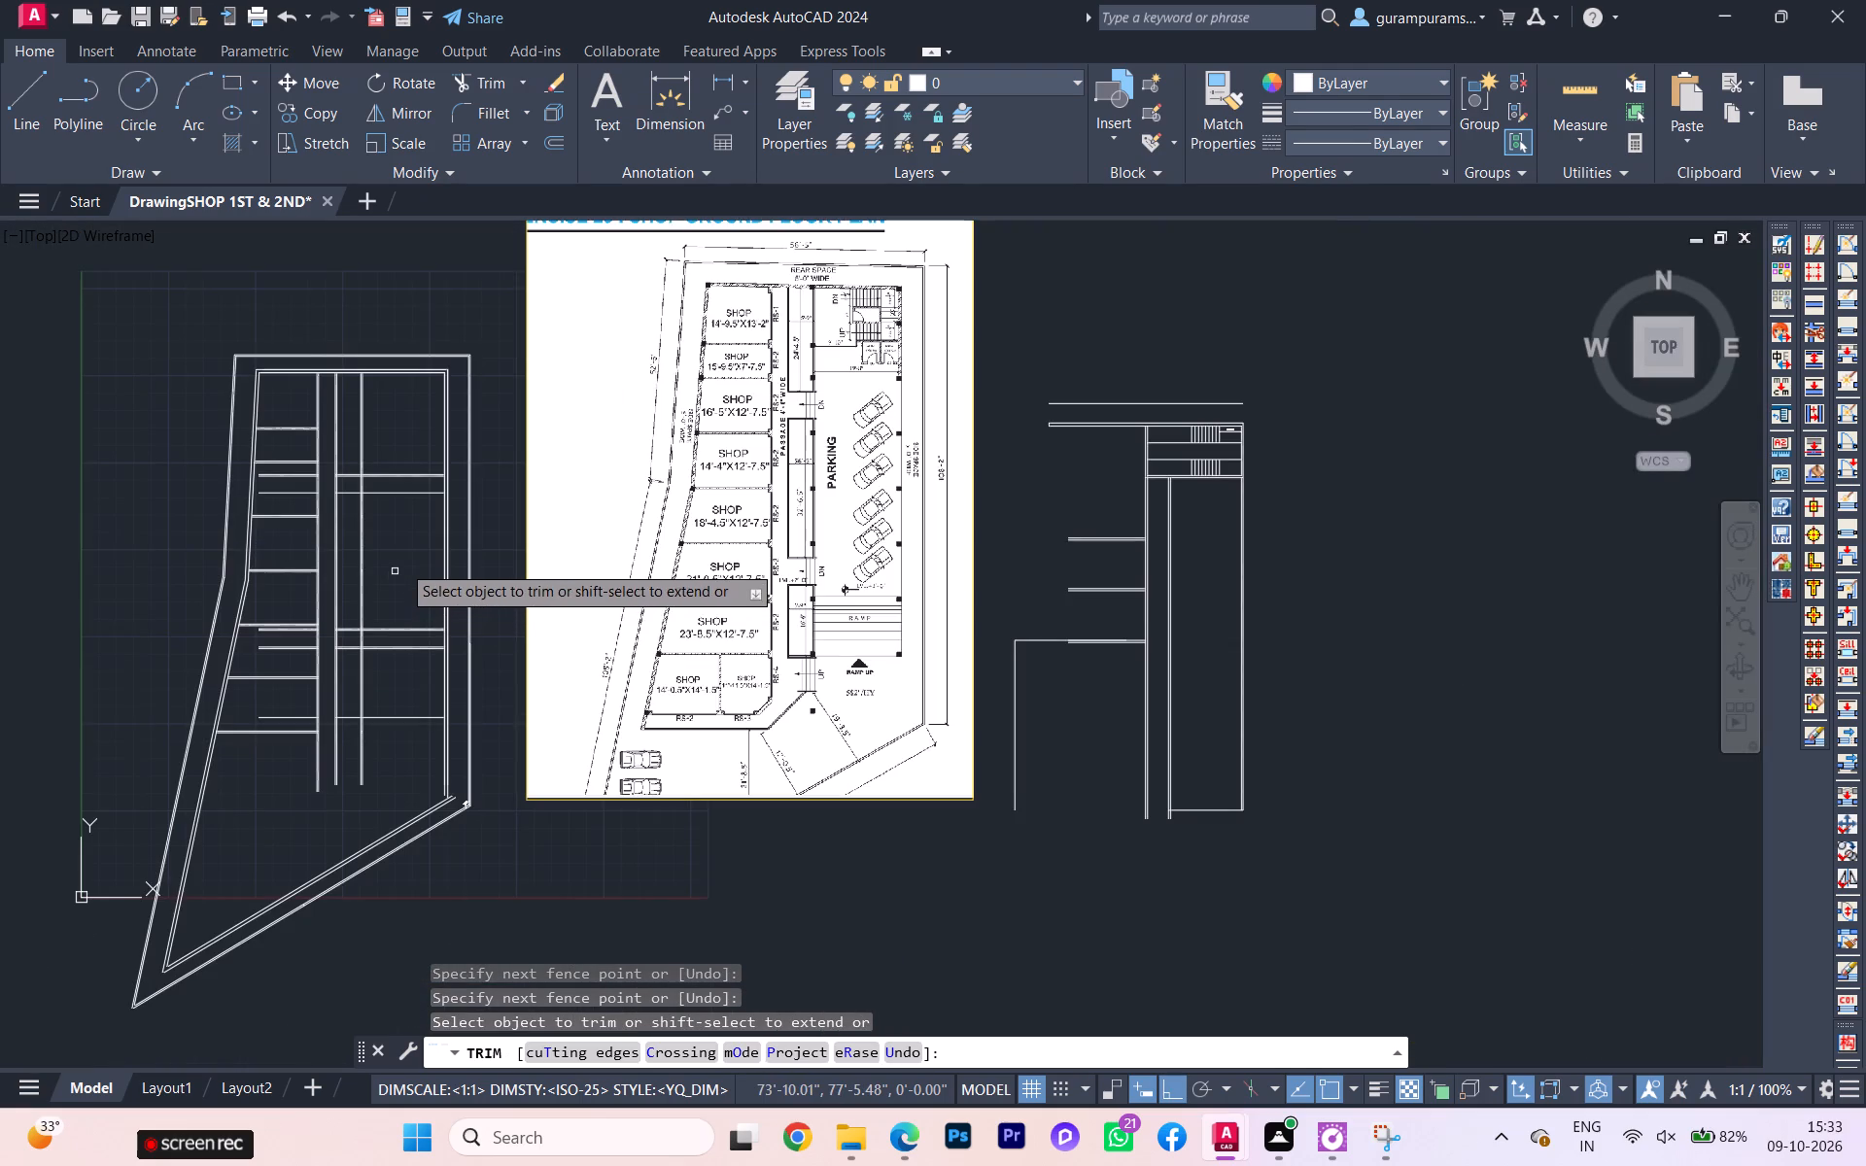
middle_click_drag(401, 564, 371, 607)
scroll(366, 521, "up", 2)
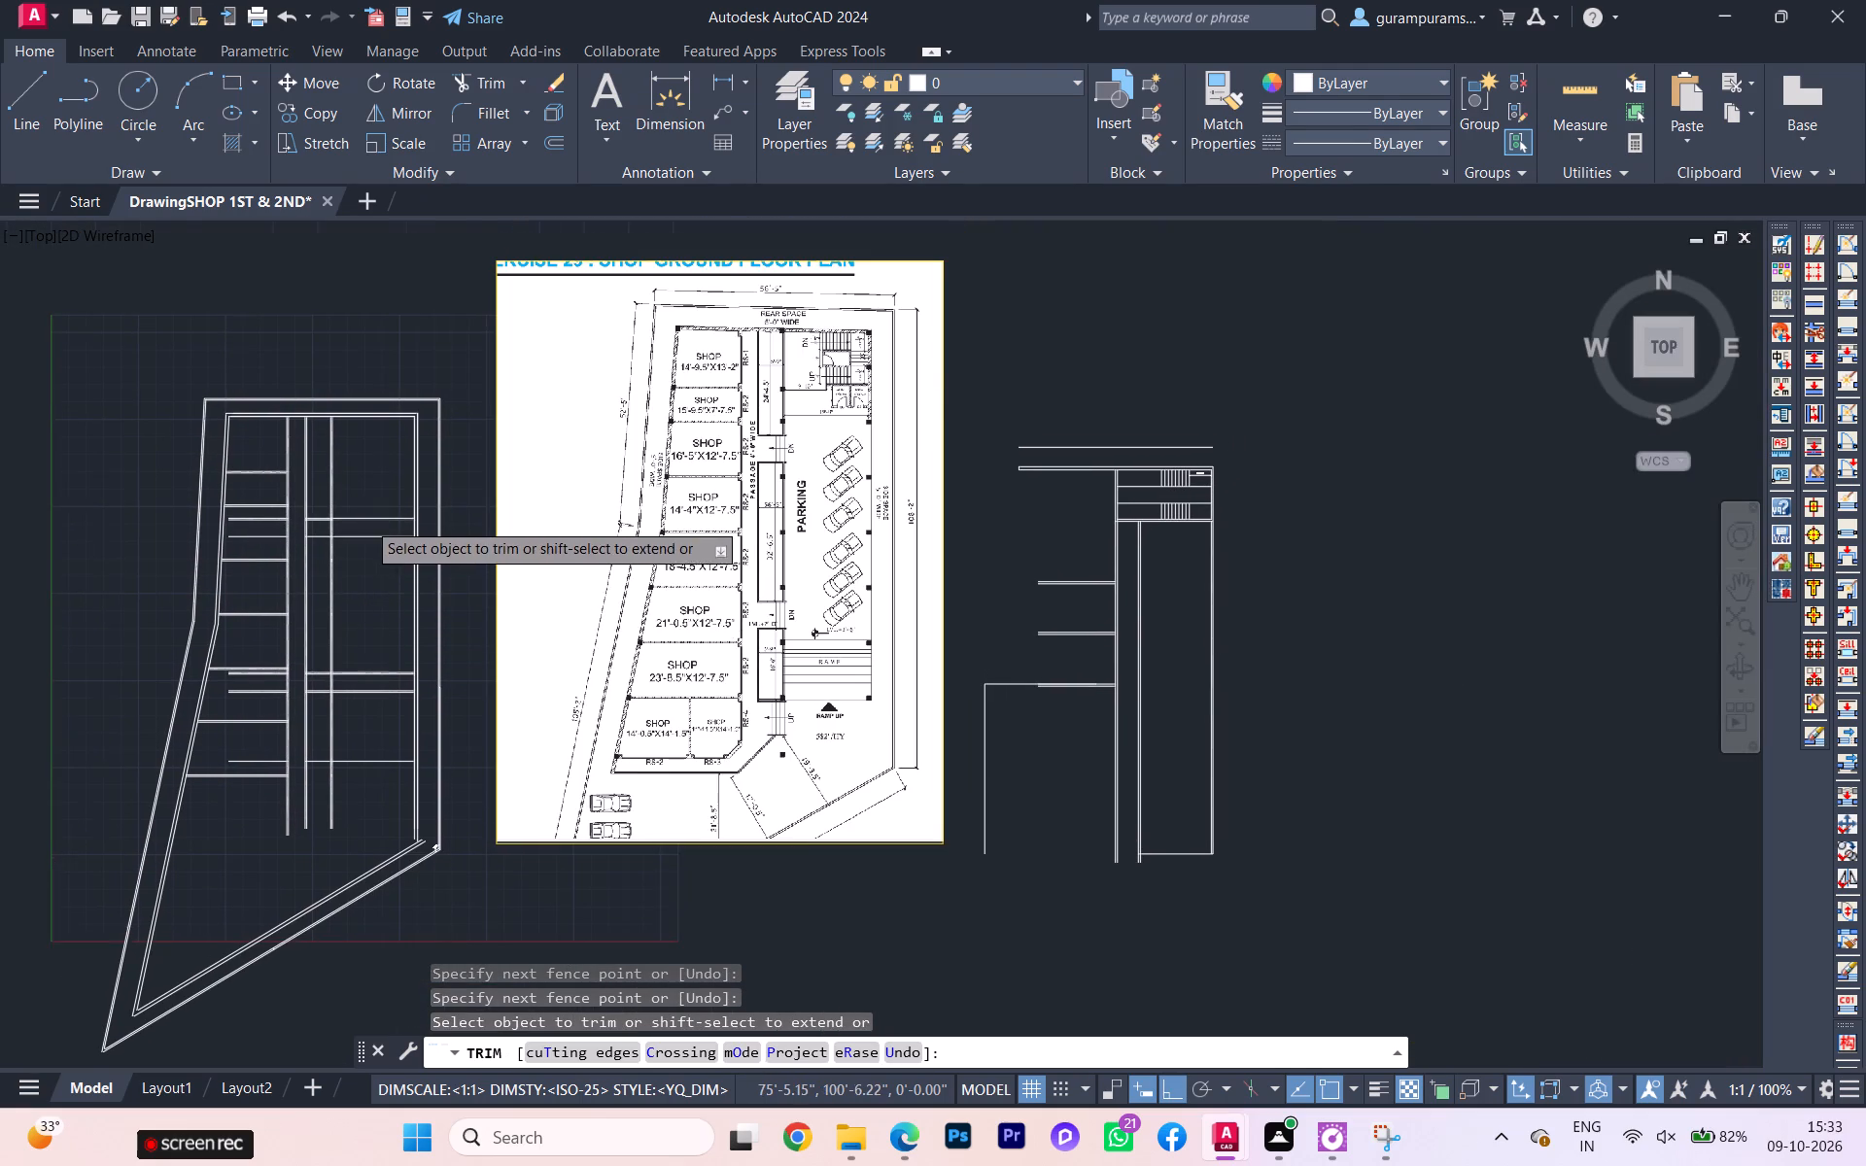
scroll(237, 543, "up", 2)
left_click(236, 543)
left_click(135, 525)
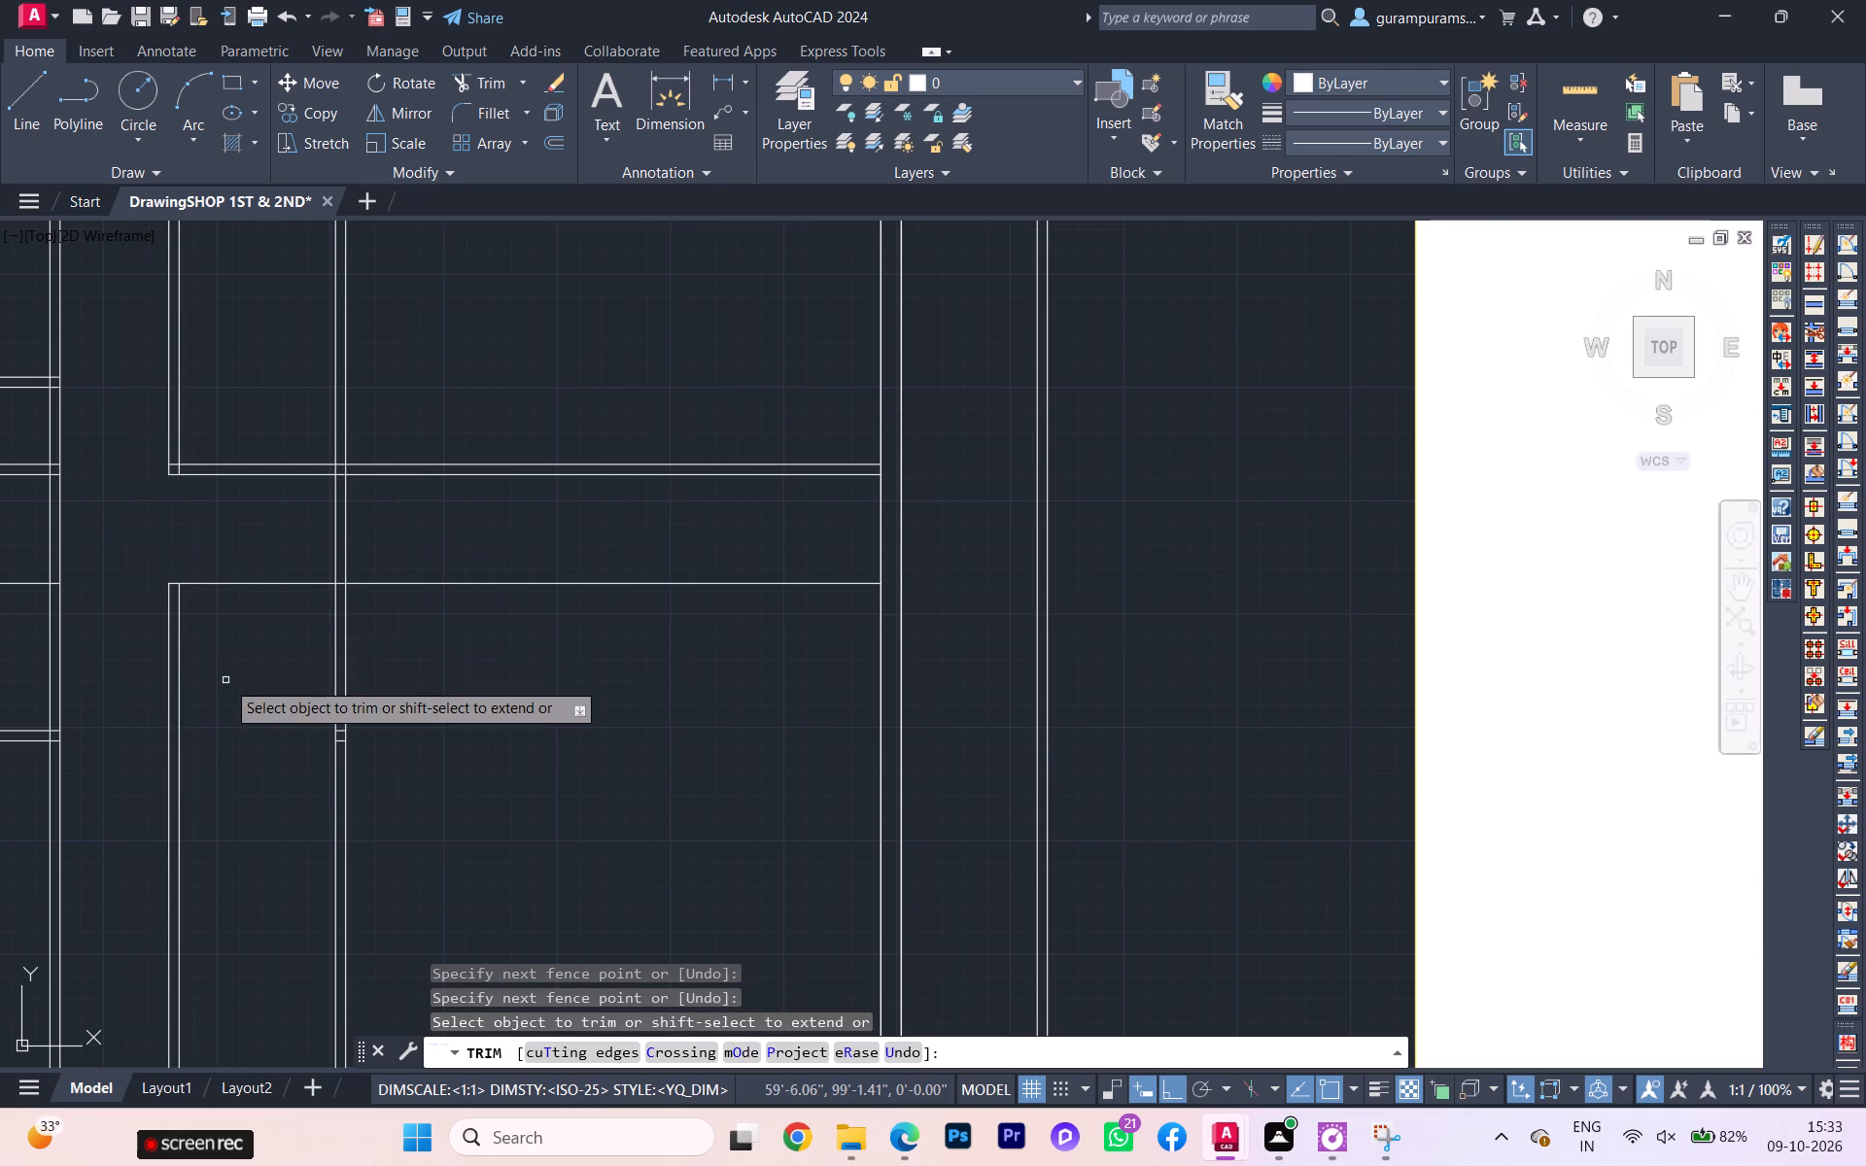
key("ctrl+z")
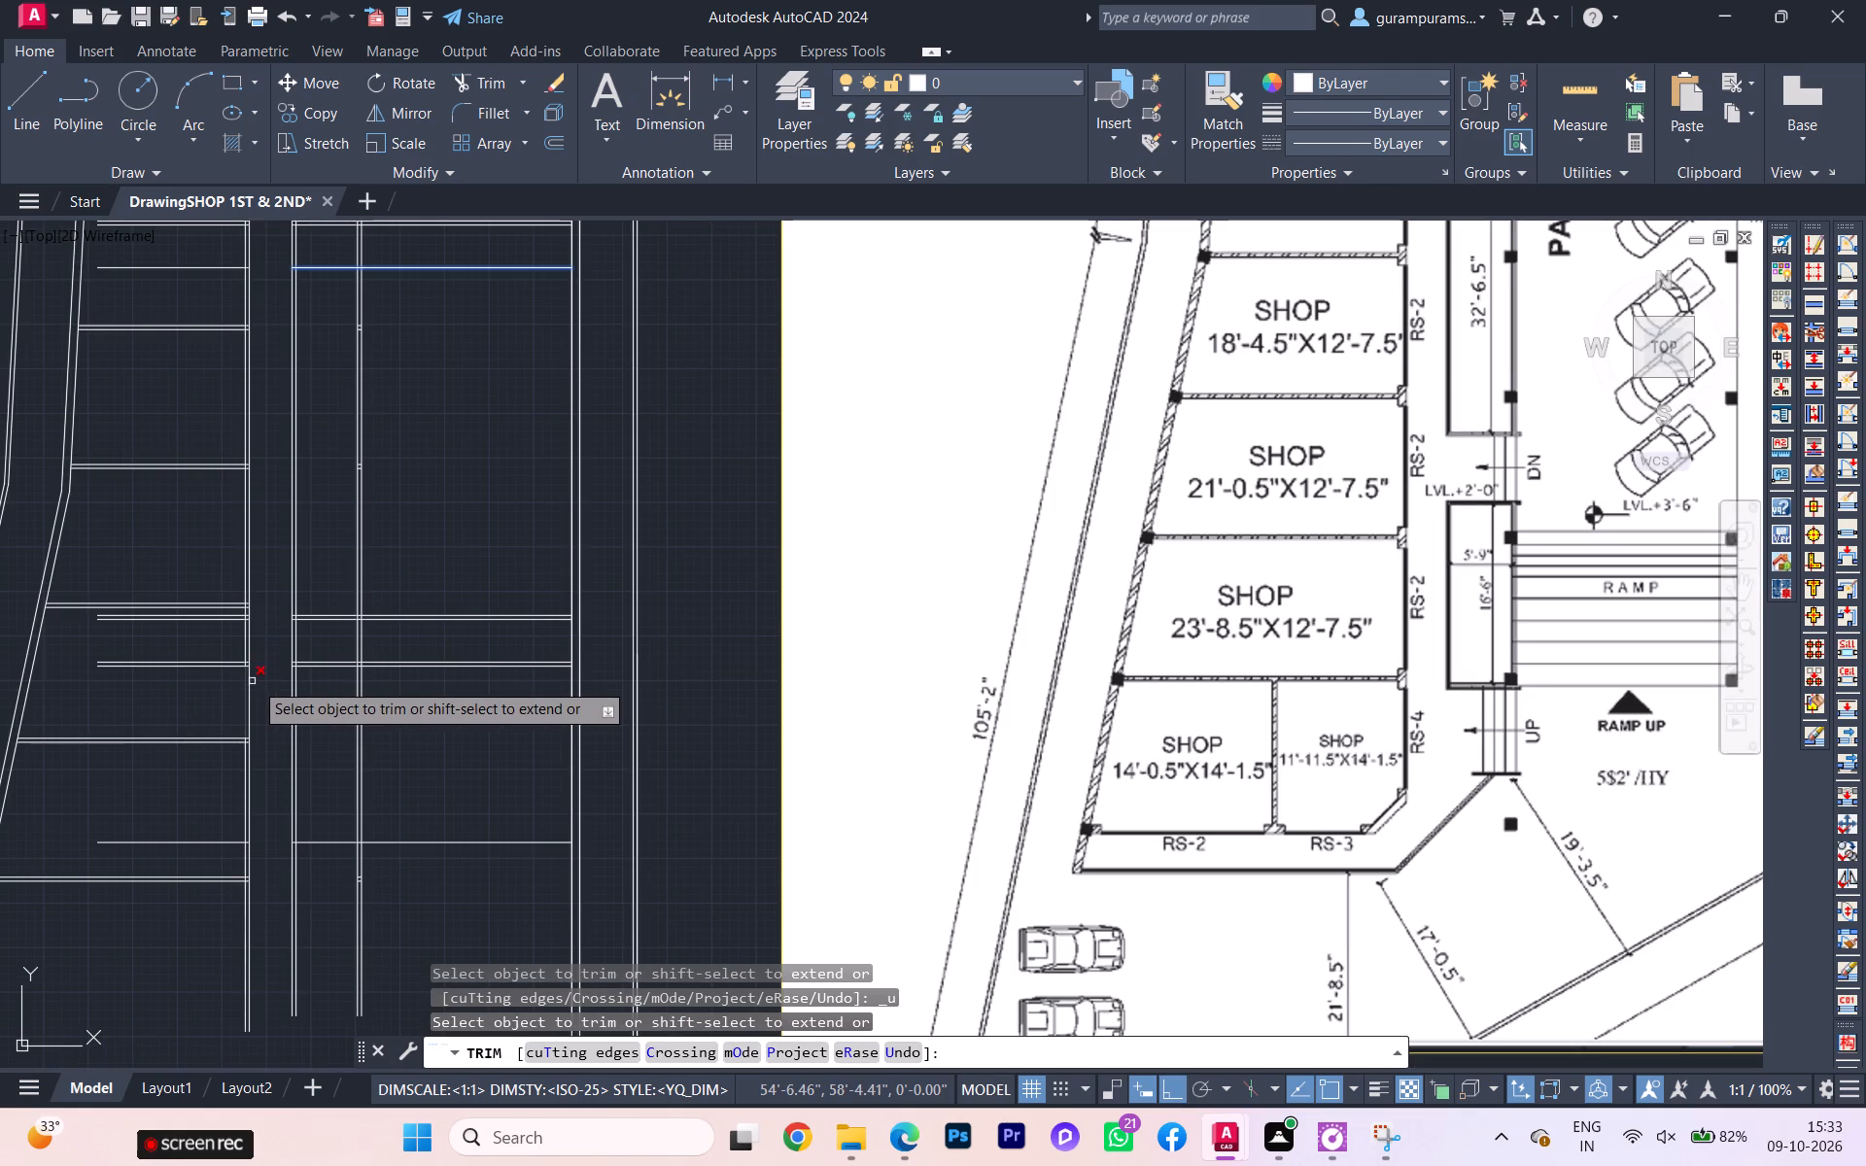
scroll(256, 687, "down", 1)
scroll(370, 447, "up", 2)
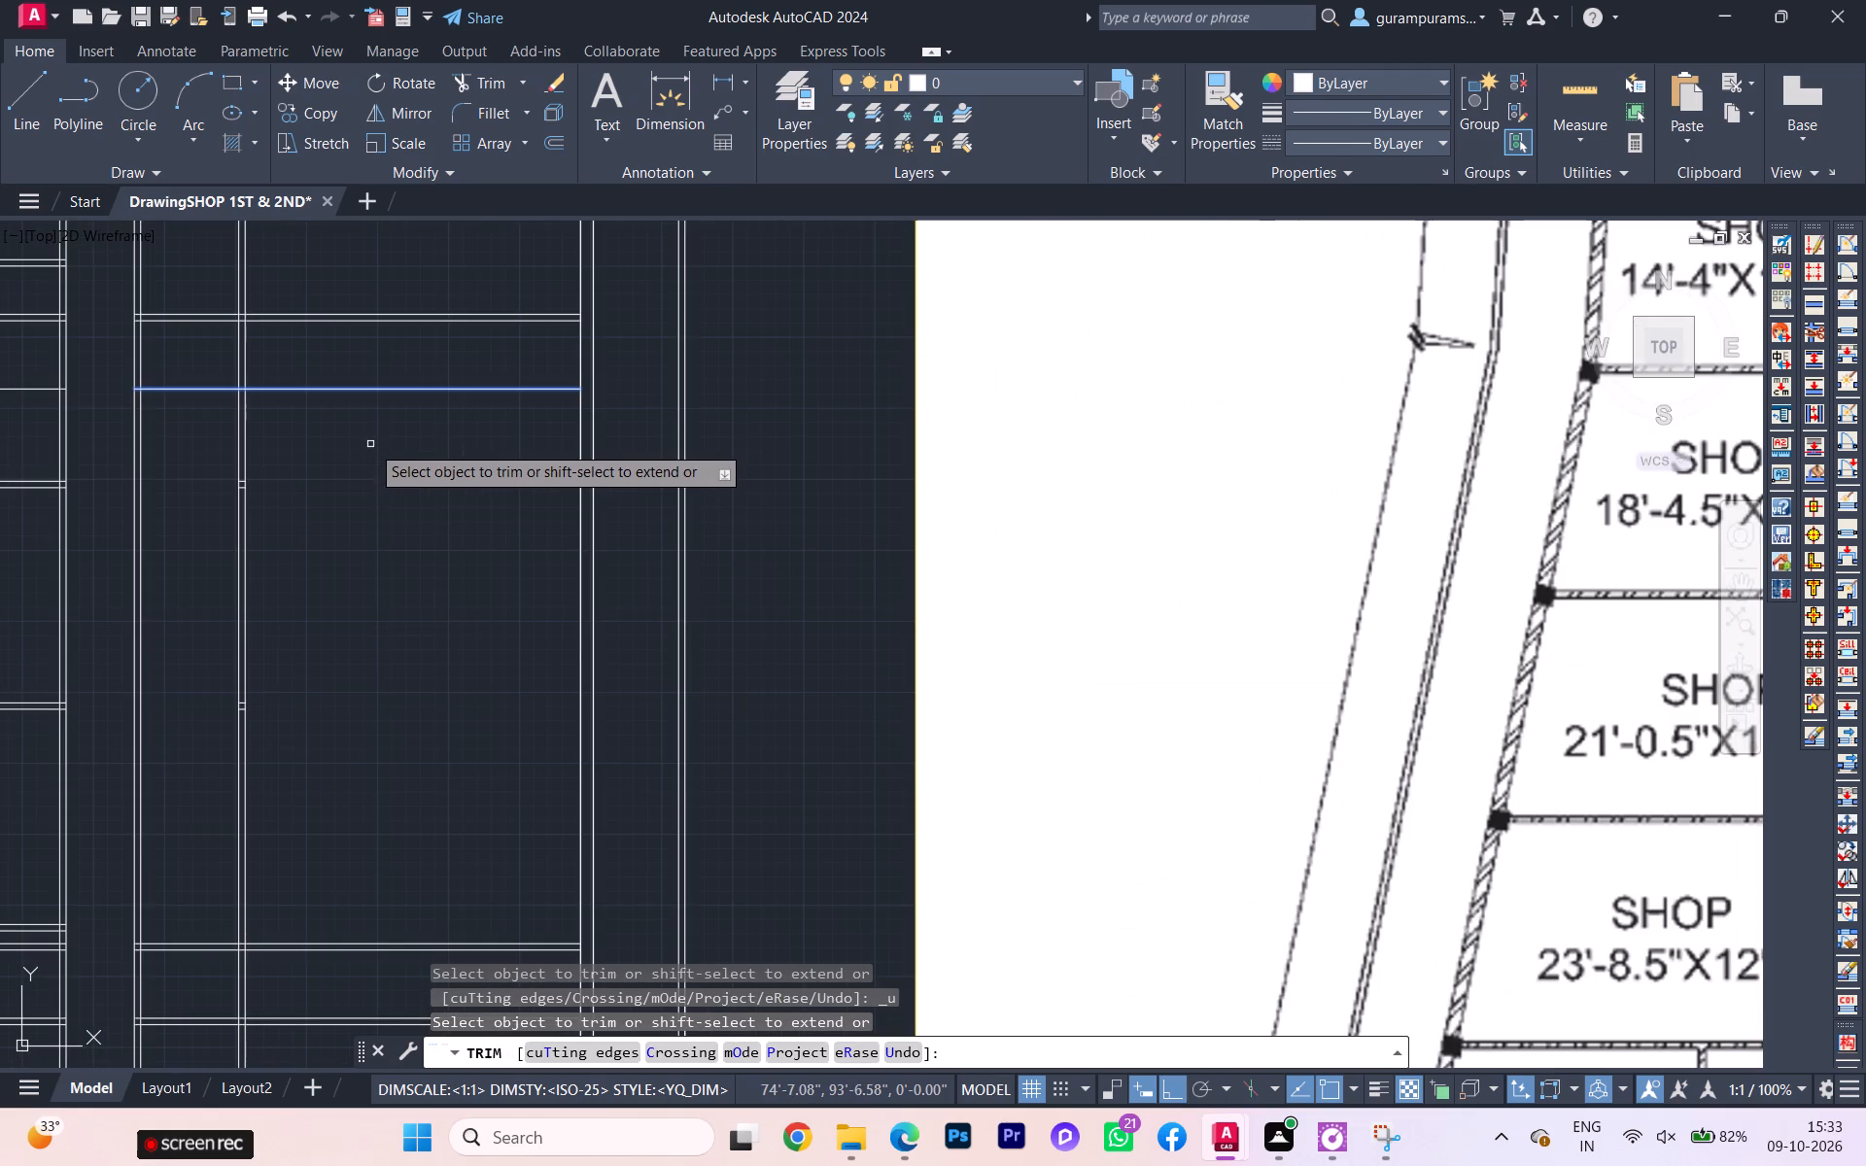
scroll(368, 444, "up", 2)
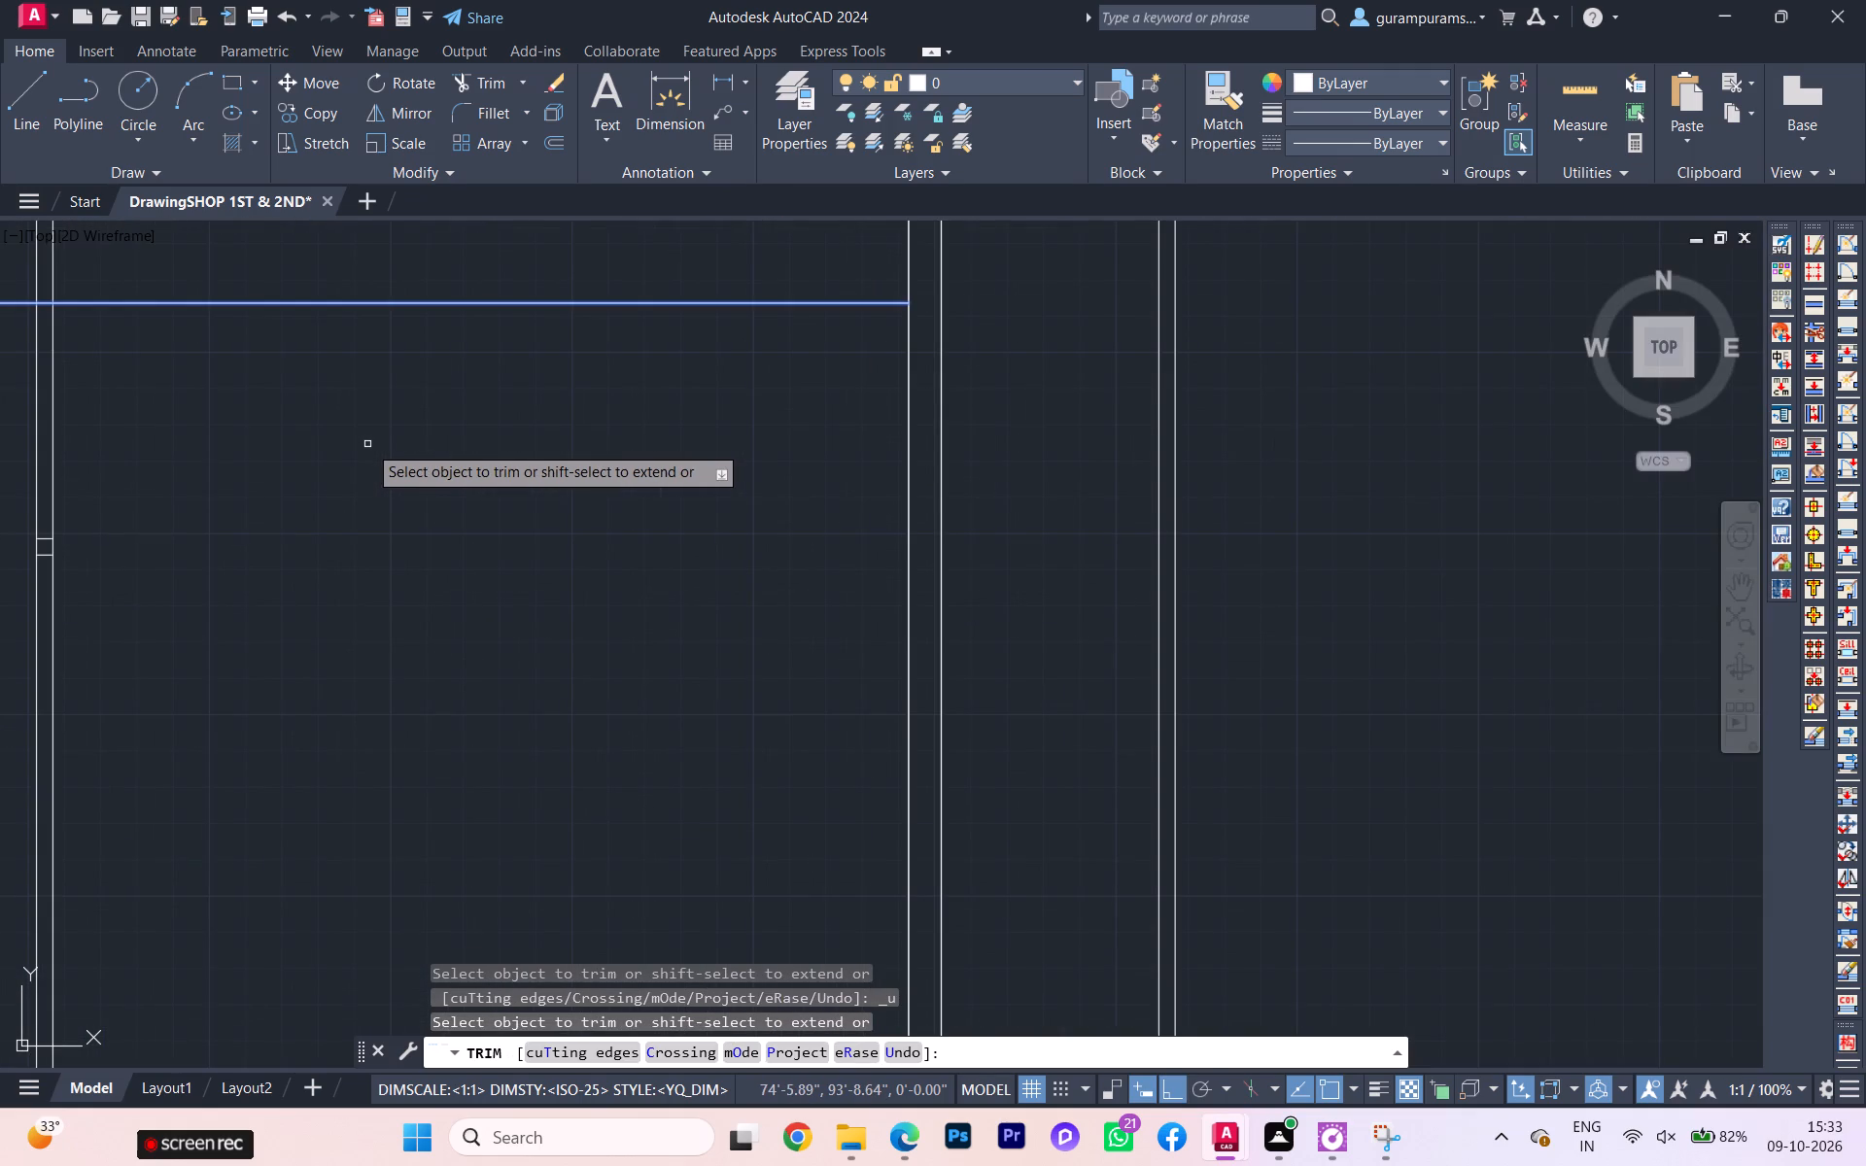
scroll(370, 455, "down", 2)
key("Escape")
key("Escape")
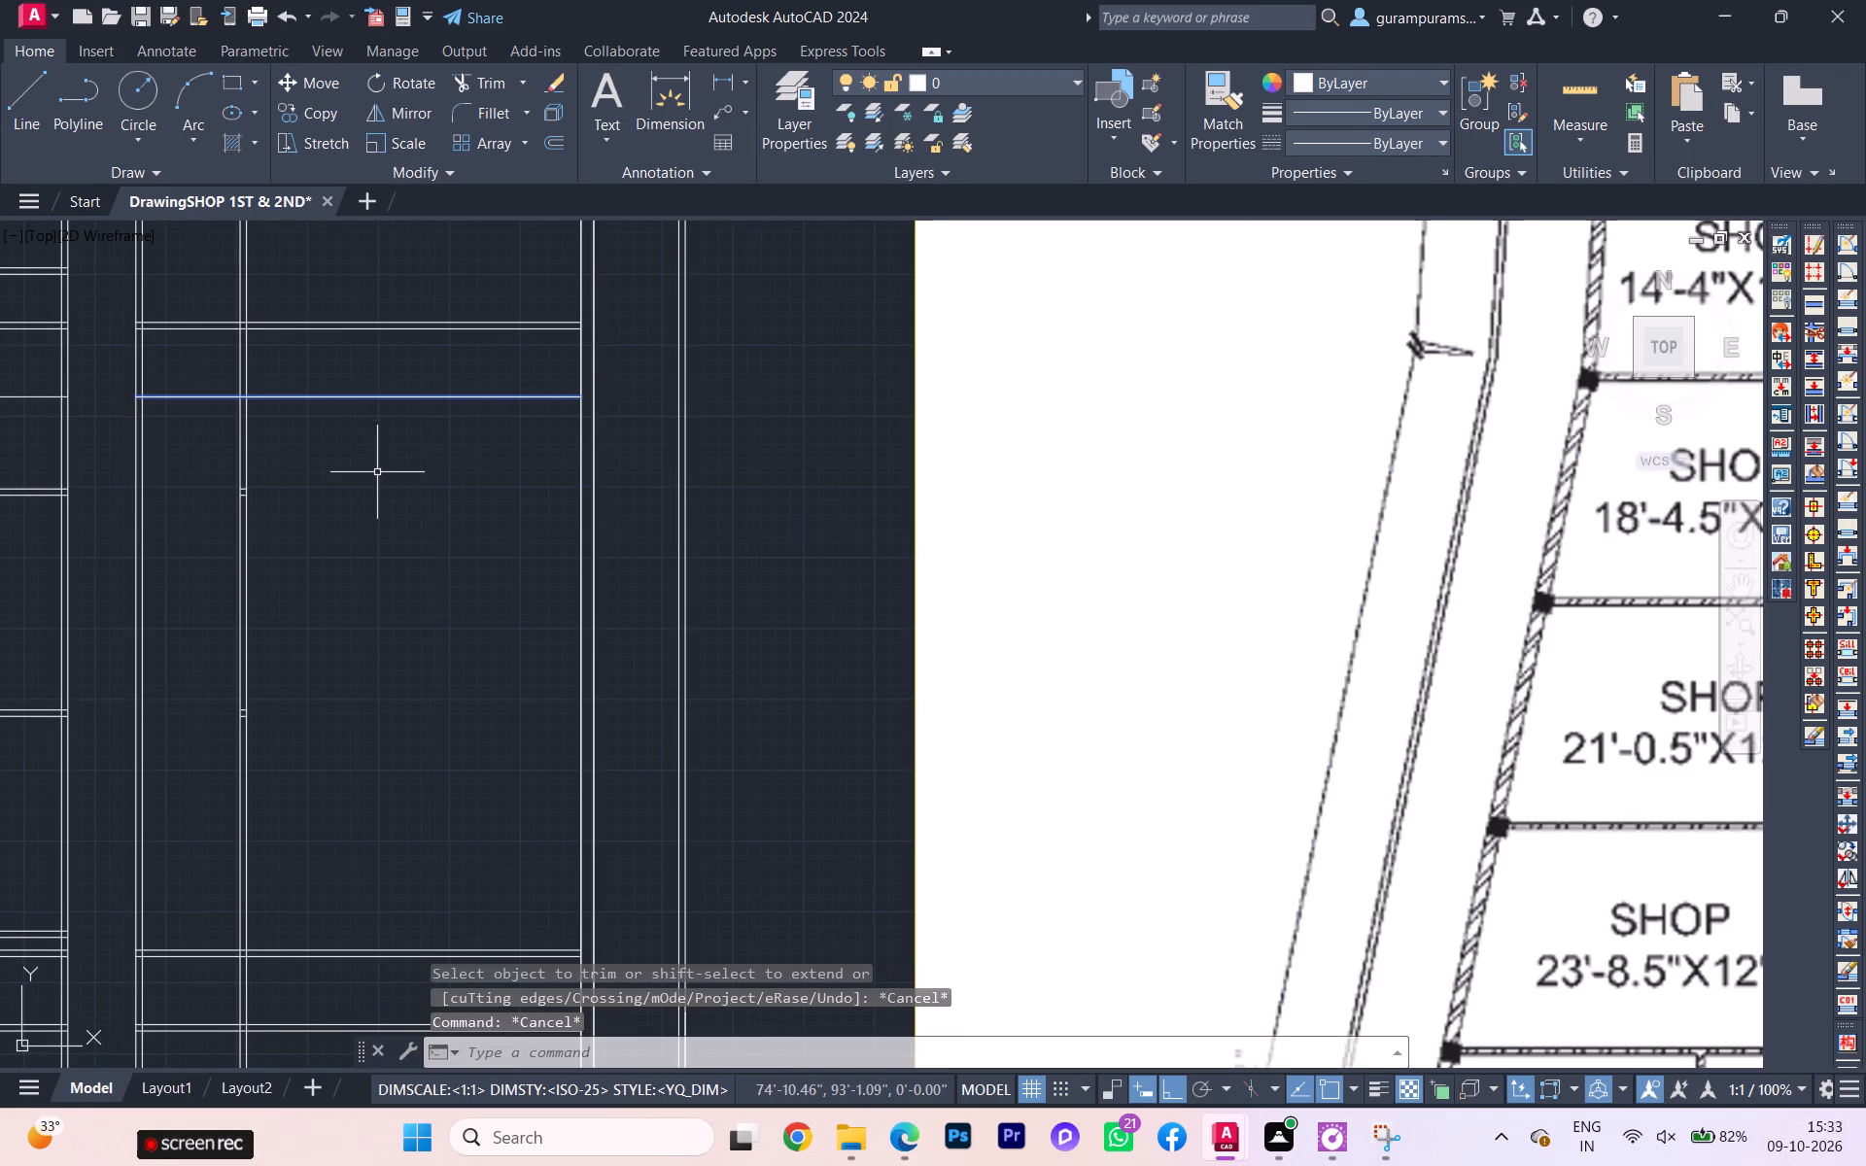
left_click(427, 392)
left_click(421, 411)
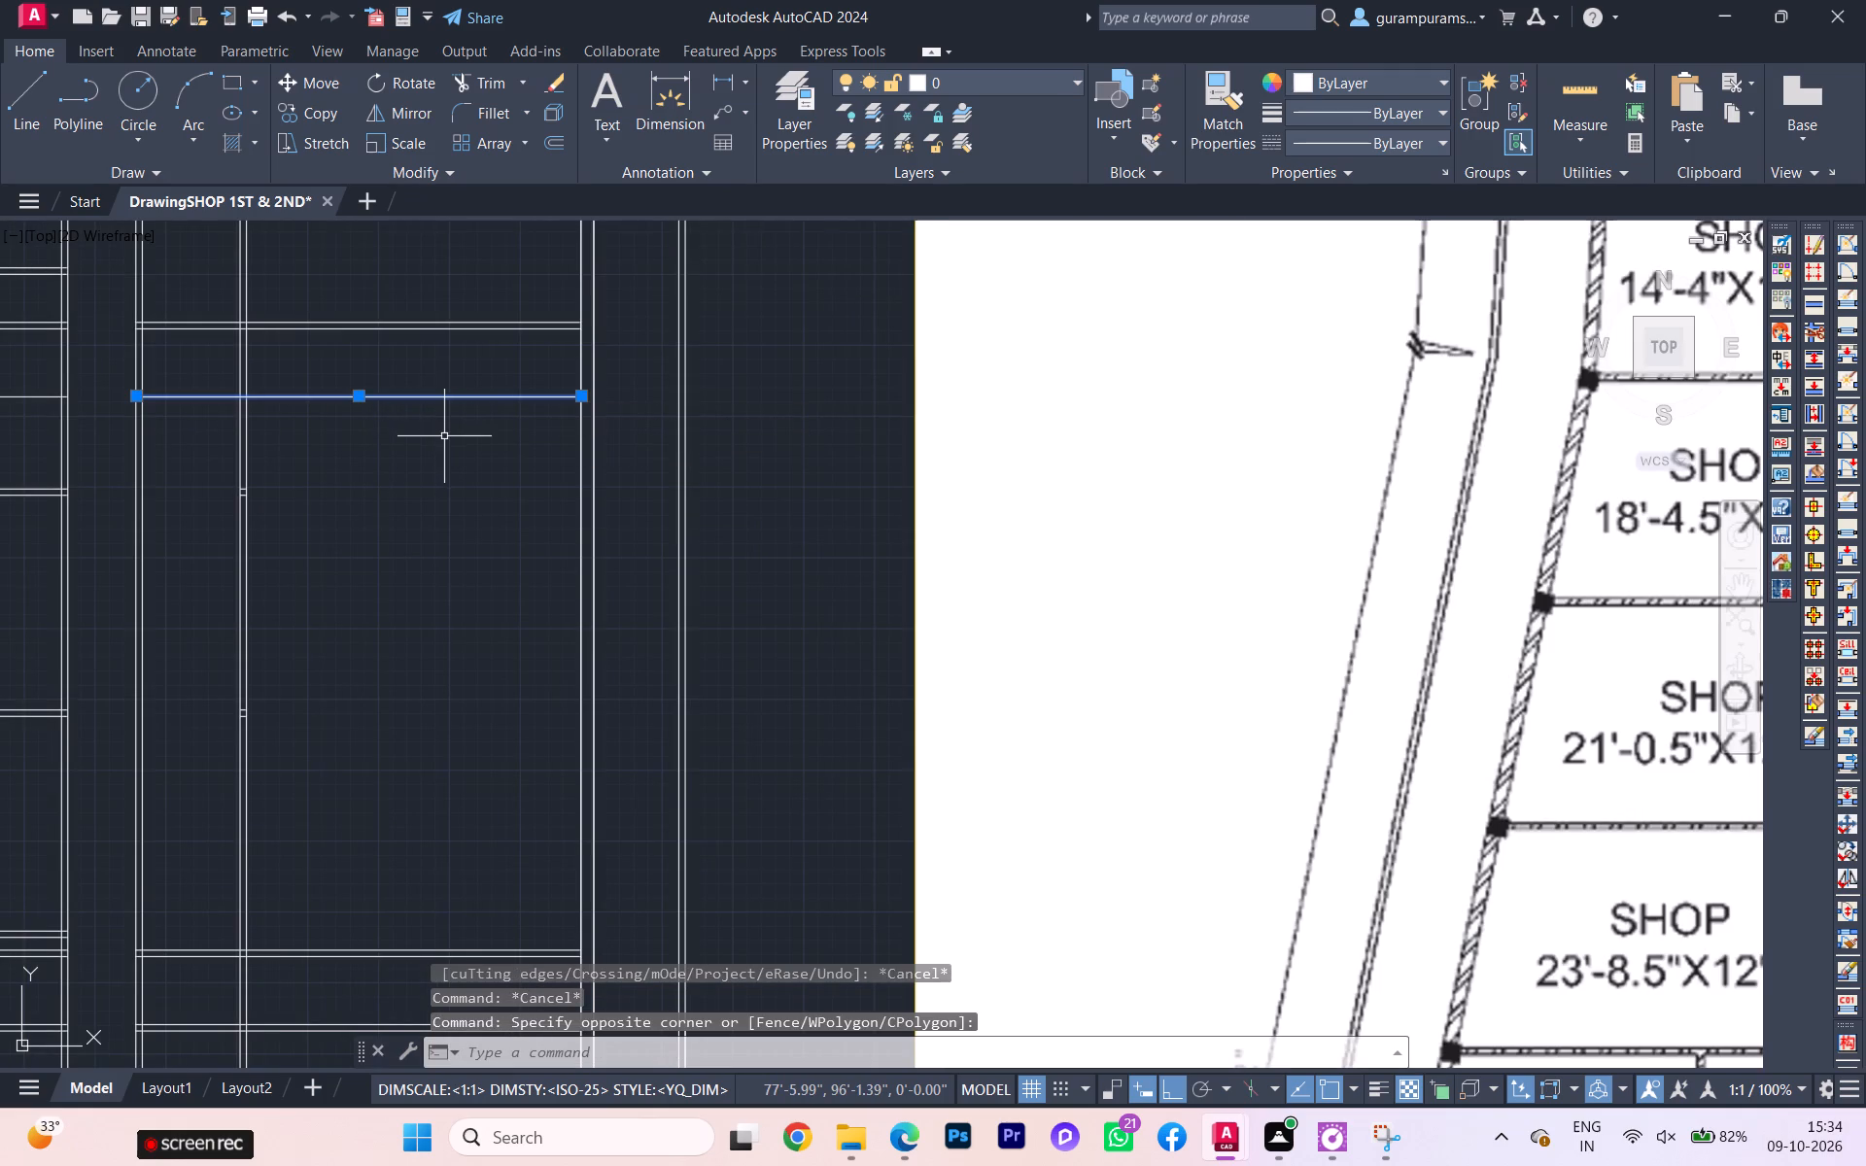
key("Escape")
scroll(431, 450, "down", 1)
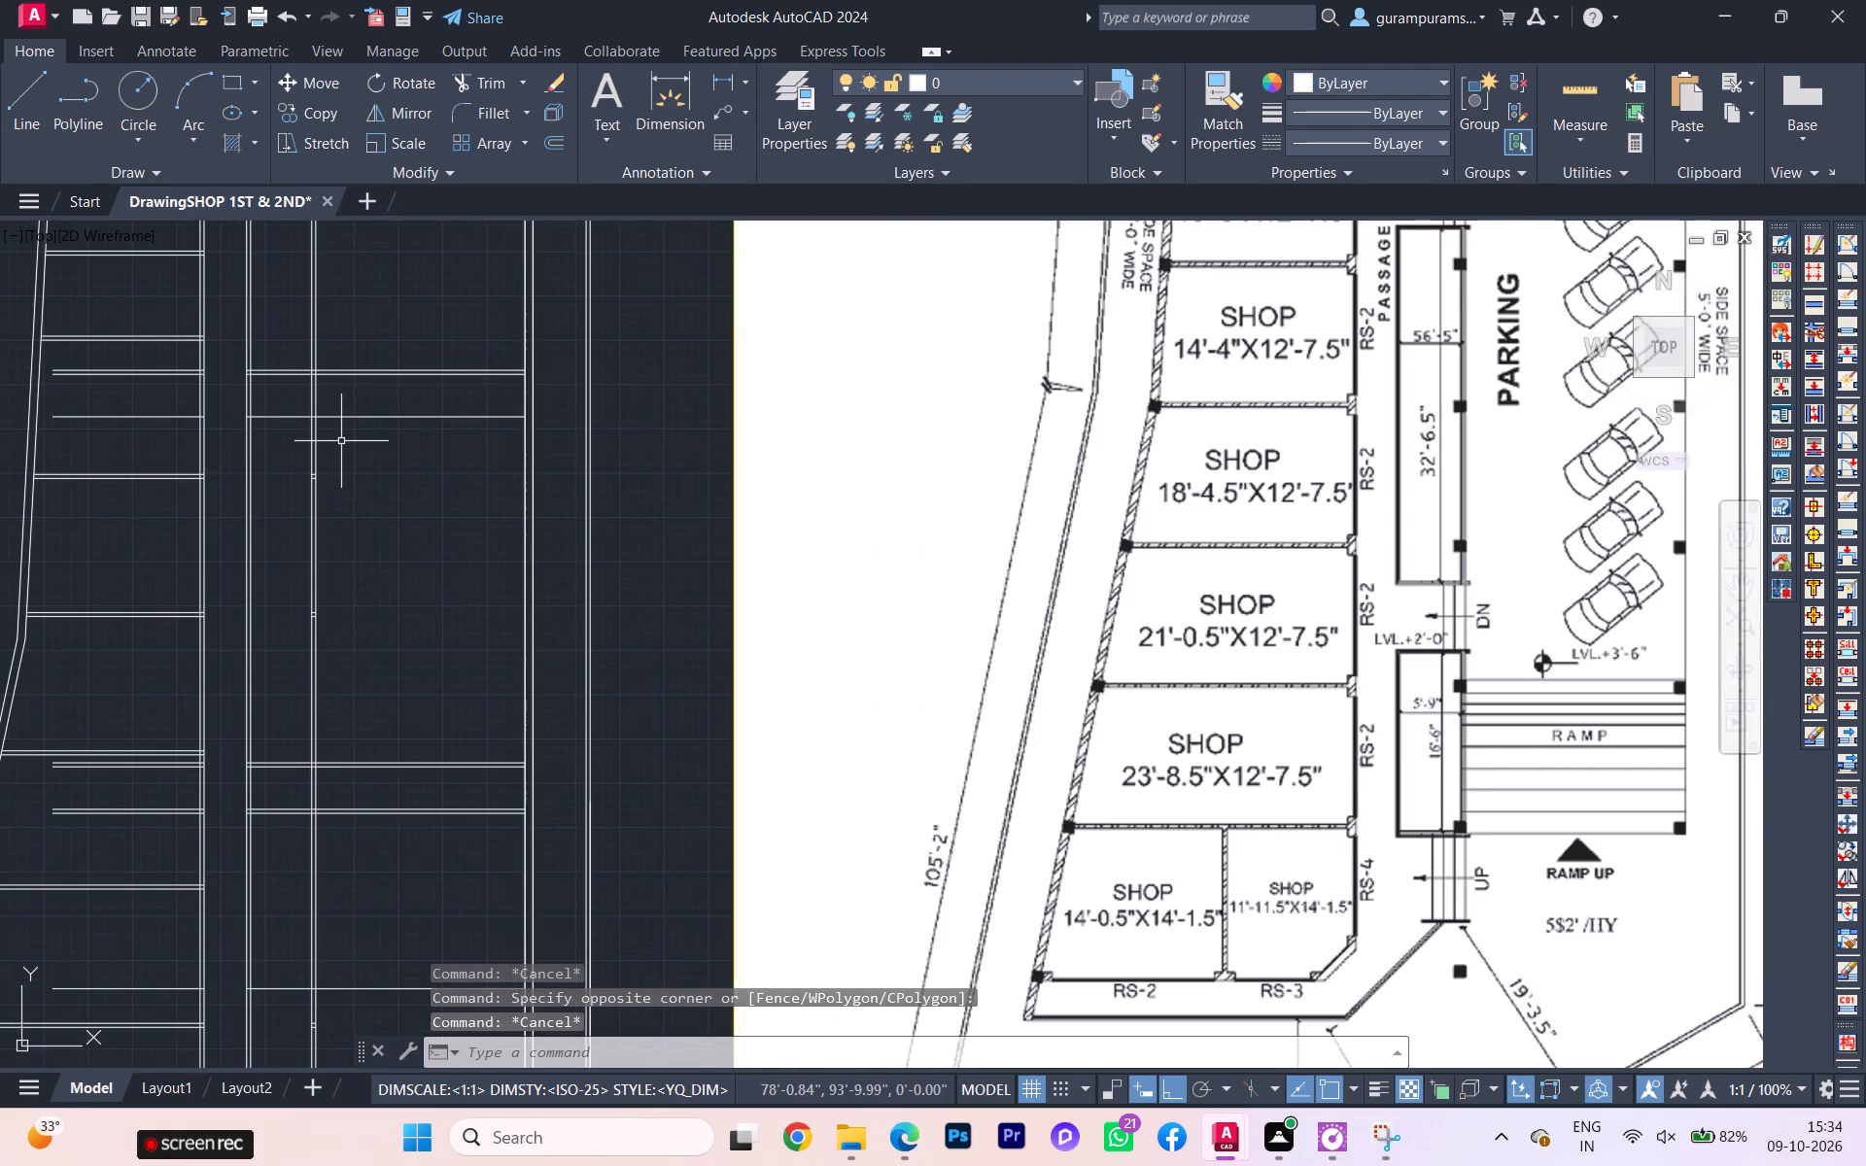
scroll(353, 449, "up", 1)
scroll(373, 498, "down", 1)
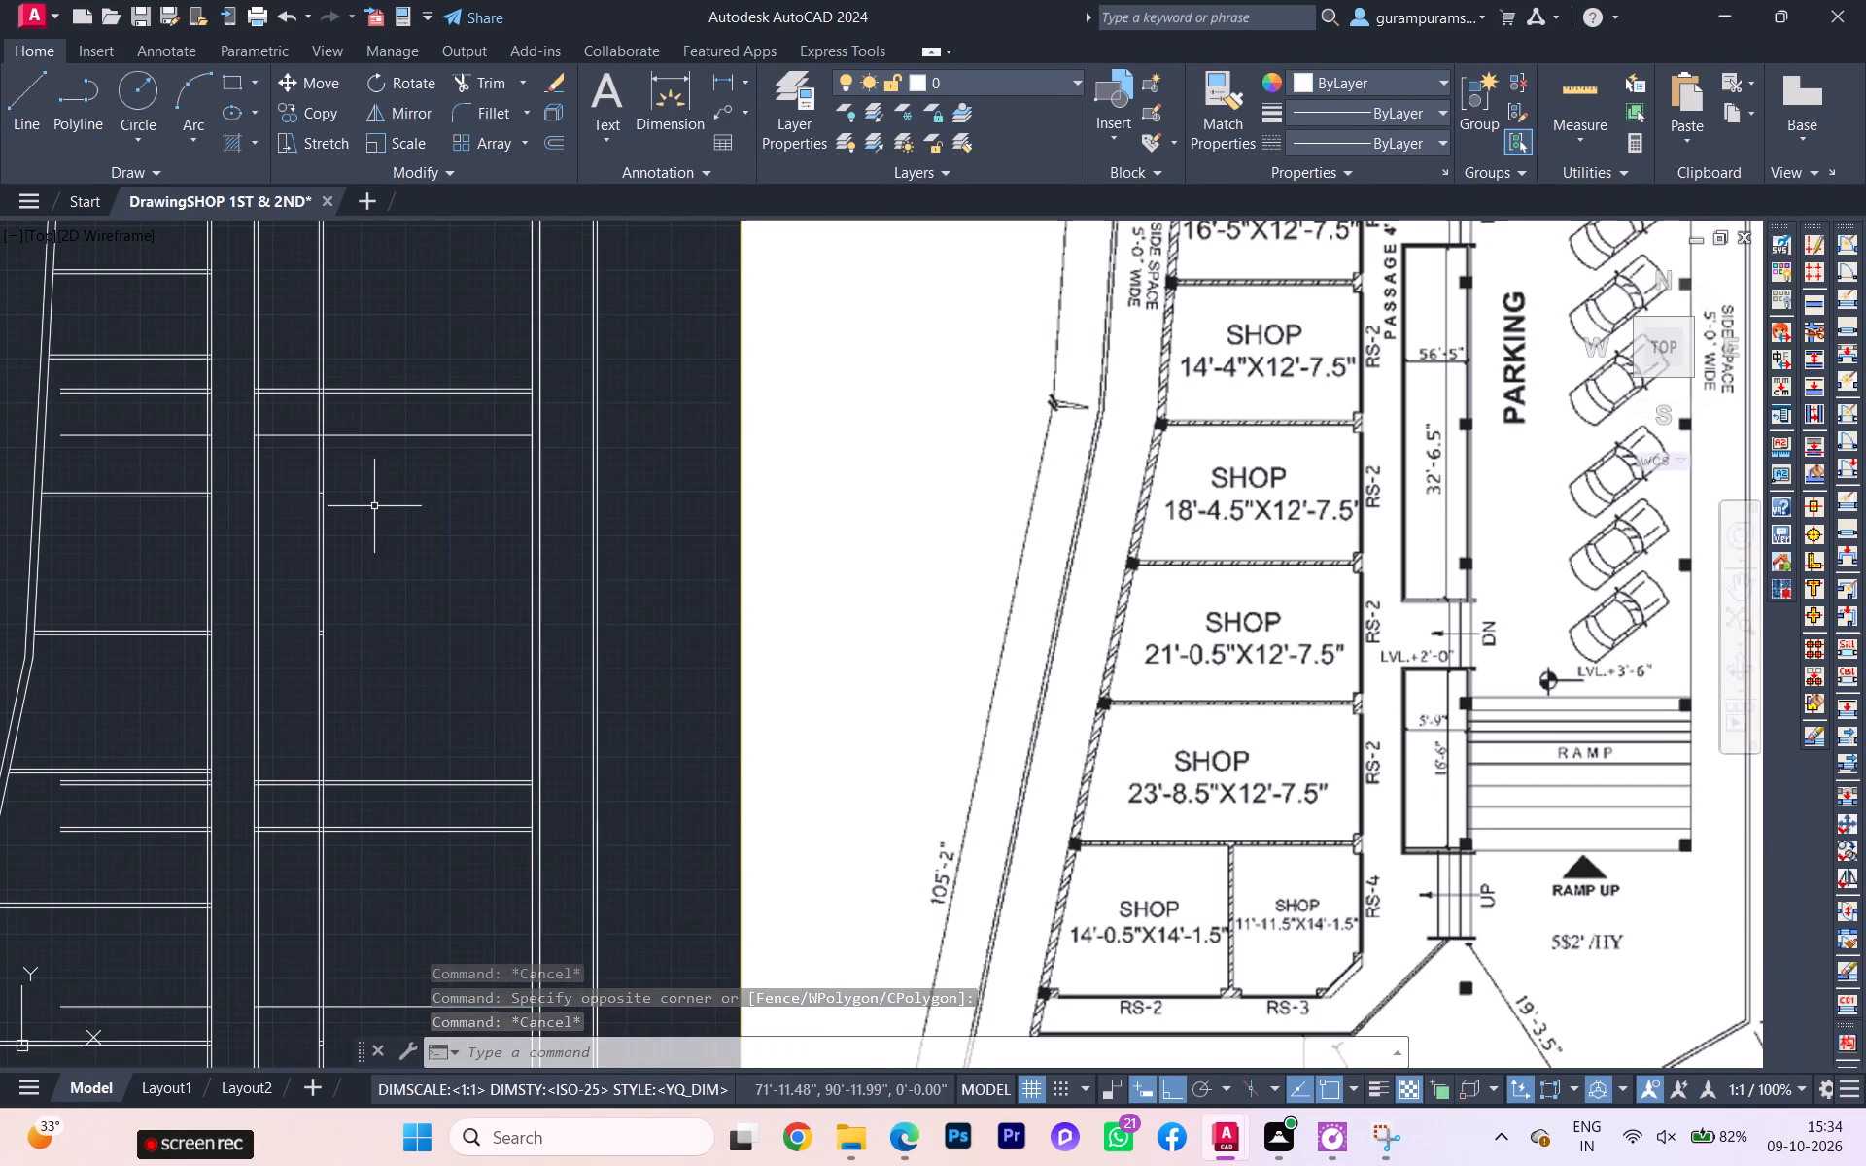
Trim the passage's east wall and the parallel wall beside it where they cross the opening between the northern pair of cross walls.
middle_click_drag(374, 535, 378, 575)
type("TR")
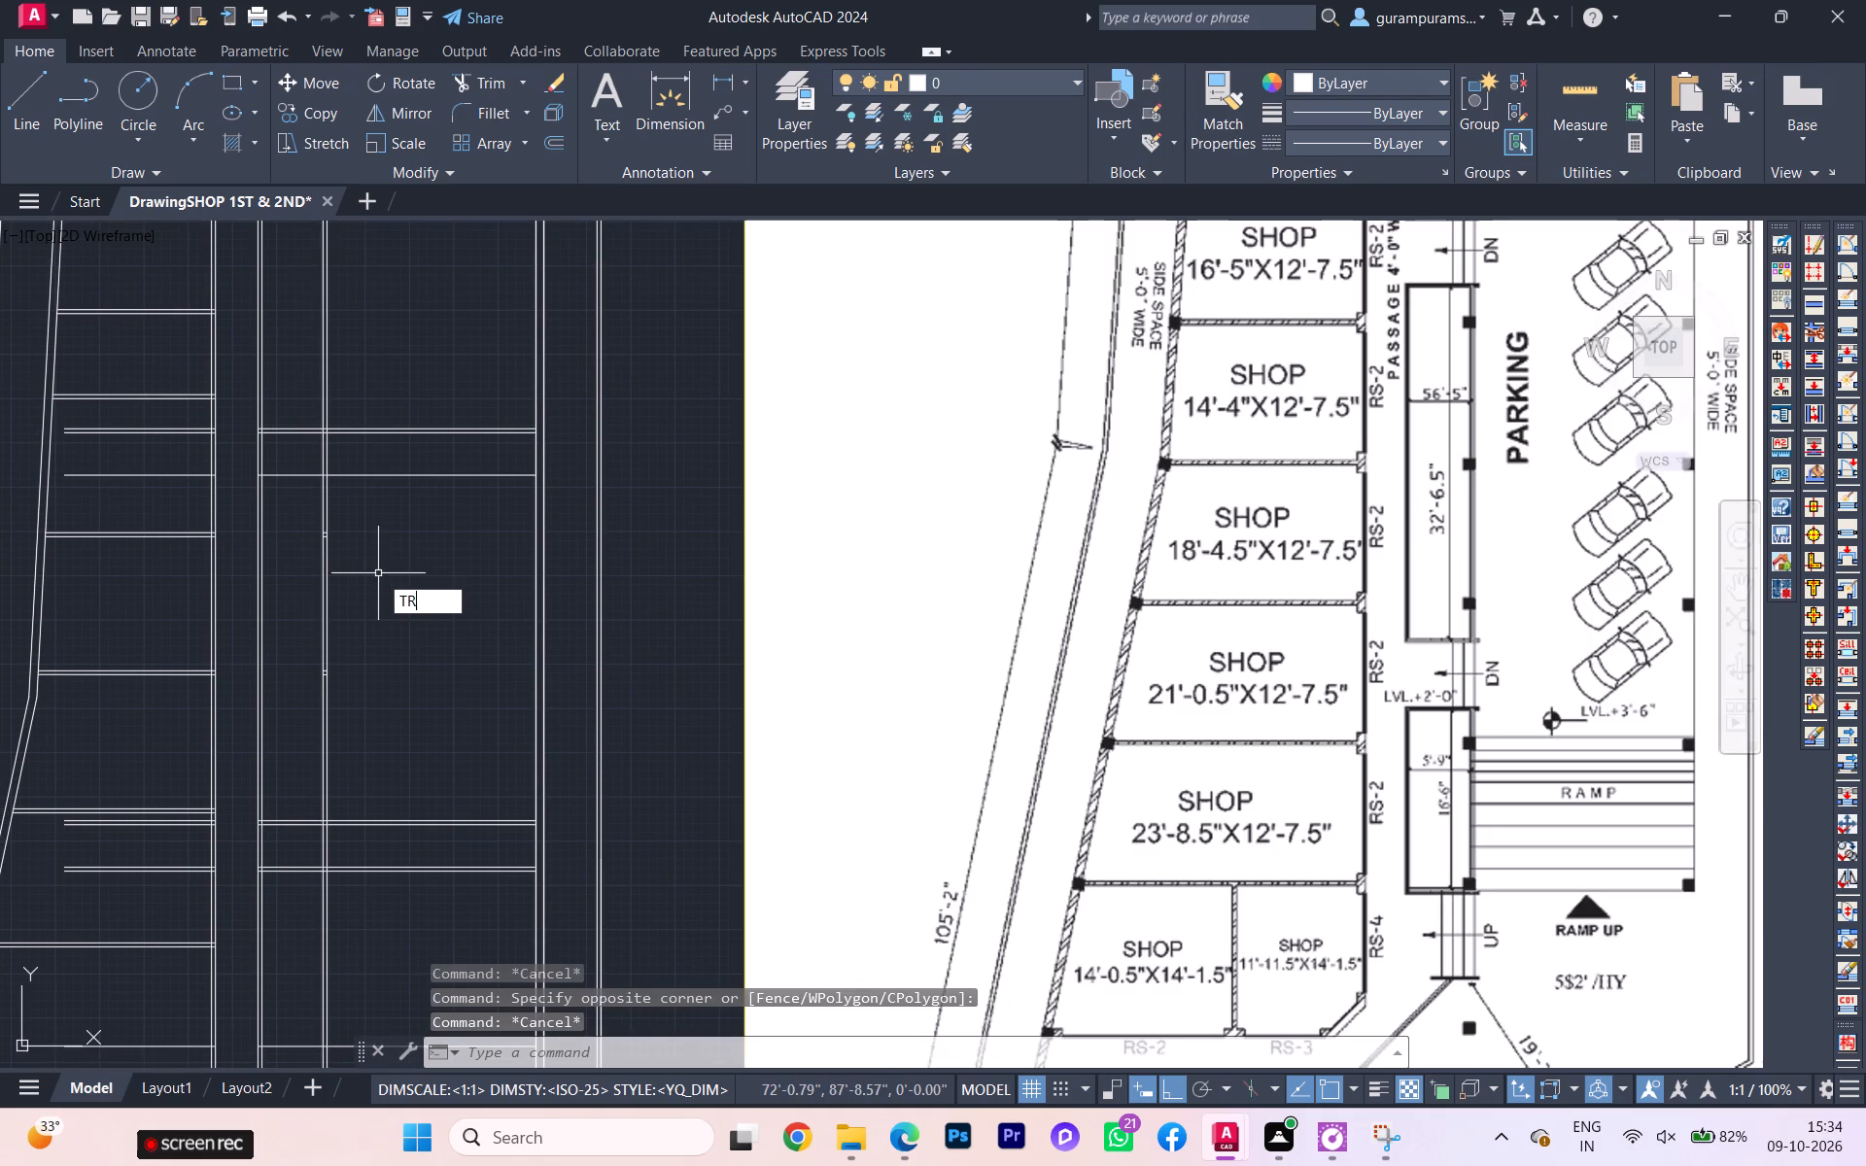
left_click(431, 621)
left_click(331, 454)
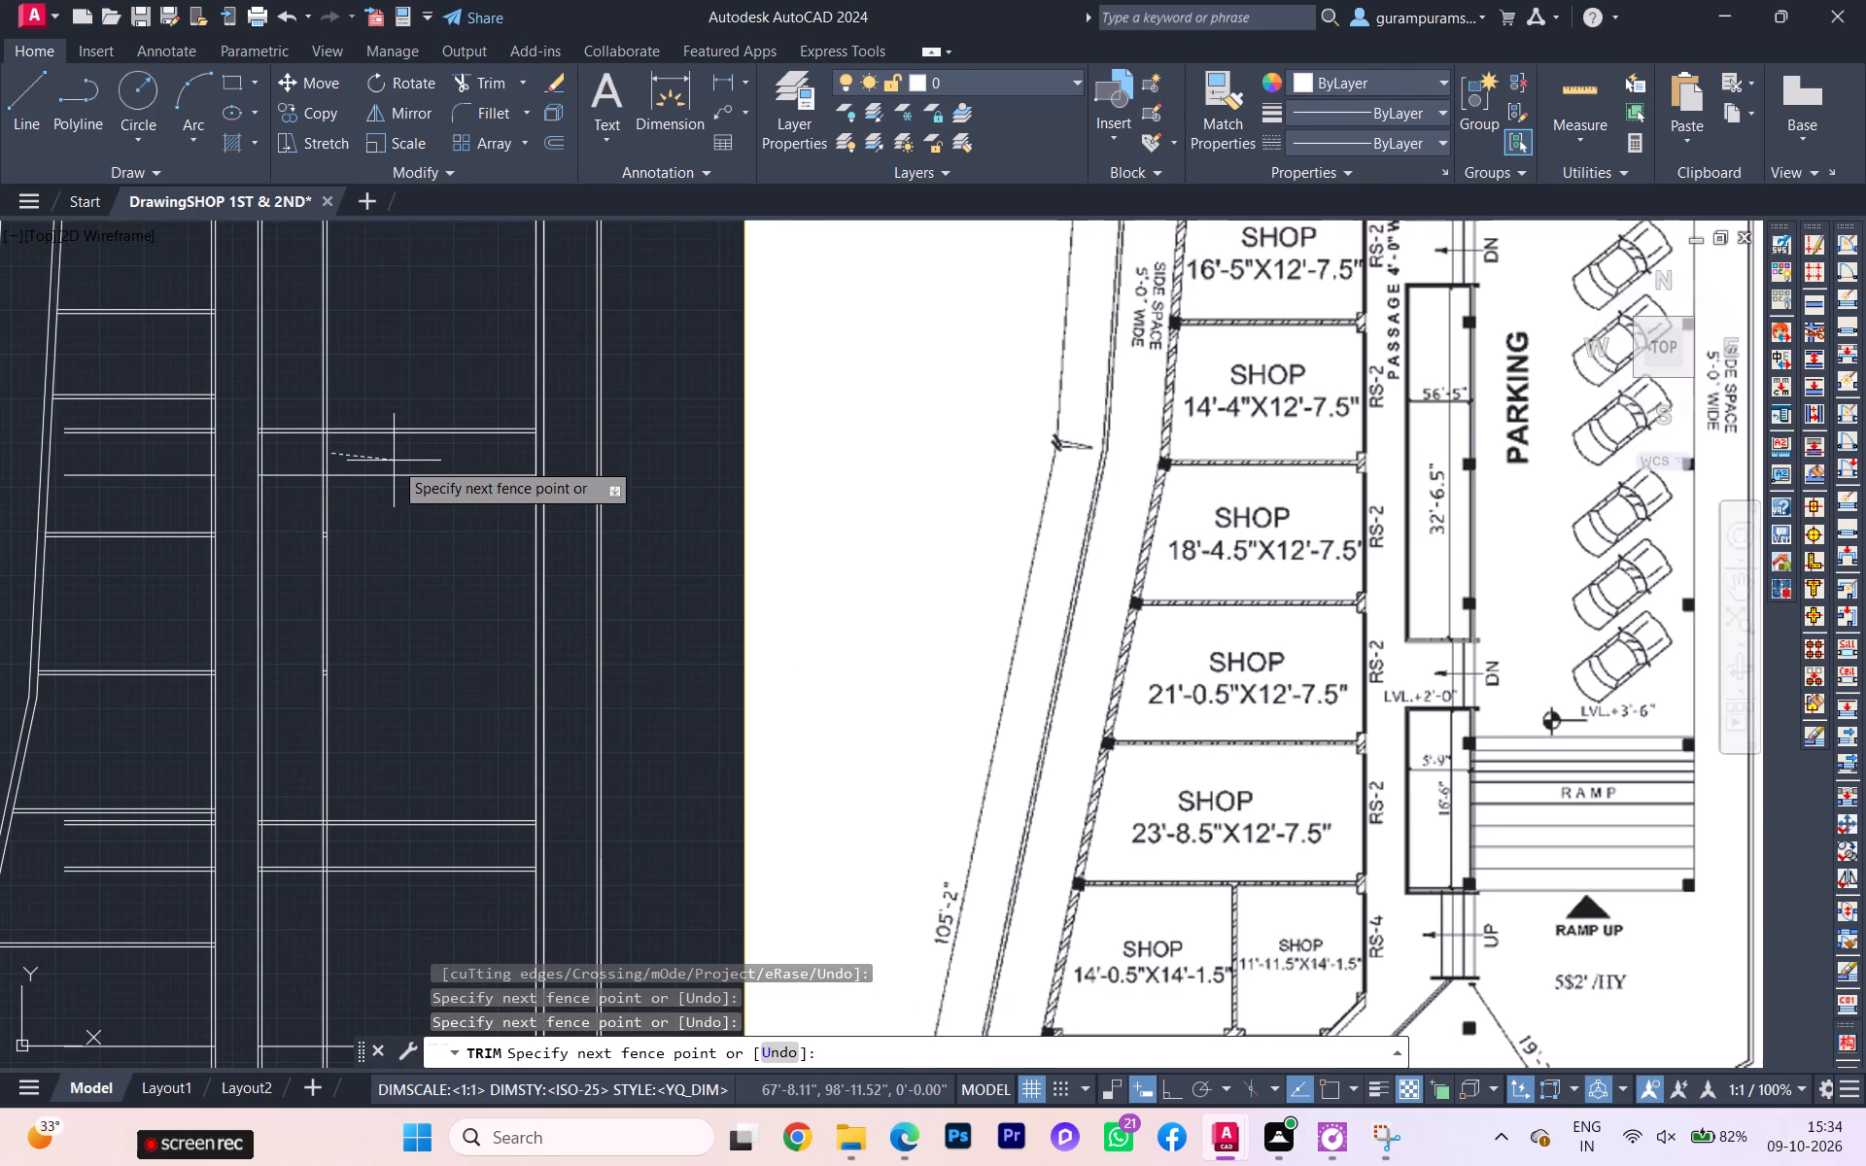
left_click(234, 458)
Trim the same two parallel walls where they cross the opening between the southern pair of cross walls.
scroll(298, 506, "down", 2)
scroll(303, 682, "up", 1)
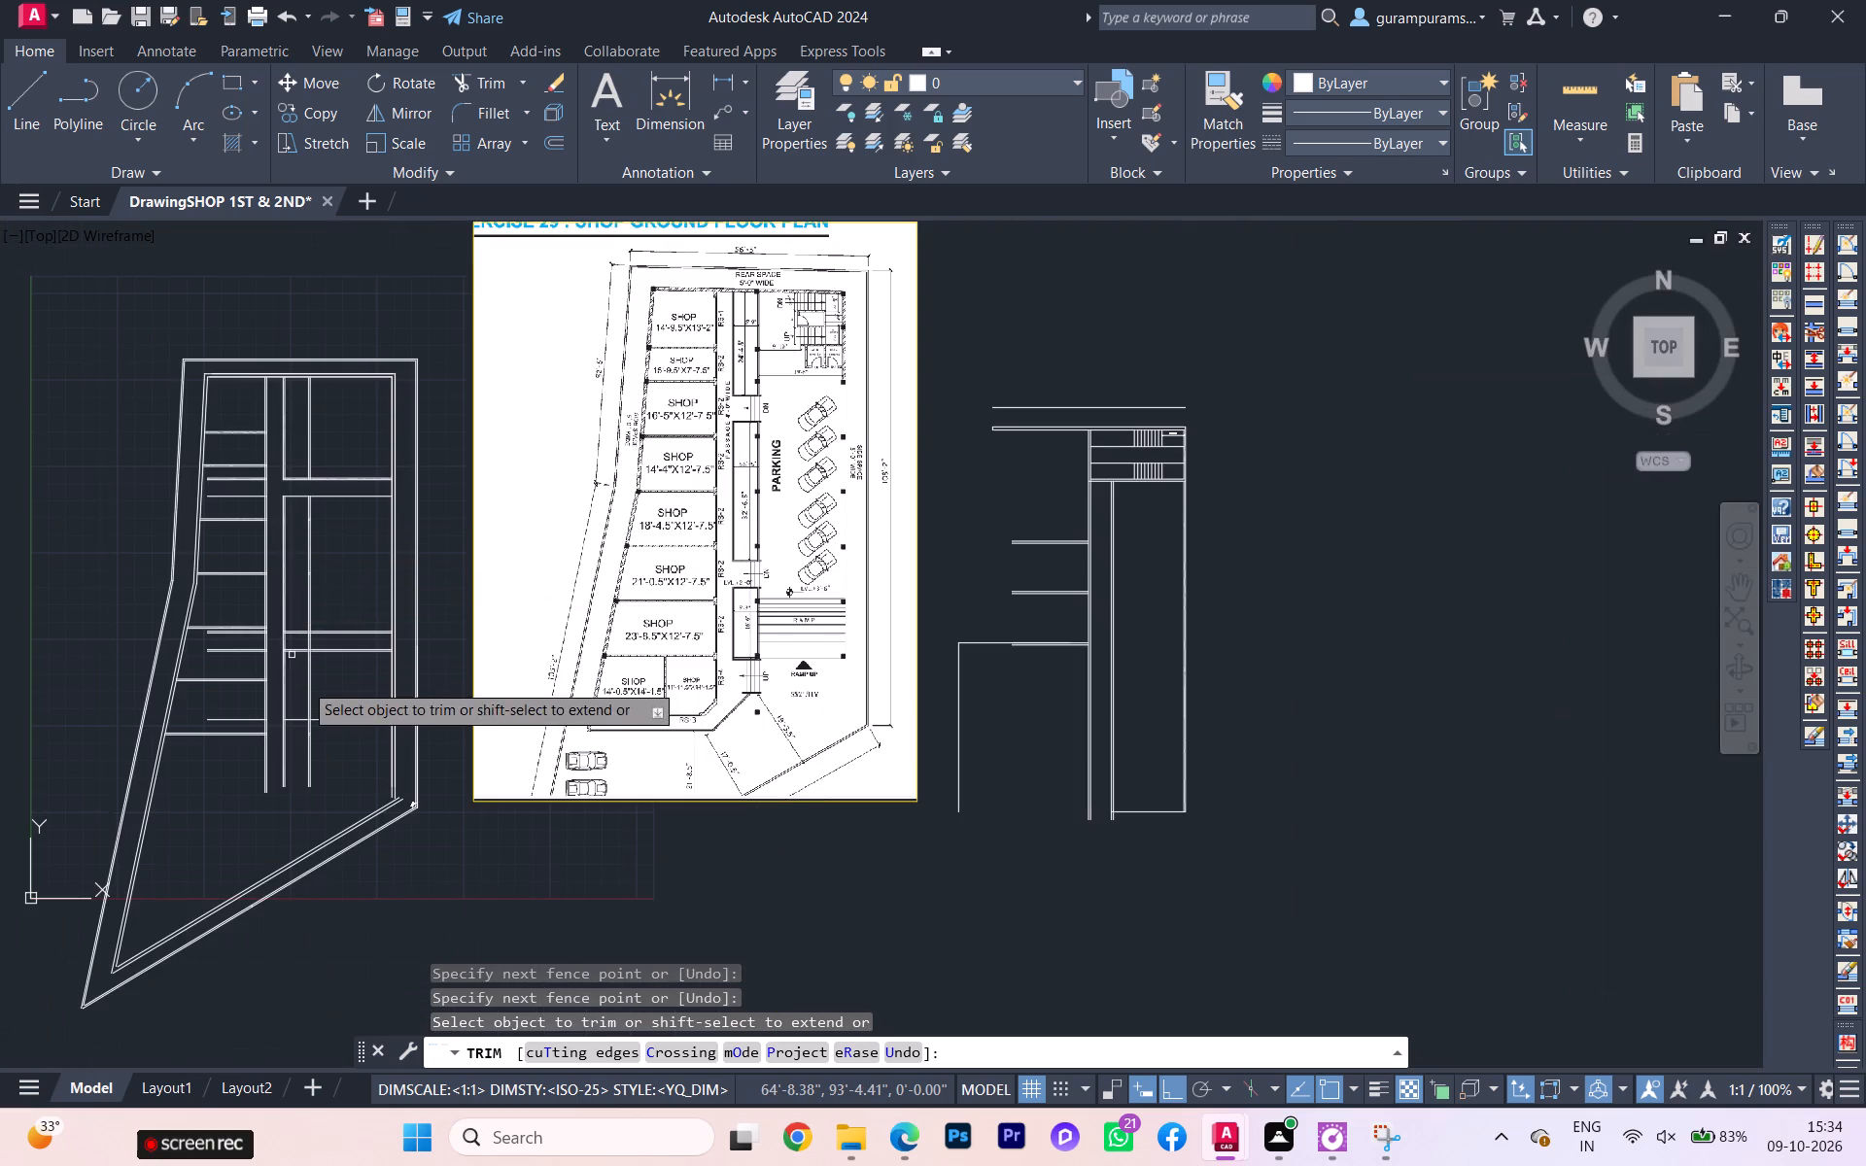
scroll(304, 683, "up", 1)
scroll(308, 687, "down", 1)
scroll(308, 687, "up", 1)
scroll(330, 596, "up", 2)
scroll(330, 596, "down", 1)
left_click(336, 566)
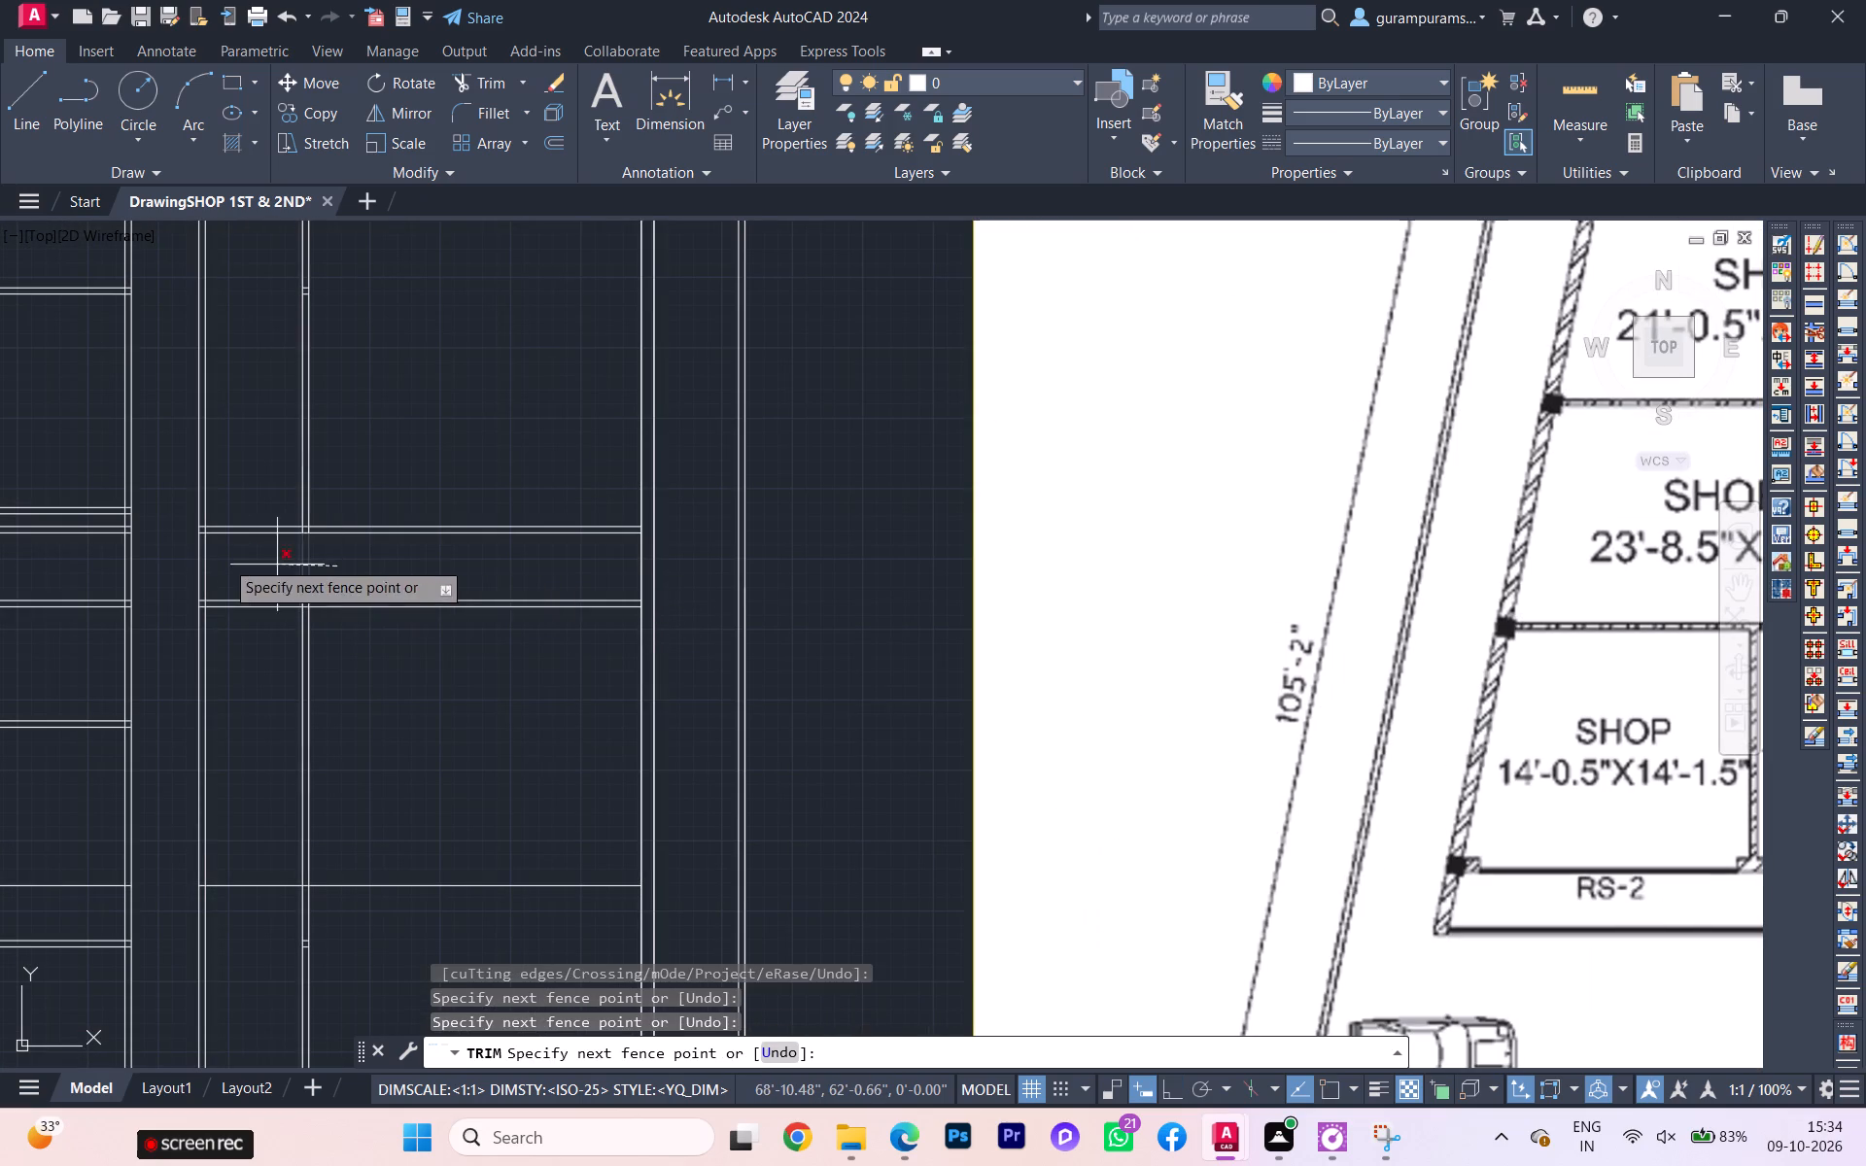
left_click(171, 559)
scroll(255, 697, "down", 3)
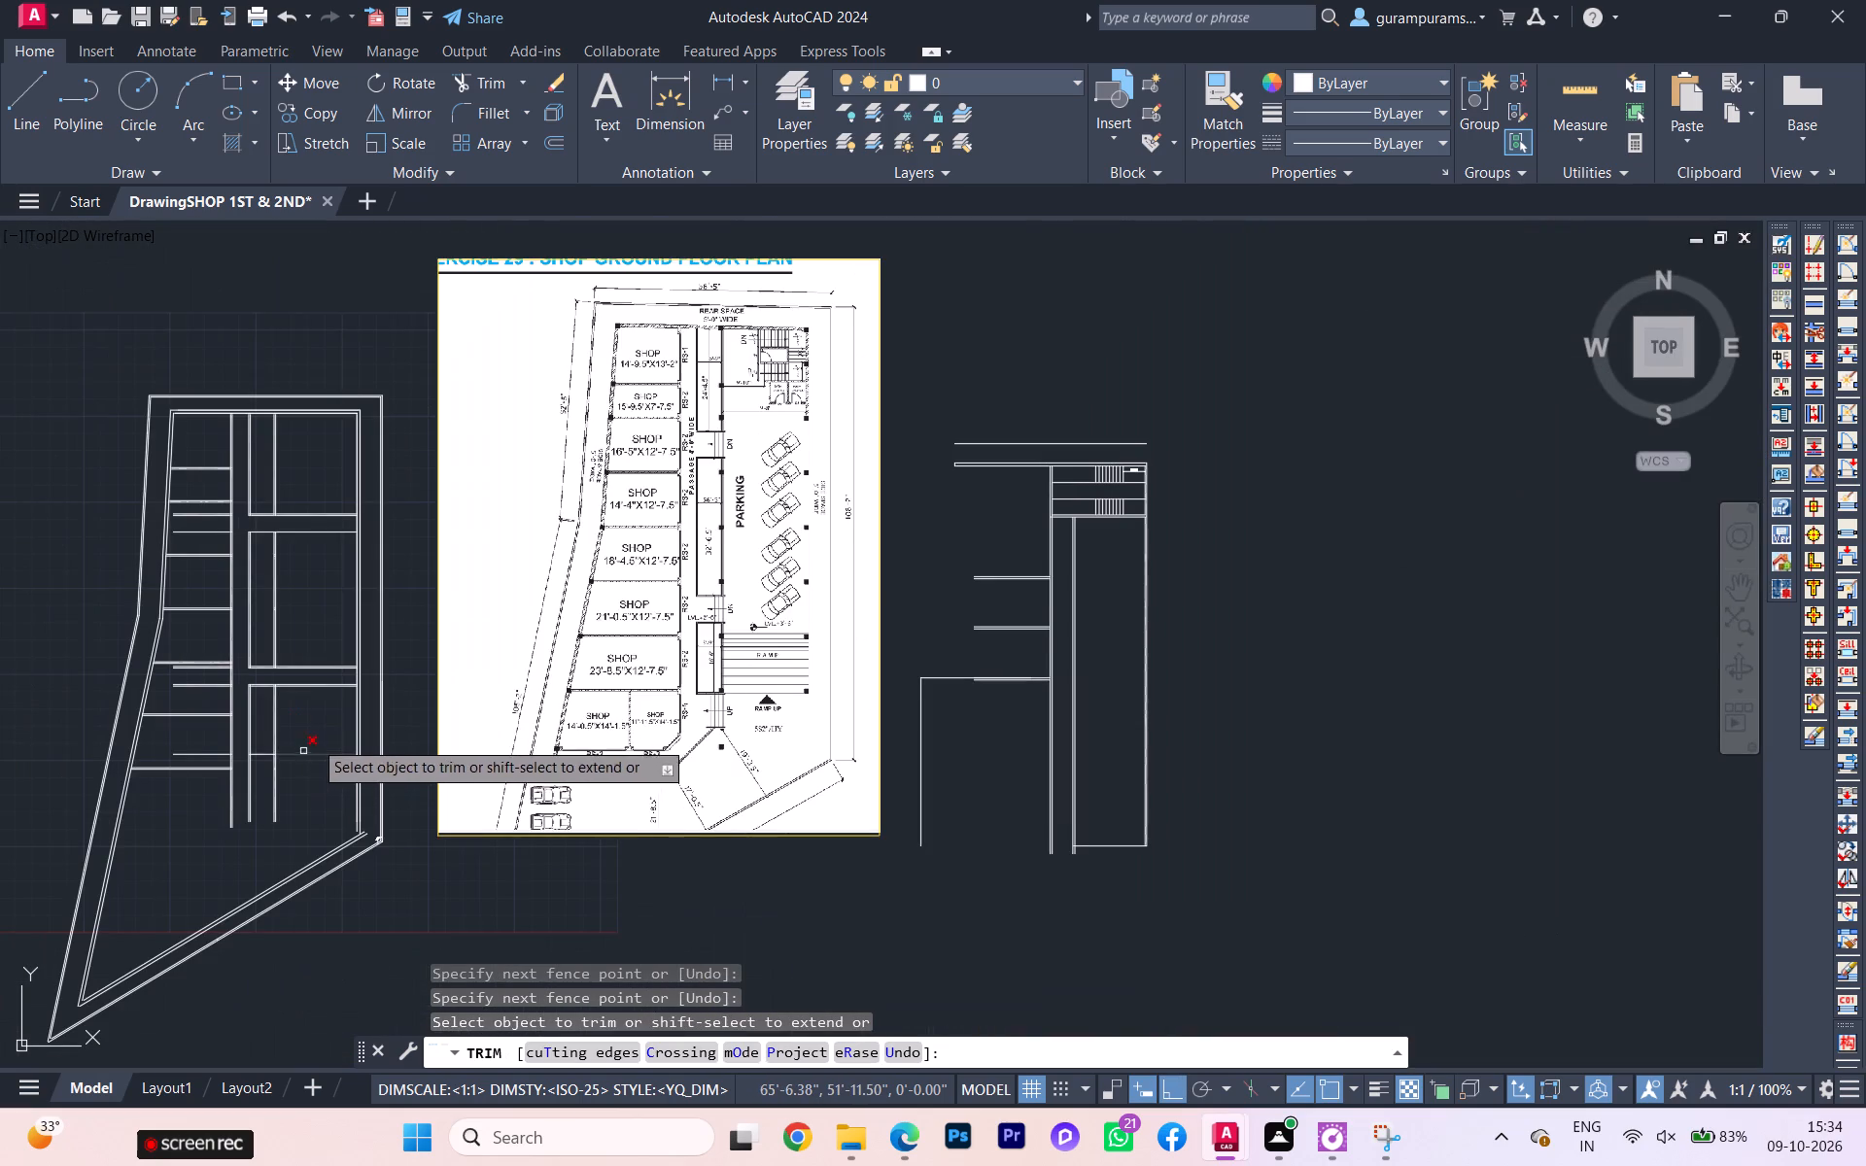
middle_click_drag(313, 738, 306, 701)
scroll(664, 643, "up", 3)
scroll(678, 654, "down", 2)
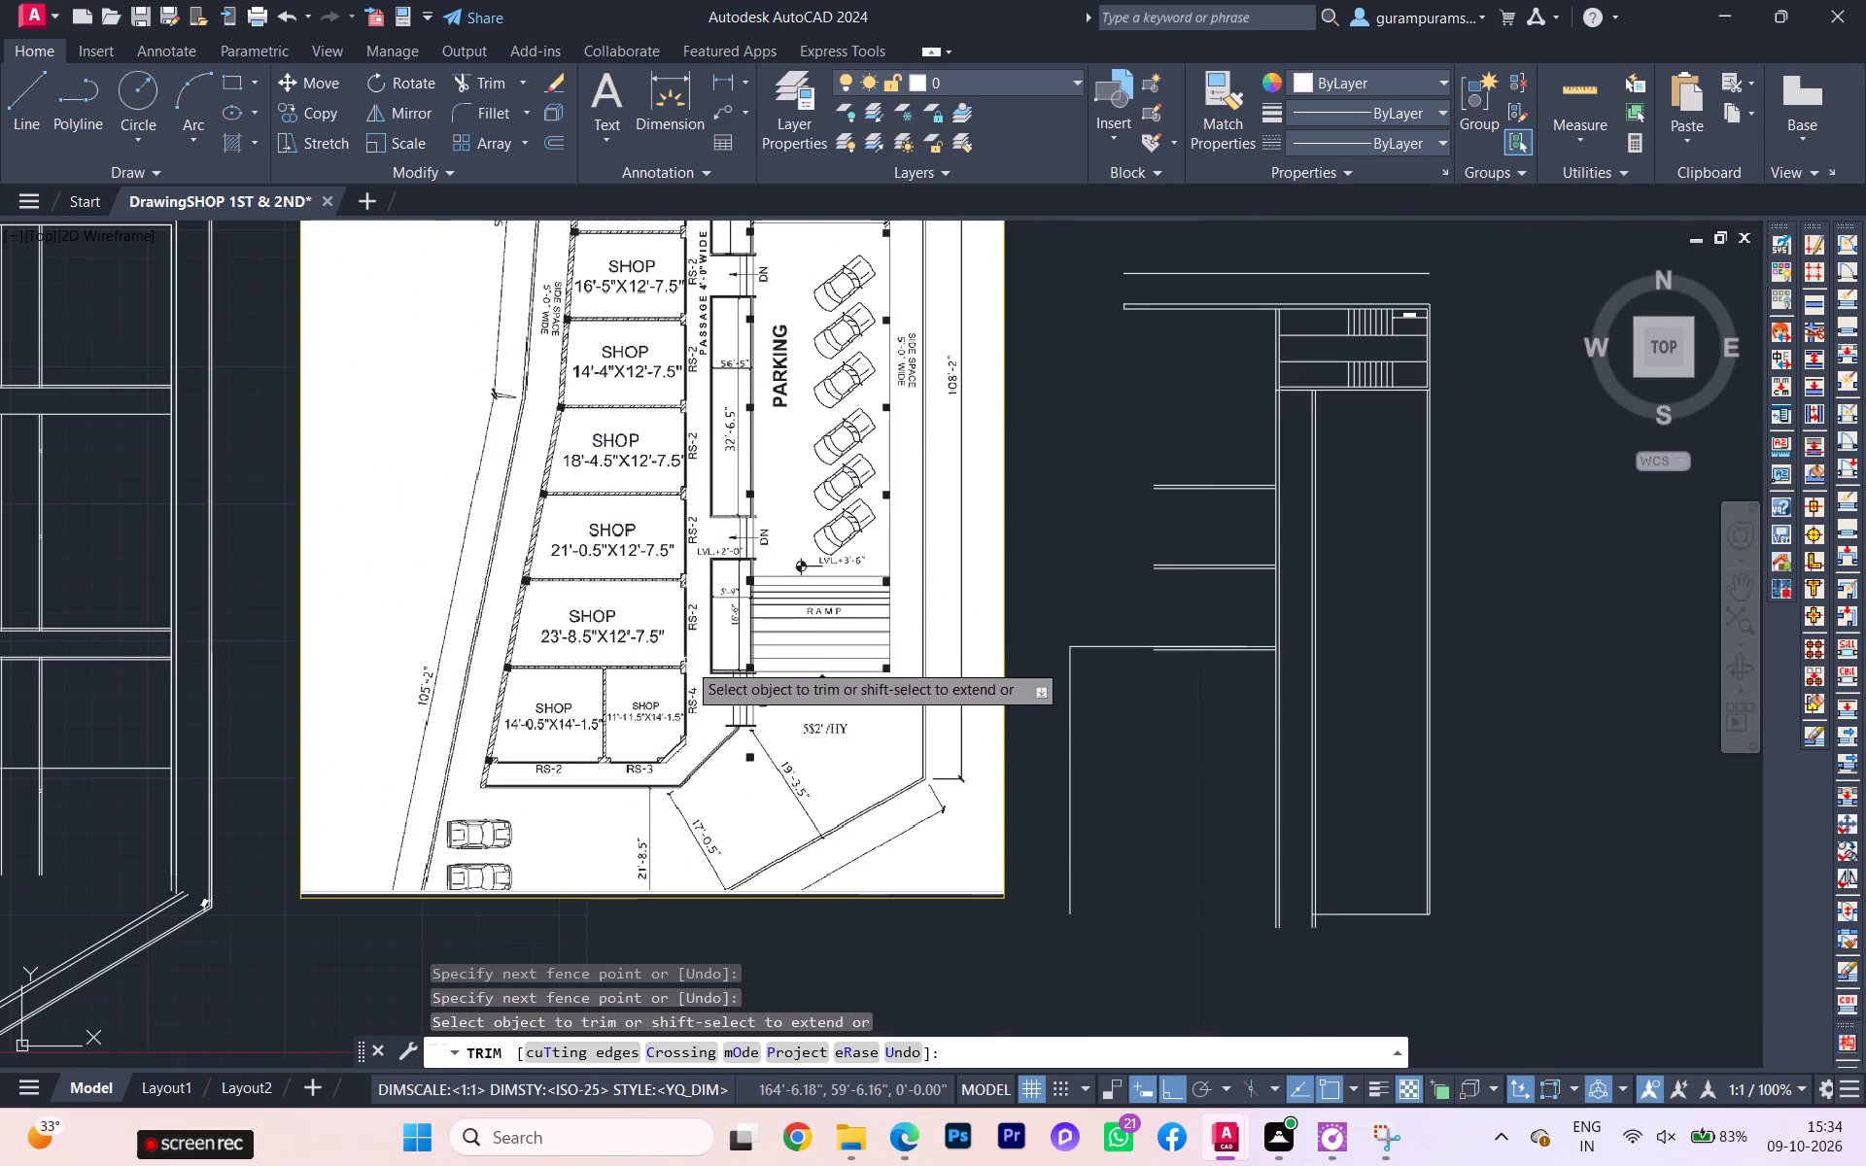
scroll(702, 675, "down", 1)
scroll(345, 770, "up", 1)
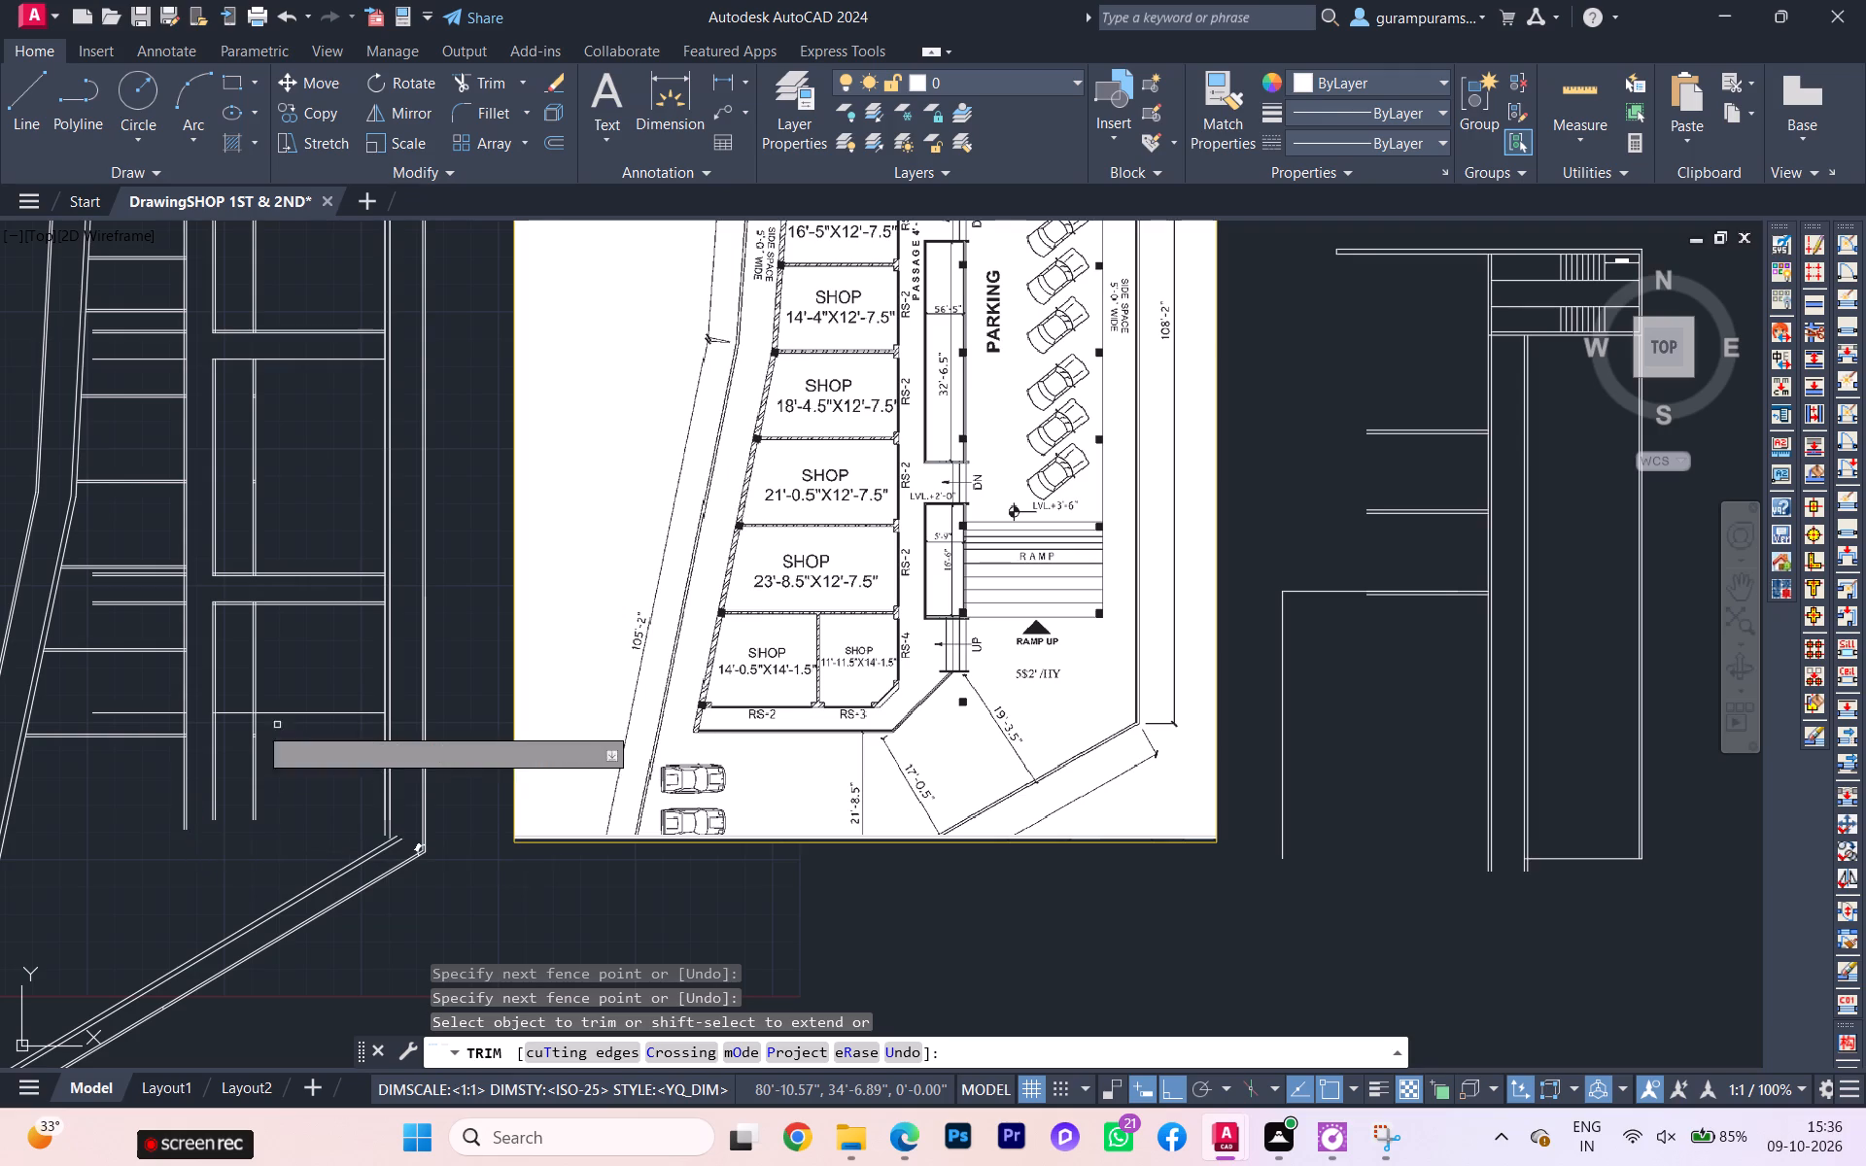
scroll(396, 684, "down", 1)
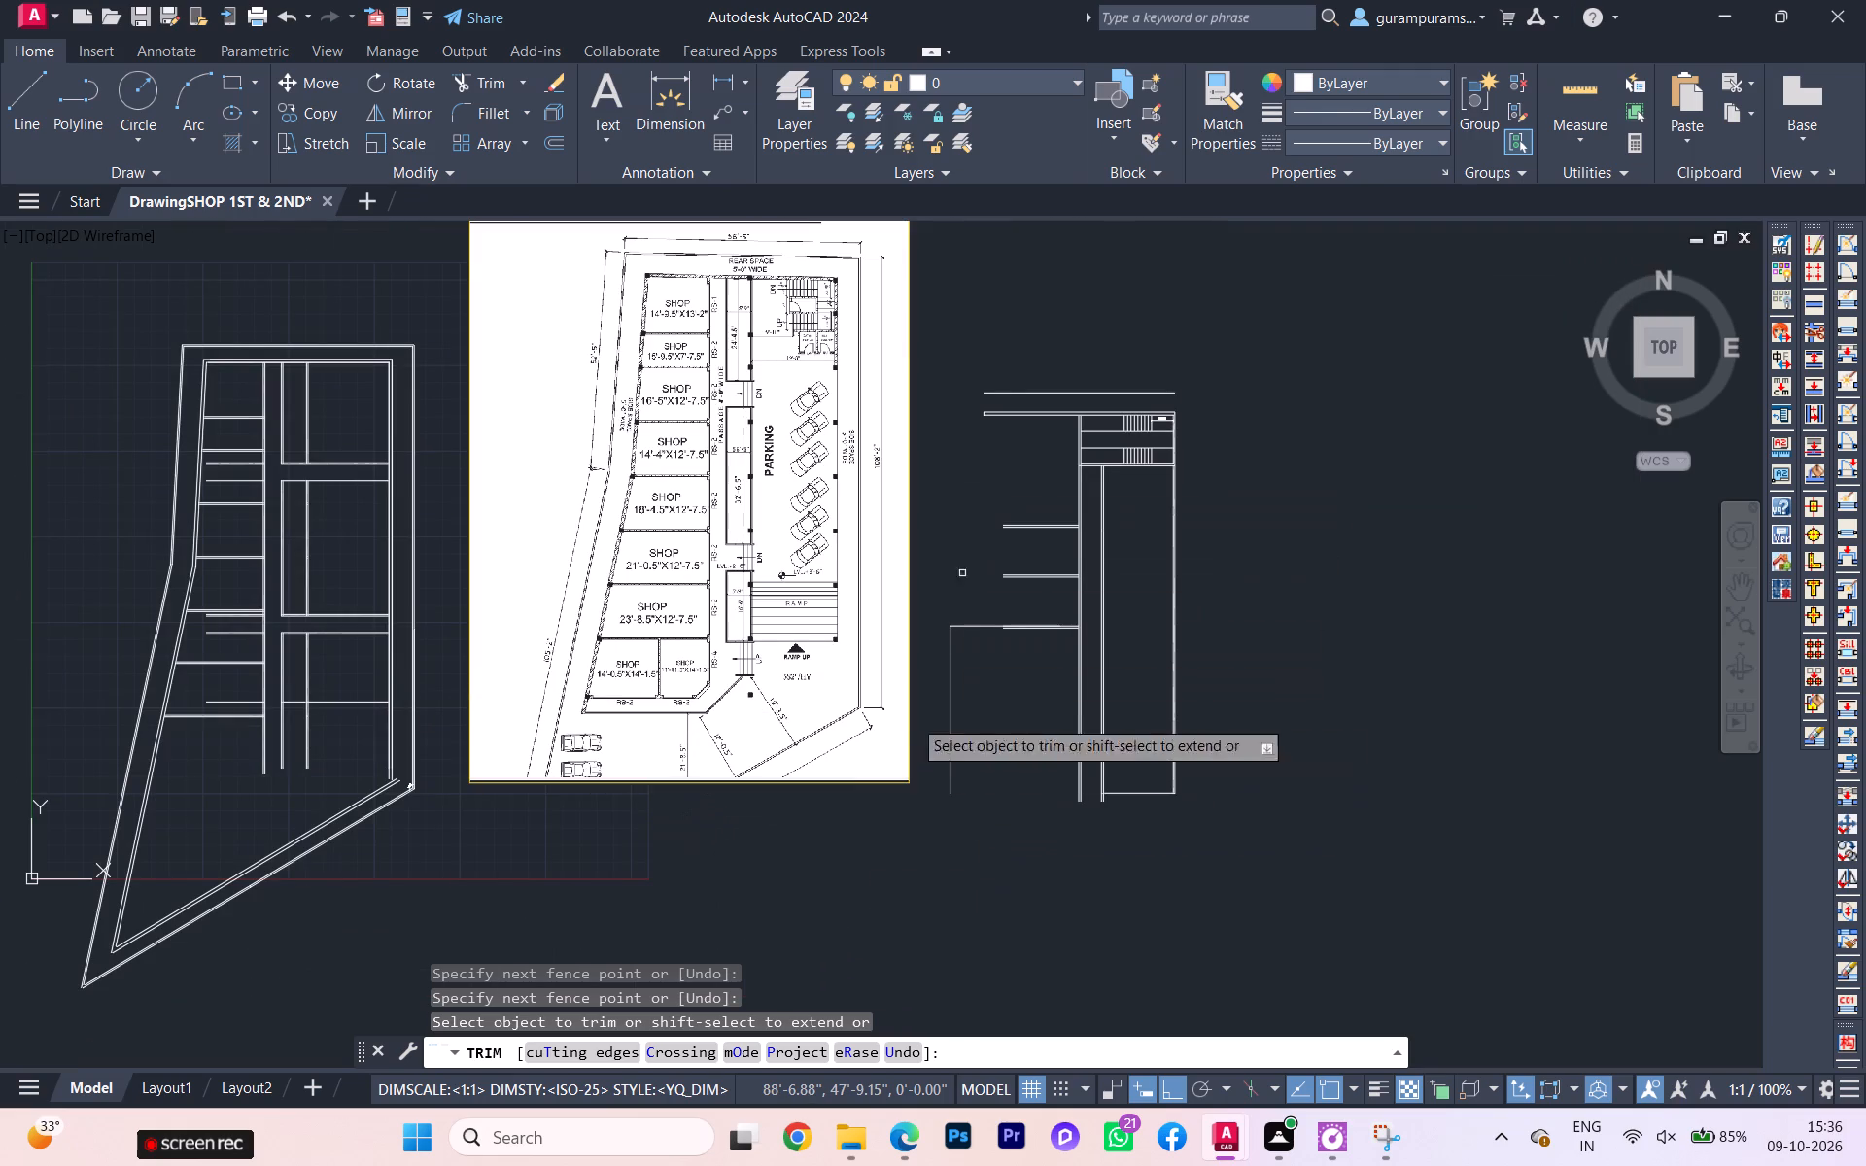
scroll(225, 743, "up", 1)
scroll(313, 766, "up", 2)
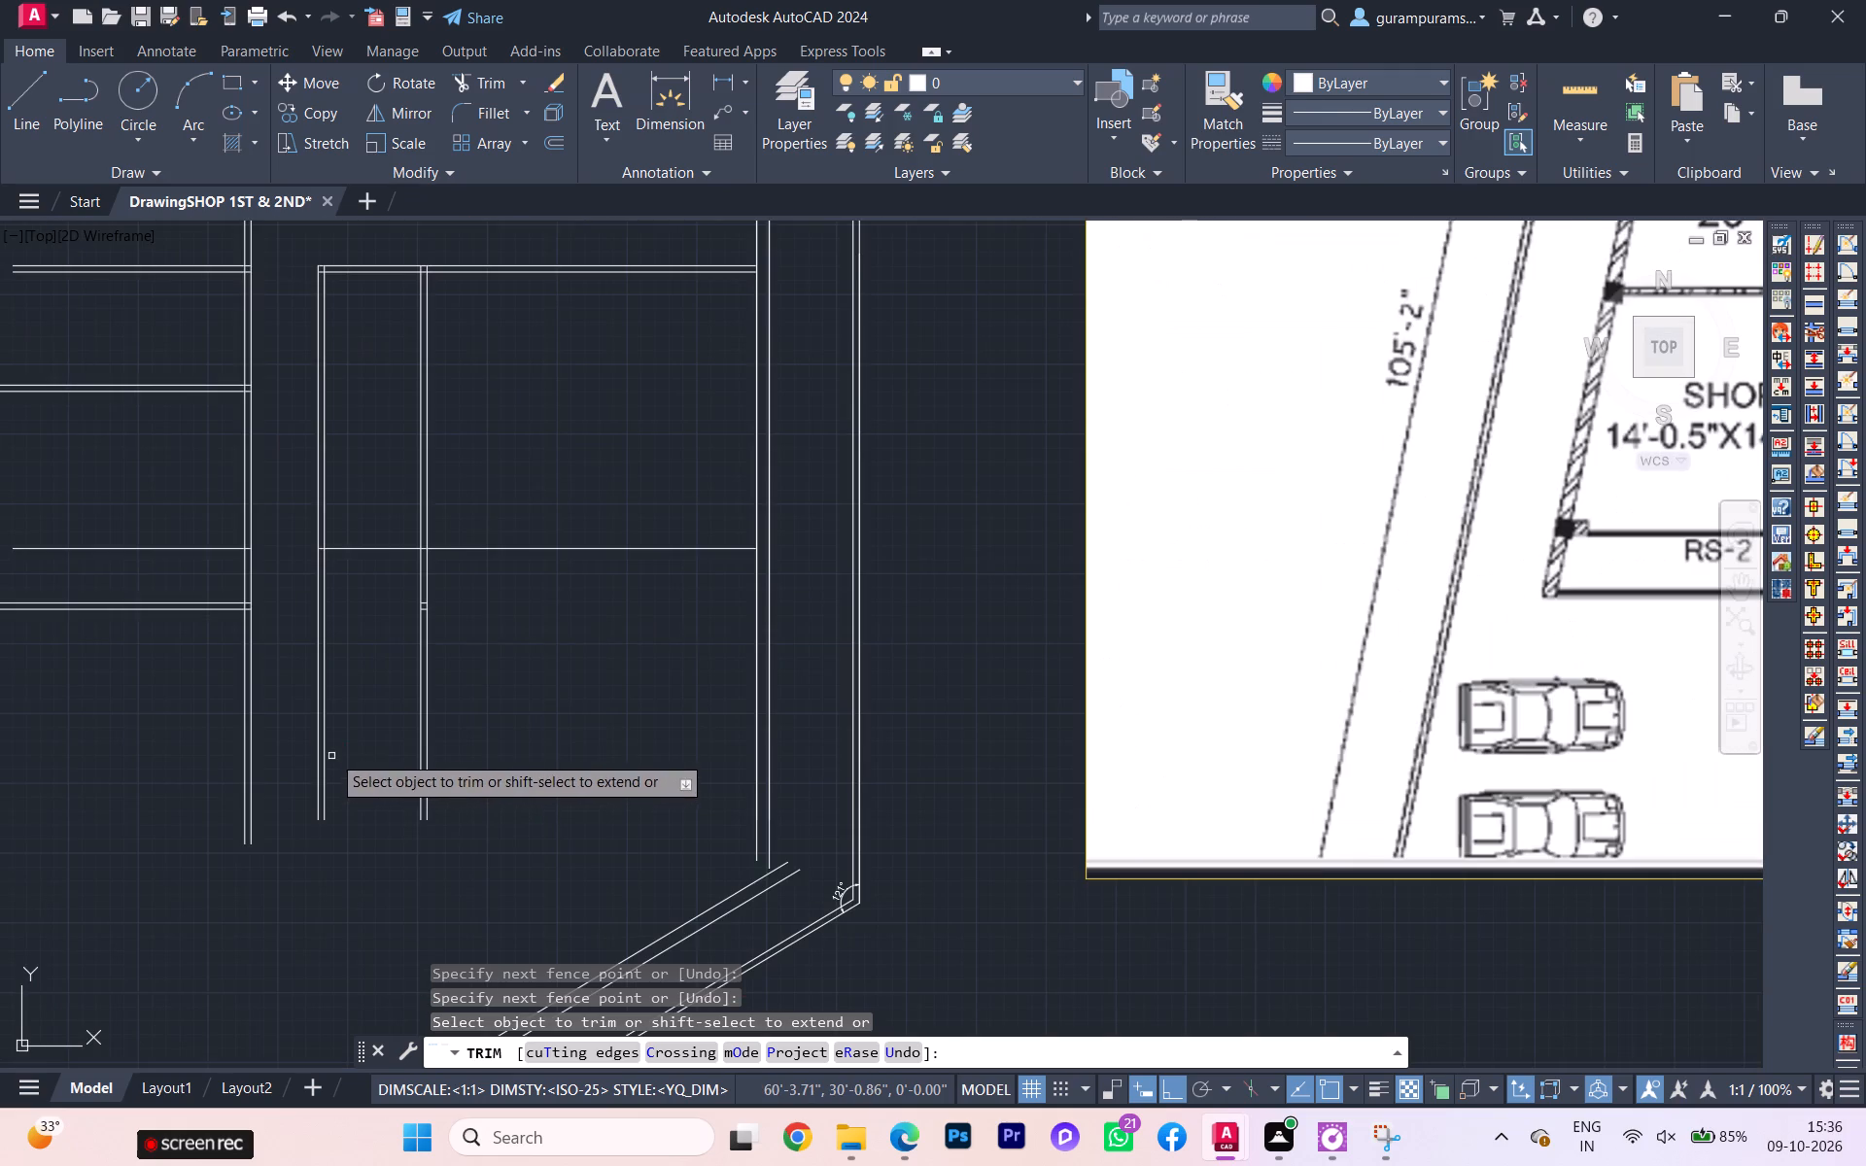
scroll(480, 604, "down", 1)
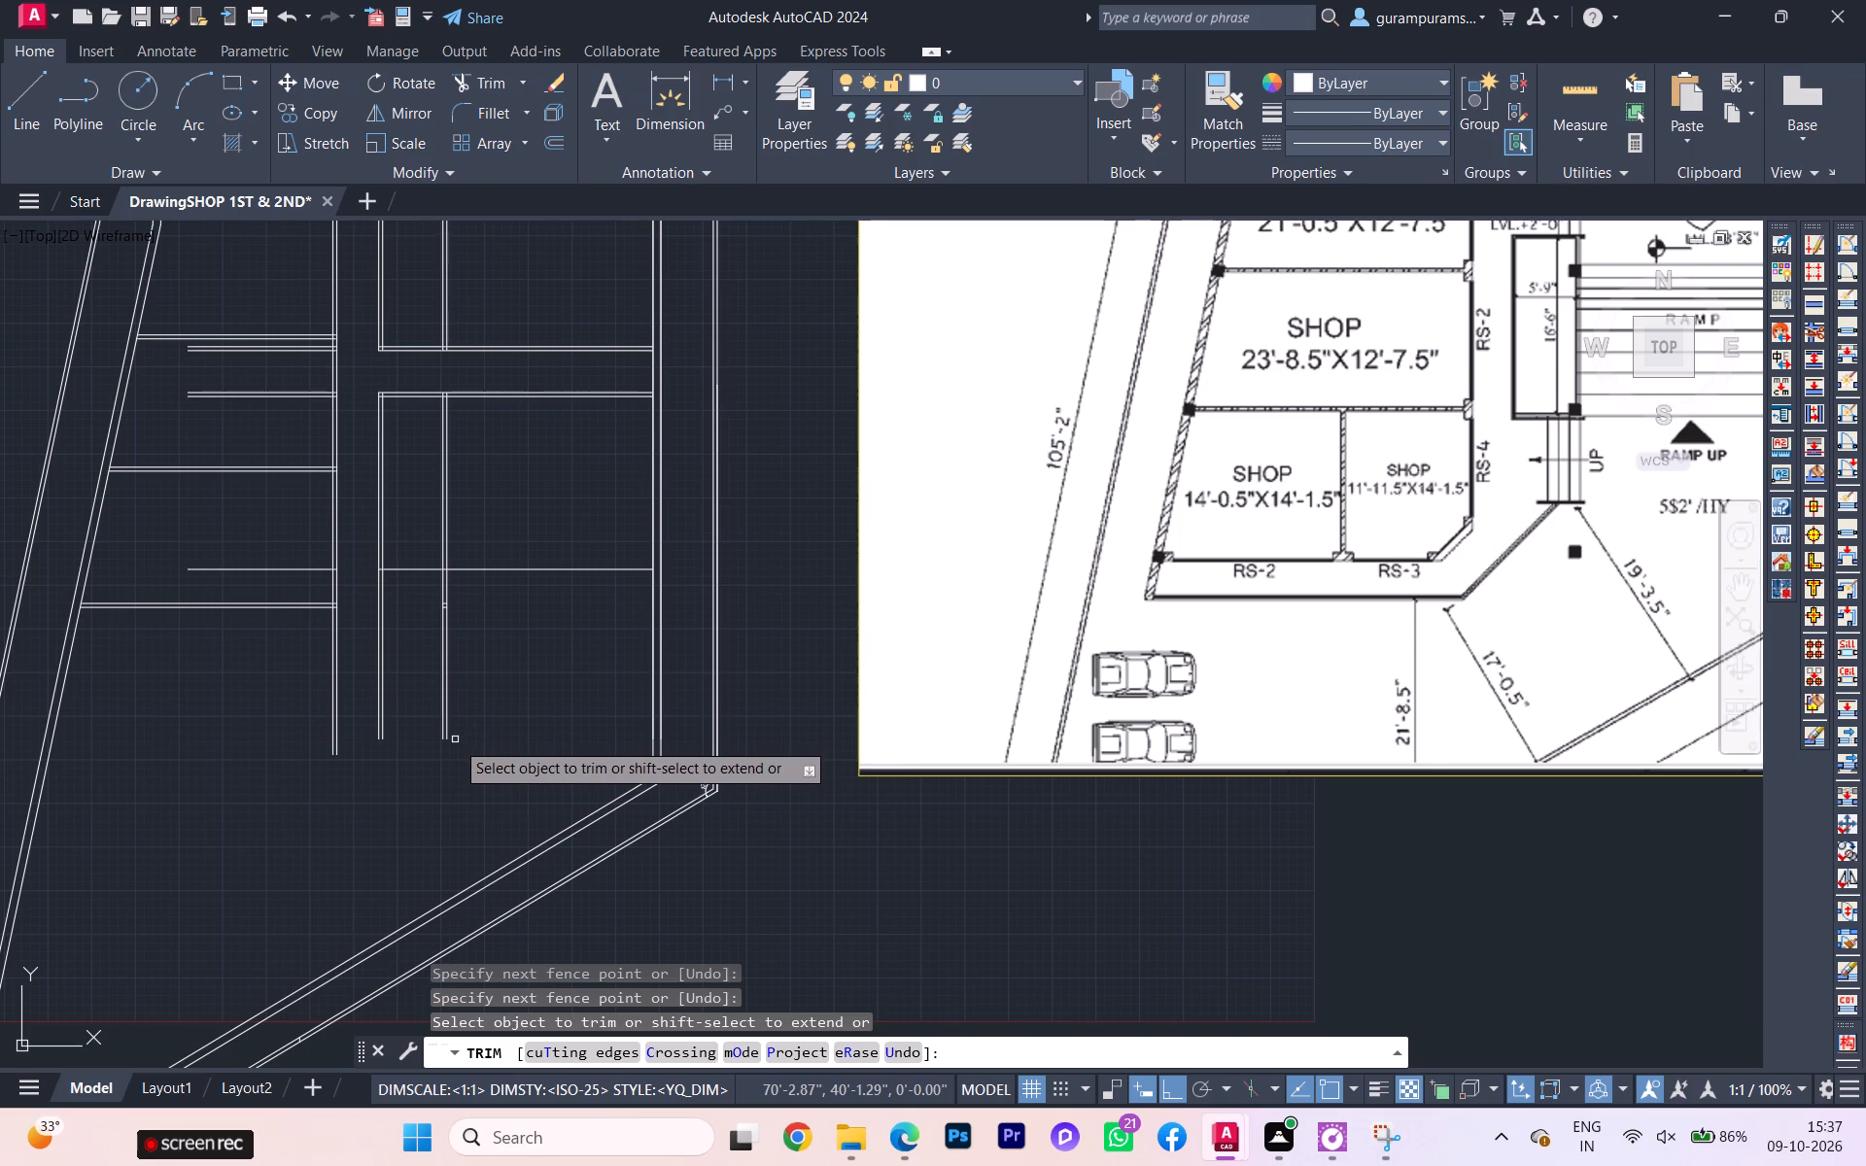
Trim away the two short cross-line stubs left inside the wall east of the passage, south of the southern opening.
scroll(449, 741, "down", 2)
scroll(426, 612, "up", 1)
scroll(469, 832, "up", 1)
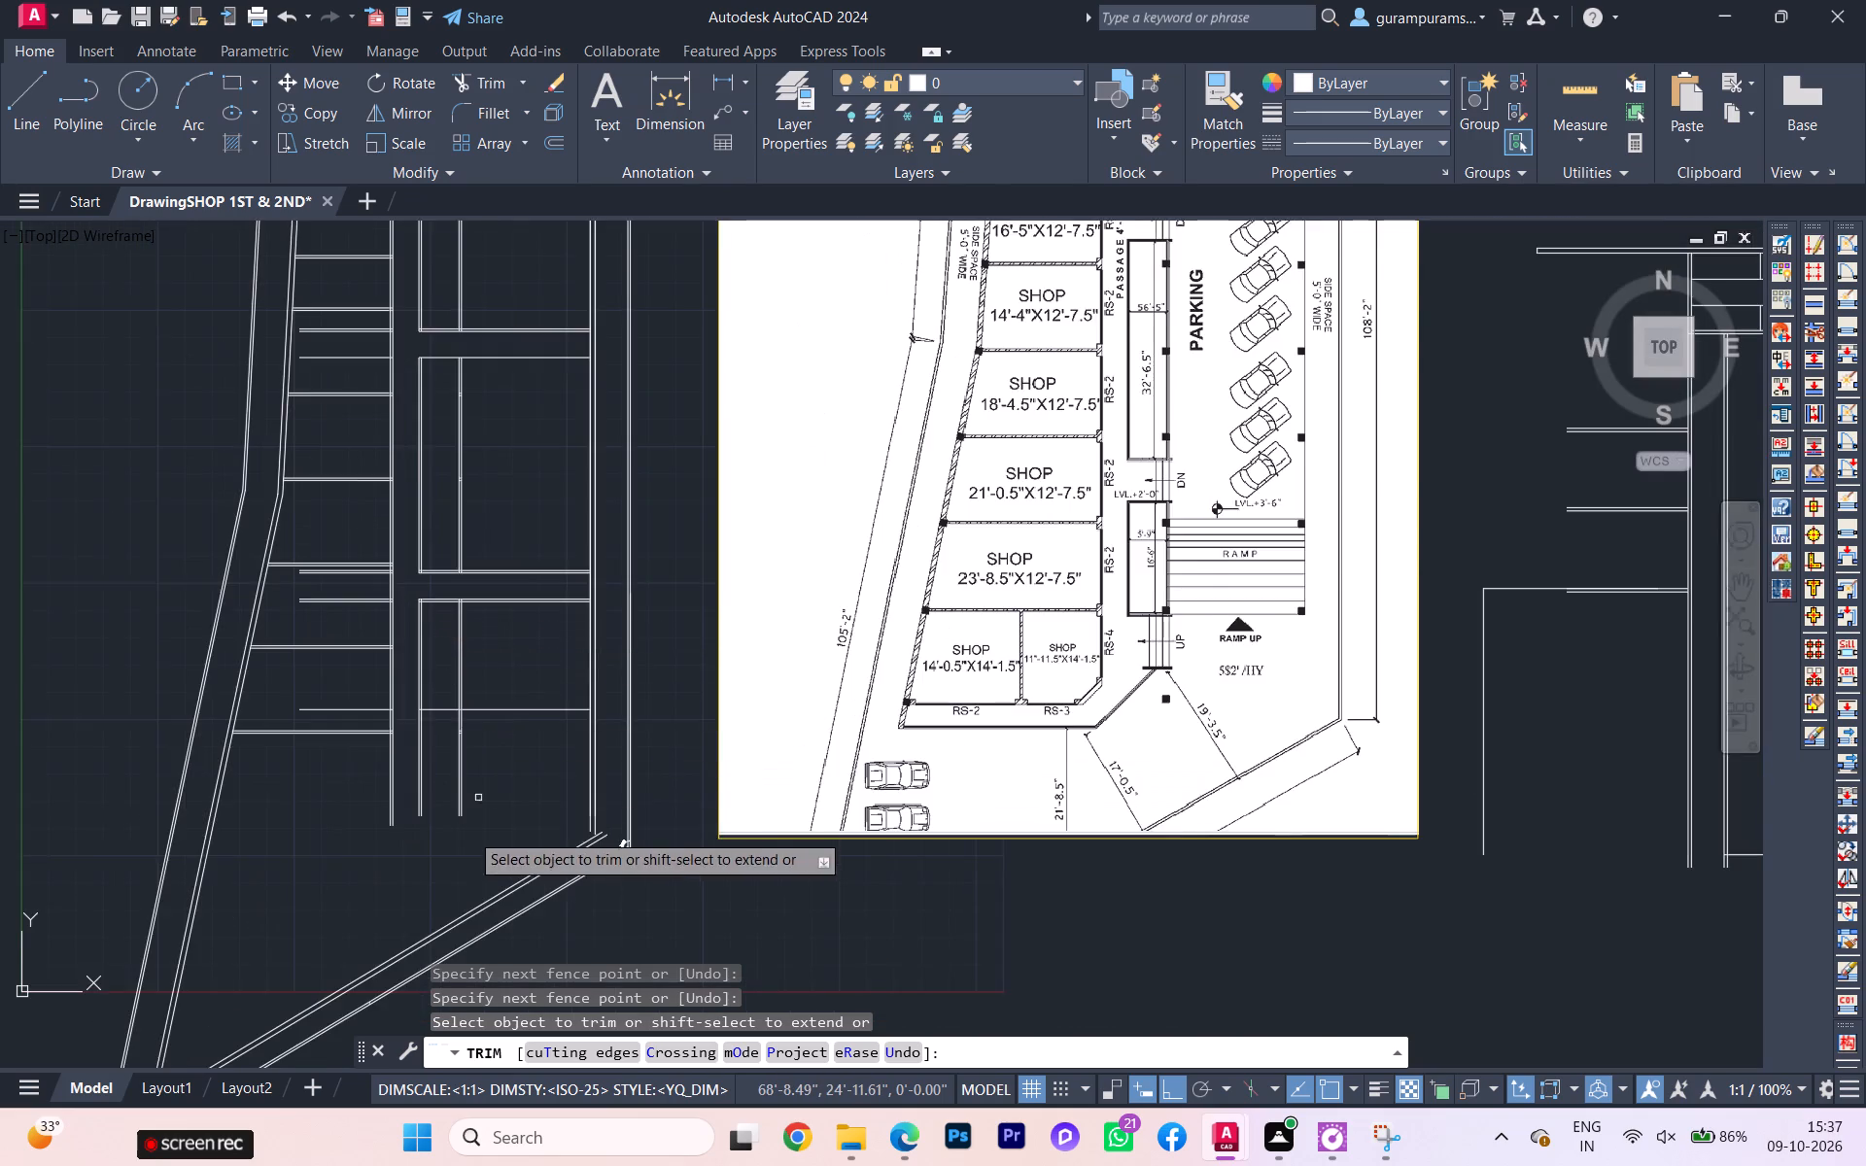
scroll(514, 717, "up", 1)
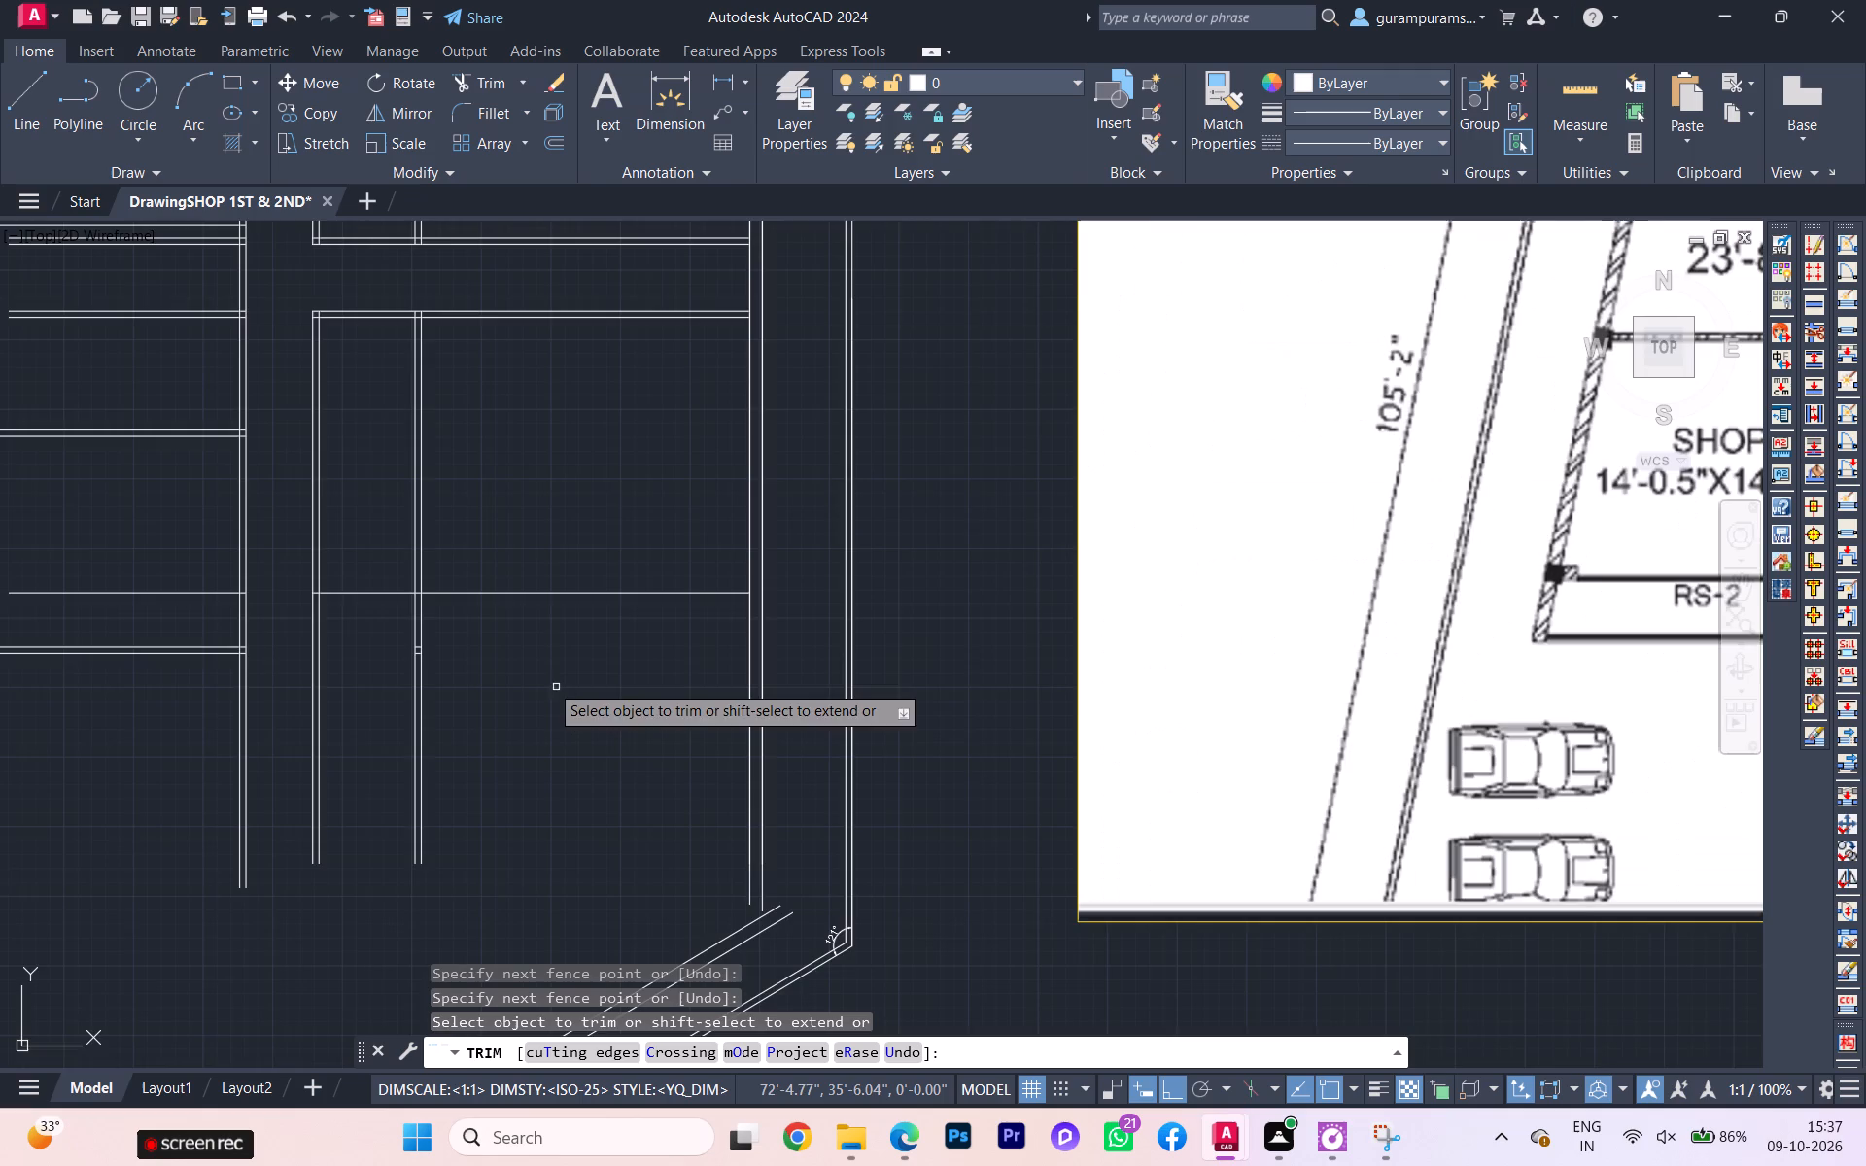
scroll(543, 681, "down", 1)
scroll(451, 682, "up", 6)
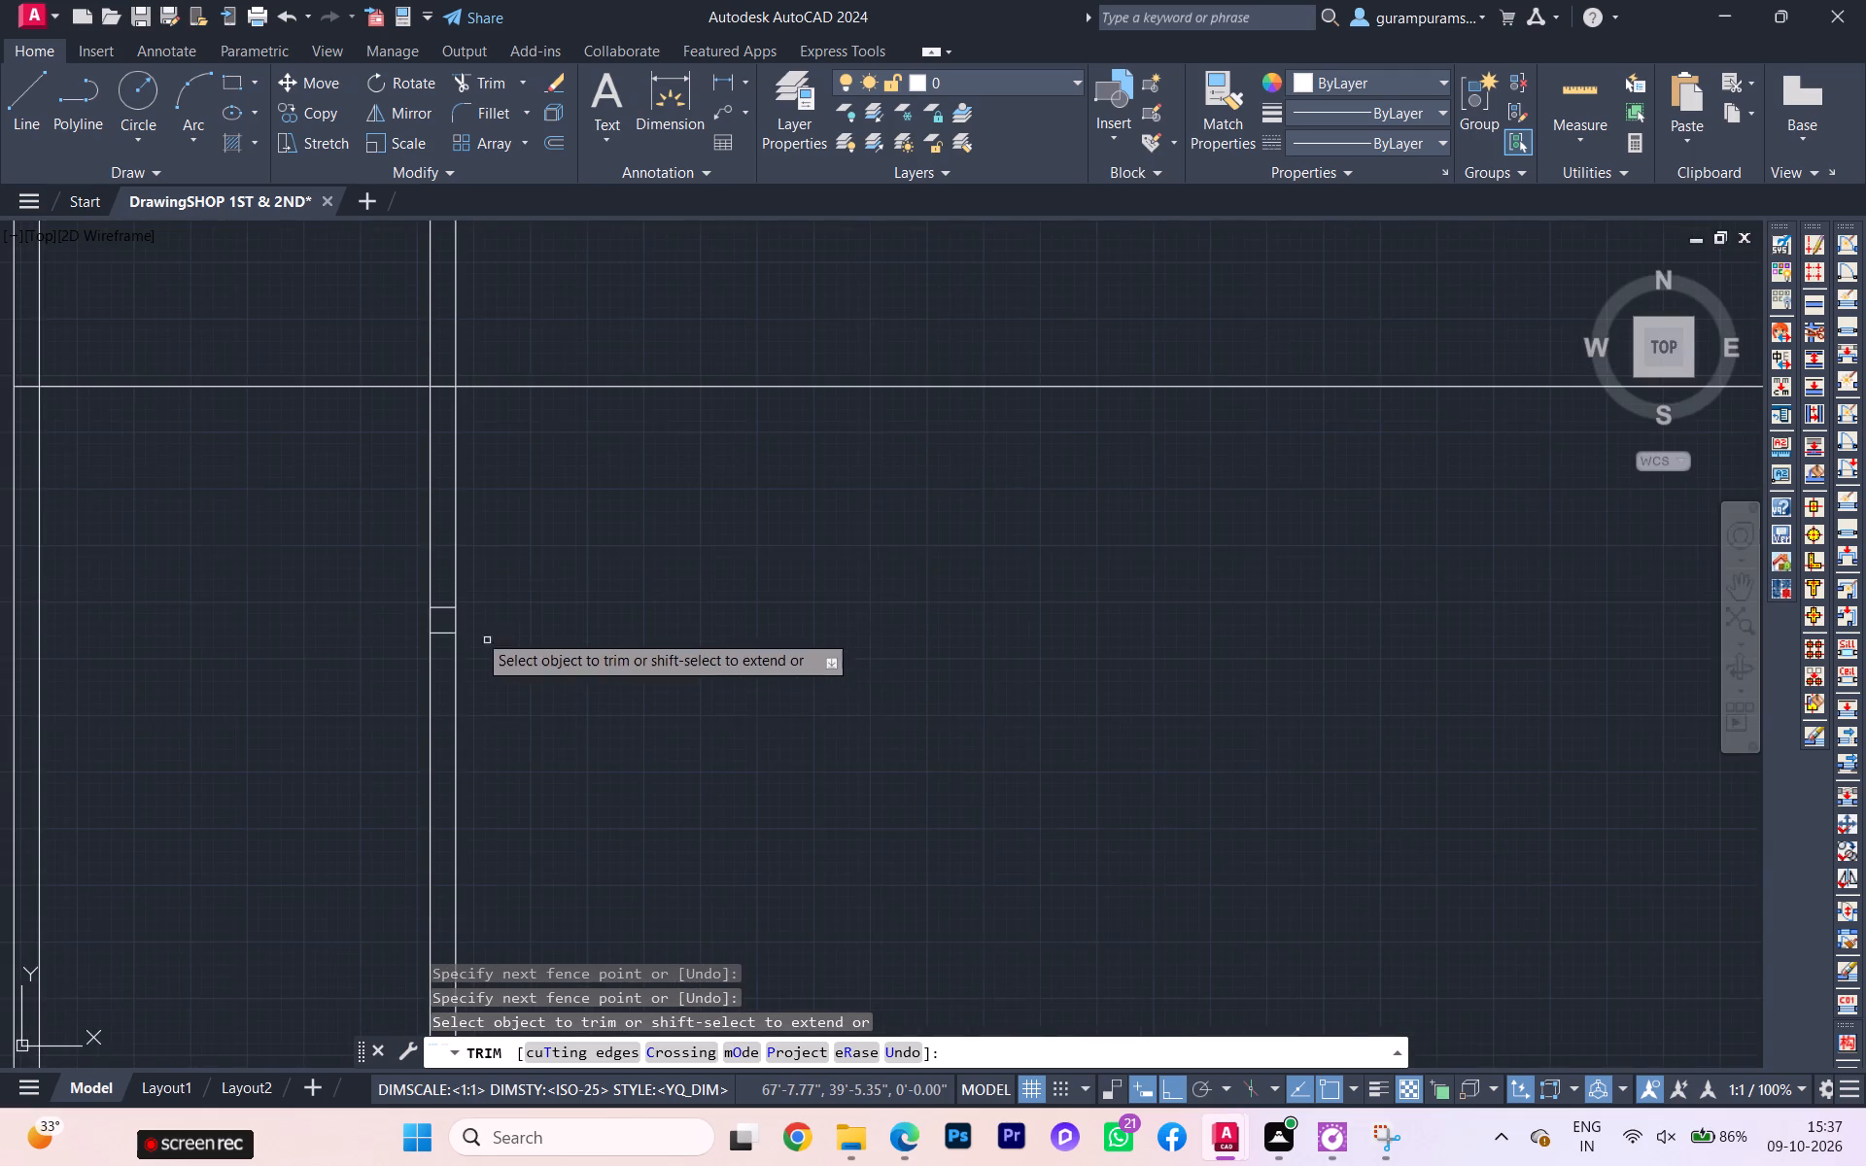
left_click(381, 635)
left_click(395, 542)
scroll(391, 548, "down", 3)
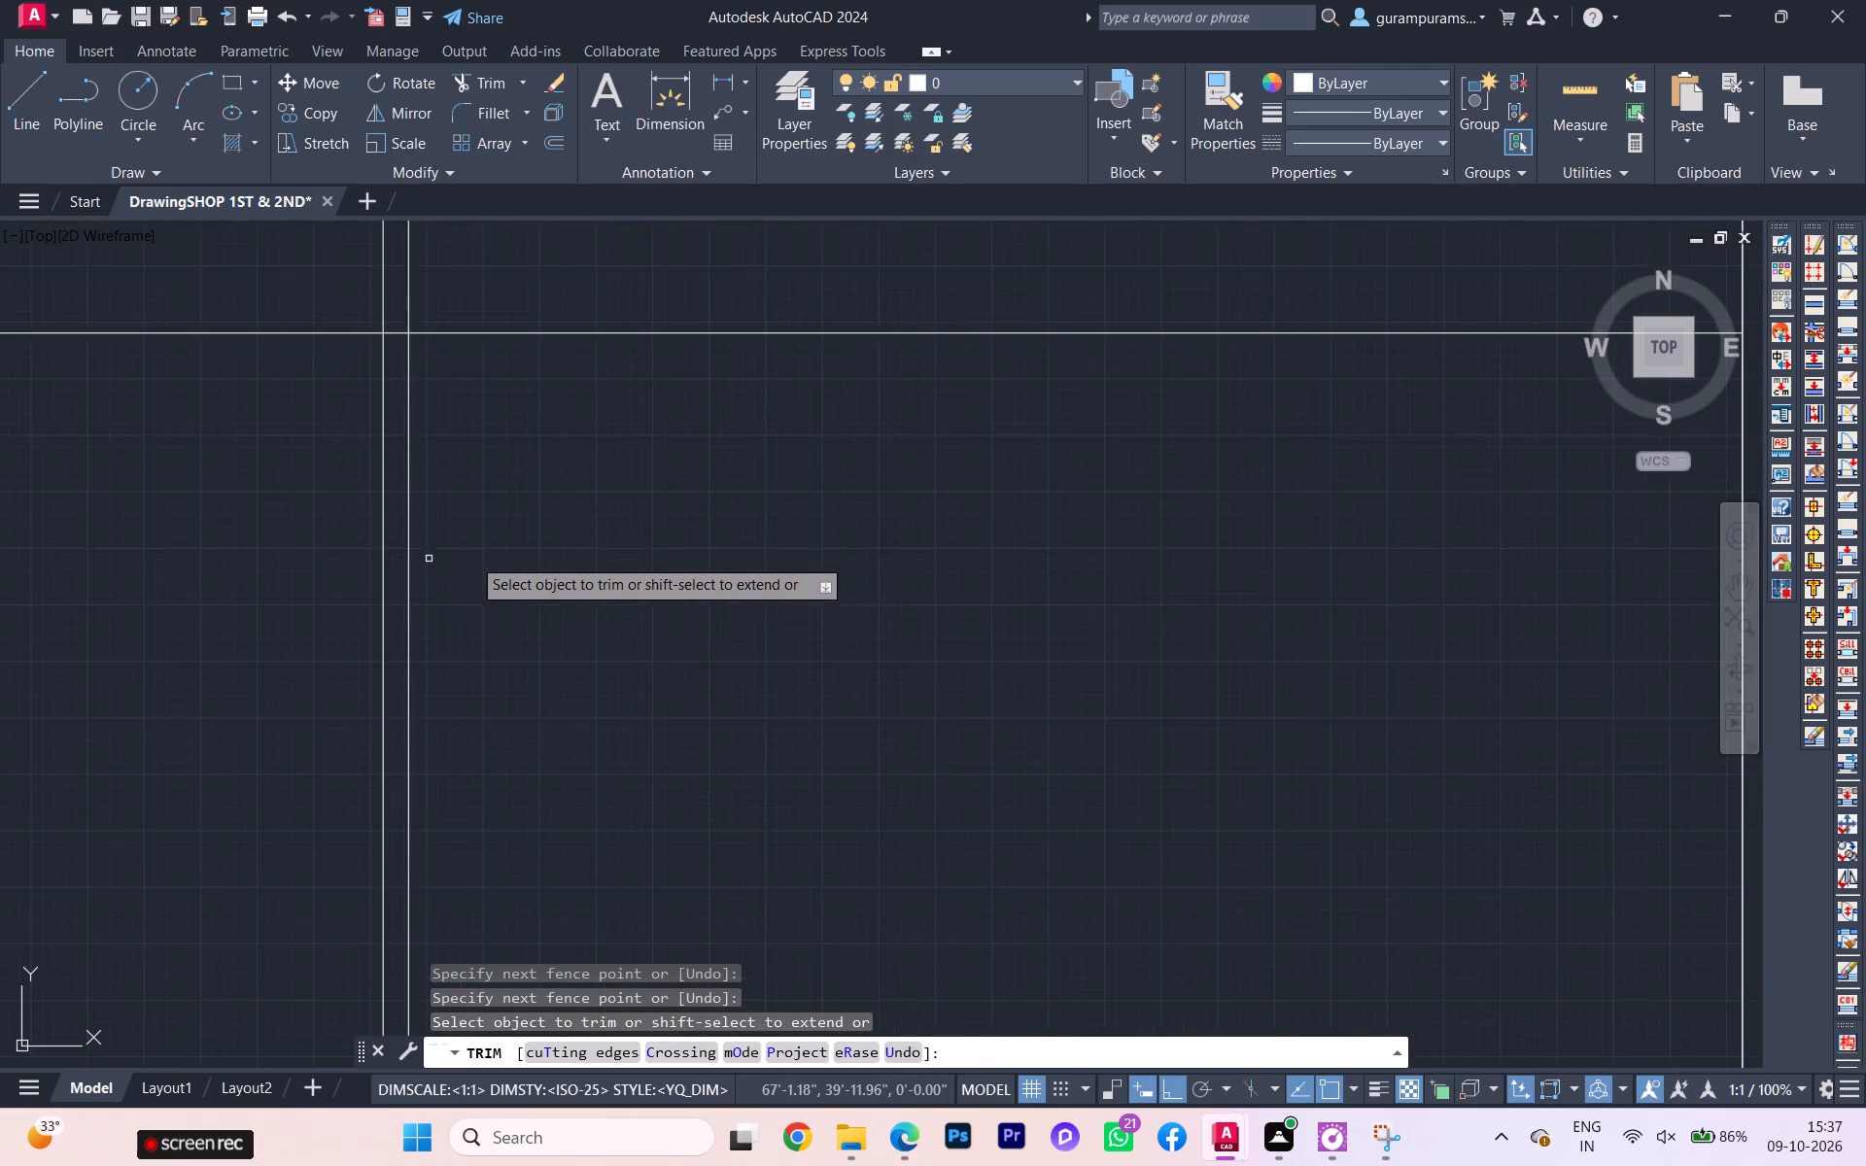
scroll(486, 558, "down", 2)
scroll(578, 598, "down", 2)
scroll(420, 582, "up", 3)
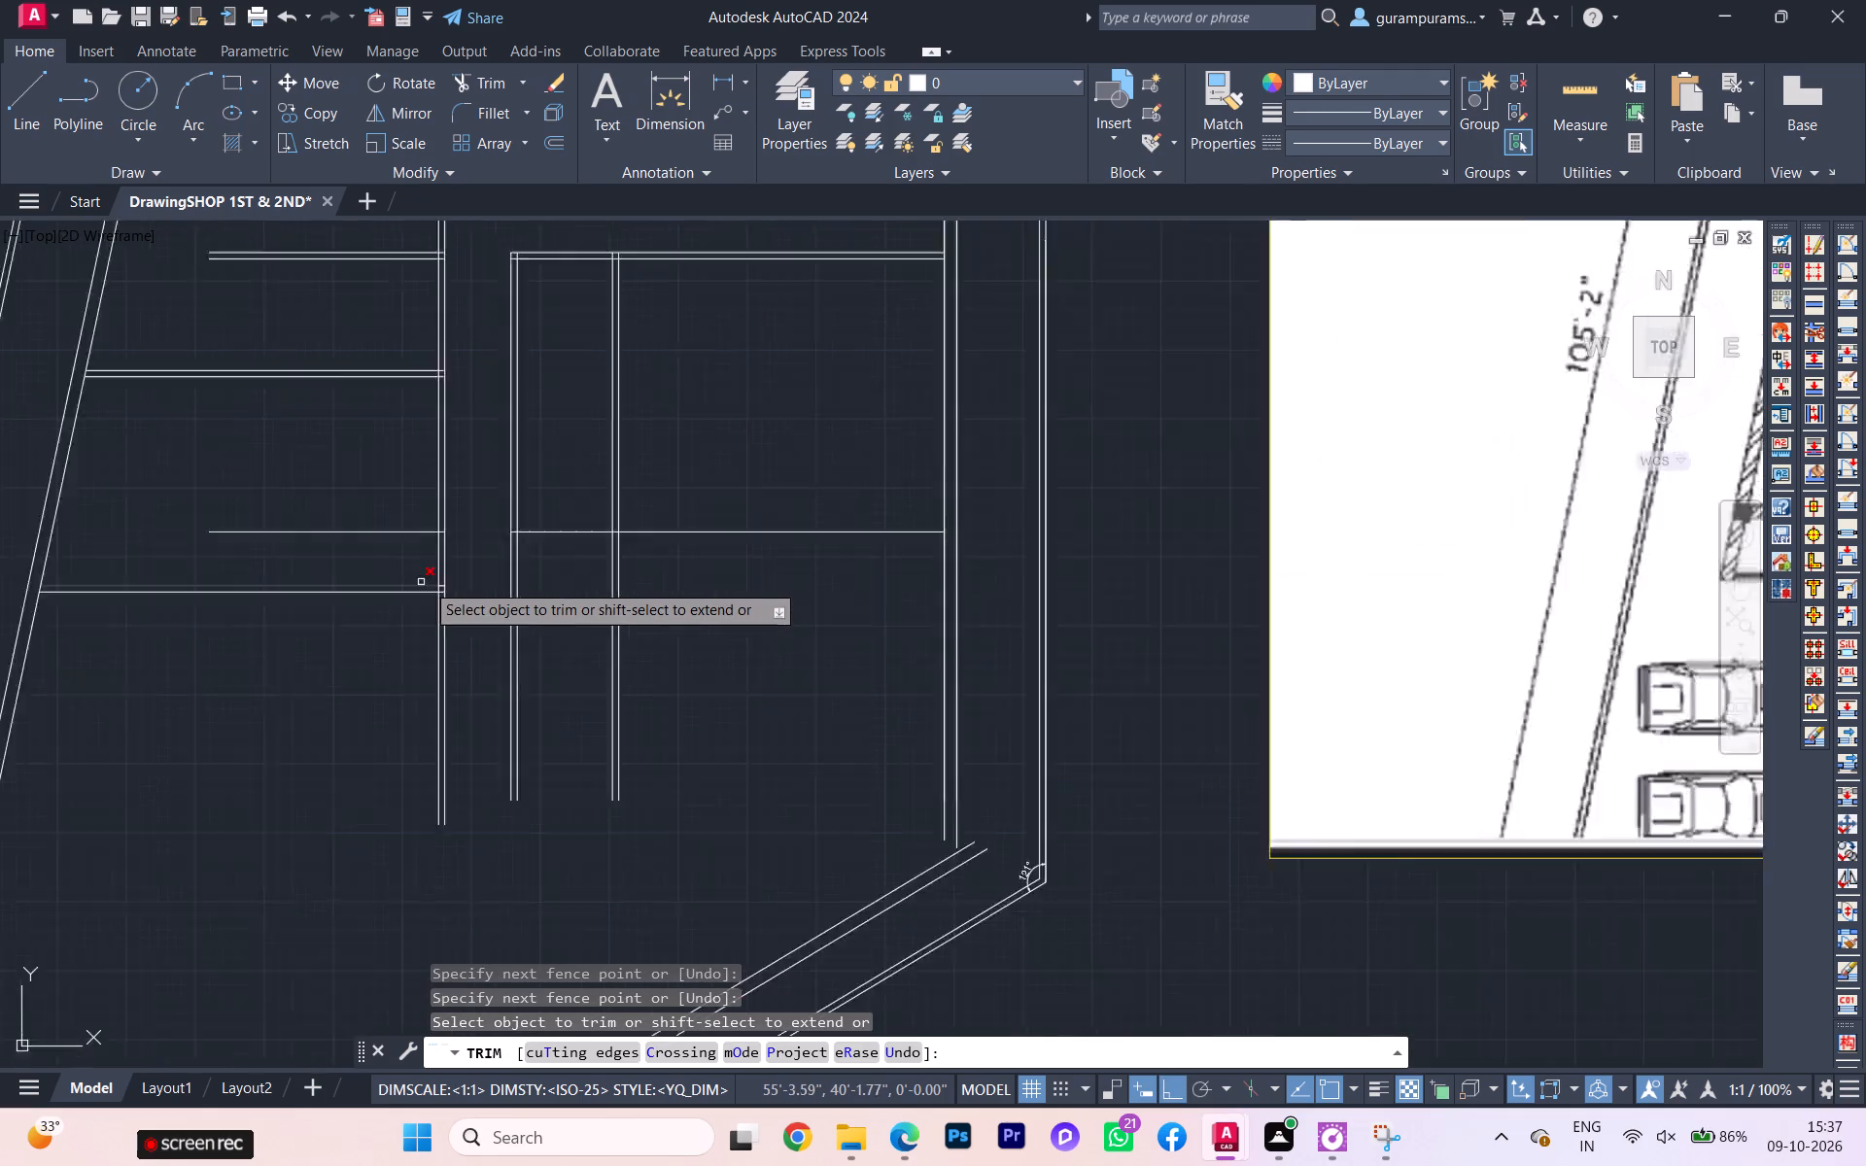
scroll(425, 582, "up", 2)
scroll(452, 597, "down", 5)
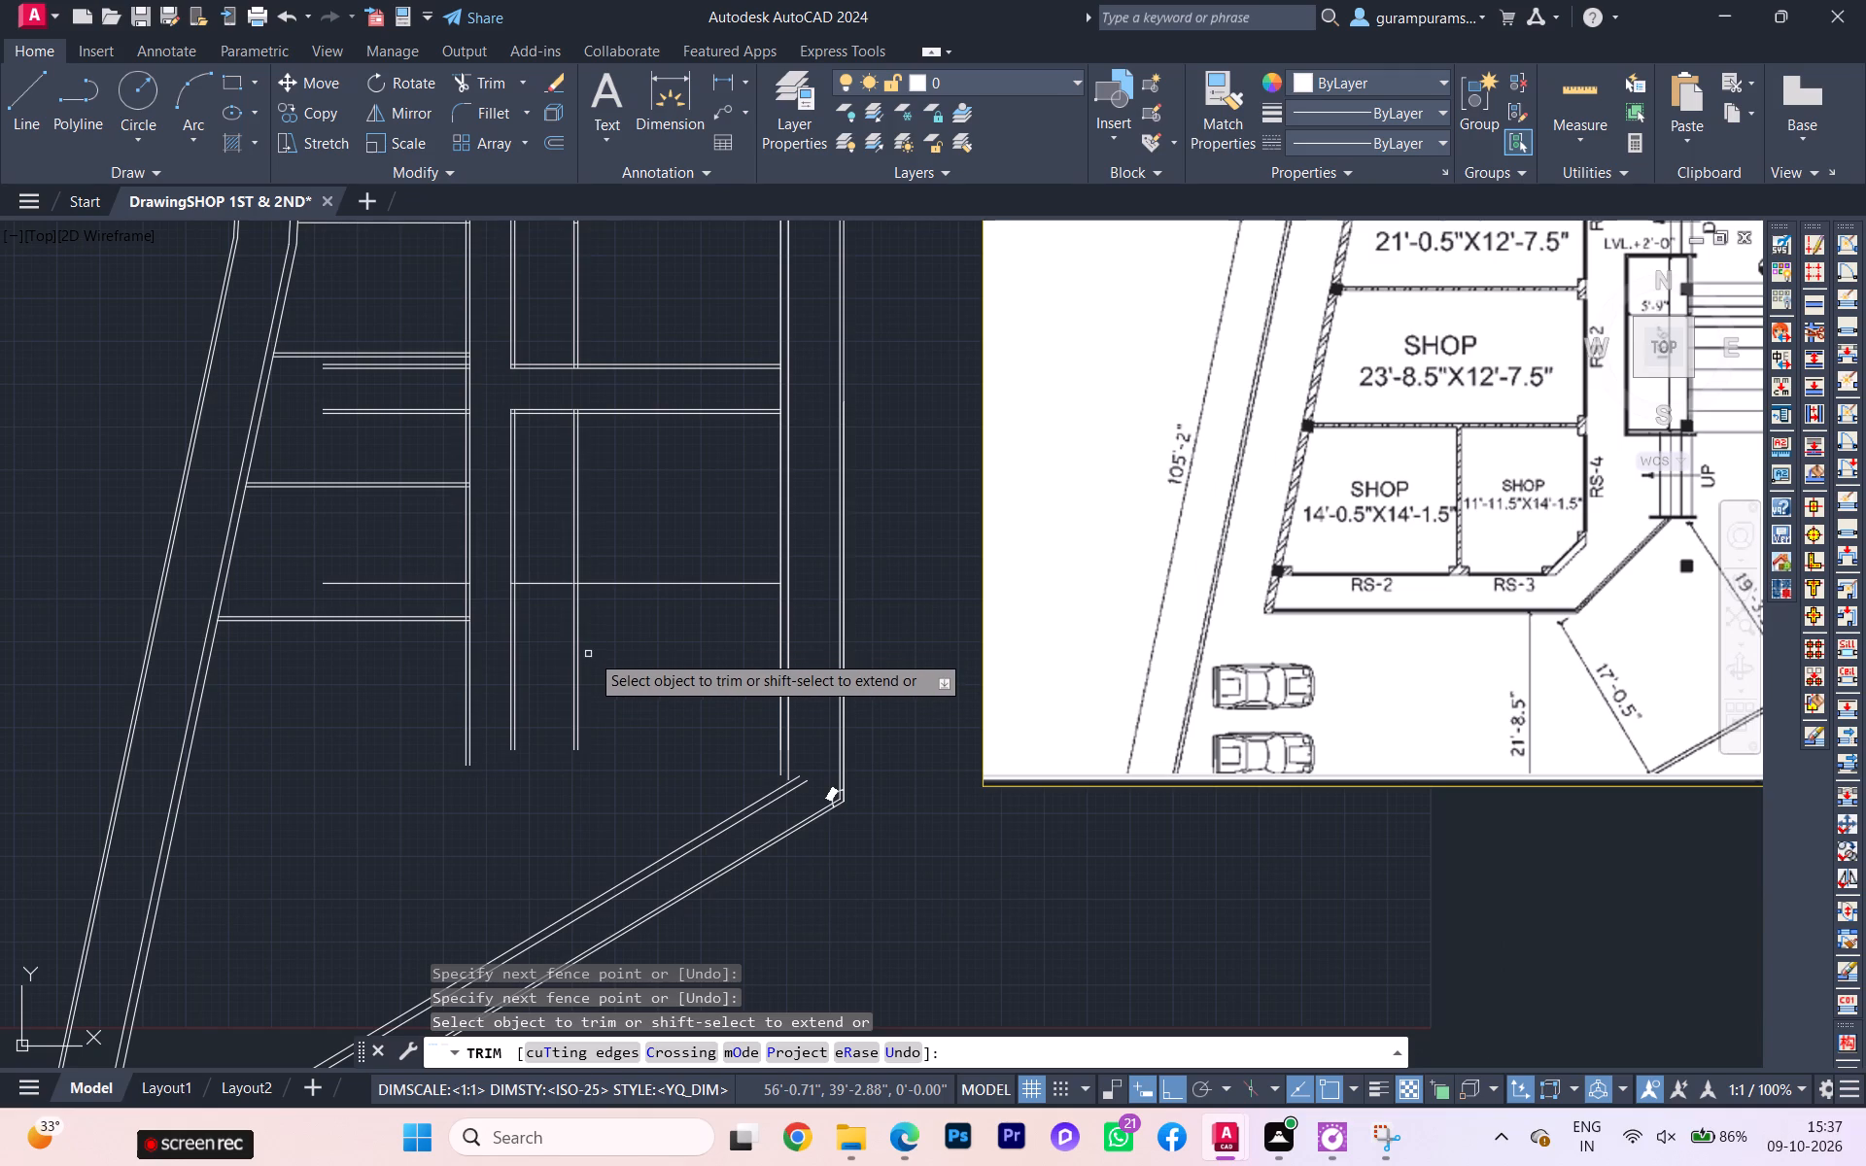
key("Escape")
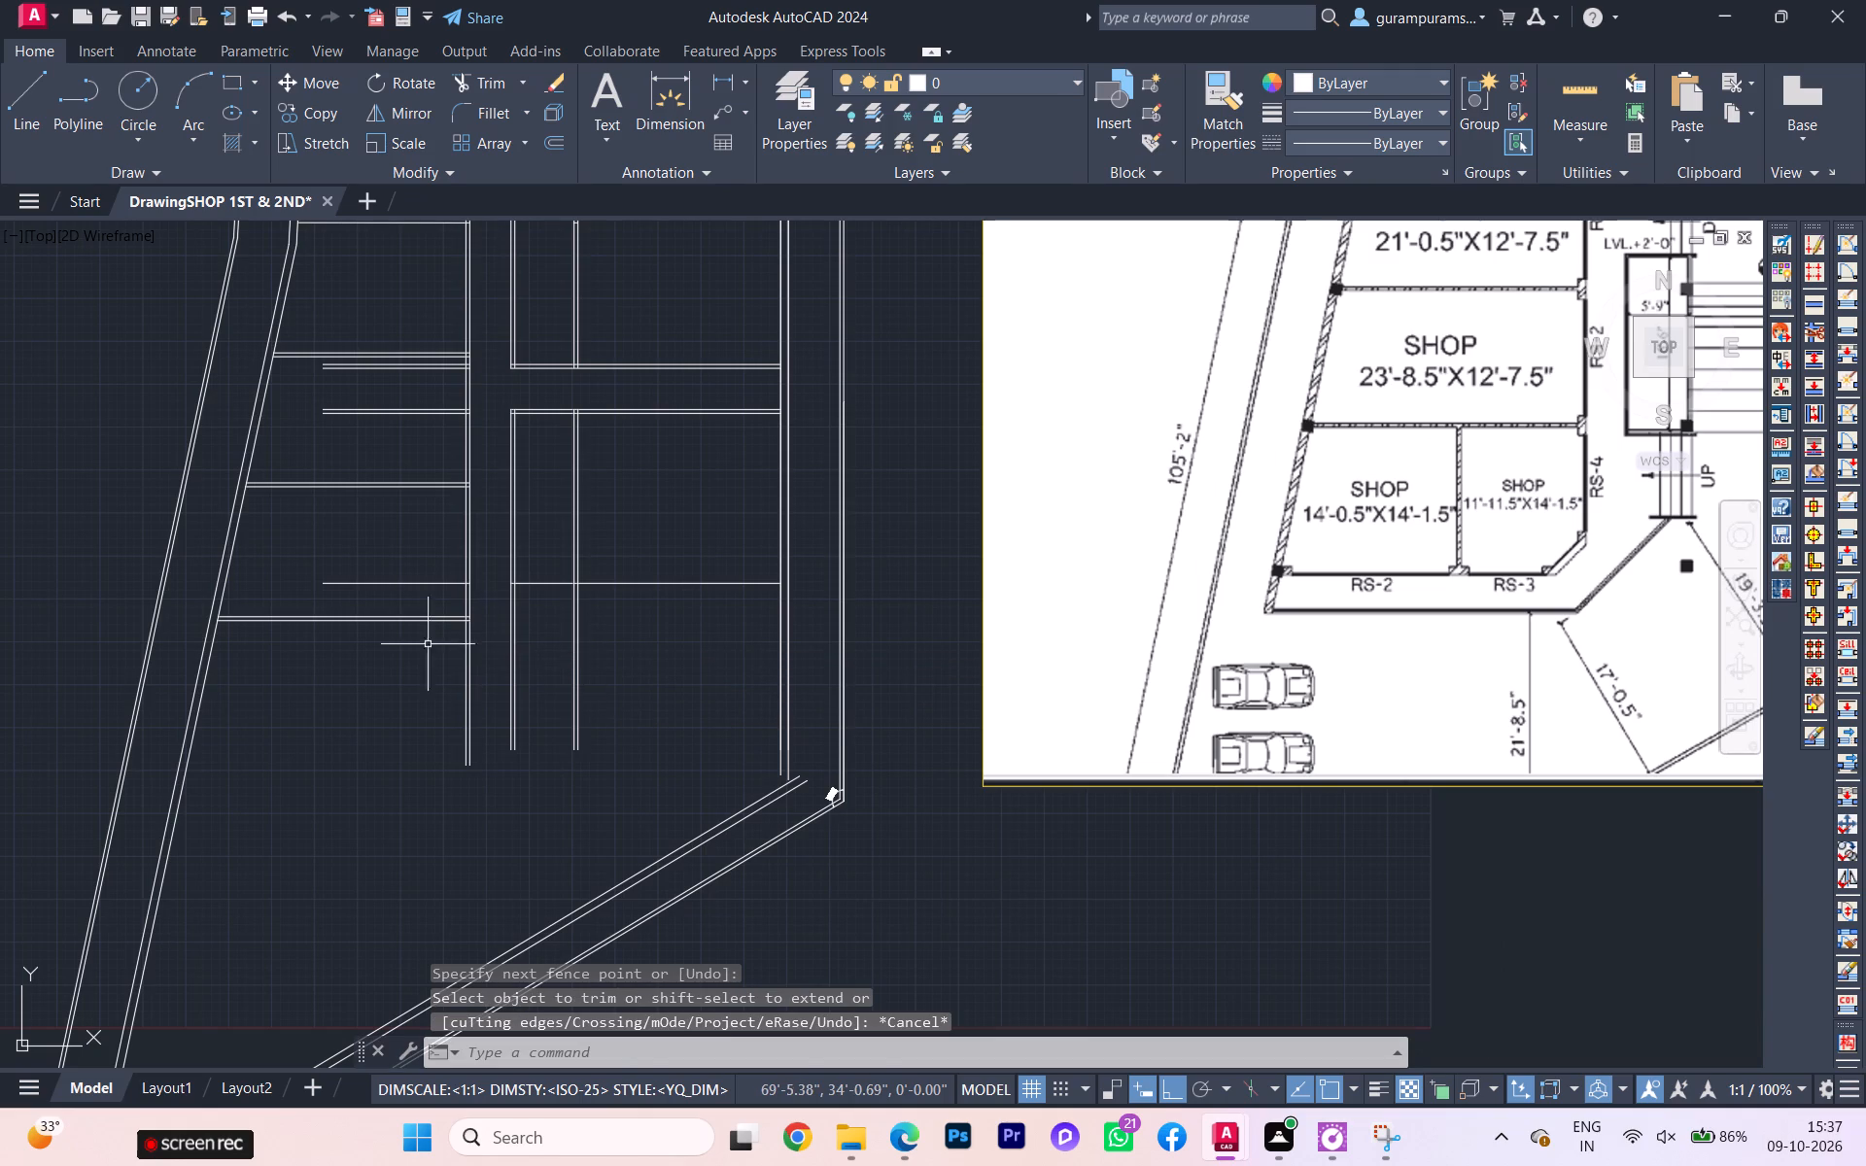
Offset the south face line of the southernmost shop partition 14'1.5" southward to set the depth of the last shop row.
left_click(382, 644)
scroll(378, 620, "up", 2)
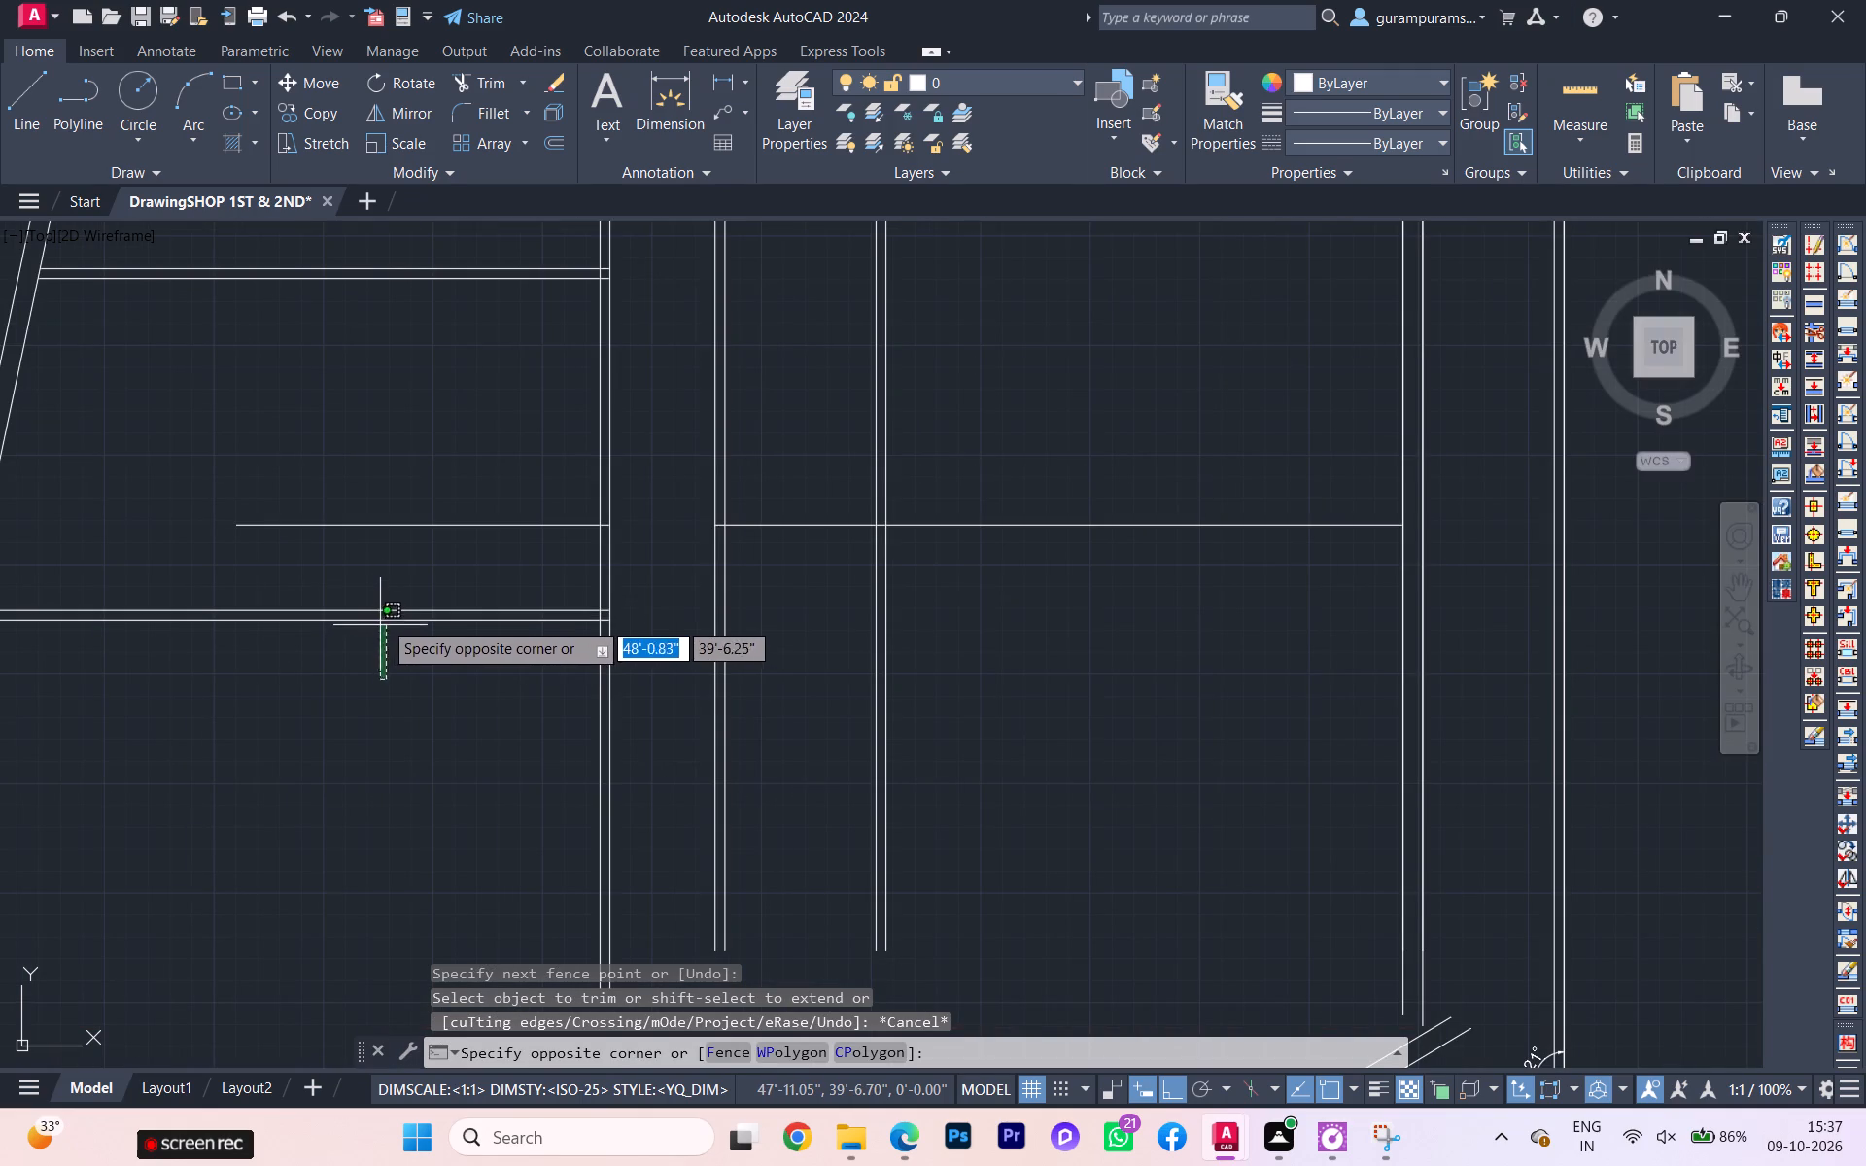
left_click(385, 615)
key("o")
key("Return")
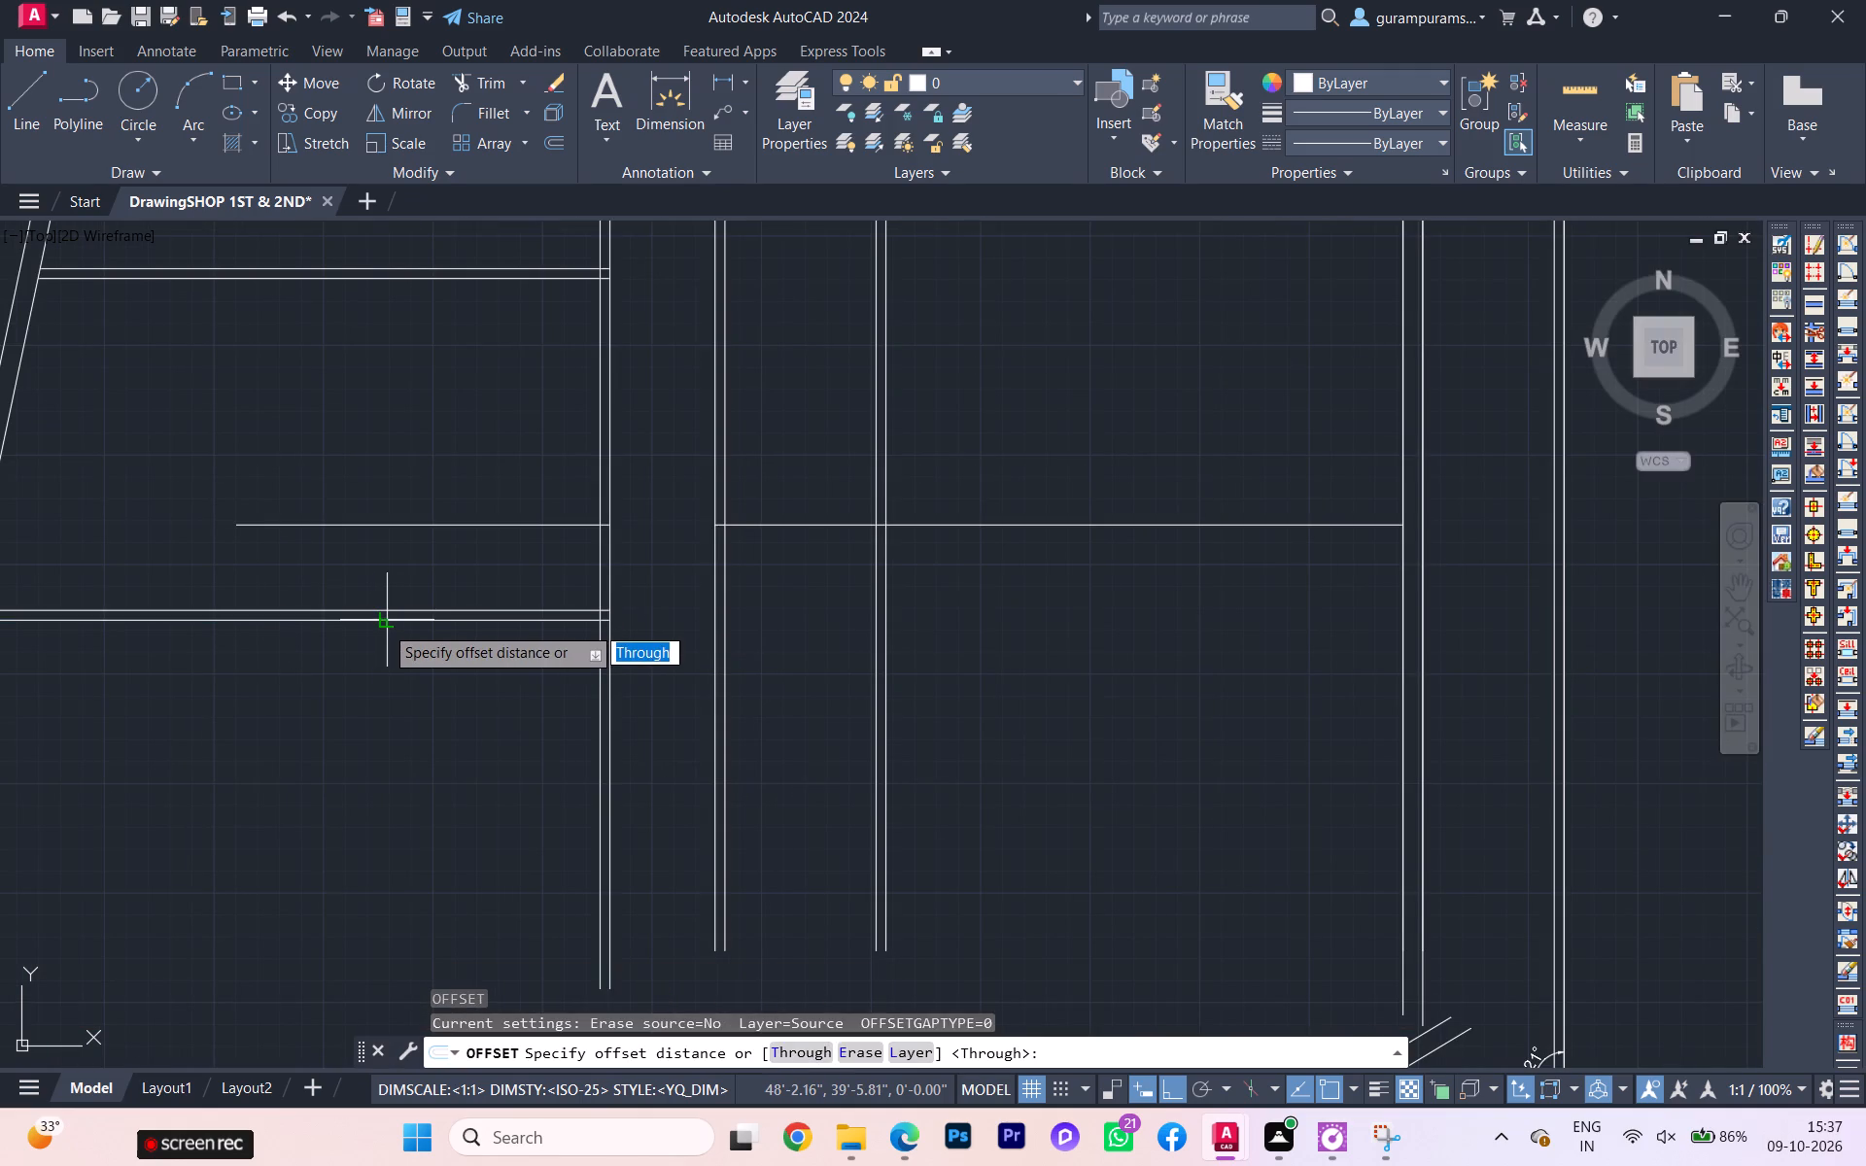
key("space")
scroll(420, 731, "down", 2)
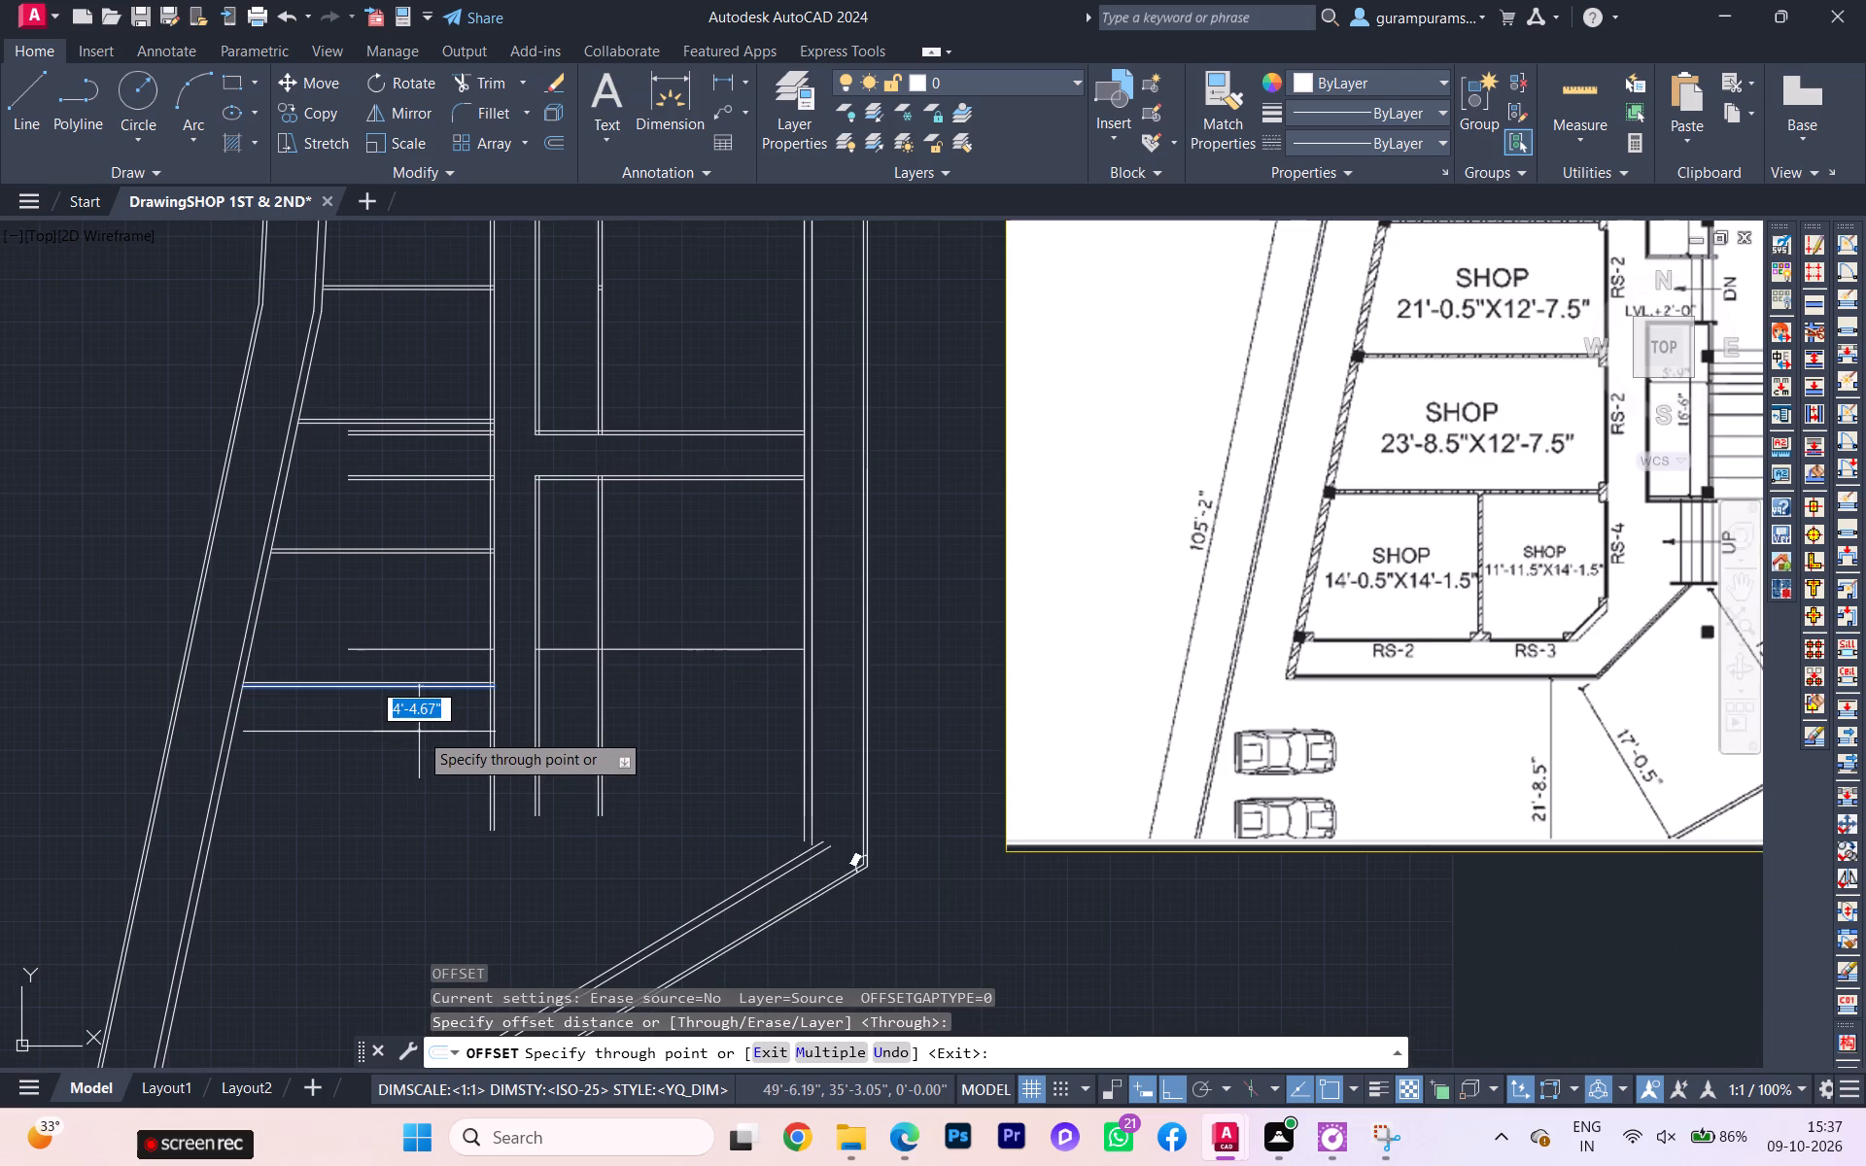
type("14'")
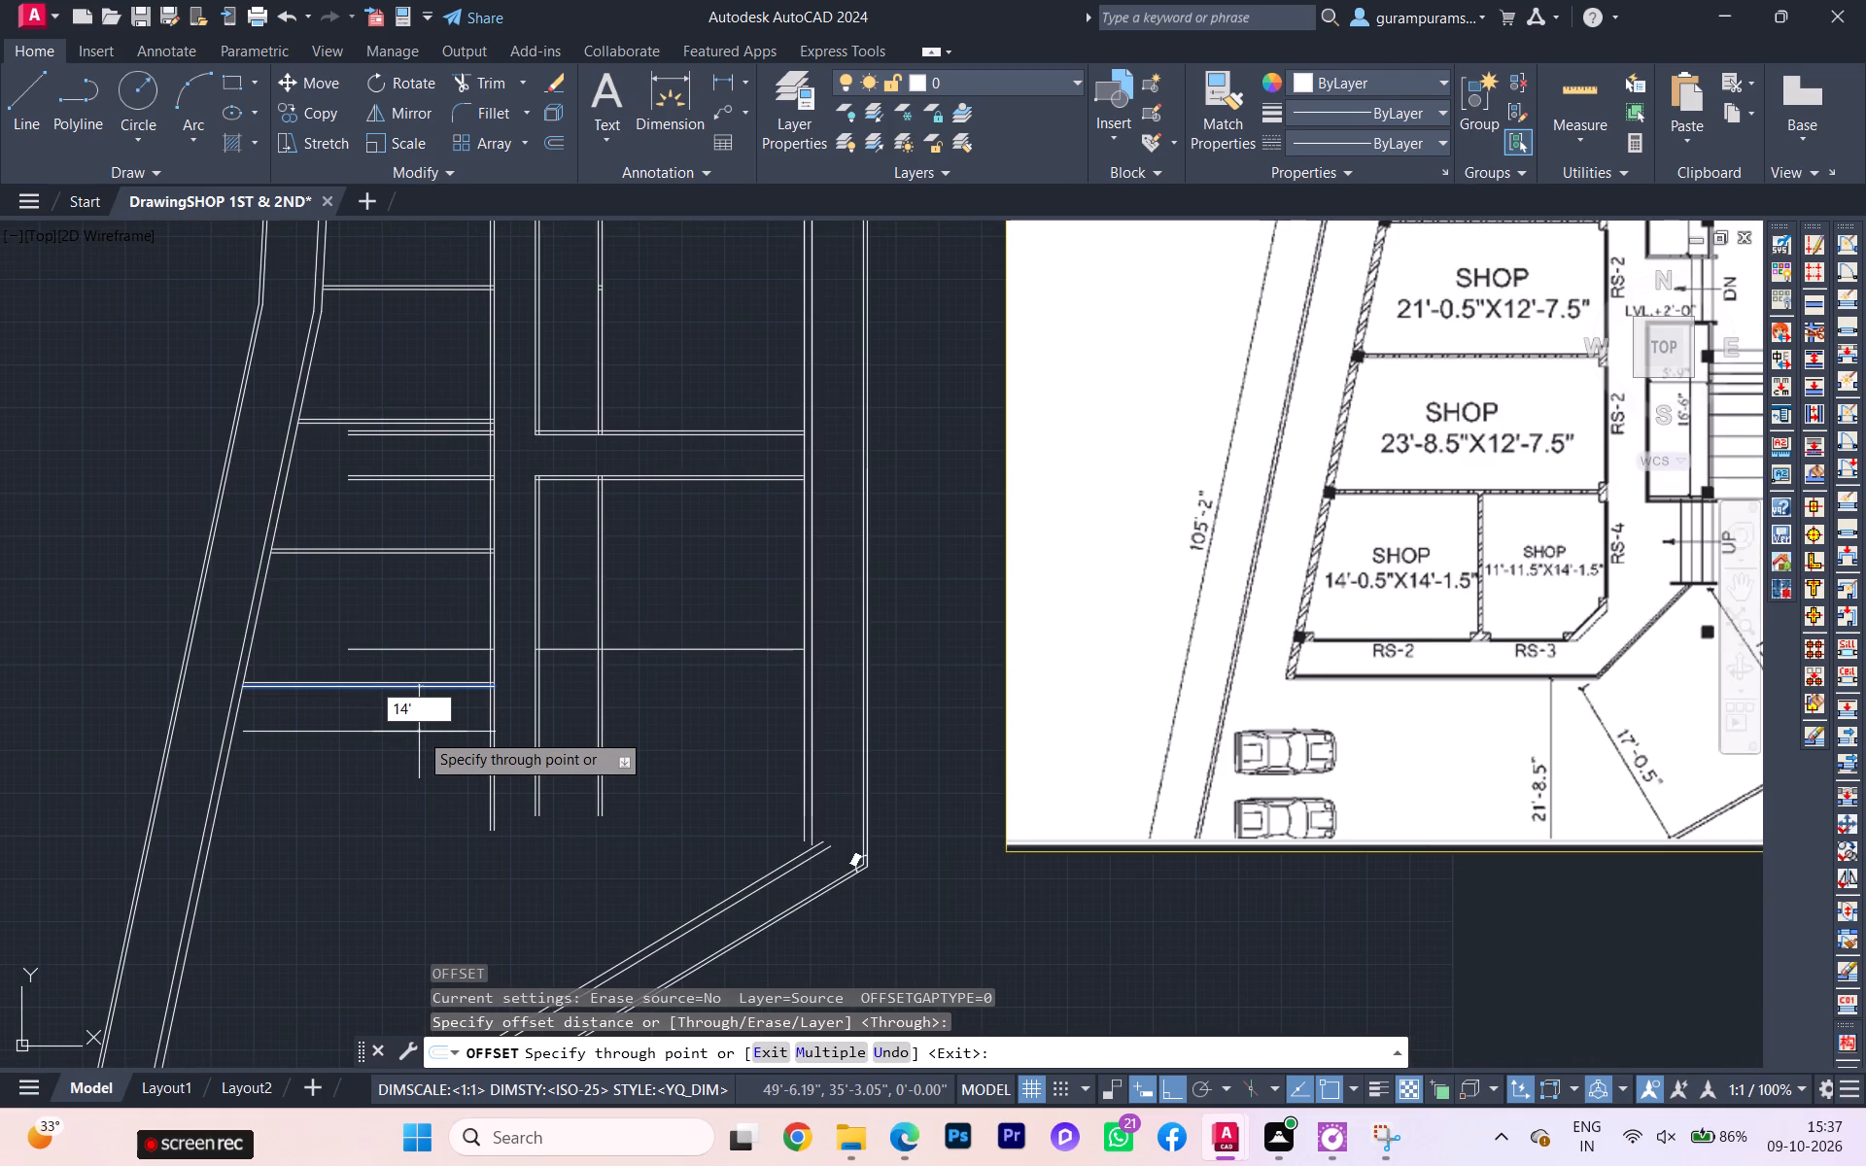
type("1.5")
key("Return")
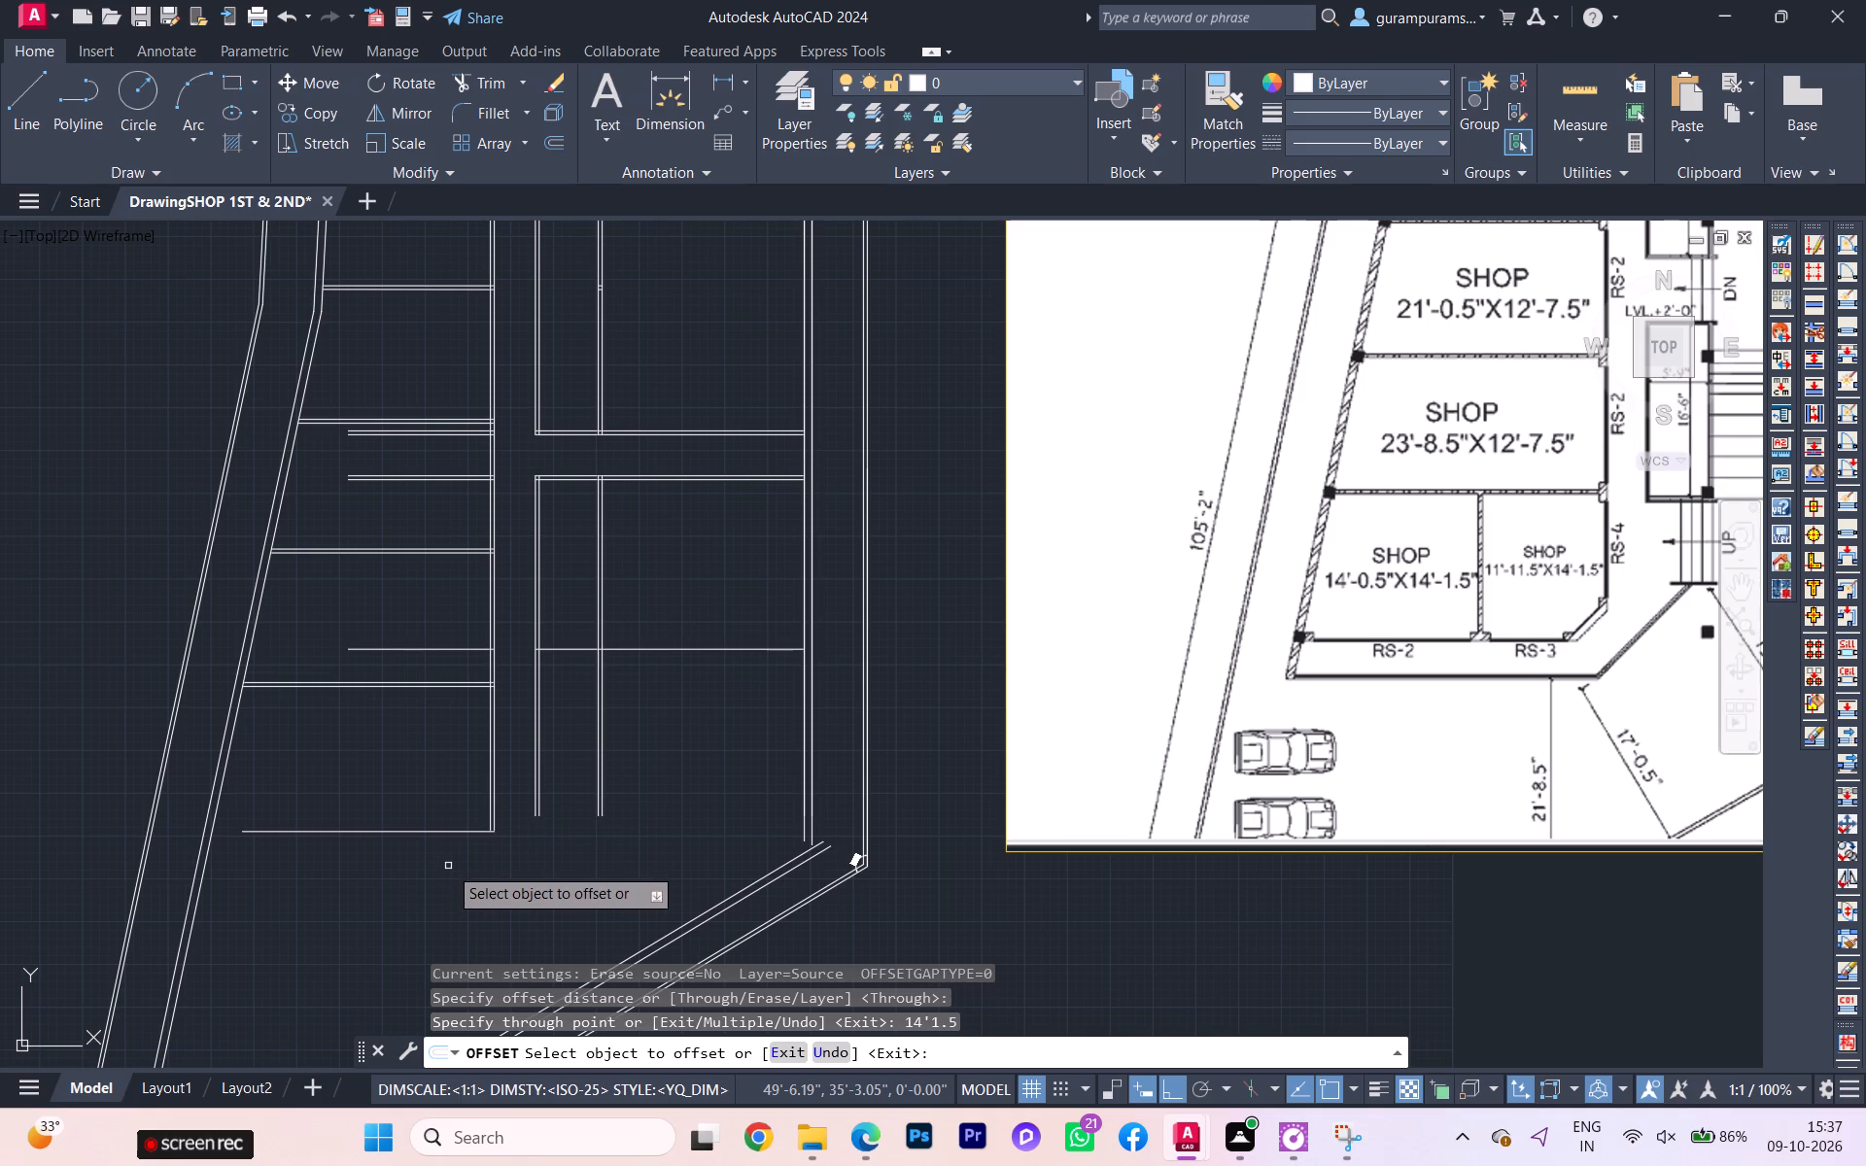
Offset the new southern line 4.5" further south to form the front wall's thickness.
left_click(425, 833)
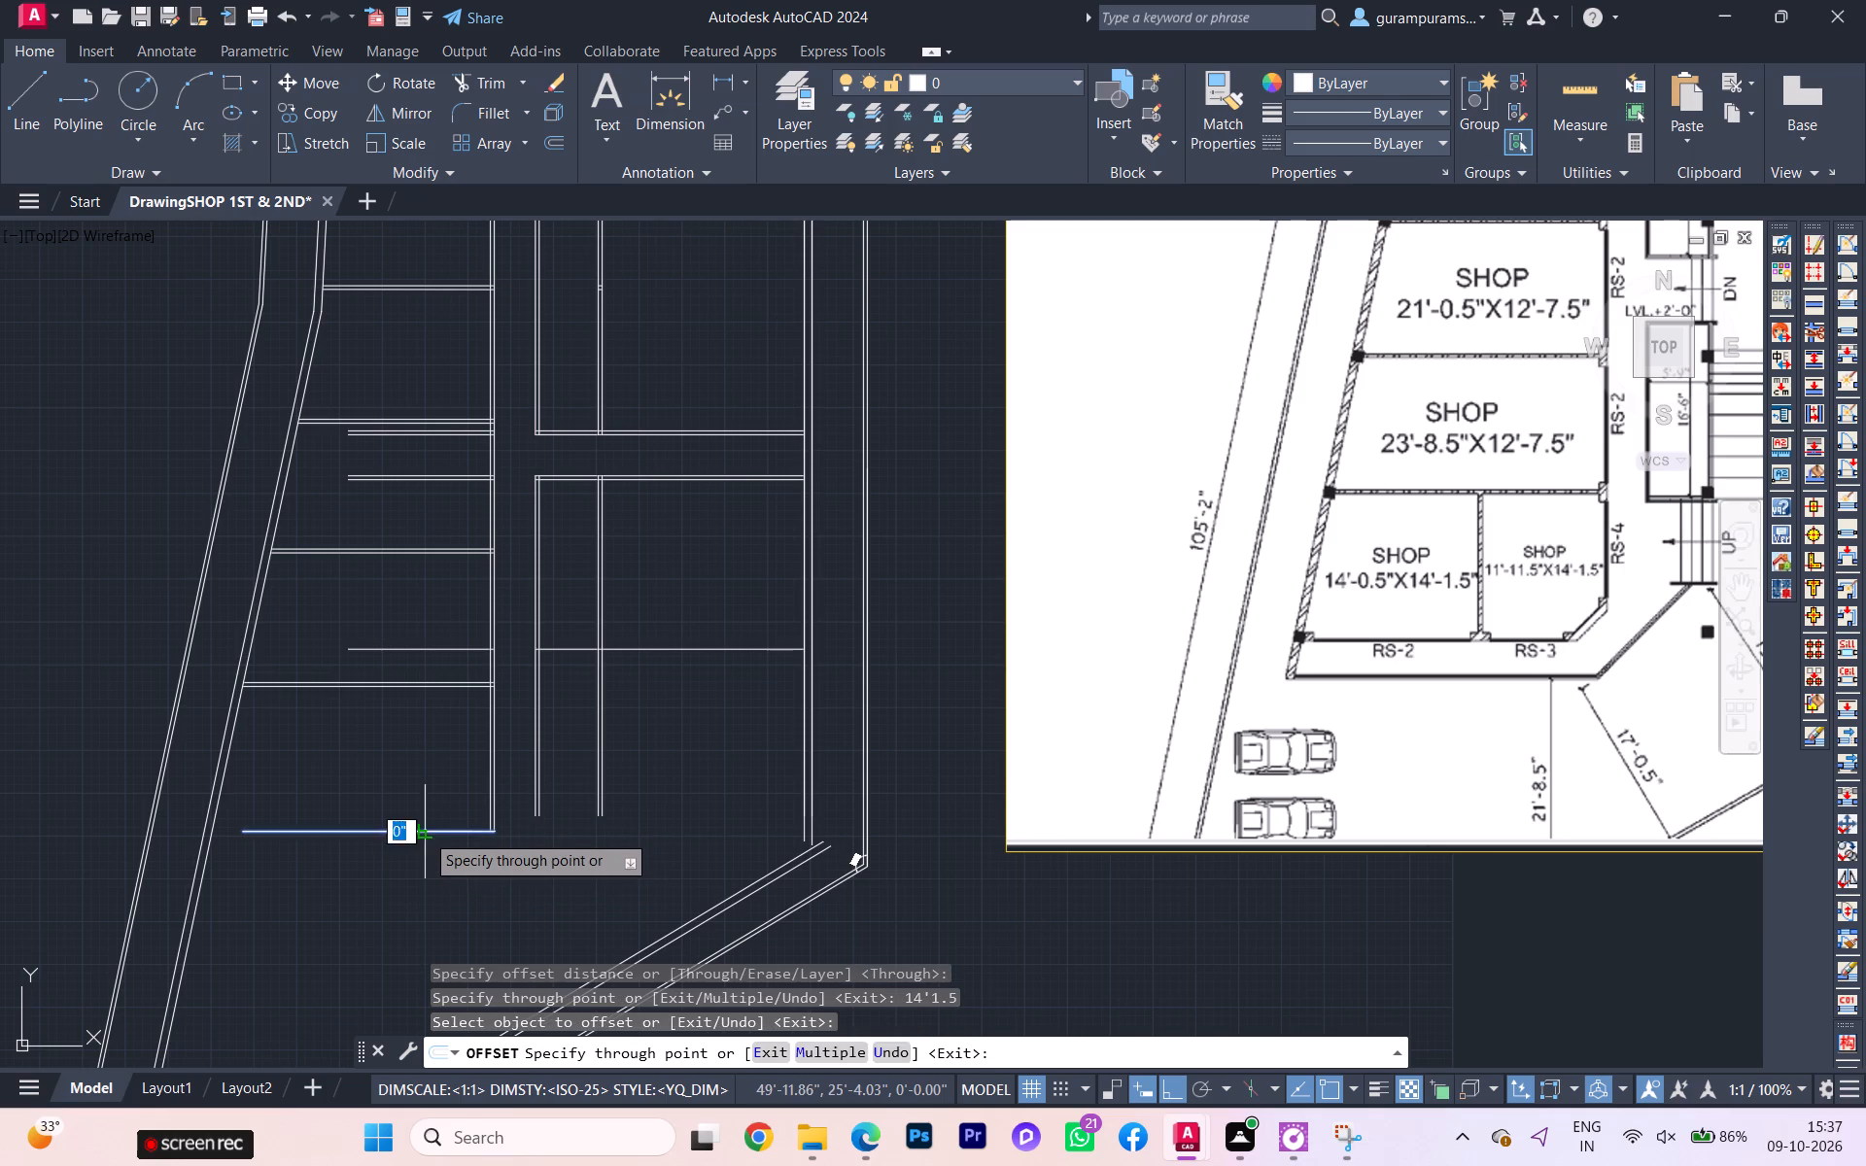
type("4.5")
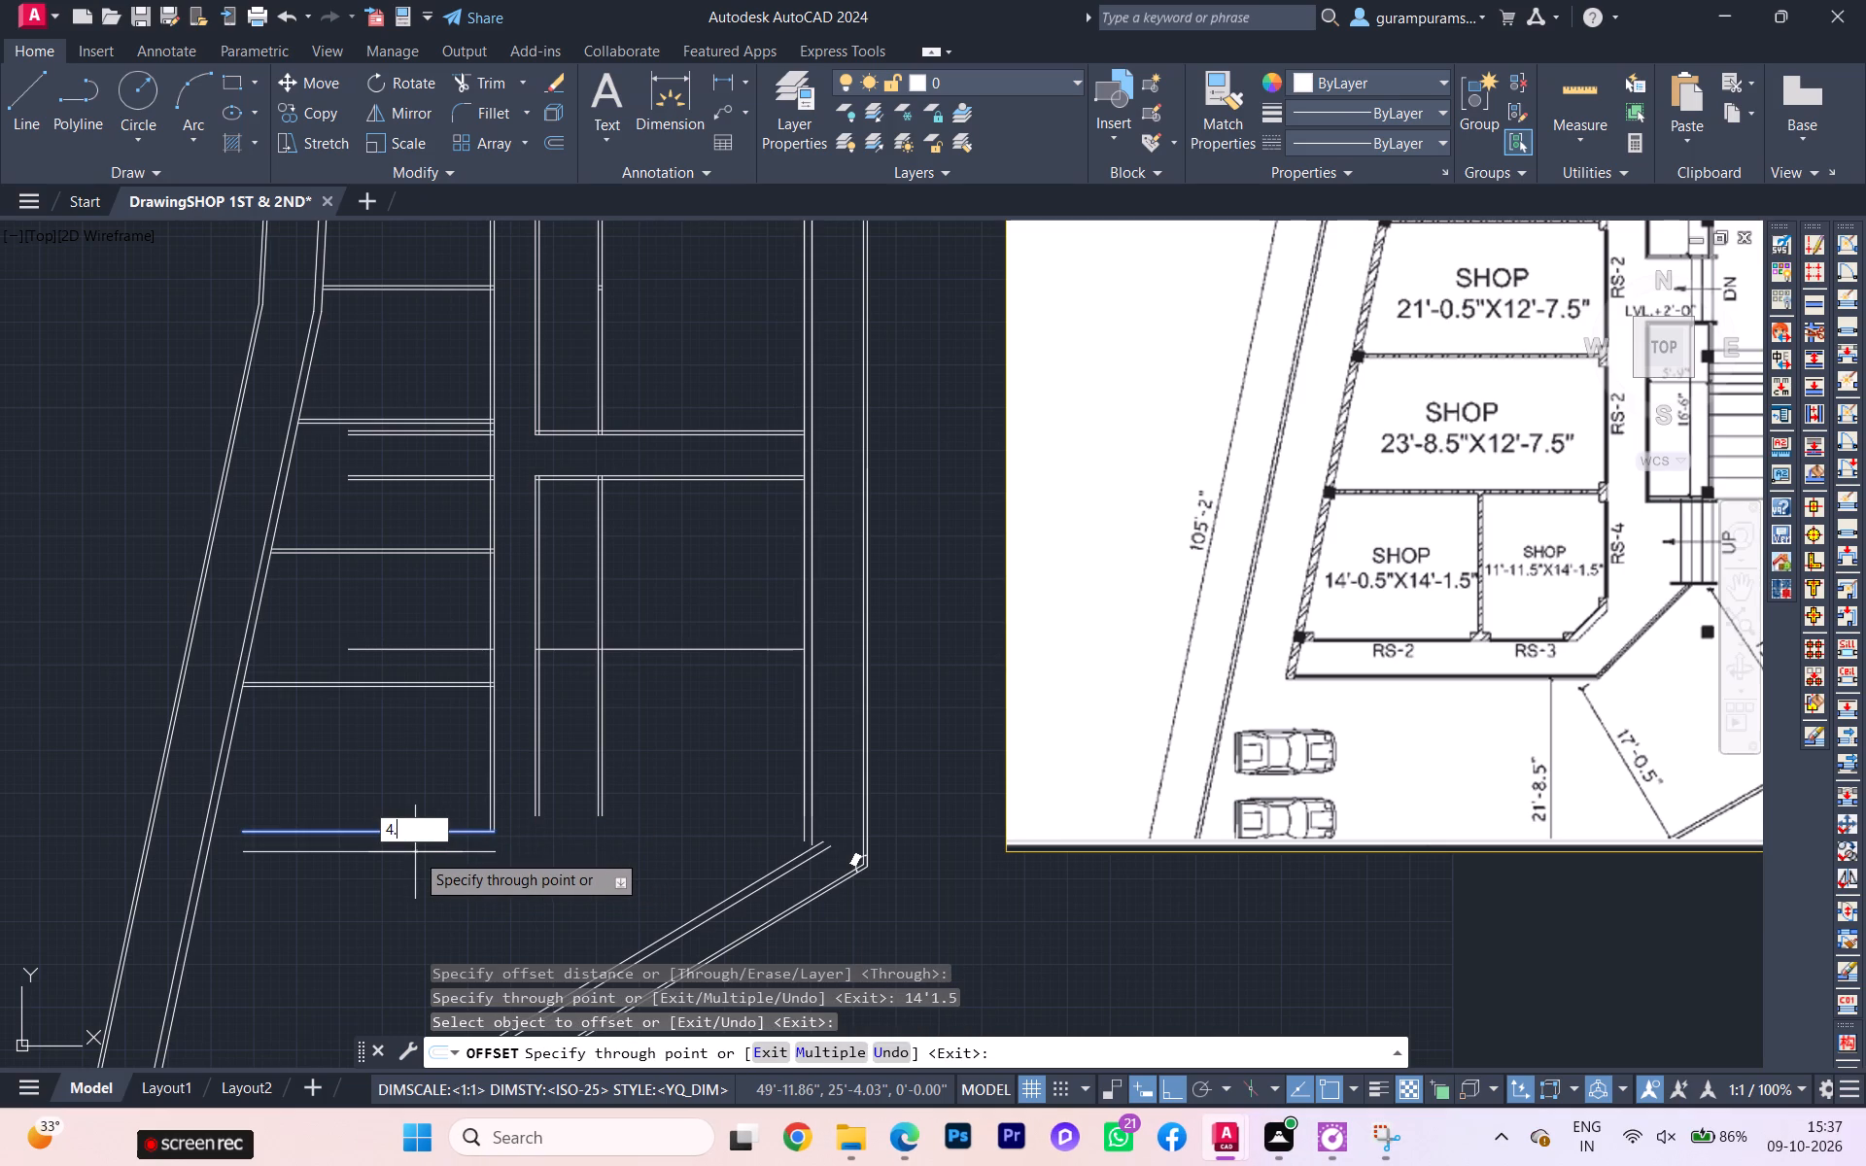
key("Return")
scroll(422, 845, "down", 2)
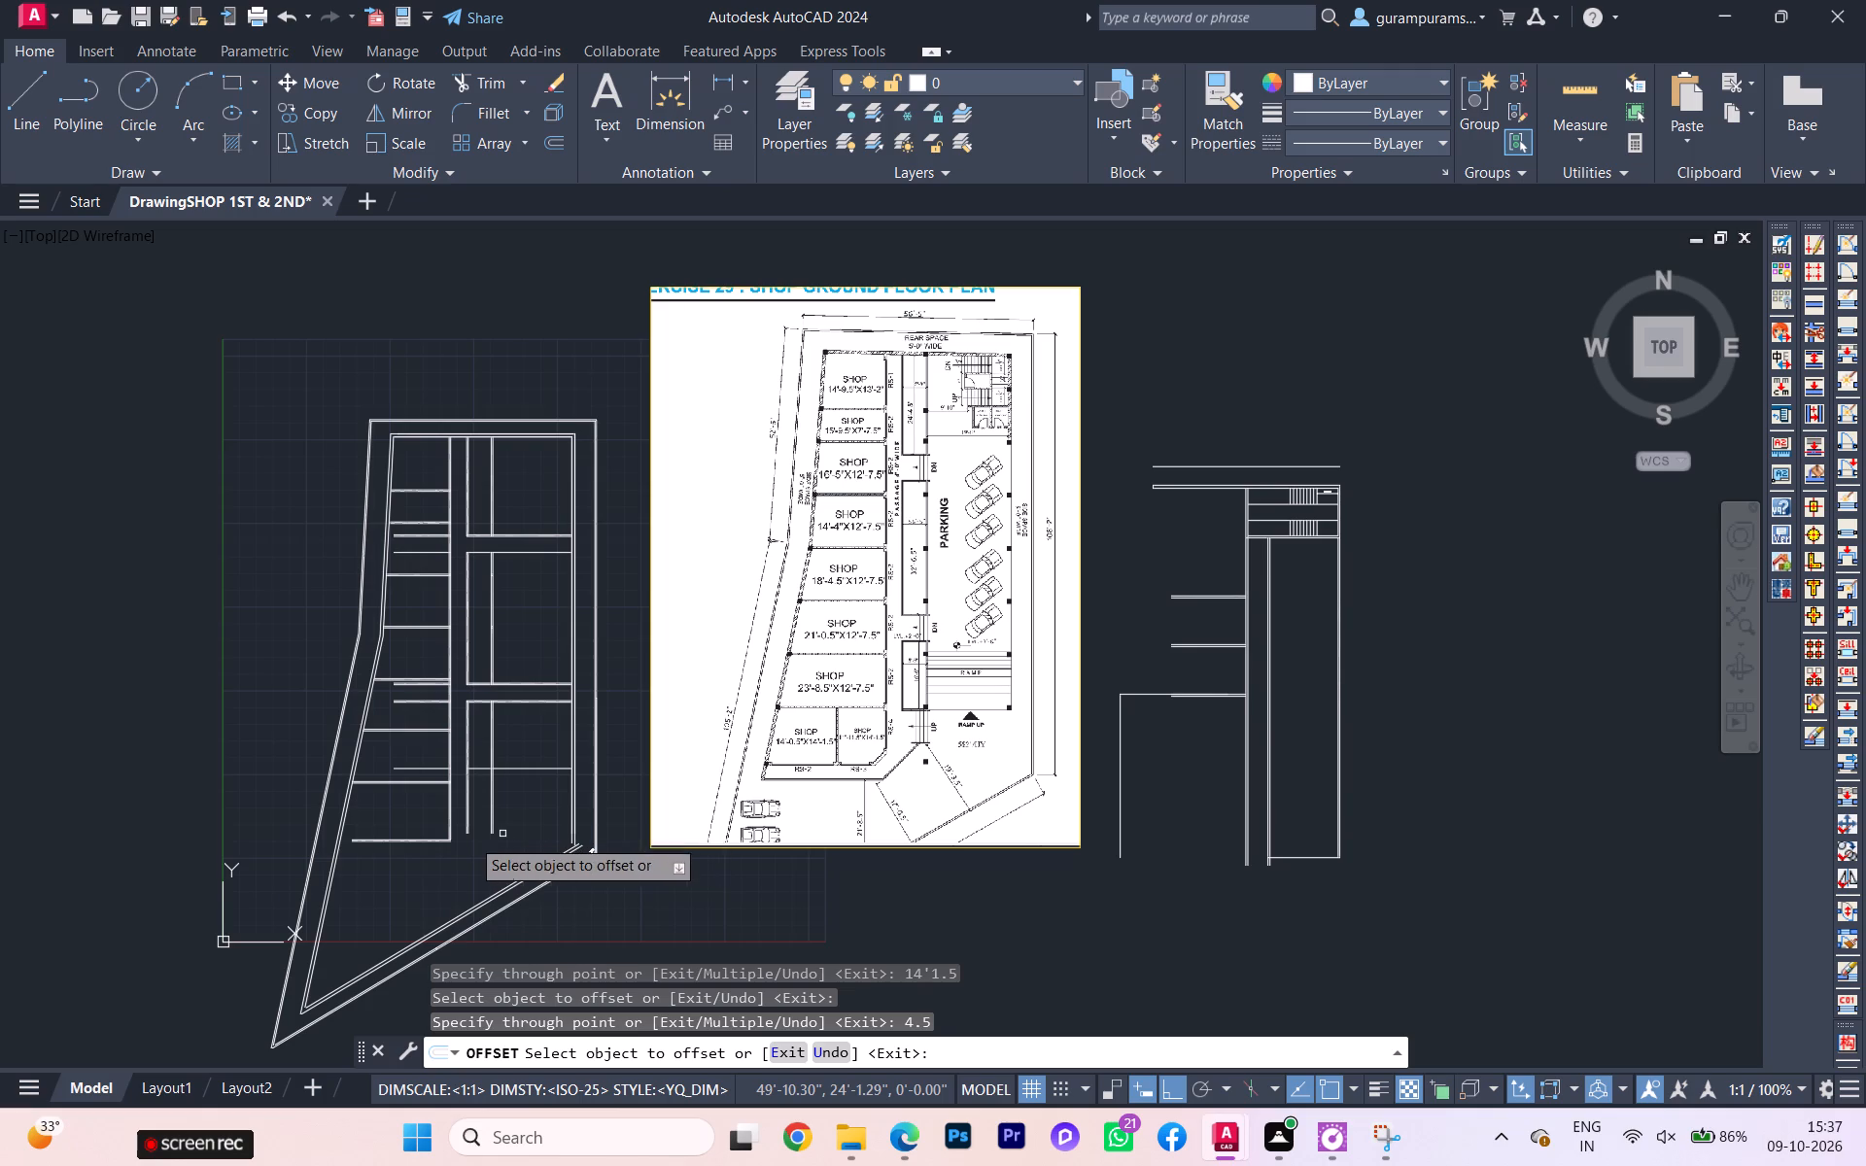
scroll(403, 845, "up", 2)
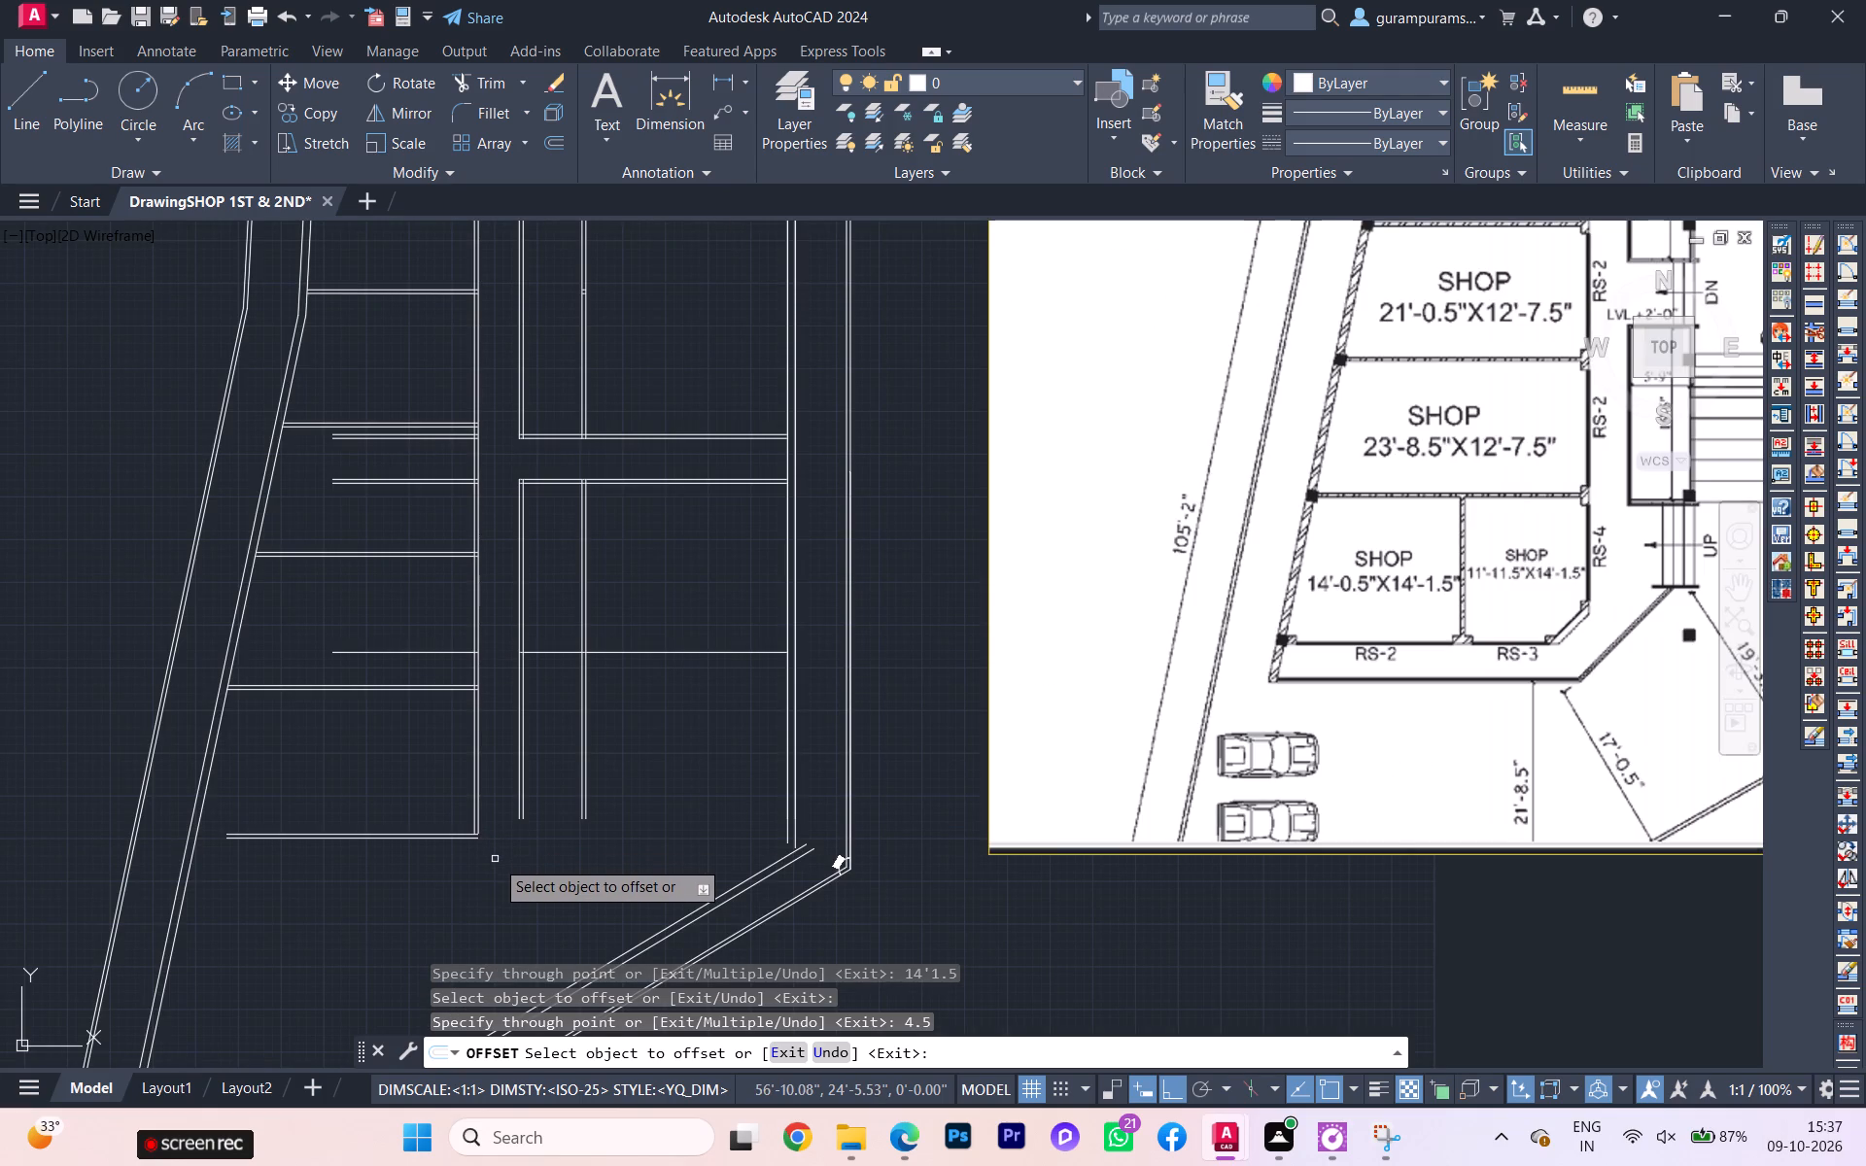
scroll(491, 860, "down", 1)
scroll(489, 858, "up", 1)
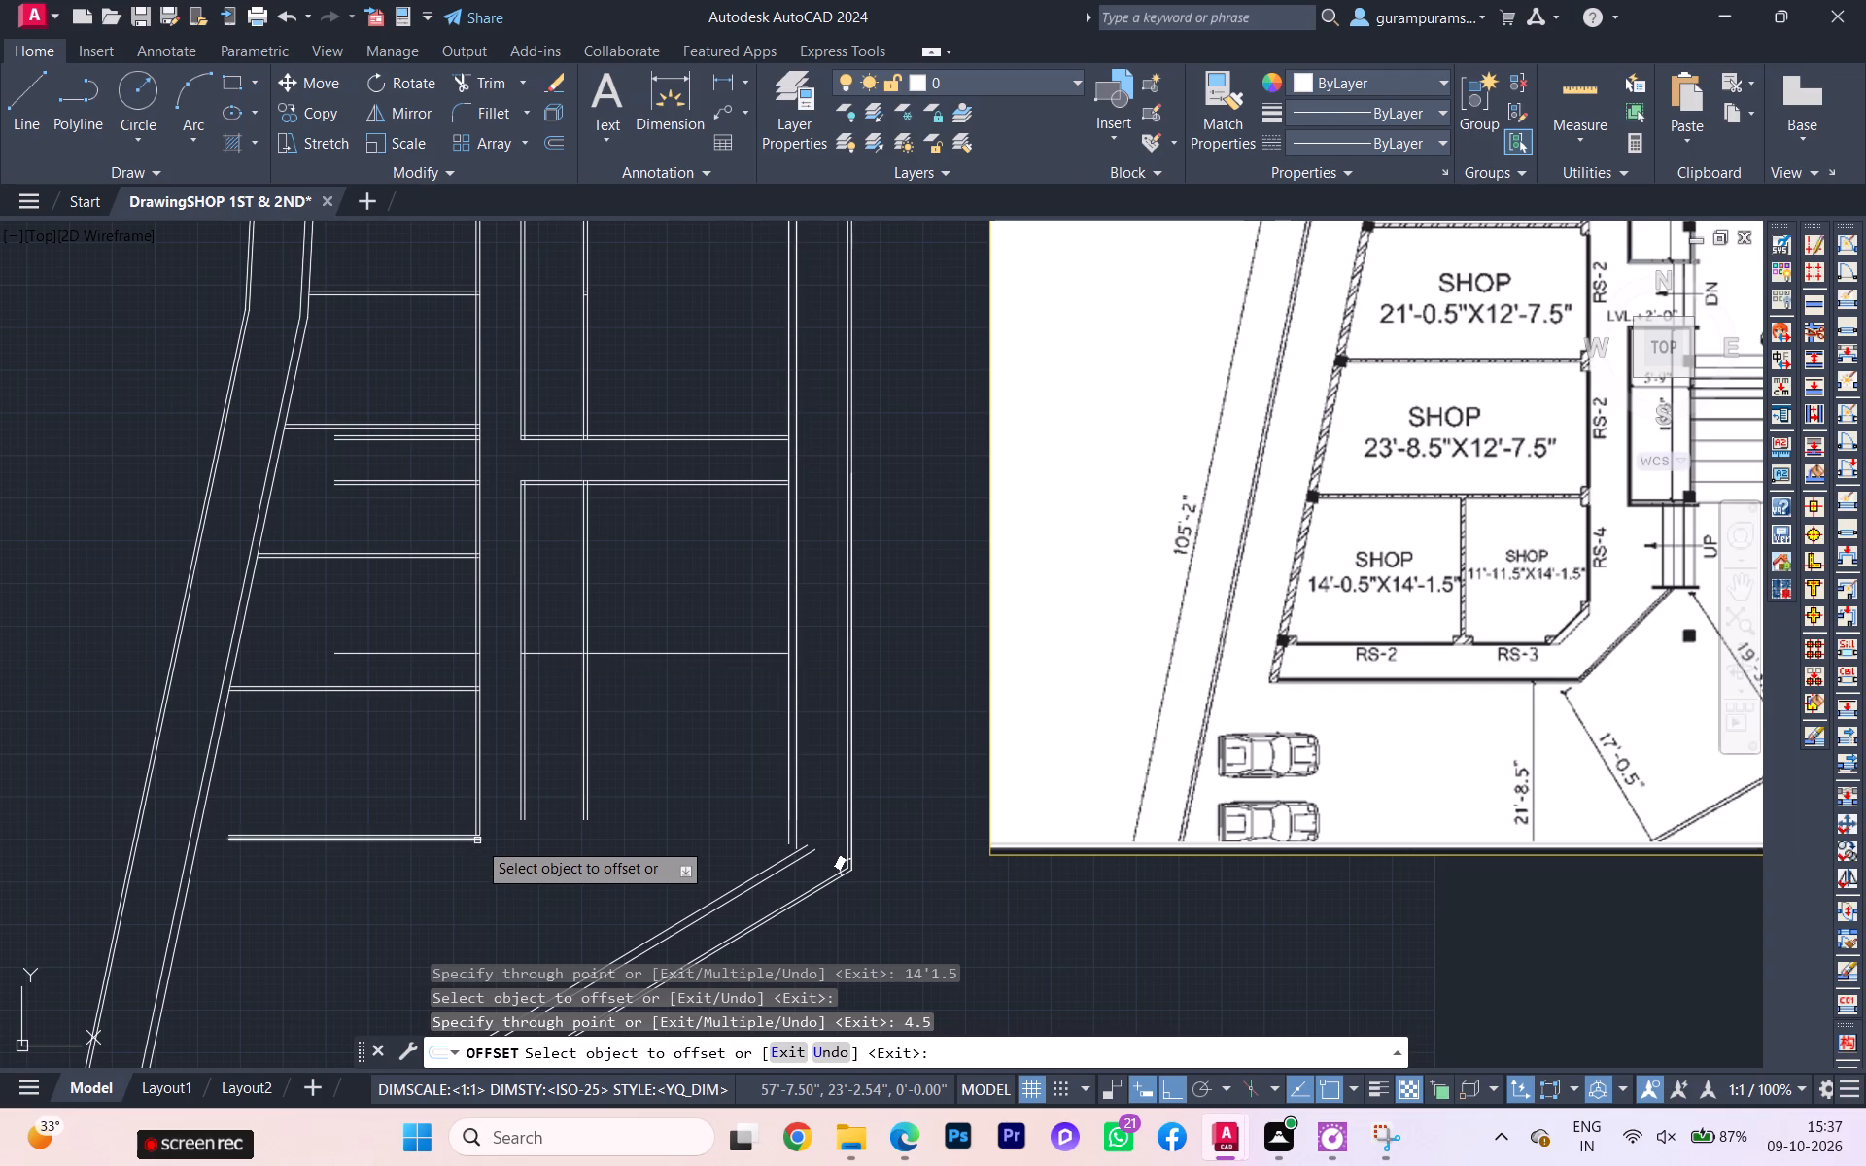
scroll(539, 853, "up", 1)
scroll(539, 853, "down", 1)
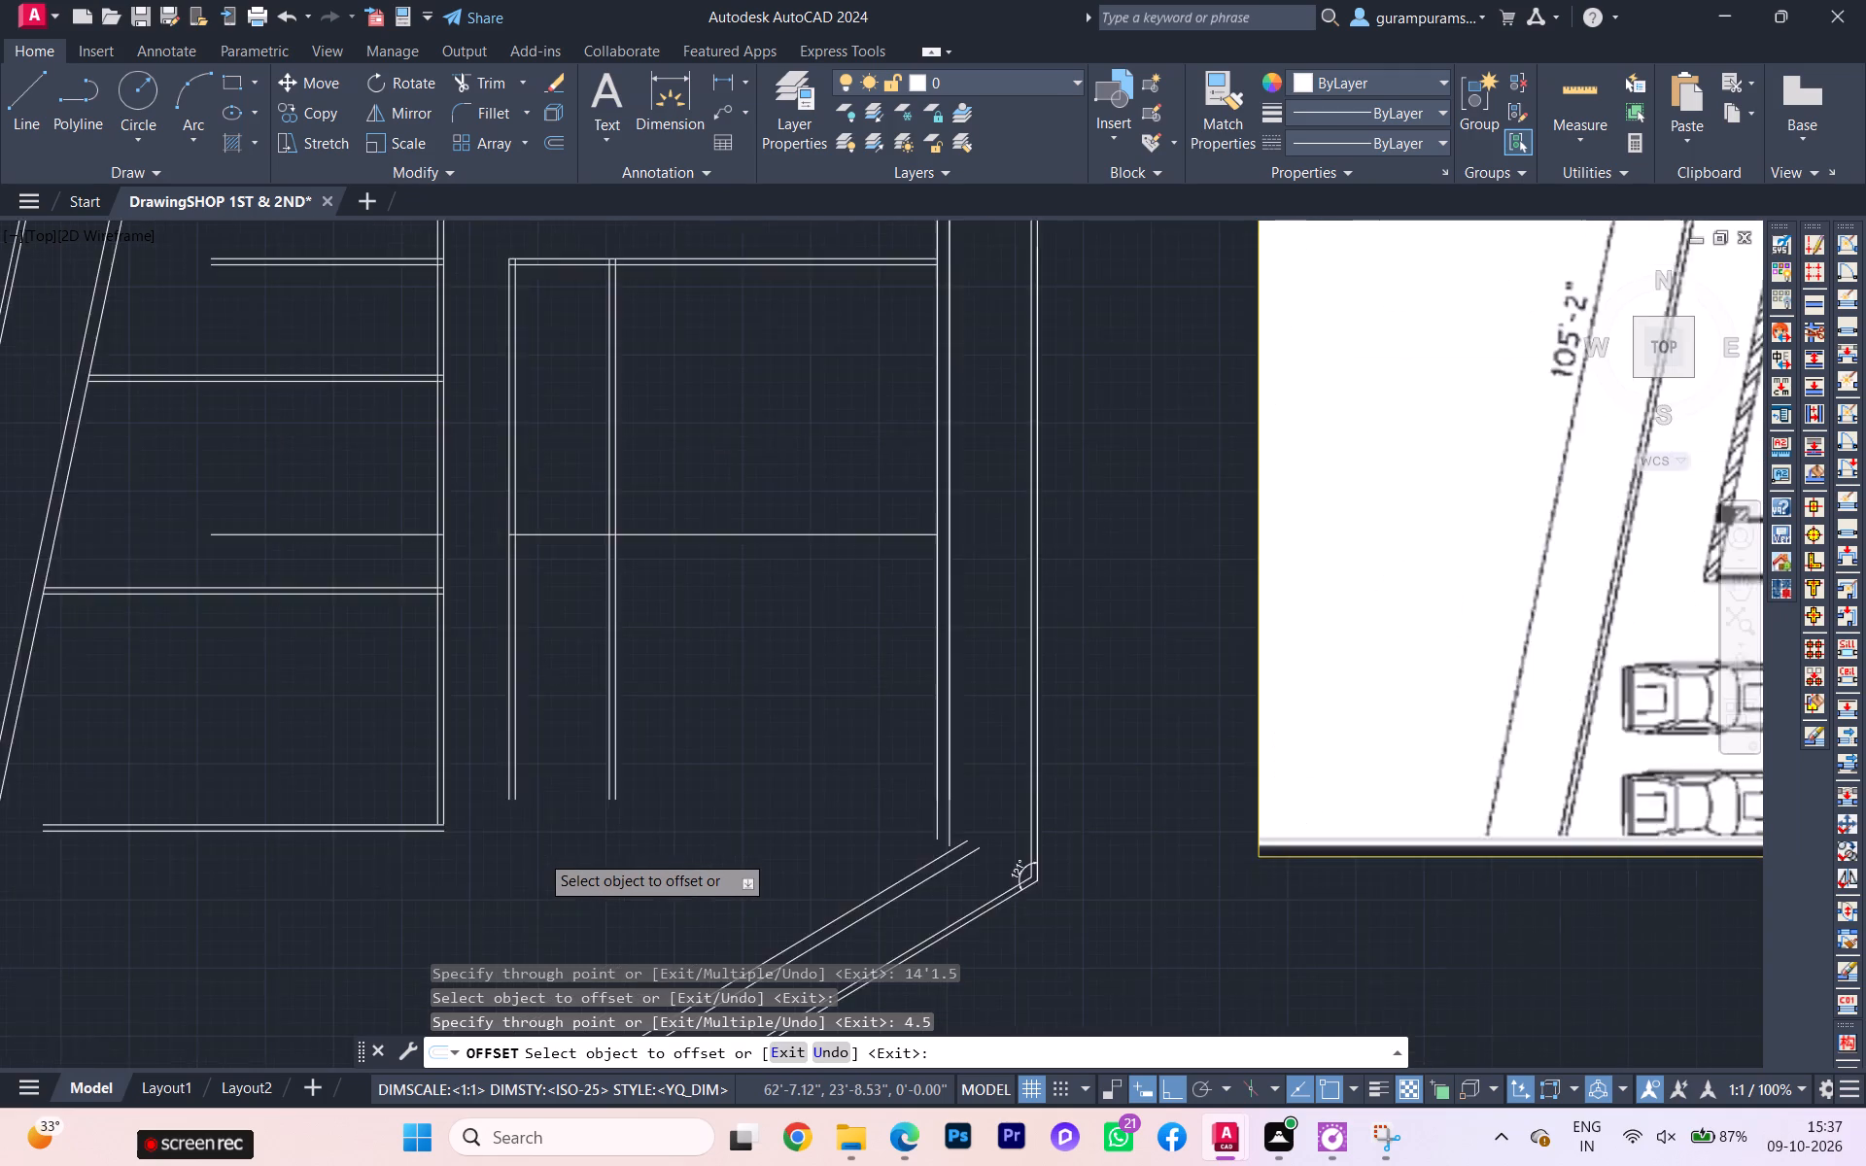
scroll(432, 863, "down", 1)
key("Escape")
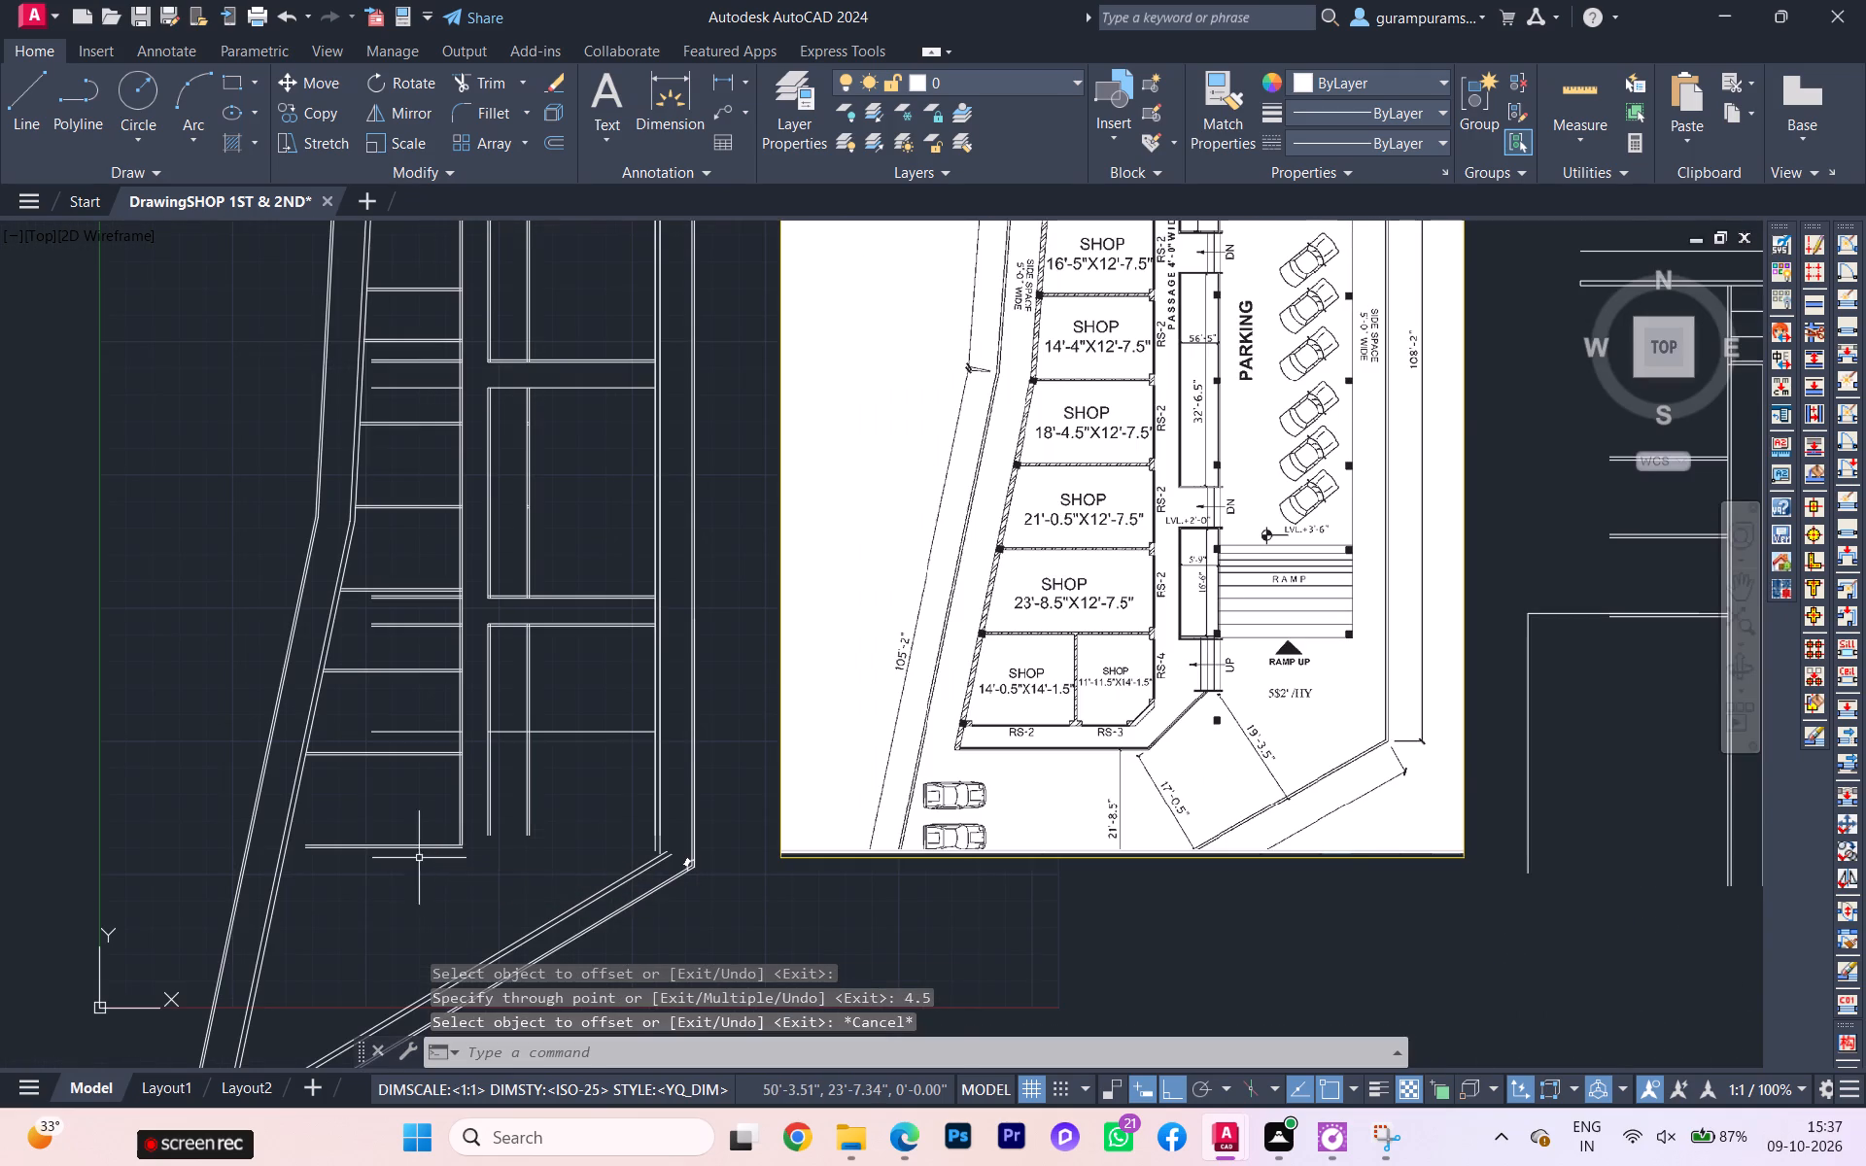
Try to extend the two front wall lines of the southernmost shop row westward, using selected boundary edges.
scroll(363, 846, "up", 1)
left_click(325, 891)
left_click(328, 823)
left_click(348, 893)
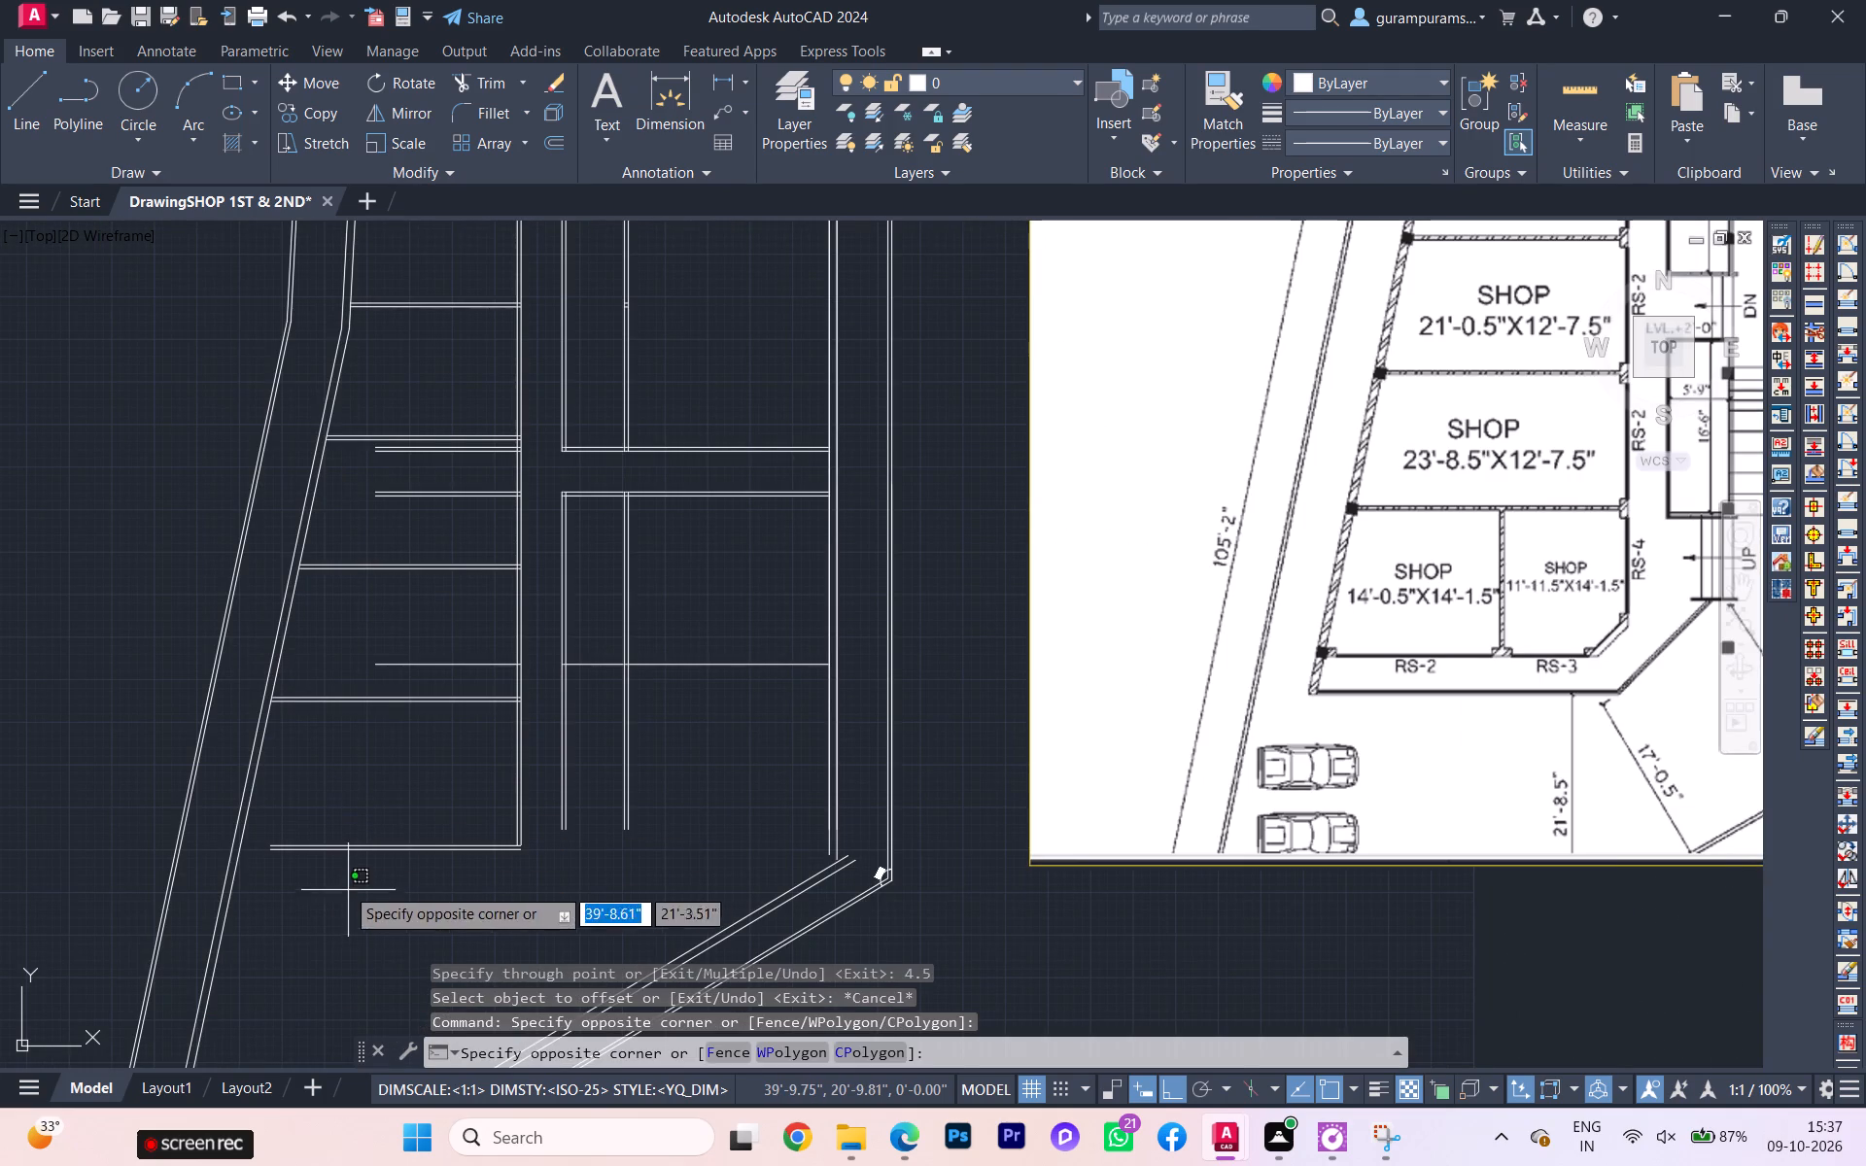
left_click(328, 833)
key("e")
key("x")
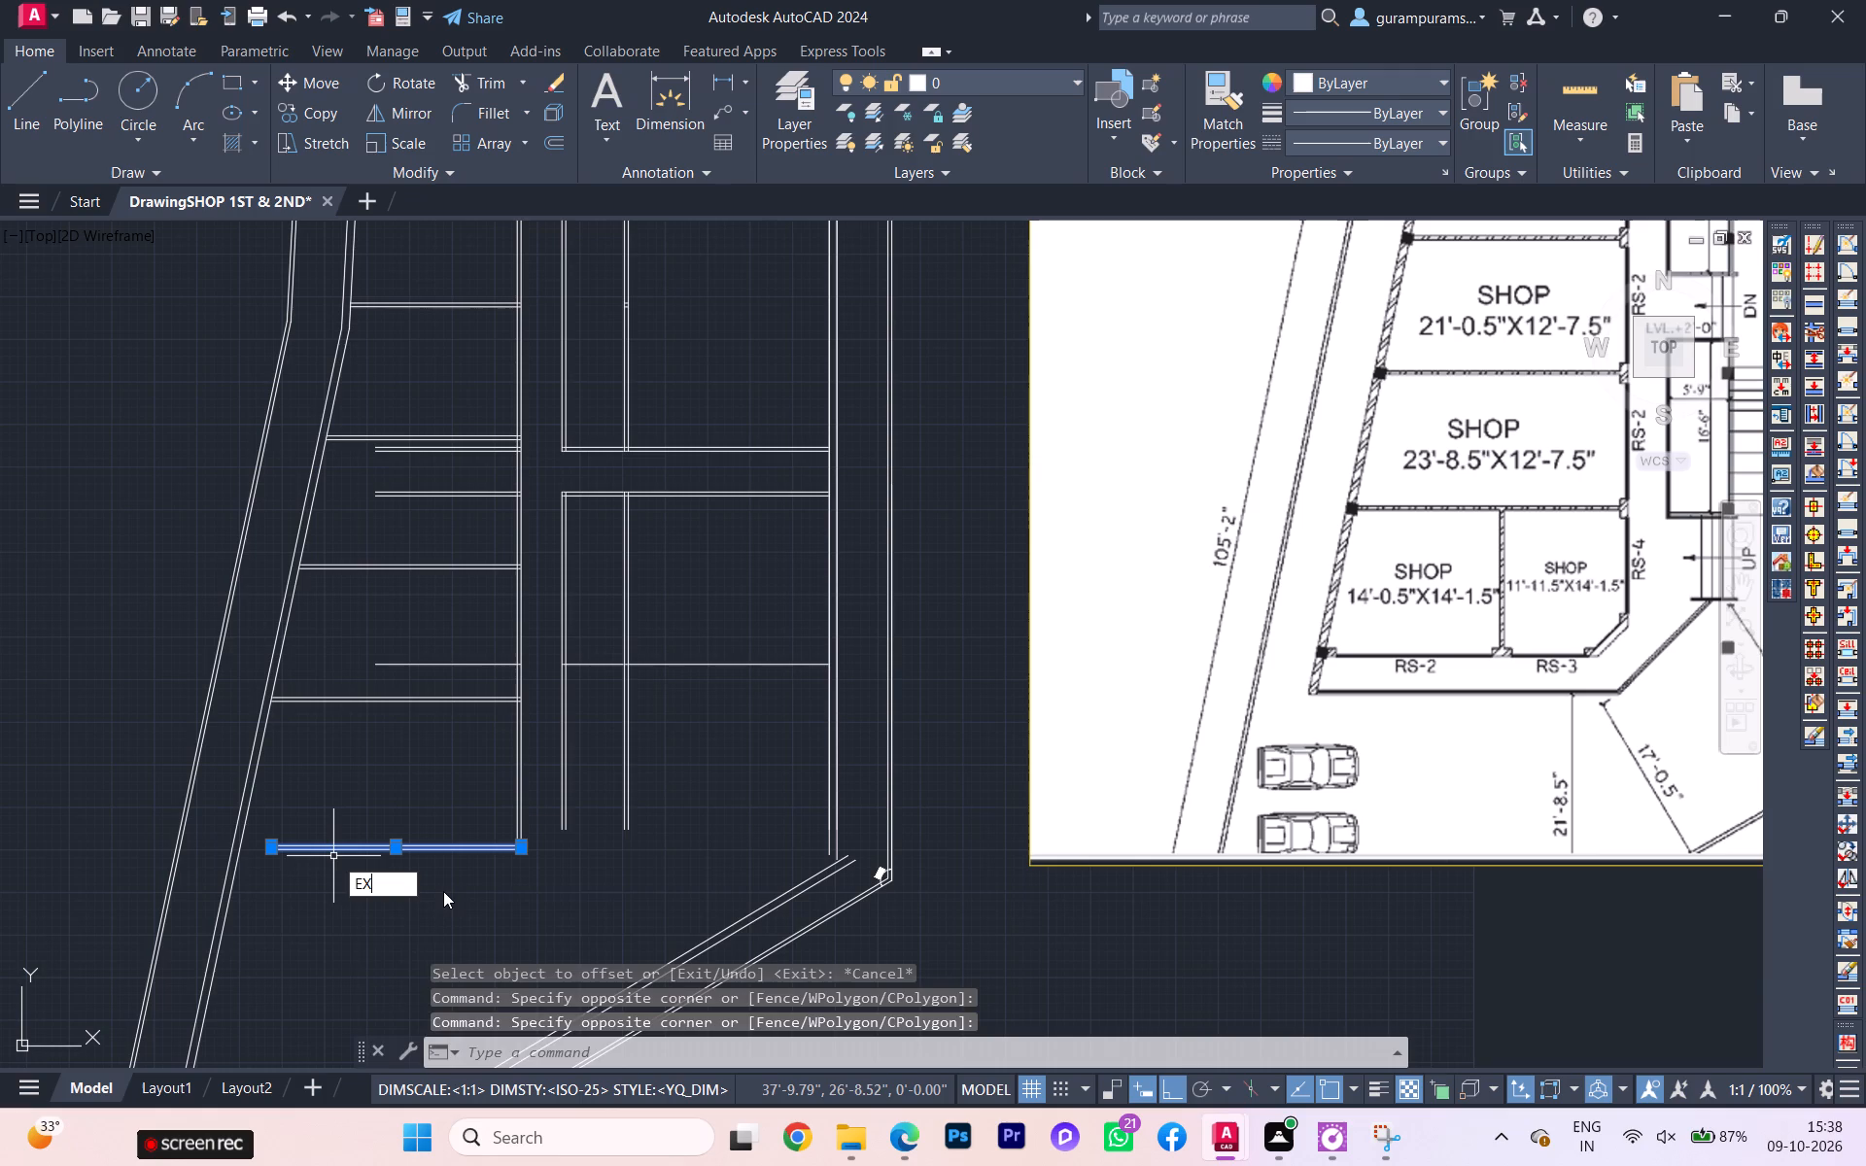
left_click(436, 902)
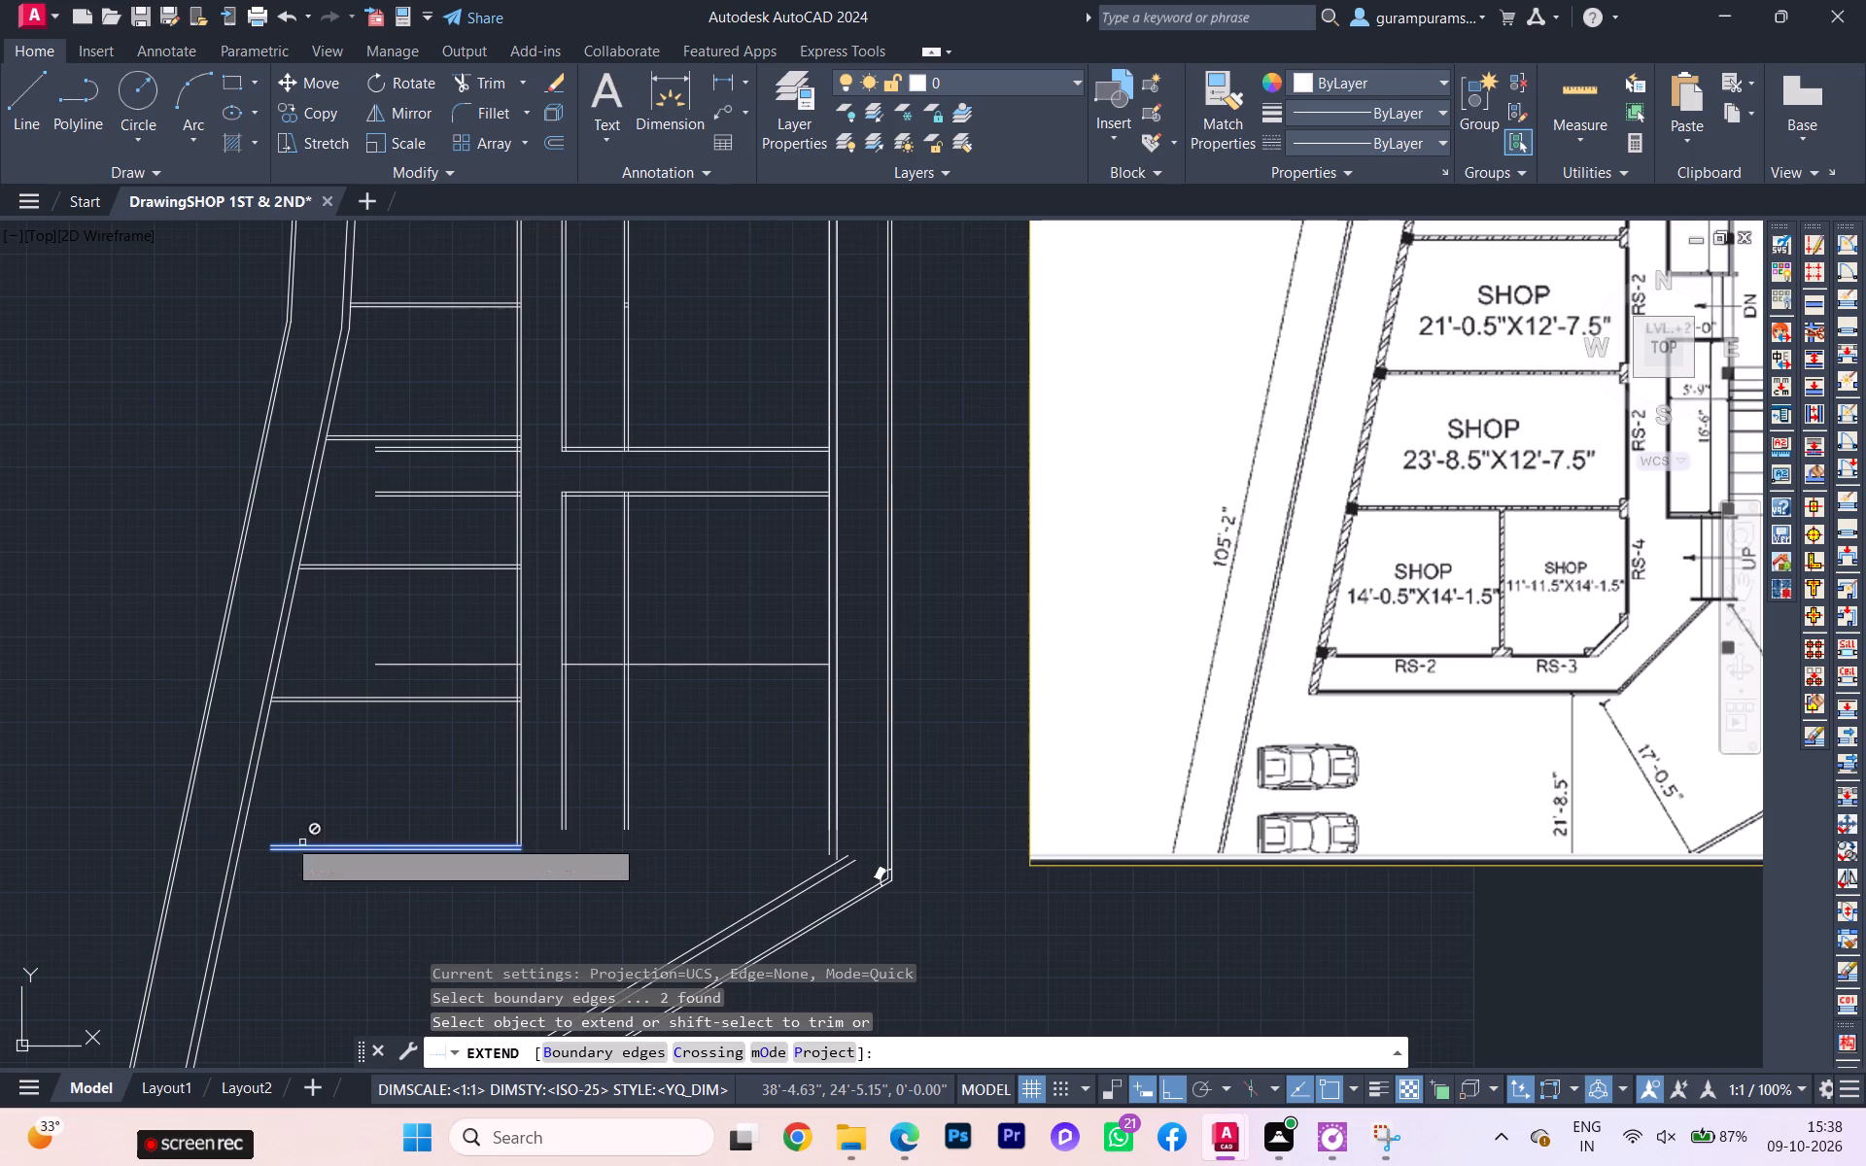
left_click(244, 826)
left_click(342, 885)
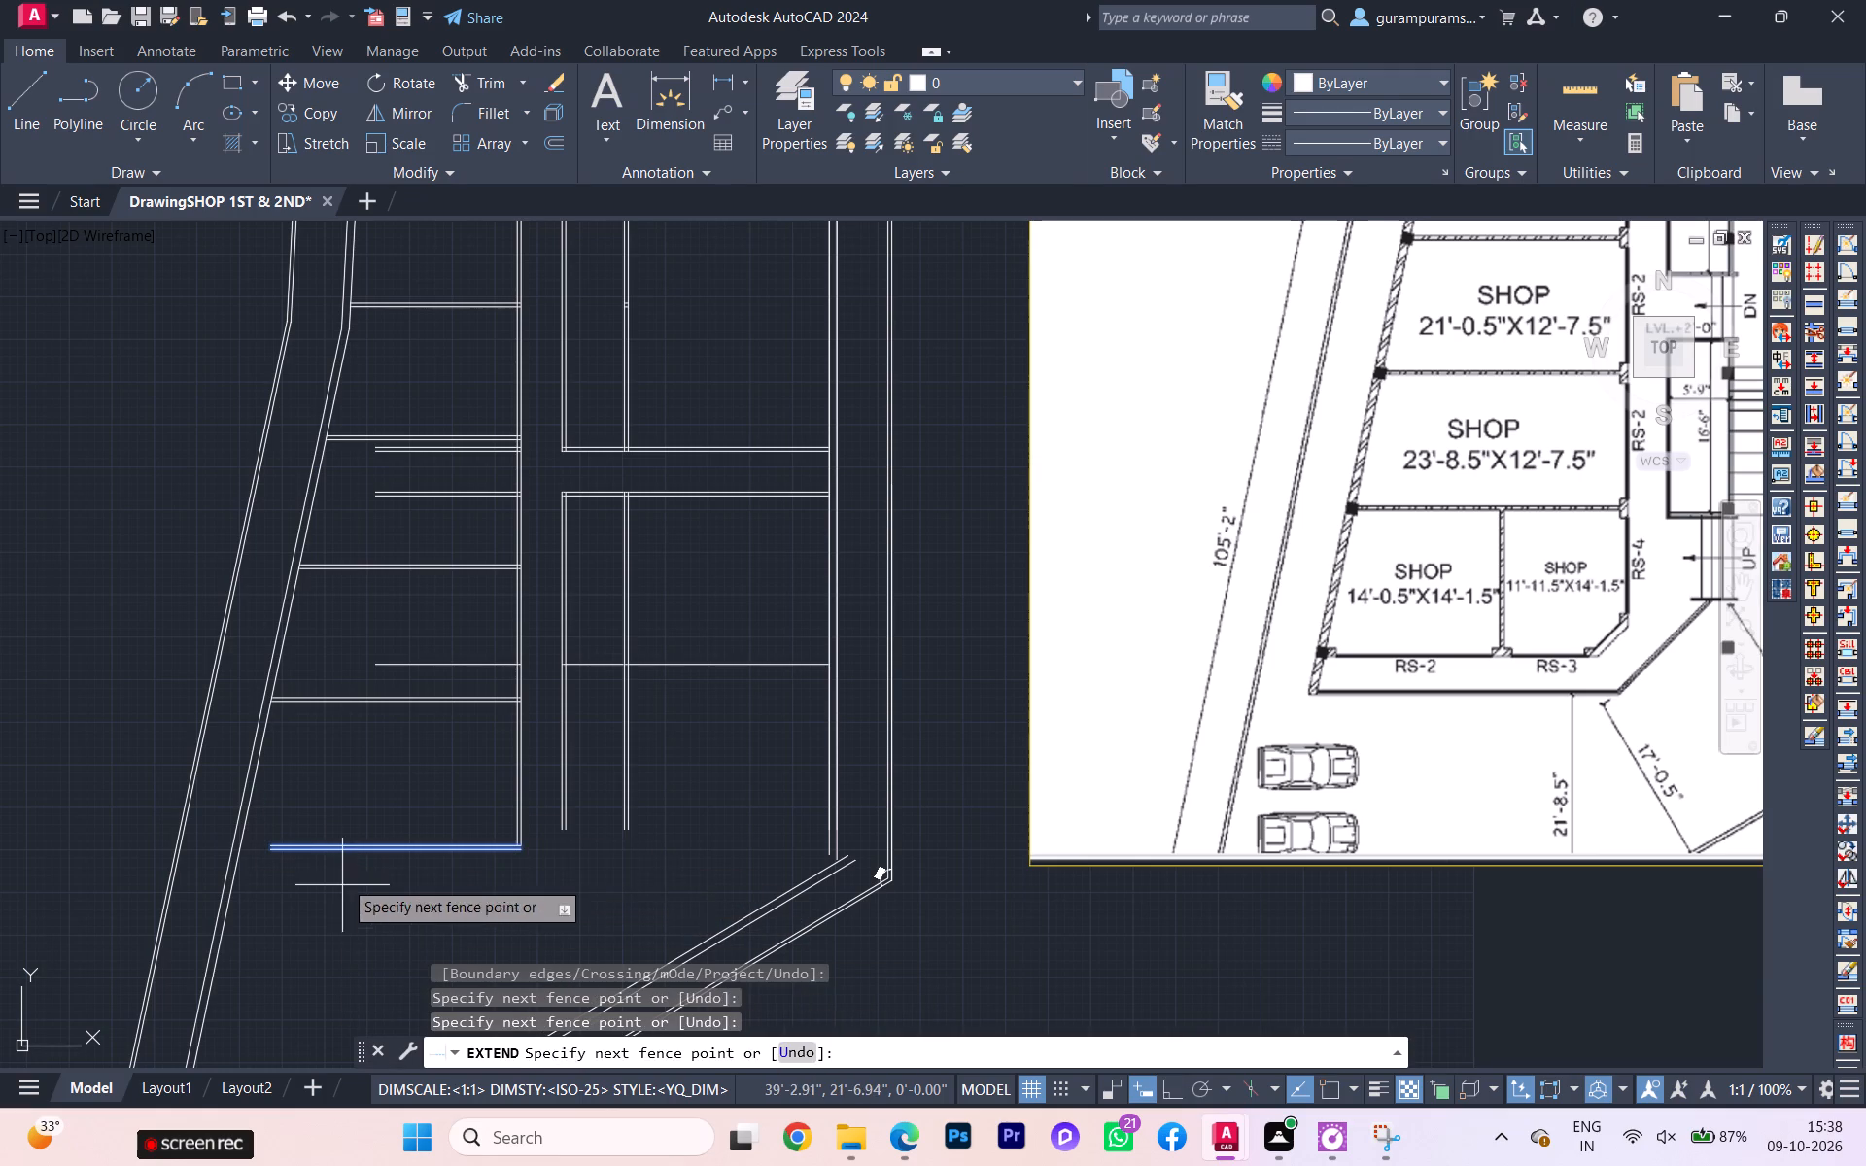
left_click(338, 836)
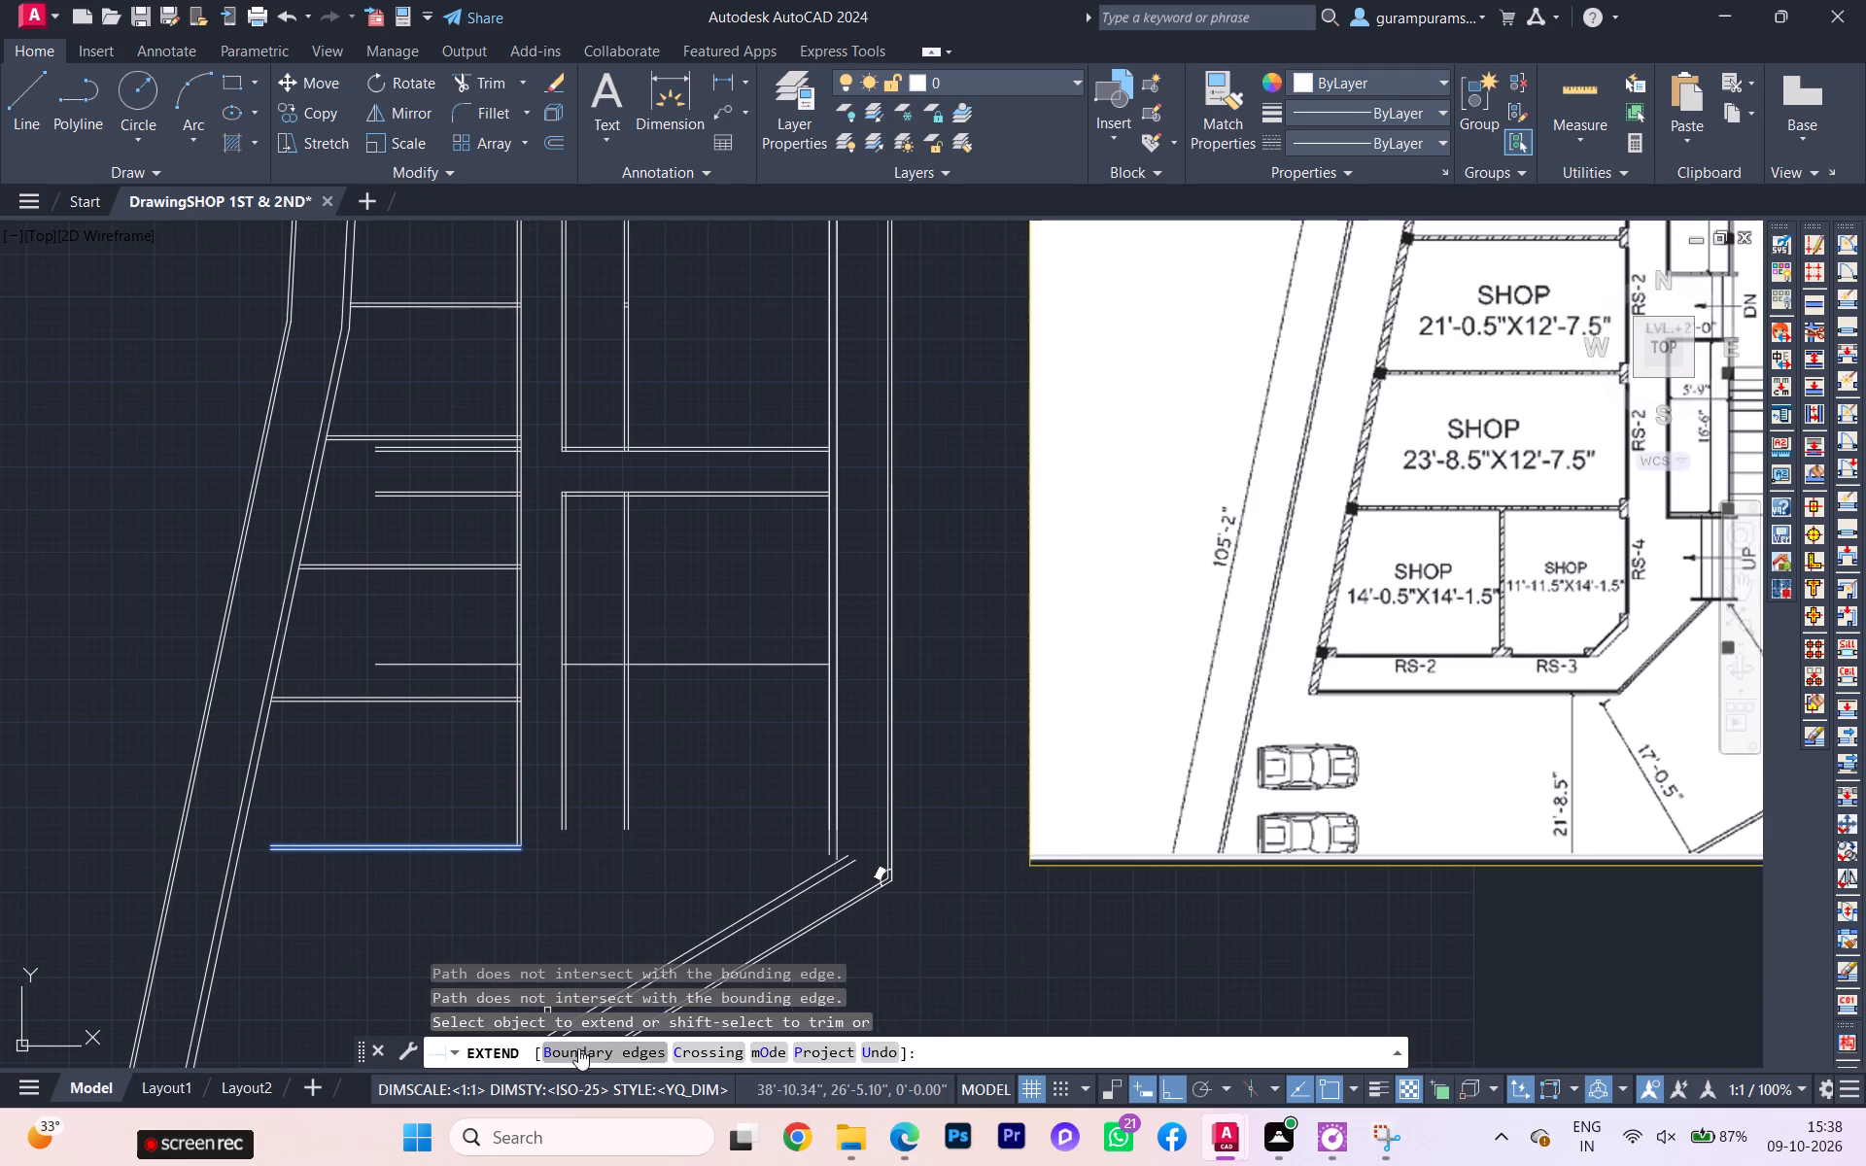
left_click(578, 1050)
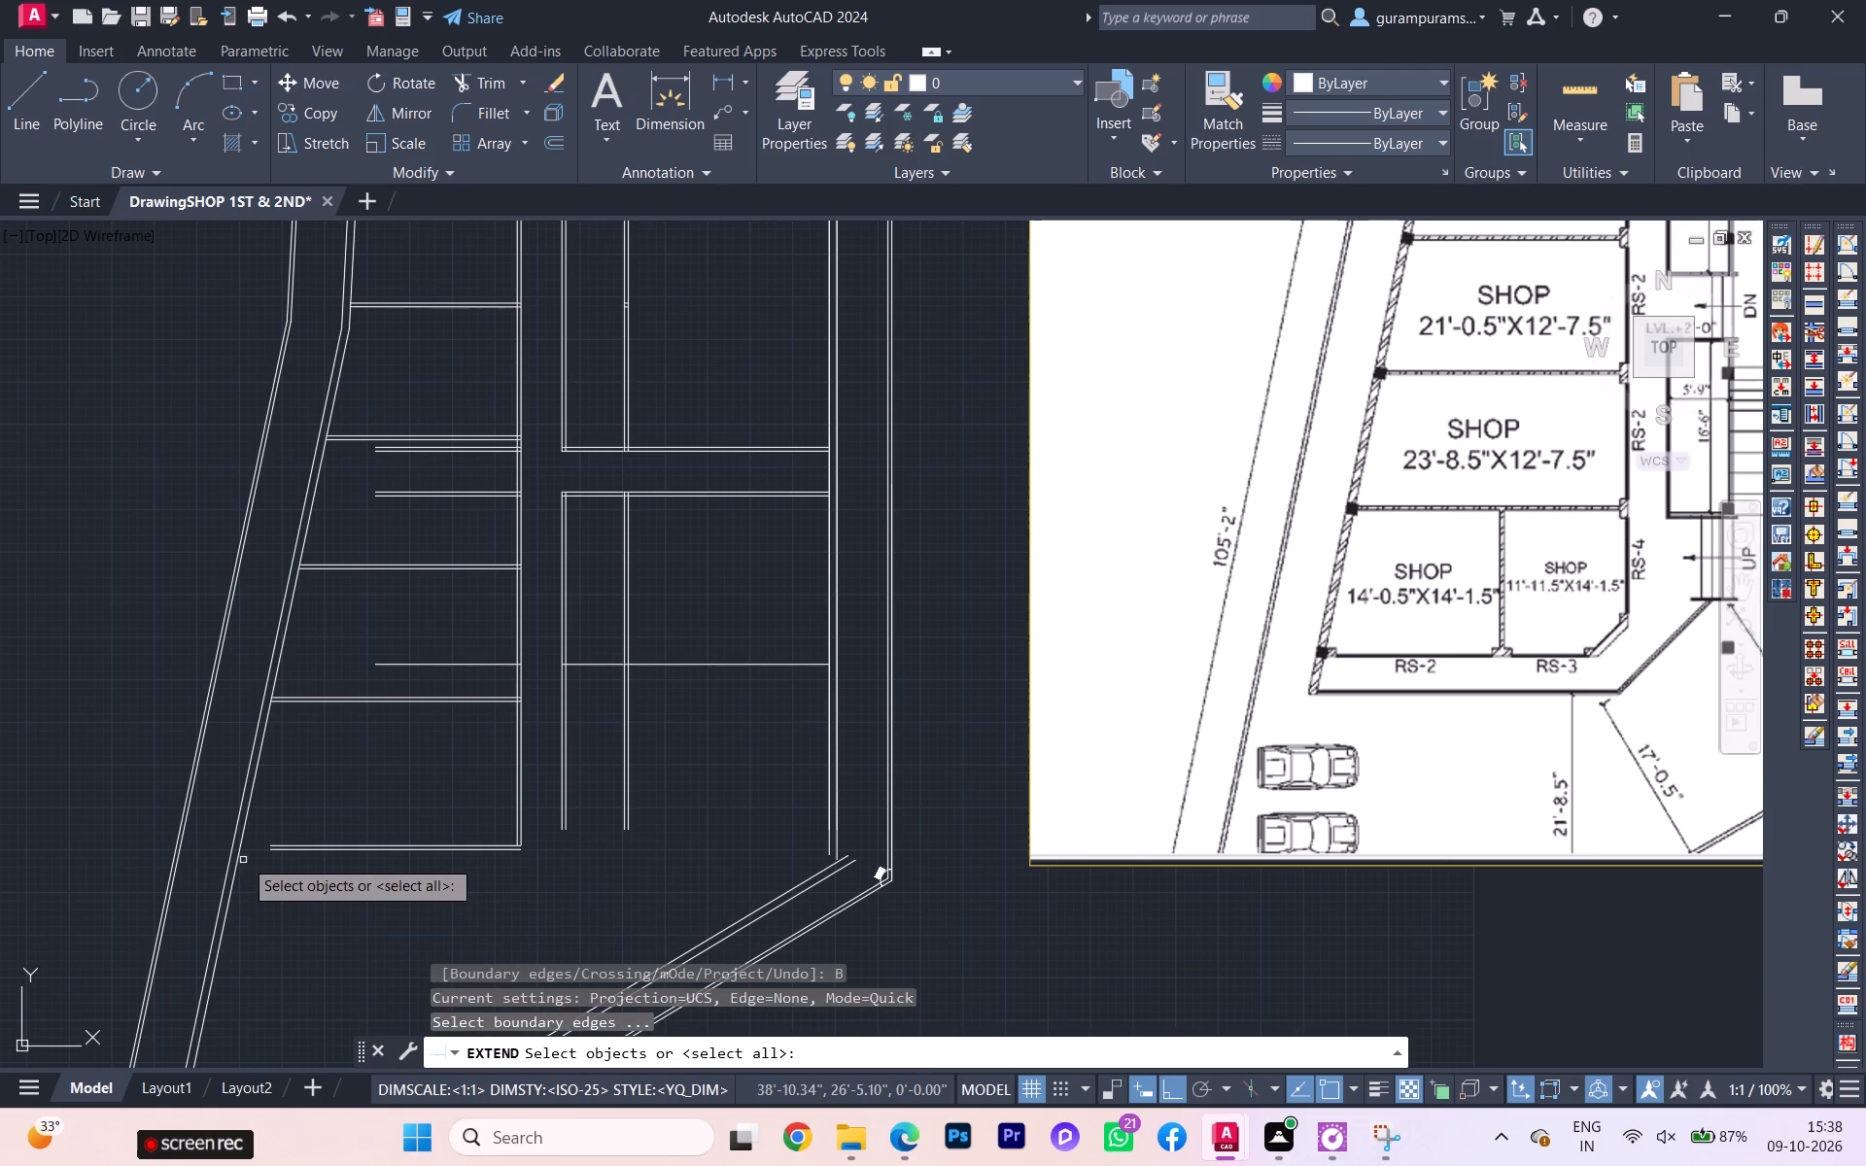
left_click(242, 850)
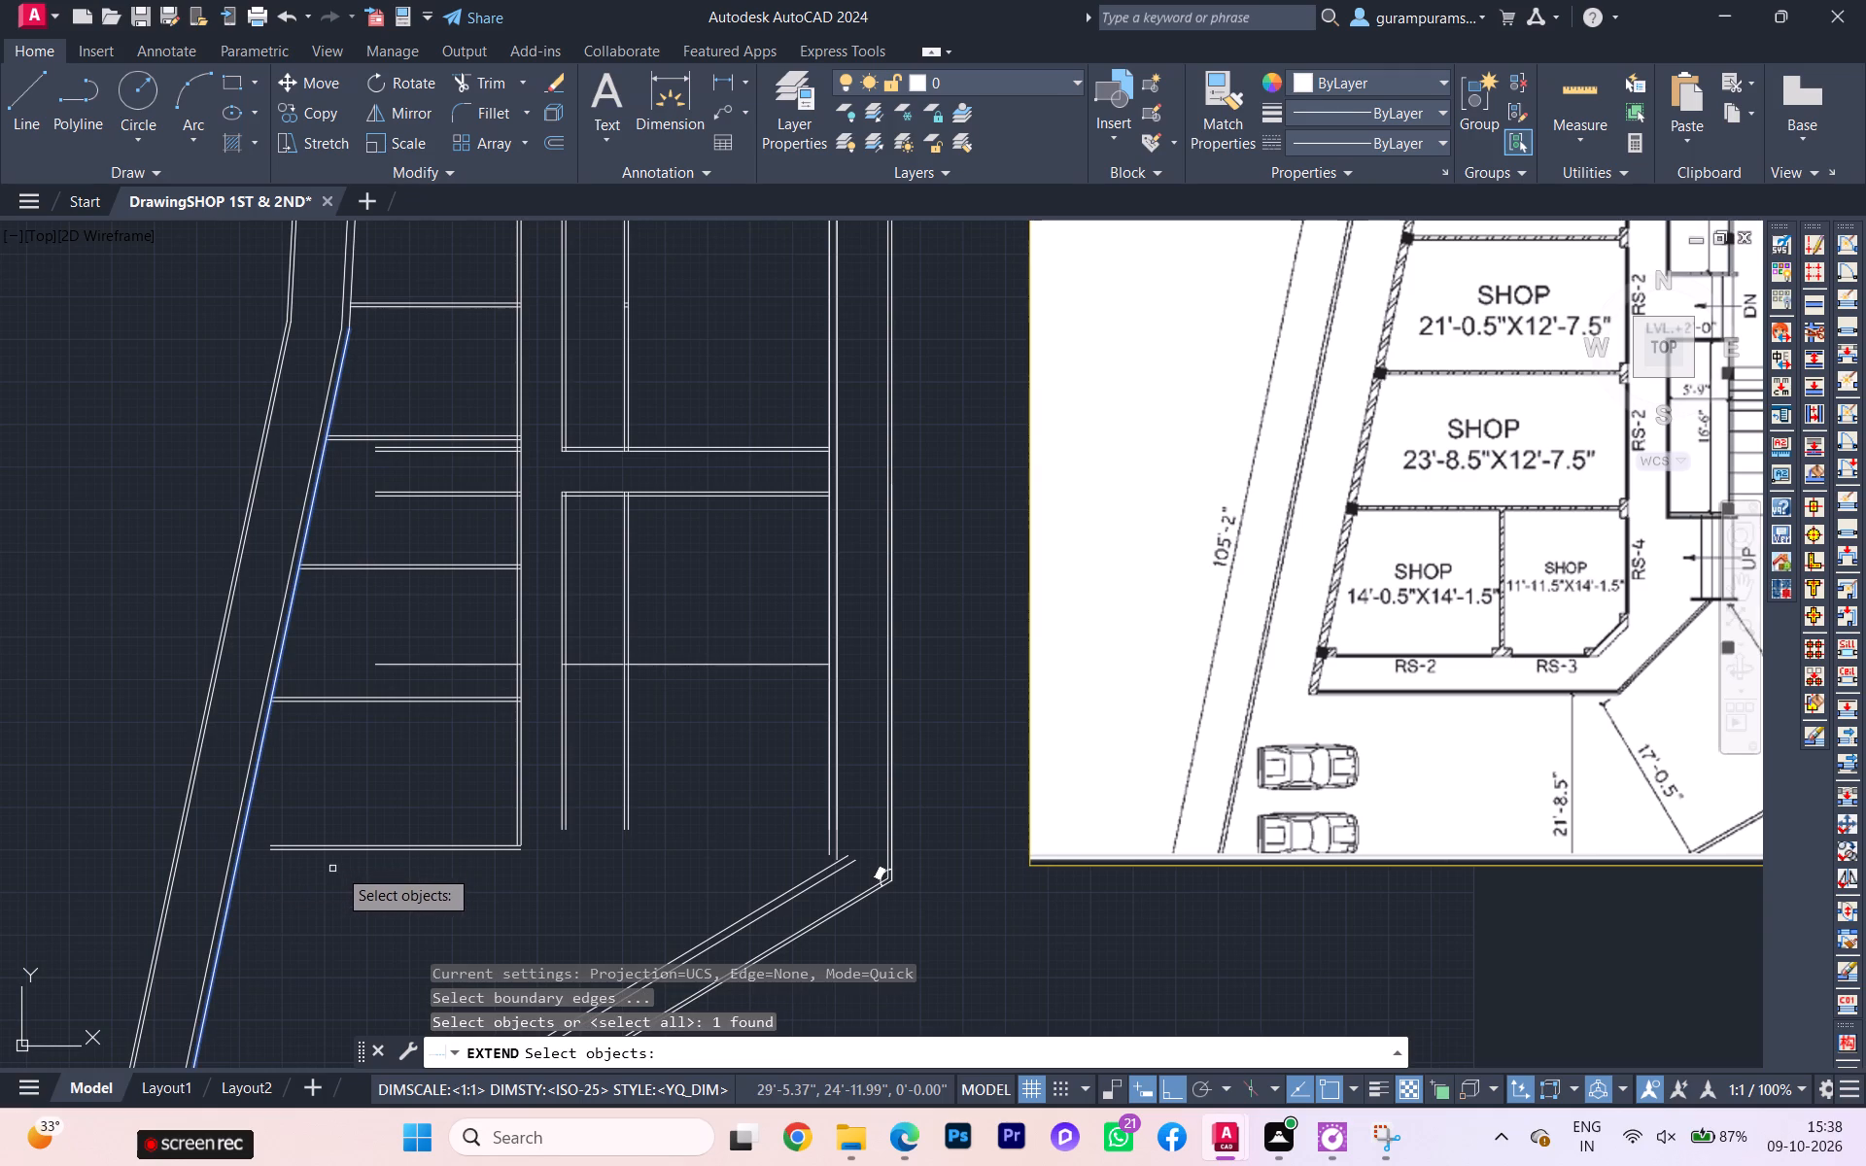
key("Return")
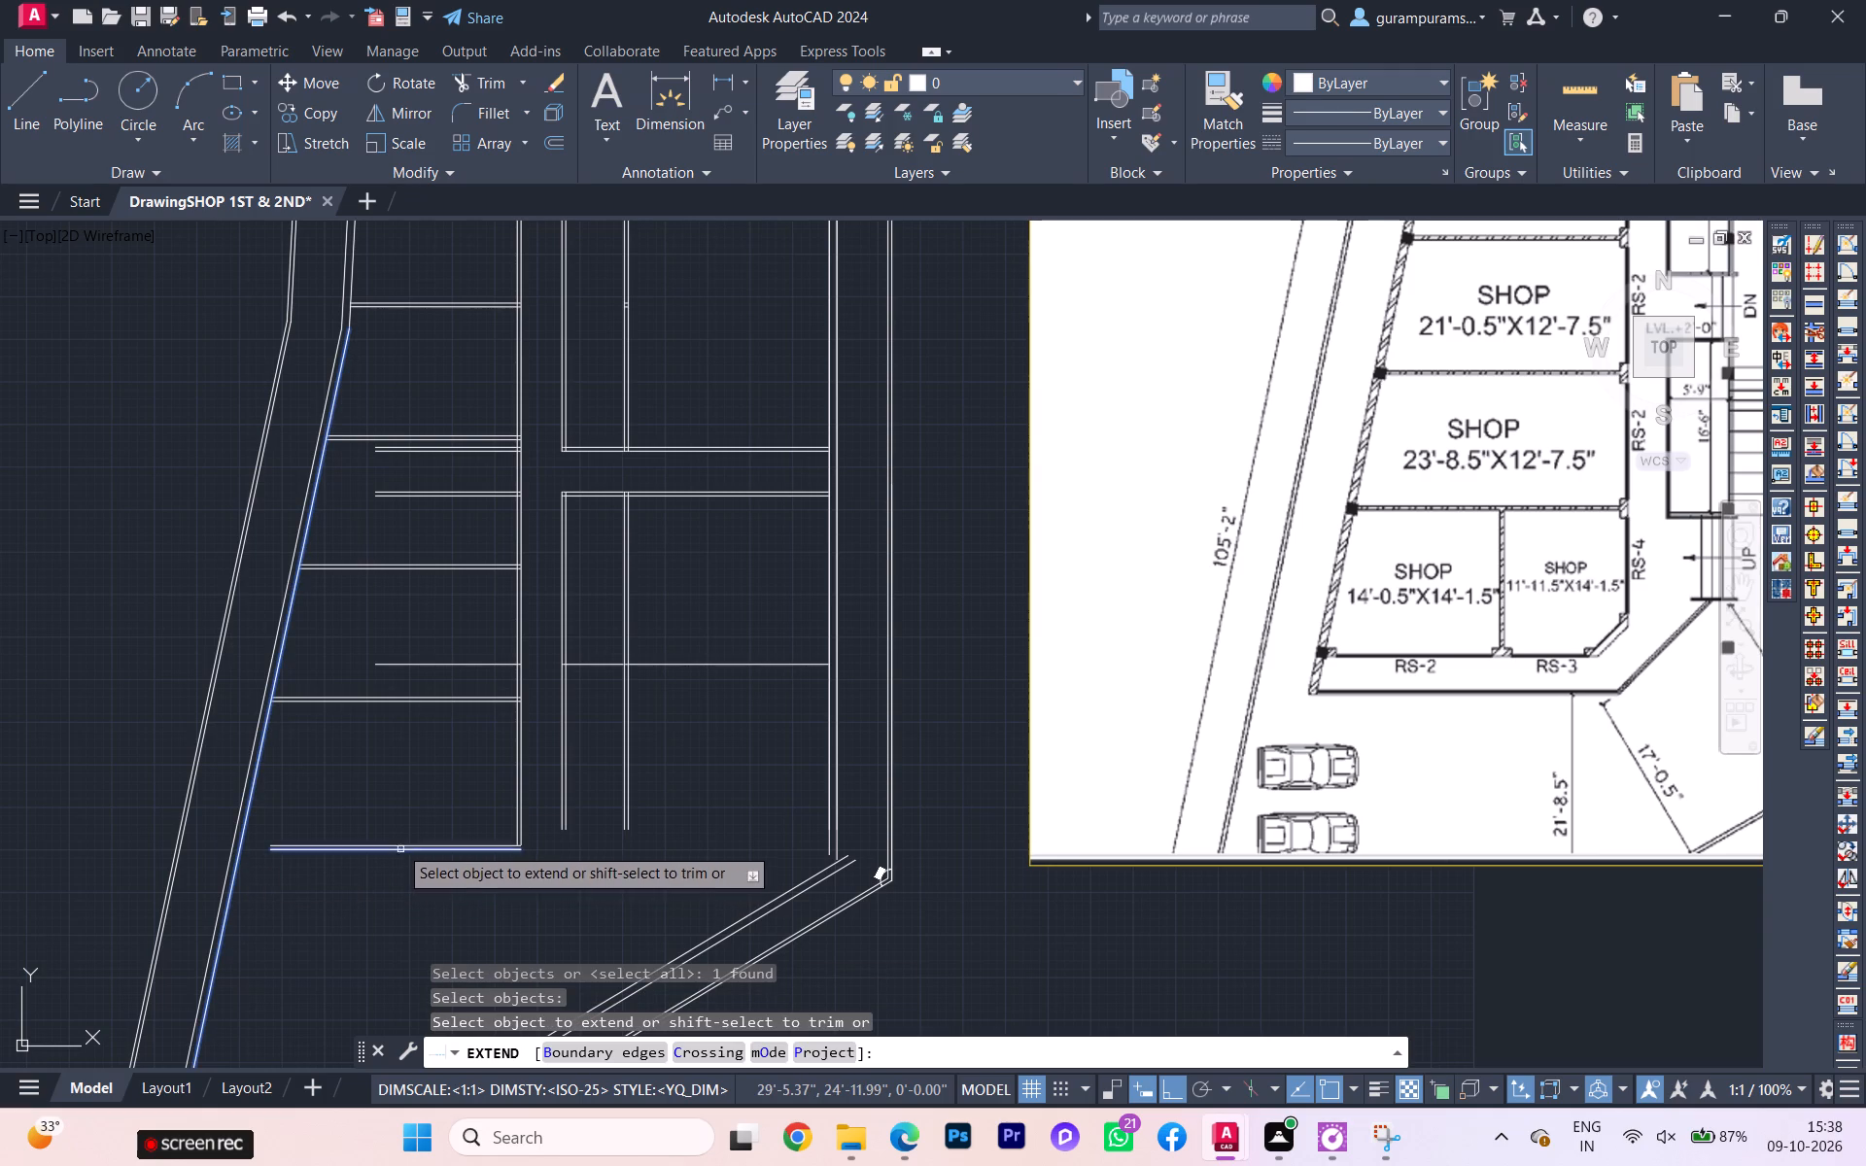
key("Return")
Extend both front wall lines of the southernmost shop row westward to the slanted outer shop wall.
key("space")
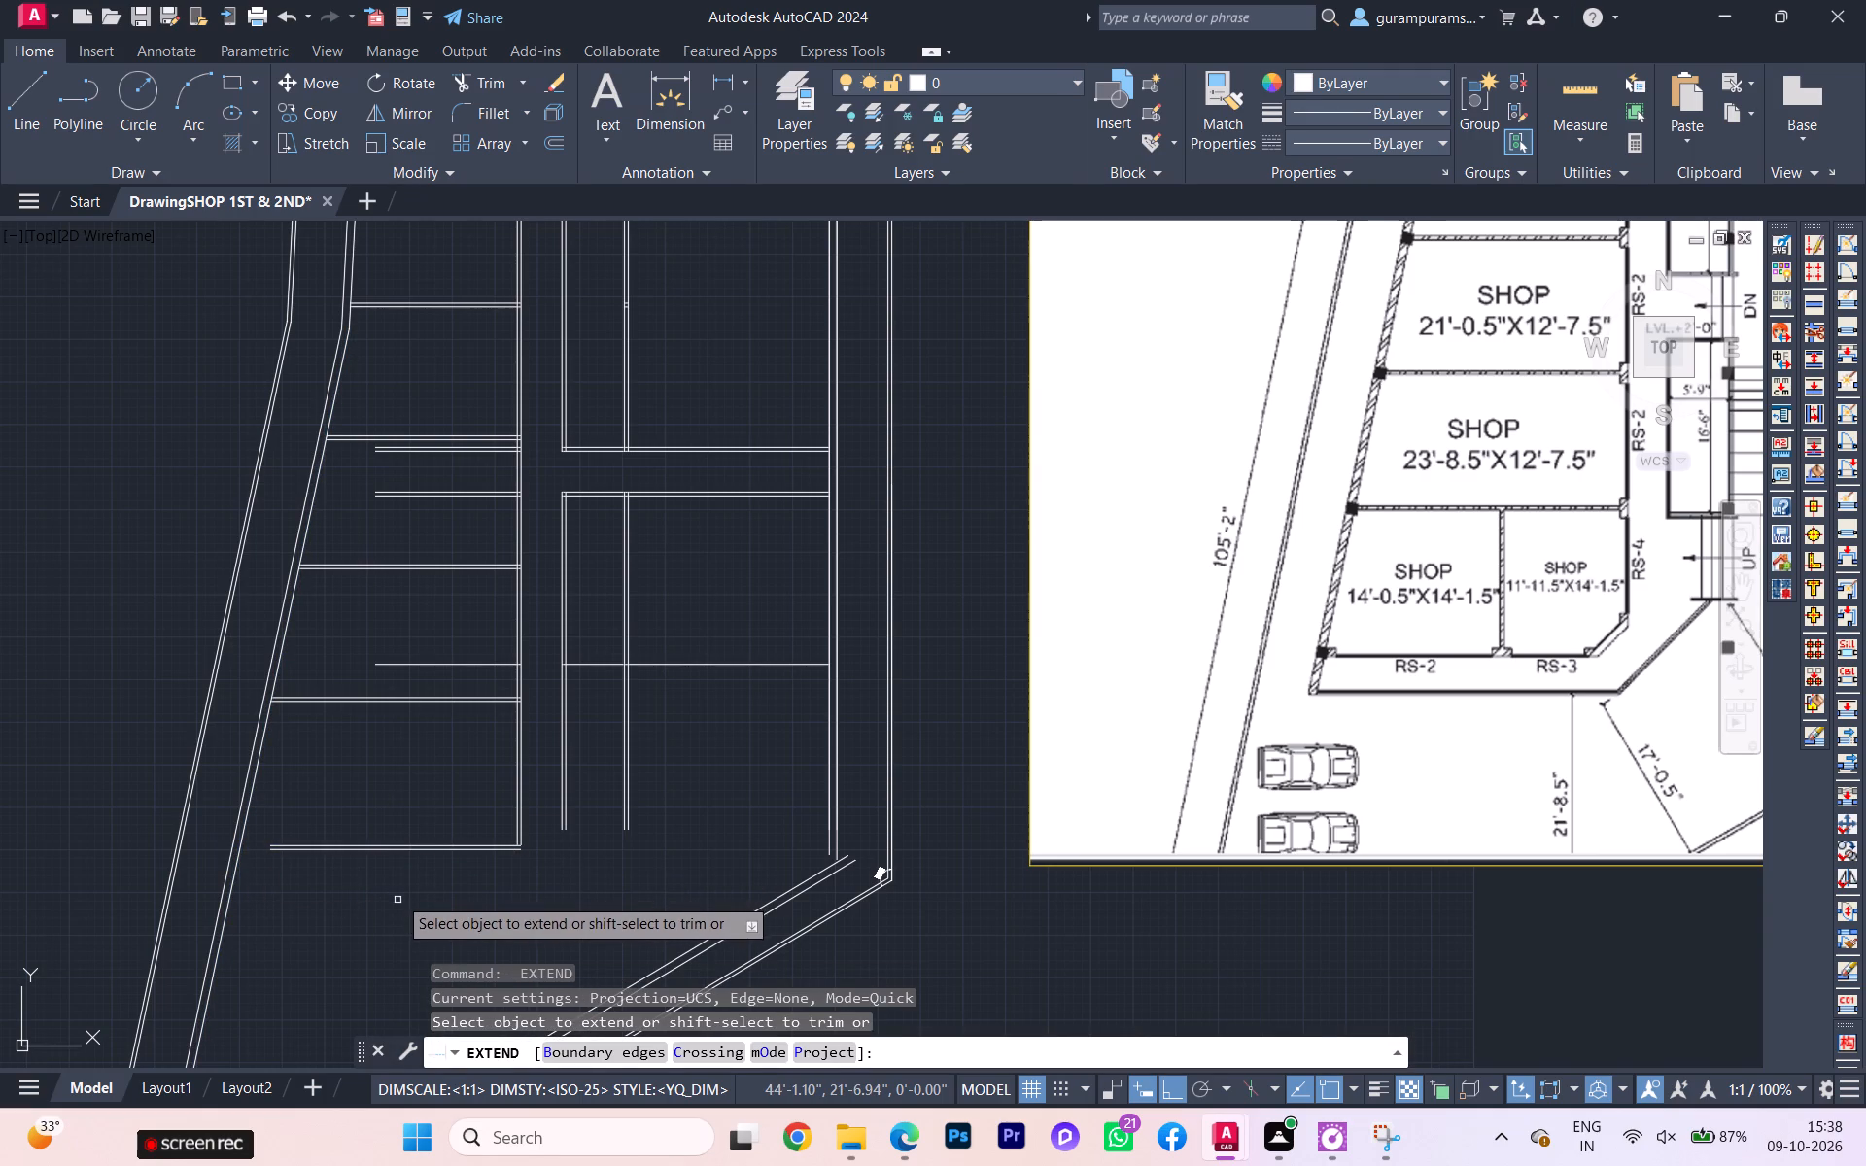
left_click(390, 850)
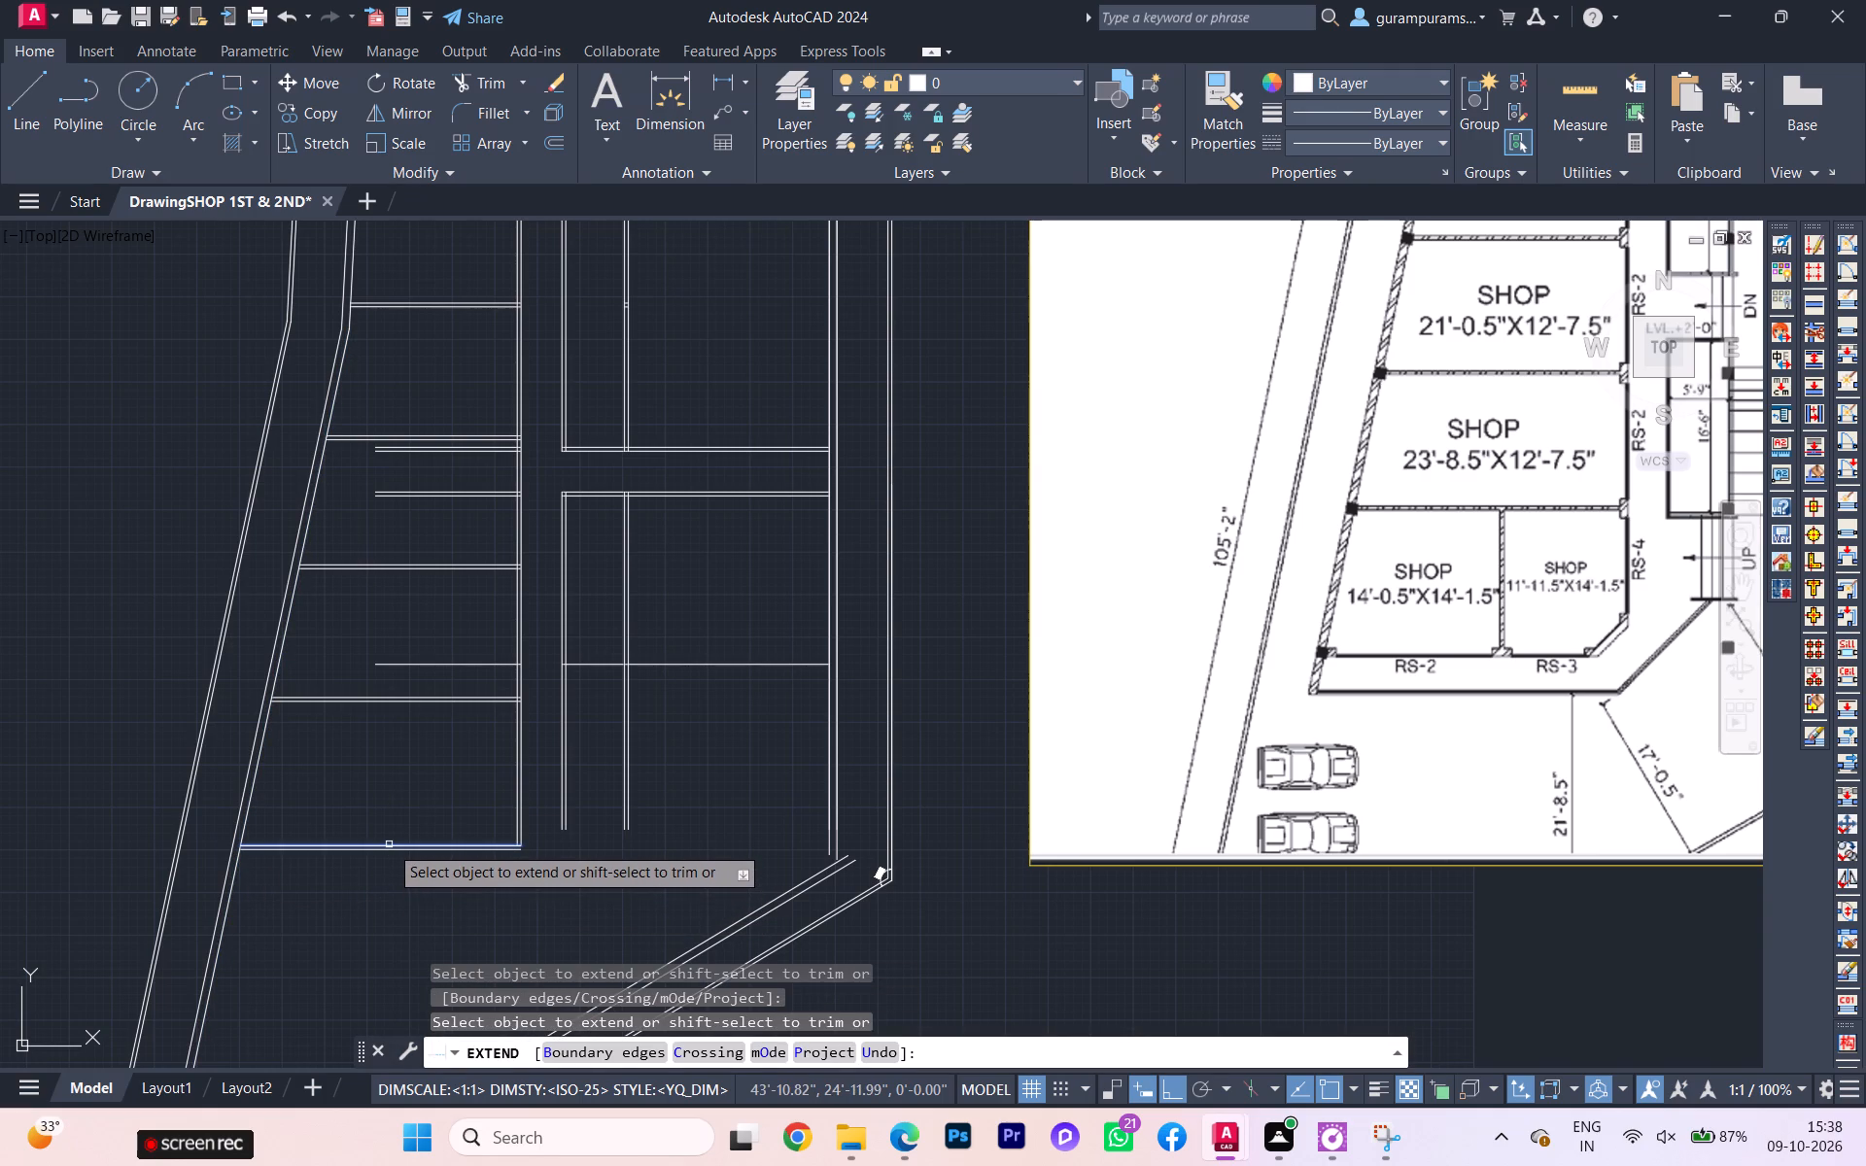
left_click(389, 844)
scroll(397, 861, "down", 3)
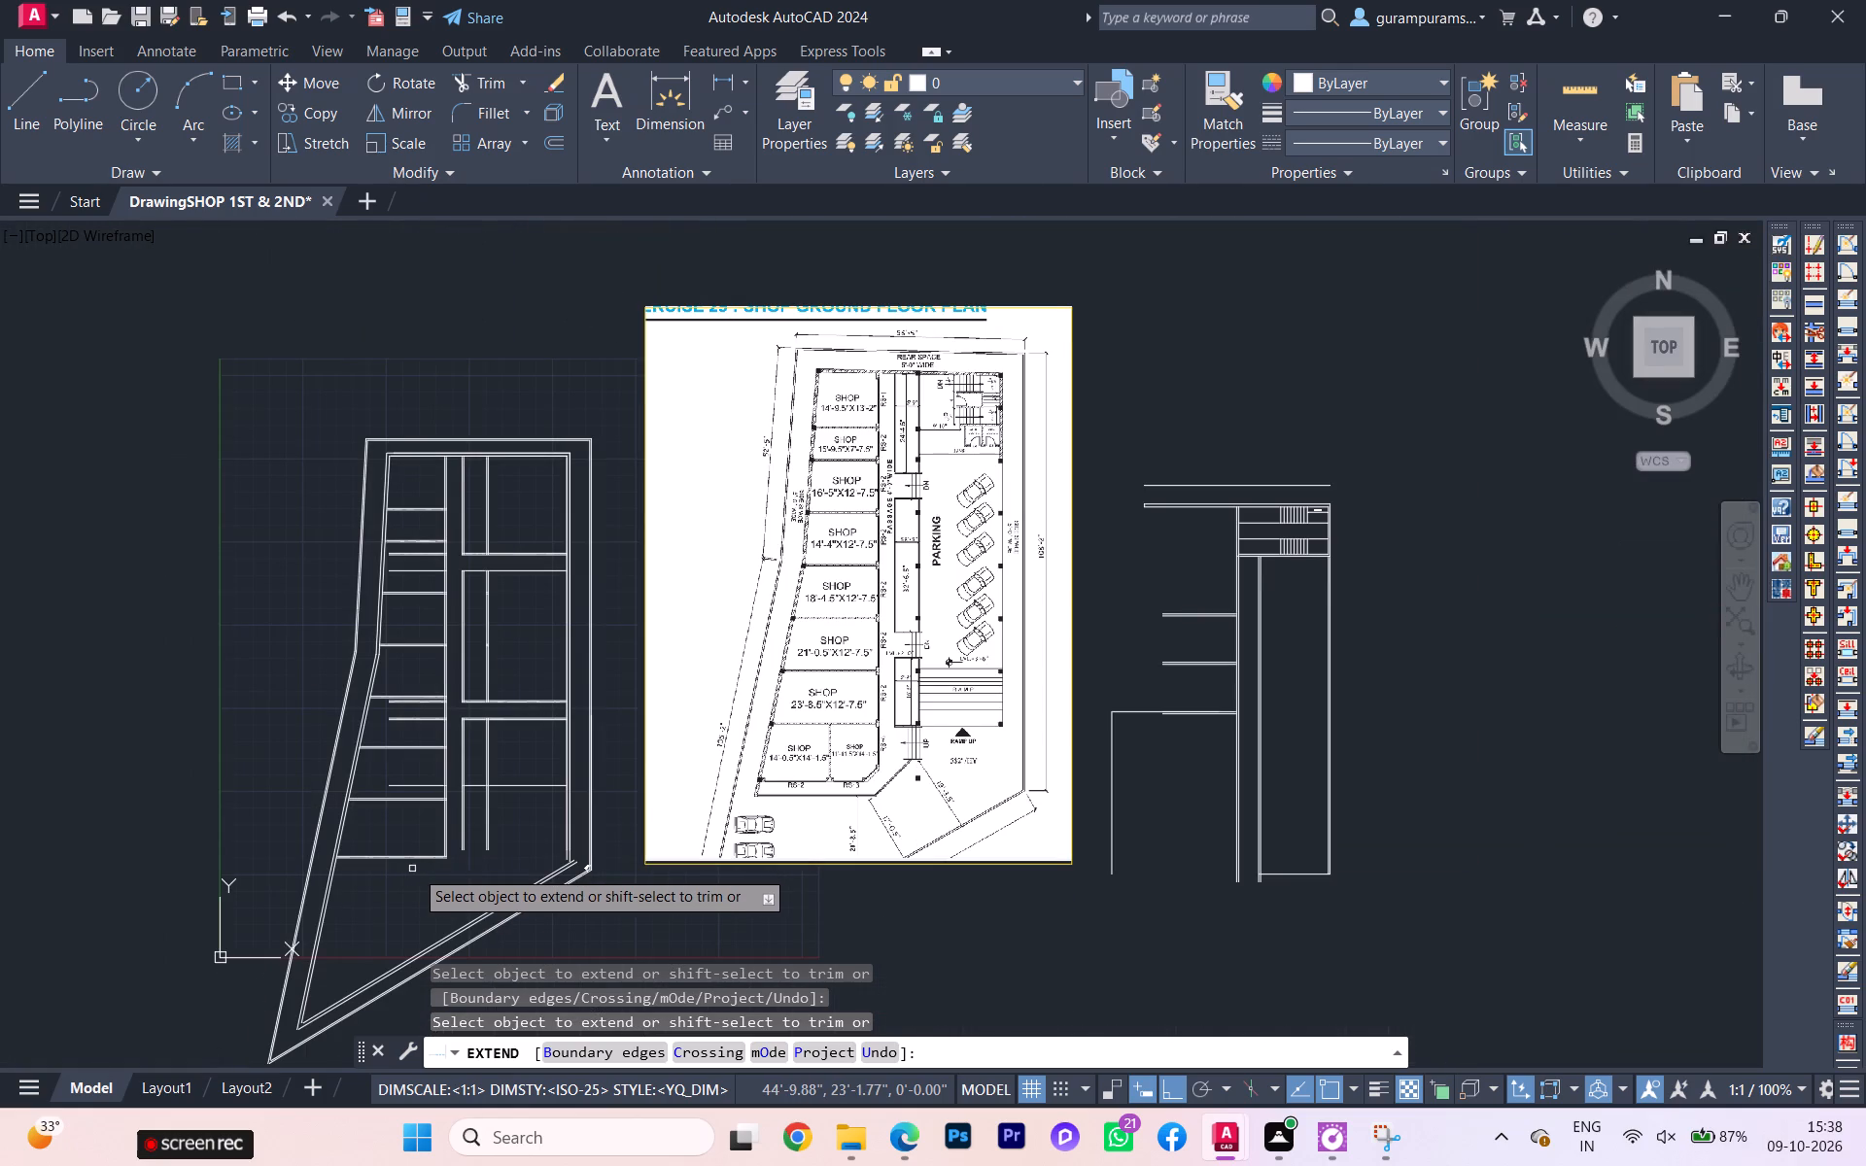
key("space")
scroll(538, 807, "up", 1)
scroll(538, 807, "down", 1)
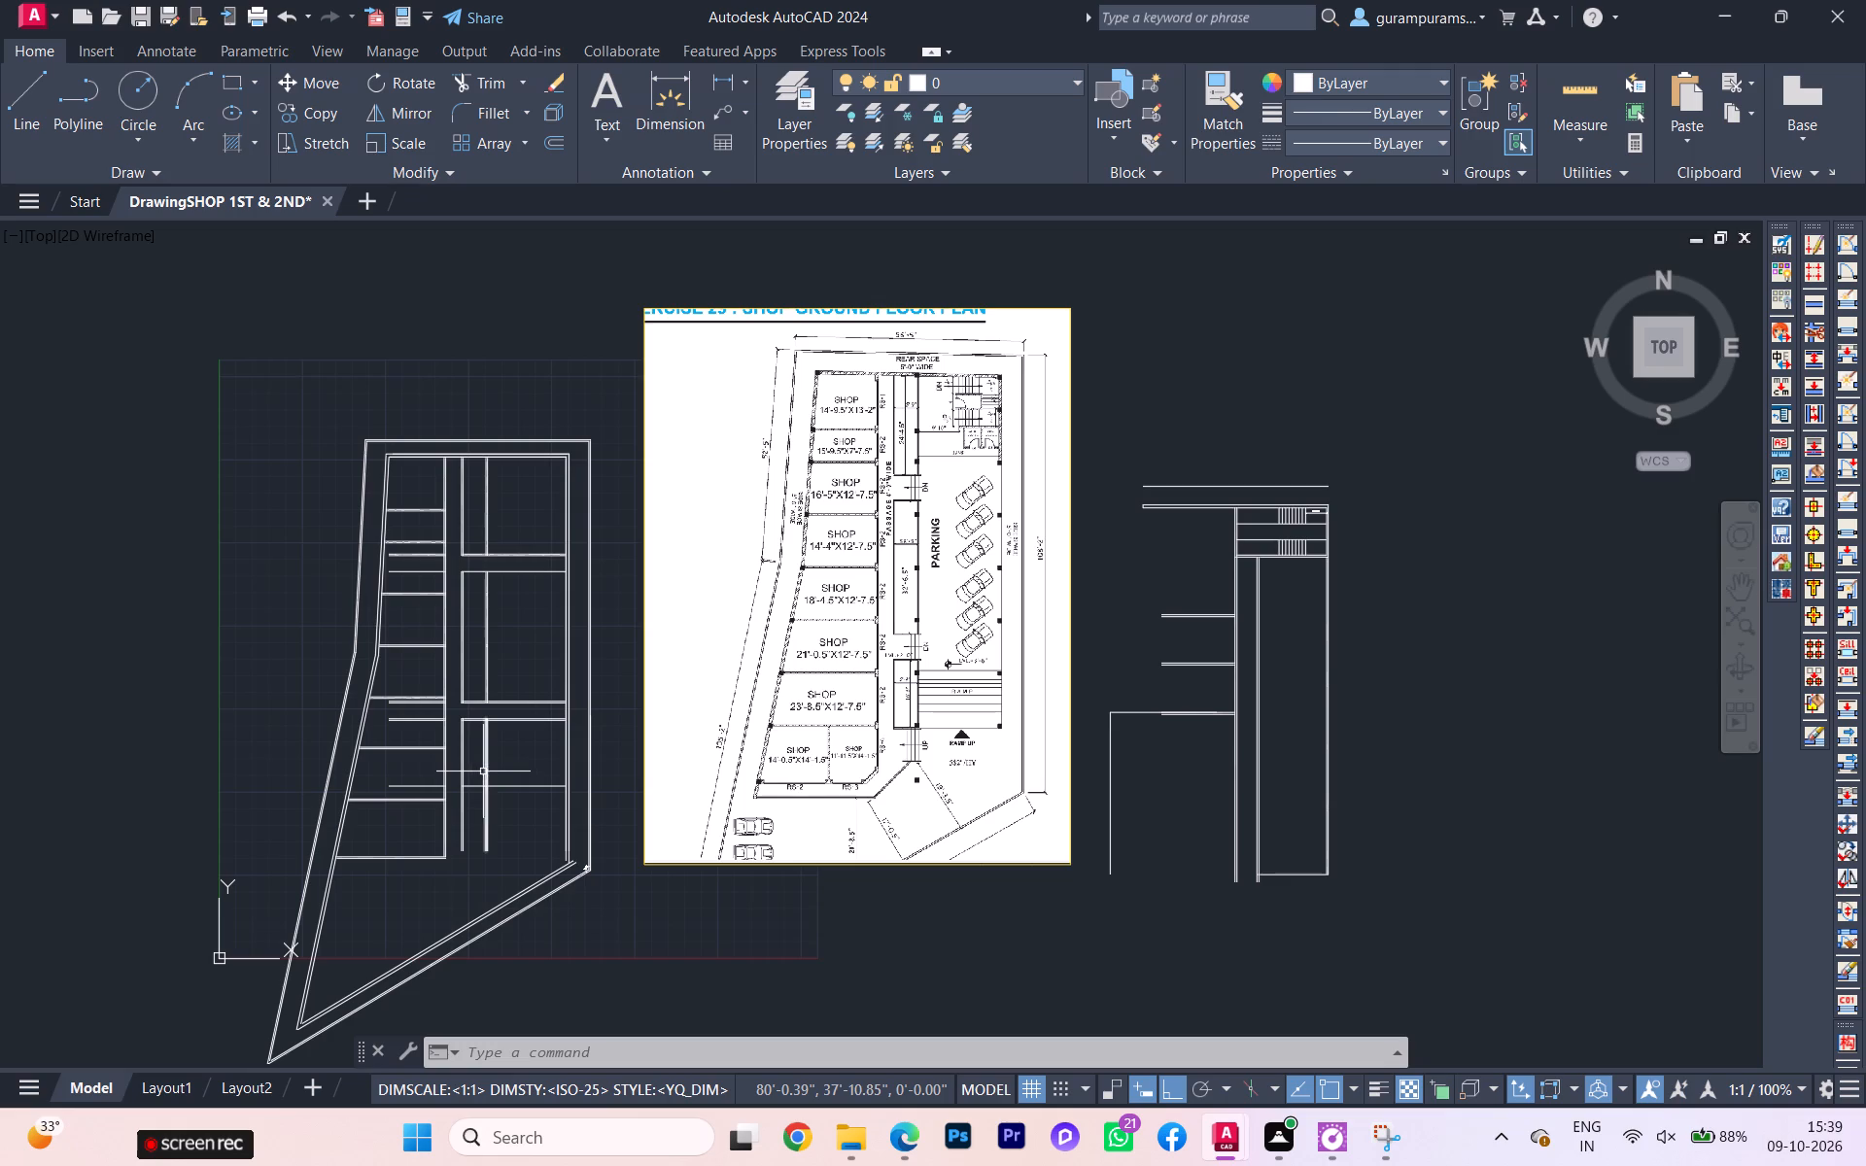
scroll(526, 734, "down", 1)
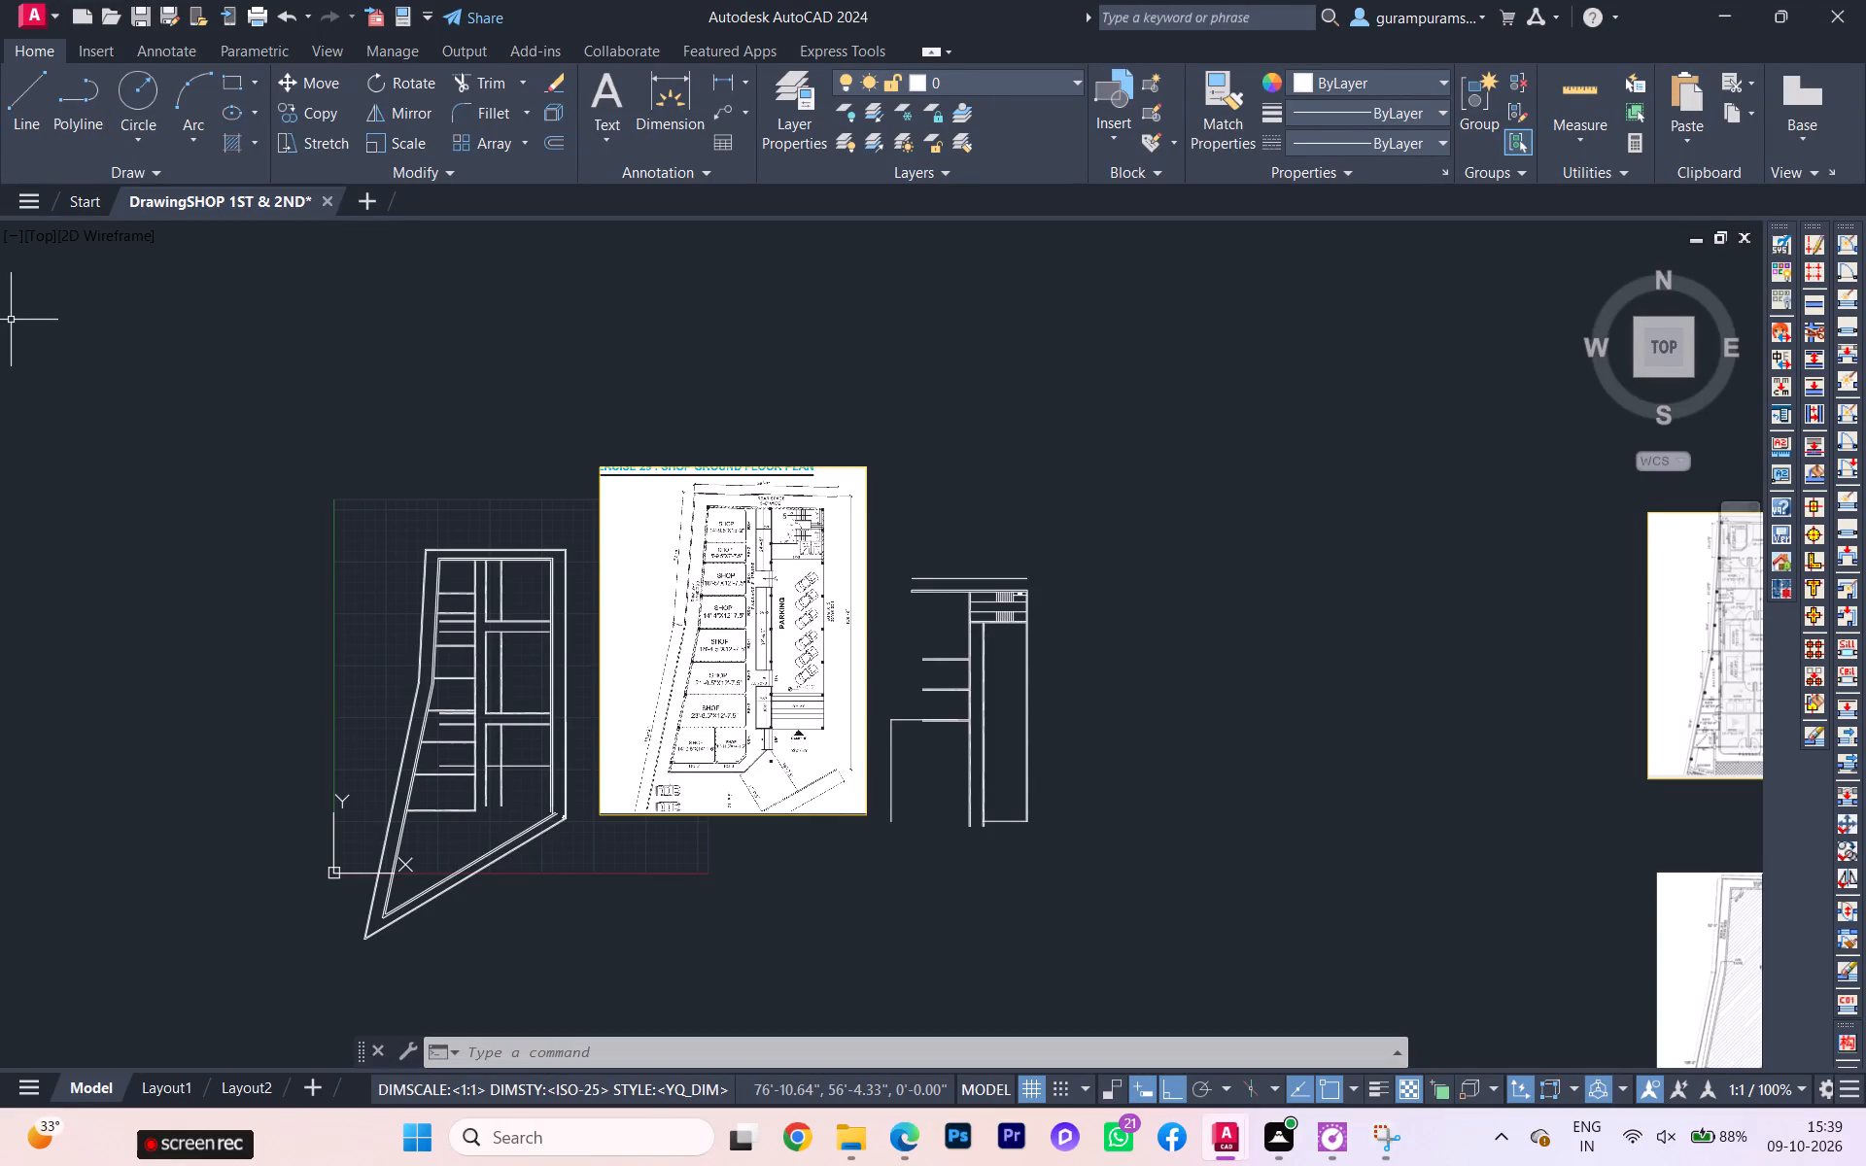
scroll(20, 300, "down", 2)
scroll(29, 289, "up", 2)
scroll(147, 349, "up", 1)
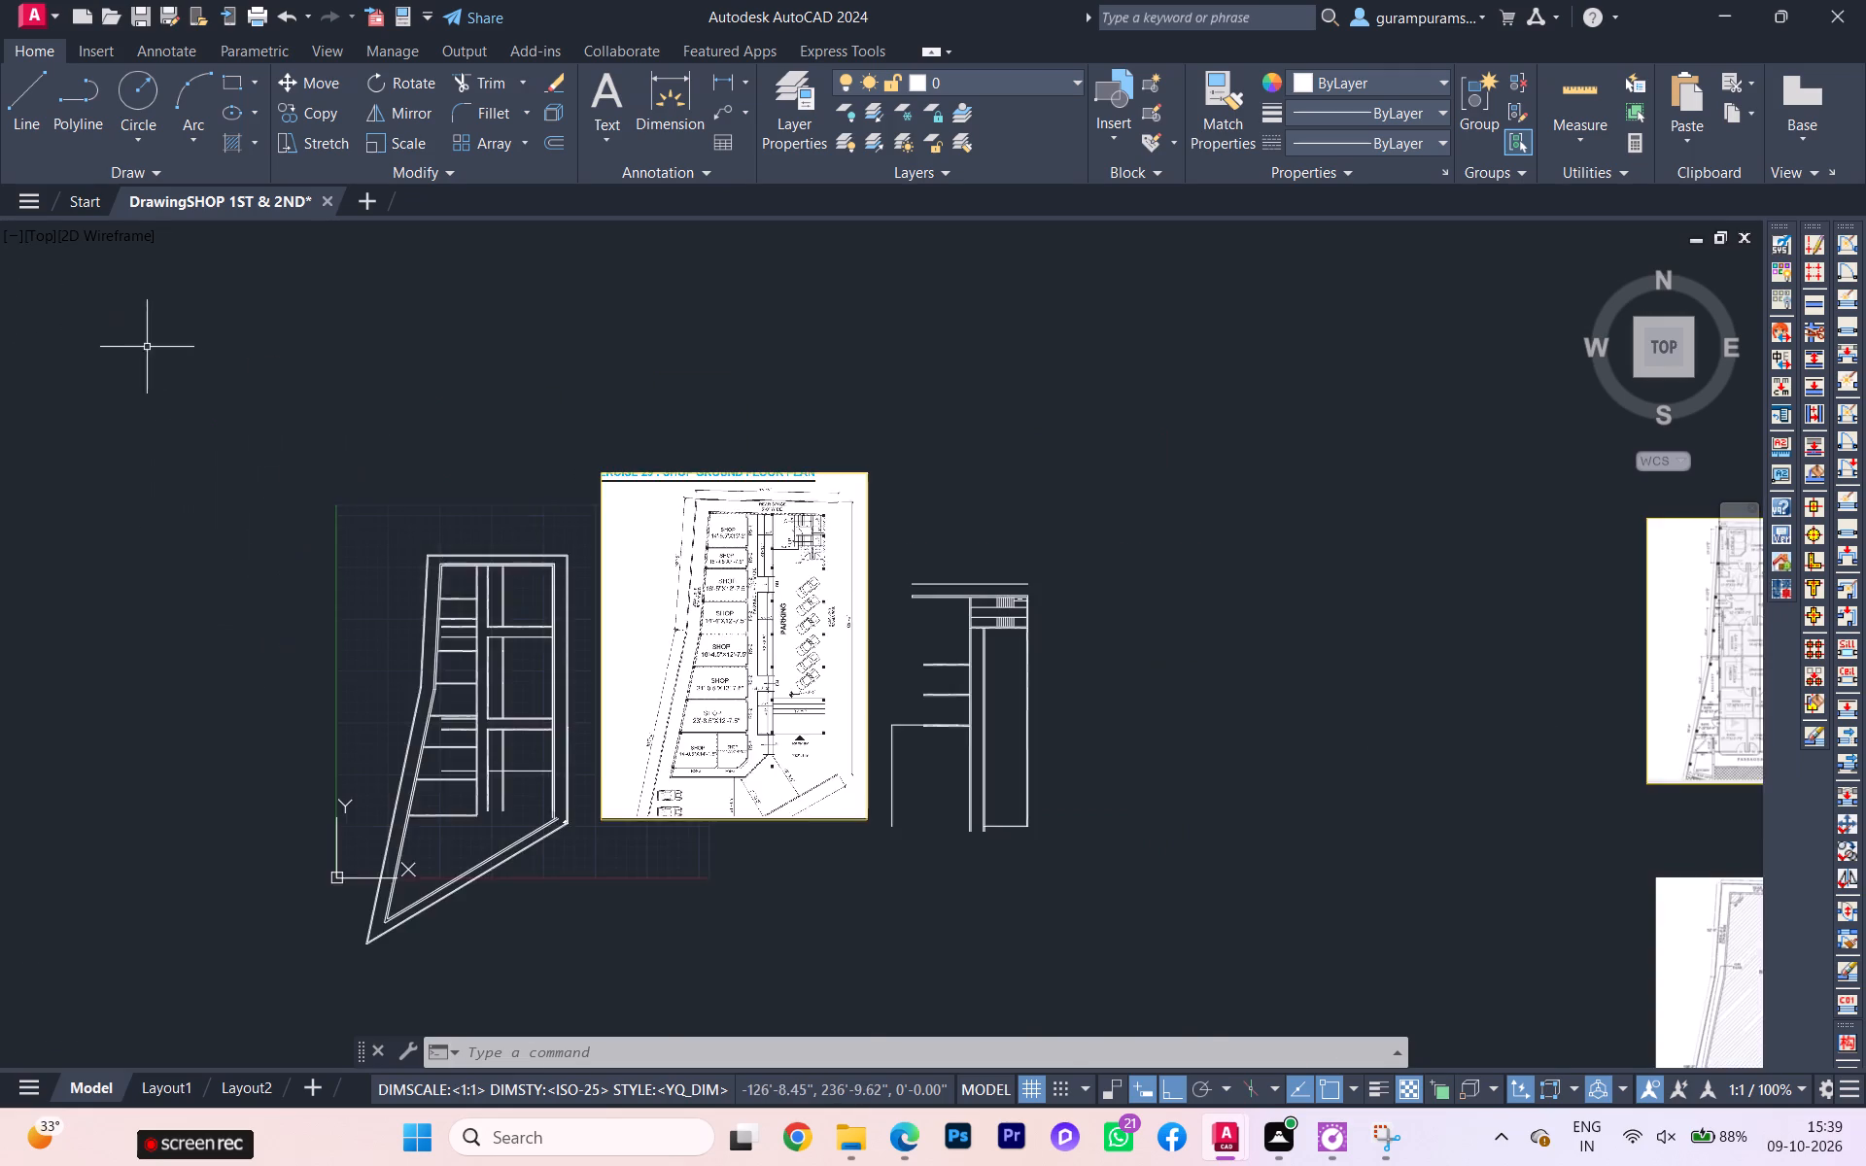
Trim away the northern opening's cross lines where they run into the shops west of the passage wall.
scroll(565, 746, "up", 1)
middle_click_drag(784, 719, 722, 529)
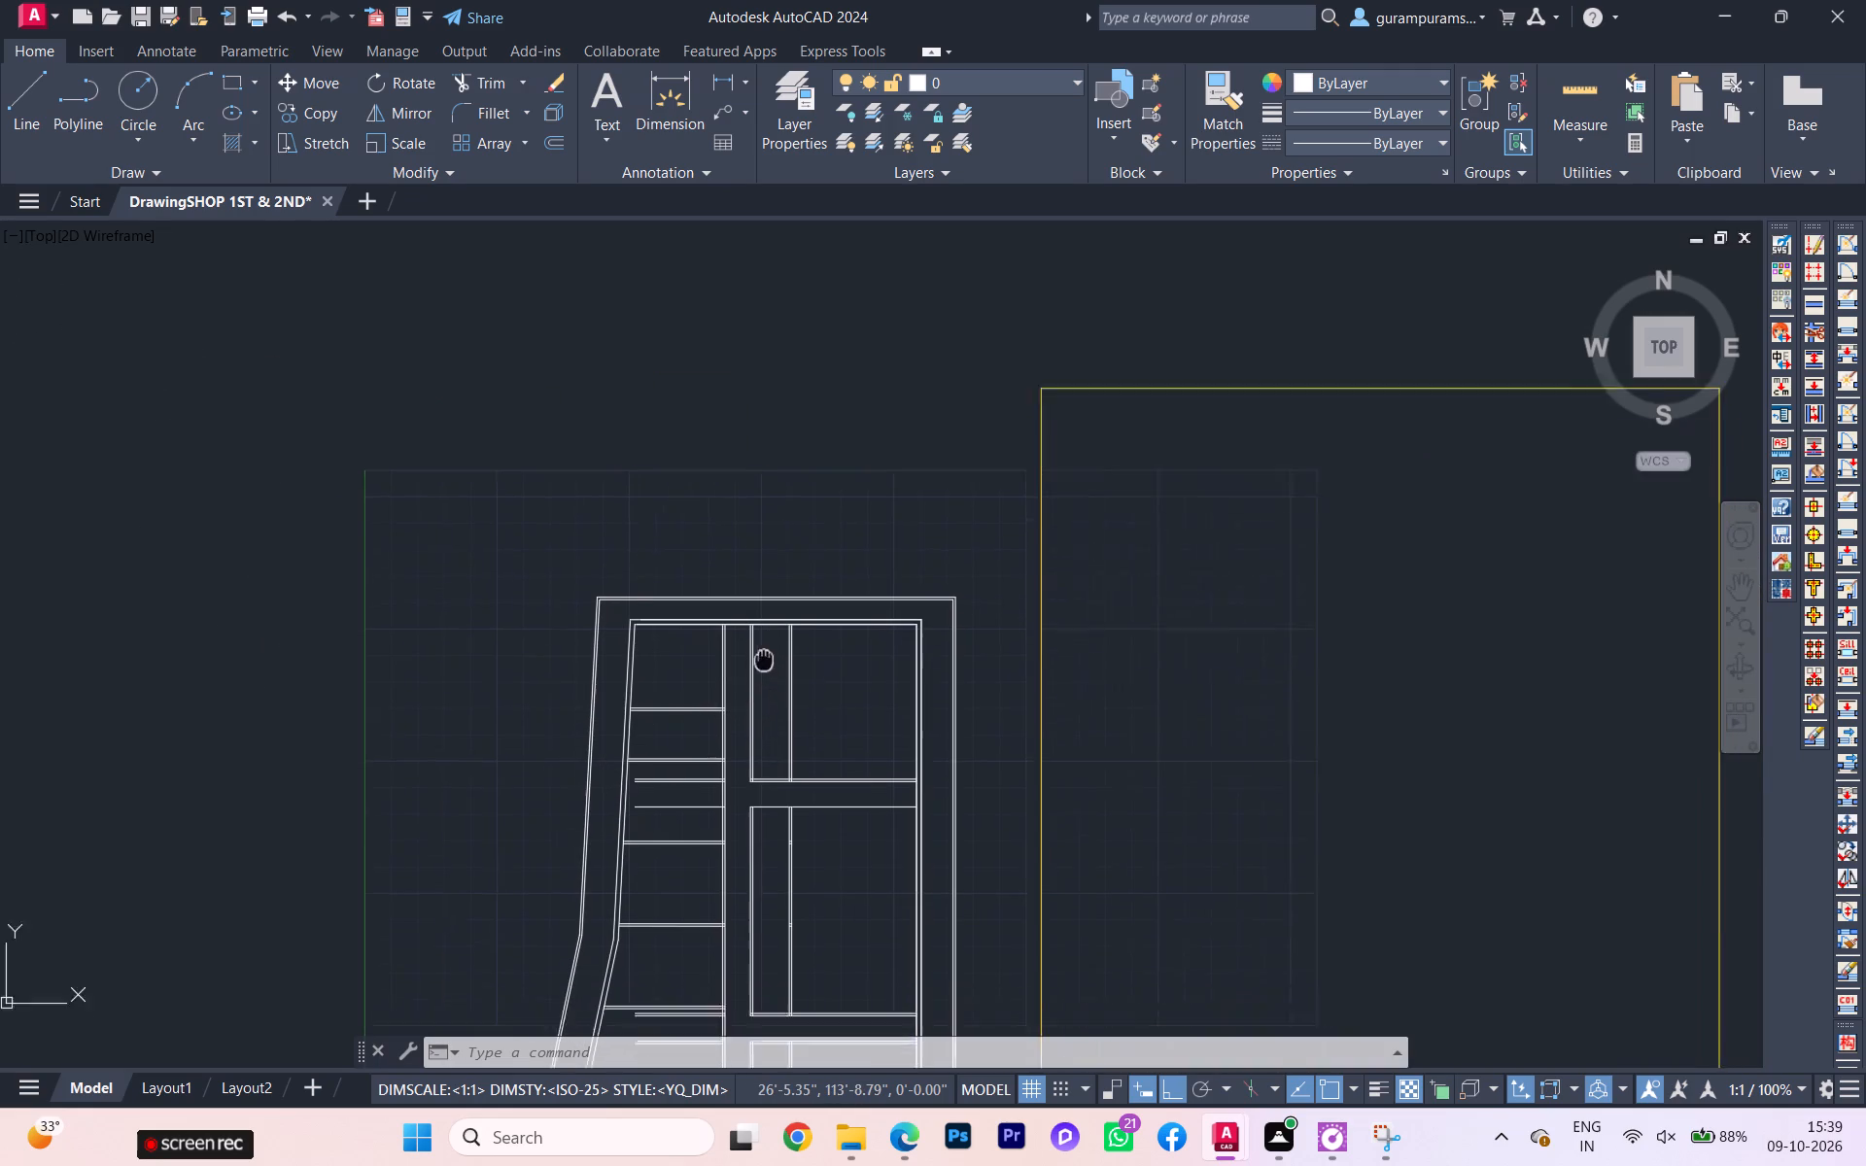
middle_click_drag(722, 529, 713, 496)
scroll(716, 612, "up", 2)
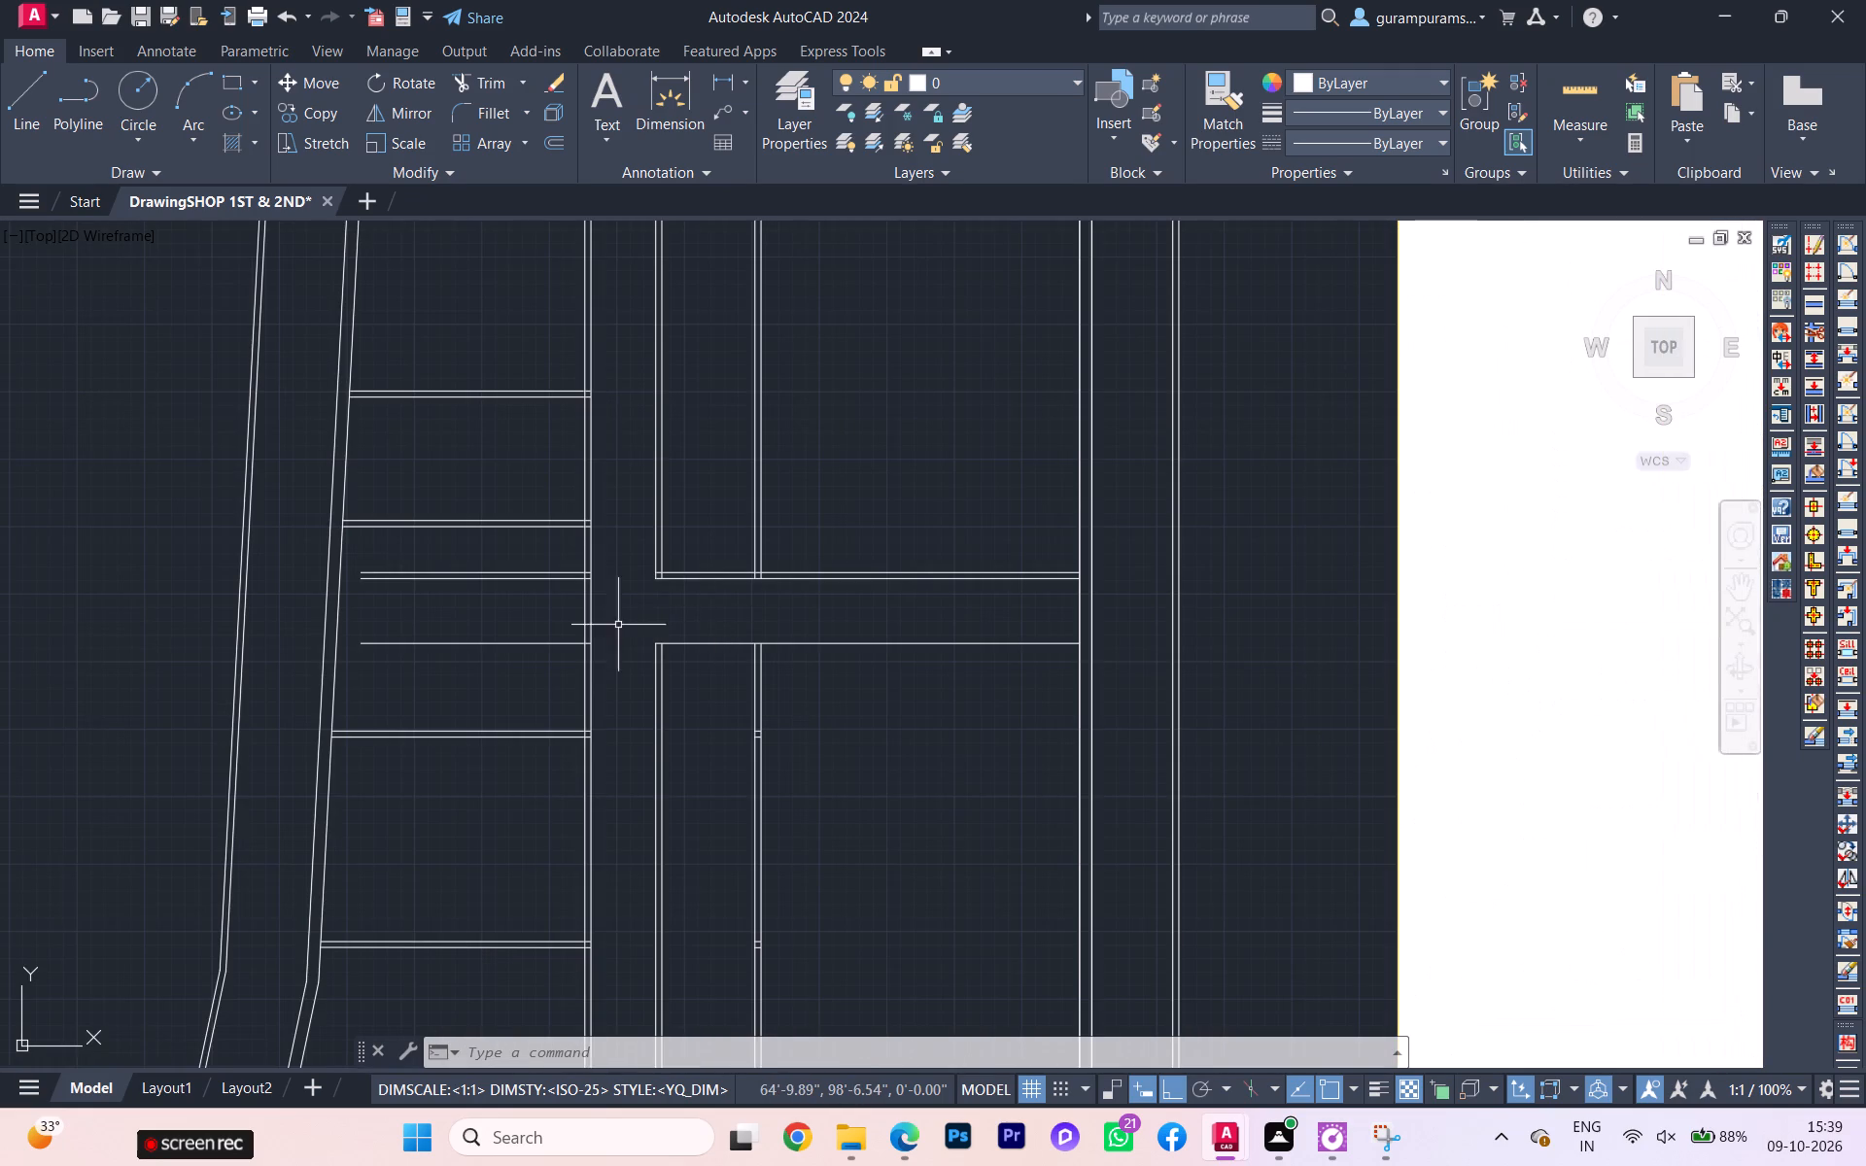
key("Escape")
key("e")
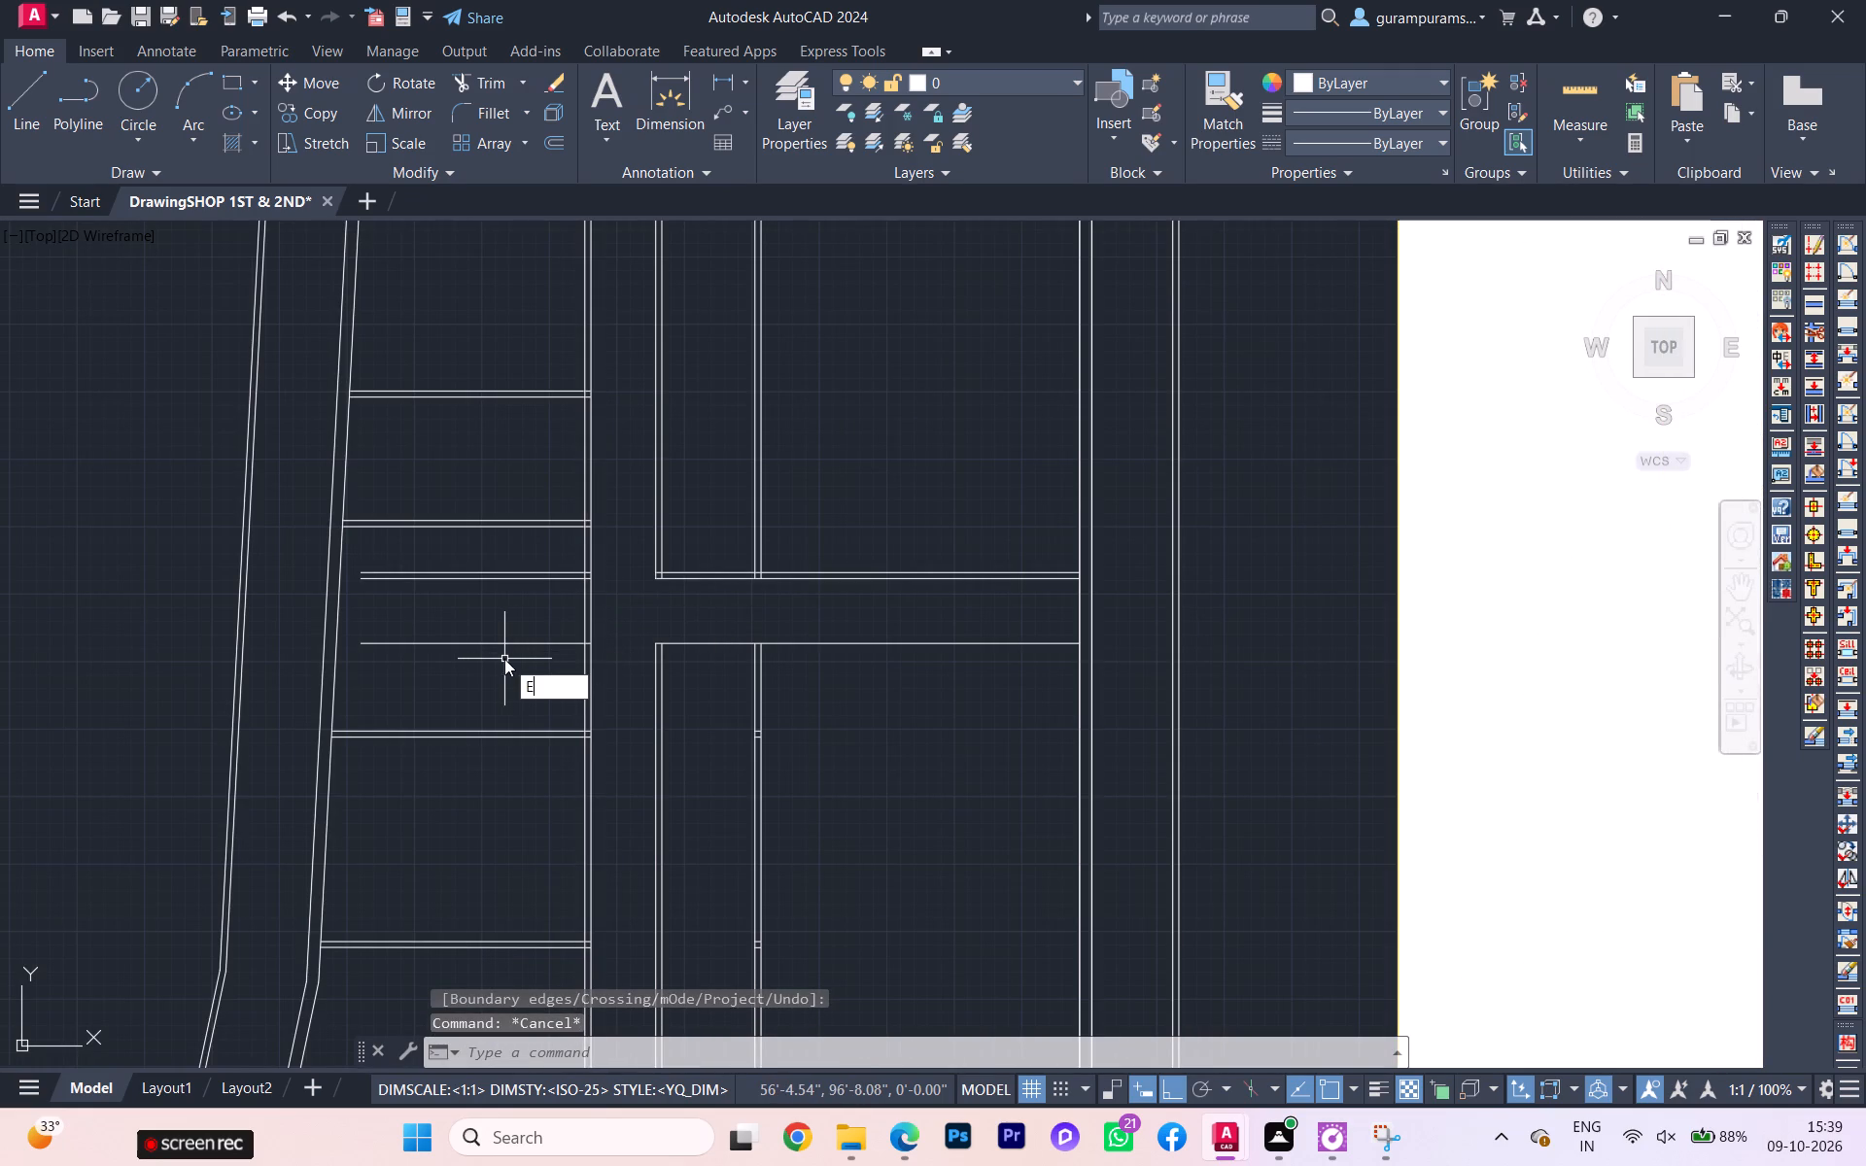
key("x")
key("Escape")
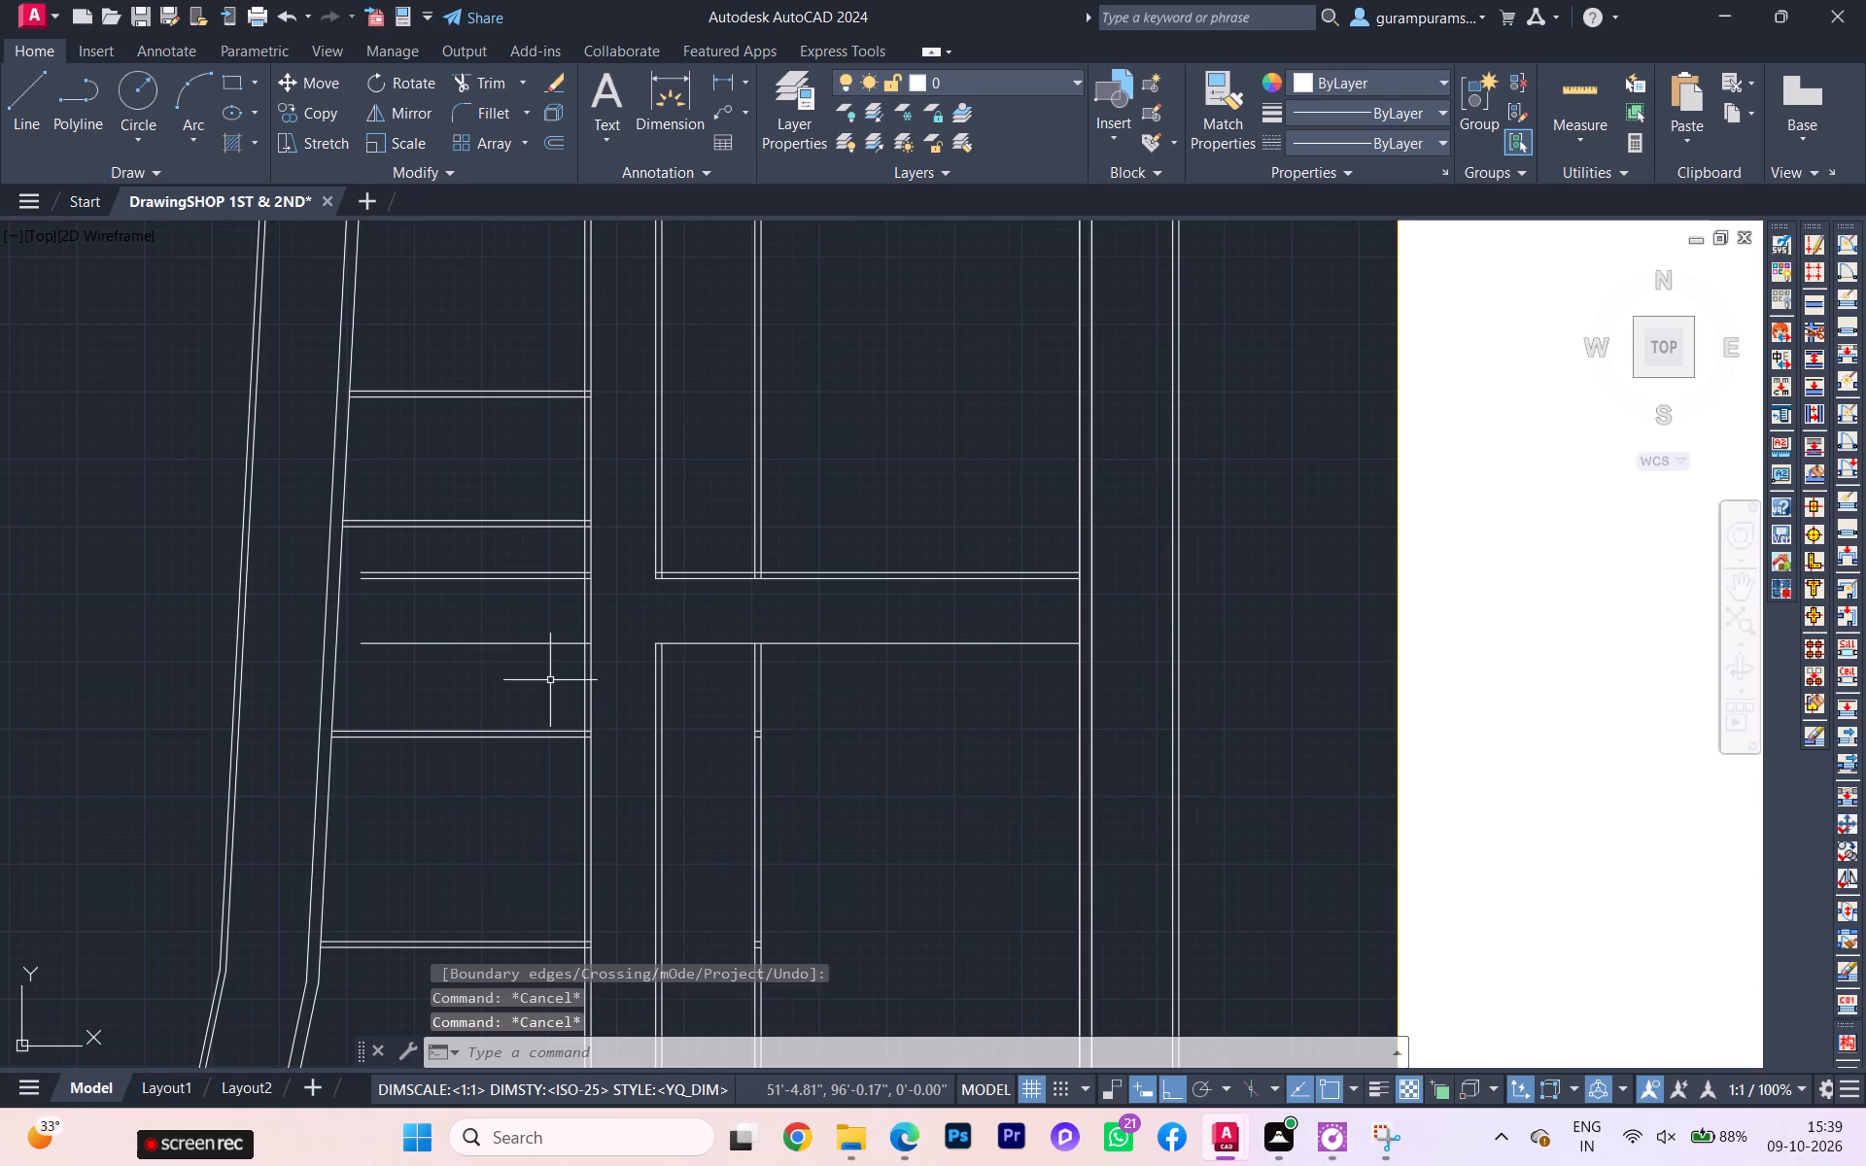
key("t")
key("r")
left_click(584, 721)
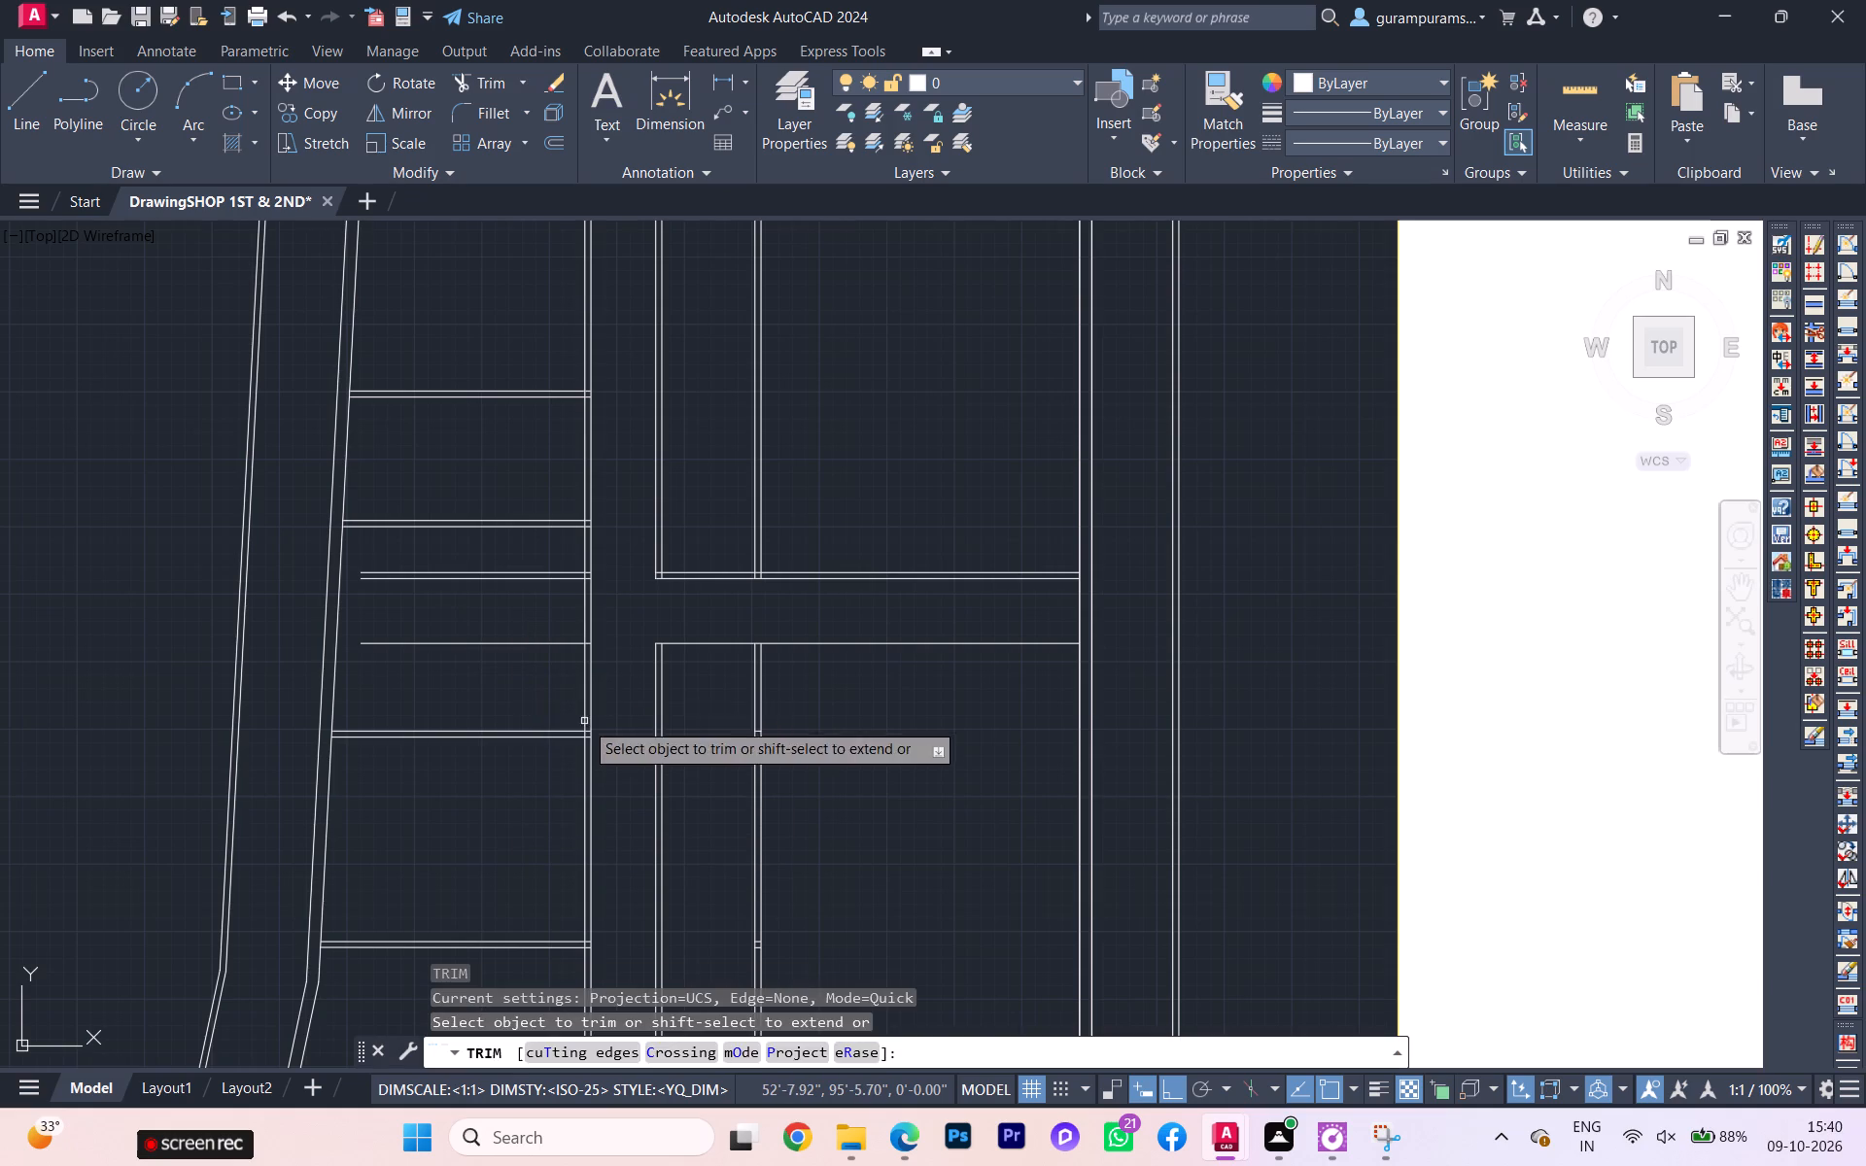
left_click(482, 672)
left_click(491, 555)
Trim away the southern opening's two pairs of cross lines where they run into the shops west of the passage wall.
scroll(508, 621, "down", 1)
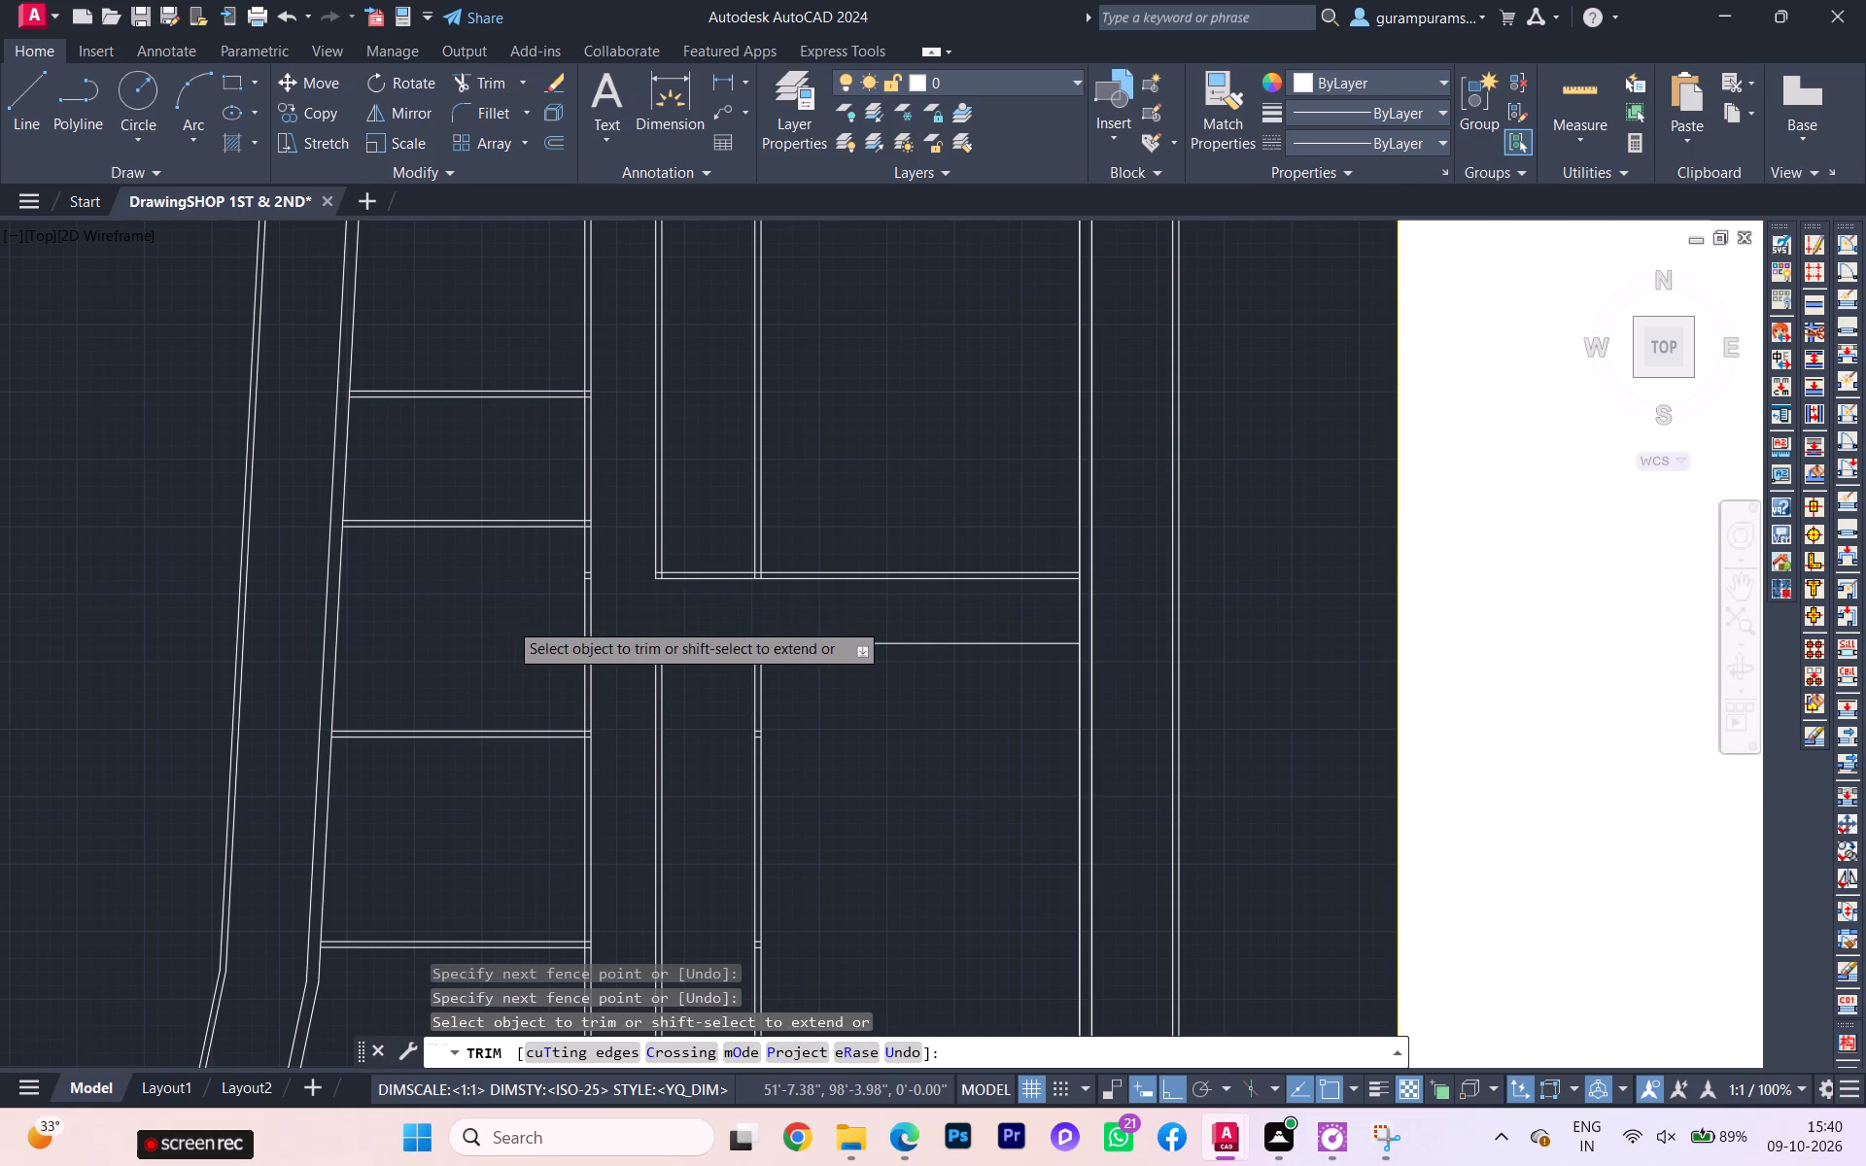
scroll(499, 640, "down", 1)
scroll(459, 908, "up", 2)
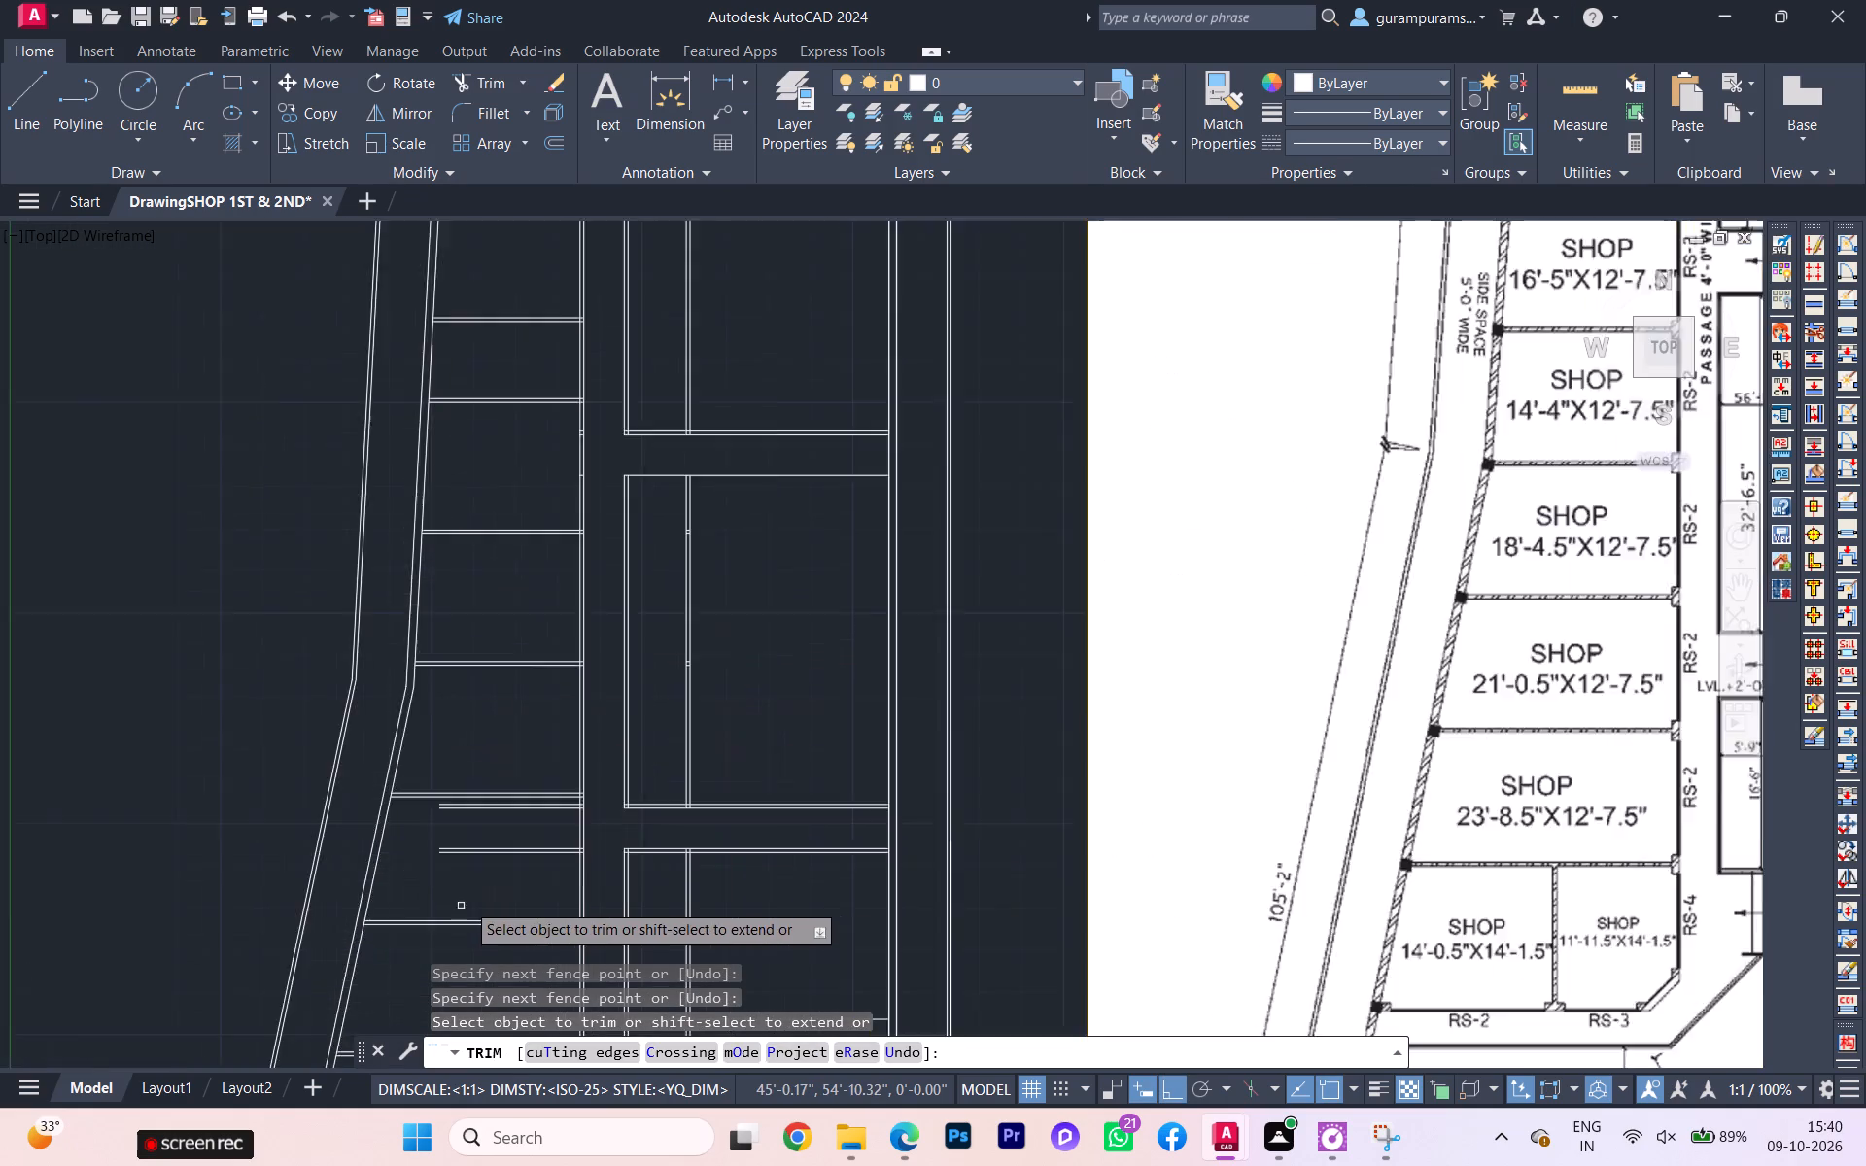
left_click(490, 858)
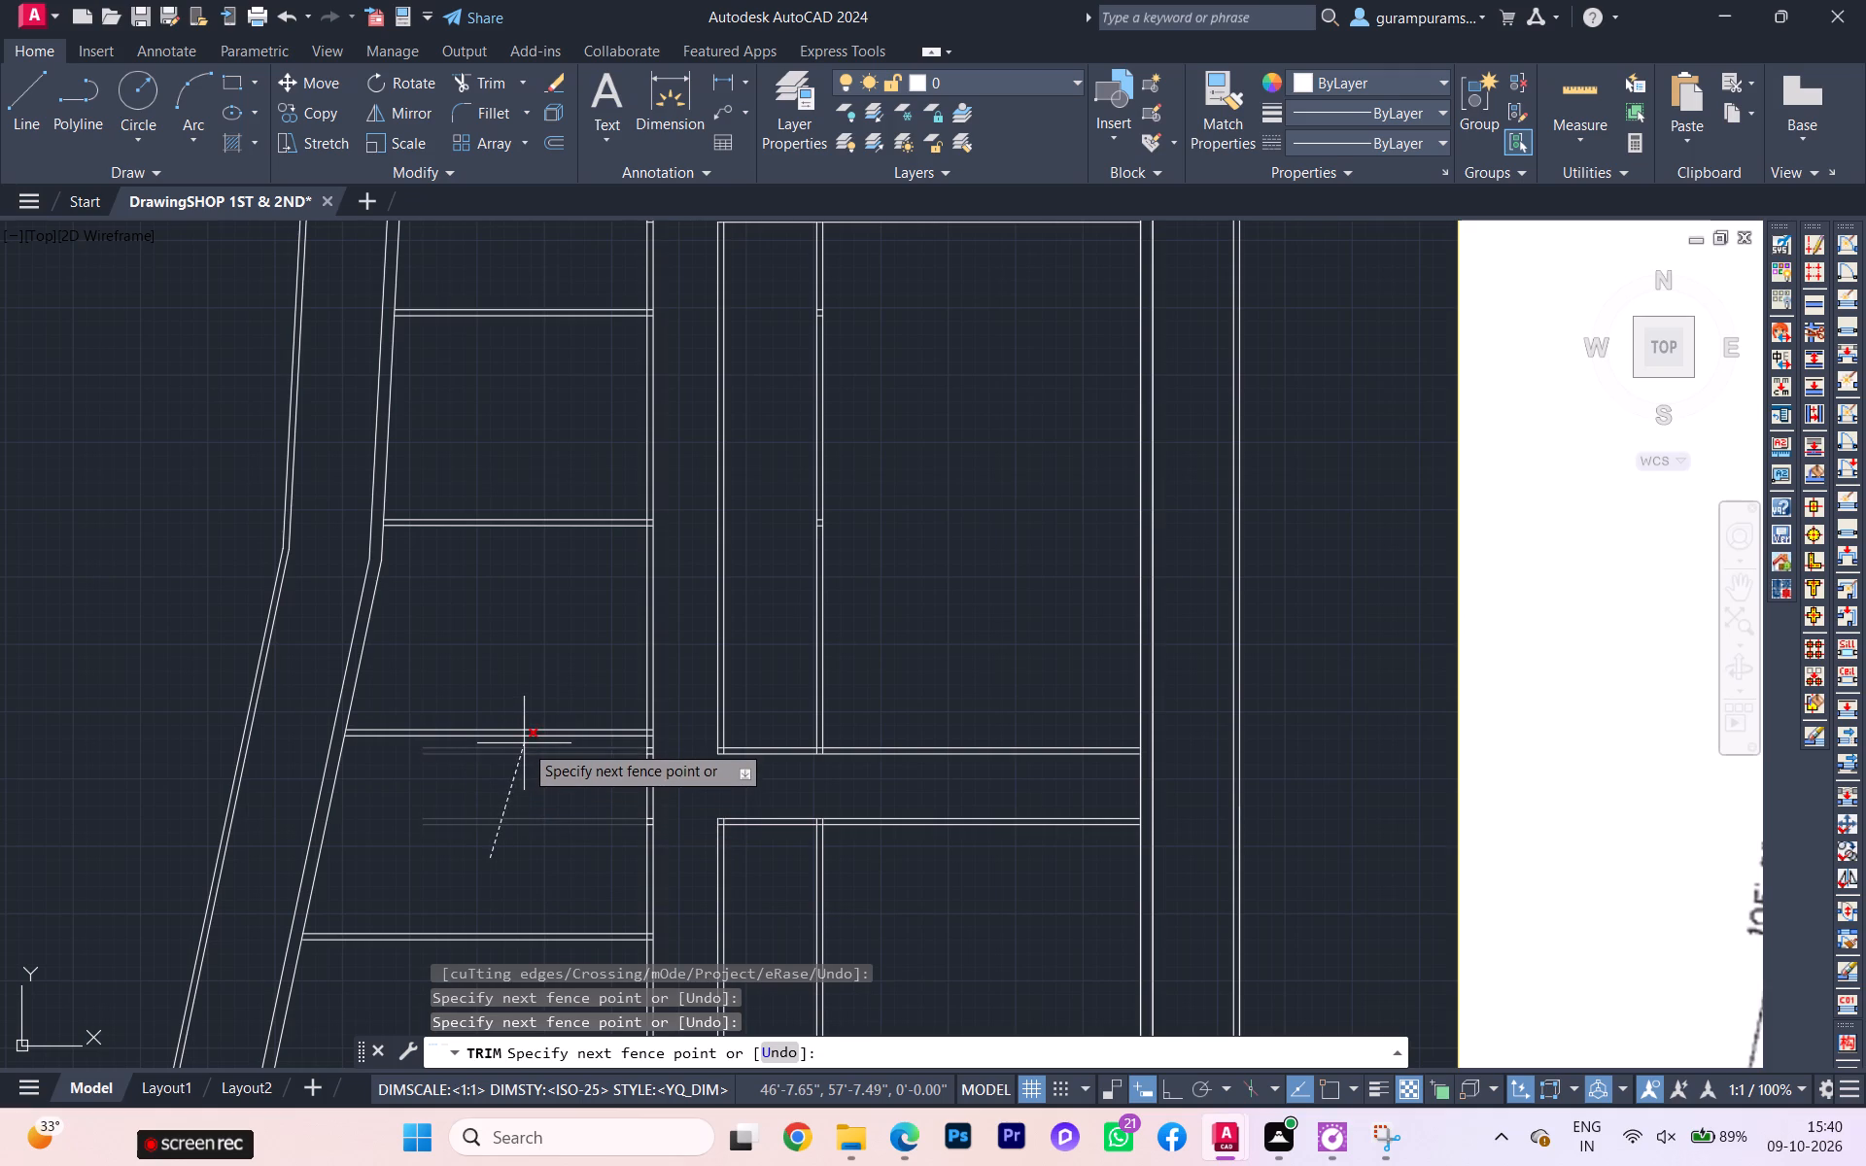
left_click(524, 743)
Trim away the short cross-line stubs left inside the wall west of the passage on both sides of the southern opening.
scroll(633, 768, "up", 5)
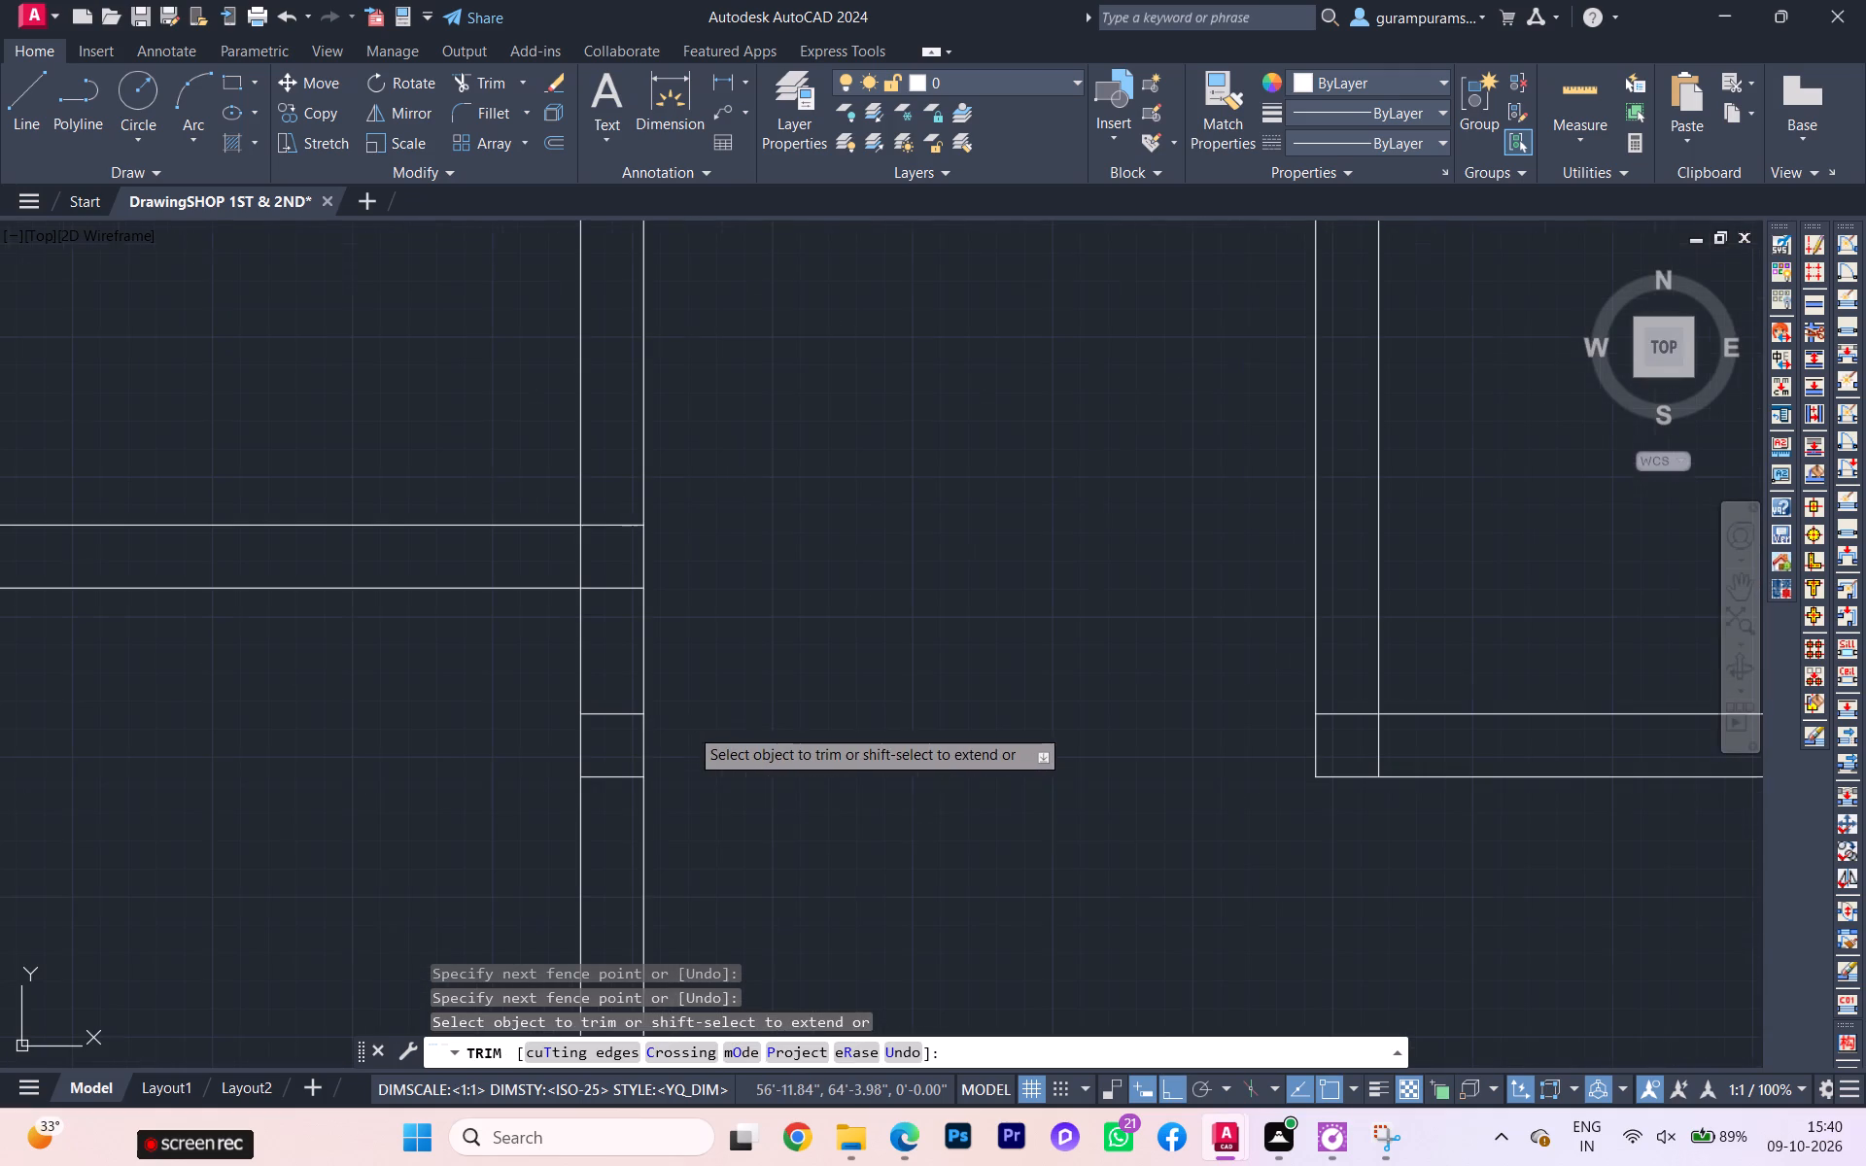
left_click(614, 797)
left_click(606, 684)
scroll(606, 691, "down", 2)
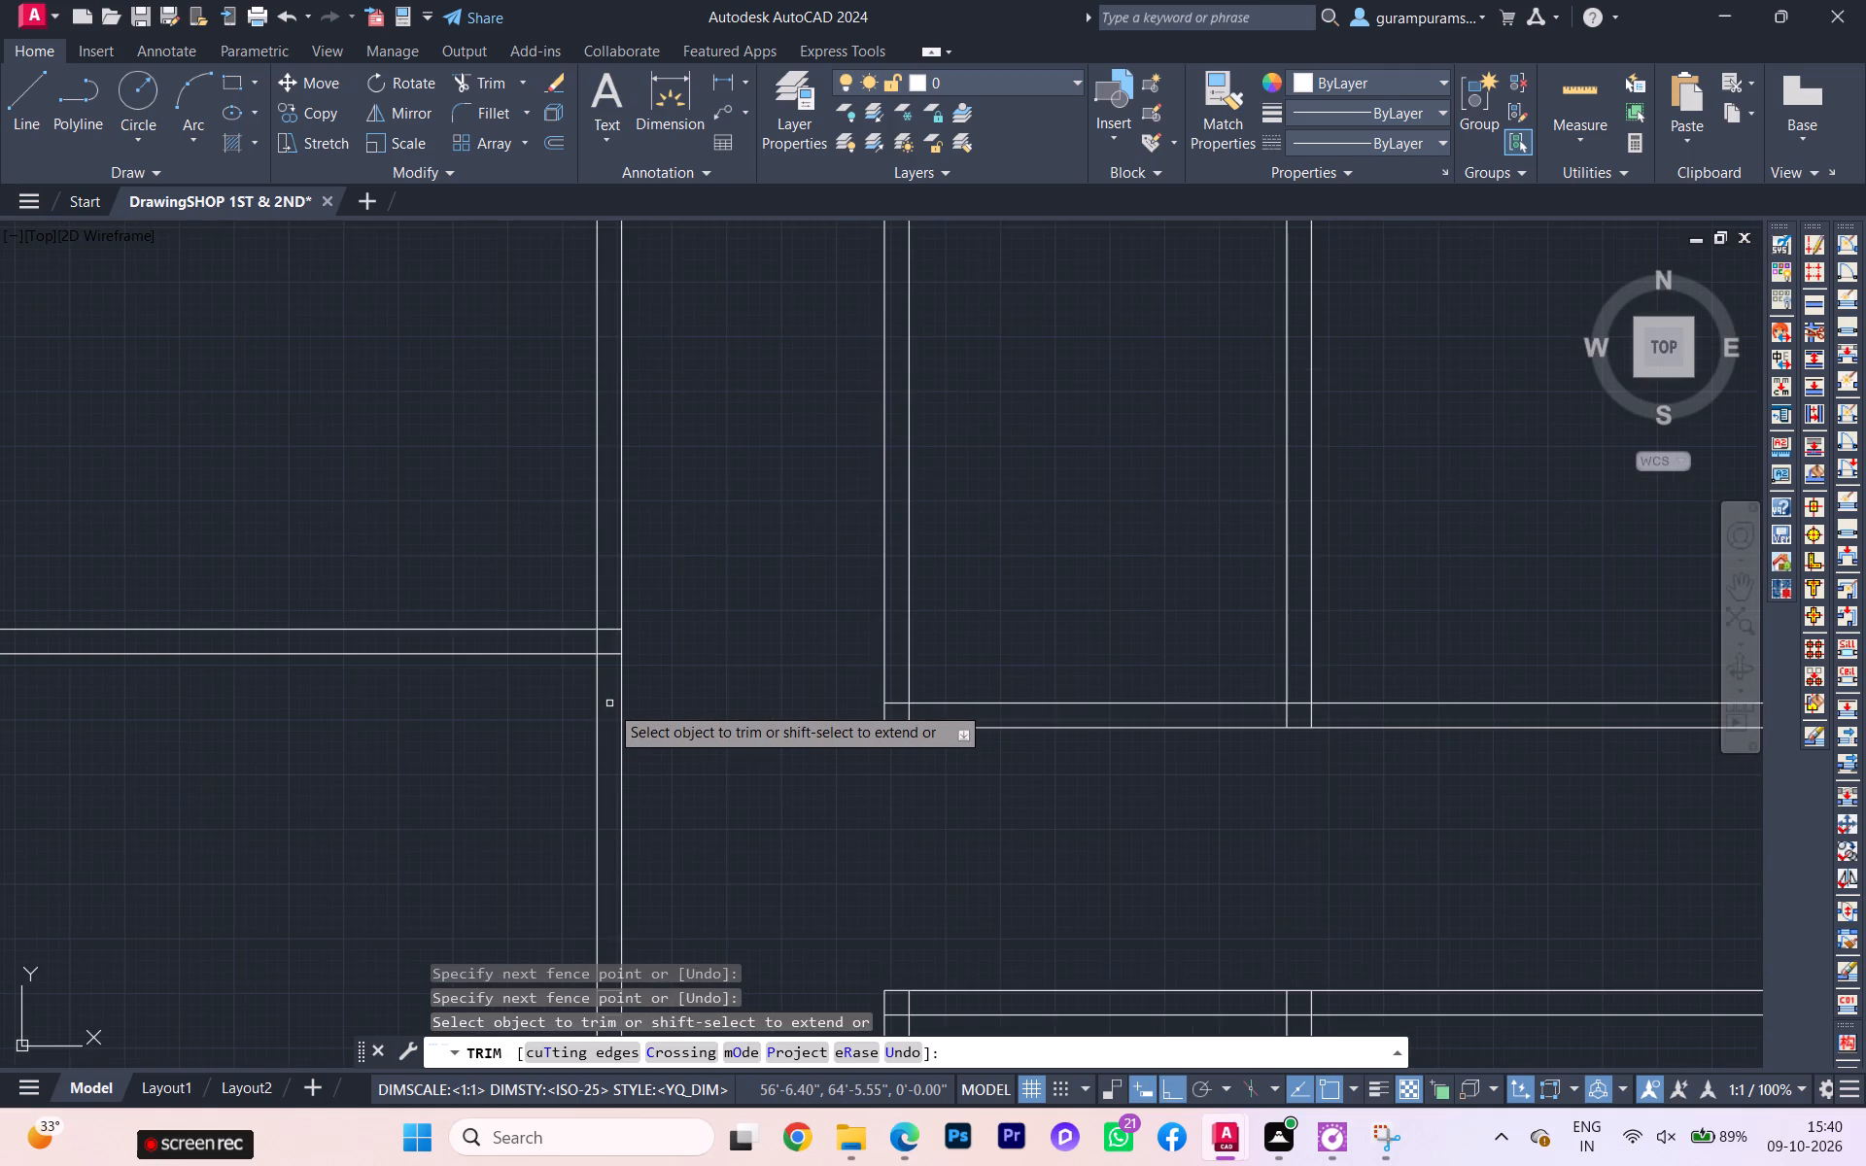
scroll(609, 704, "down", 1)
scroll(609, 704, "up", 1)
scroll(591, 914, "down", 2)
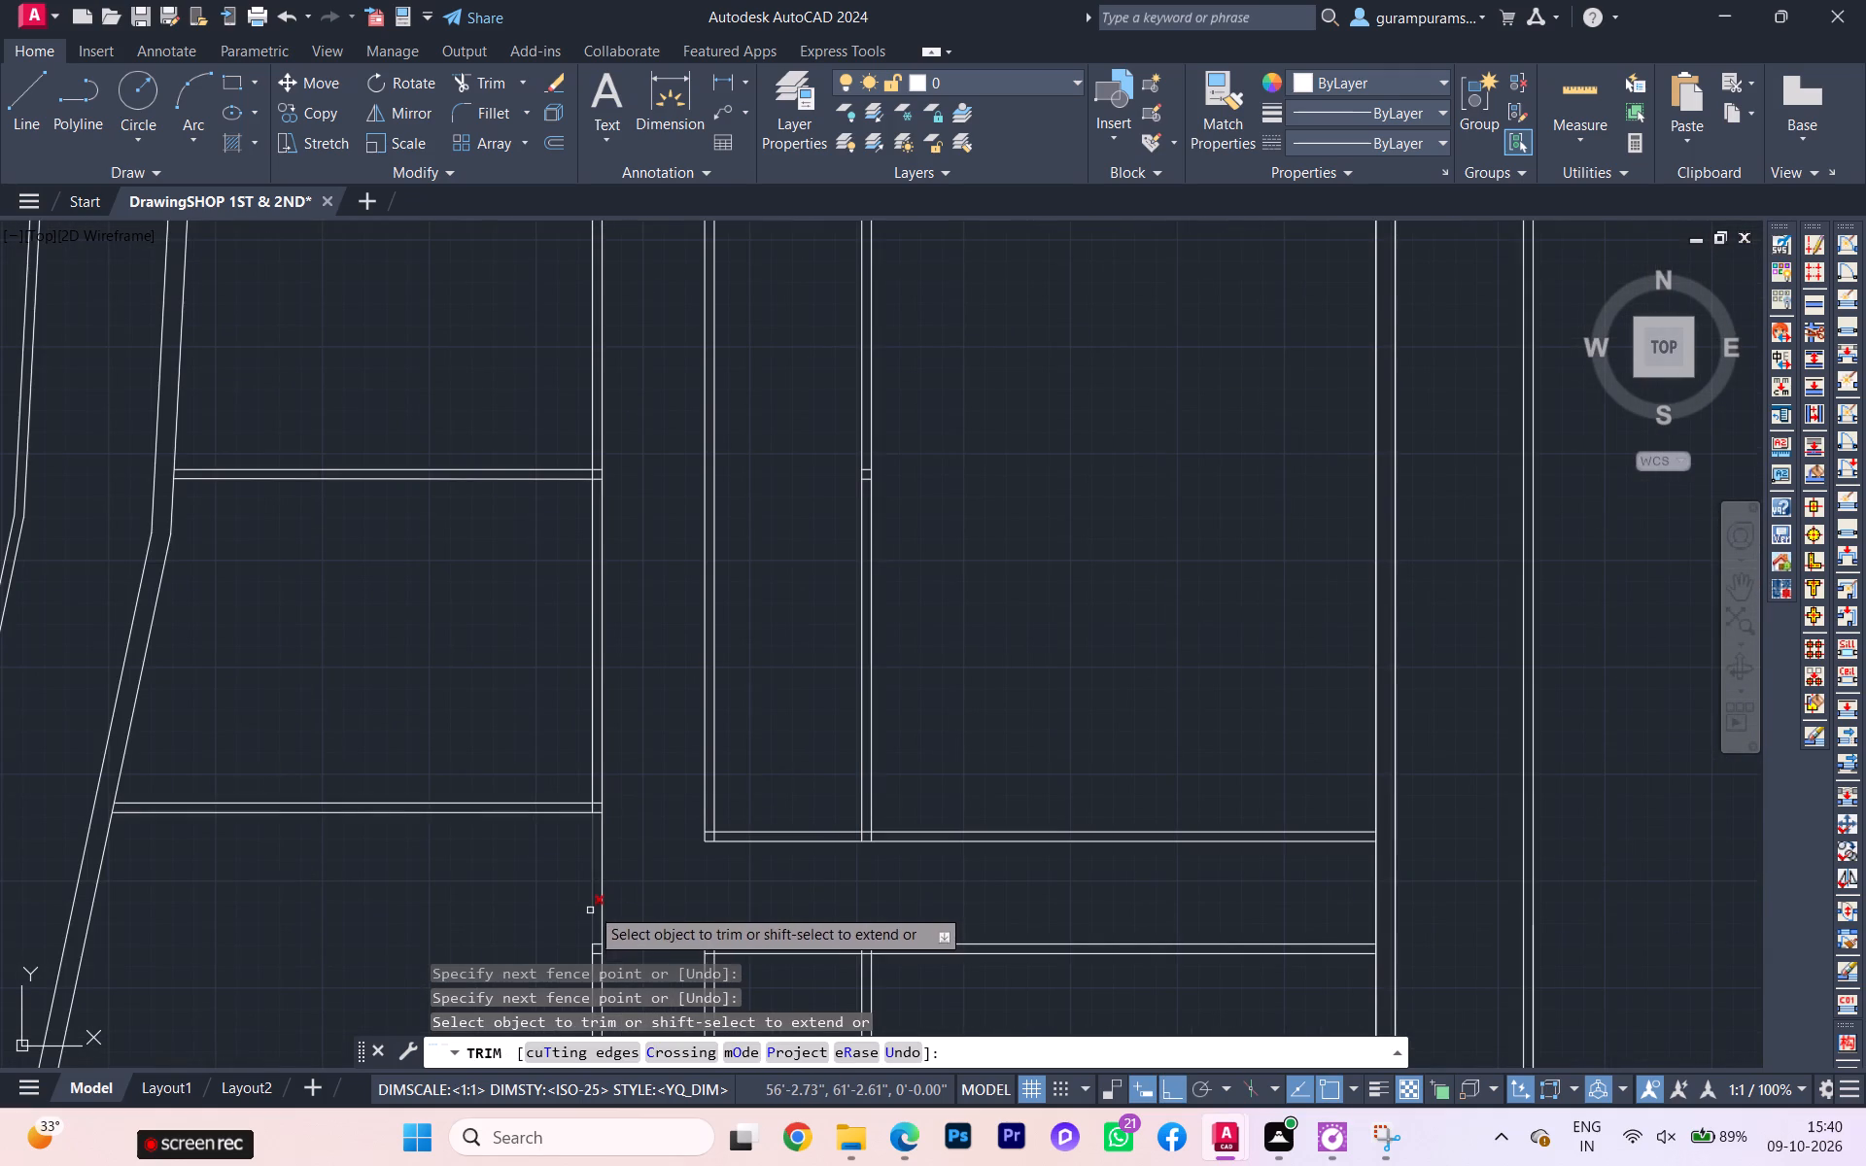
middle_click_drag(531, 888, 536, 717)
scroll(557, 765, "up", 2)
scroll(570, 767, "down", 1)
scroll(570, 769, "up", 1)
scroll(641, 801, "up", 2)
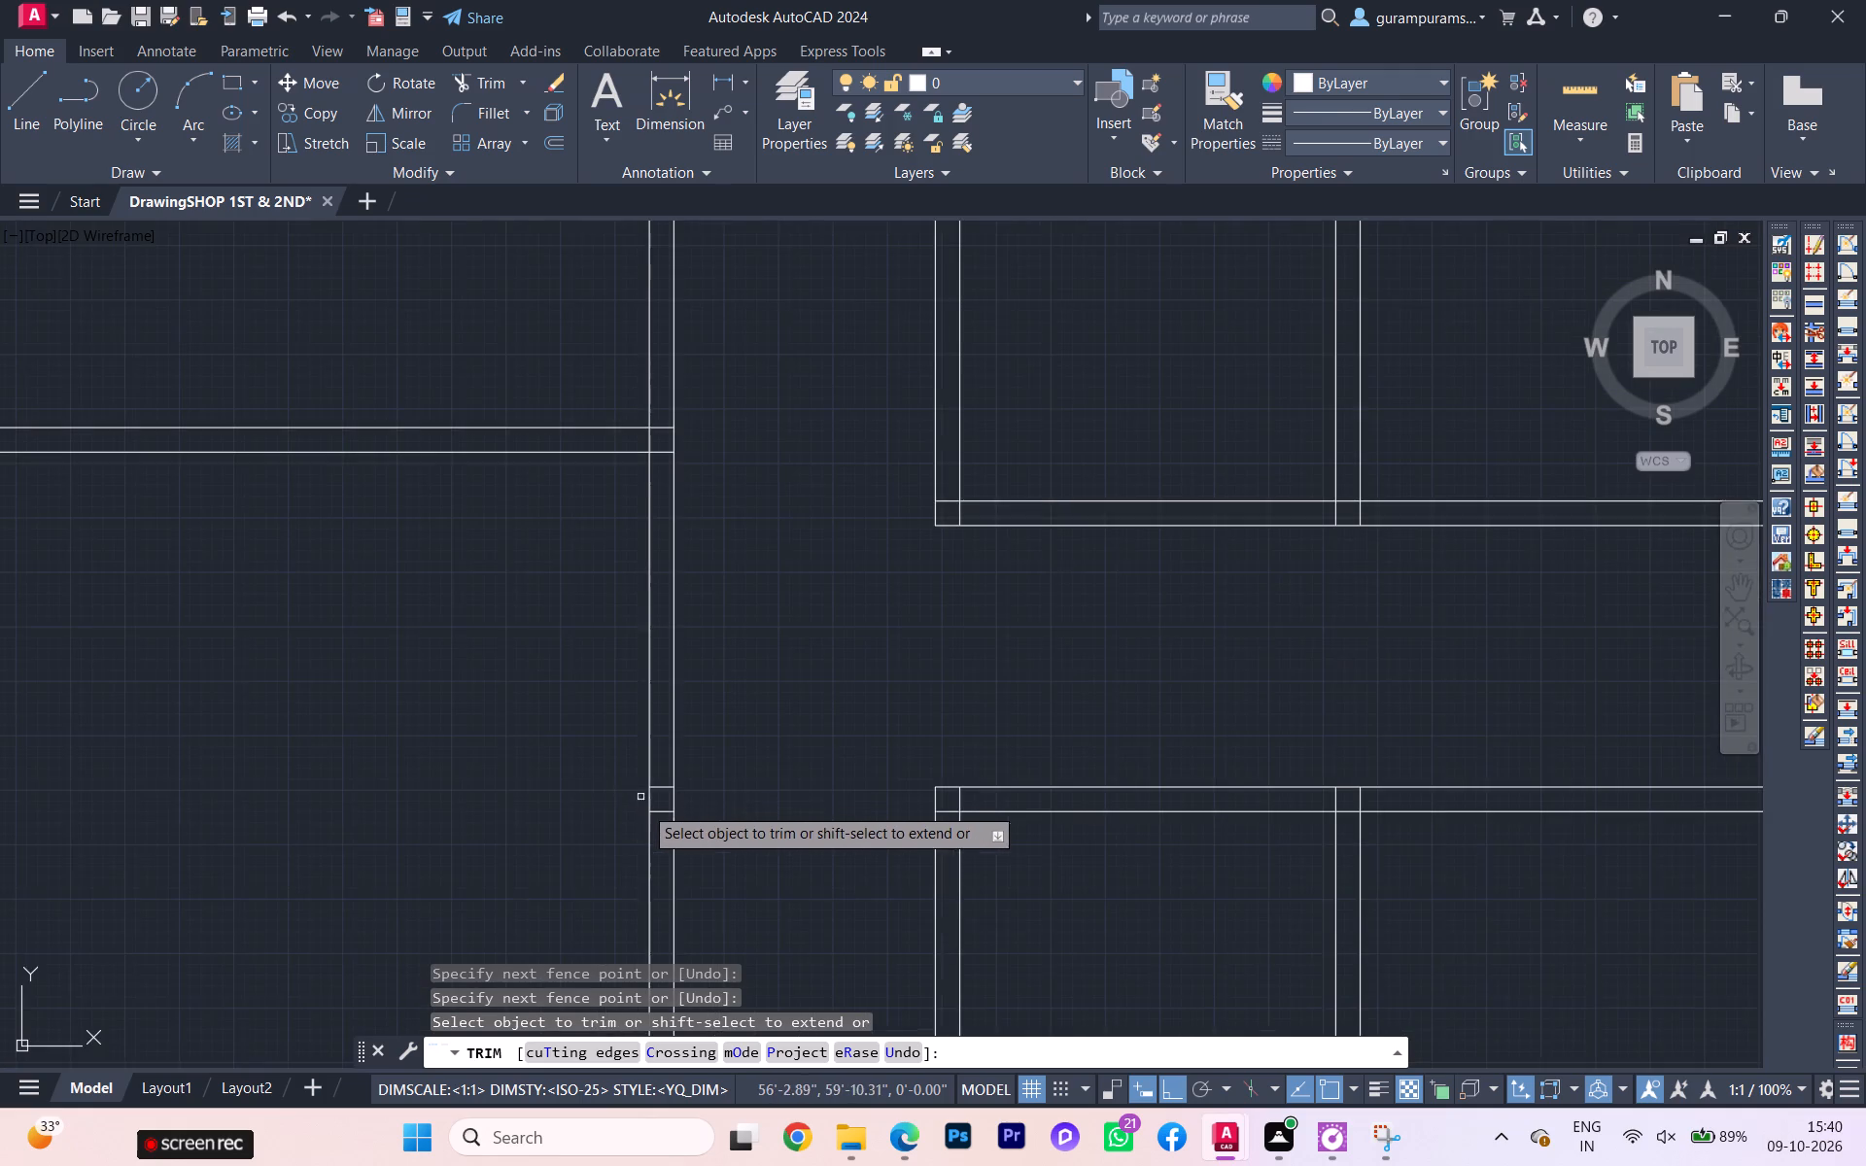
scroll(648, 809, "up", 1)
left_click(703, 869)
left_click(716, 696)
Trim the ends of the first shop partition south of the southern opening where they cross the wall west of the passage.
scroll(708, 668, "down", 3)
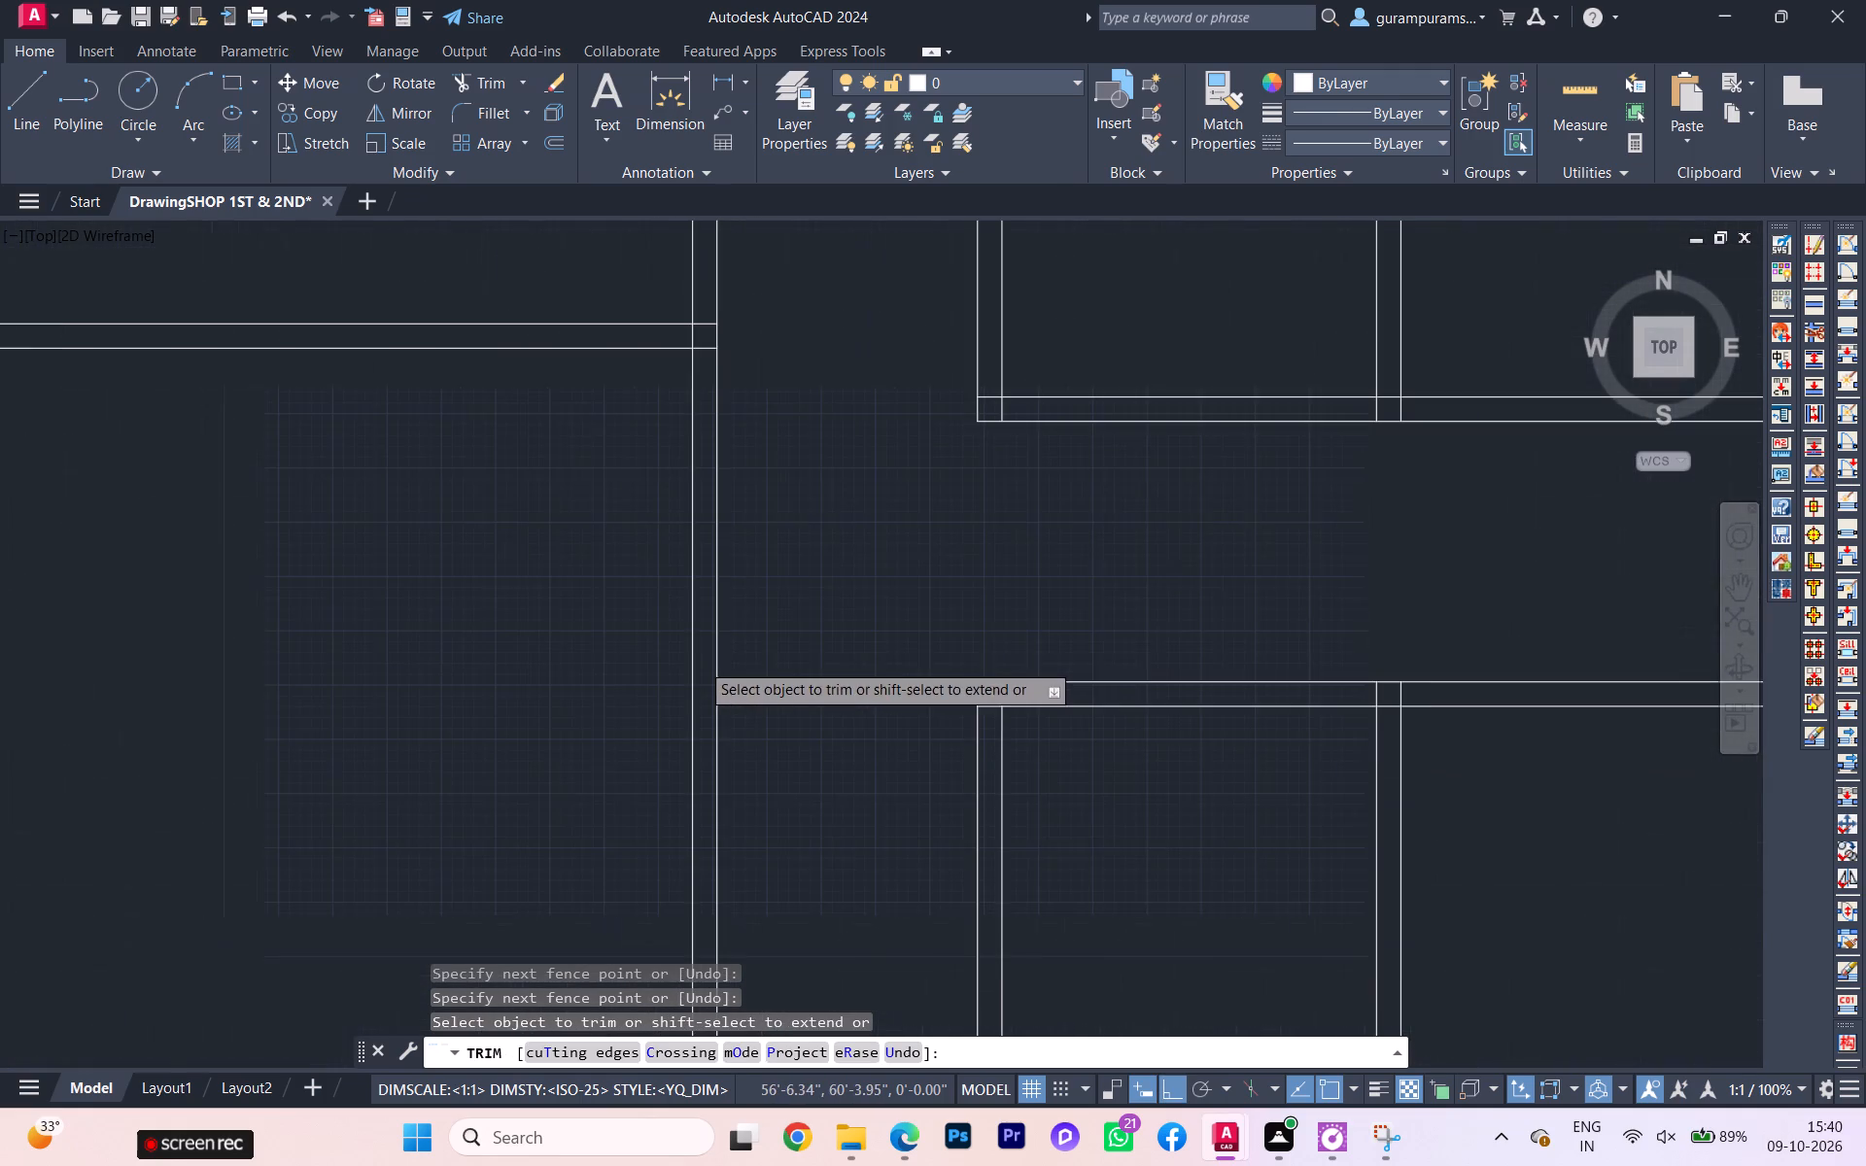
scroll(781, 645, "down", 2)
scroll(783, 645, "up", 1)
scroll(922, 700, "down", 1)
scroll(803, 925, "up", 3)
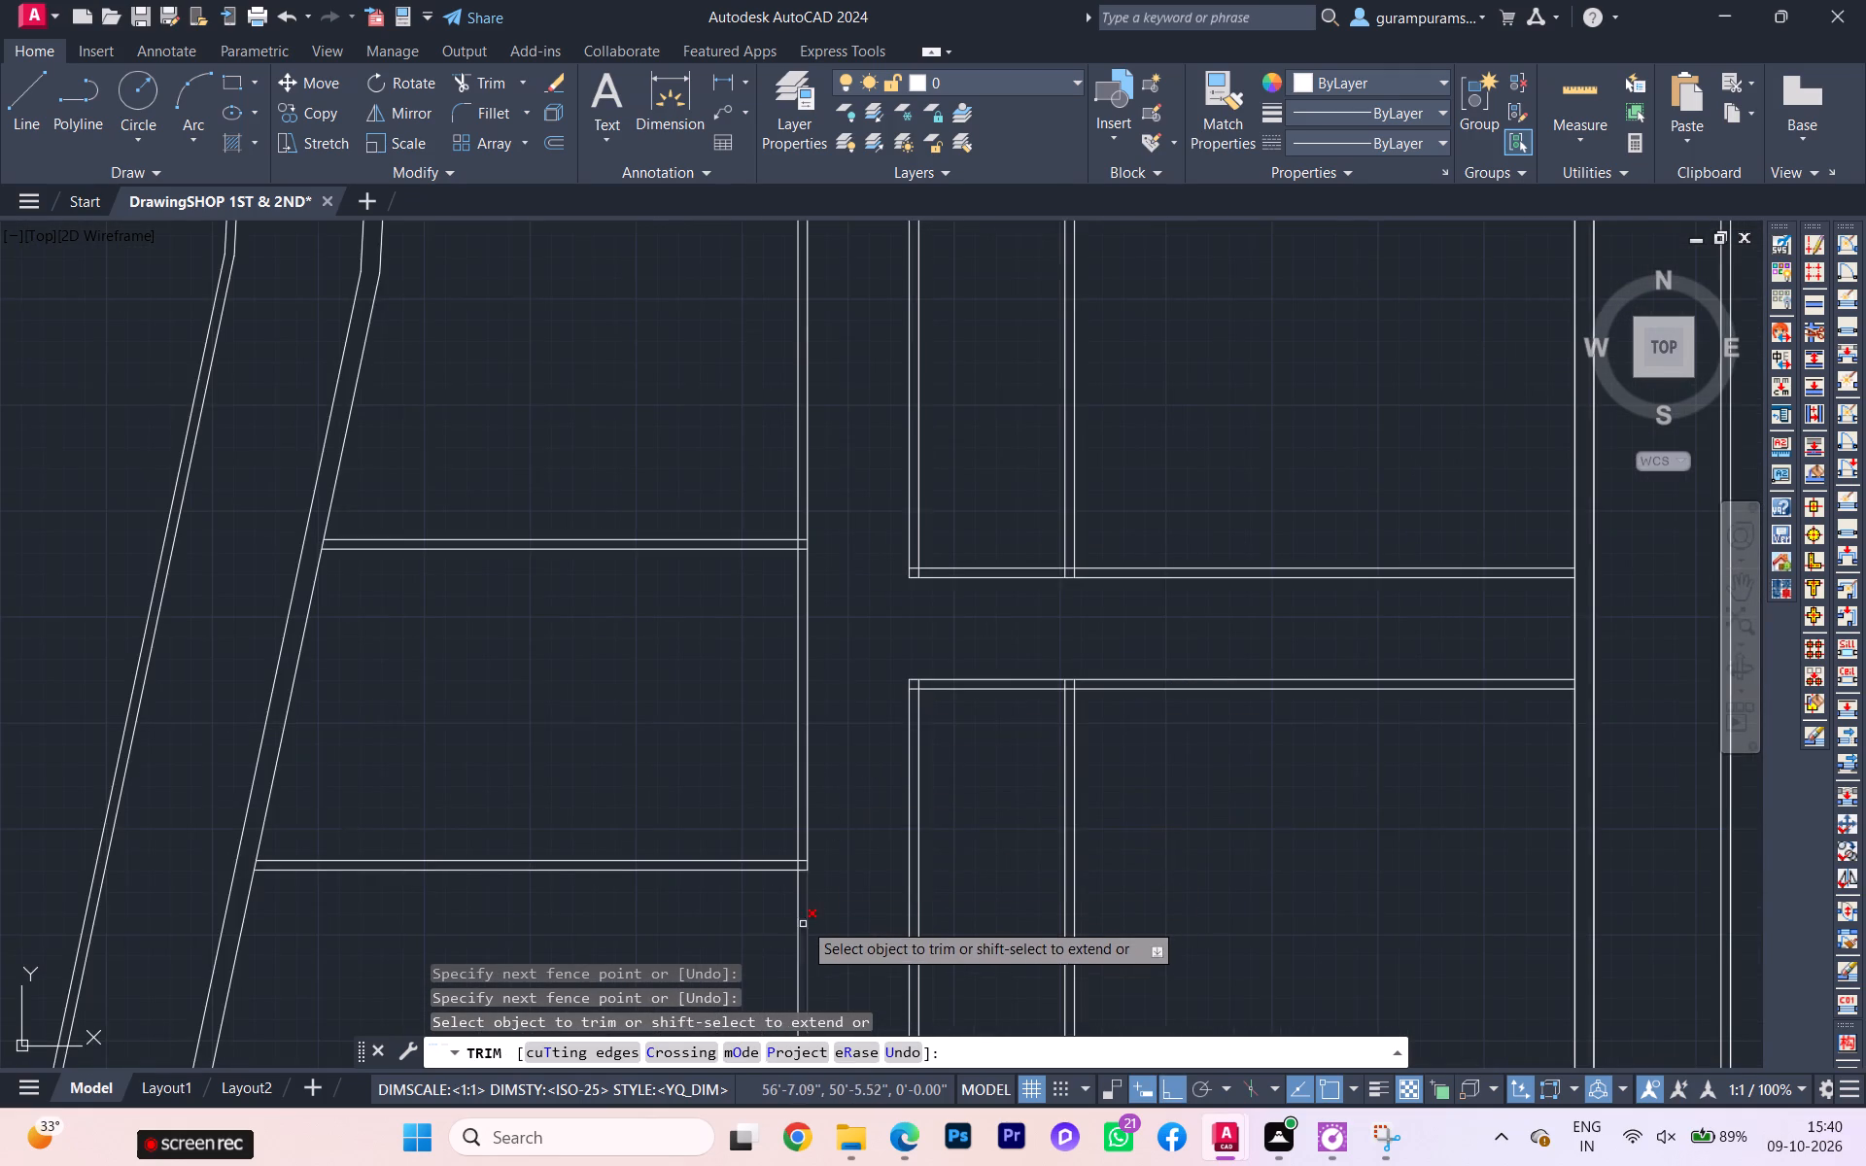
scroll(793, 859, "up", 2)
left_click(809, 805)
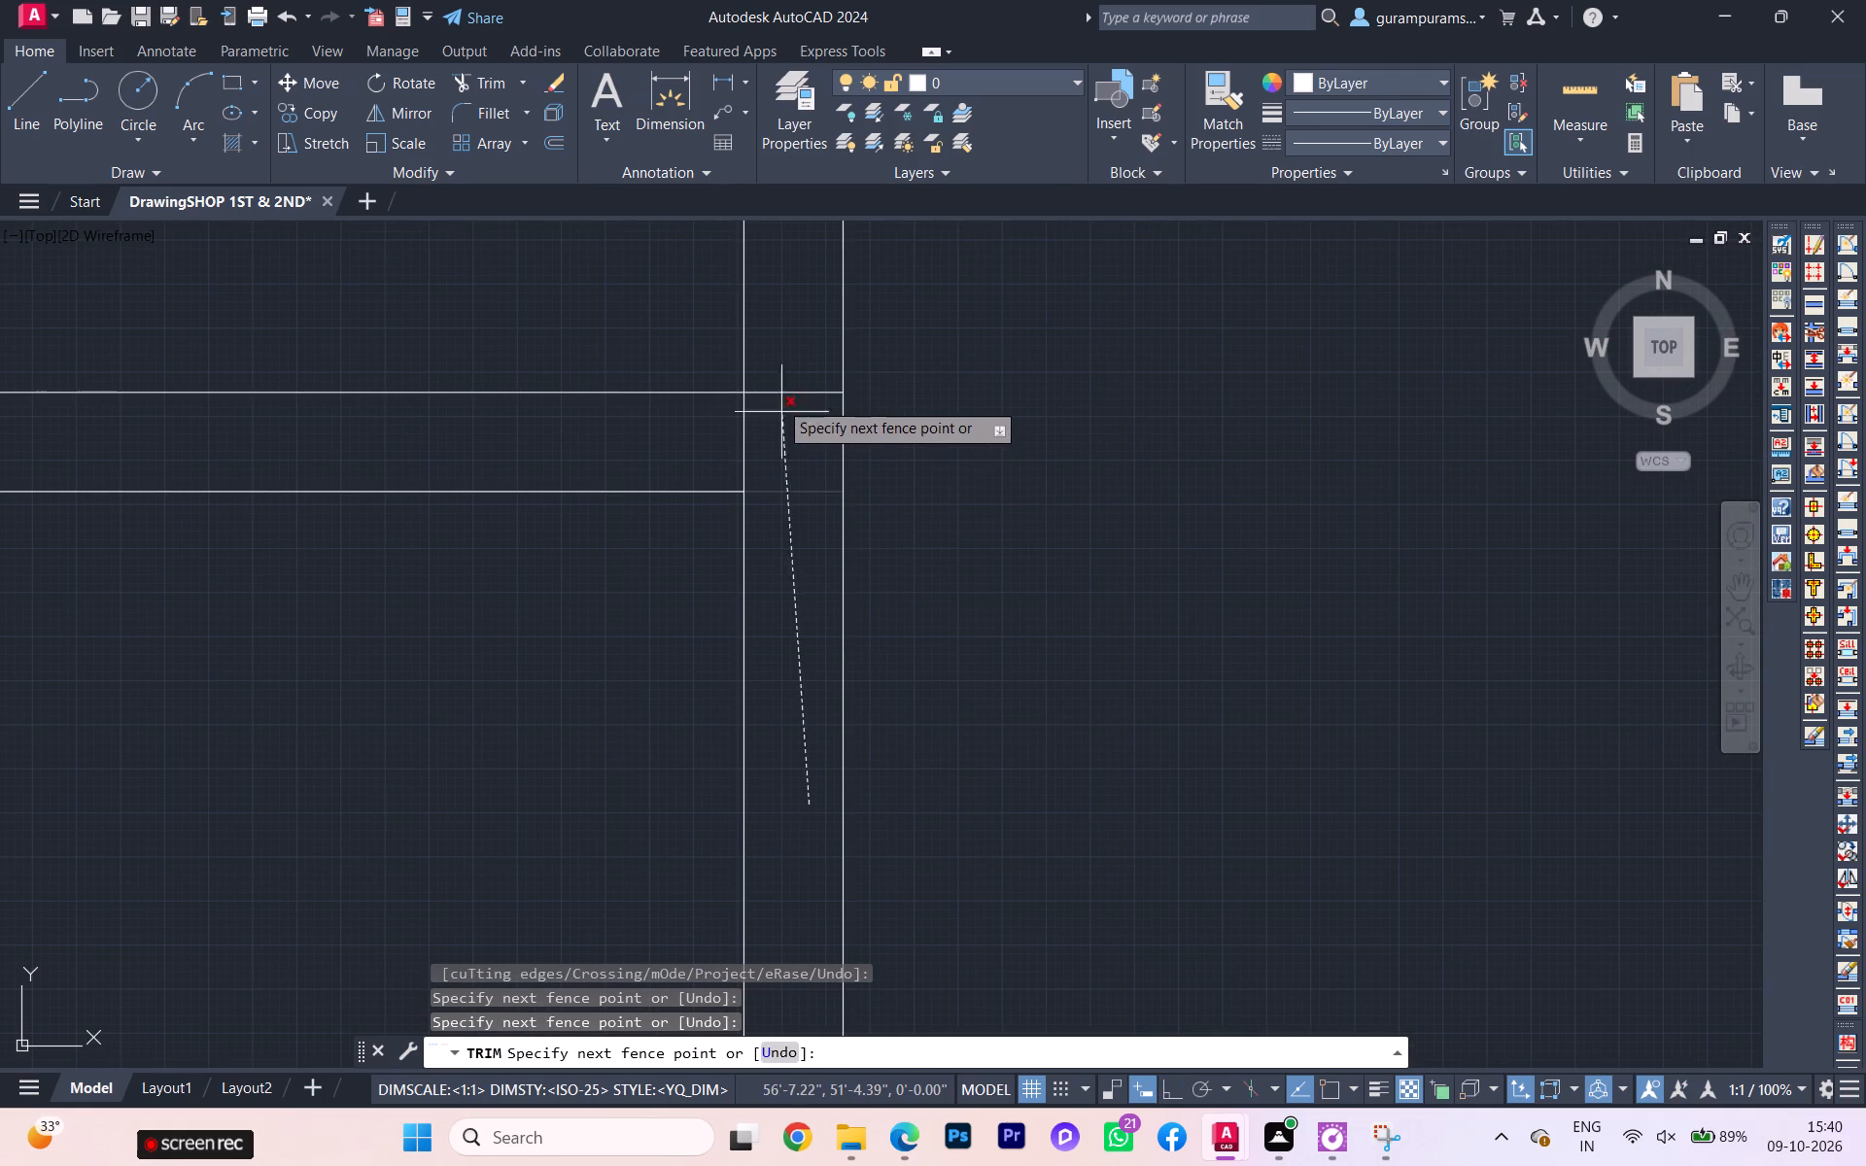
left_click_drag(789, 366, 789, 358)
Trim the single southern cross line where it passes through the wall just east of the passage.
scroll(843, 360, "down", 4)
scroll(916, 588, "down", 3)
scroll(934, 723, "down", 2)
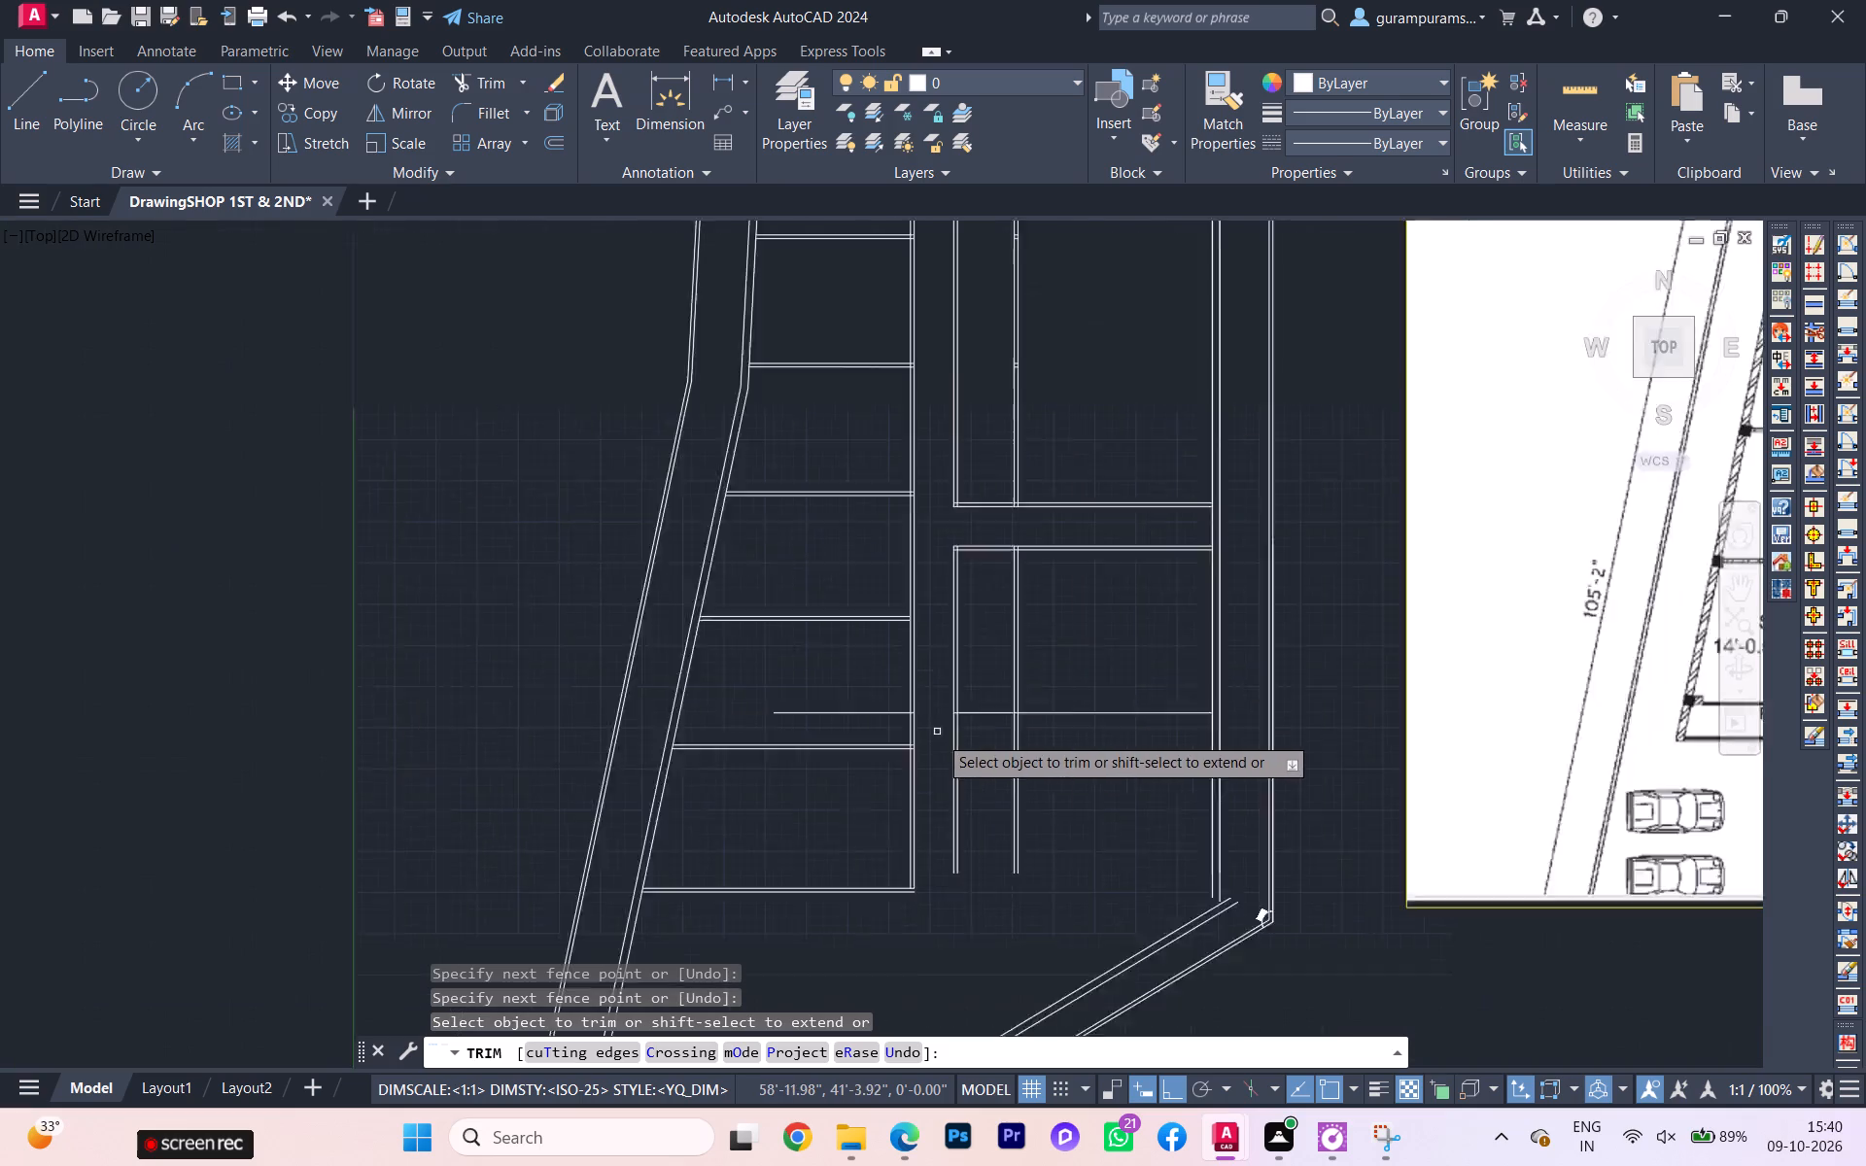
scroll(920, 751, "up", 1)
scroll(920, 751, "down", 1)
scroll(920, 752, "up", 4)
scroll(897, 738, "down", 3)
scroll(922, 694, "up", 3)
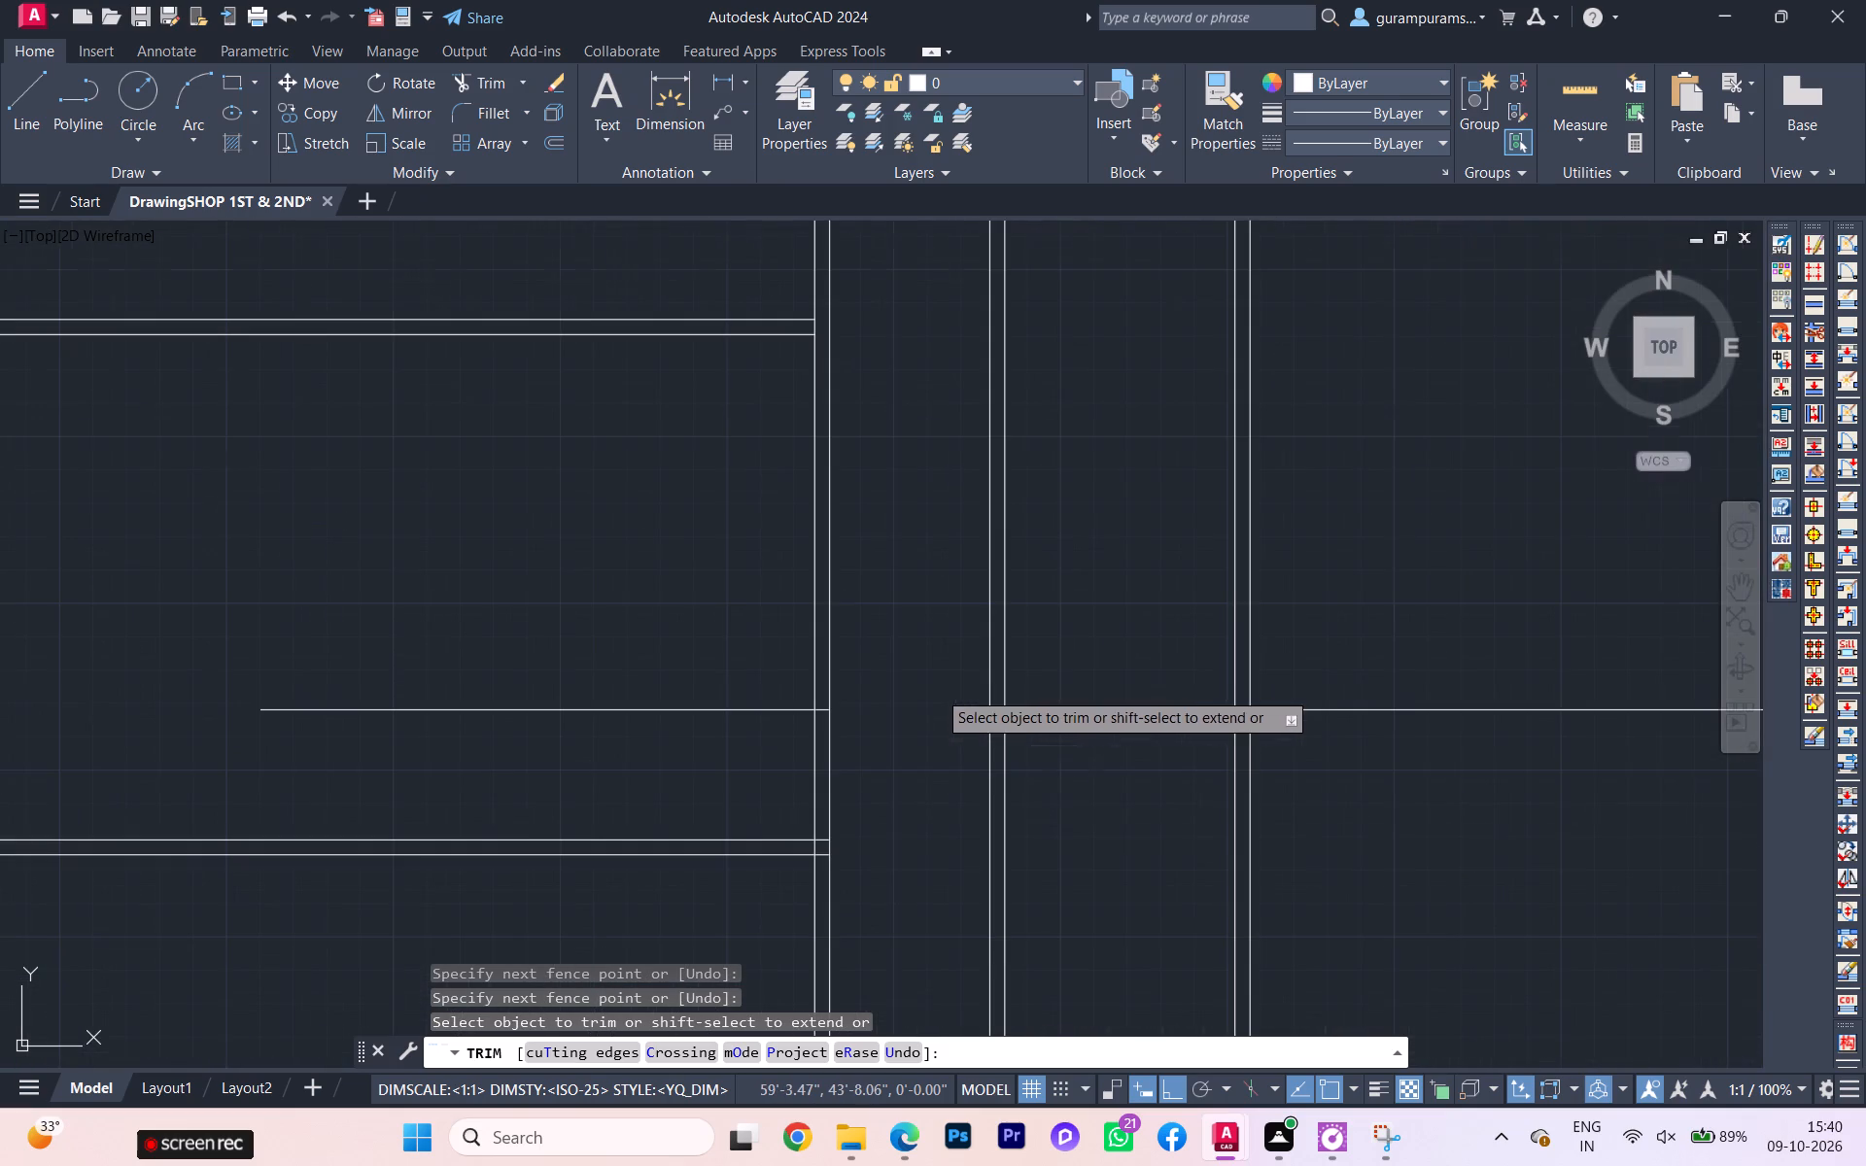
scroll(992, 712, "up", 2)
left_click(994, 710)
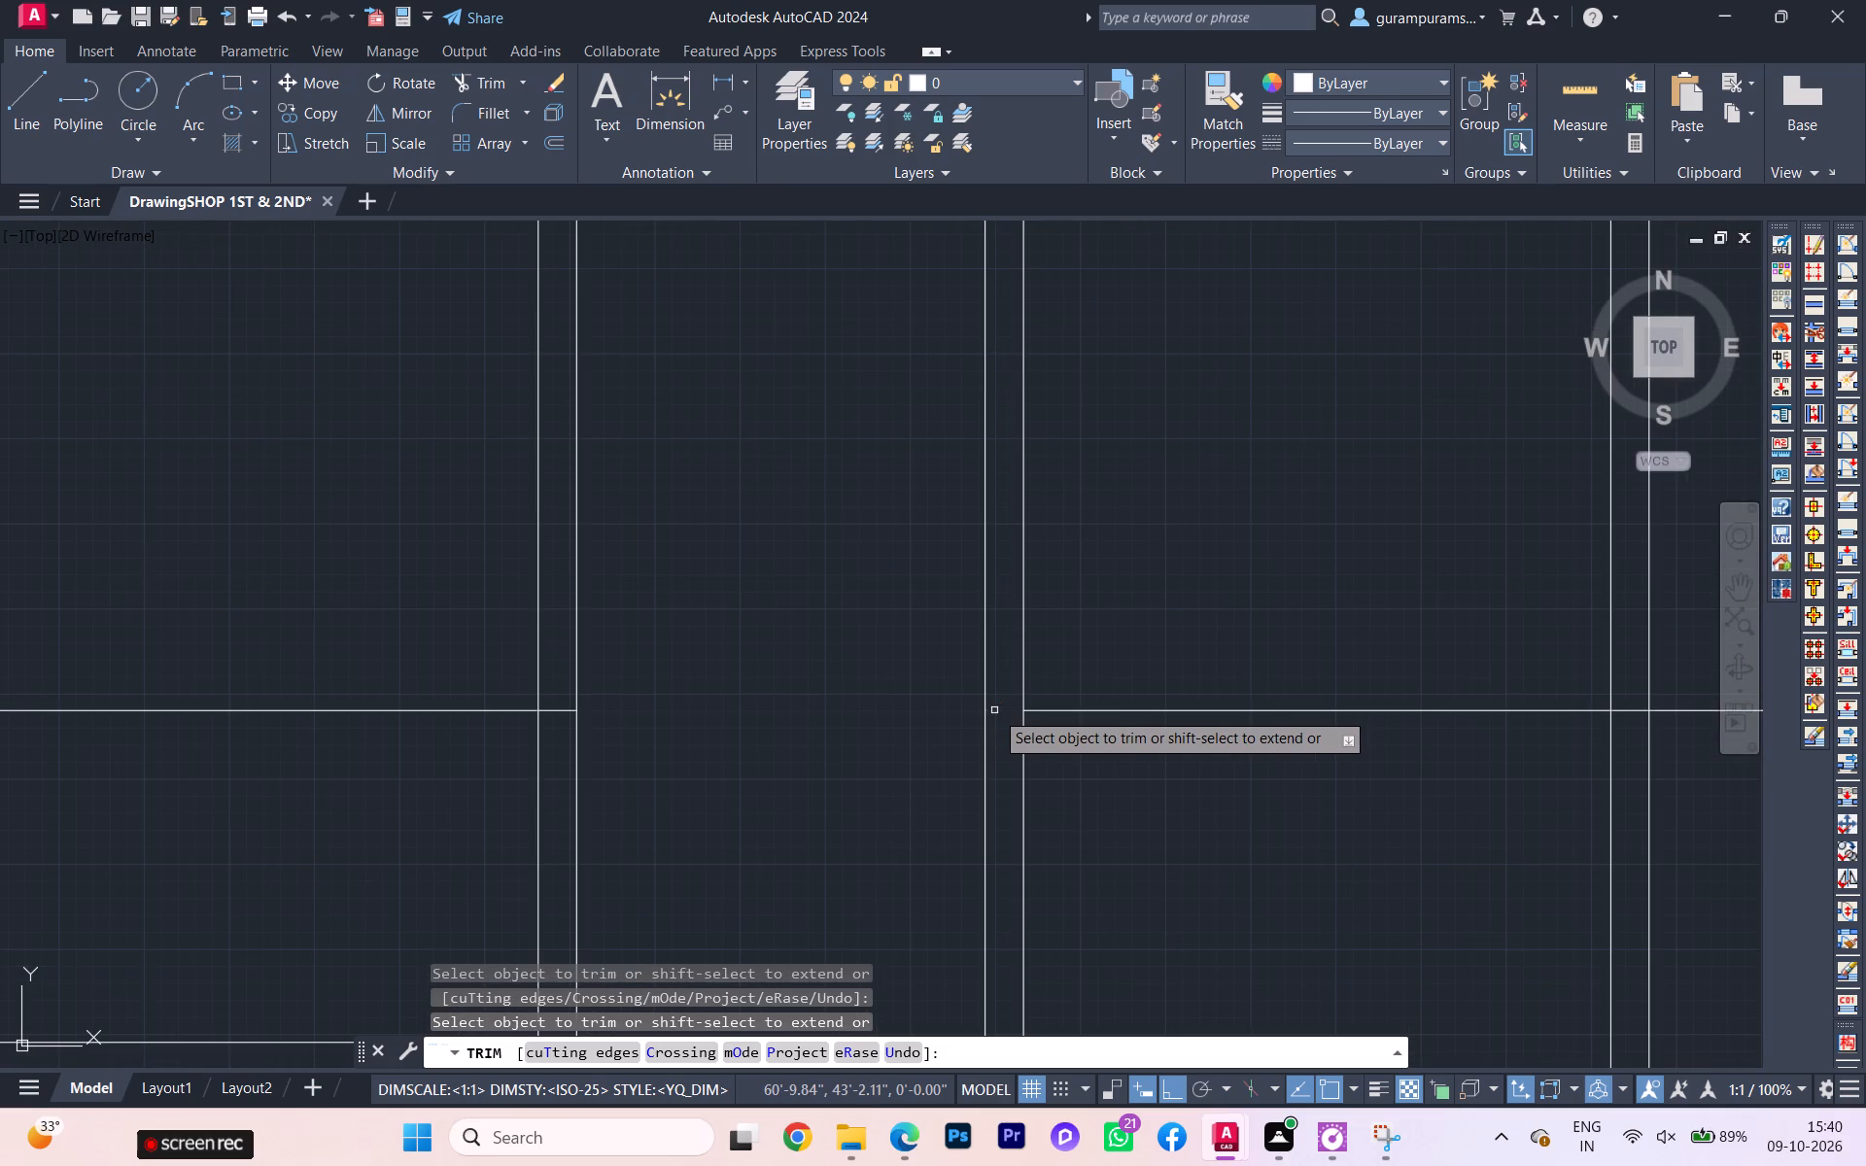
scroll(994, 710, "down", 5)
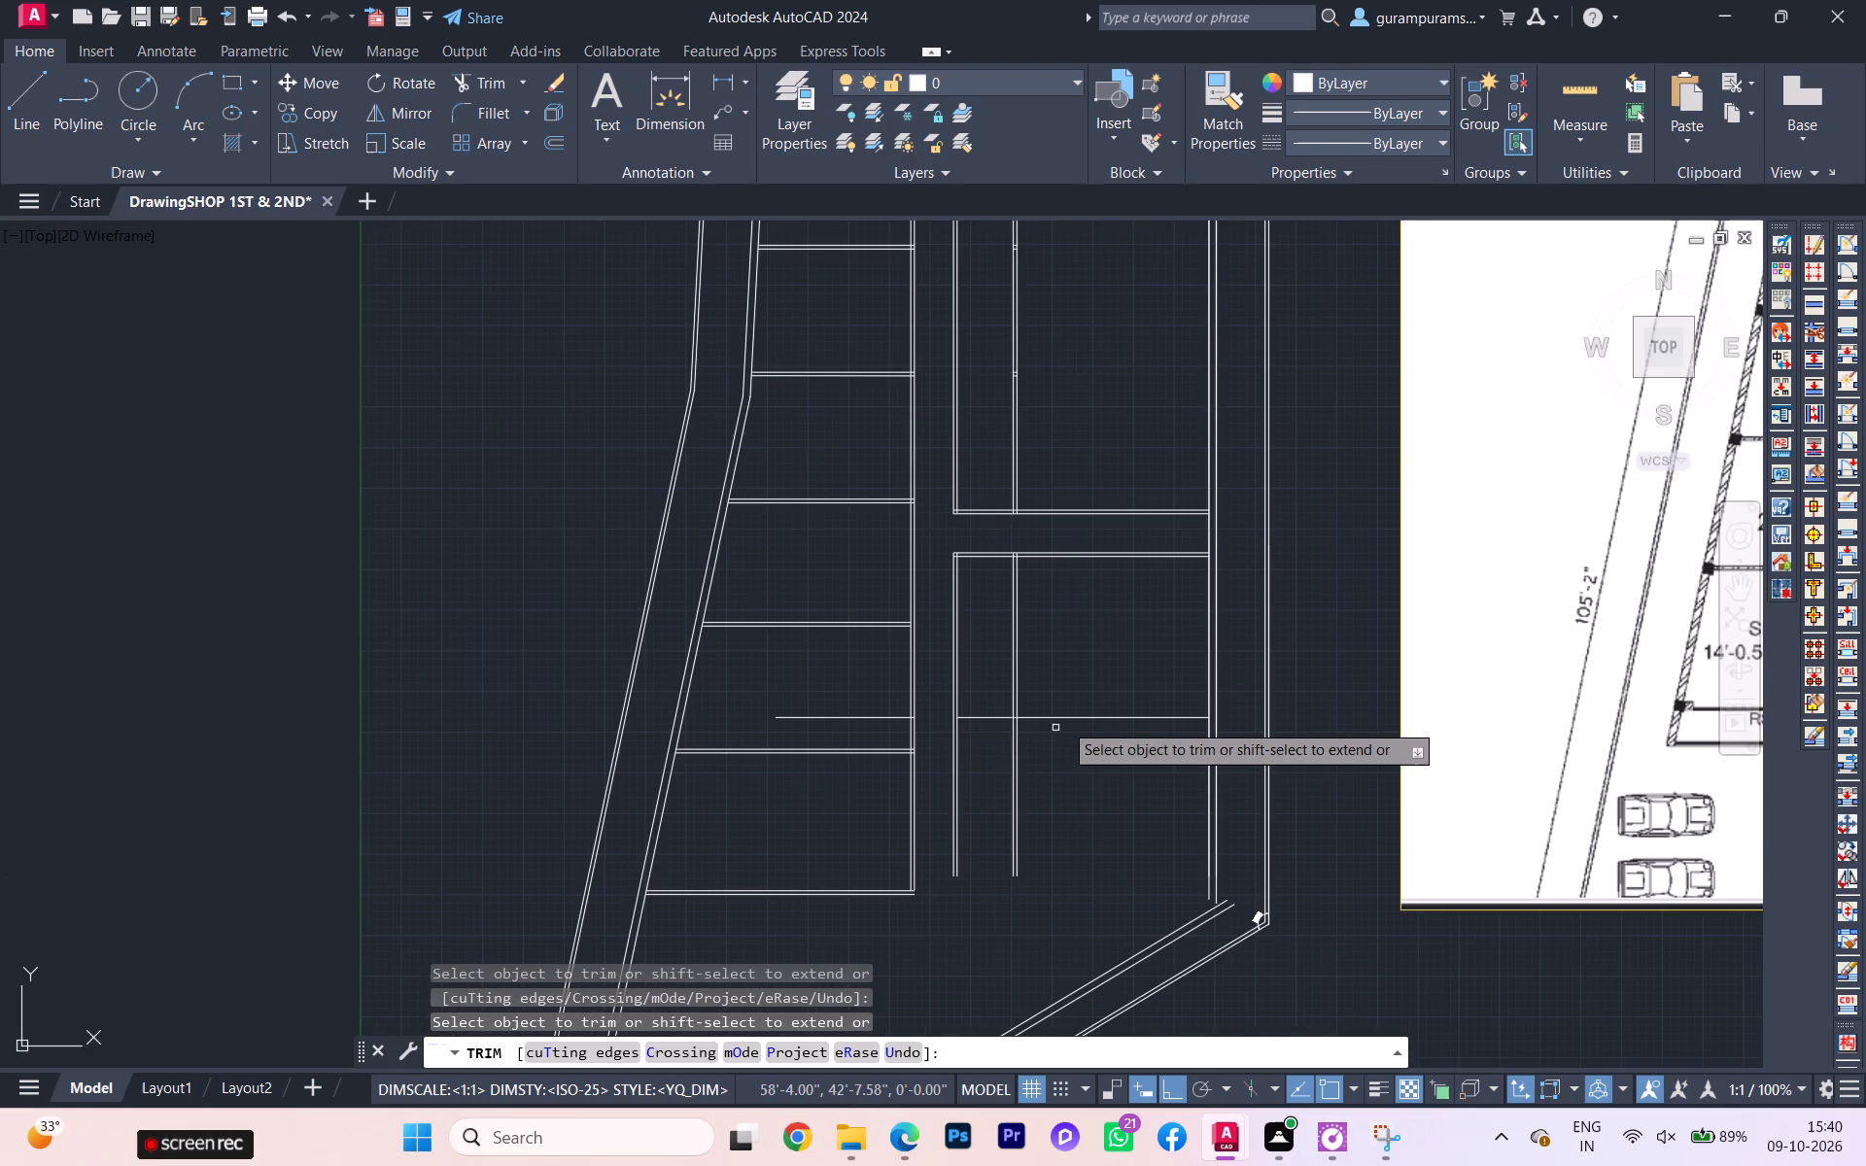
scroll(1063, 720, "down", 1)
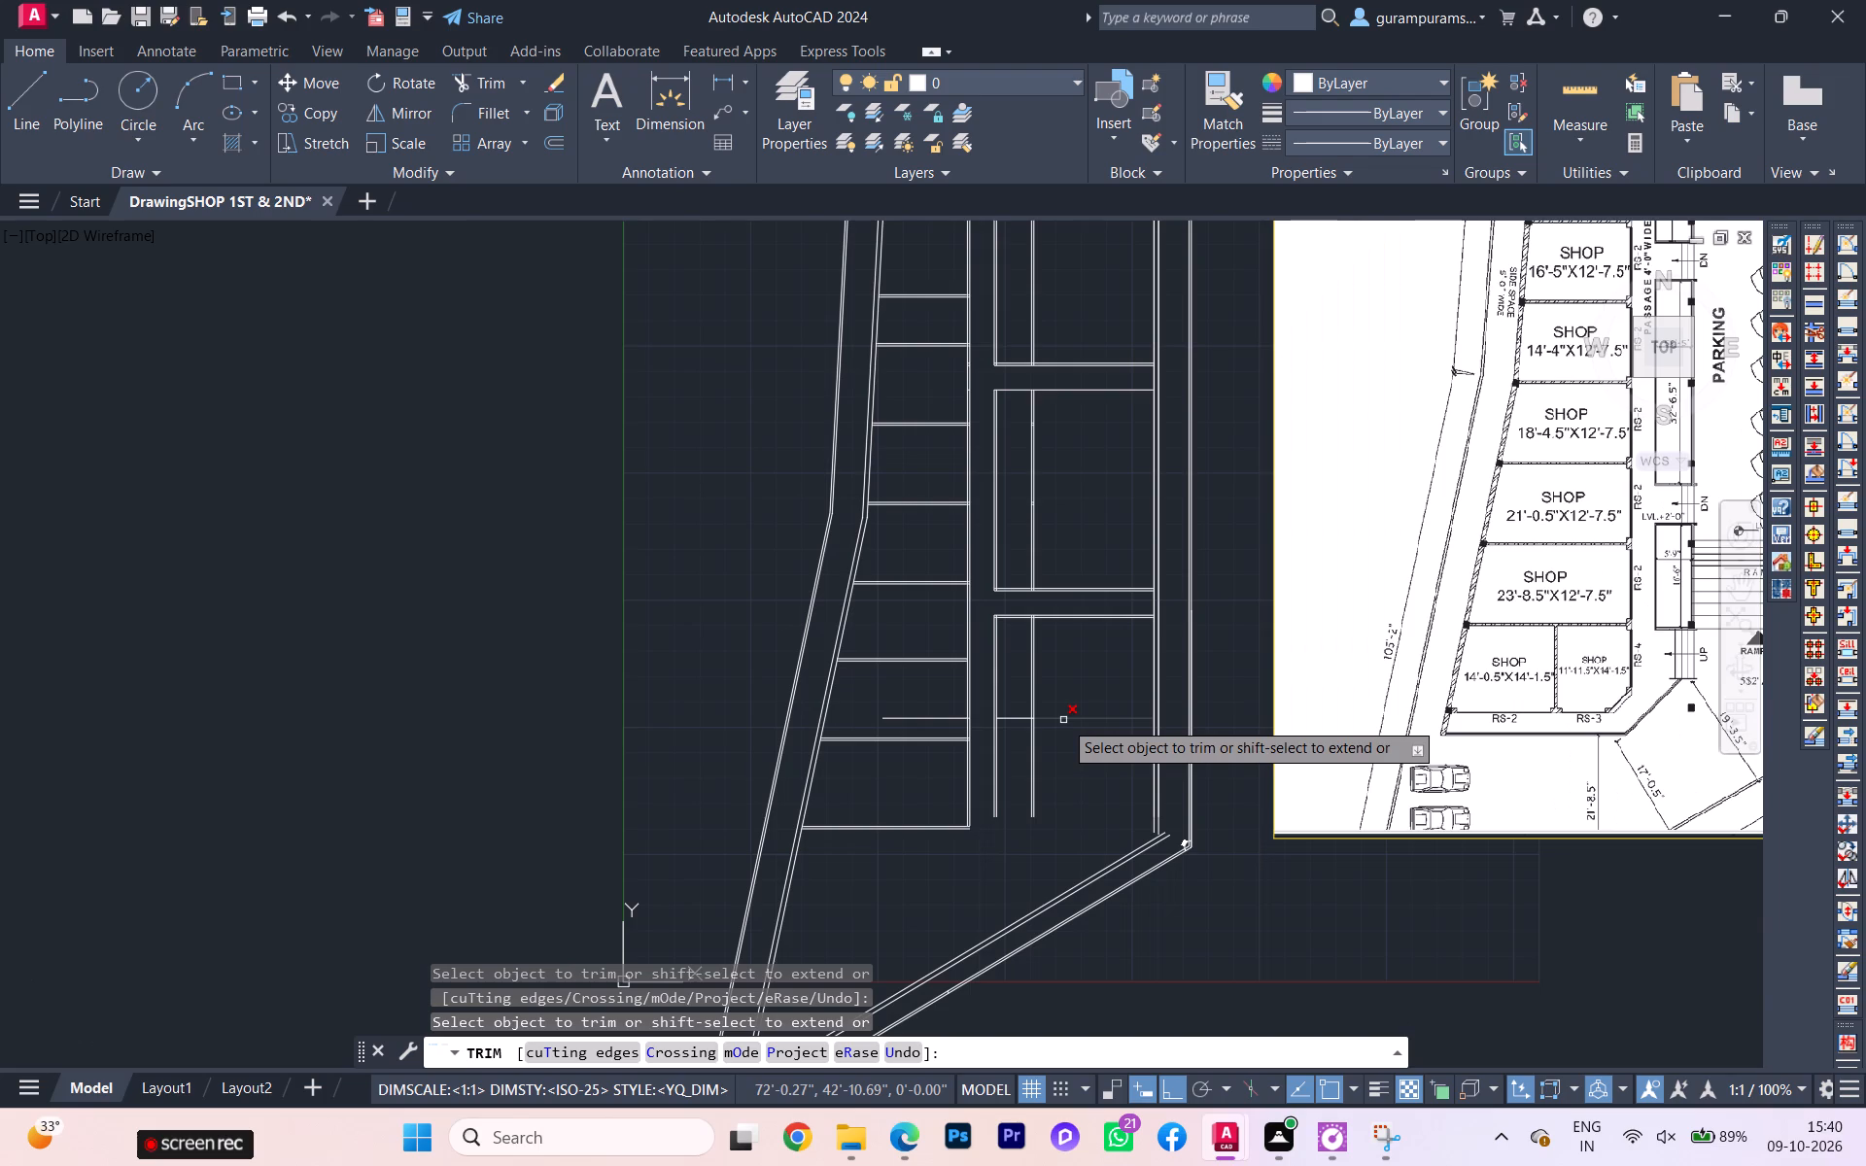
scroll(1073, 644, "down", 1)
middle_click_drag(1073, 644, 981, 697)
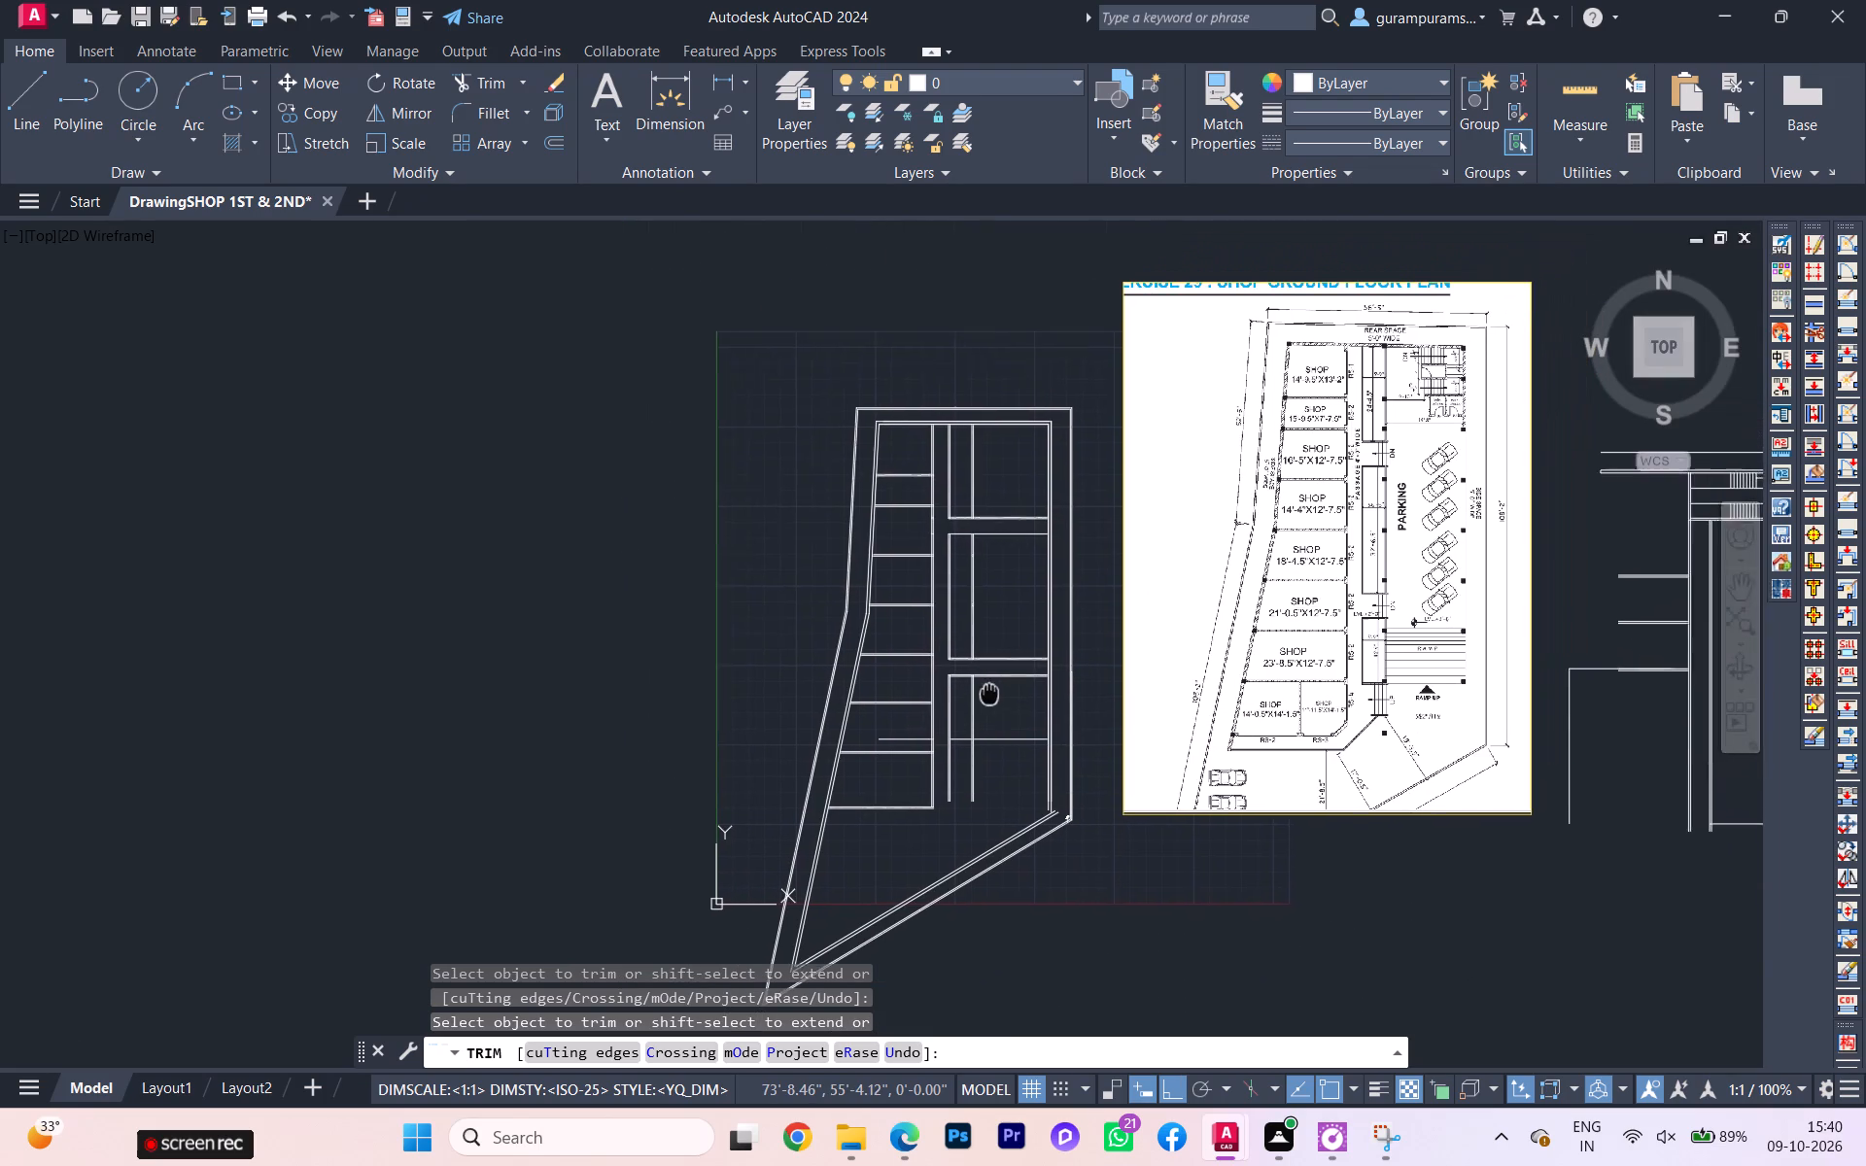
Trim away the southern opening's northern pair of cross lines where they run through the parking area east of the passage strip.
middle_click_drag(981, 697, 952, 701)
scroll(946, 708, "up", 3)
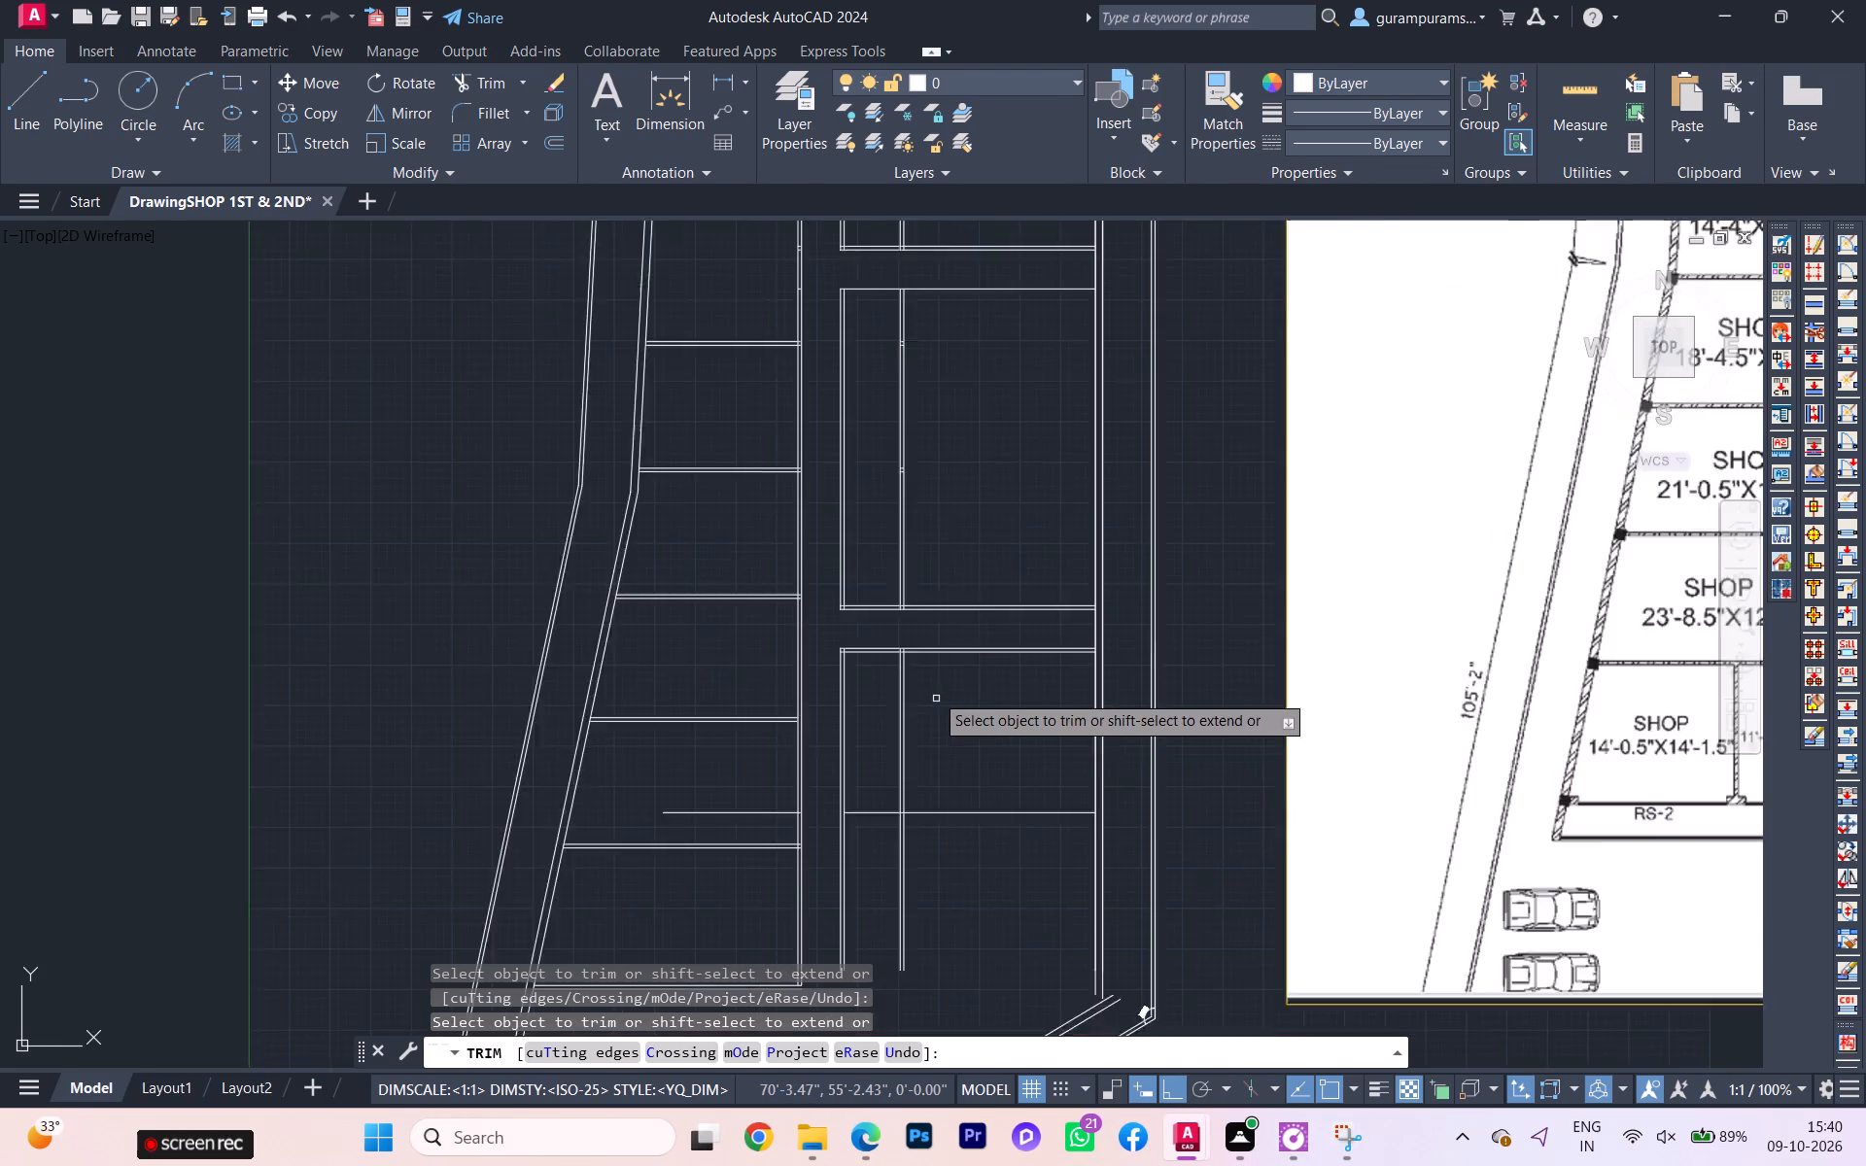
scroll(881, 586, "down", 2)
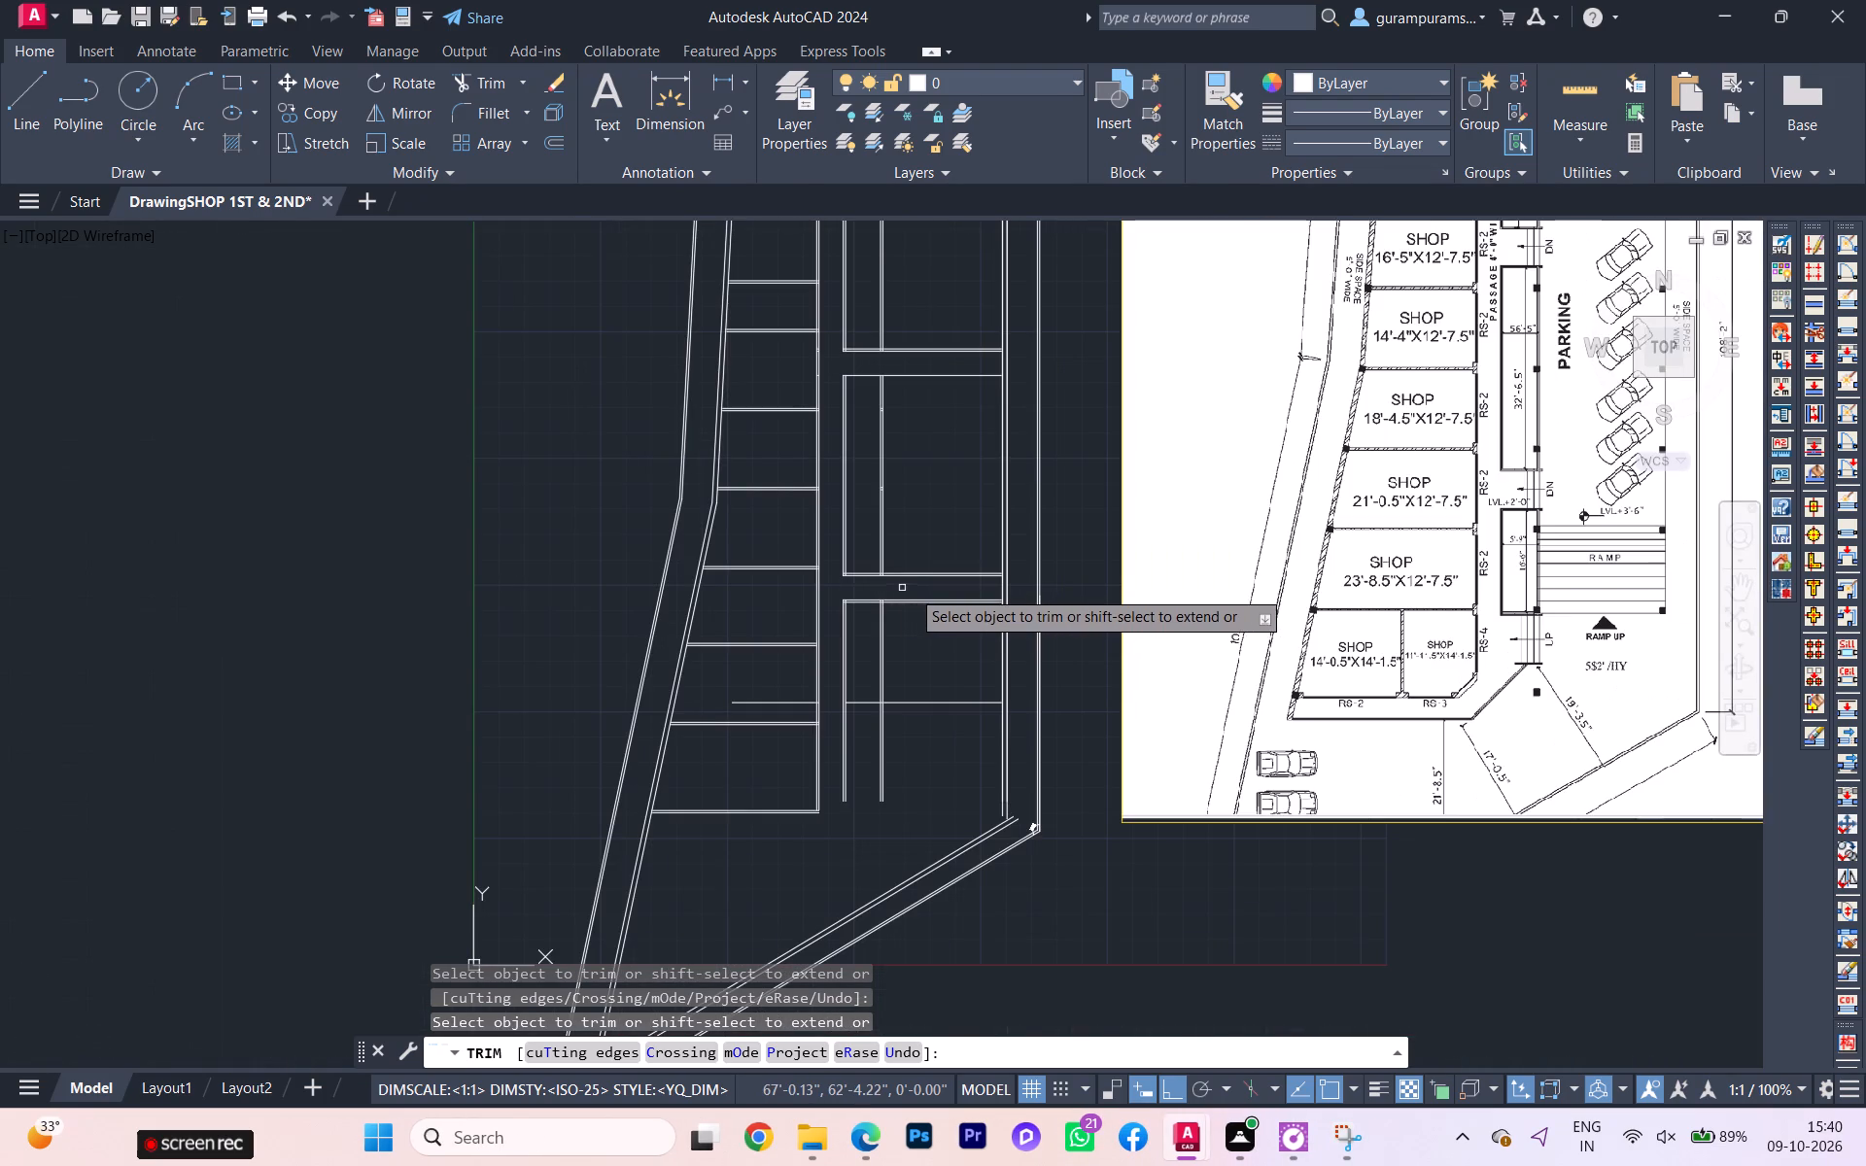
scroll(911, 589, "up", 2)
left_click(911, 589)
left_click(921, 503)
scroll(852, 545, "up", 3)
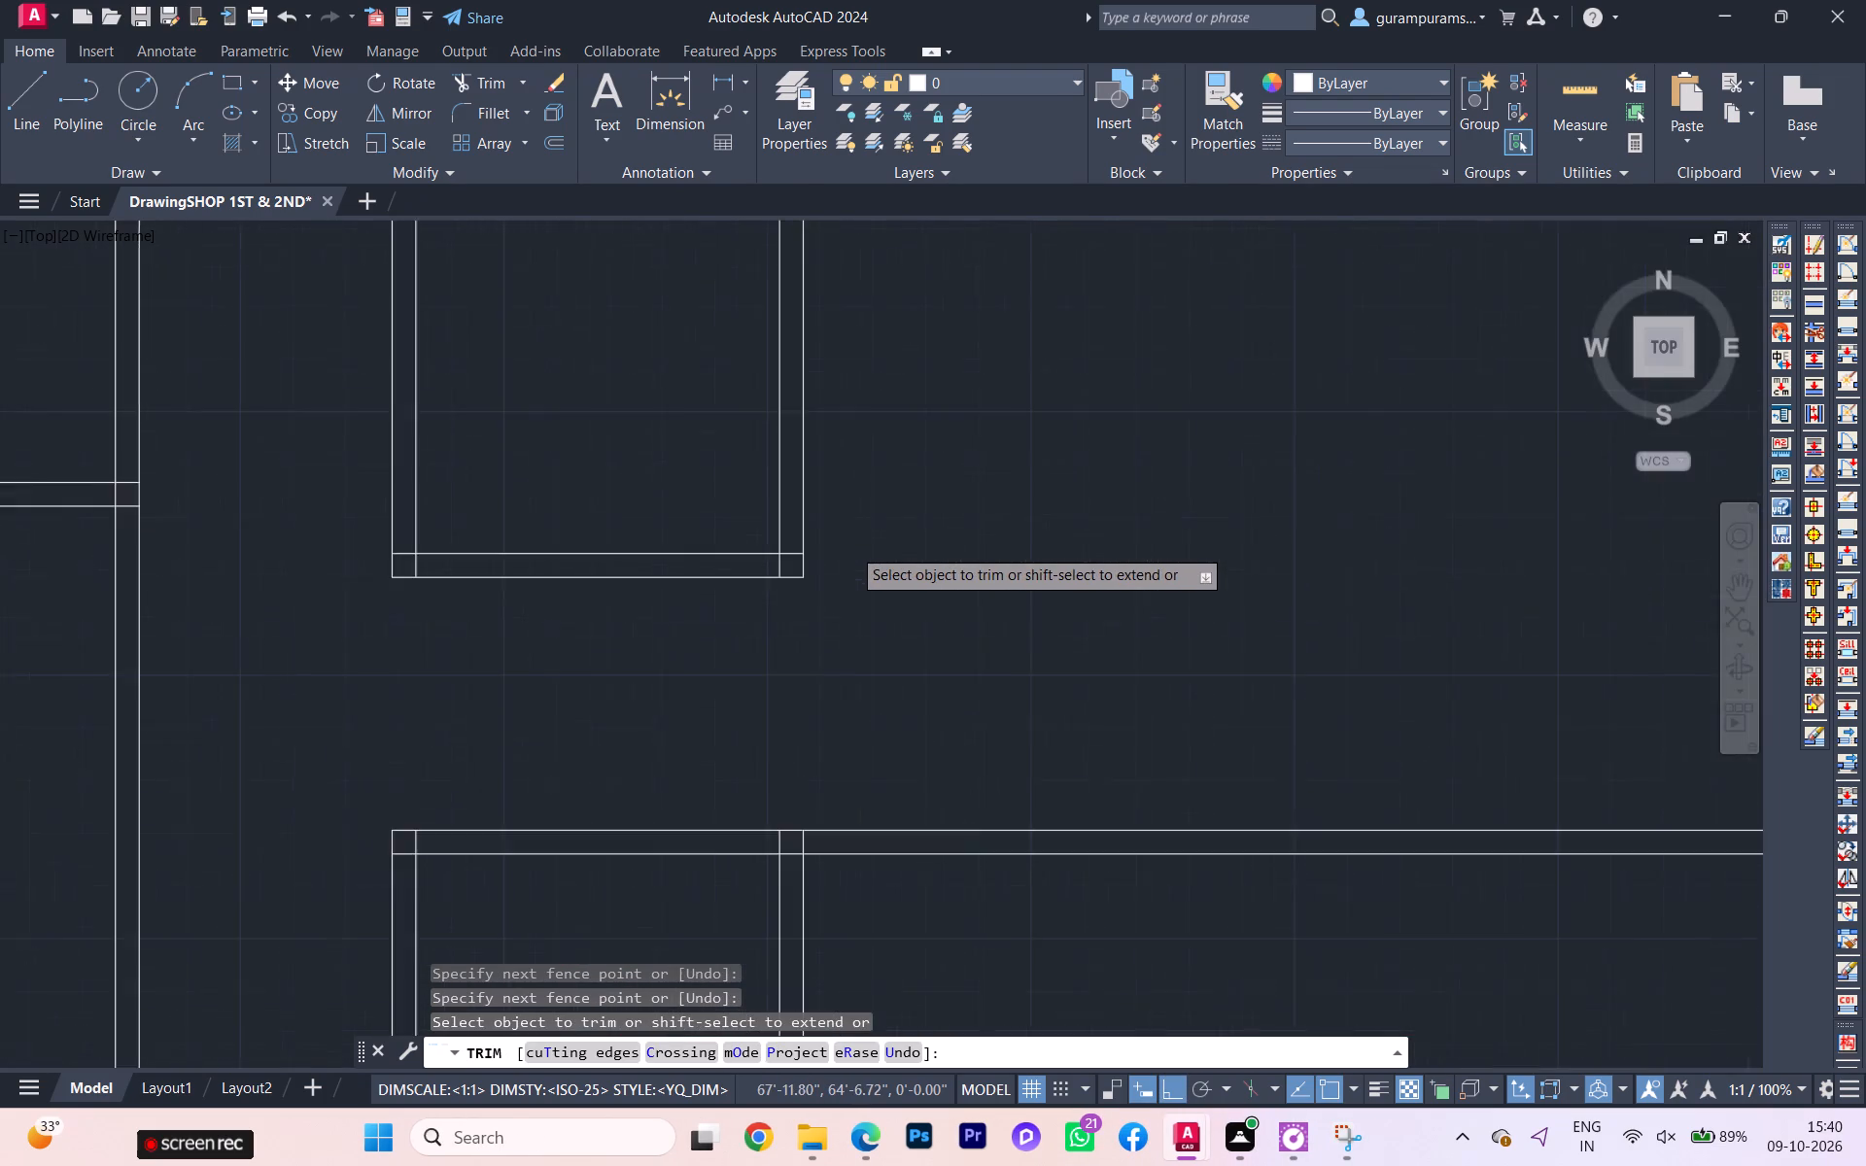
Trim away the northern opening's northern pair of cross lines where they run through the parking area east of the passage strip.
scroll(850, 549, "down", 6)
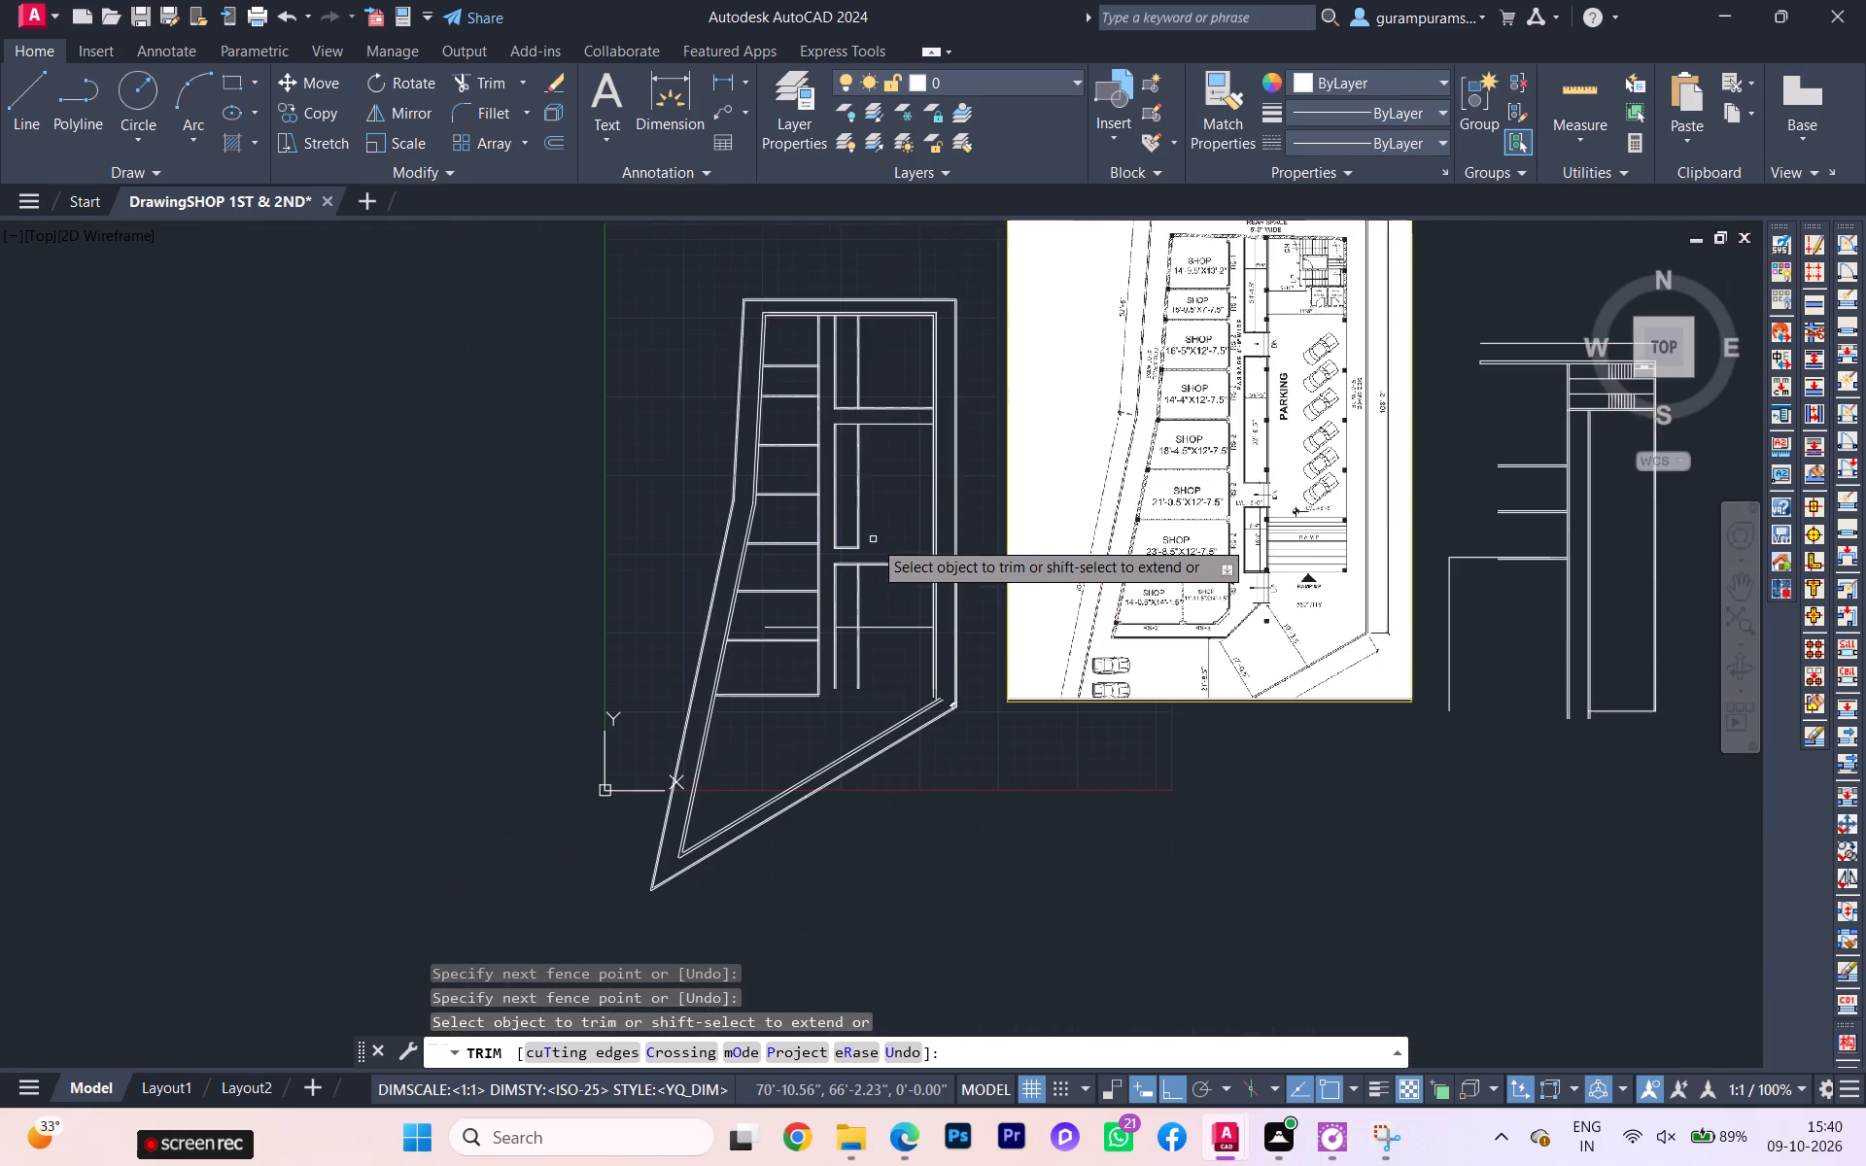
middle_click_drag(873, 539, 833, 672)
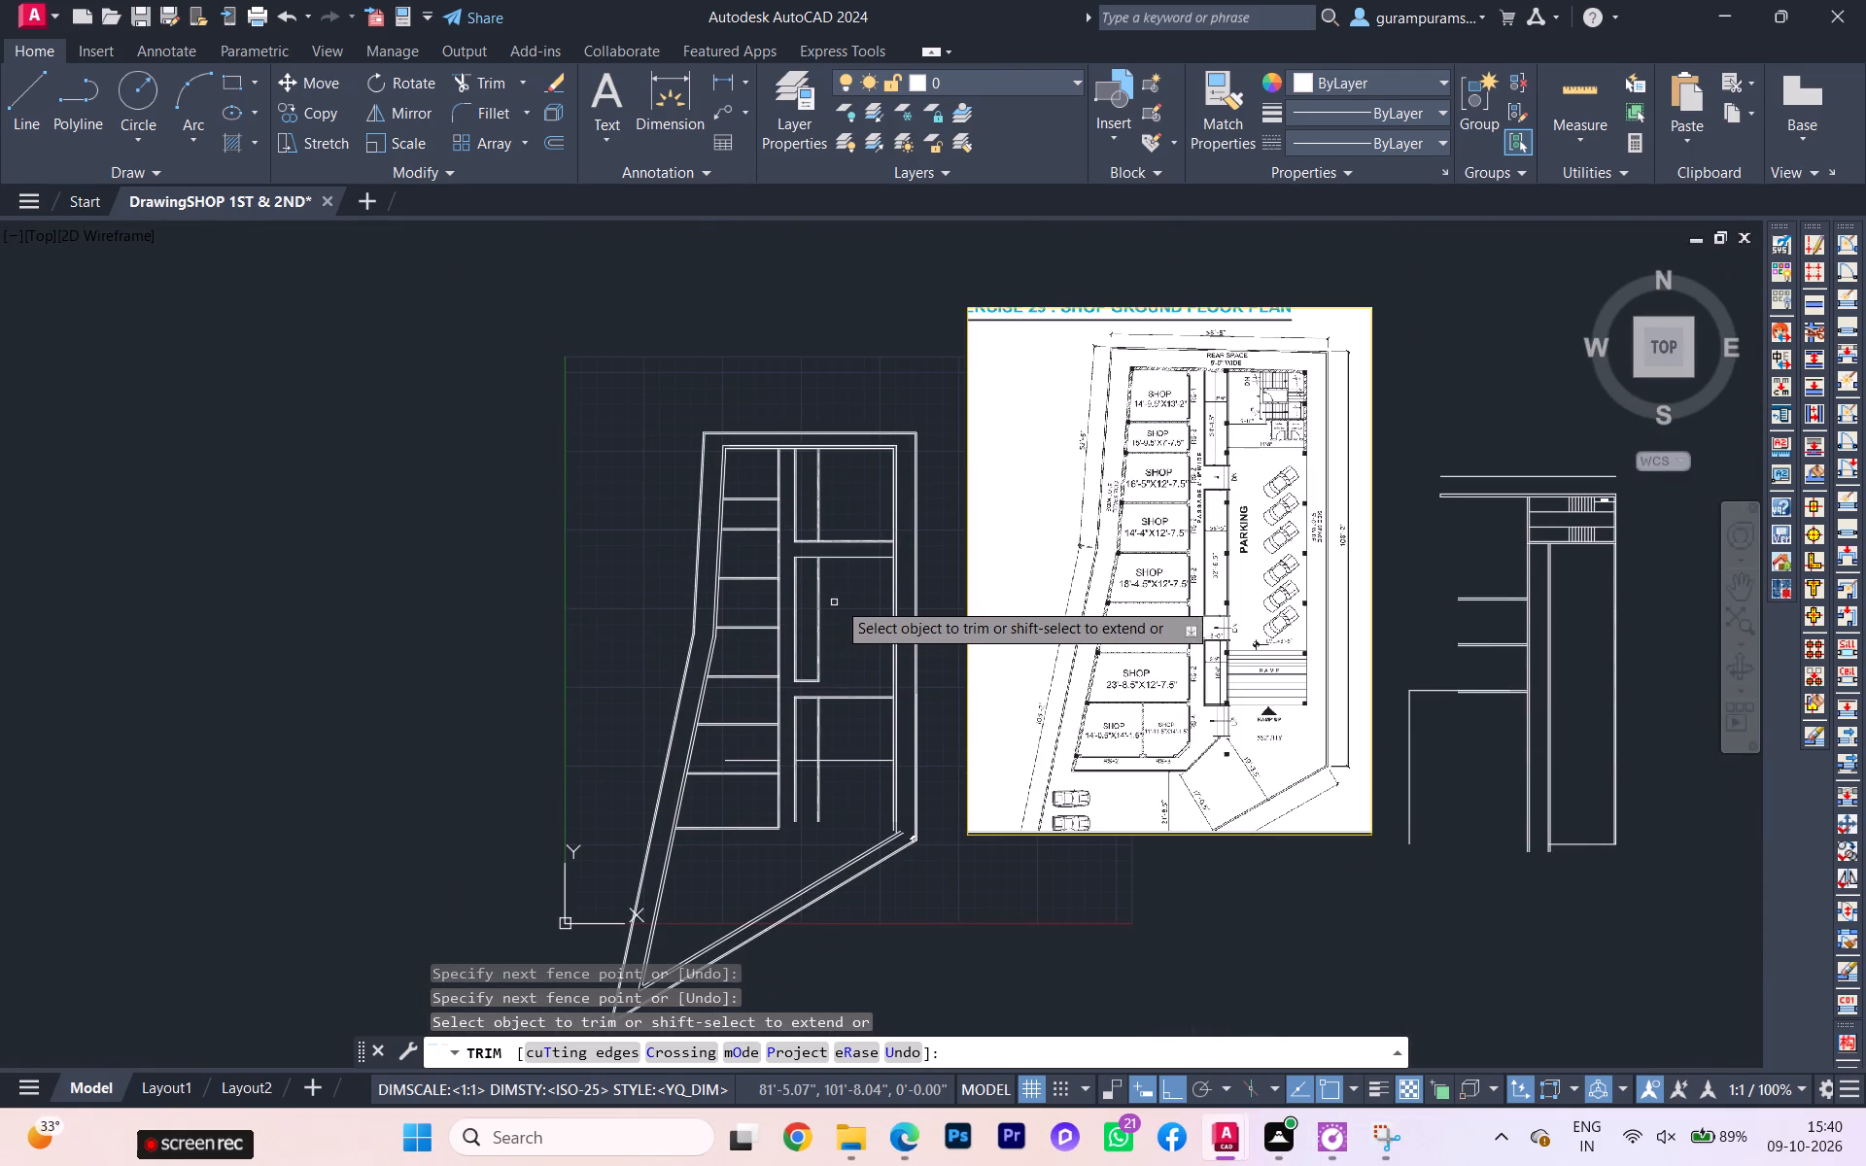
scroll(844, 594, "up", 1)
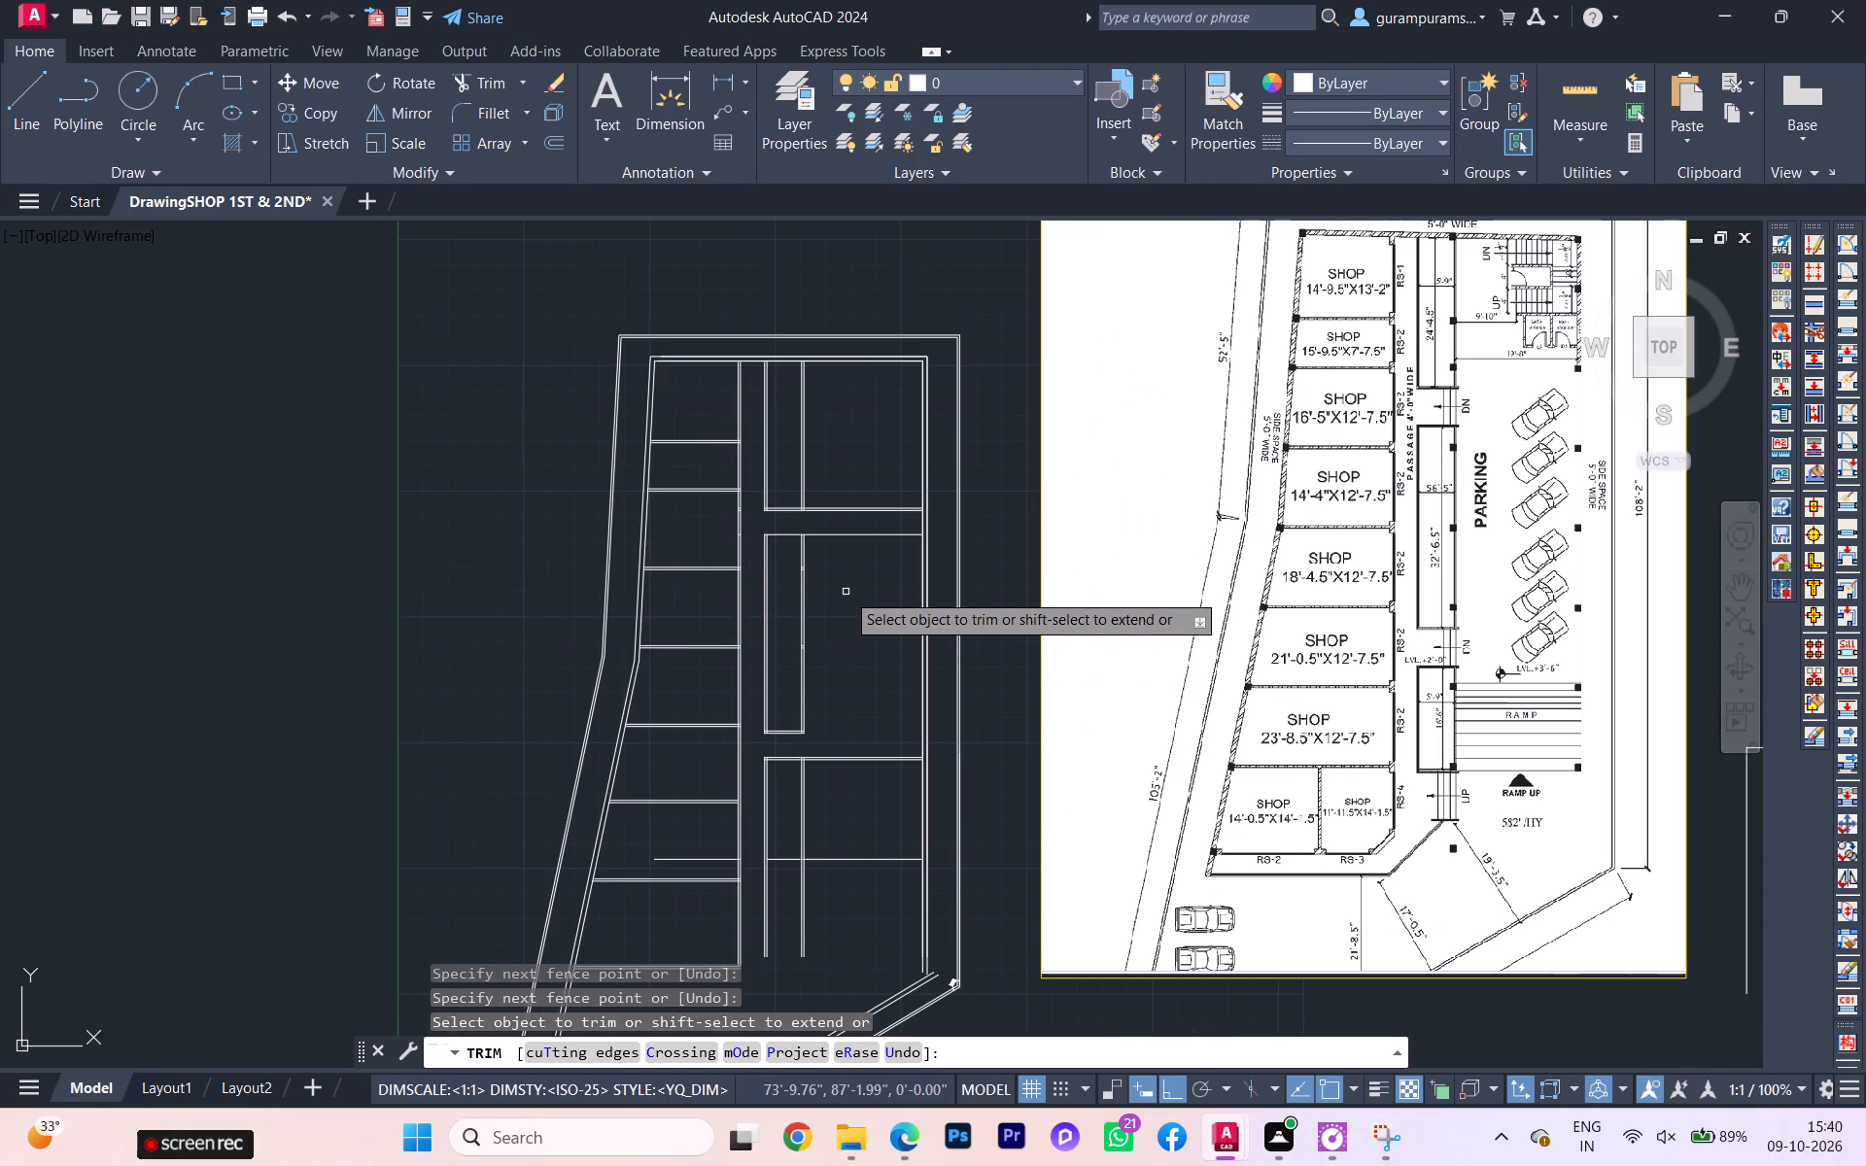
left_click(851, 571)
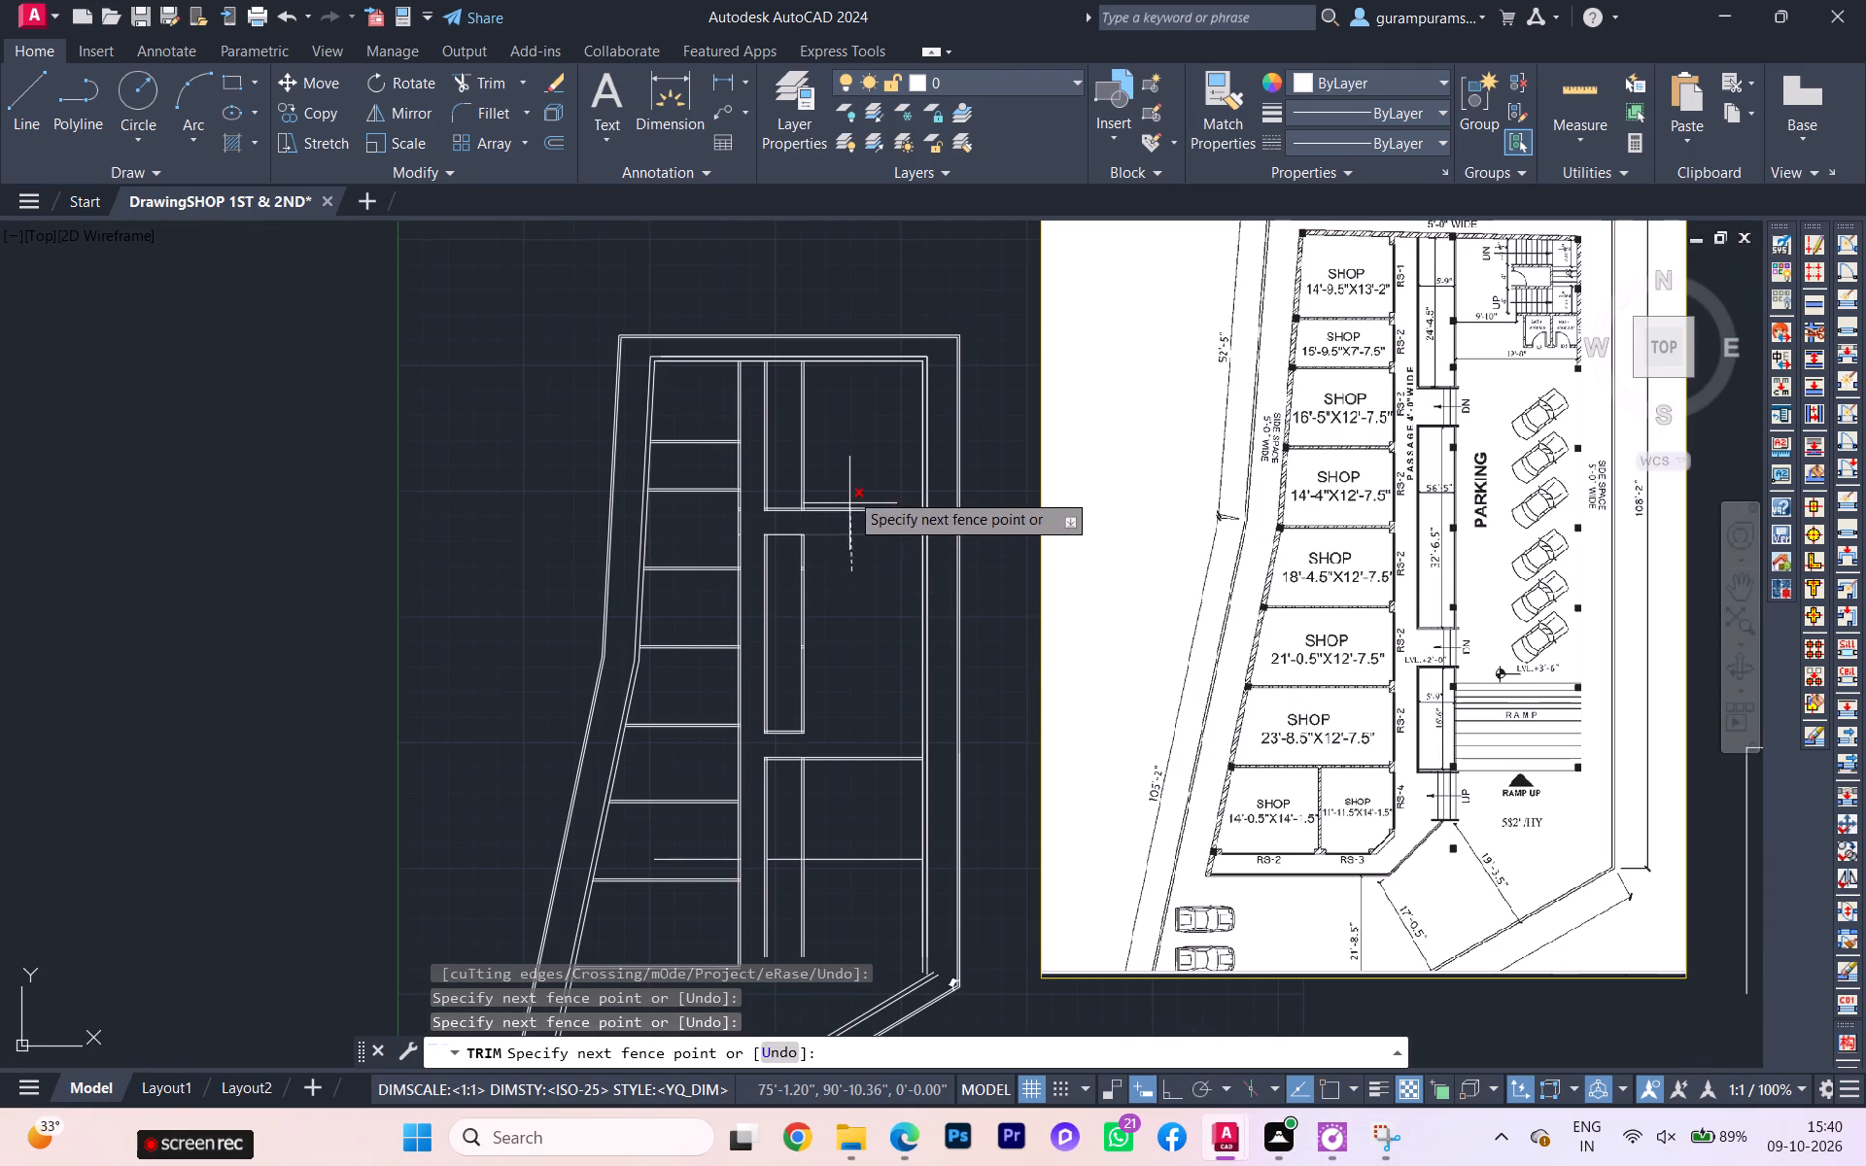
left_click(849, 489)
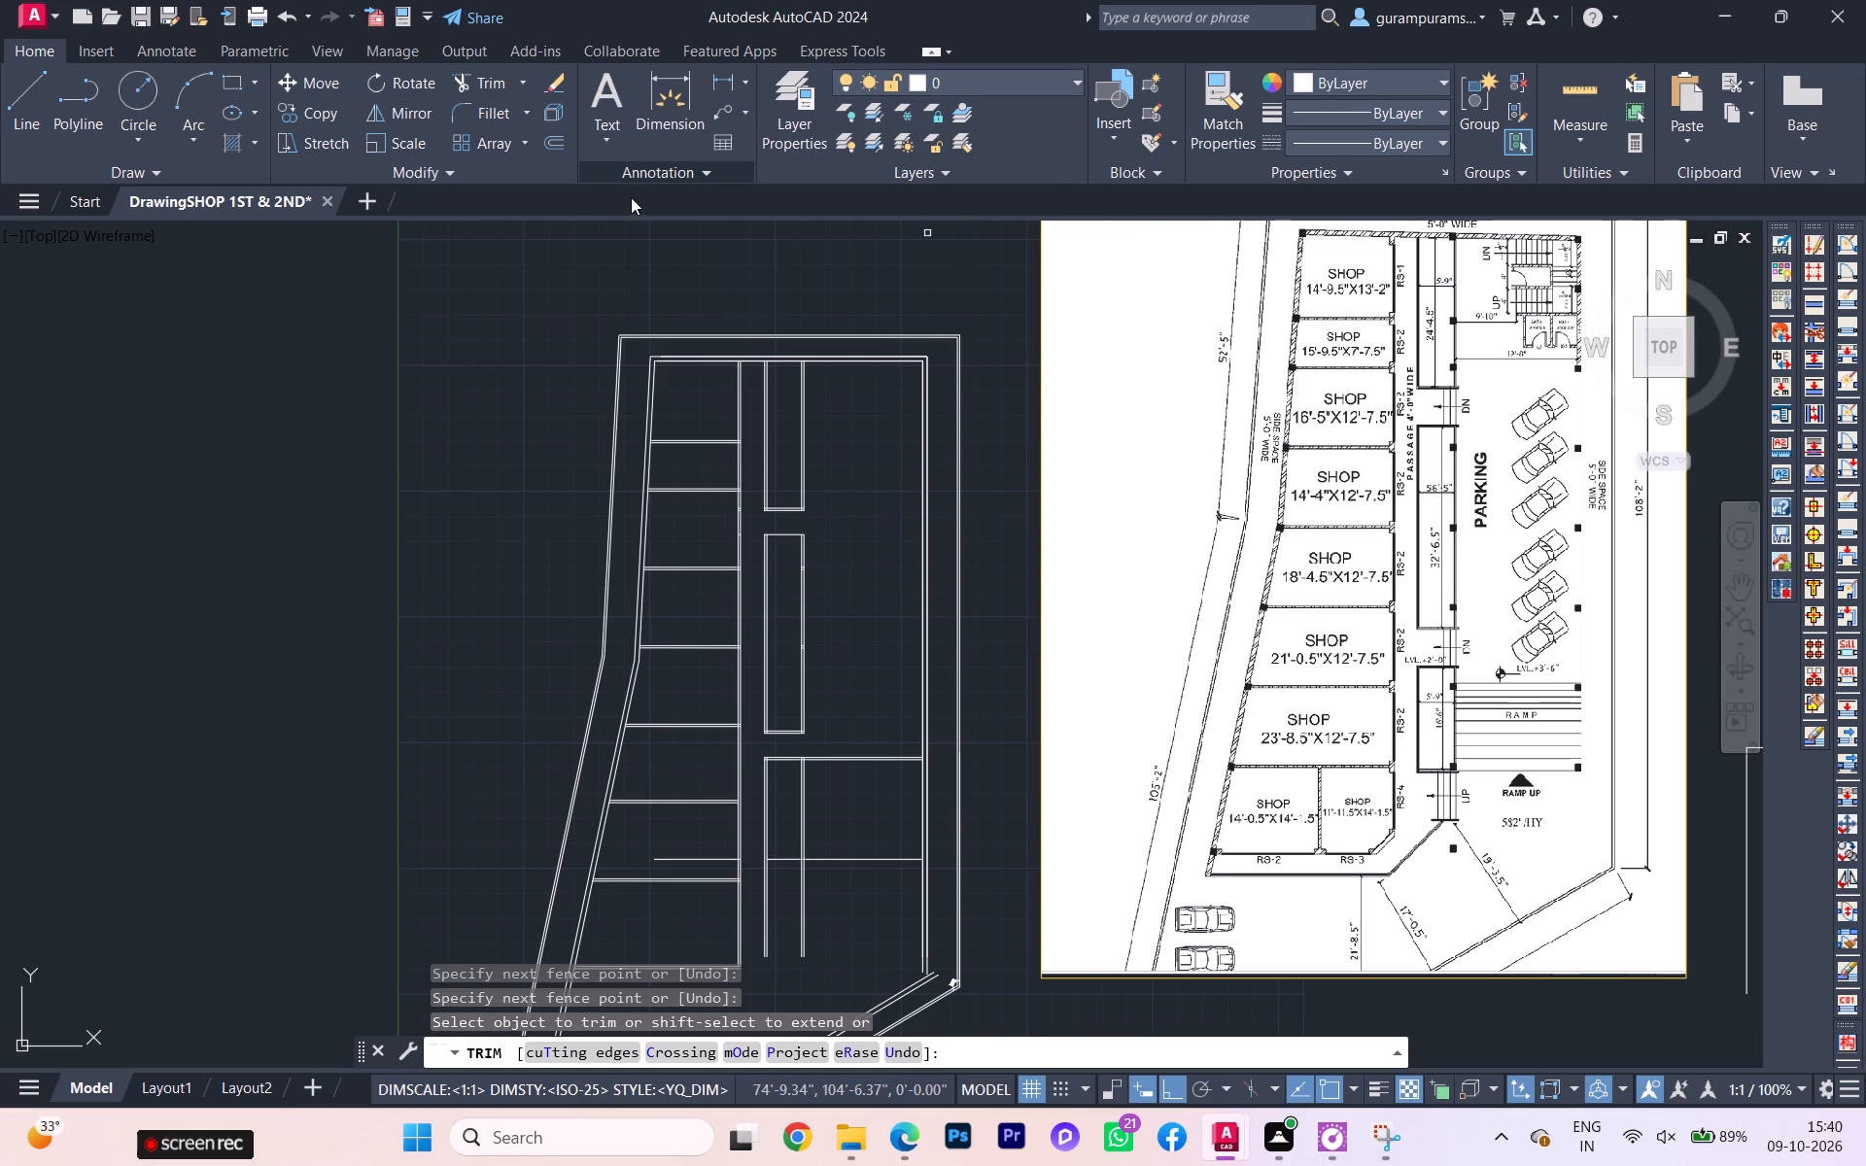
Examine the reference plan's shops, passage openings, parking area and ramp against the drafted walls.
scroll(1383, 532, "up", 2)
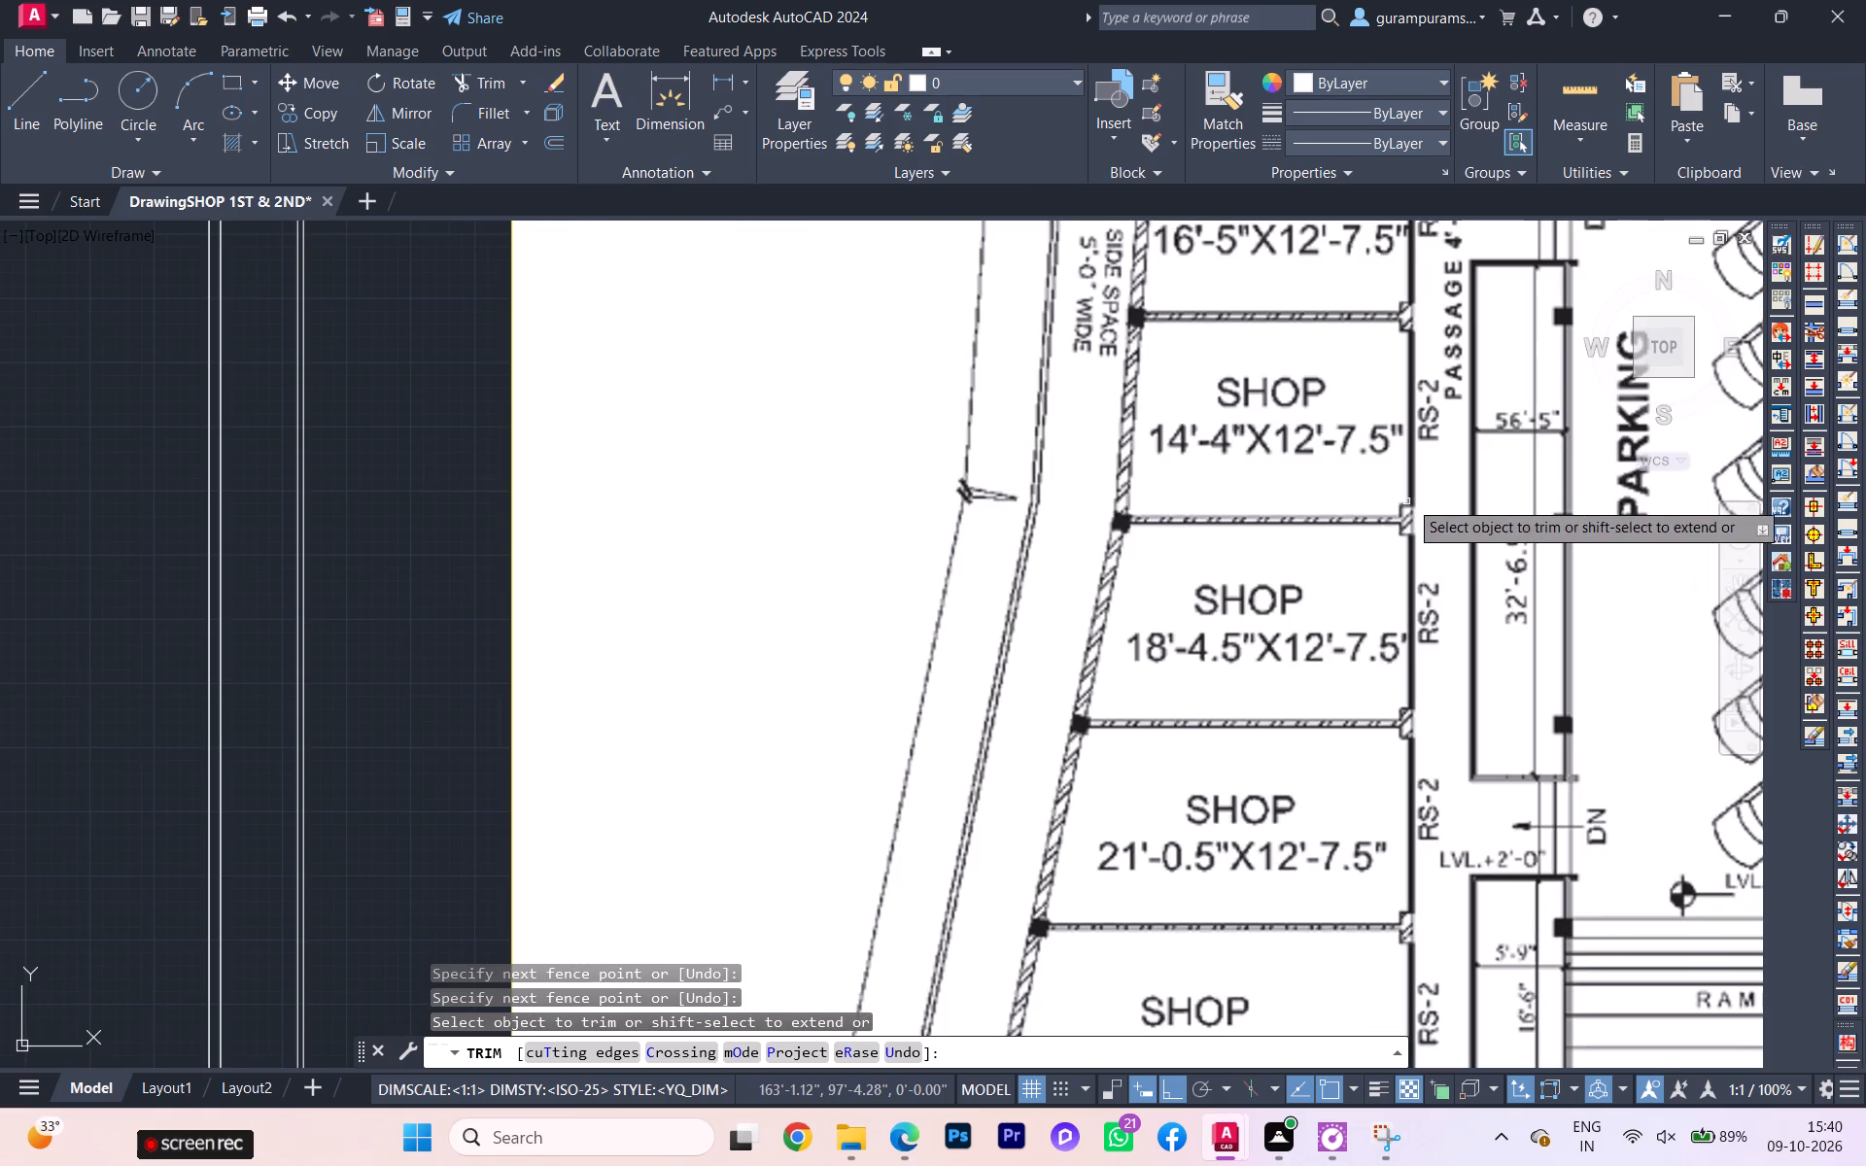
scroll(1420, 474, "down", 3)
scroll(1451, 494, "up", 1)
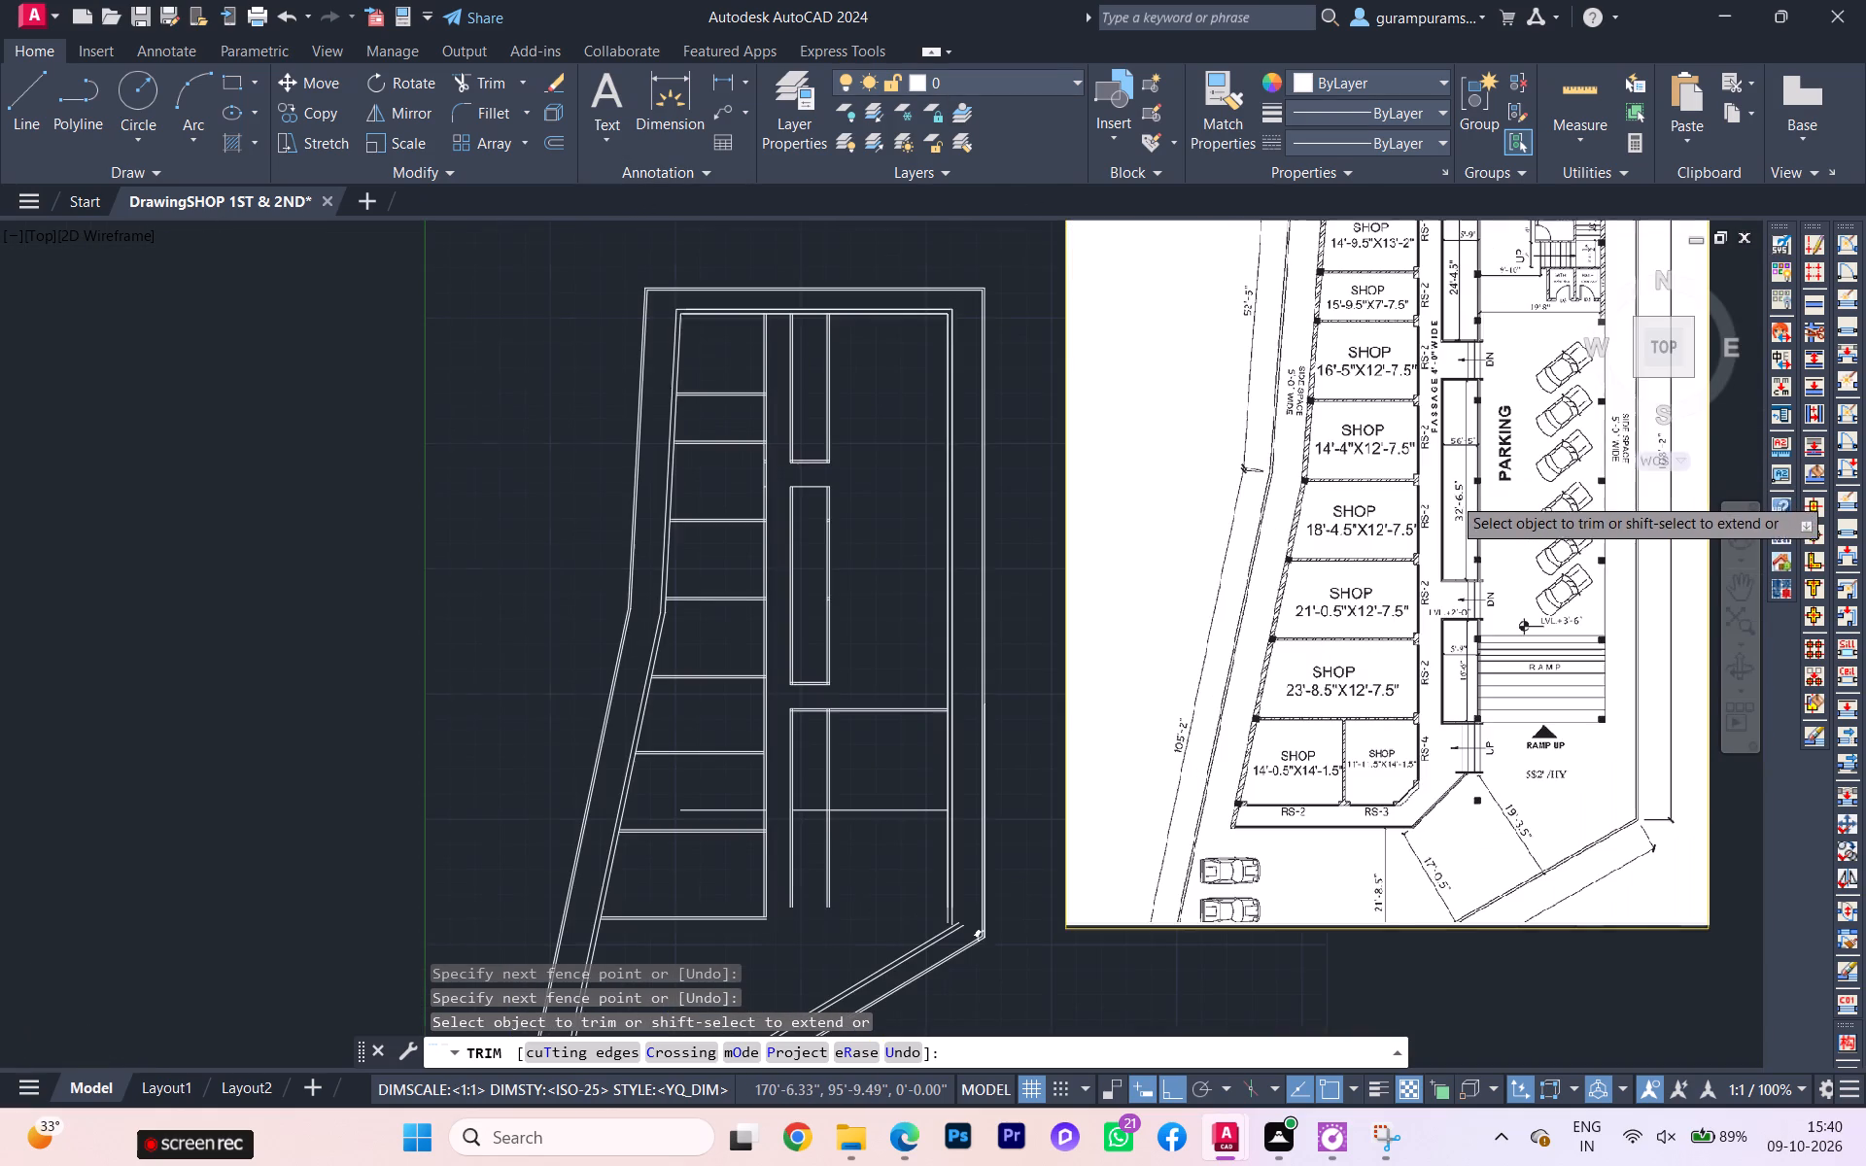
scroll(1463, 500, "up", 2)
scroll(1495, 497, "down", 1)
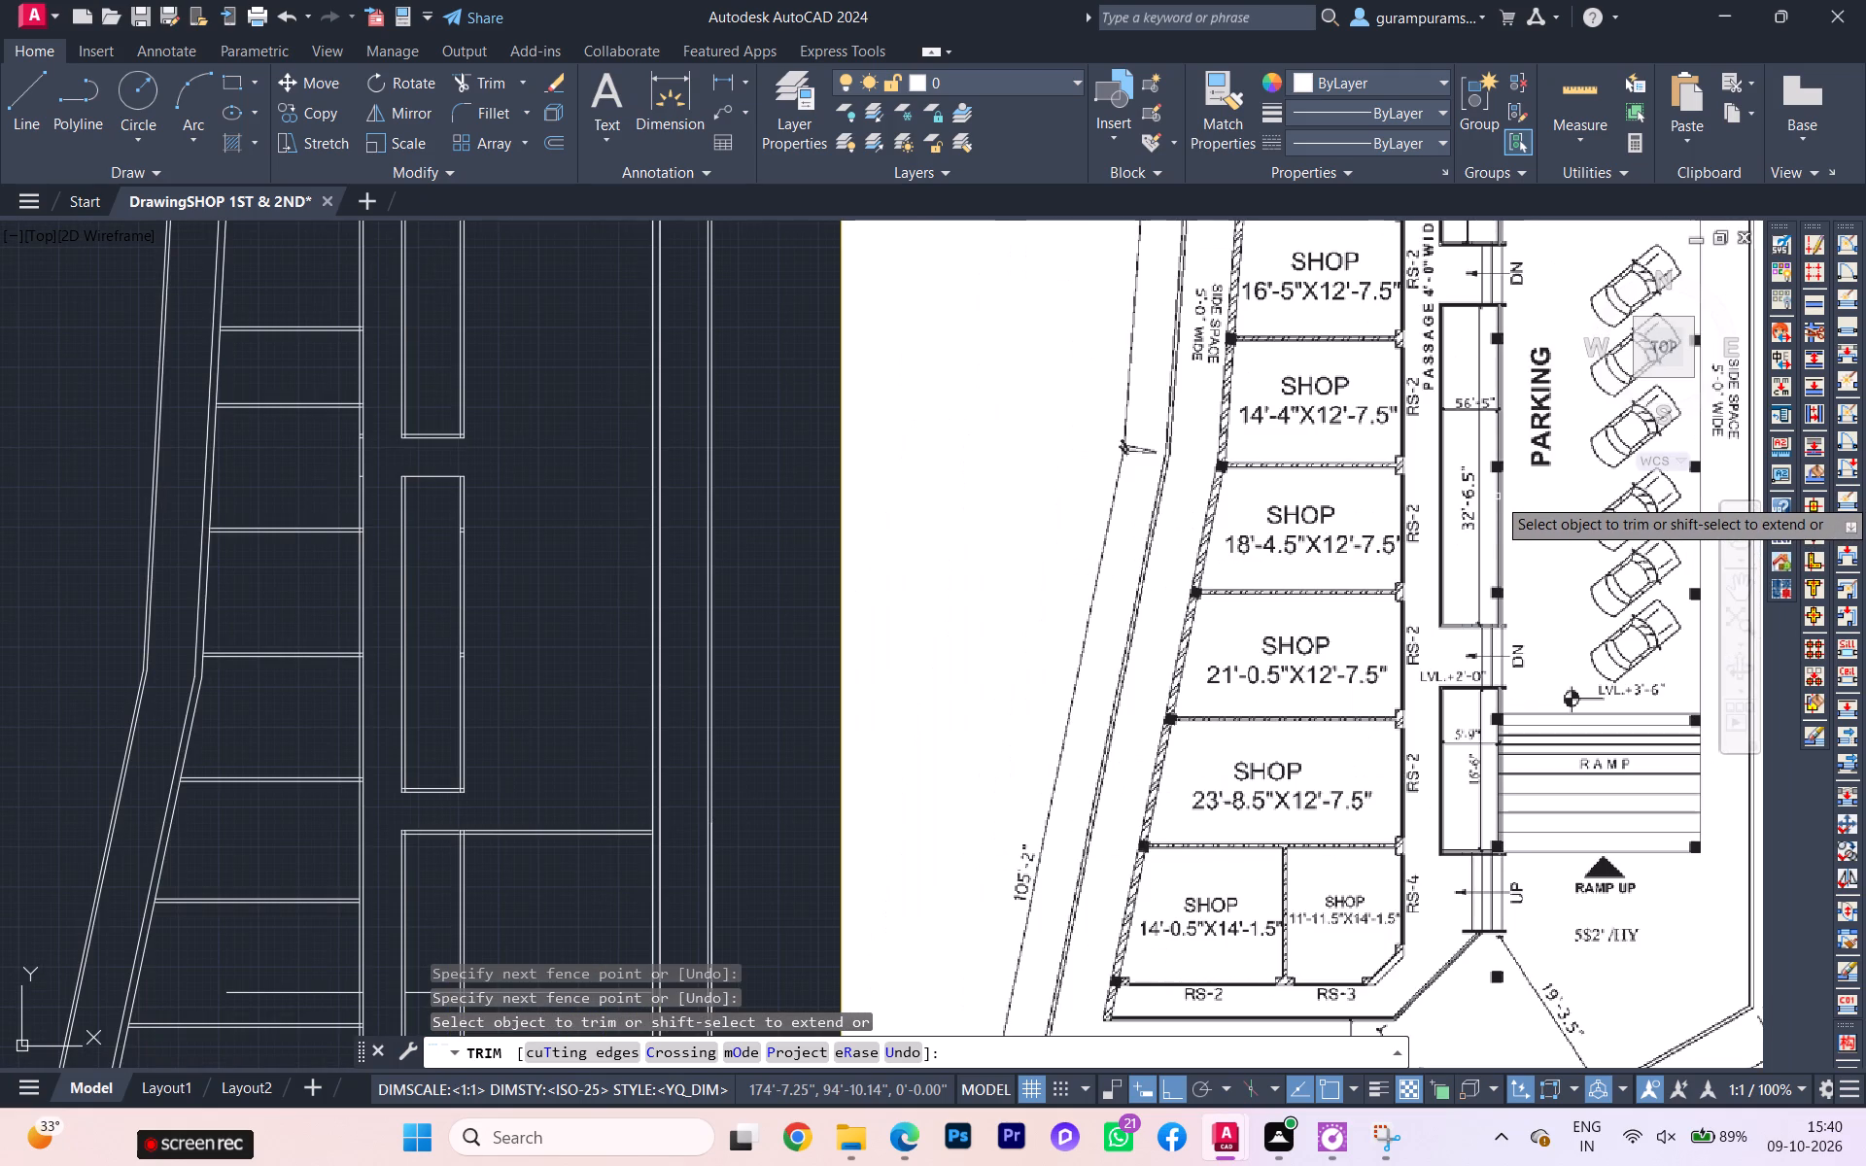
scroll(1497, 508, "down", 1)
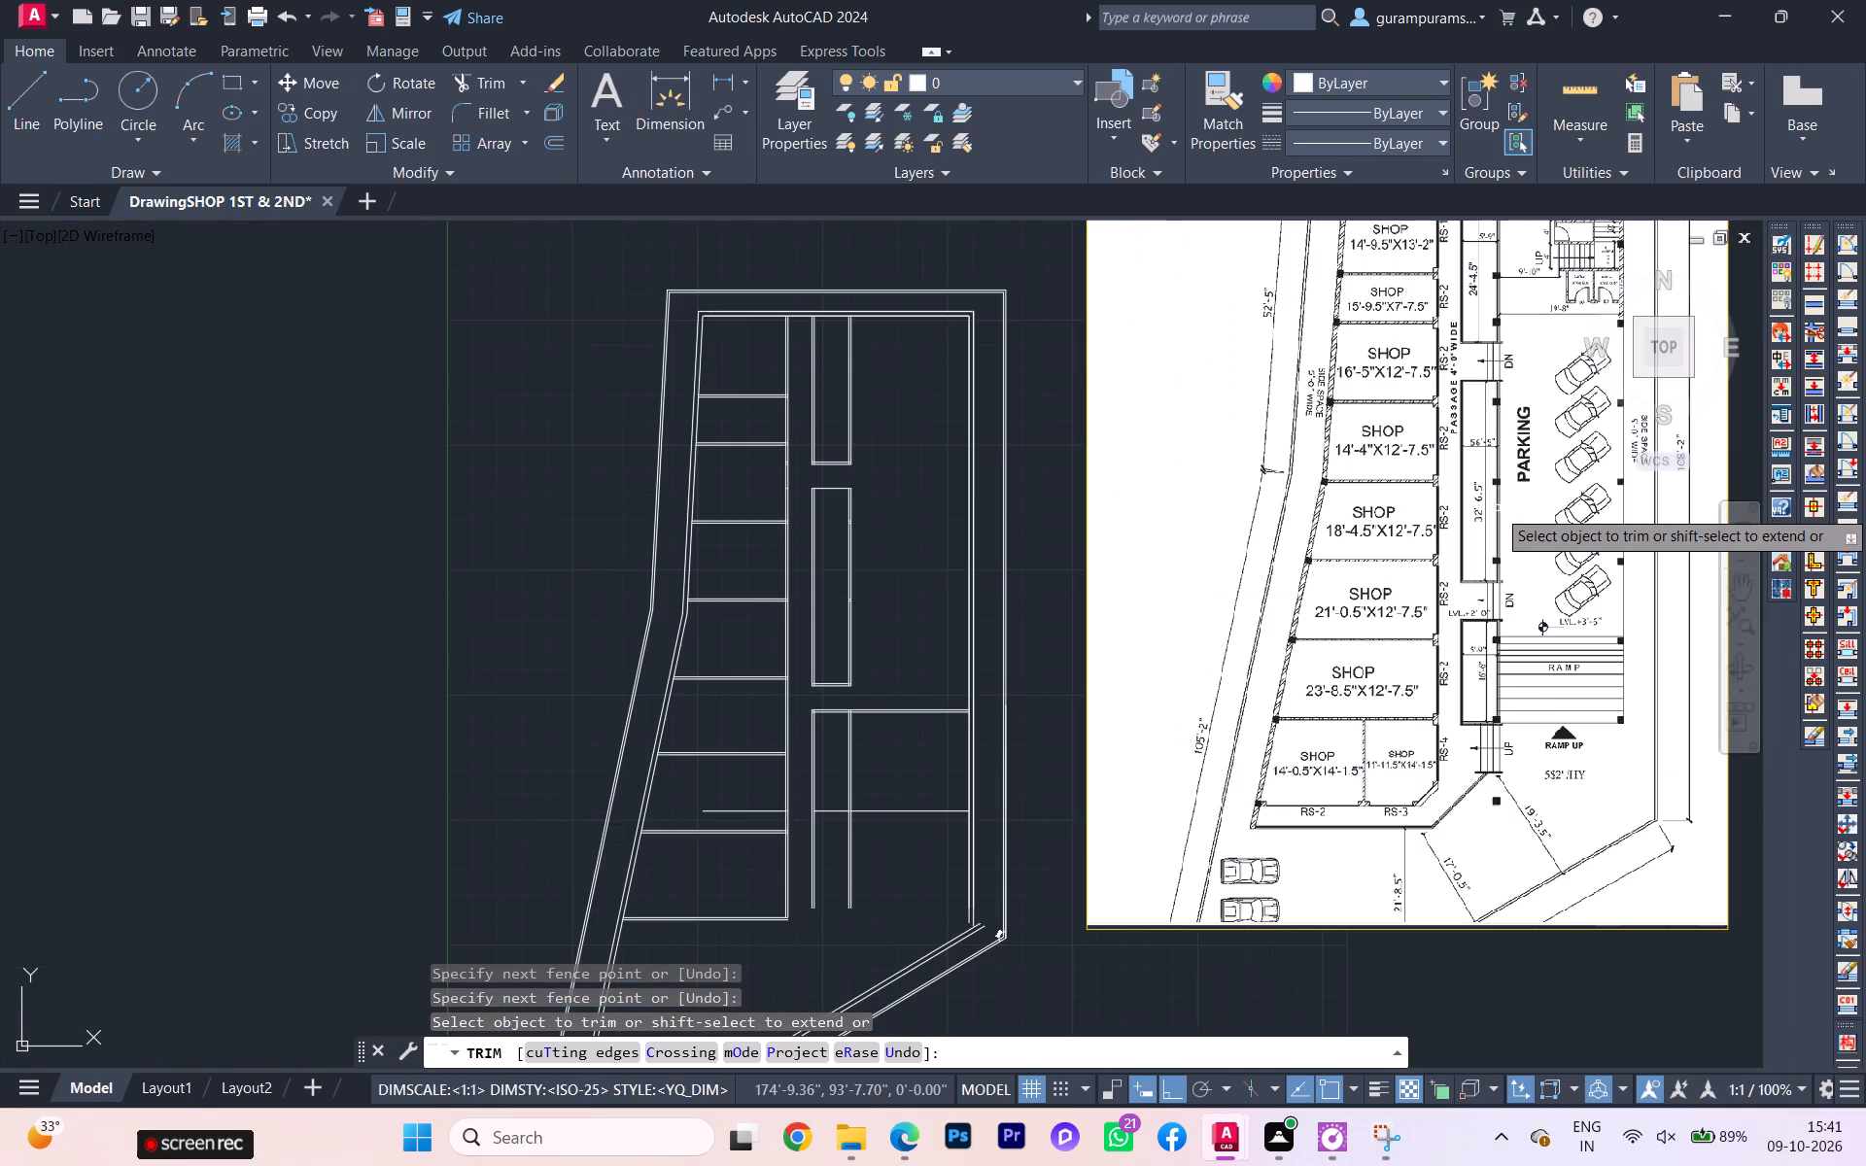
scroll(1500, 505, "up", 1)
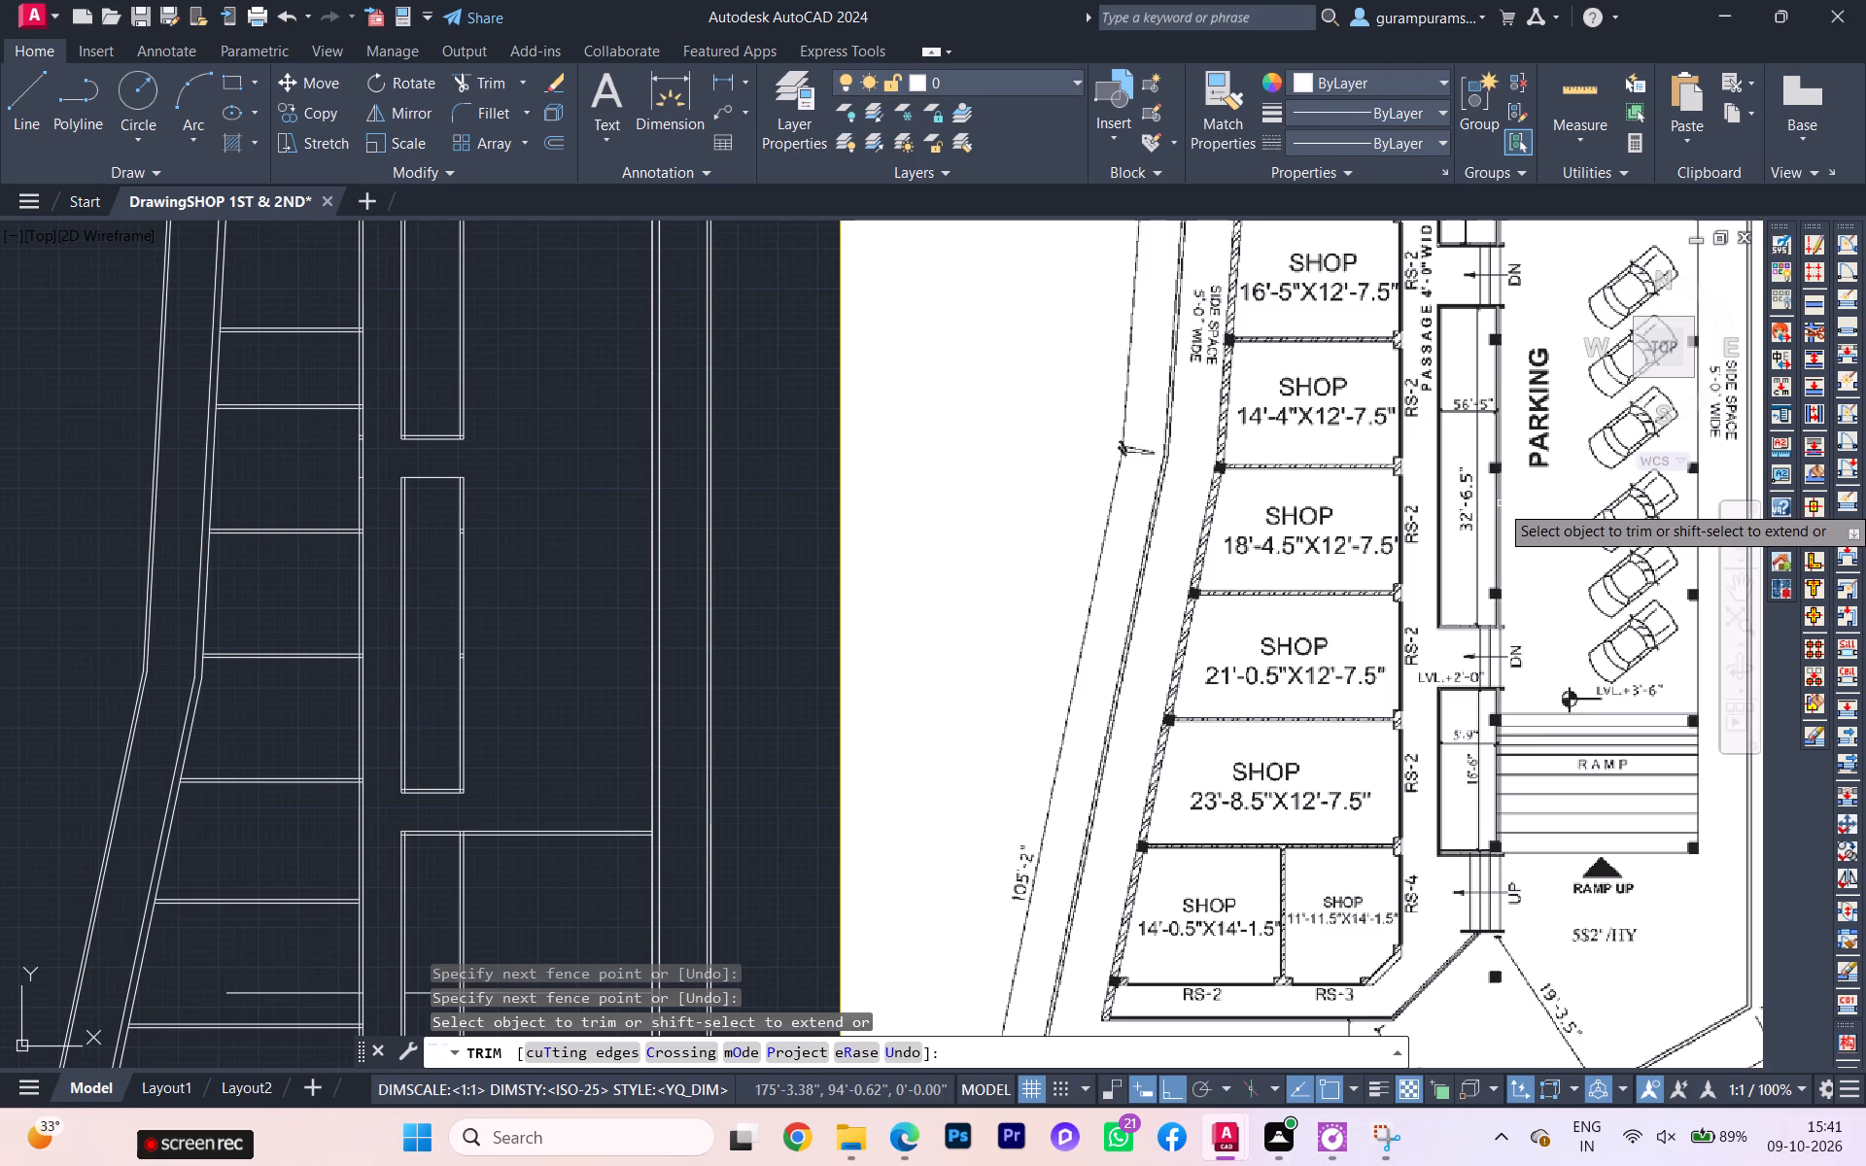
scroll(1445, 501, "down", 1)
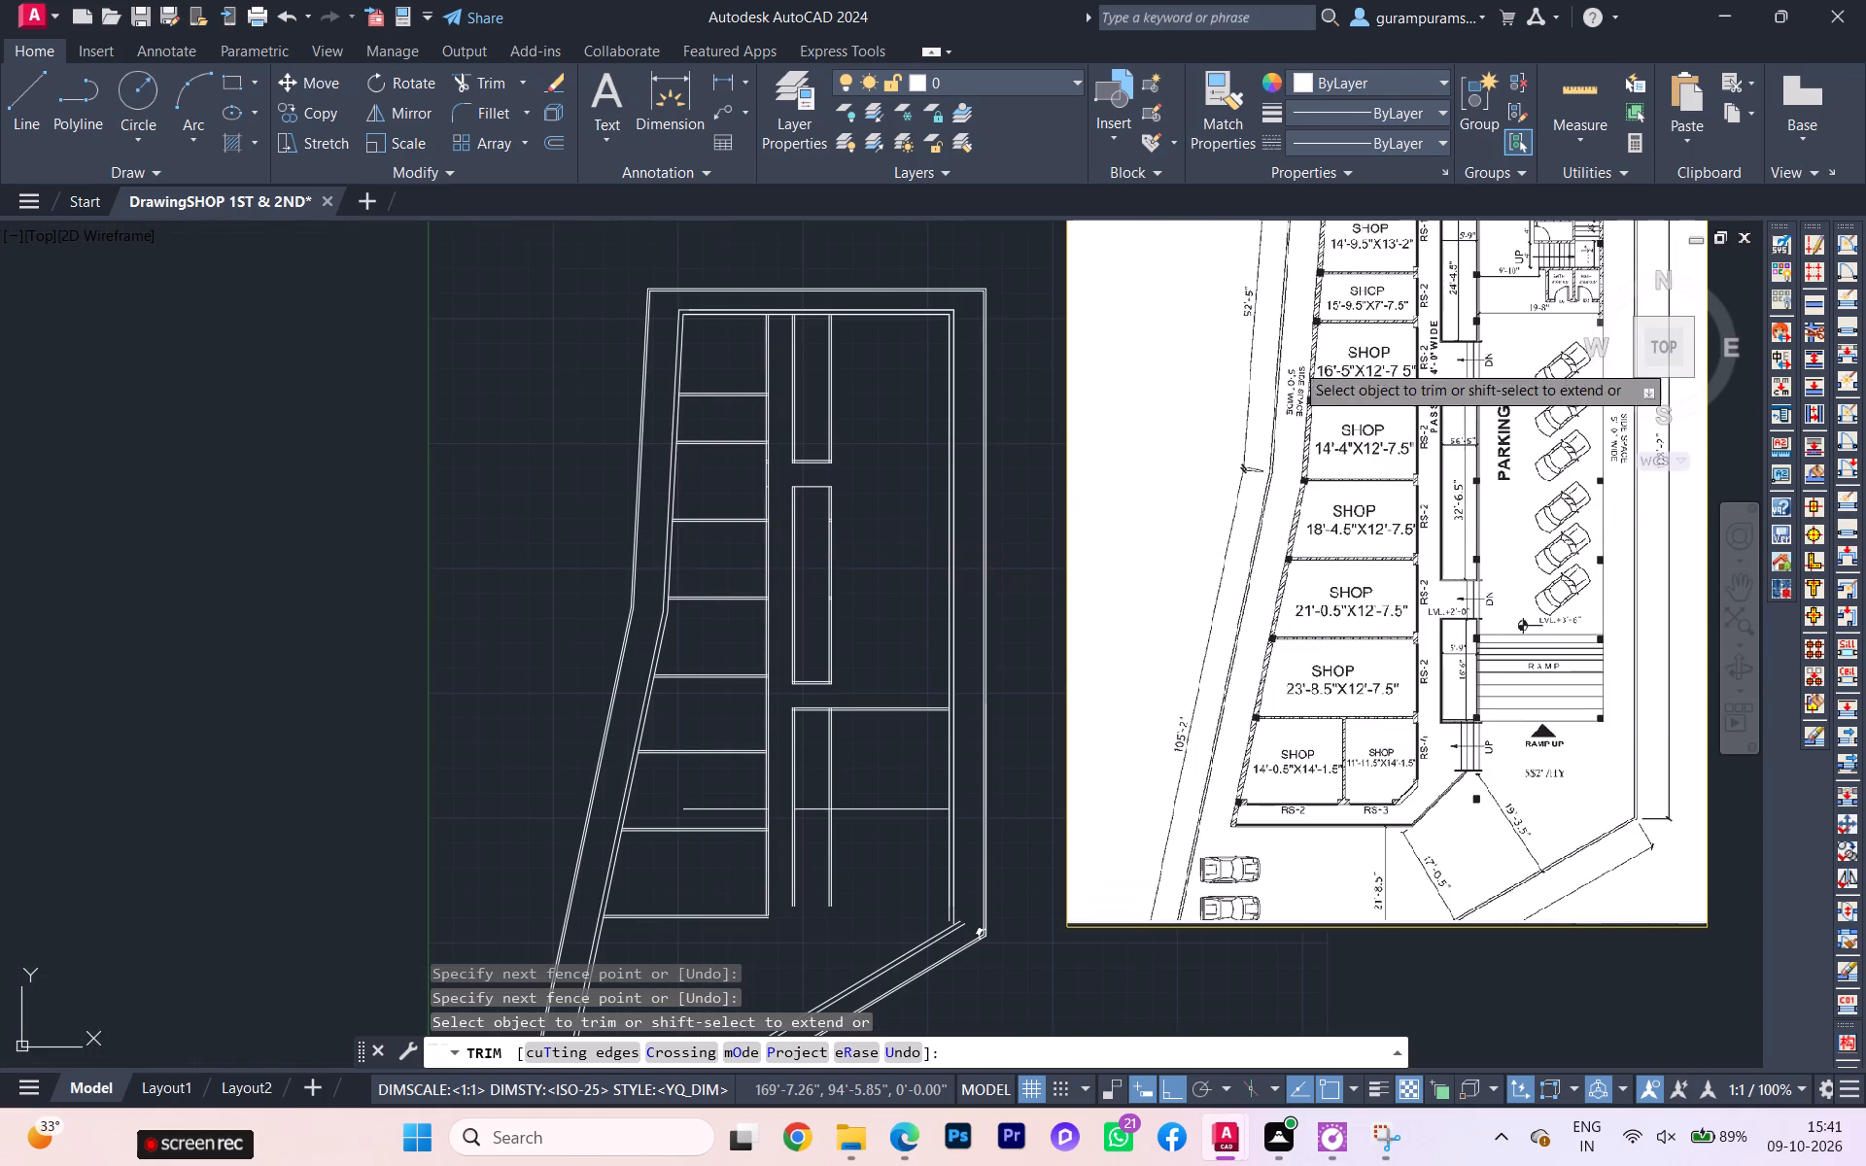
scroll(1246, 484, "up", 4)
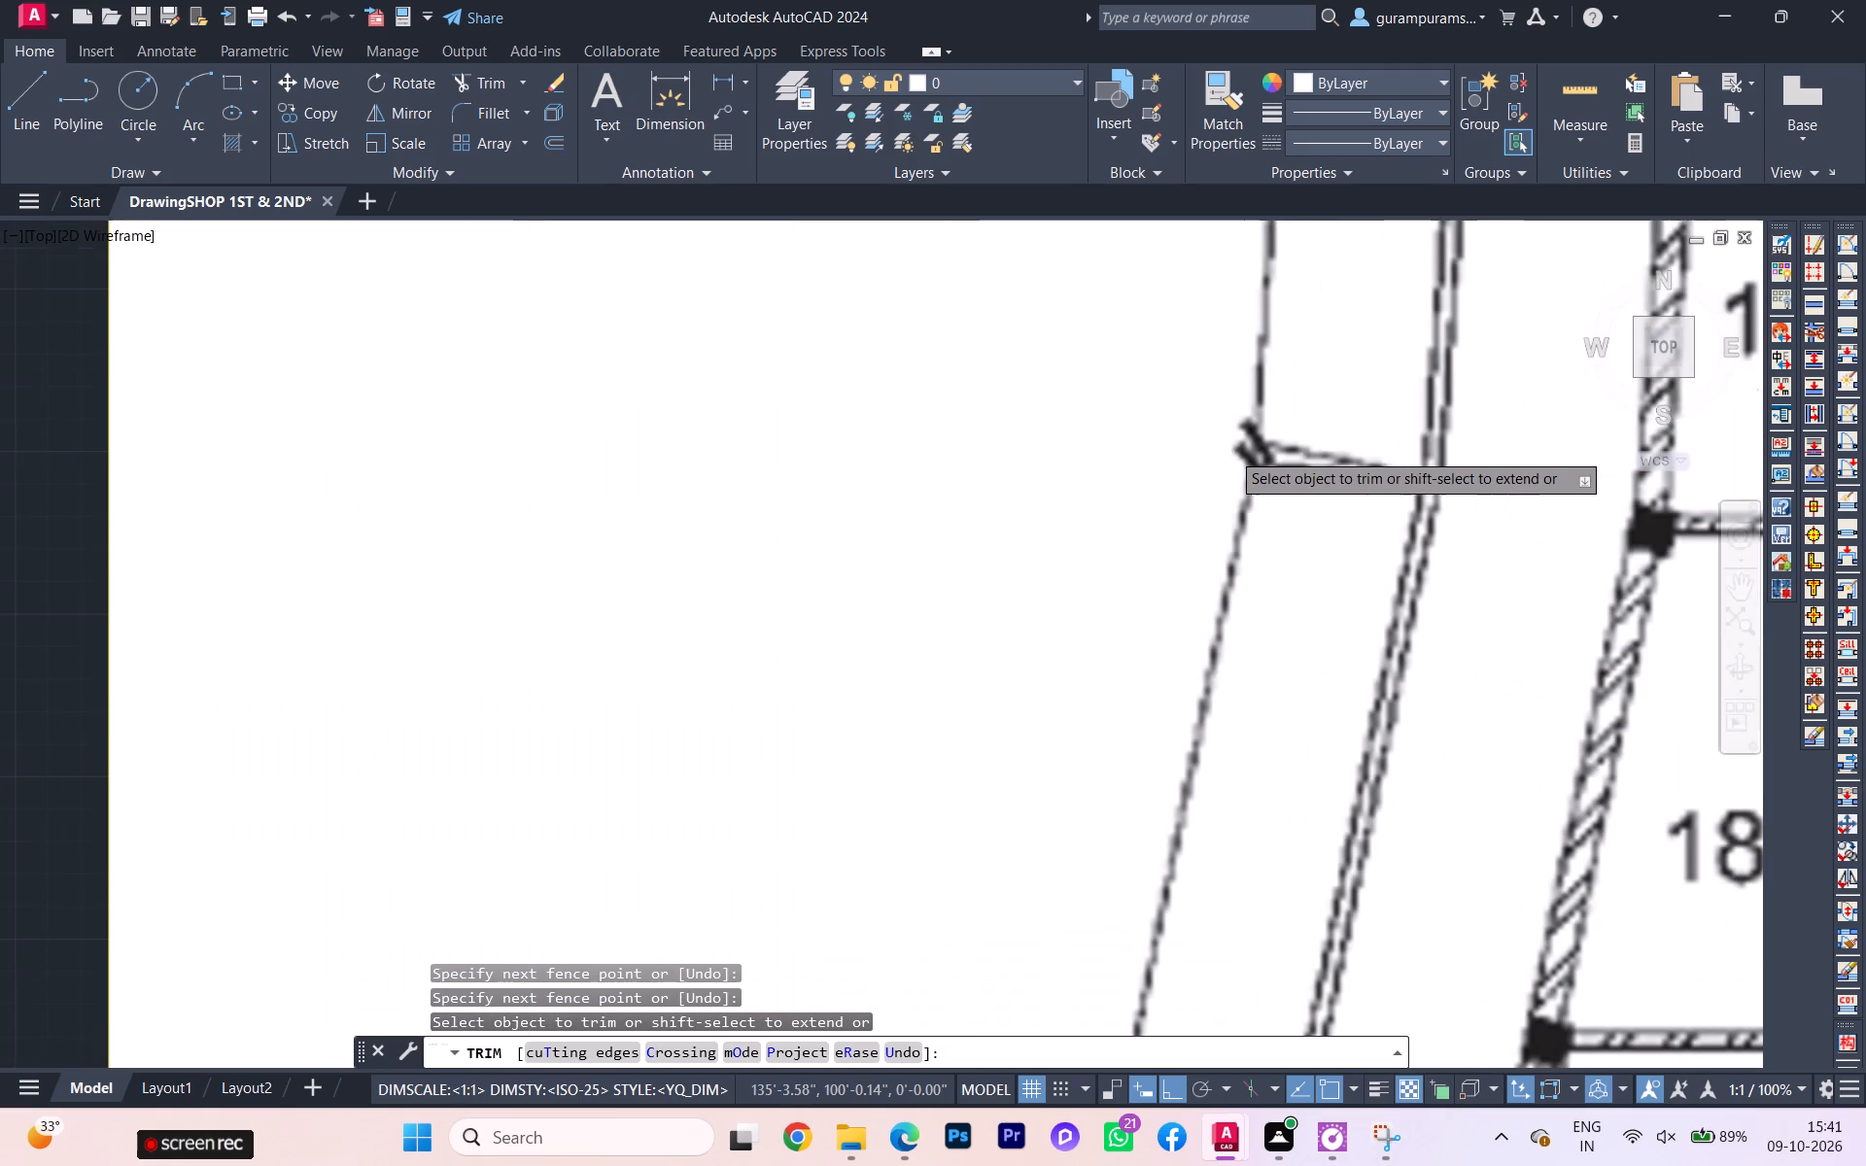
scroll(1243, 448, "down", 3)
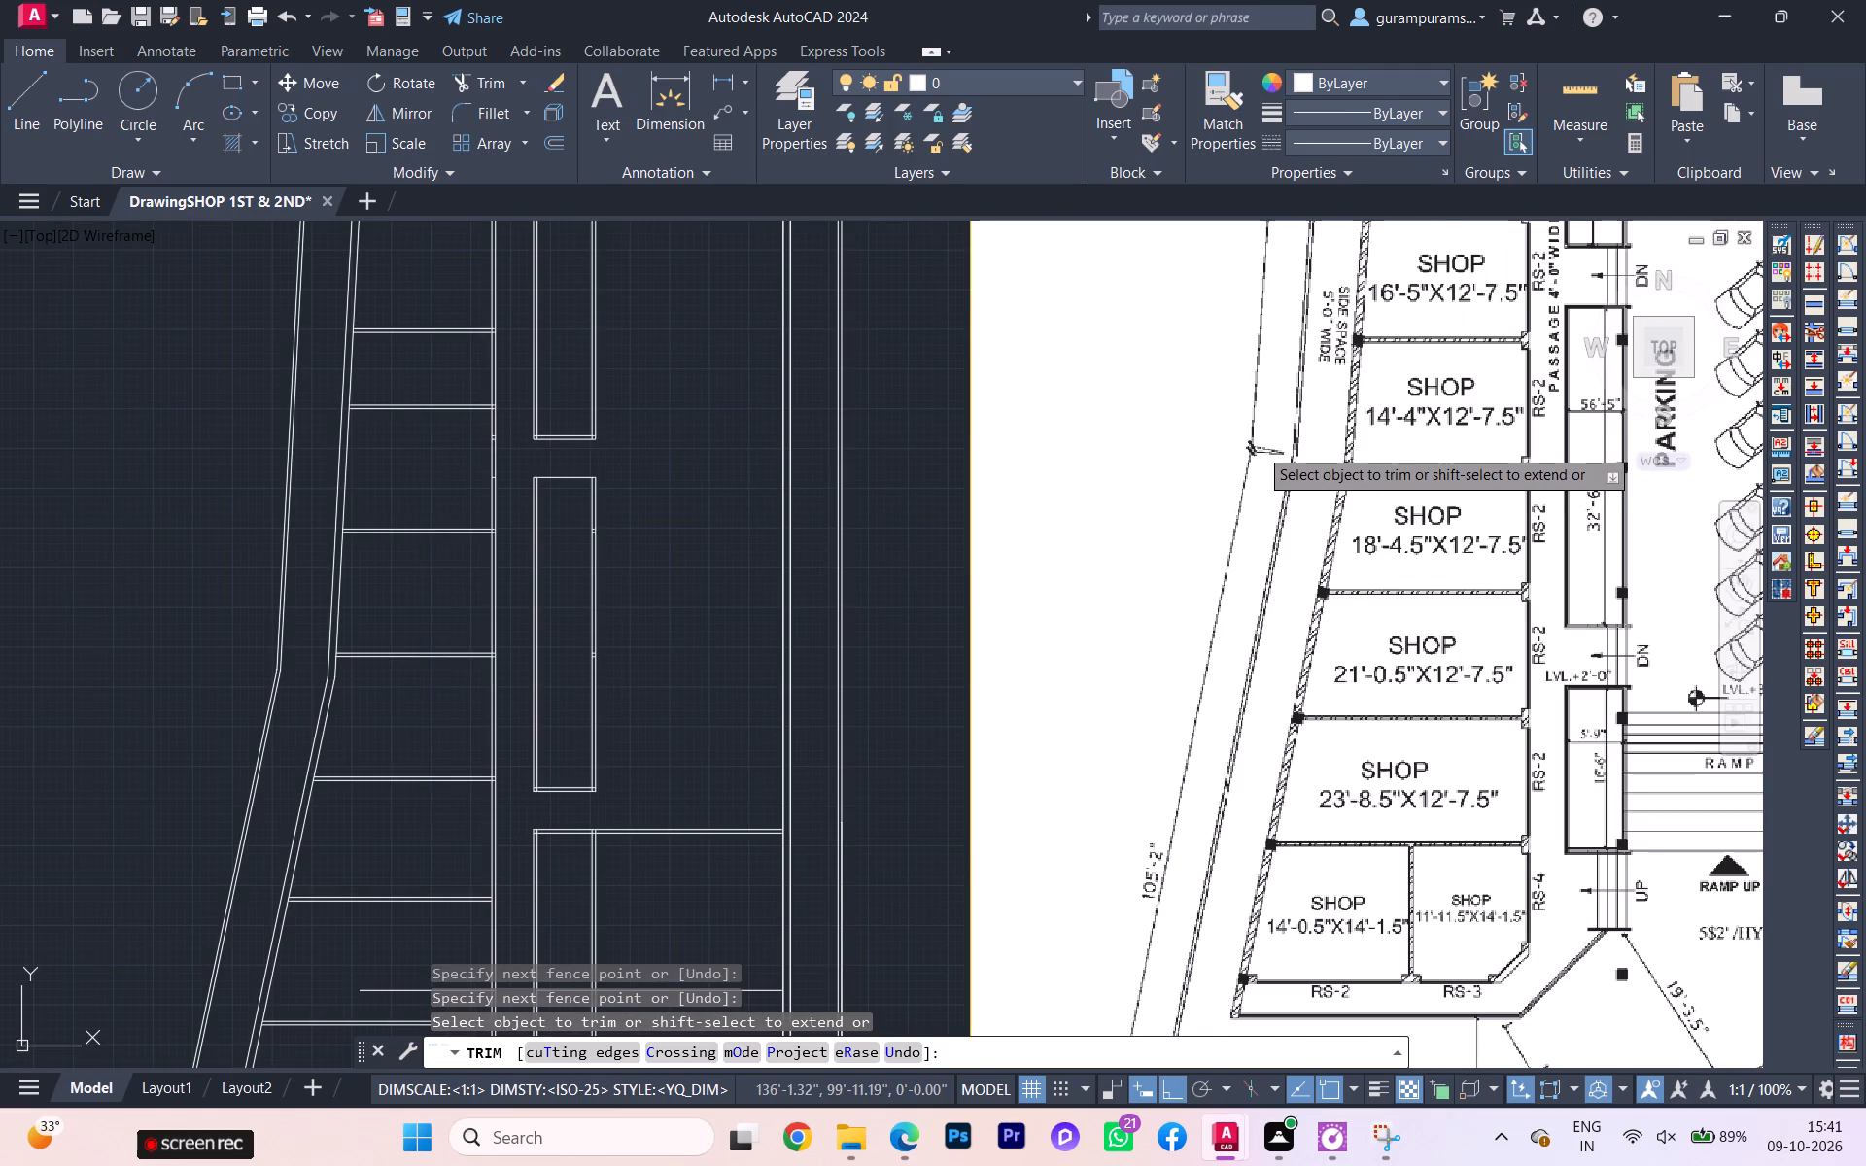
scroll(1269, 445, "down", 1)
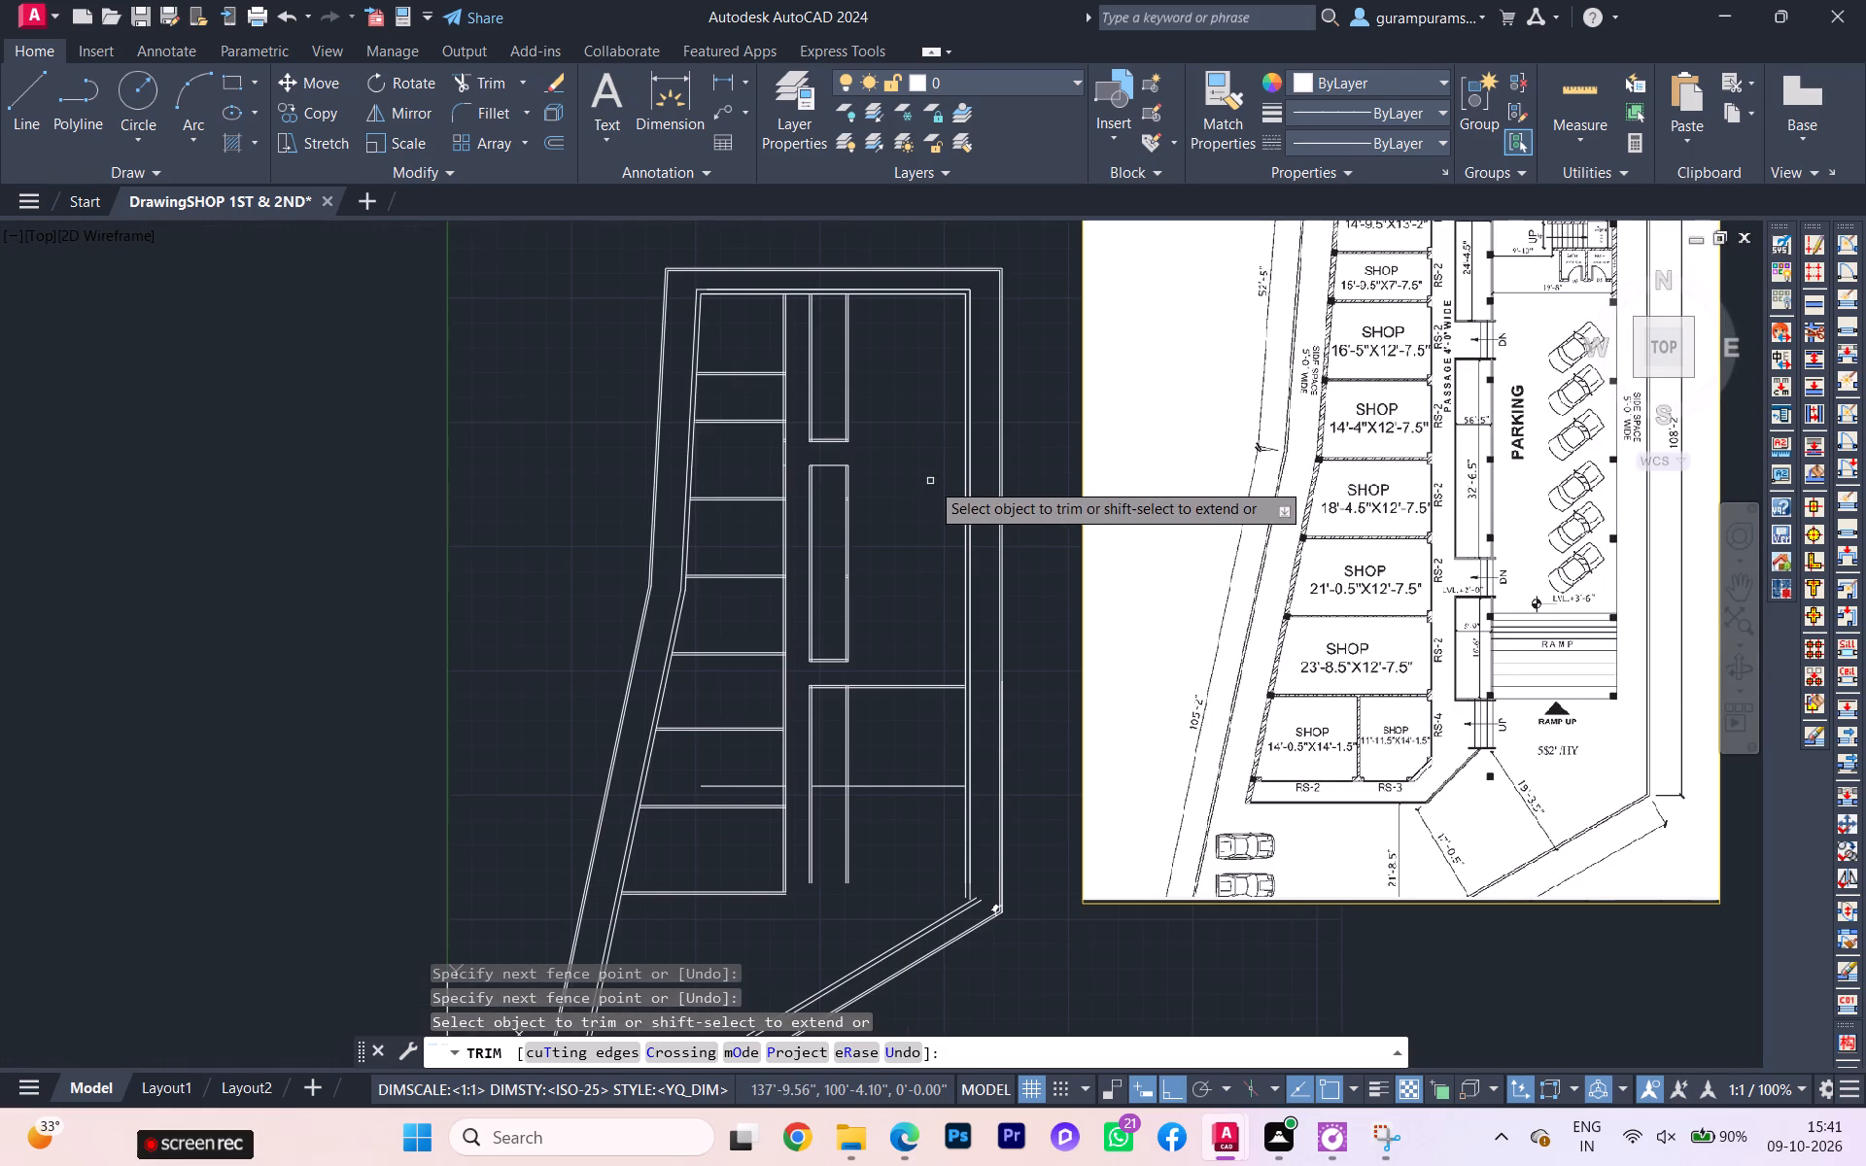
Measure the north-south length of the outer east boundary with a linear dimension.
left_click(707, 82)
left_click(722, 73)
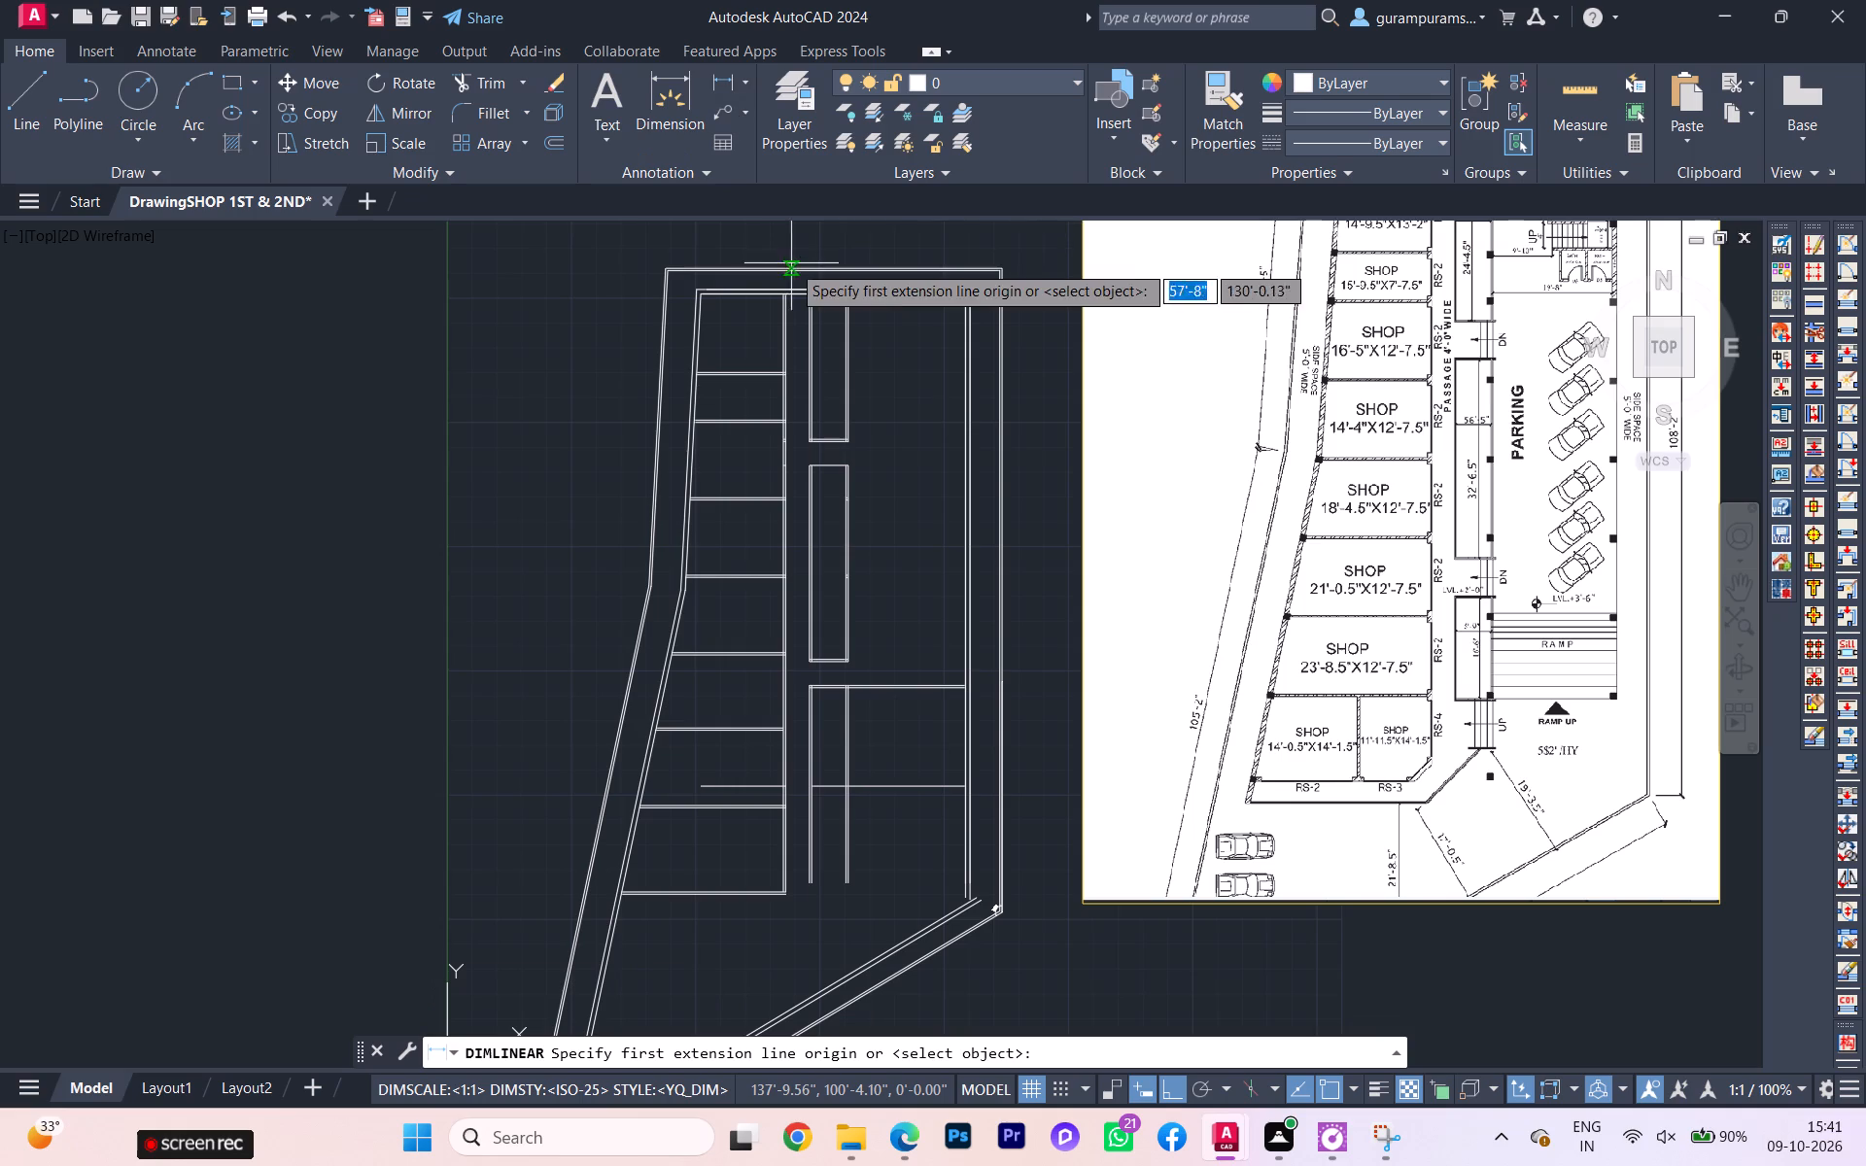
scroll(1009, 296, "up", 1)
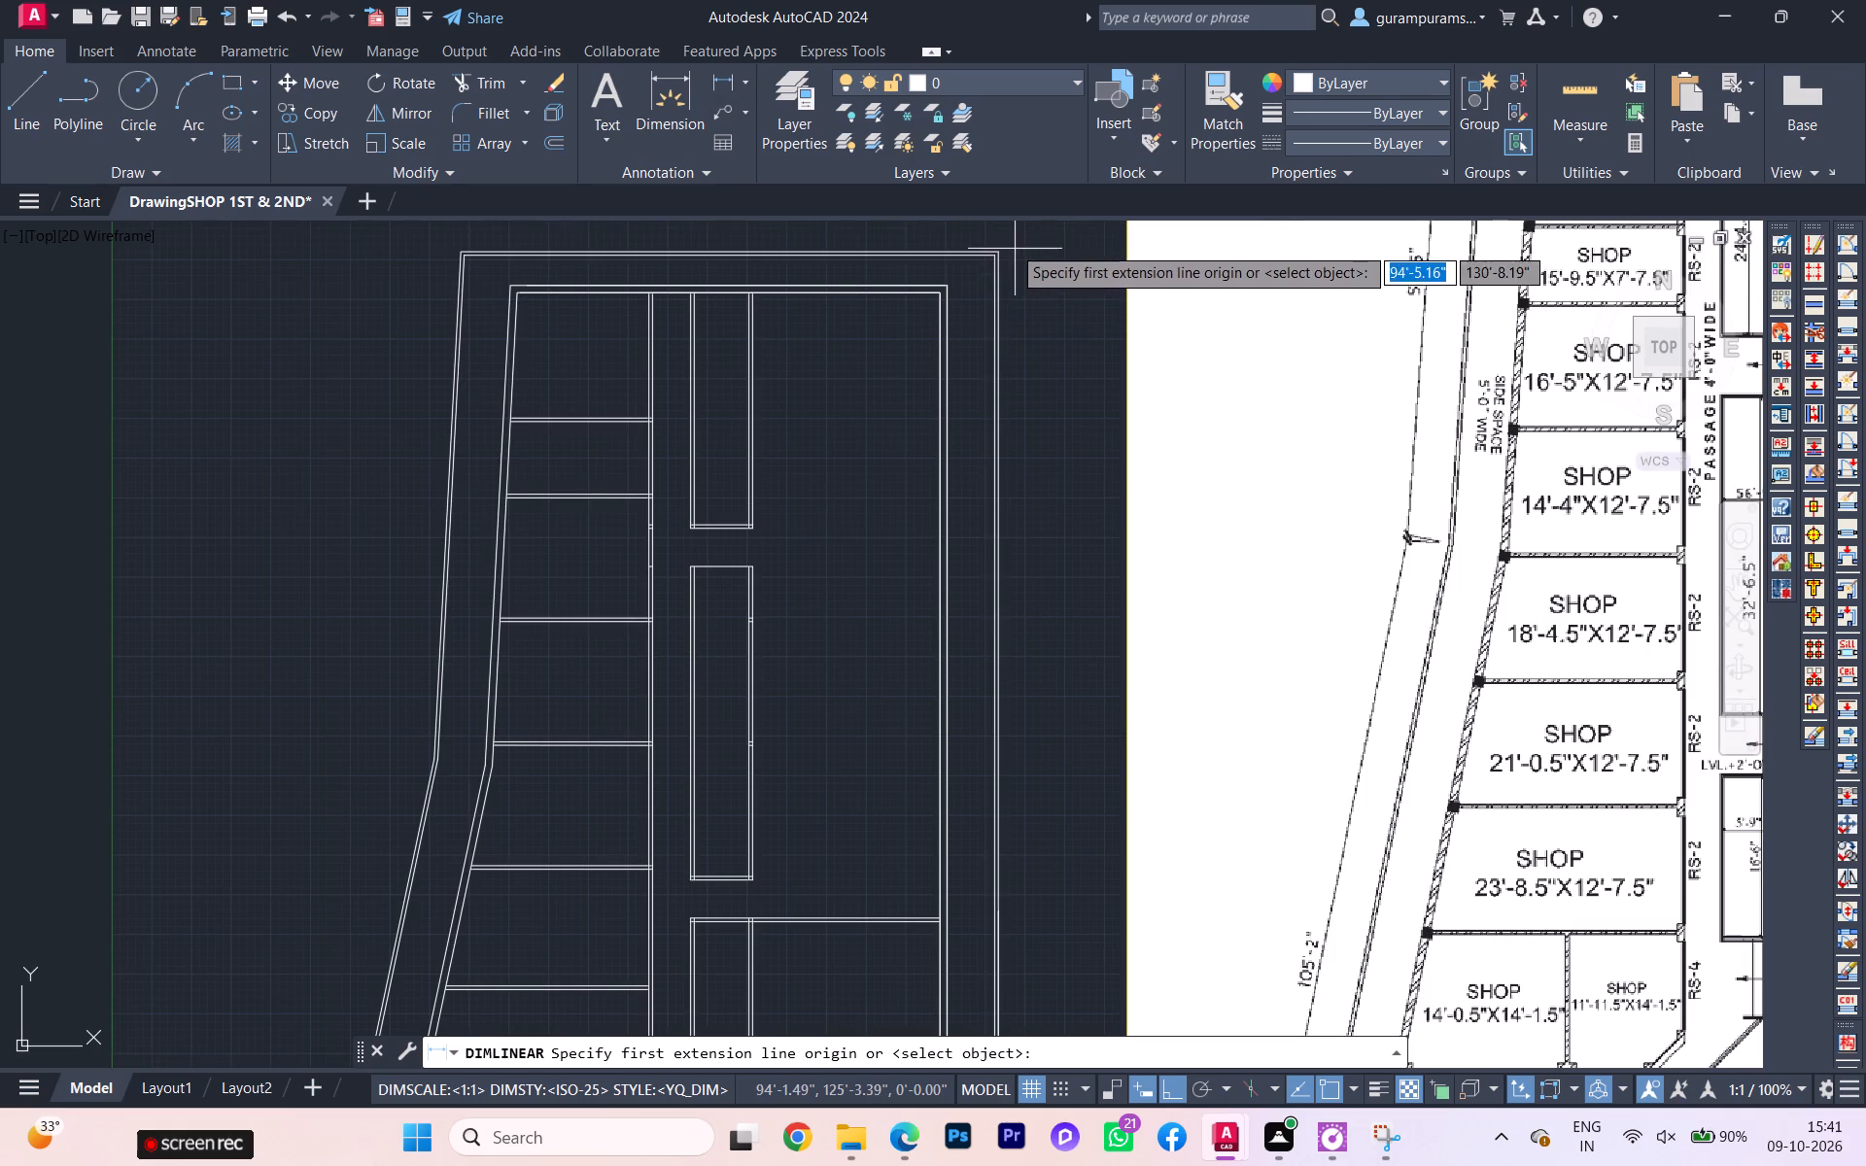
left_click(1012, 244)
scroll(1041, 518, "down", 1)
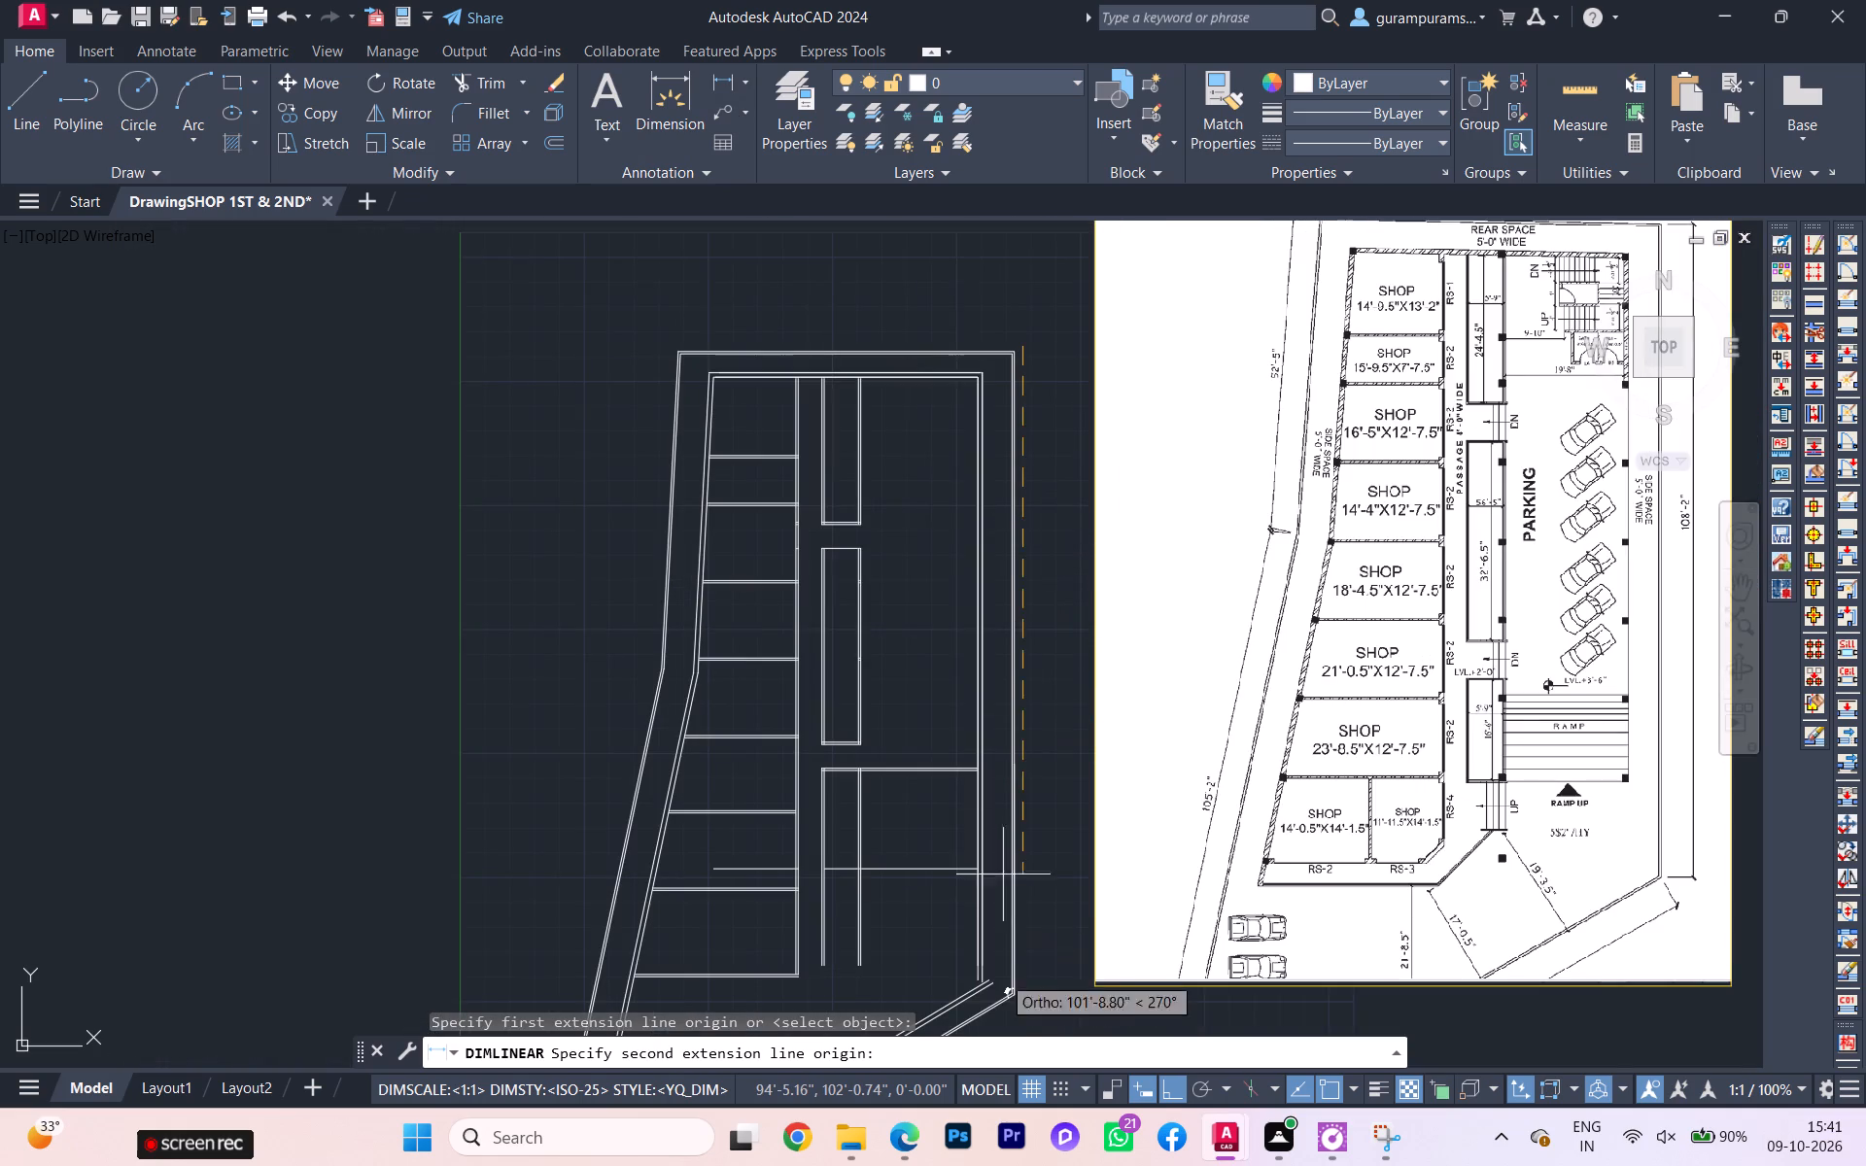
left_click(1042, 1006)
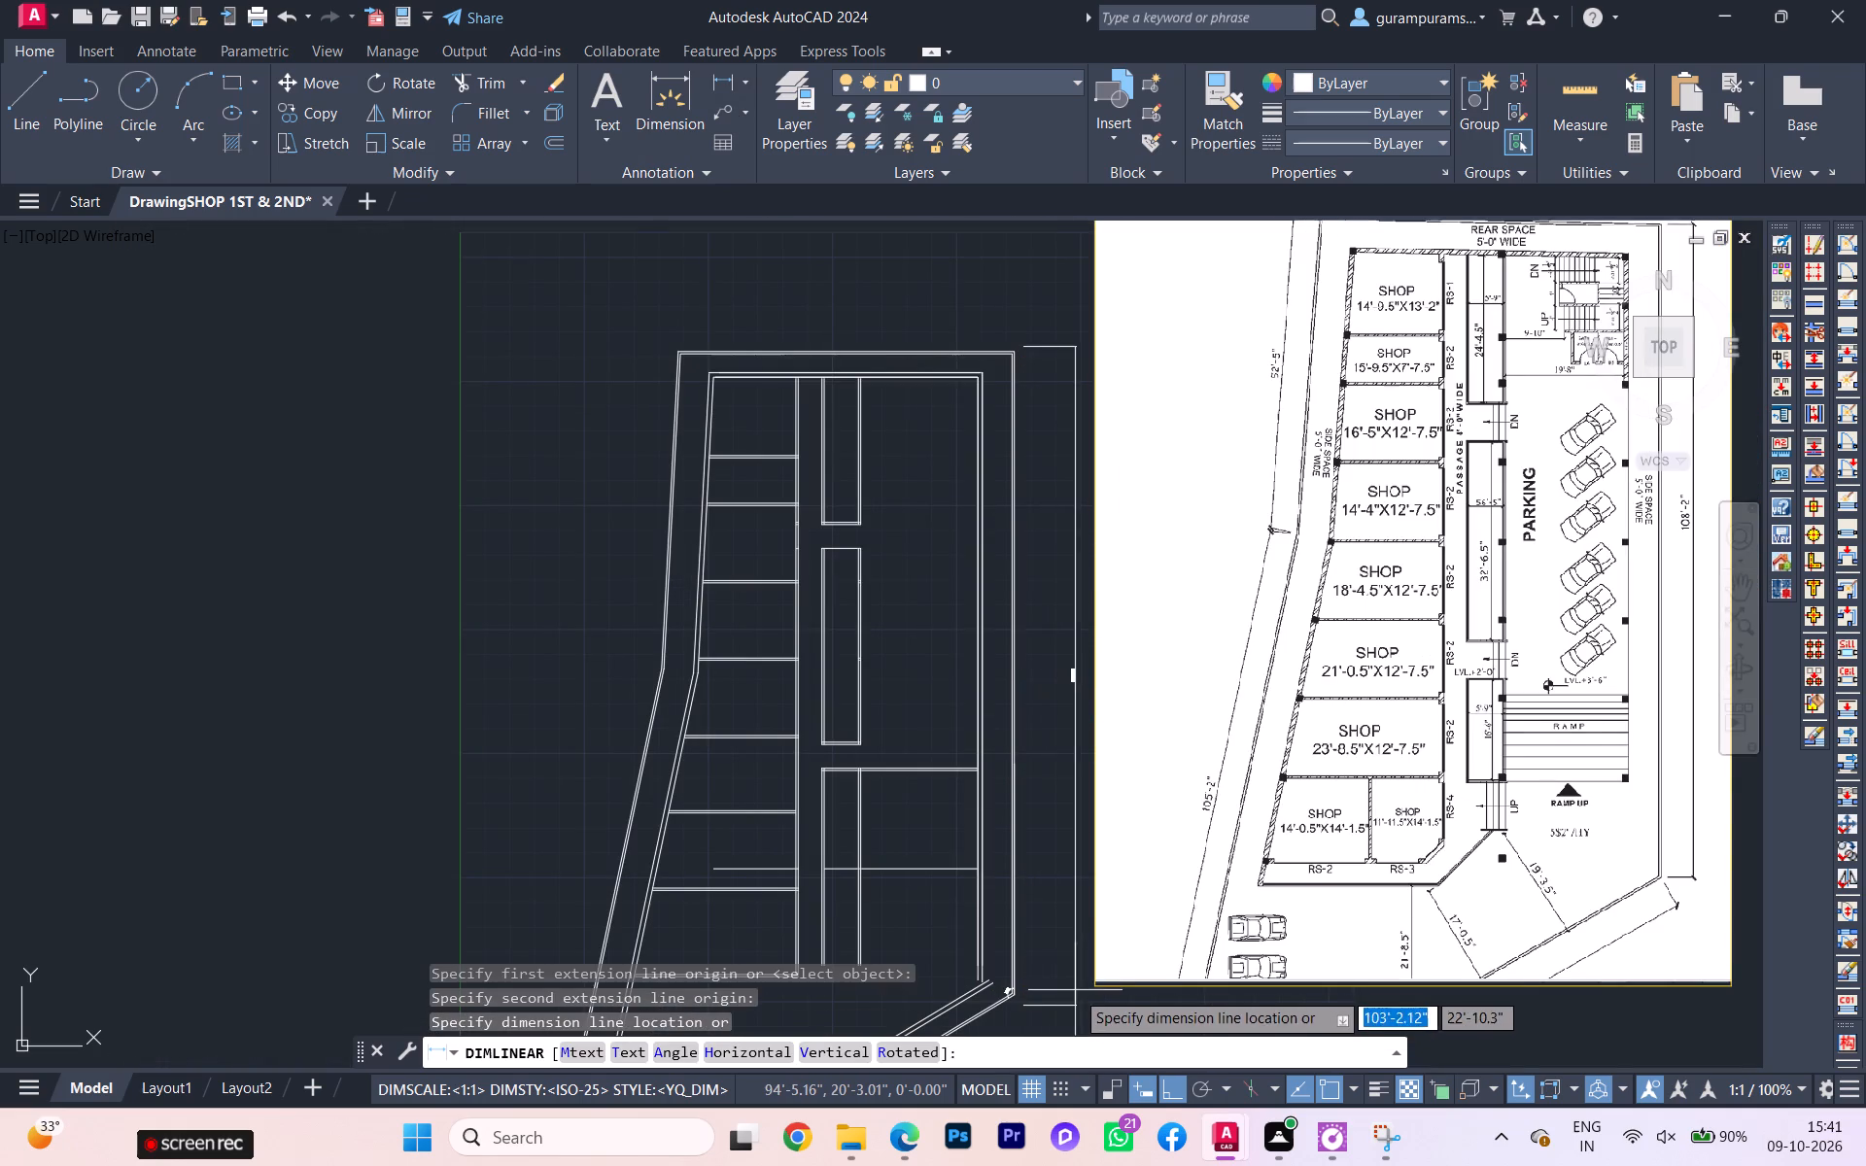
scroll(1070, 953, "up", 3)
scroll(1027, 961, "down", 2)
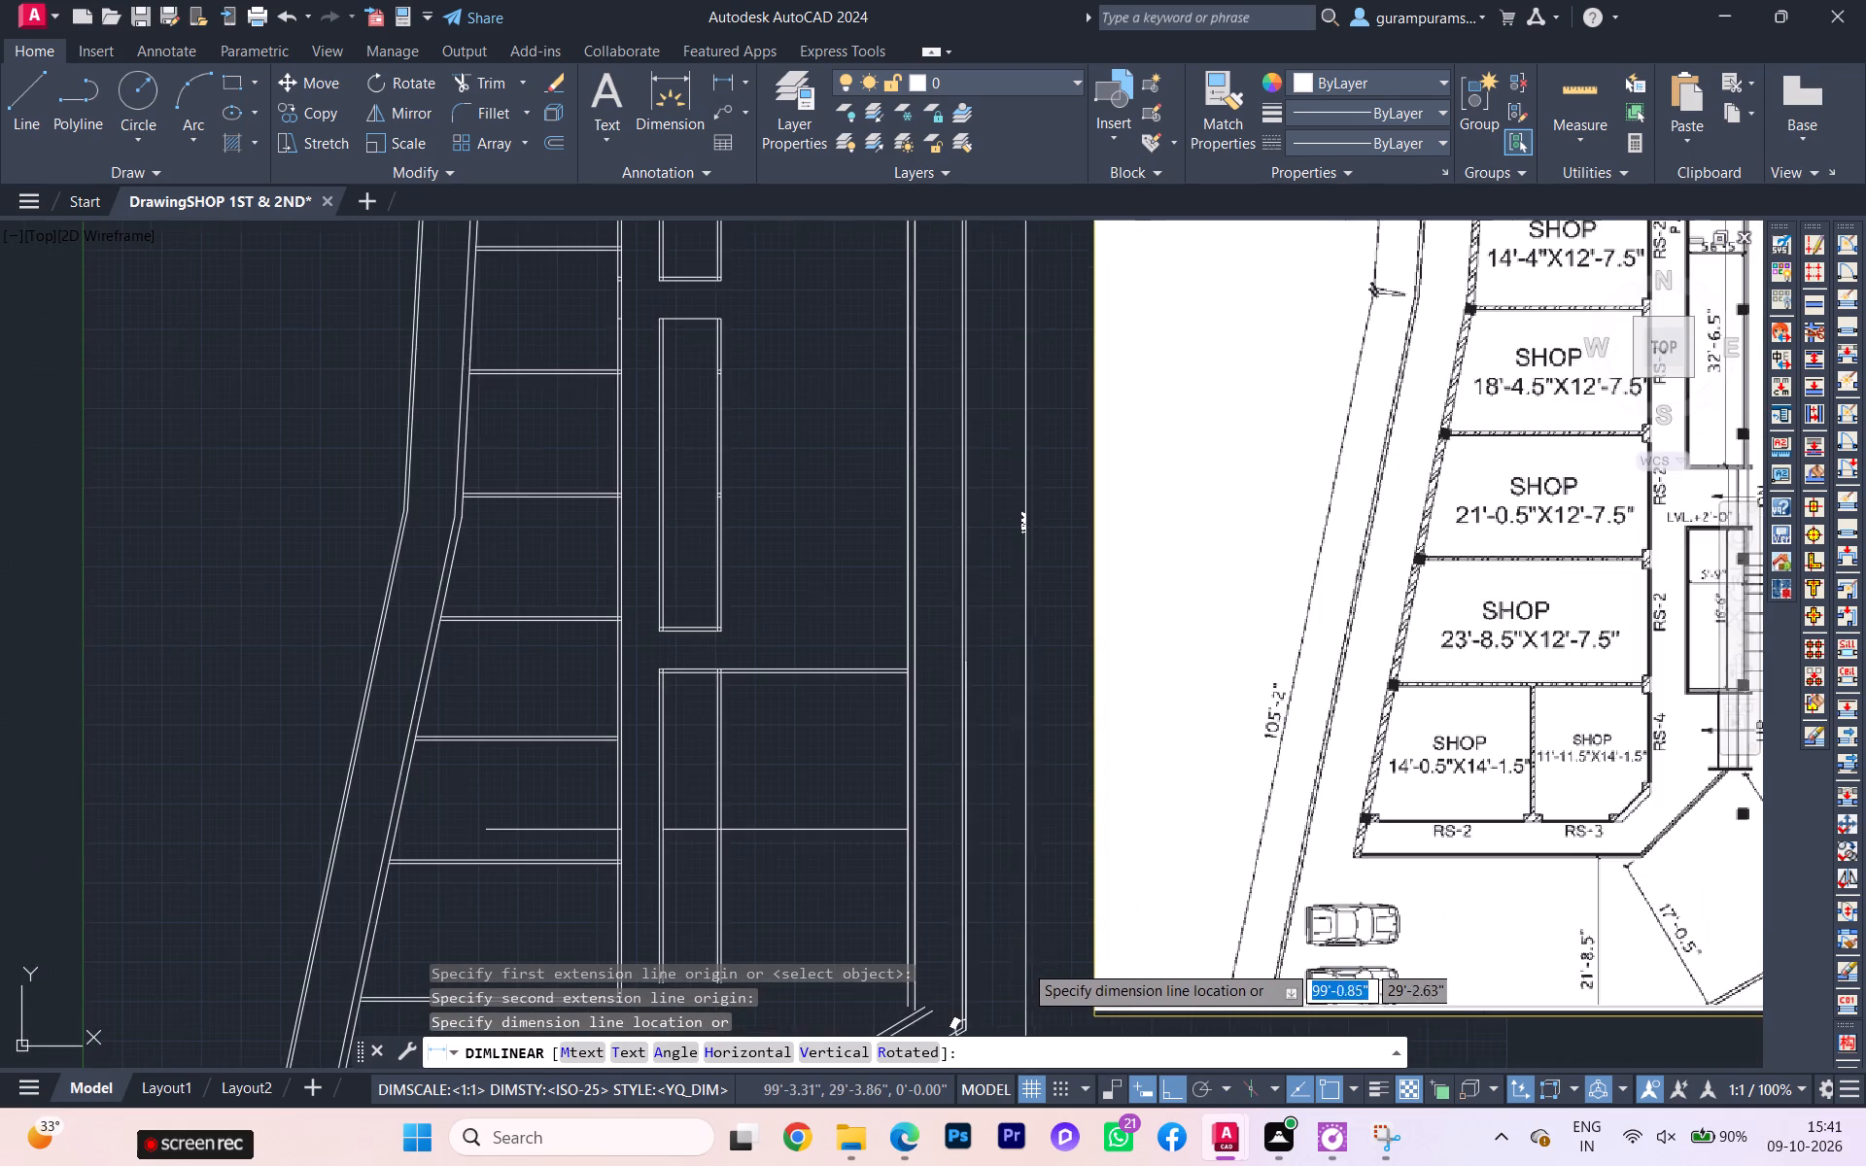
scroll(1022, 964, "up", 2)
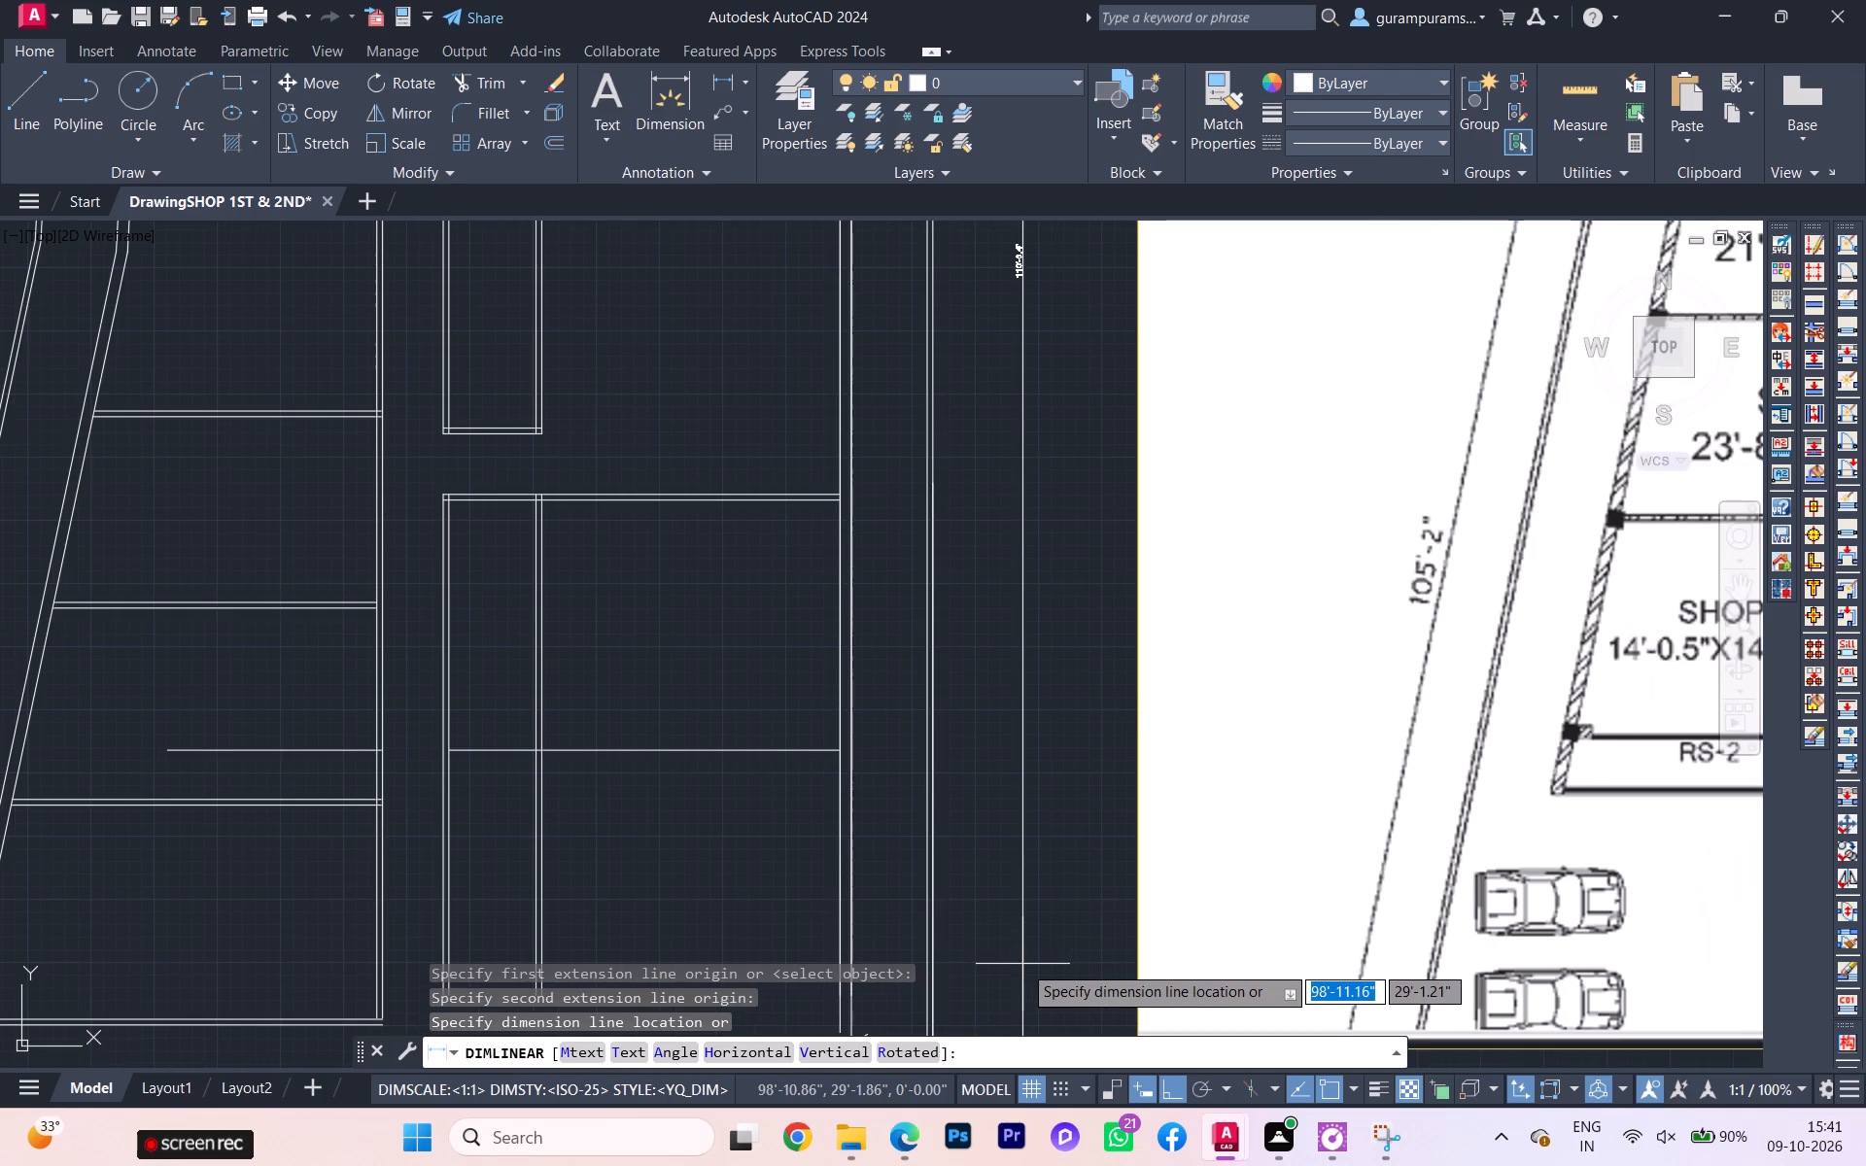
scroll(1022, 964, "down", 2)
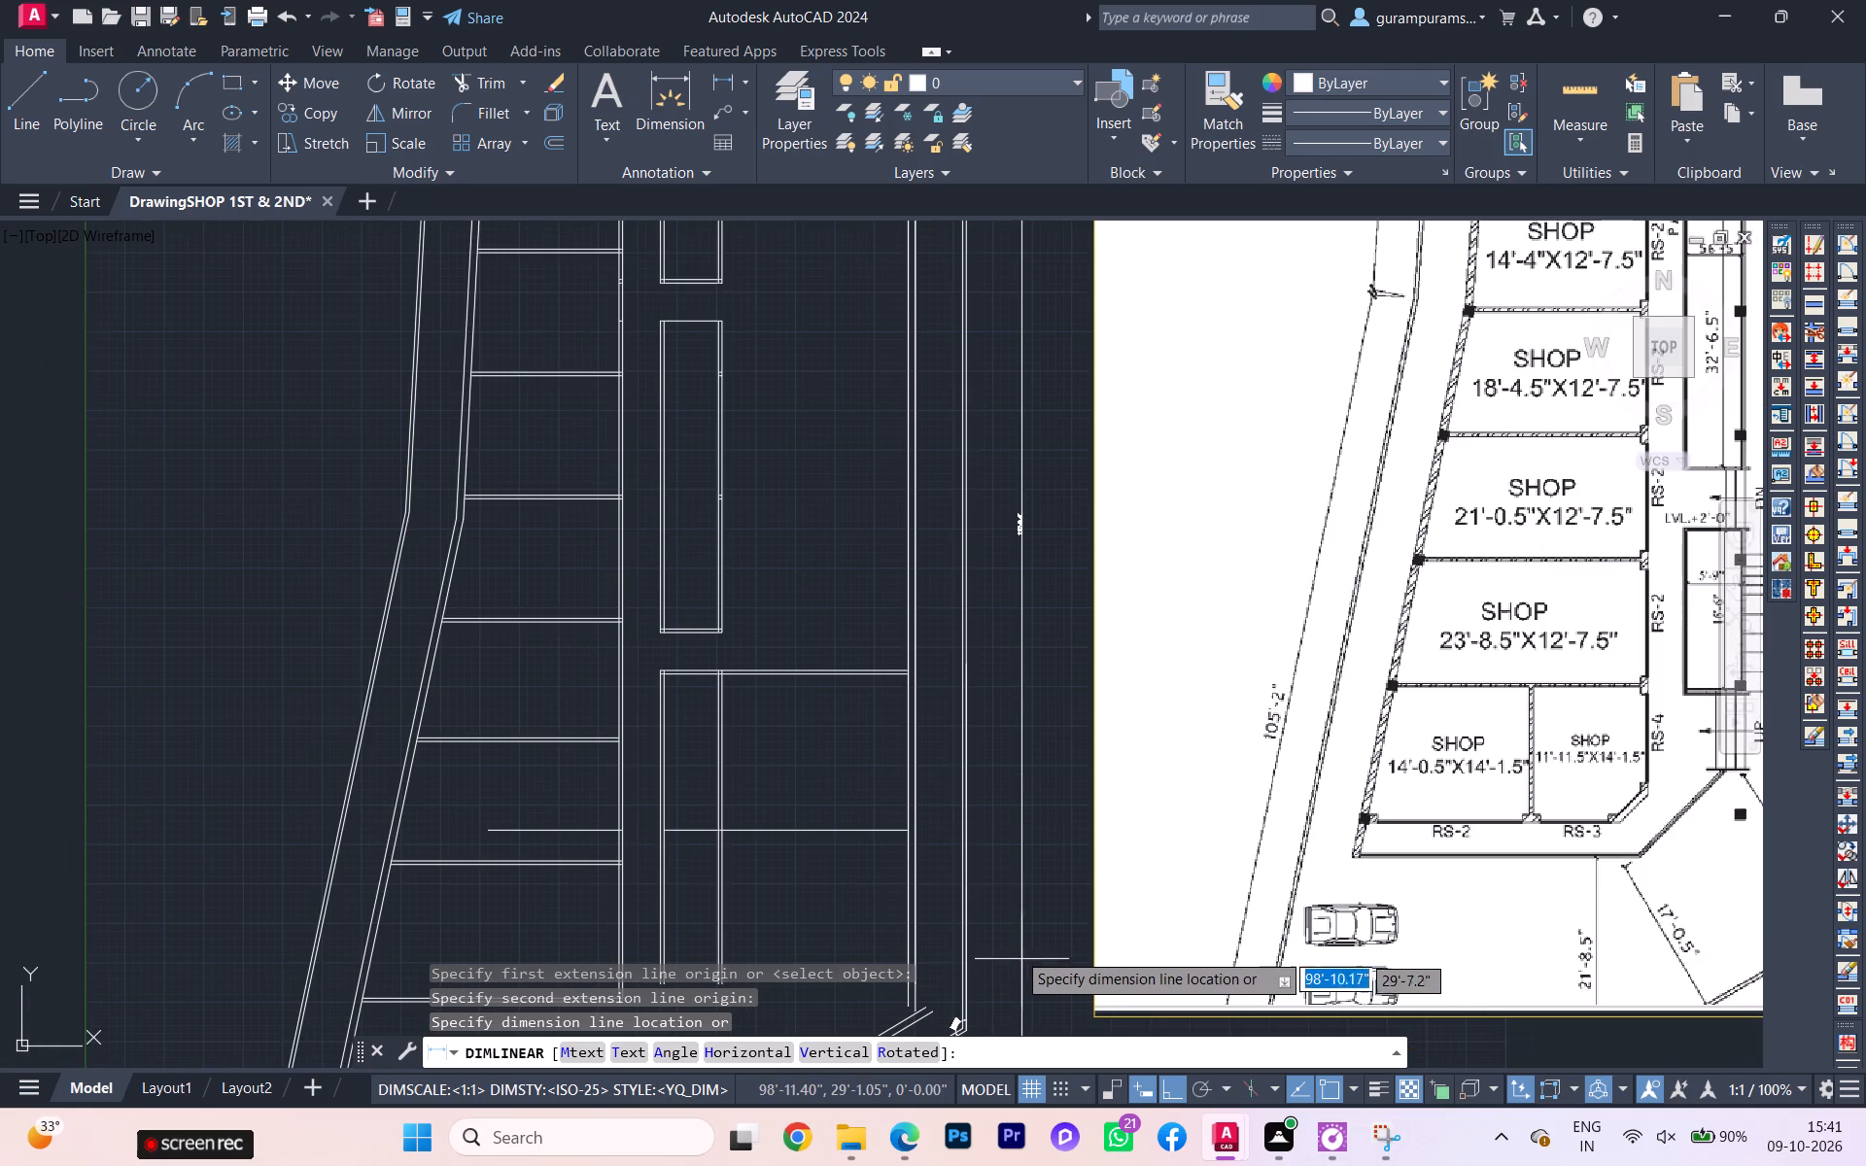
key("Escape")
Examine the drafted northern and passage walls alongside the reference plan's stair, passage and parking layout.
scroll(980, 905, "down", 1)
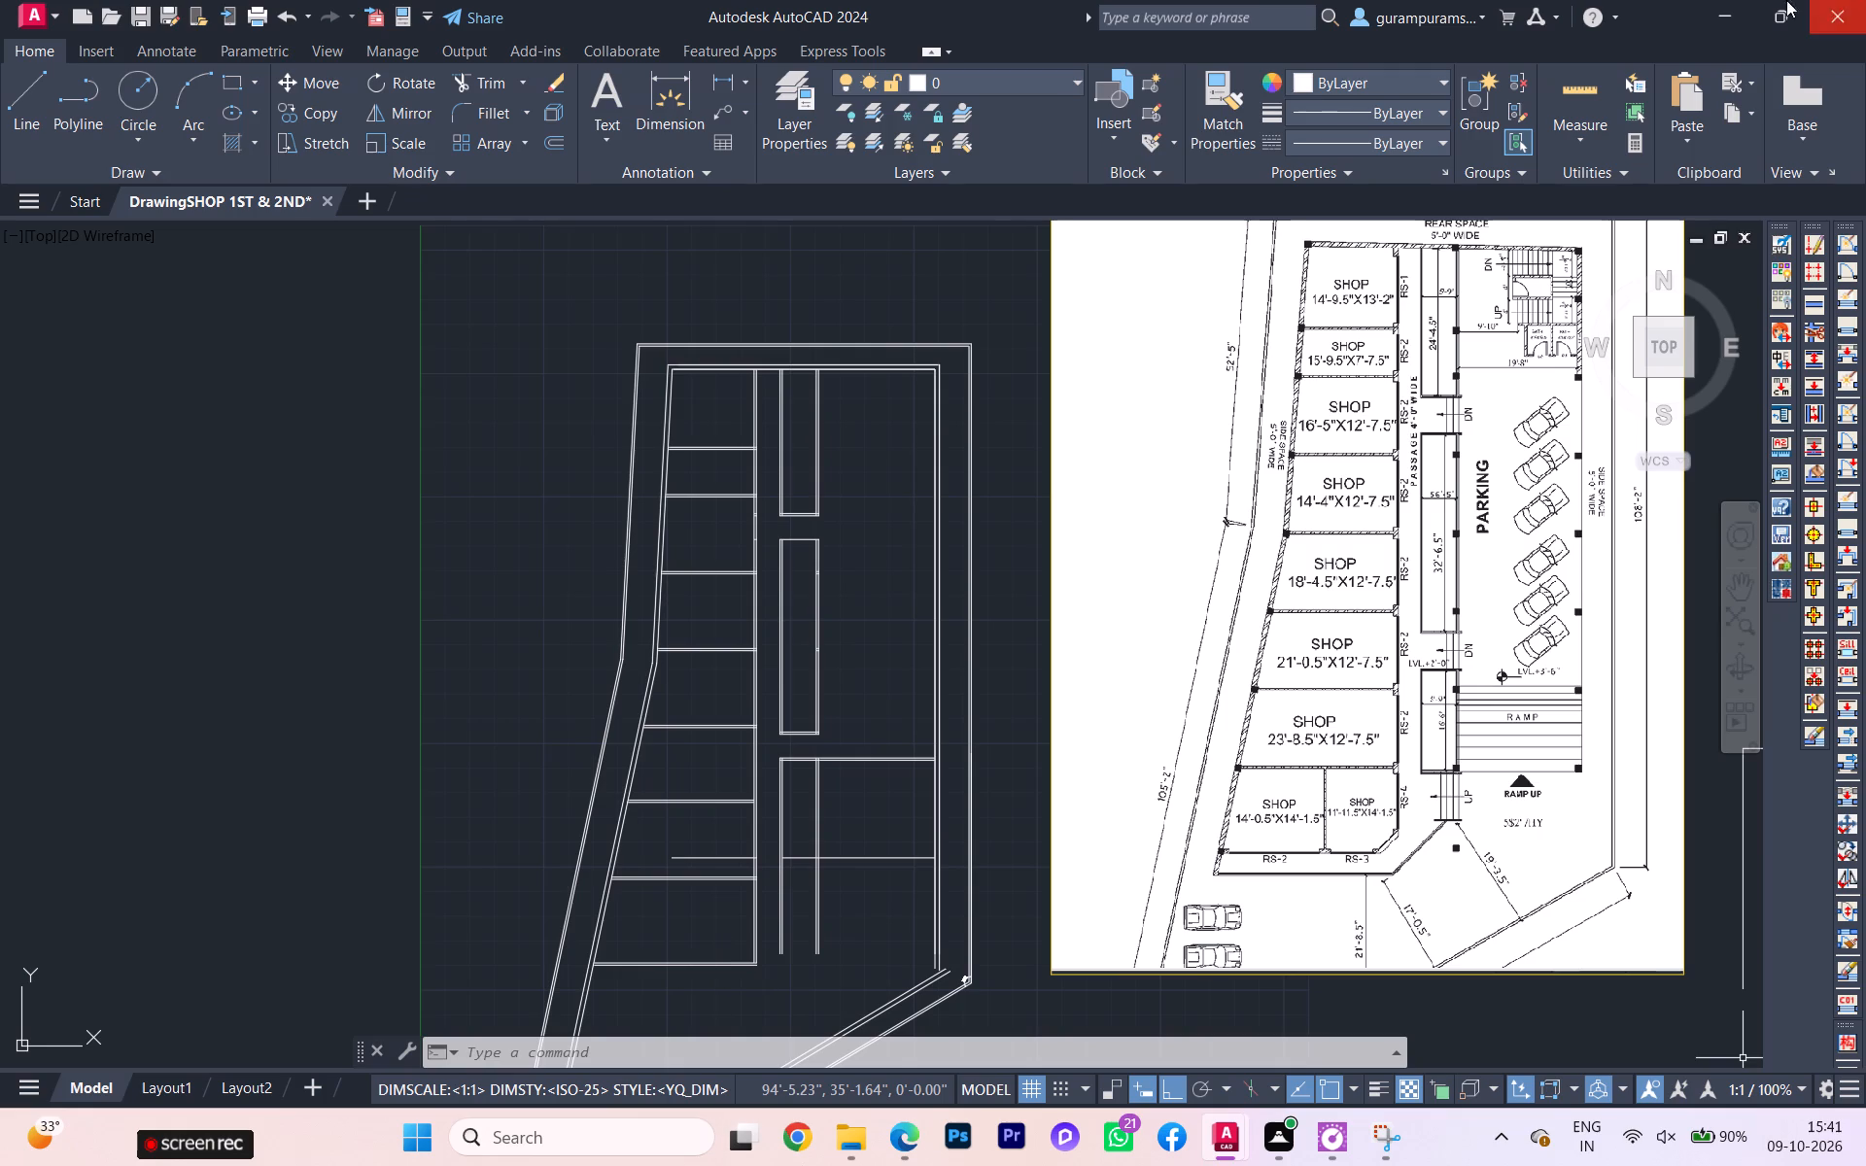
scroll(895, 455, "up", 2)
scroll(832, 434, "down", 2)
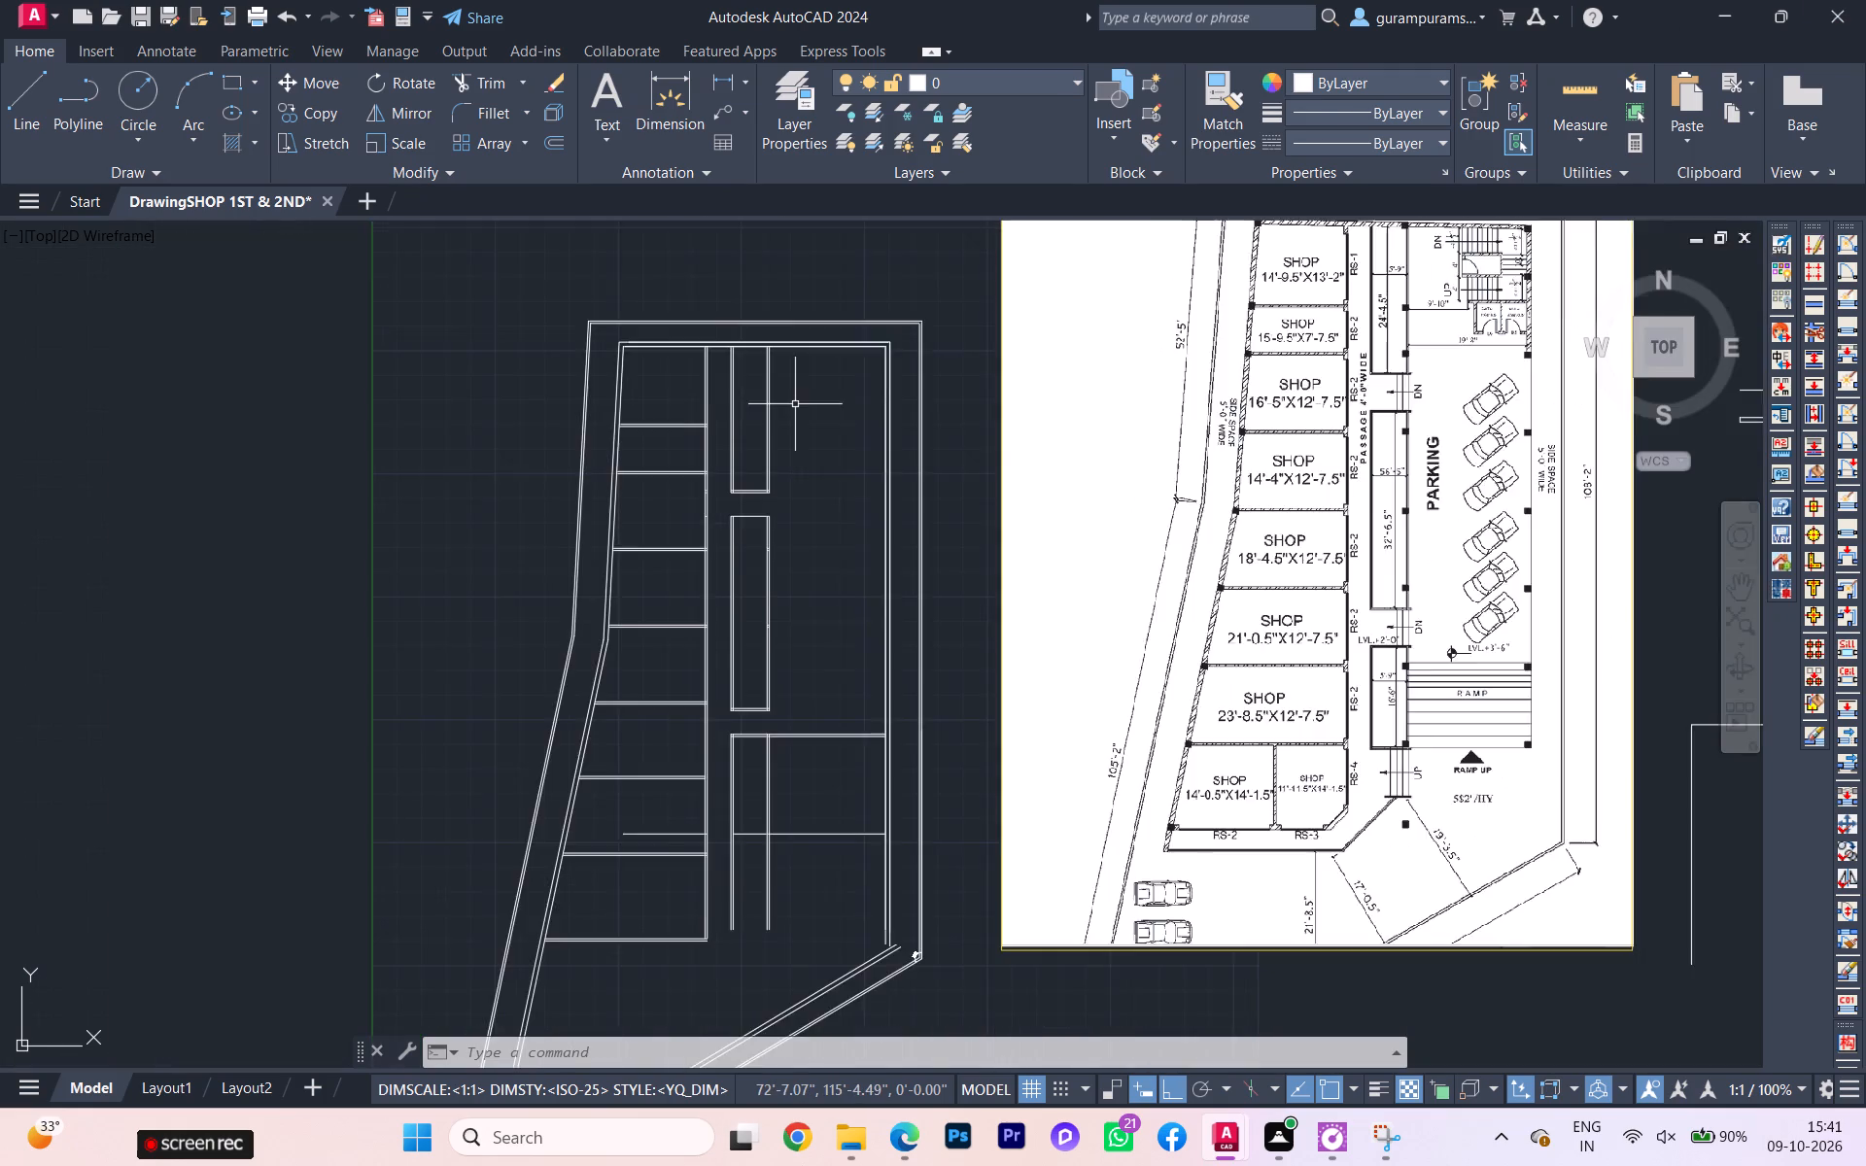
scroll(795, 405, "down", 1)
middle_click_drag(783, 414, 631, 372)
scroll(599, 358, "up", 2)
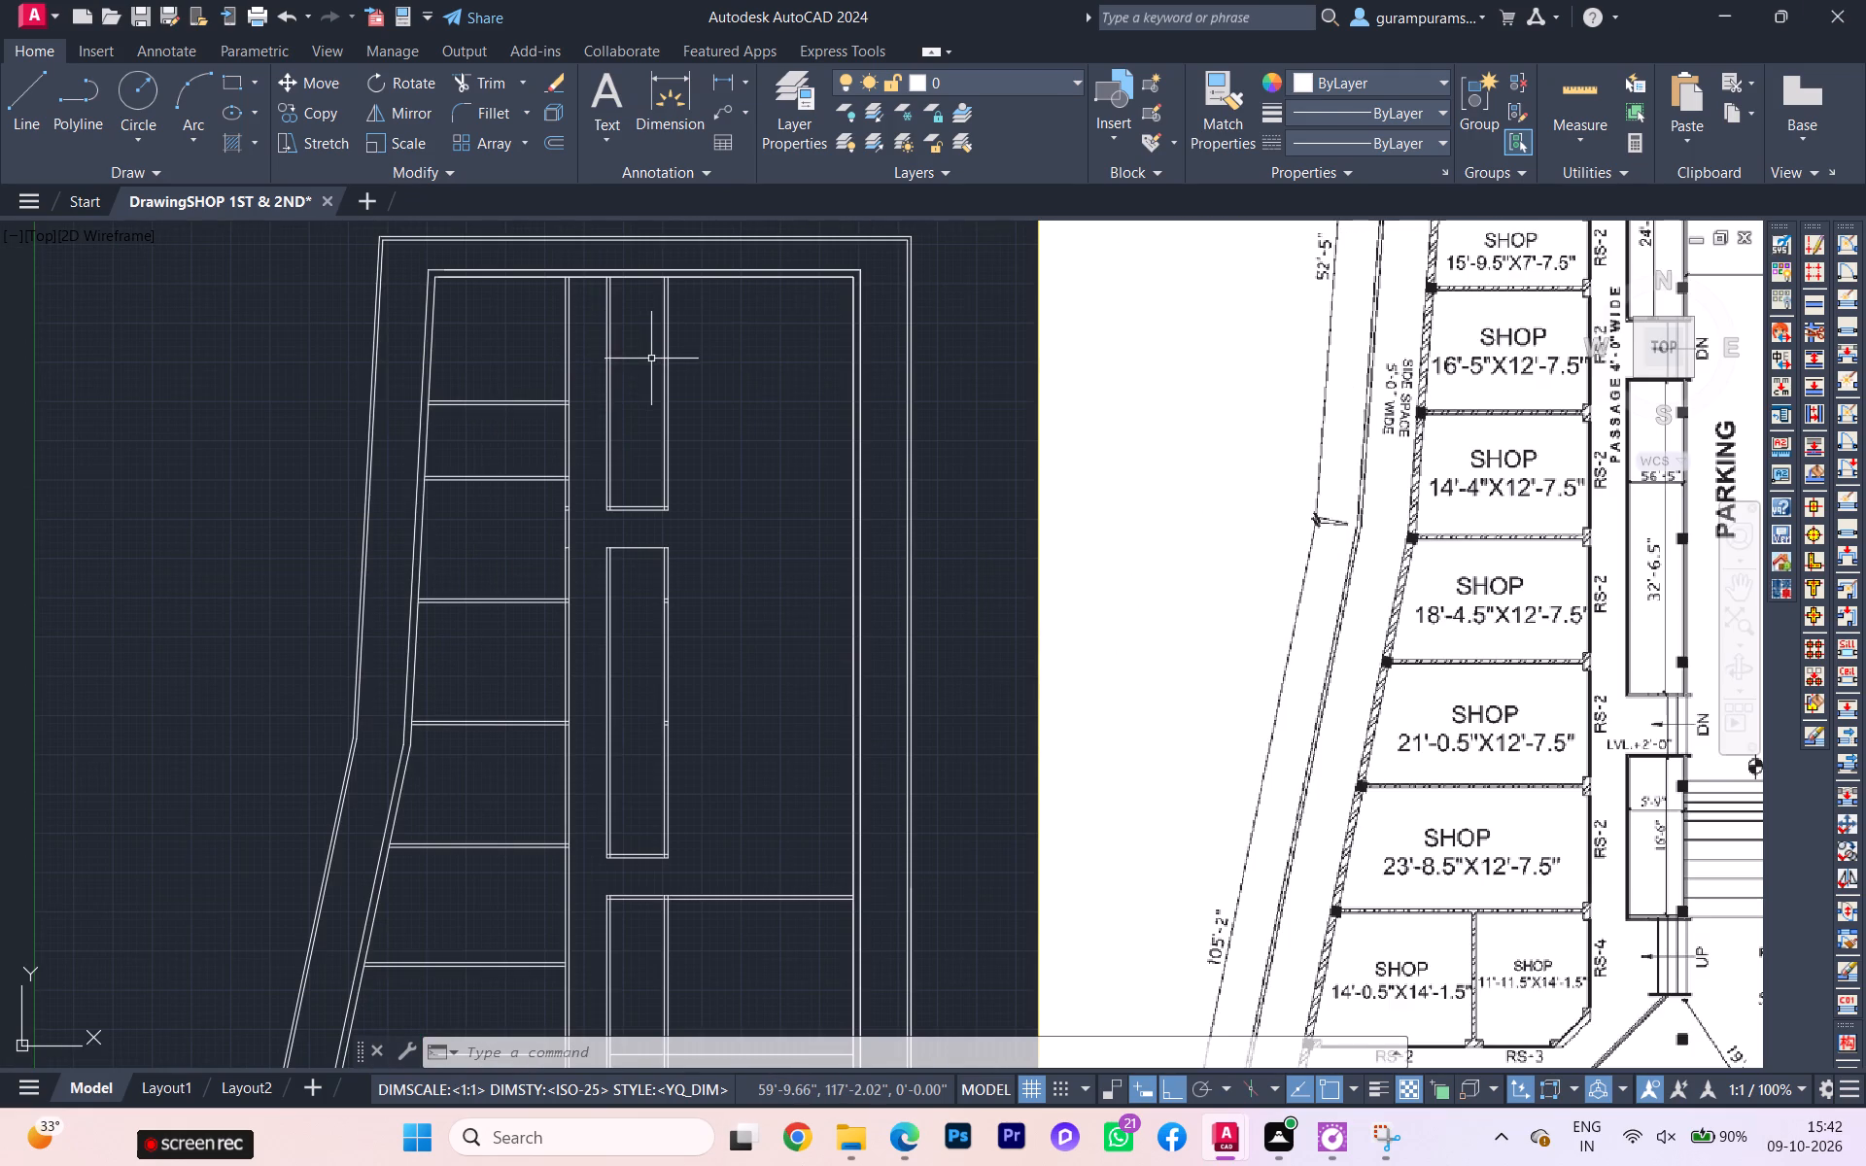
scroll(1360, 393, "down", 1)
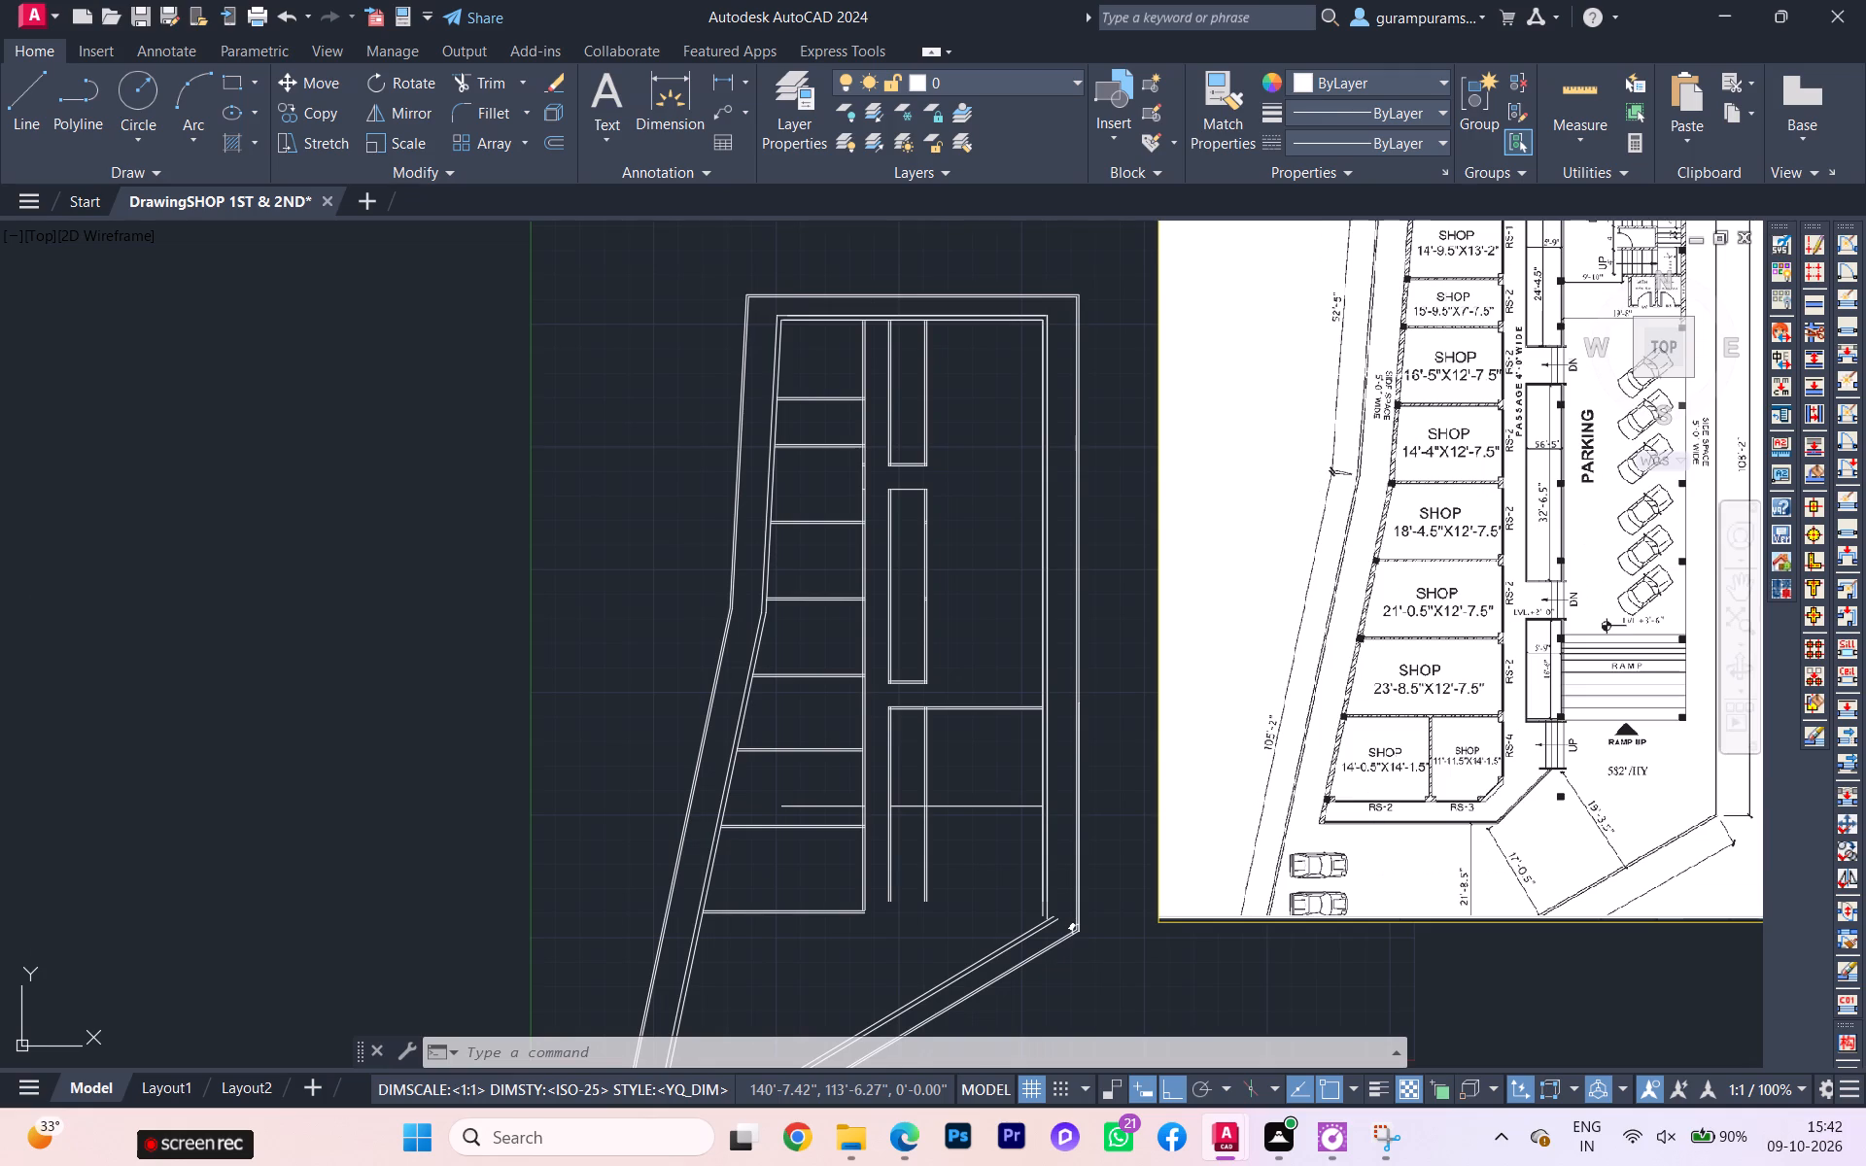
scroll(1368, 375, "up", 1)
scroll(1101, 420, "down", 1)
middle_click_drag(1132, 390, 1095, 429)
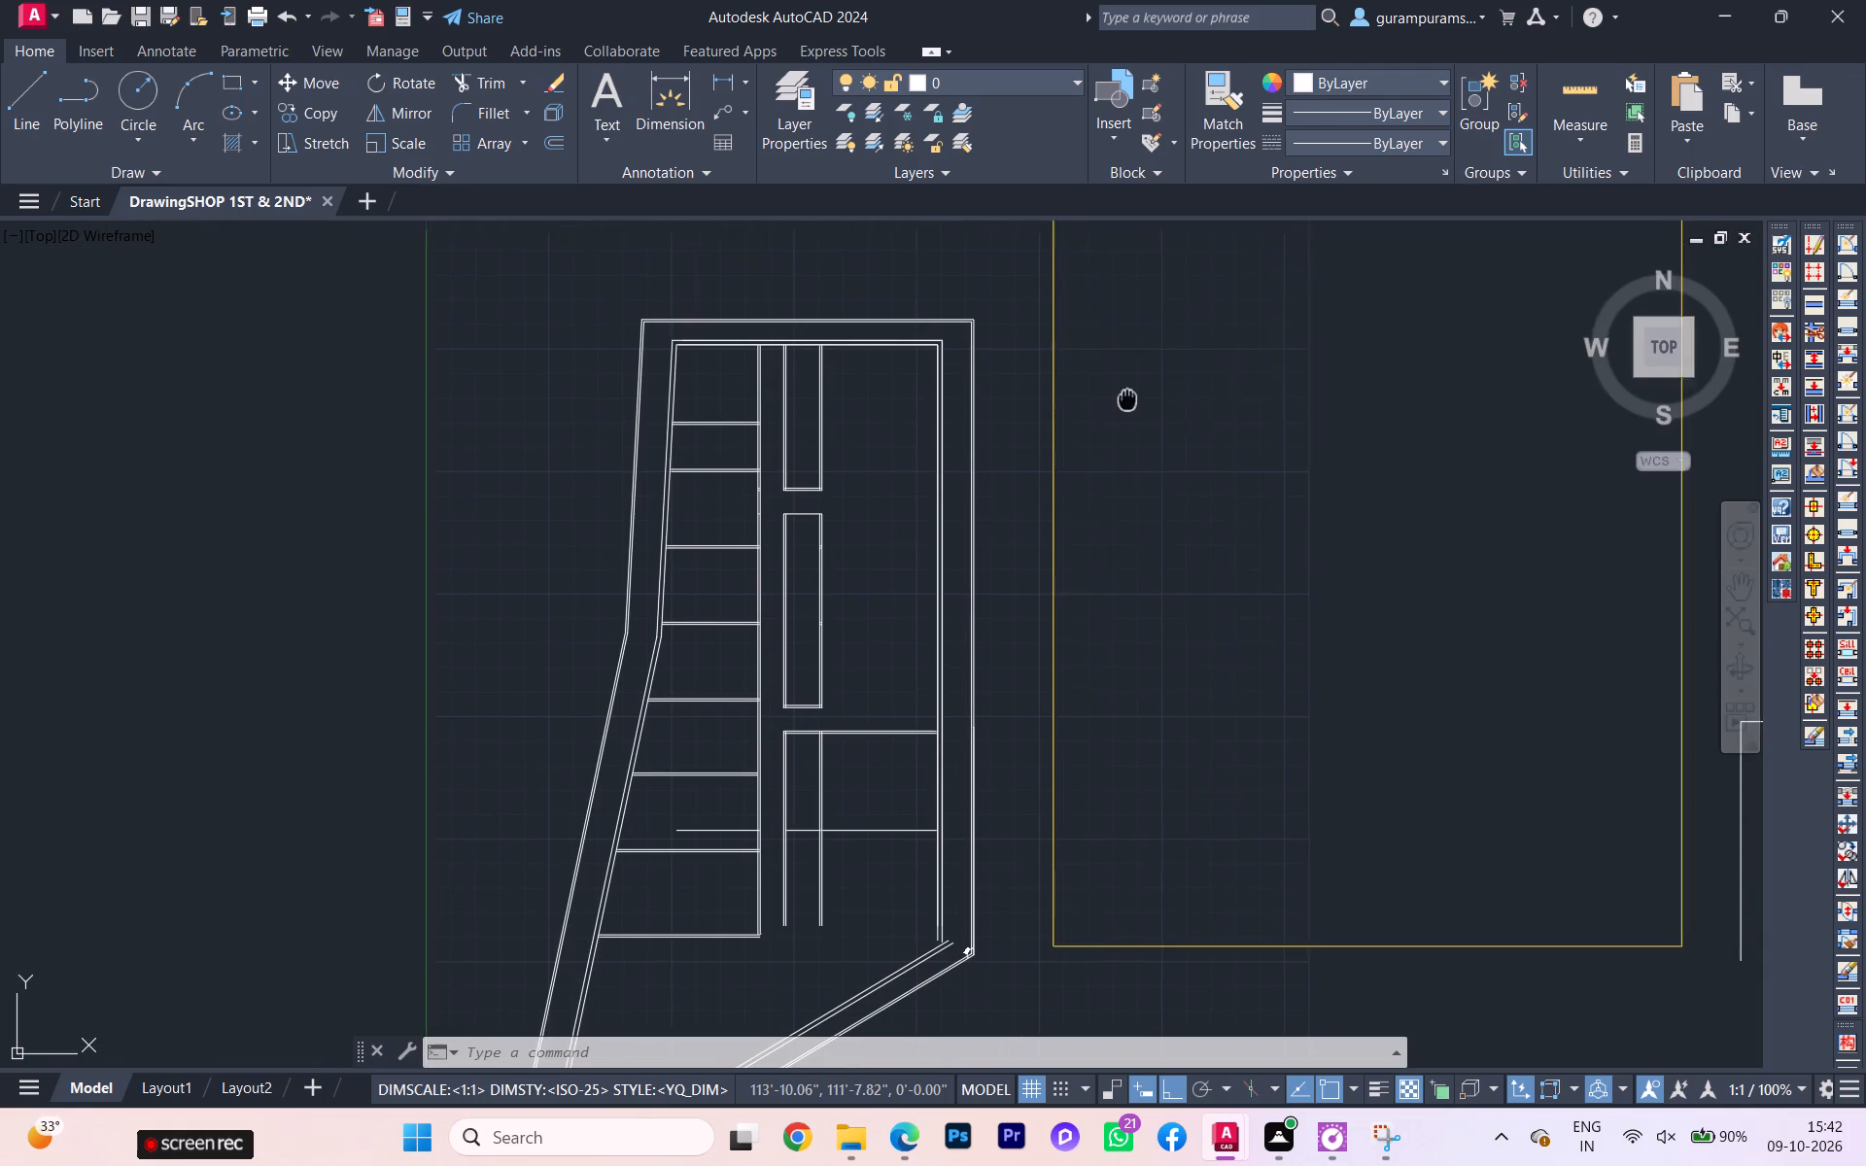
middle_click_drag(1095, 429, 865, 531)
scroll(880, 511, "up", 1)
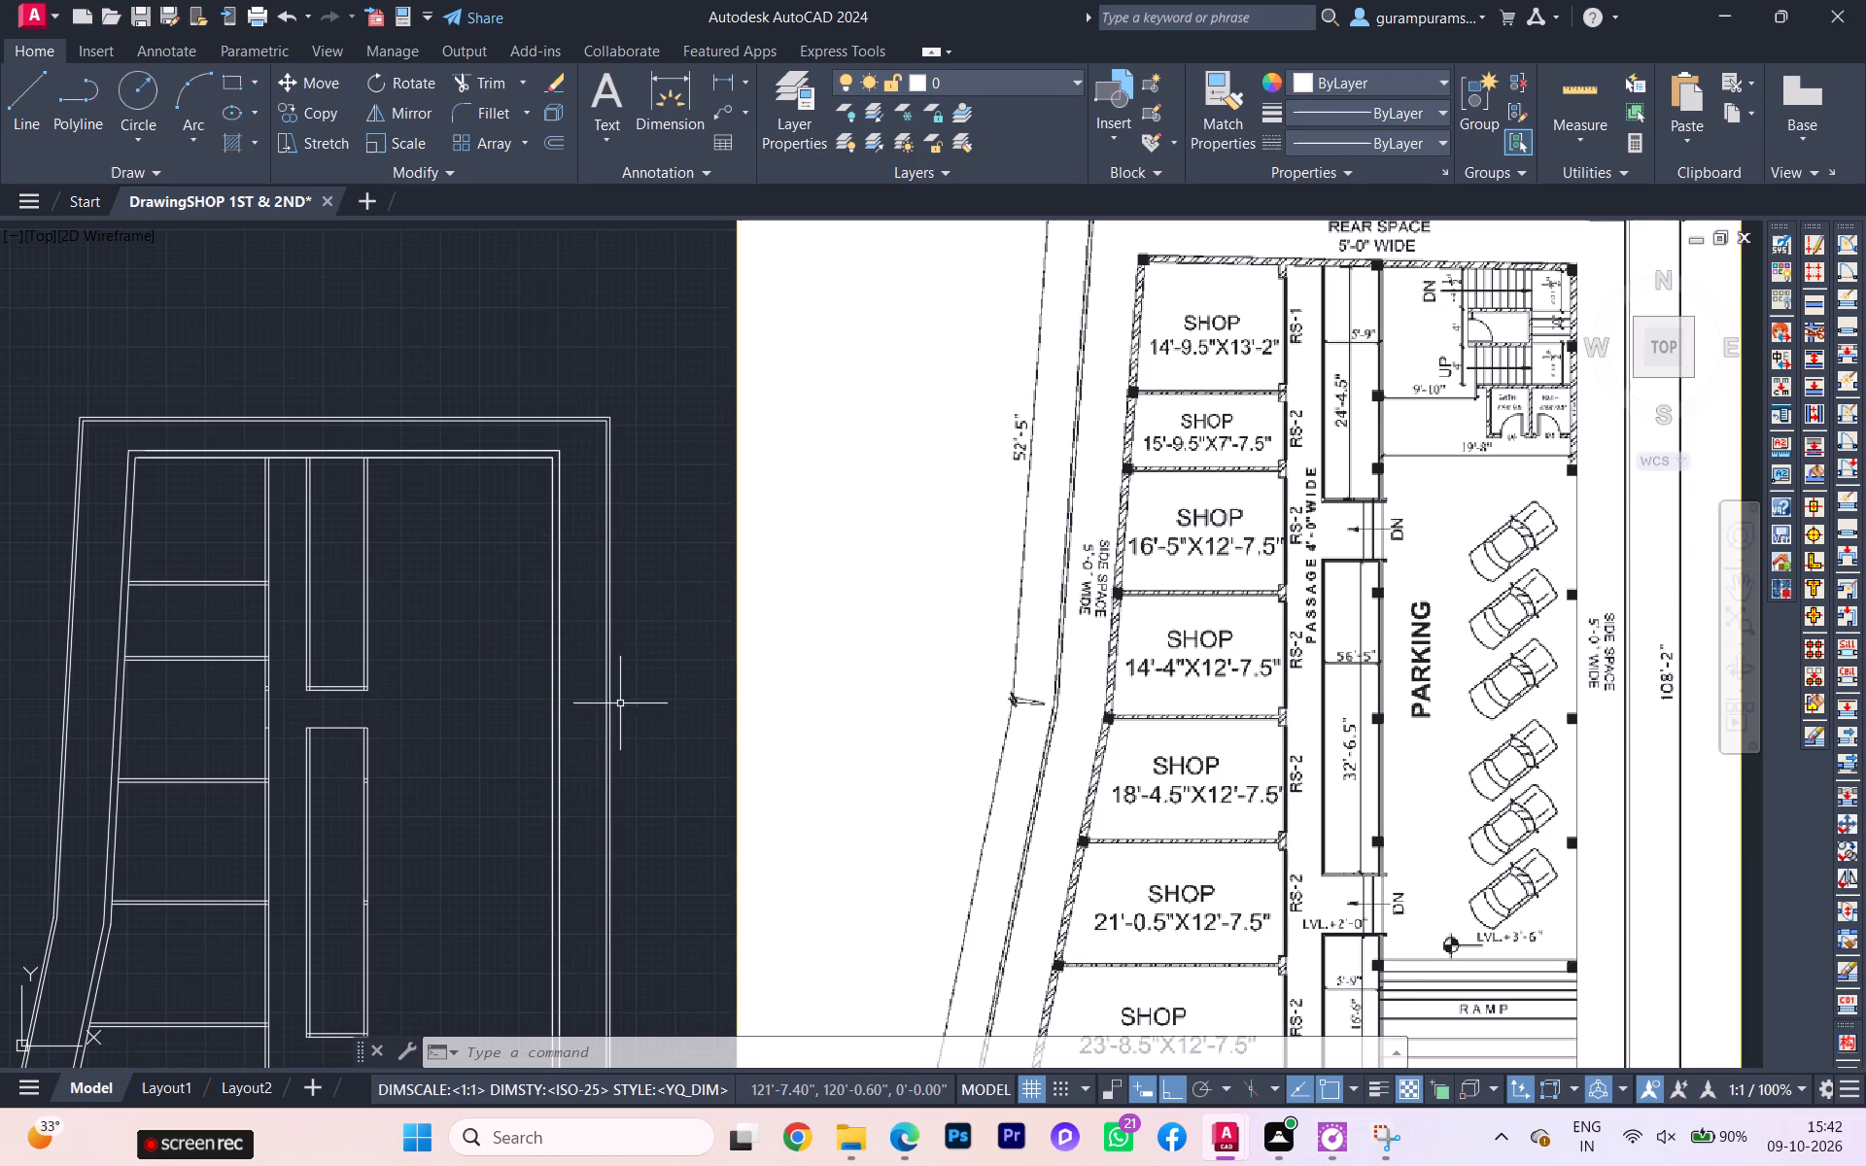
scroll(380, 501, "up", 1)
scroll(507, 519, "down", 1)
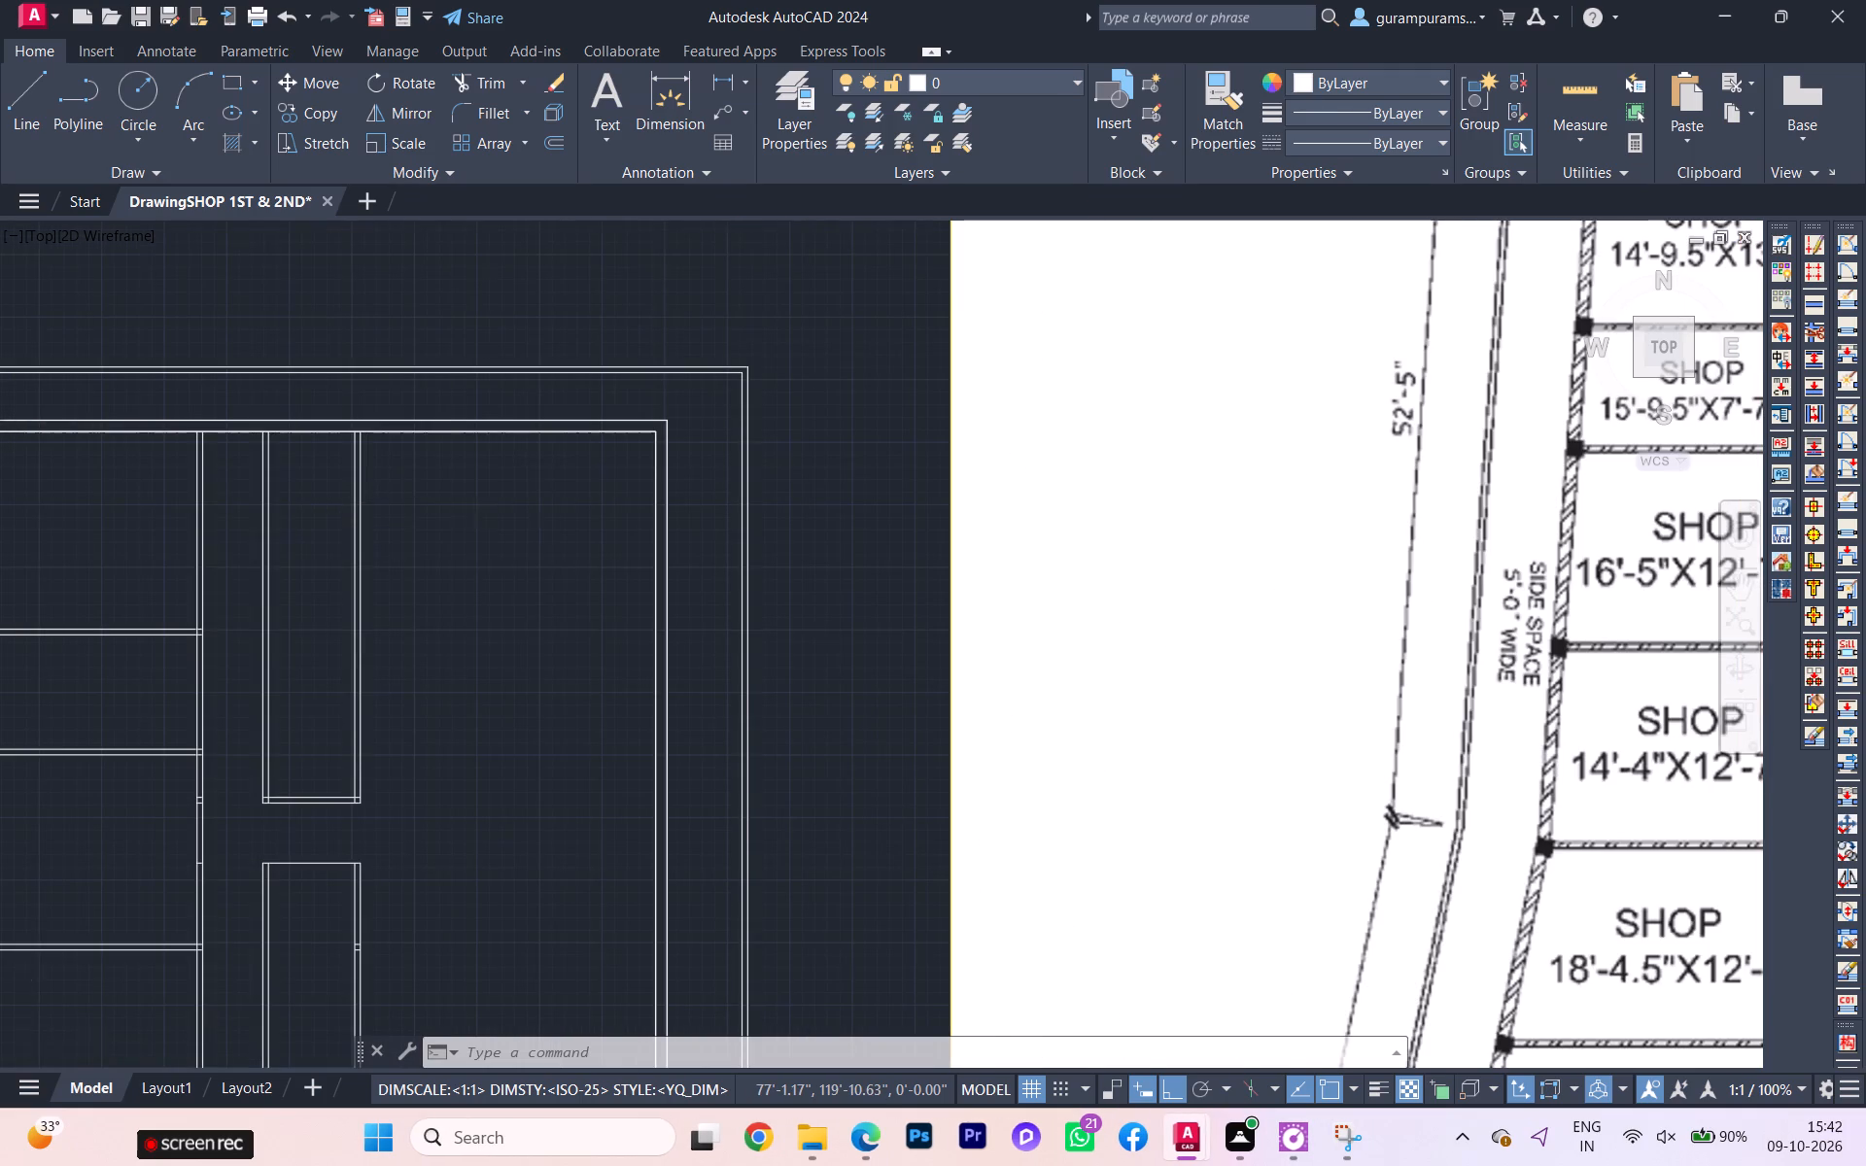
scroll(406, 556, "down", 1)
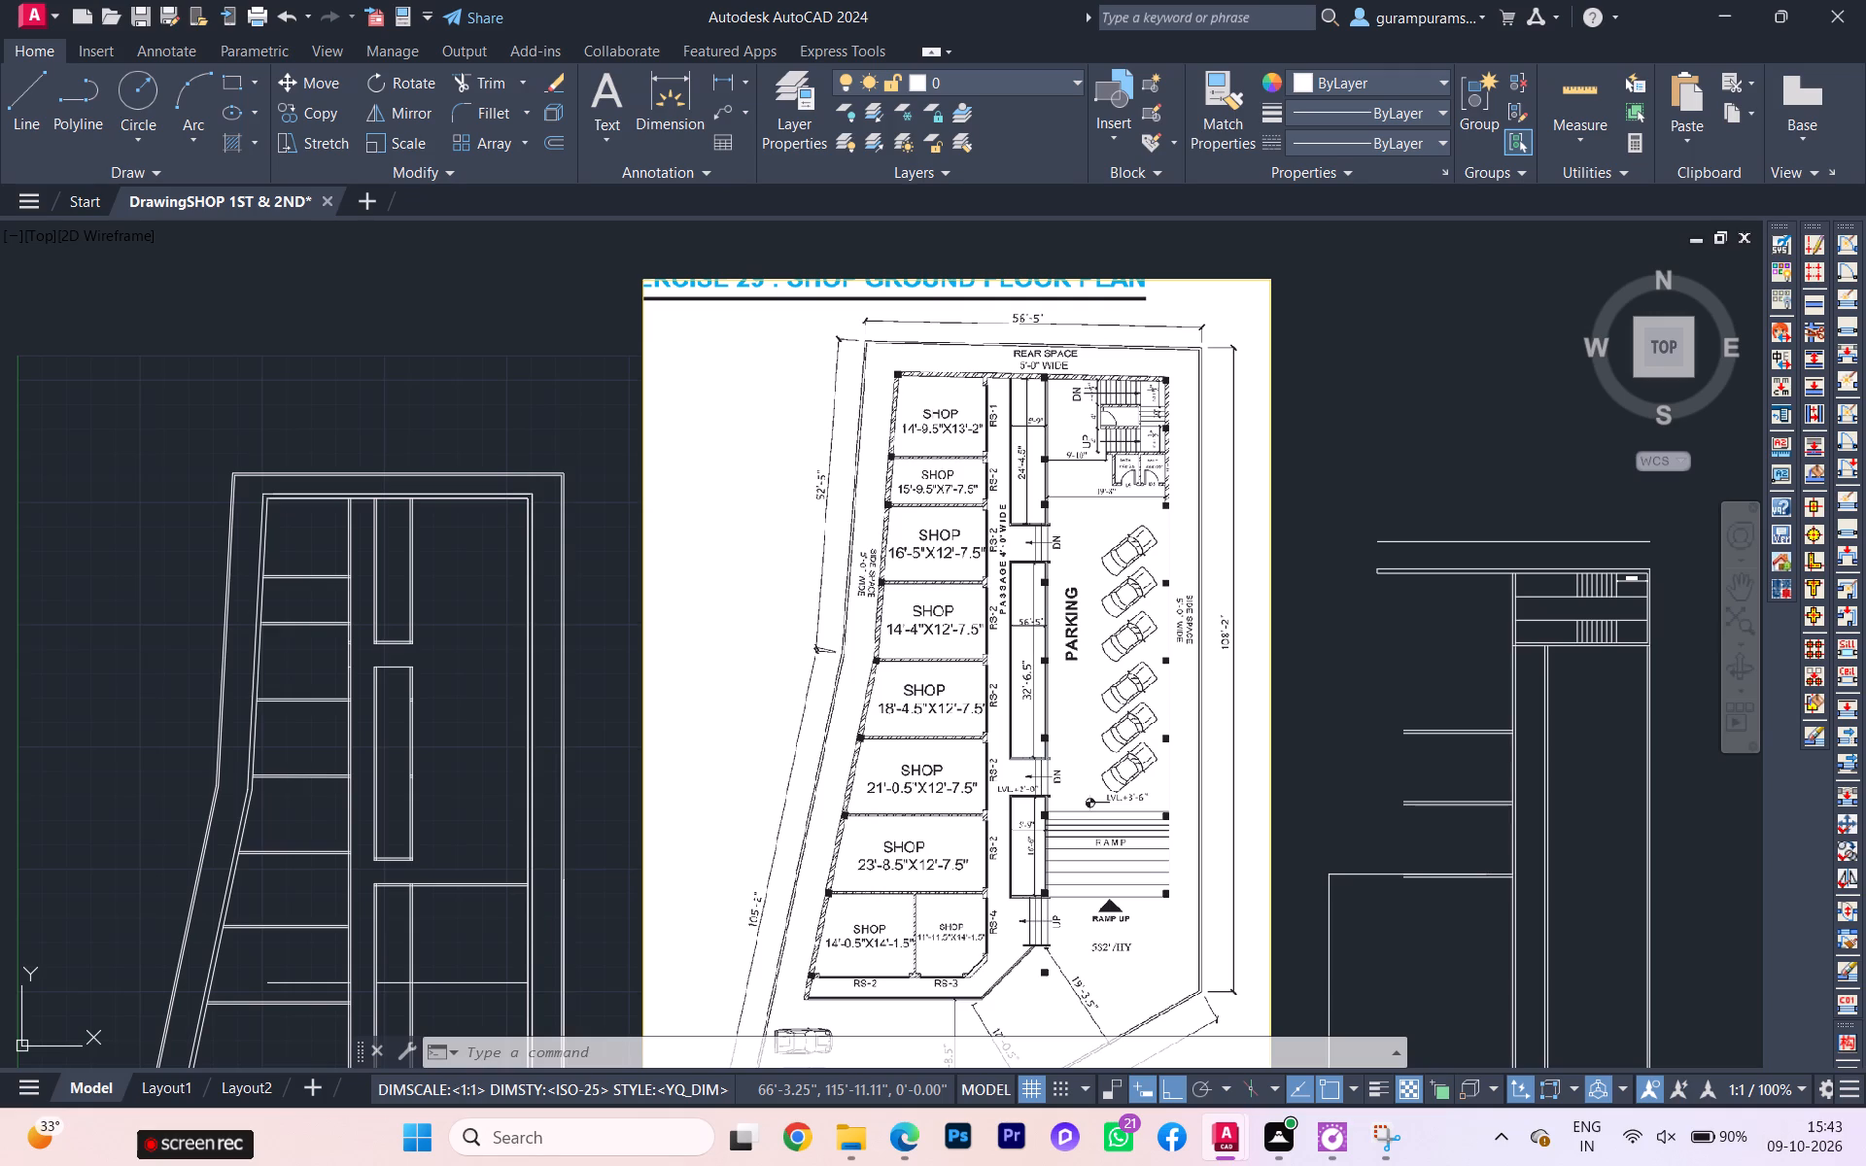
Trim away the leftover short cross lines inside the shops' east wall, level with the northern passage opening.
scroll(310, 667, "up", 3)
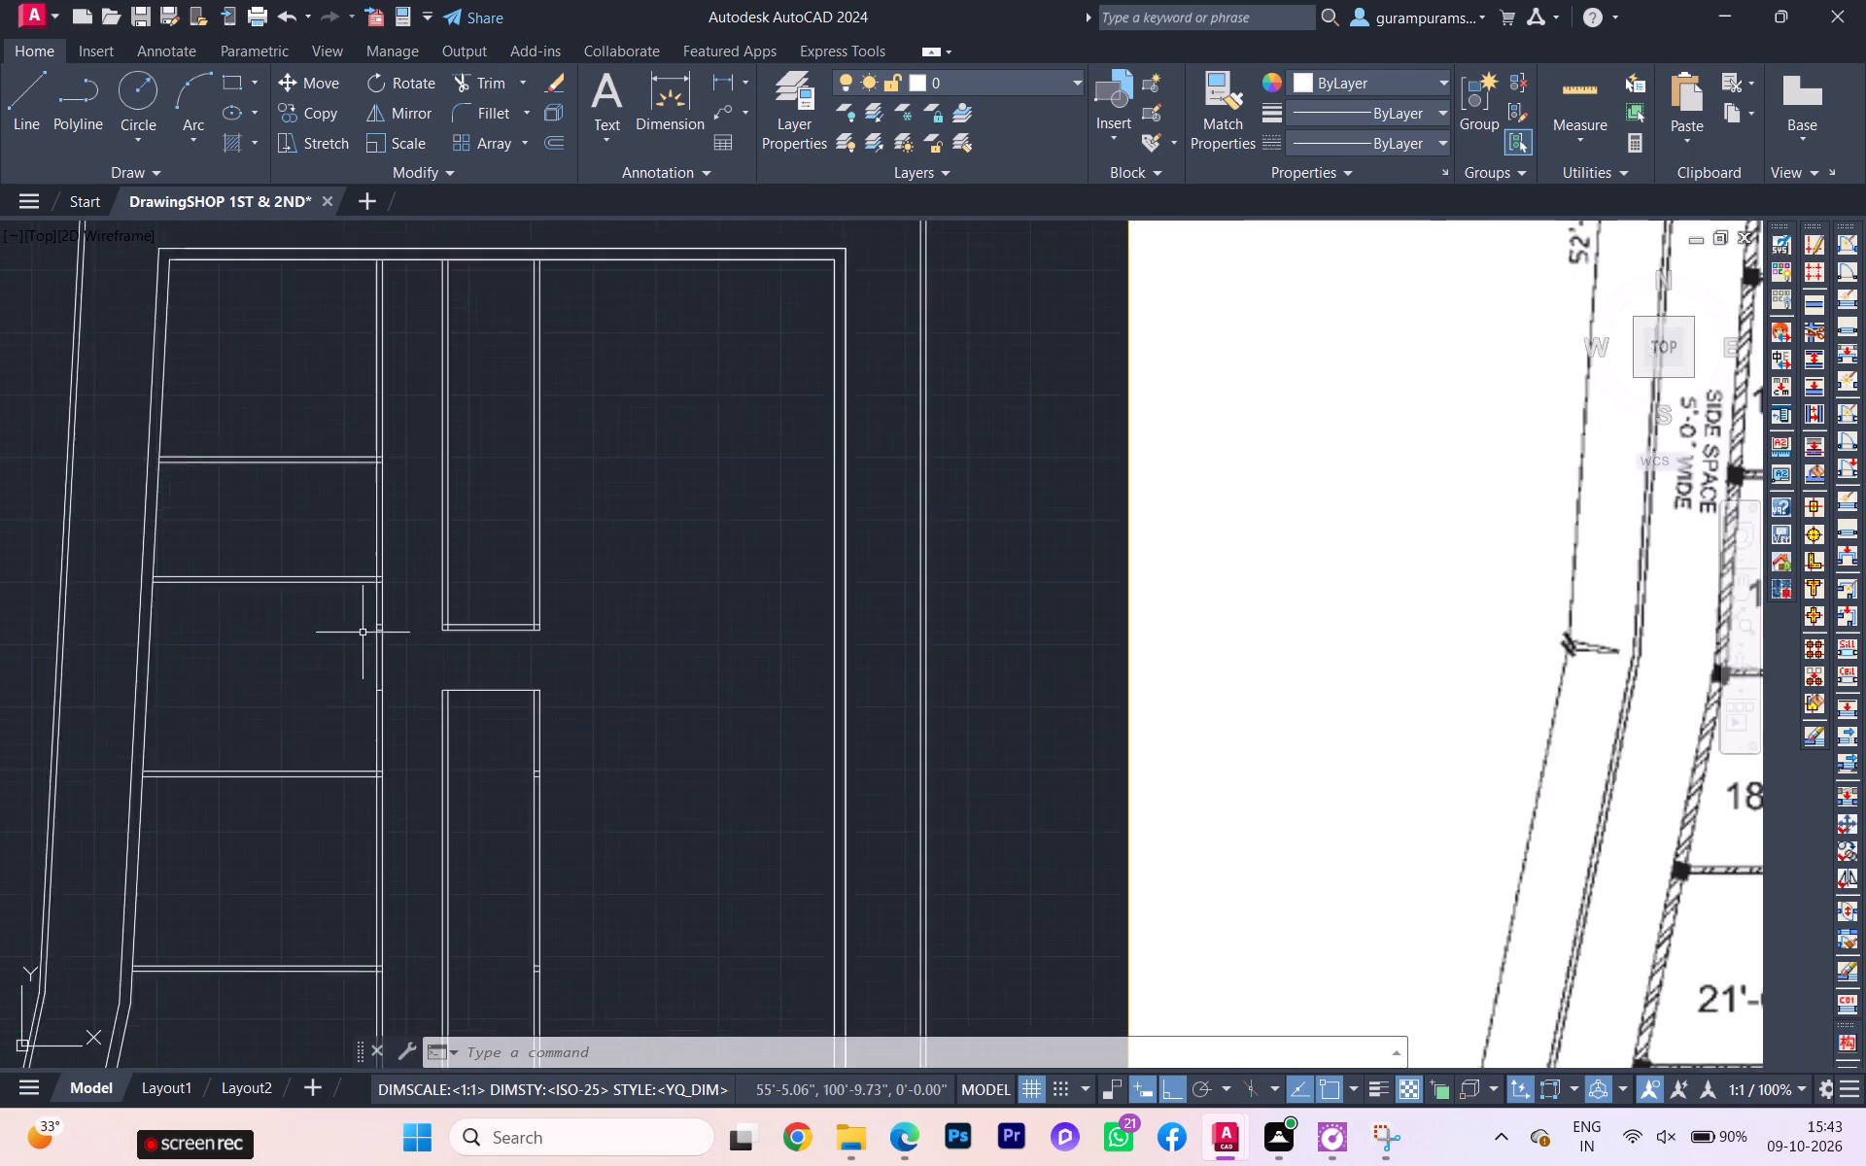
scroll(320, 669, "down", 1)
scroll(356, 643, "up", 2)
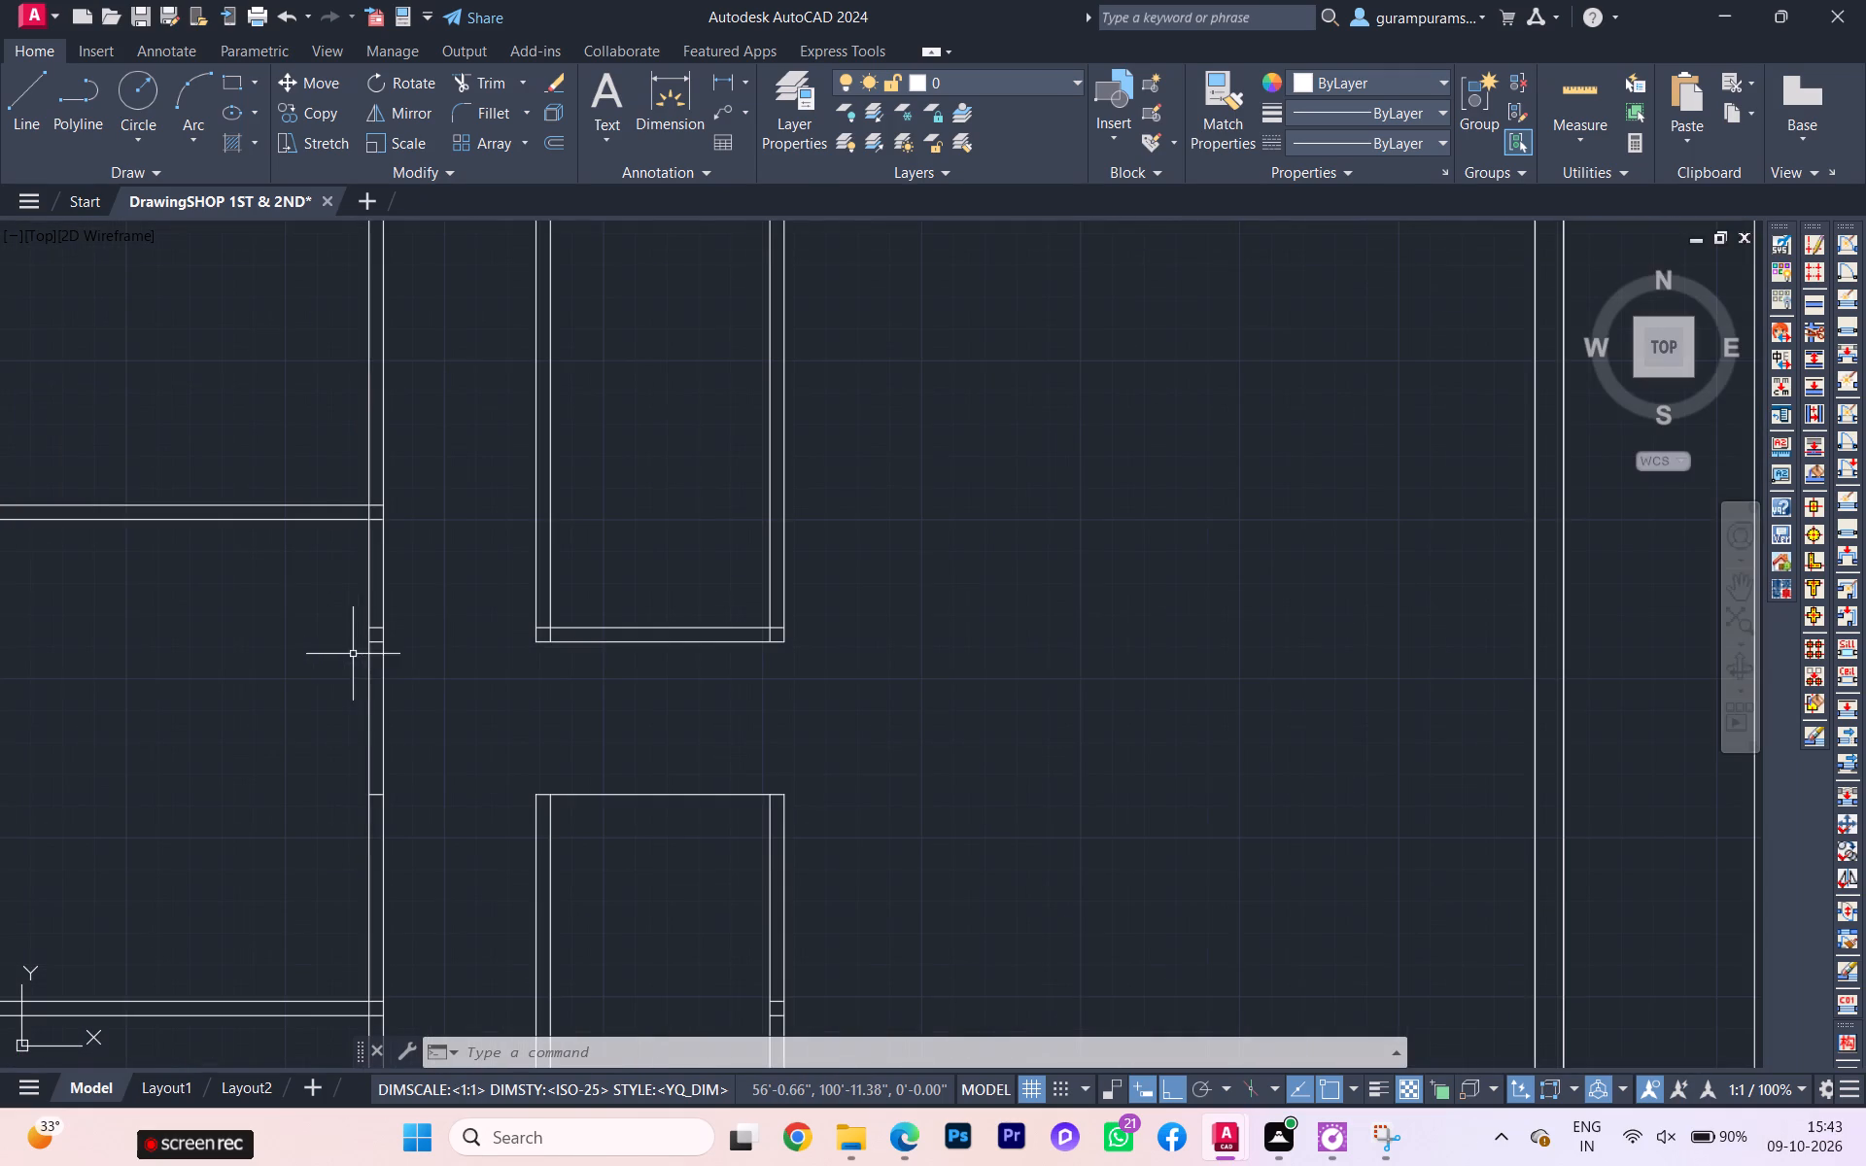
key("r")
key("BackSpace")
key("t")
key("r")
key("Return")
scroll(388, 696, "up", 3)
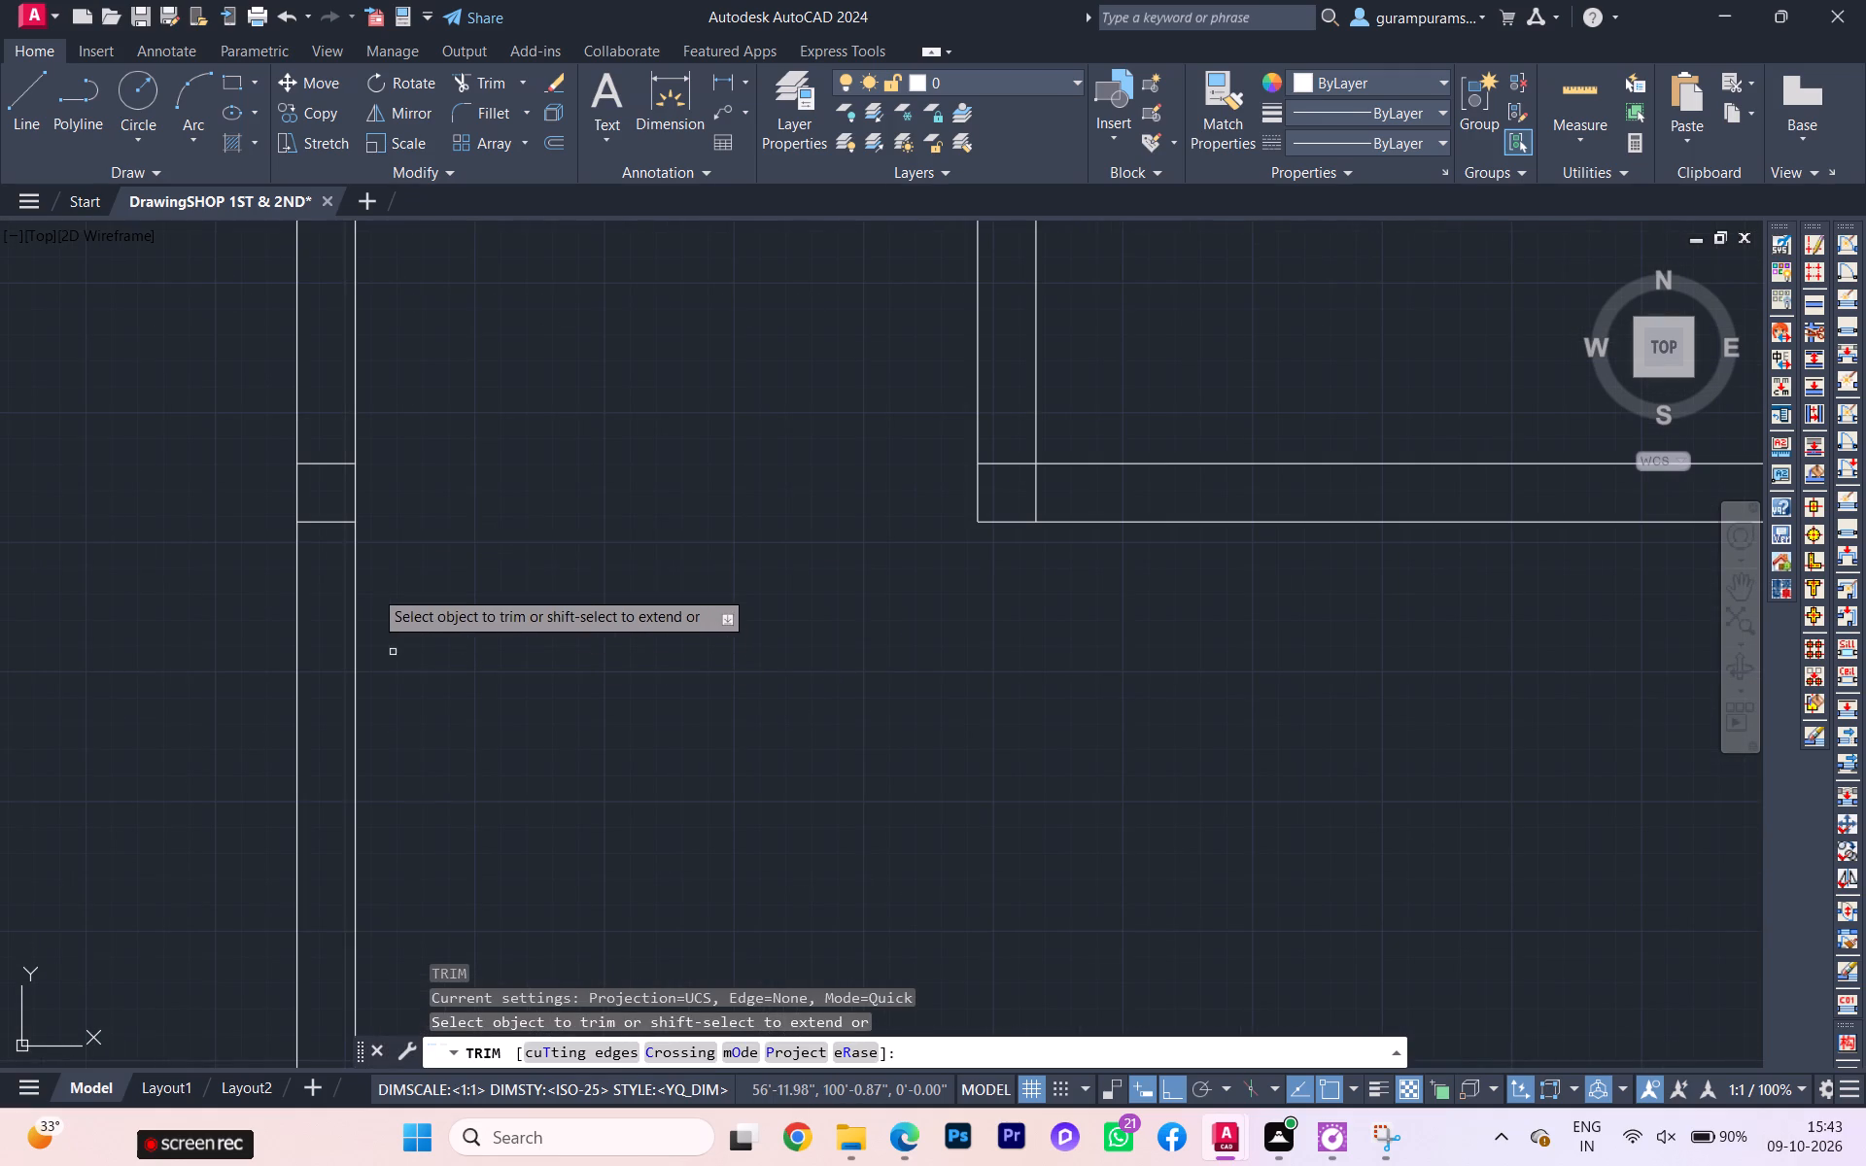
left_click(316, 520)
left_click(328, 457)
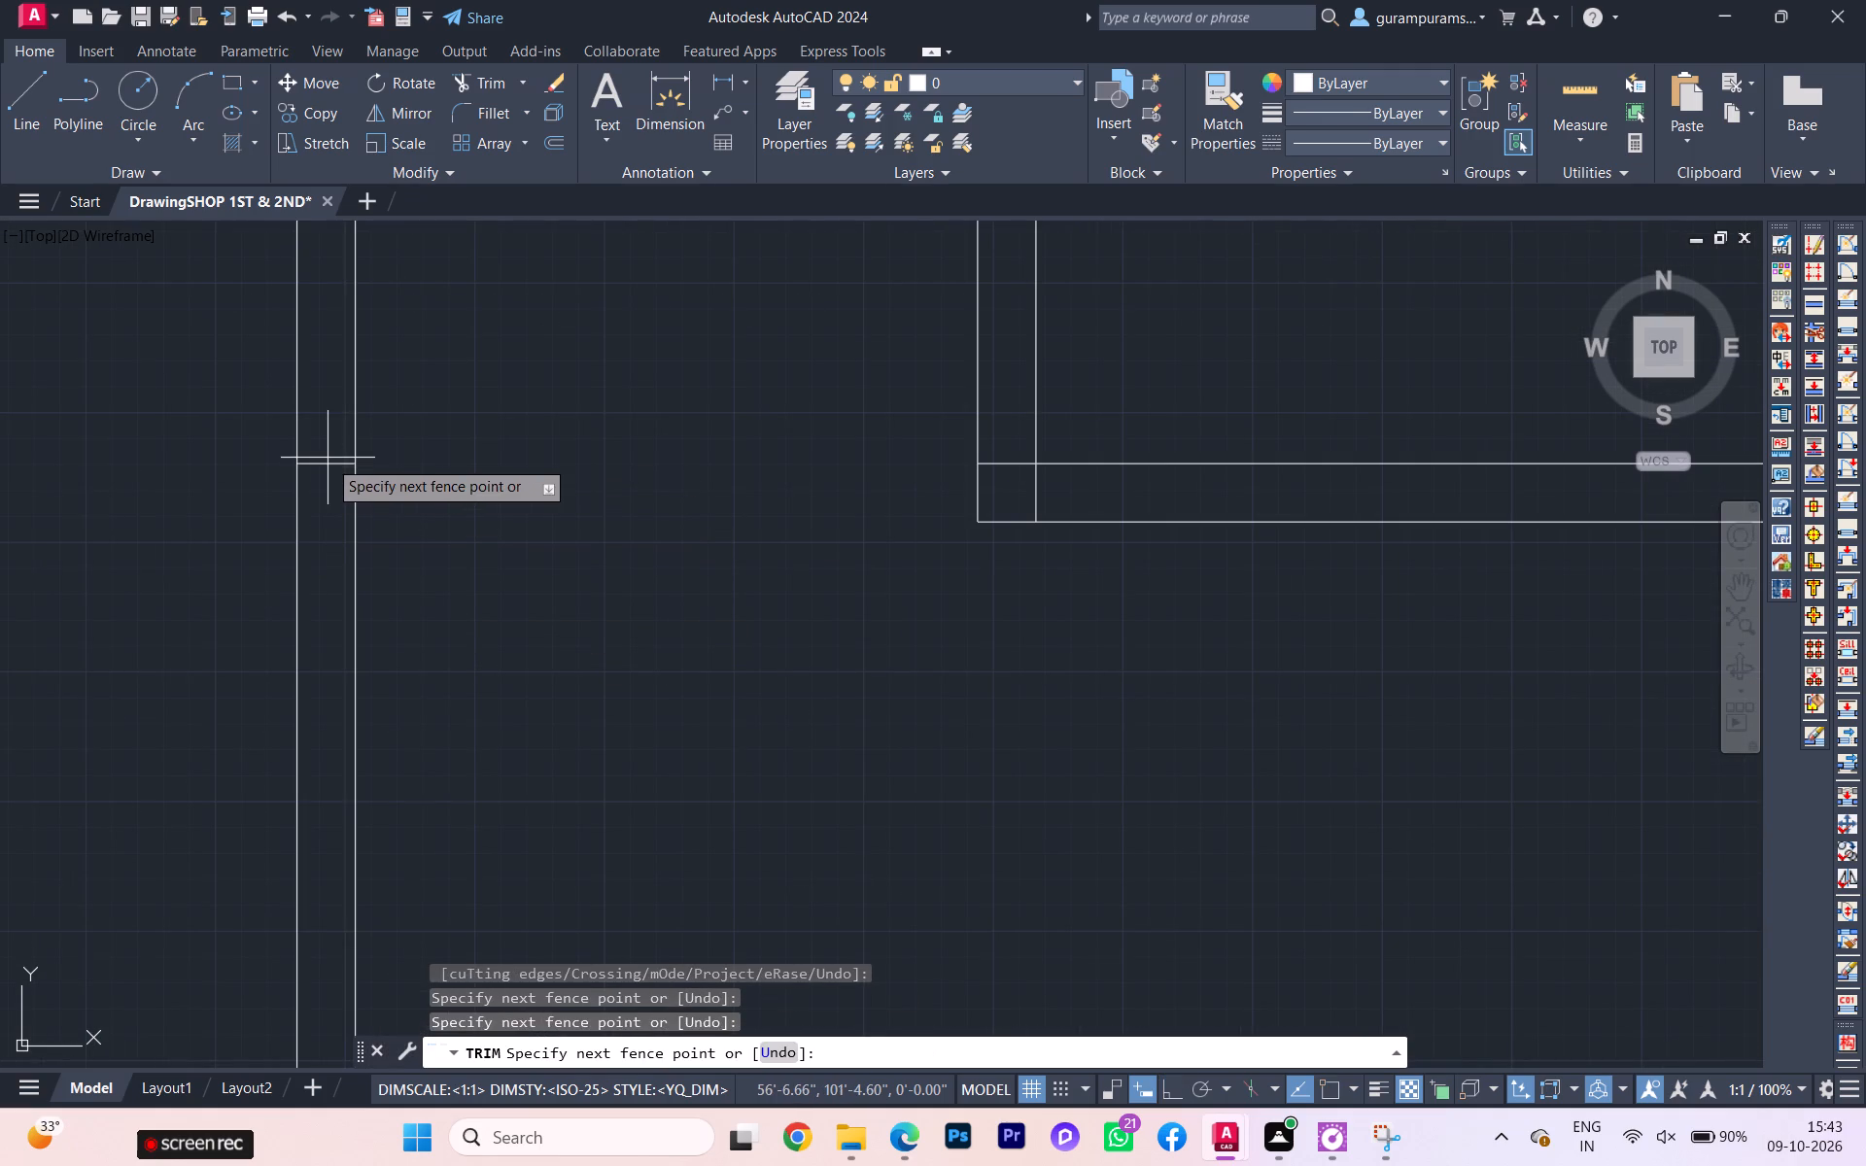
left_click(324, 473)
scroll(351, 495, "up", 1)
scroll(365, 500, "down", 2)
scroll(521, 561, "down", 1)
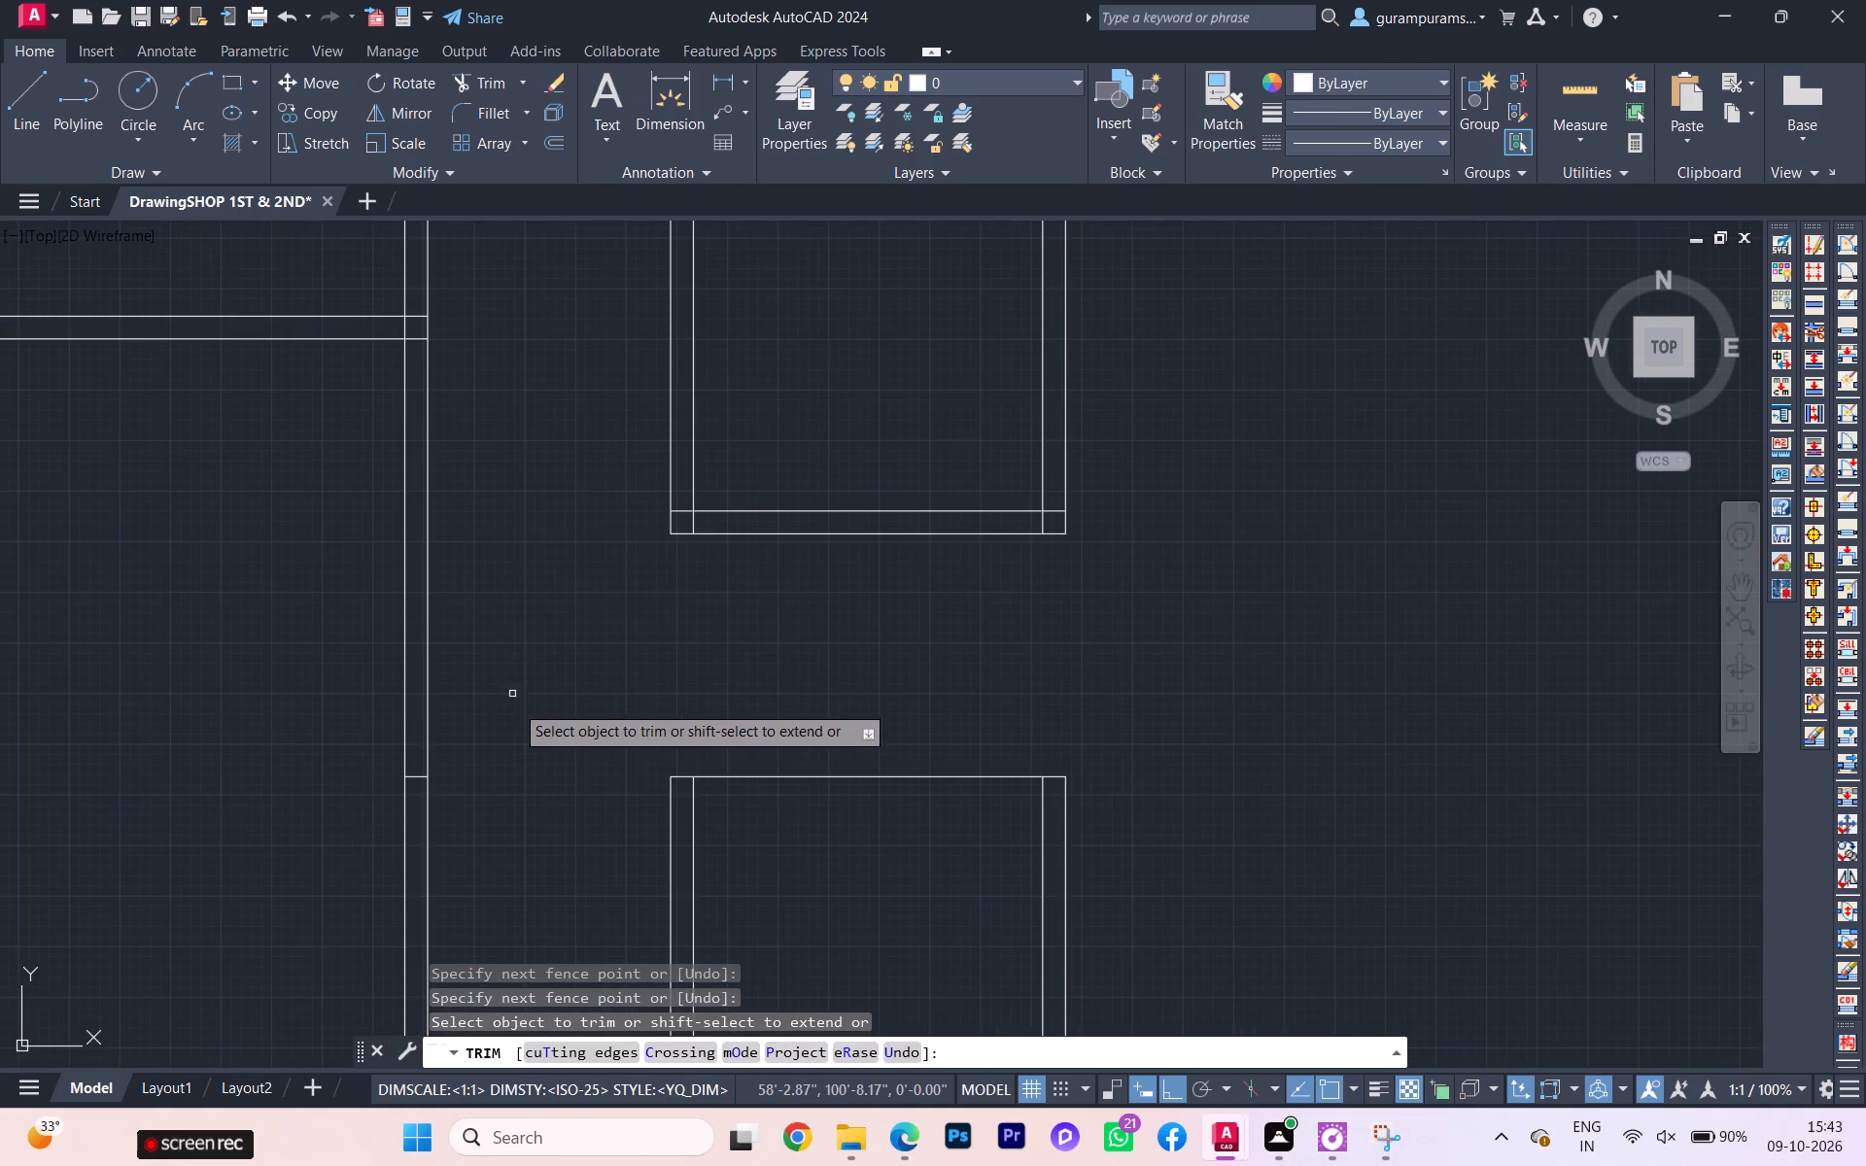
scroll(513, 774, "down", 1)
scroll(501, 781, "up", 3)
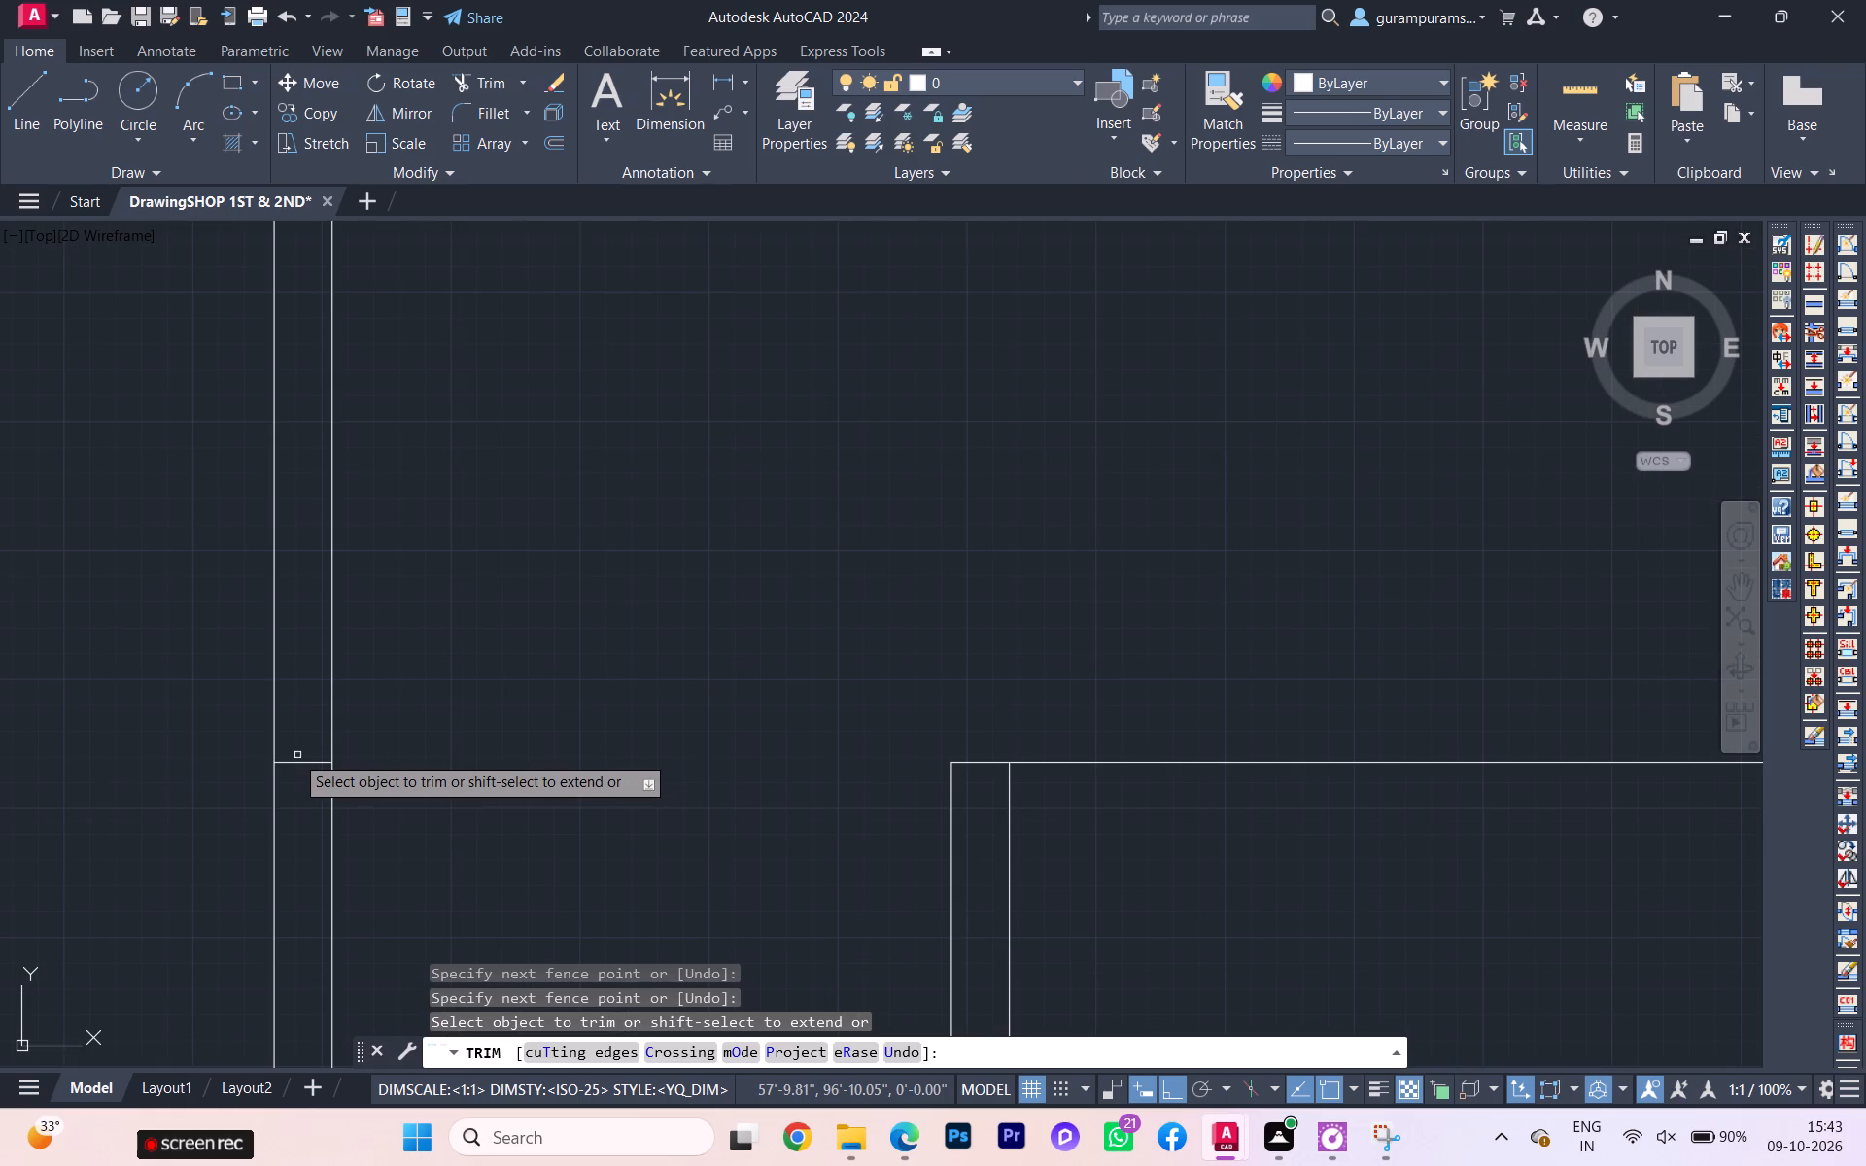
left_click(294, 754)
left_click(300, 773)
scroll(528, 578, "down", 3)
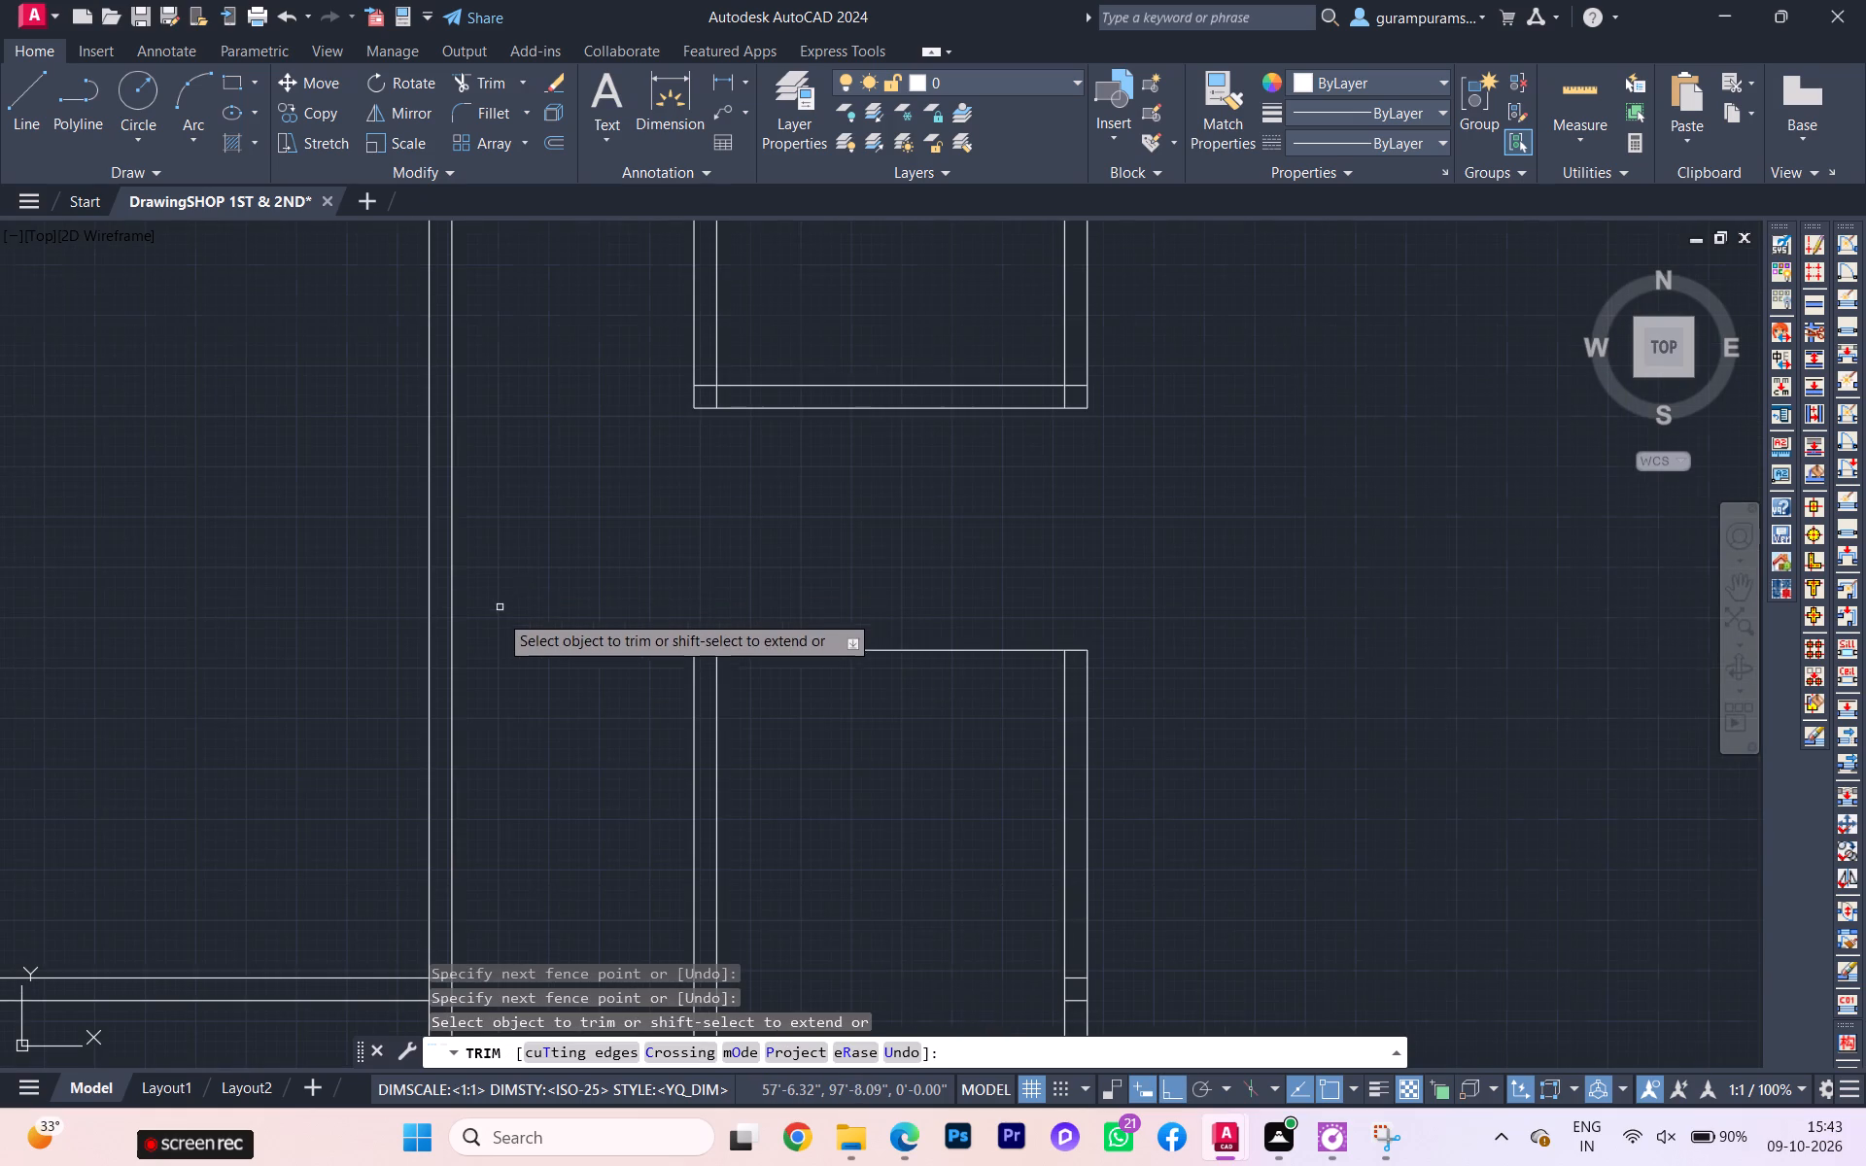
scroll(519, 615, "down", 1)
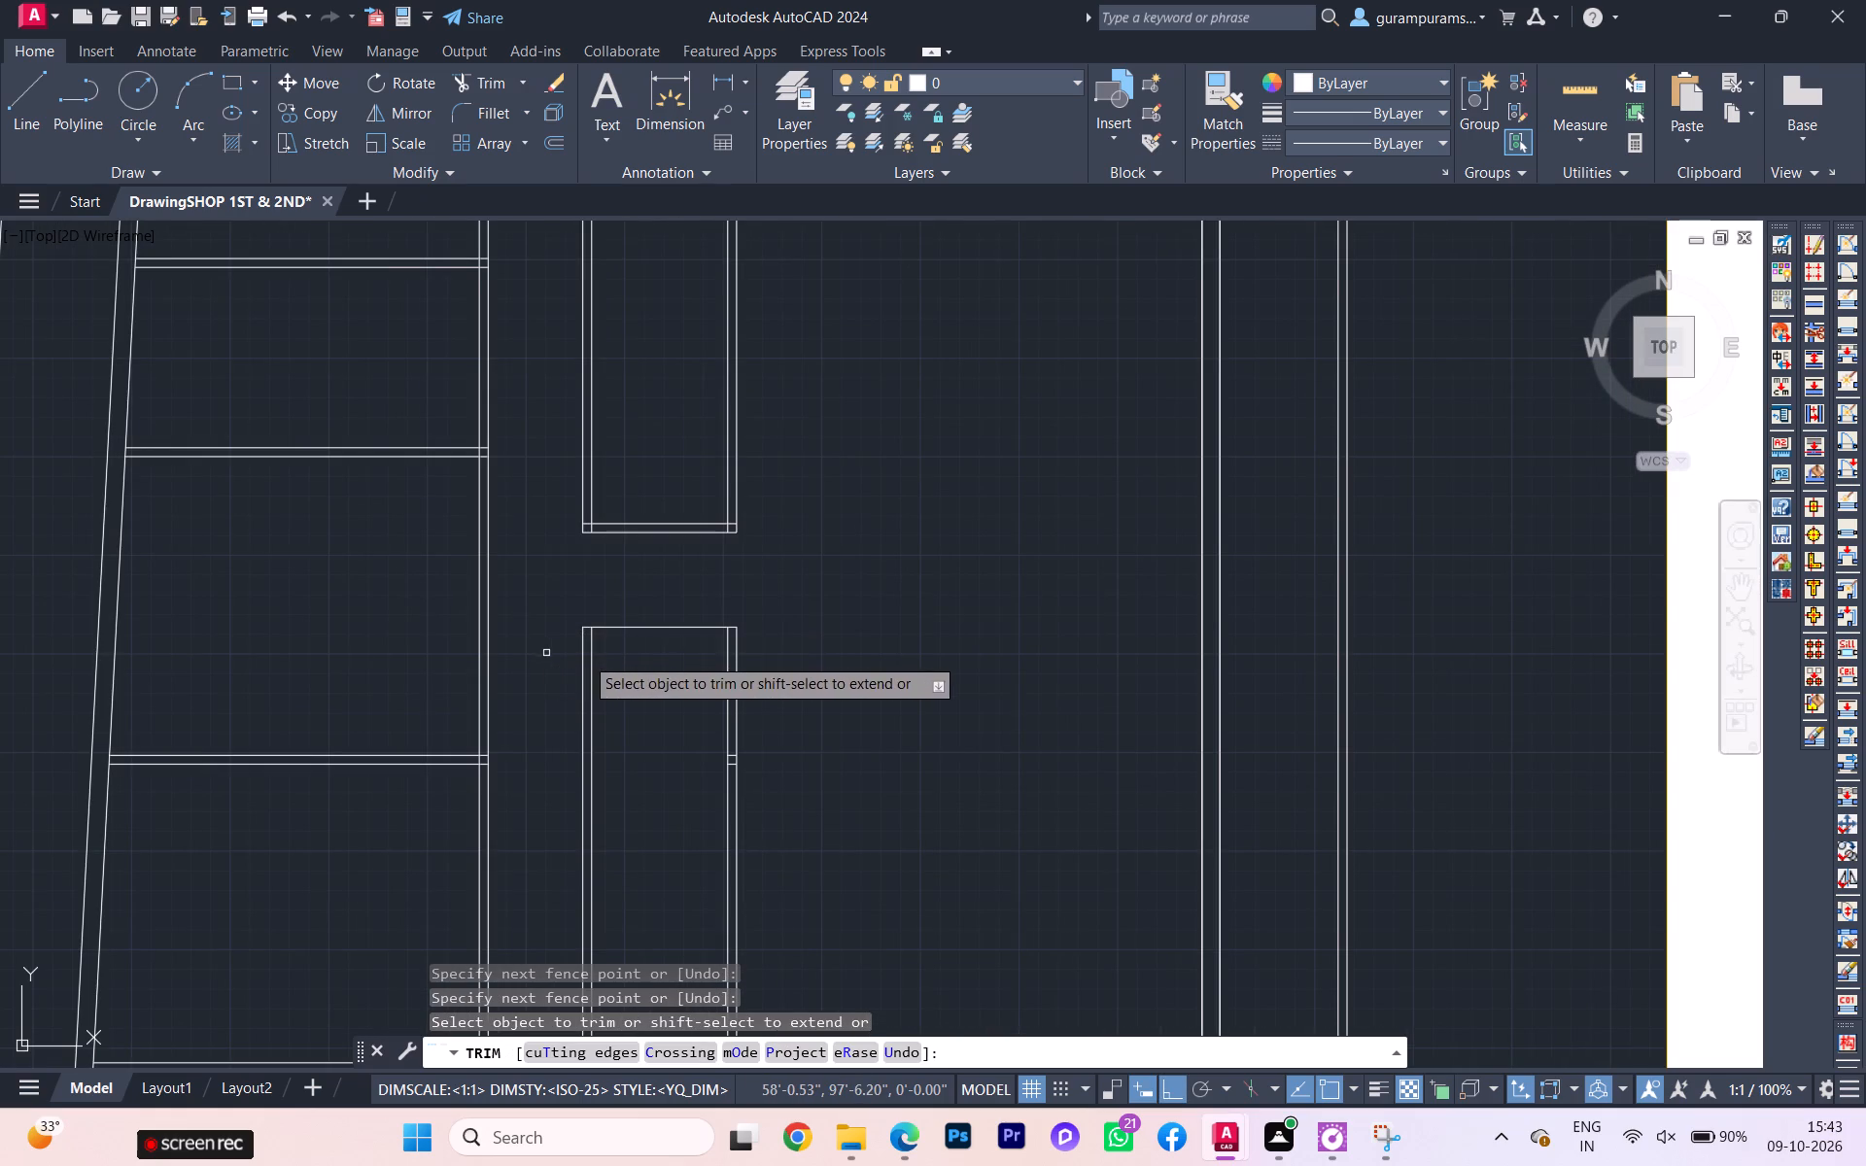
scroll(830, 602, "up", 1)
key("Escape")
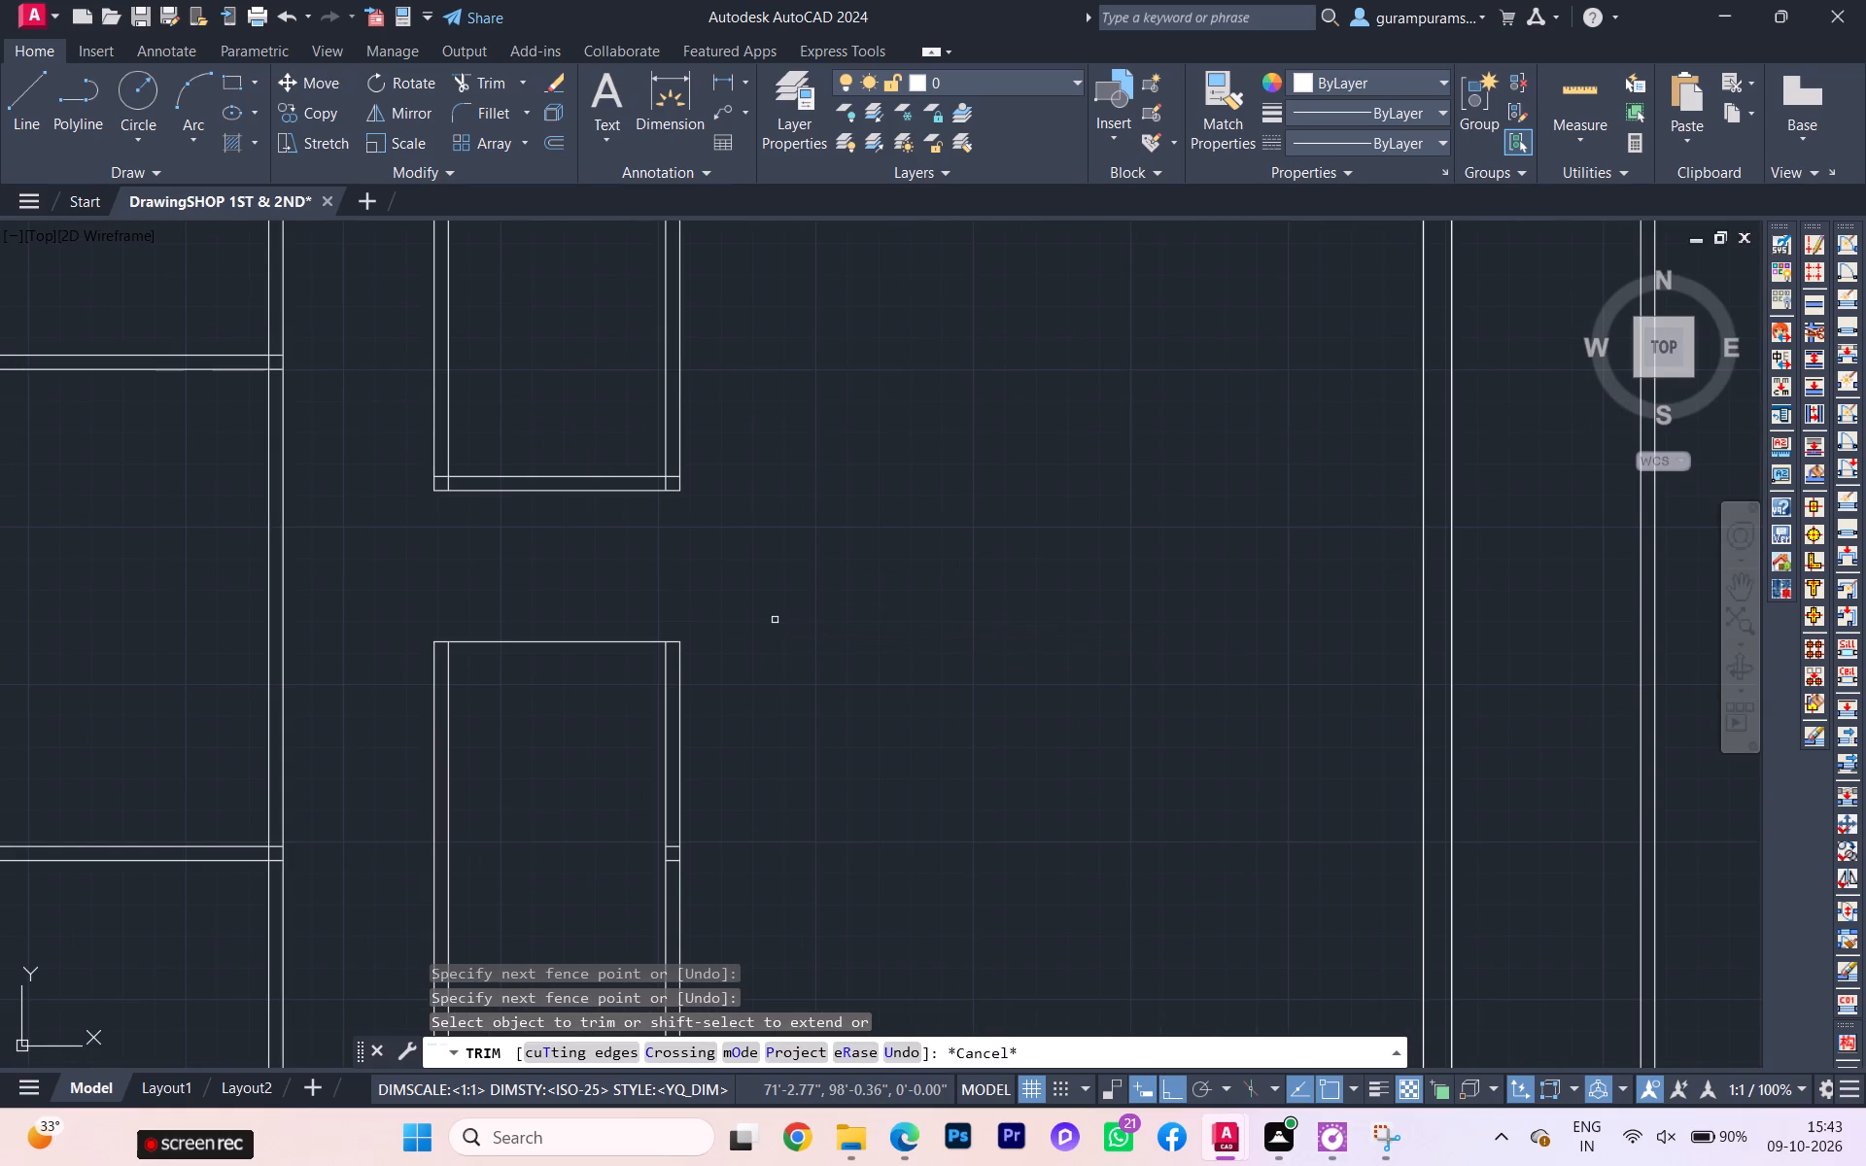
Offset the north edge of the wall block south of the northern opening 4.5" southward, using a through point.
left_click(611, 689)
left_click(570, 611)
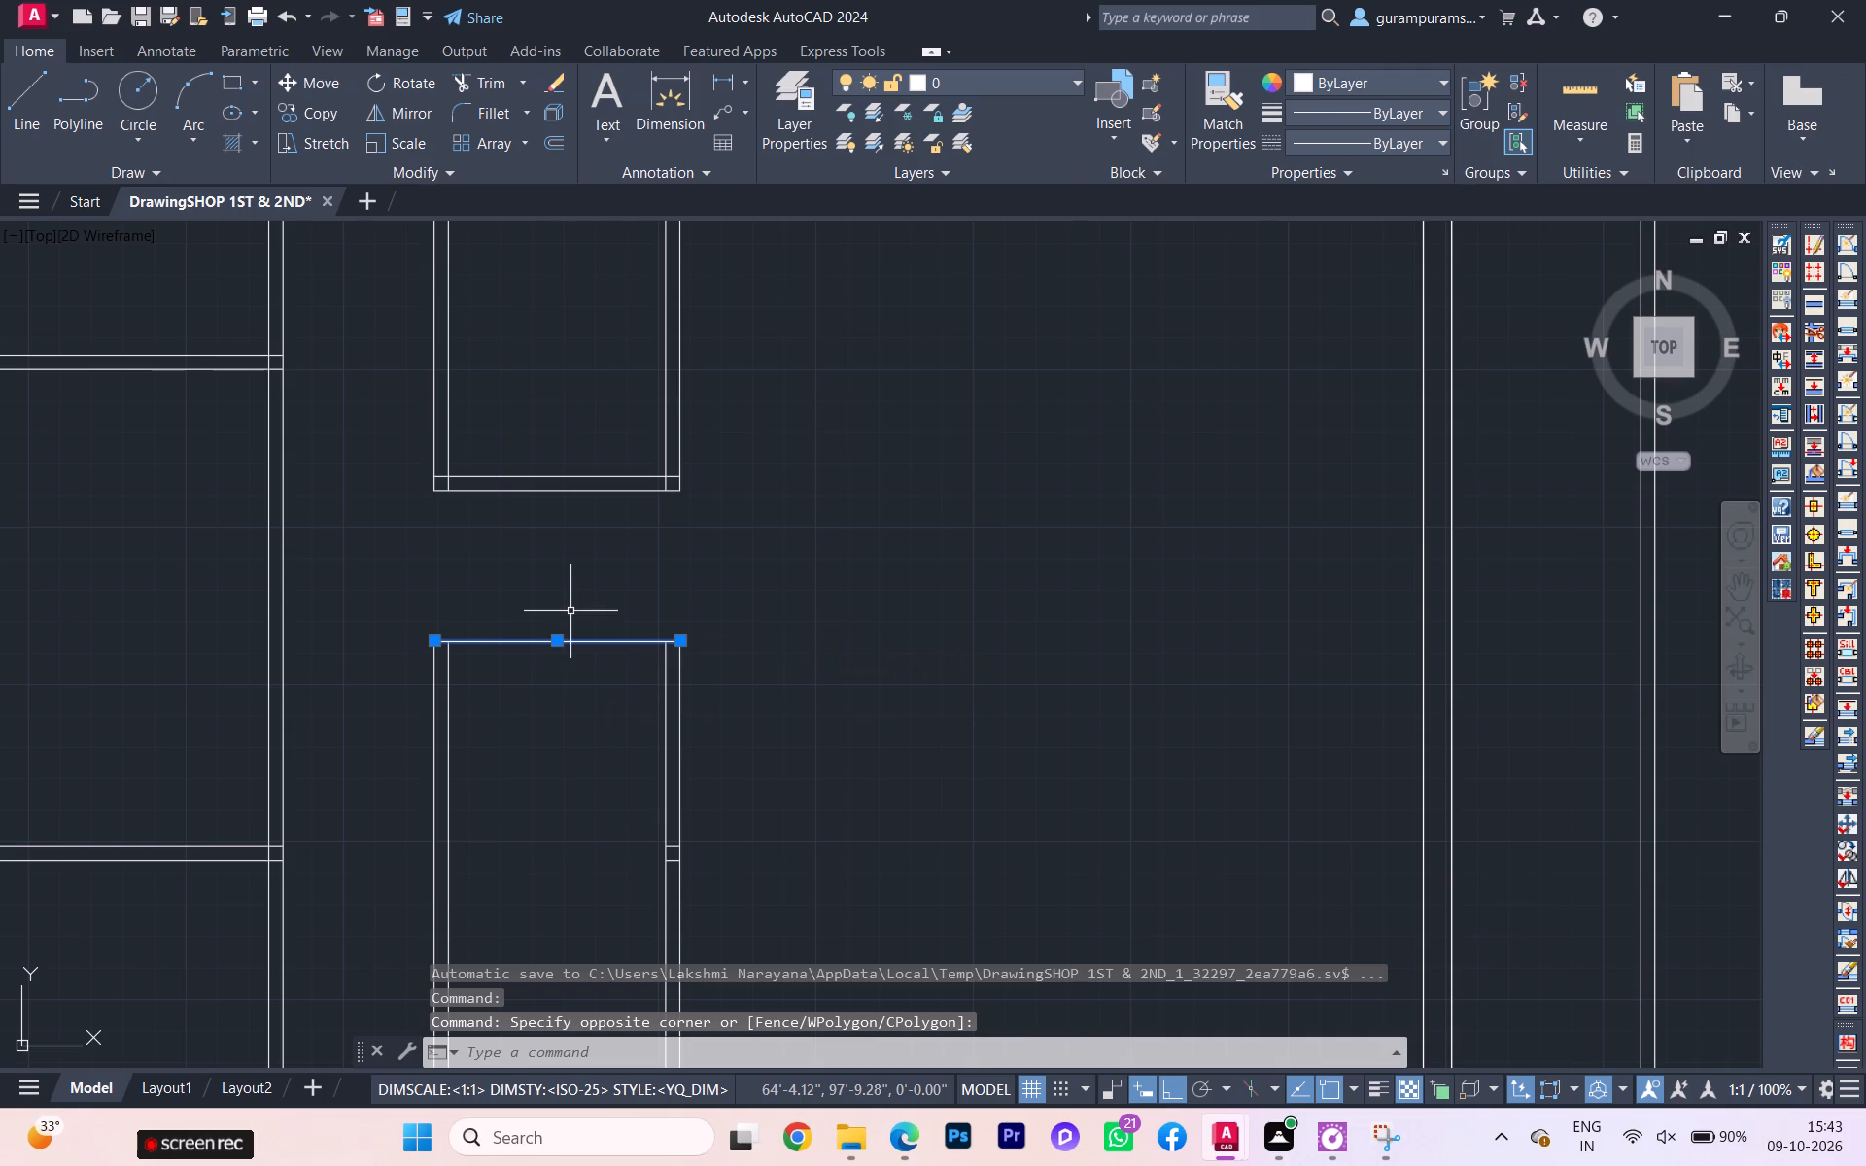
key("o")
key("Return")
key("space")
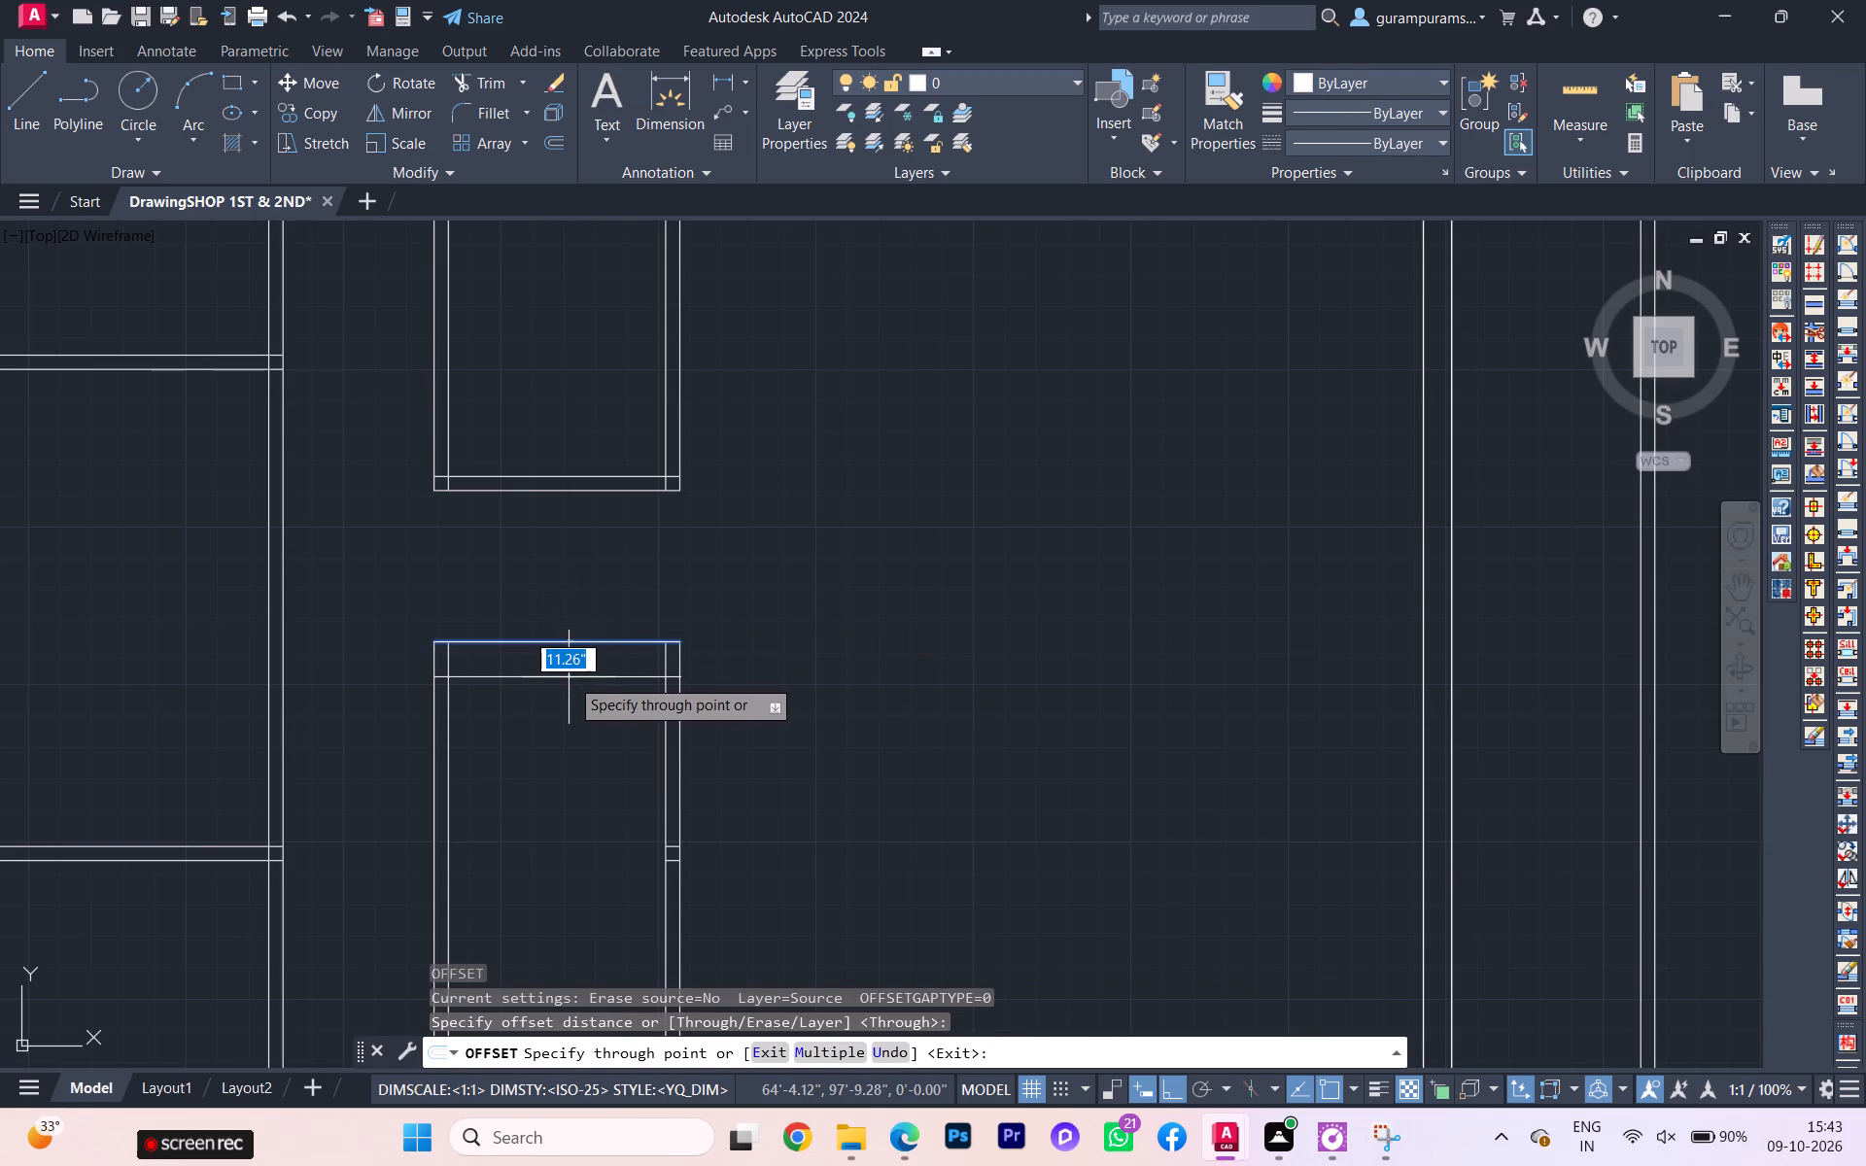
type("4.5")
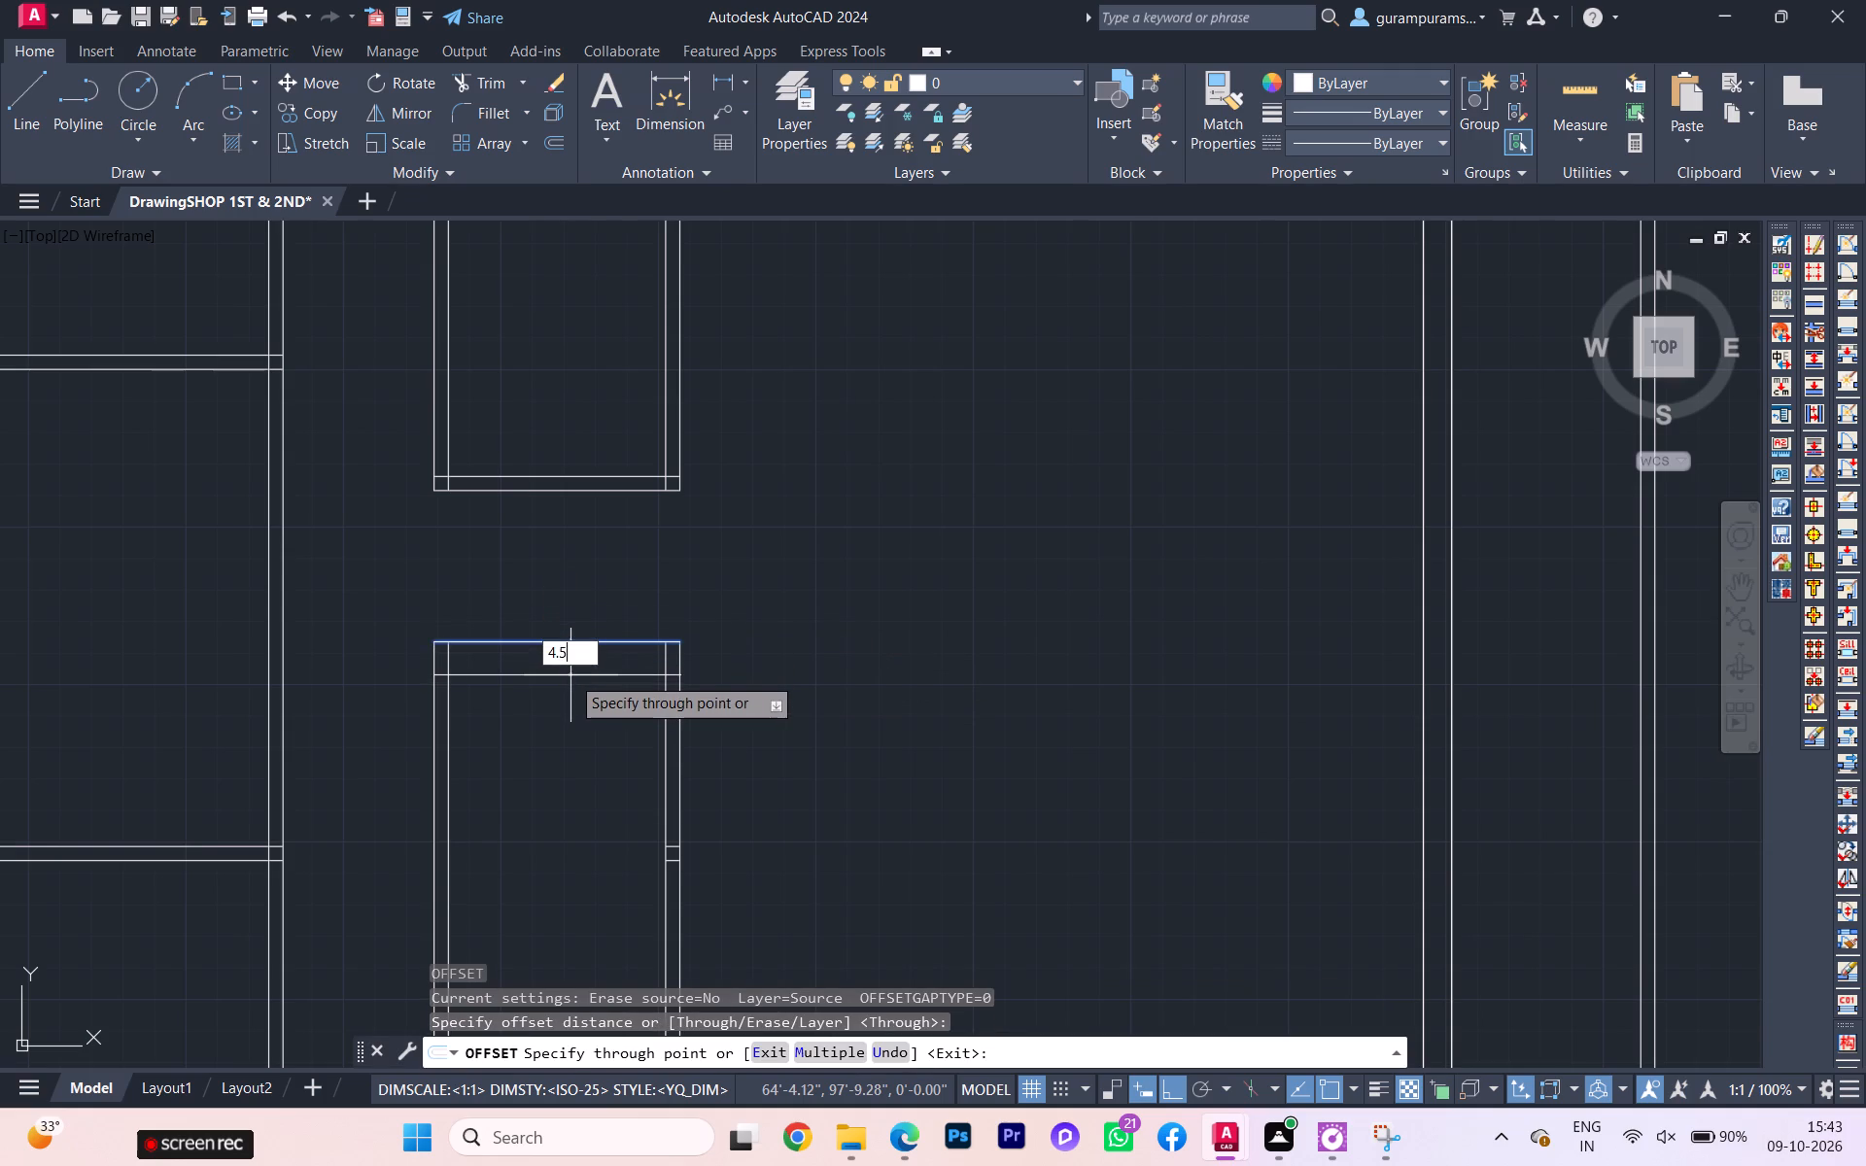
key("Return")
key("Escape")
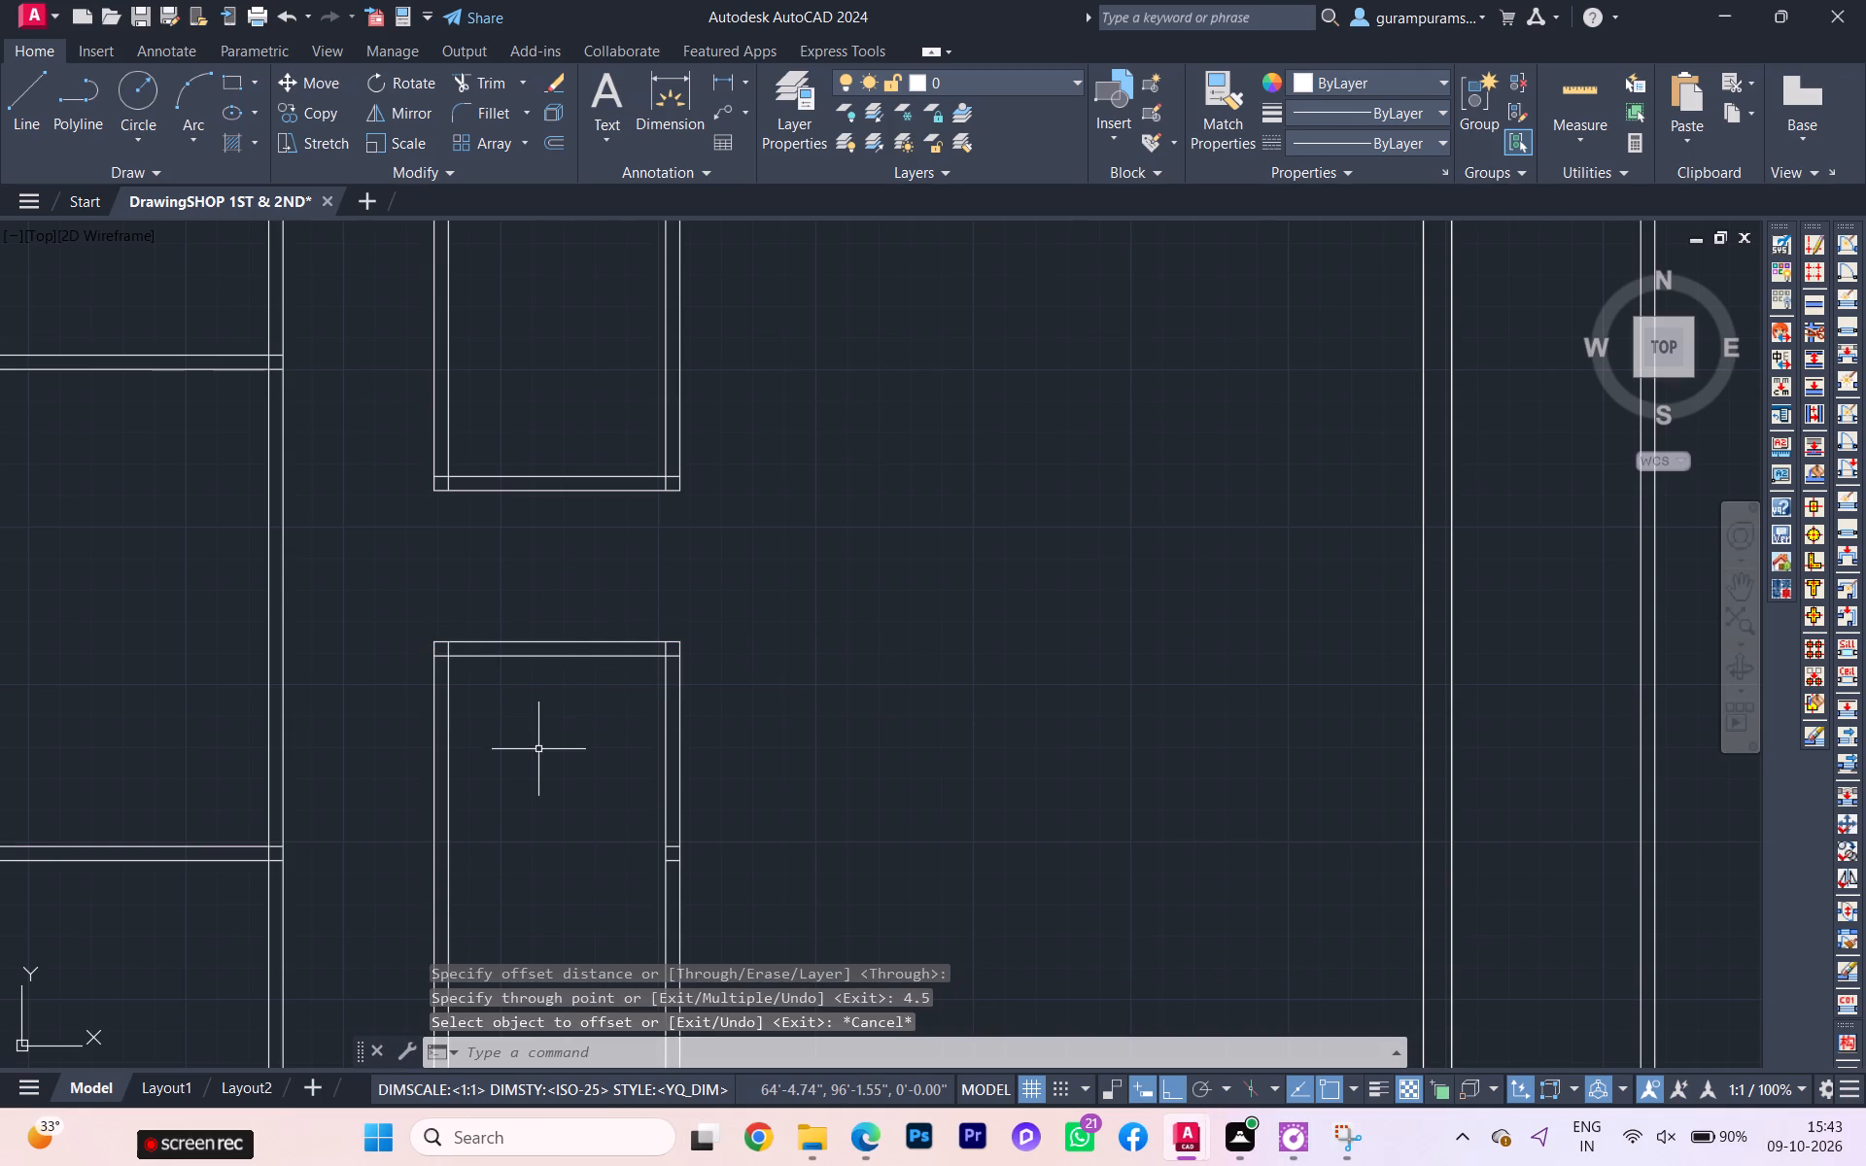
Trim the overlapping wall lines at both north corners of the block south of the northern opening.
key("t")
key("r")
key("Return")
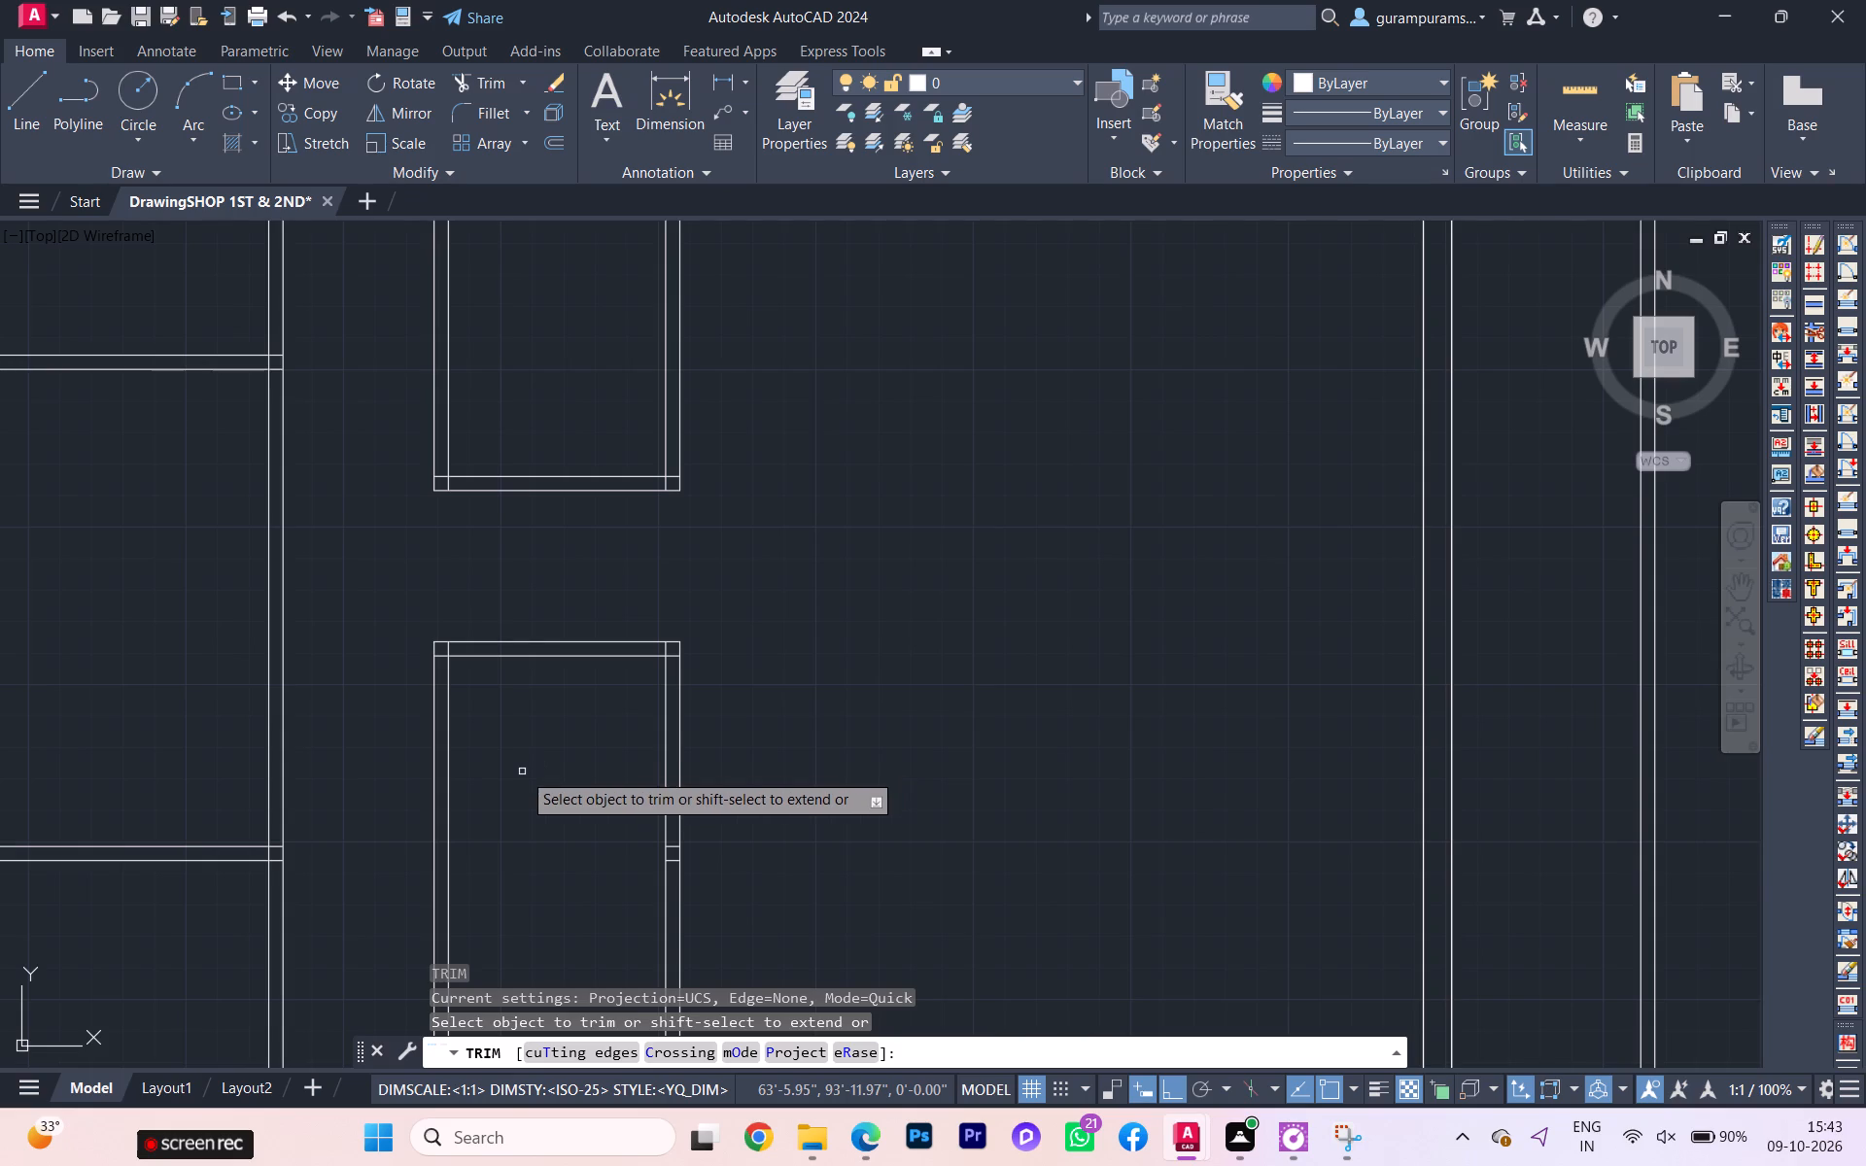
scroll(507, 739, "up", 1)
scroll(373, 620, "up", 2)
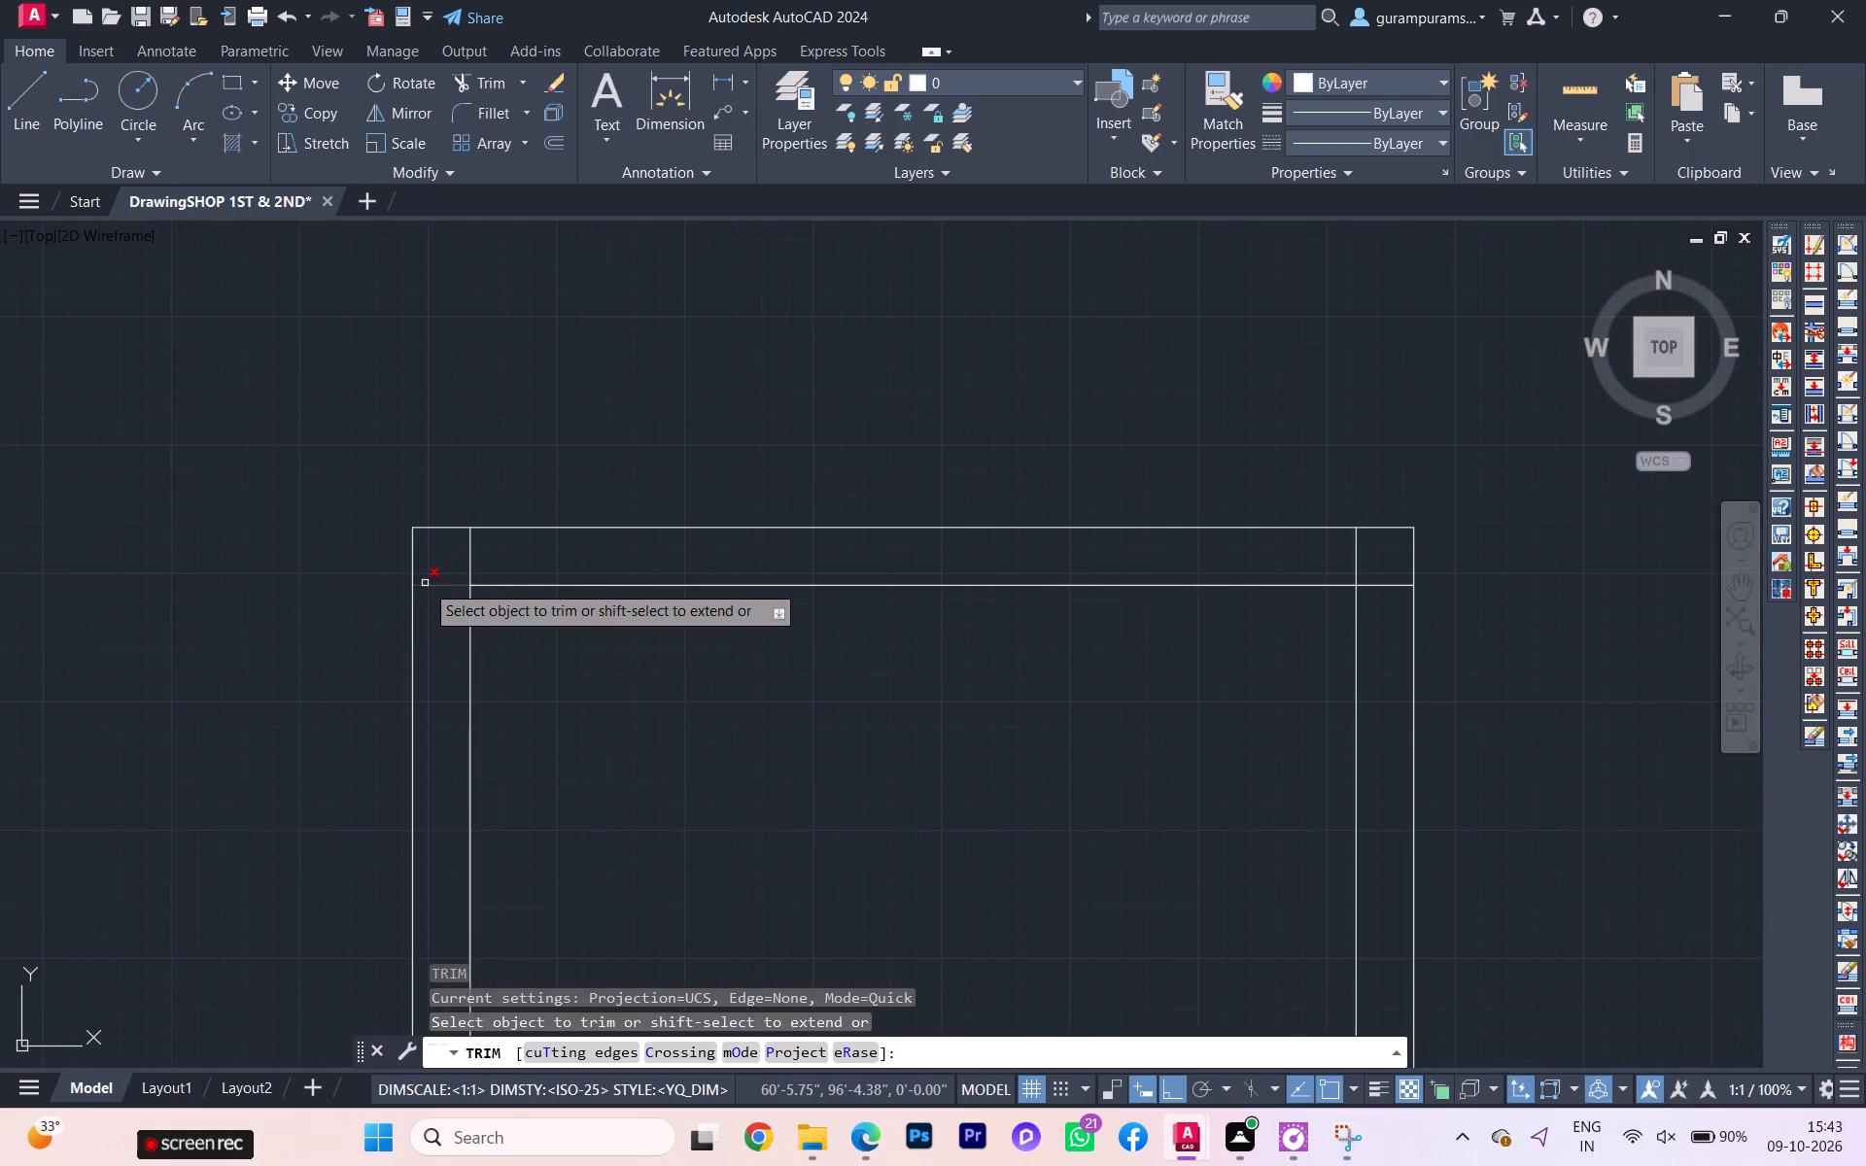
left_click(425, 583)
left_click(447, 567)
left_click(505, 561)
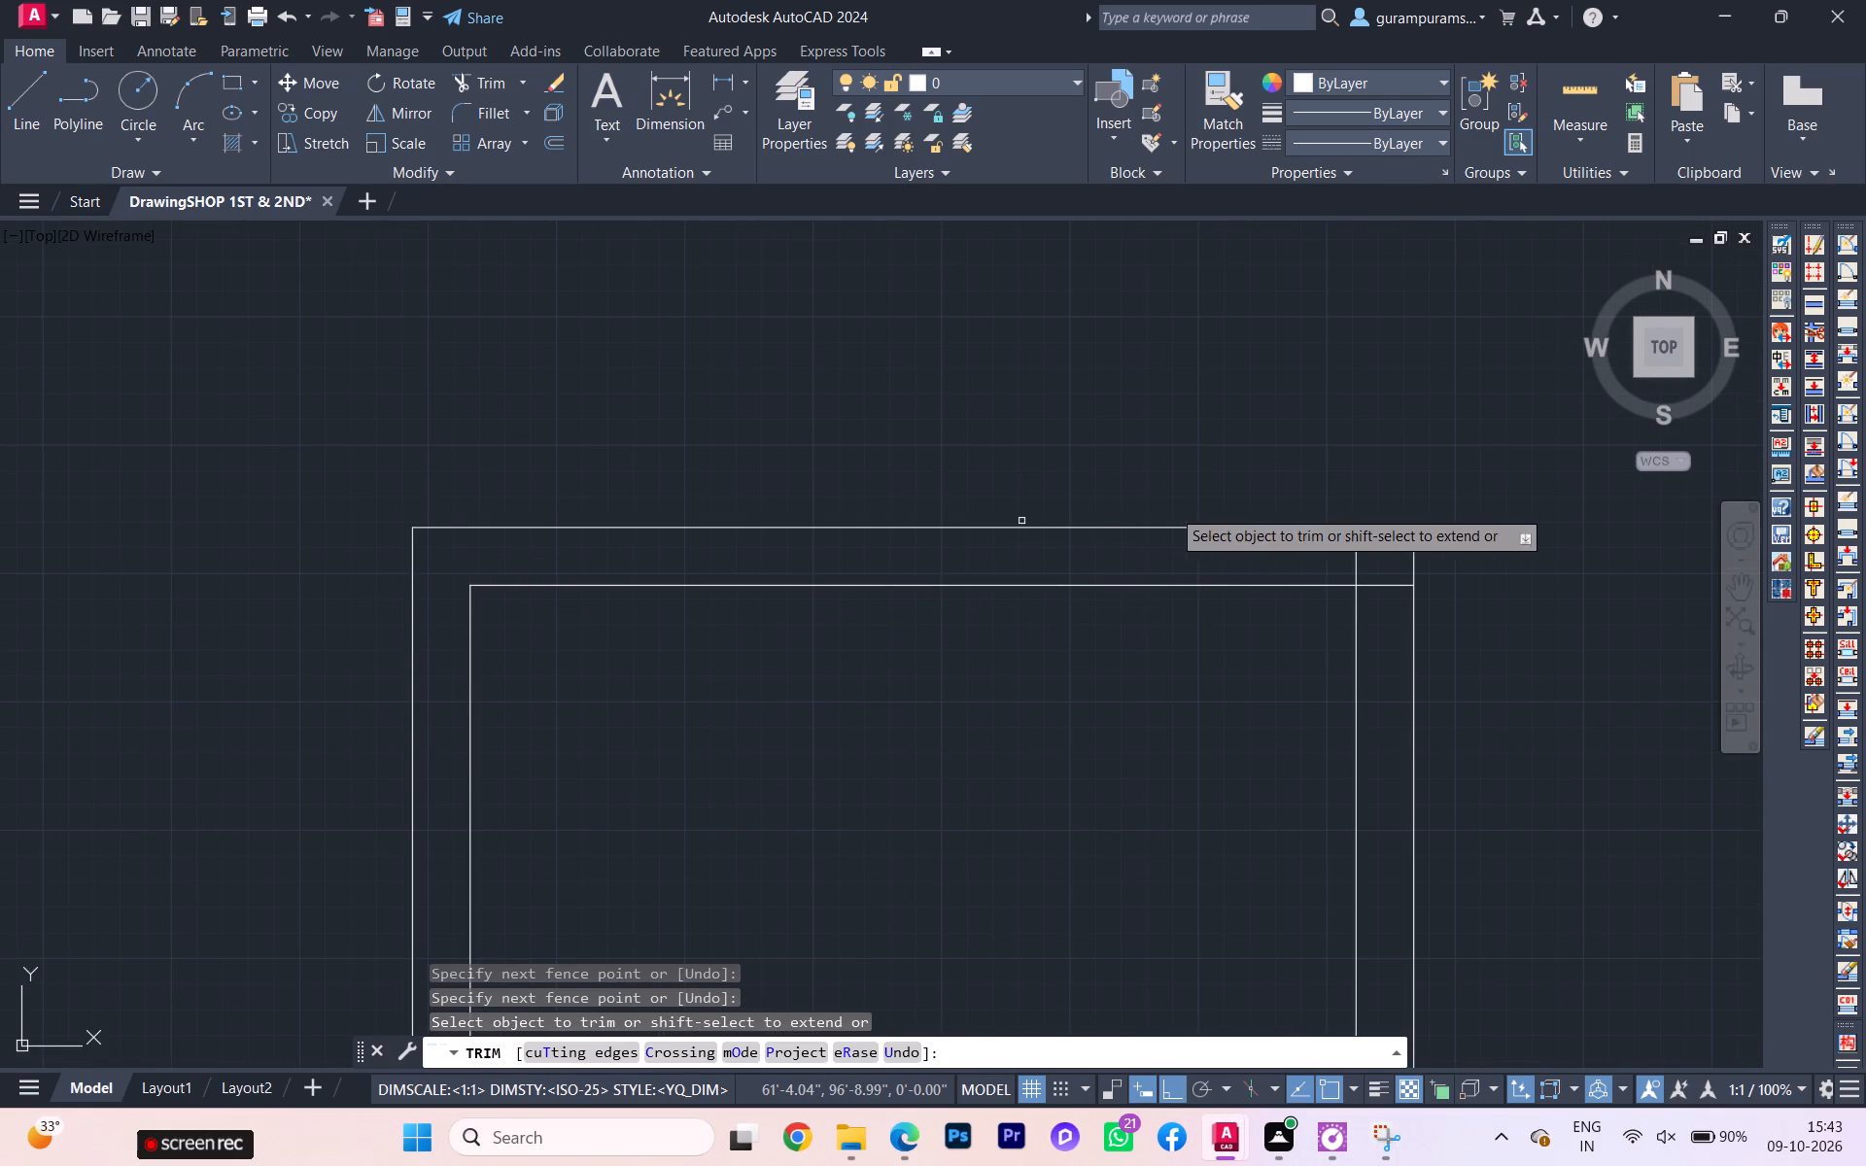
left_click(1370, 571)
left_click(1337, 572)
left_click(1382, 572)
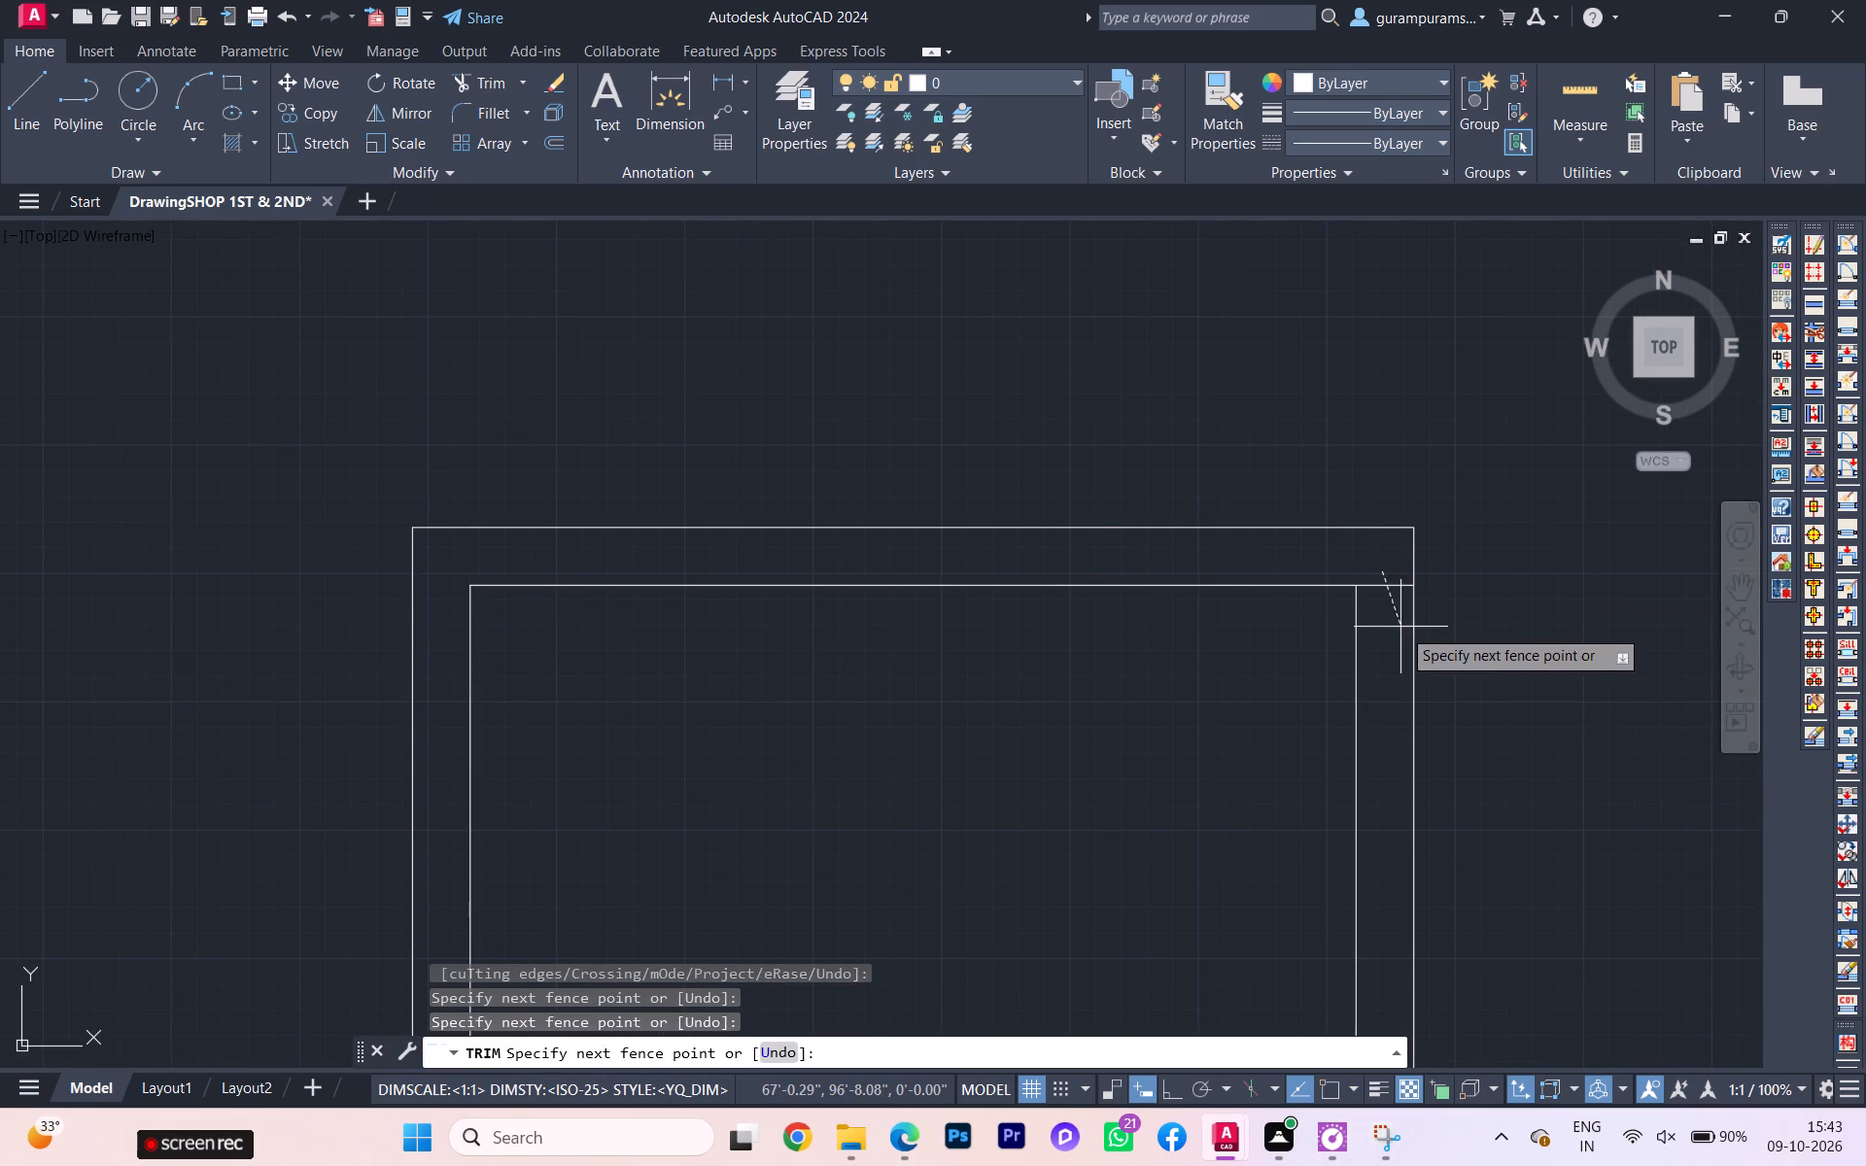
left_click(1401, 629)
scroll(1004, 668, "down", 3)
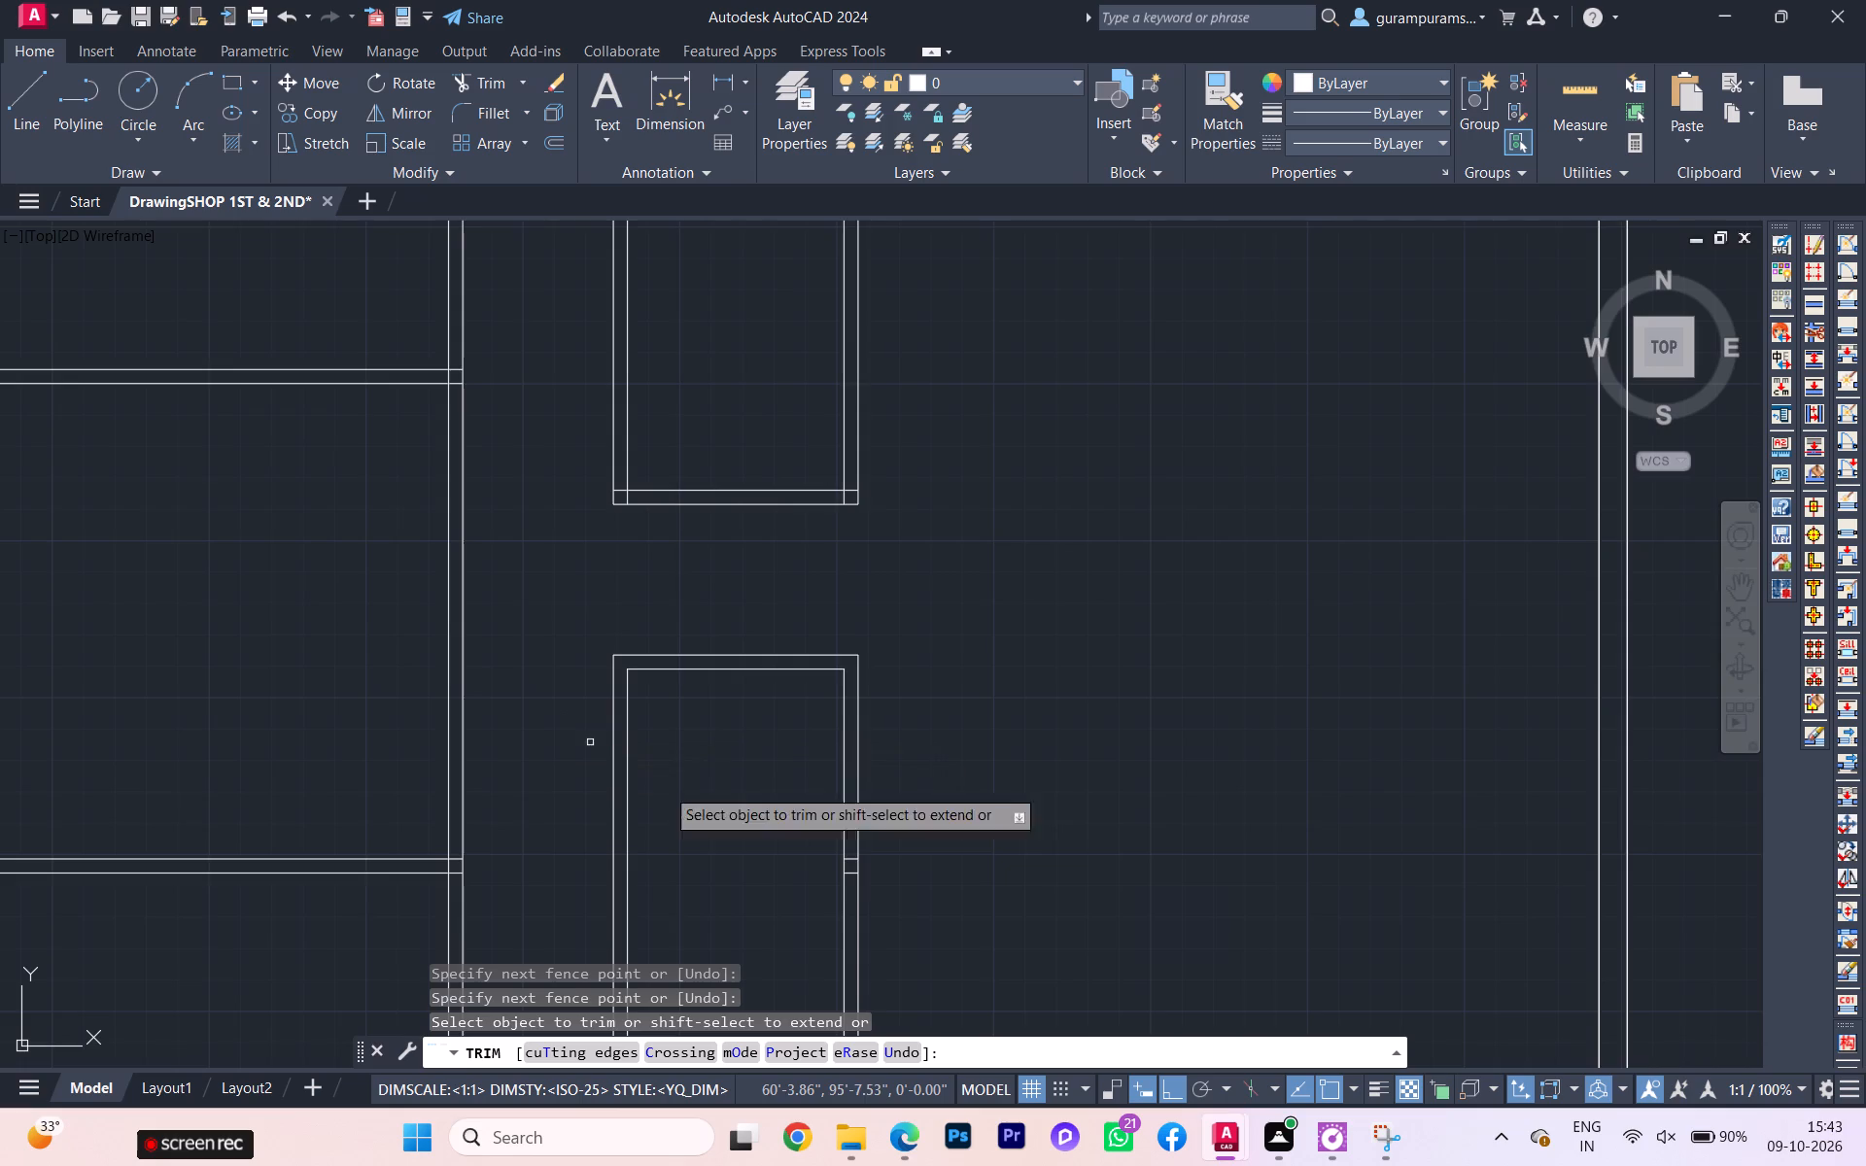
Trim away the two short cross lines inside the same block's east wall, just south of the northern opening.
scroll(777, 859, "up", 2)
scroll(923, 893, "up", 1)
left_click(983, 860)
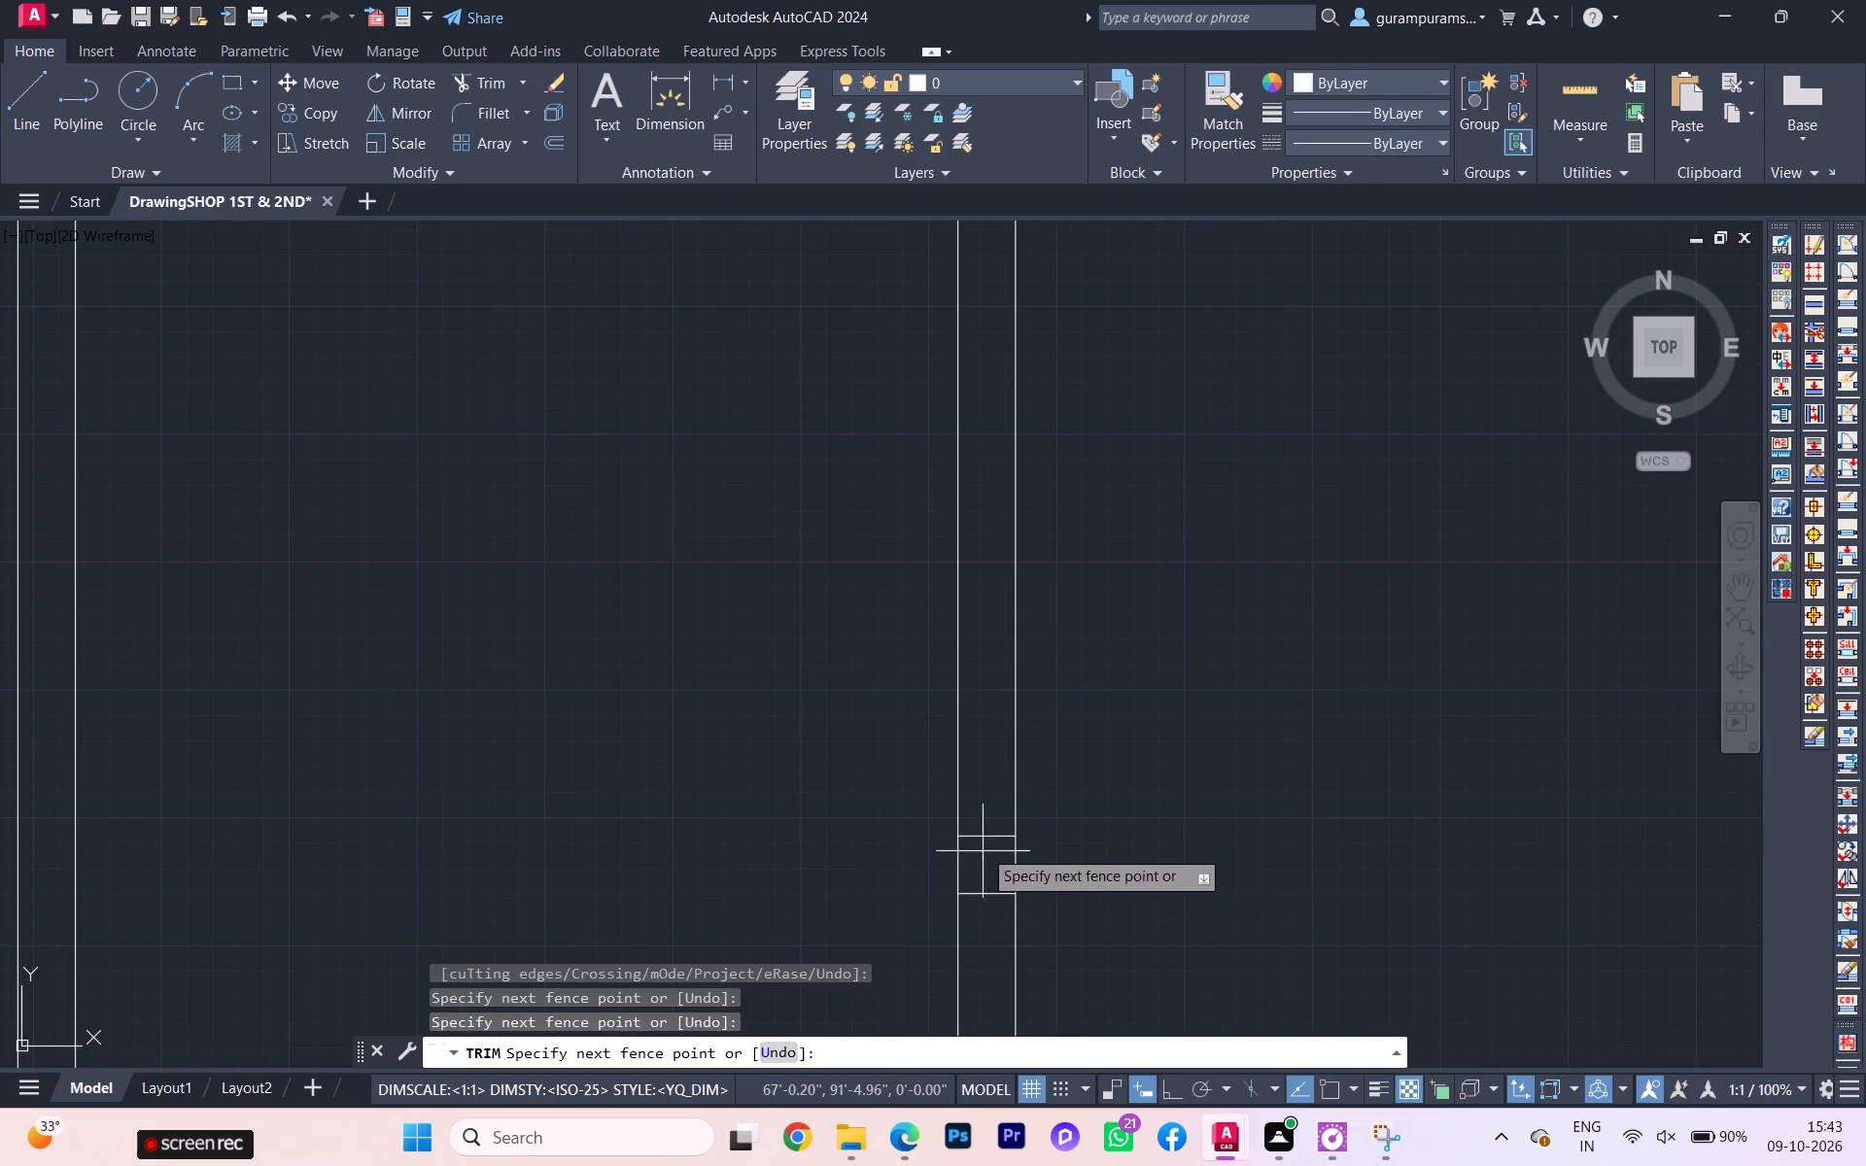
left_click(987, 814)
left_click(987, 852)
left_click(985, 918)
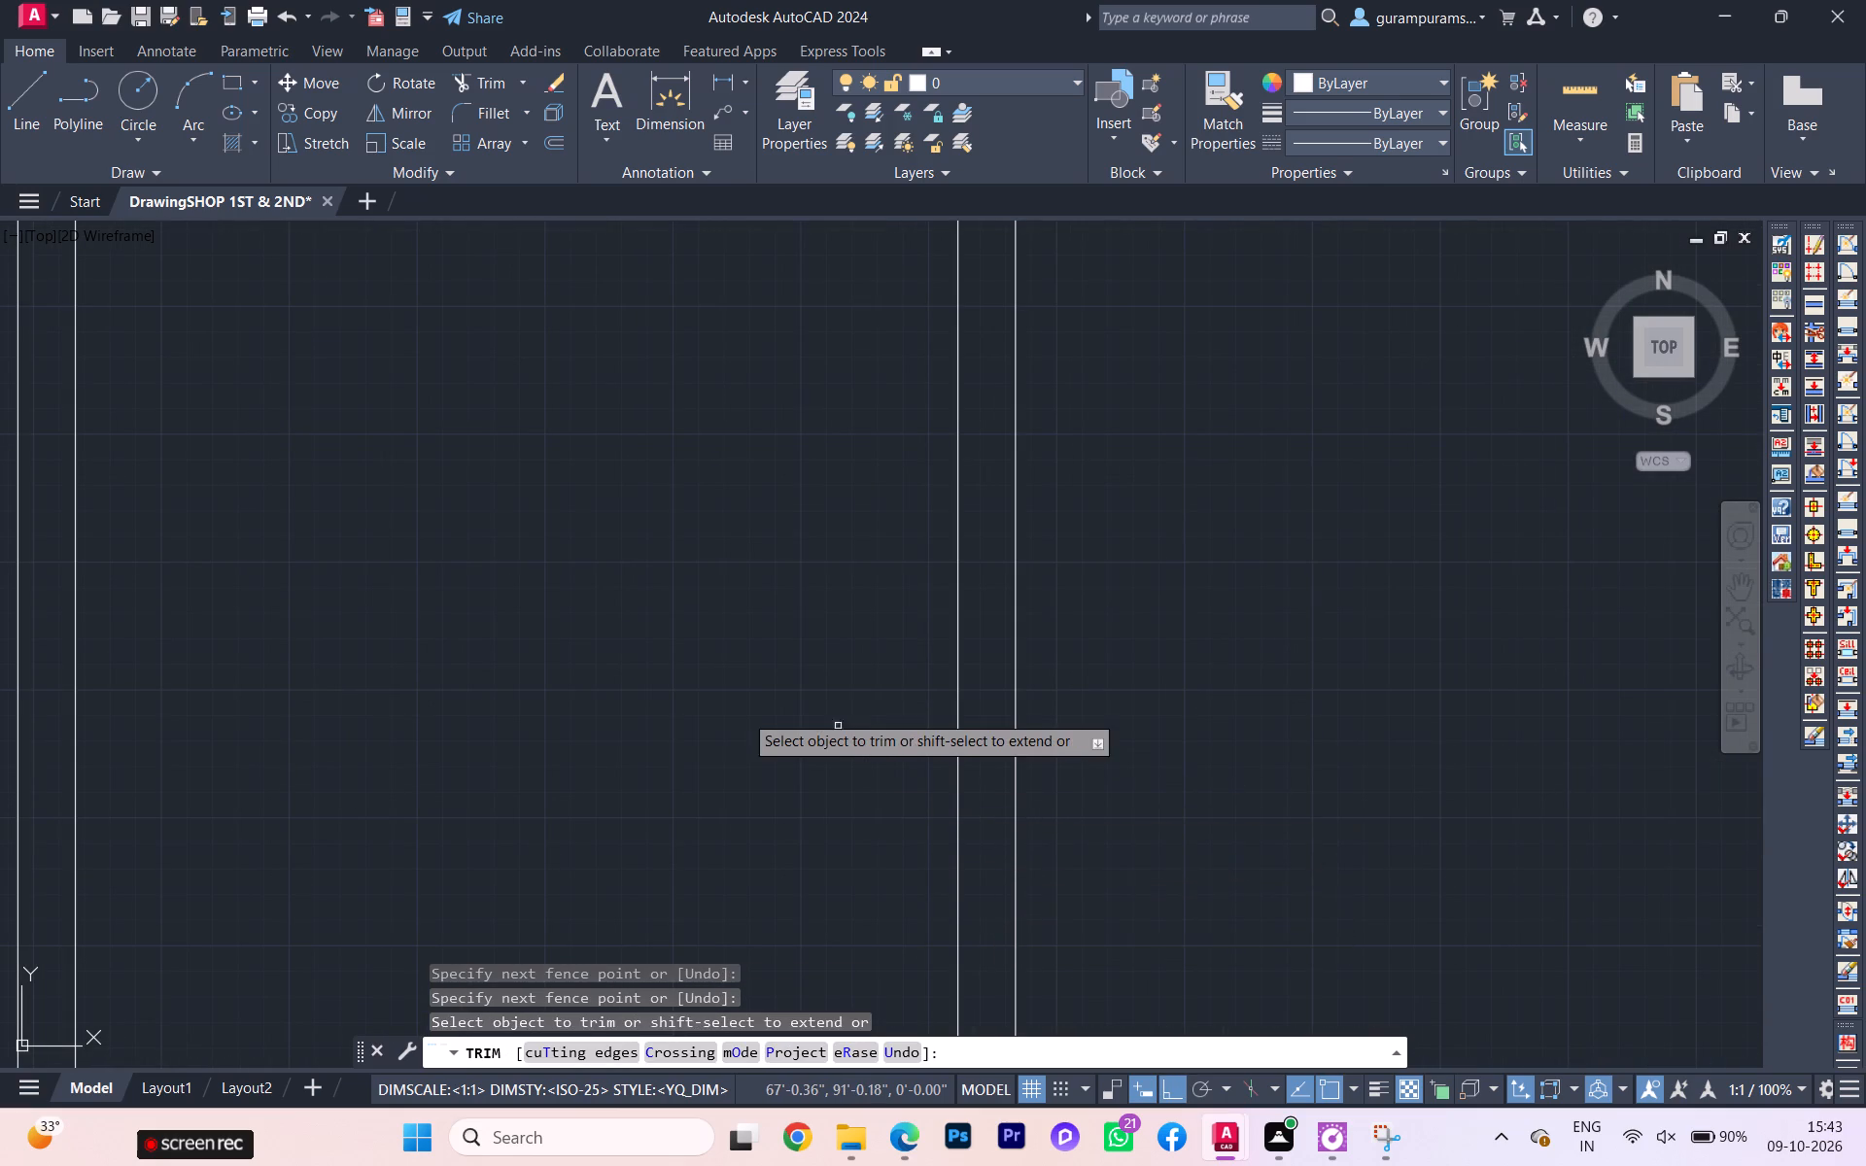
scroll(708, 716, "down", 3)
scroll(390, 803, "down", 1)
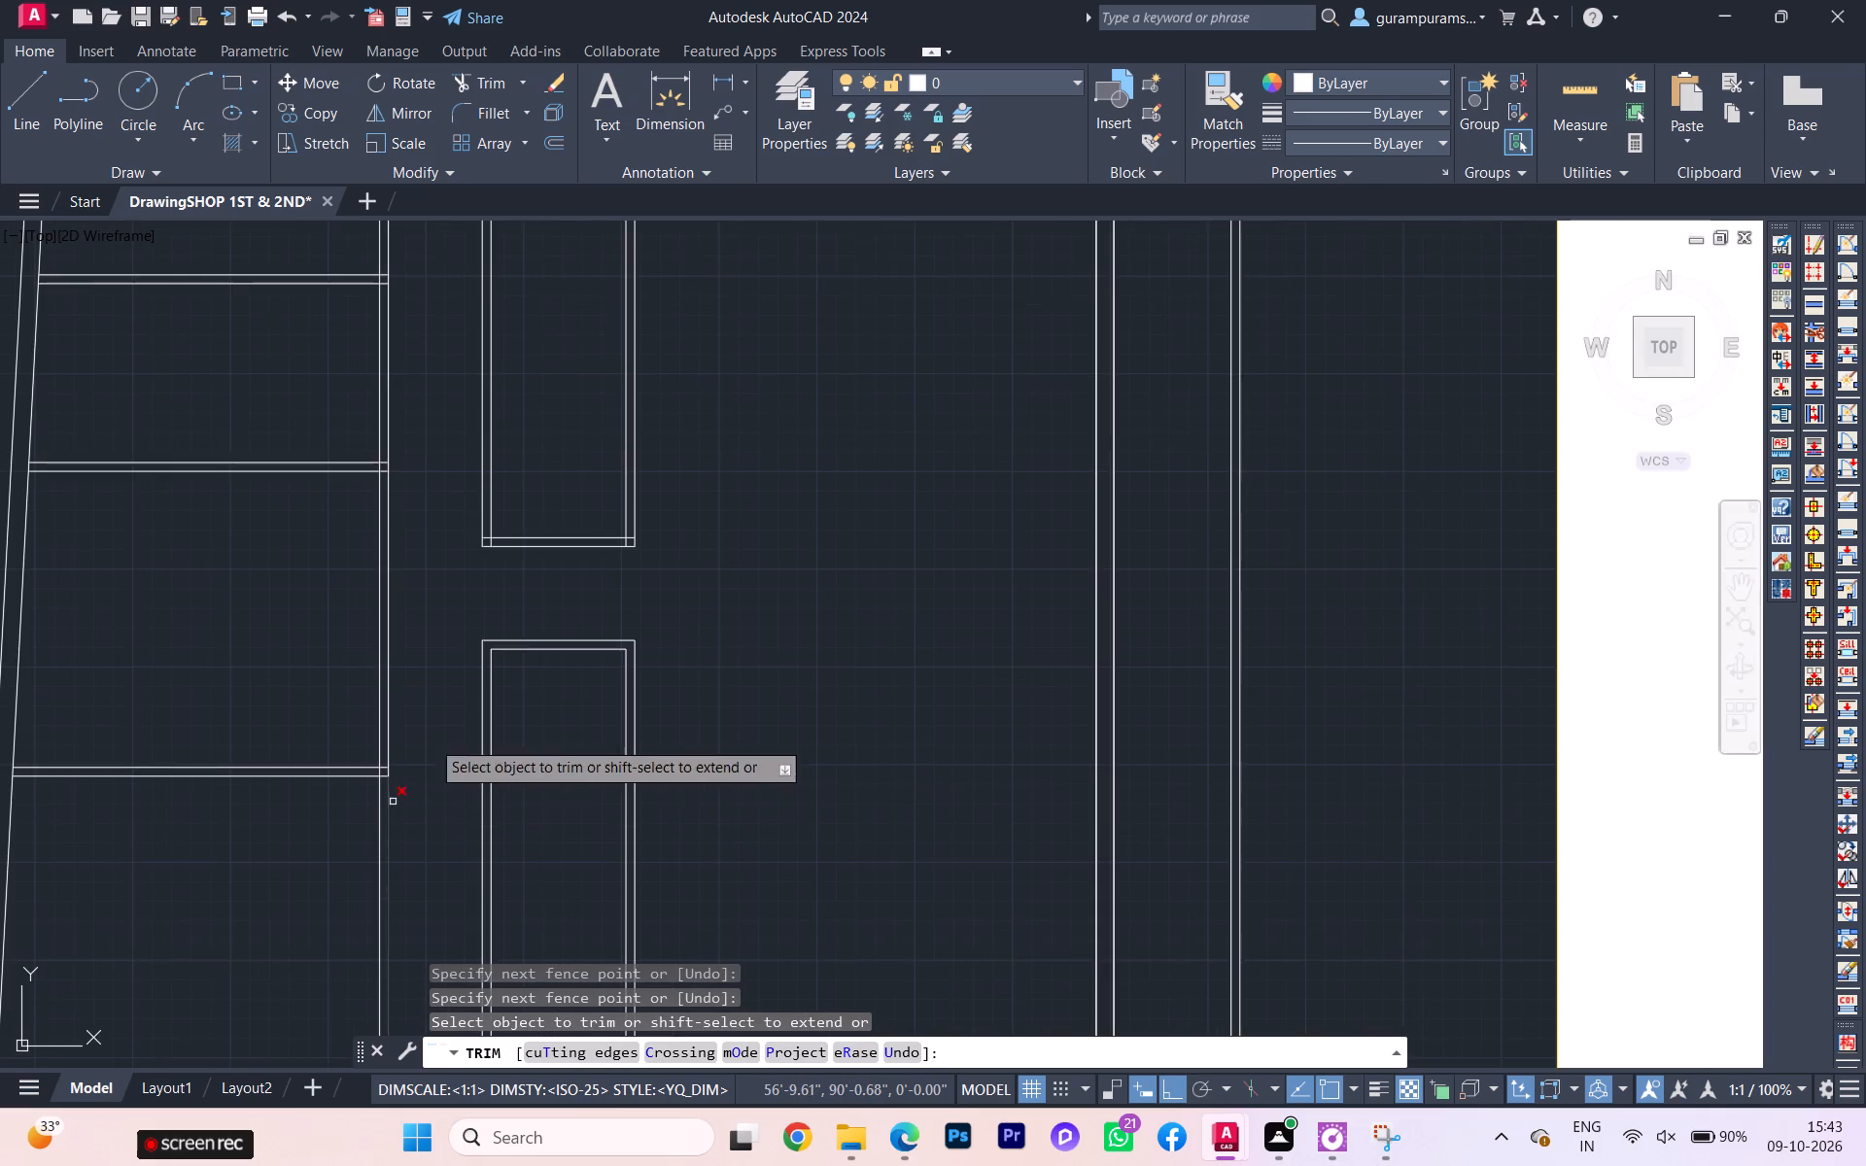
Trim the overlapping wall lines at both south corners of the block north of the northern opening.
scroll(491, 557, "up", 4)
left_click(476, 462)
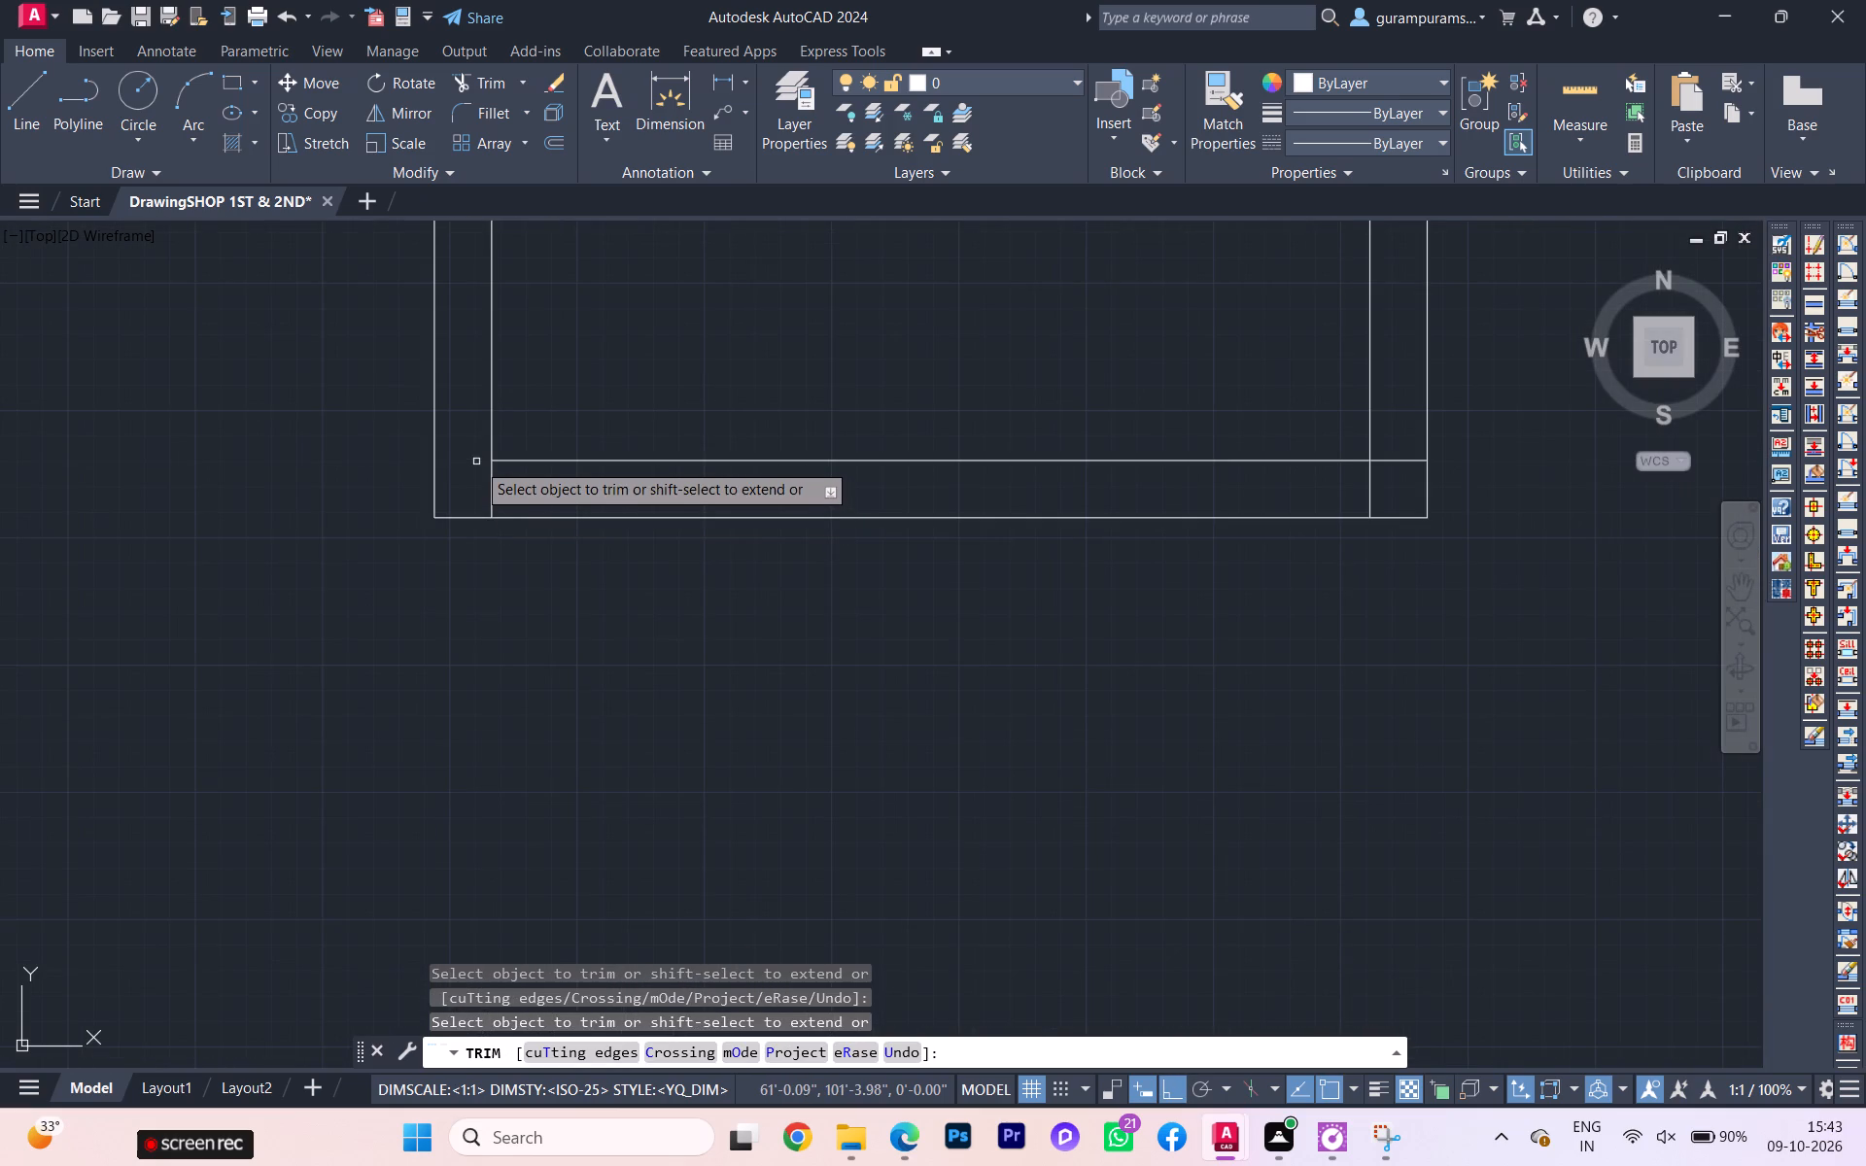
left_click(491, 496)
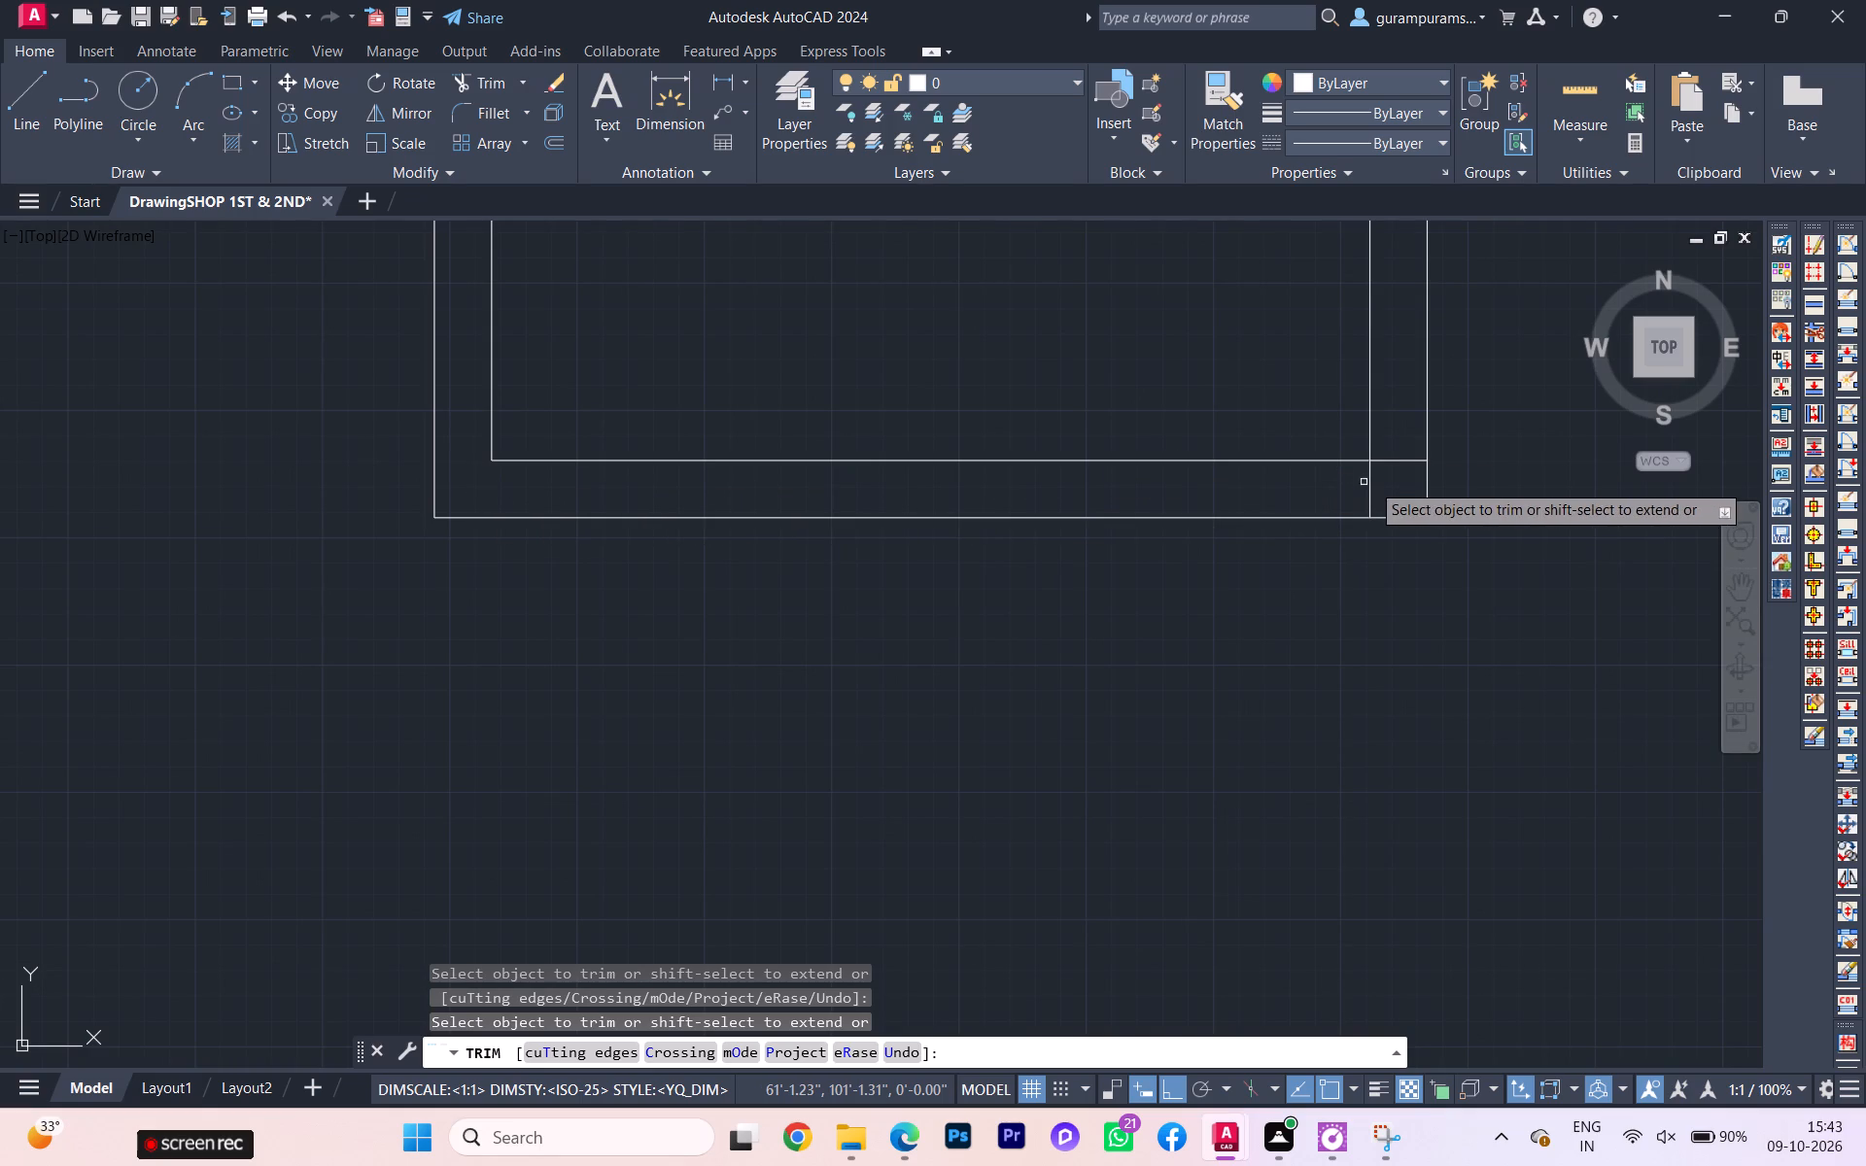
left_click(1378, 486)
left_click(1367, 486)
left_click(1389, 453)
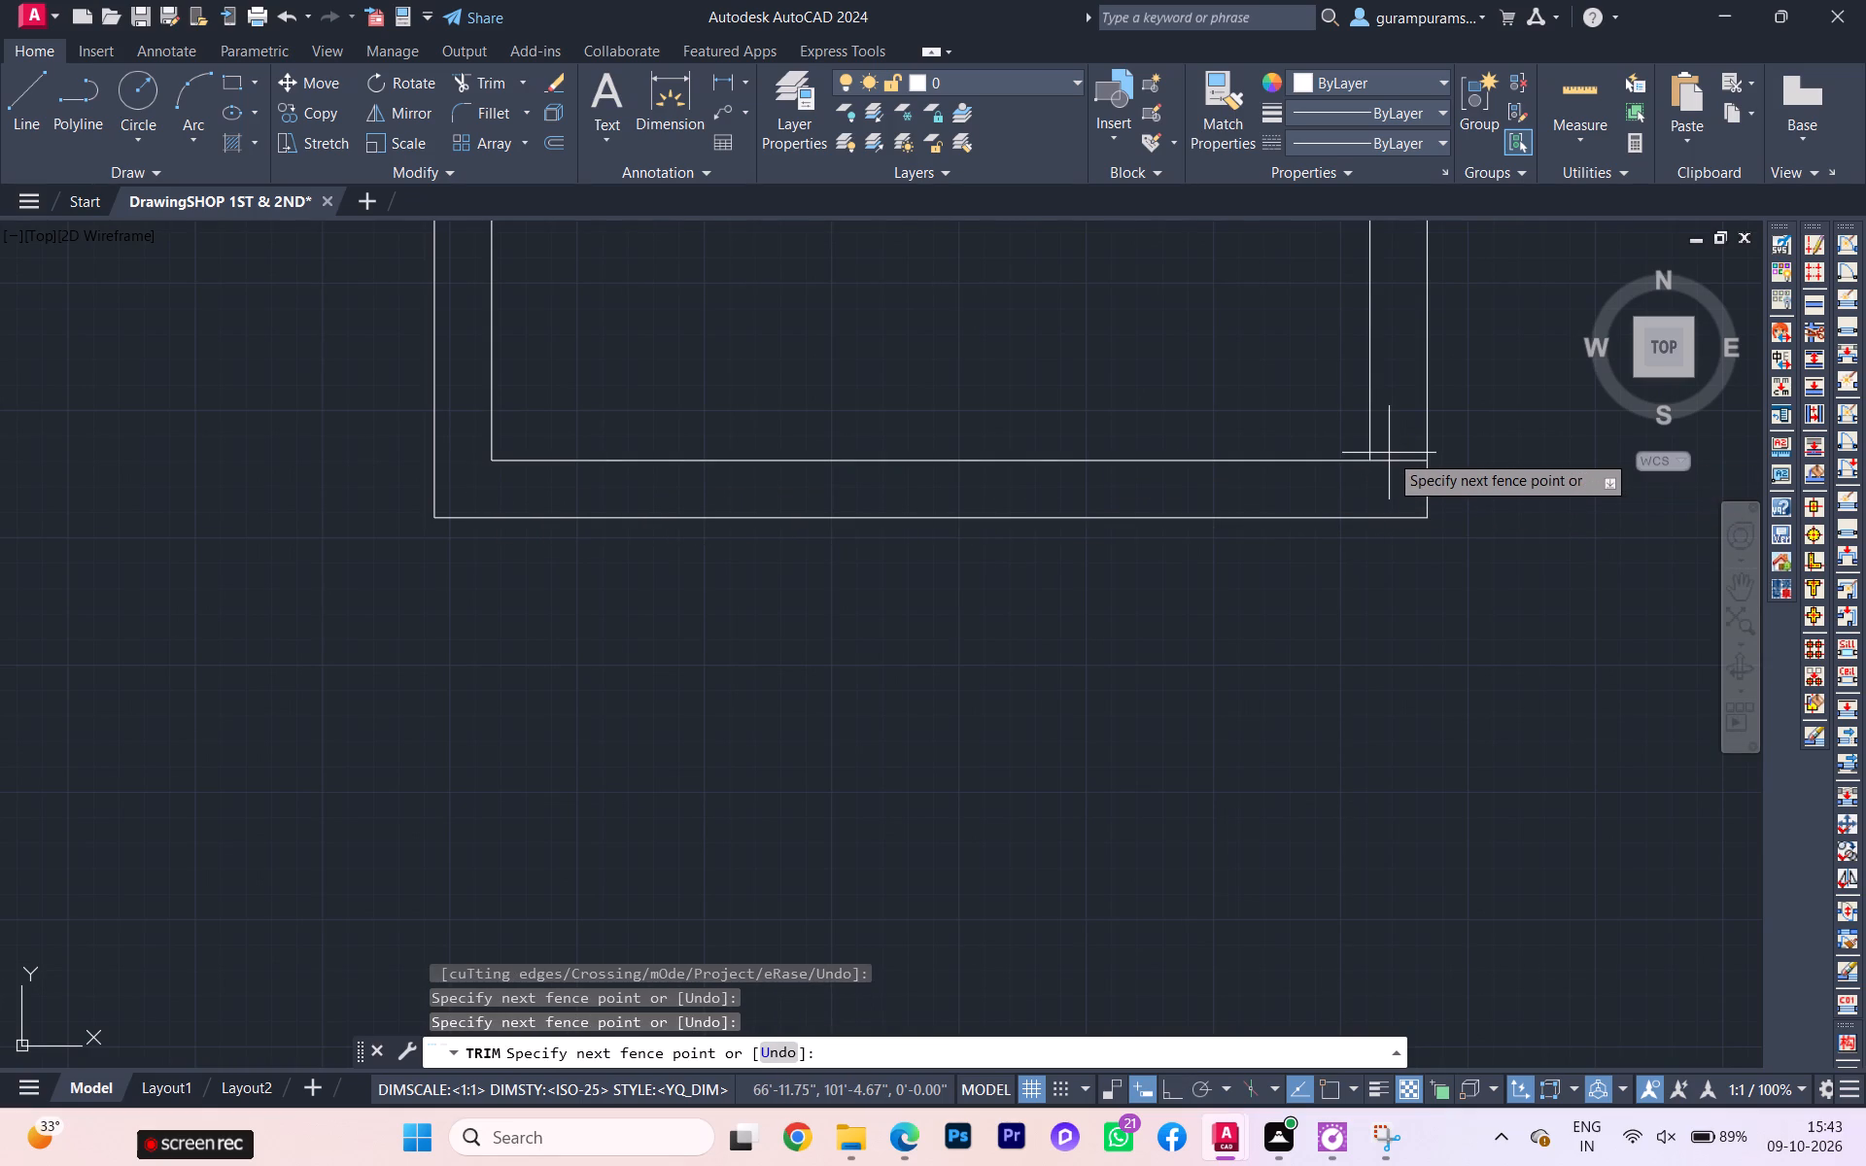
left_click(1390, 470)
scroll(900, 585, "down", 3)
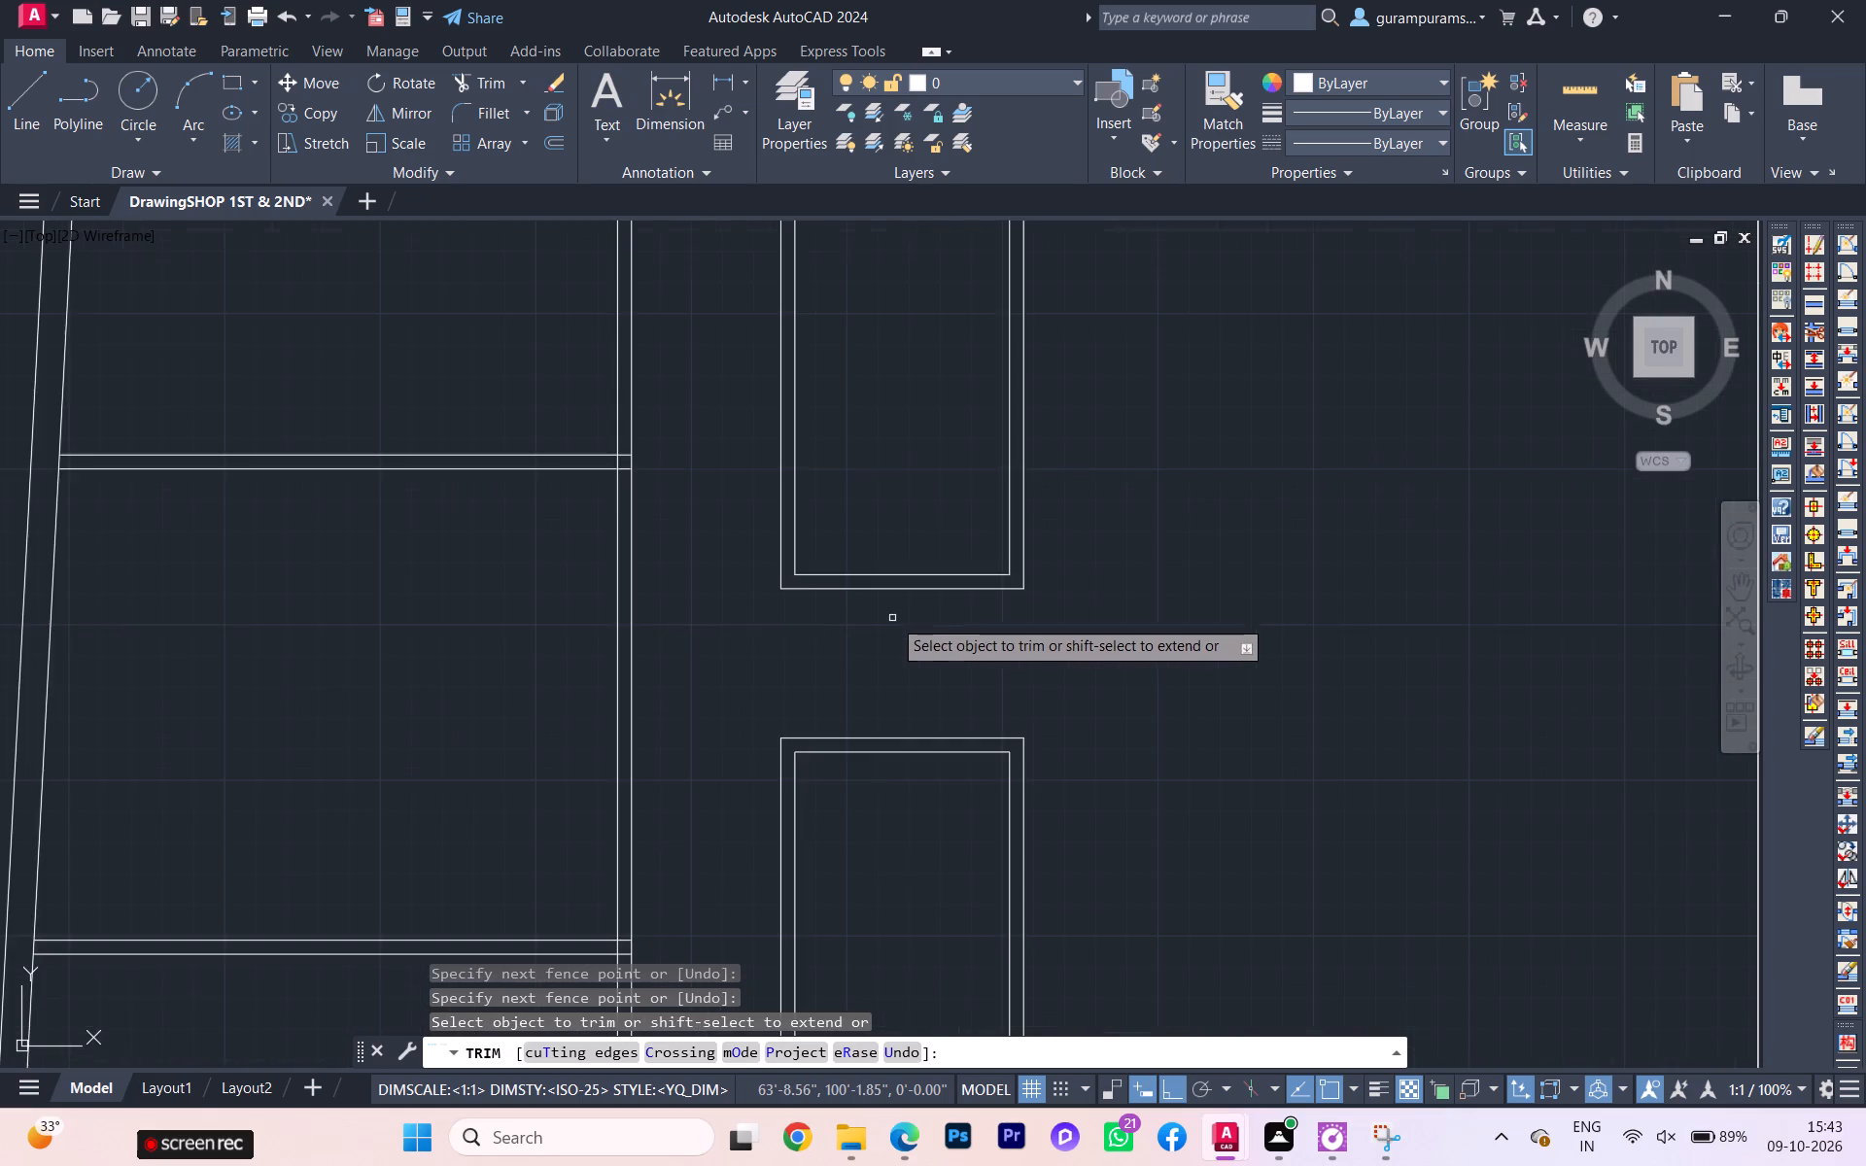
Examine the reference plan's ramp, southern passage and angled front area against the drafted southern walls.
scroll(890, 582, "down", 2)
scroll(829, 470, "down", 3)
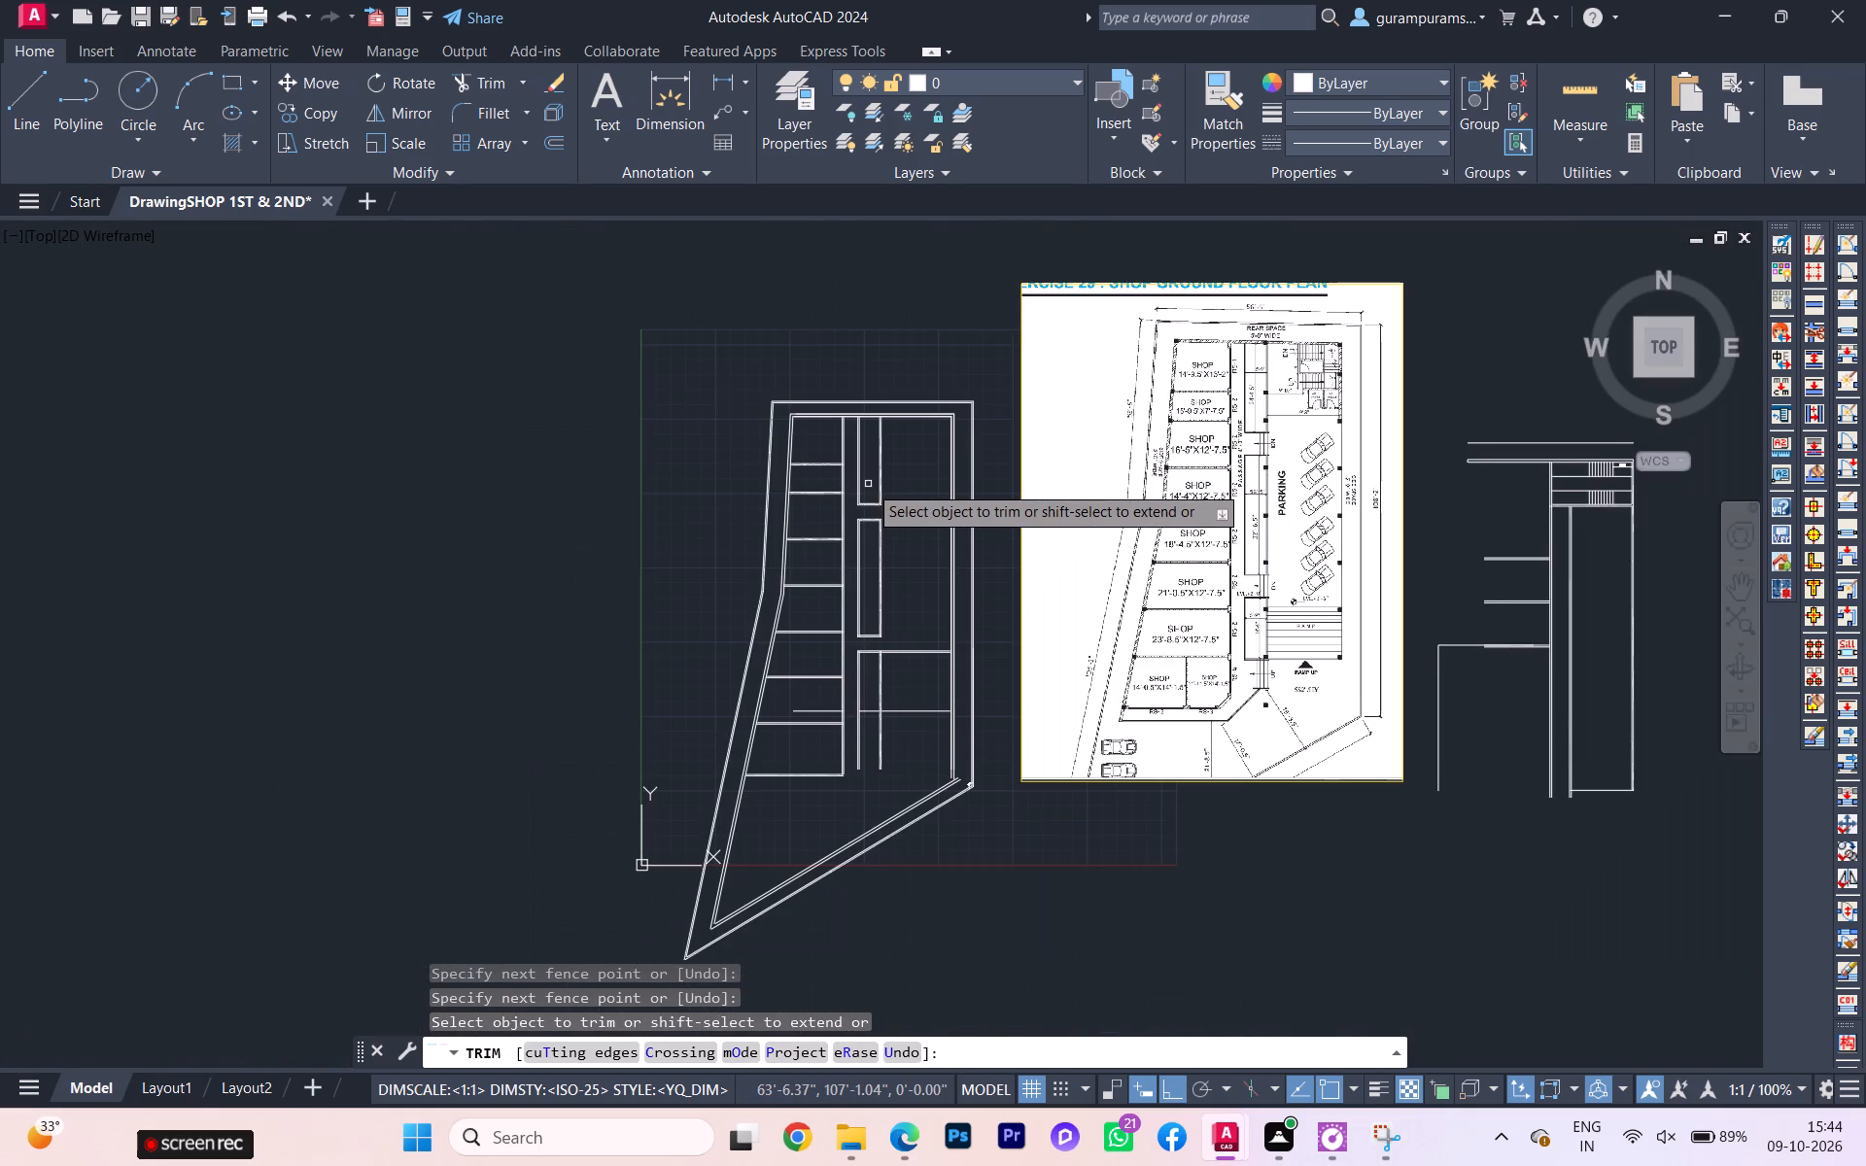
middle_click_drag(868, 487, 851, 506)
scroll(872, 830, "up", 2)
scroll(864, 695, "up", 1)
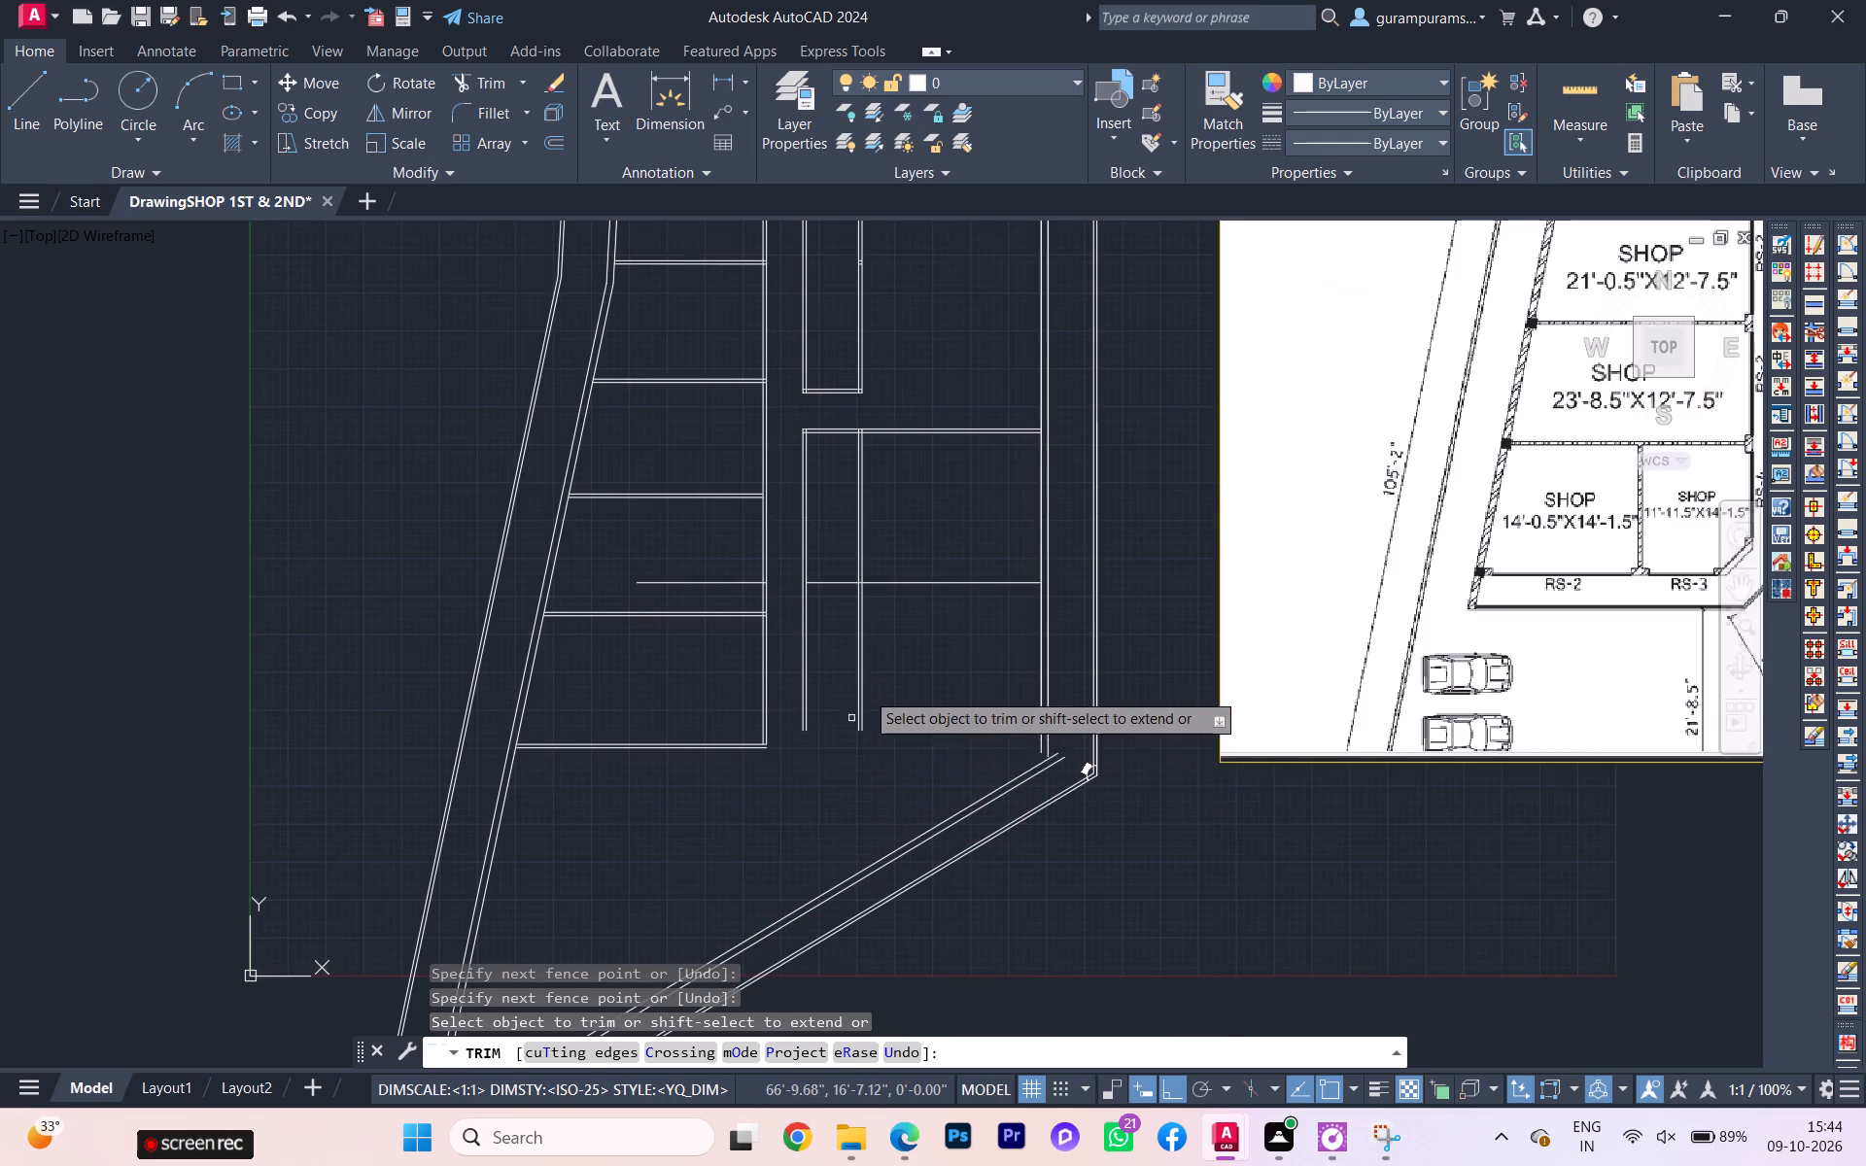
scroll(868, 686, "up", 1)
scroll(893, 671, "down", 3)
middle_click_drag(894, 672, 549, 684)
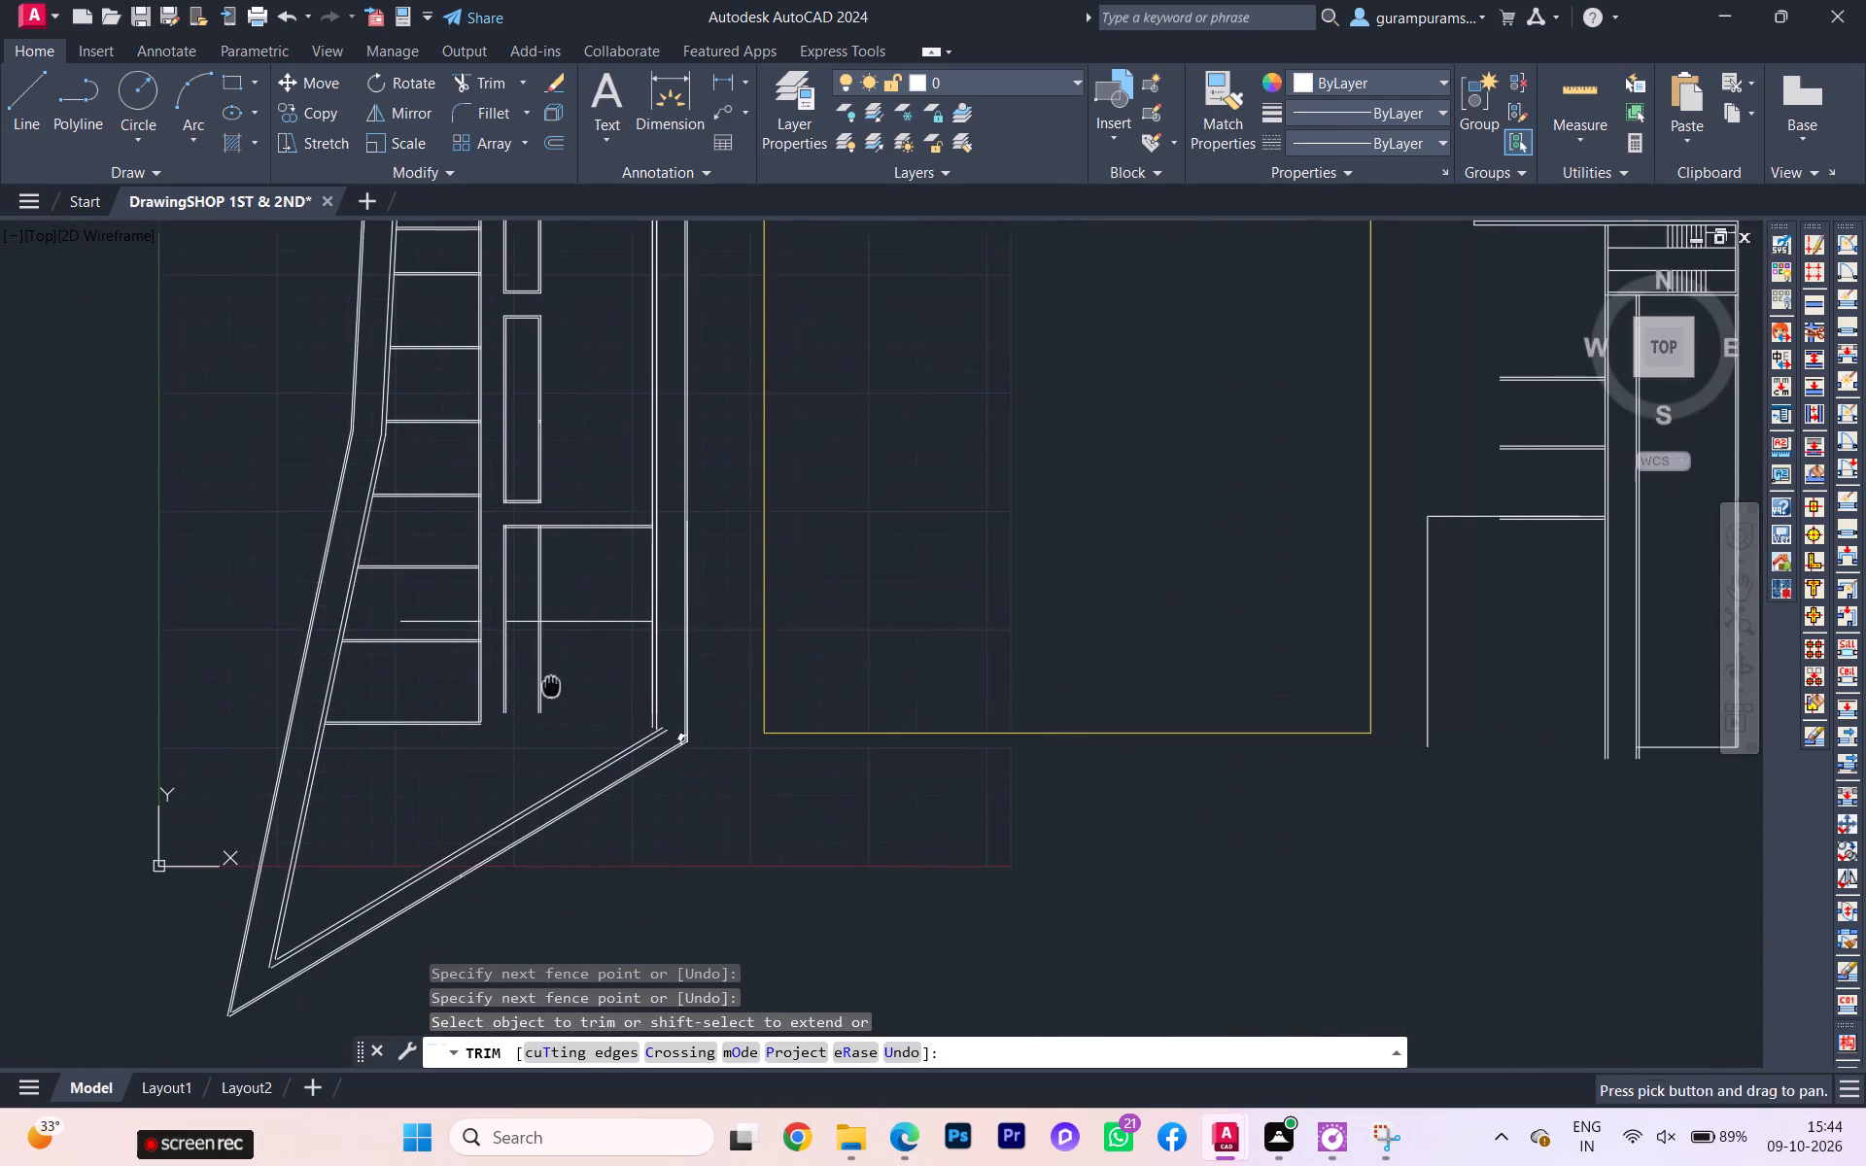
scroll(1221, 531, "up", 2)
scroll(1218, 537, "down", 1)
scroll(1218, 544, "up", 1)
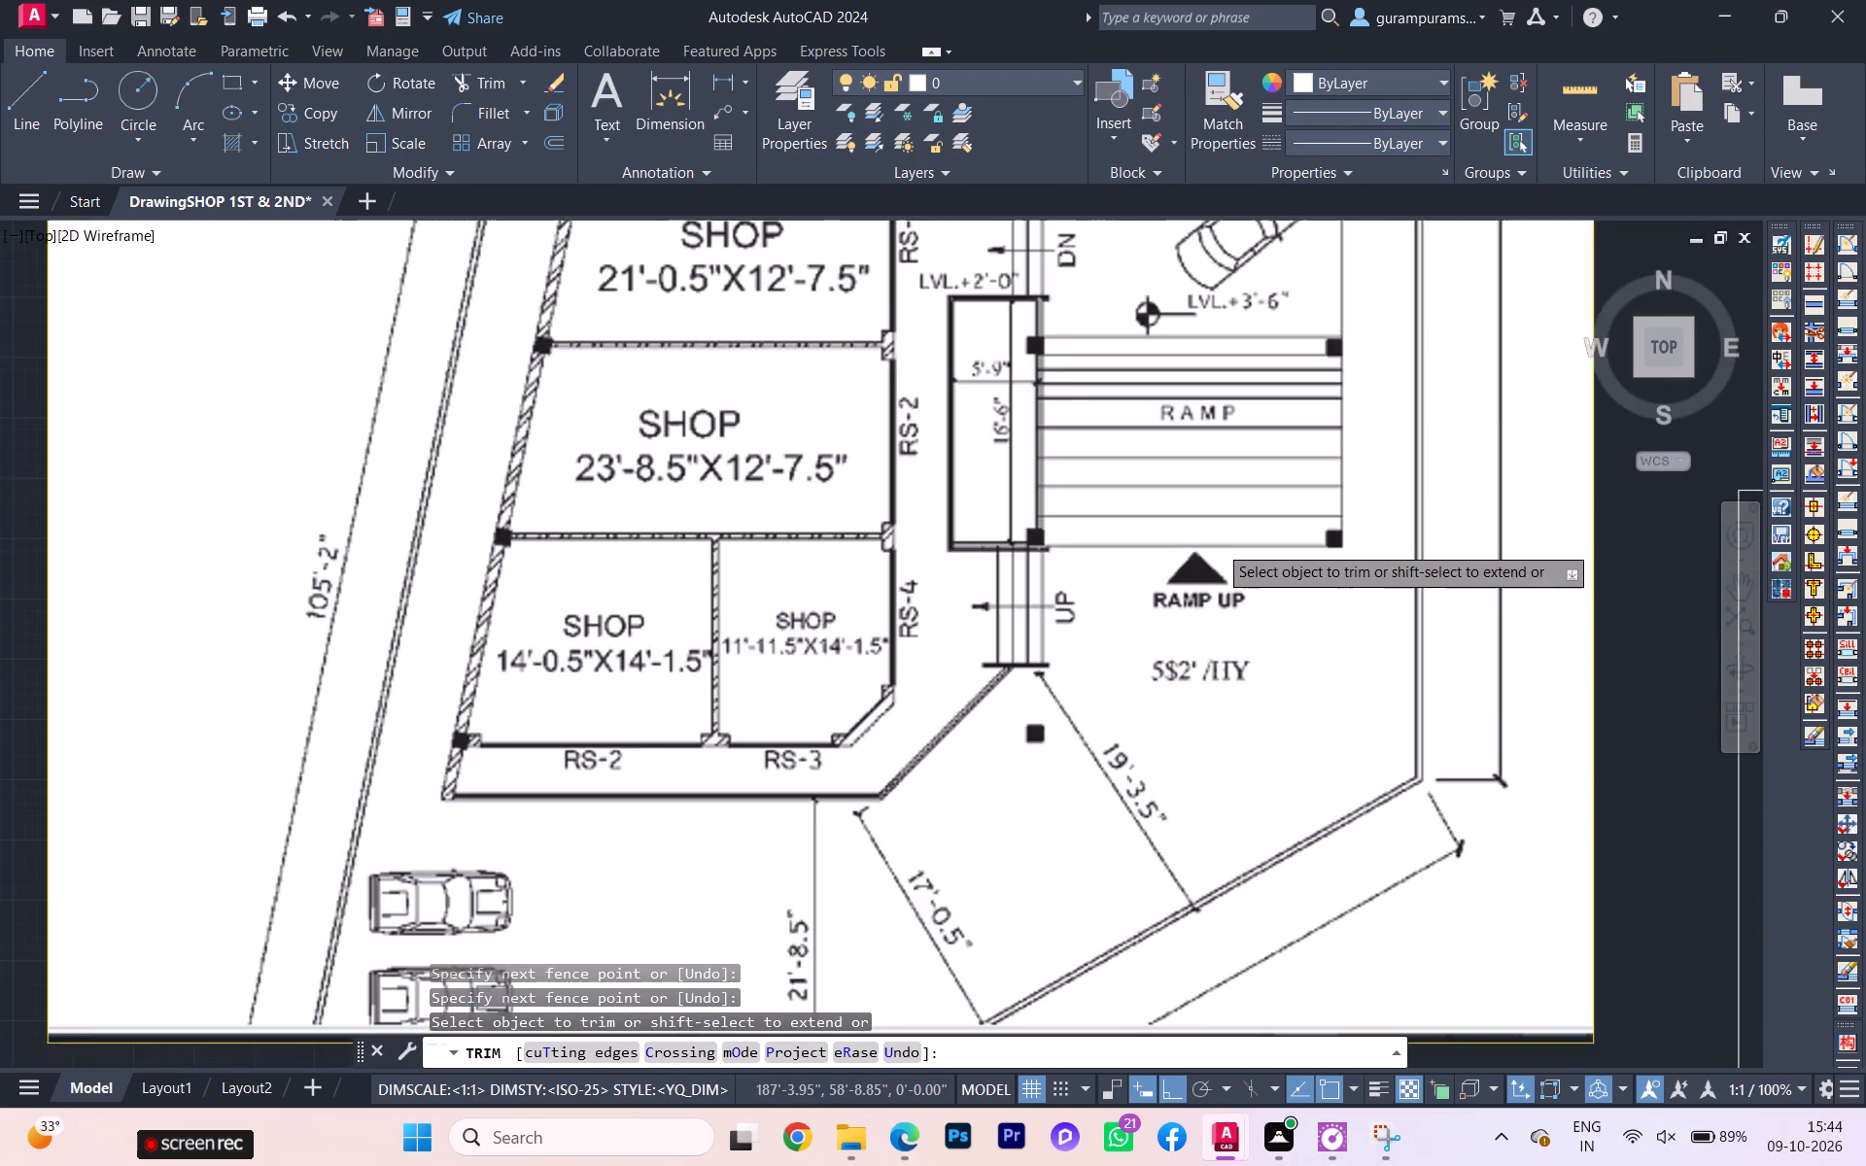
scroll(1218, 547, "down", 3)
key("Escape")
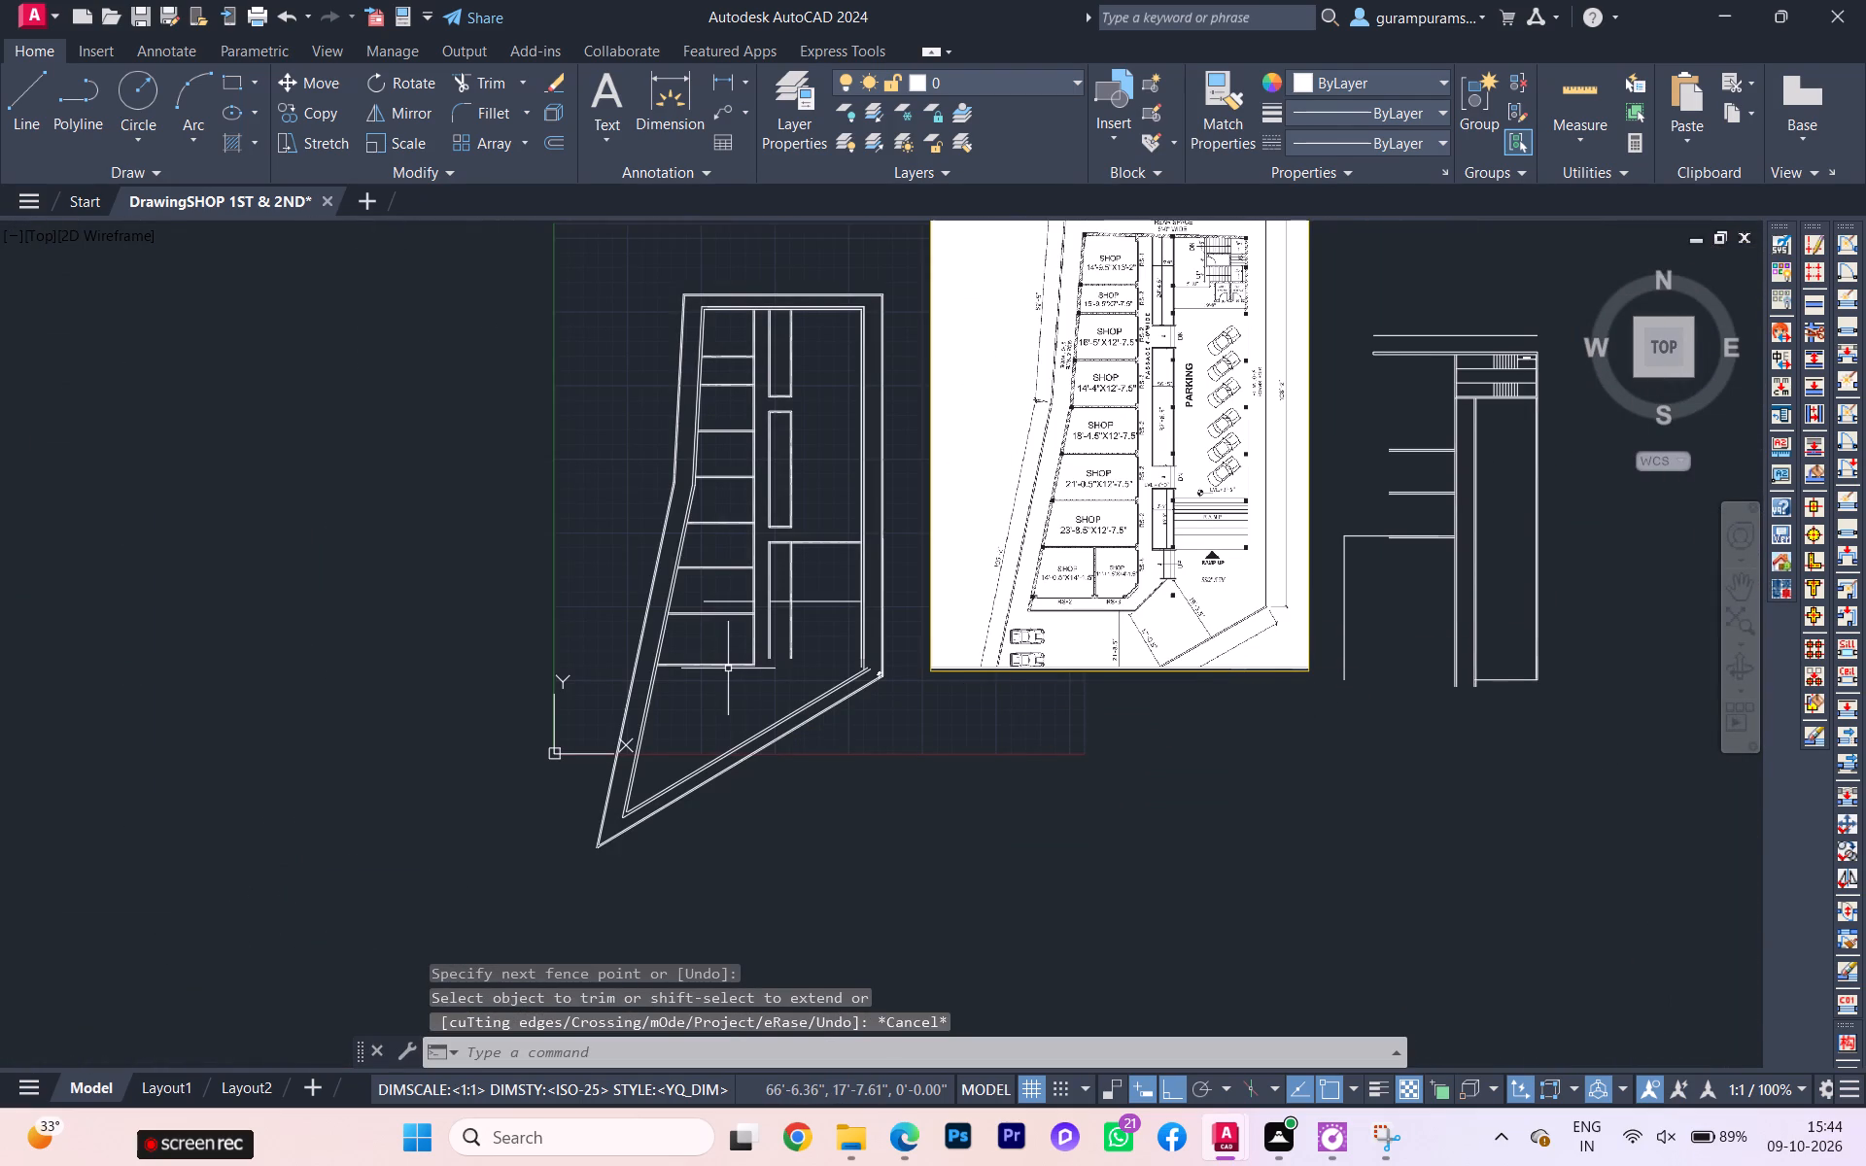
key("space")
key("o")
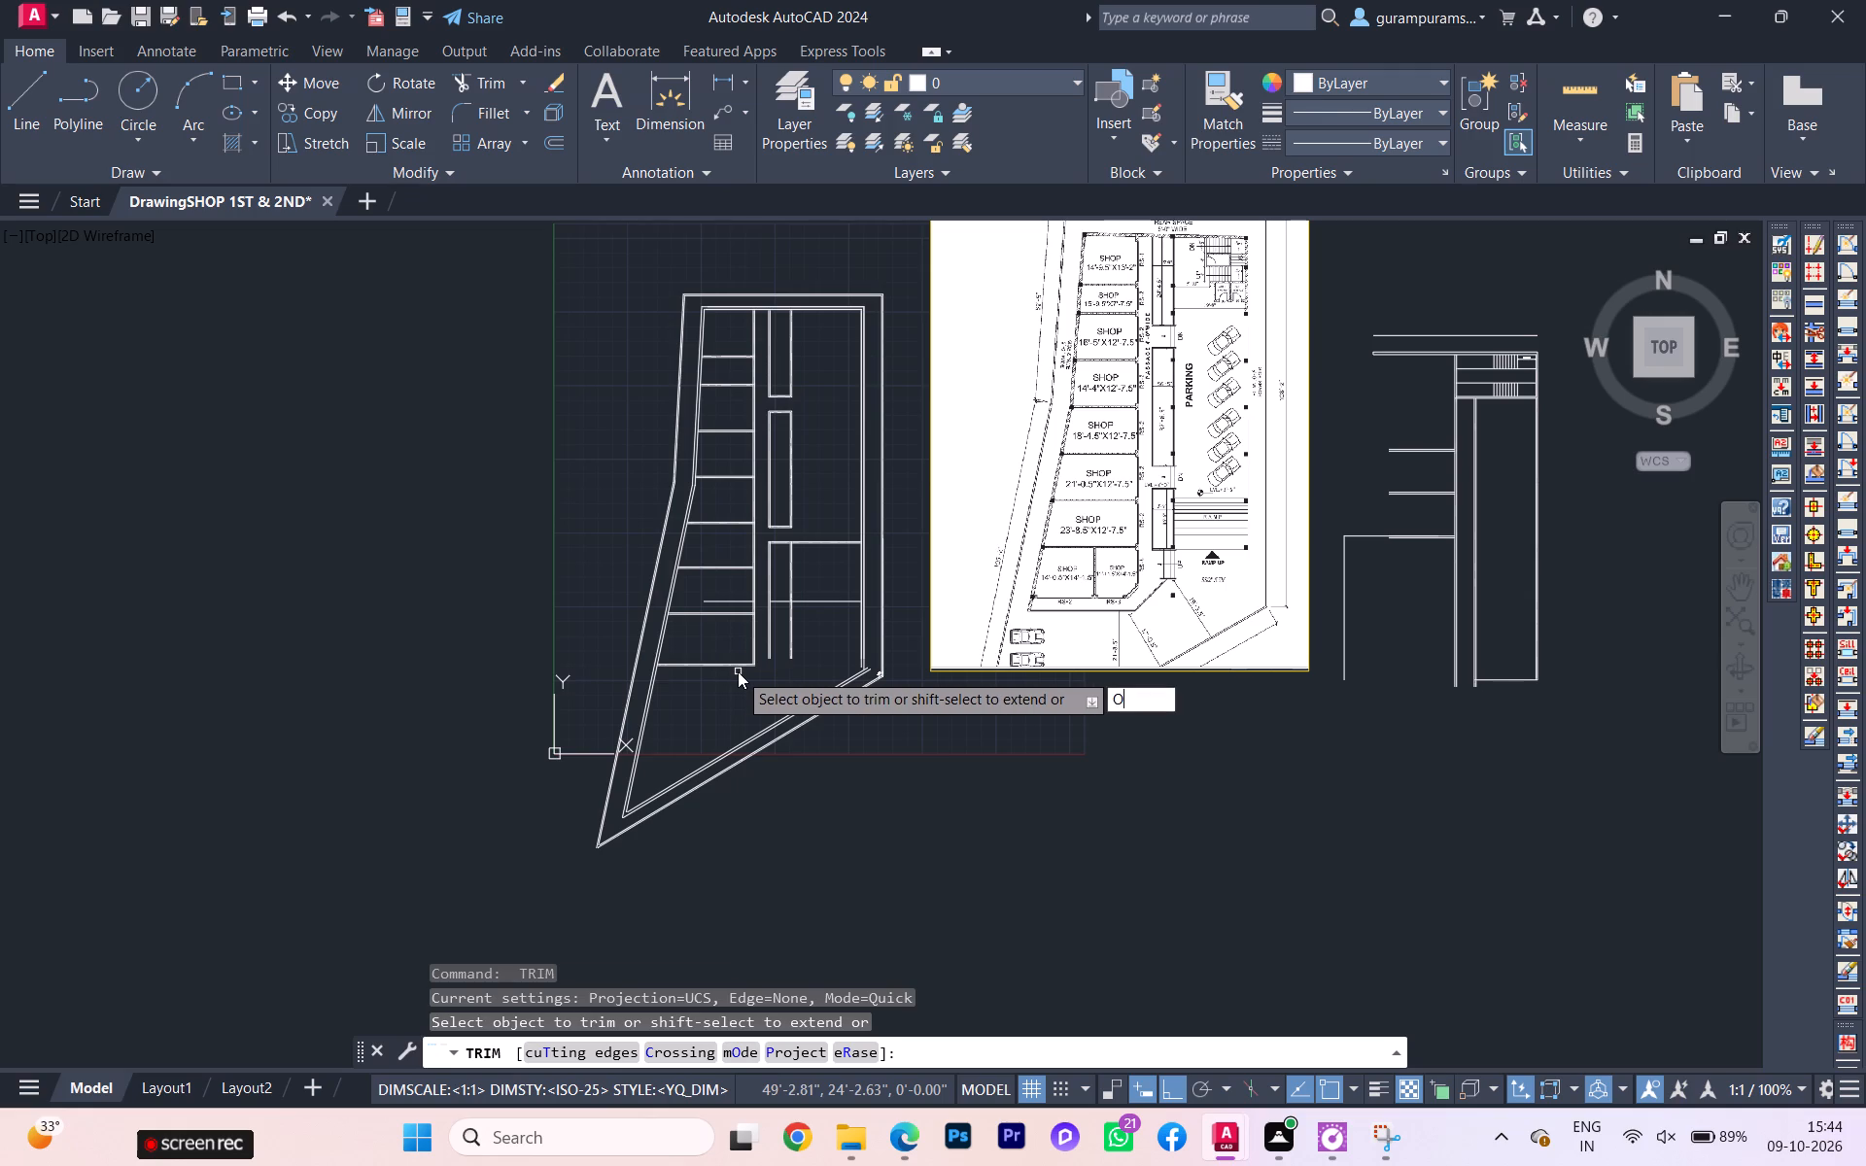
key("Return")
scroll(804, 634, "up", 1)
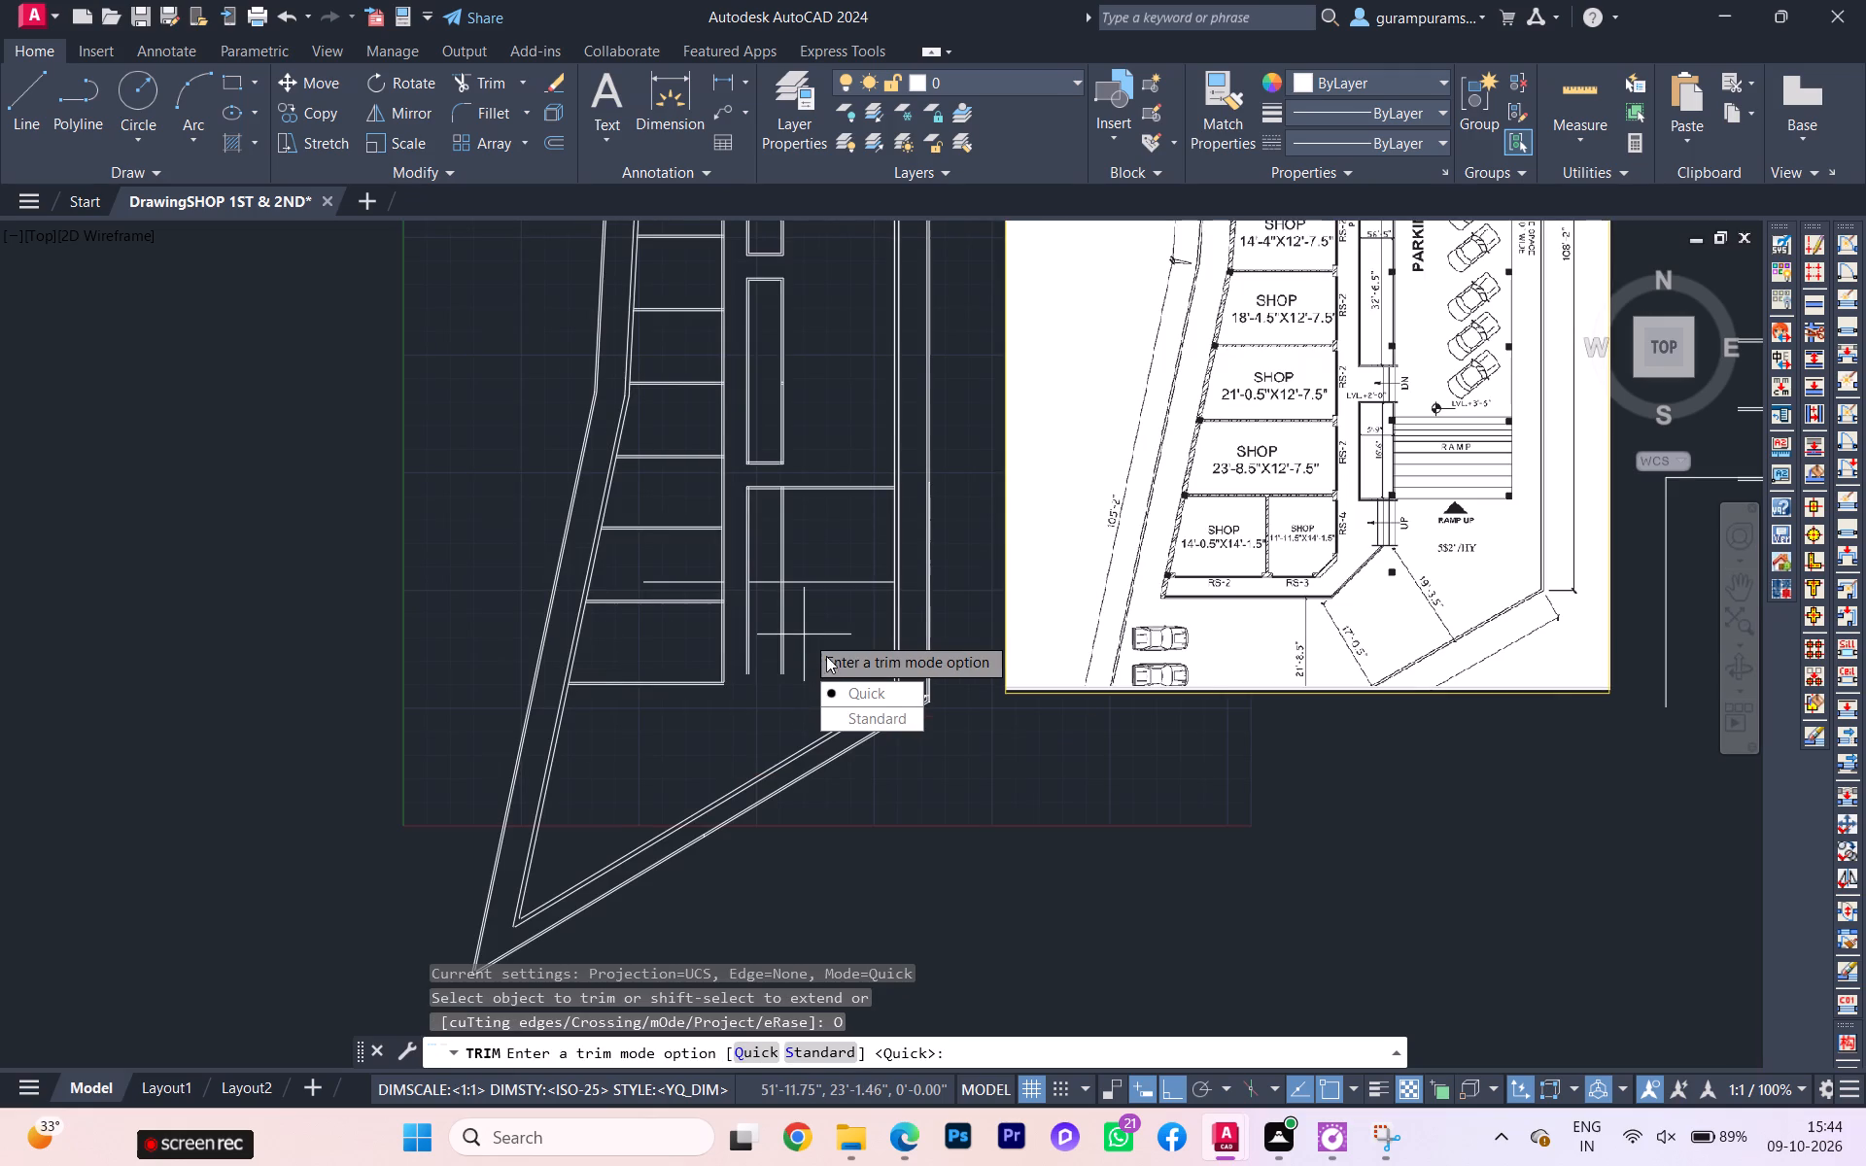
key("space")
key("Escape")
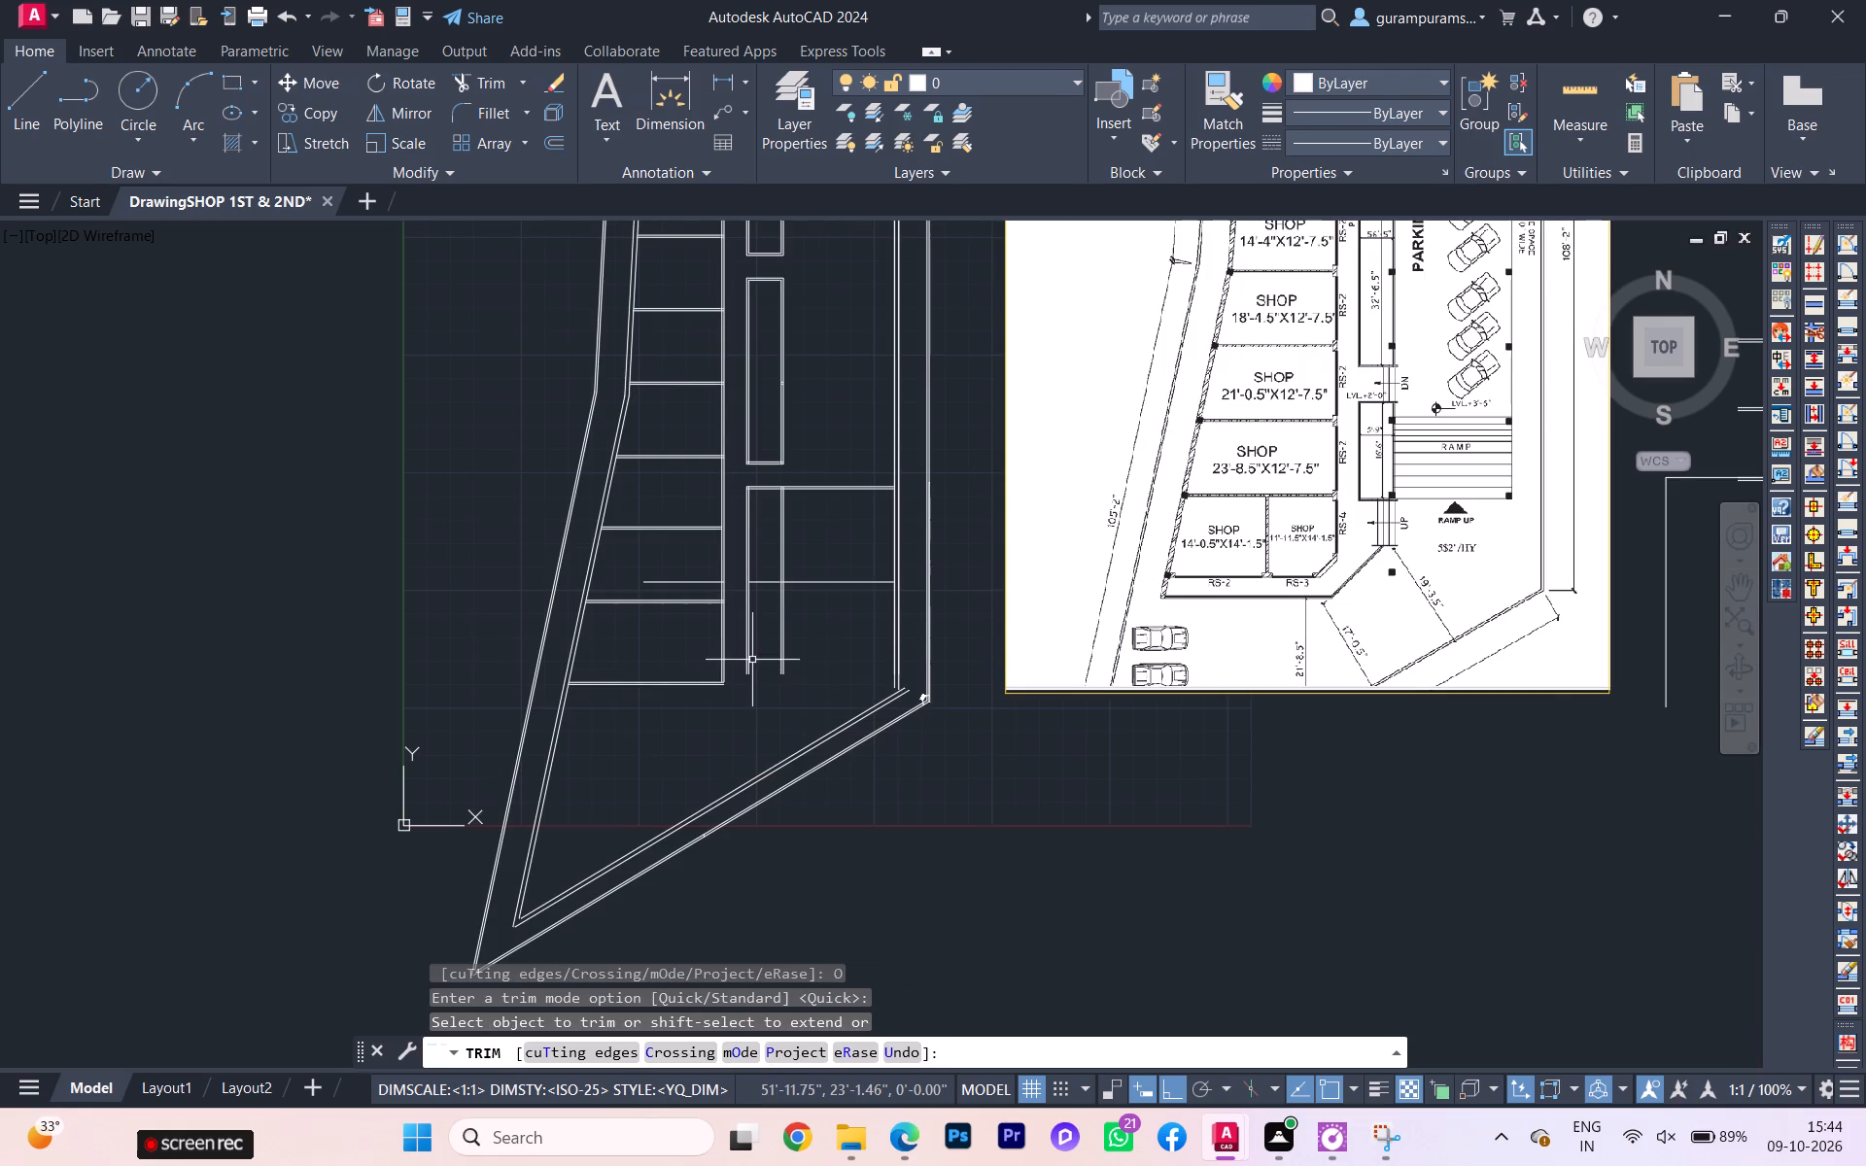
Offset the horizontal line crossing the southern passage block 4.5 inches to the south.
key("o")
key("Return")
key("space")
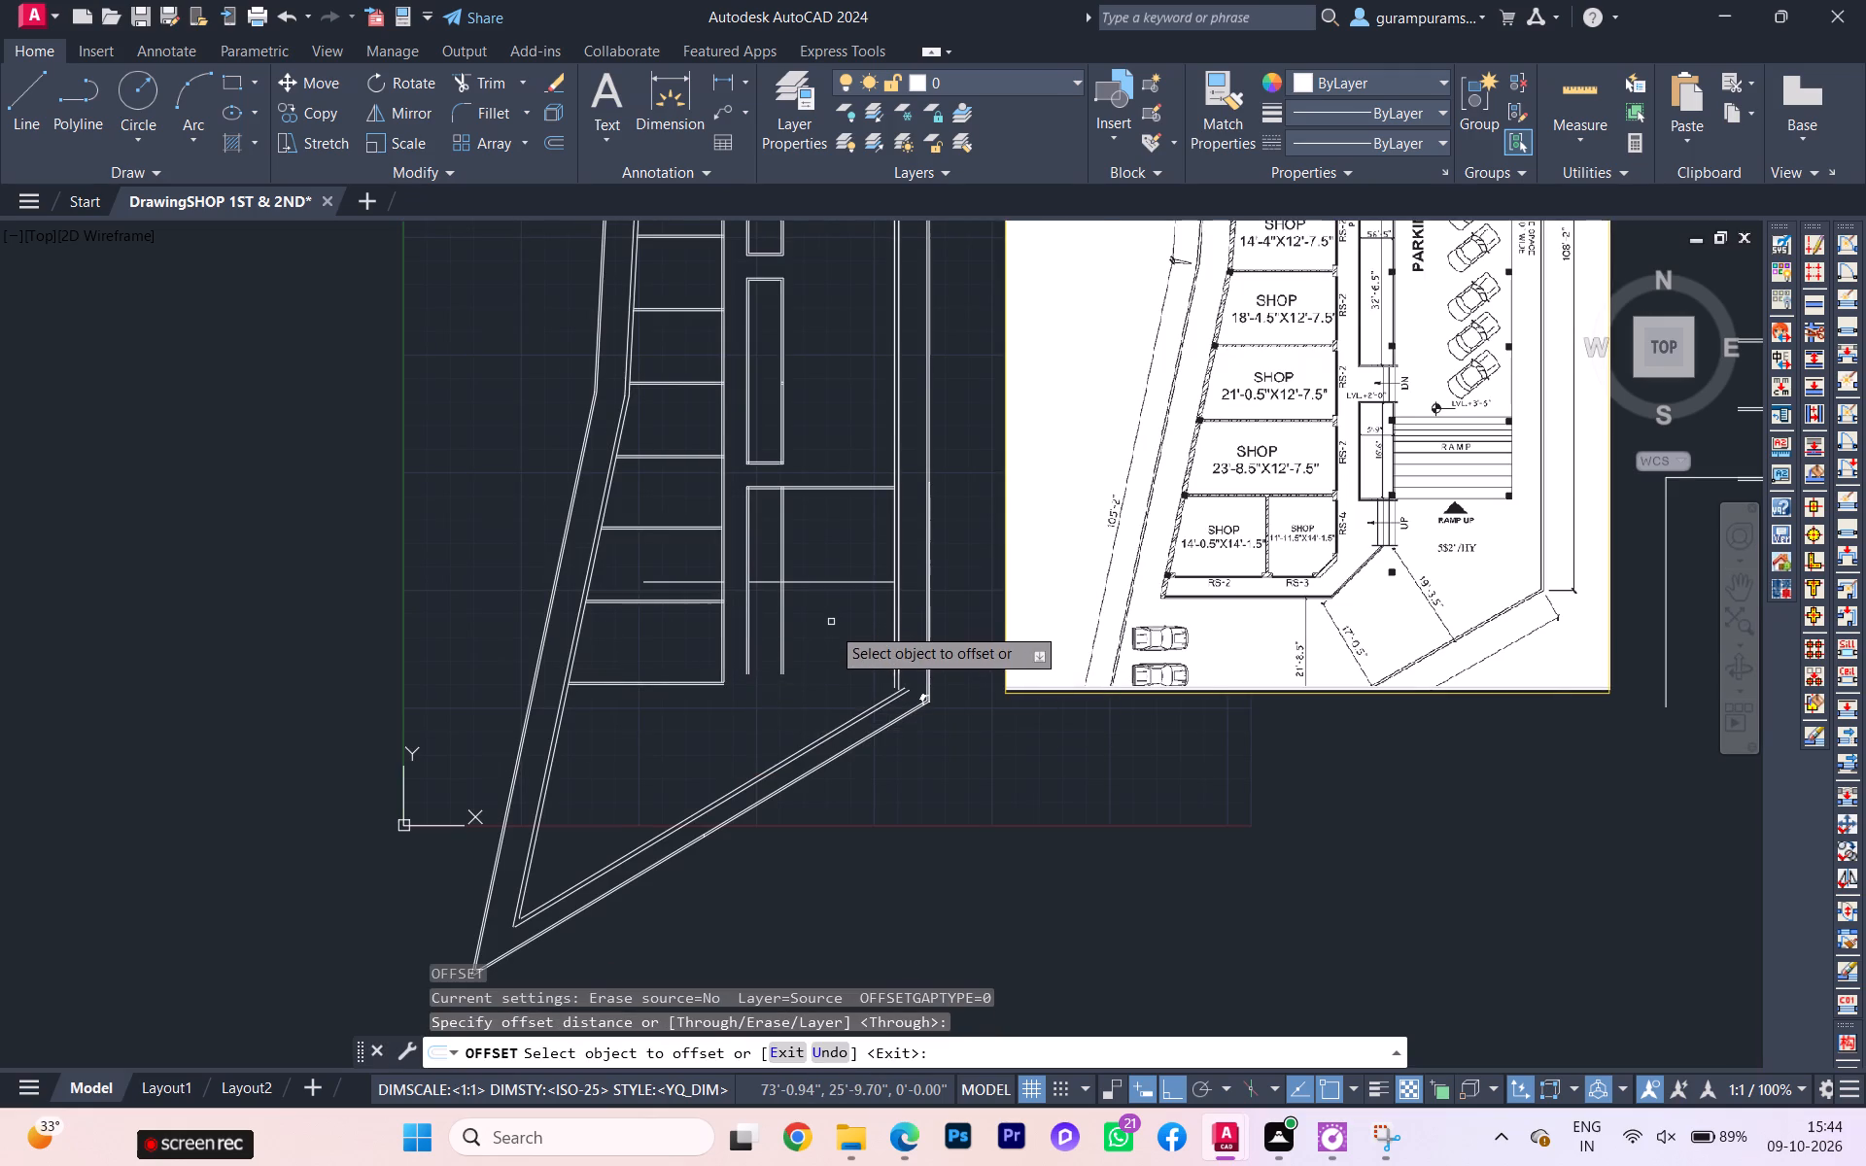
scroll(831, 624, "up", 3)
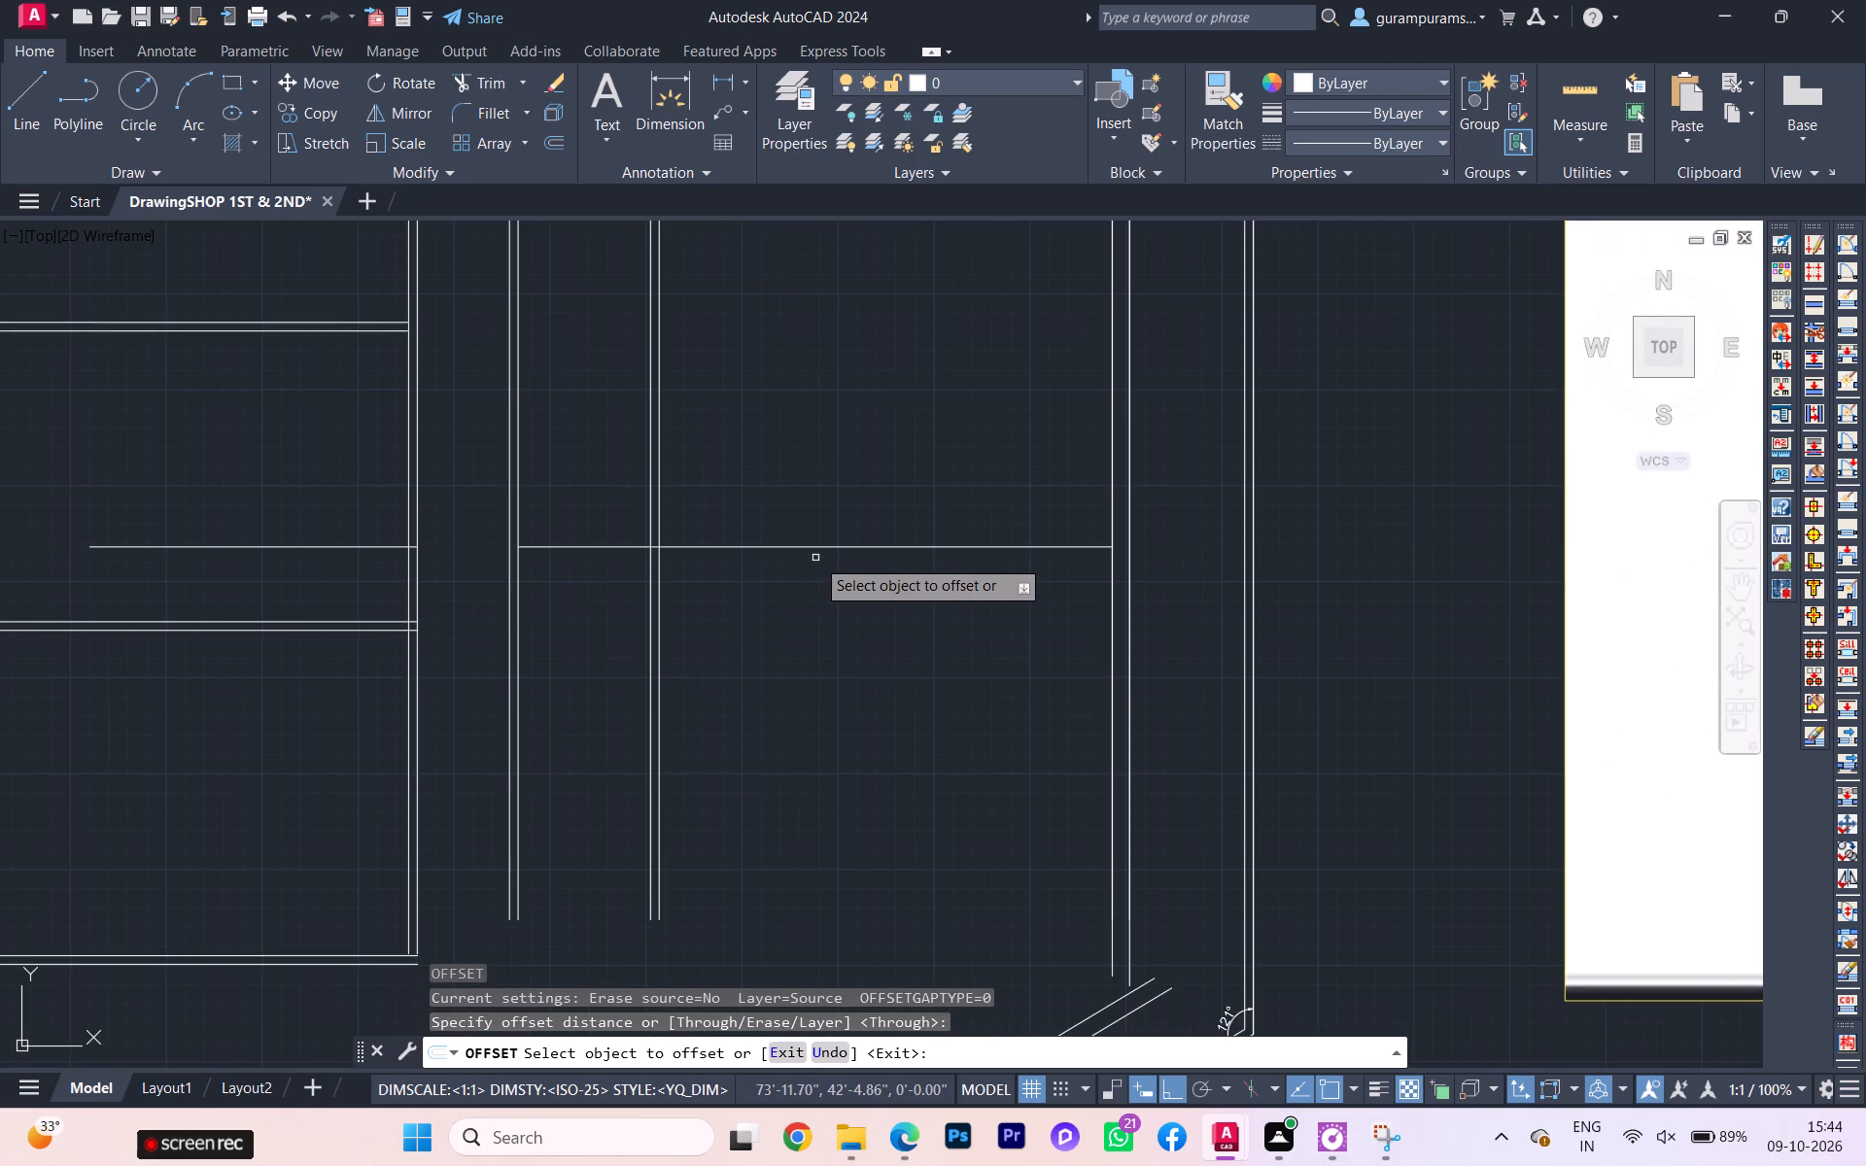
left_click(819, 547)
type("4.5")
key("Return")
key("space")
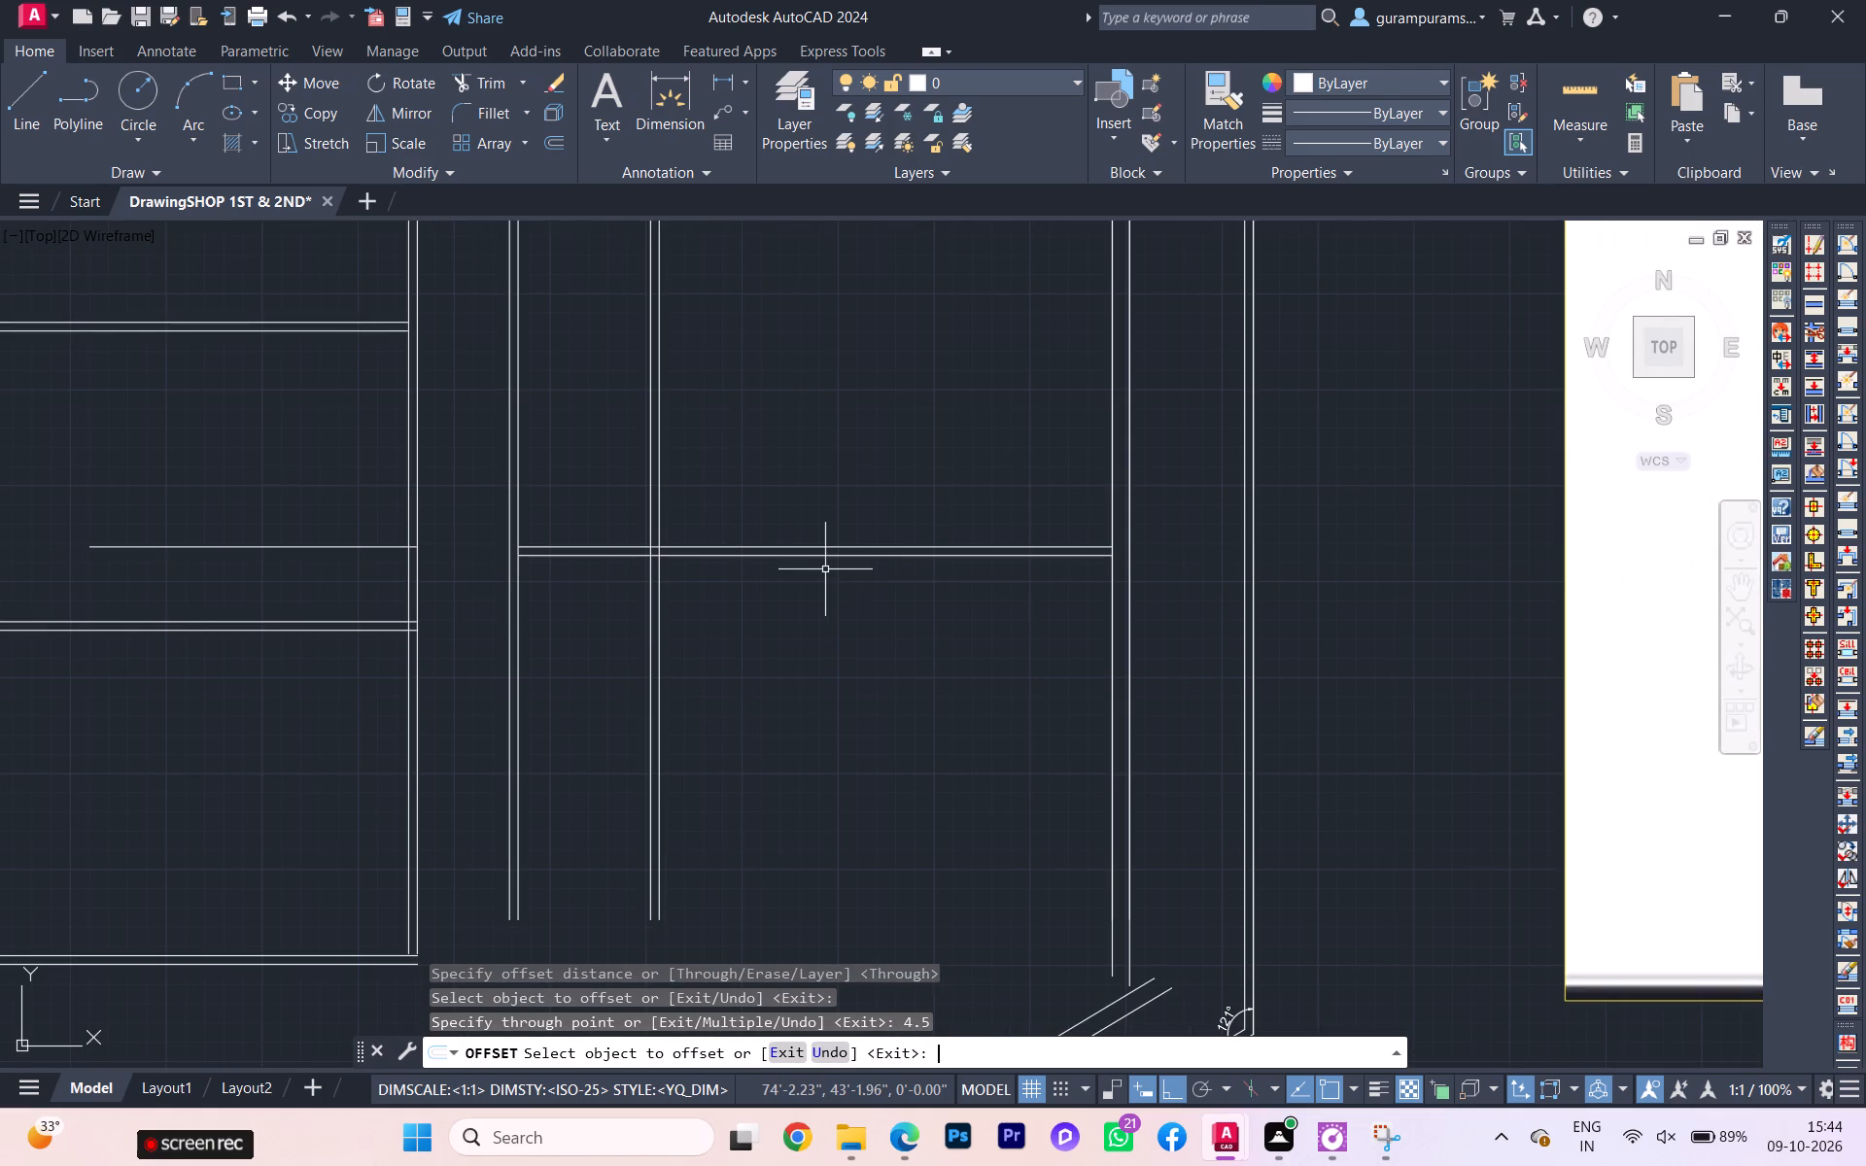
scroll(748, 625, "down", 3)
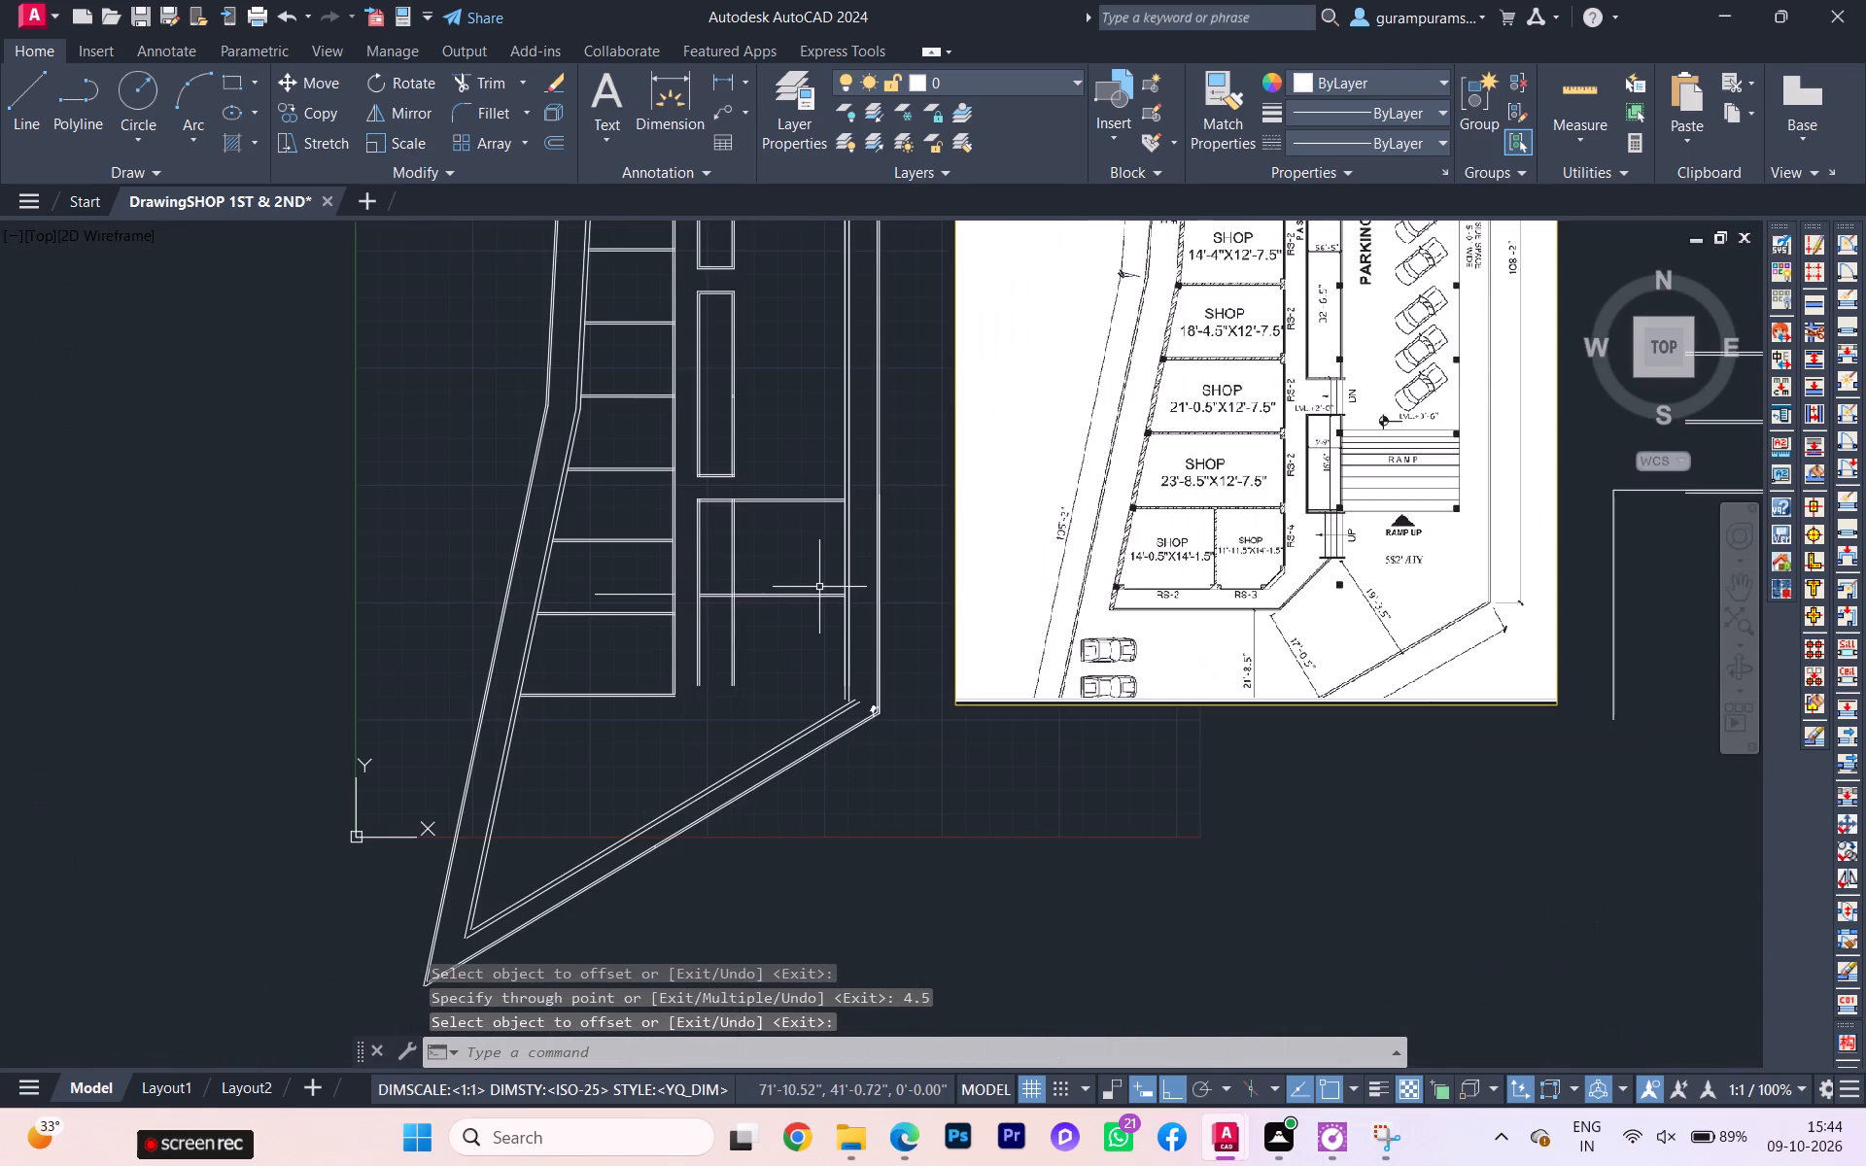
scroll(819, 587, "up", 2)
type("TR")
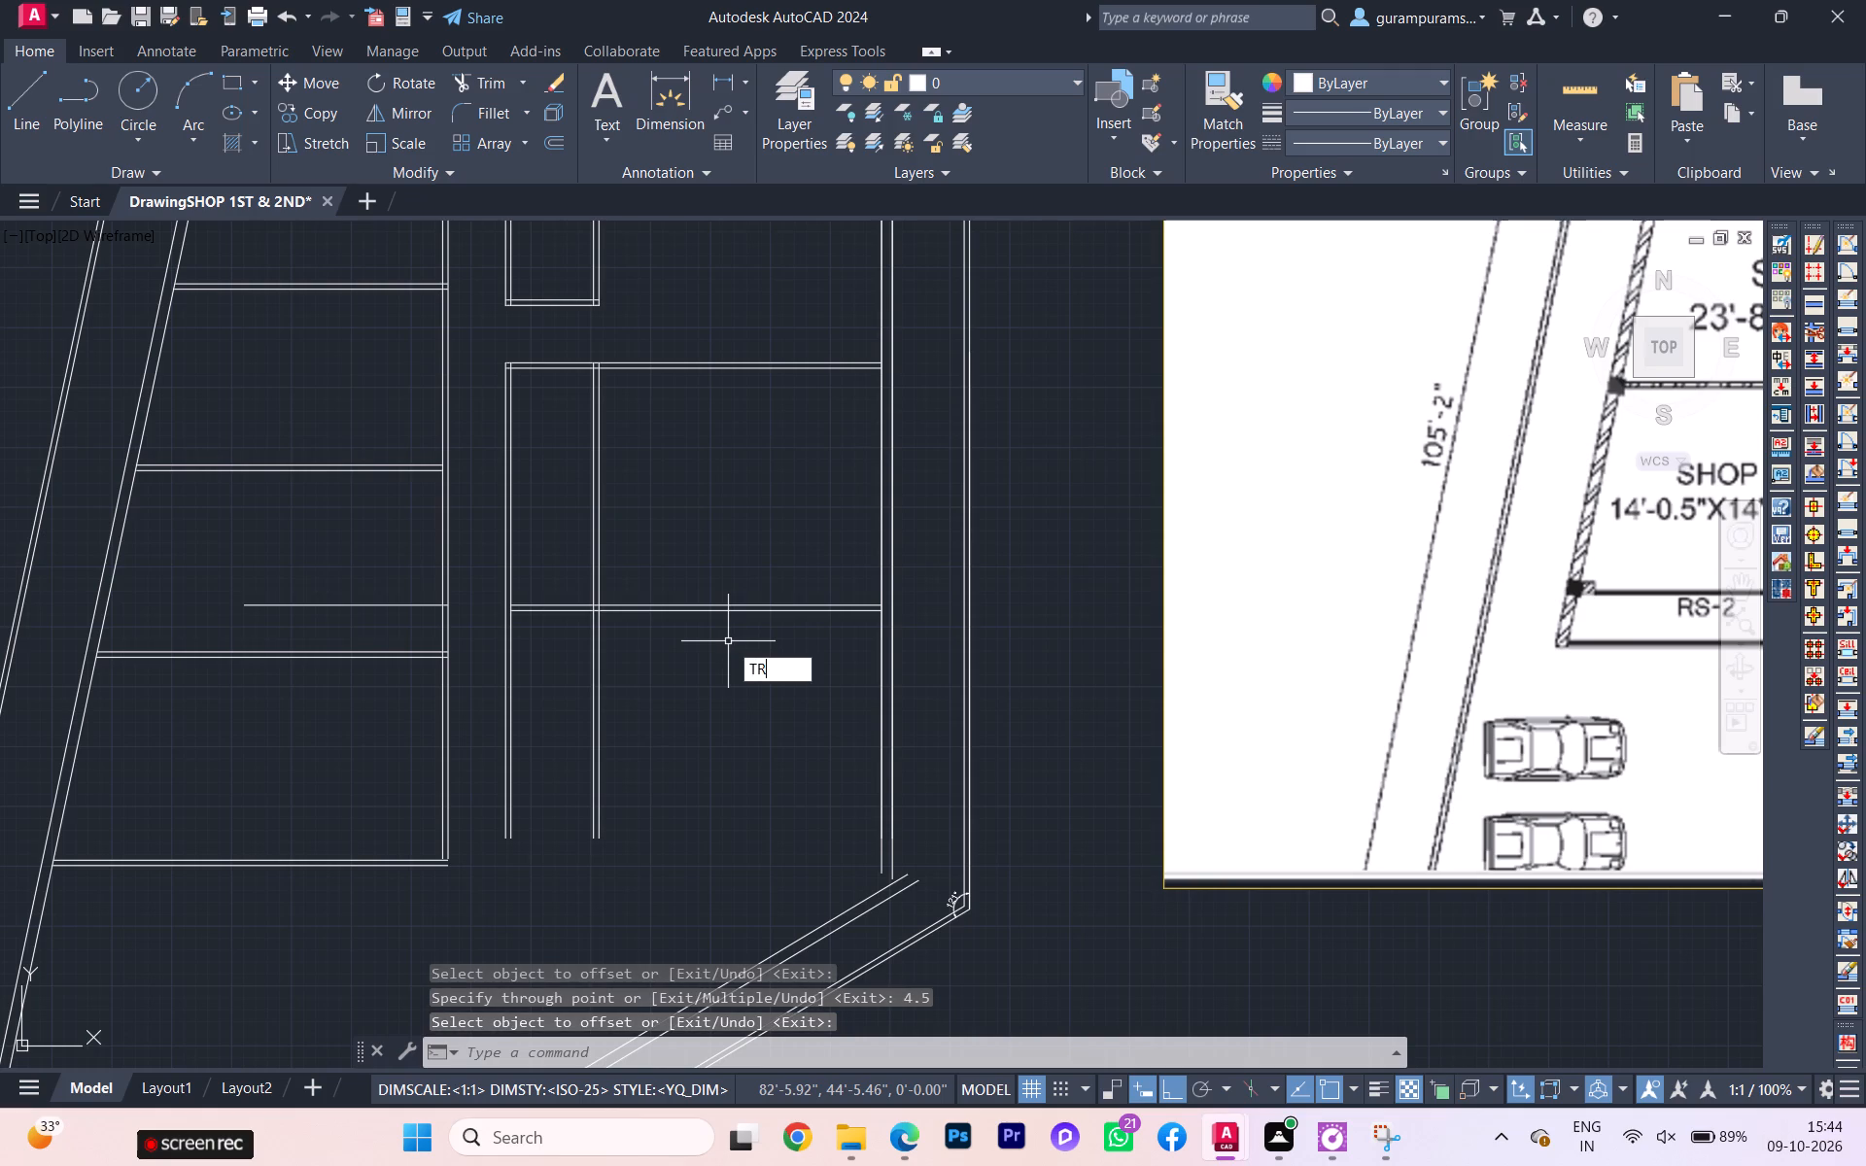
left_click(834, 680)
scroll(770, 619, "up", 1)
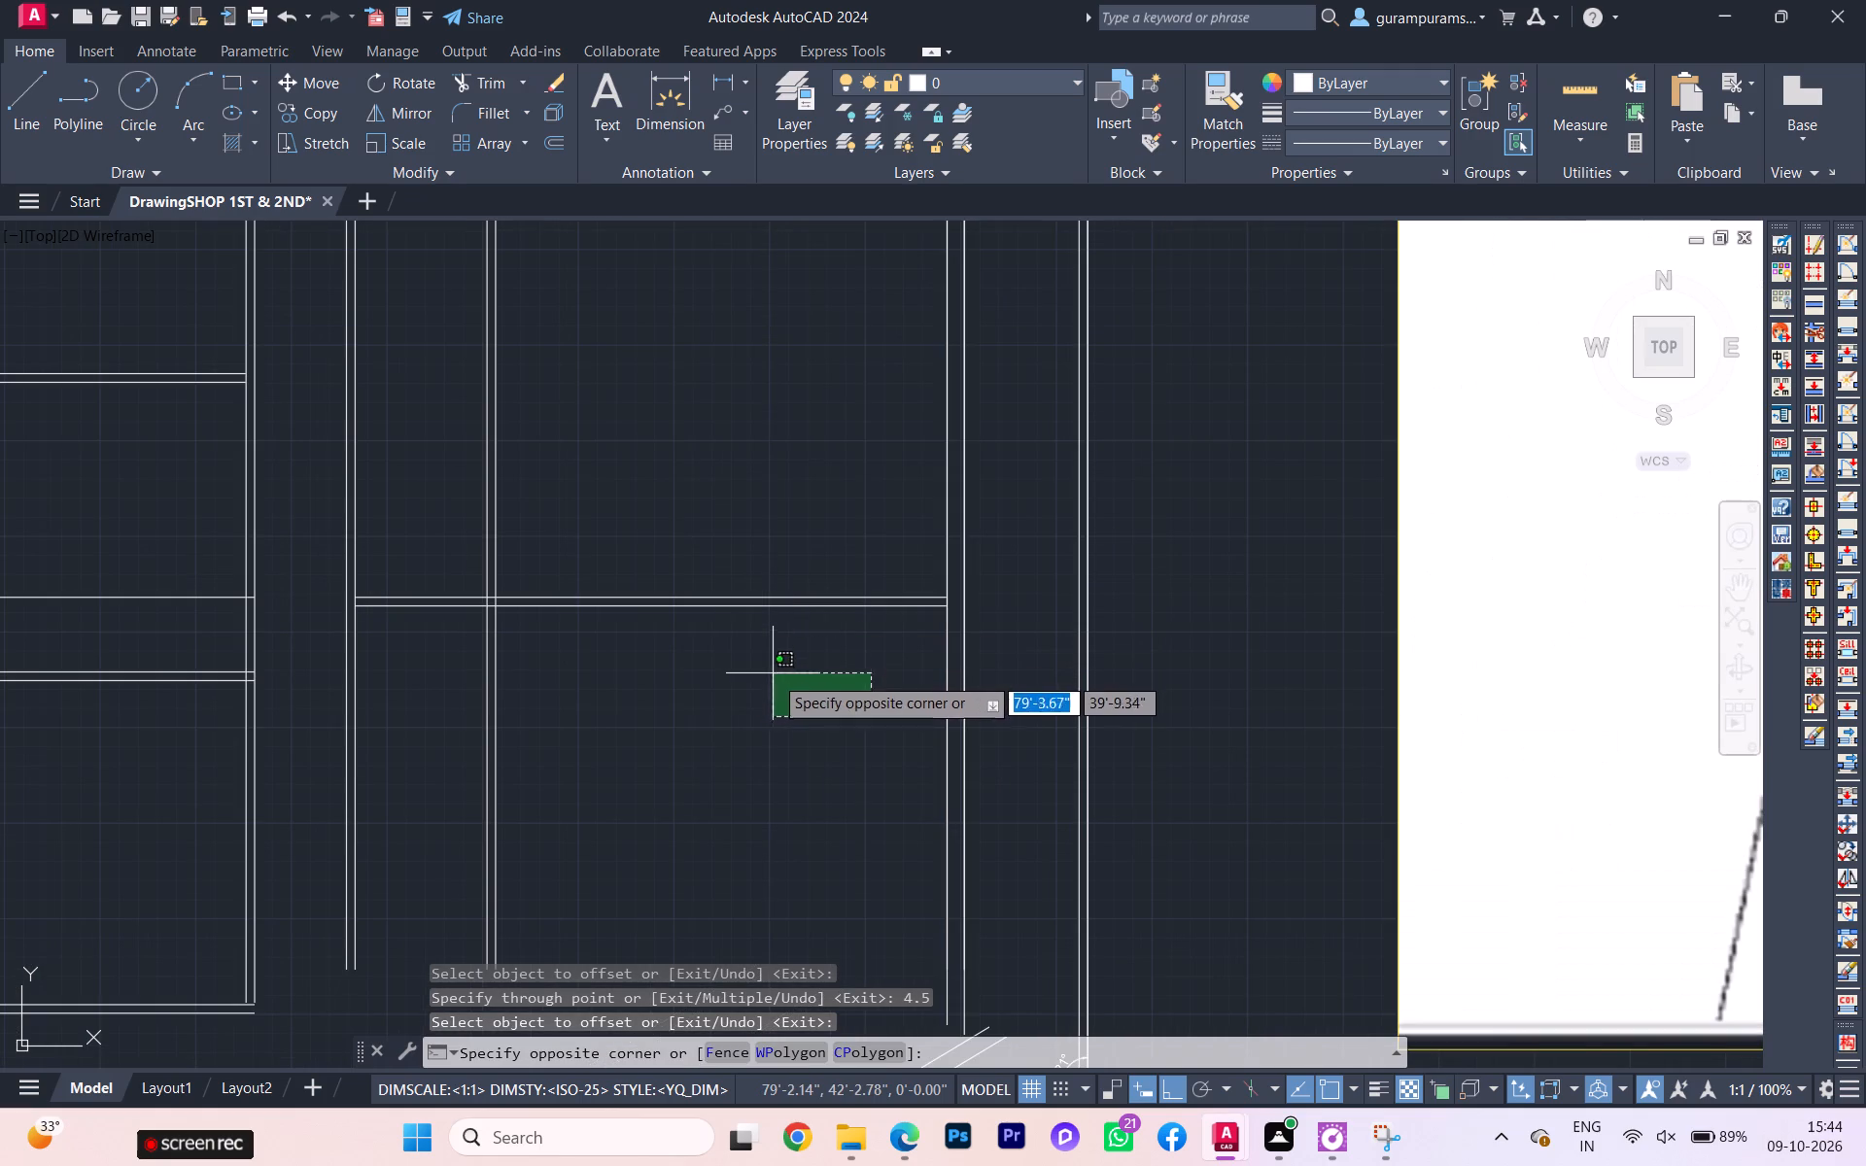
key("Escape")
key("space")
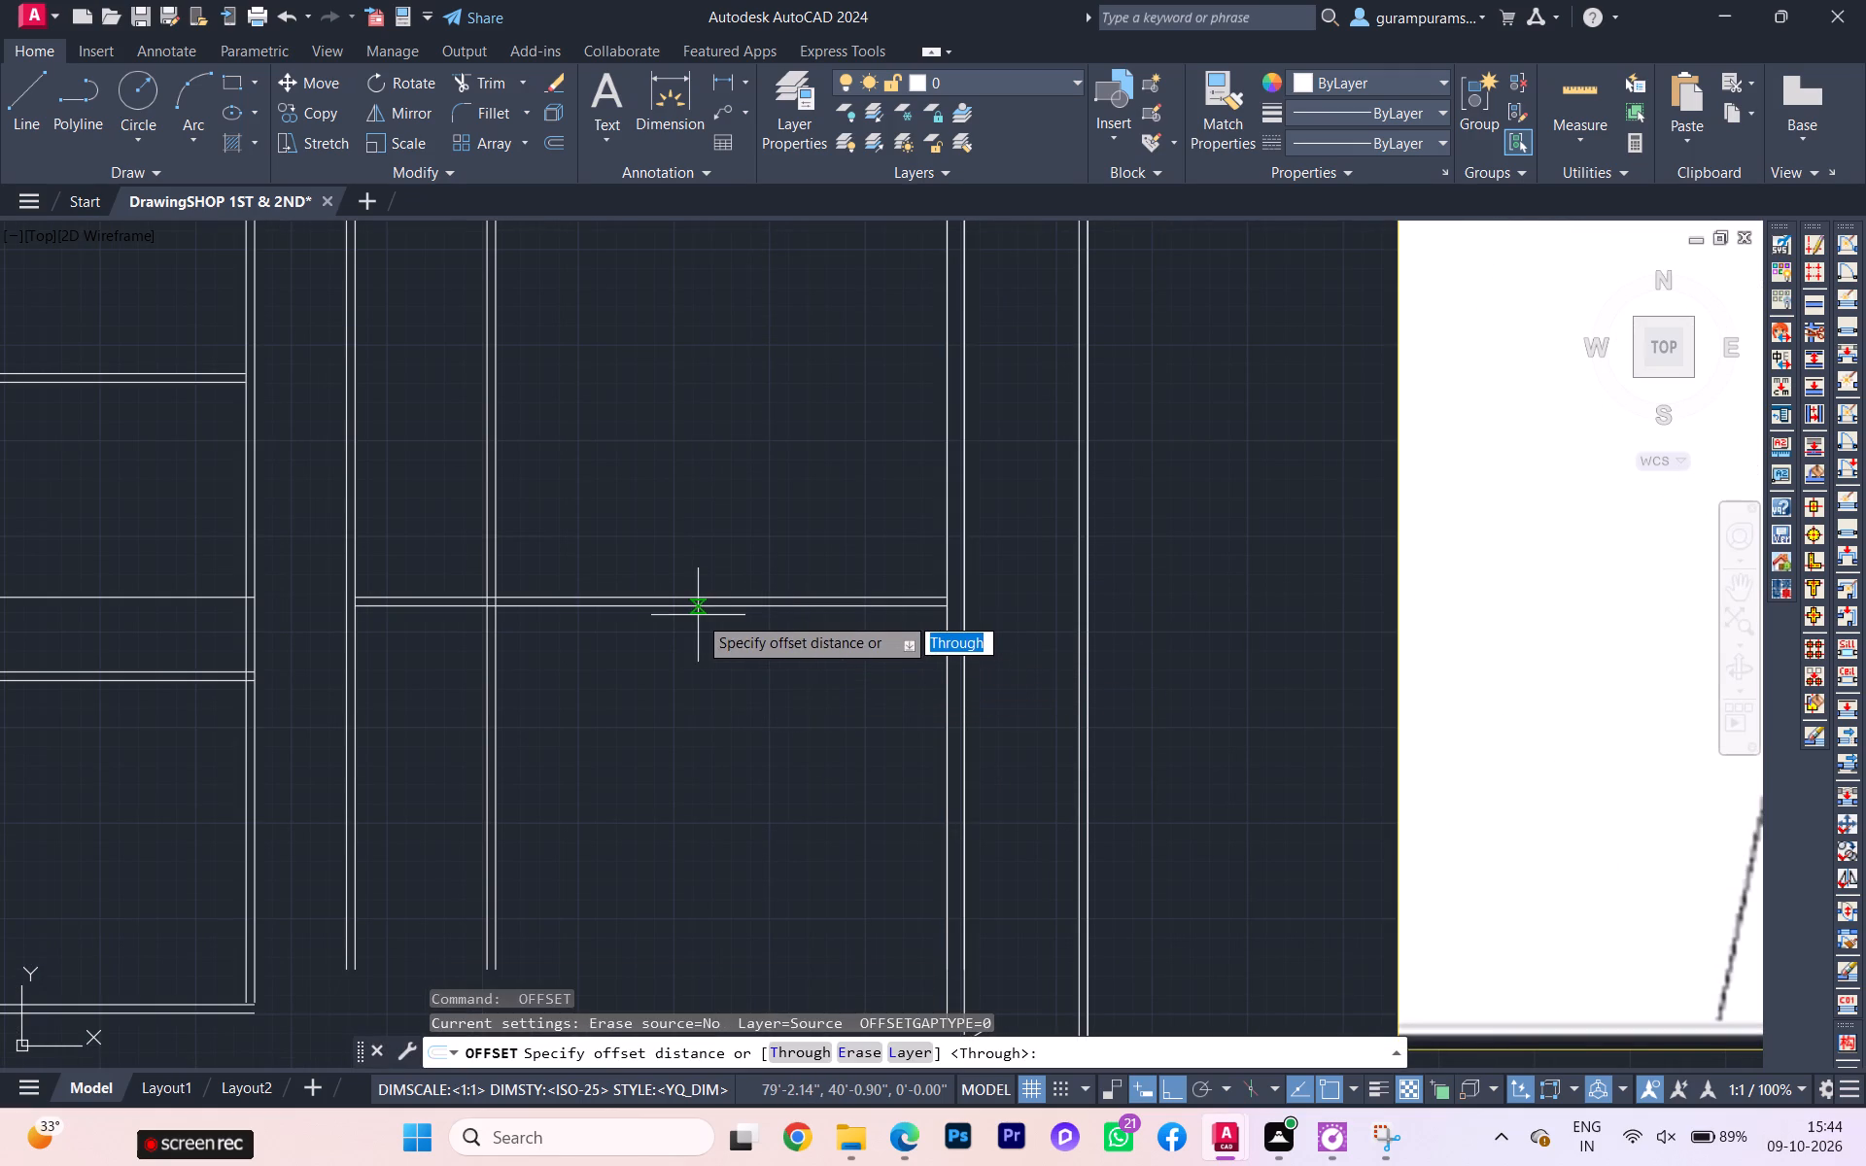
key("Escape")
Trim away the northern line of that new pair between the passage block's east wall and the outer east wall.
type("TR")
key("Return")
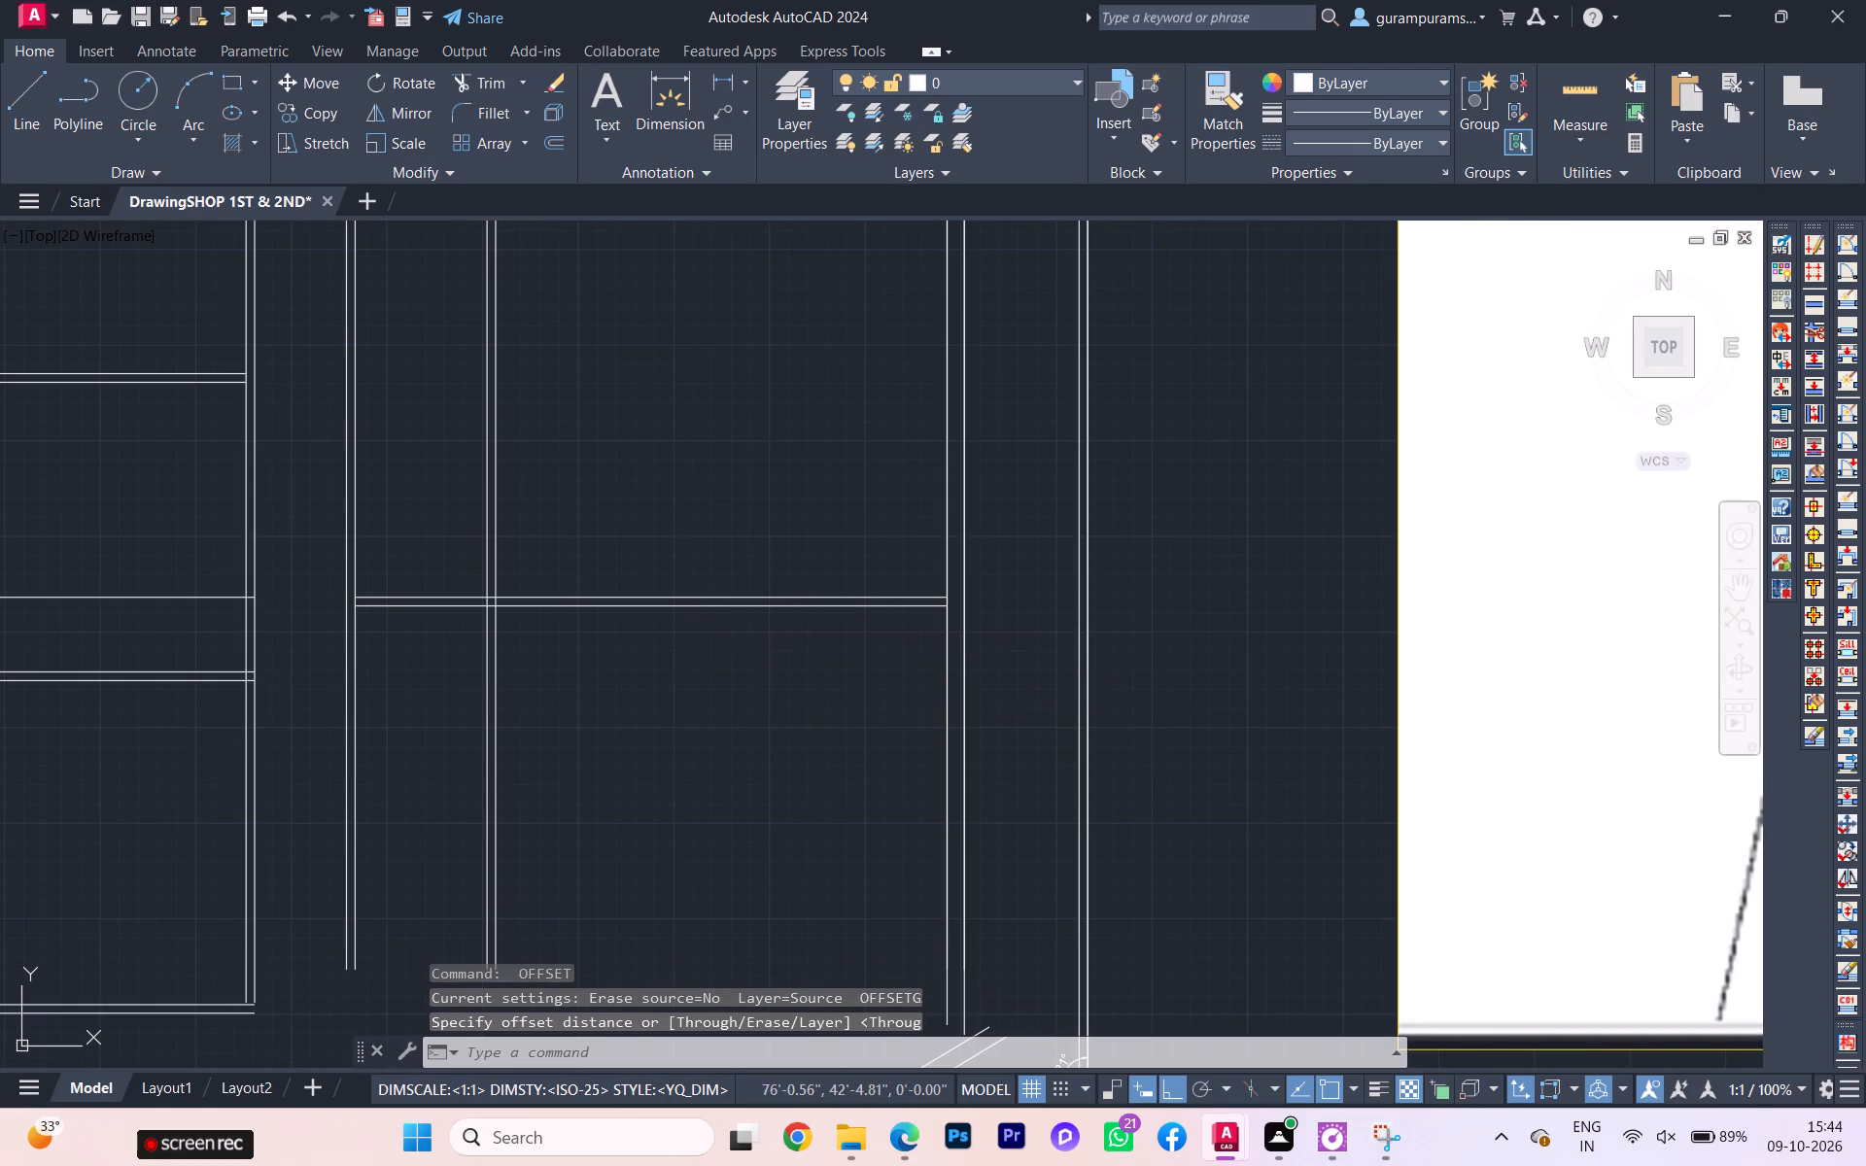
scroll(703, 589, "up", 2)
left_click(702, 612)
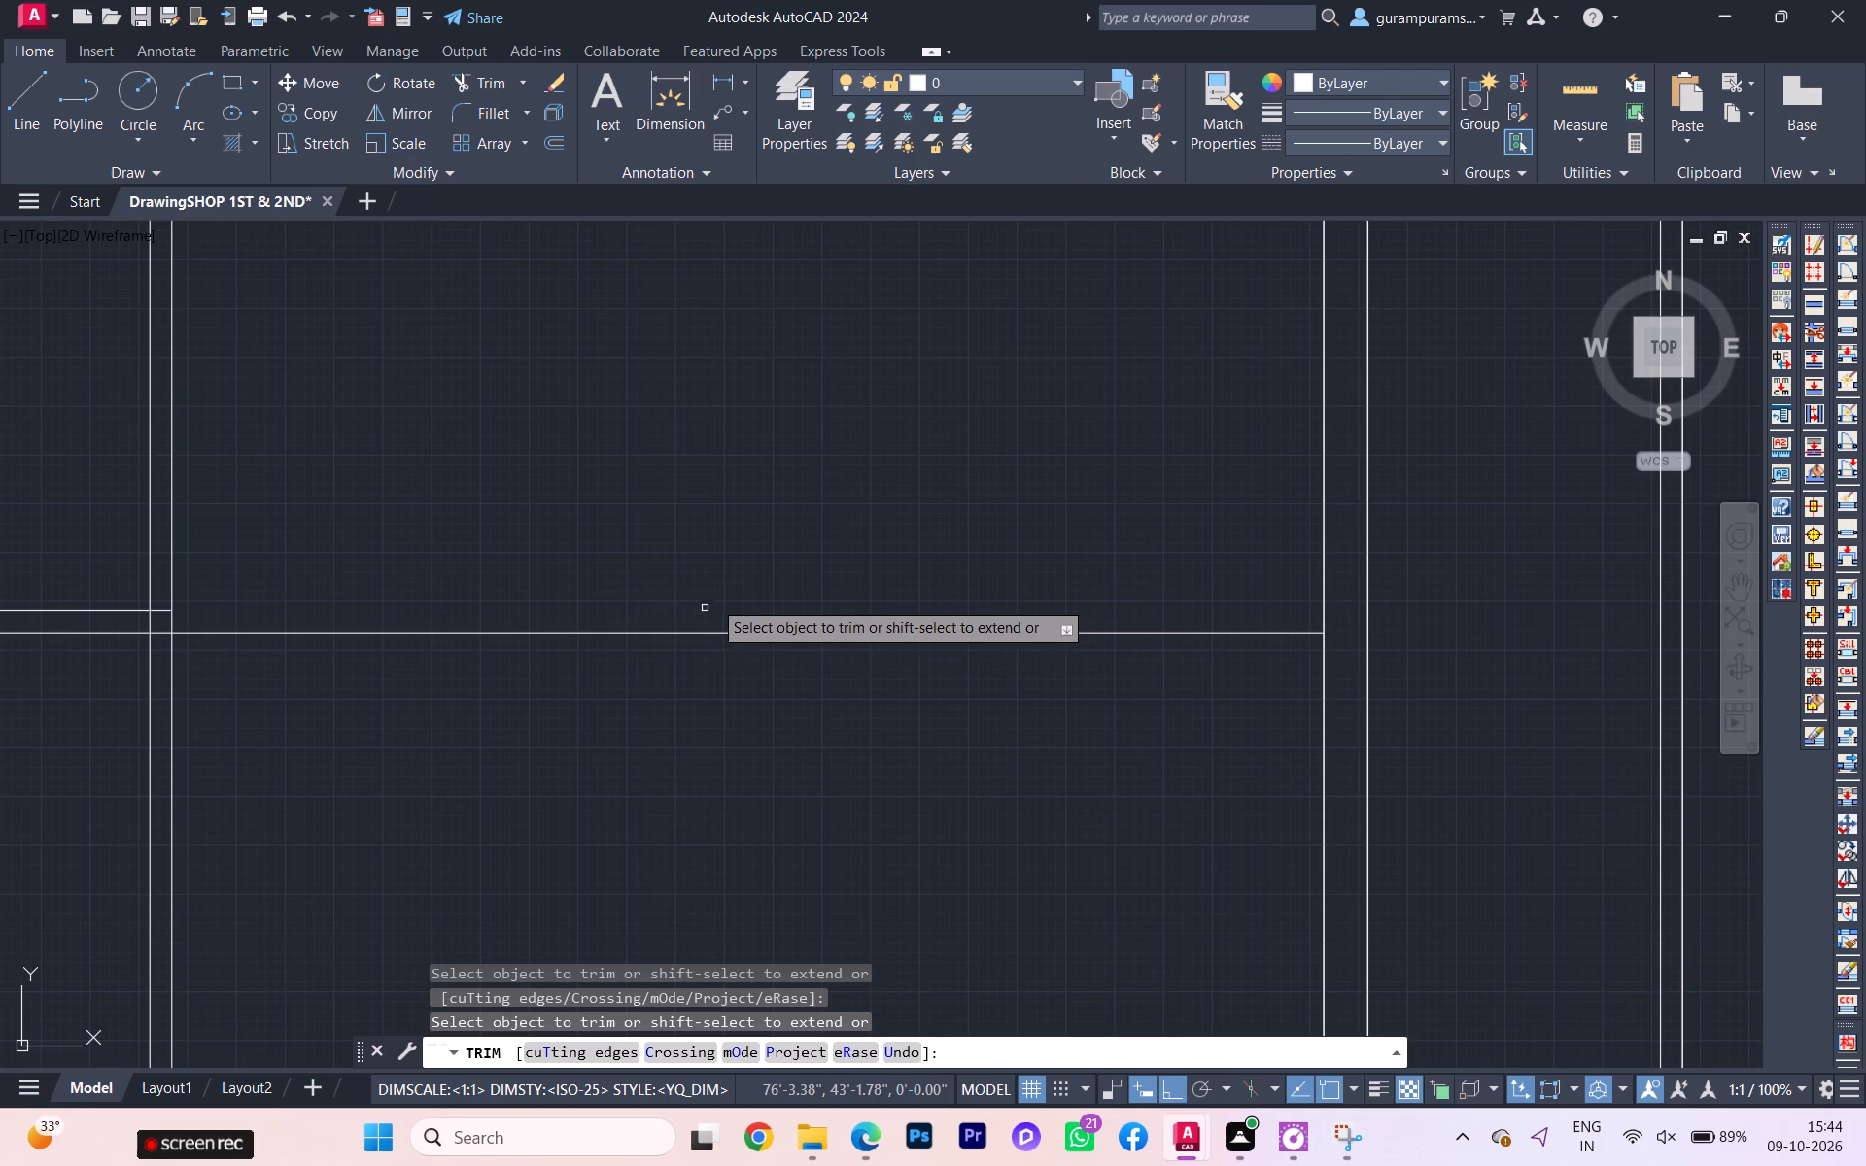
Examine the reference plan's southern passage block, steps and ramp against the drafted block.
scroll(722, 595, "down", 2)
scroll(503, 614, "up", 5)
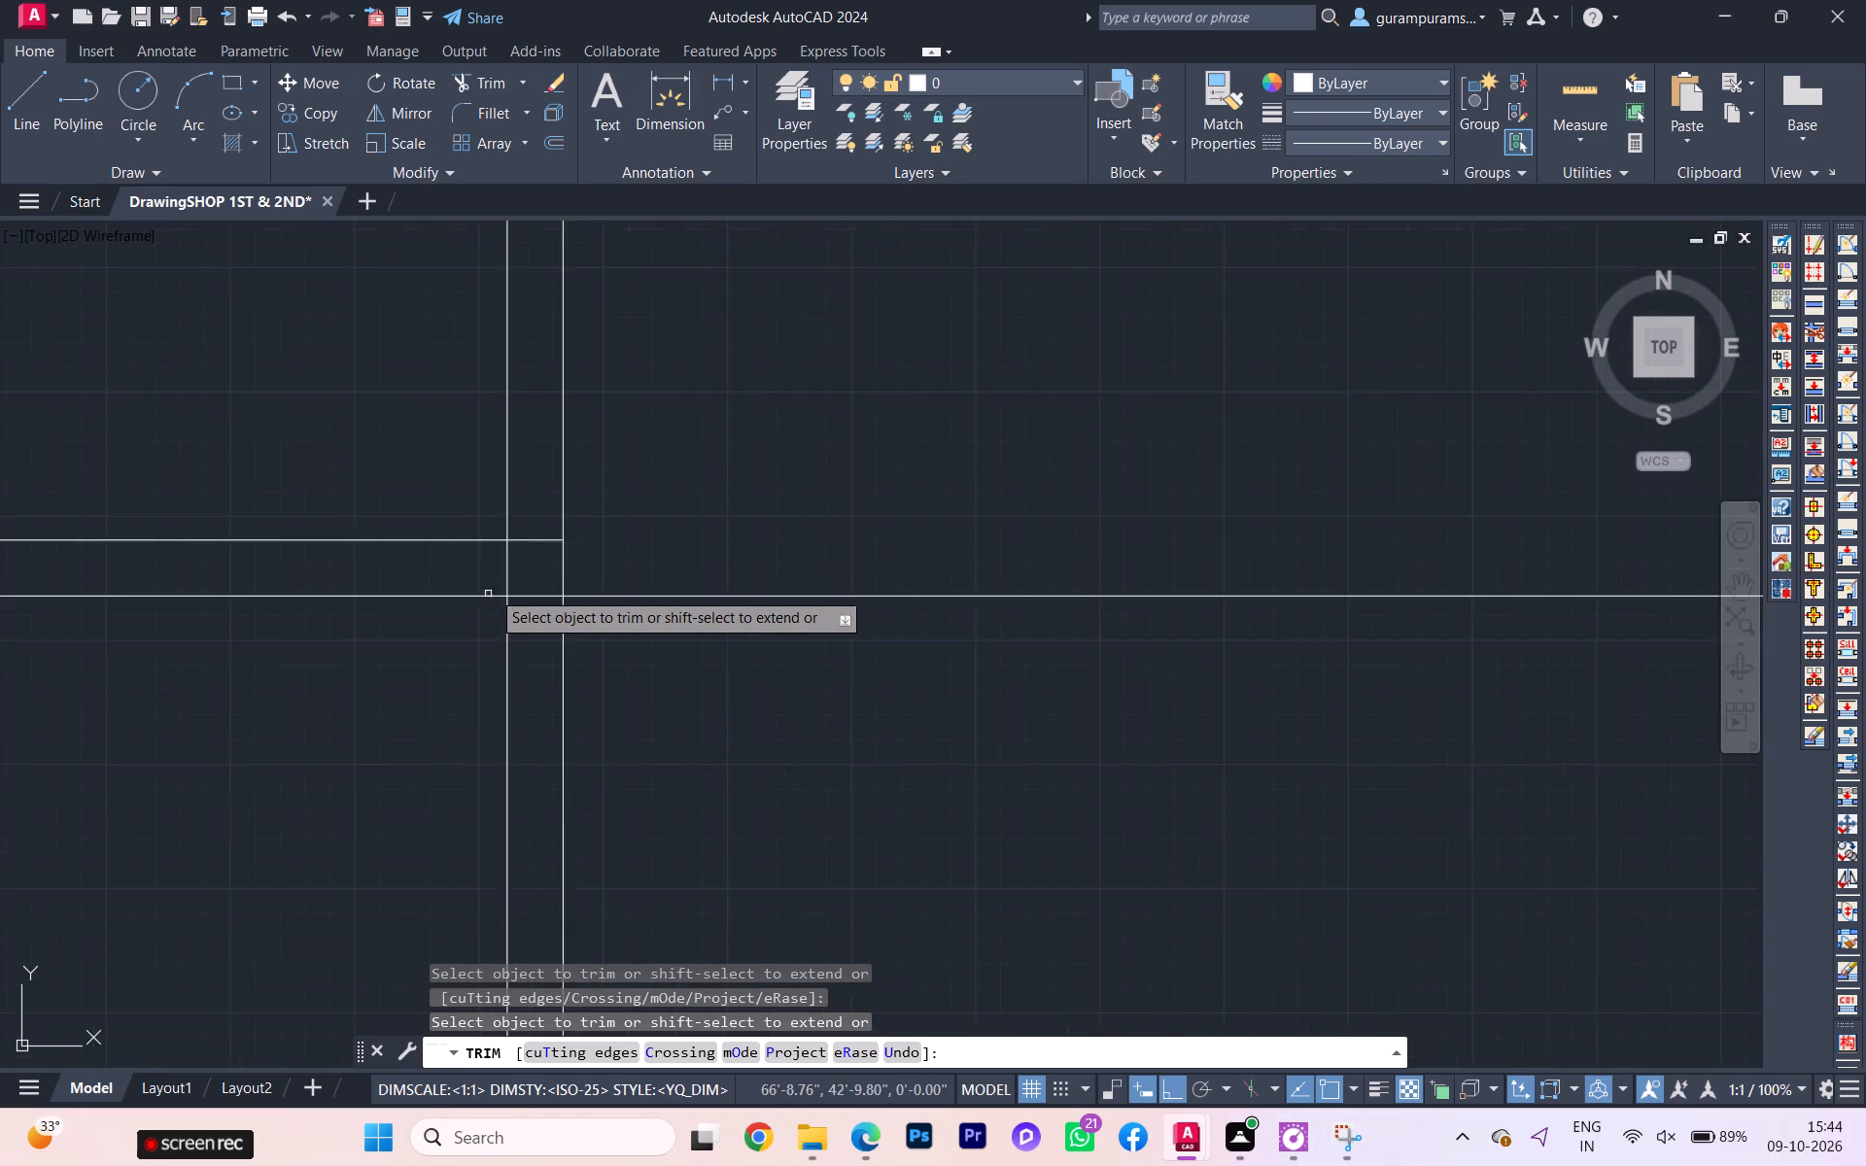
scroll(512, 573, "down", 6)
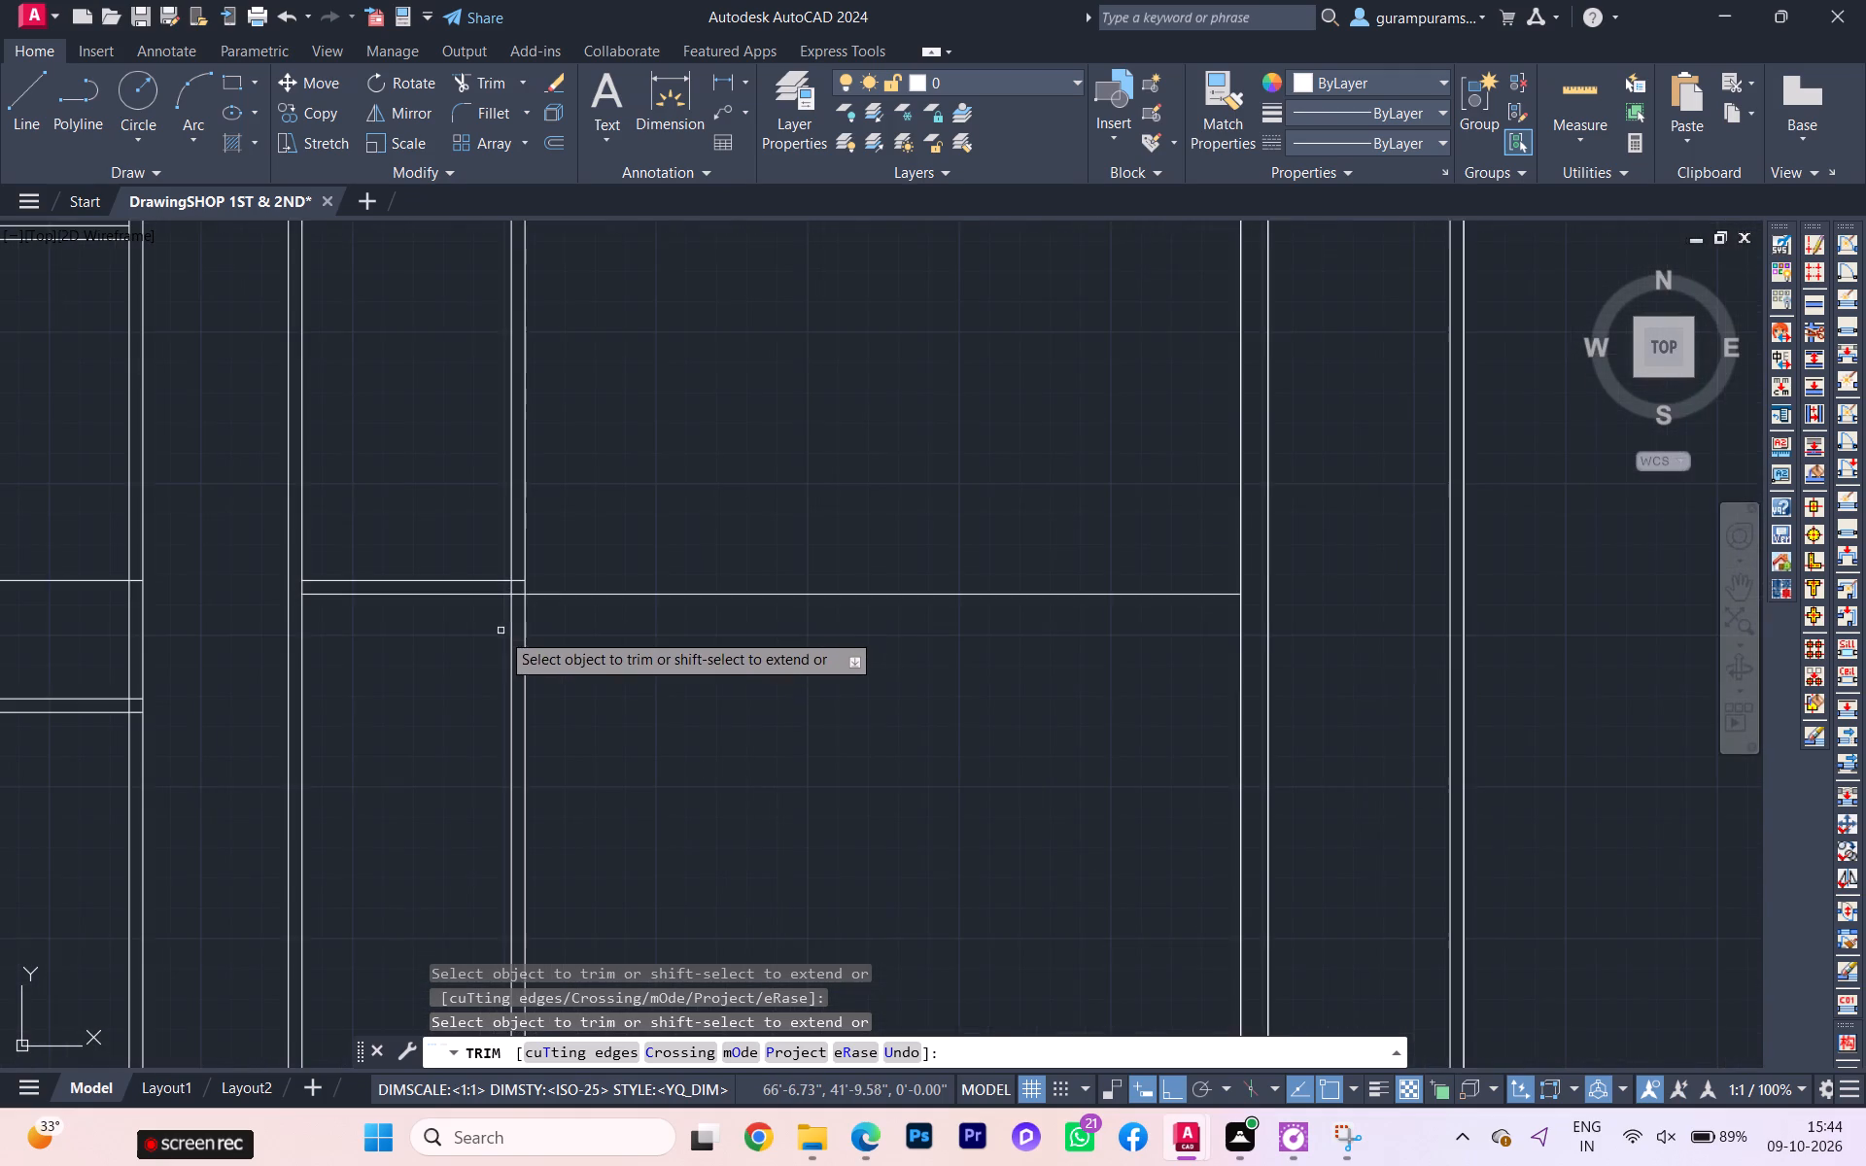
scroll(491, 663, "down", 1)
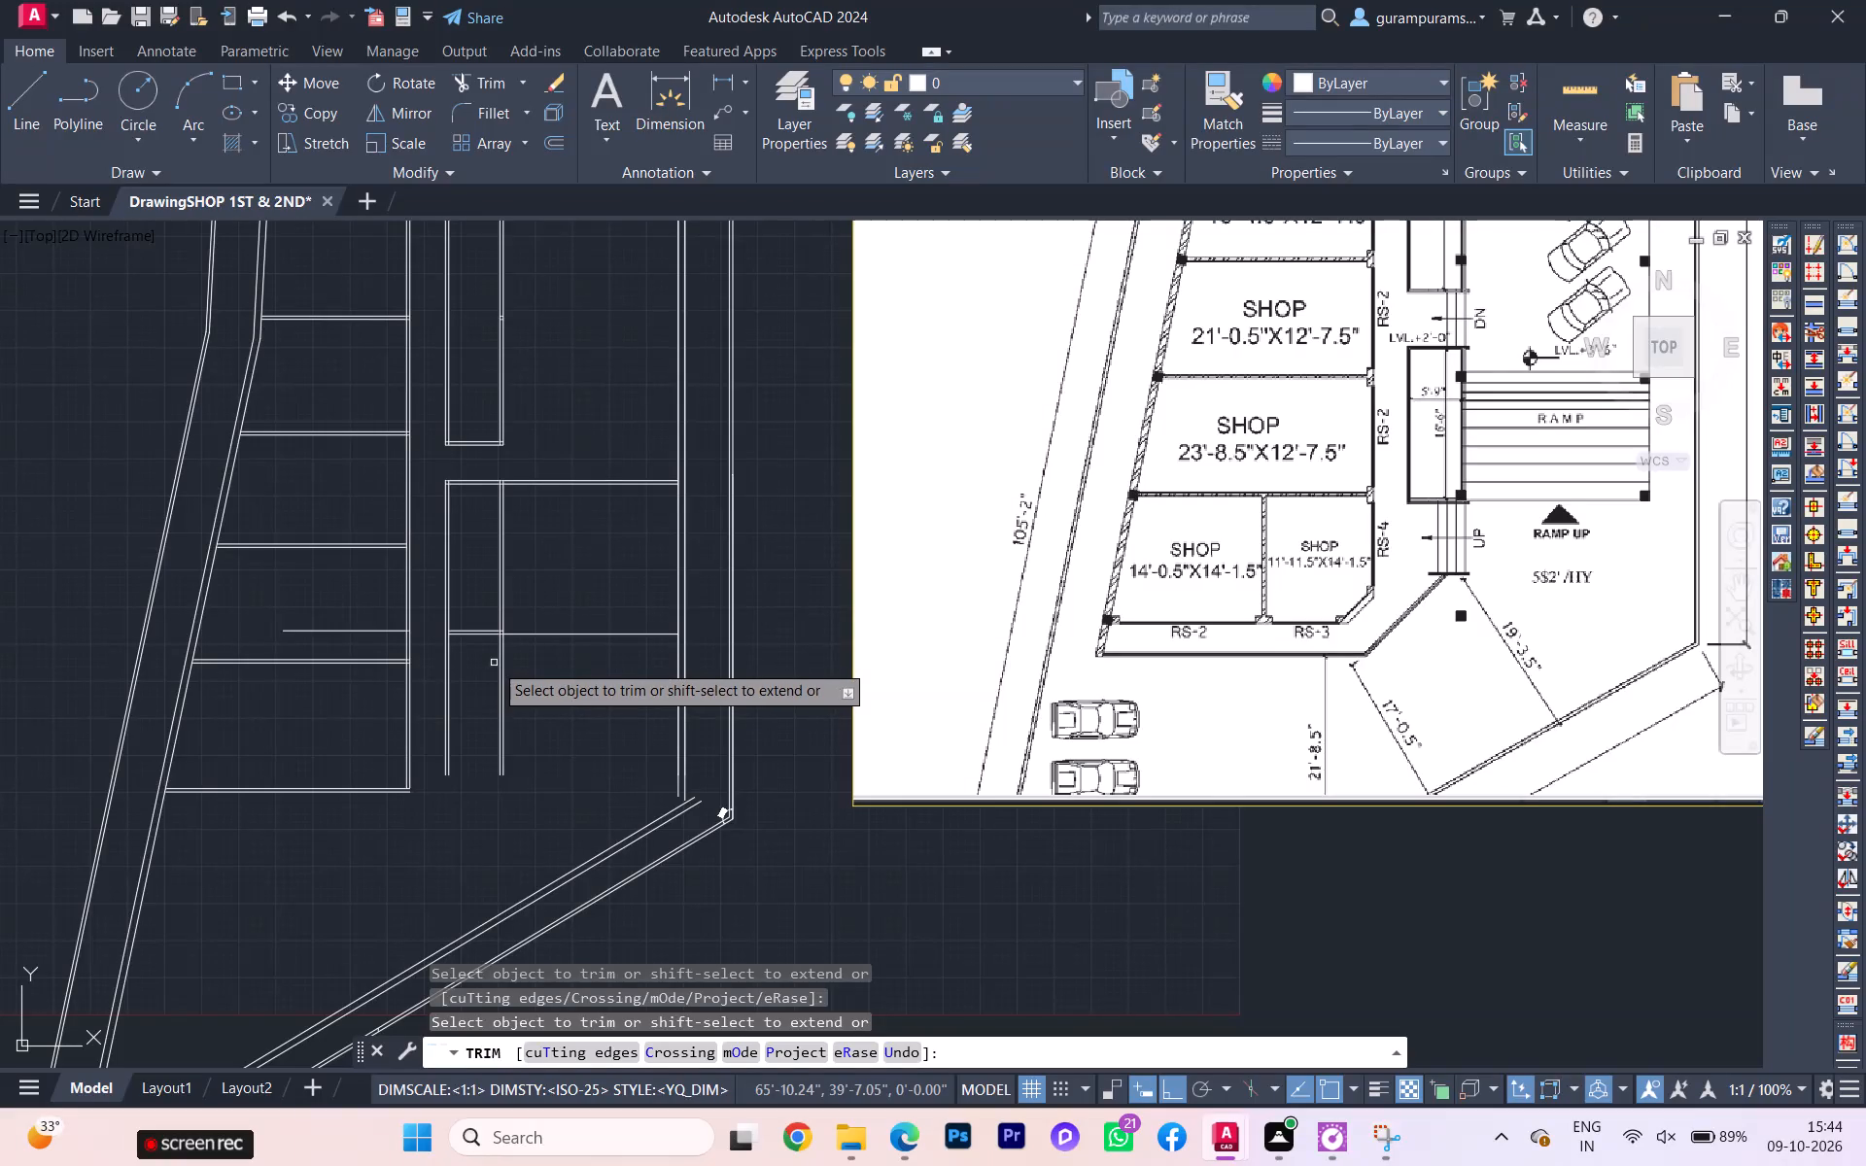
scroll(1469, 508, "up", 2)
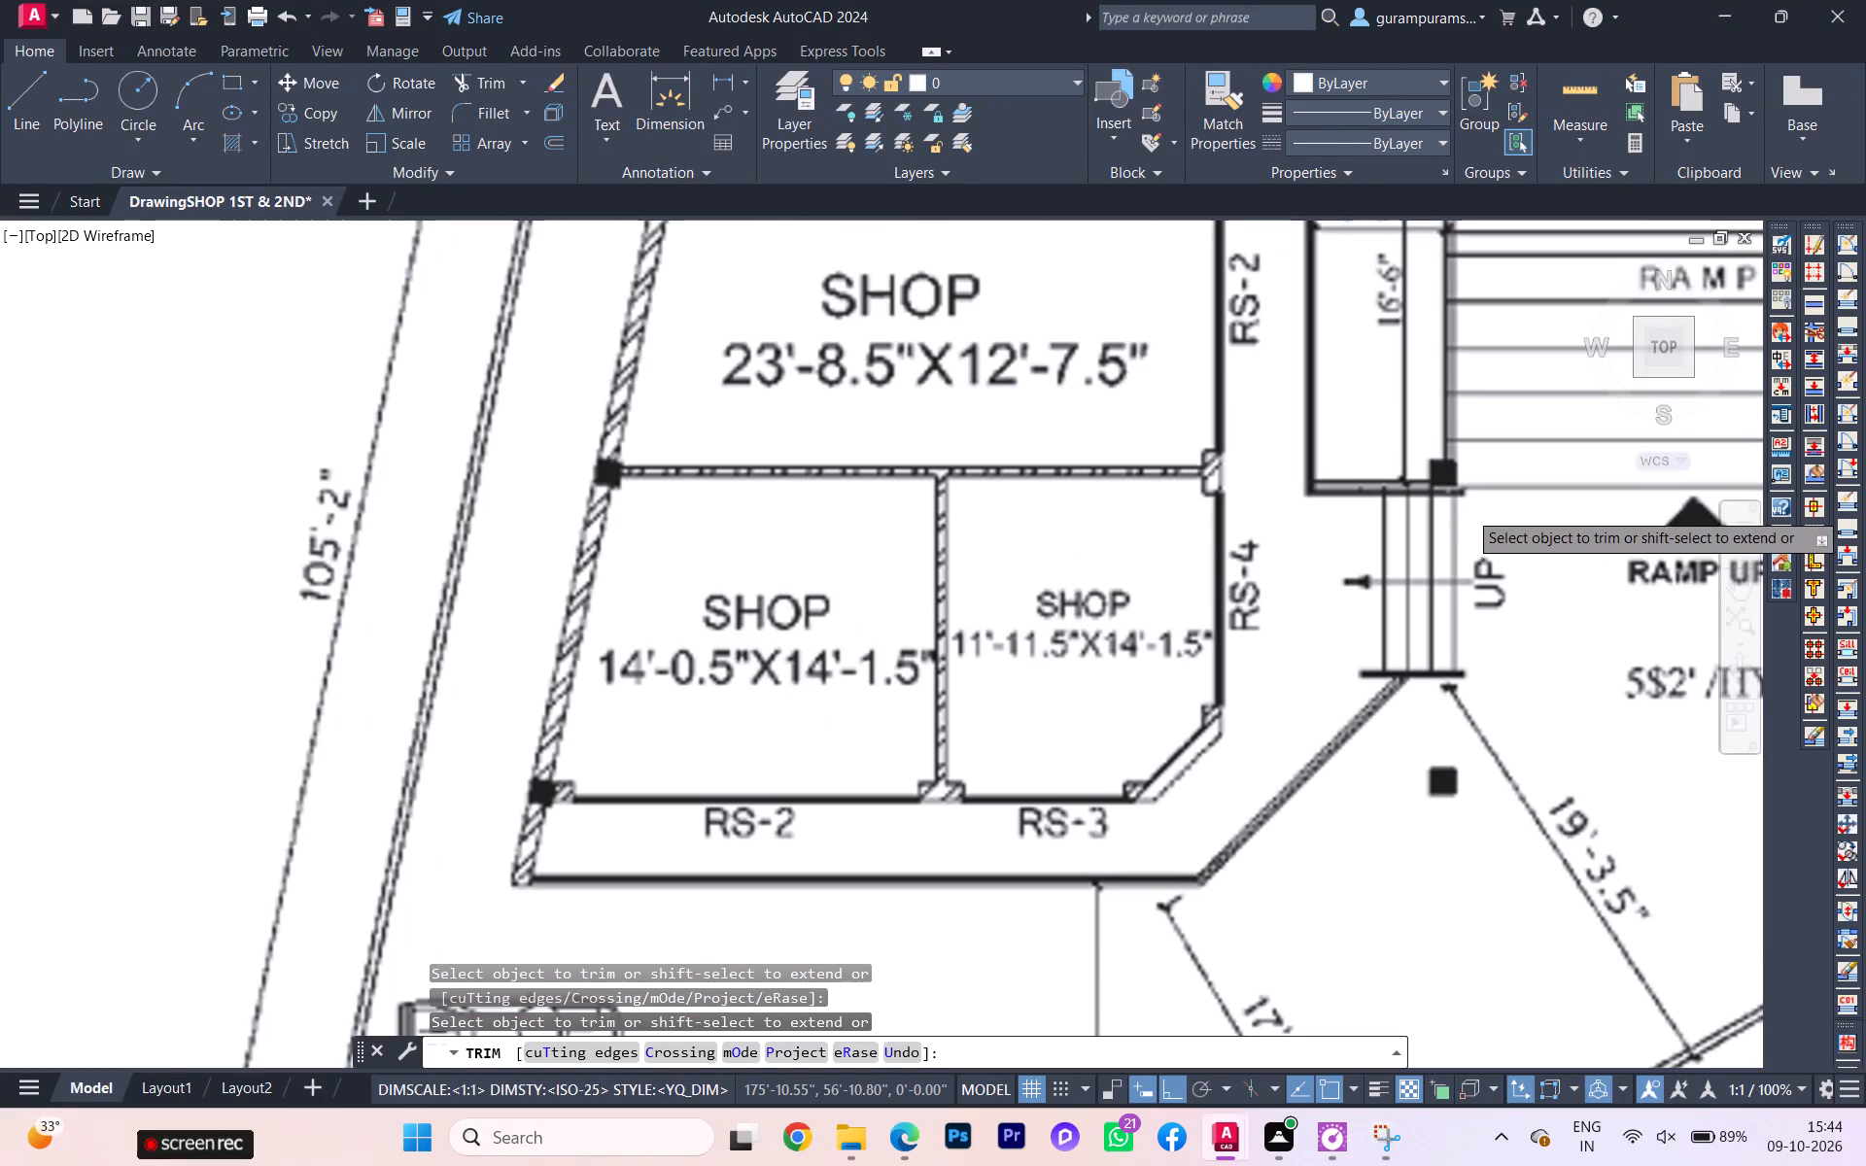
scroll(1450, 526, "down", 2)
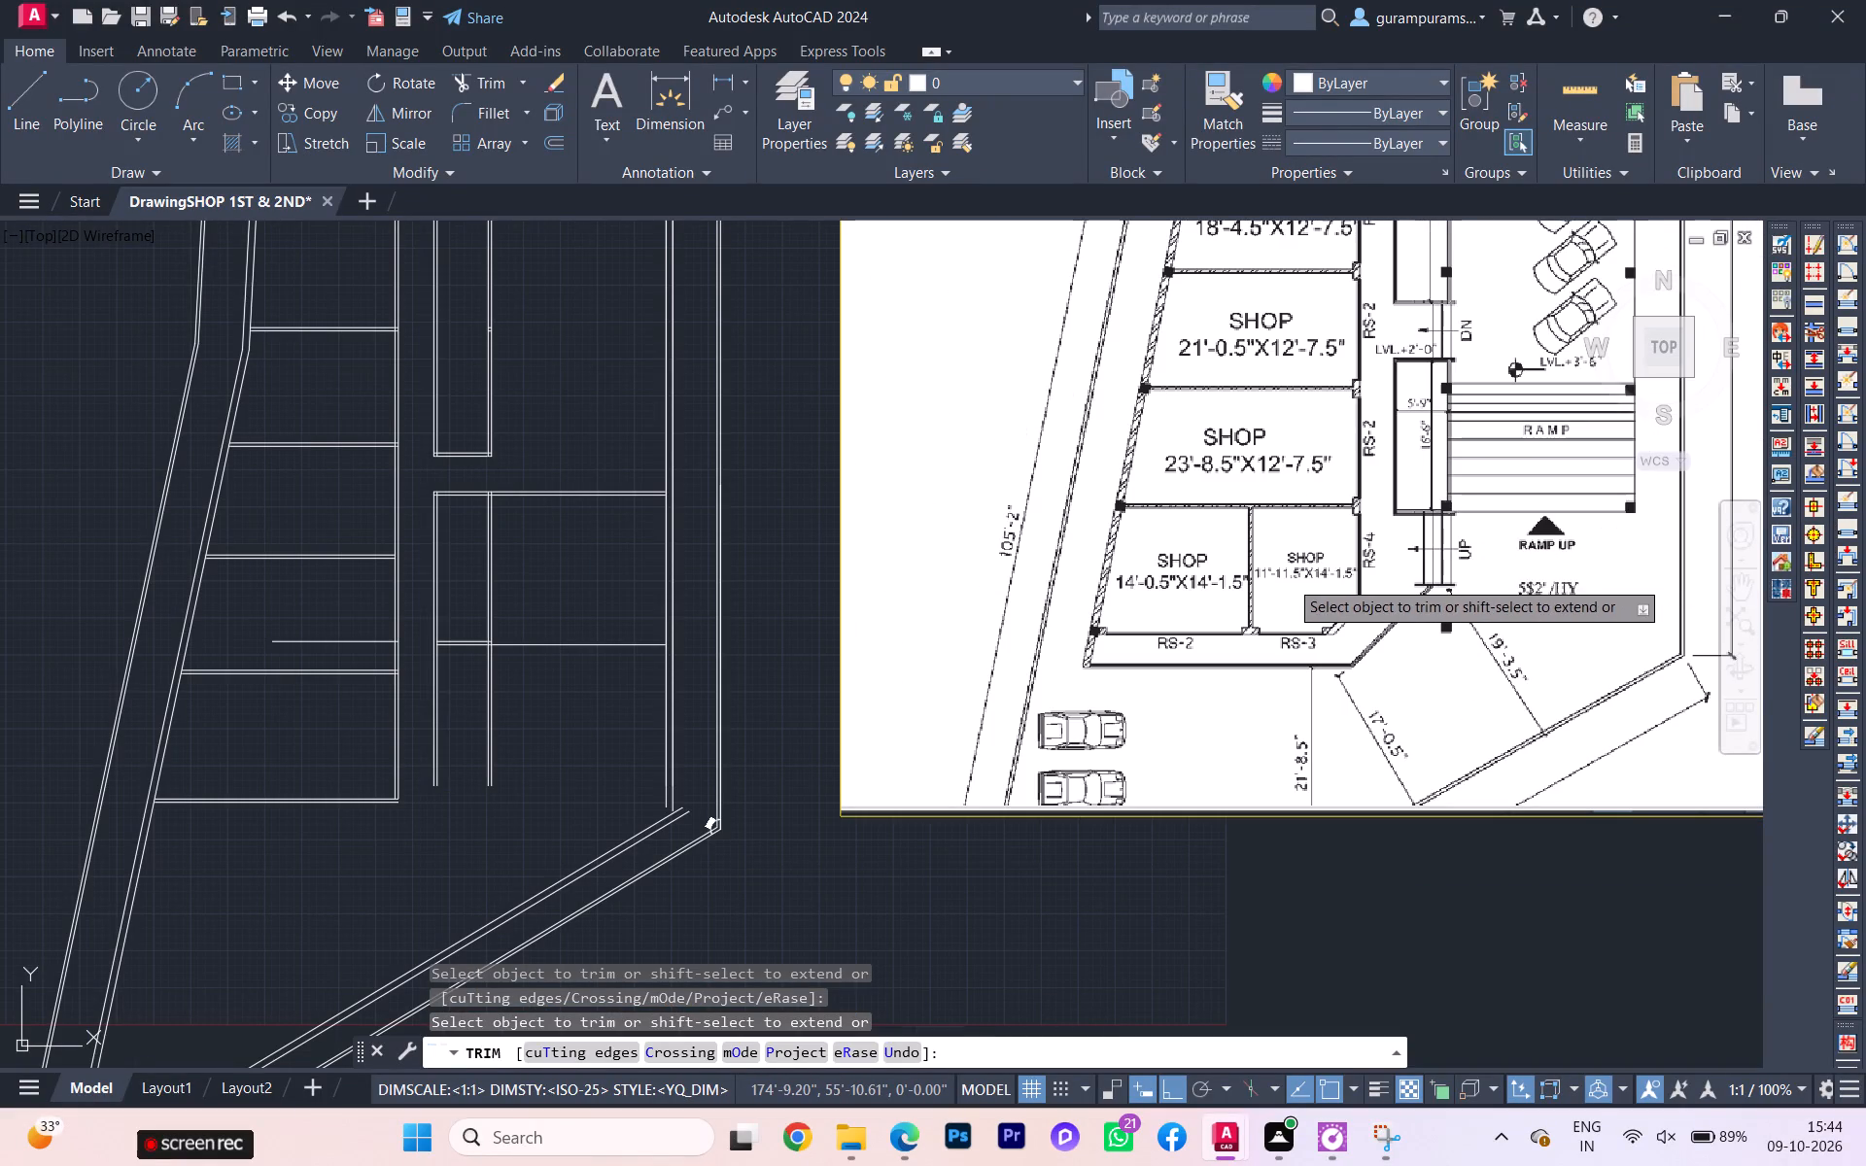
scroll(1468, 385, "up", 2)
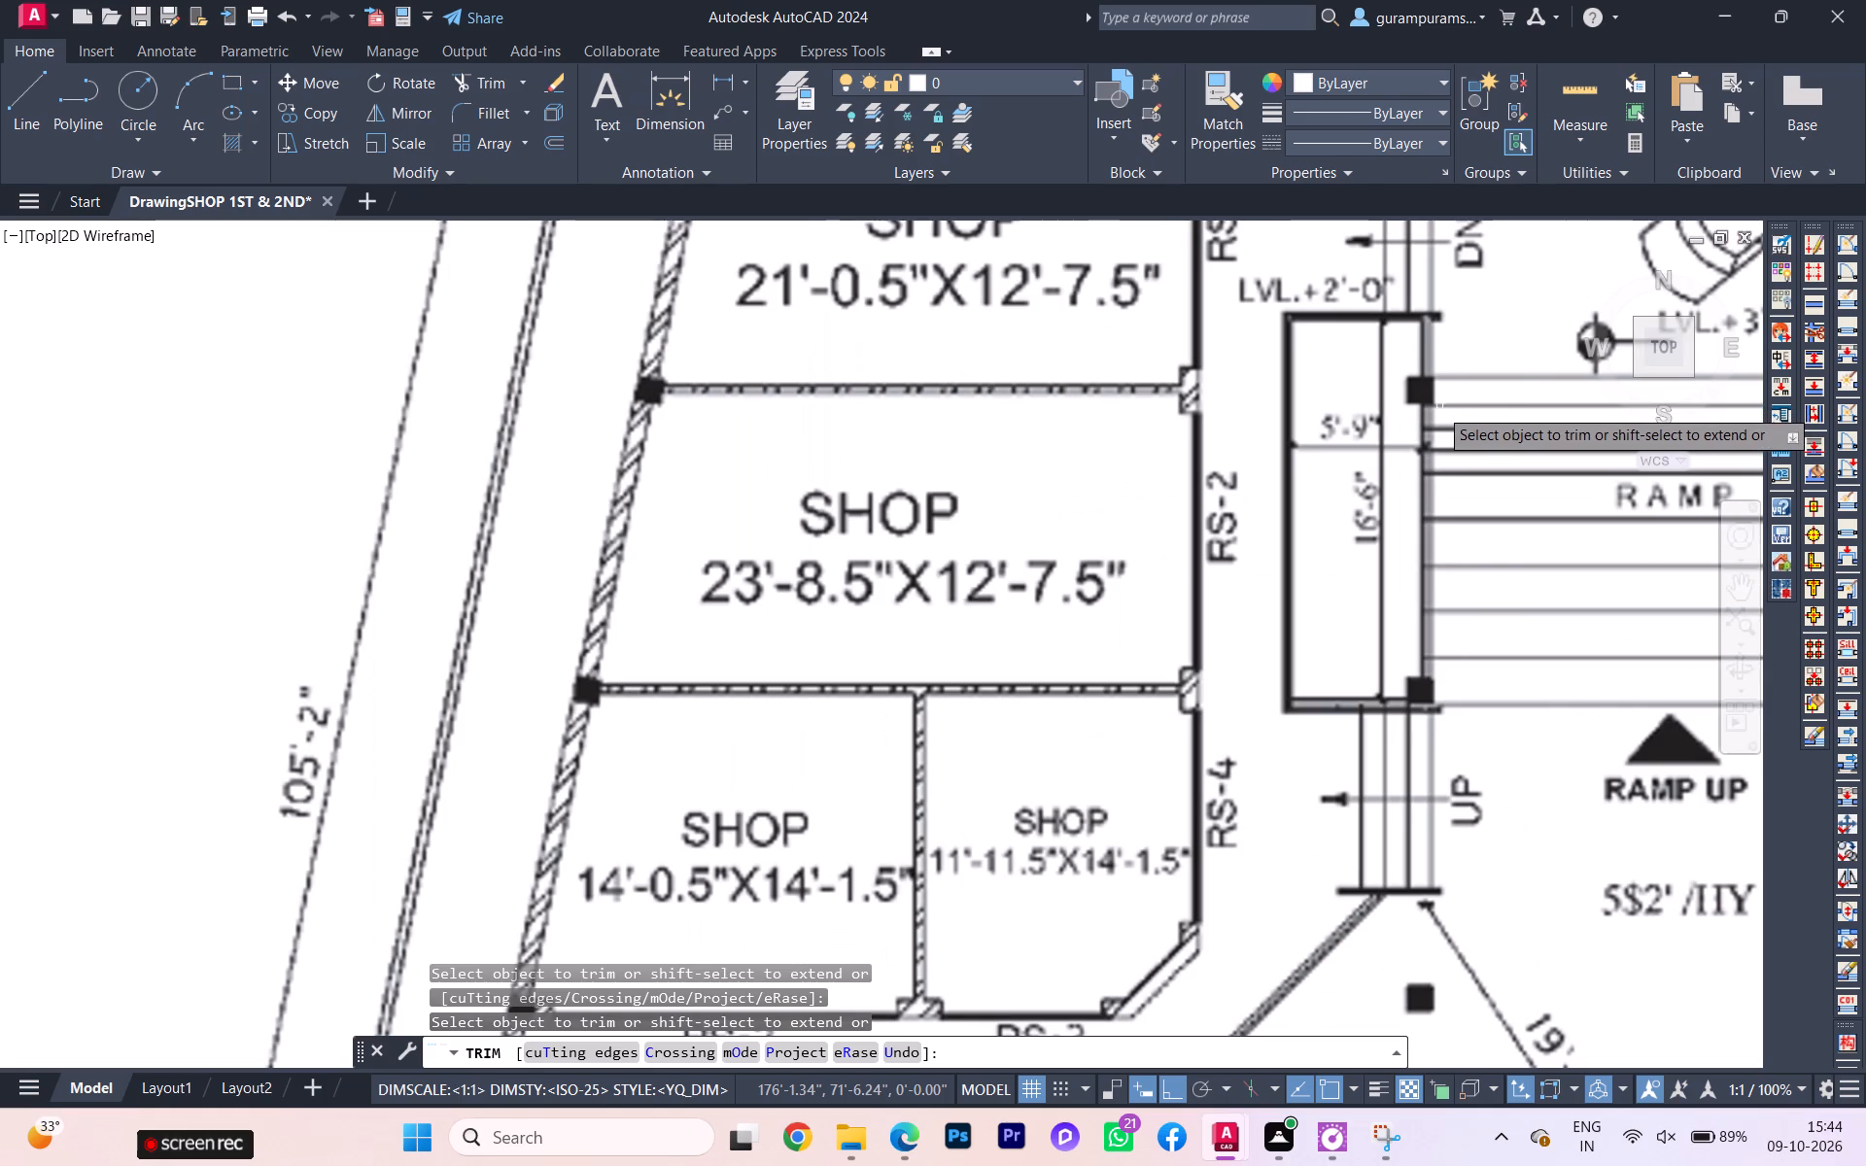
scroll(1437, 408, "down", 3)
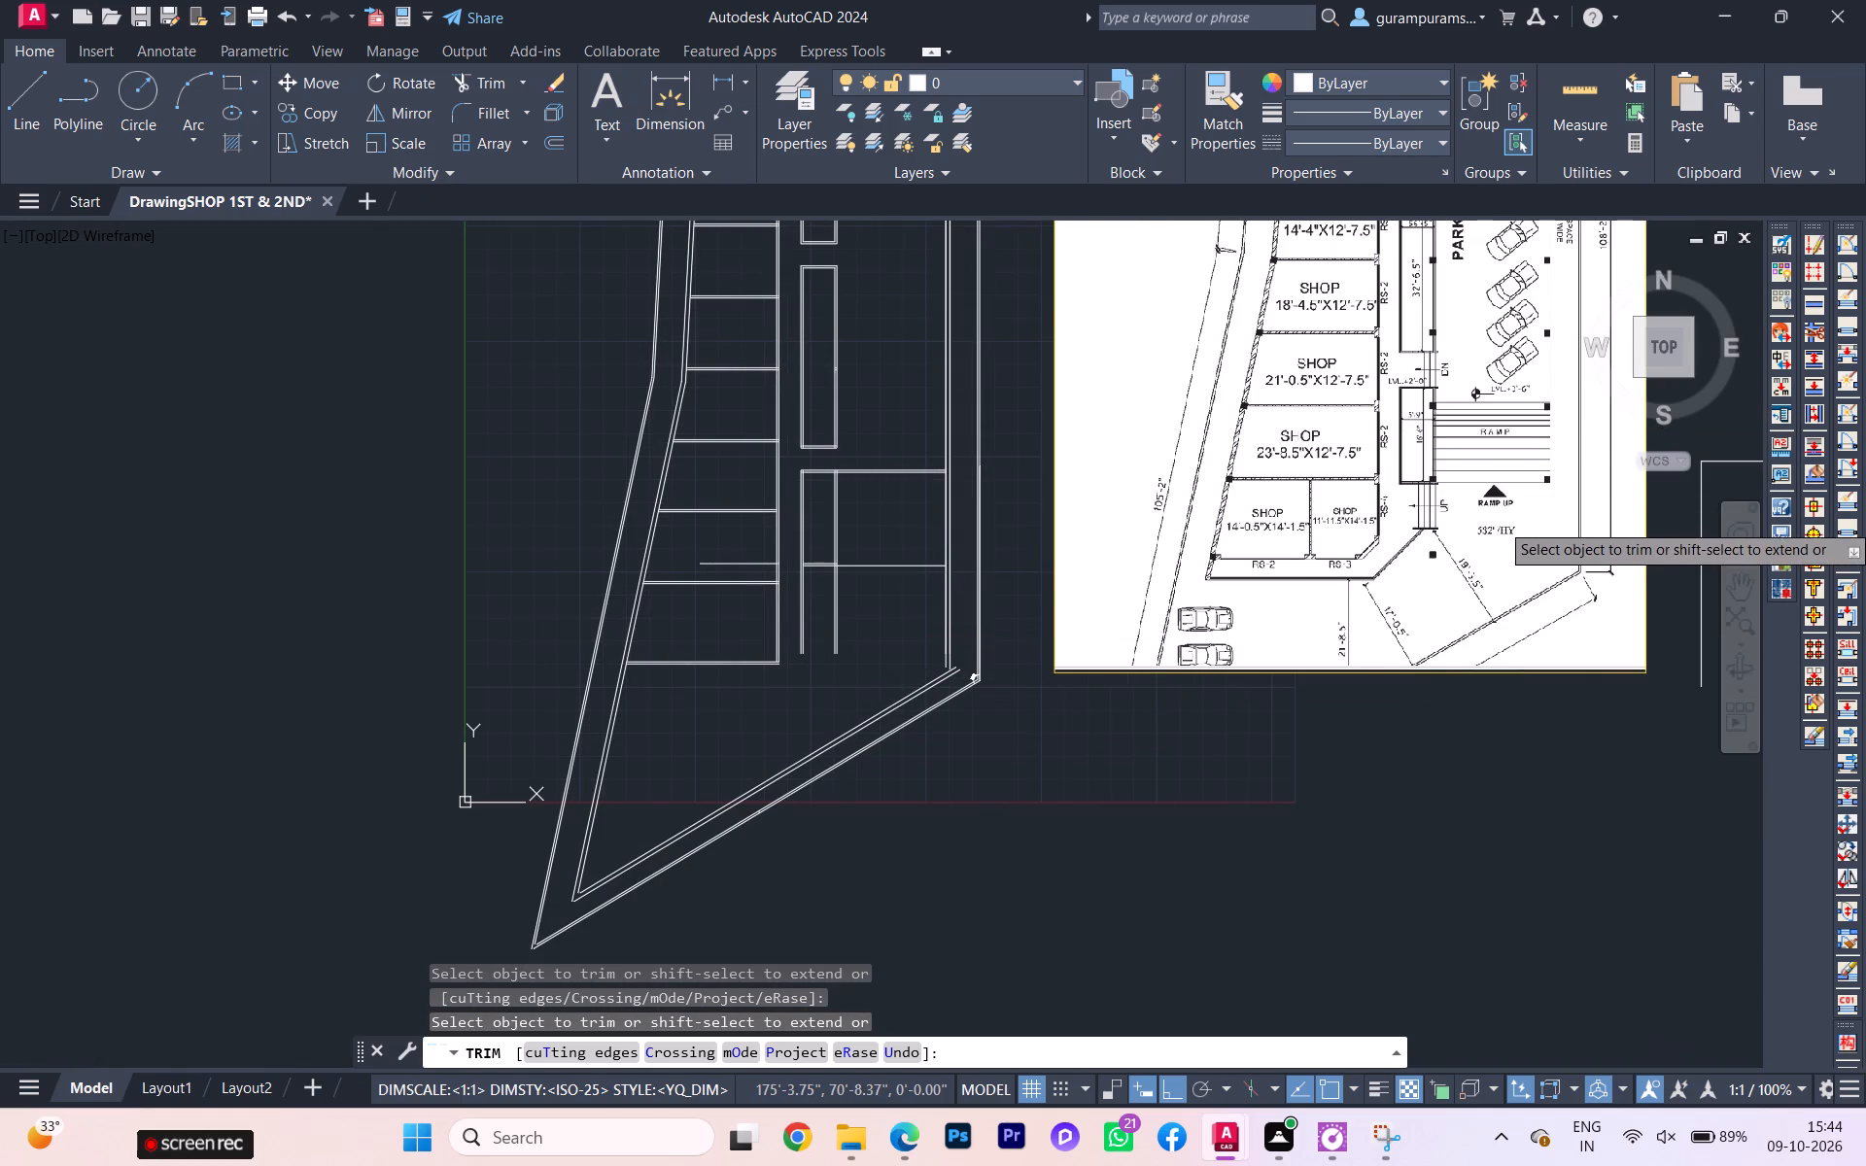
scroll(1545, 523, "up", 1)
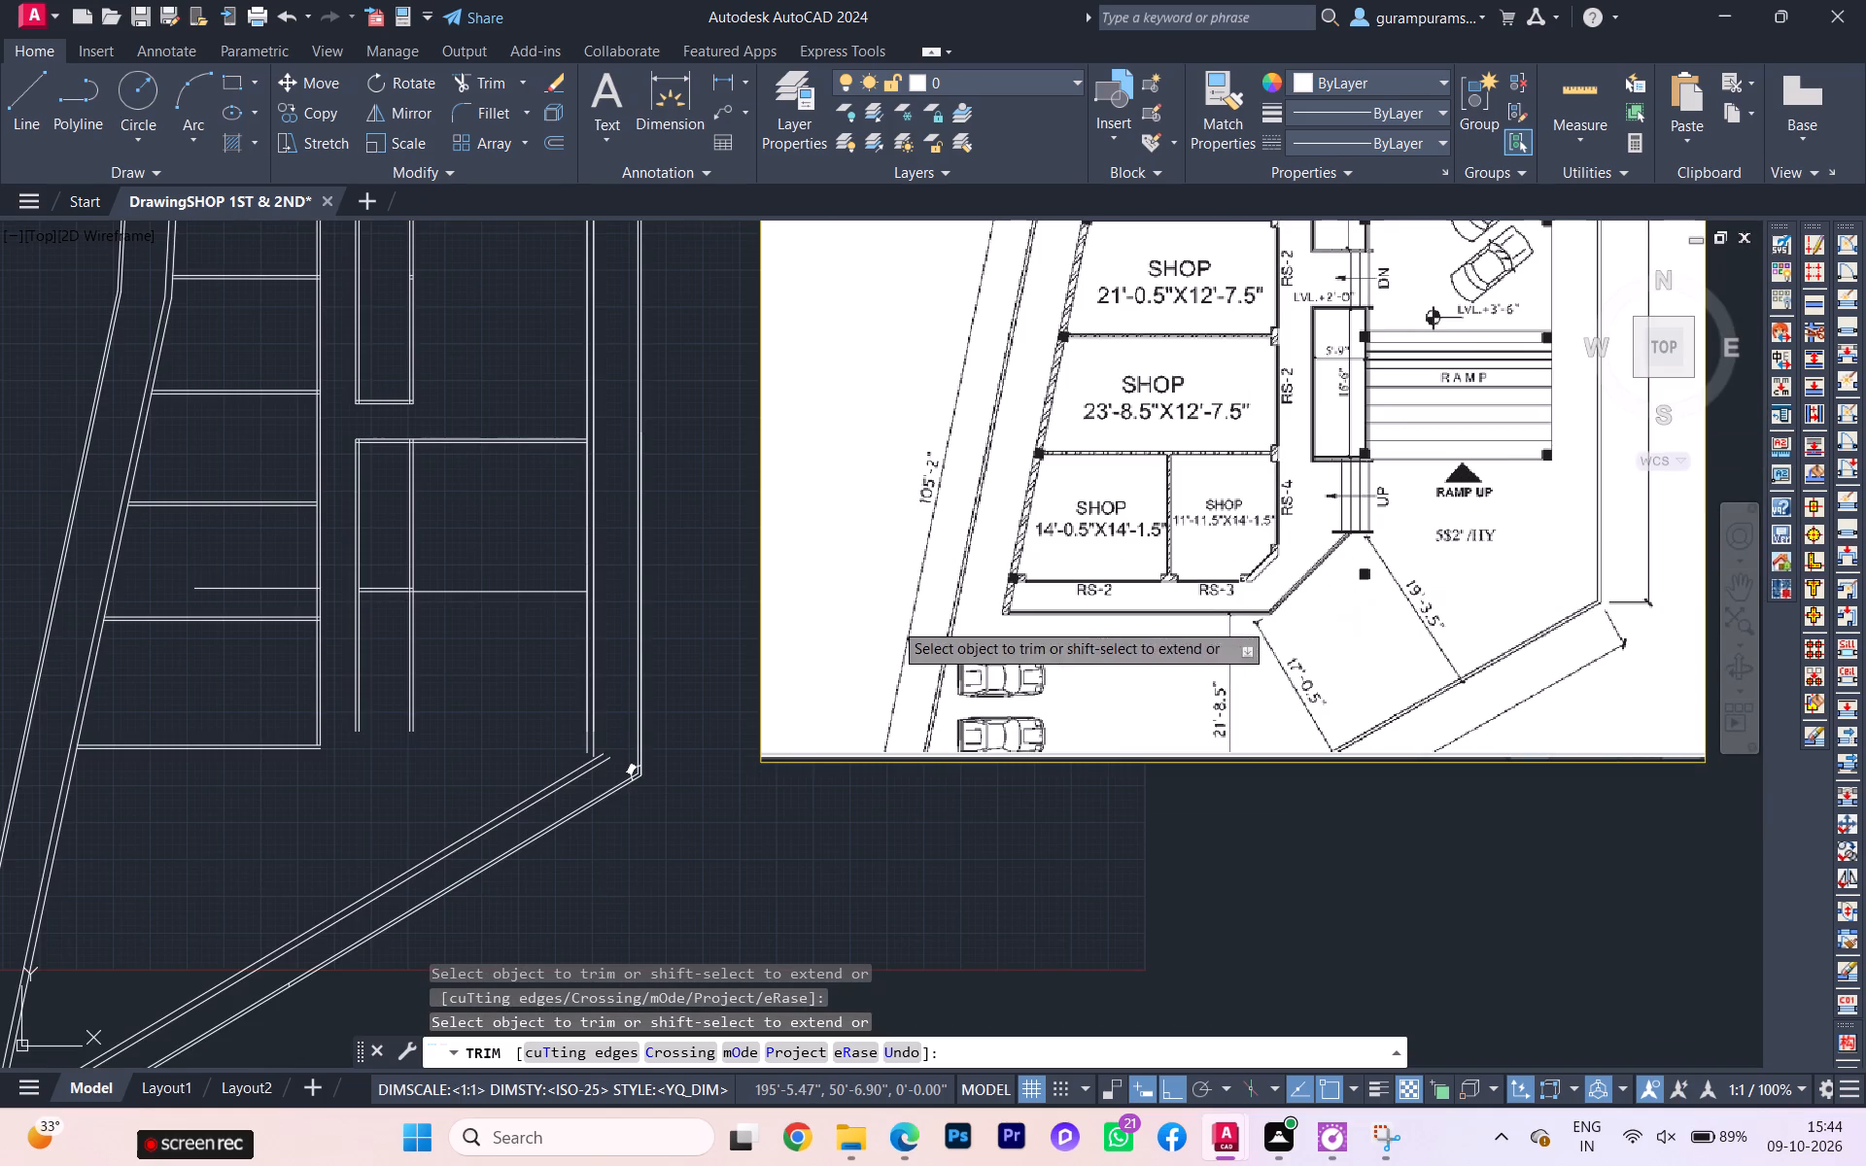
Trim the southern passage block's west and east wall lines that extend south of its new south wall.
scroll(498, 664, "up", 1)
left_click(468, 649)
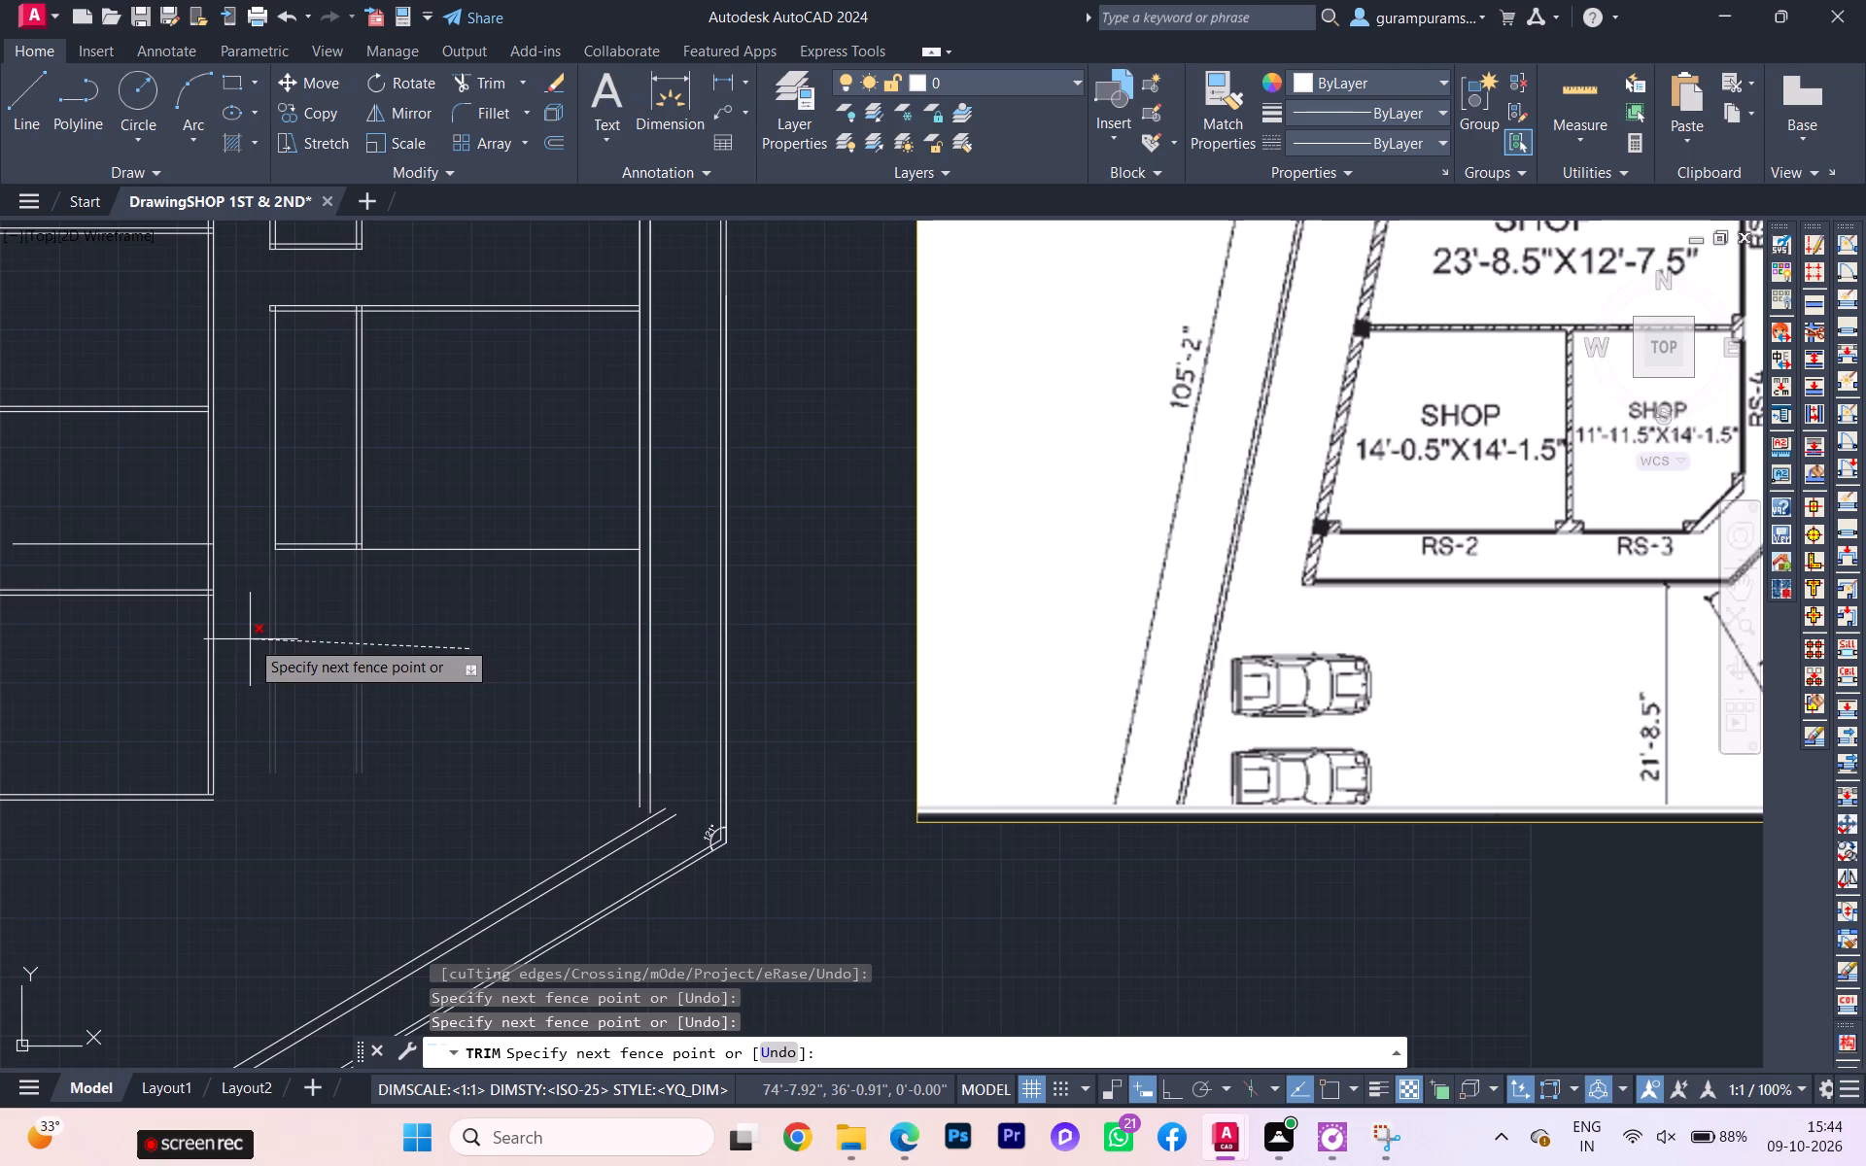
left_click(250, 639)
scroll(287, 647, "down", 2)
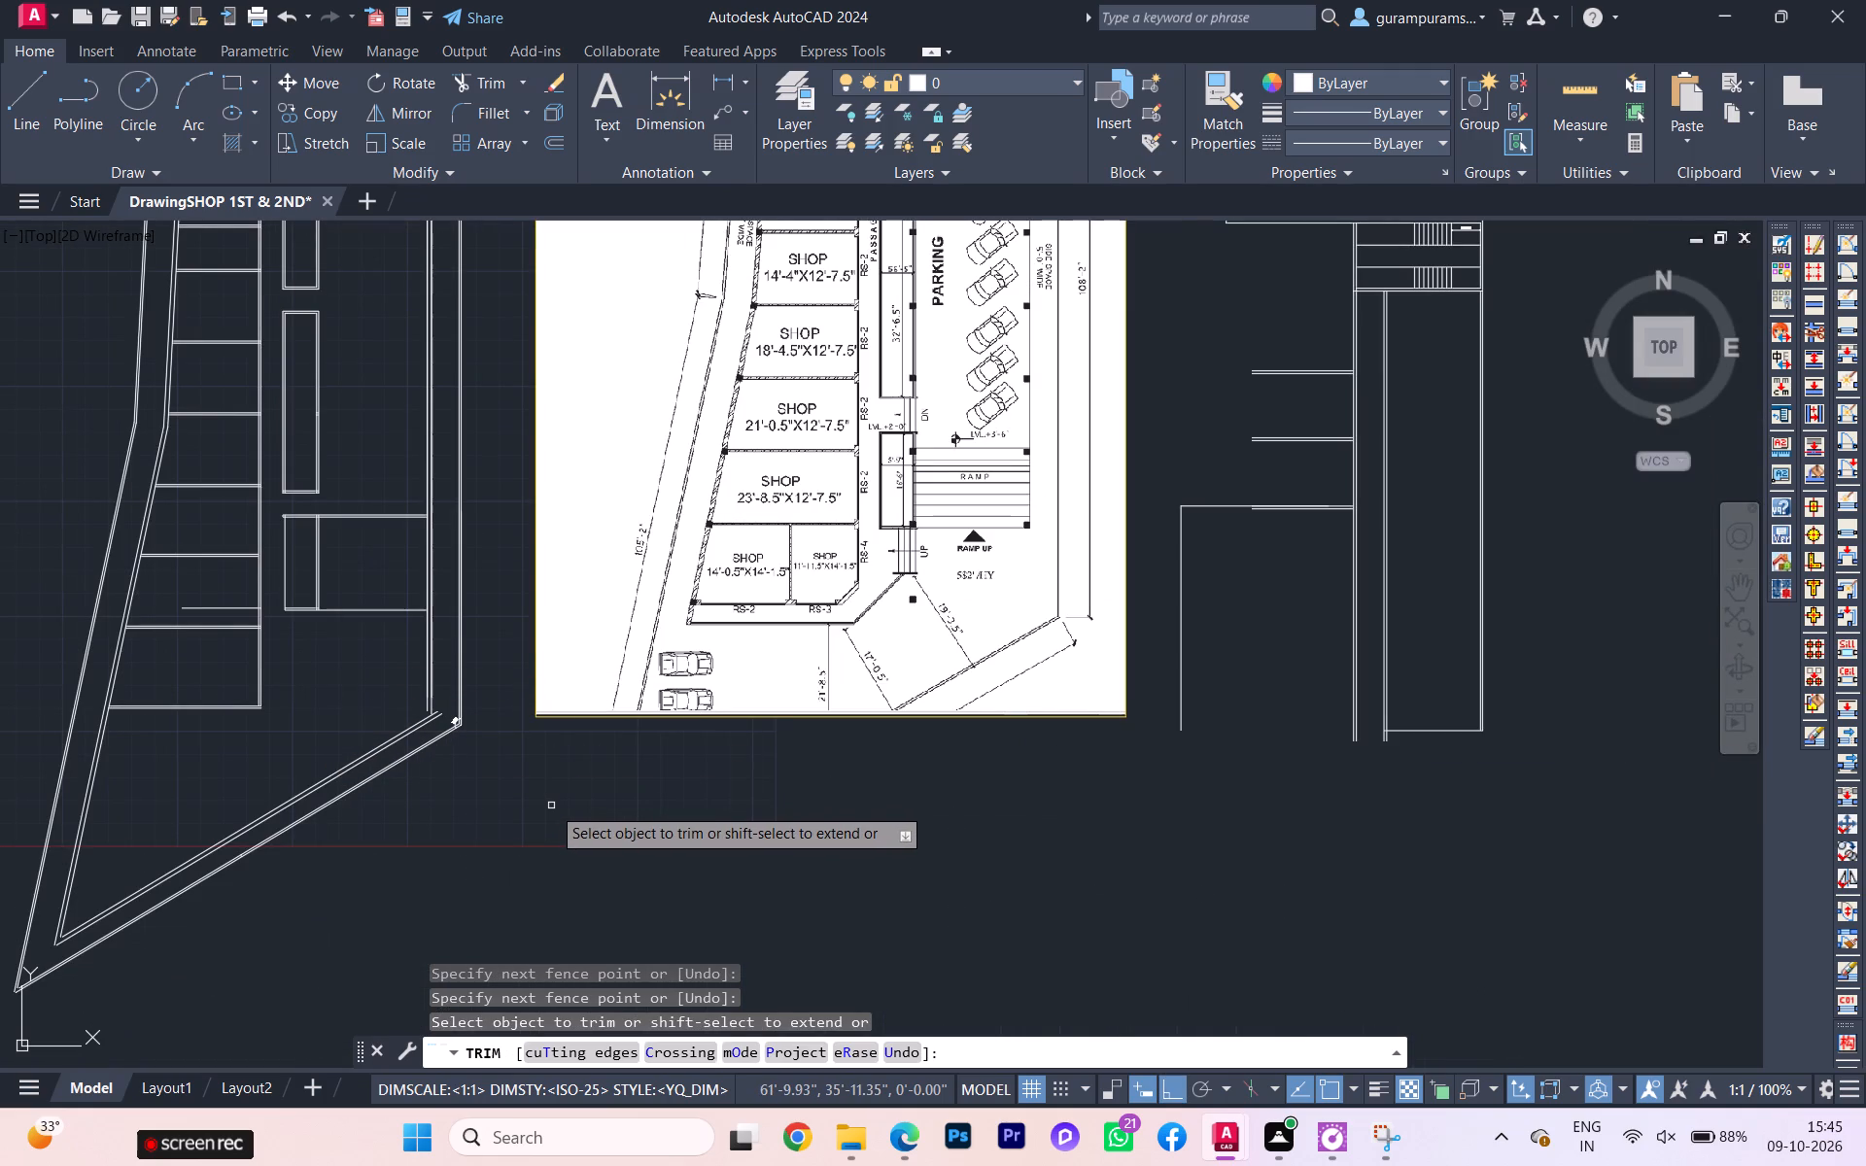
key("Escape")
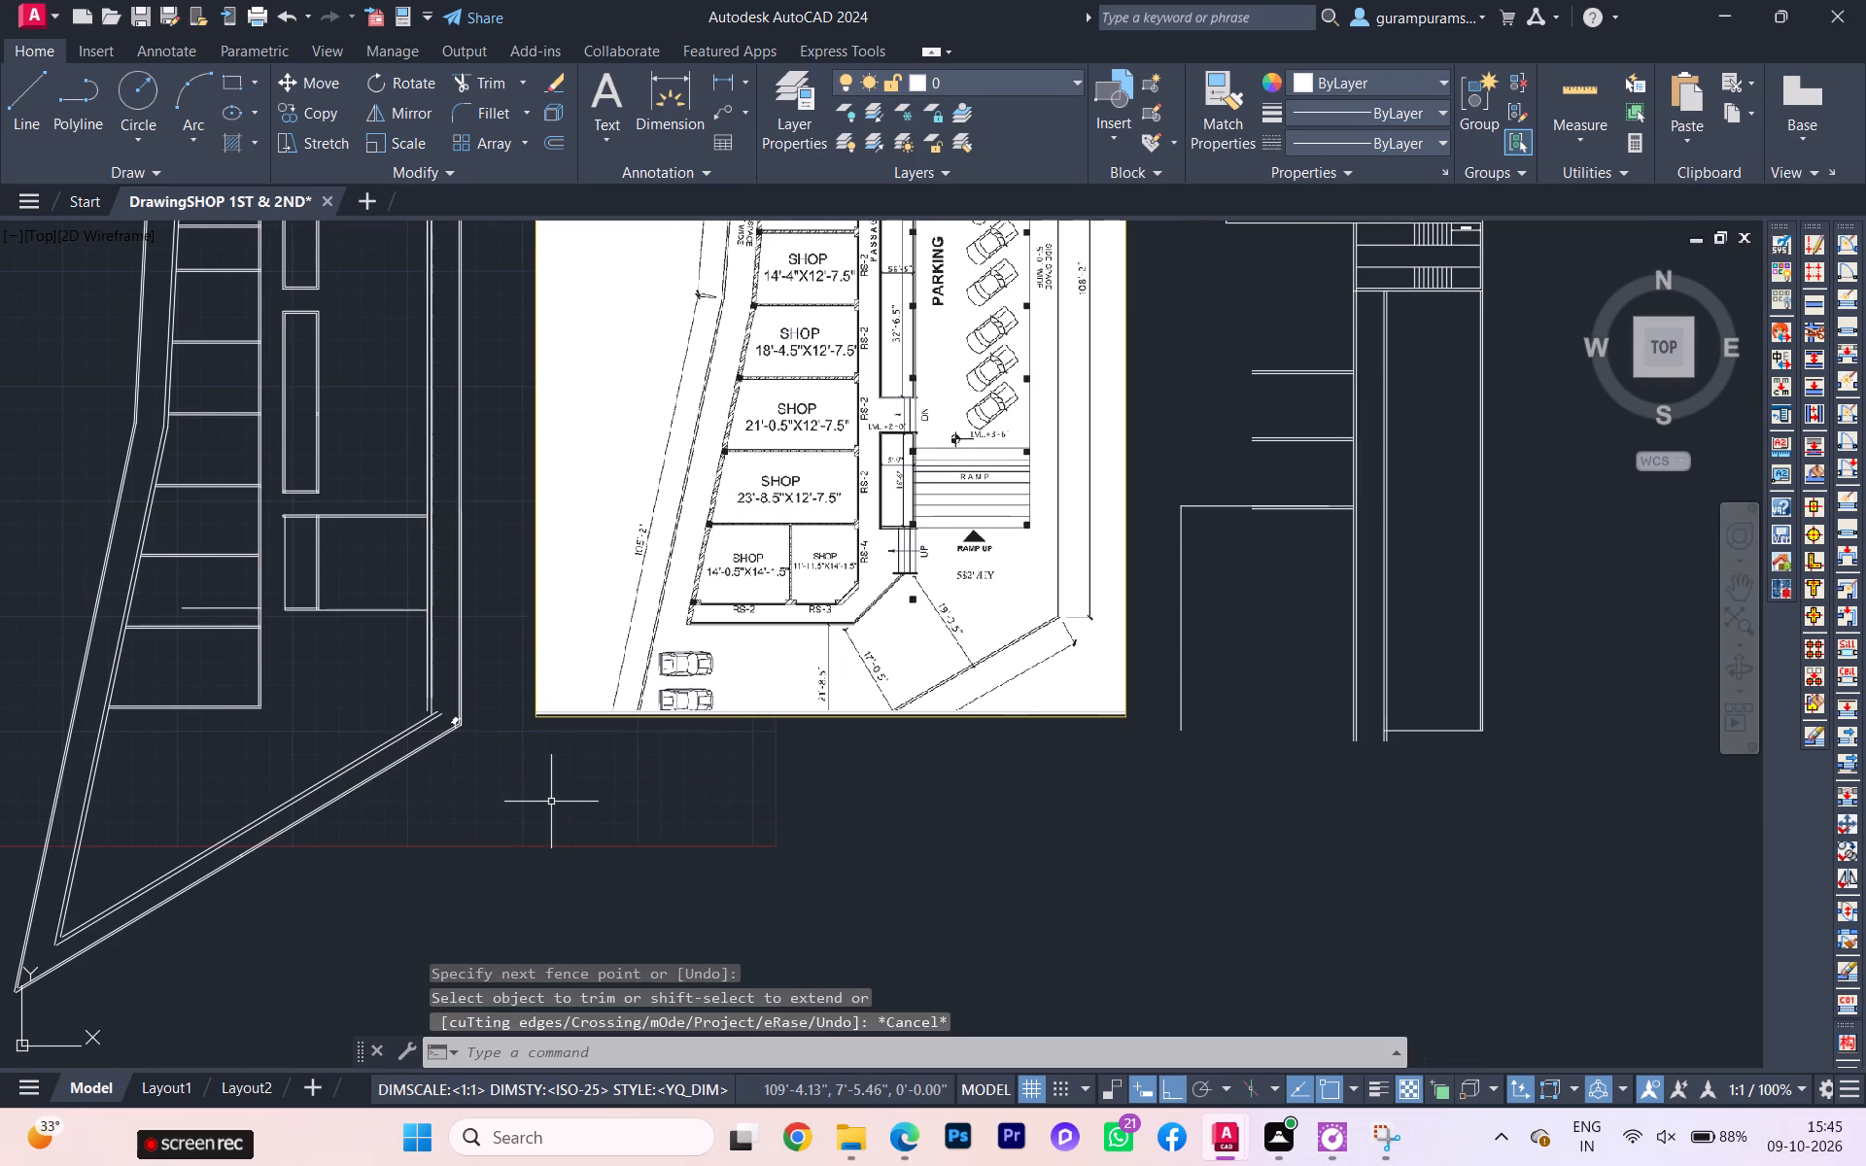
Measure the horizontal distance from the southern passage block's southeast corner to the inner face of the outer east wall.
left_click(723, 83)
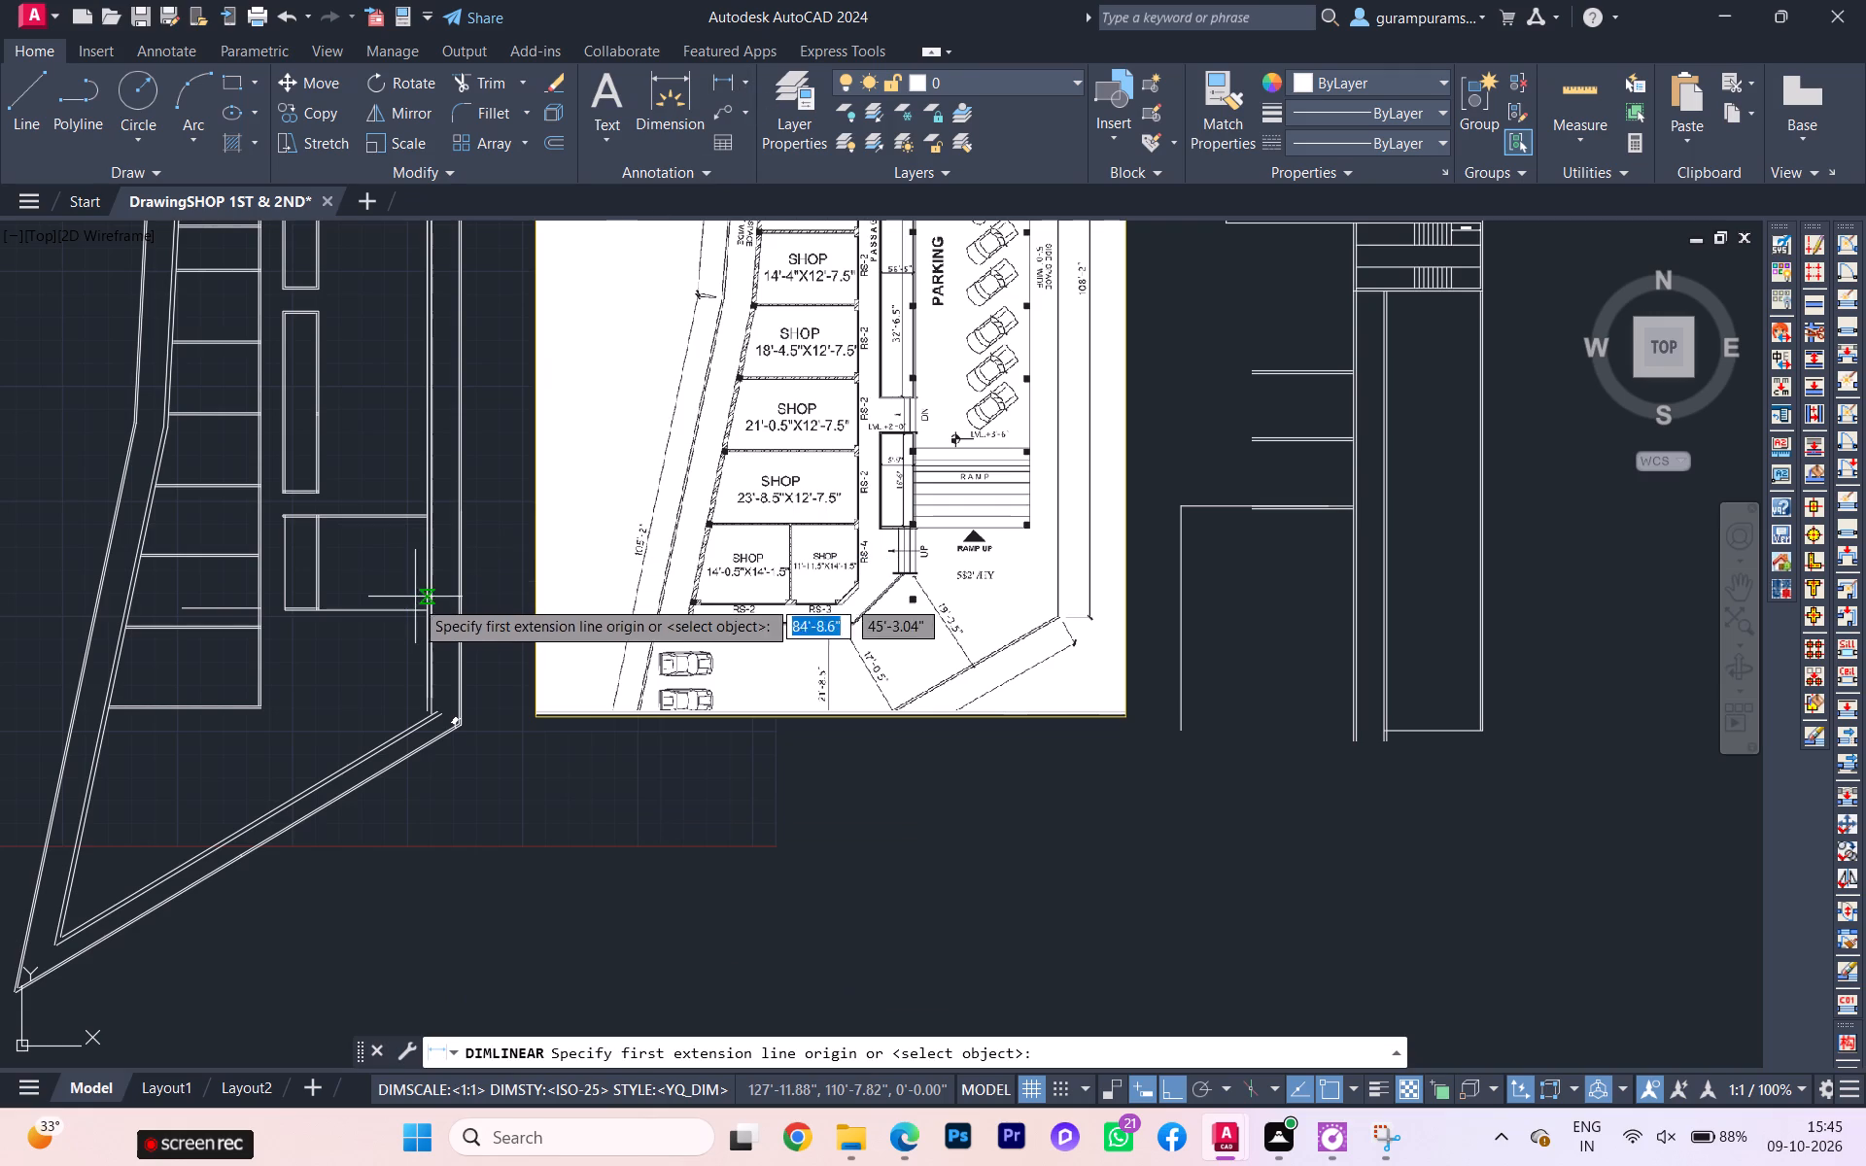
scroll(369, 571, "up", 2)
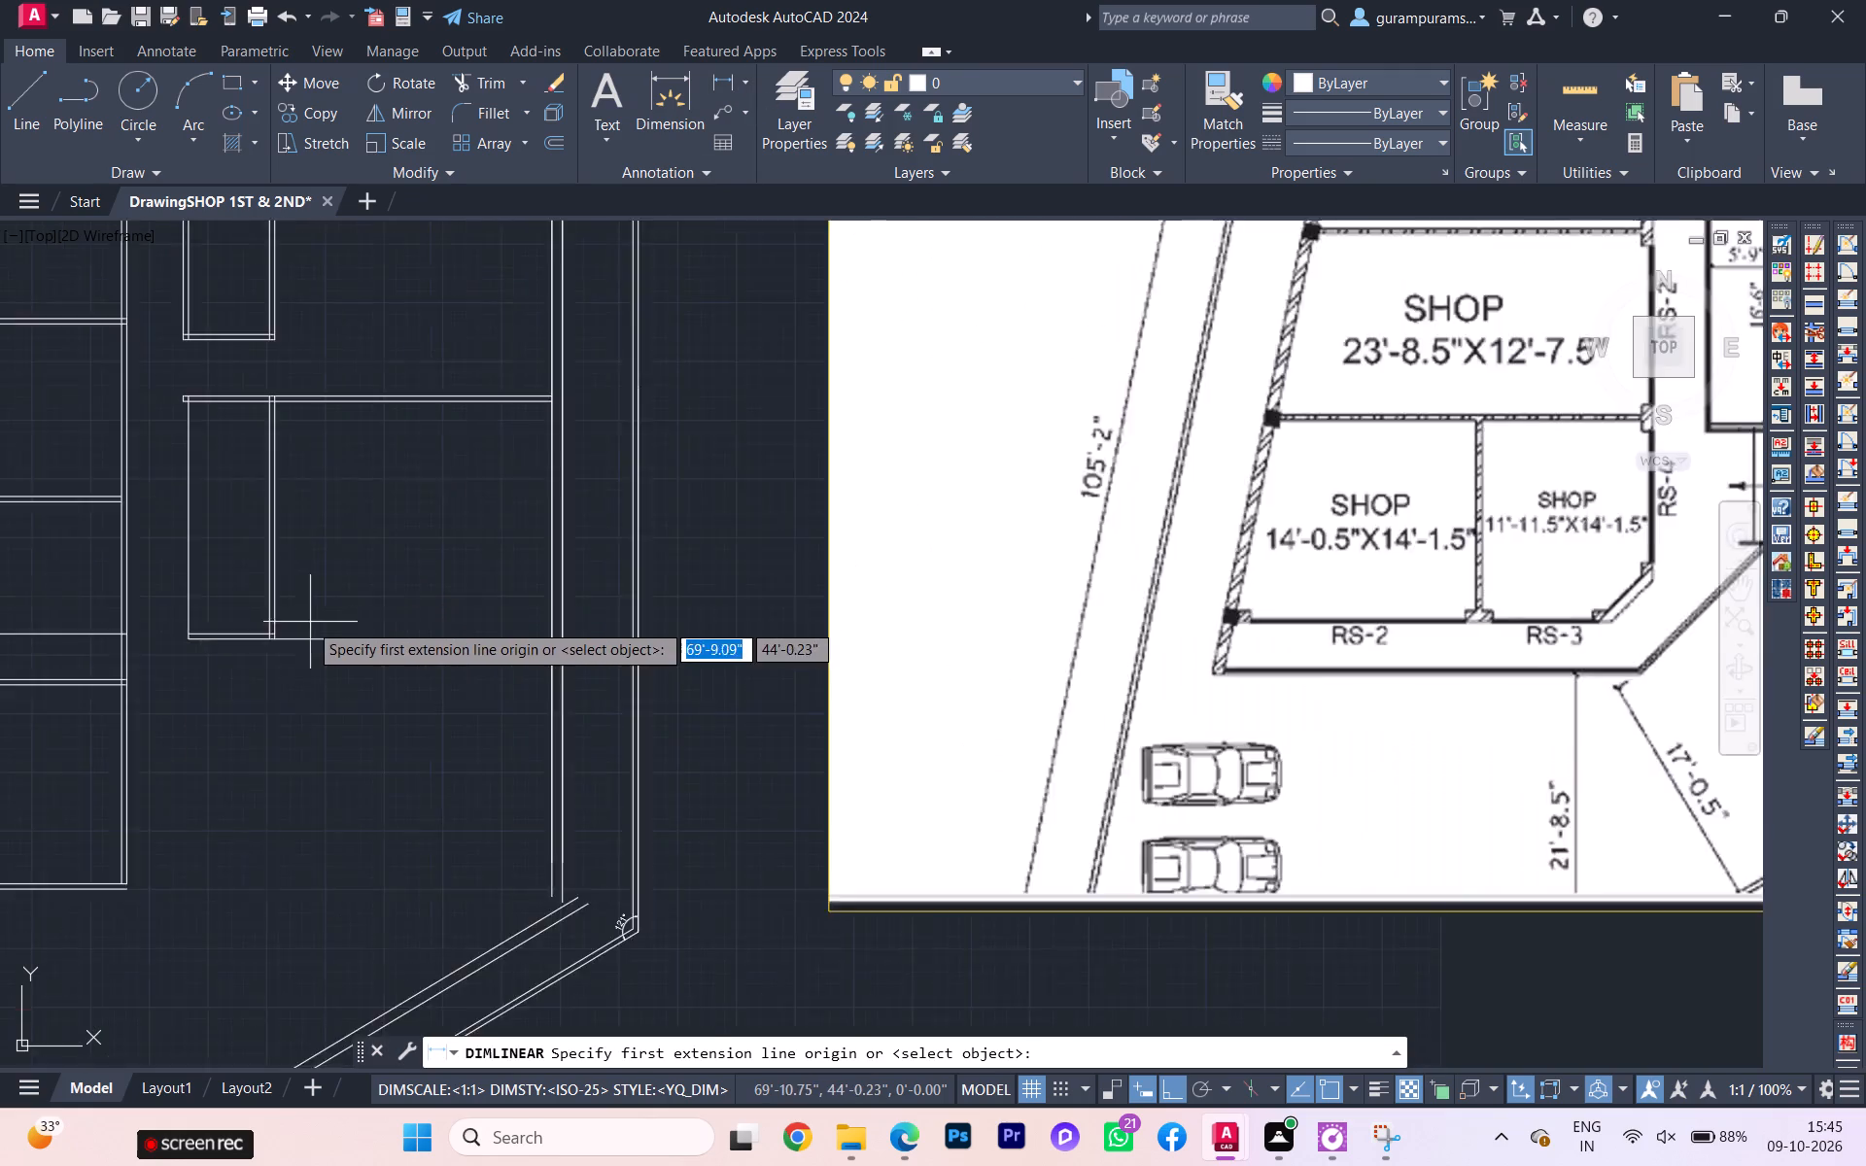
scroll(308, 622, "up", 2)
left_click(248, 645)
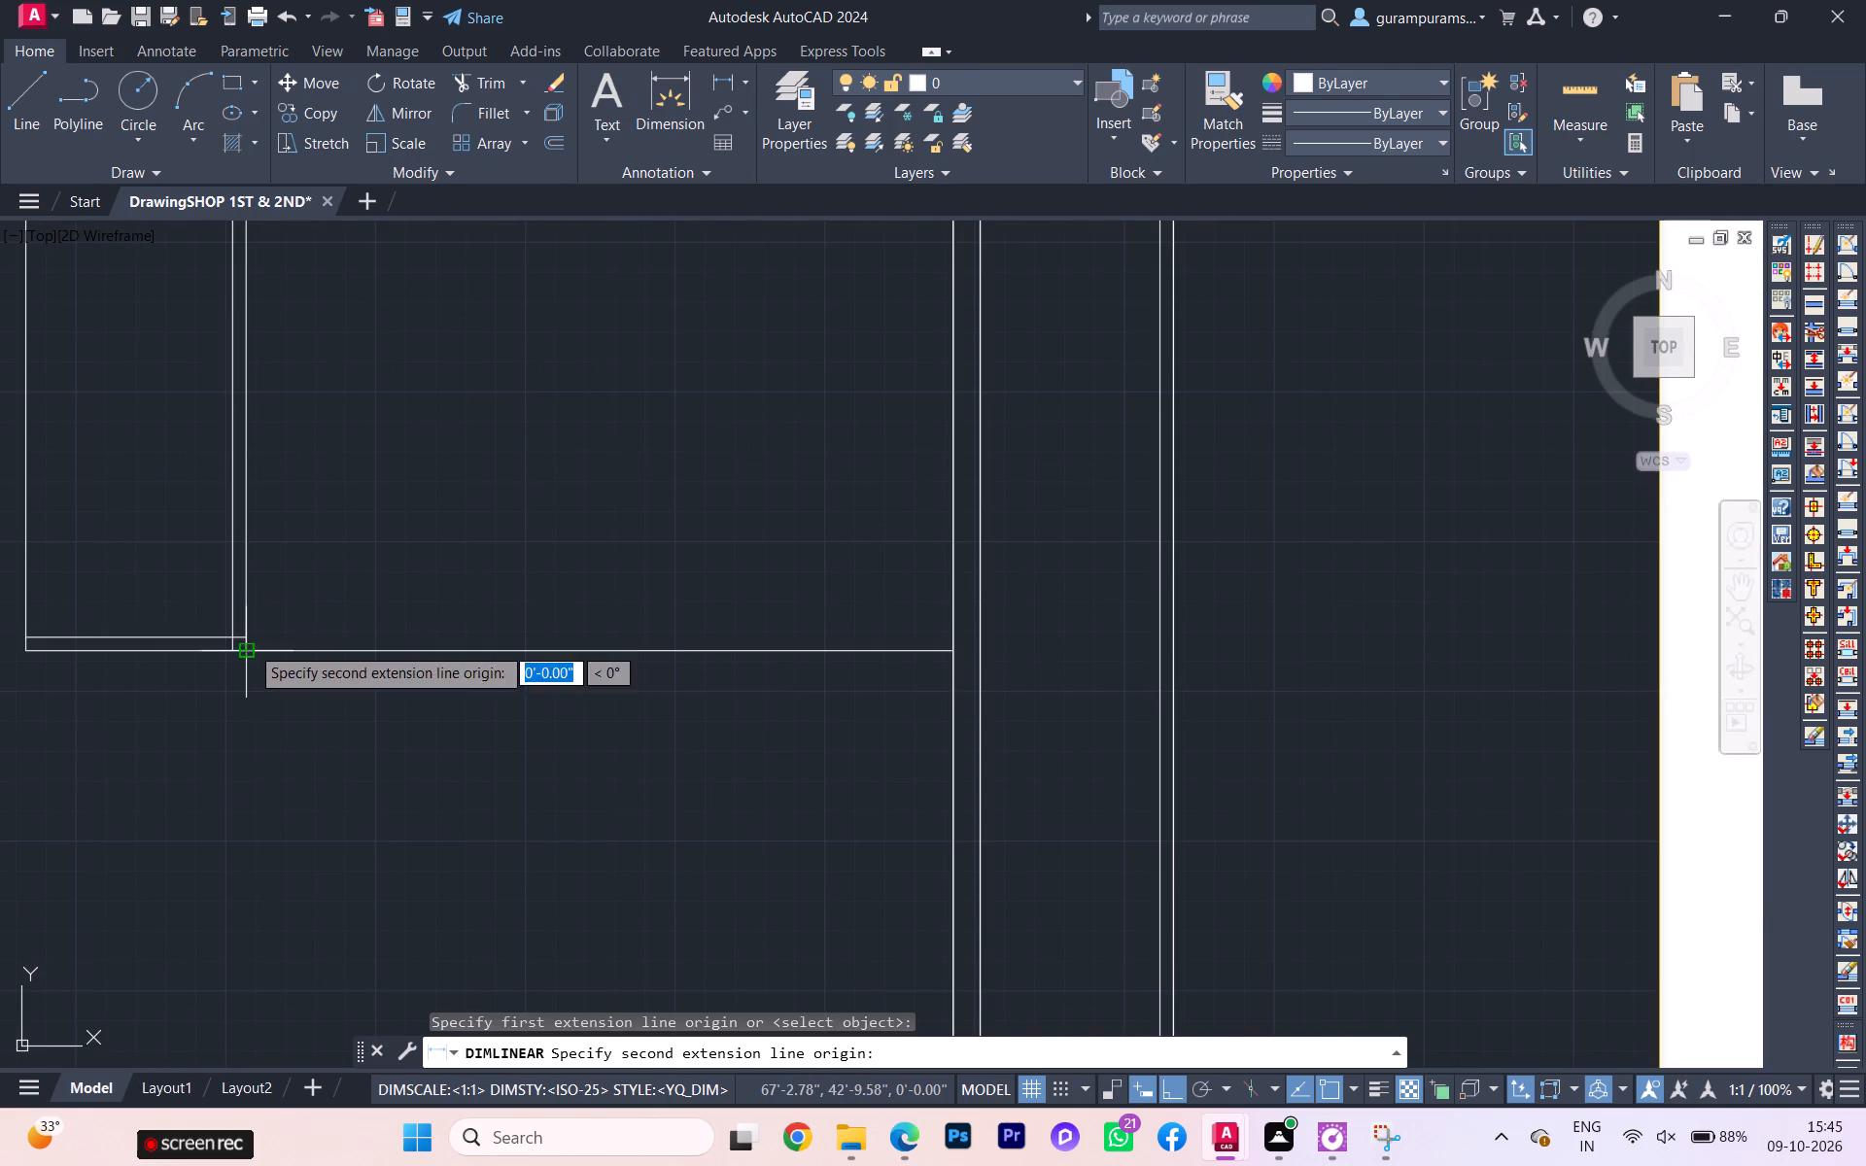
left_click(953, 656)
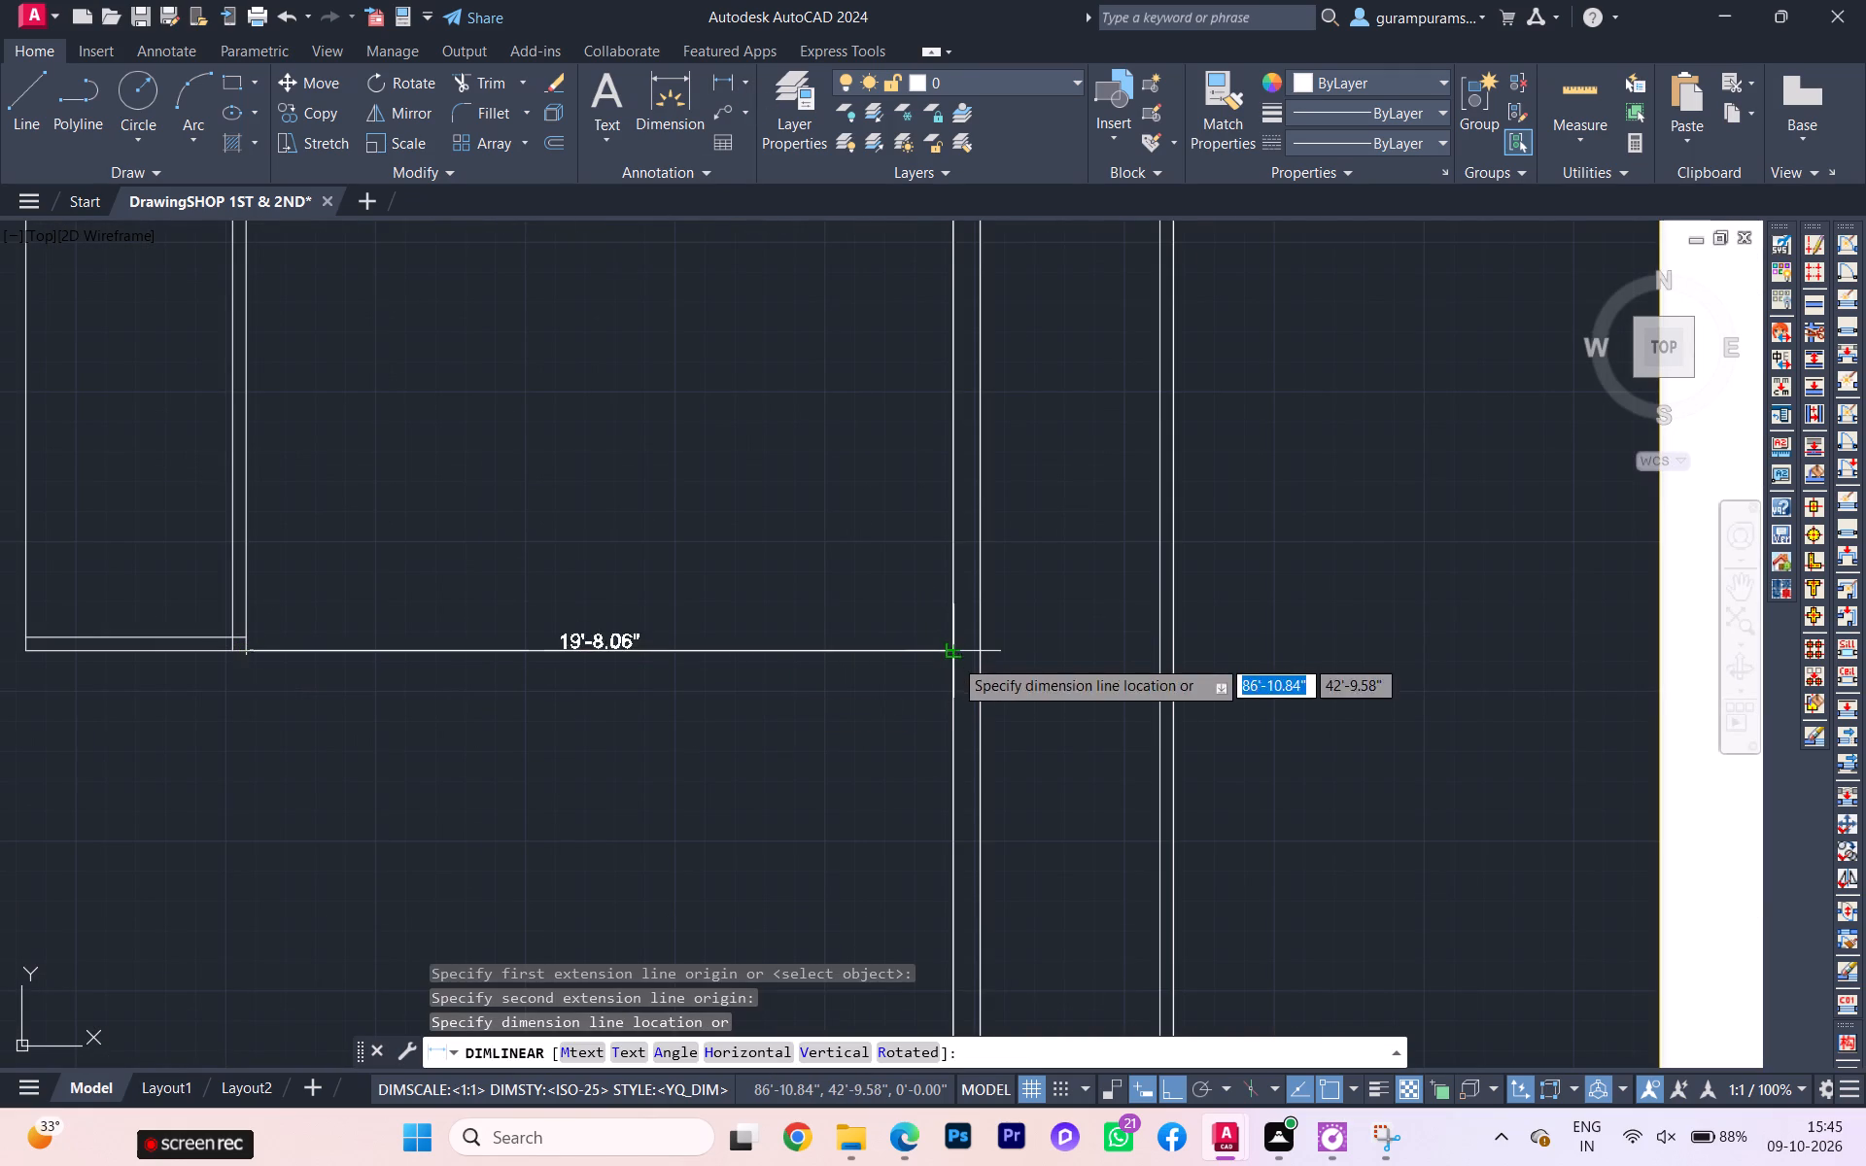
key("Escape")
Trim away the stray horizontal line inside the second shop from the south, including its short remnant in the shops' east wall.
scroll(585, 737, "down", 2)
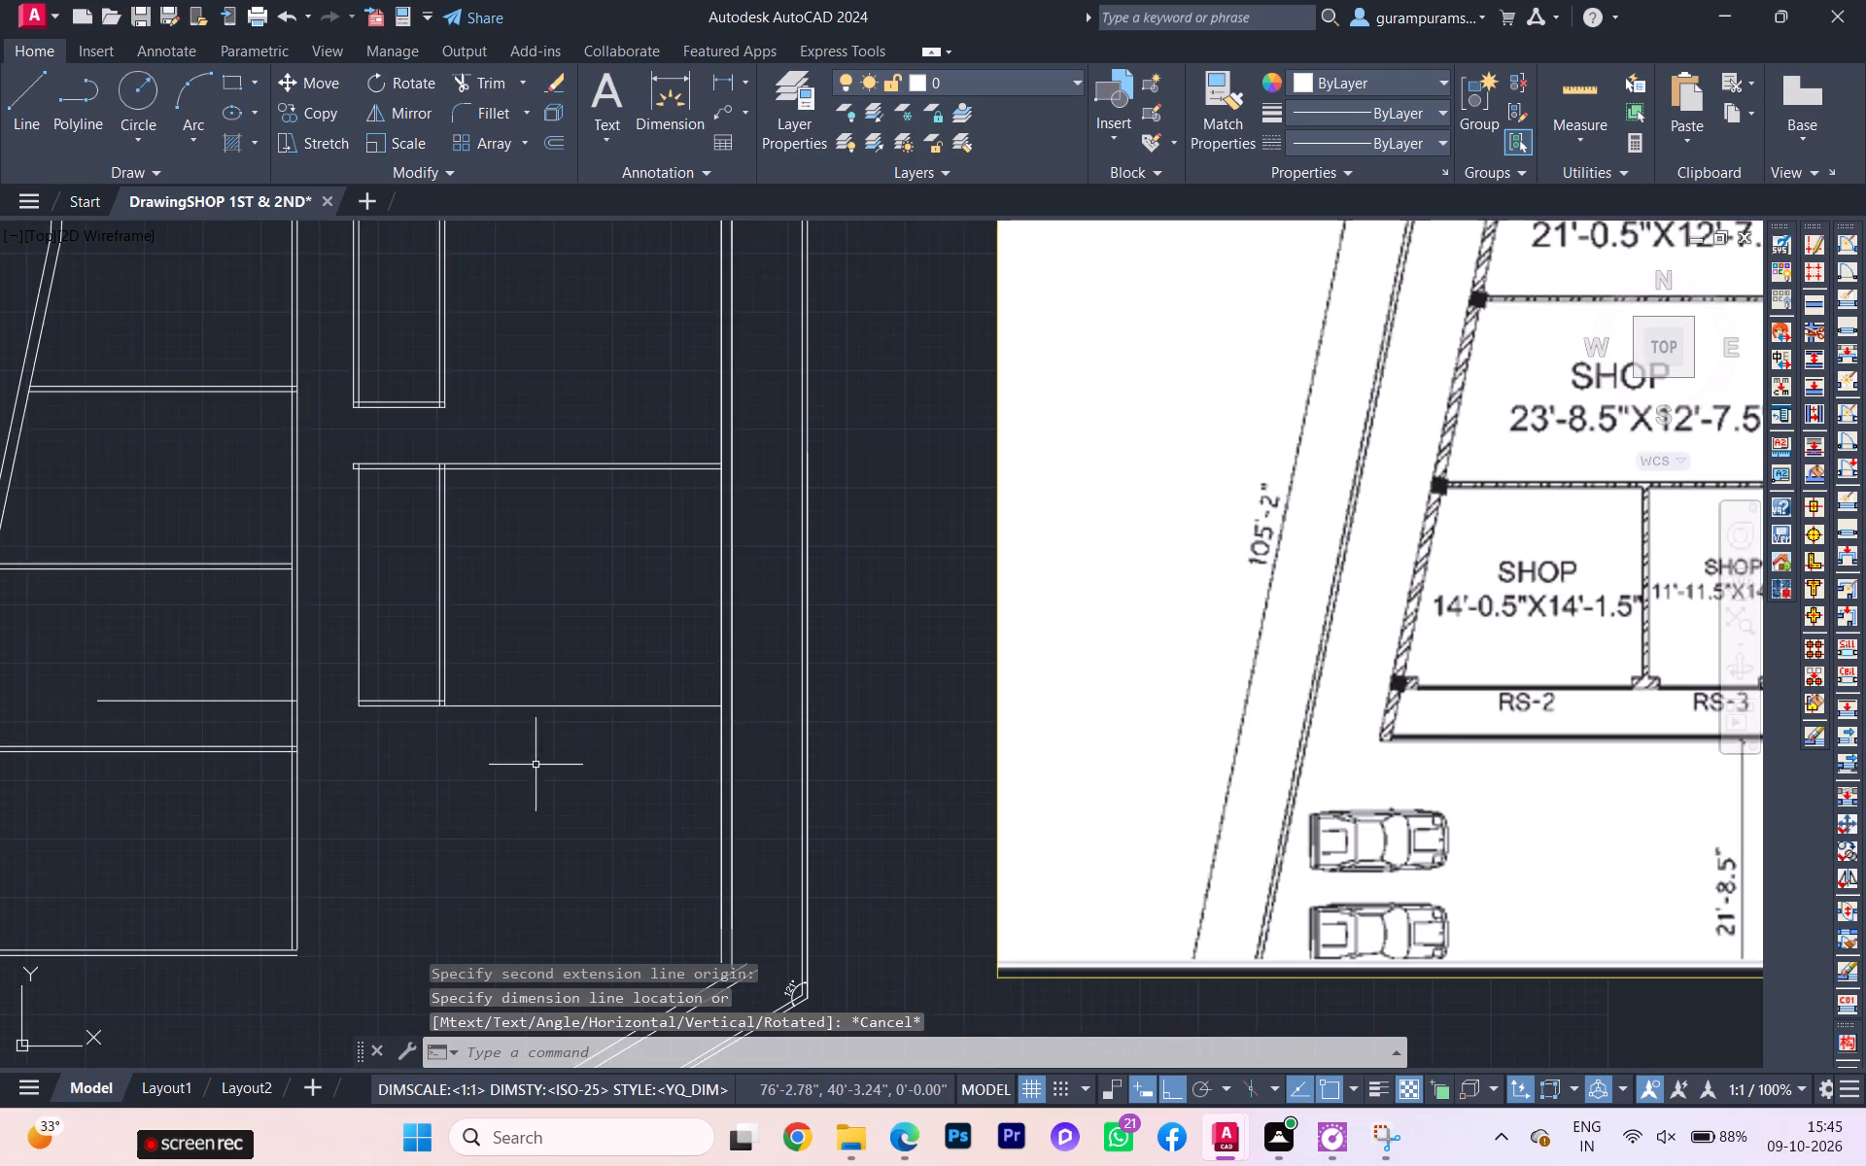
scroll(486, 774, "down", 1)
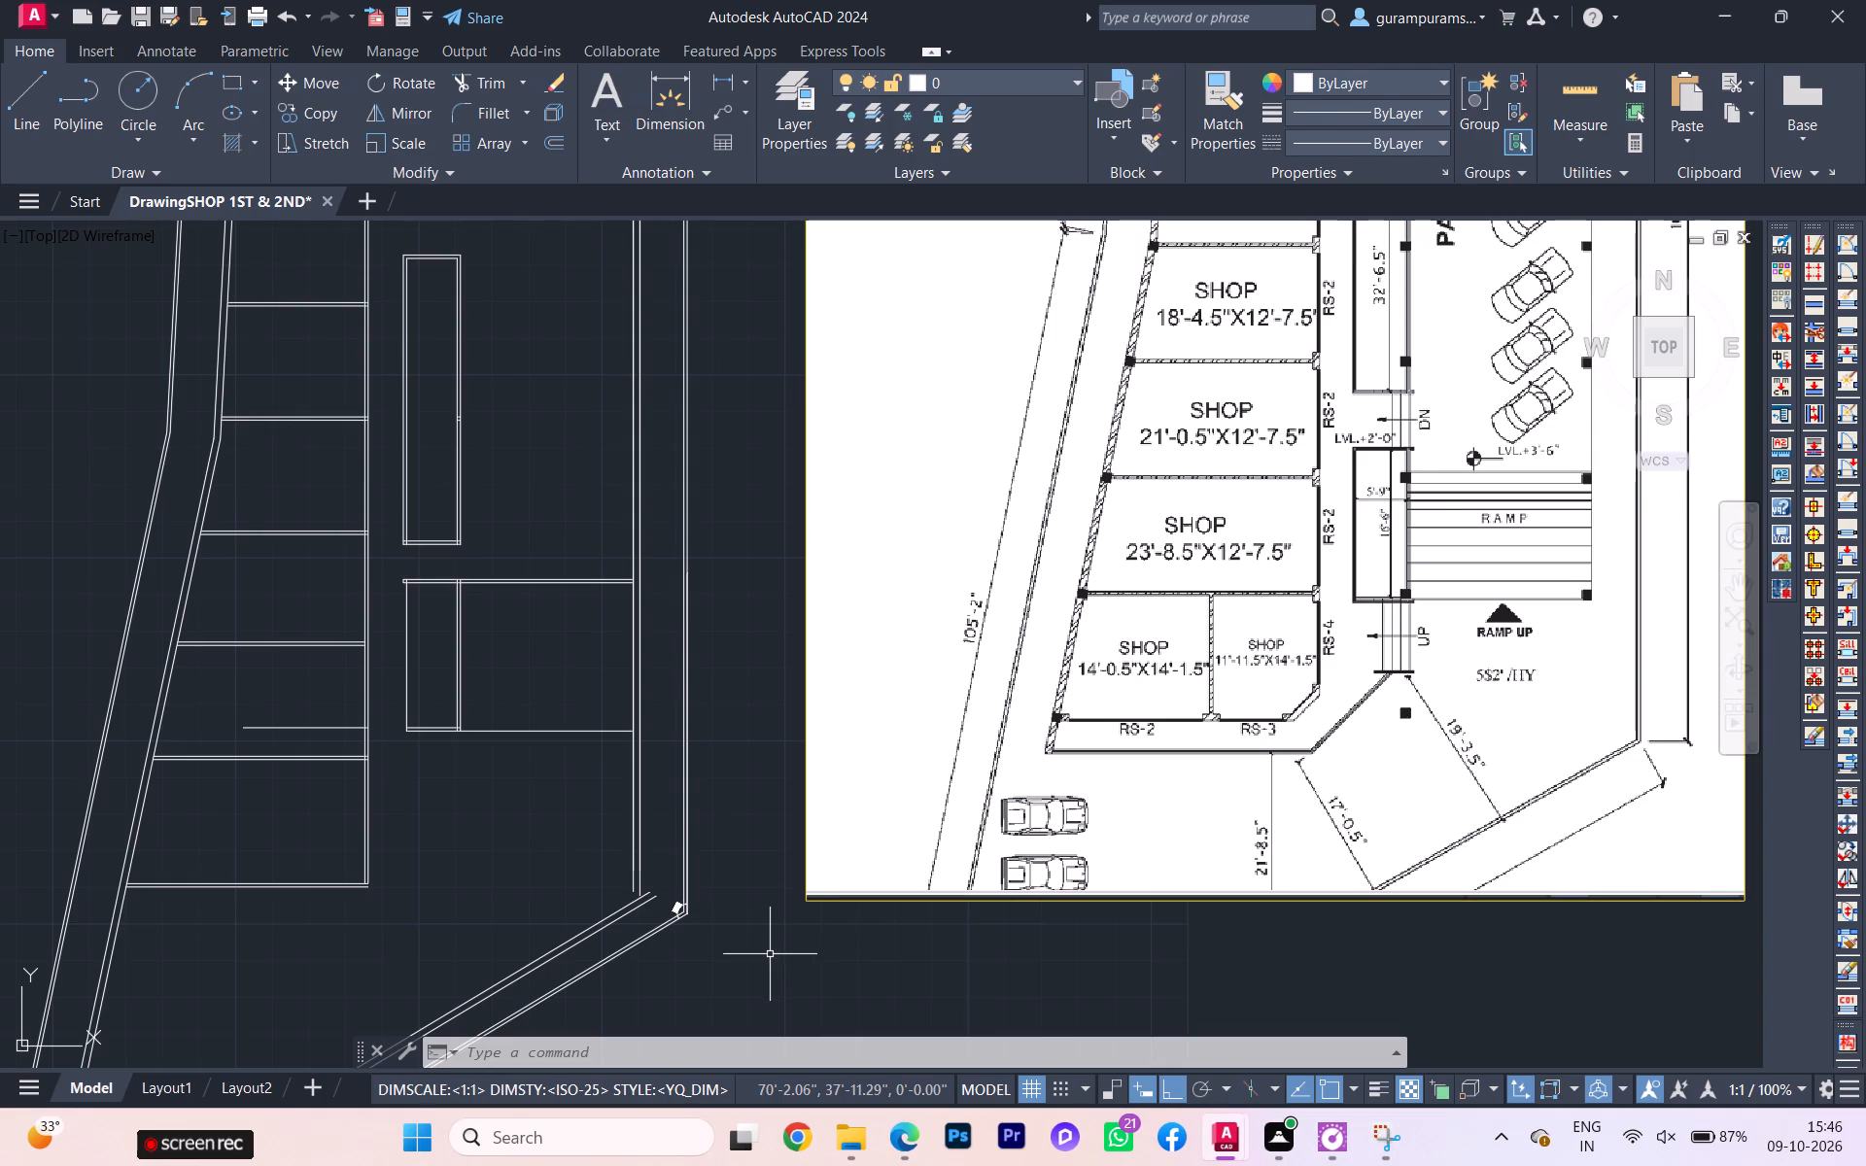
scroll(414, 879, "up", 1)
scroll(414, 878, "down", 1)
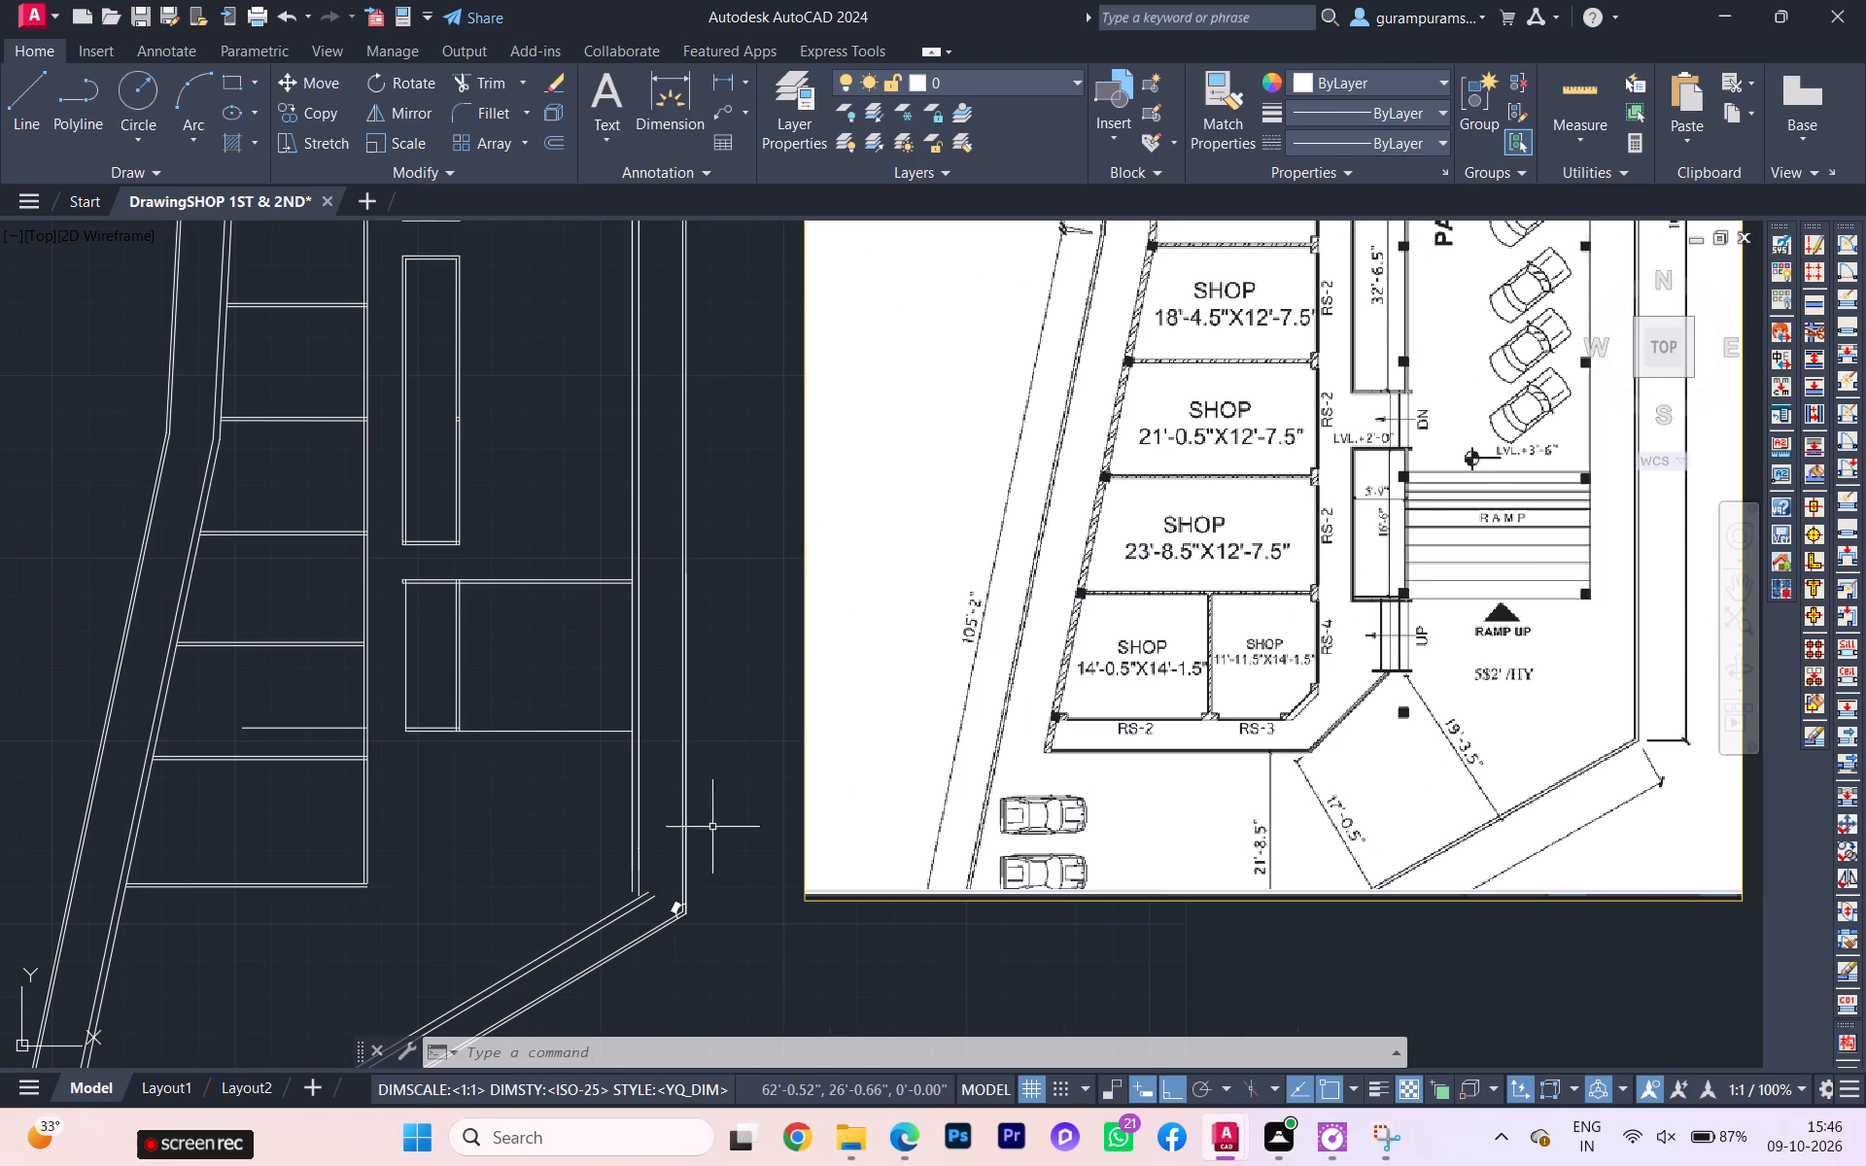
key("t")
key("r")
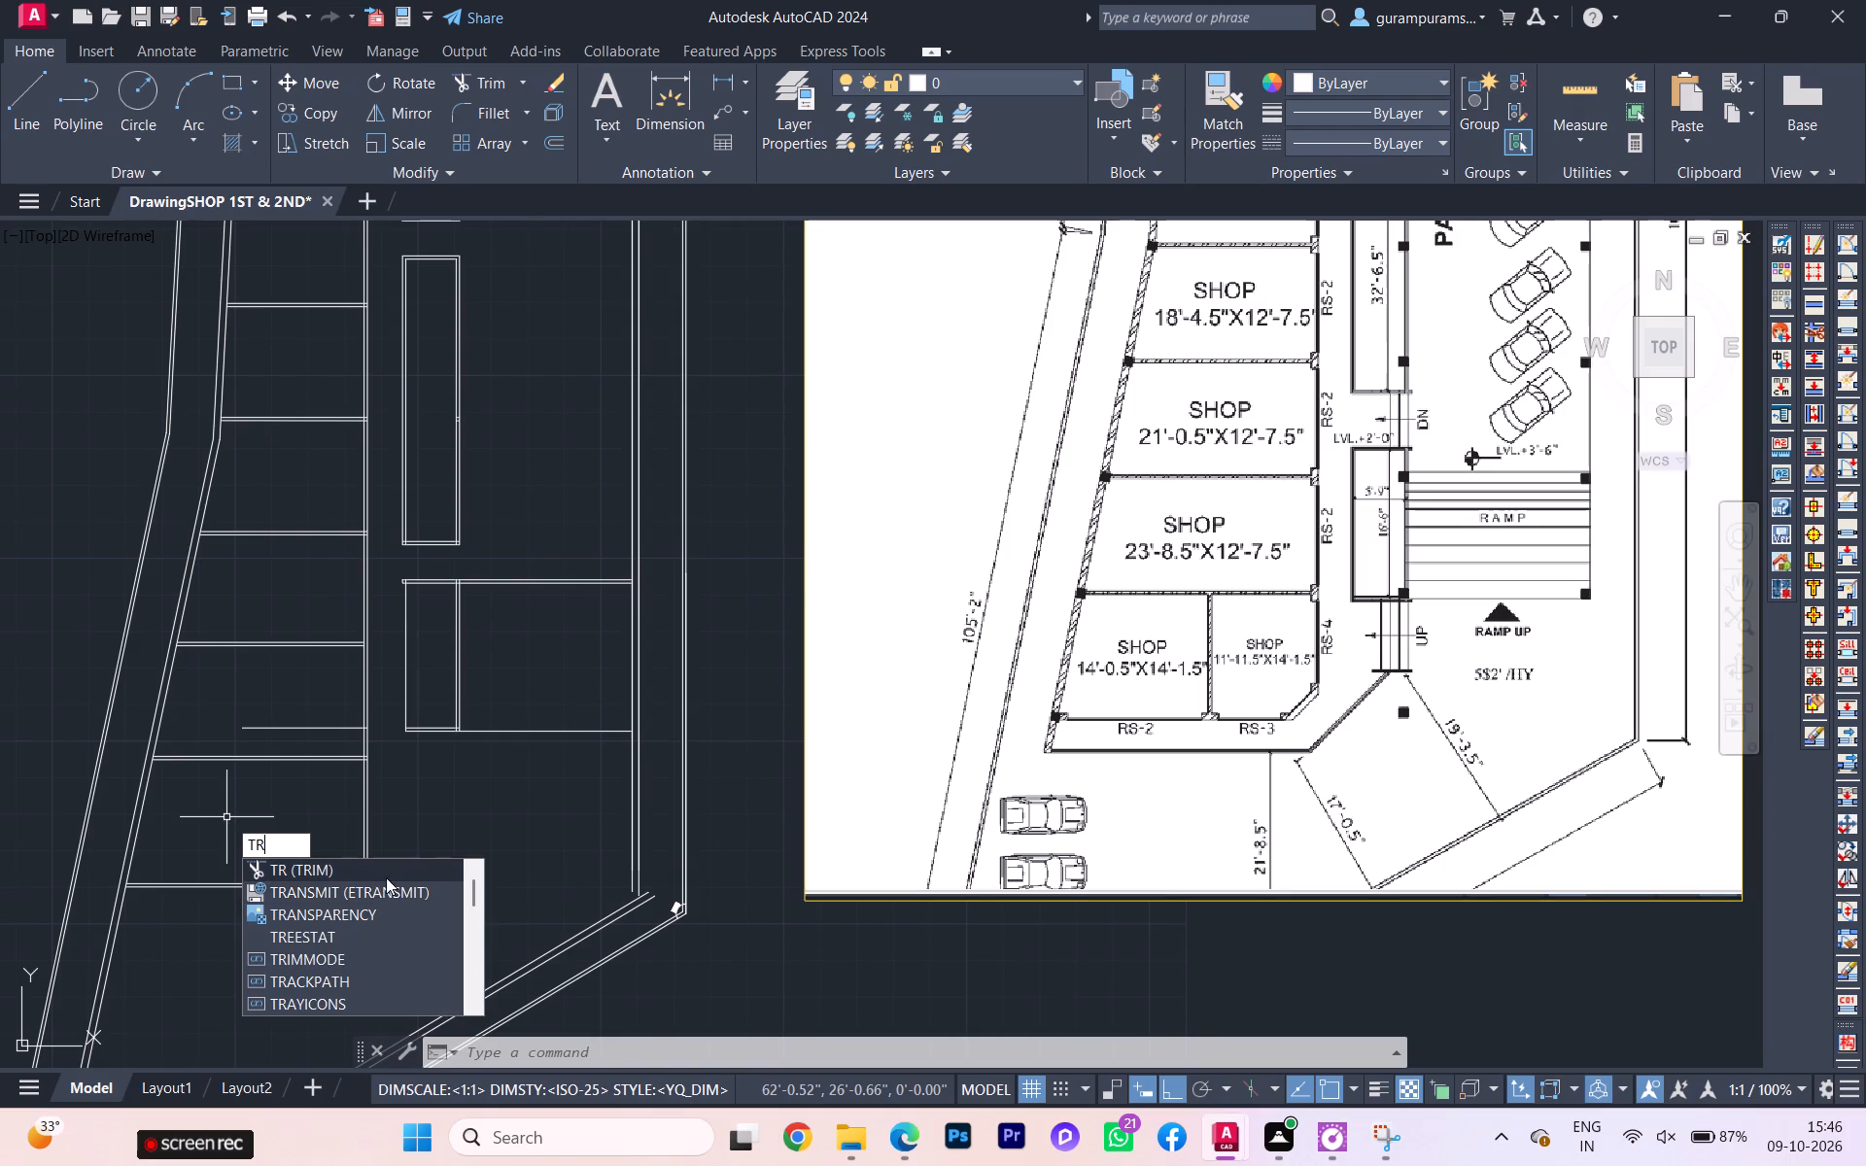
left_click(397, 864)
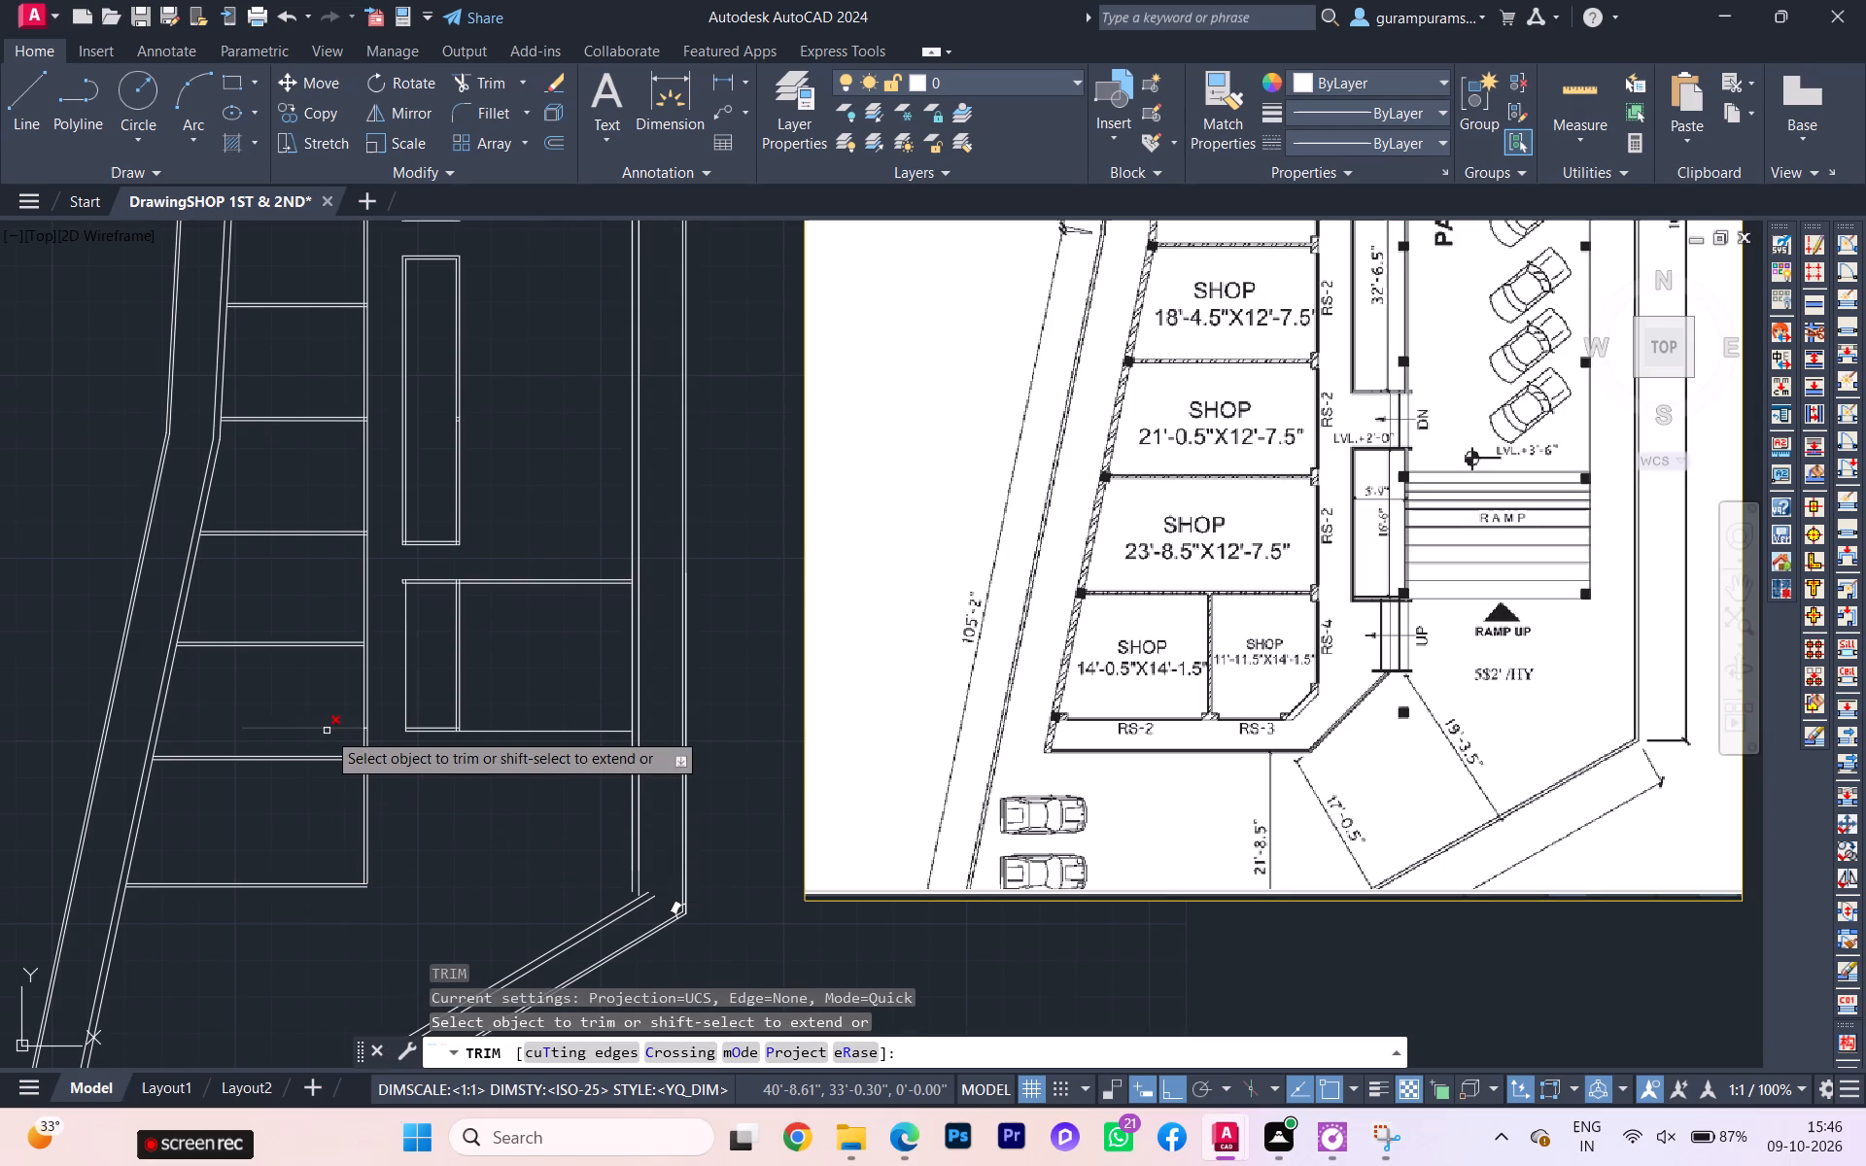
left_click(327, 731)
scroll(357, 735, "up", 4)
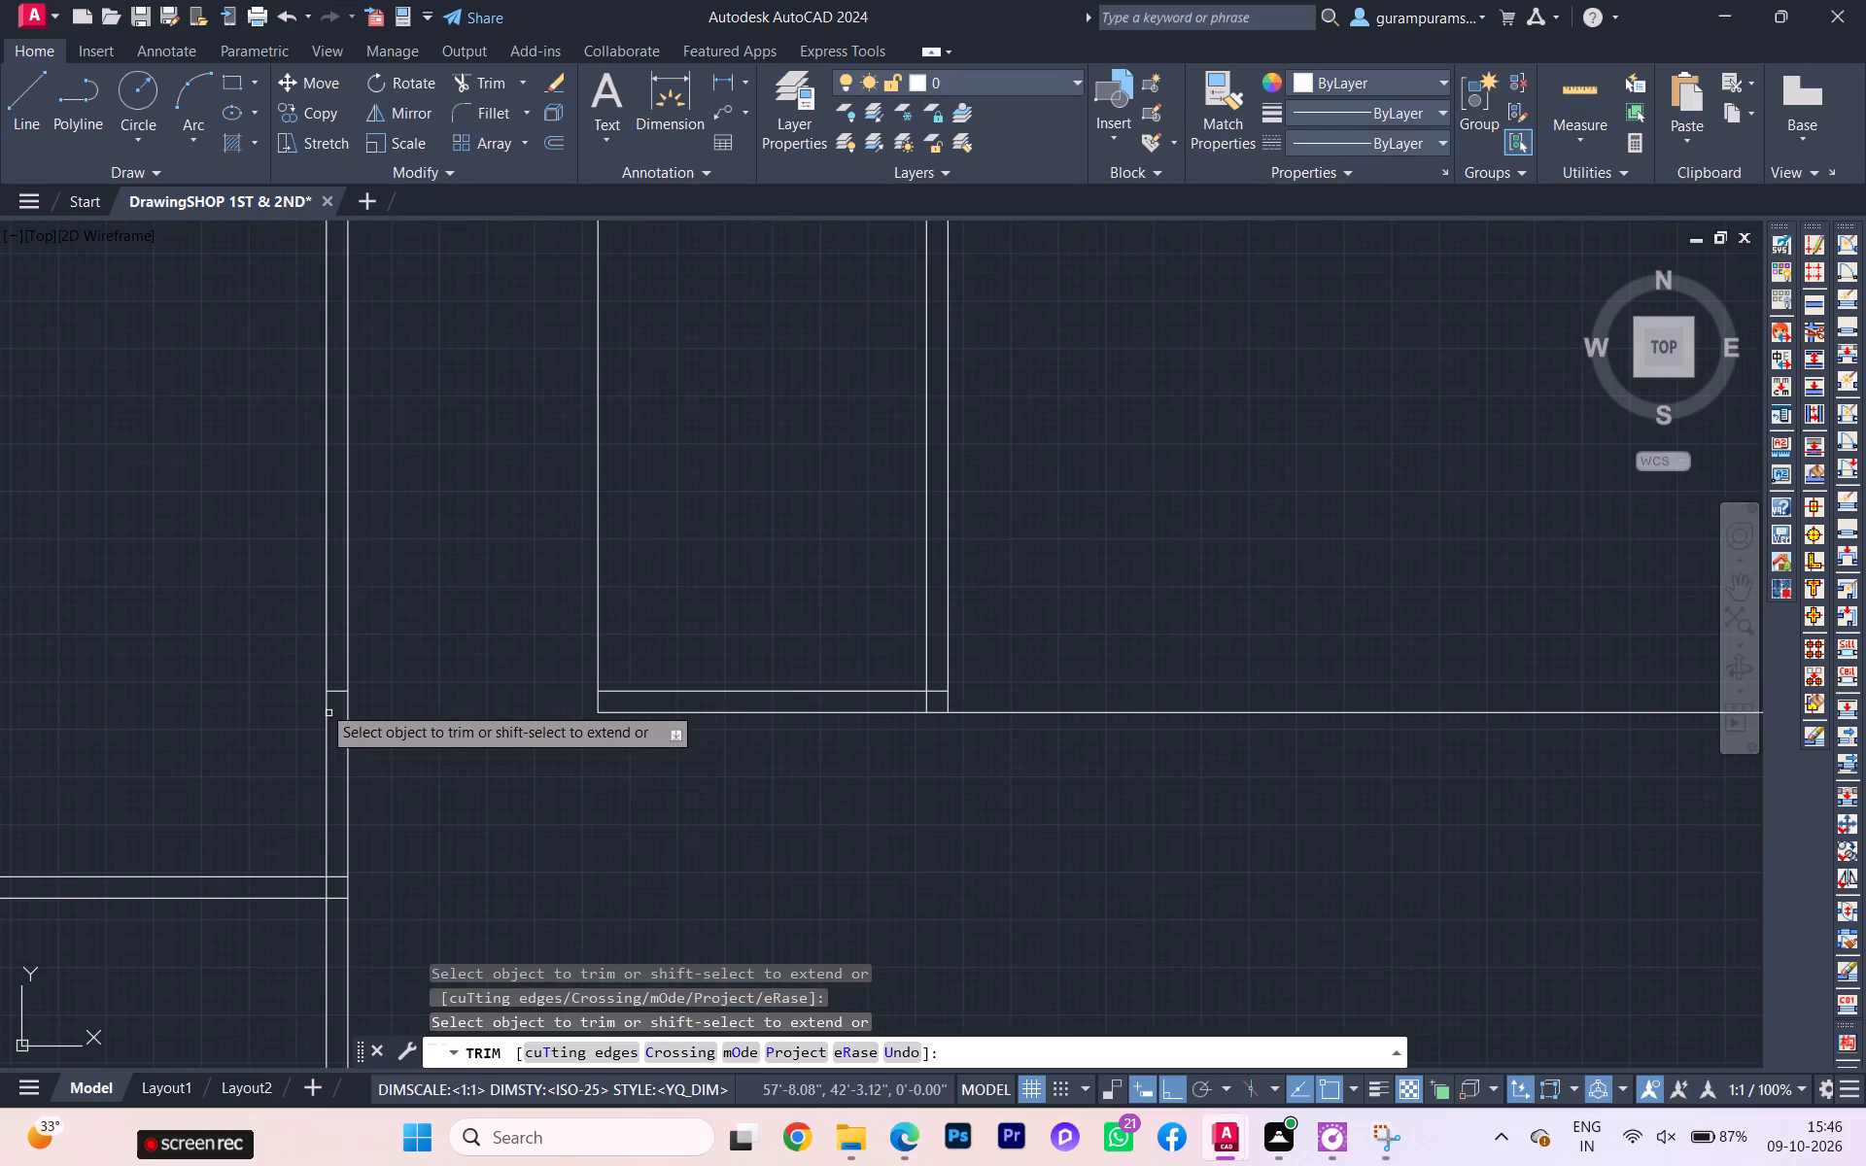
left_click(333, 693)
scroll(390, 883, "down", 2)
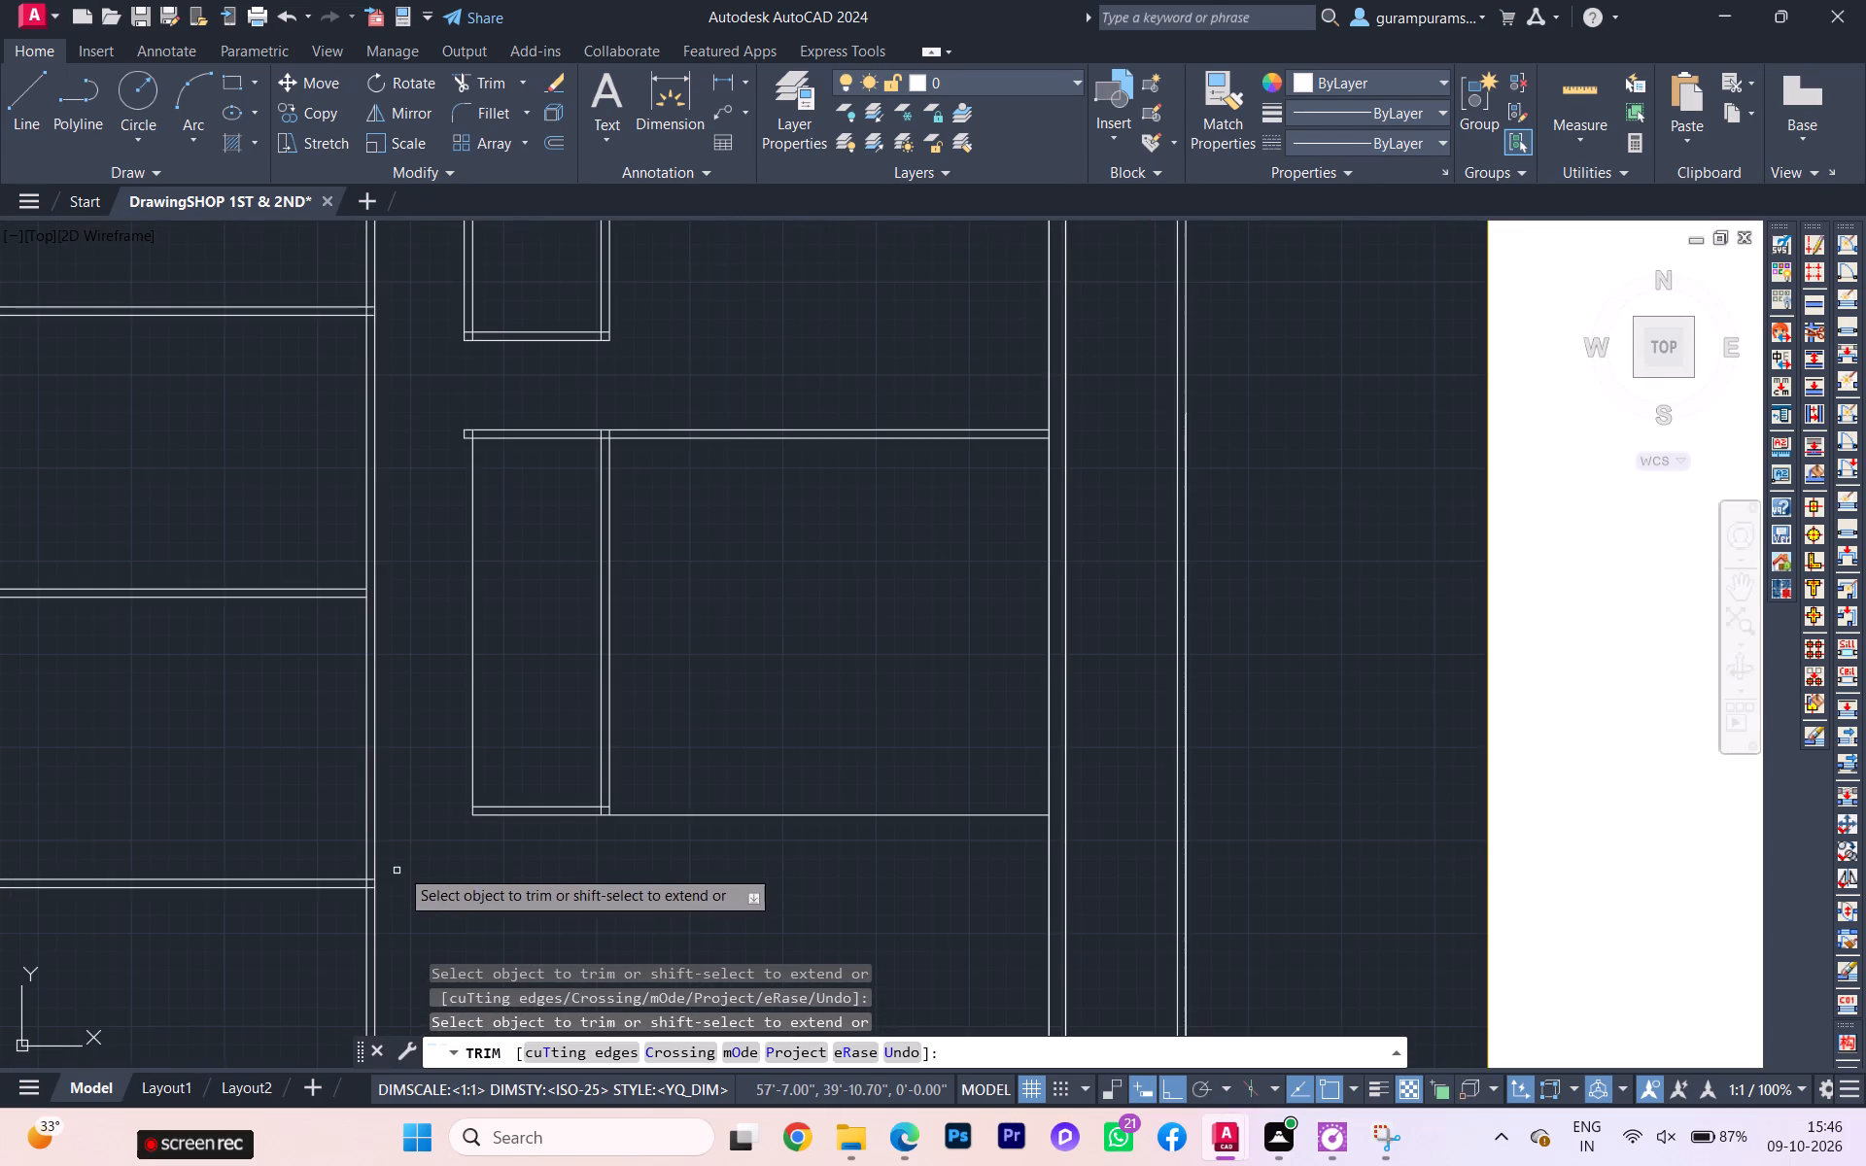
scroll(410, 860, "down", 2)
scroll(472, 810, "up", 1)
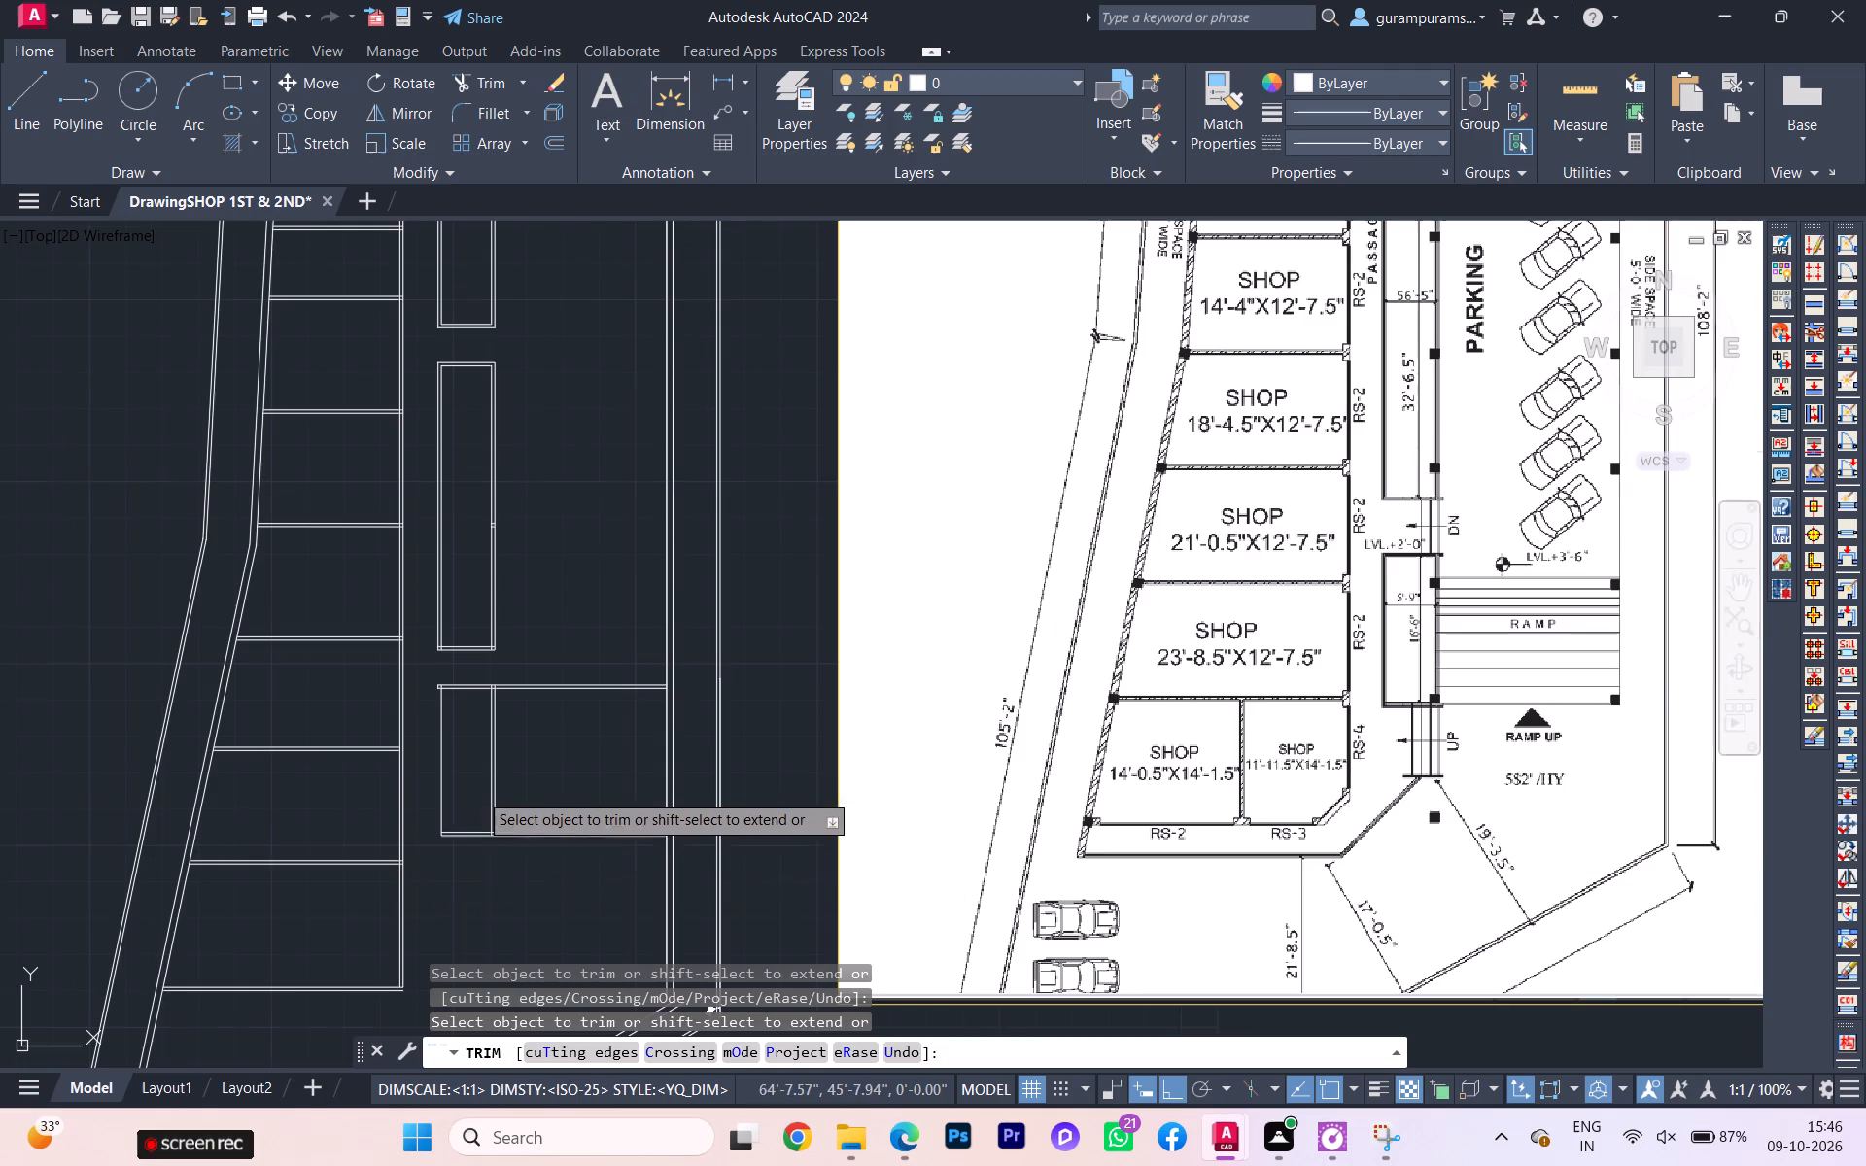
scroll(478, 785, "up", 2)
key("Escape")
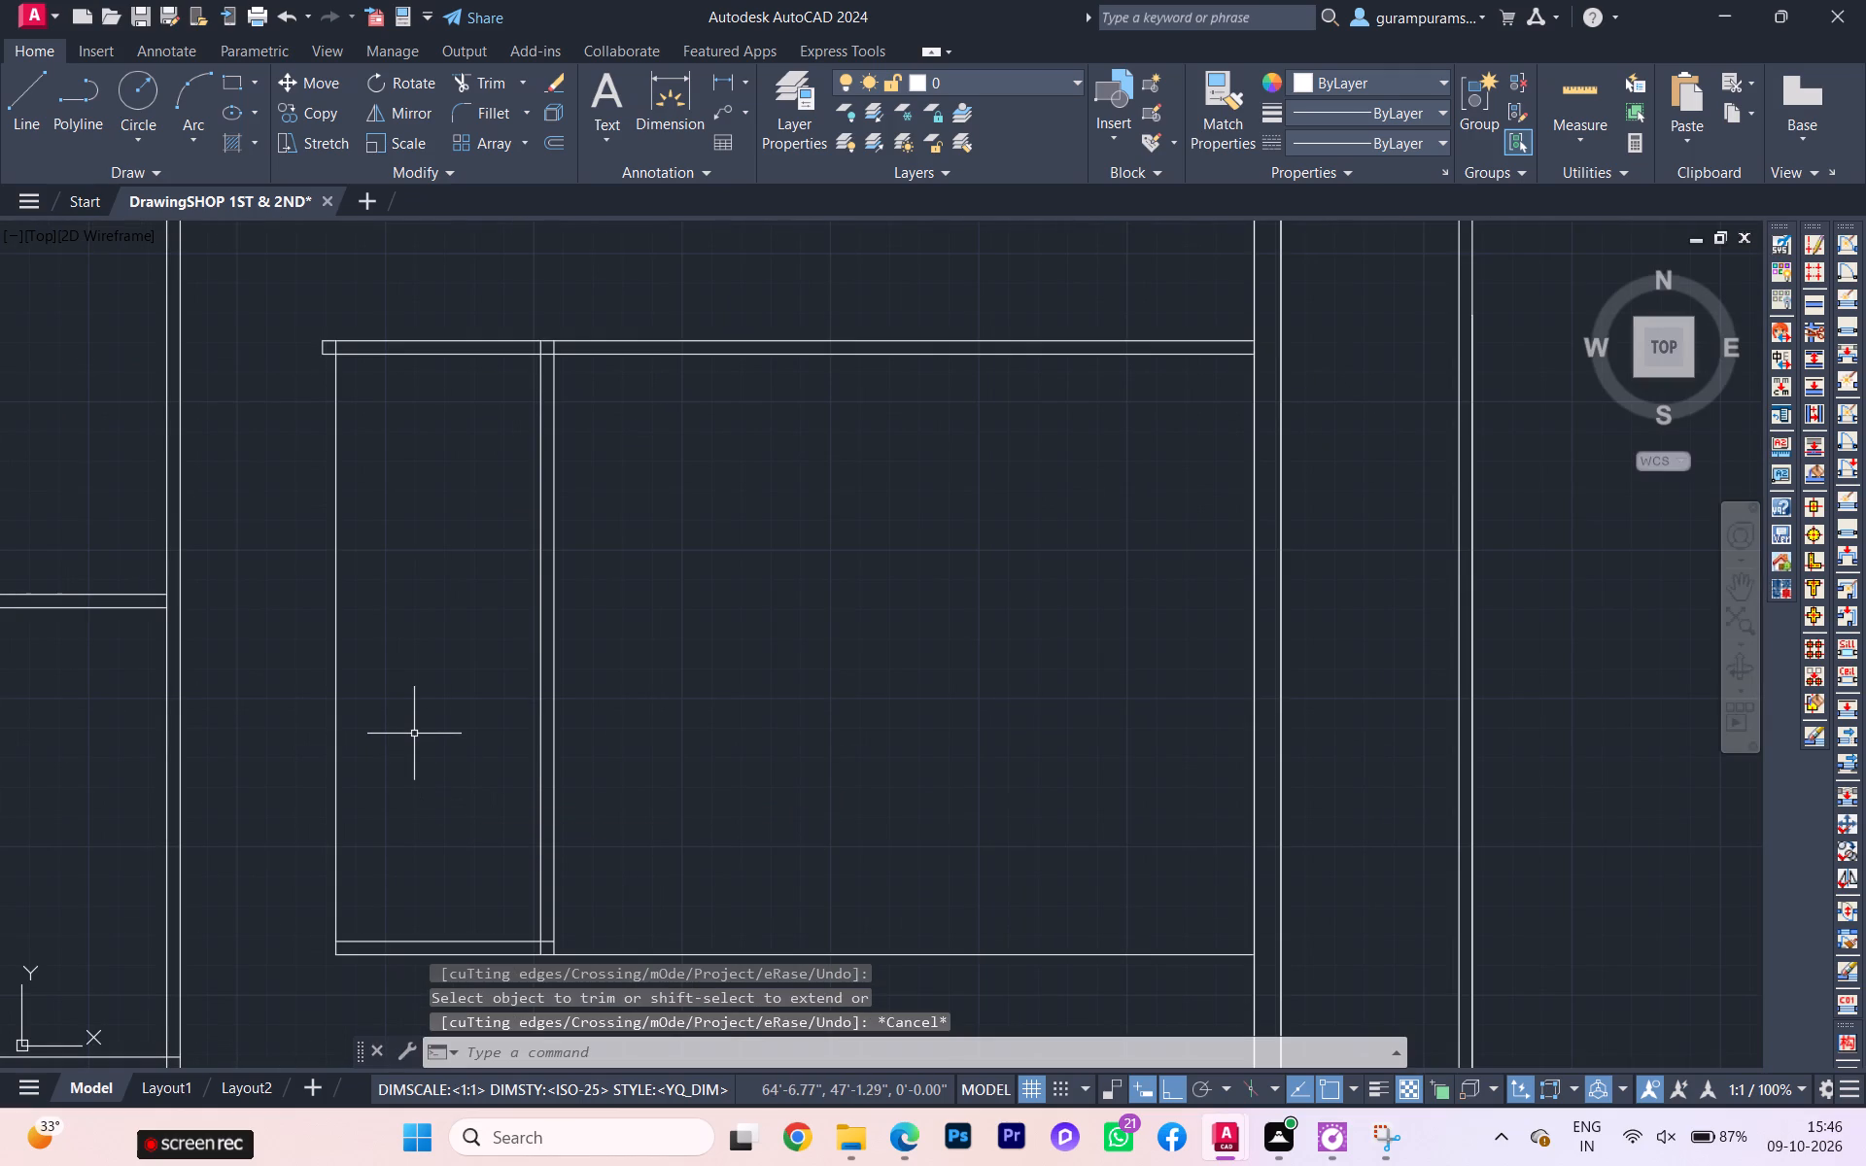
Offset the southern passage block's west wall line 4.5" to the west.
key("o")
key("Return")
key("space")
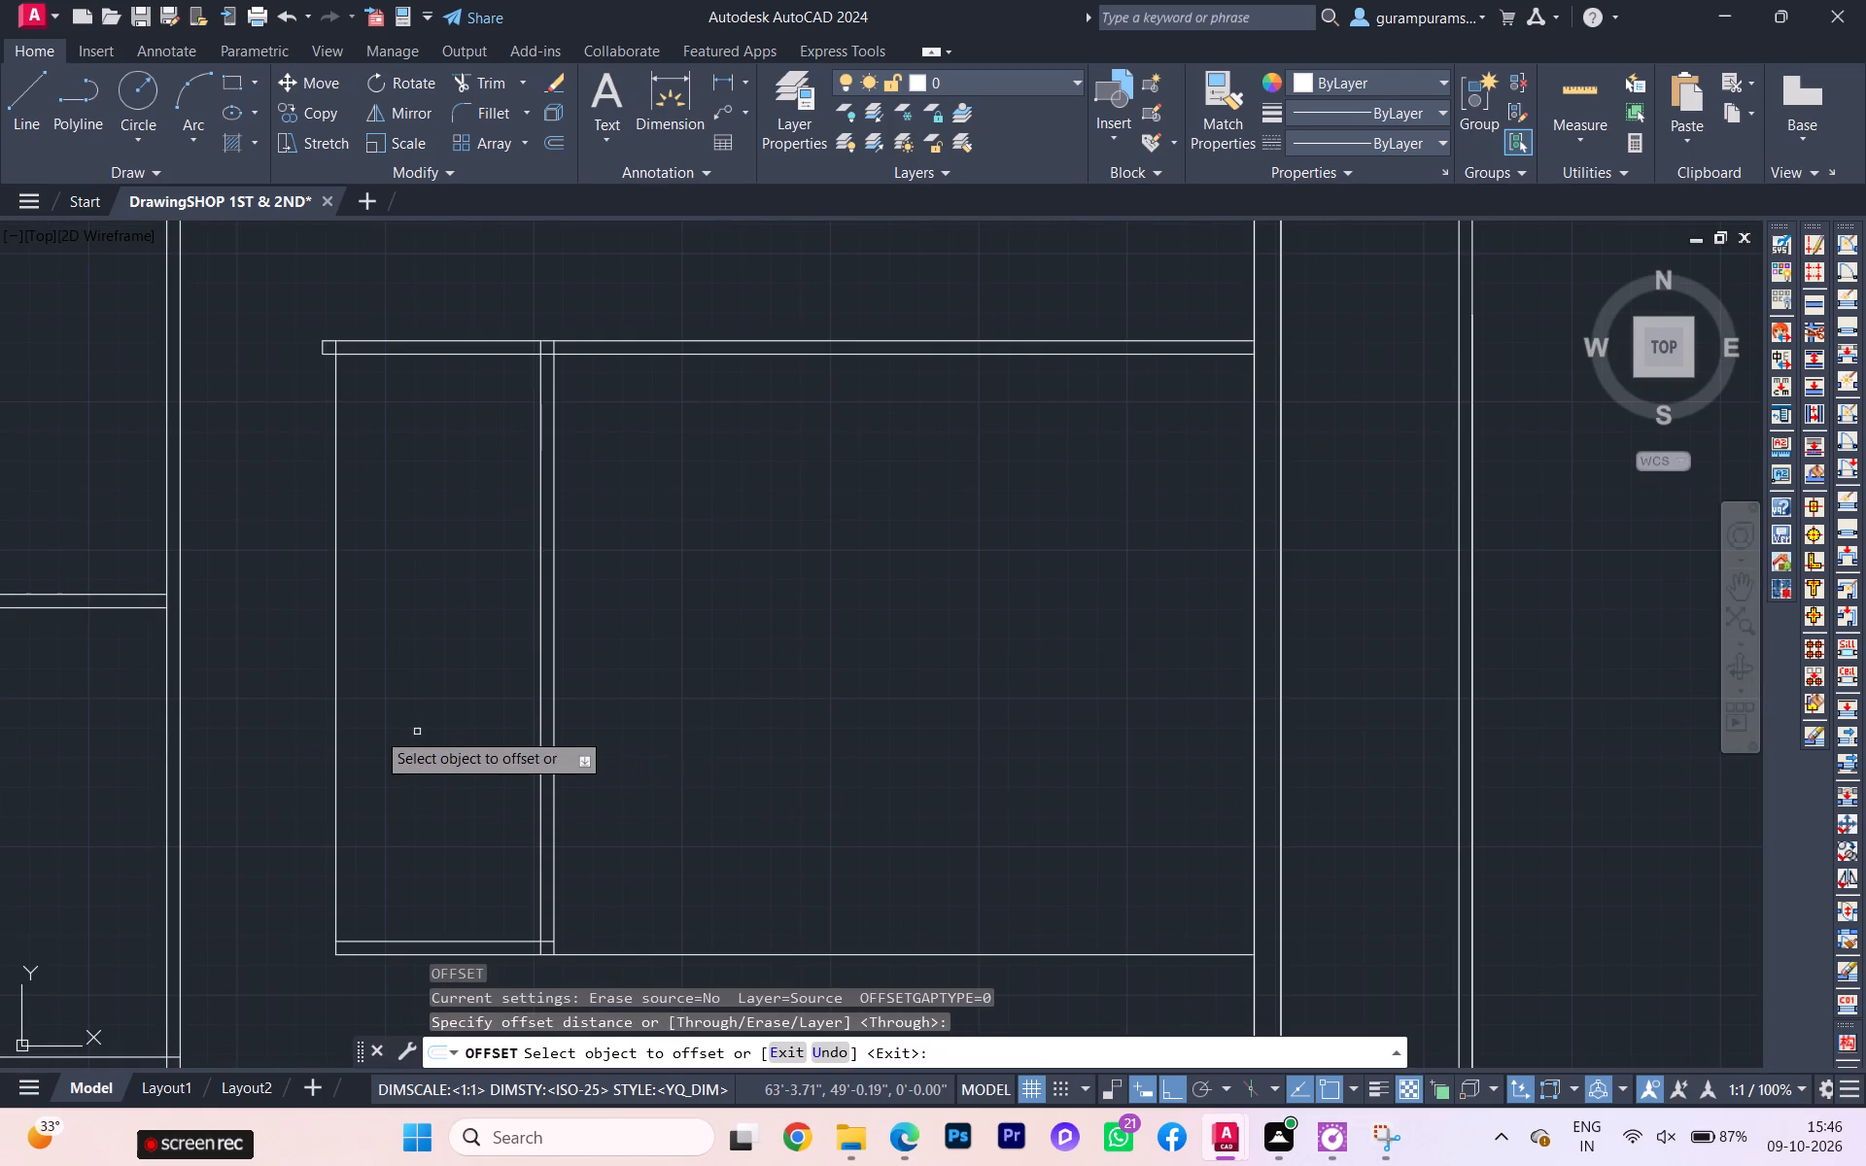
left_click(338, 708)
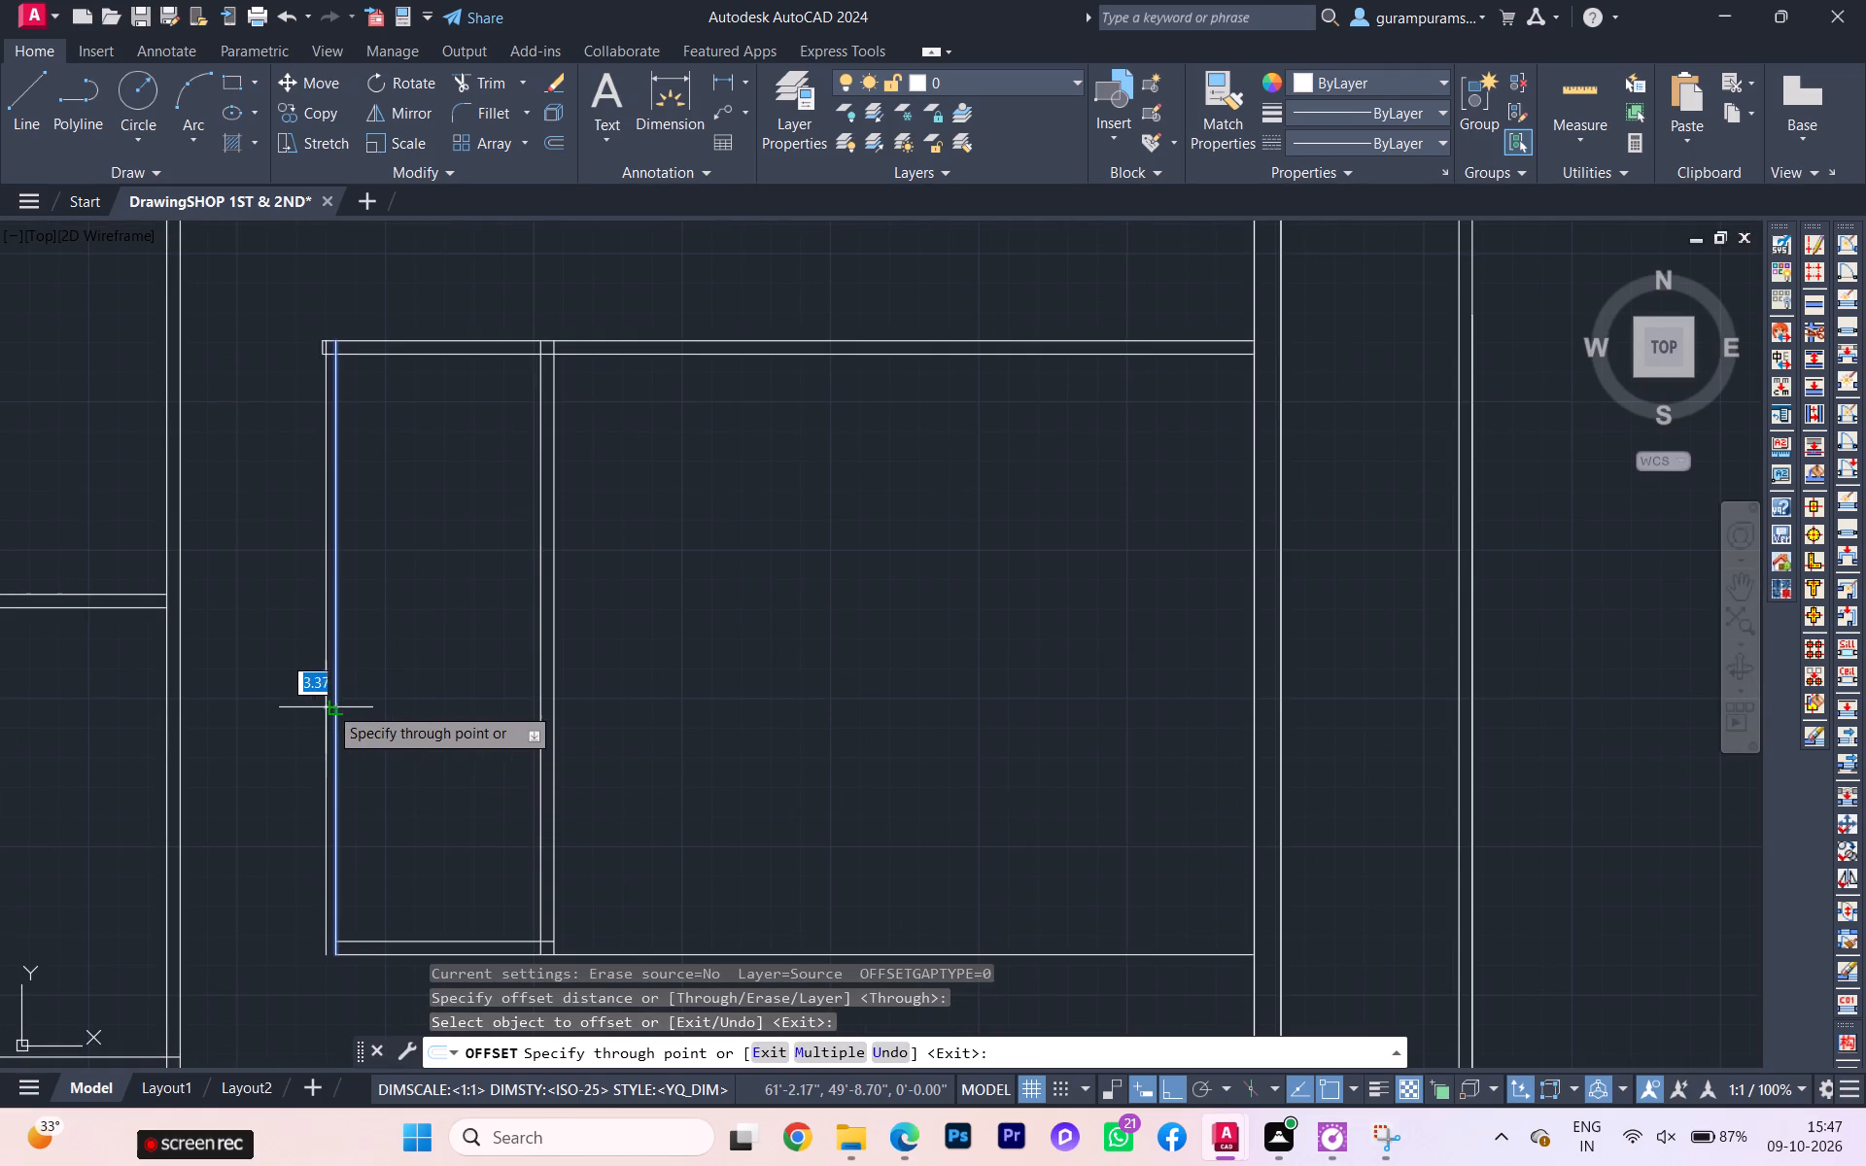
type("4.5")
key("Return")
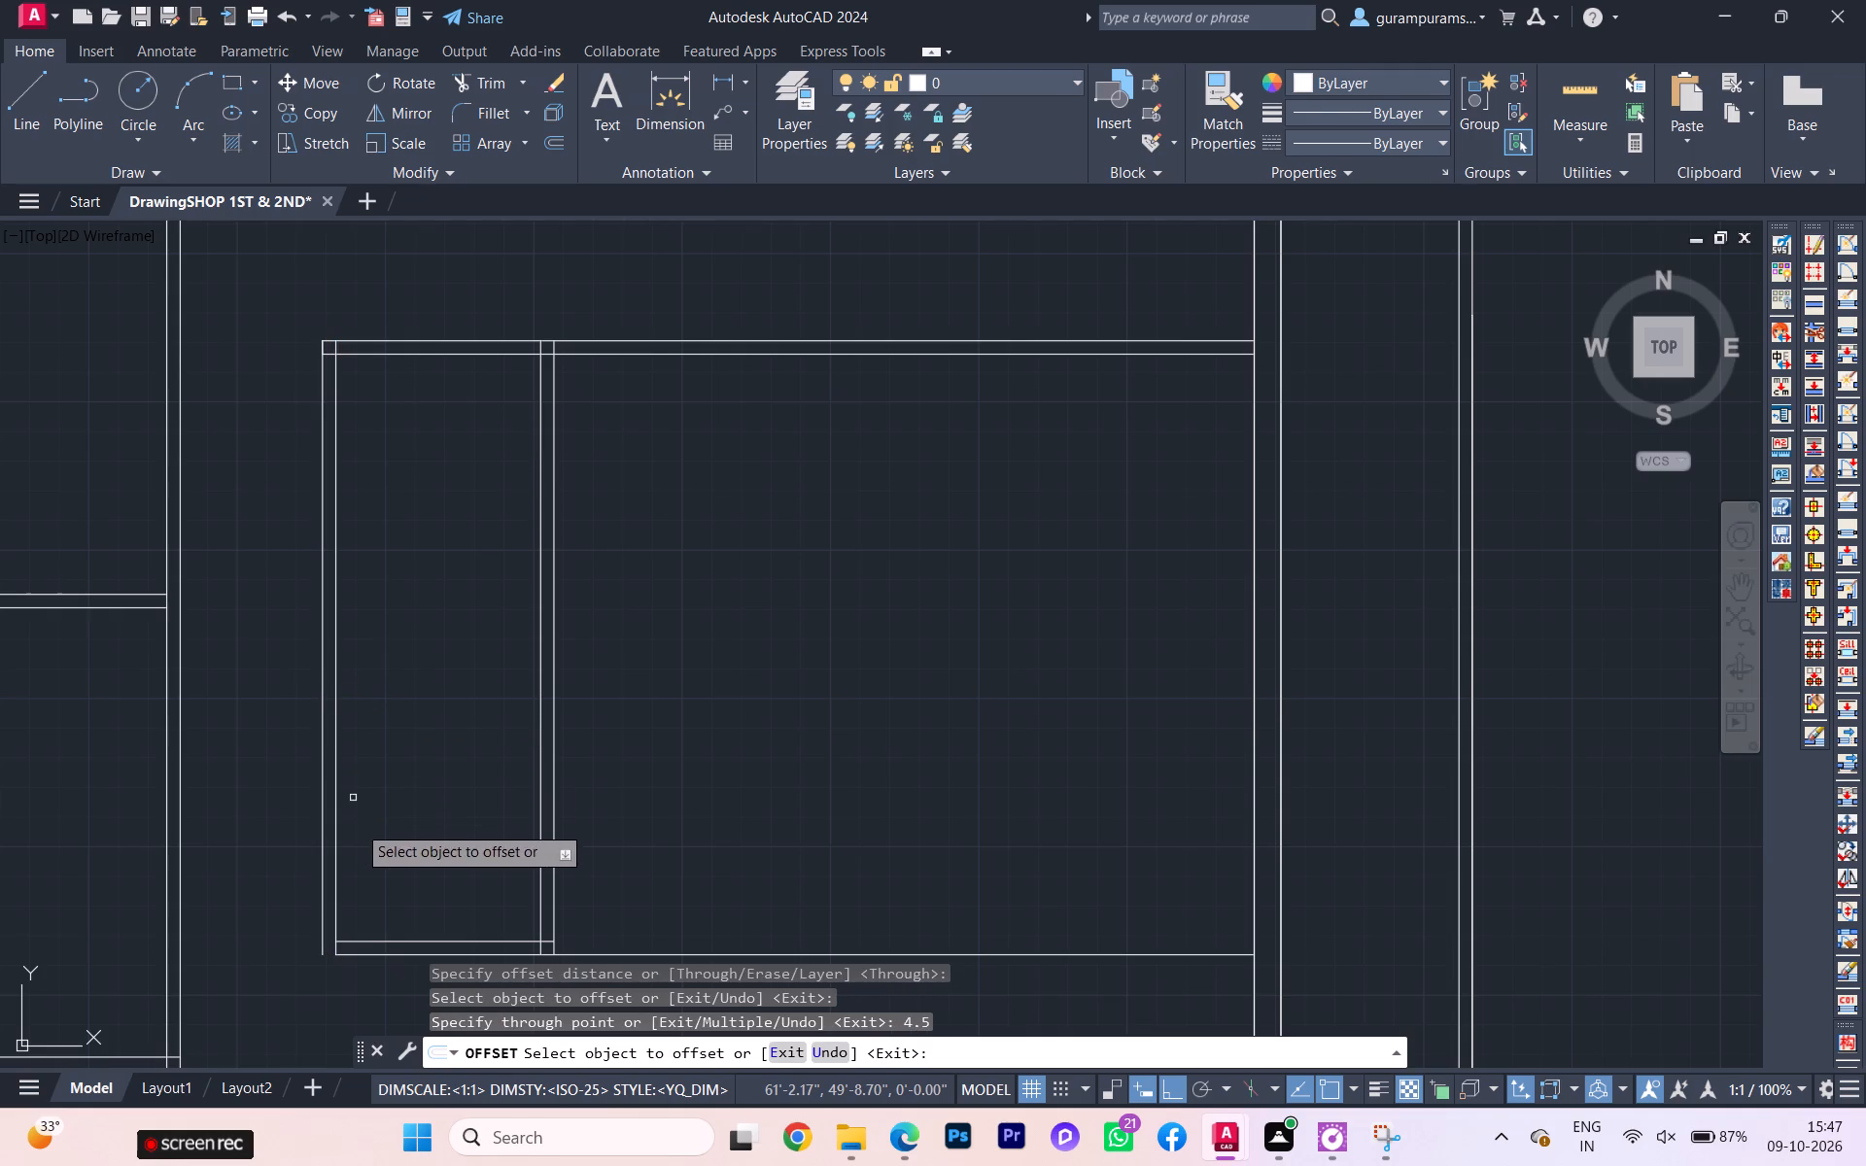
key("Escape")
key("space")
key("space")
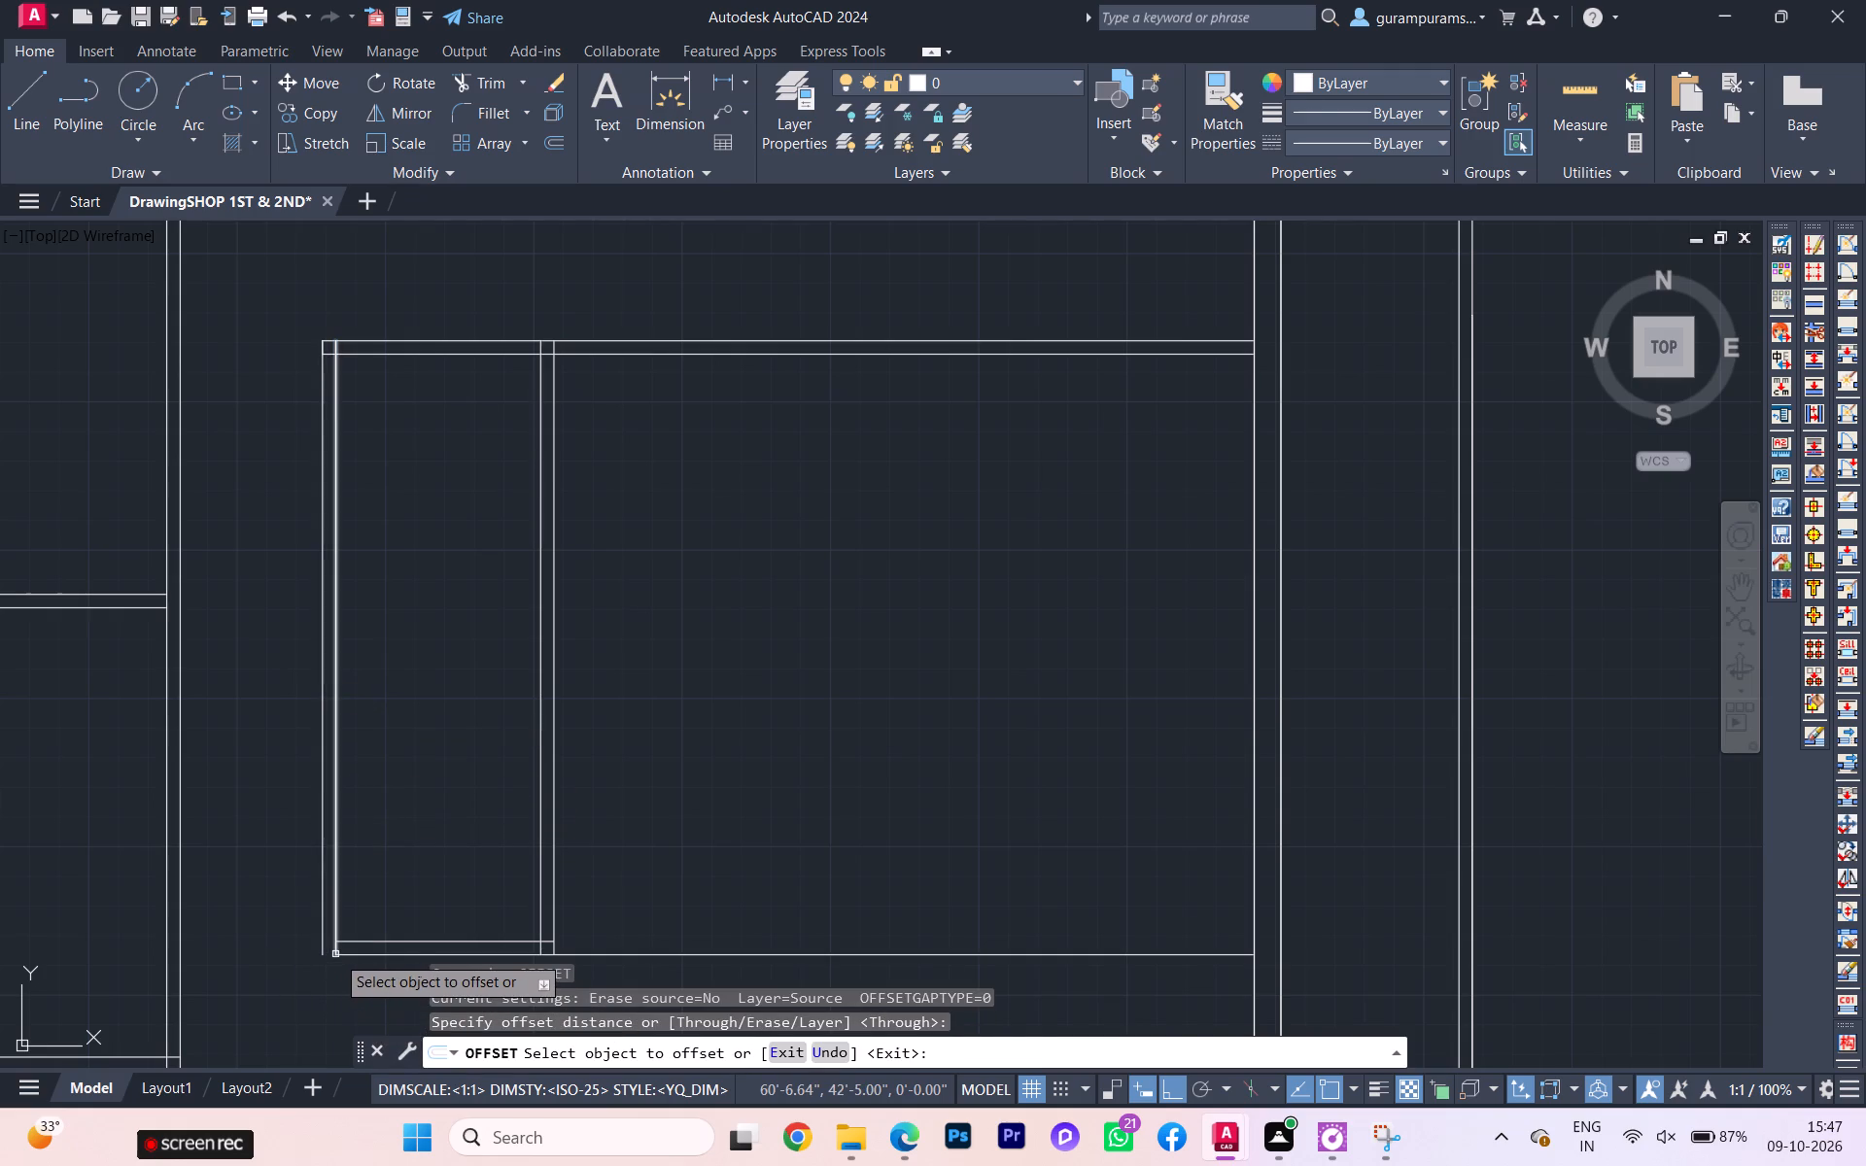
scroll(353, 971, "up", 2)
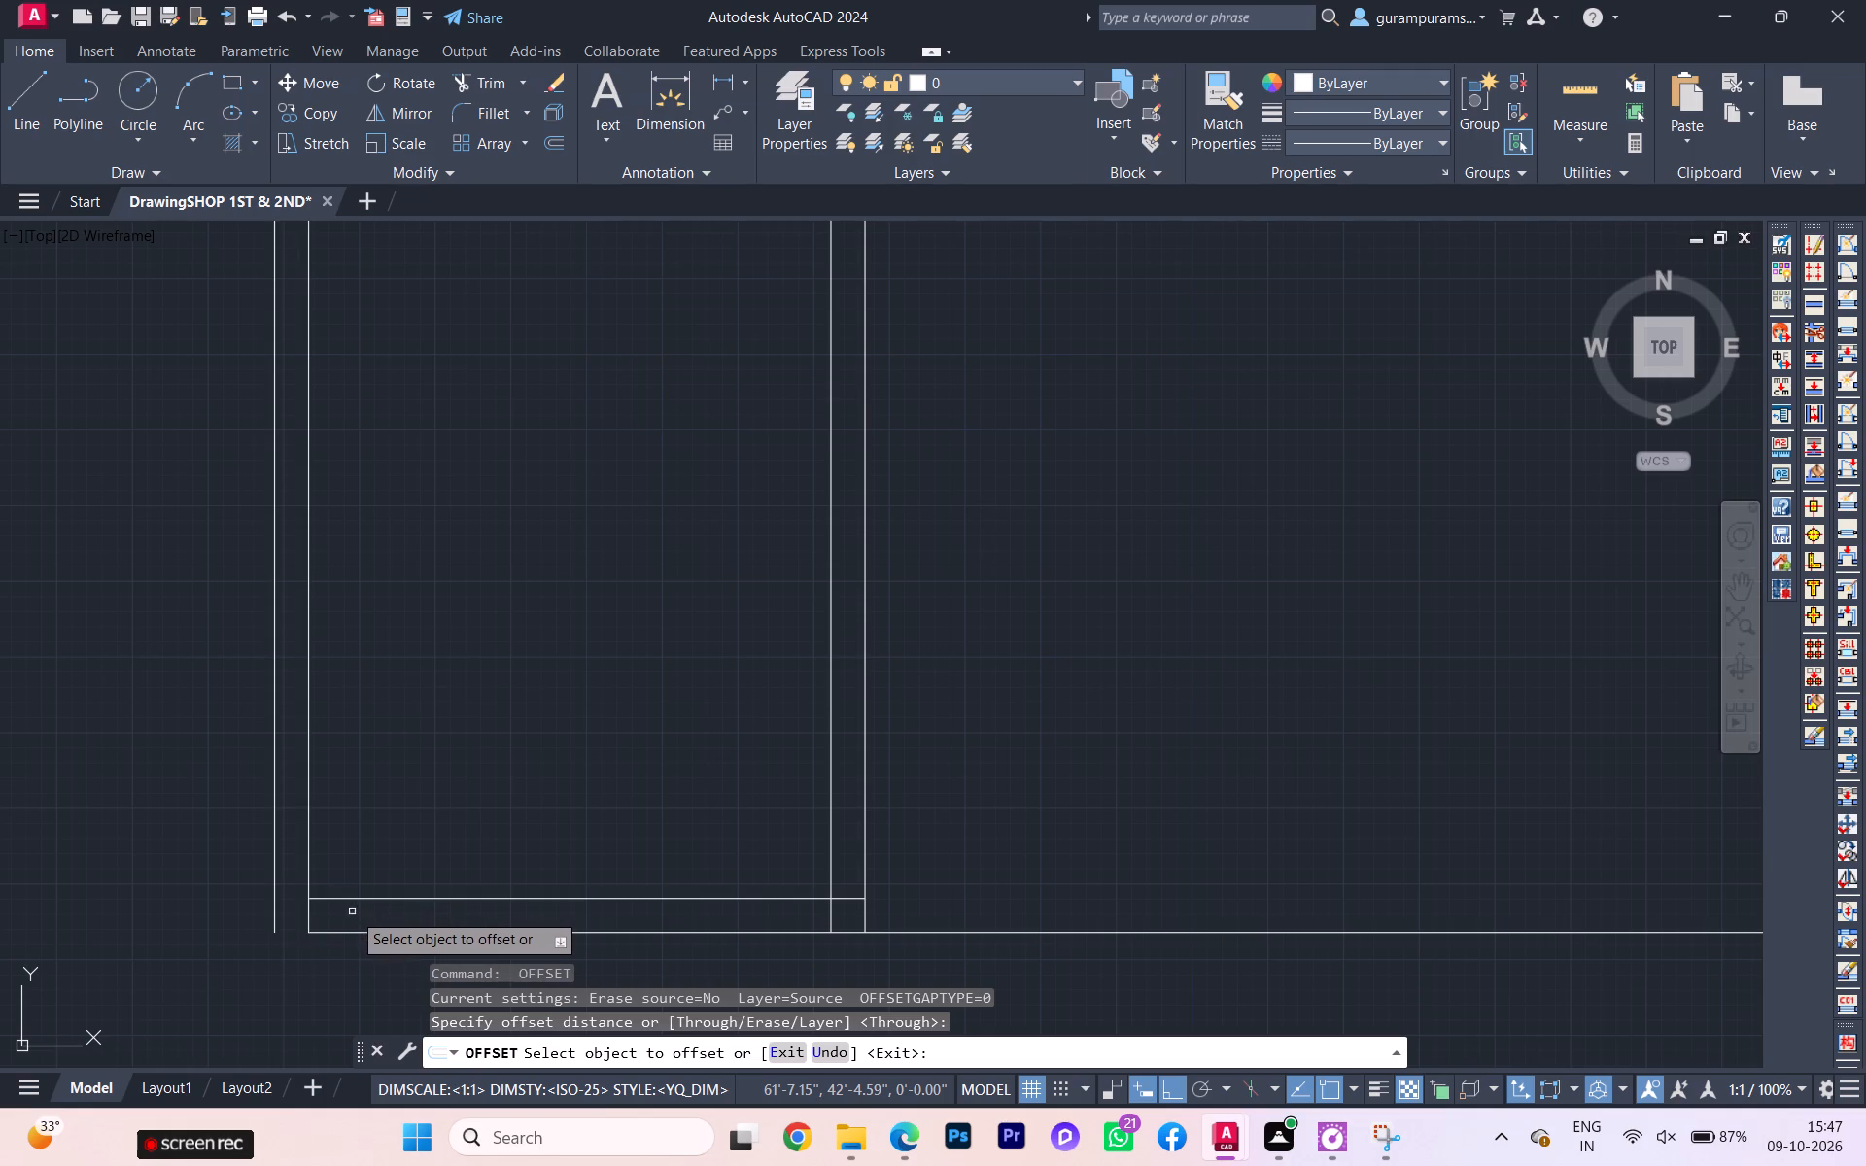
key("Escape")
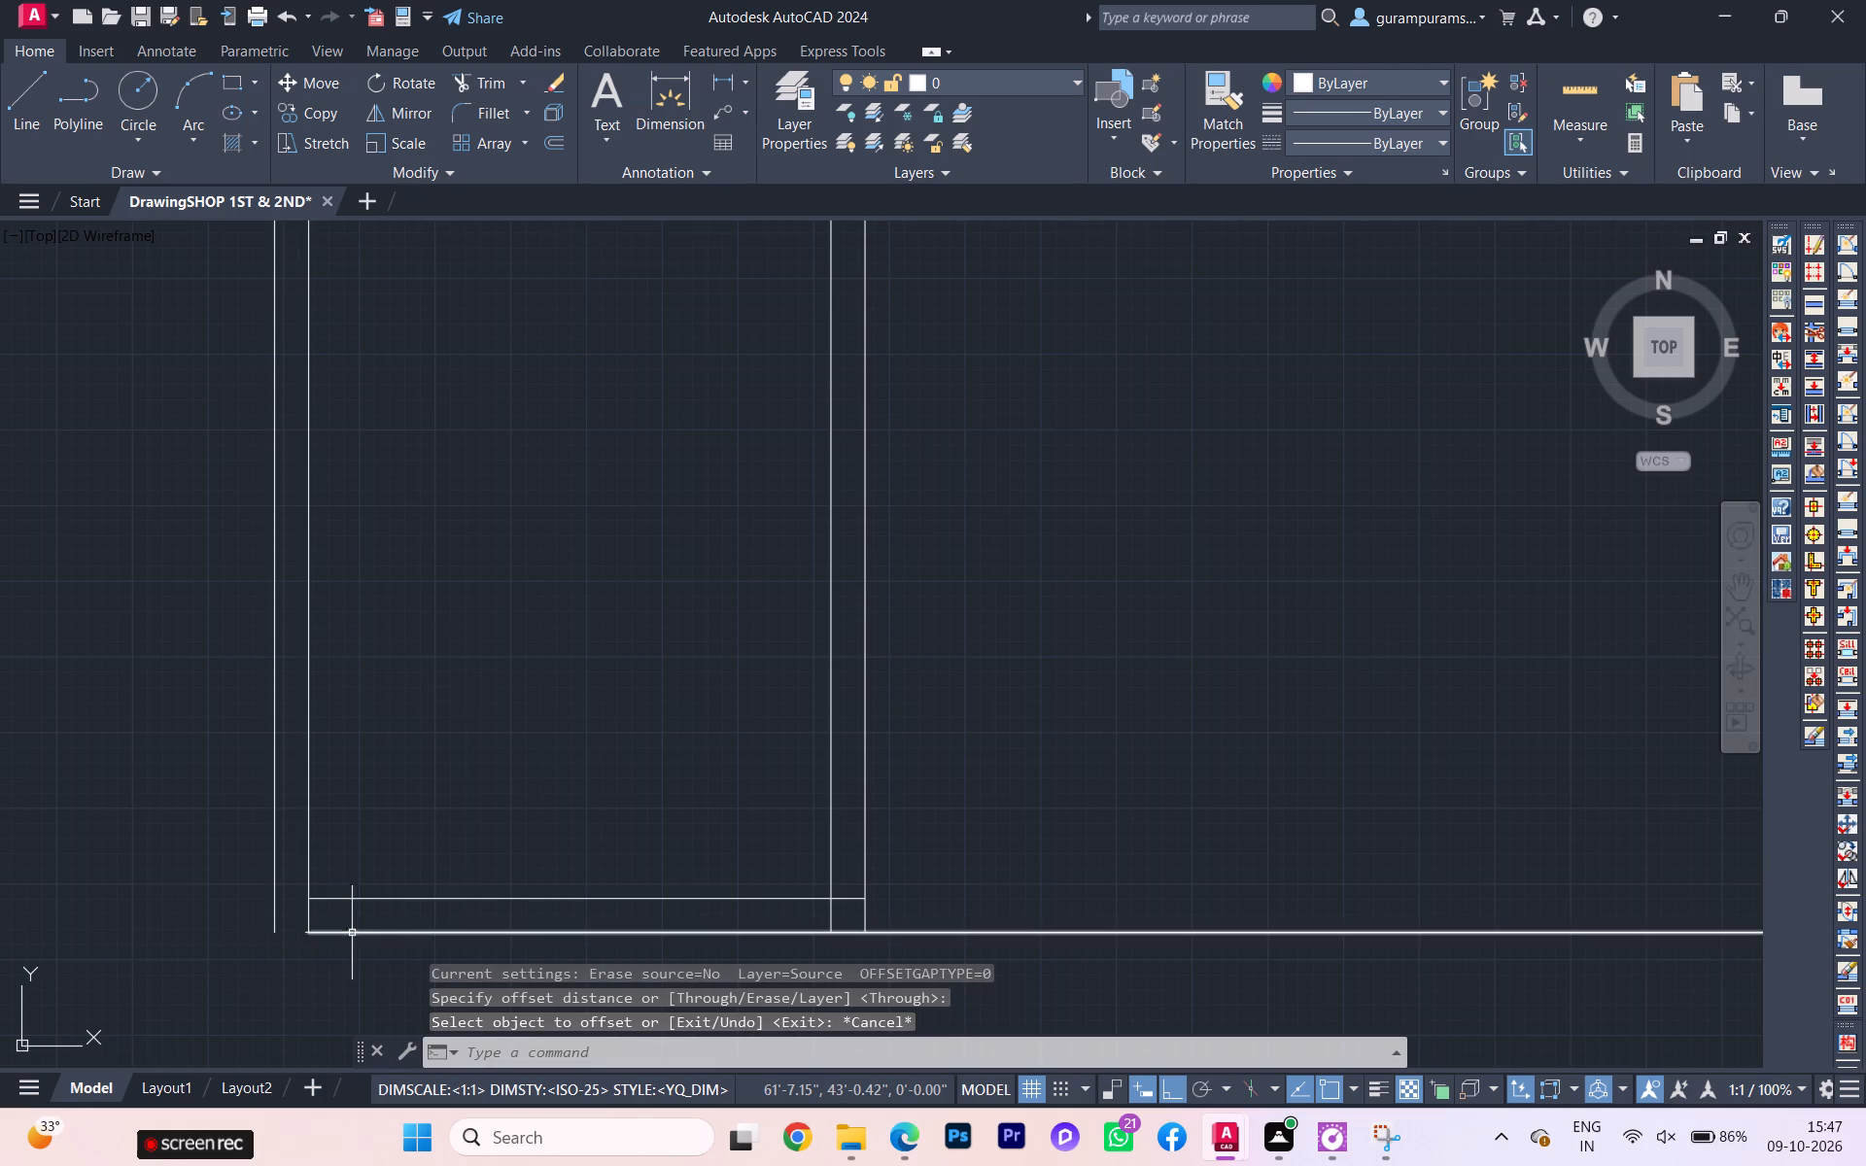
Draw a short line closing the southern end of the passage block's west wall at its southwest corner.
key("l")
key("Return")
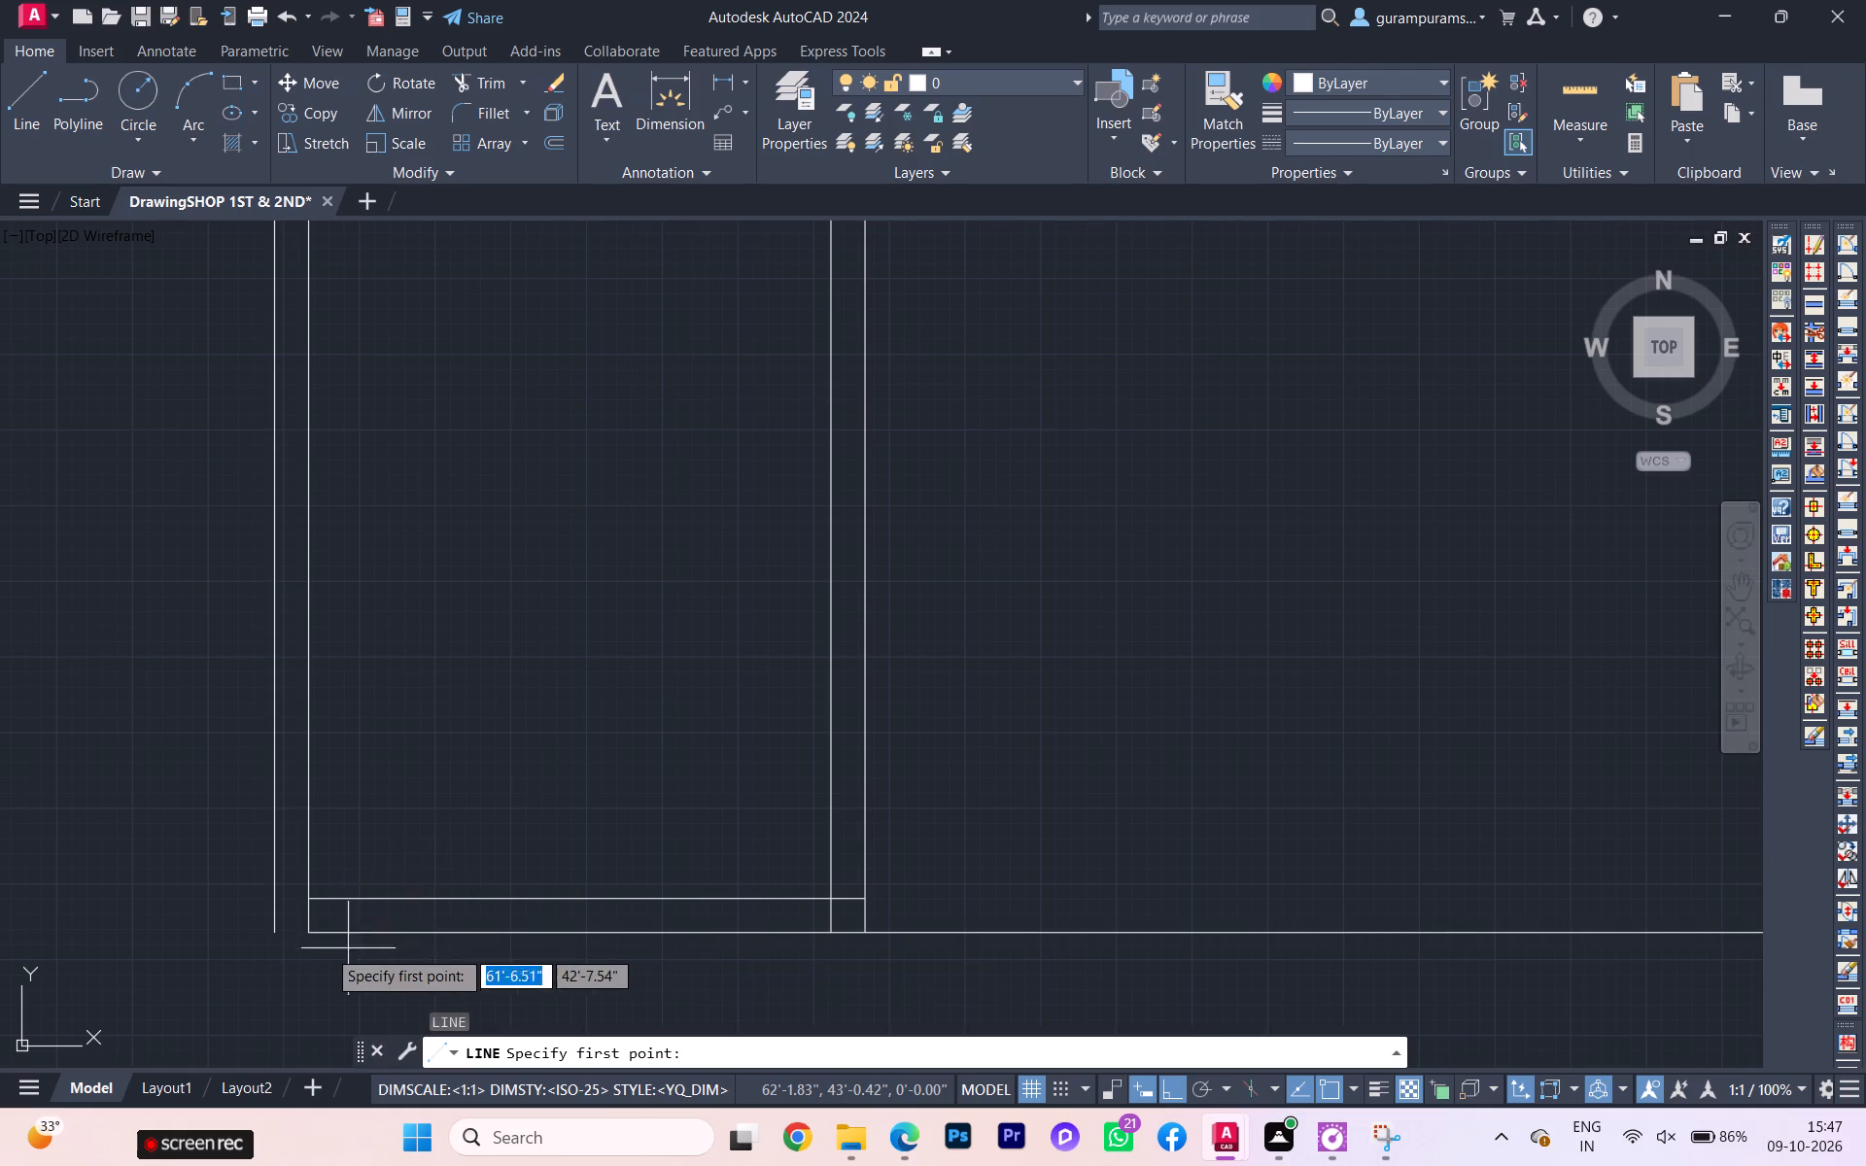
scroll(316, 944, "up", 2)
left_click(290, 913)
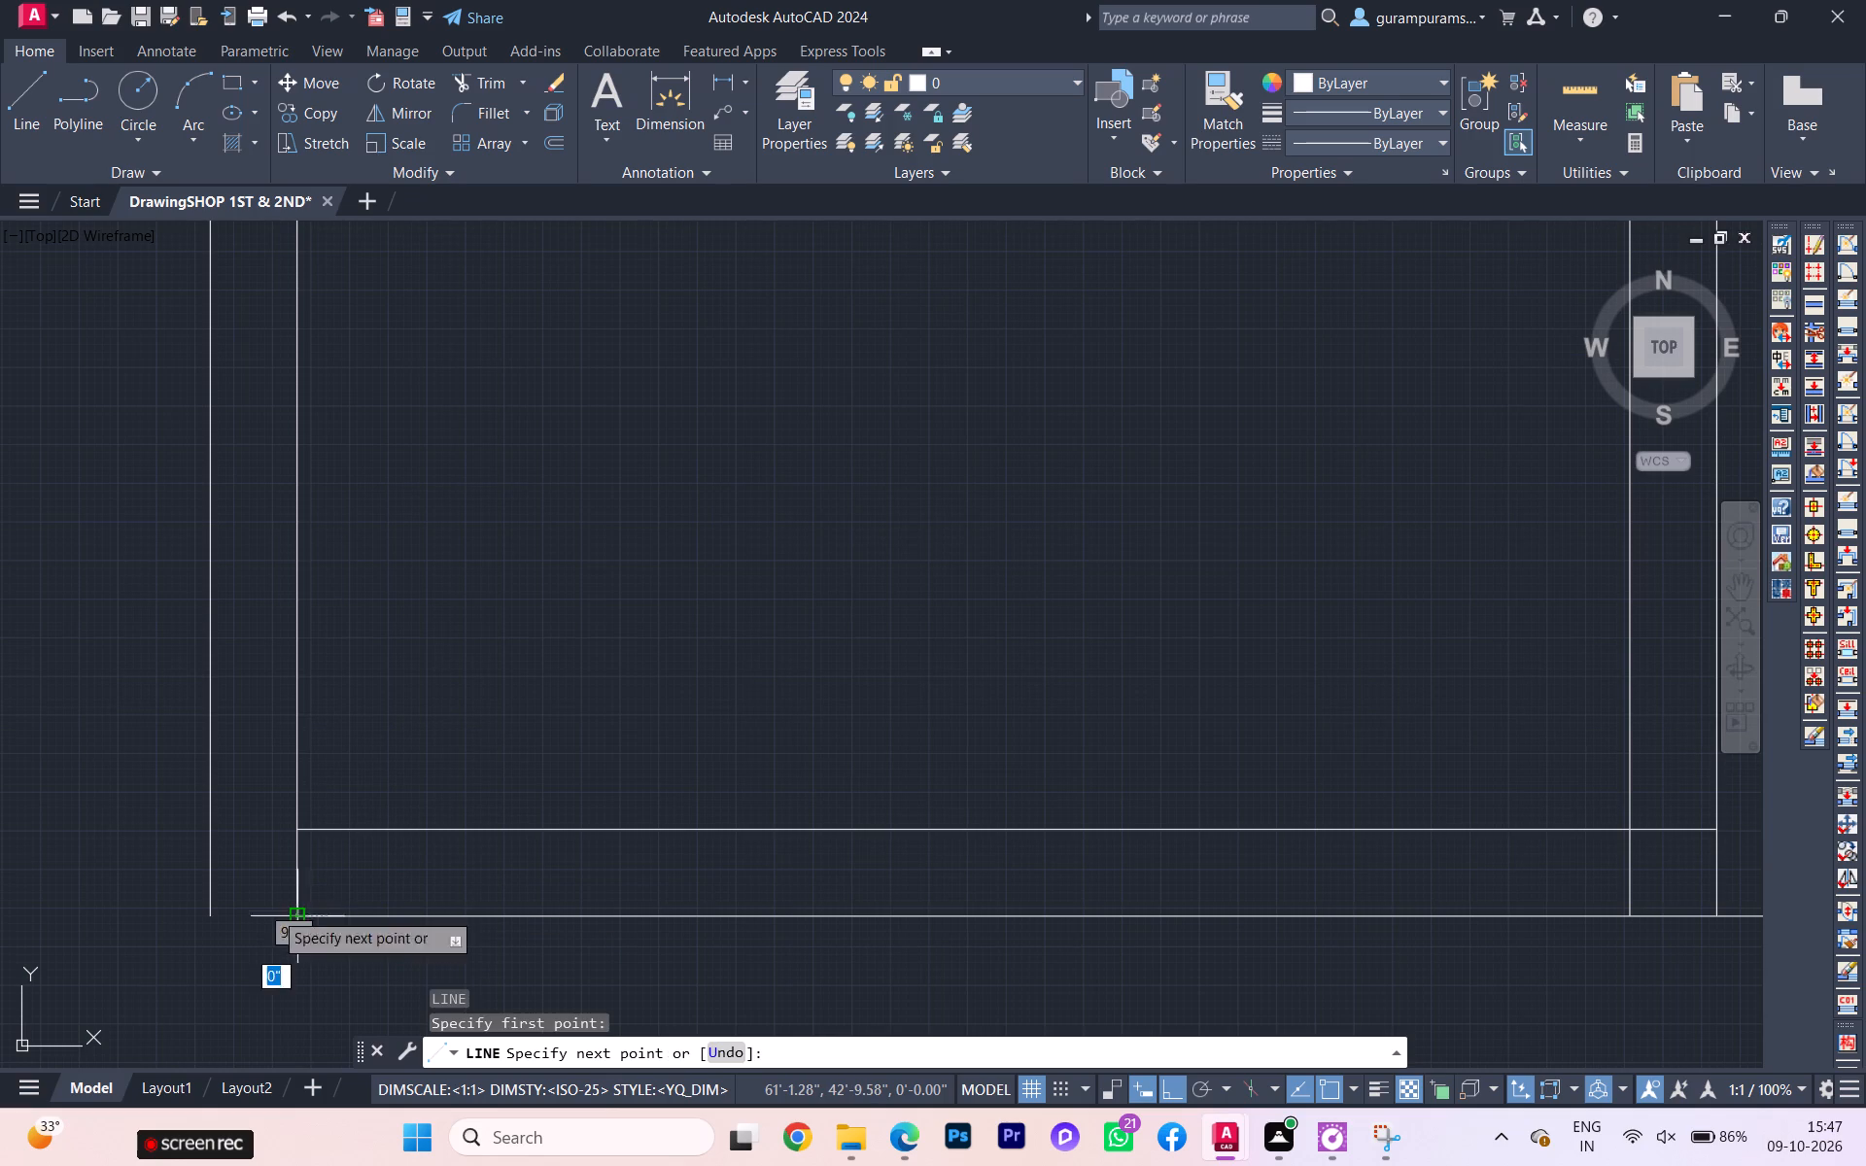
left_click(207, 917)
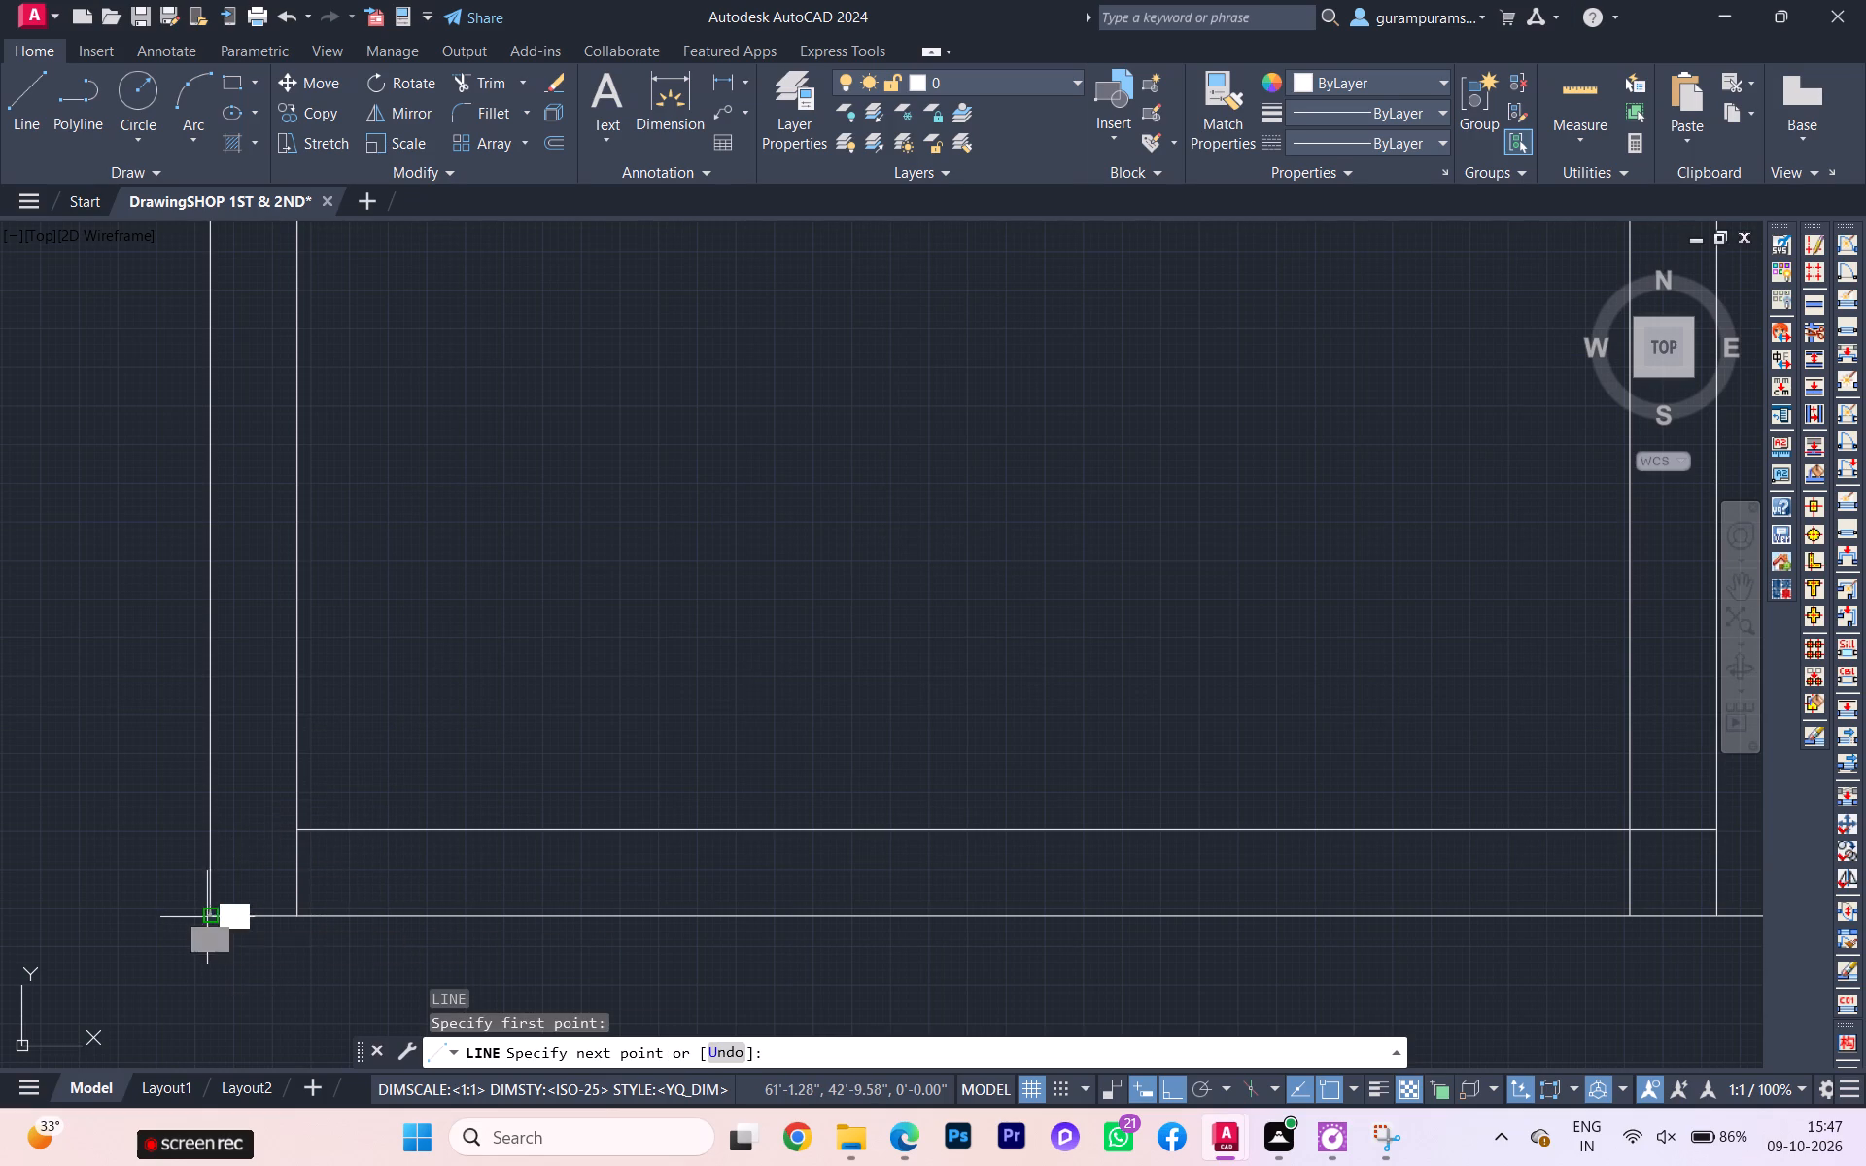
key("Escape")
Examine the reference plan's southern shops and steps, and the workbook's site plan dimensions along the building's south side.
scroll(237, 921, "down", 4)
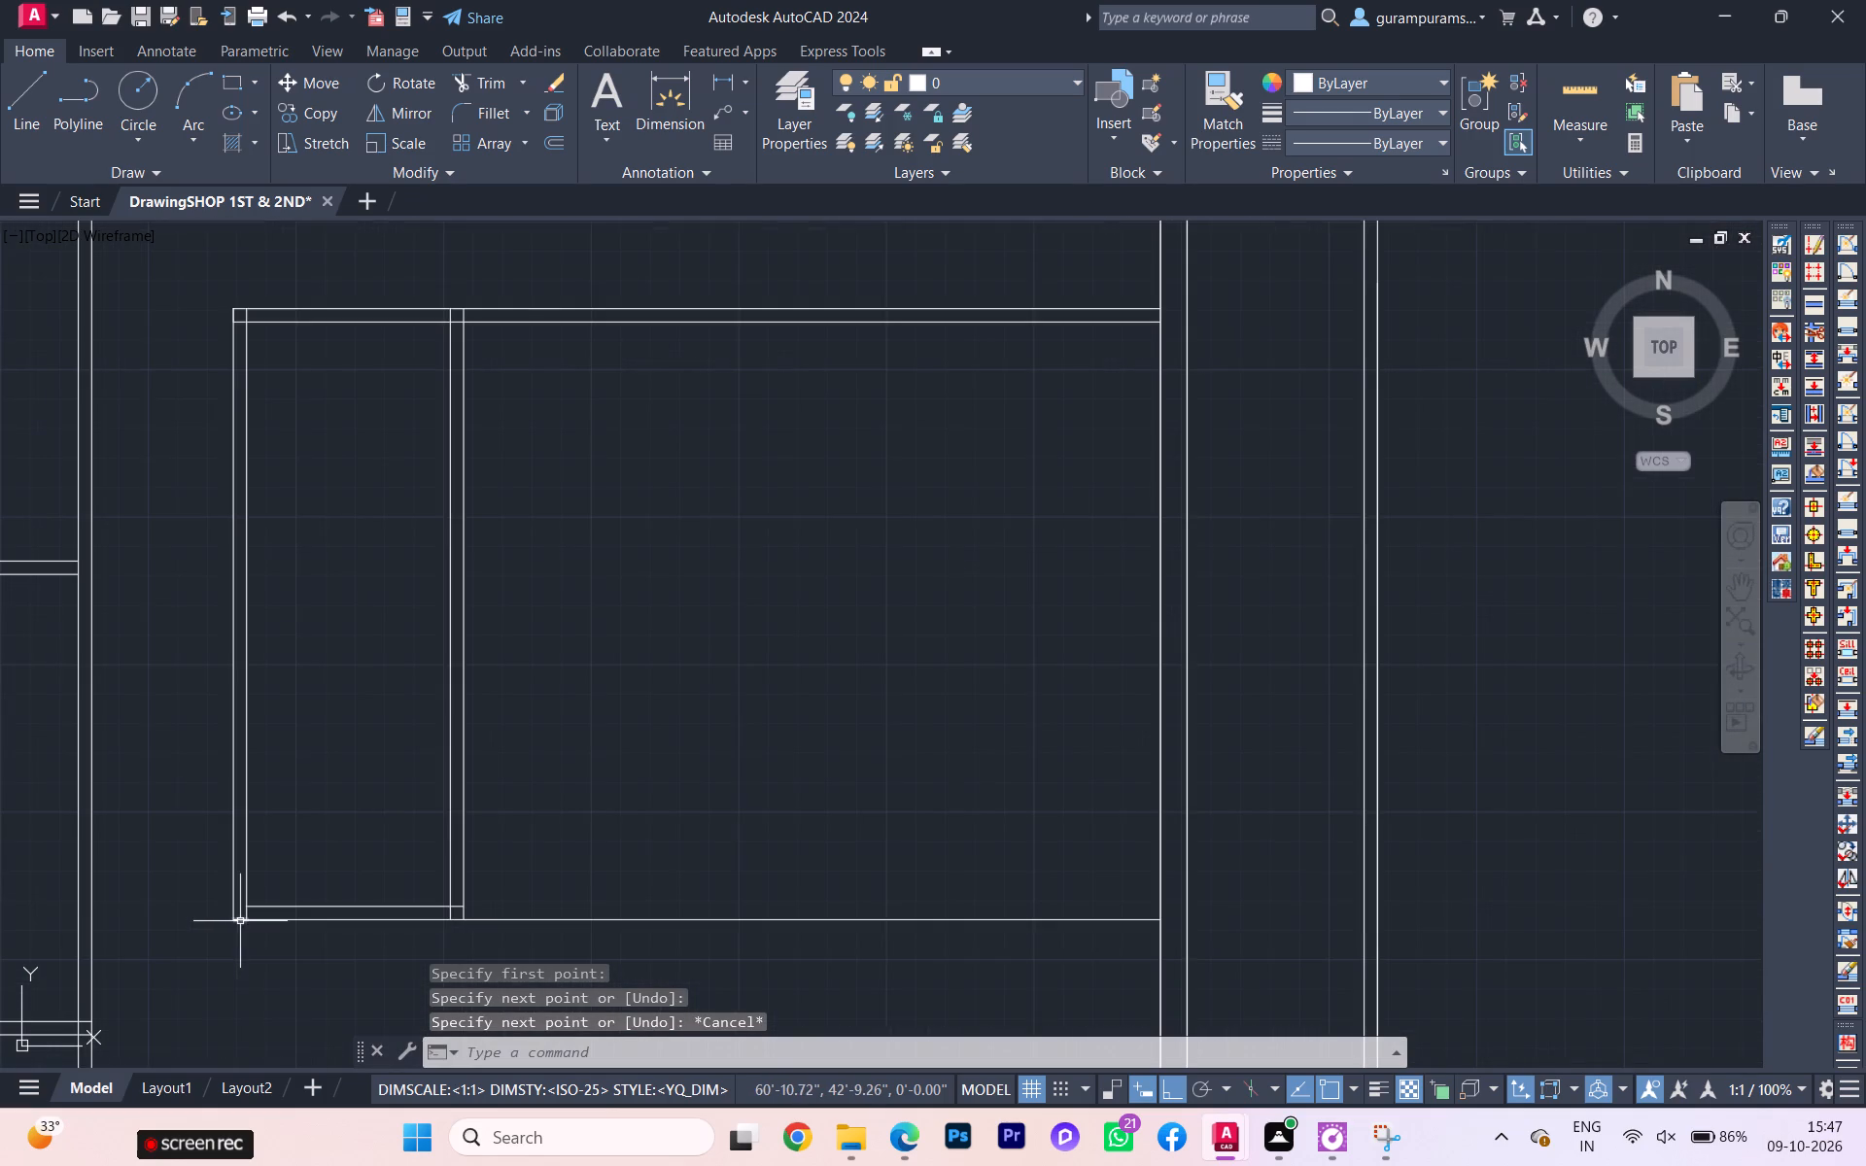
scroll(293, 918, "down", 1)
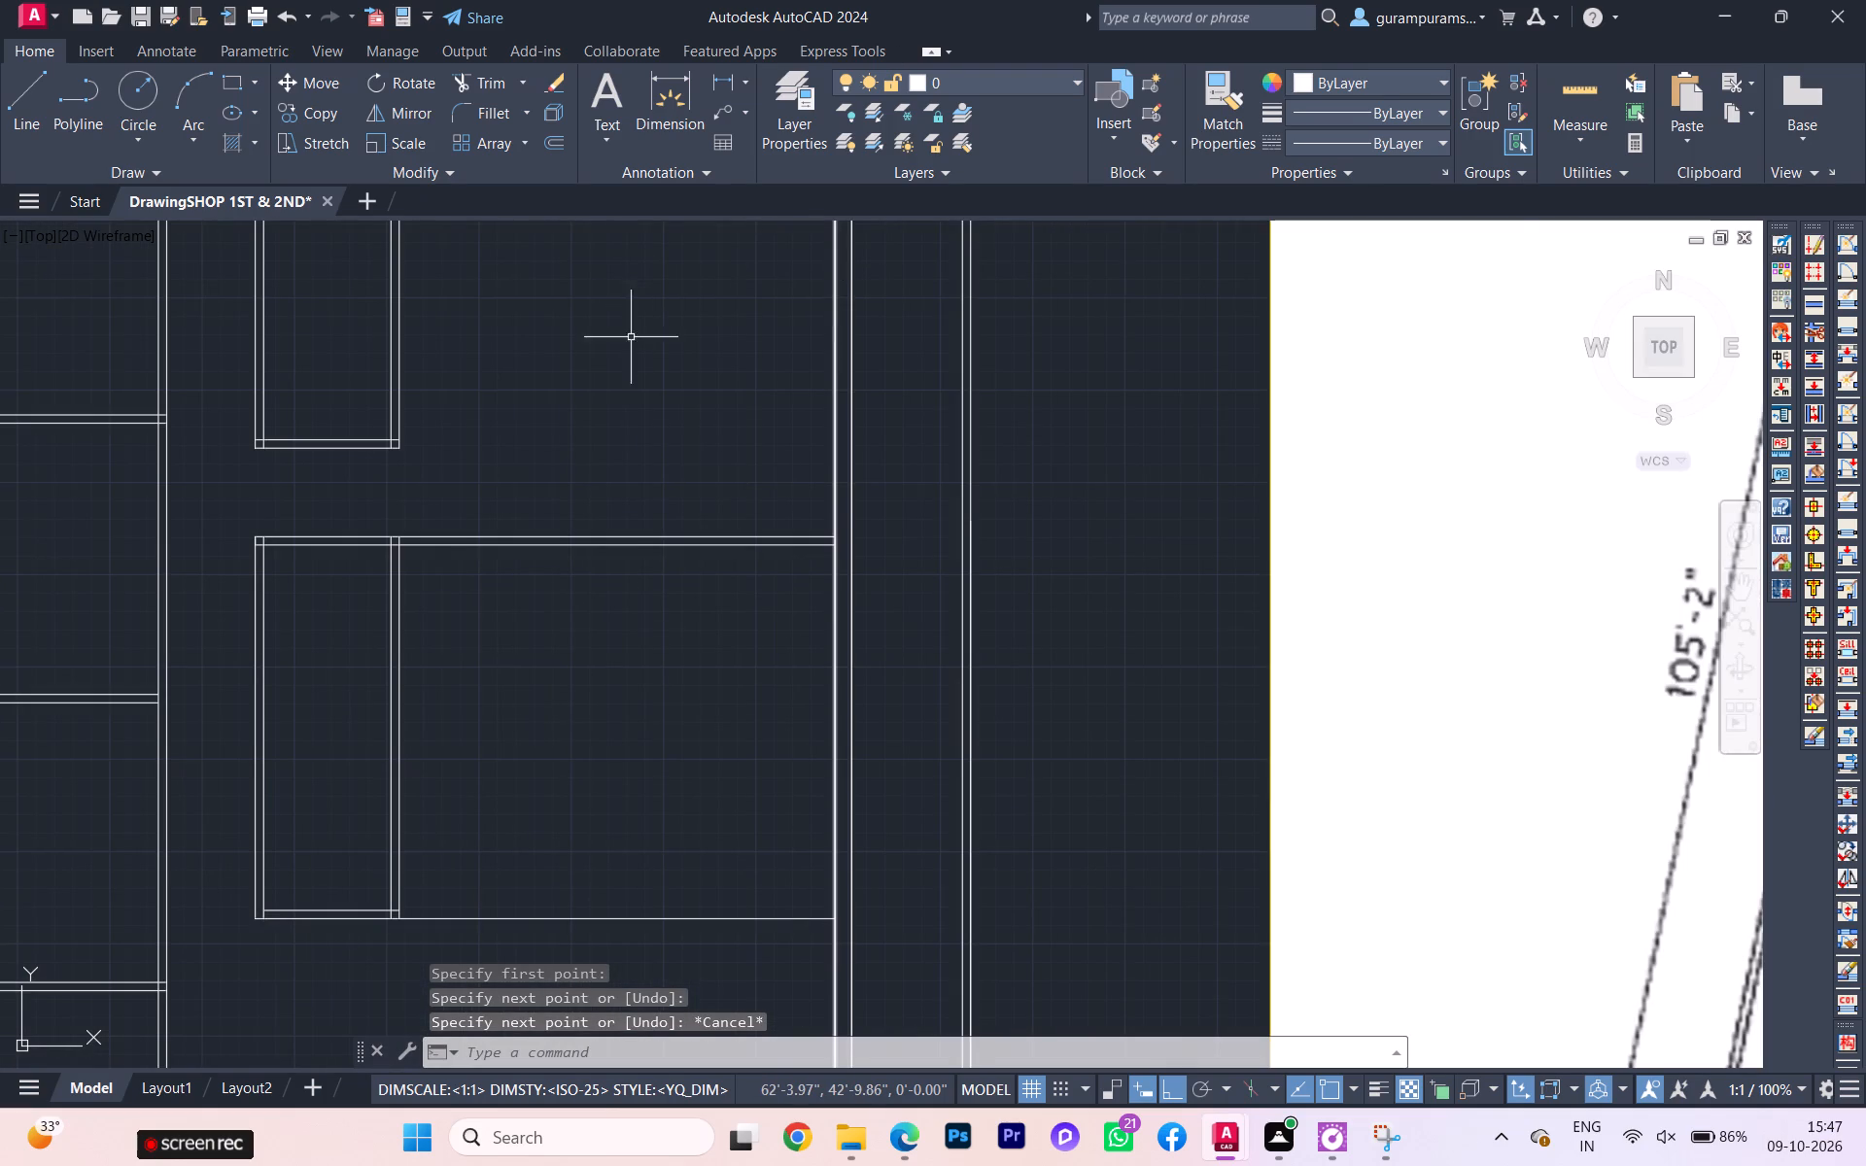
scroll(617, 405, "down", 1)
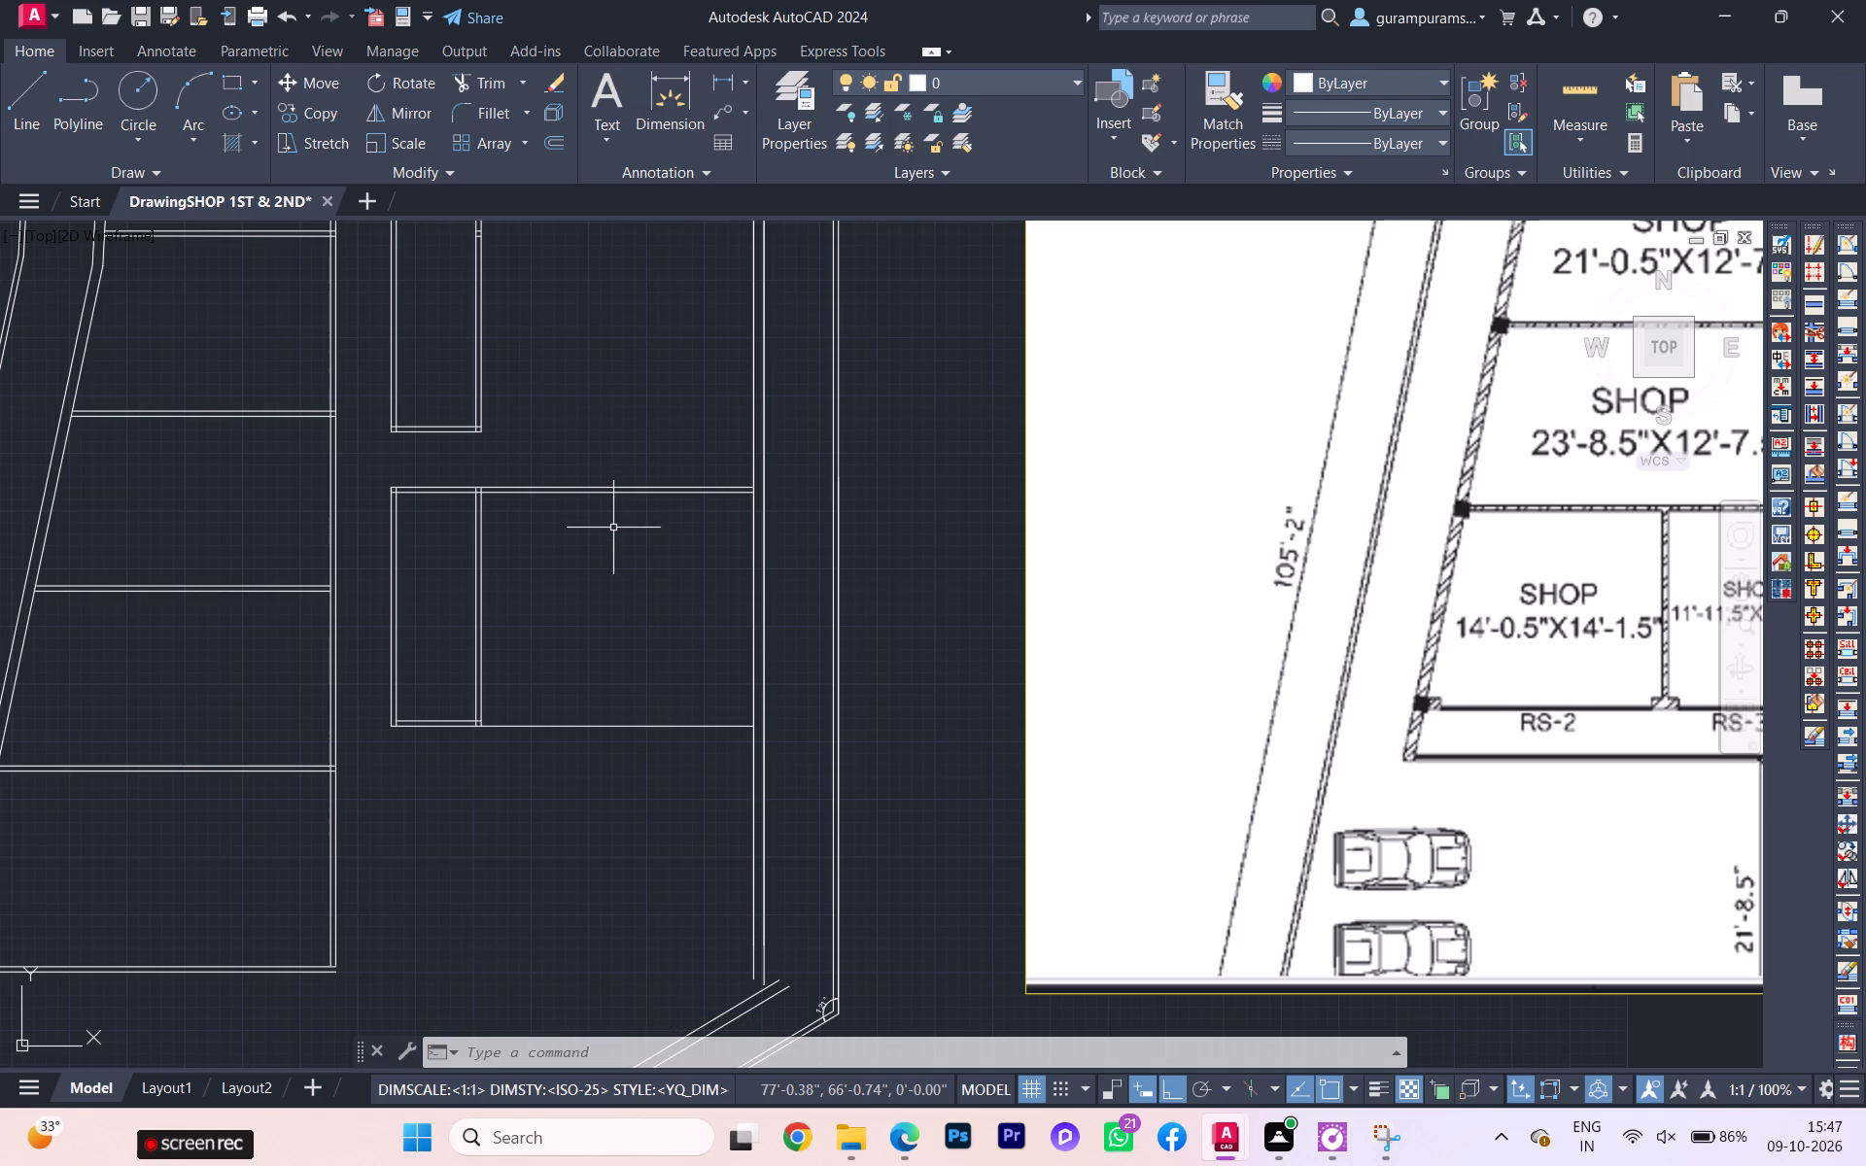
scroll(613, 531, "down", 1)
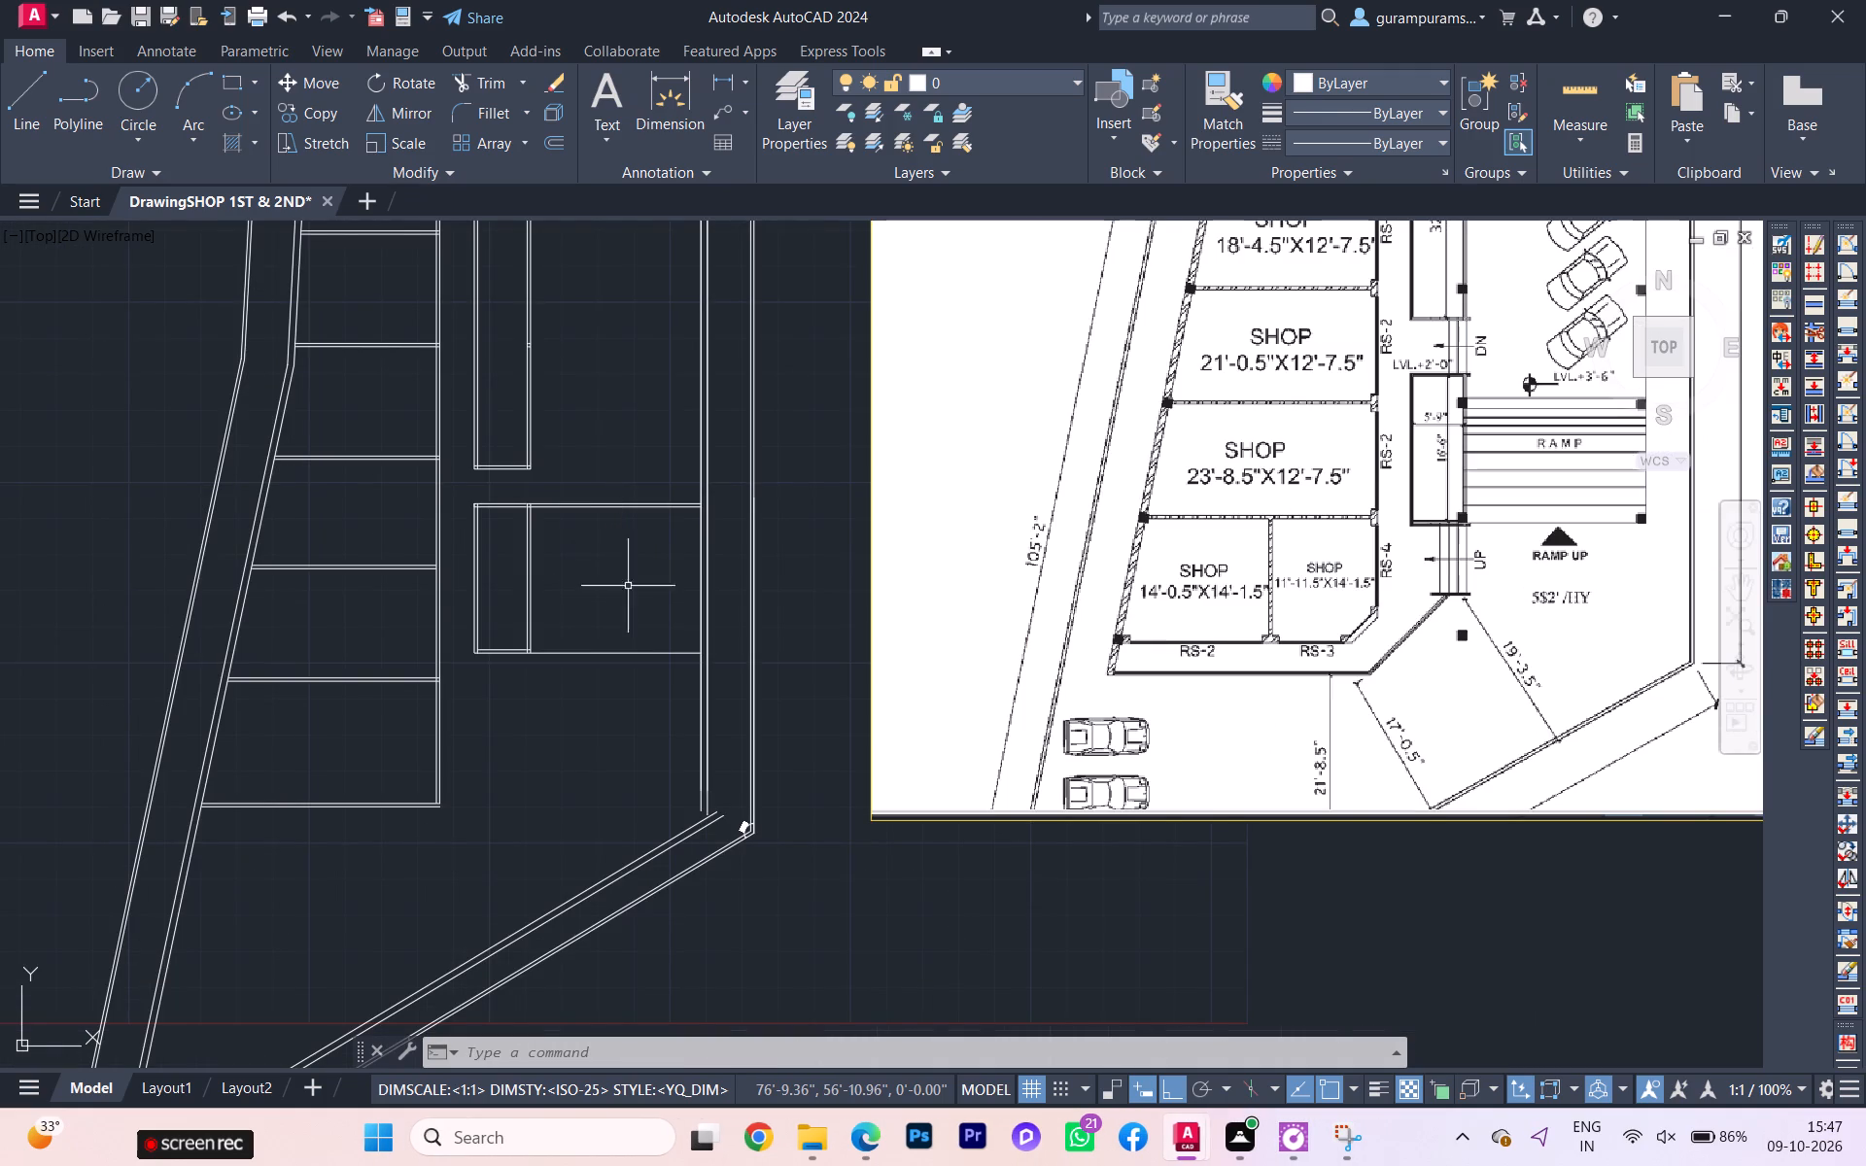
scroll(1470, 550, "up", 2)
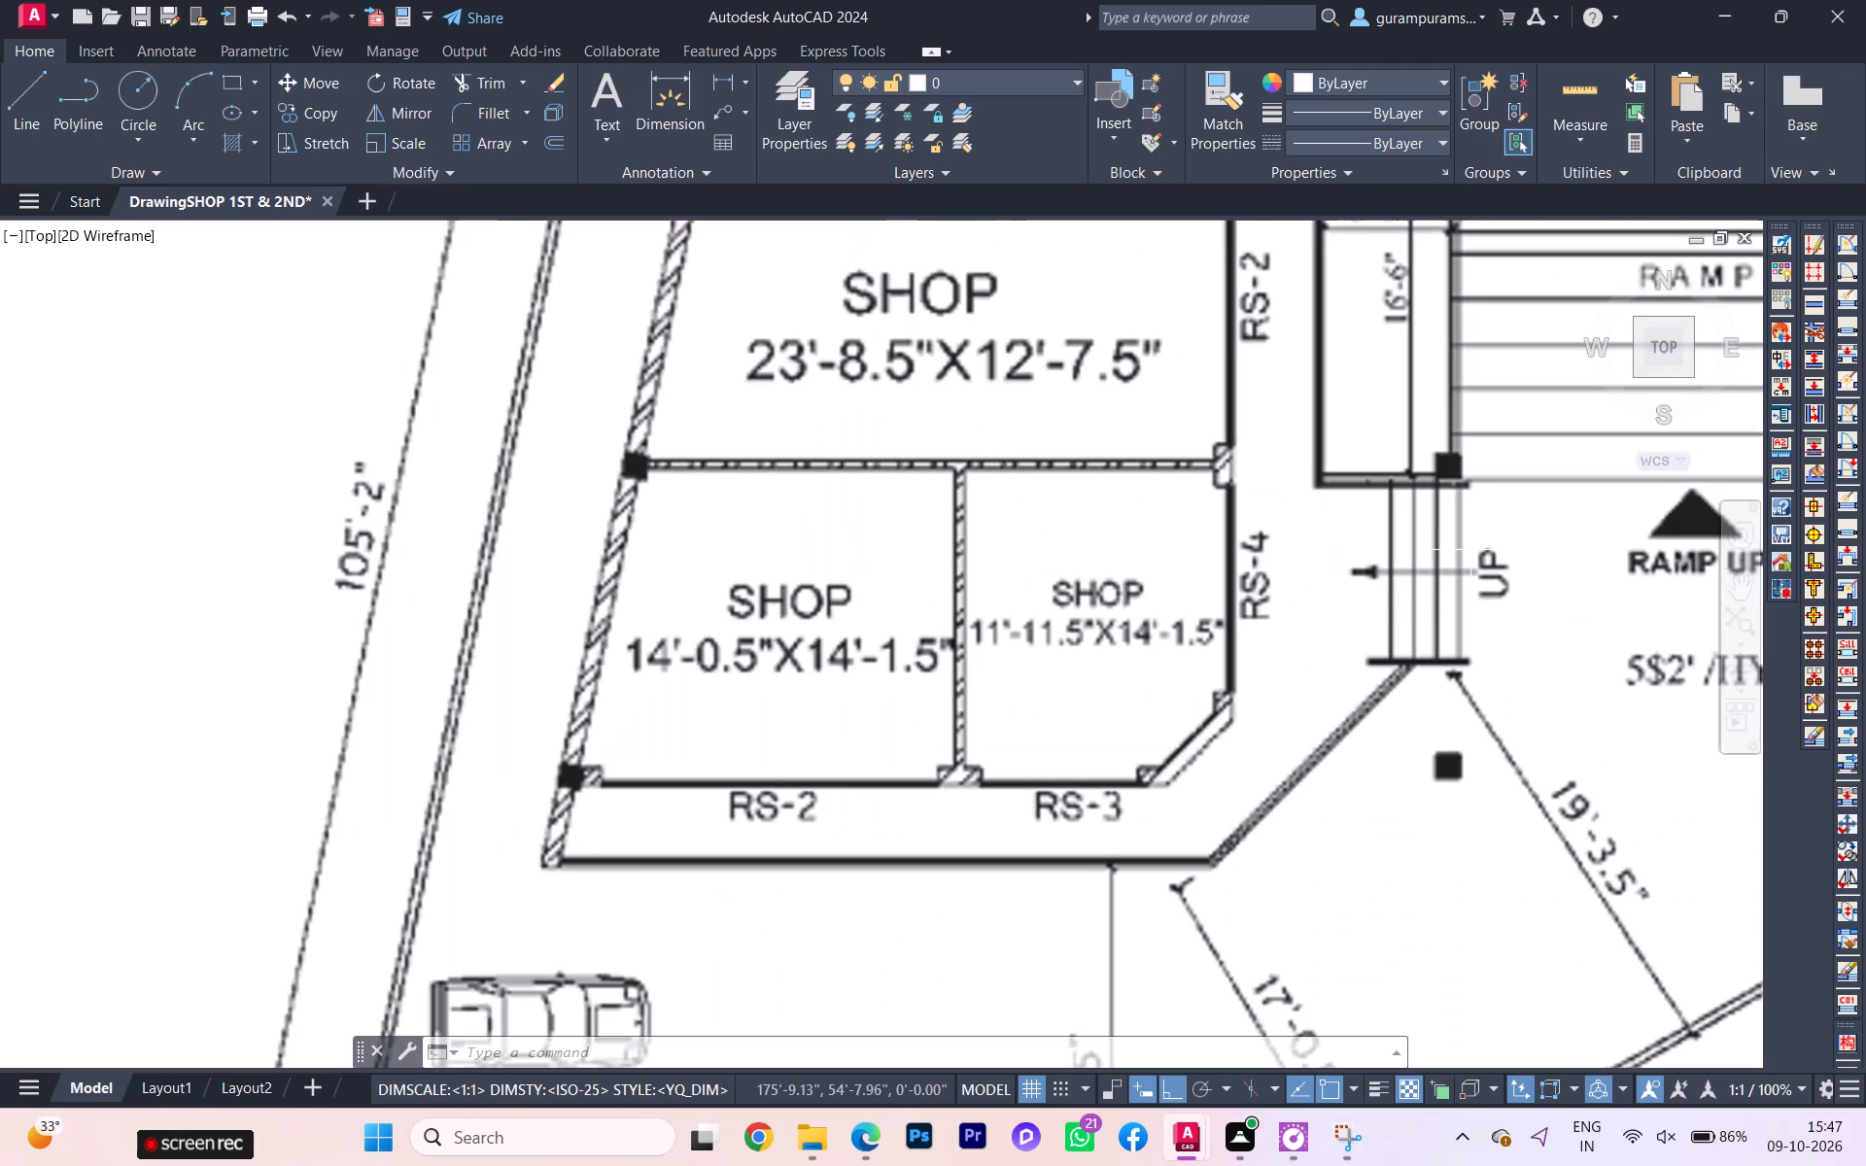
scroll(1473, 569, "down", 1)
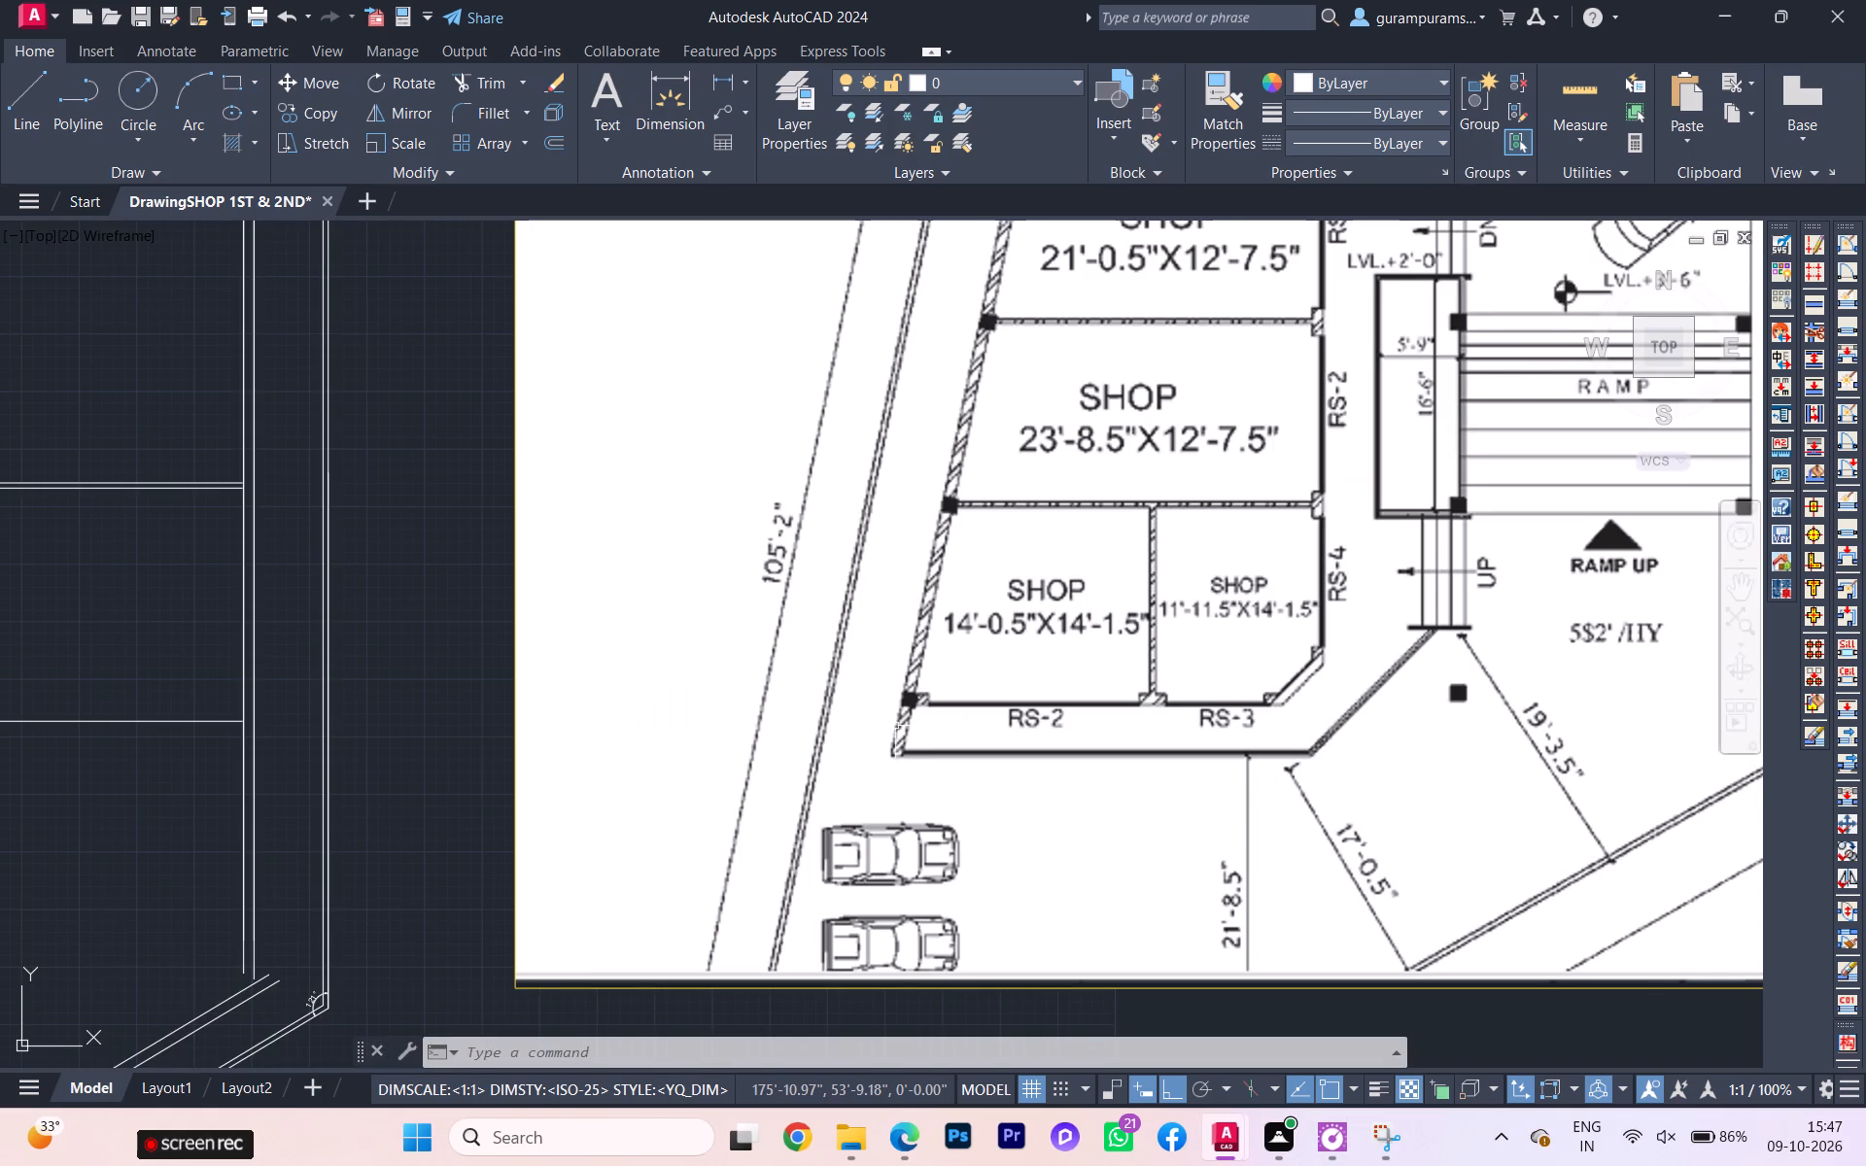
scroll(925, 732, "down", 1)
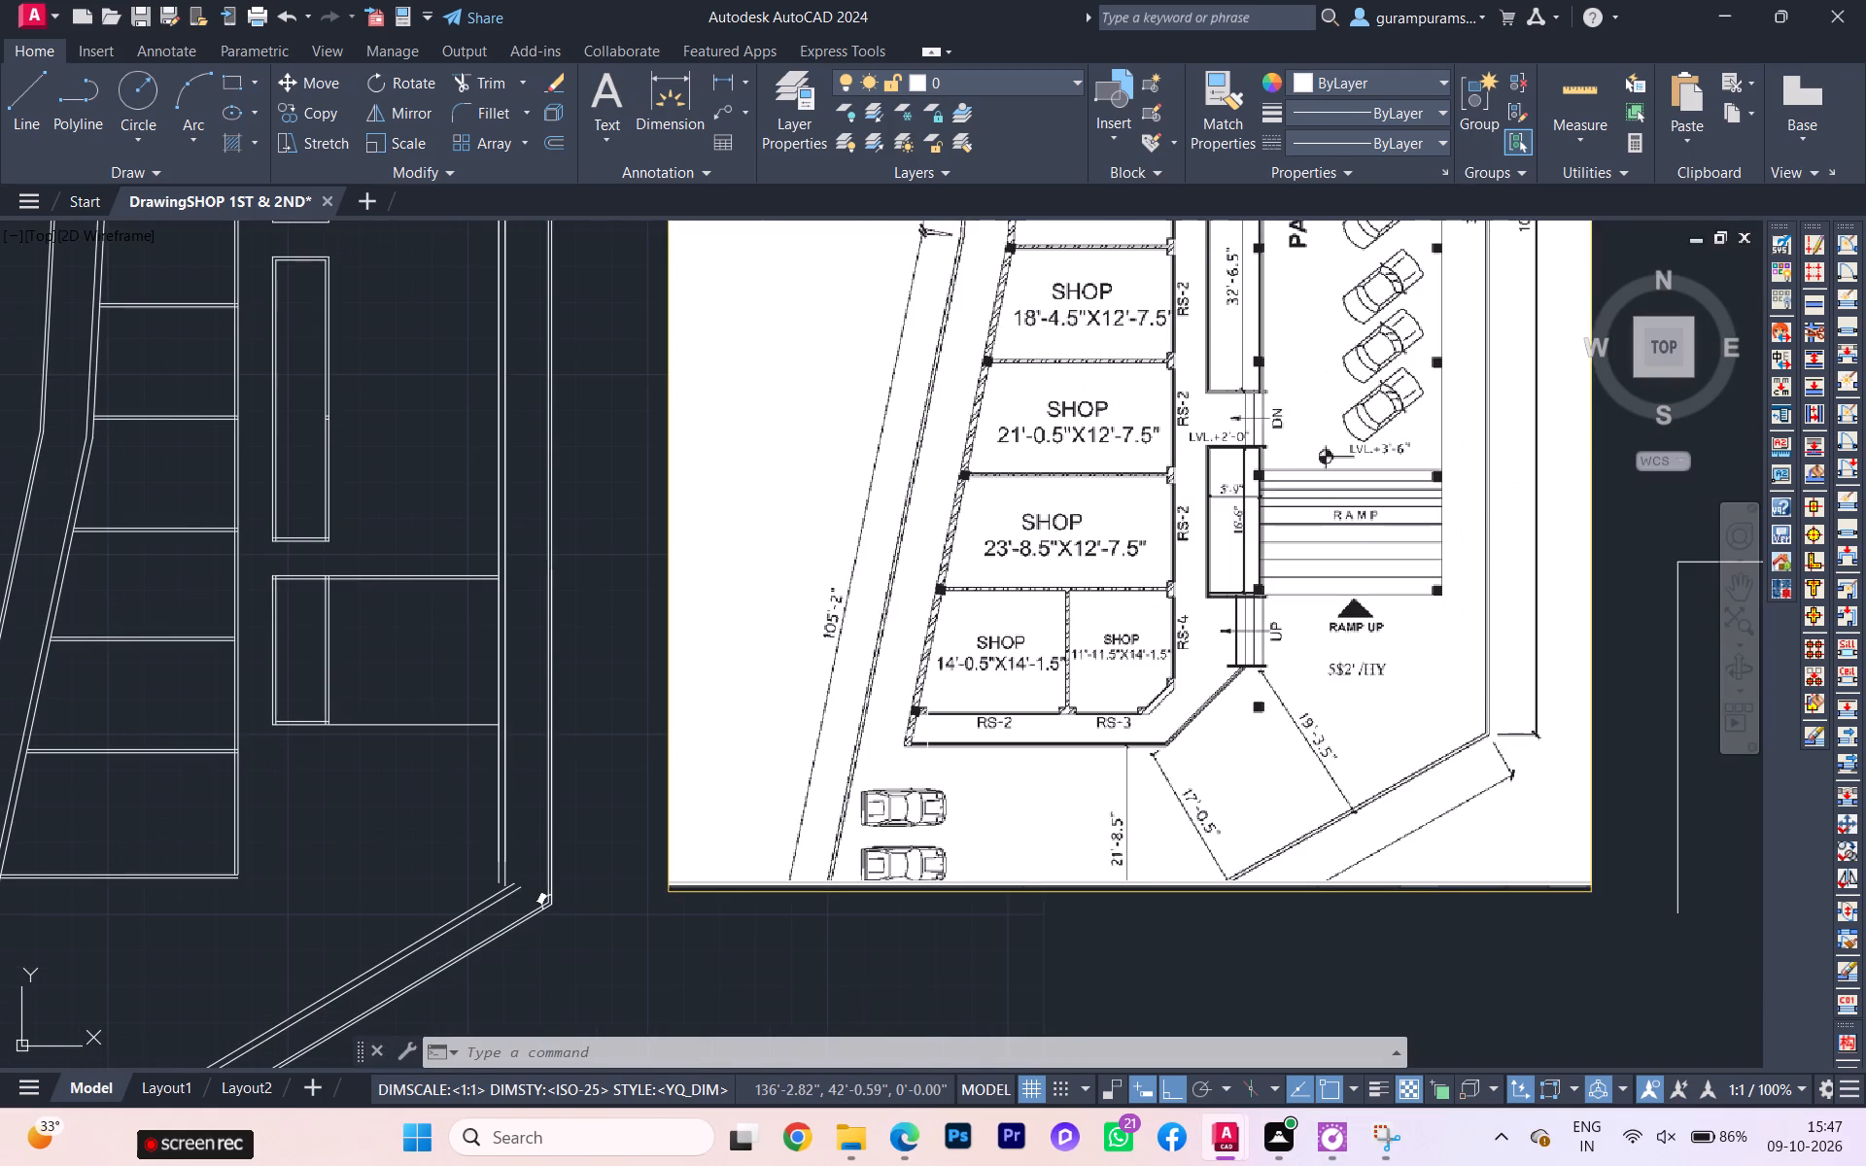
scroll(929, 737, "down", 1)
scroll(1066, 691, "down", 2)
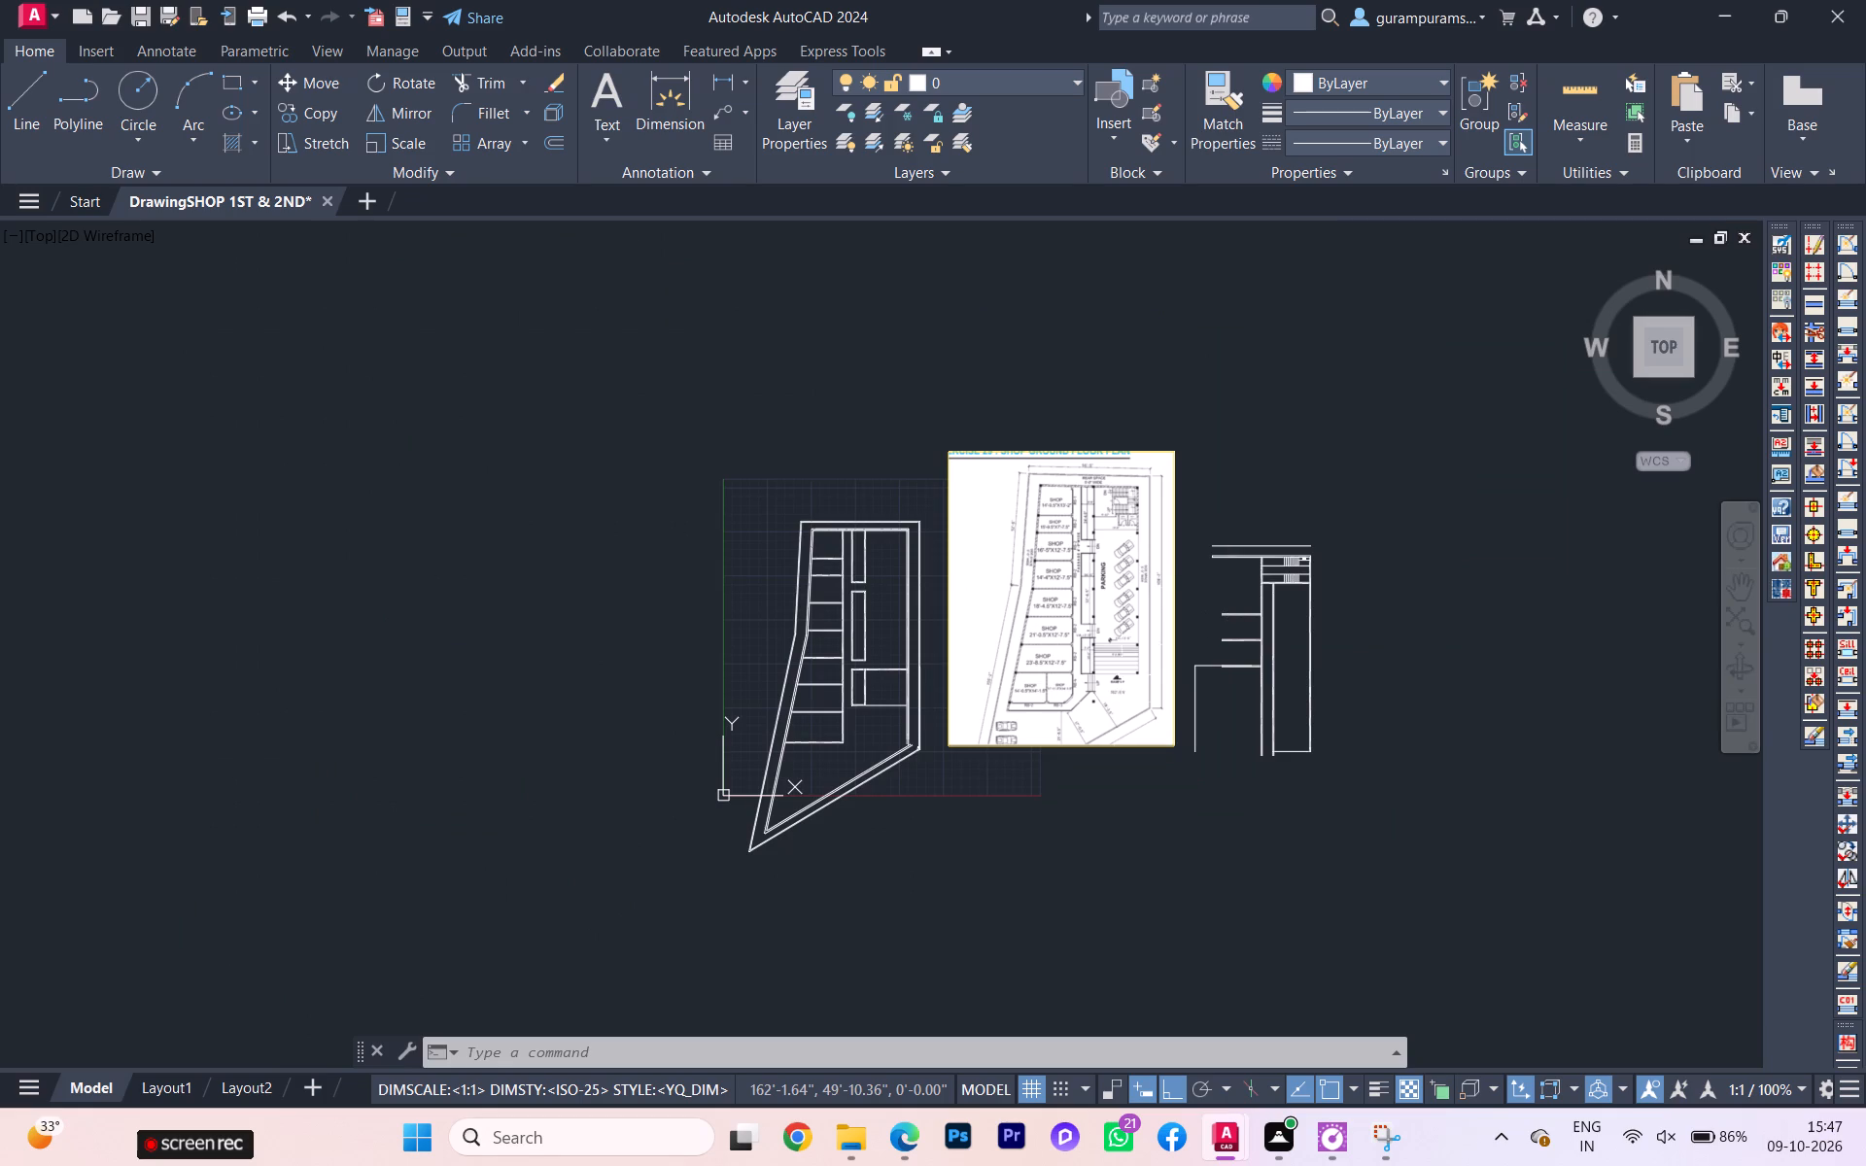
scroll(1076, 913, "up", 1)
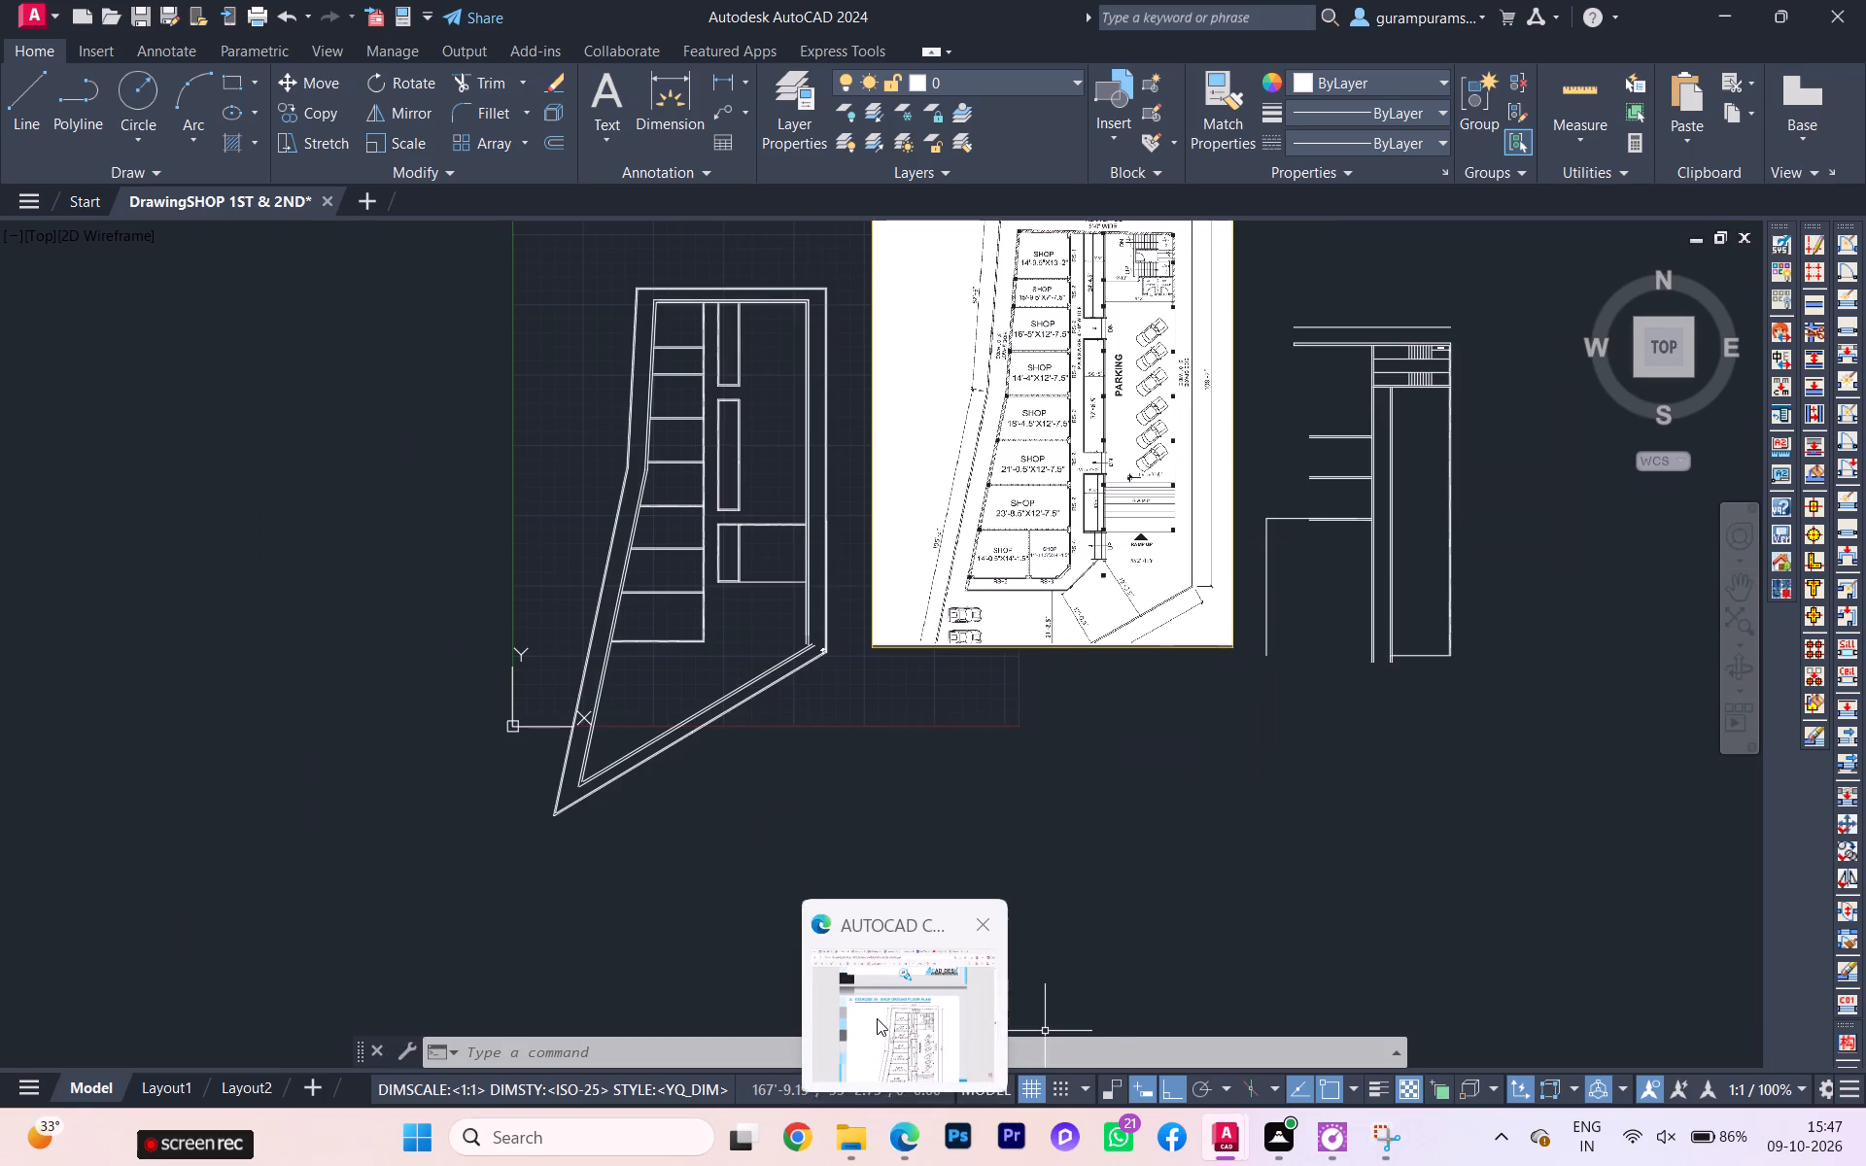
left_click(877, 1017)
scroll(924, 725, "up", 6)
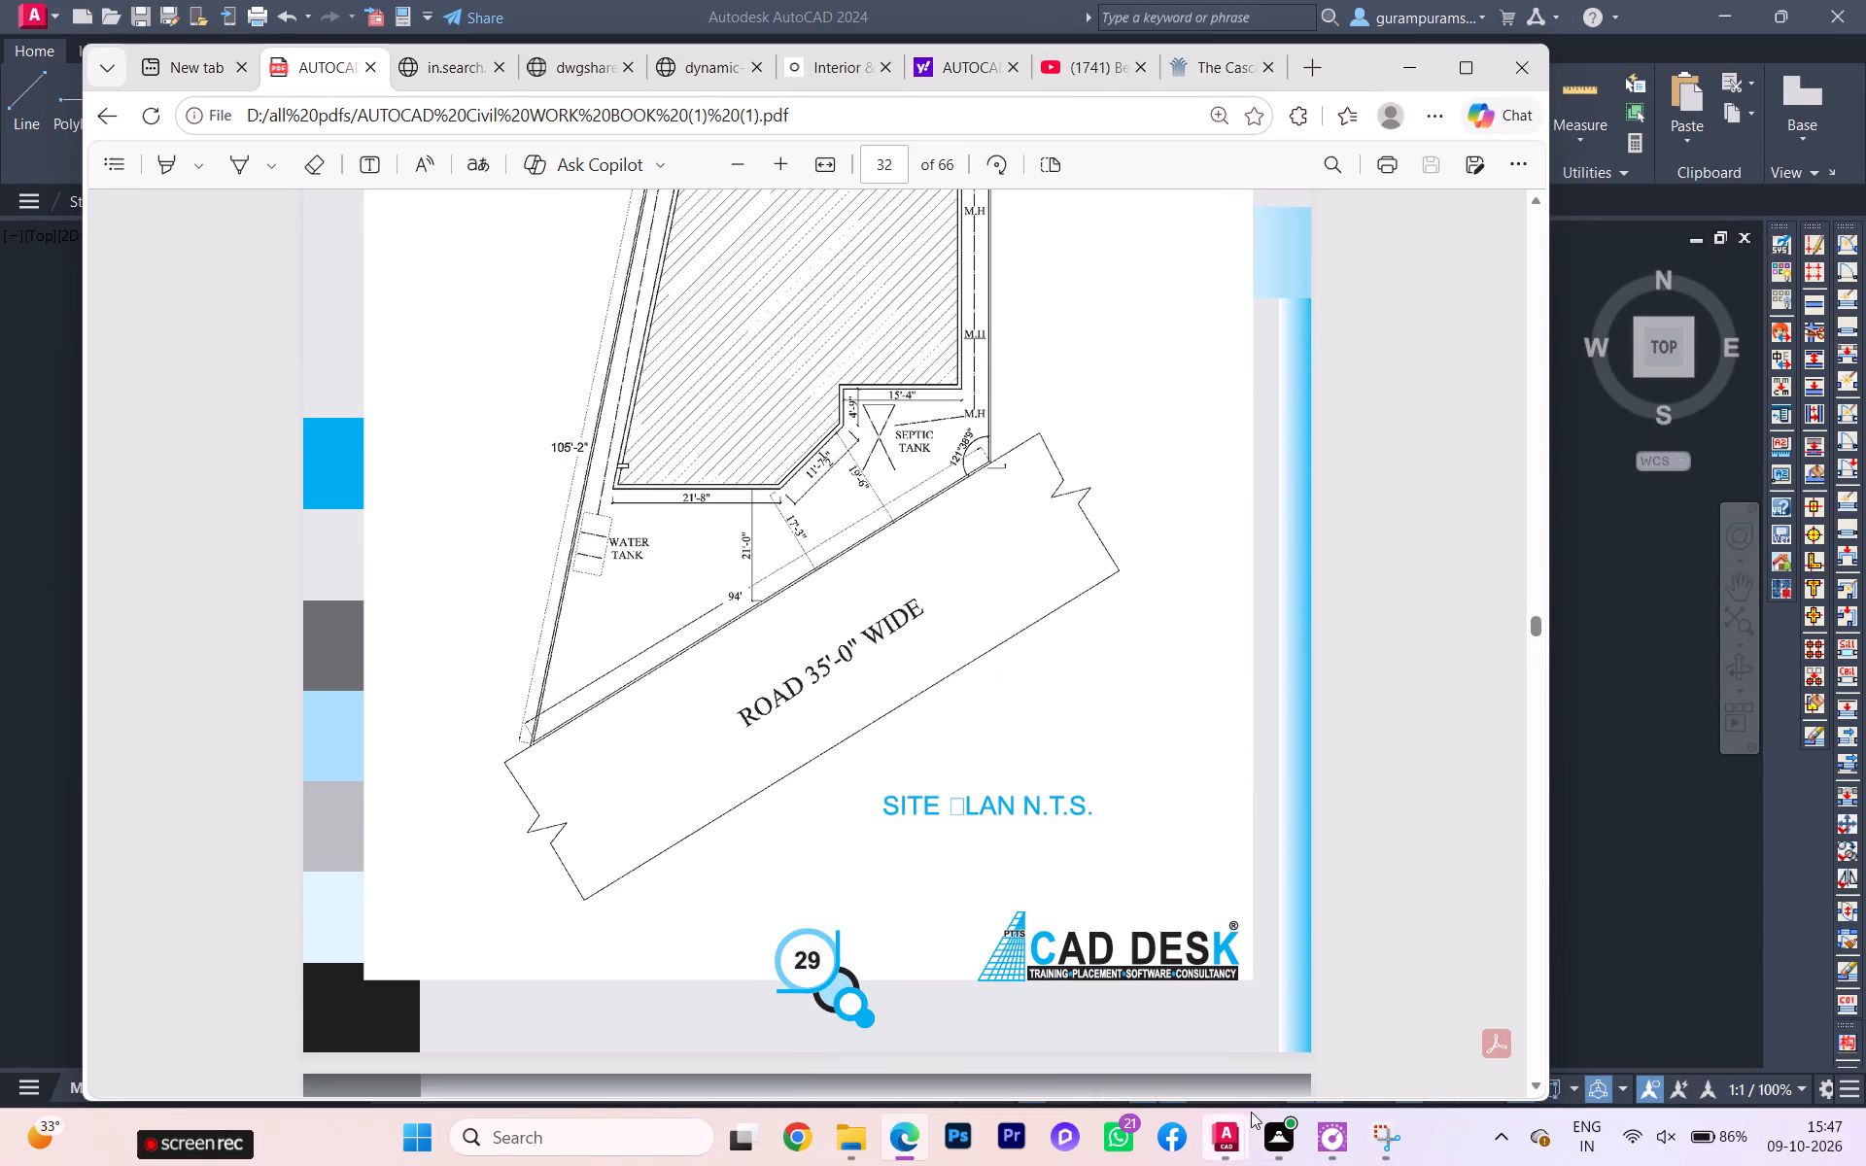
left_click(1261, 1059)
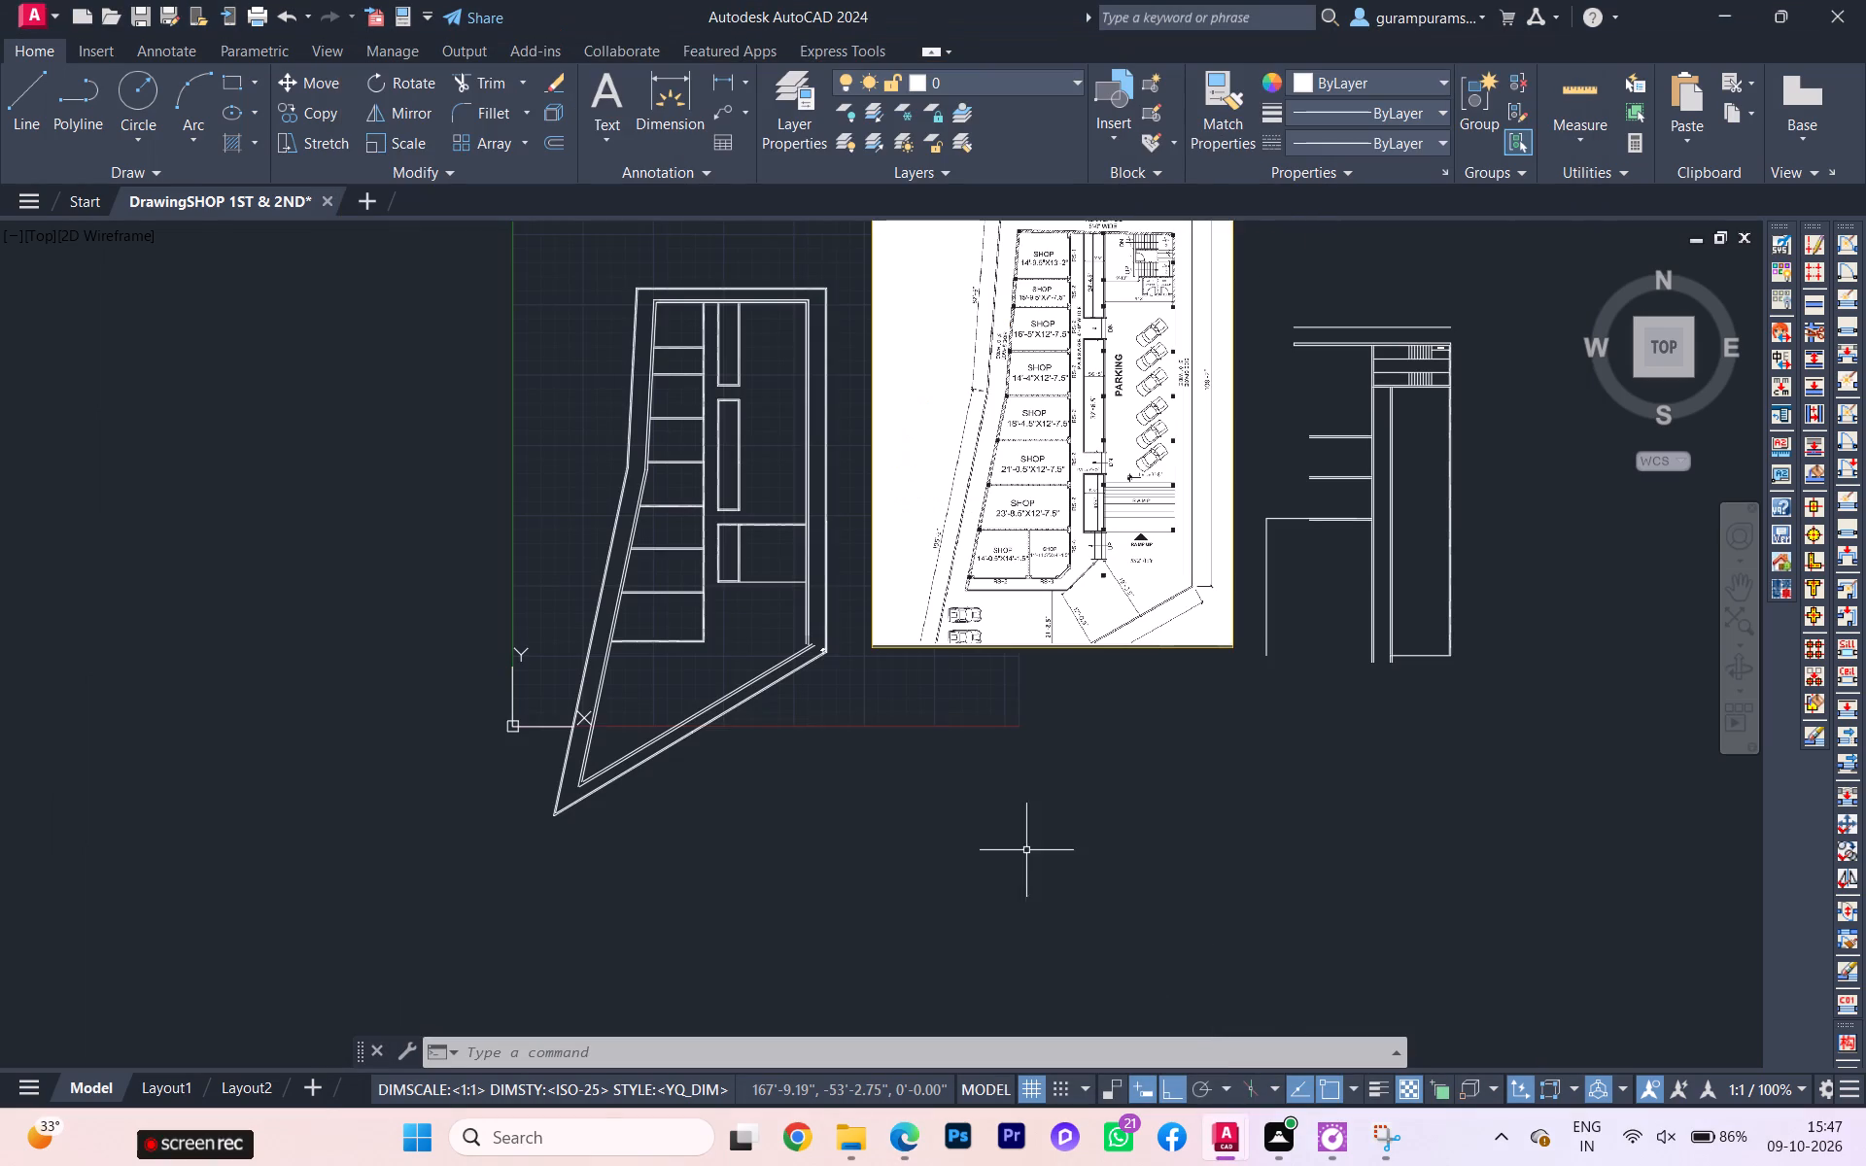
scroll(758, 745, "up", 2)
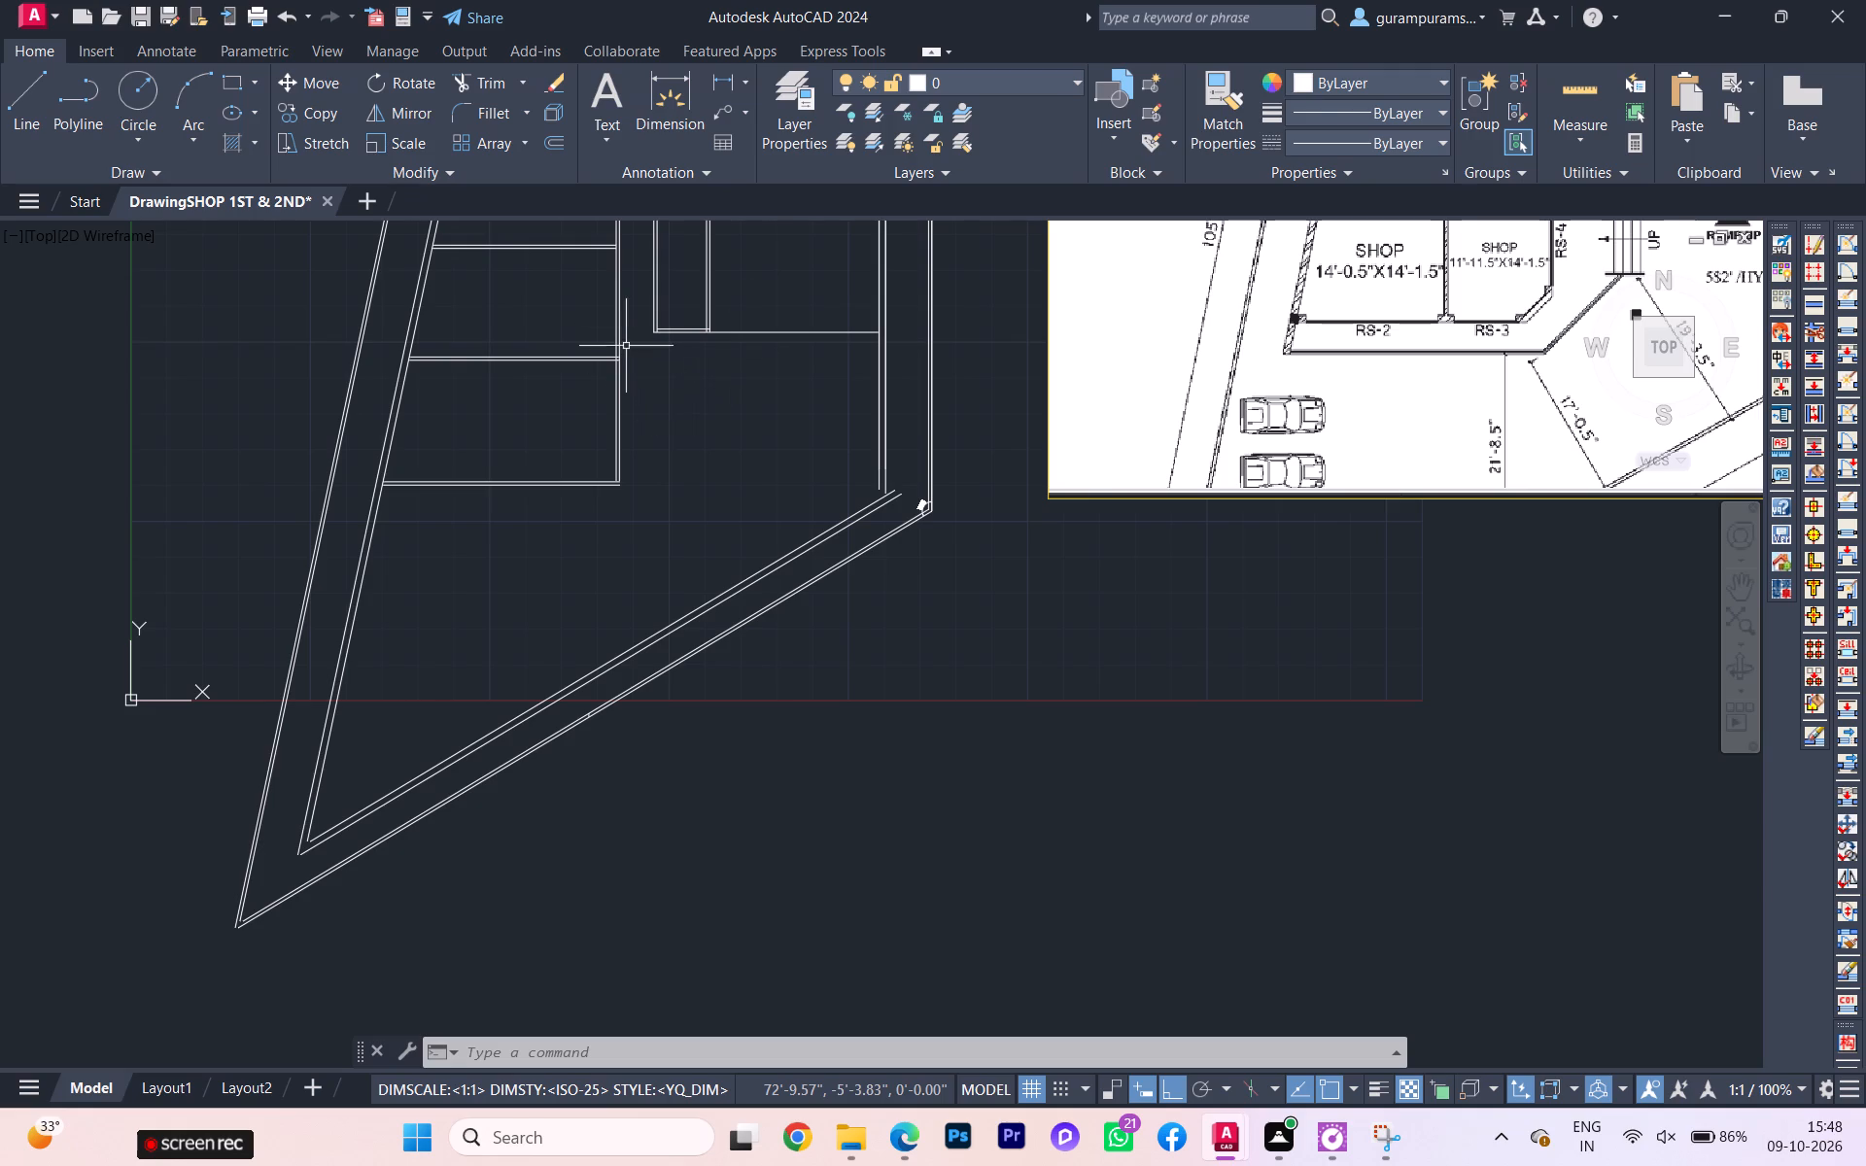
Measure the length of the southernmost shop's outer south wall line with a linear dimension.
left_click(728, 83)
scroll(392, 498, "up", 2)
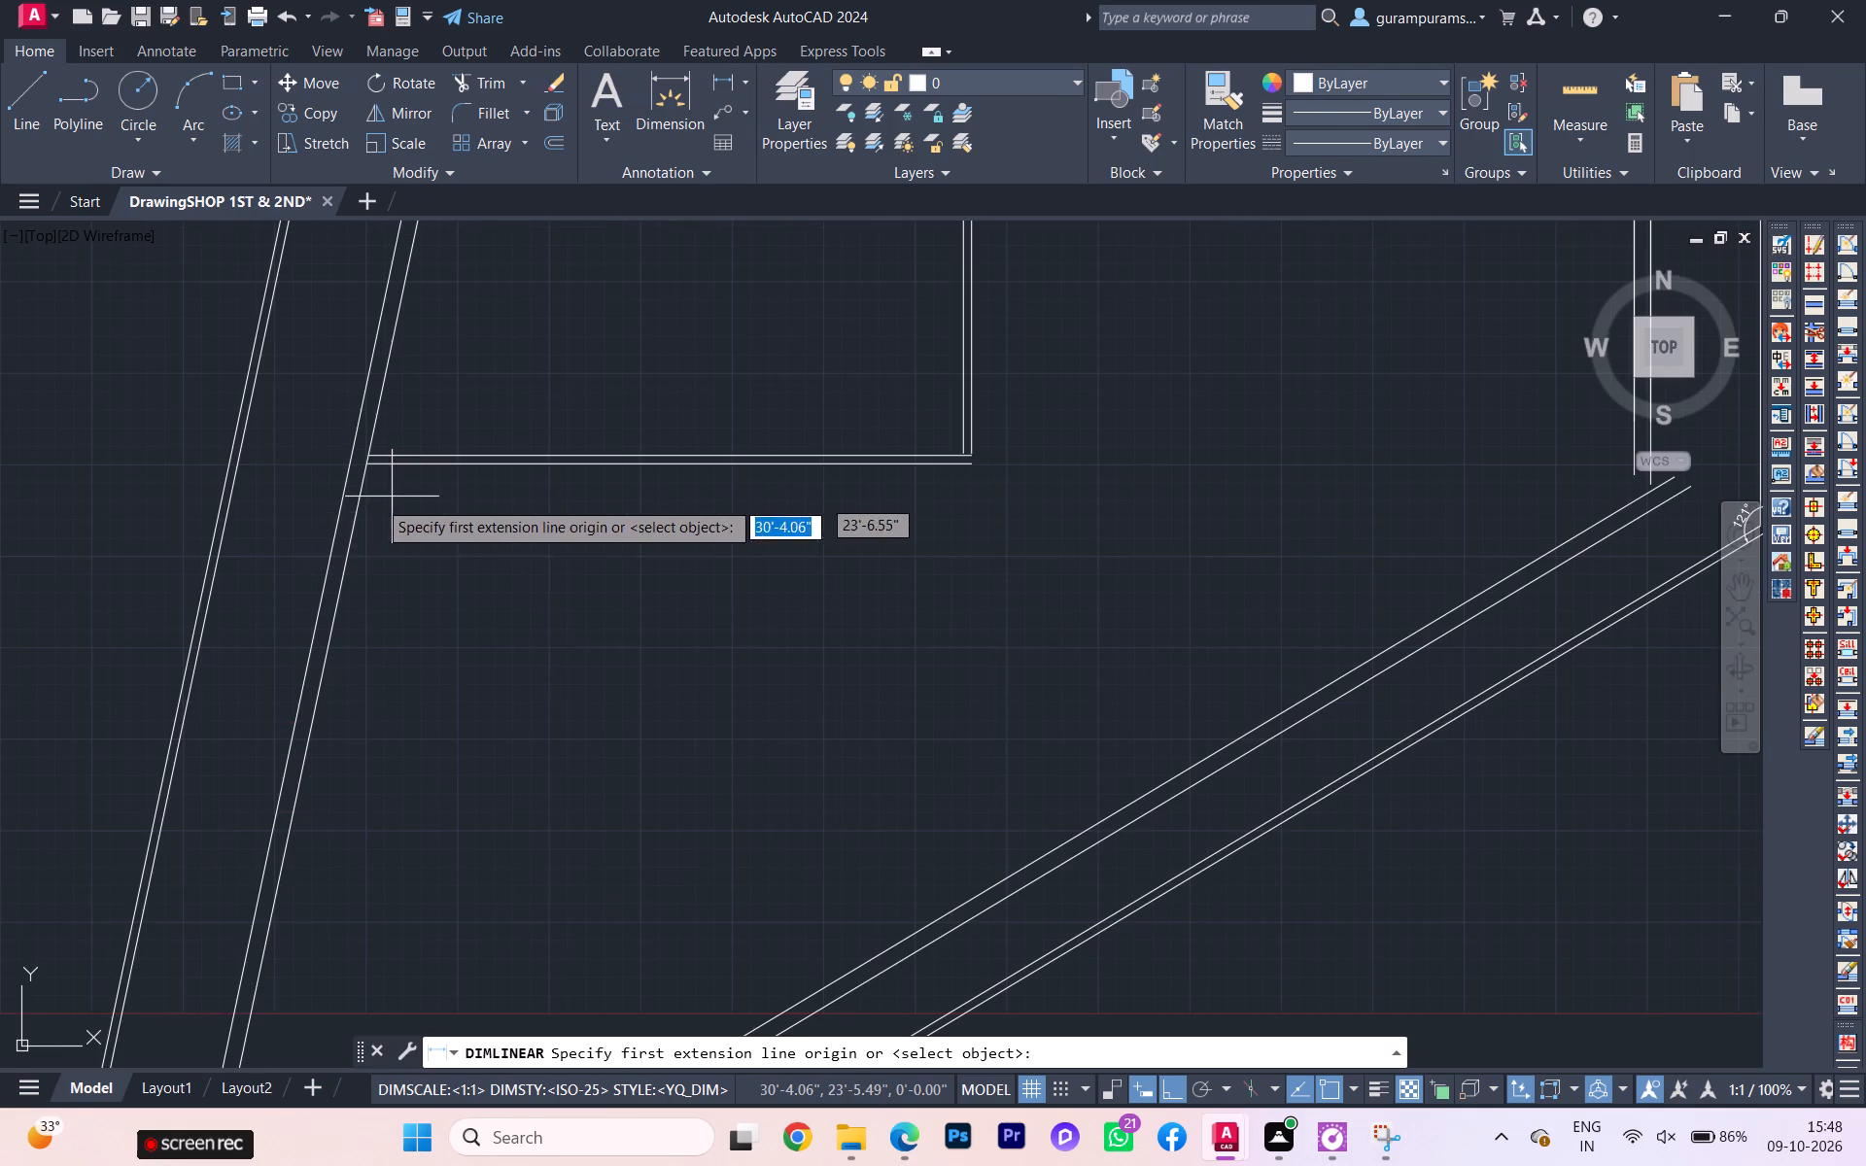
left_click(368, 467)
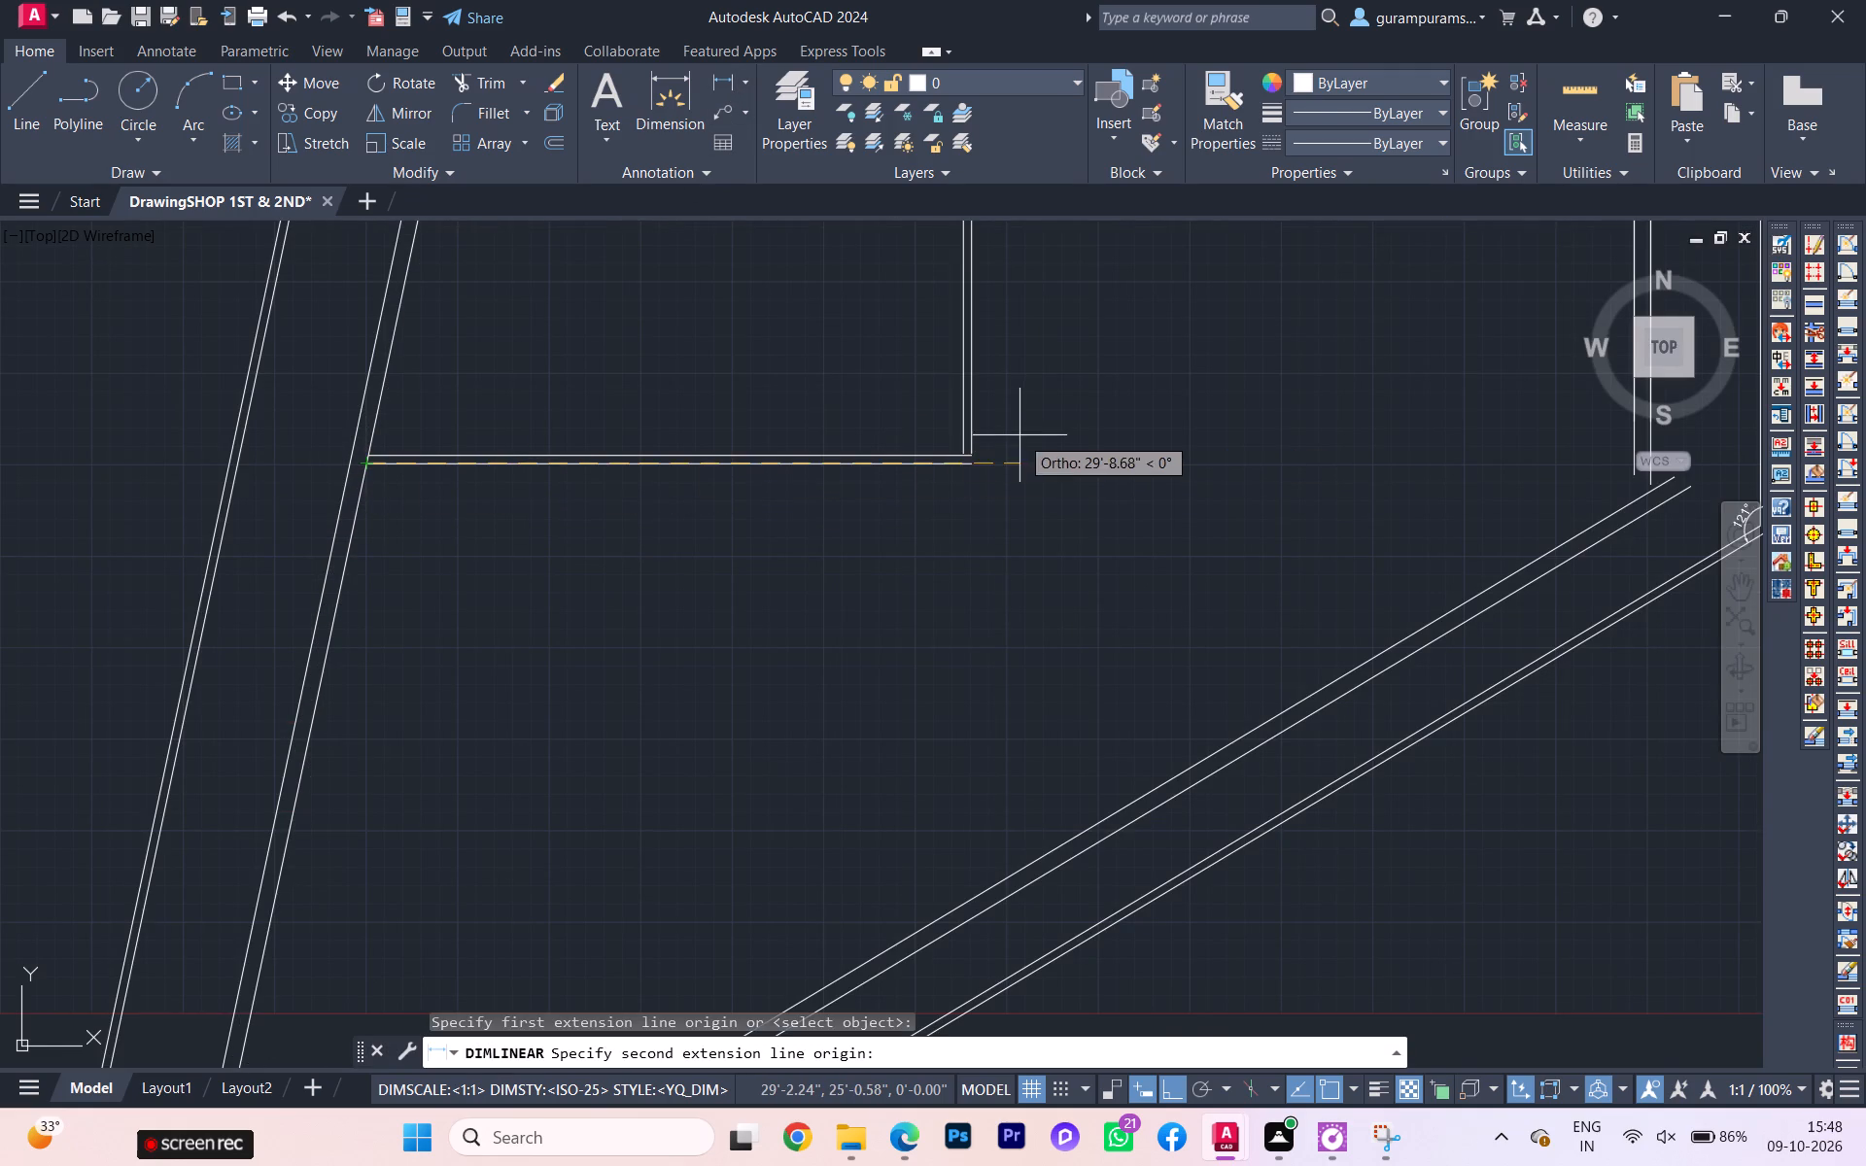
scroll(985, 479, "up", 2)
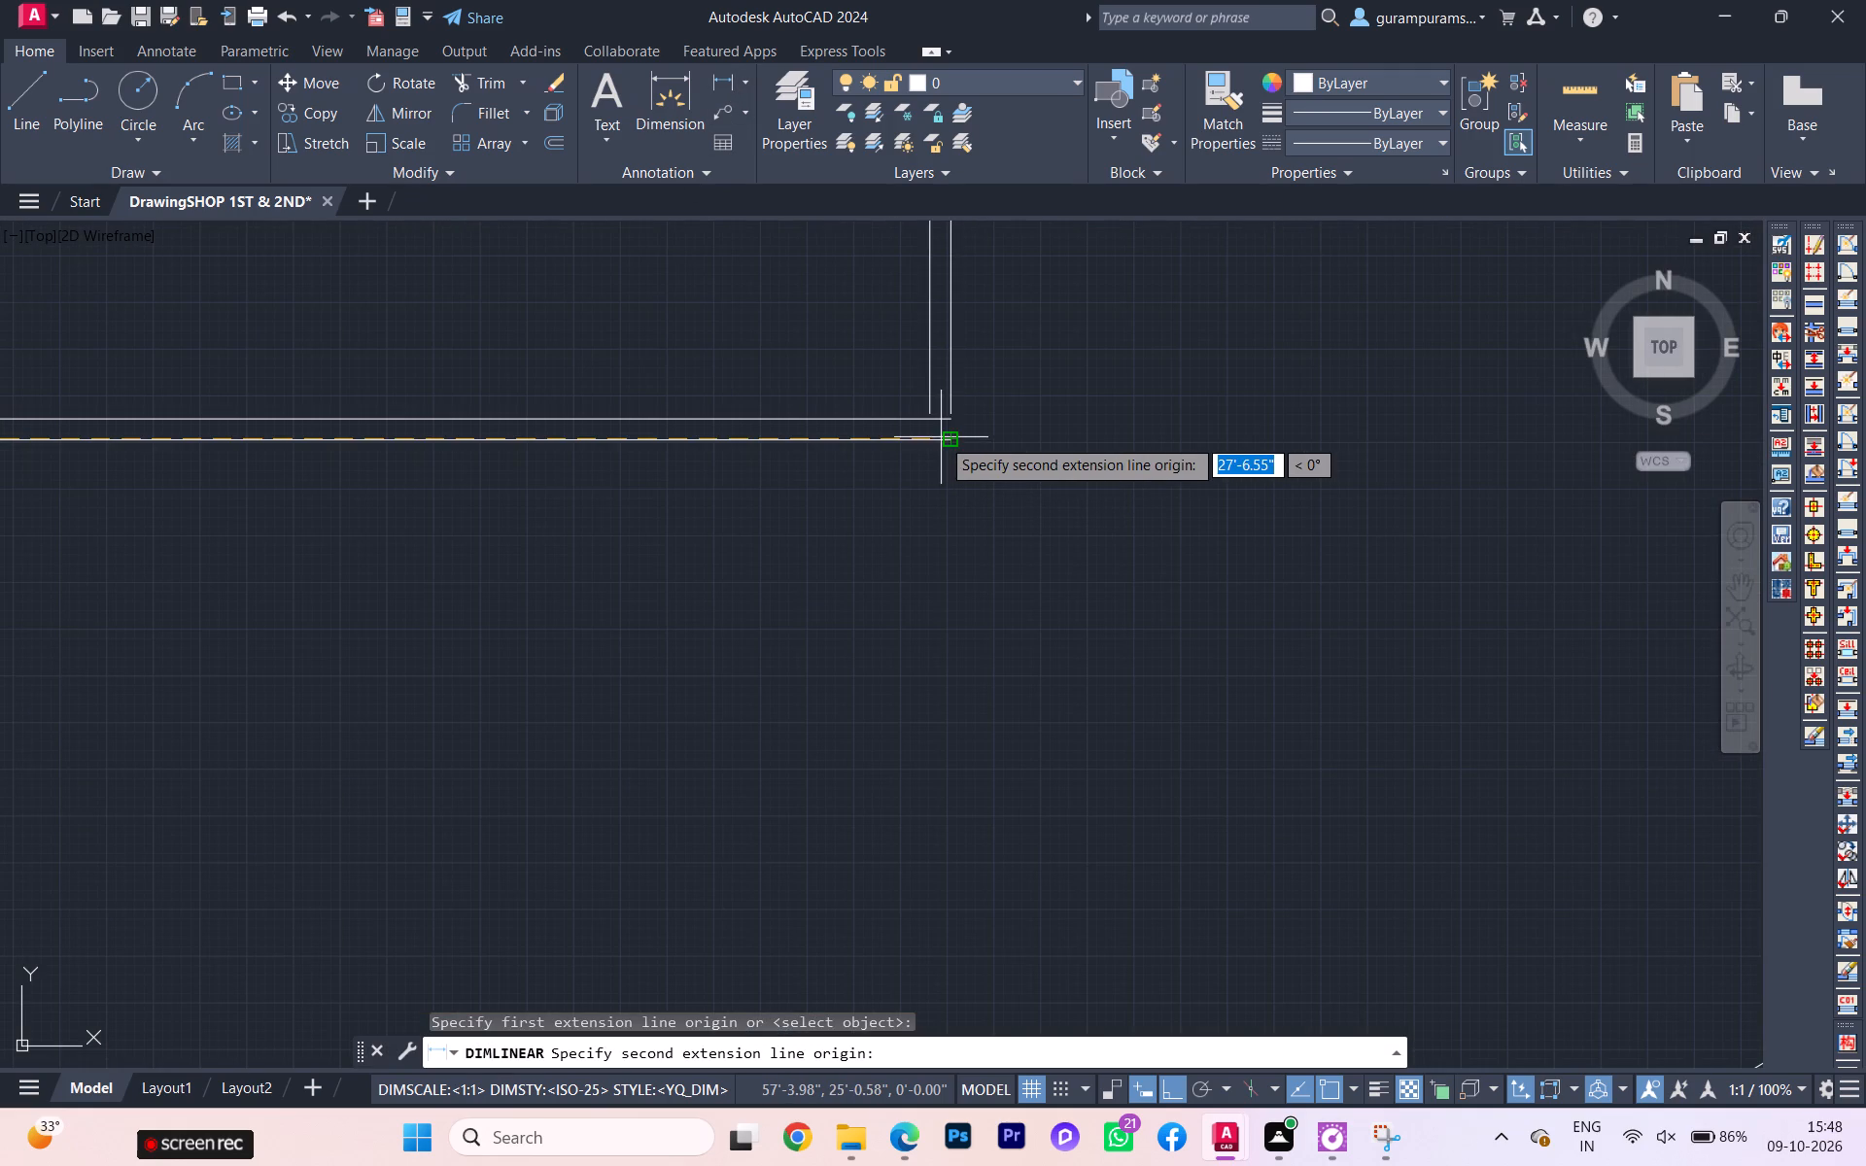
left_click(950, 446)
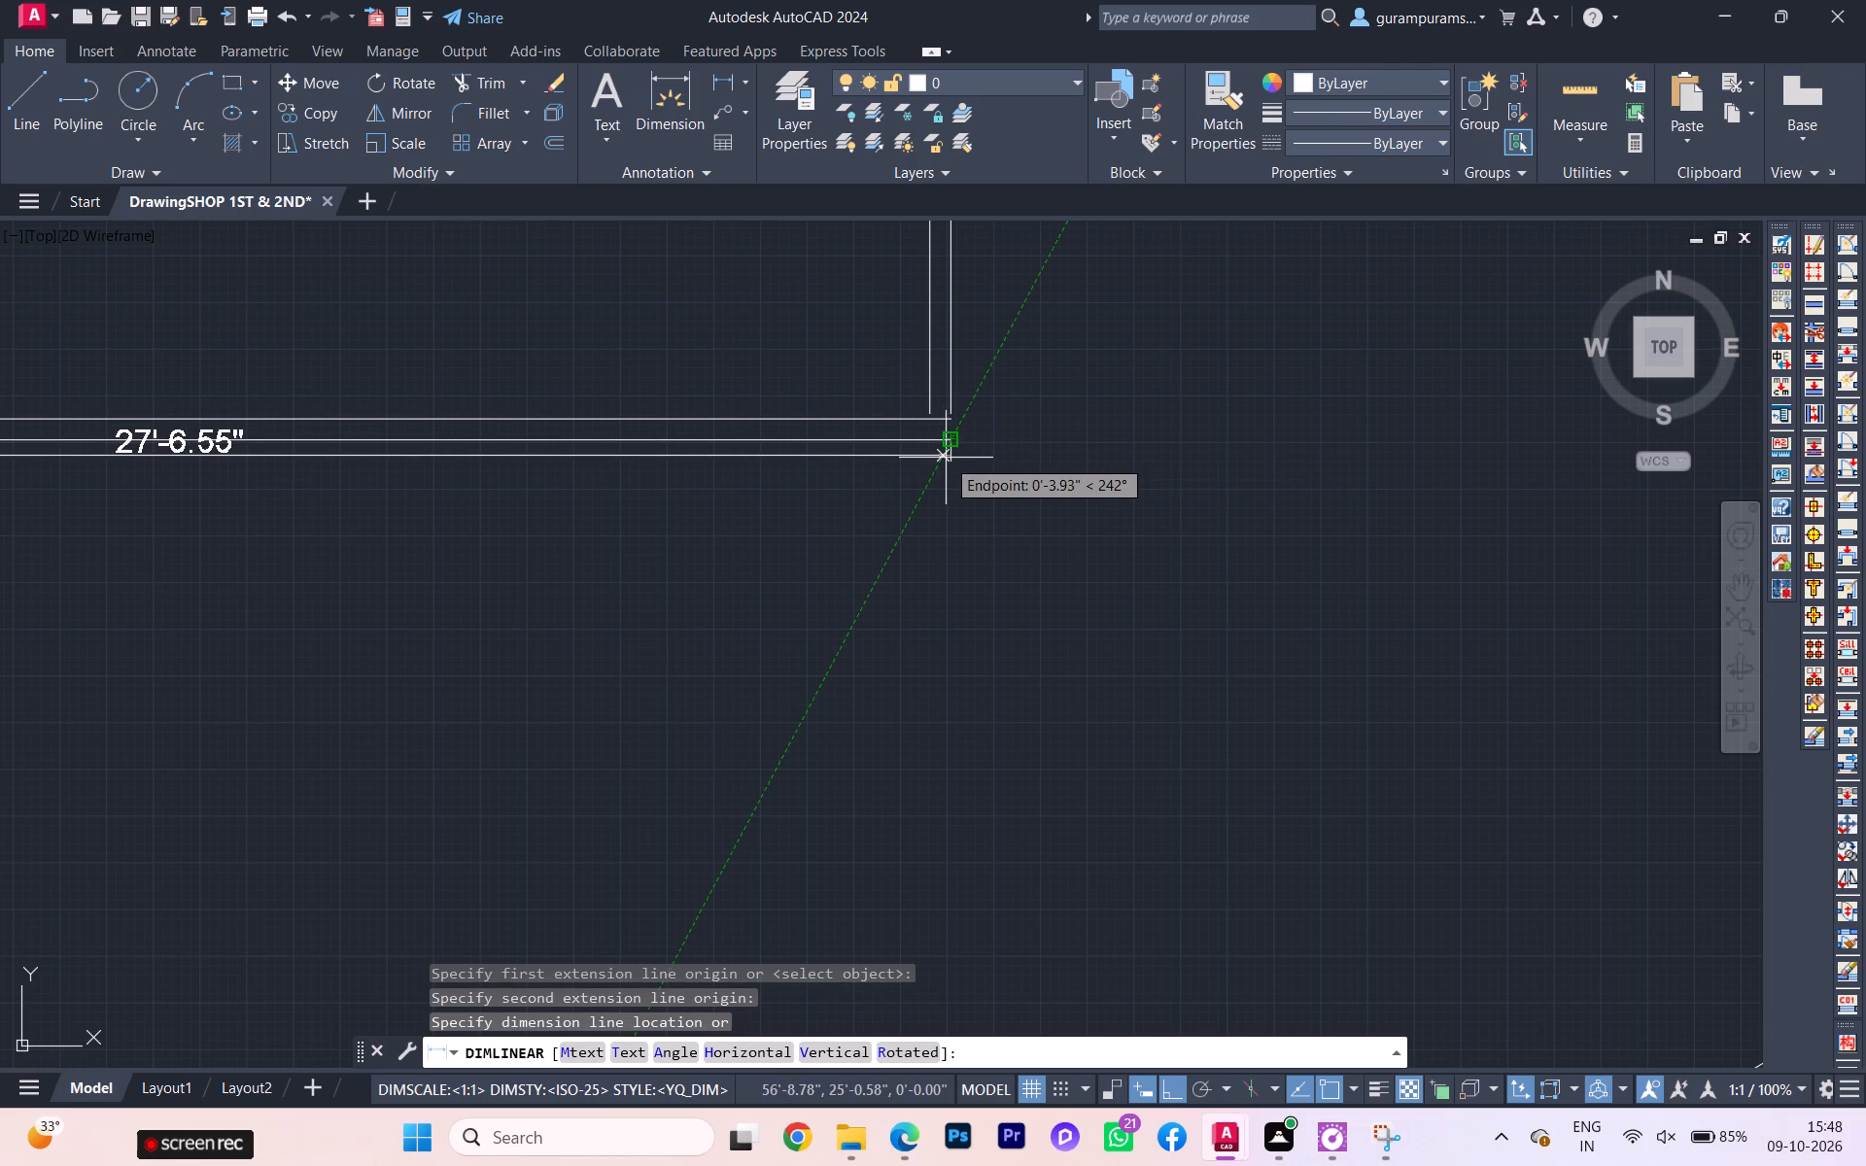
scroll(890, 494, "down", 2)
scroll(770, 522, "down", 2)
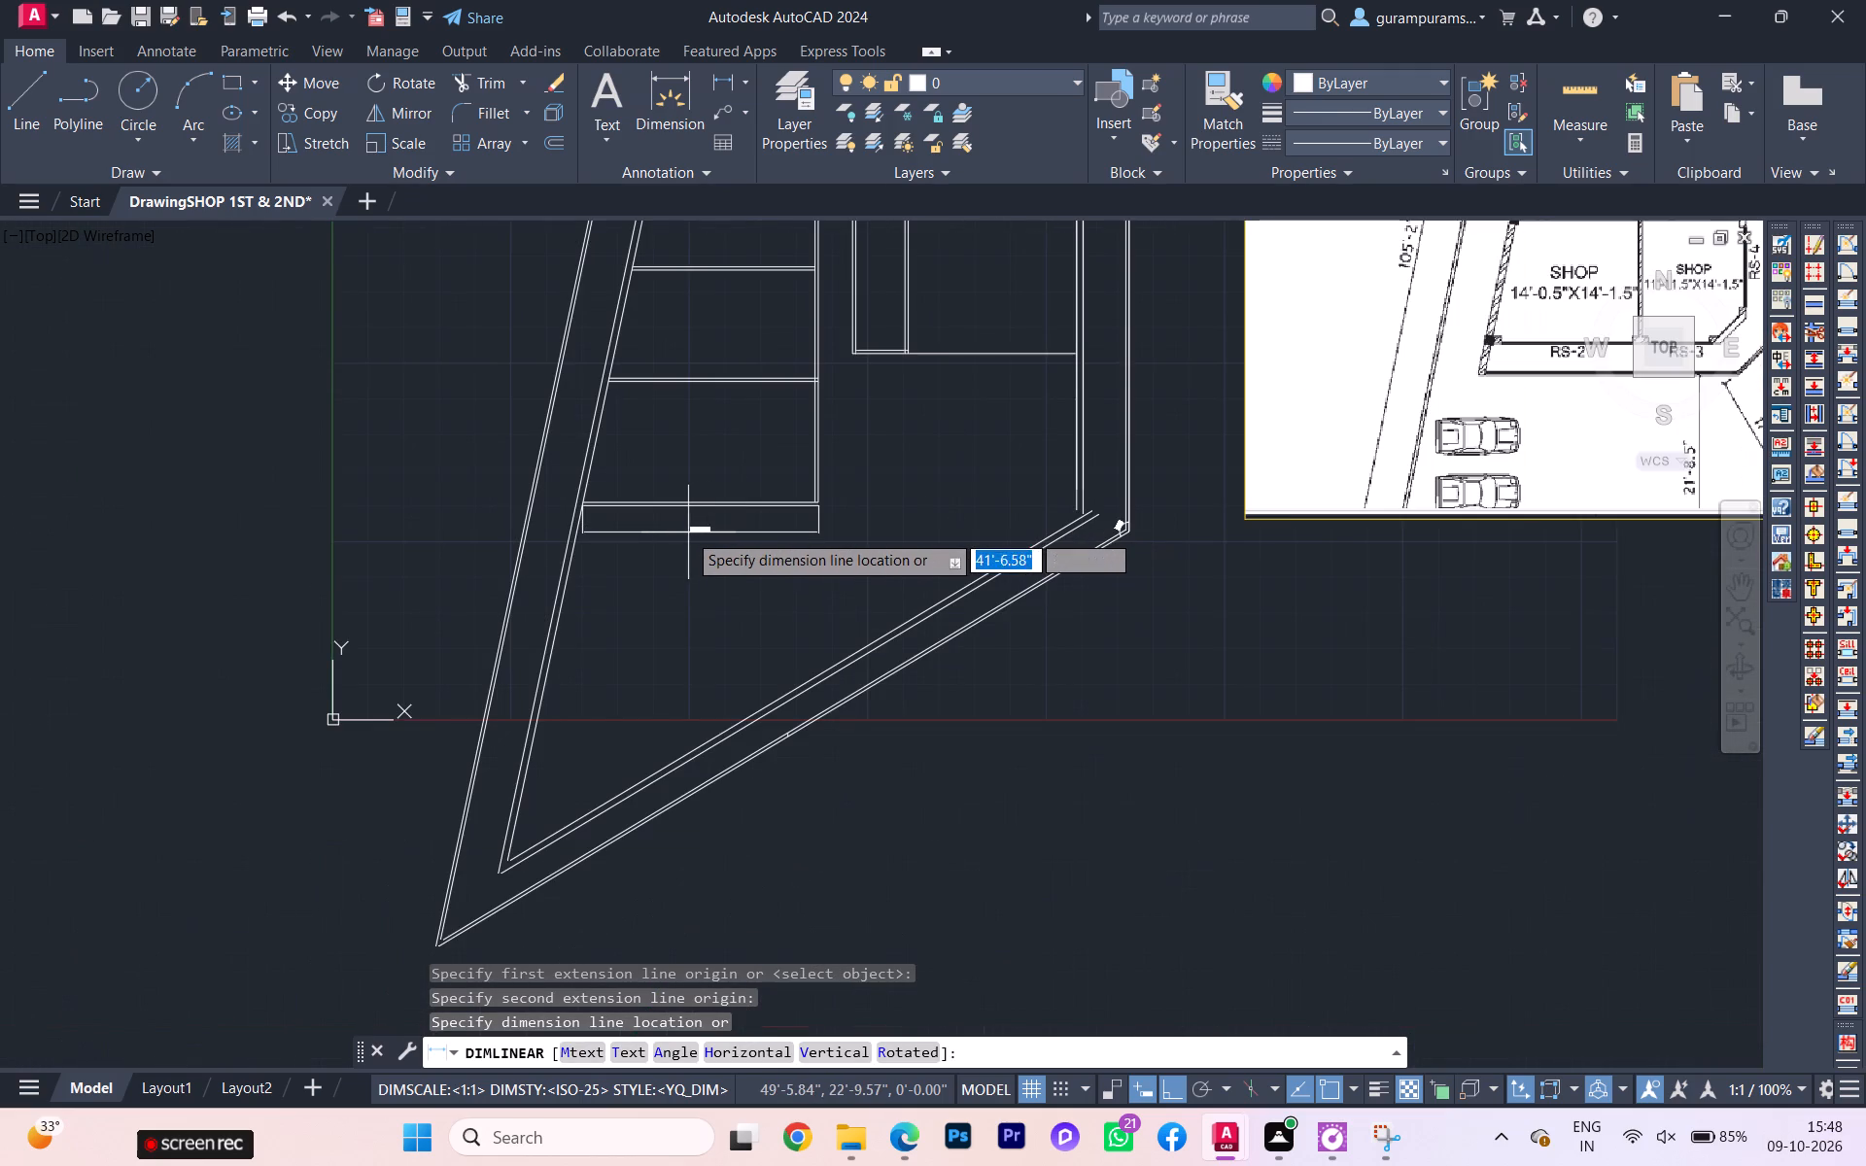
scroll(682, 537, "down", 1)
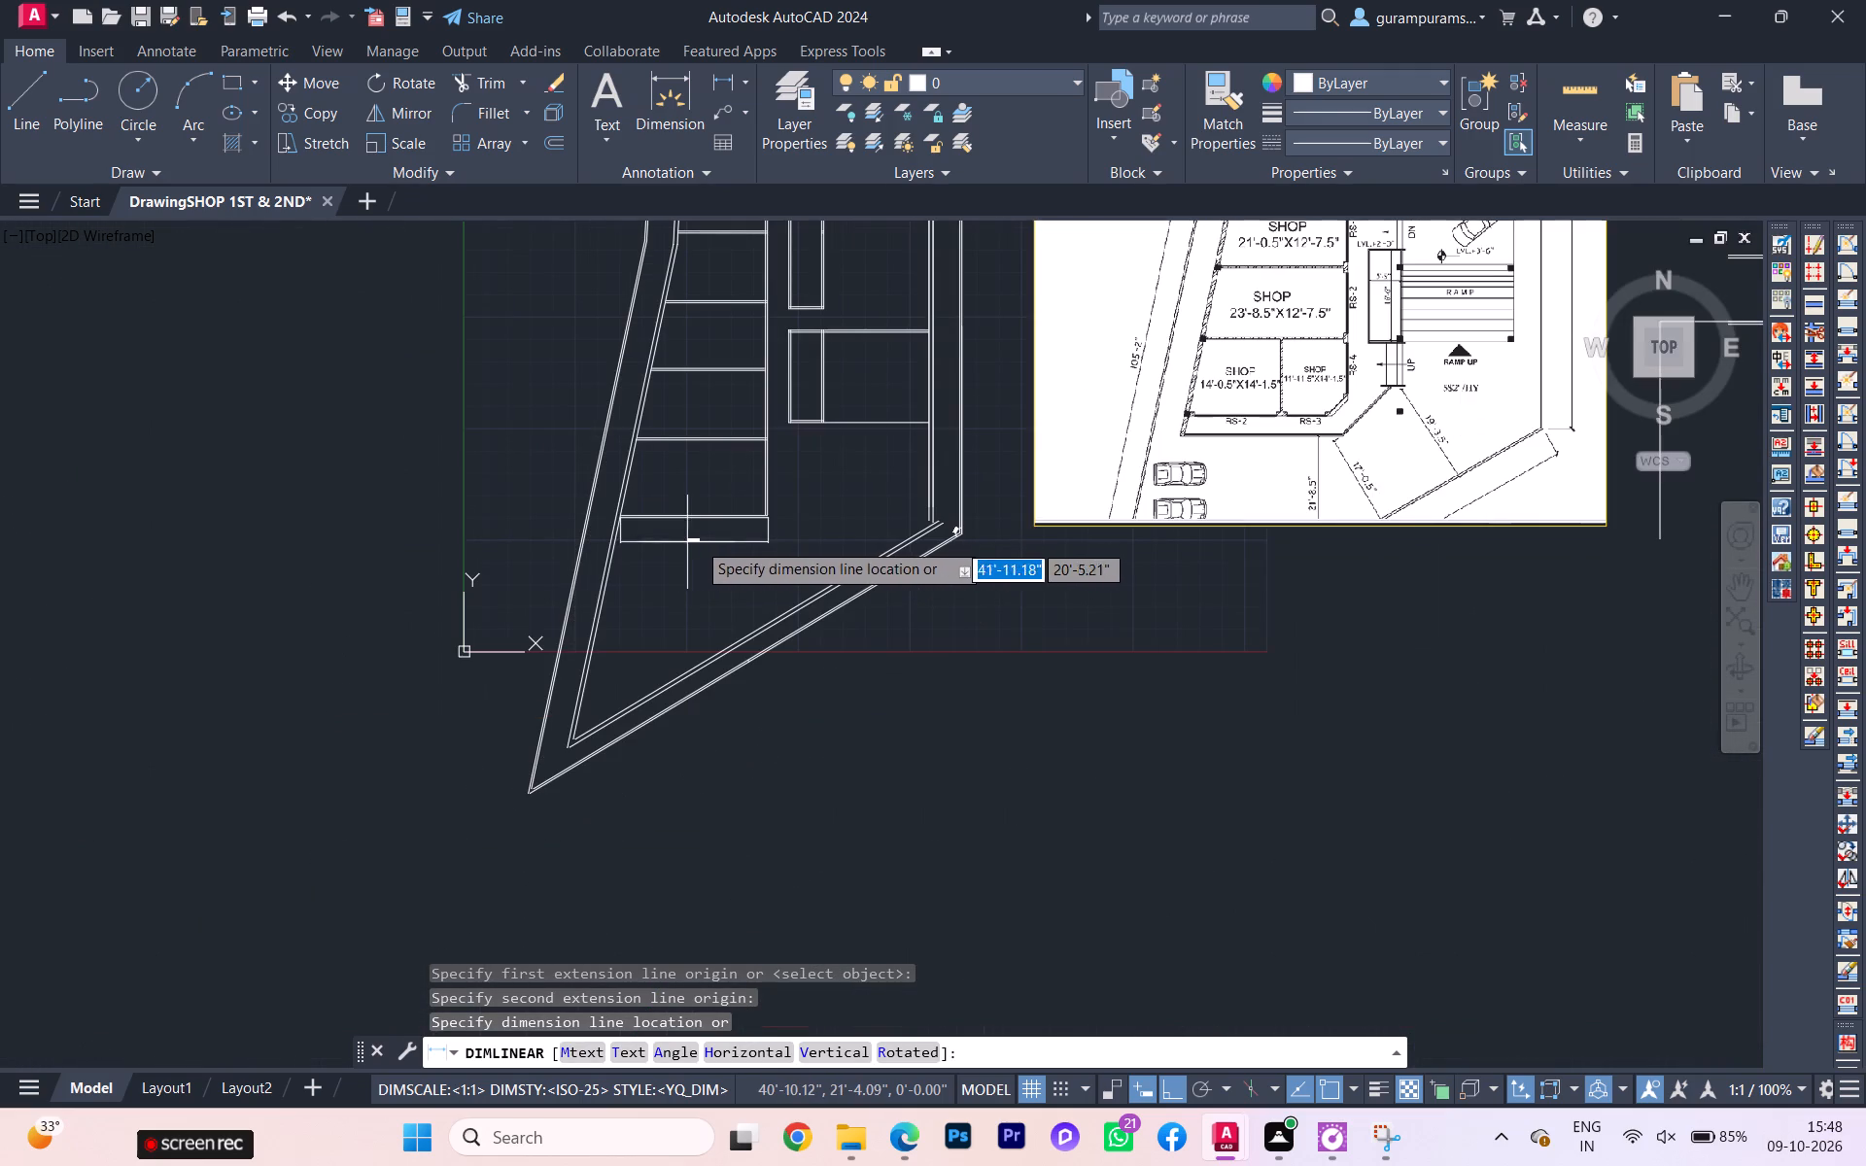
scroll(1213, 451, "up", 2)
scroll(1212, 453, "down", 3)
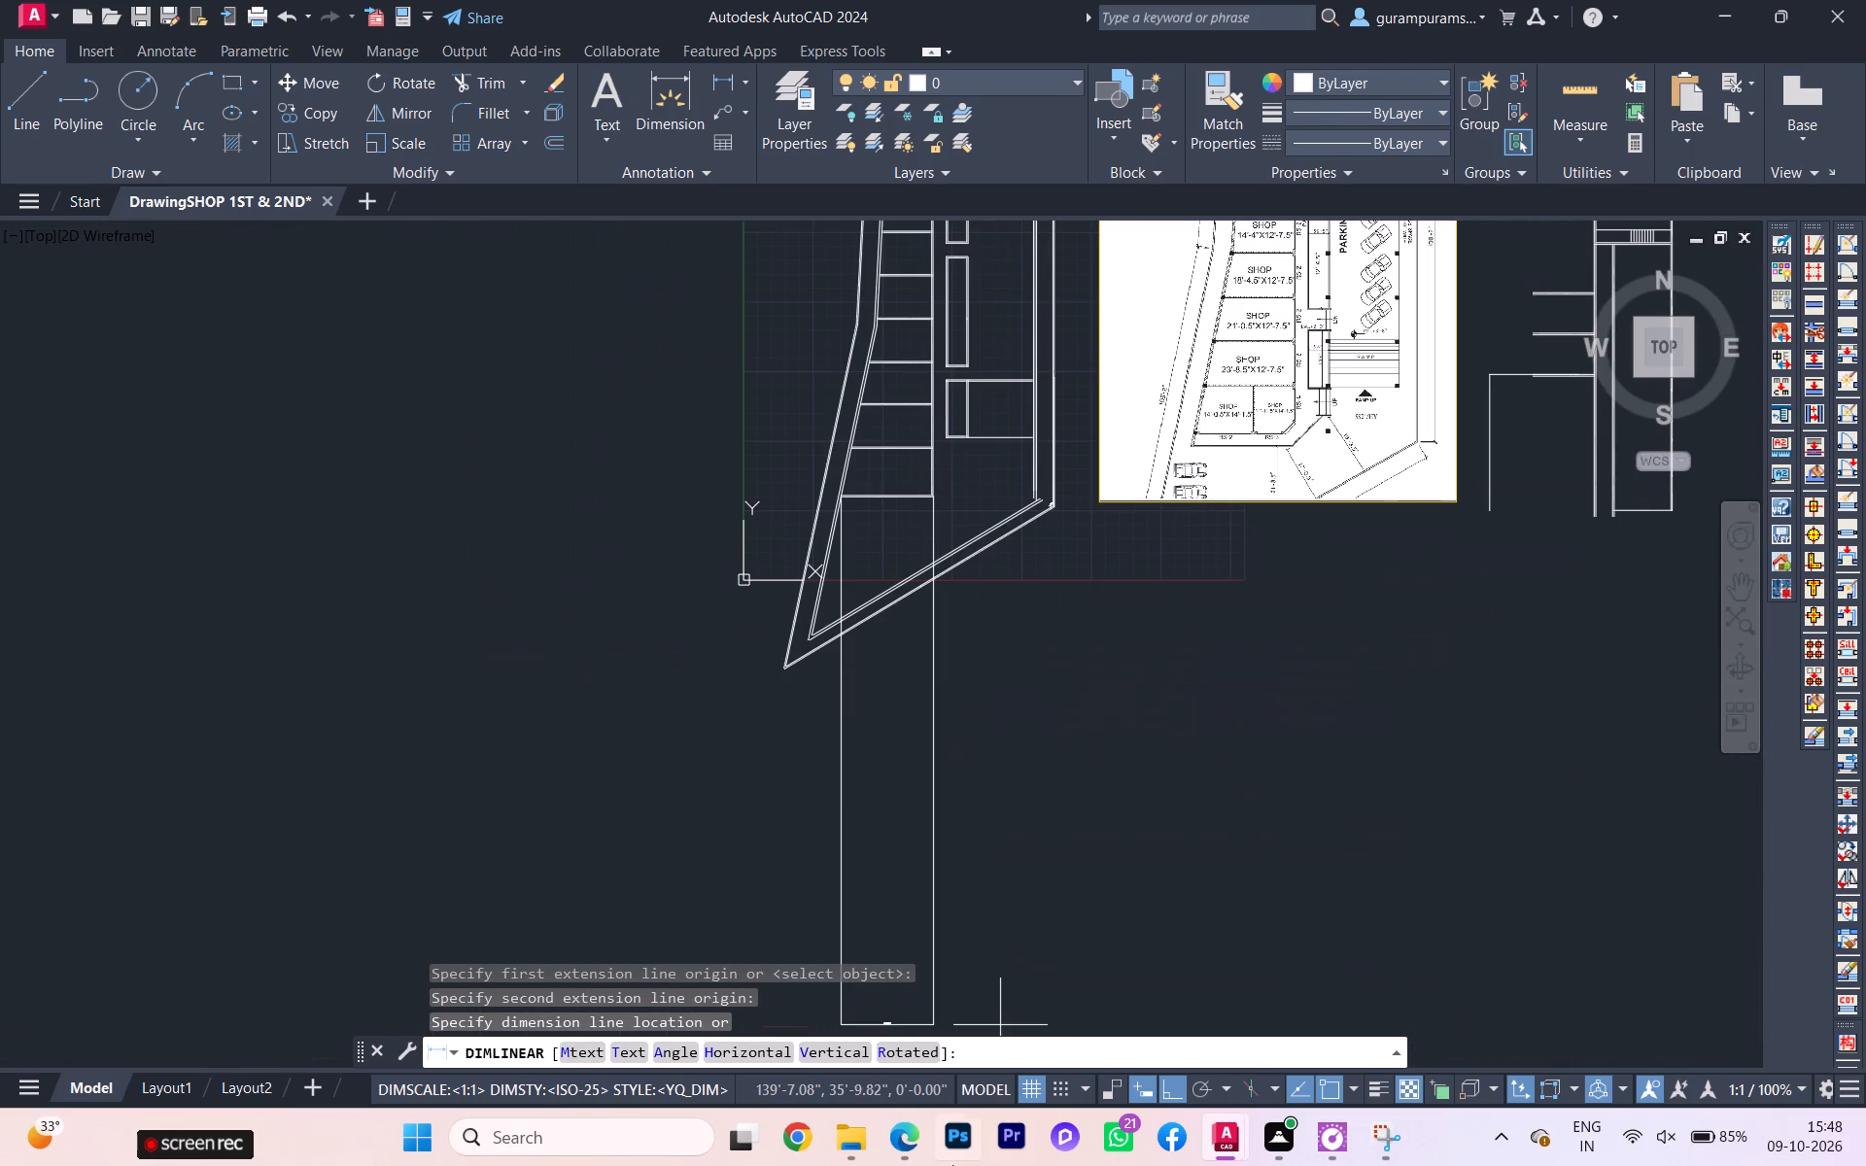
Switch to the workbook PDF in Edge and examine the southern shops in Exercise 29's ground floor plan, abandoning the pending dimension.
left_click(916, 1073)
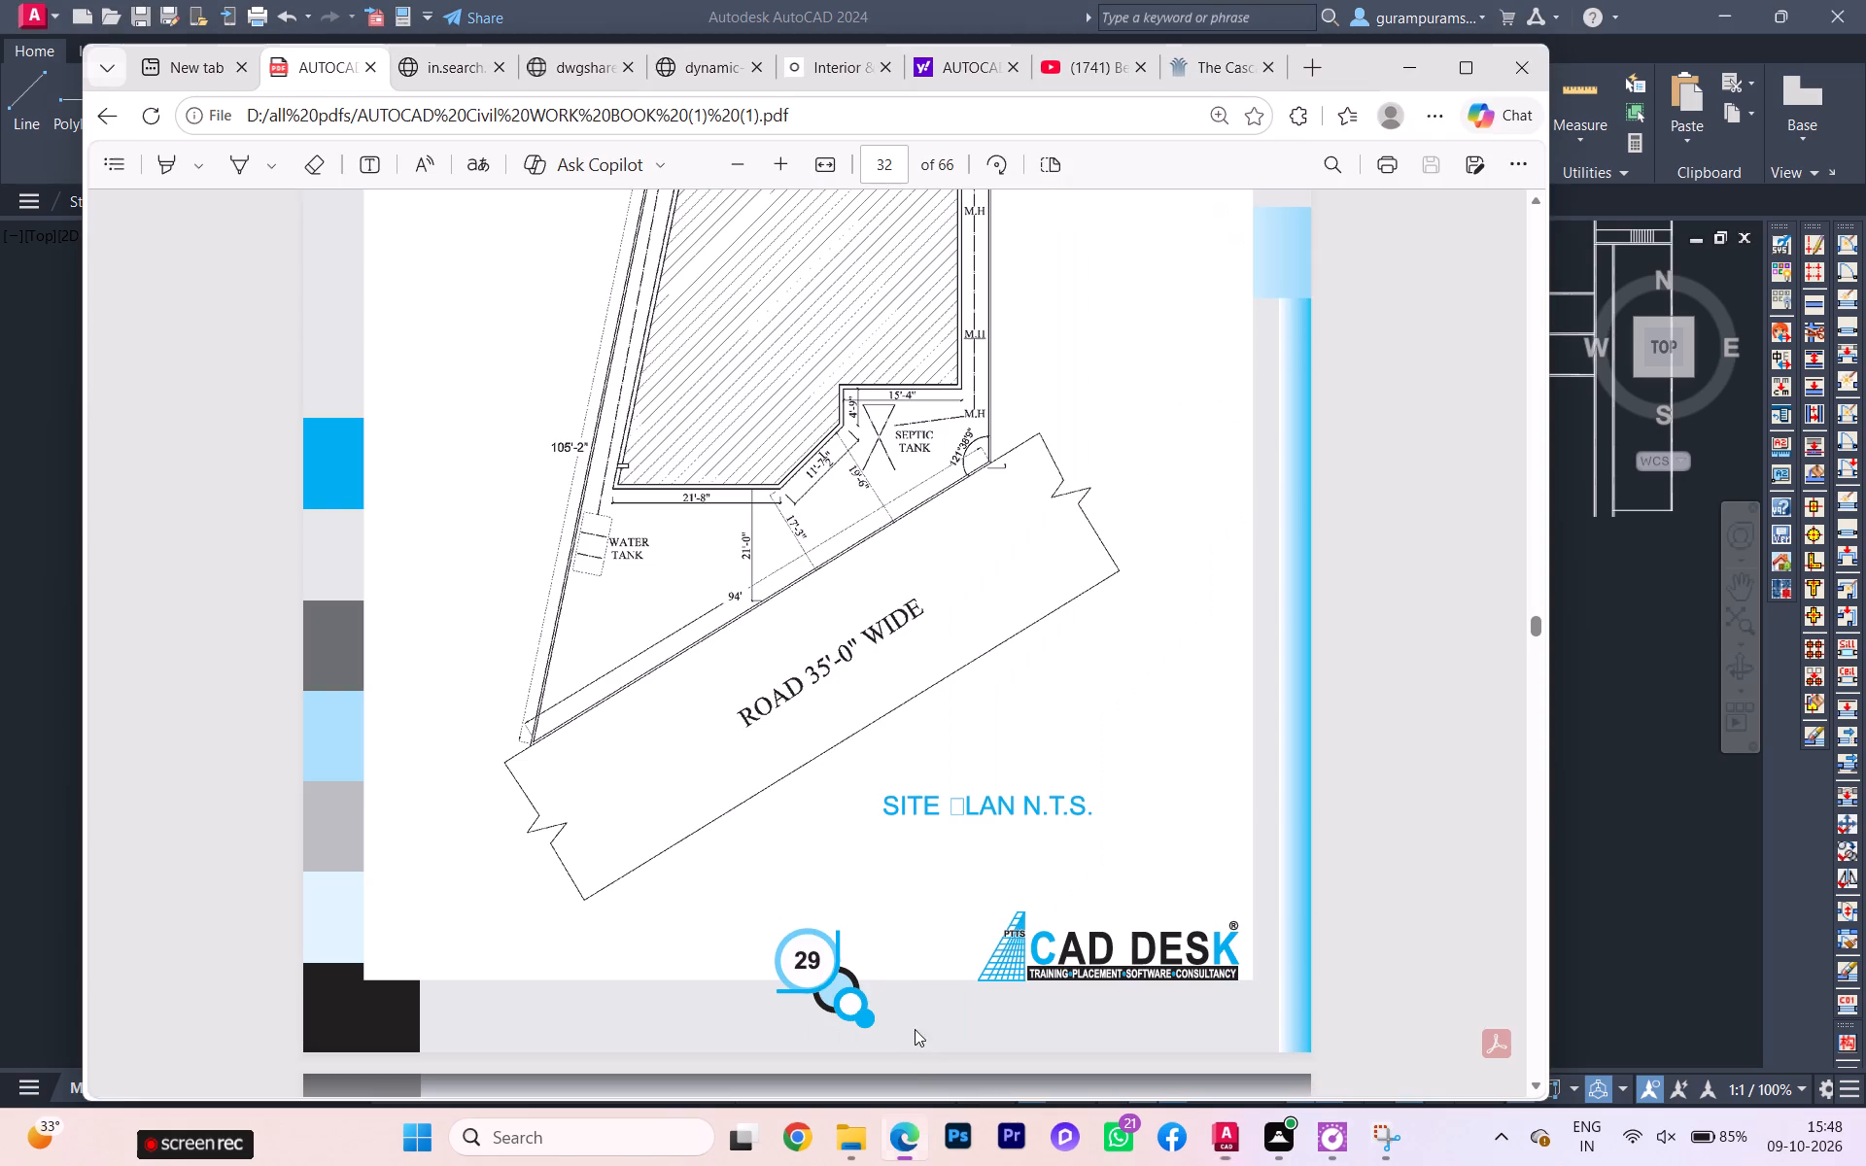
scroll(906, 736, "down", 7)
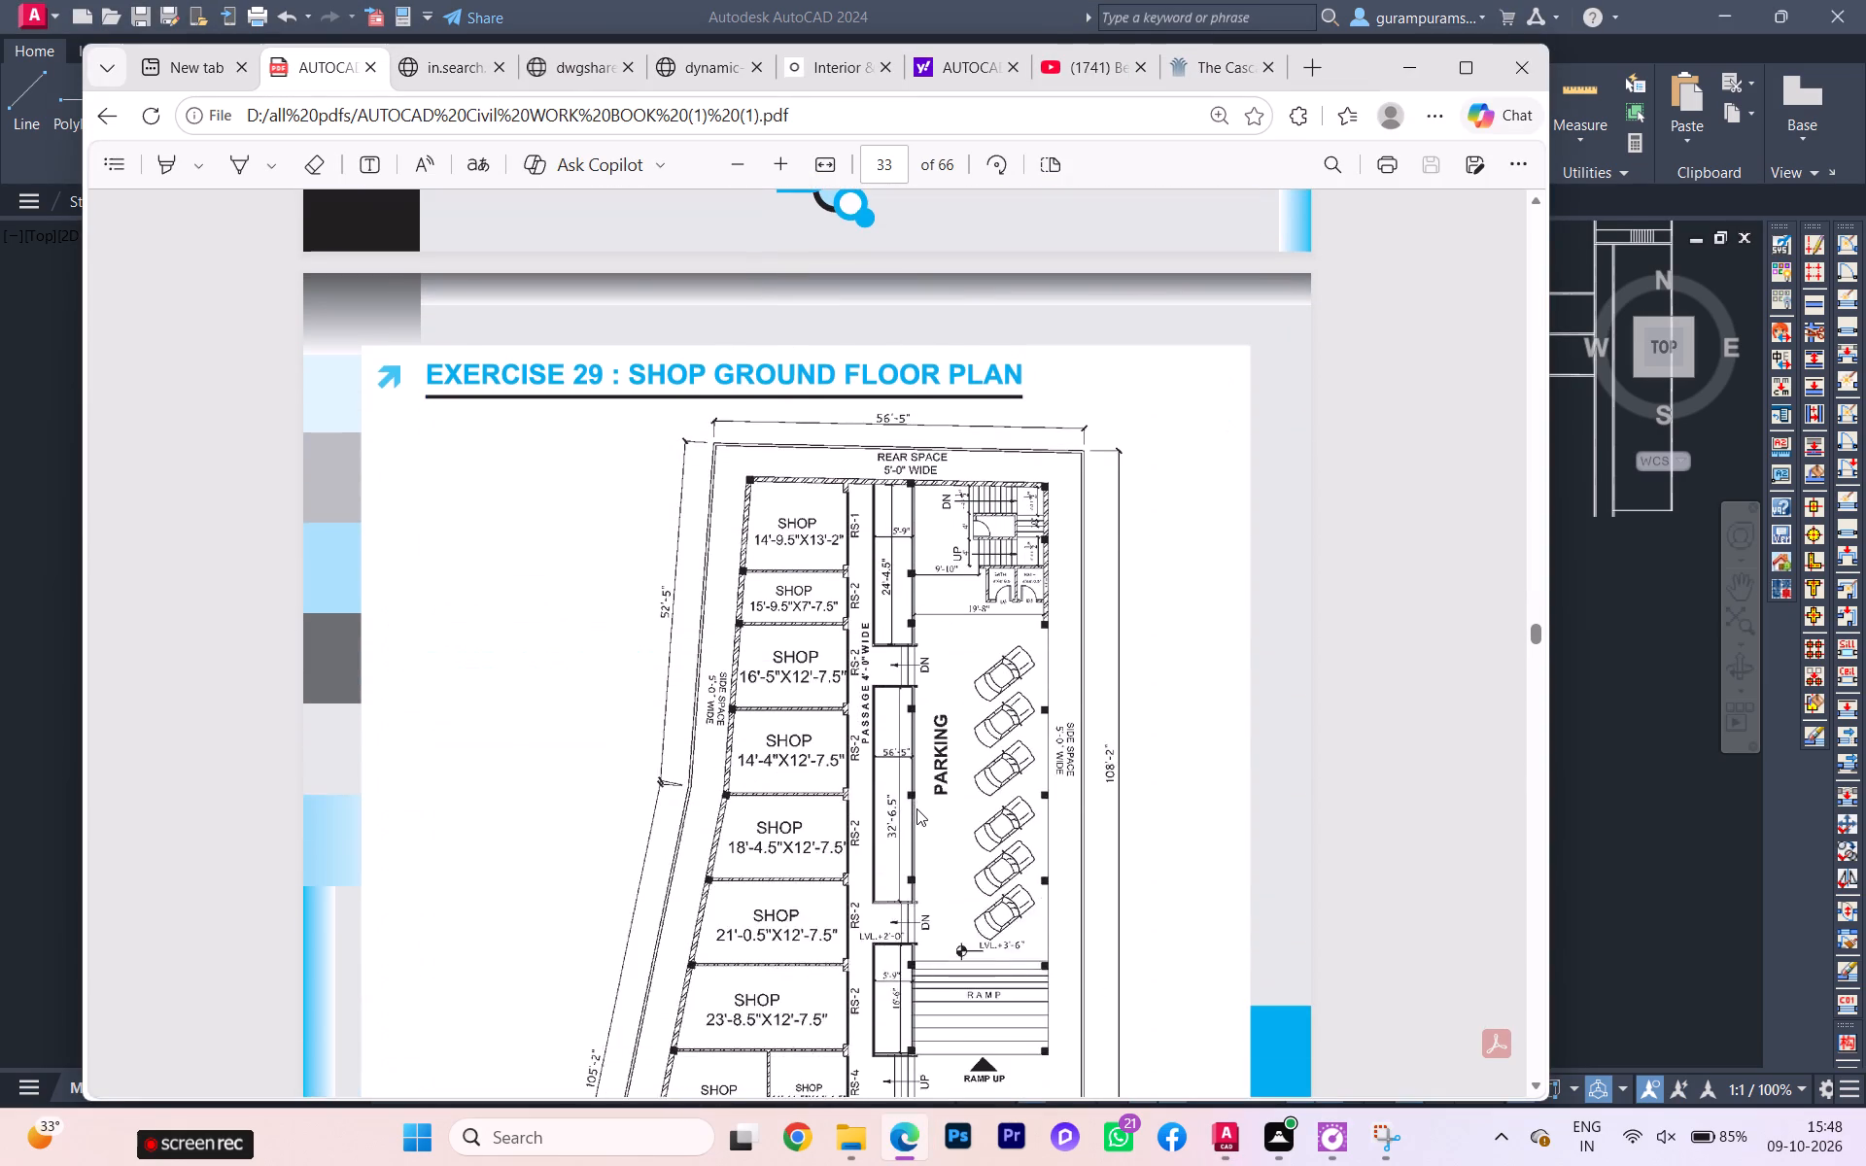
scroll(916, 812, "down", 2)
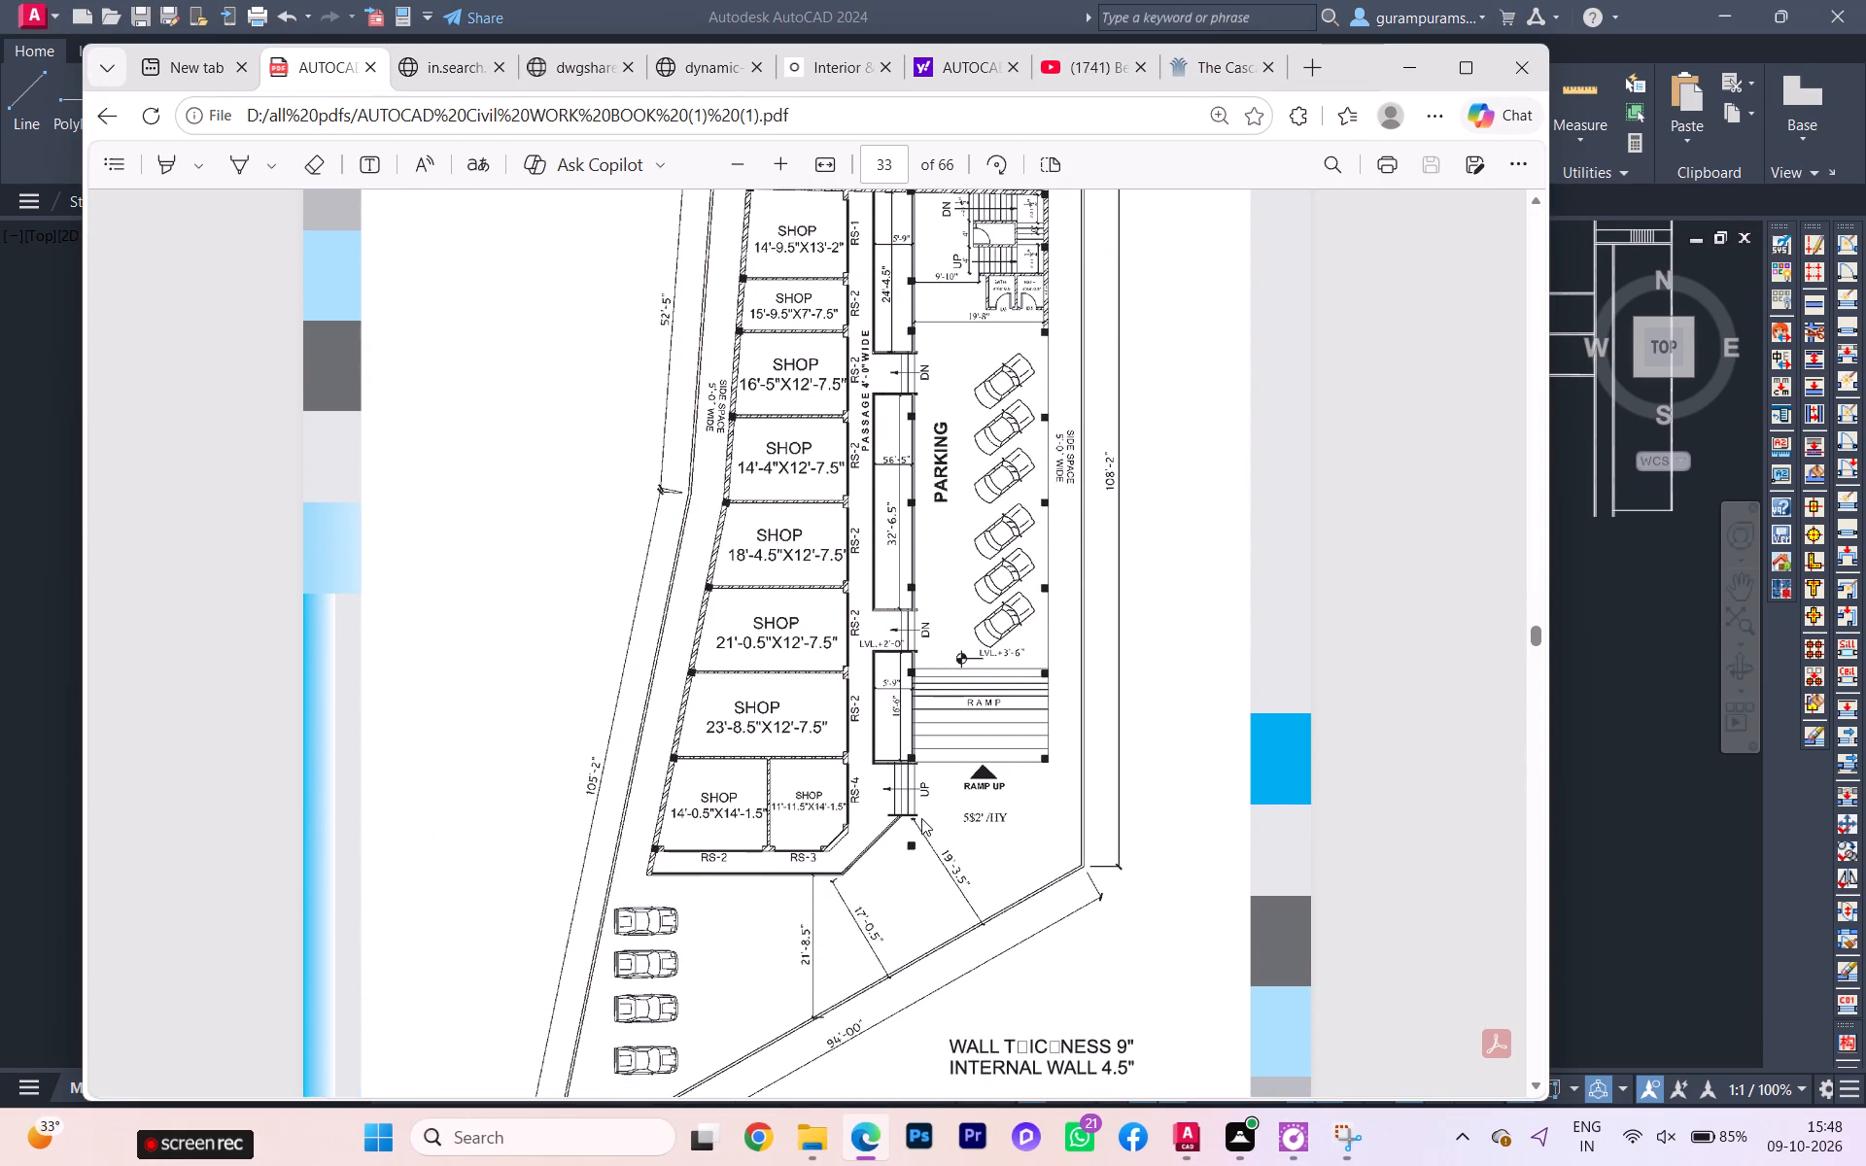
key("alt+Tab")
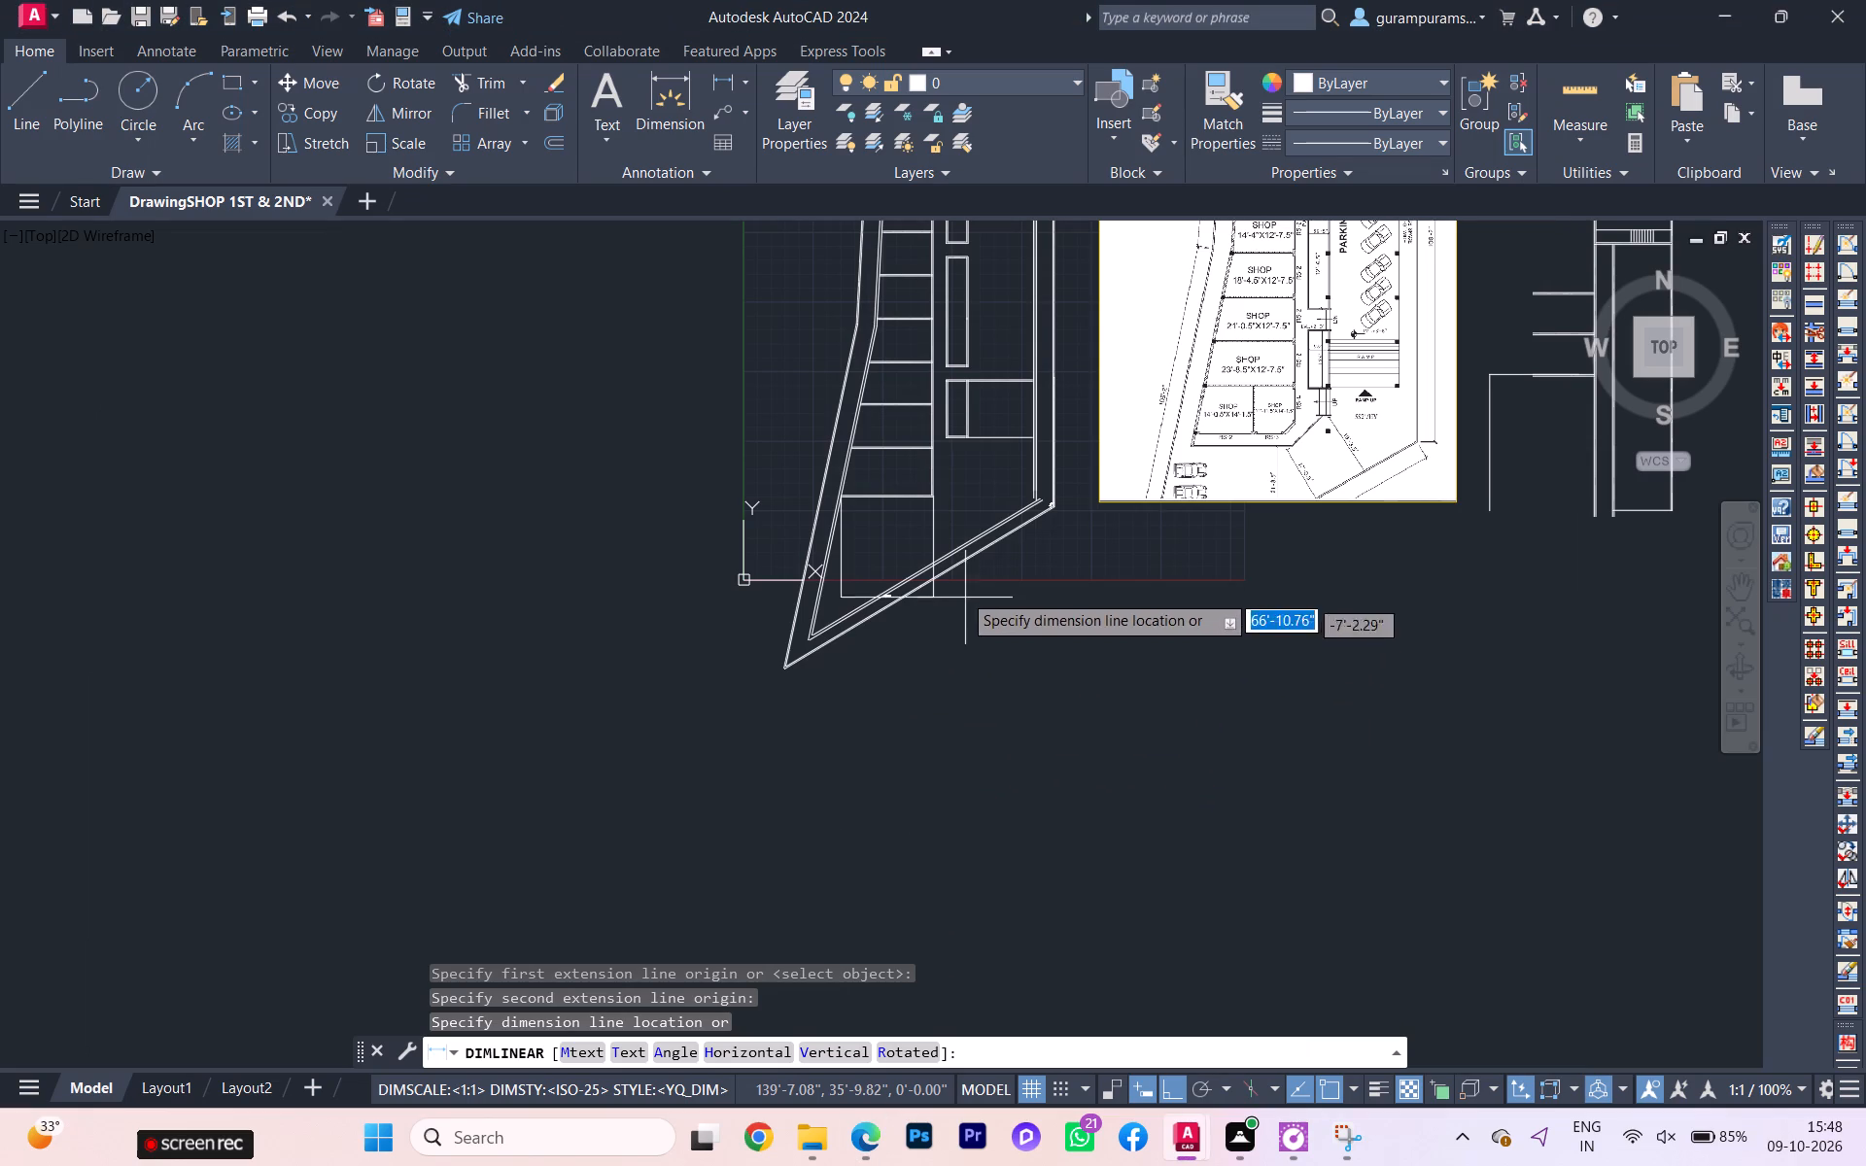
key("Escape")
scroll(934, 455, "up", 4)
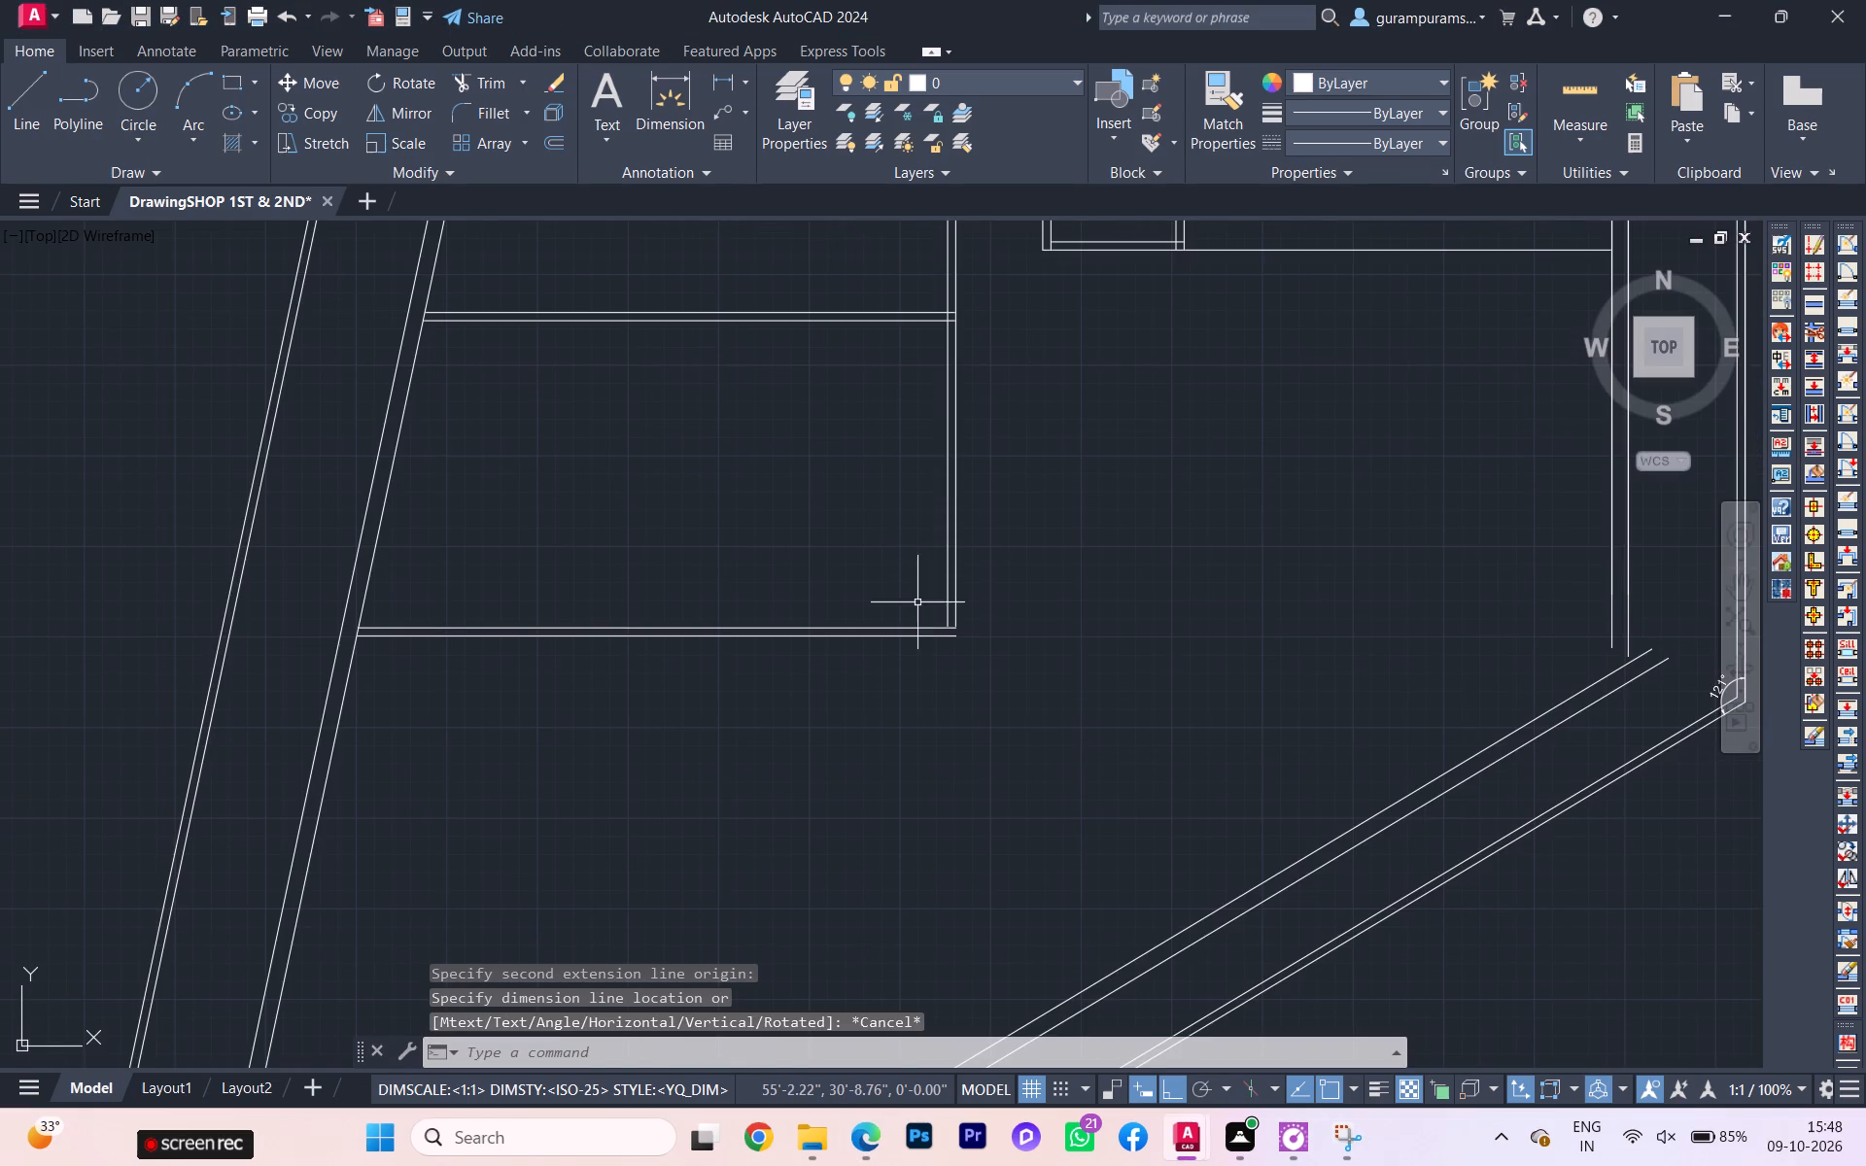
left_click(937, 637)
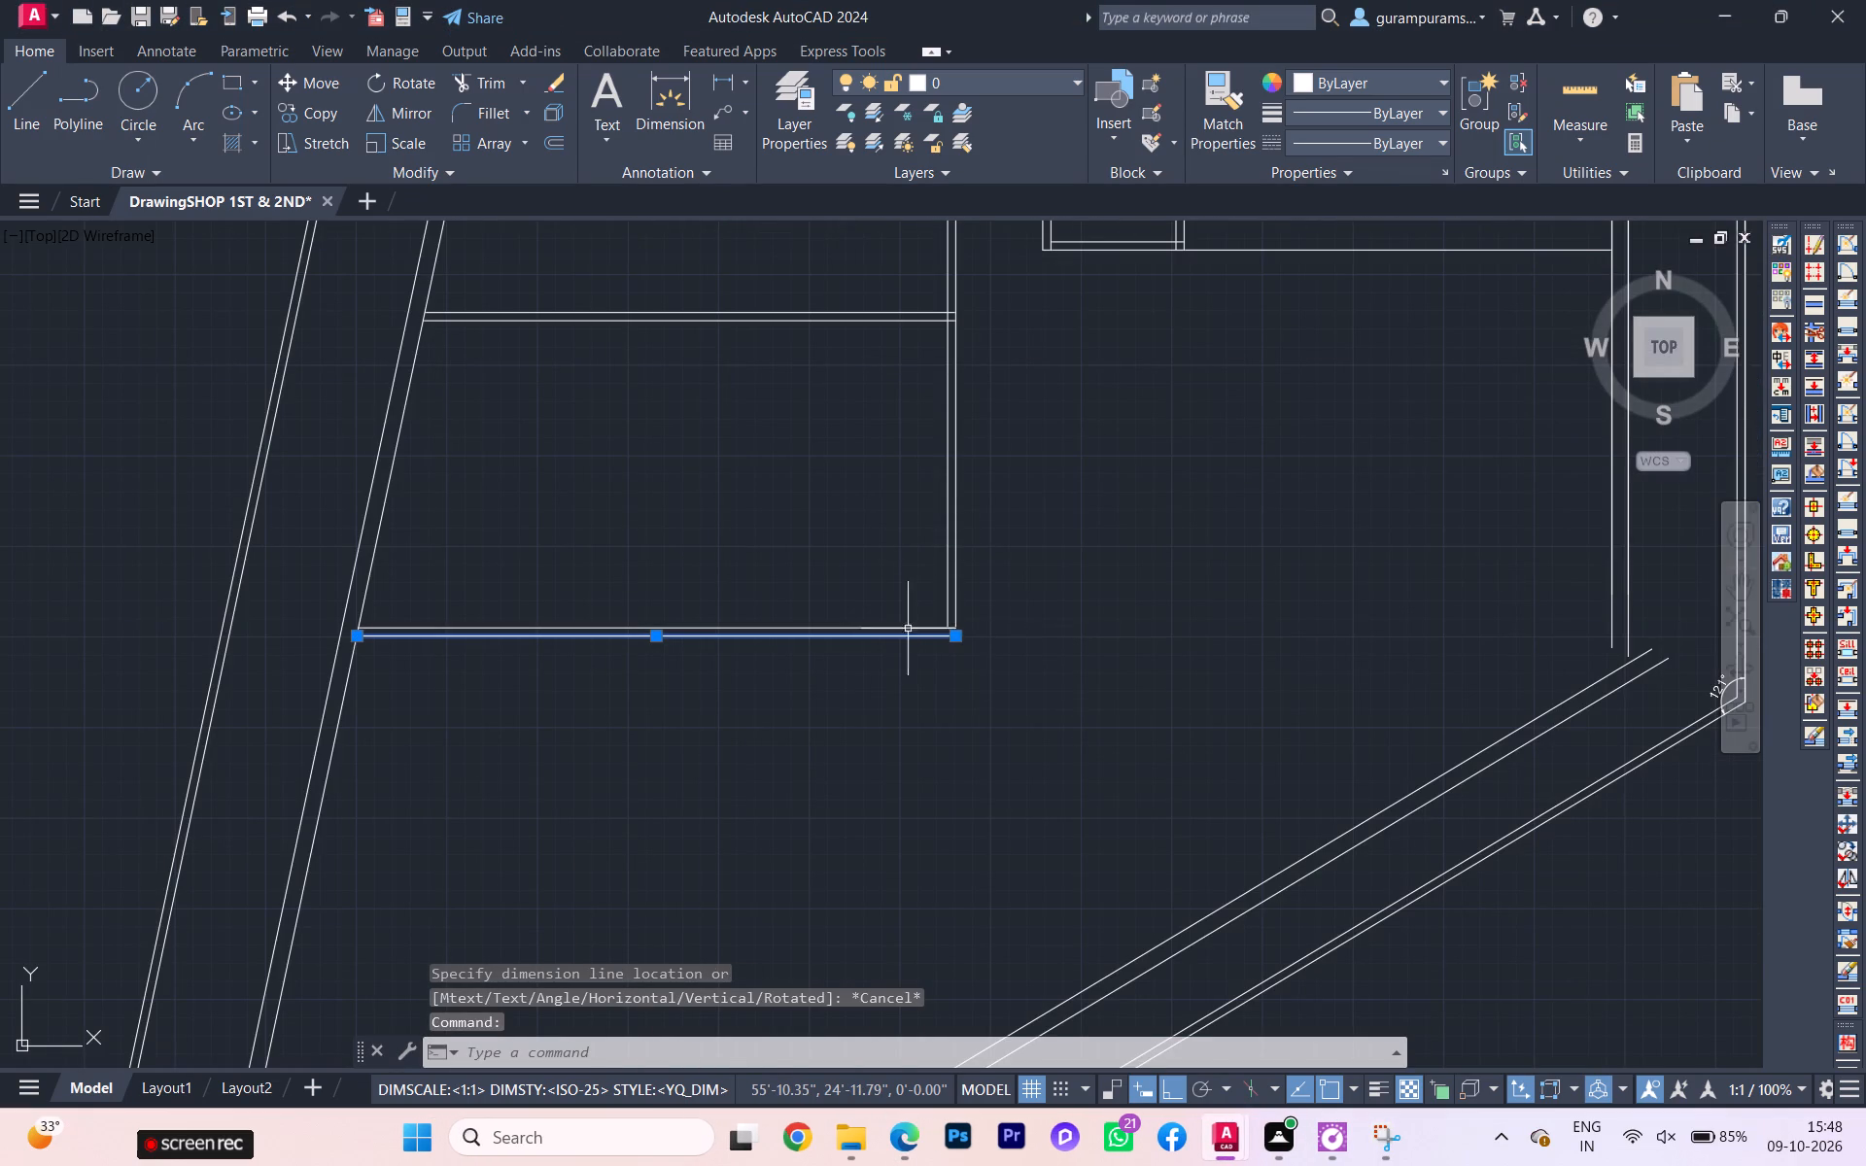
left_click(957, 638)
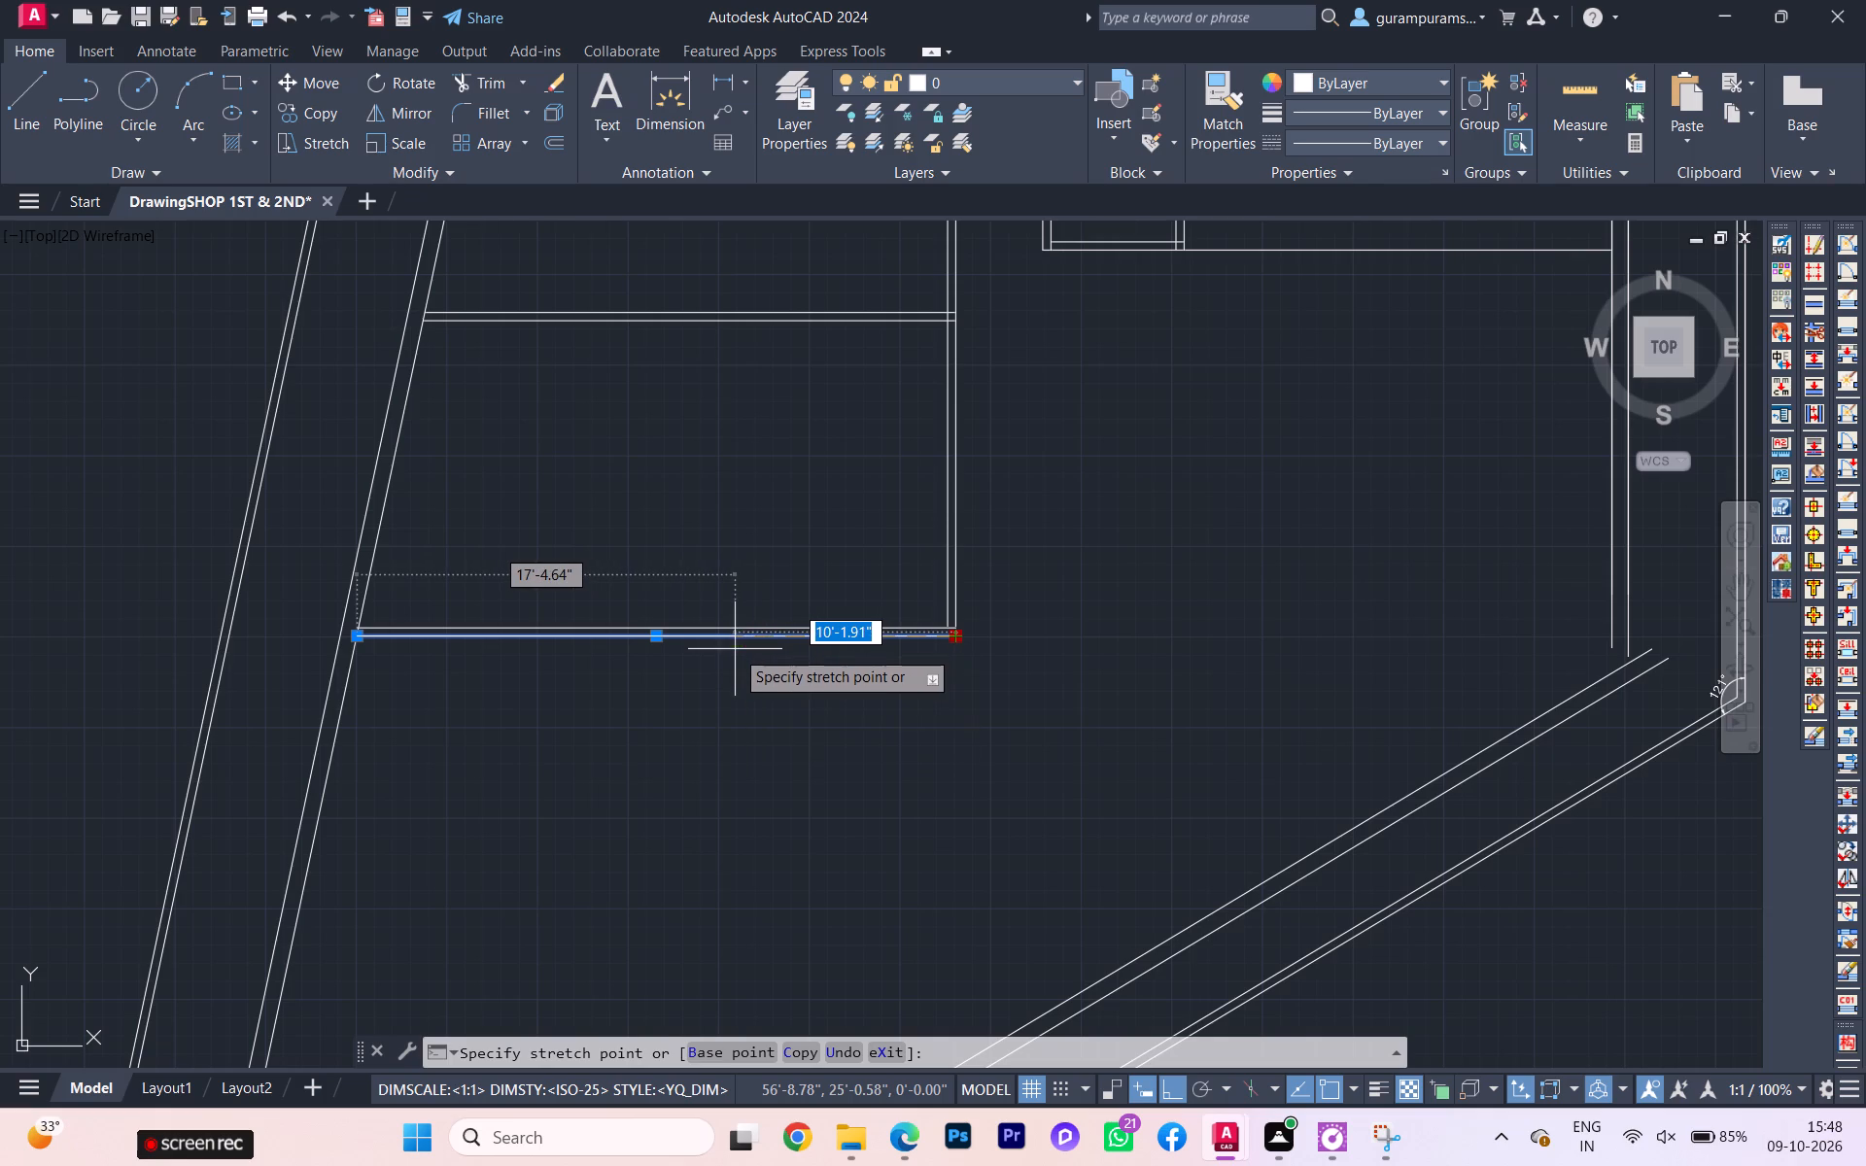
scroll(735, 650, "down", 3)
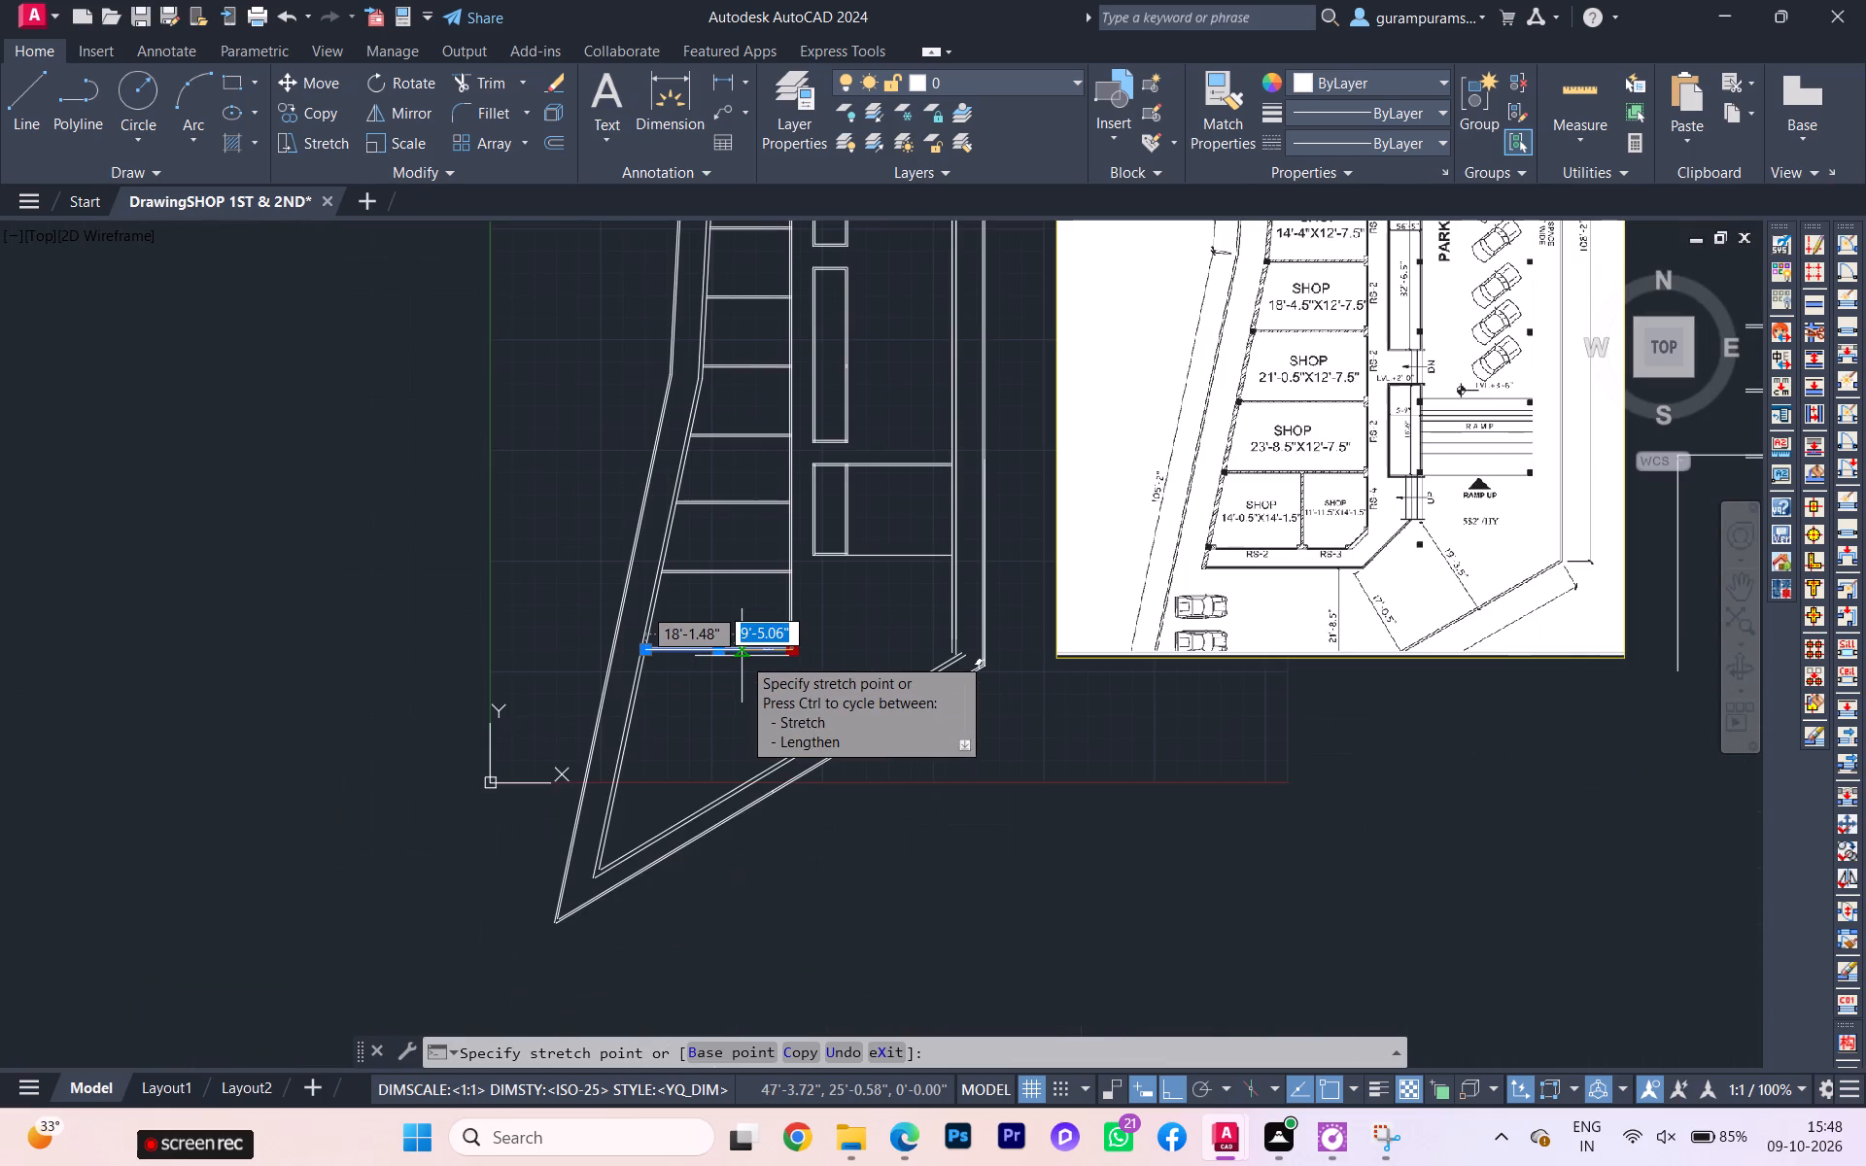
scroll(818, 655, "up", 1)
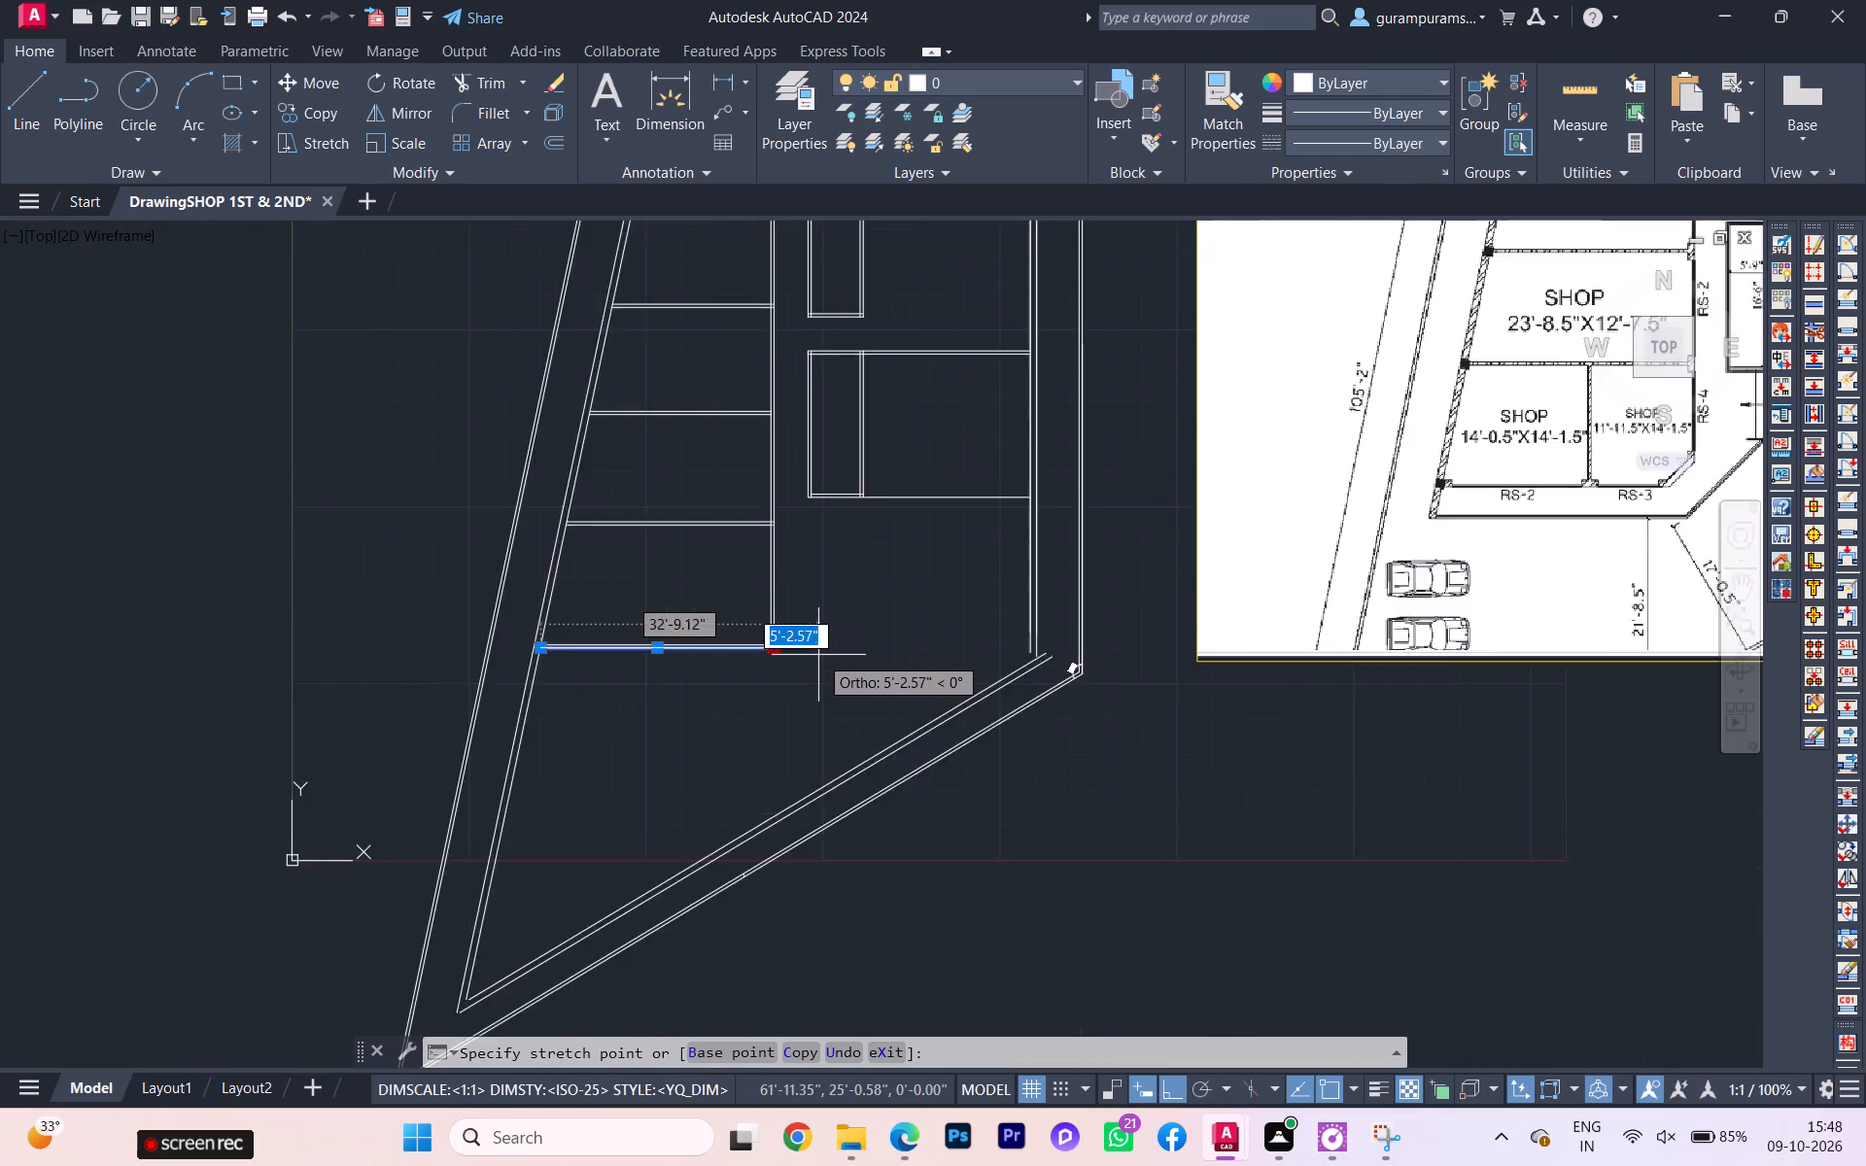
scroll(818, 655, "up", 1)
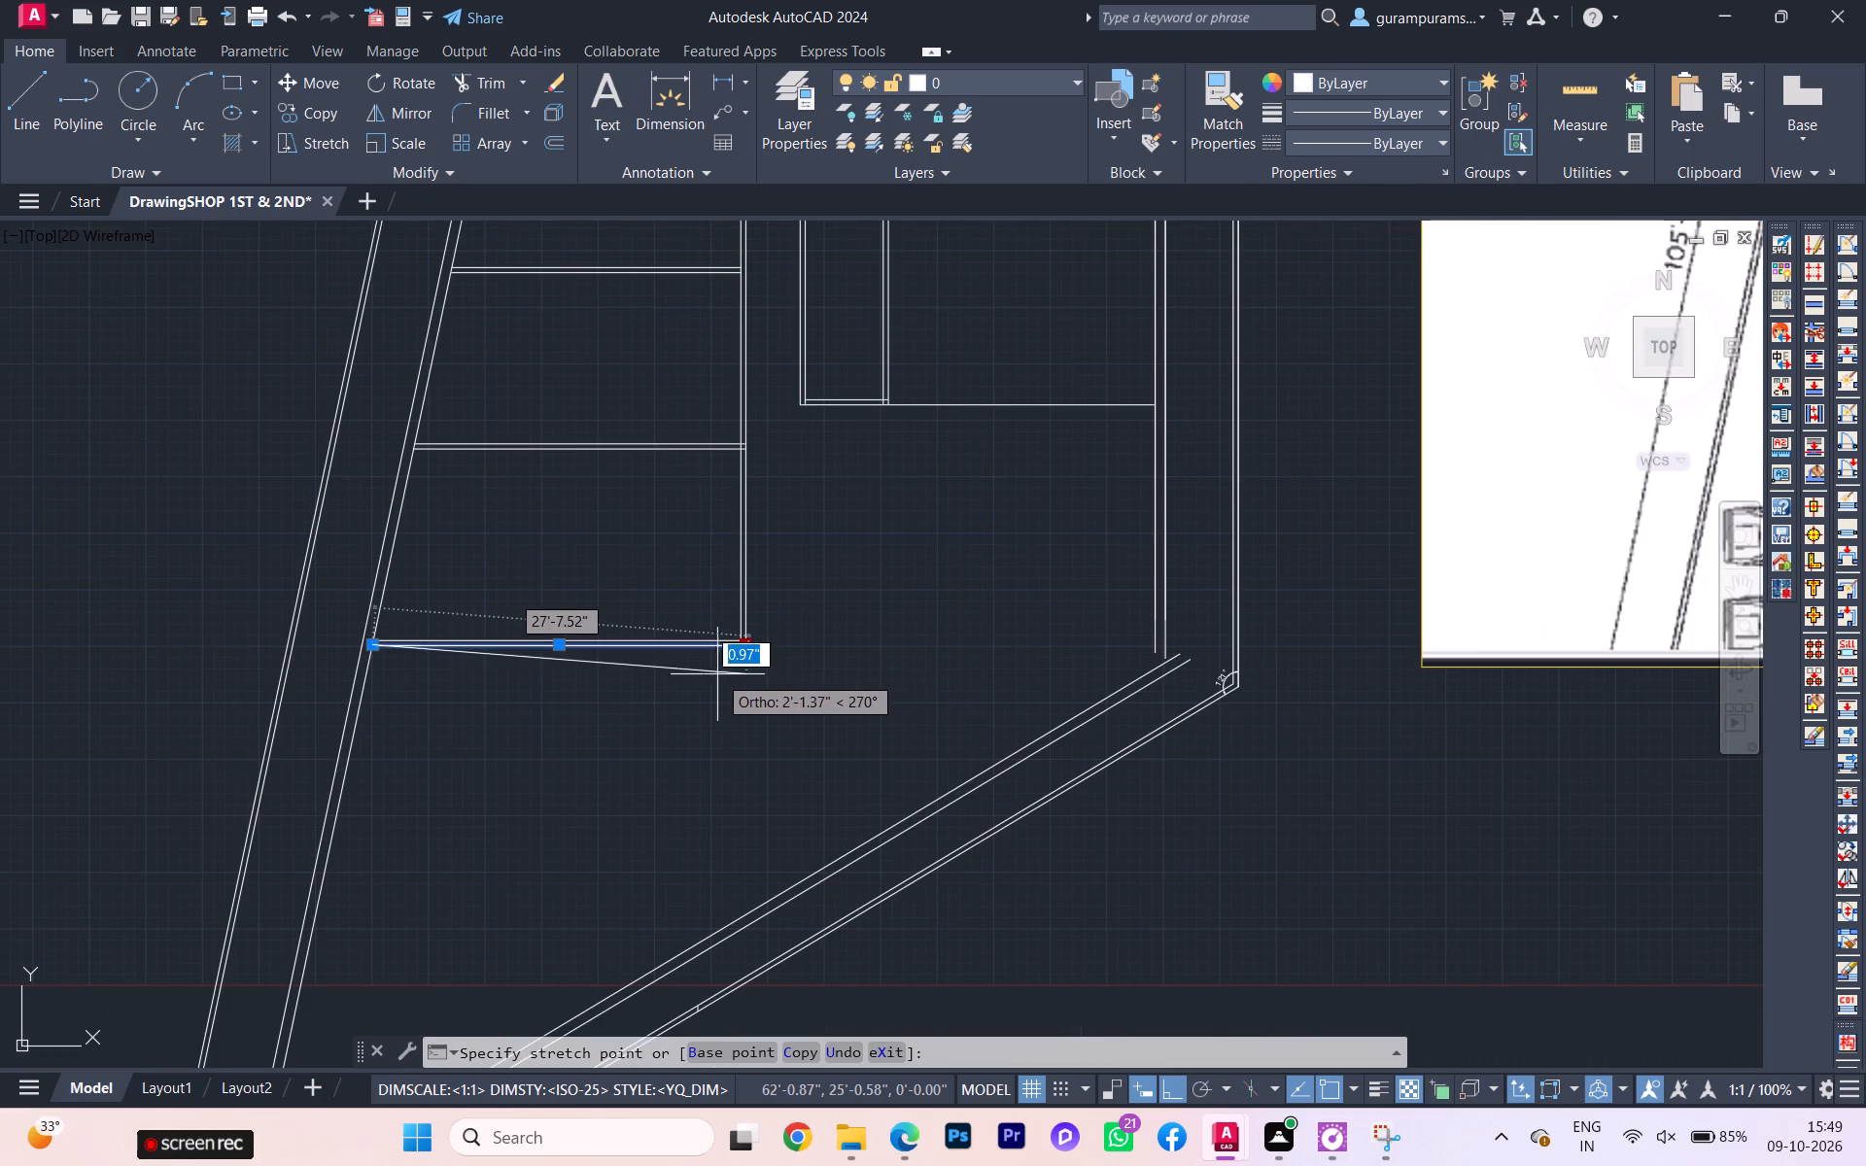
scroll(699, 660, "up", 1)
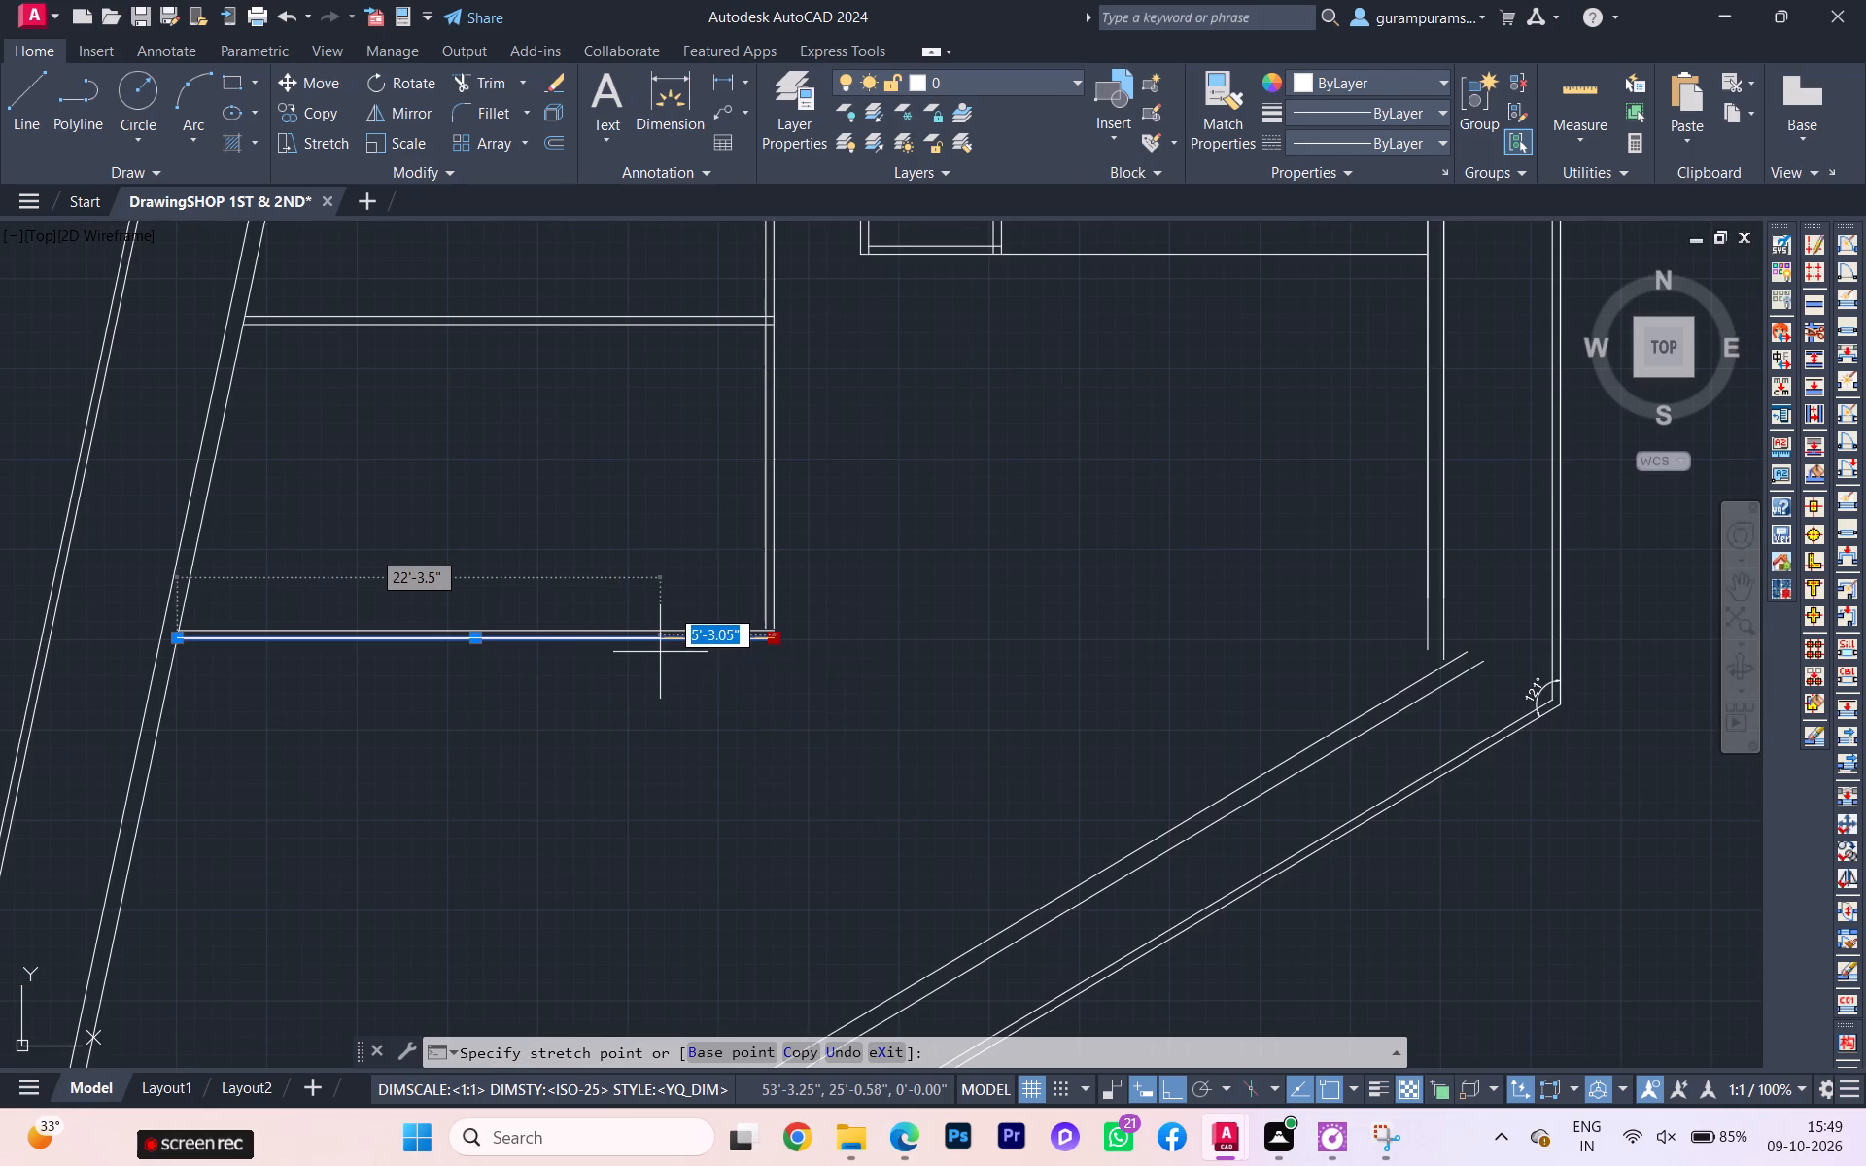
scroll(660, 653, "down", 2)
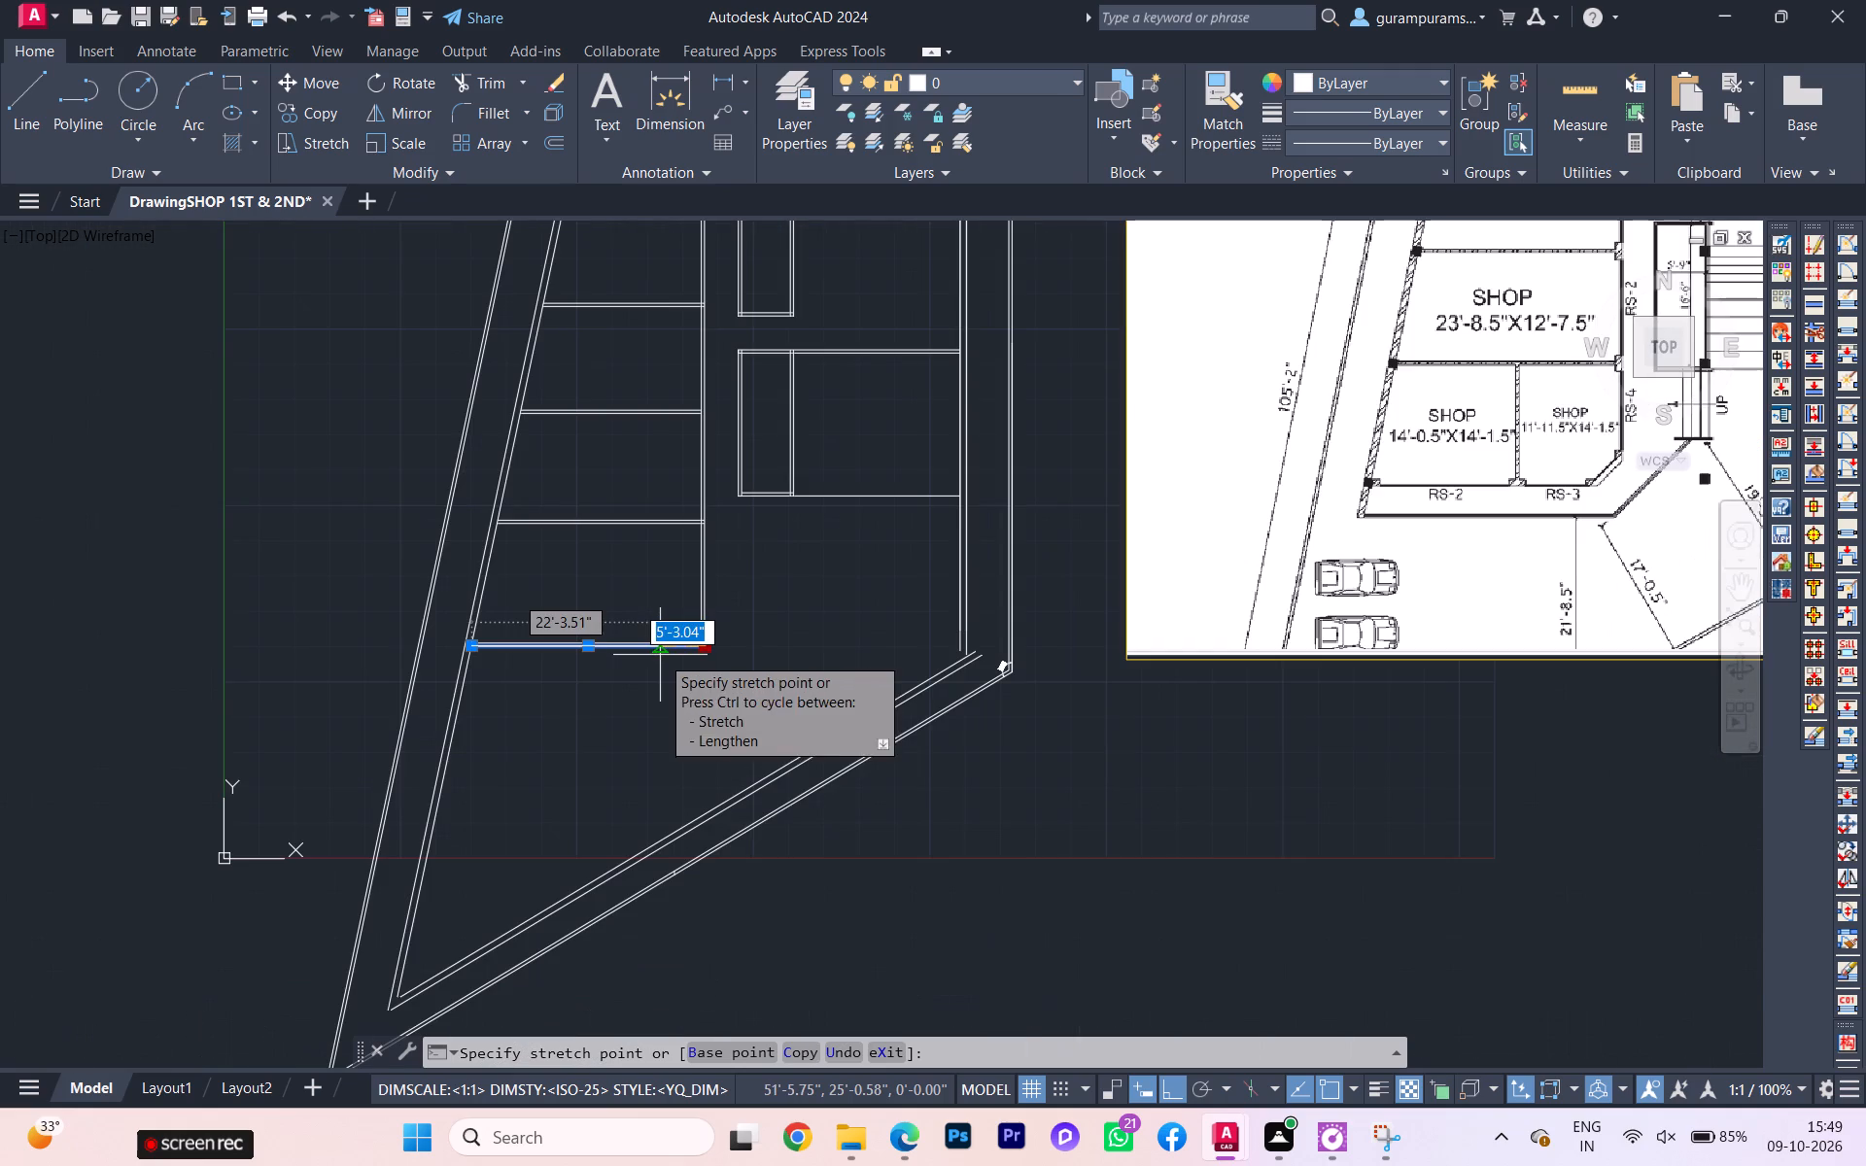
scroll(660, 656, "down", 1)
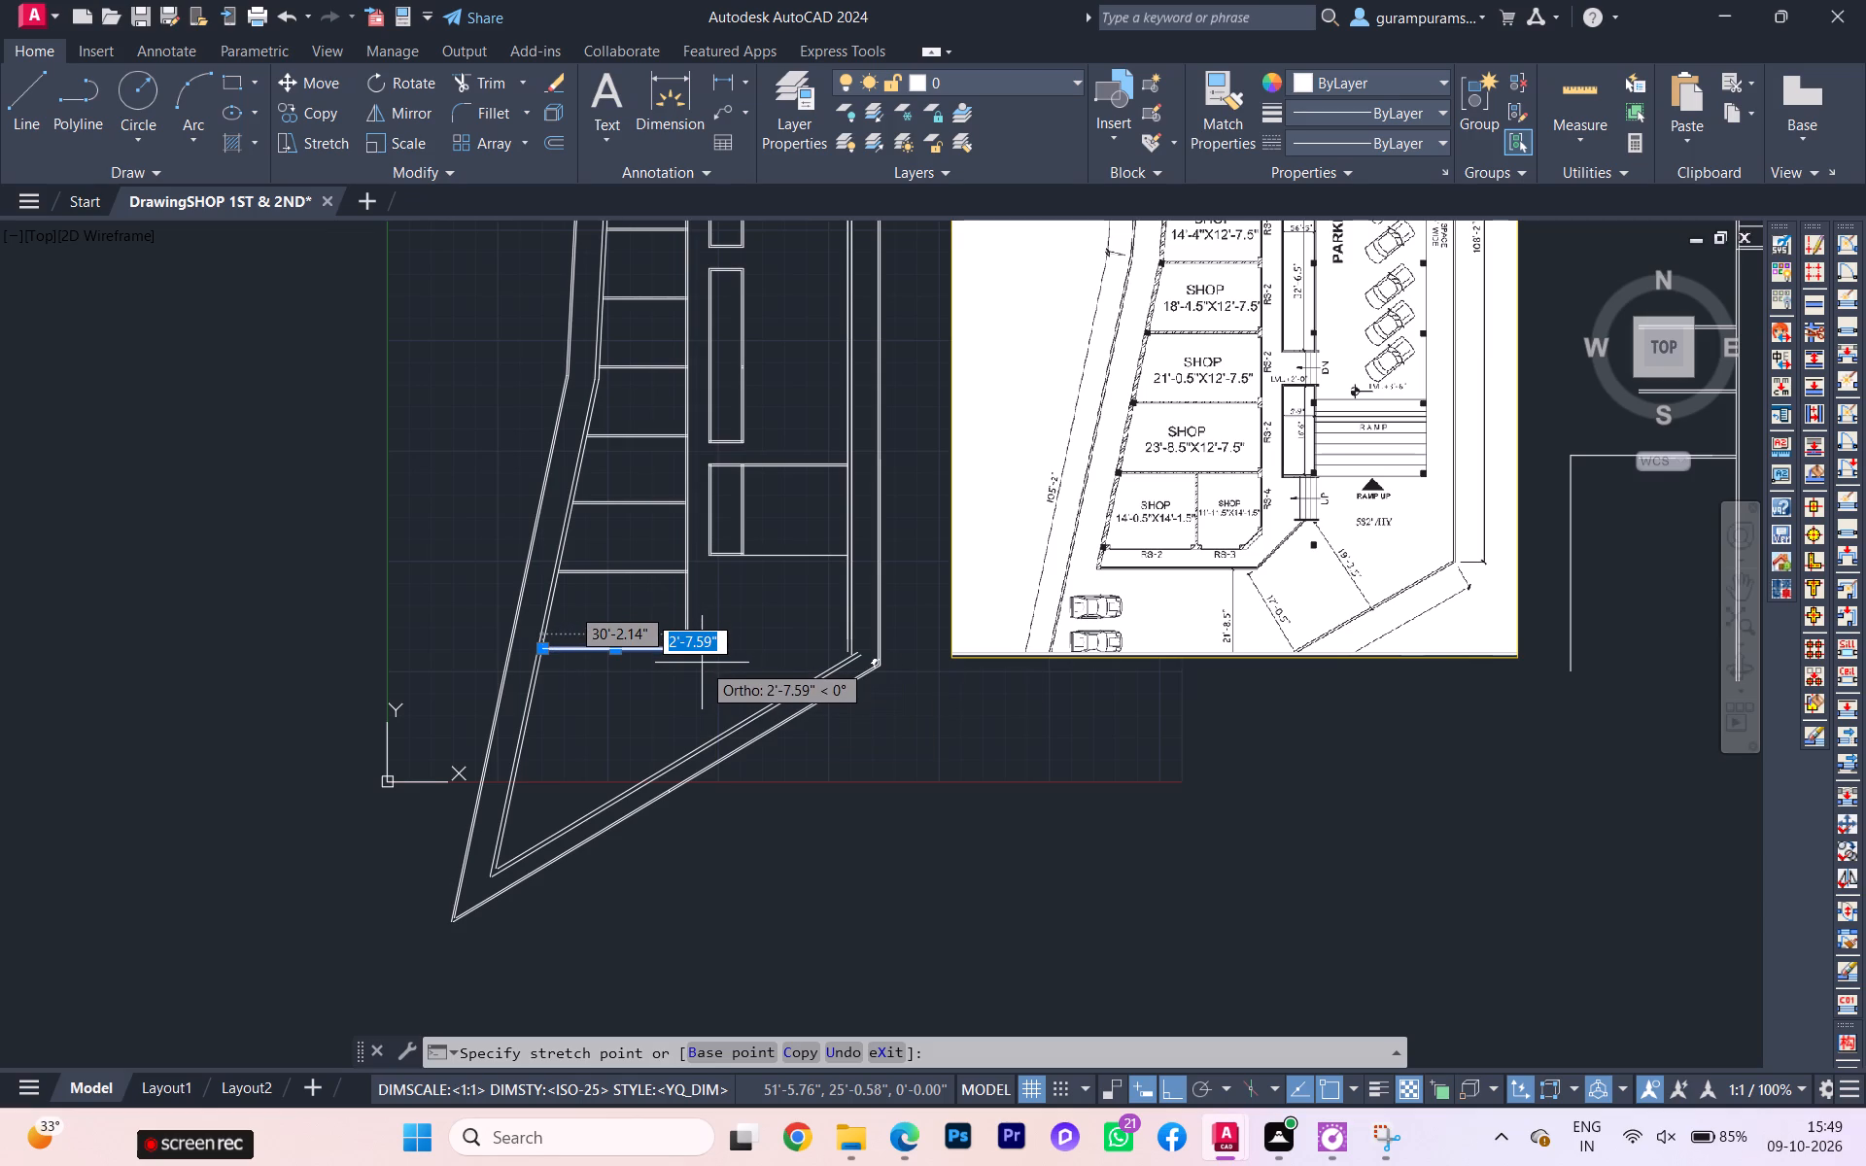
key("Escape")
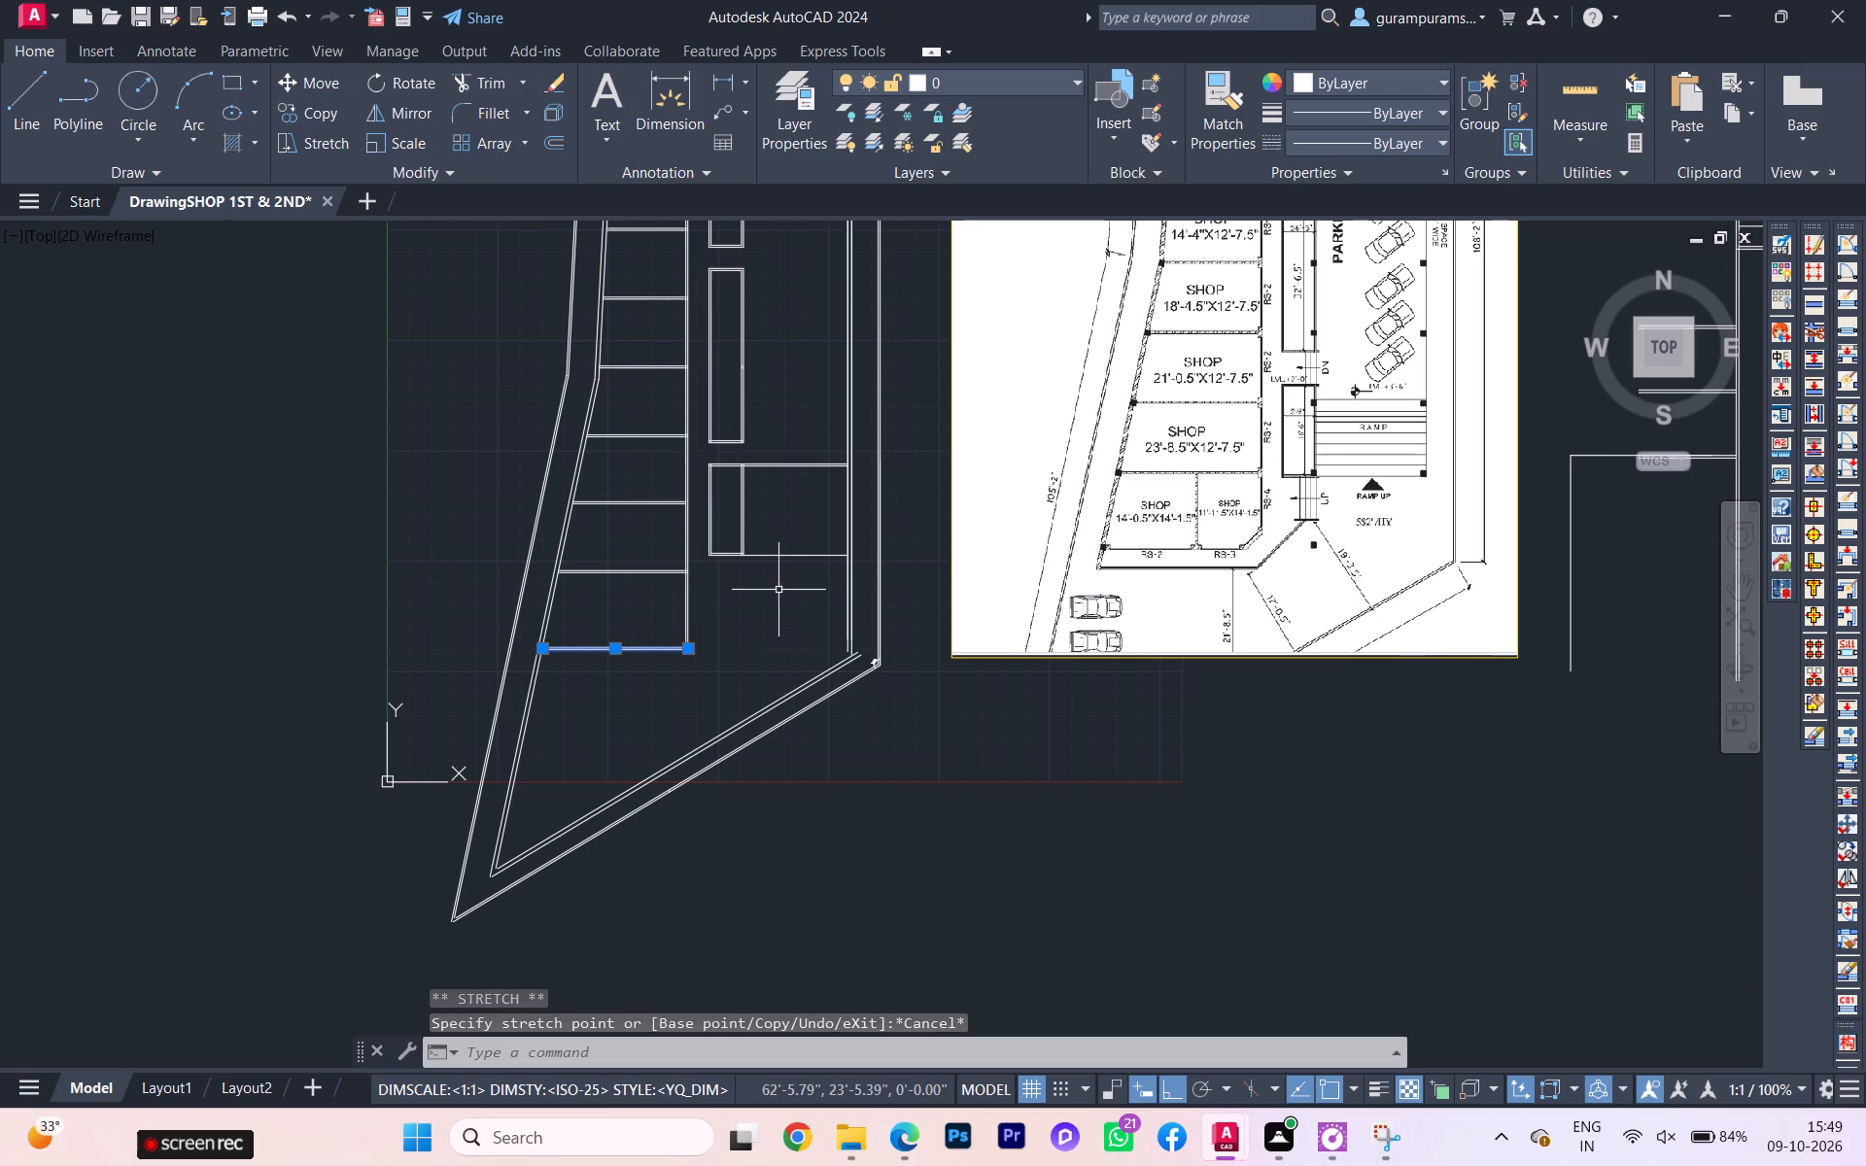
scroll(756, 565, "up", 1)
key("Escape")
Draw a 4'-9" line straight south from the southeast corner of the southern passage block's narrow room.
scroll(740, 558, "up", 1)
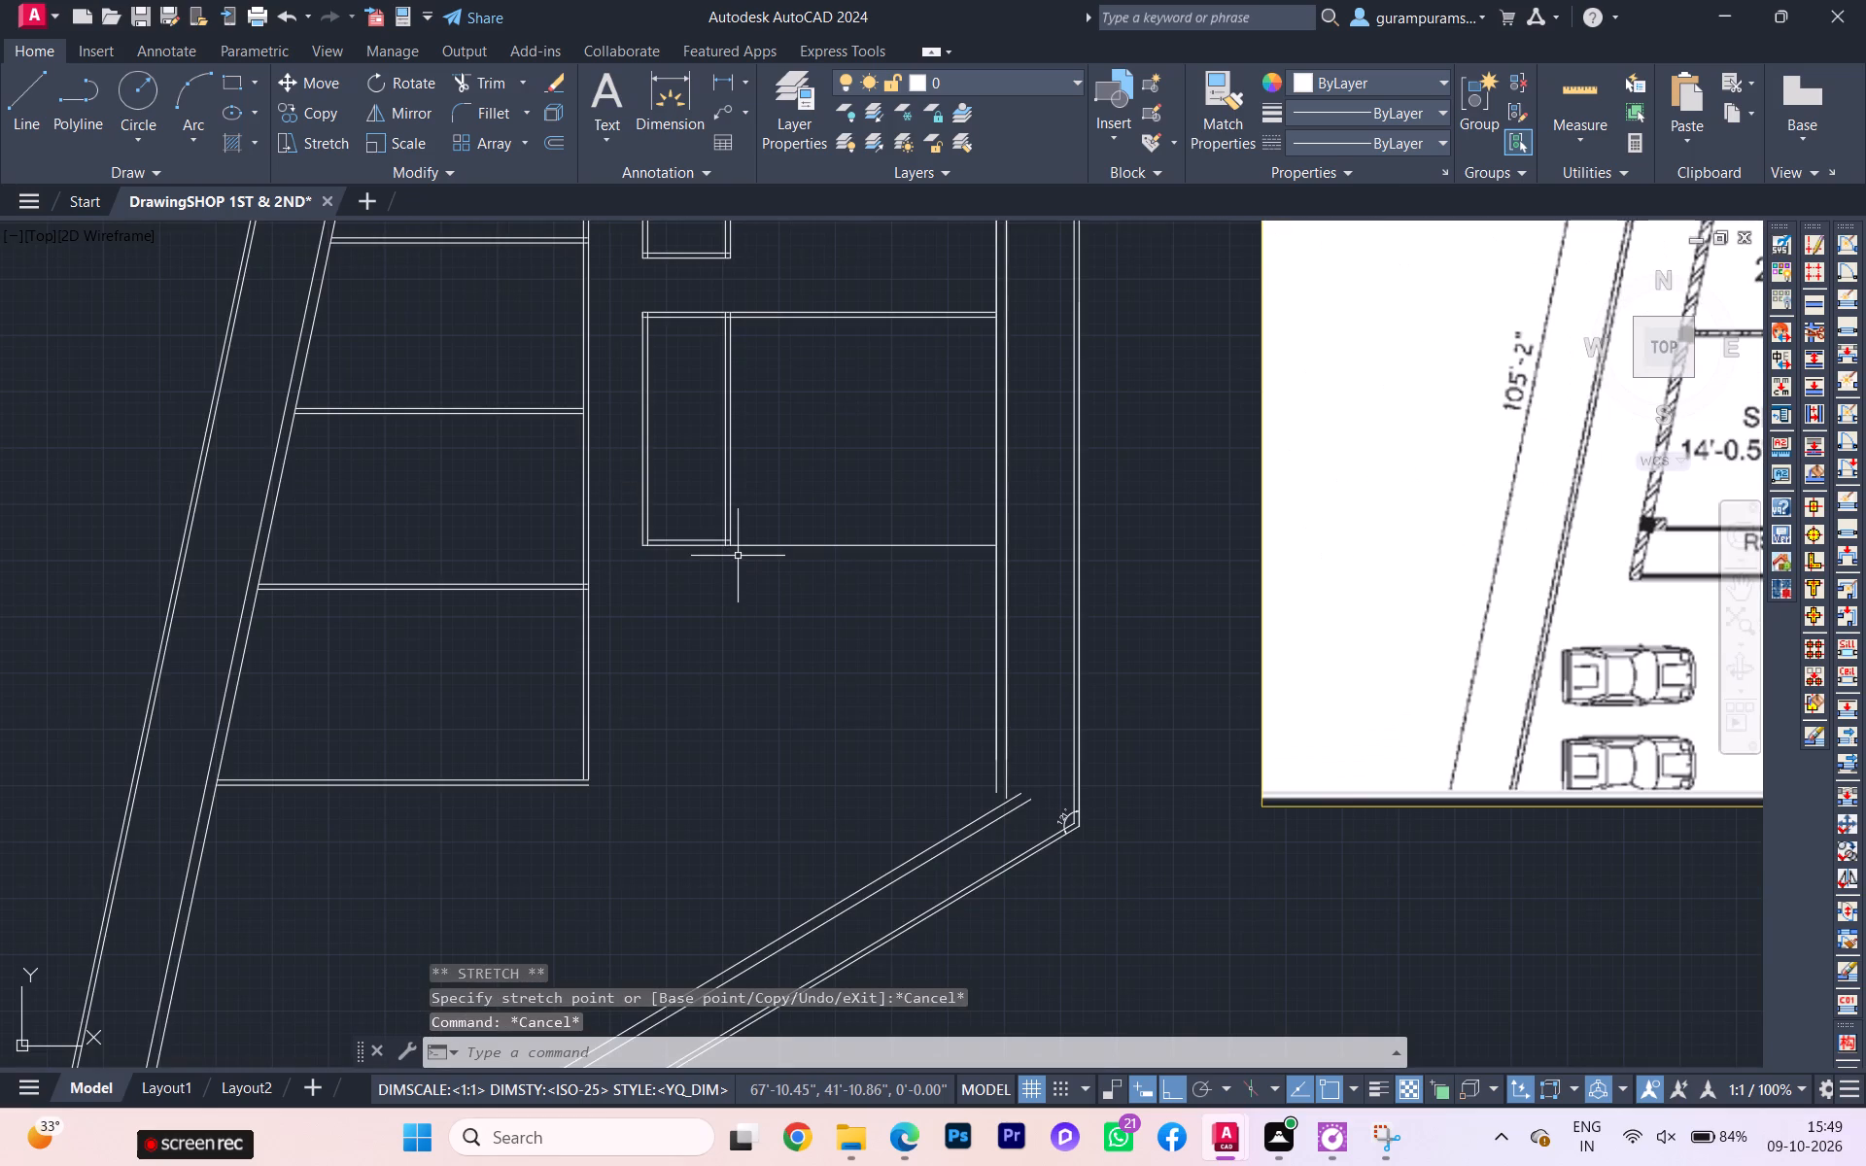
key("l")
key("Return")
scroll(737, 565, "up", 2)
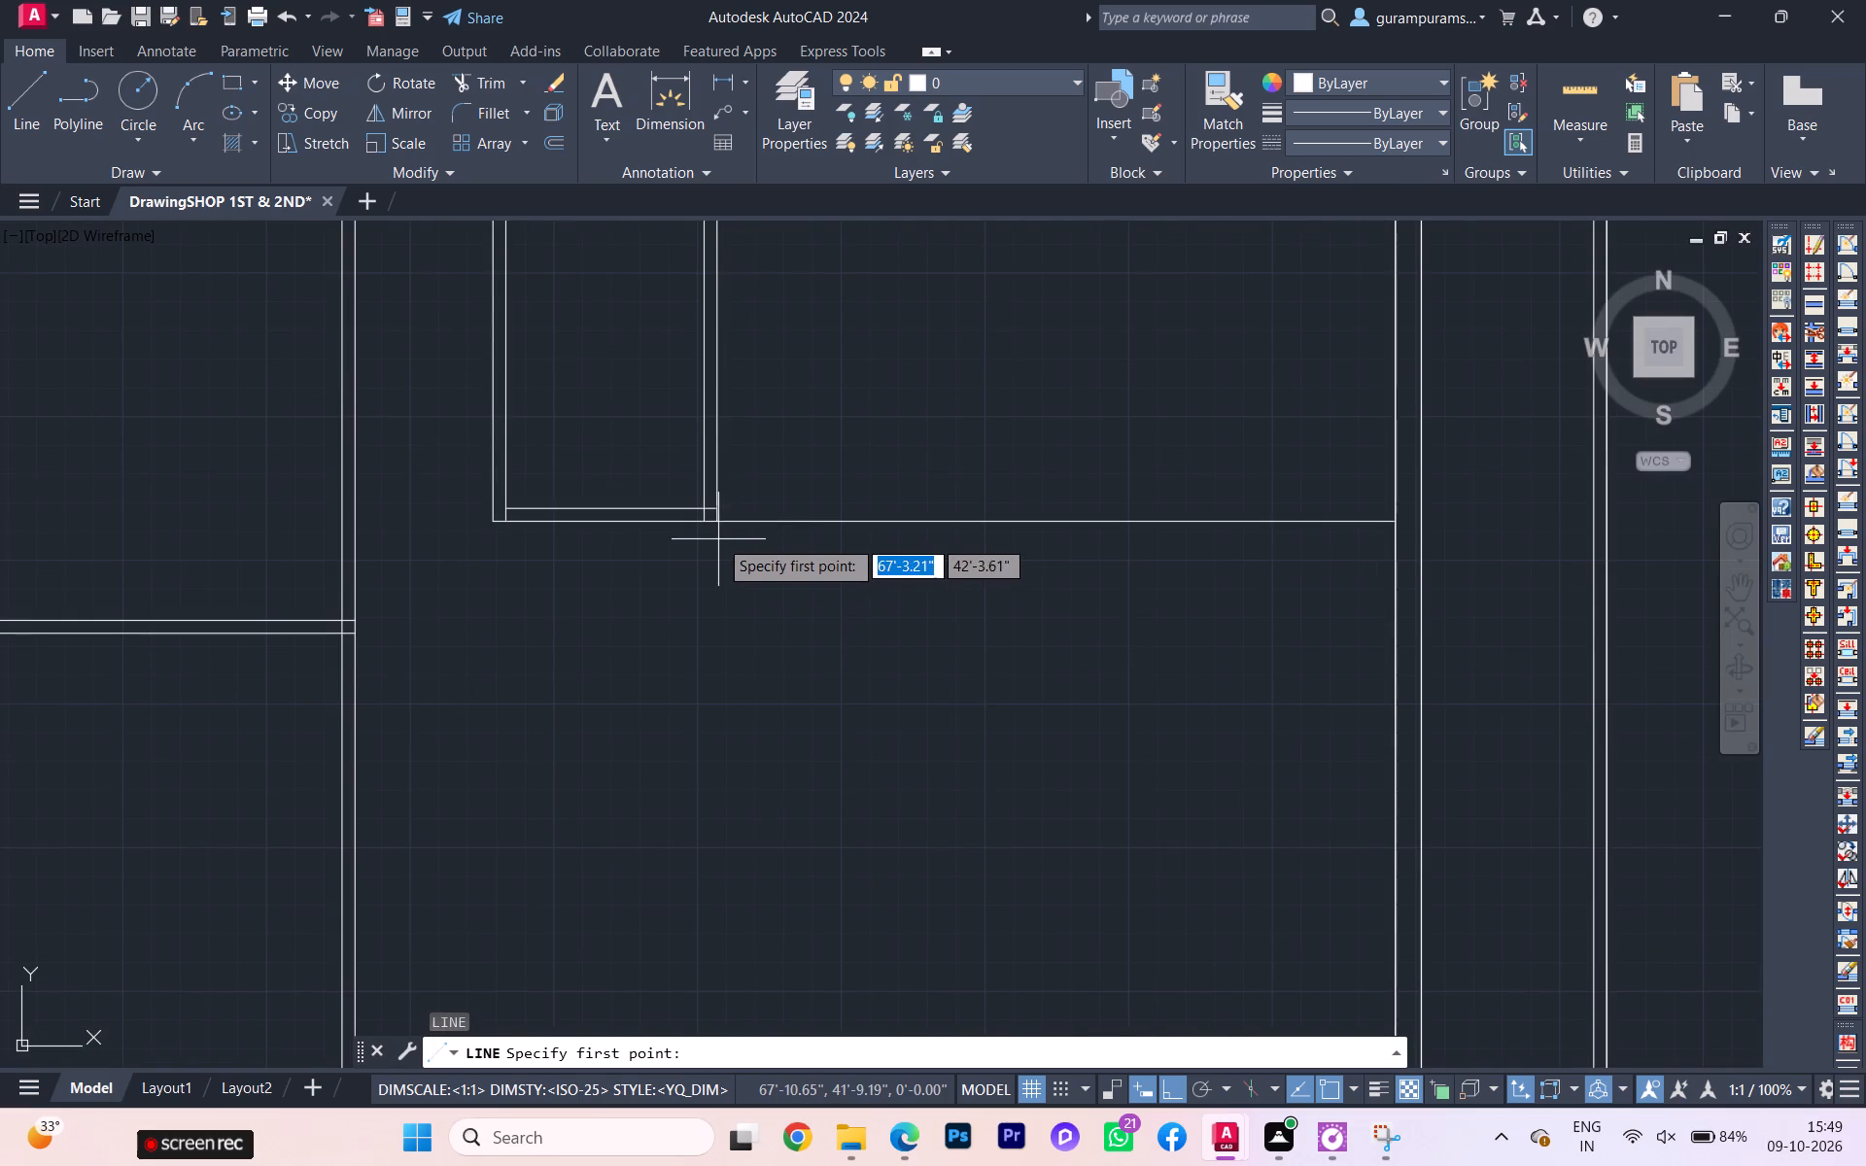
left_click(714, 520)
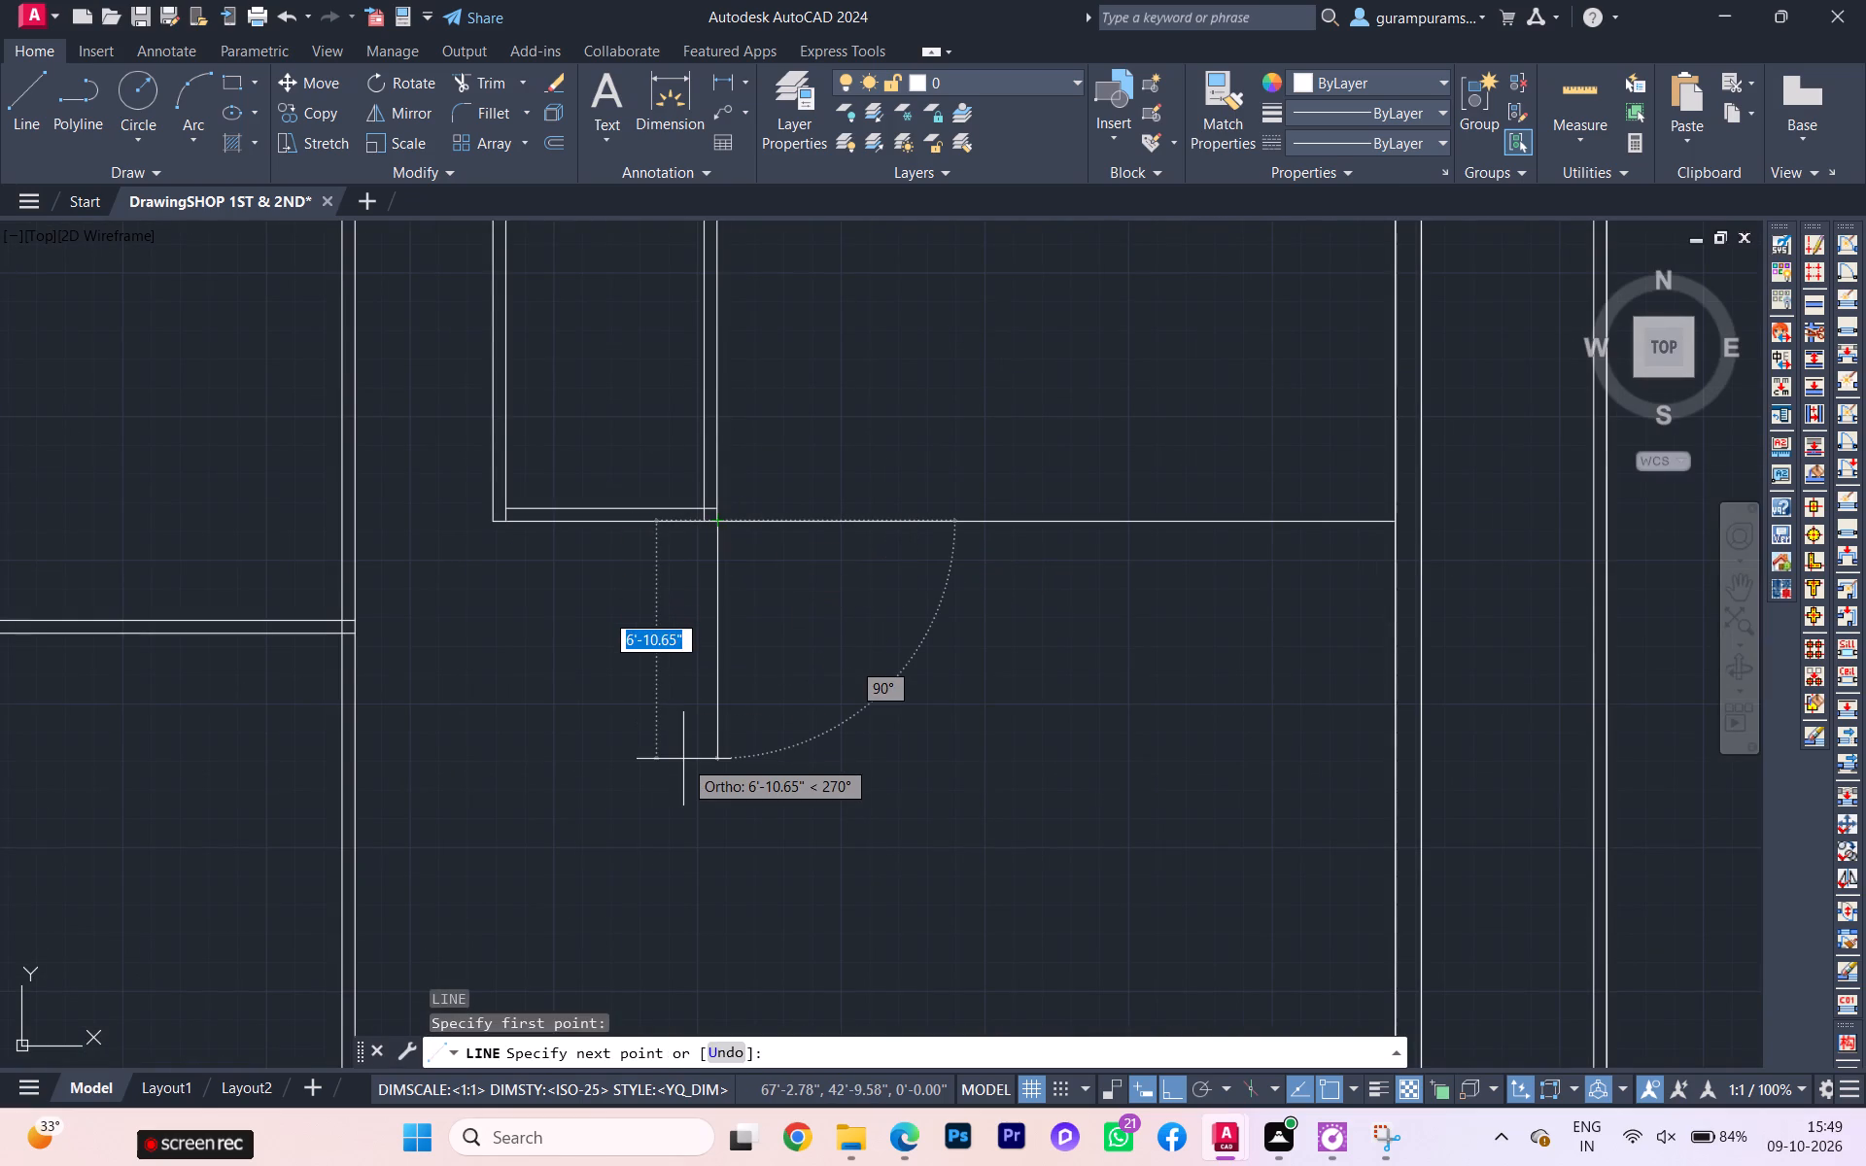
type("4'9")
key("Return")
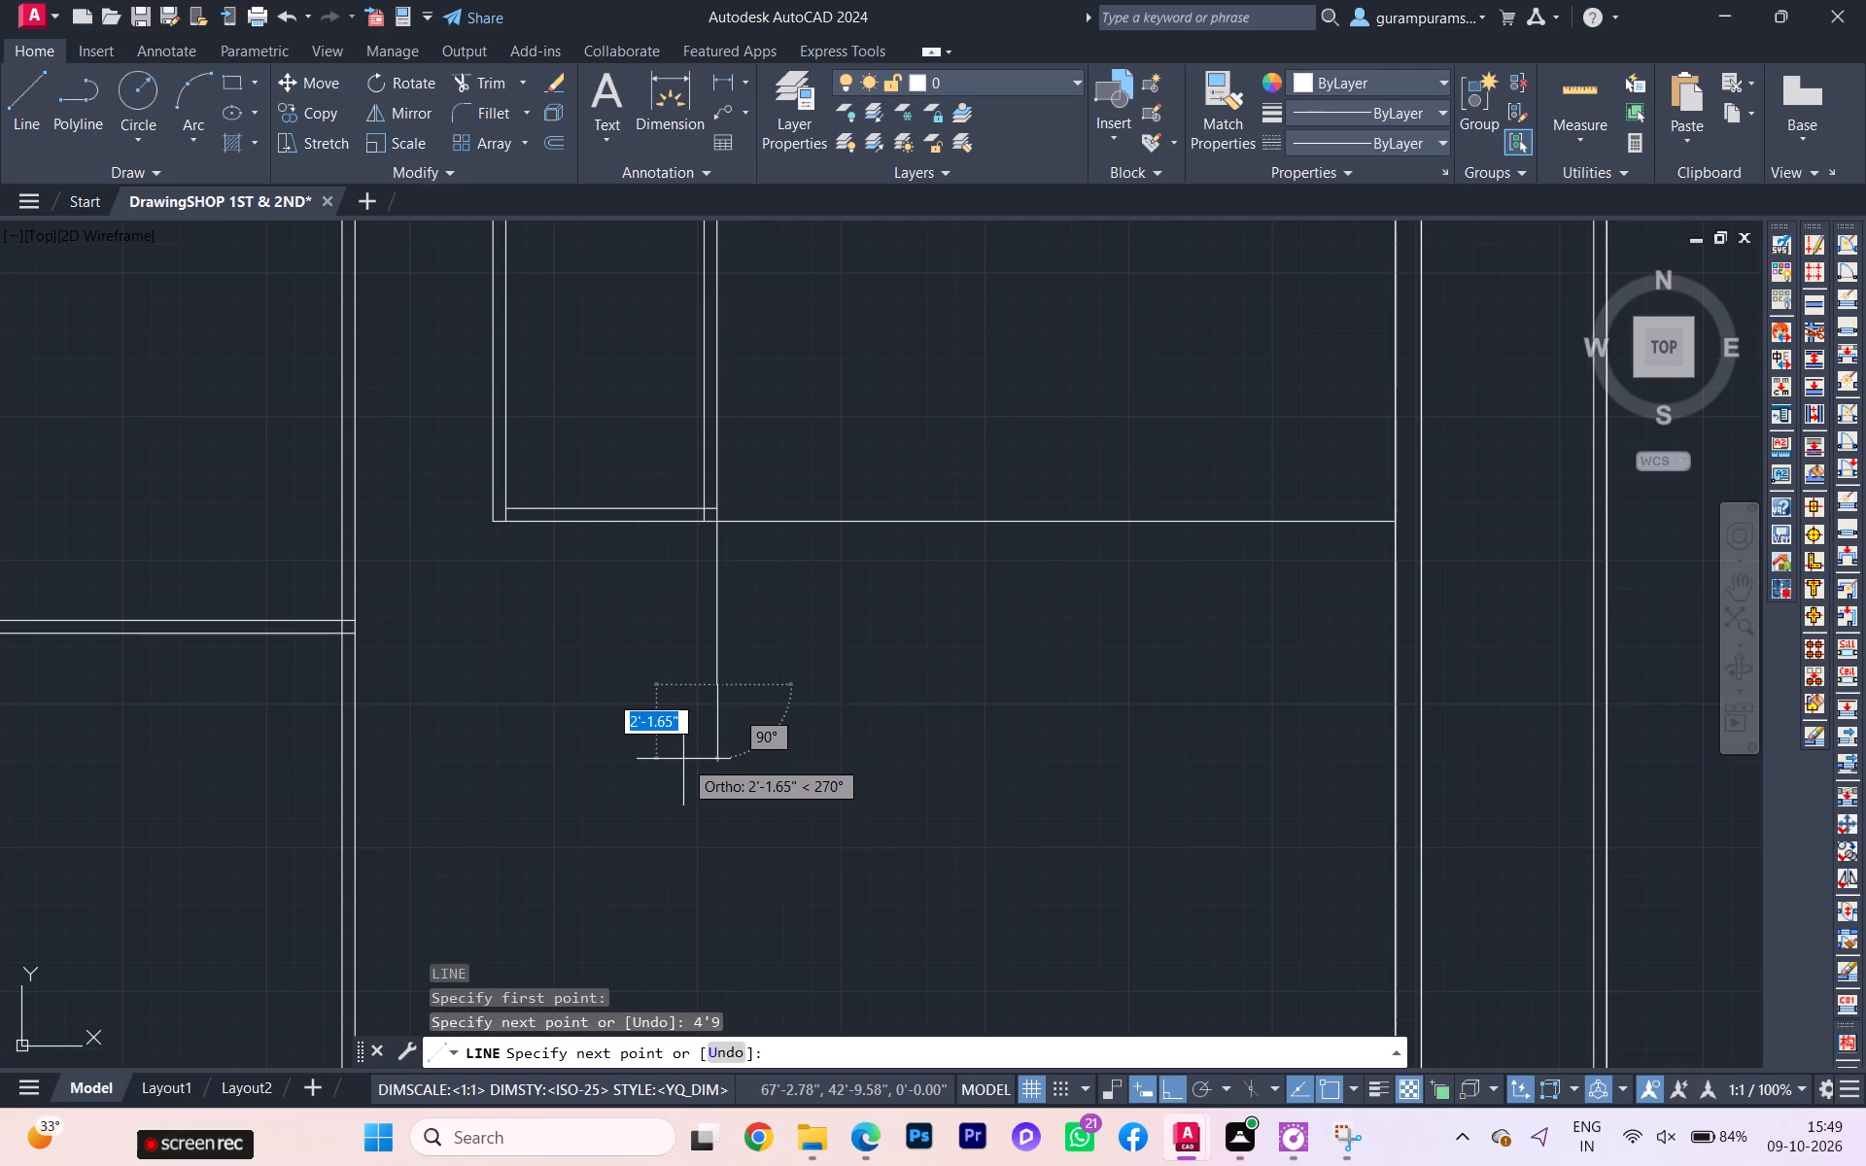
key("Escape")
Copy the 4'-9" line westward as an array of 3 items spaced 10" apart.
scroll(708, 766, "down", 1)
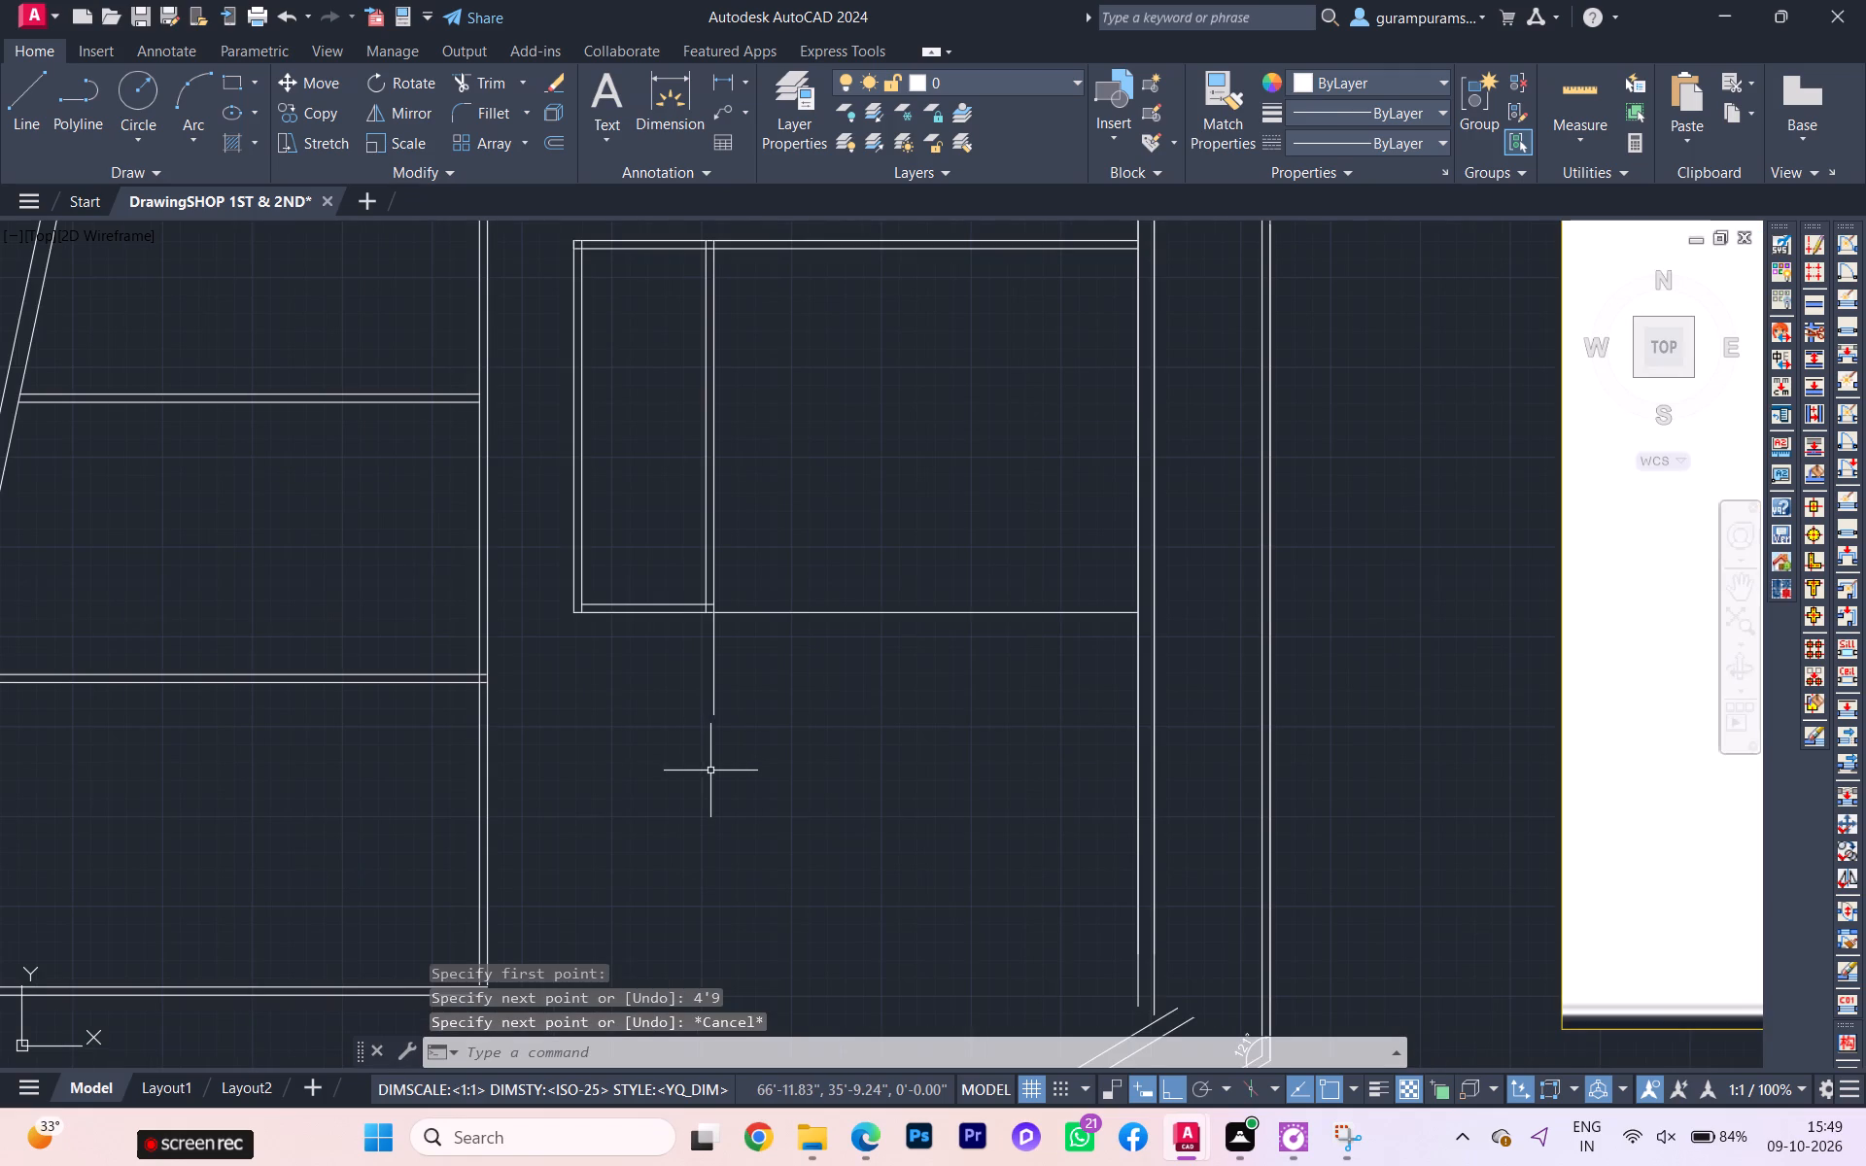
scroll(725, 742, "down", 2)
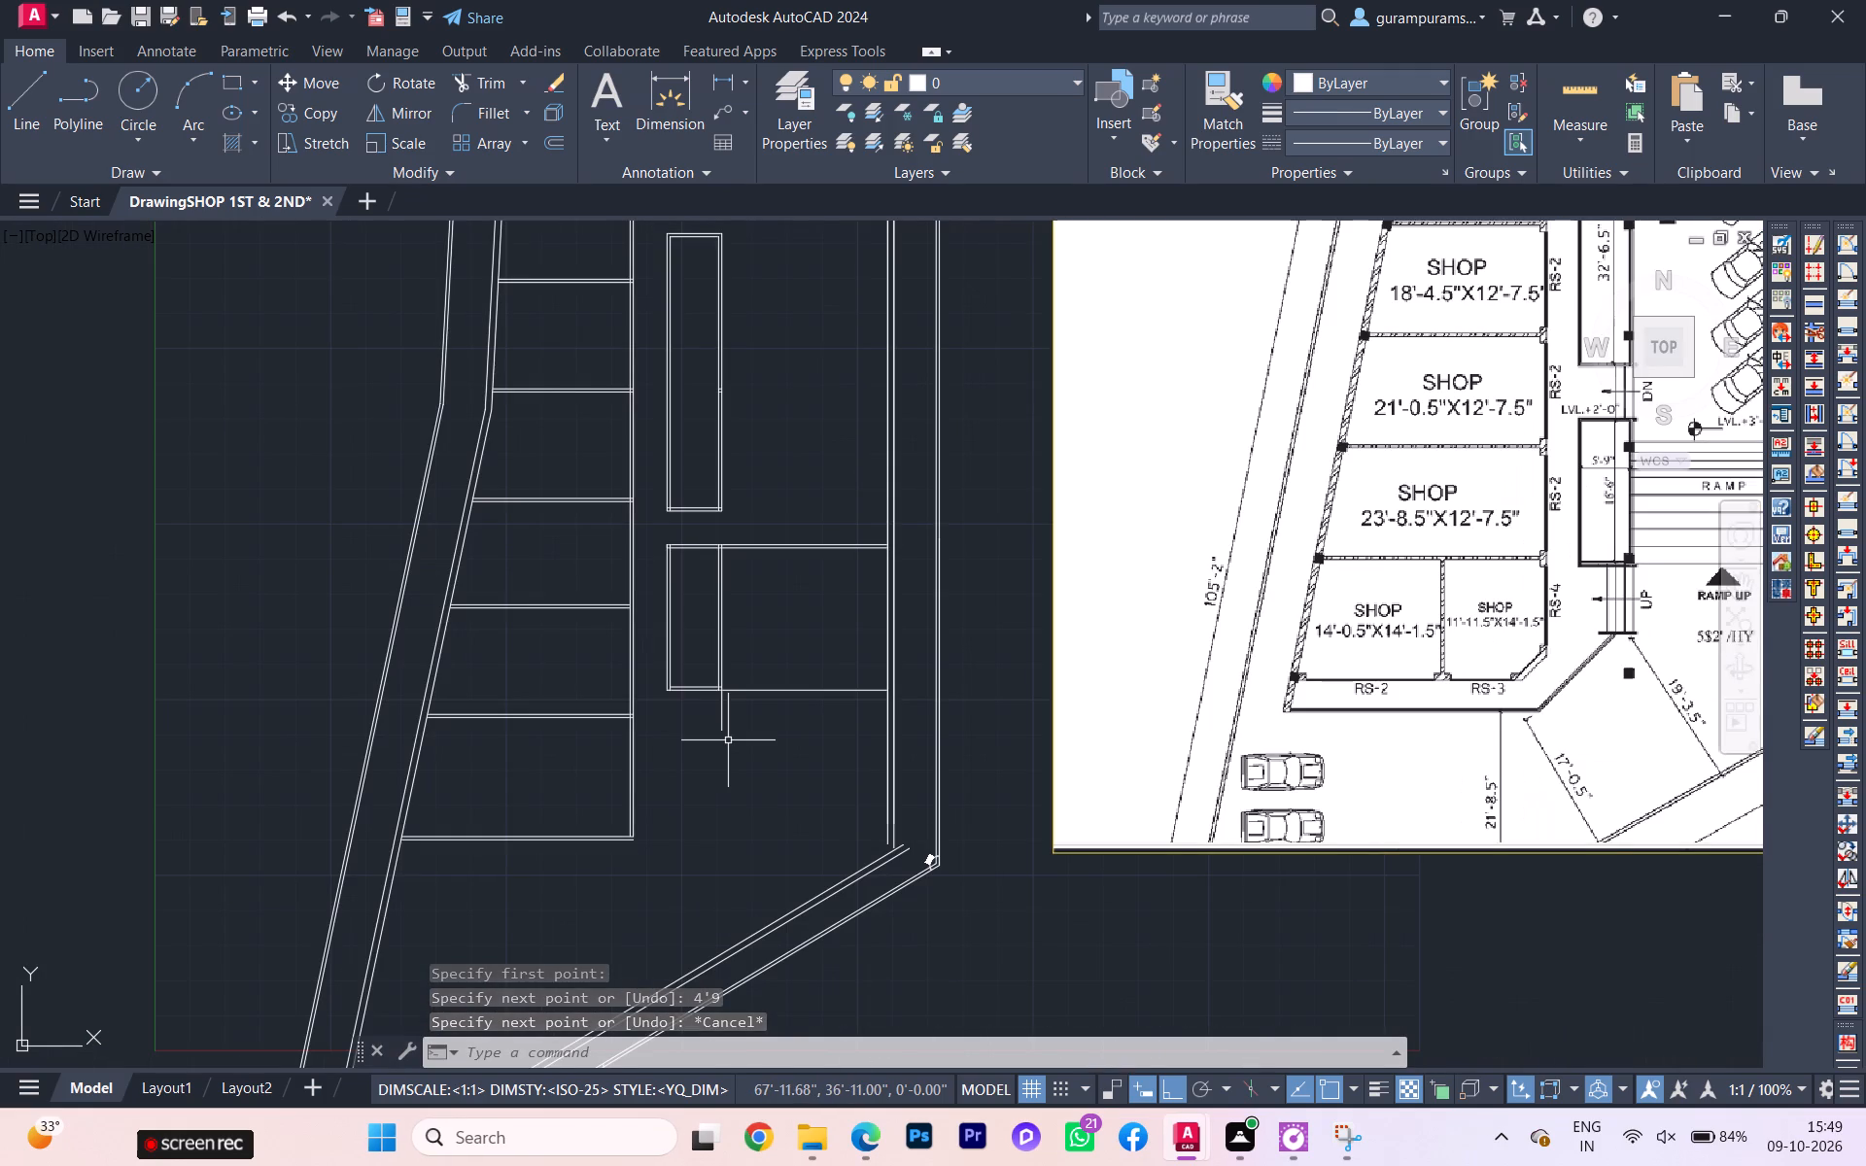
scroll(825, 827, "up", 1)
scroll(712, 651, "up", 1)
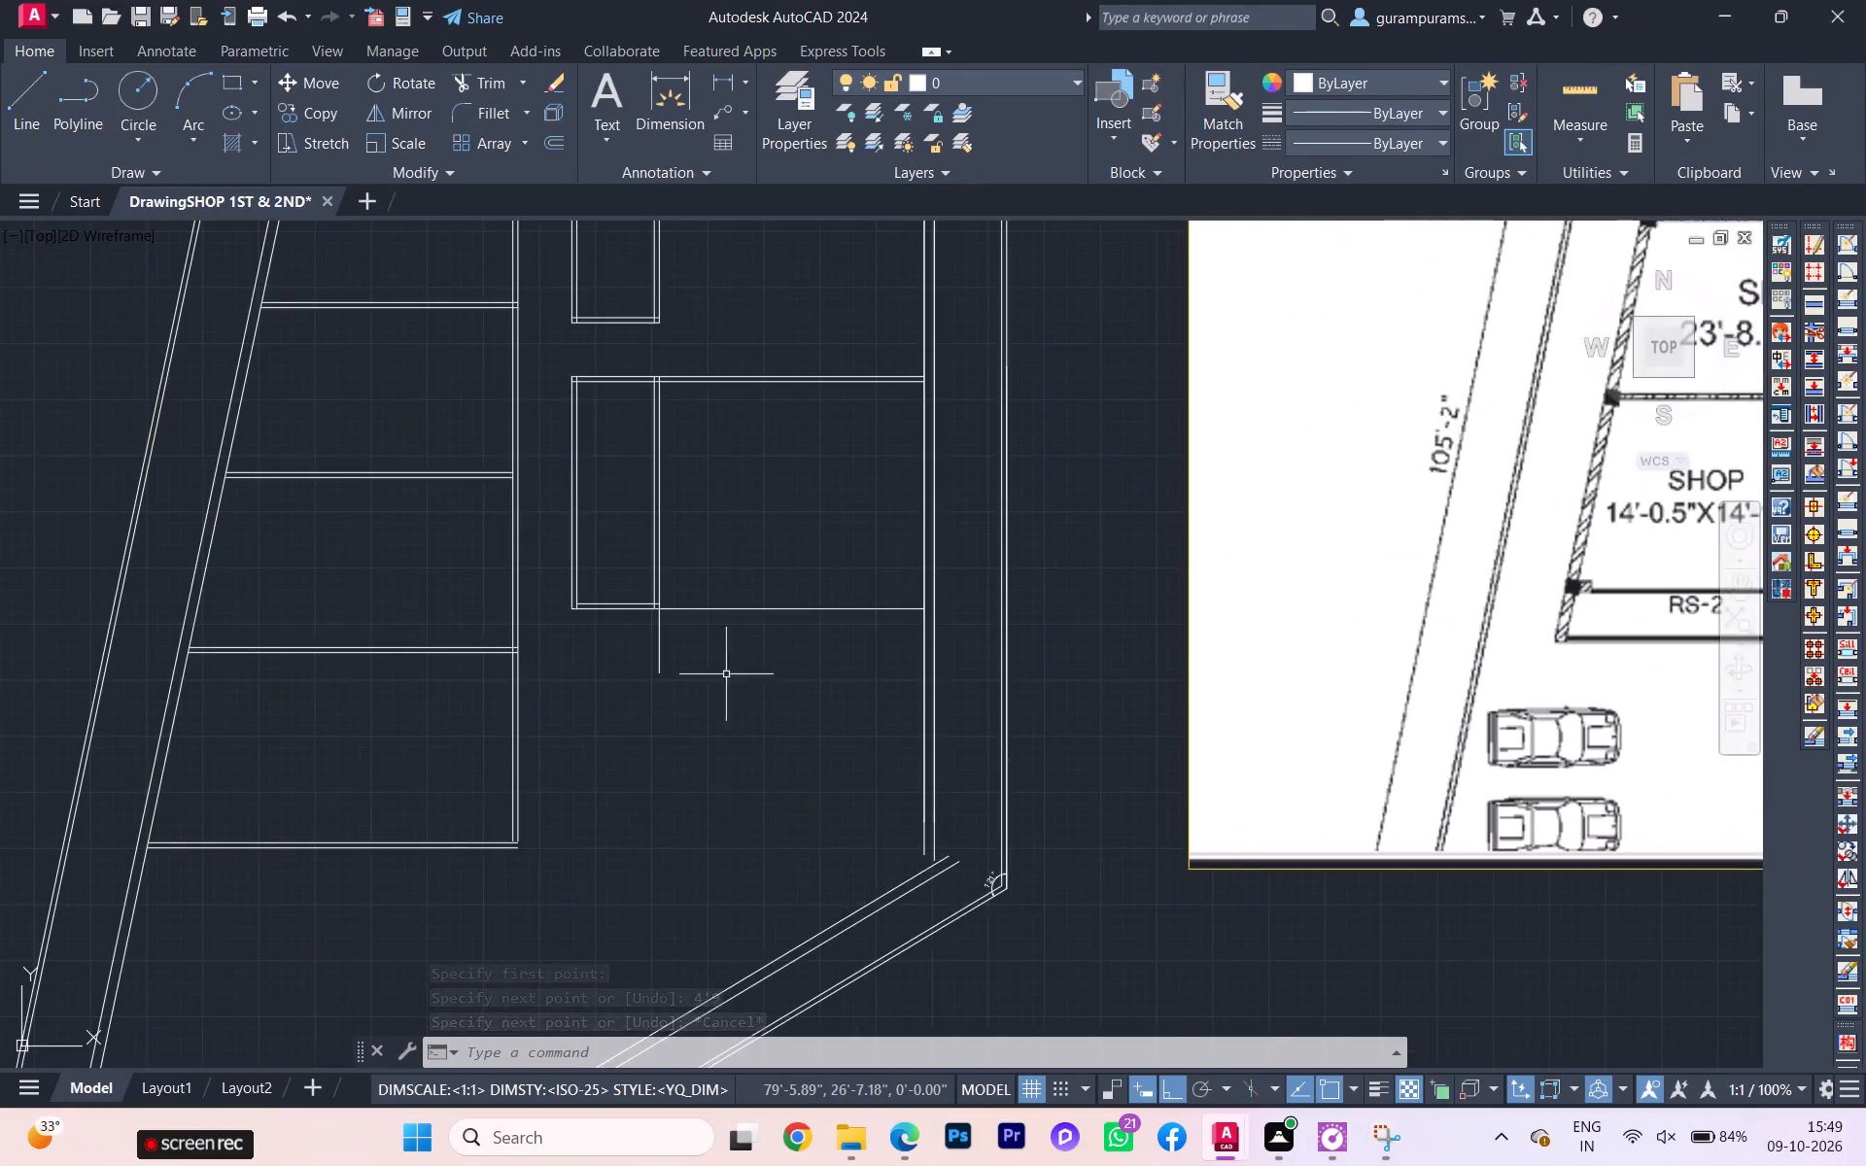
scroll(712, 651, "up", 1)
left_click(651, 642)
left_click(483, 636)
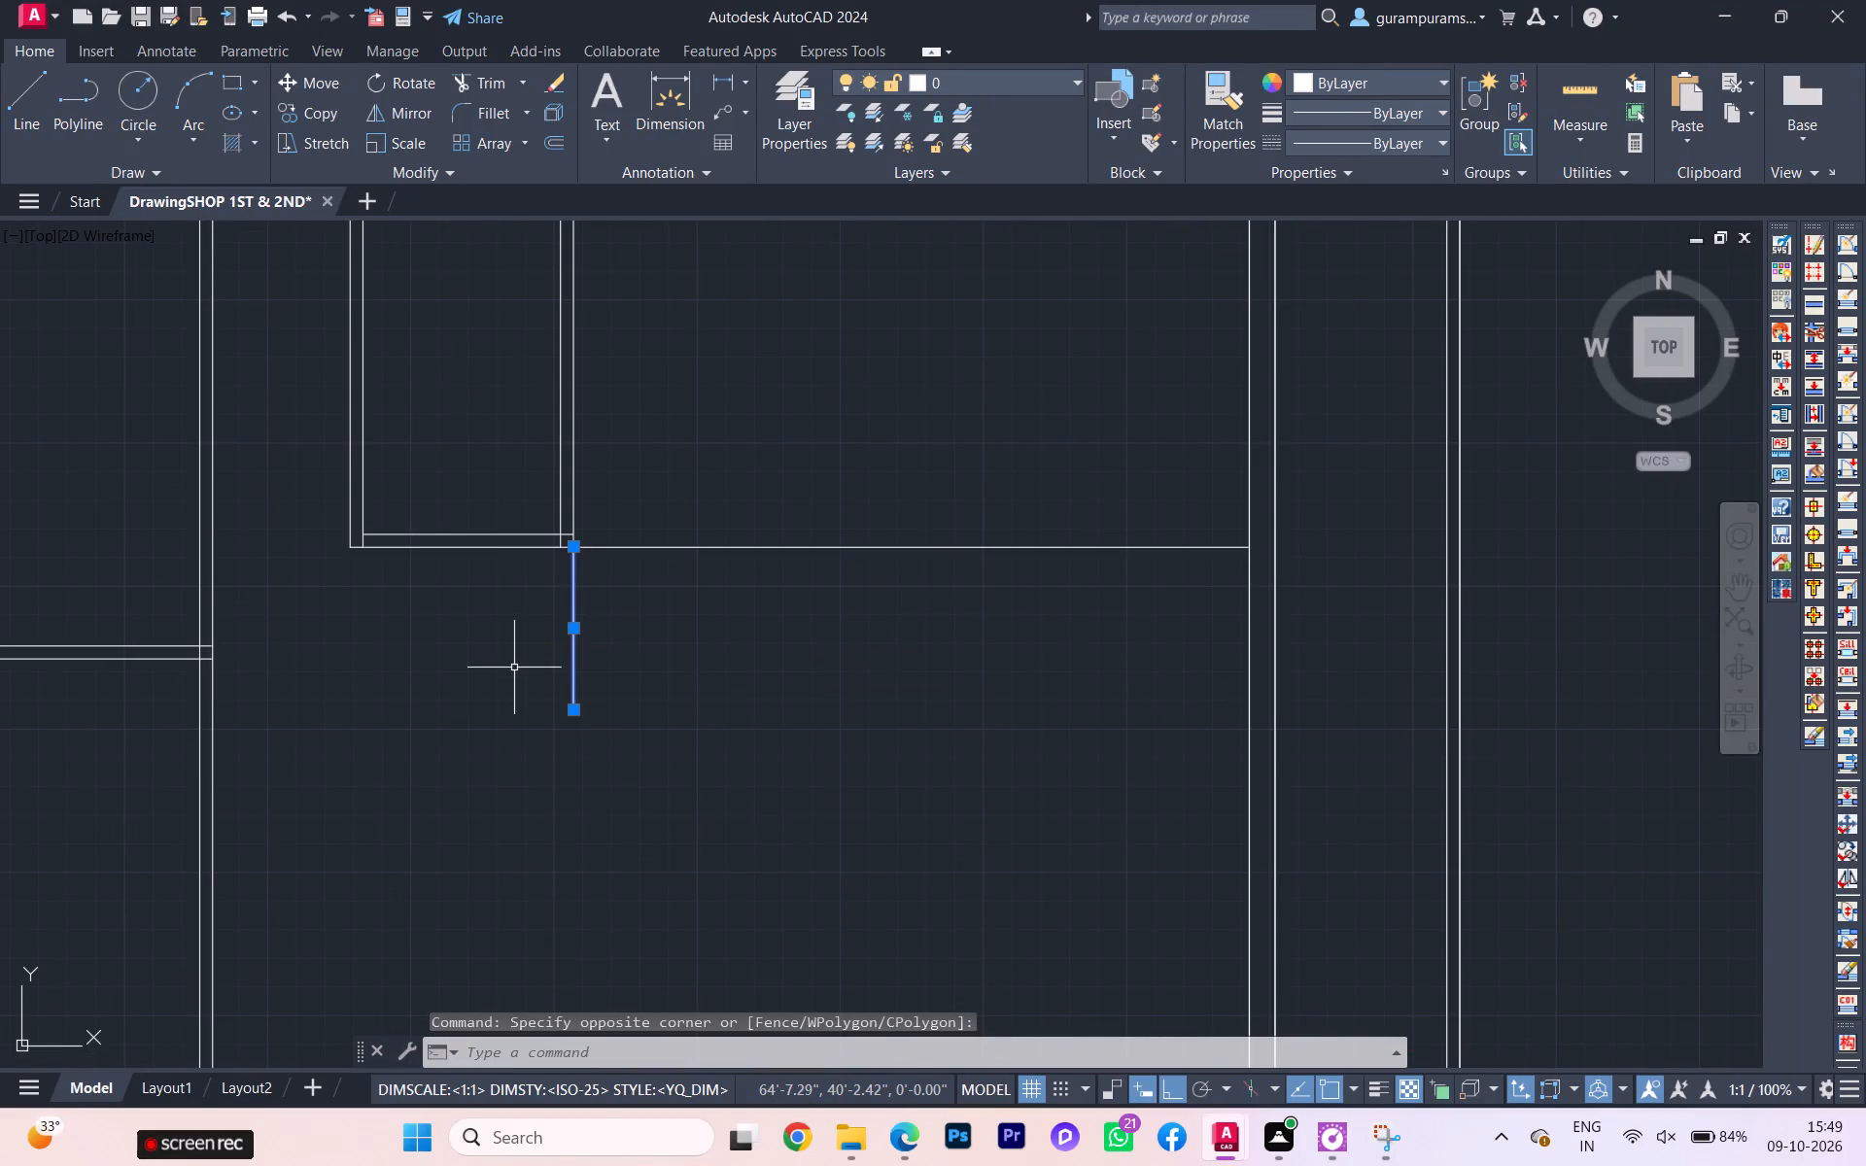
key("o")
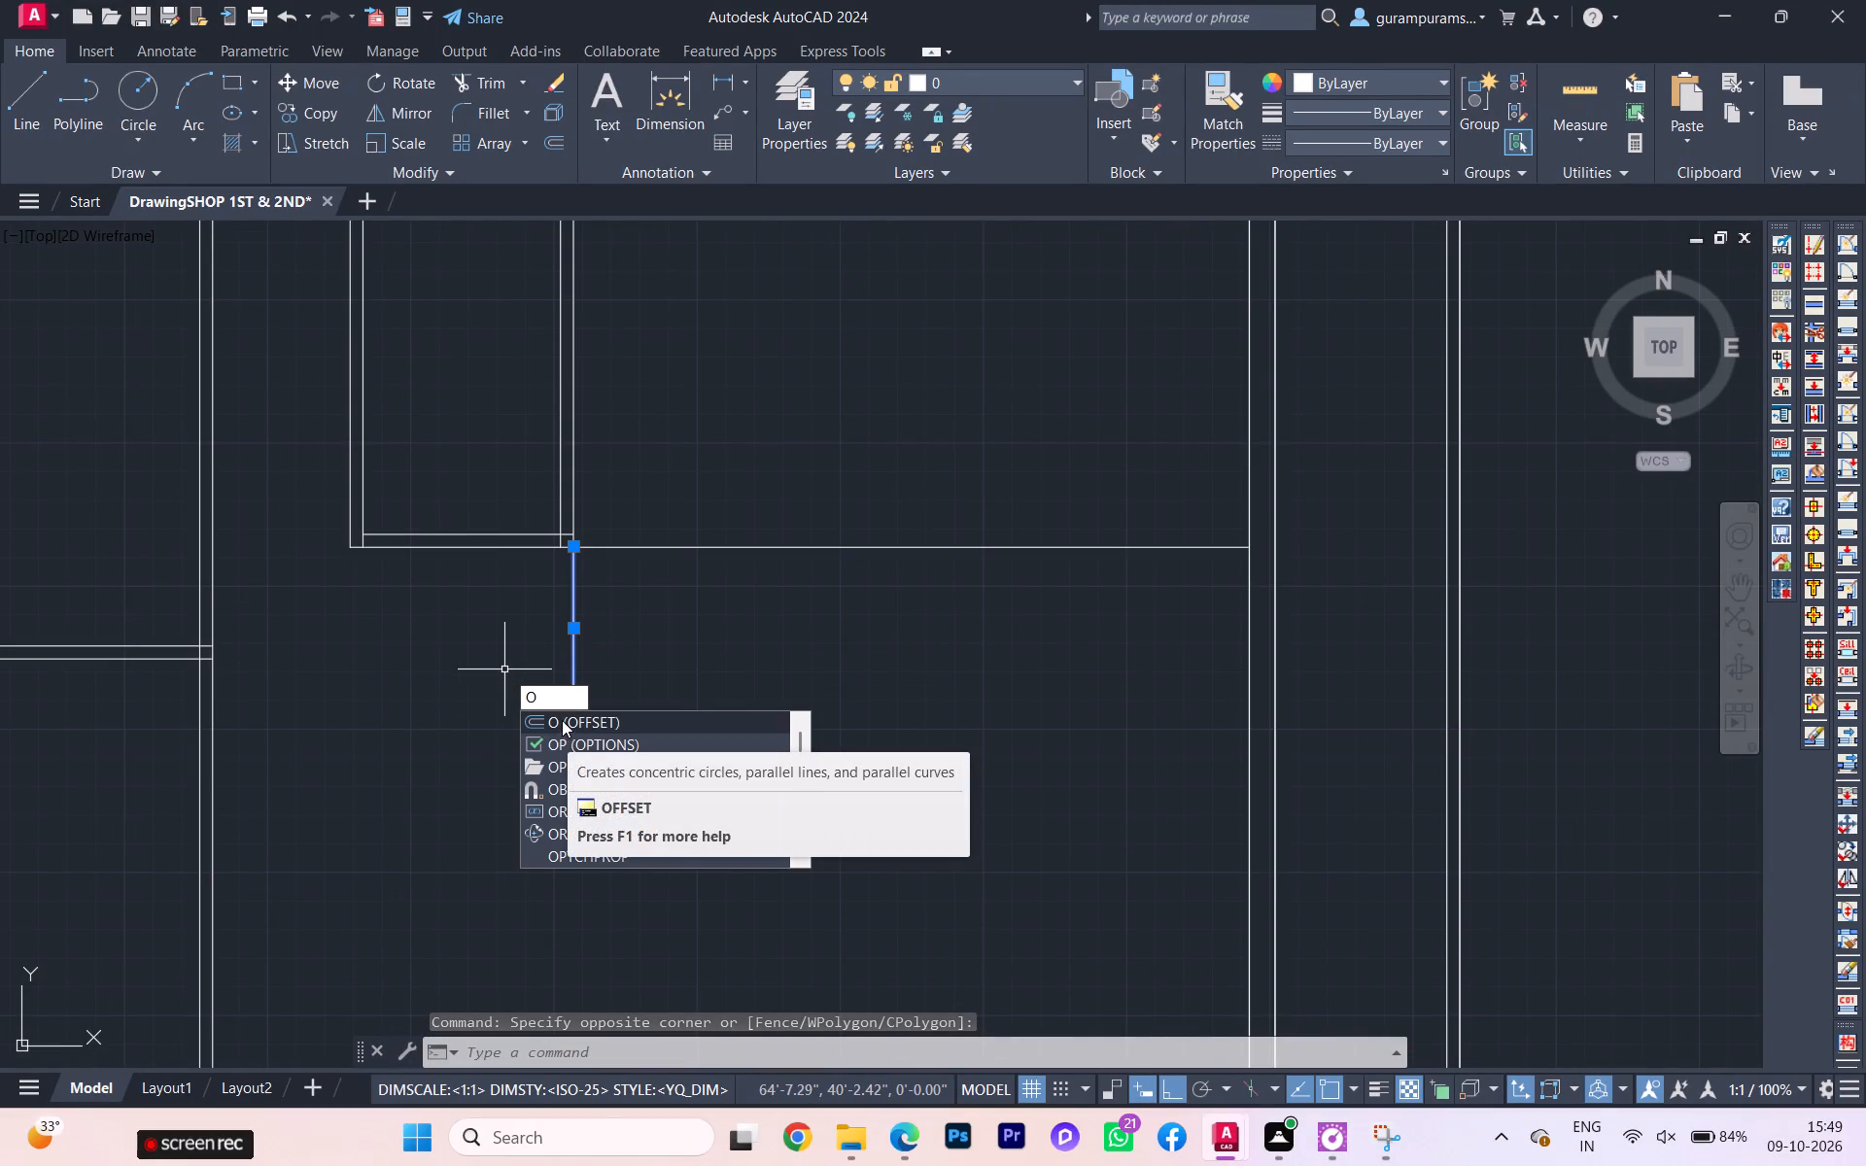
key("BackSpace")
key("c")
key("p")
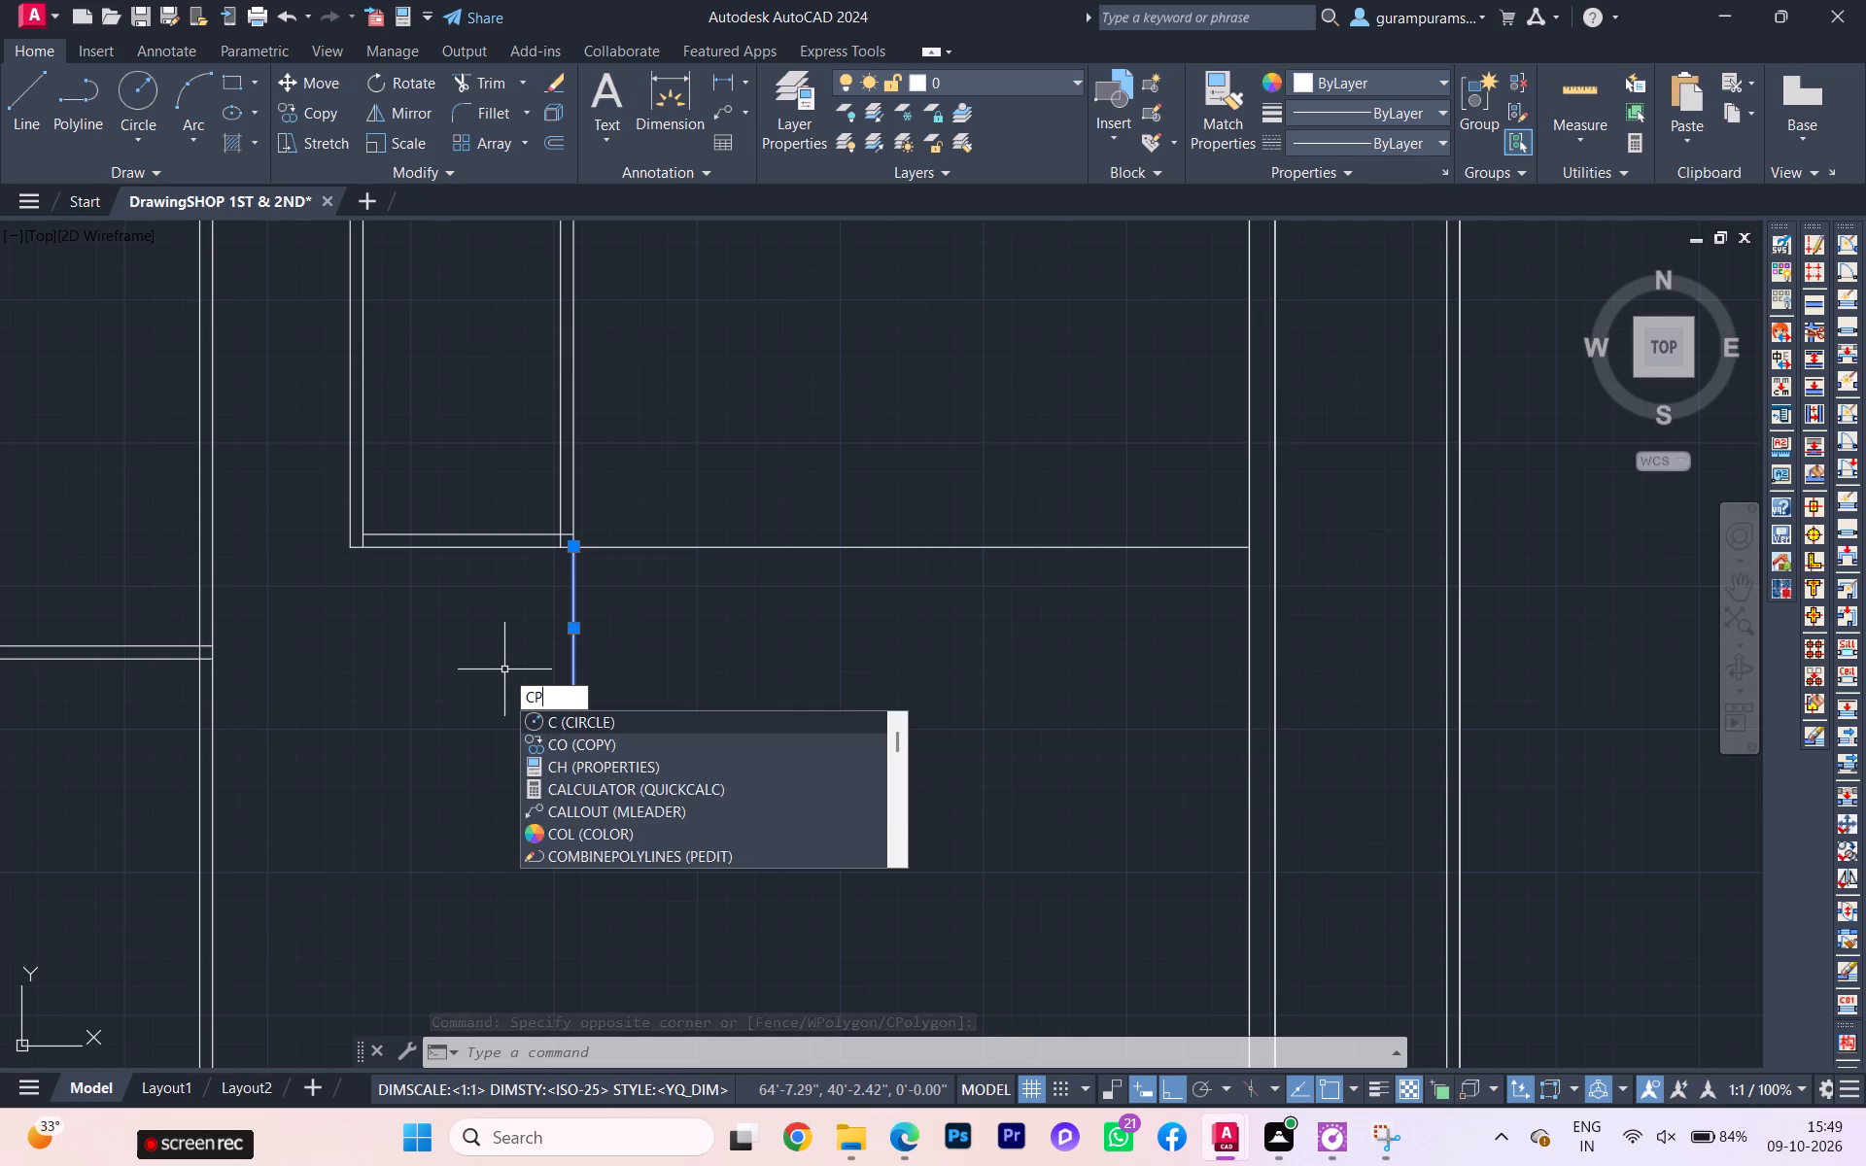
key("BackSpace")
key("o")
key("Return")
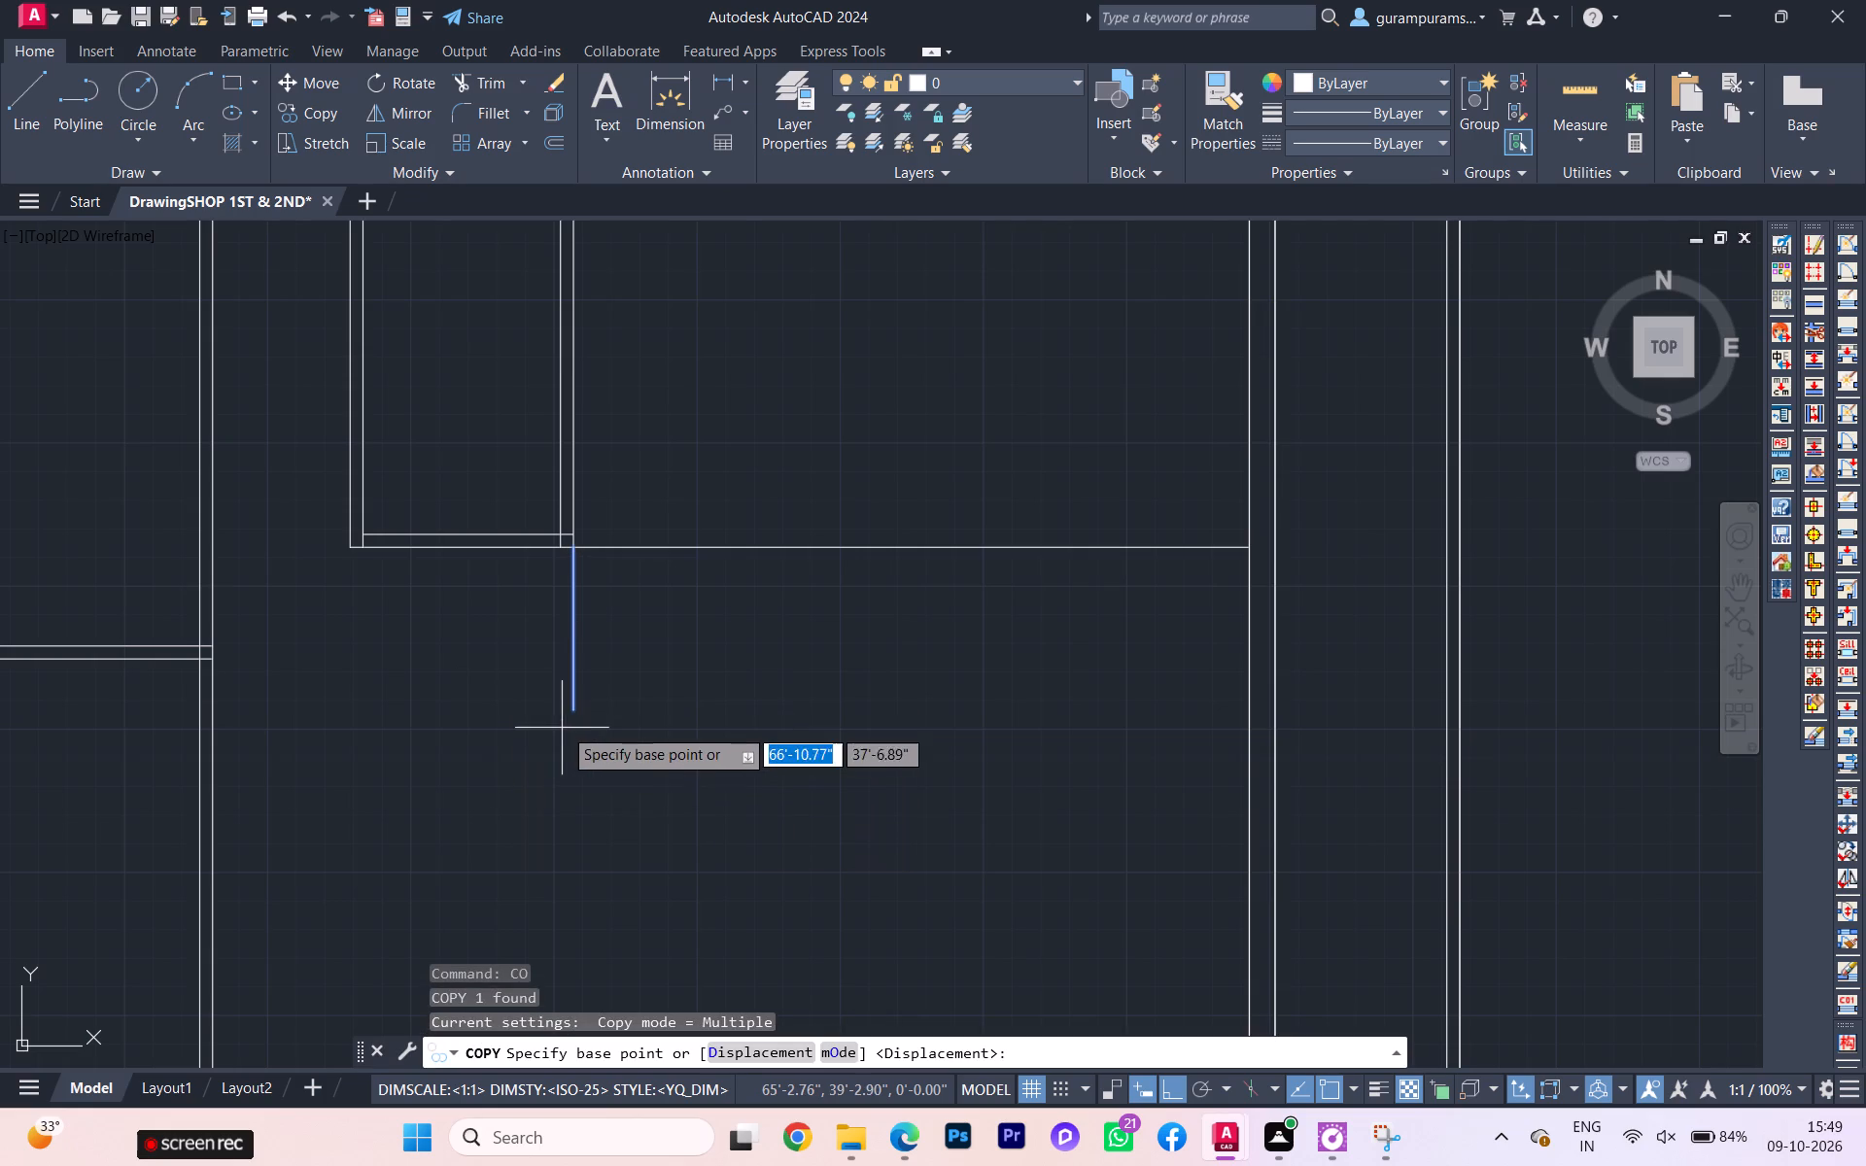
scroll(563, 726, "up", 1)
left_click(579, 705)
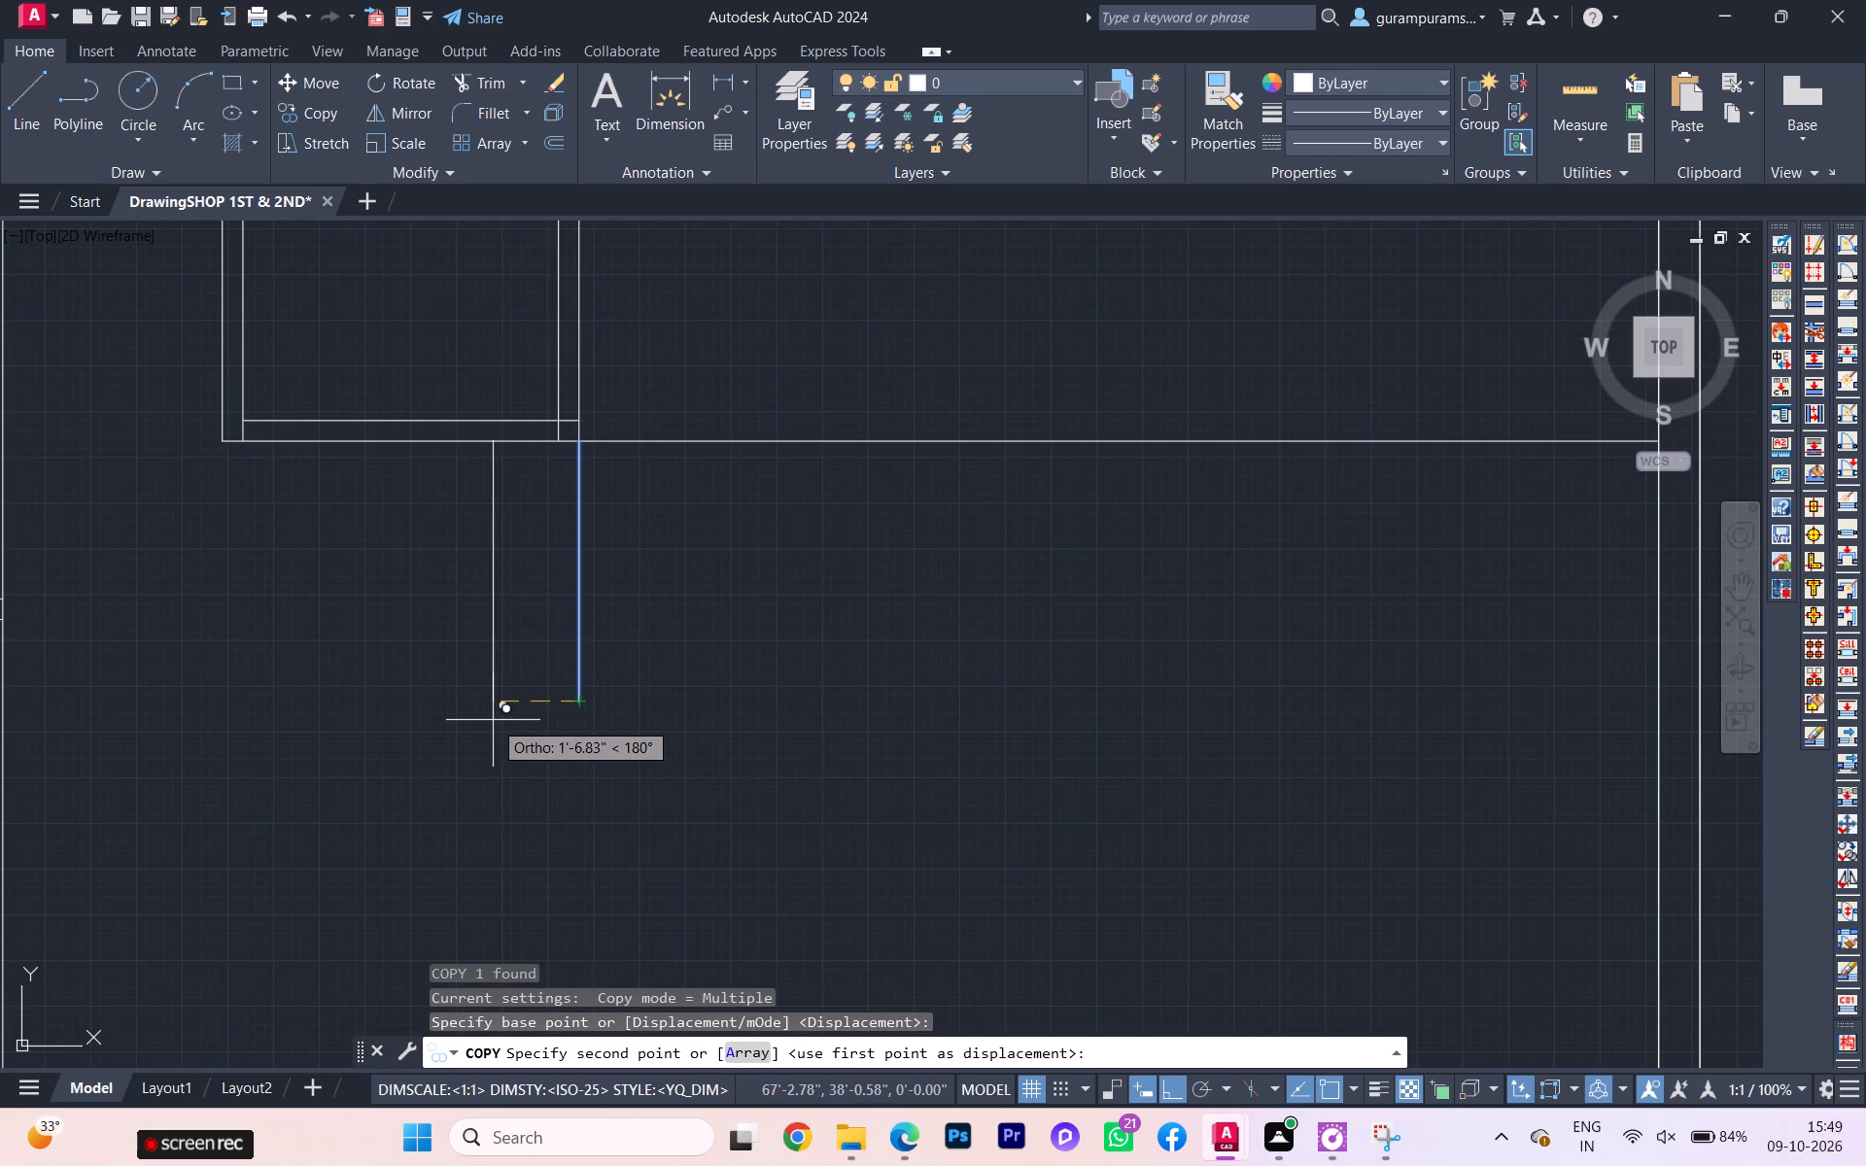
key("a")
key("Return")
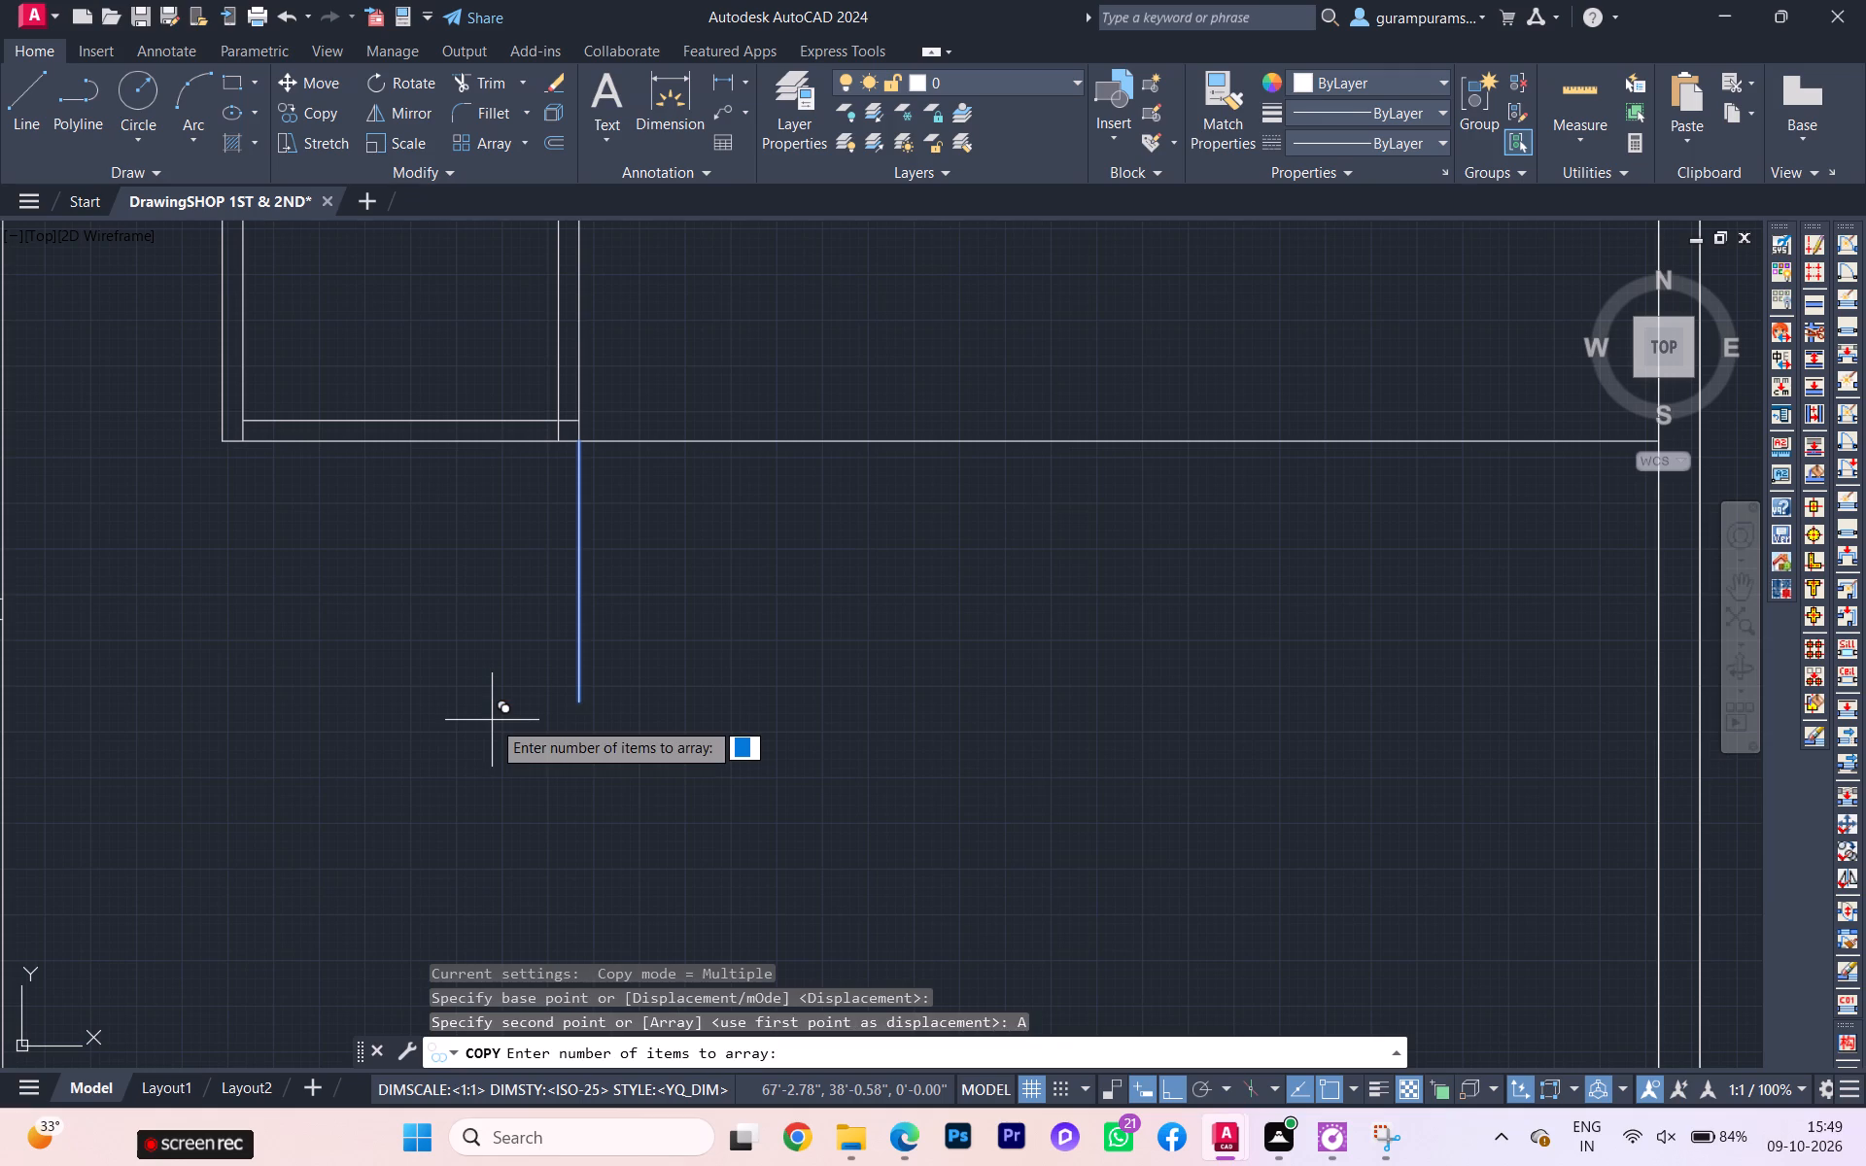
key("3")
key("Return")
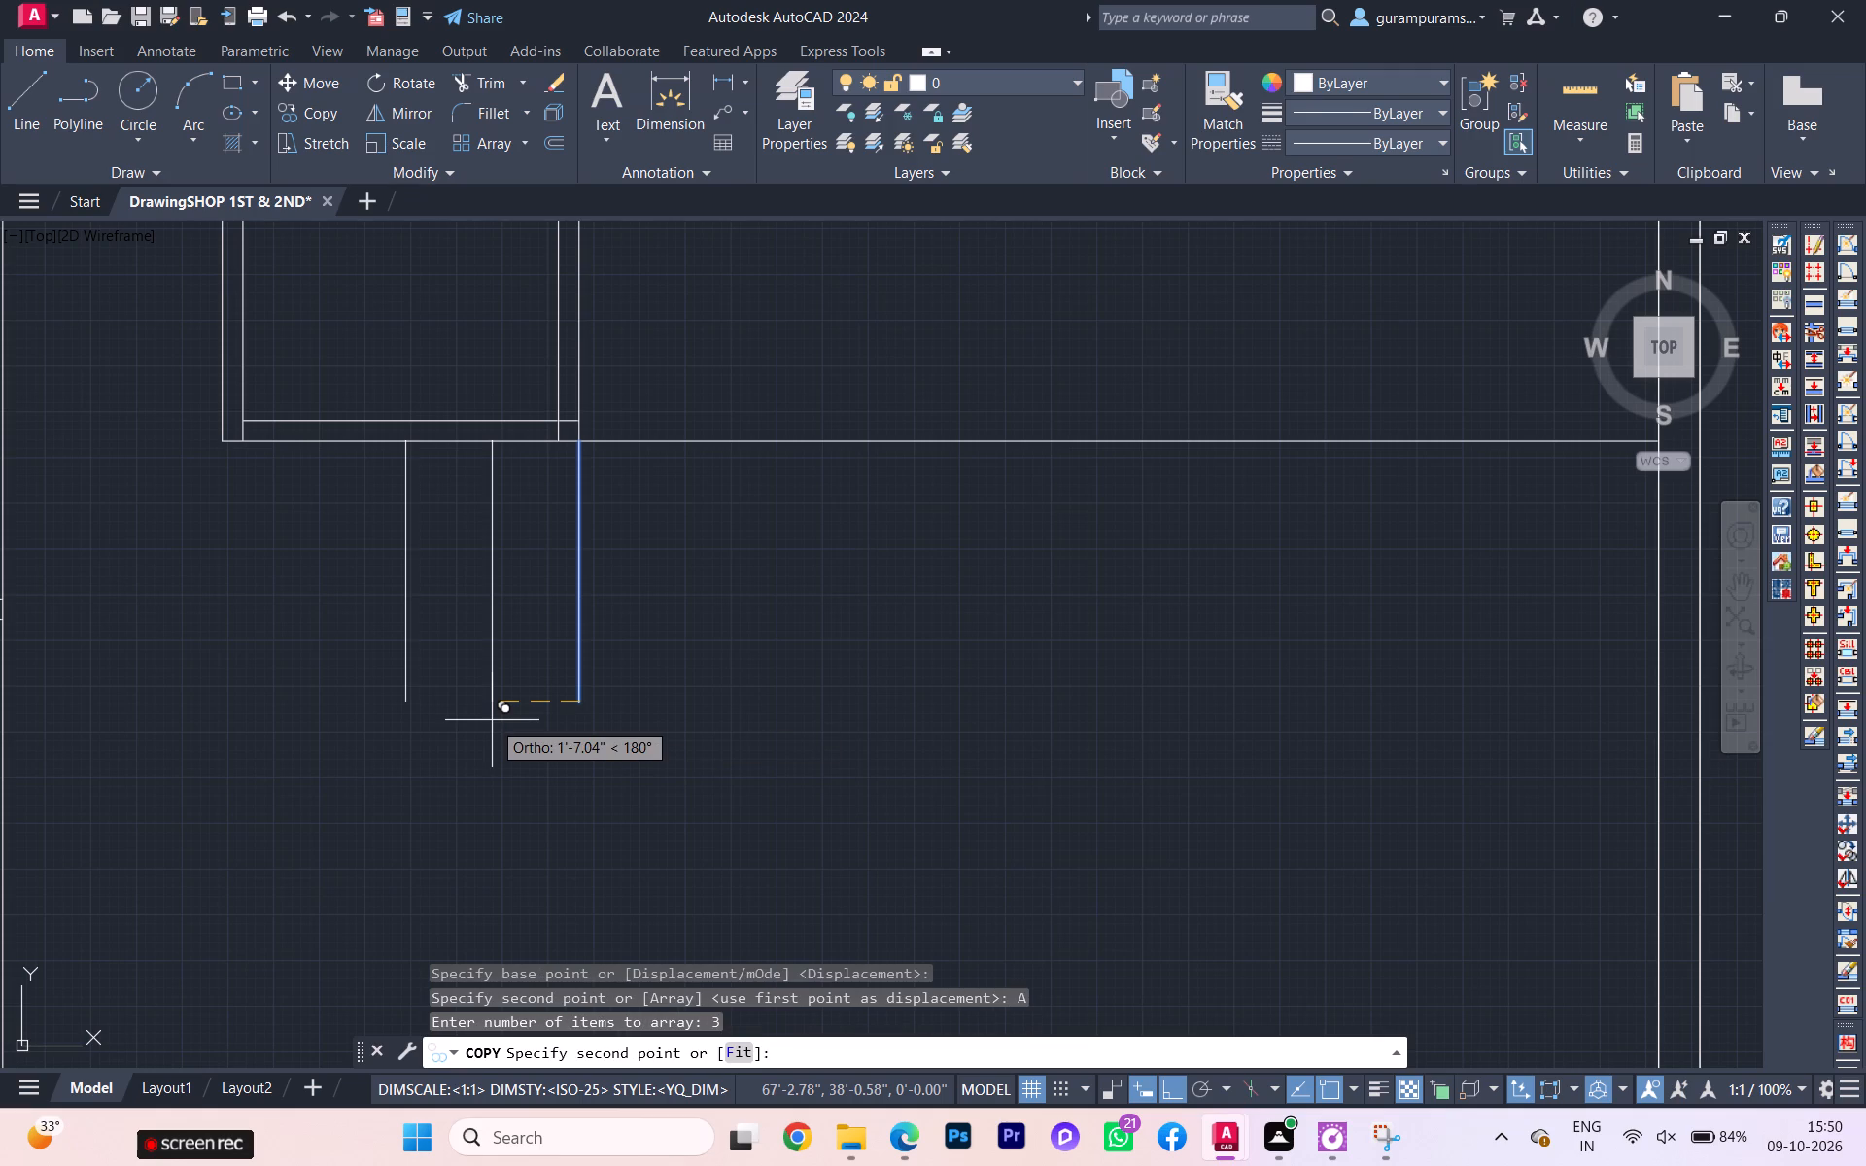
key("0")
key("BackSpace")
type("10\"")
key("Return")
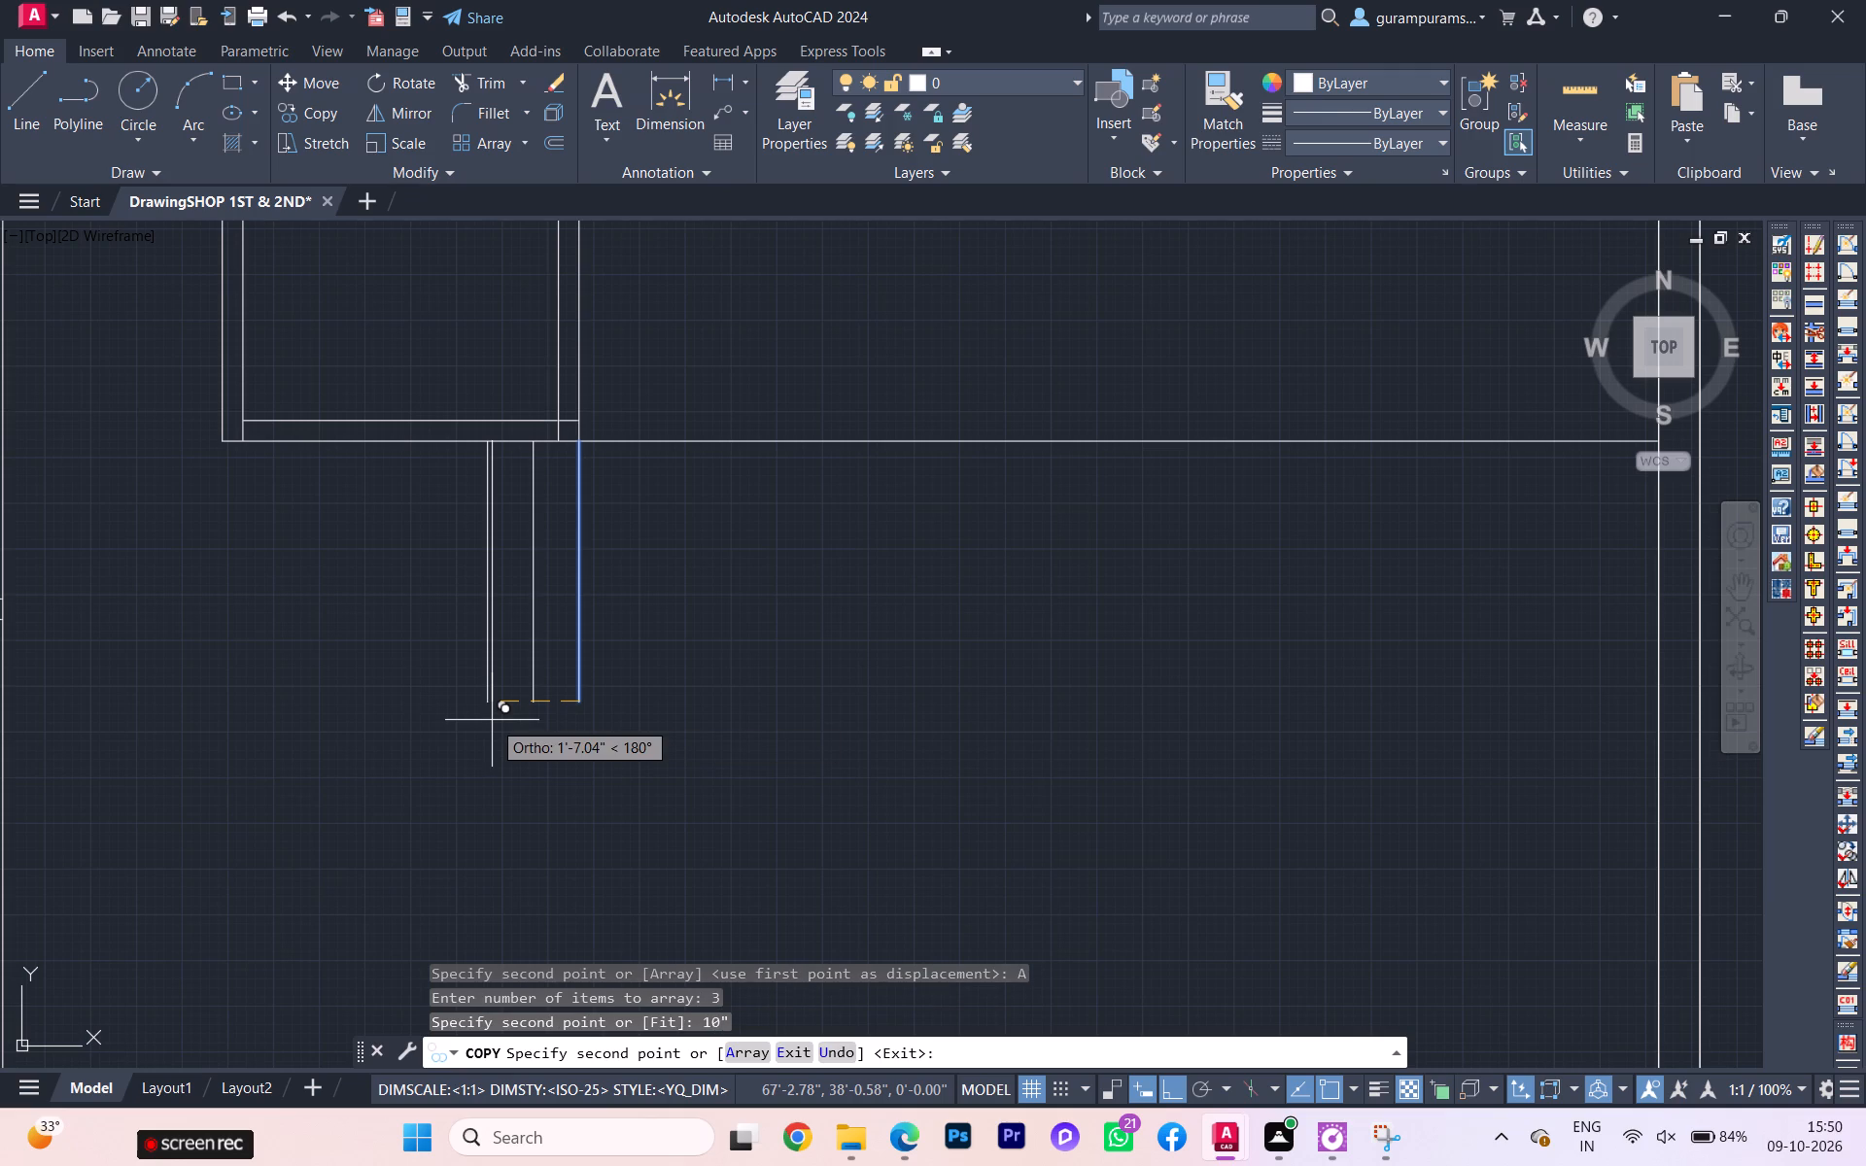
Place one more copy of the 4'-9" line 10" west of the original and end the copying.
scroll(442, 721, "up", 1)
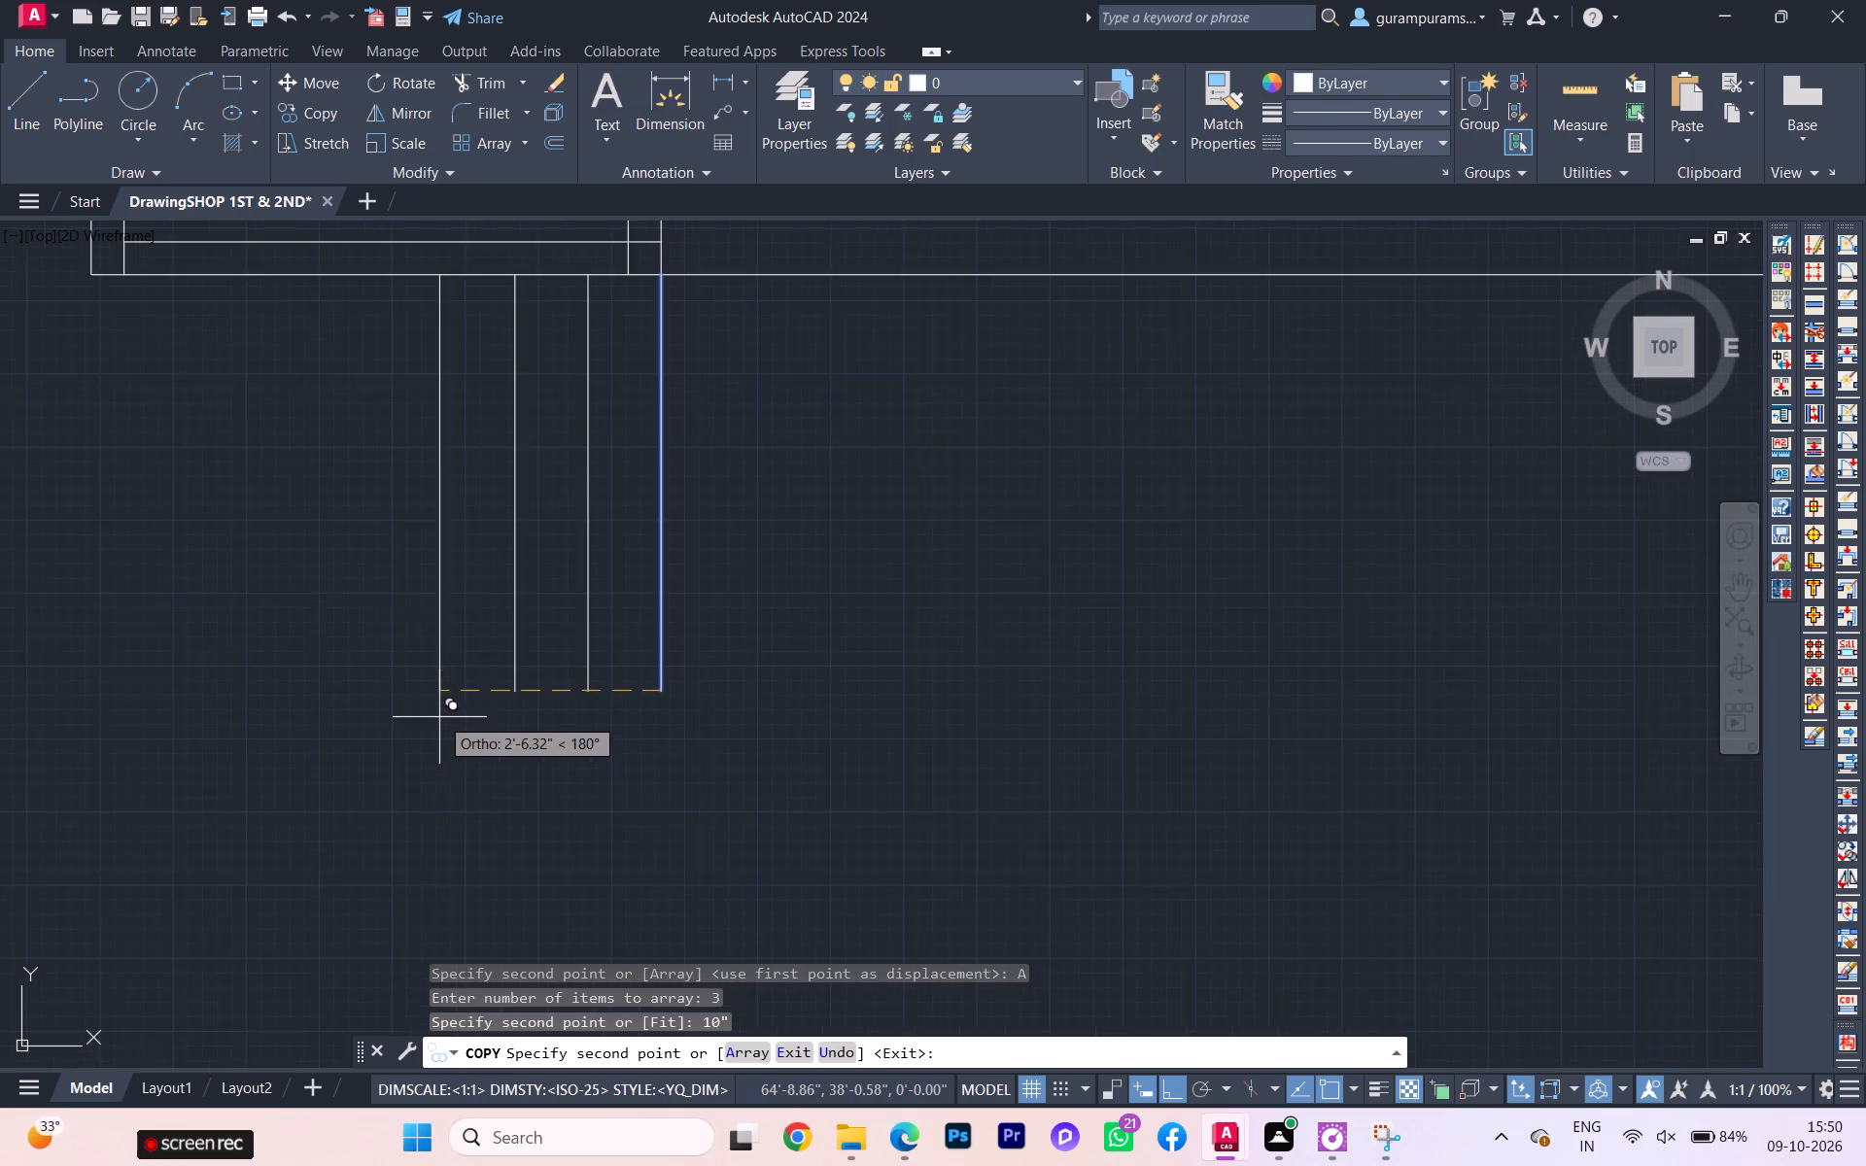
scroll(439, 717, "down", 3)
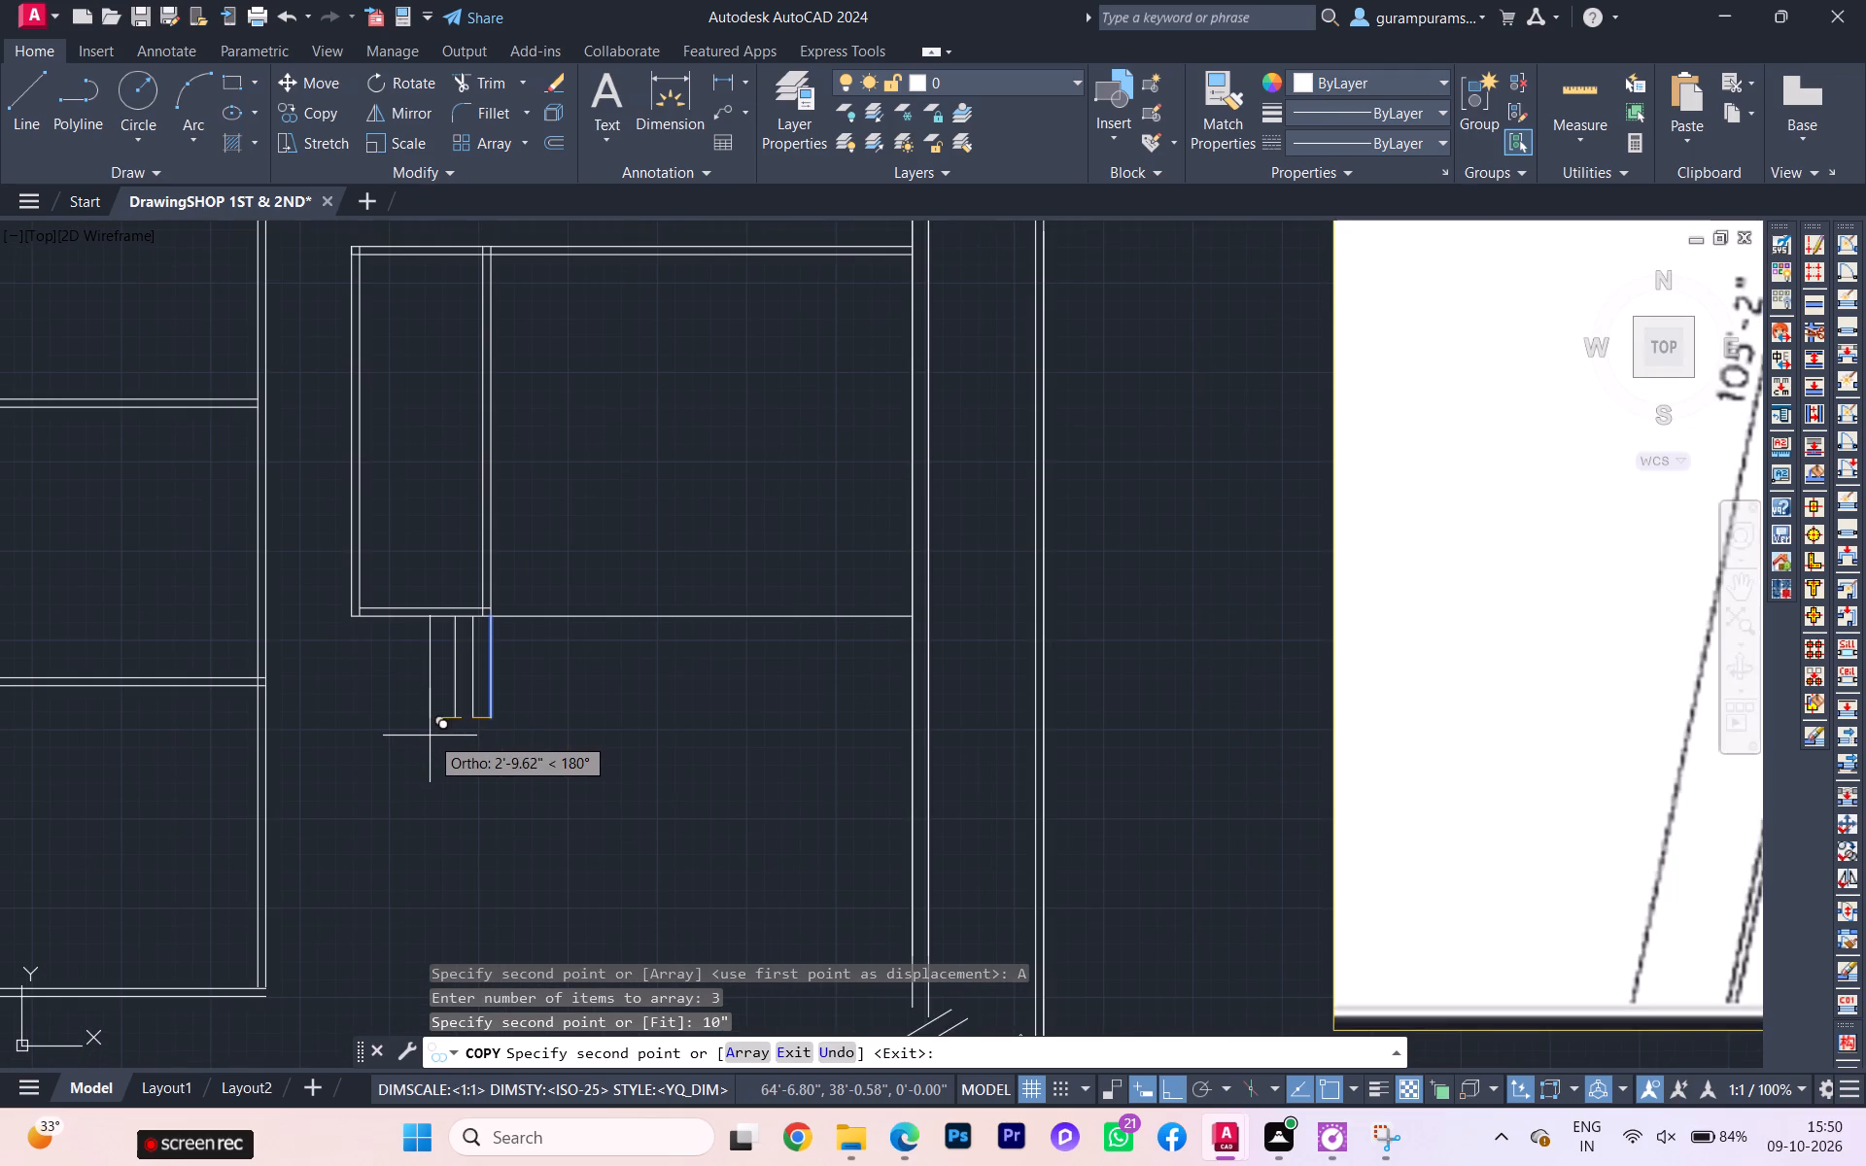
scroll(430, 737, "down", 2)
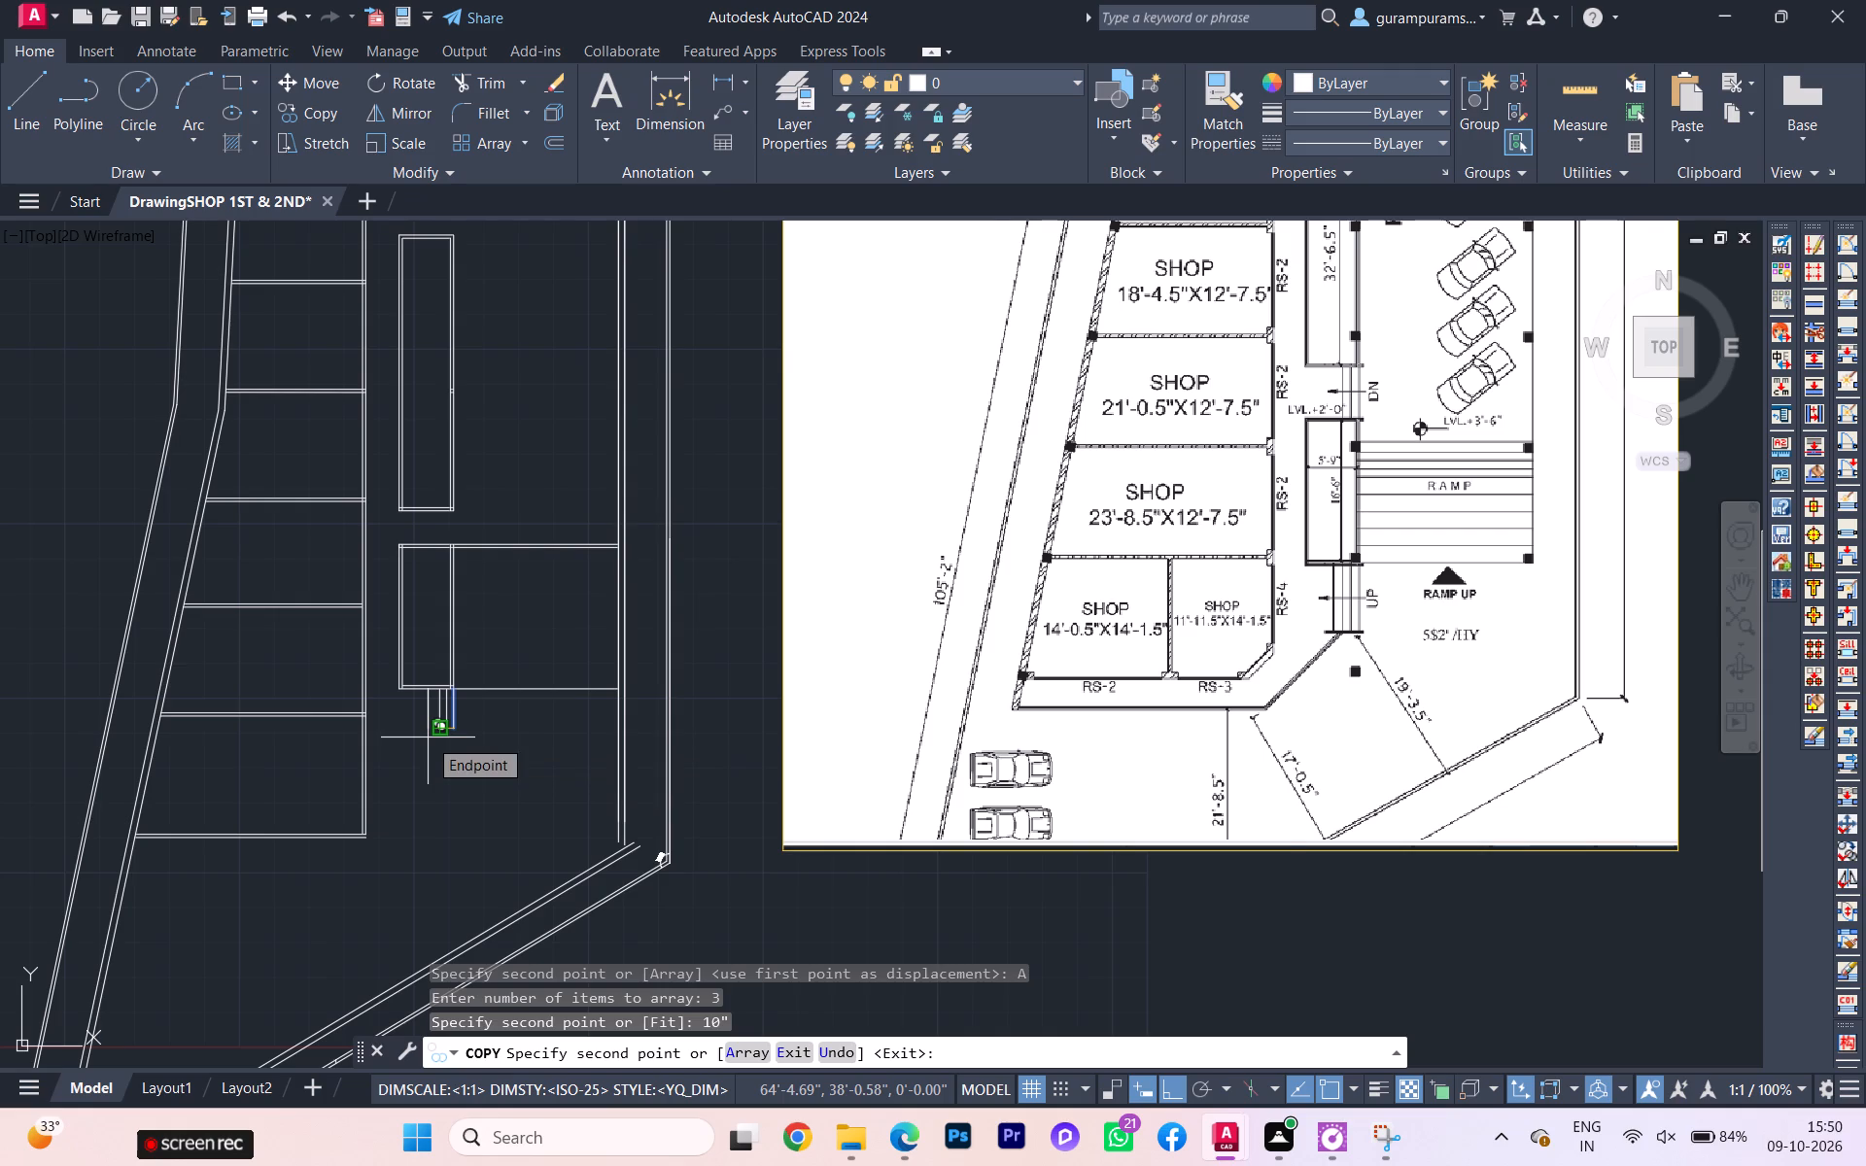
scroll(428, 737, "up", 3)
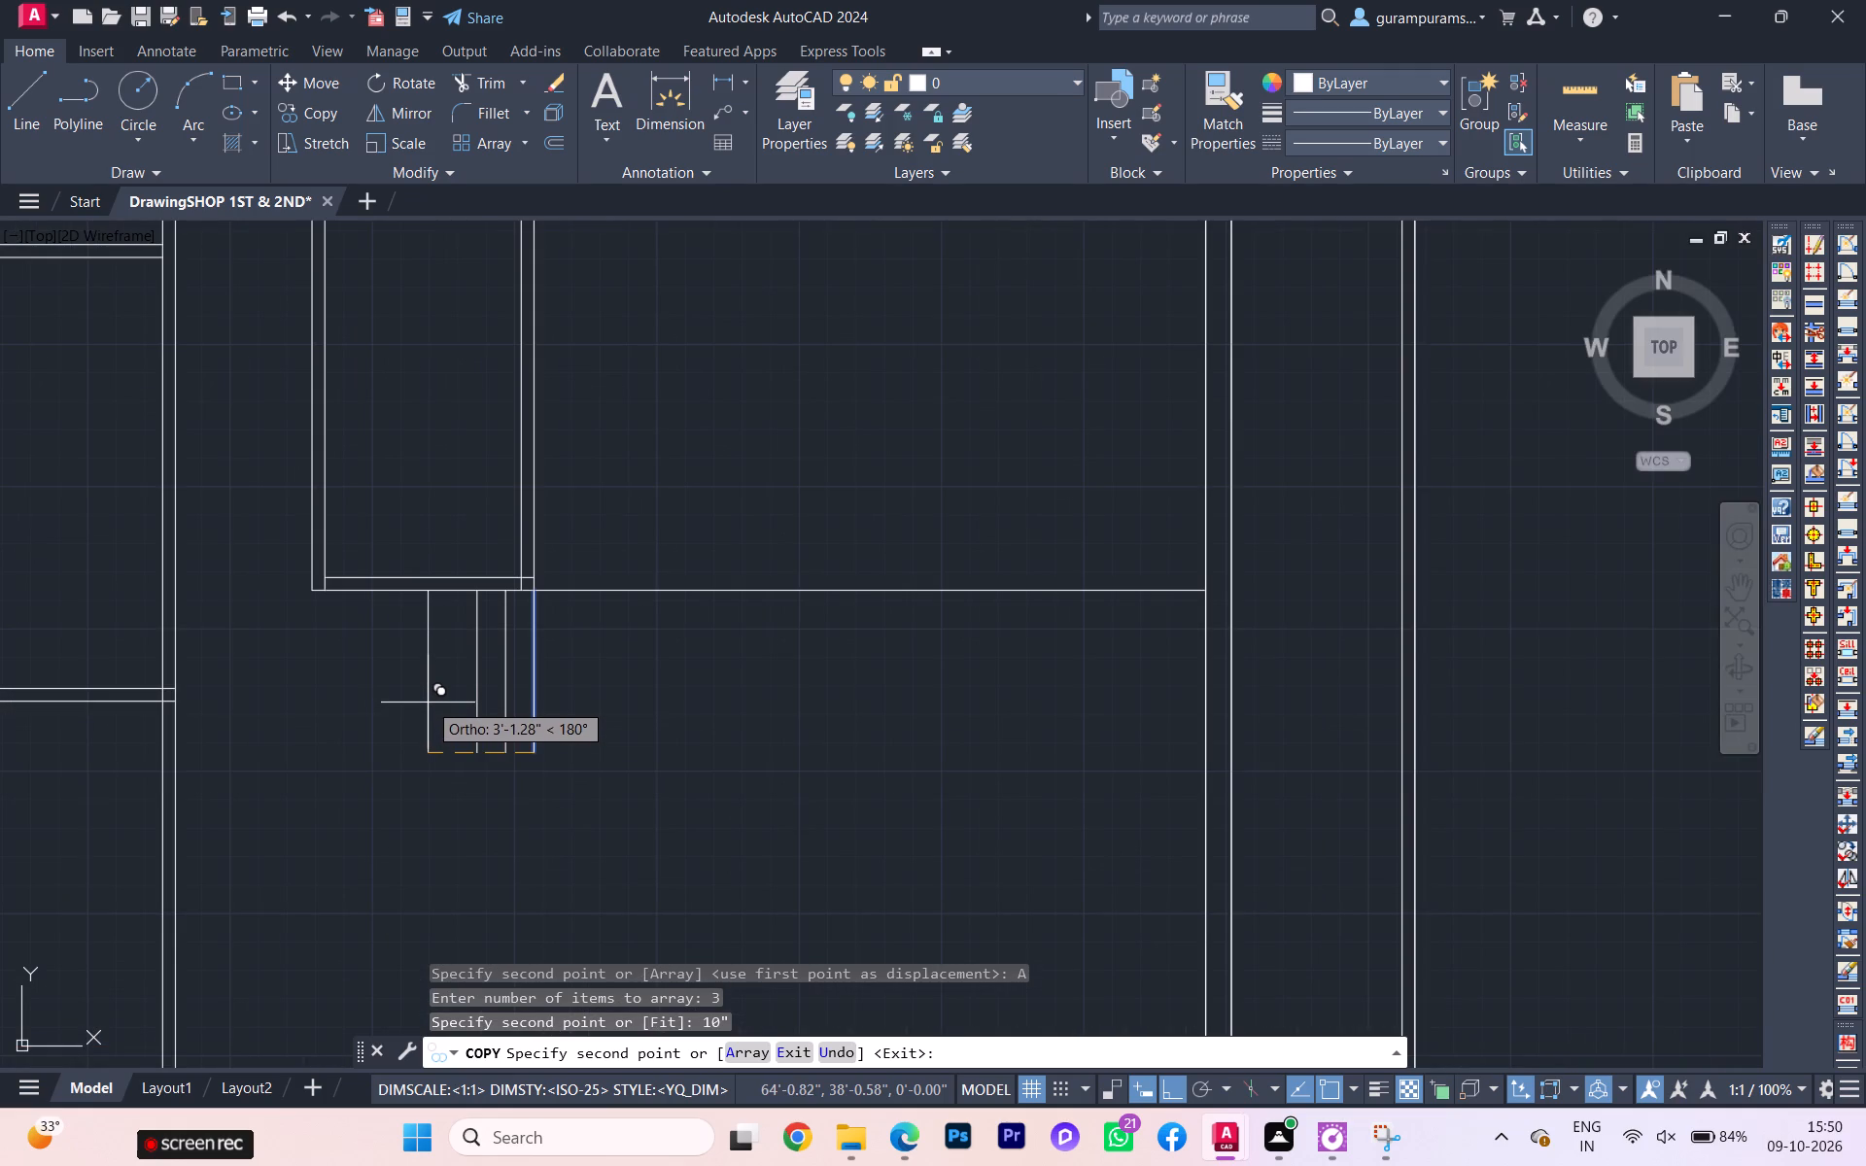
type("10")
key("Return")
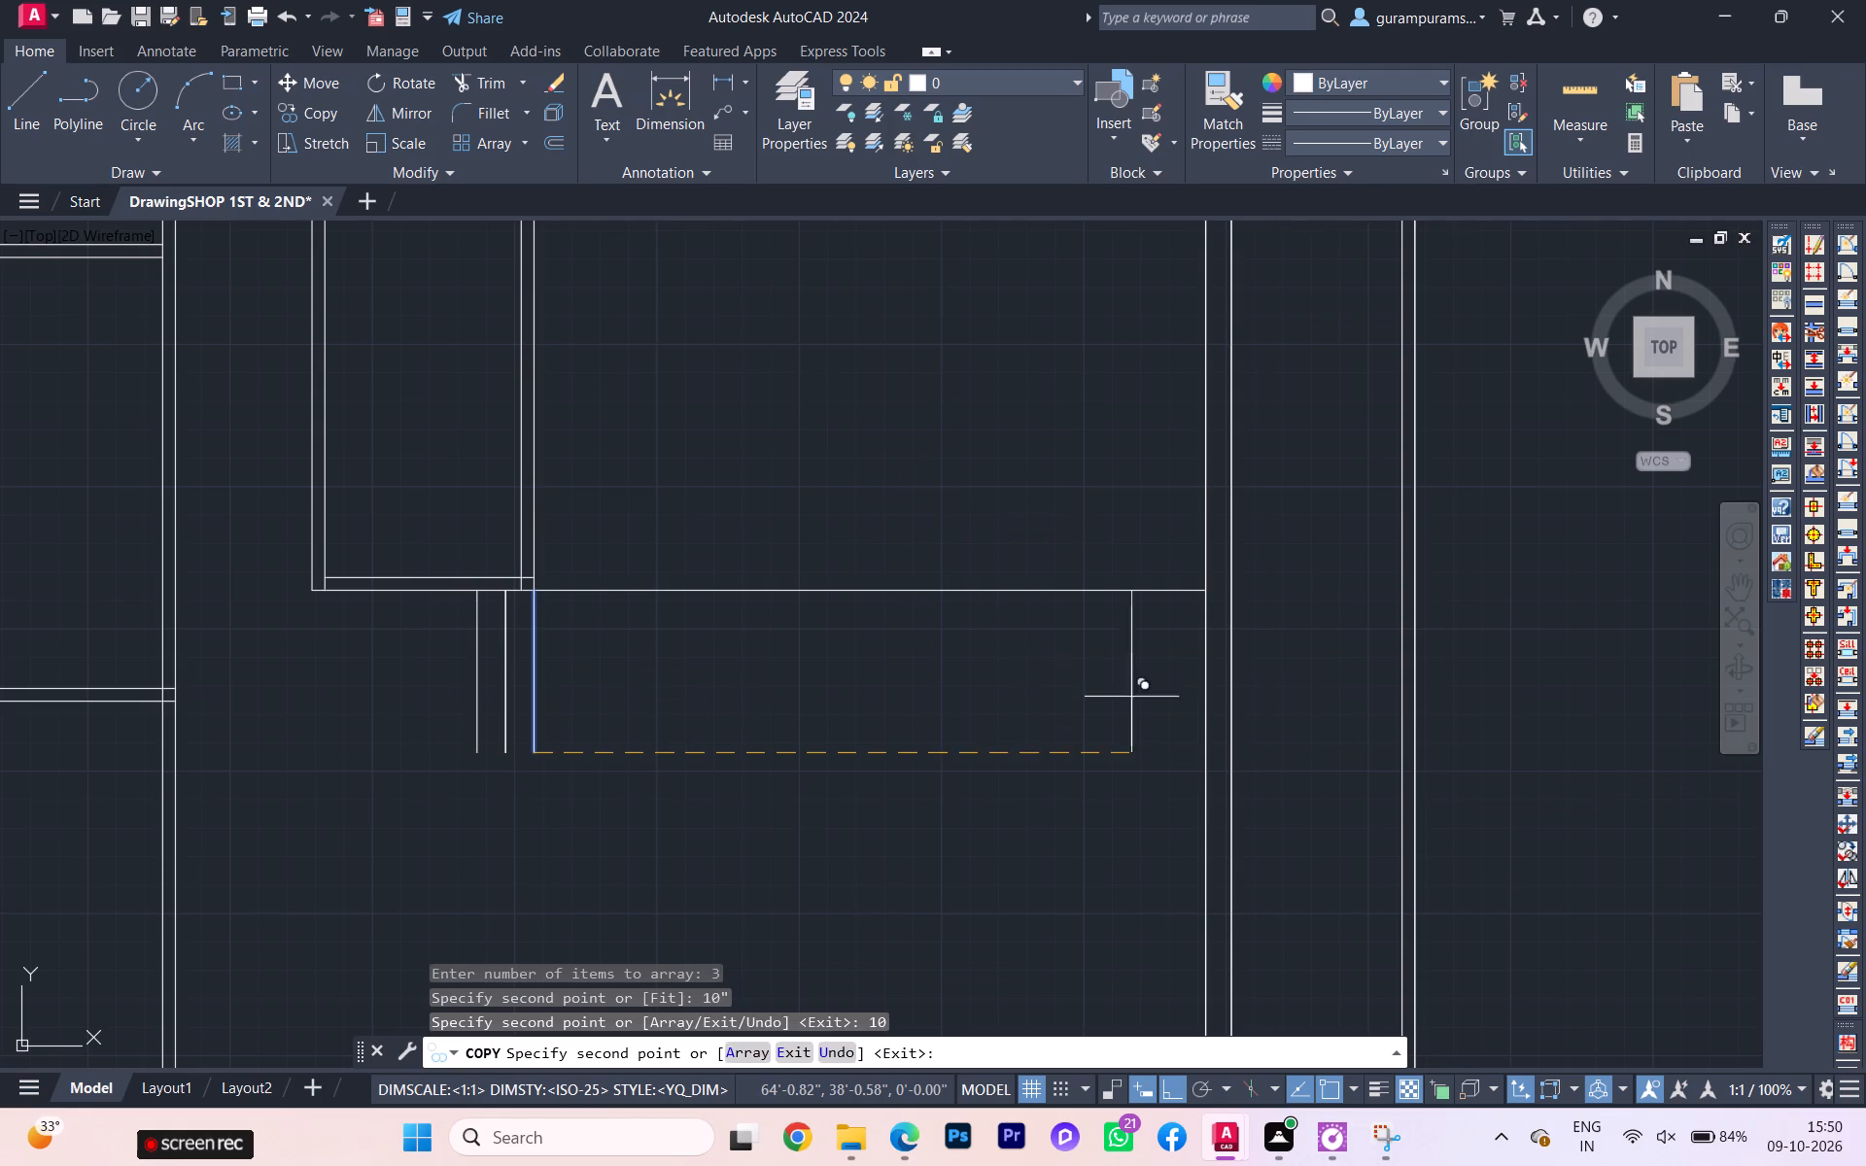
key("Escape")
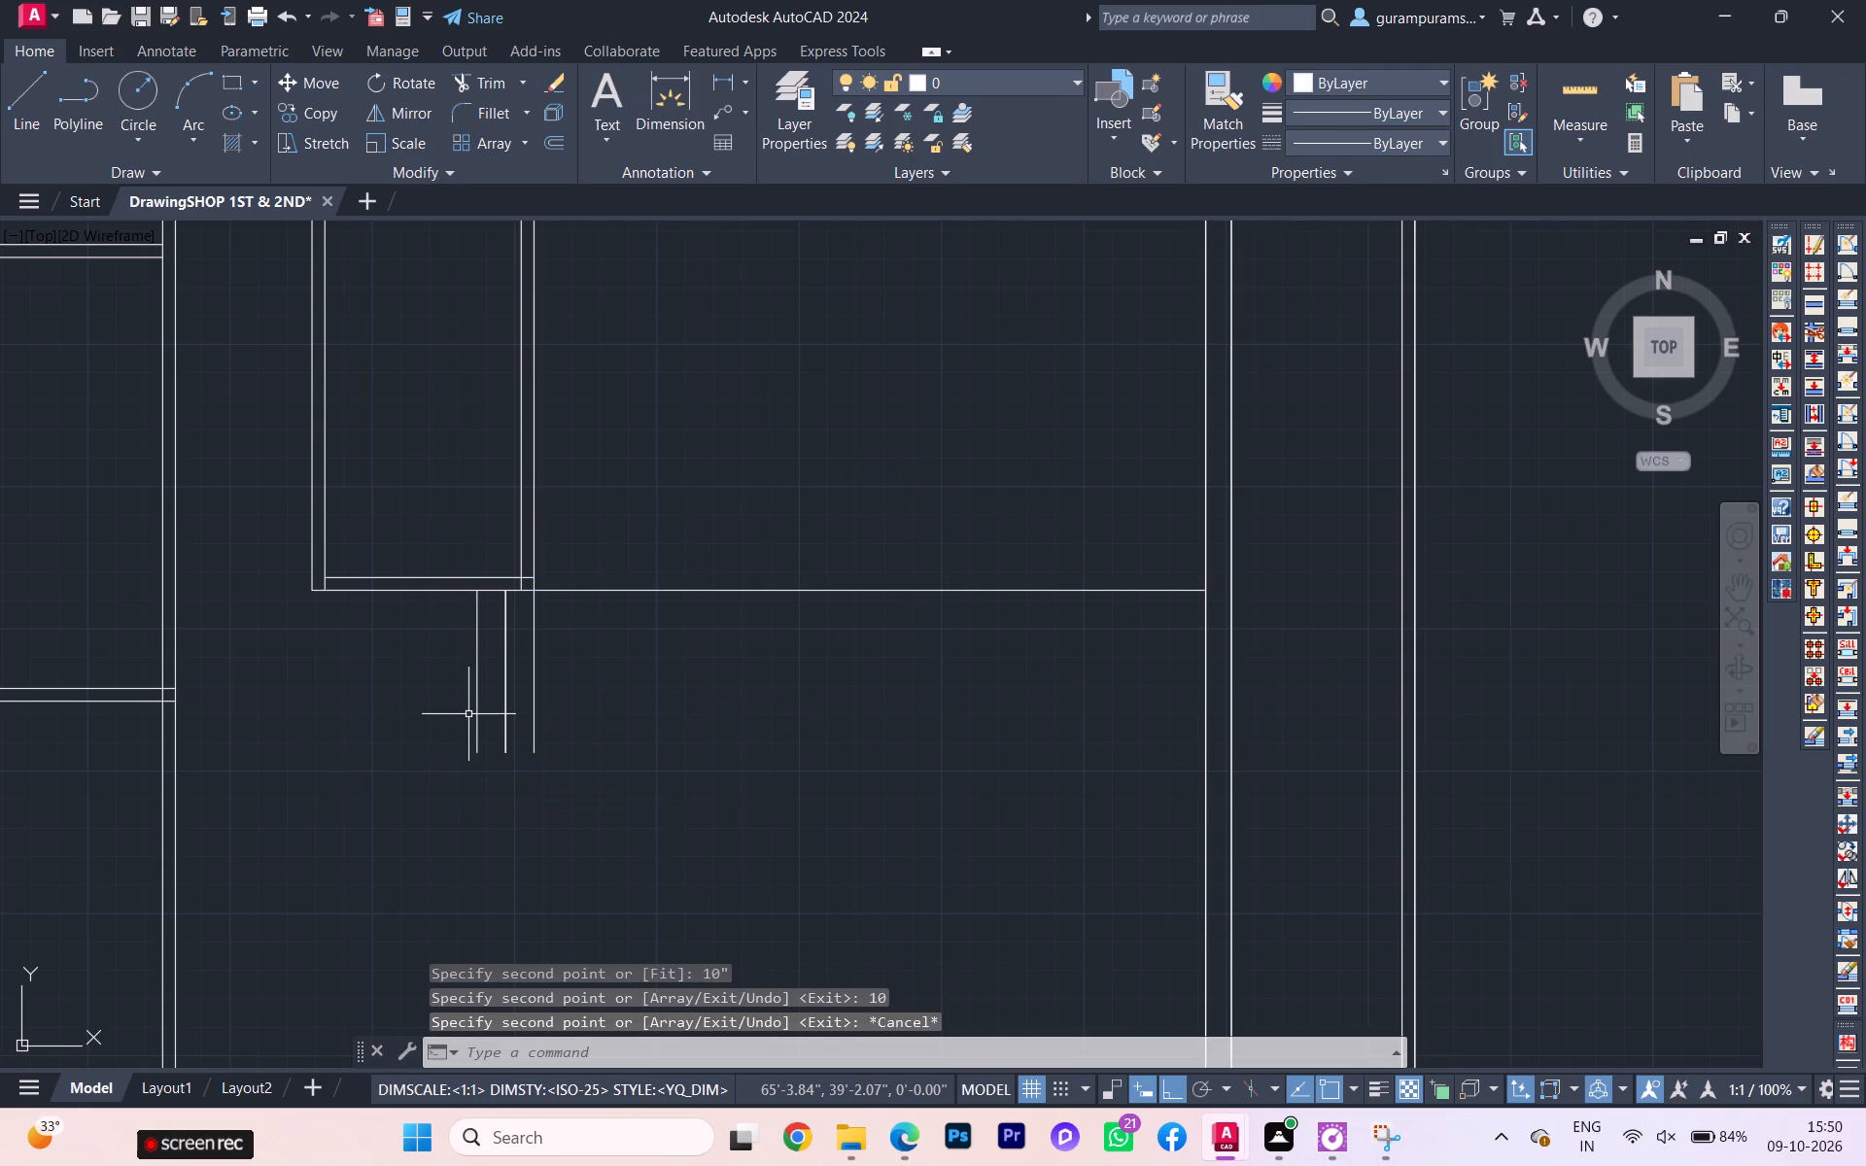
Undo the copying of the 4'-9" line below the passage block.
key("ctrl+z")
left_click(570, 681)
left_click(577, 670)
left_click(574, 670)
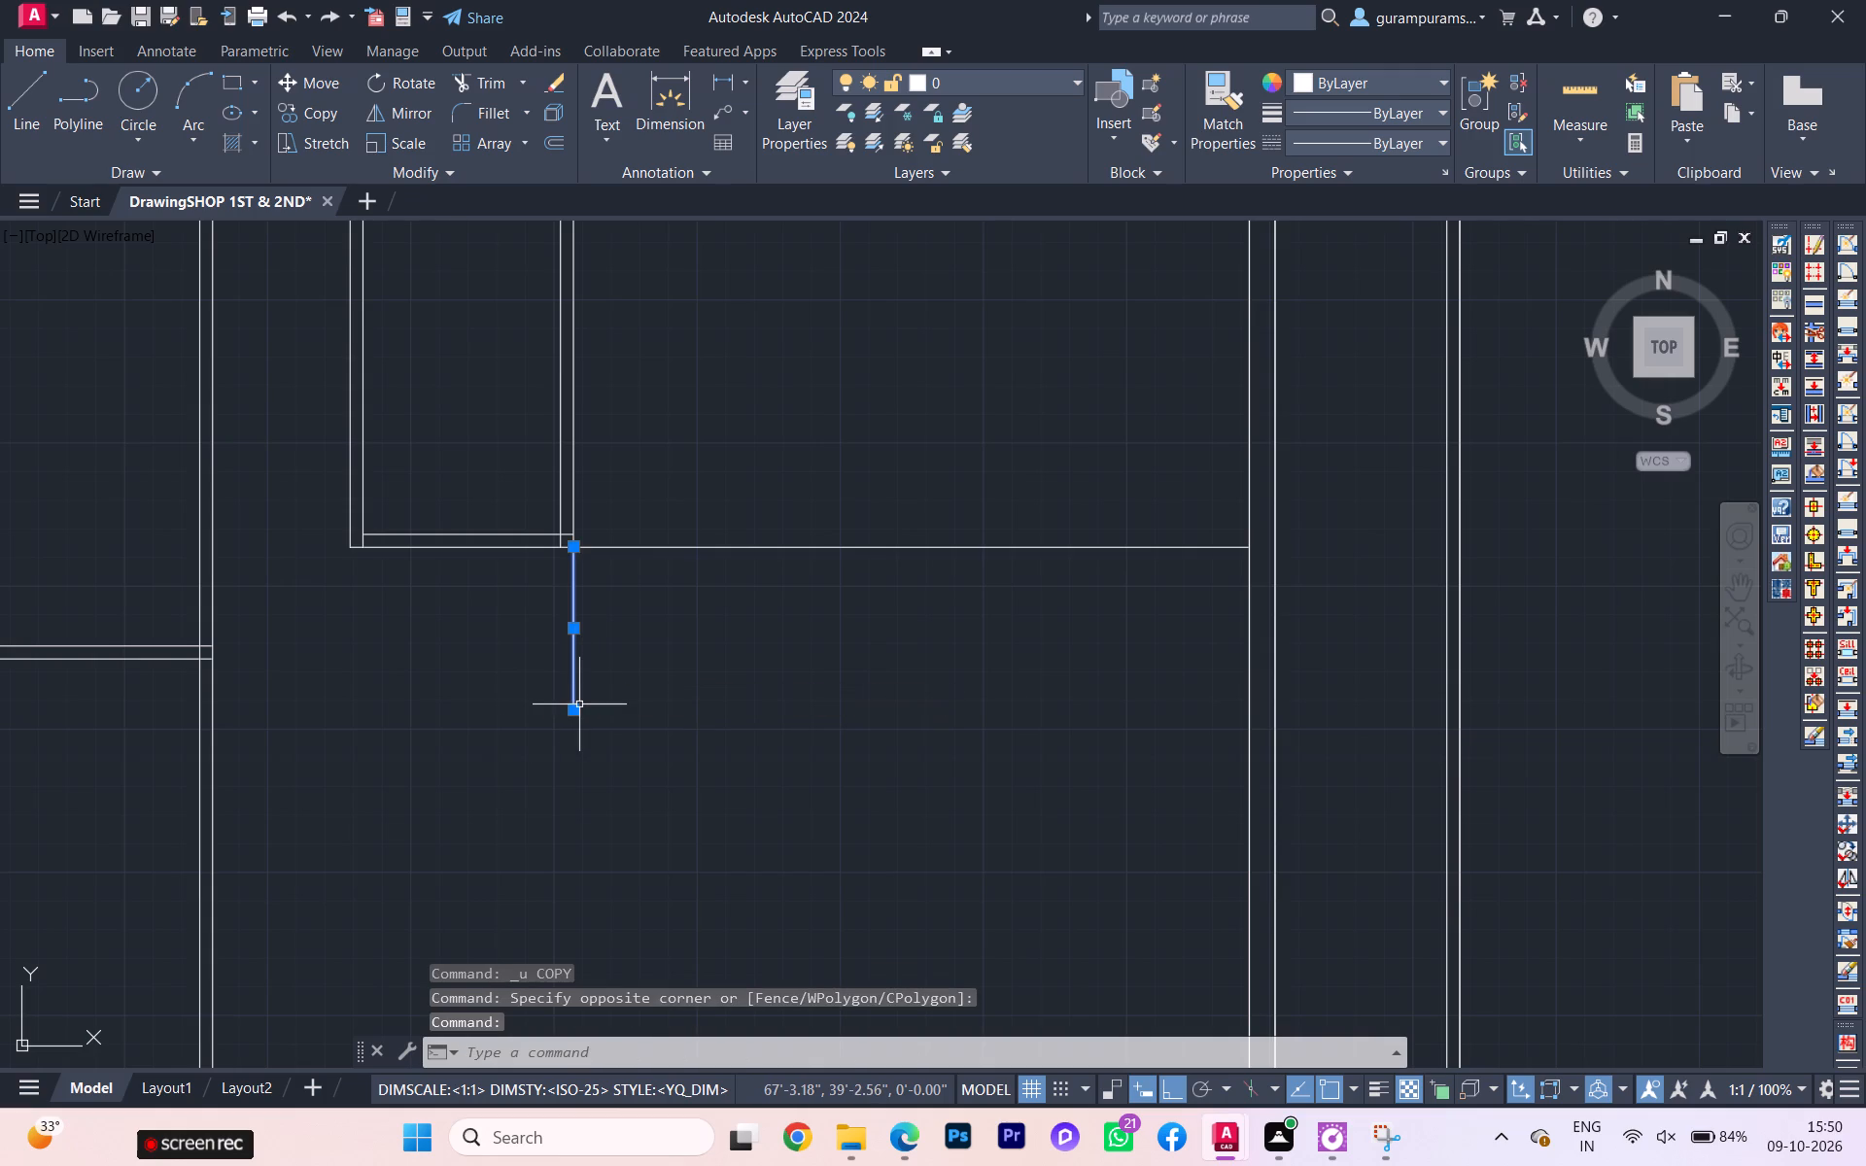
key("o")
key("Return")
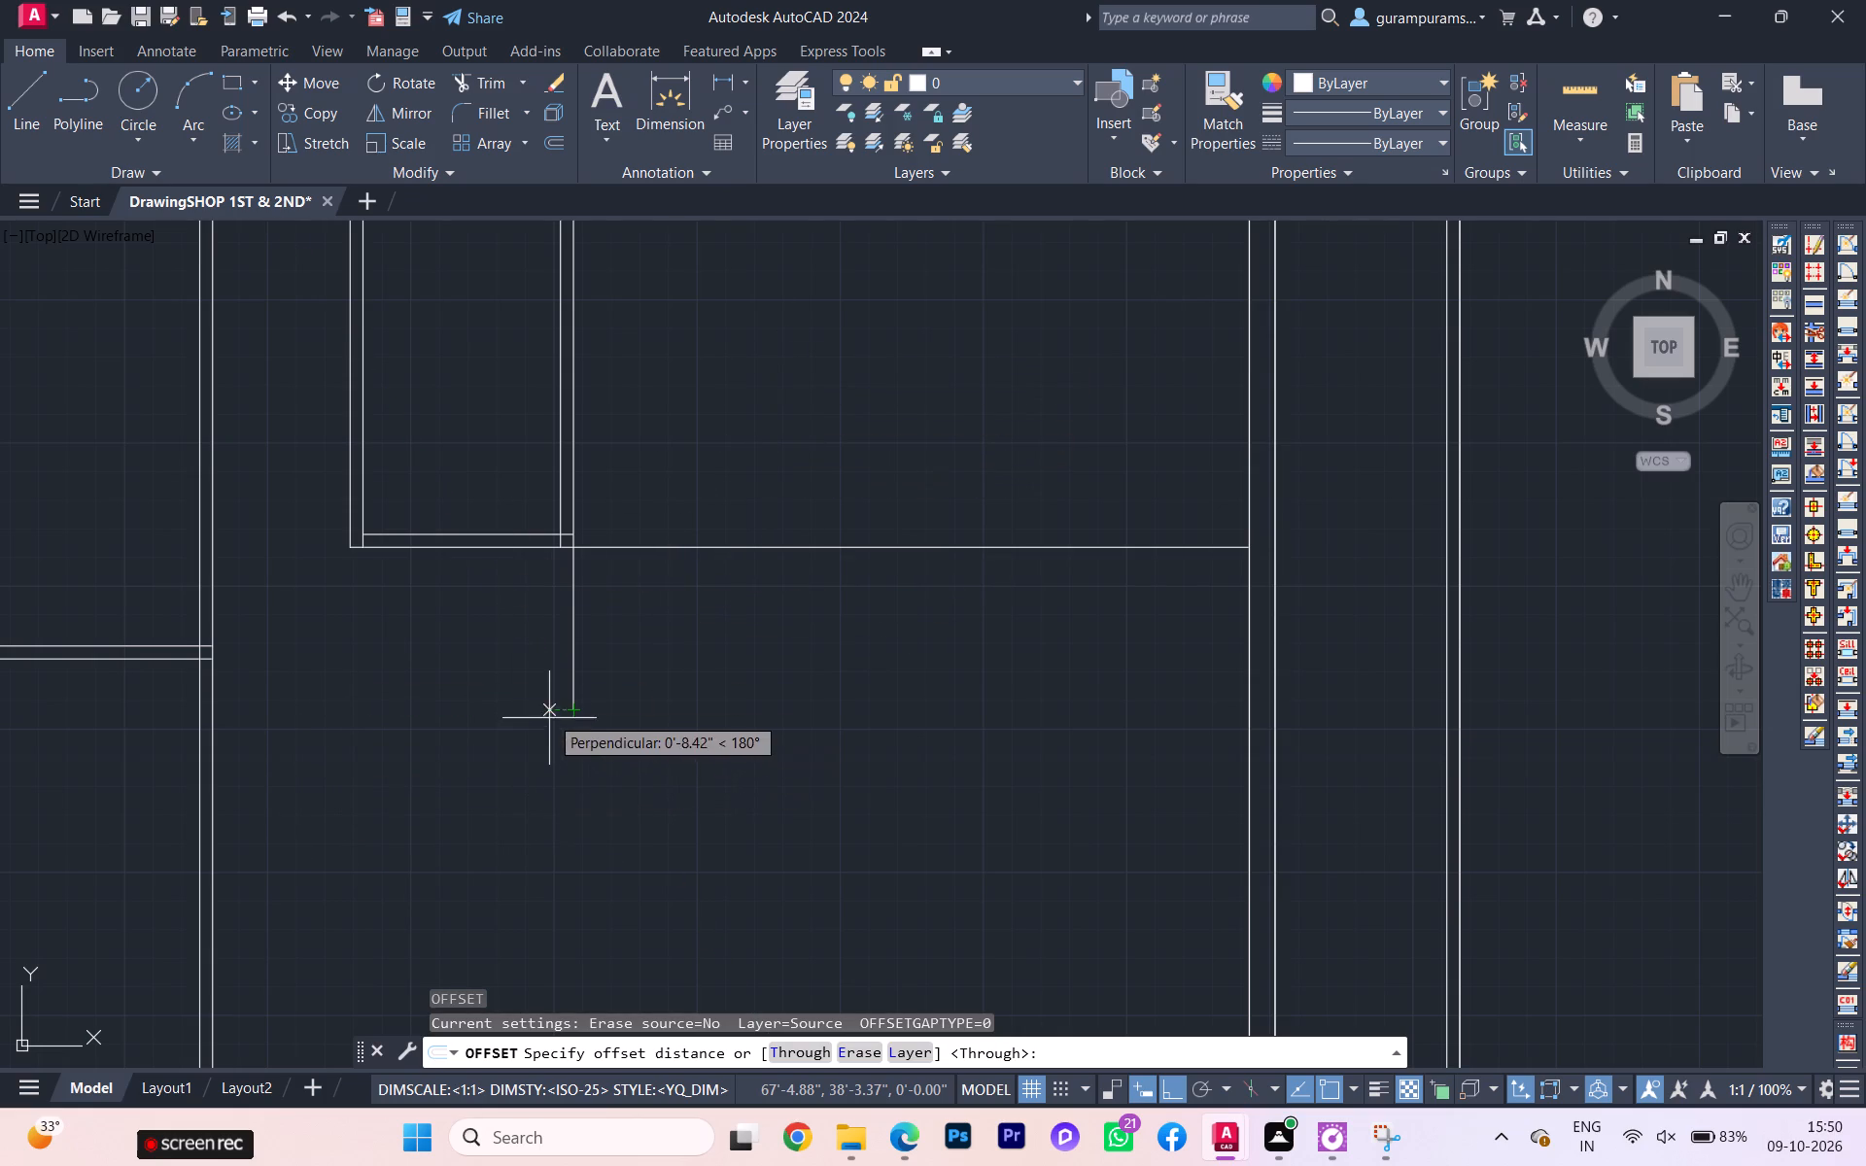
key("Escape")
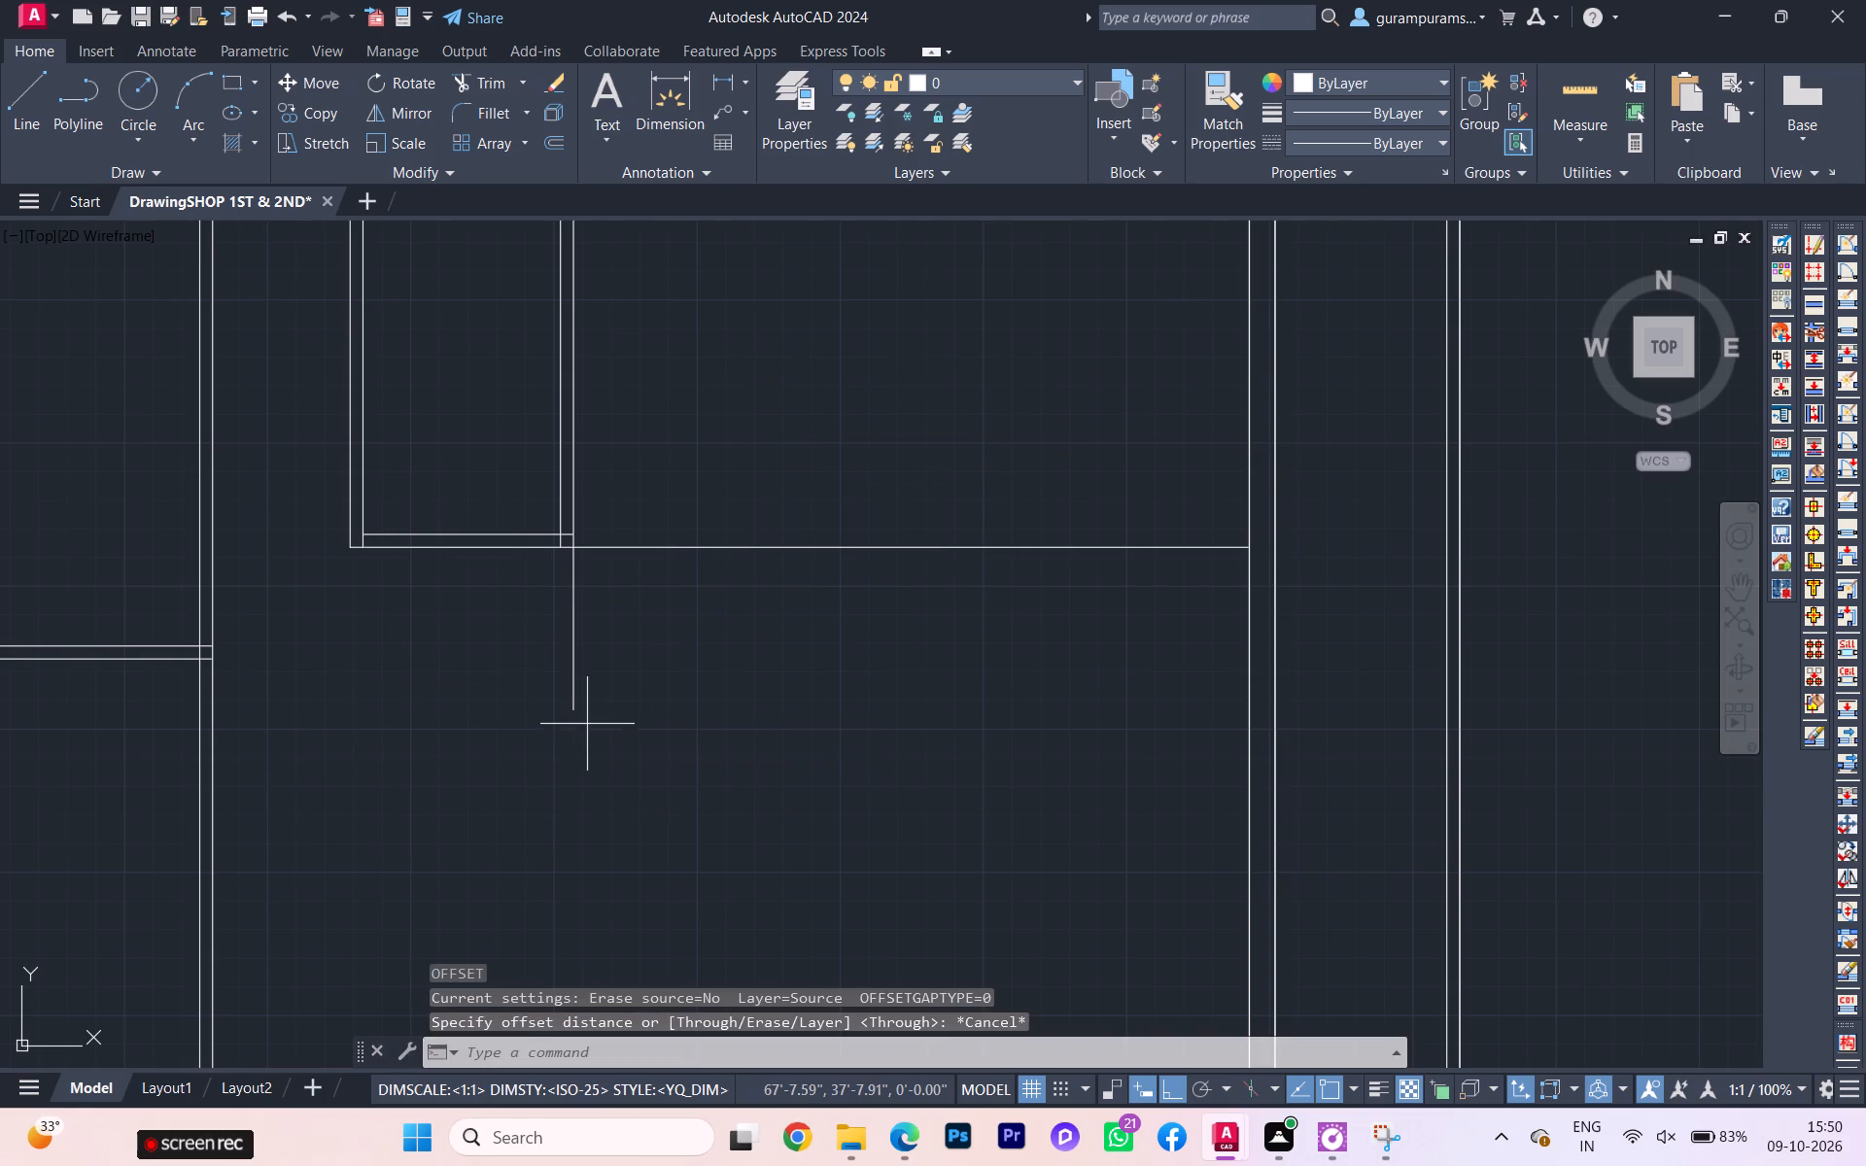
Offset the 4'-9" line below the passage block westward three times in succession at 10" spacing.
key("space")
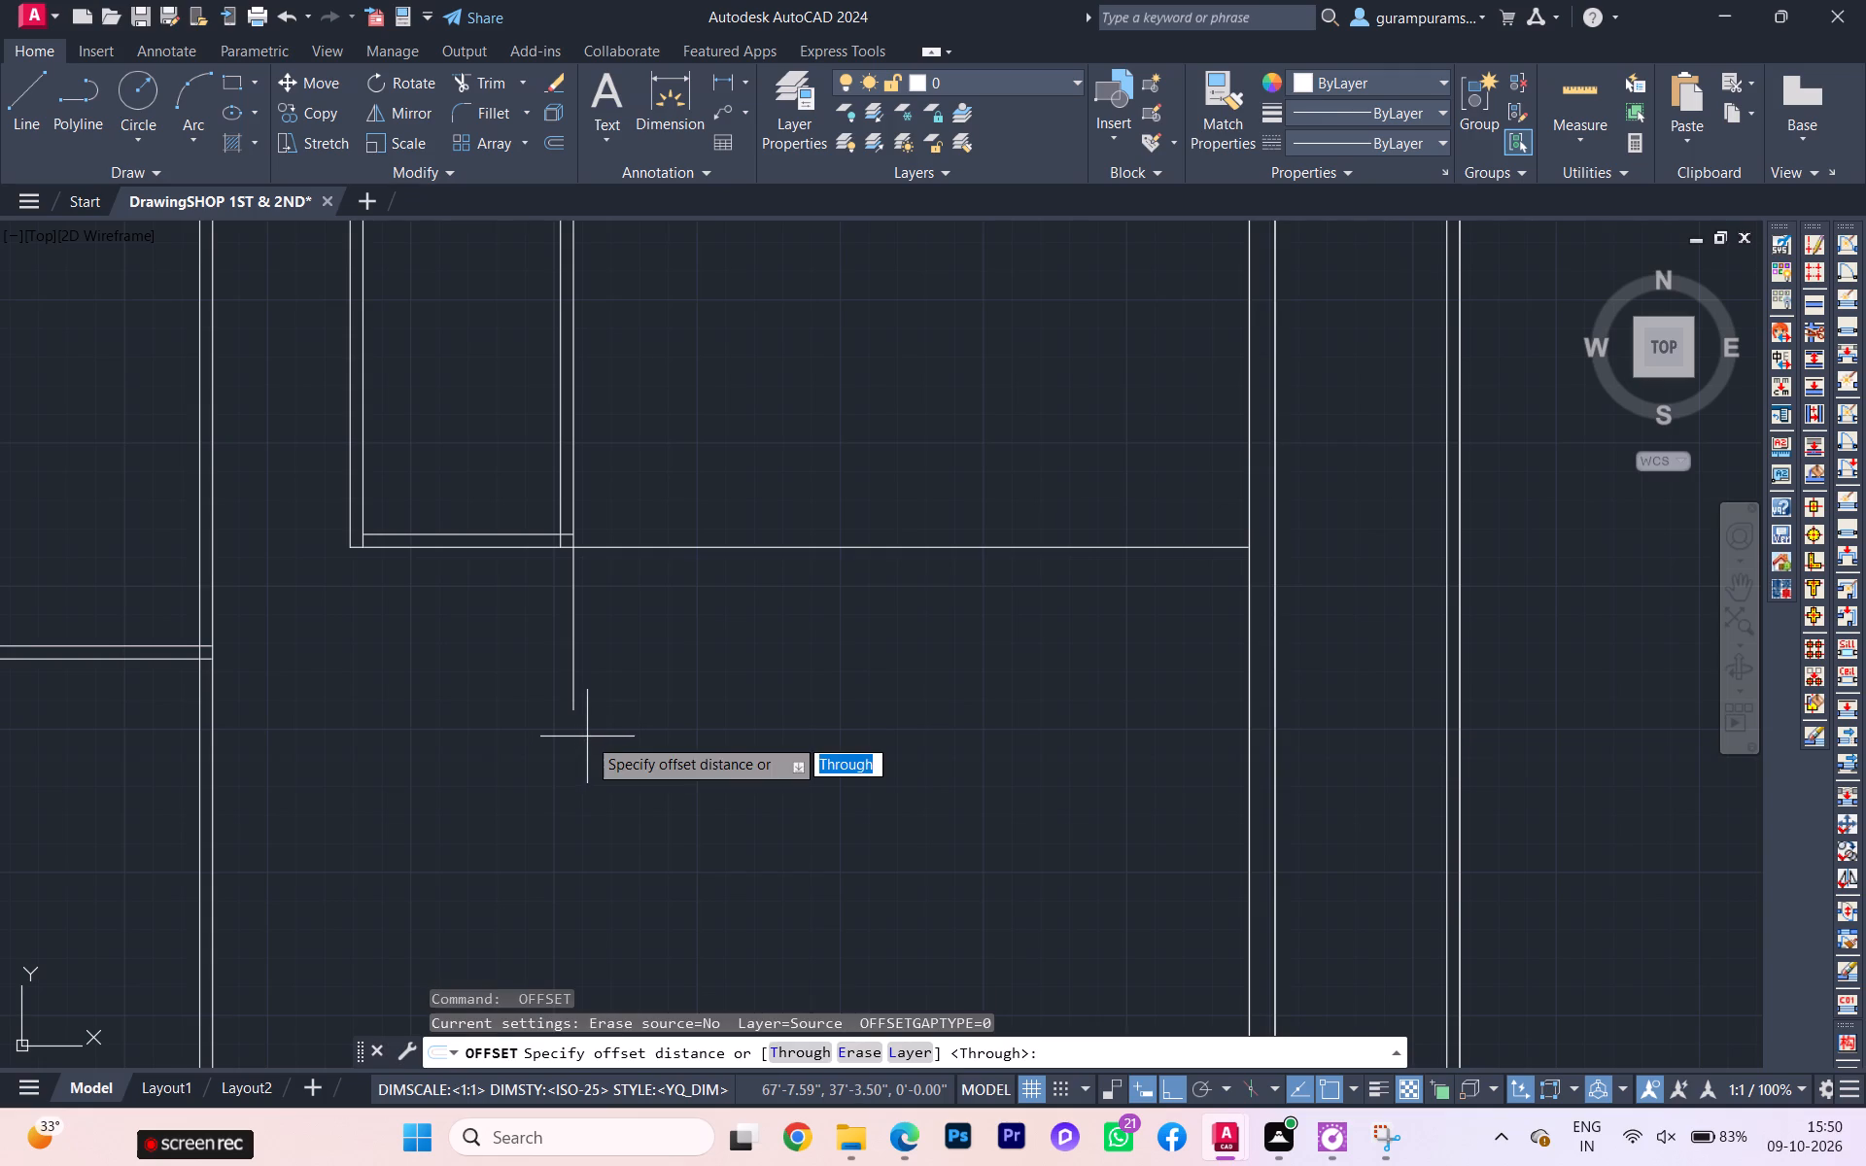
left_click(572, 667)
type("10")
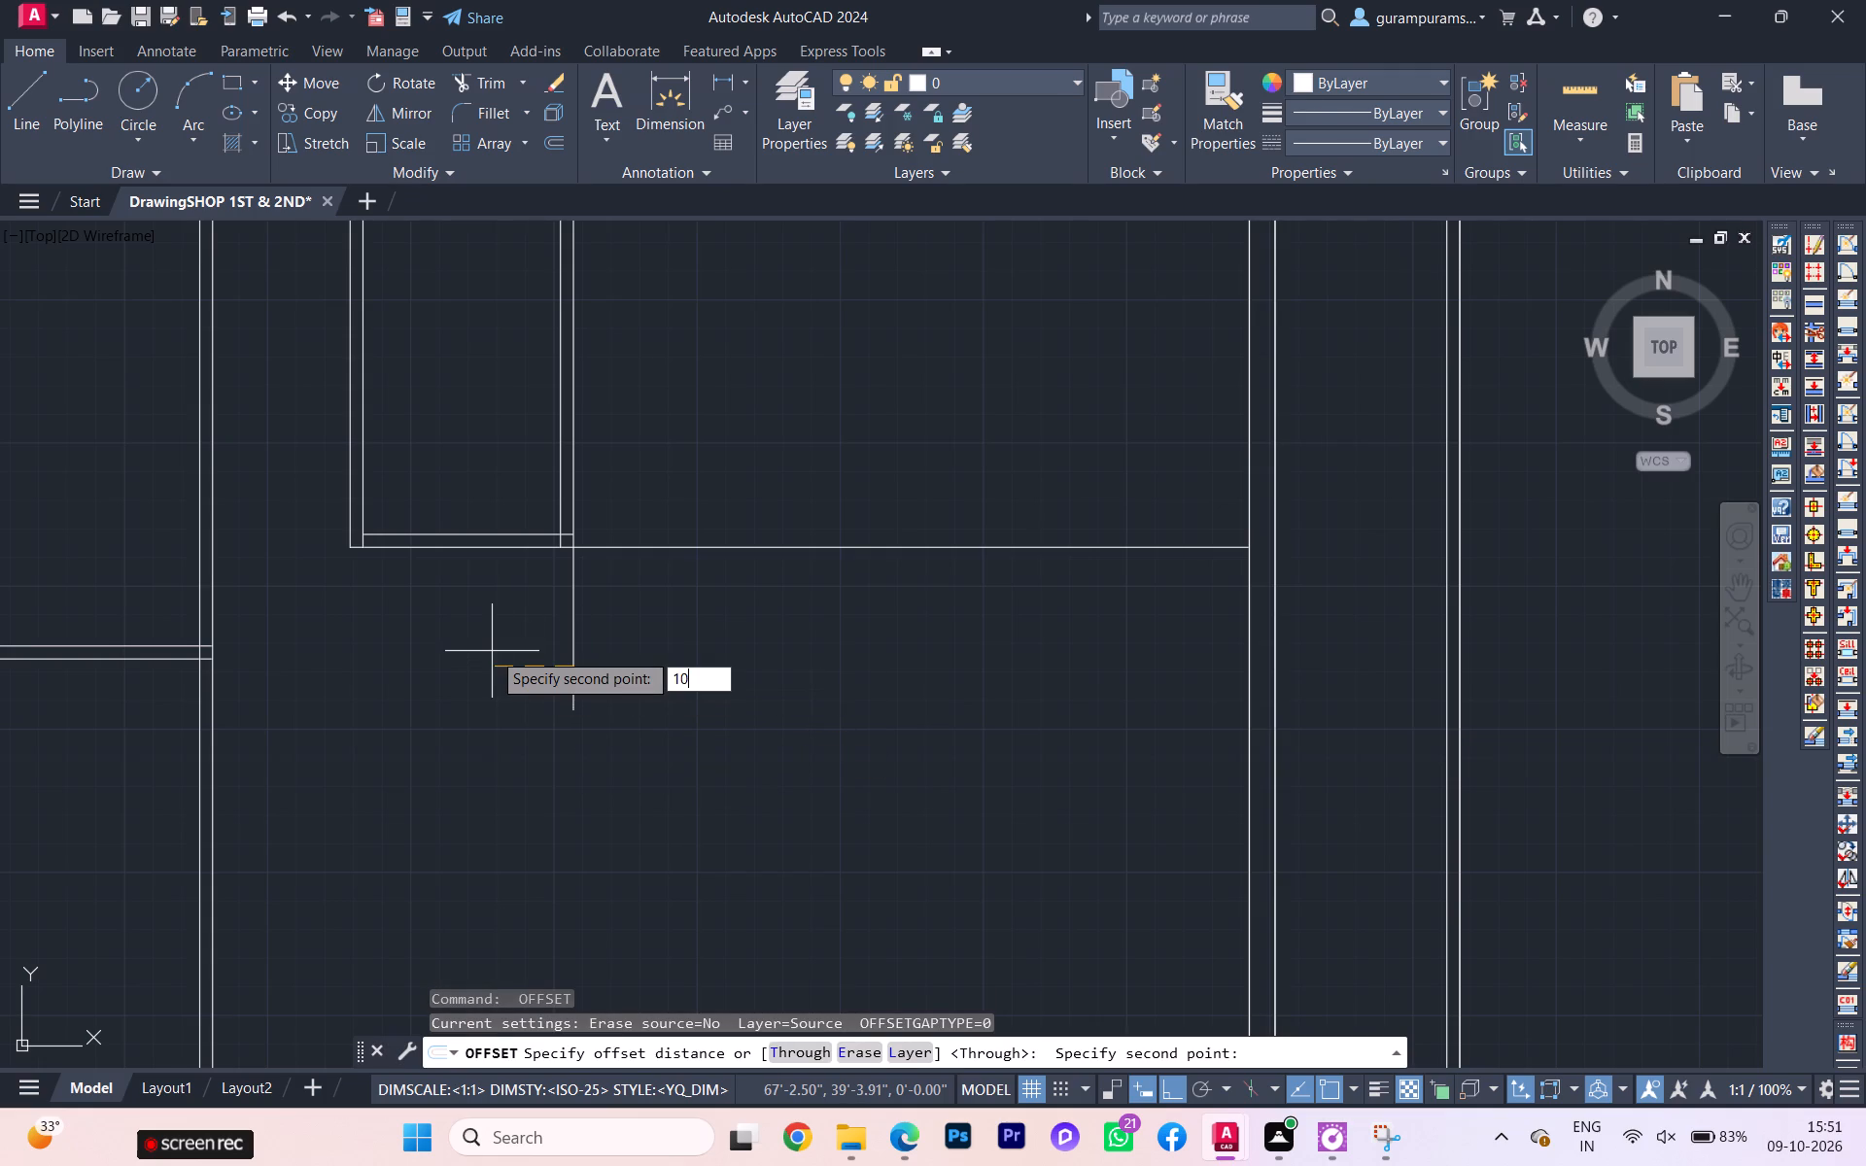
key("shift+quotedbl")
key("Return")
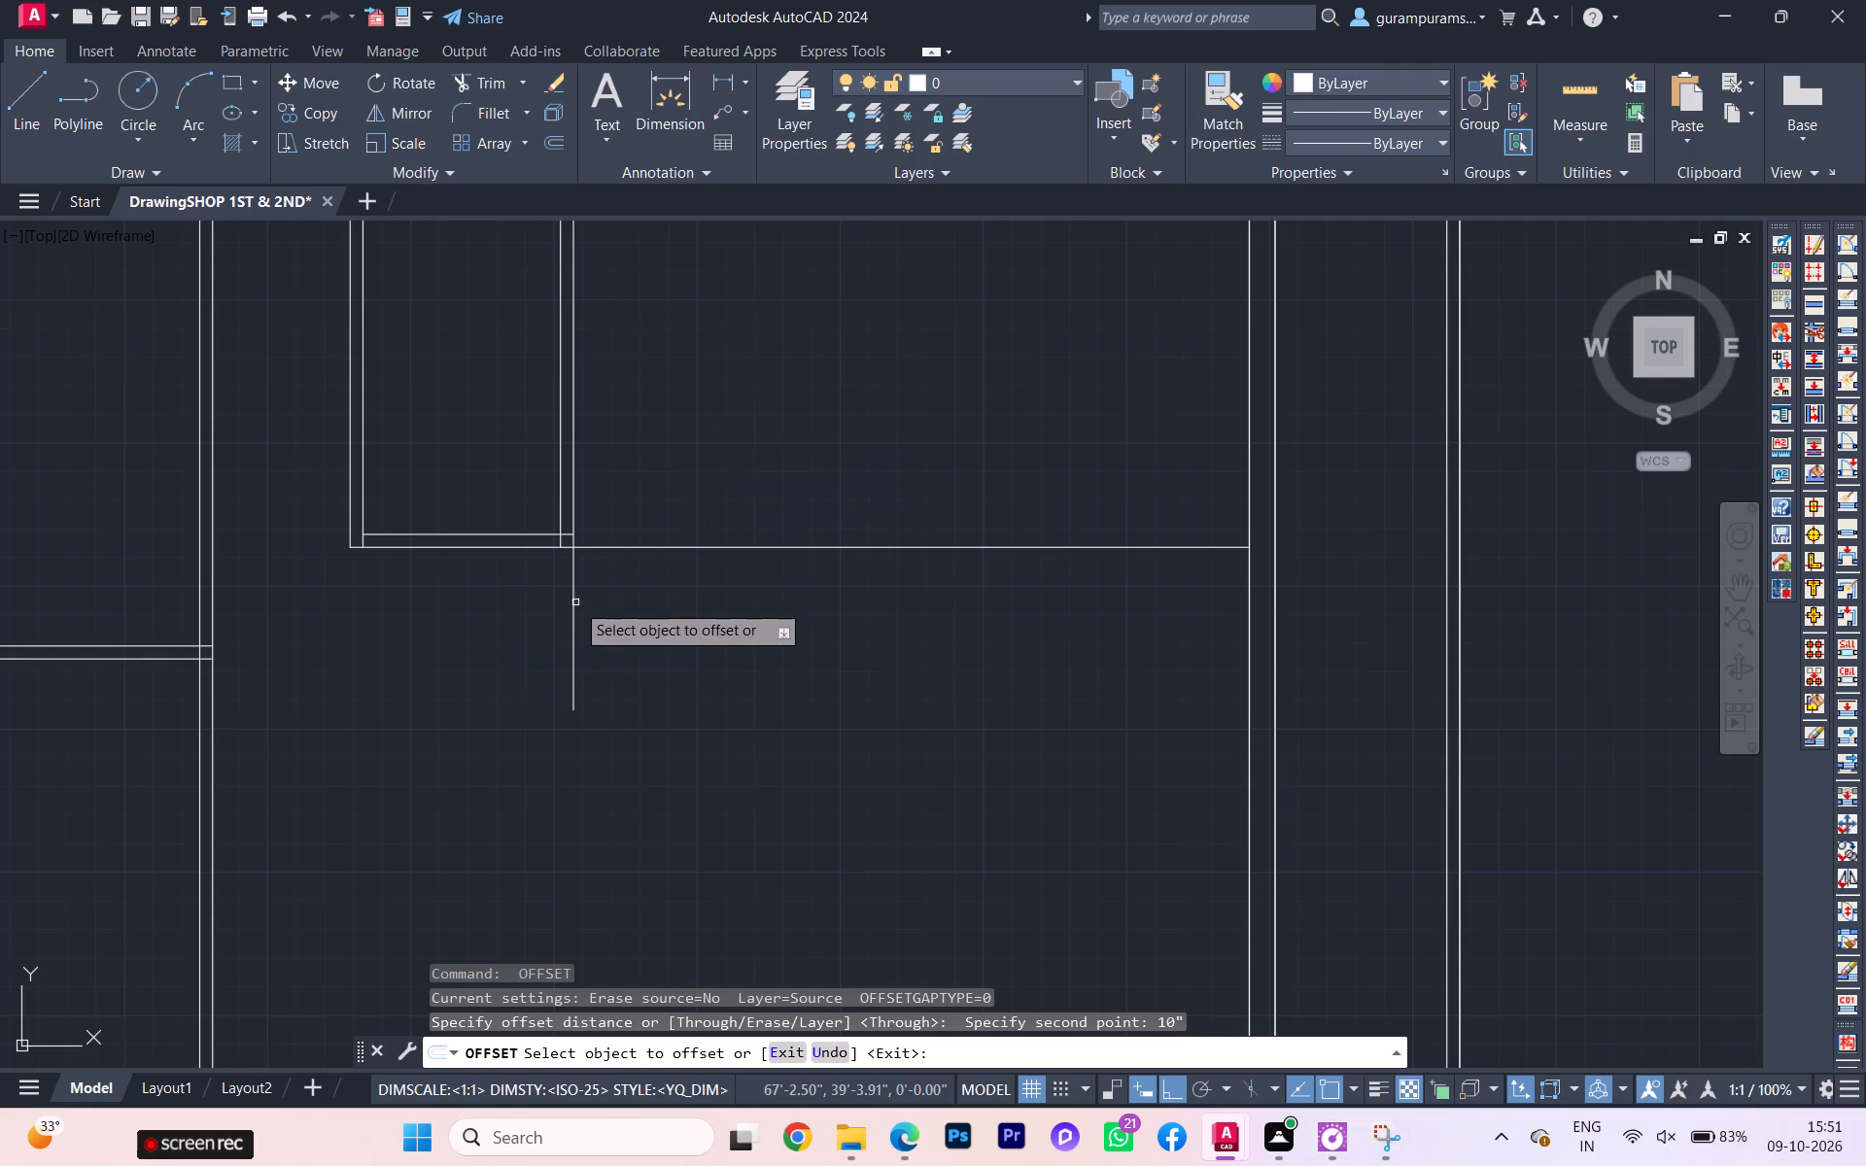
left_click(570, 603)
left_click(558, 607)
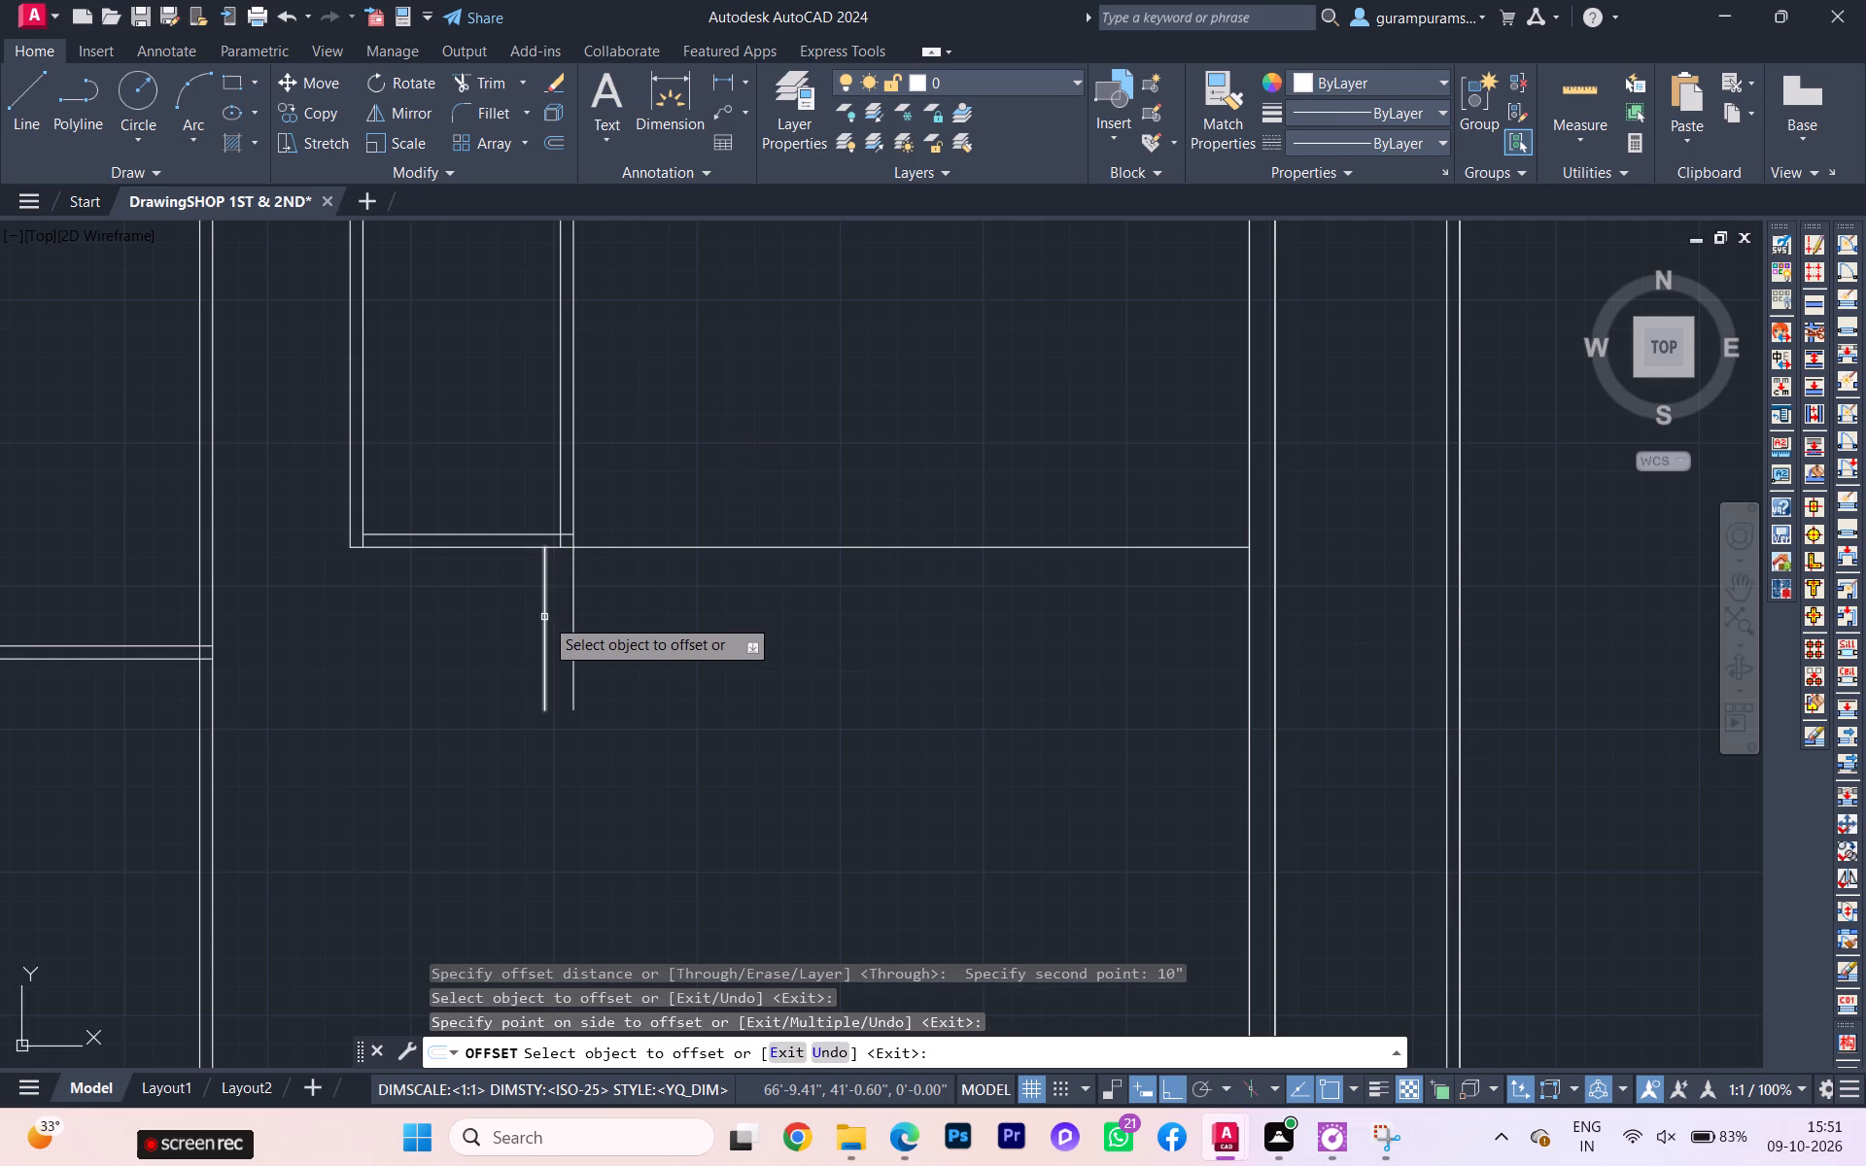
left_click(544, 617)
left_click(528, 621)
left_click(516, 624)
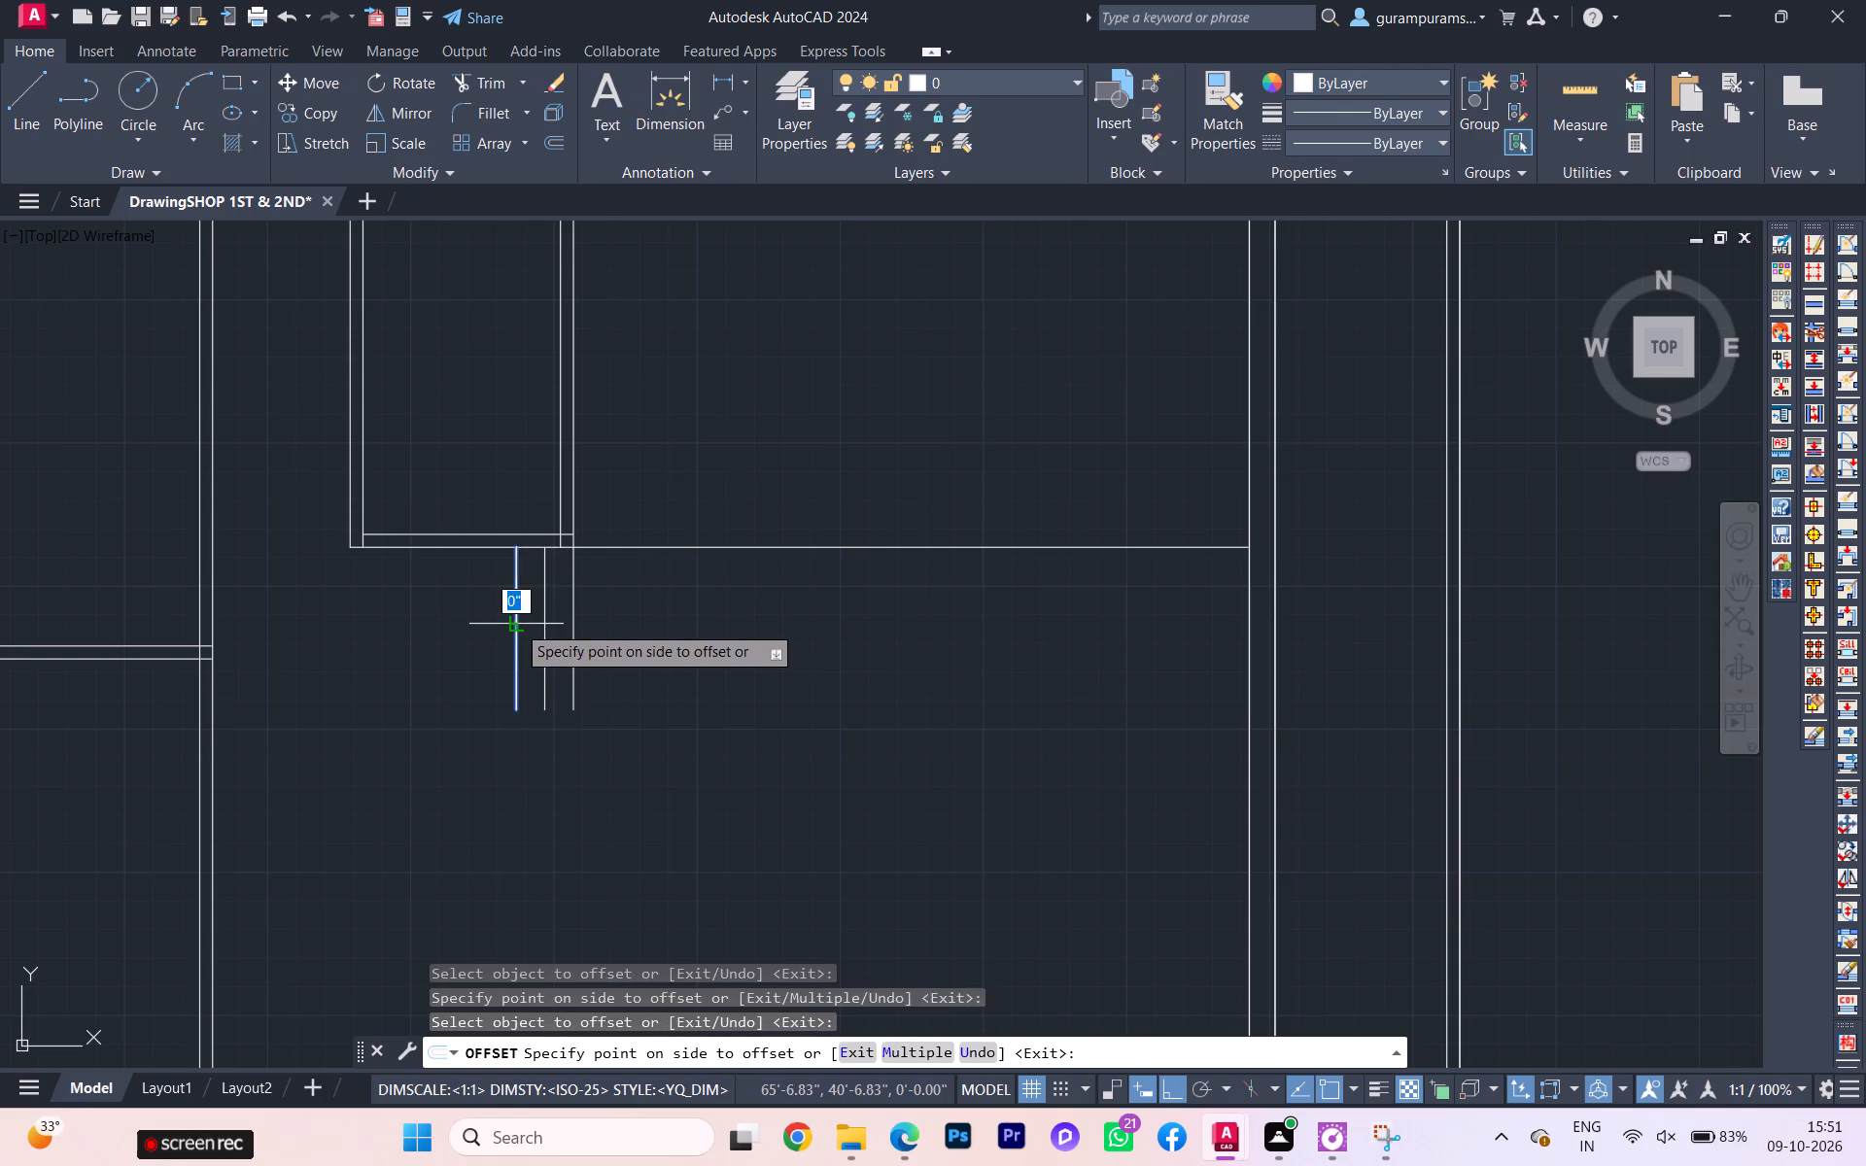
left_click(502, 626)
scroll(502, 626, "down", 1)
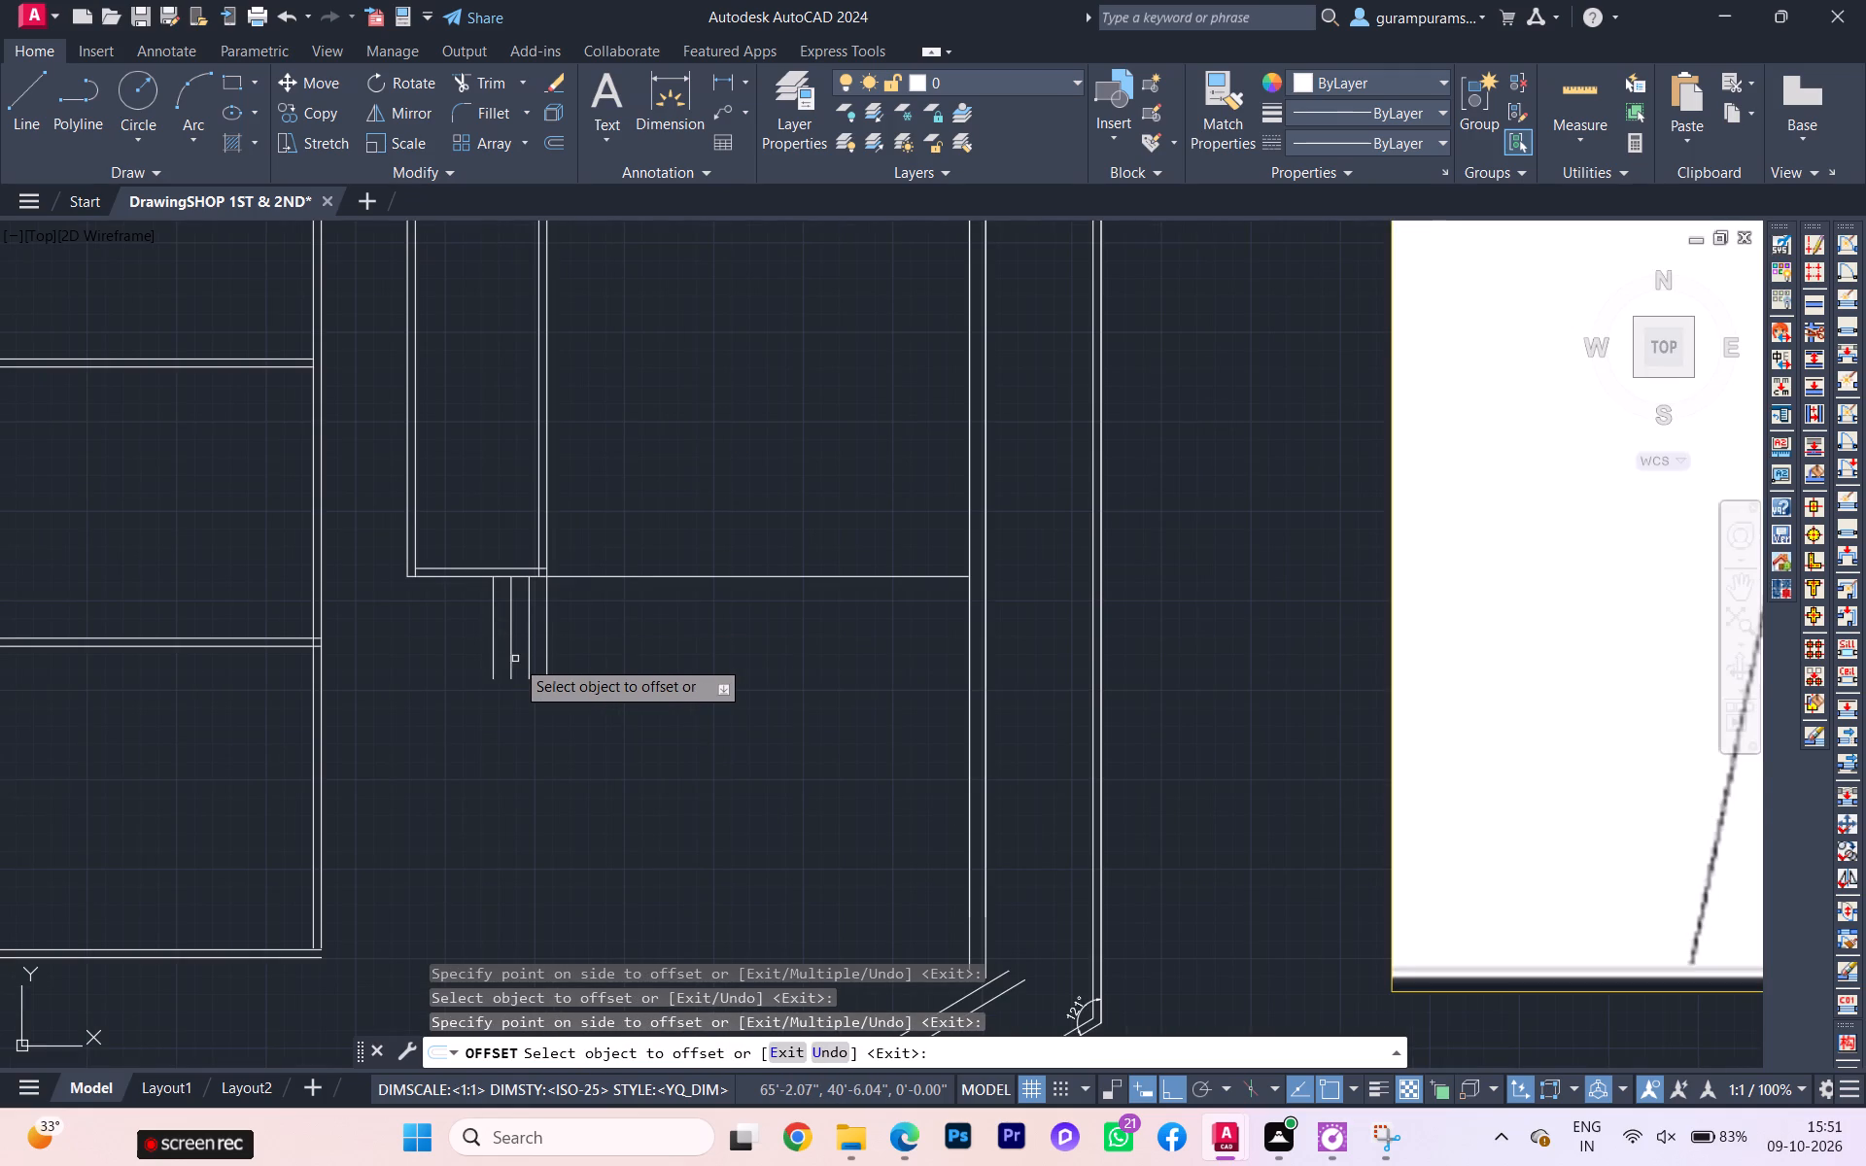
scroll(521, 660, "down", 1)
scroll(497, 672, "up", 2)
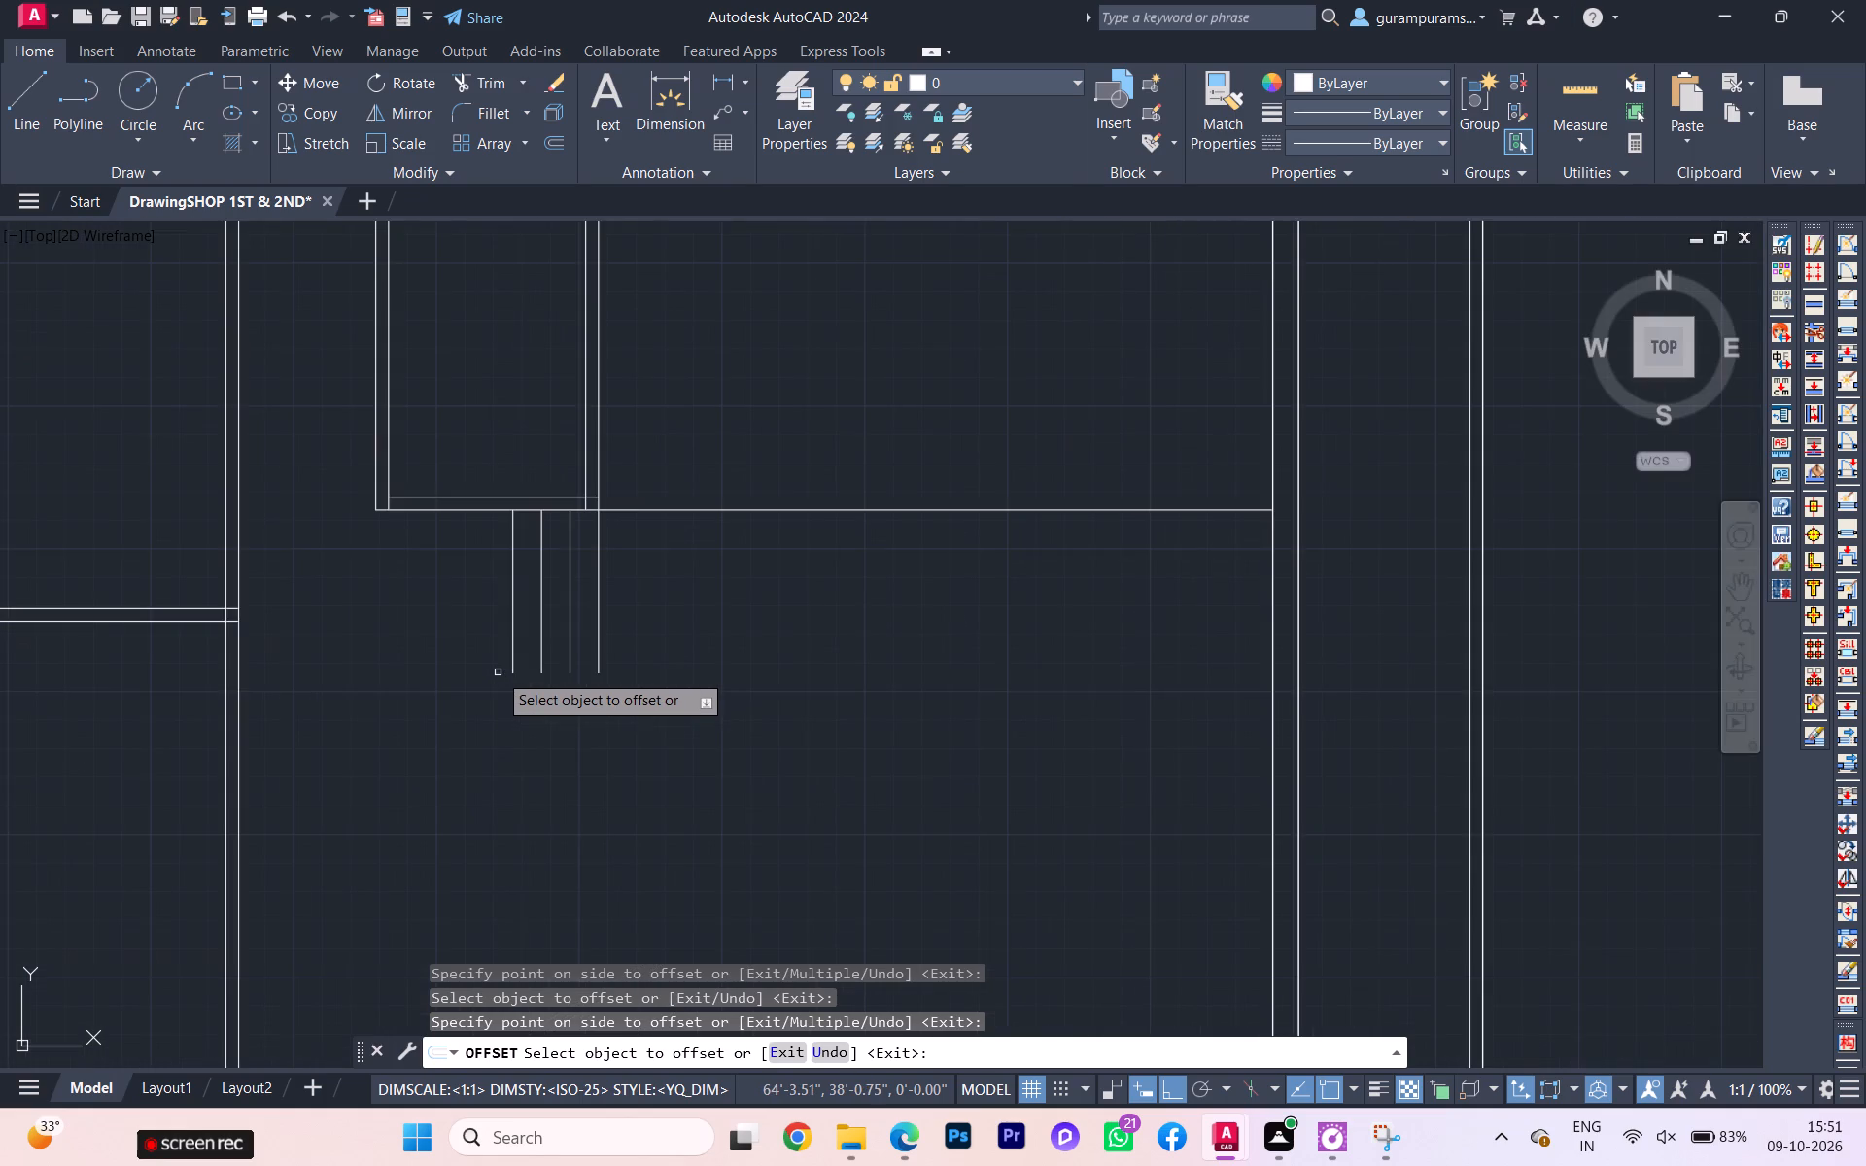
scroll(498, 672, "down", 3)
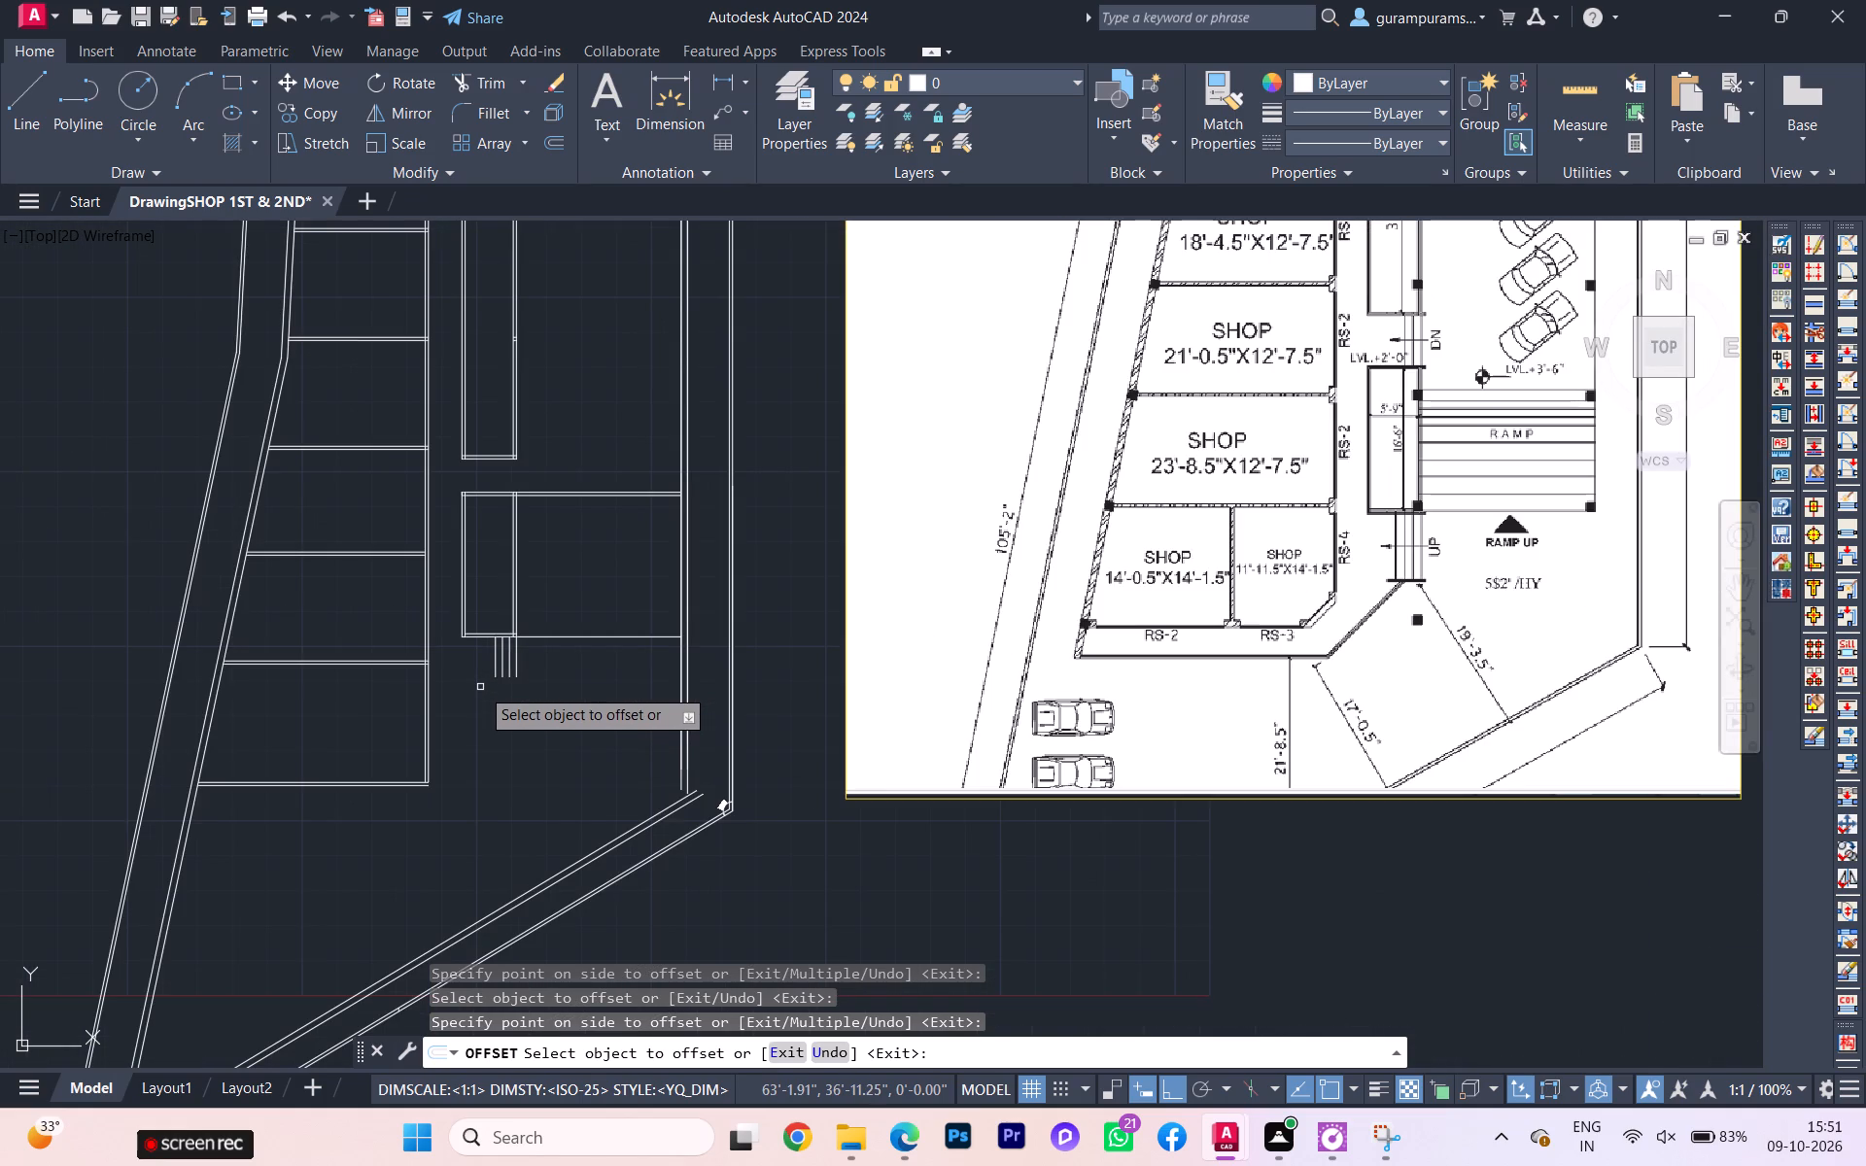
key("Escape")
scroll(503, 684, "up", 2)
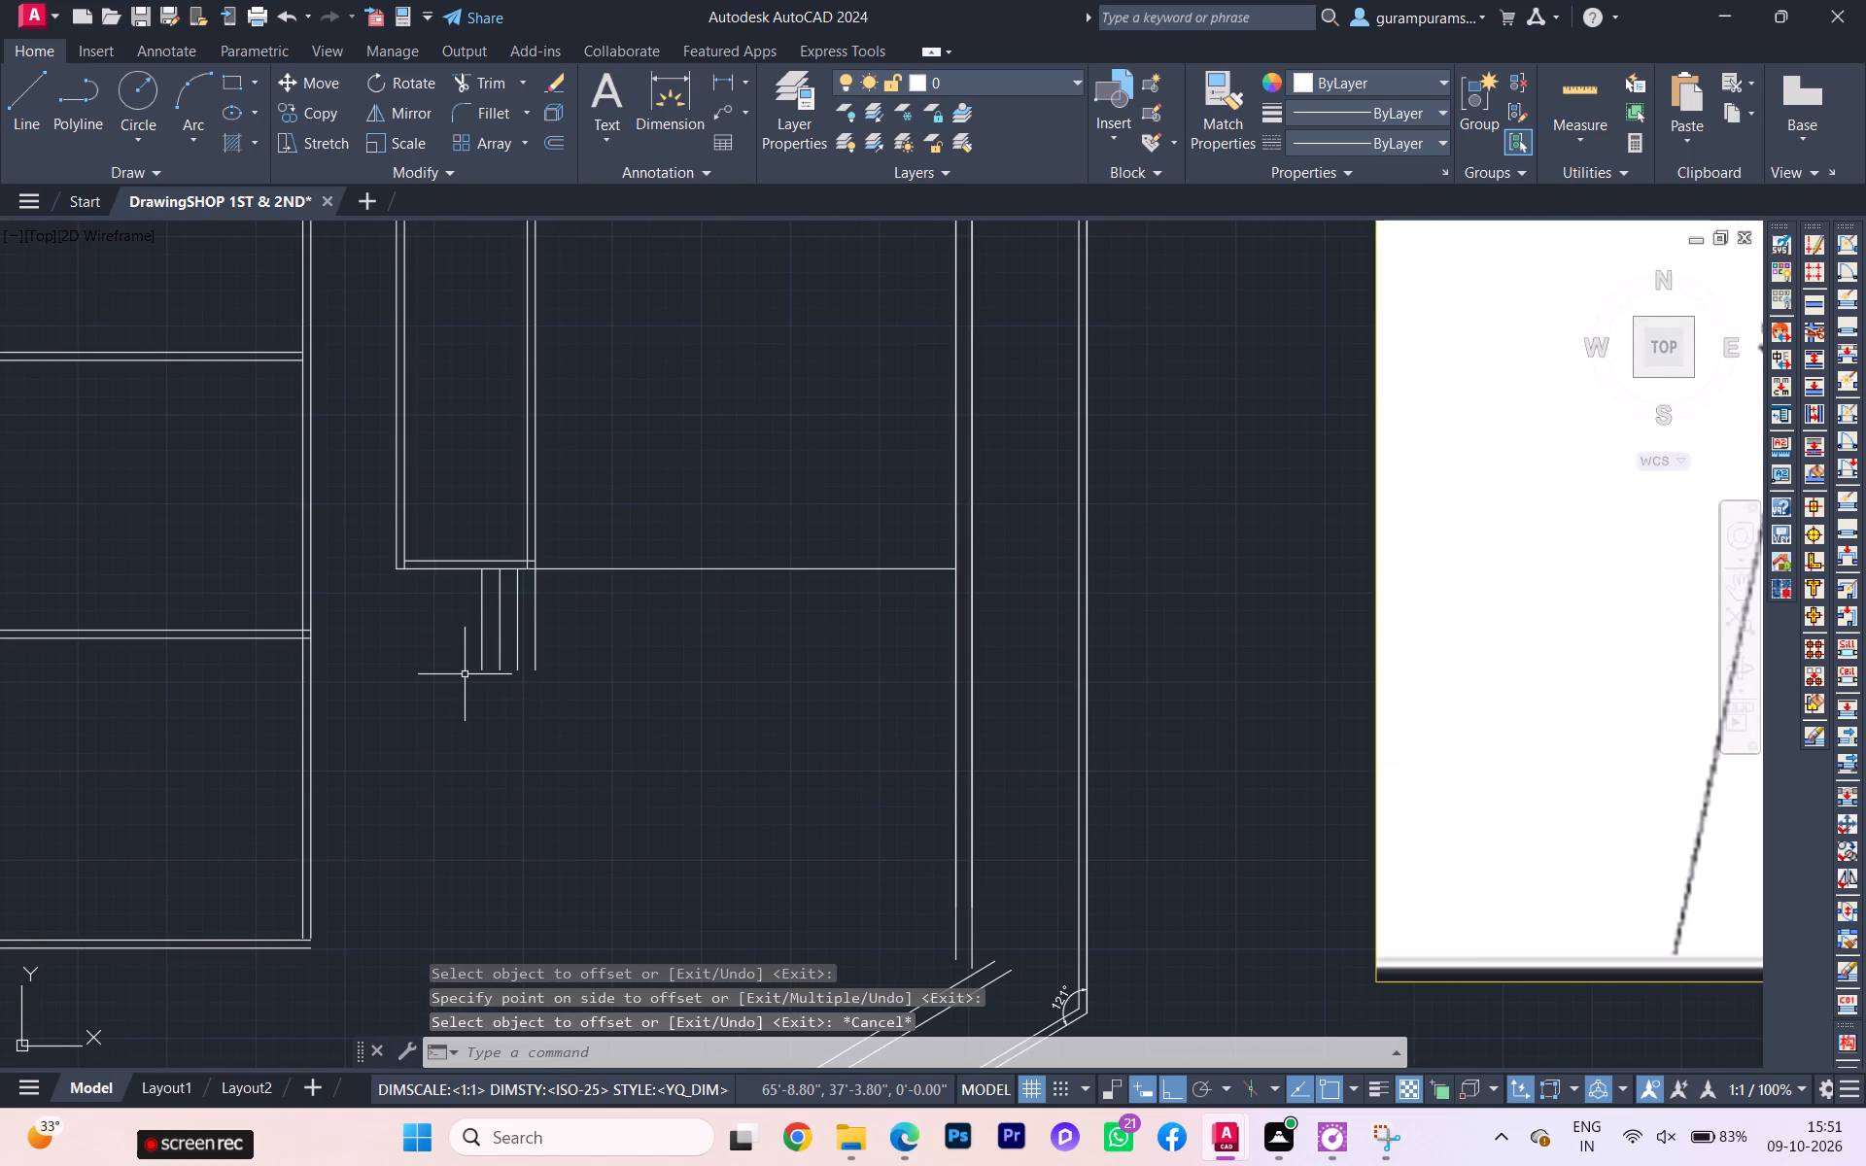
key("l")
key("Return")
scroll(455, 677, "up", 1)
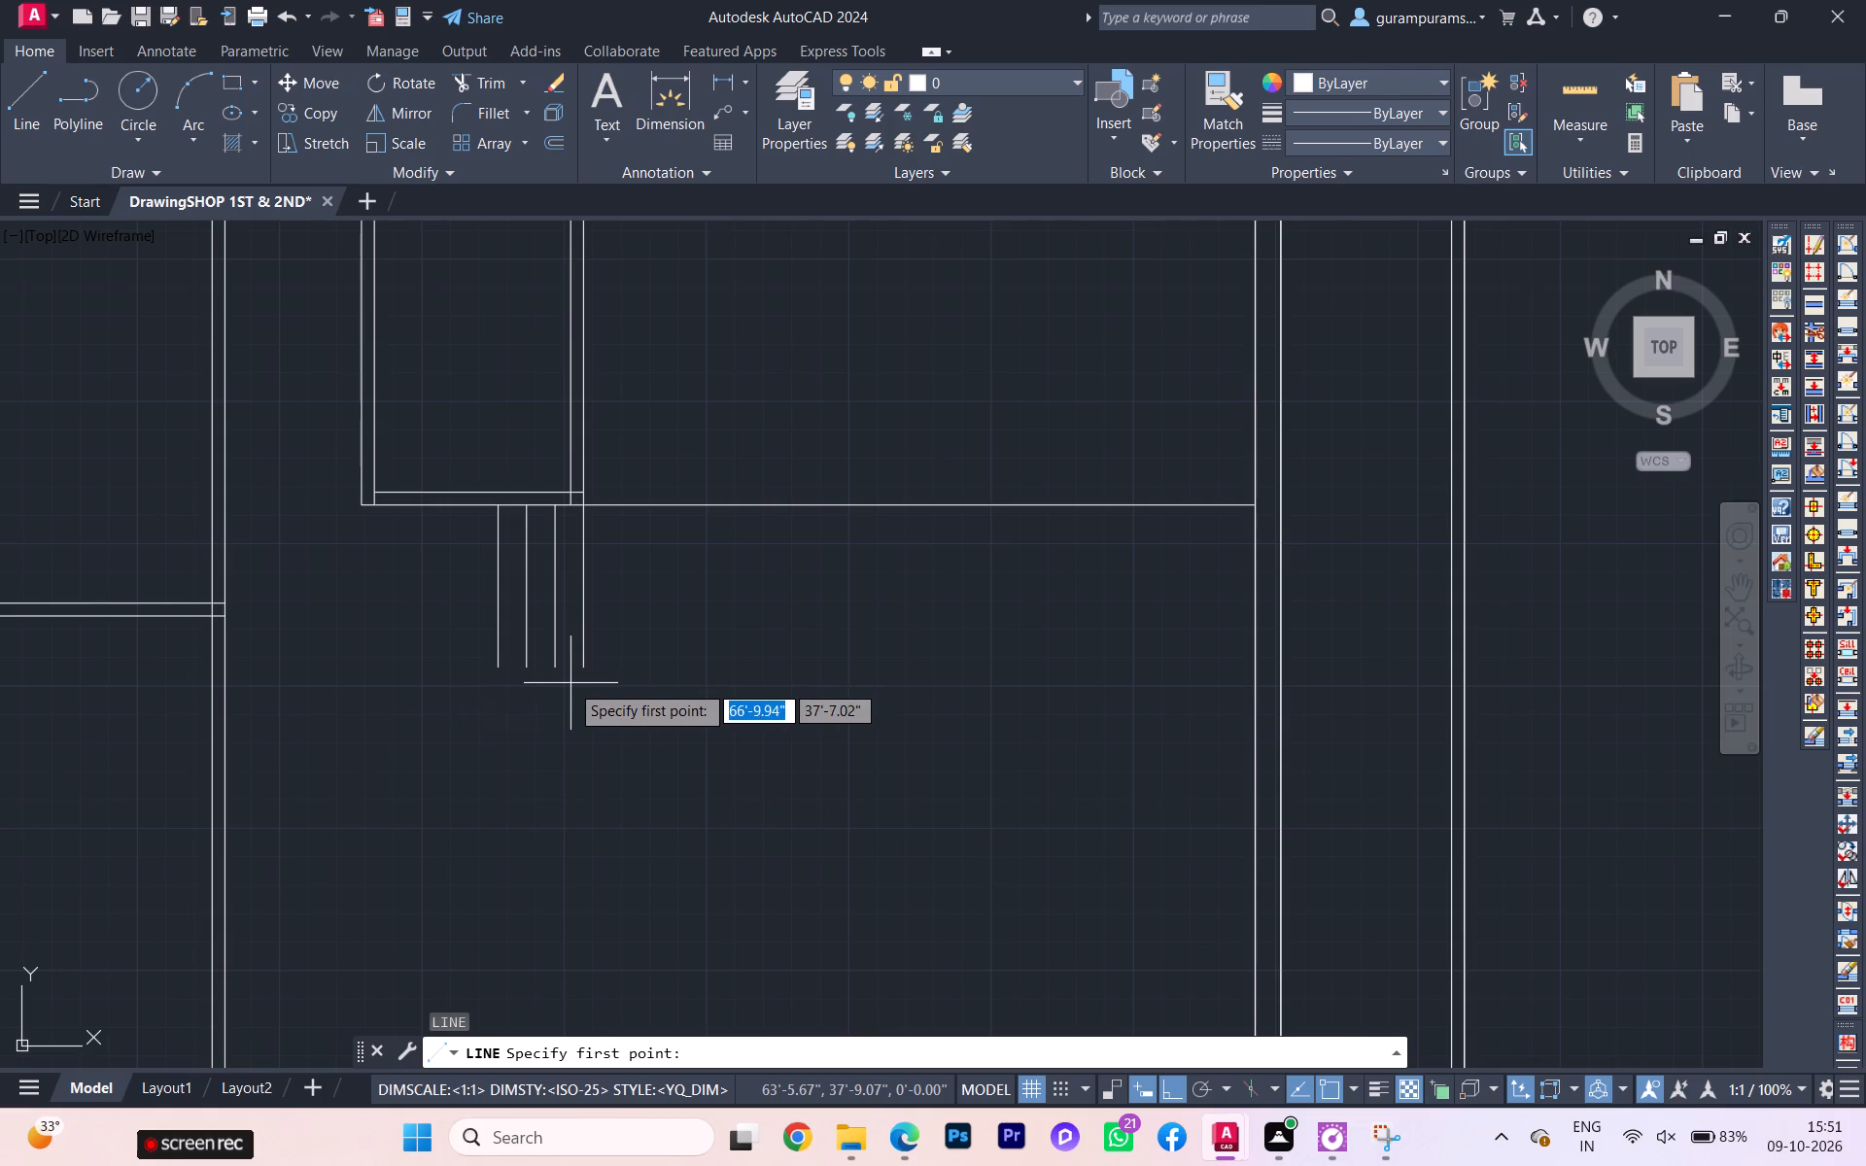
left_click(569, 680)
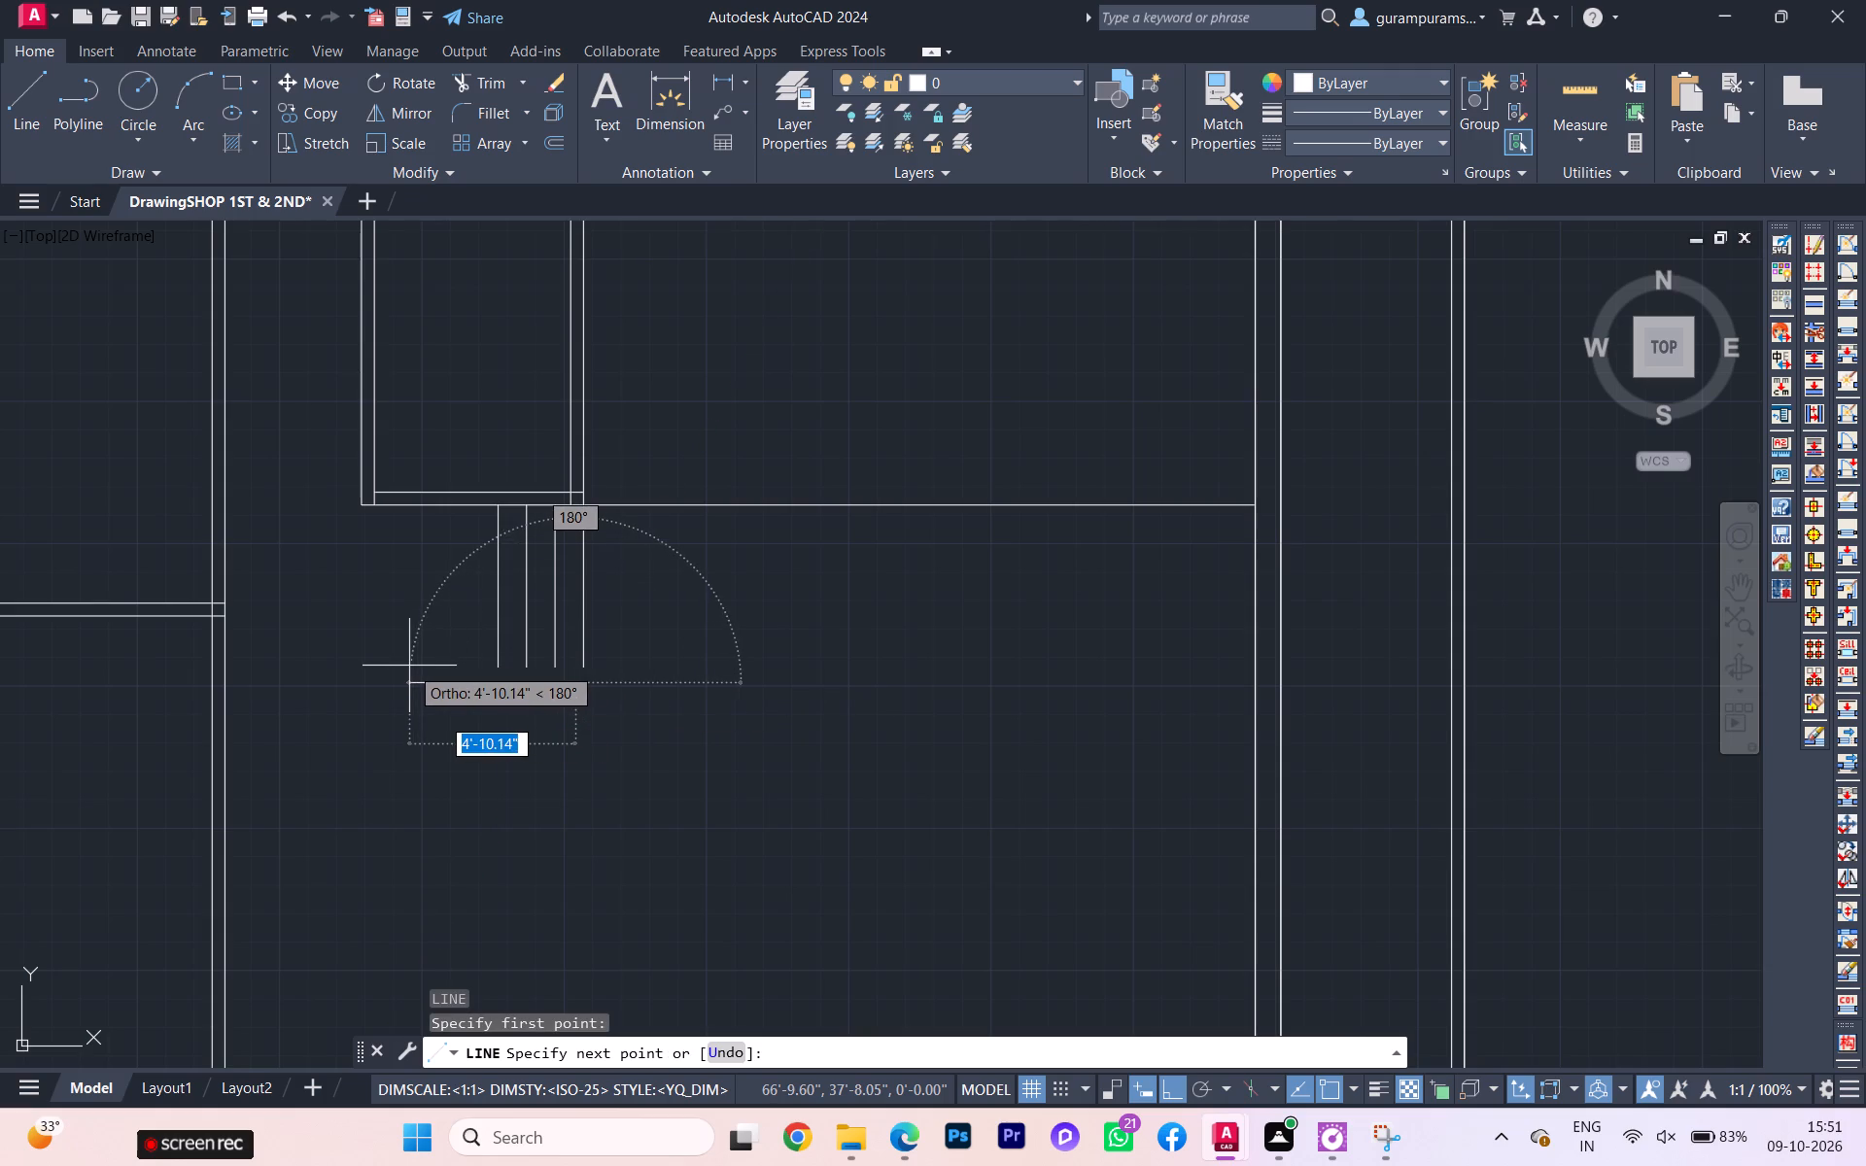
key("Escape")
Draw a closed strip 4.5" deep and about 3'-9" long along the south ends of the step lines, extending west past them.
key("space")
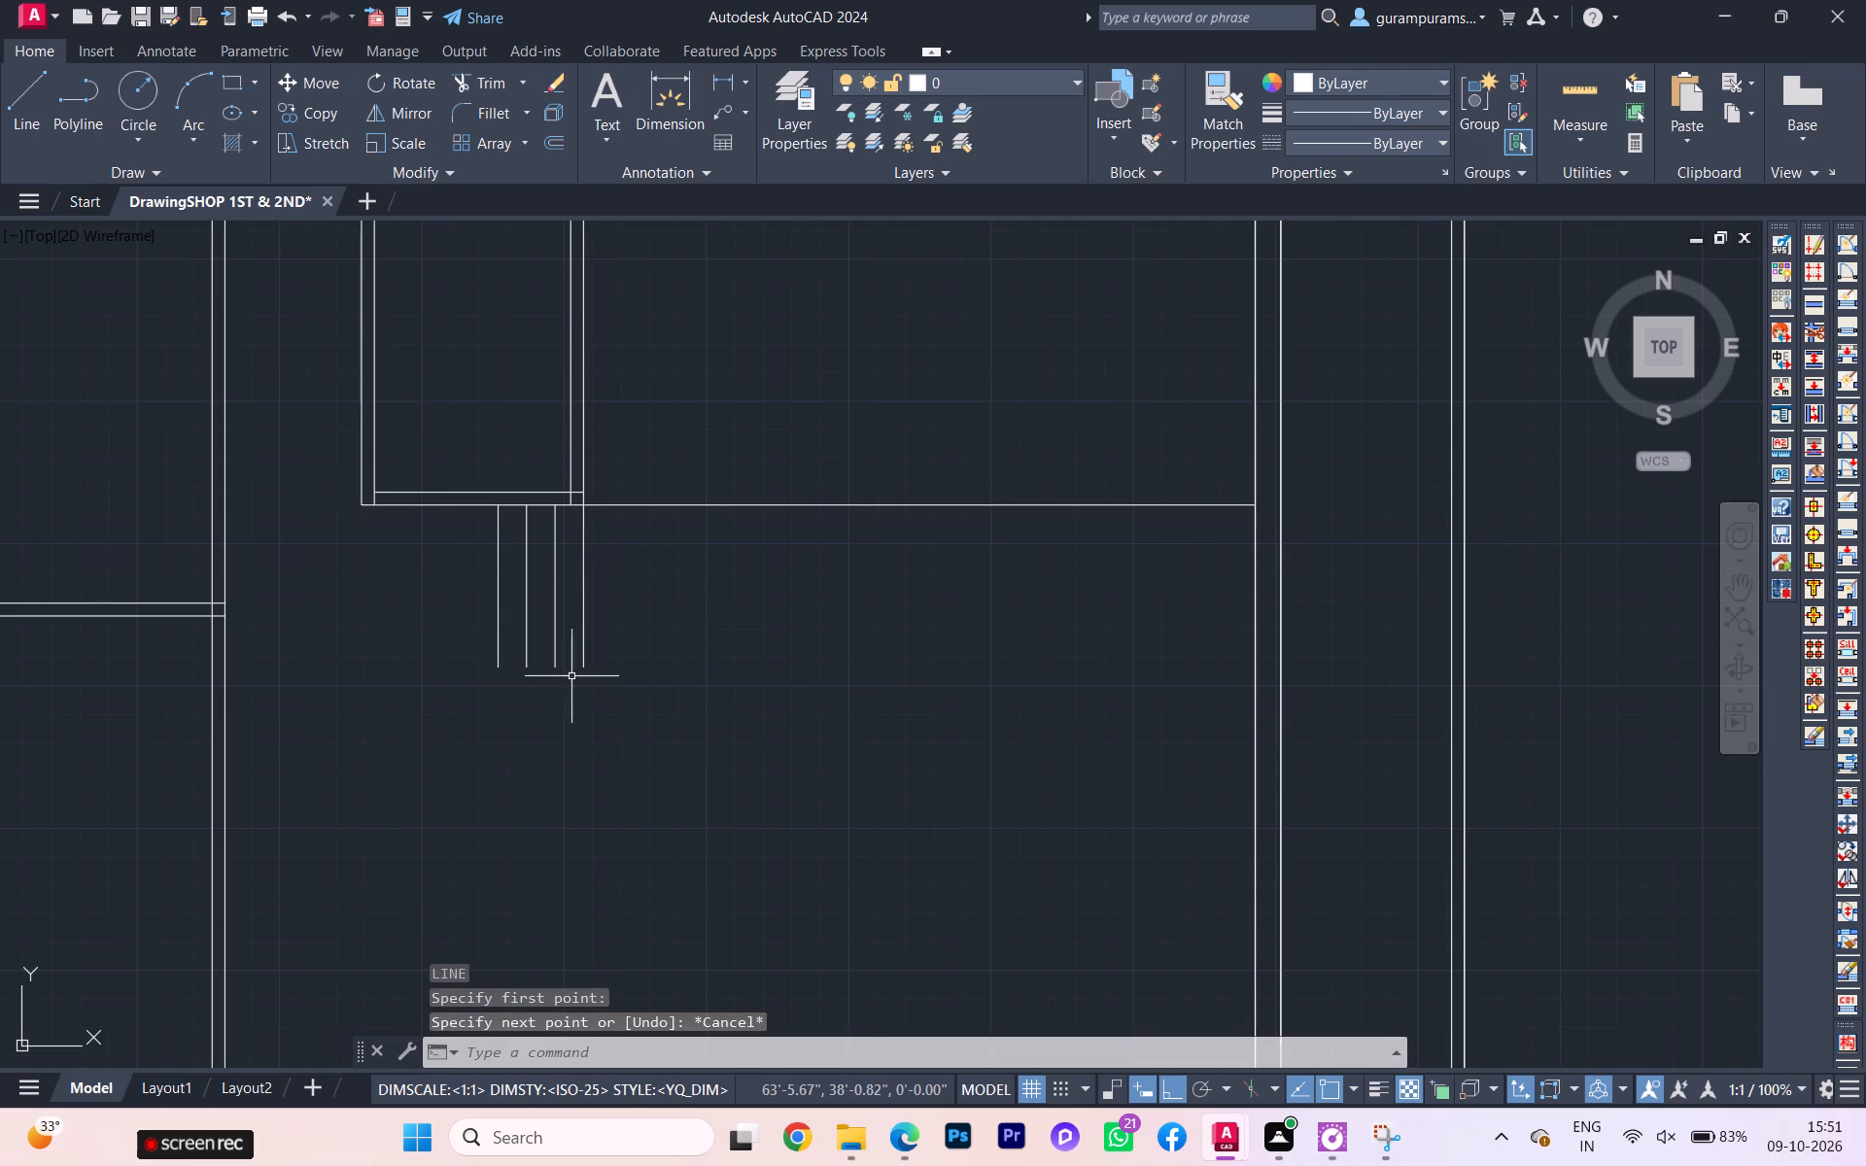
left_click(584, 669)
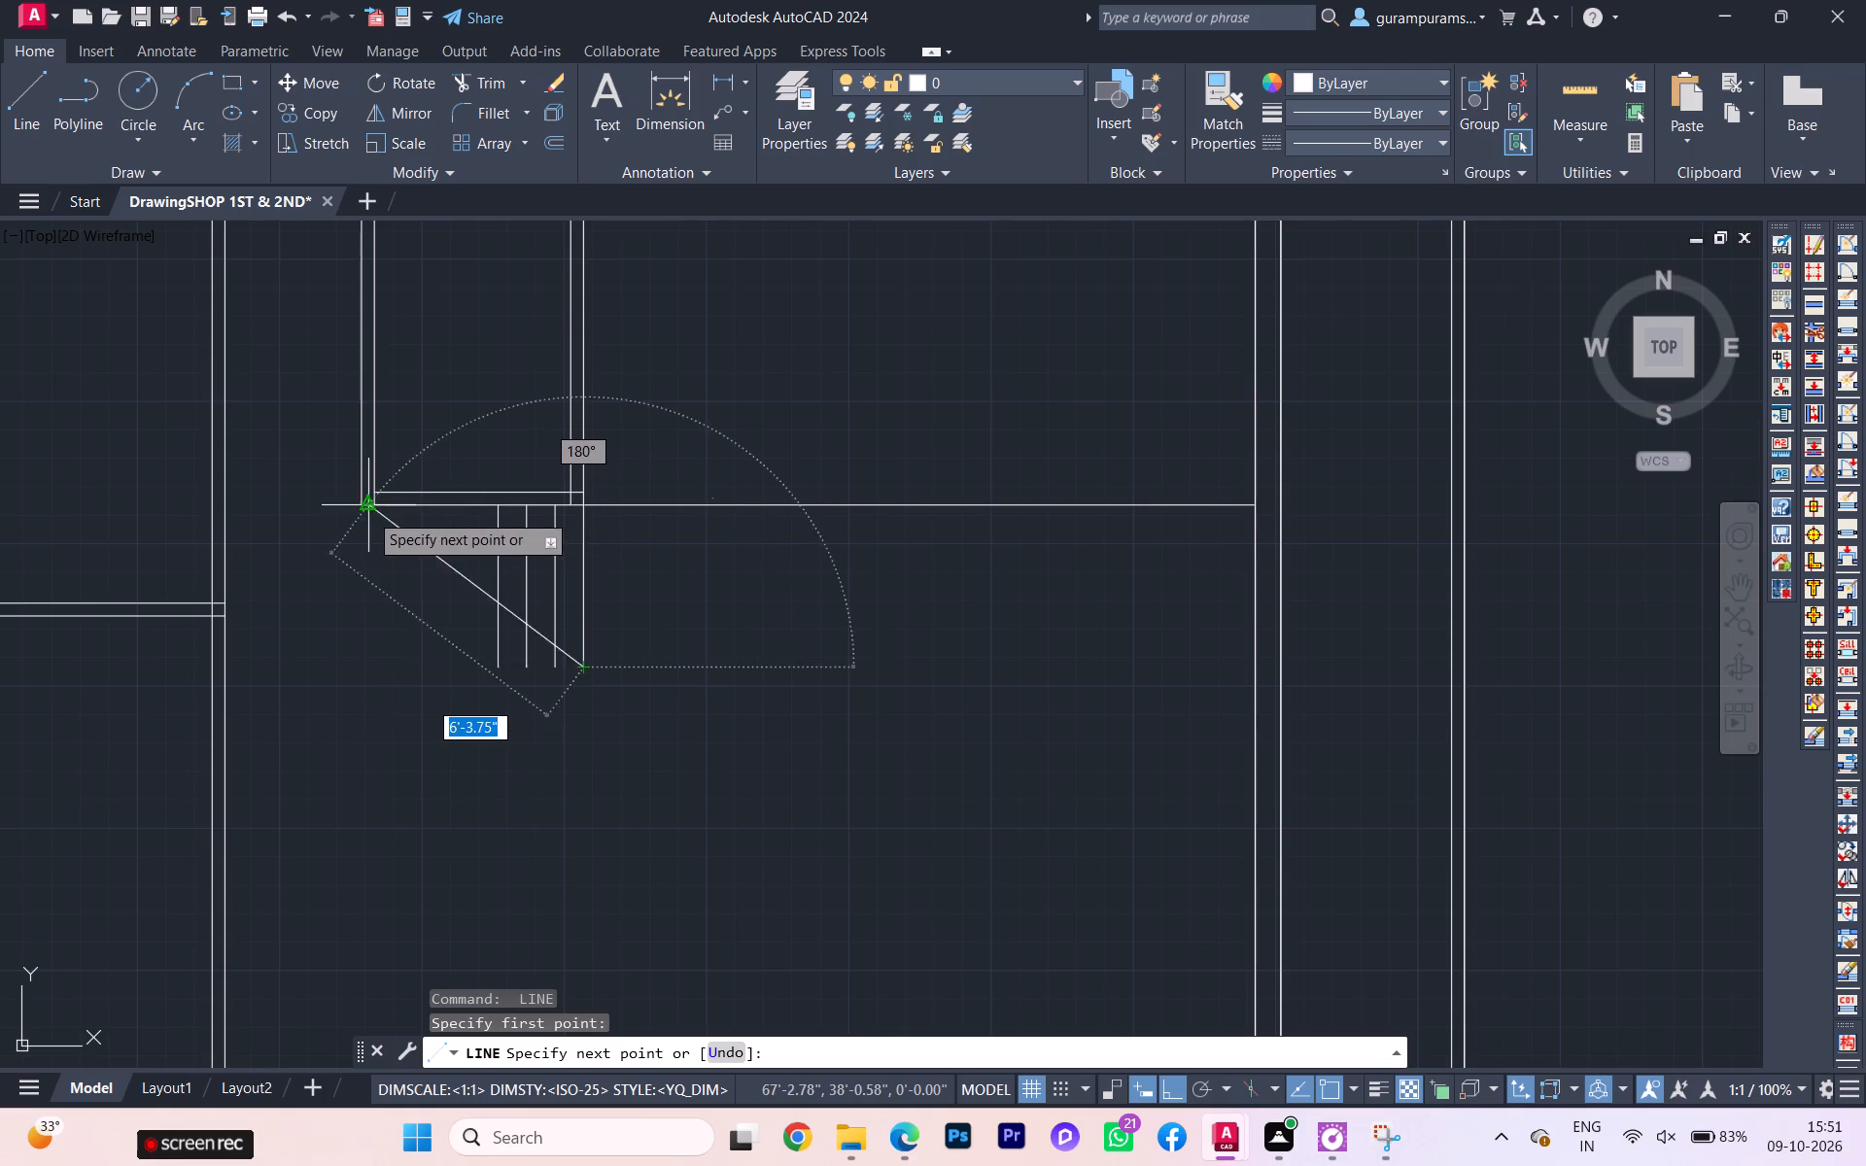
left_click(454, 665)
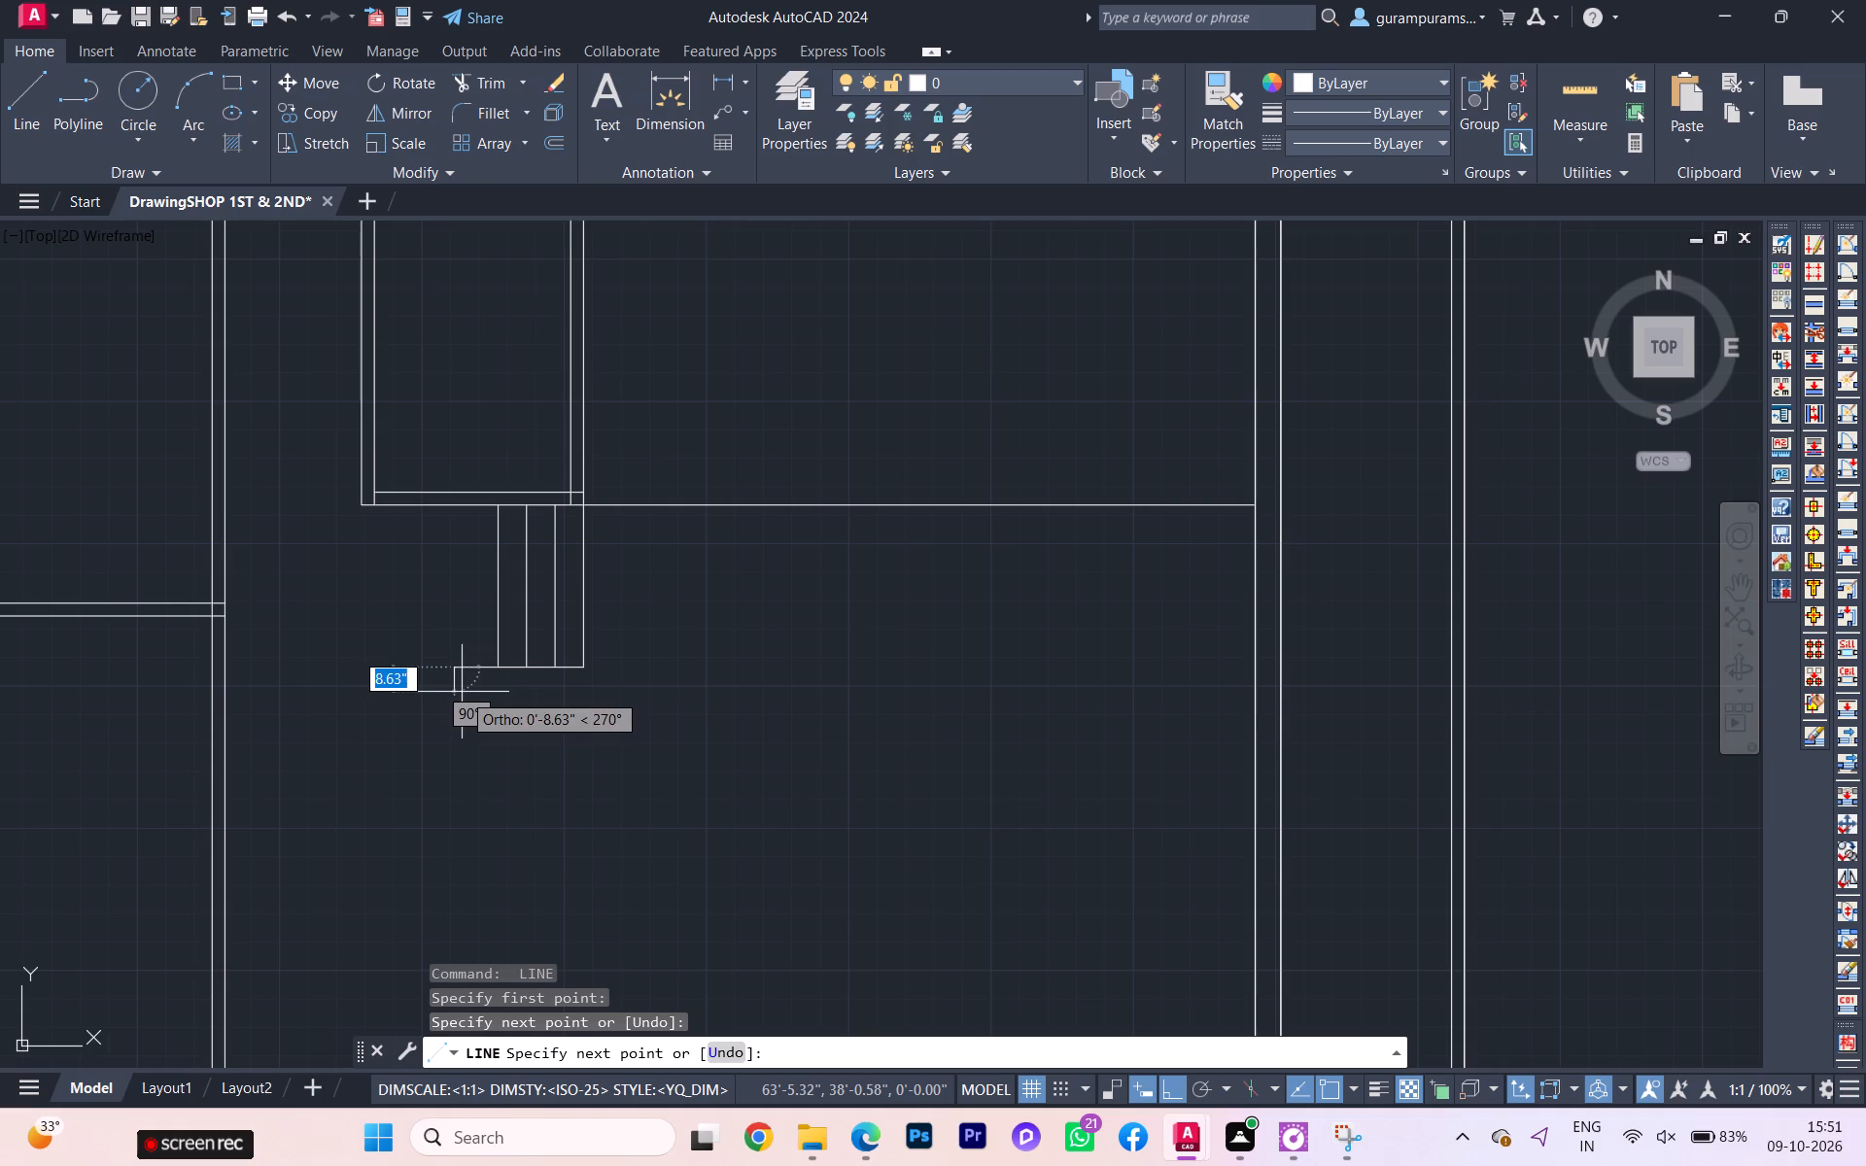
type("4.5")
key("Return")
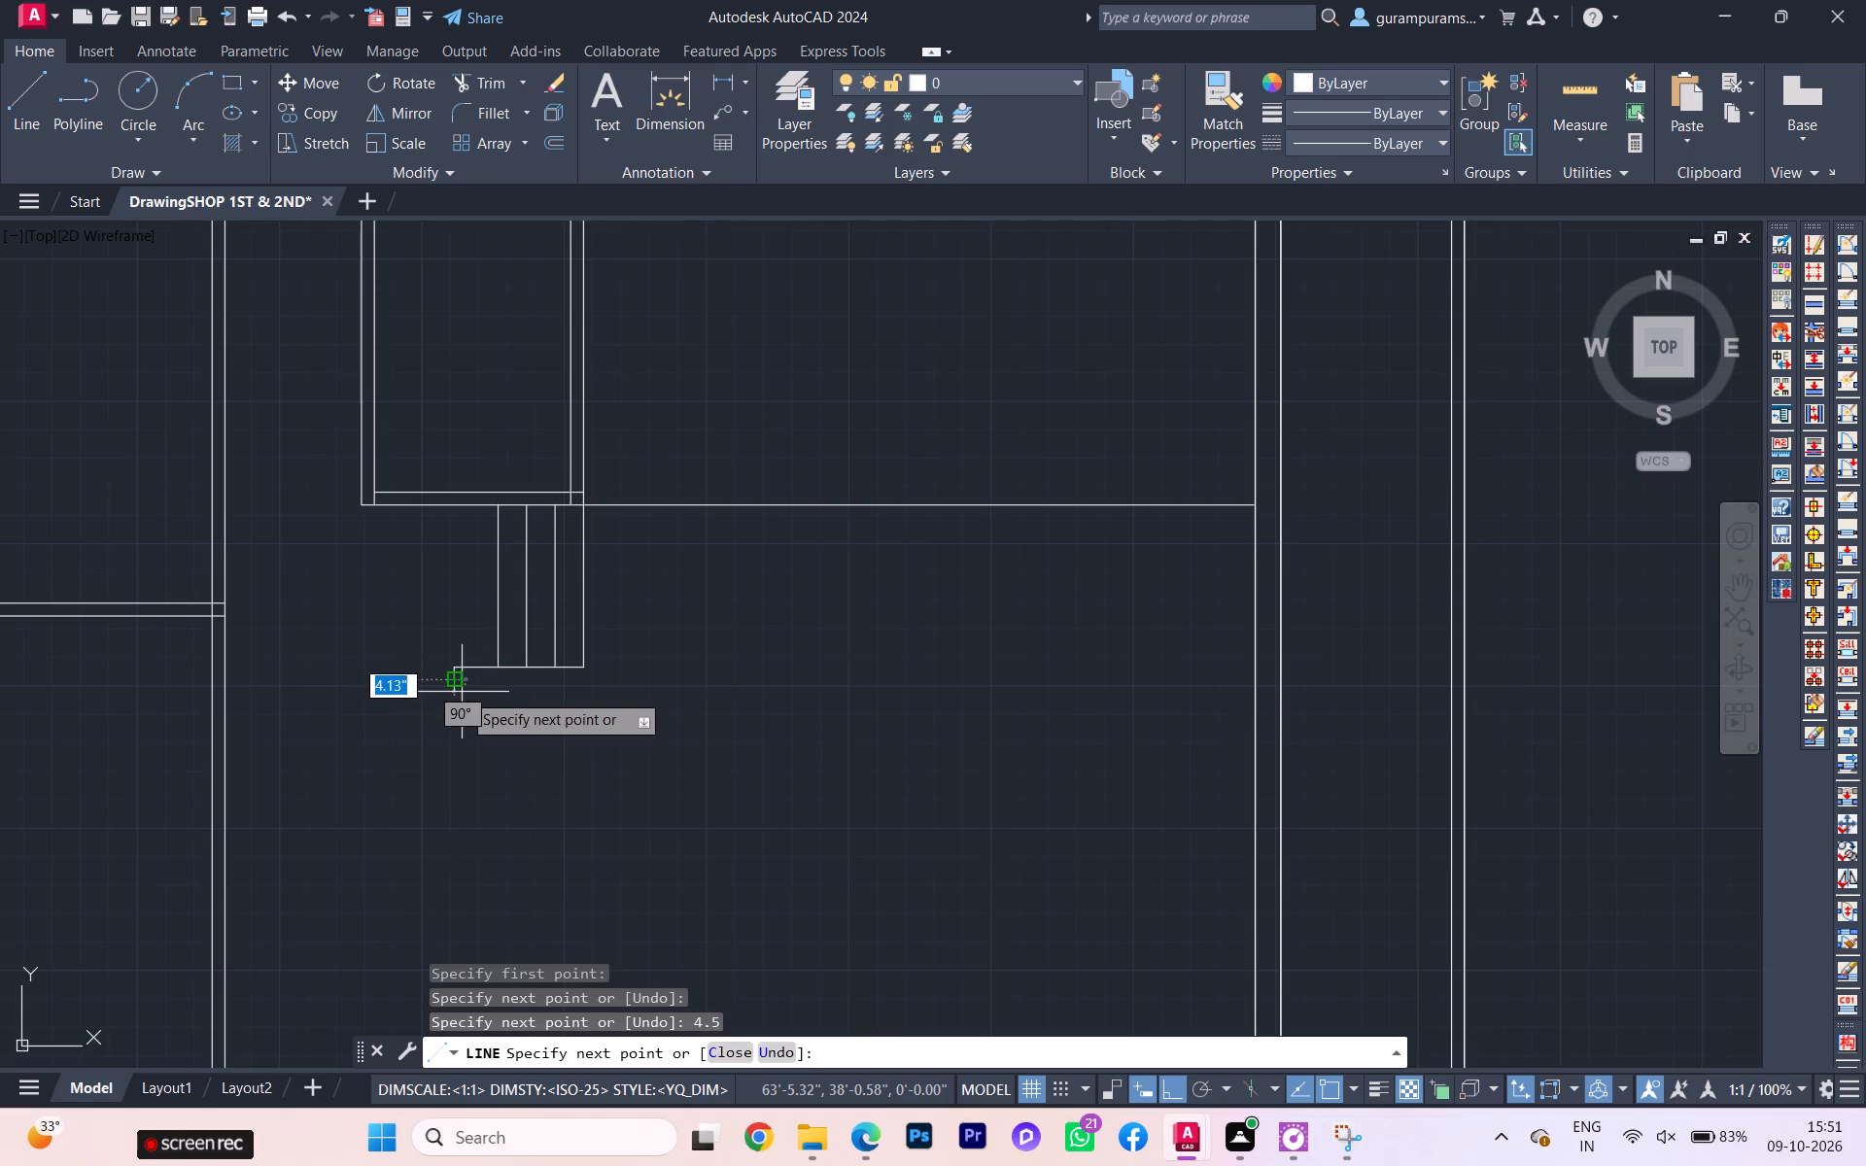
scroll(542, 724, "up", 2)
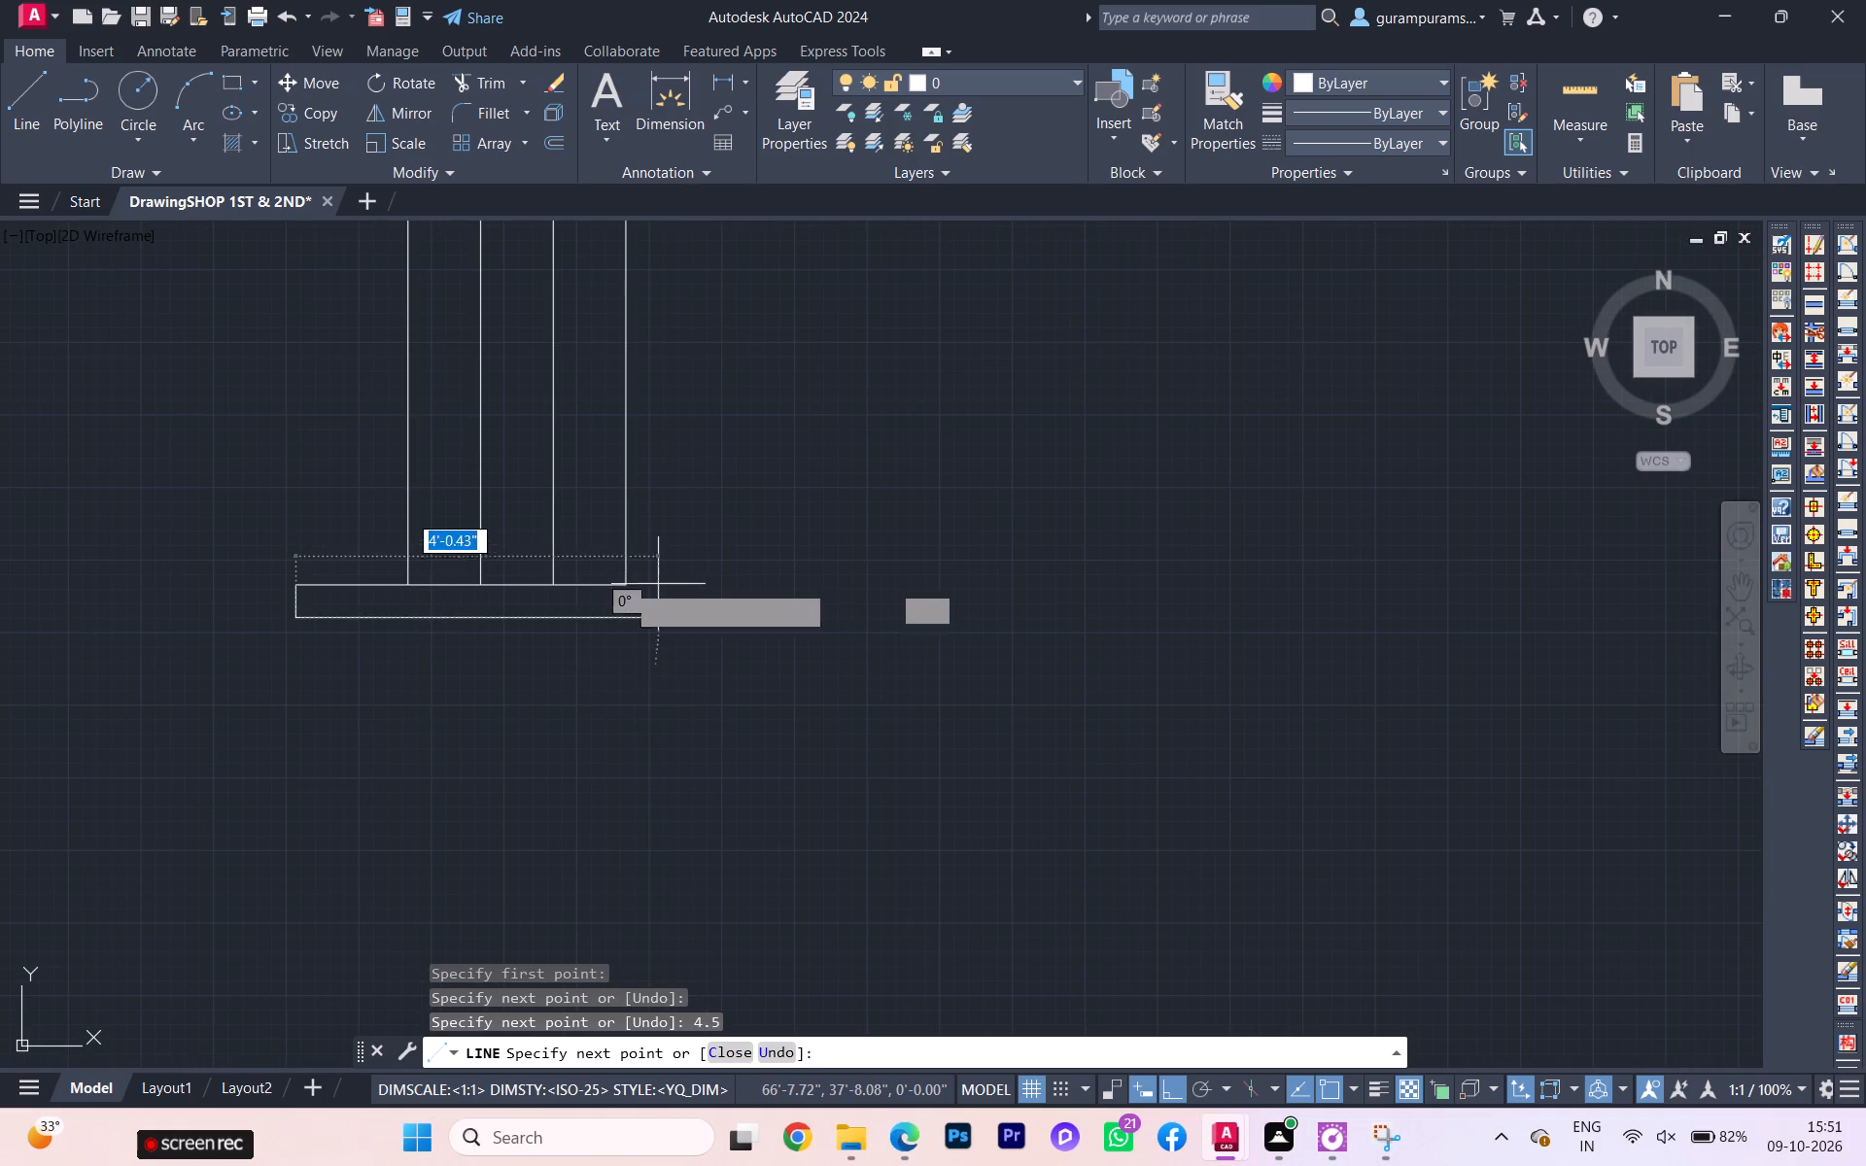
left_click(626, 618)
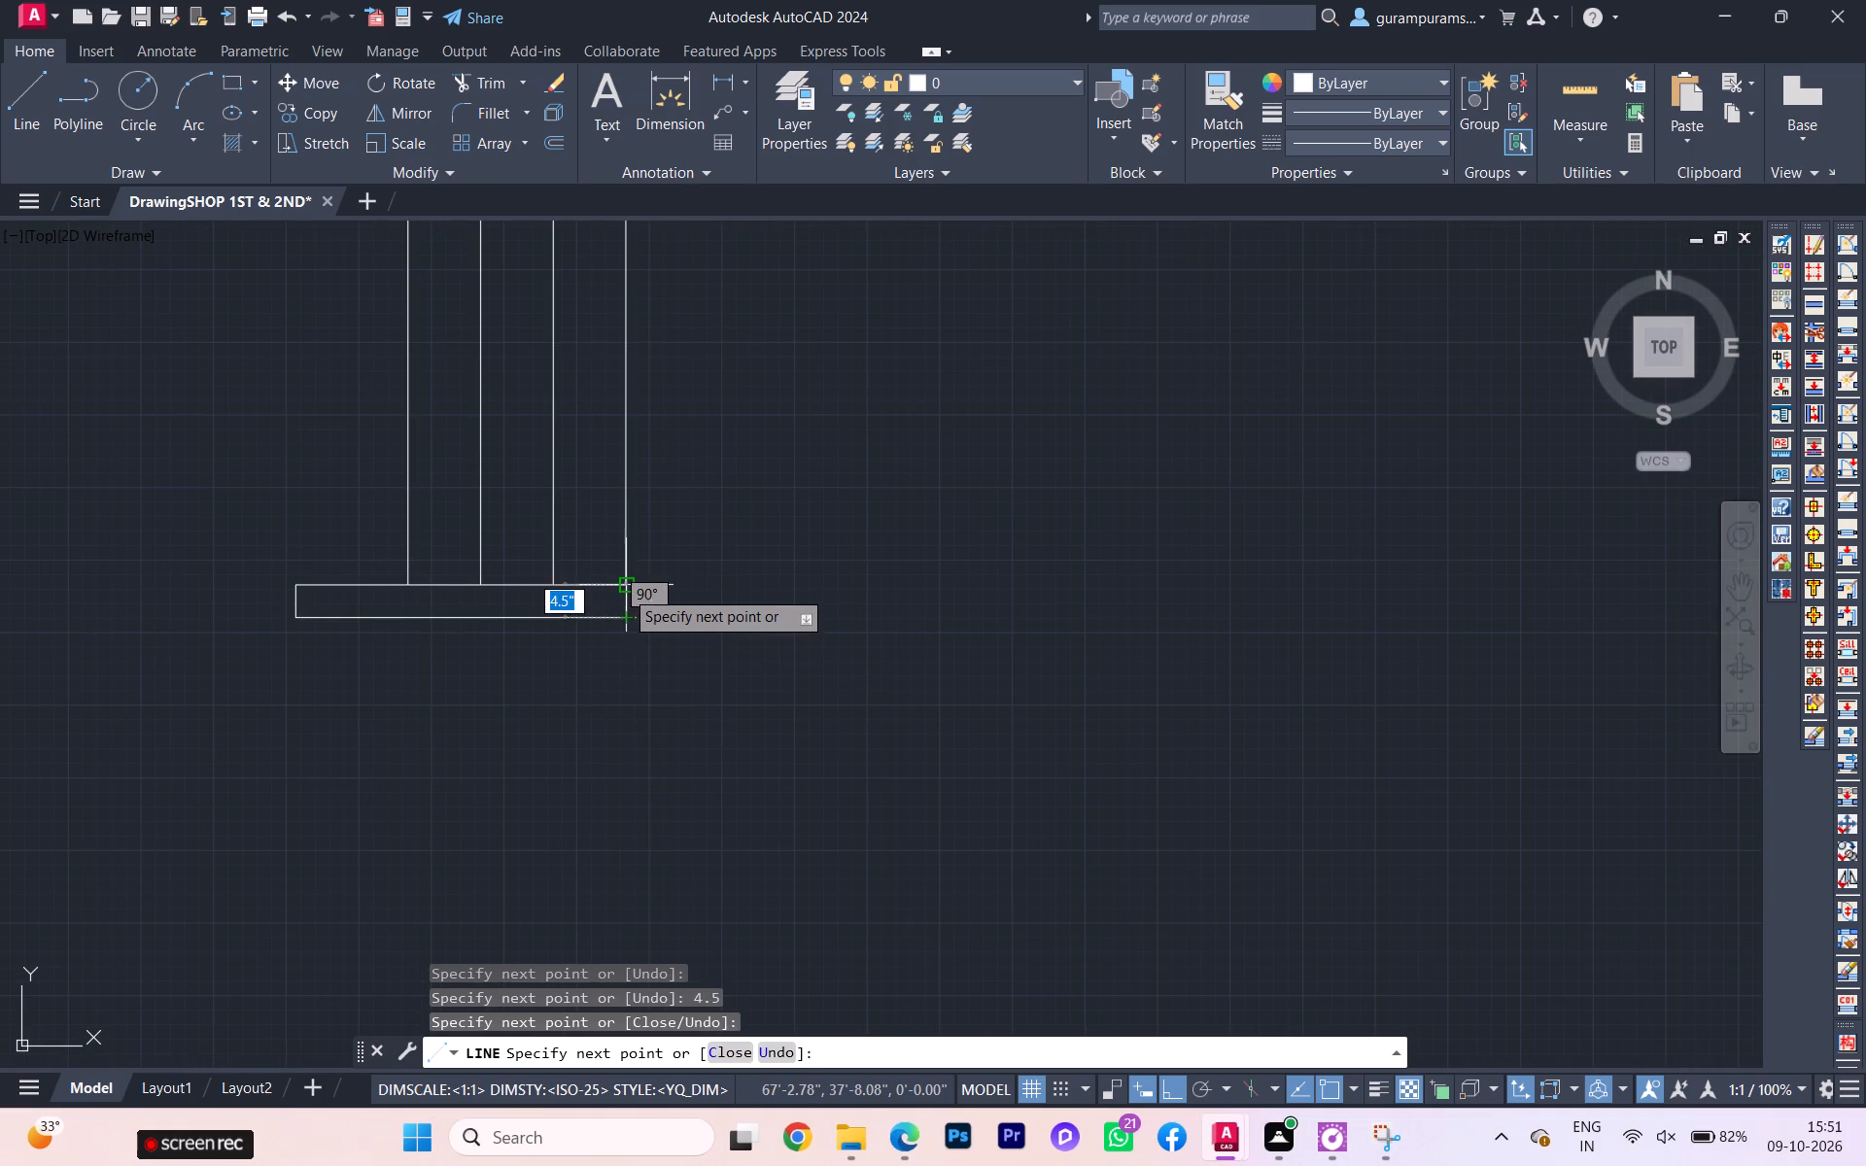
left_click(623, 584)
key("Escape")
Examine the area south of the southern shops and entrance steps, comparing the drafted plan with the reference image.
scroll(607, 616, "down", 3)
scroll(620, 634, "up", 3)
scroll(593, 664, "down", 2)
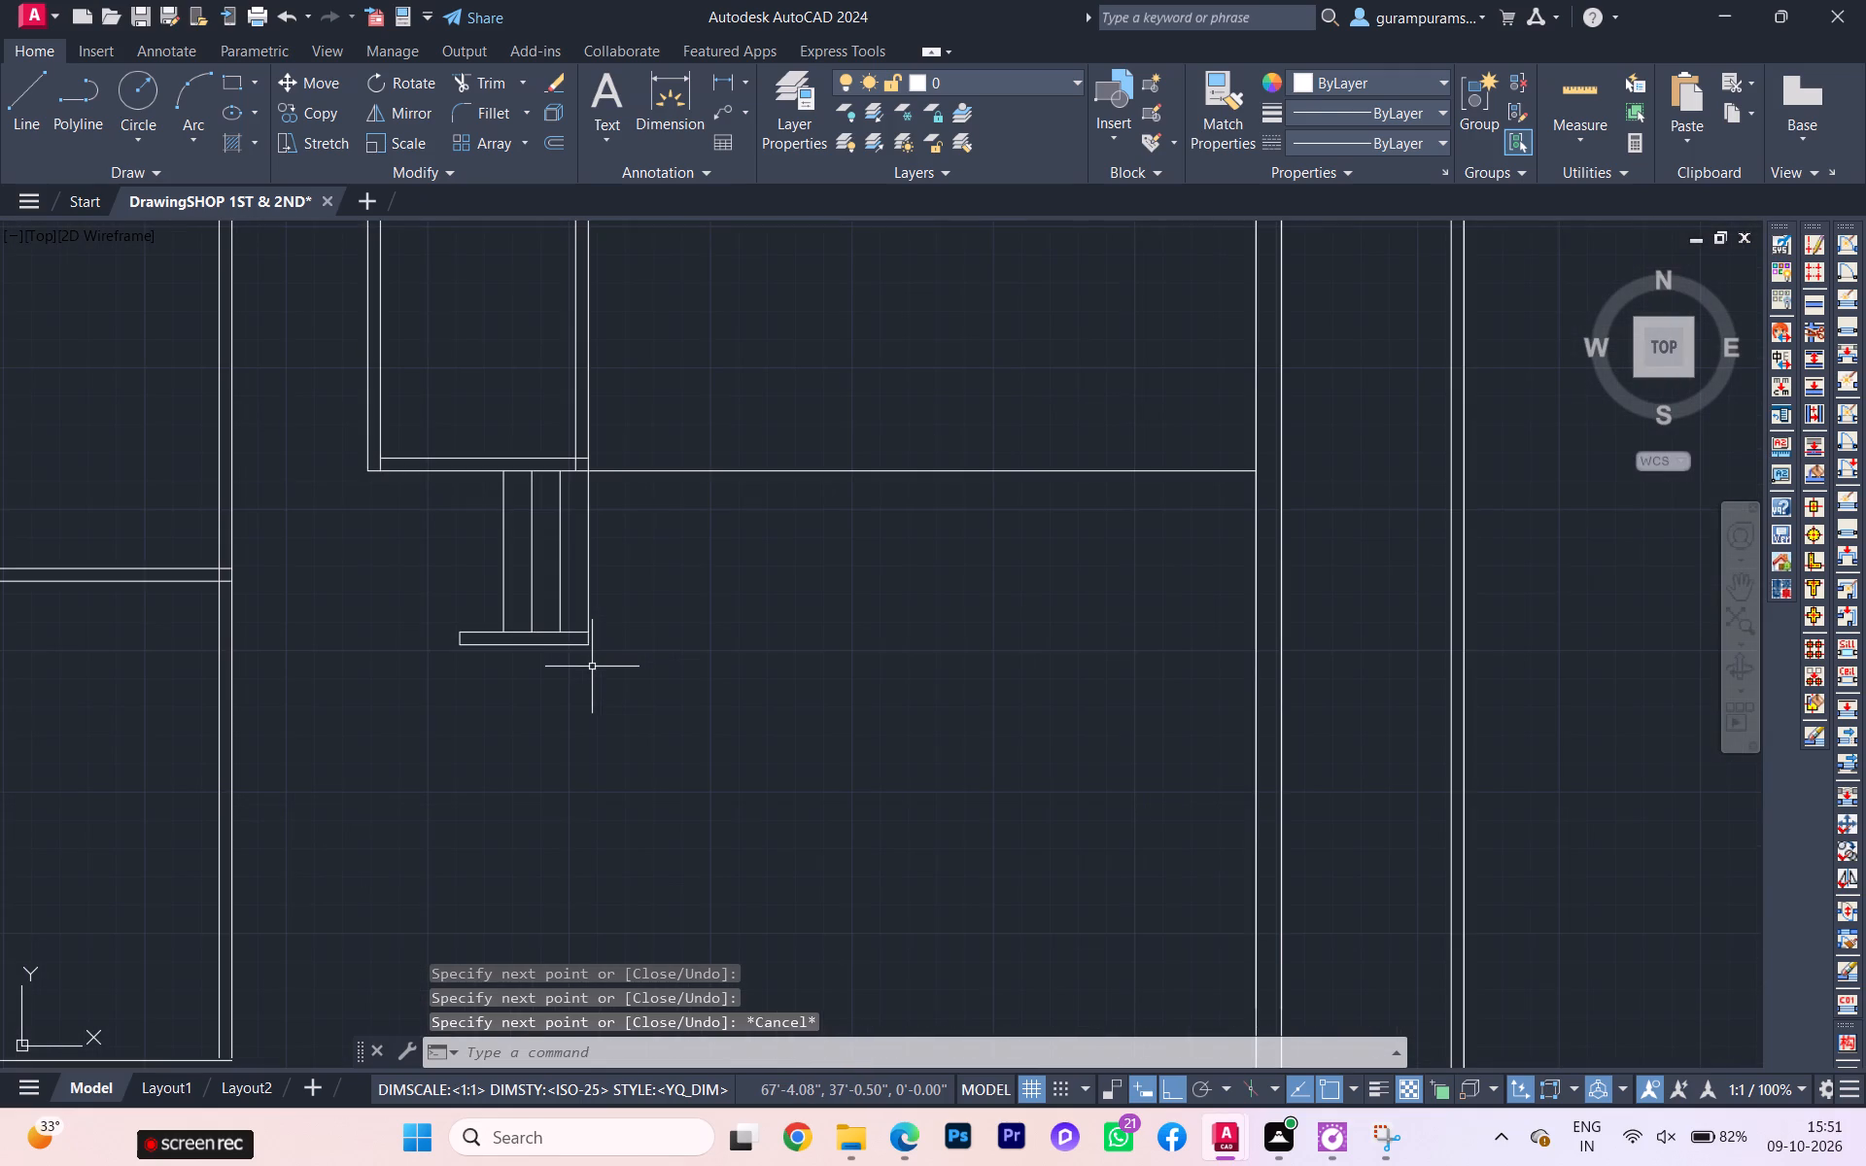
scroll(558, 667, "down", 2)
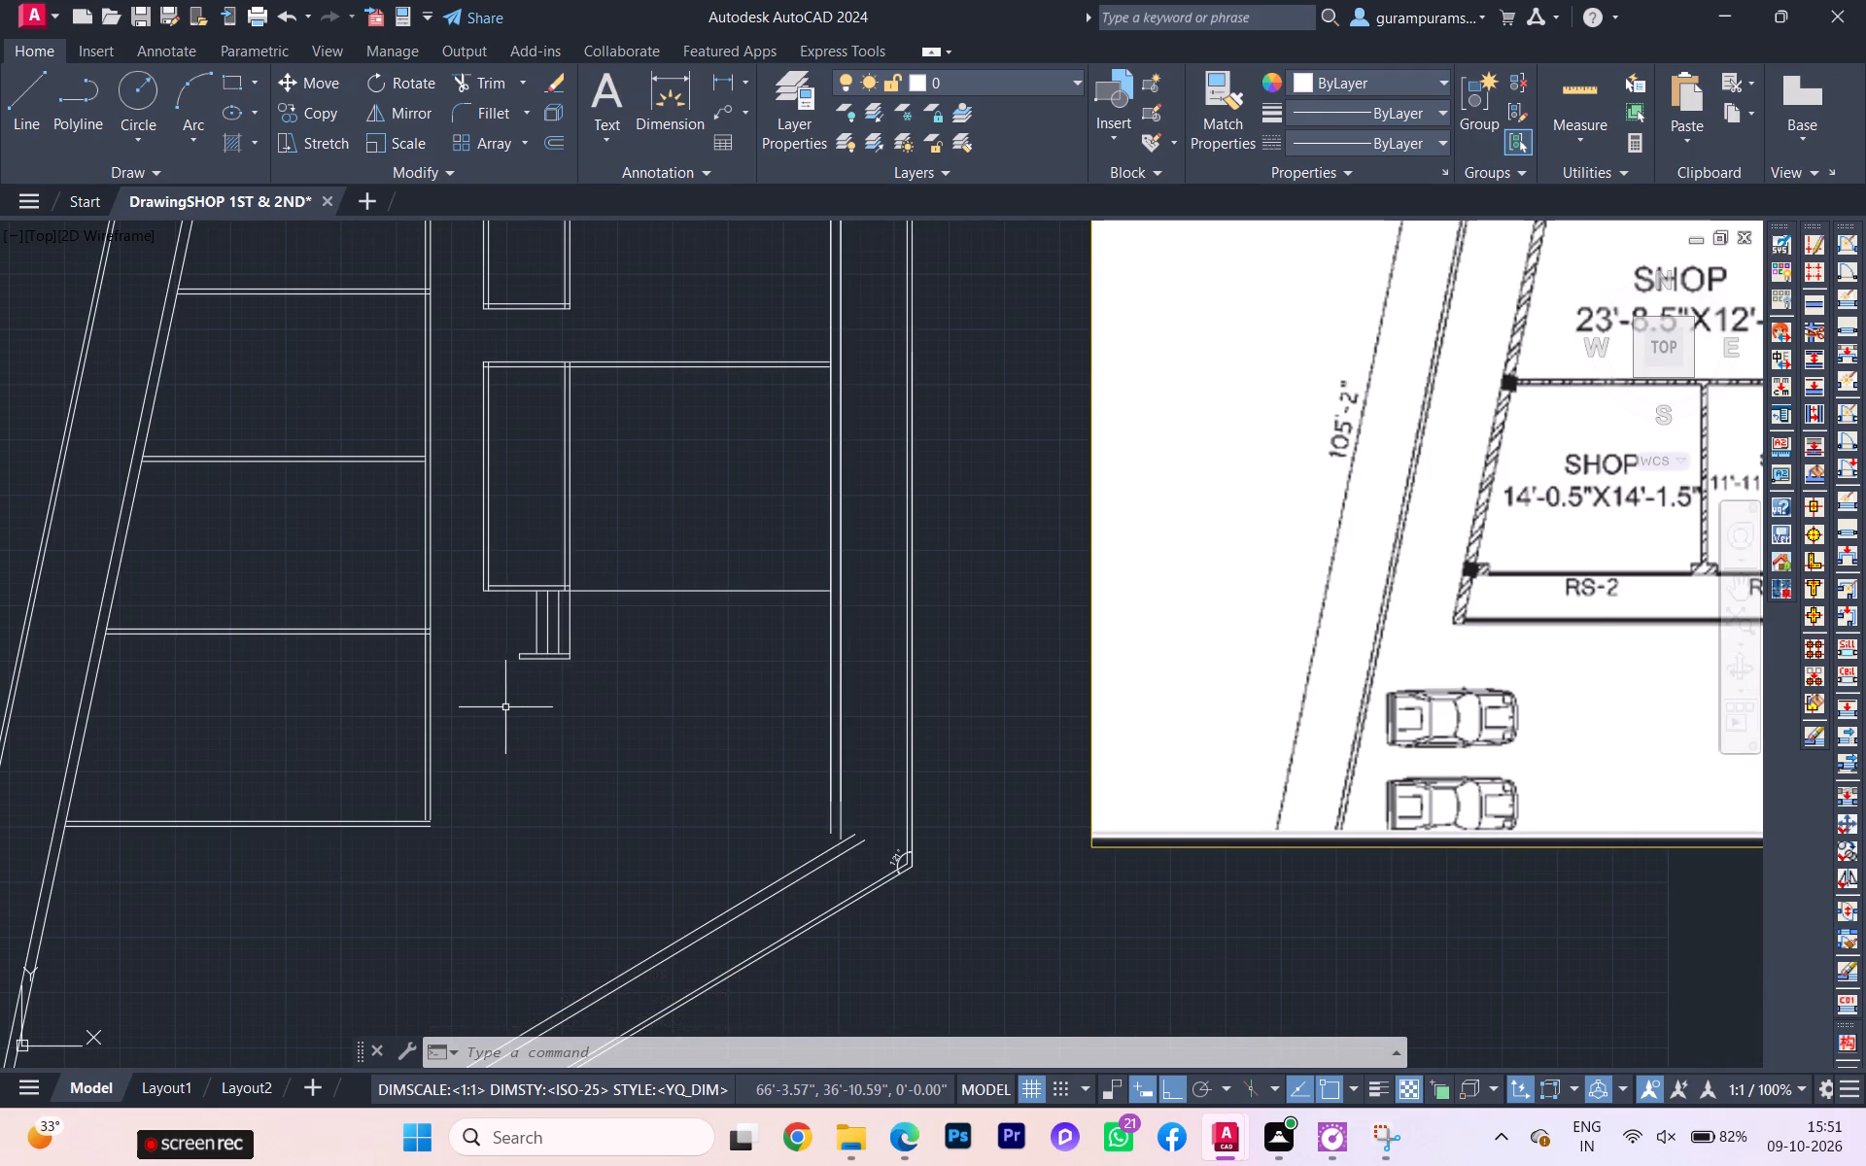
scroll(501, 712, "down", 1)
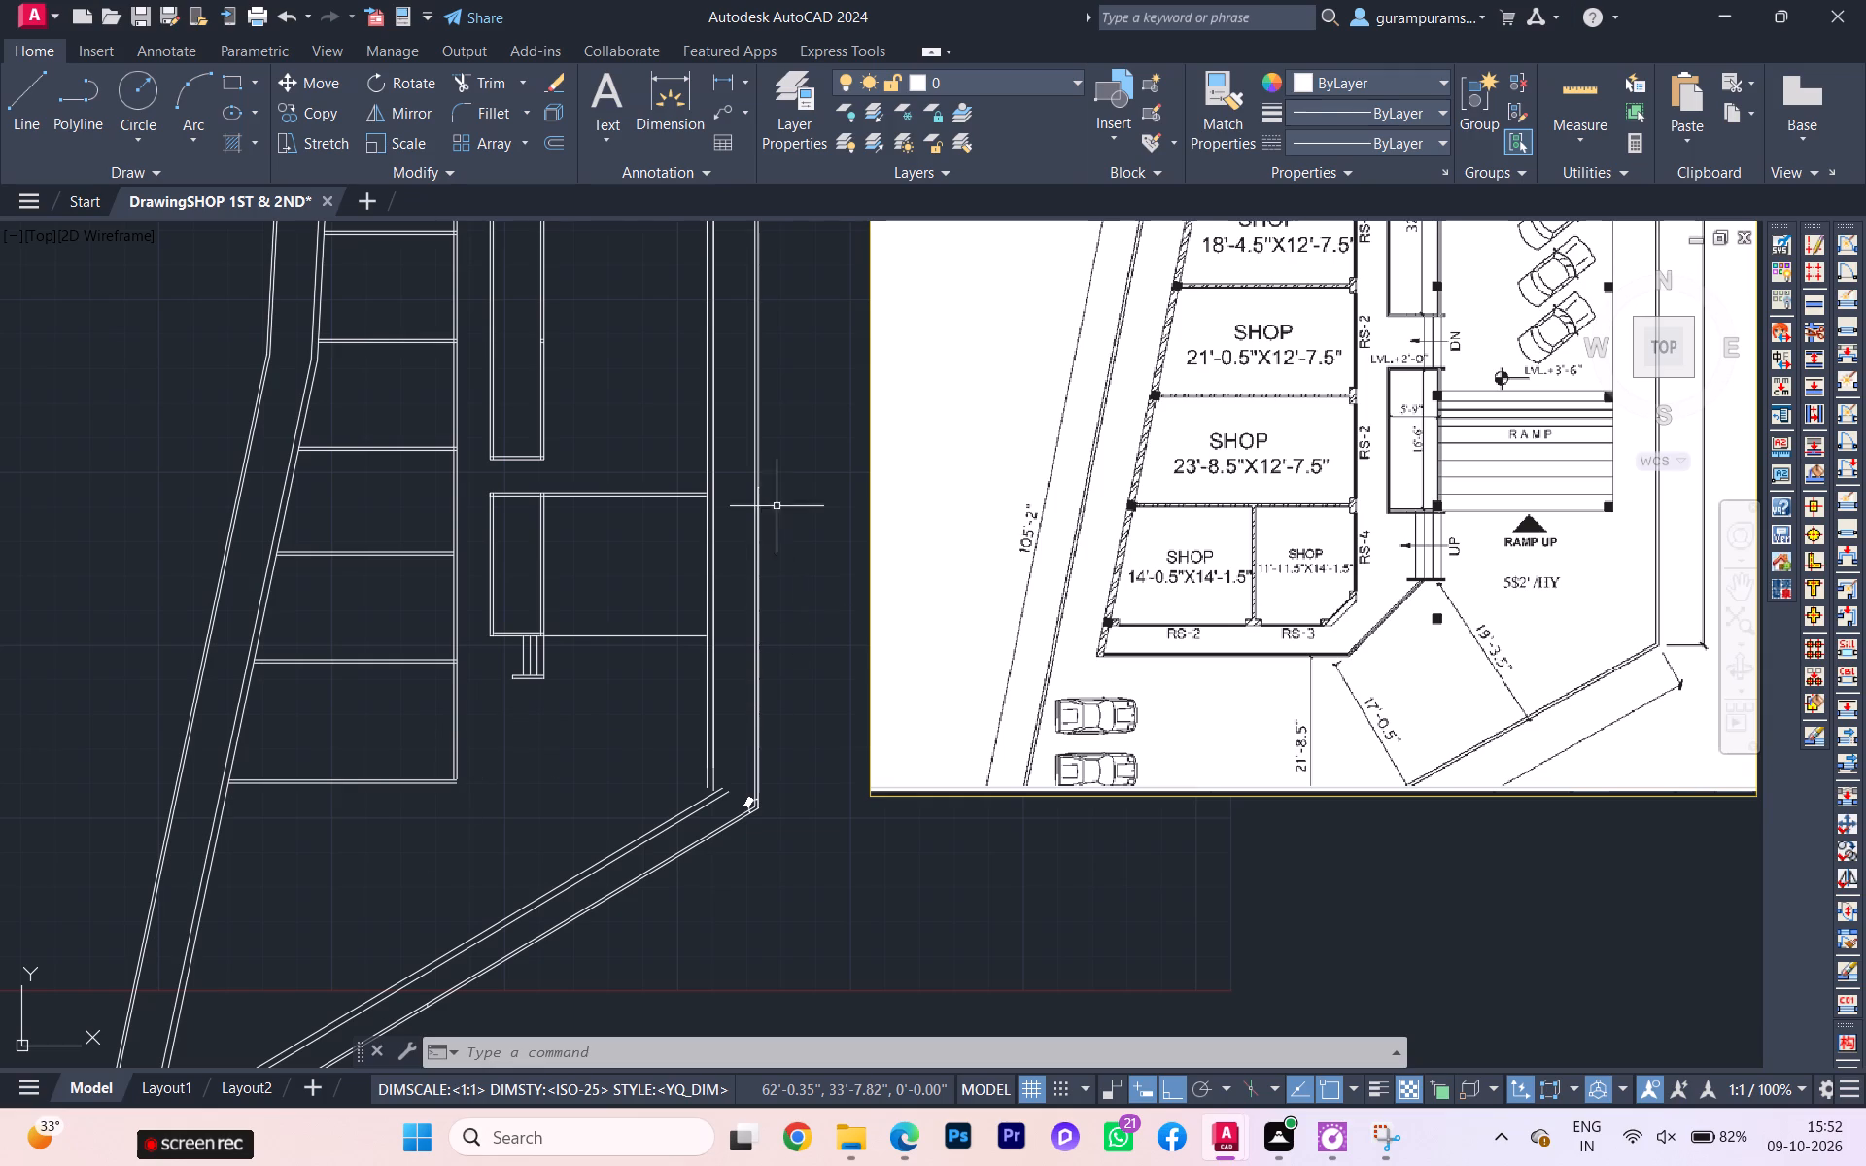
scroll(555, 752, "up", 1)
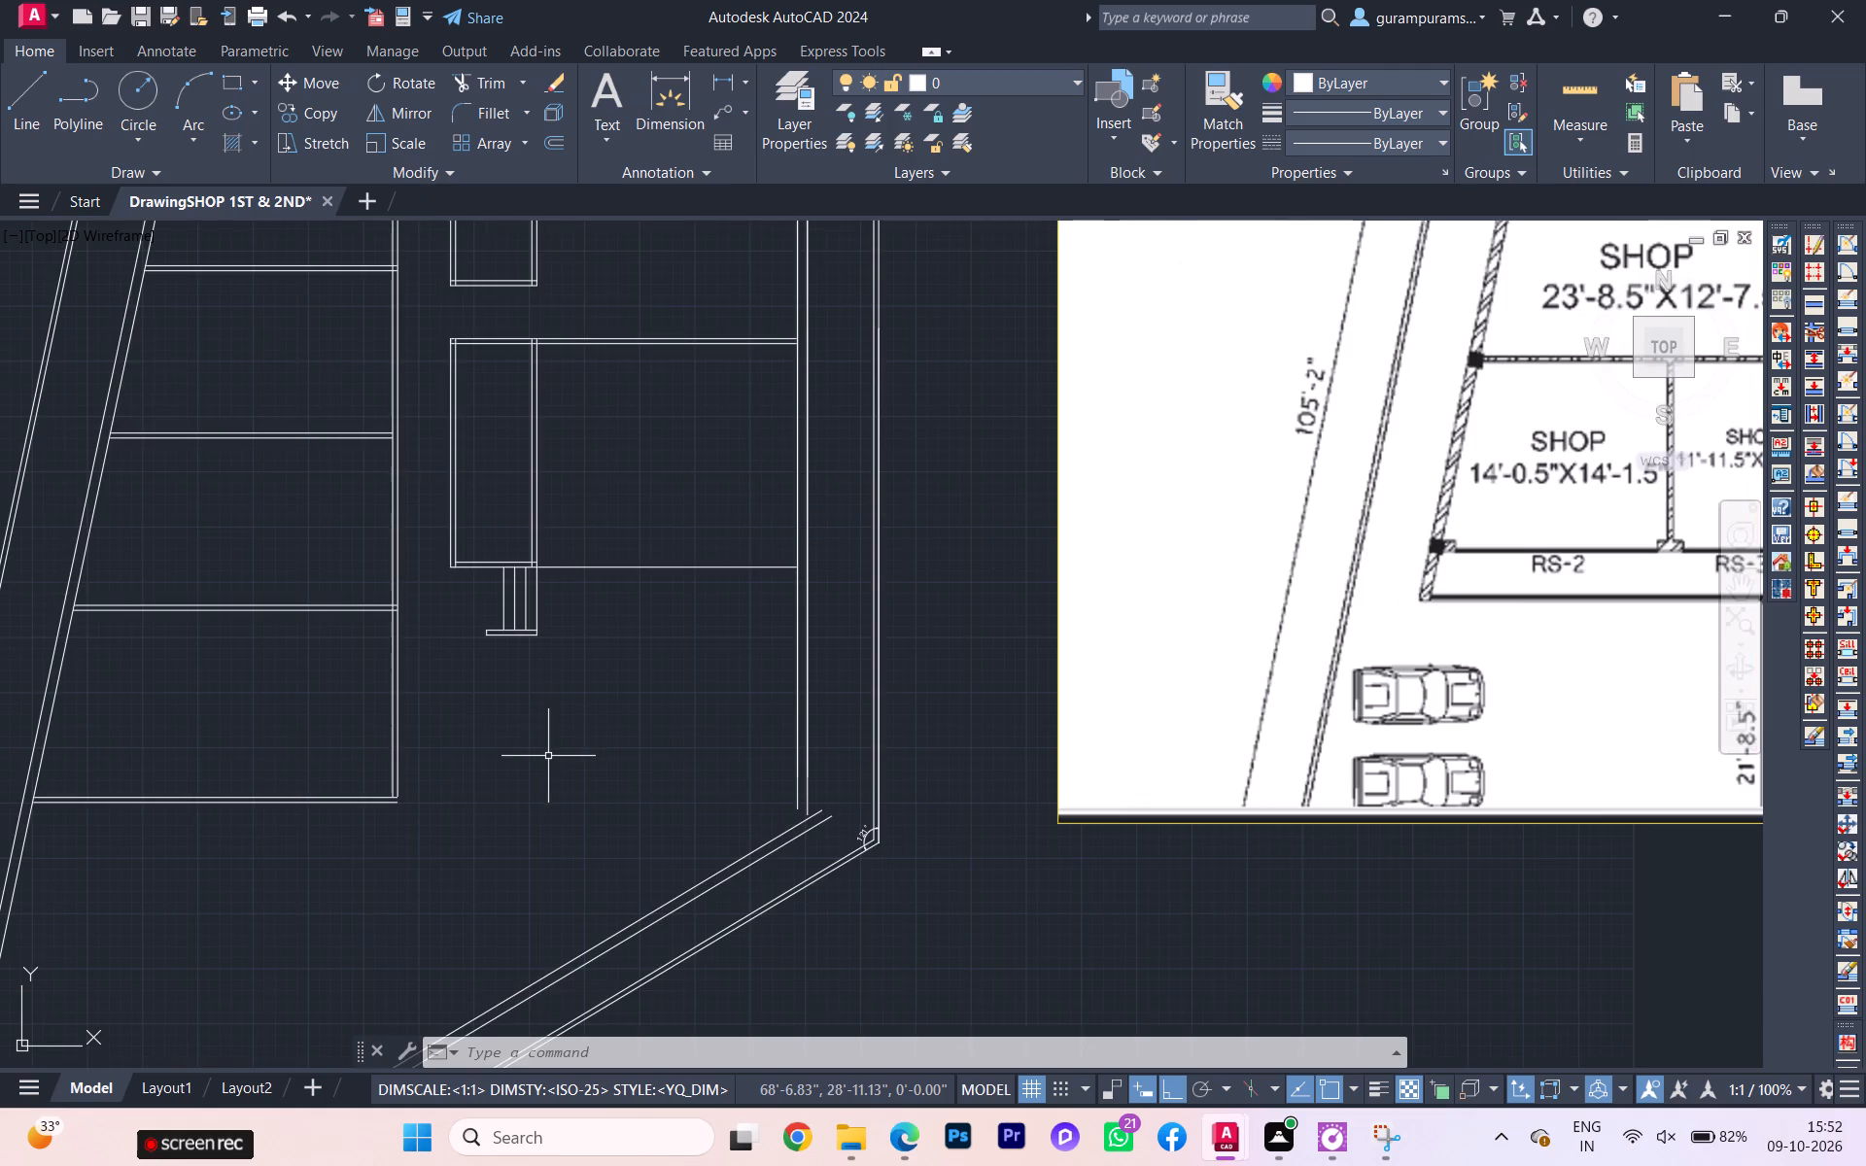
scroll(501, 772, "down", 1)
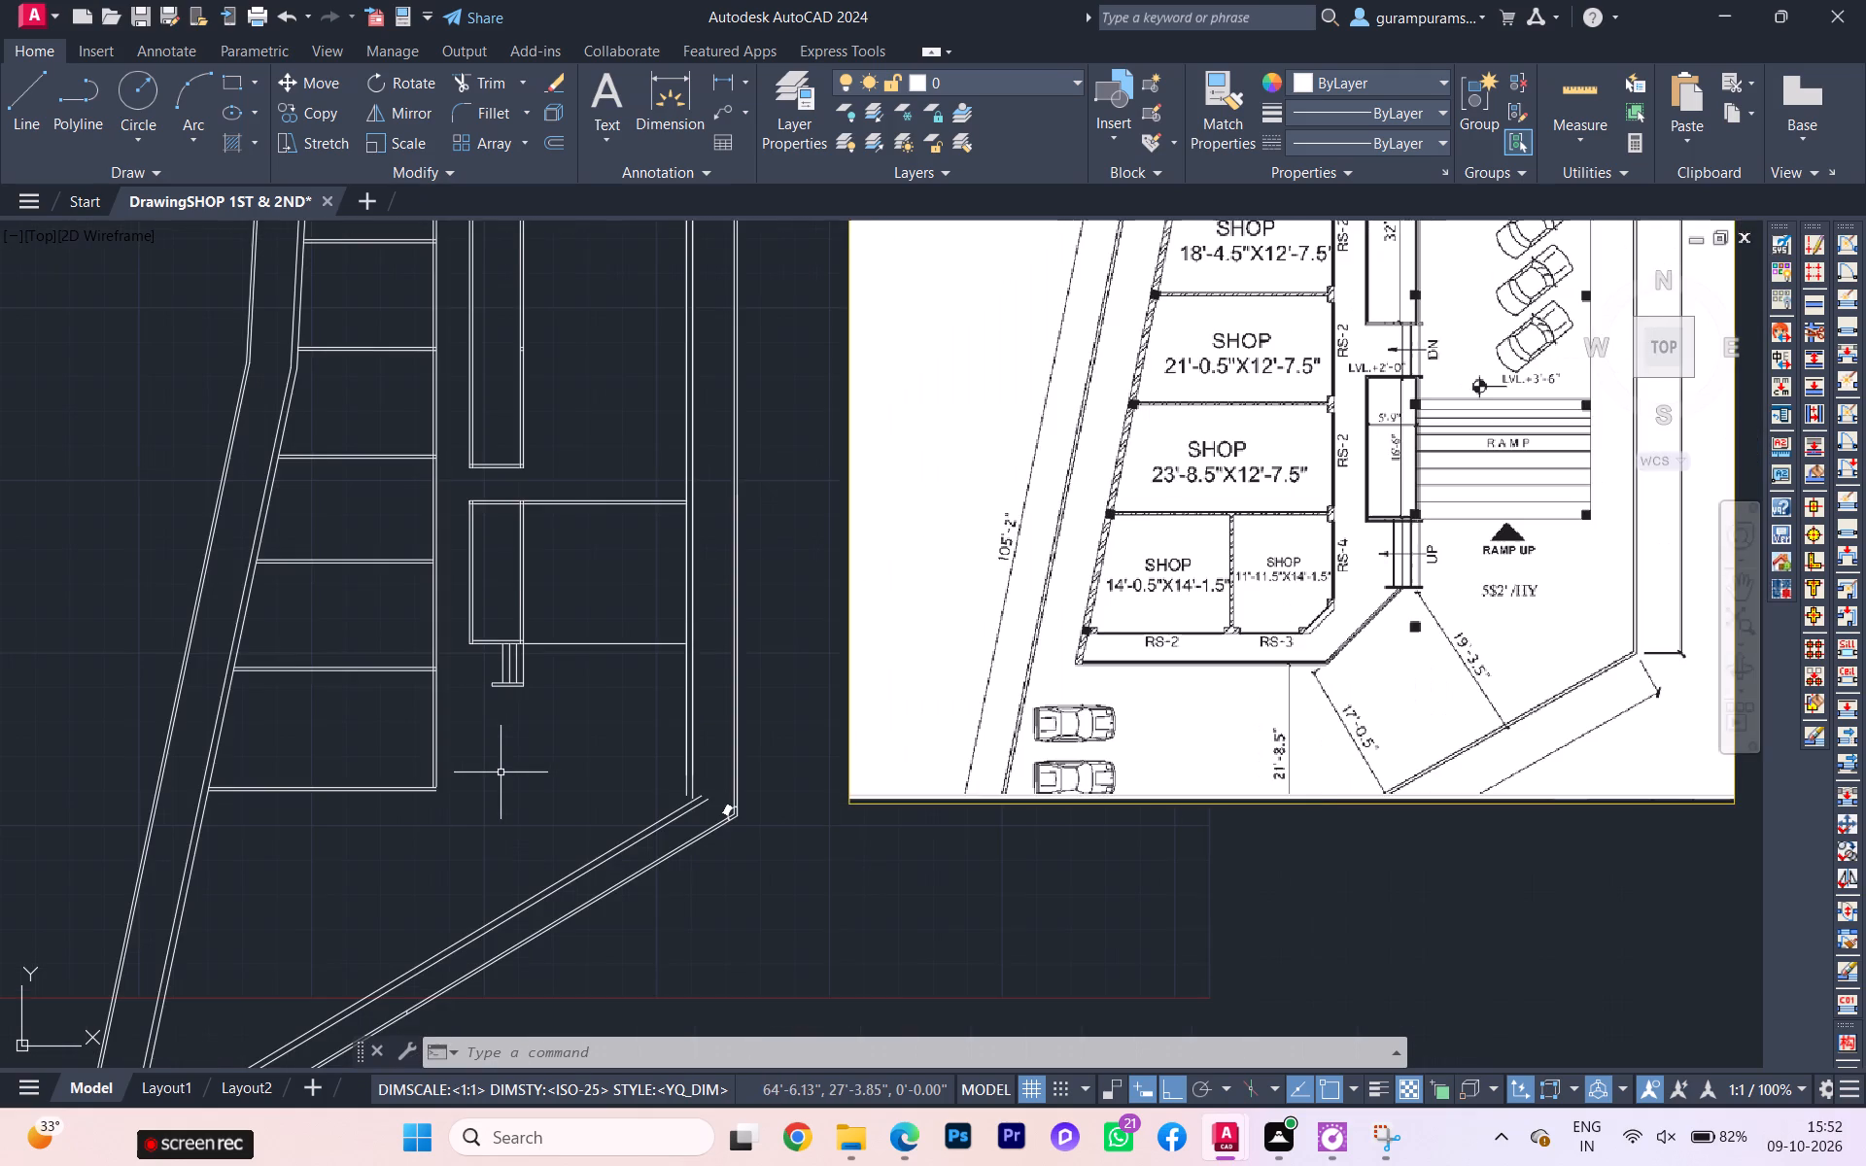
scroll(500, 774, "down", 1)
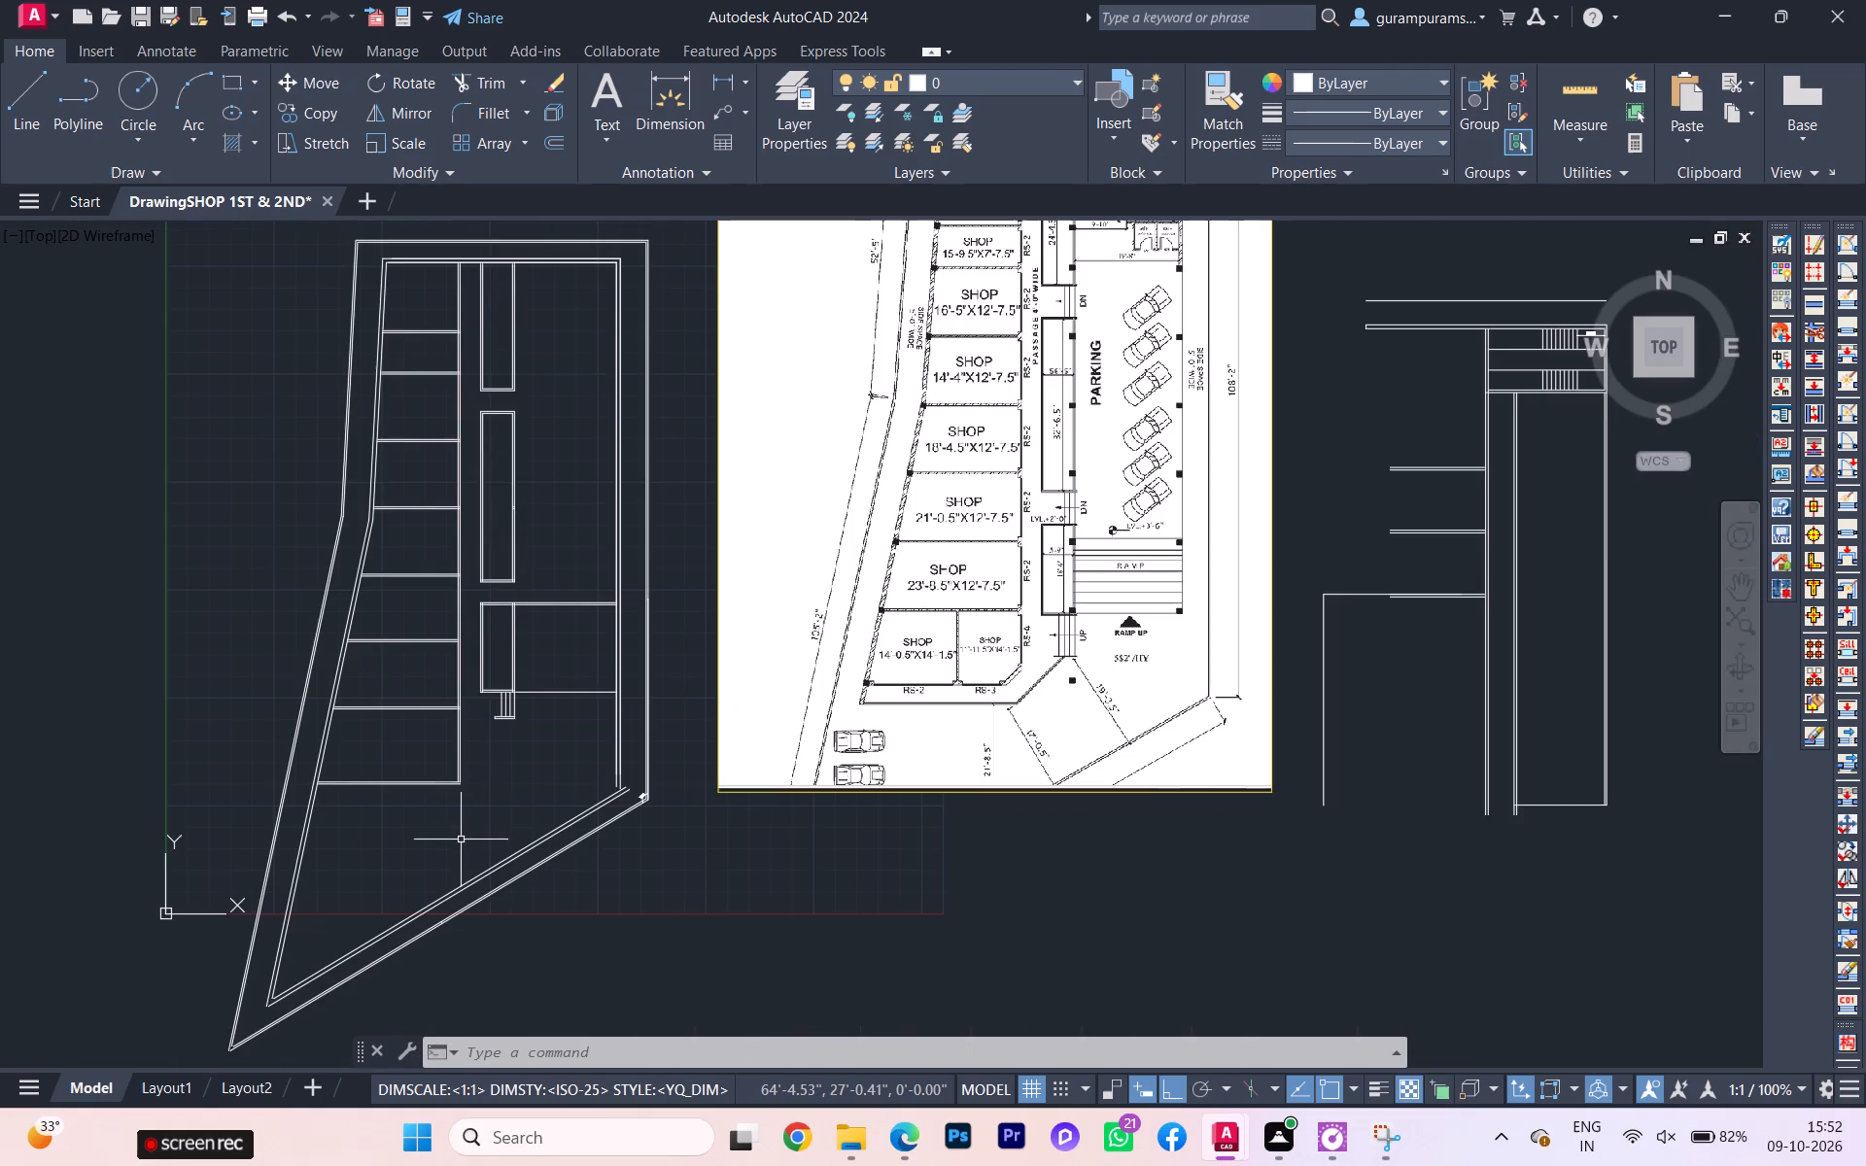
scroll(478, 803, "up", 2)
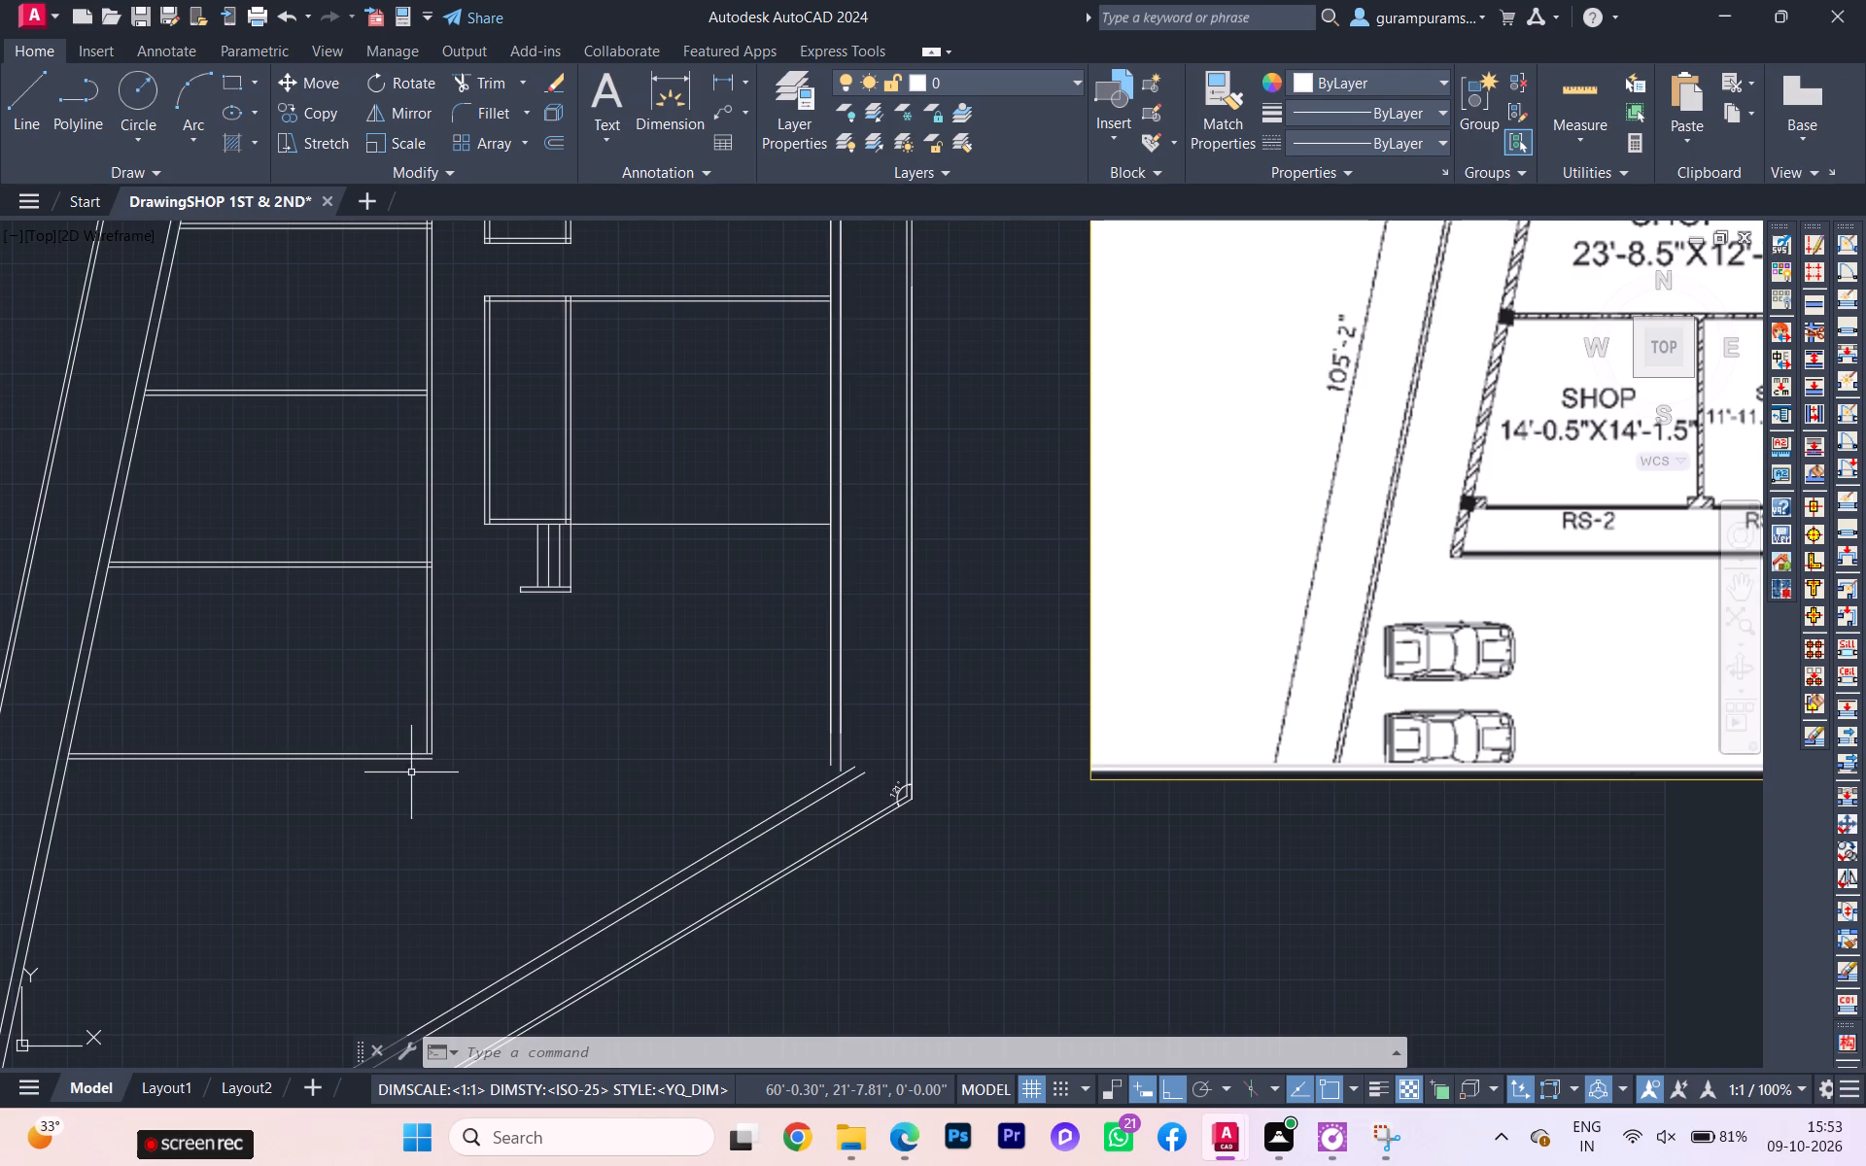
scroll(389, 784, "down", 1)
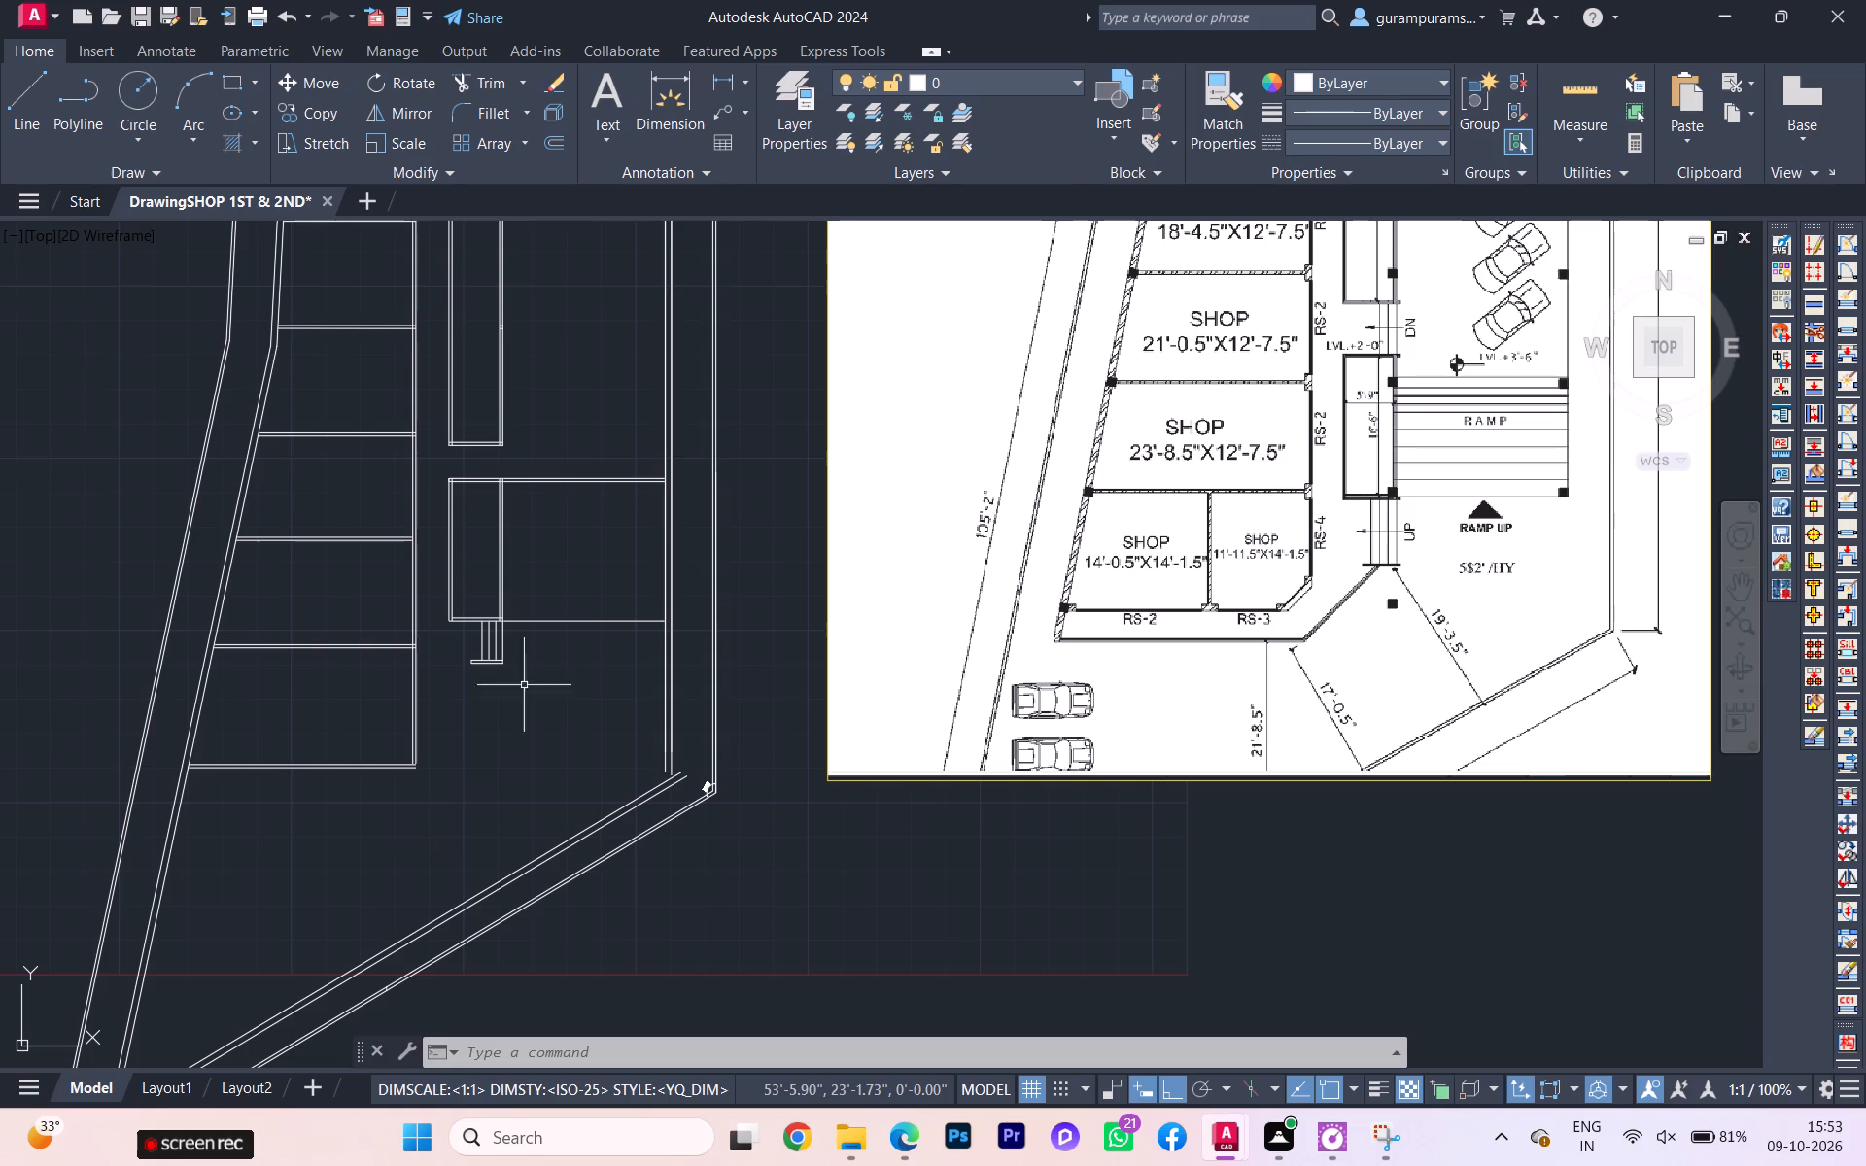
Measure the southernmost shop and the gap between it and the slanted southern boundary.
left_click(730, 80)
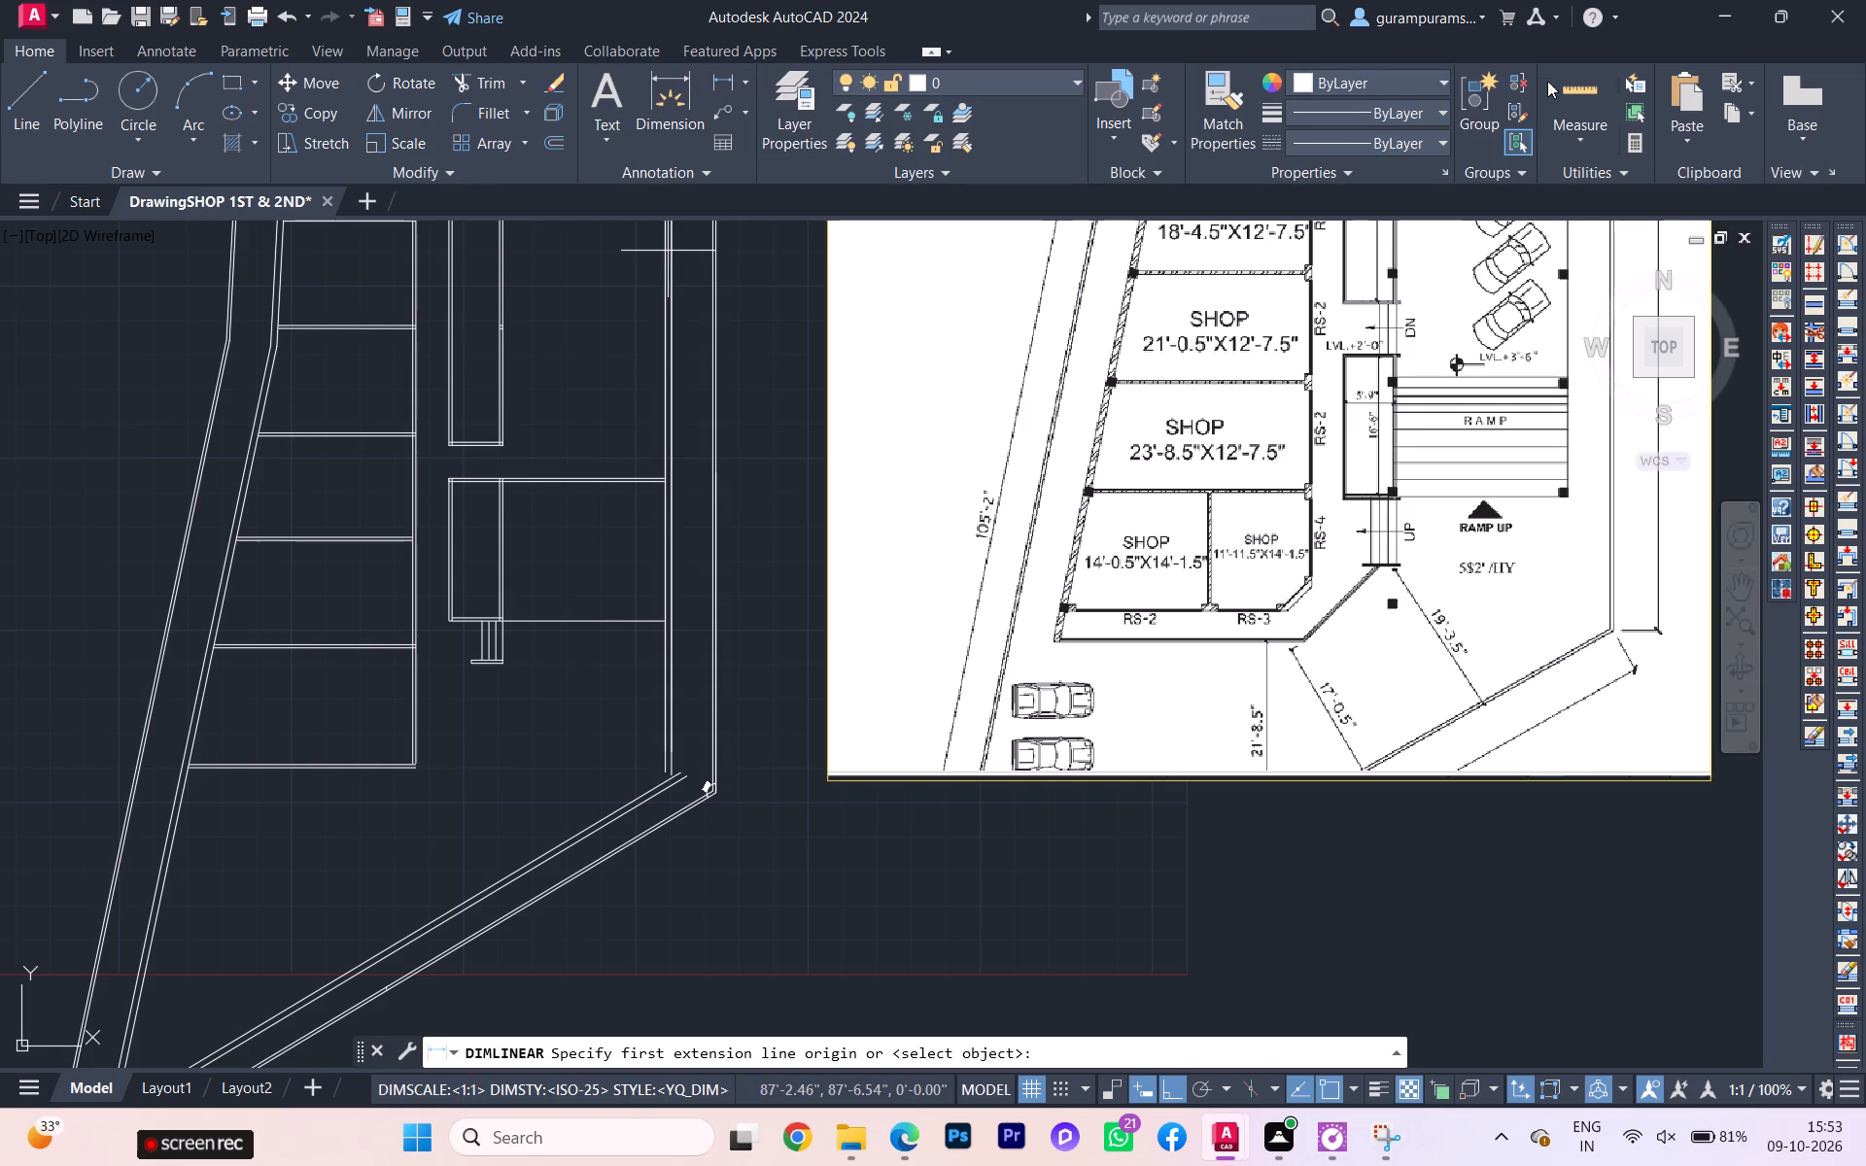
left_click(1578, 74)
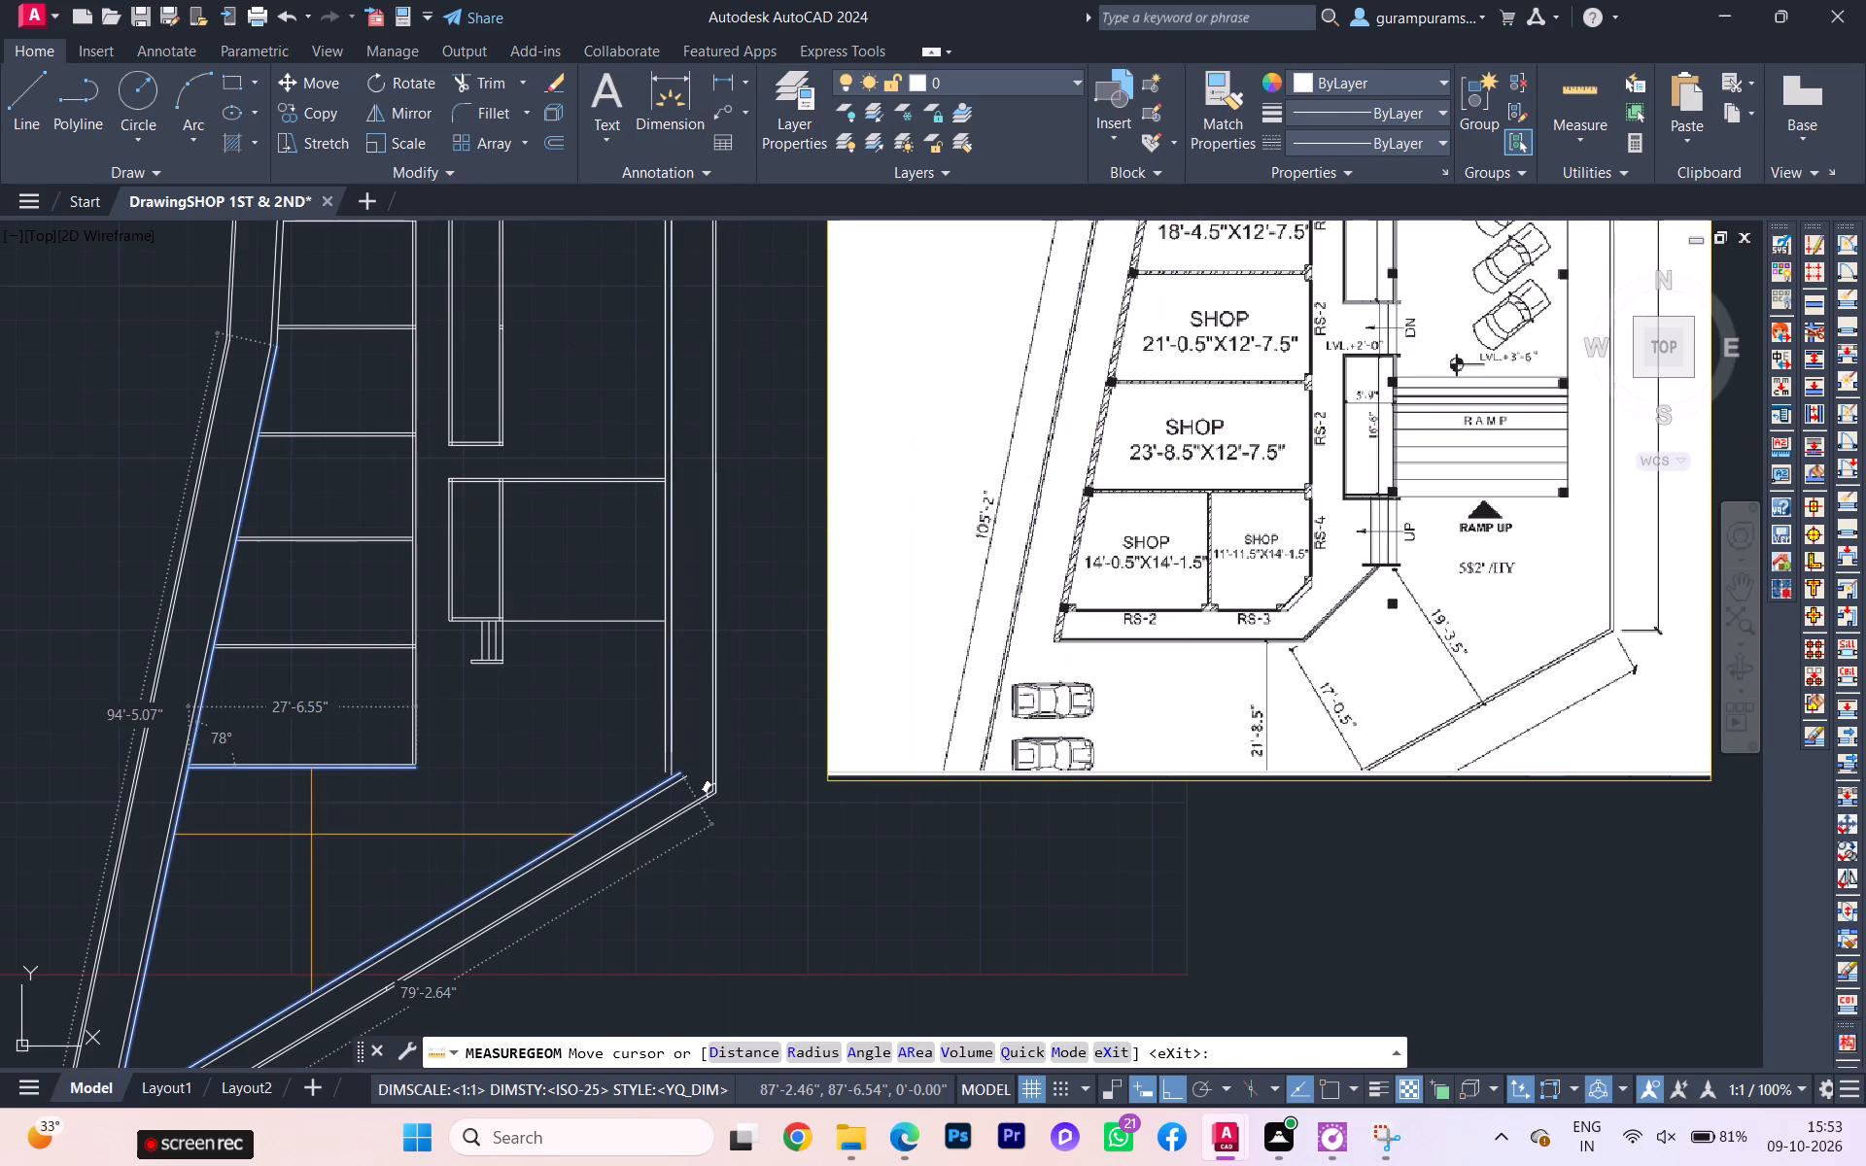
scroll(336, 855, "up", 2)
scroll(355, 861, "down", 2)
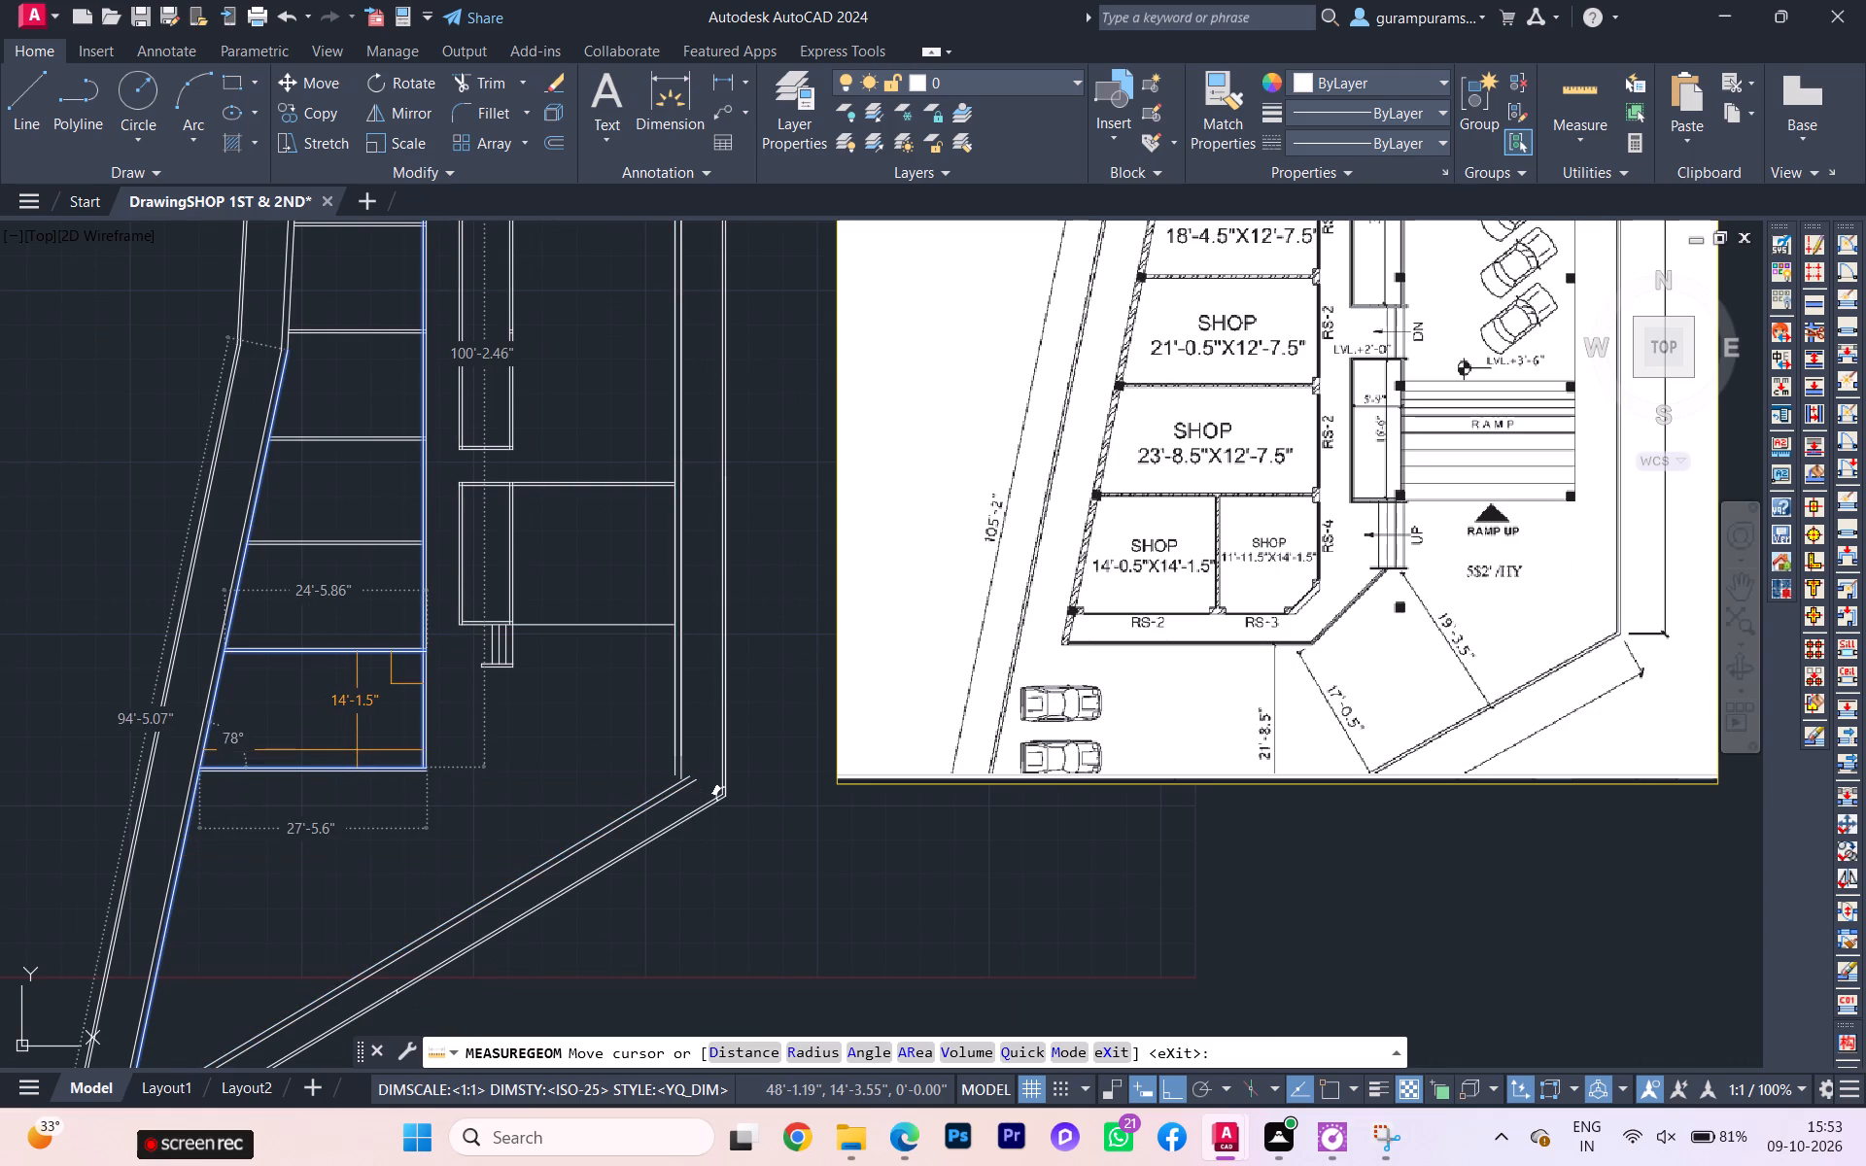
key("Escape")
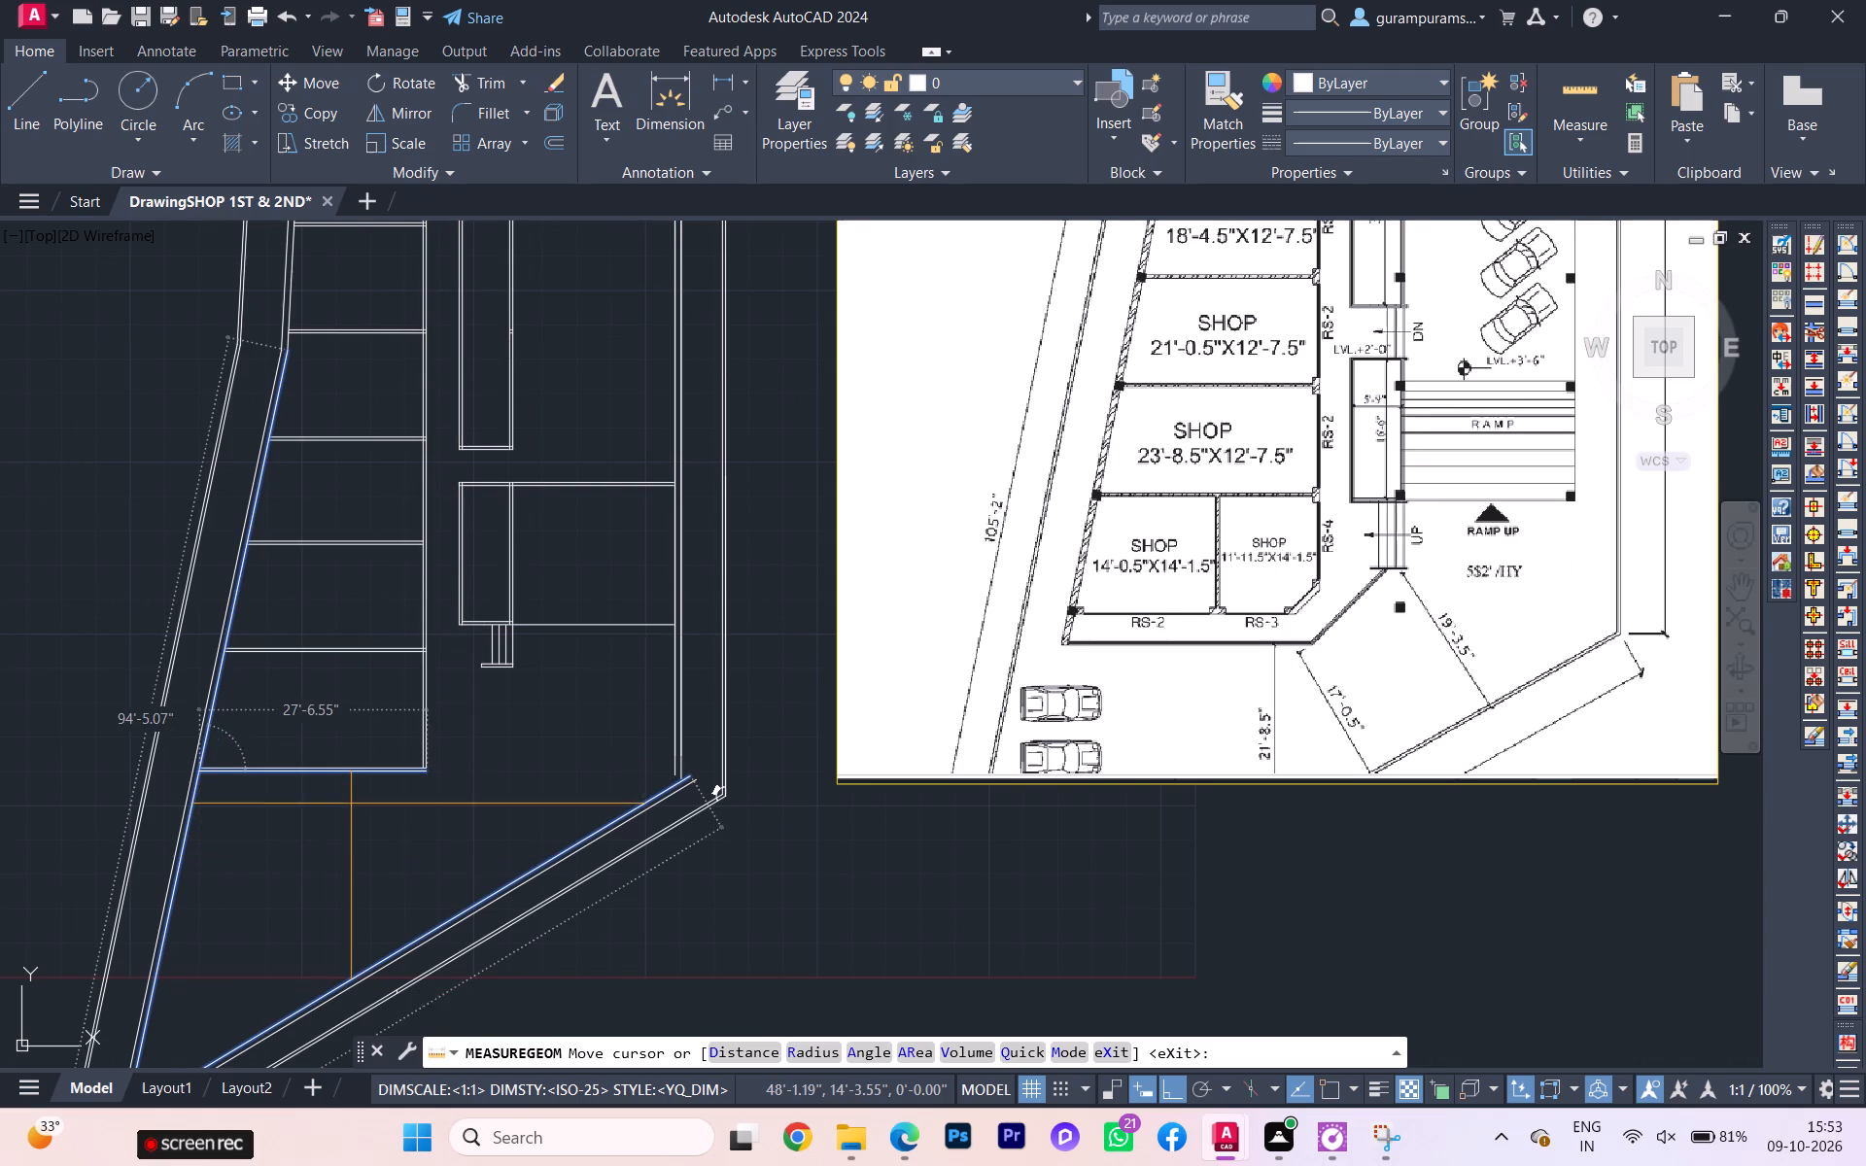
Draw a 21'-8.5" line straight north from the inner line of the slanted southern boundary toward the southernmost shop.
key("l")
key("Return")
scroll(336, 952, "up", 1)
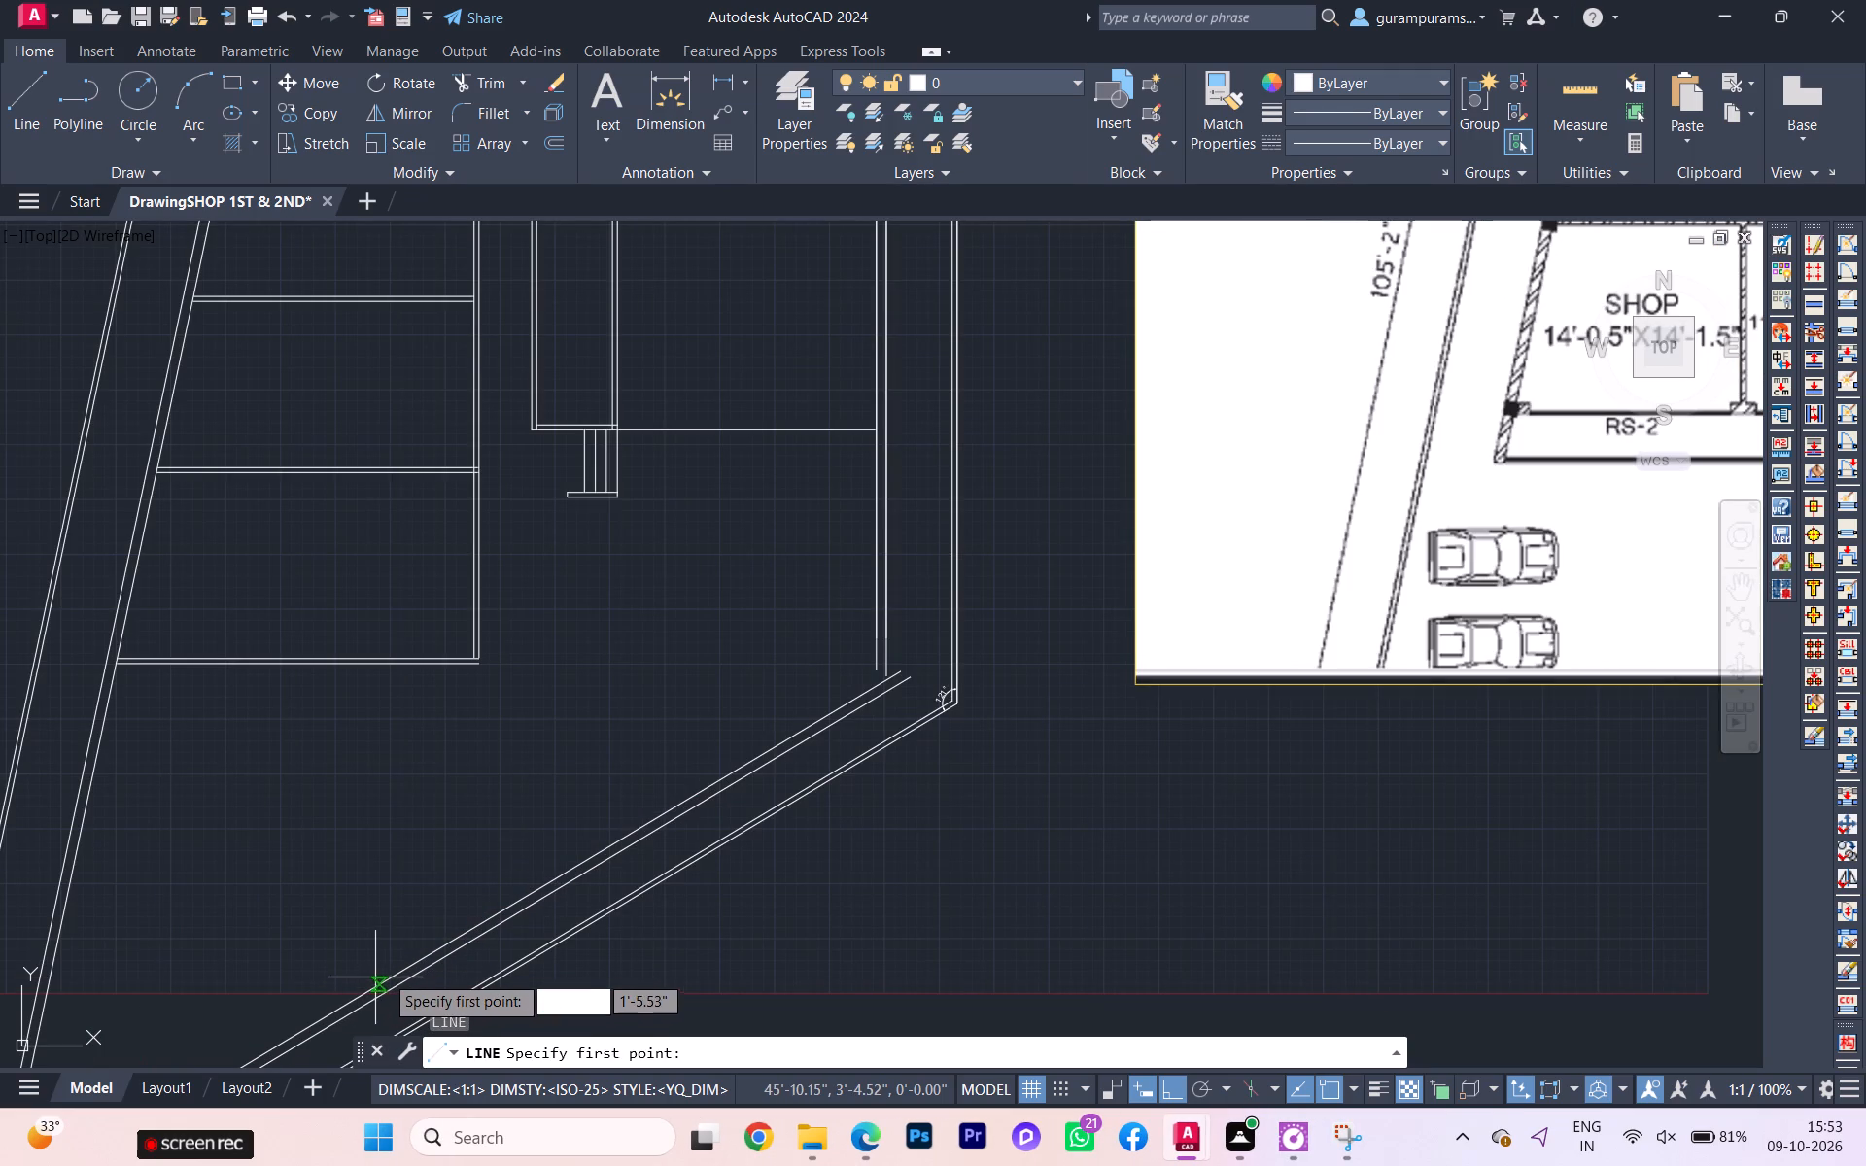
left_click(387, 978)
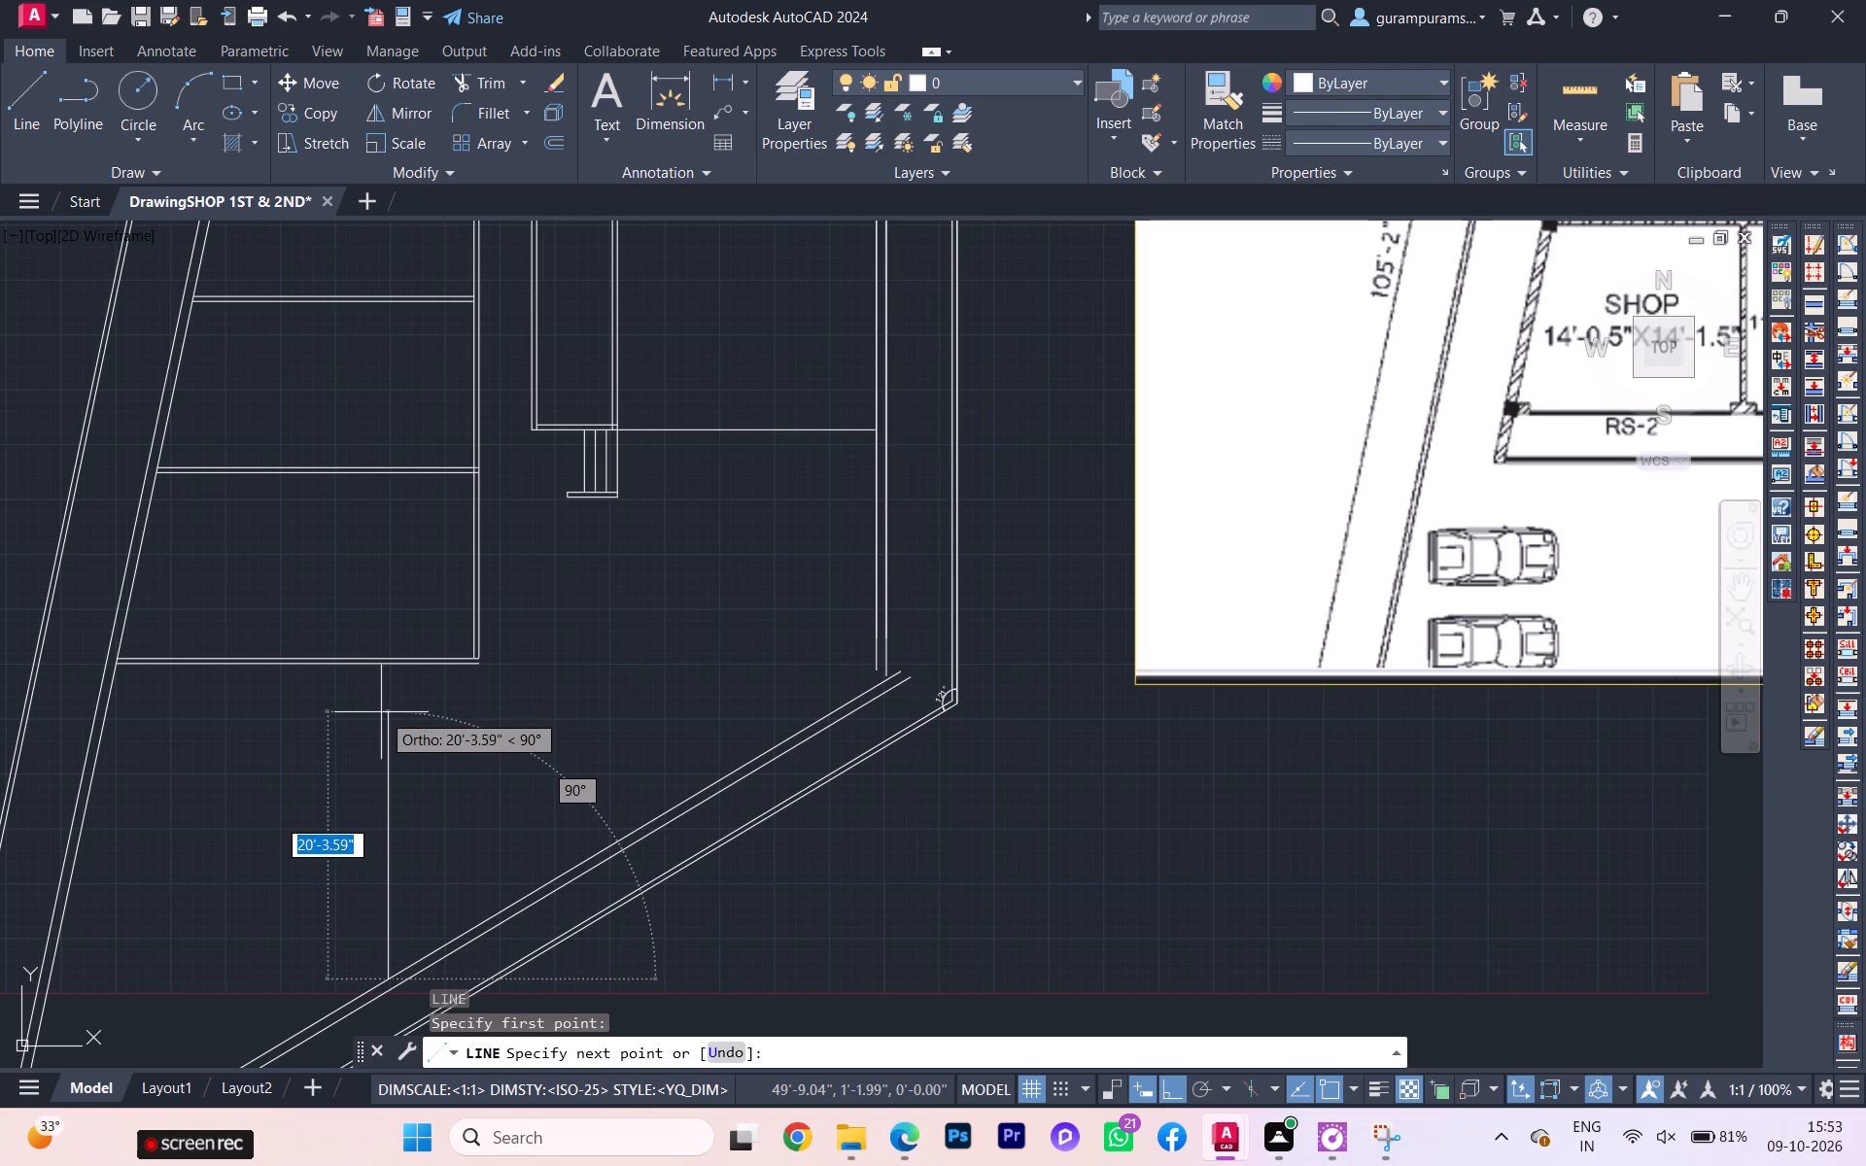
scroll(379, 717, "down", 1)
scroll(379, 717, "up", 1)
scroll(372, 727, "down", 1)
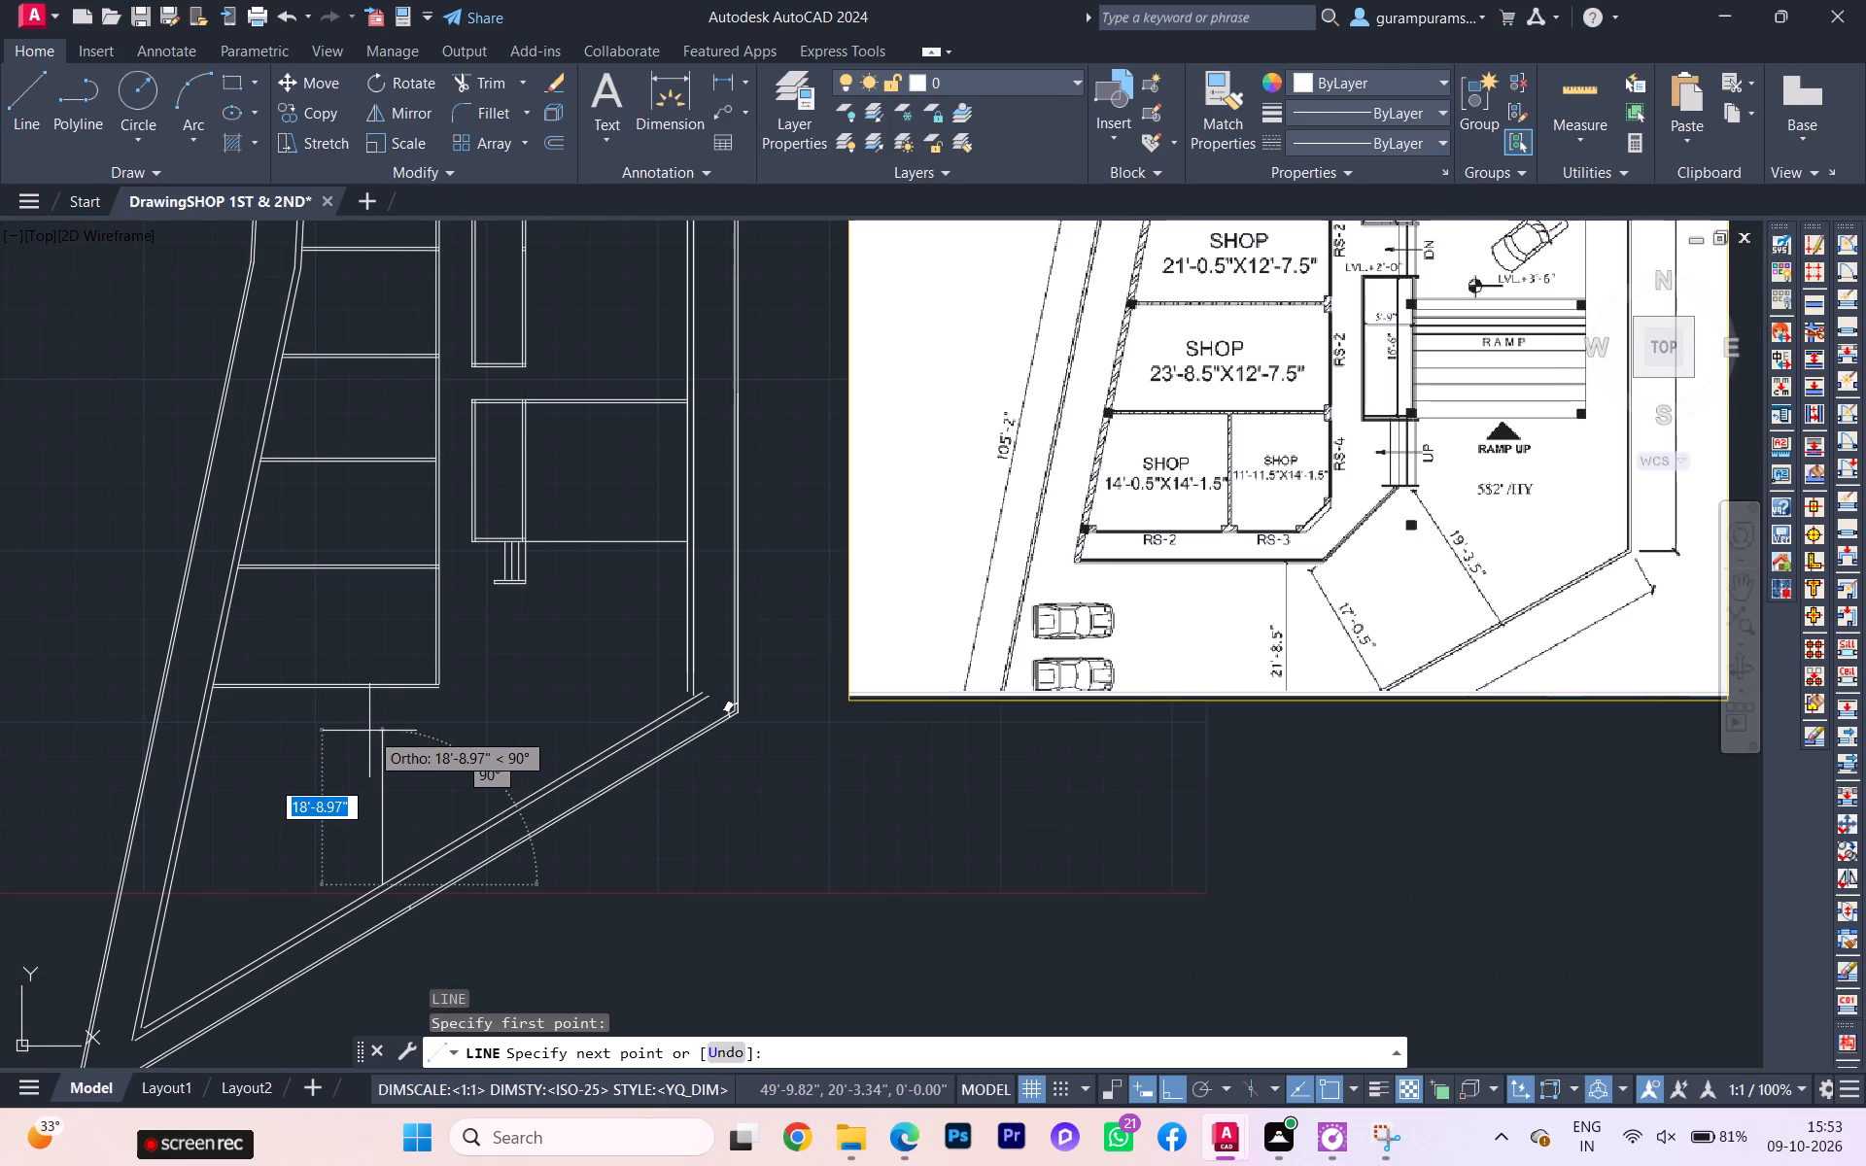
scroll(369, 731, "up", 1)
scroll(369, 731, "down", 1)
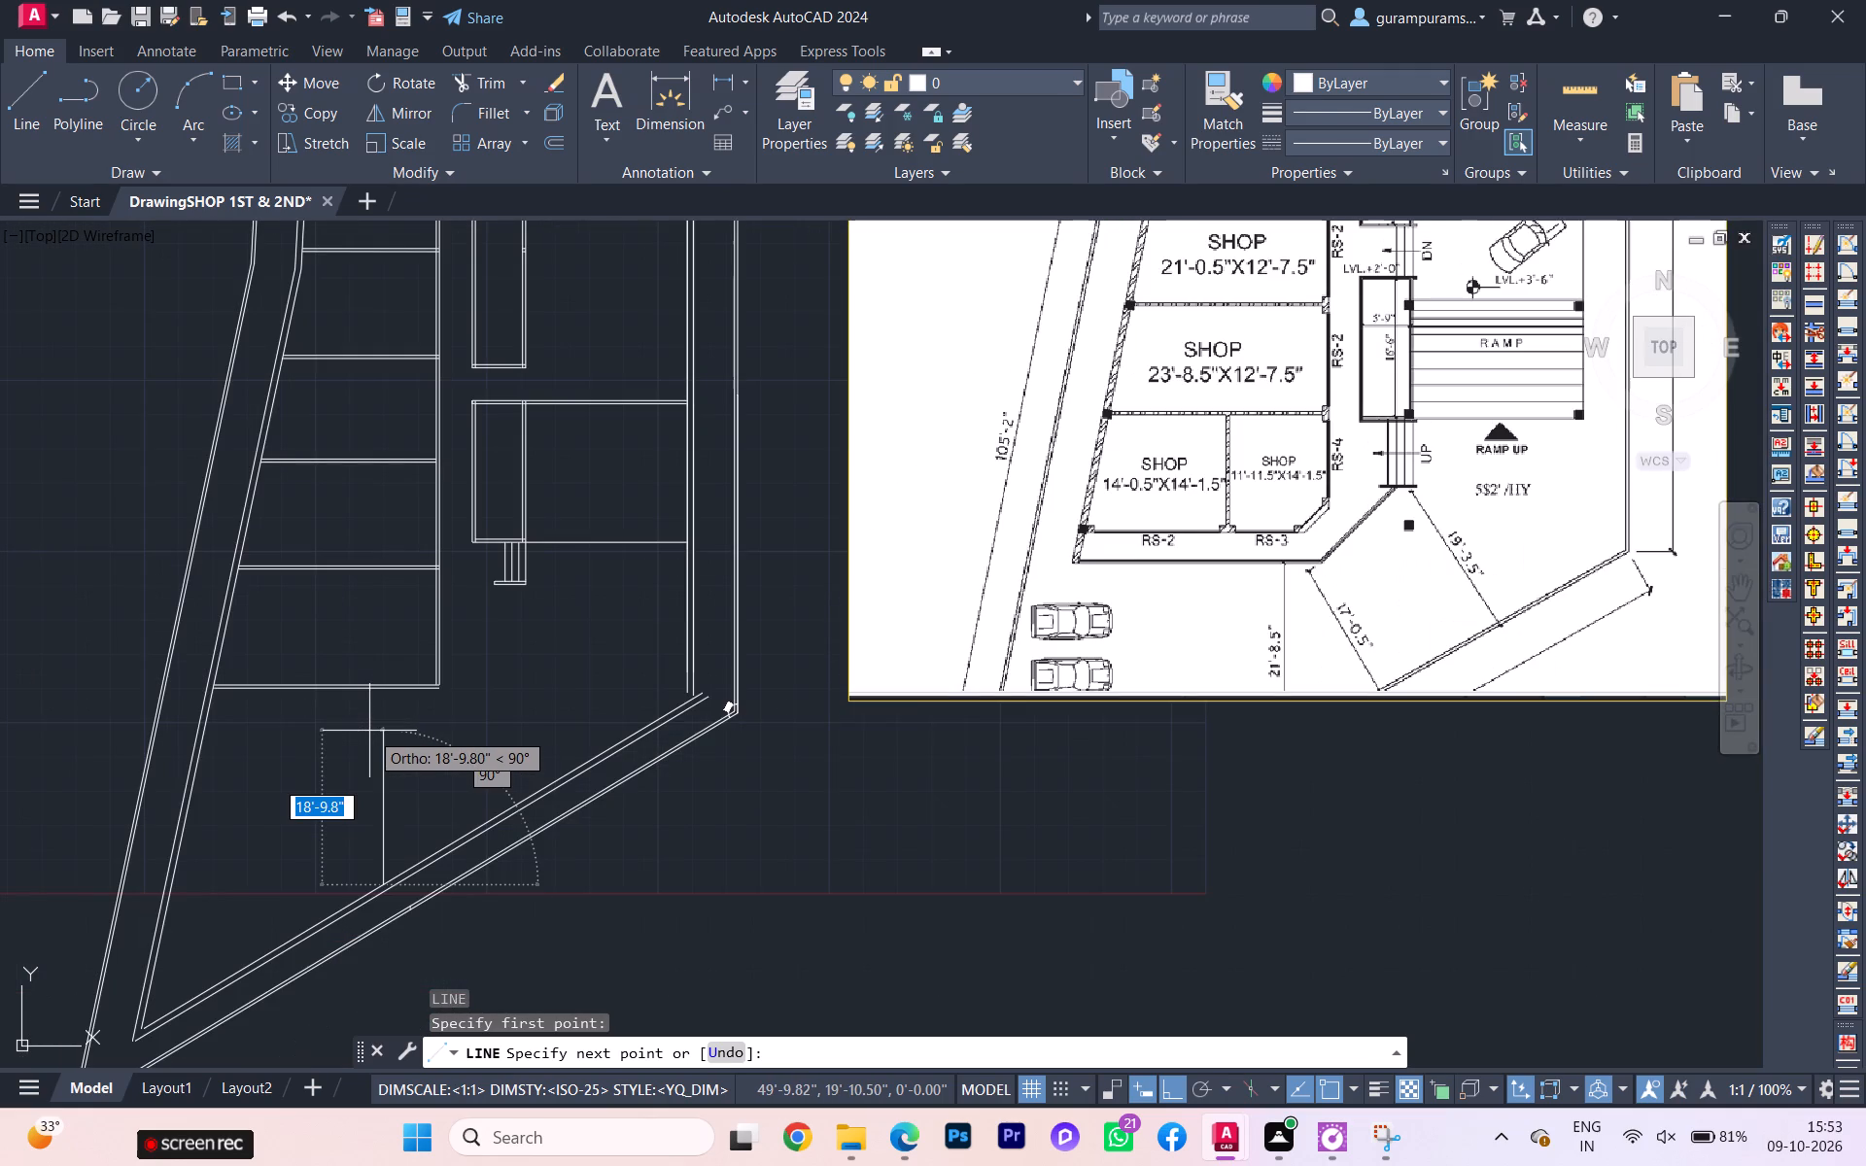
type("21'")
type("8.5")
key("Return")
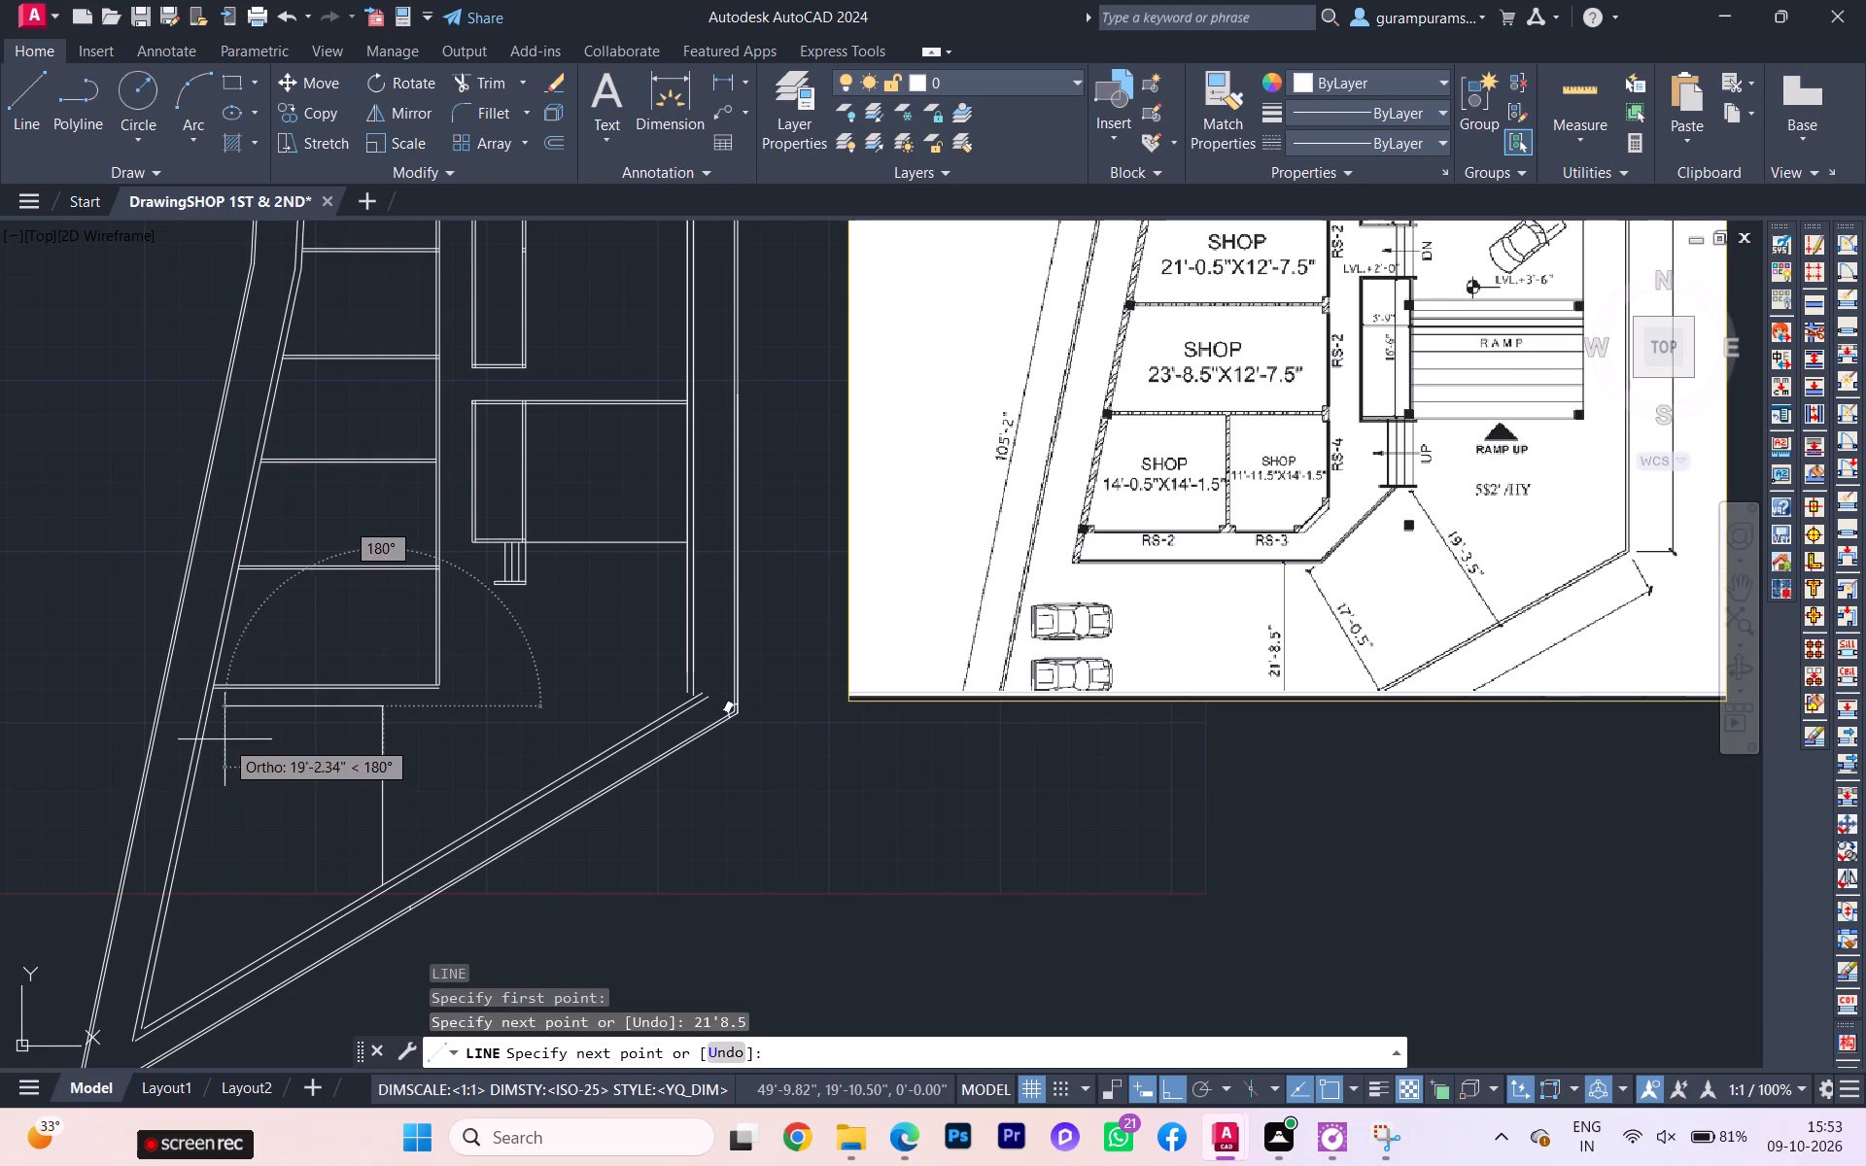
Draw a horizontal line from the north end of the 21'-8.5" line west to the shops' slanted west wall, about 21'-1" long.
scroll(182, 717, "up", 3)
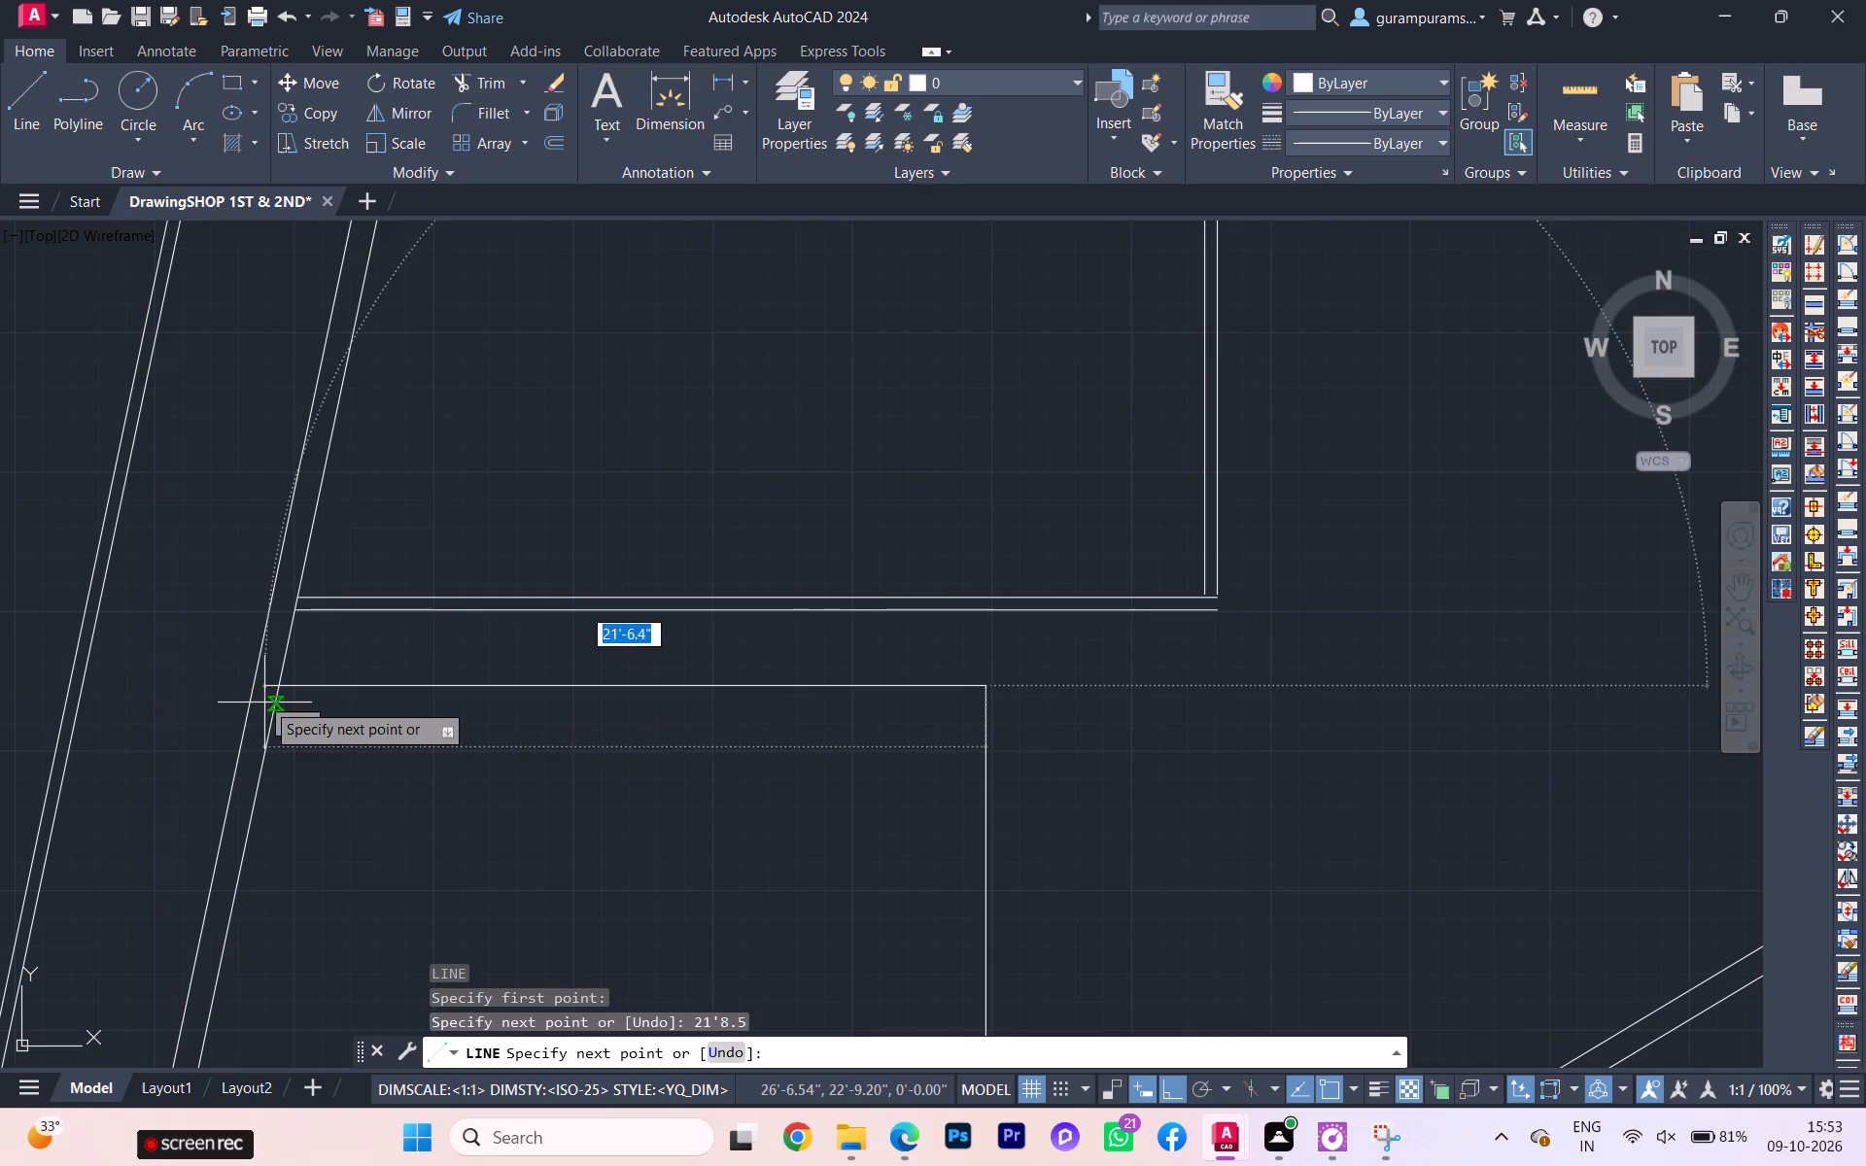
scroll(272, 685, "up", 3)
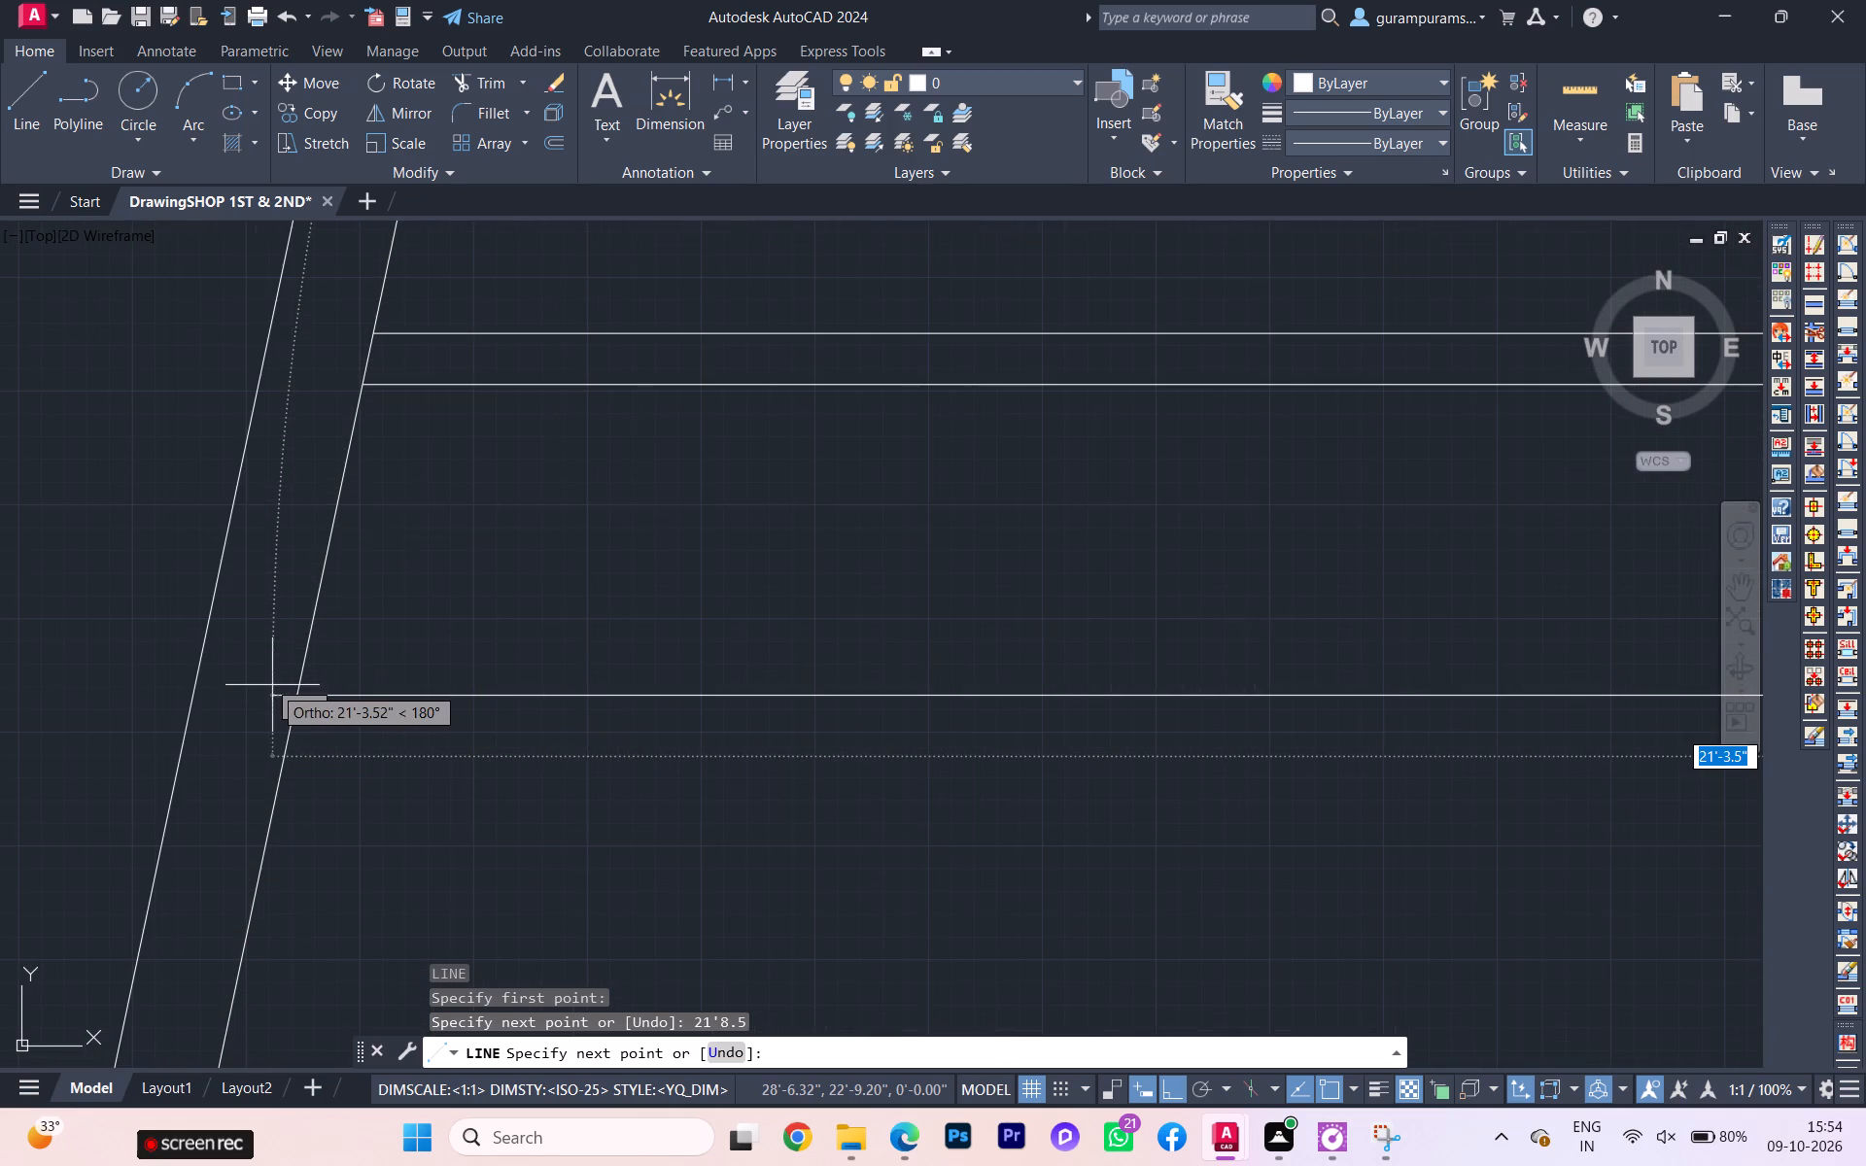
left_click(297, 697)
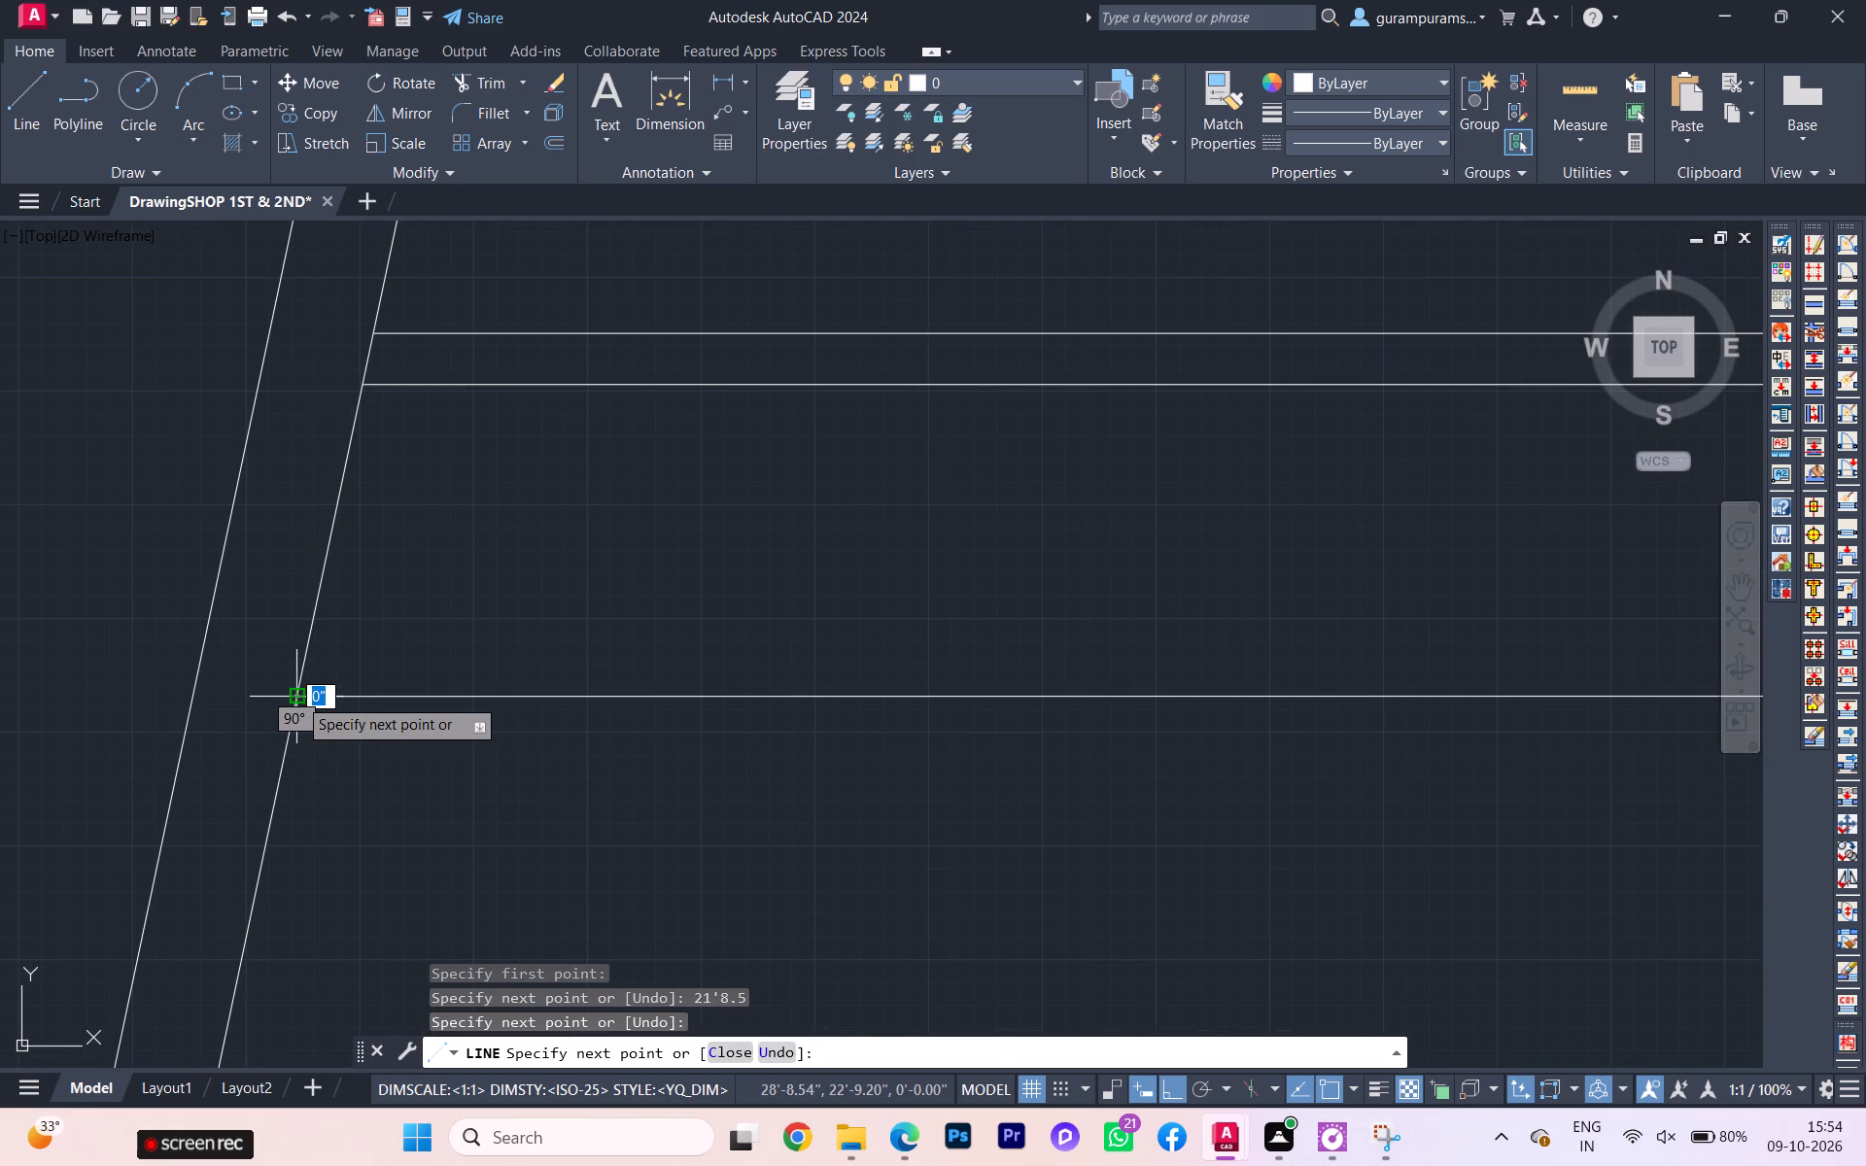
key("Escape")
key("Escape")
Draw a line about 8'-8" long due east from the north end of the 21'-8.5" line, continuing the front edge past the shop's east wall.
scroll(288, 713, "down", 4)
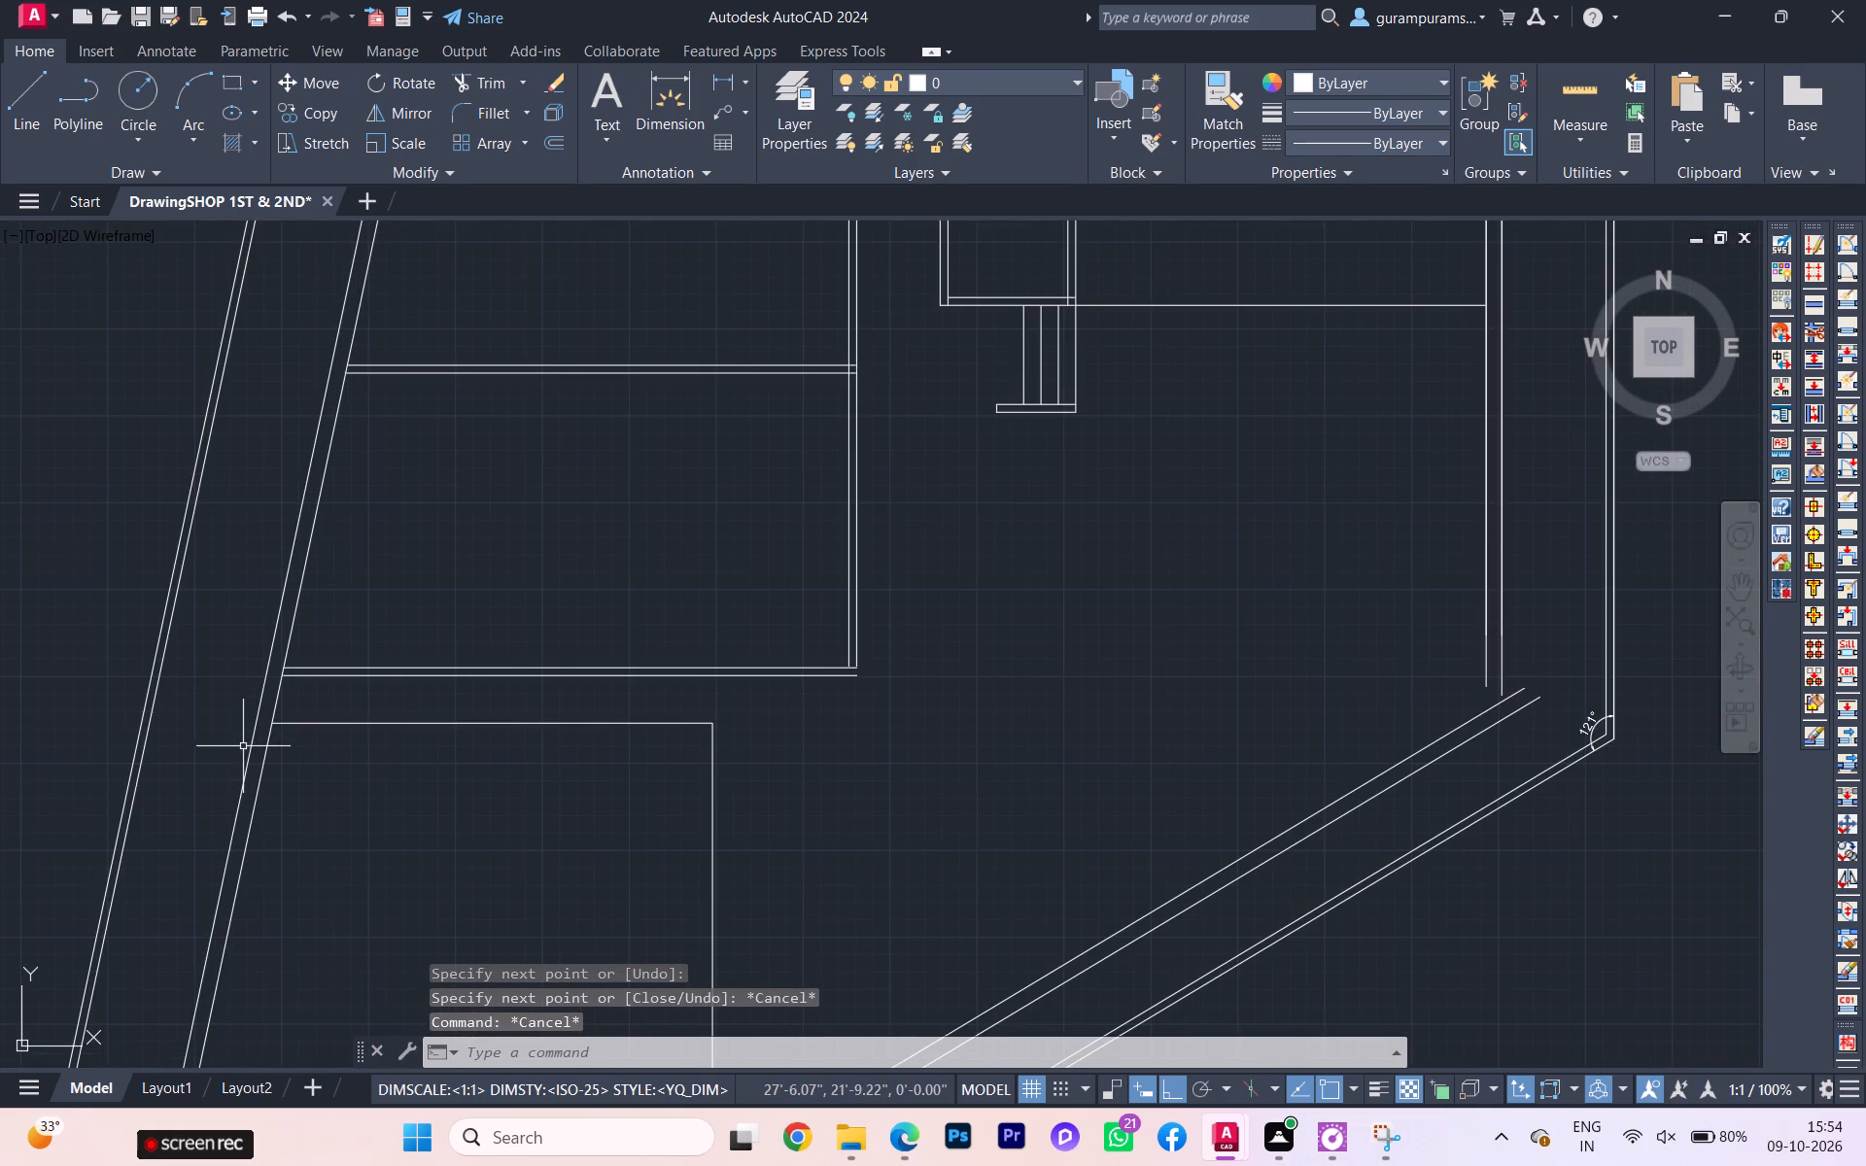
scroll(304, 733, "down", 1)
scroll(559, 766, "down", 2)
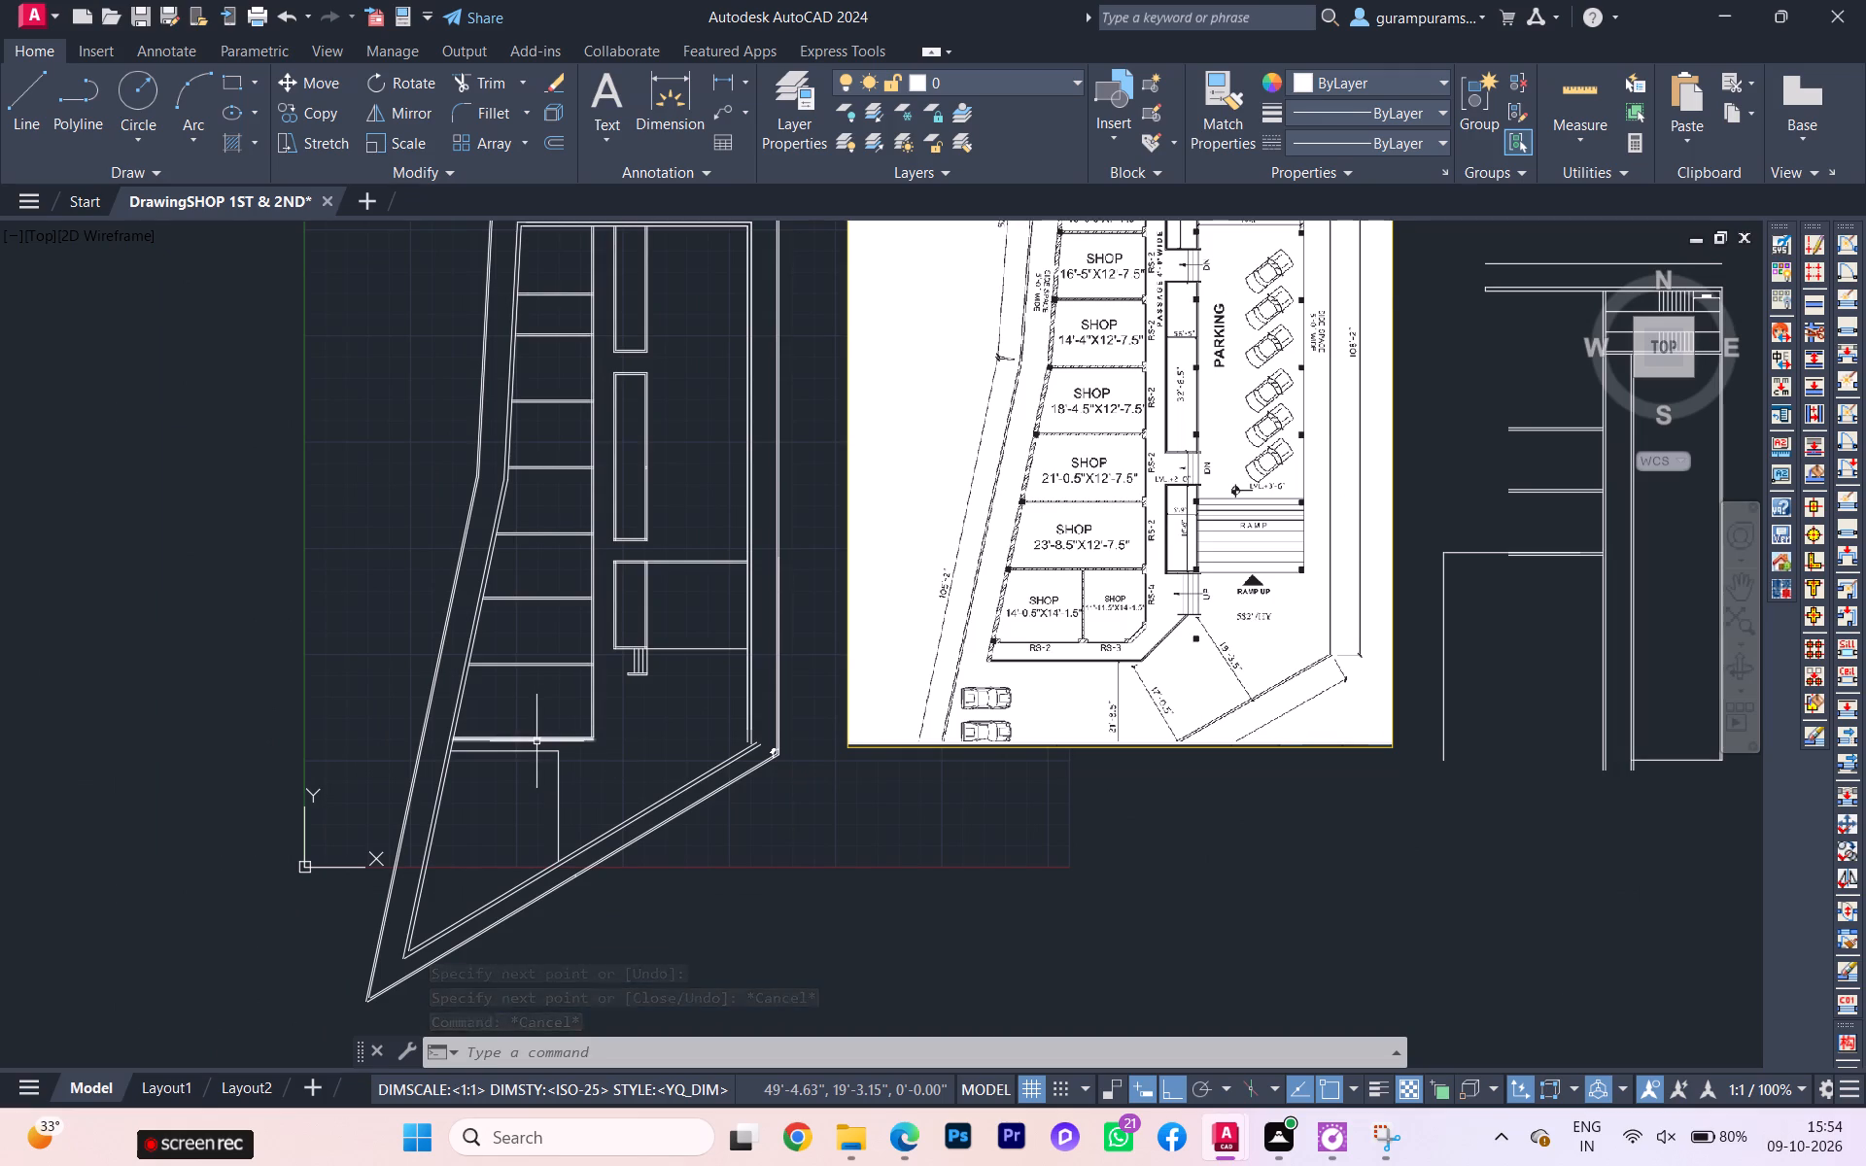
scroll(536, 741, "up", 2)
key("l")
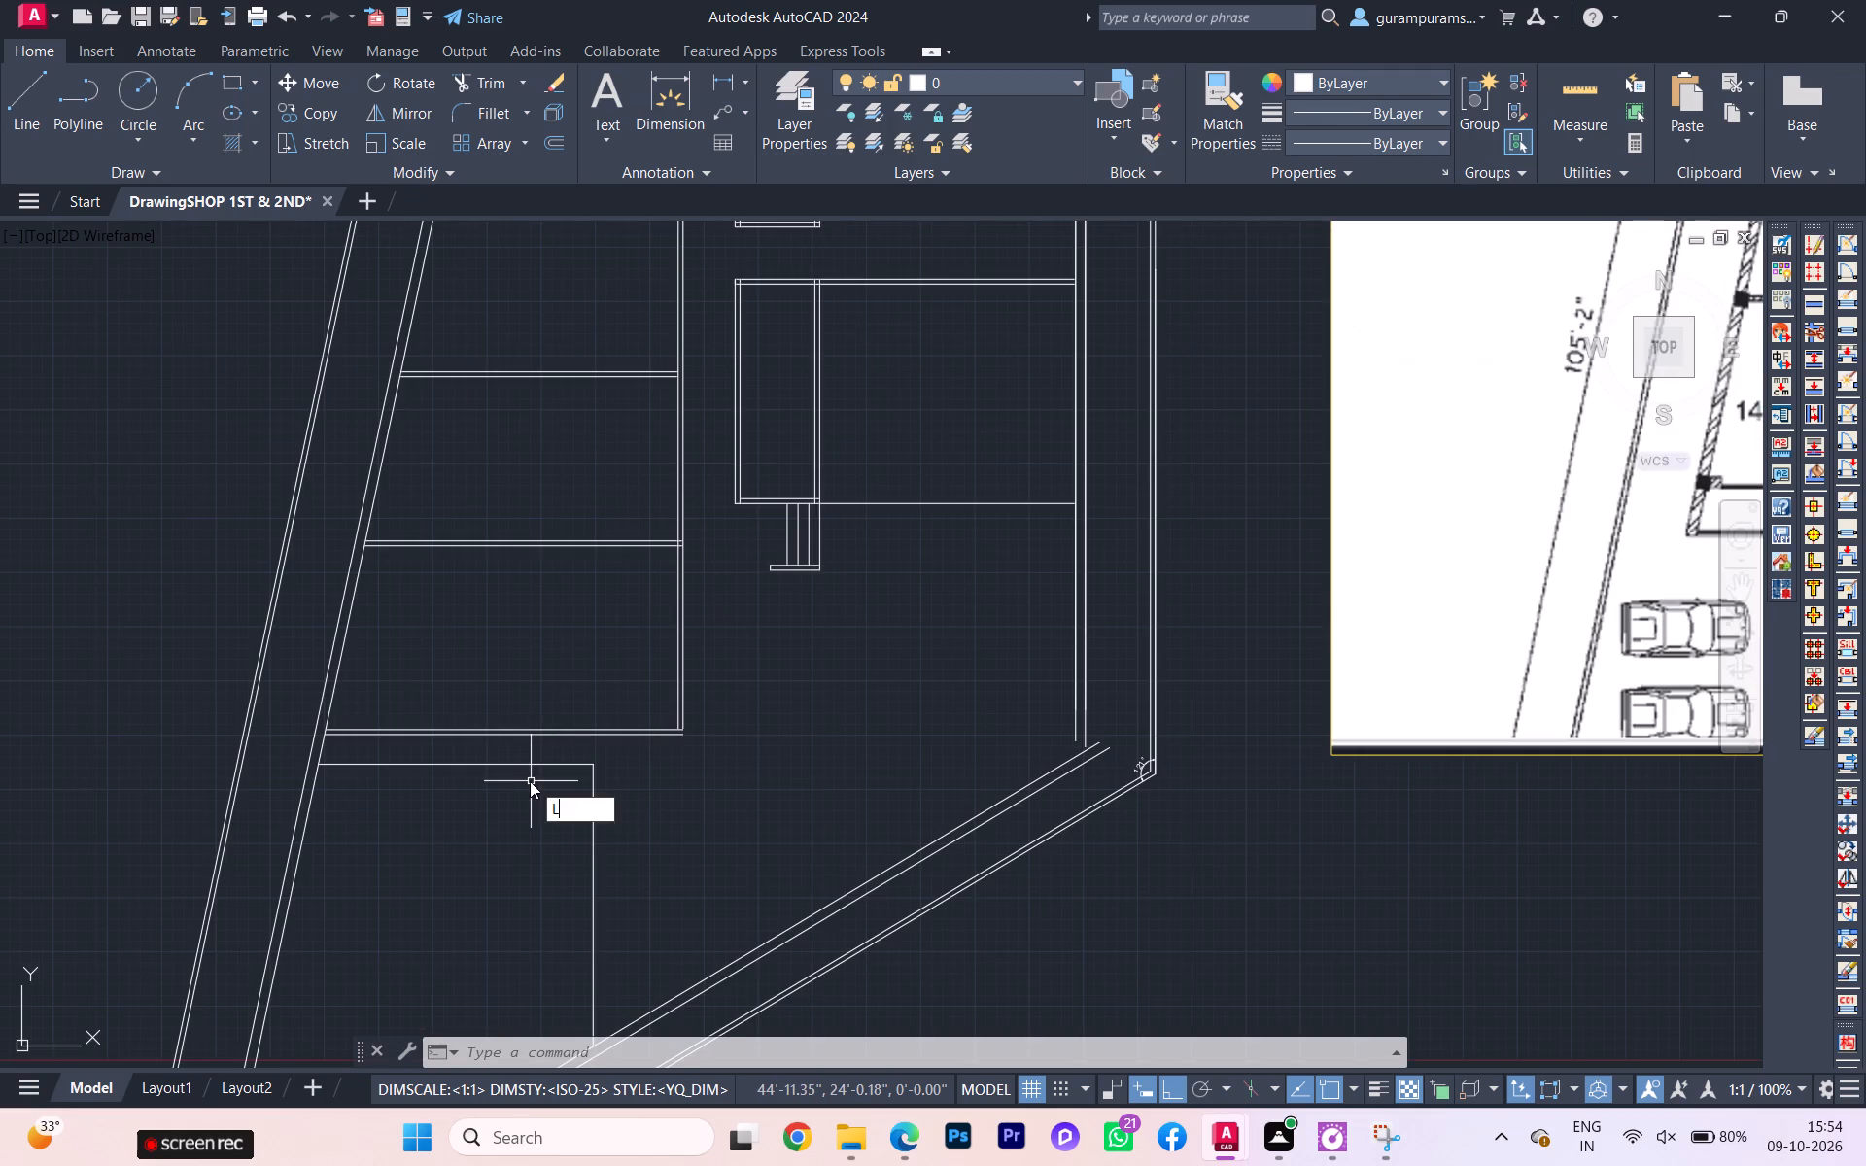
key("Return")
scroll(529, 784, "up", 2)
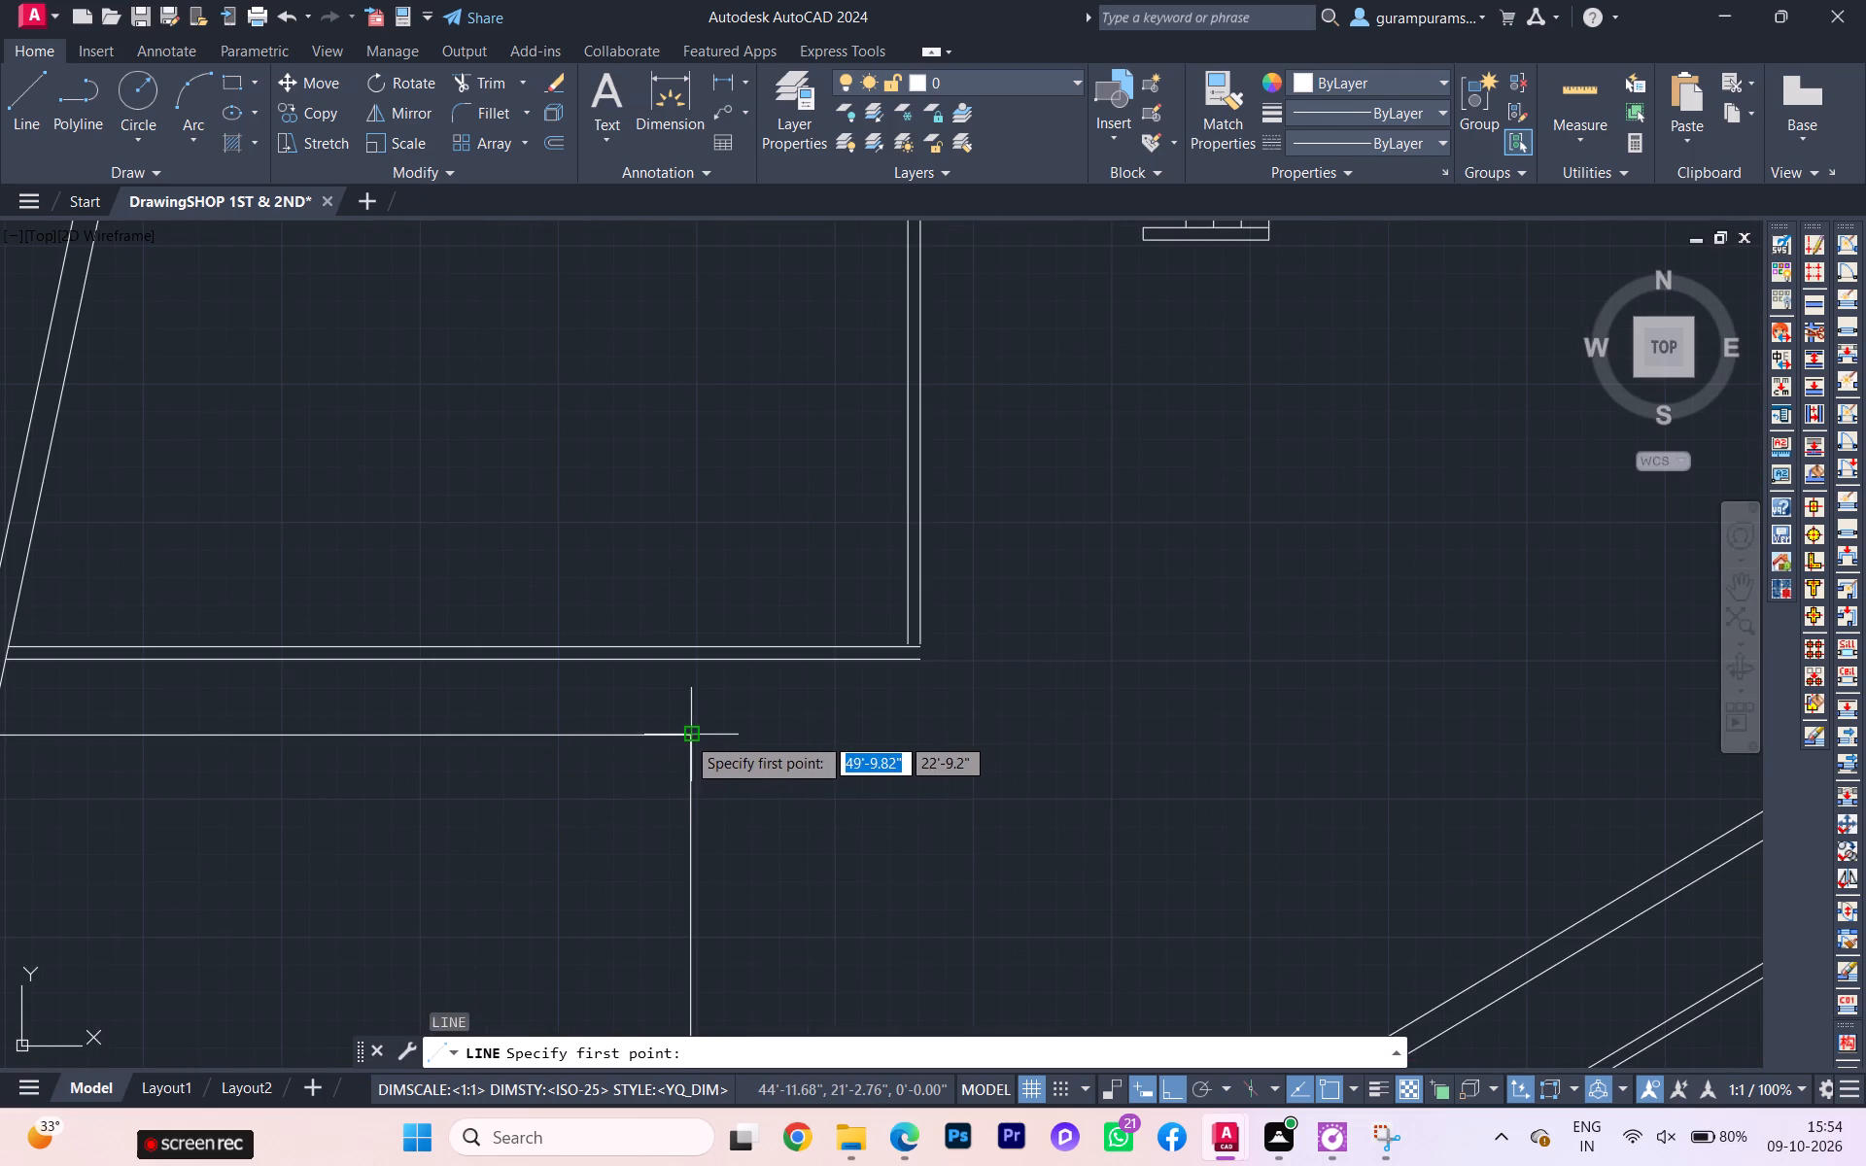
left_click(686, 736)
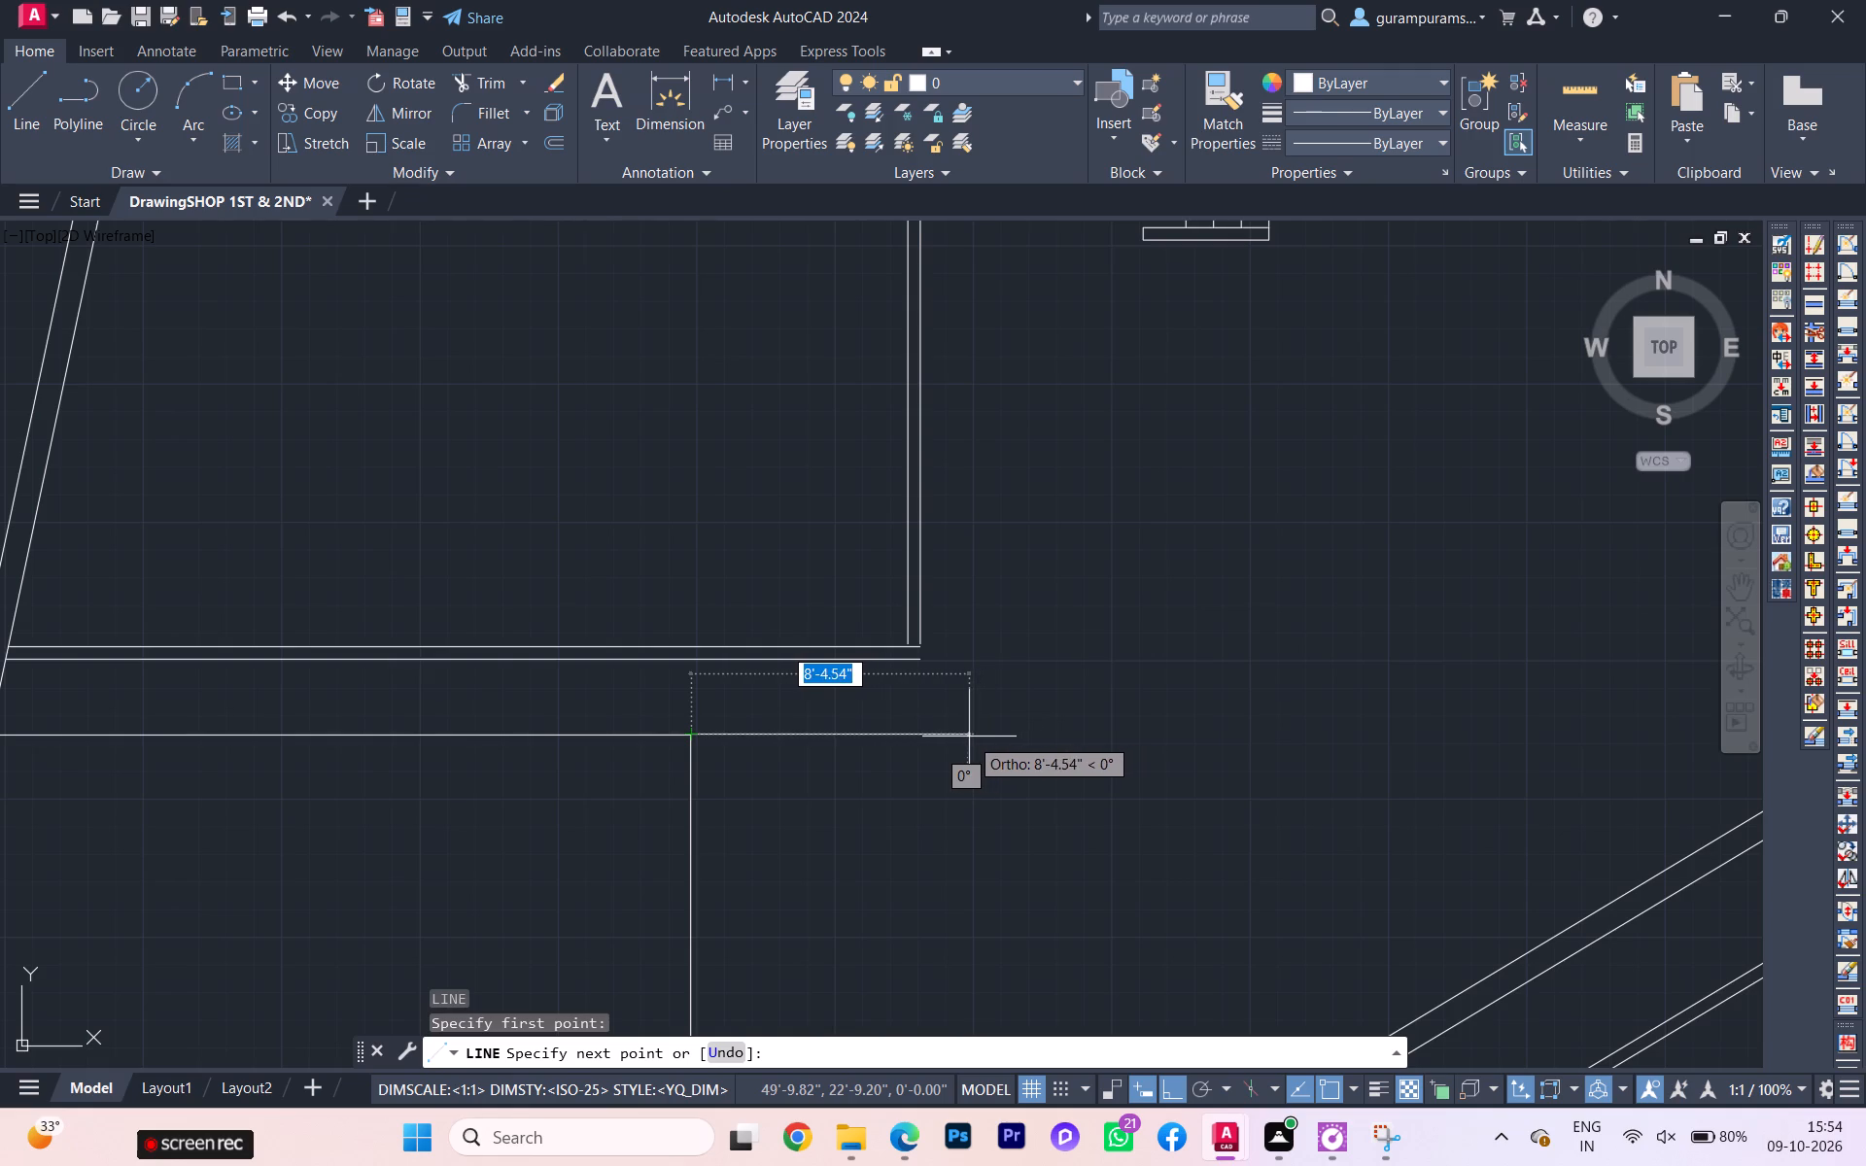
left_click(980, 735)
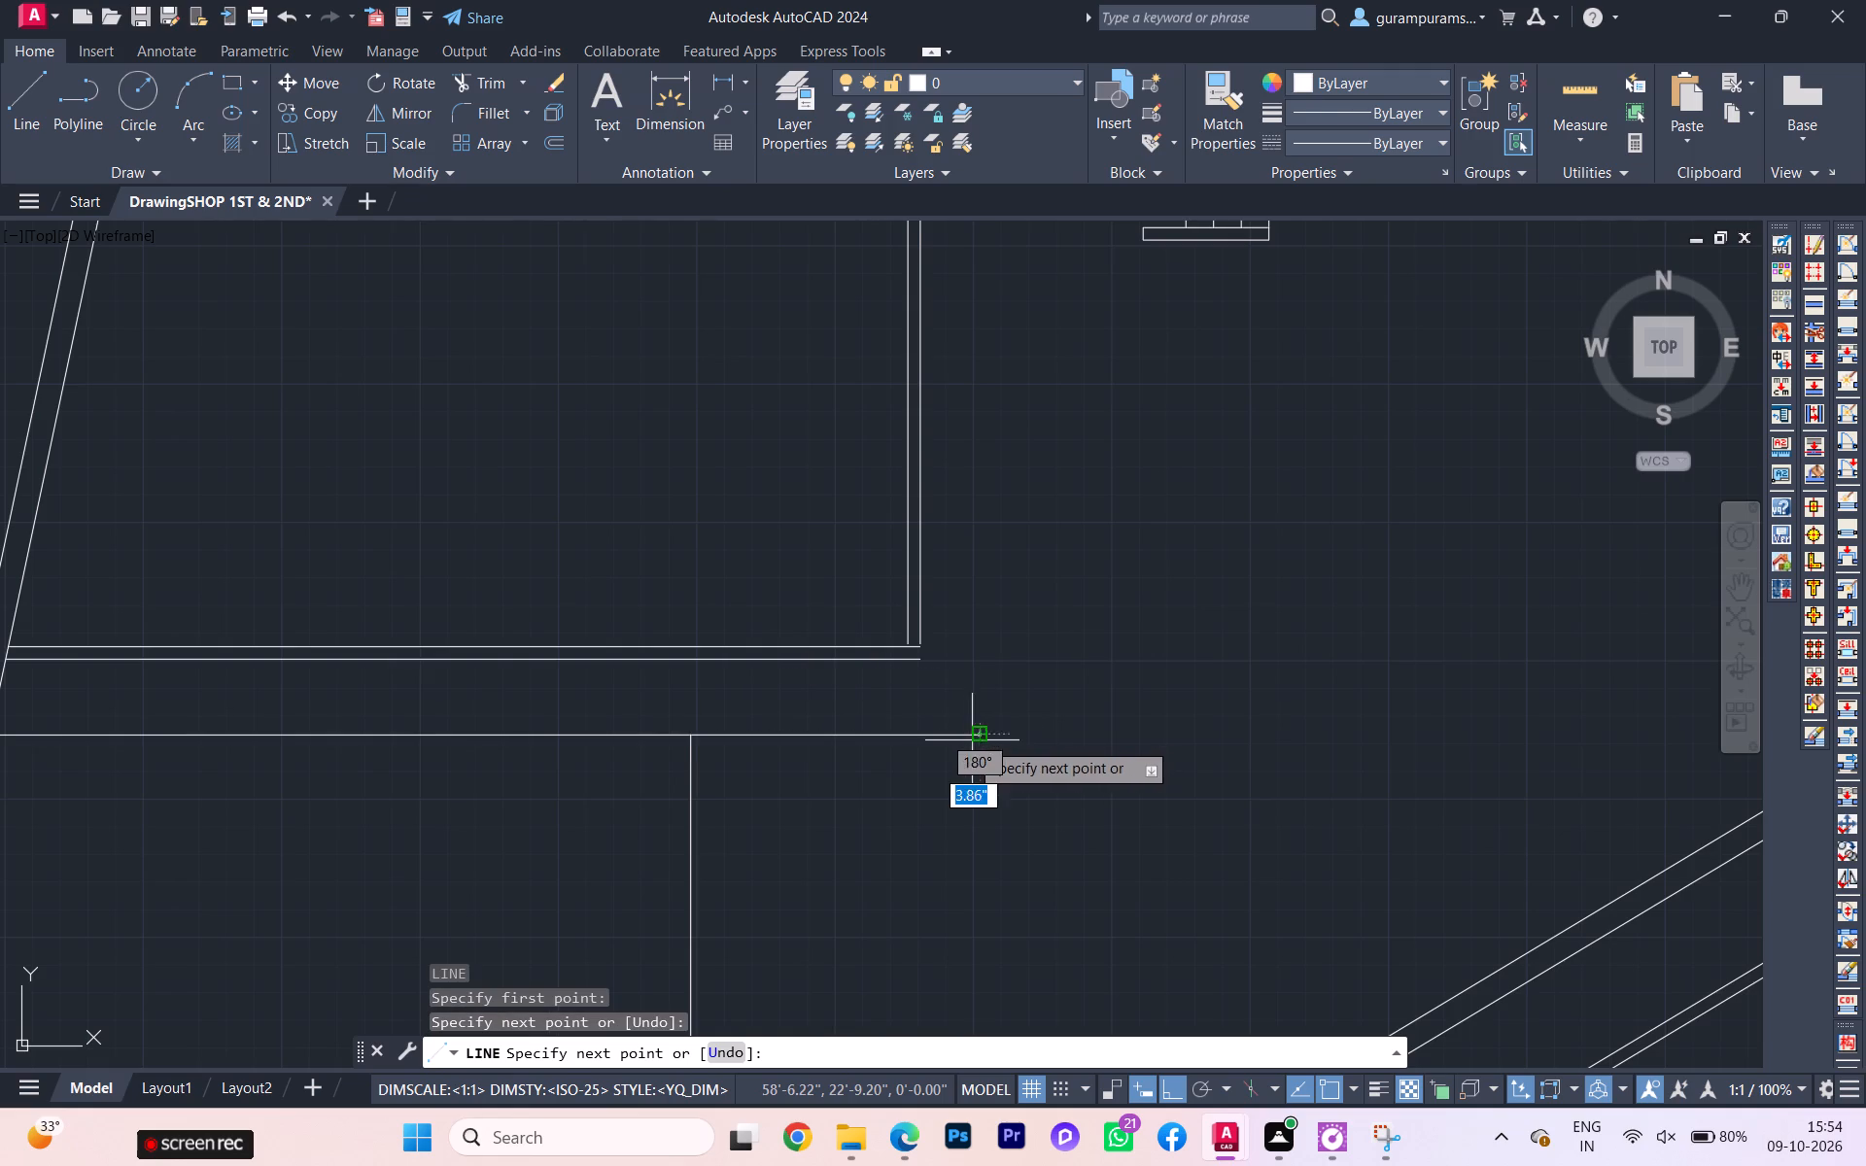
key("Escape")
Erase the vertical 21'-8.5" construction line below the shops' front edge.
left_click(838, 833)
left_click(623, 863)
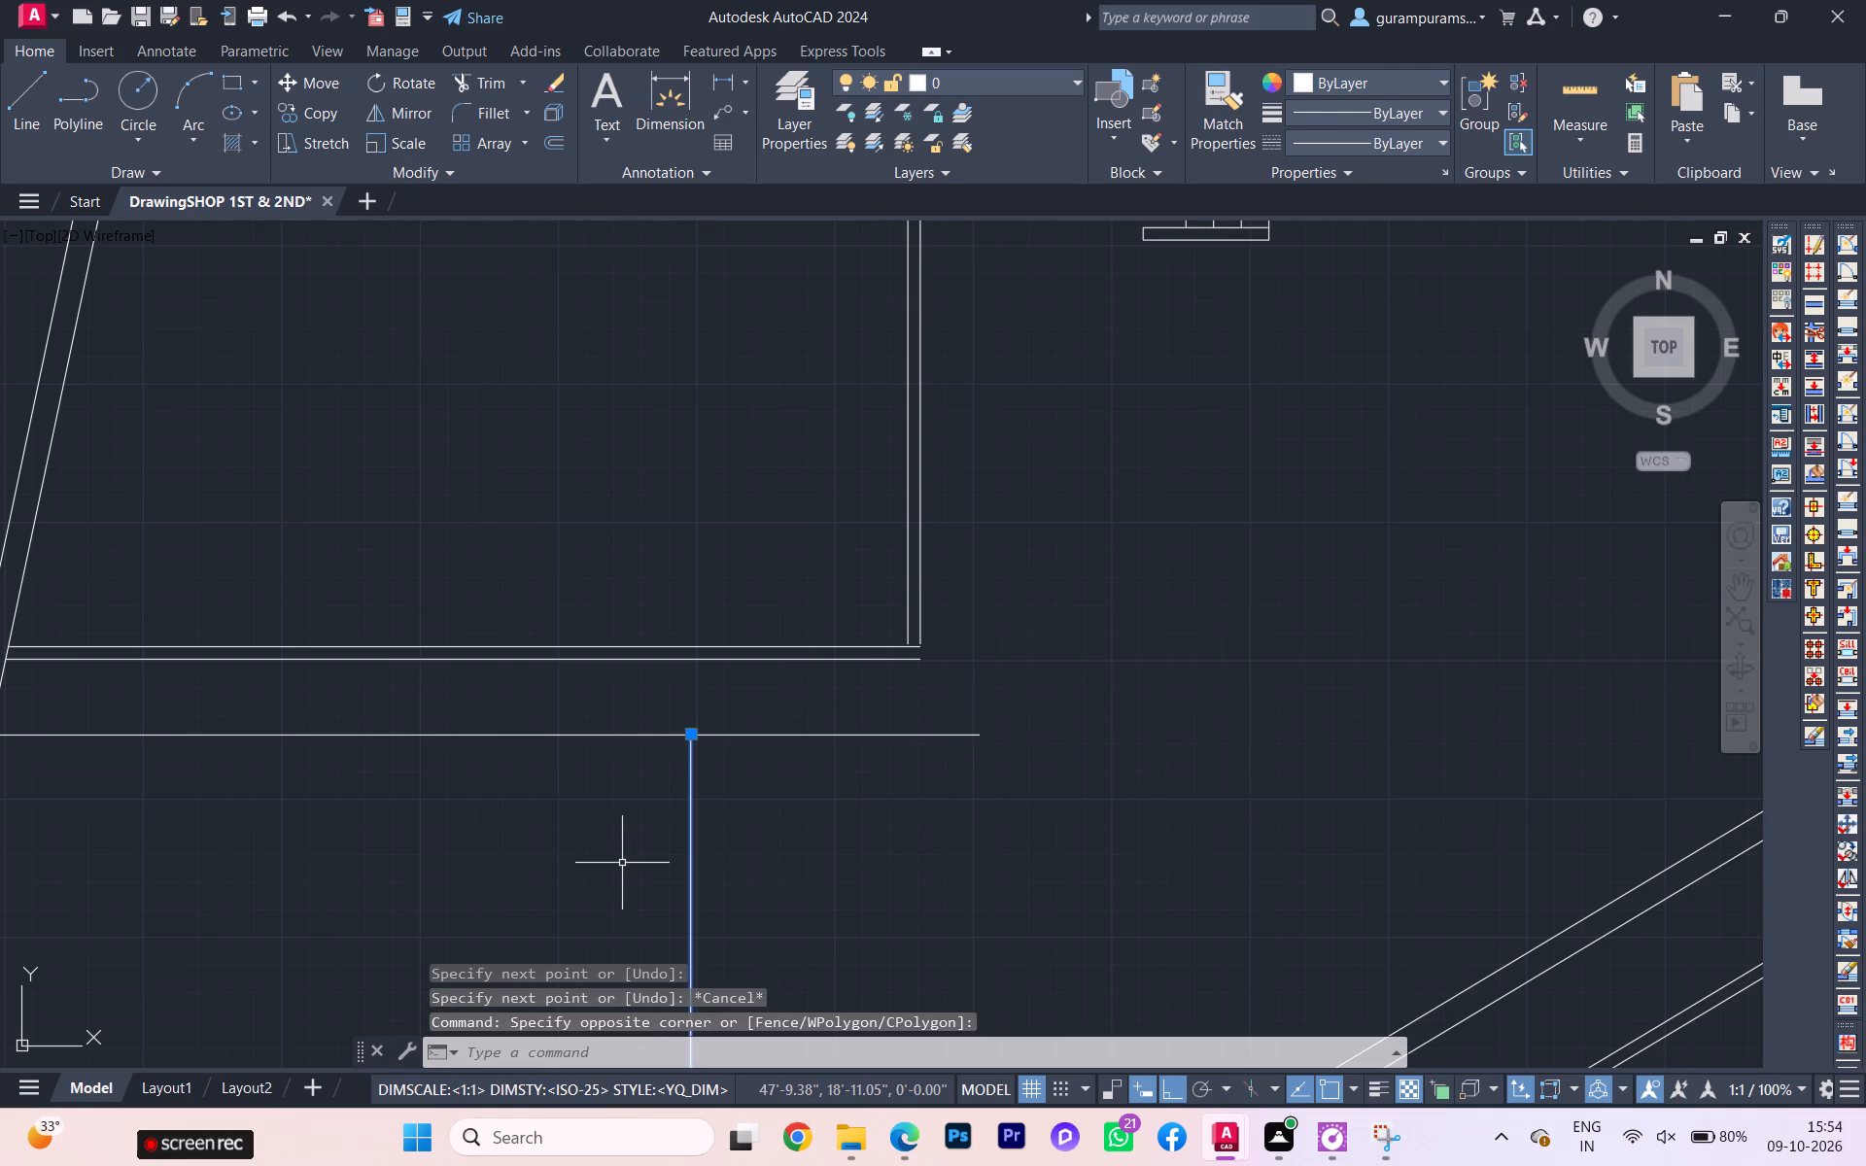
key("Delete")
Join the two collinear front-edge segments south of the southernmost shop into one polyline.
scroll(622, 863, "down", 2)
left_click(640, 858)
left_click(607, 812)
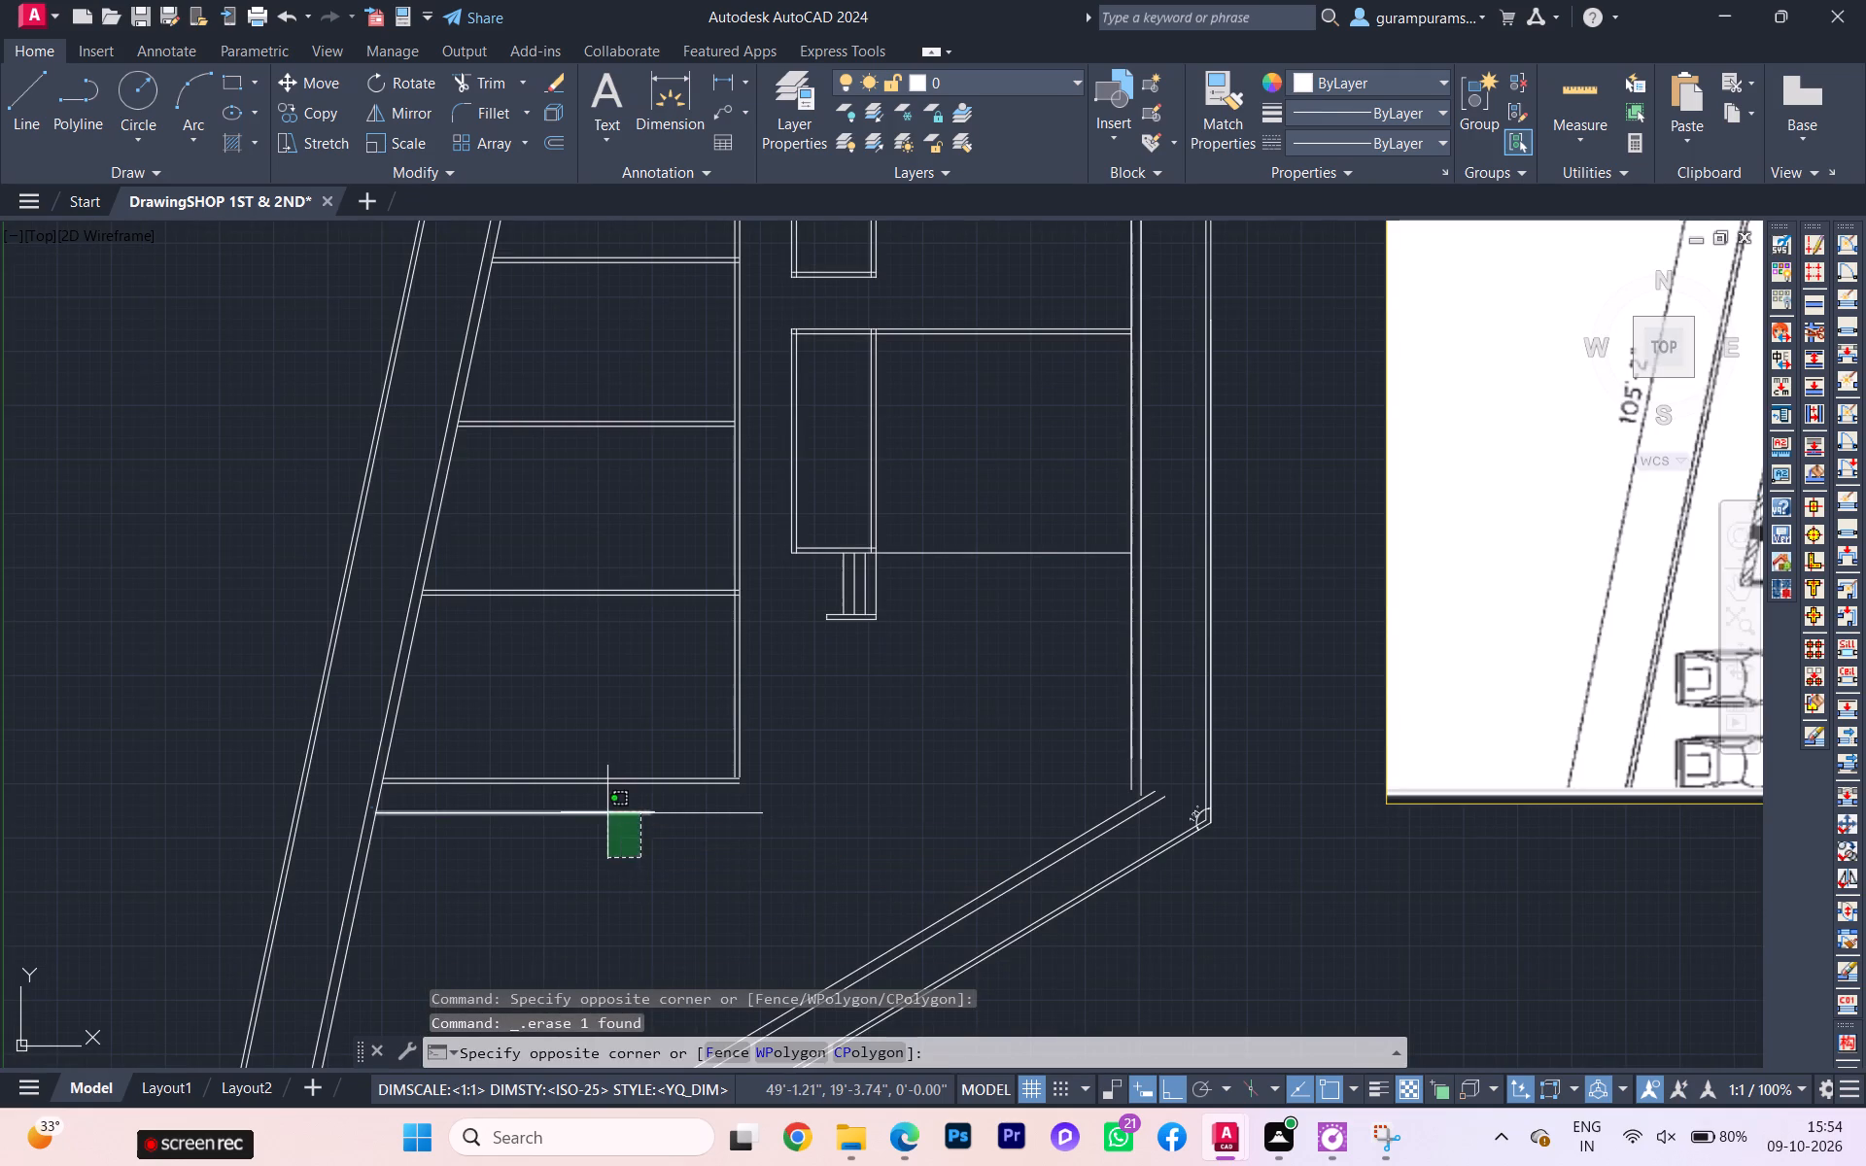
left_click(771, 837)
left_click(669, 798)
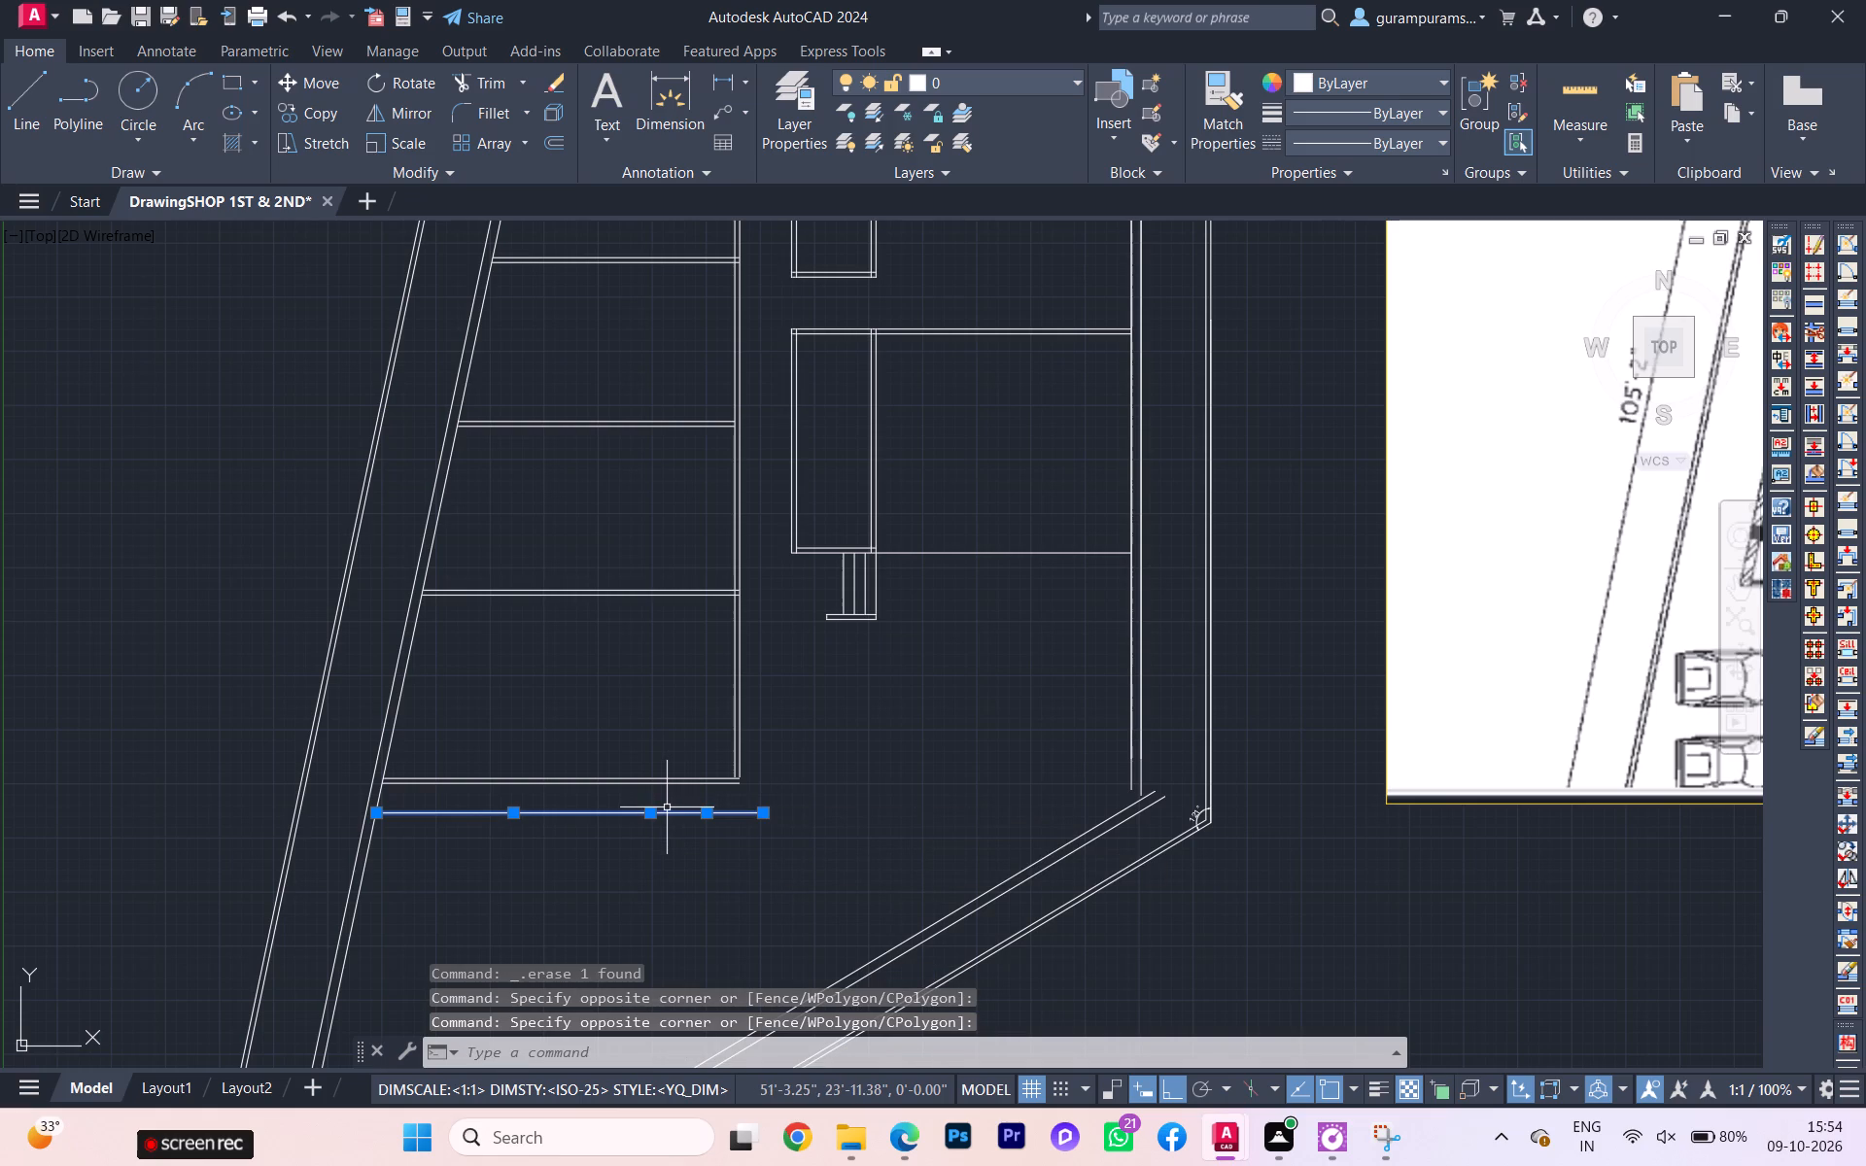
key("j")
left_click(739, 860)
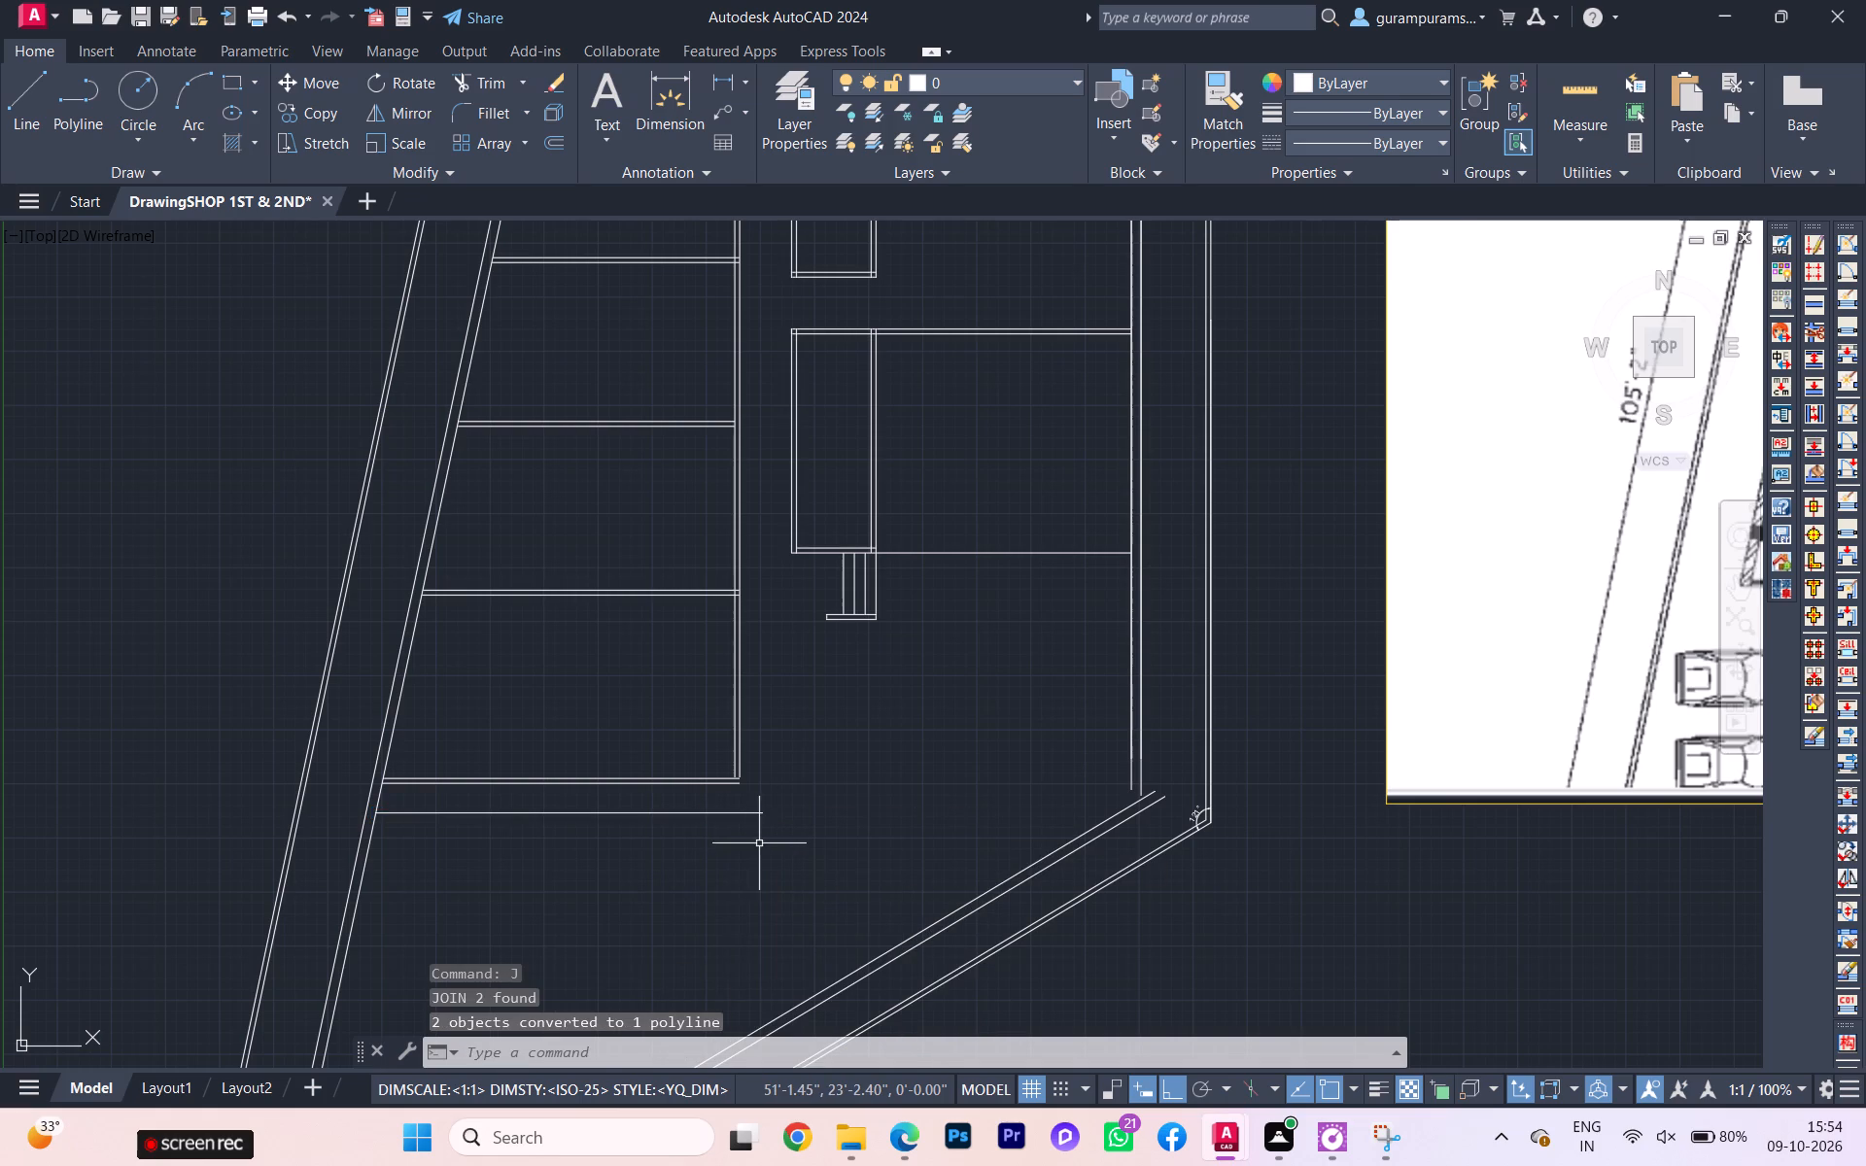
Offset the joined front-edge line 4.5" to the south.
scroll(759, 843, "down", 1)
left_click(751, 849)
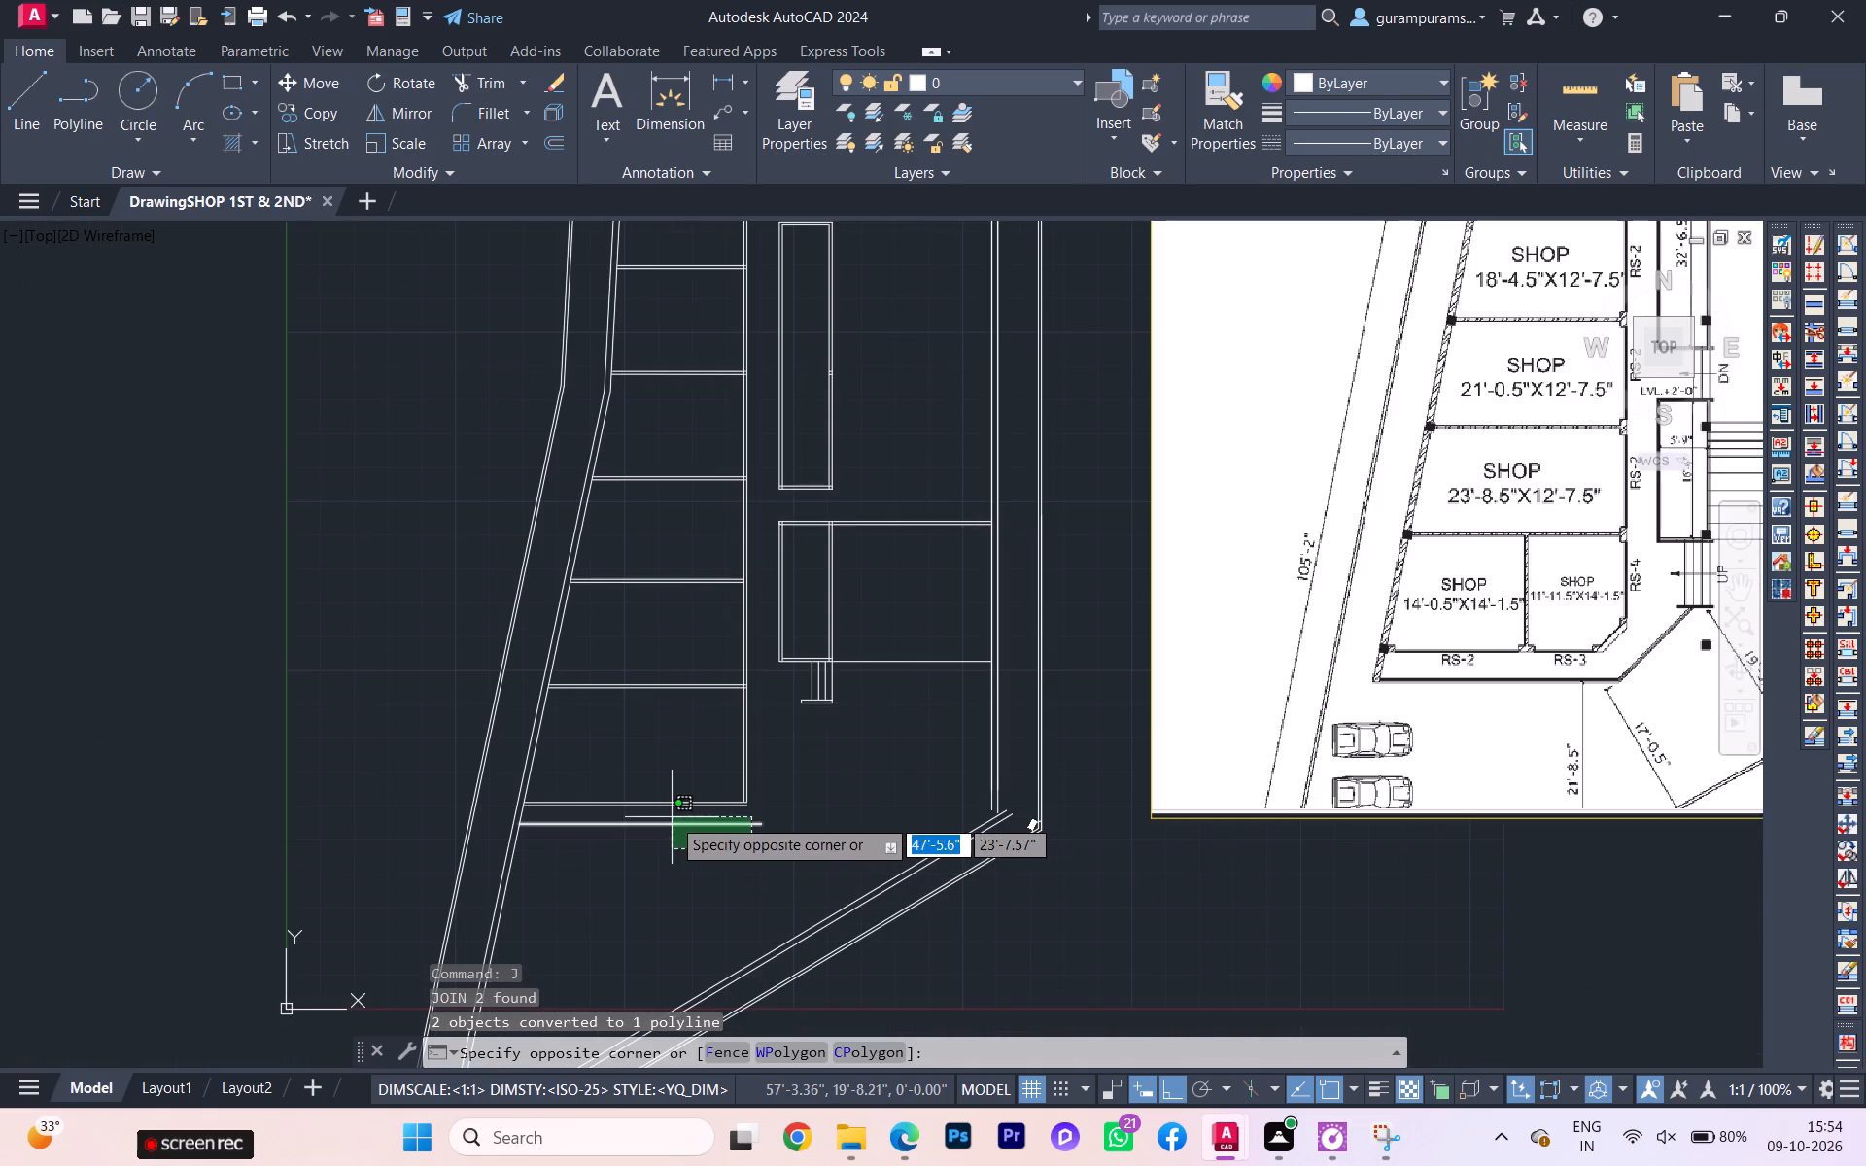
left_click(672, 817)
key("o")
key("Return")
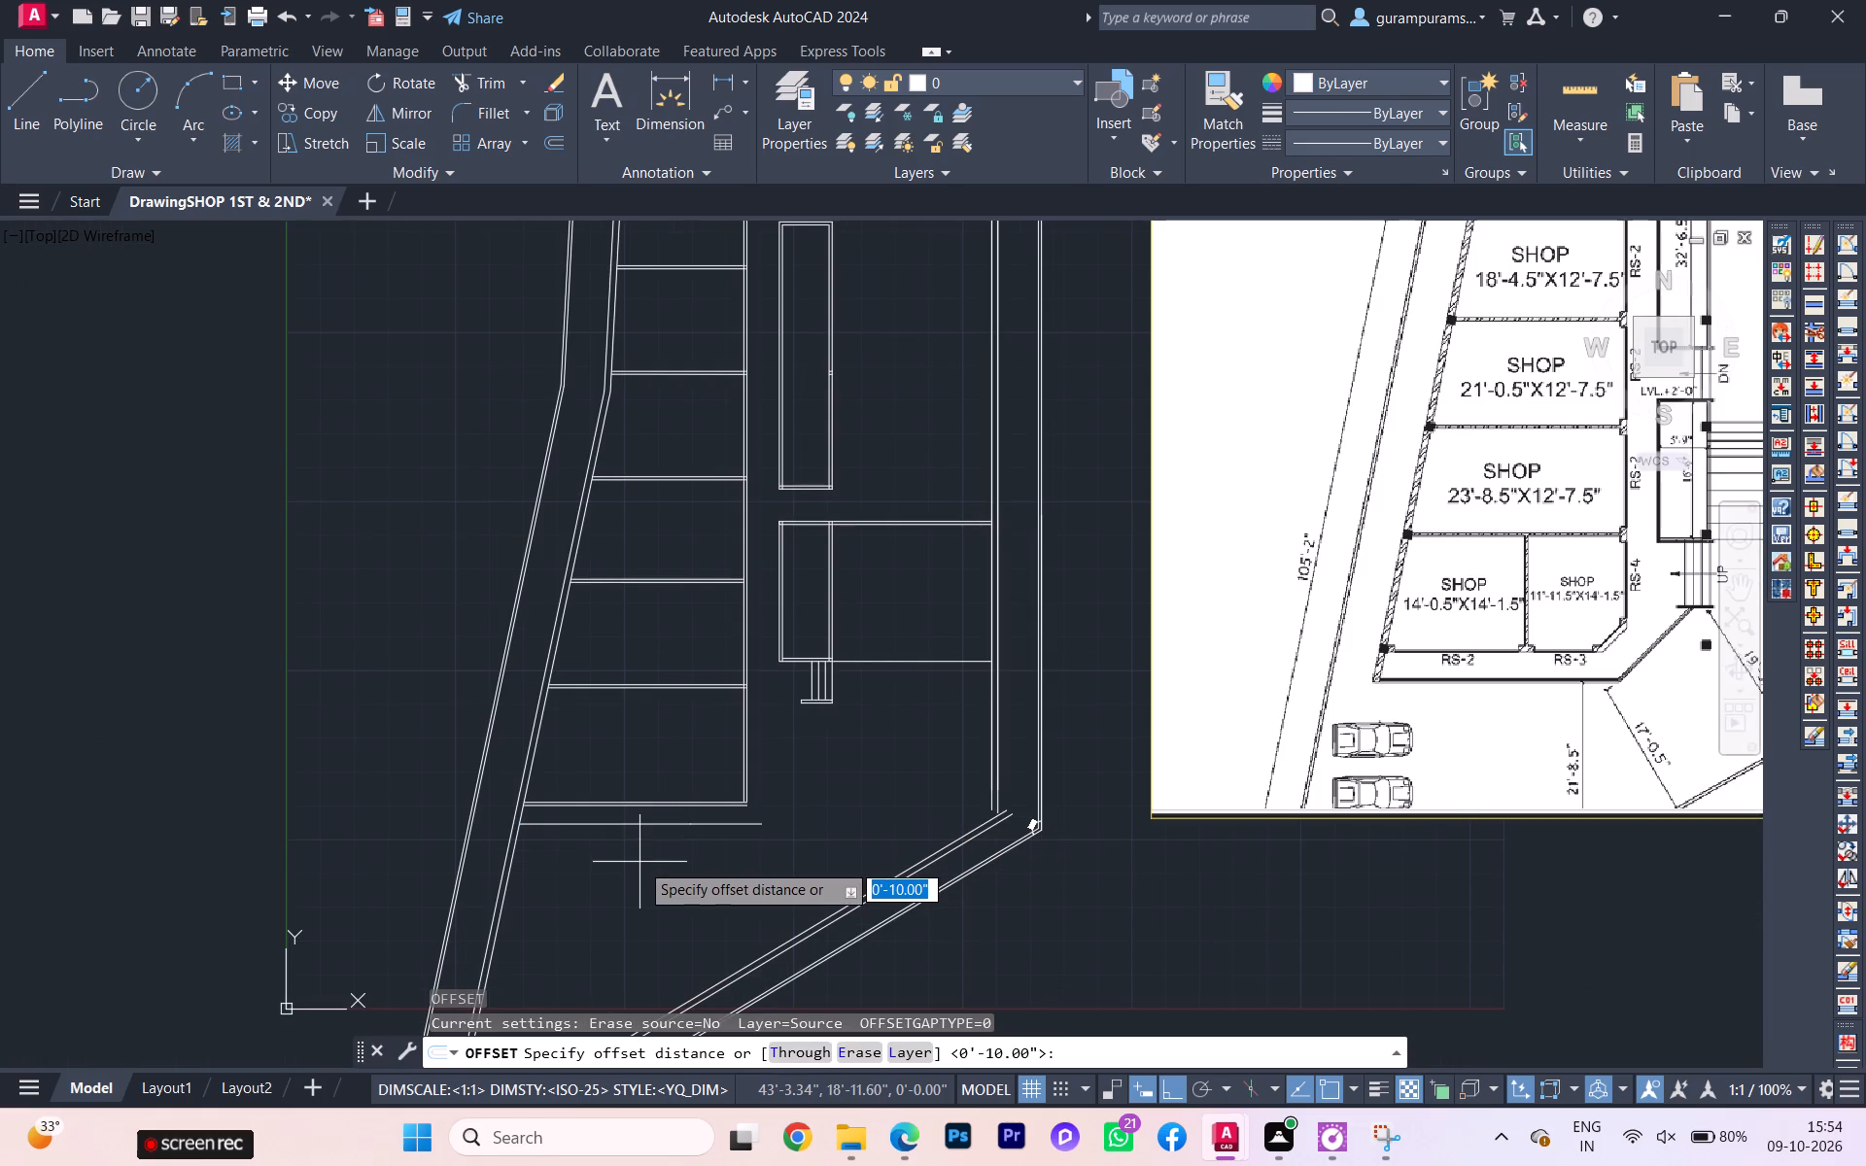
key("space")
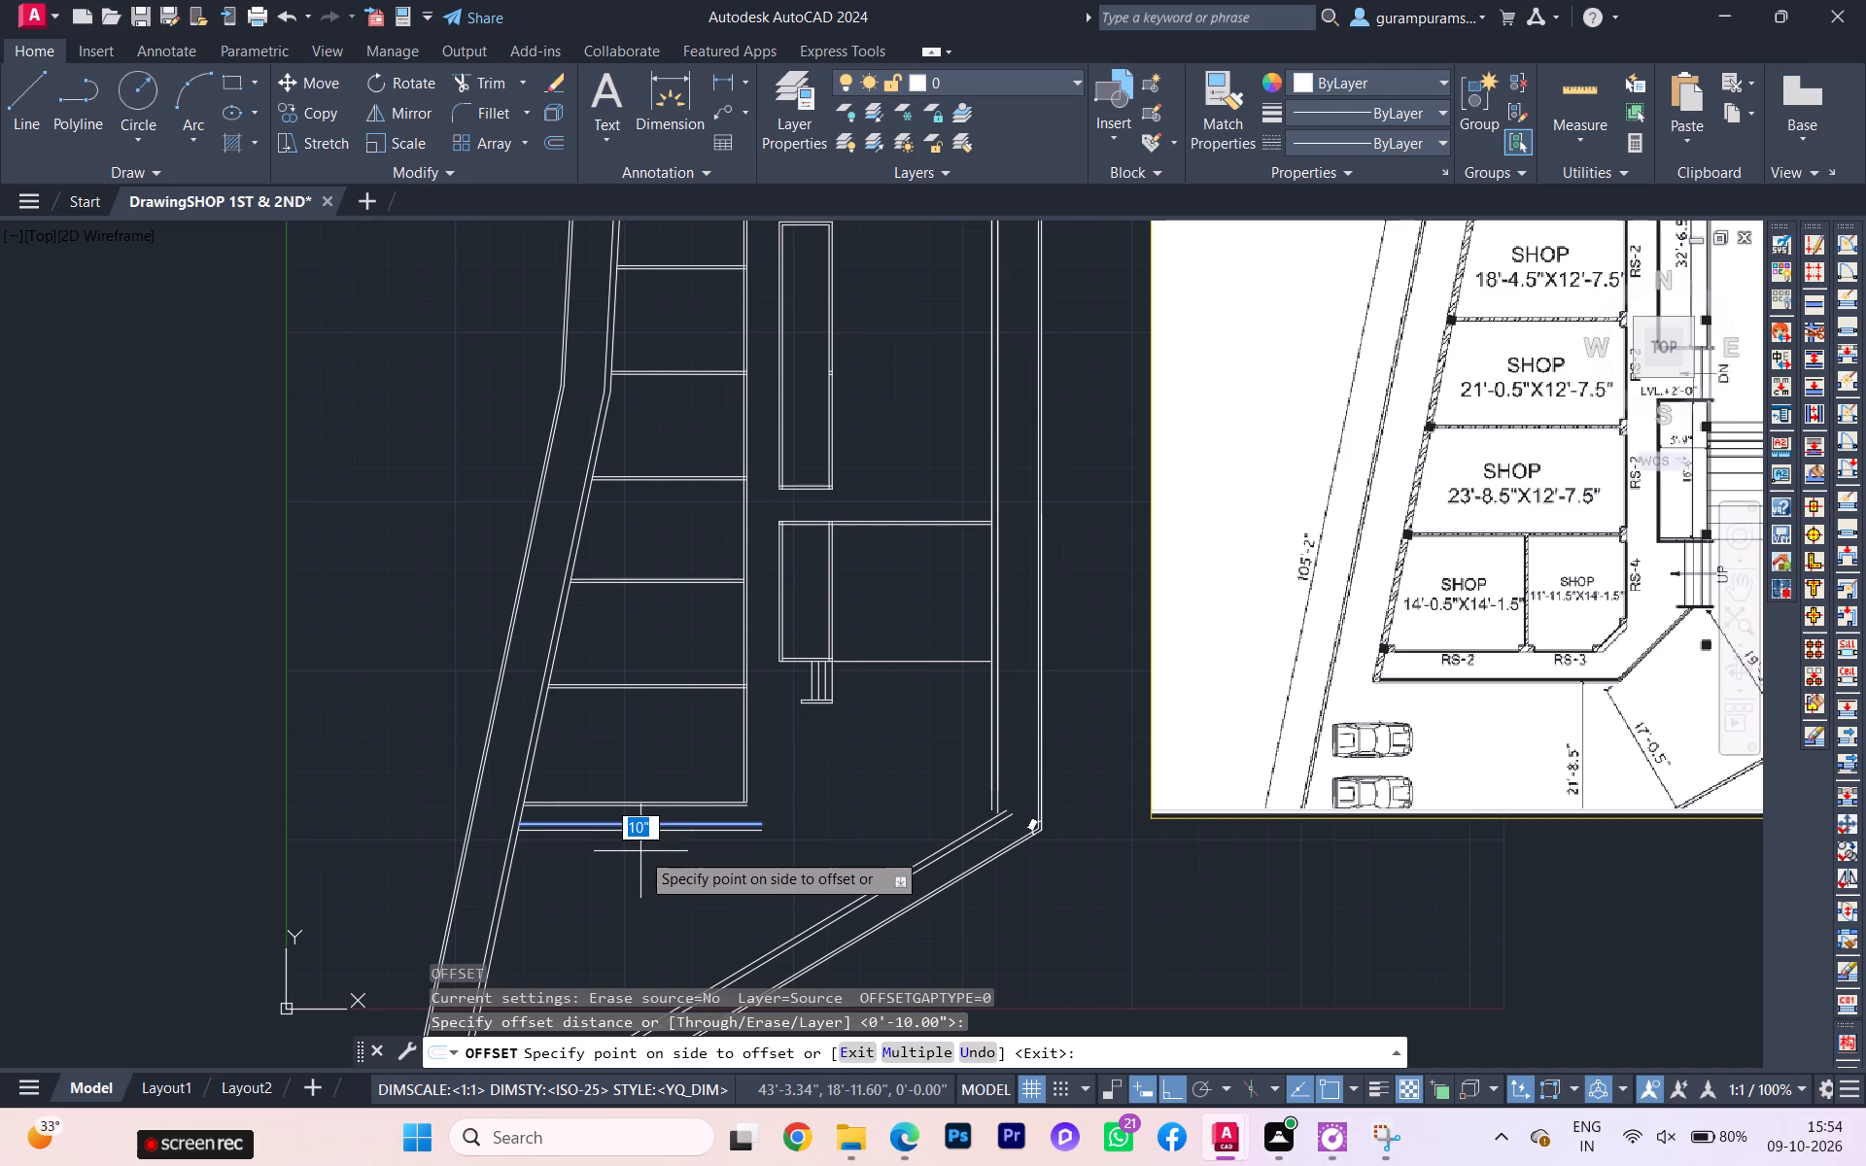
type("4.5")
key("Return")
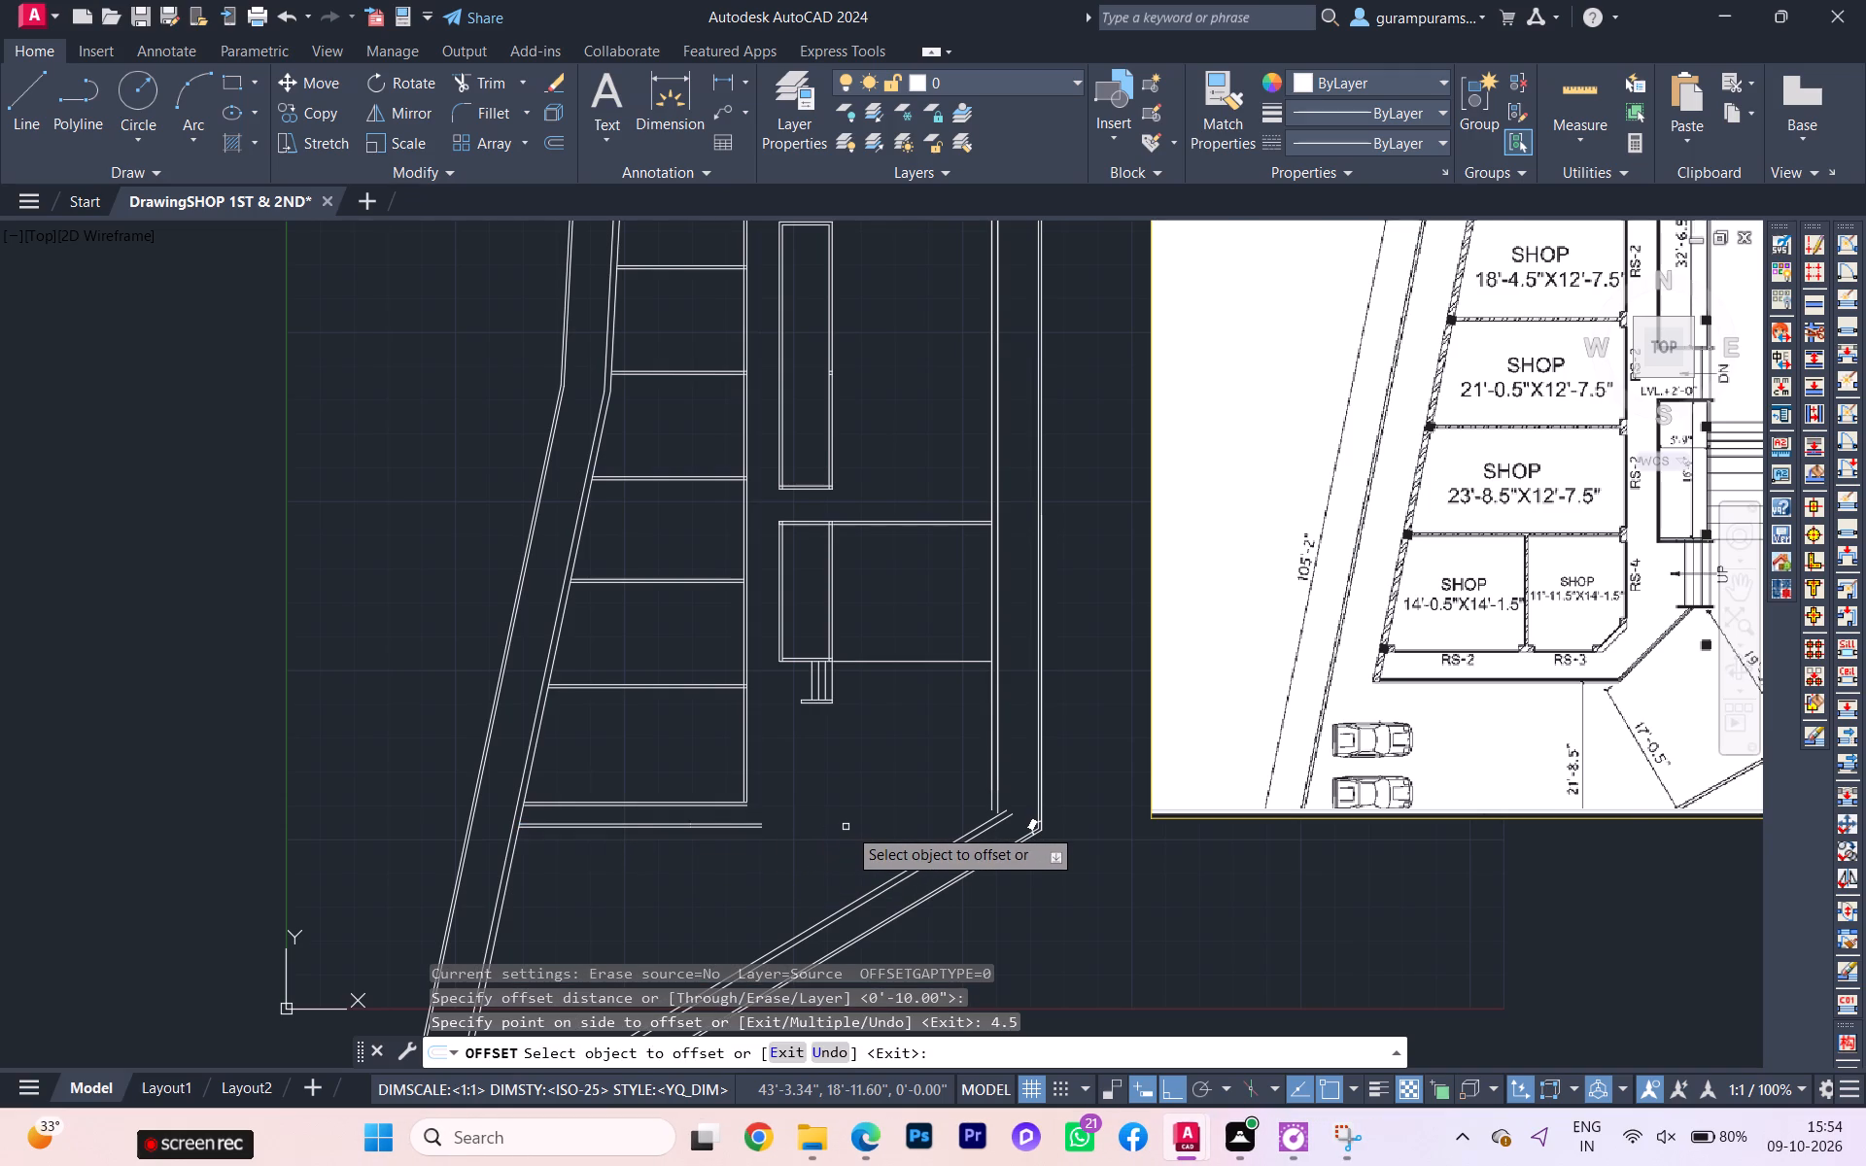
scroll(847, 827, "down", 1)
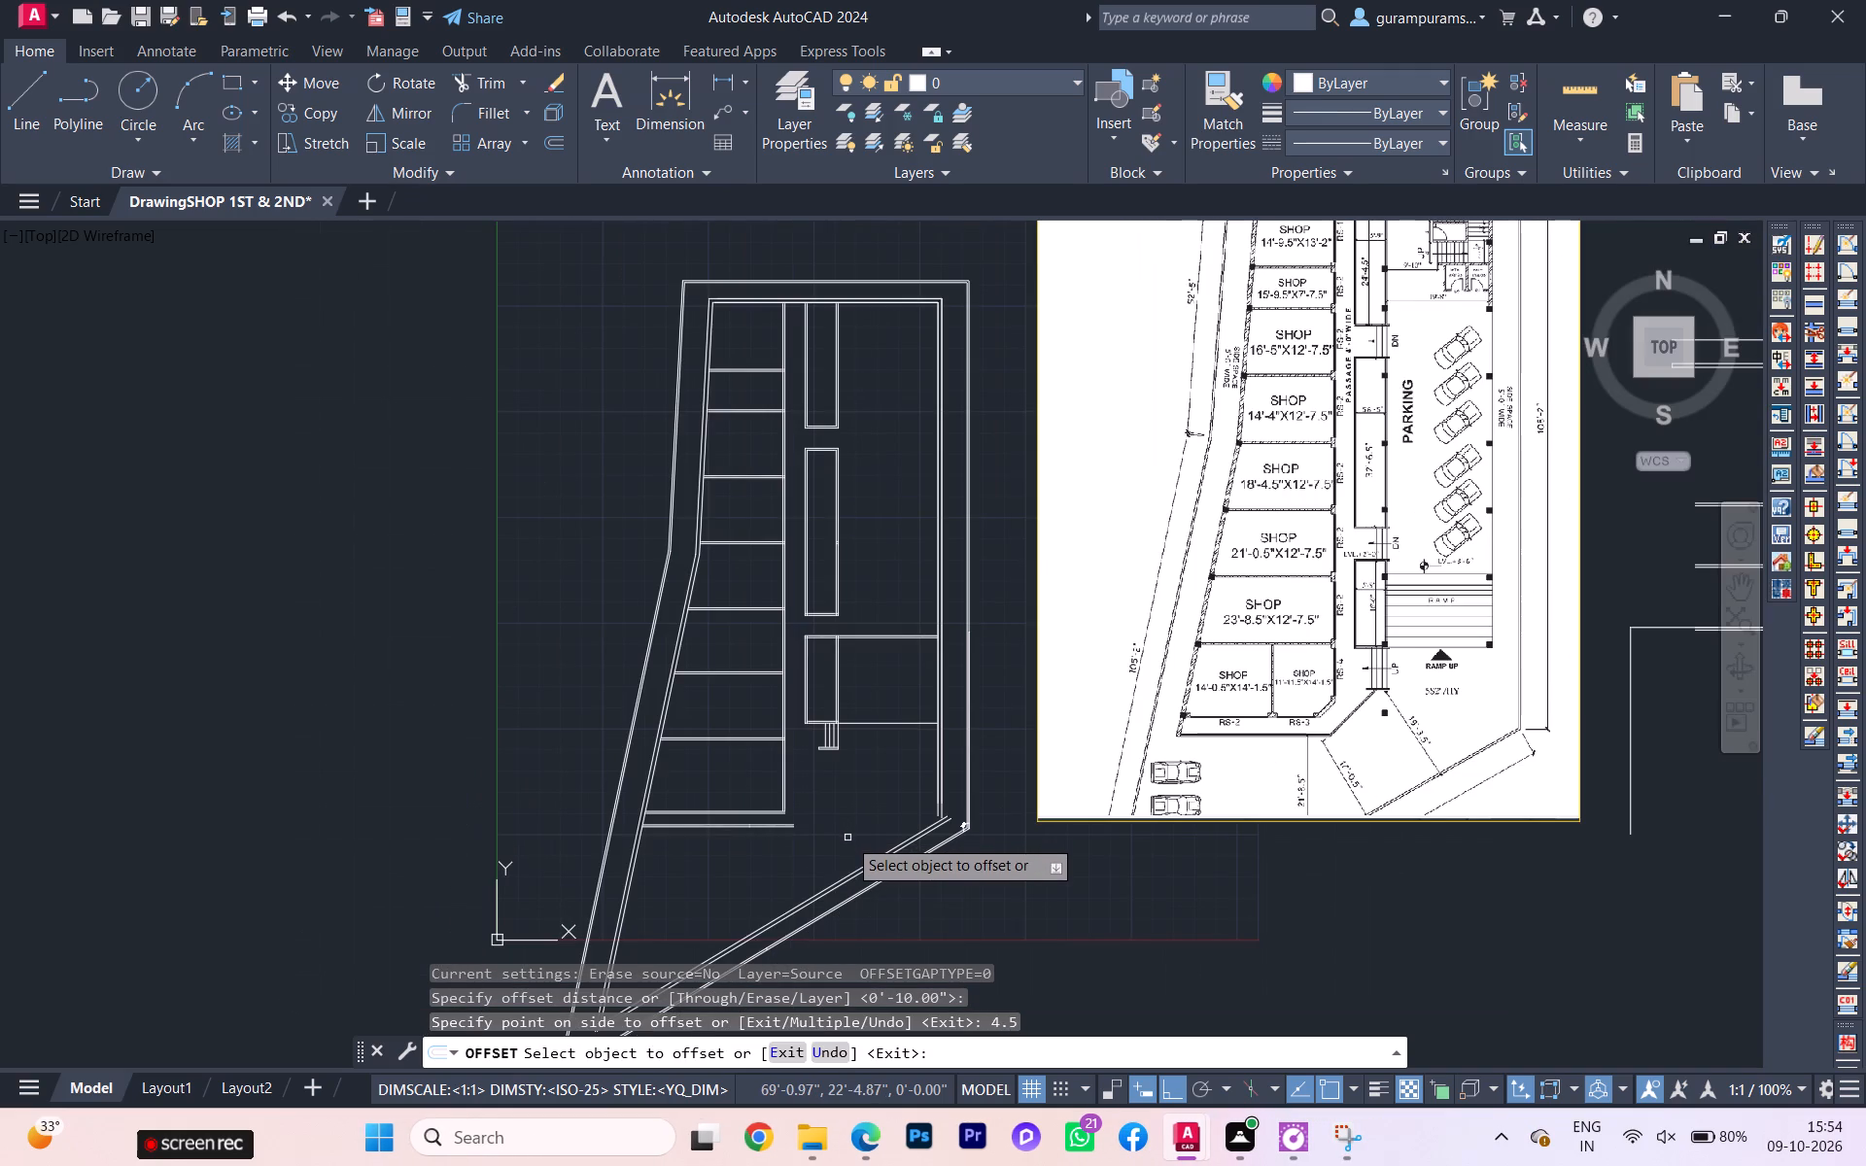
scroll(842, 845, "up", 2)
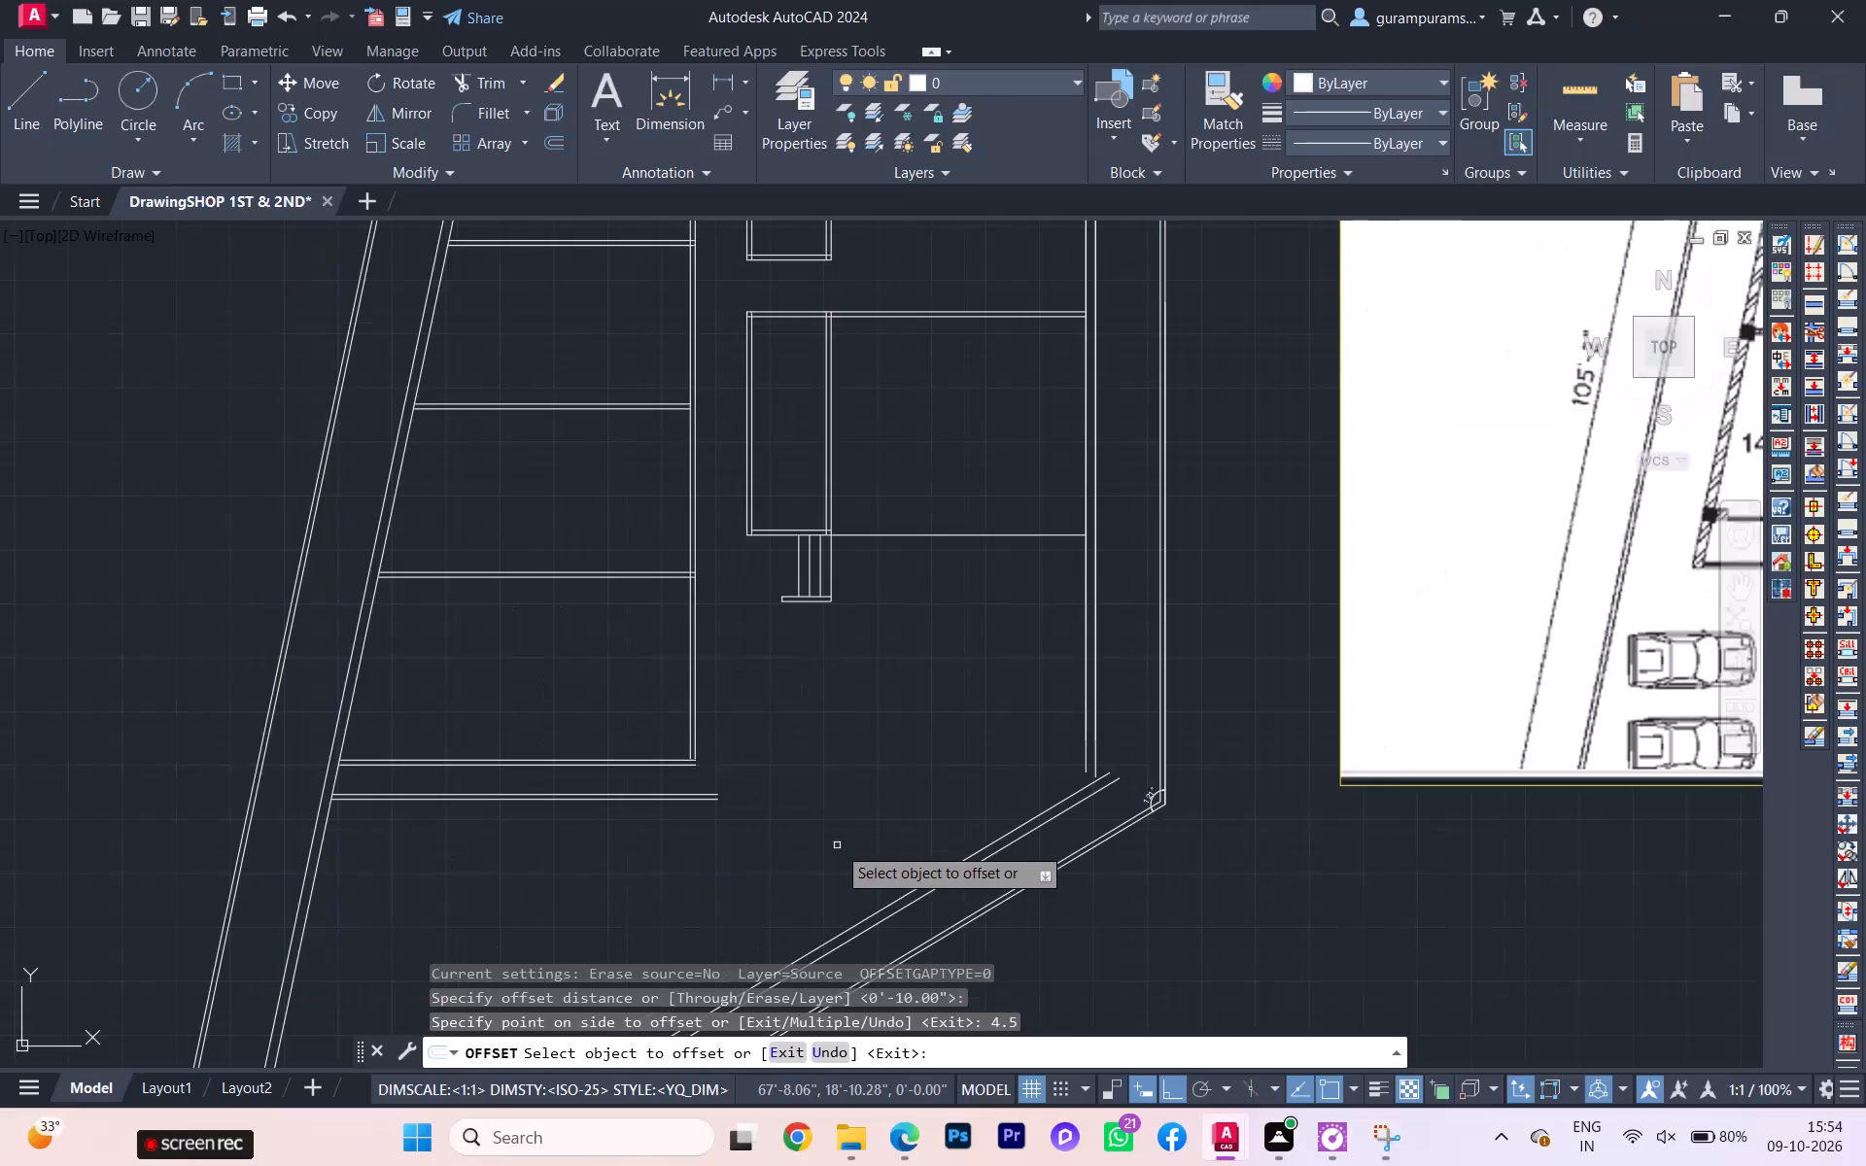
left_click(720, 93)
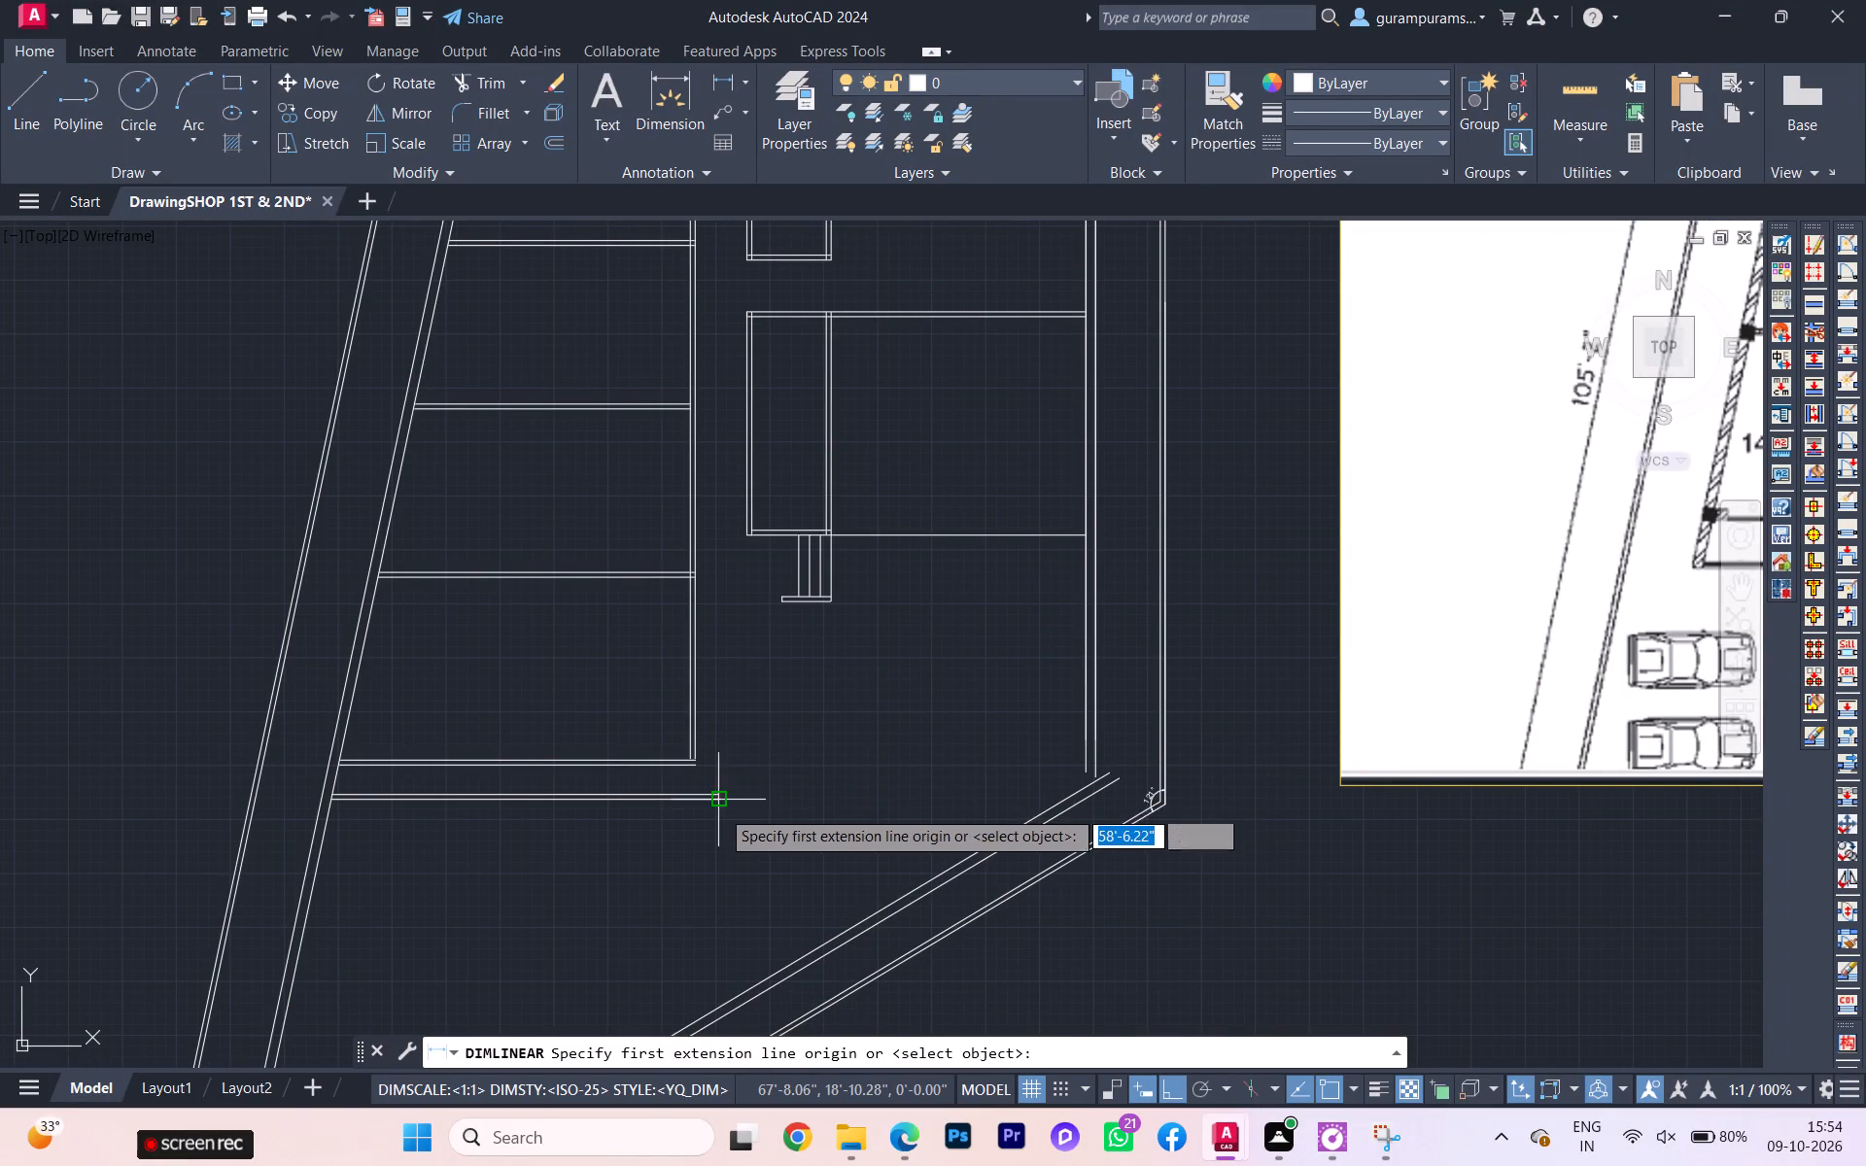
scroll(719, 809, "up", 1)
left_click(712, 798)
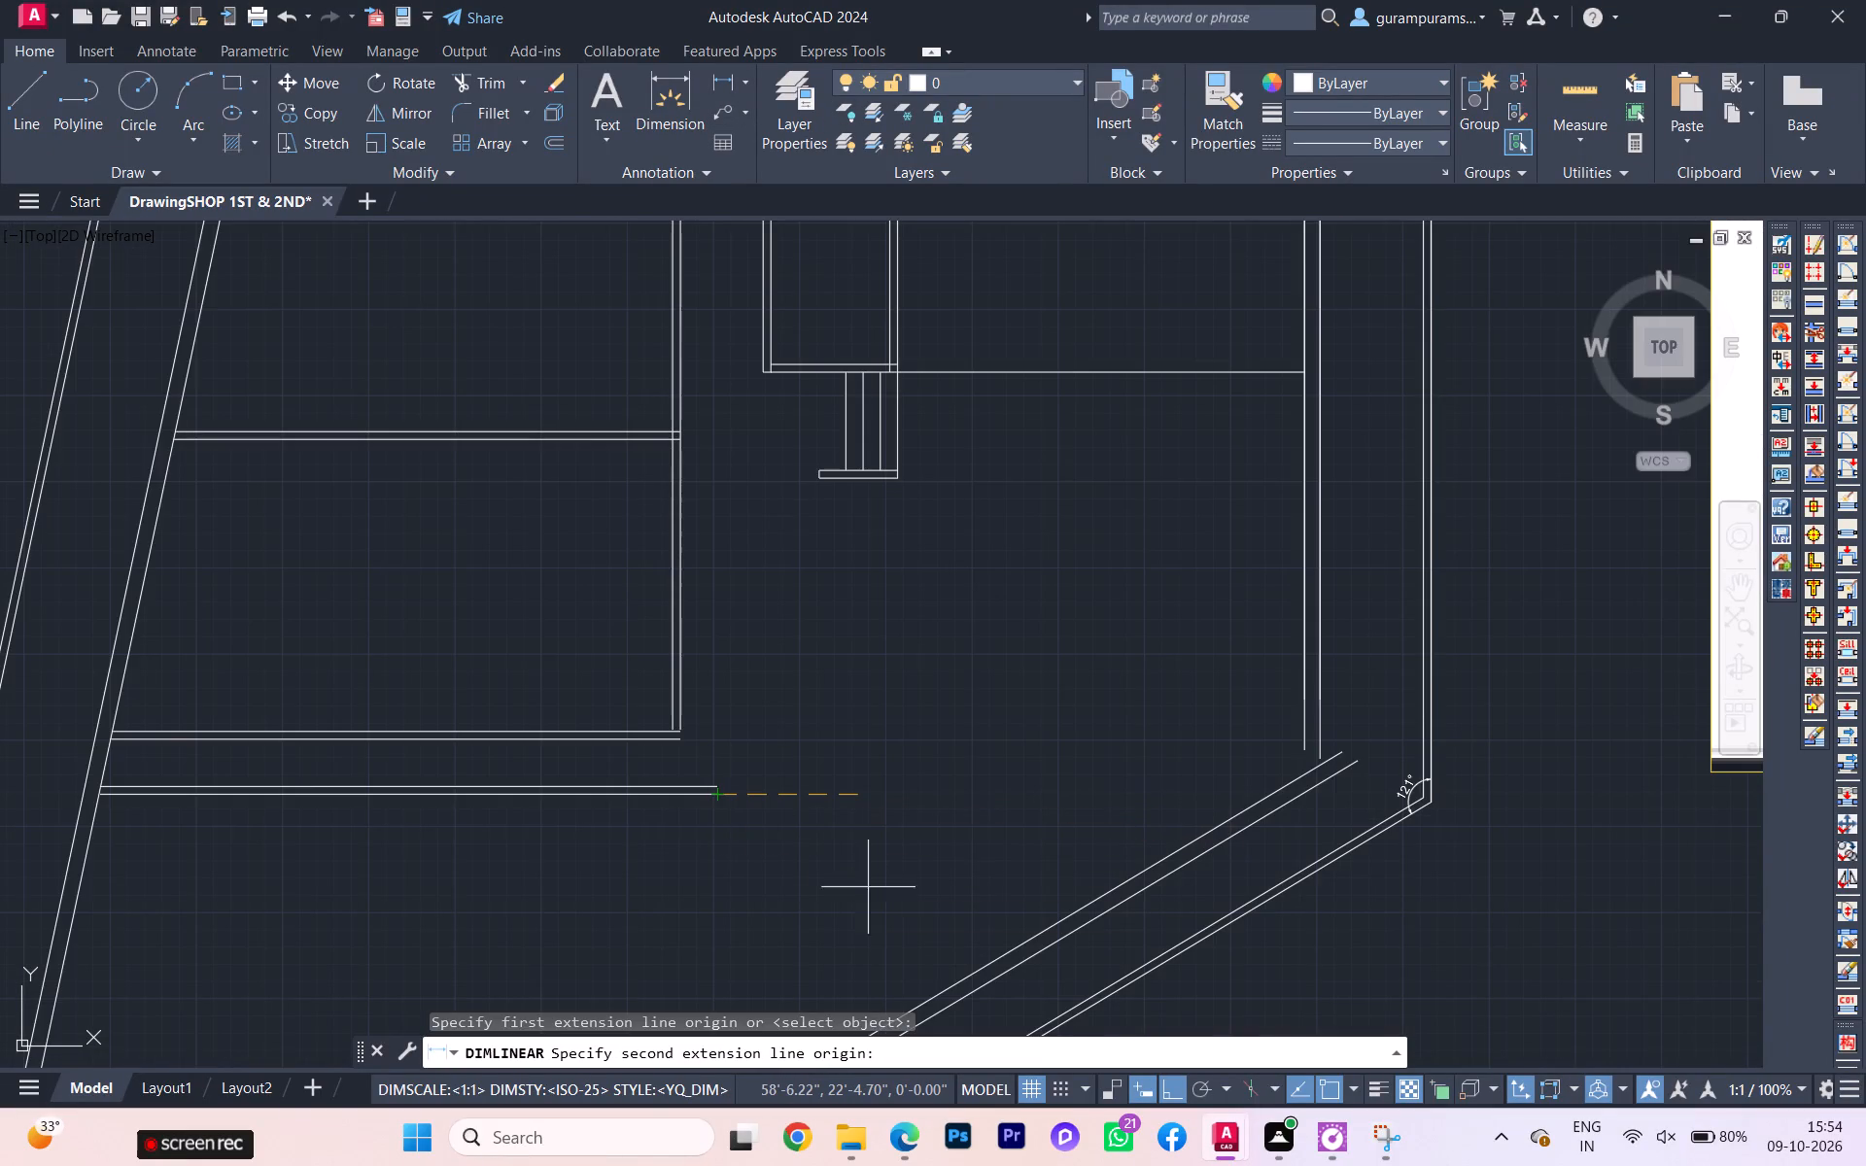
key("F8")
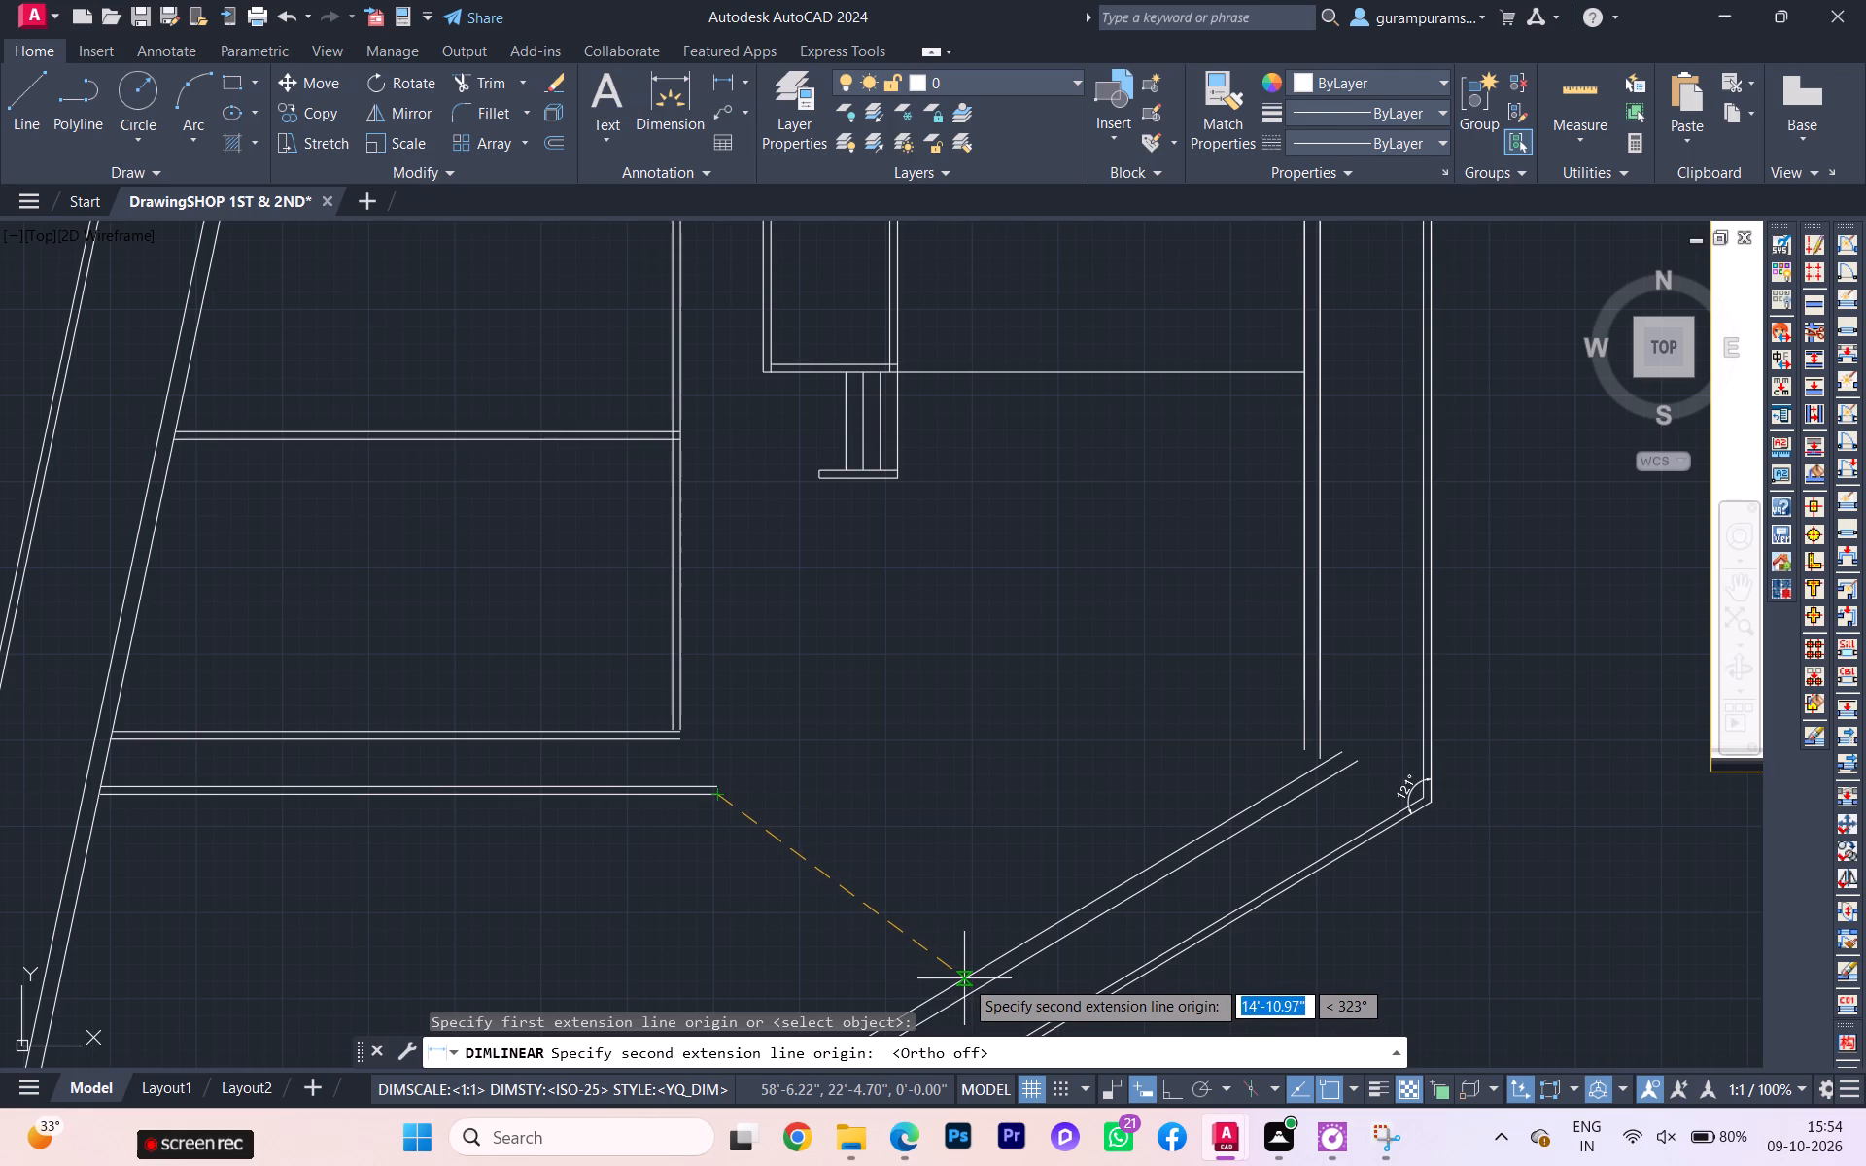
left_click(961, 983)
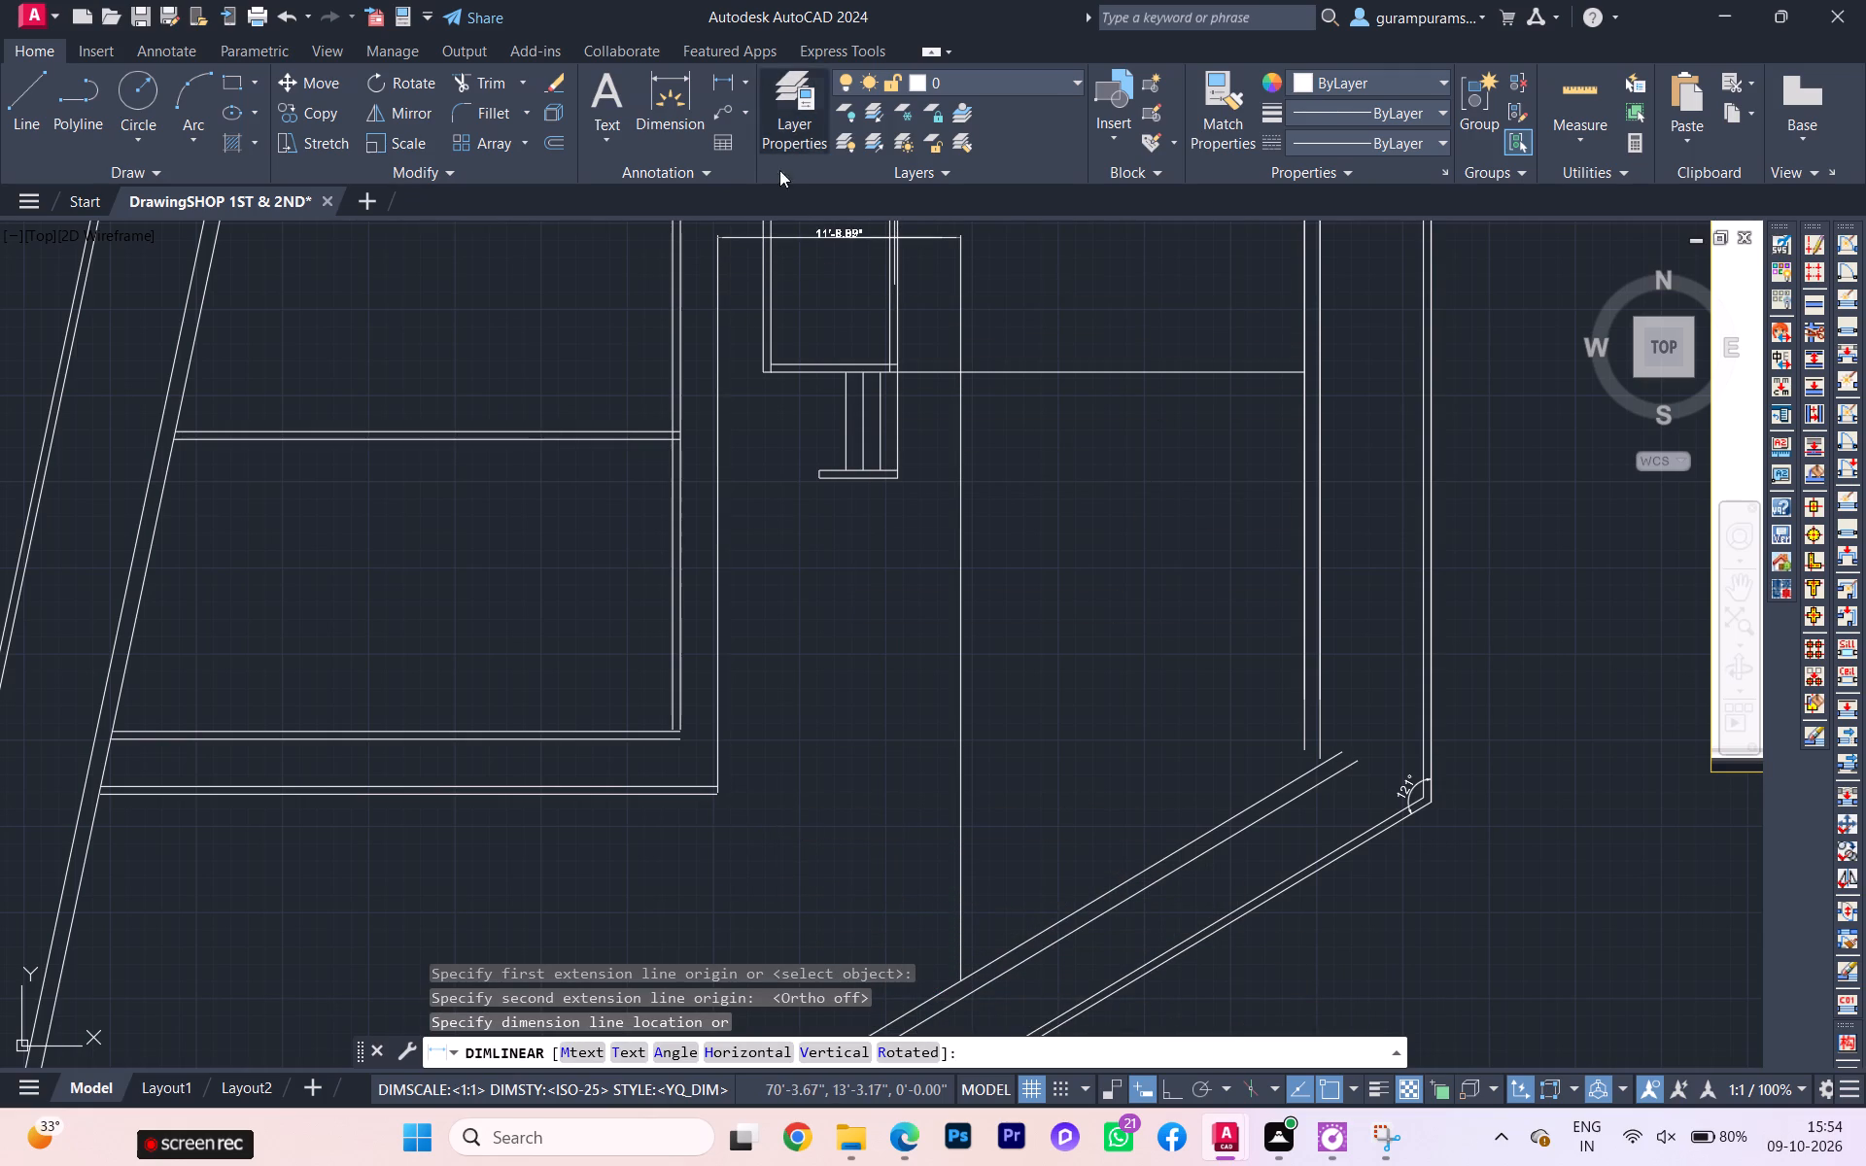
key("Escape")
Measure the aligned distance from the east end of the lower front-edge line to the slanted southern boundary's inner line.
left_click(730, 90)
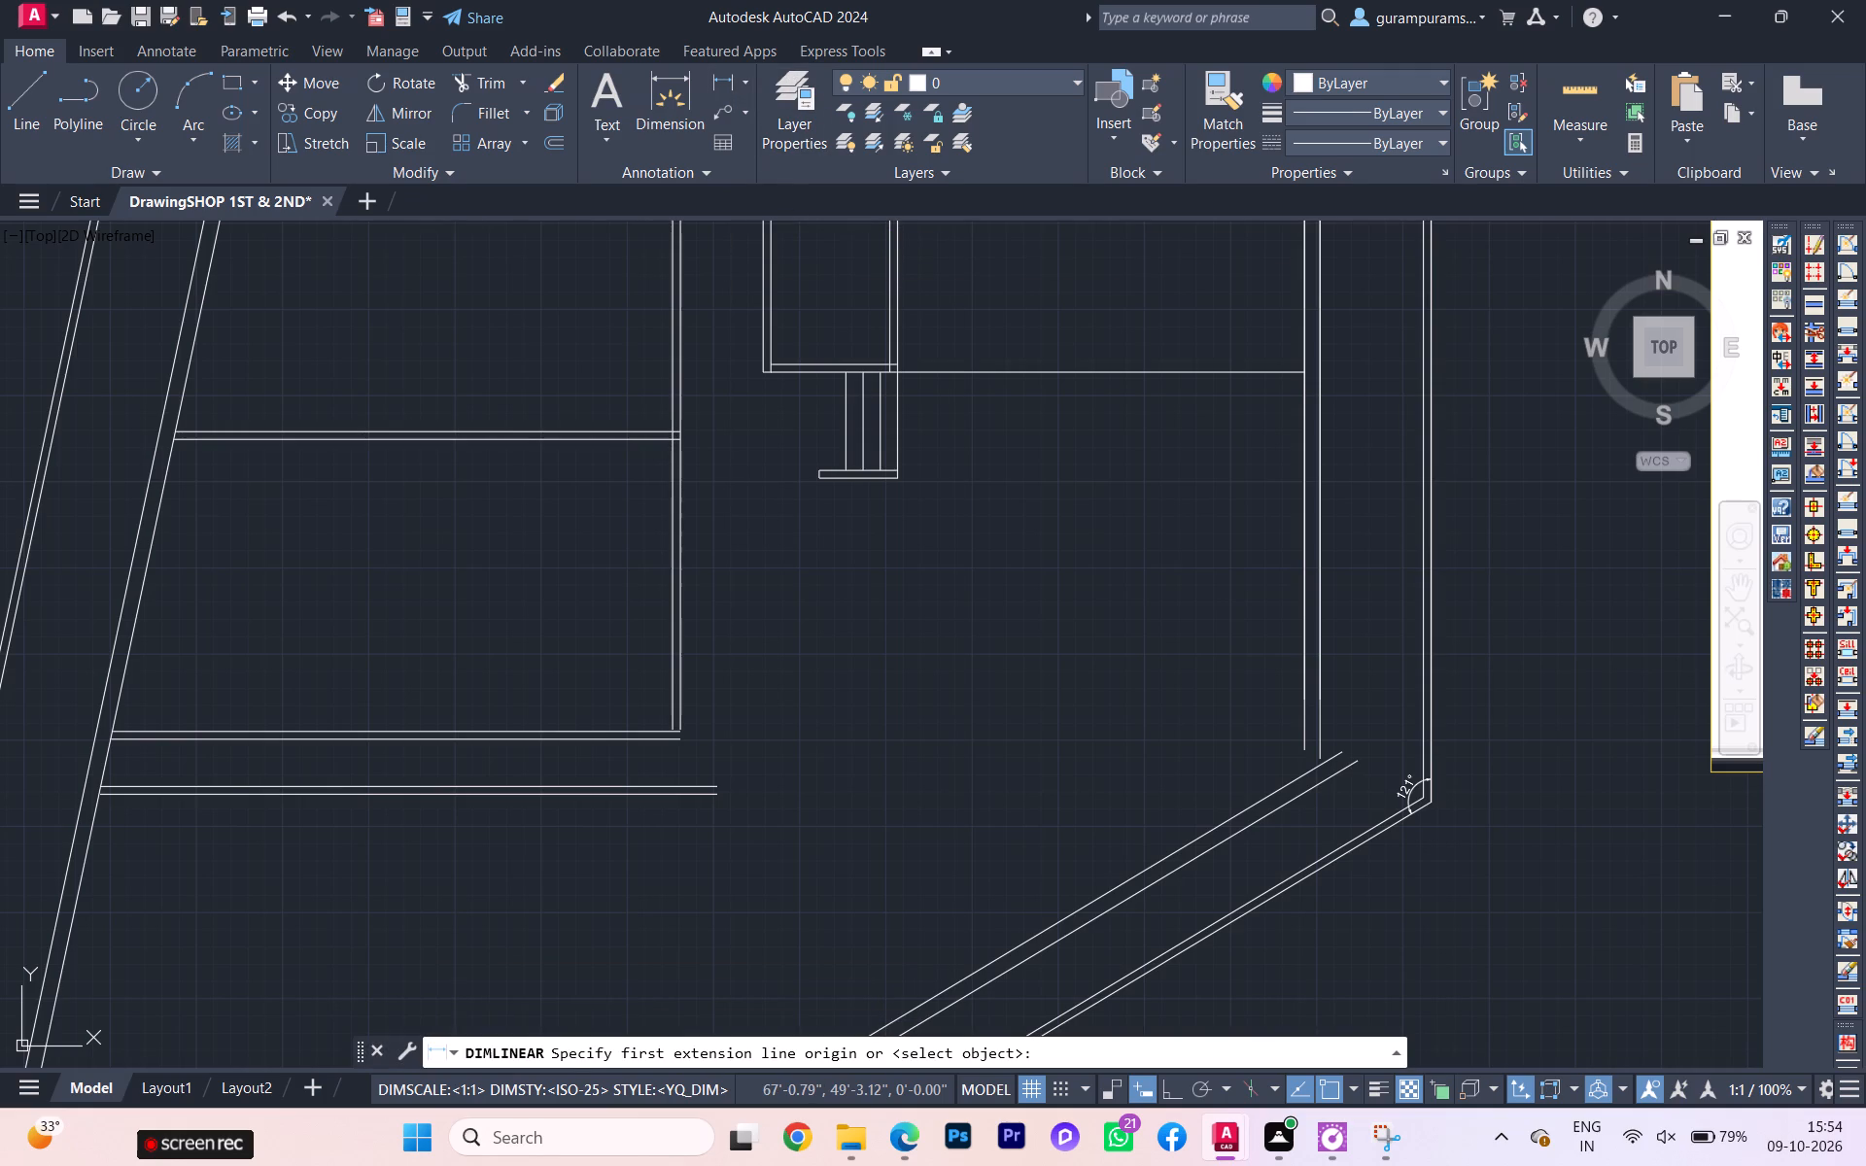
left_click(743, 98)
left_click(744, 95)
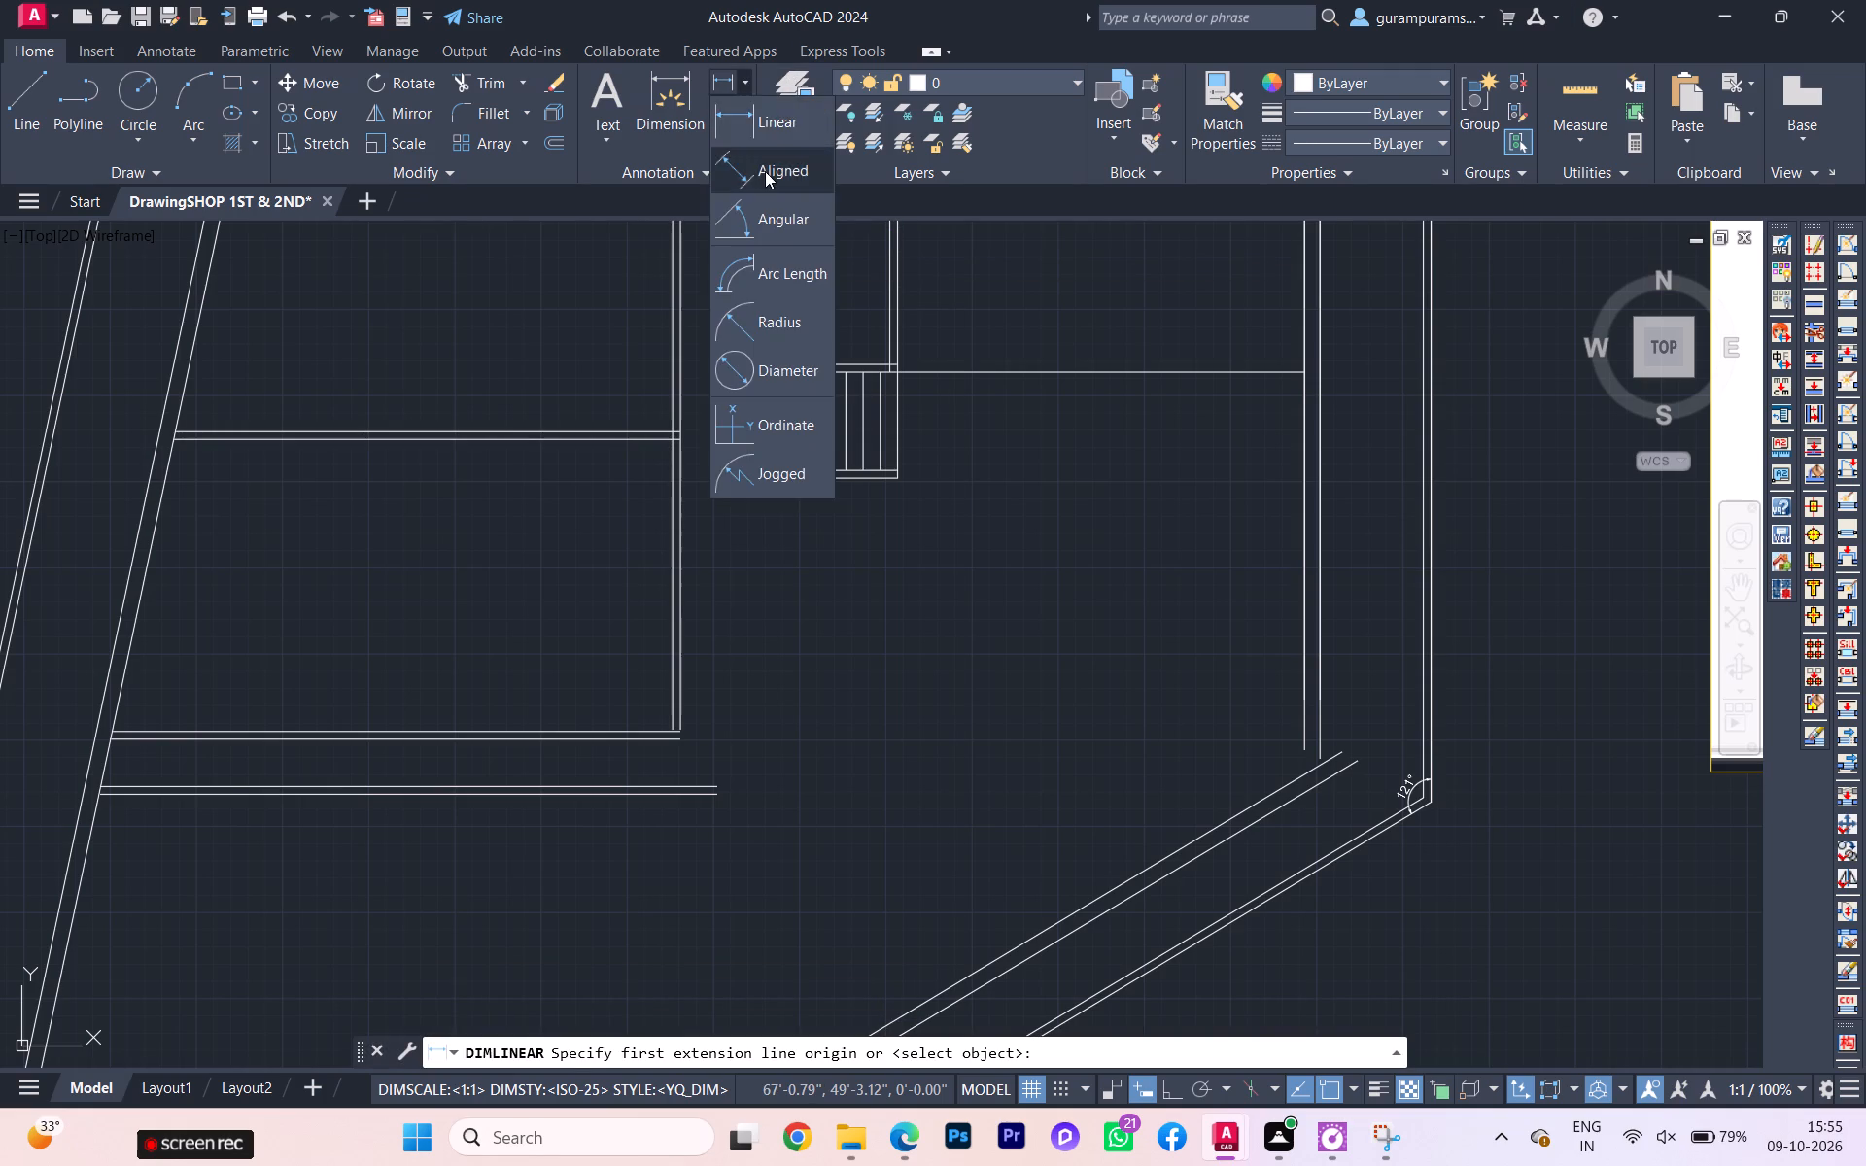
left_click(765, 171)
scroll(755, 834, "up", 2)
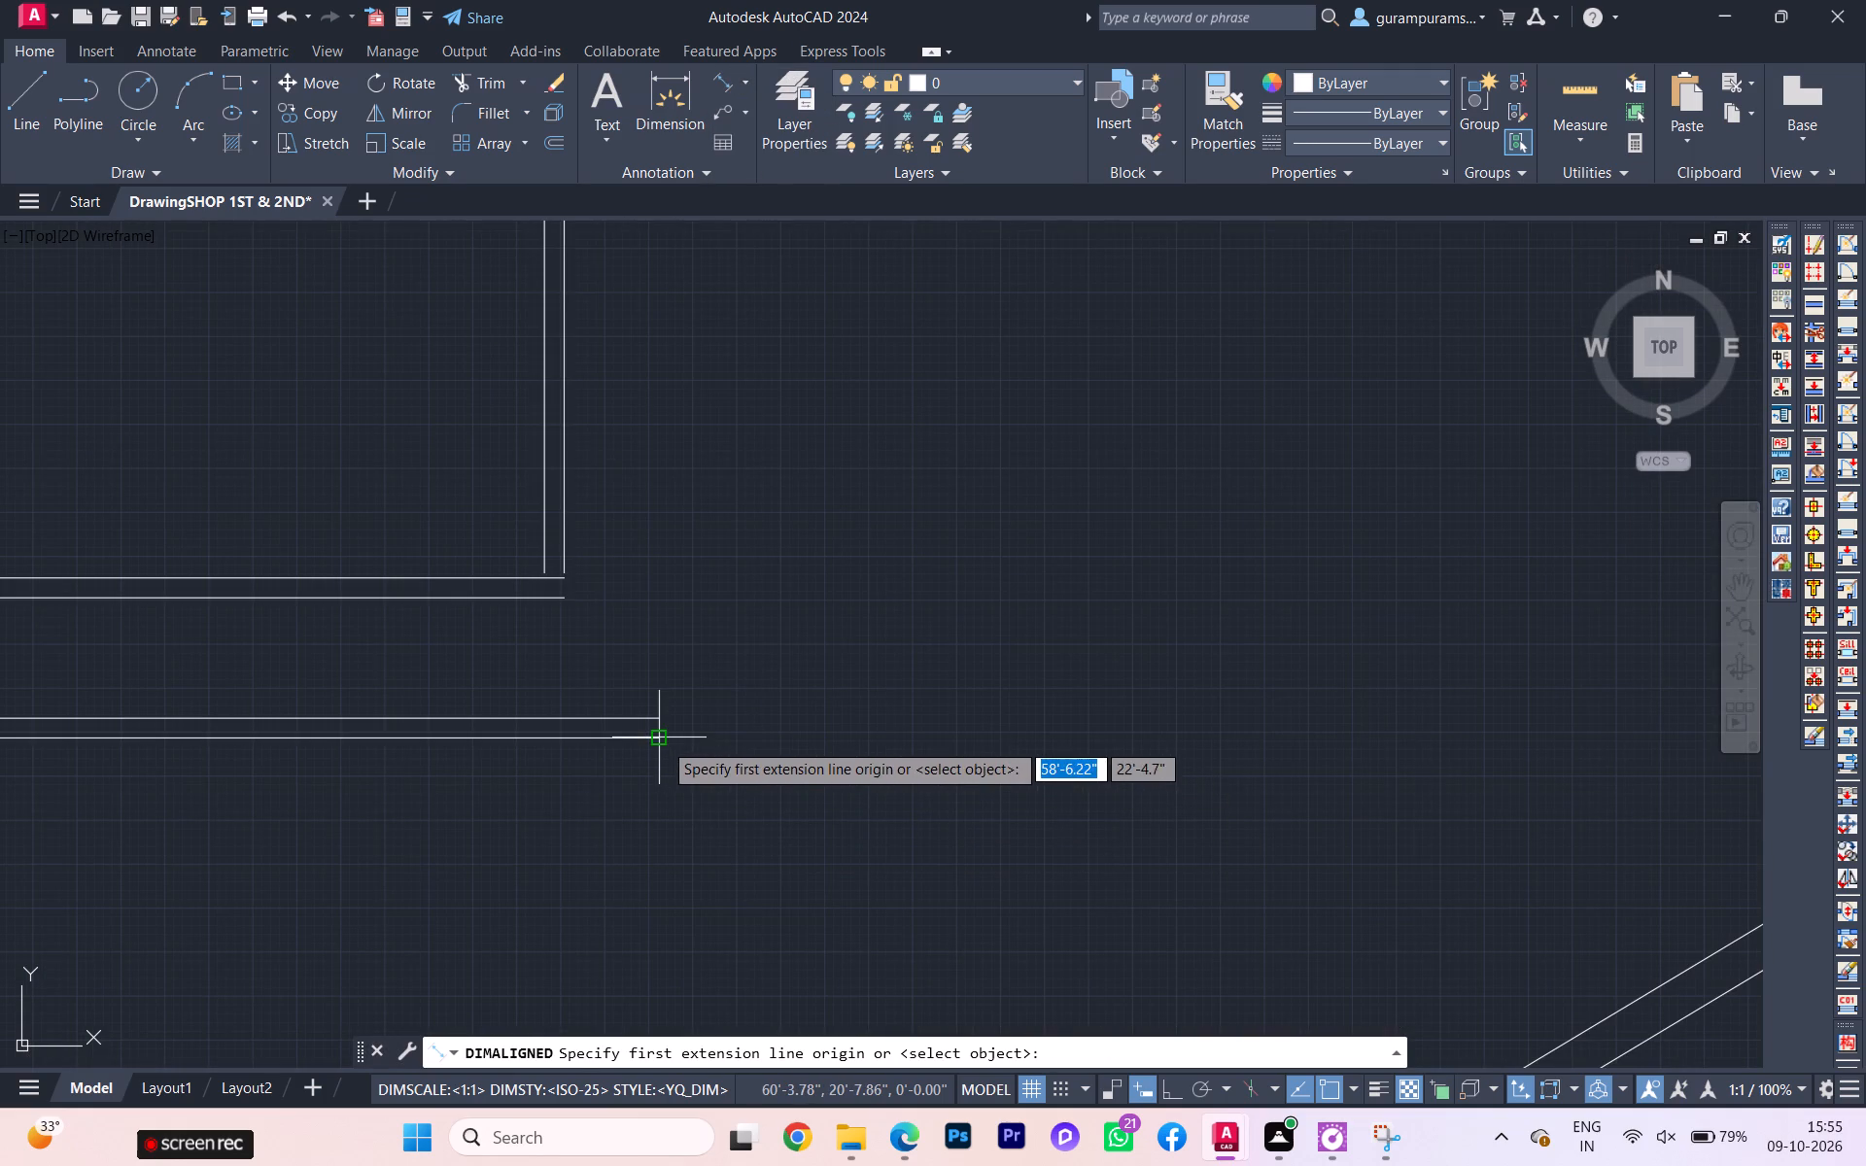
left_click(663, 741)
scroll(659, 731, "down", 3)
scroll(753, 841, "up", 3)
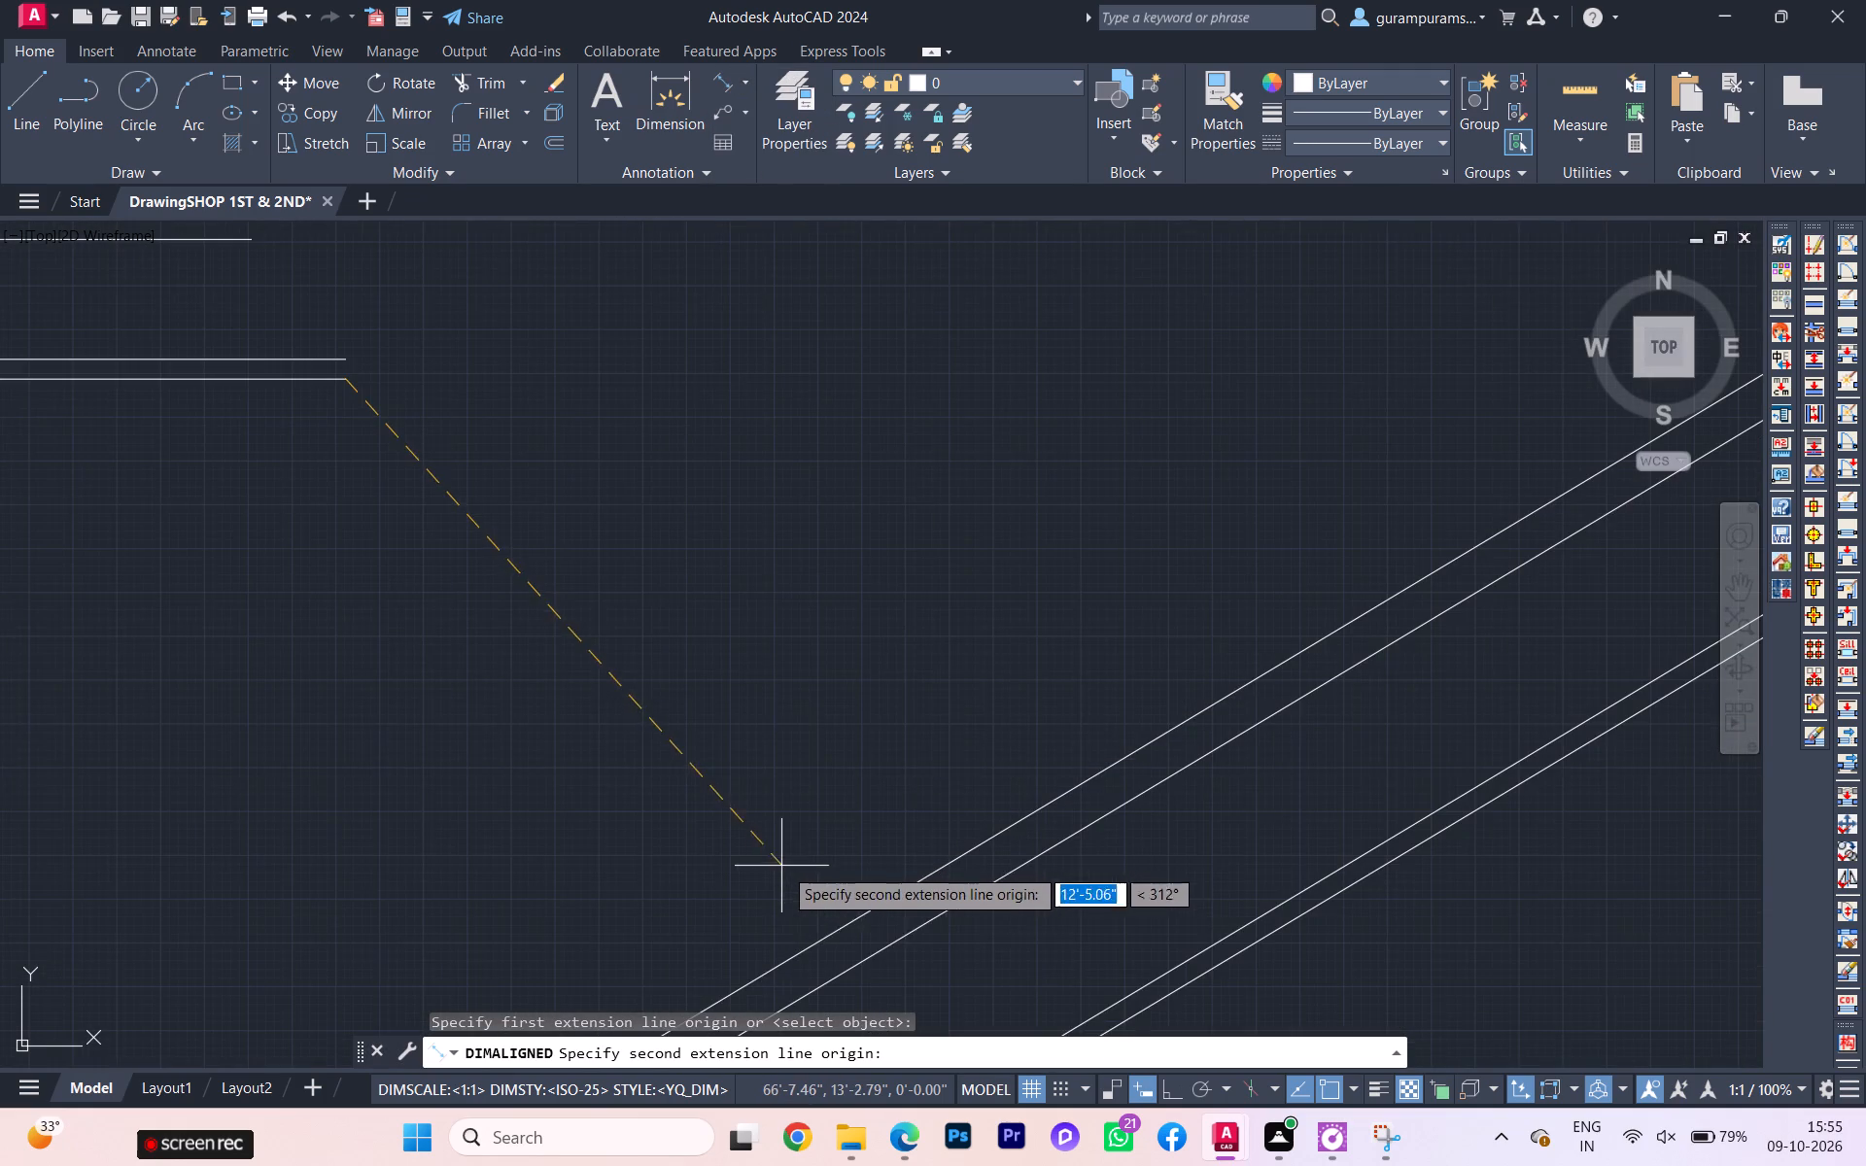
left_click(839, 927)
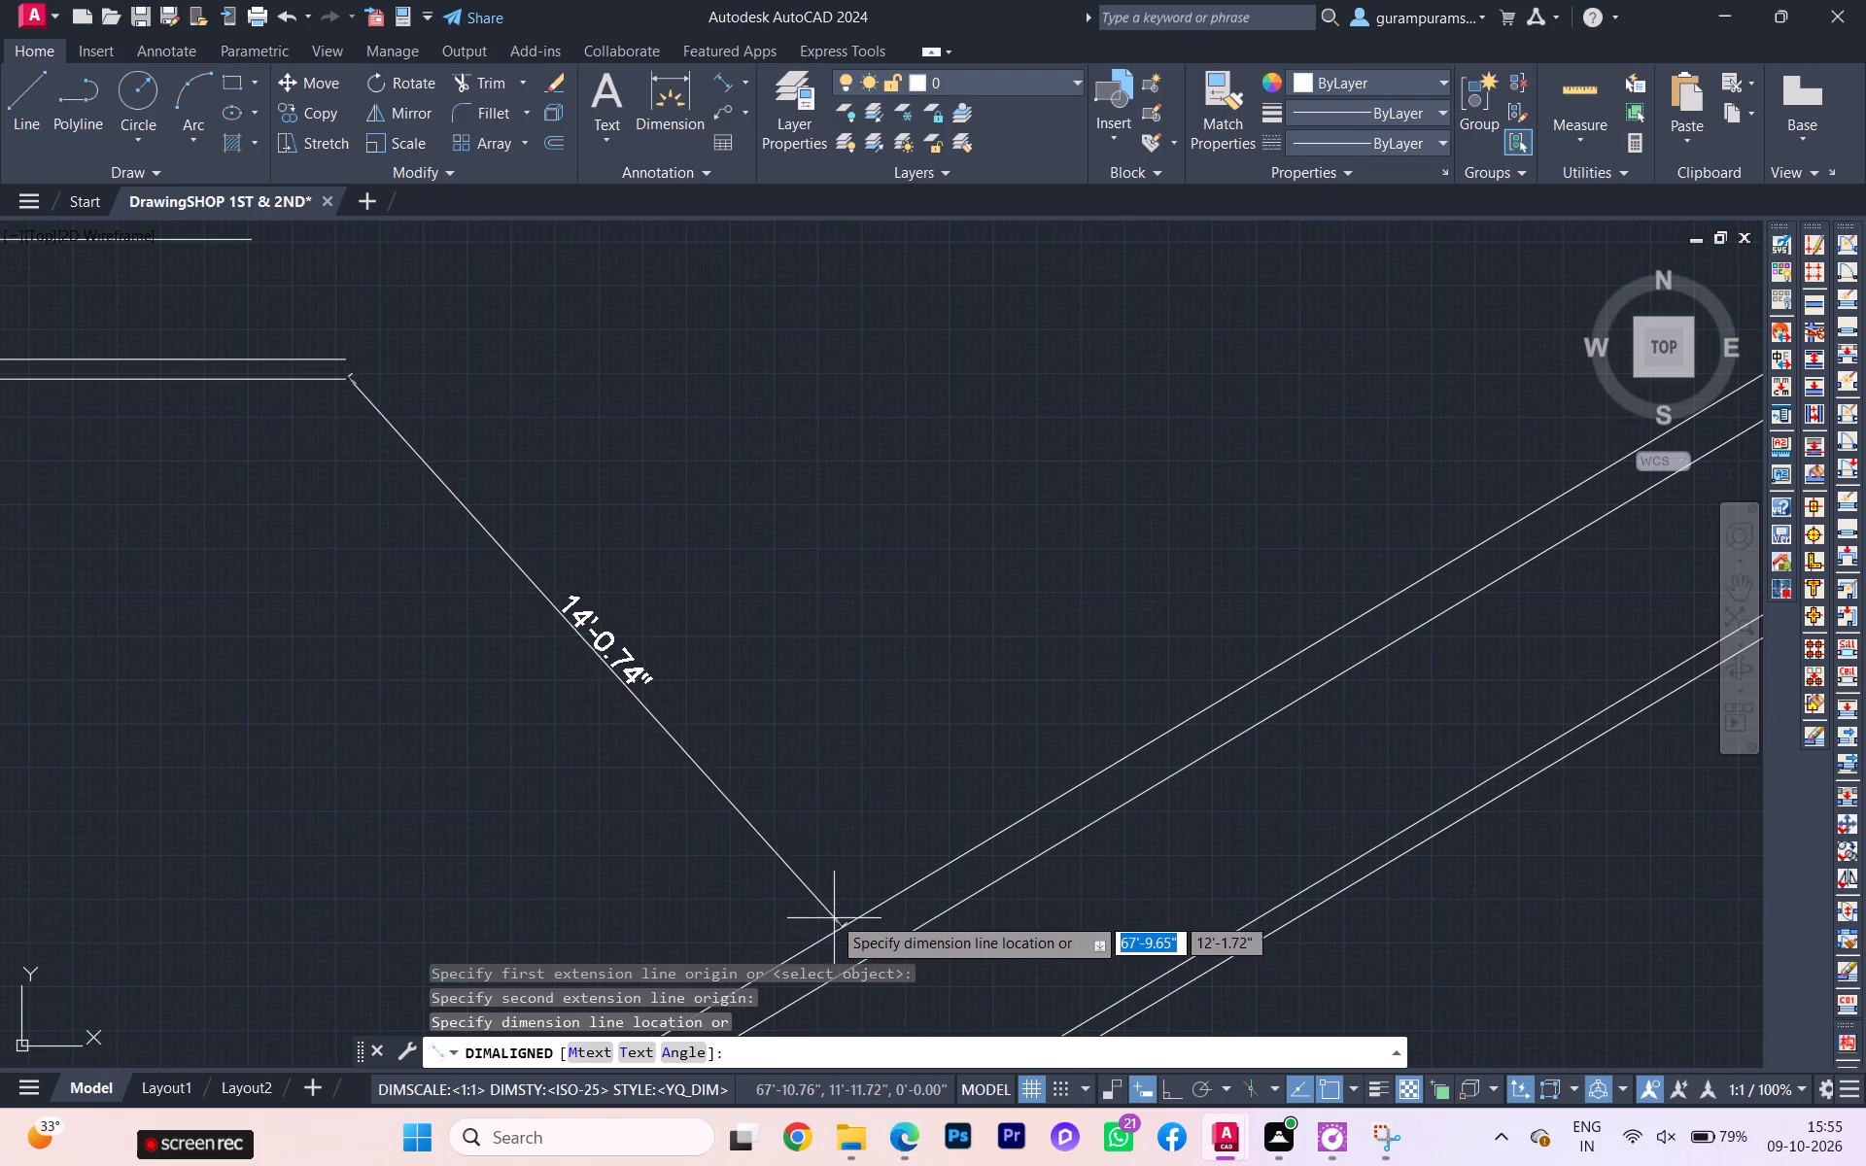
scroll(760, 953, "down", 1)
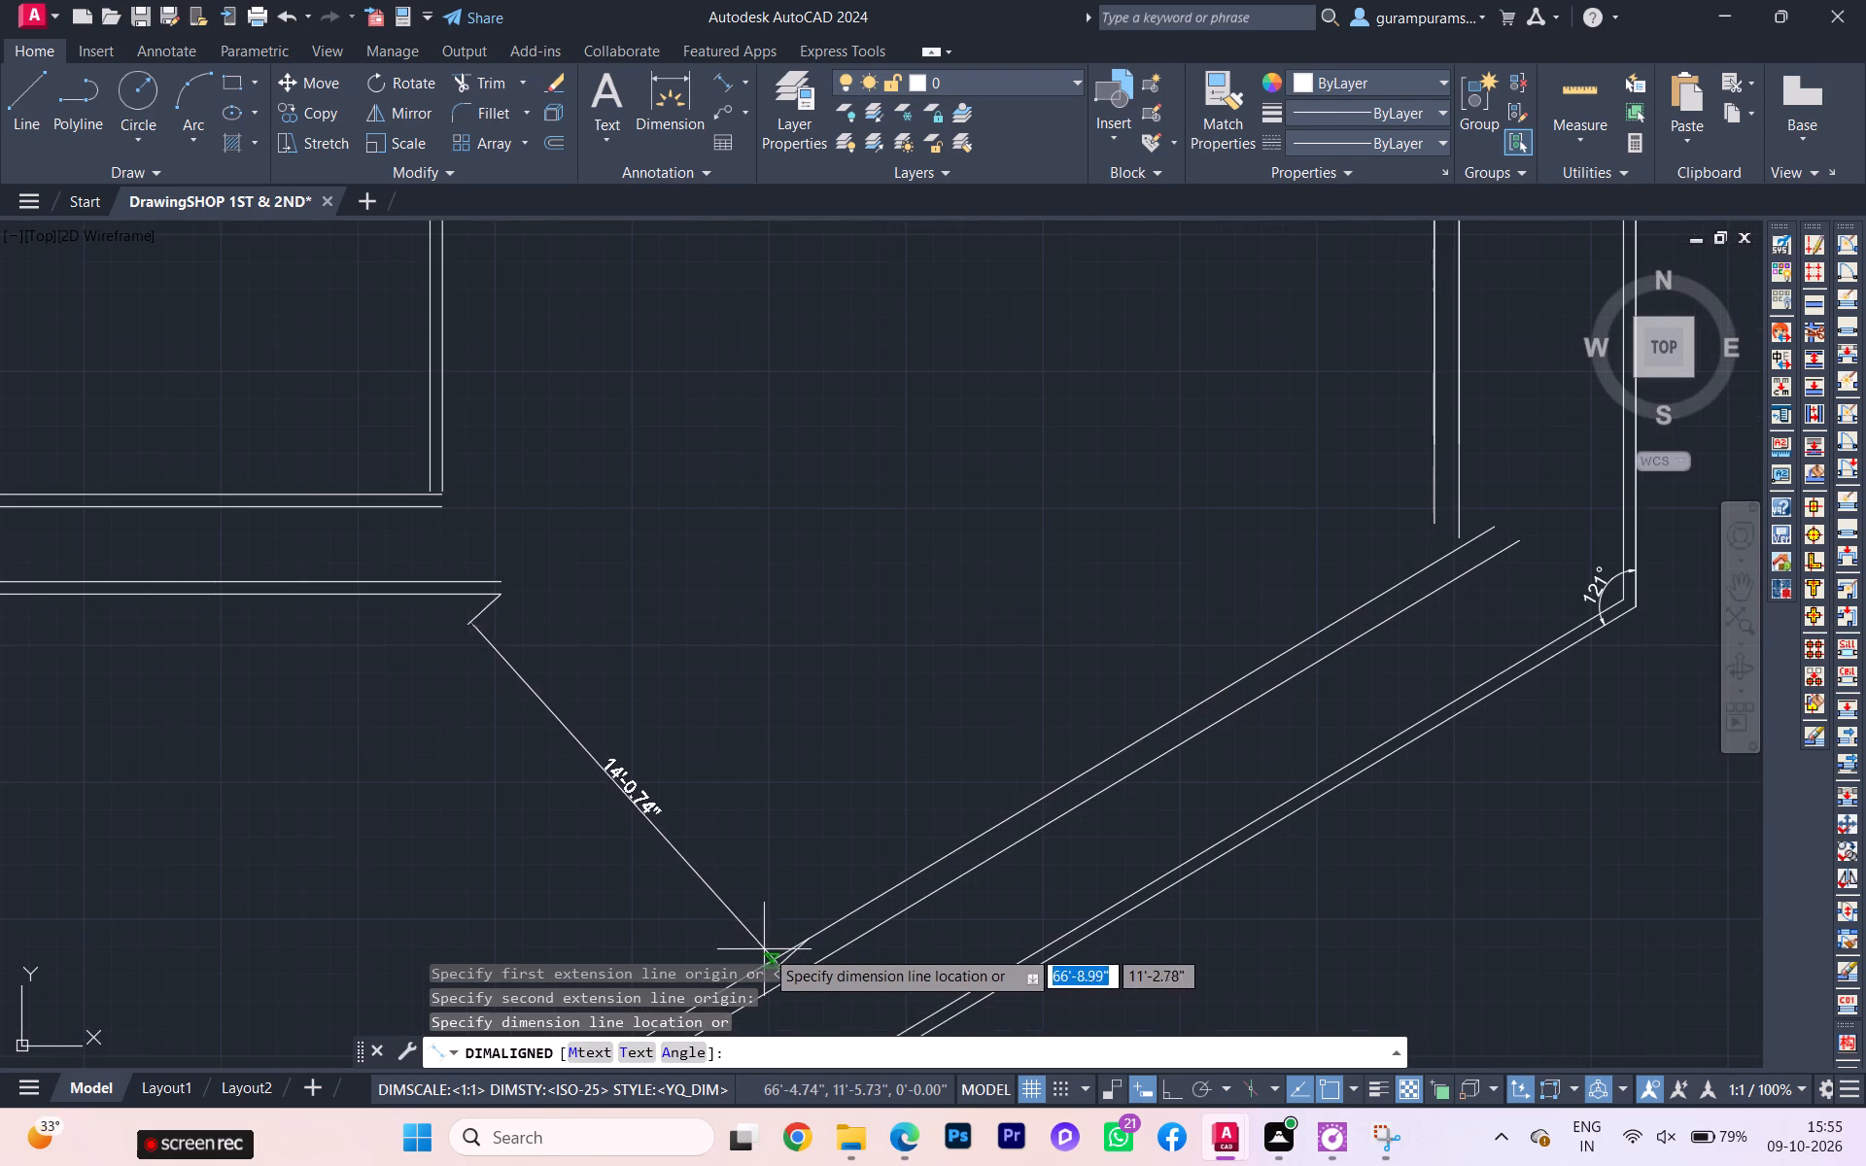
key("Escape")
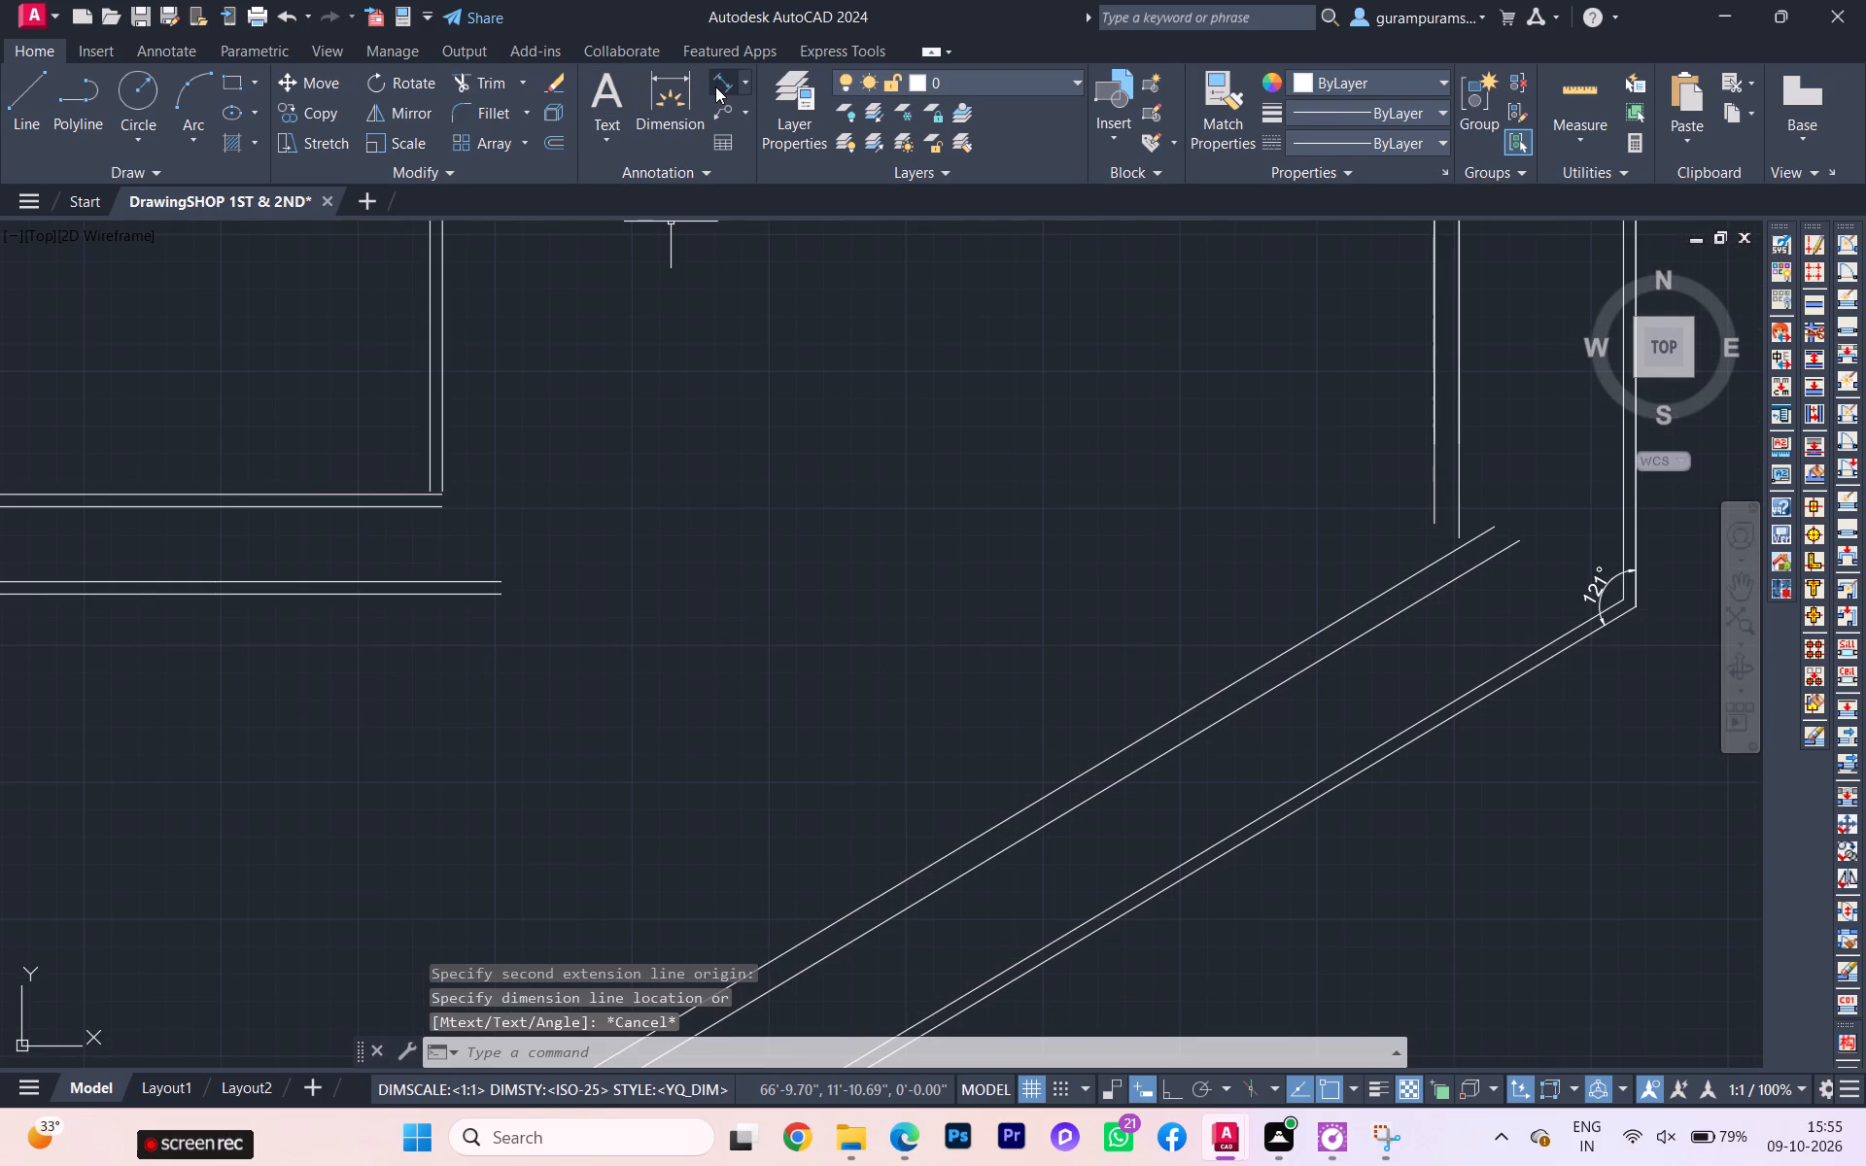
Measure the aligned distance from the lower front-edge line, near its east end, to the slanted southern boundary's inner line.
left_click(715, 86)
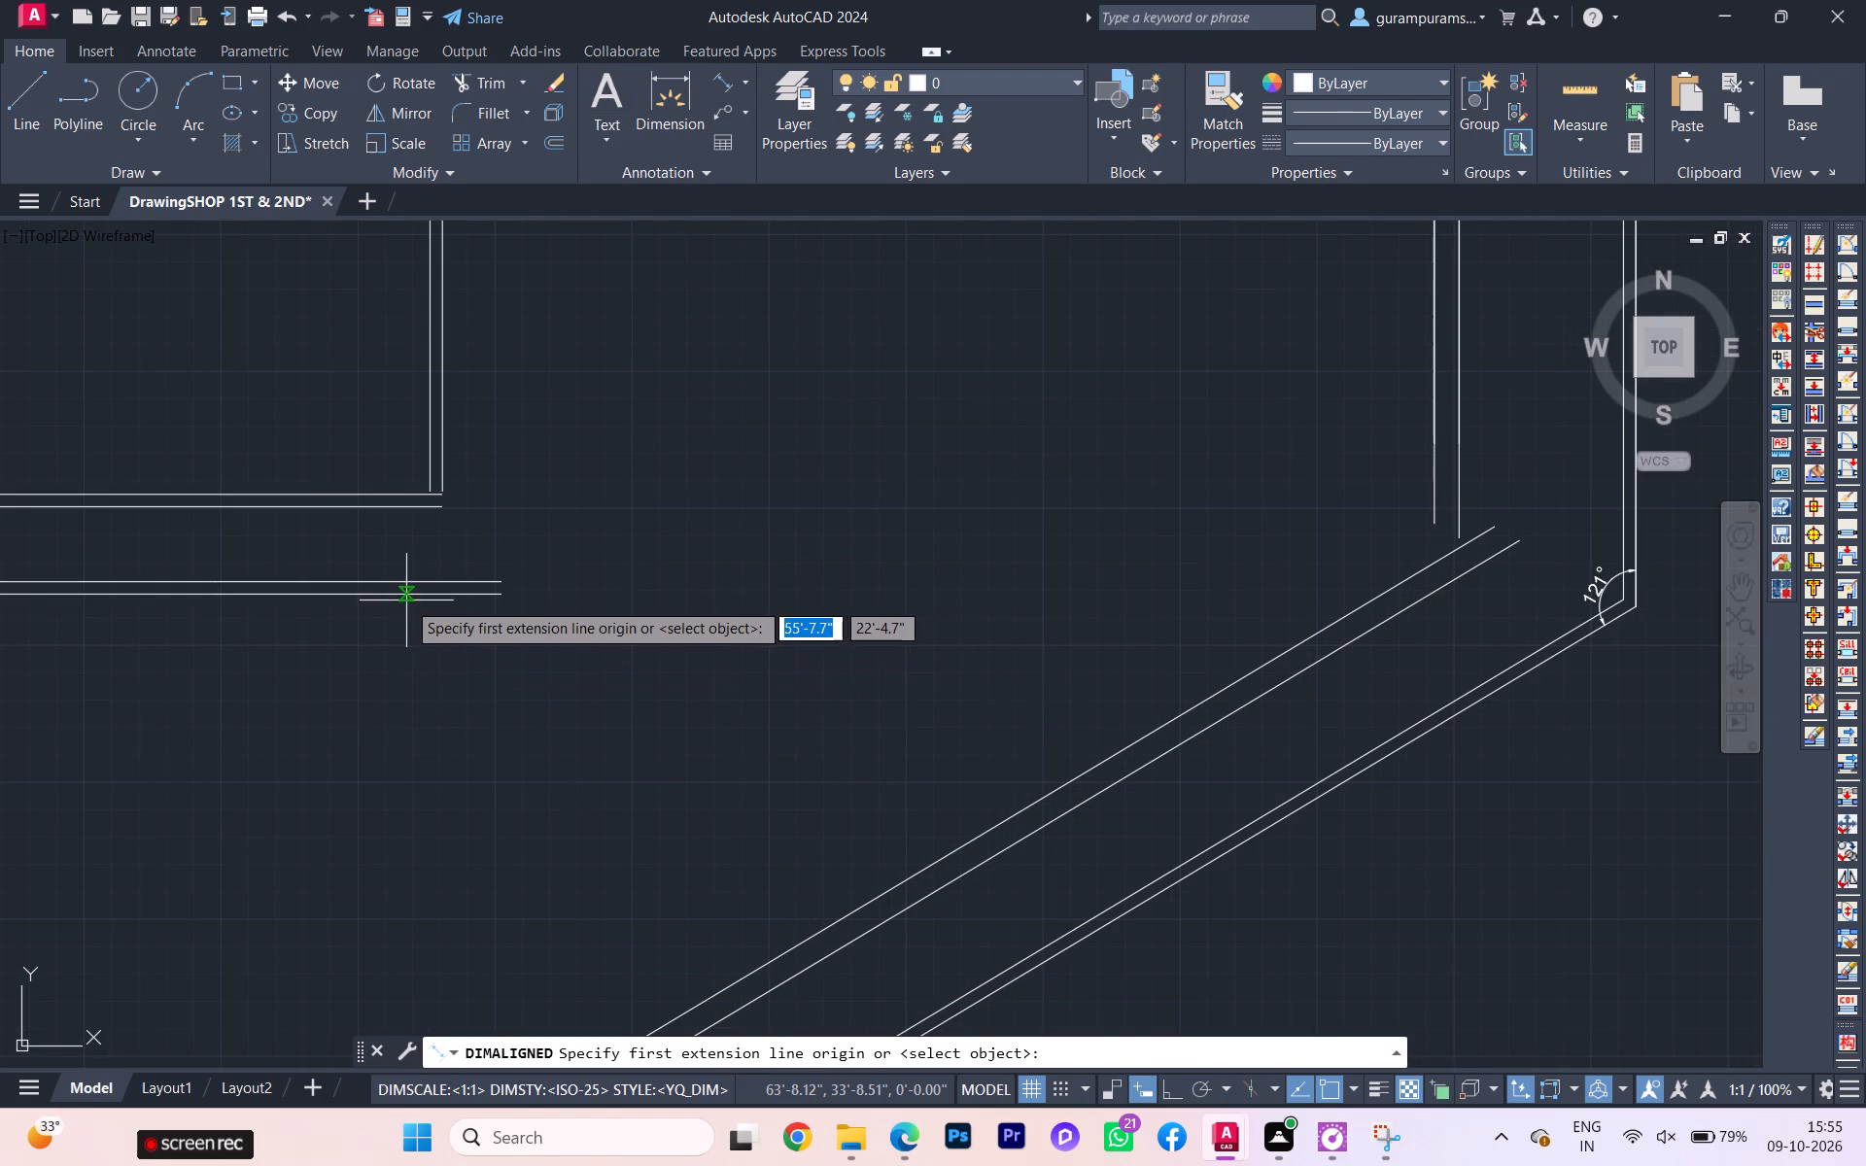
left_click(406, 596)
scroll(474, 659, "down", 1)
scroll(490, 680, "up", 1)
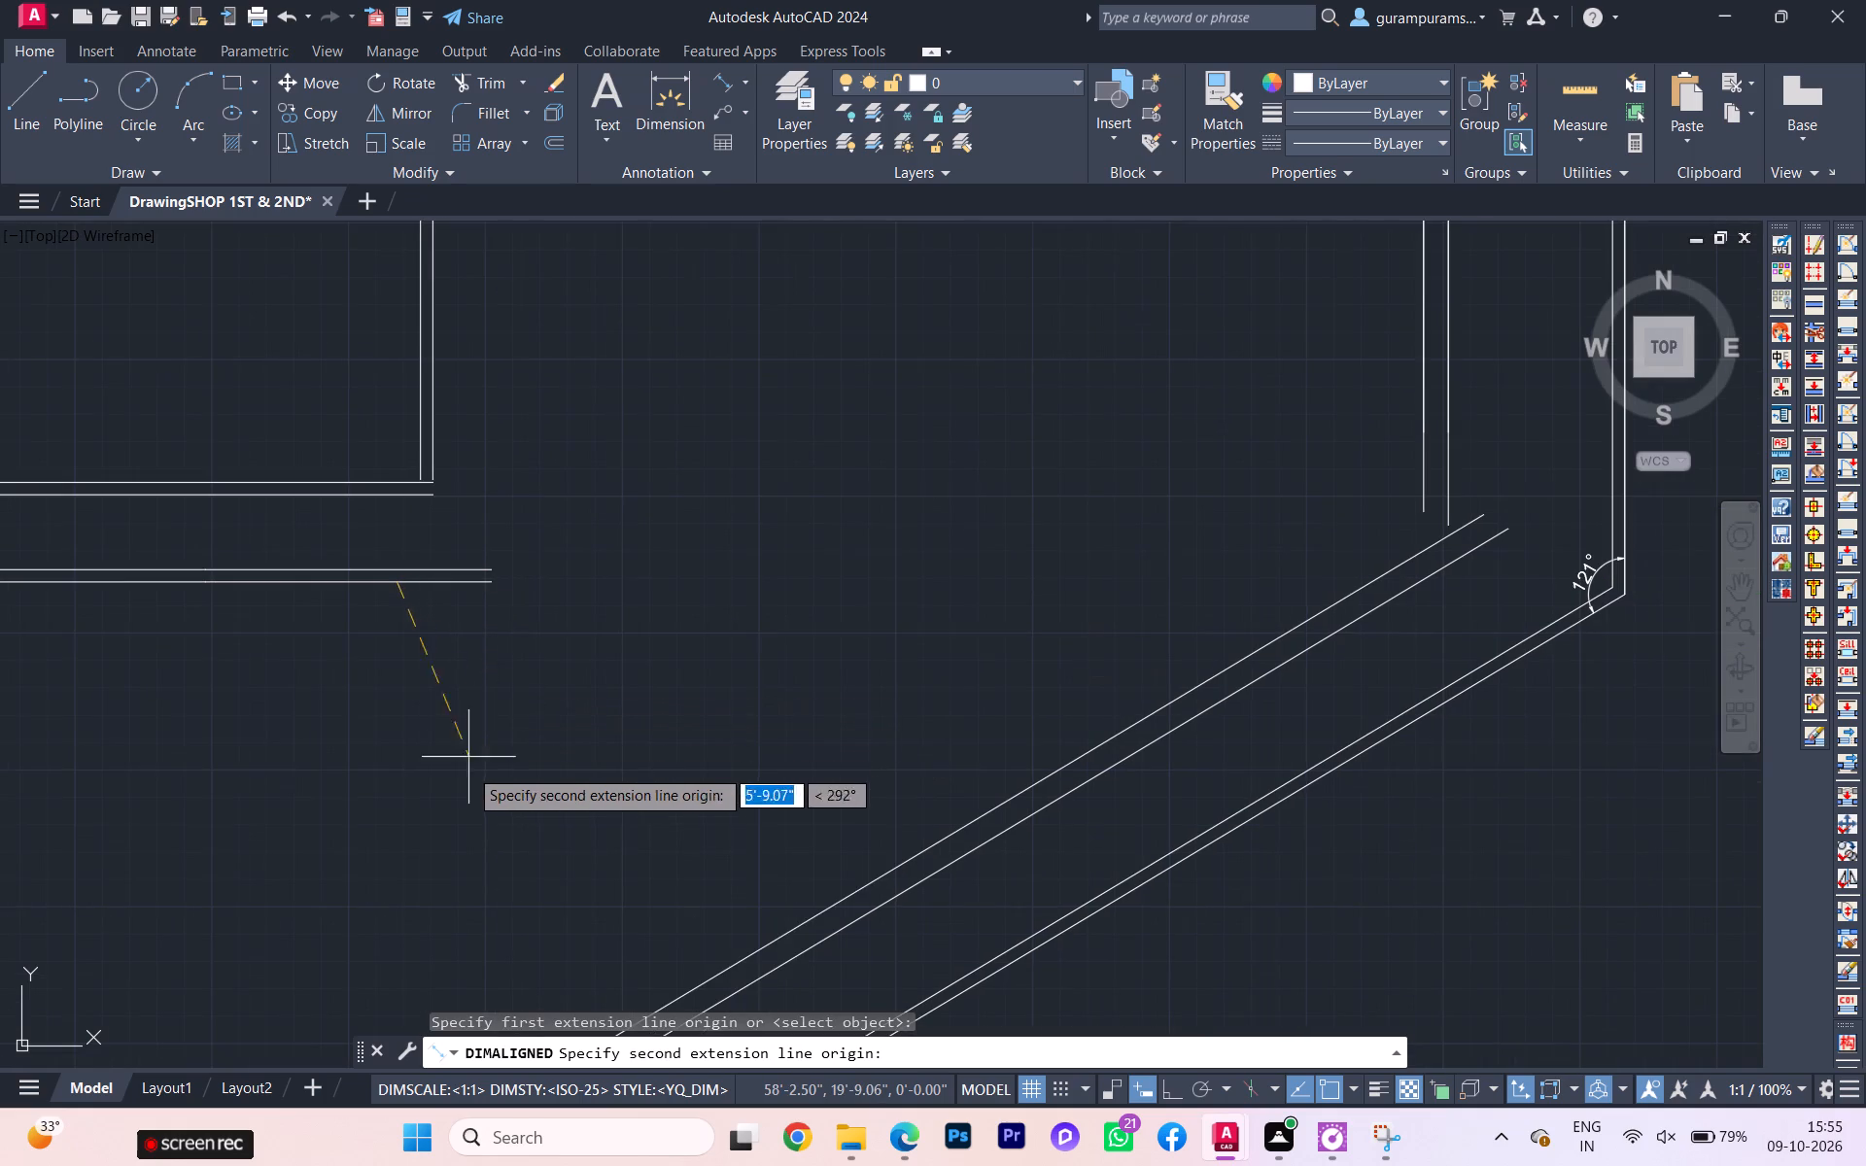
scroll(476, 813, "down", 1)
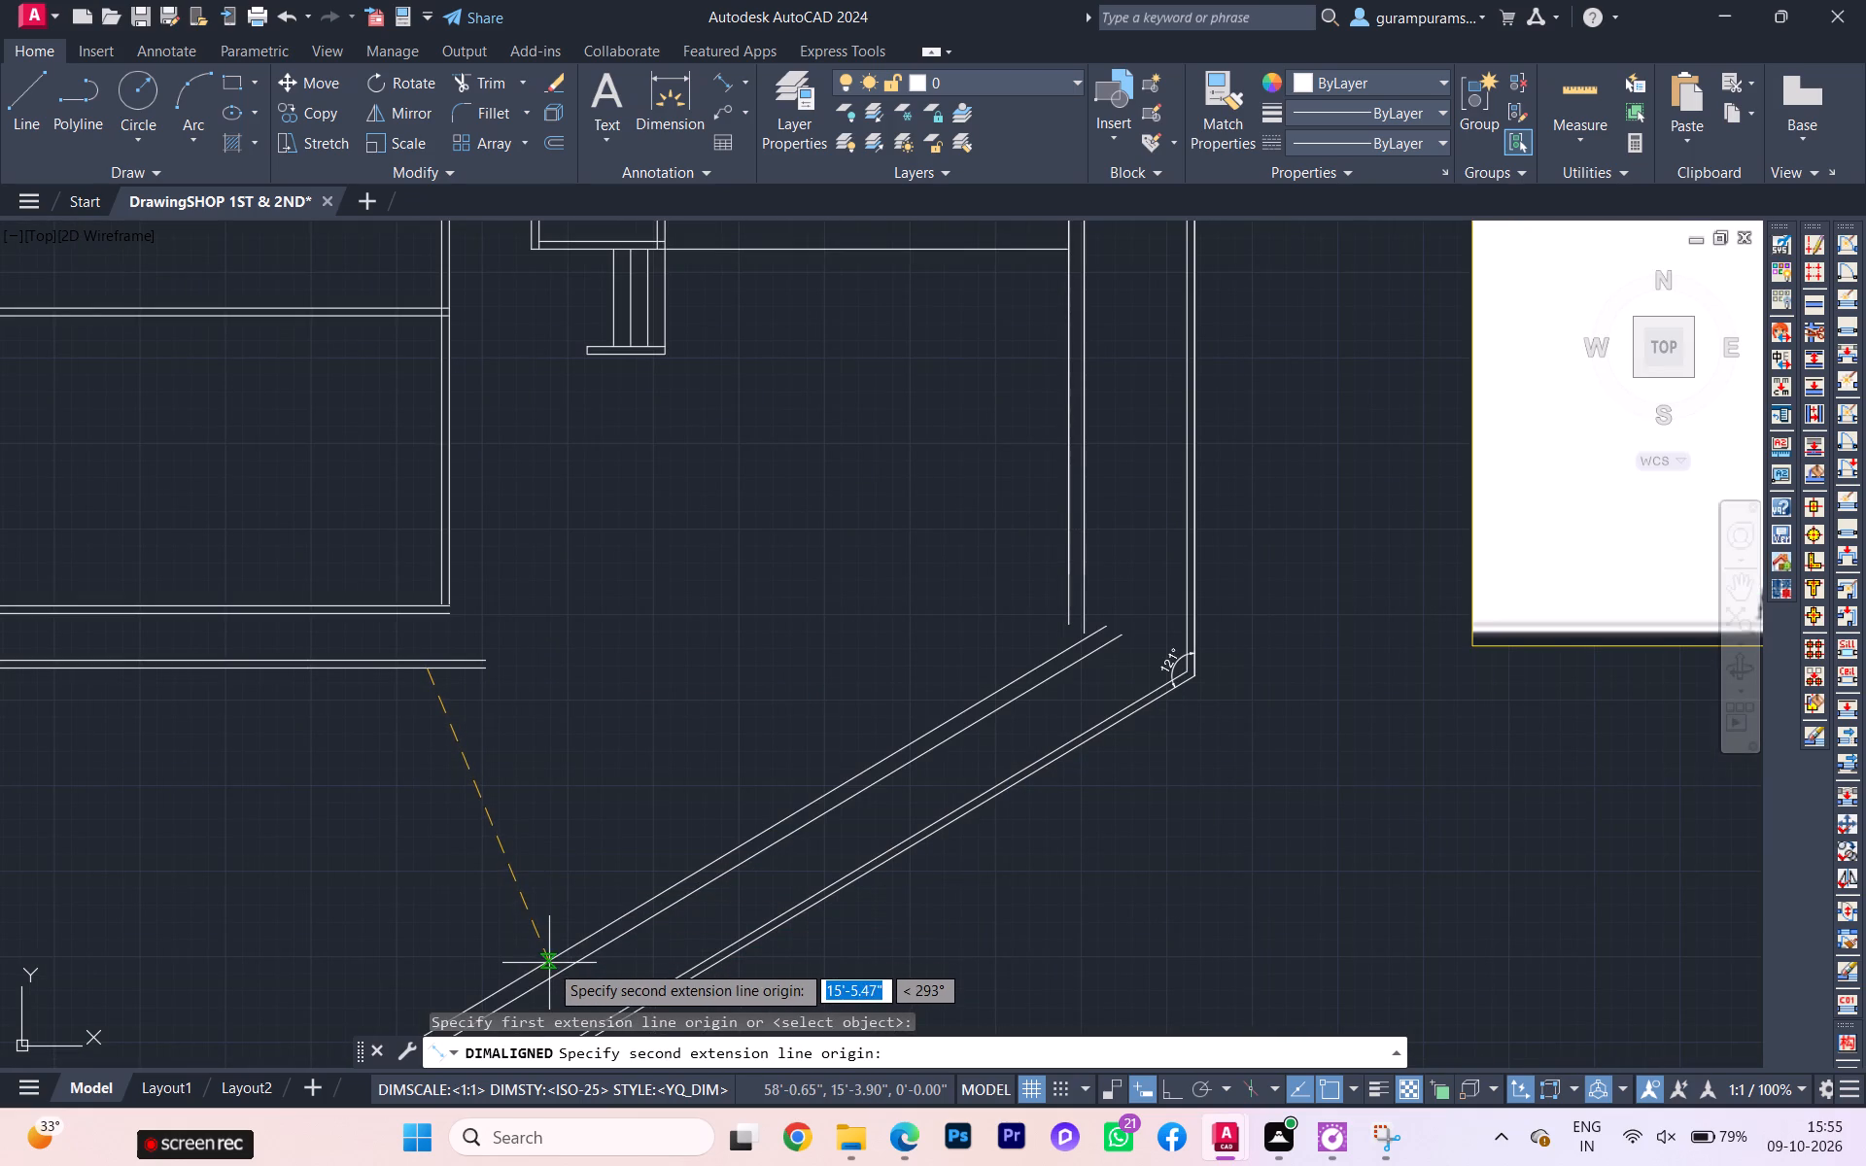
left_click(549, 963)
scroll(514, 969, "up", 2)
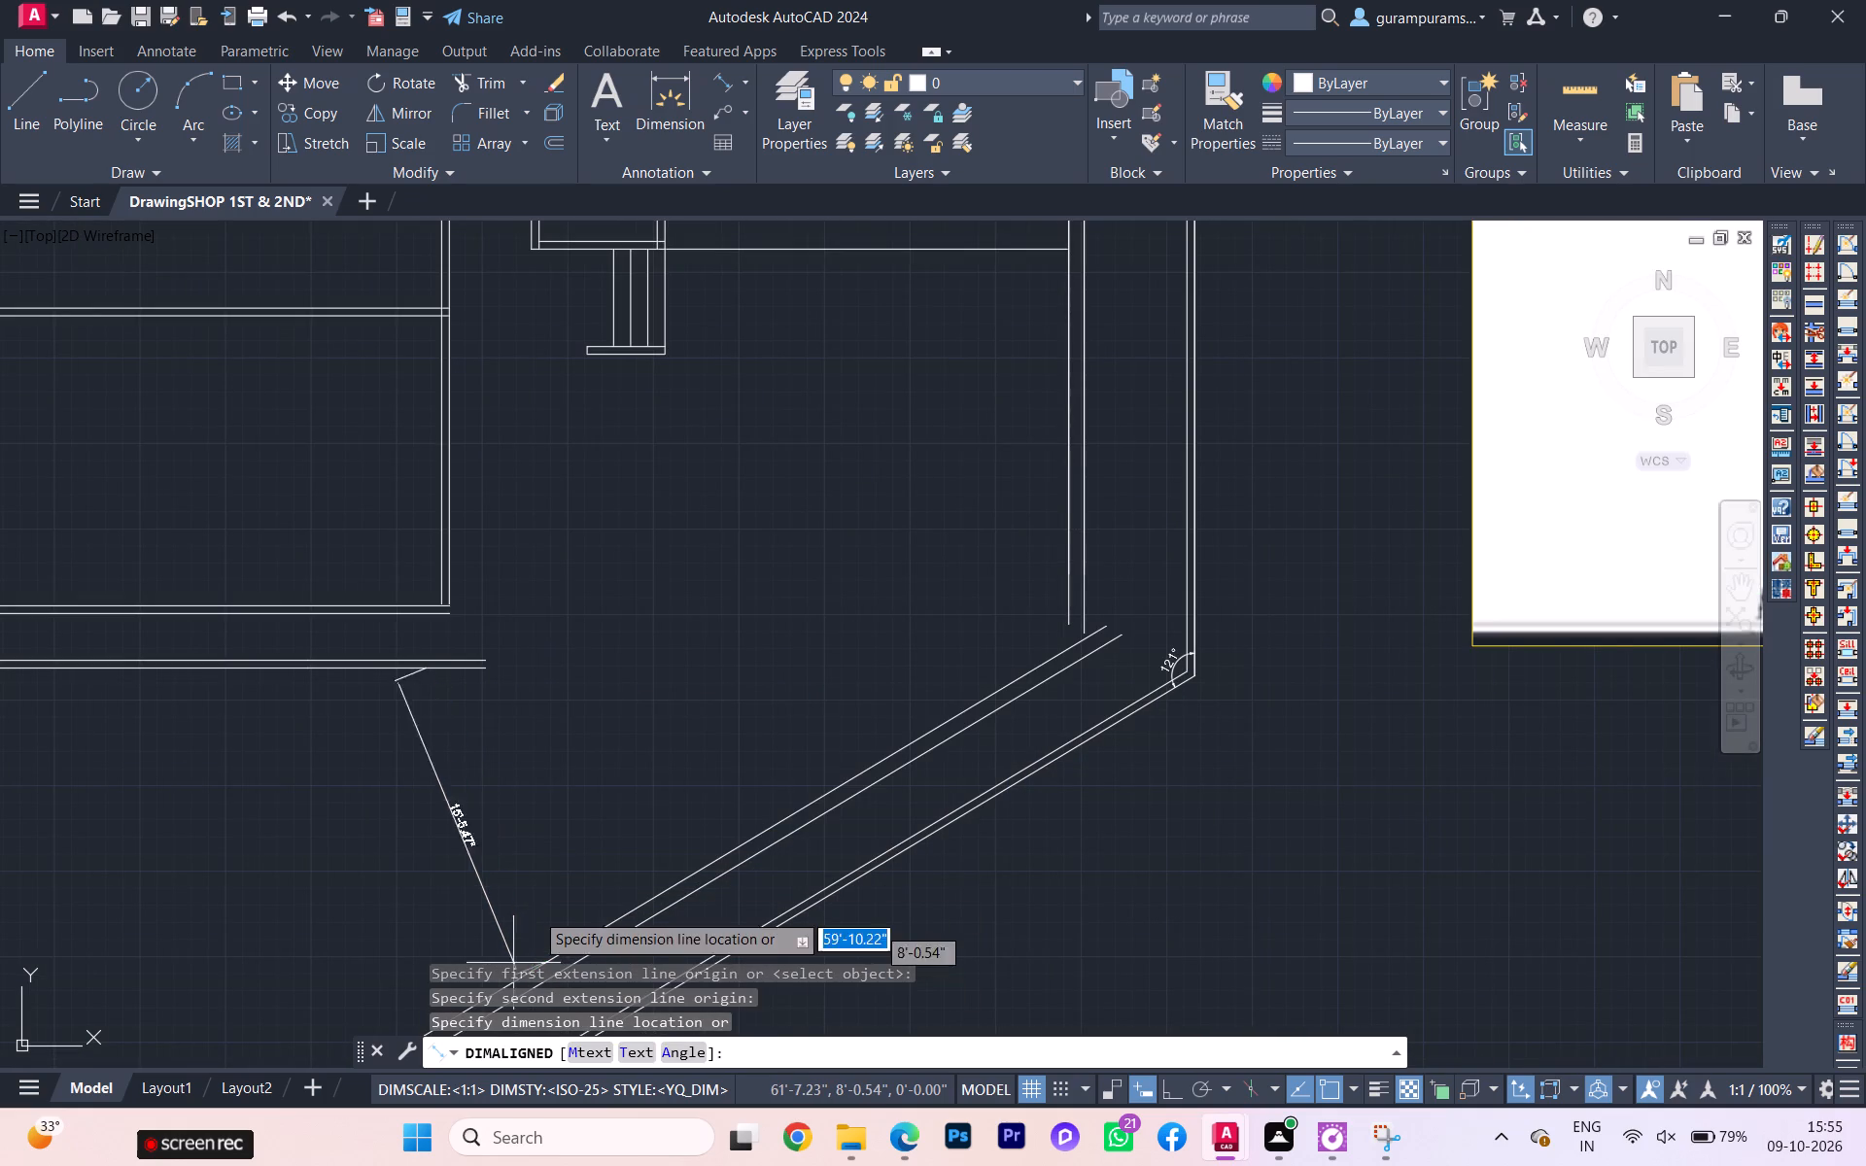
scroll(531, 876, "up", 2)
scroll(526, 880, "down", 3)
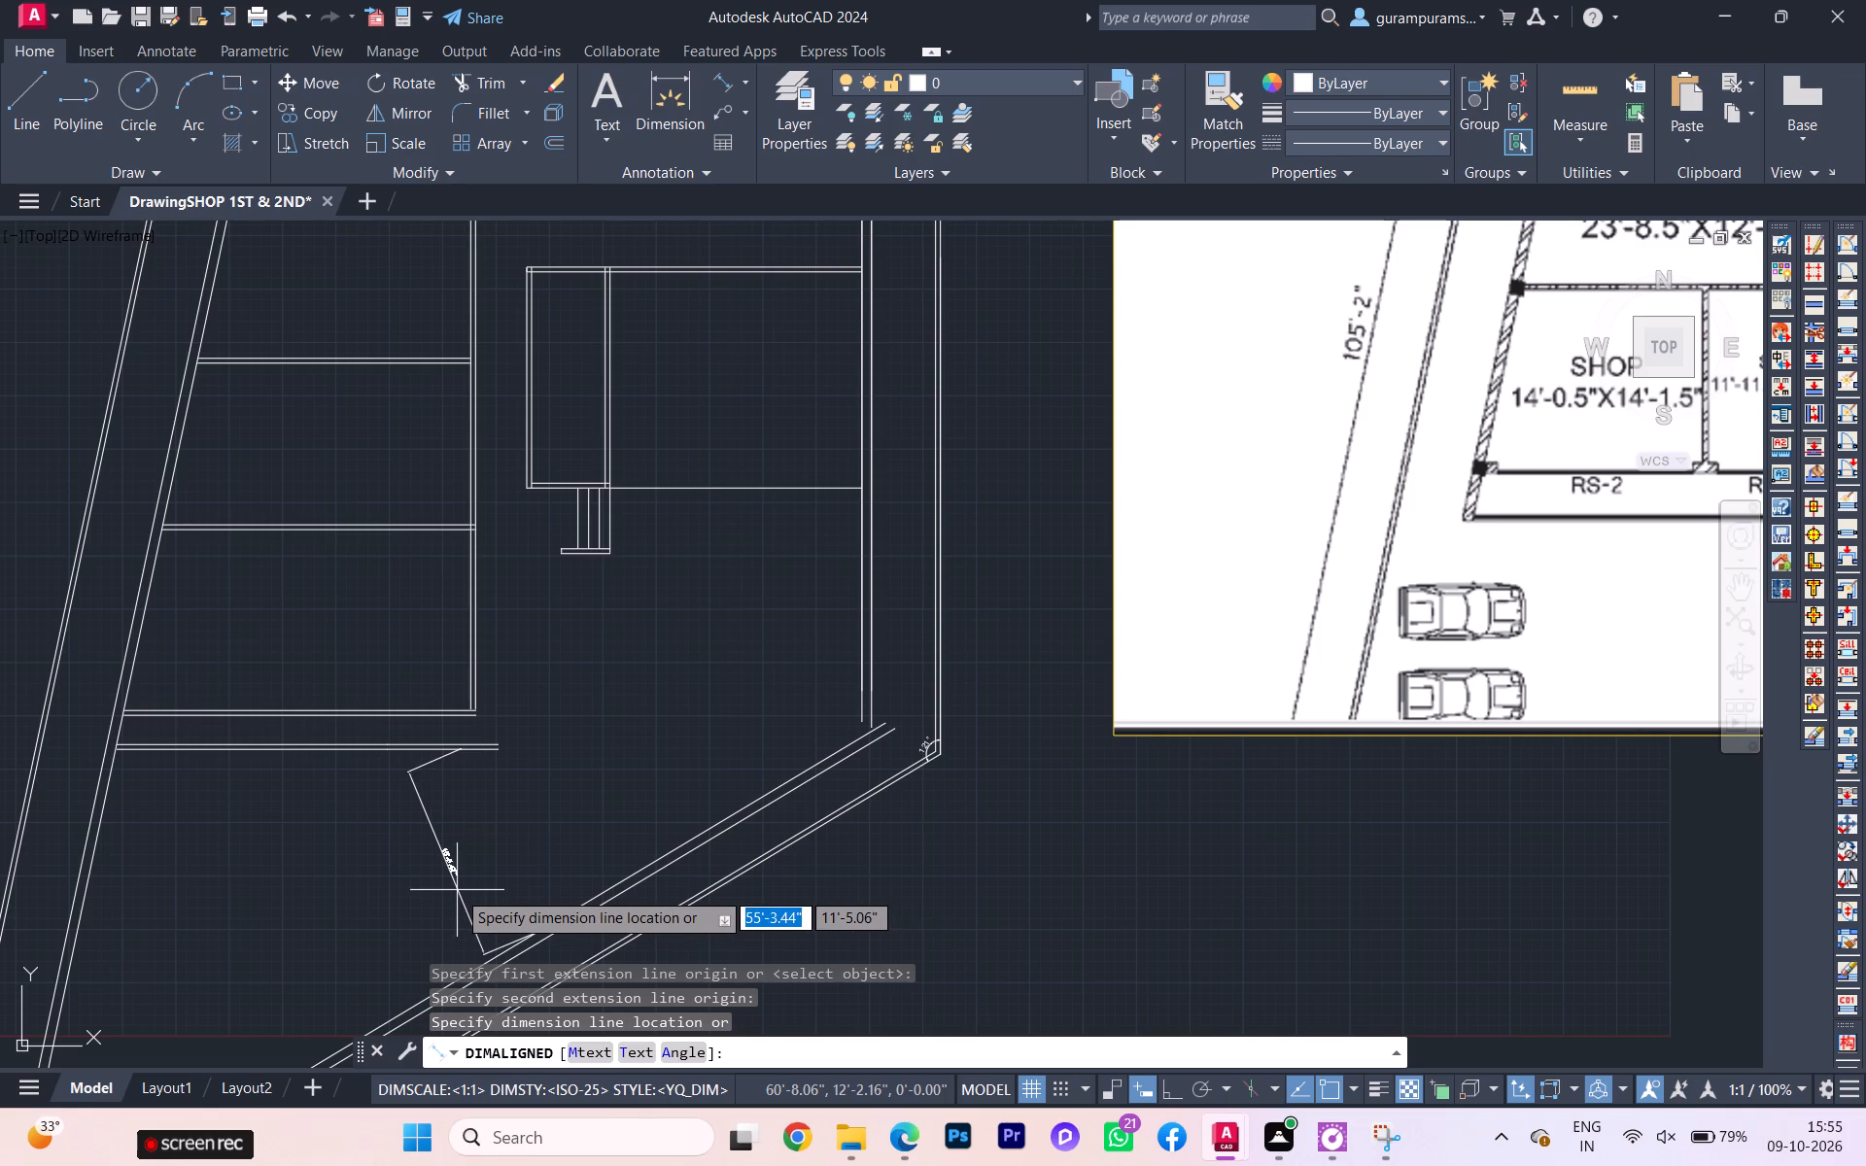
key("Escape")
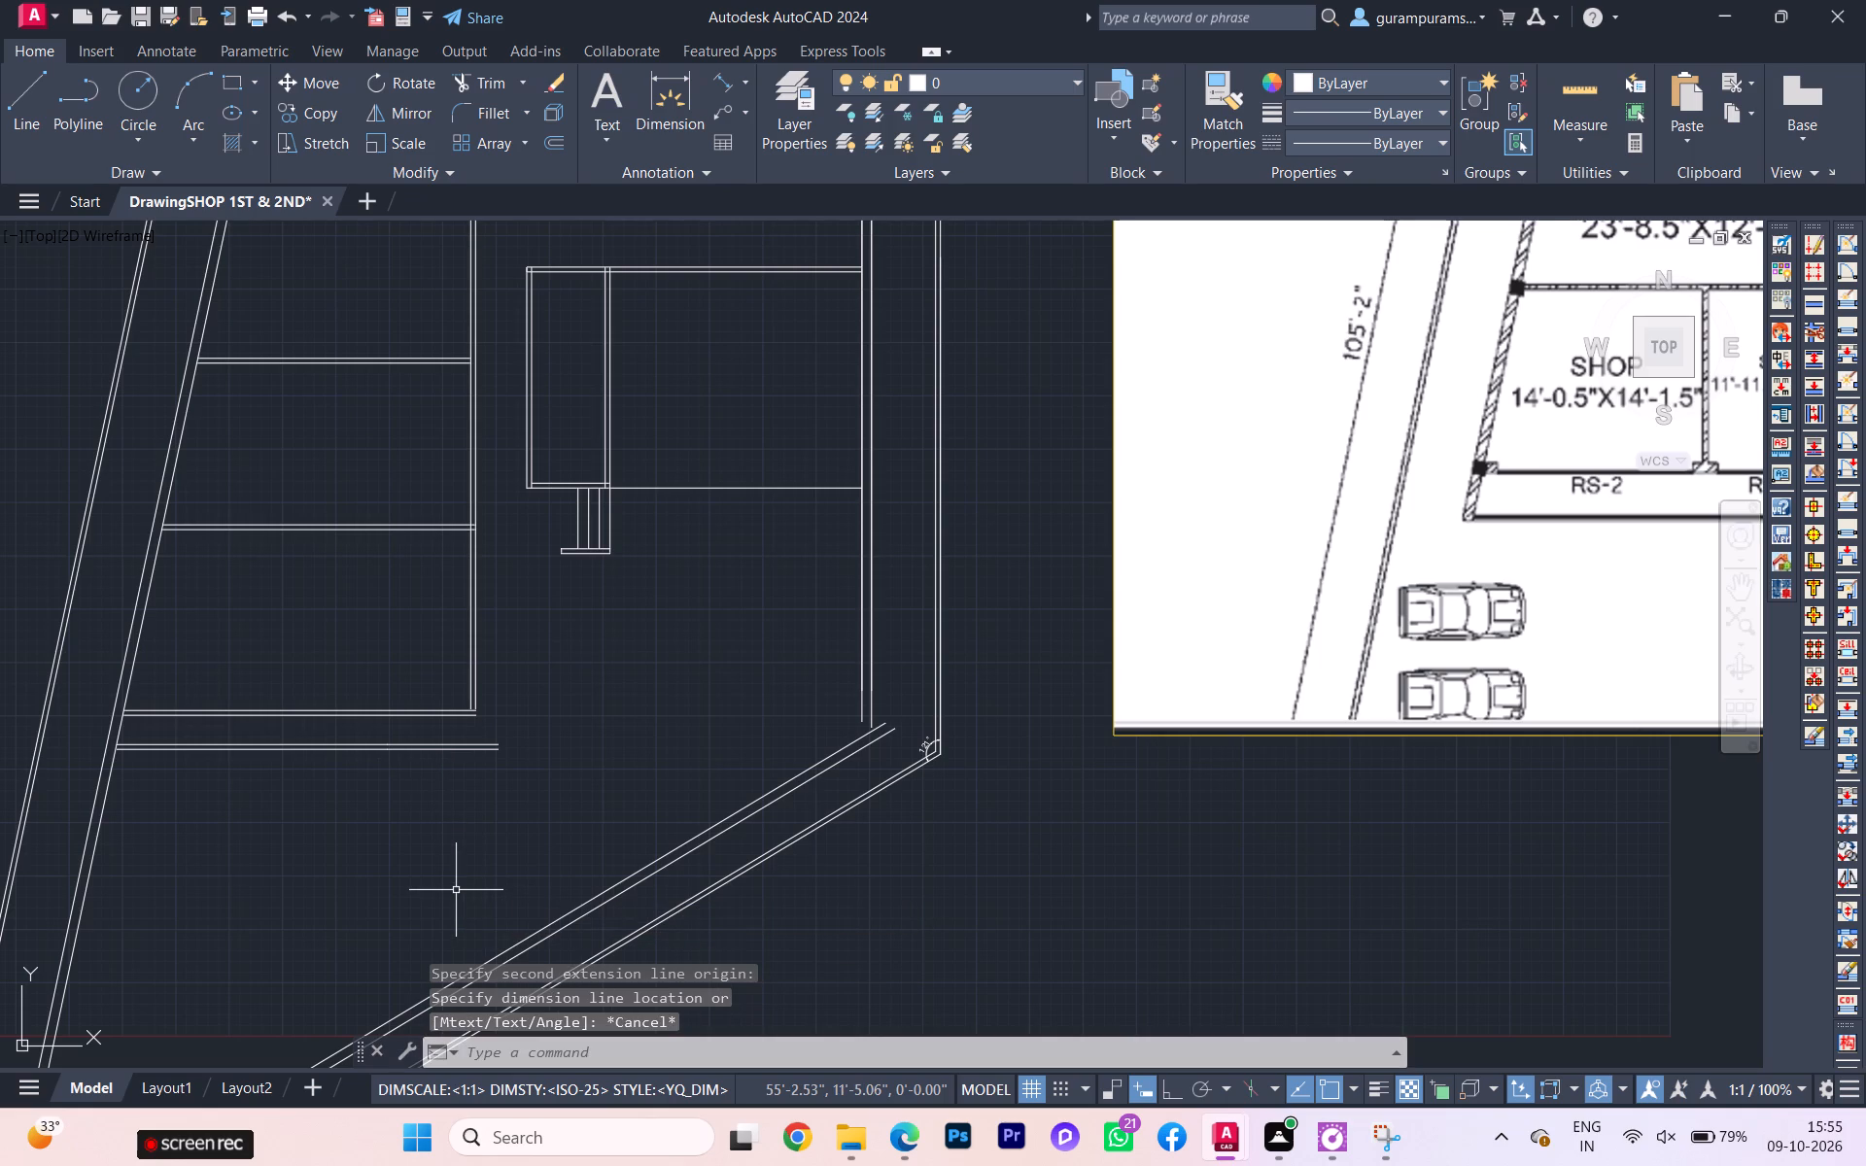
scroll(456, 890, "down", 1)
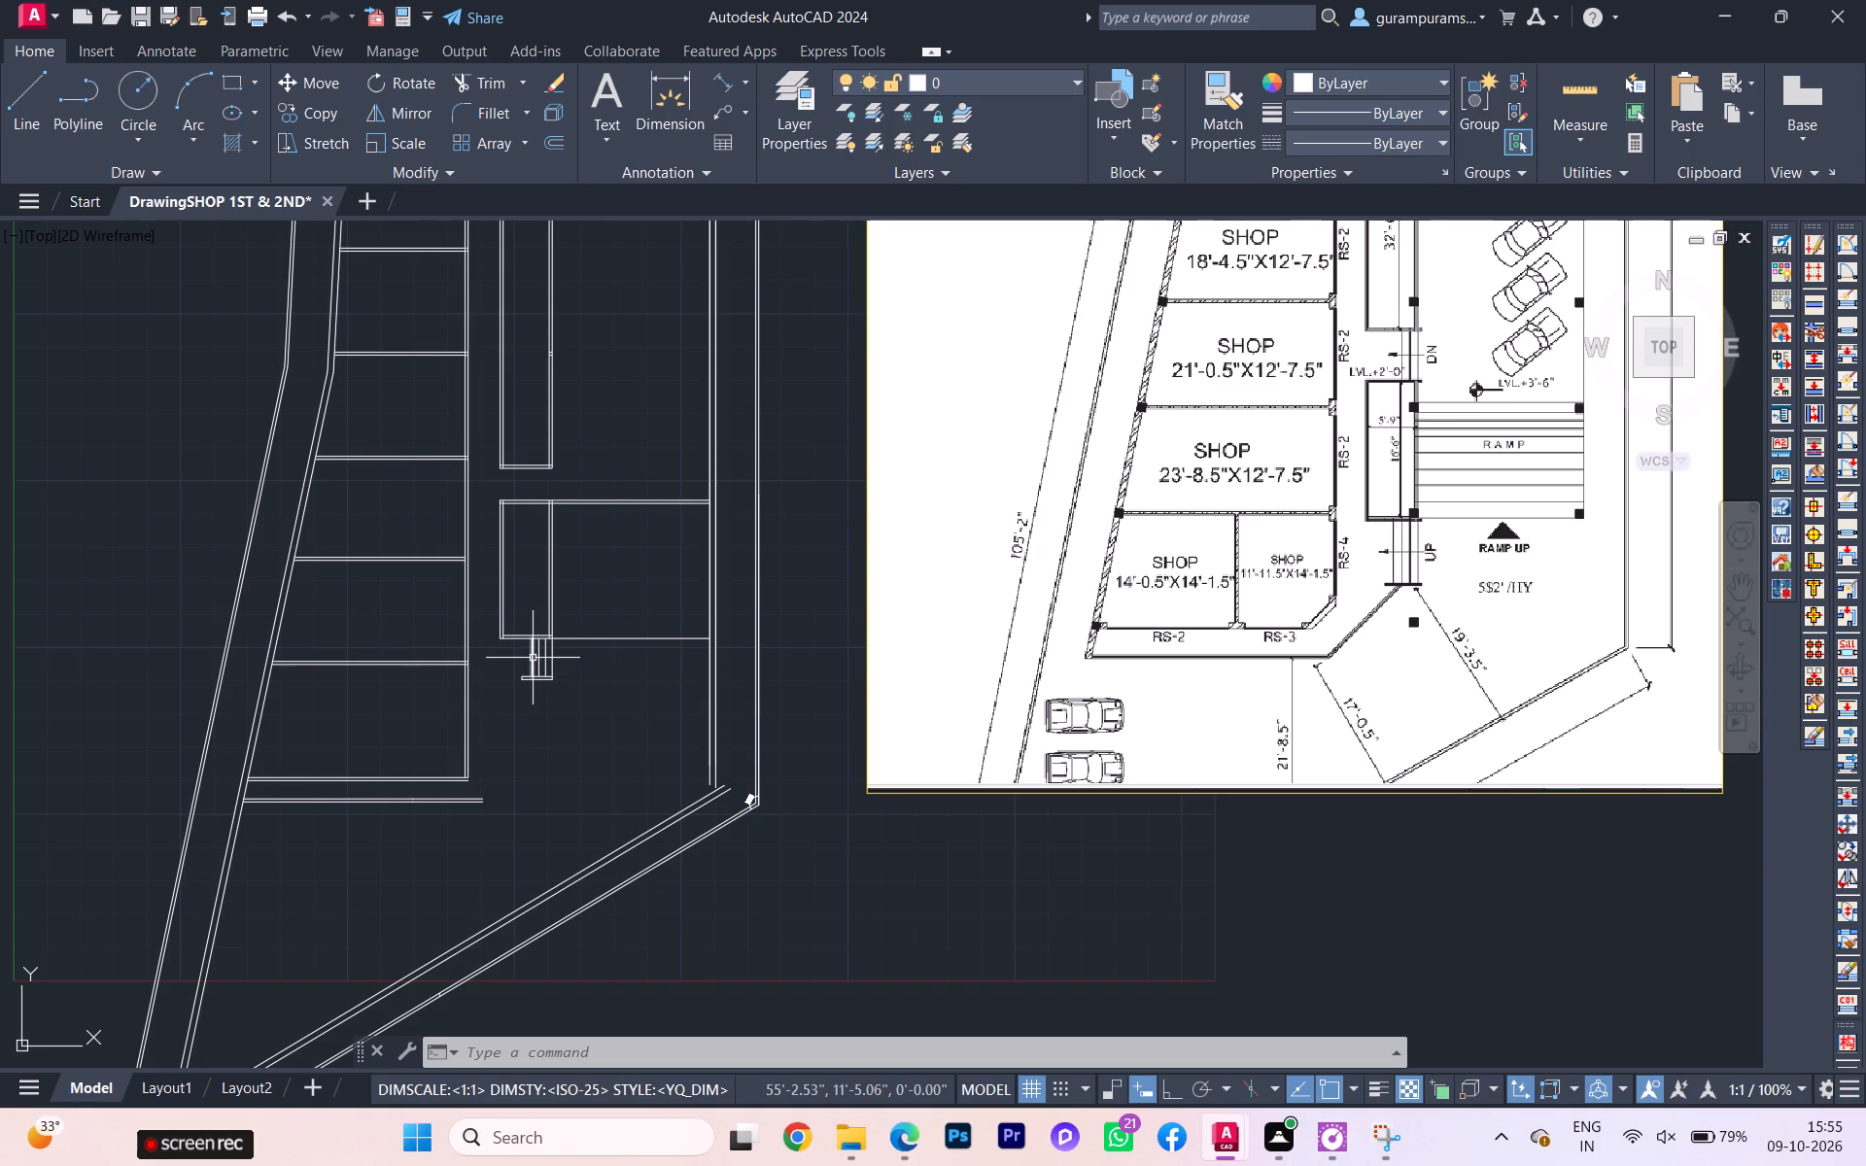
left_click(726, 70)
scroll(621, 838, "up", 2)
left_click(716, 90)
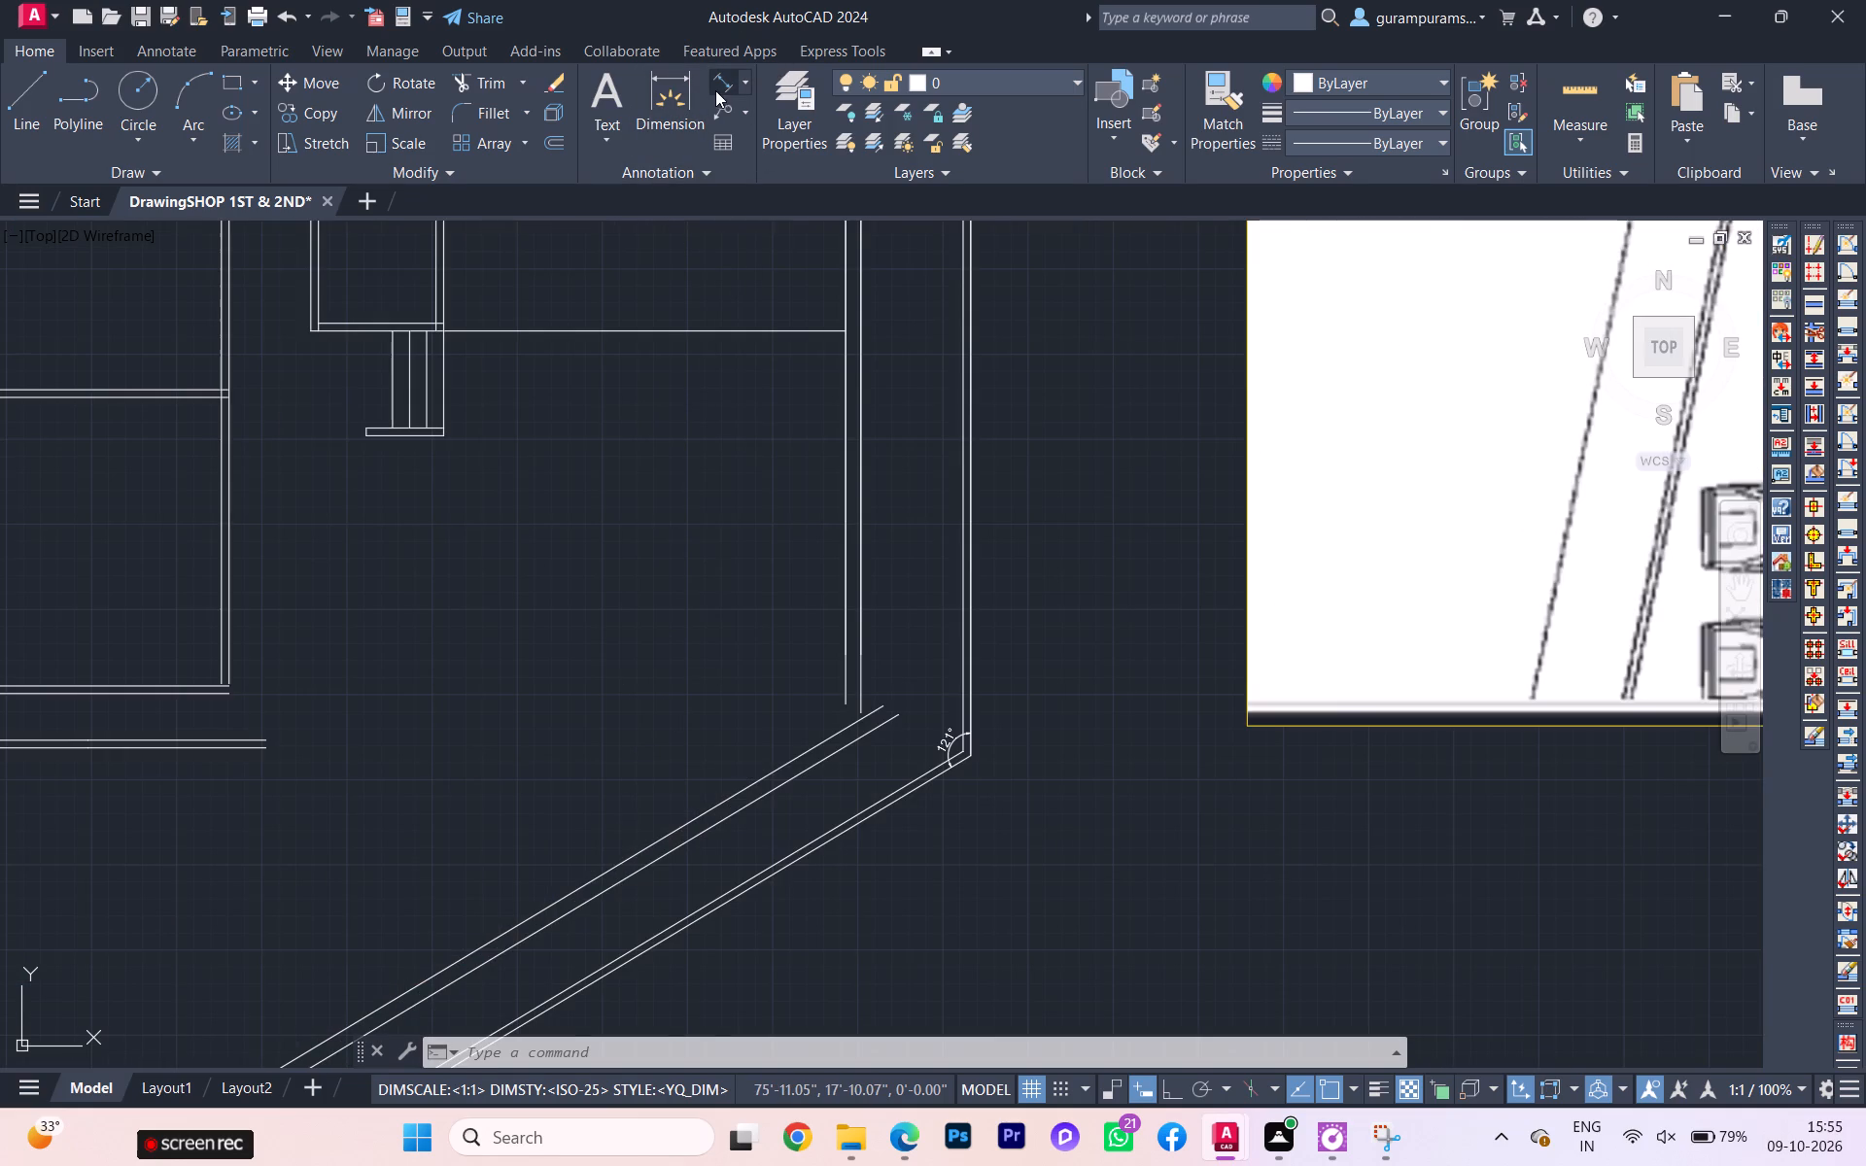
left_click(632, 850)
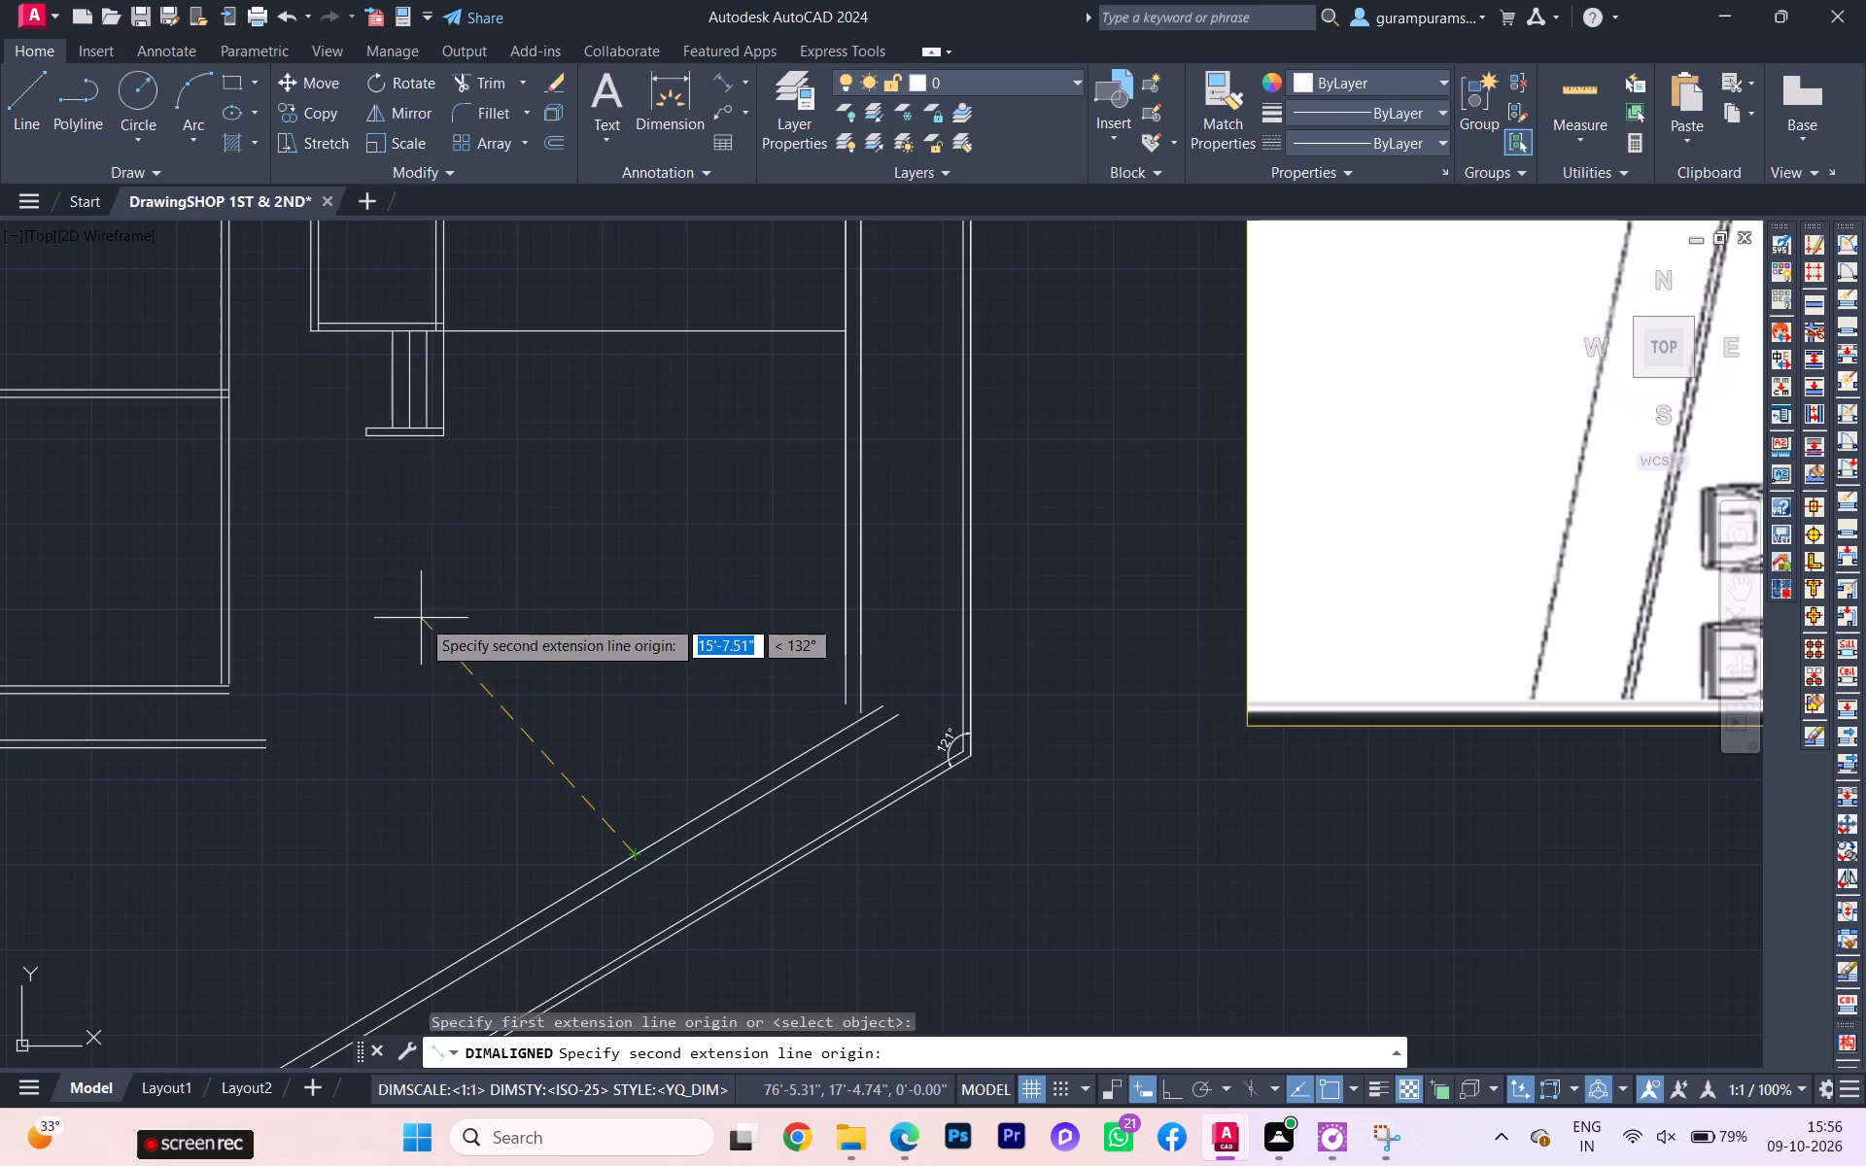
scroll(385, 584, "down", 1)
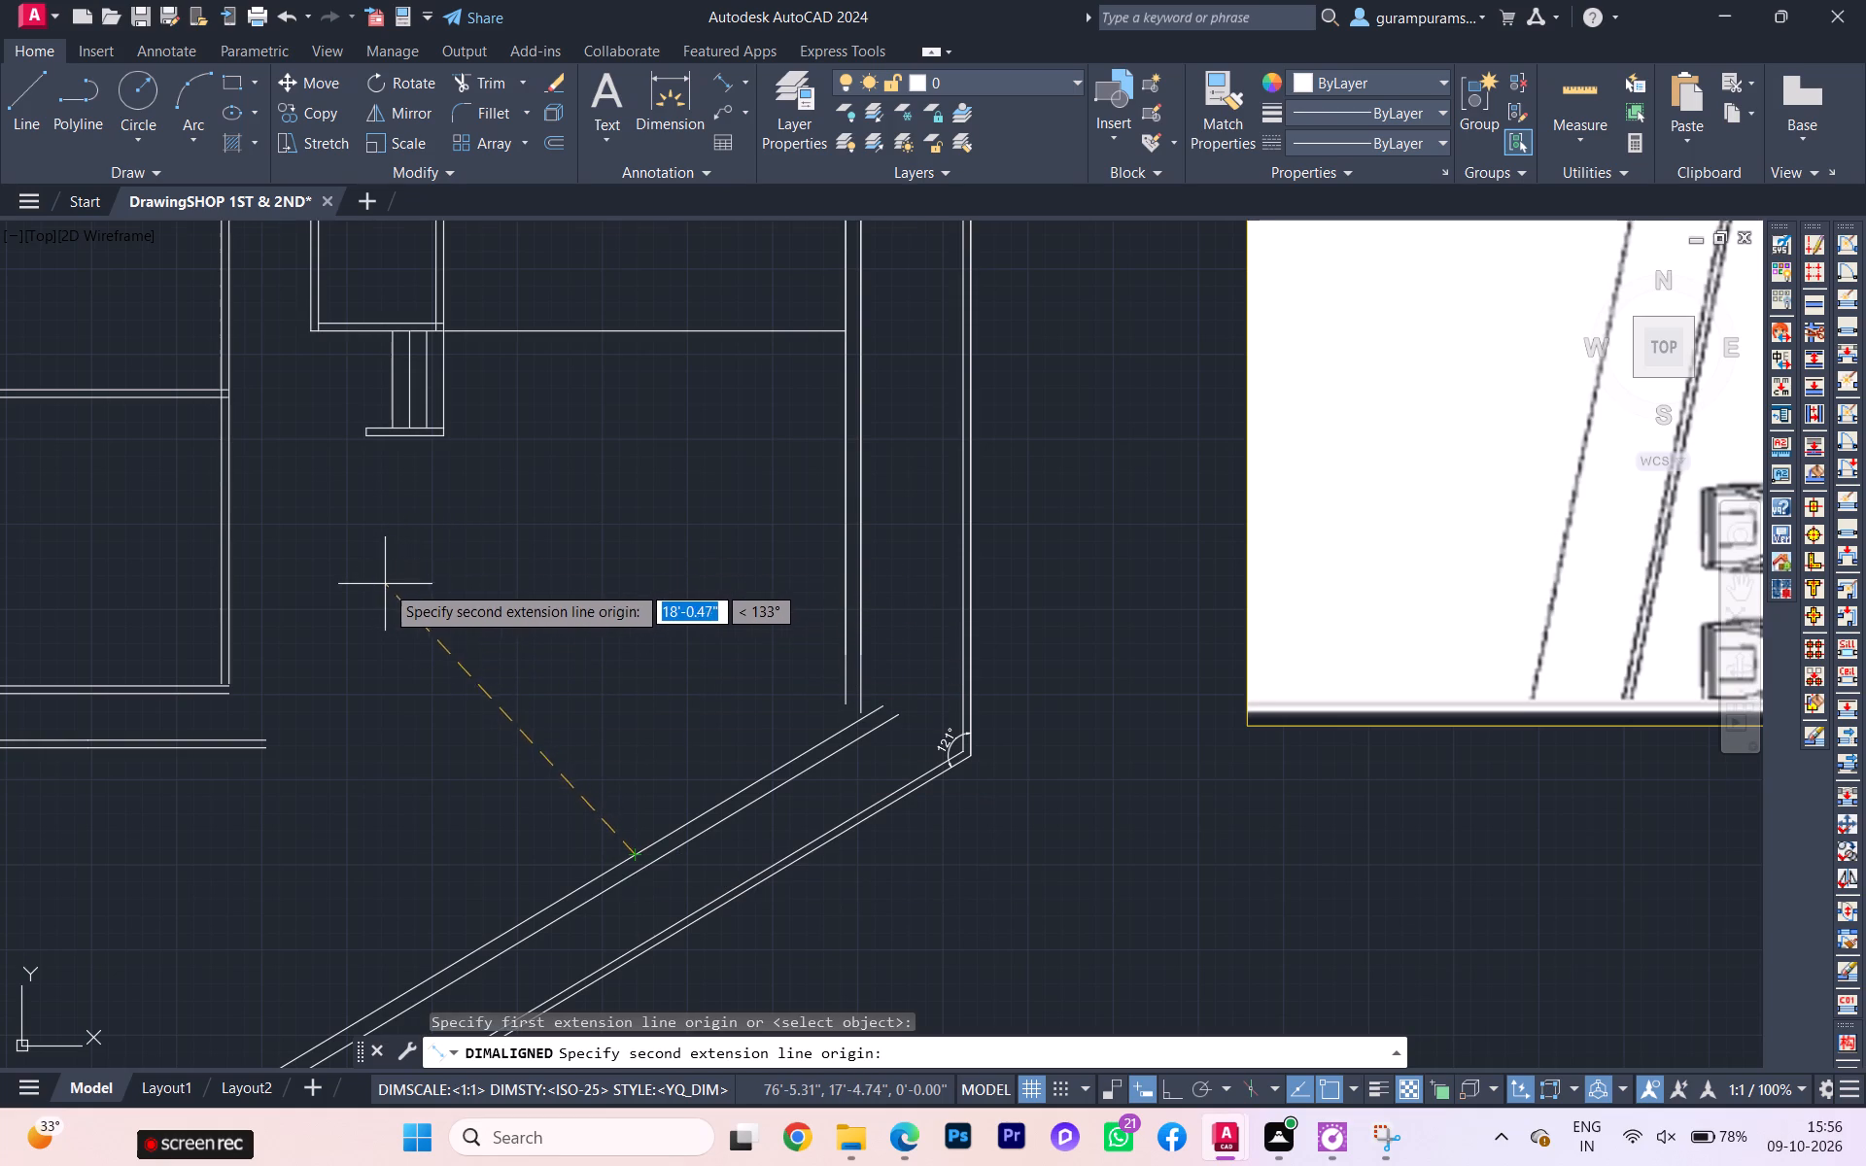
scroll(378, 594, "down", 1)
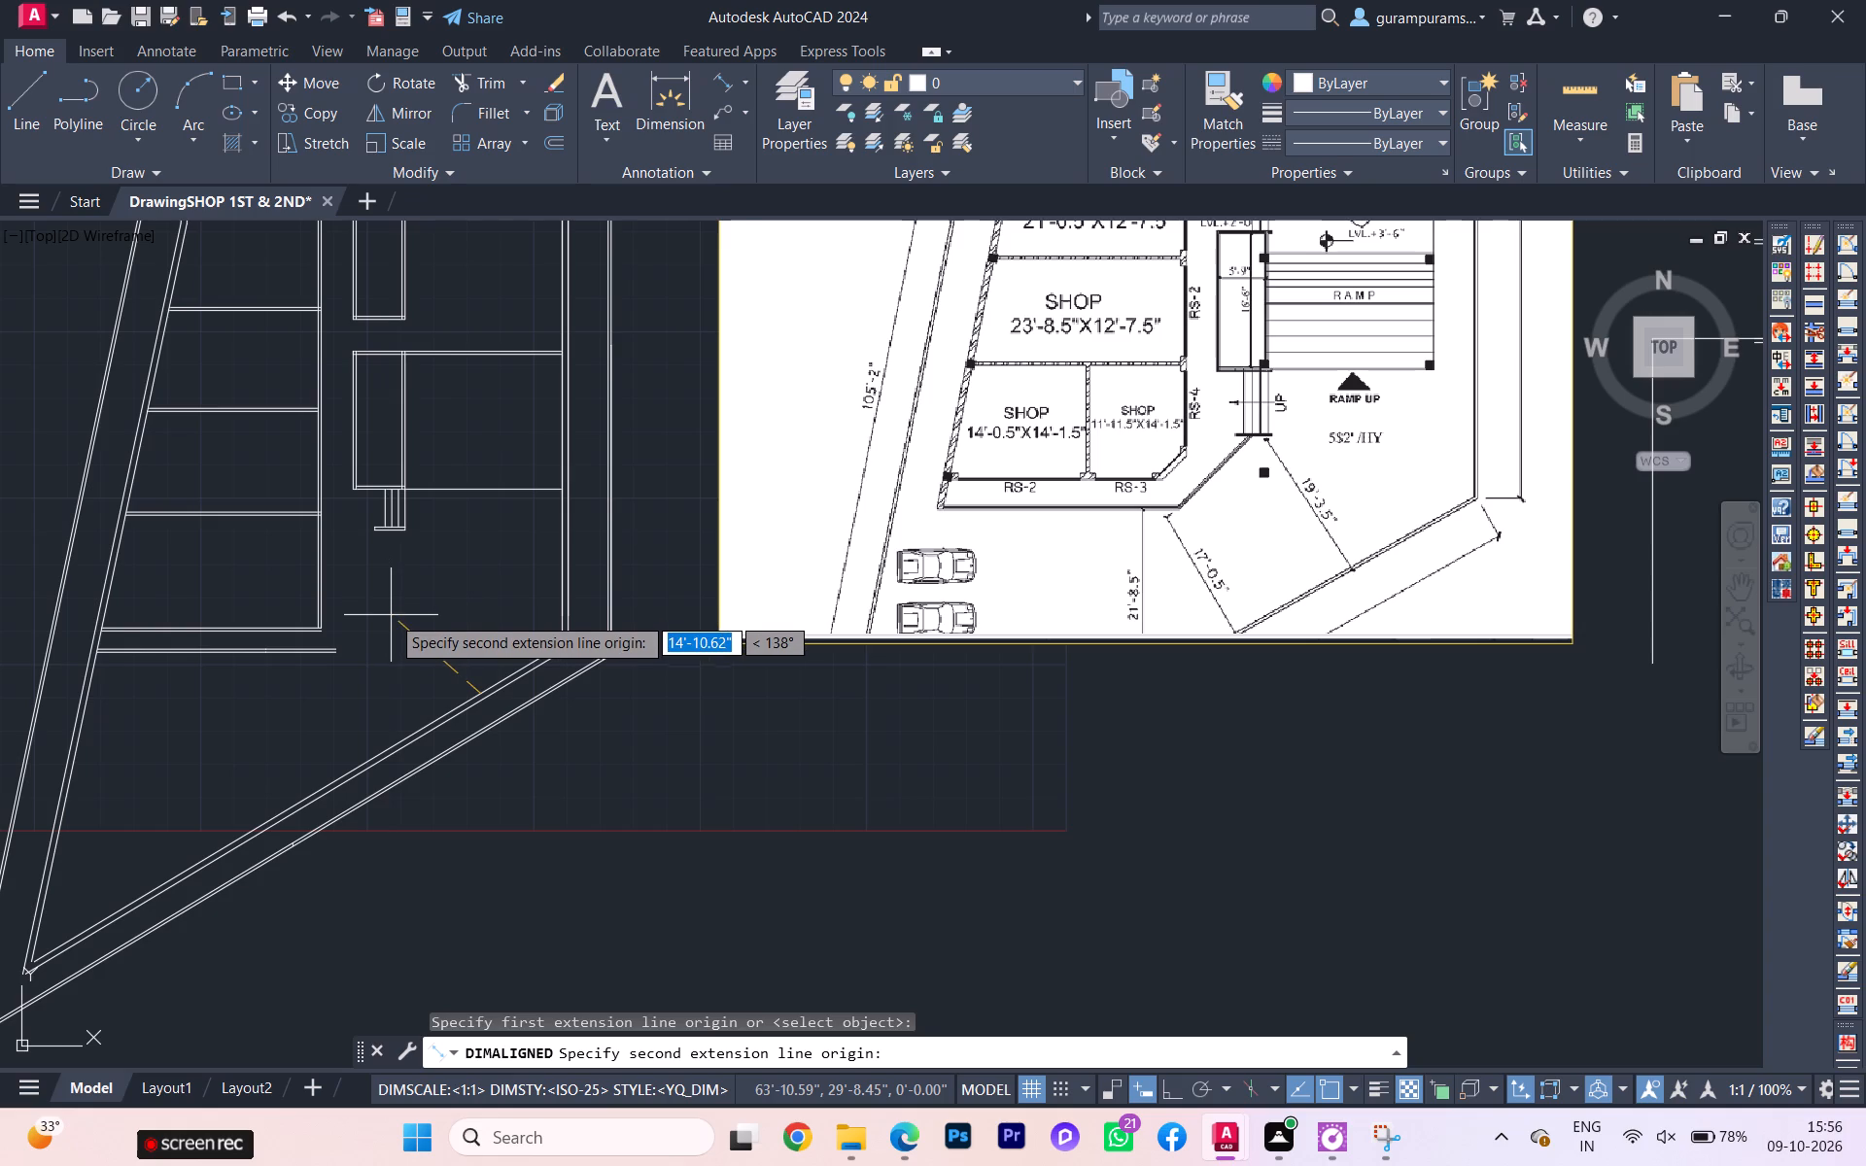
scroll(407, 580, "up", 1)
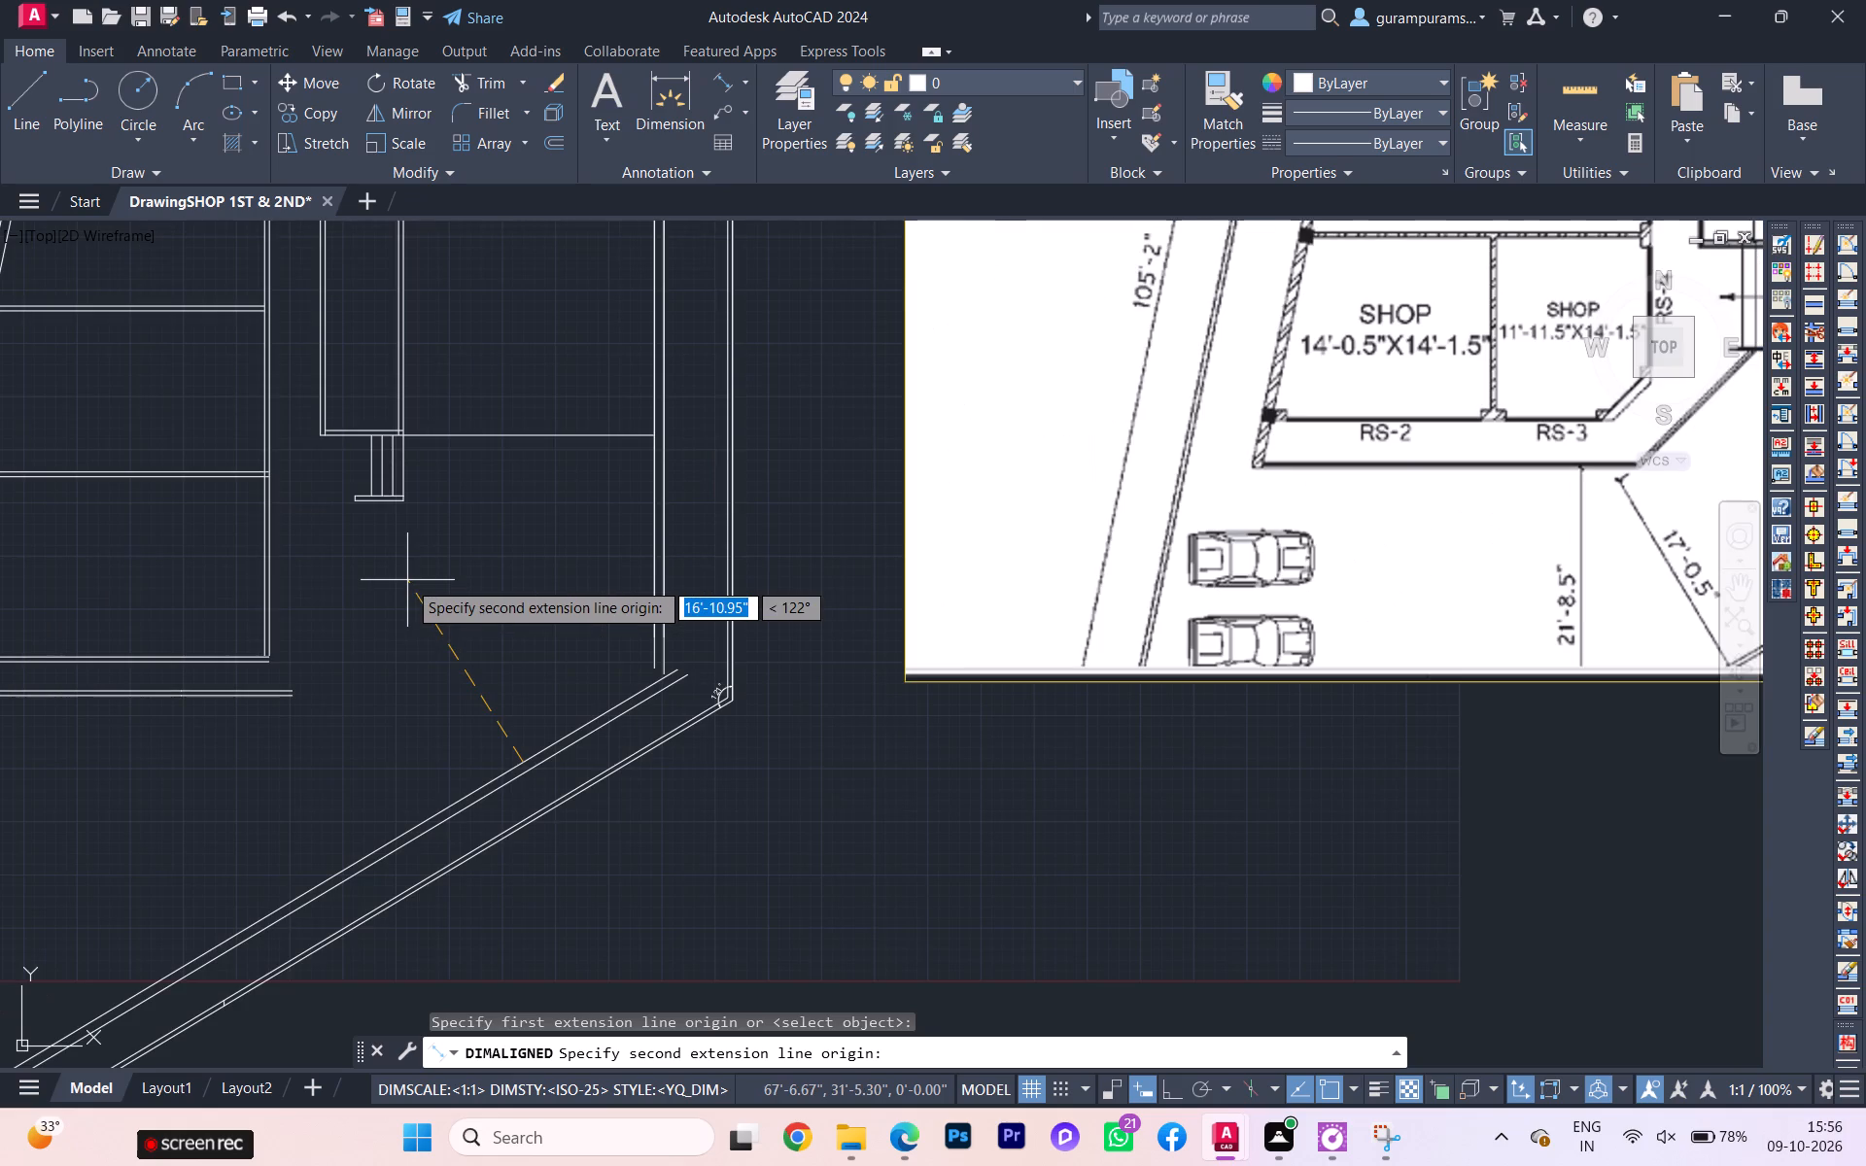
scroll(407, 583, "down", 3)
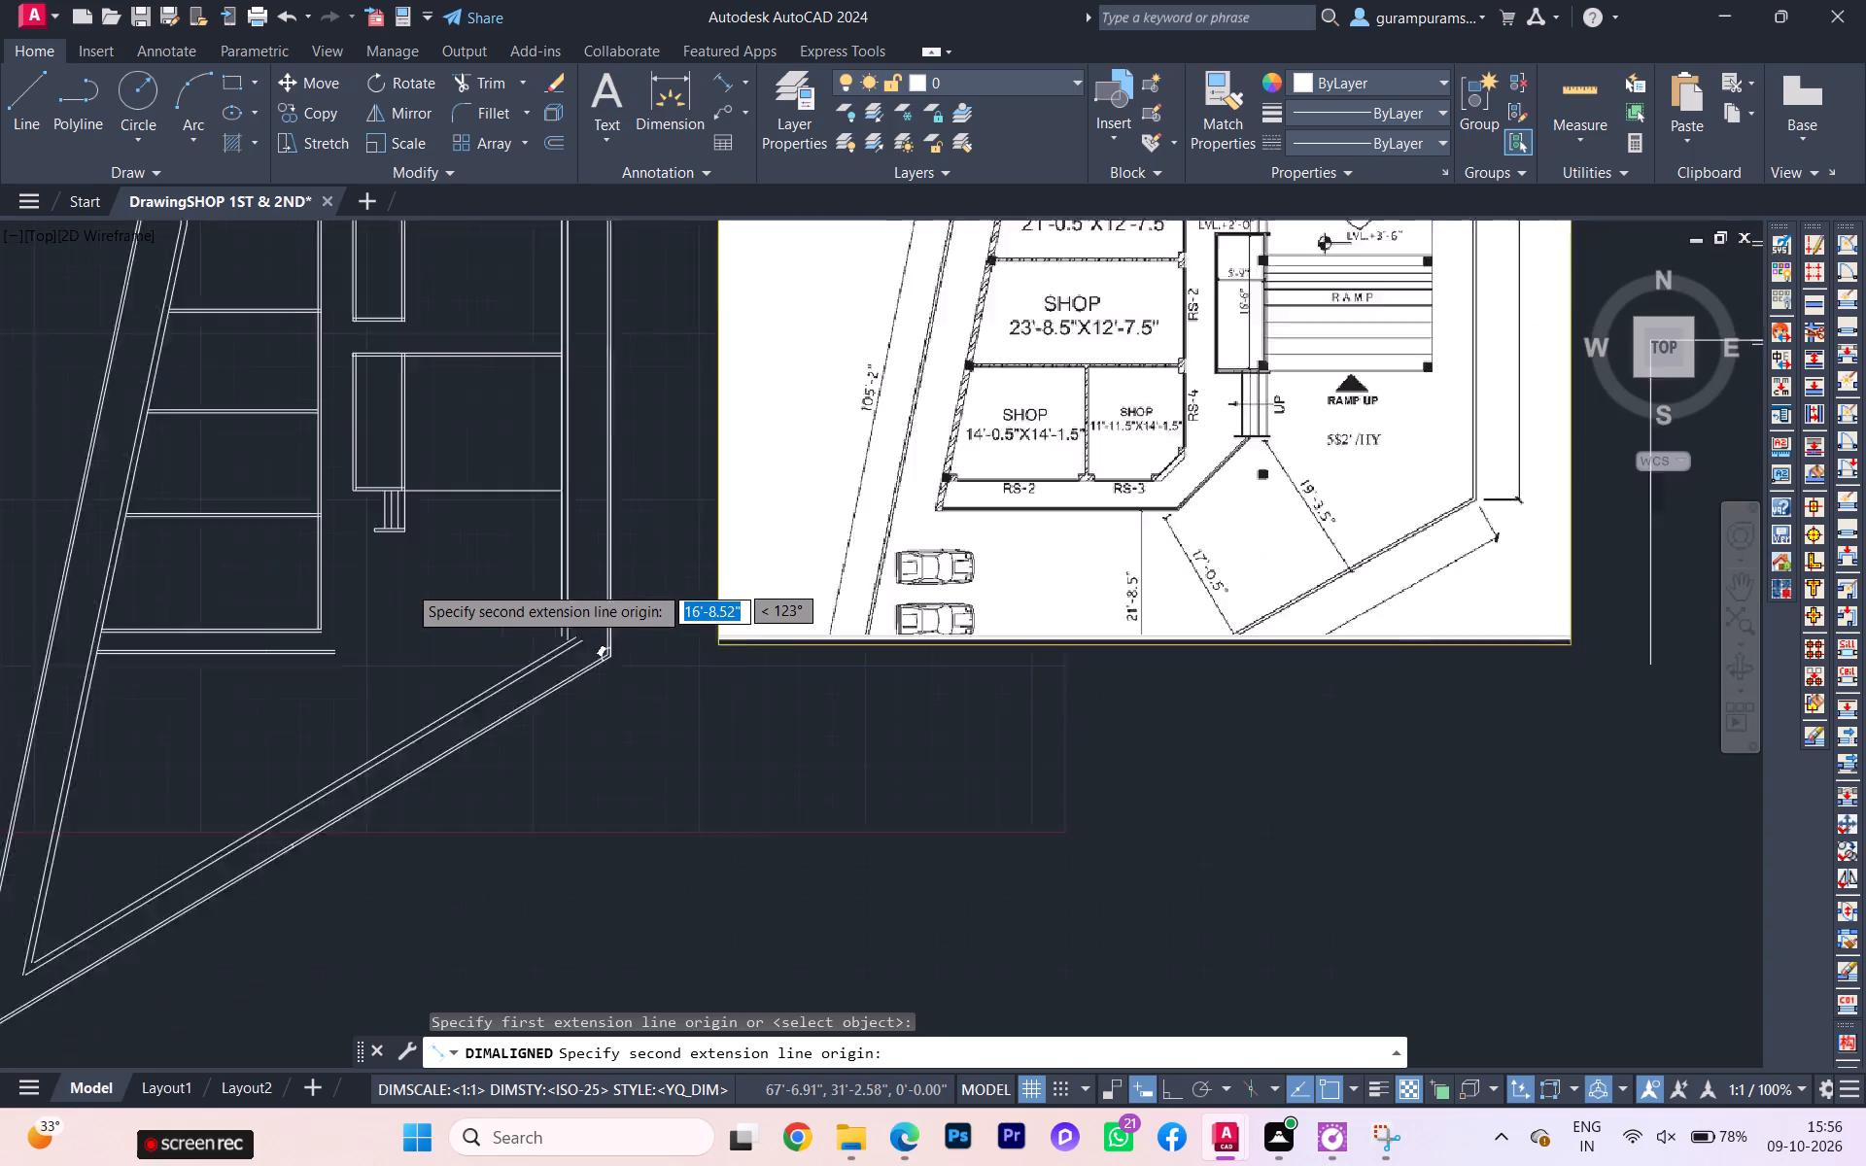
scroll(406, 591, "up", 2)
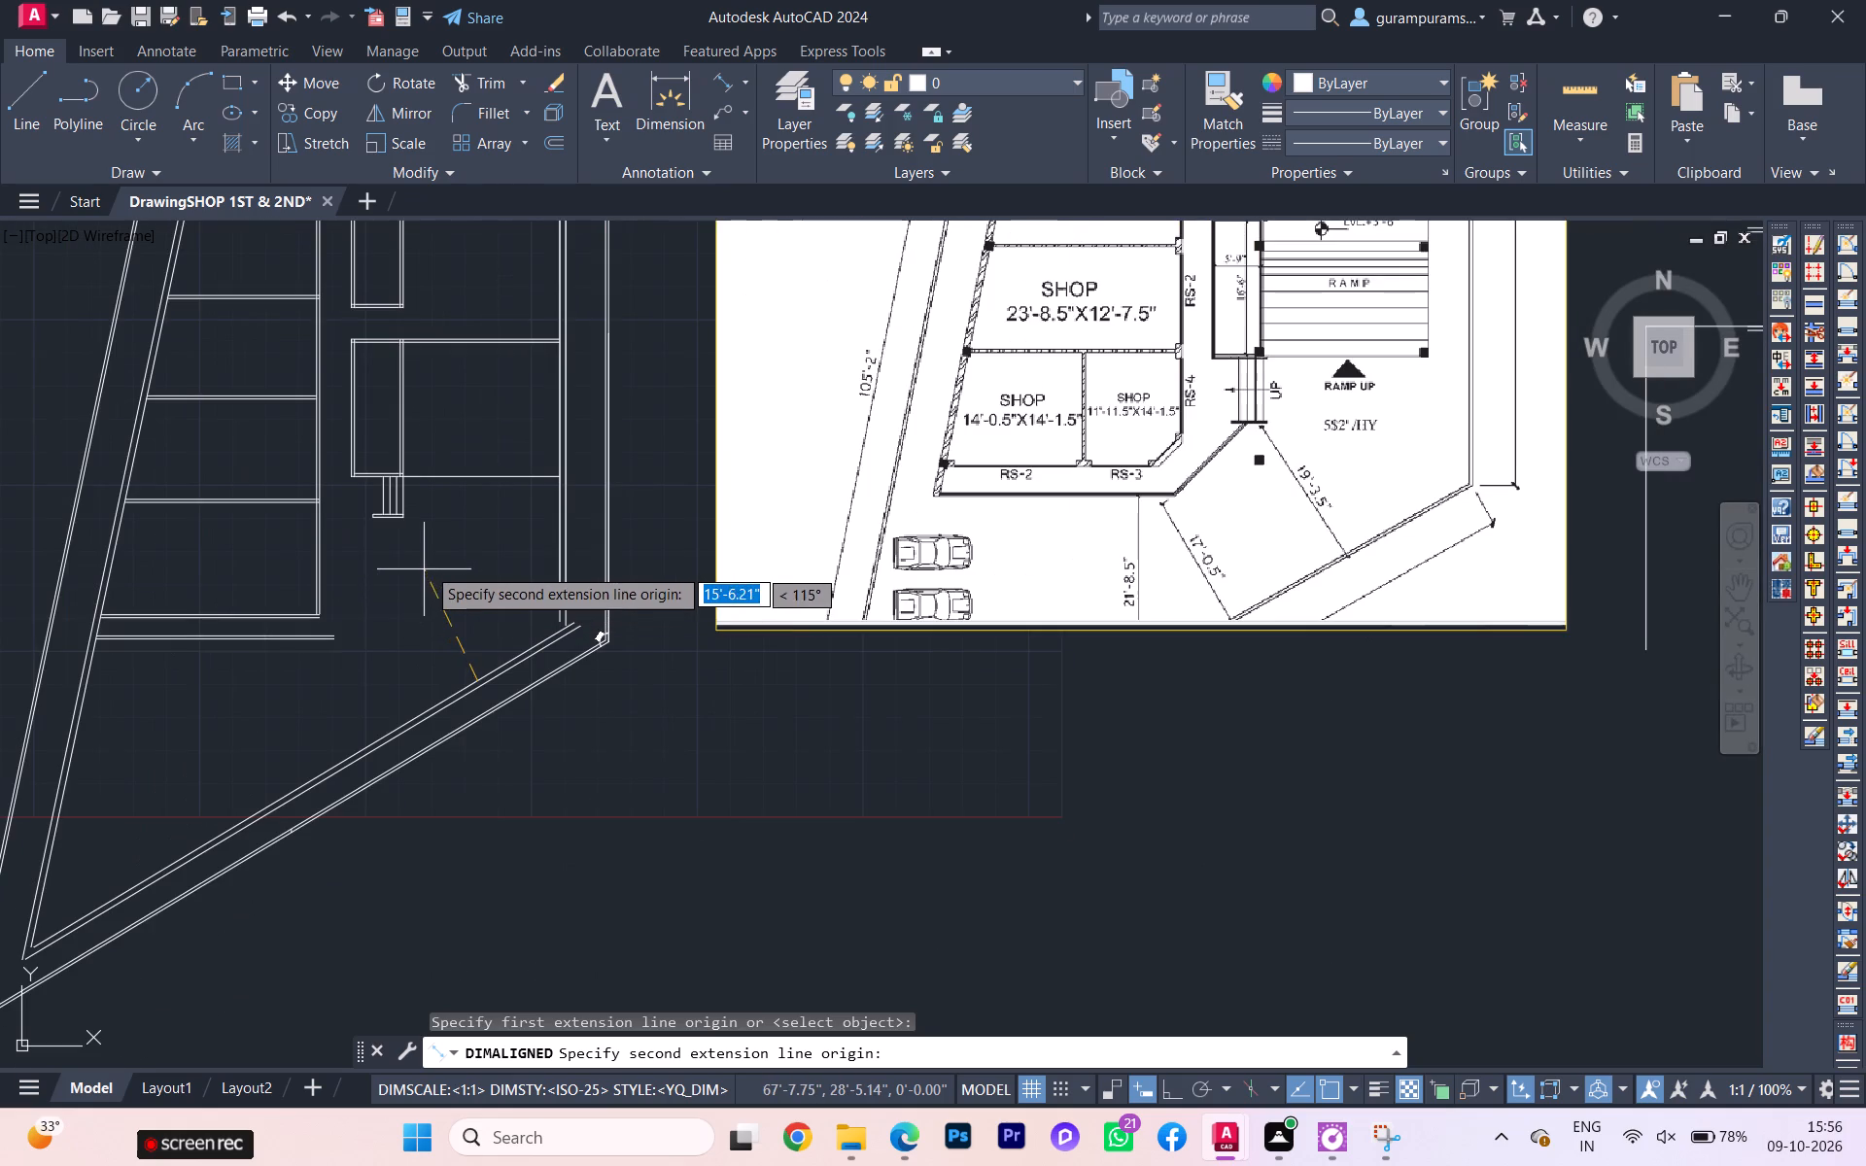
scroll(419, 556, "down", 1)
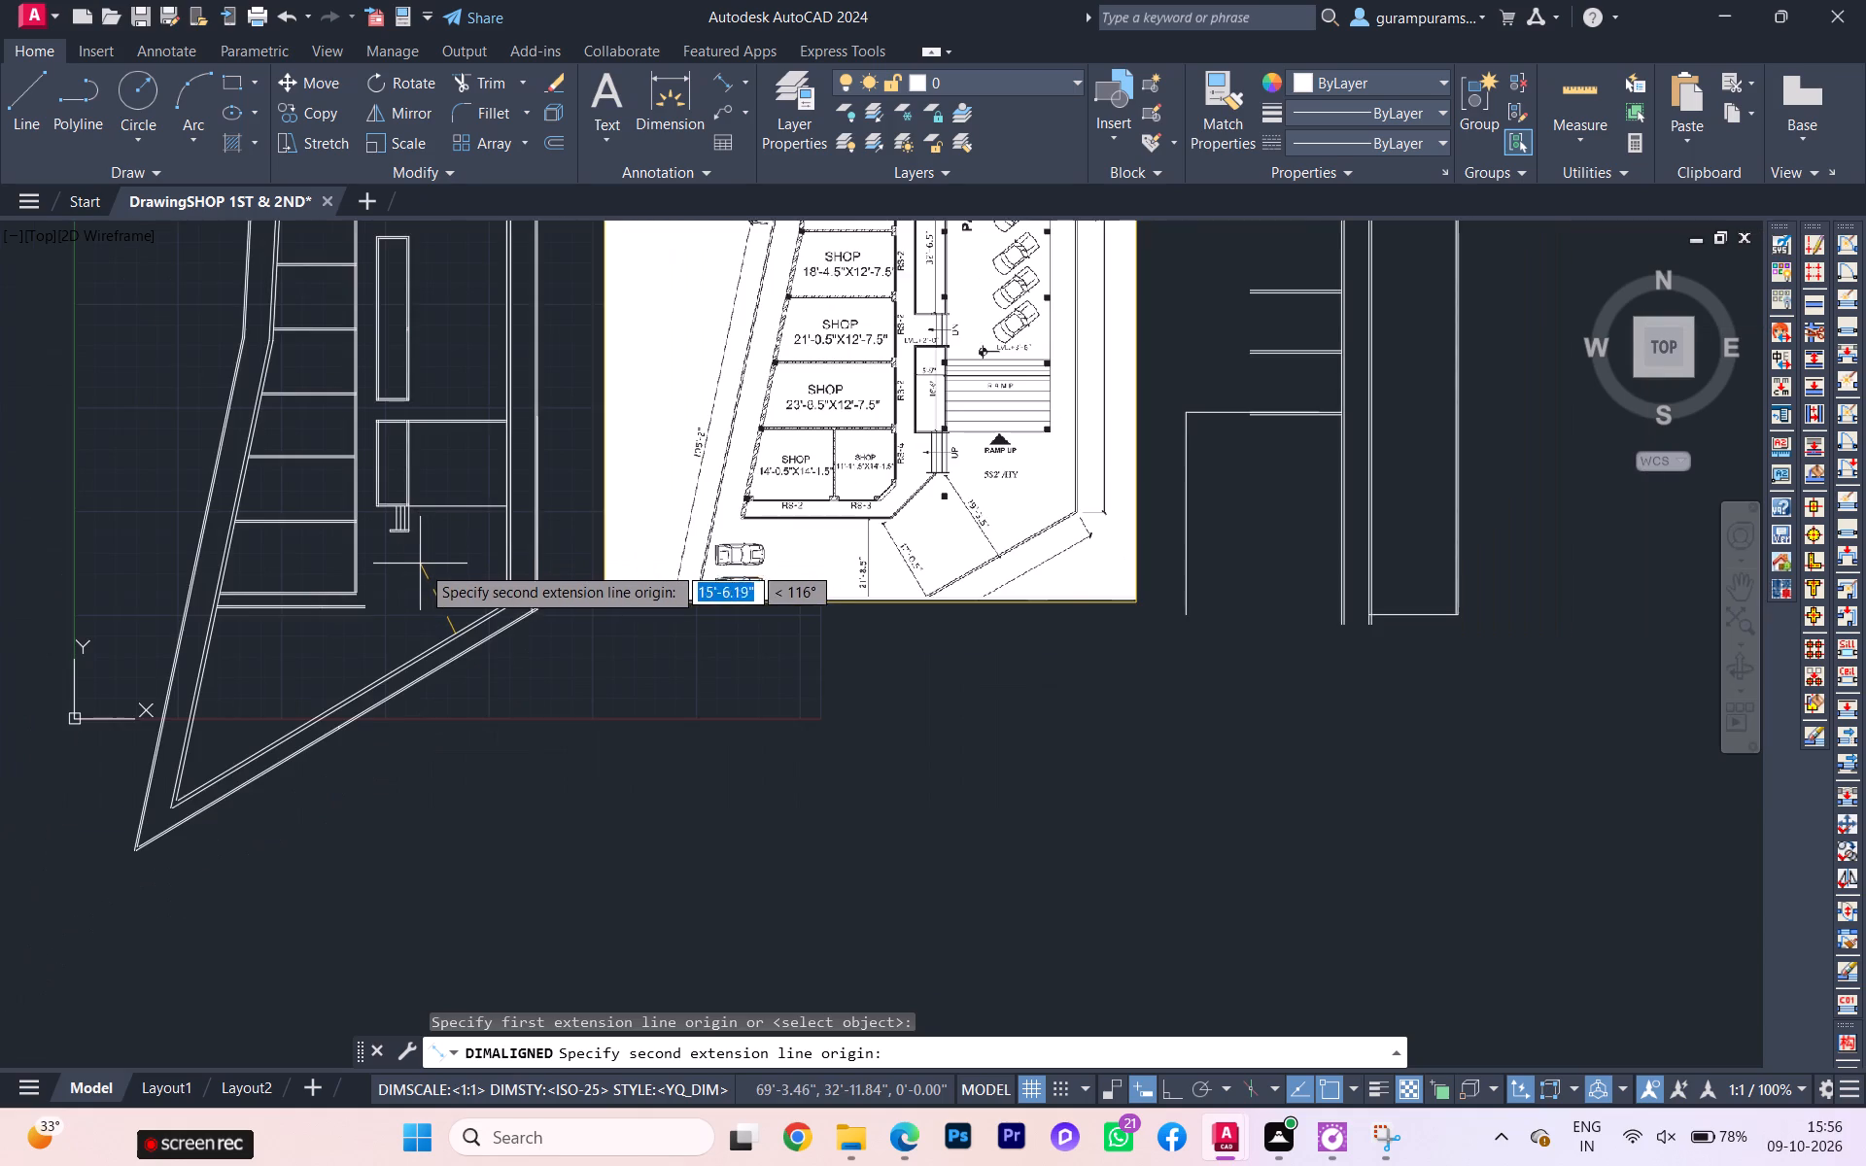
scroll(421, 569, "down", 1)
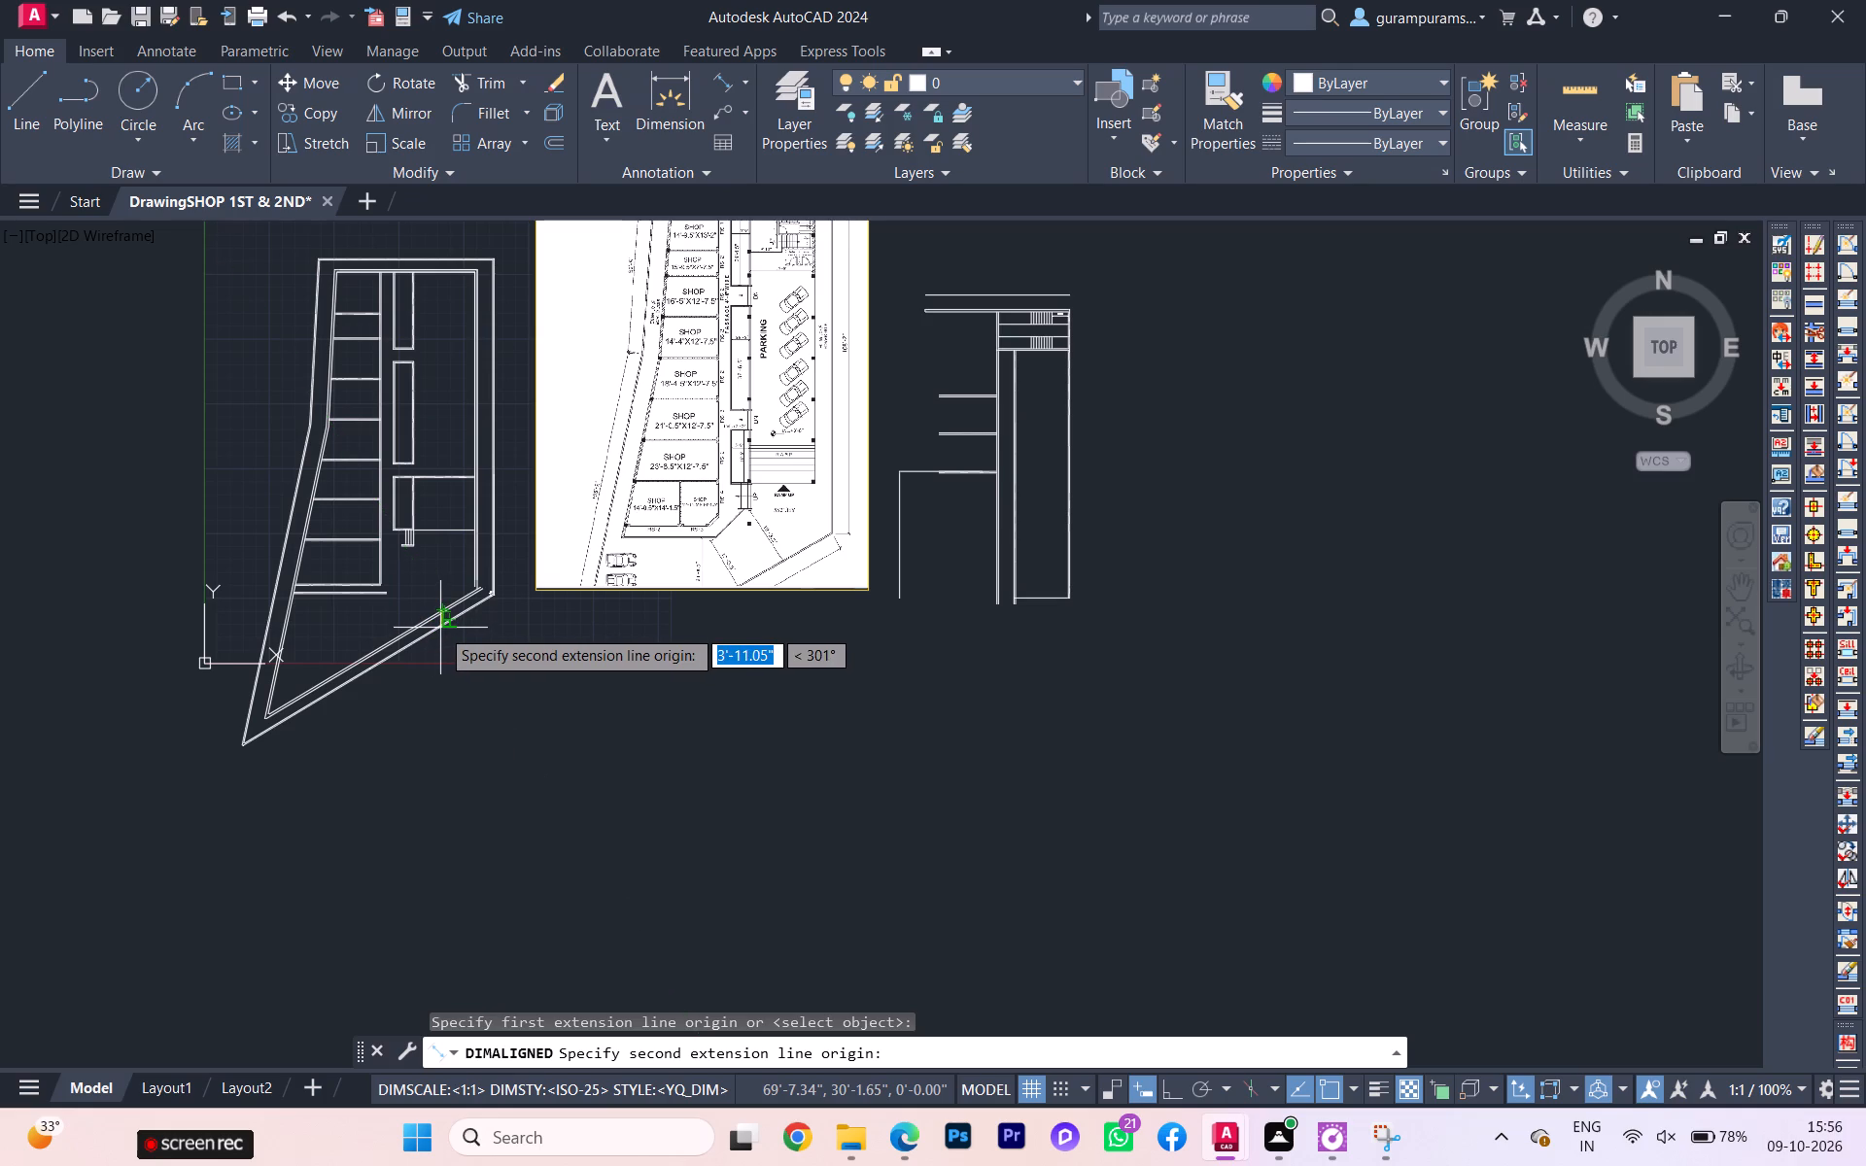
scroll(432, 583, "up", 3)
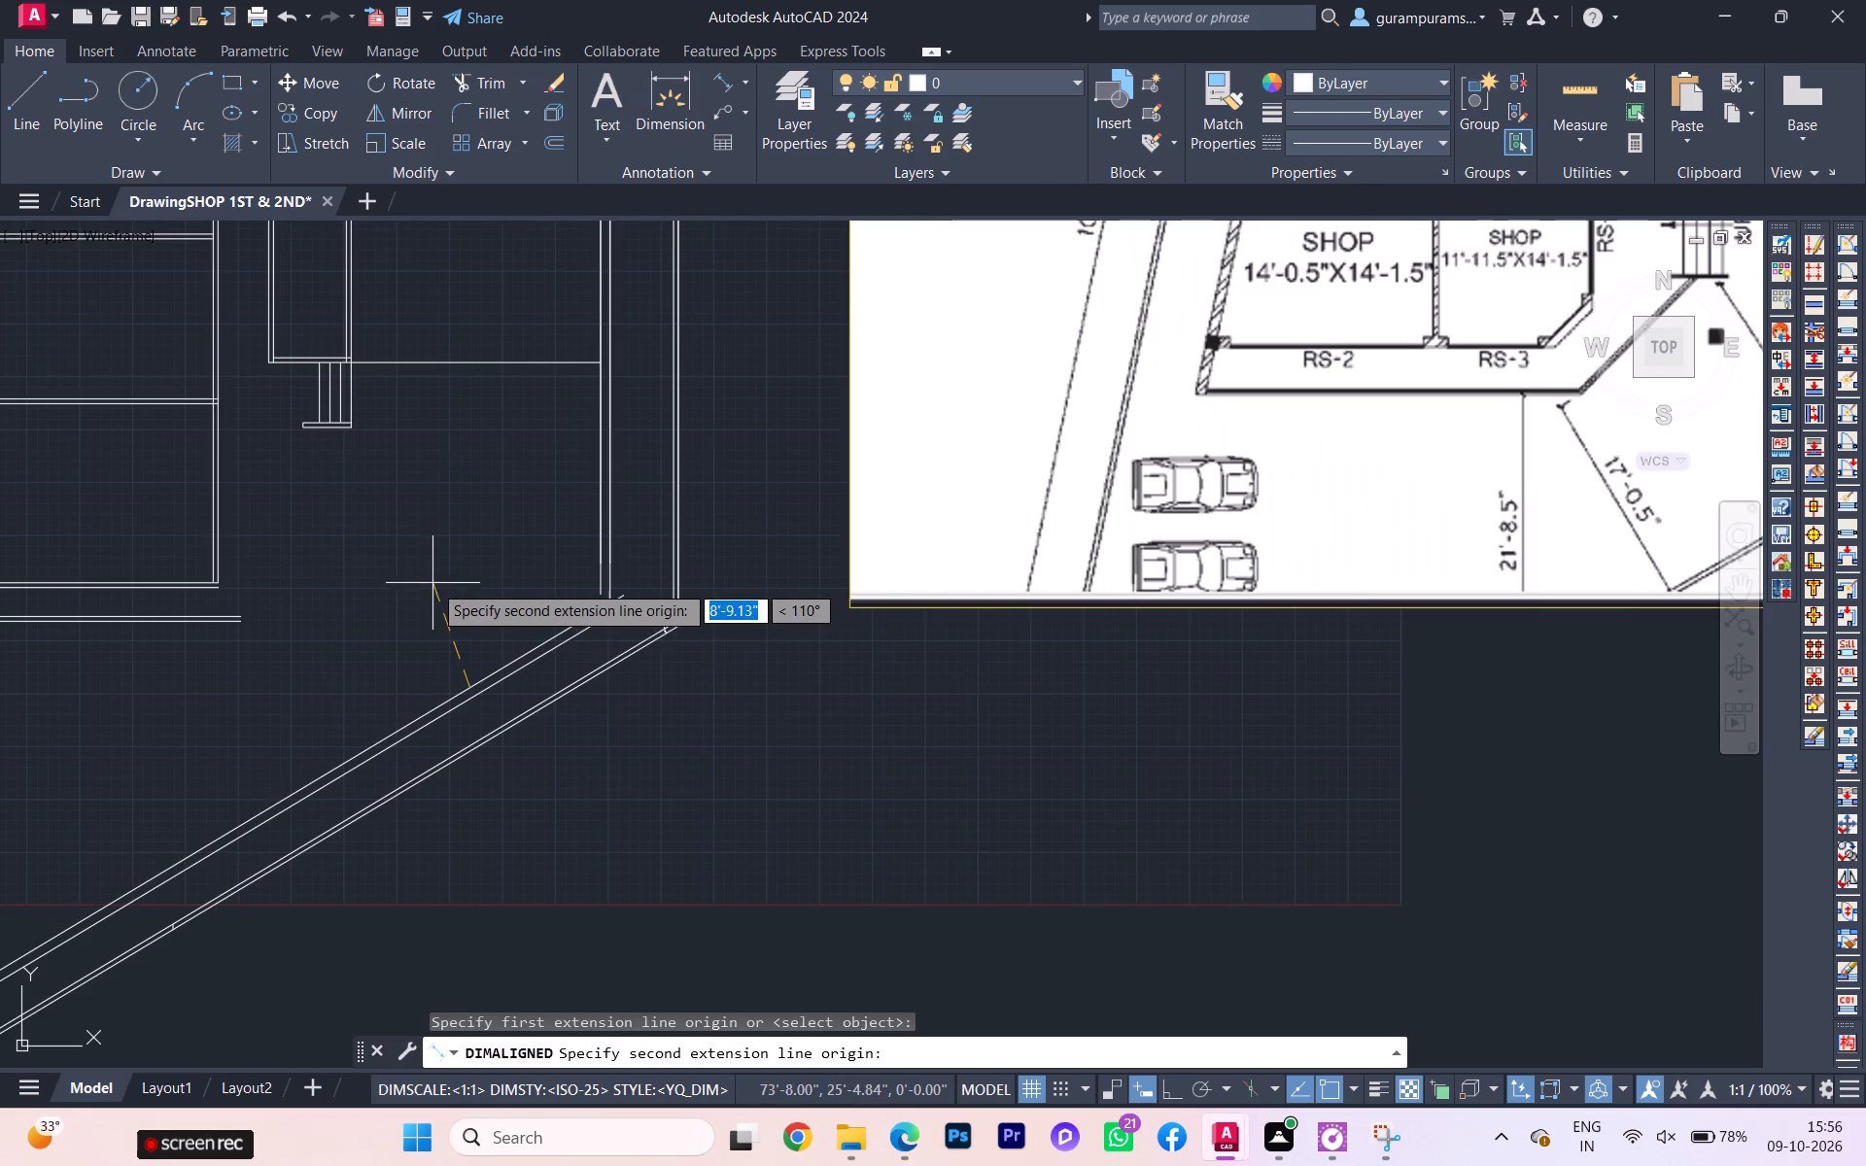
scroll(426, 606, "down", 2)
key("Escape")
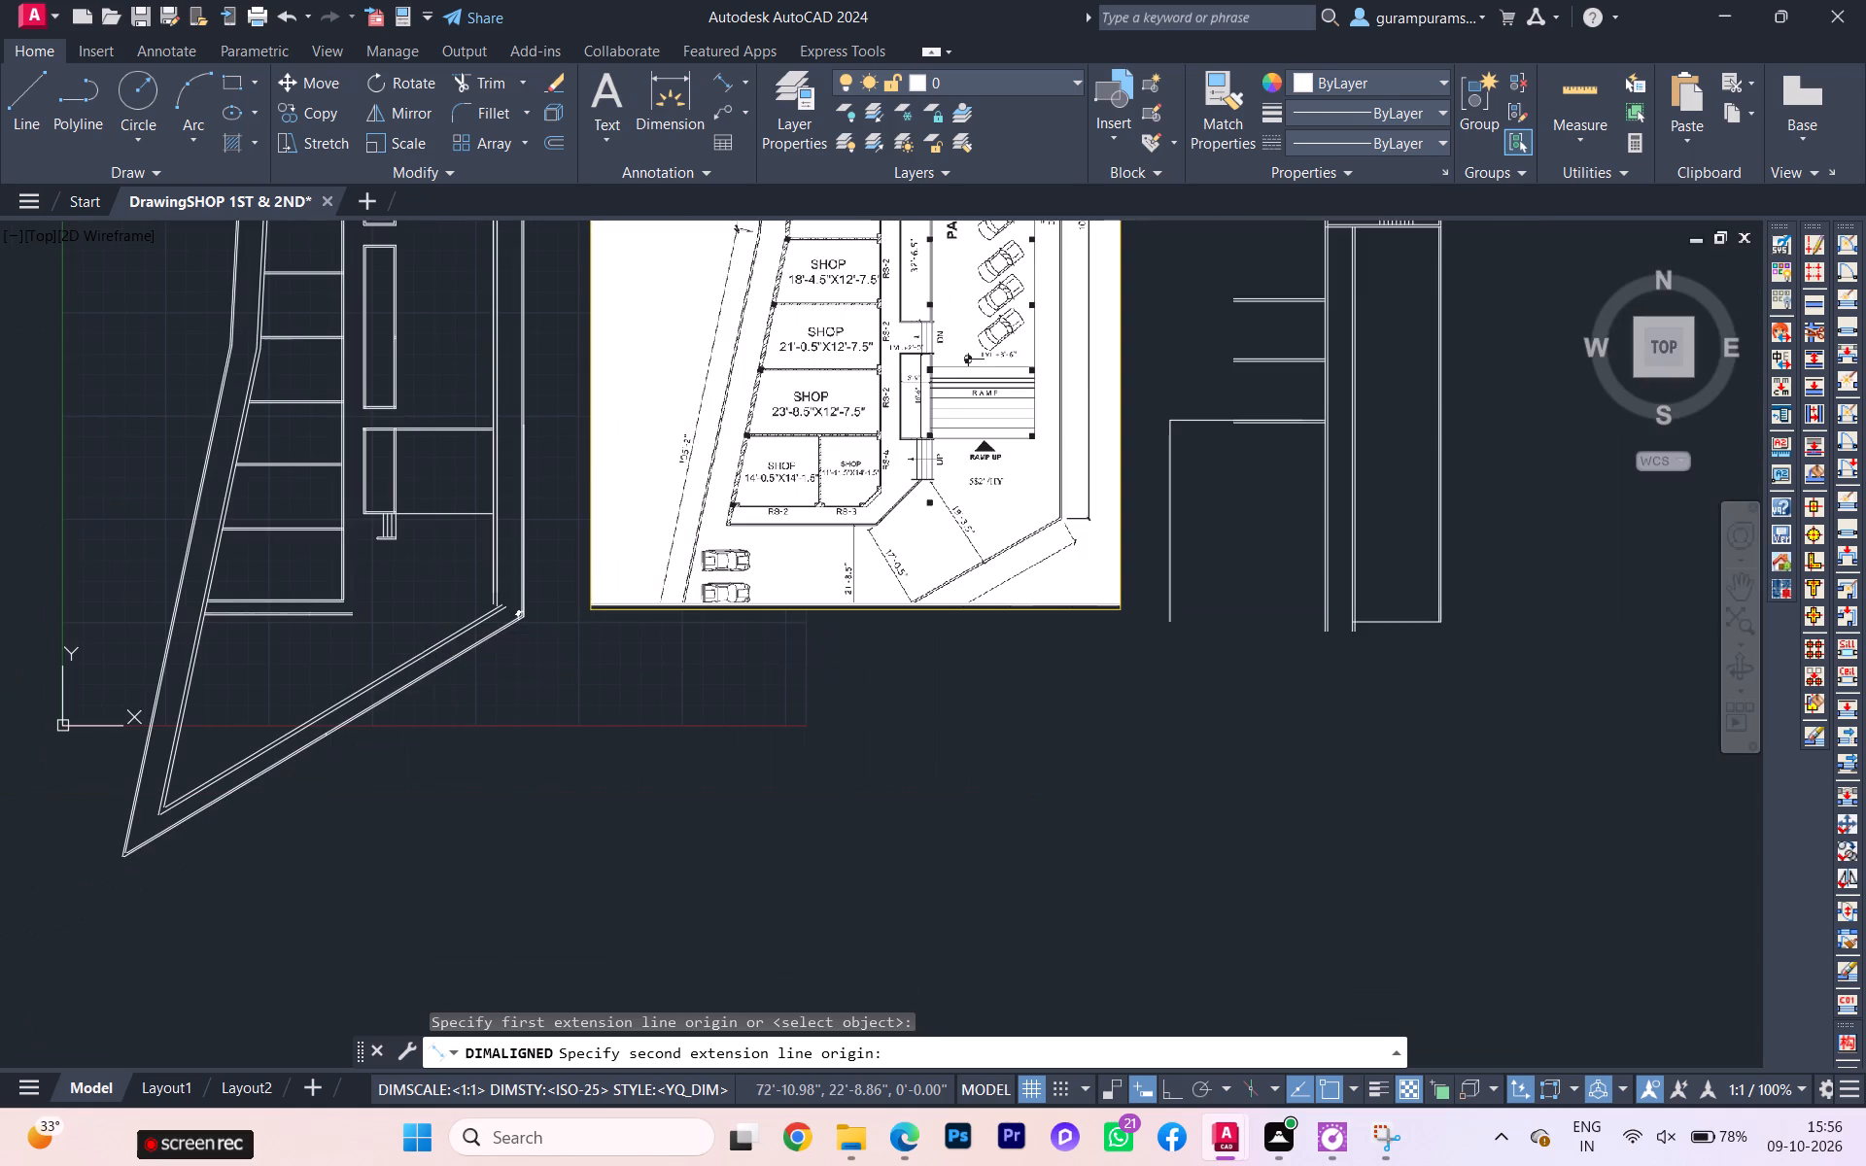
Examine the reference plan around the ramp, the UP steps and the slanted front edge running to the southern shops.
scroll(422, 608, "down", 1)
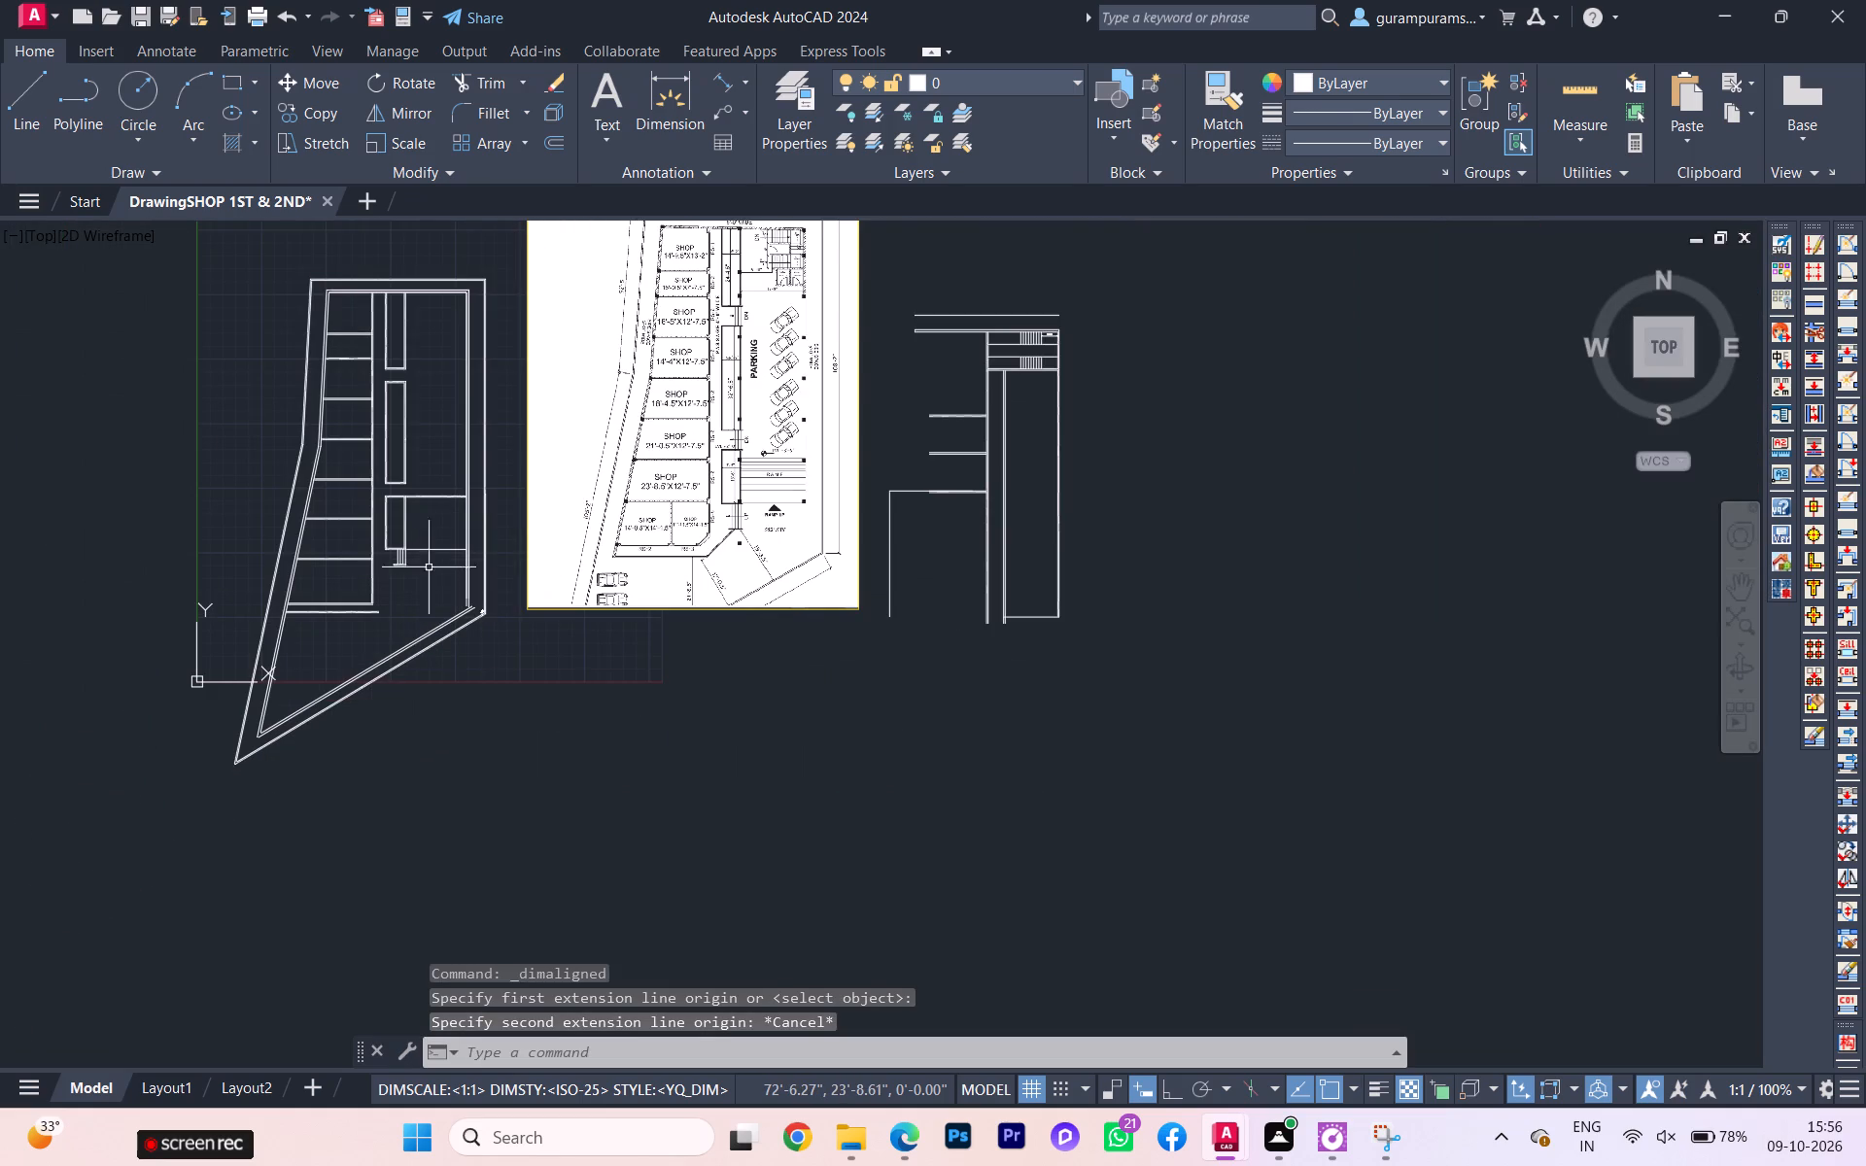
scroll(438, 547, "up", 1)
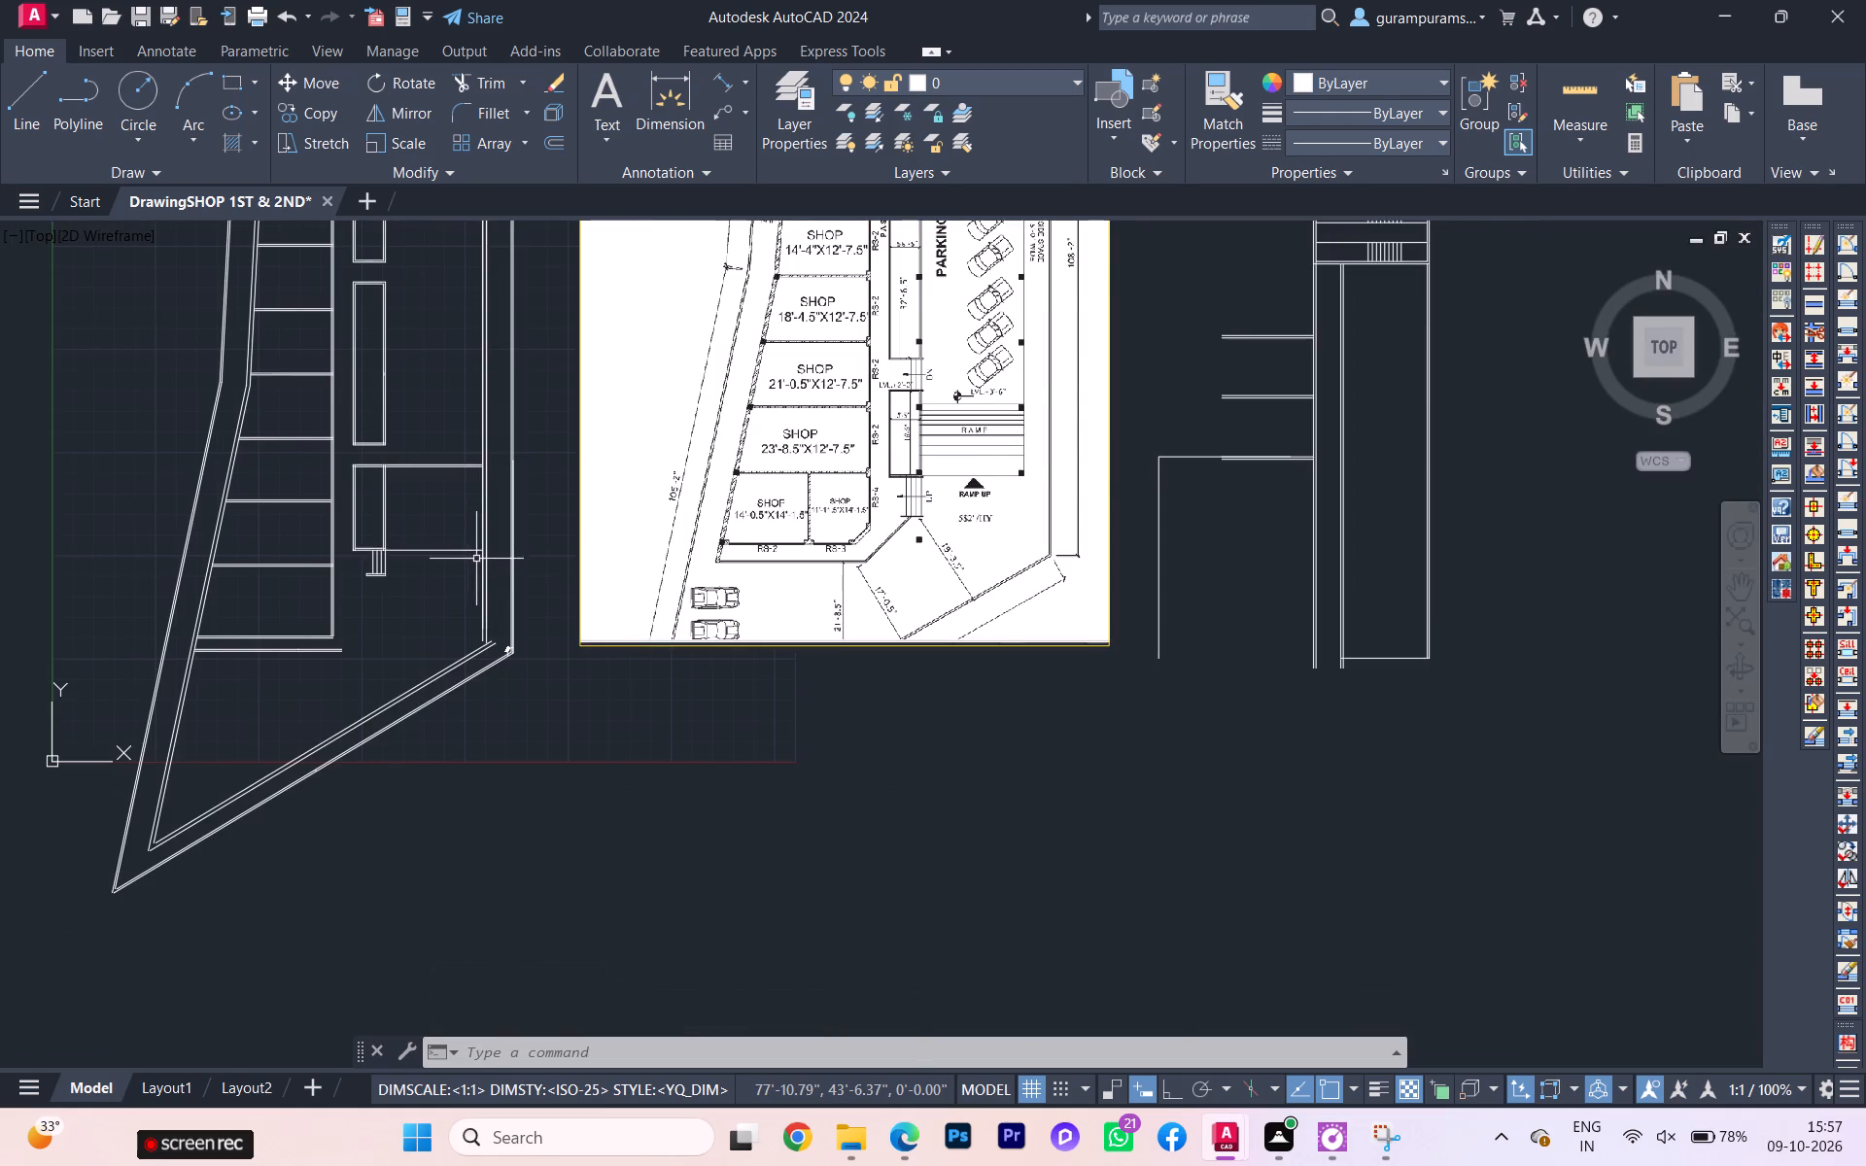
scroll(478, 563, "up", 2)
scroll(482, 584, "down", 1)
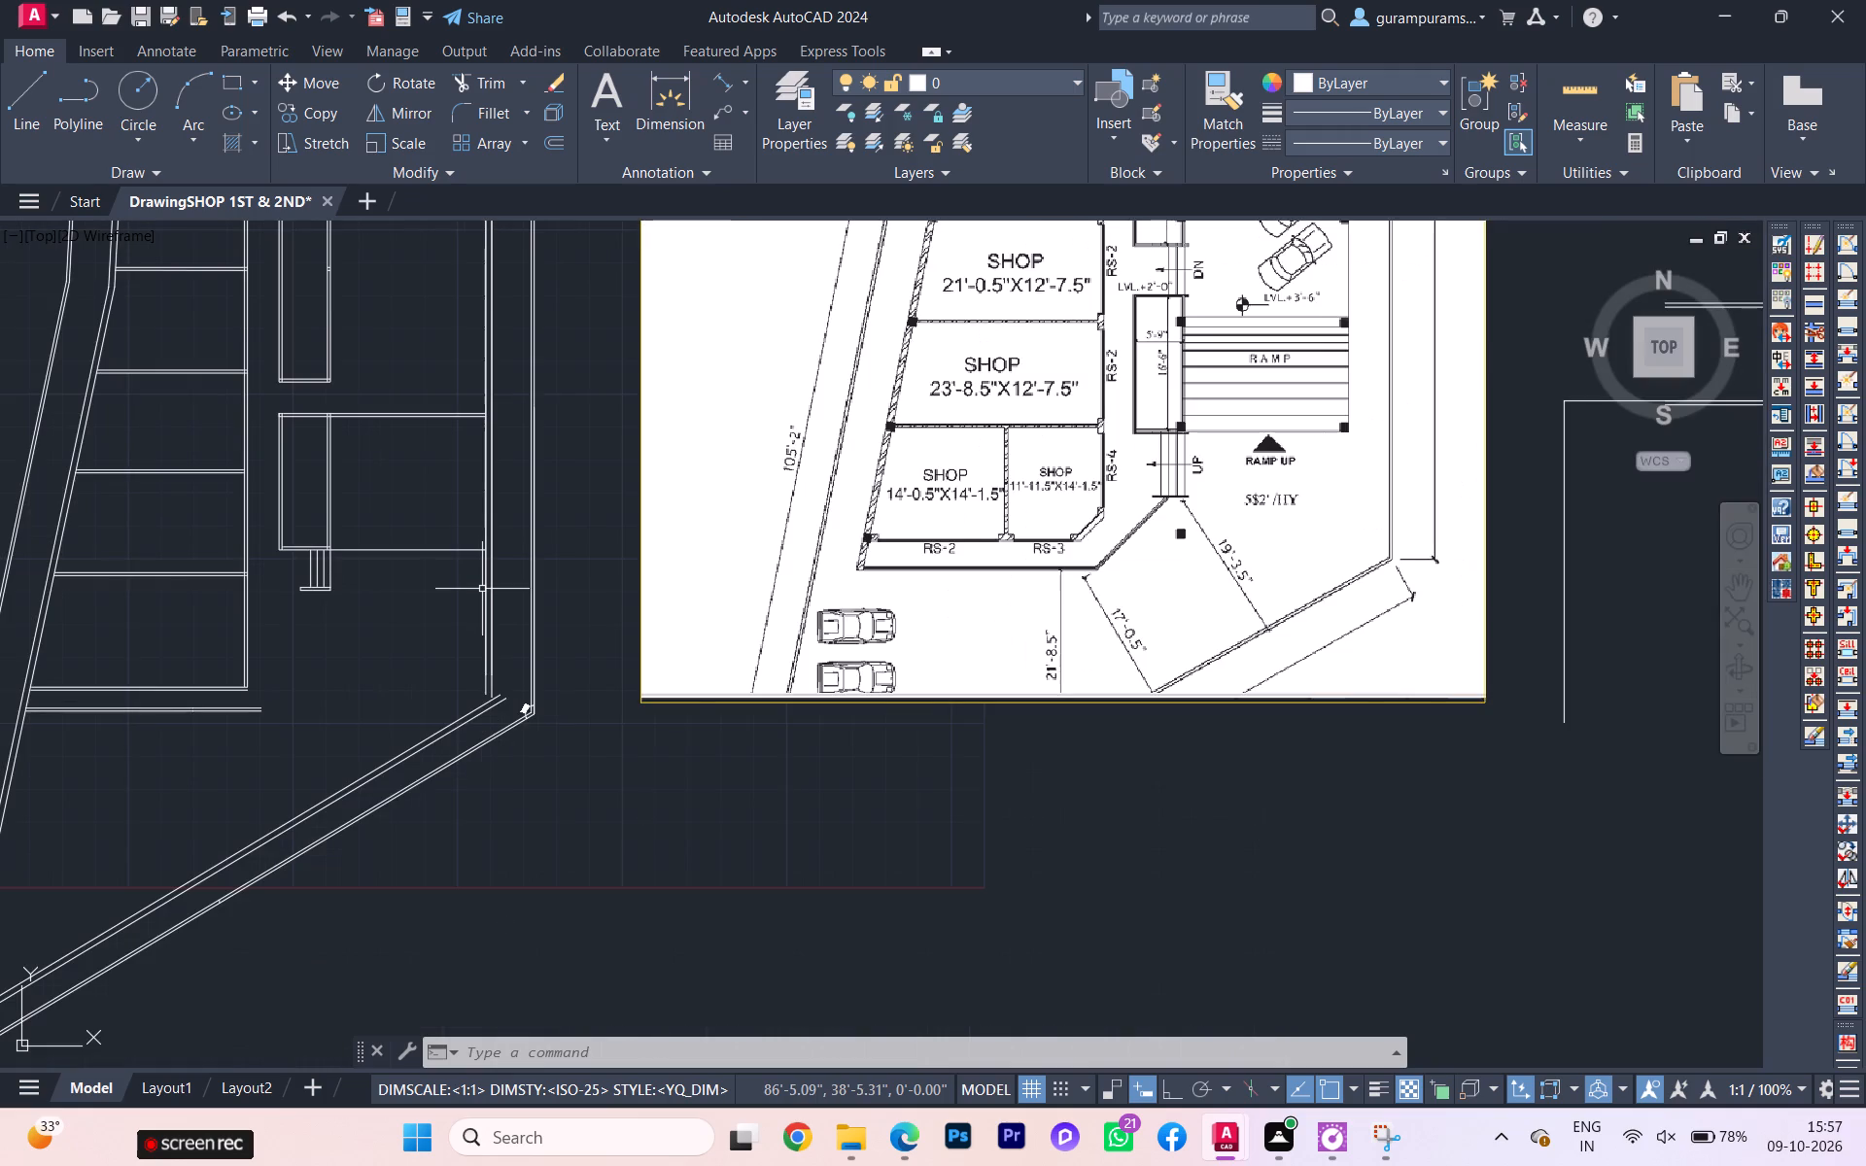
scroll(482, 592, "down", 1)
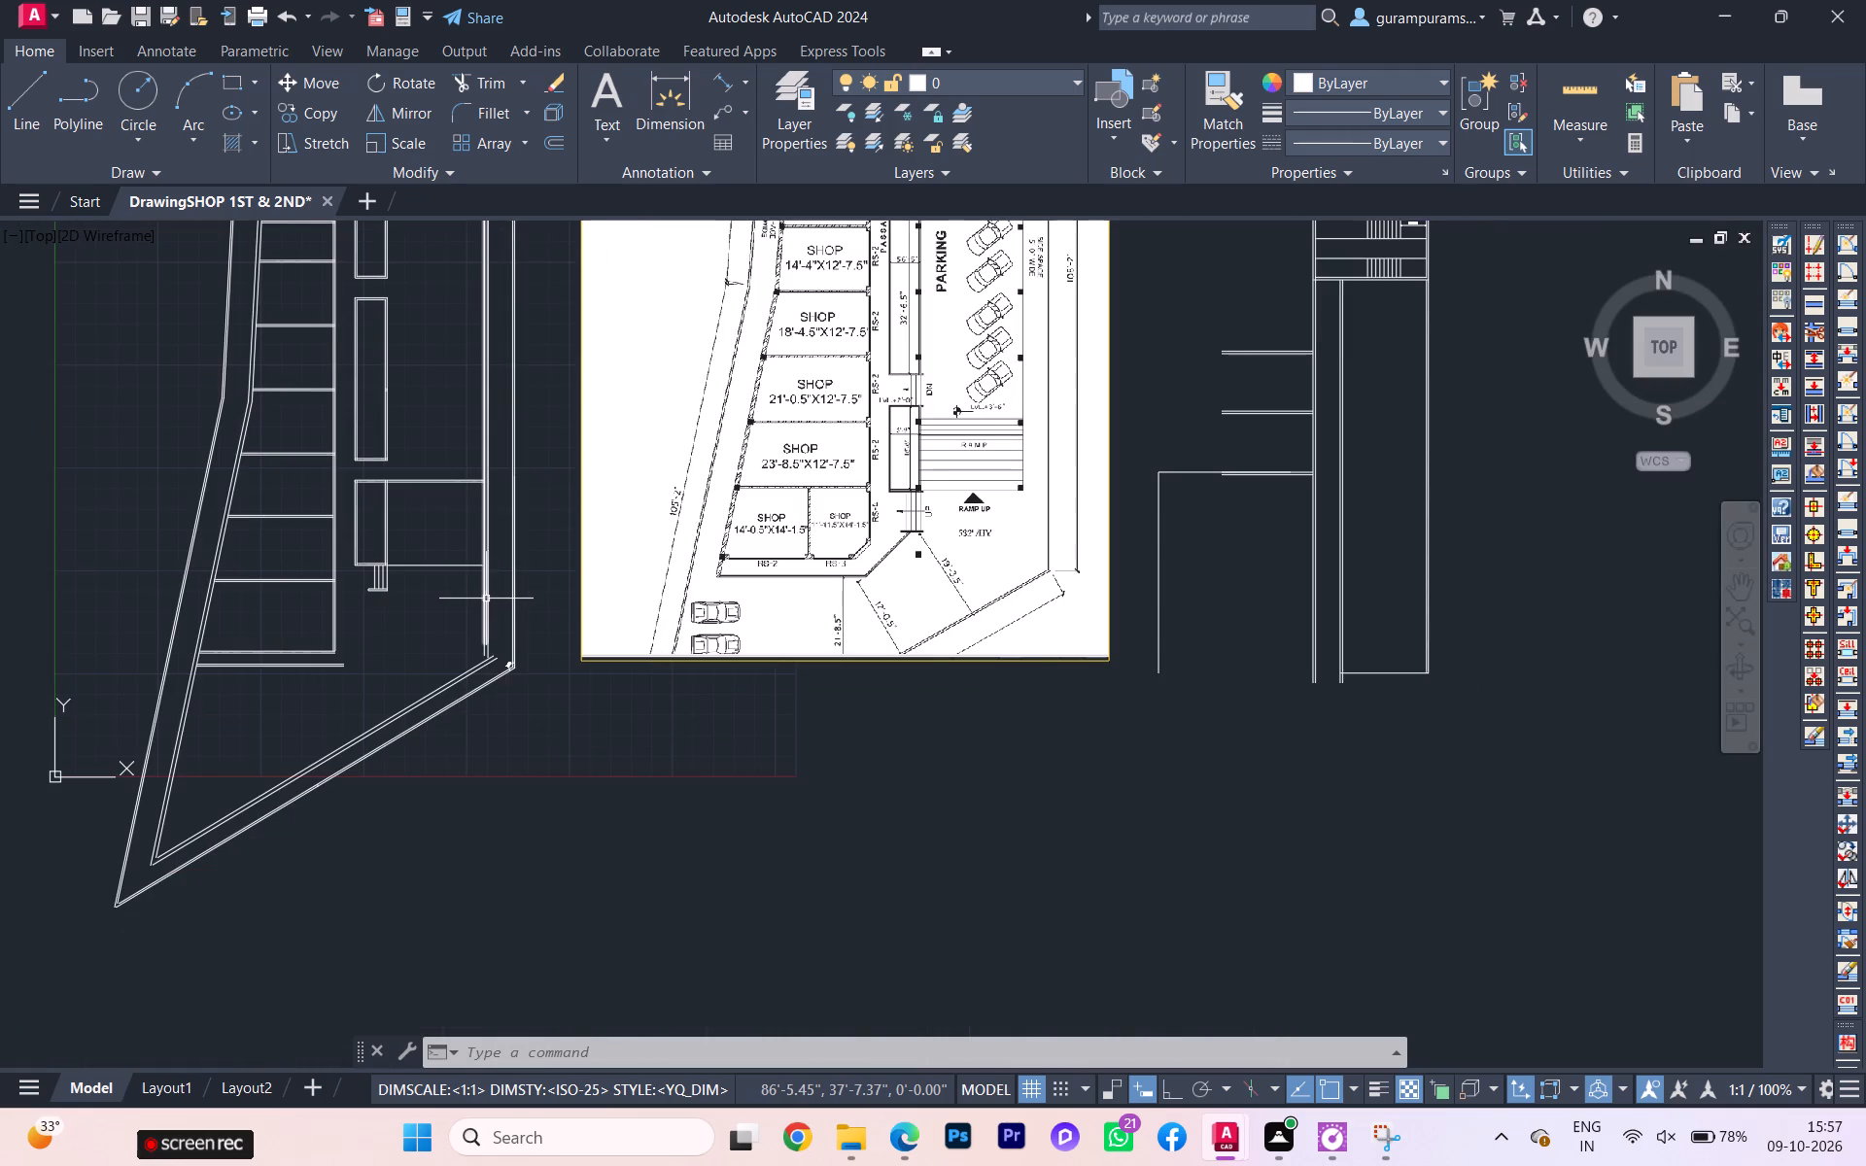
scroll(1016, 416, "up", 3)
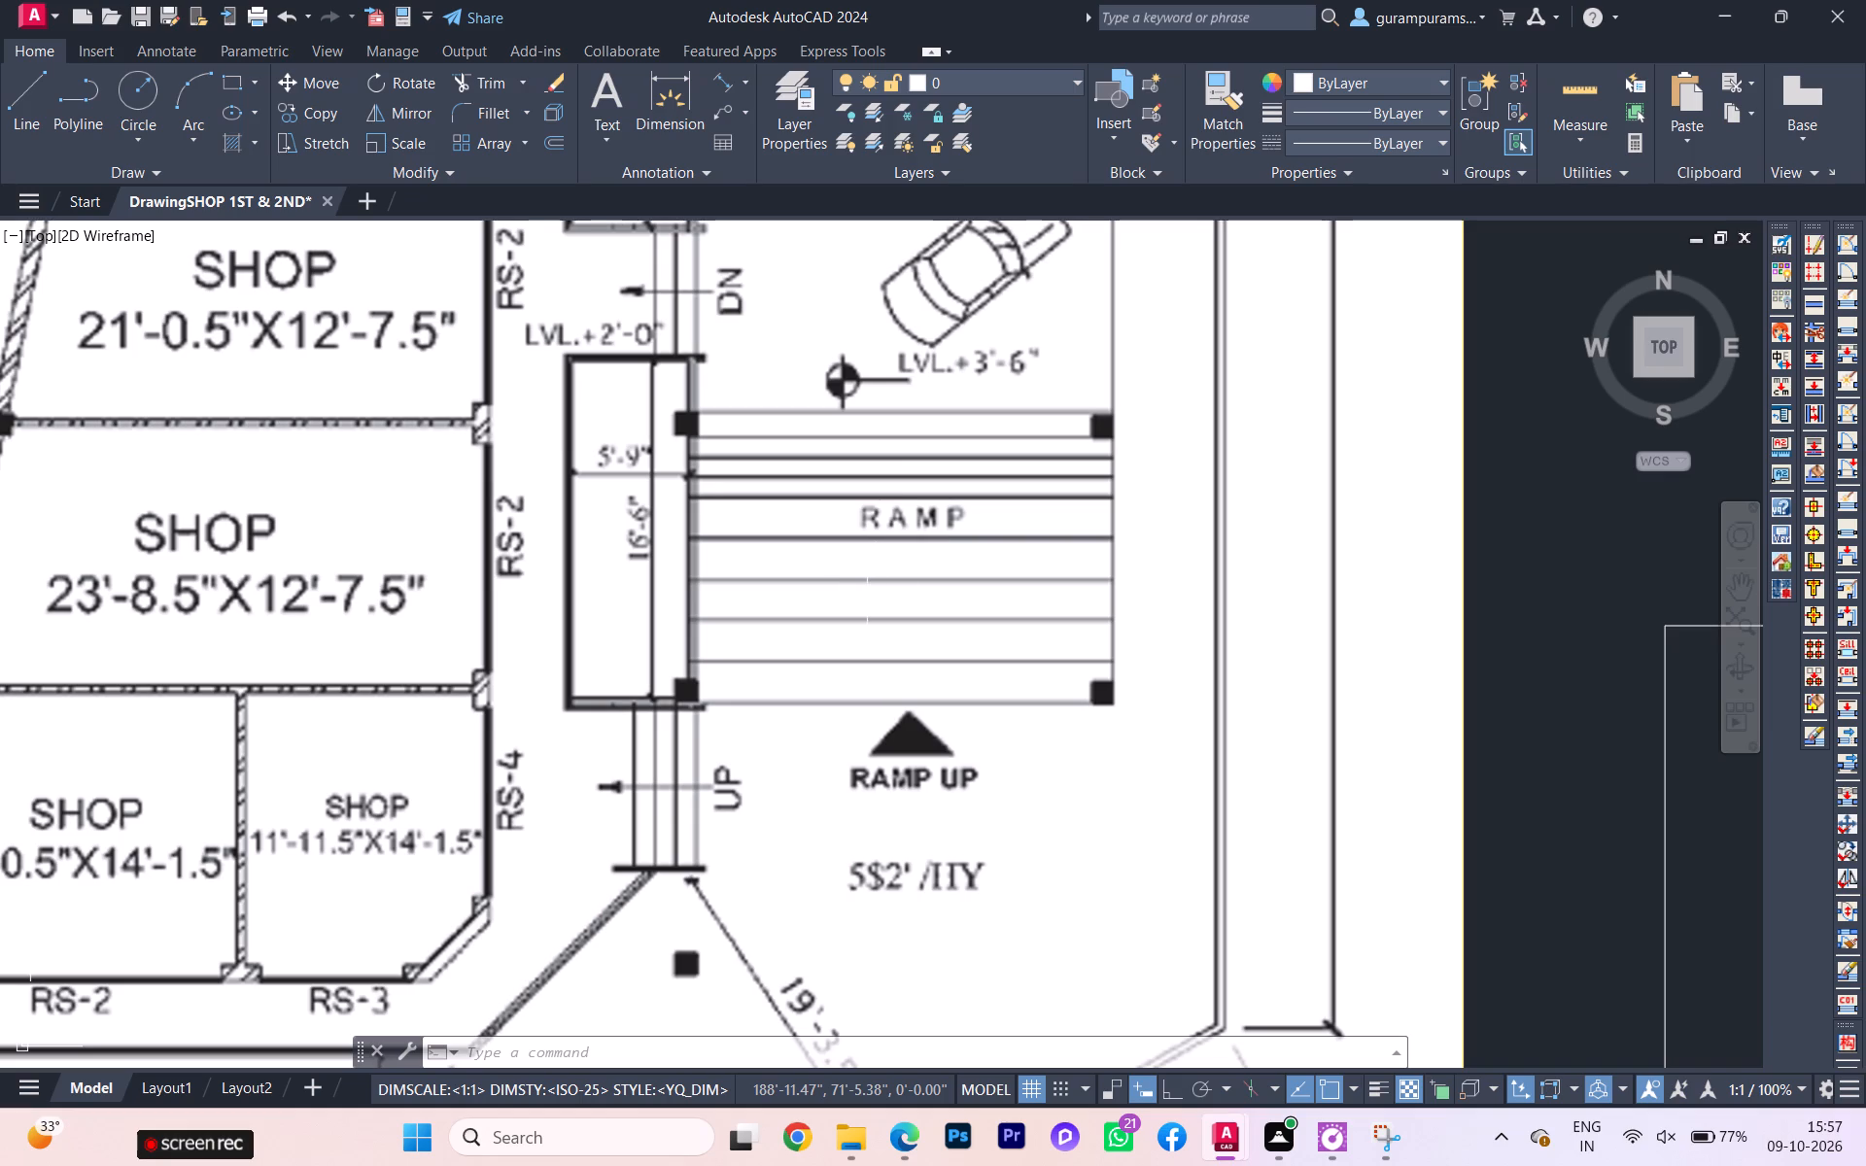
scroll(869, 614, "up", 1)
scroll(869, 614, "down", 1)
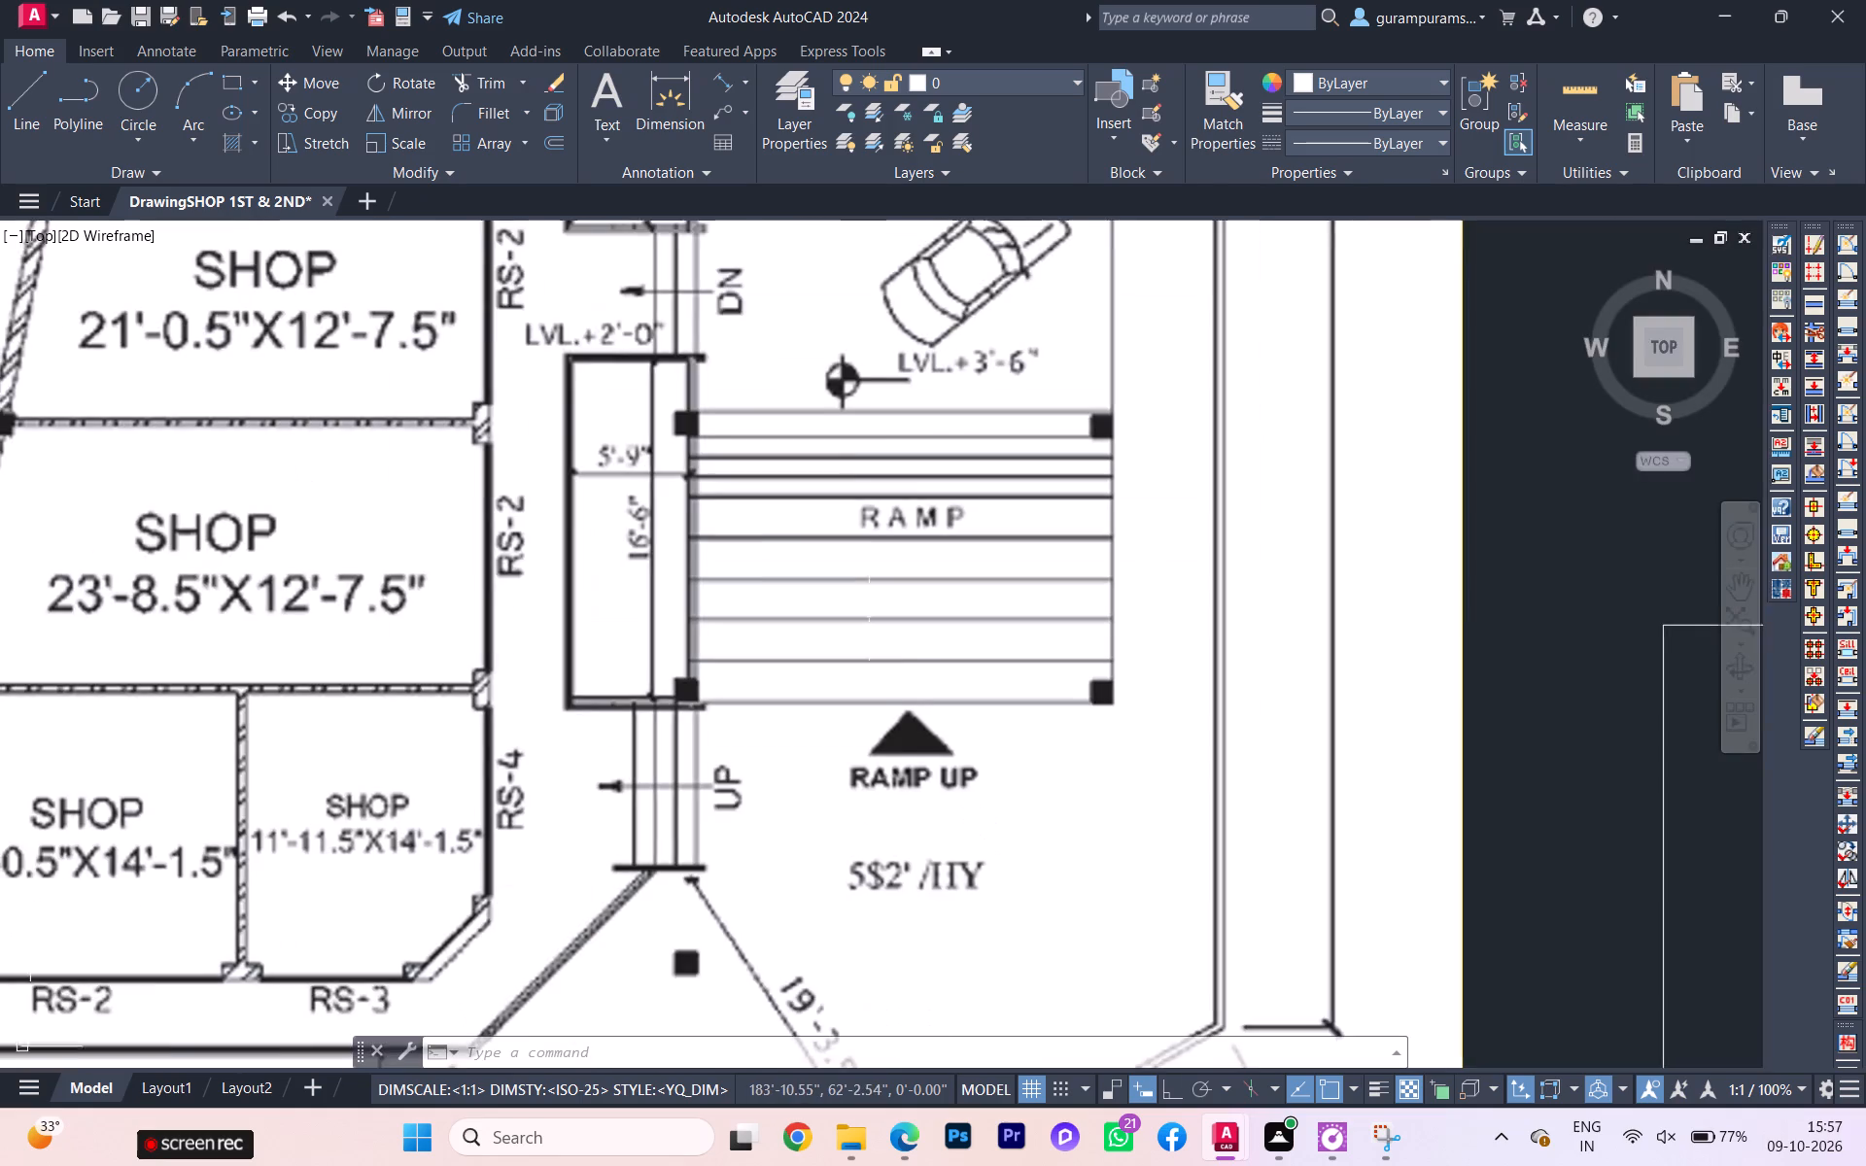
scroll(870, 617, "down", 3)
scroll(432, 708, "up", 1)
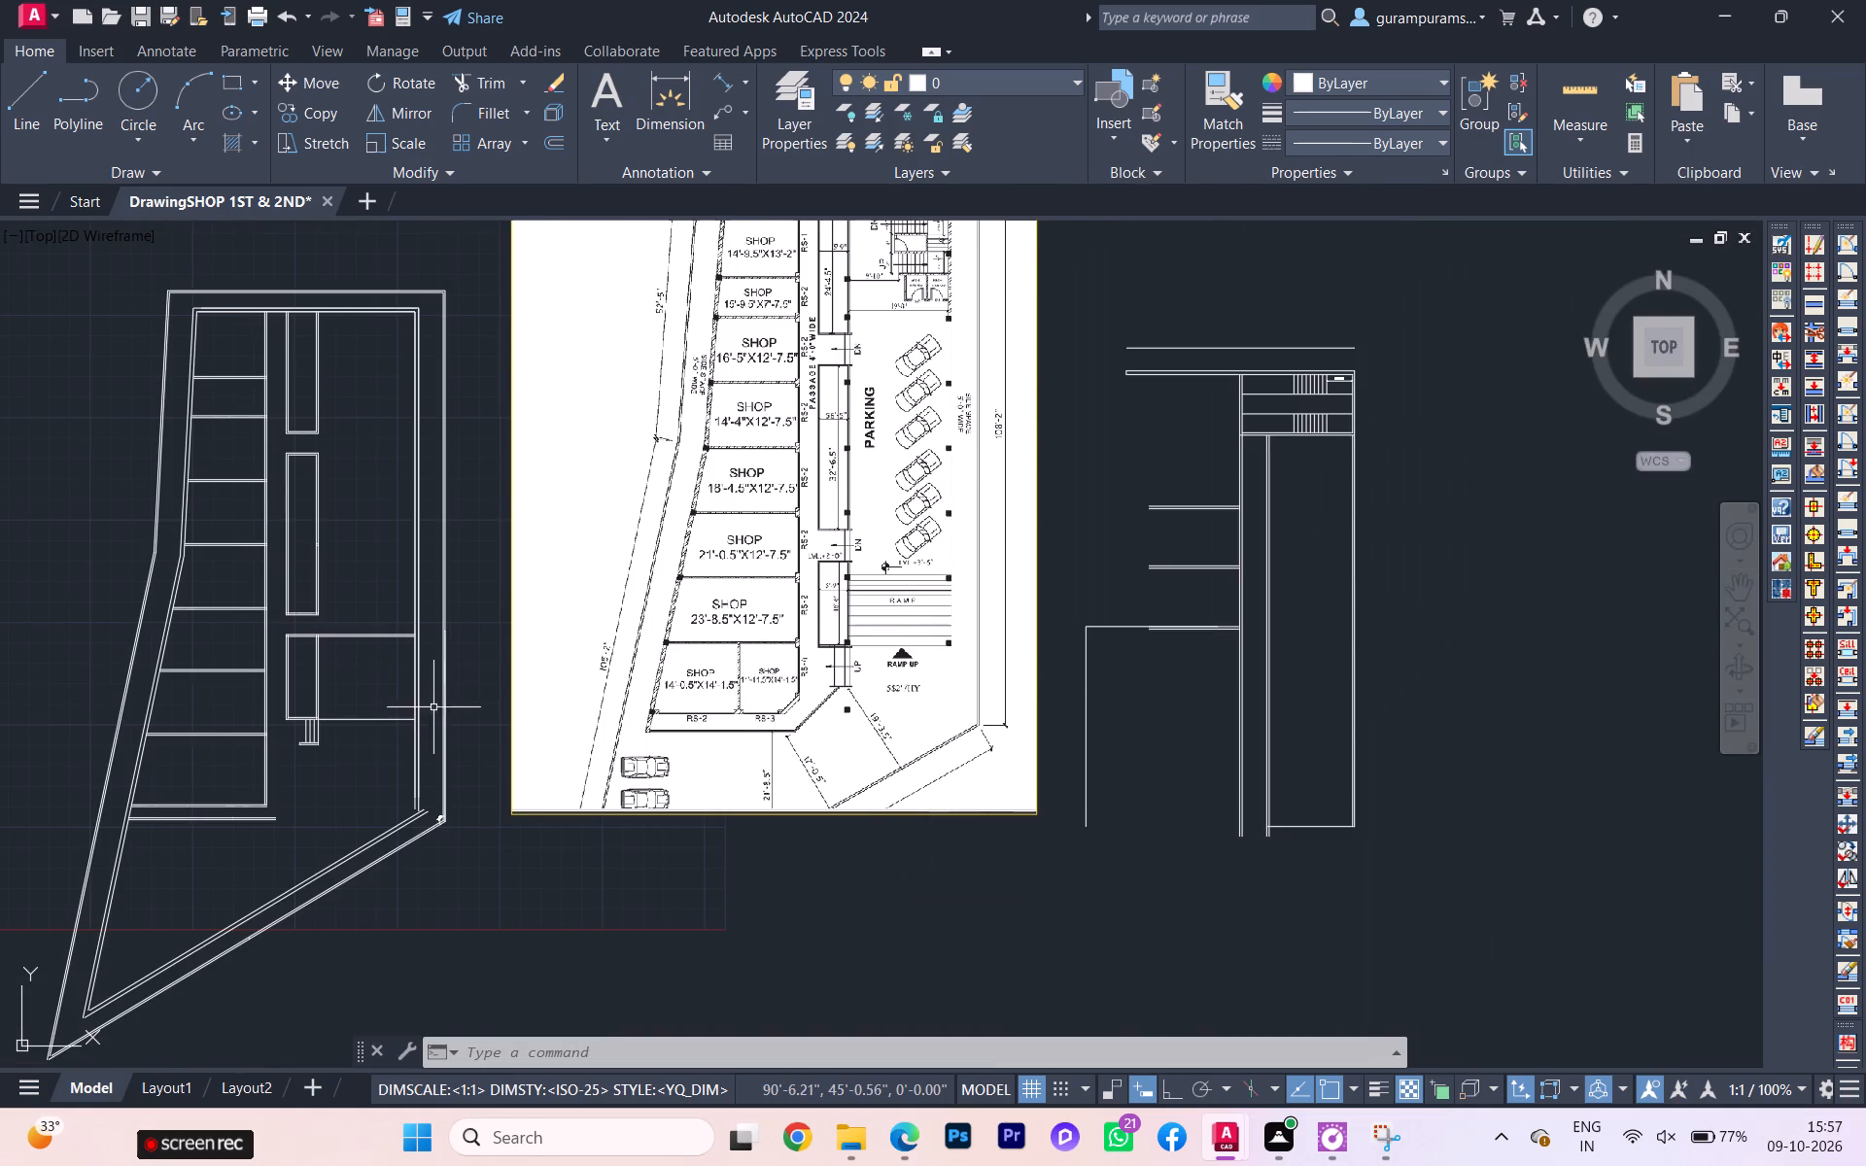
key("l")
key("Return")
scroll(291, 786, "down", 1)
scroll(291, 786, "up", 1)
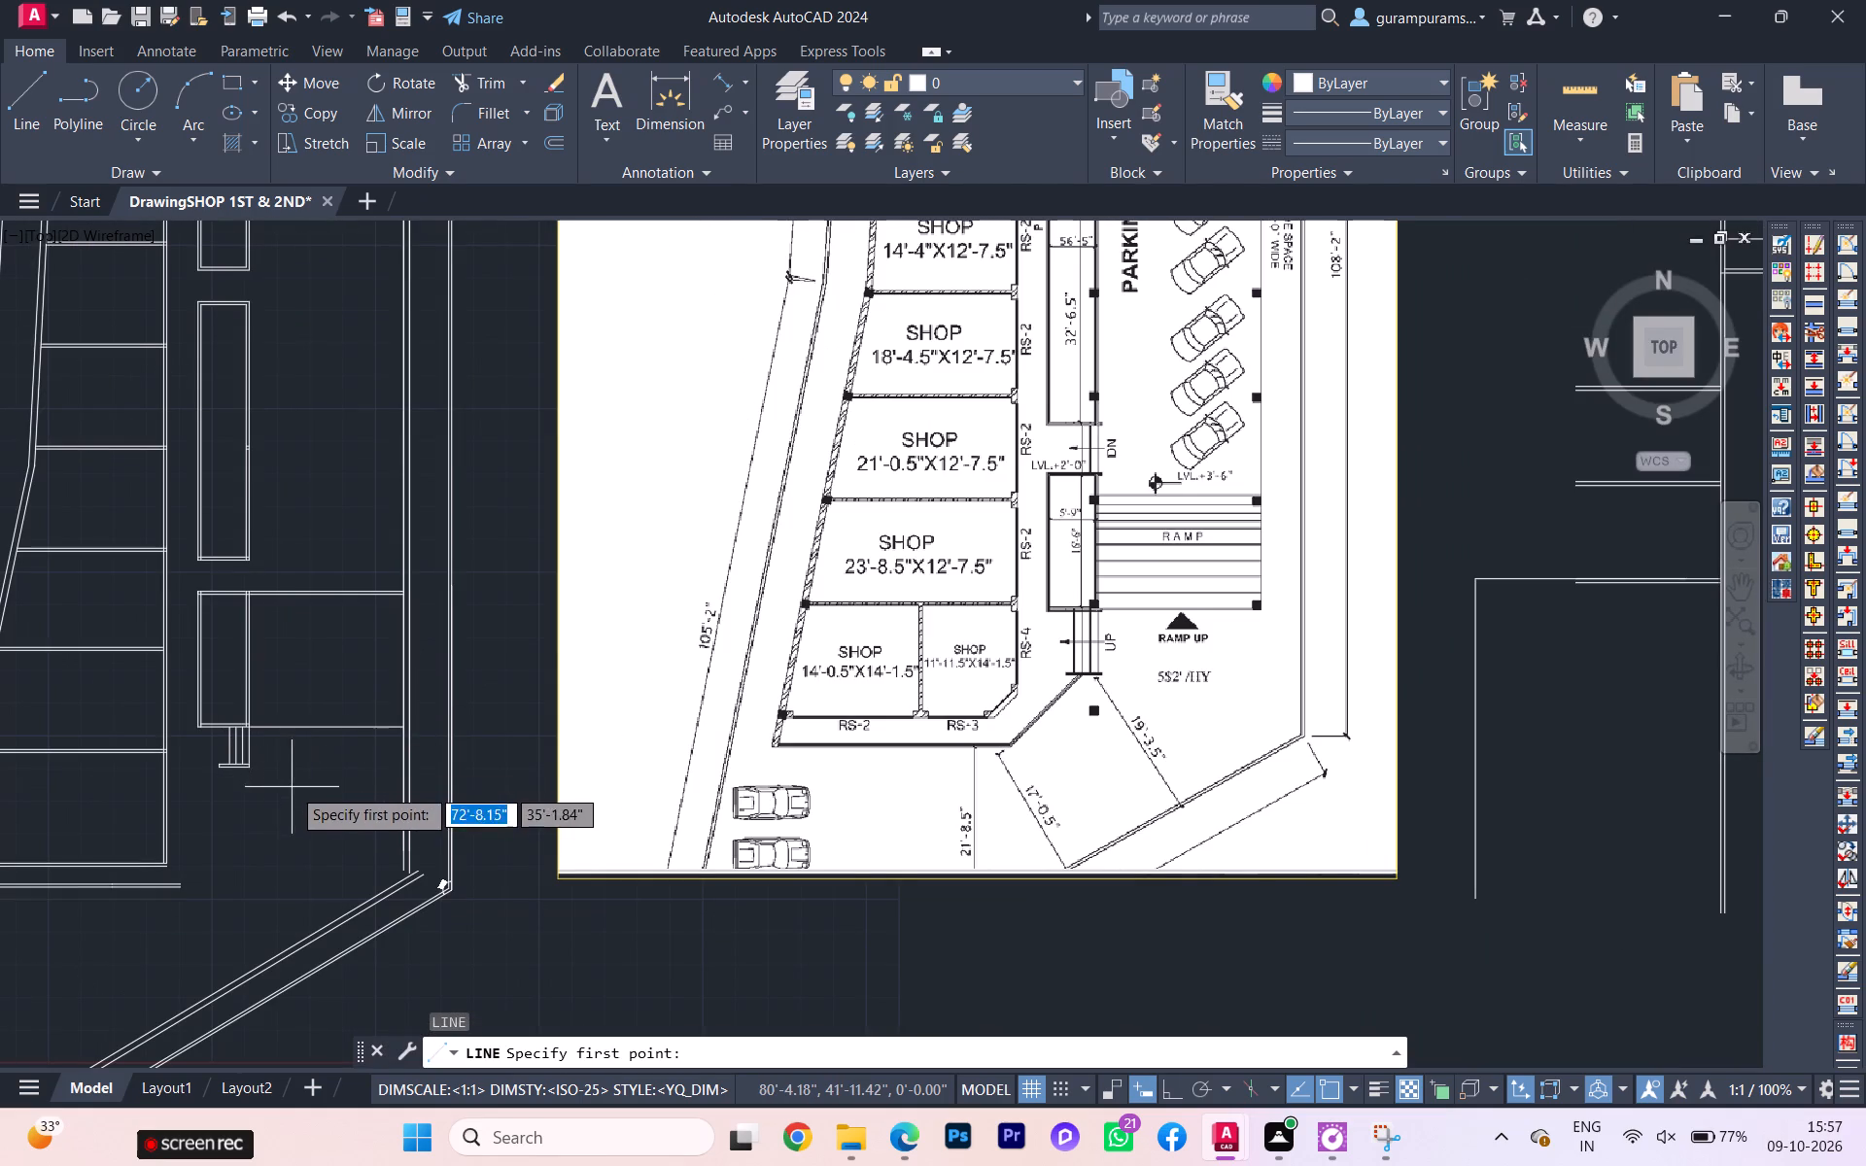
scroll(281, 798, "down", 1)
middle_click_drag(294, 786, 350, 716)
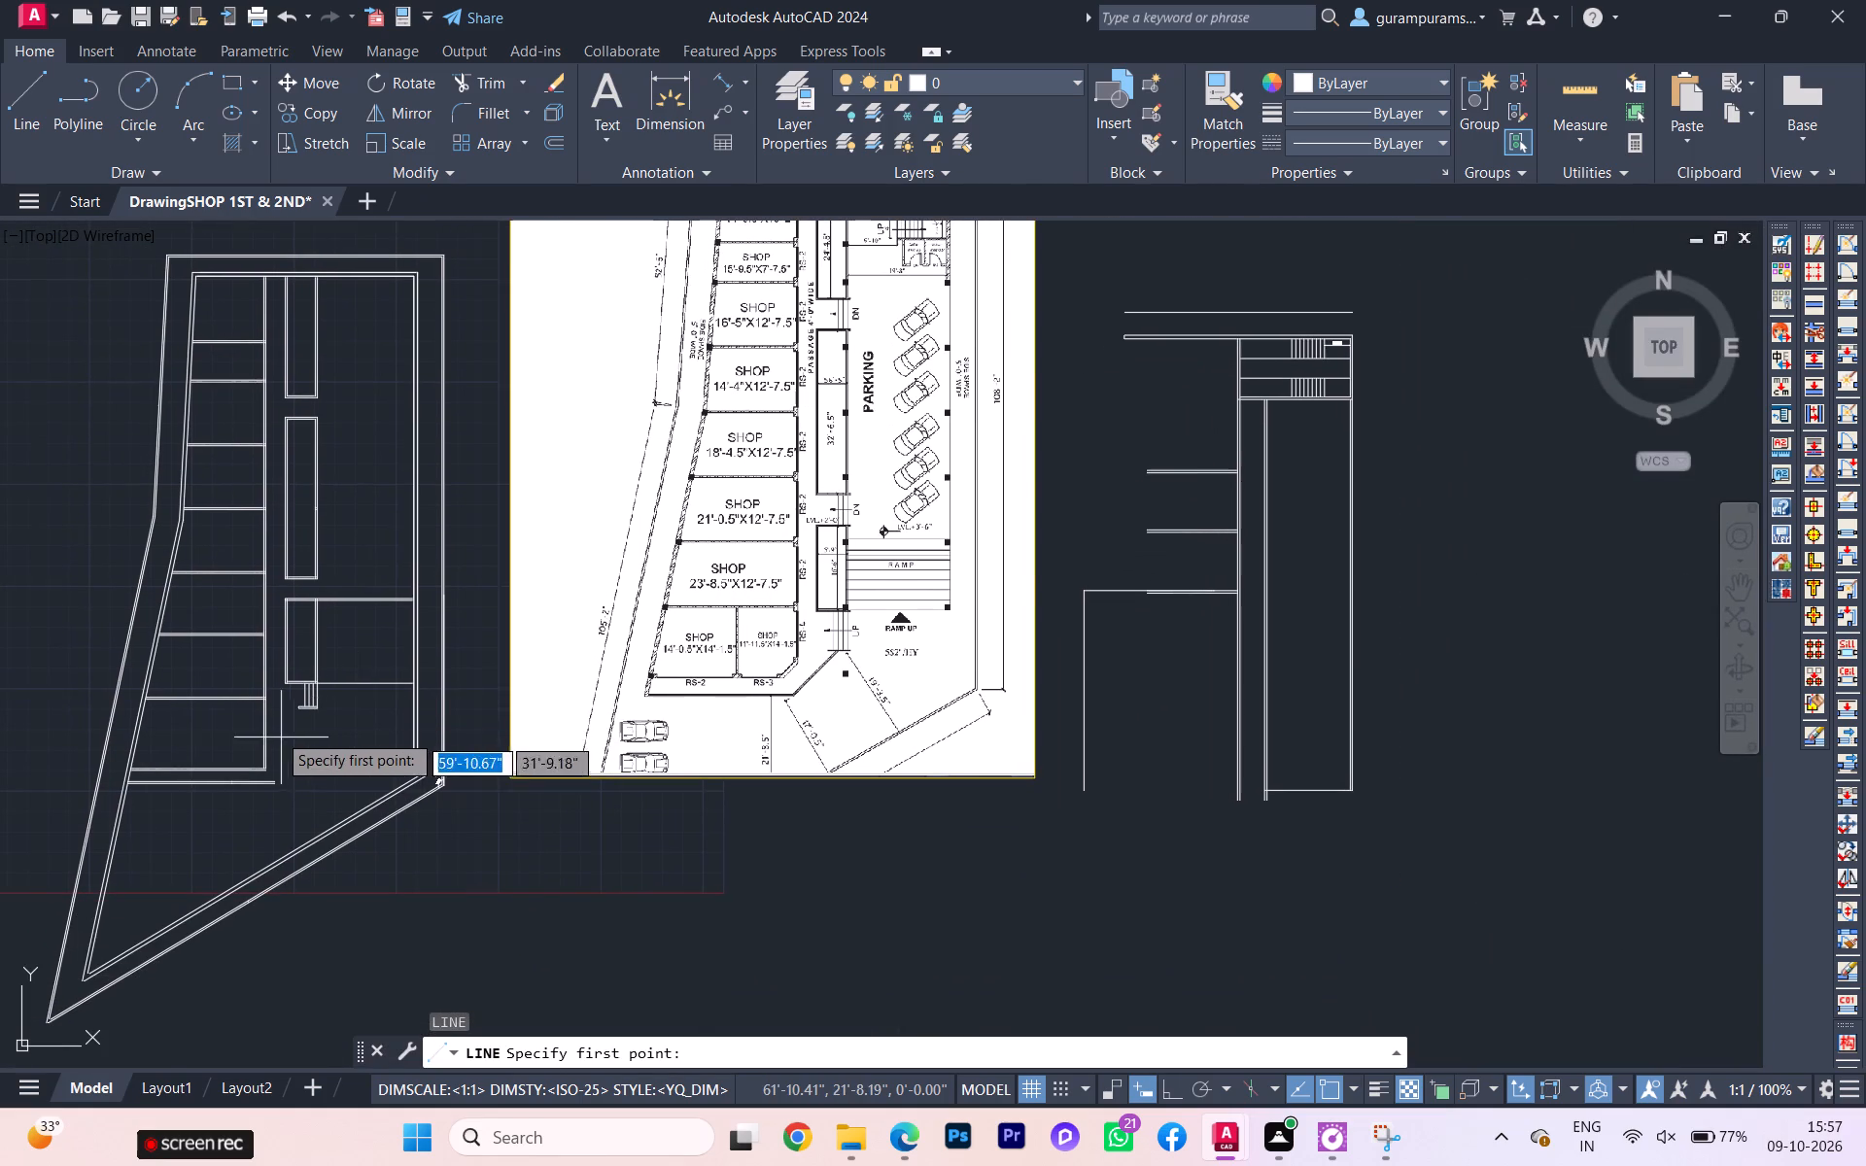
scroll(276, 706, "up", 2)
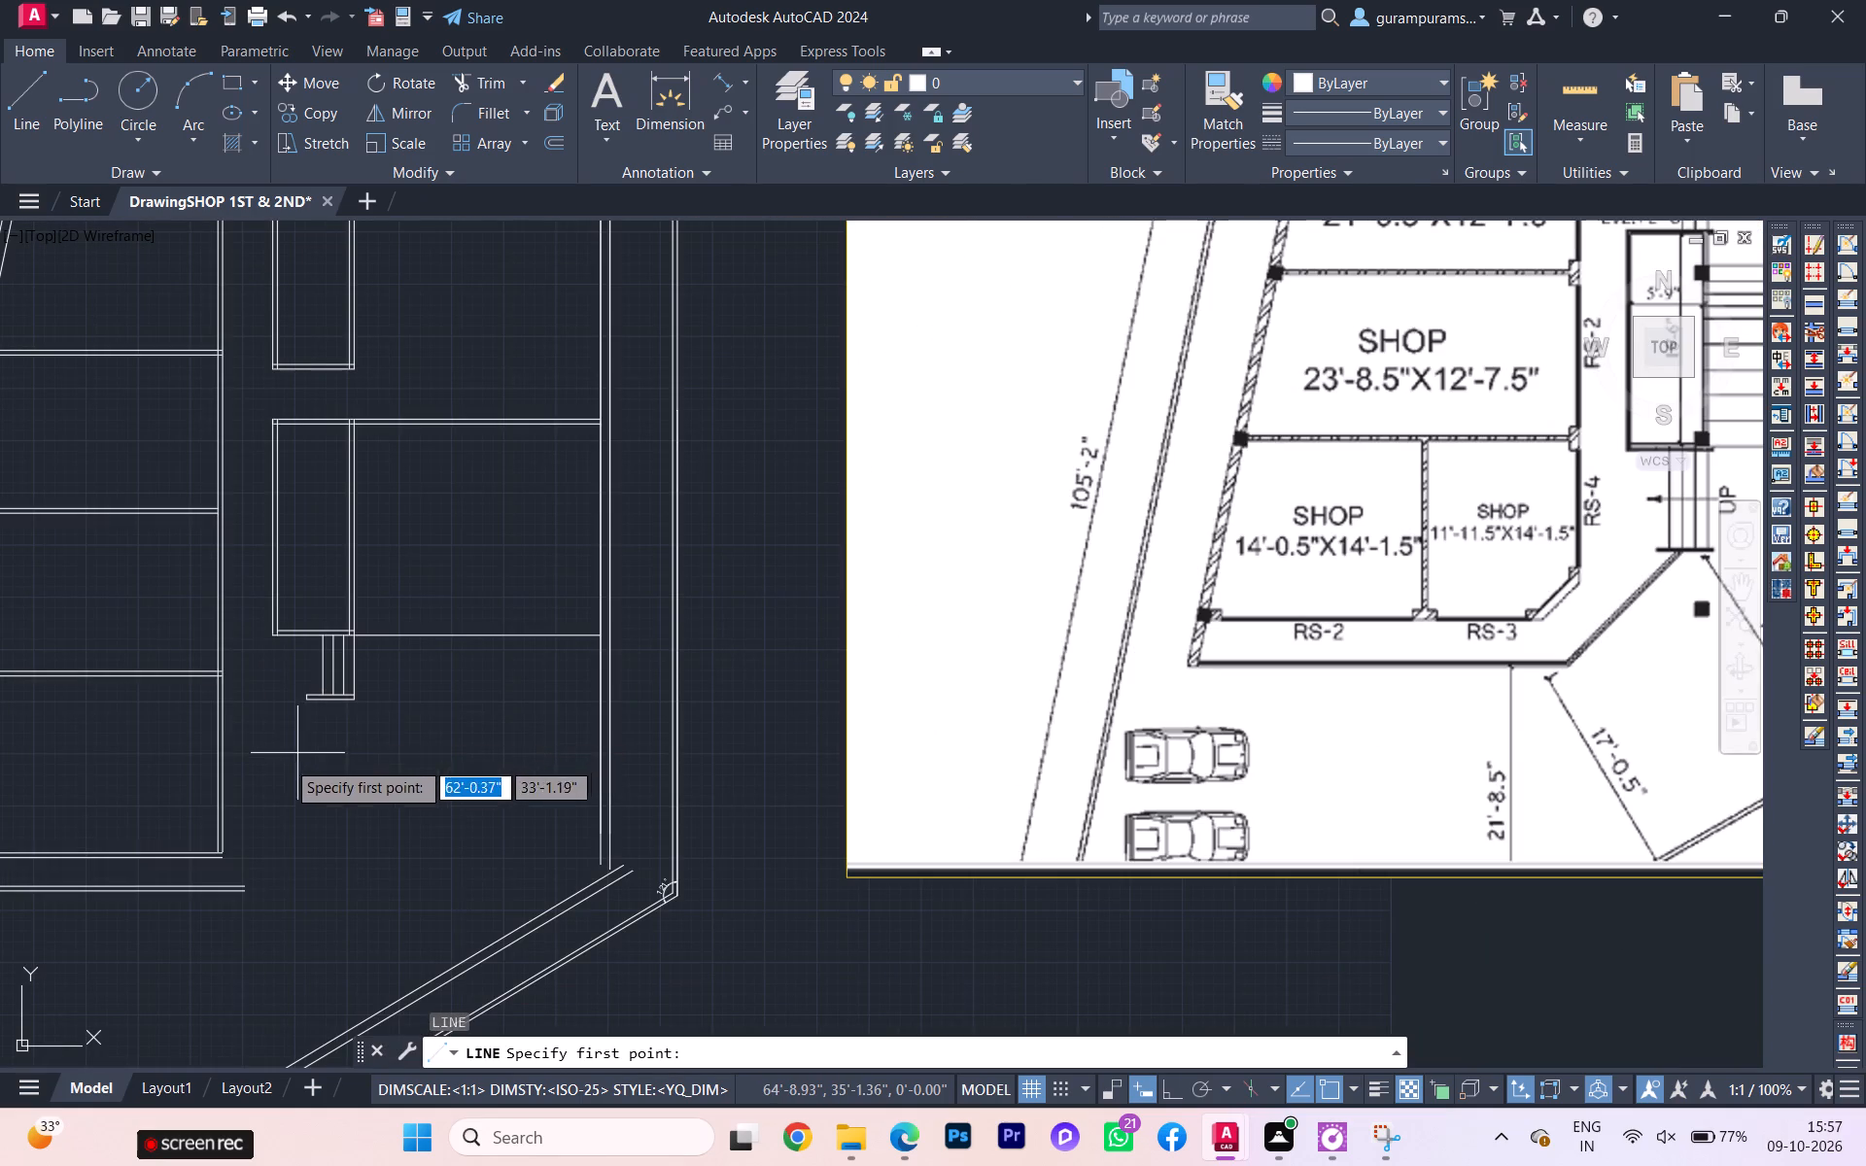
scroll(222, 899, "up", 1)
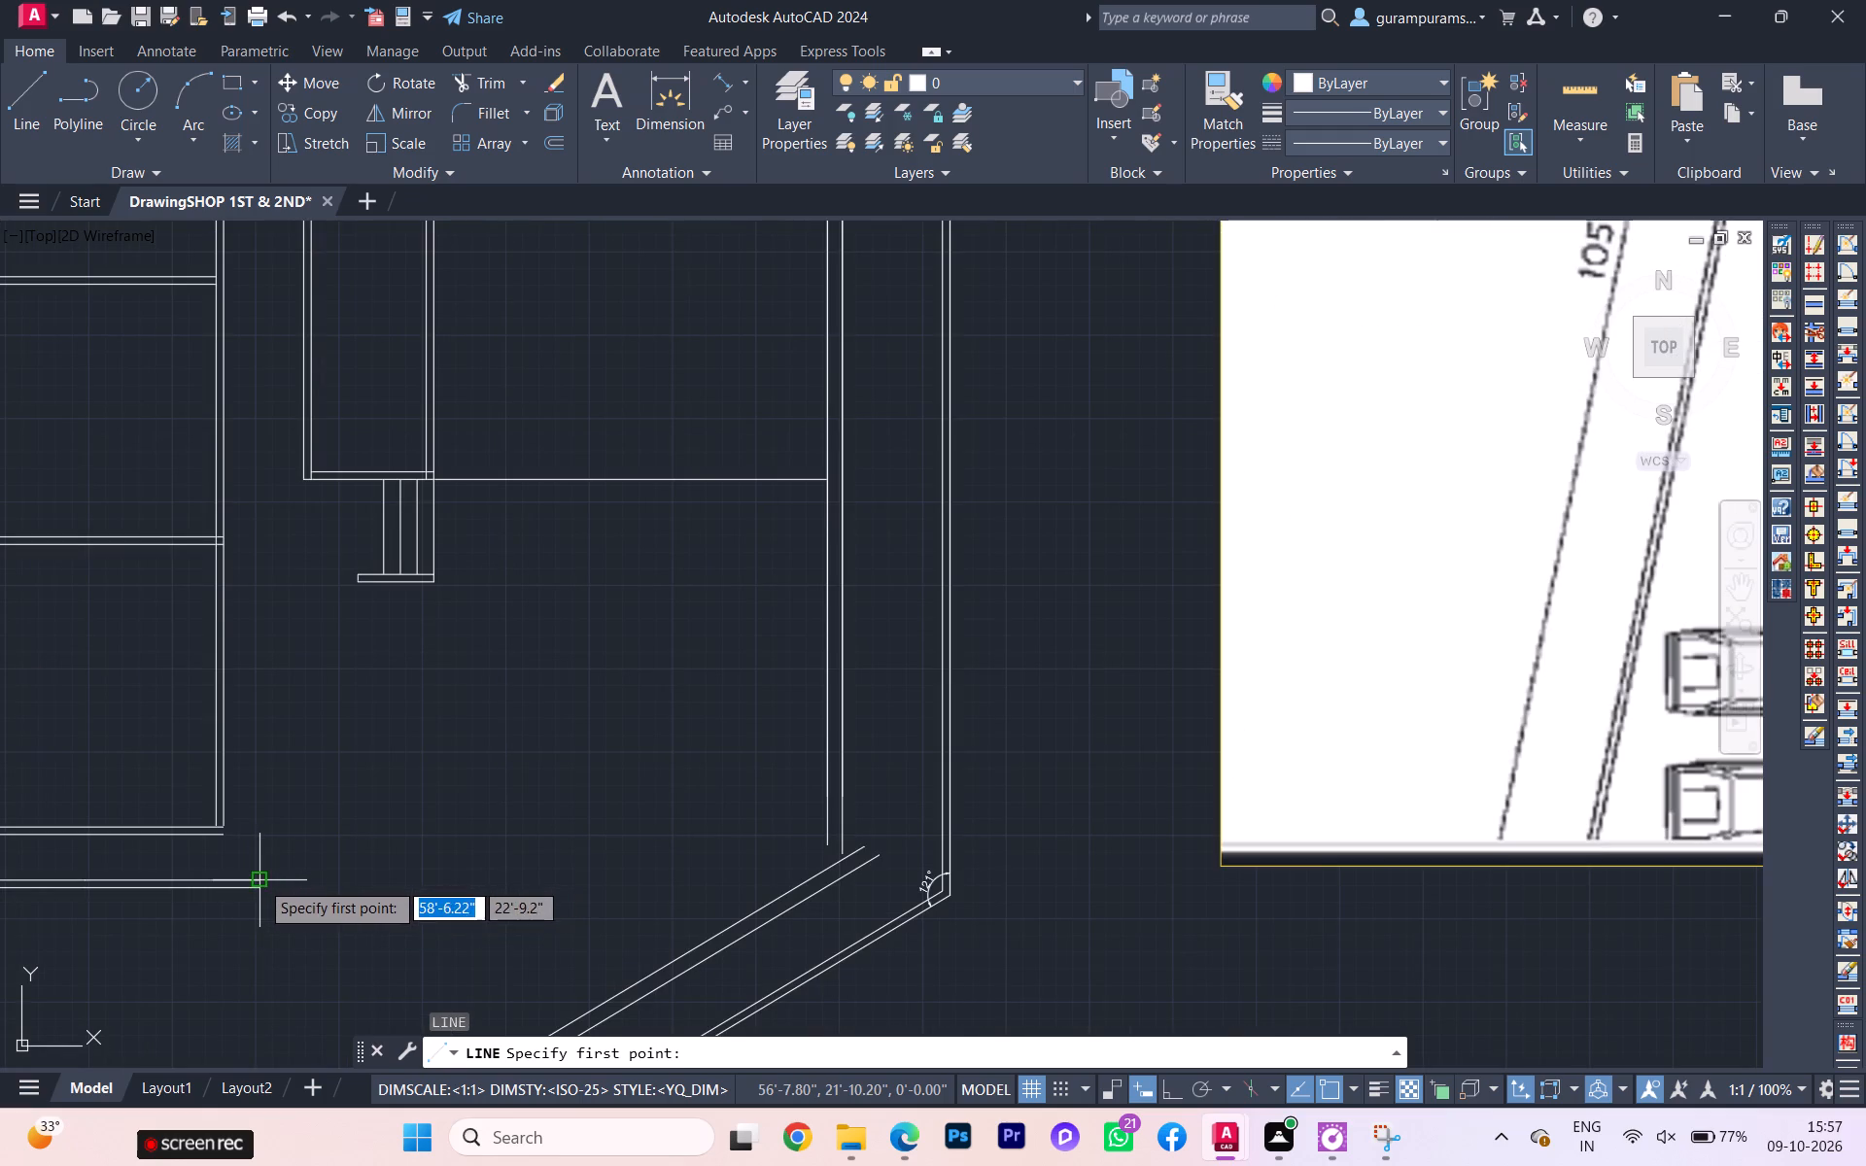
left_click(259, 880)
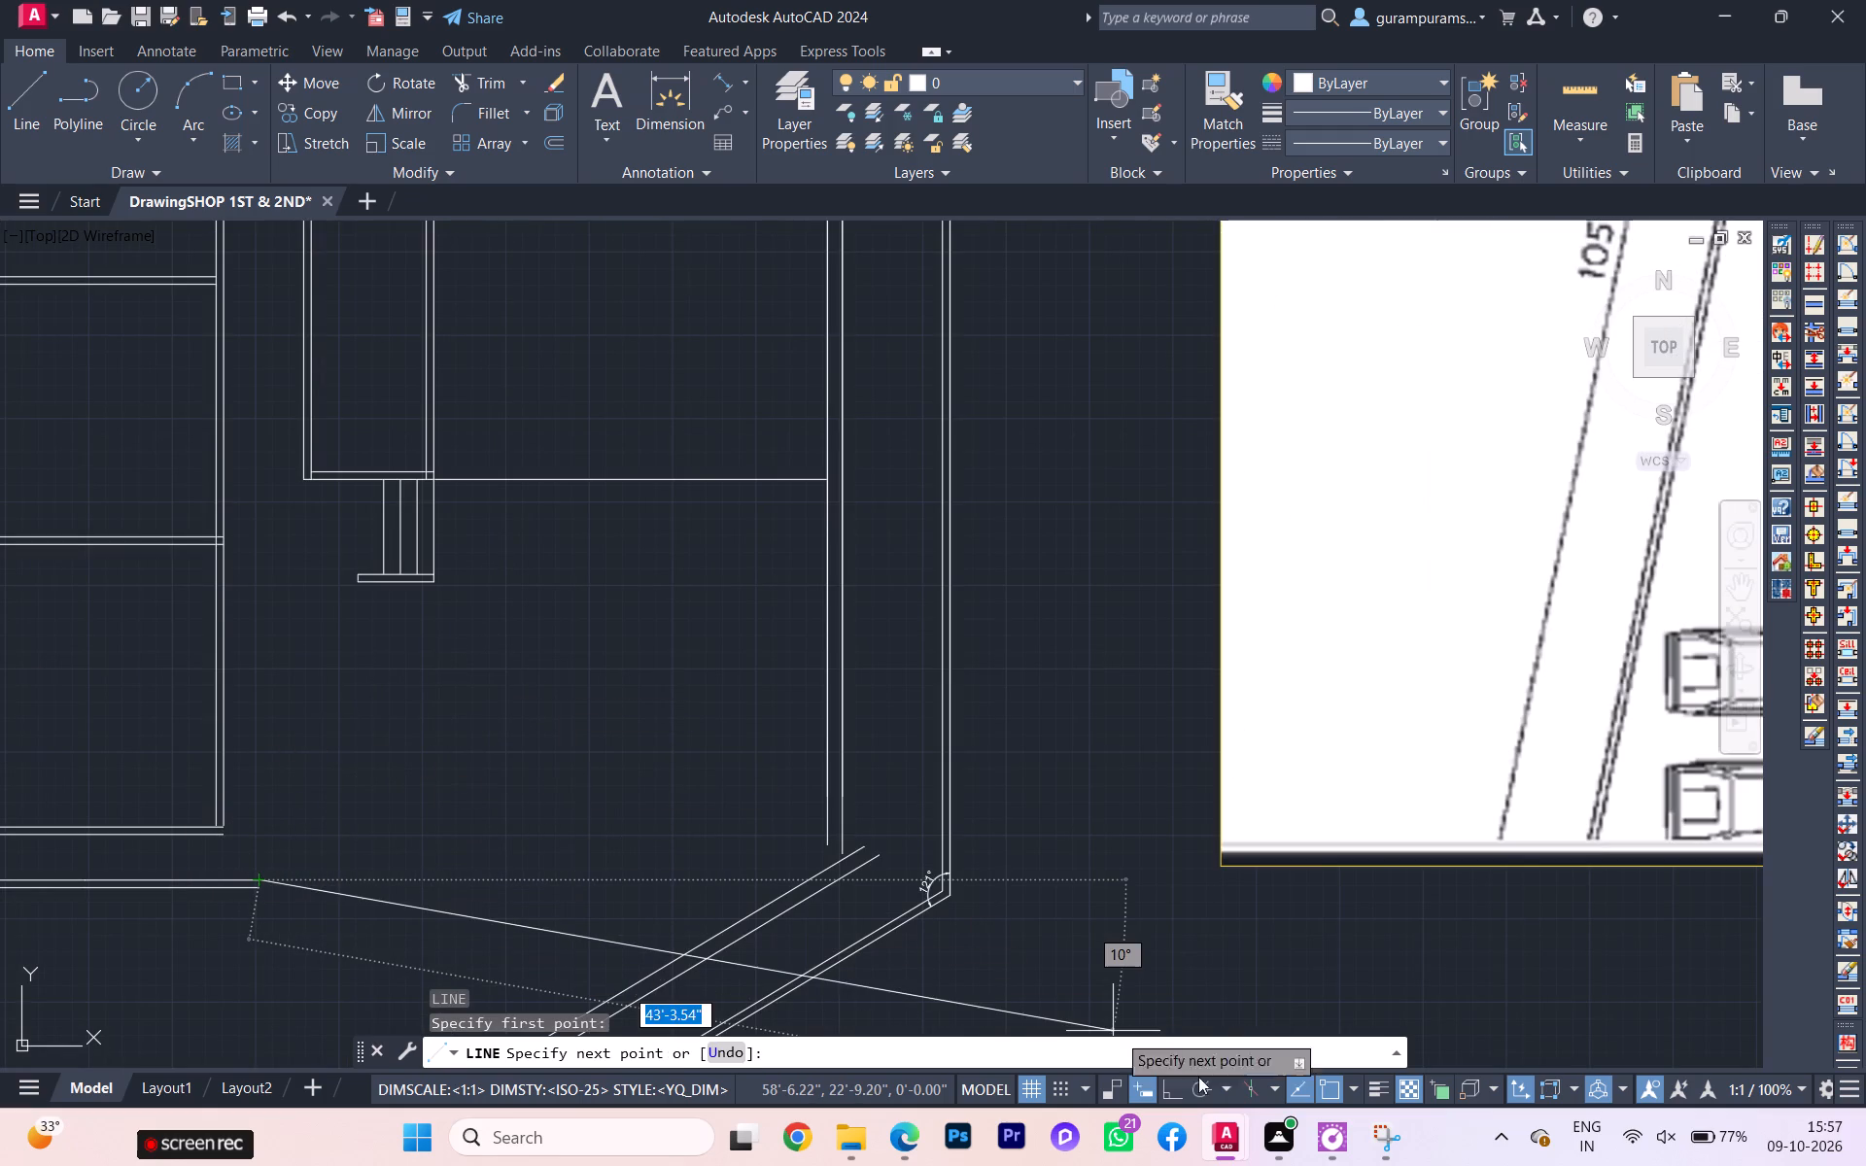
Turn on polar tracking and set its angle increments to 23, 45, 68, 90 degrees.
left_click(1208, 1082)
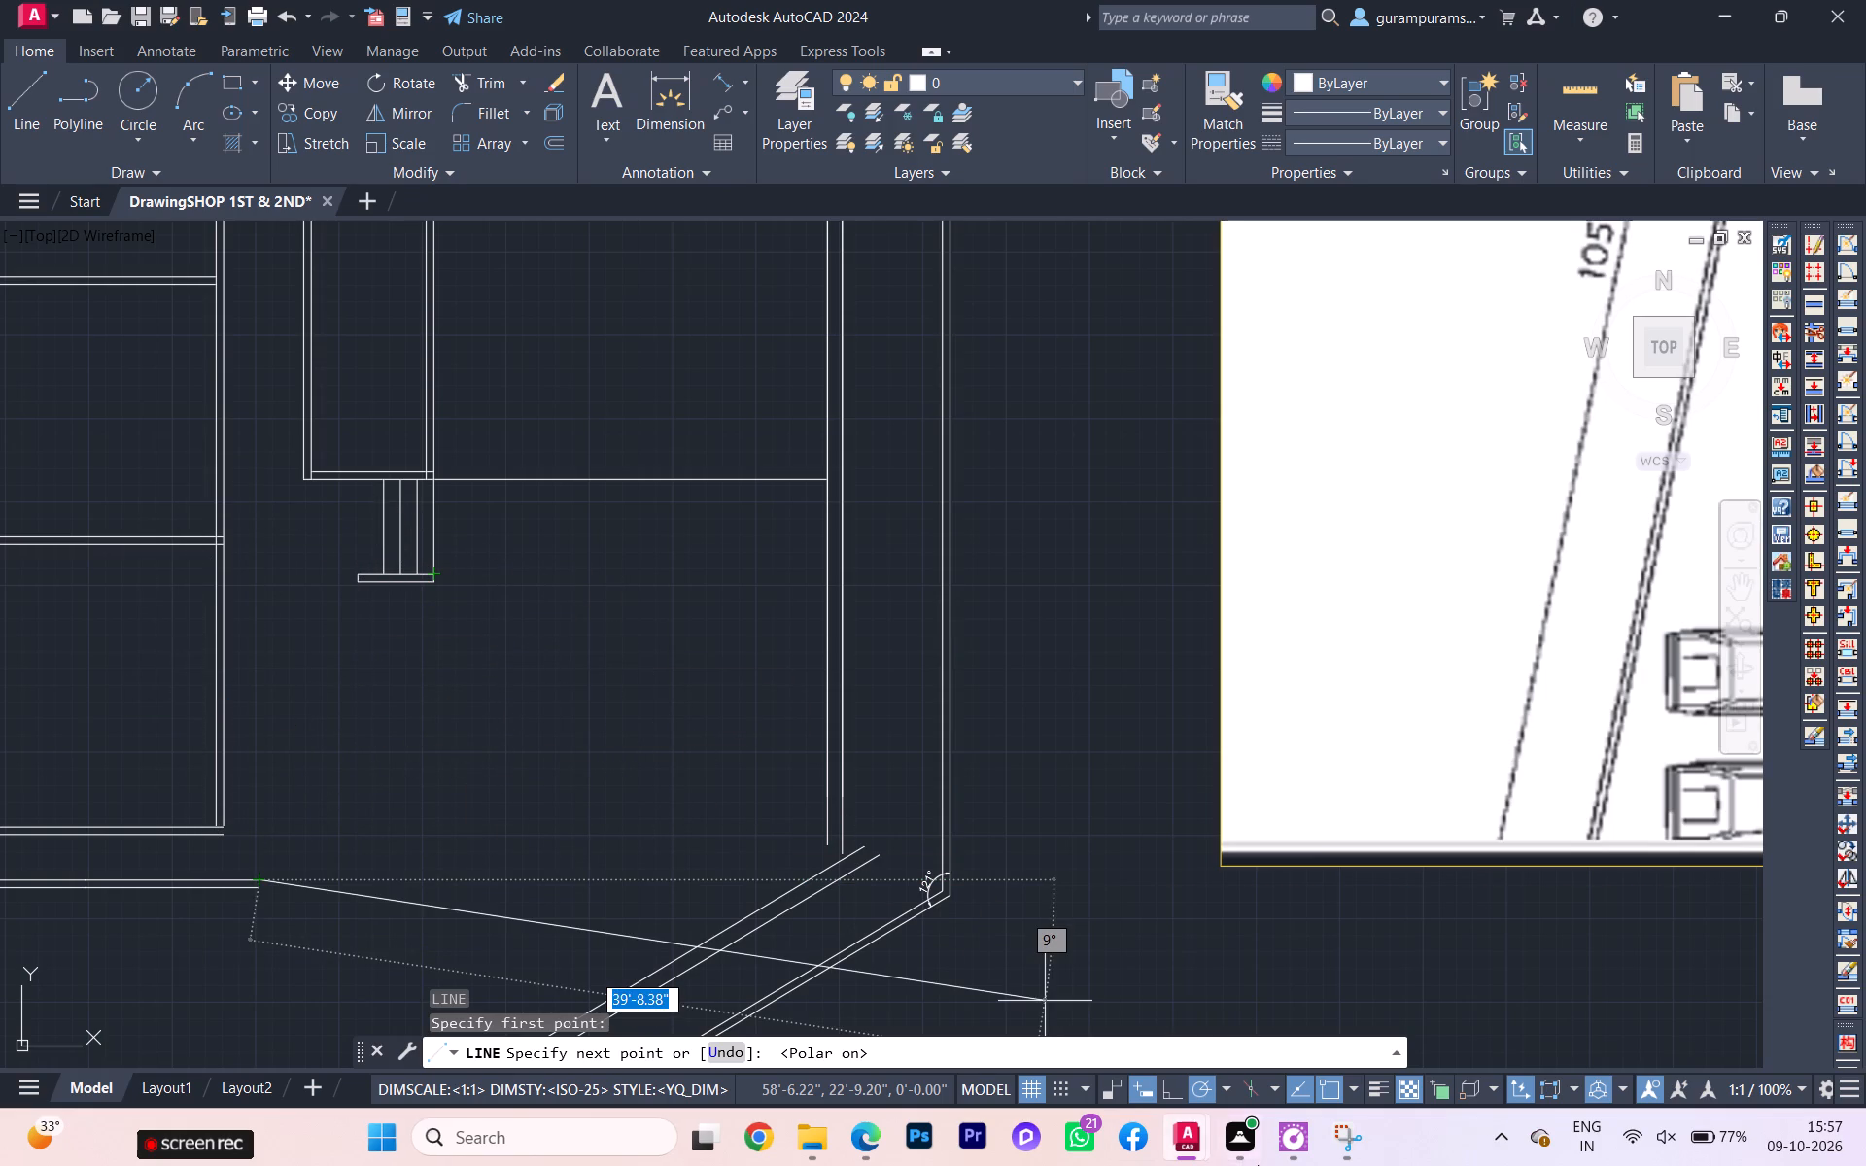
left_click(1221, 1096)
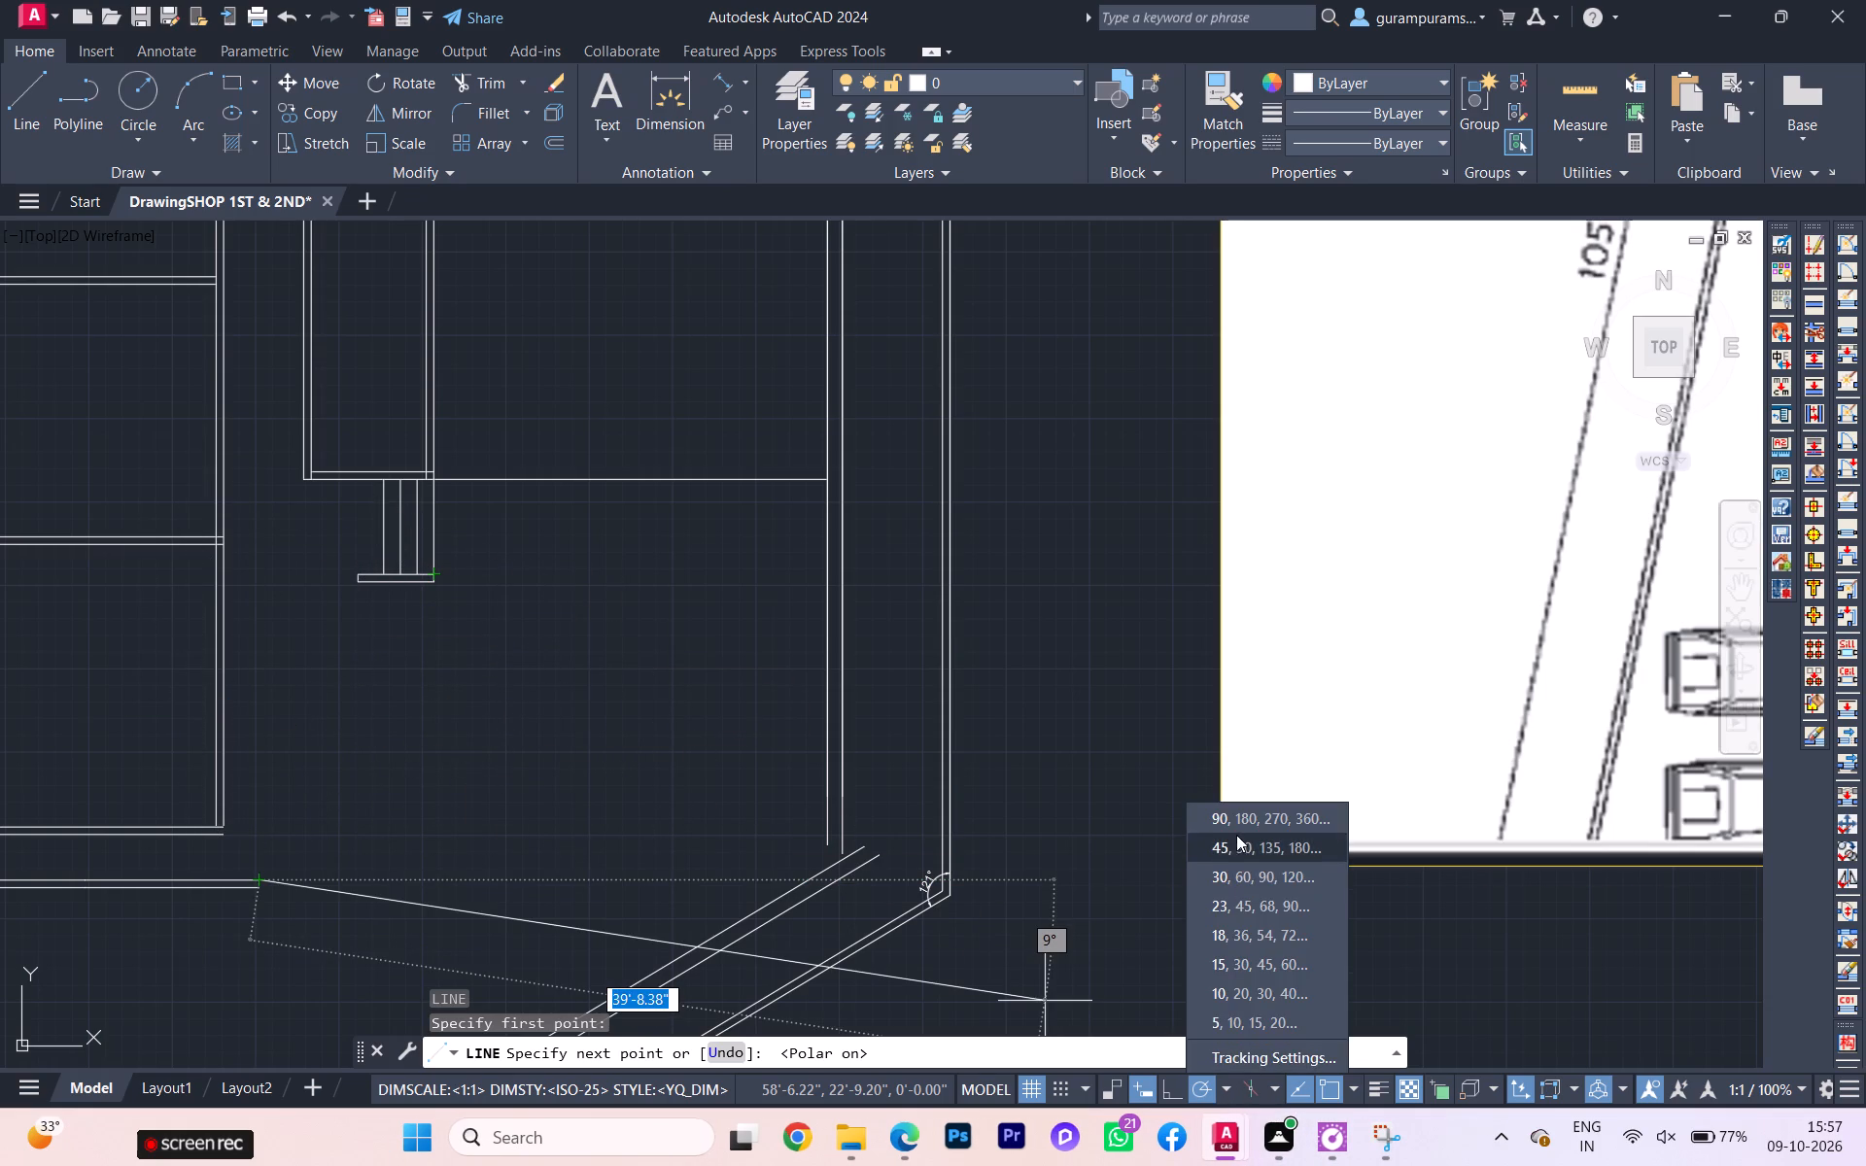
left_click(1232, 823)
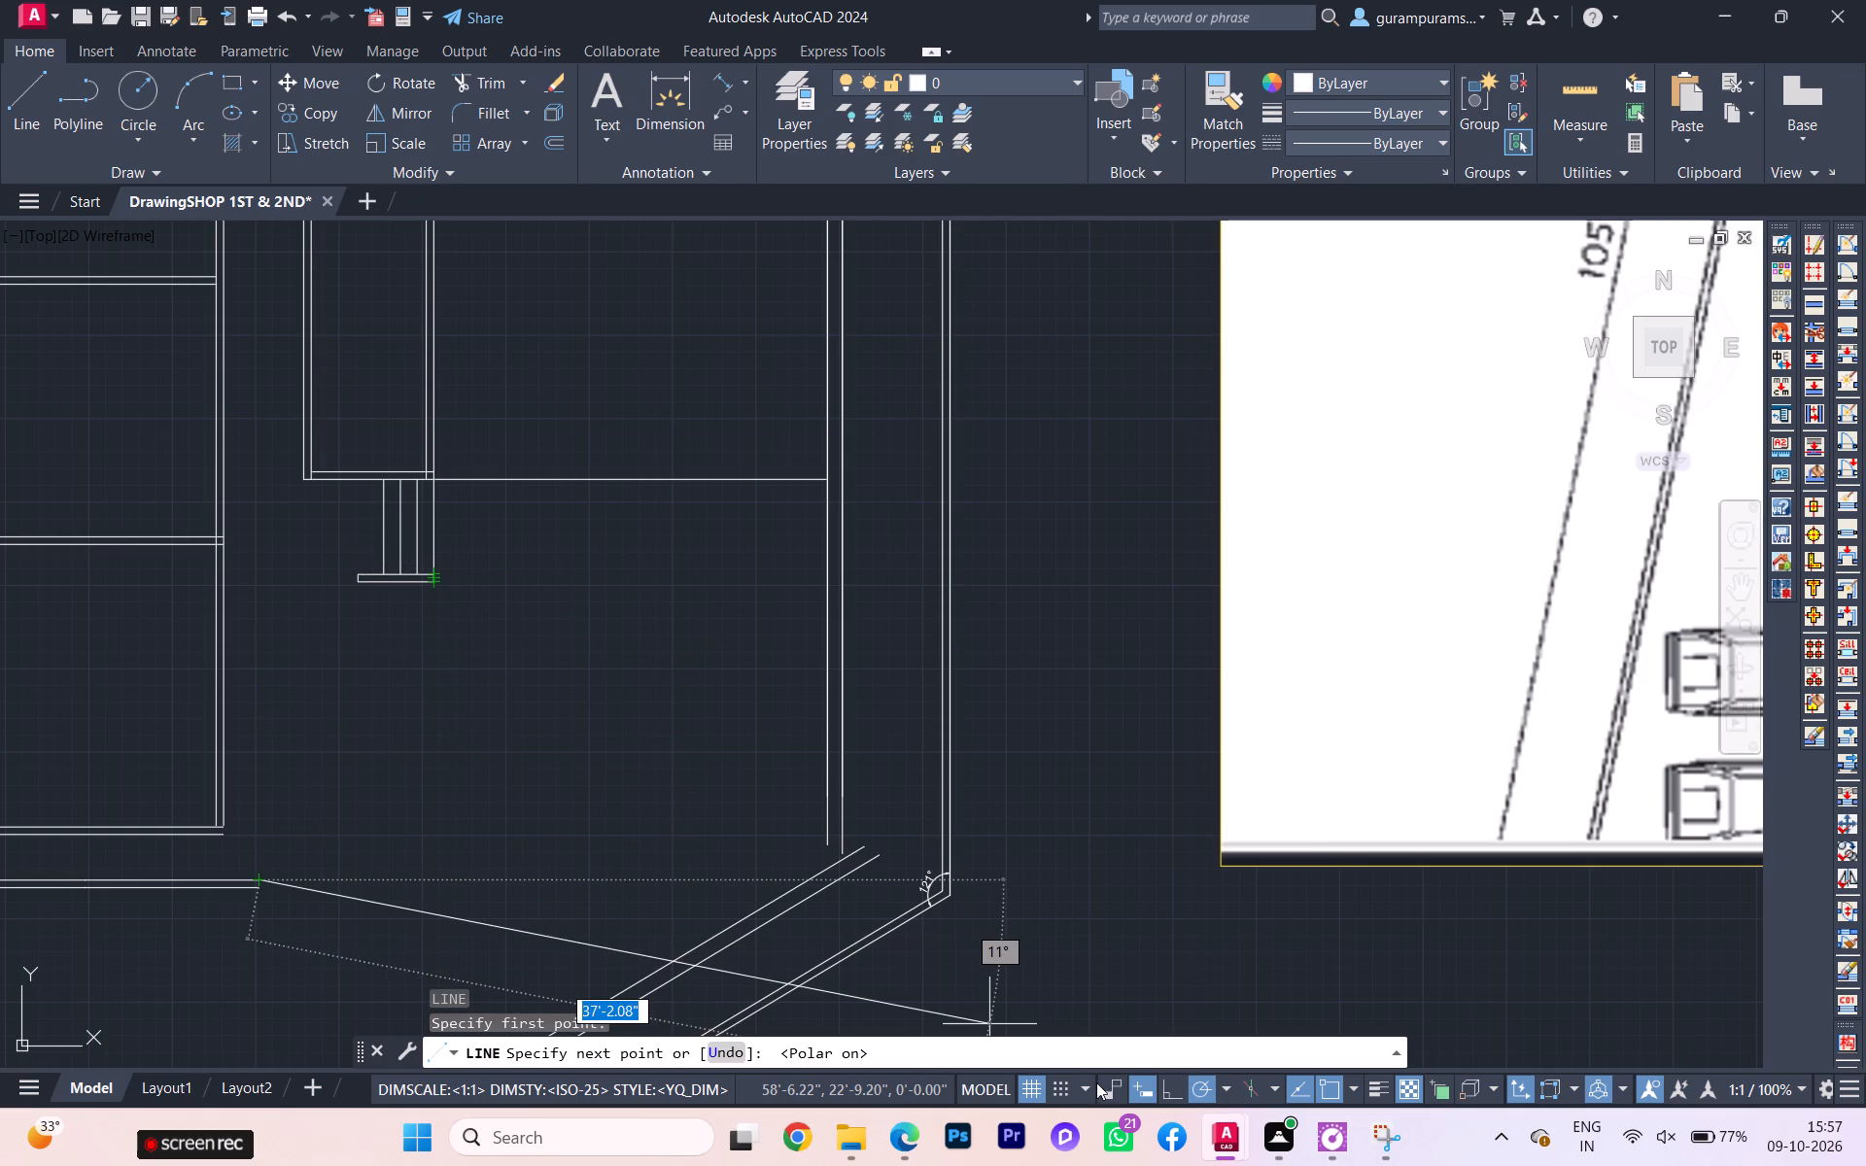
left_click(1224, 1084)
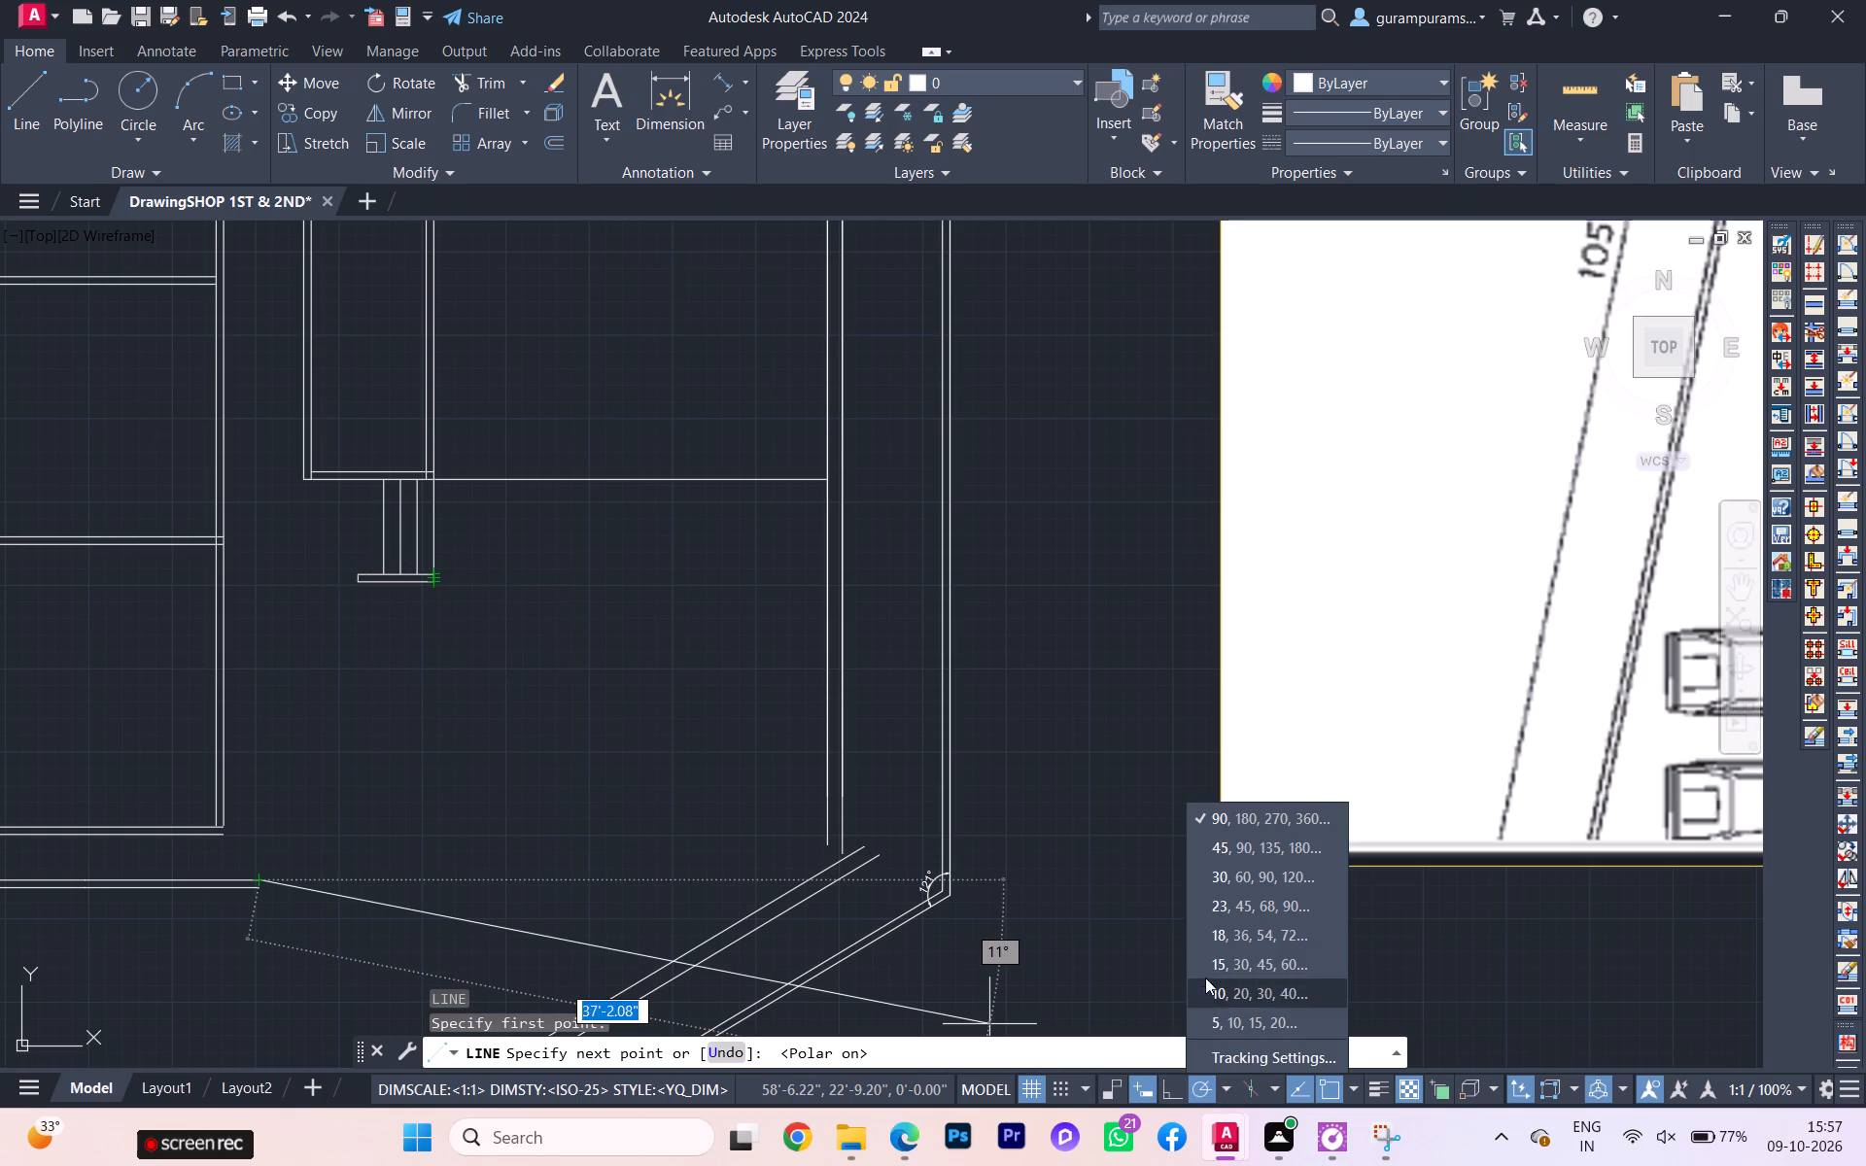
left_click(1227, 909)
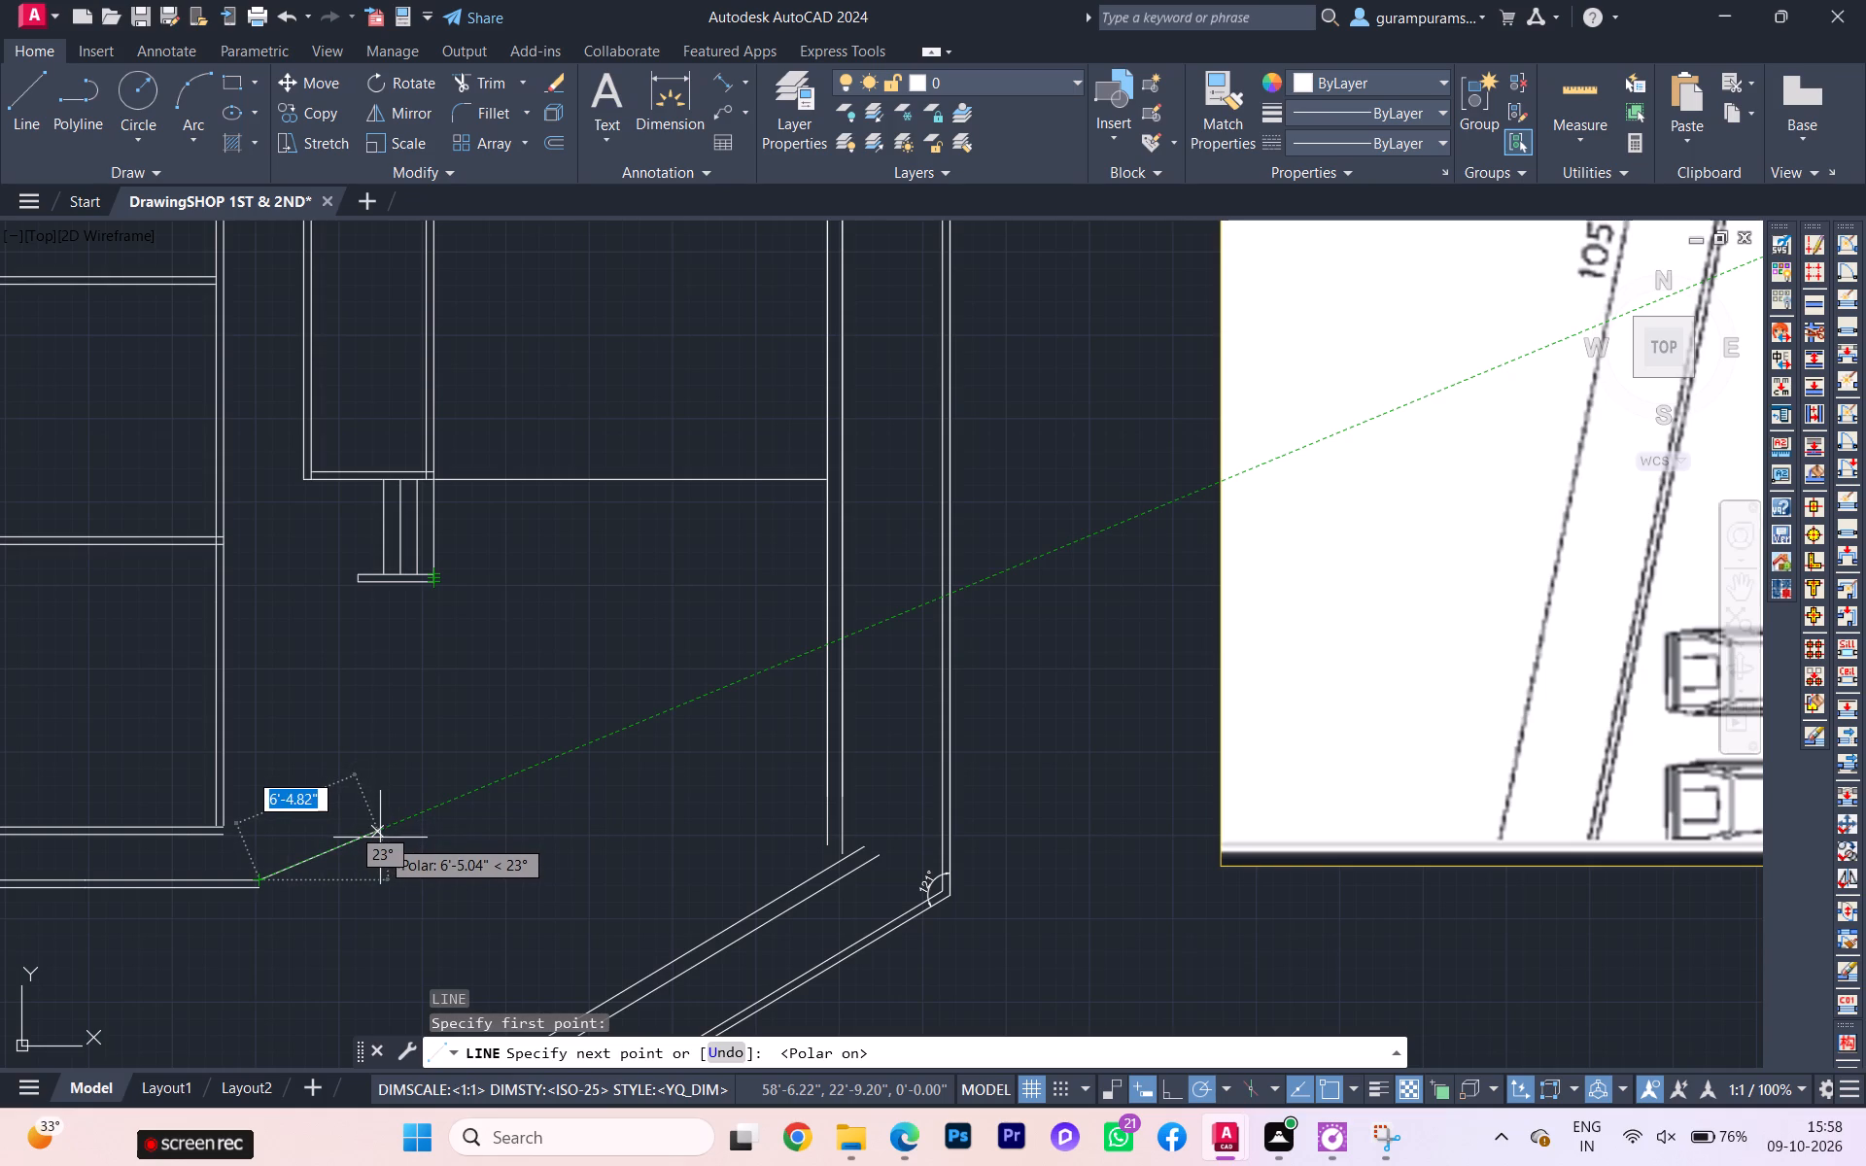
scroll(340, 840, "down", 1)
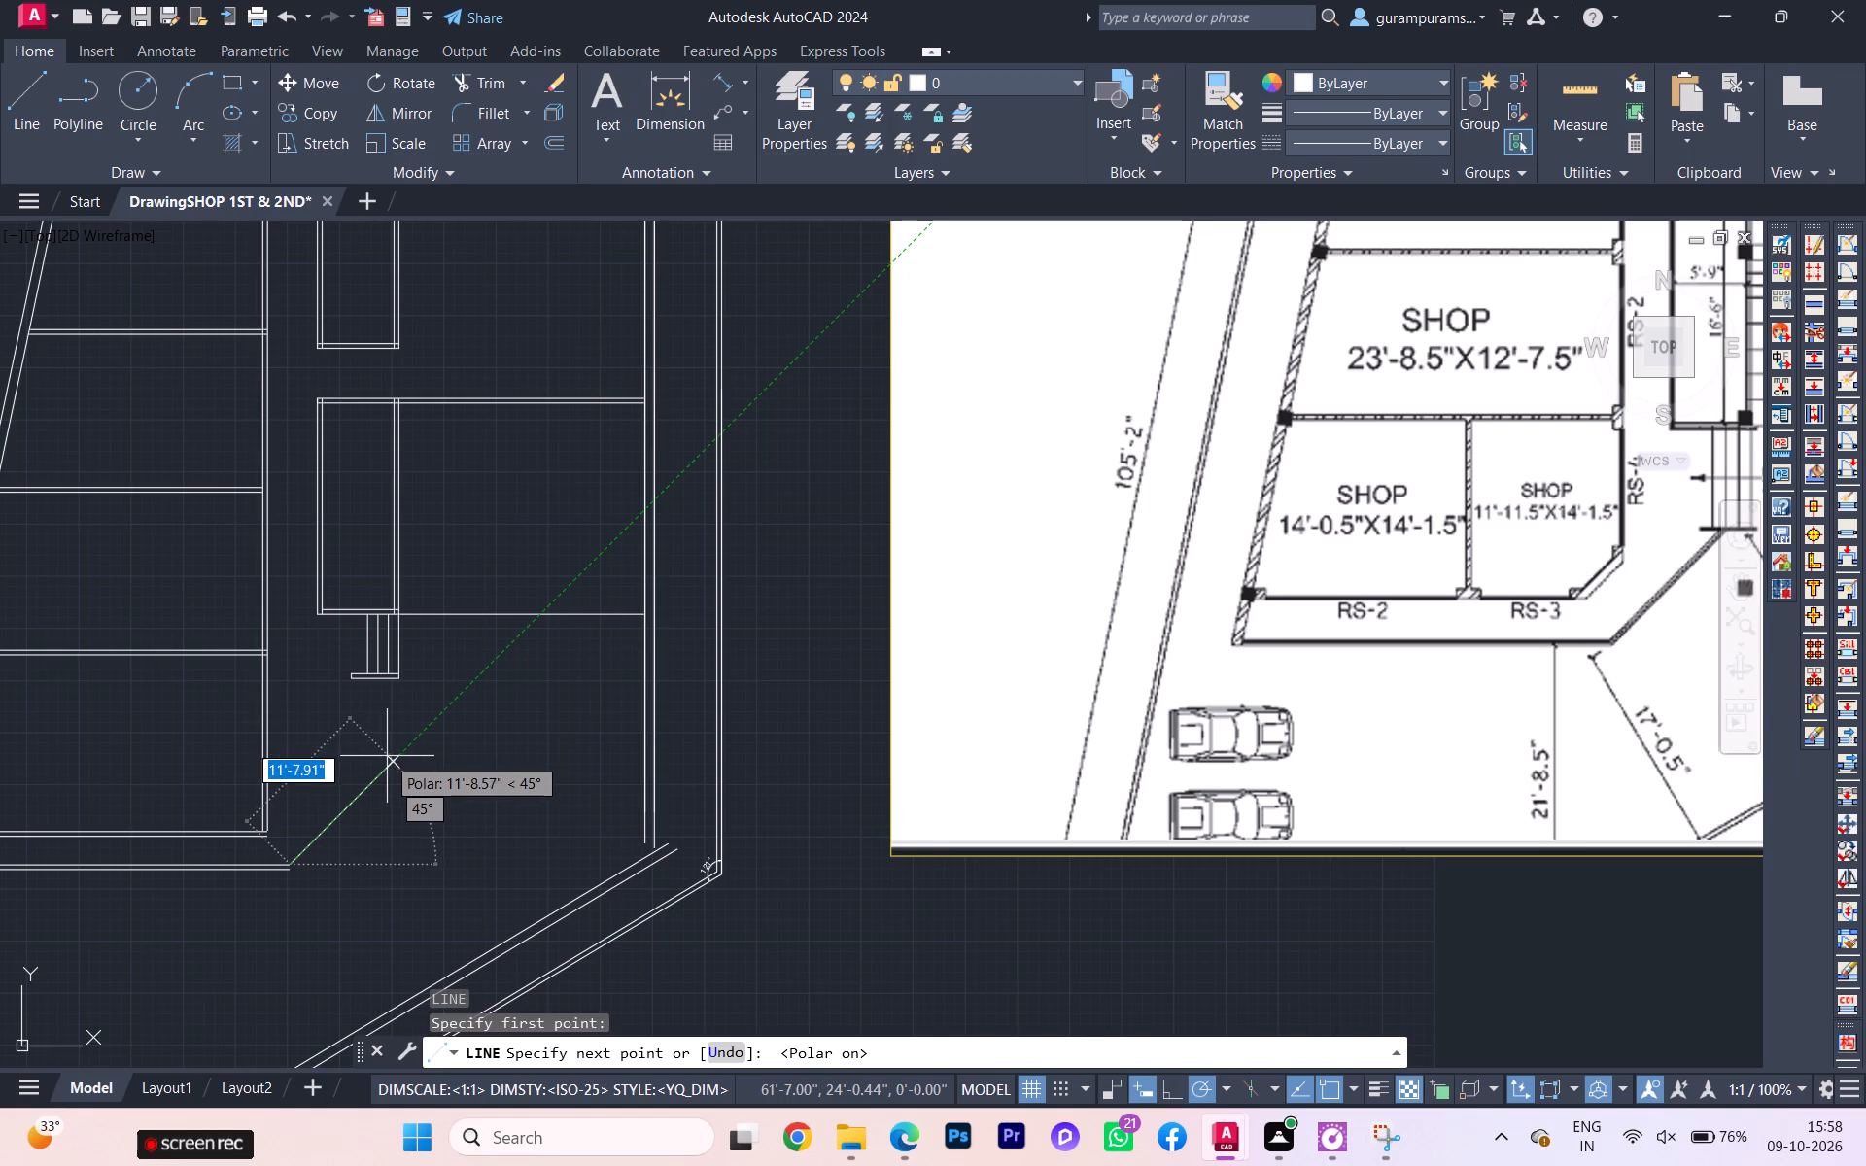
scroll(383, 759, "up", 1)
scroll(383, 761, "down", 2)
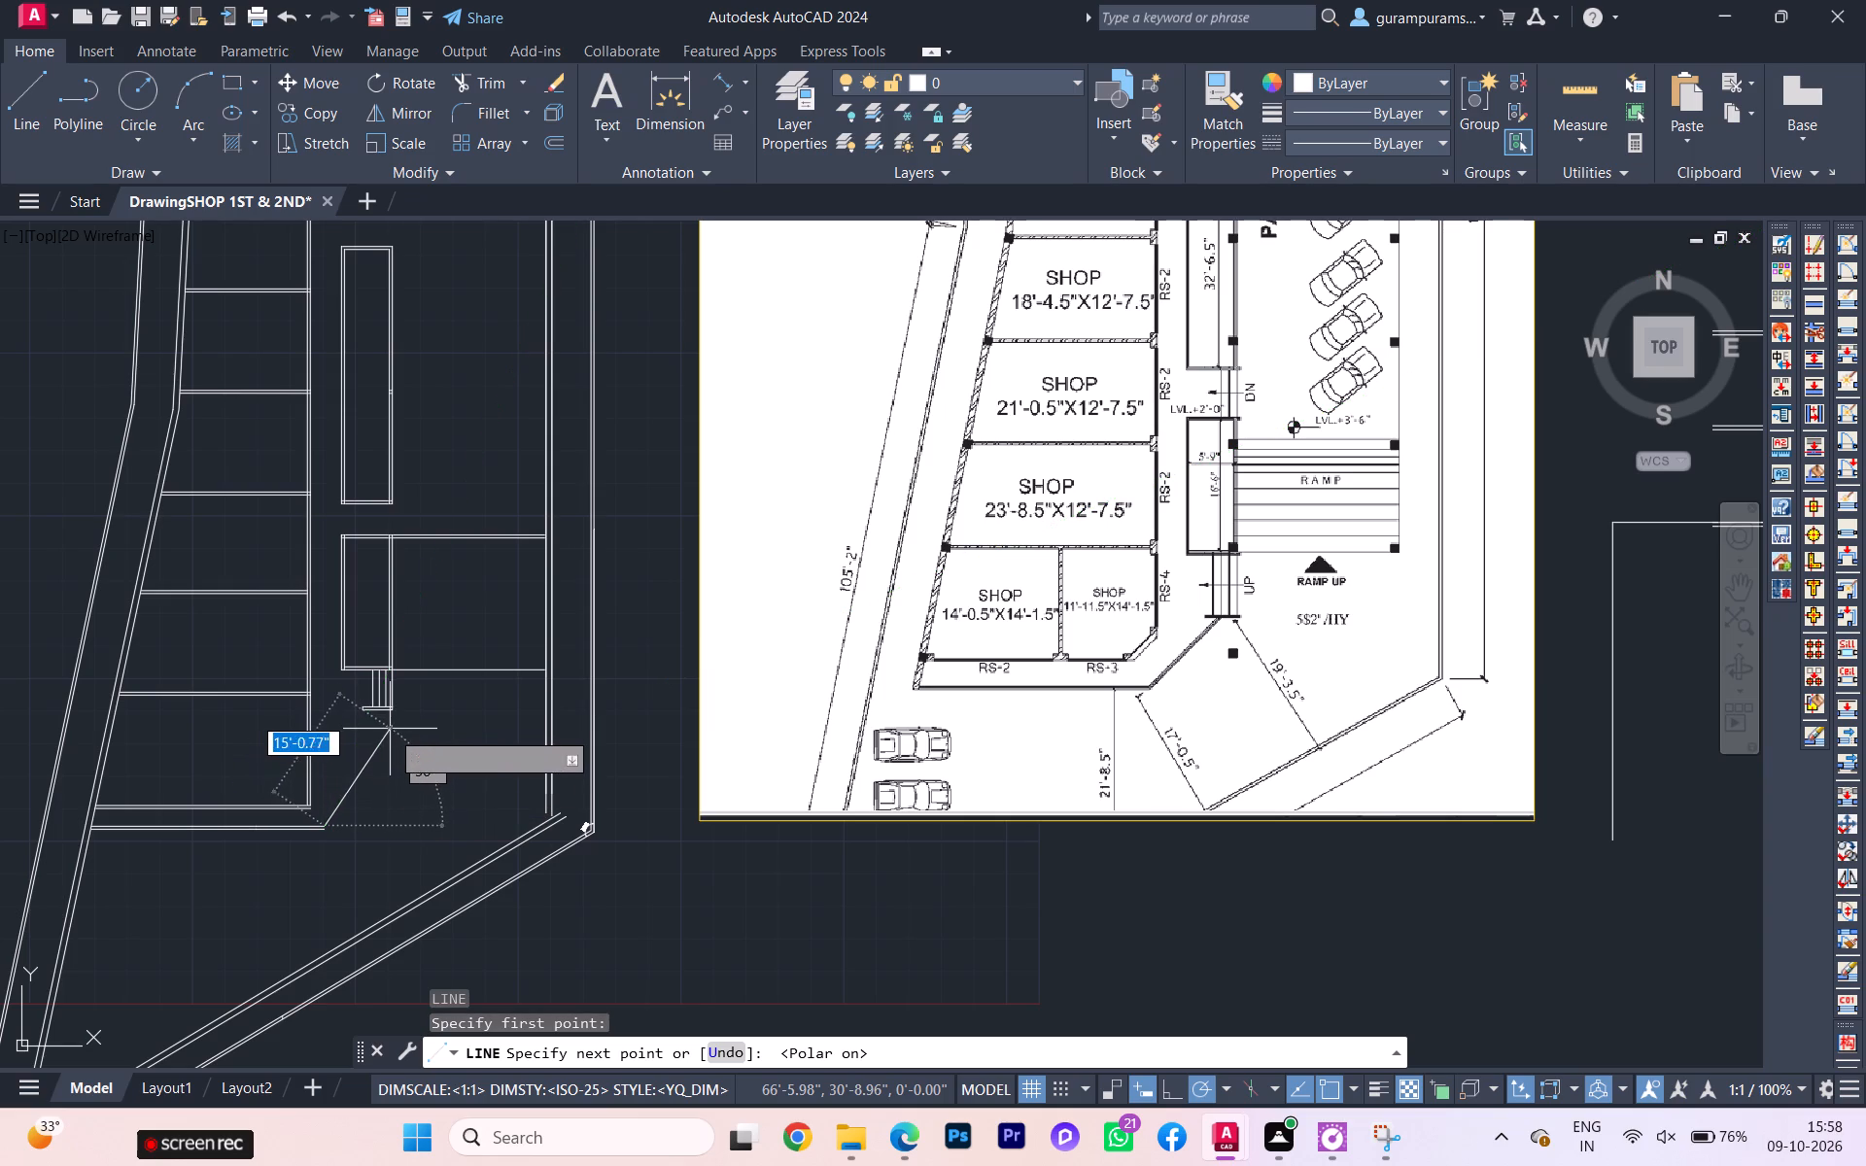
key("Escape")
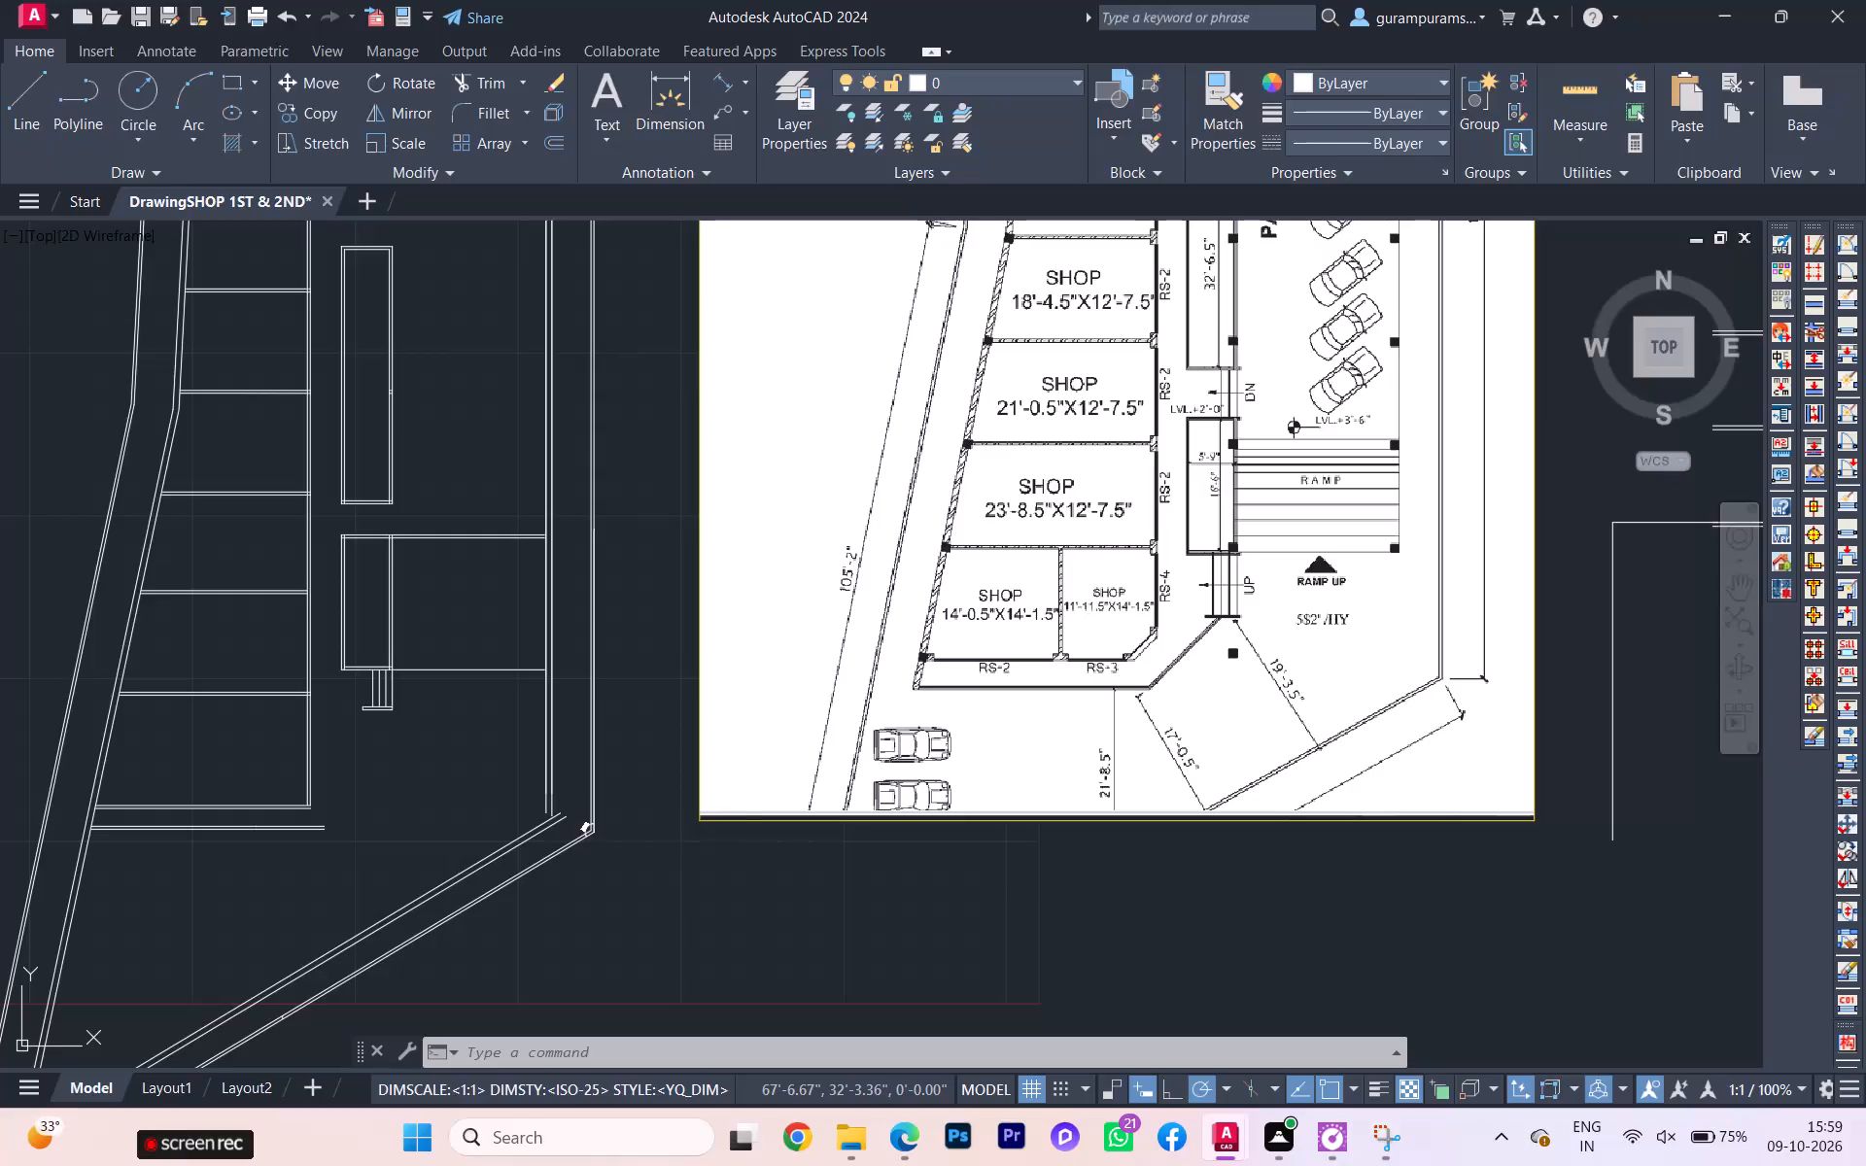
Switch to the PDF workbook in Edge and examine the site plan's slanted front edge and its offsets from the road boundary.
left_click(884, 1040)
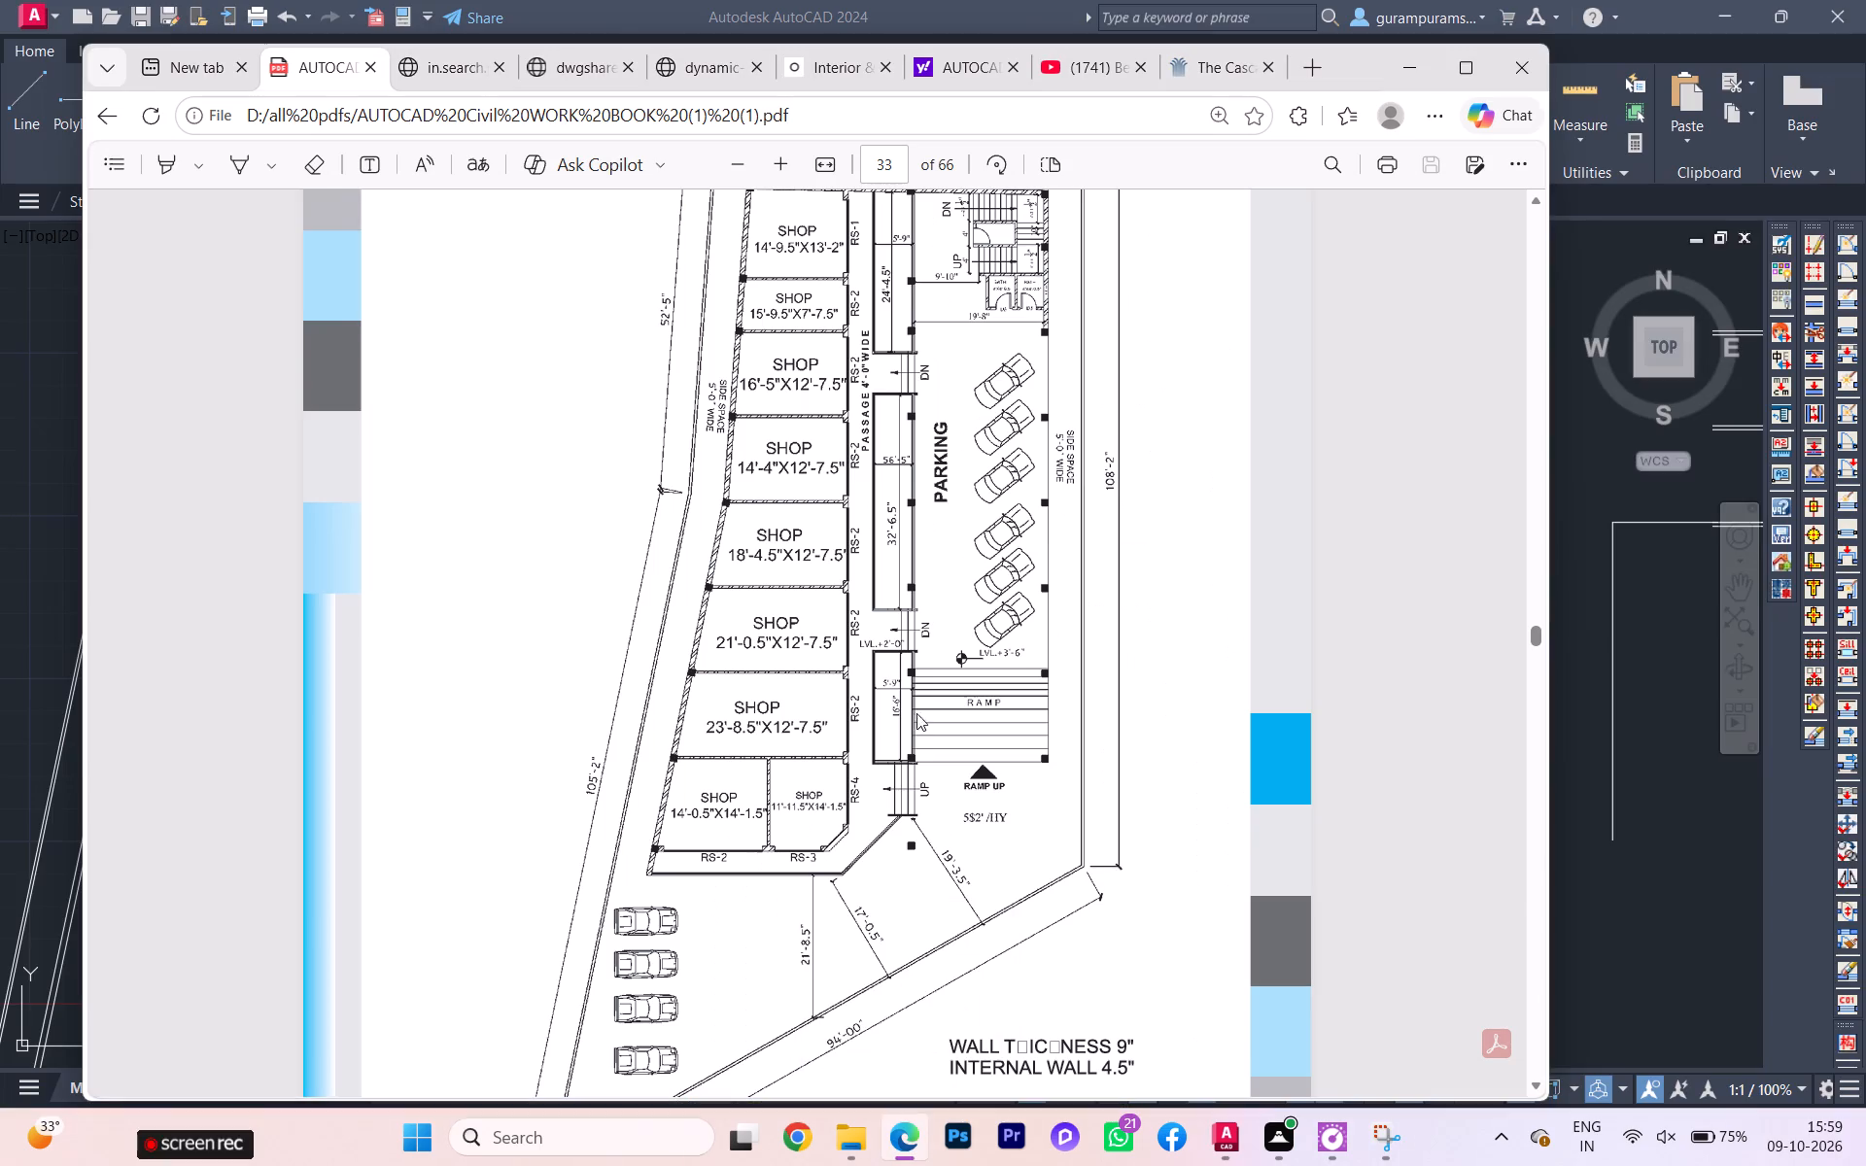
scroll(927, 664, "up", 8)
scroll(916, 659, "down", 3)
scroll(916, 659, "up", 4)
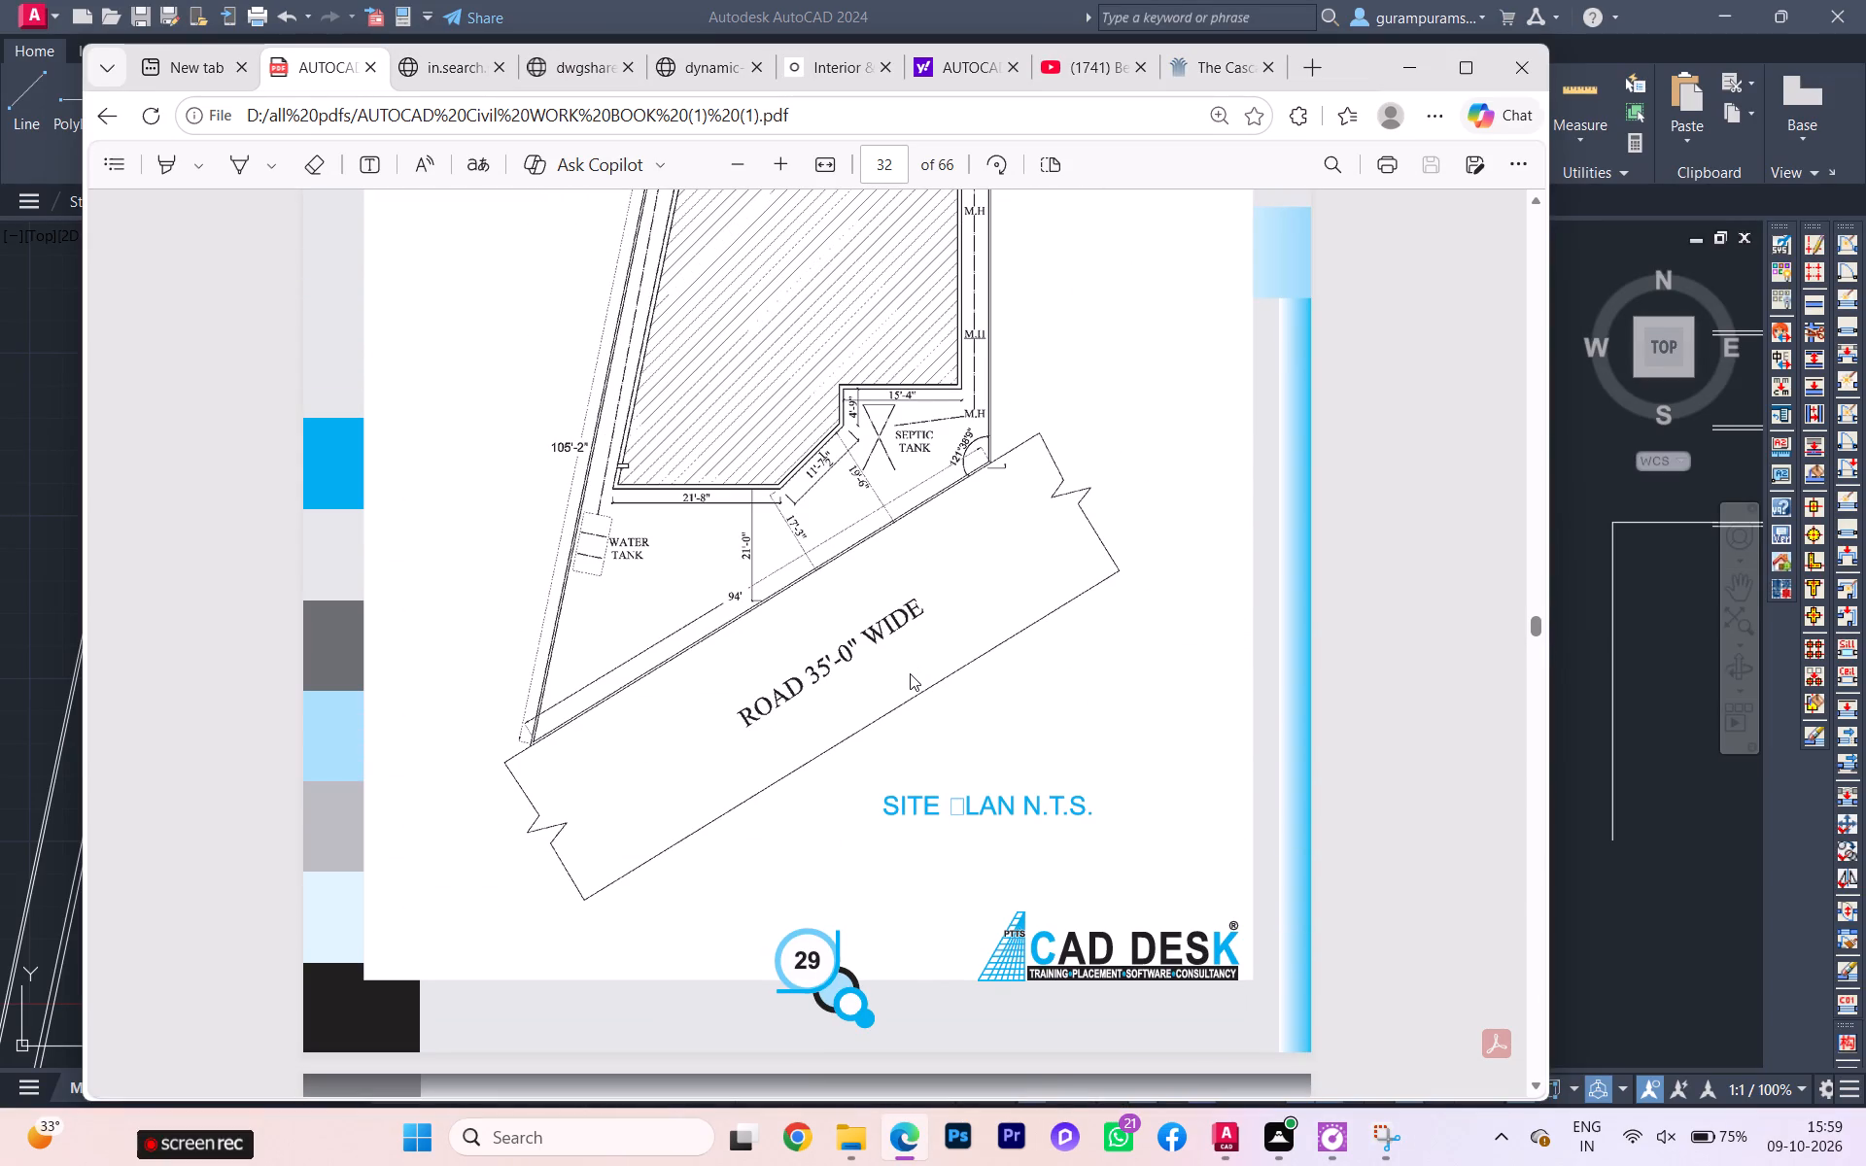
scroll(906, 715, "down", 2)
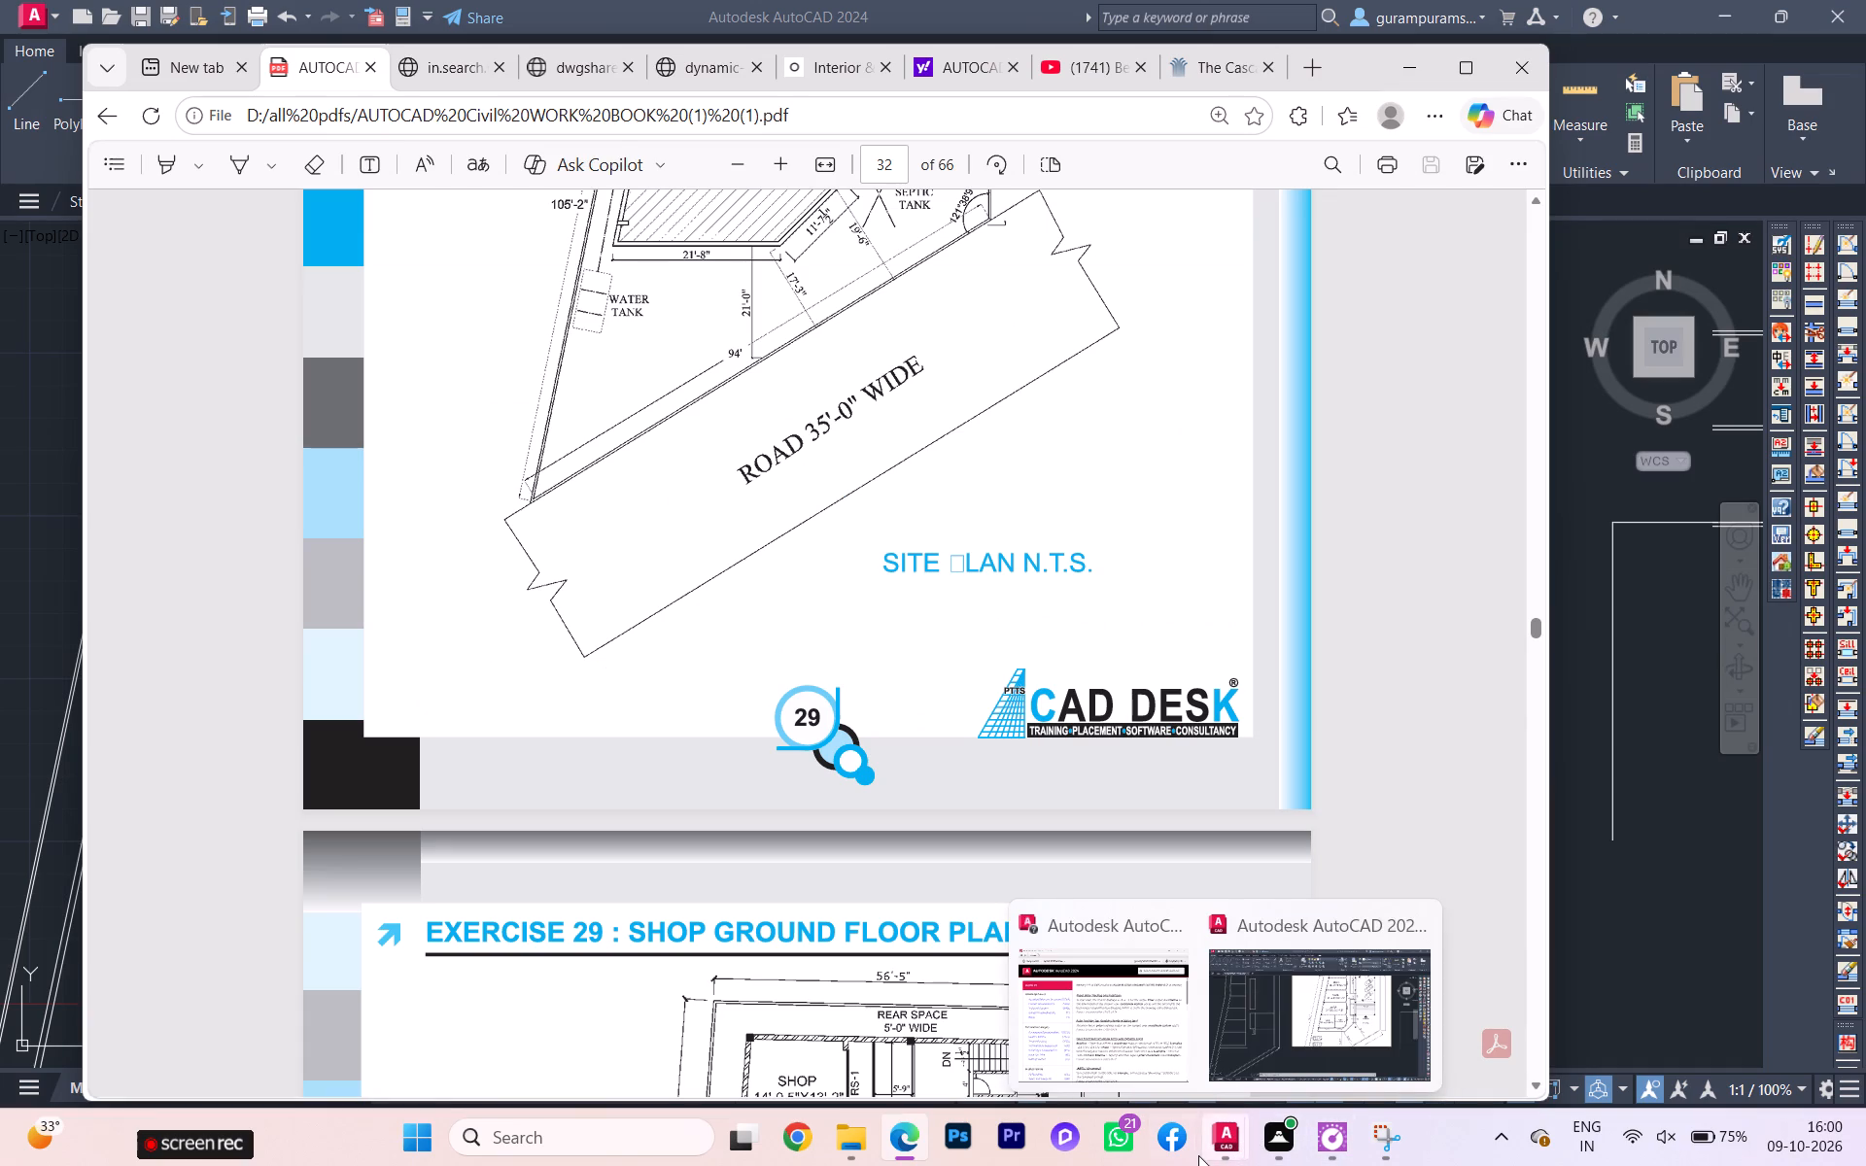
left_click(1241, 1051)
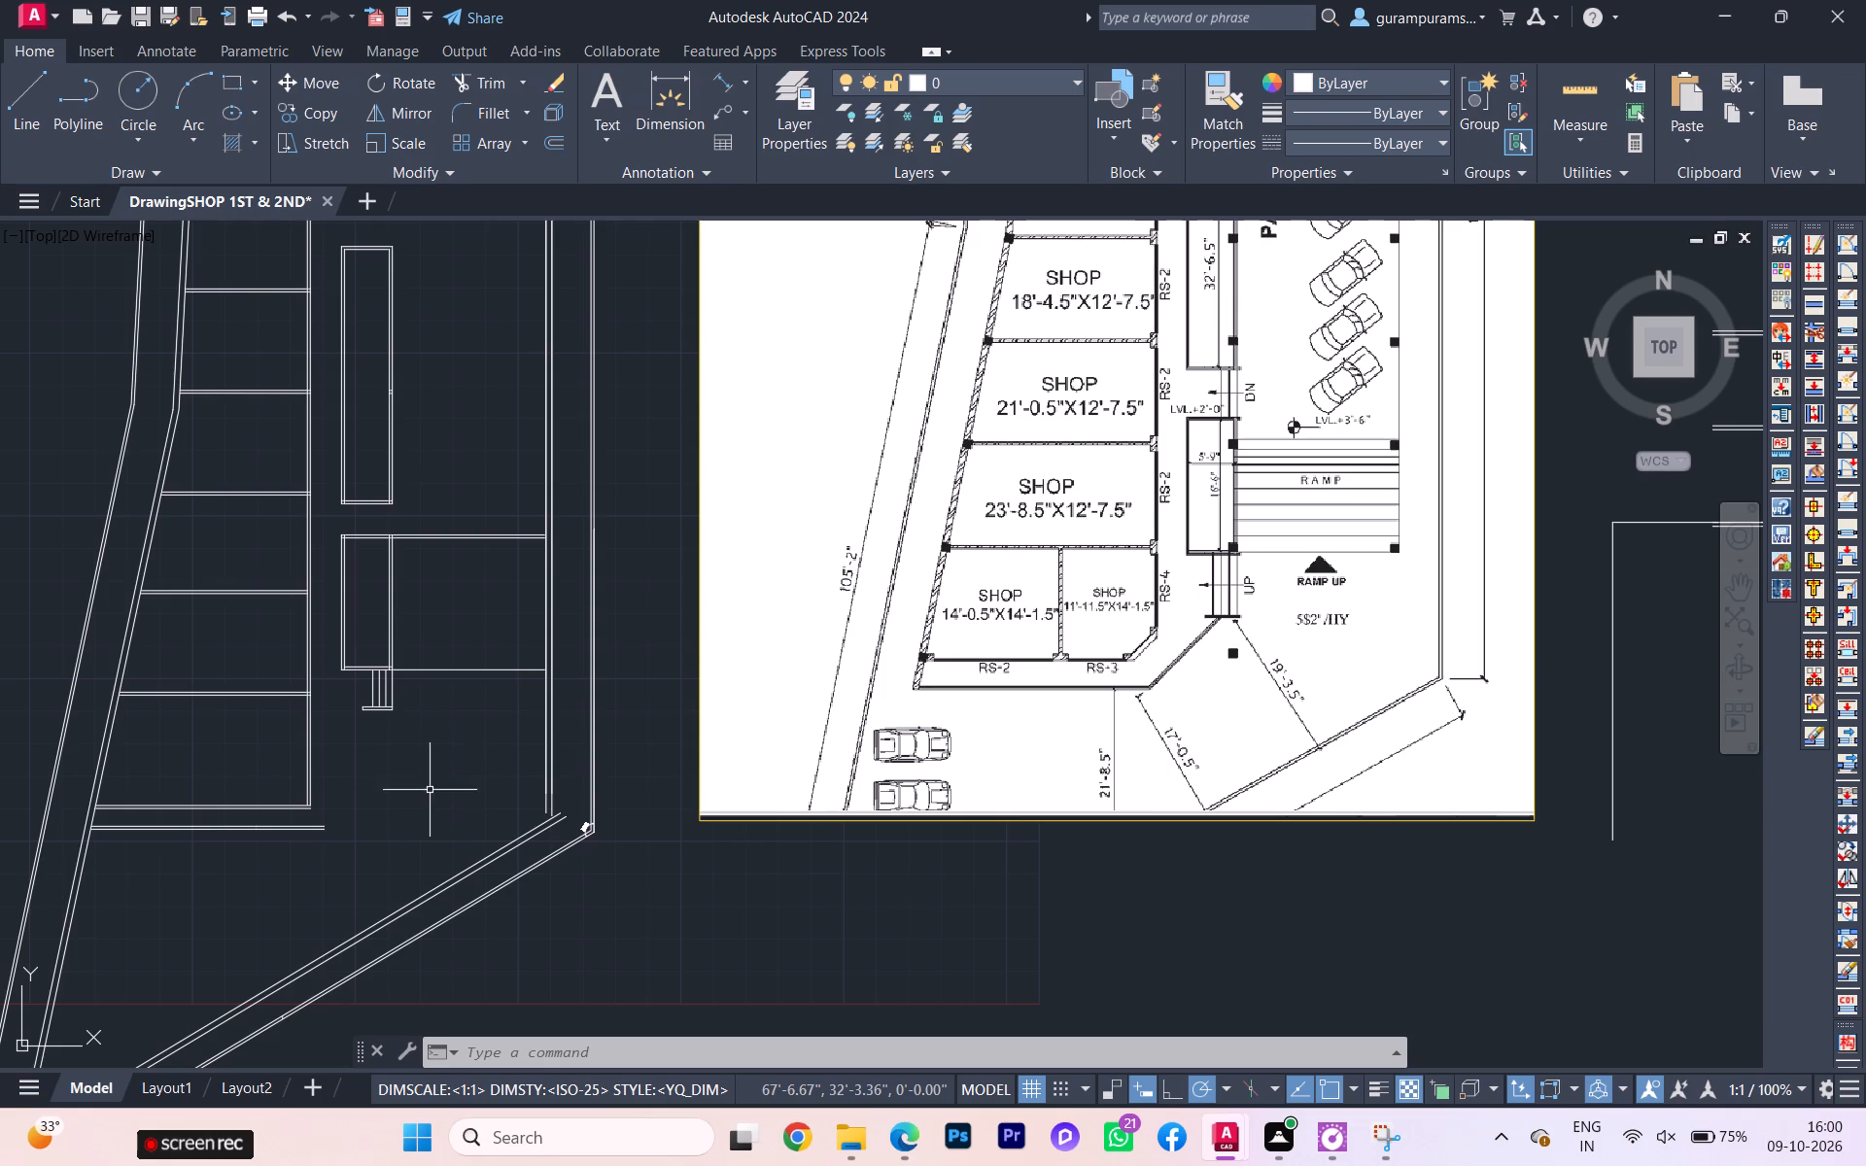
Back in AutoCAD, measure the aligned distance from the entrance steps' southern edge to the slanted southern boundary's inner line.
scroll(393, 733, "up", 1)
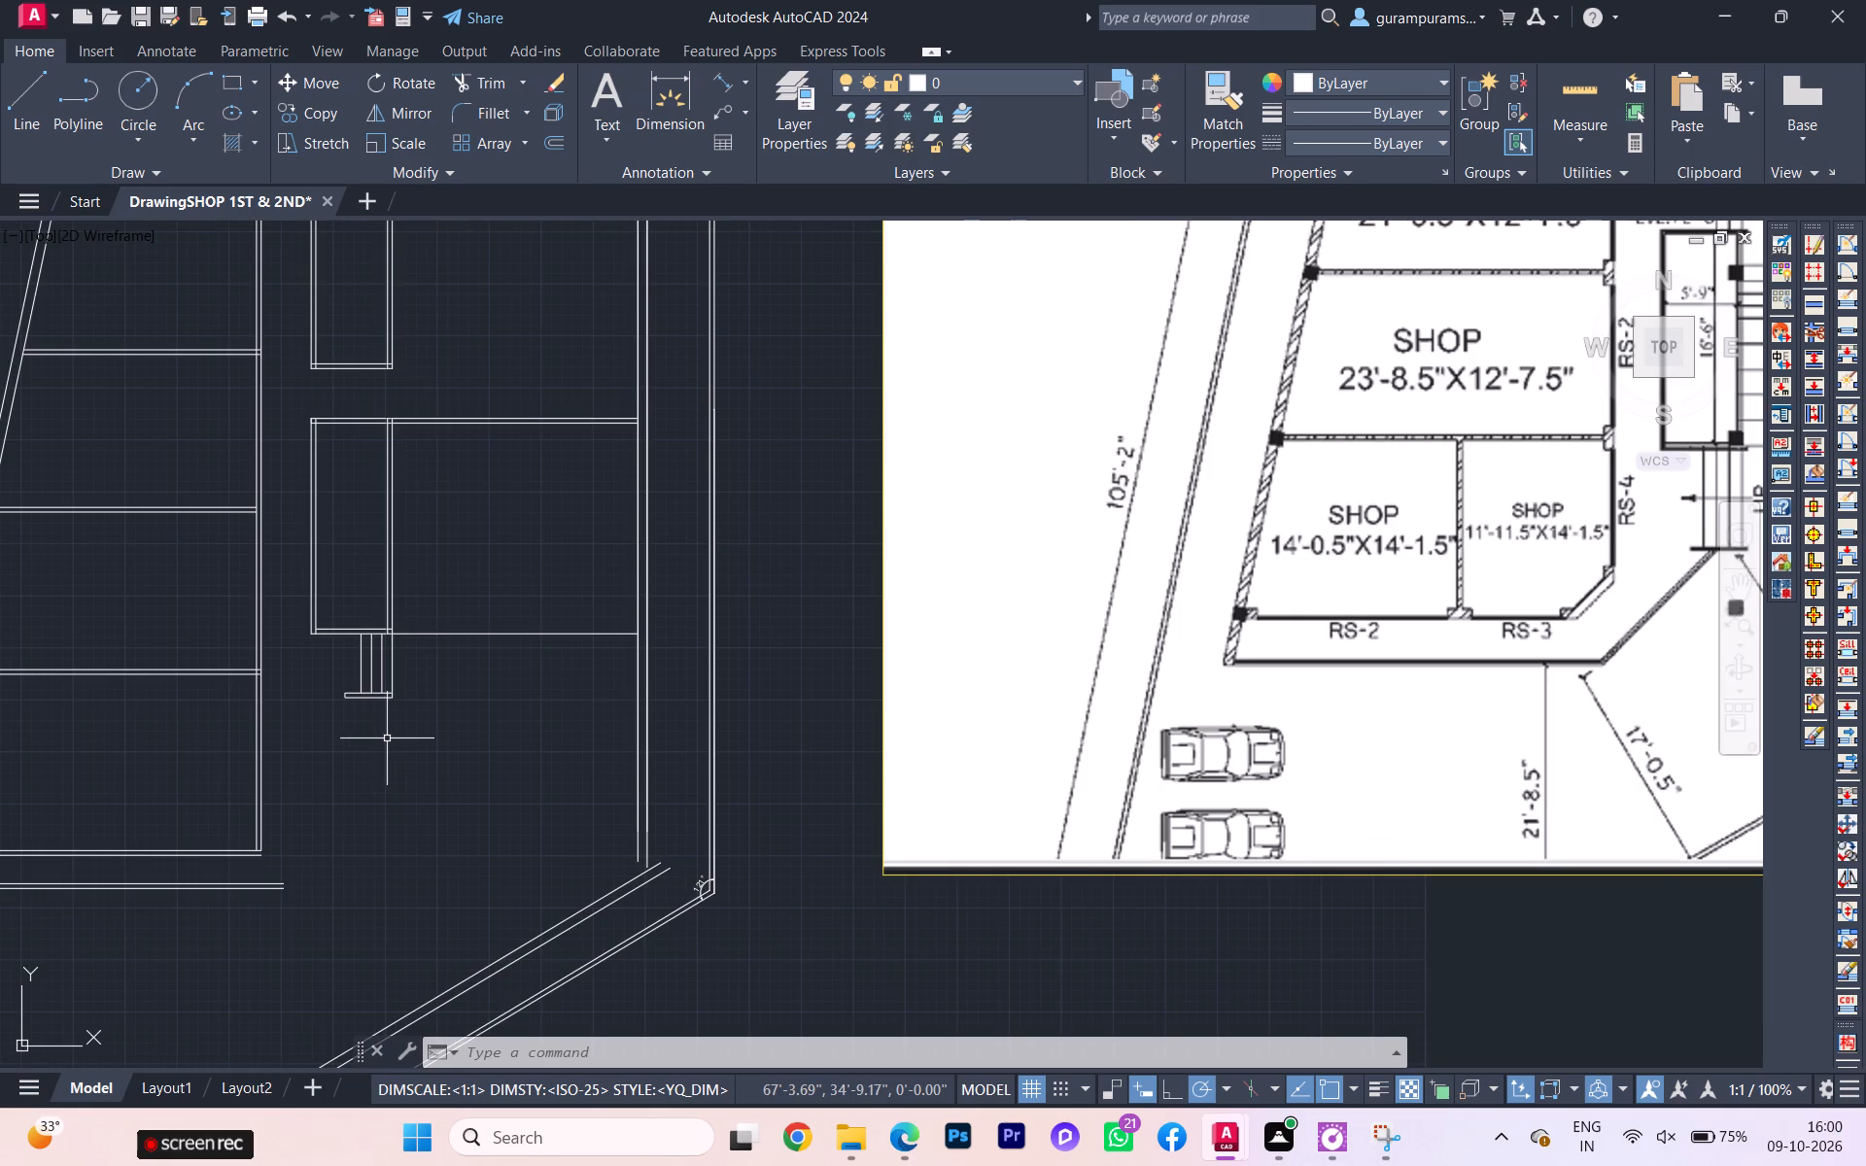
scroll(386, 739, "down", 1)
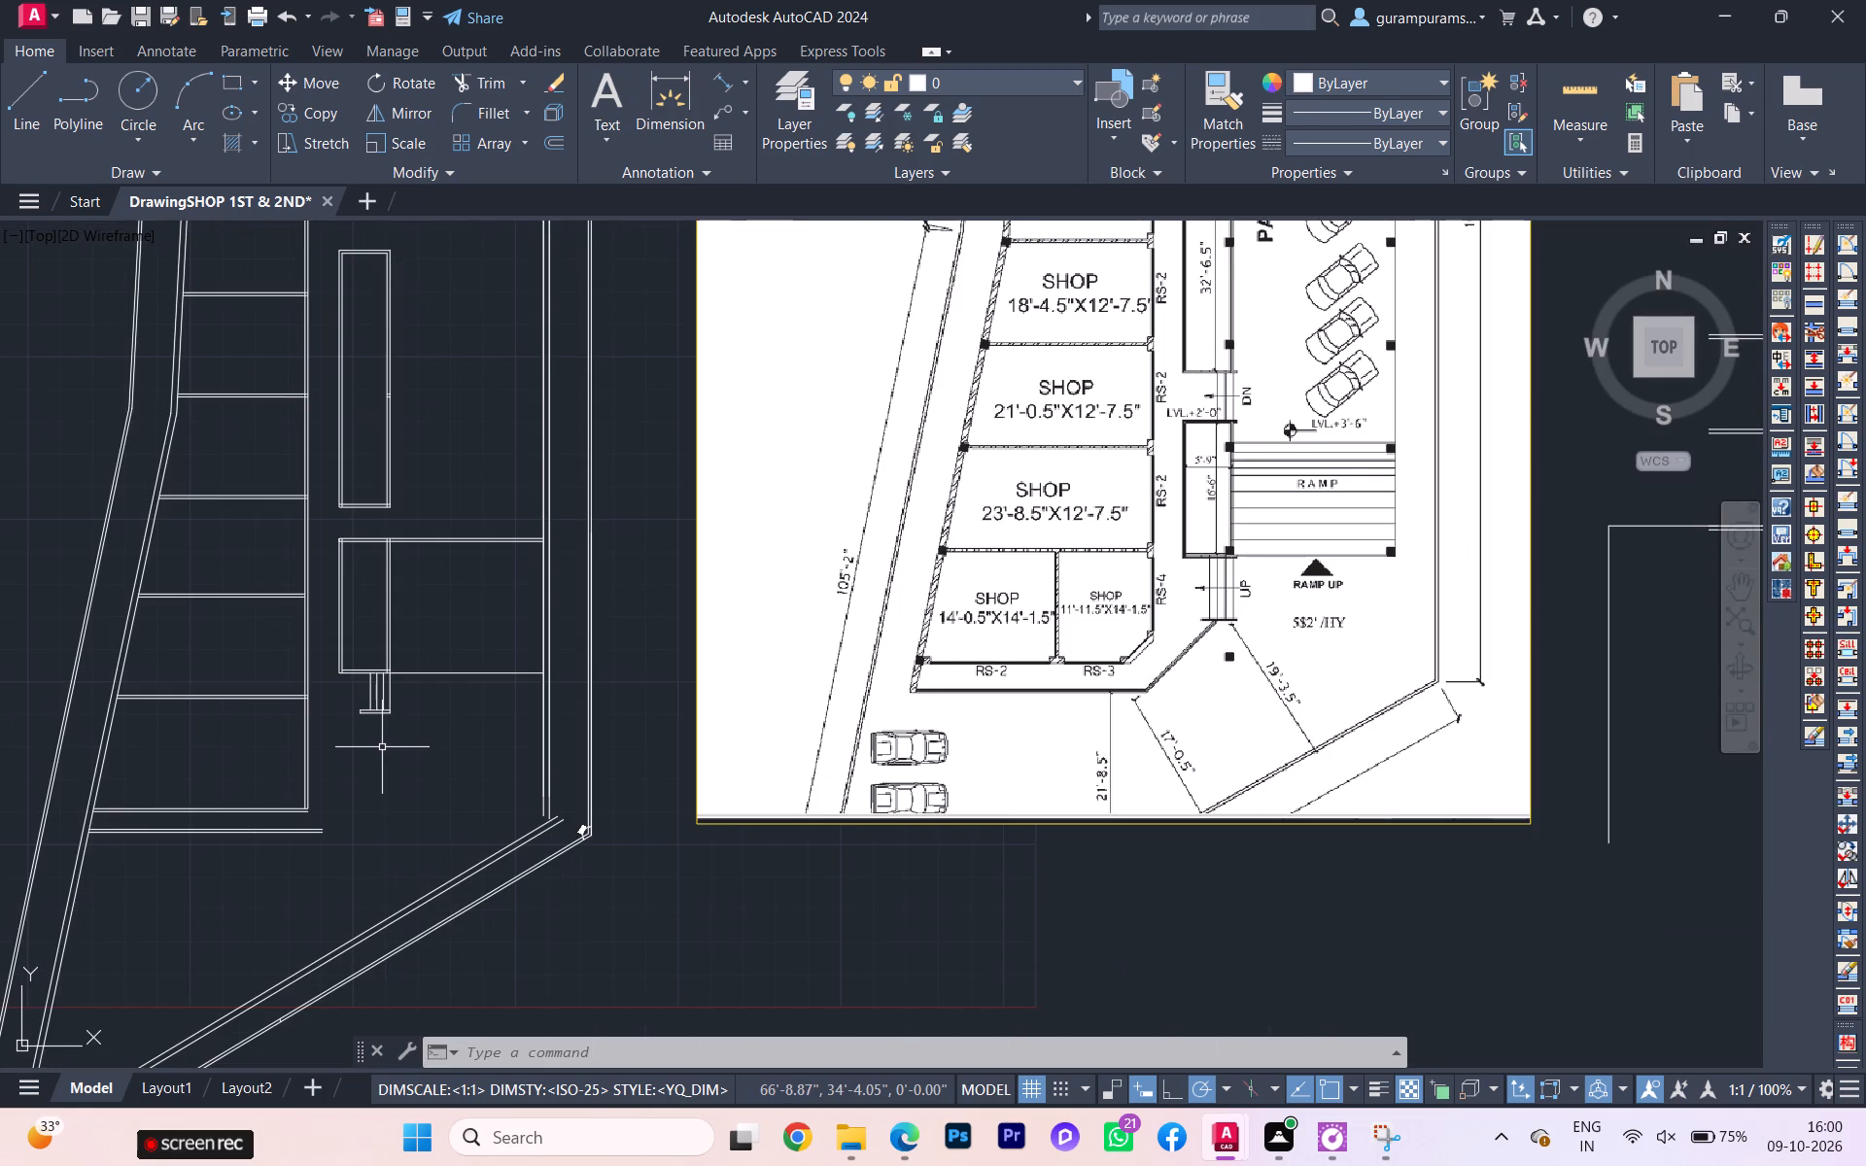
left_click(719, 77)
scroll(373, 715, "up", 2)
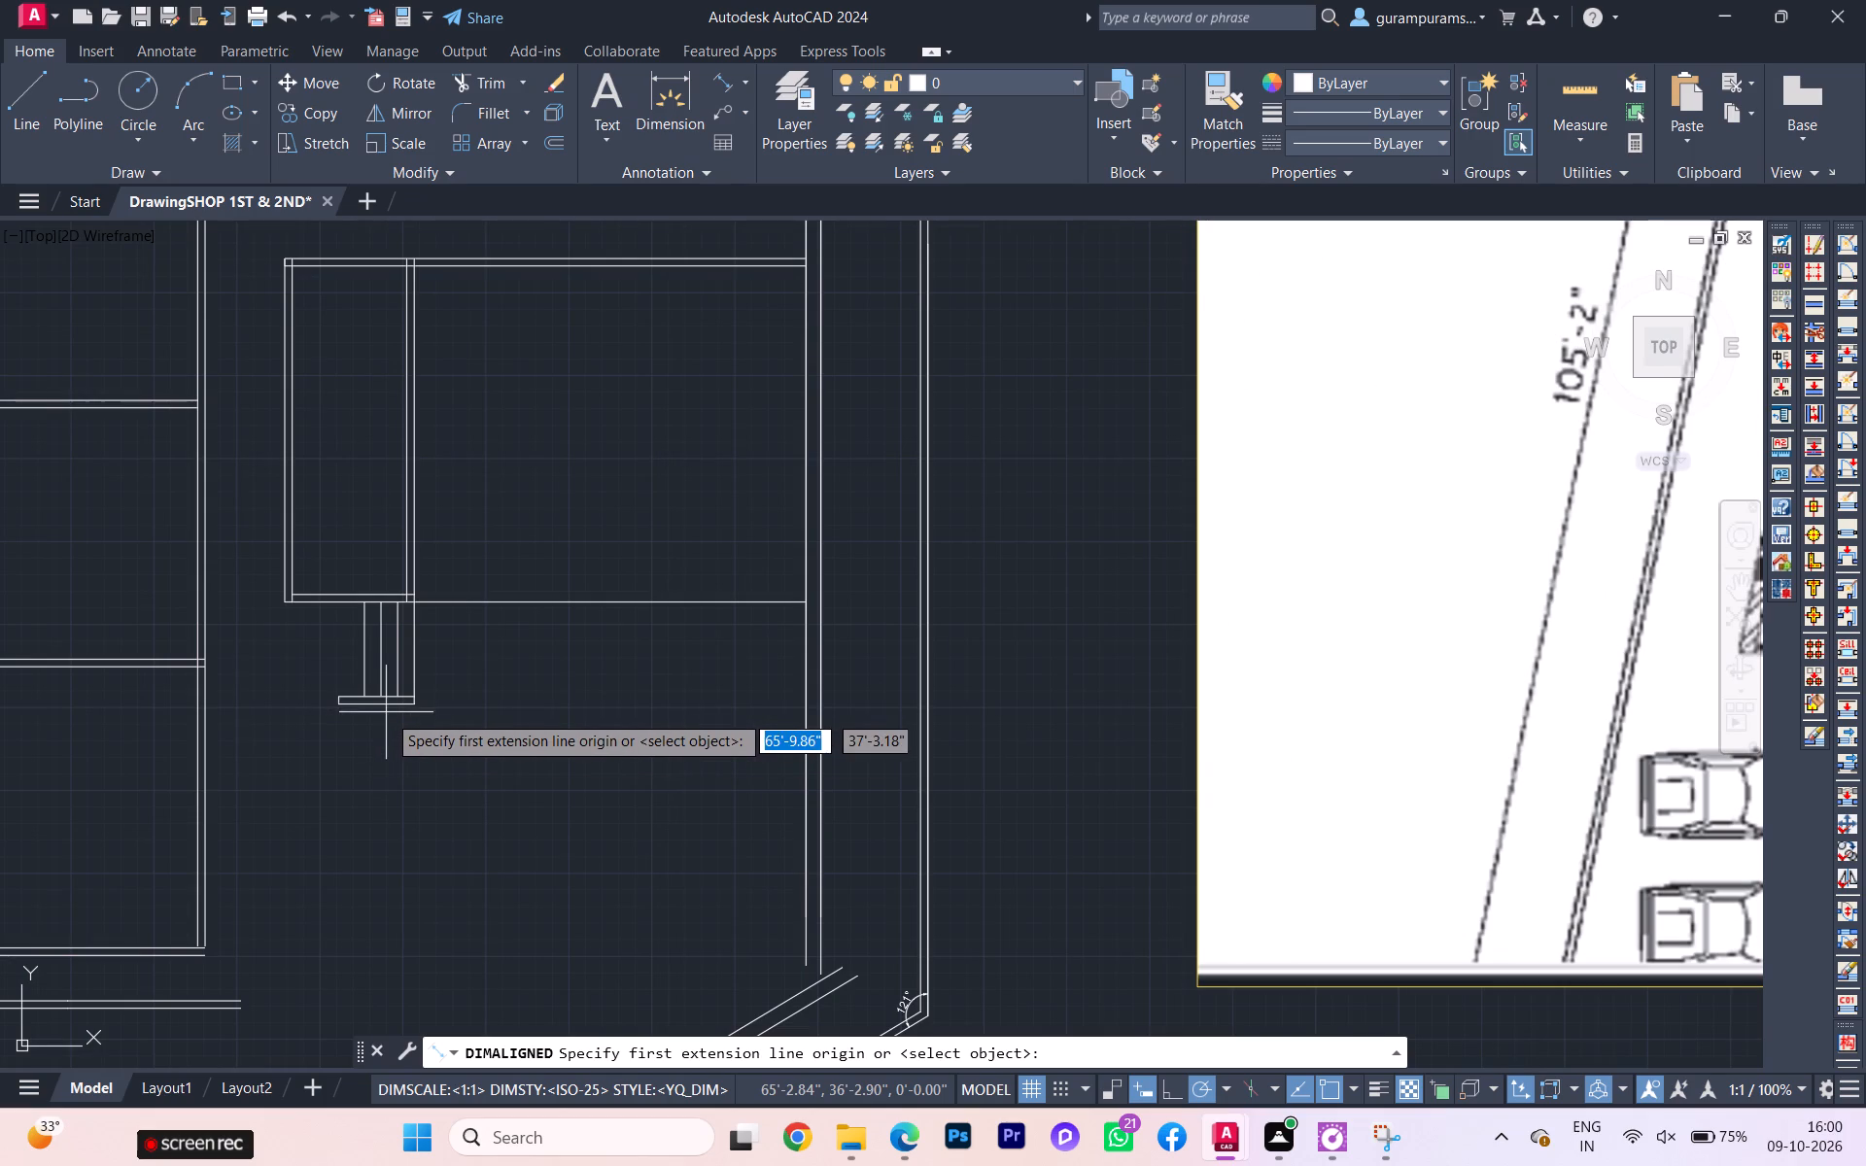
left_click(381, 707)
scroll(441, 773, "down", 1)
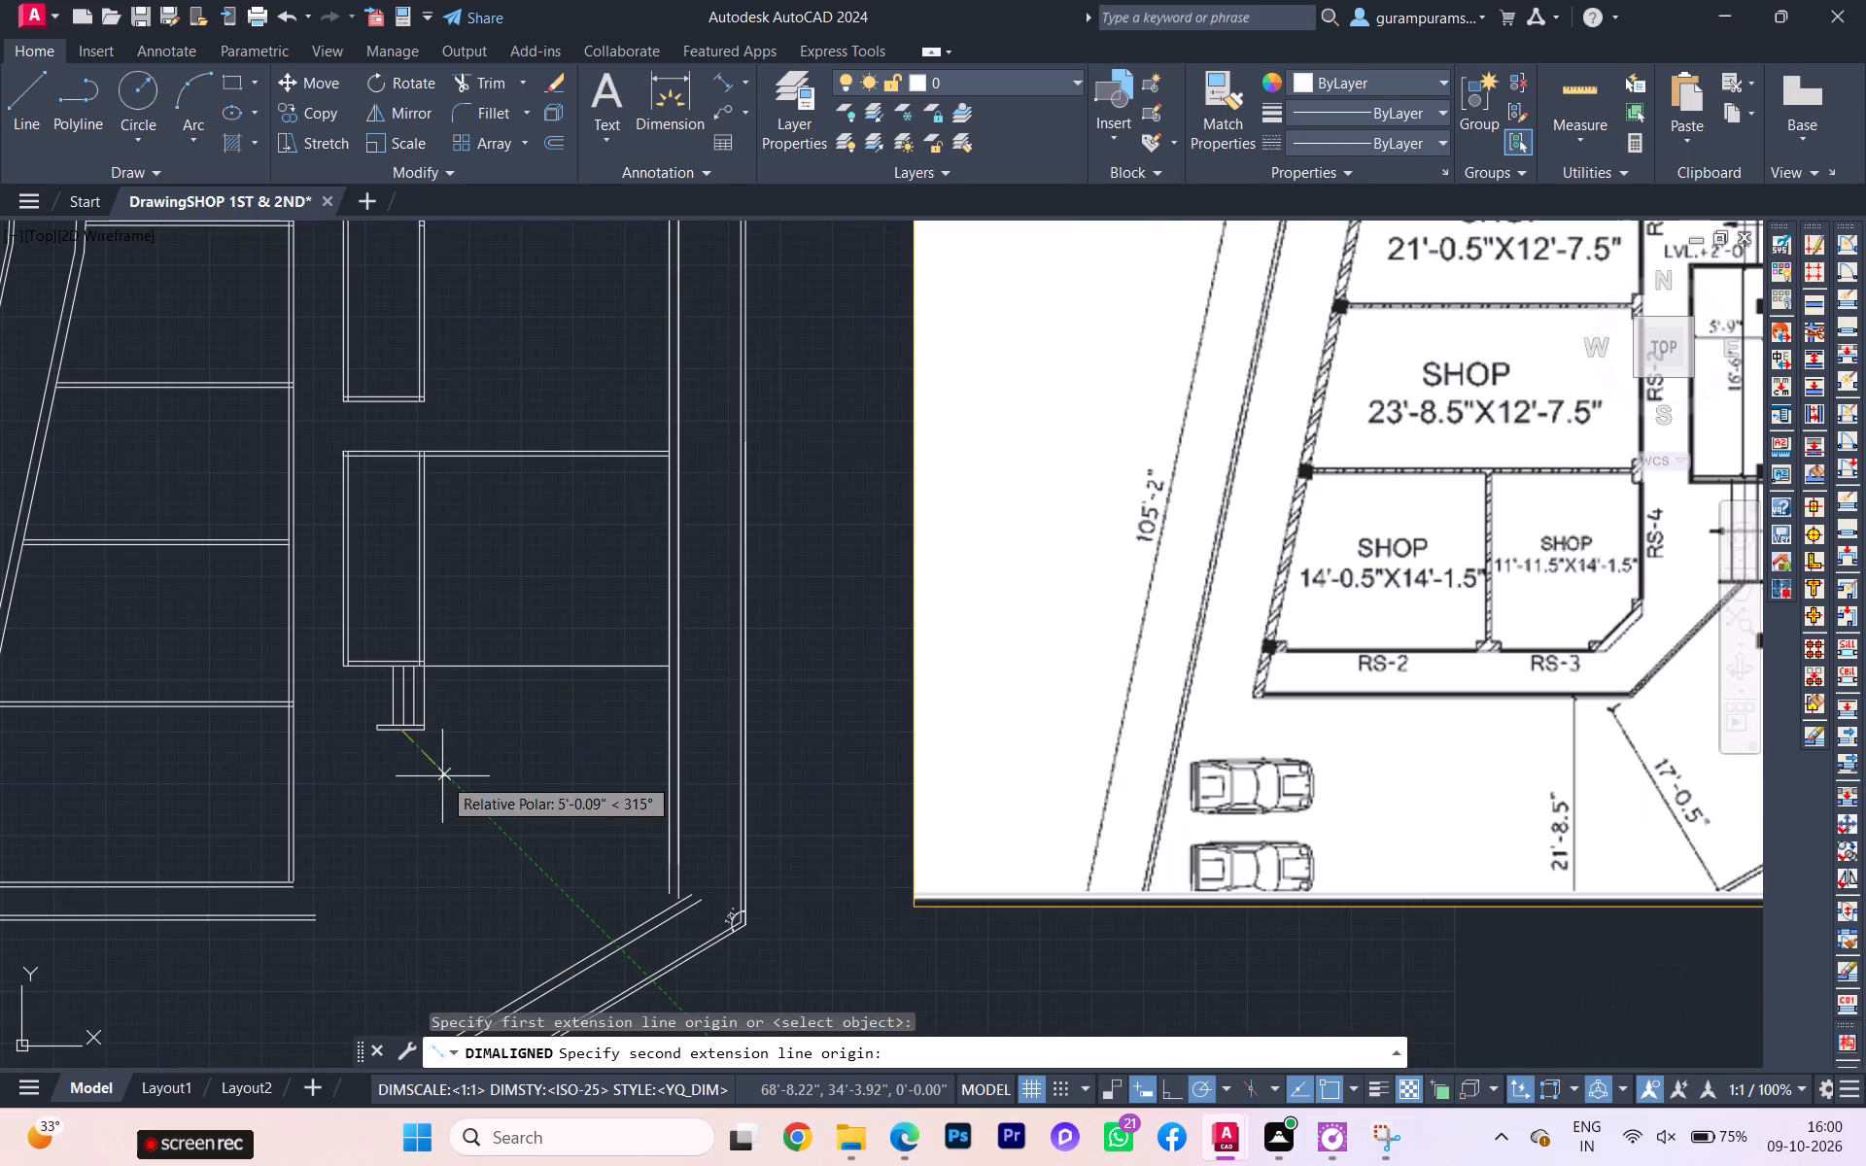
middle_click_drag(470, 846, 386, 715)
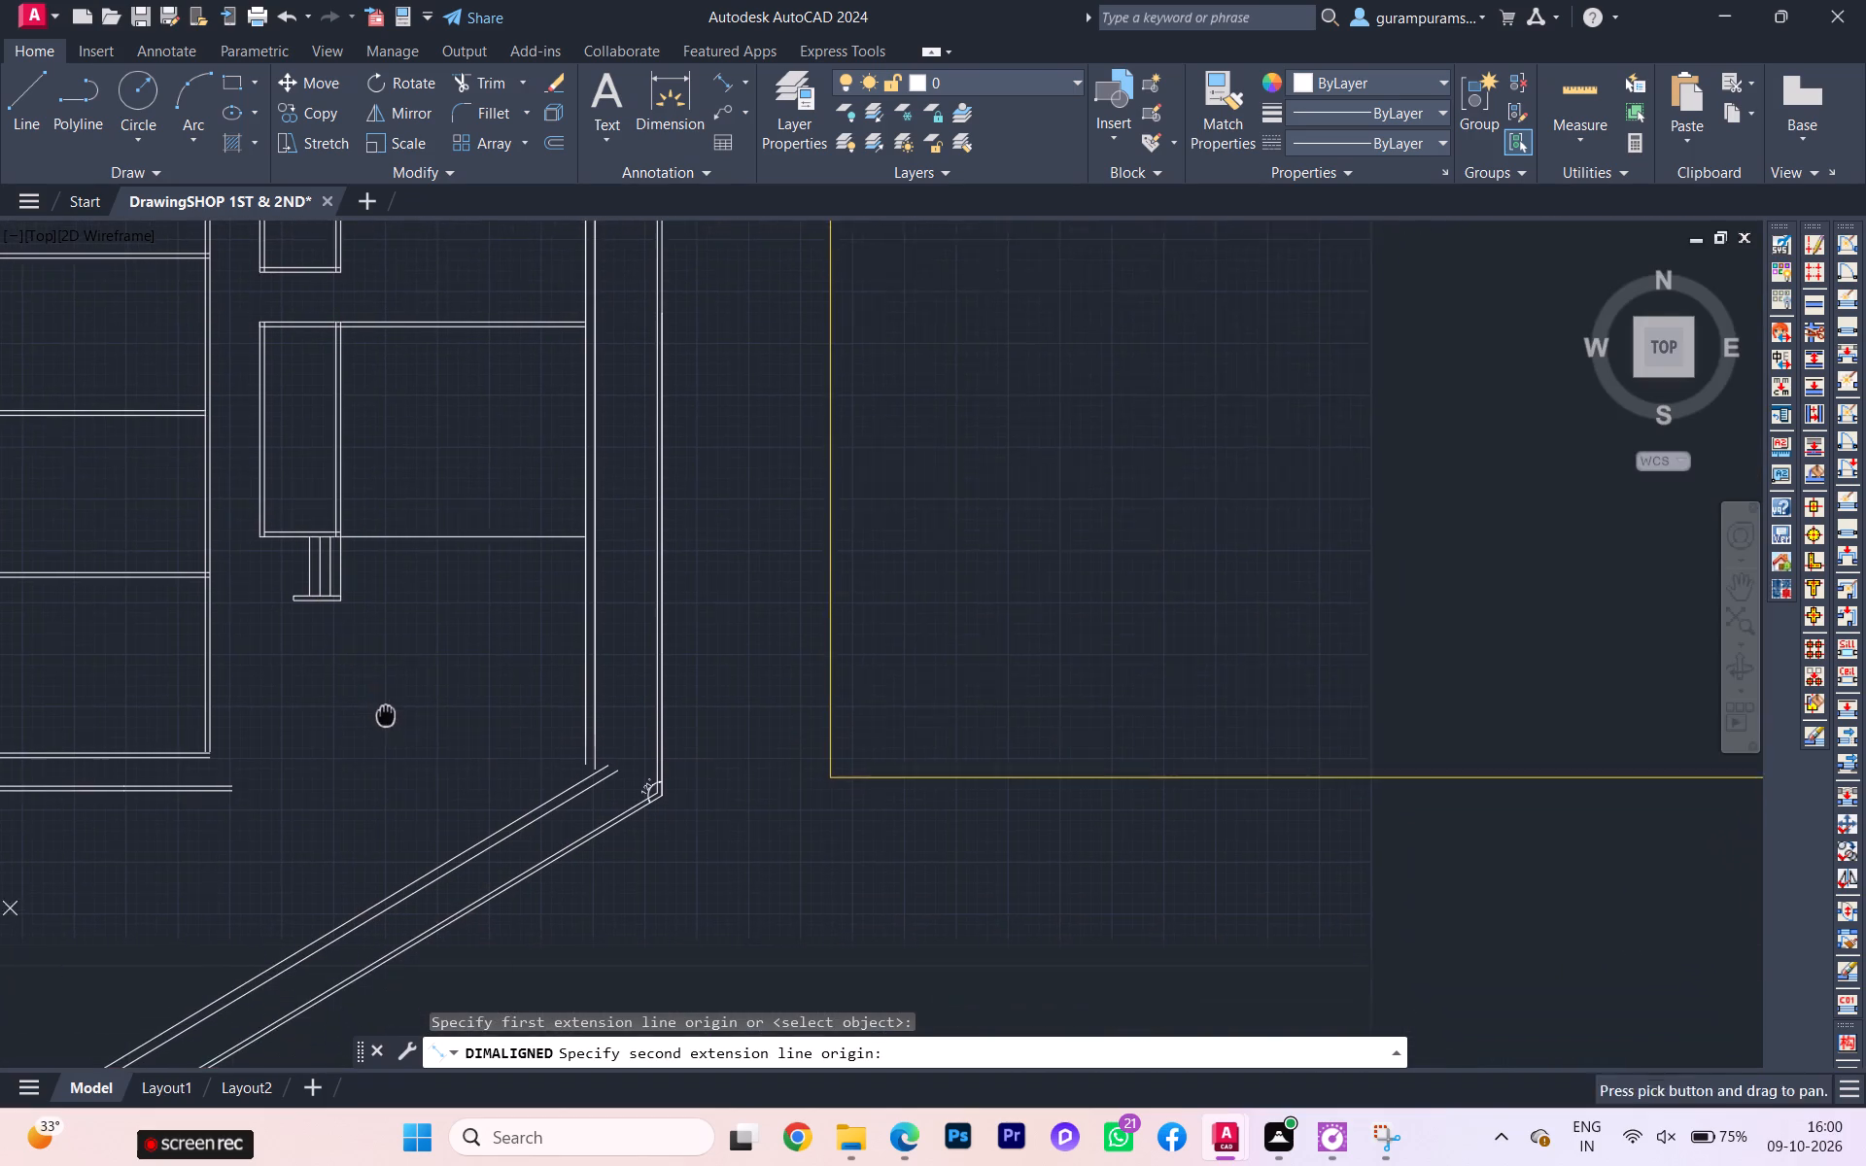
scroll(467, 808, "up", 1)
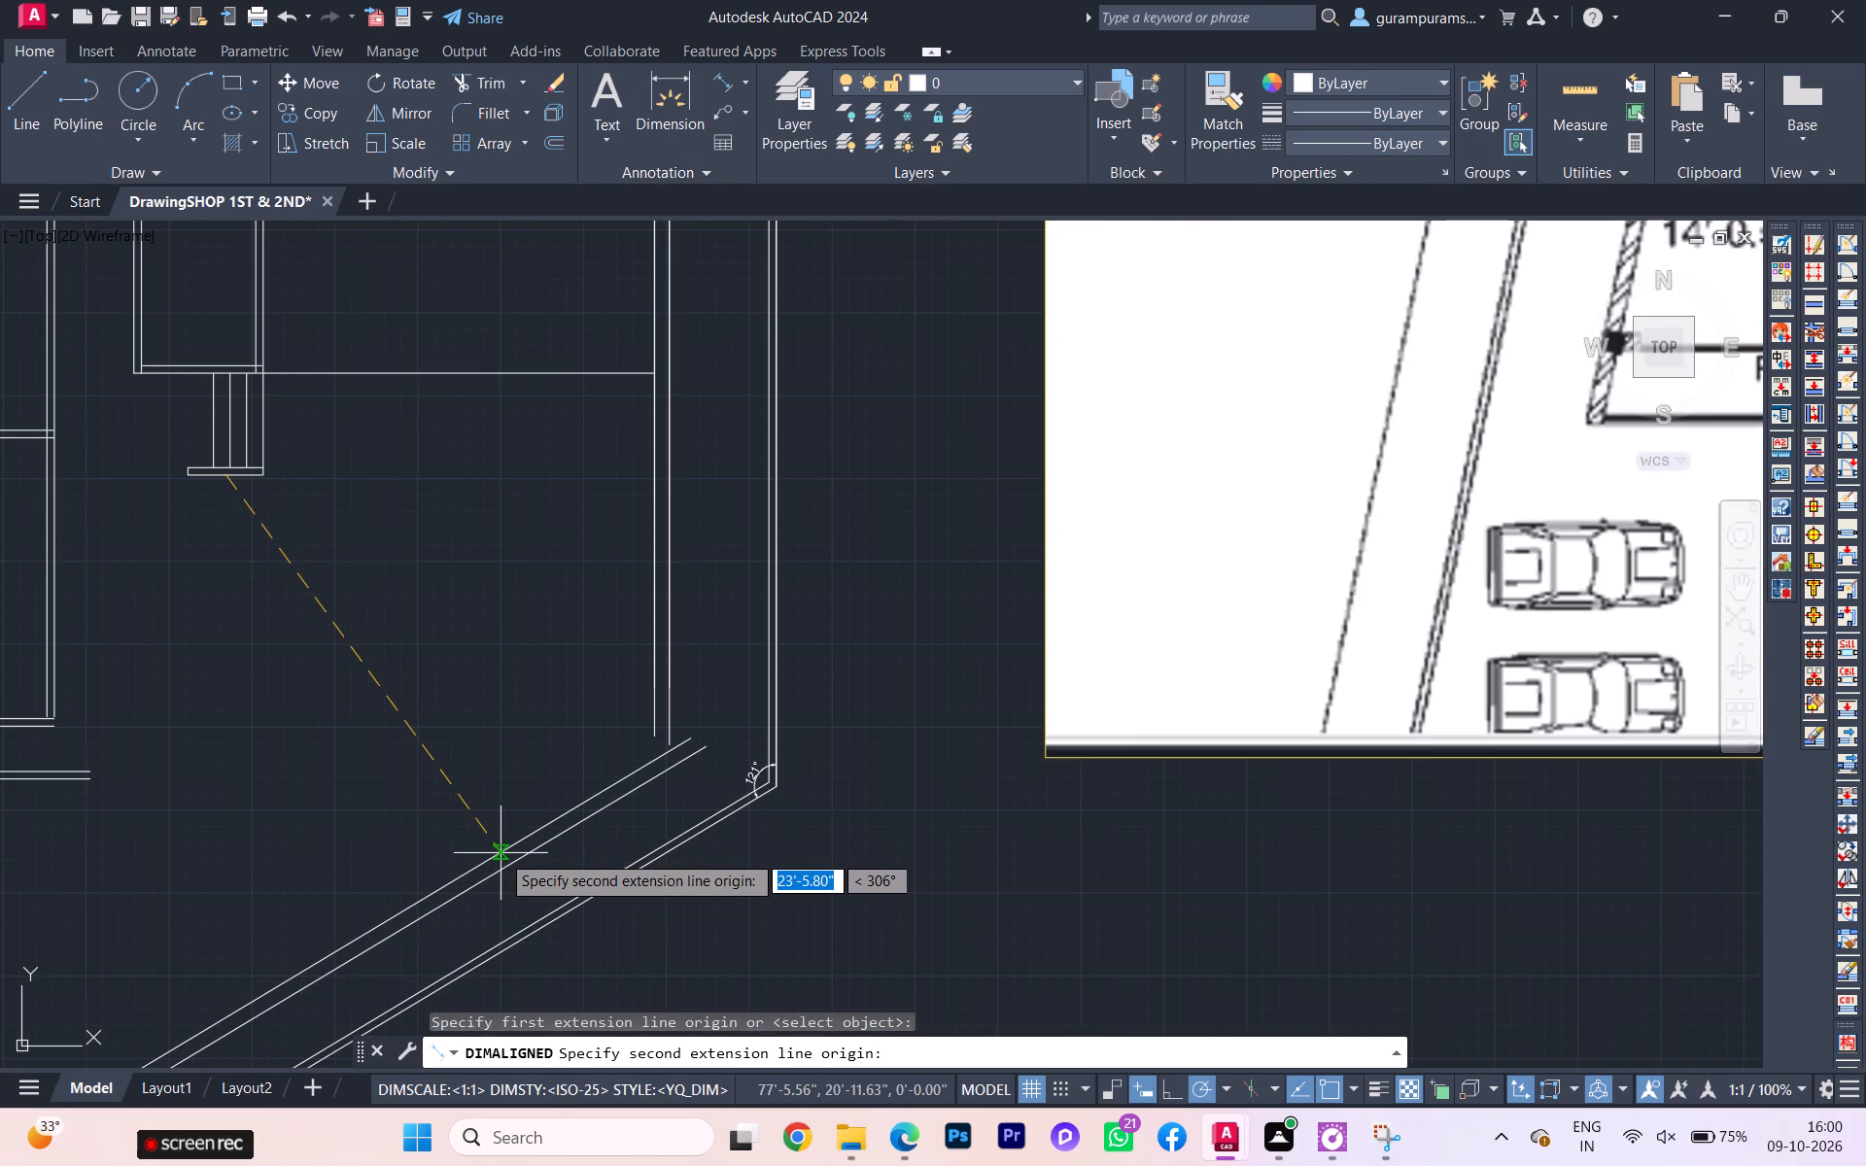
left_click(502, 852)
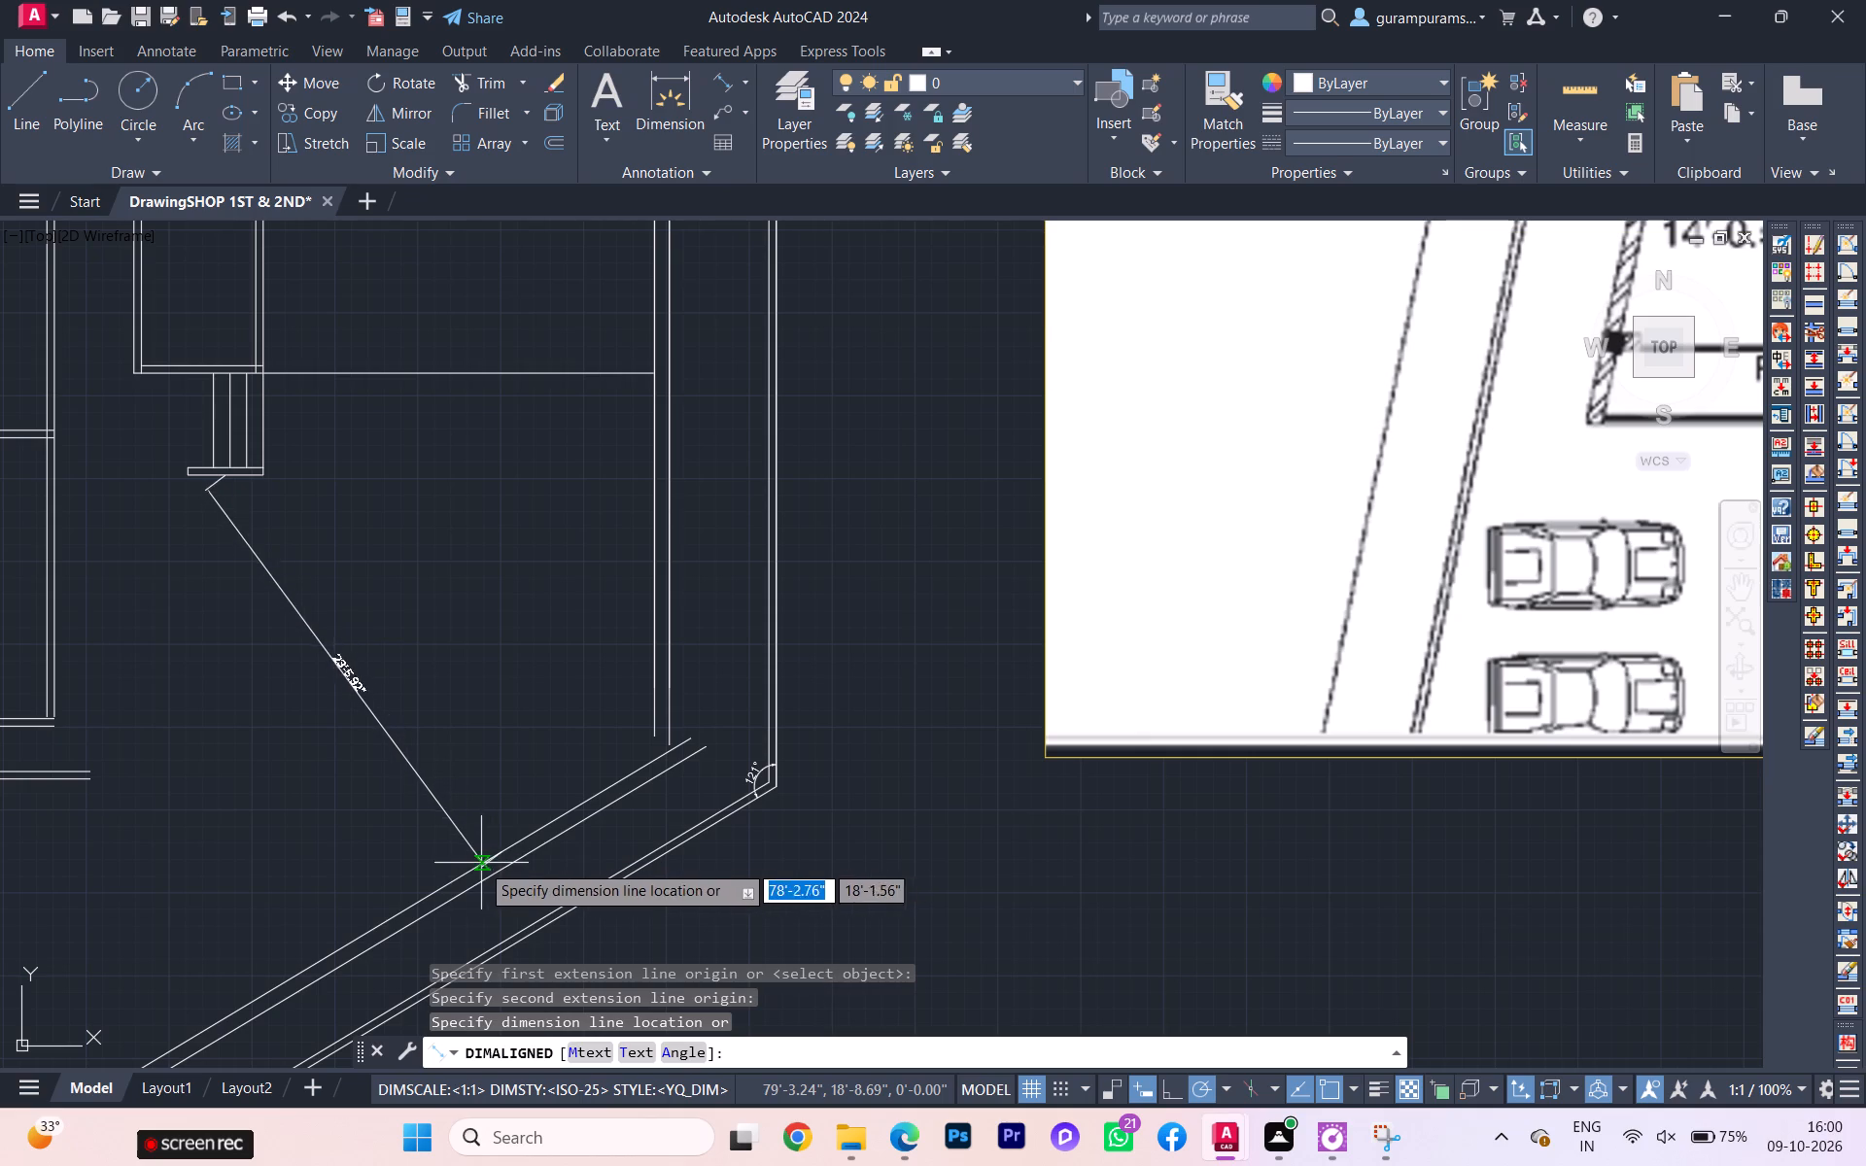
scroll(455, 871, "down", 1)
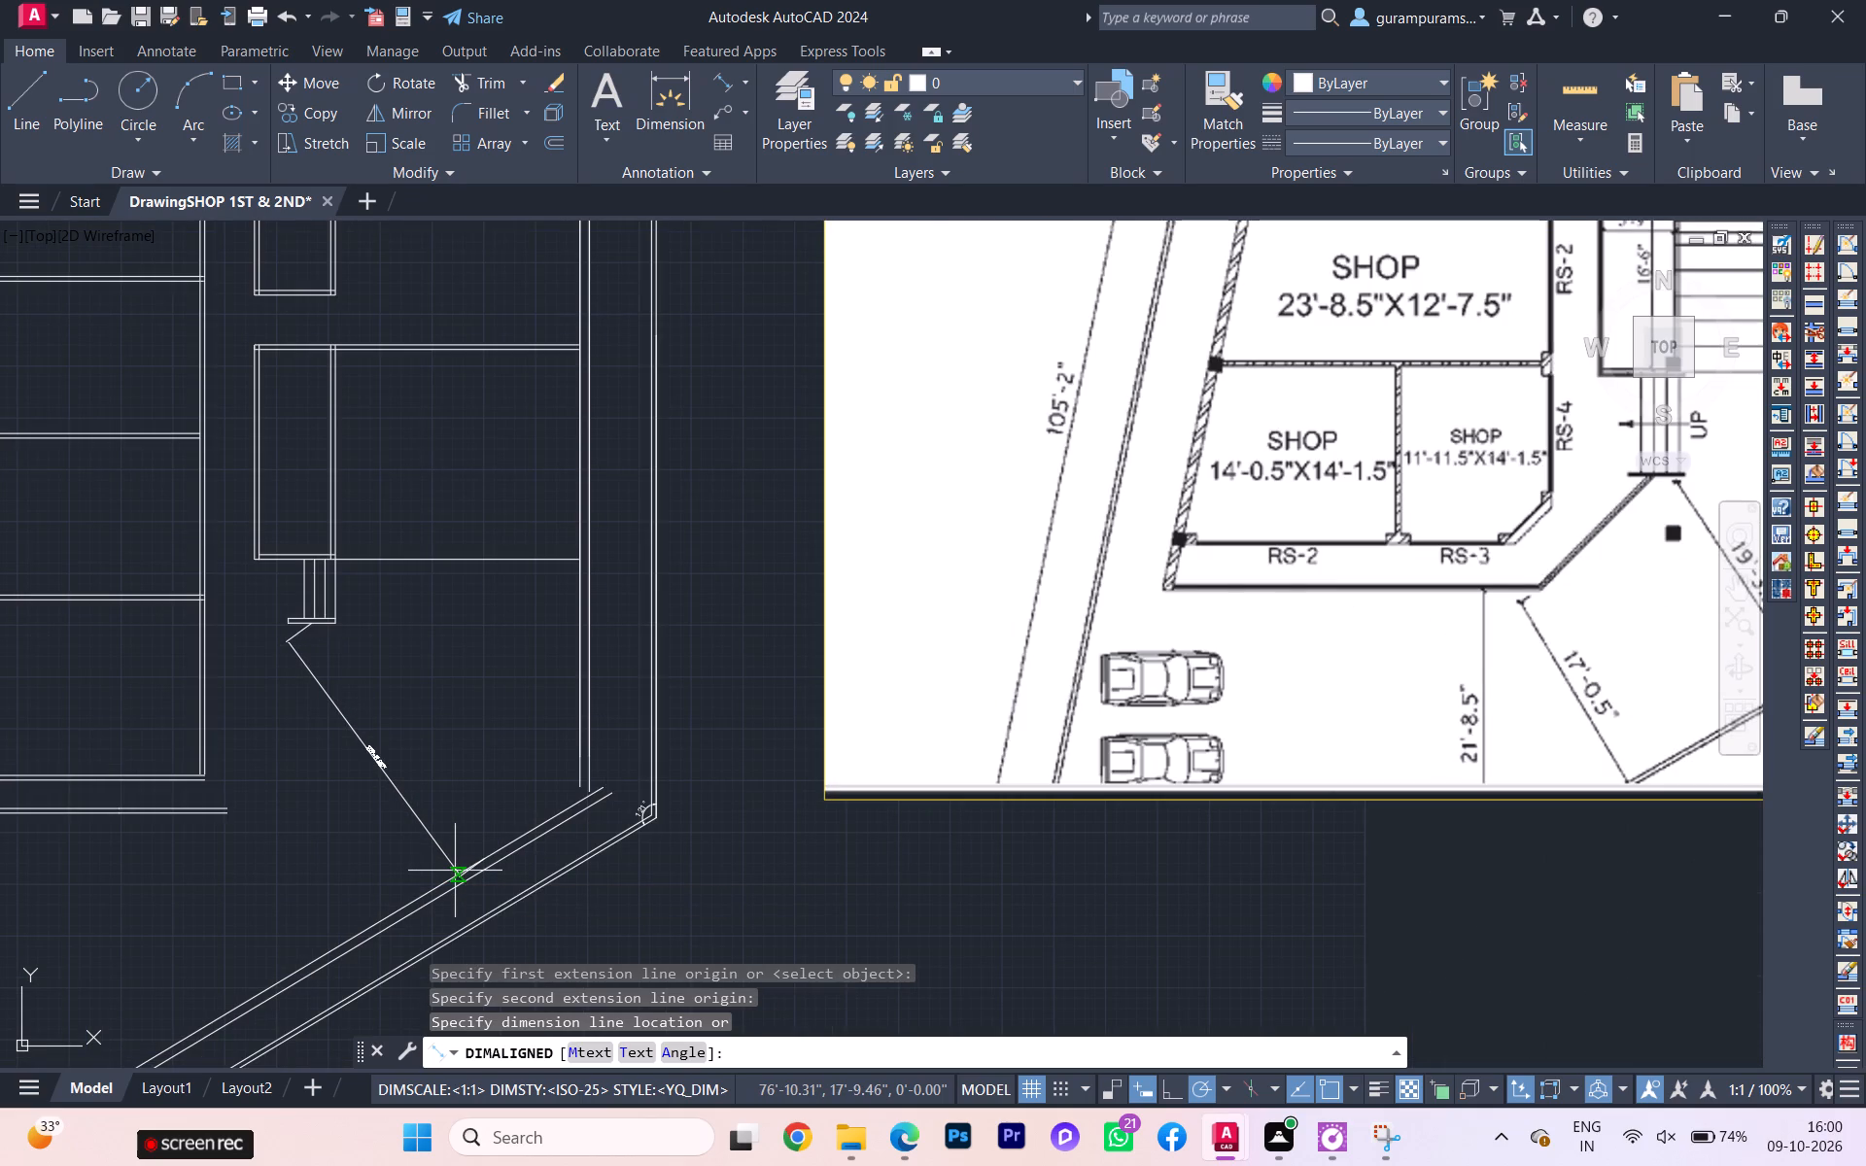
scroll(450, 871, "down", 1)
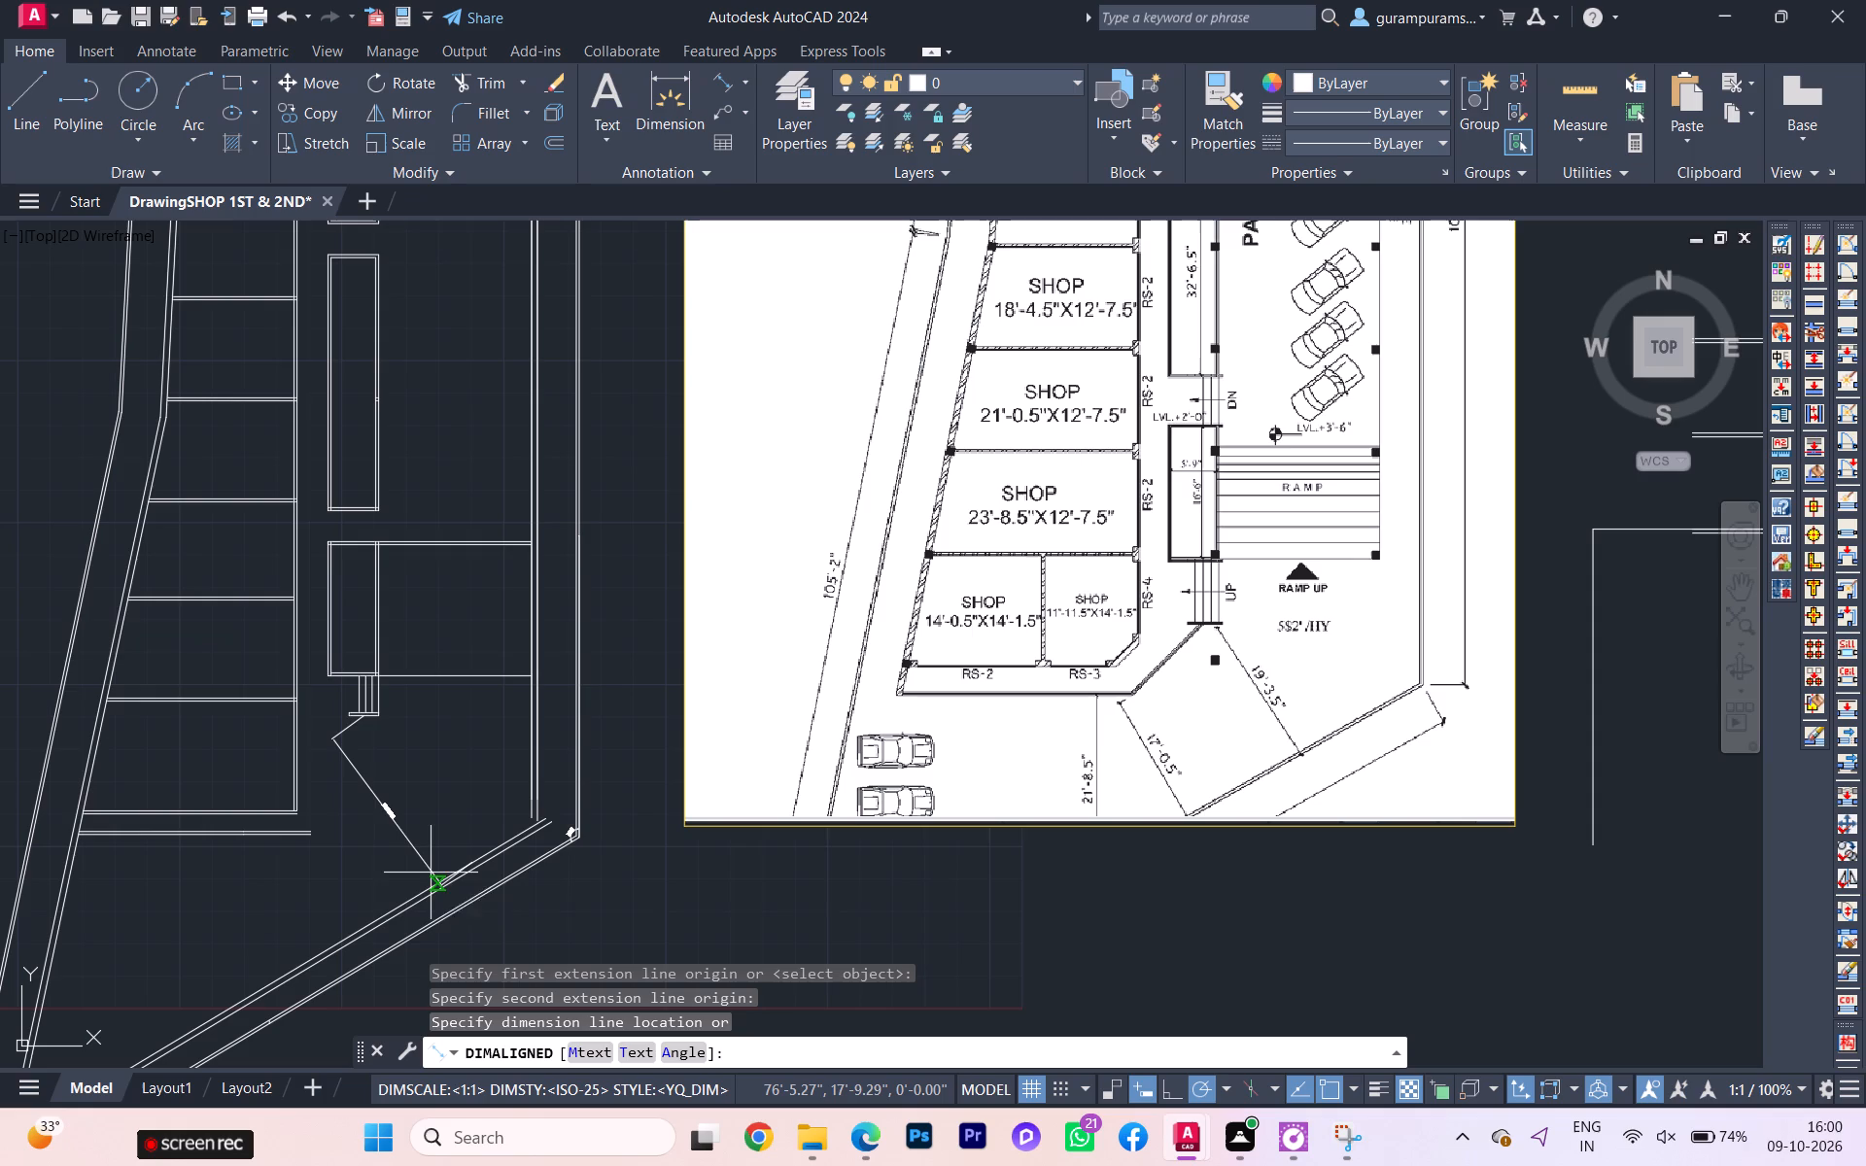
scroll(424, 872, "up", 1)
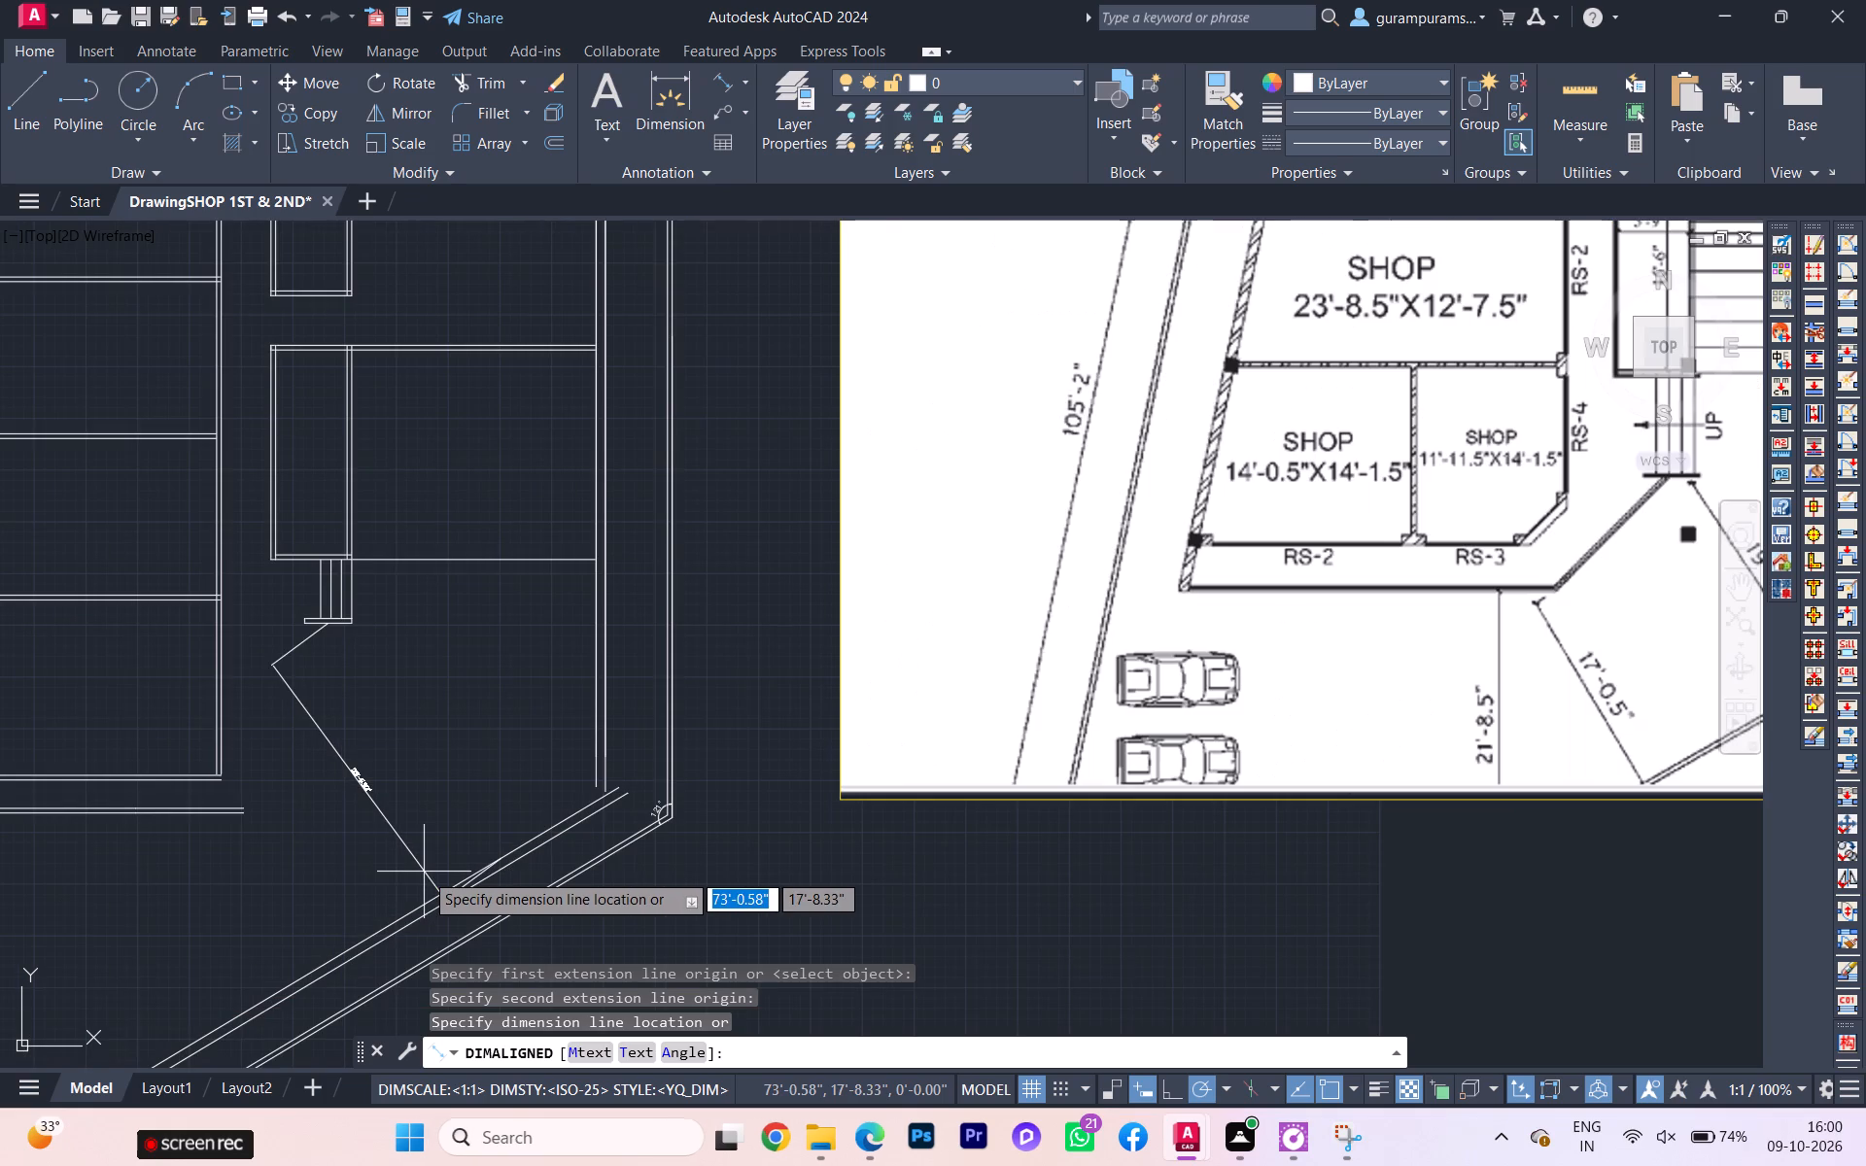
scroll(424, 873, "down", 1)
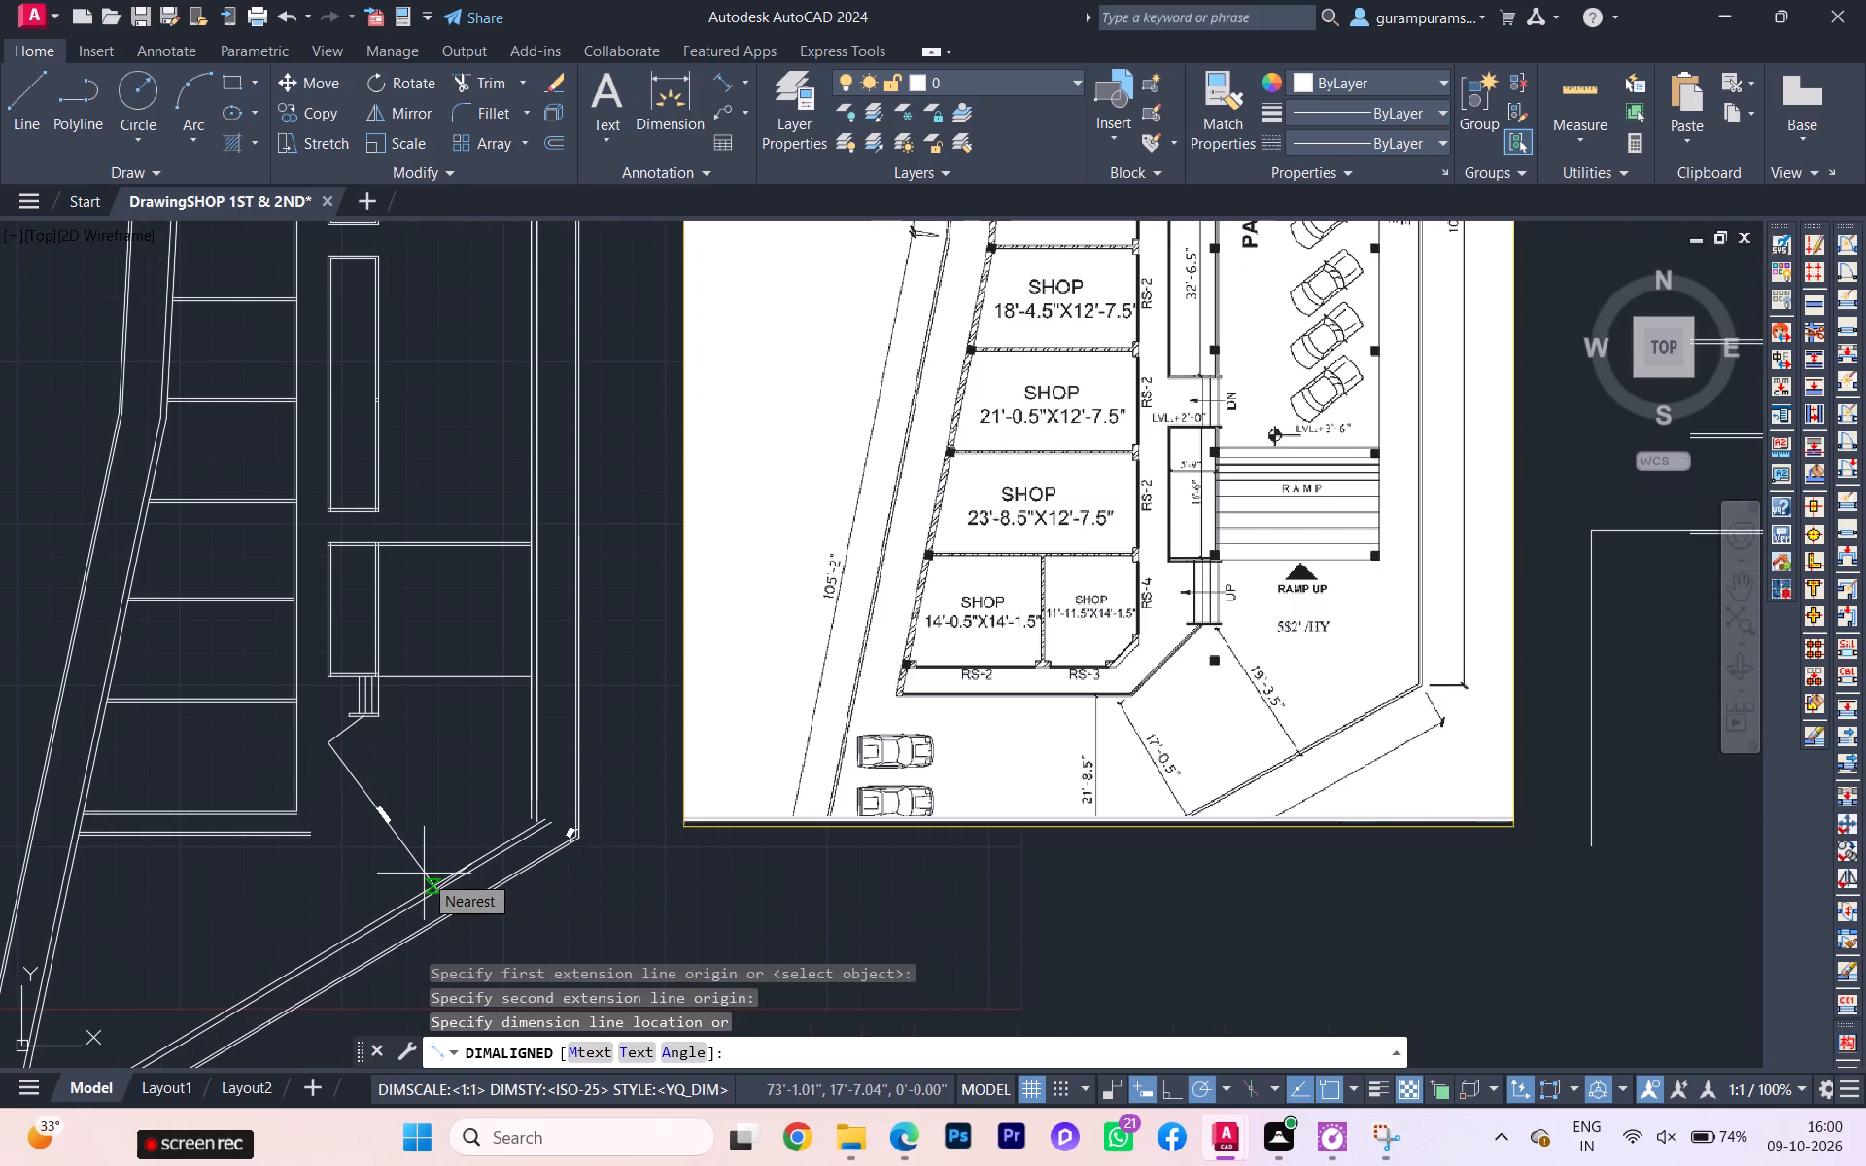
key("Escape")
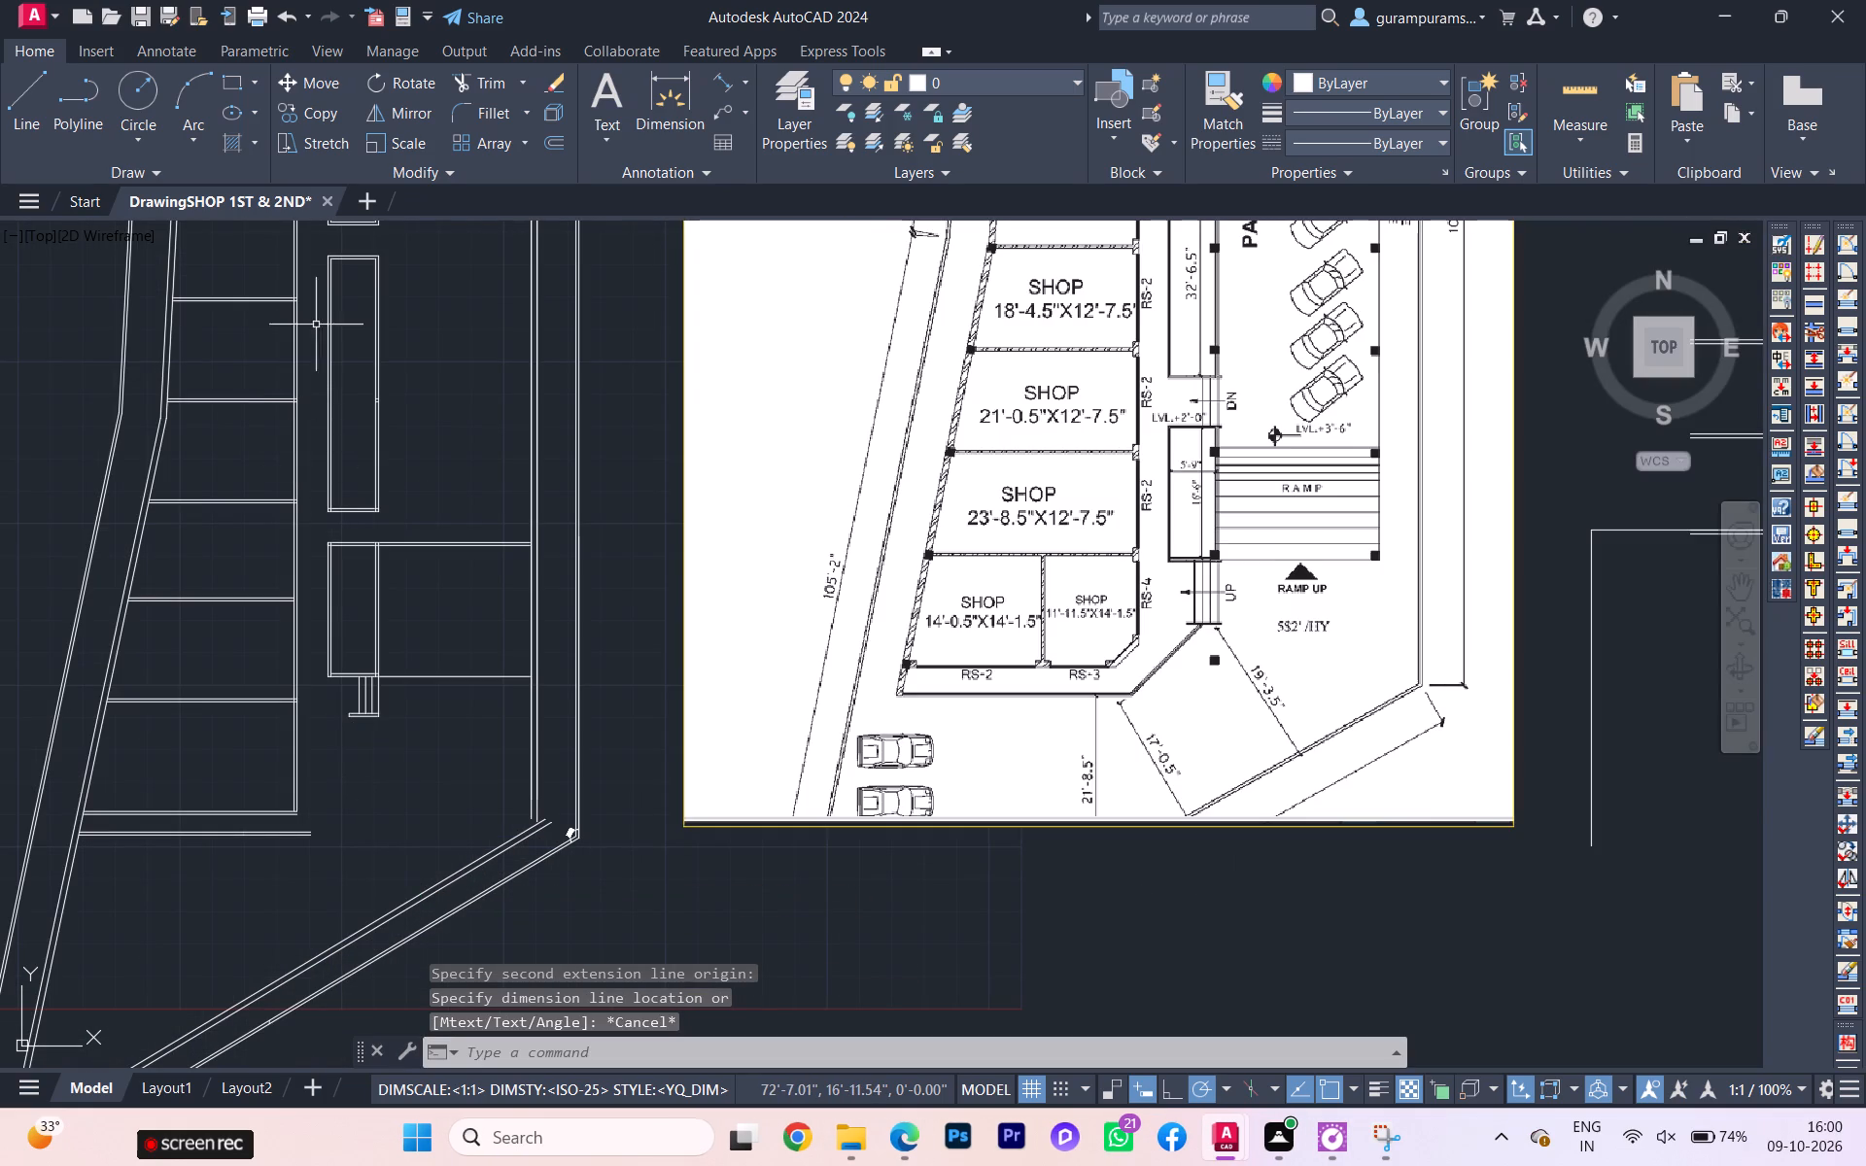
Measure the aligned distance from the entrance steps' southern edge to the innermost slanted line along the southern boundary.
left_click(727, 83)
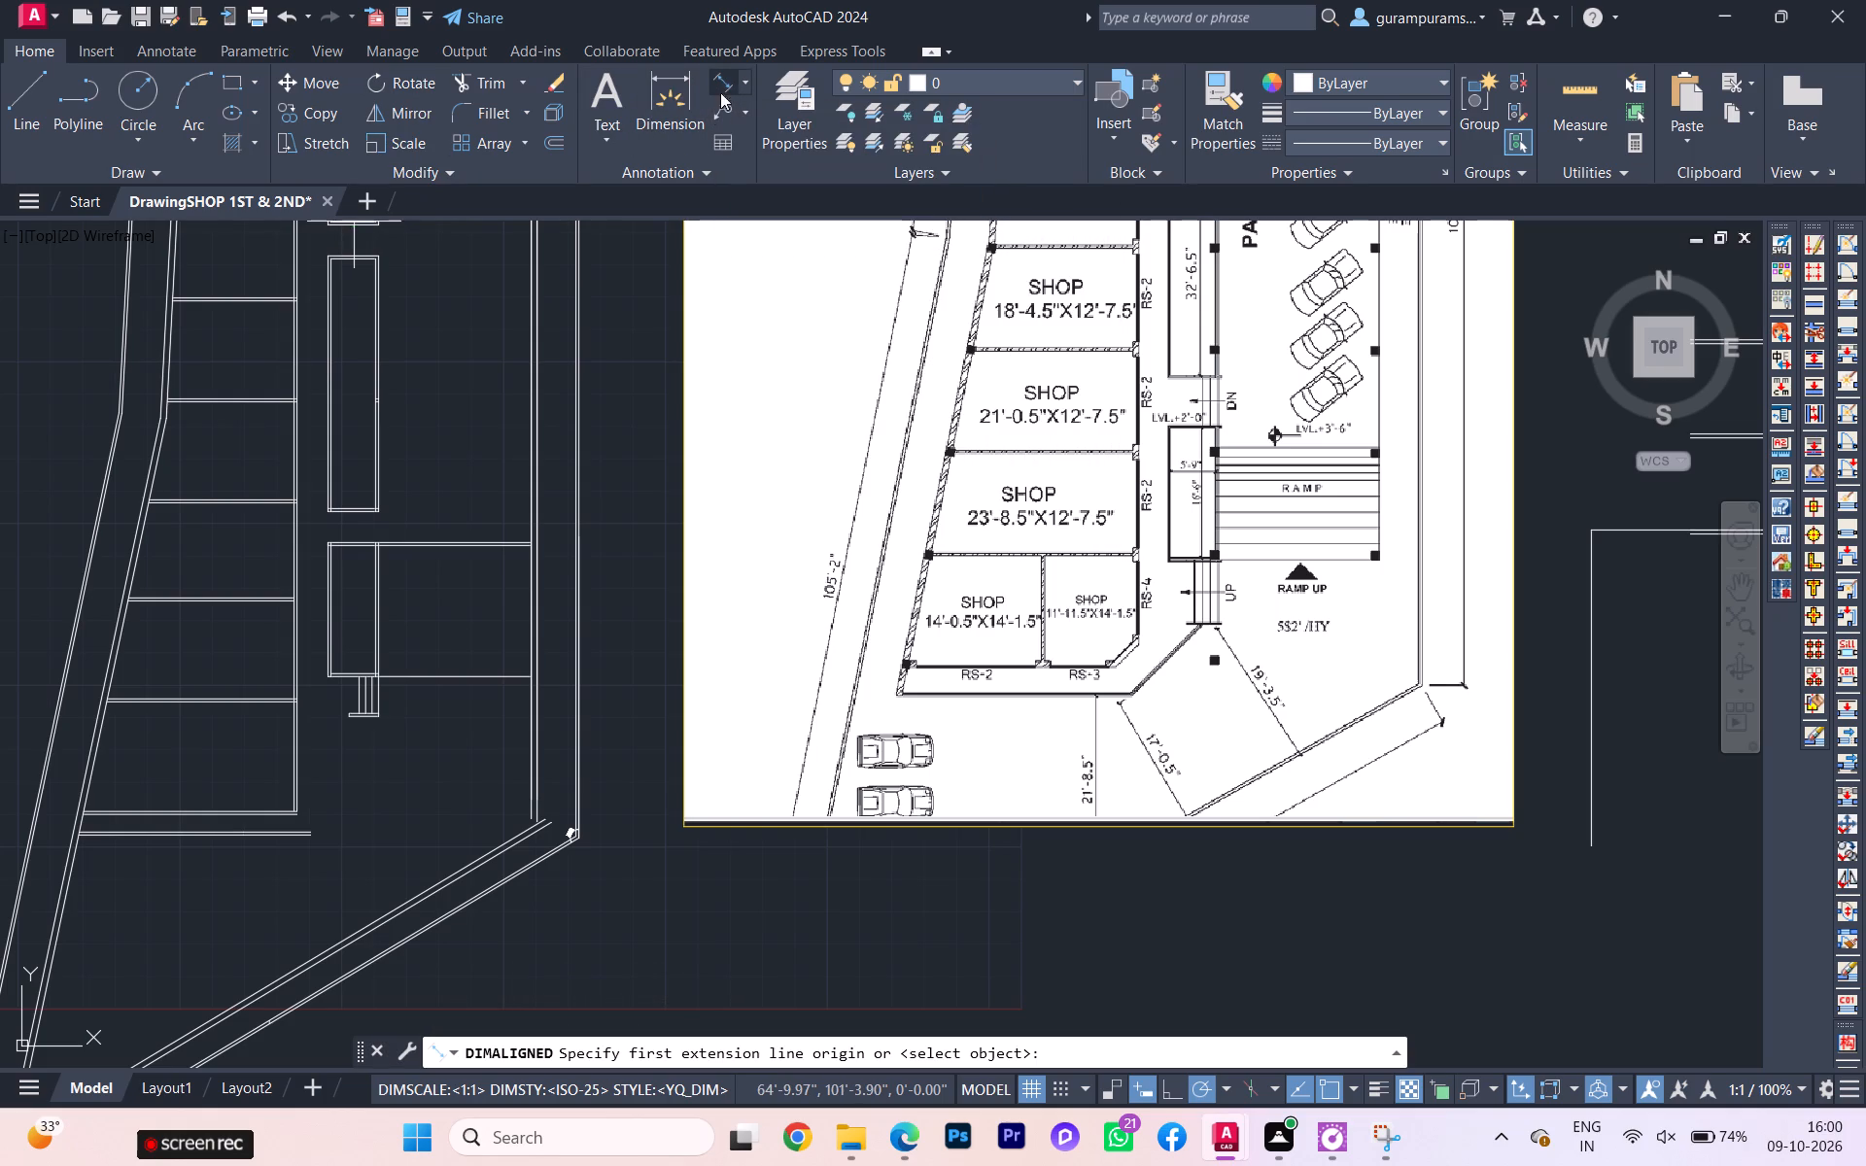
scroll(369, 742, "up", 1)
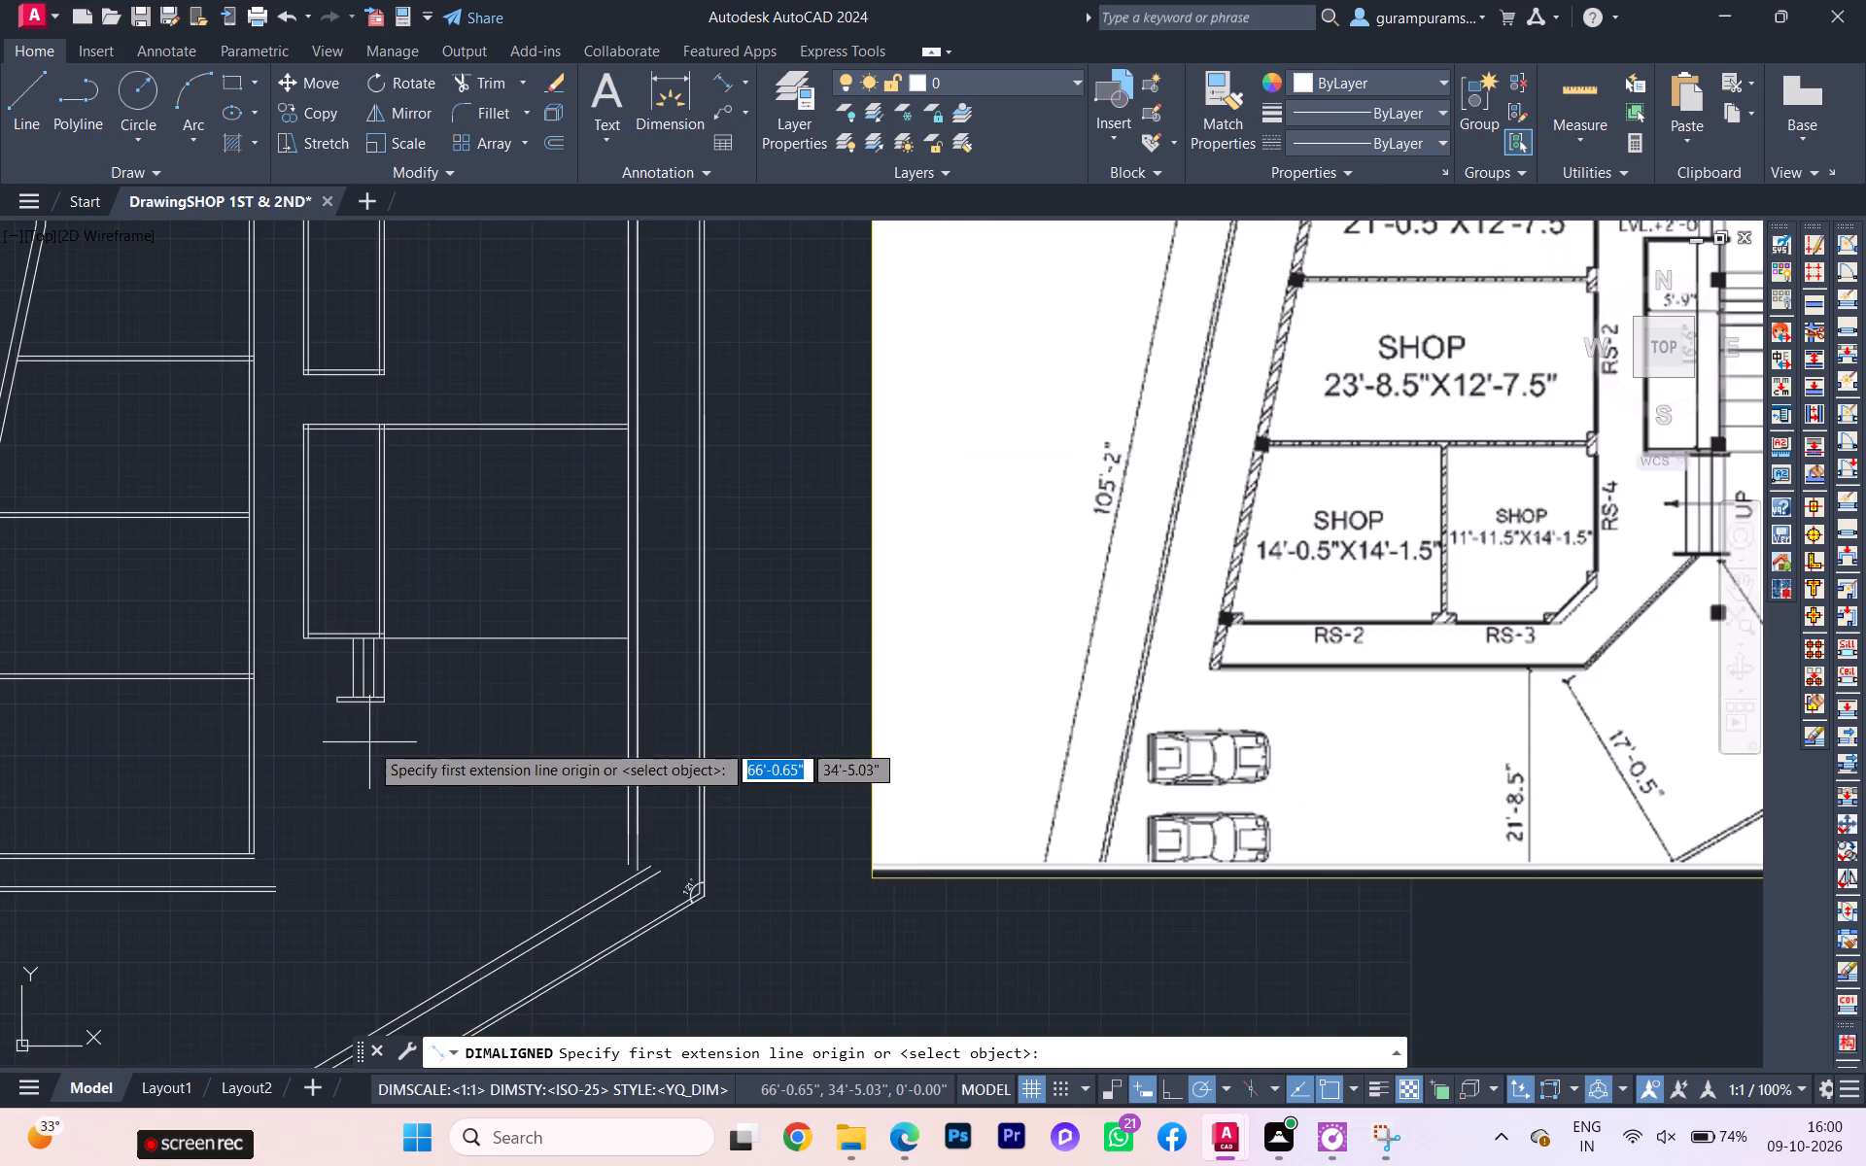
scroll(368, 737, "up", 2)
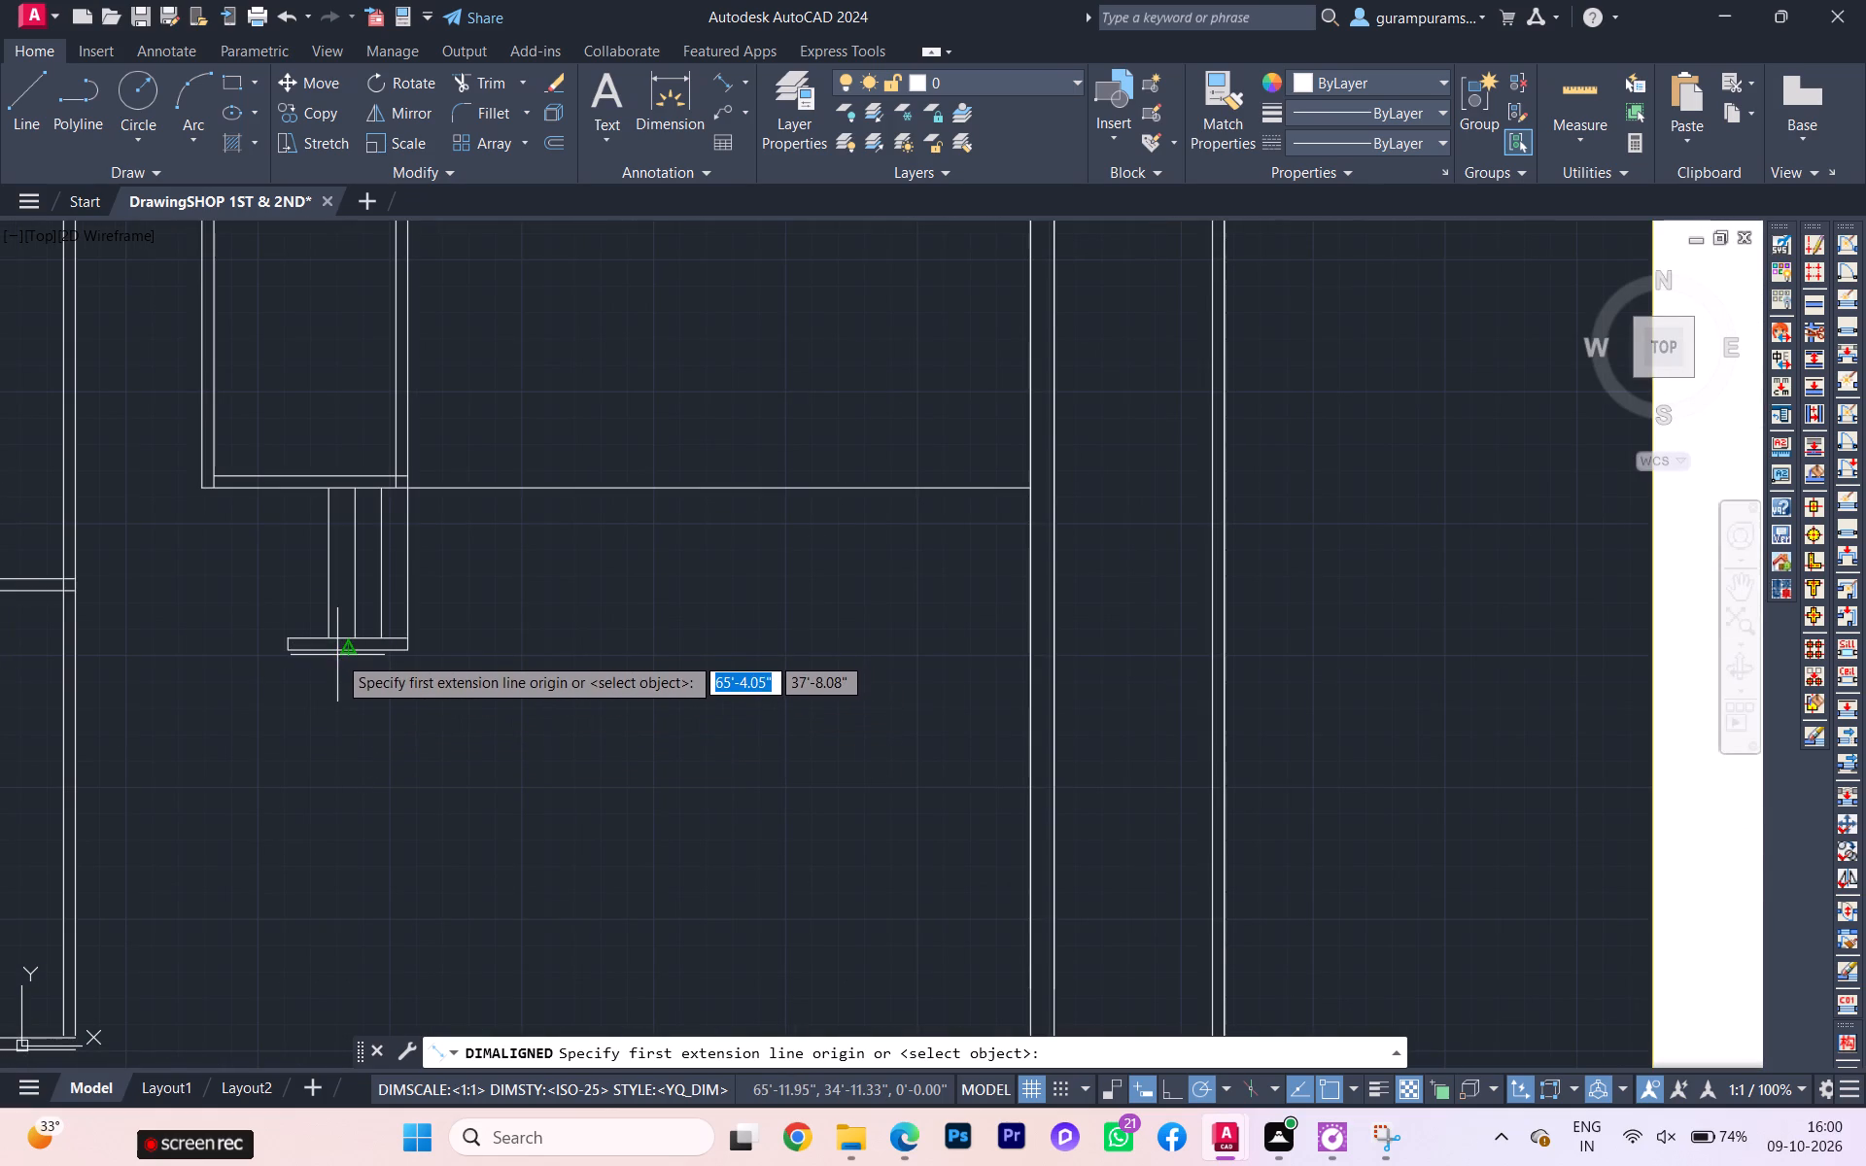
scroll(347, 656, "down", 1)
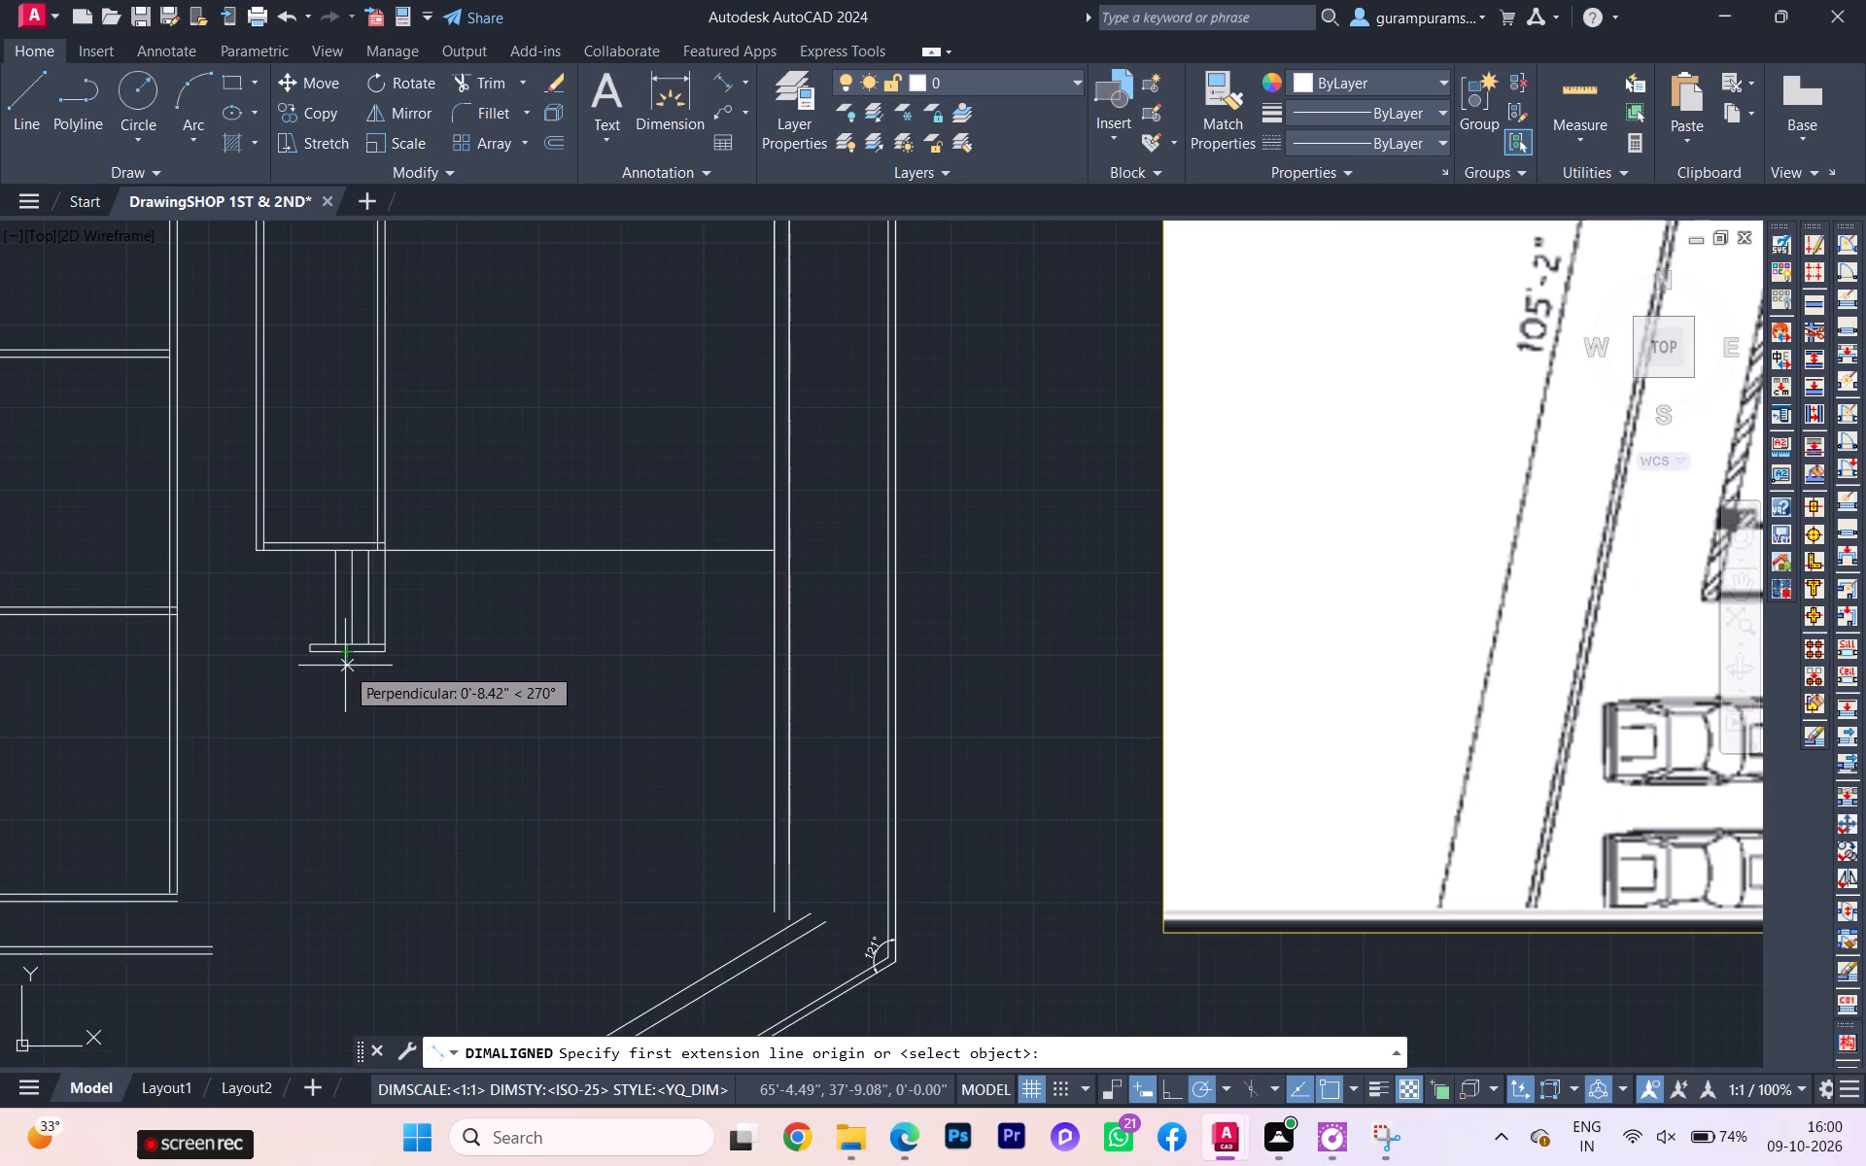
scroll(345, 666, "down", 2)
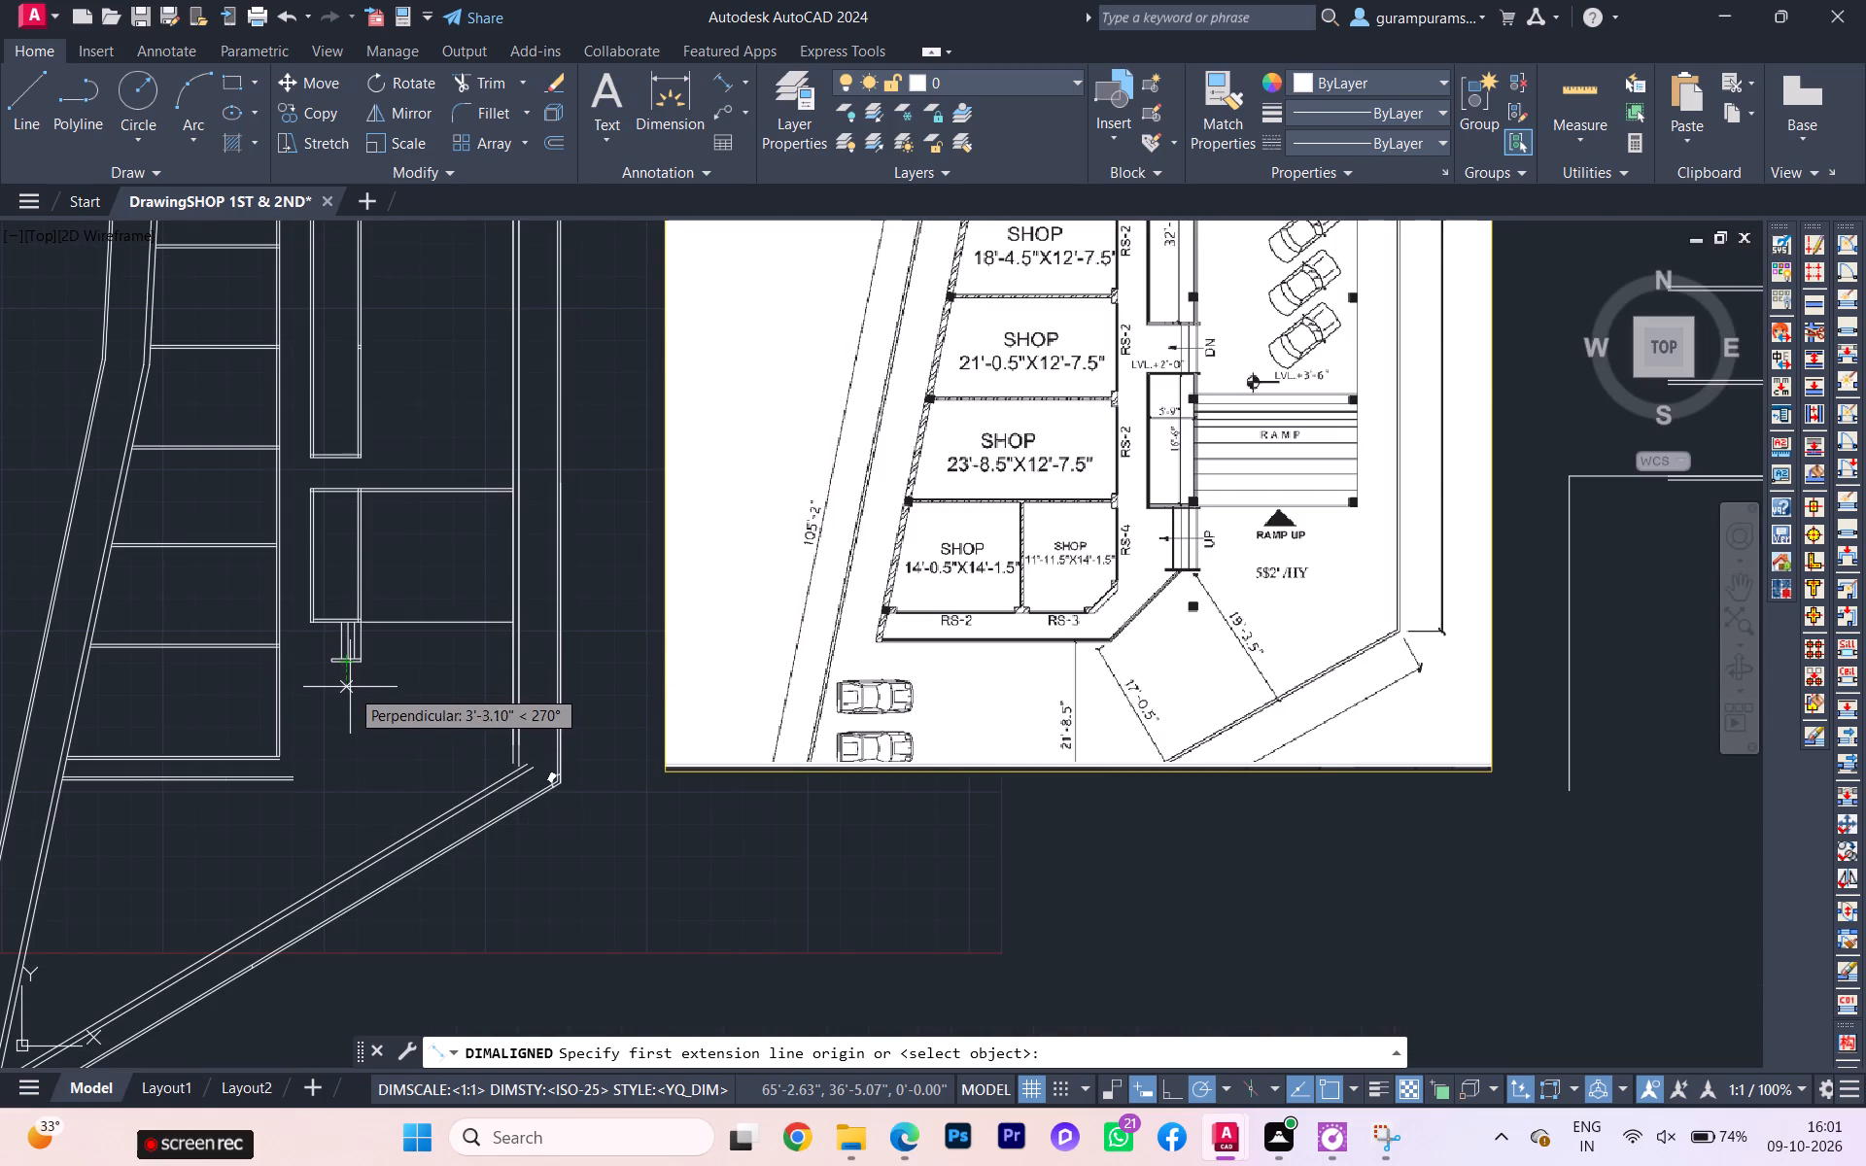
scroll(352, 698, "up", 3)
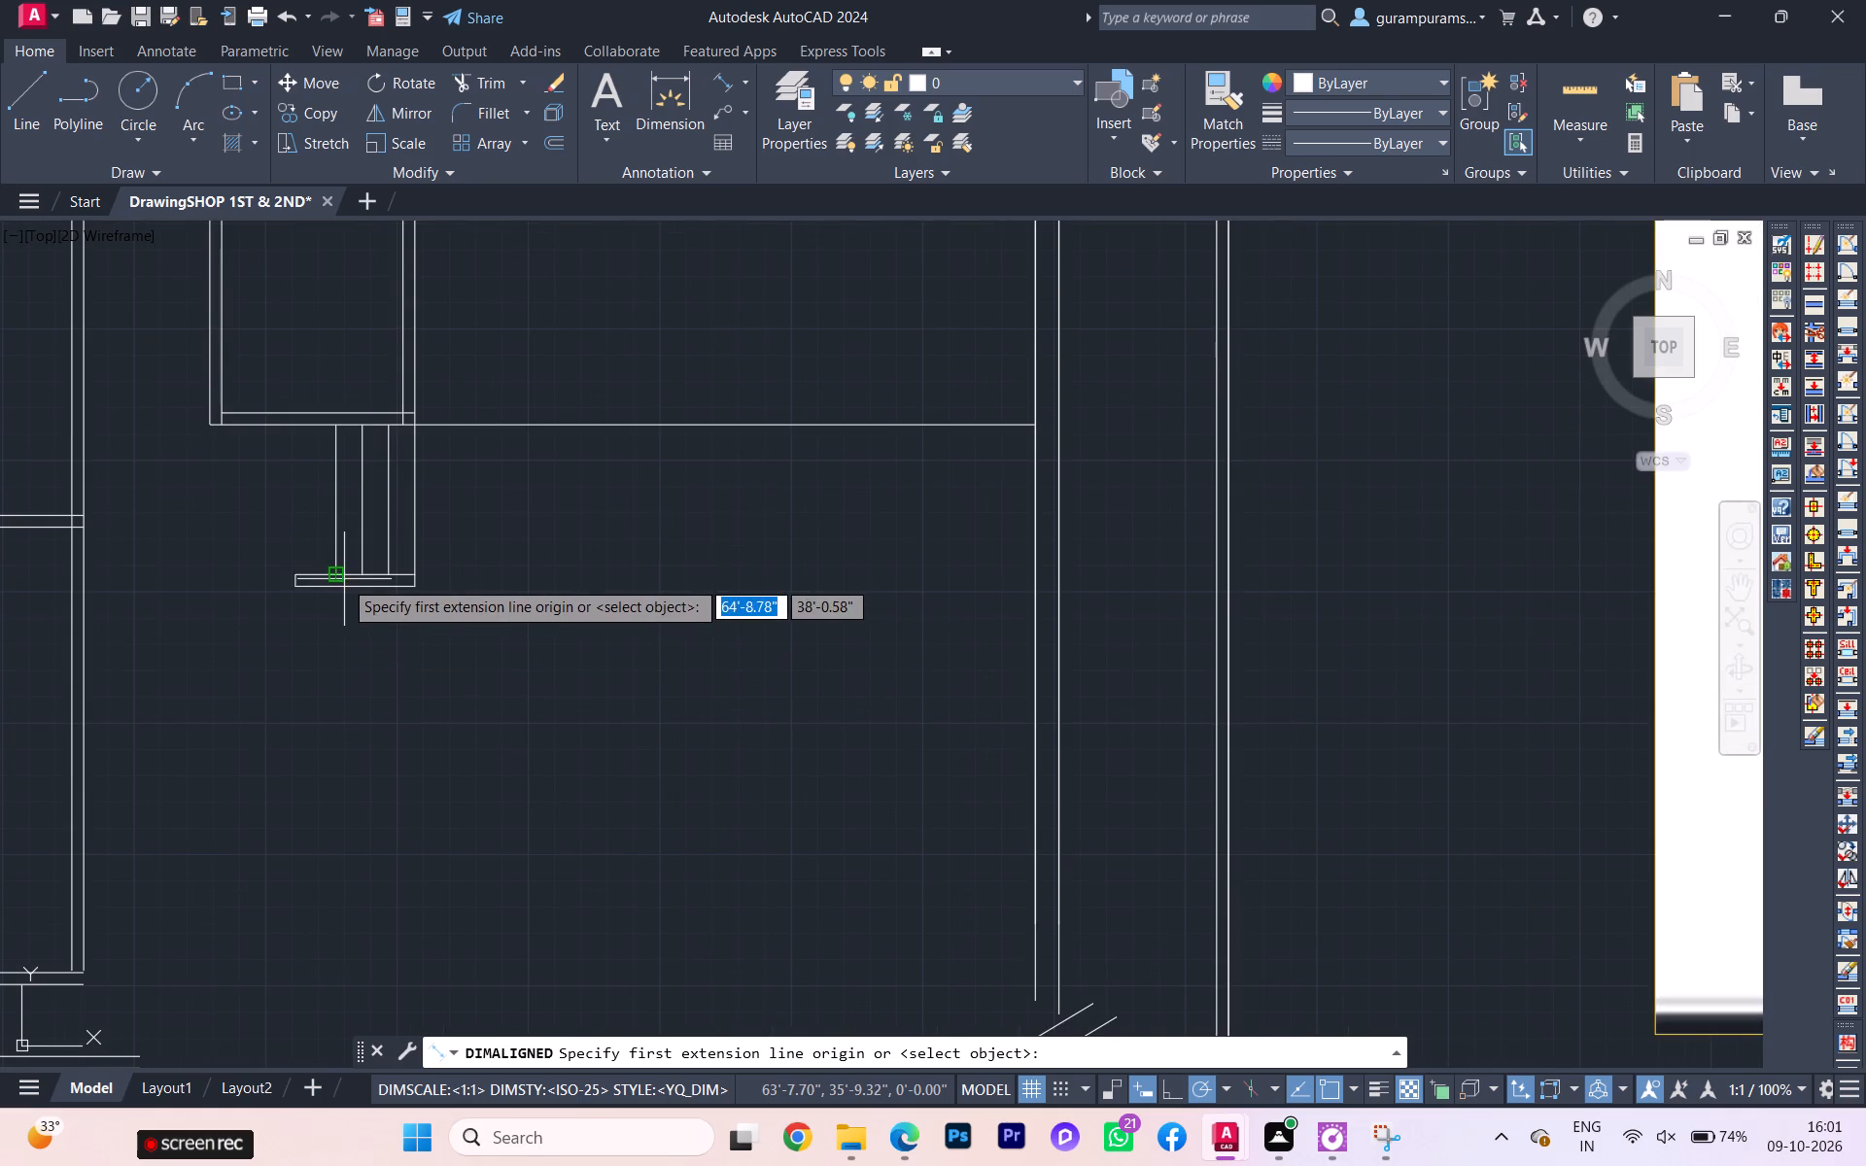
left_click(337, 596)
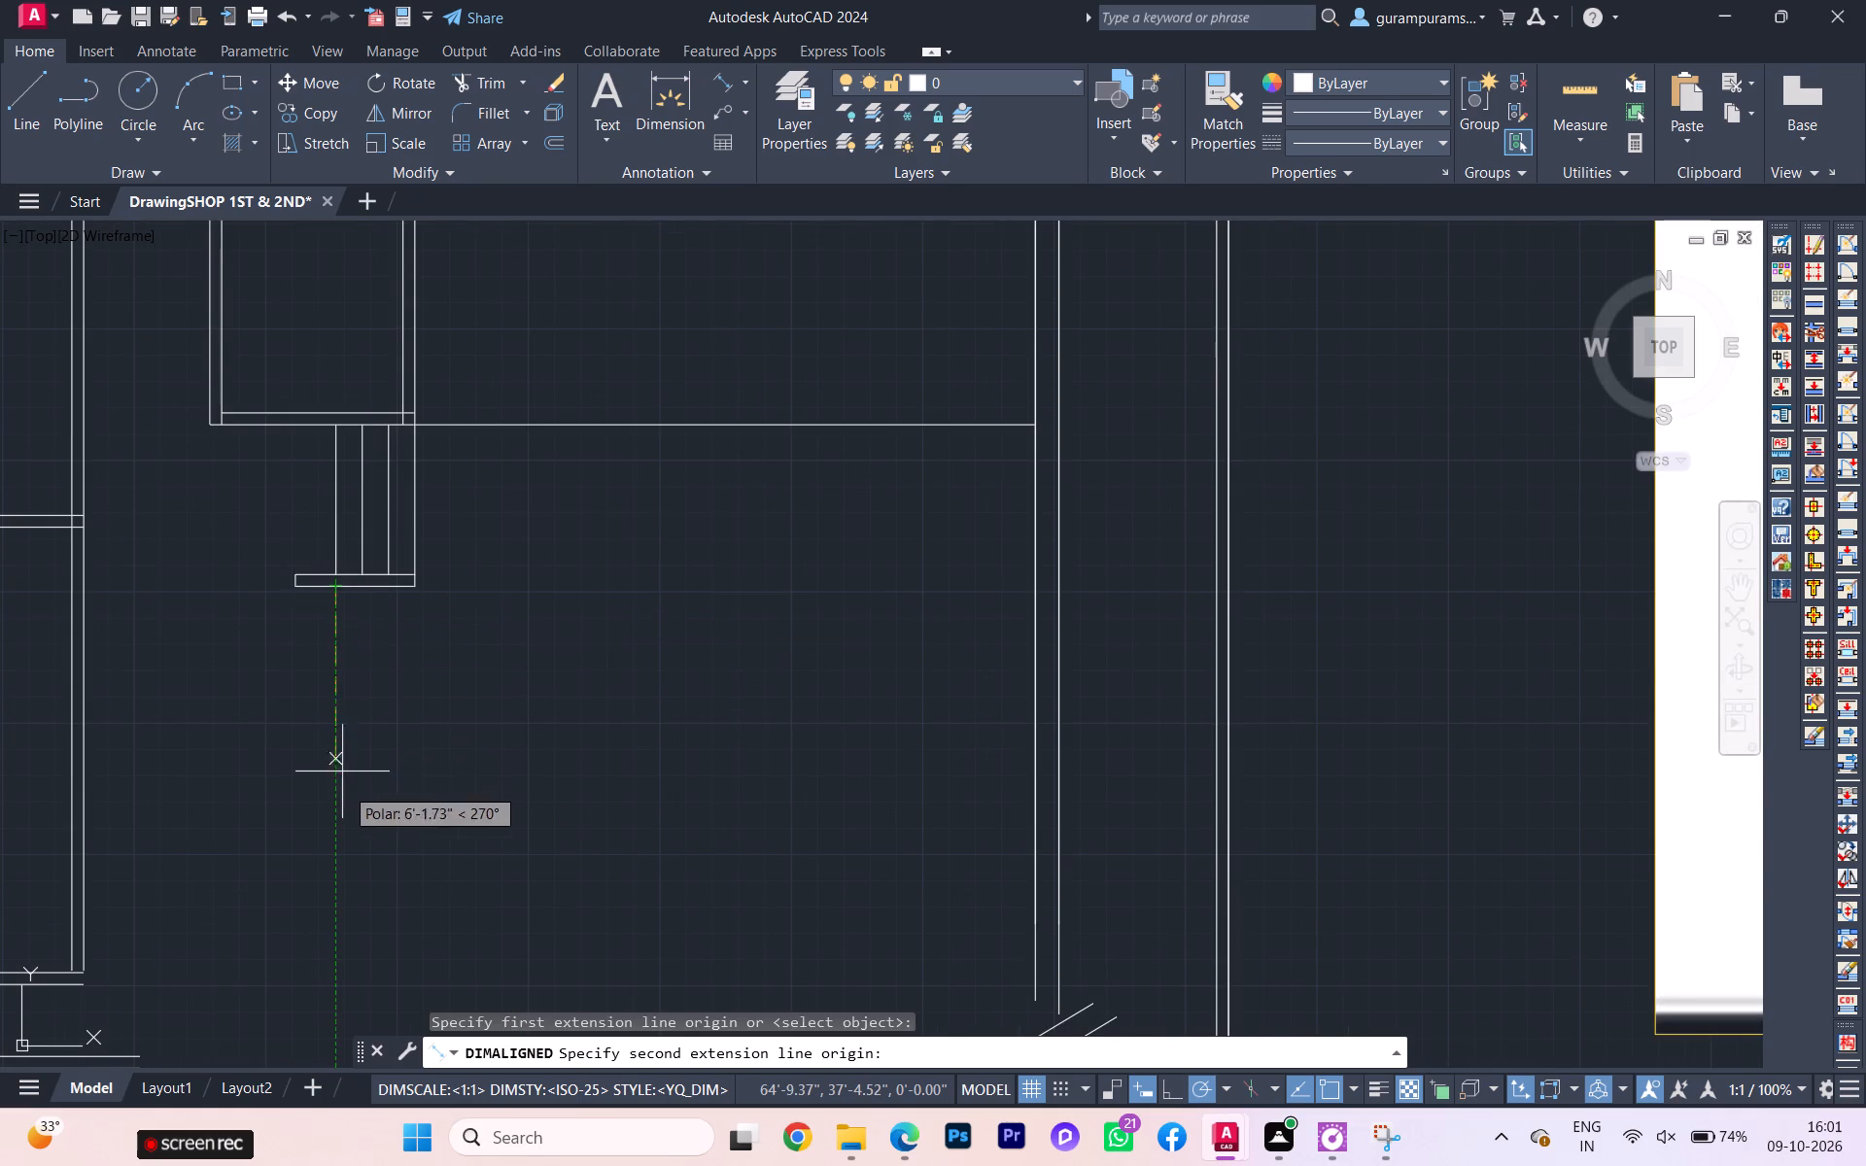
scroll(345, 785, "down", 1)
middle_click_drag(350, 775, 336, 554)
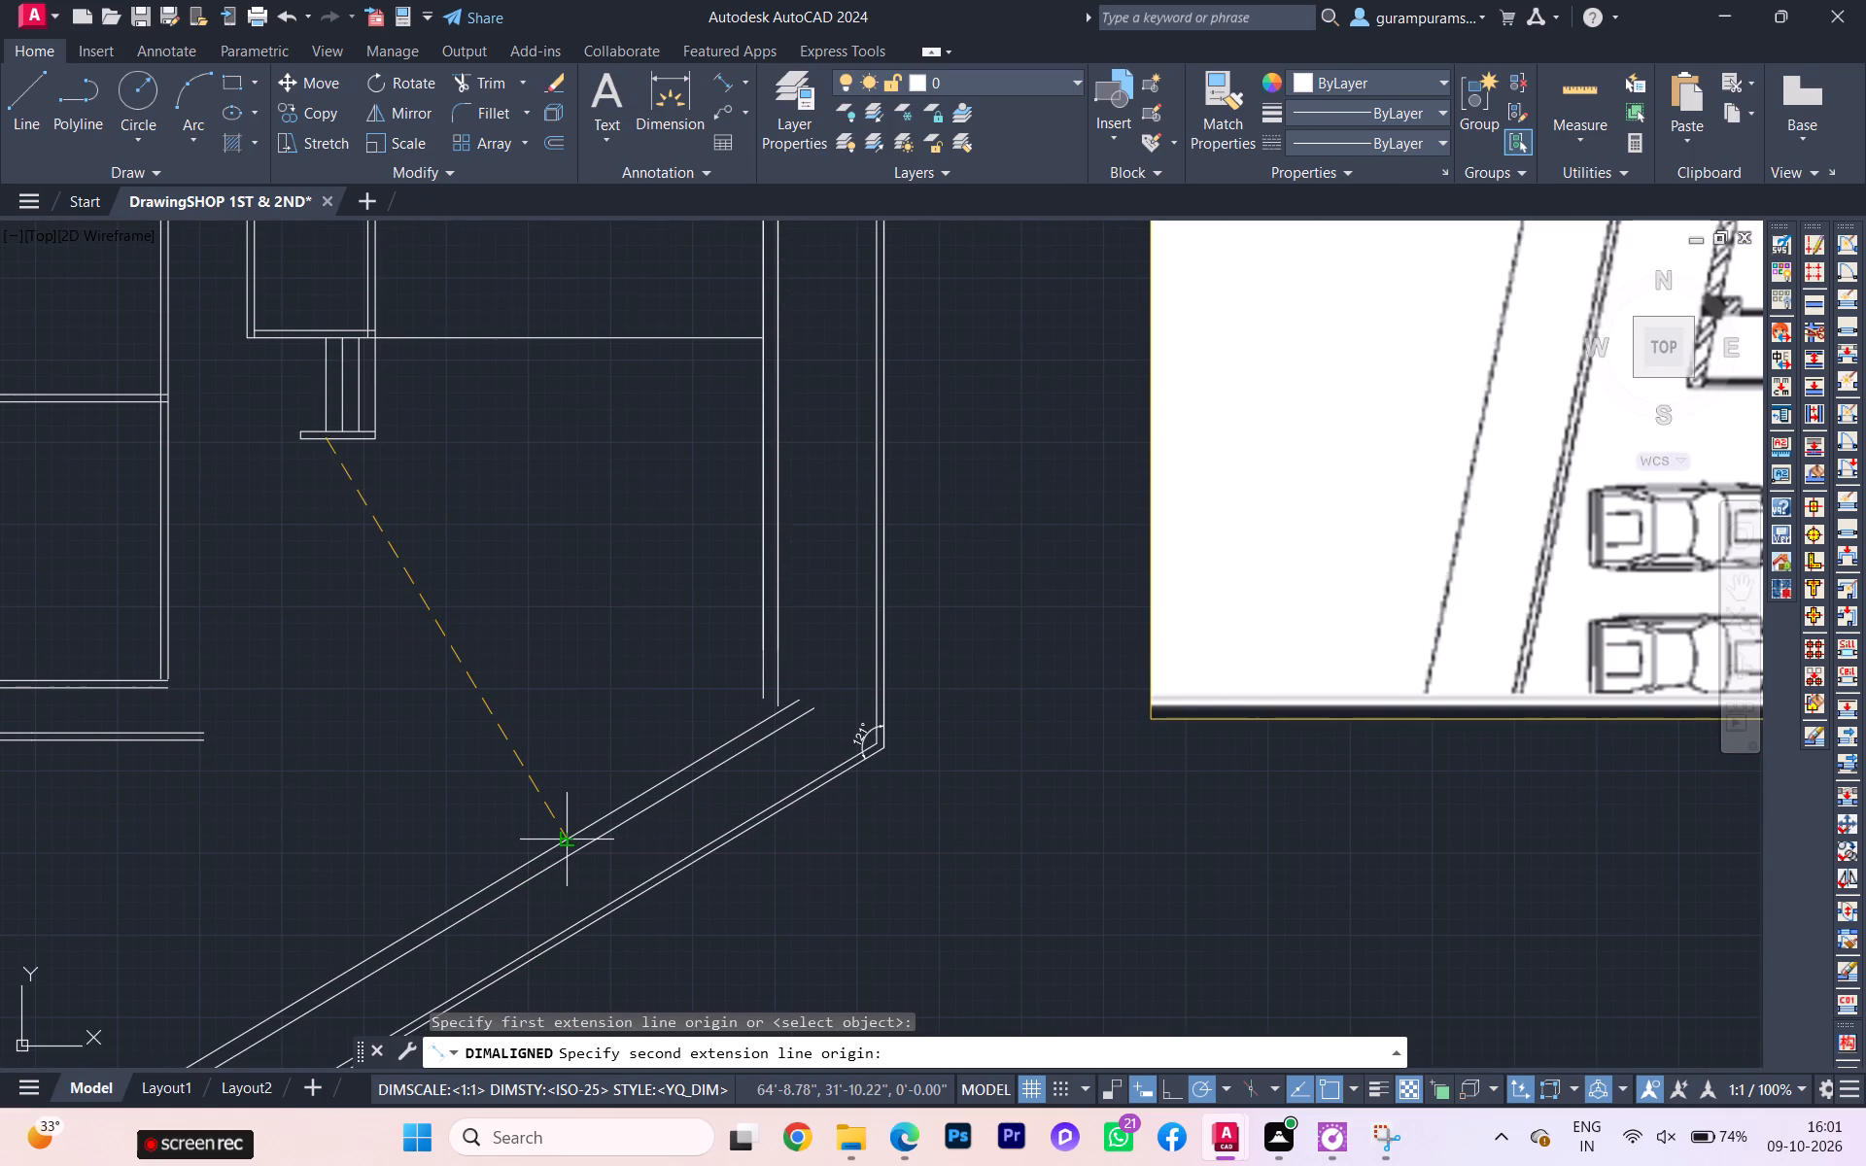
left_click(560, 840)
scroll(560, 840, "up", 1)
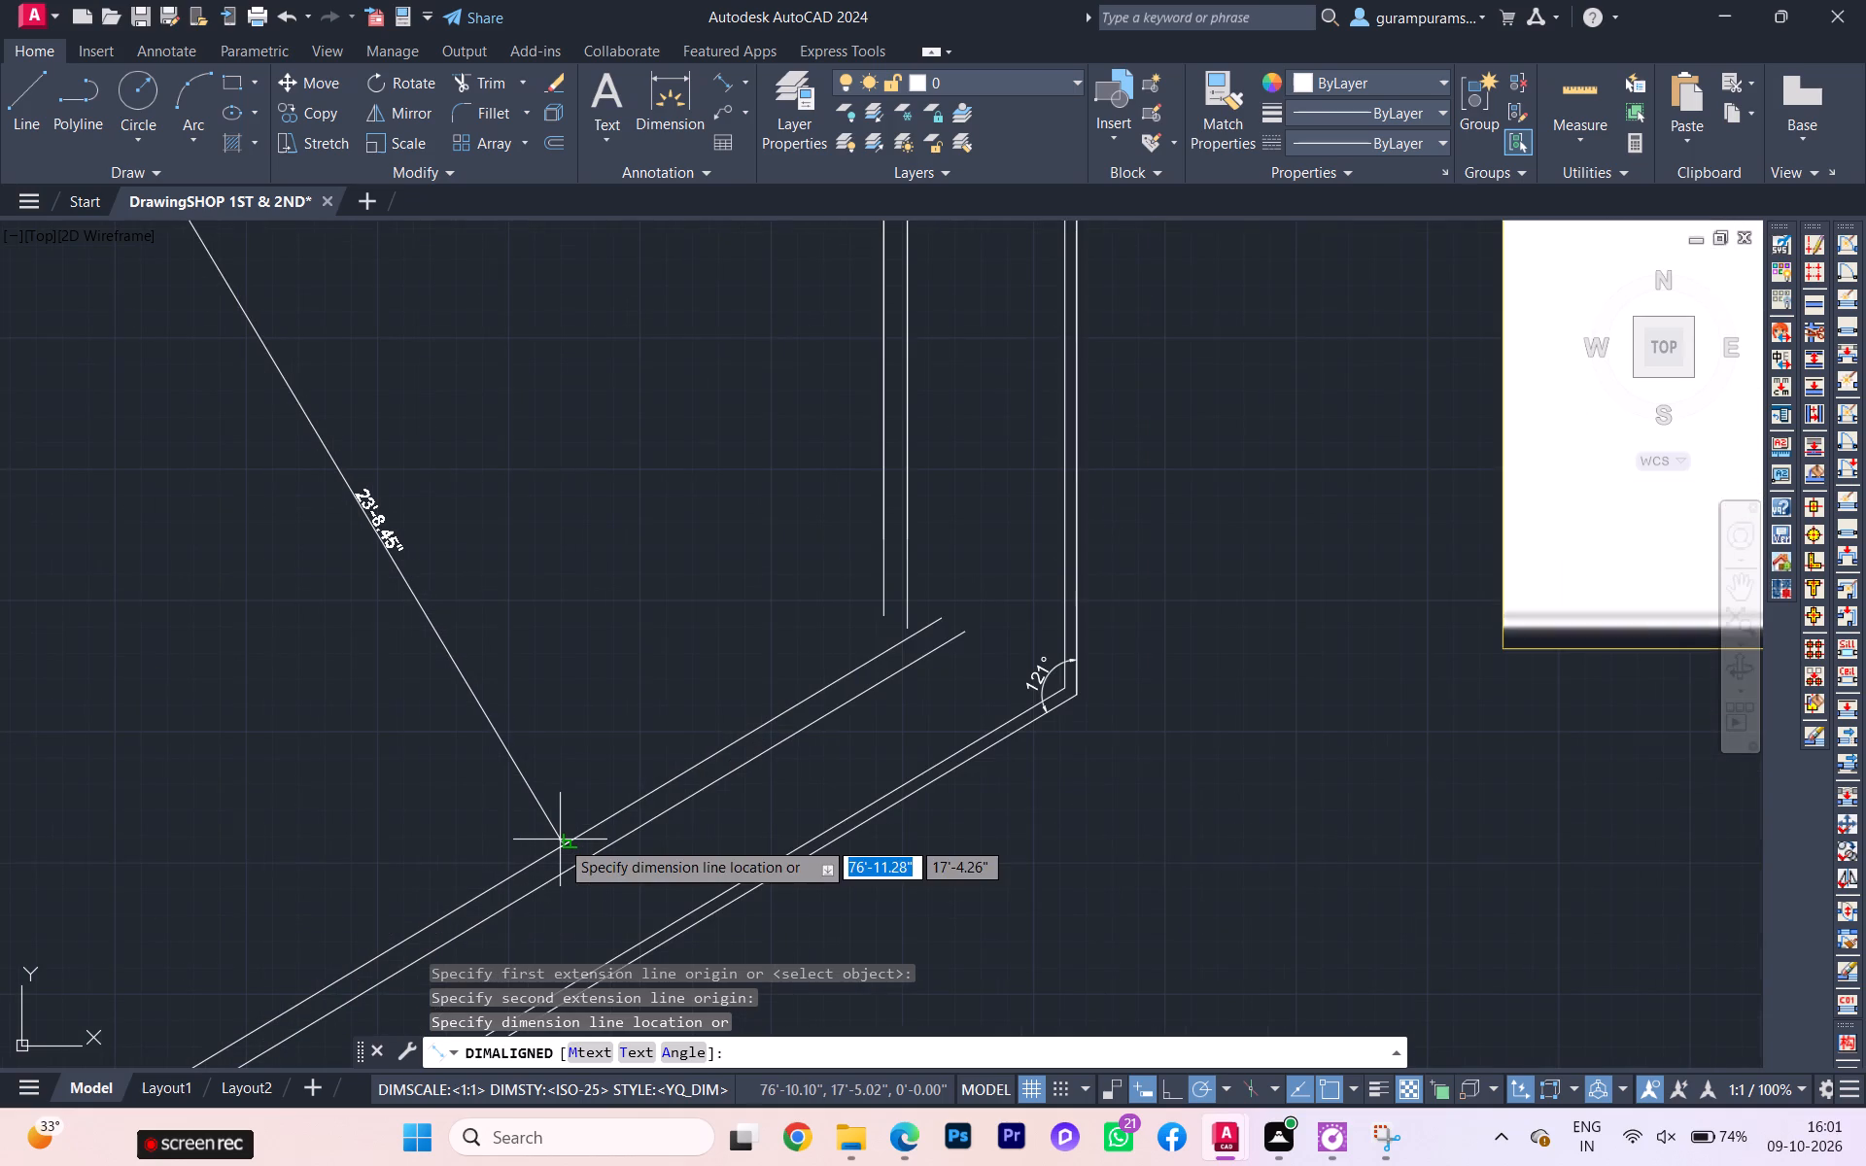
scroll(560, 840, "down", 3)
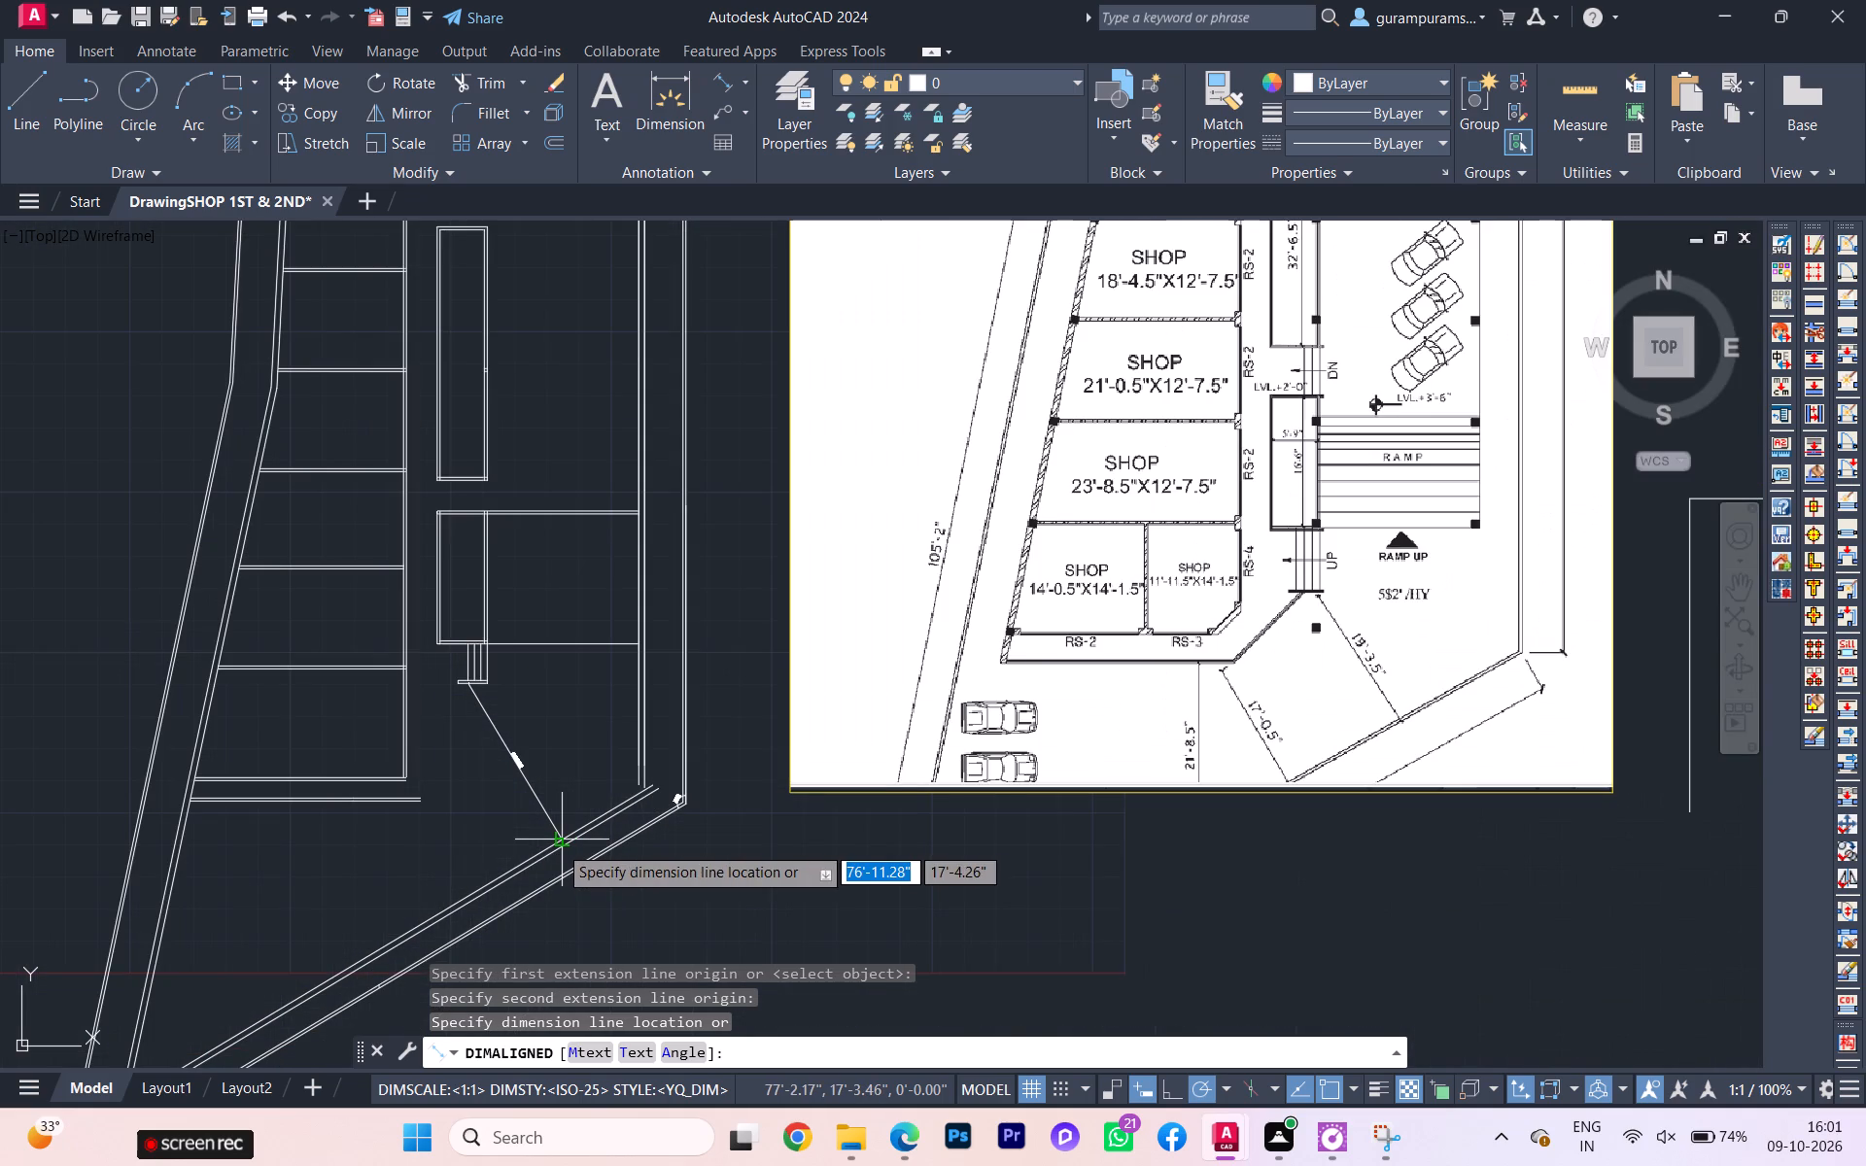
key("Escape")
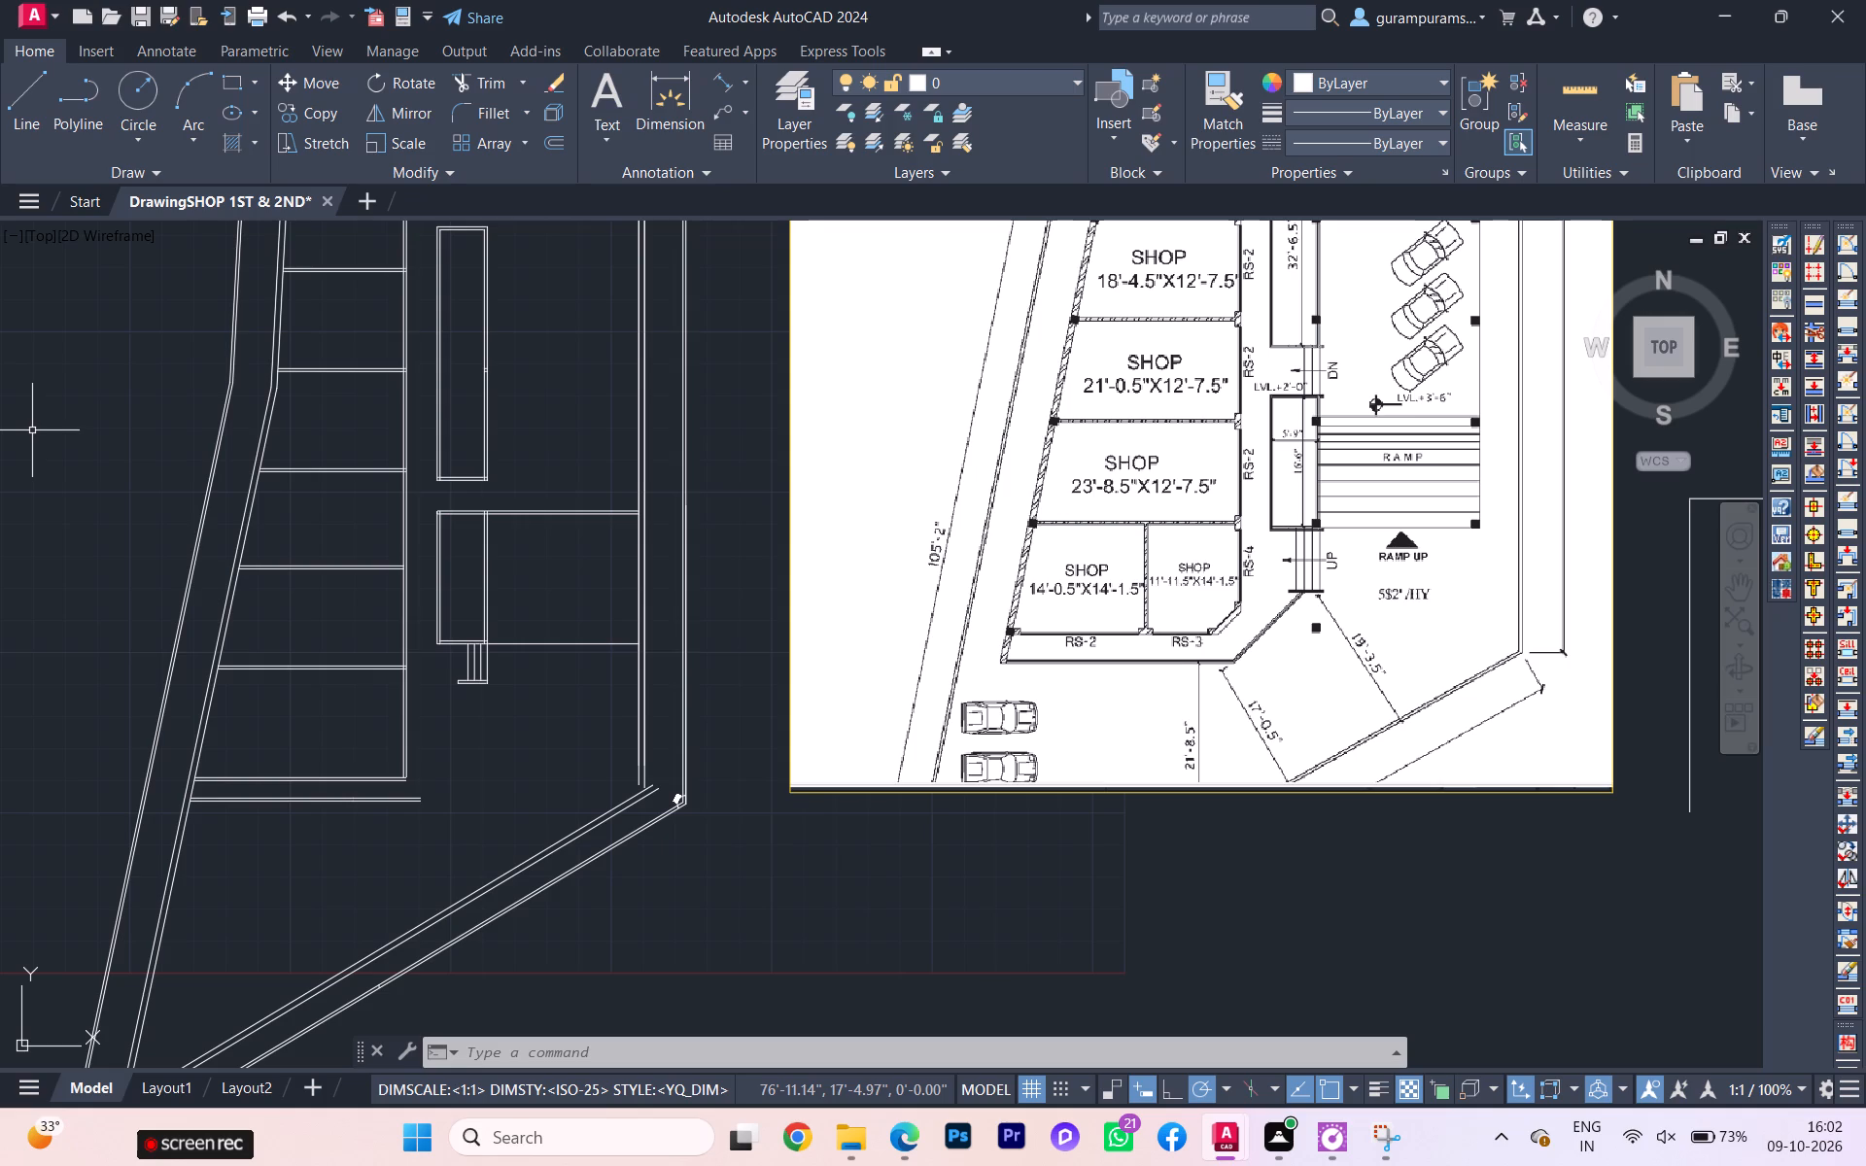
Compare the drawn entrance steps, ramp area and slanted southern boundary with the reference plan.
scroll(109, 413, "down", 2)
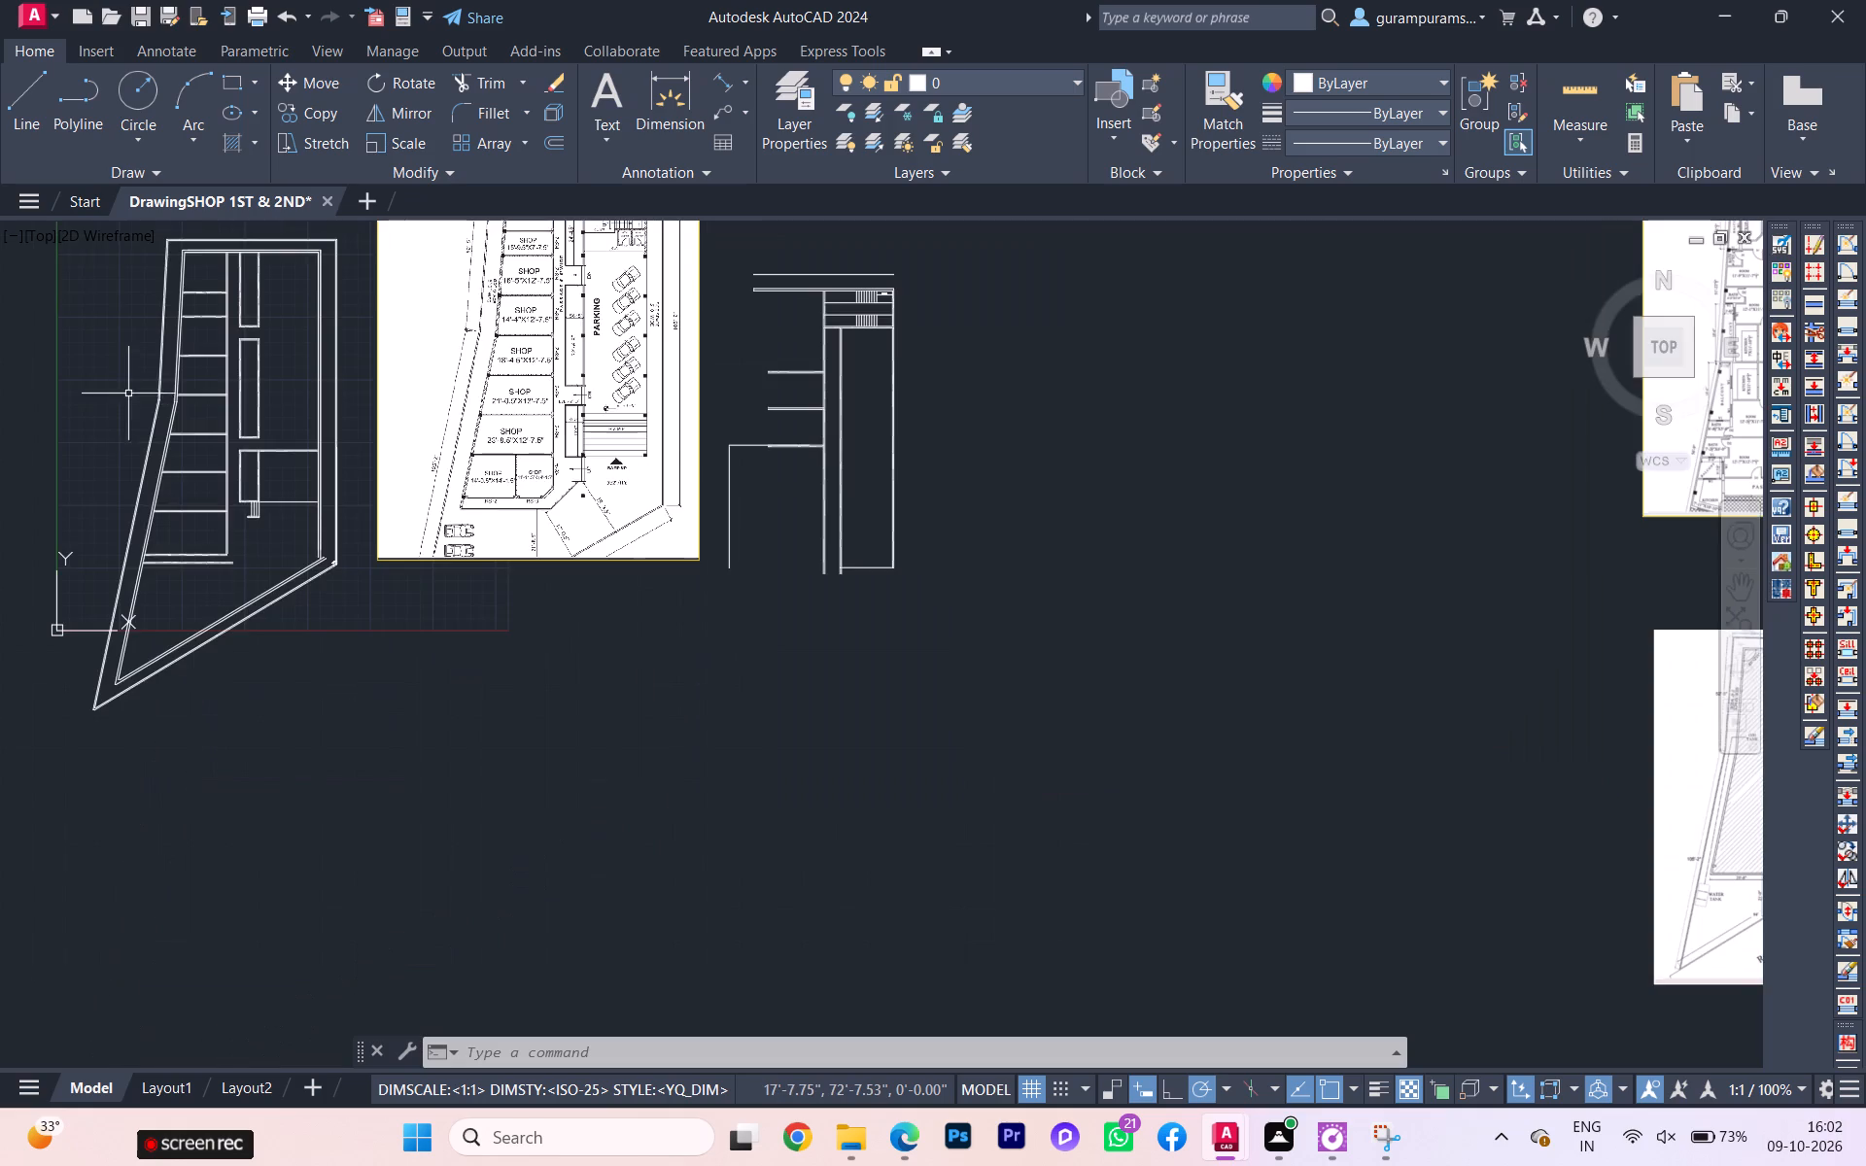
scroll(108, 318, "up", 1)
scroll(309, 426, "up", 1)
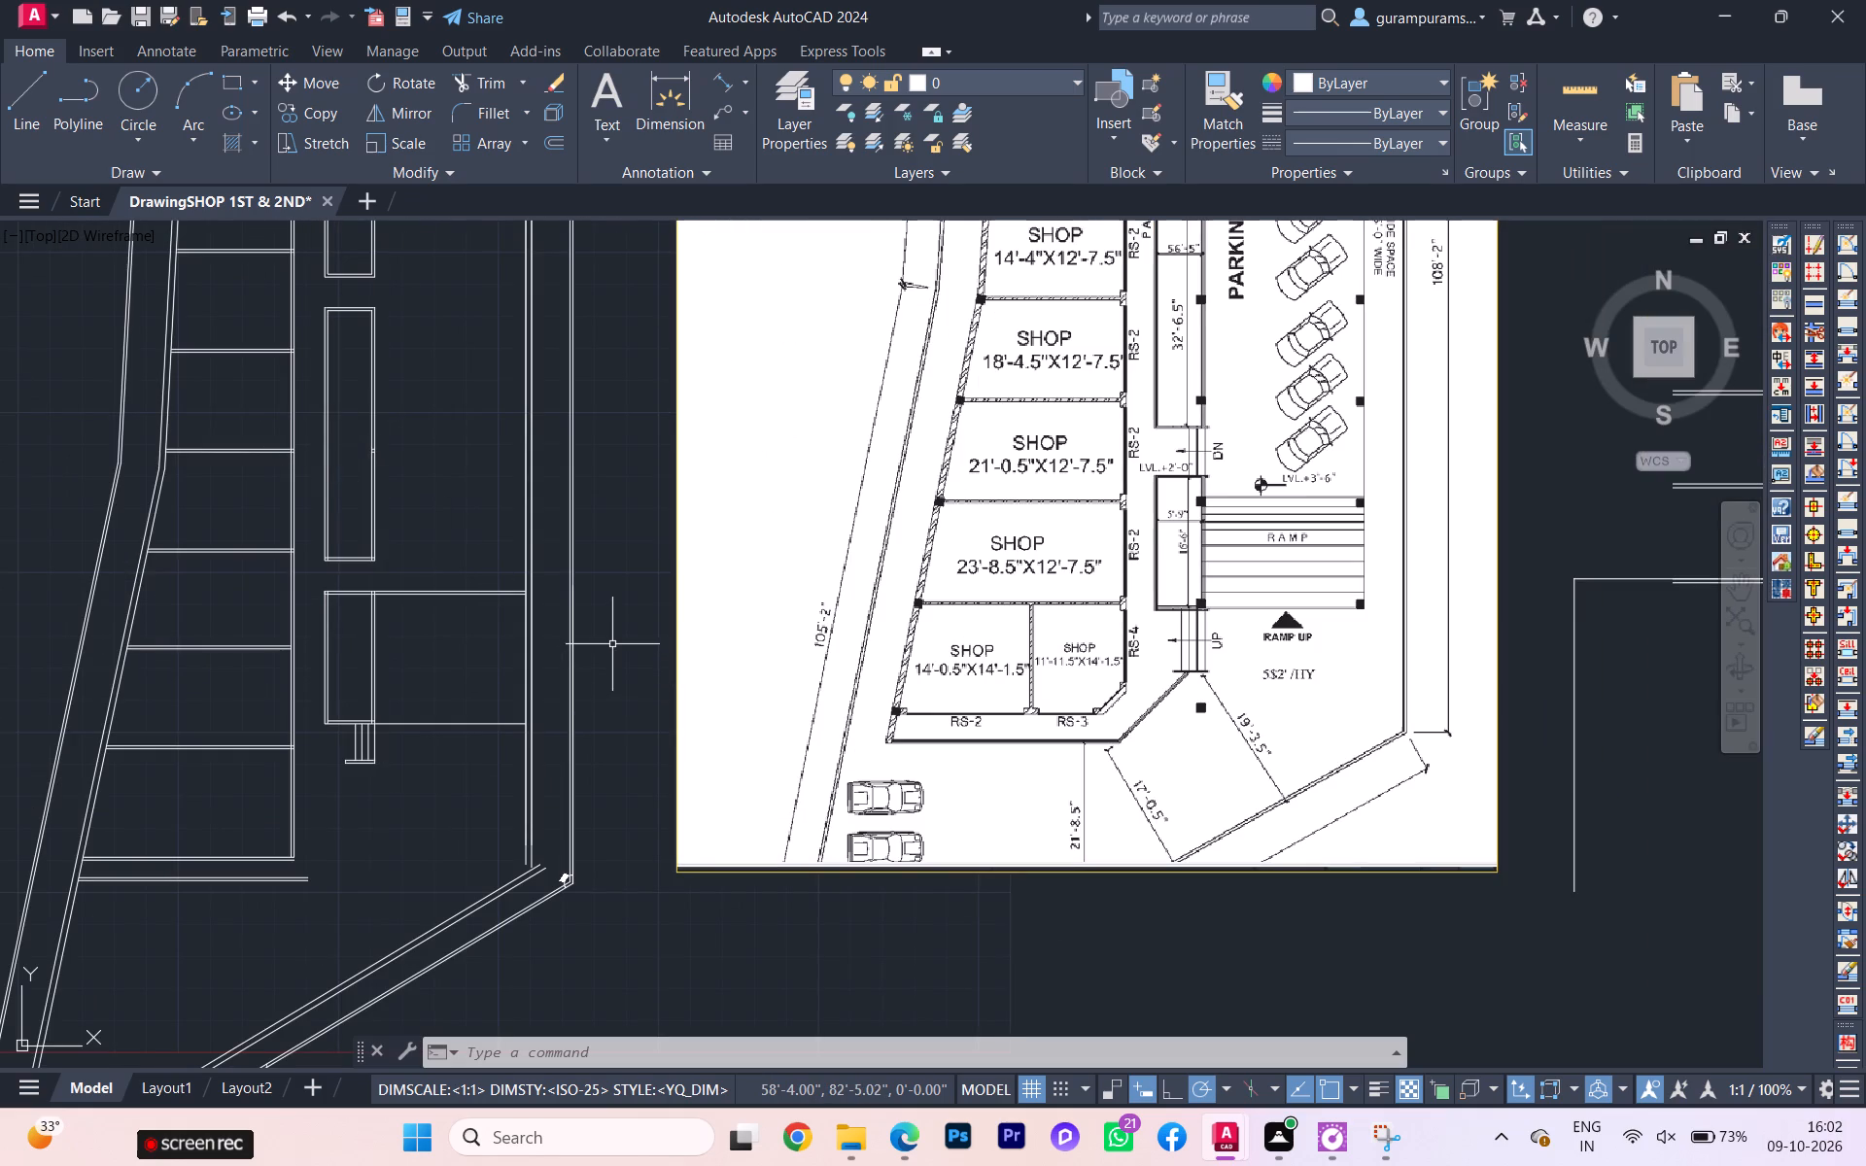
scroll(335, 748, "up", 1)
scroll(426, 781, "down", 1)
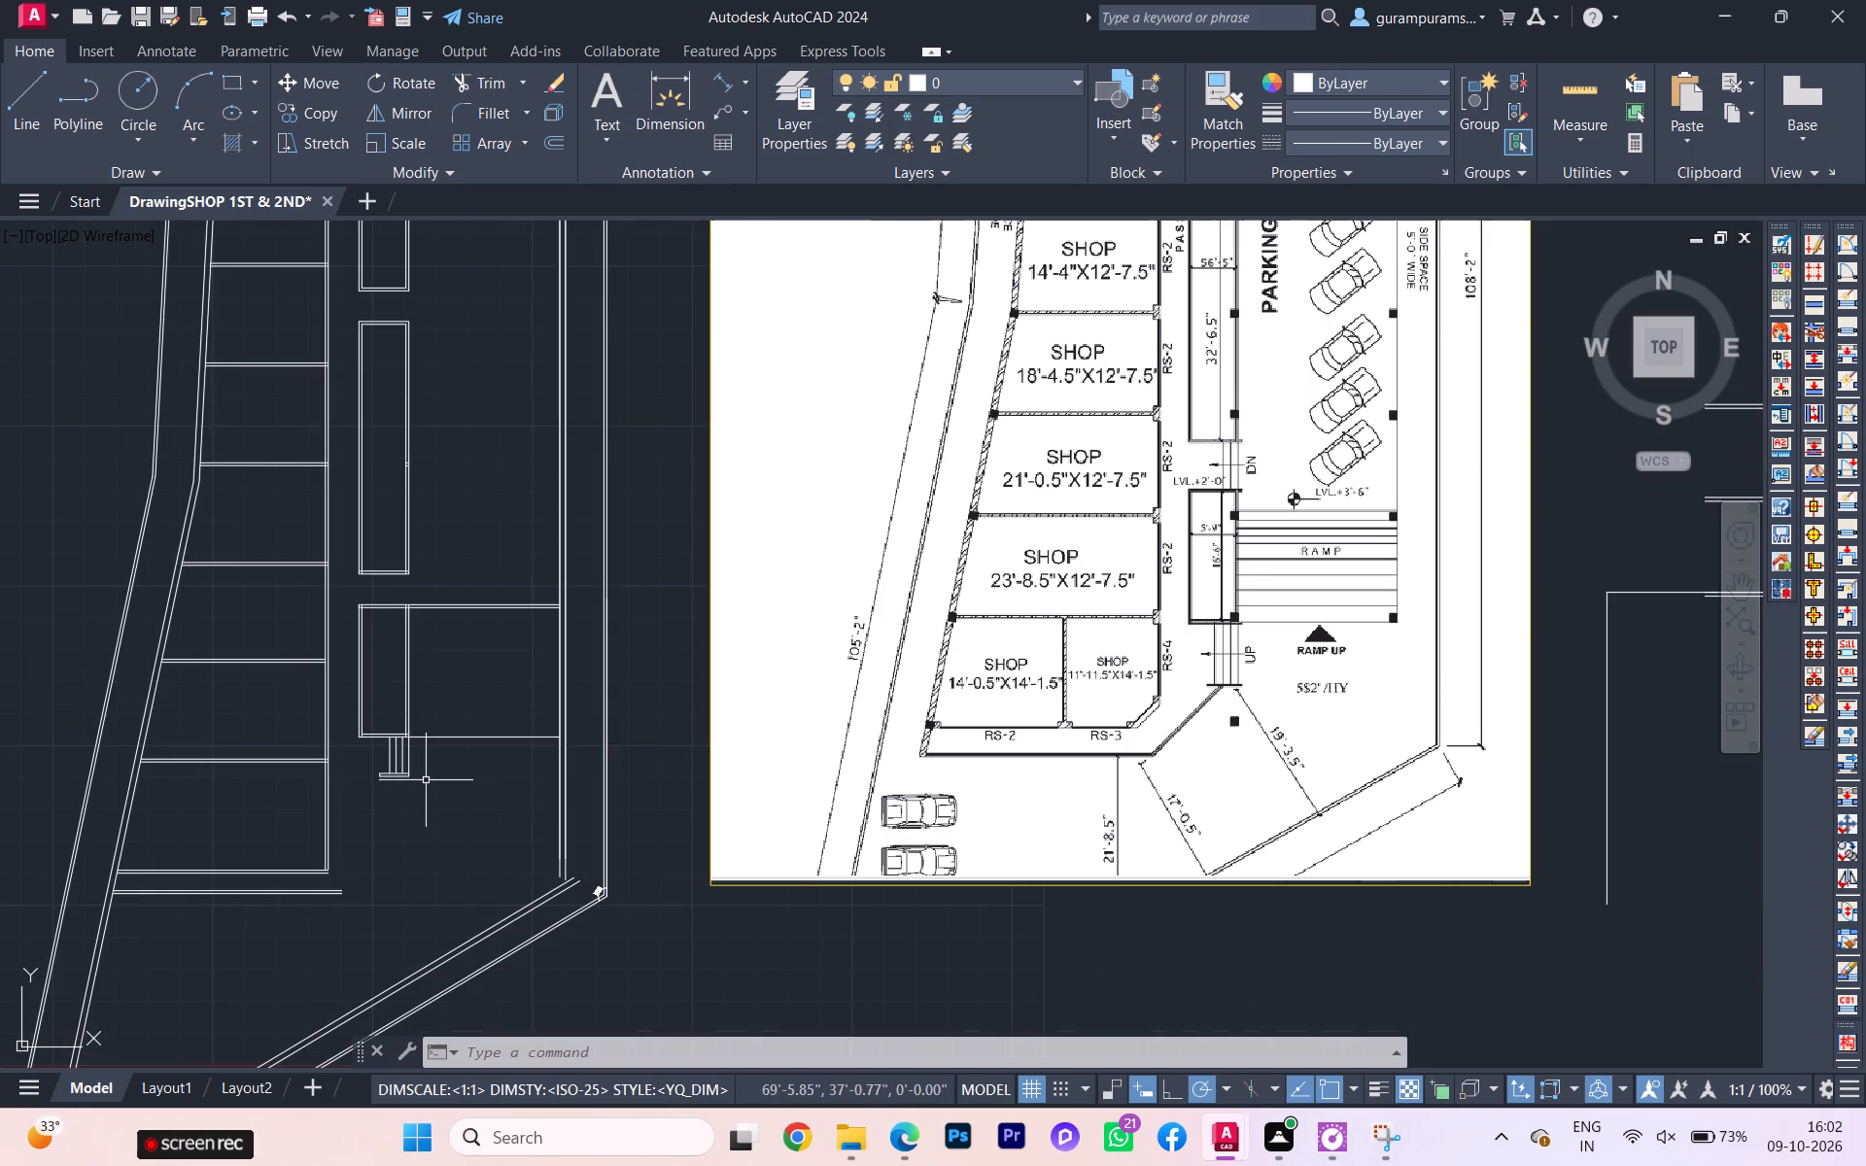
scroll(431, 771, "down", 1)
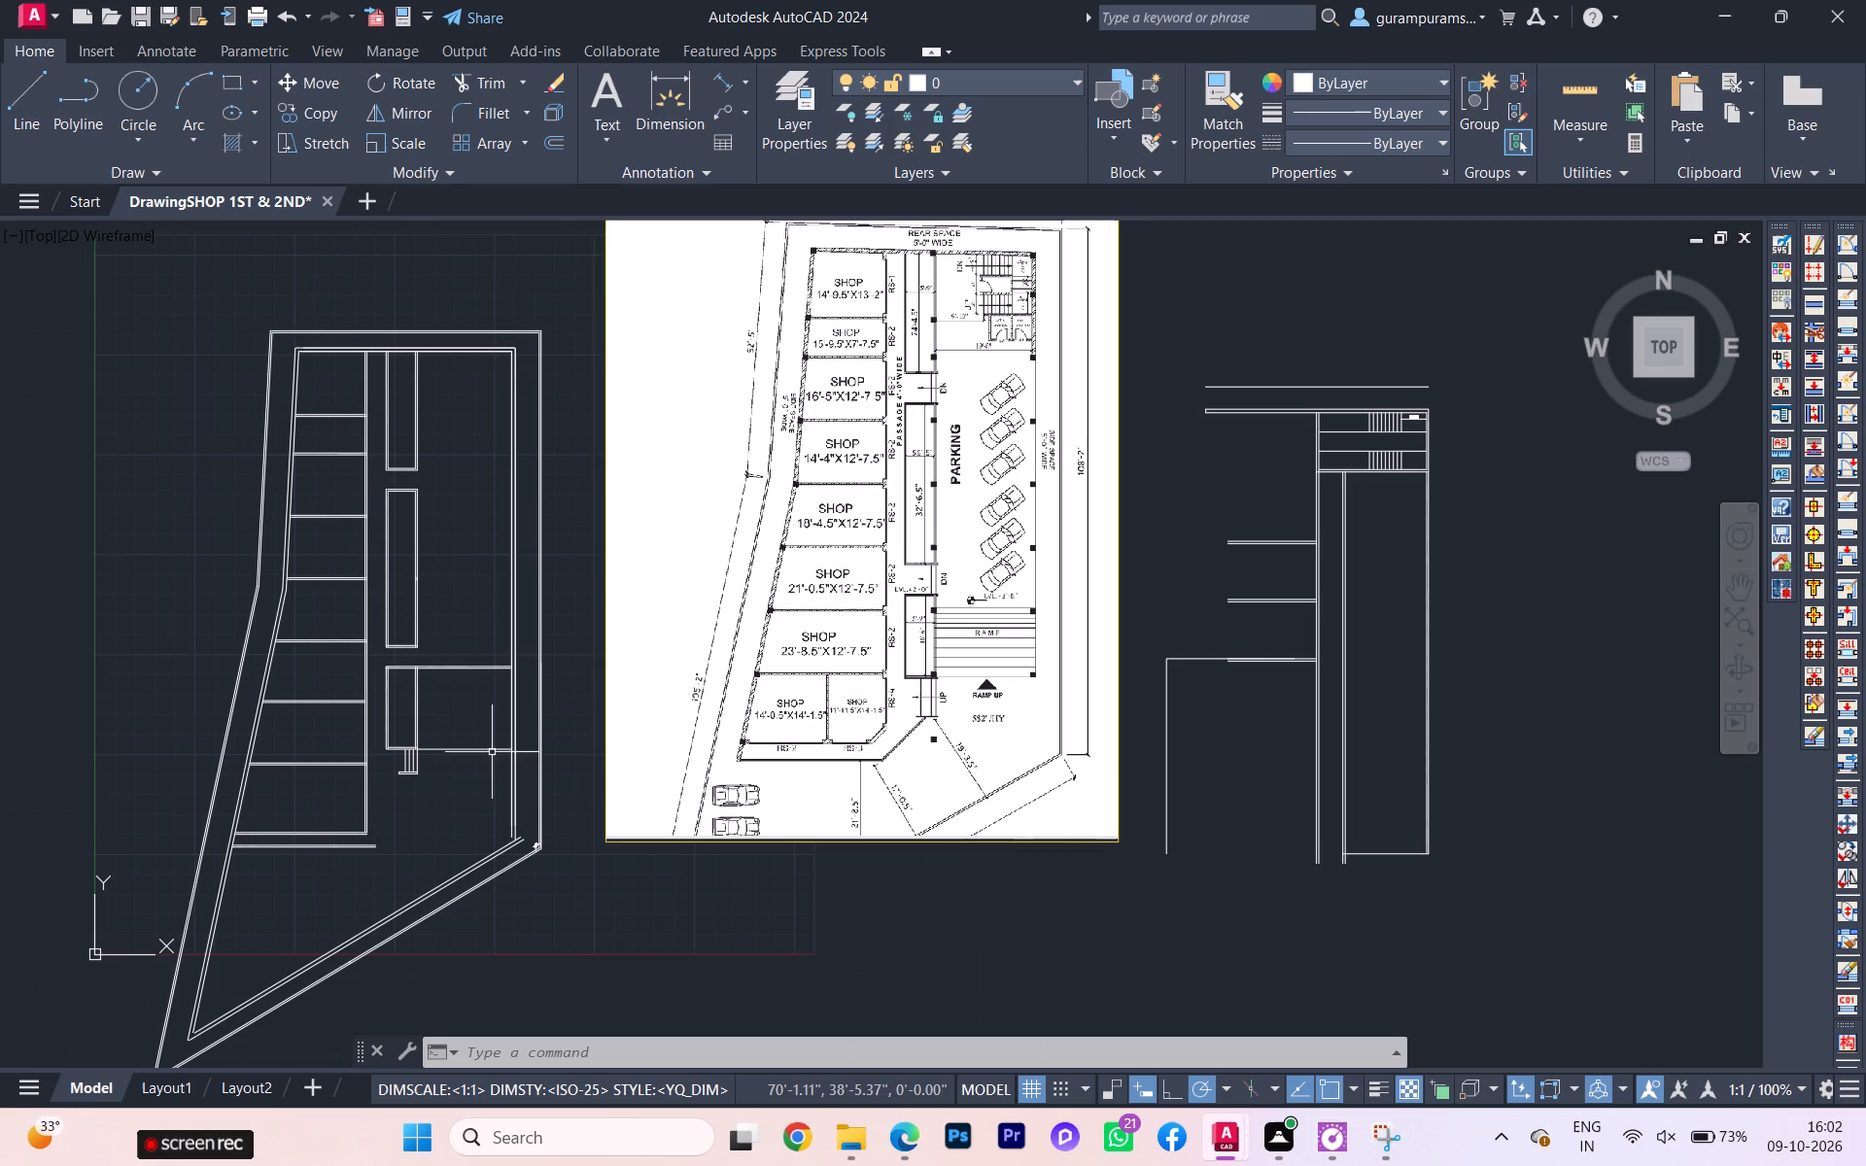
scroll(949, 591, "up", 2)
scroll(950, 586, "down", 2)
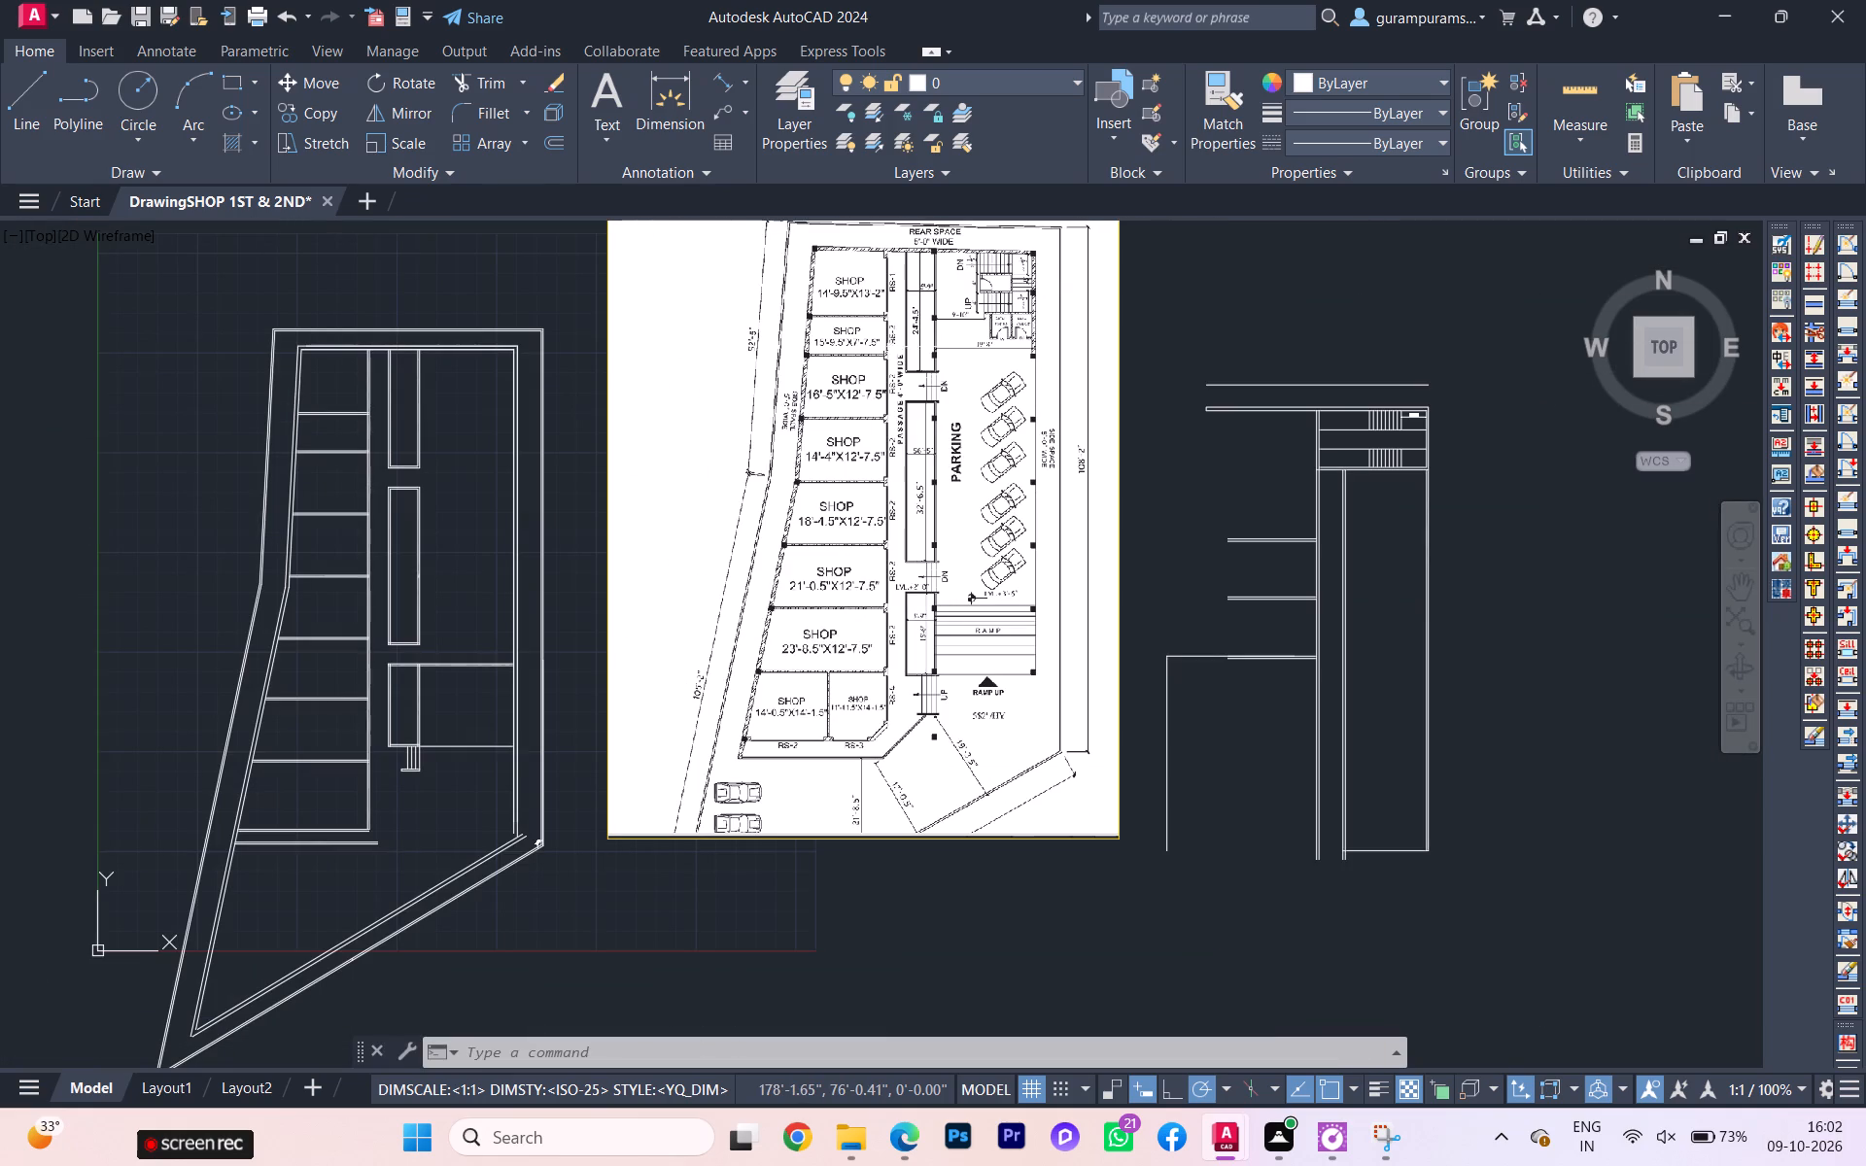
Measure the inside north-south length of the middle rectangular block between the passage and the parking with a linear dimension.
left_click(749, 70)
left_click(751, 105)
scroll(466, 516, "up", 1)
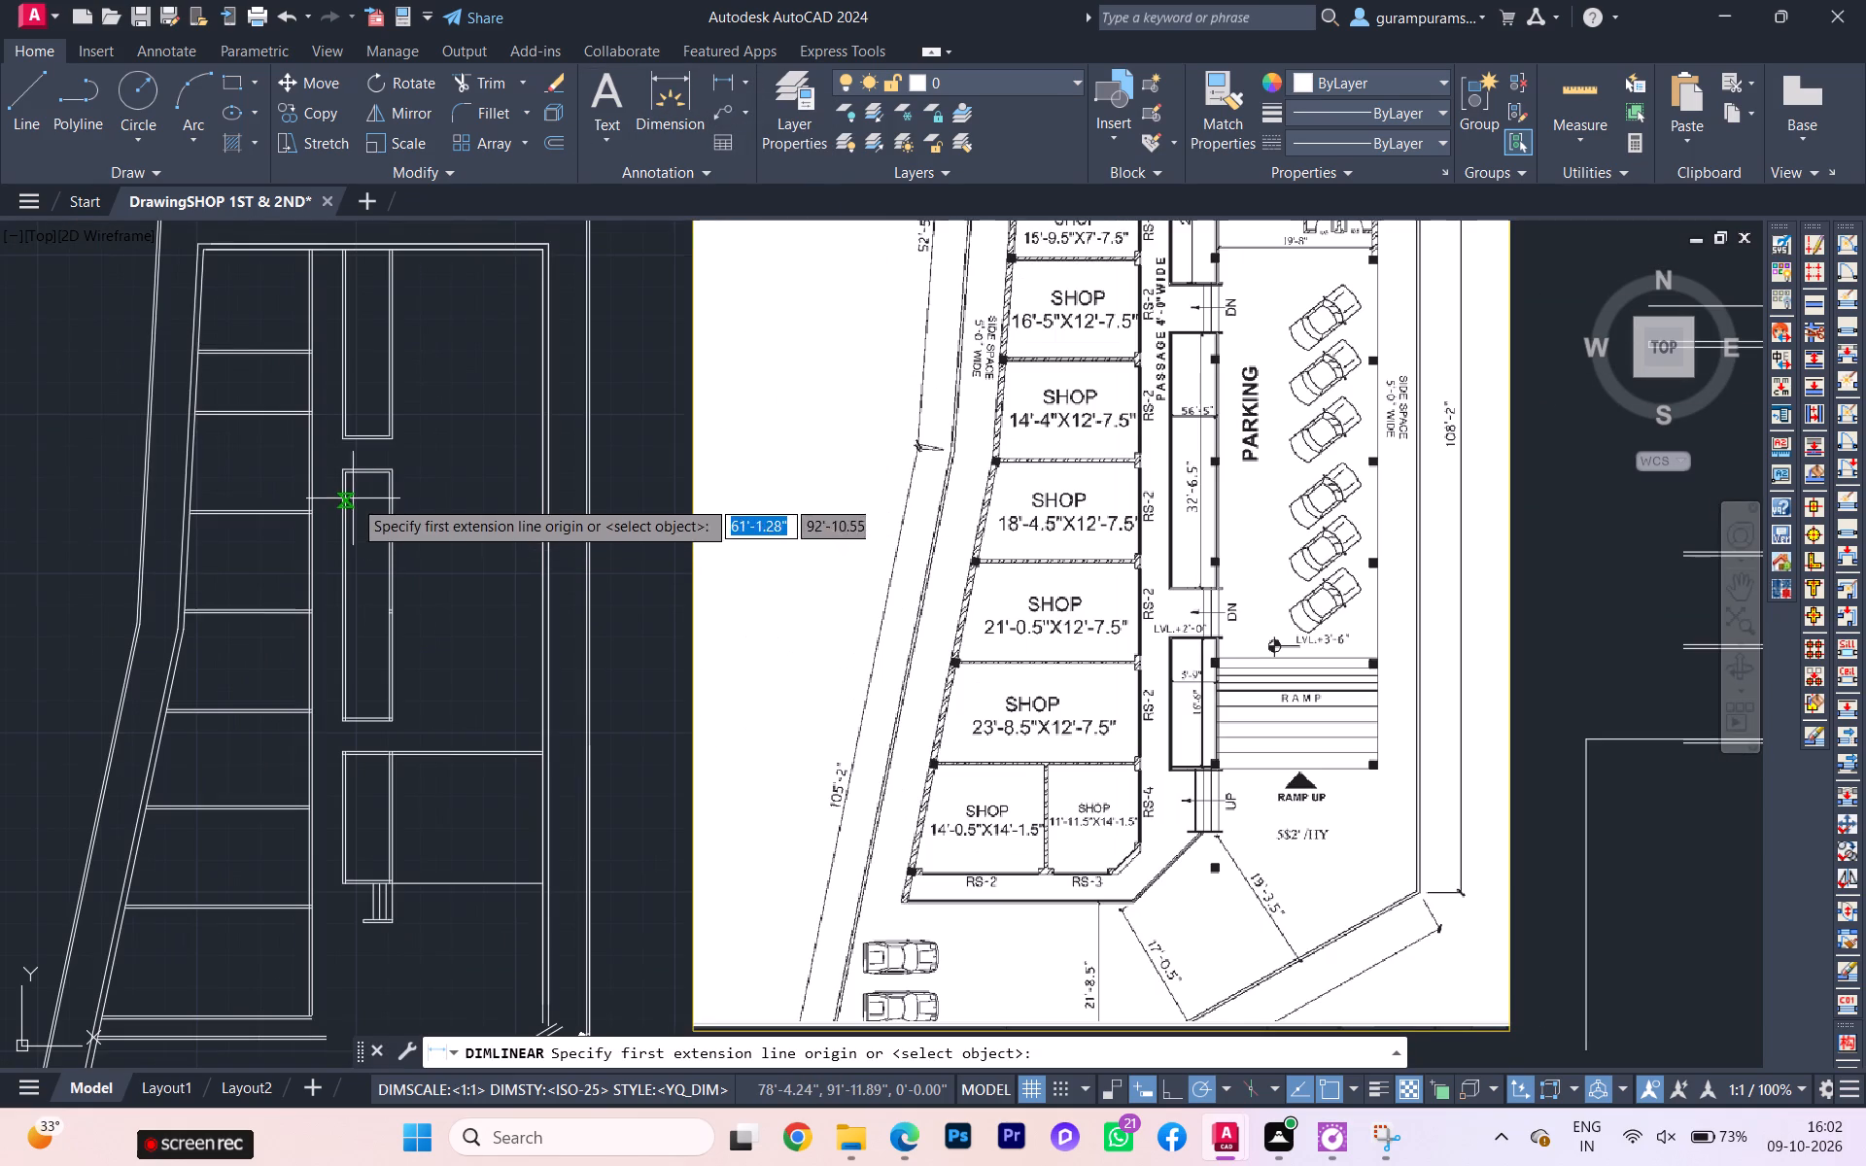
left_click(364, 477)
scroll(358, 744, "up", 2)
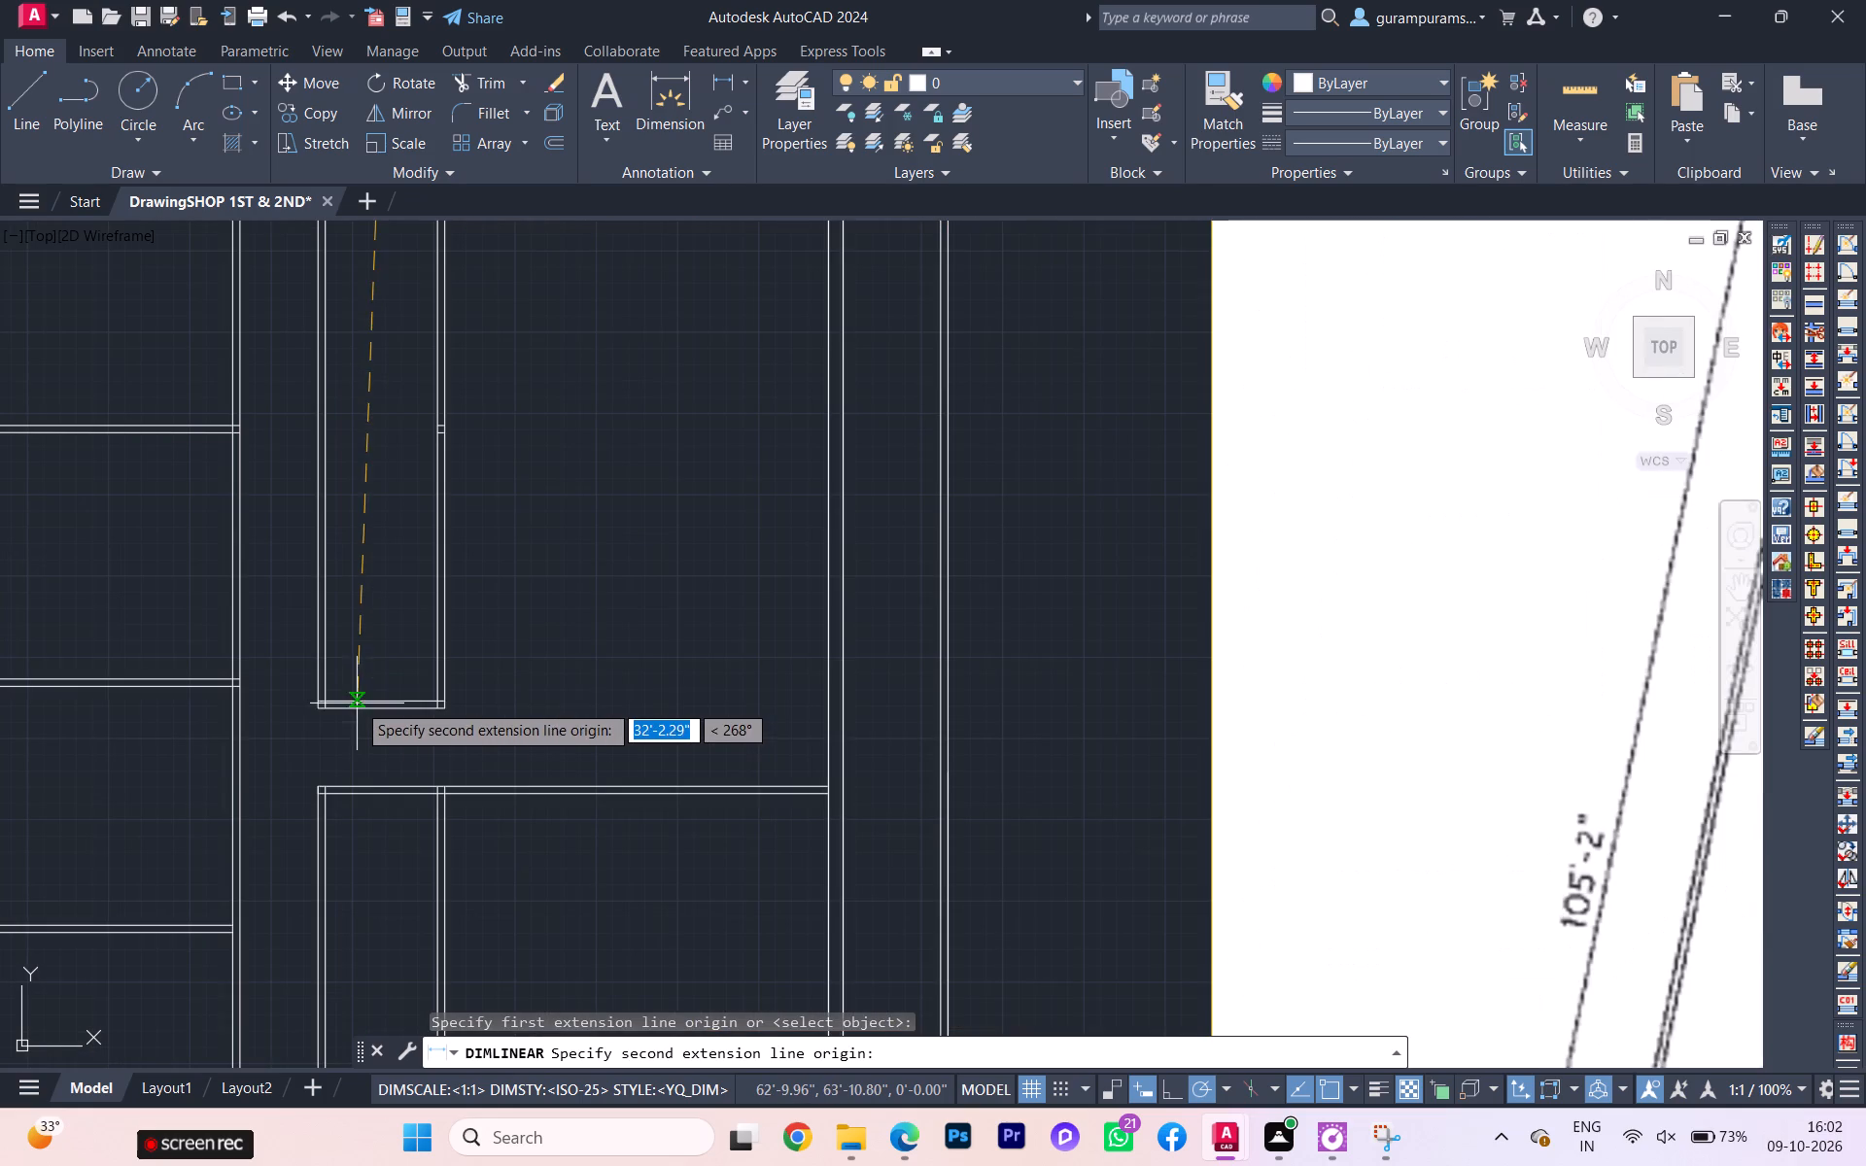
left_click(371, 698)
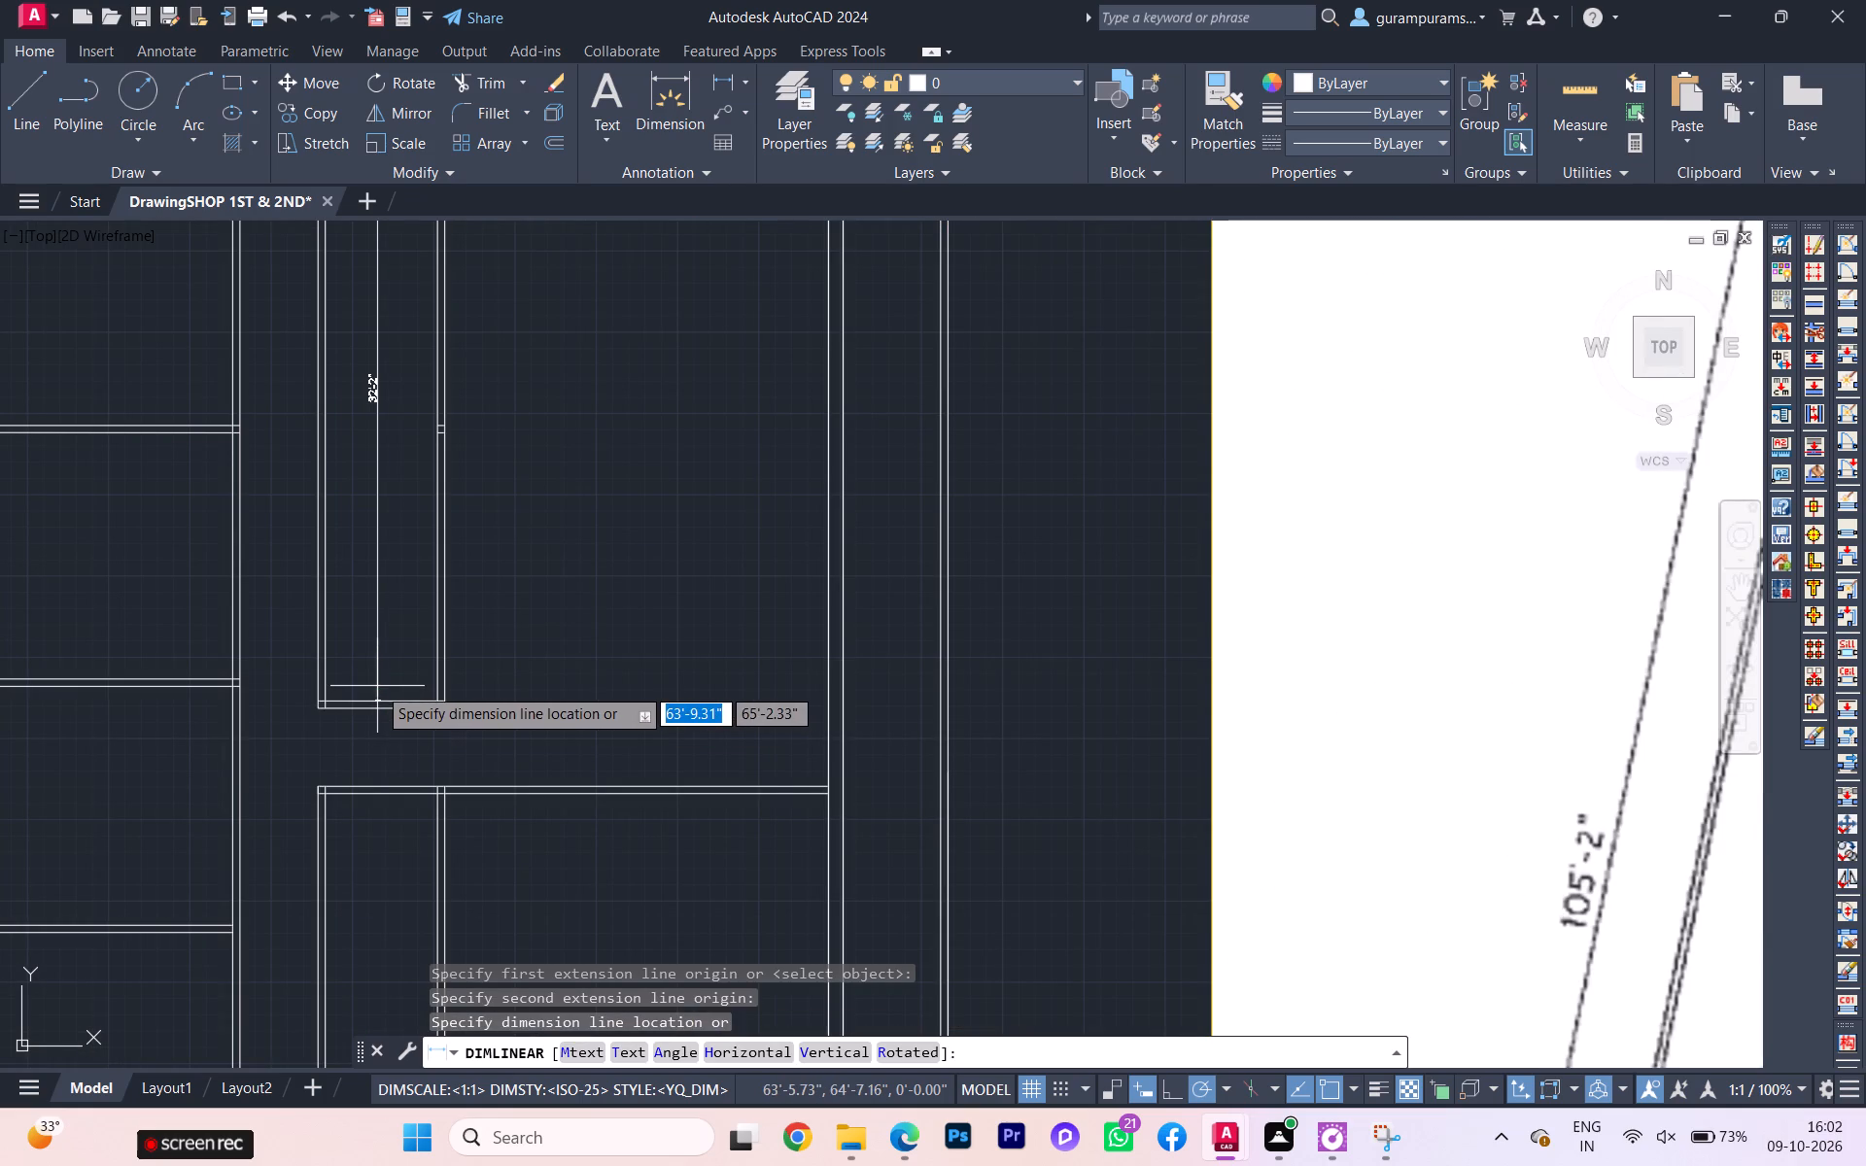
scroll(390, 751, "down", 1)
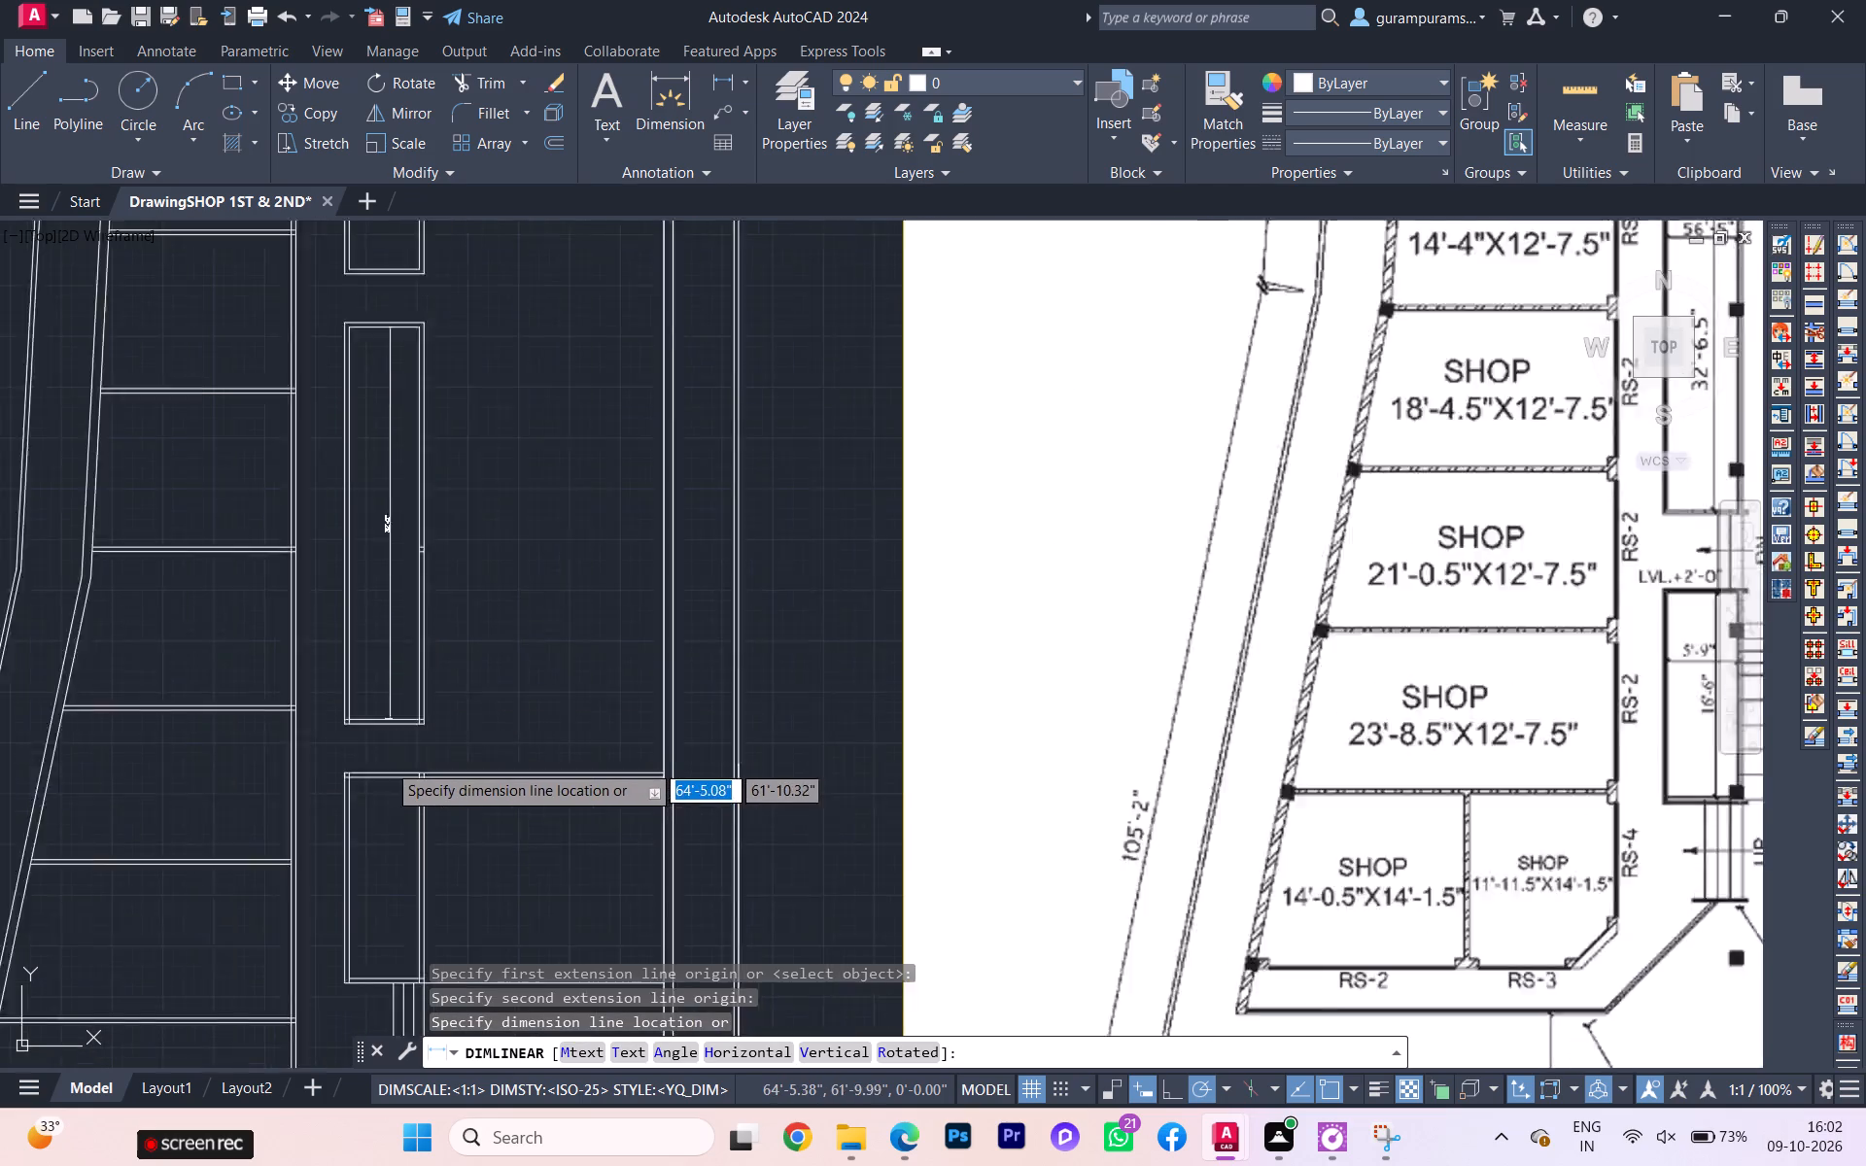
scroll(386, 766, "down", 2)
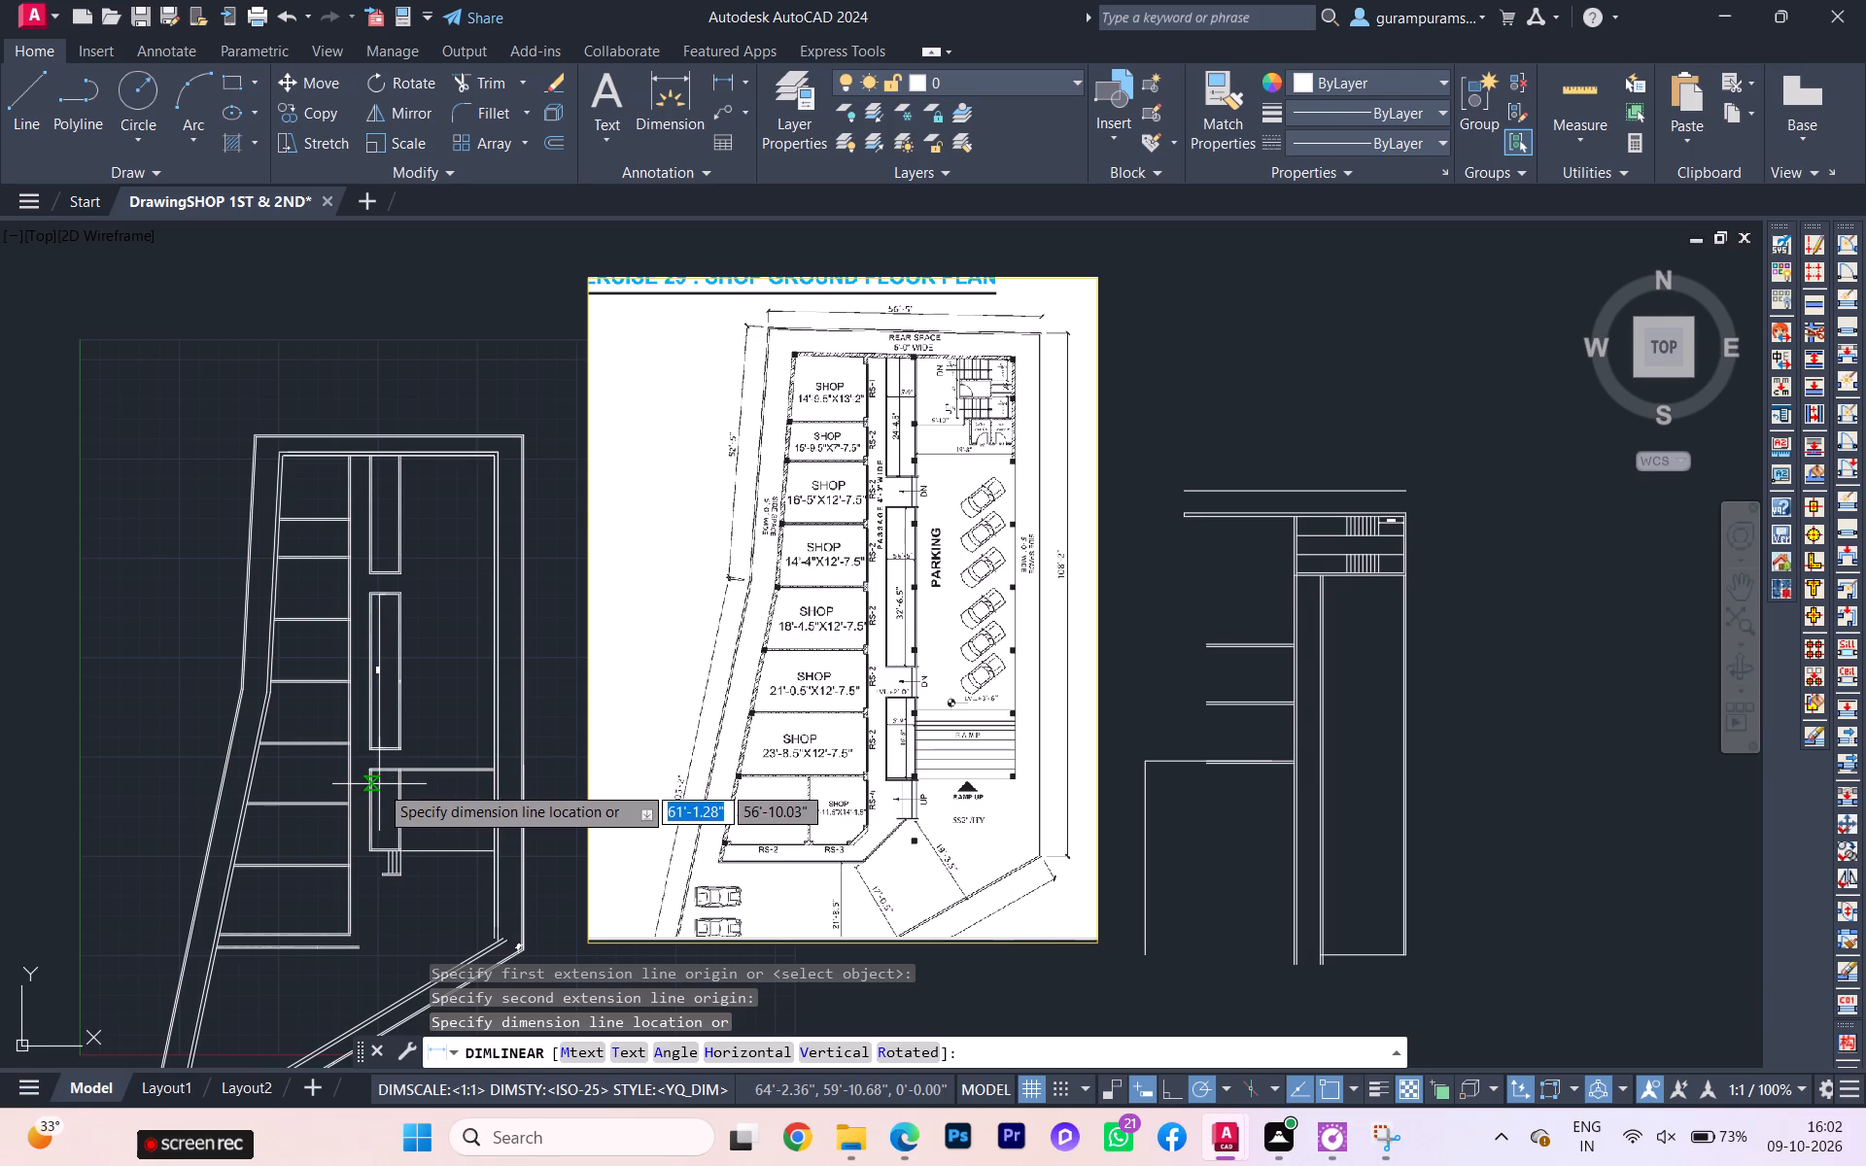
key("Escape")
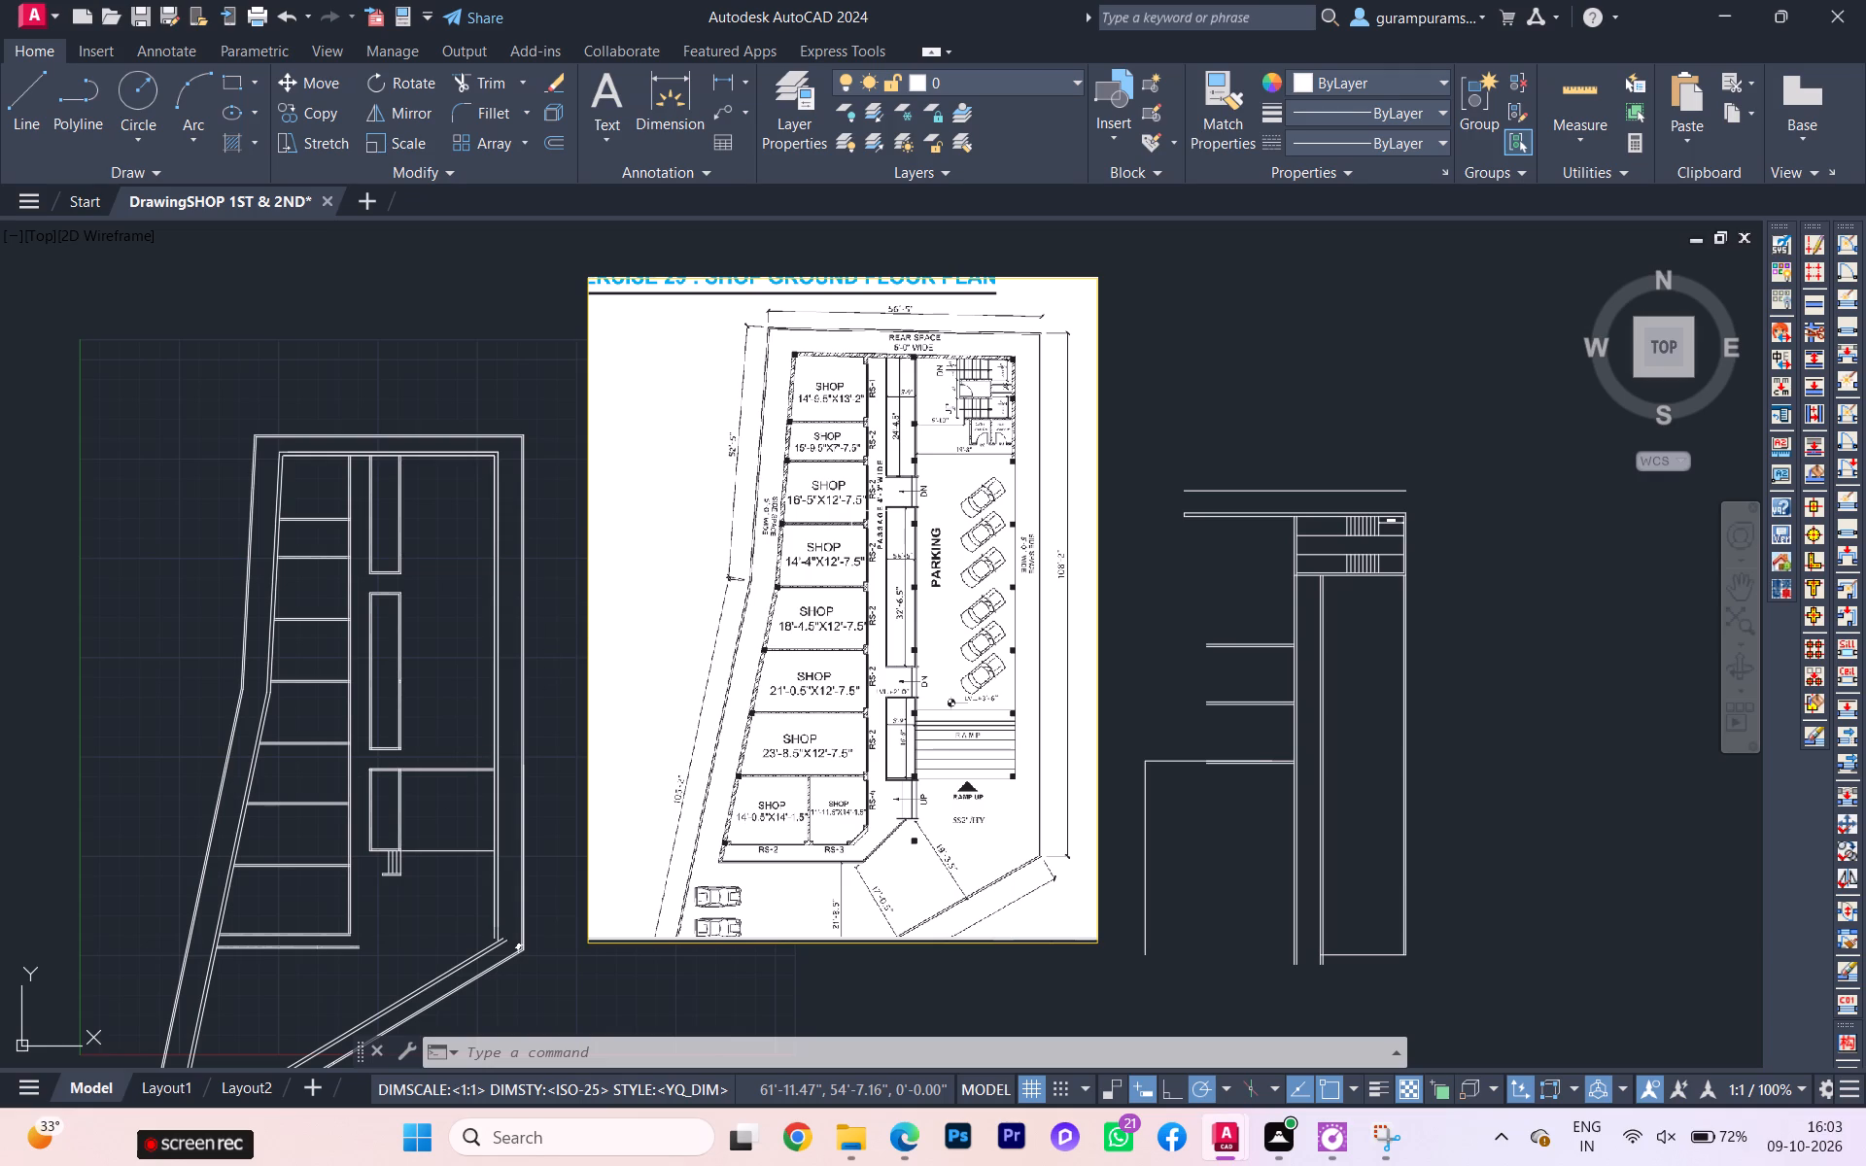
Examine the reference plan's block lengths along the passage, the DN steps, and the staircase and parking dimensions against the drawing.
scroll(851, 511, "up", 1)
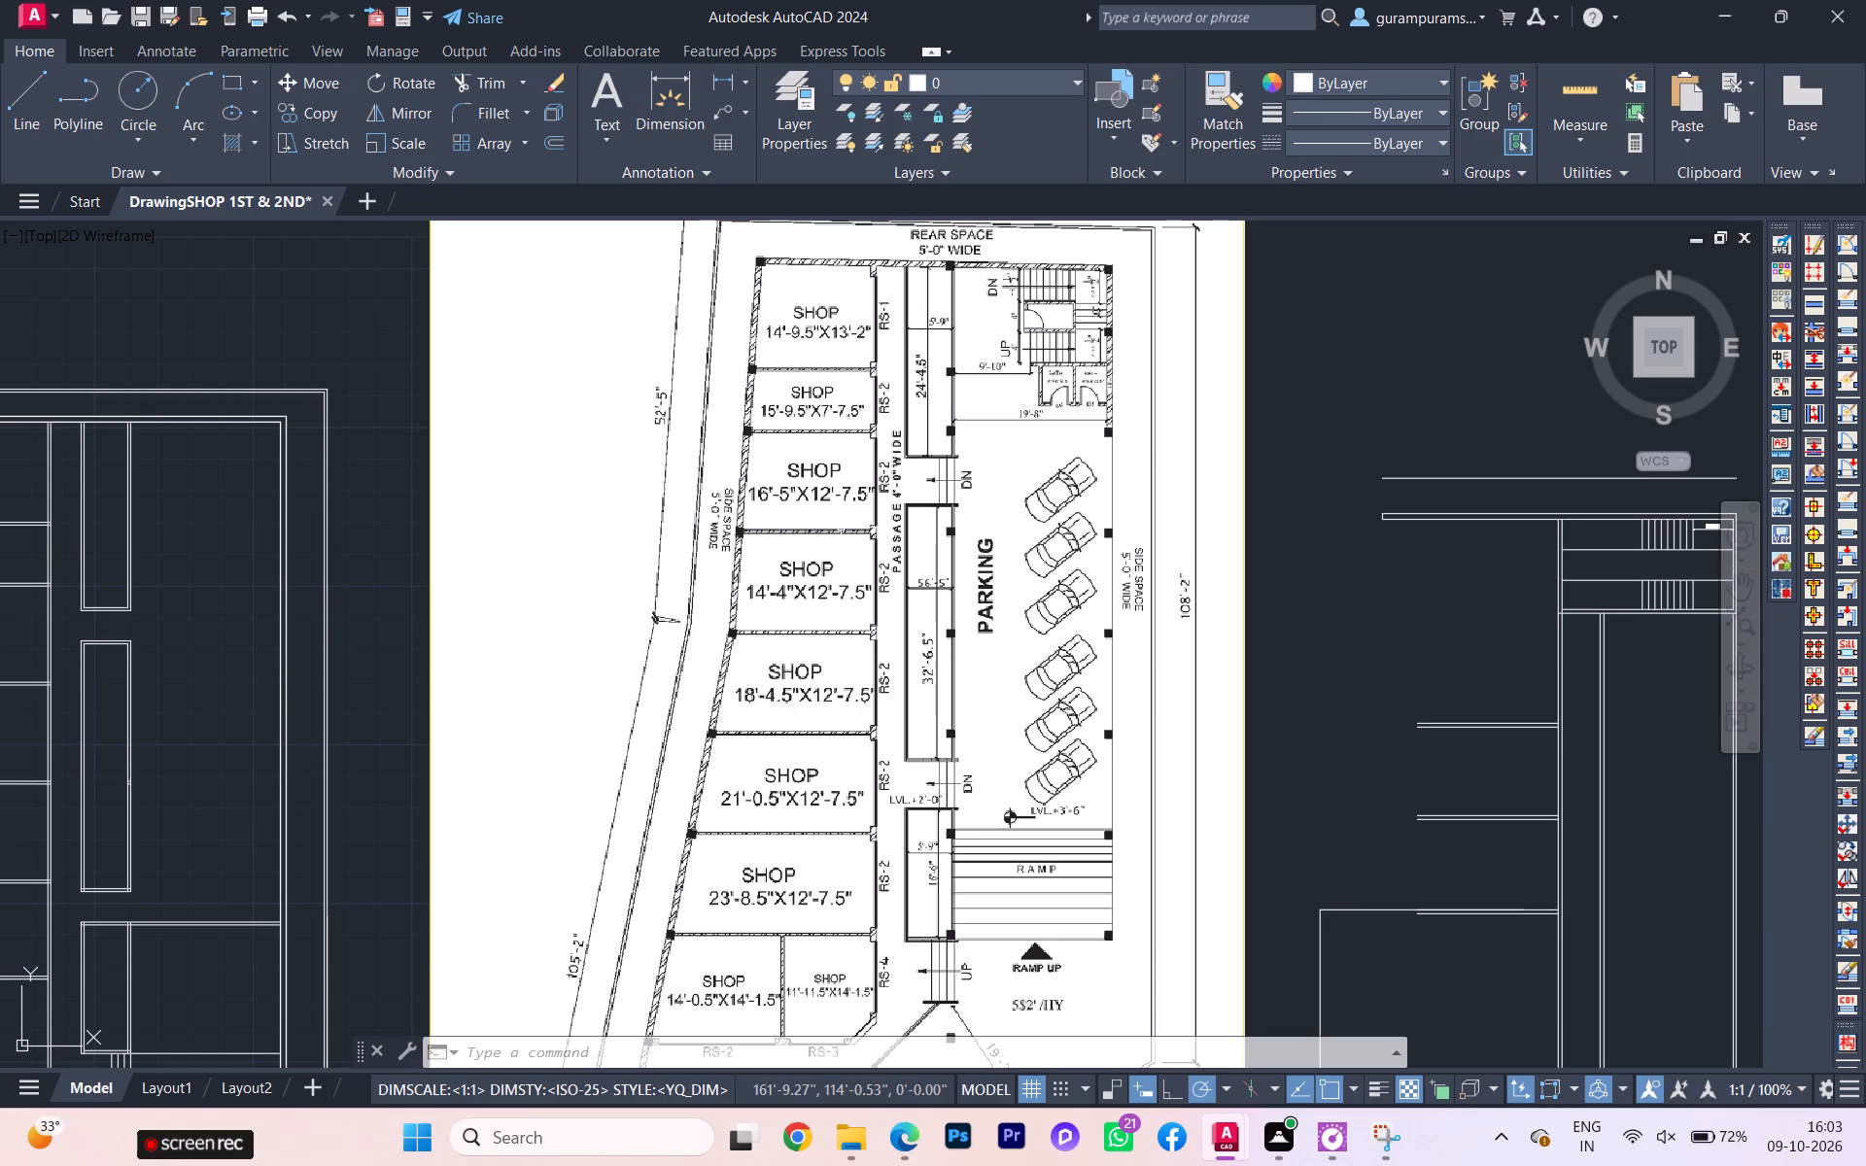
scroll(834, 534, "down", 1)
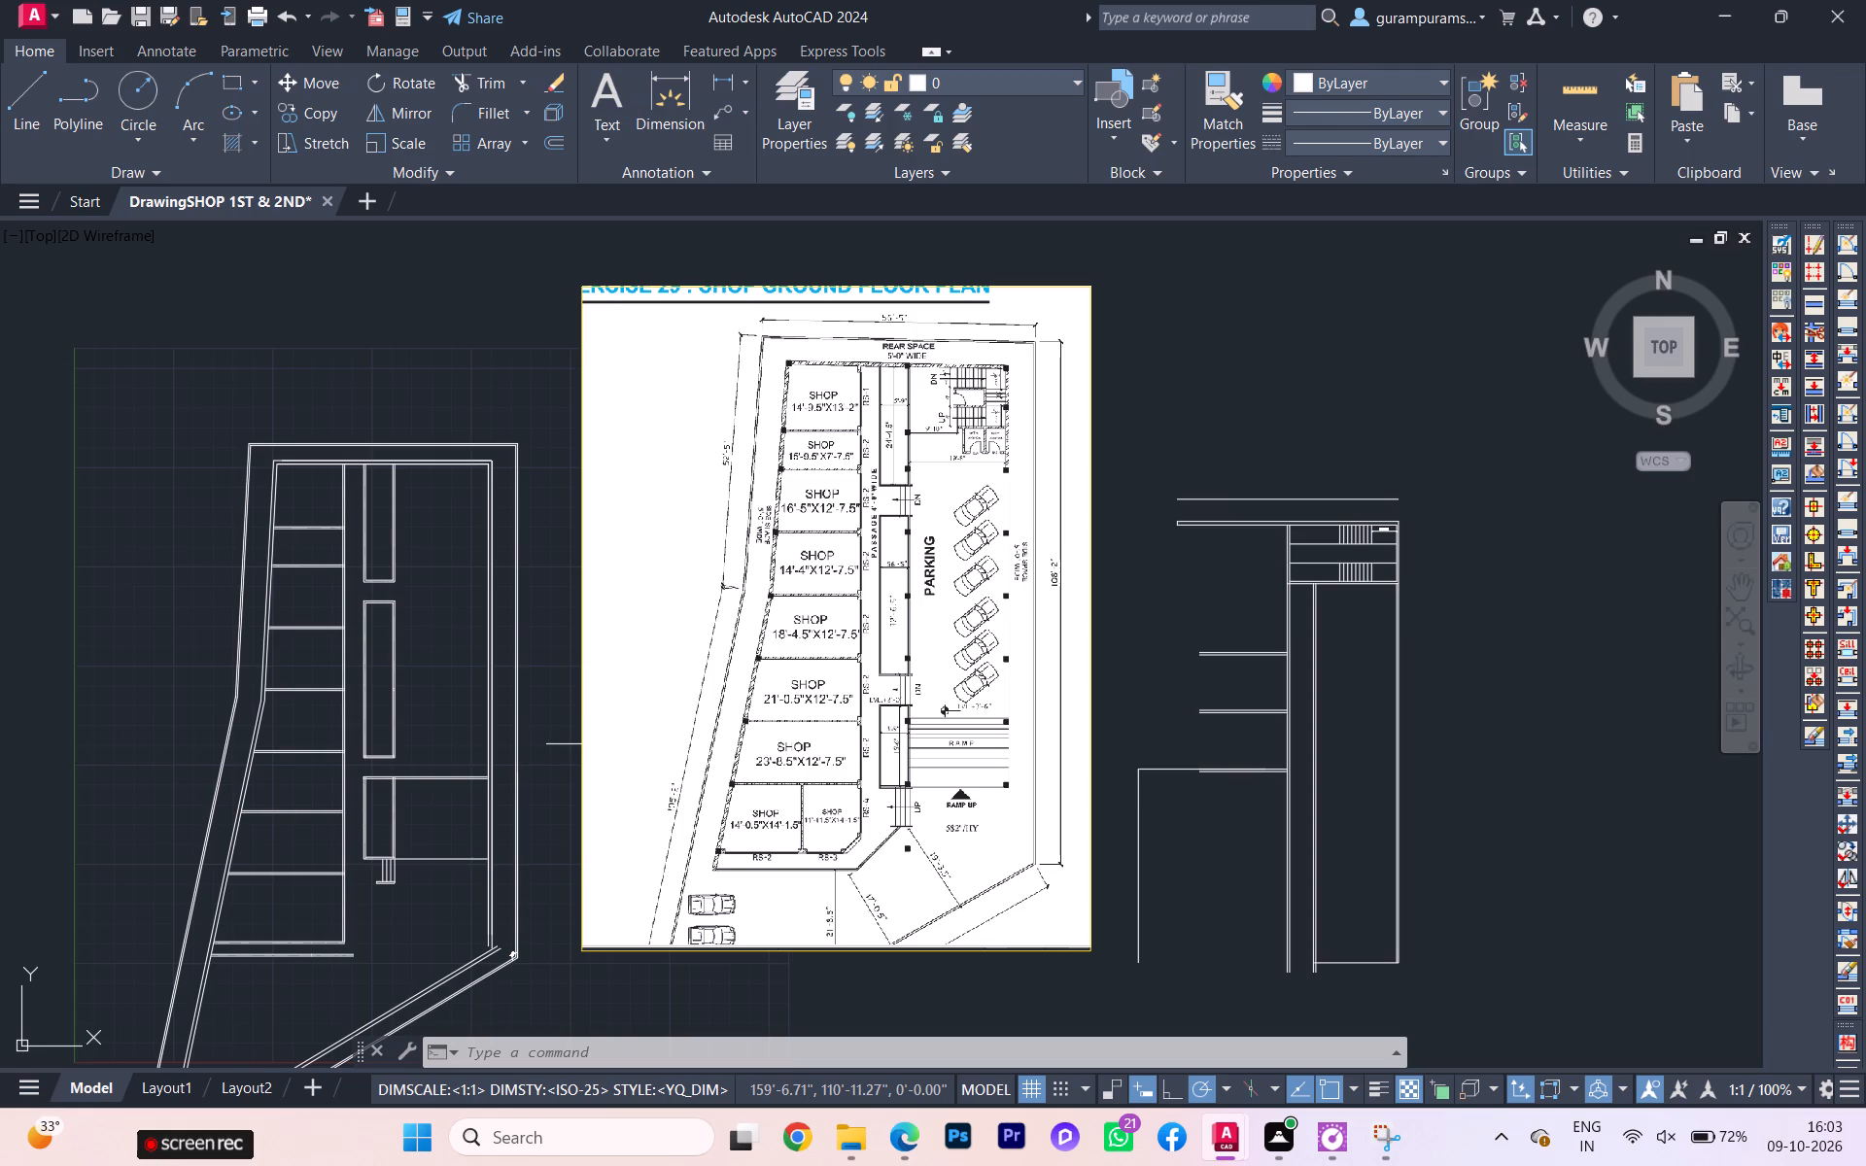
scroll(490, 737, "up", 1)
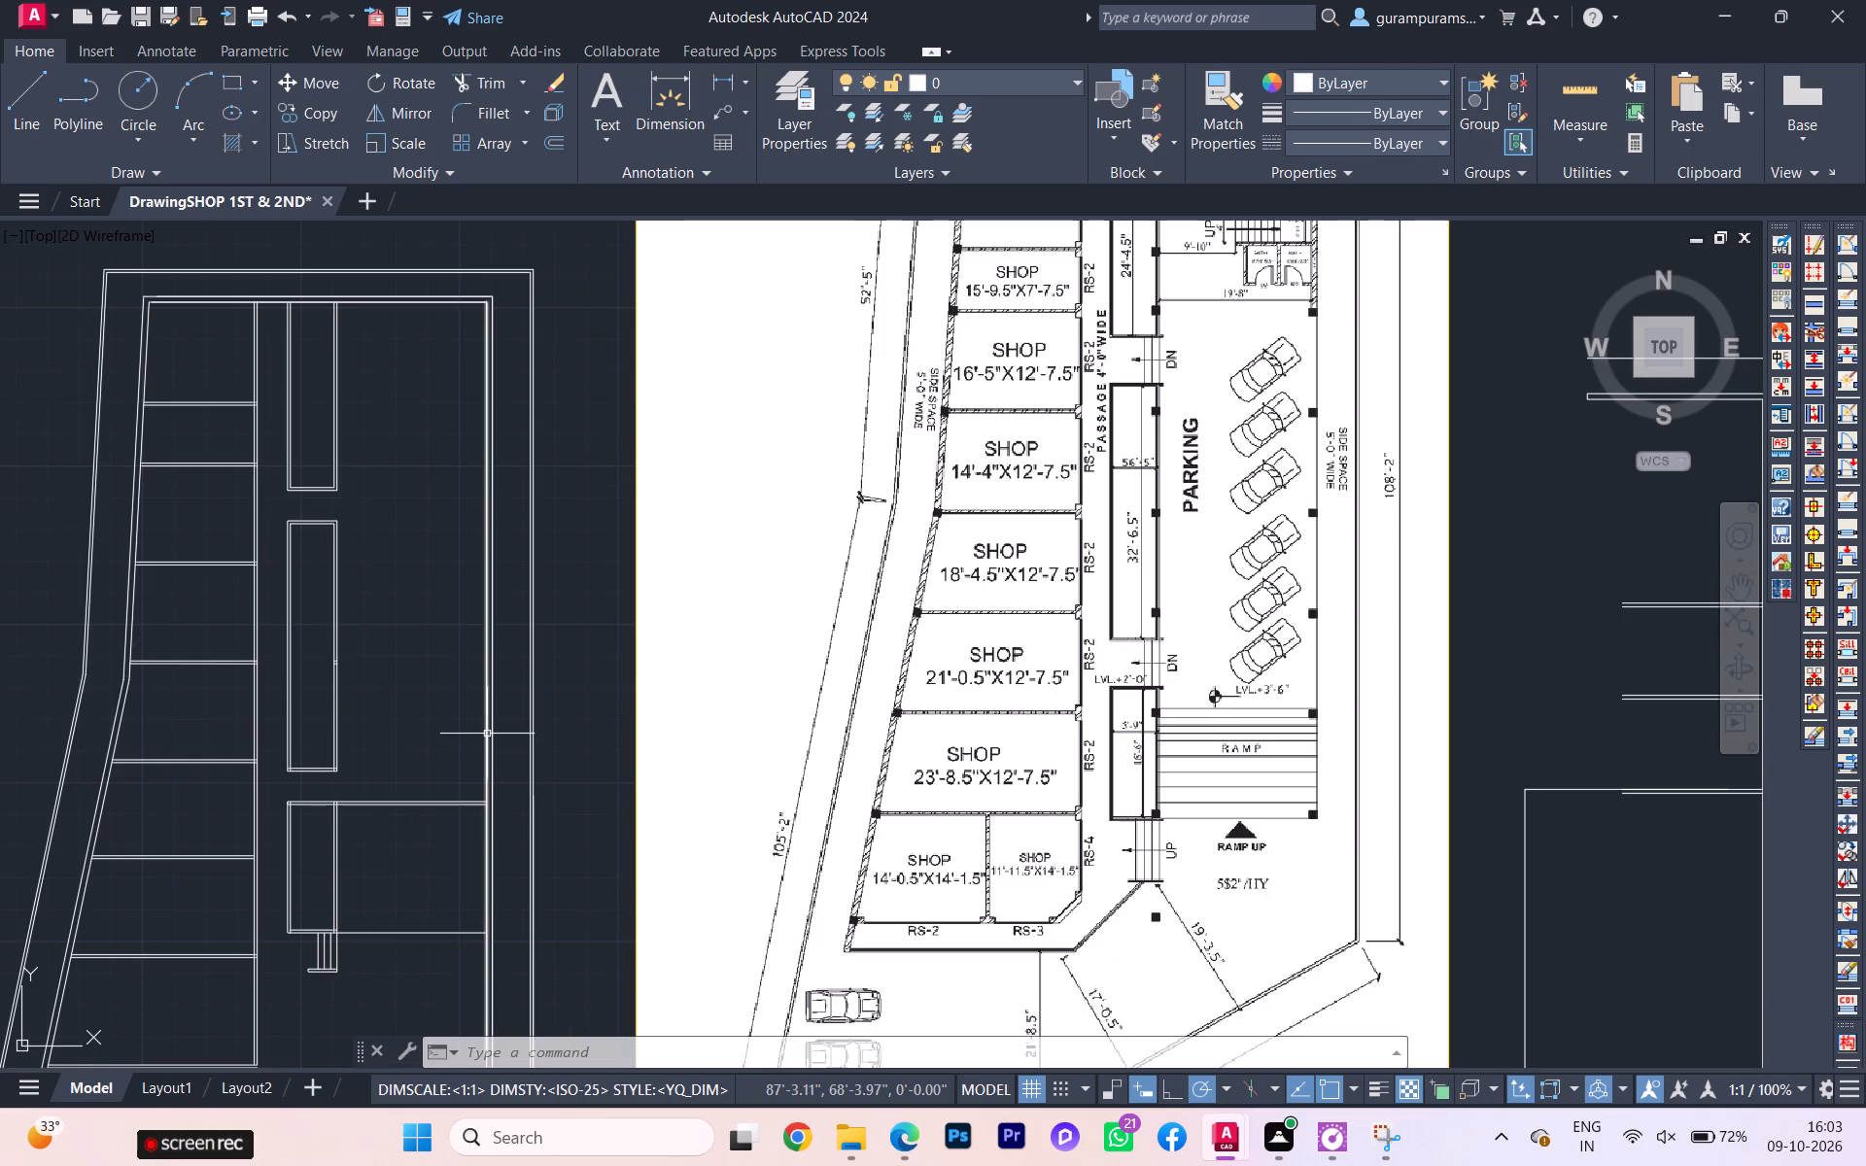
scroll(489, 721, "down", 1)
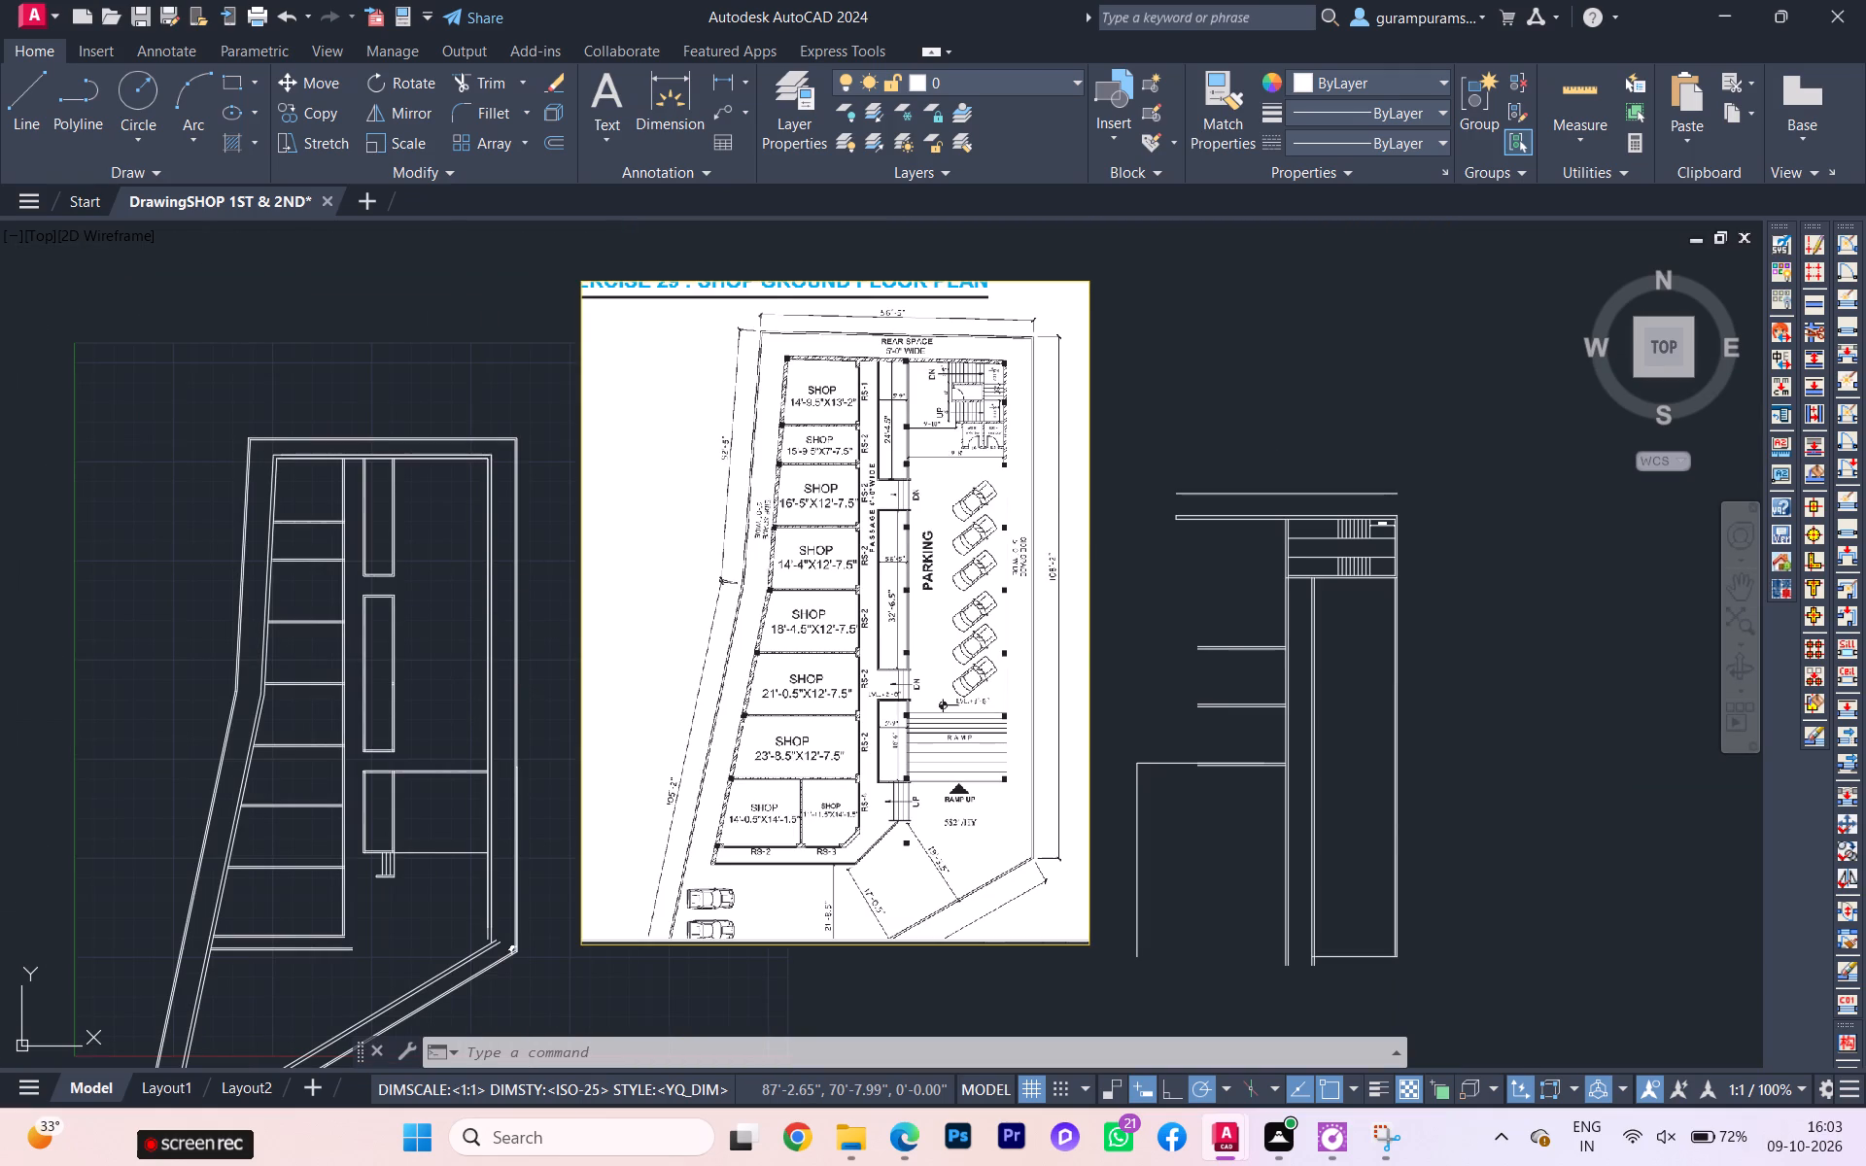
scroll(500, 510, "up", 1)
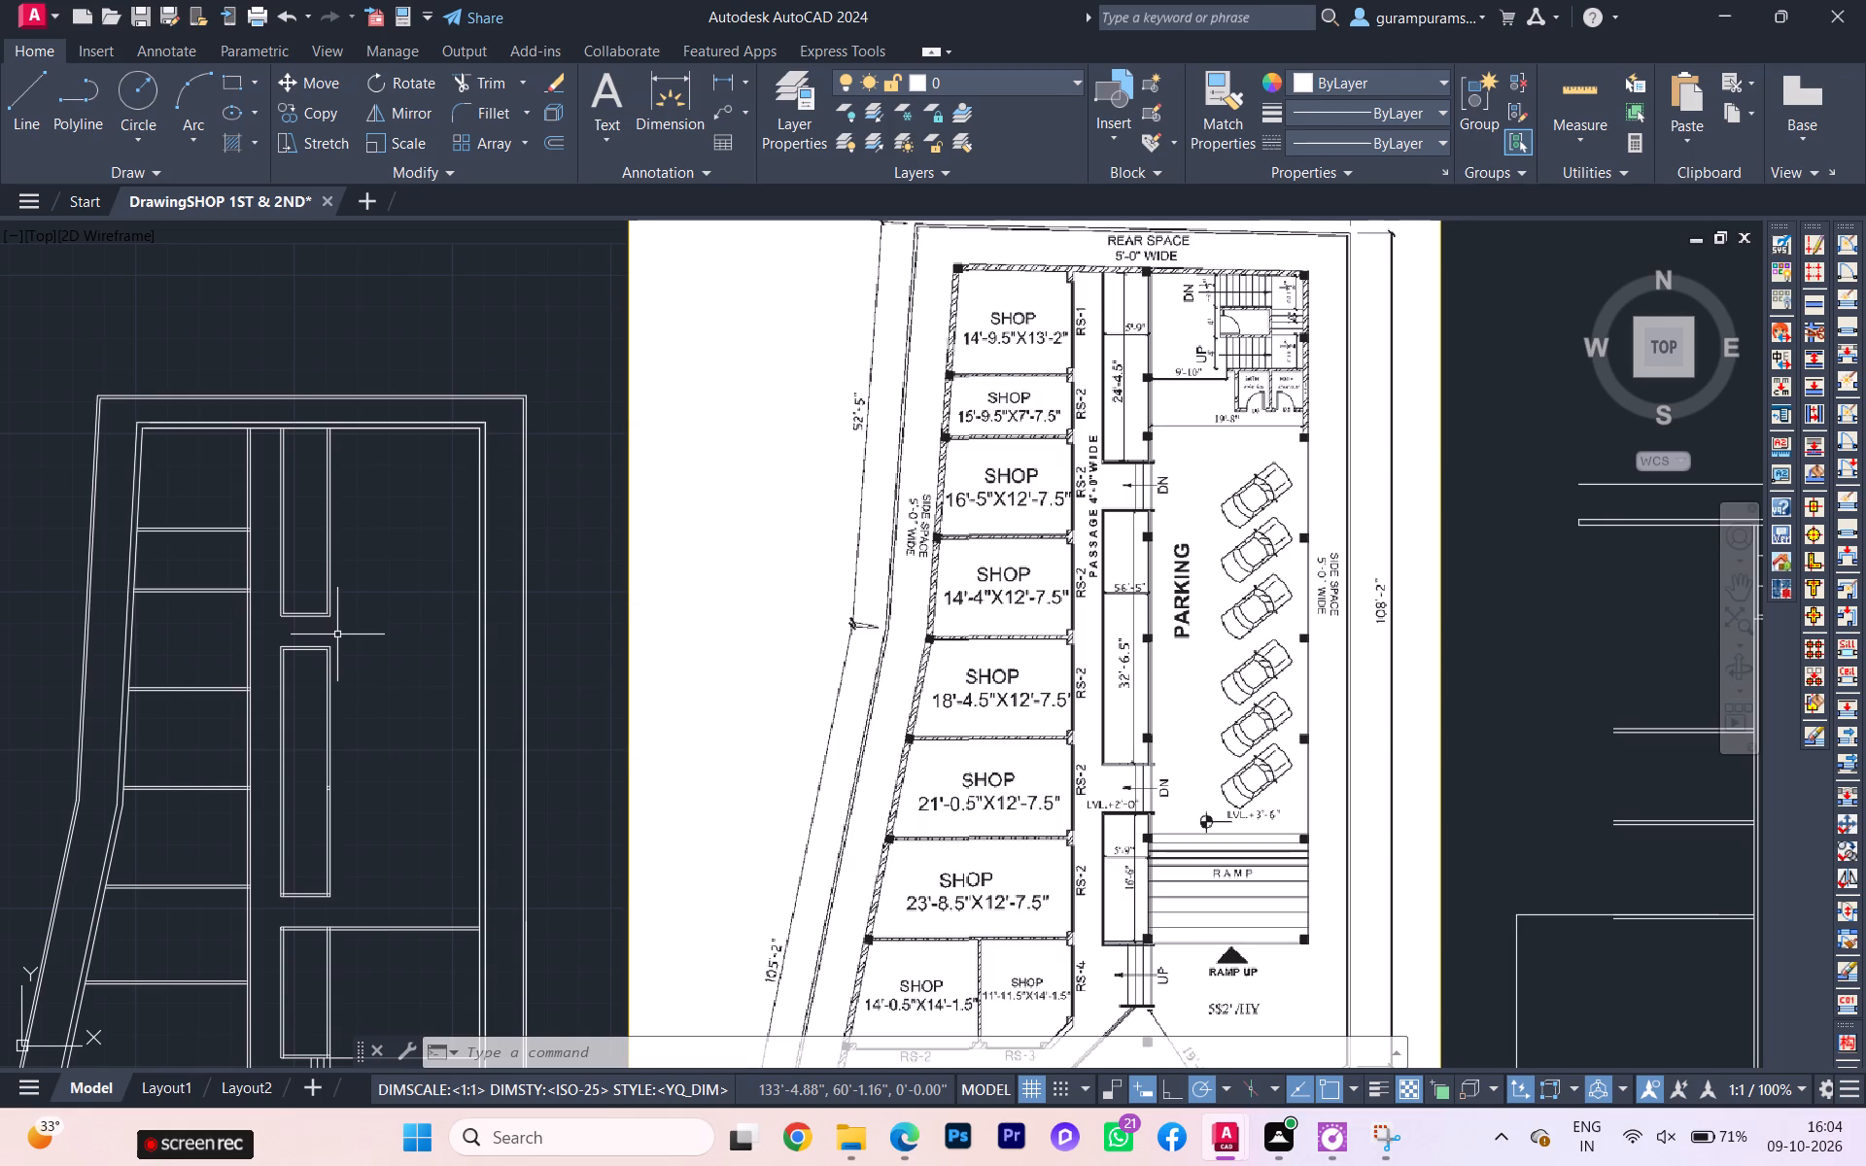
scroll(1051, 479, "up", 1)
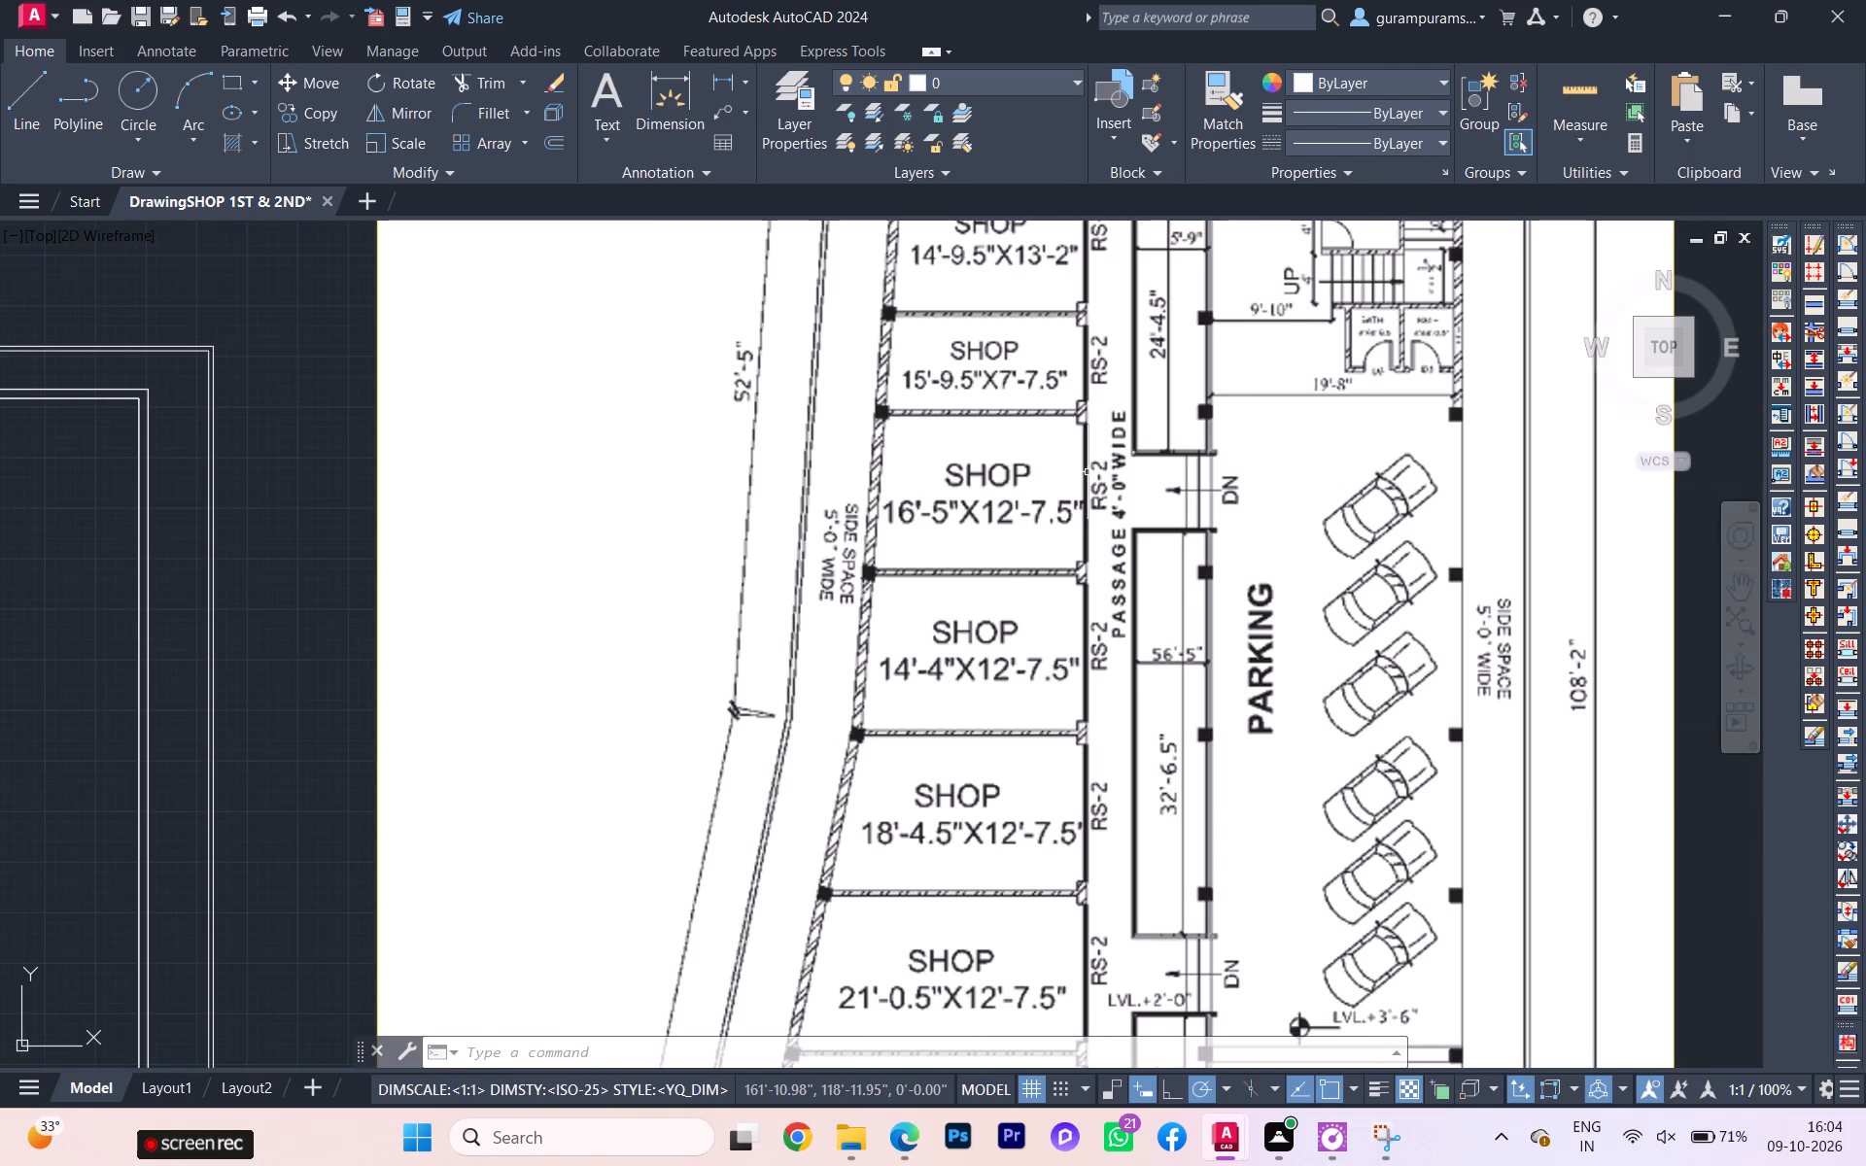
scroll(1108, 470, "down", 1)
scroll(1378, 262, "up", 1)
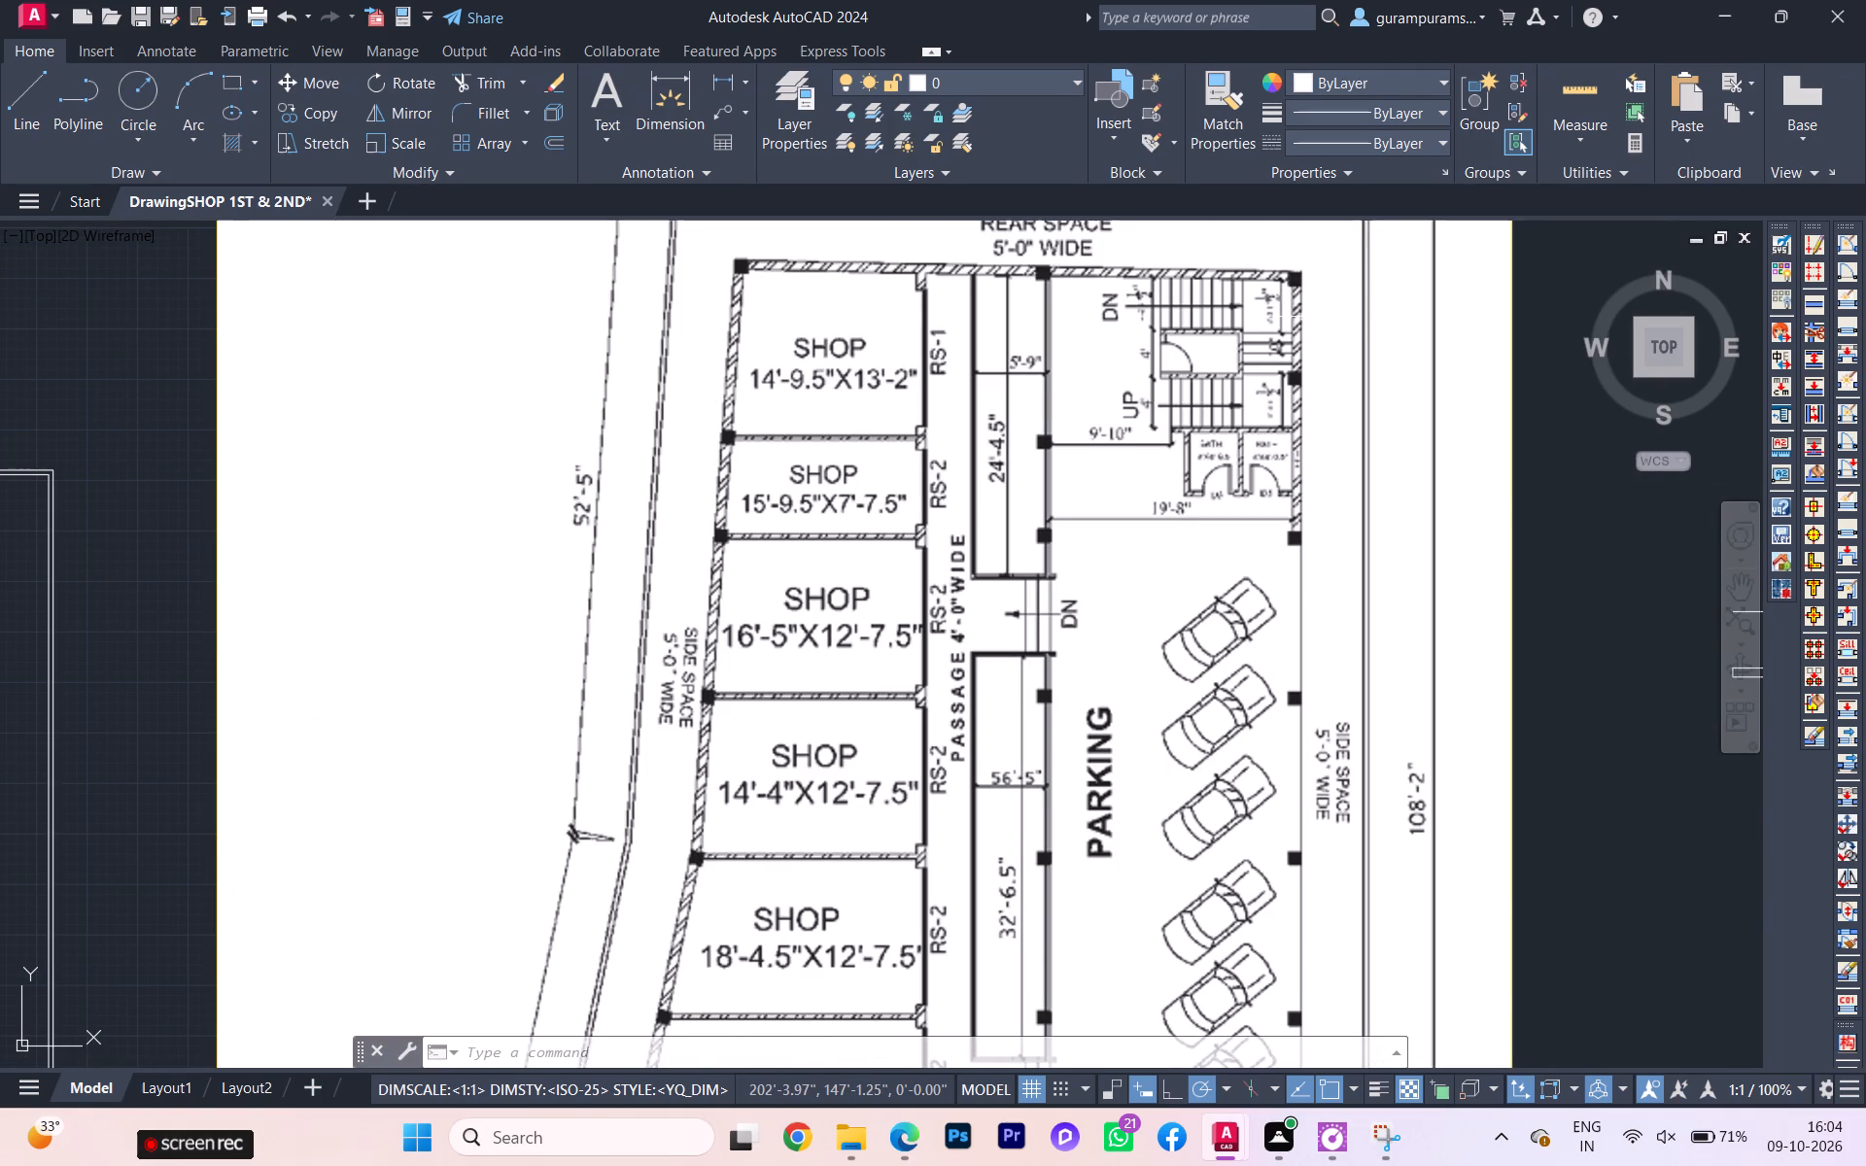
scroll(1253, 335, "up", 1)
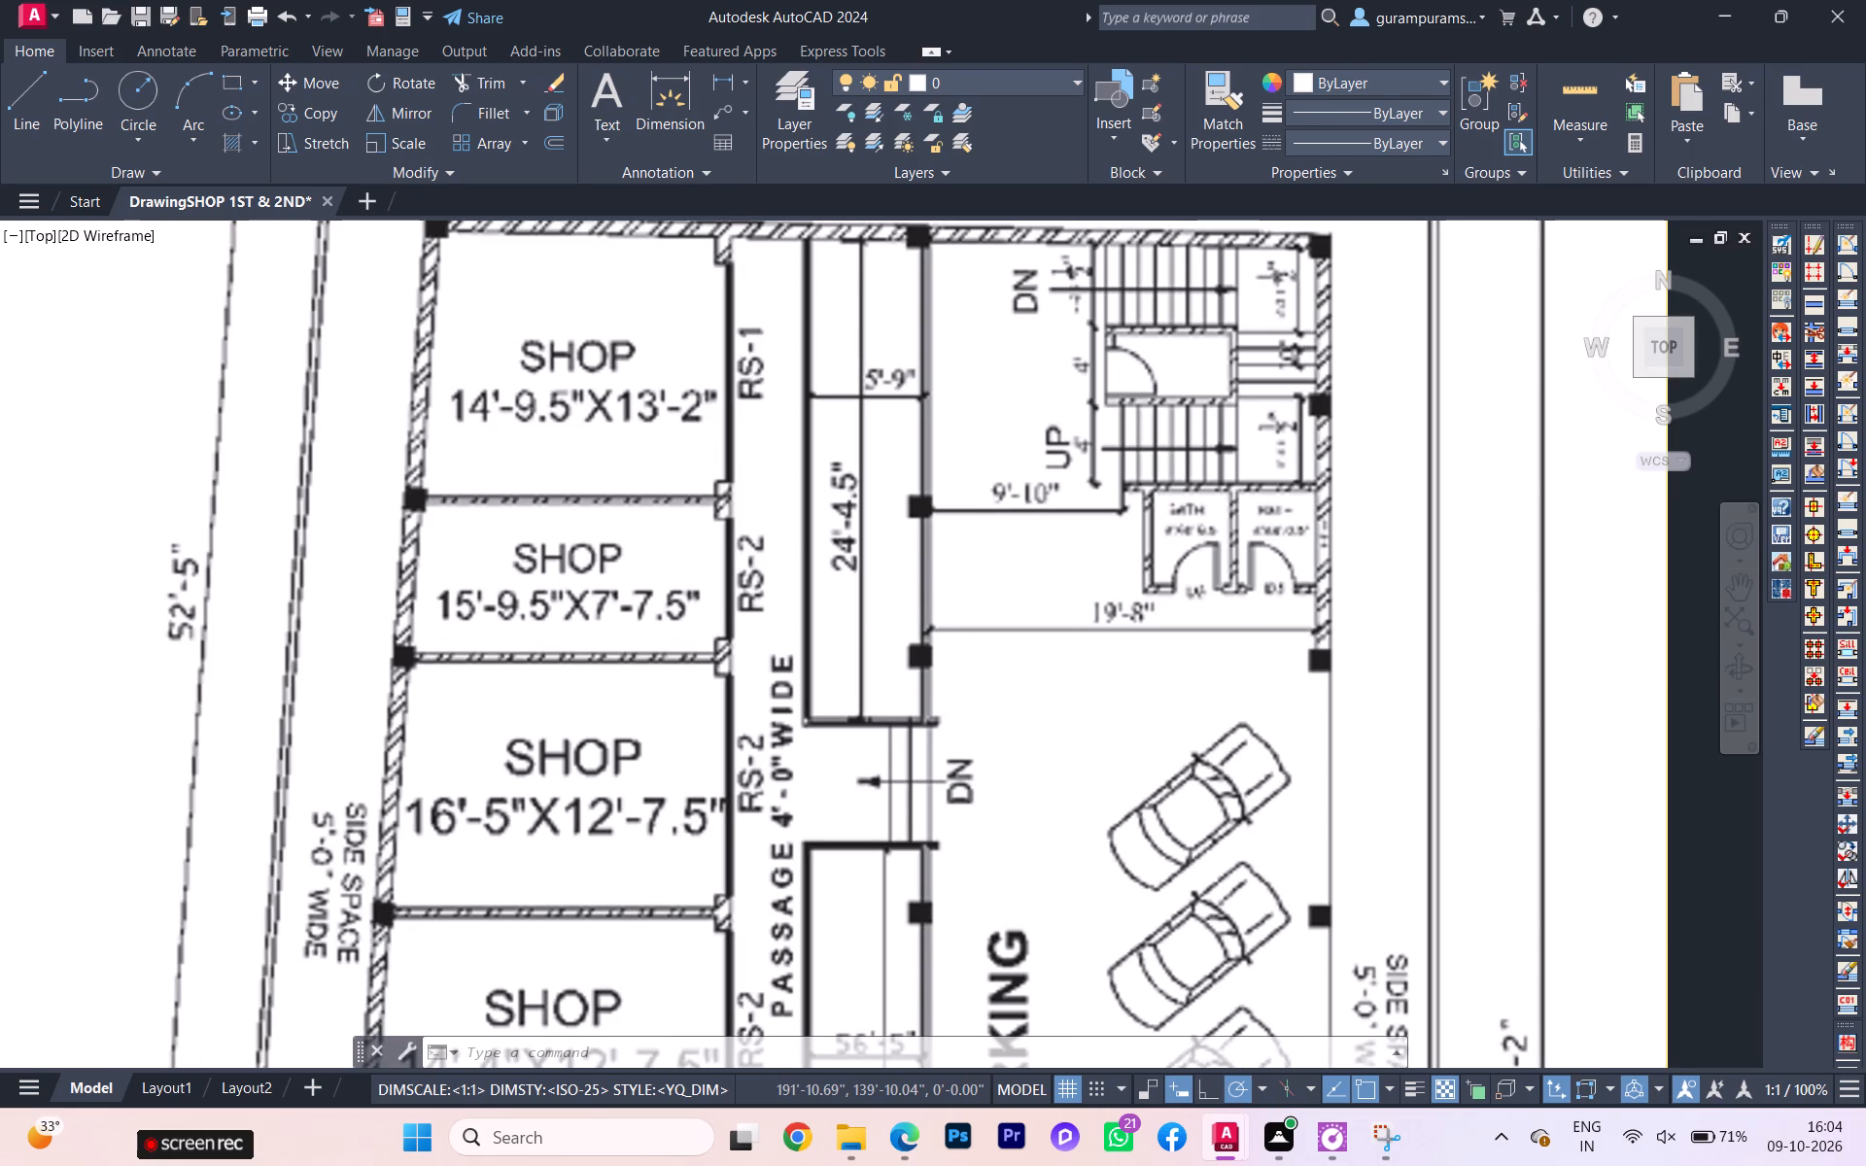
Switch to the PDF workbook in Edge and examine the Exercise 29 shop ground floor plan below the site plan.
left_click(867, 1154)
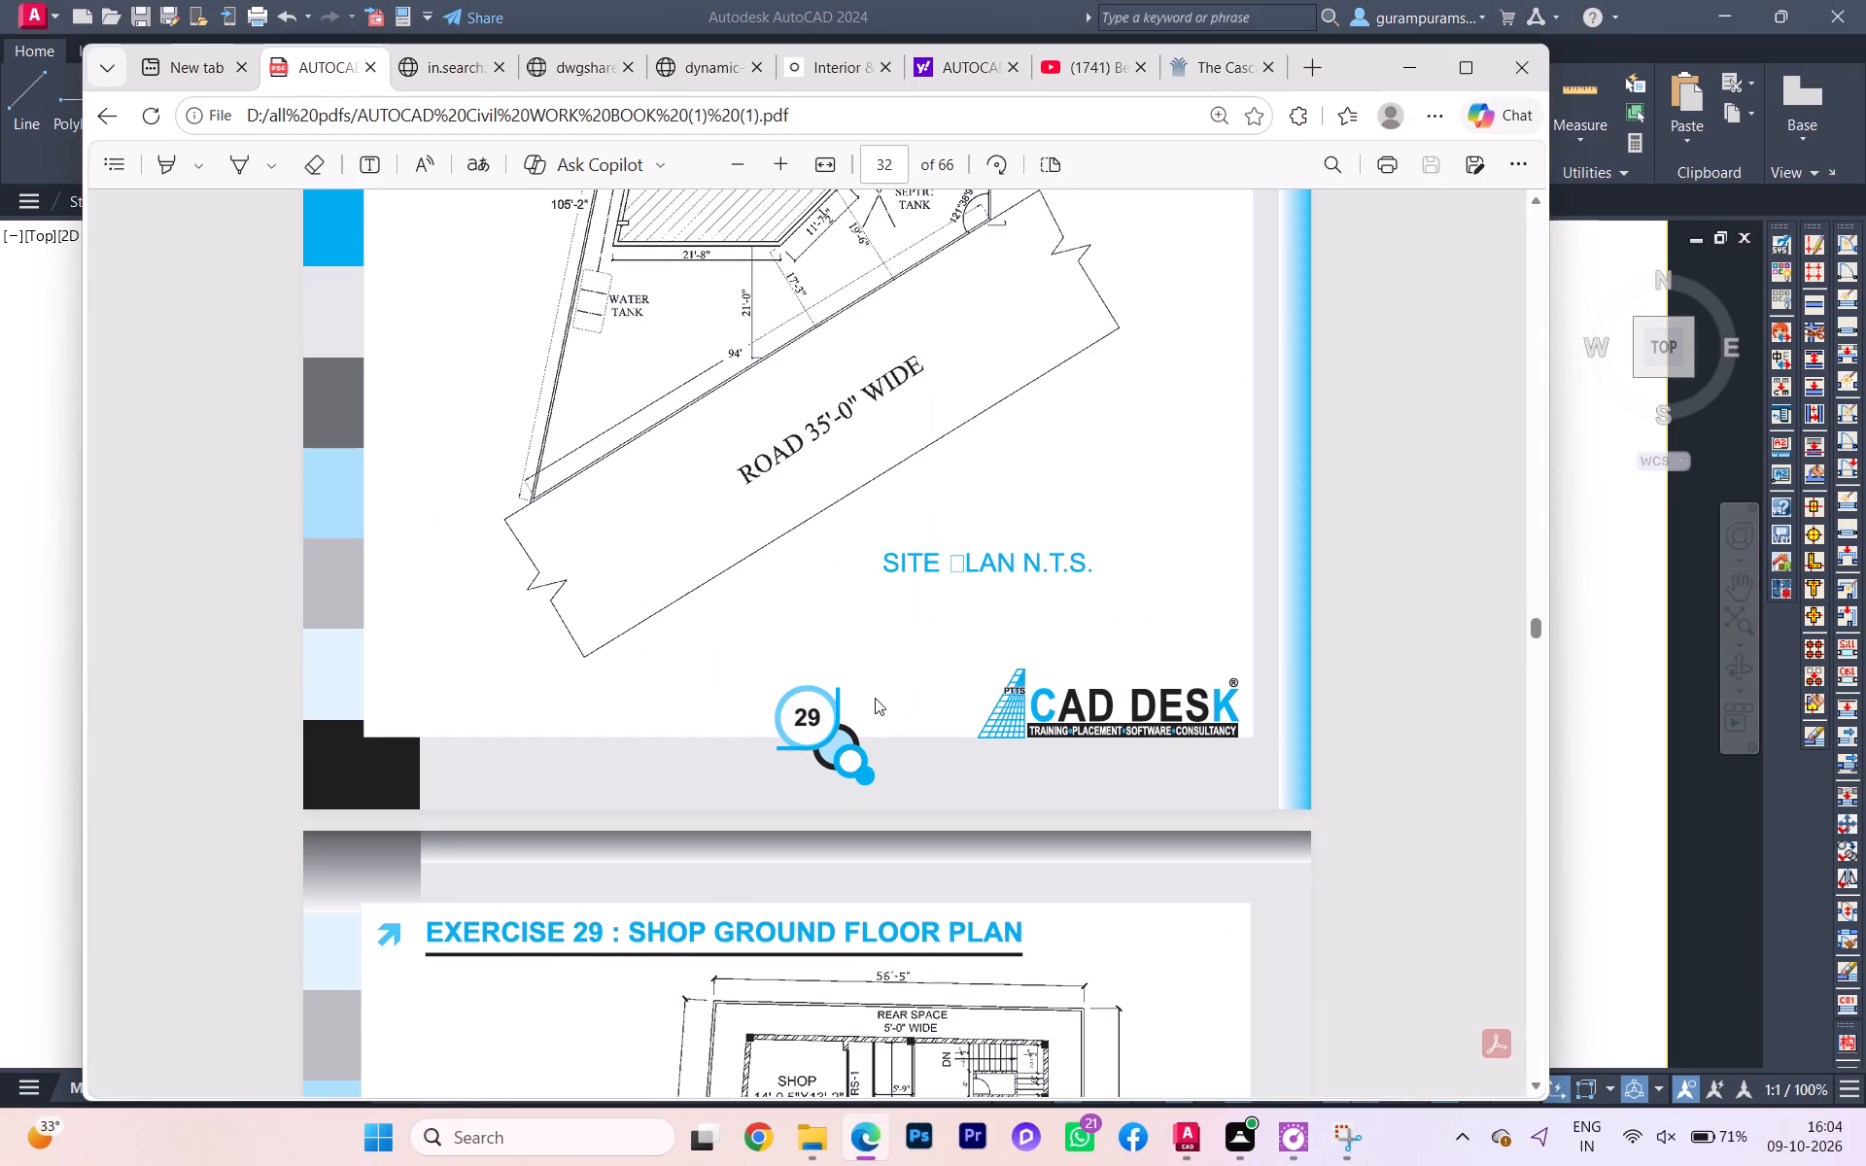
scroll(883, 679, "down", 1)
scroll(907, 762, "down", 1)
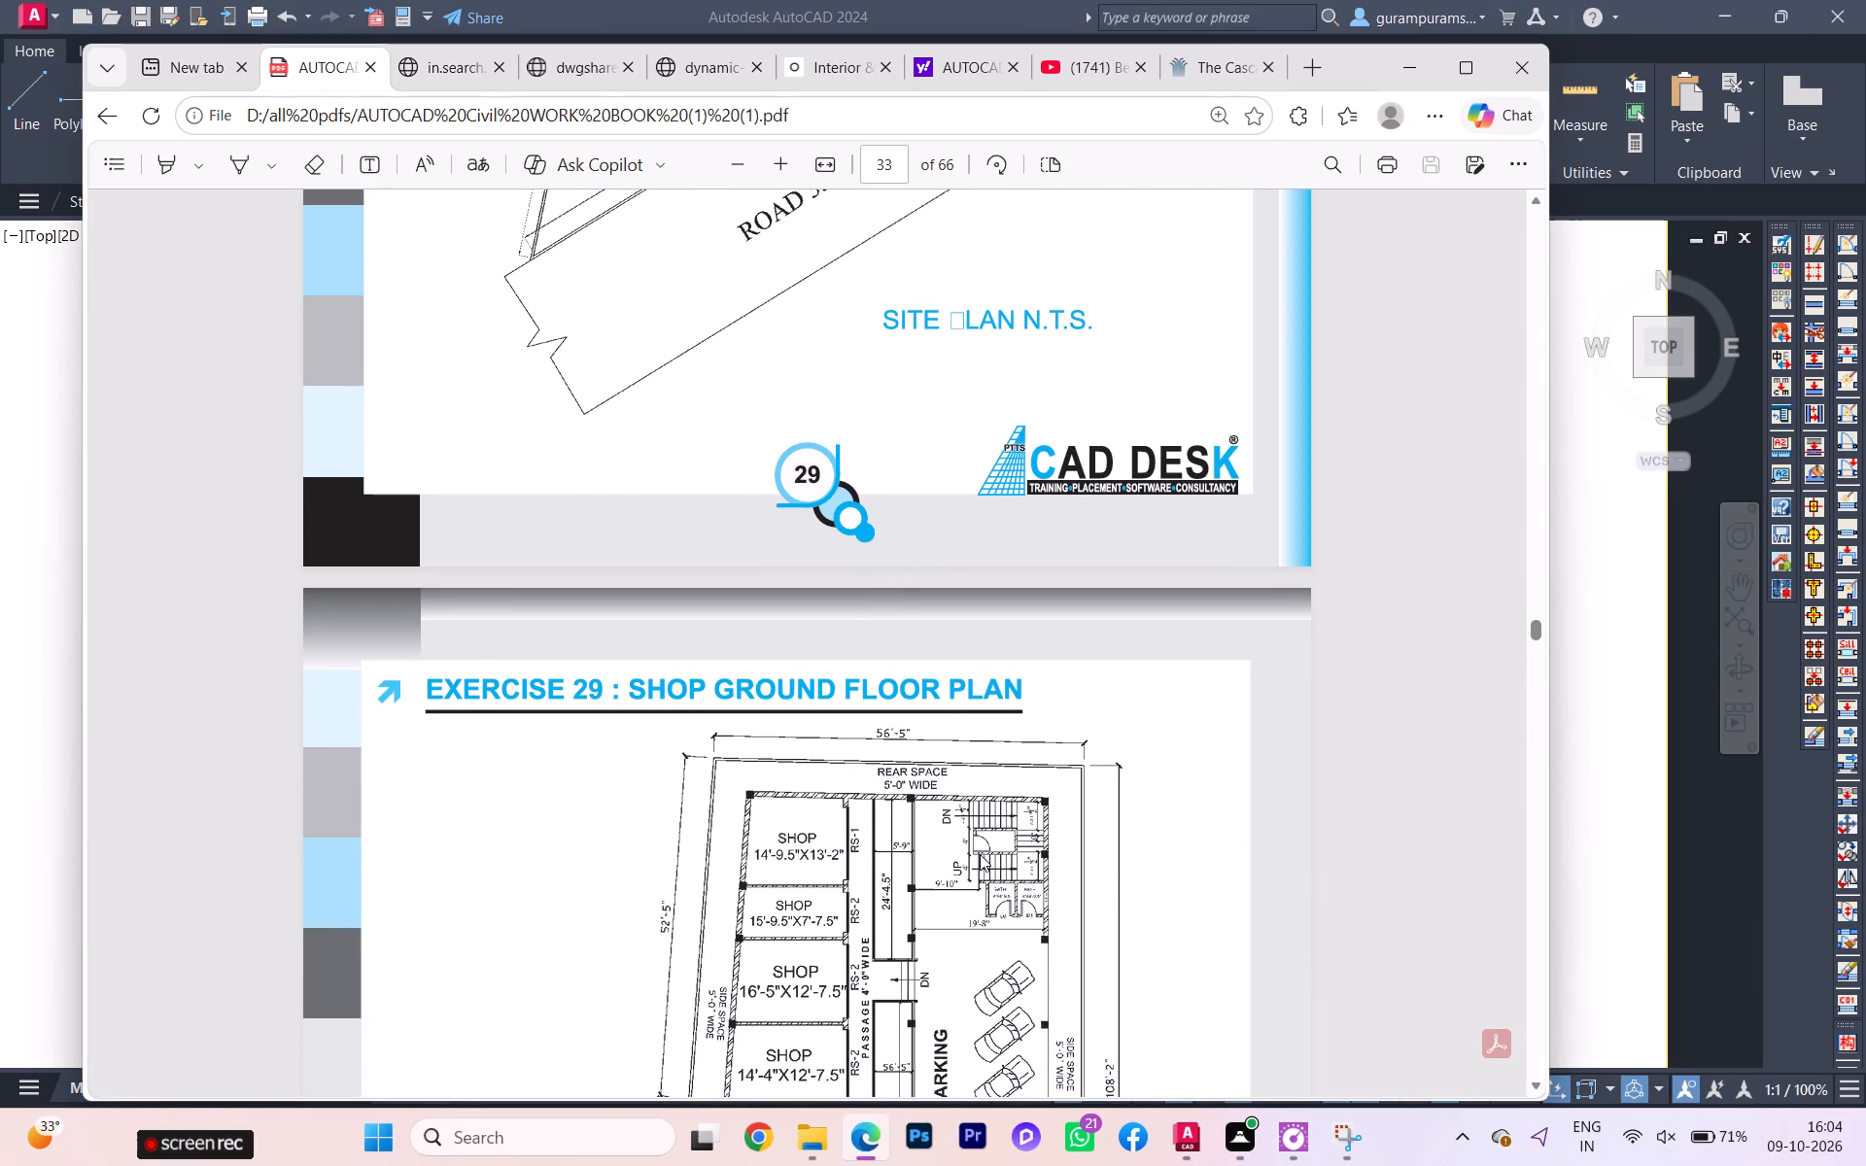
scroll(1014, 828, "up", 1)
scroll(1019, 828, "down", 1)
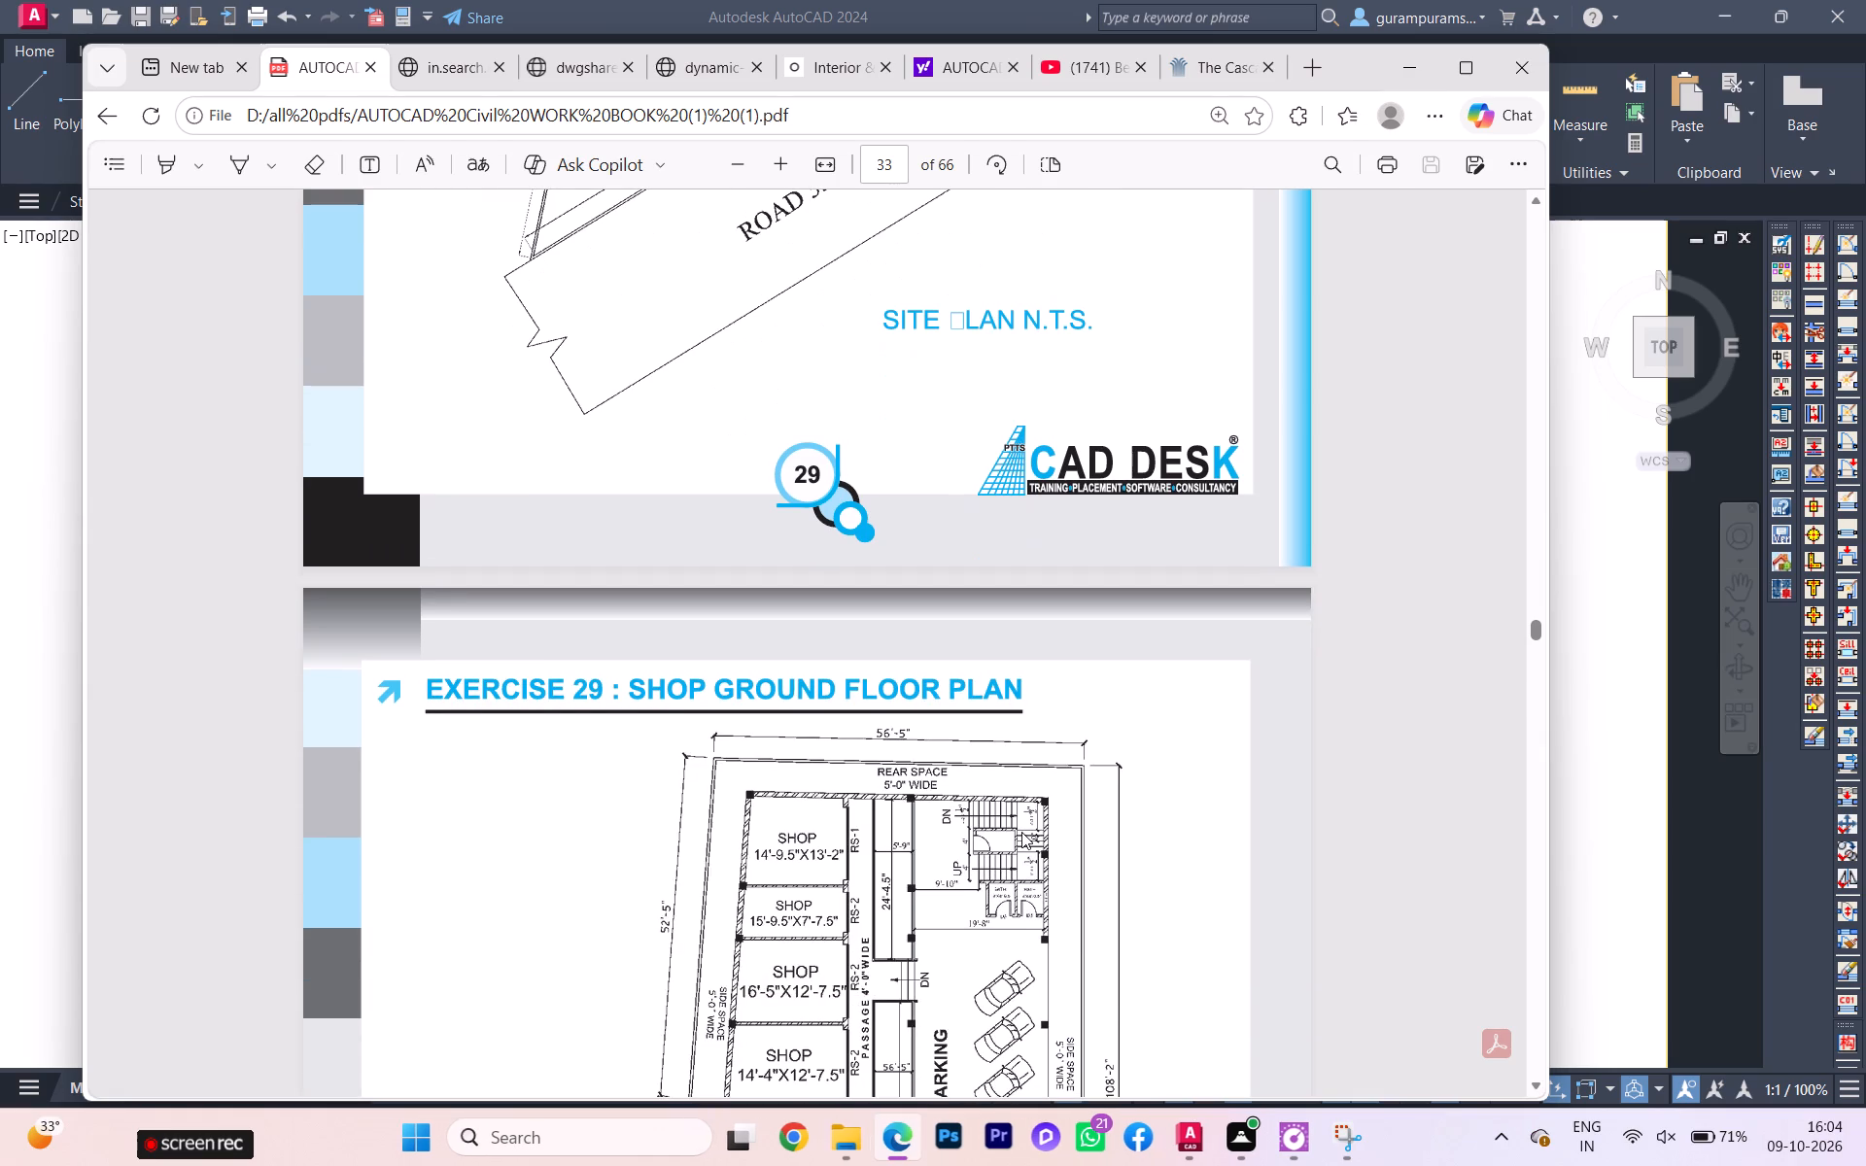
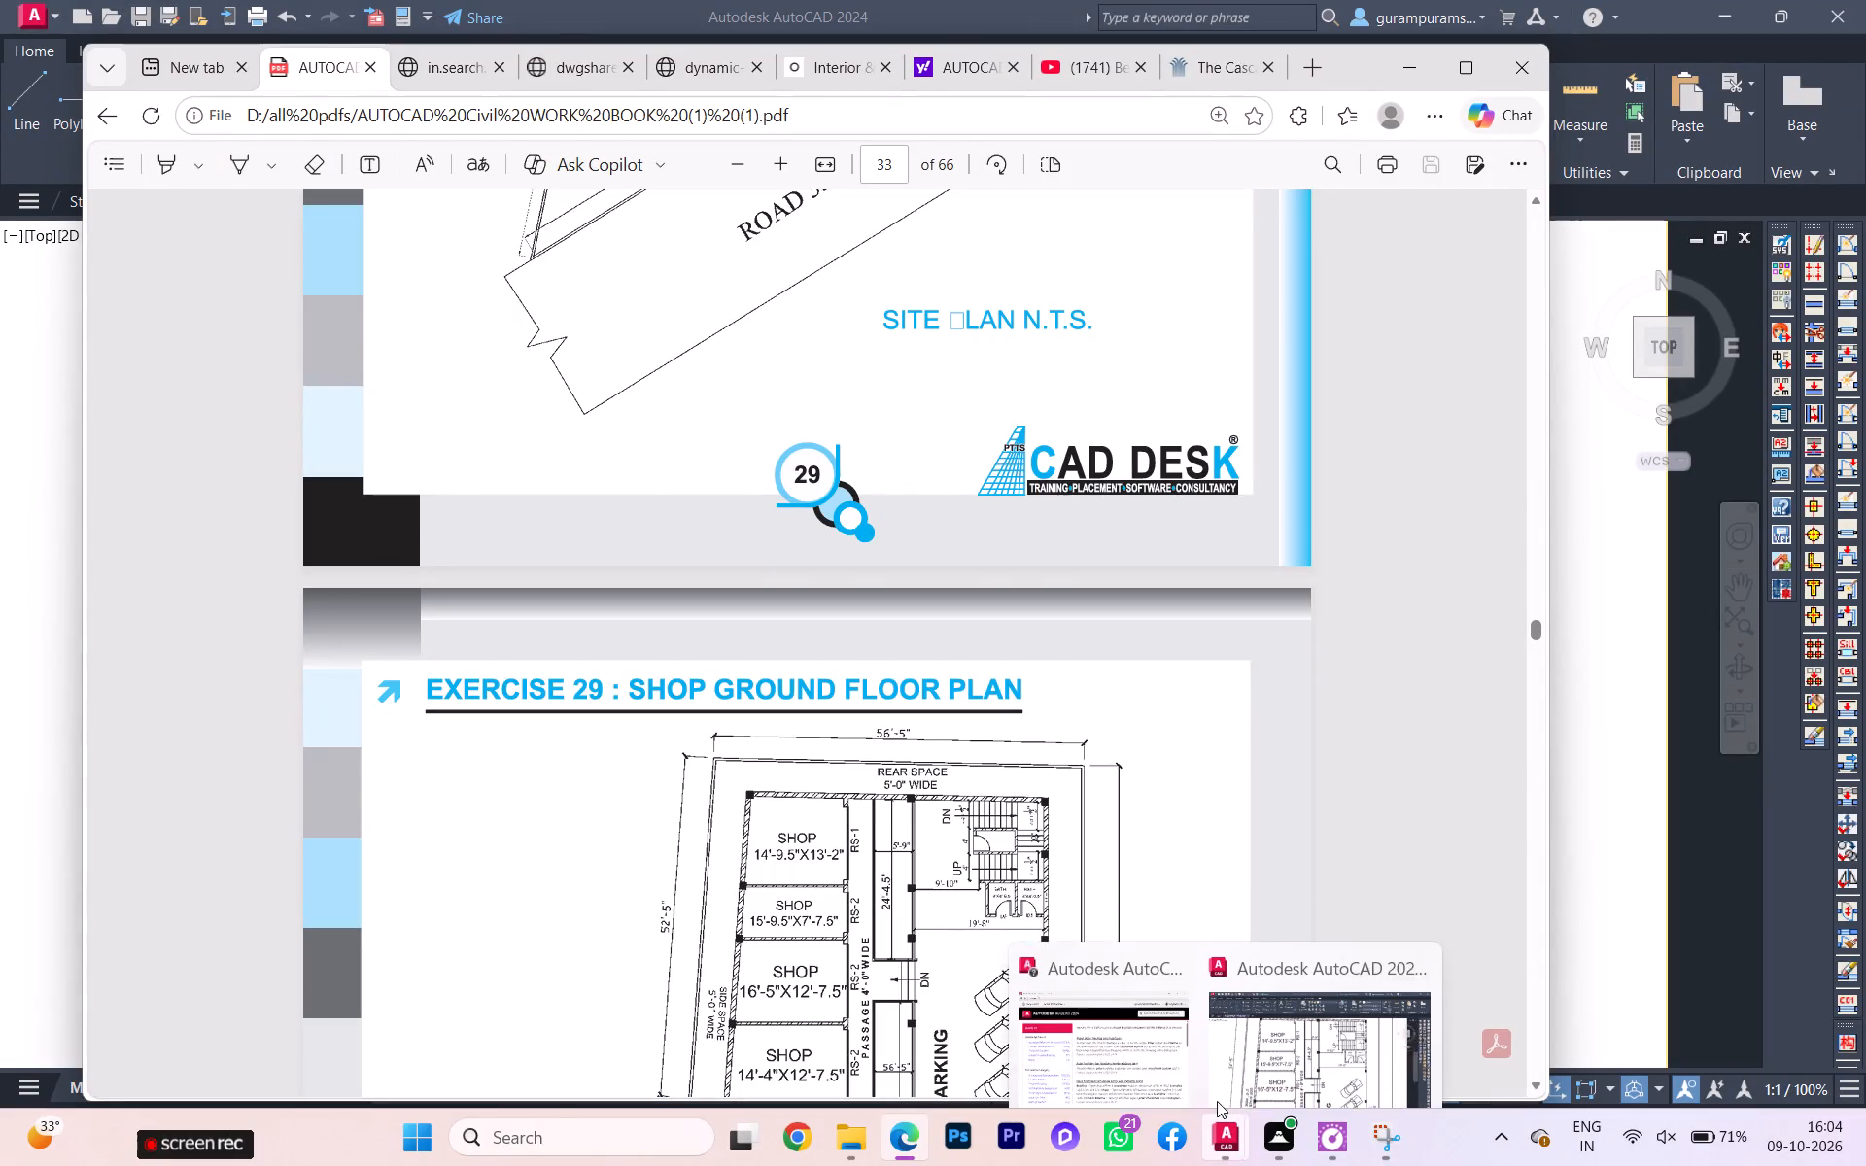
Switch to the AutoCAD shop drawing and create a new layer named WALLS.
left_click(1230, 1029)
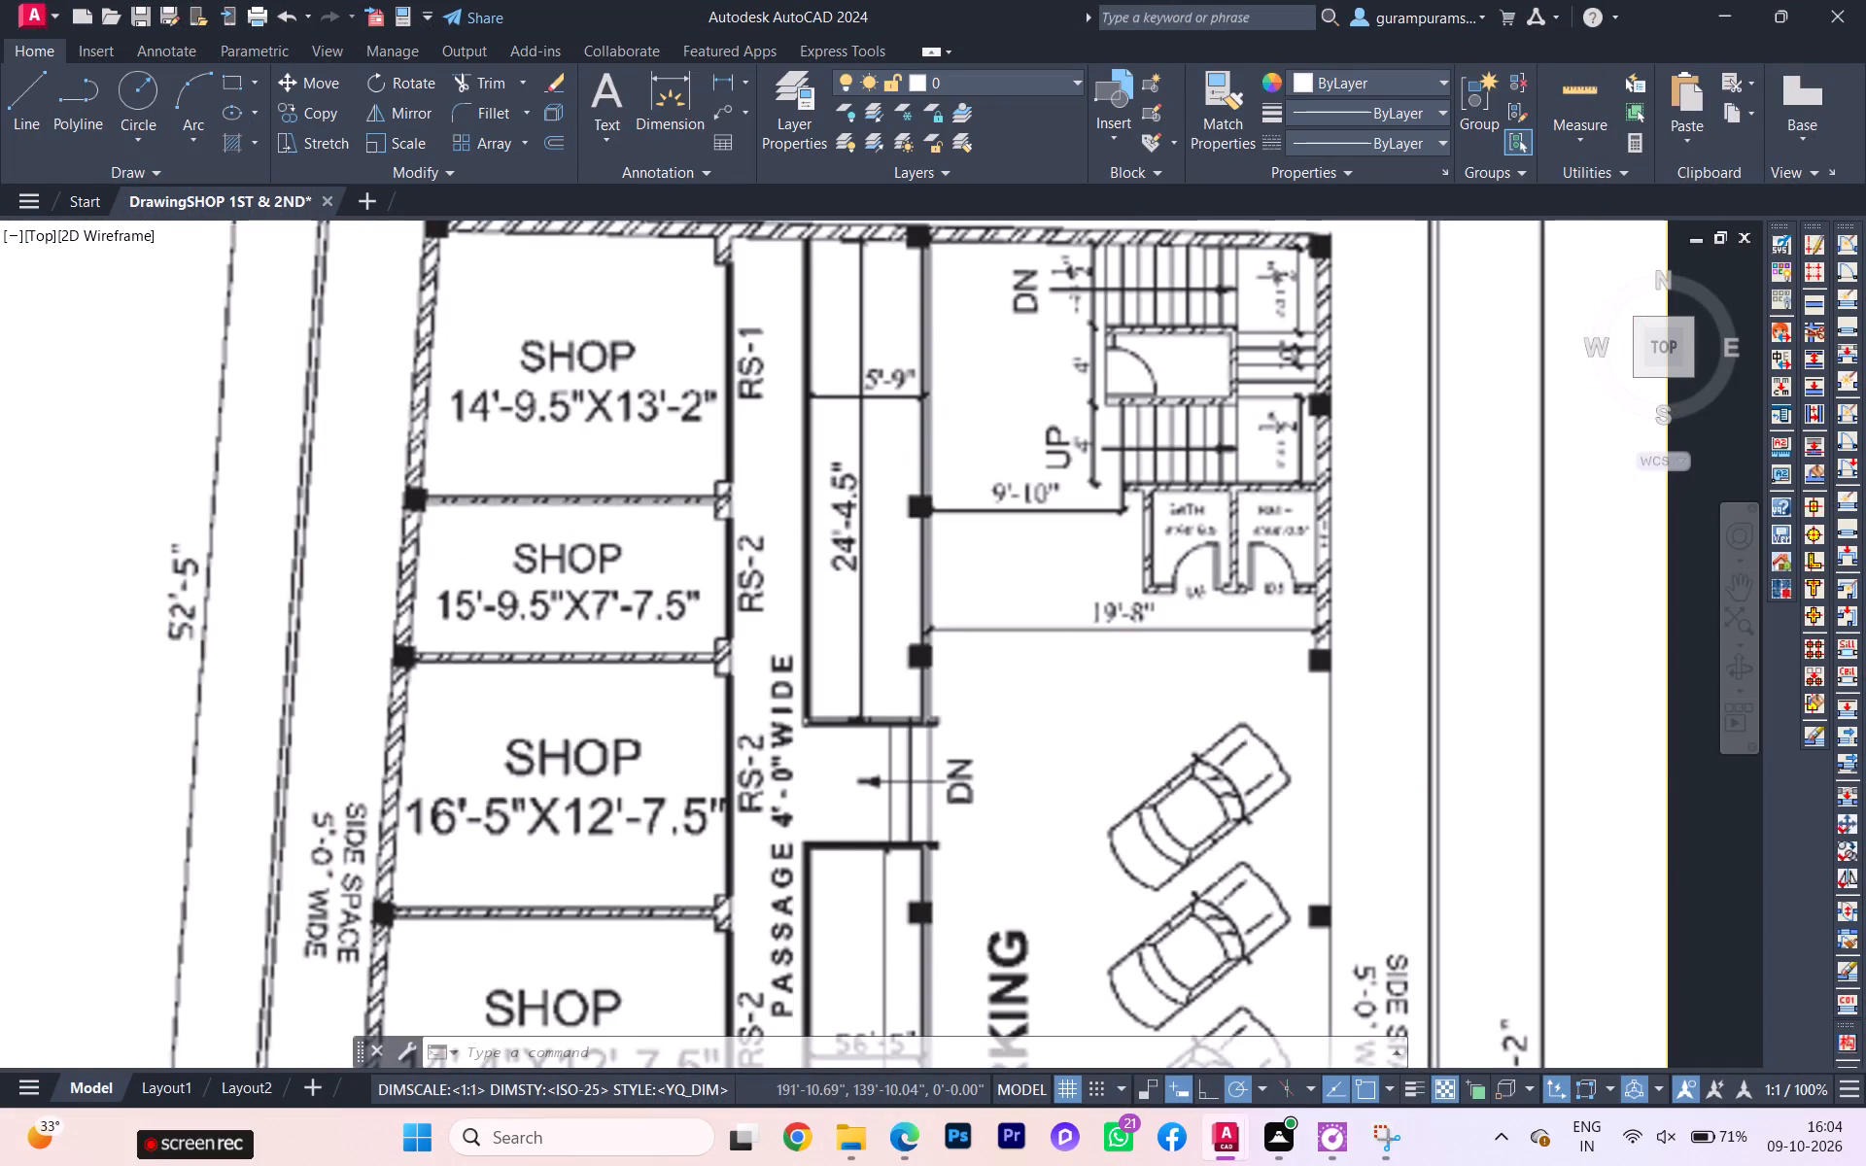
scroll(57, 291, "down", 3)
scroll(273, 426, "down", 1)
middle_click_drag(306, 418, 787, 360)
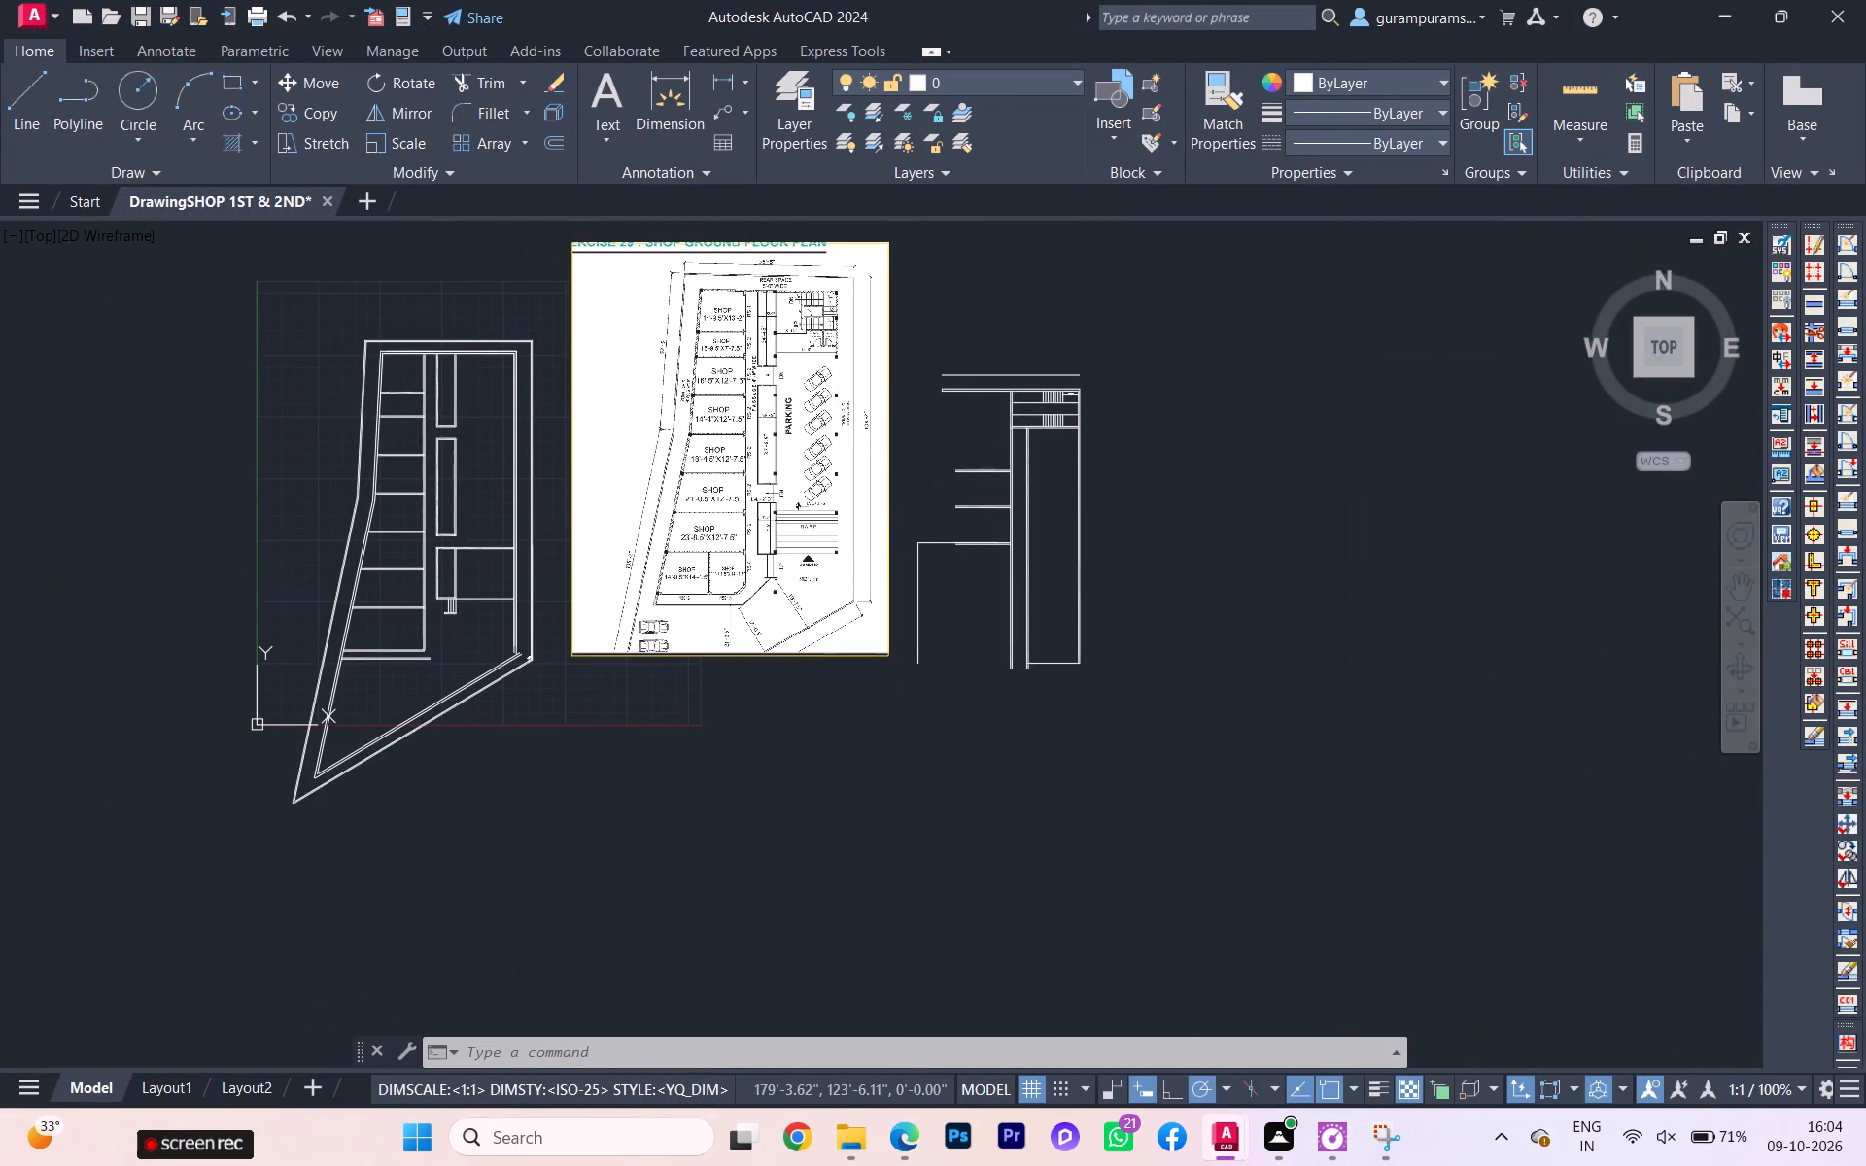
scroll(454, 403, "up", 2)
scroll(568, 291, "up", 1)
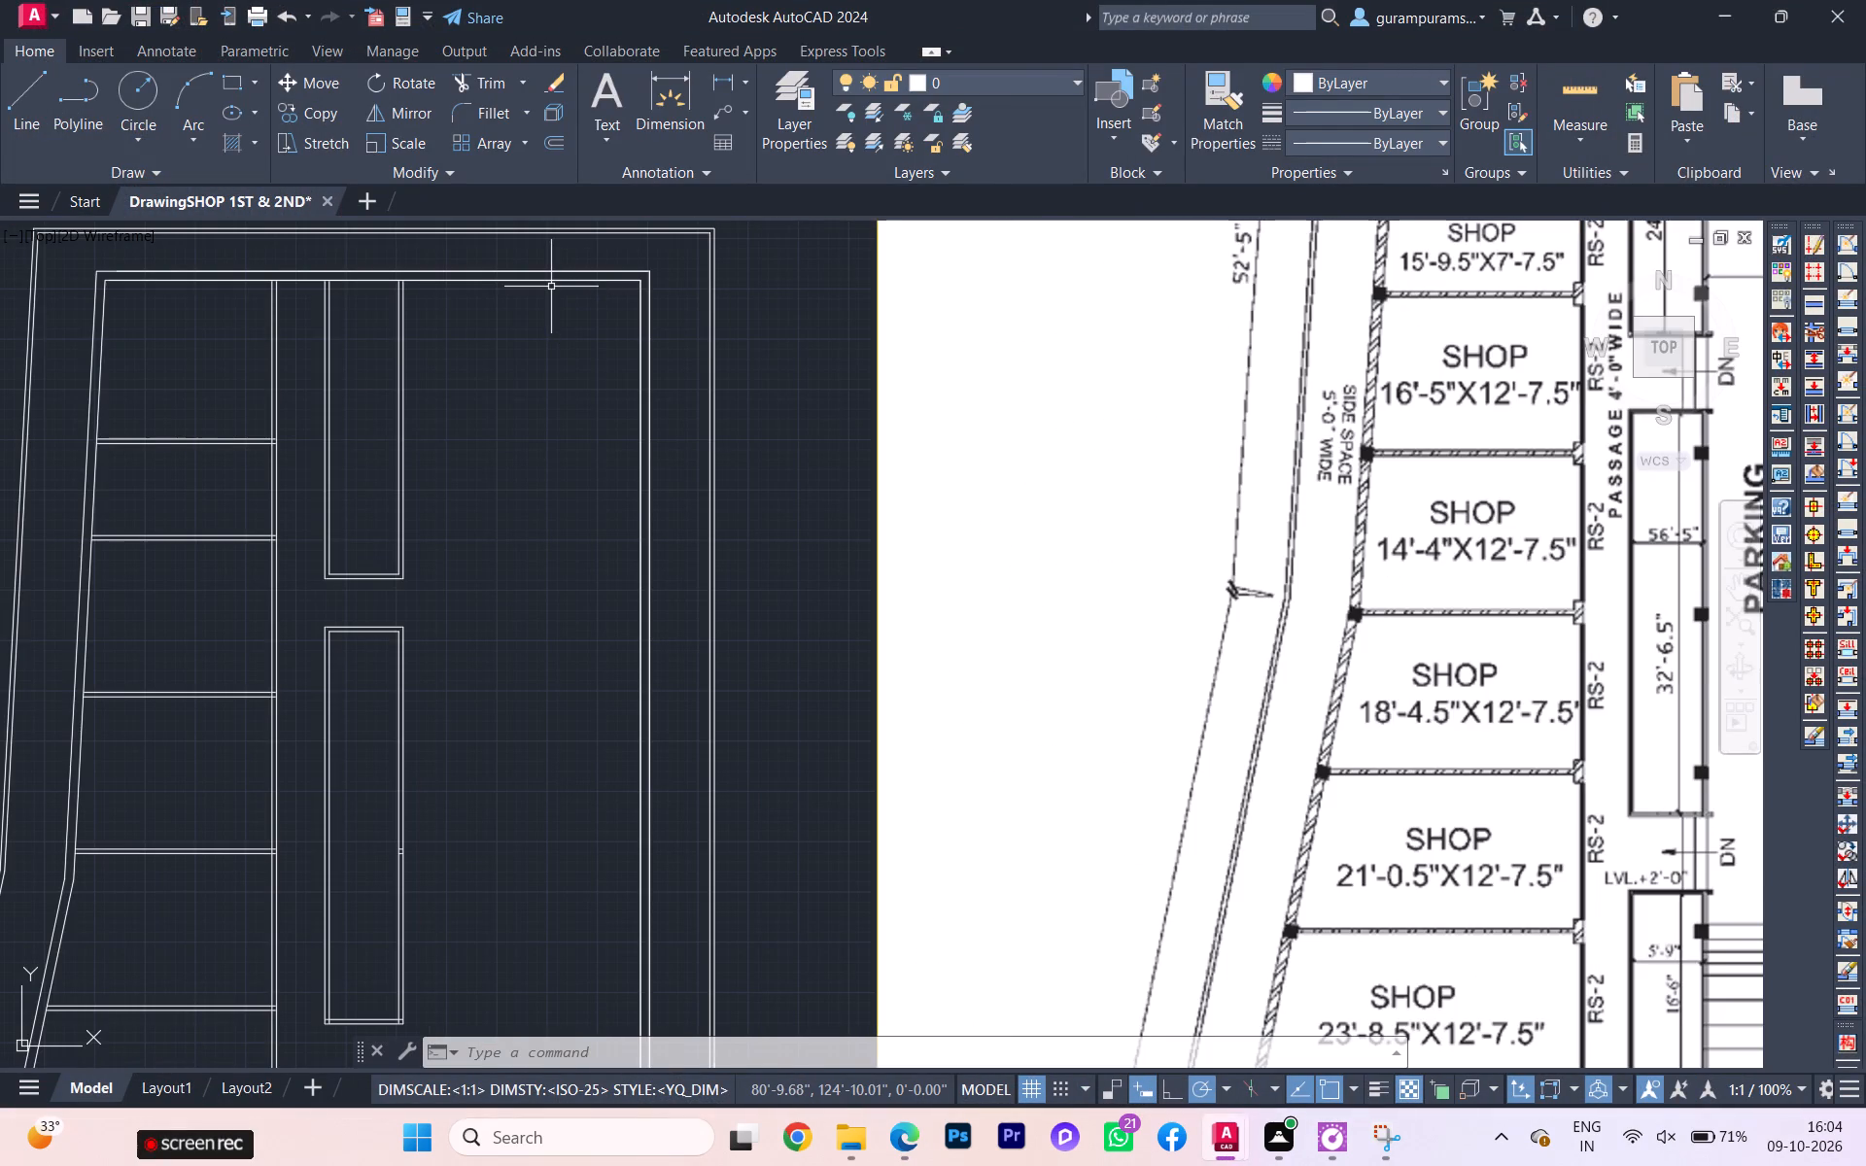
left_click(972, 84)
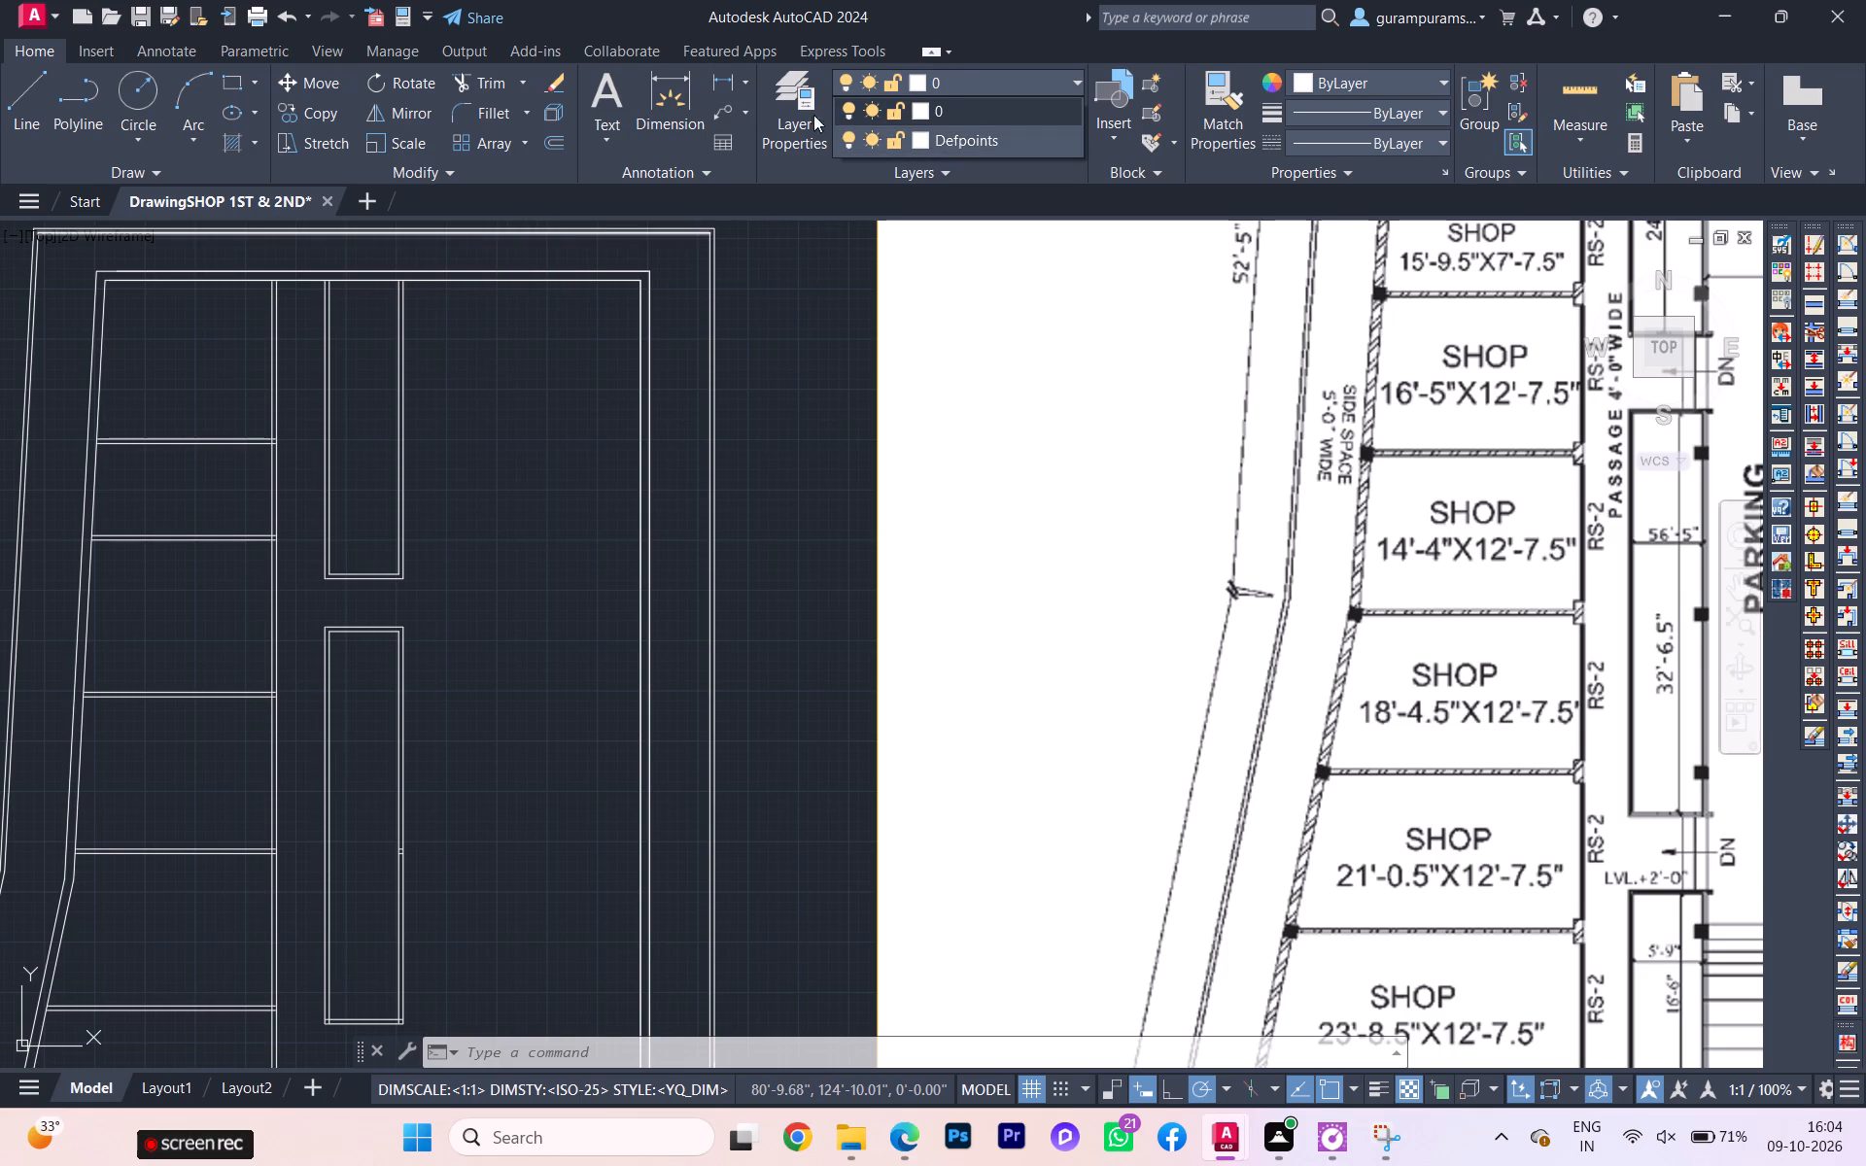
left_click(779, 93)
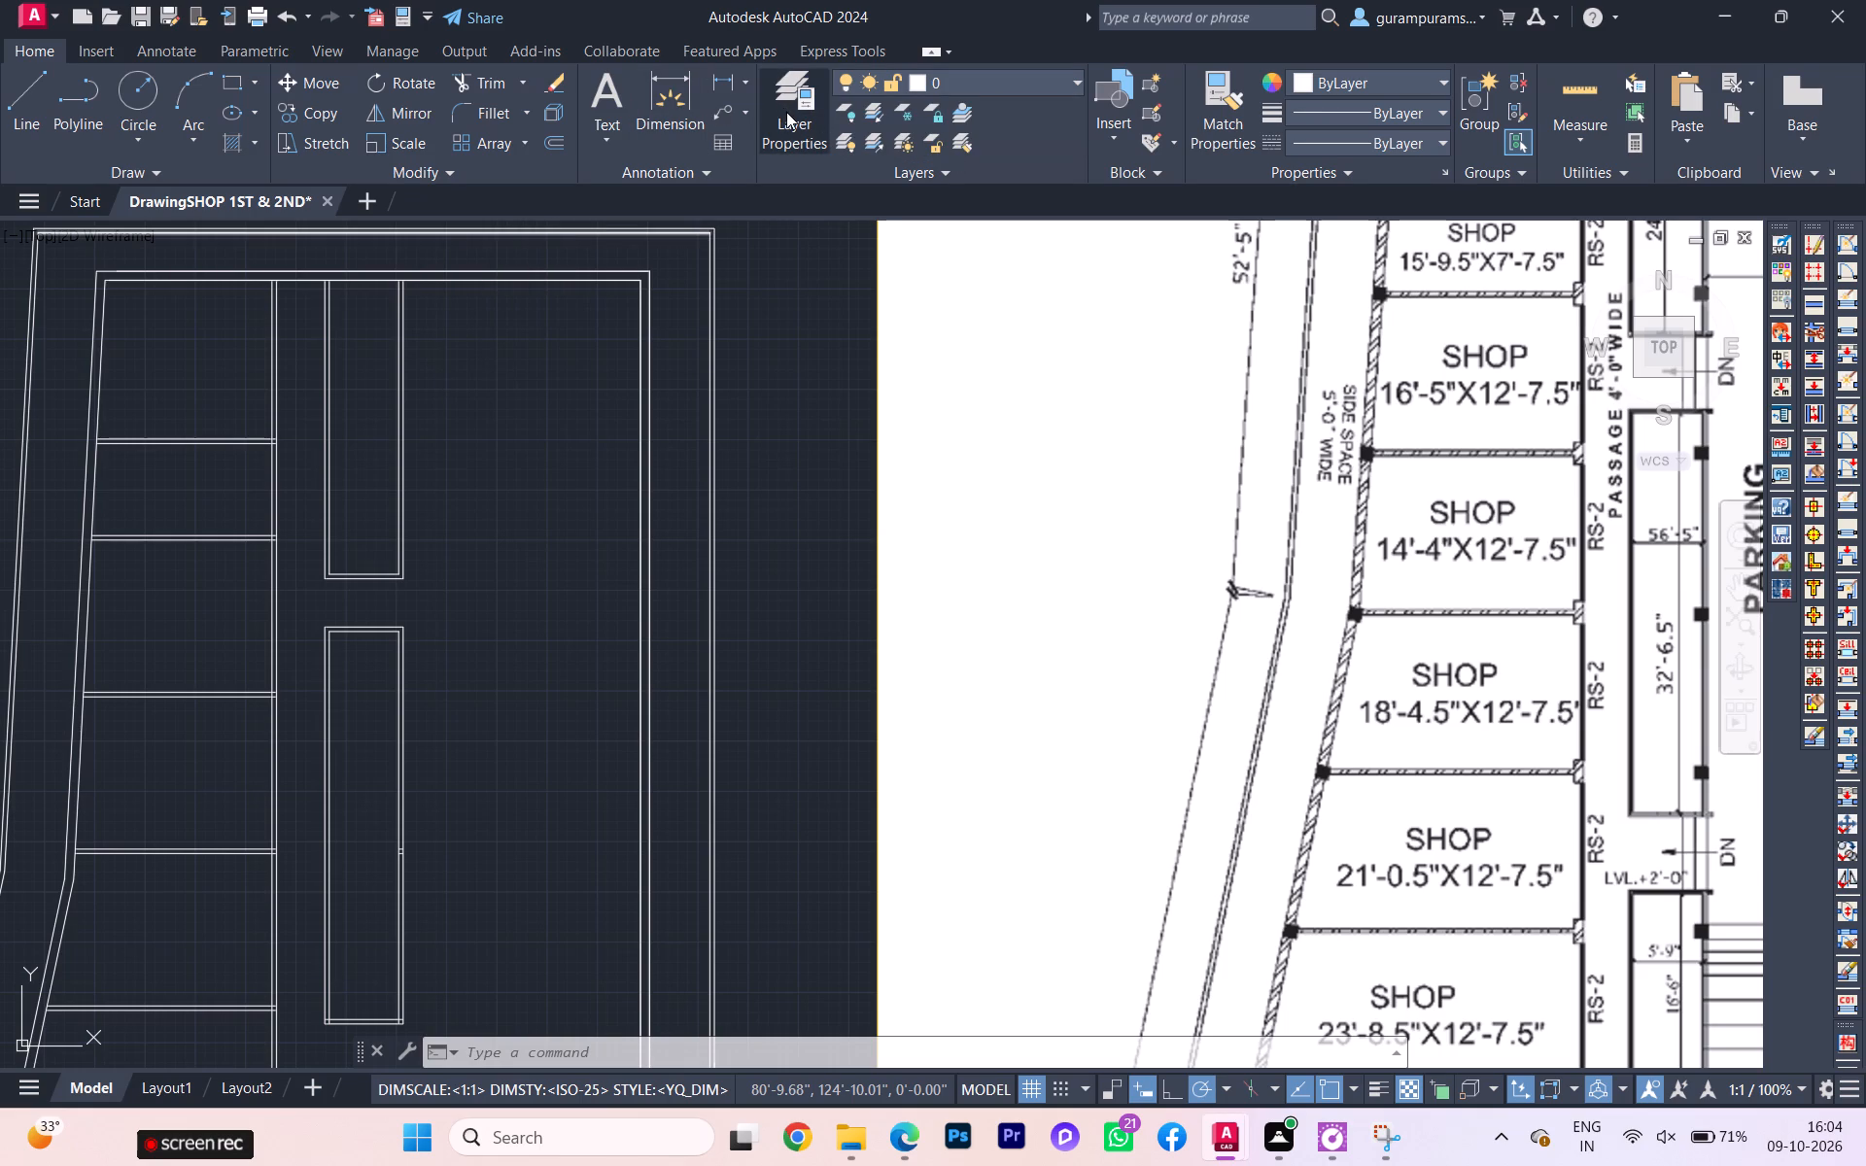
left_click(786, 112)
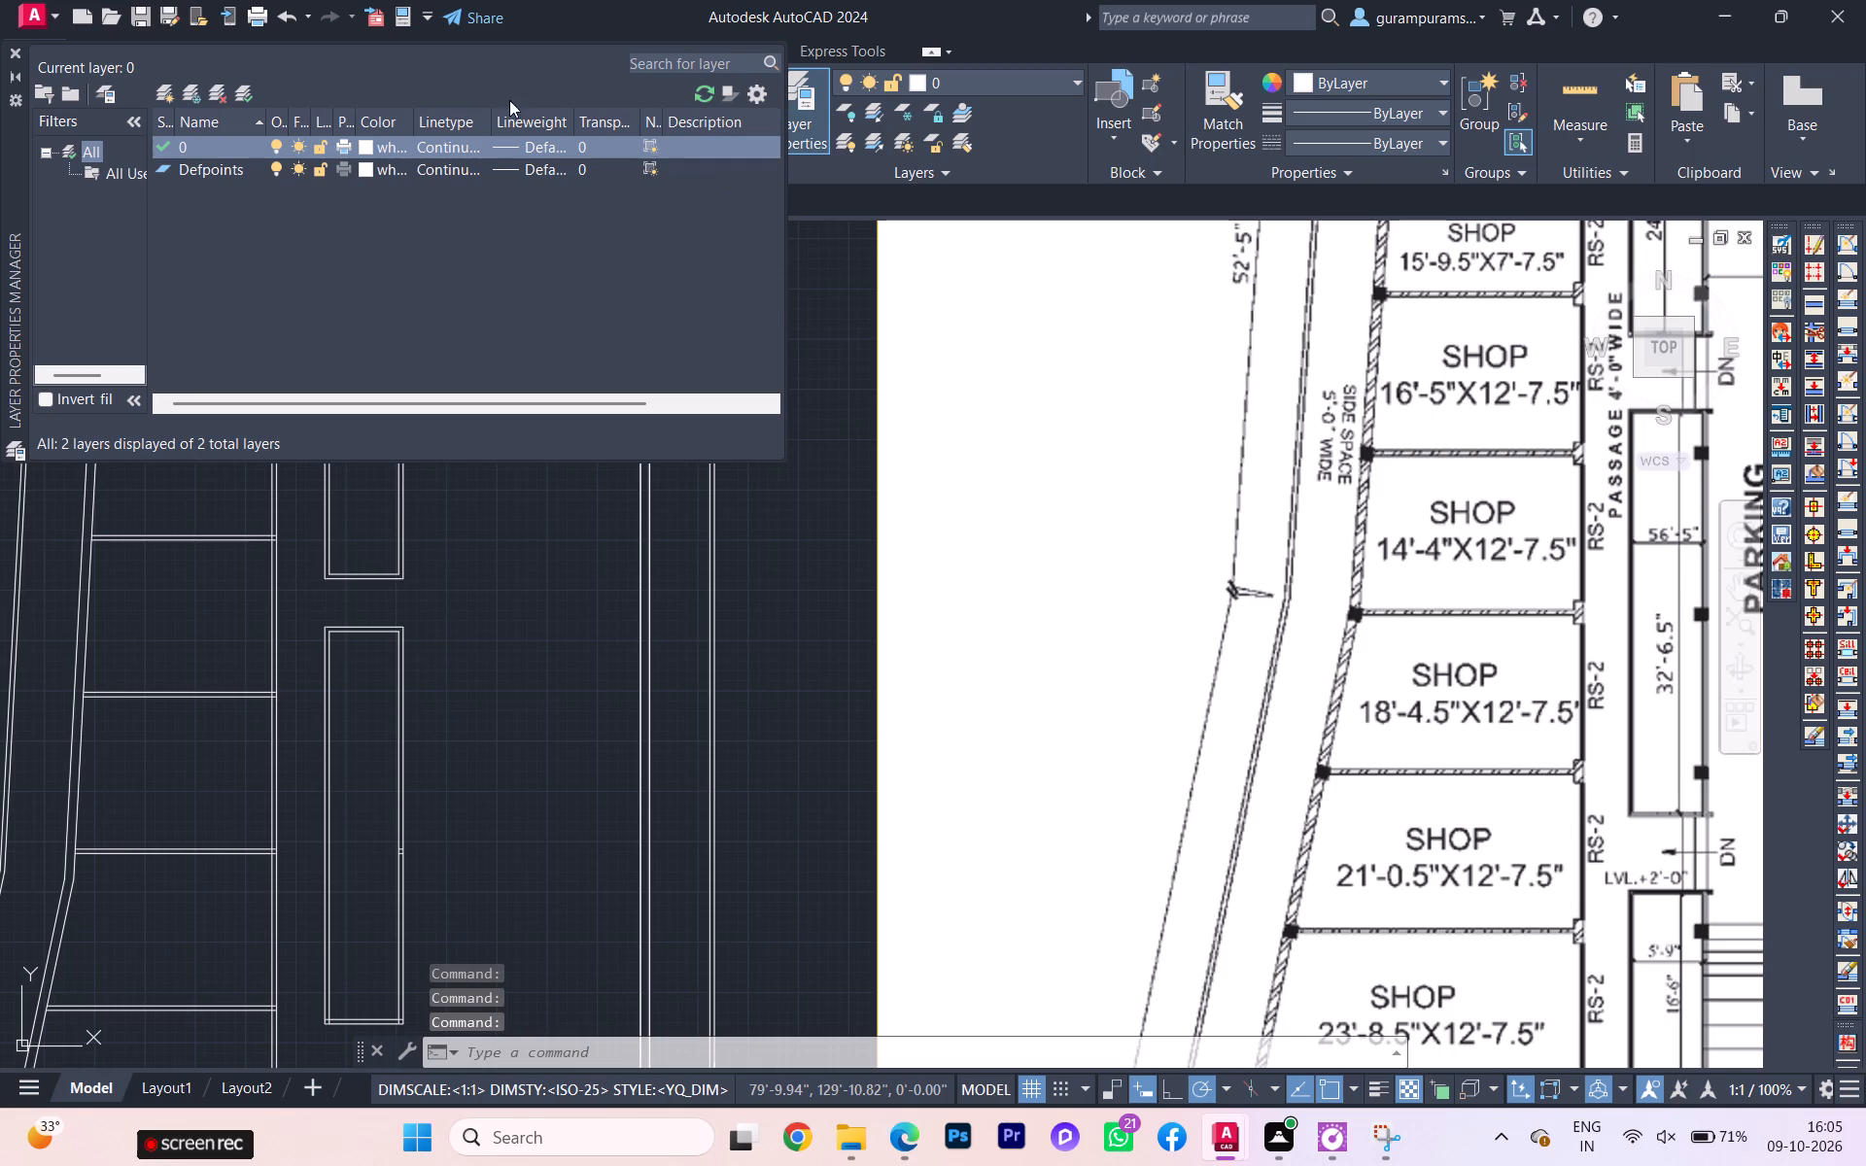
left_click(167, 98)
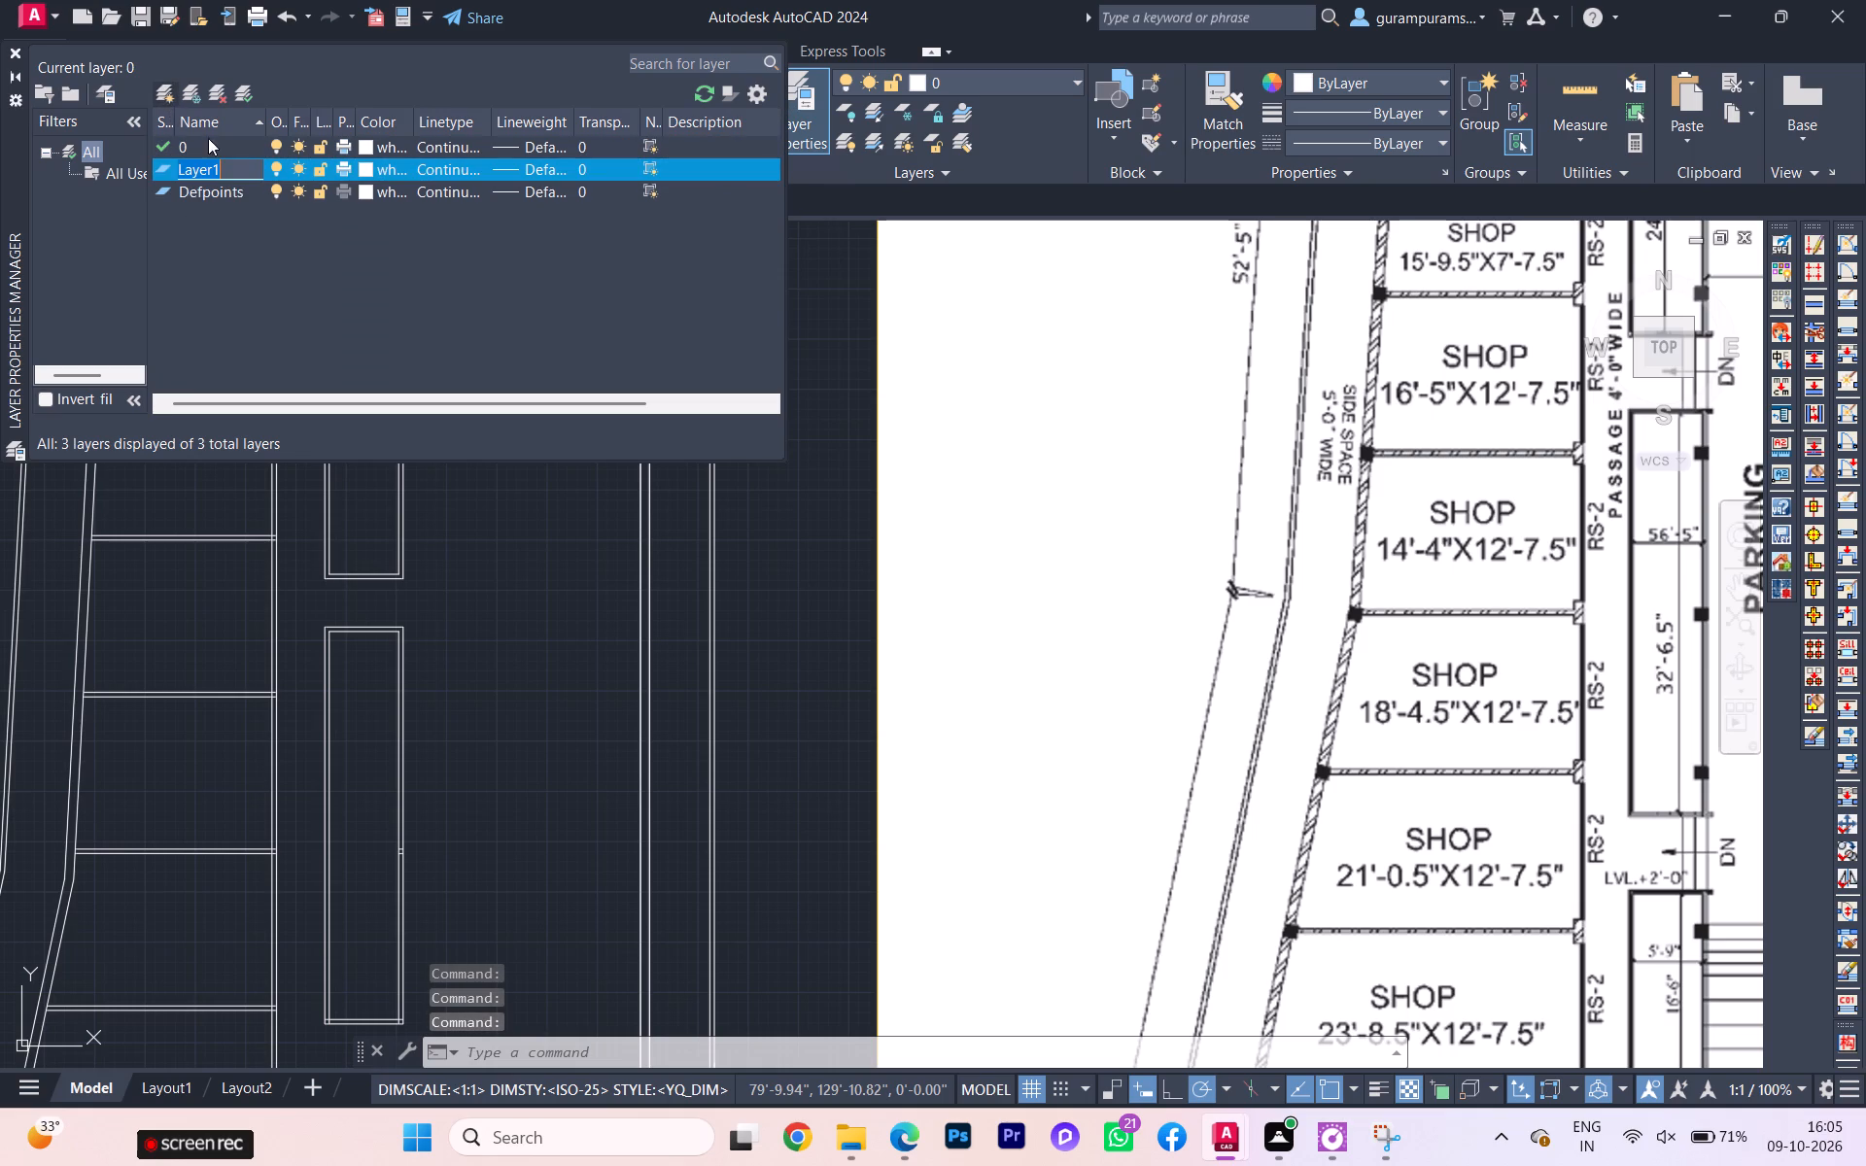
key("BackSpace")
key("BackSpace")
type("WALL")
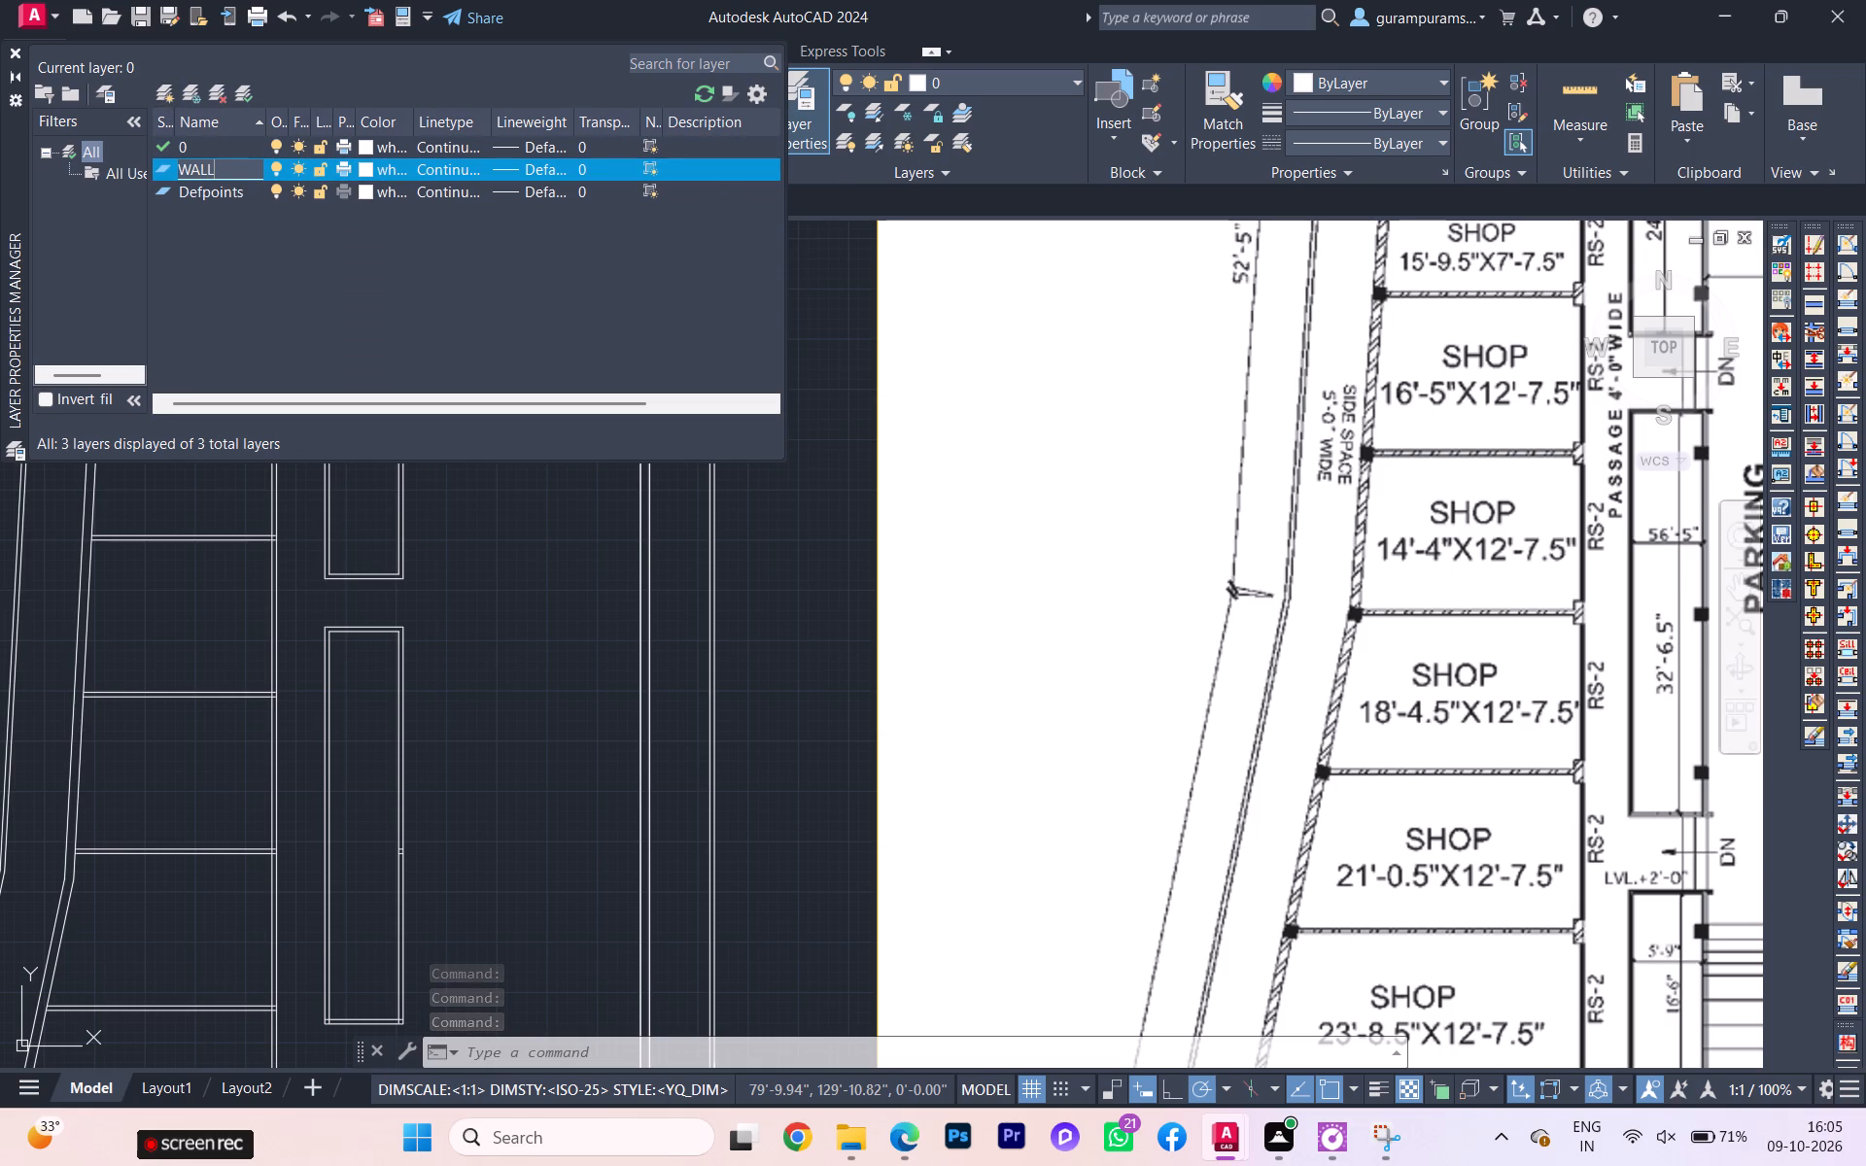
key("s")
key("Return")
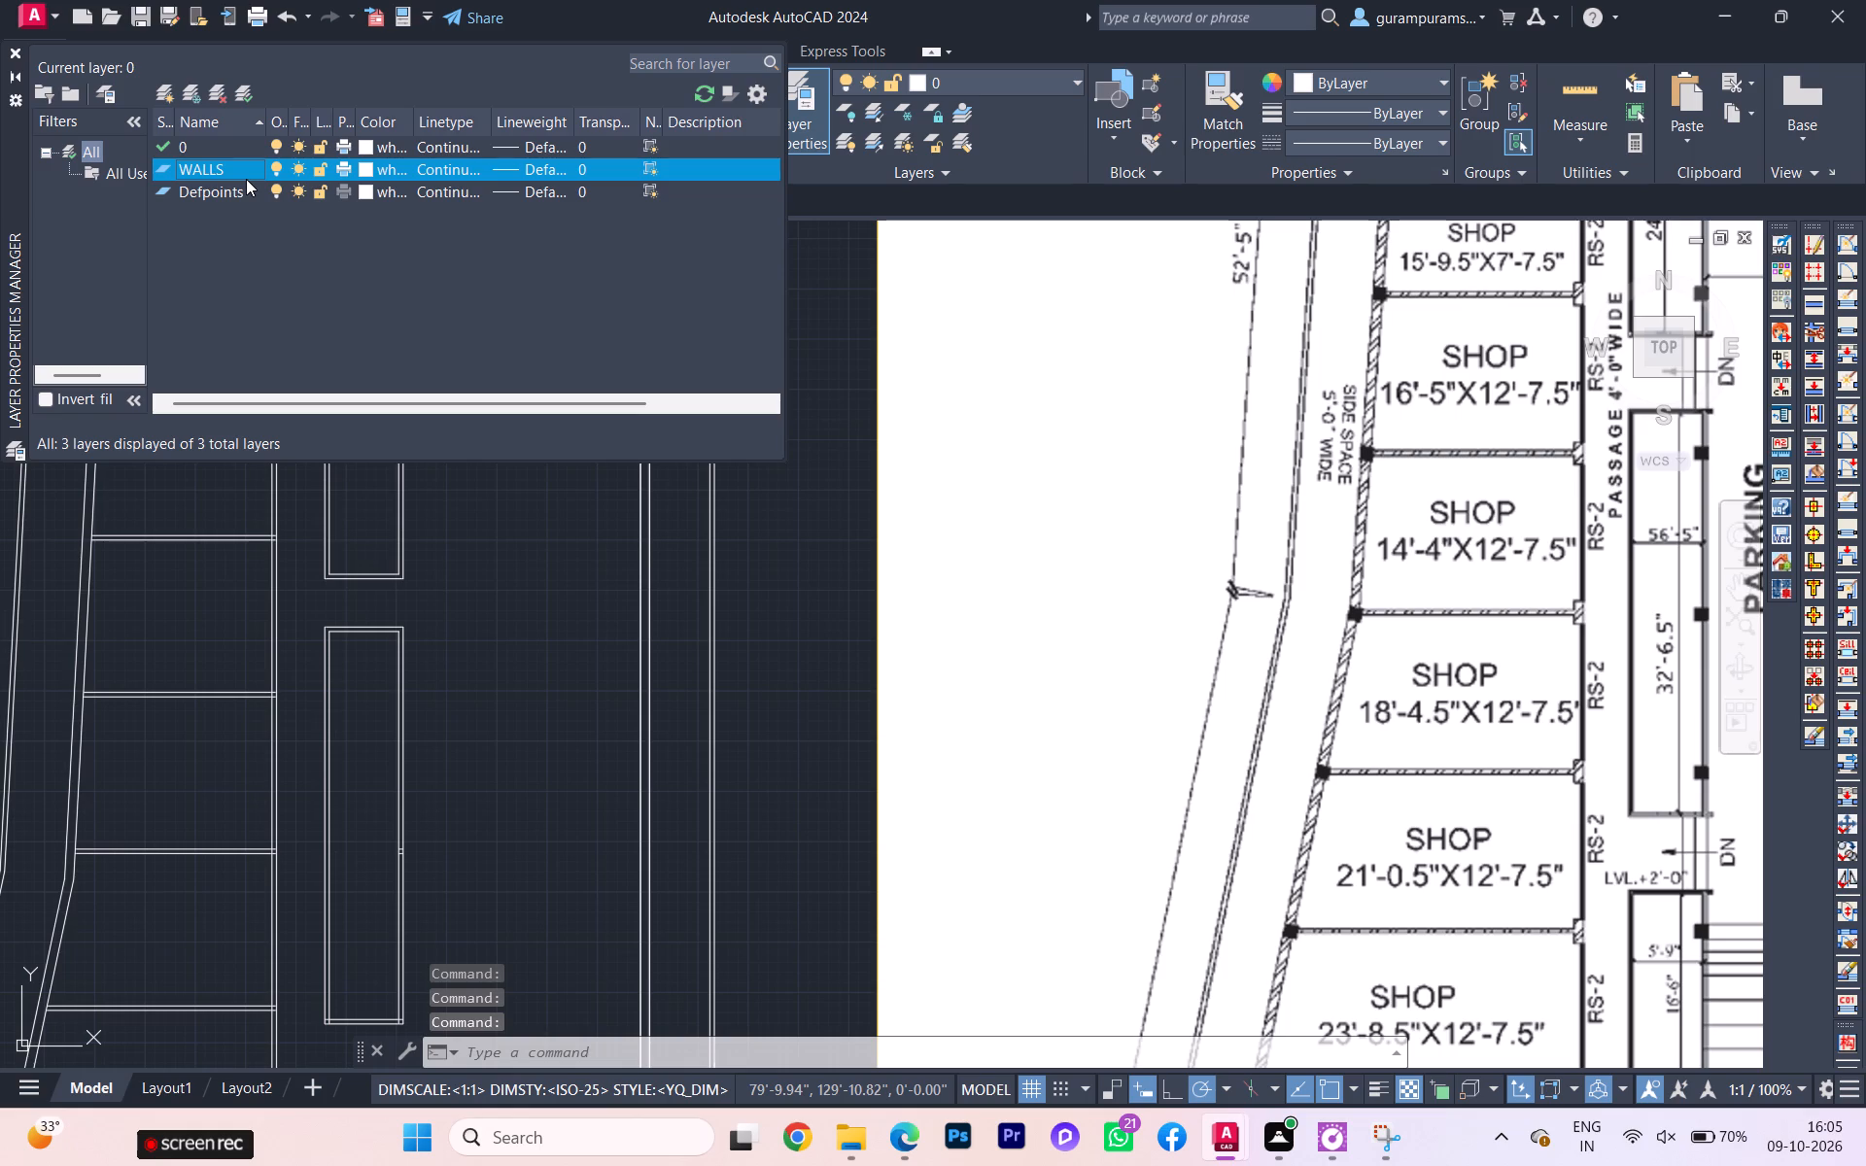
Add another new layer named WINDOWS.
key("Return")
key("BackSpace")
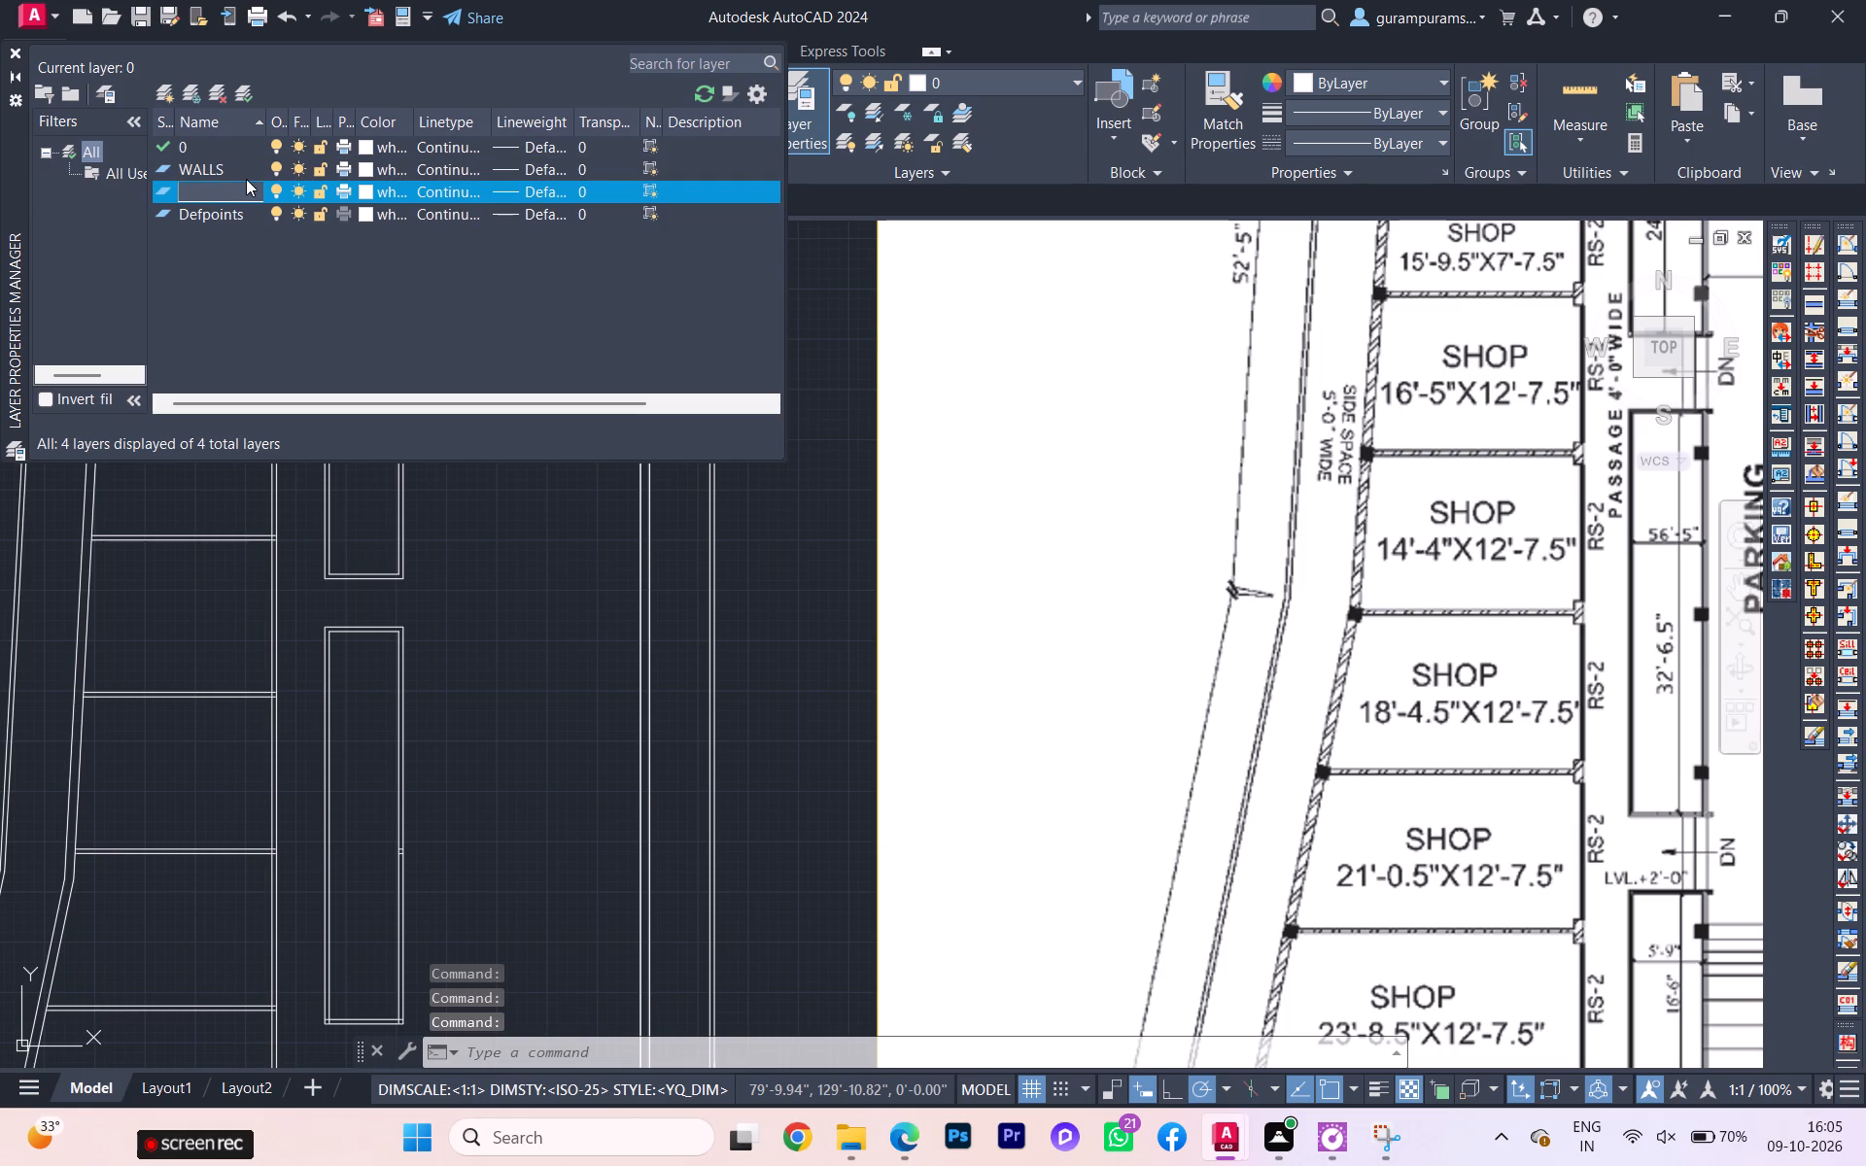
type("WINDOWS")
key("Return")
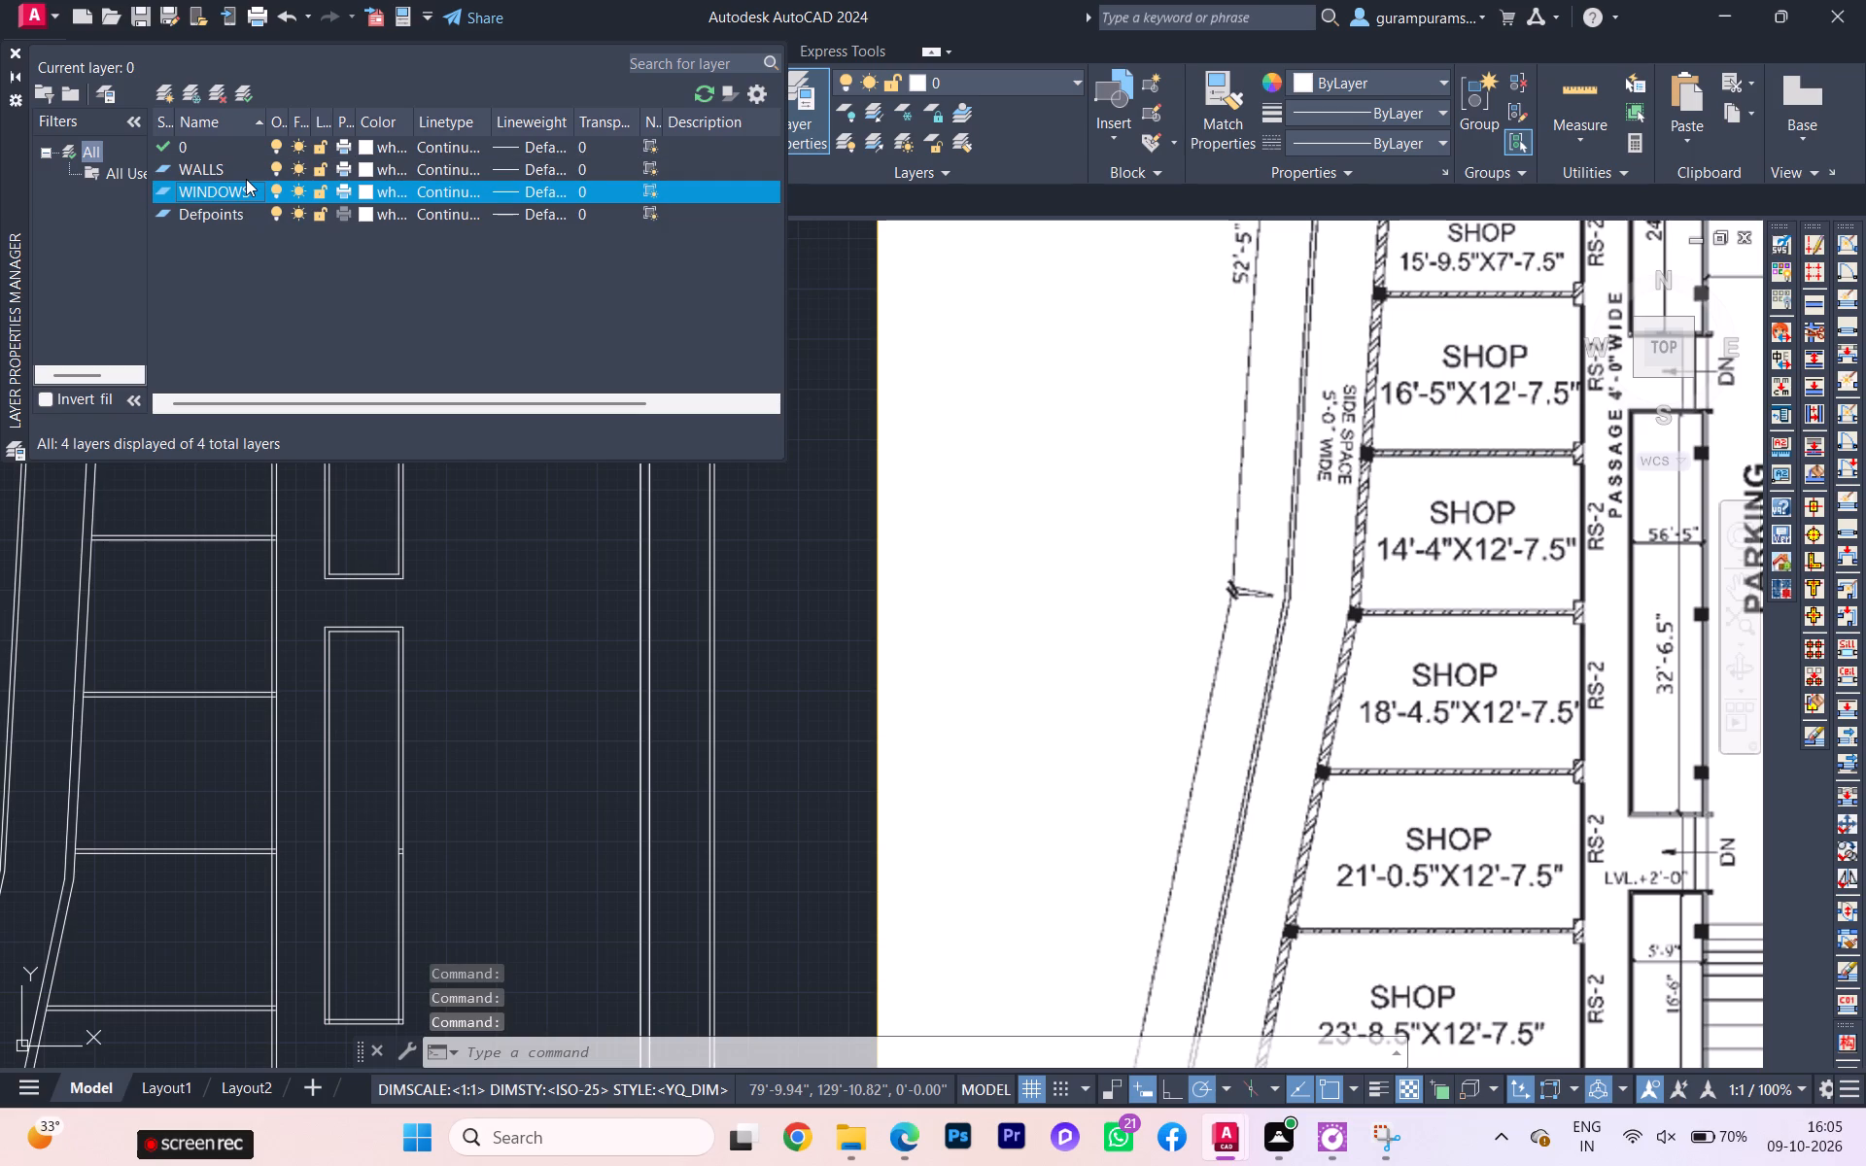
Add a third new layer named DIMENSIONS and close the layer manager.
key("Return")
key("BackSpace")
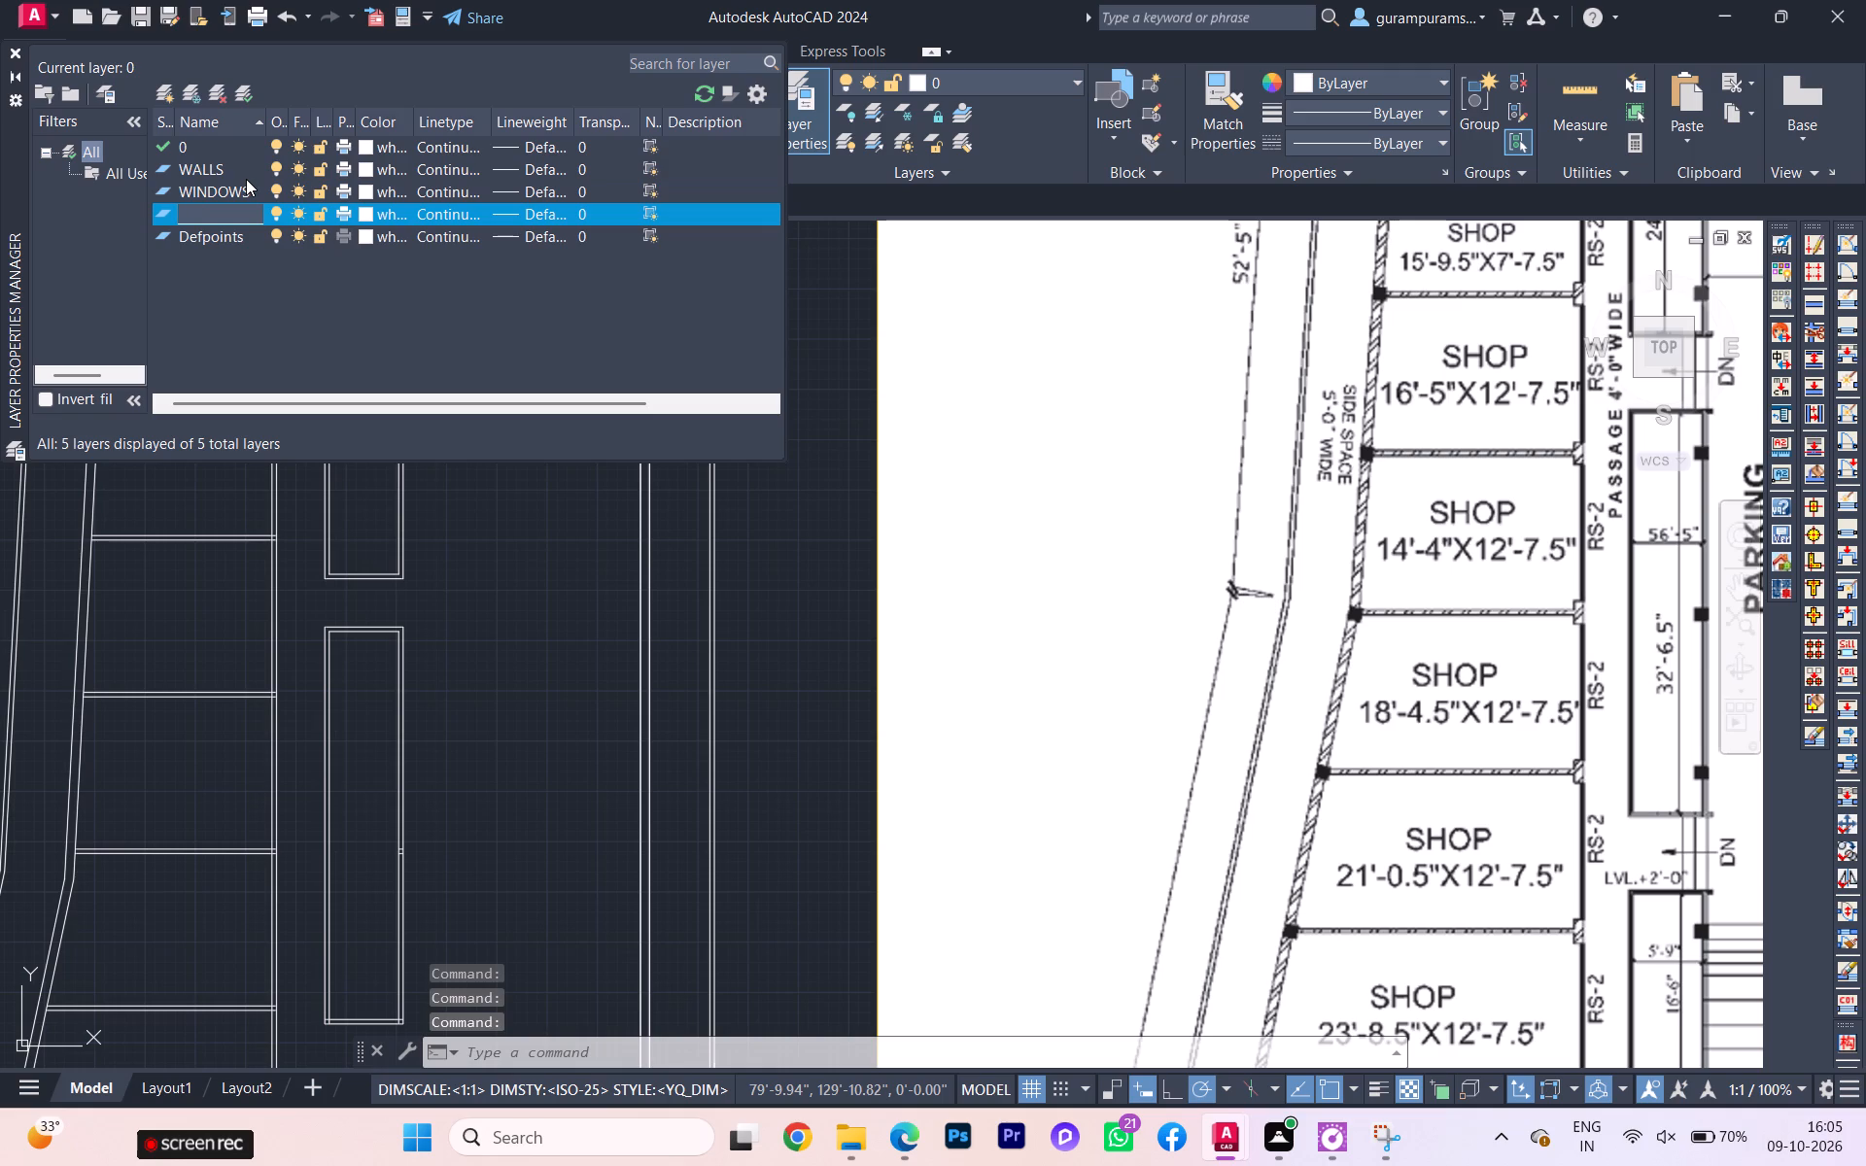
type("DOORS")
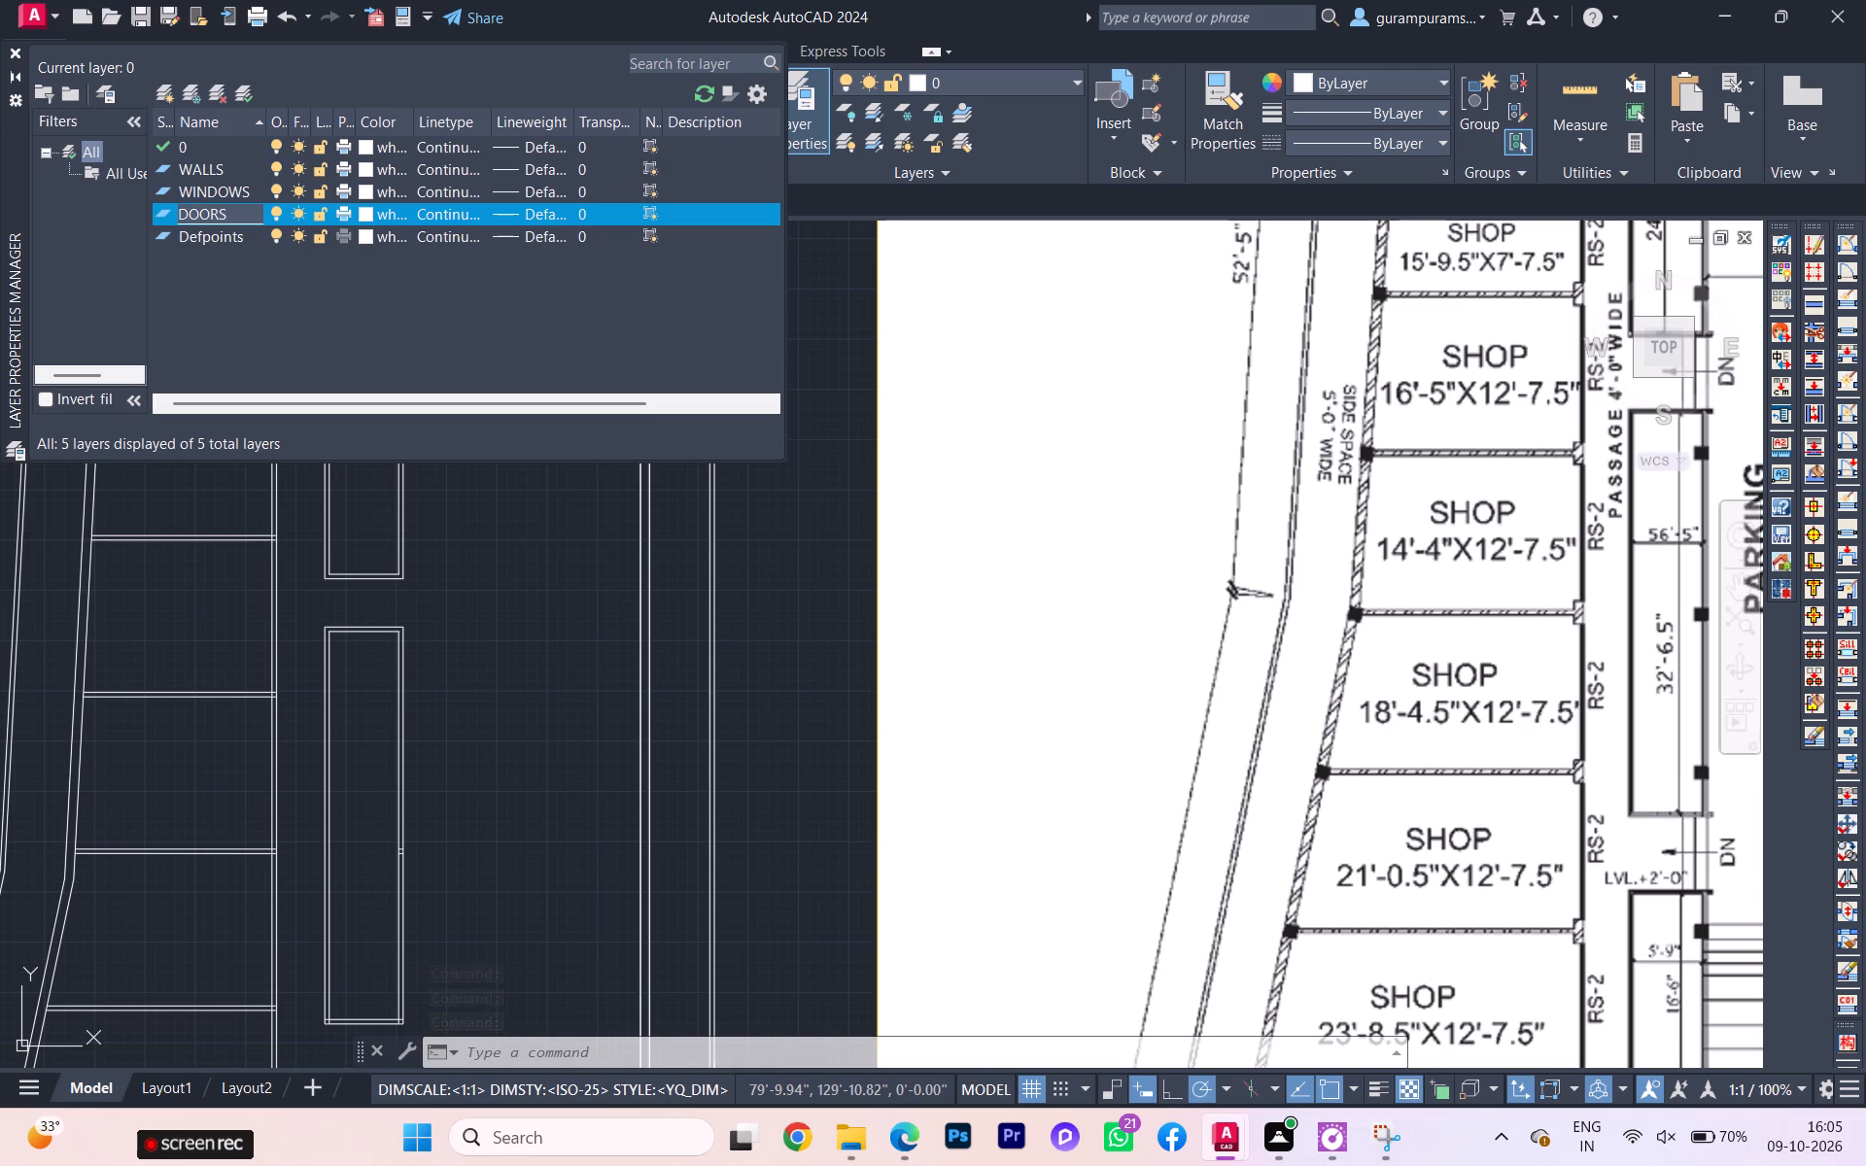
key("BackSpace")
key("BackSpace")
key("BackSpace")
key("BackSpace")
key("BackSpace")
type("DIMENSIONS")
left_click(526, 348)
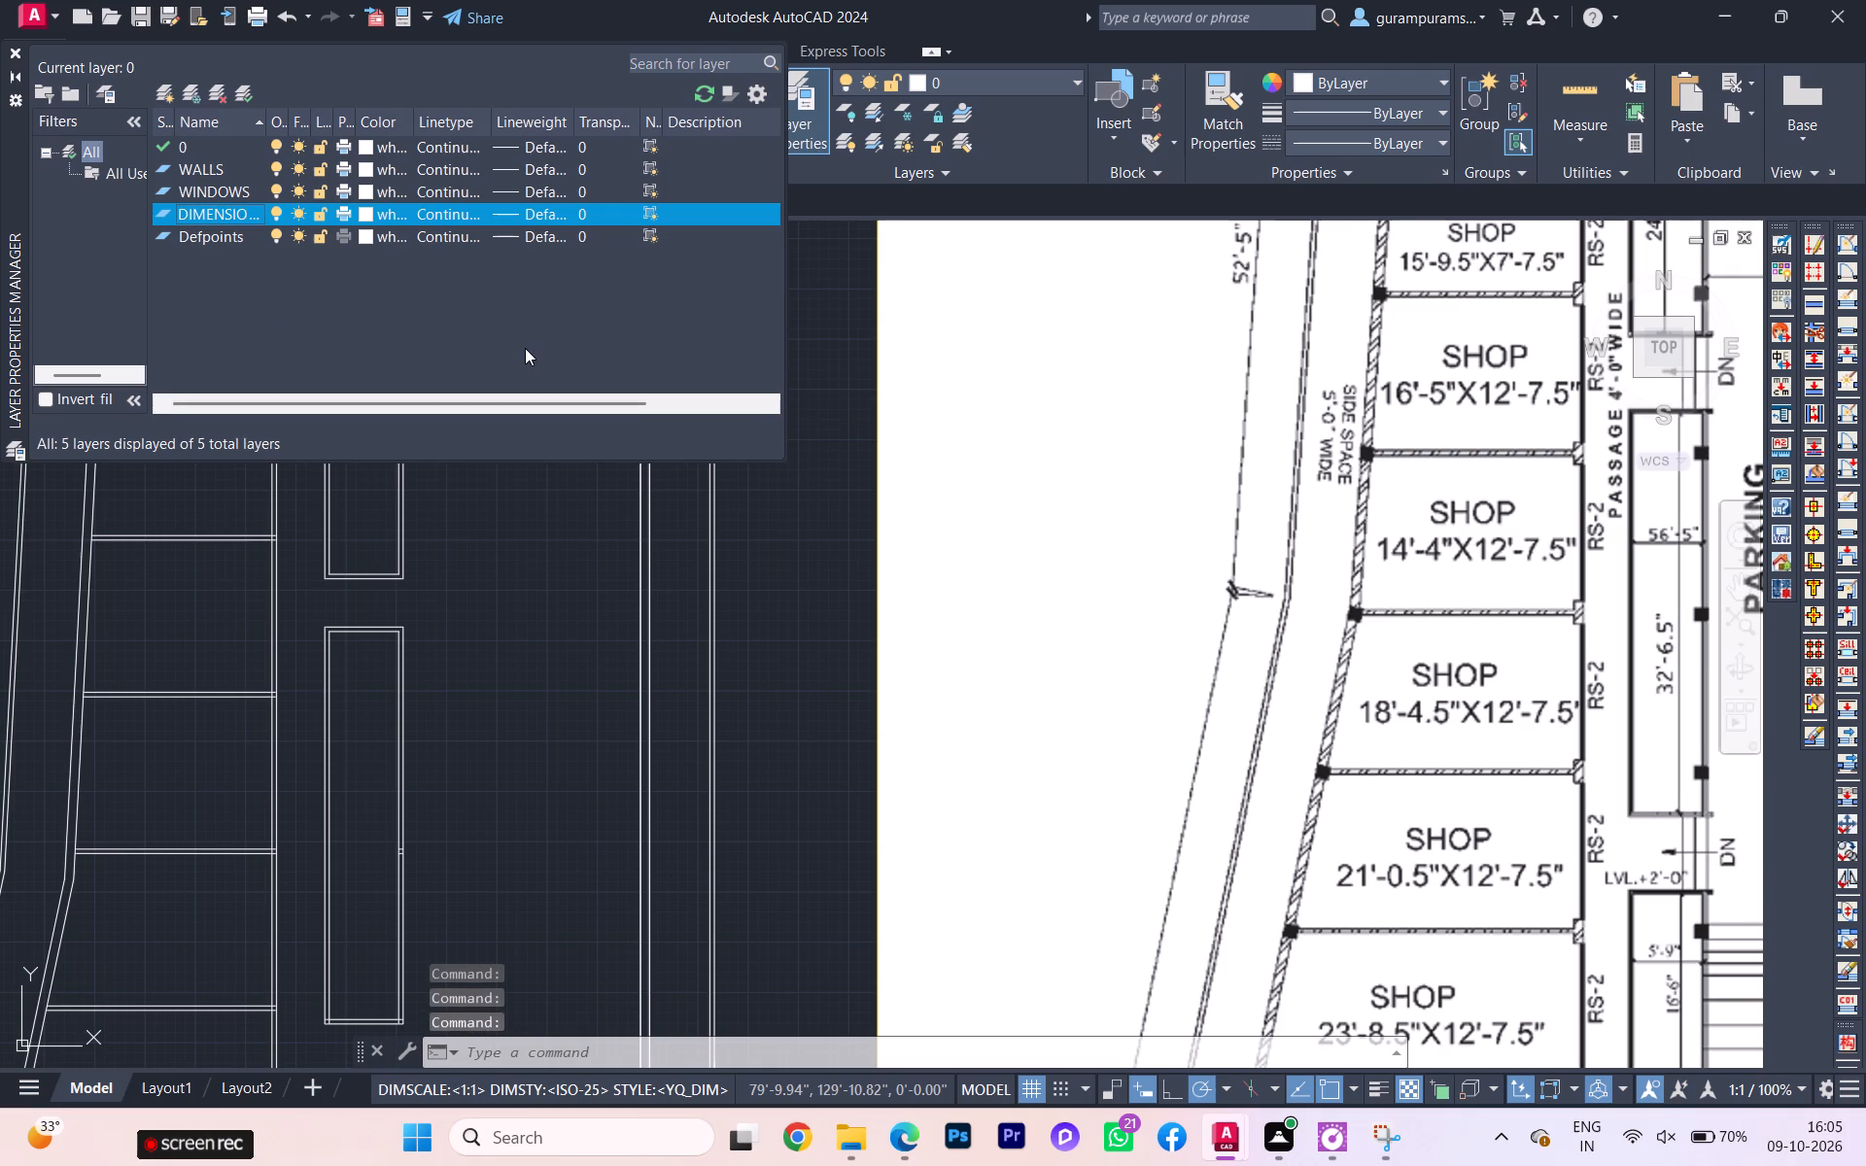
left_click(14, 50)
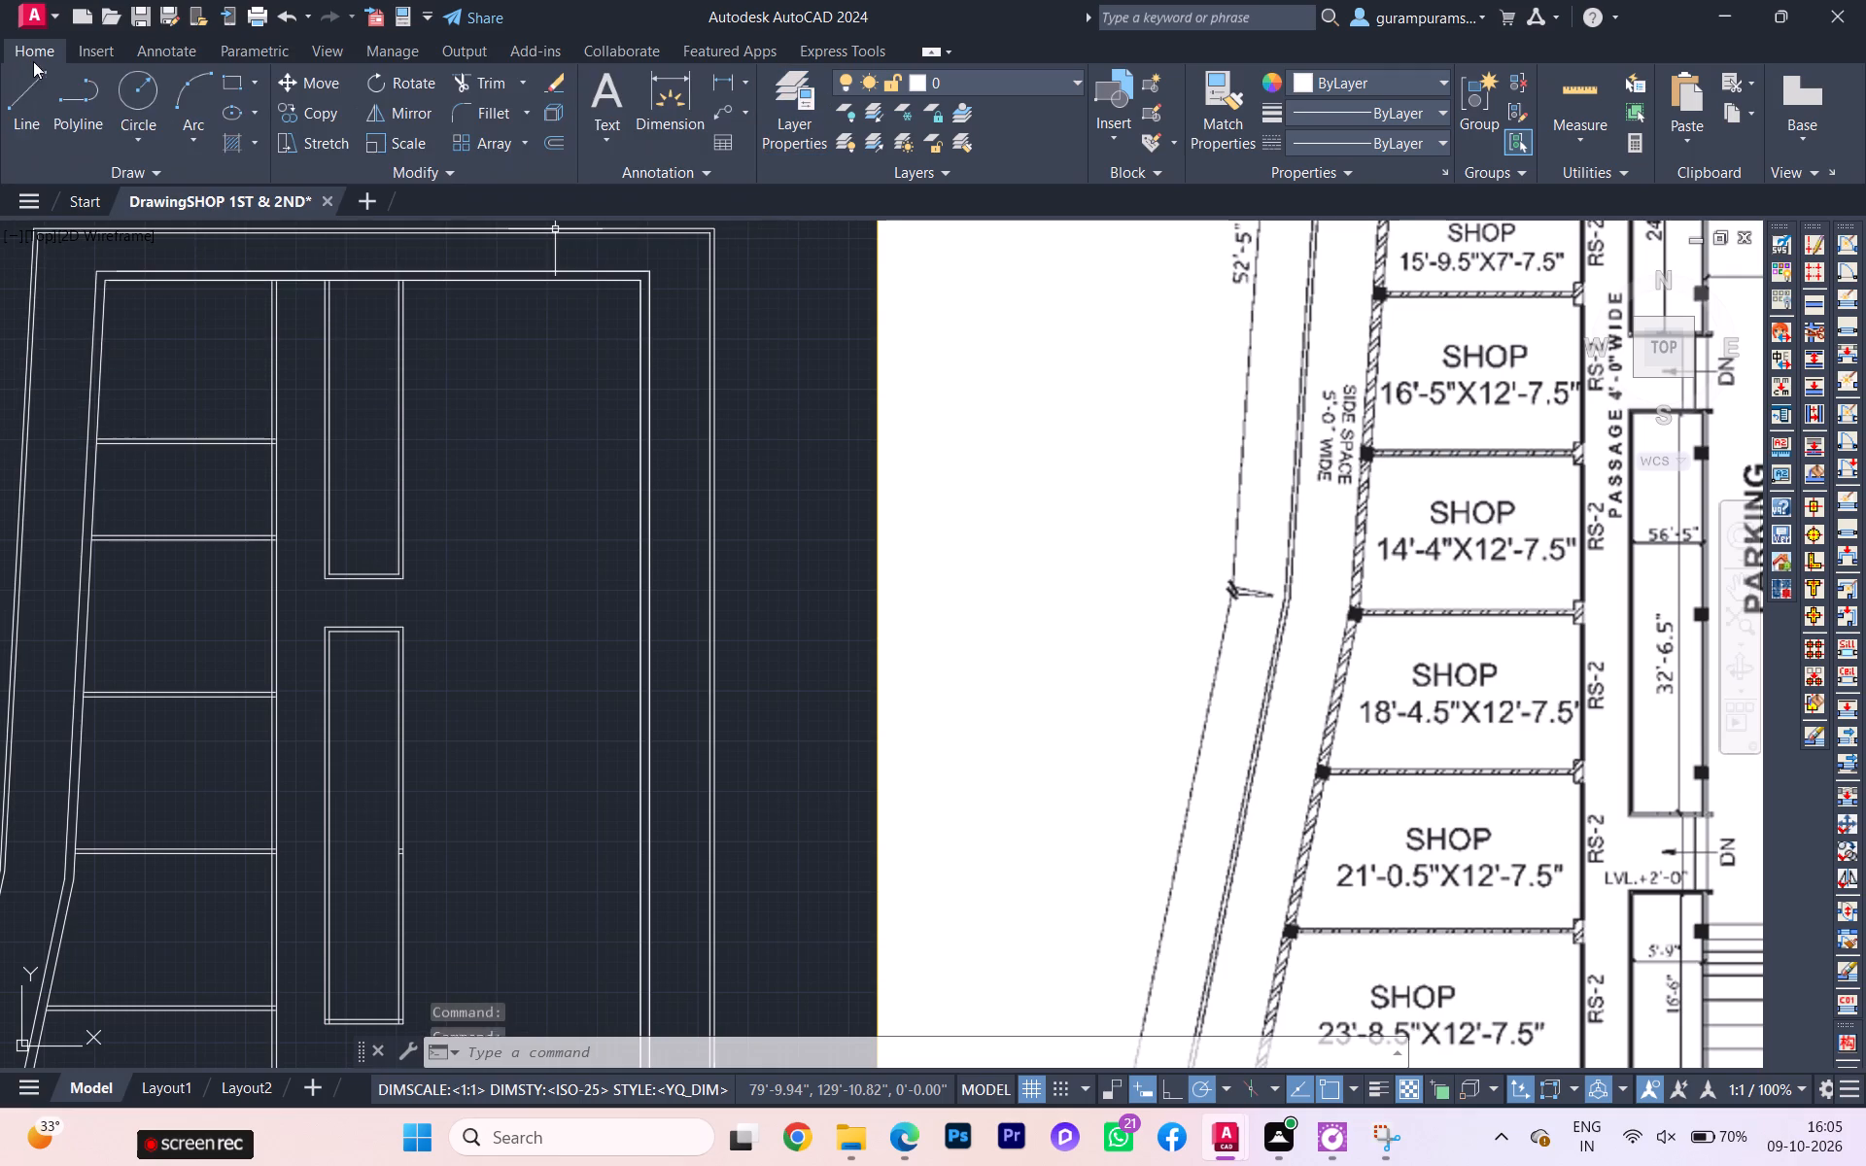
Make WALLS the current layer.
left_click(1019, 71)
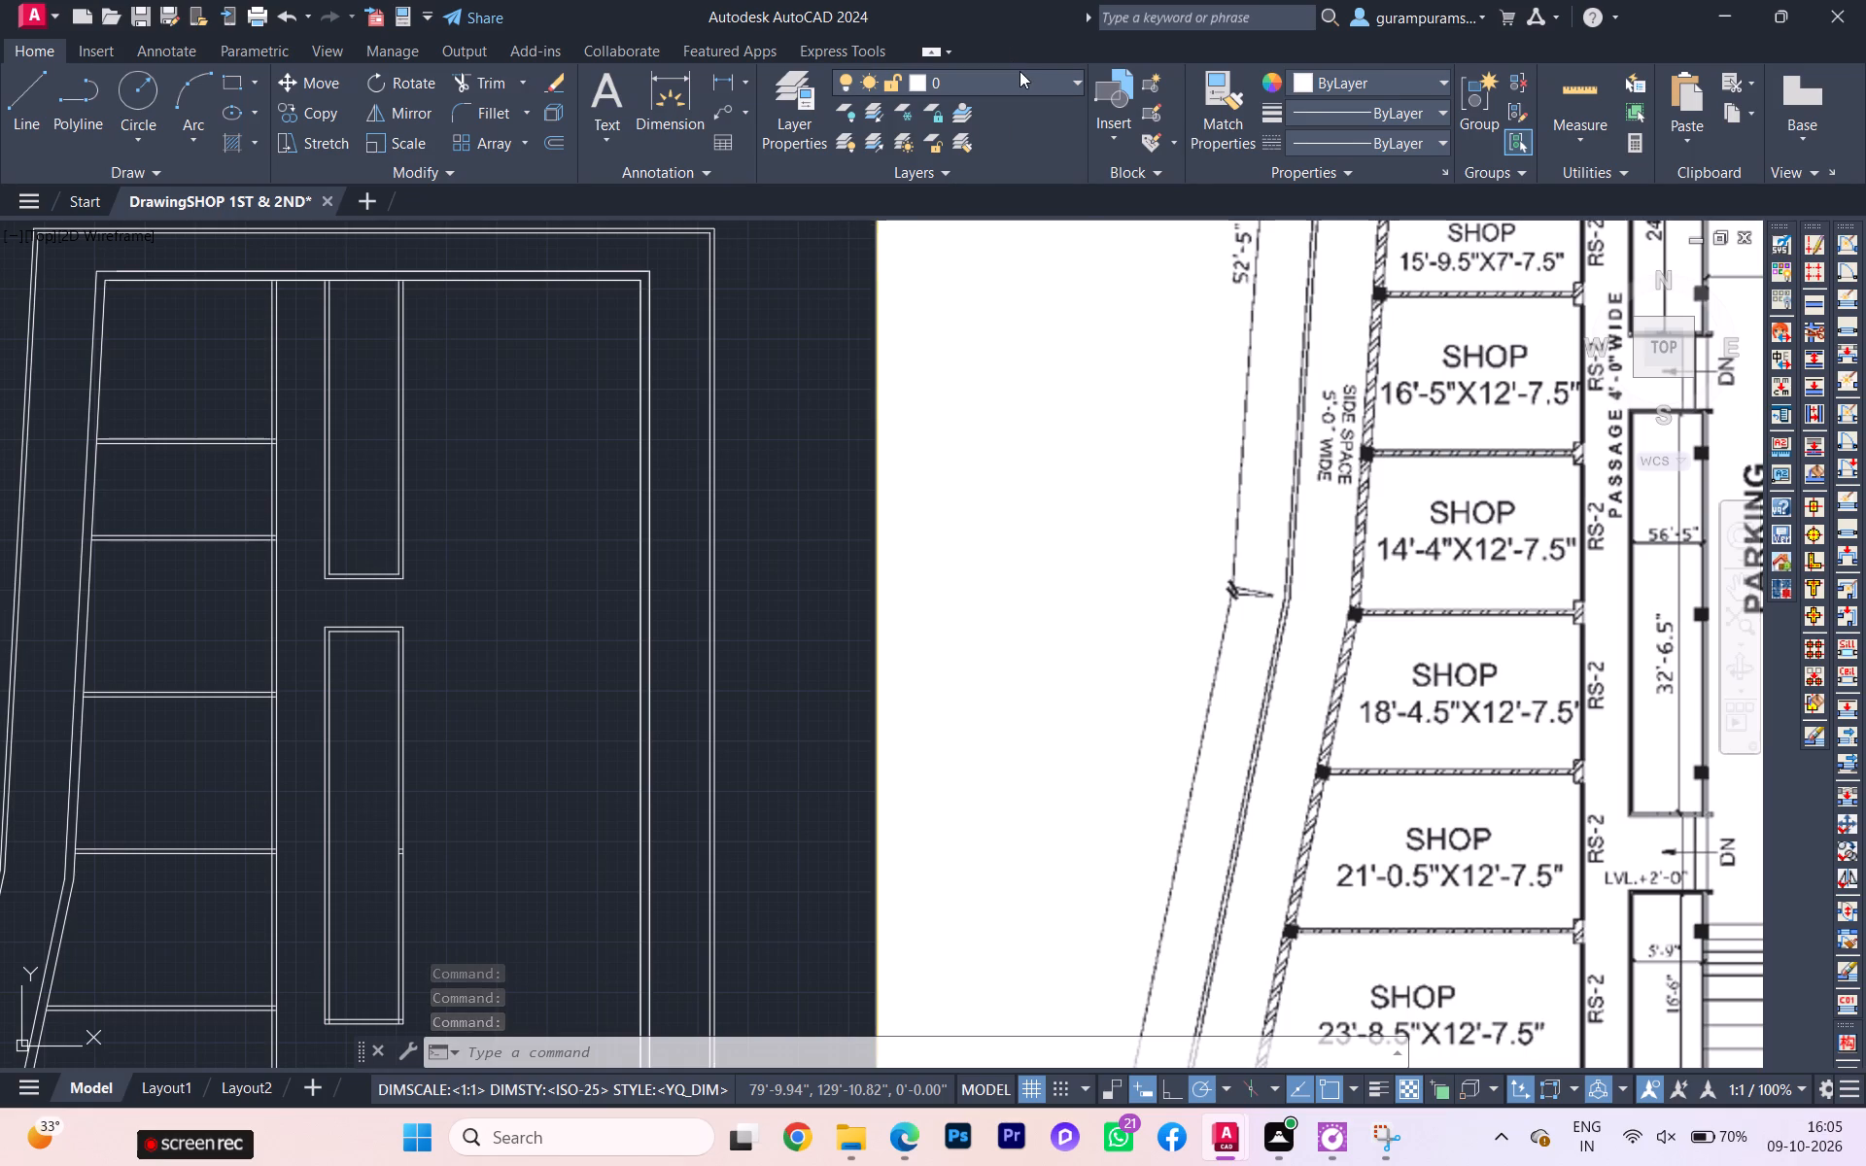
left_click(964, 200)
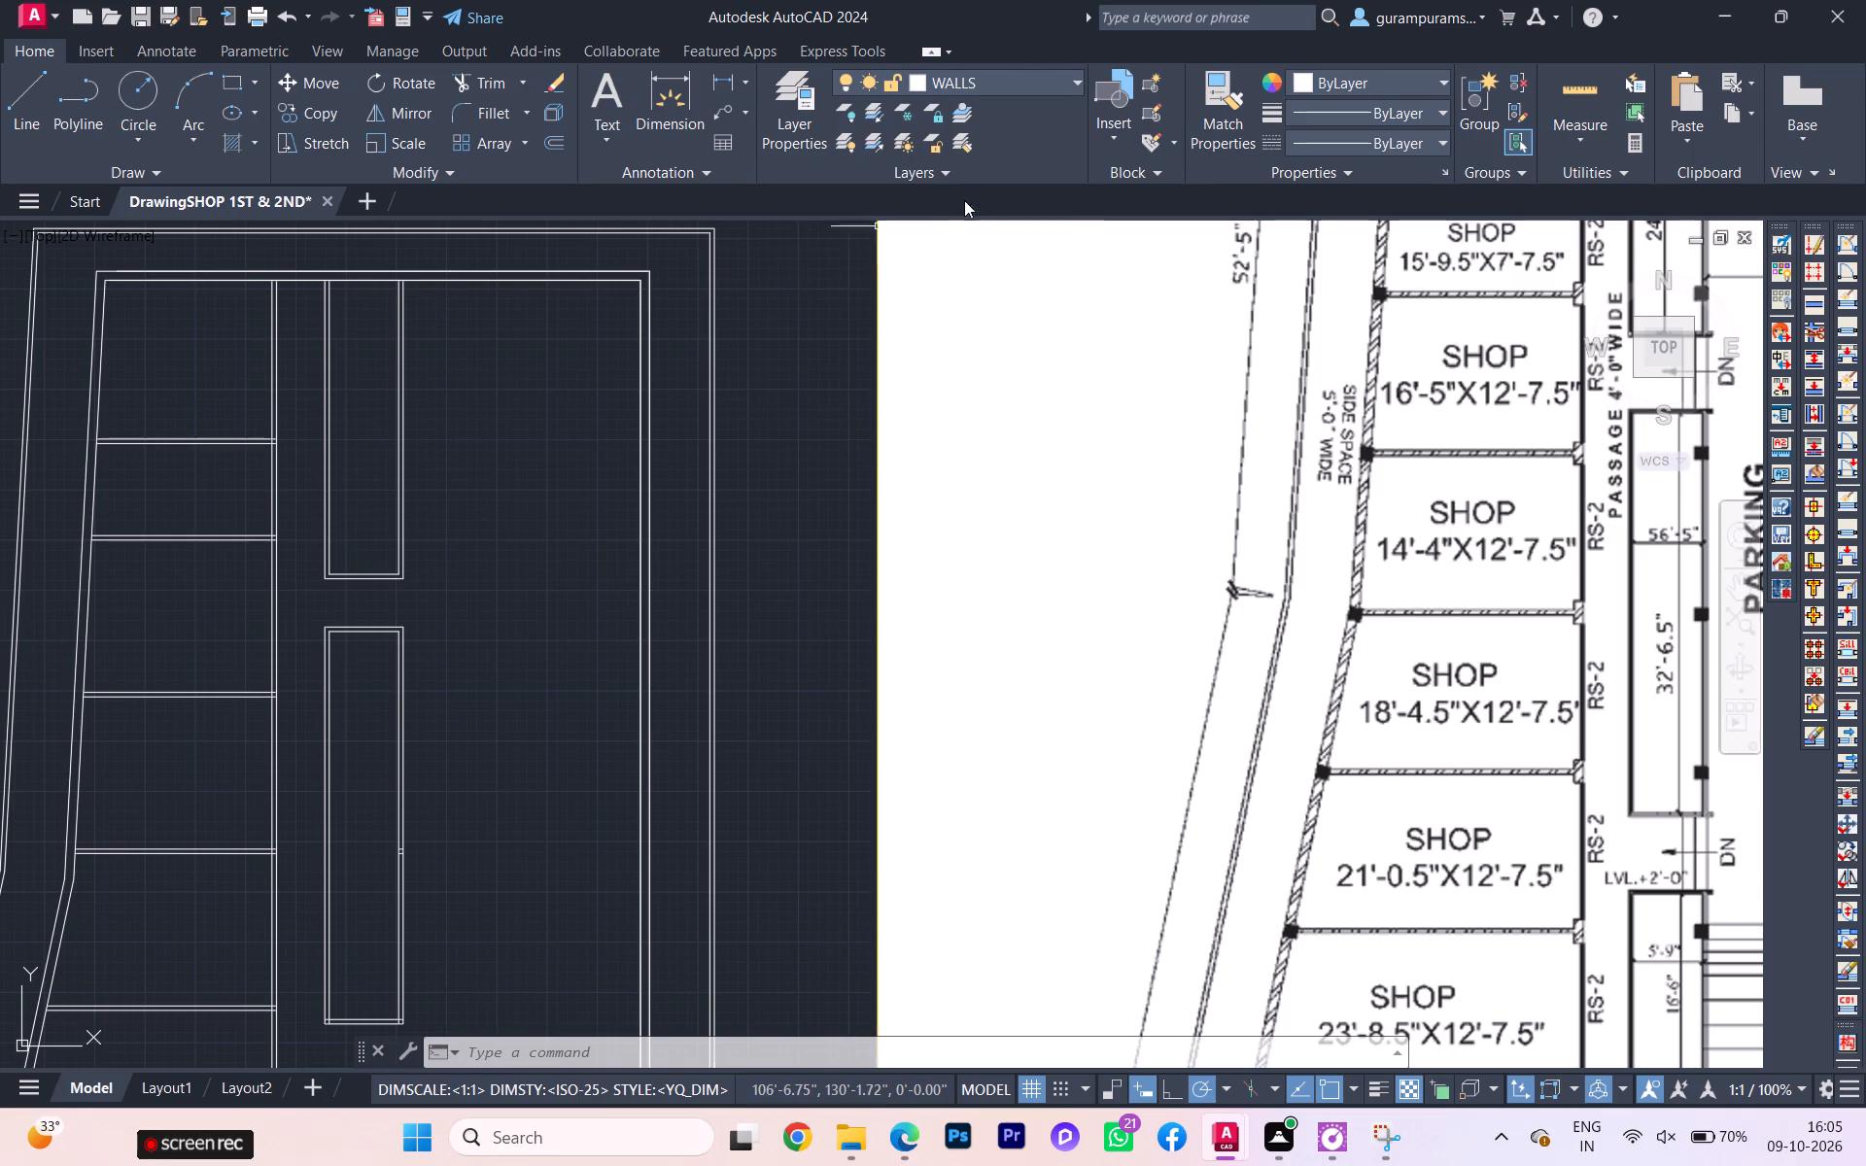
Assign the whole drawn floor plan beside the reference image to the DIMENSIONS layer and clear the selection.
scroll(535, 397, "down", 3)
left_click(296, 331)
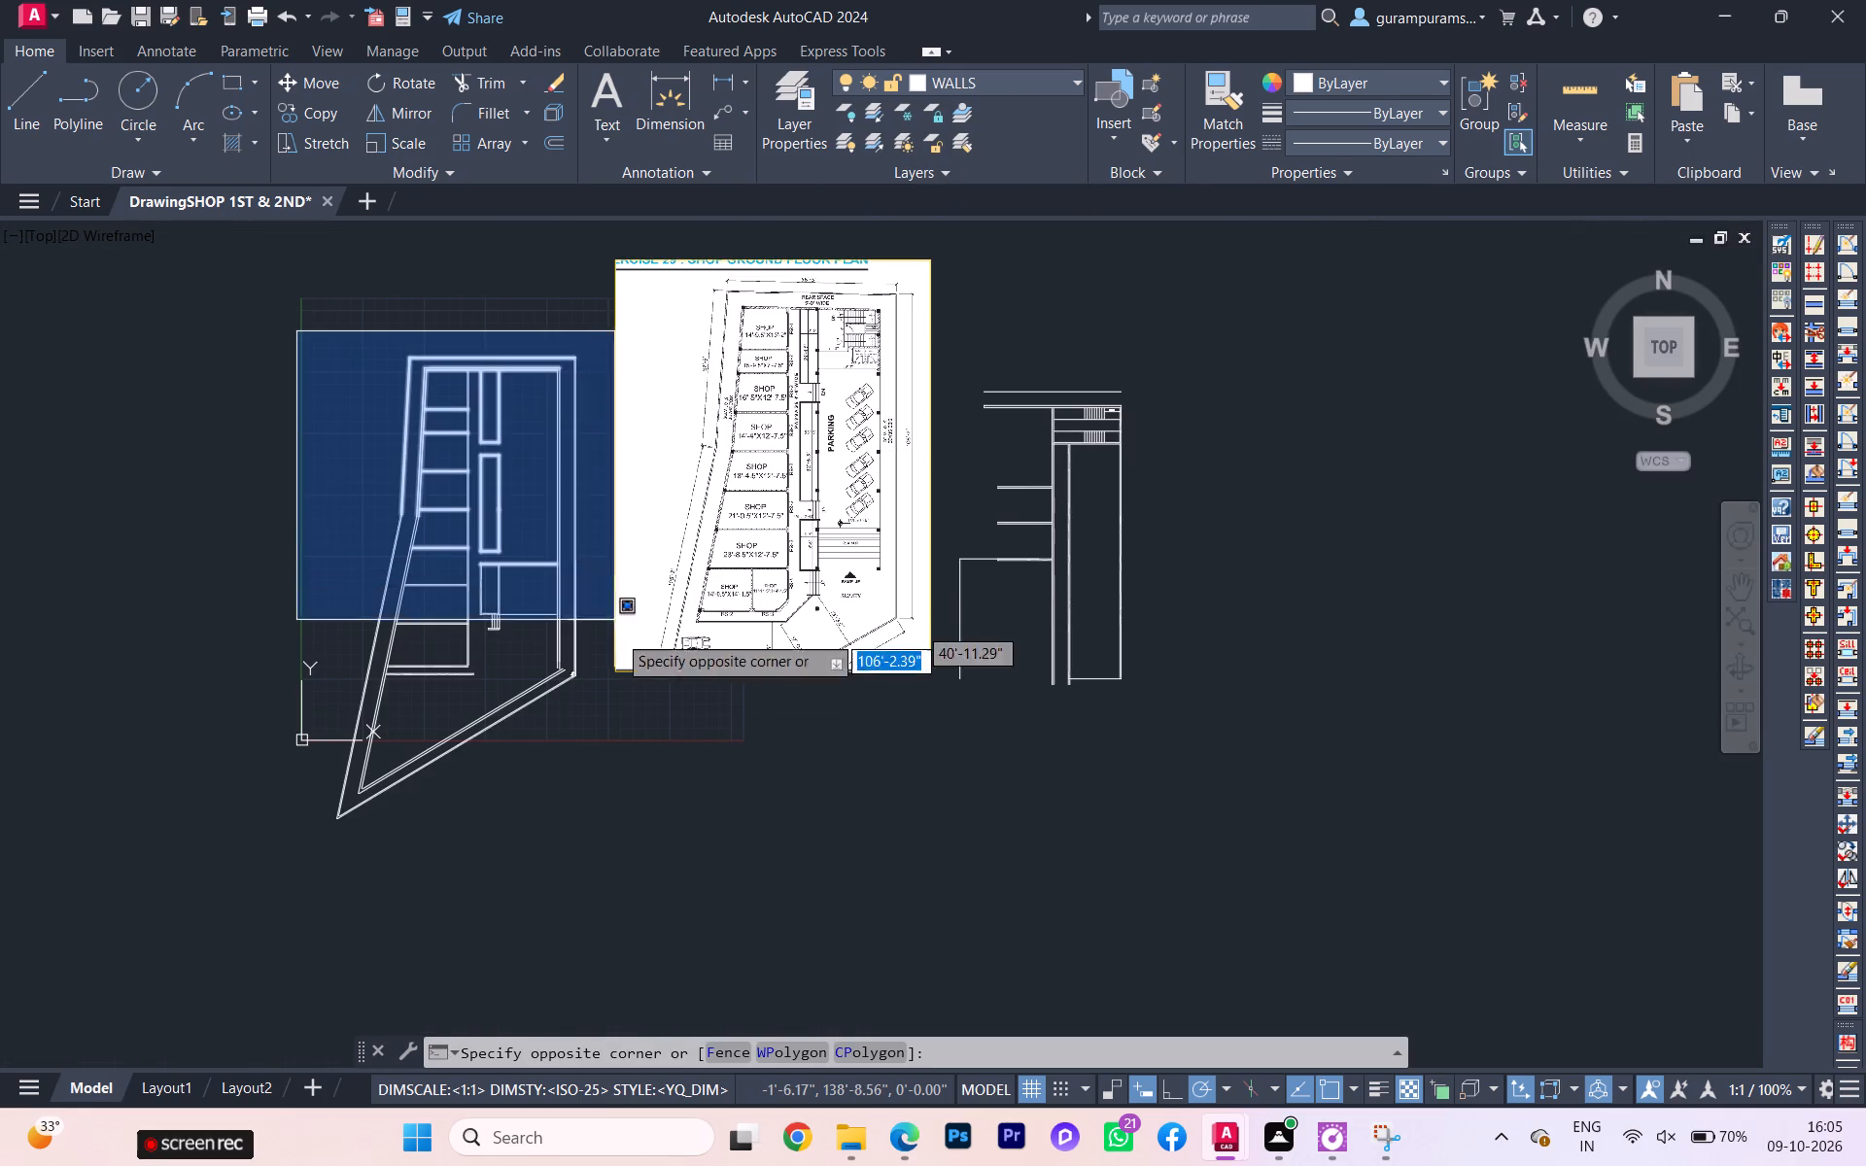
left_click(599, 832)
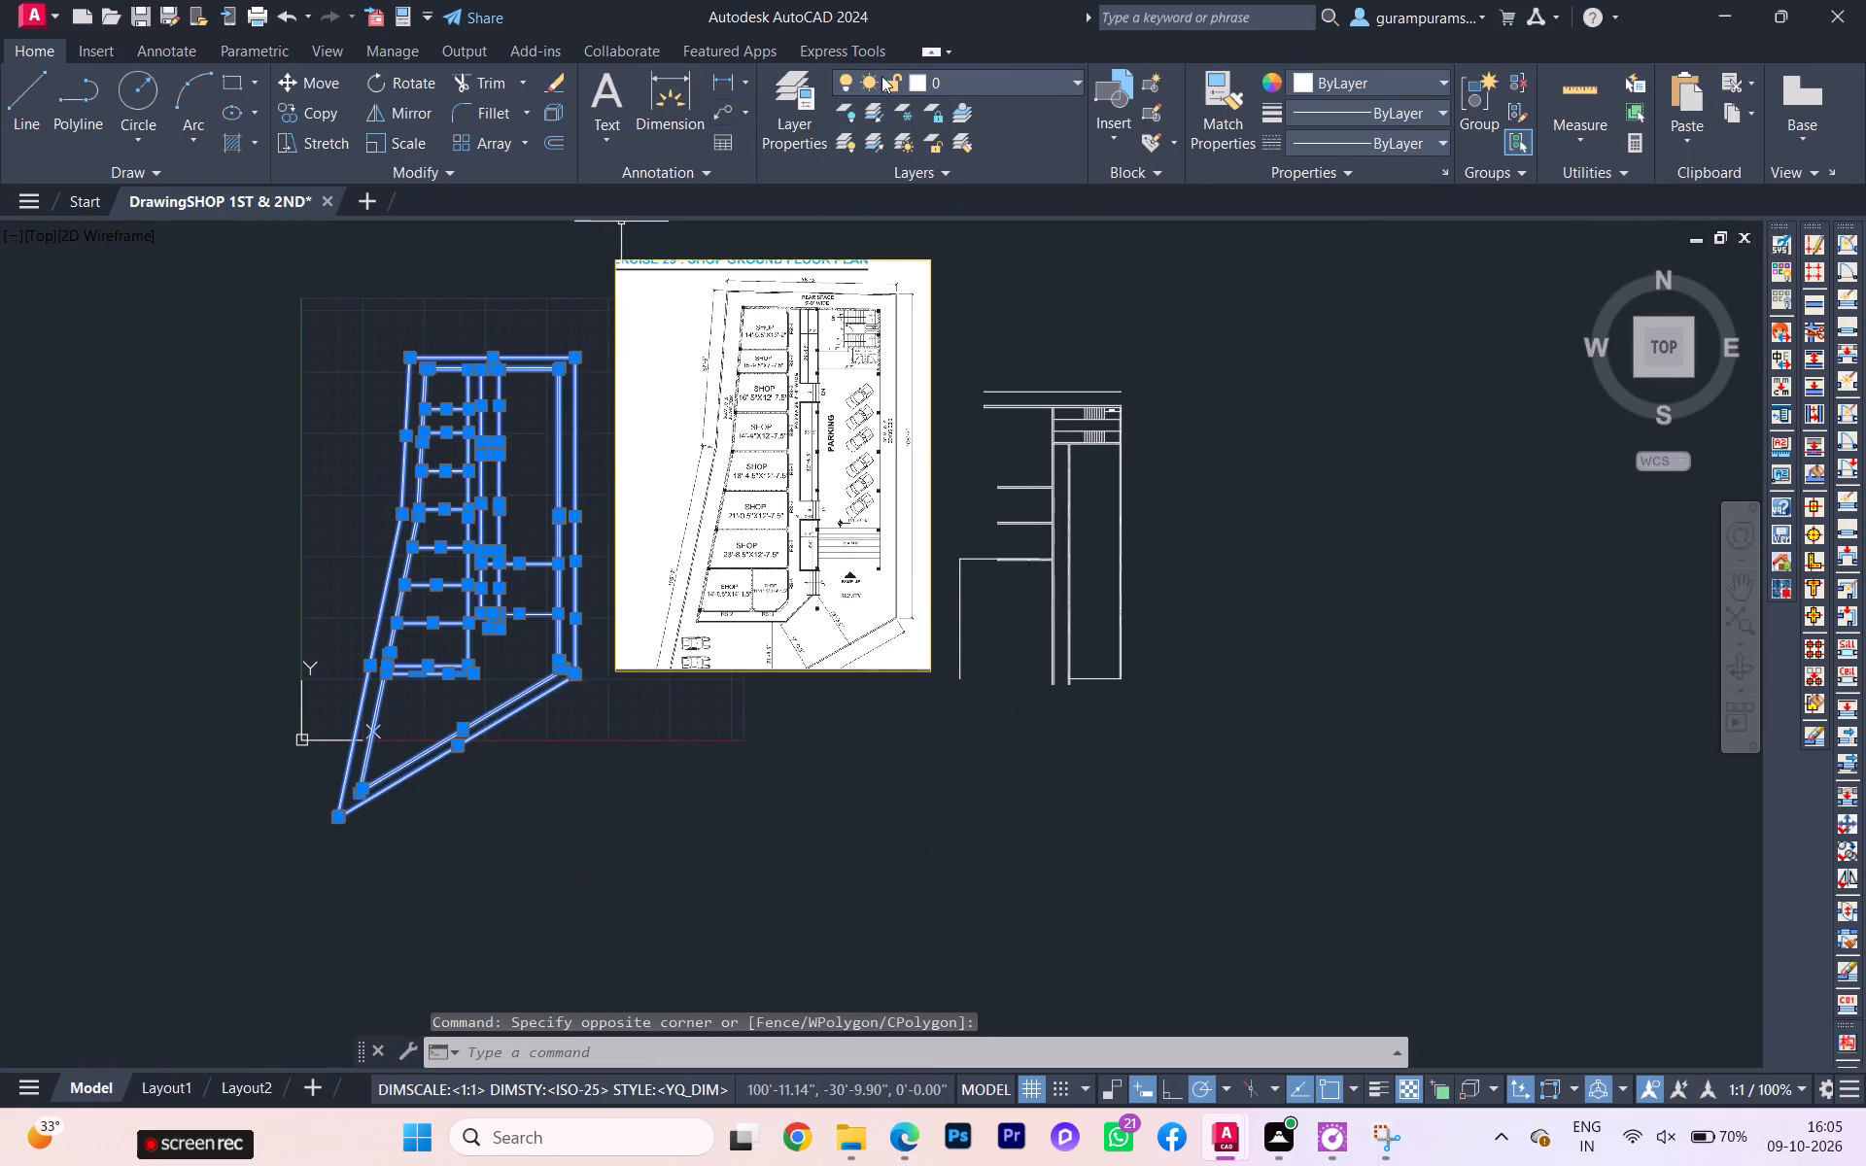
left_click(1013, 77)
left_click(988, 165)
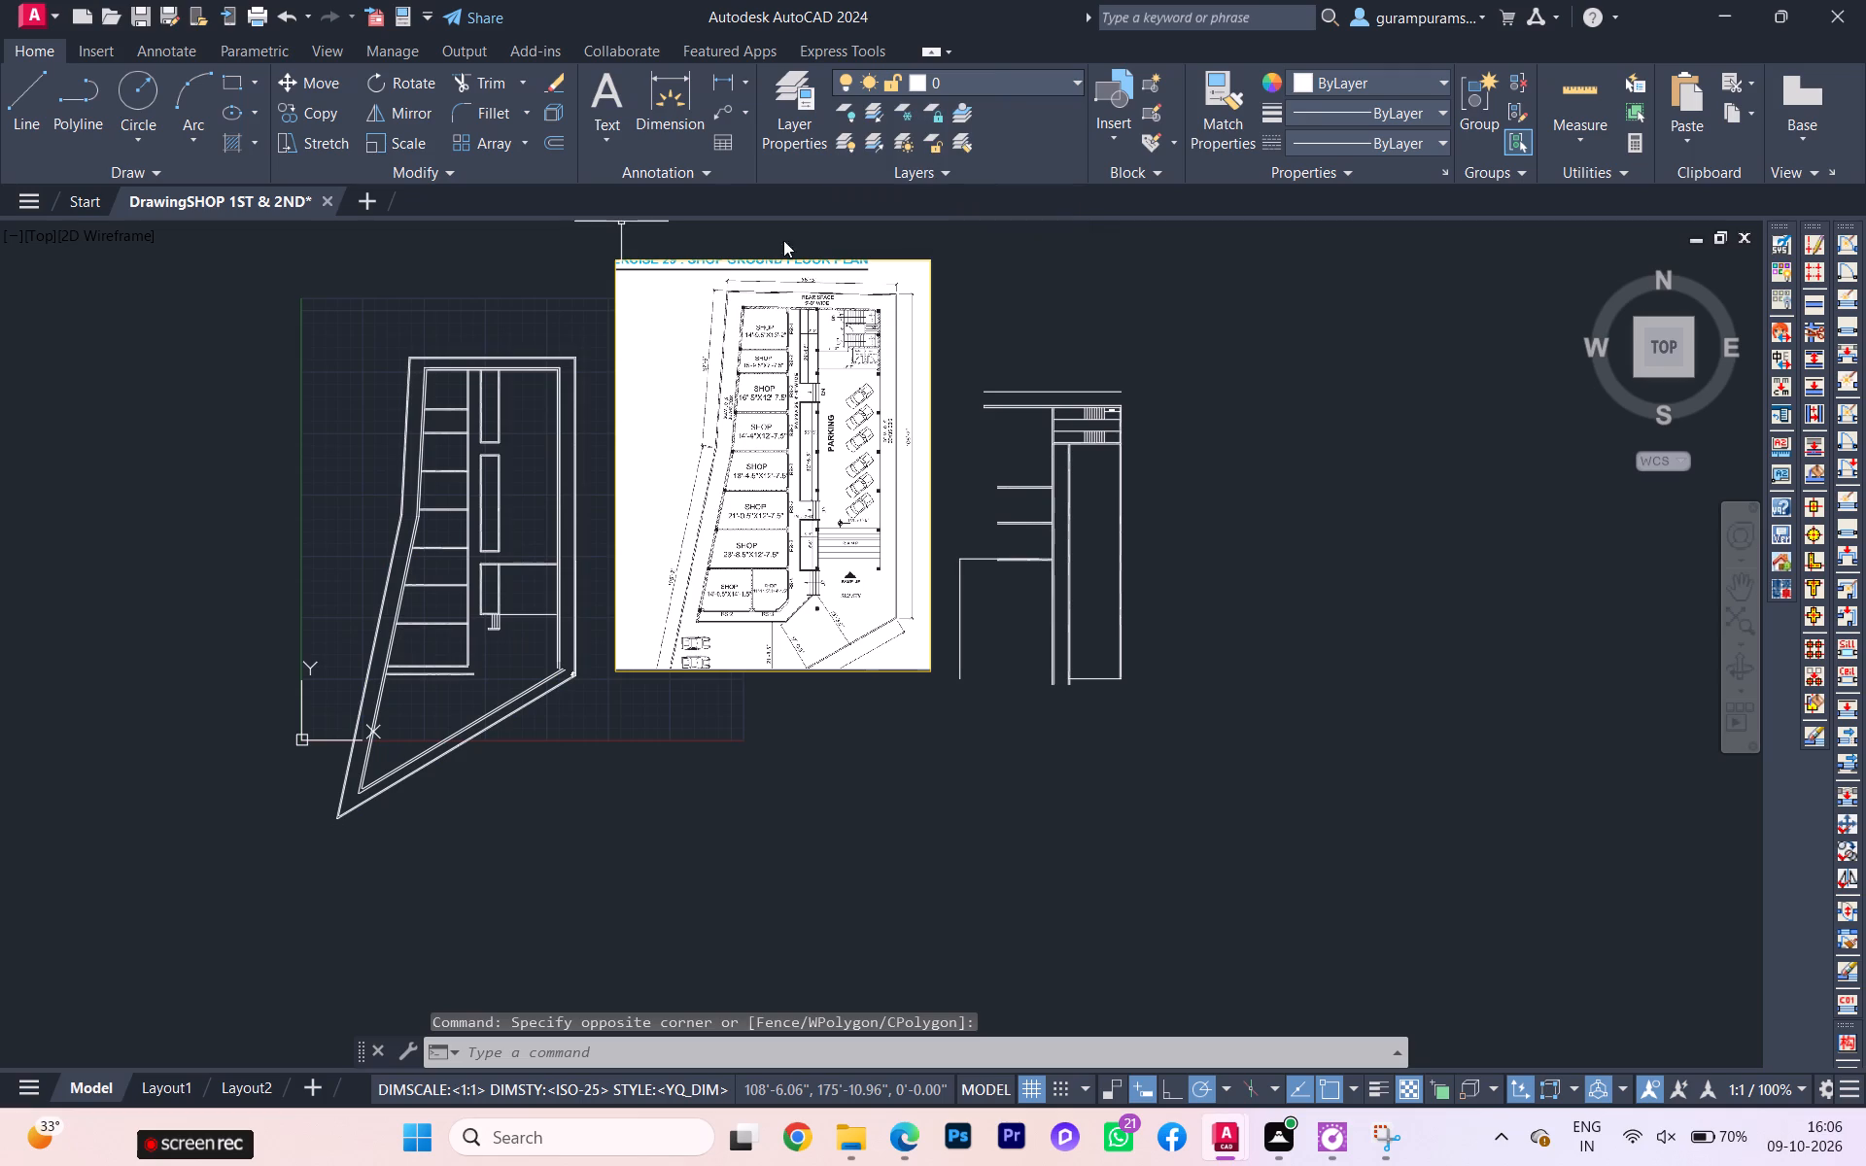
key("Escape")
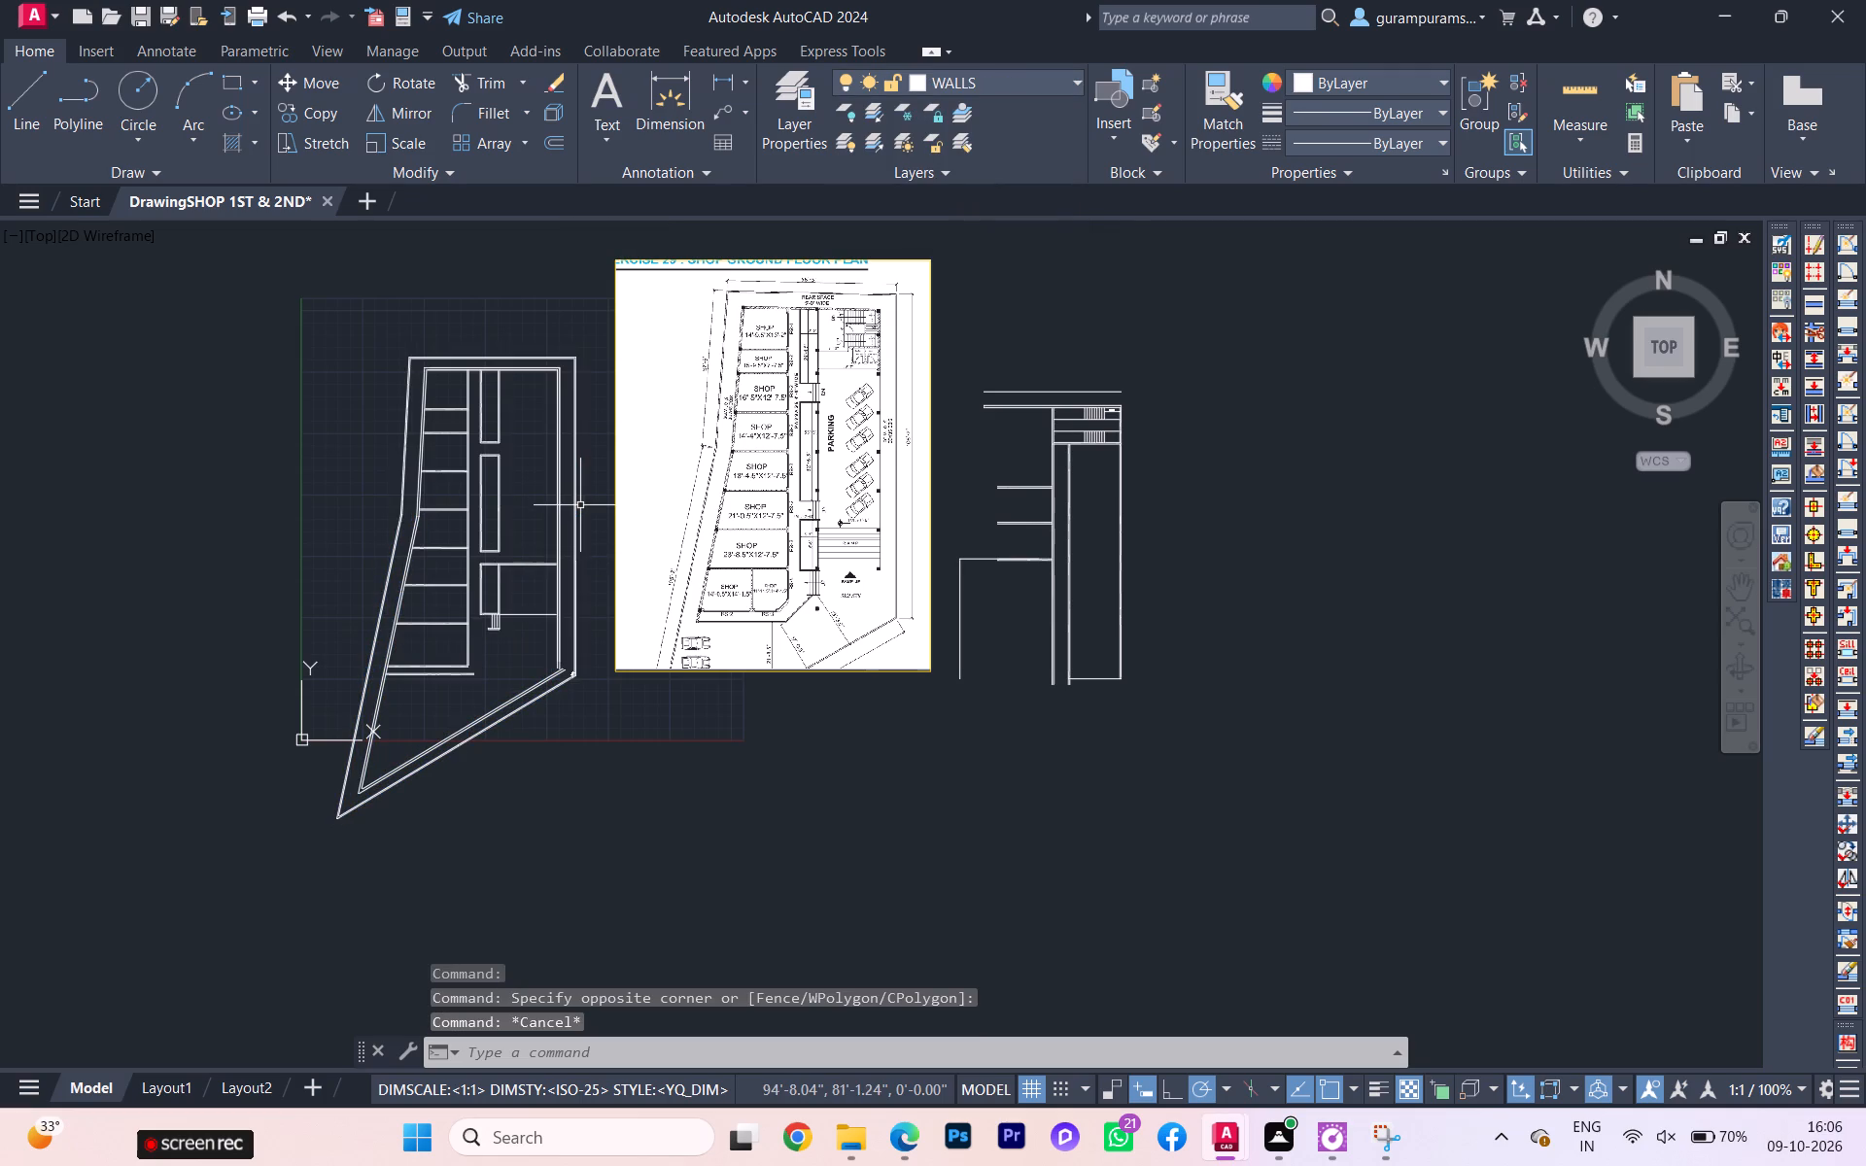
Examine the drawn floor plan against the reference shop ground floor plan image.
scroll(588, 515, "up", 1)
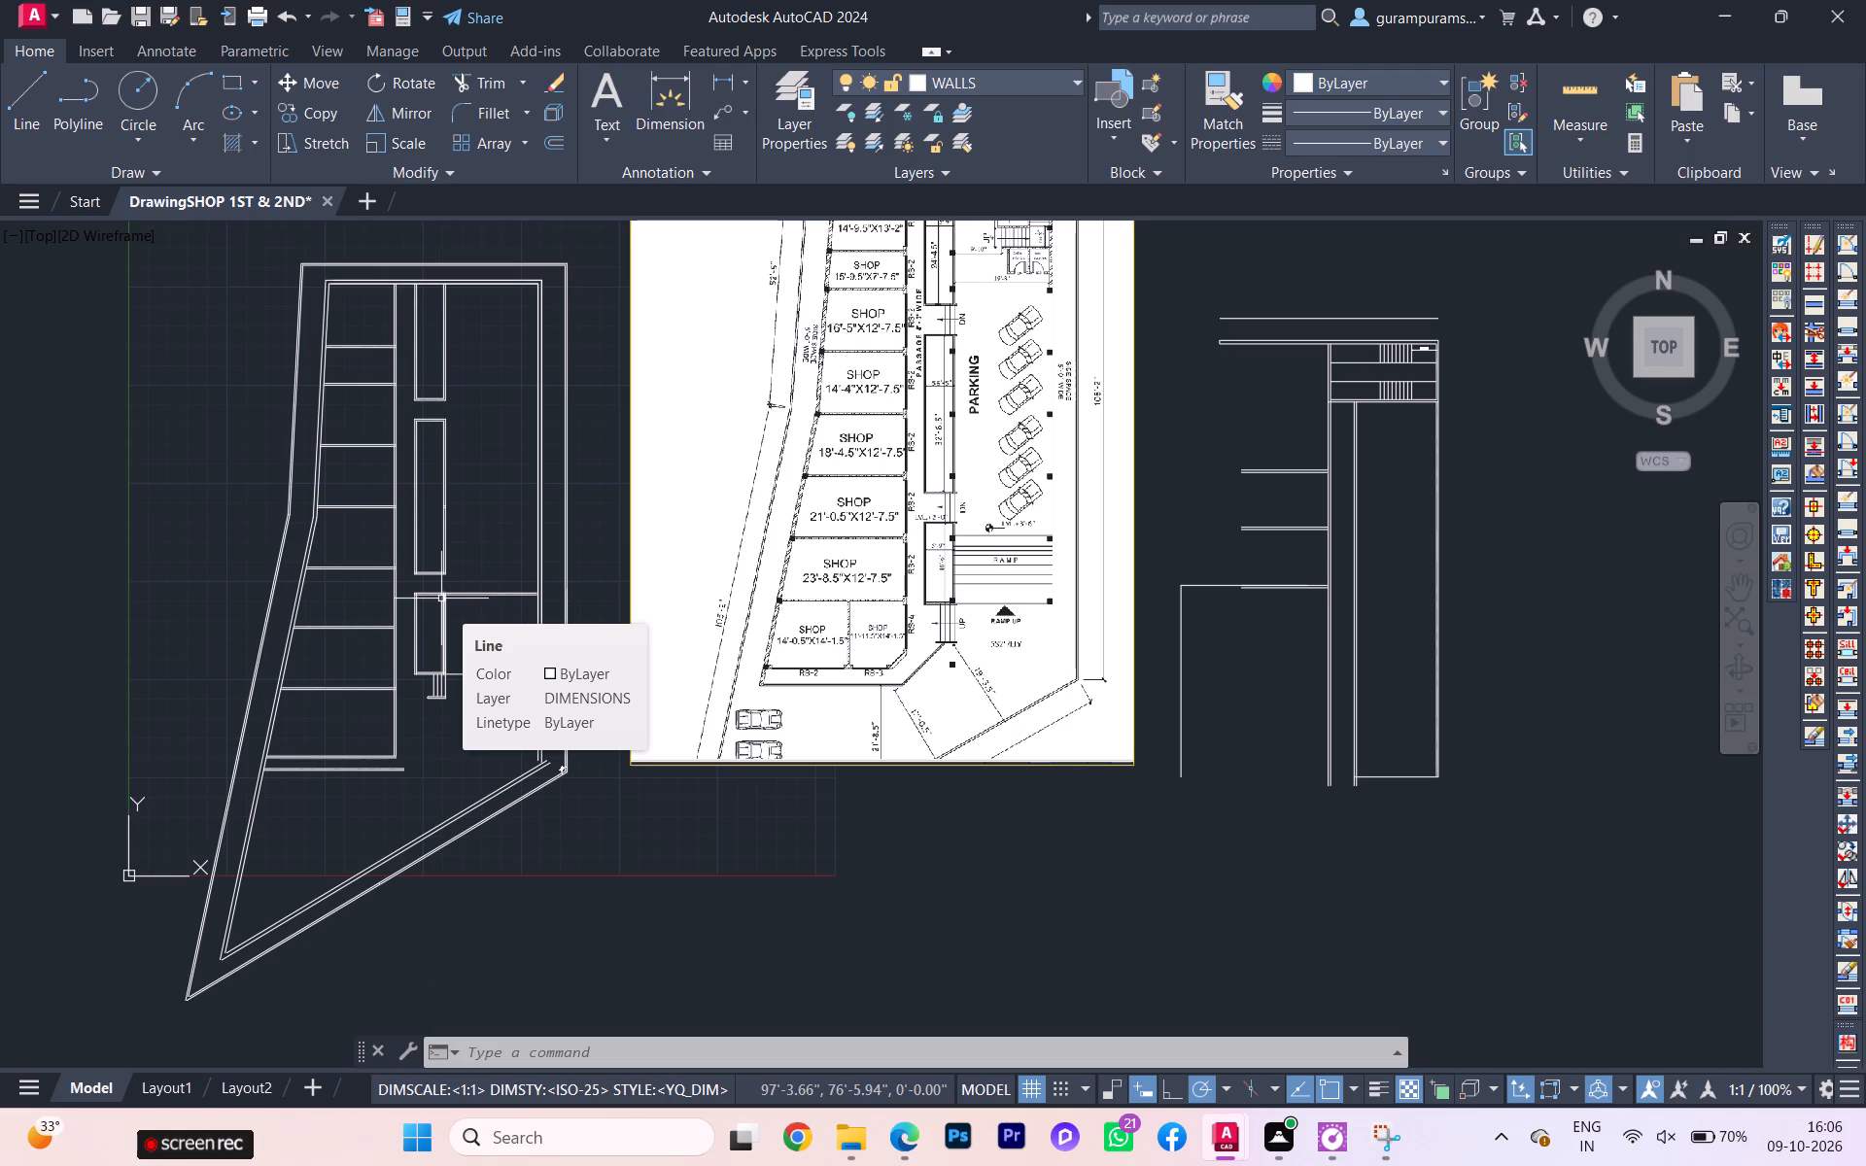
scroll(693, 669, "up", 3)
scroll(0, 972, "down", 1)
scroll(206, 936, "down", 2)
middle_click_drag(209, 931, 214, 916)
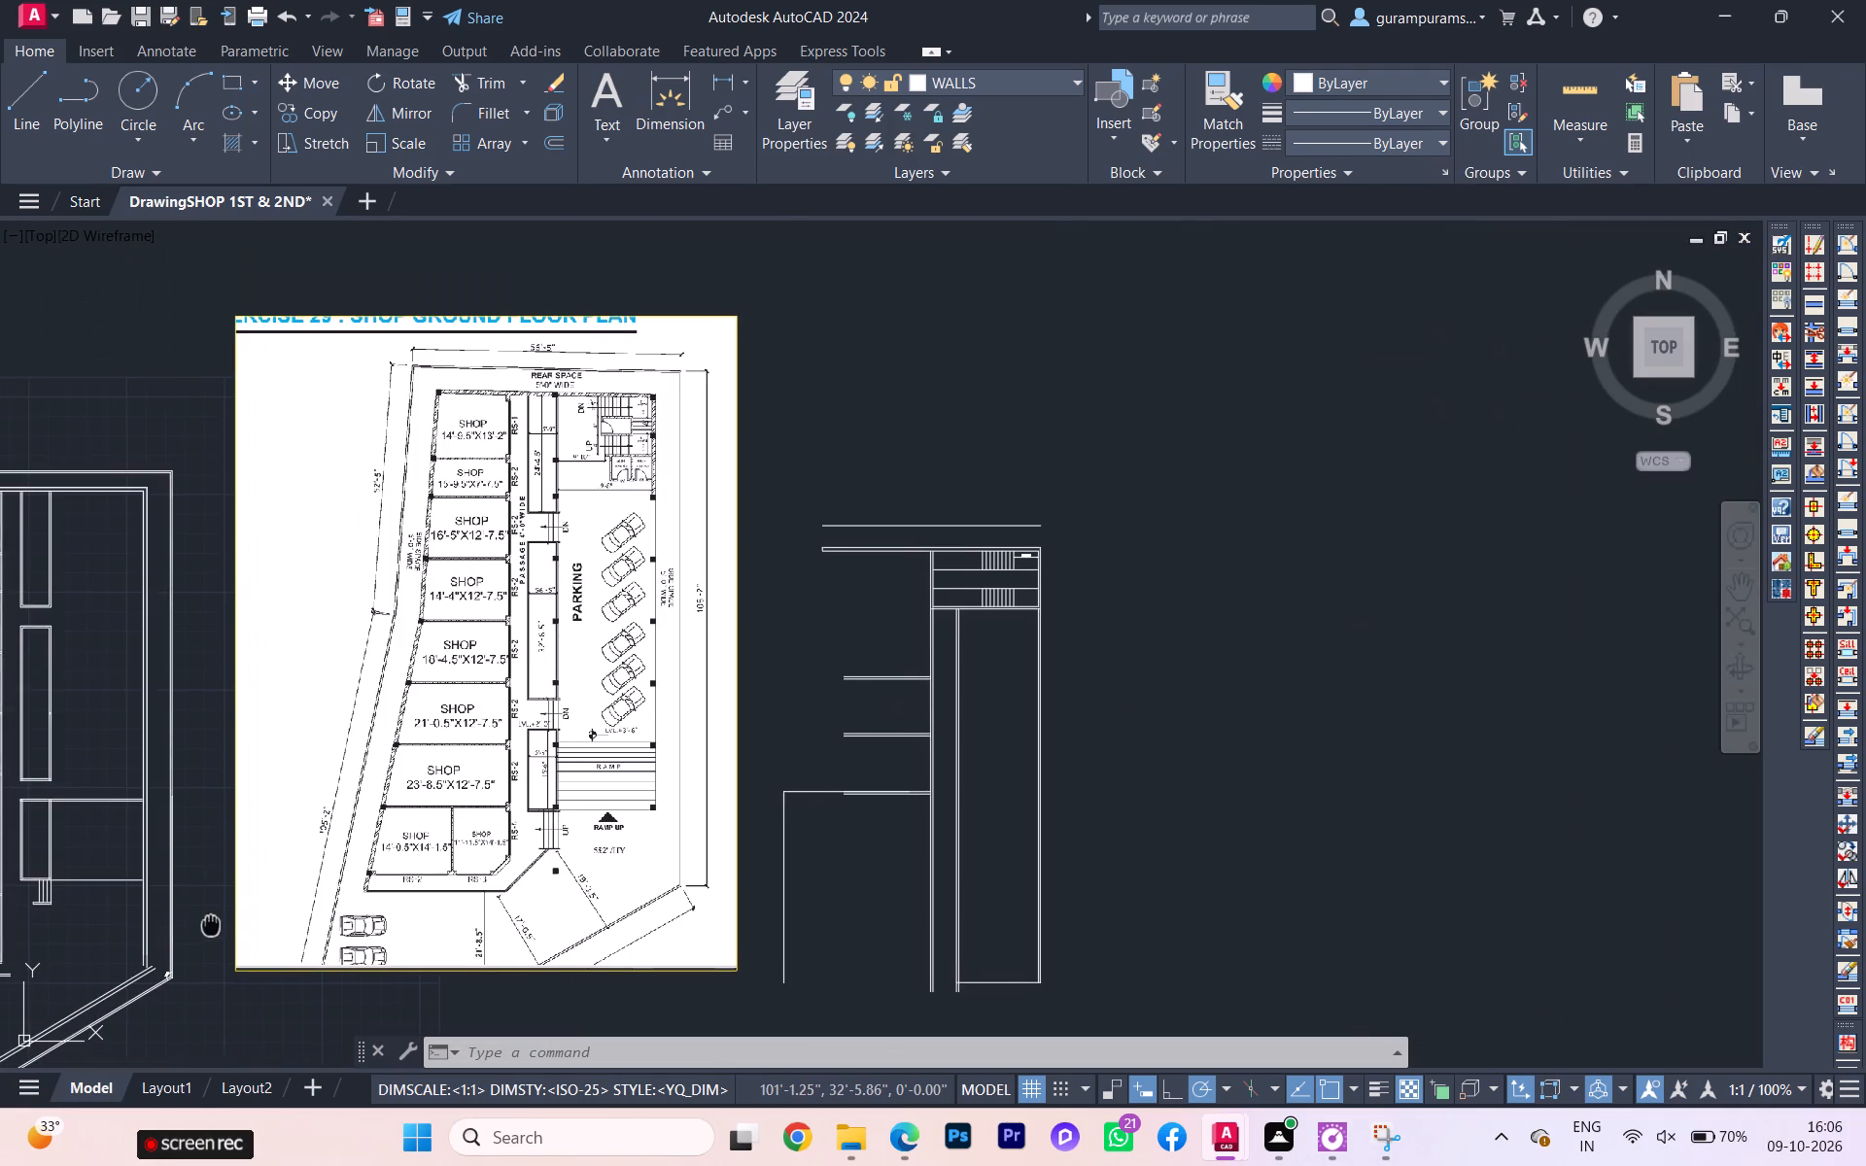
middle_click_drag(214, 916, 338, 828)
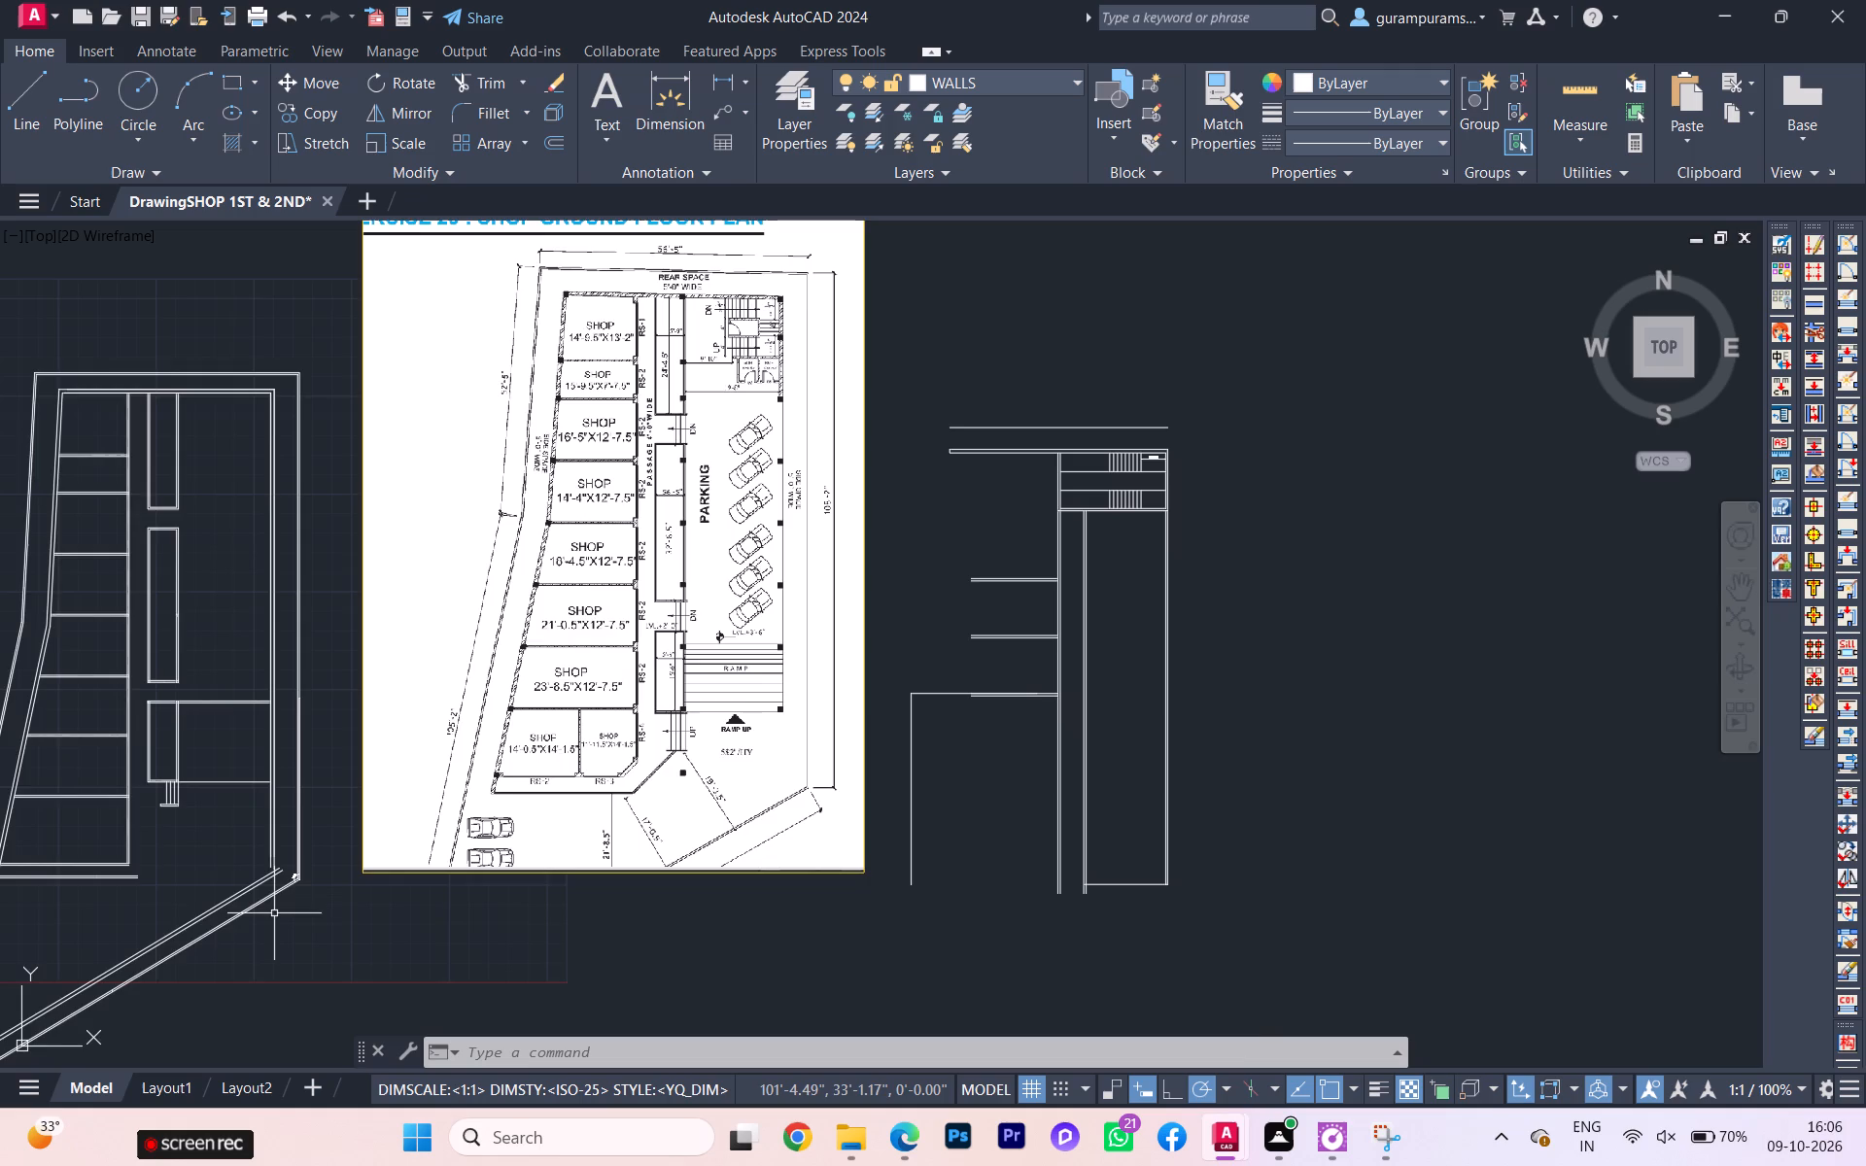
scroll(274, 915, "down", 2)
middle_click_drag(274, 916, 354, 887)
scroll(253, 913, "up", 2)
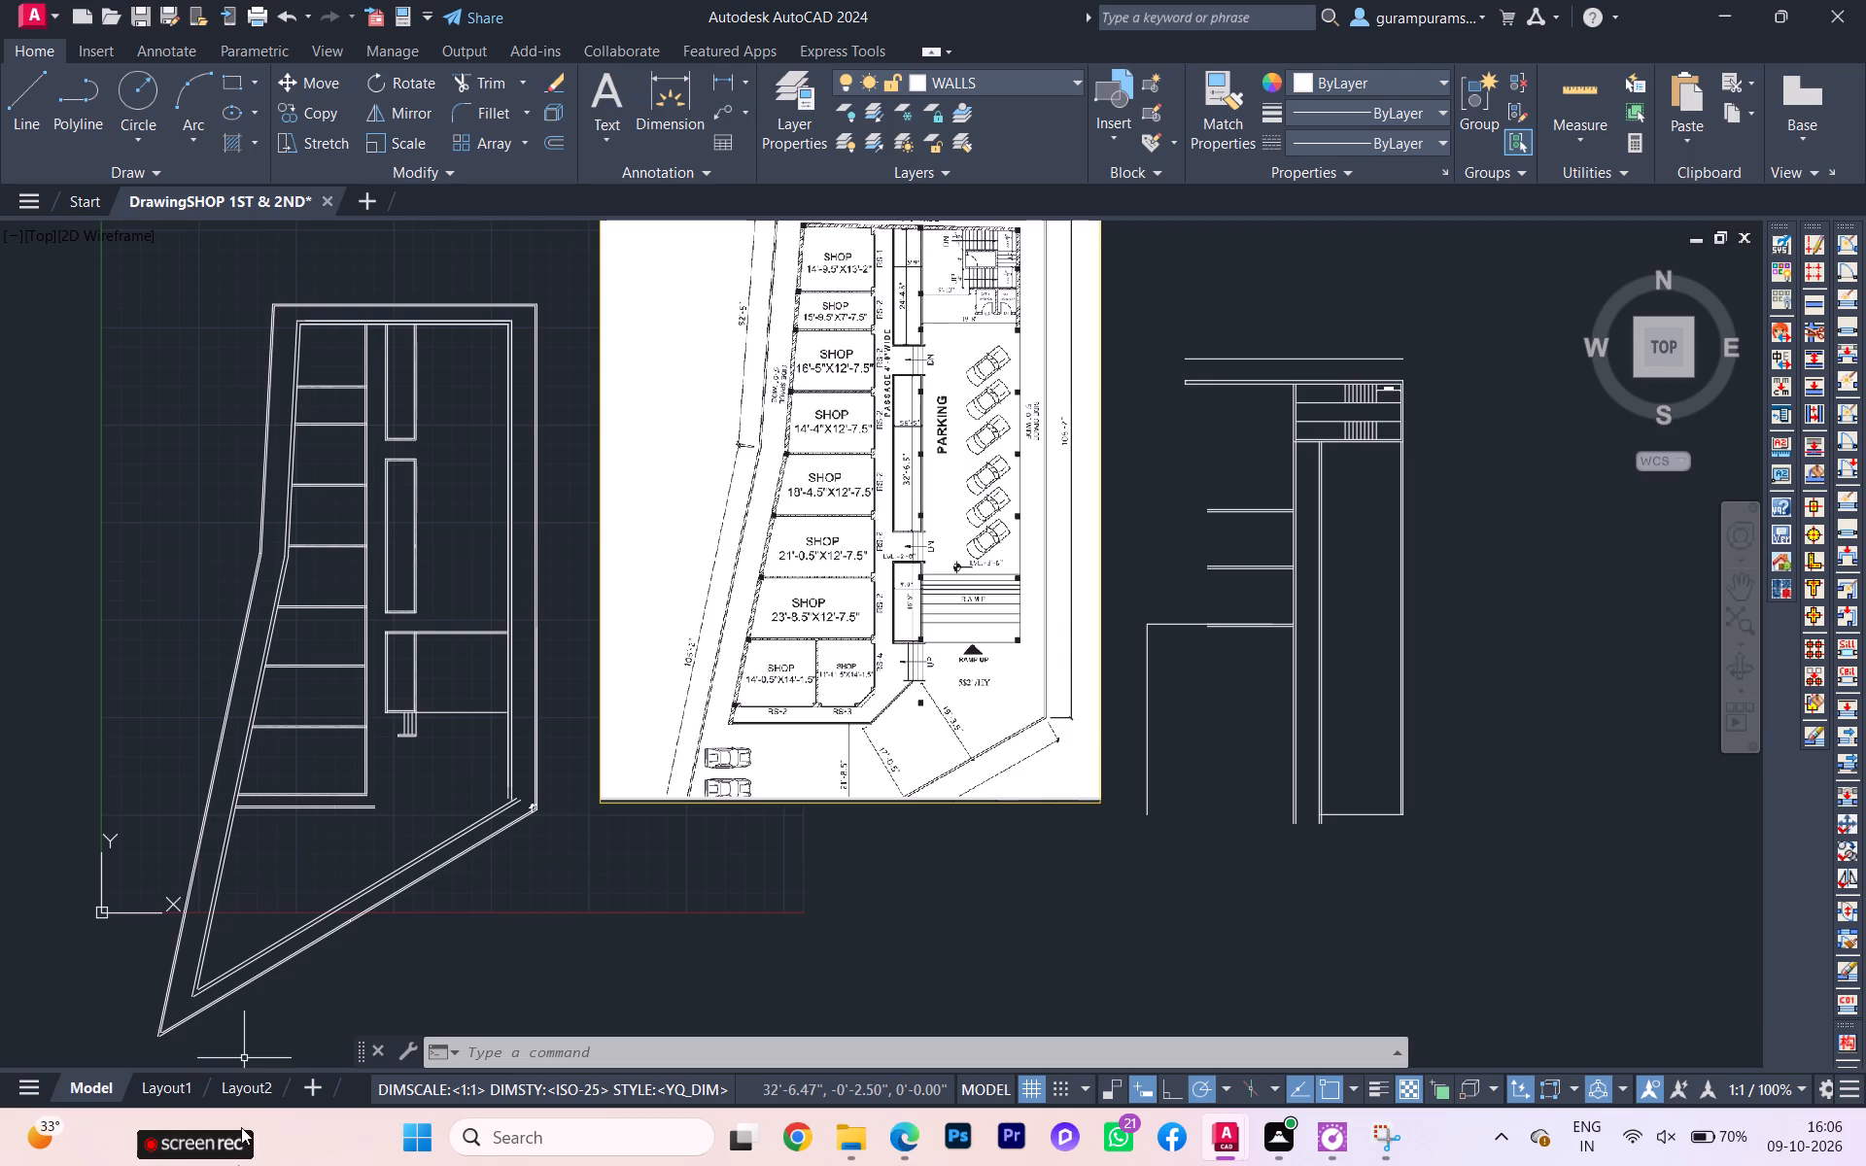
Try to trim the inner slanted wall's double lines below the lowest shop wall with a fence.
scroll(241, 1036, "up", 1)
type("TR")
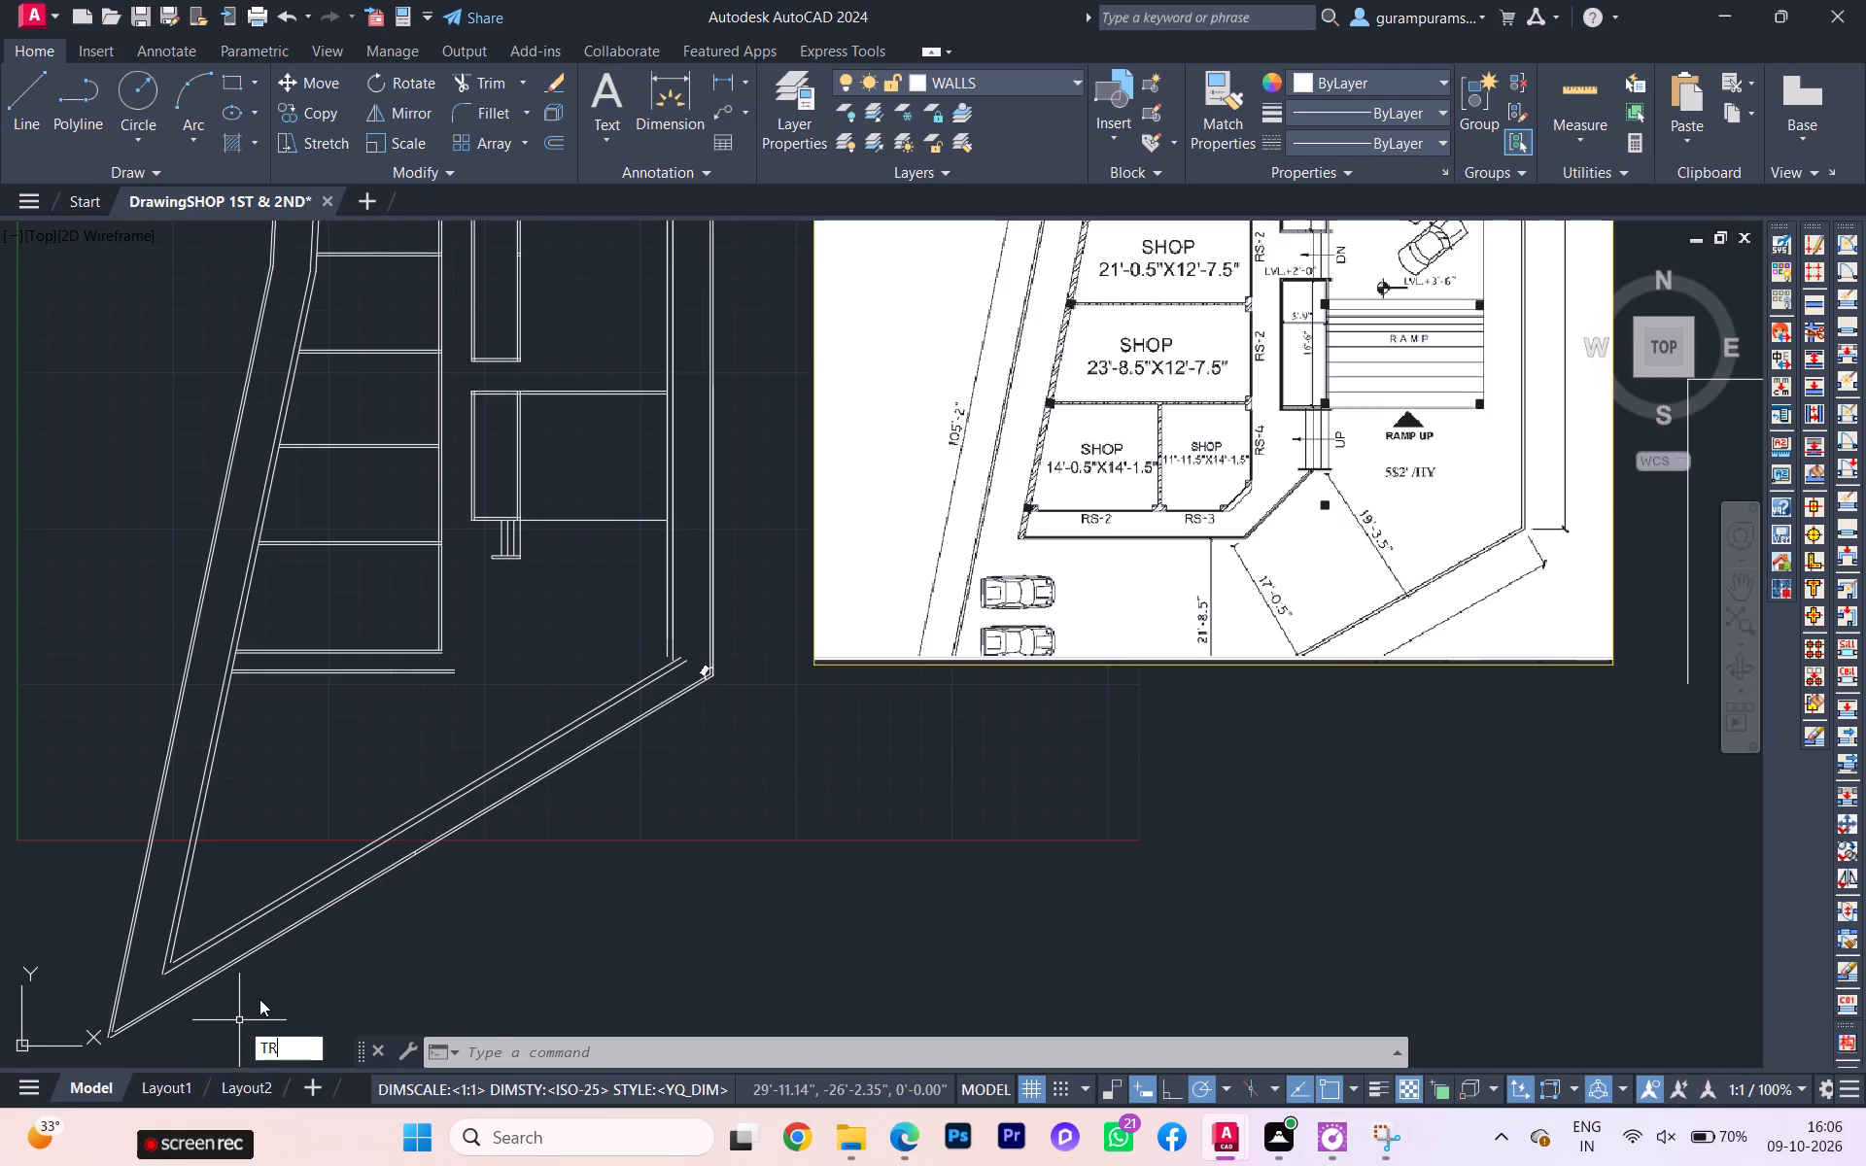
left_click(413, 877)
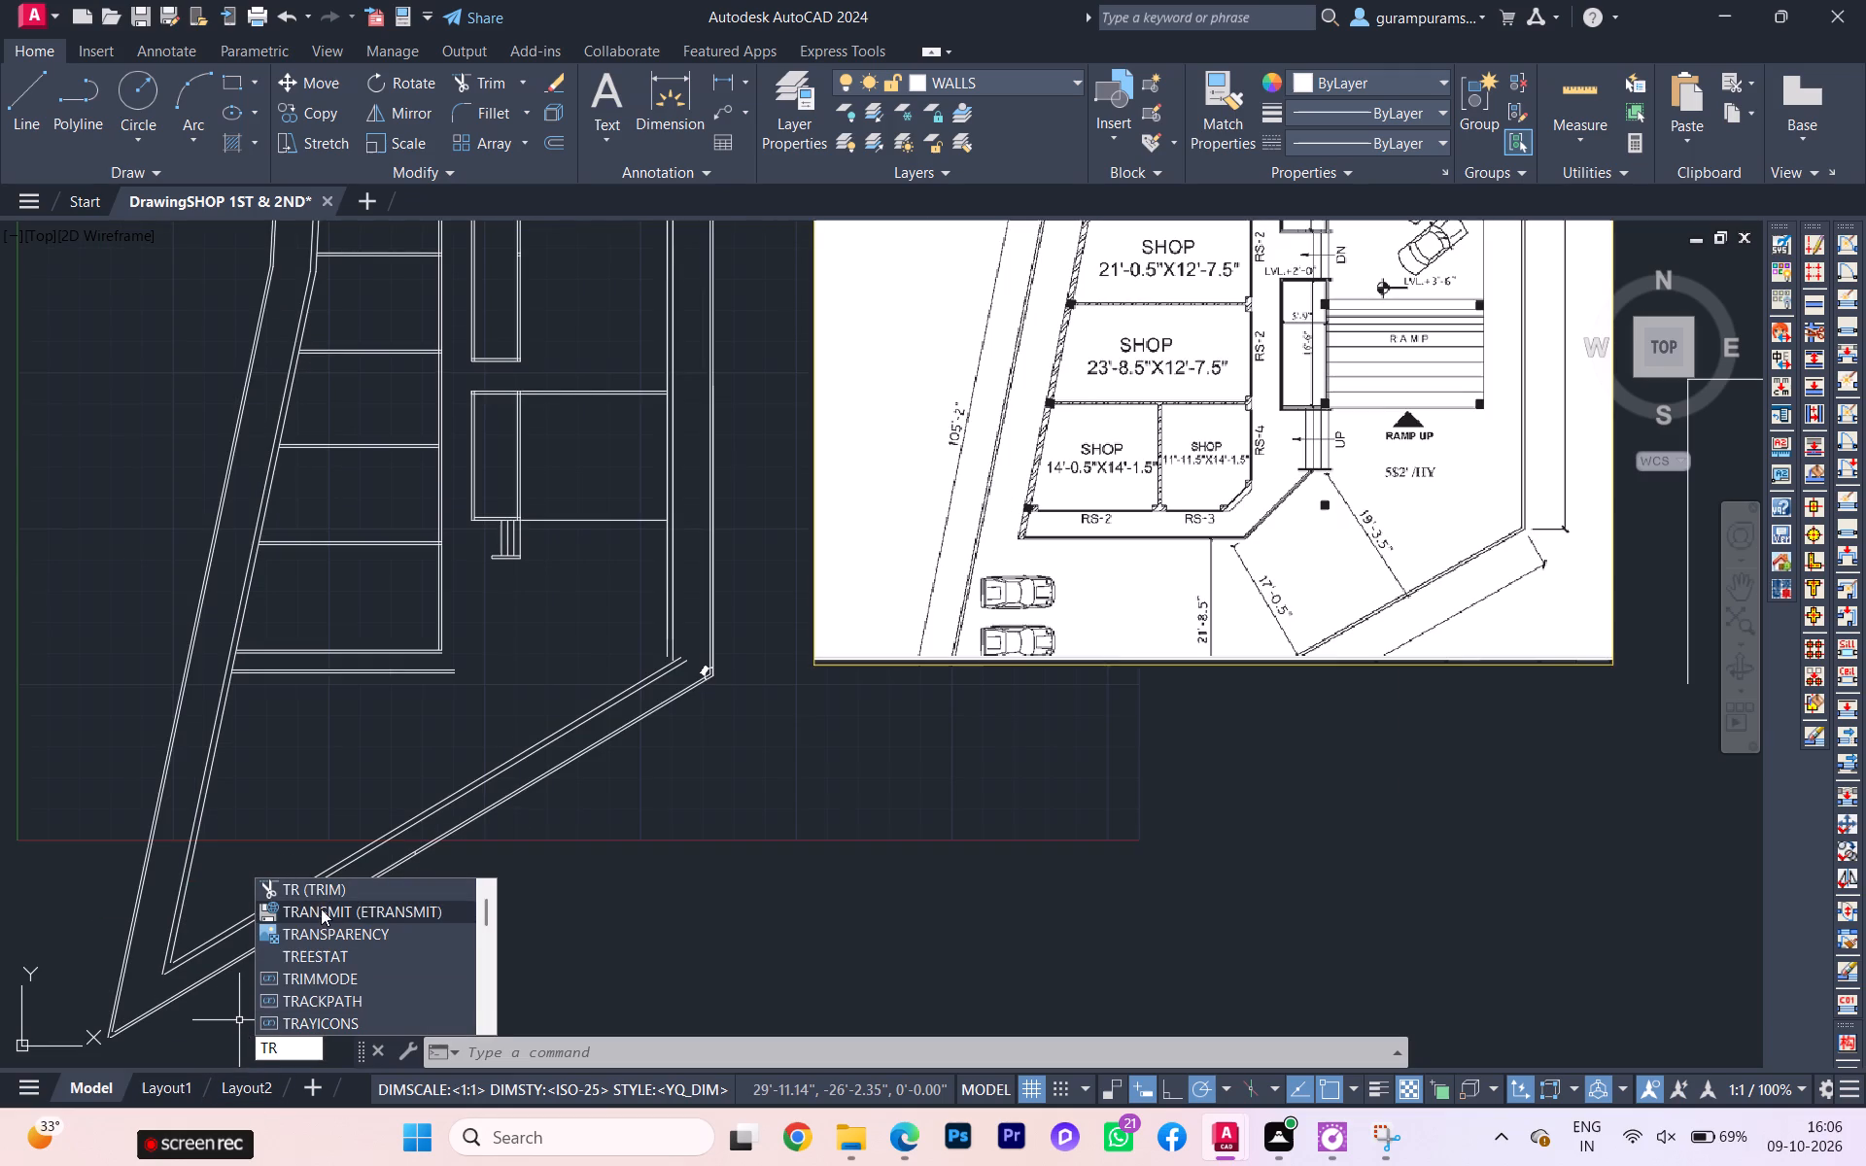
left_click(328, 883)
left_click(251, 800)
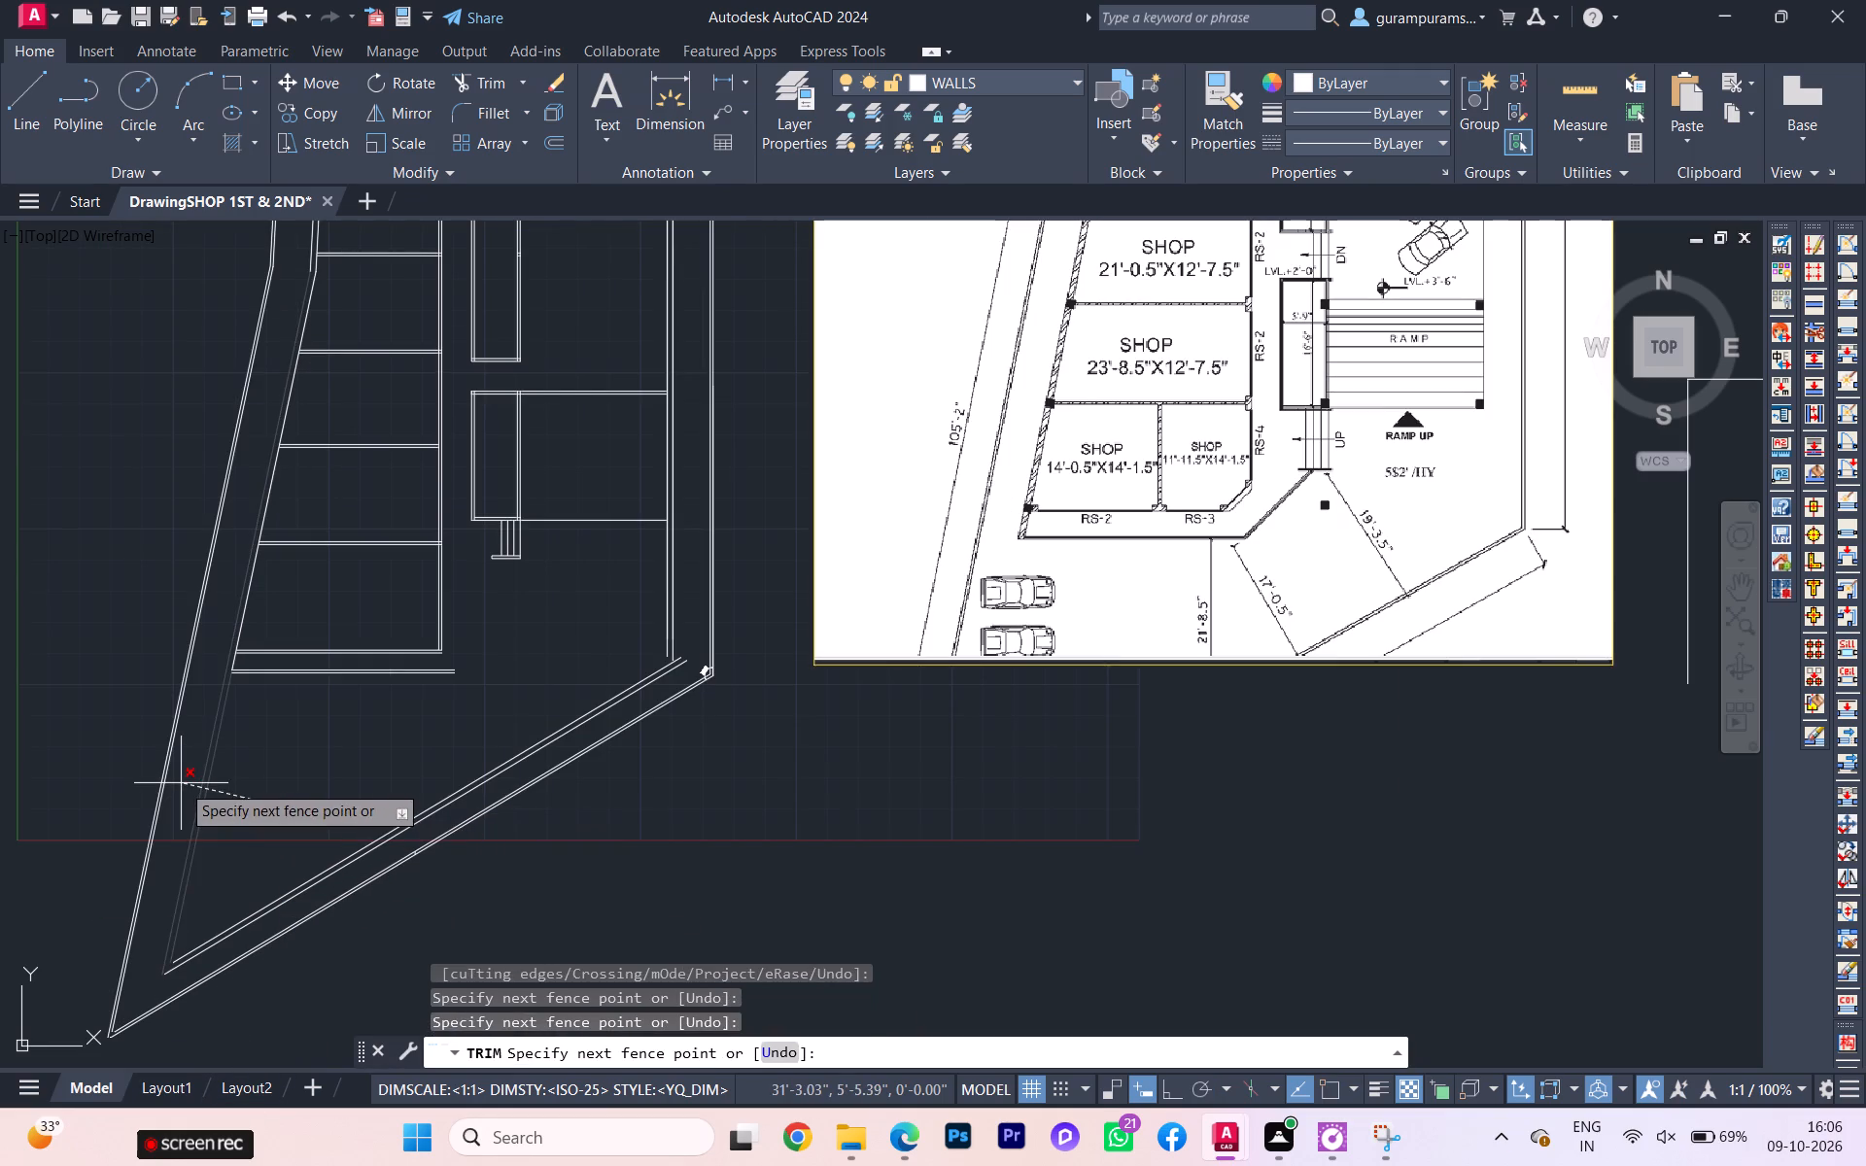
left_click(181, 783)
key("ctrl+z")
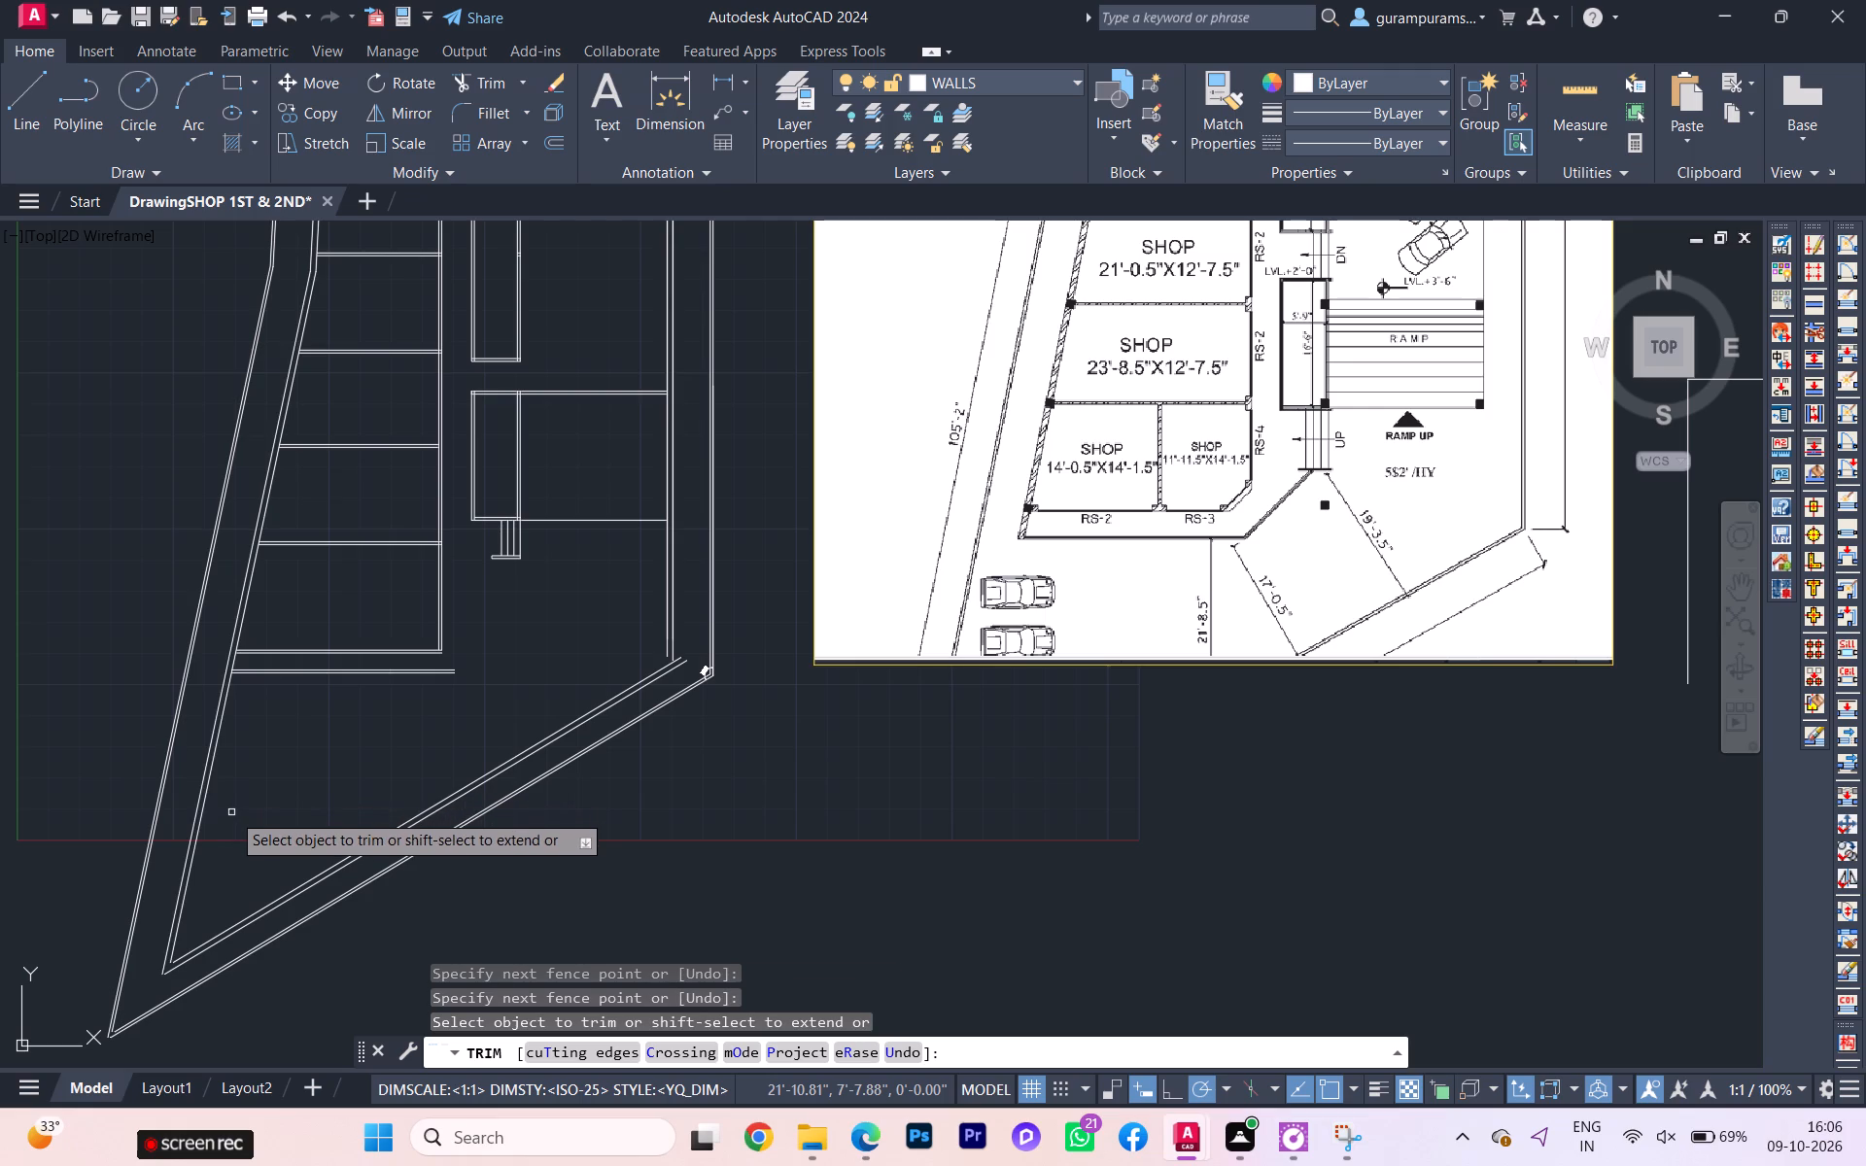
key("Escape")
Draw a line about 10" long extending the lowest shop wall's outer line across to the slanted wall's outer face.
key("l")
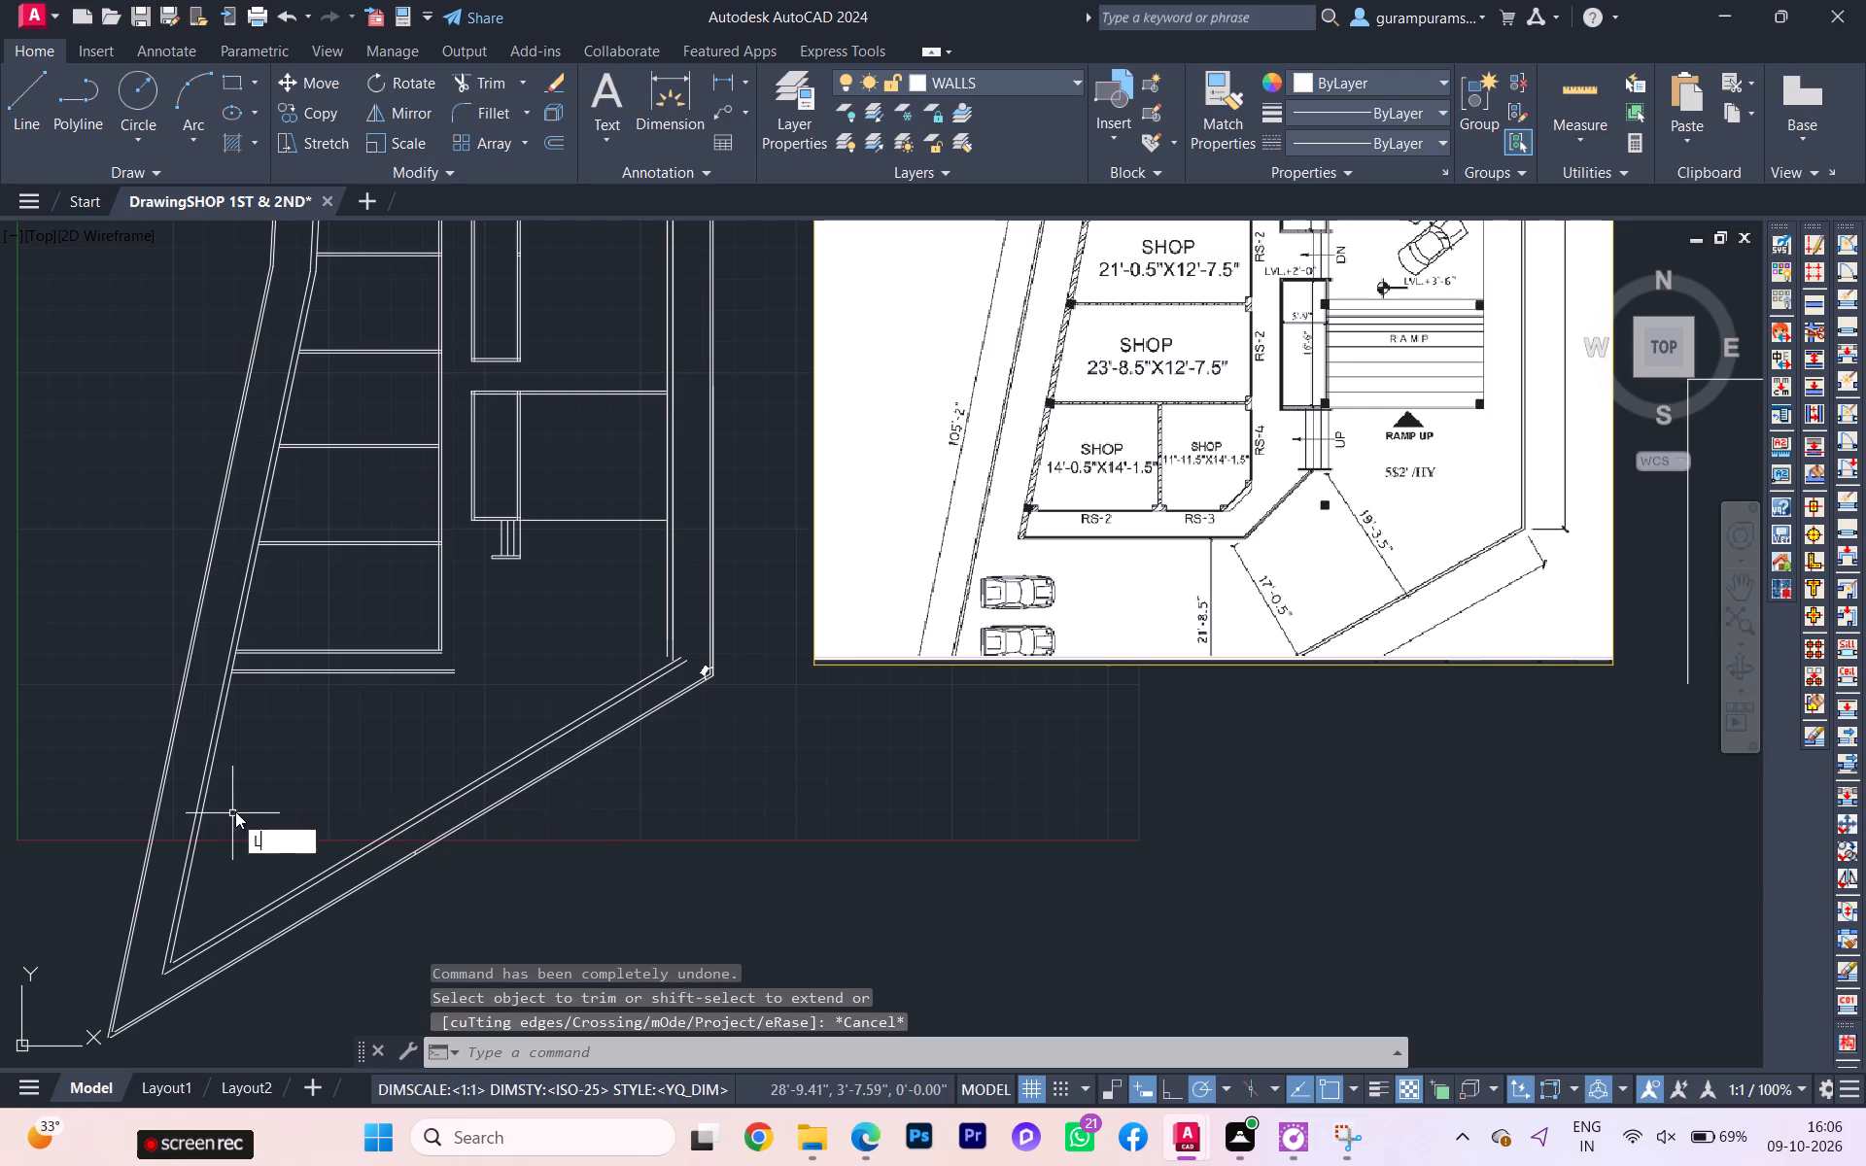
key("Return")
scroll(223, 669, "up", 4)
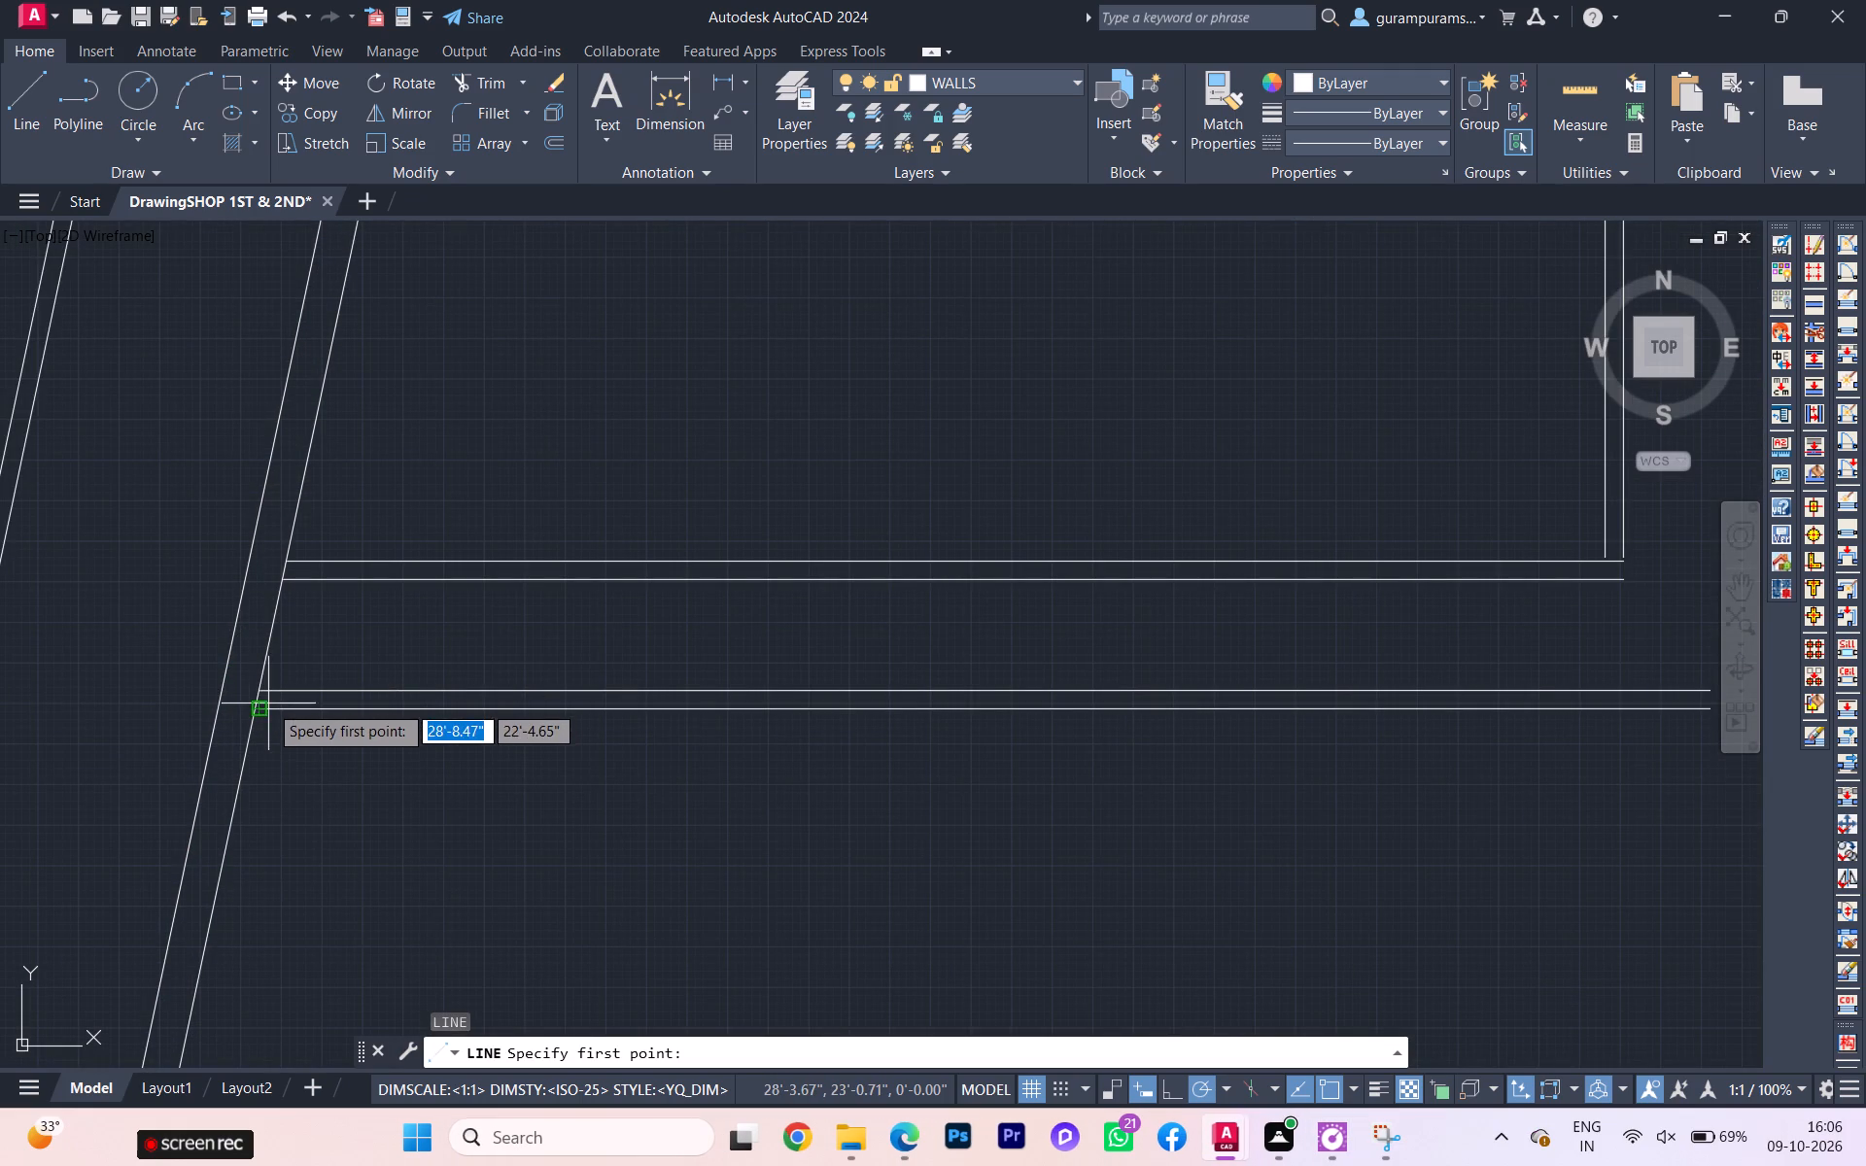
left_click(258, 703)
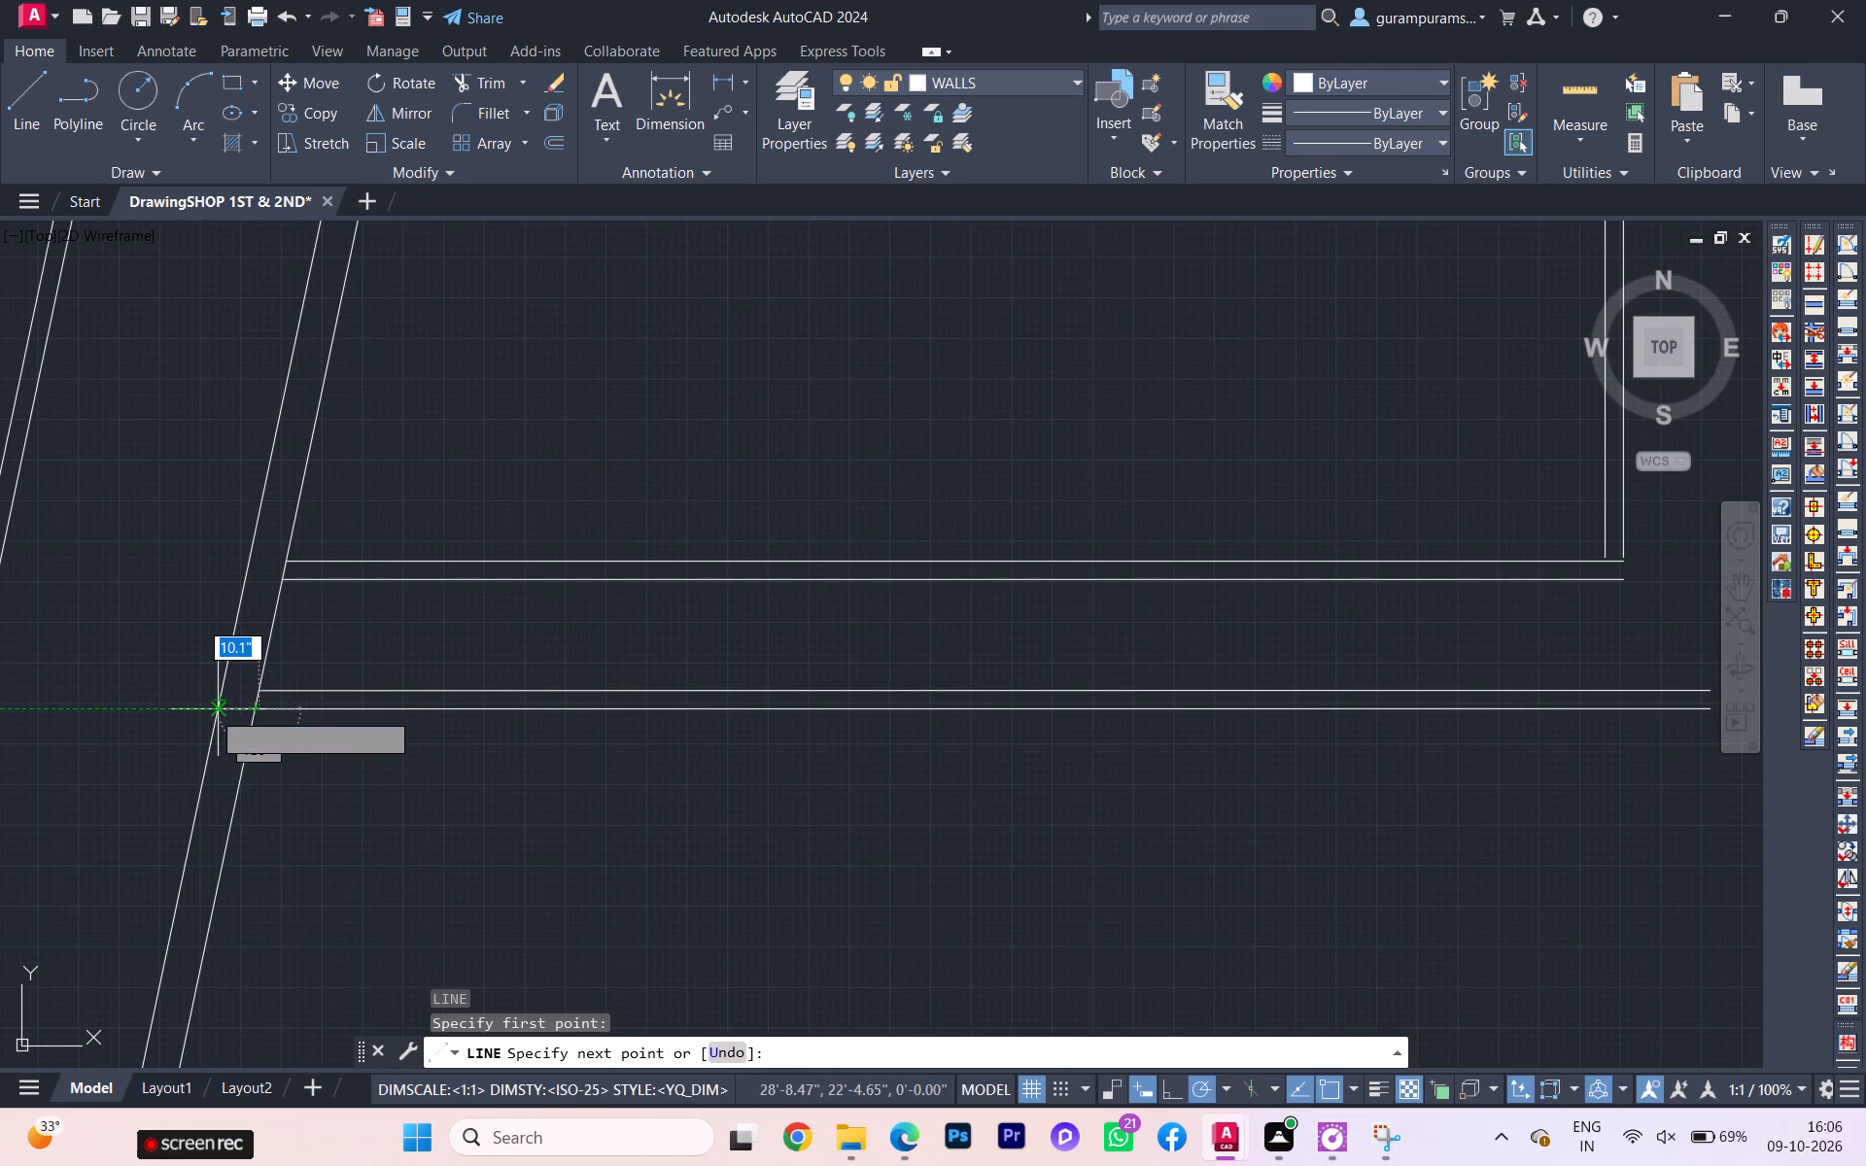
left_click(211, 712)
key("Escape")
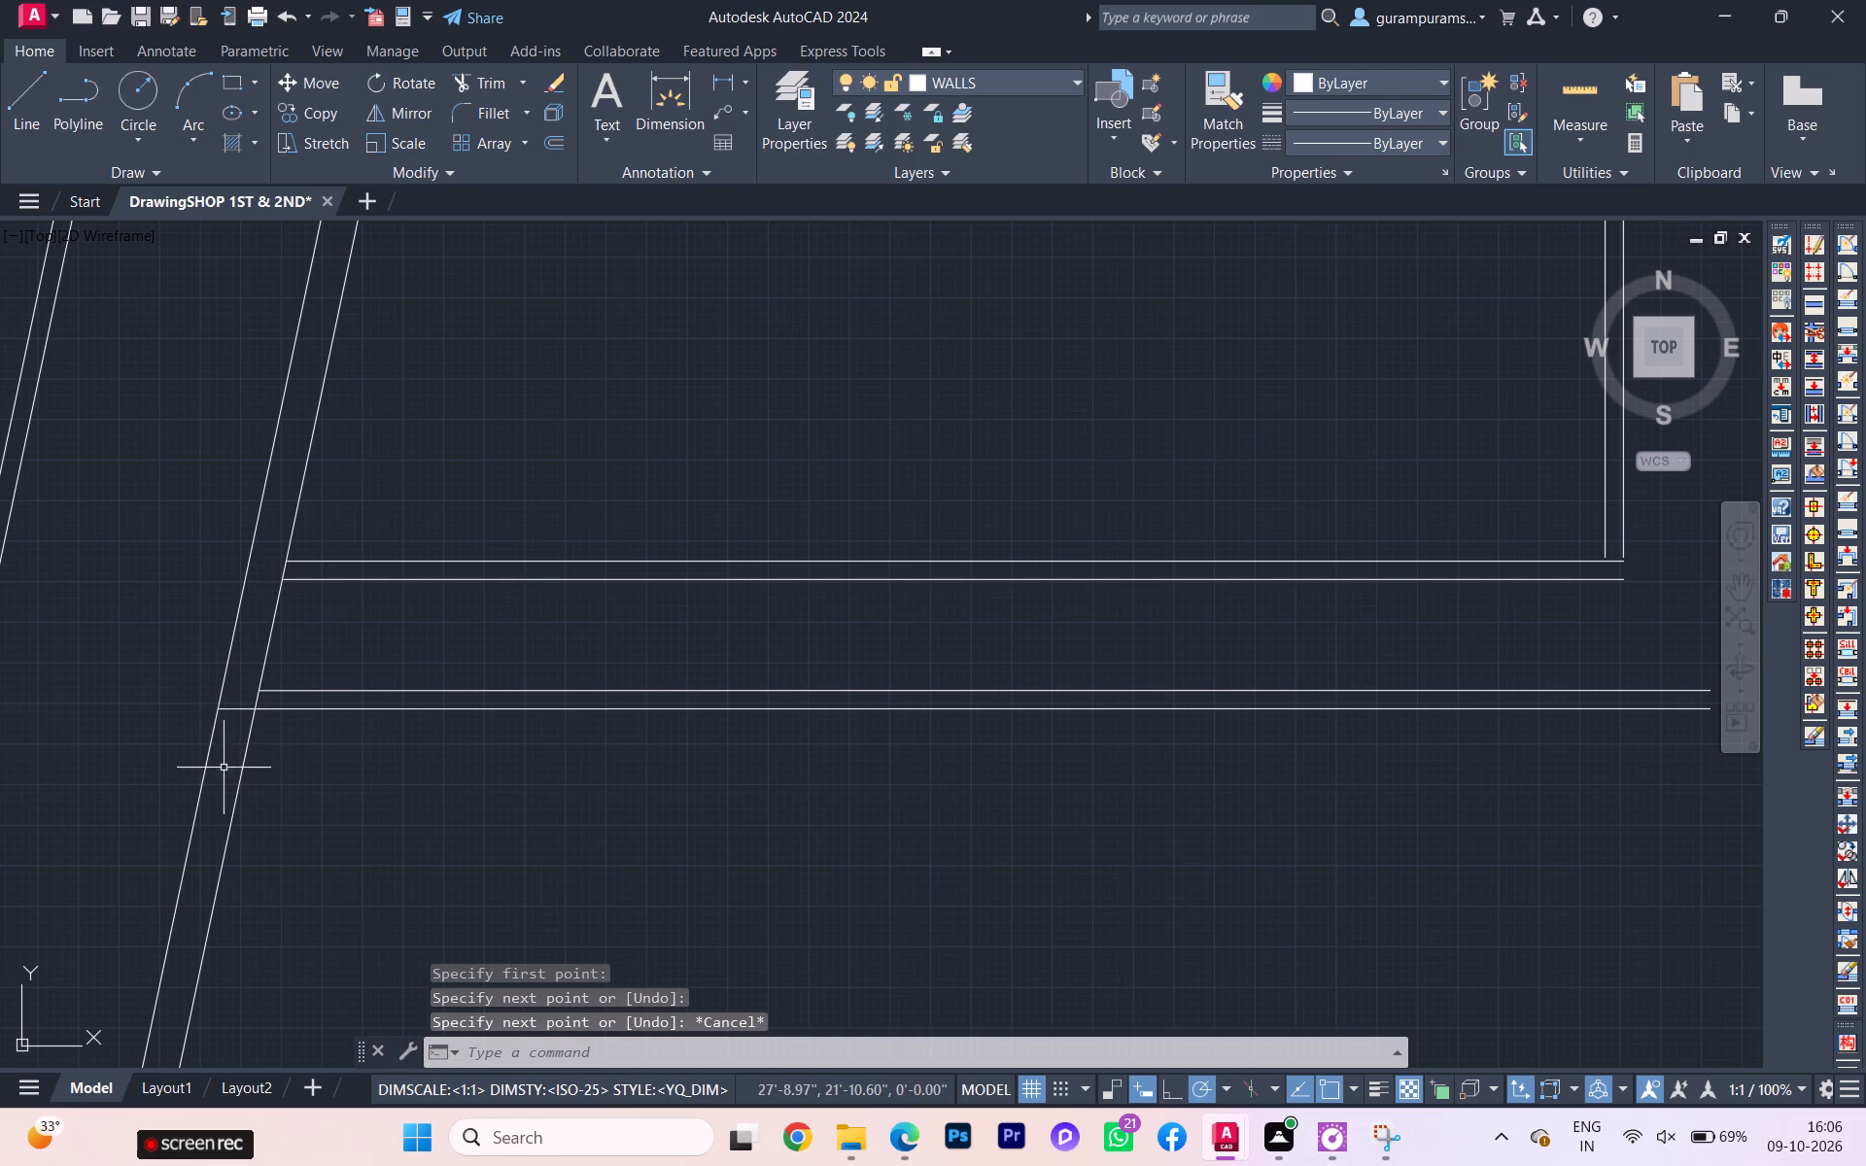
Trim away the inner slanted wall's two lines below the new closing line at the bottom shop wall.
type("TR")
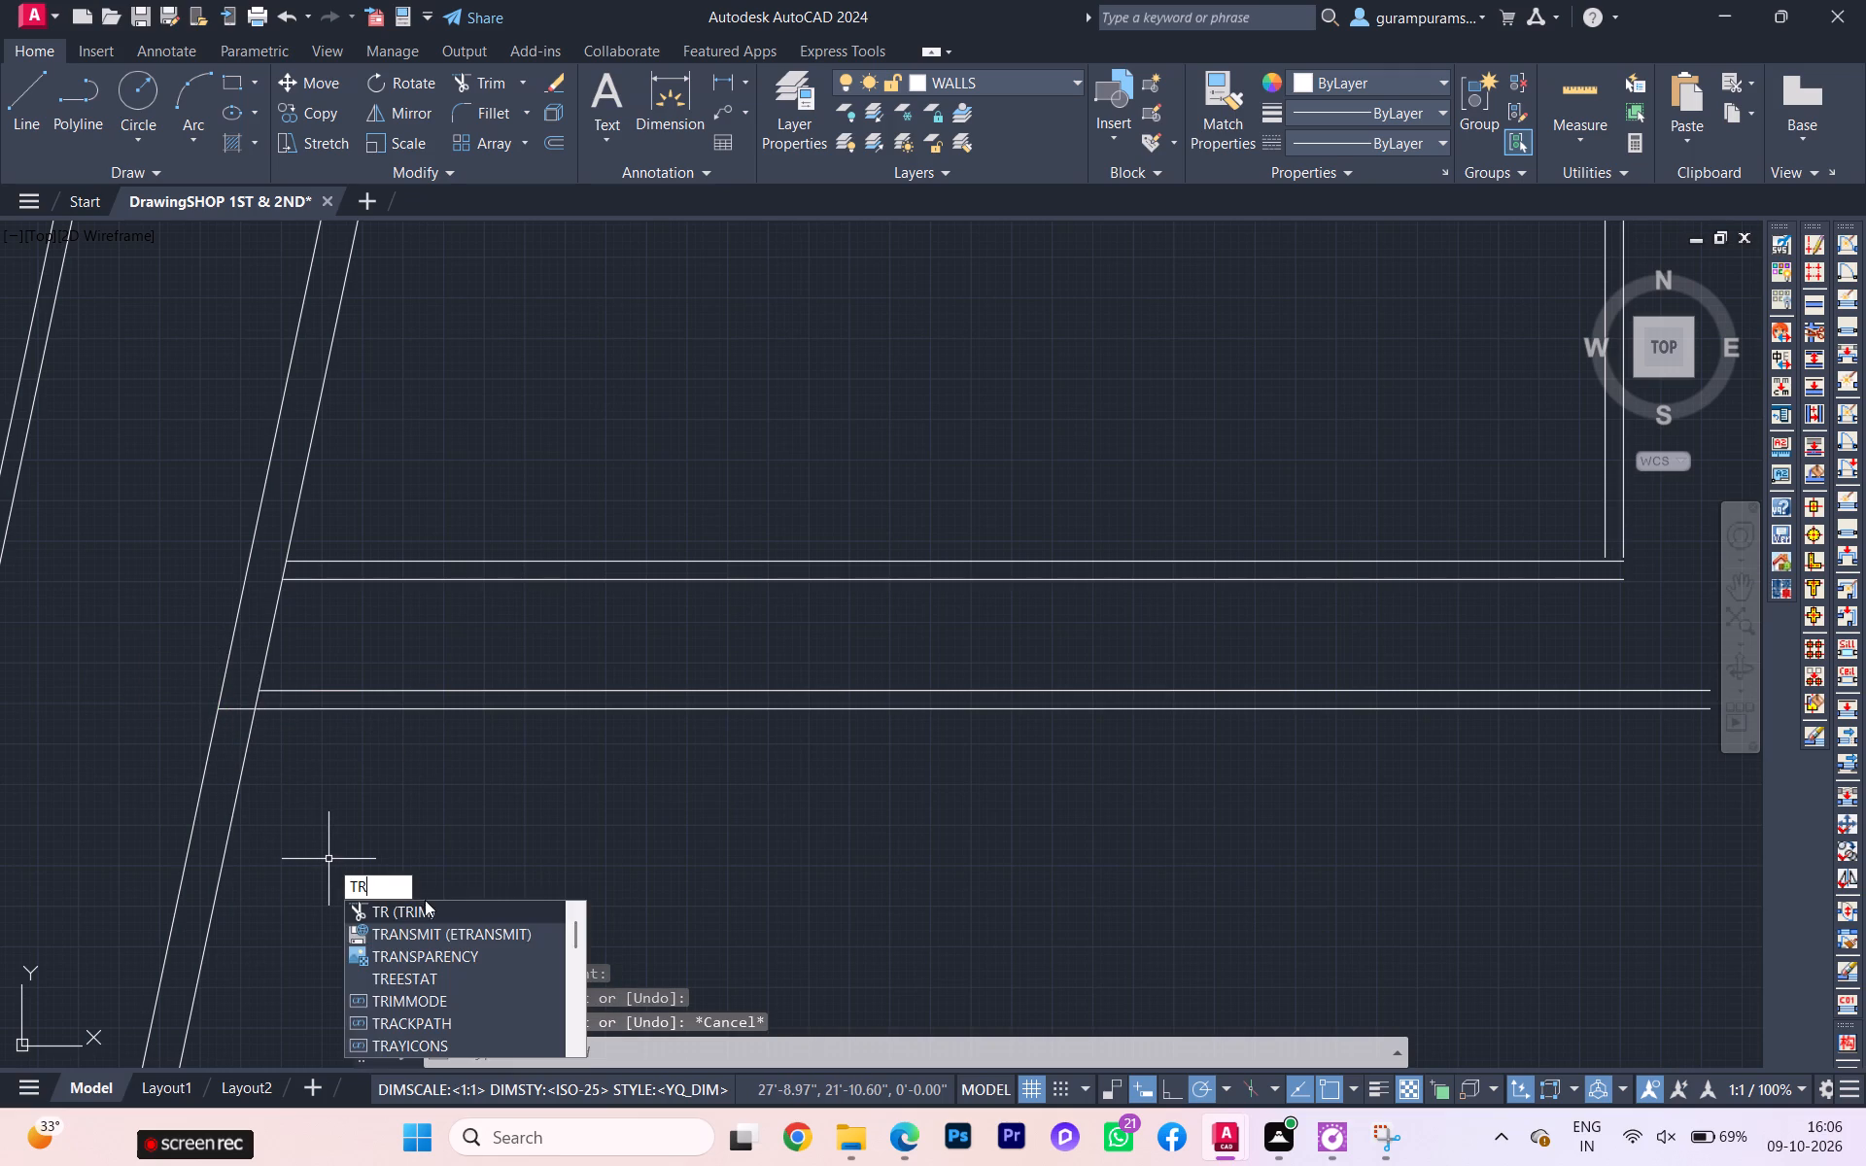
left_click(427, 908)
left_click(333, 864)
left_click(131, 823)
Trim away the two inner diagonal lines running parallel to the plot's lower diagonal boundary.
scroll(440, 861, "down", 4)
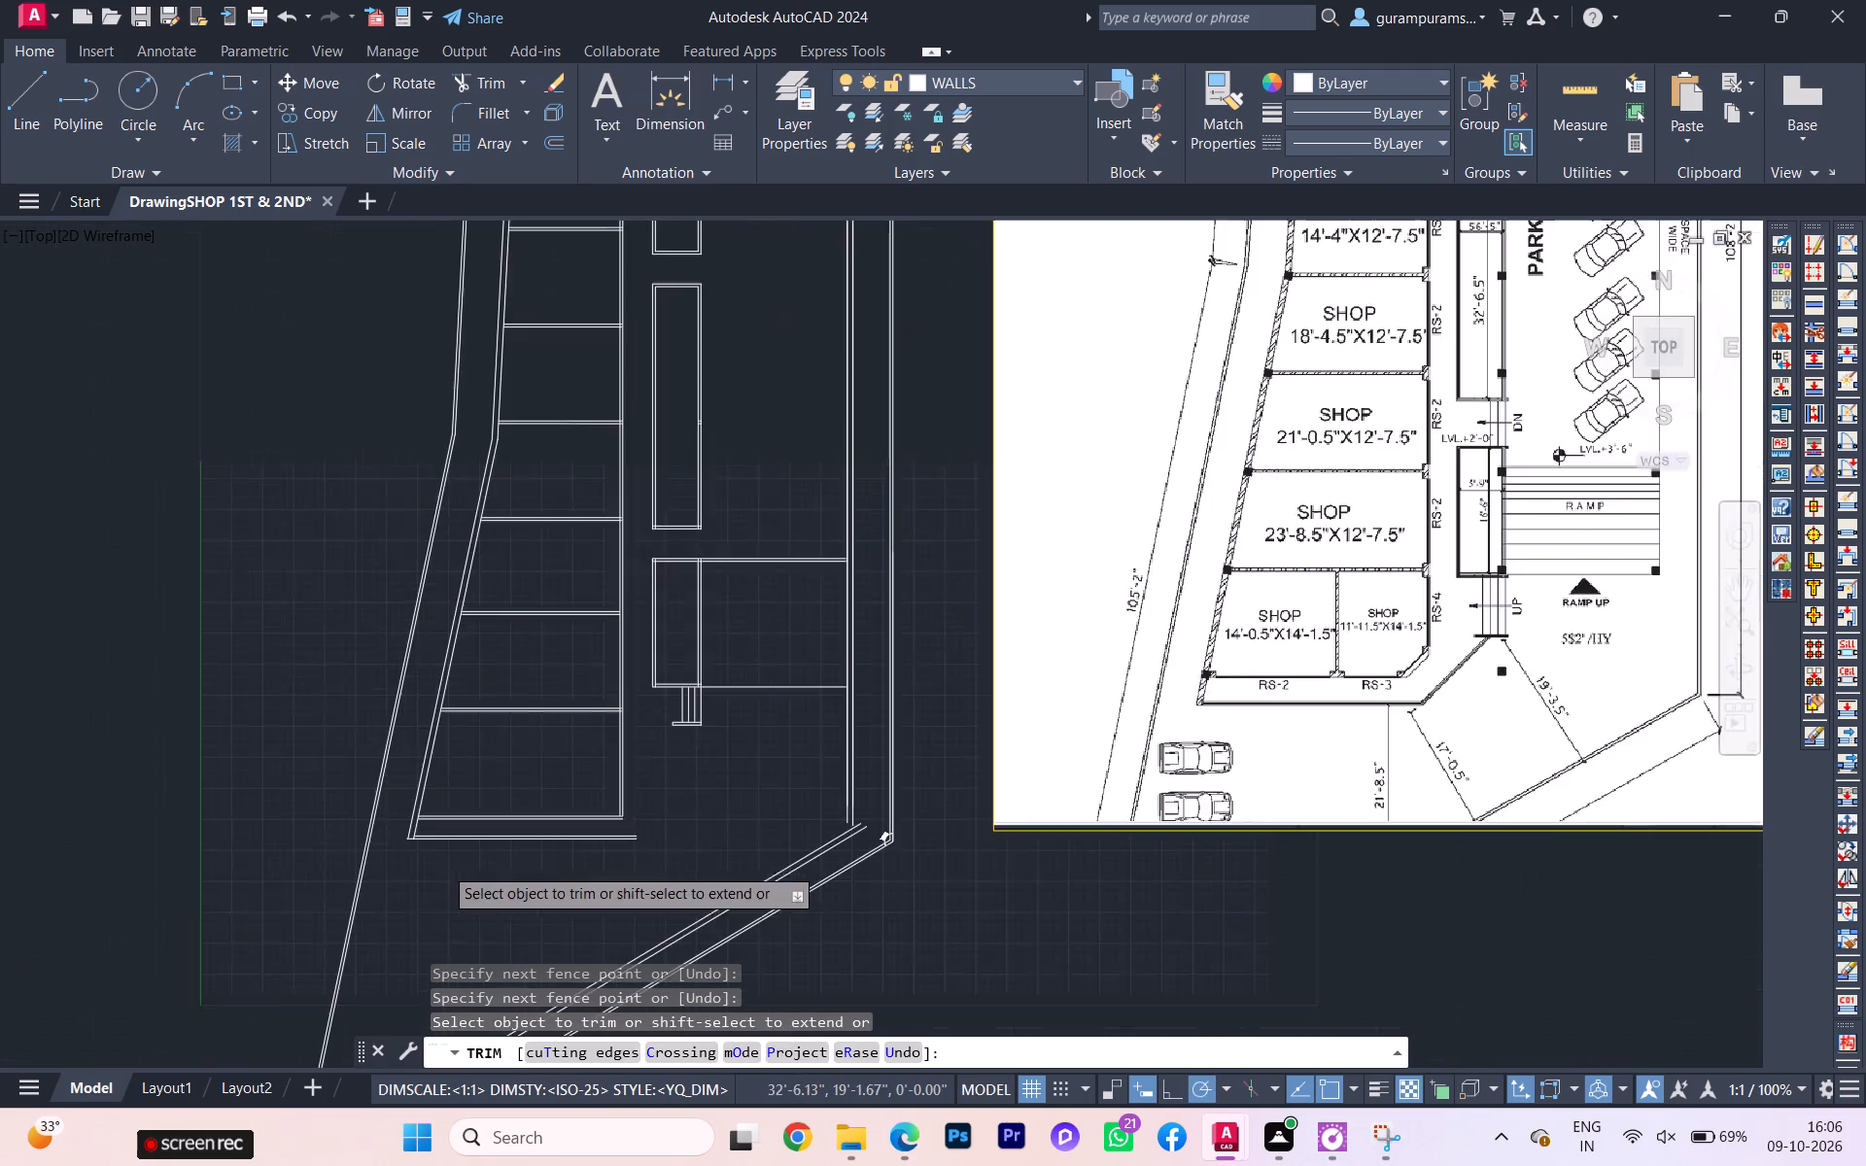
middle_click_drag(443, 866, 356, 695)
scroll(413, 784, "up", 2)
left_click(554, 932)
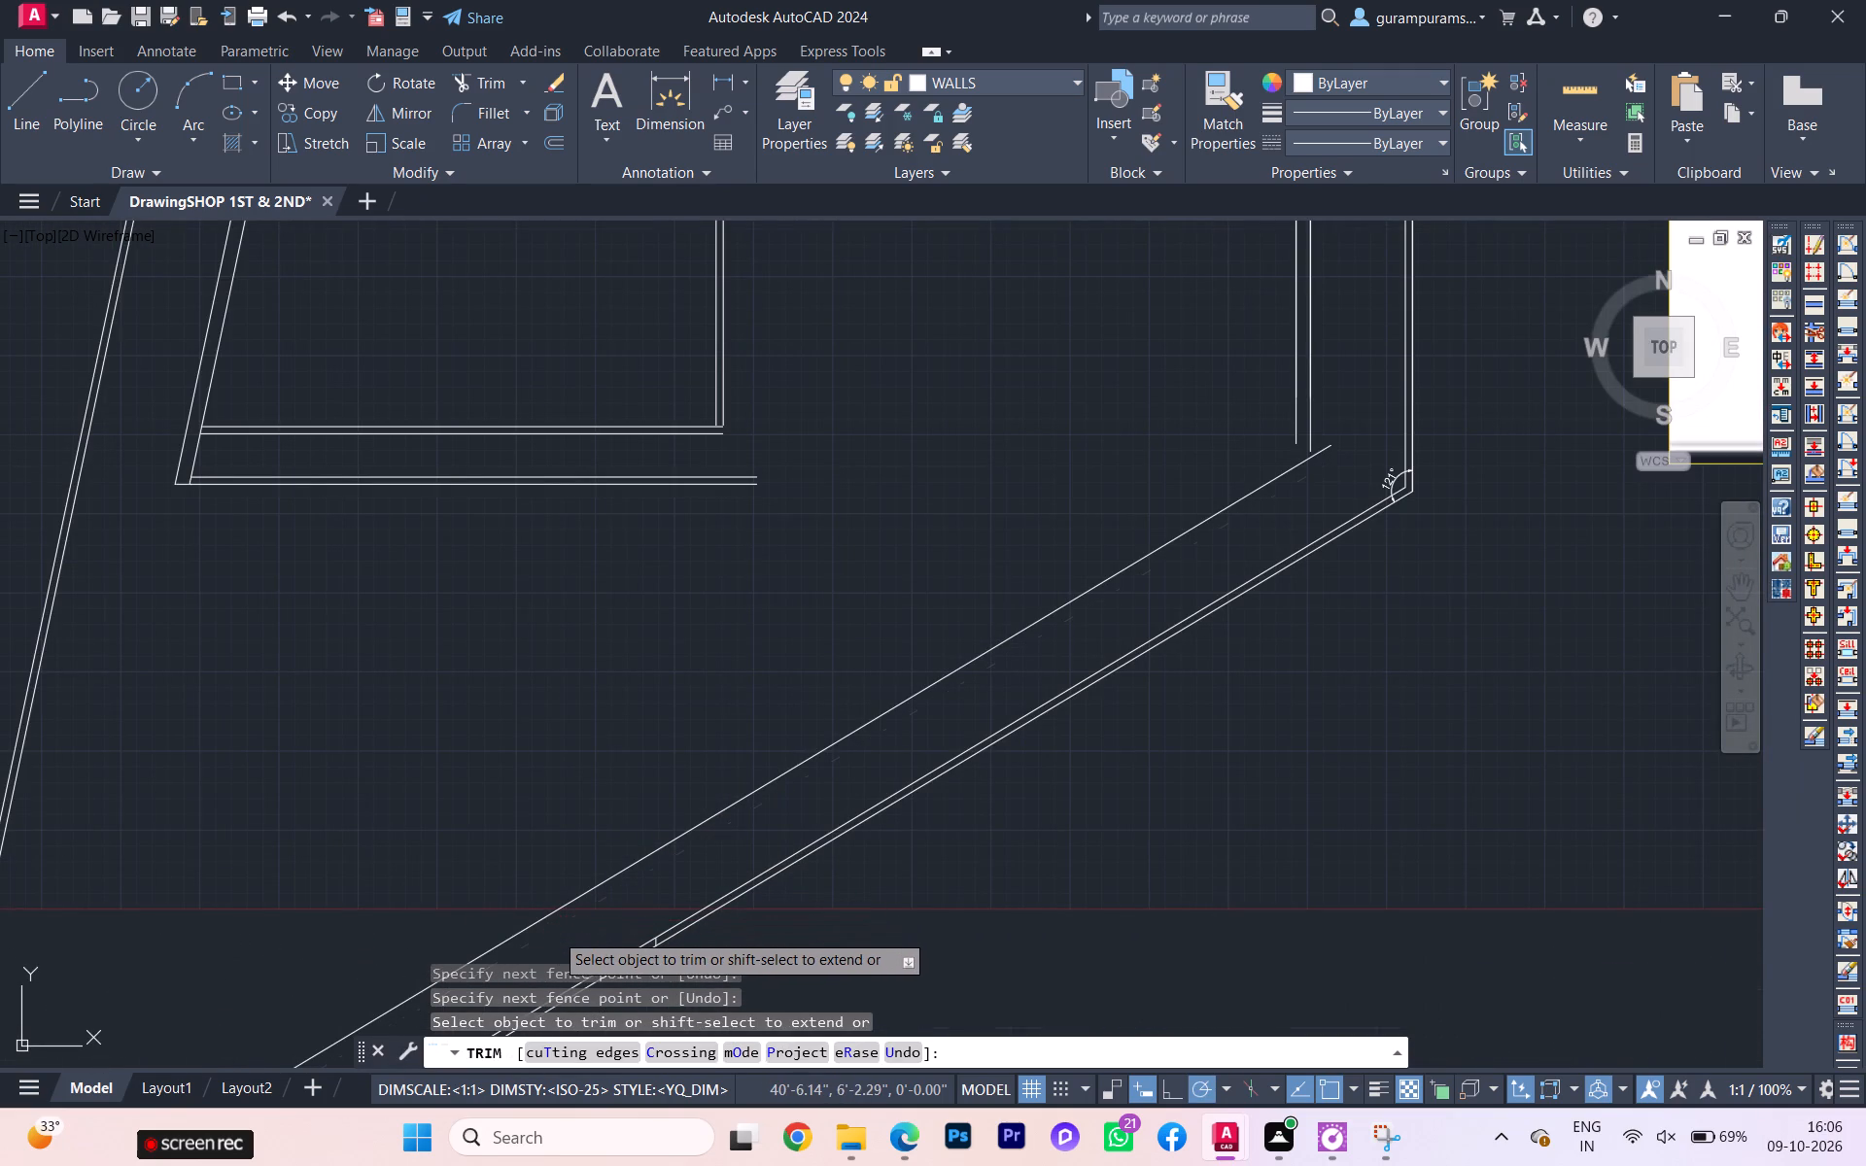
left_click(548, 915)
scroll(533, 891, "down", 3)
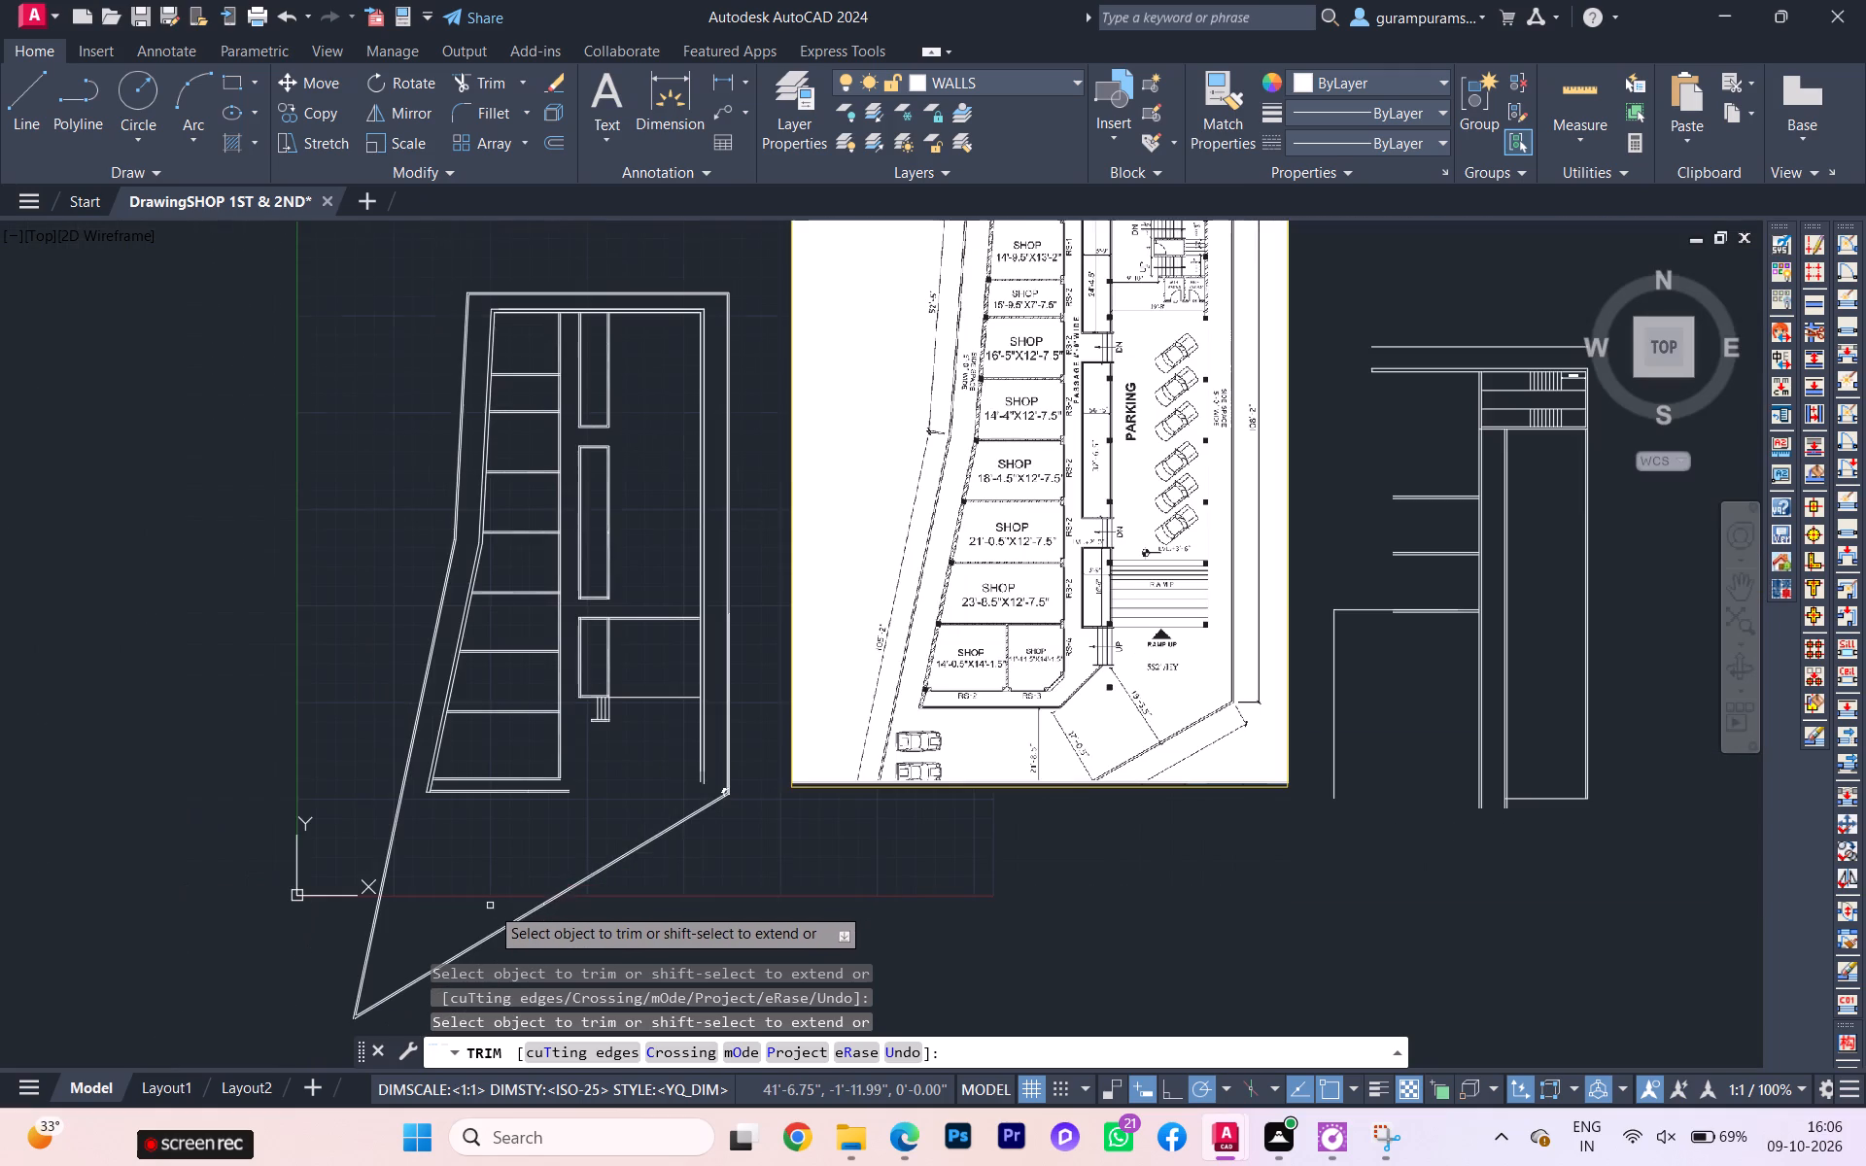
scroll(641, 840, "up", 2)
scroll(798, 722, "up", 1)
scroll(768, 748, "down", 1)
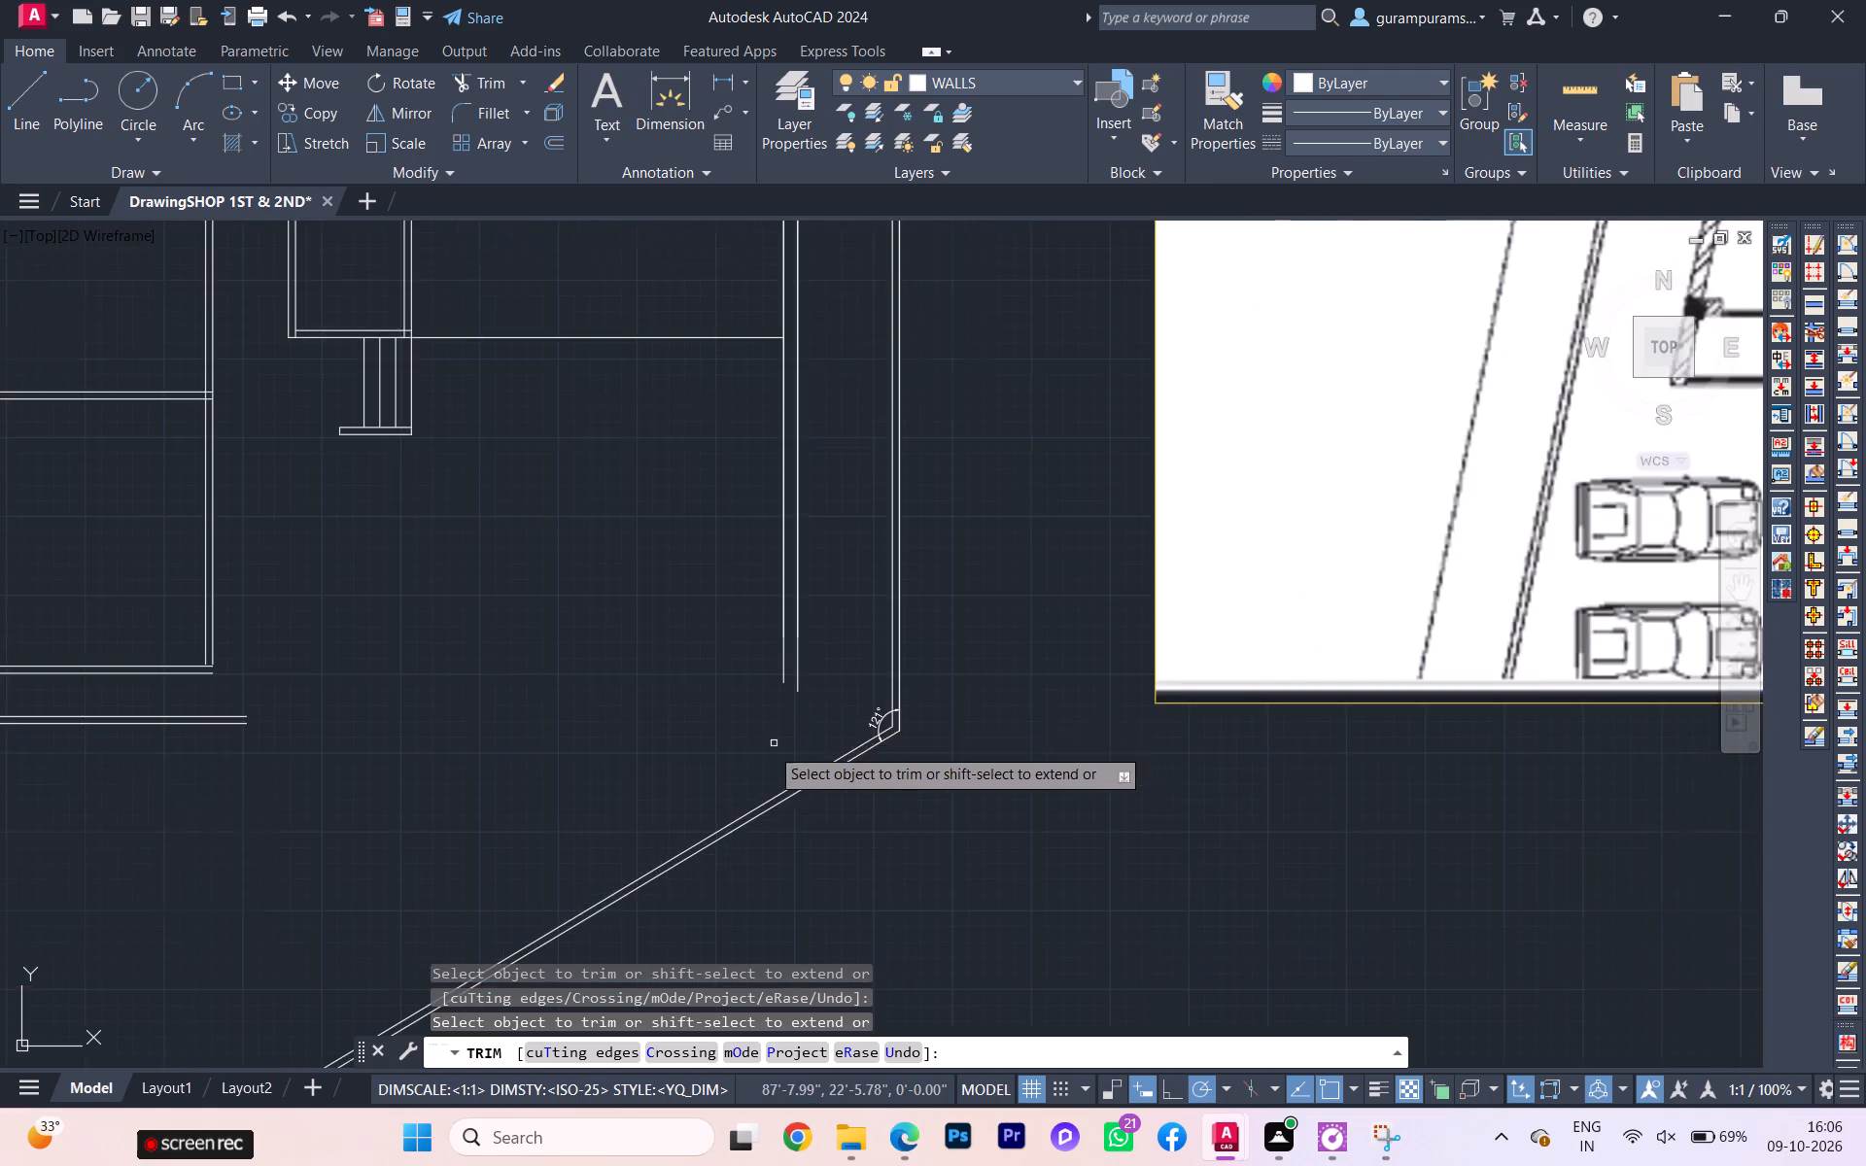
key("Escape")
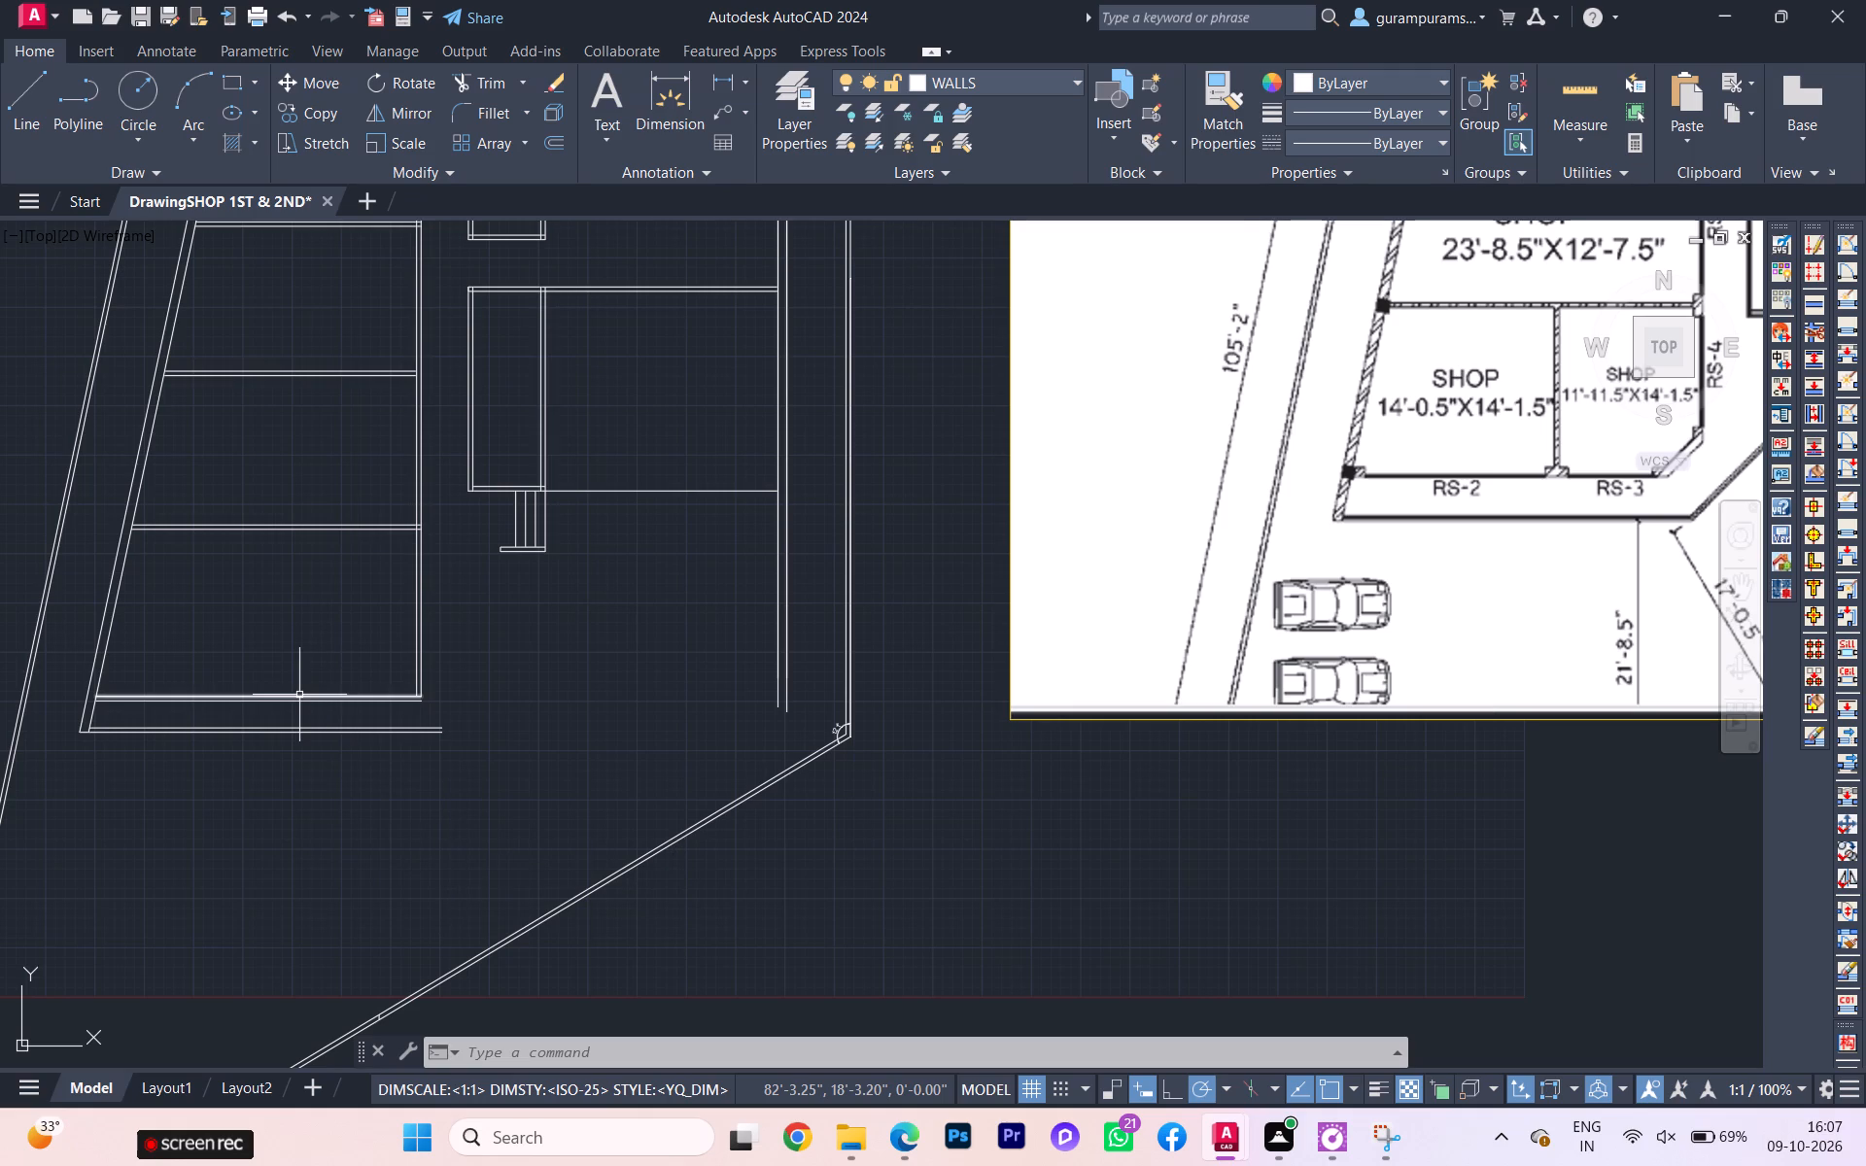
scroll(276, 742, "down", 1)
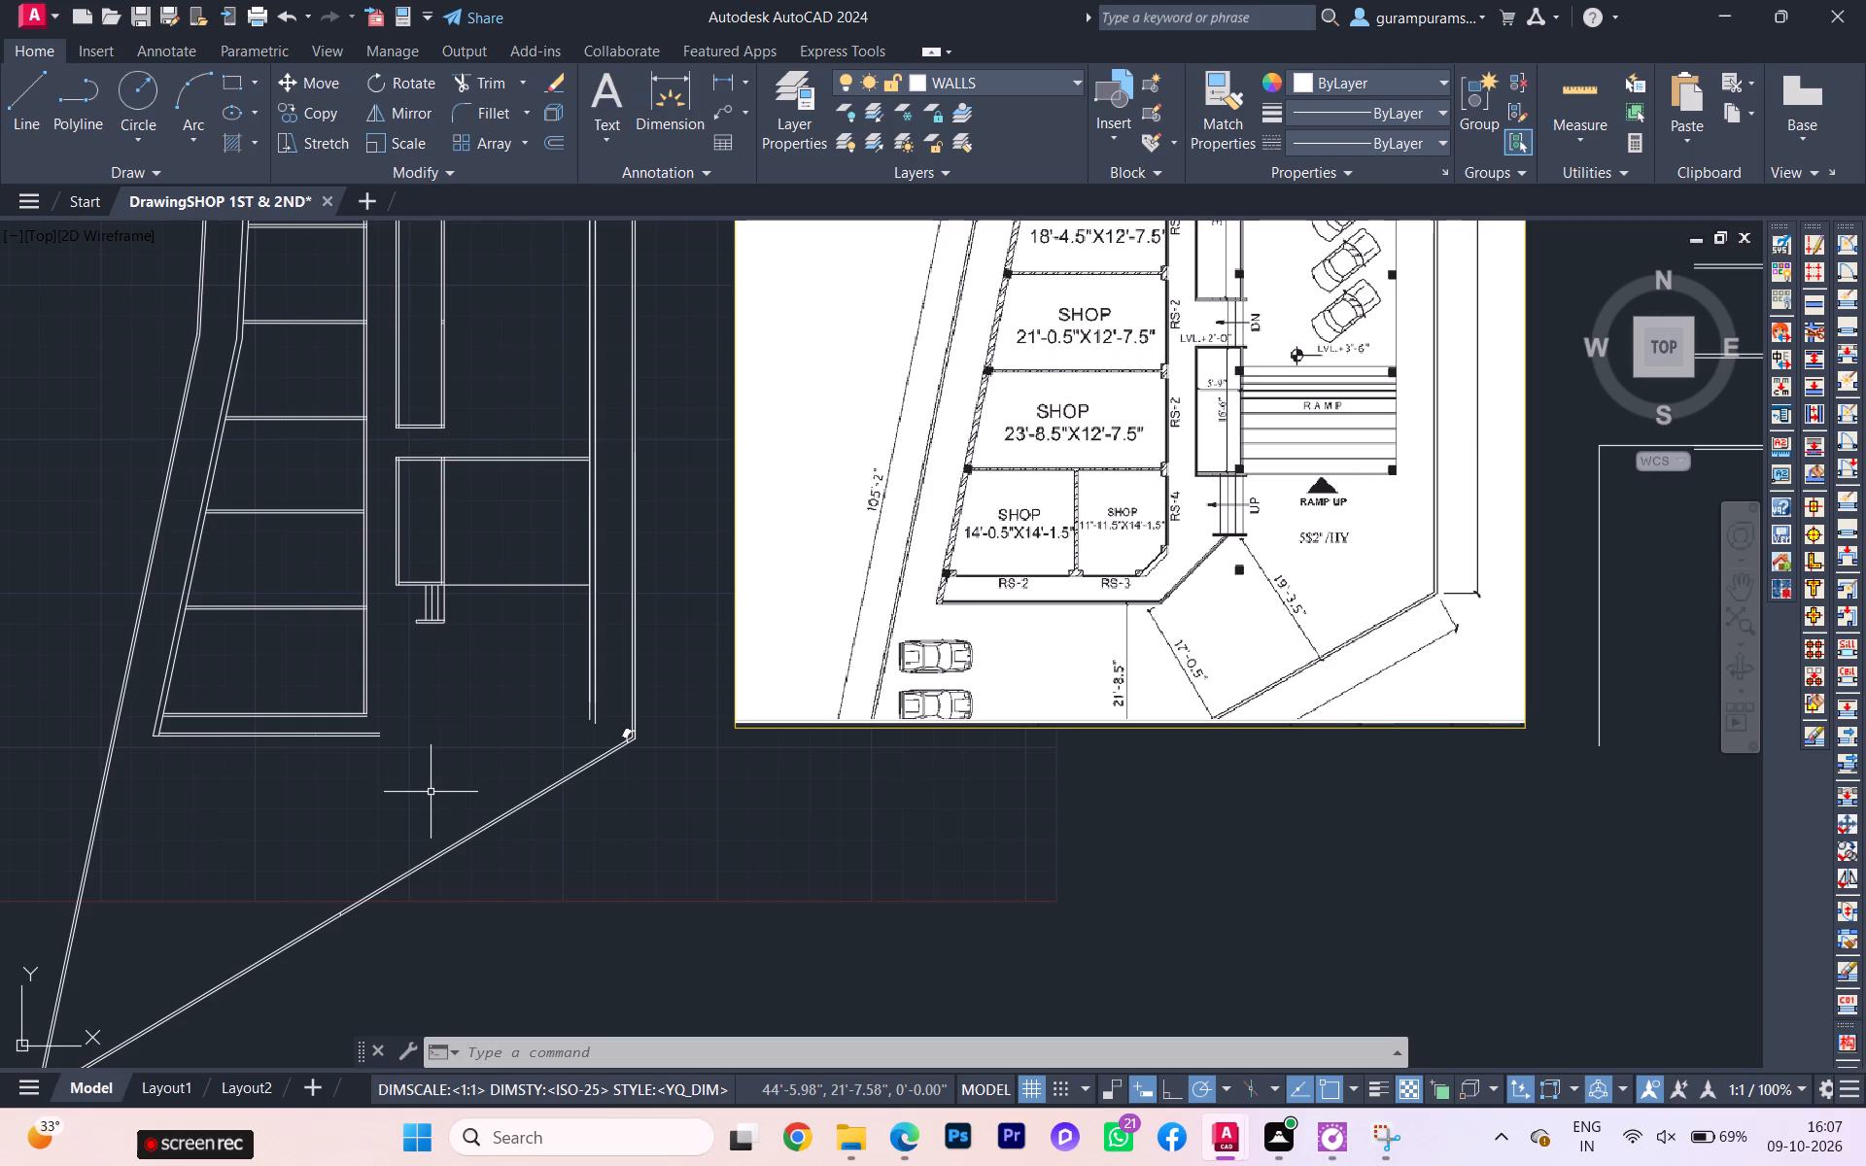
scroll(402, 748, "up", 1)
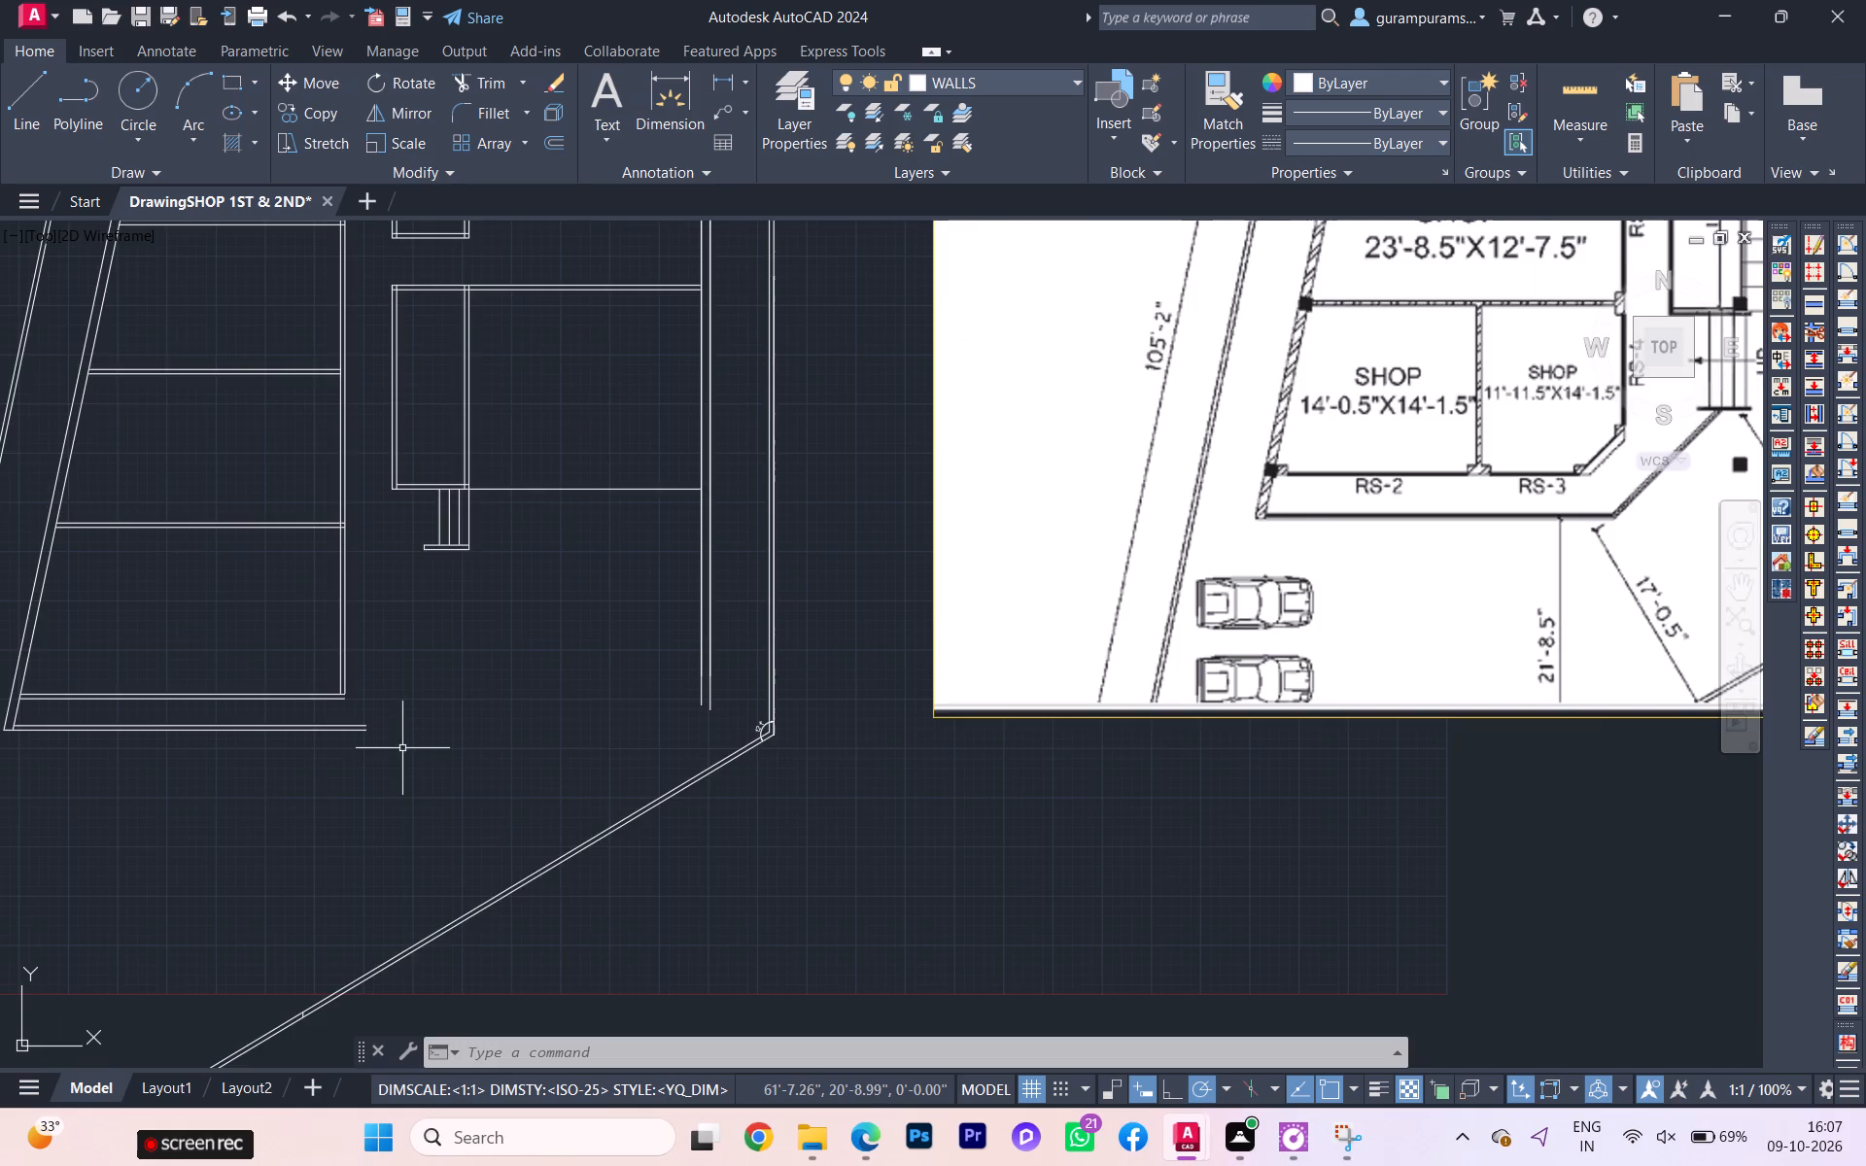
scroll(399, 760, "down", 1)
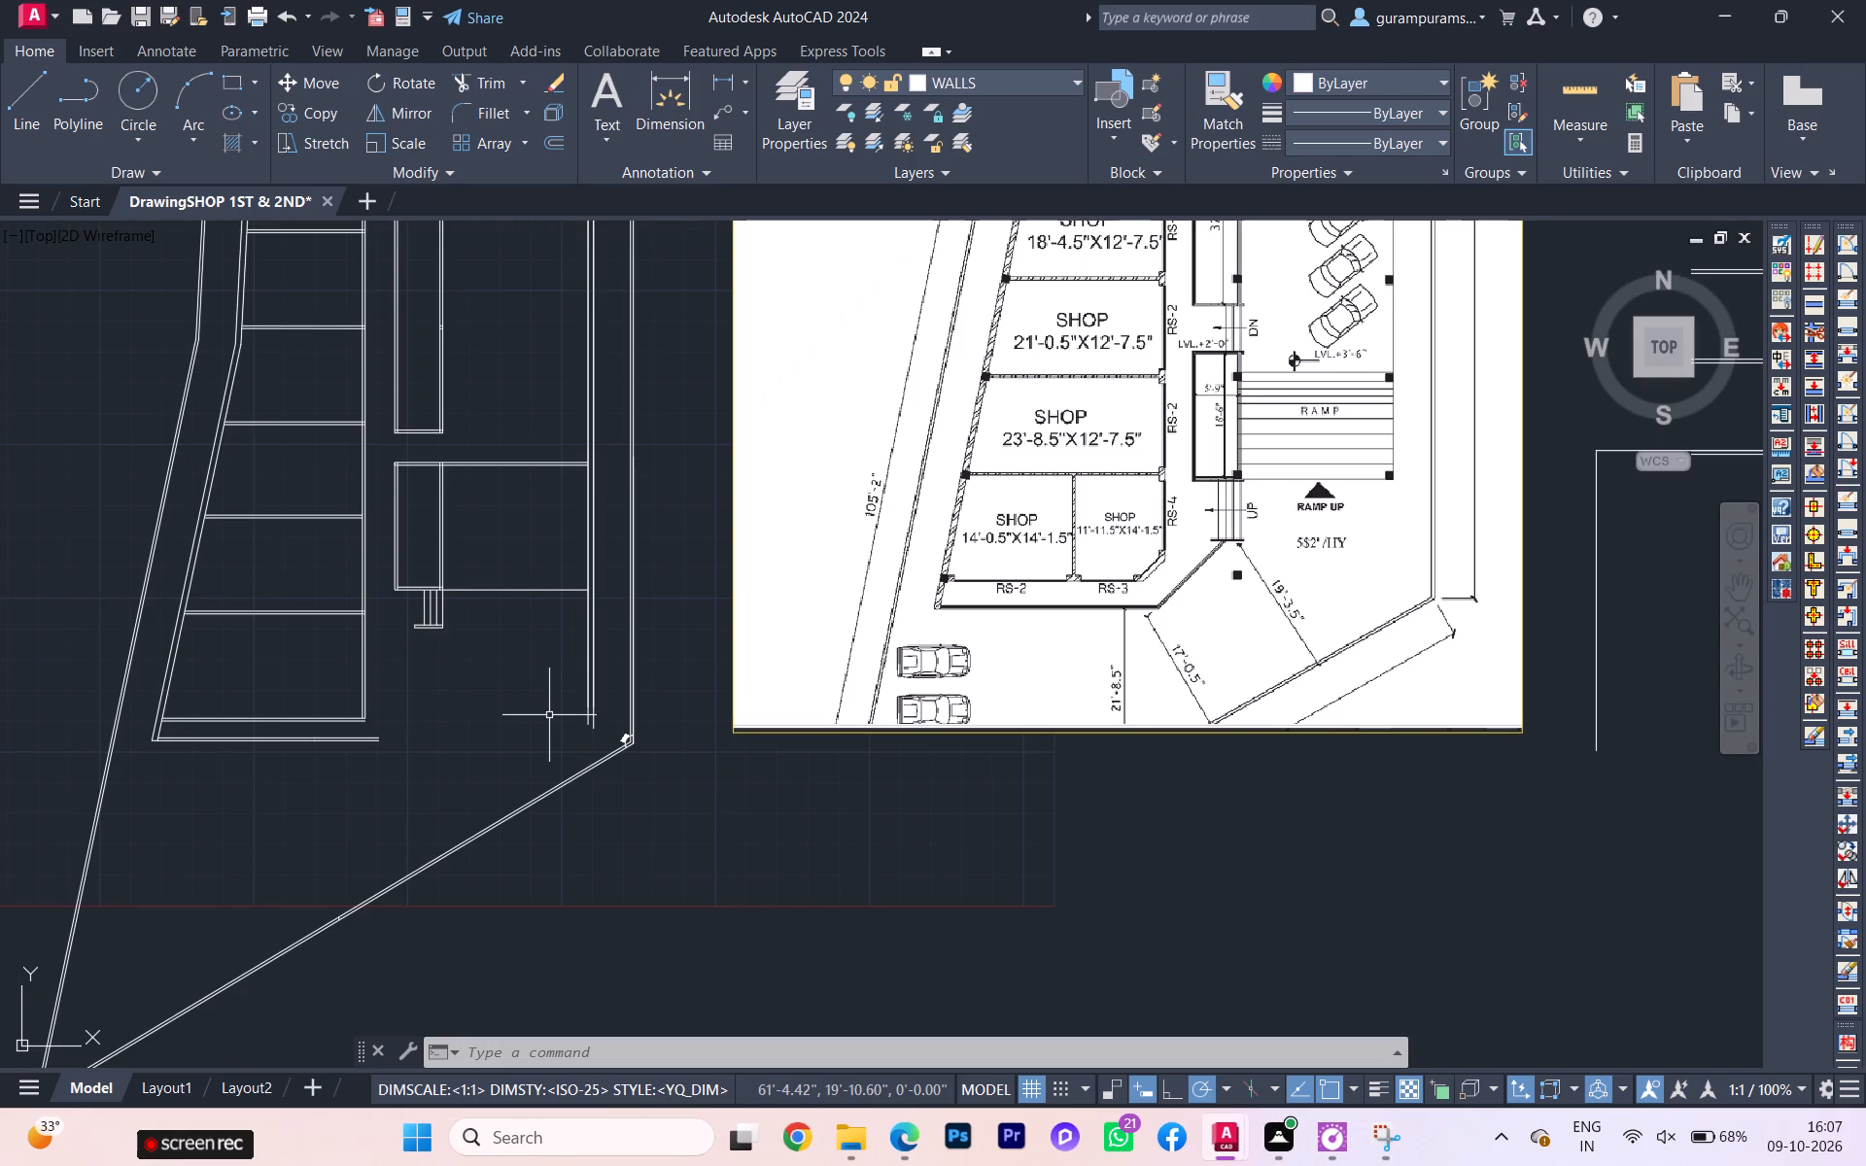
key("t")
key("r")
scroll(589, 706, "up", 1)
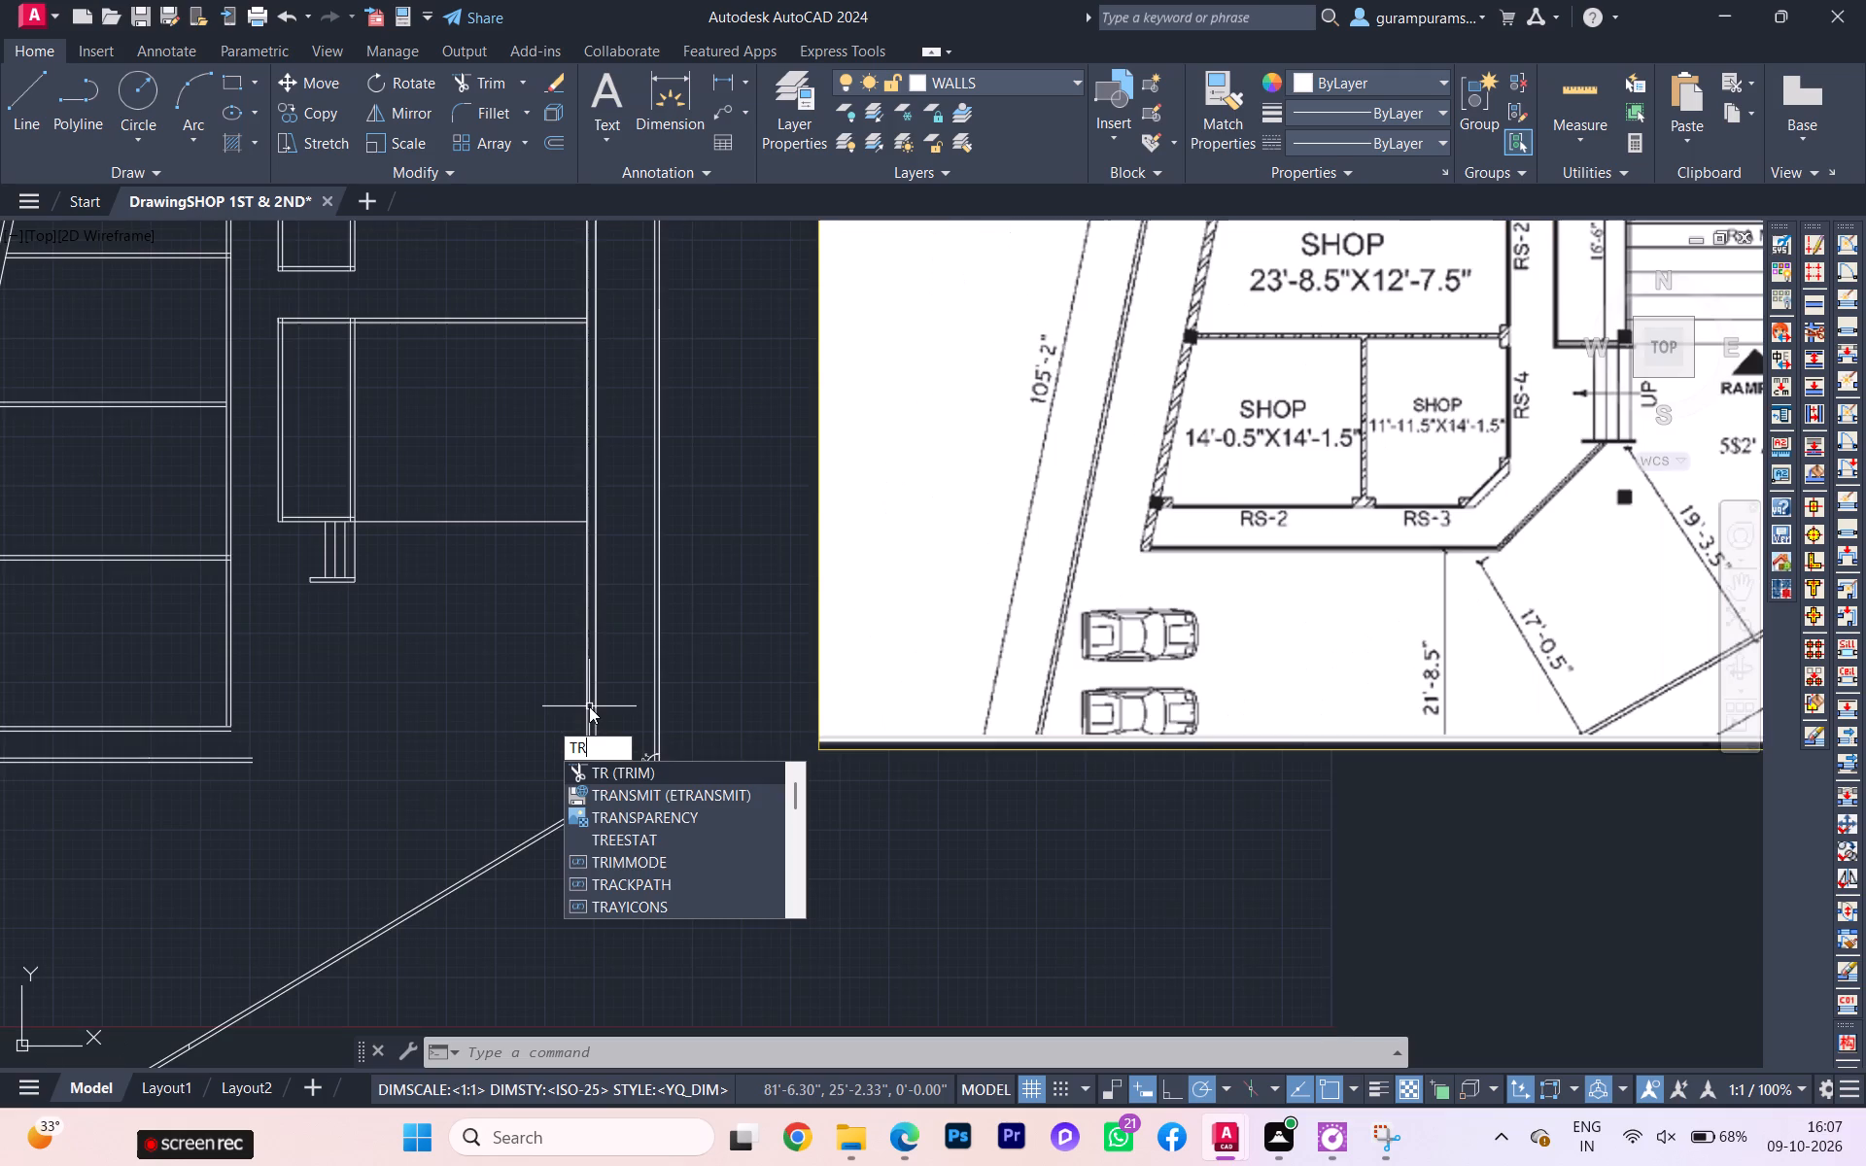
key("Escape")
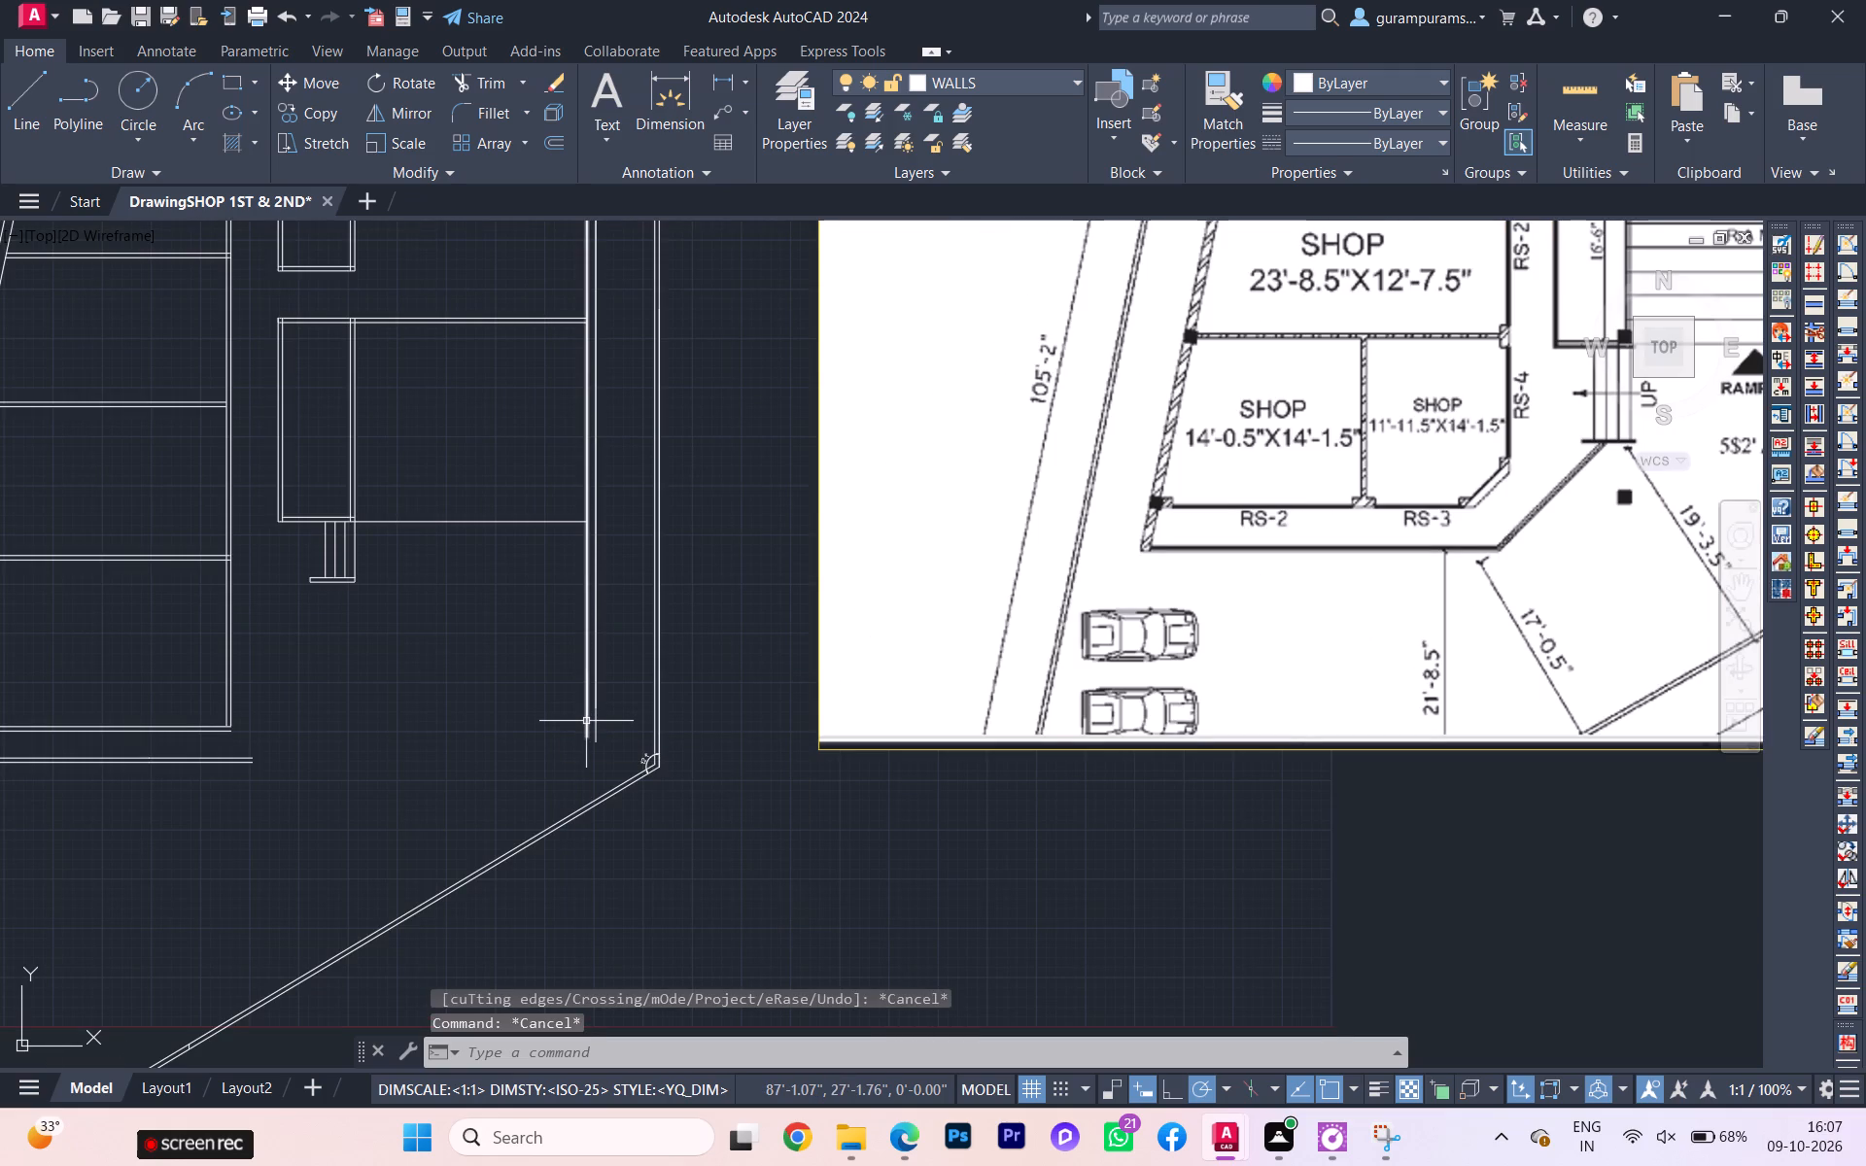
Extend the ramp area's bottom line across to the outer line of the inner double wall on the parking side.
key("e")
key("x")
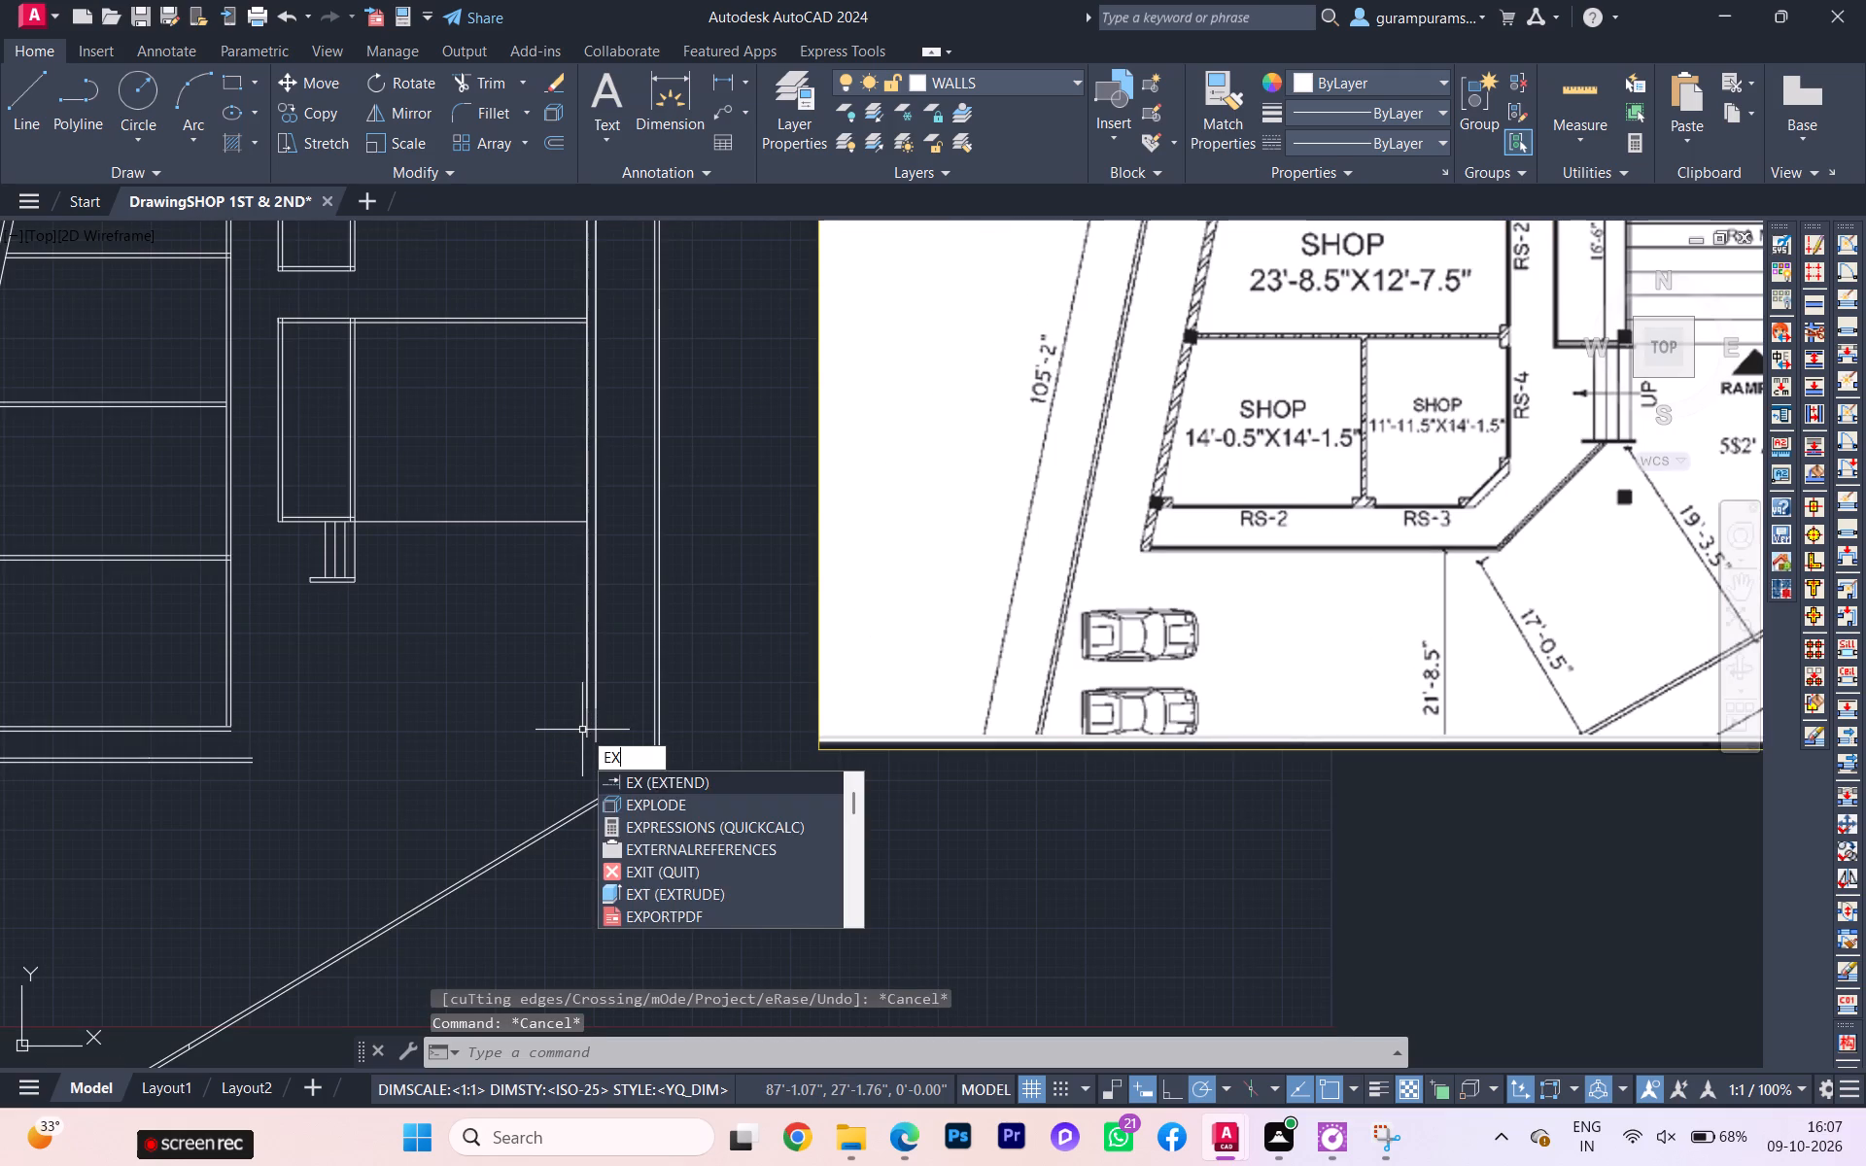
left_click(656, 781)
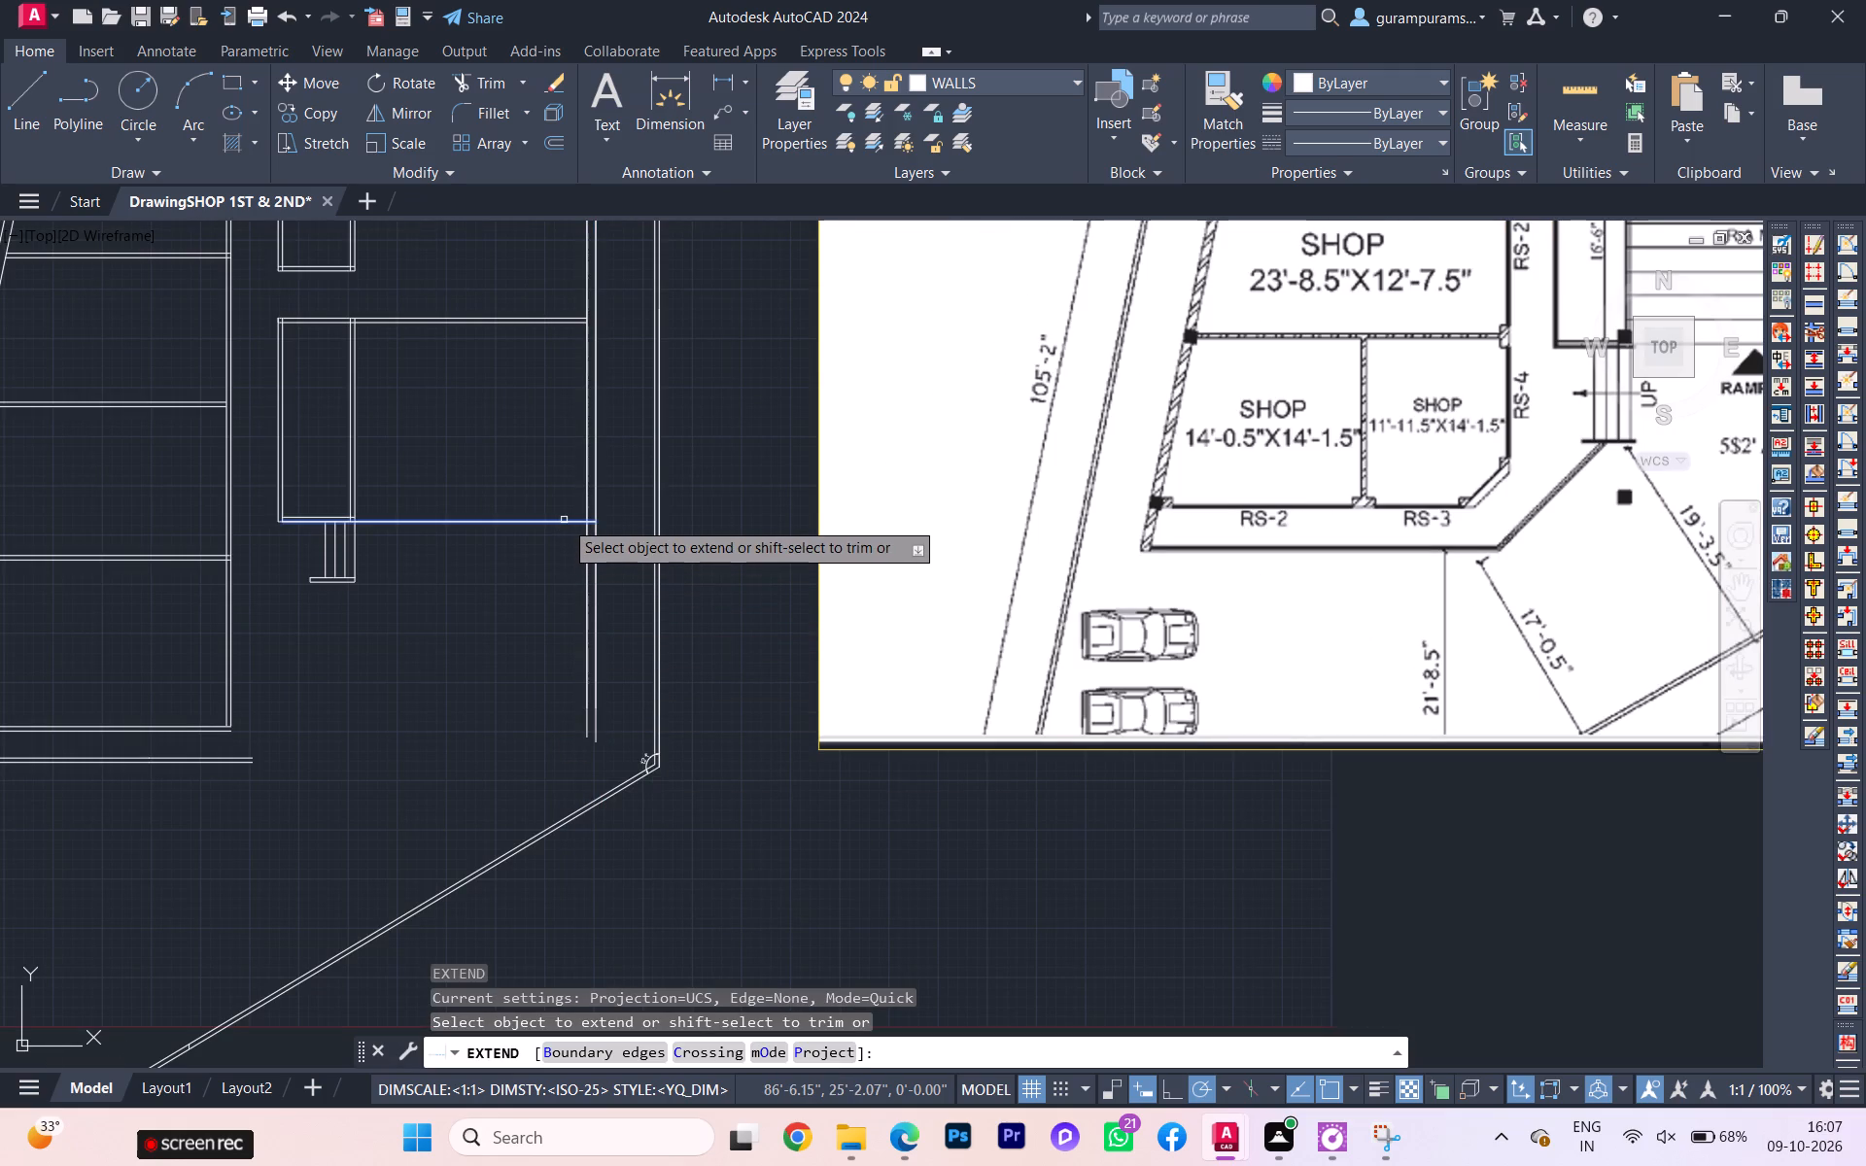
left_click(564, 520)
key("Escape")
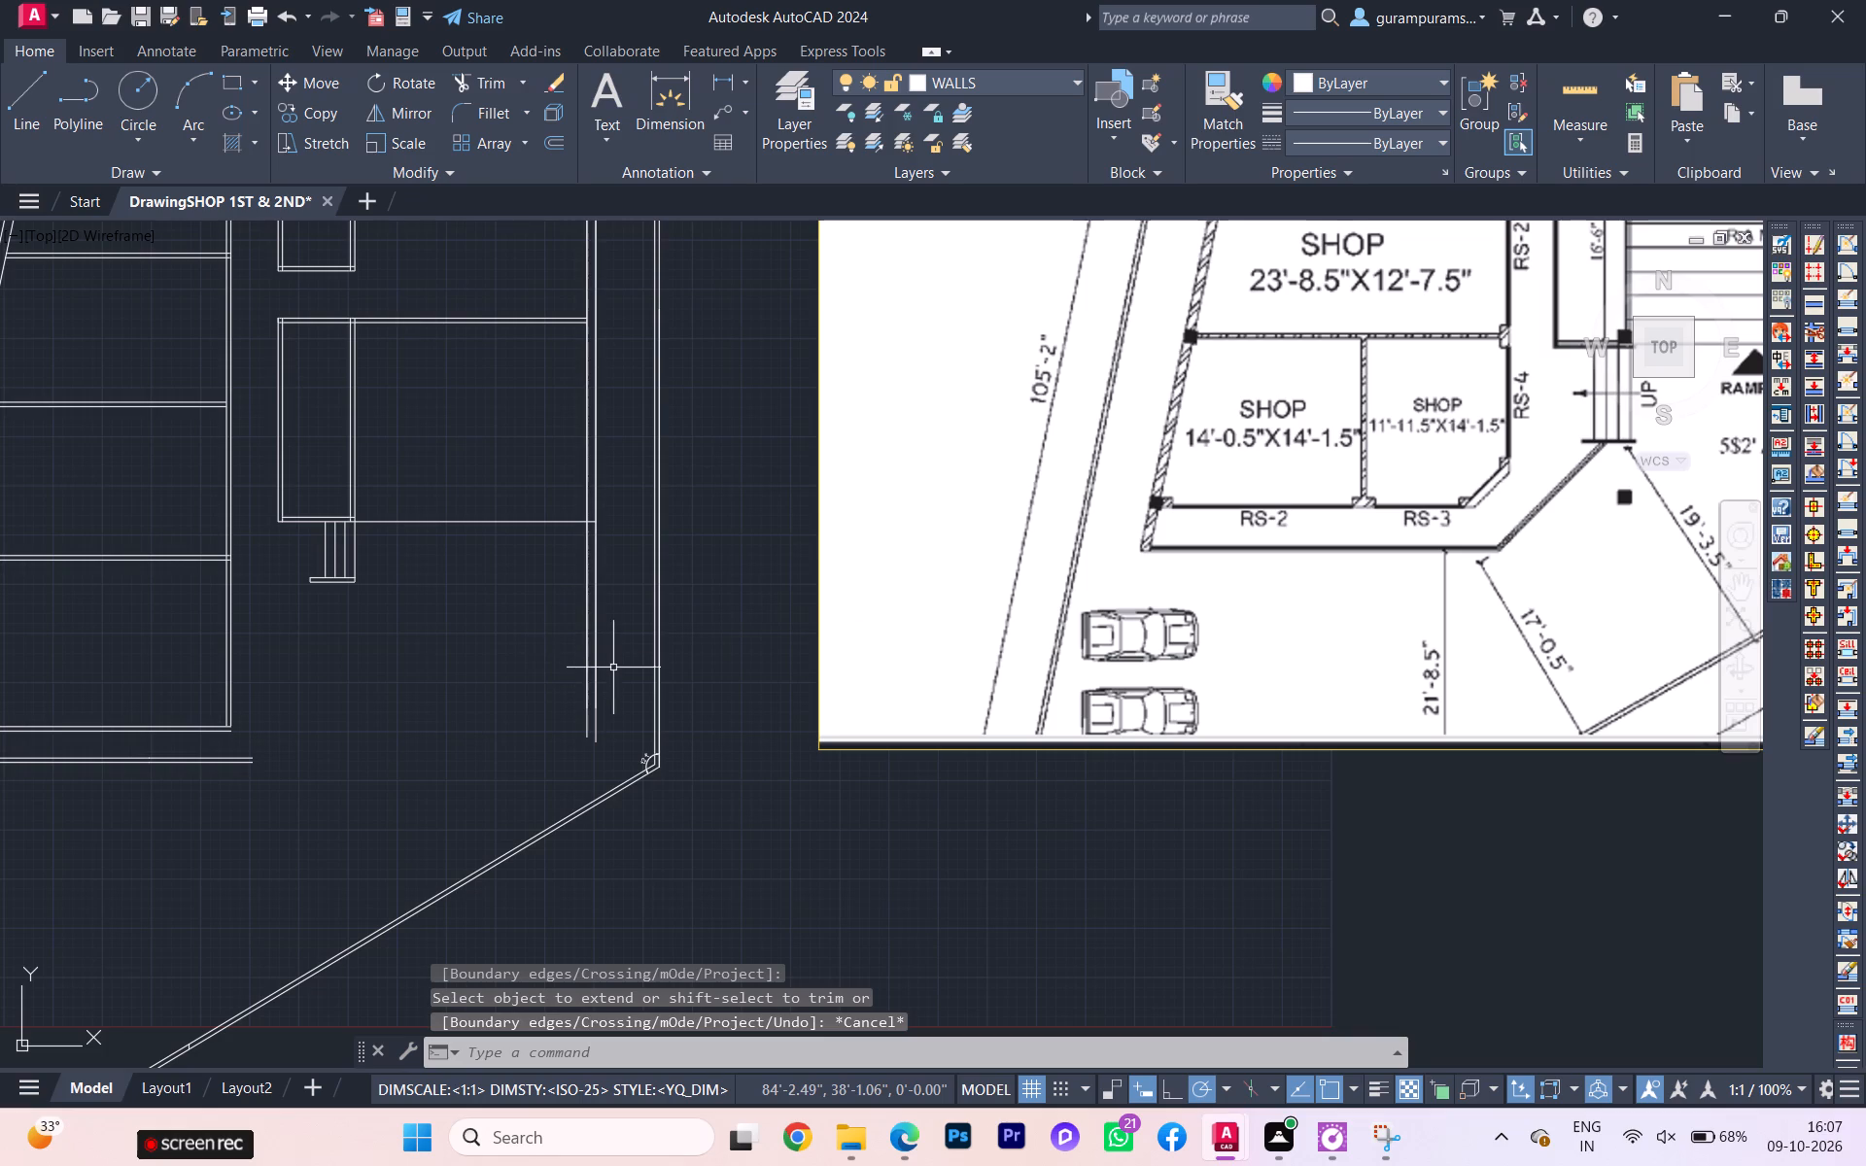
Trim off both lines of the parking-side inner double wall below the ramp area's bottom line.
key("t")
key("r")
left_click(658, 737)
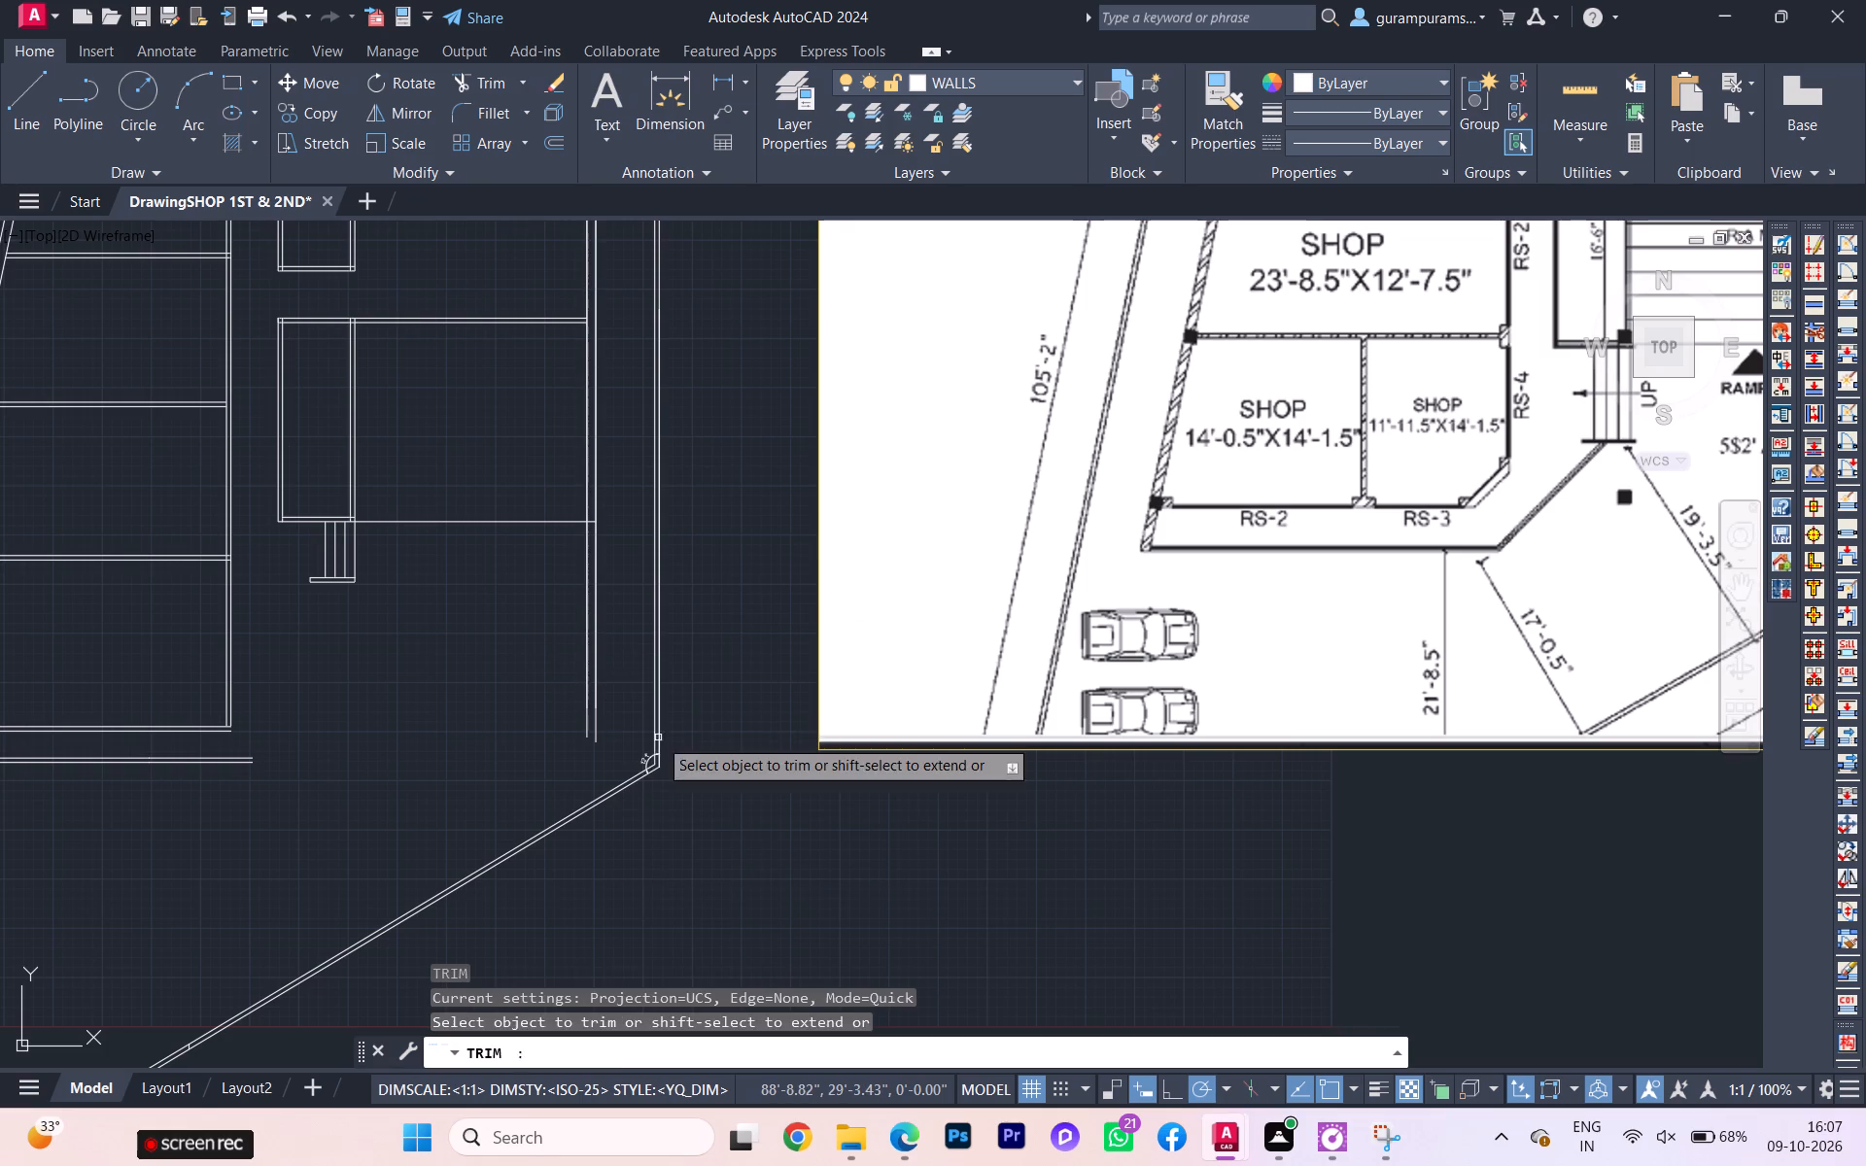
left_click(577, 665)
left_click(611, 663)
scroll(585, 683, "down", 2)
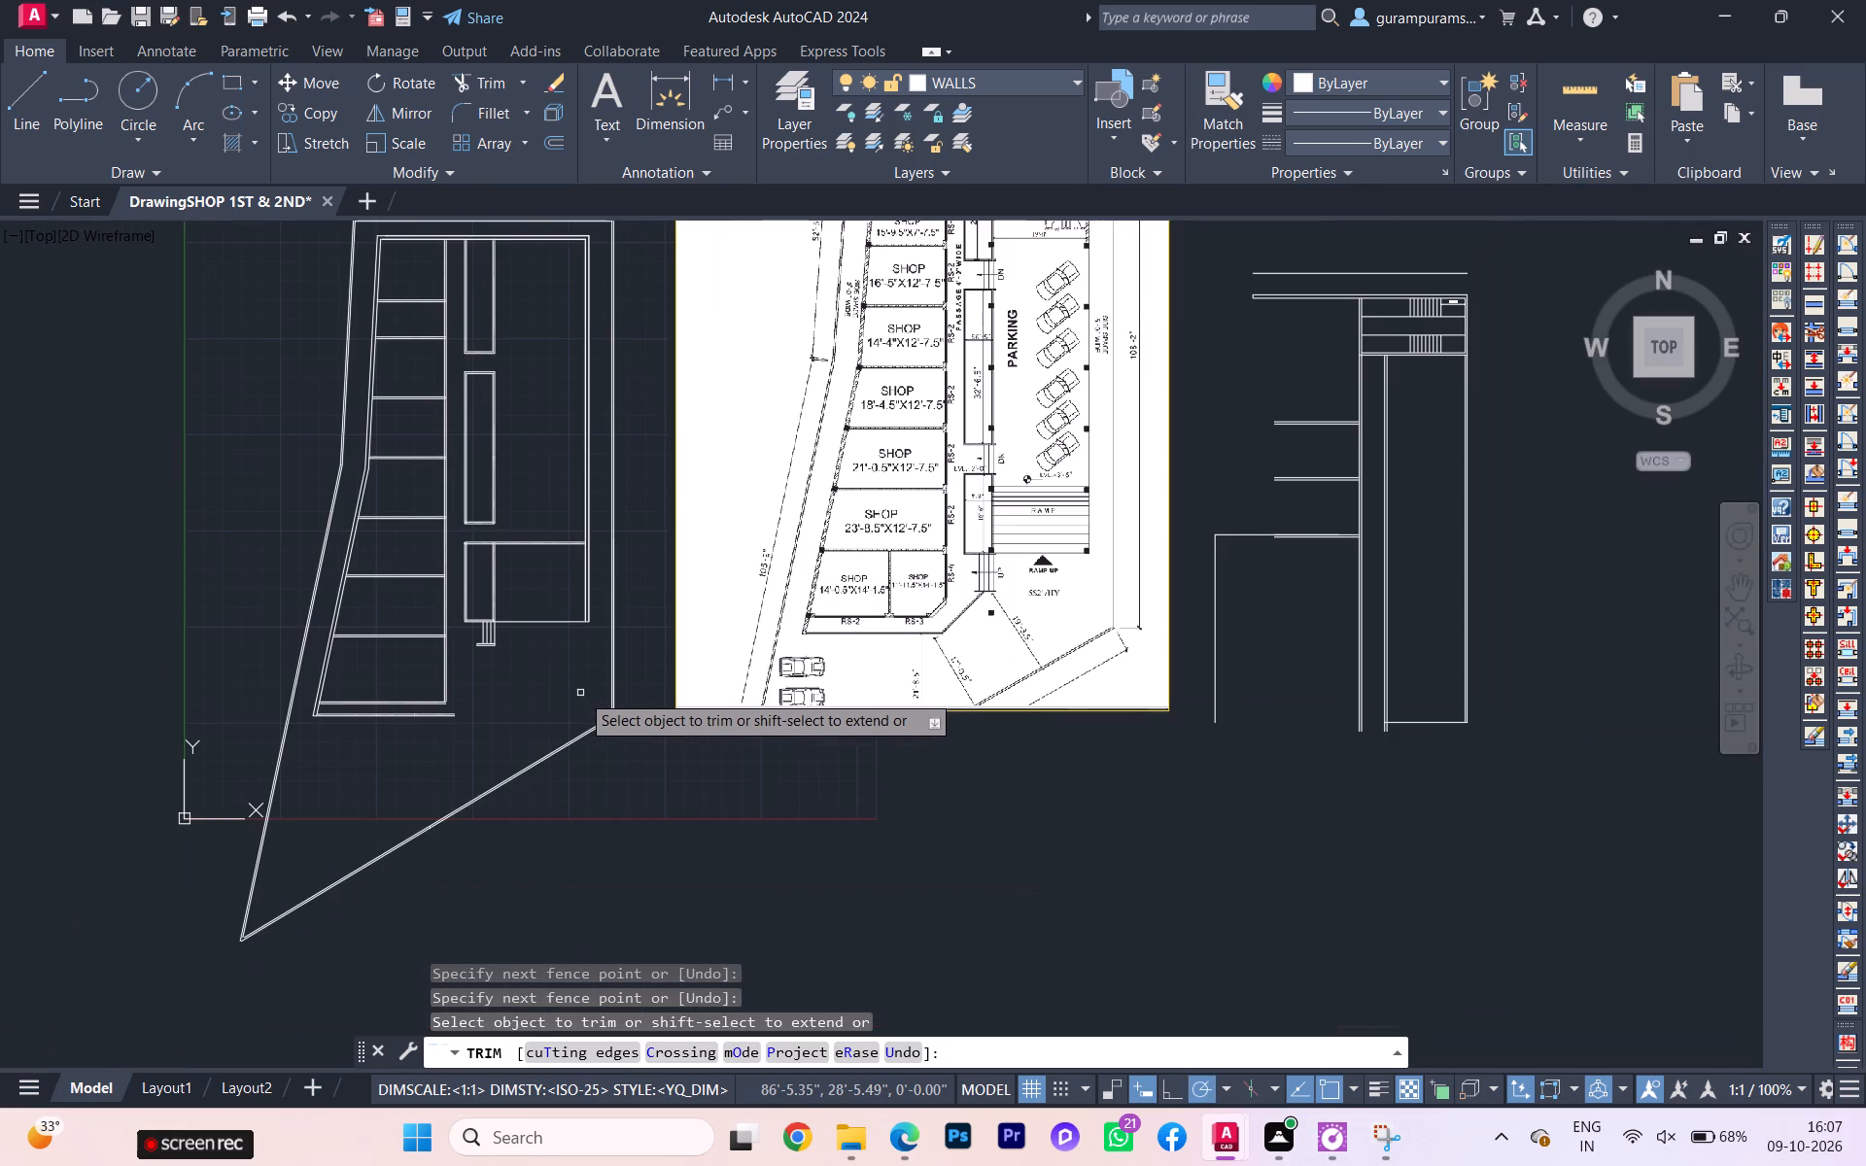
scroll(558, 677, "up", 1)
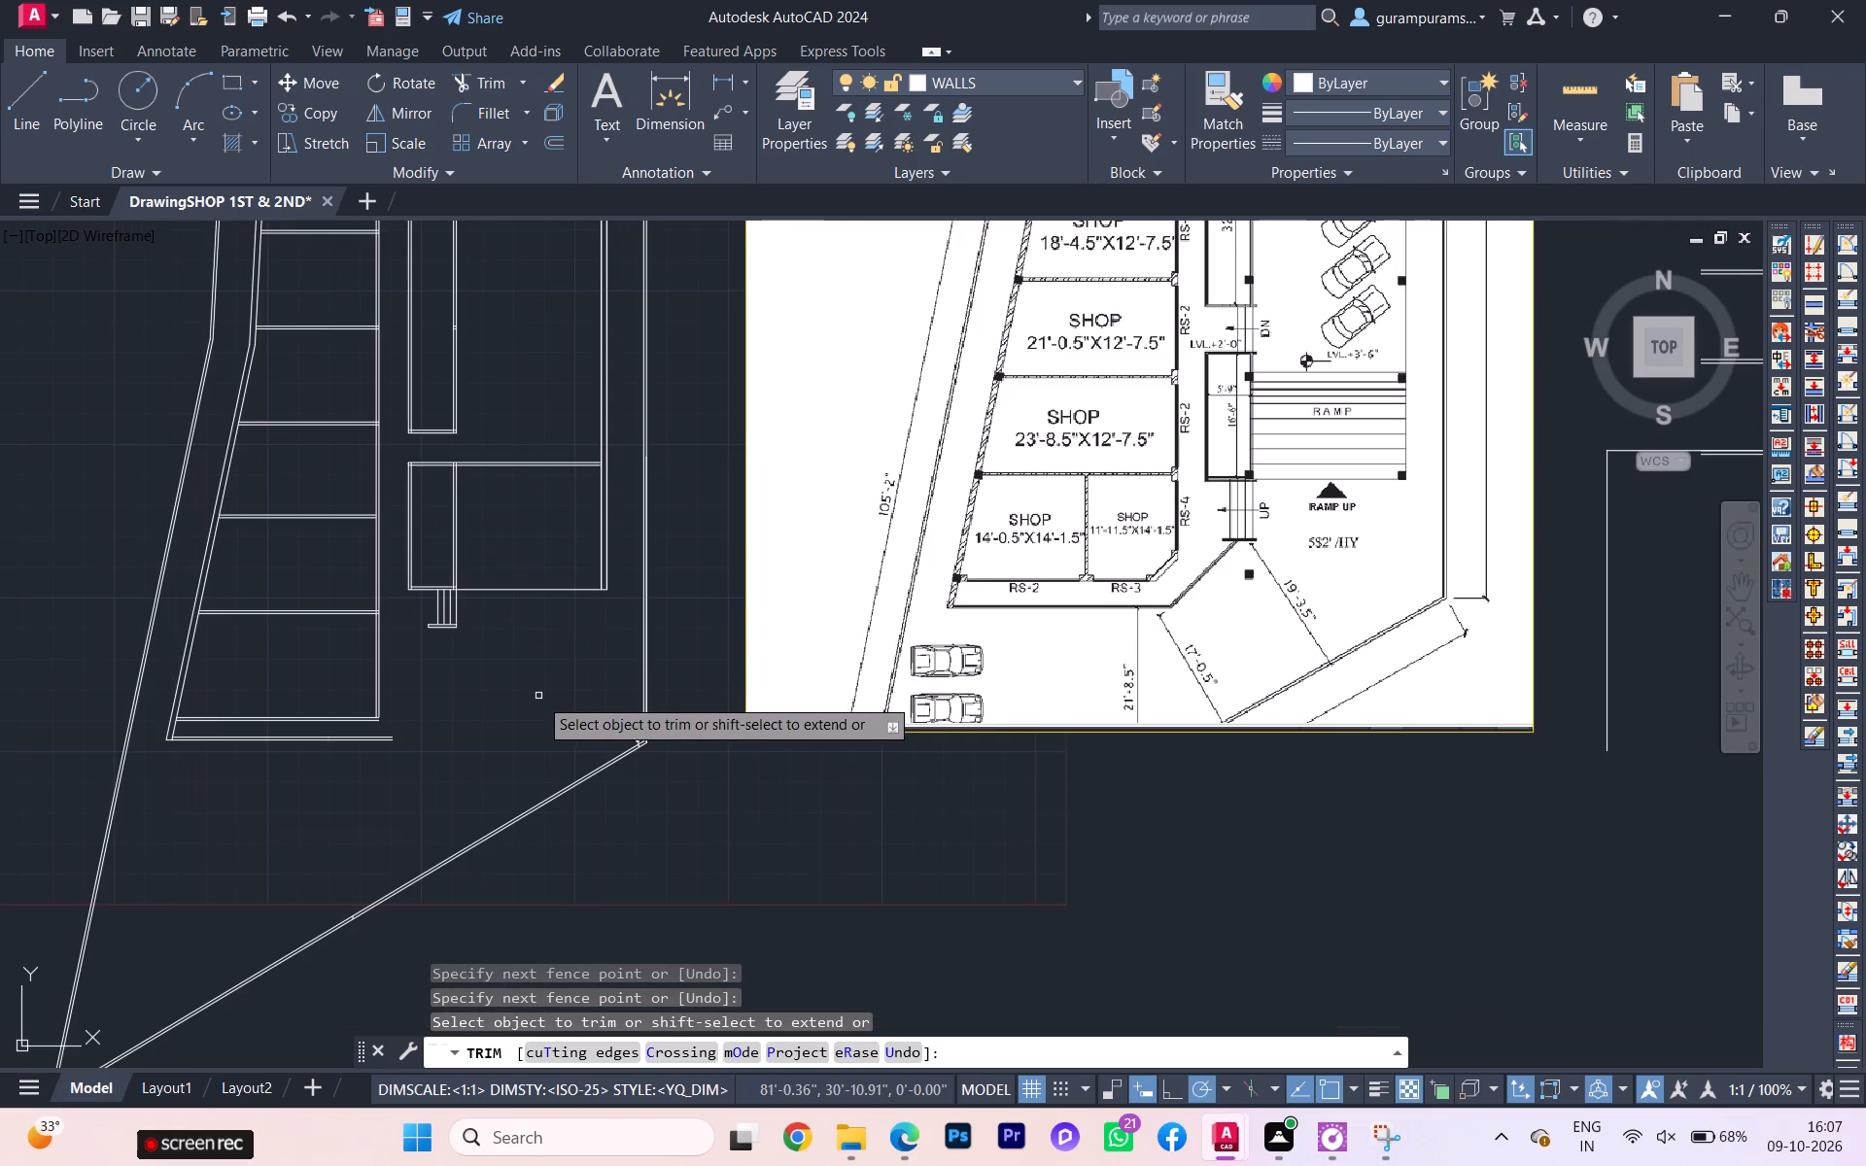
key("Escape")
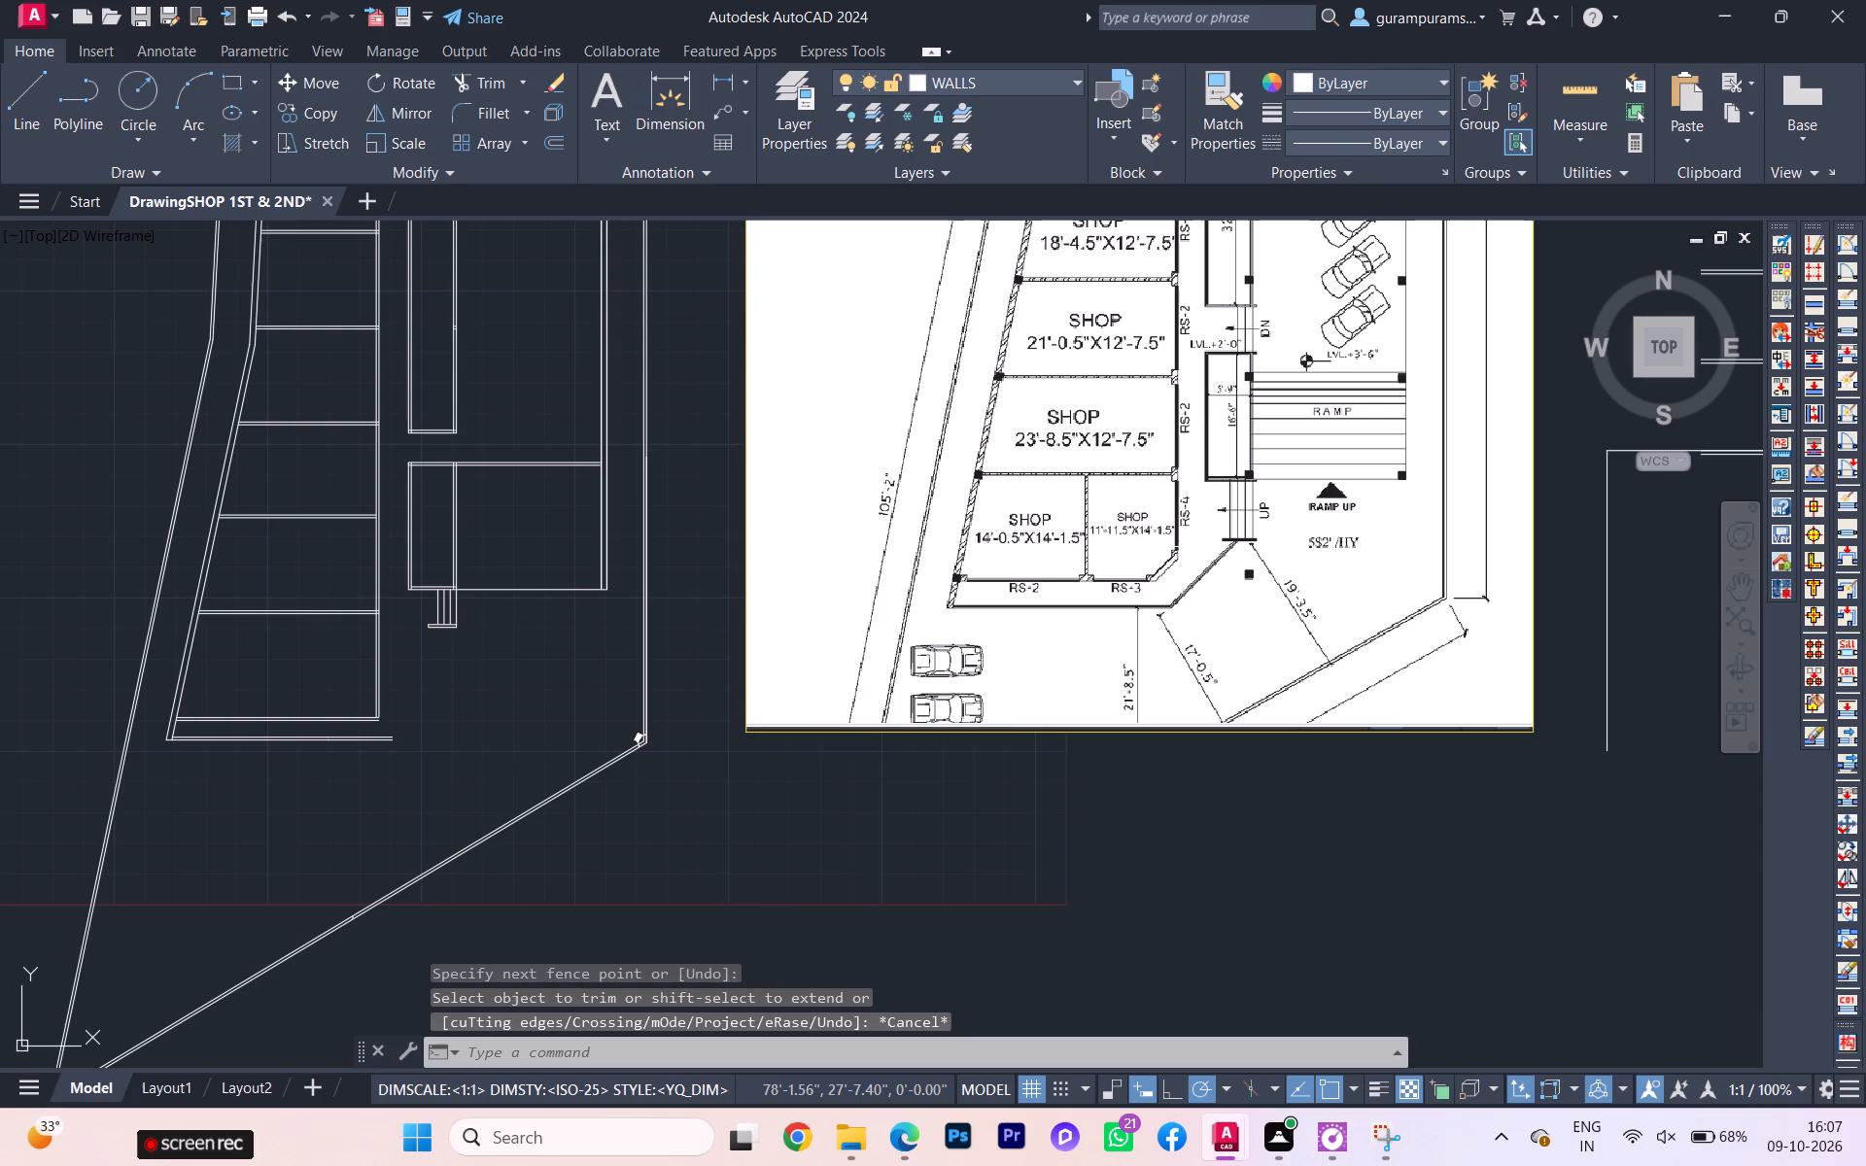
Measure the clear inner length of the narrow block above the entrance steps with a linear dimension.
scroll(1171, 430, "up", 1)
scroll(560, 443, "down", 1)
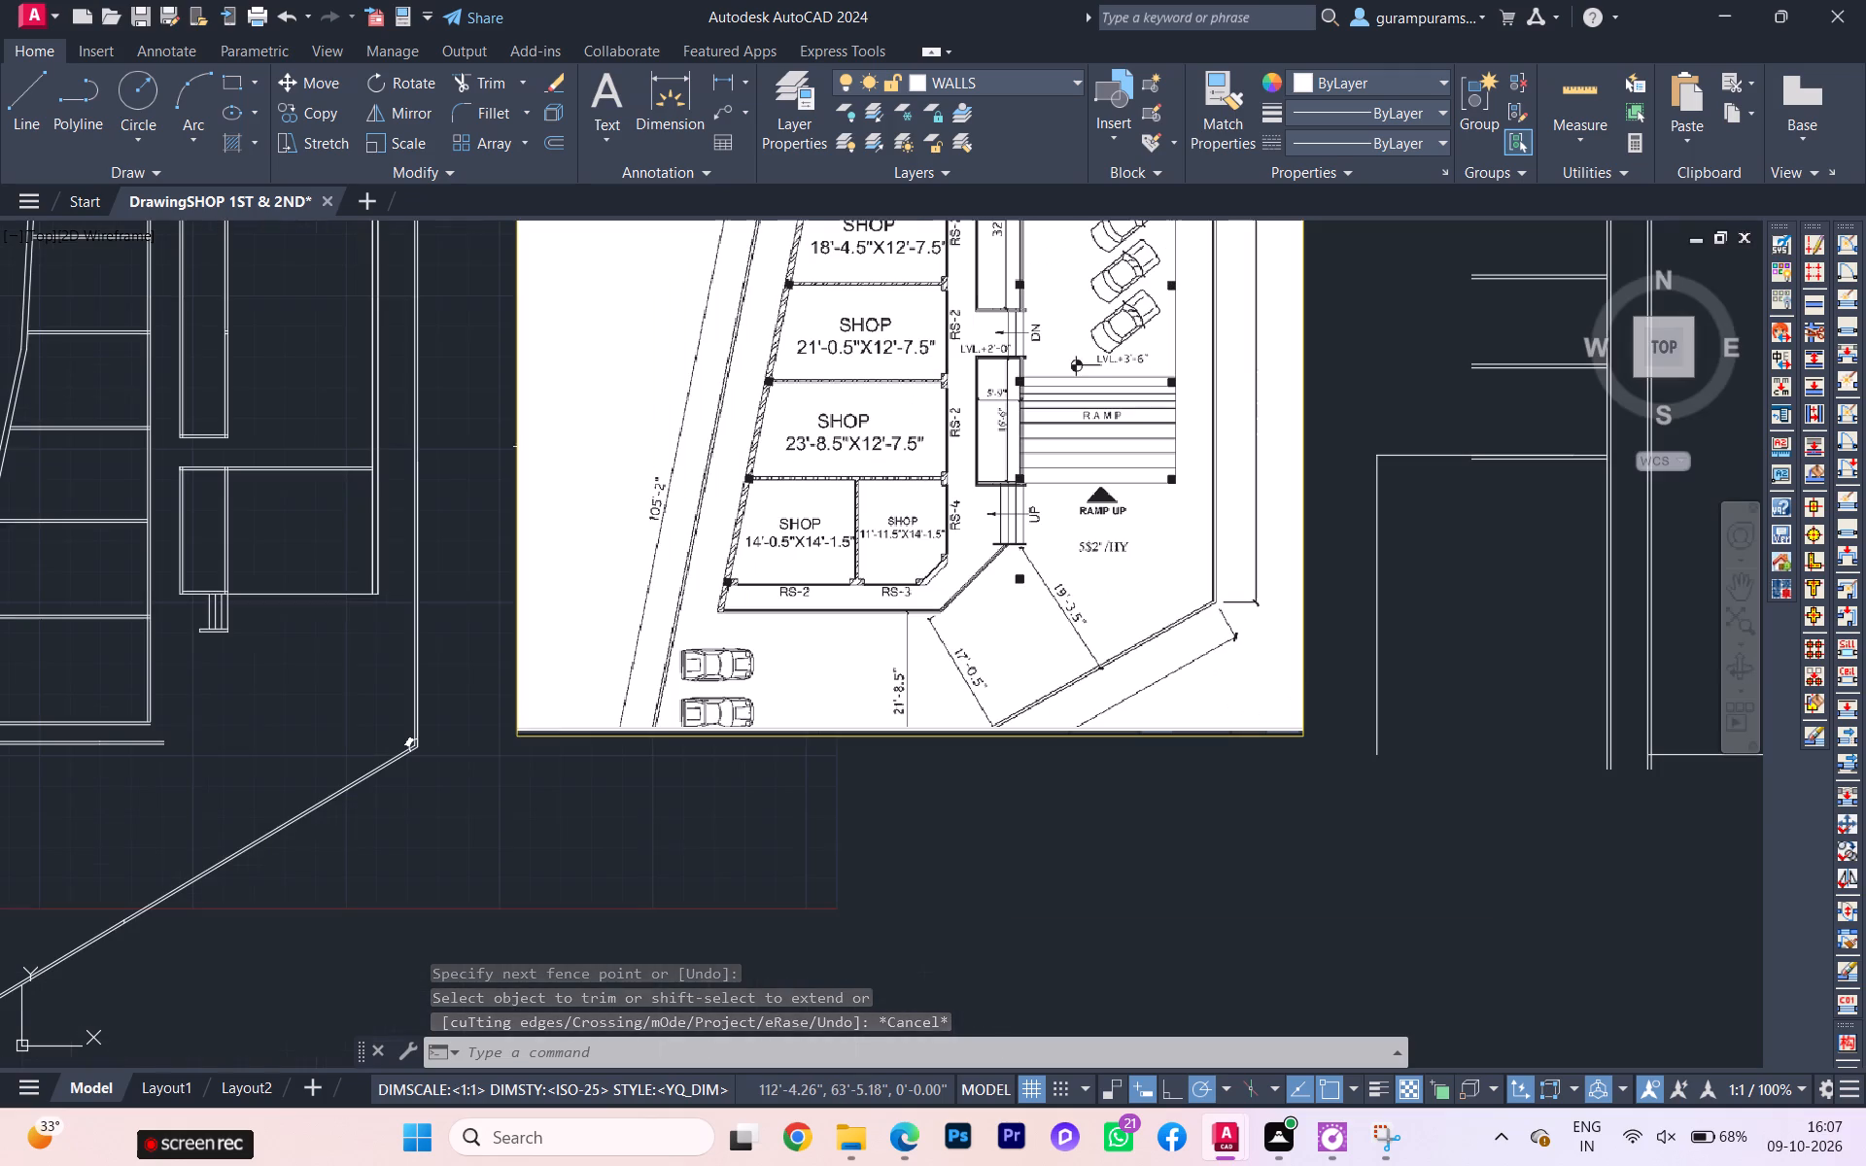
left_click(711, 79)
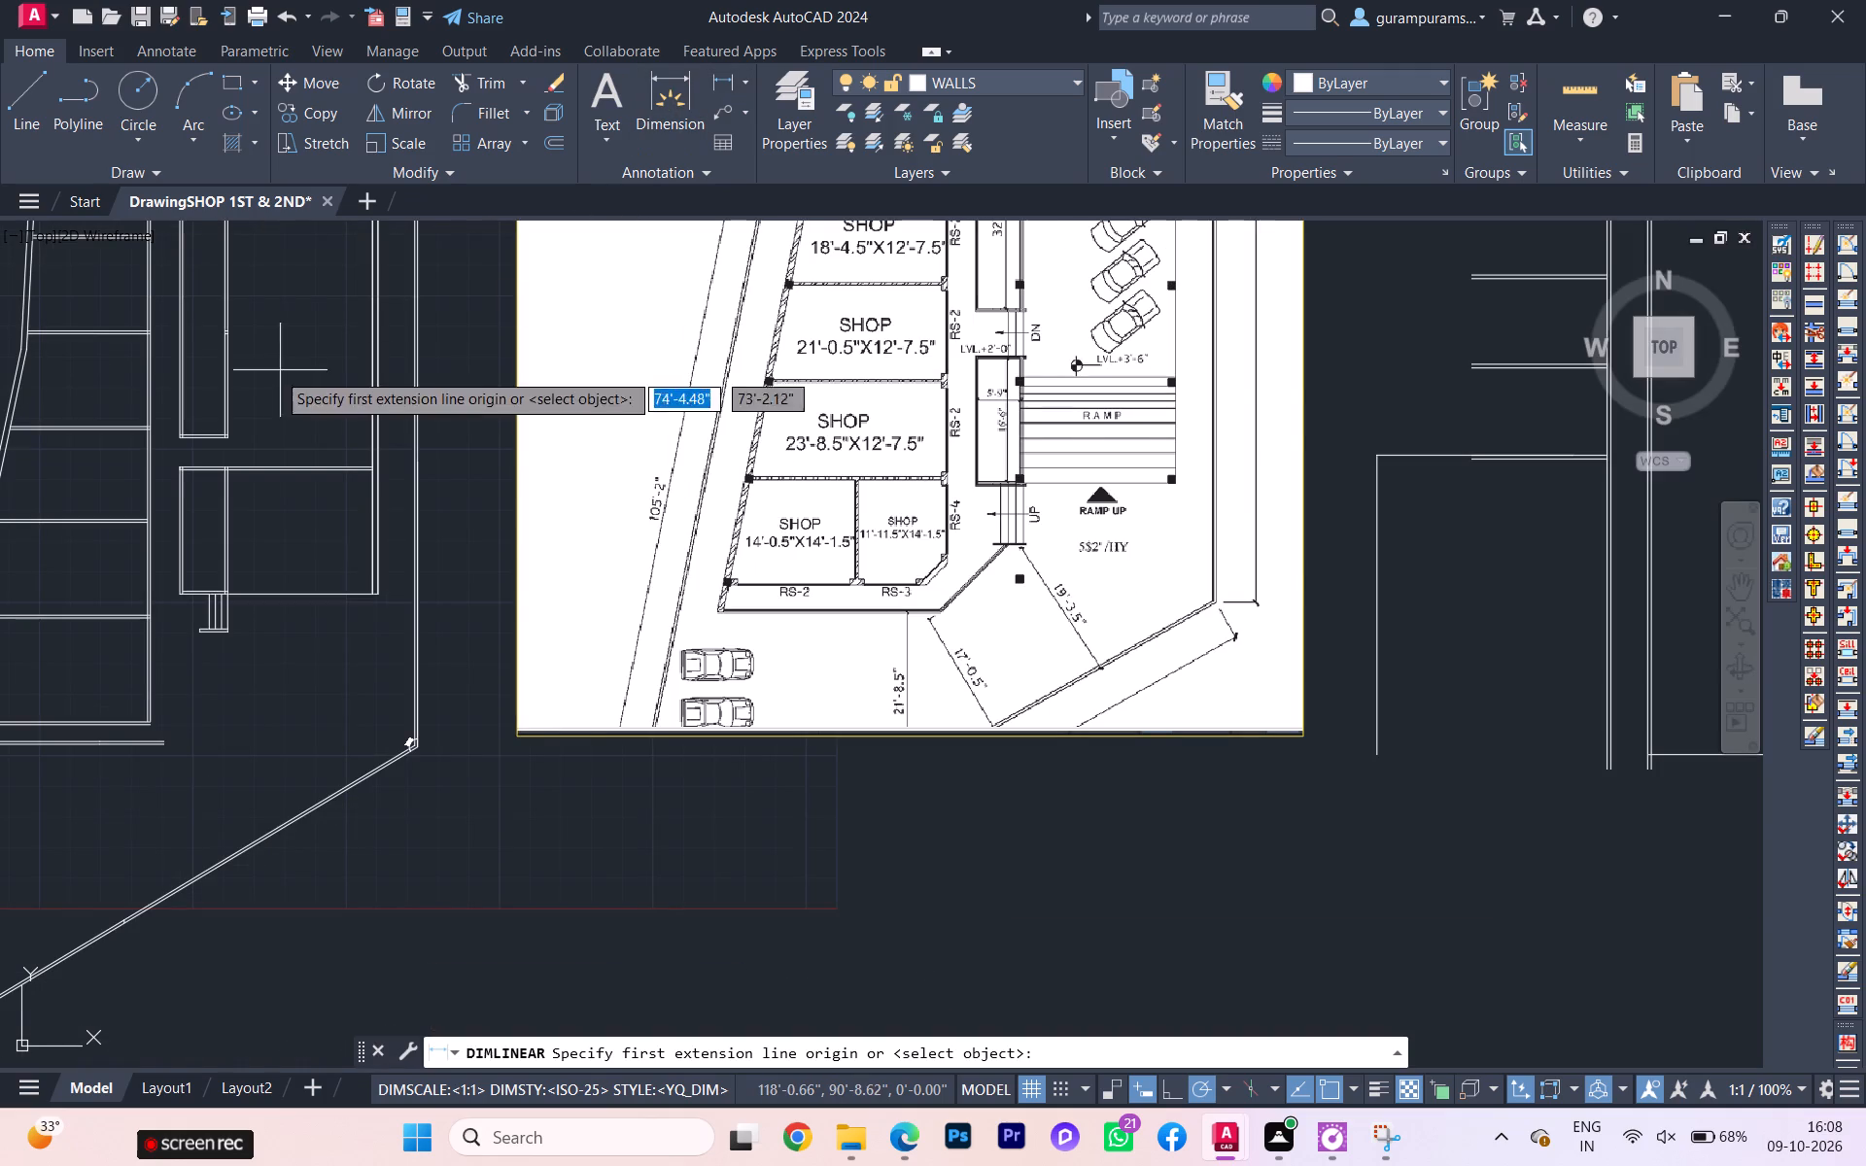
scroll(272, 421, "up", 1)
scroll(140, 509, "up", 2)
left_click(169, 486)
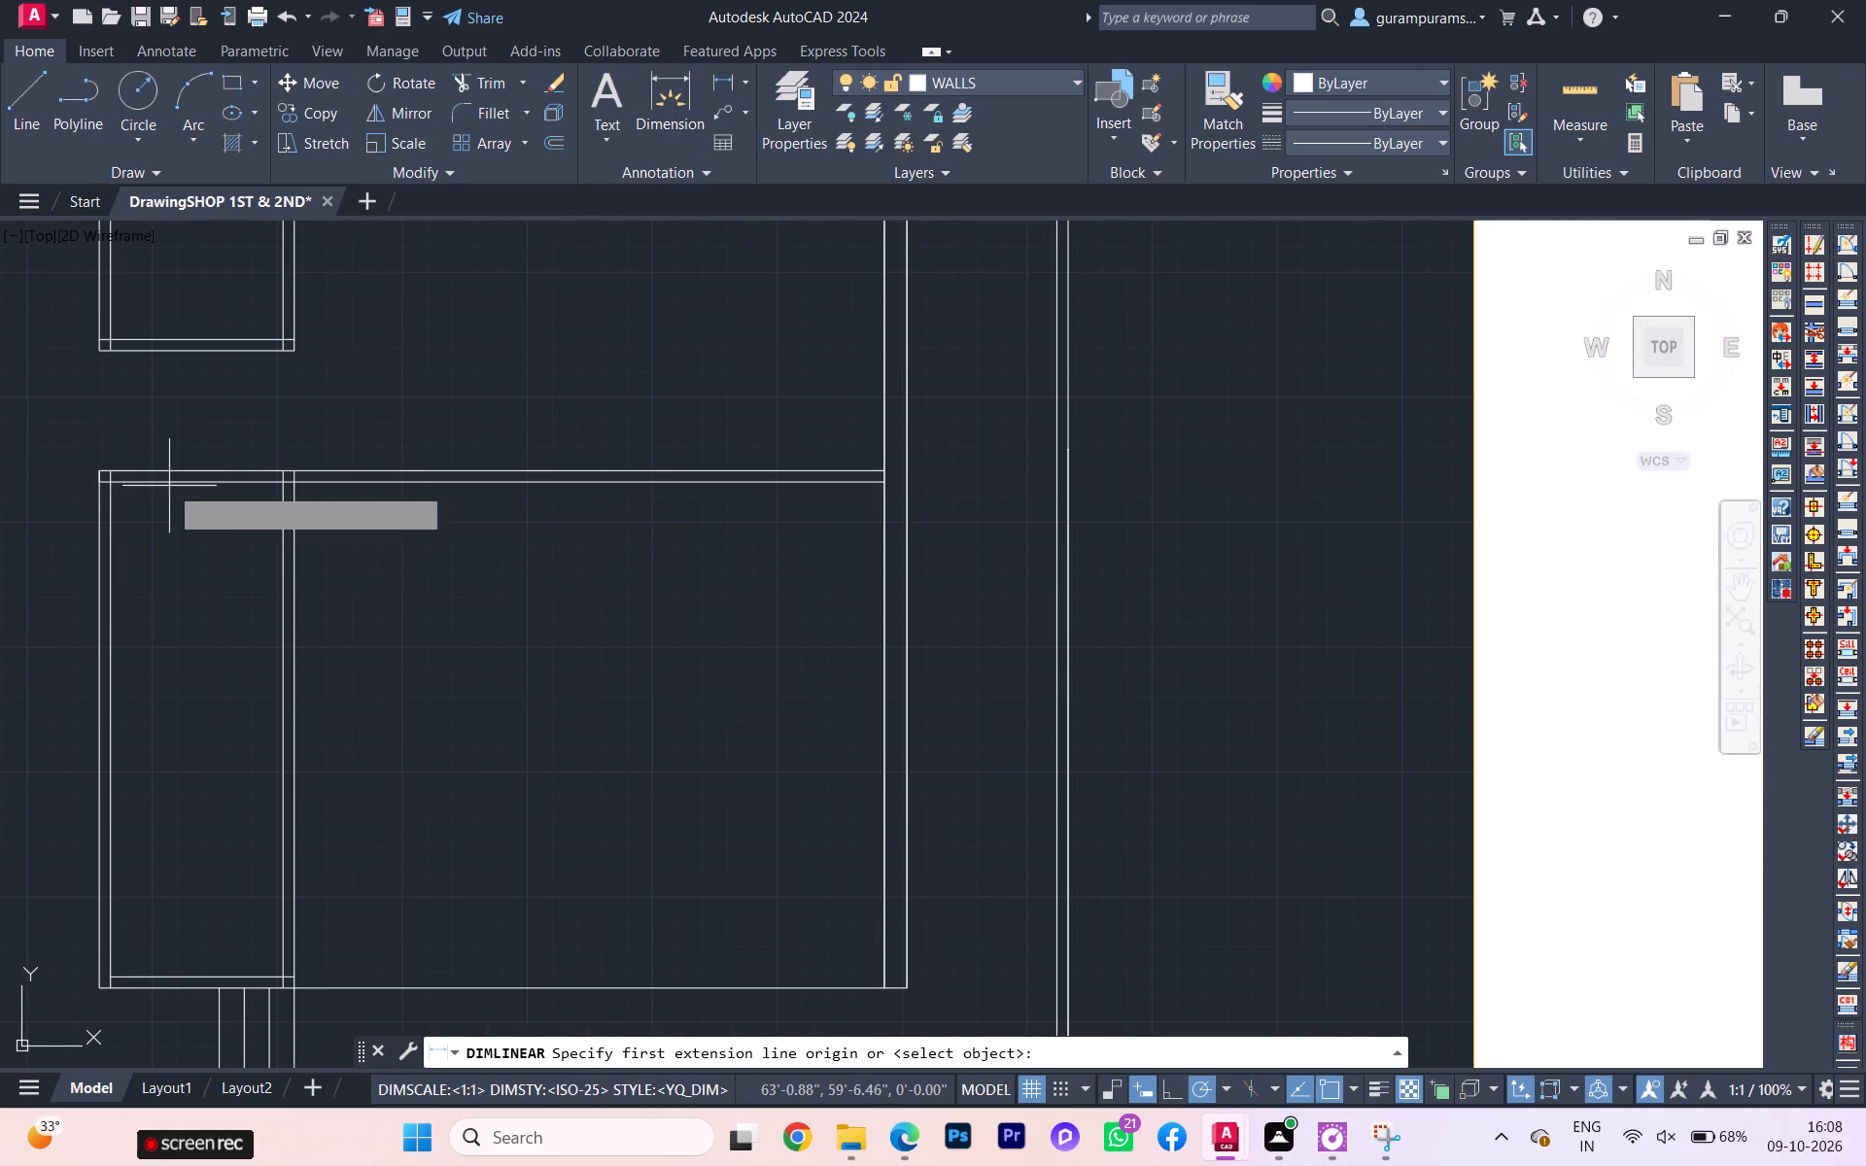
left_click(172, 972)
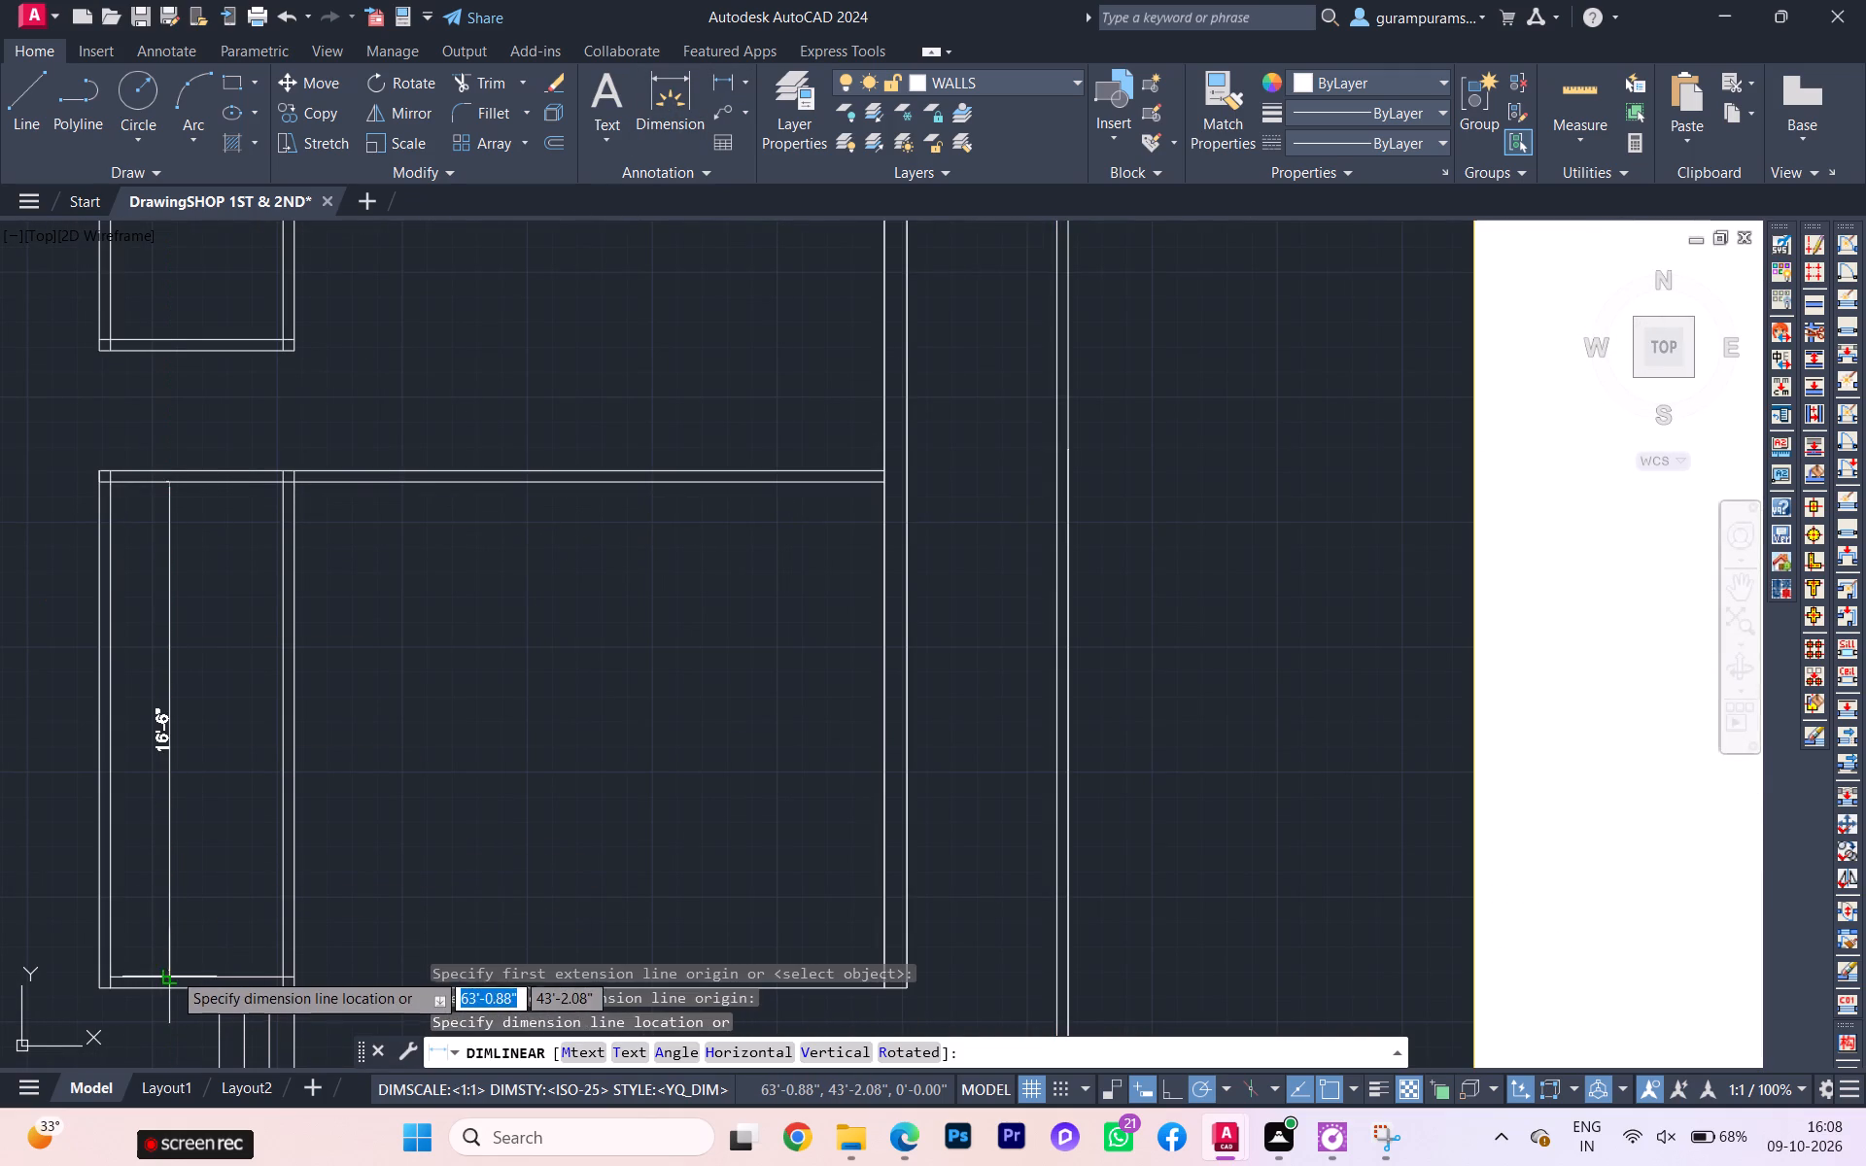
key("Escape")
Move the narrow block with its entrance steps and adjoining ramp-area lines straight down by 1', with Ortho on.
scroll(190, 943, "down", 1)
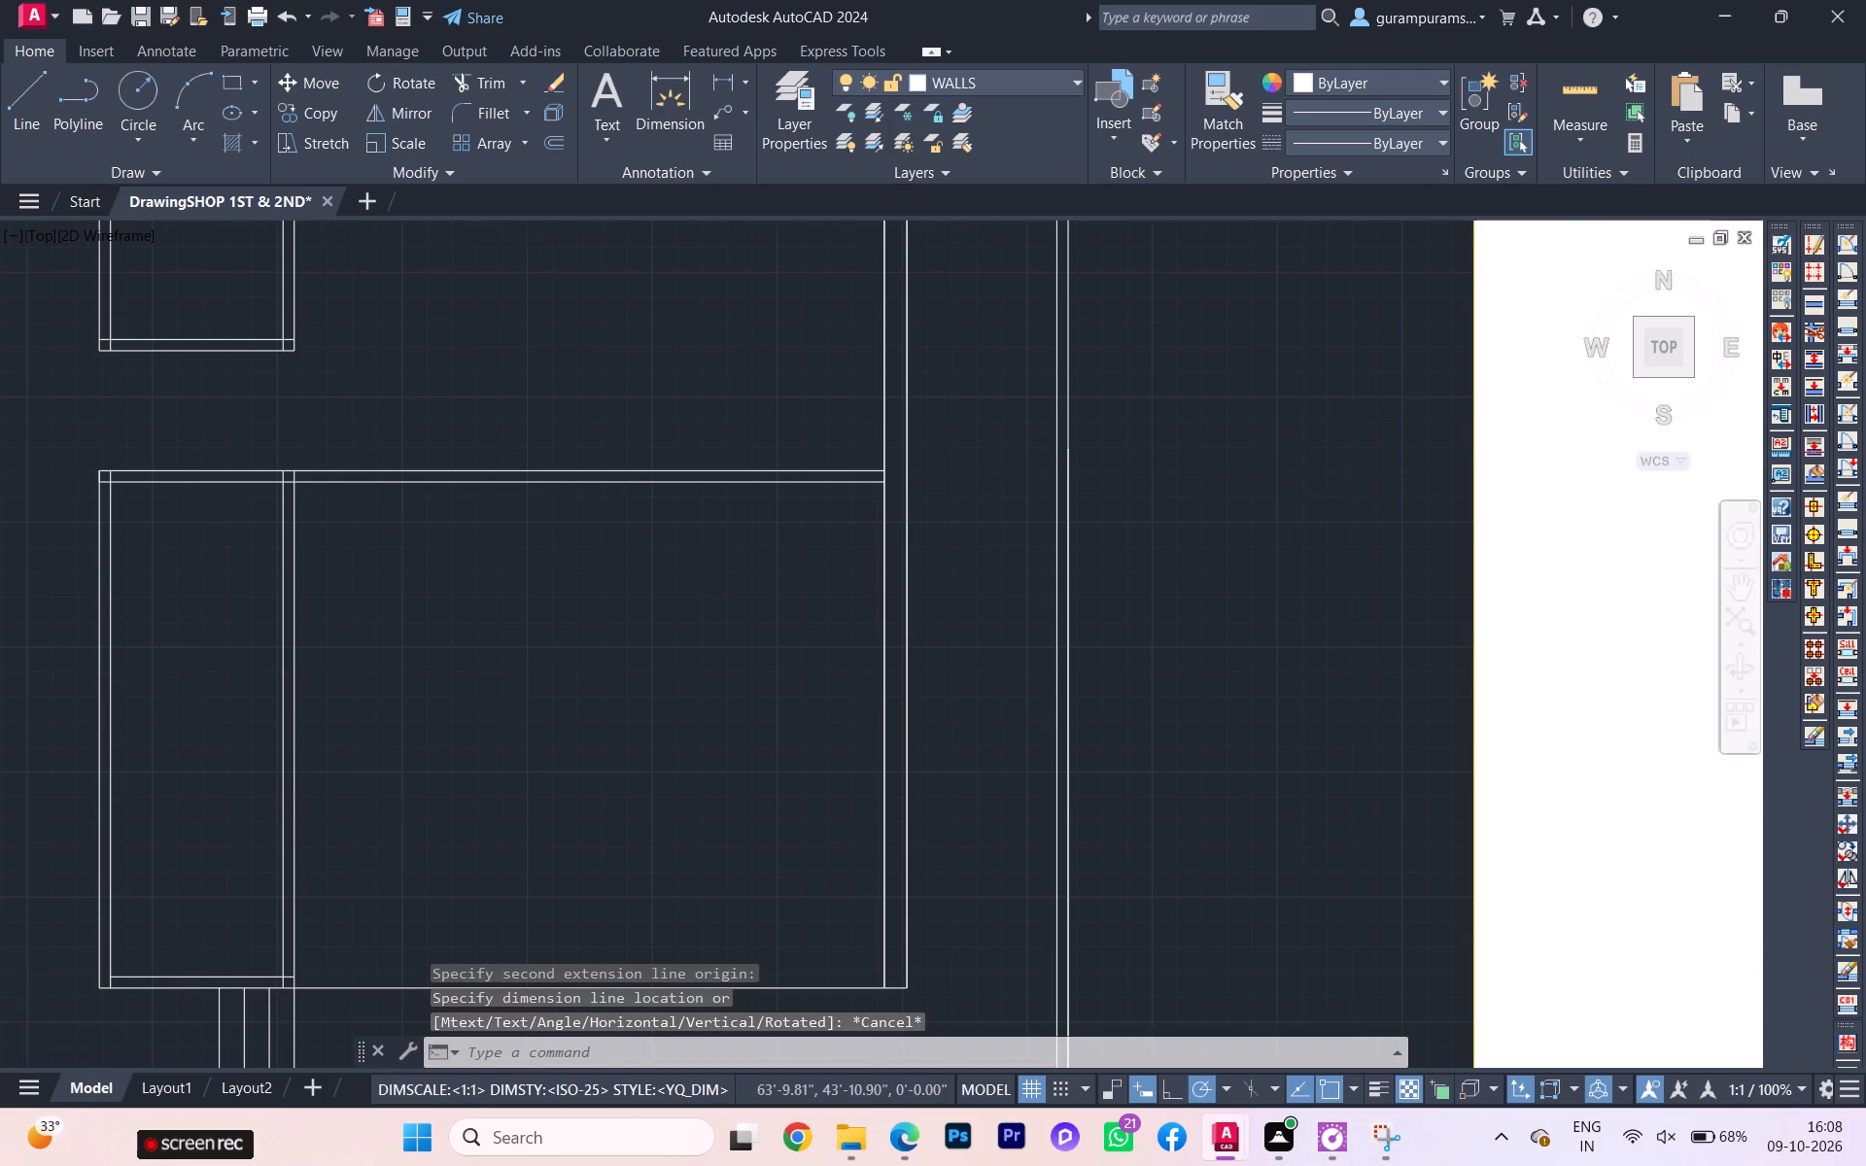
scroll(190, 942, "down", 1)
scroll(818, 703, "down", 1)
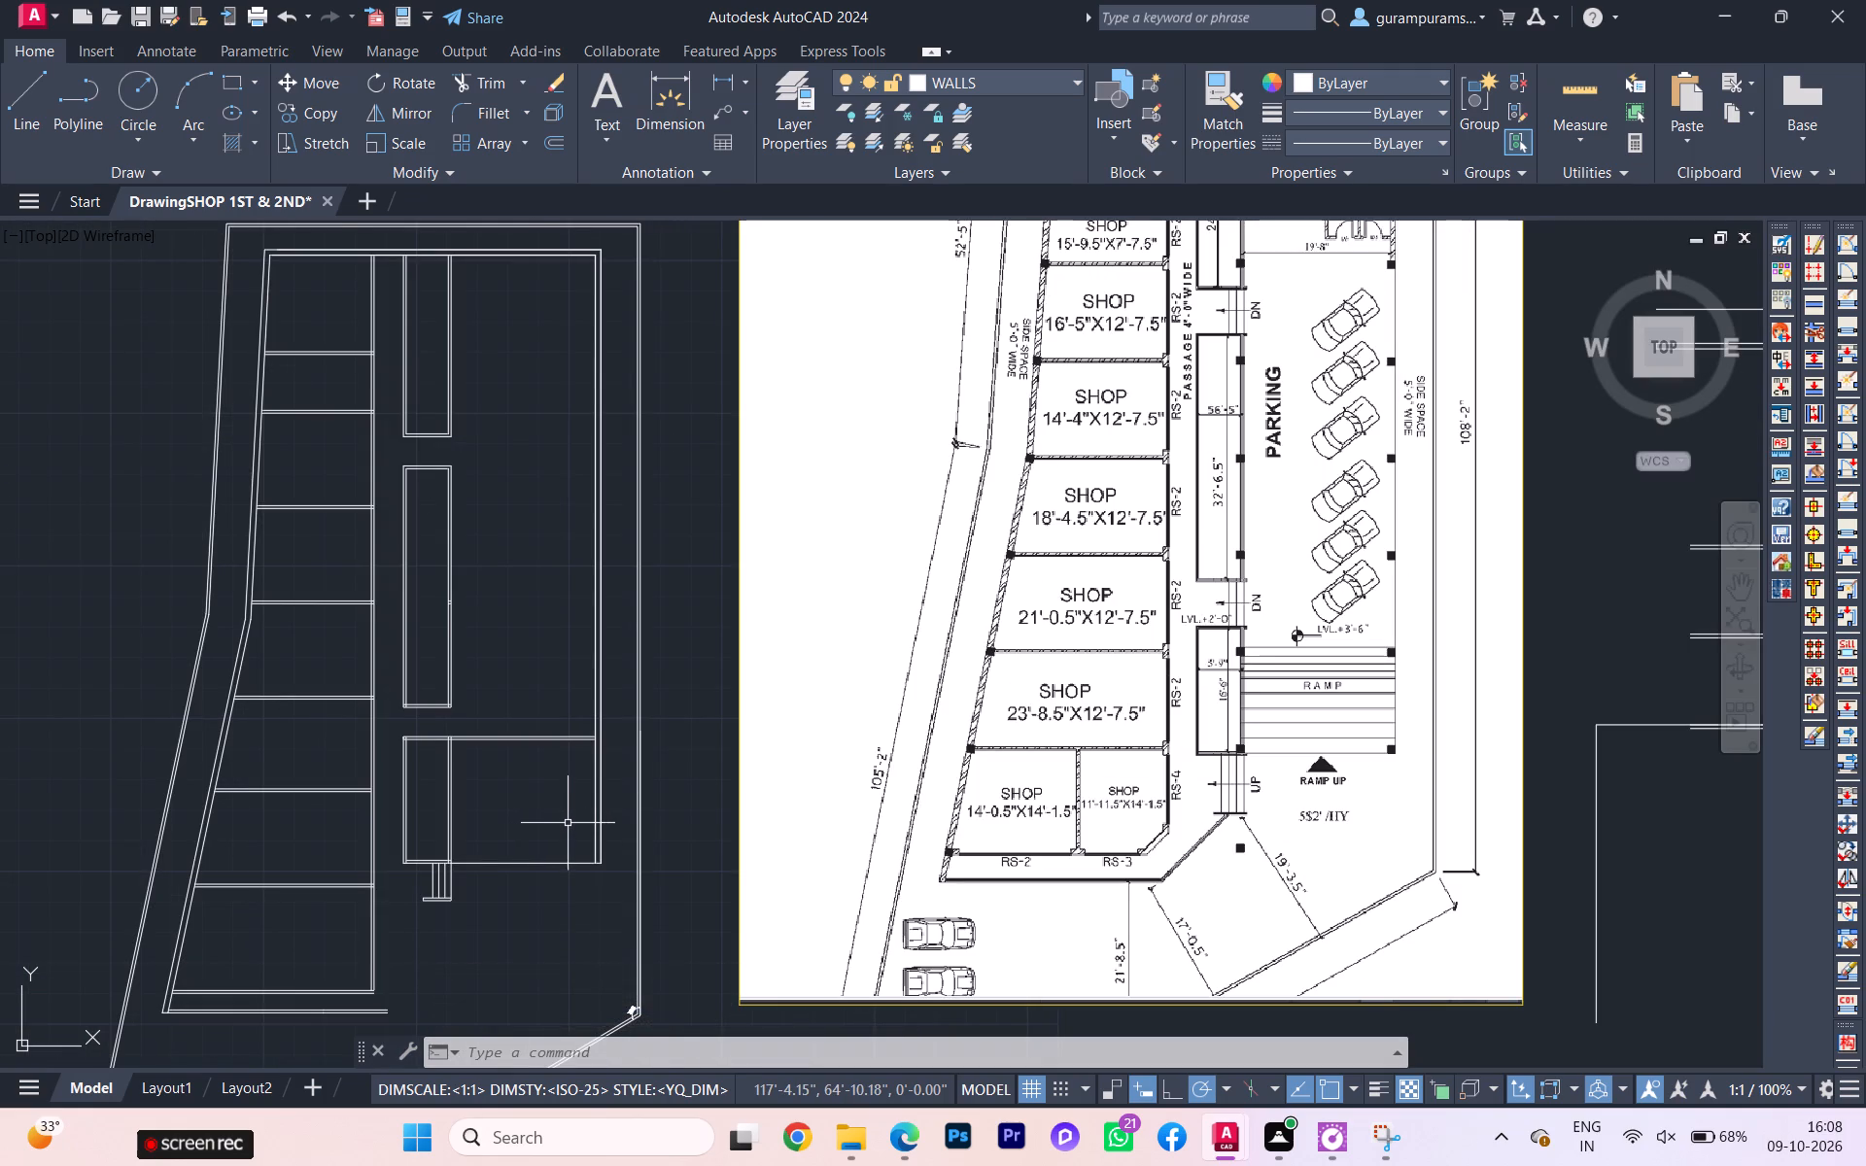
left_click(499, 922)
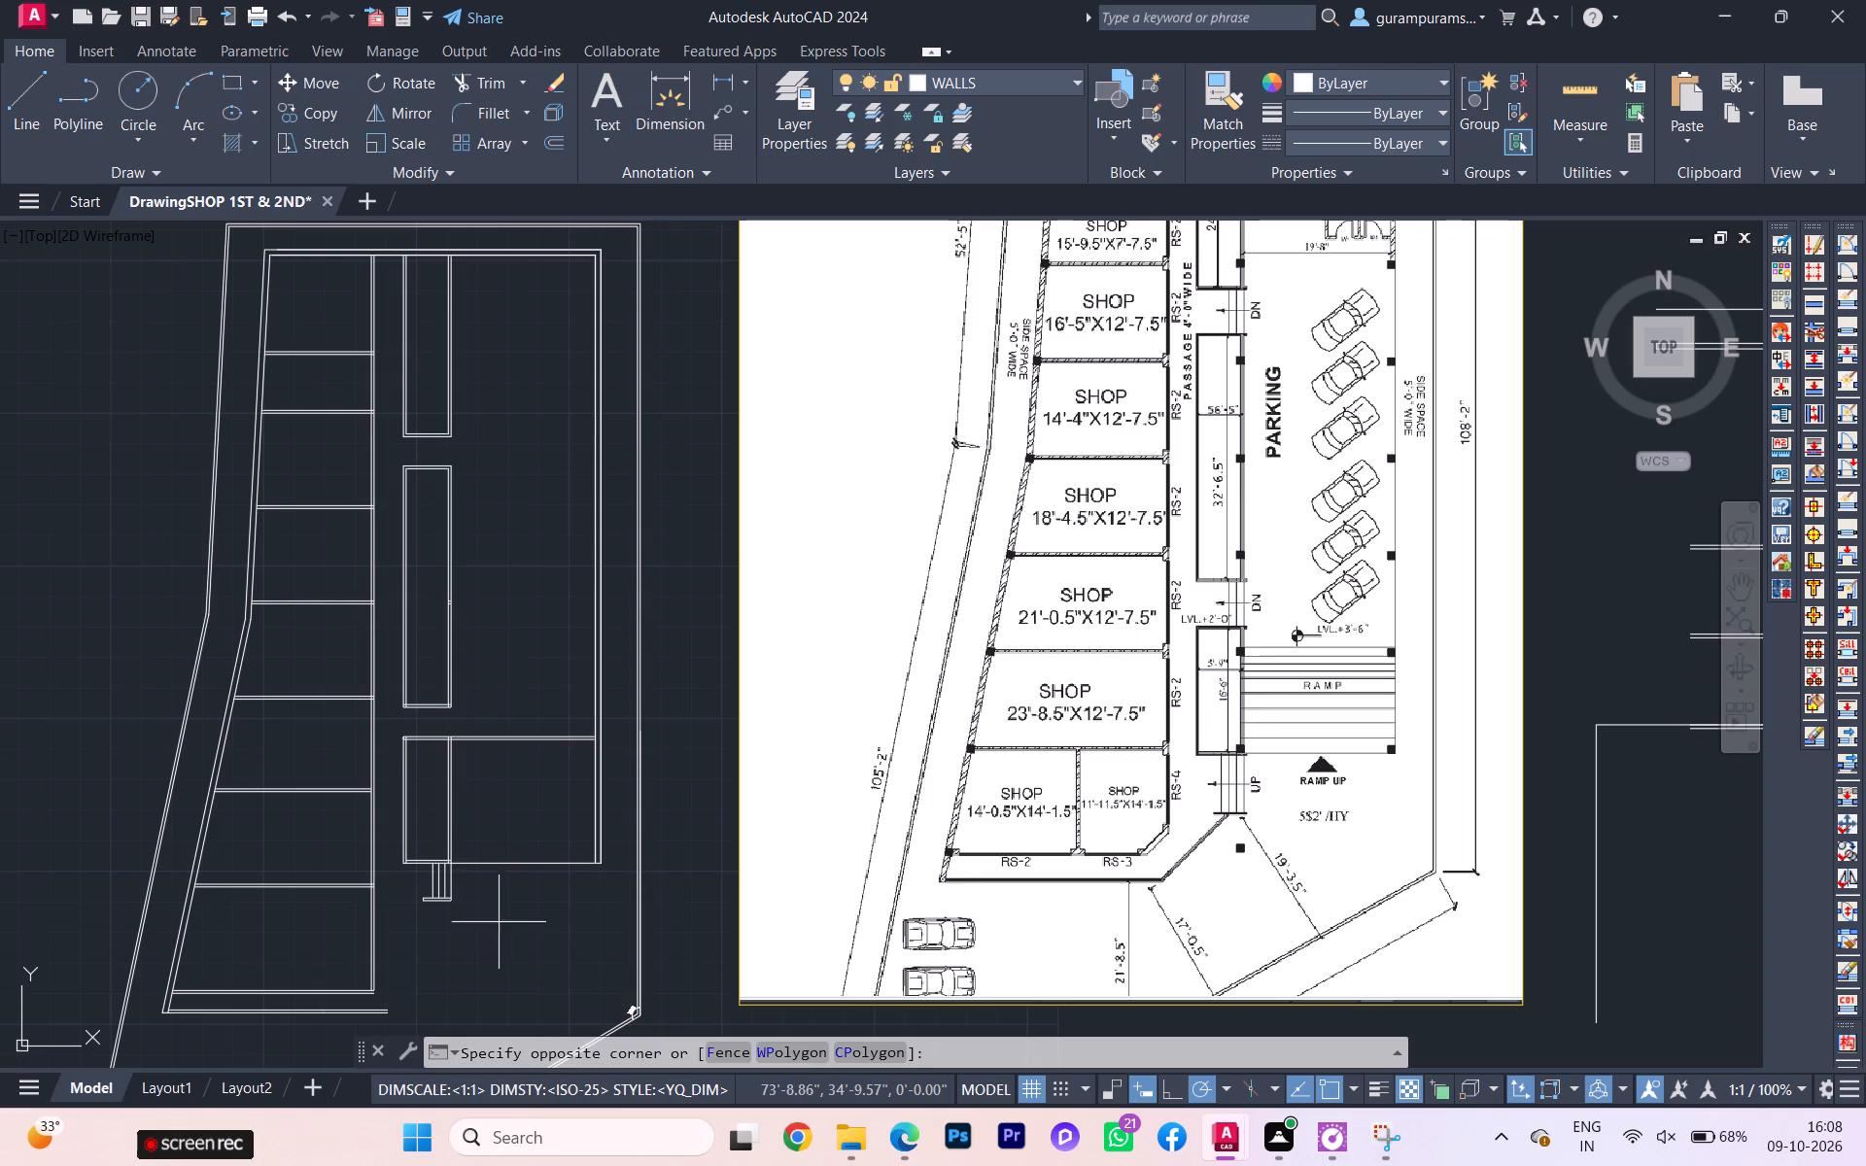
left_click(395, 735)
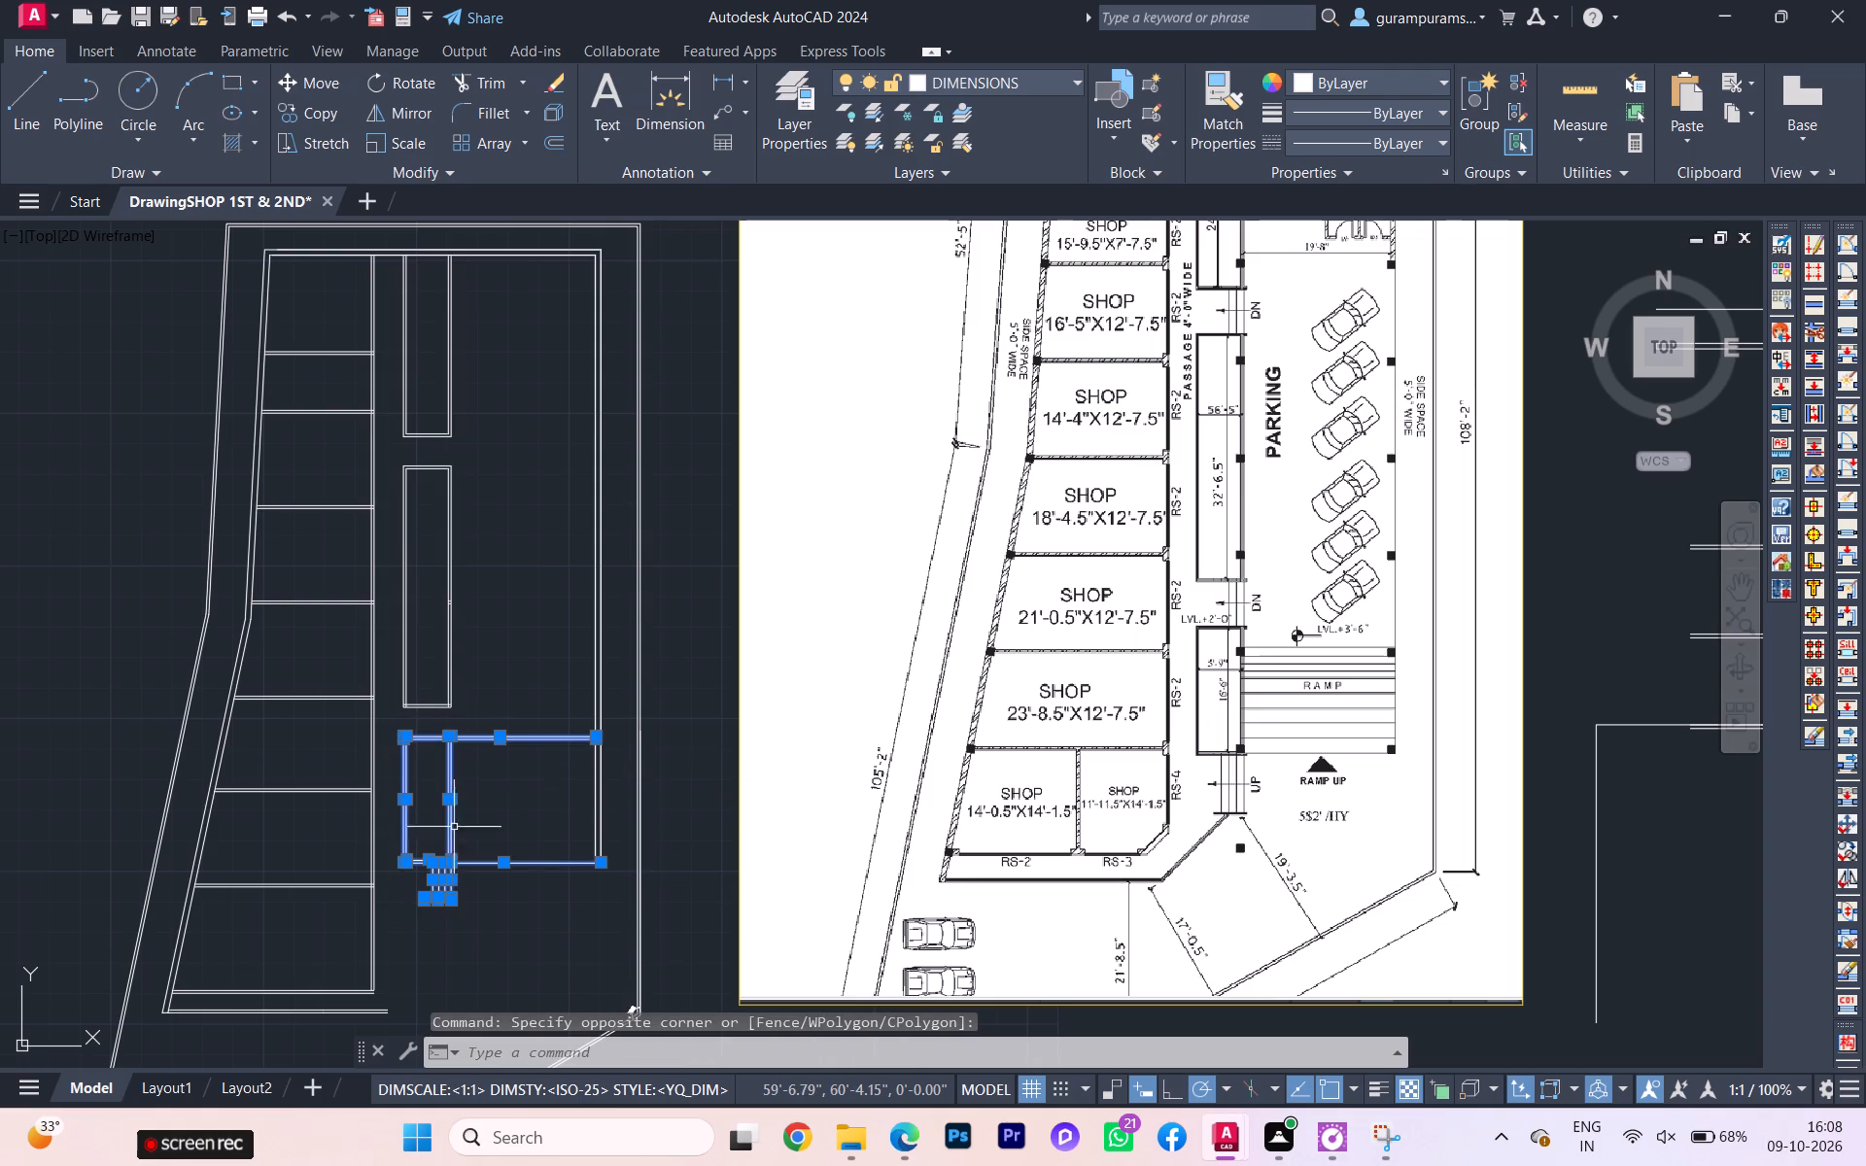
key("m")
key("Return")
scroll(417, 747, "up", 1)
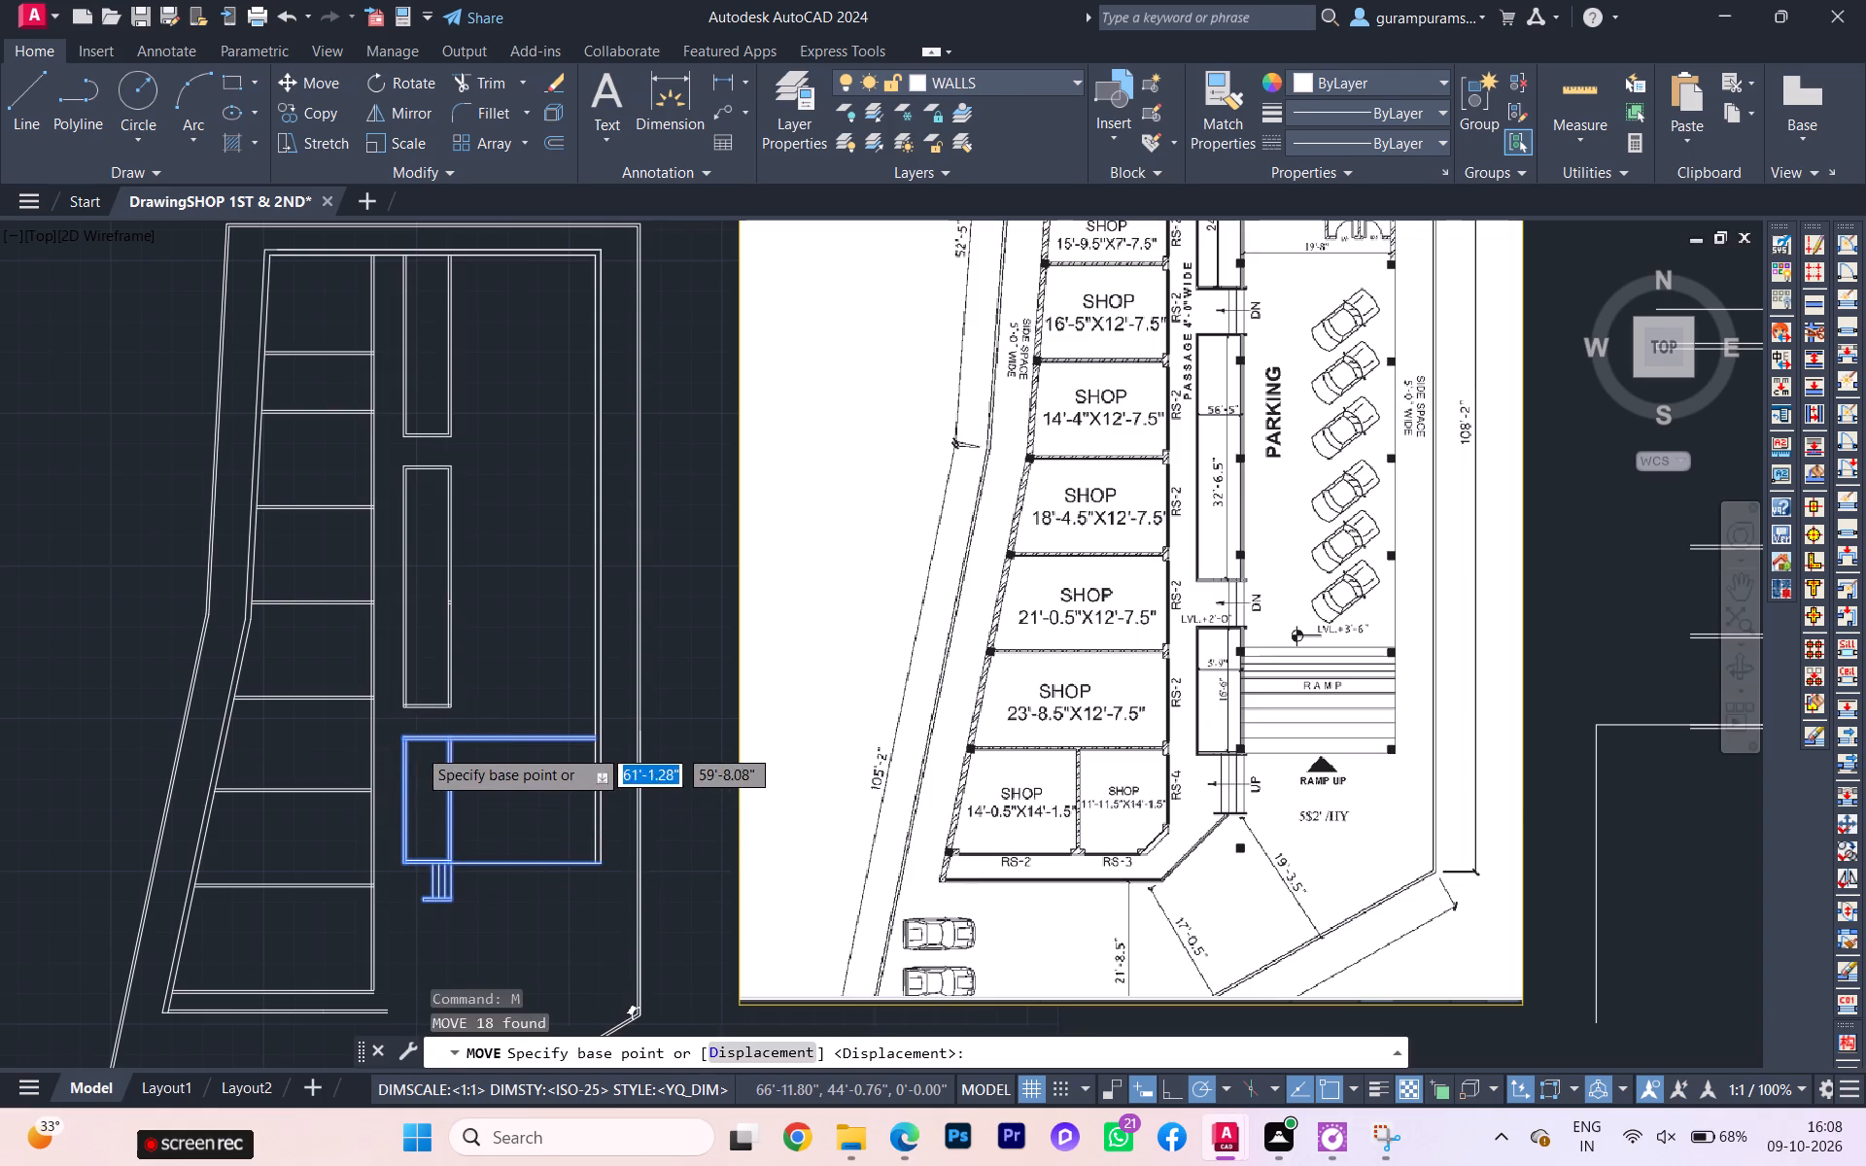
scroll(417, 747, "up", 2)
left_click(372, 729)
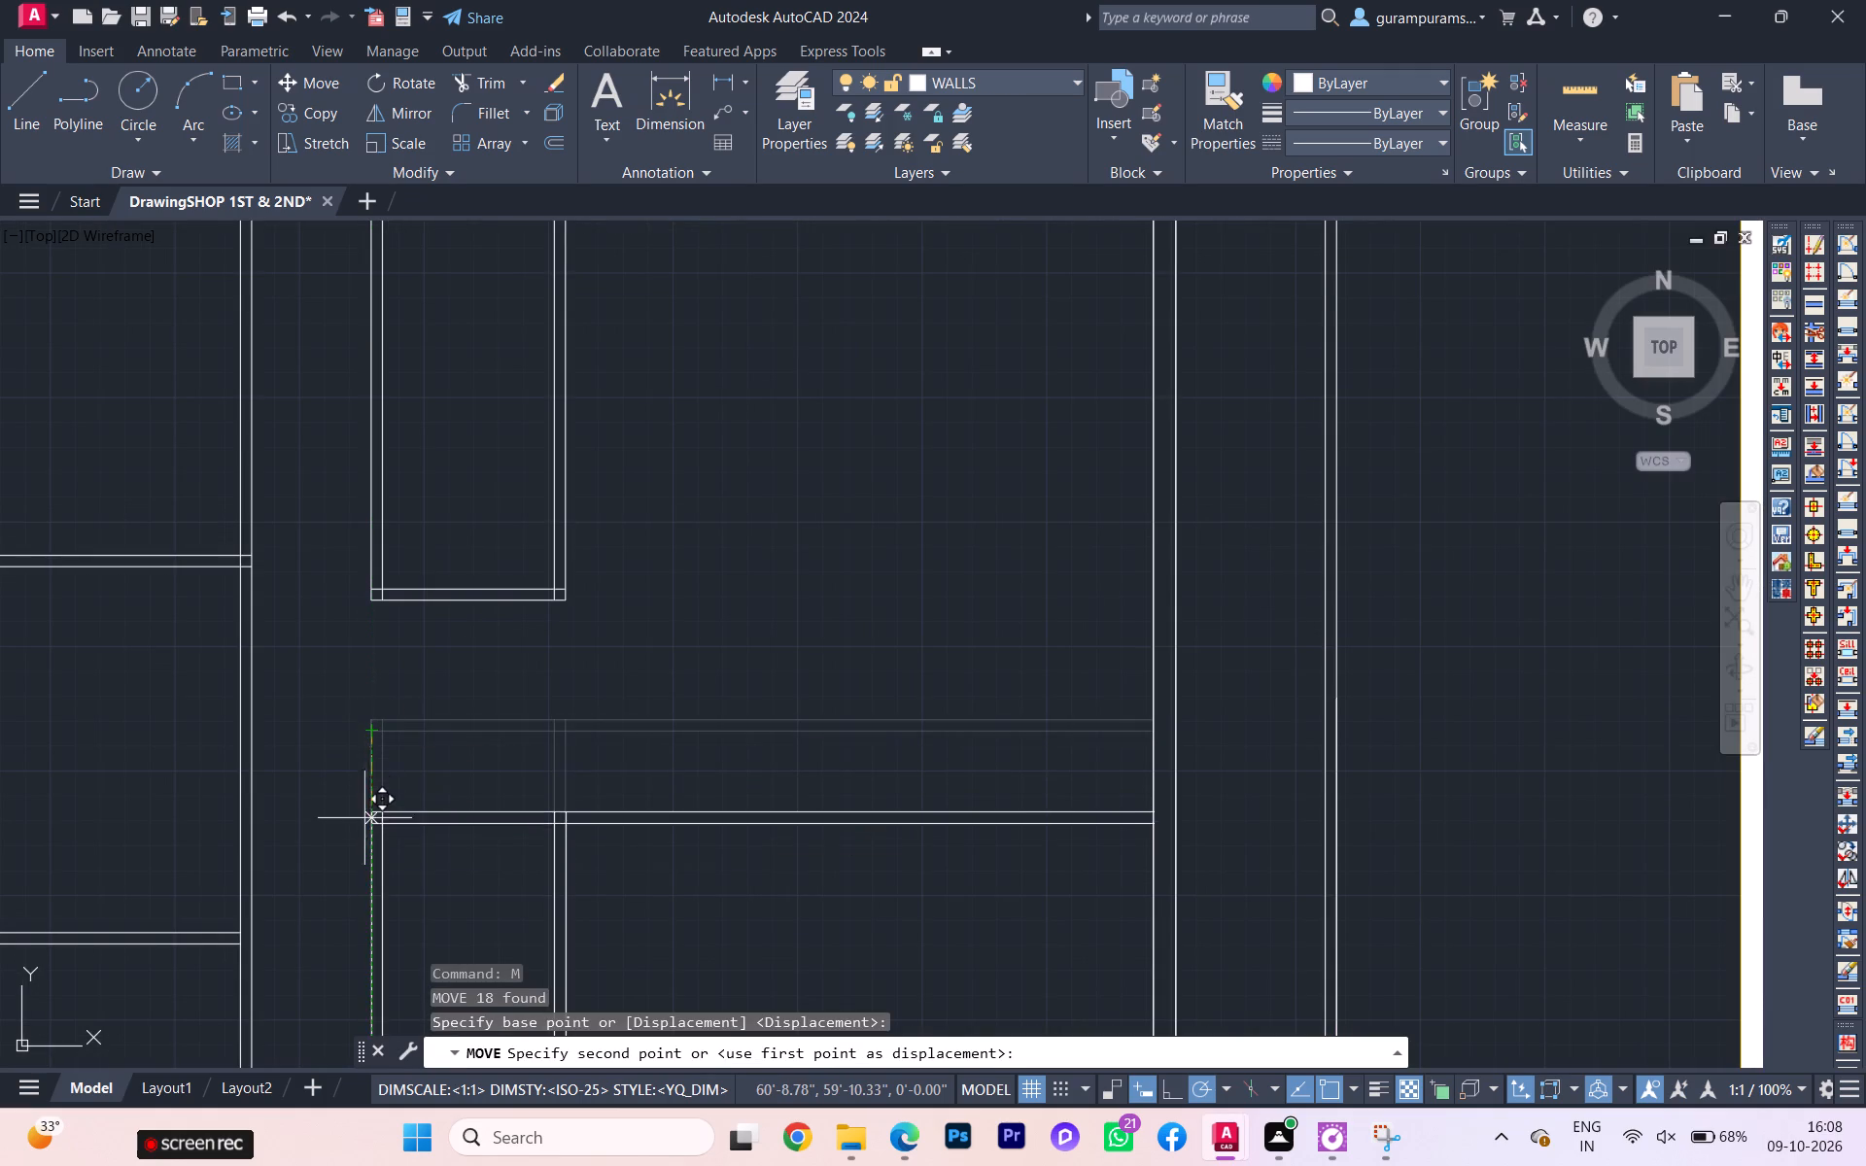
key("F8")
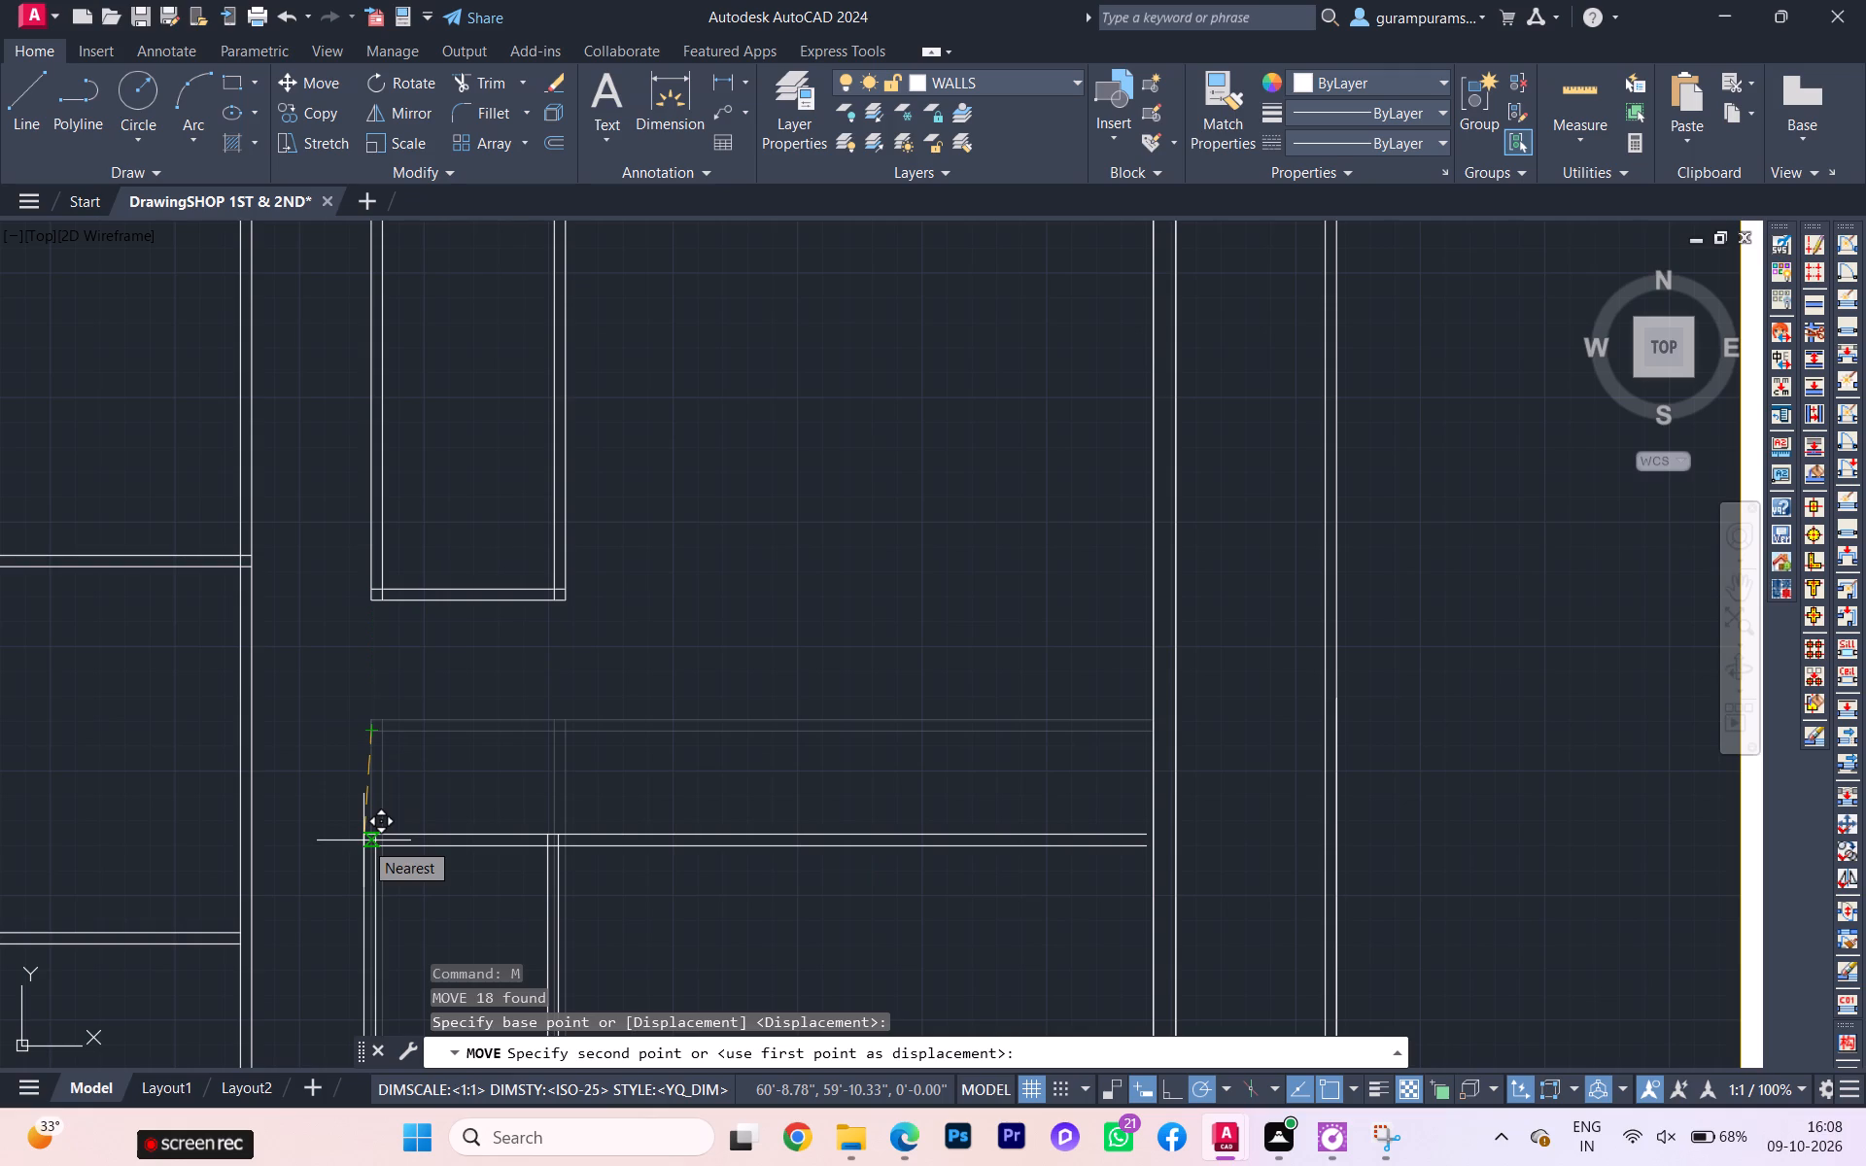
key("2")
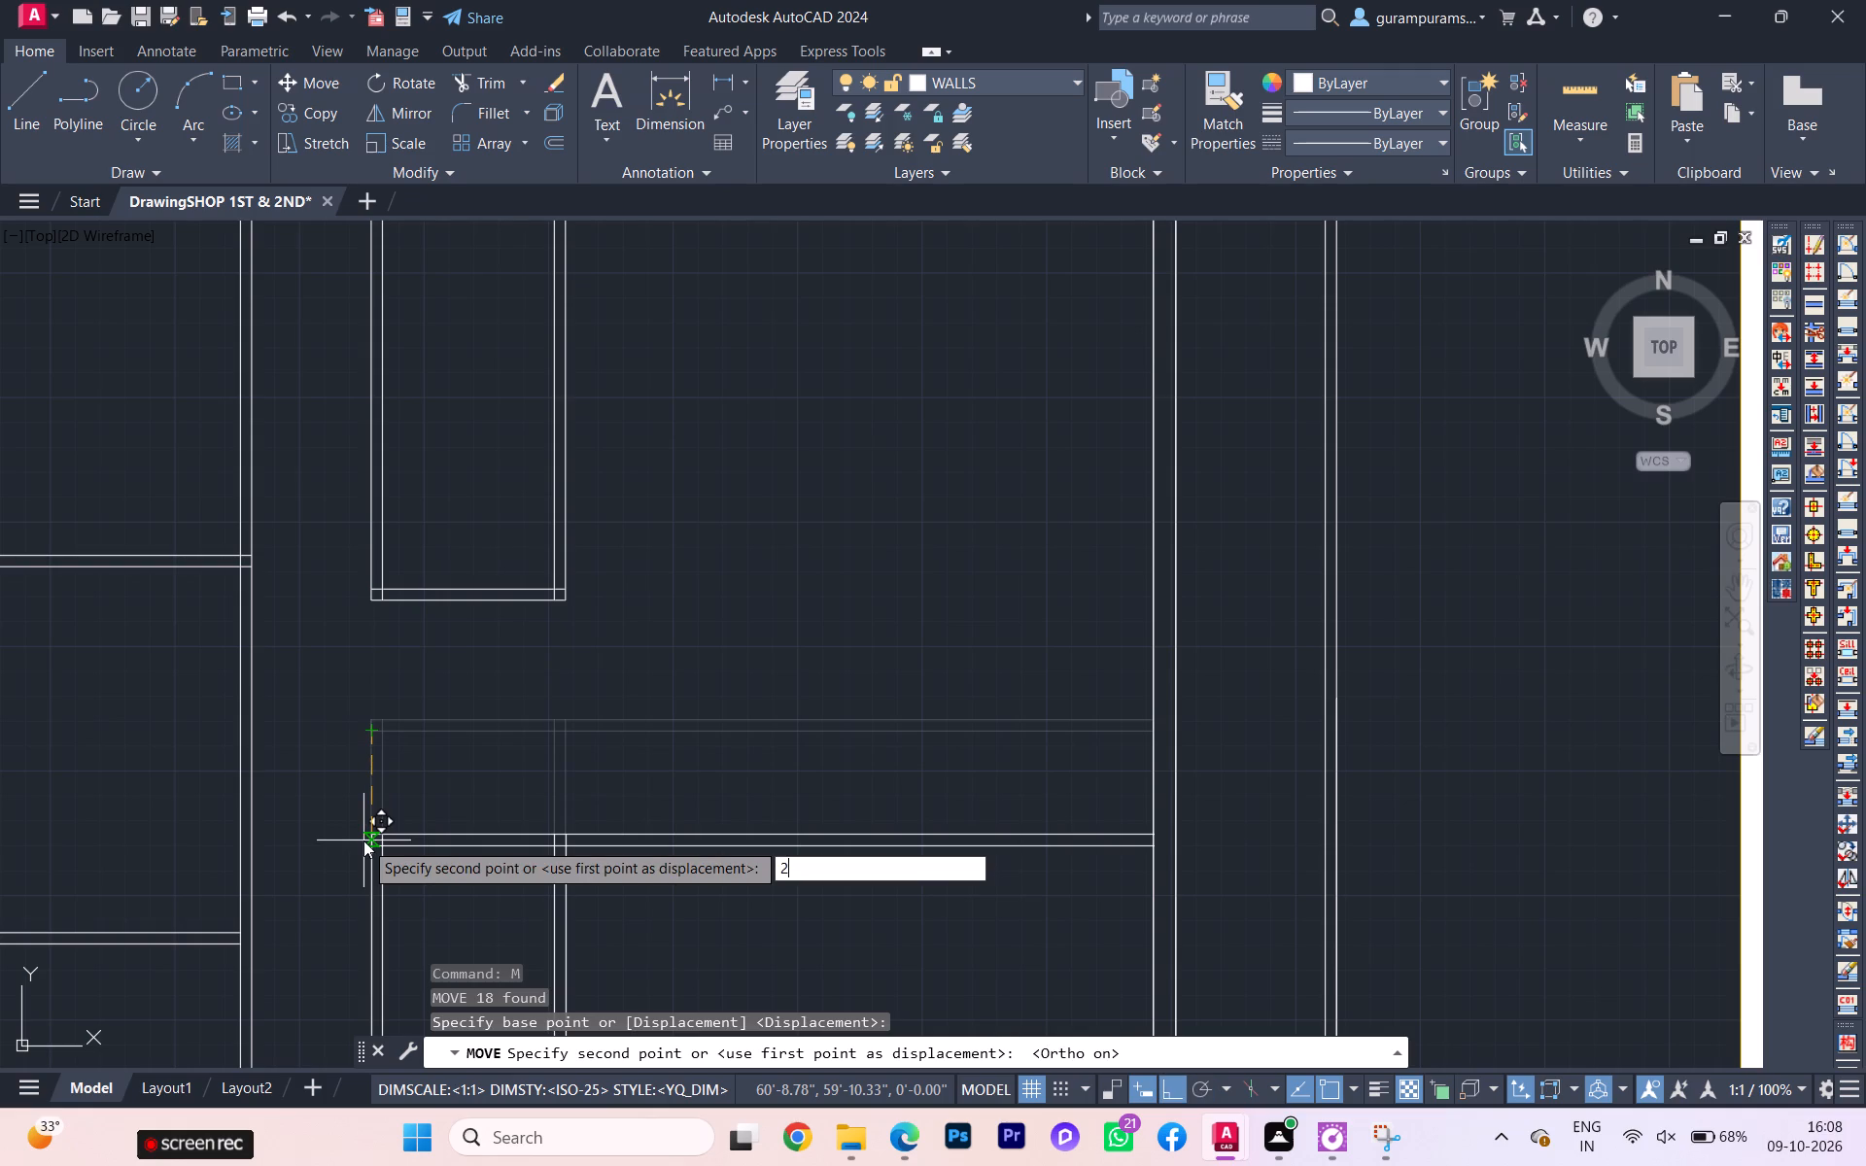
key("BackSpace")
type("1'")
key("Return")
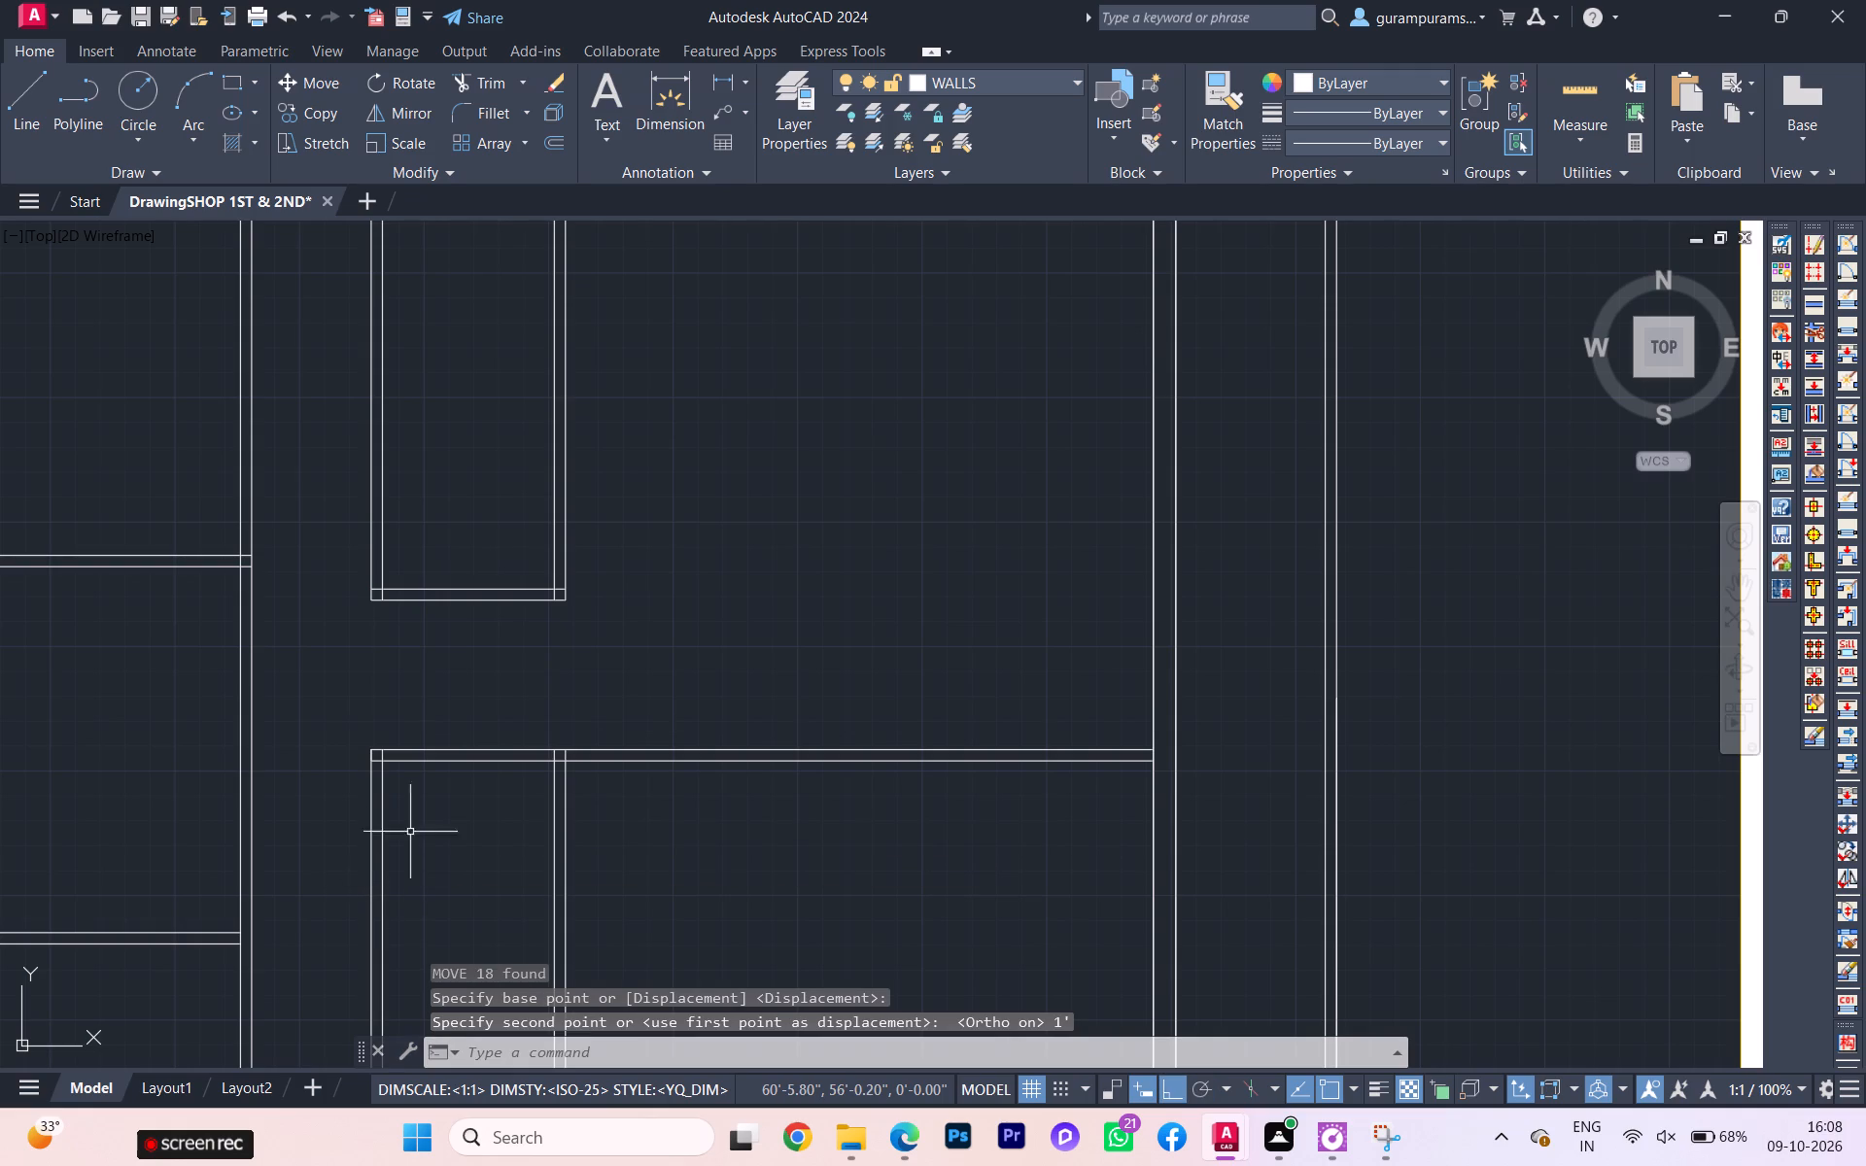
Move the narrow block with its entrance steps and adjoining ramp-area lines straight down by another 1'.
scroll(432, 812, "down", 1)
left_click(442, 841)
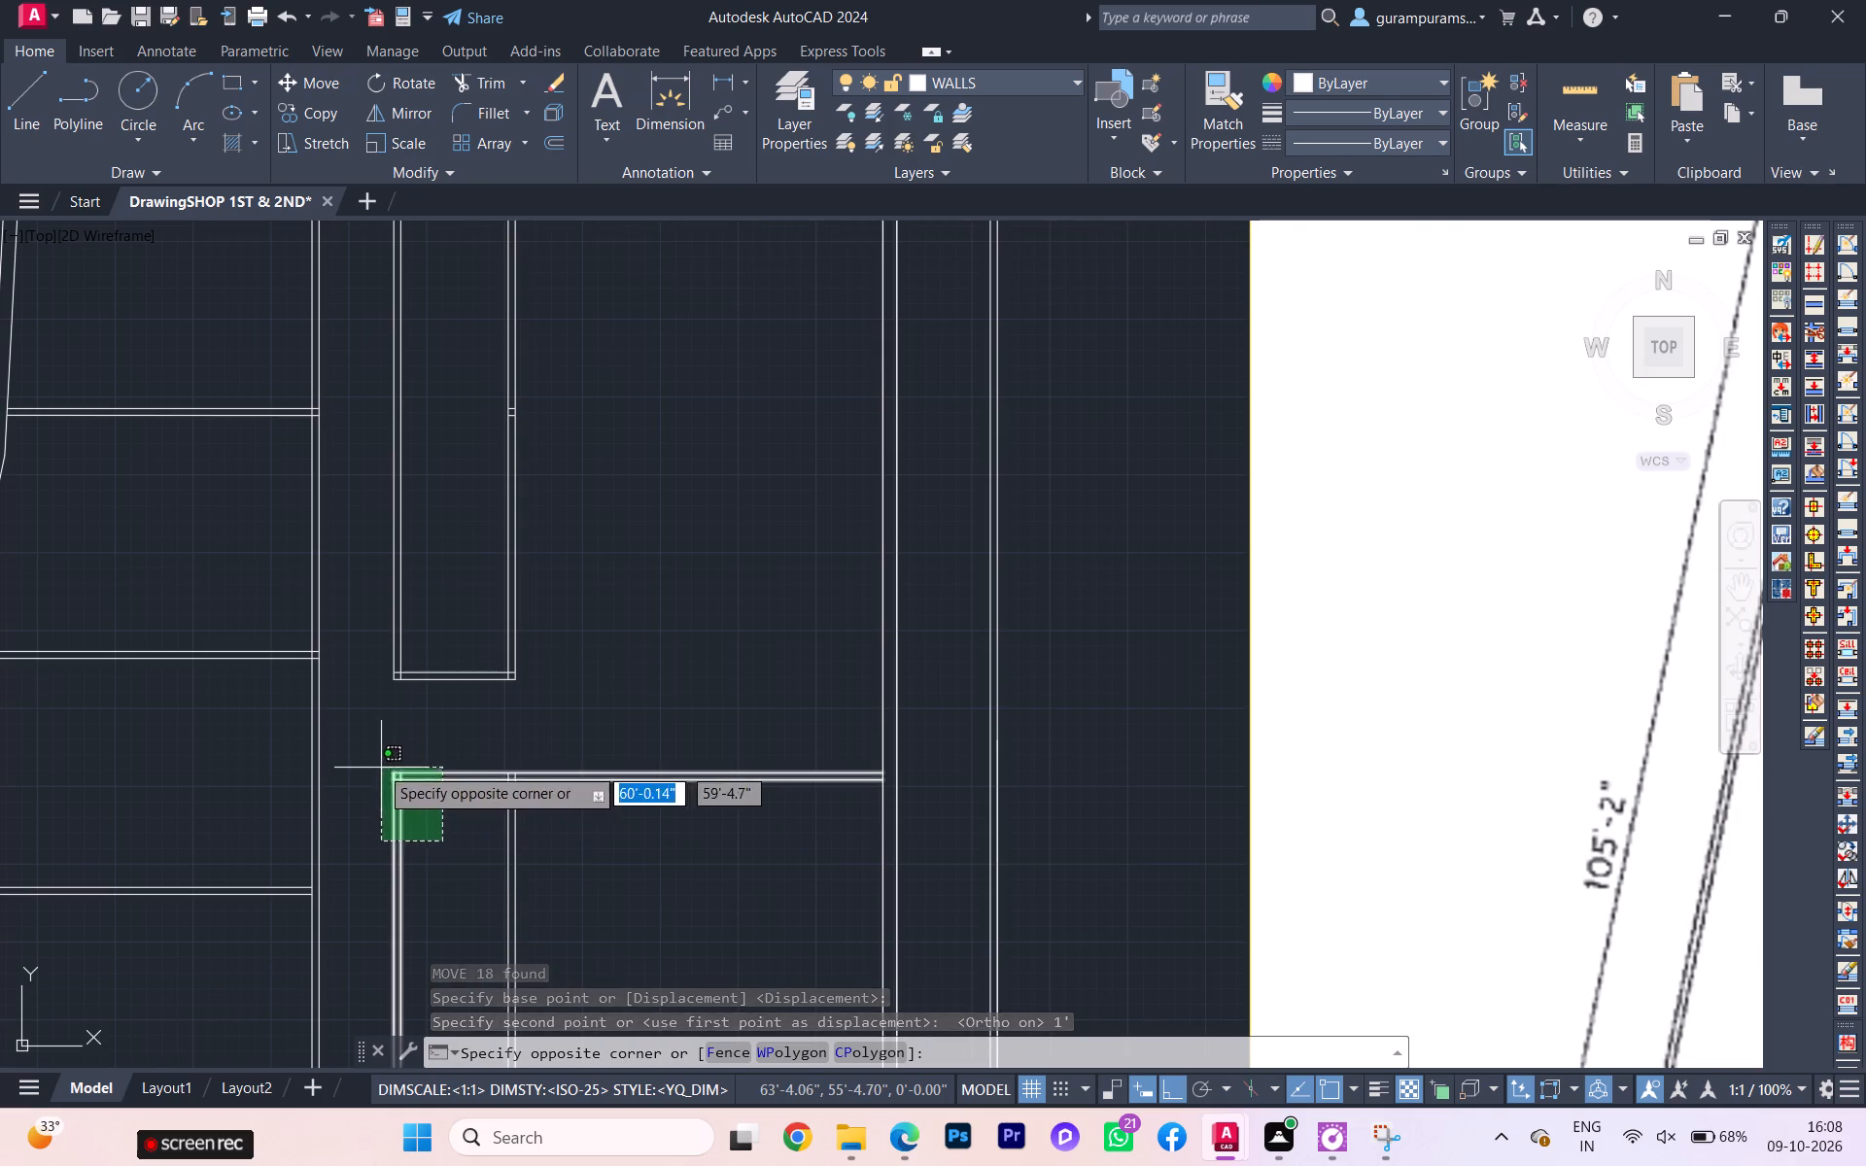
left_click(379, 765)
scroll(425, 797, "down", 2)
middle_click_drag(435, 807, 422, 752)
left_click(527, 909)
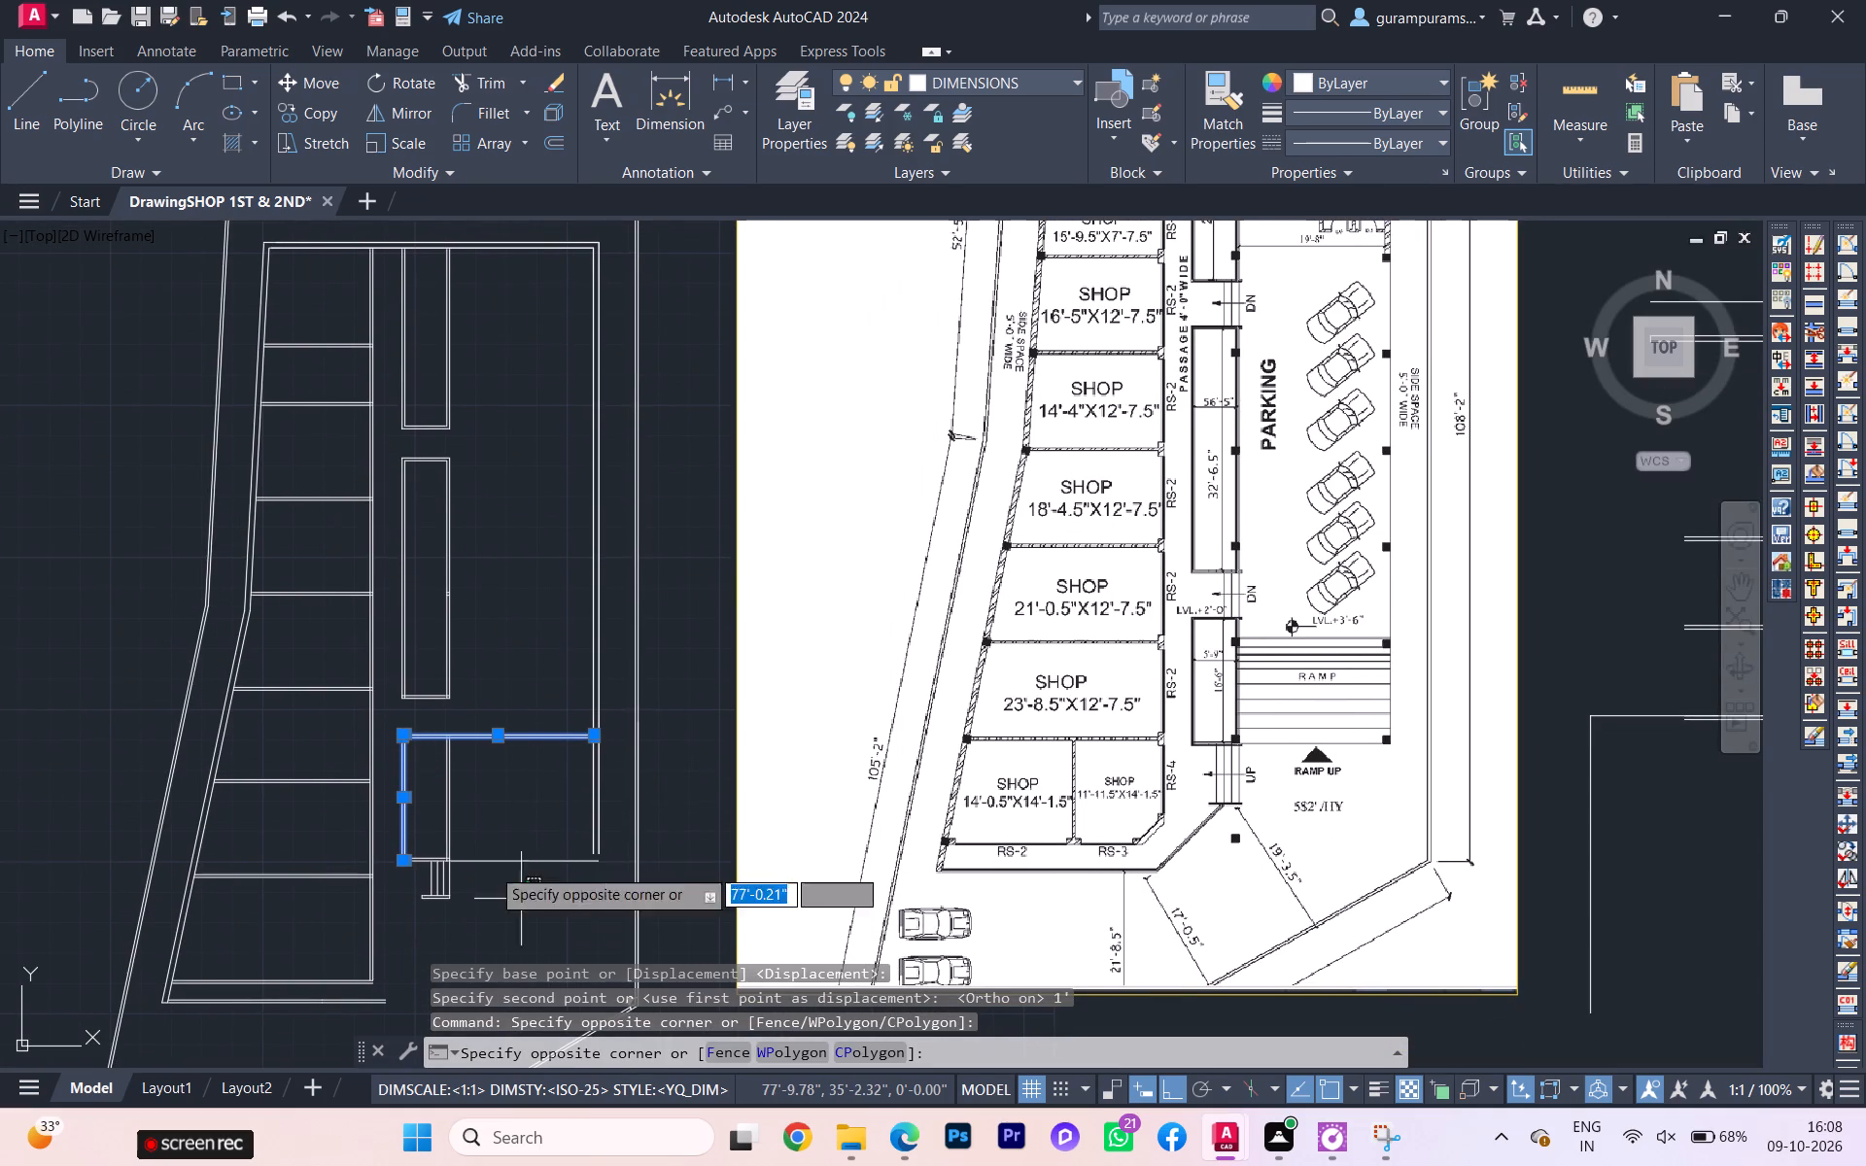
left_click(378, 729)
scroll(399, 729, "up", 2)
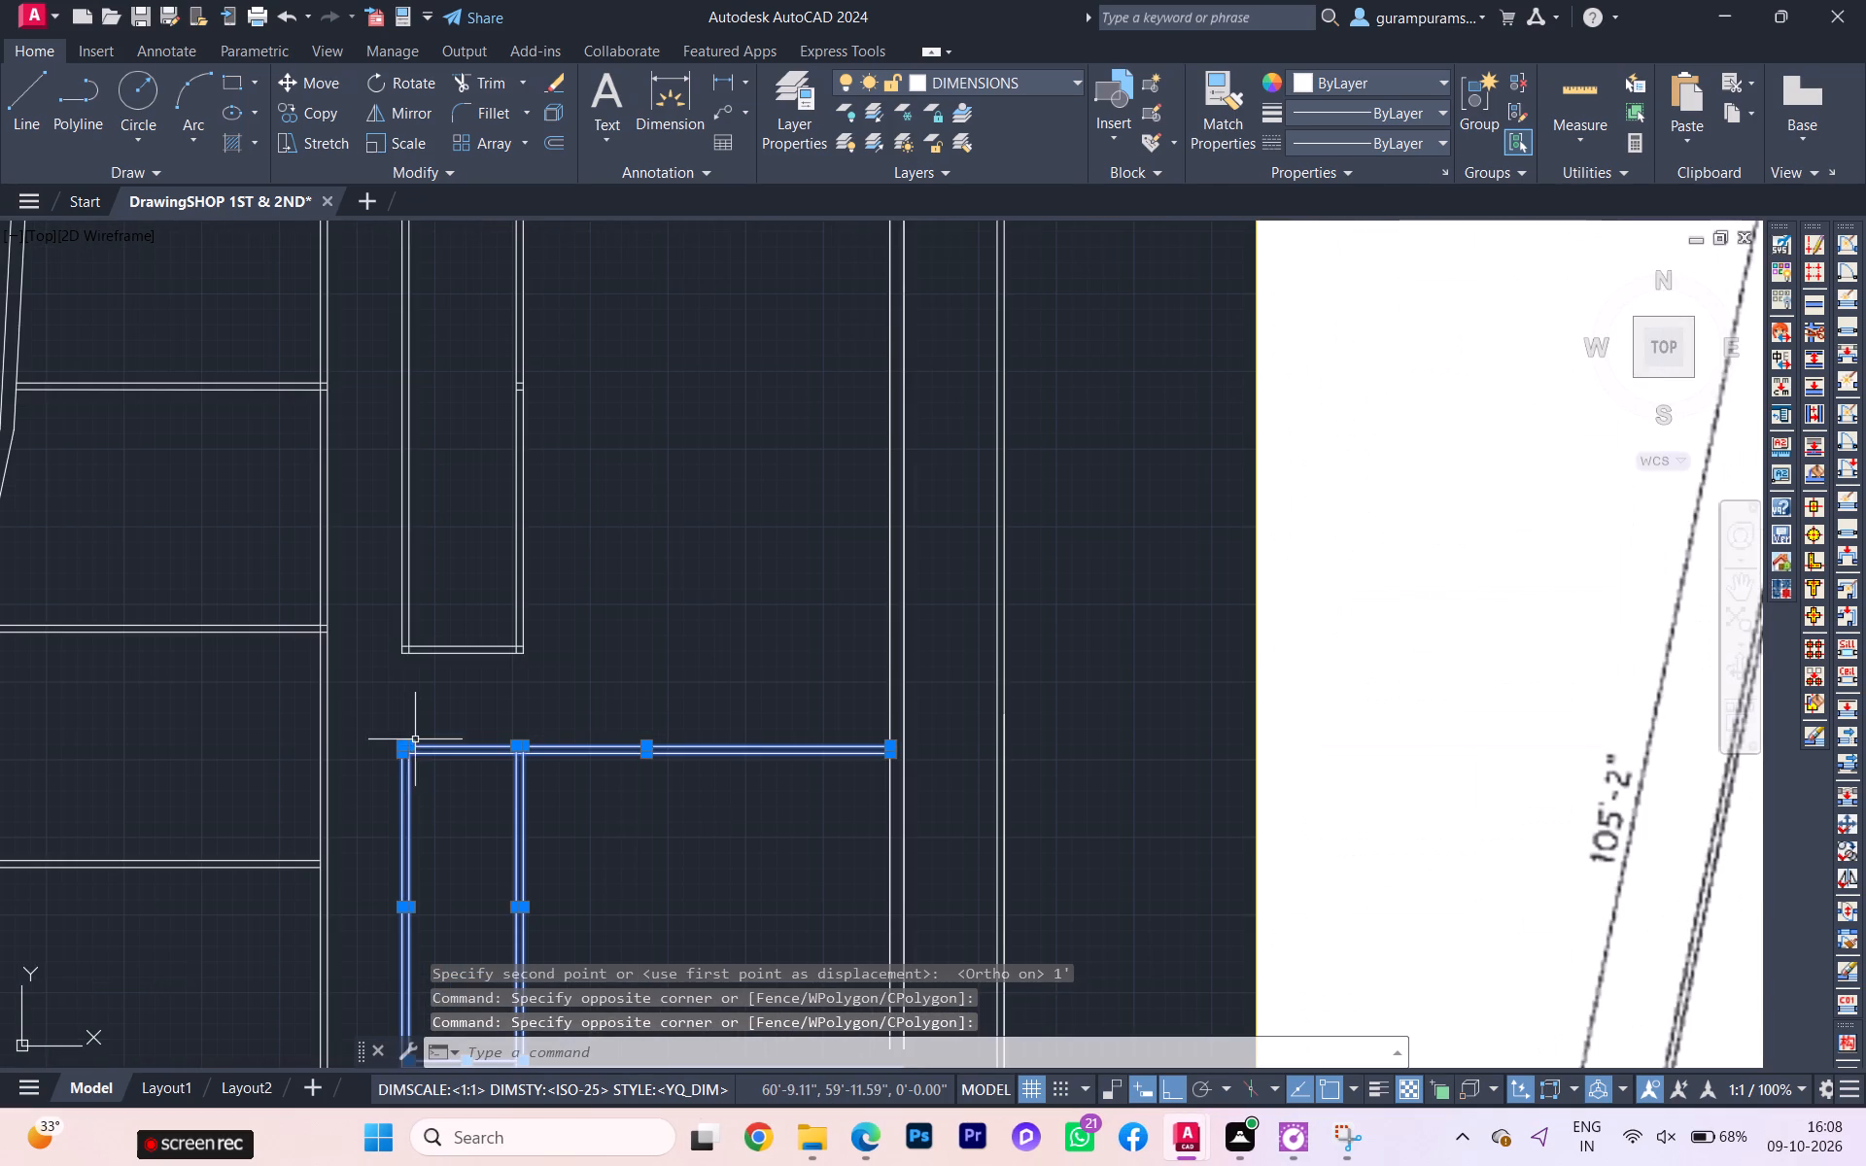
key("m")
key("Return")
scroll(431, 742, "up", 1)
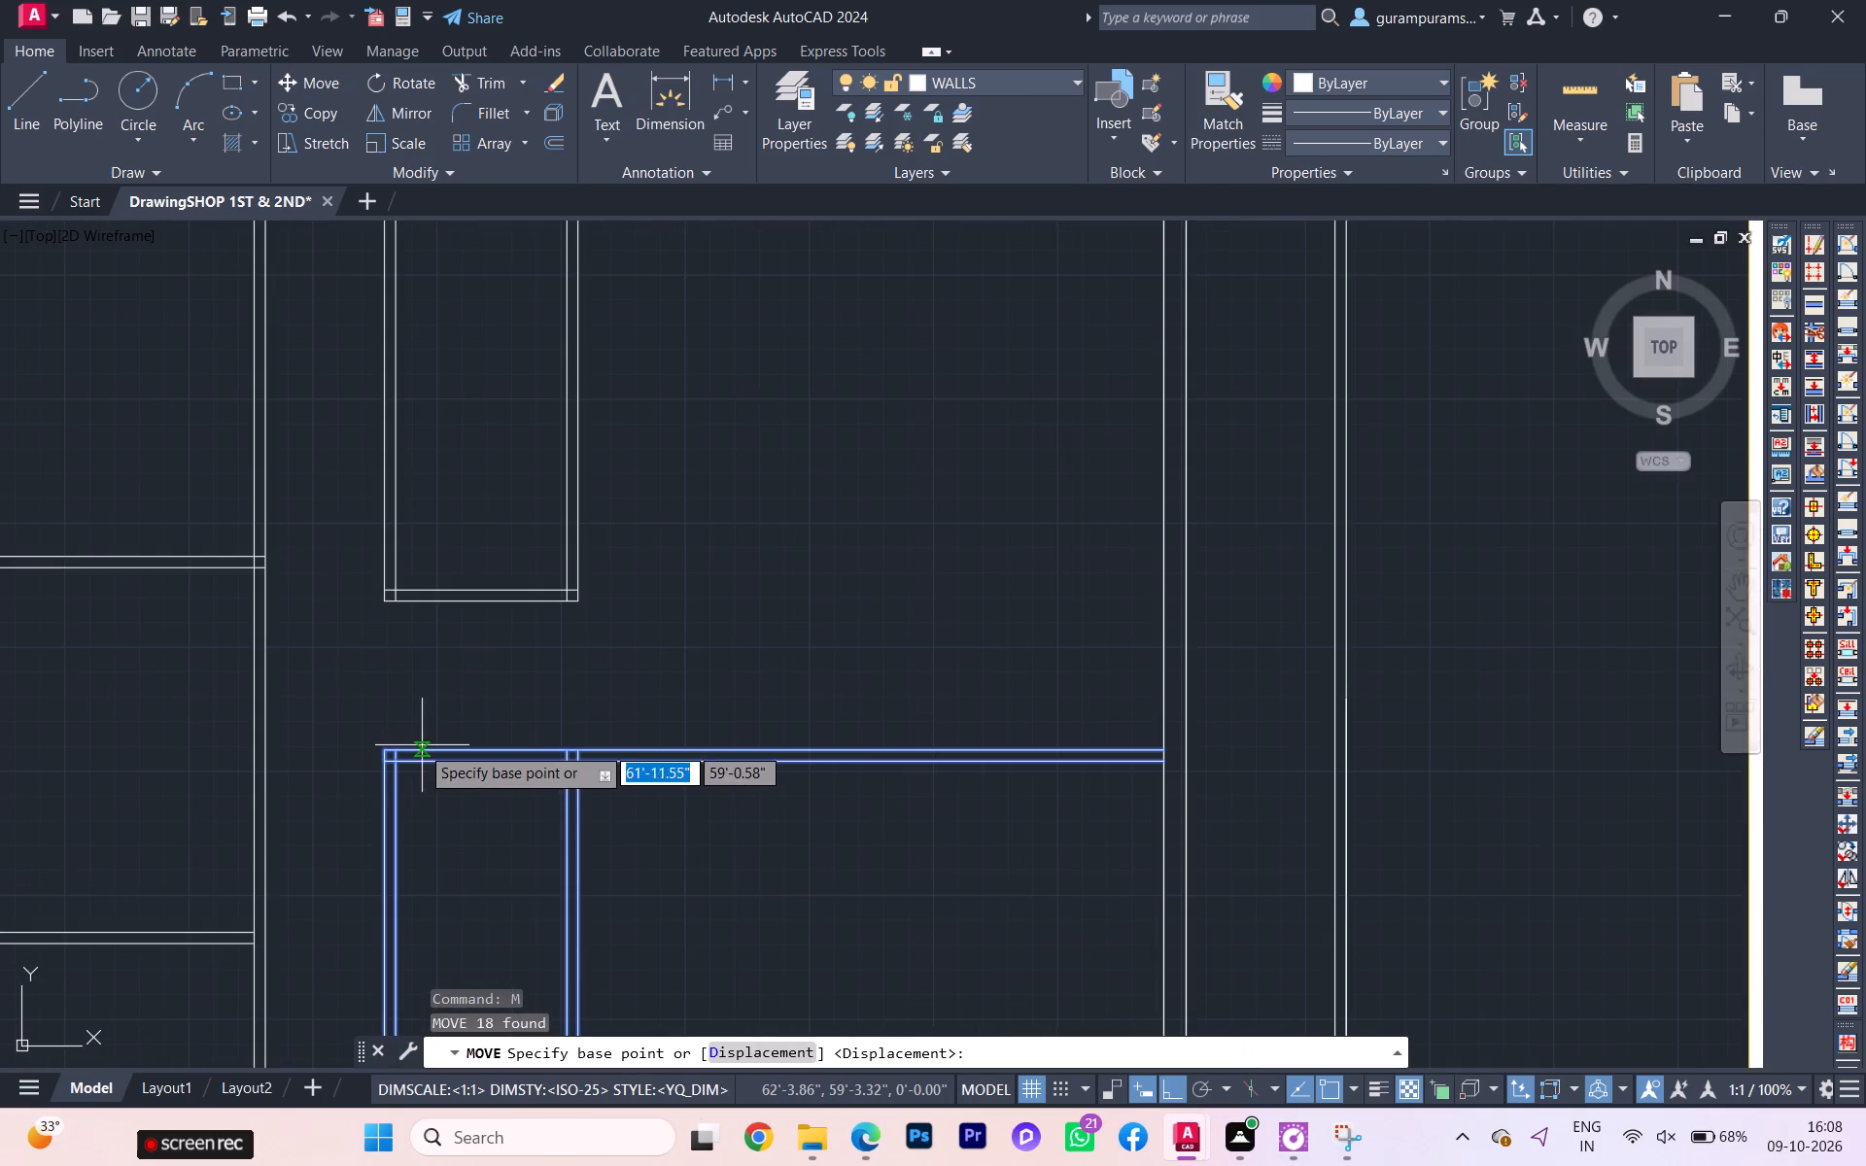
scroll(383, 763, "up", 1)
left_click(383, 737)
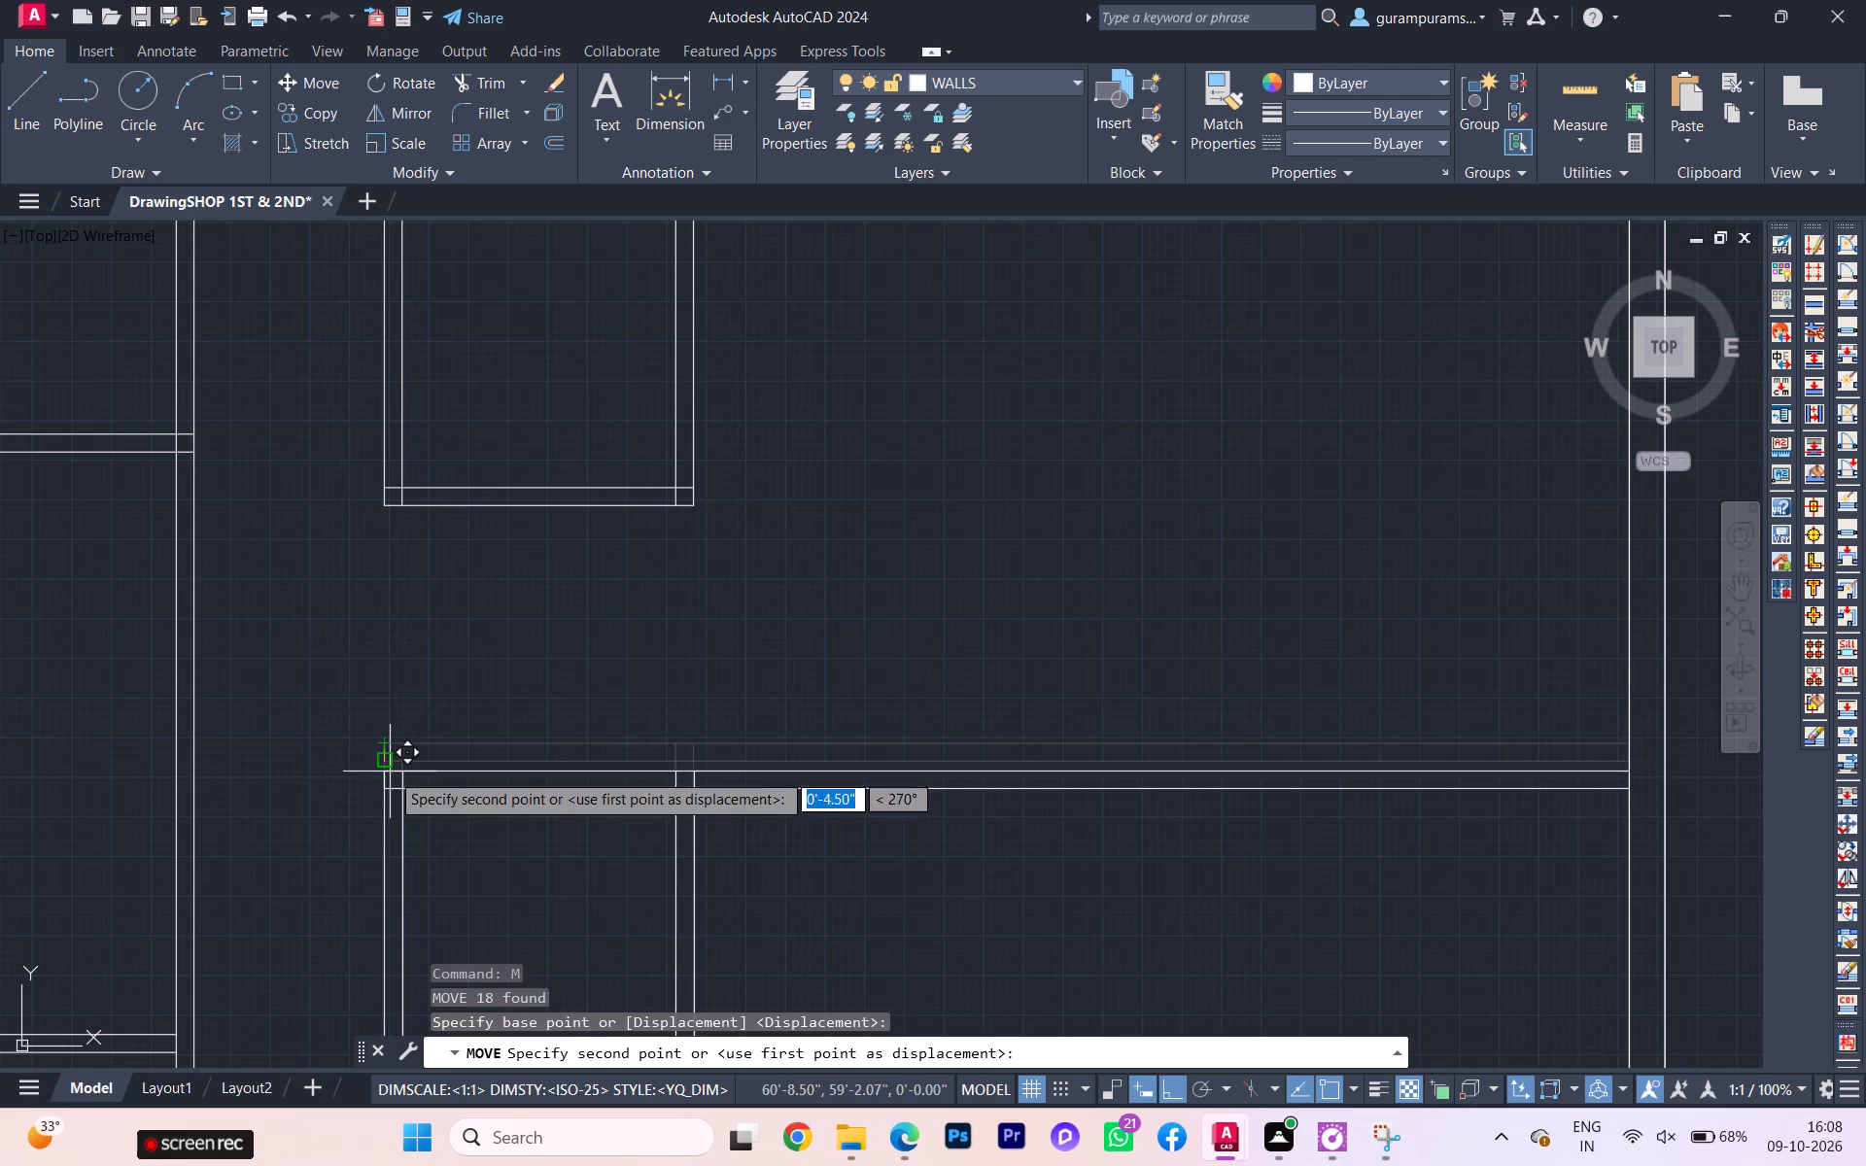
type("1'")
key("Return")
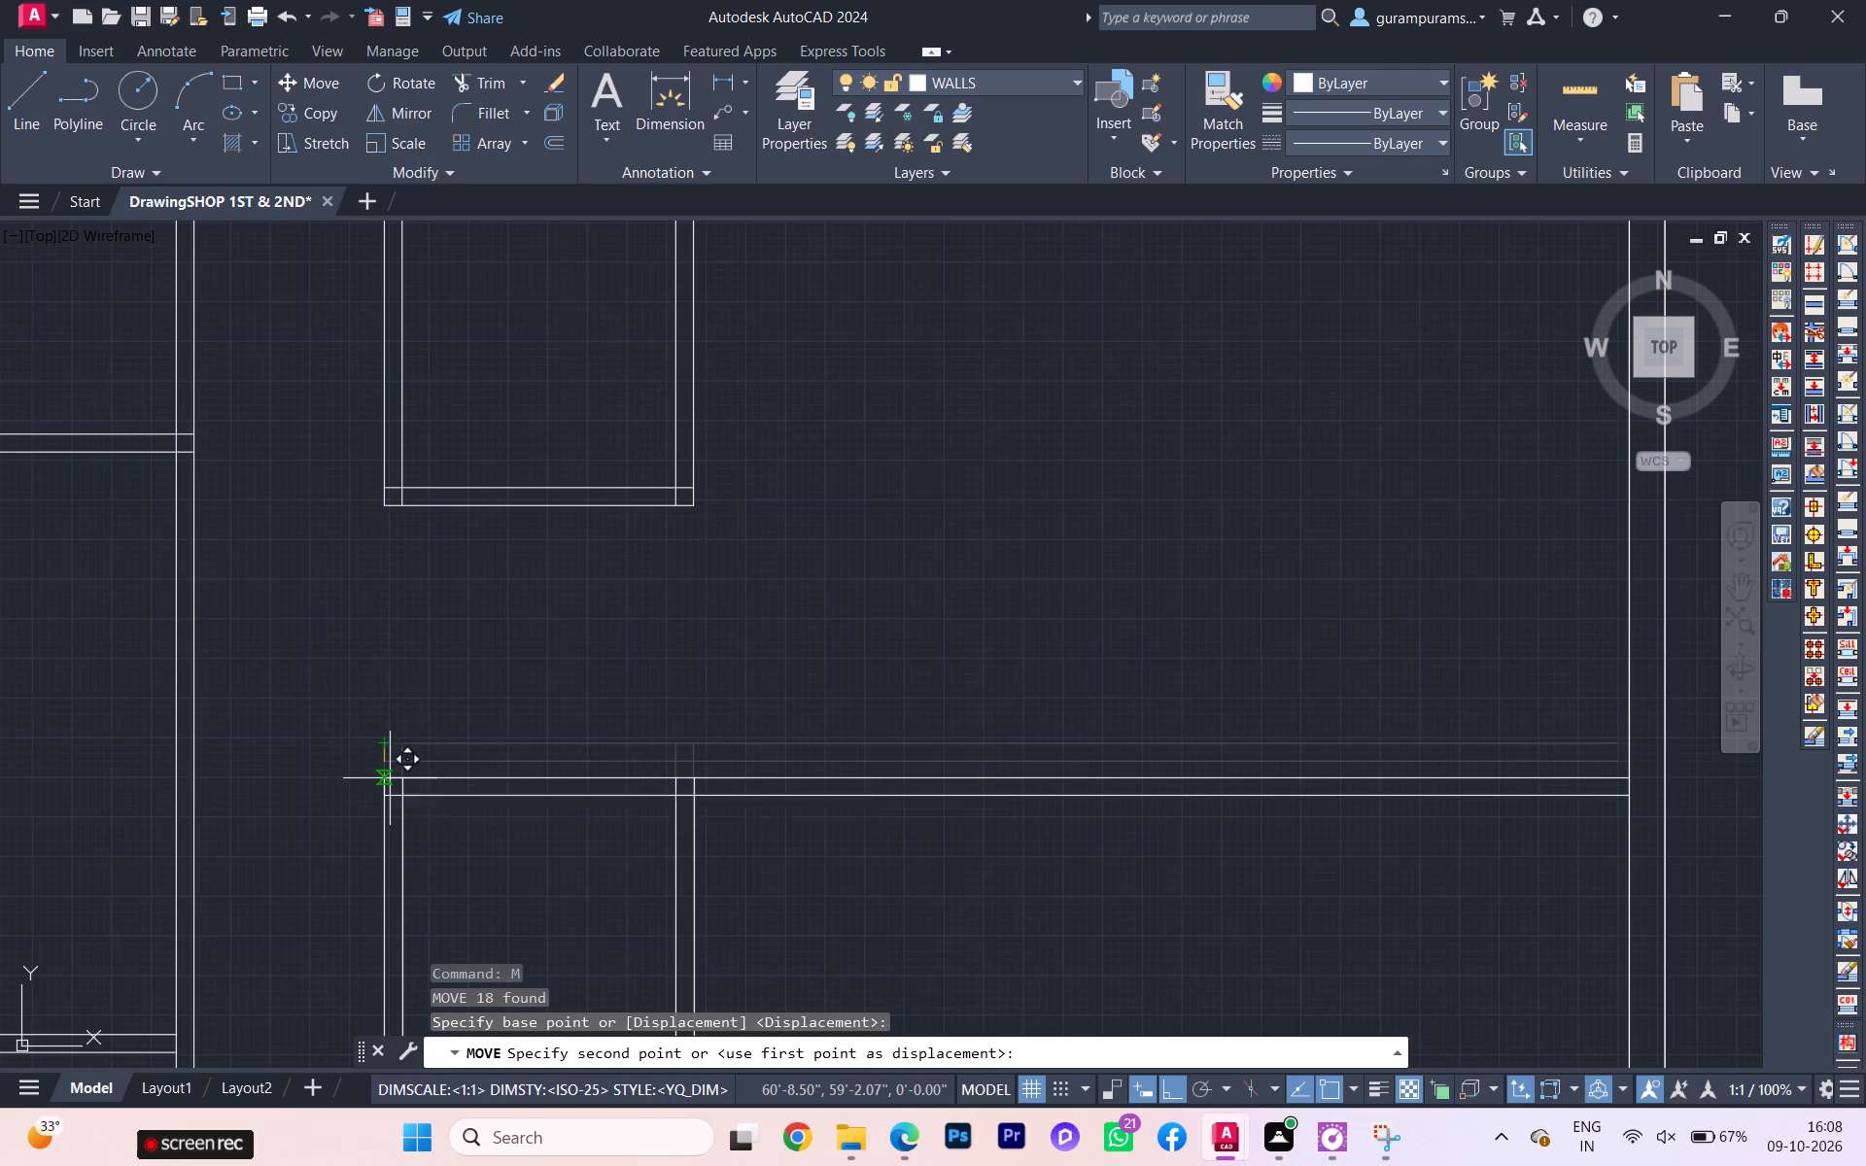
Move the middle narrow block down by 1', using its upper corner on the passage side as base point.
scroll(395, 778, "down", 2)
scroll(466, 734, "down", 2)
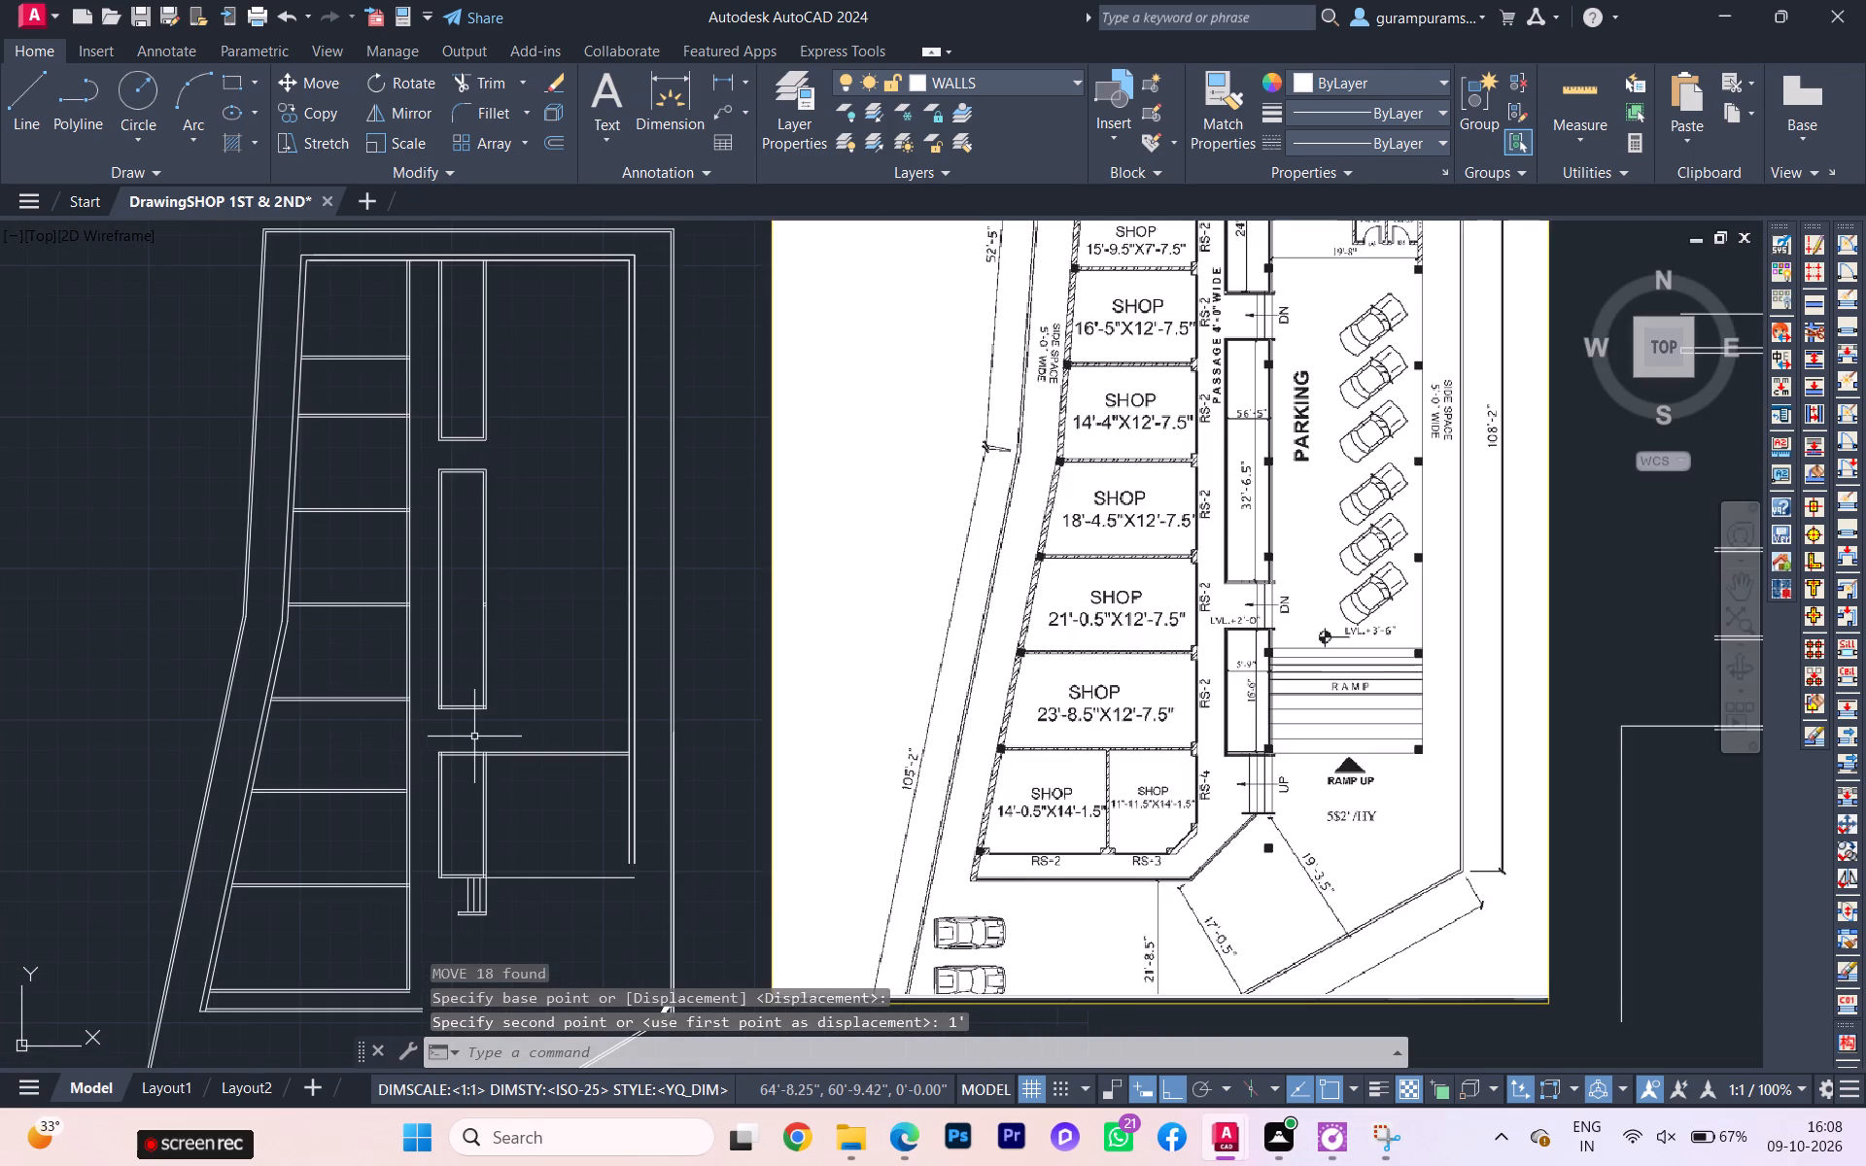
middle_click_drag(474, 737, 480, 854)
left_click(515, 844)
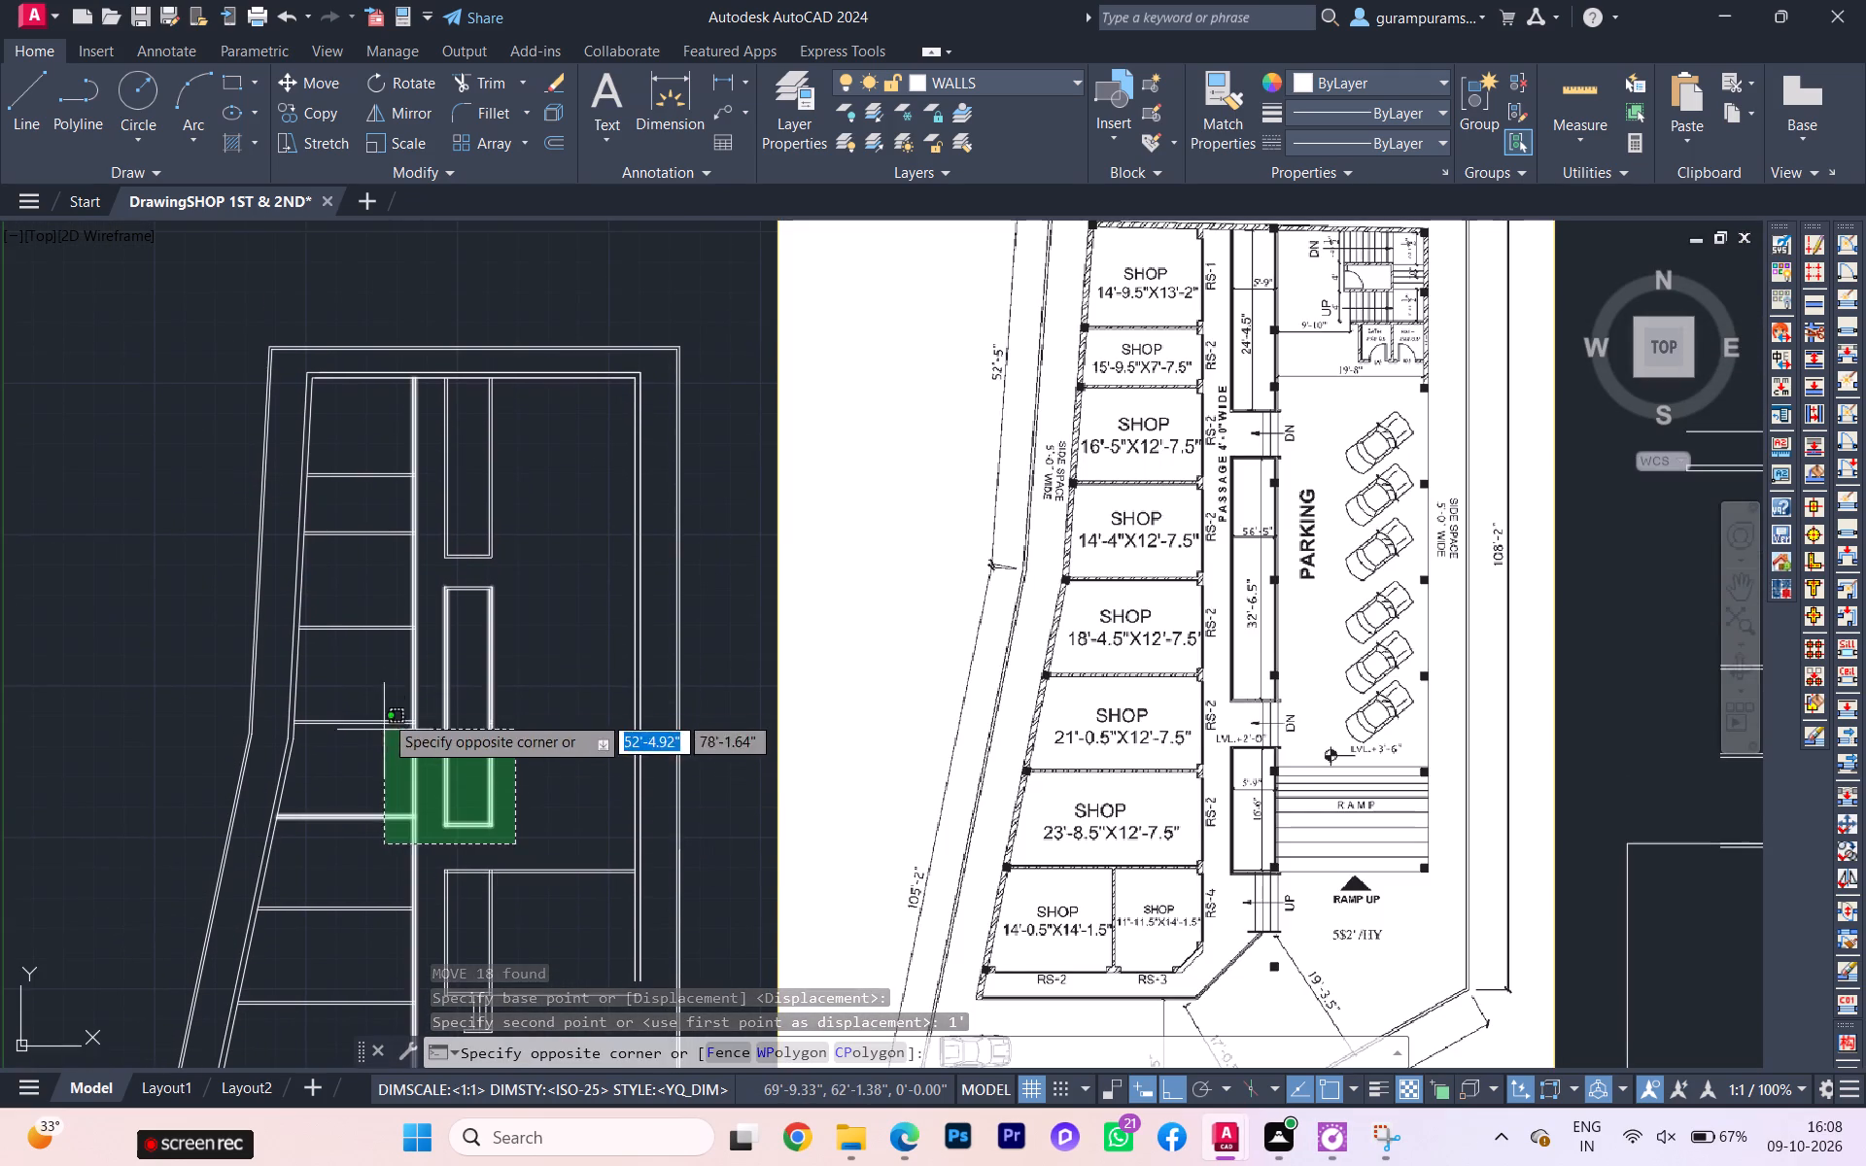
left_click(436, 581)
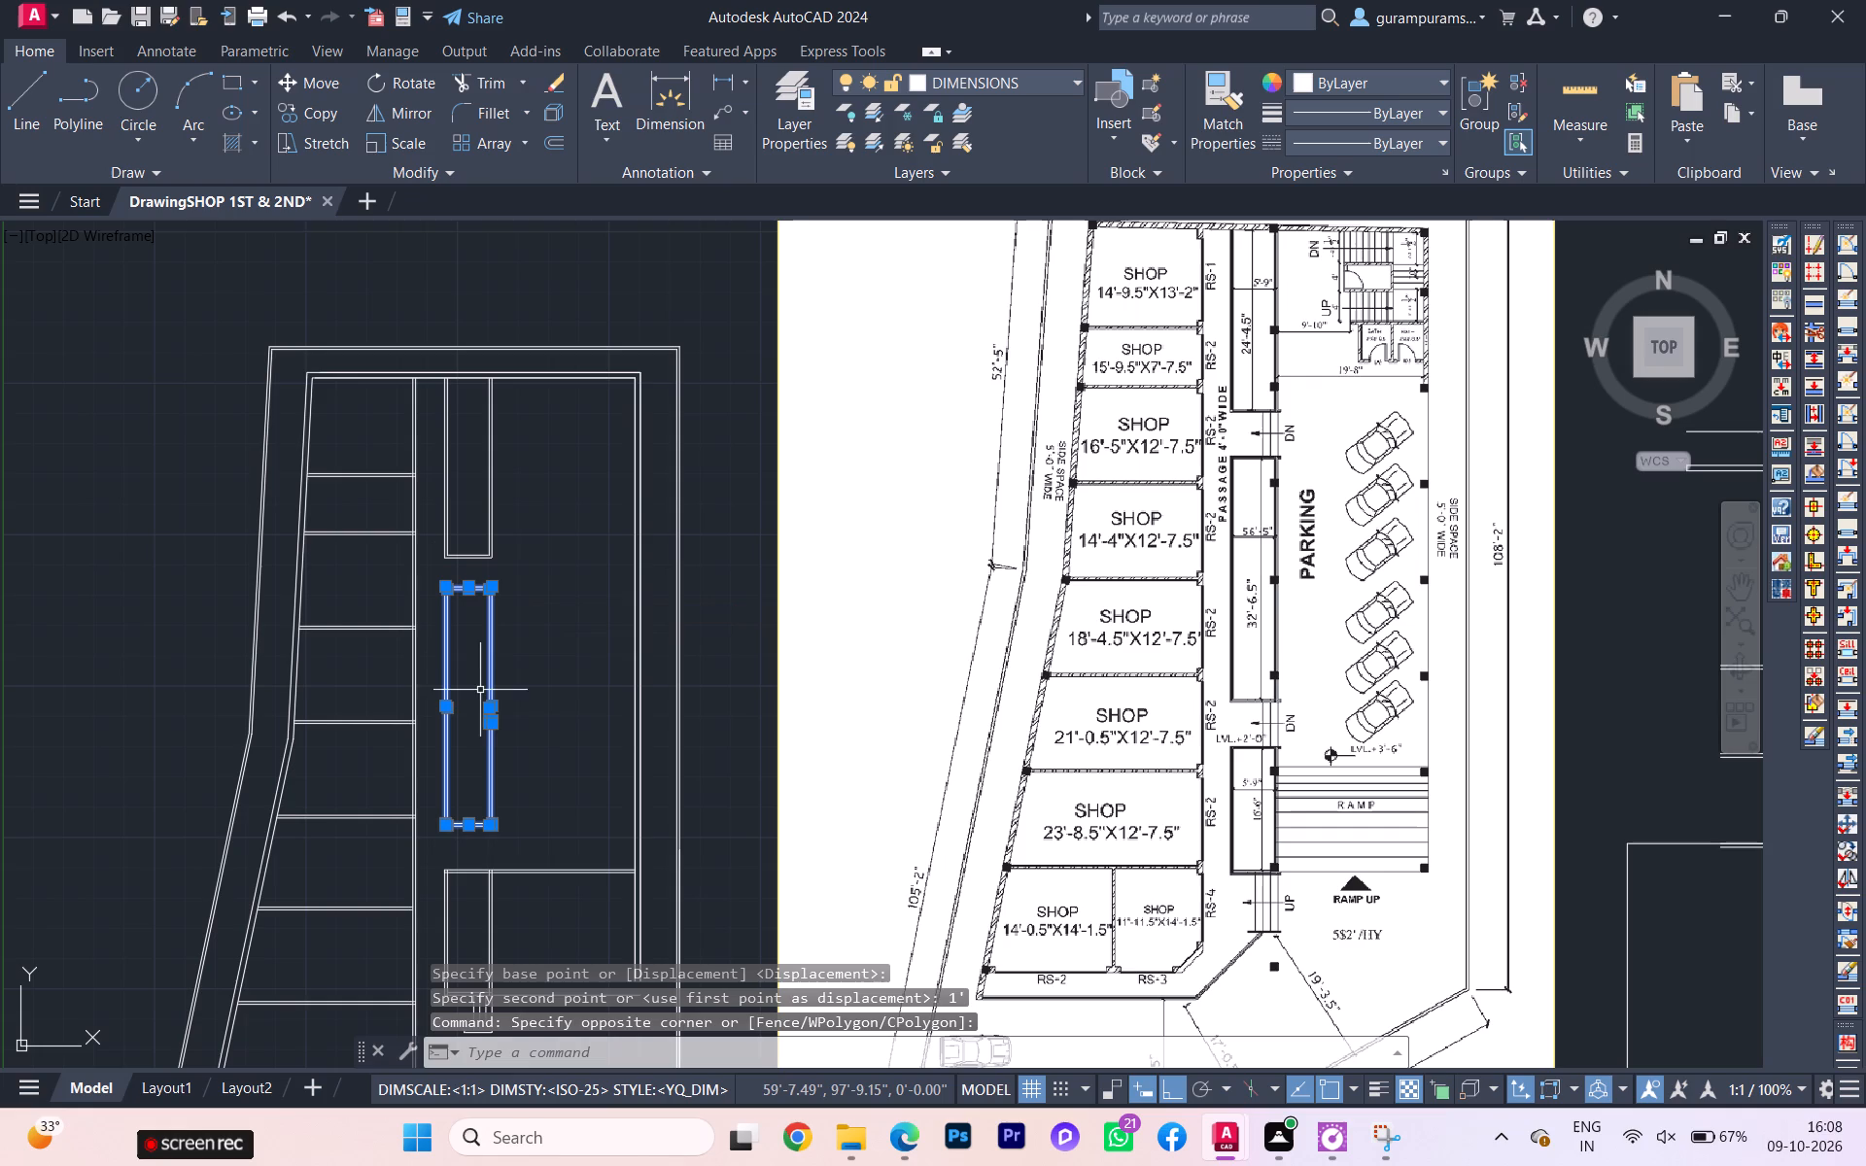
key("m")
key("Return")
scroll(514, 594, "up", 2)
scroll(355, 564, "up", 1)
left_click(328, 587)
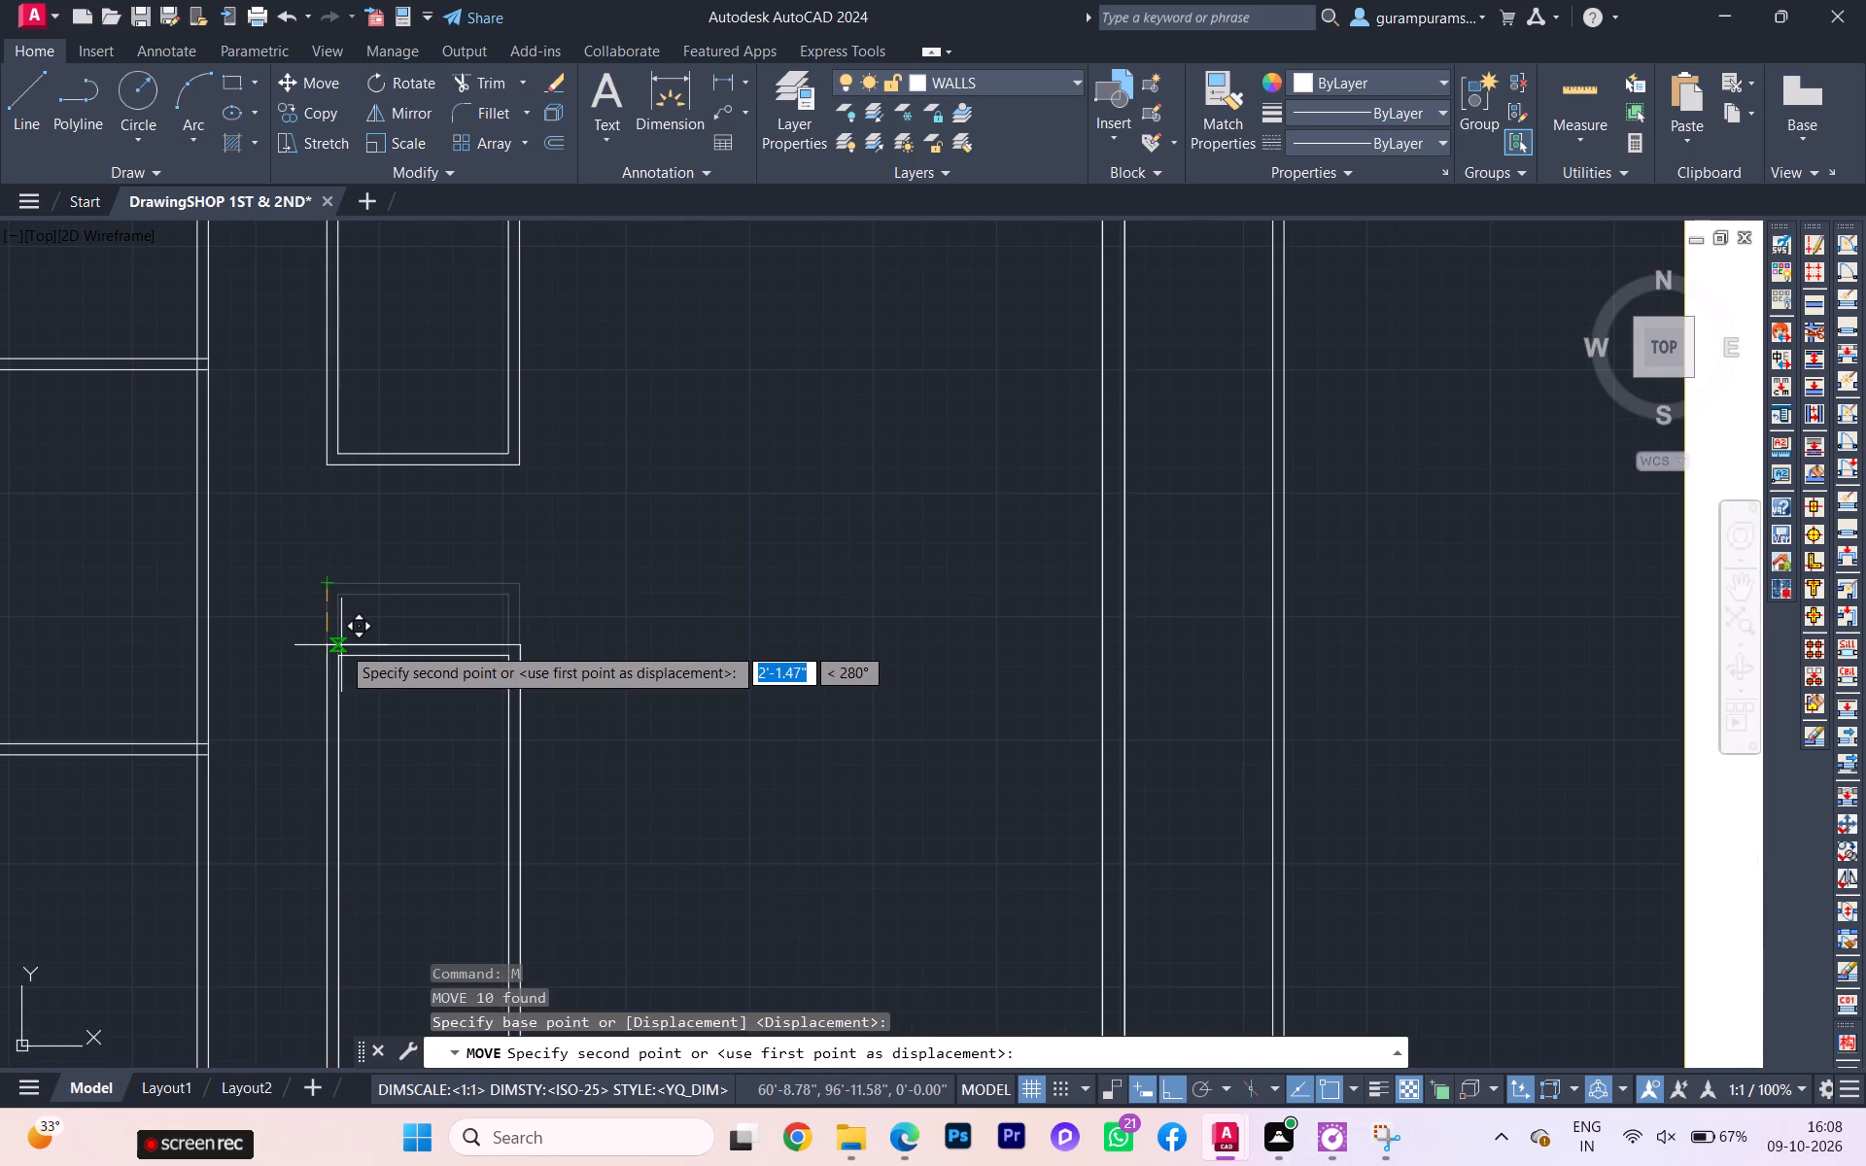
type("1'")
key("Return")
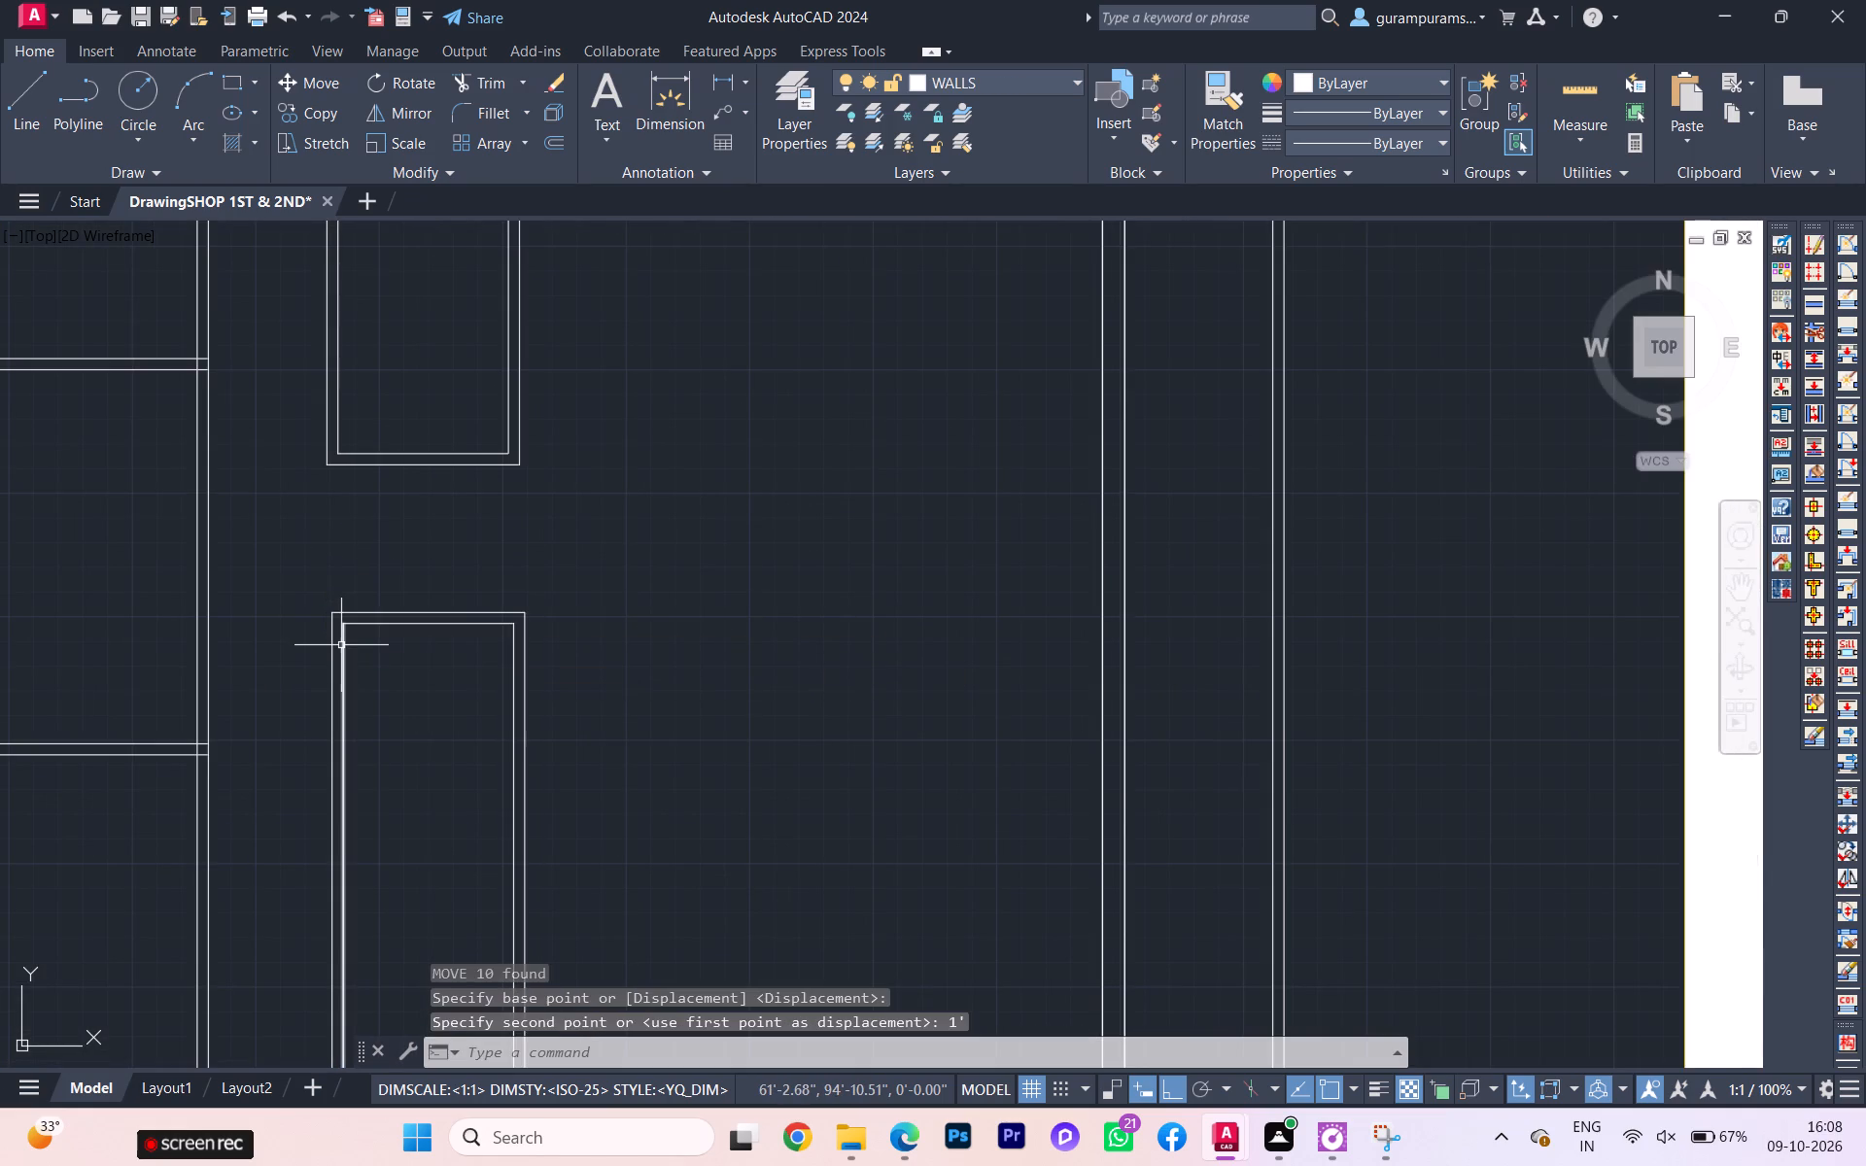
Measure the passage width between the shops' wall and the middle narrow block with a linear dimension.
scroll(341, 654, "down", 2)
scroll(353, 732, "down", 1)
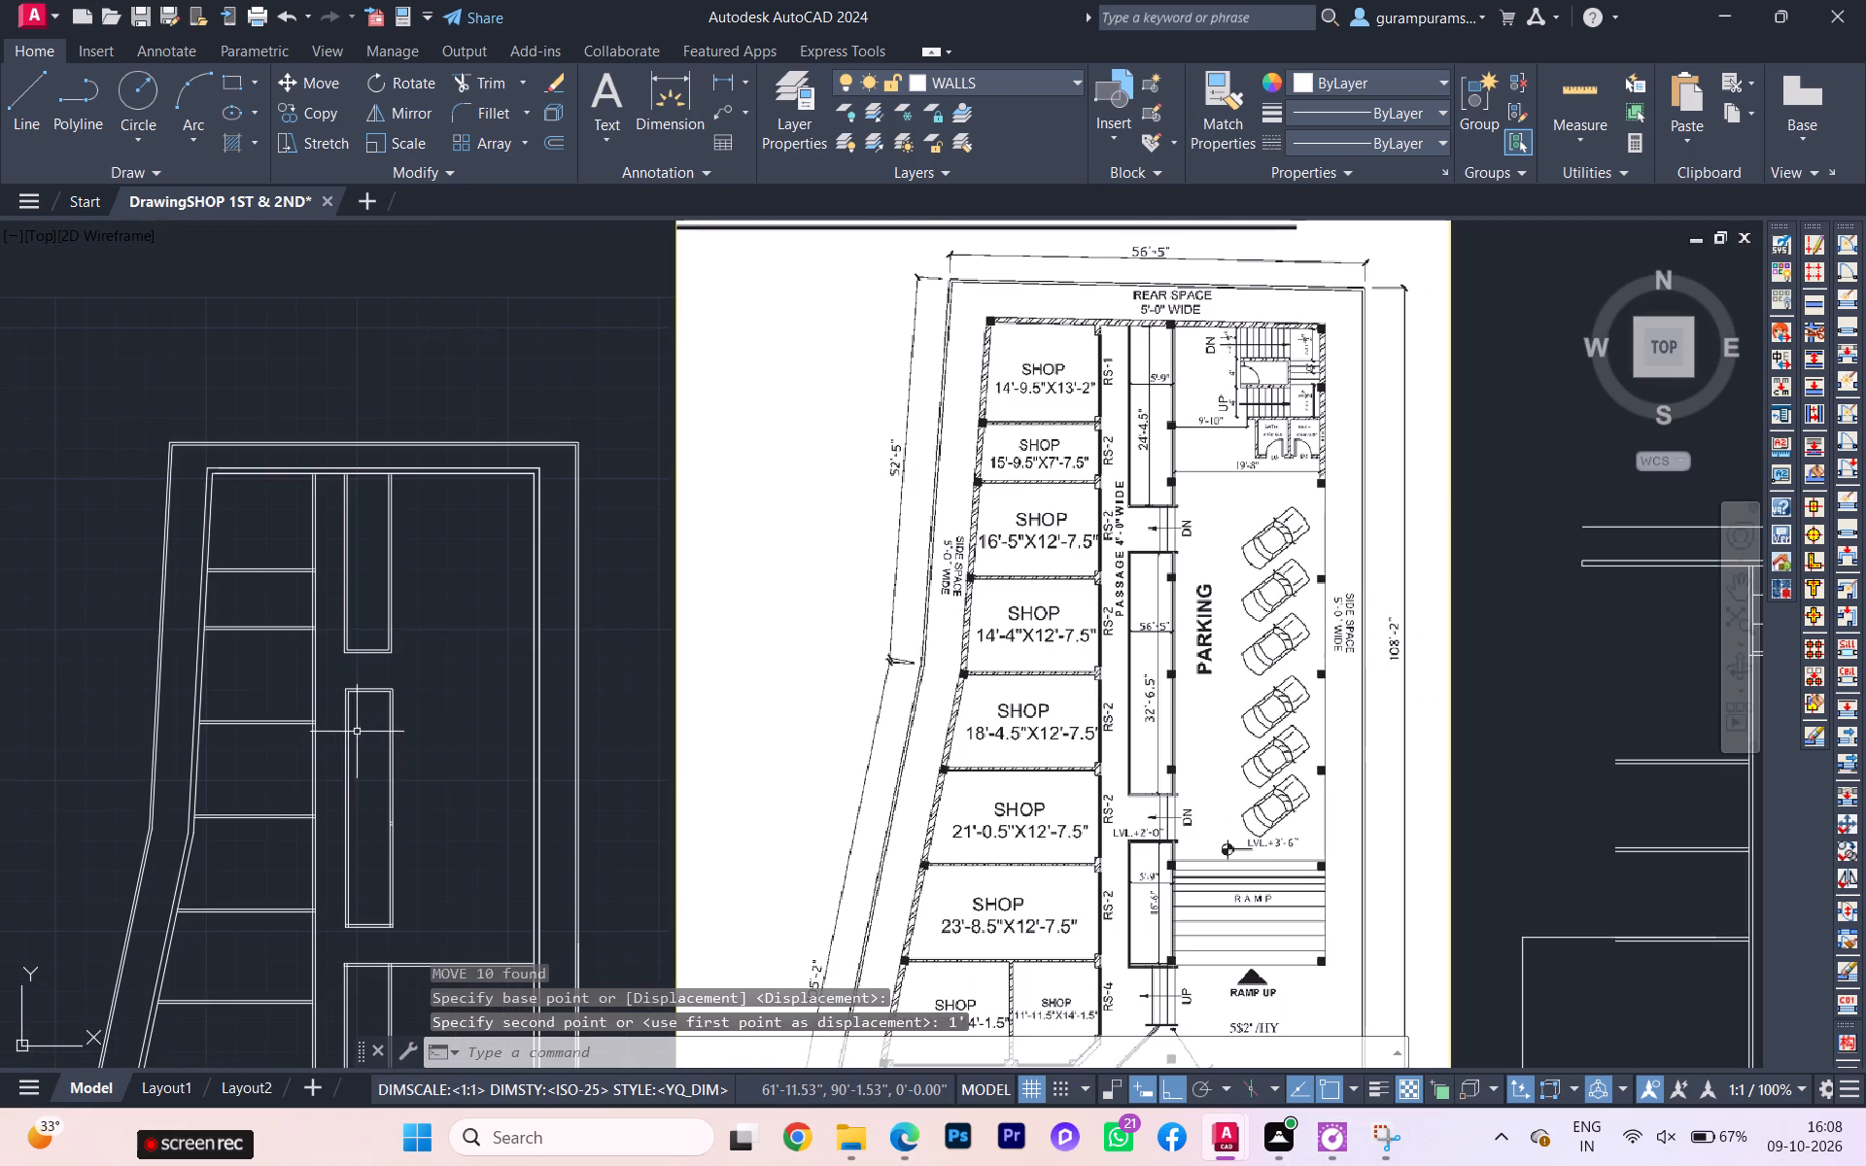
middle_click_drag(476, 768, 374, 559)
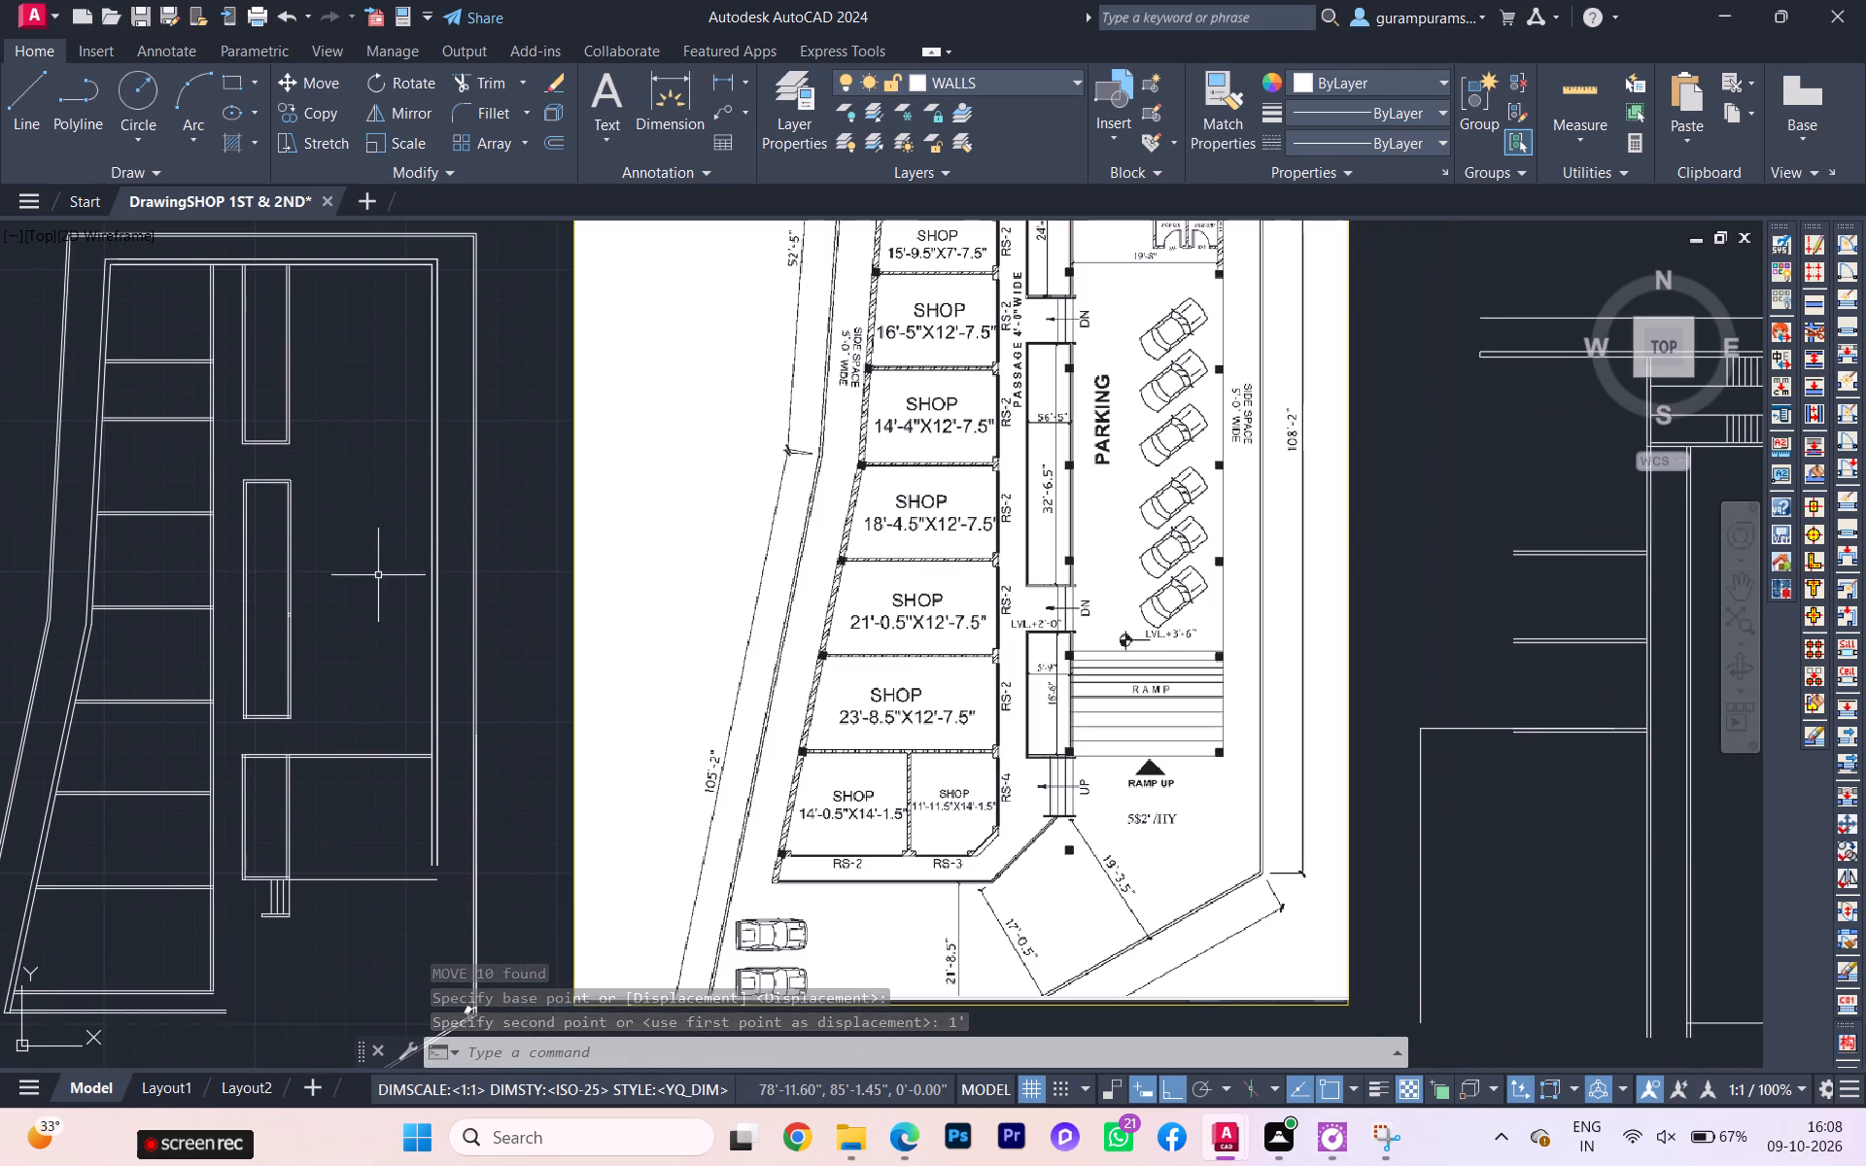
scroll(282, 771, "up", 2)
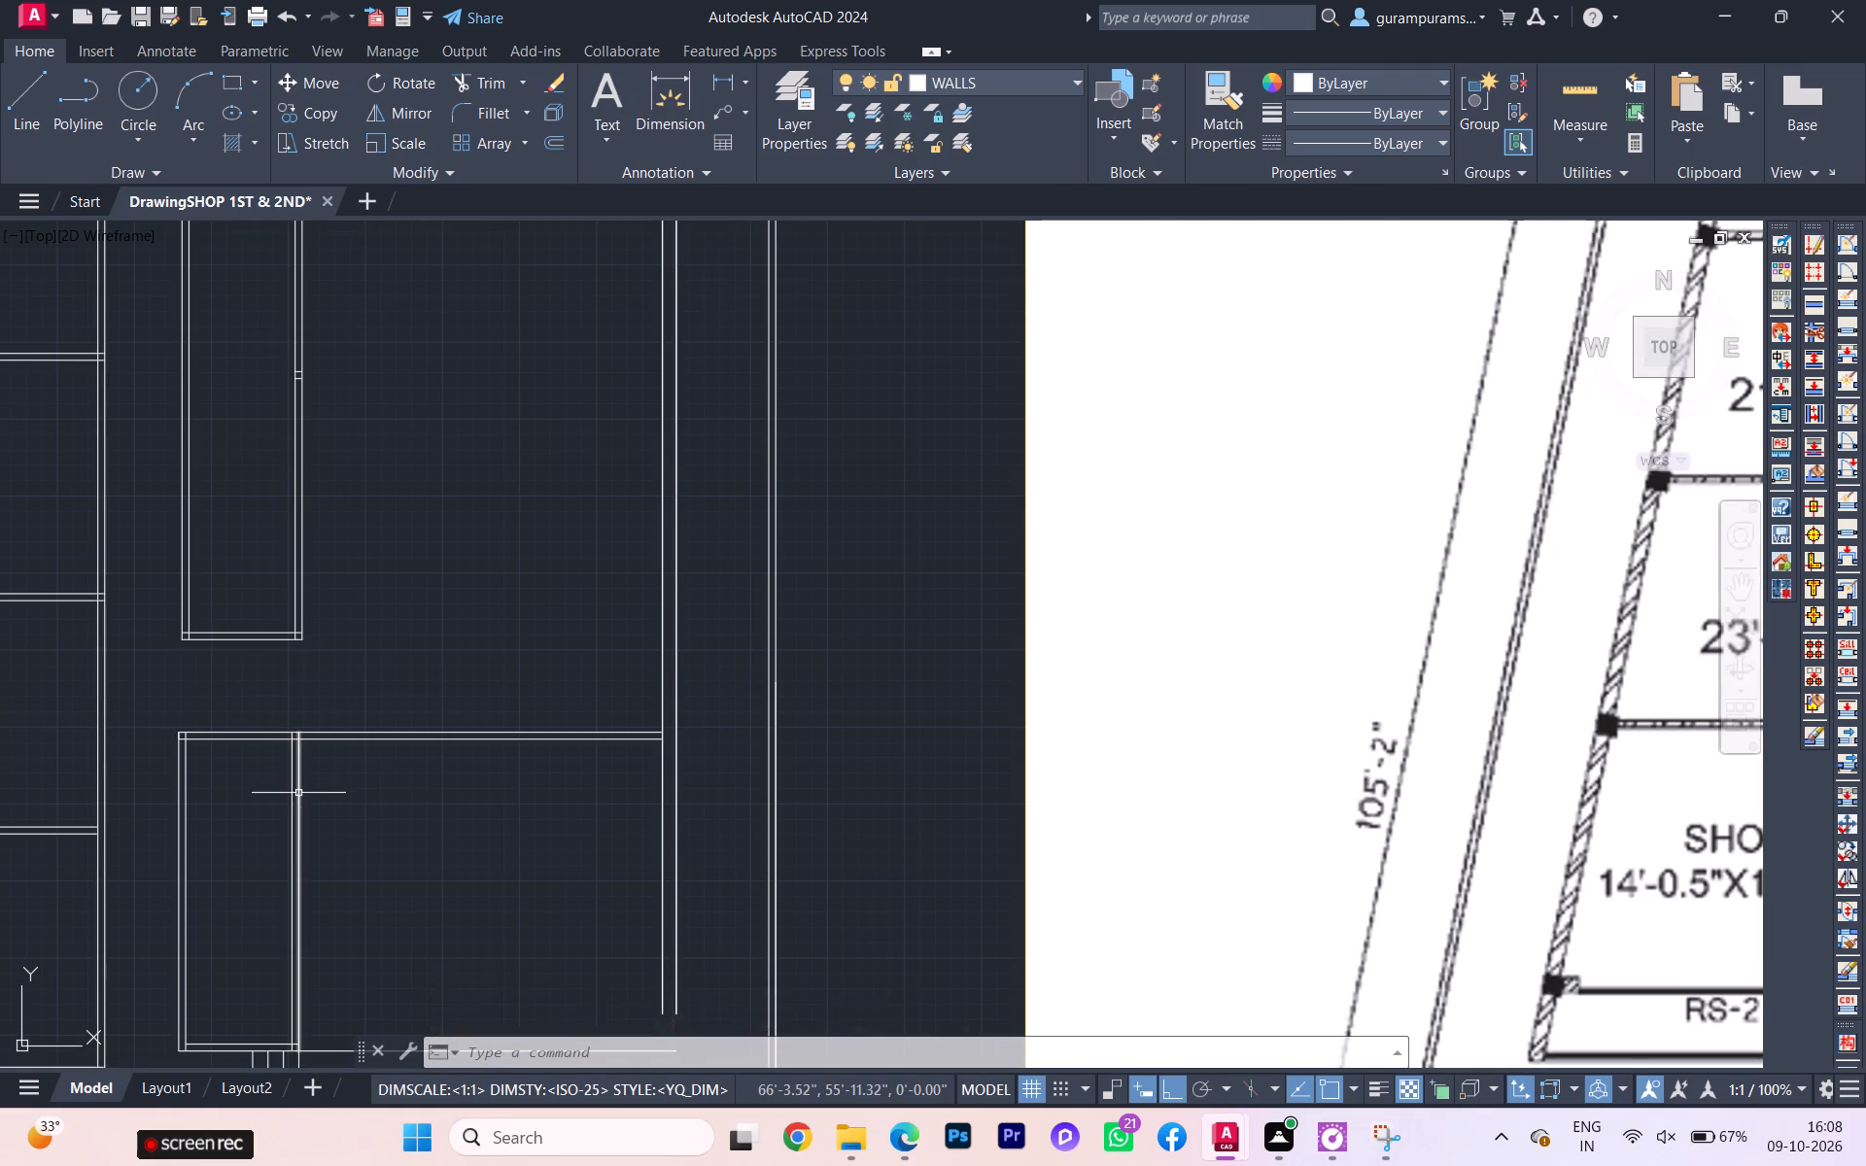
scroll(298, 794, "down", 3)
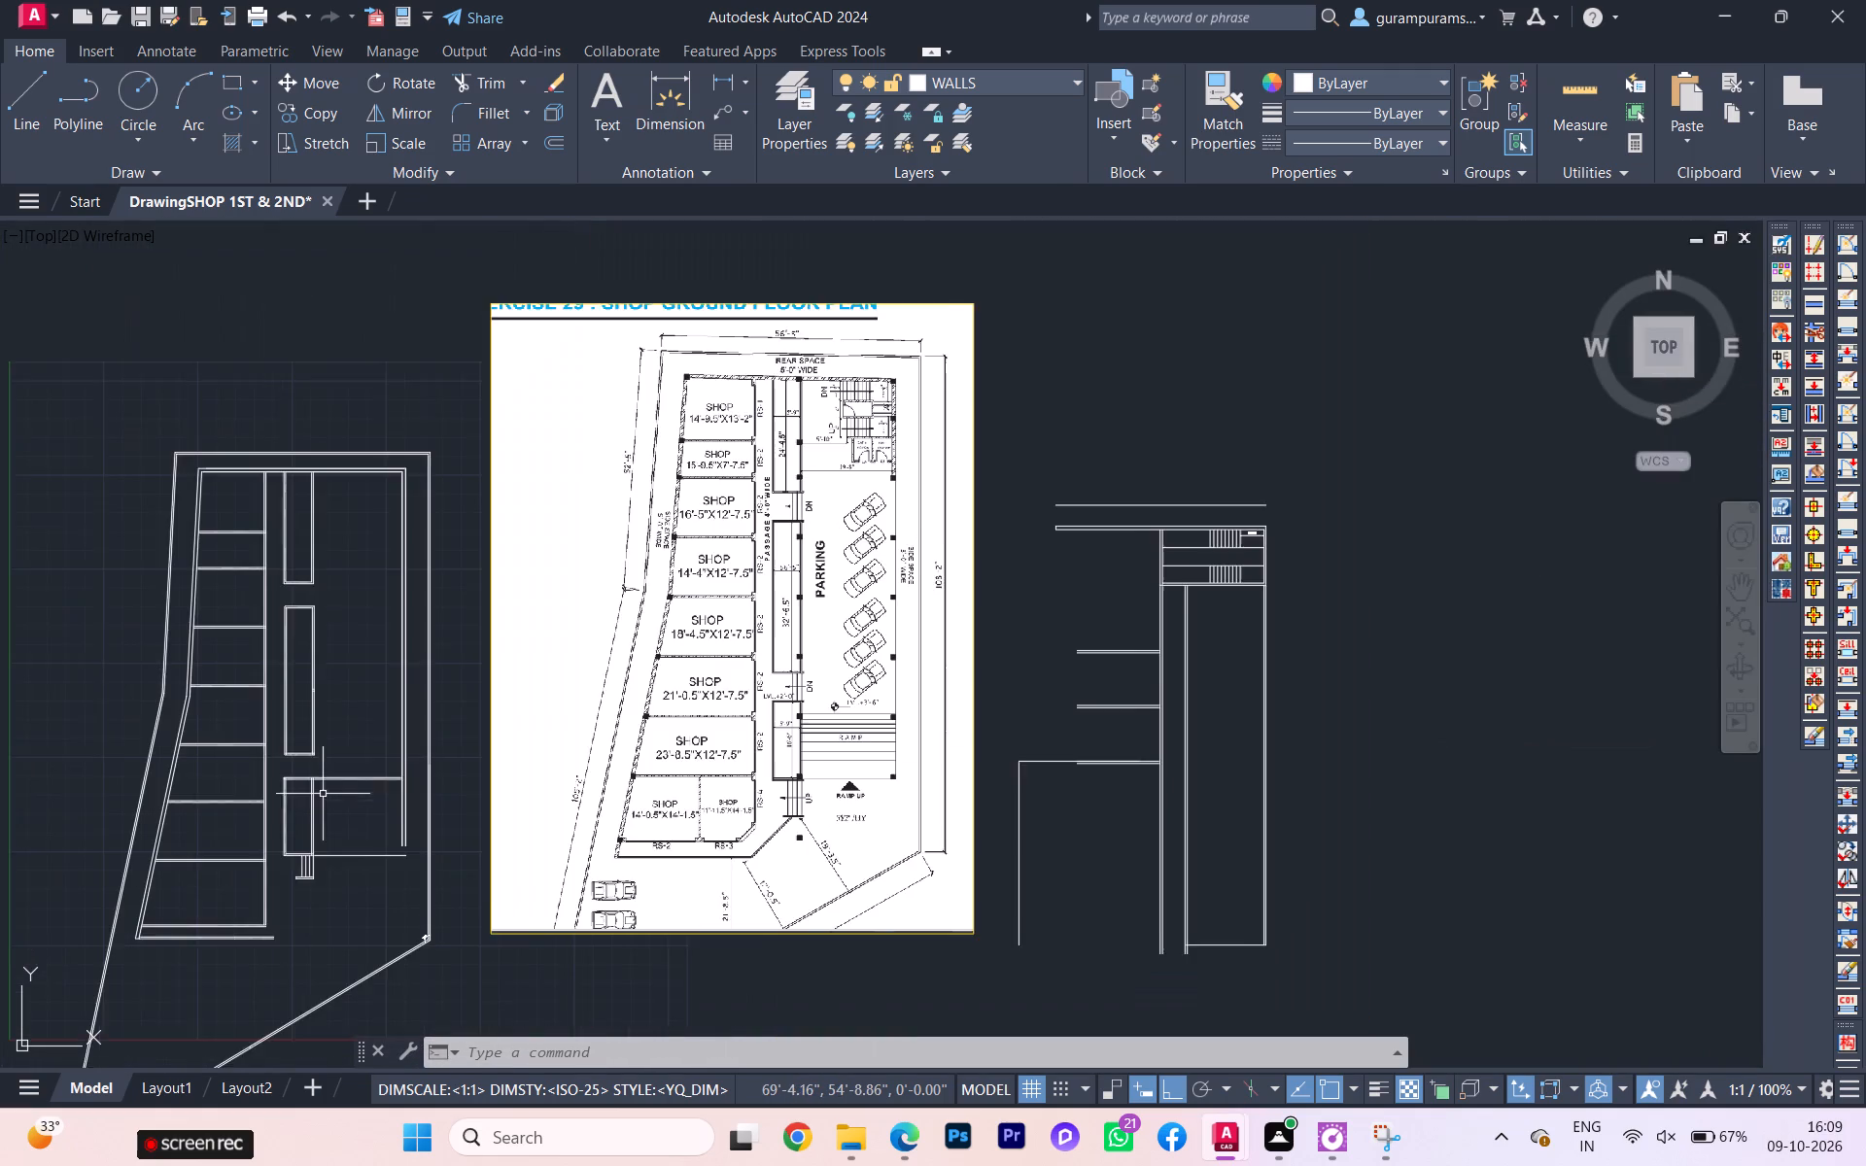
middle_click_drag(325, 796, 344, 825)
scroll(261, 674, "up", 4)
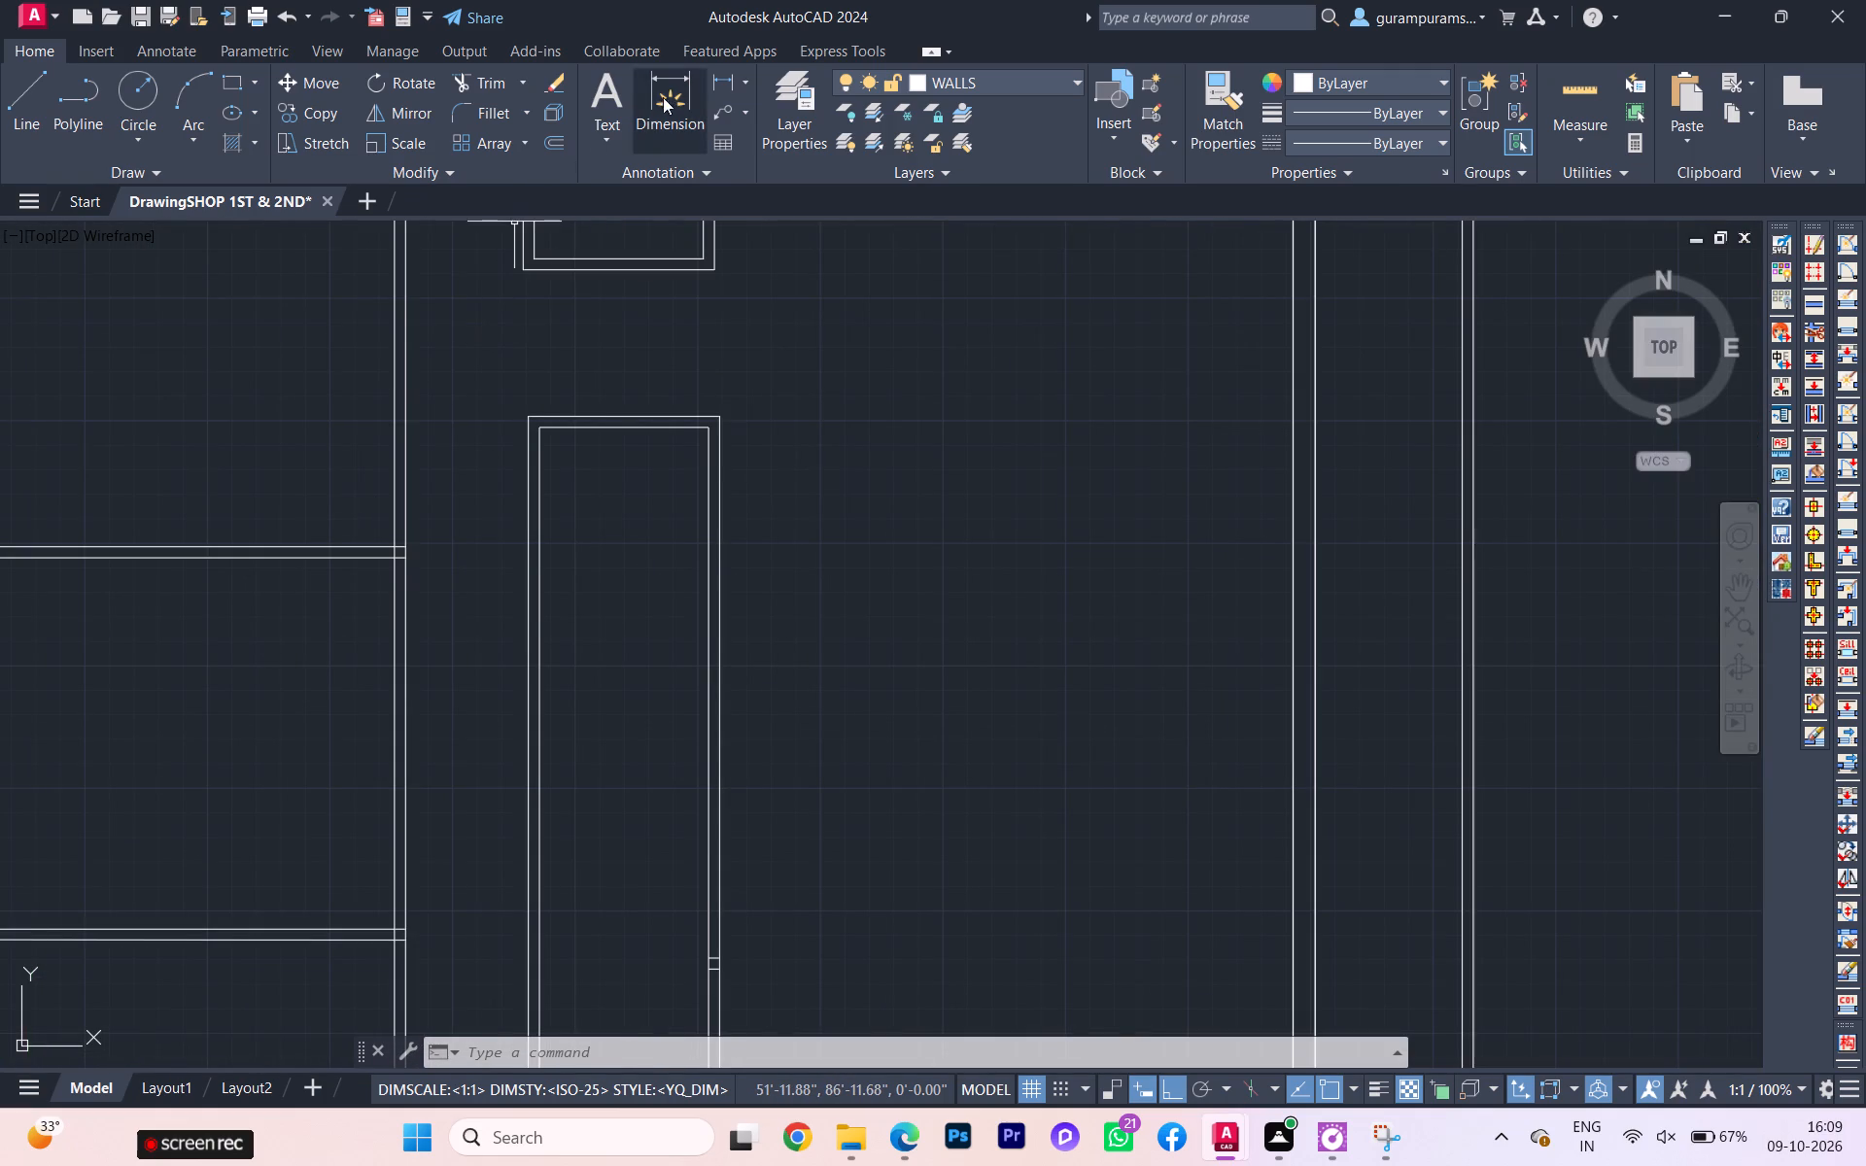
left_click(717, 92)
scroll(425, 594, "up", 1)
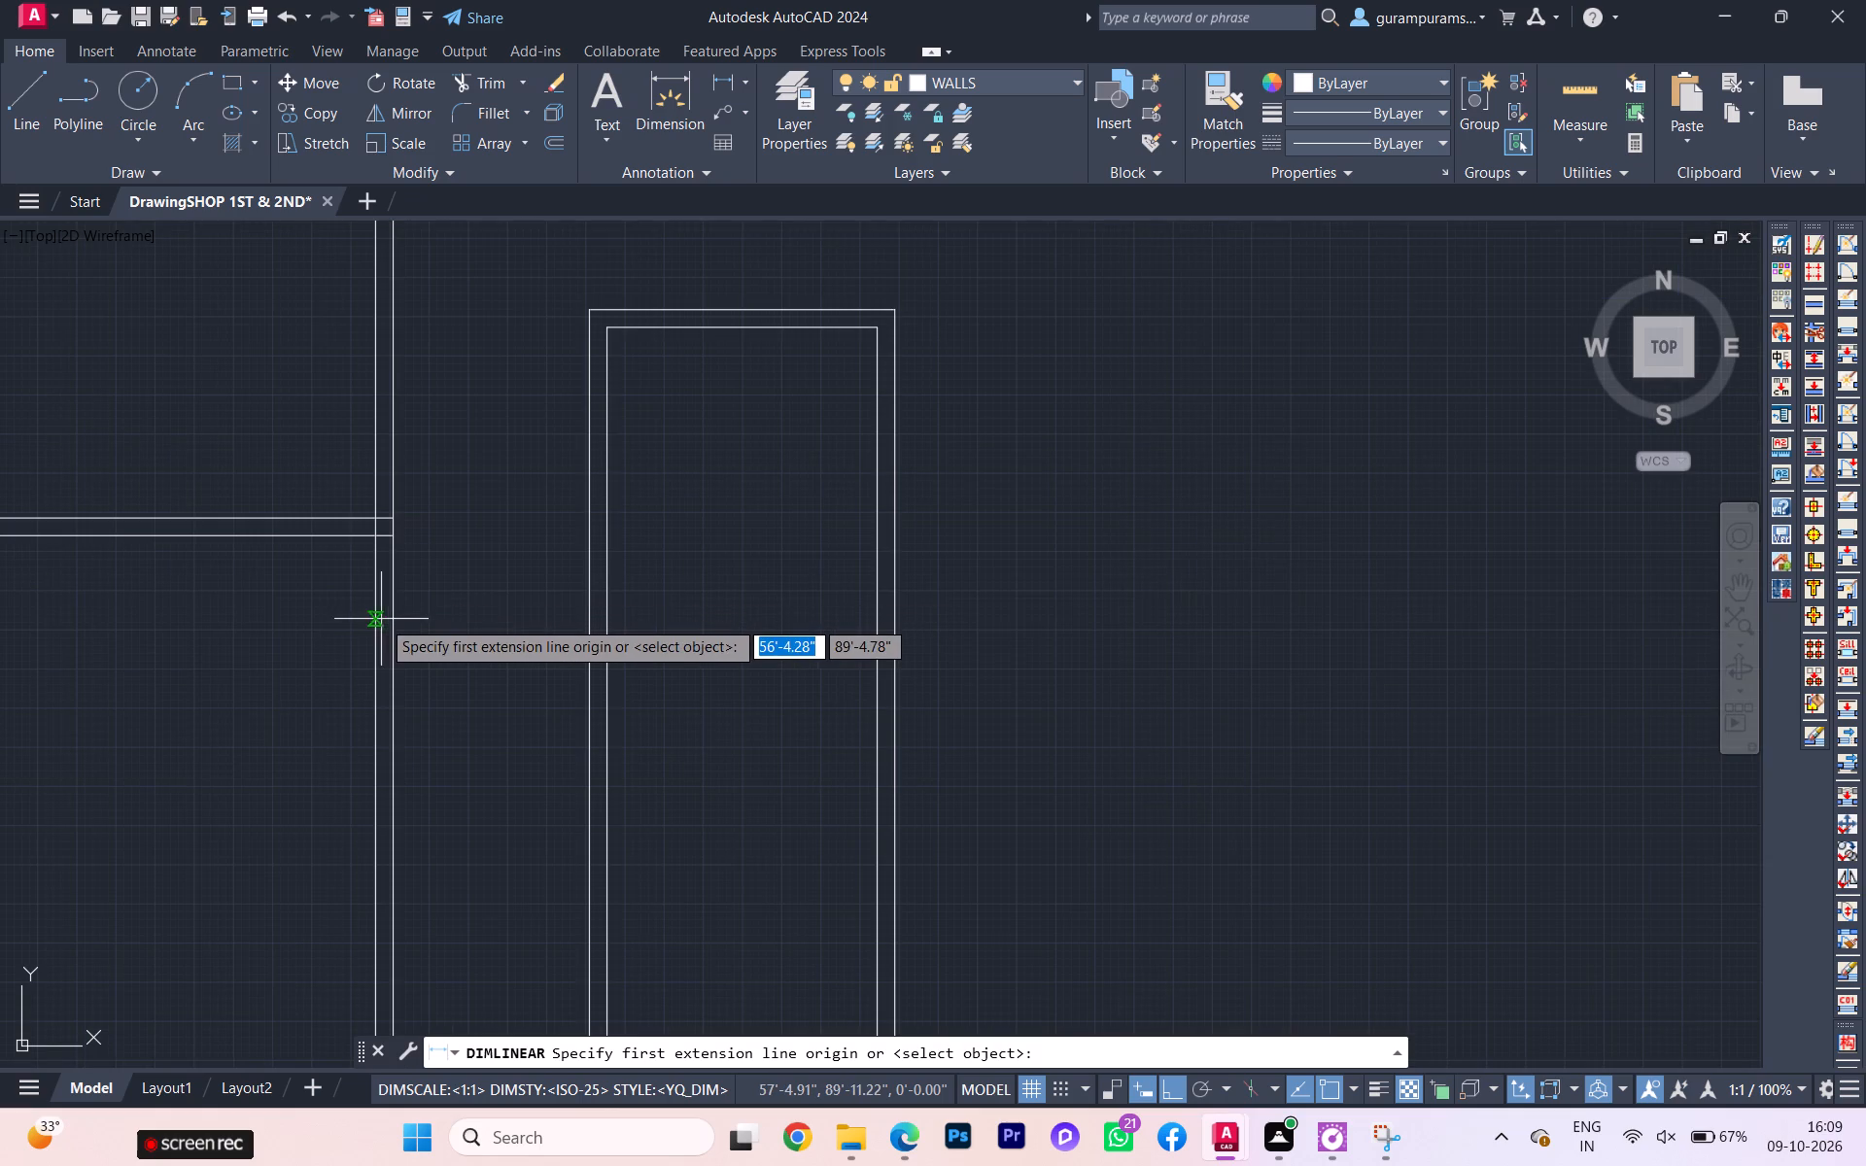
left_click(392, 611)
left_click(585, 600)
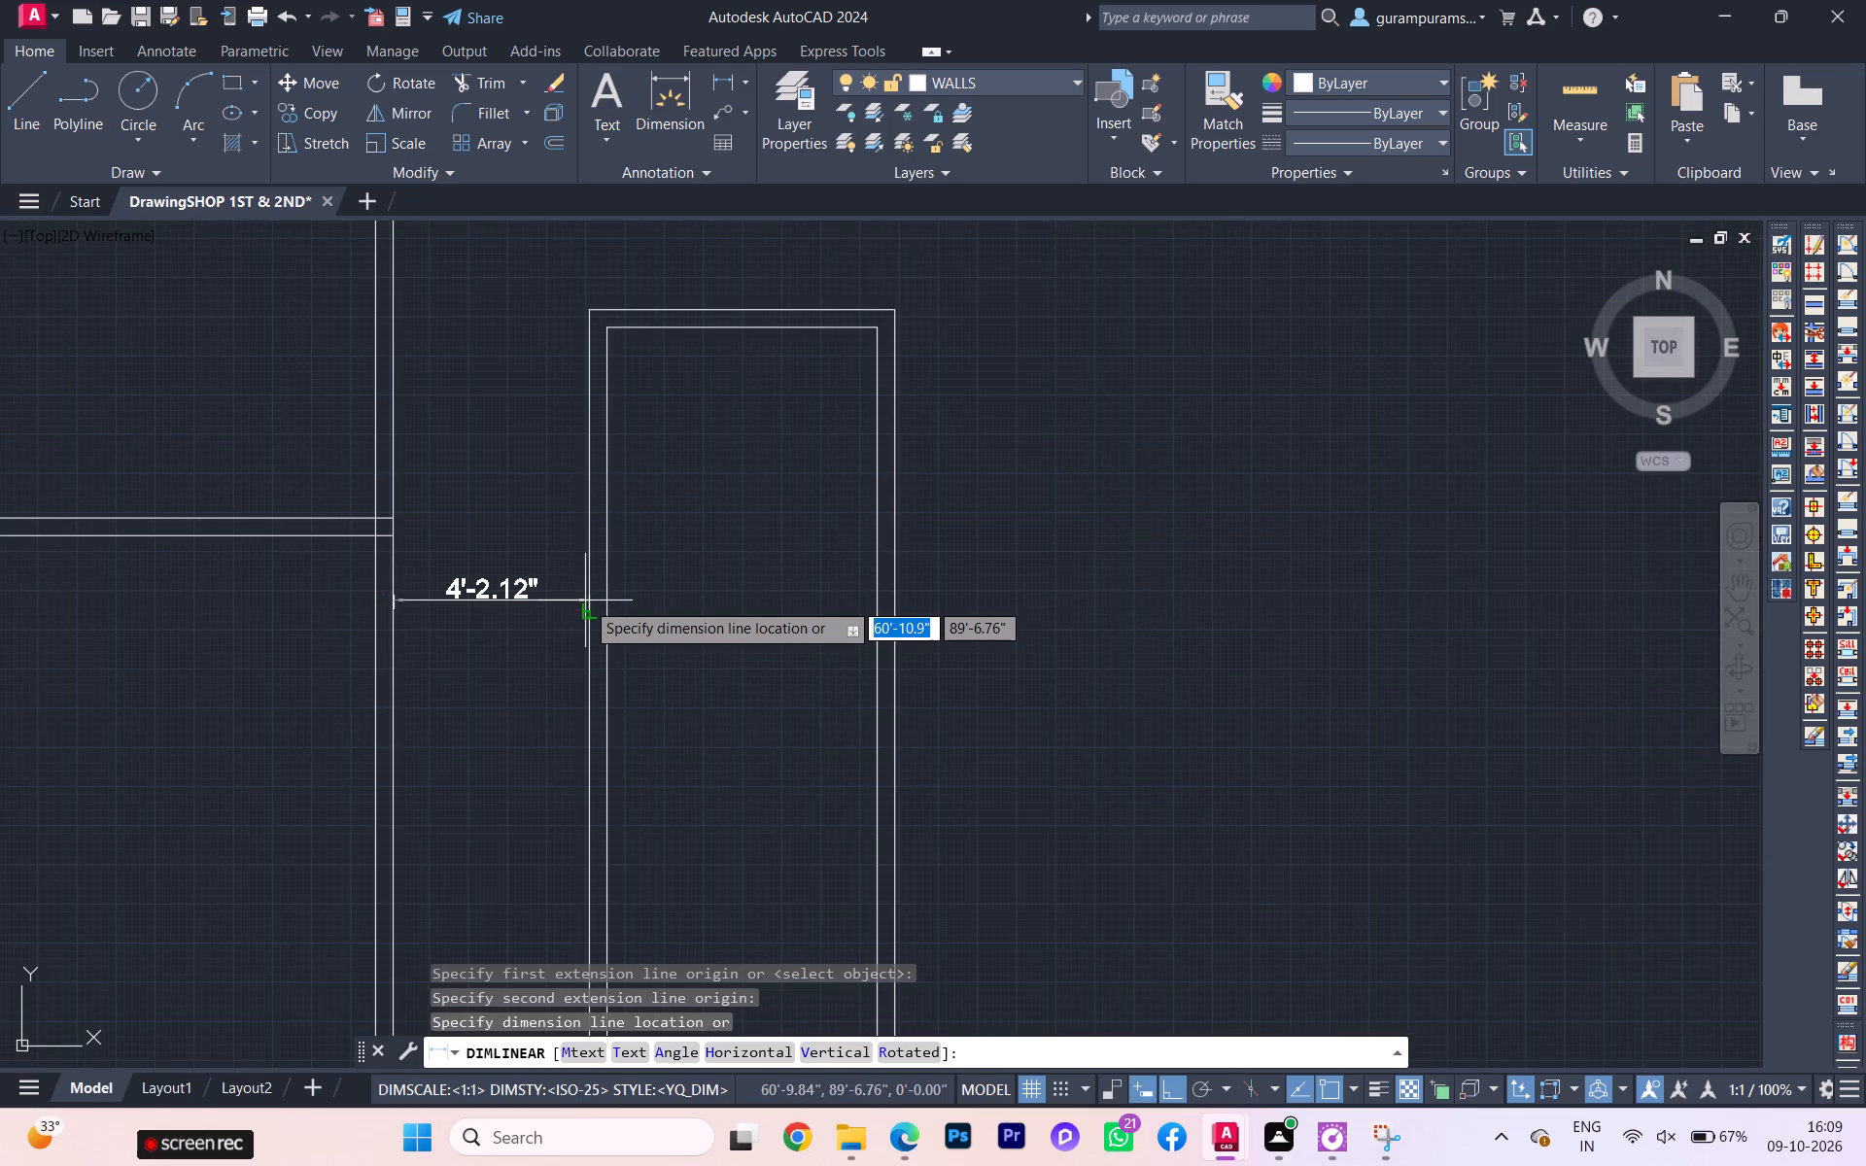
key("Escape")
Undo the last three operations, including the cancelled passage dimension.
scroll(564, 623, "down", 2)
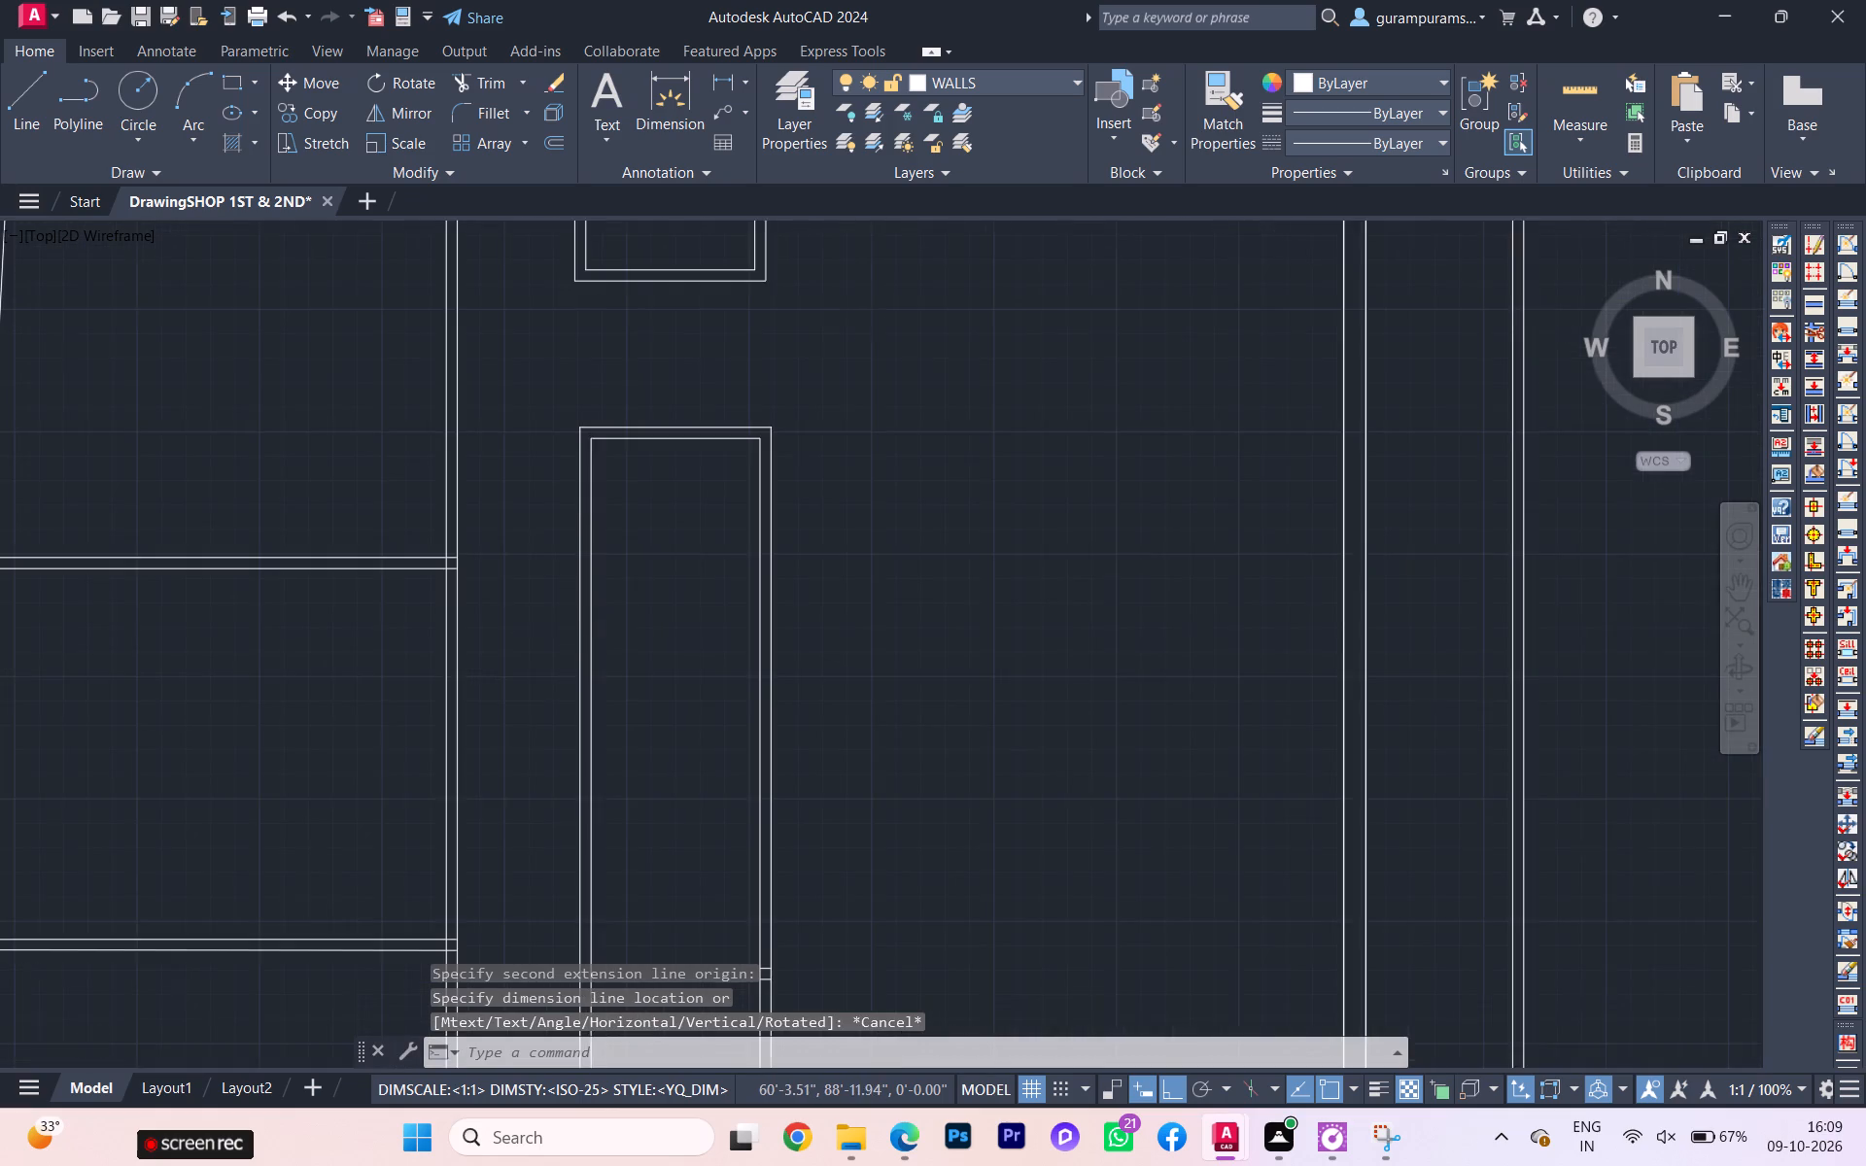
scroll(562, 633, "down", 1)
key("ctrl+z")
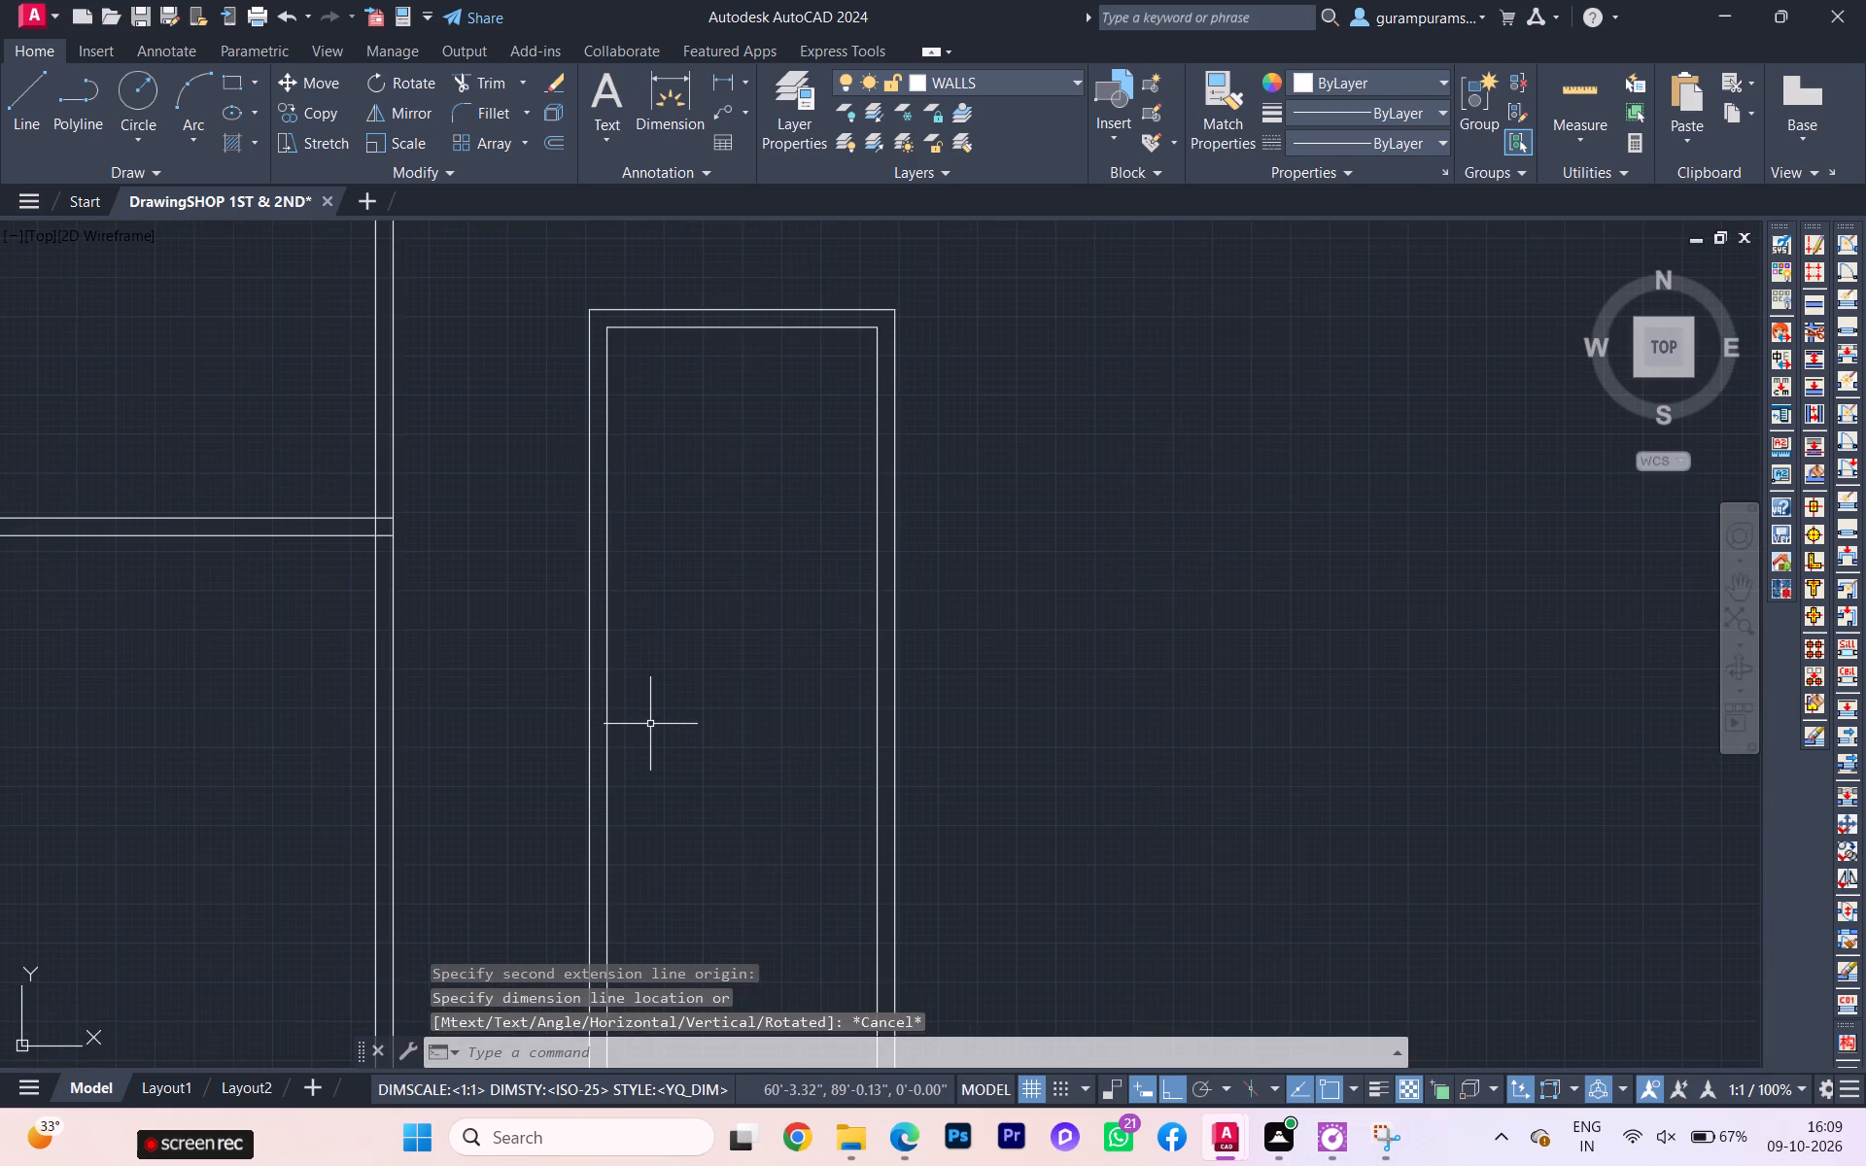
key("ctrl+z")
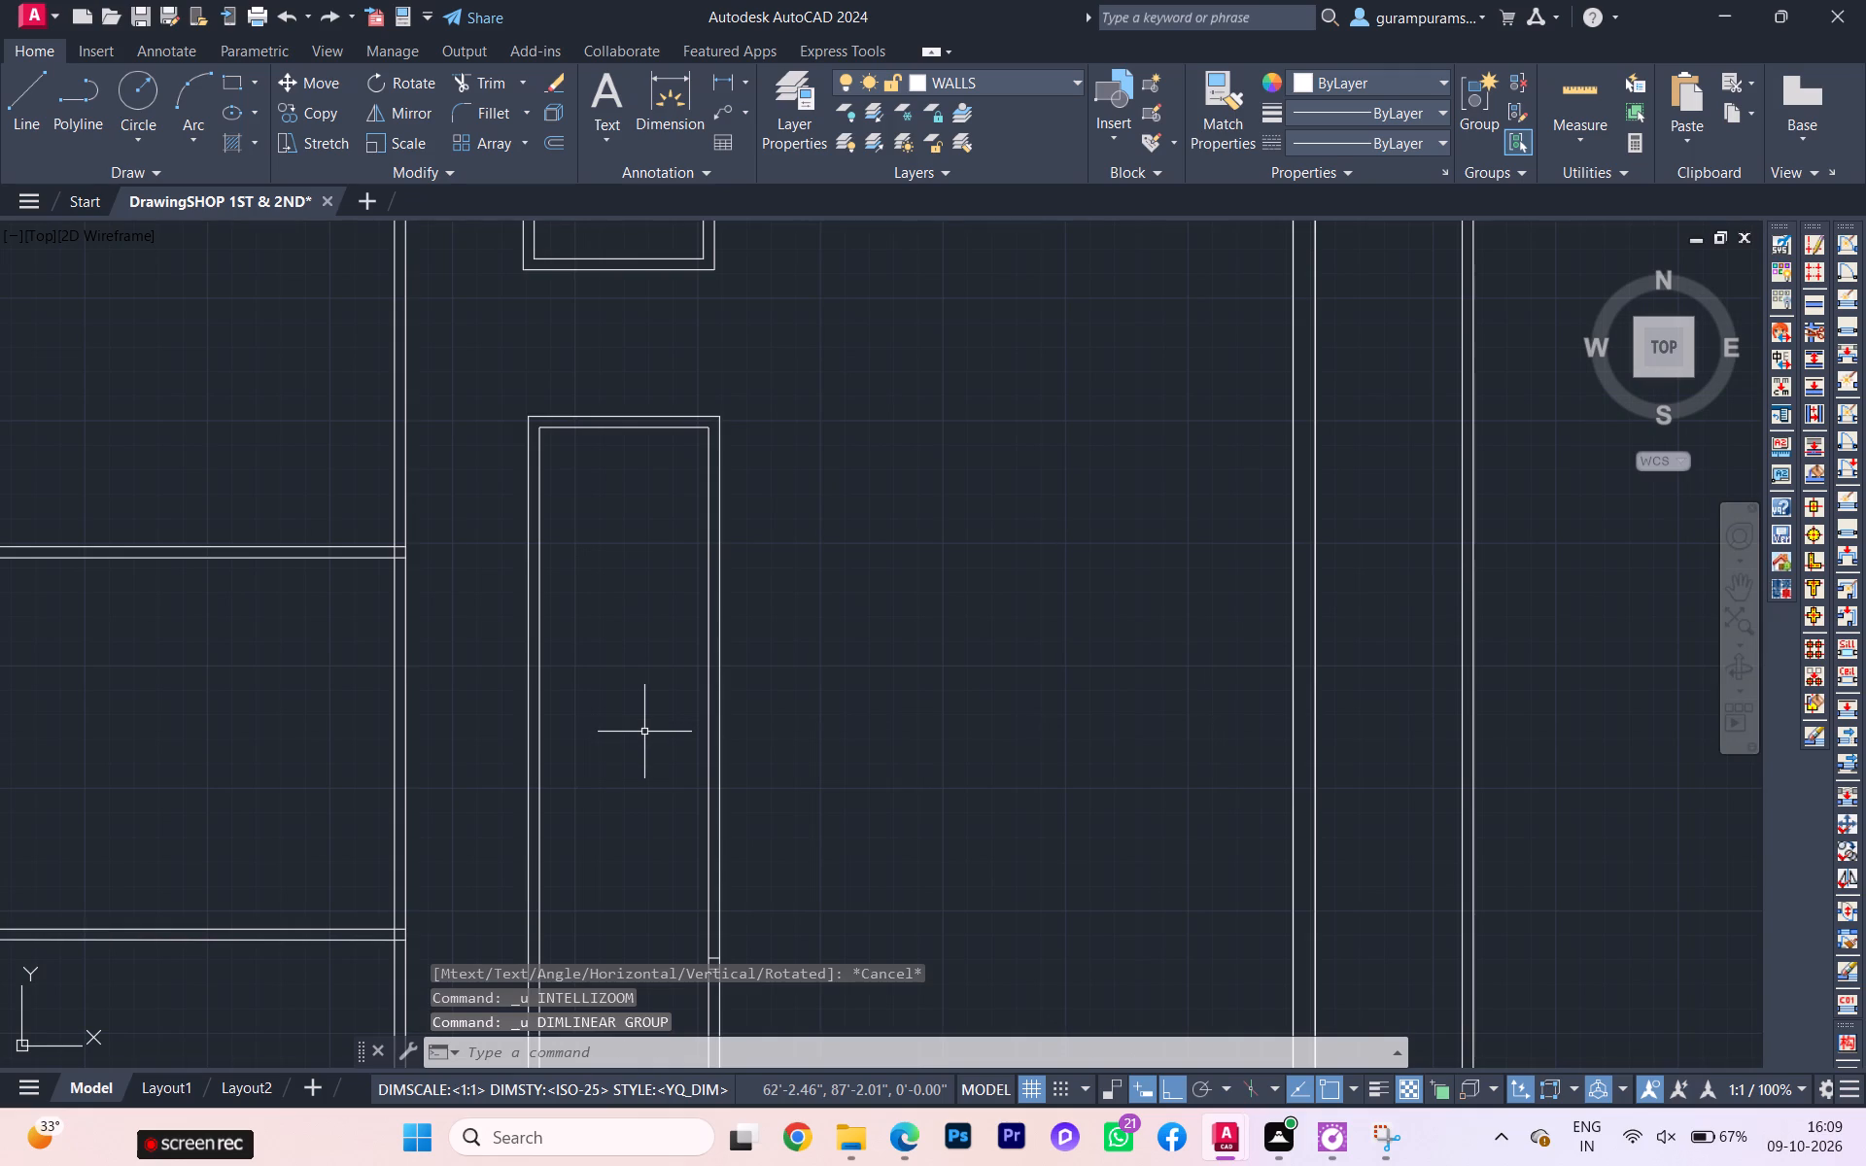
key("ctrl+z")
Measure the vertical gap between the upper and middle narrow blocks with a linear dimension.
scroll(644, 732, "down", 2)
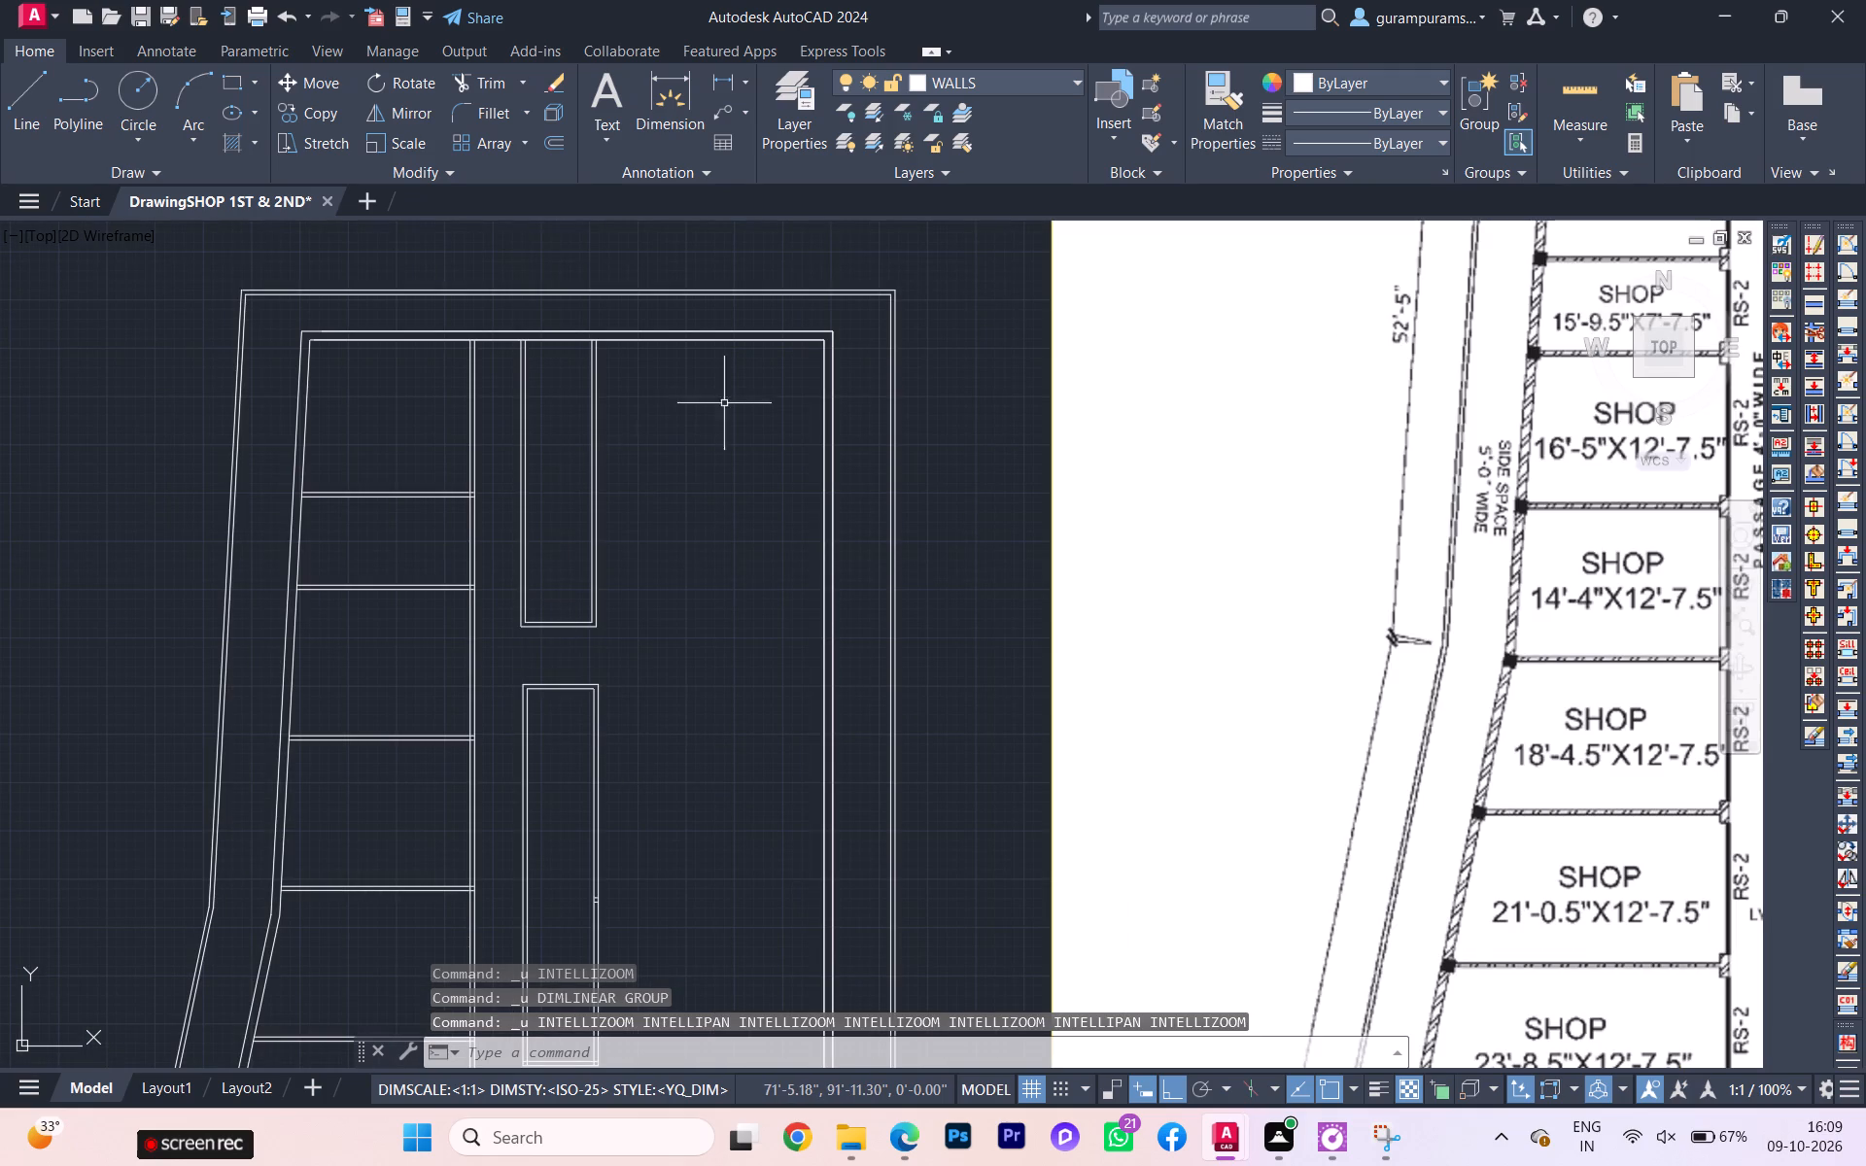
left_click(737, 96)
scroll(553, 648, "up", 3)
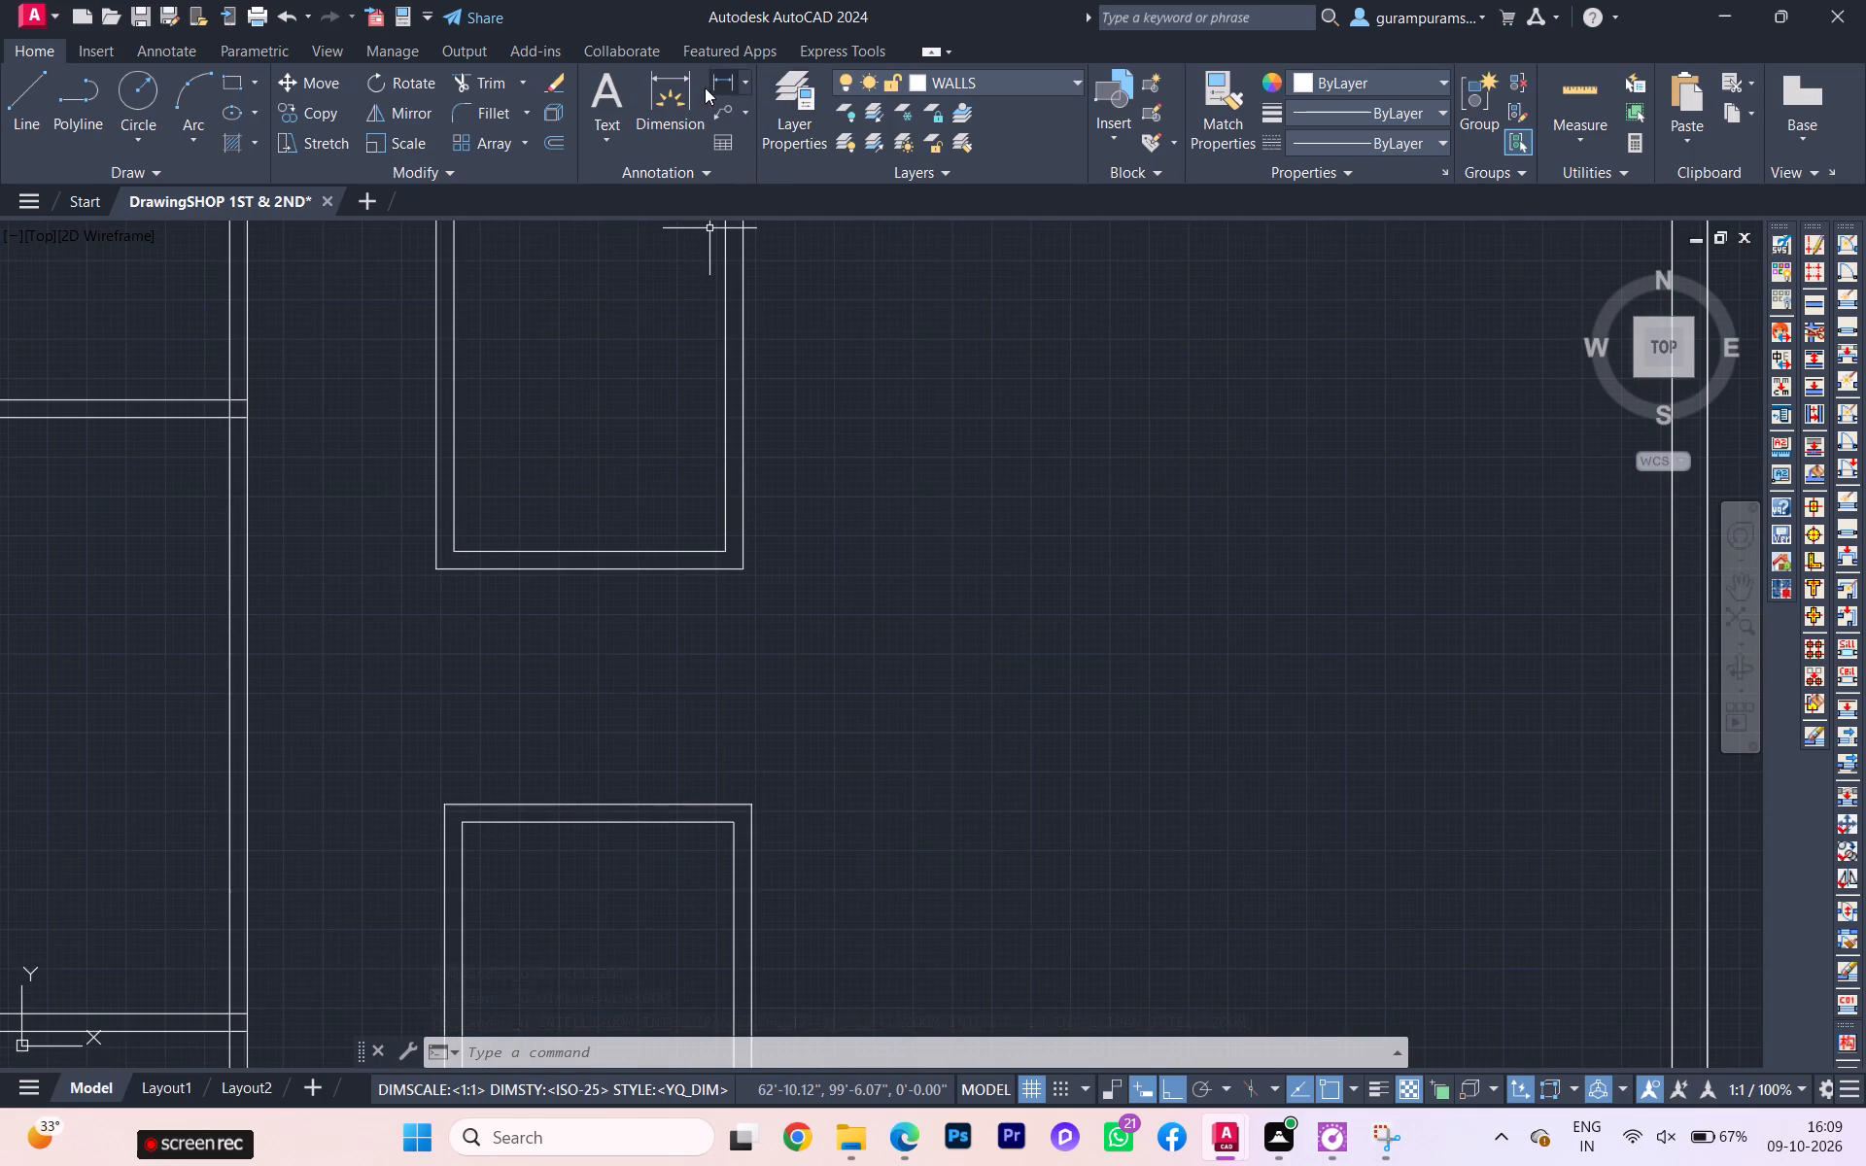
left_click(728, 74)
scroll(515, 488, "up", 1)
left_click(389, 610)
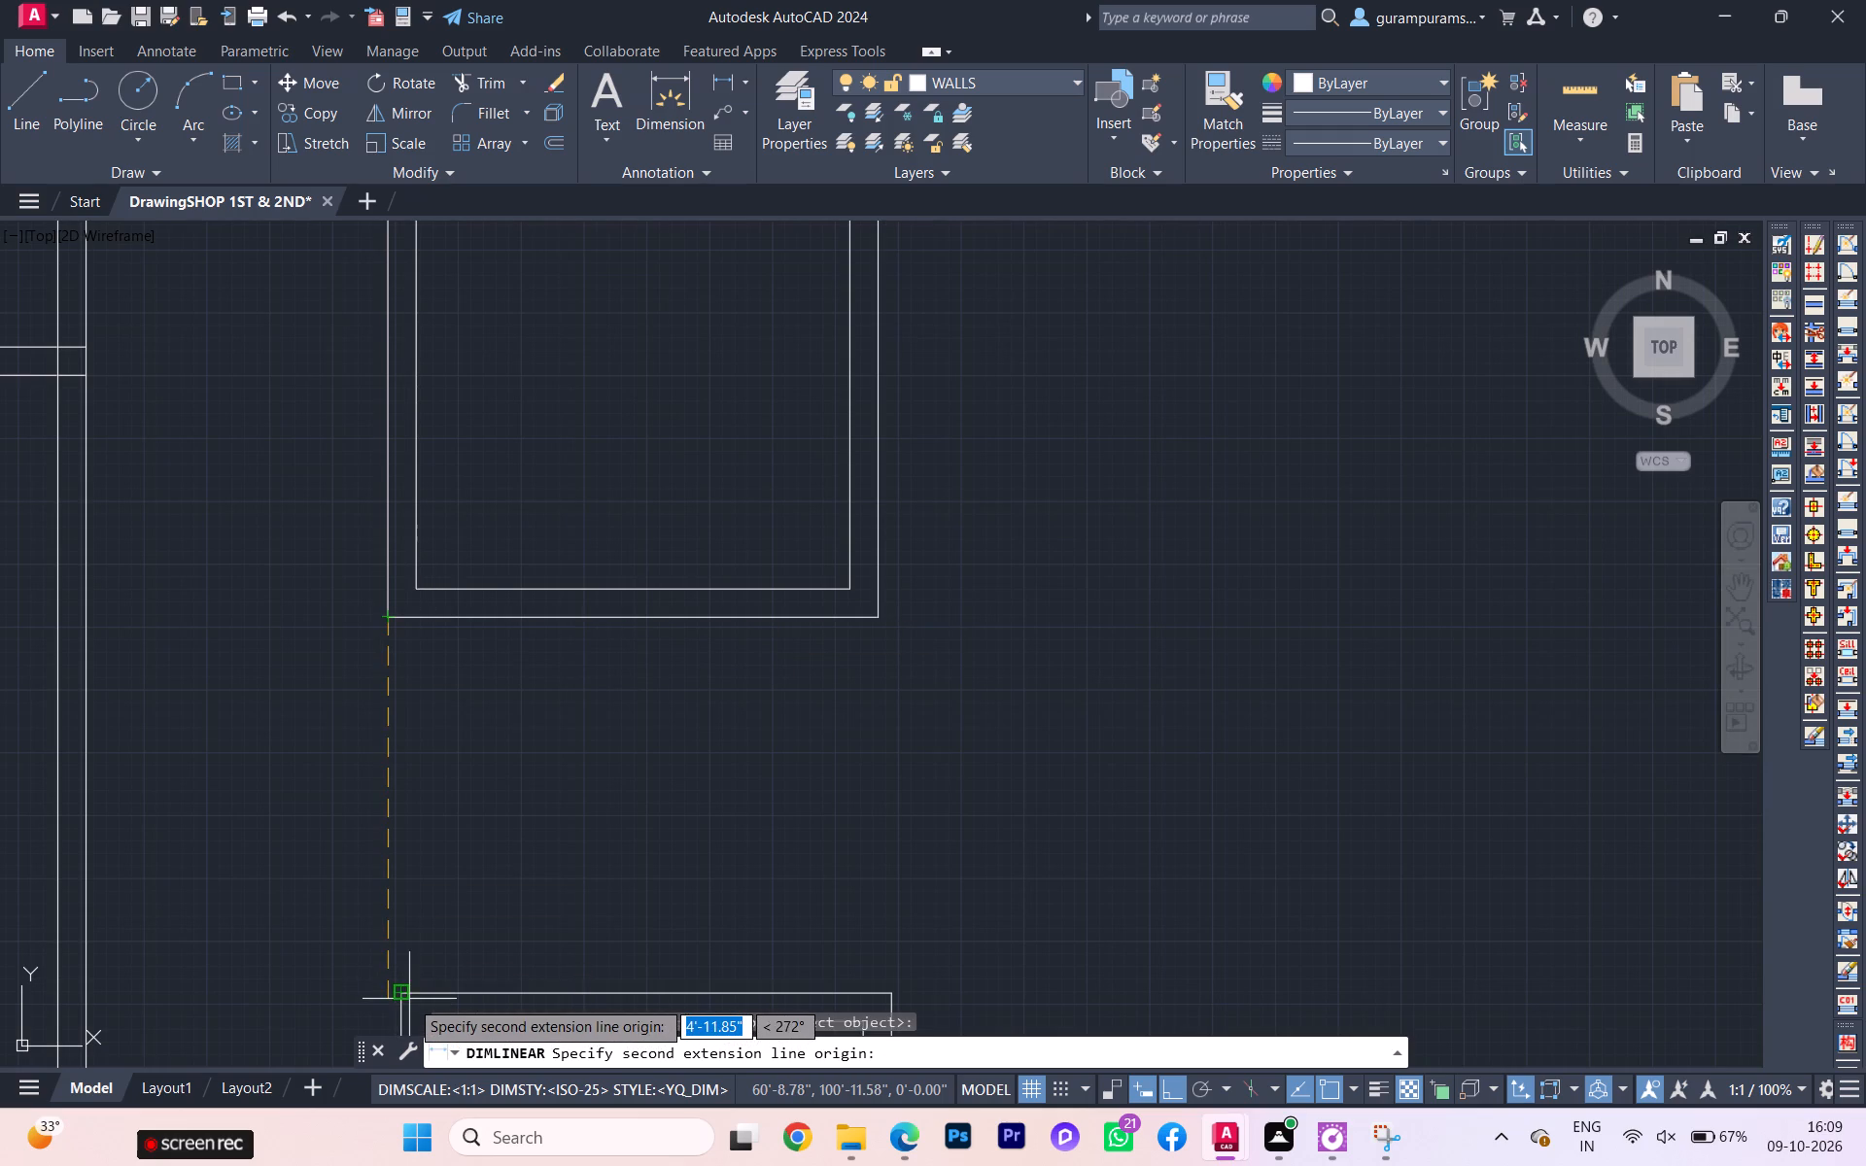
left_click(409, 999)
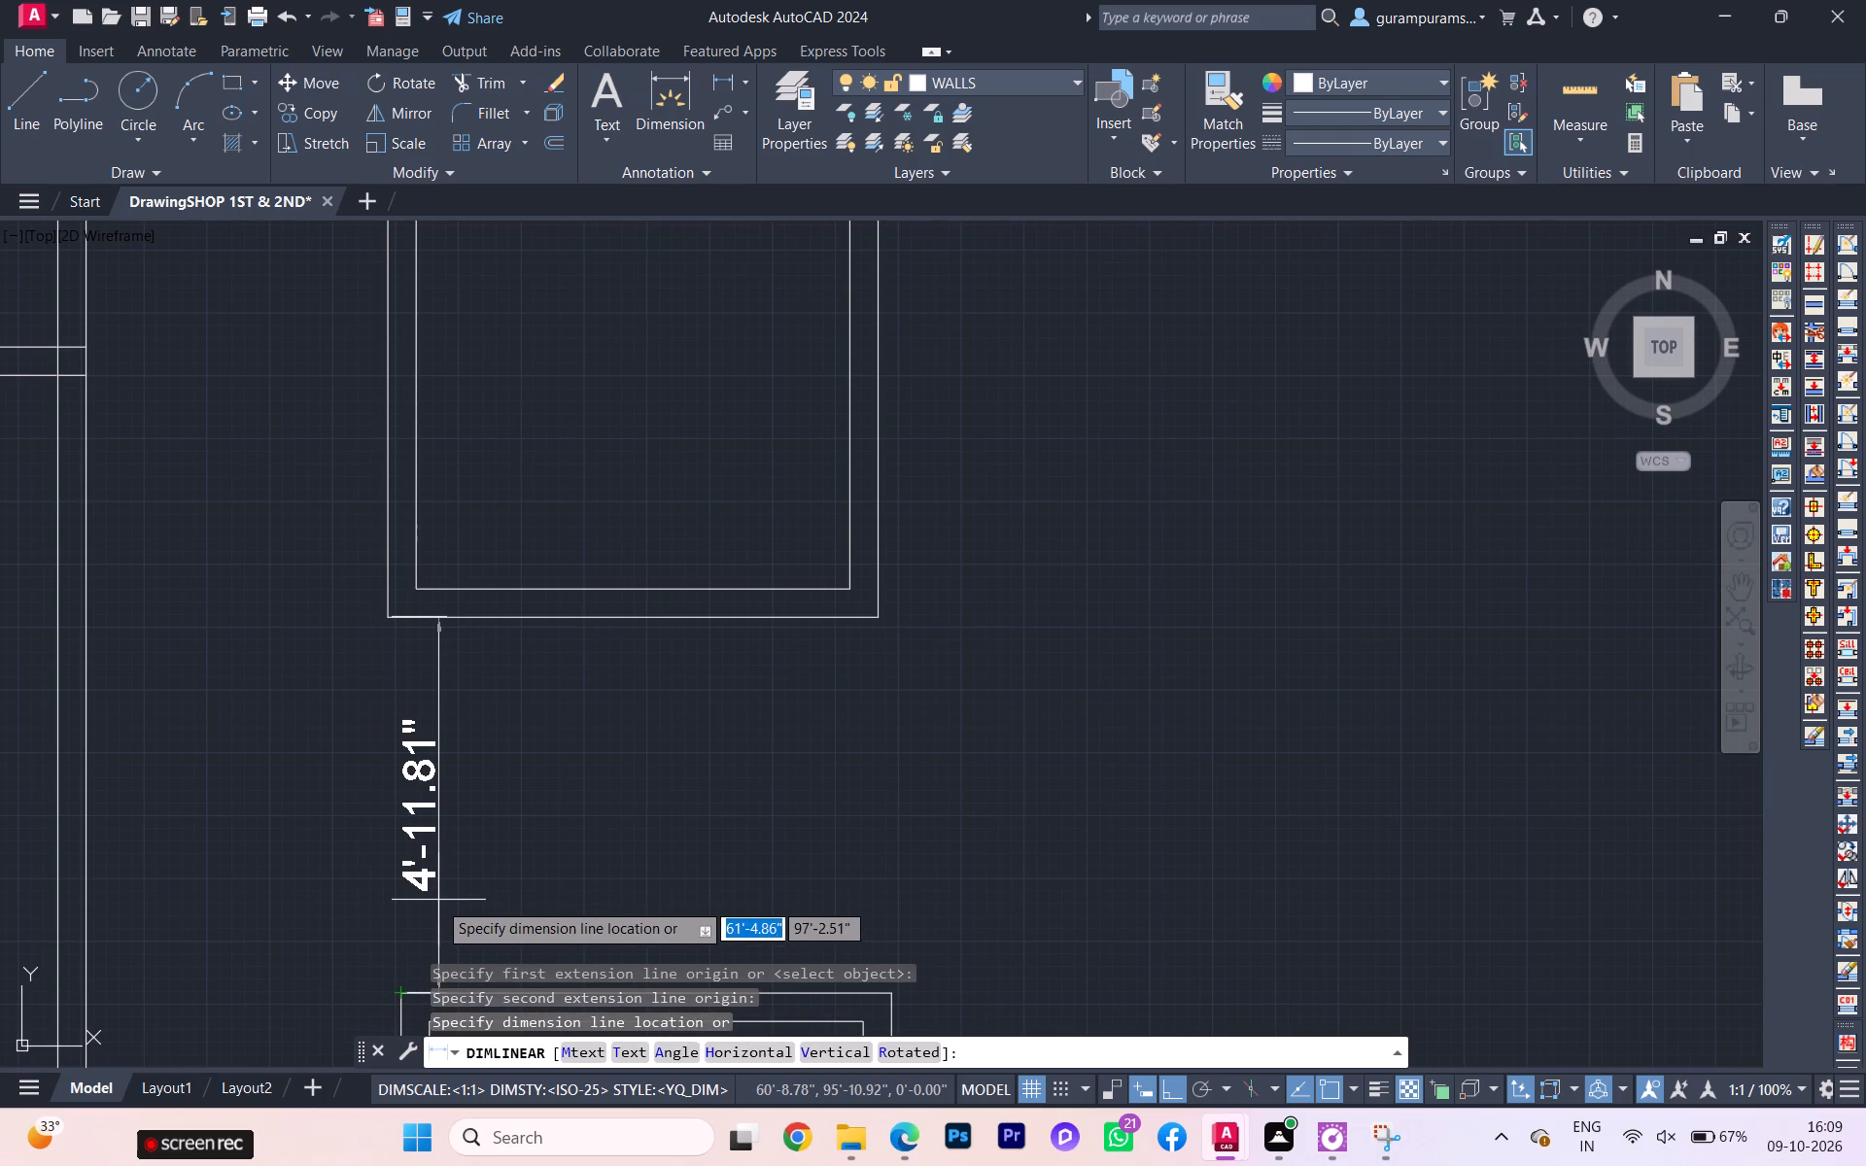
key("Escape")
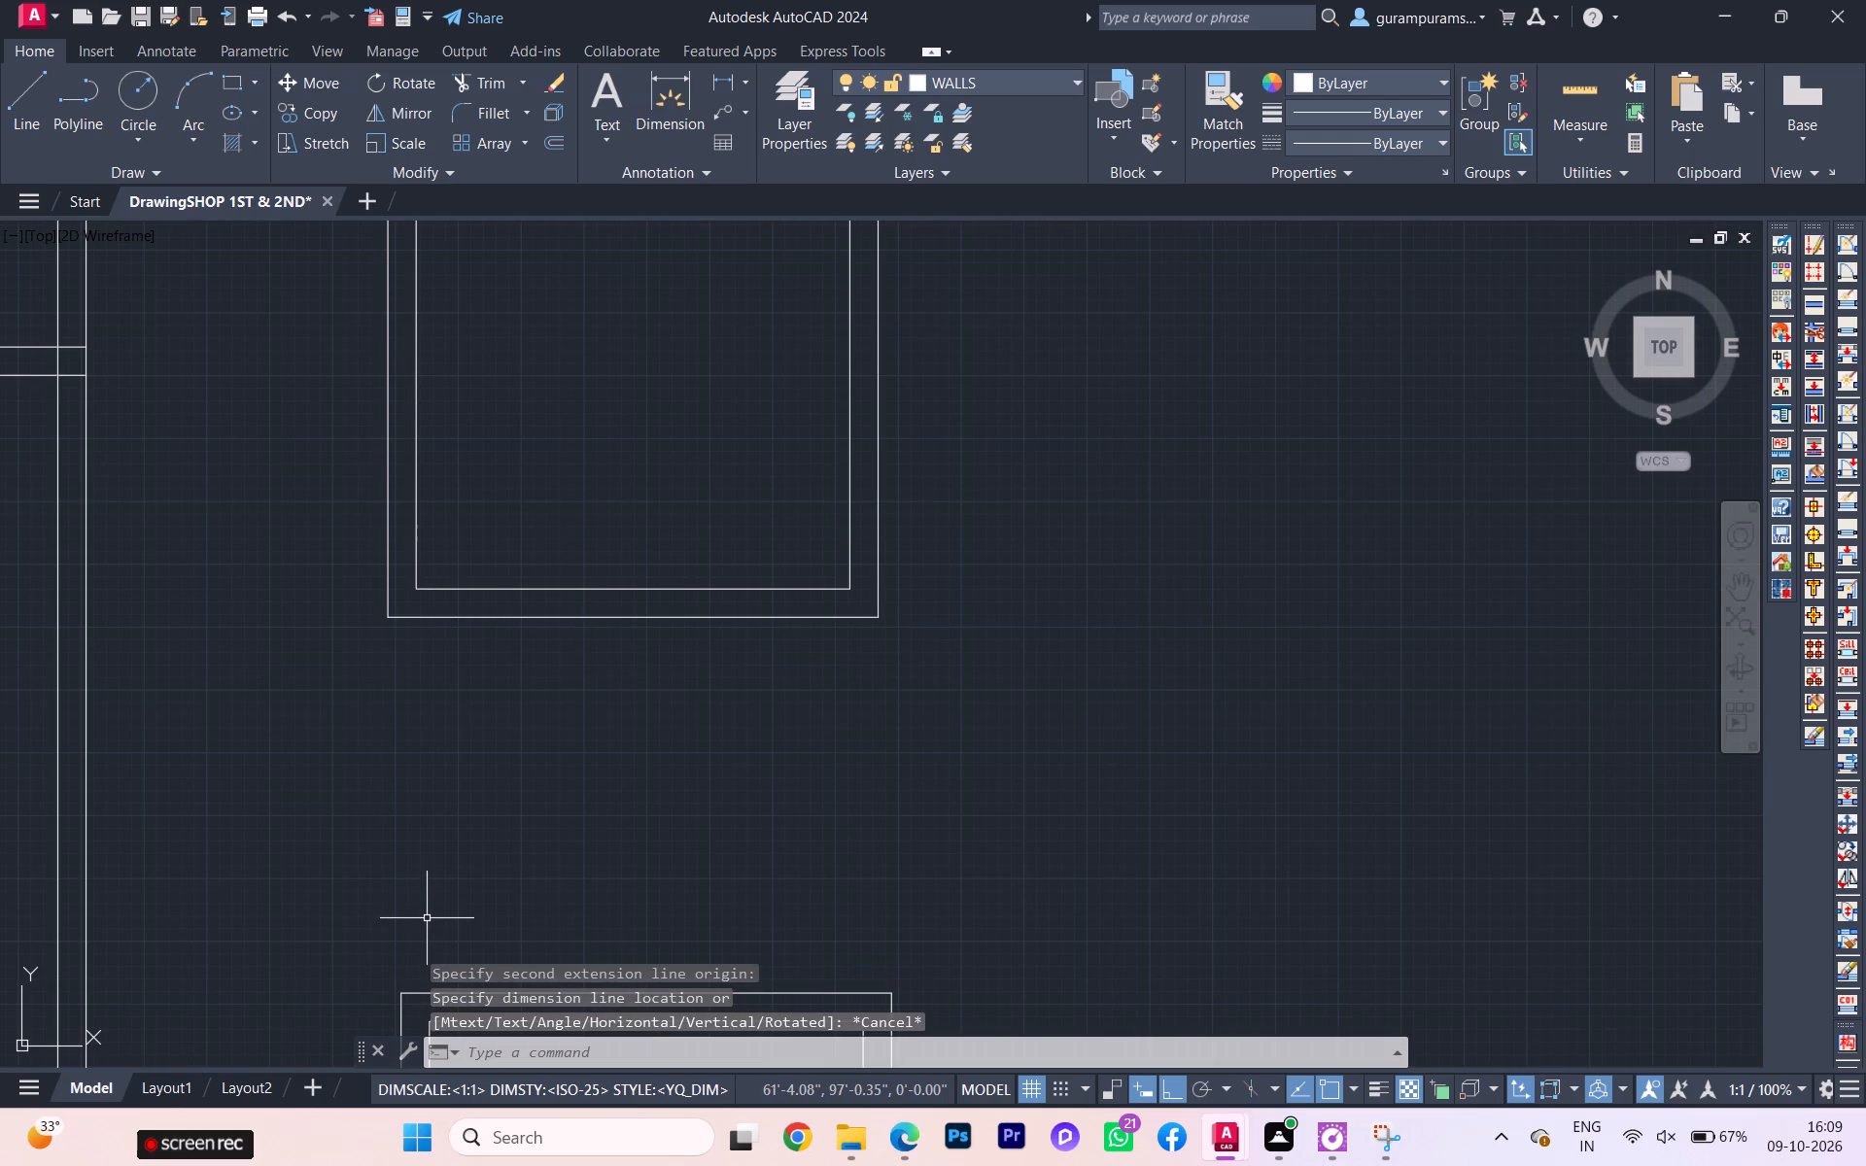
Measure the passage width from the shops' wall to the upper narrow block's bottom corner with a linear dimension.
left_click(716, 95)
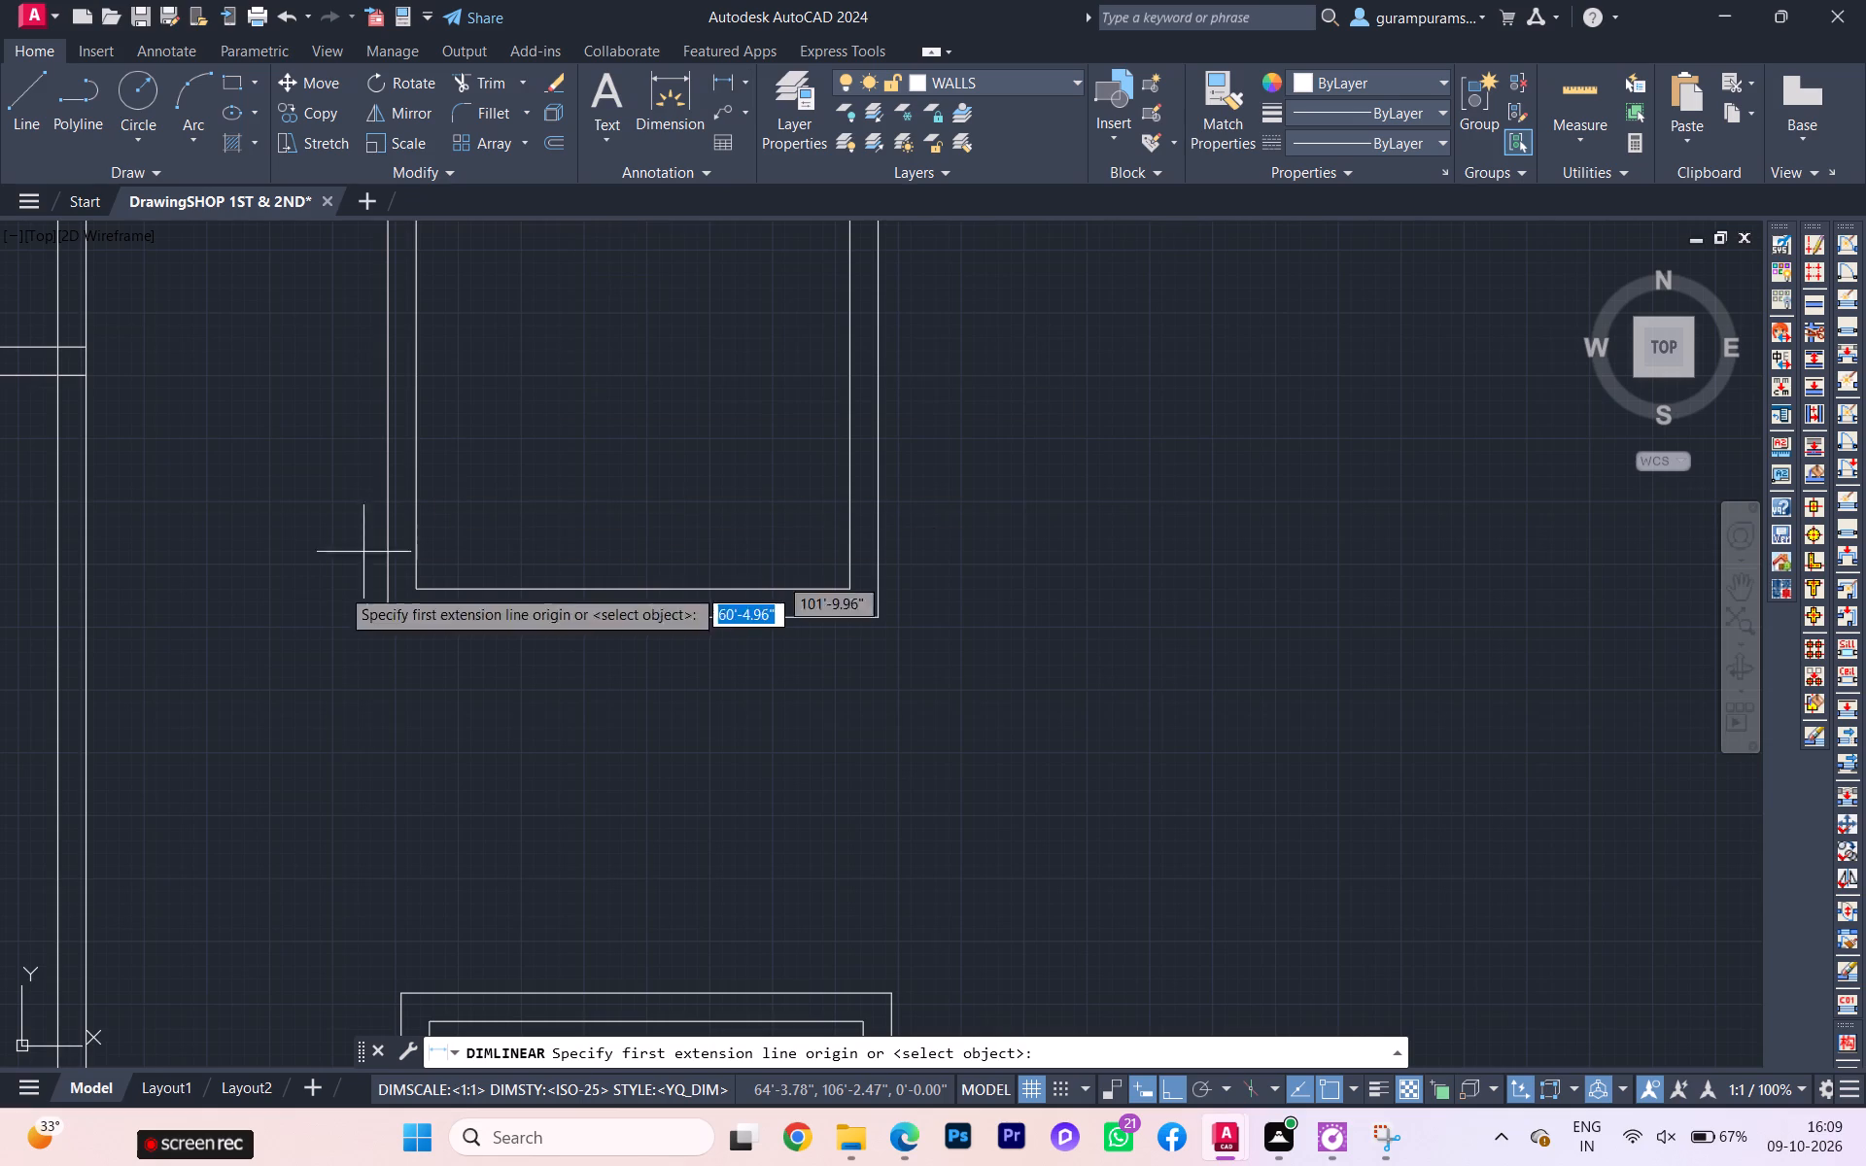
left_click(83, 621)
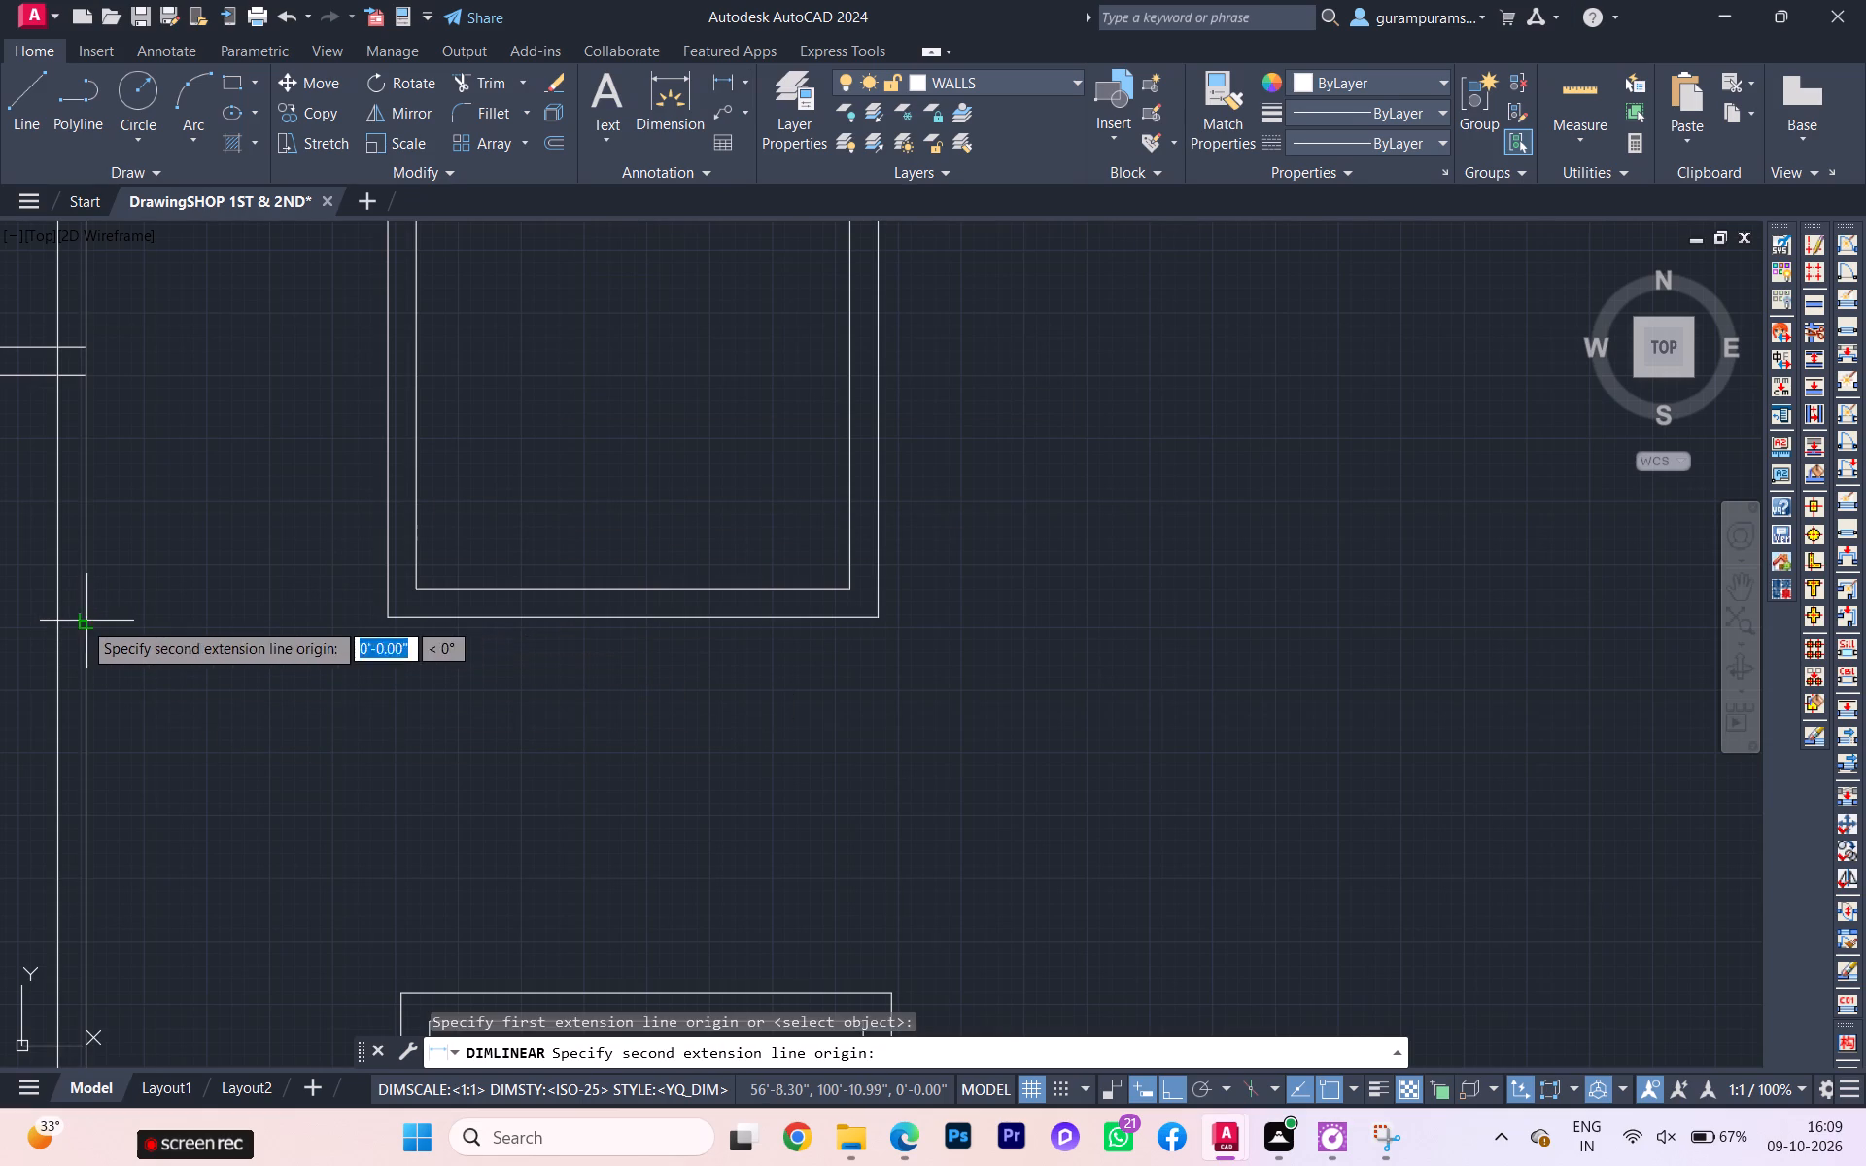
left_click(387, 613)
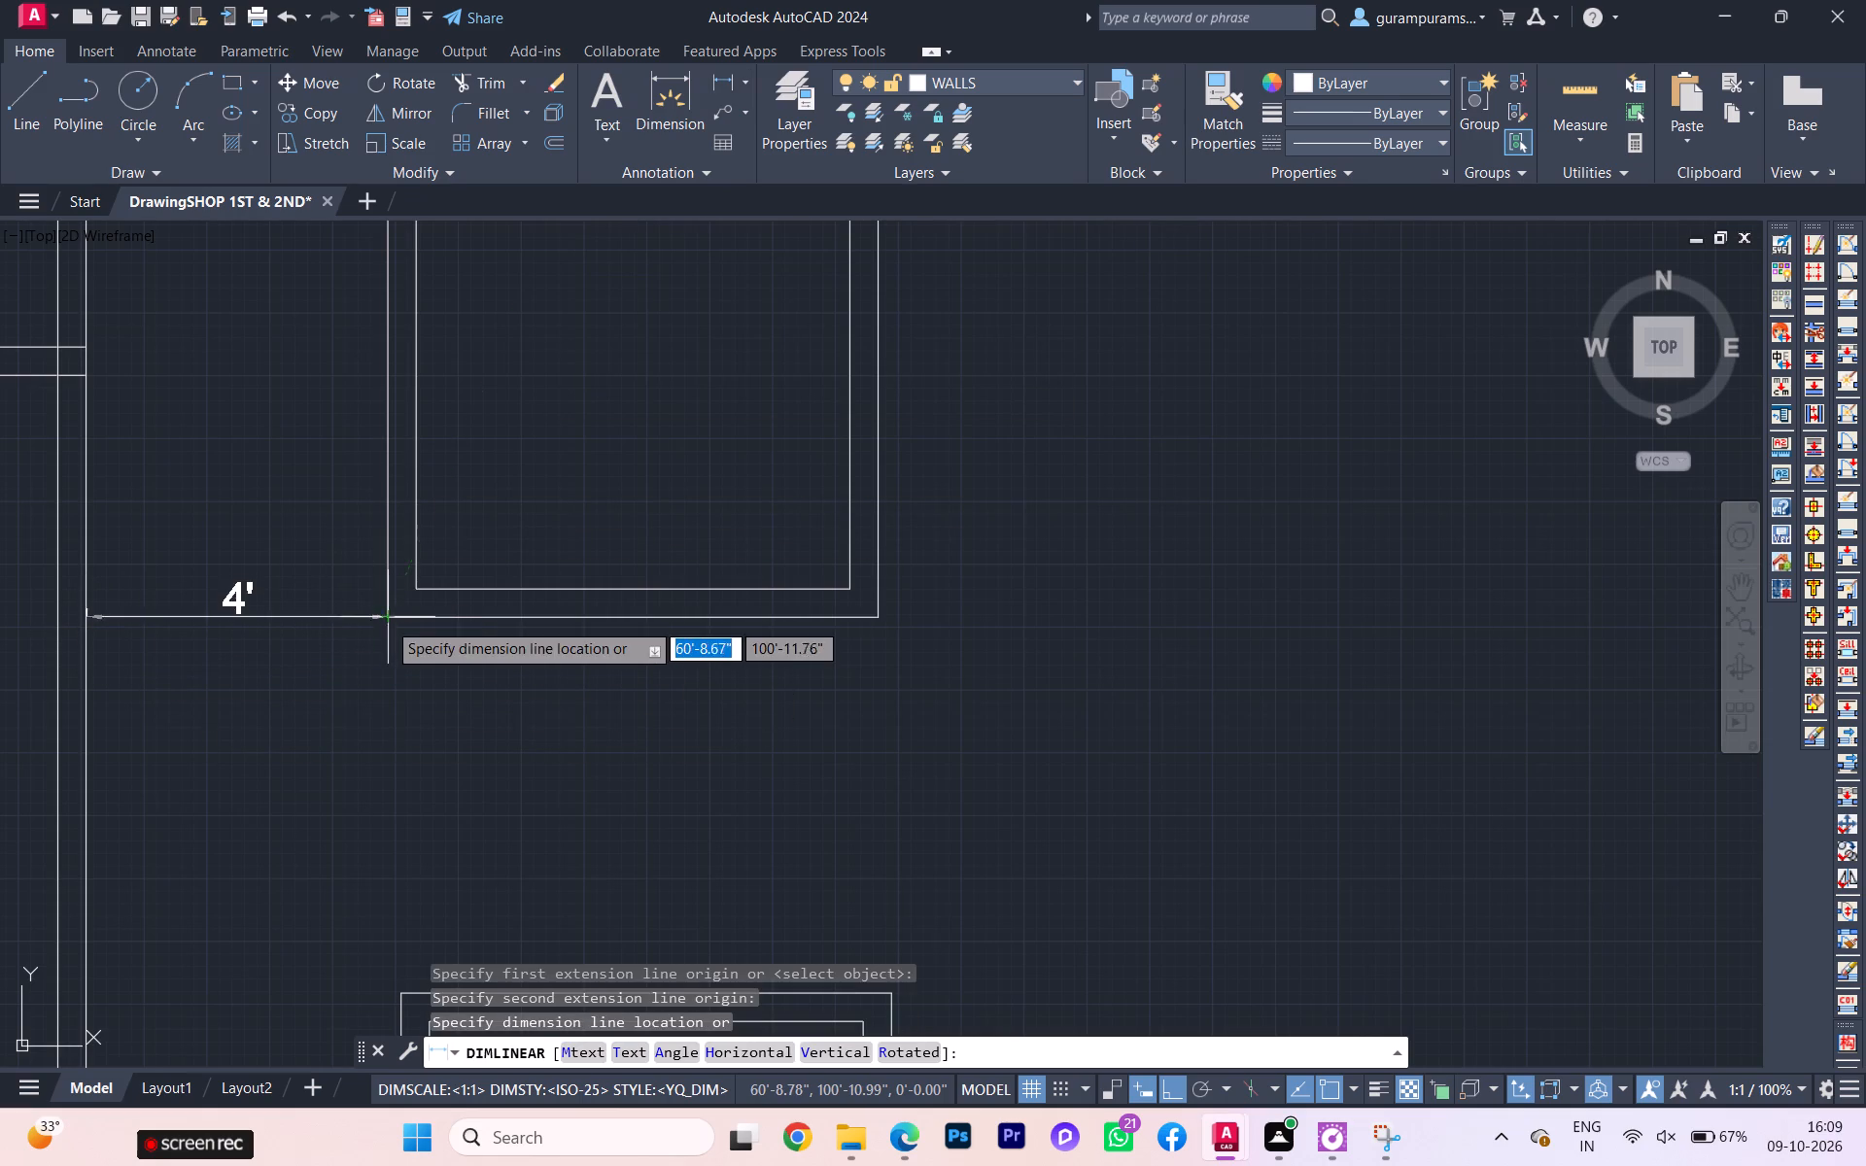
key("Escape")
Move the whole middle narrow block straight up slightly, widening its gap from the lower narrow block.
scroll(391, 677, "down", 2)
scroll(398, 694, "up", 1)
scroll(406, 709, "down", 3)
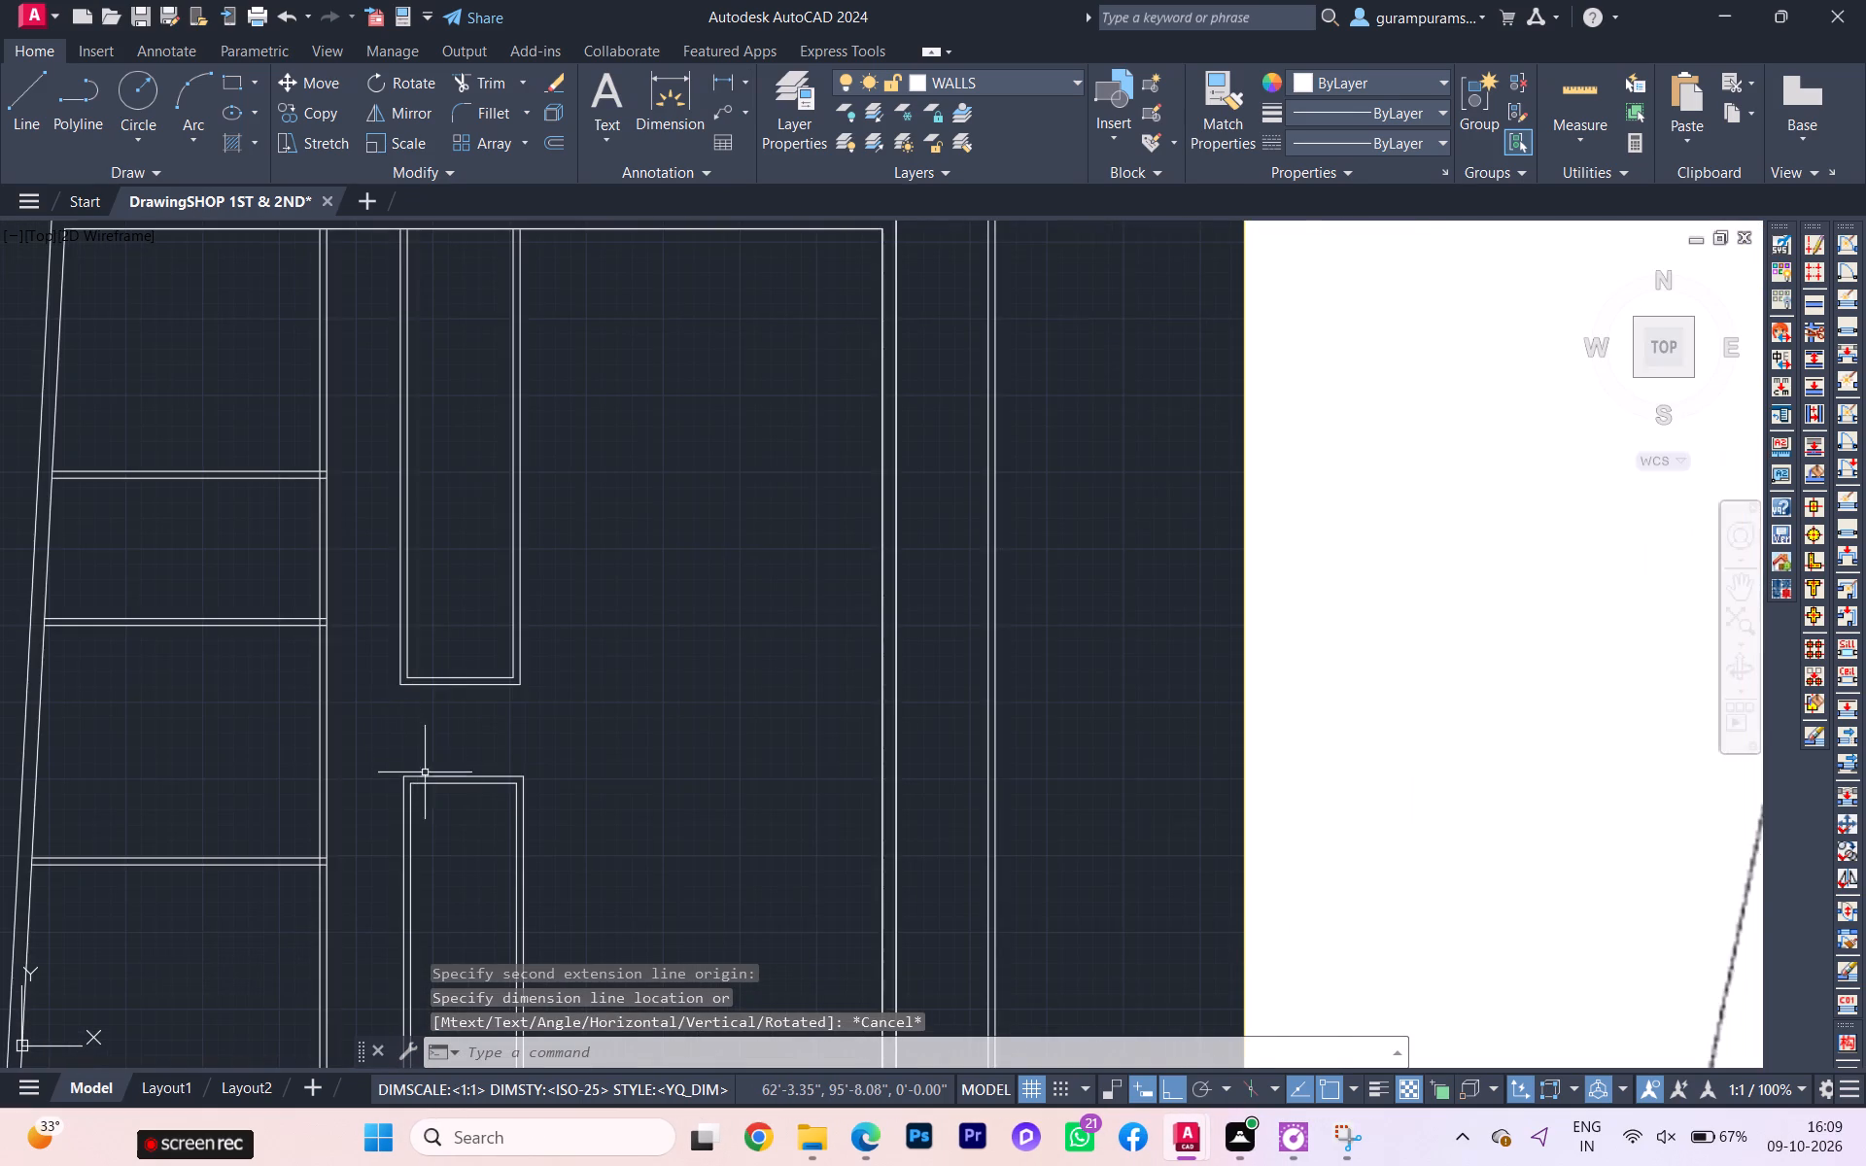
scroll(456, 840, "down", 2)
middle_click_drag(450, 814, 404, 601)
scroll(428, 737, "down", 2)
scroll(428, 738, "up", 2)
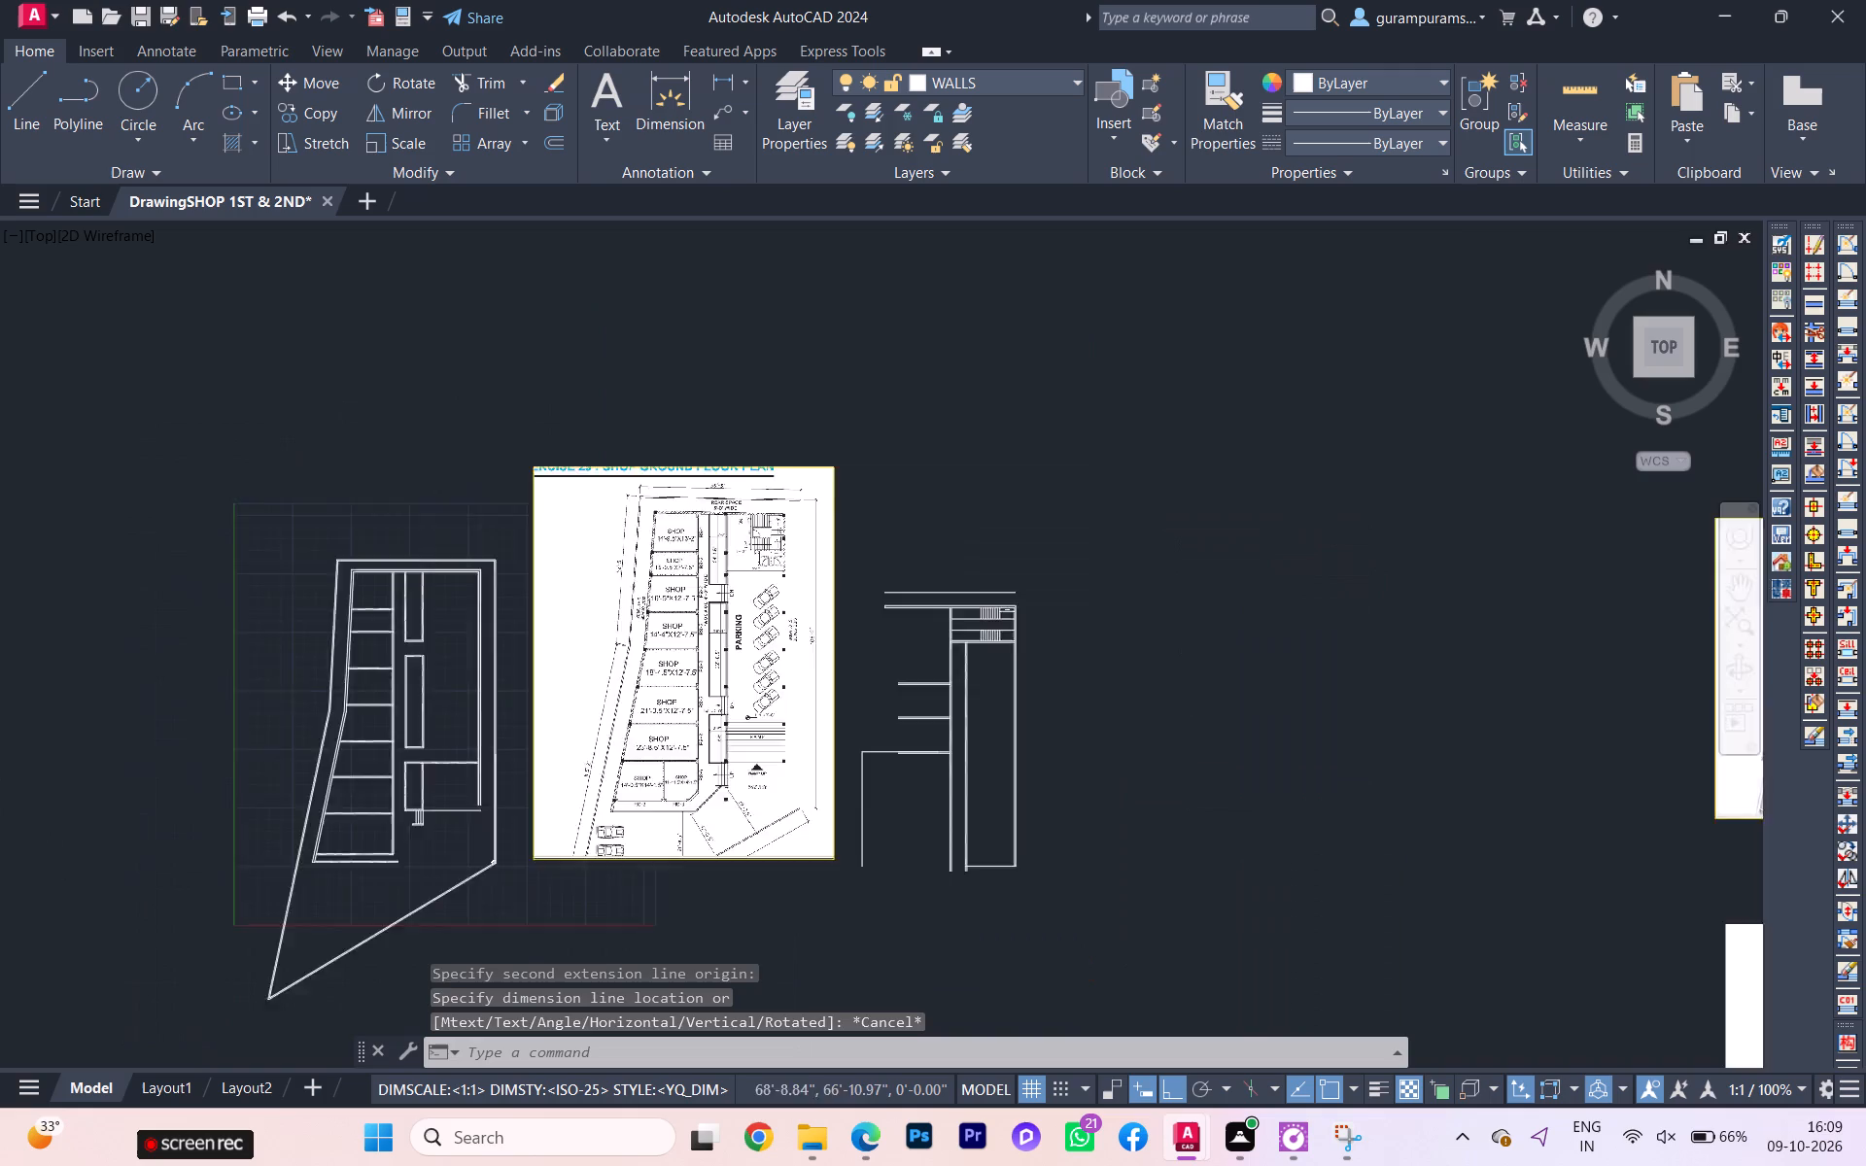
scroll(432, 762, "up", 4)
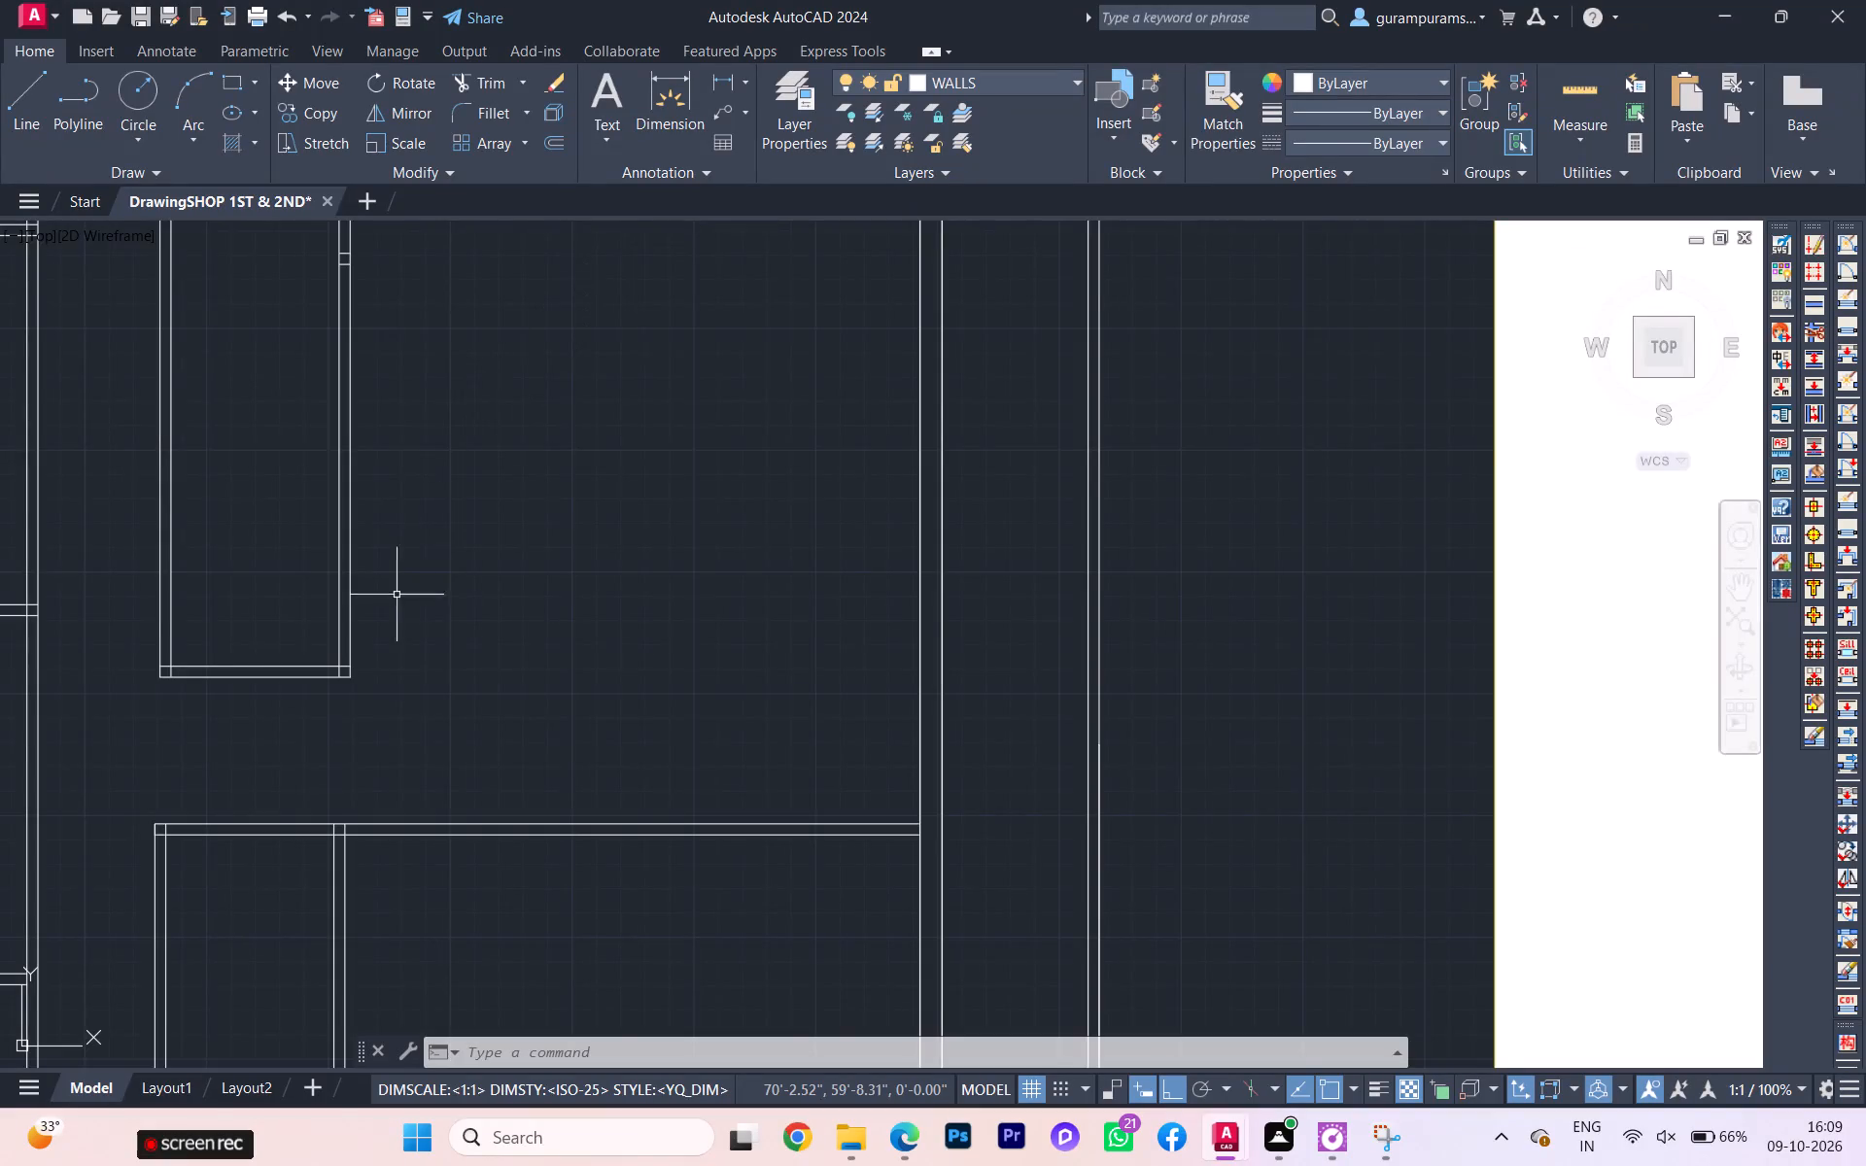
scroll(395, 609, "down", 1)
middle_click_drag(414, 640, 463, 759)
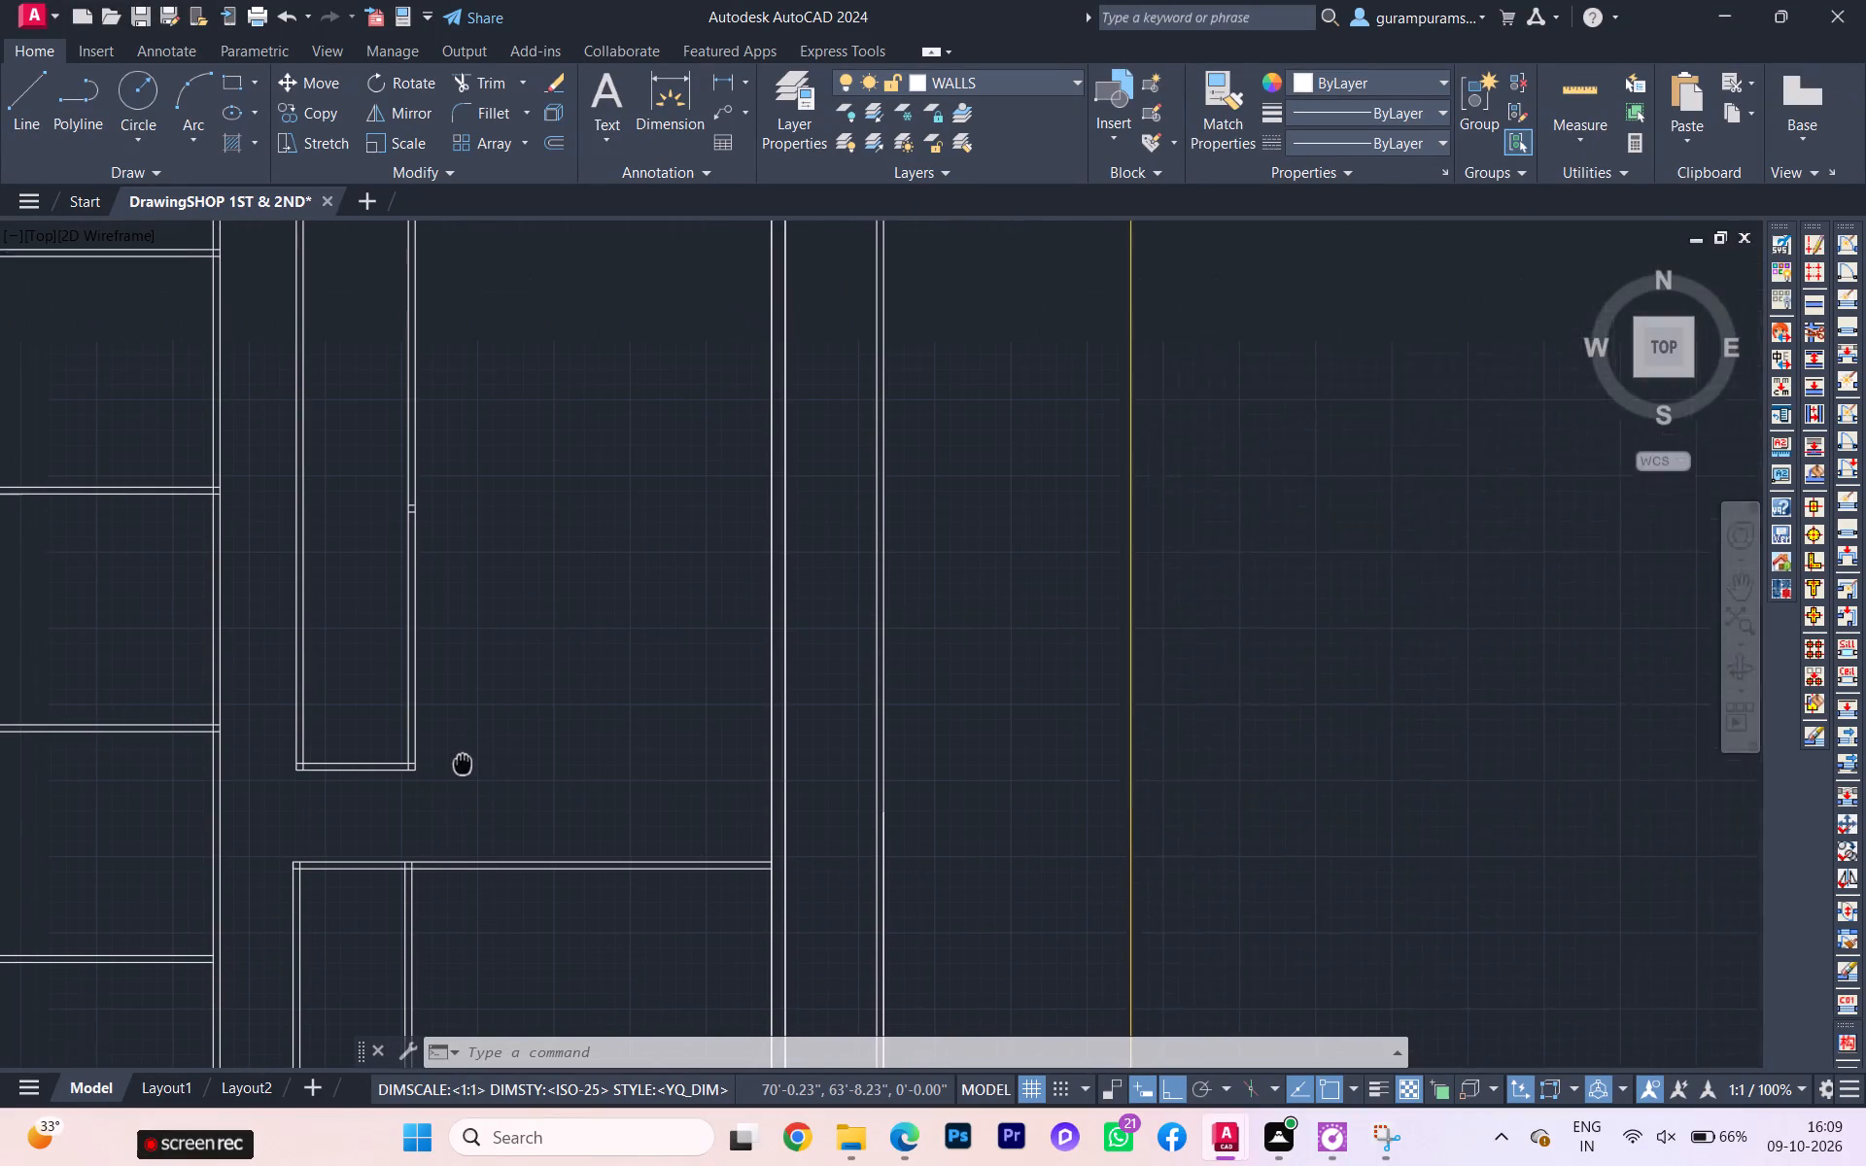
left_click(443, 812)
scroll(323, 581, "down", 1)
middle_click_drag(330, 601, 351, 715)
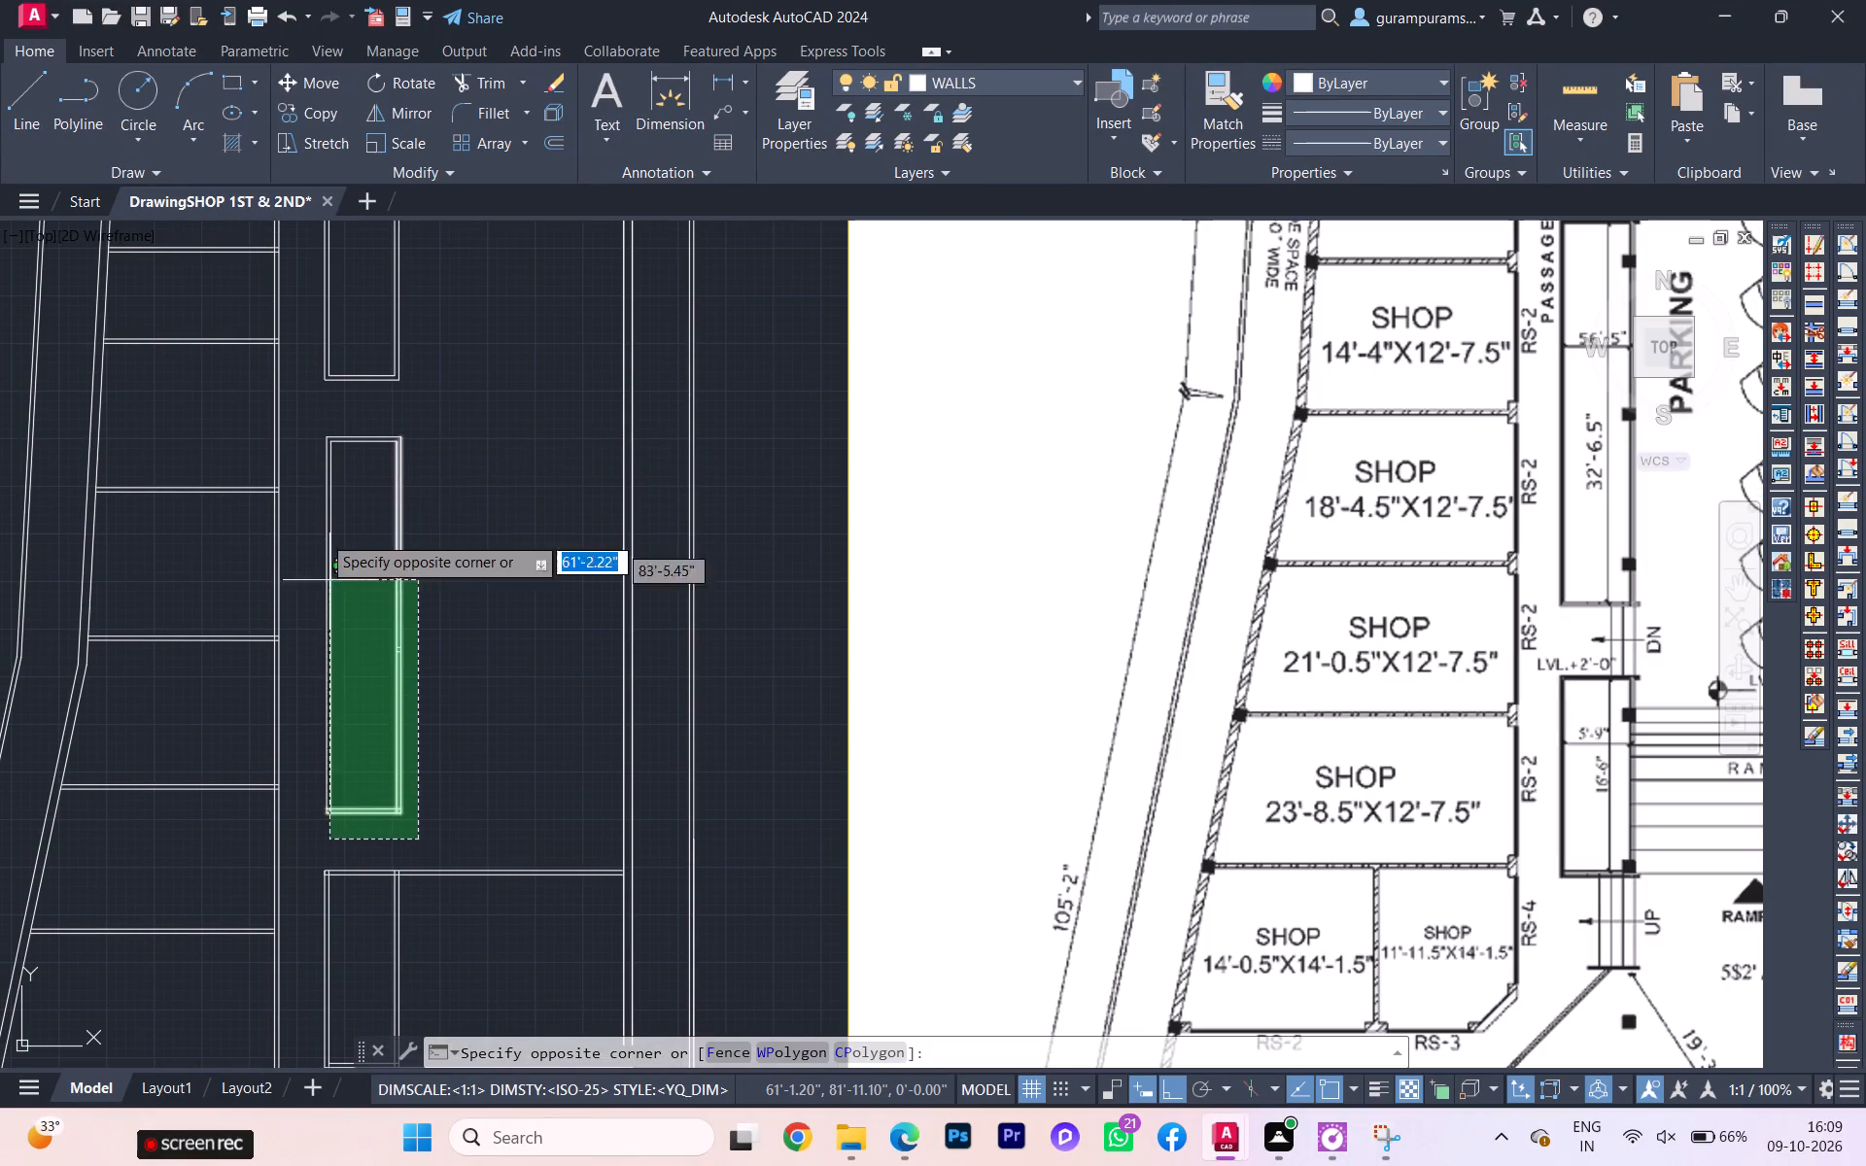
left_click(301, 410)
key("m")
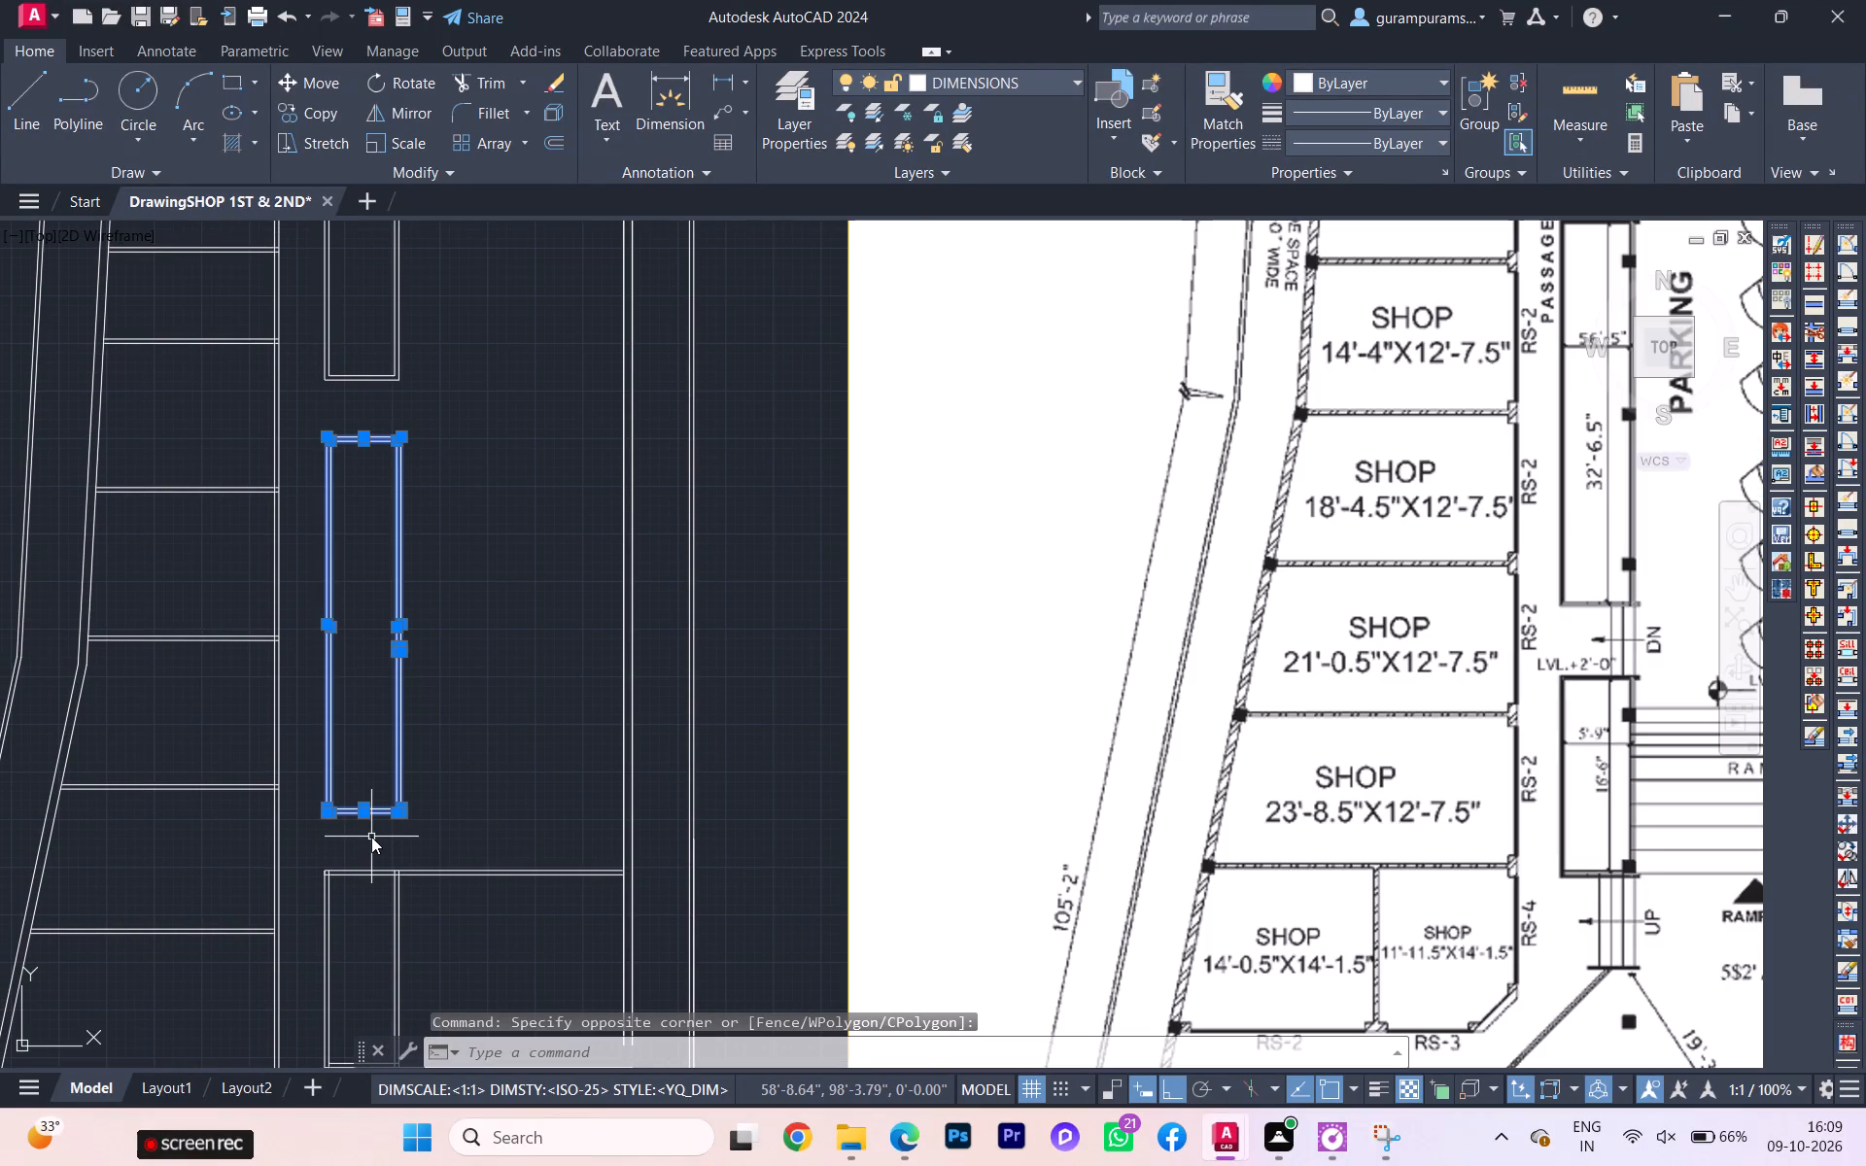
key("Return")
scroll(335, 885, "up", 2)
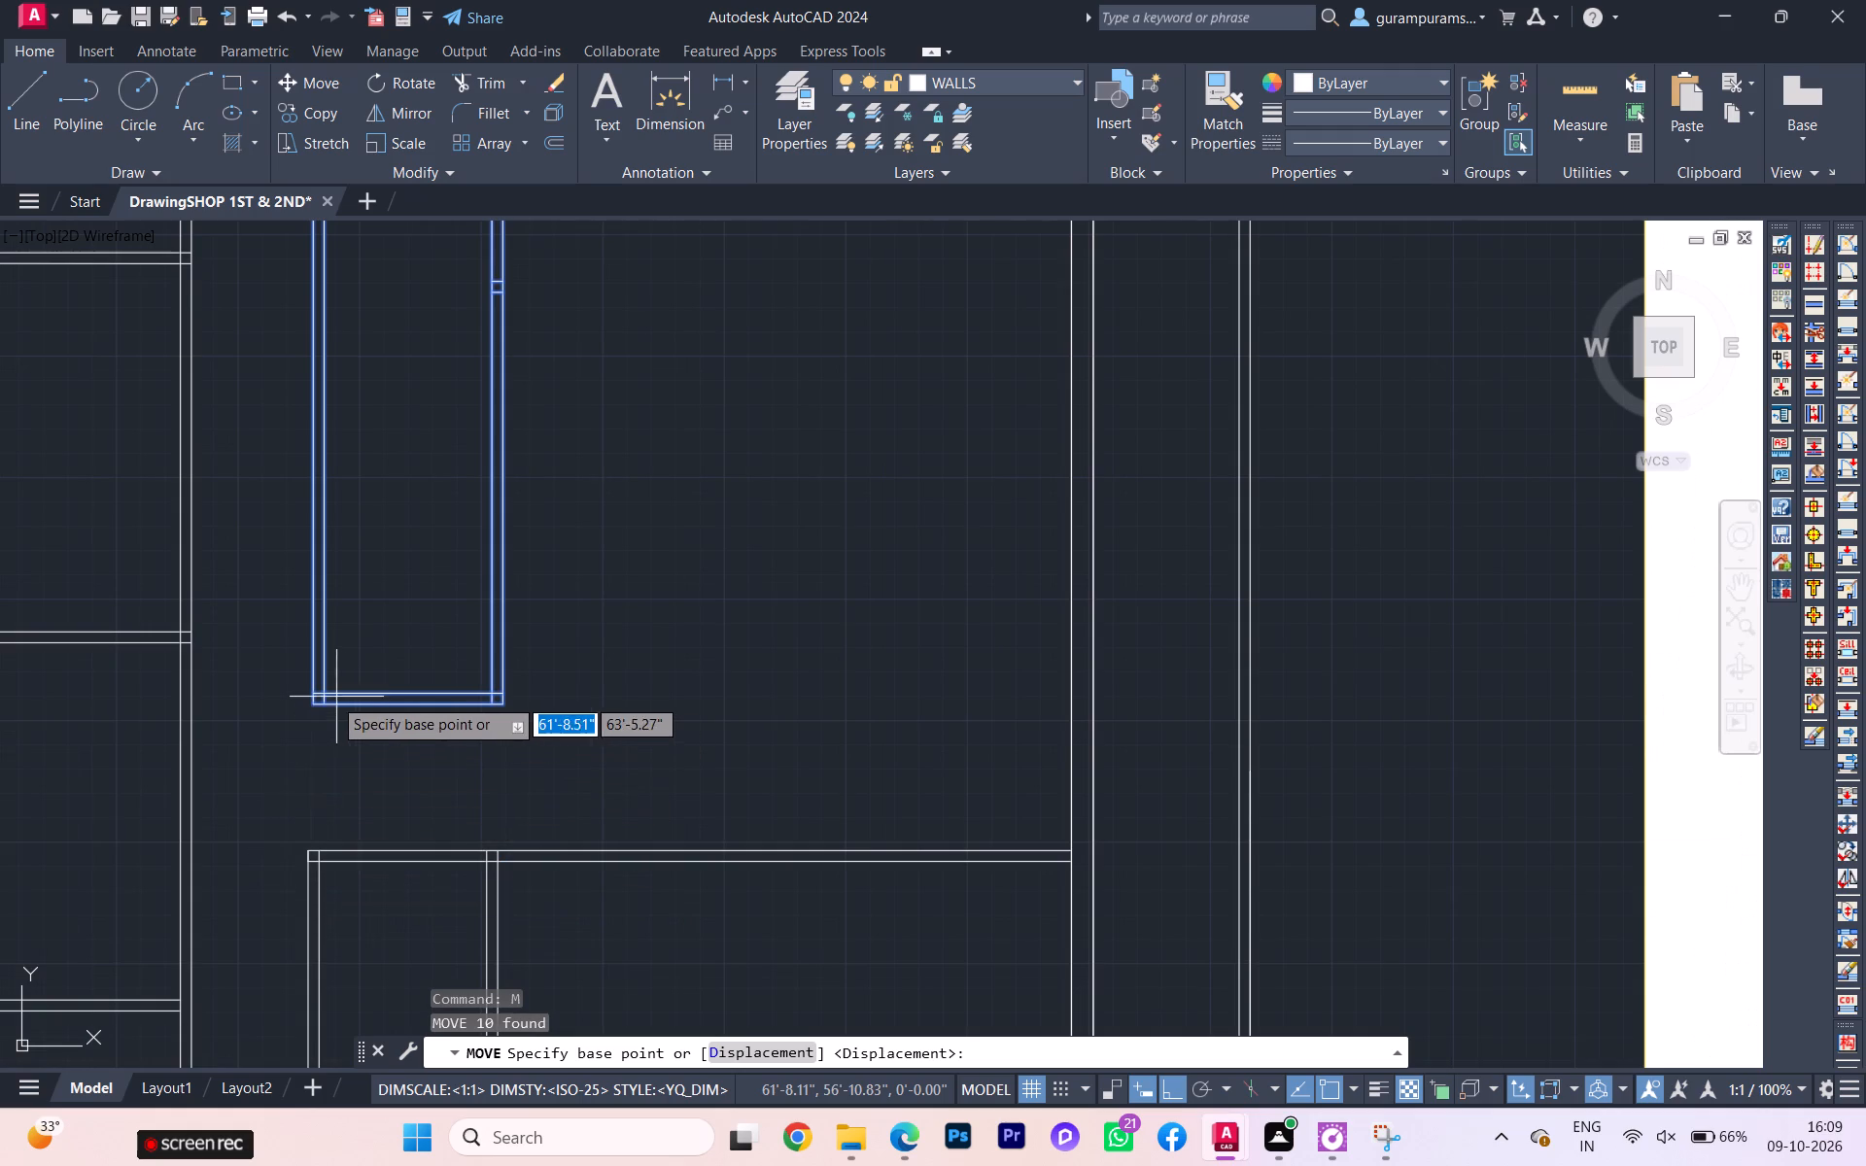
left_click(313, 711)
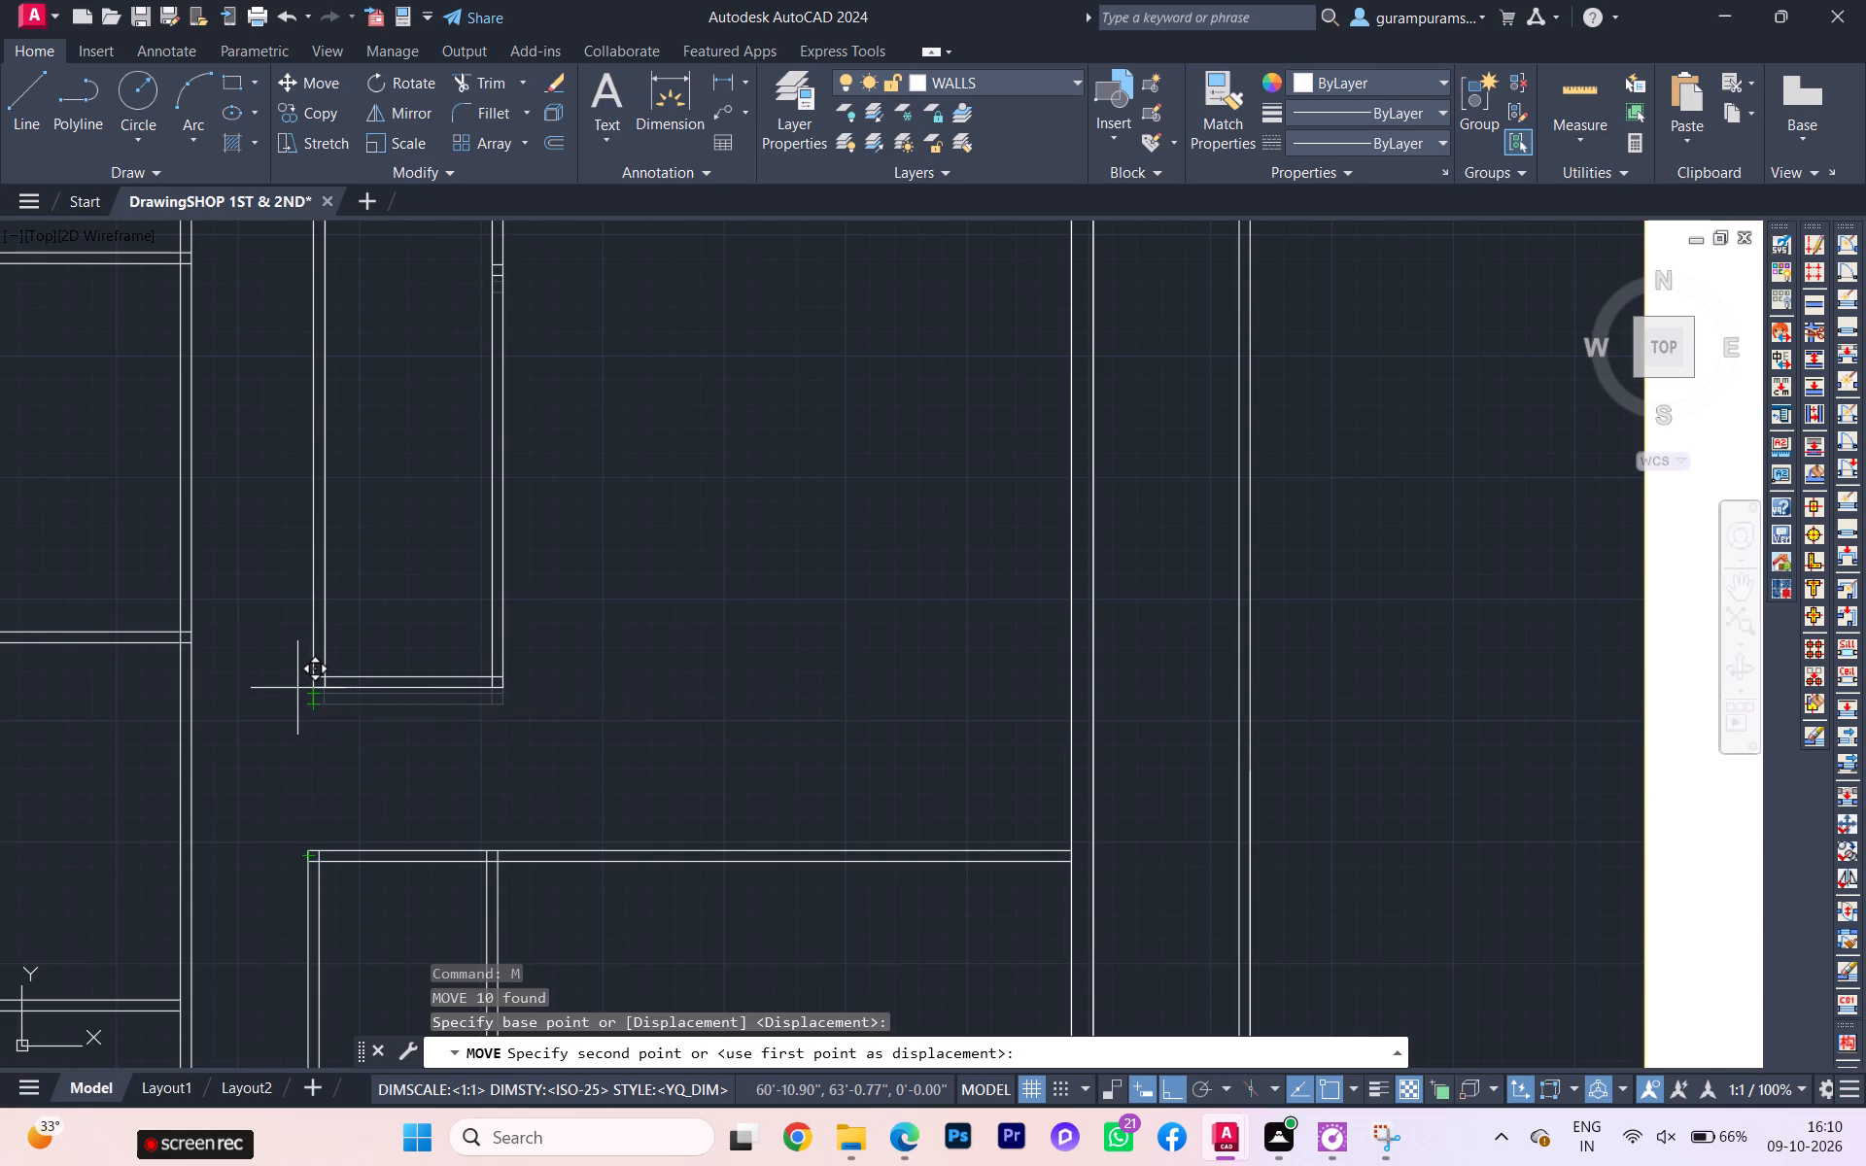
left_click(302, 692)
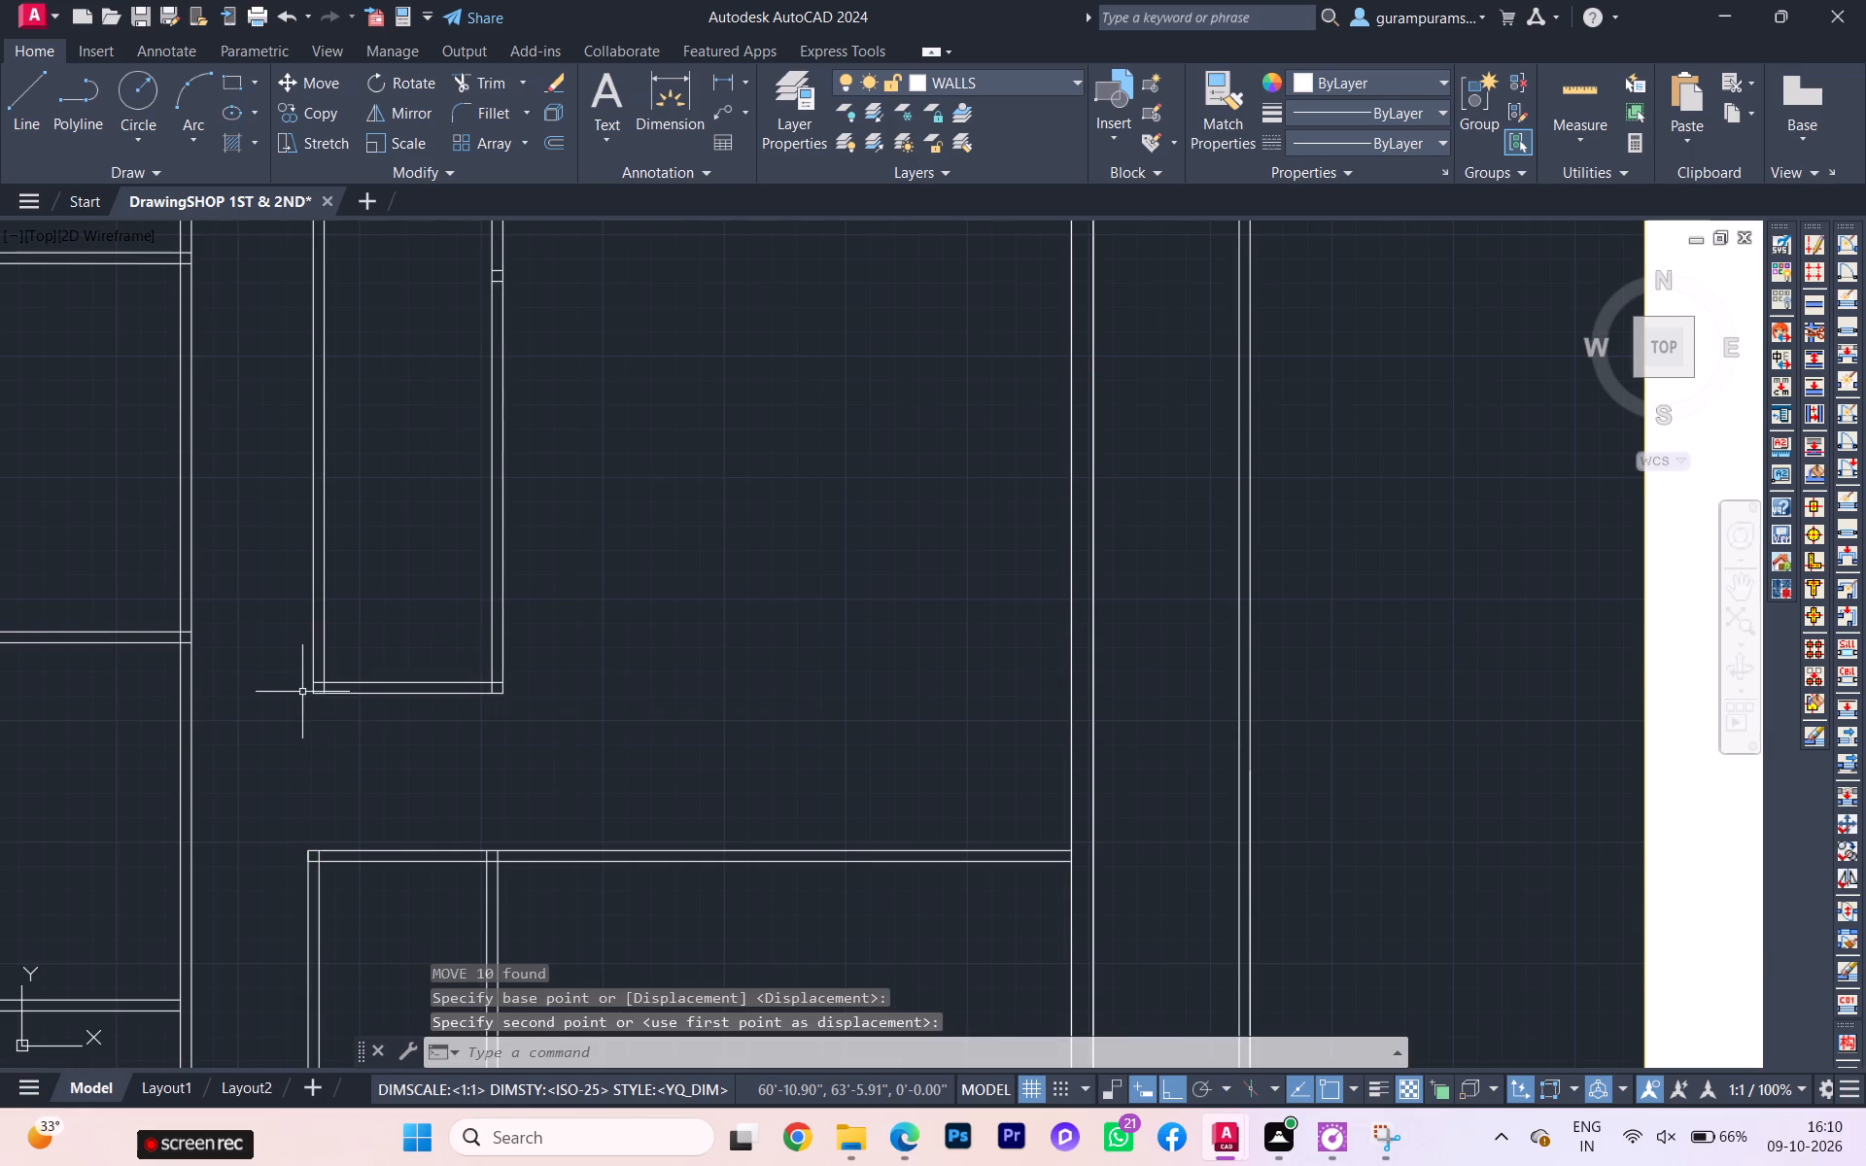
Draw a diagonal line from the end of the upper front boundary line to the underside of the entrance steps' landing.
scroll(339, 768, "down", 3)
scroll(403, 883, "down", 2)
middle_click_drag(414, 895, 389, 850)
scroll(387, 886, "up", 3)
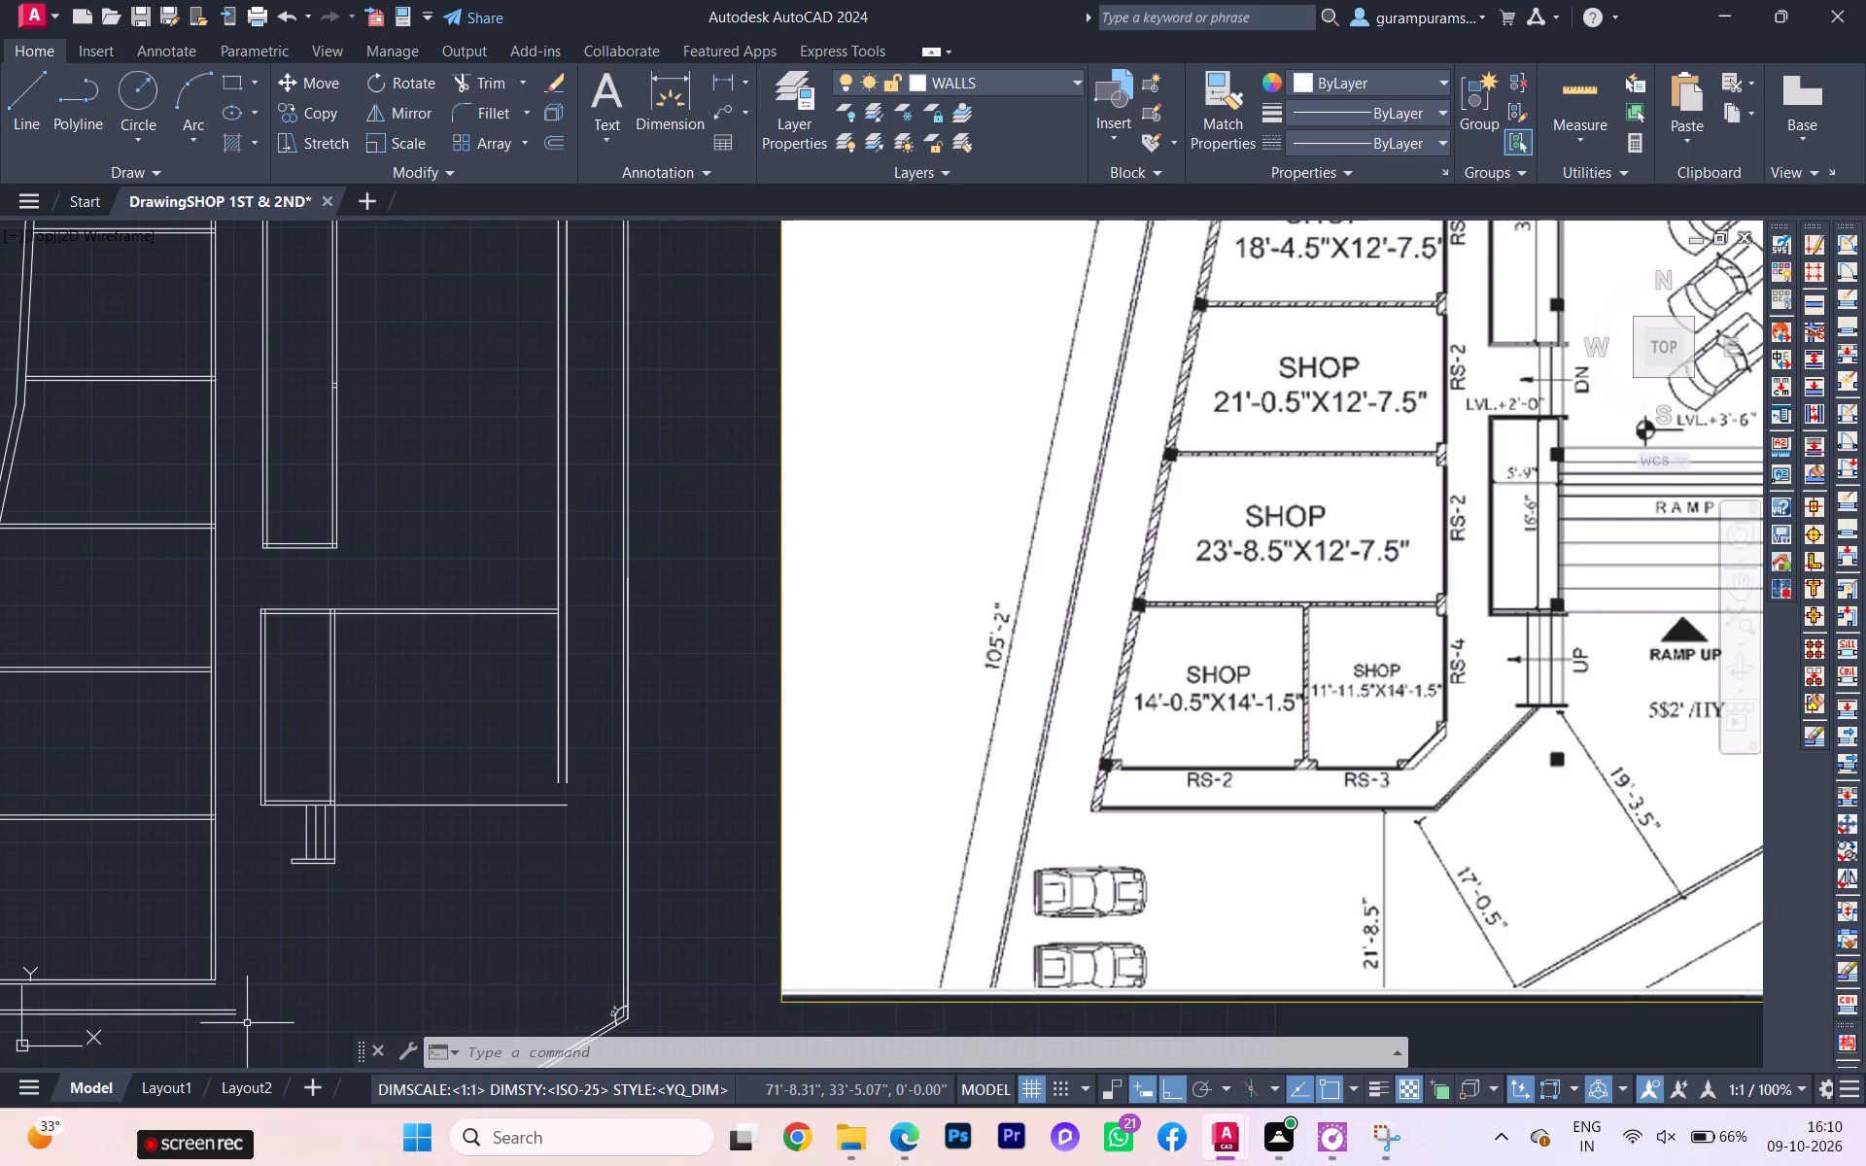
key("l")
key("Return")
scroll(228, 1025, "up", 2)
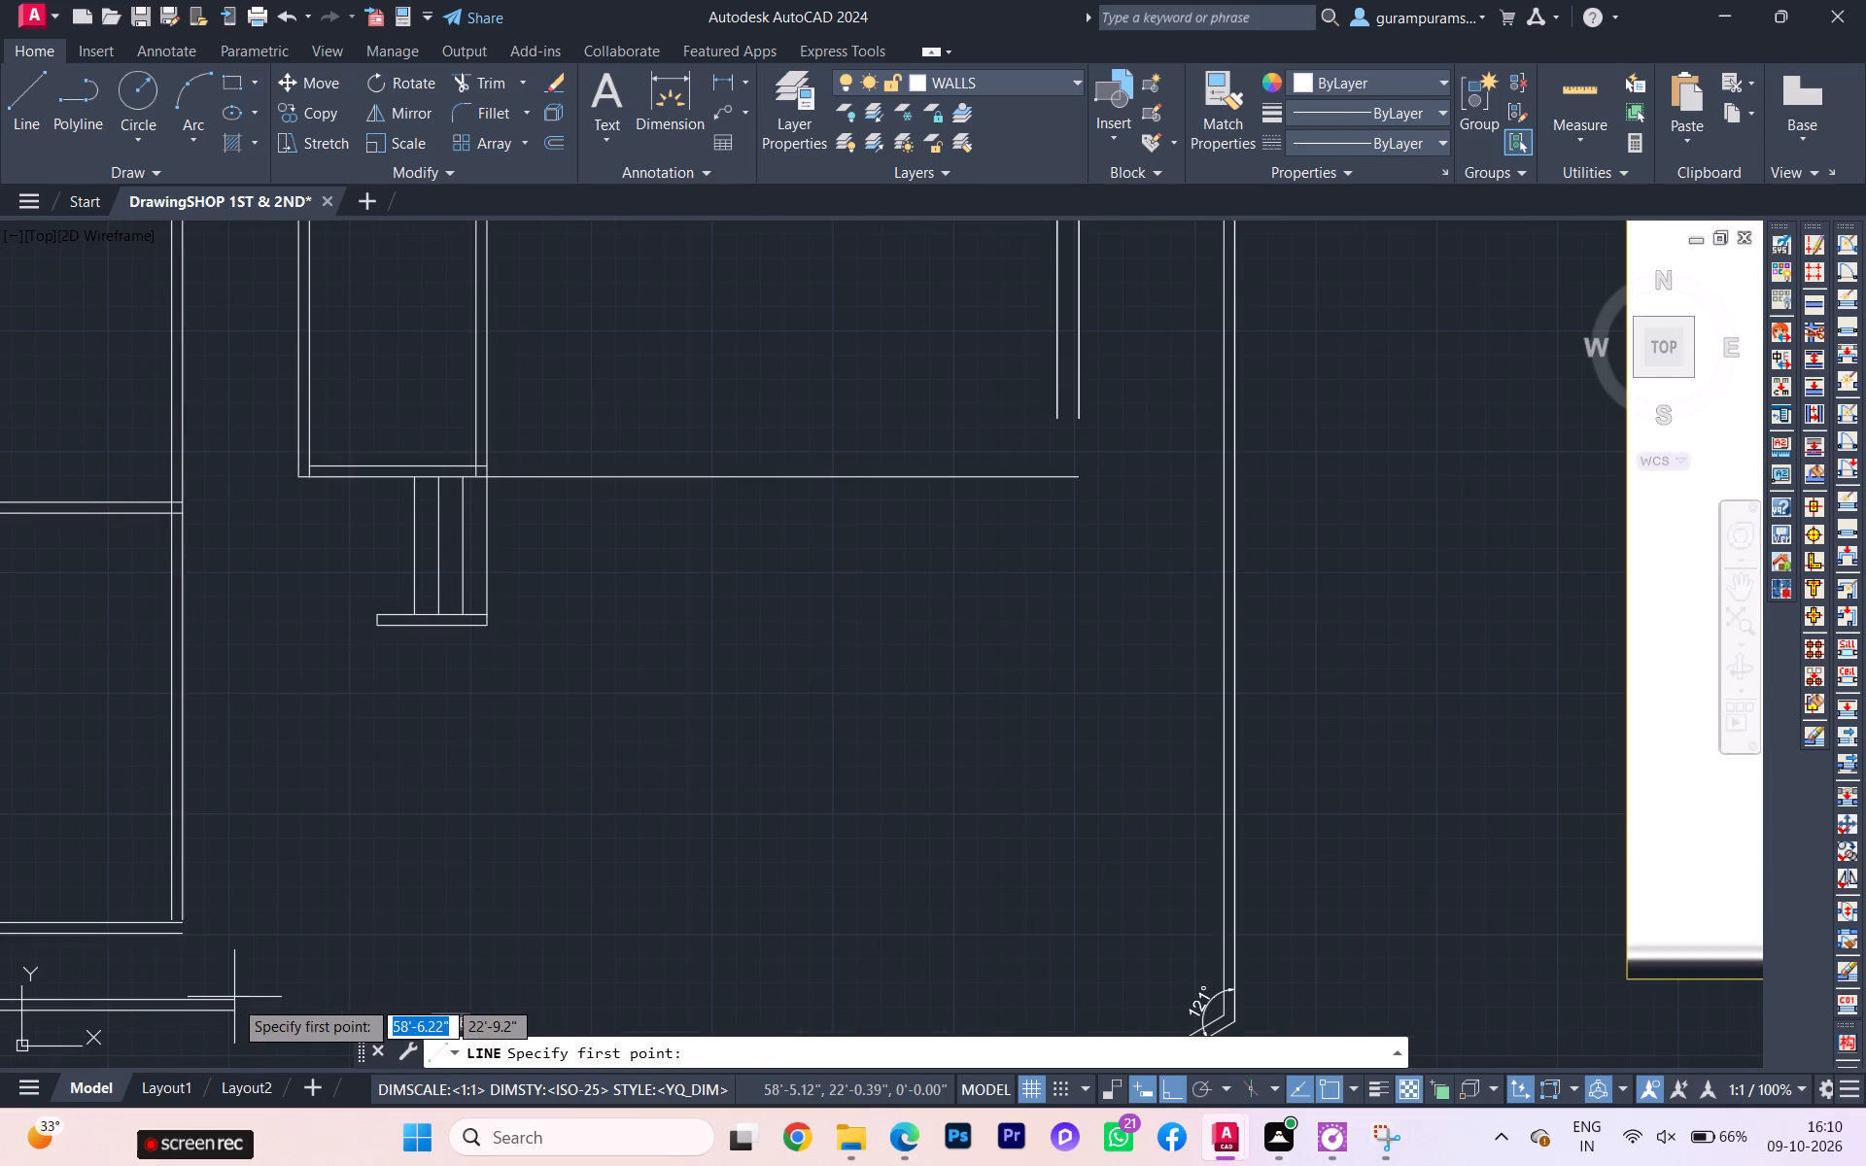
left_click(233, 999)
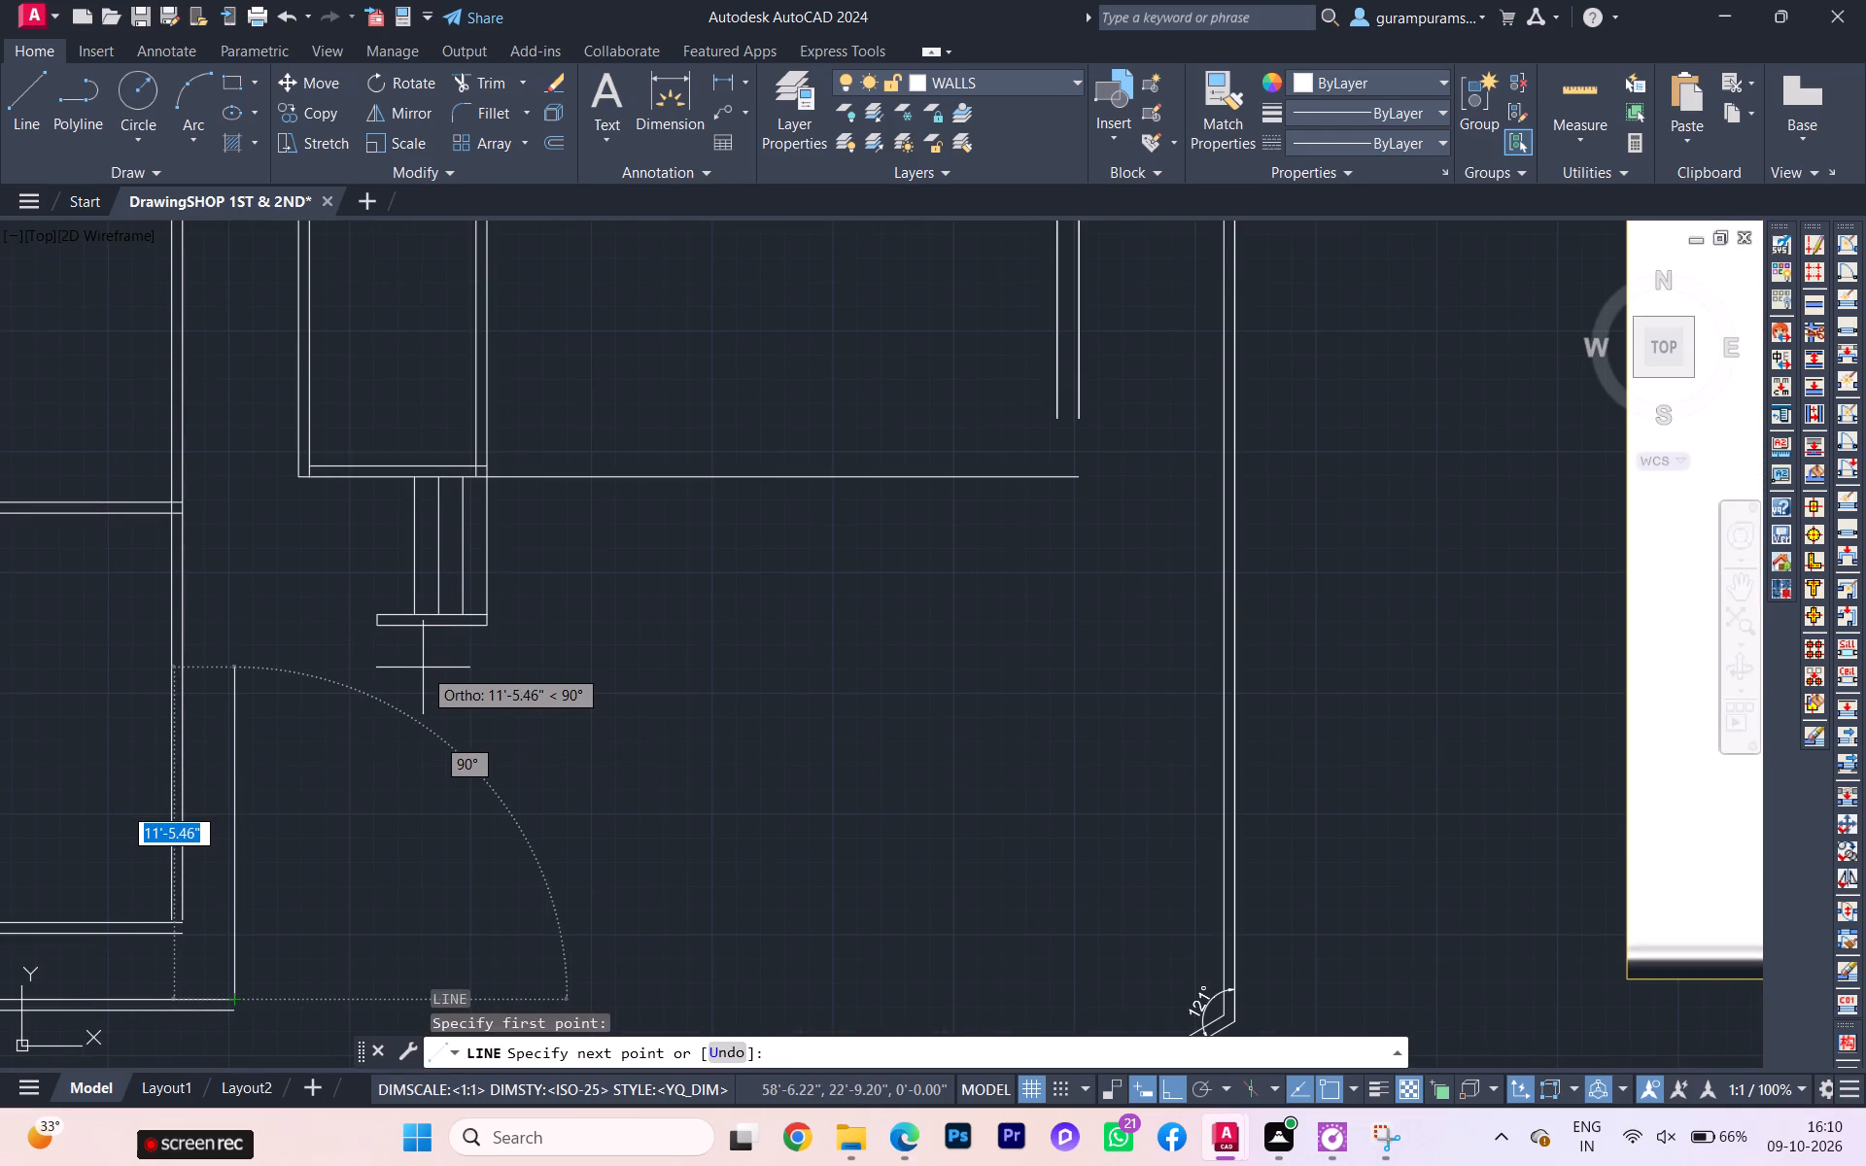
key("F8")
scroll(428, 644, "up", 1)
left_click(409, 614)
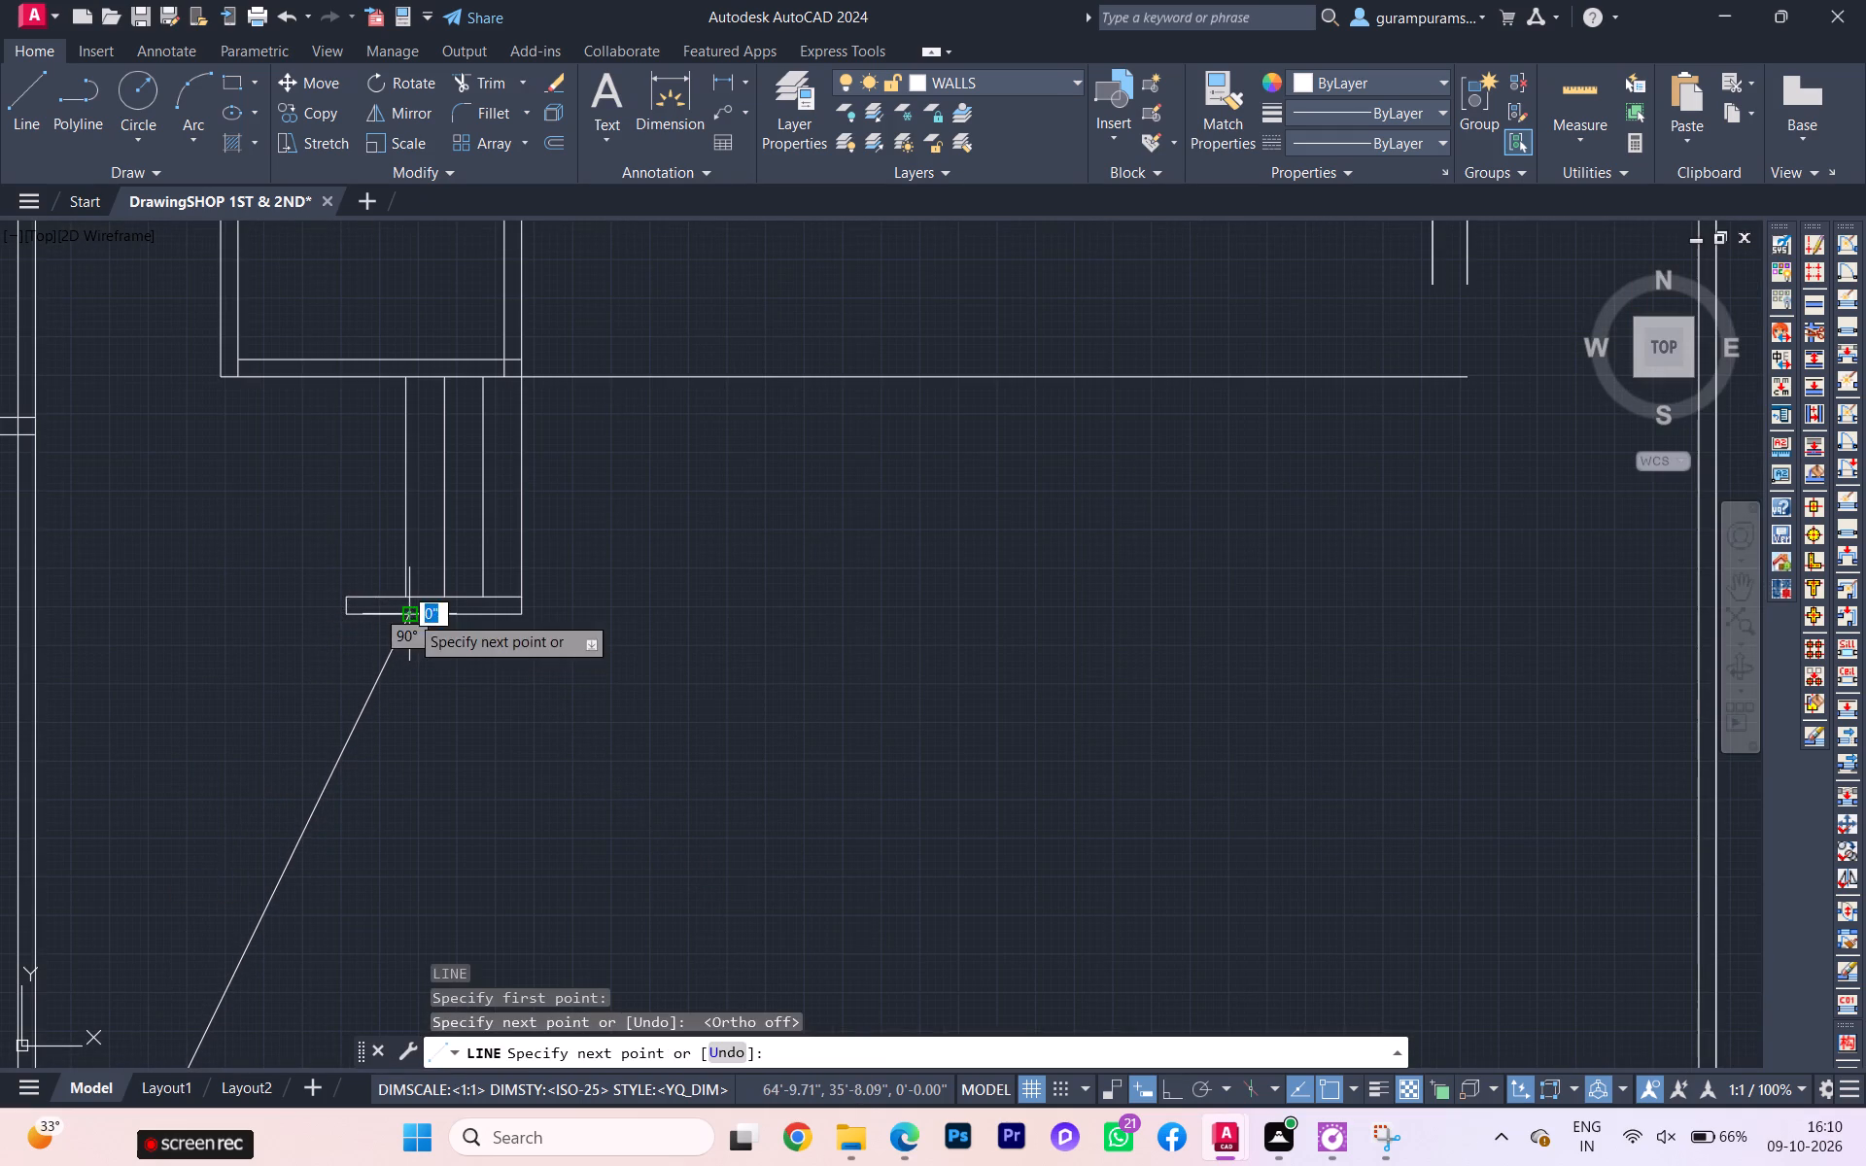
key("Escape")
Draw a second diagonal line about 14'-11" long at 64° from the lower front boundary line's end to the steps' landing.
key("space")
scroll(368, 905, "down", 2)
middle_click_drag(368, 907, 364, 852)
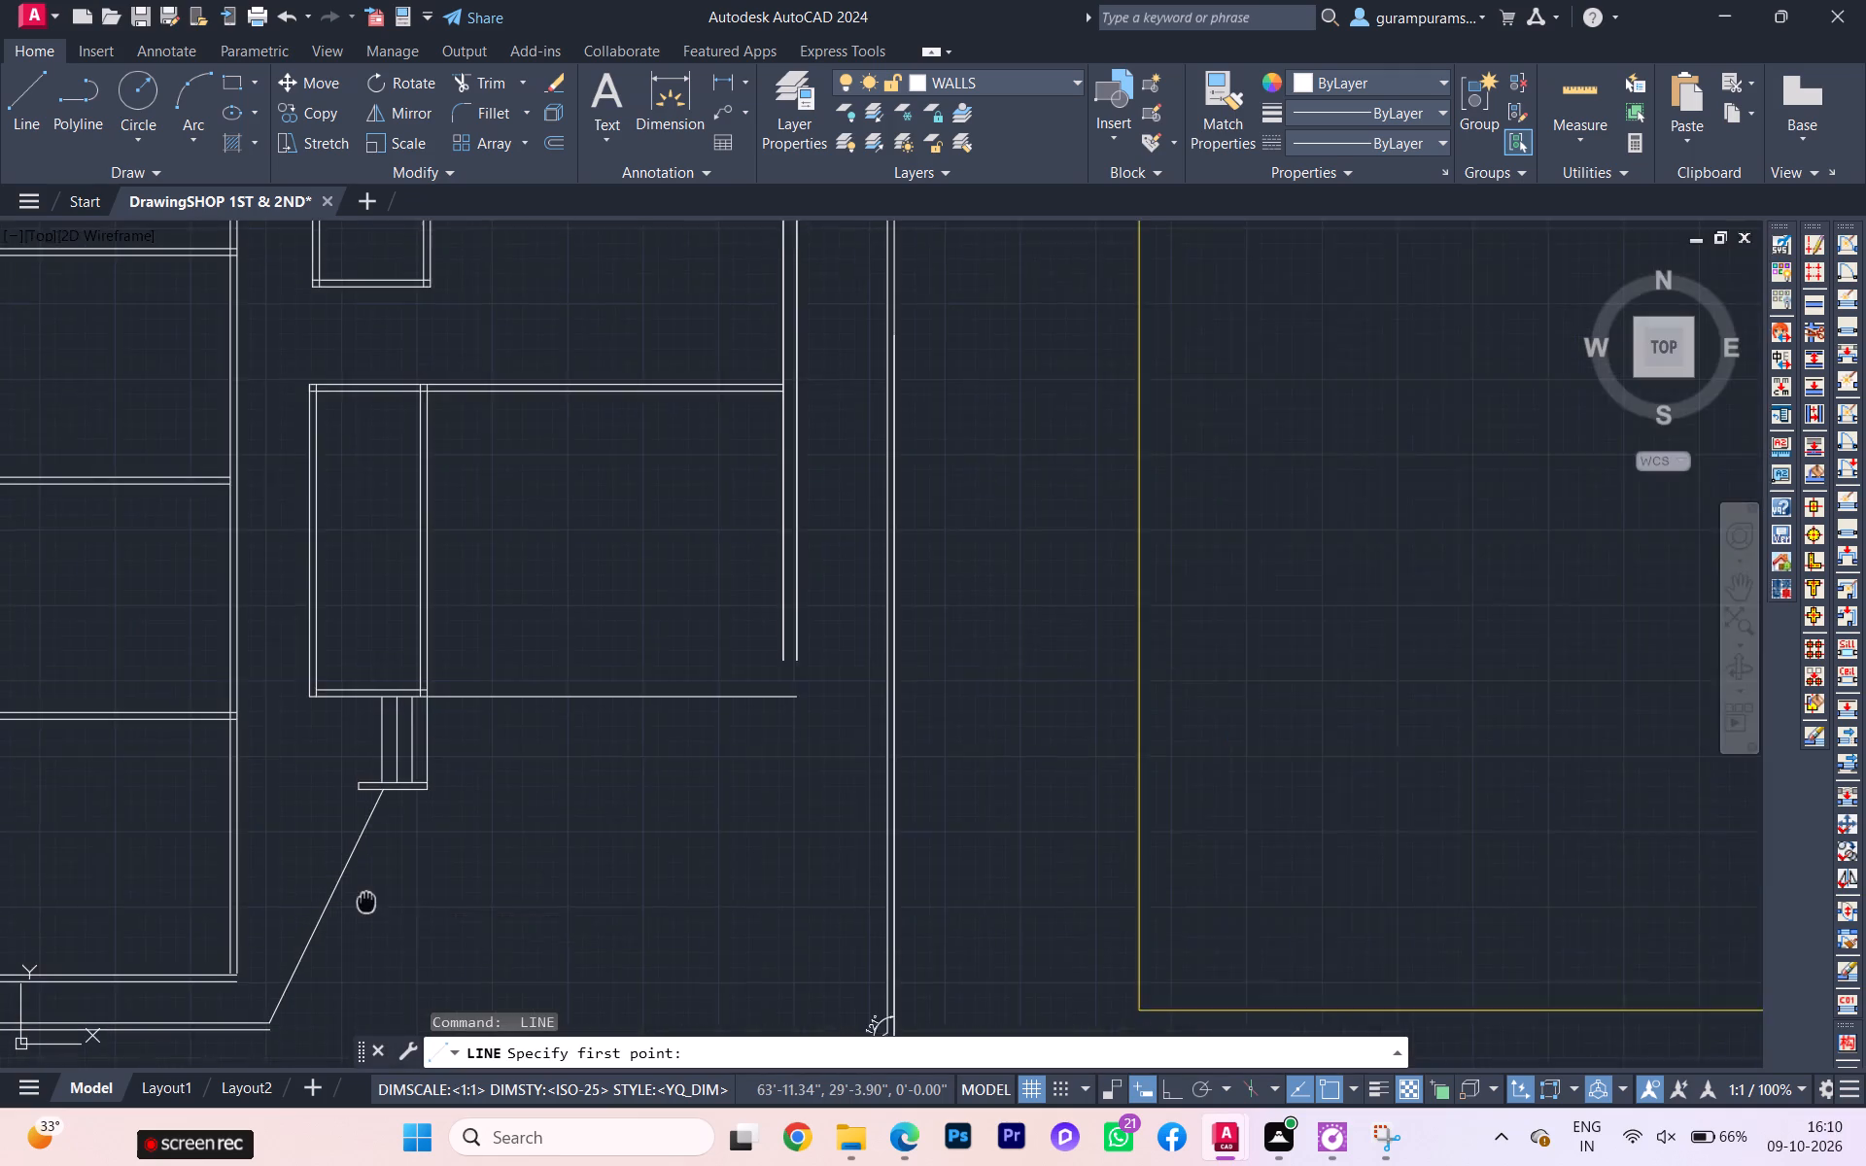
middle_click_drag(364, 852, 376, 769)
scroll(317, 897, "up", 2)
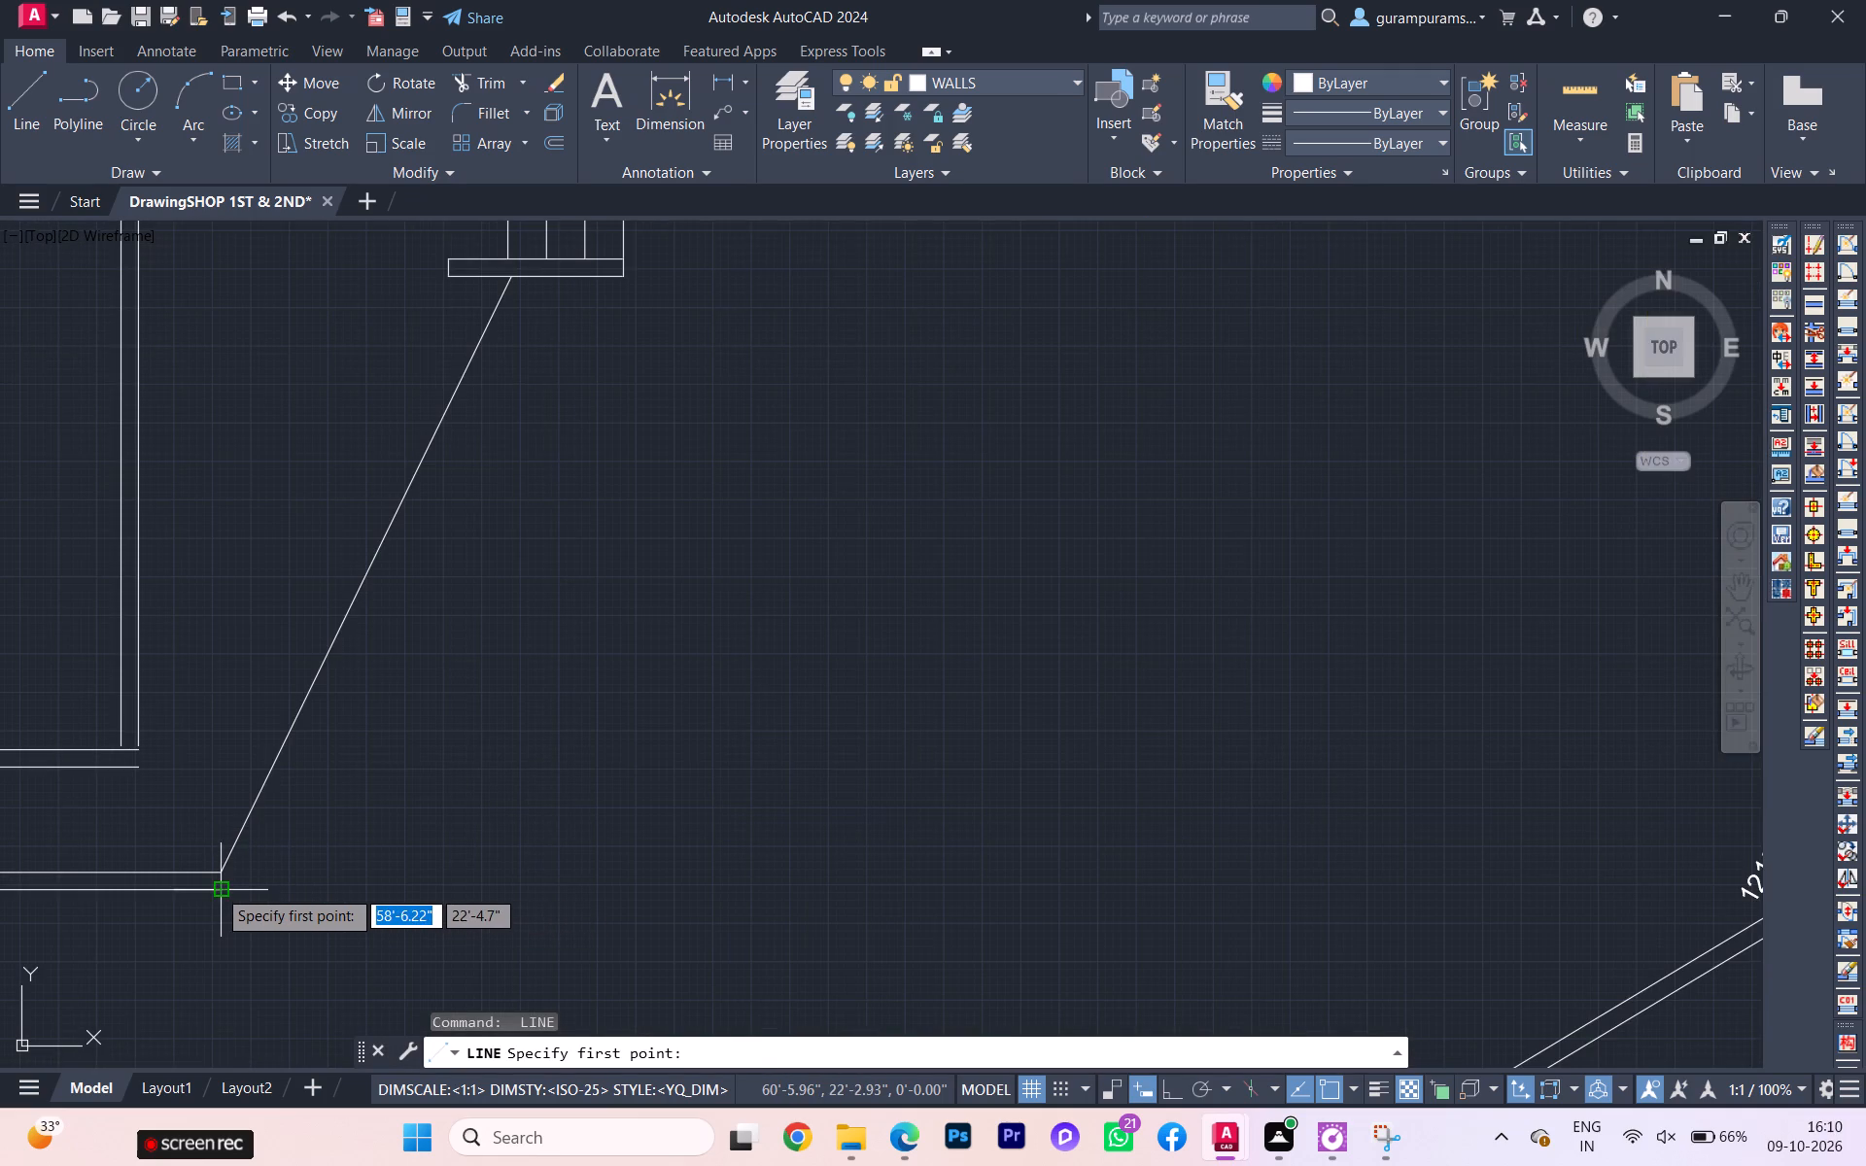
left_click(217, 888)
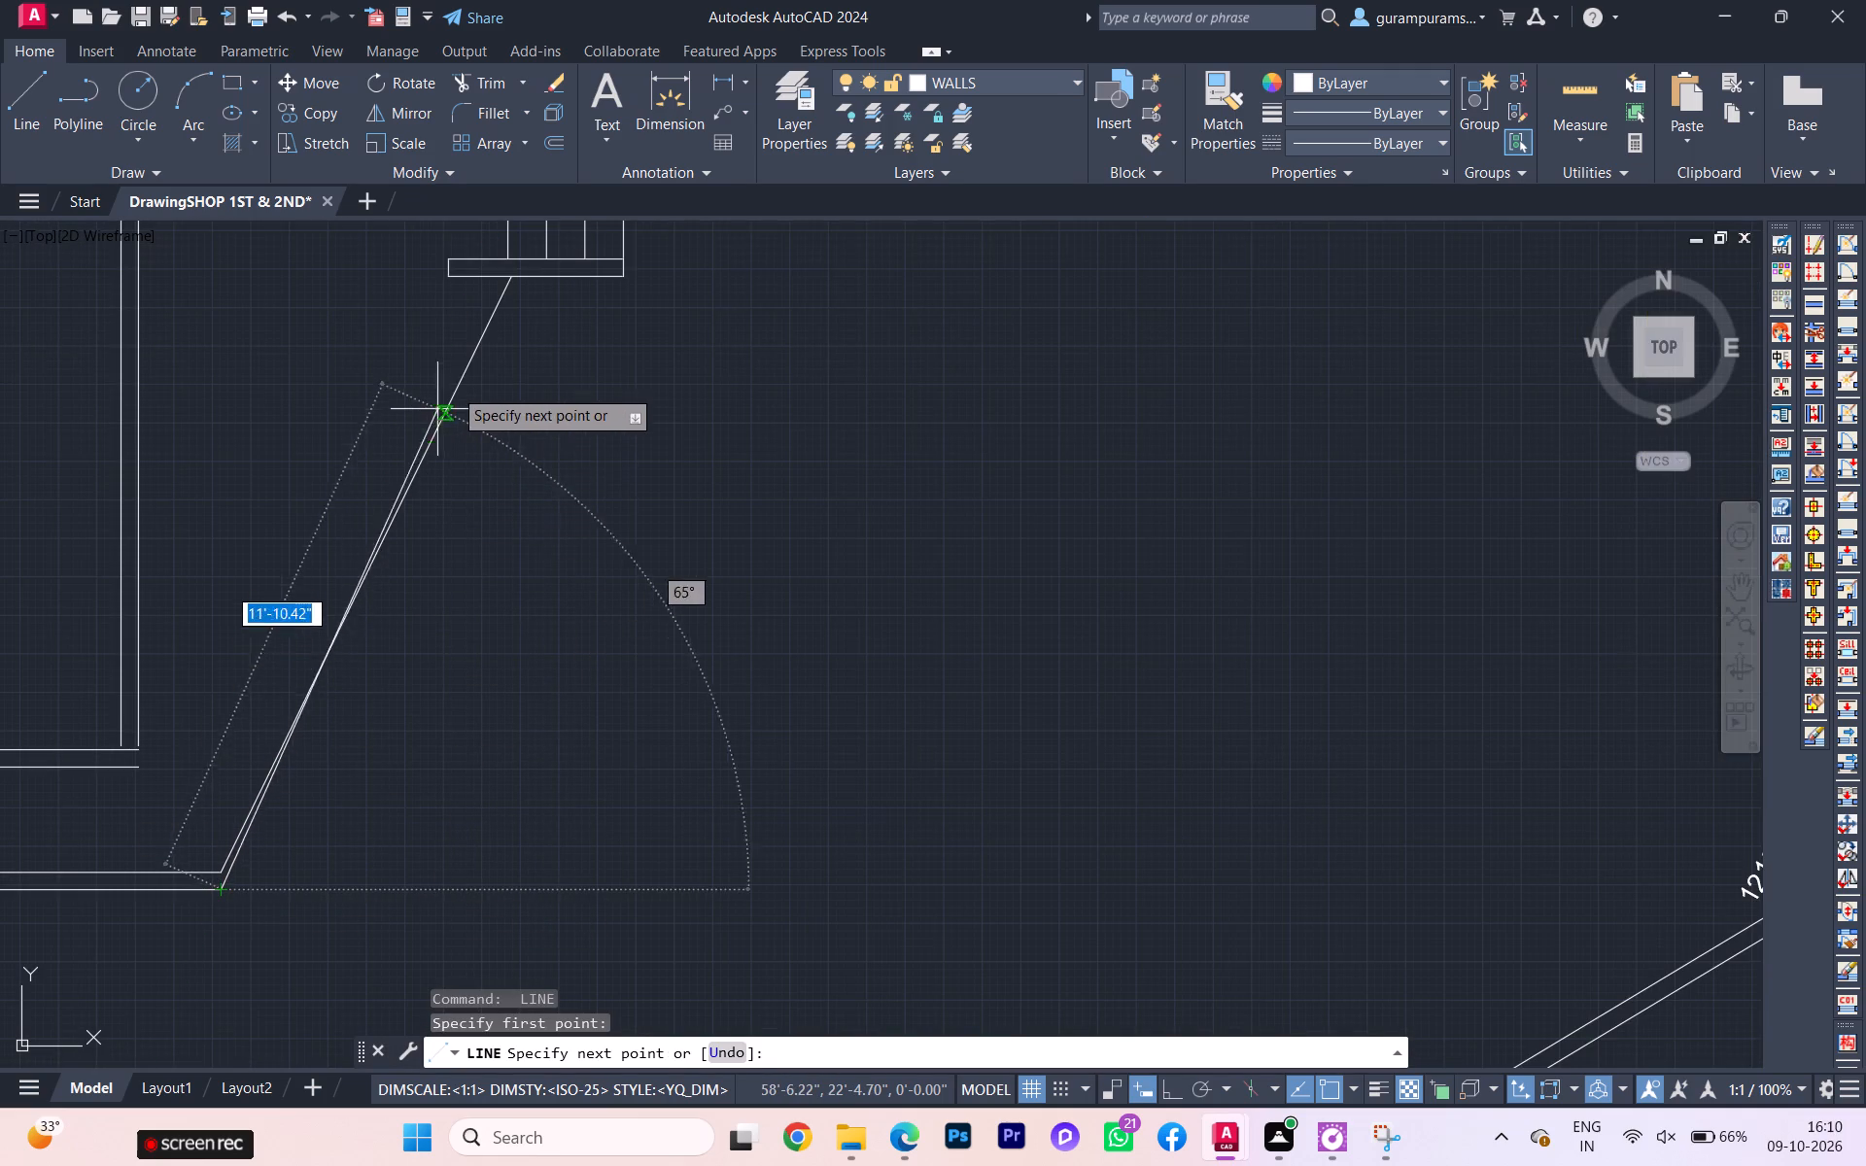
left_click(526, 270)
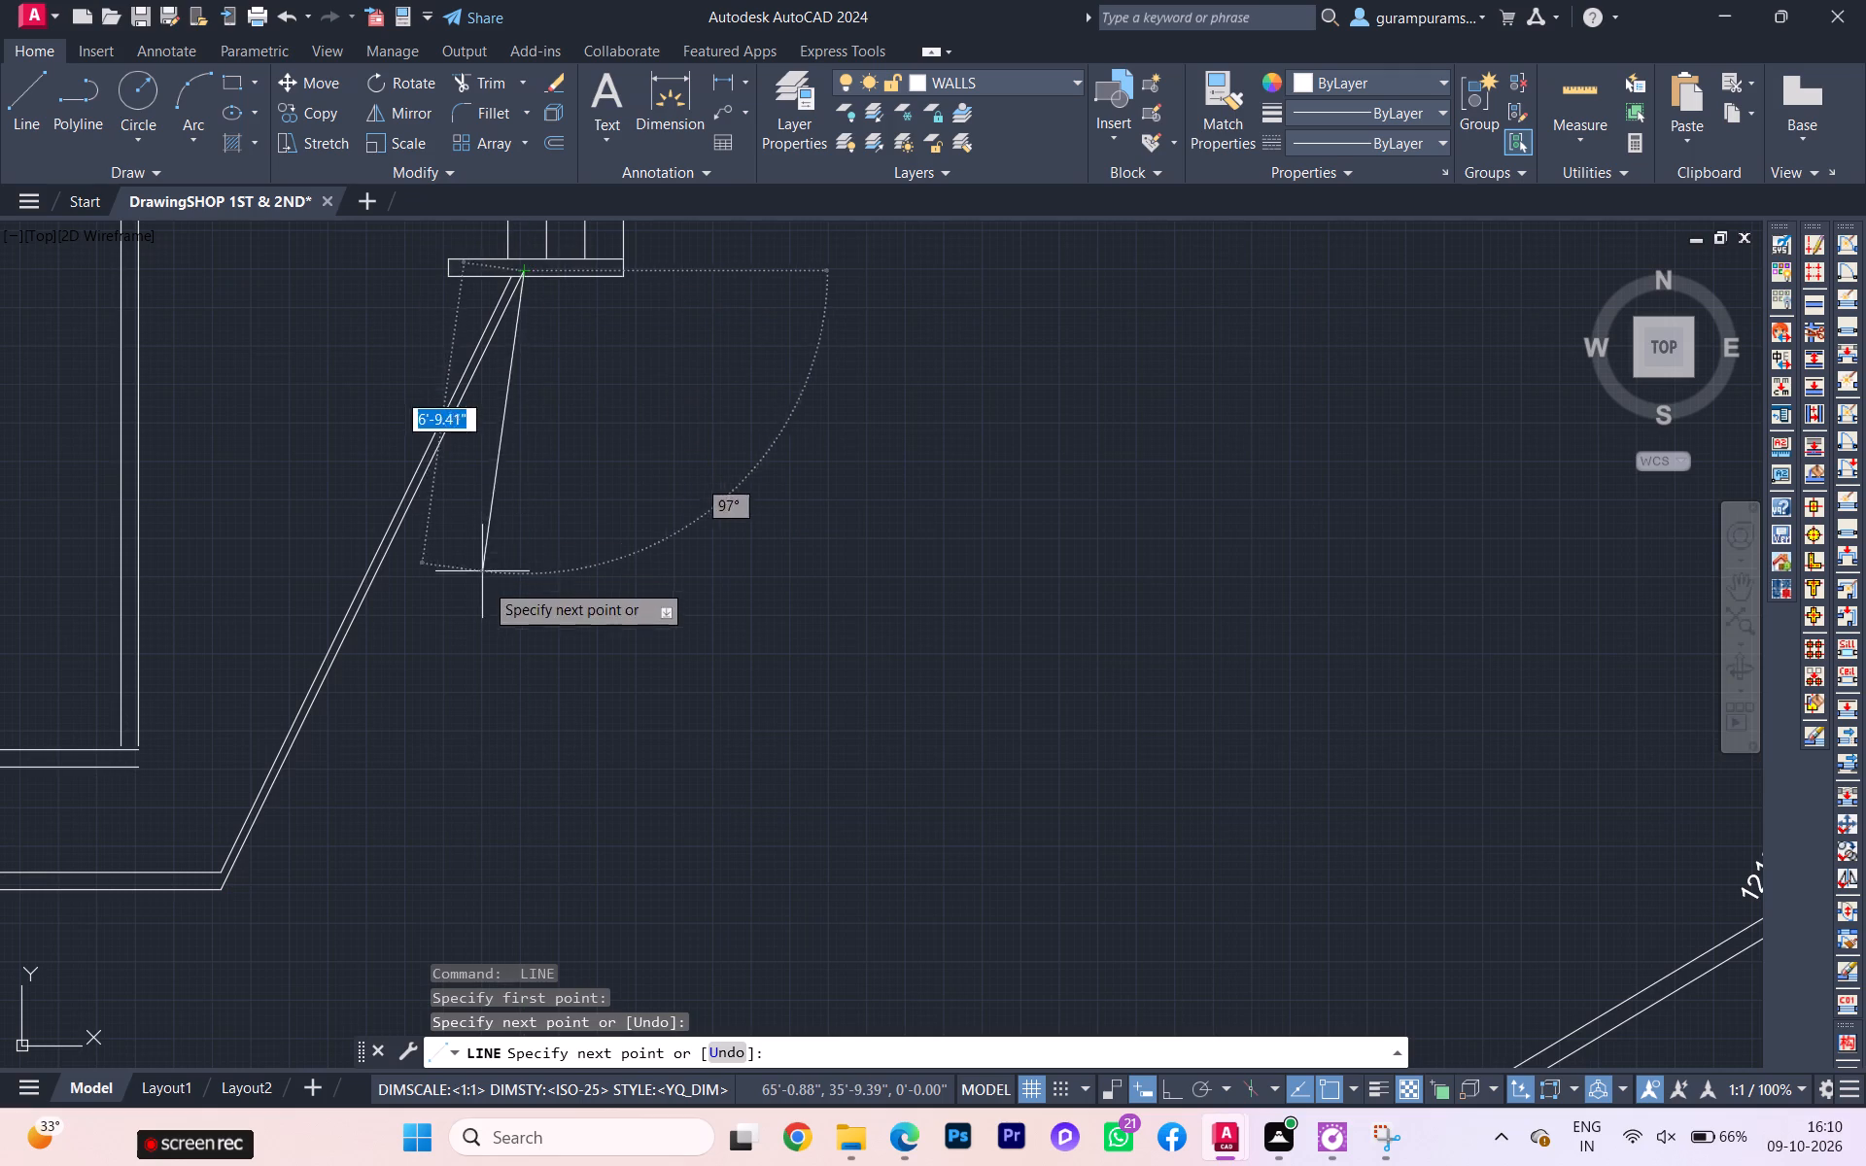
key("Escape")
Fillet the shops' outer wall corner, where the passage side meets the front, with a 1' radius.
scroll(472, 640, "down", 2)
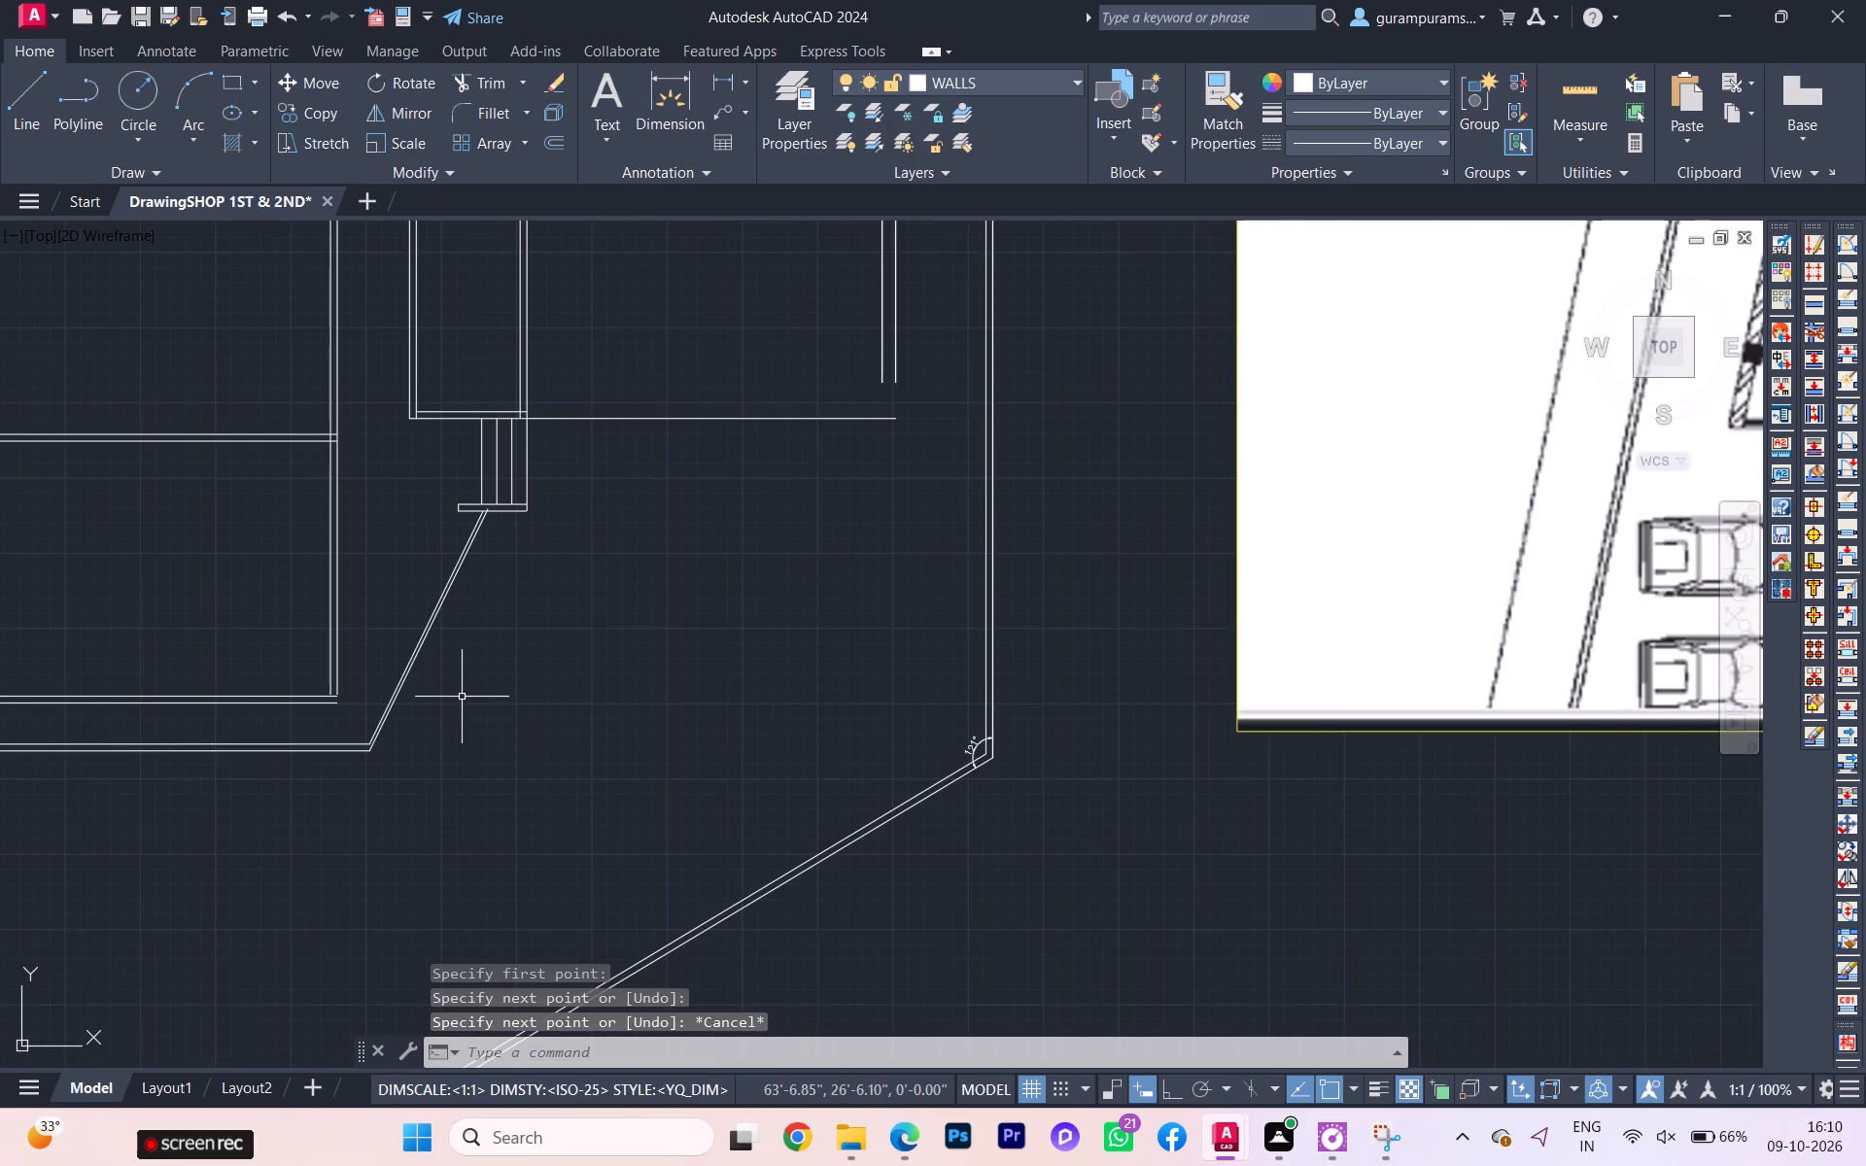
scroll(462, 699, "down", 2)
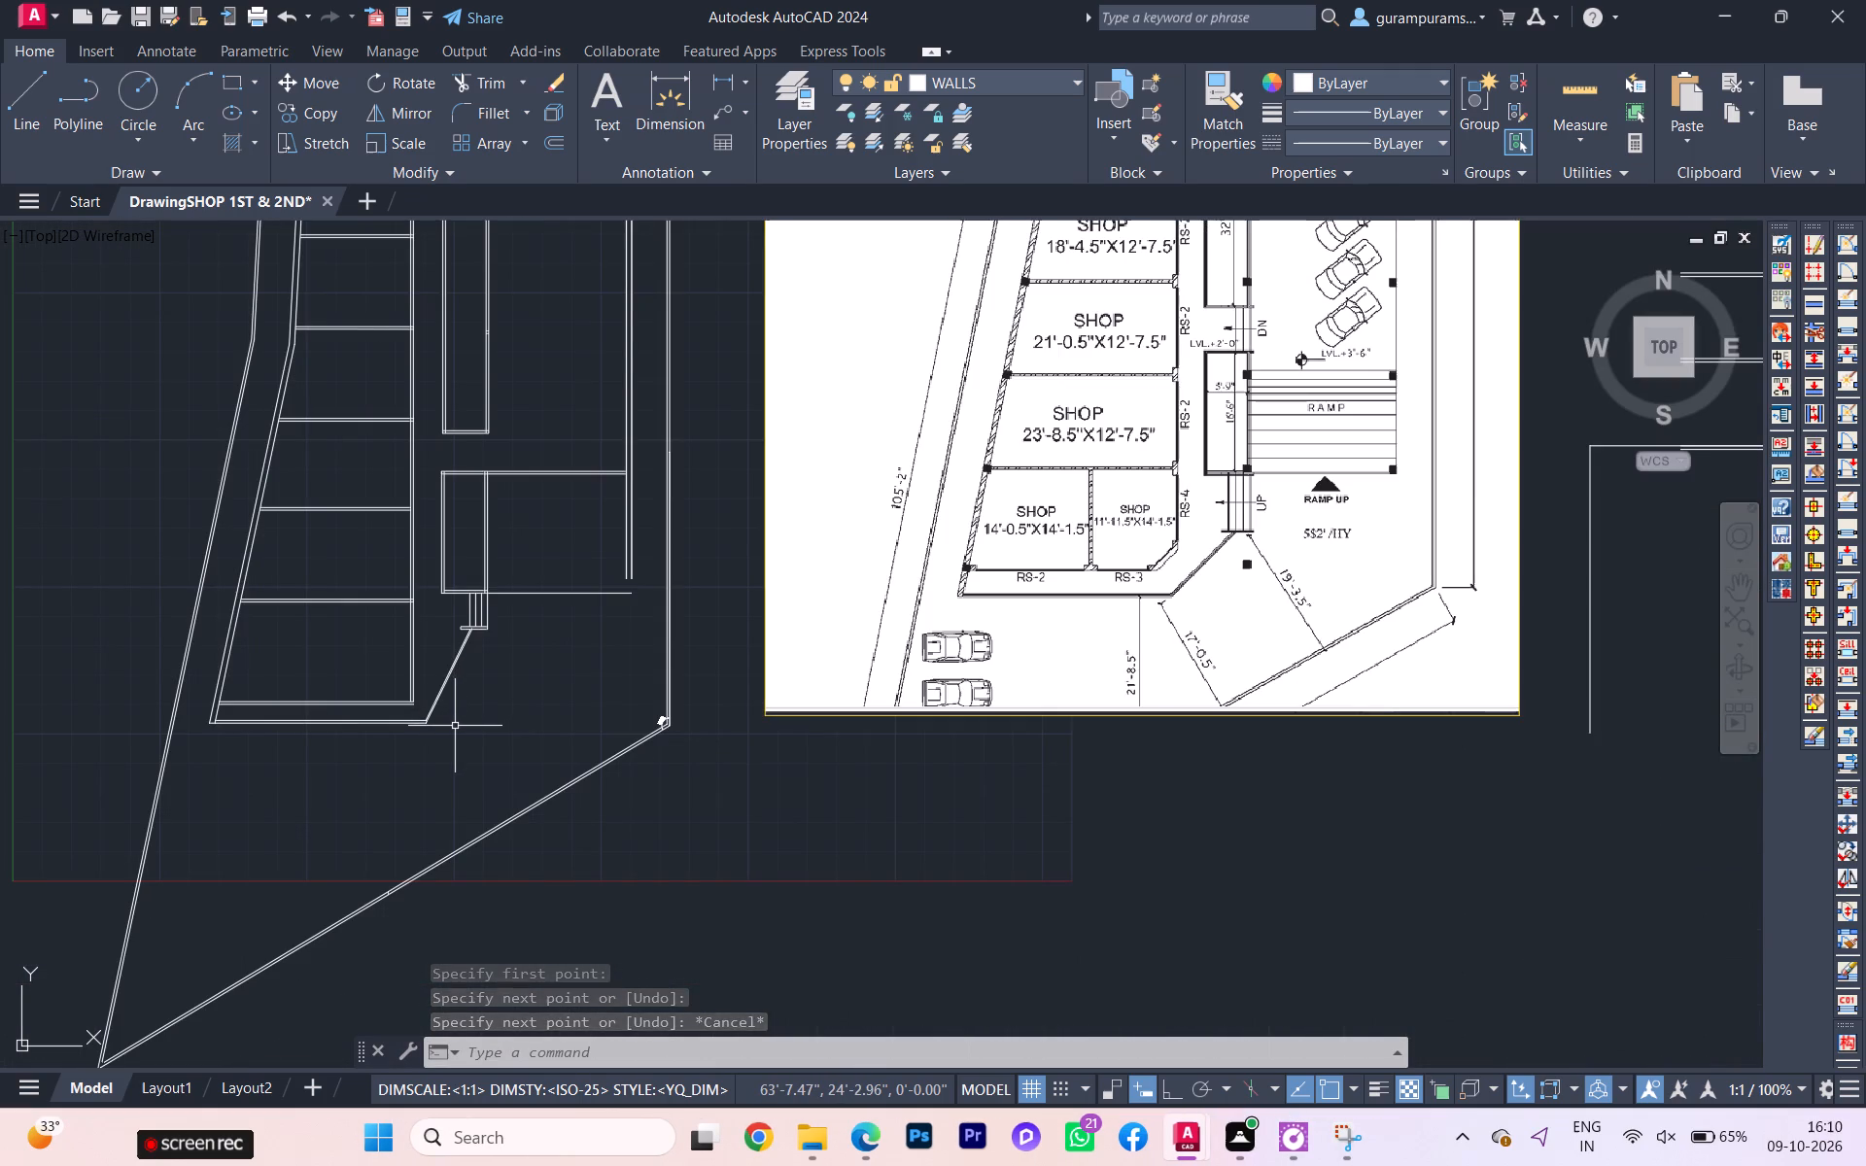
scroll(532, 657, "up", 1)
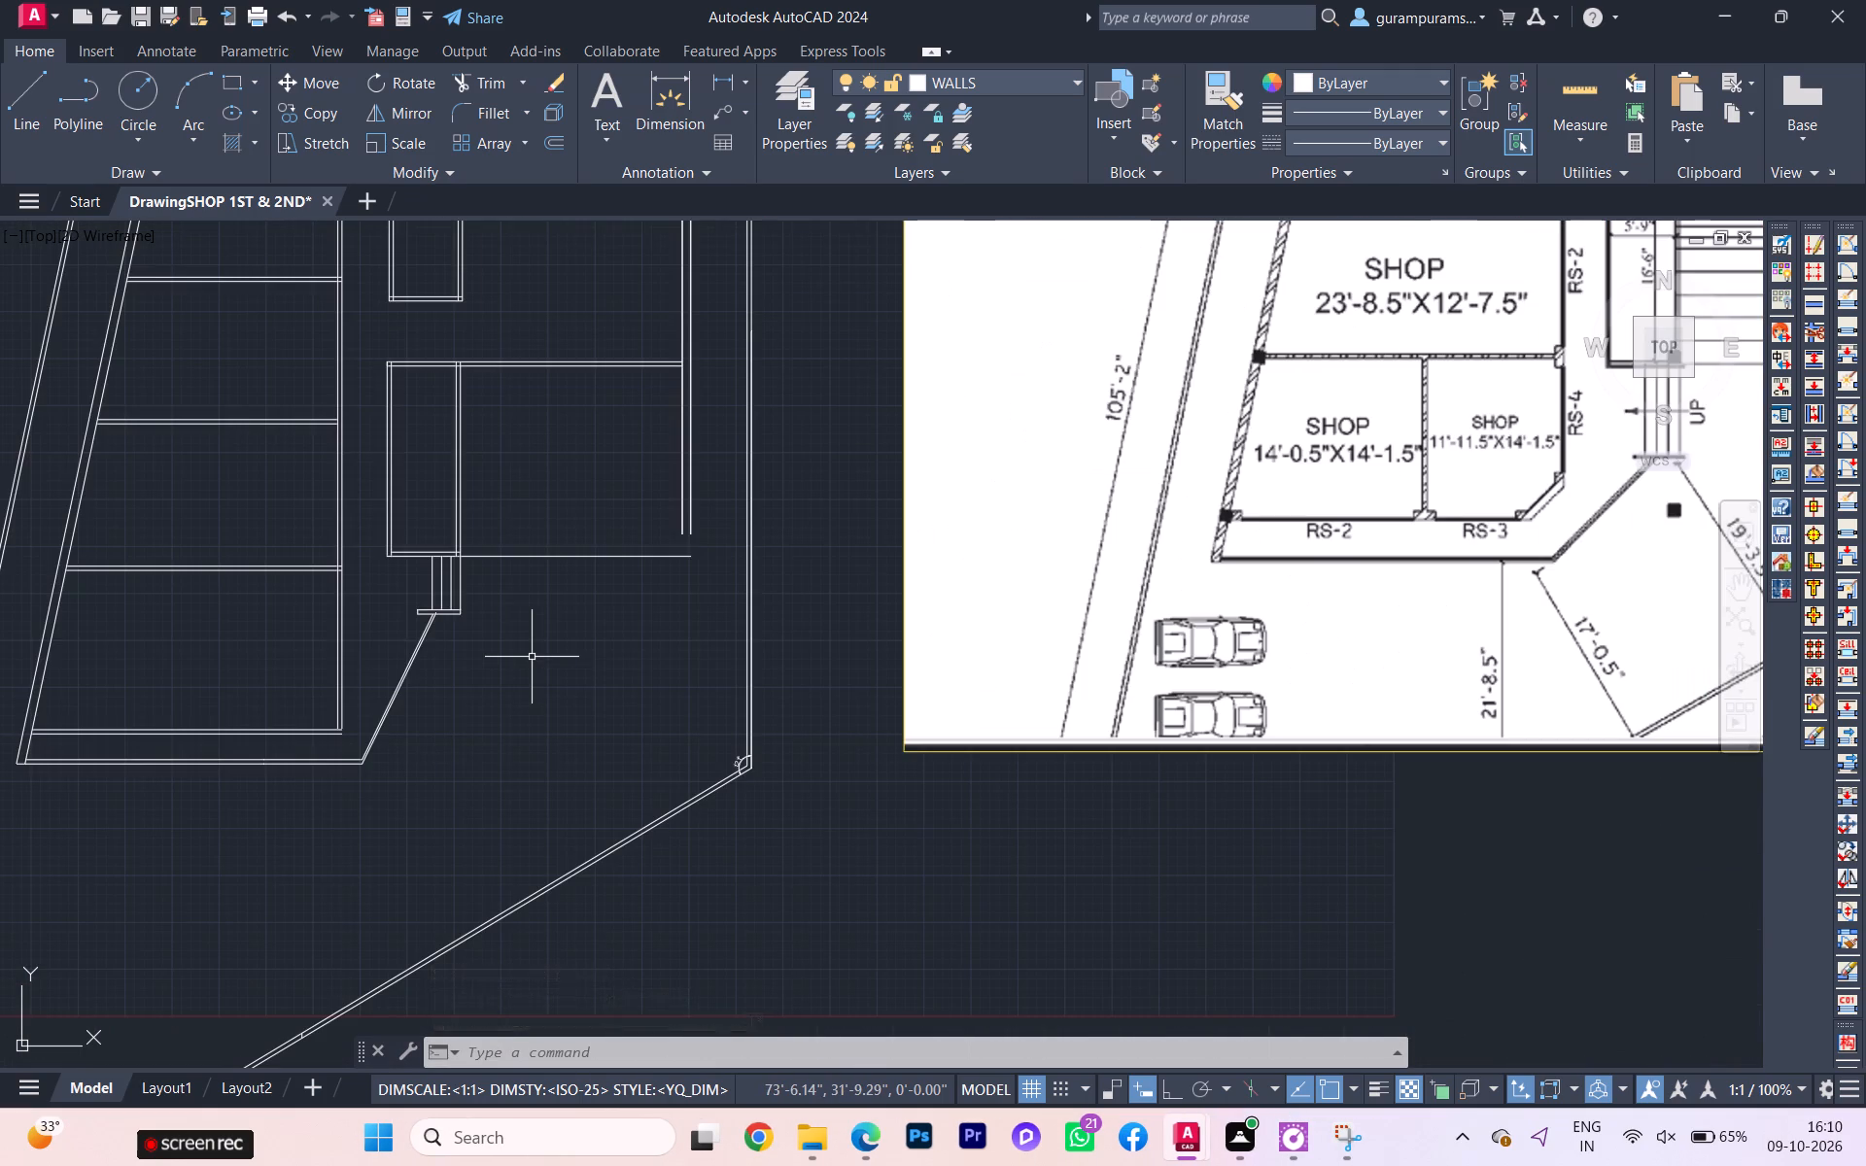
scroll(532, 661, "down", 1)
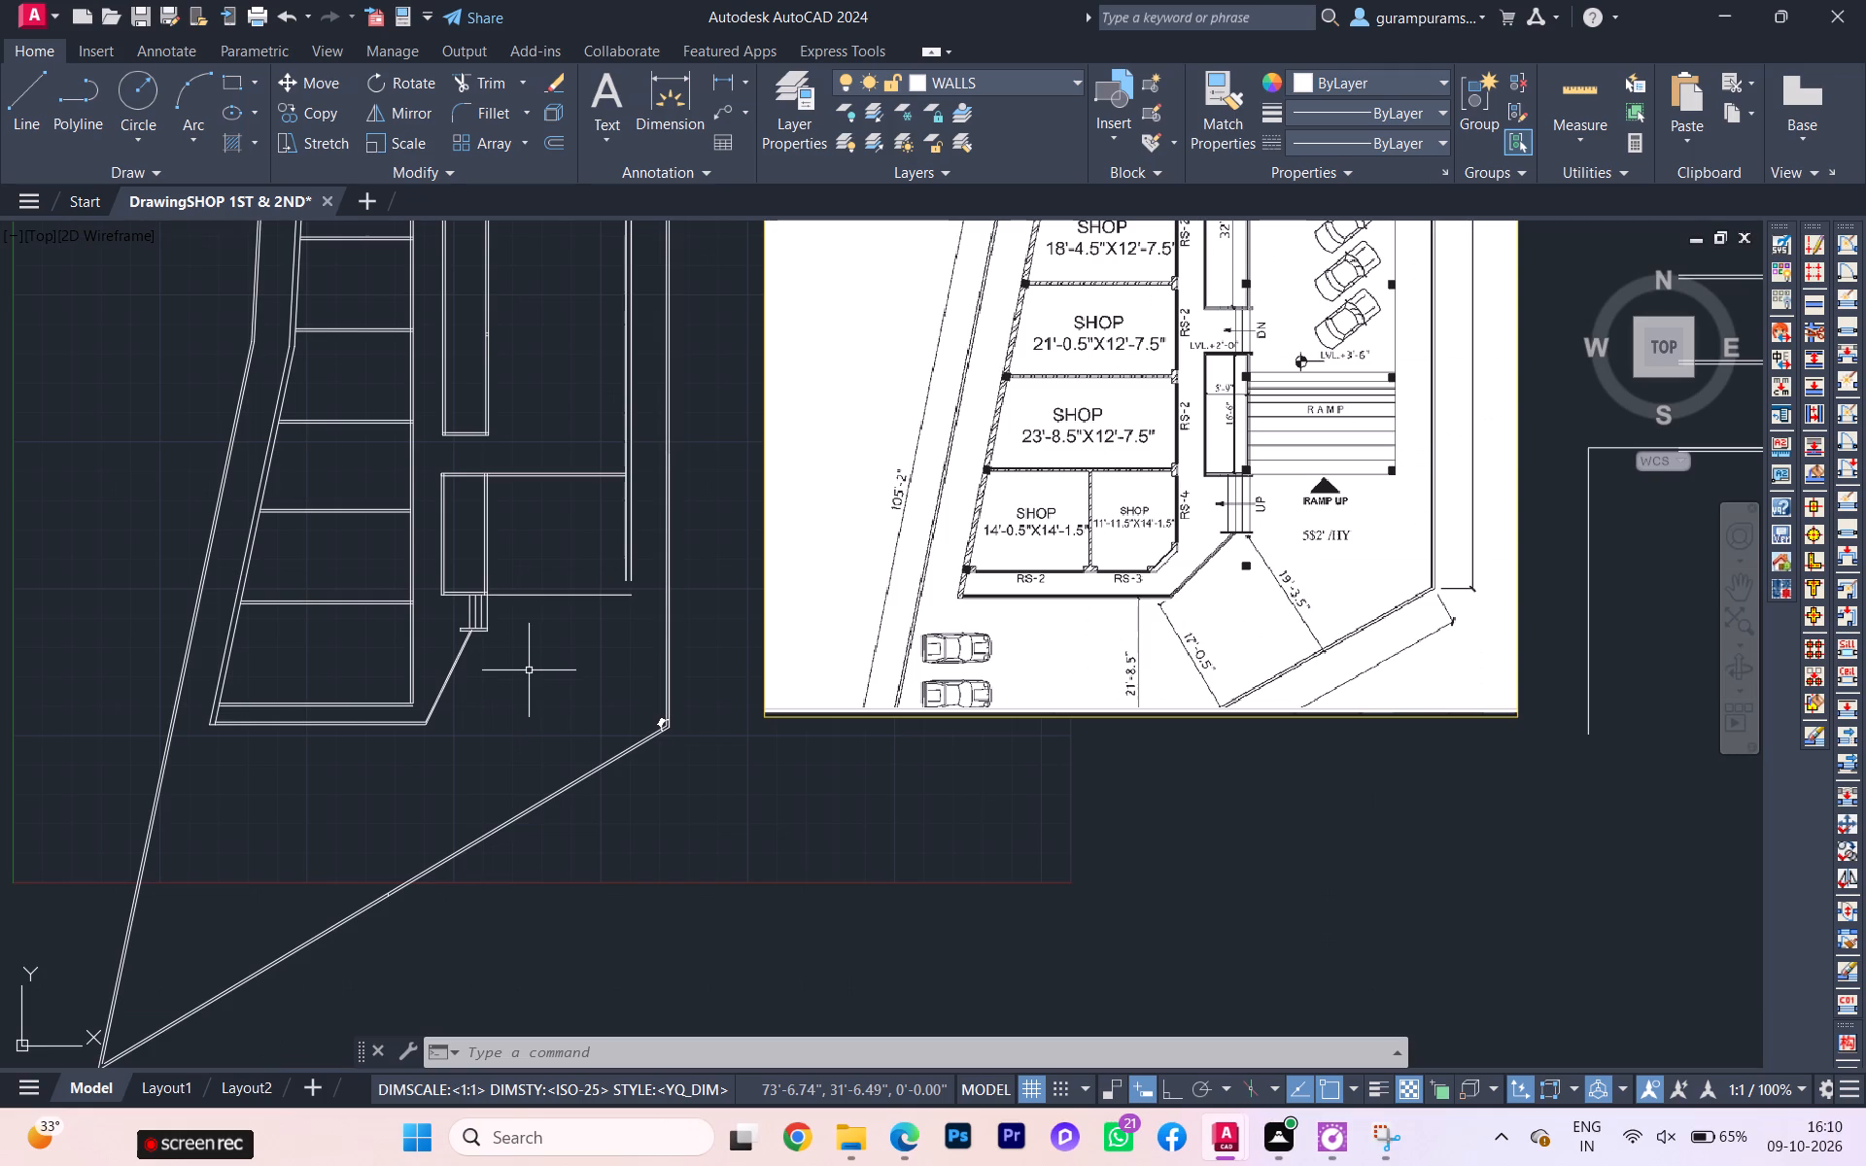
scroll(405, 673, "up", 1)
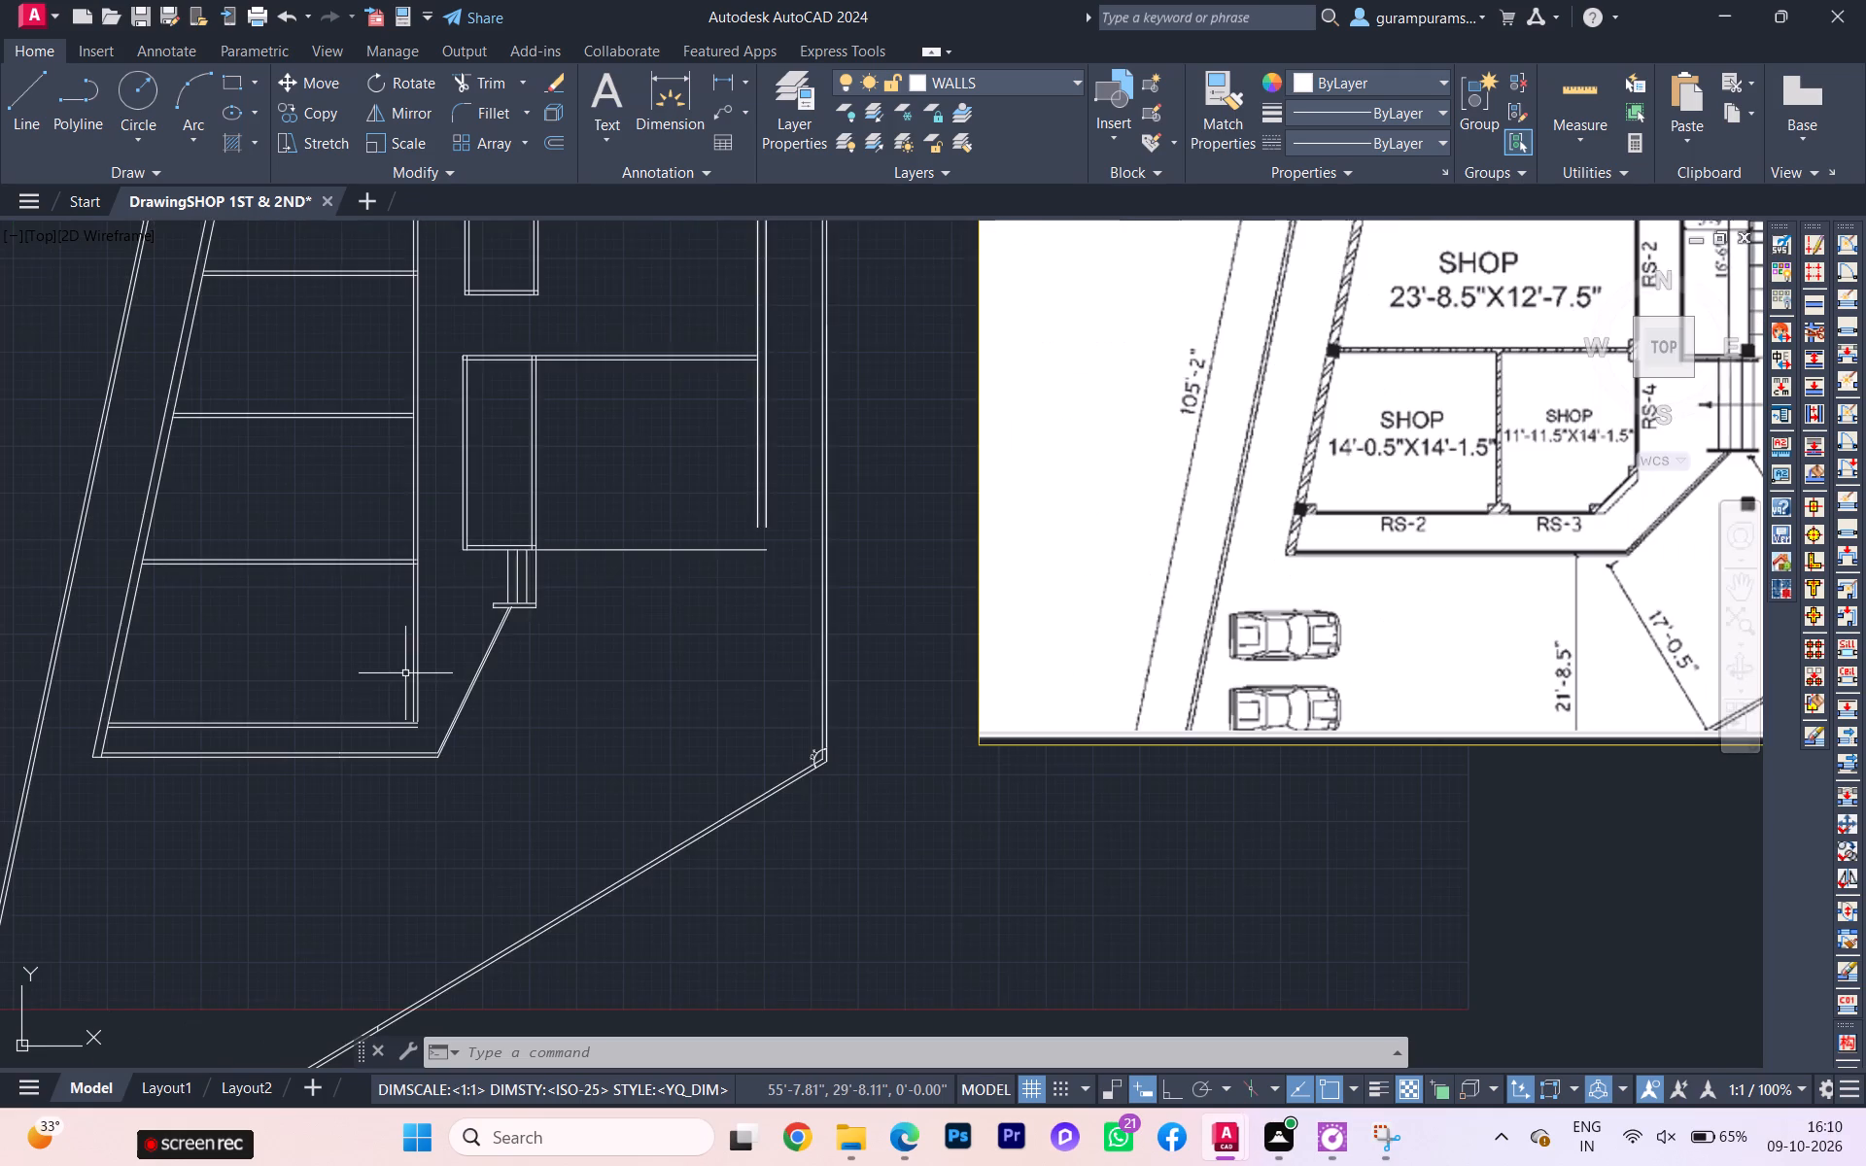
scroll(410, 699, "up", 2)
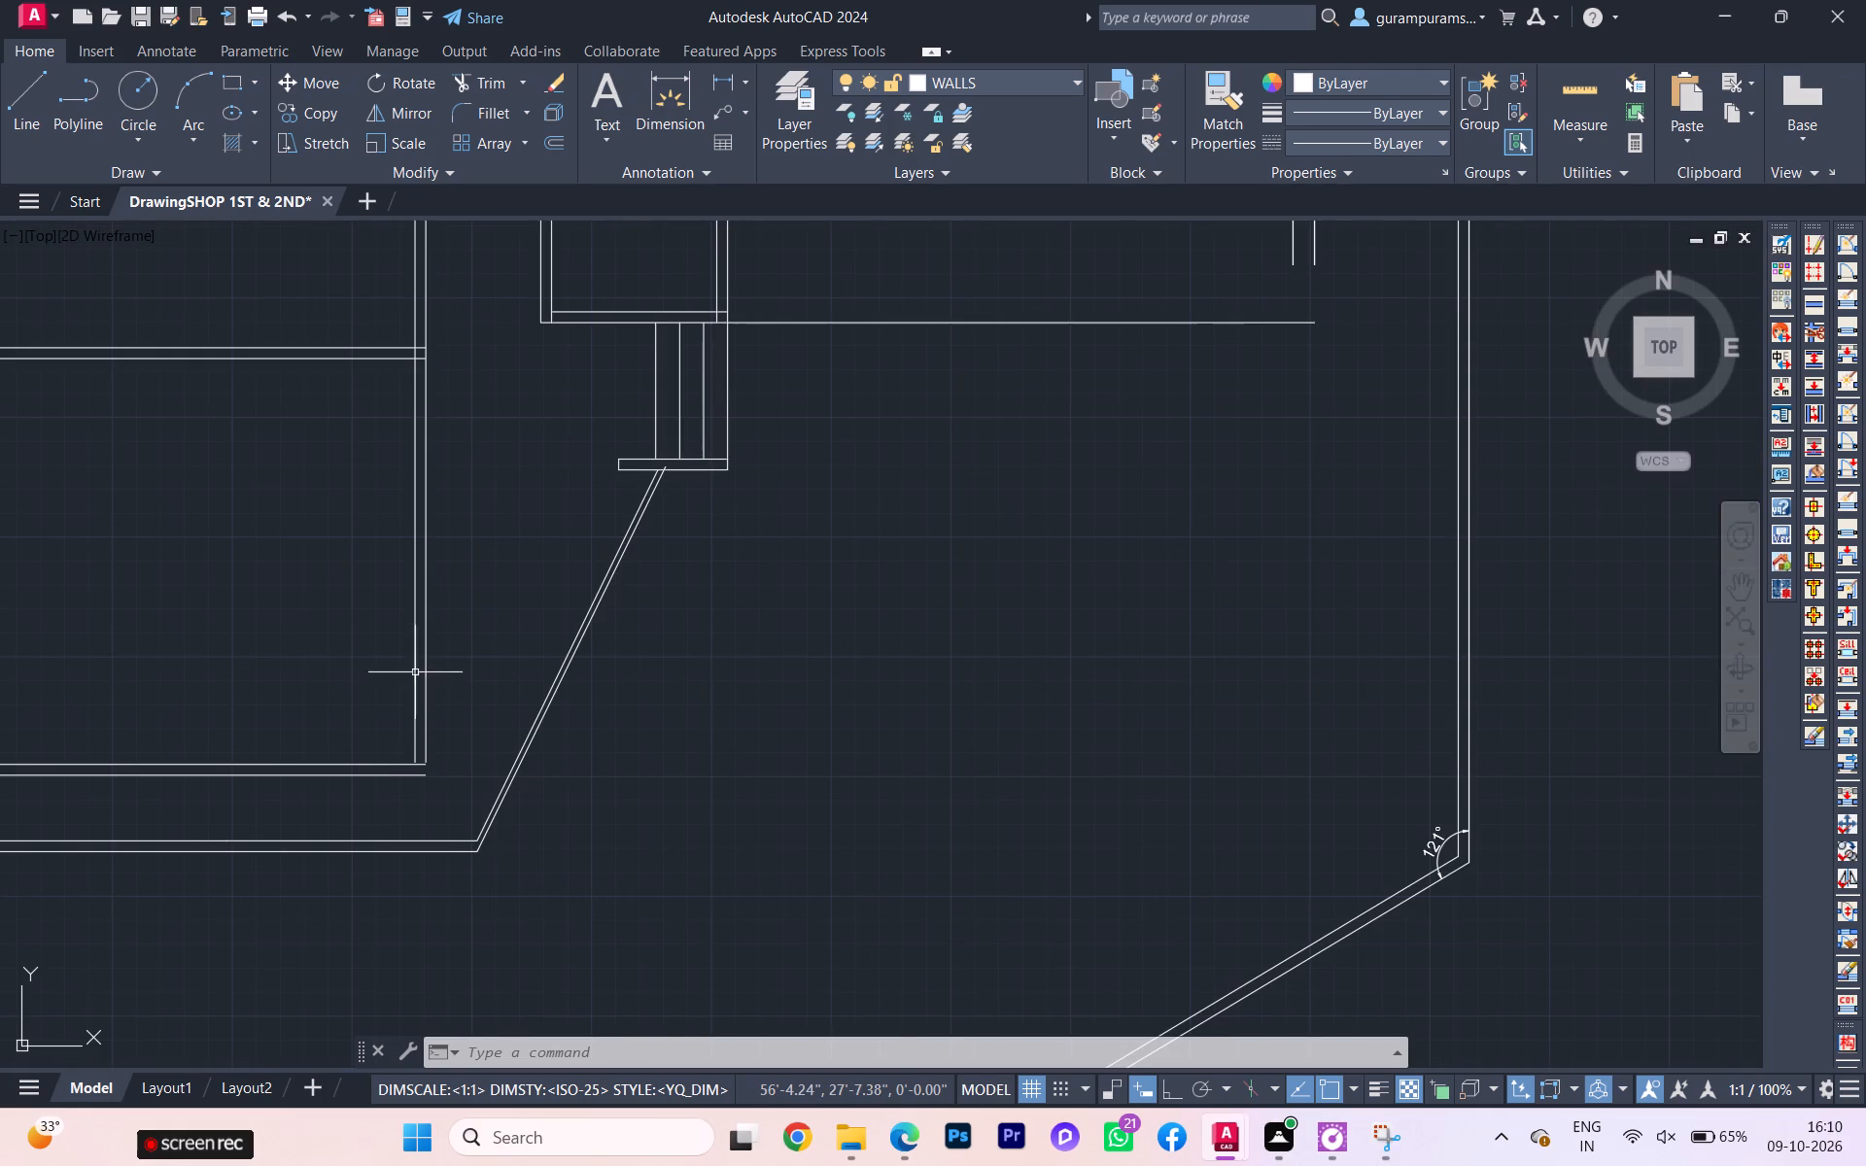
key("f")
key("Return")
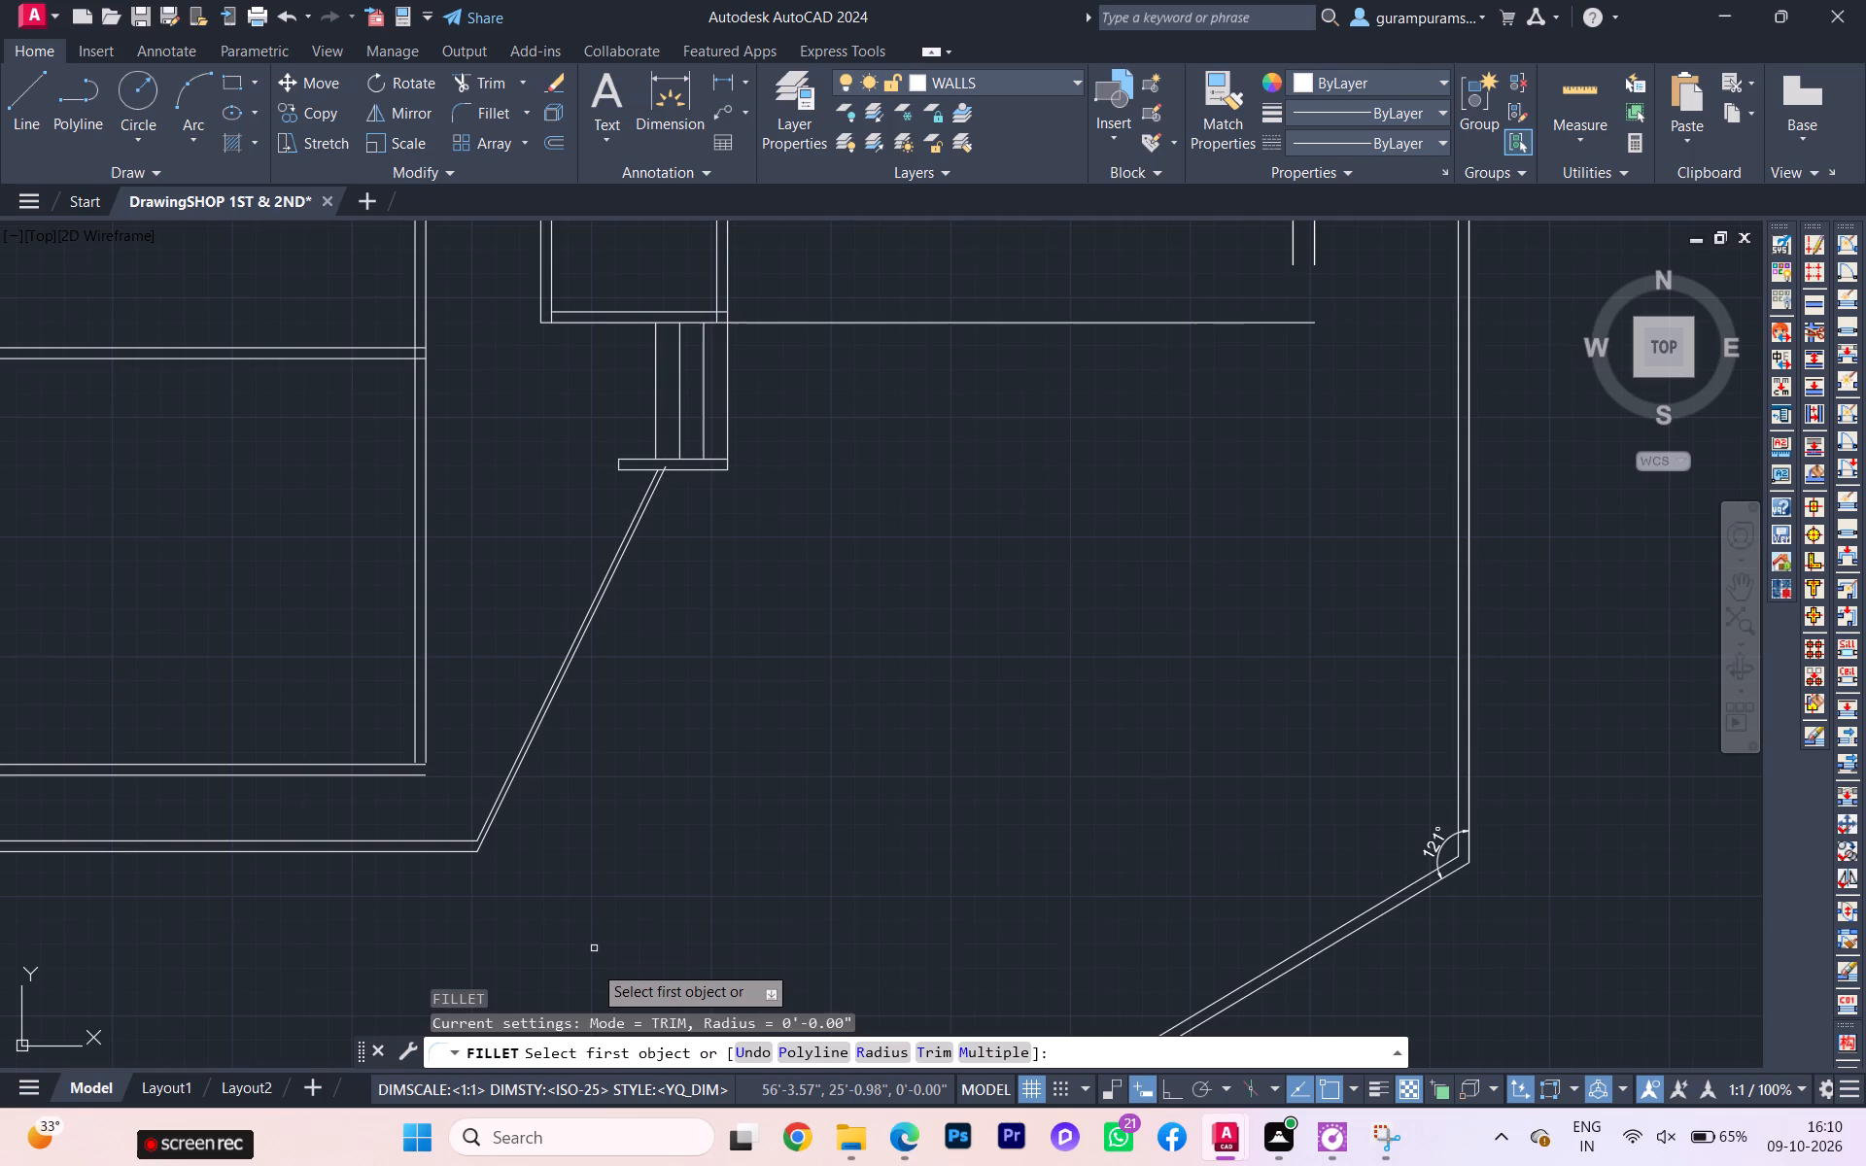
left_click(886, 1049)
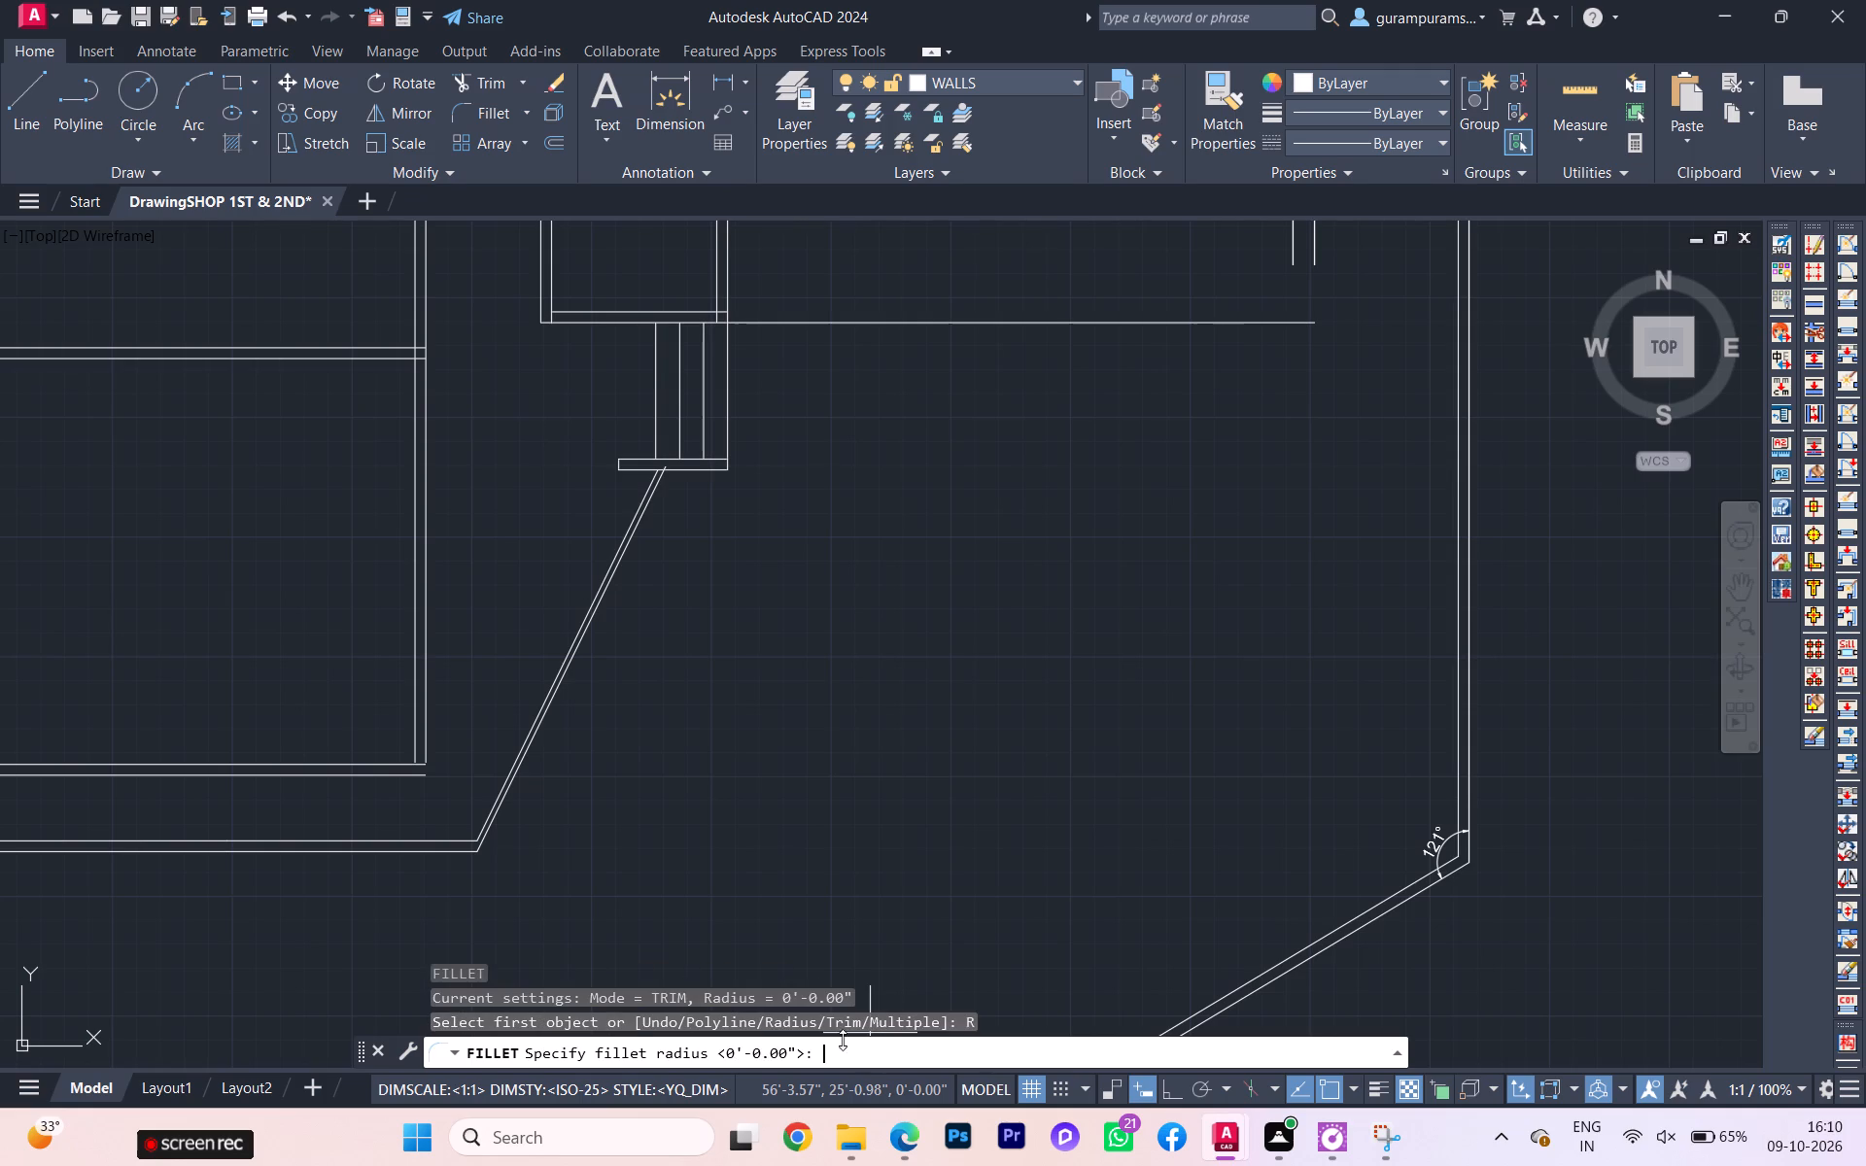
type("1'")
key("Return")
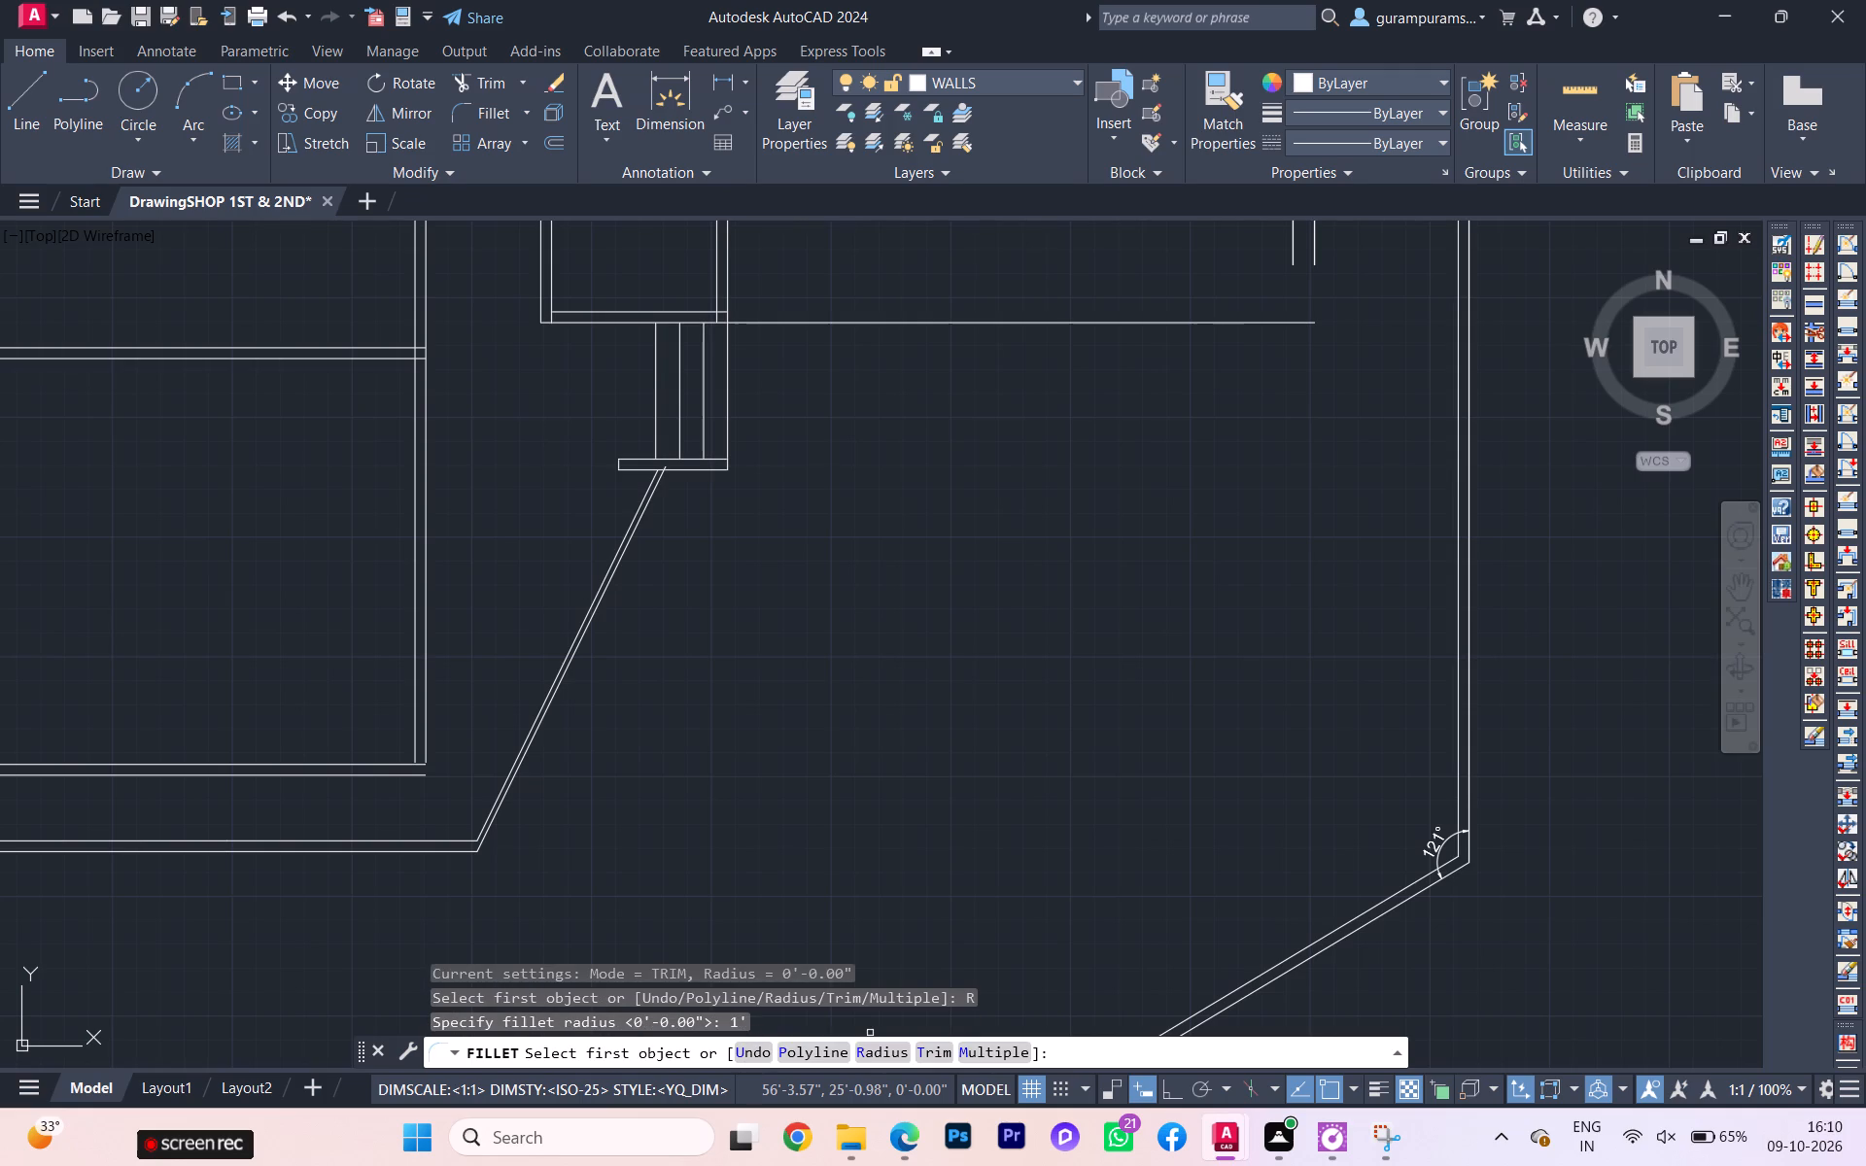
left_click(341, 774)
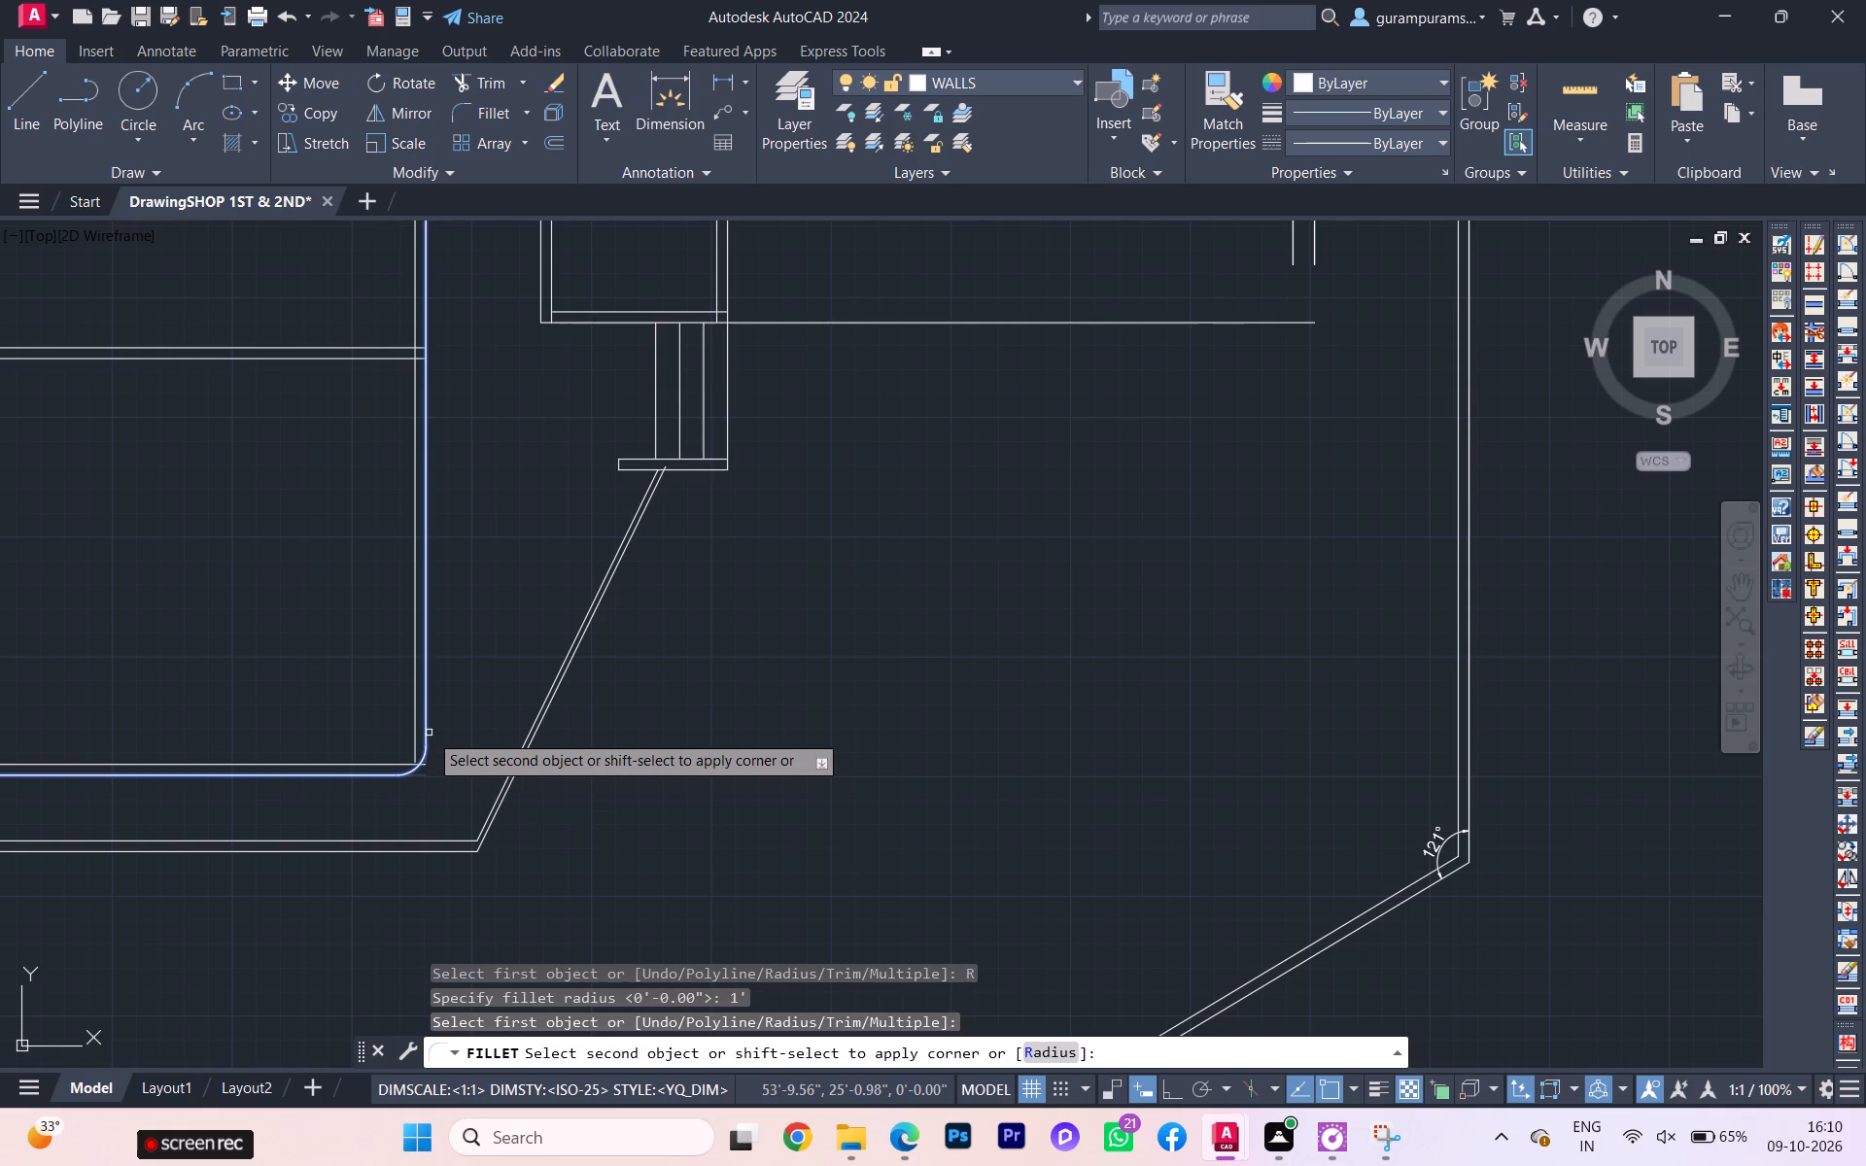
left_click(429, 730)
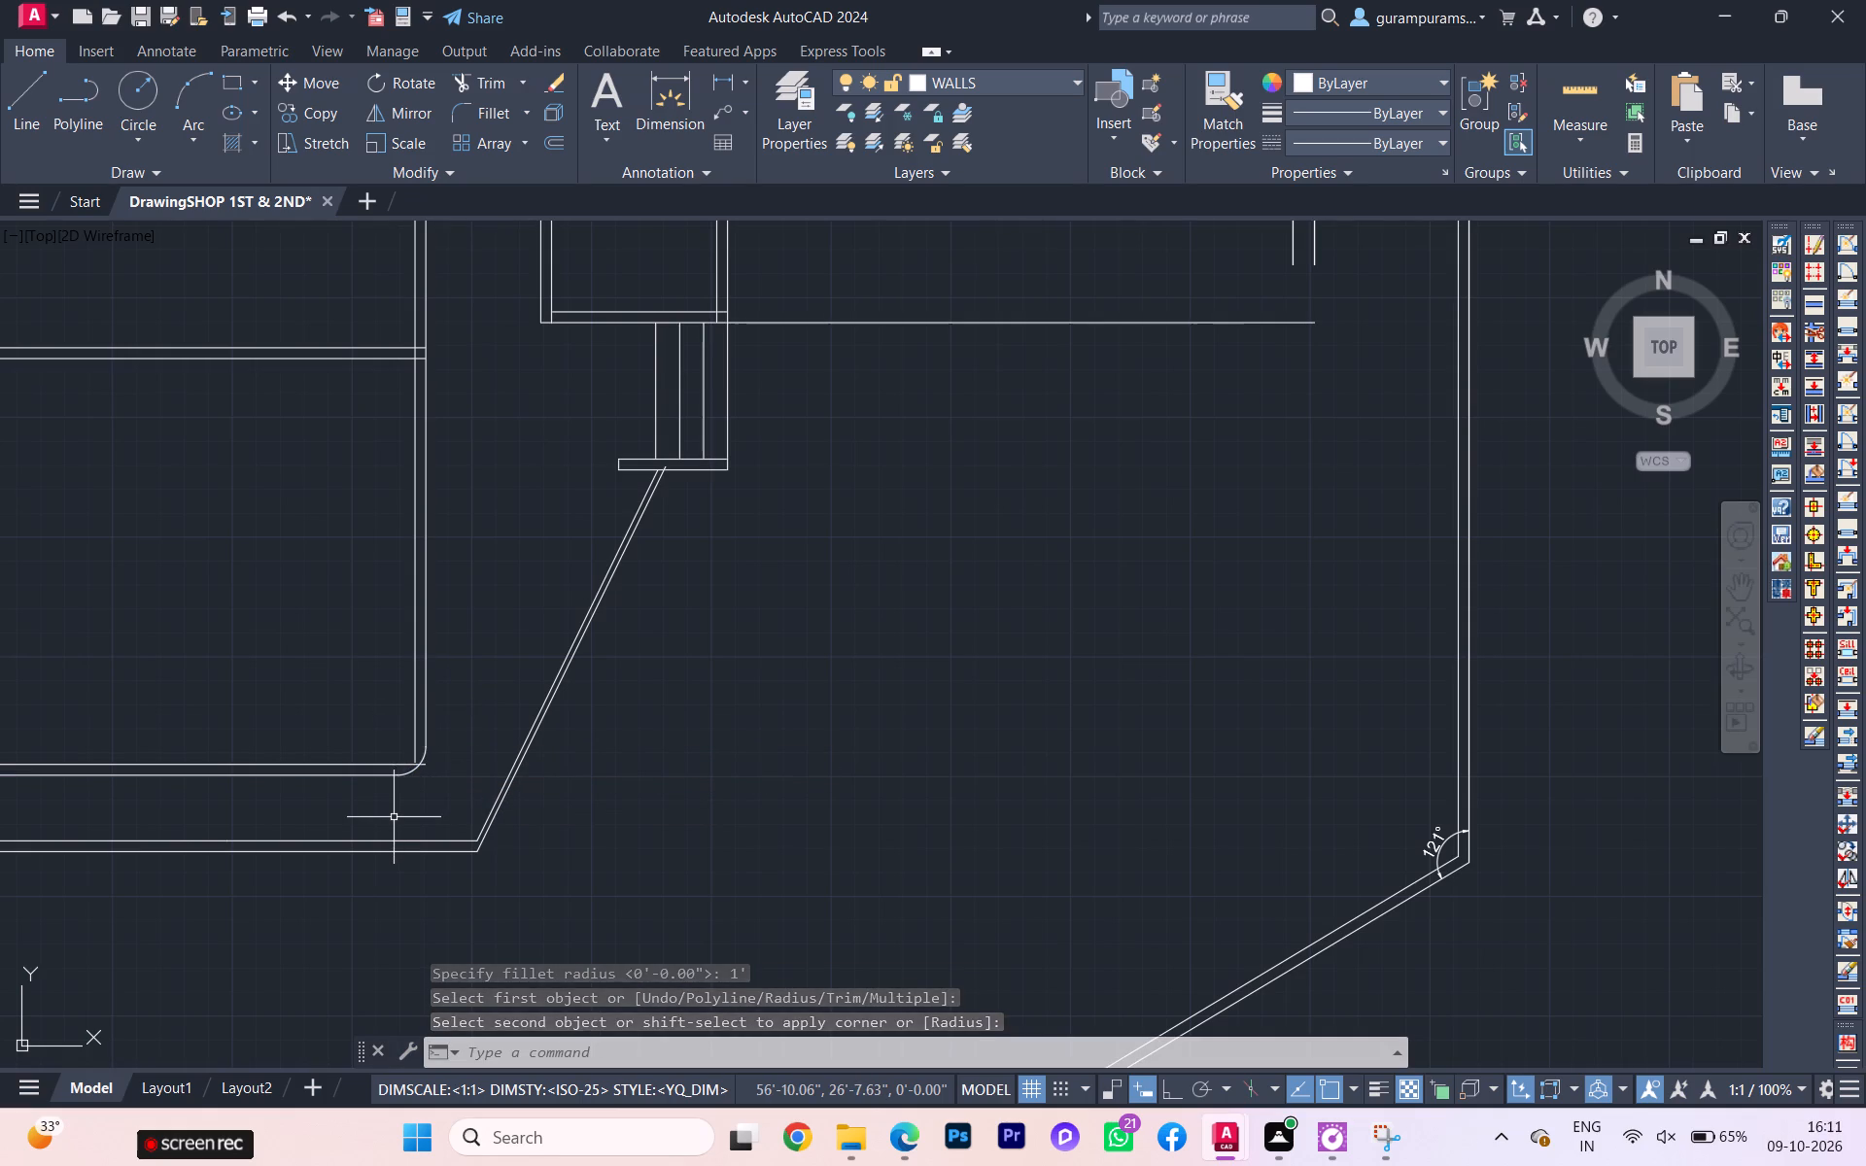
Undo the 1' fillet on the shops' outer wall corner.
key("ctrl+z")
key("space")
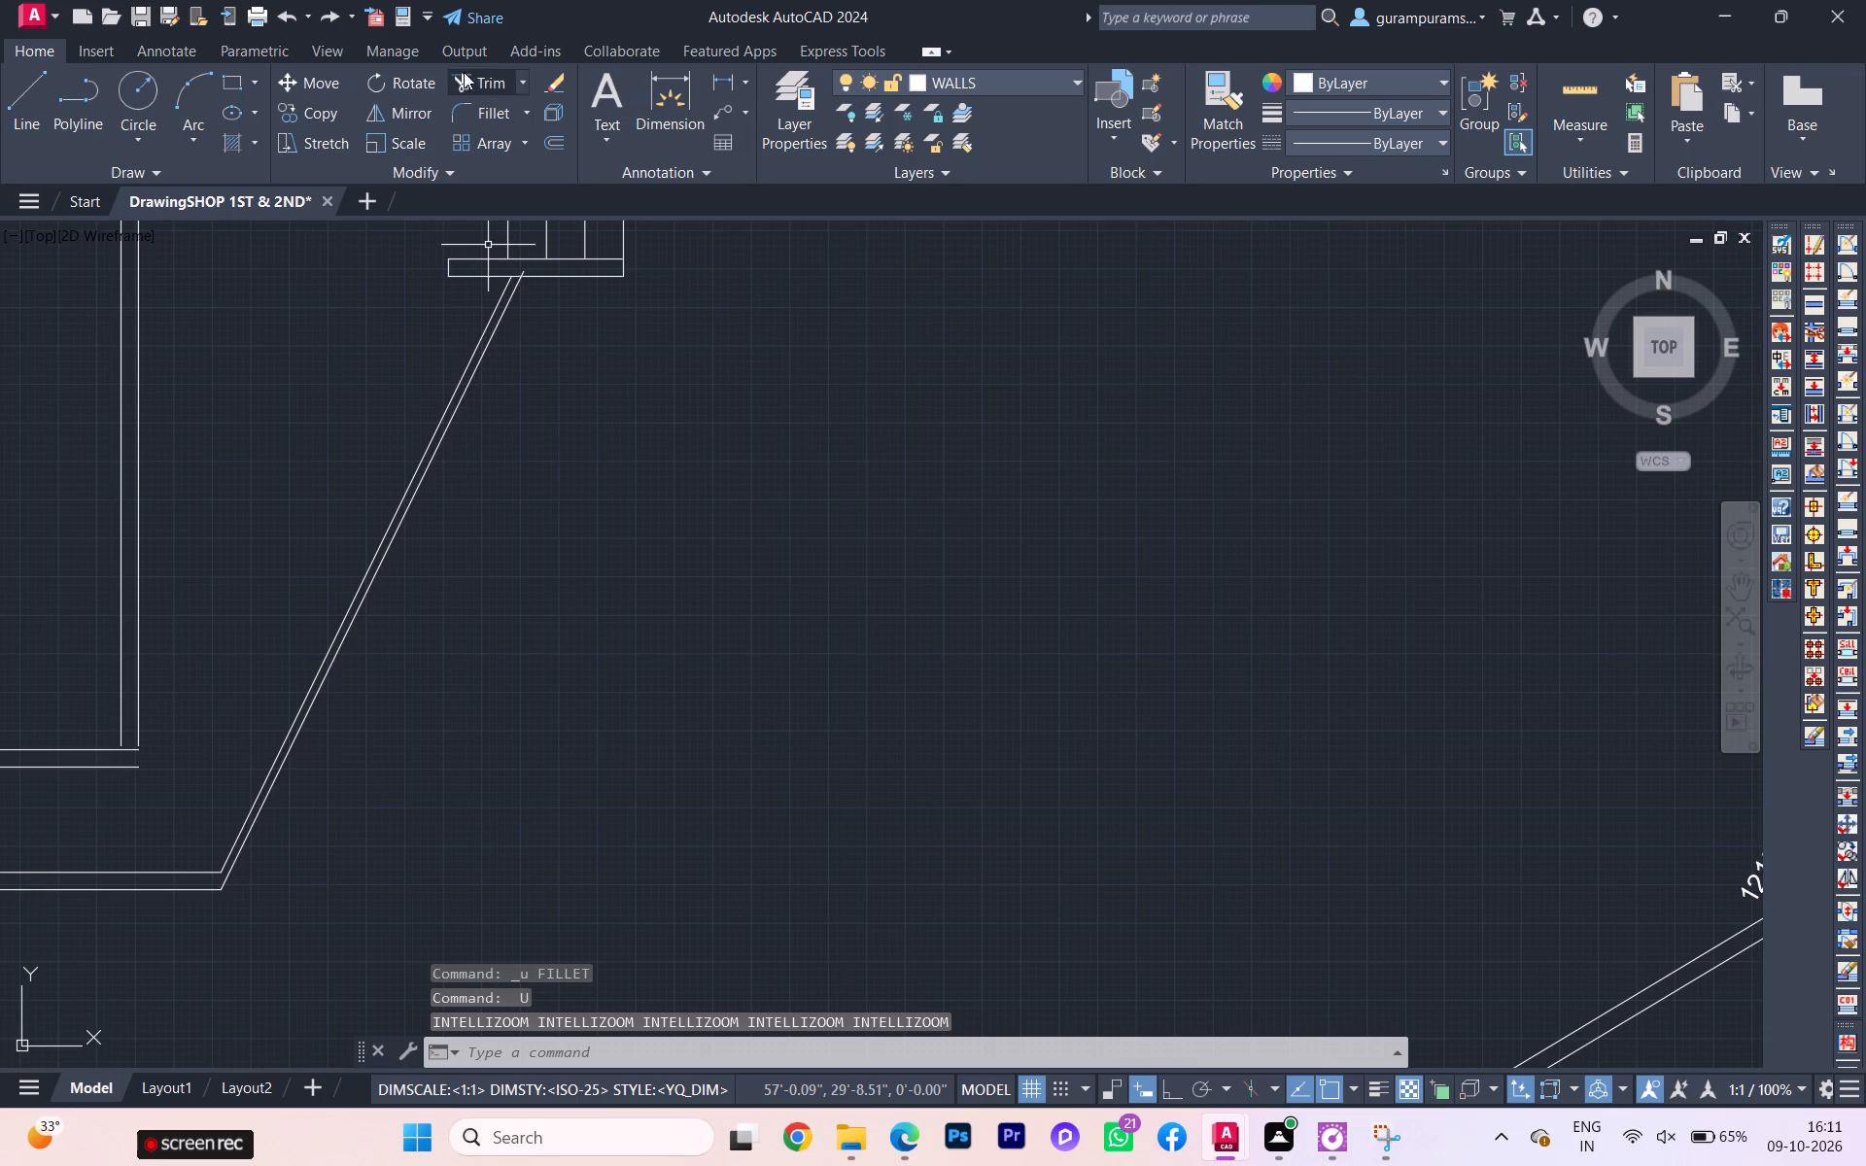
Fillet the shops' outer wall corner between the passage side and the front with a 2' radius.
key("f")
key("Return")
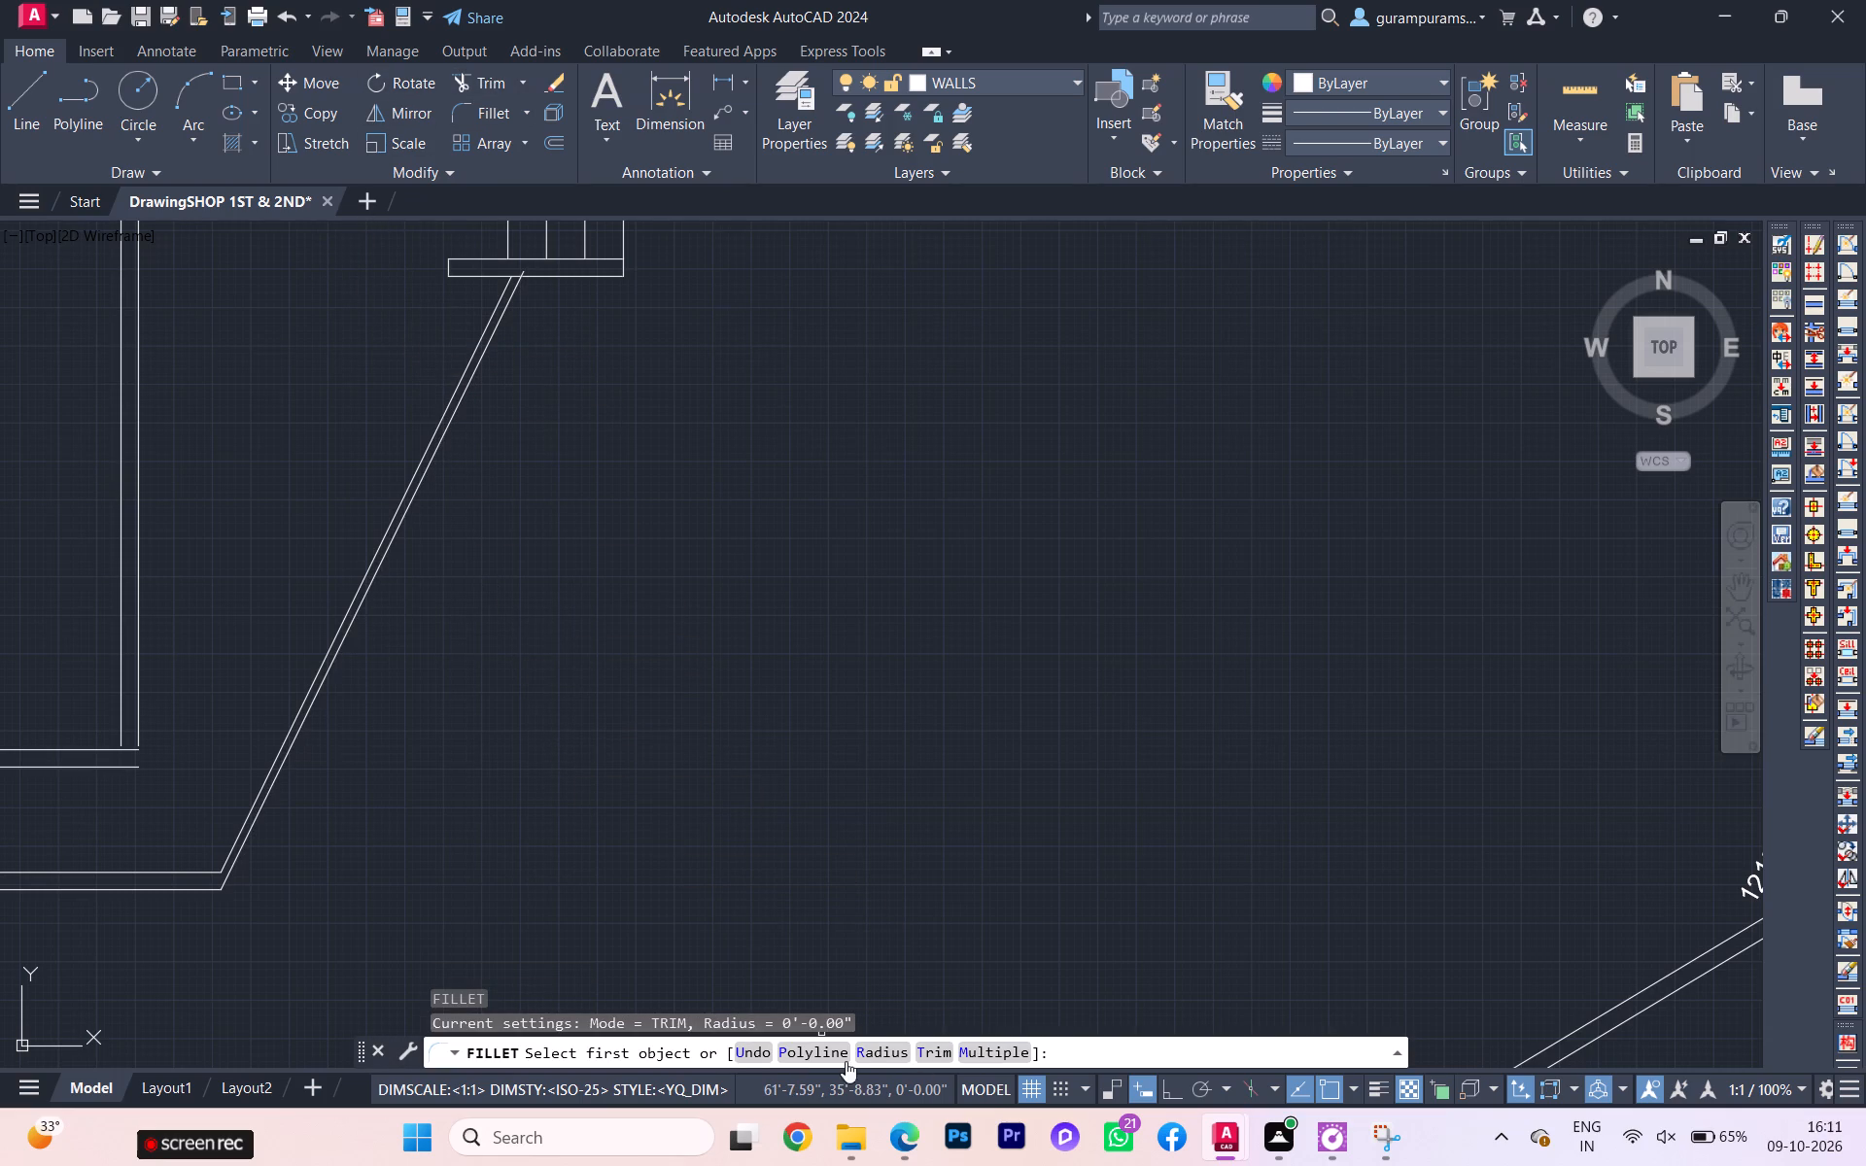
left_click(871, 1059)
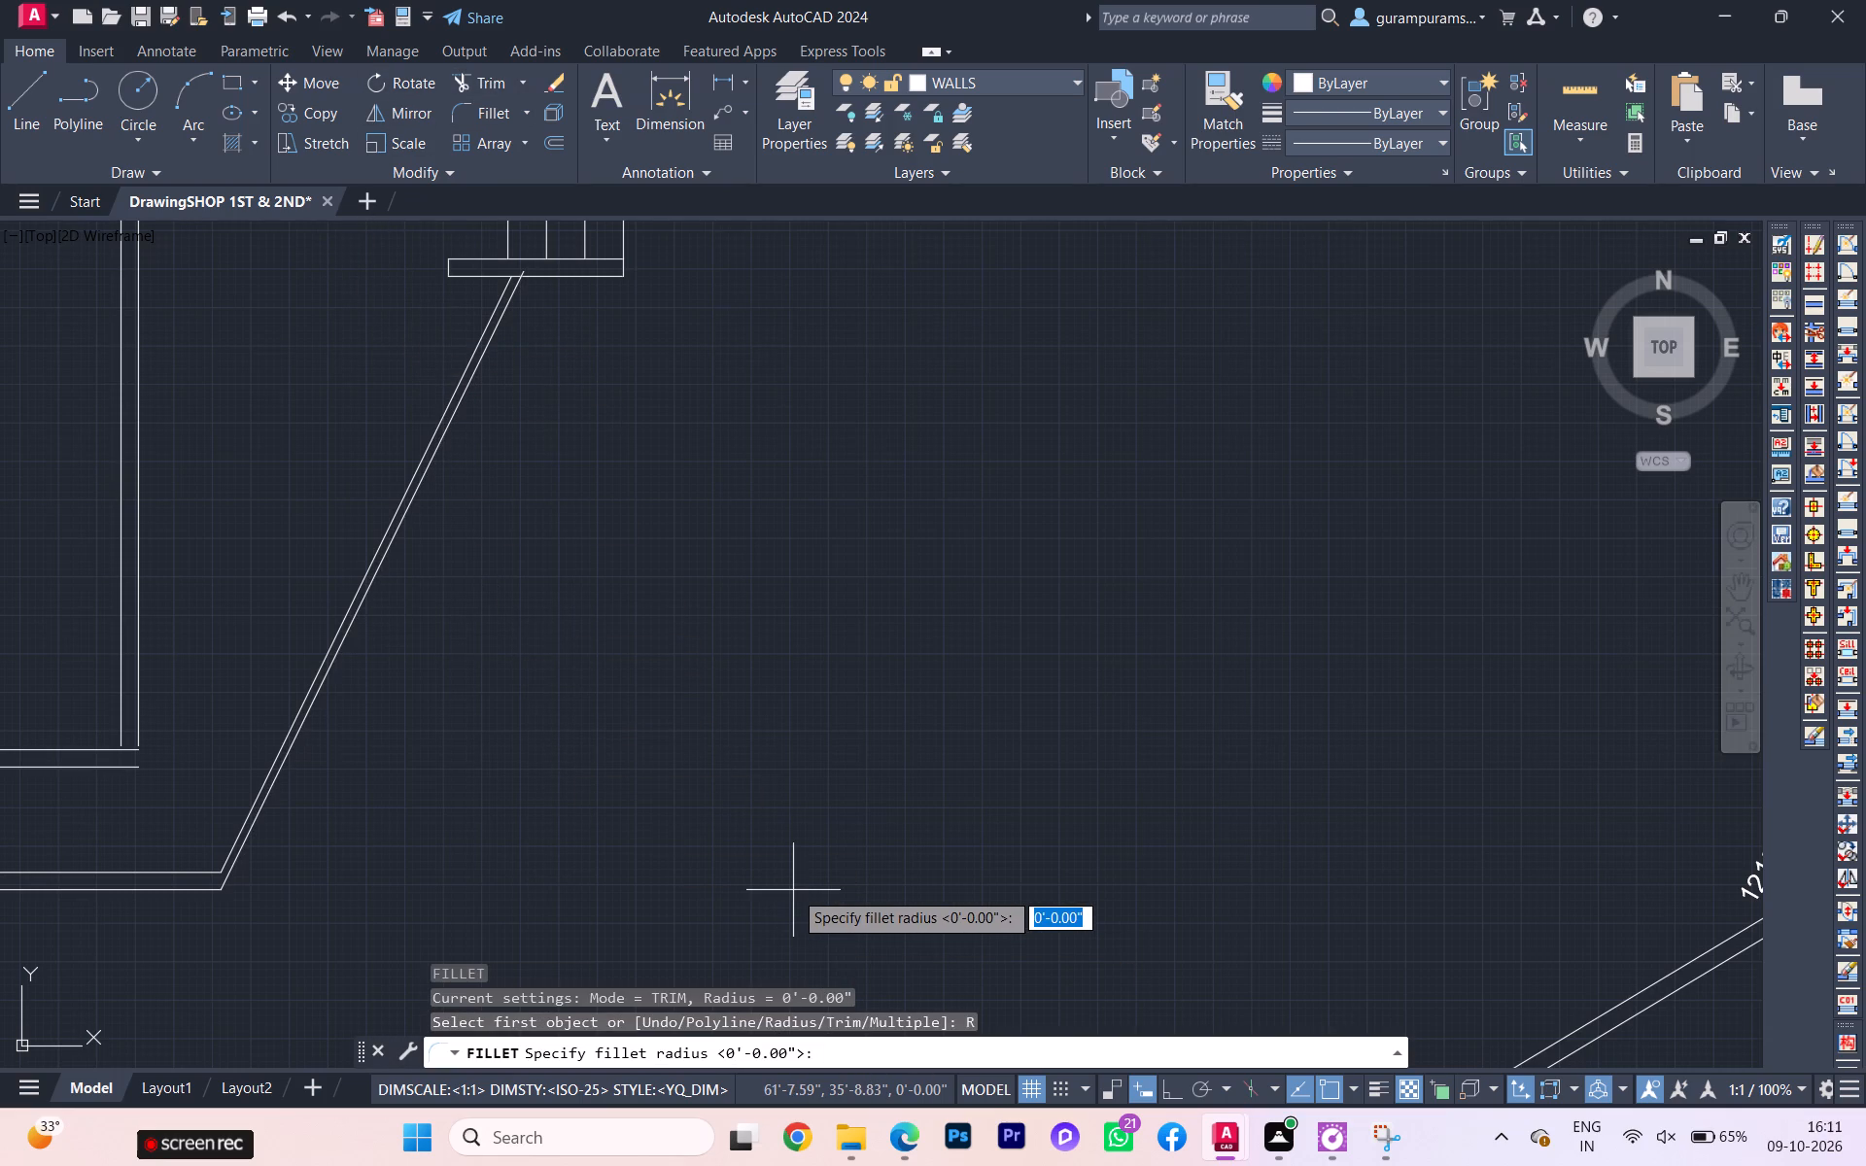
type("2'")
key("Return")
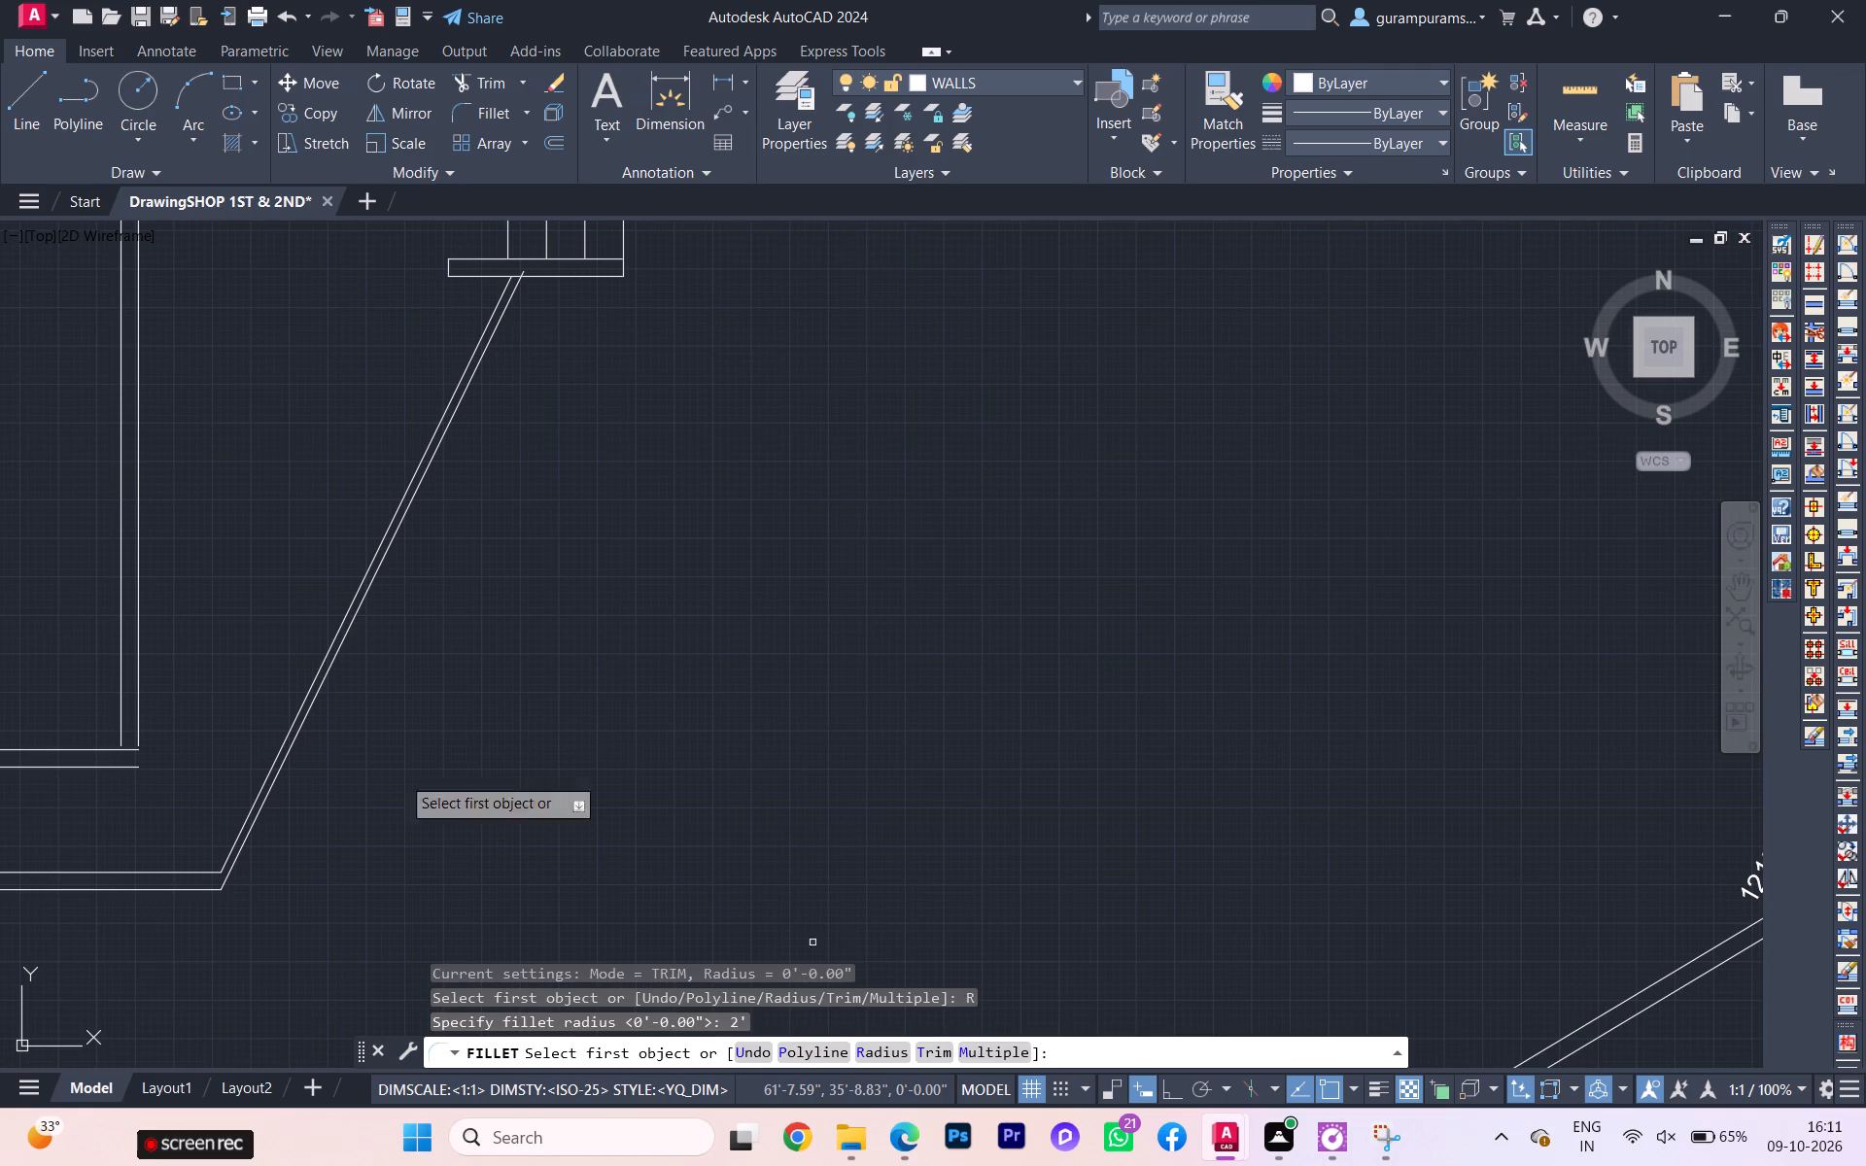
left_click(59, 767)
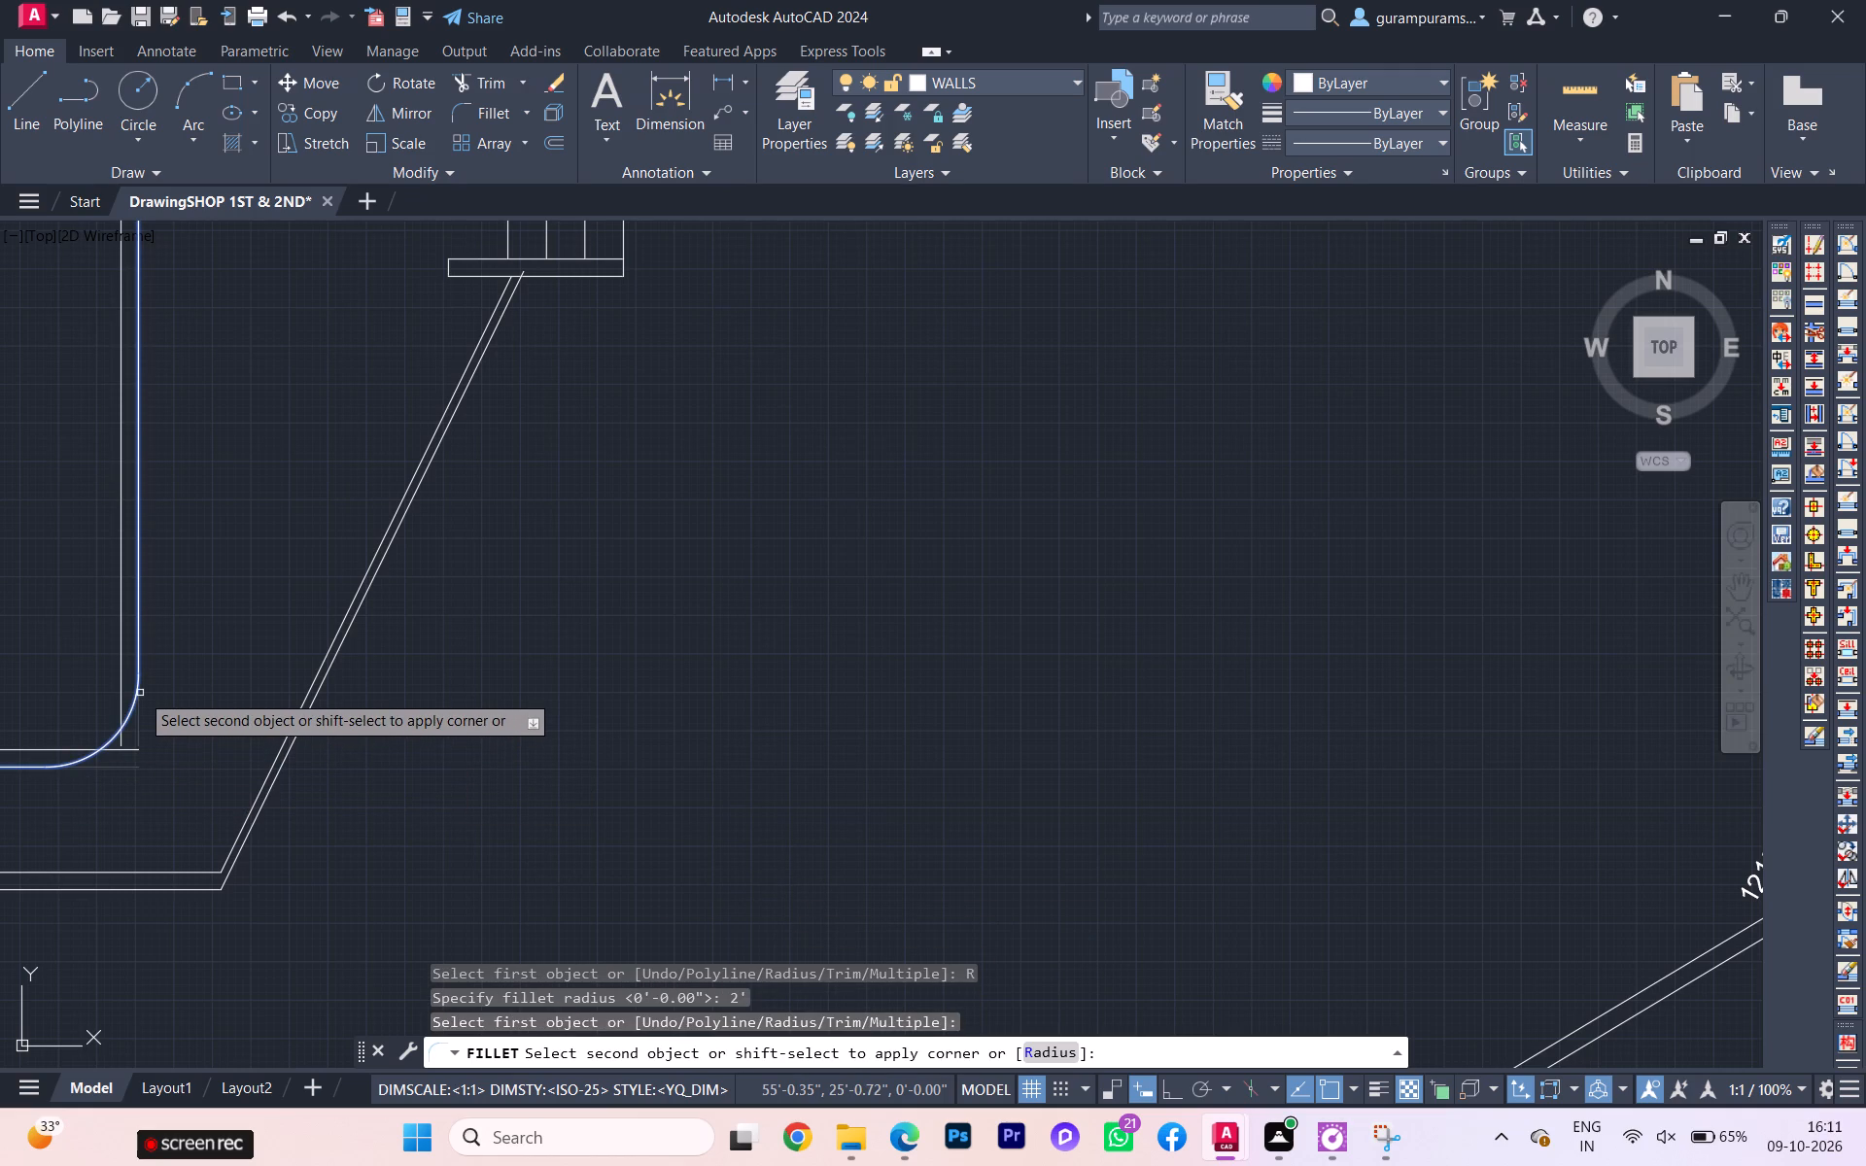
left_click(140, 693)
scroll(265, 684, "down", 2)
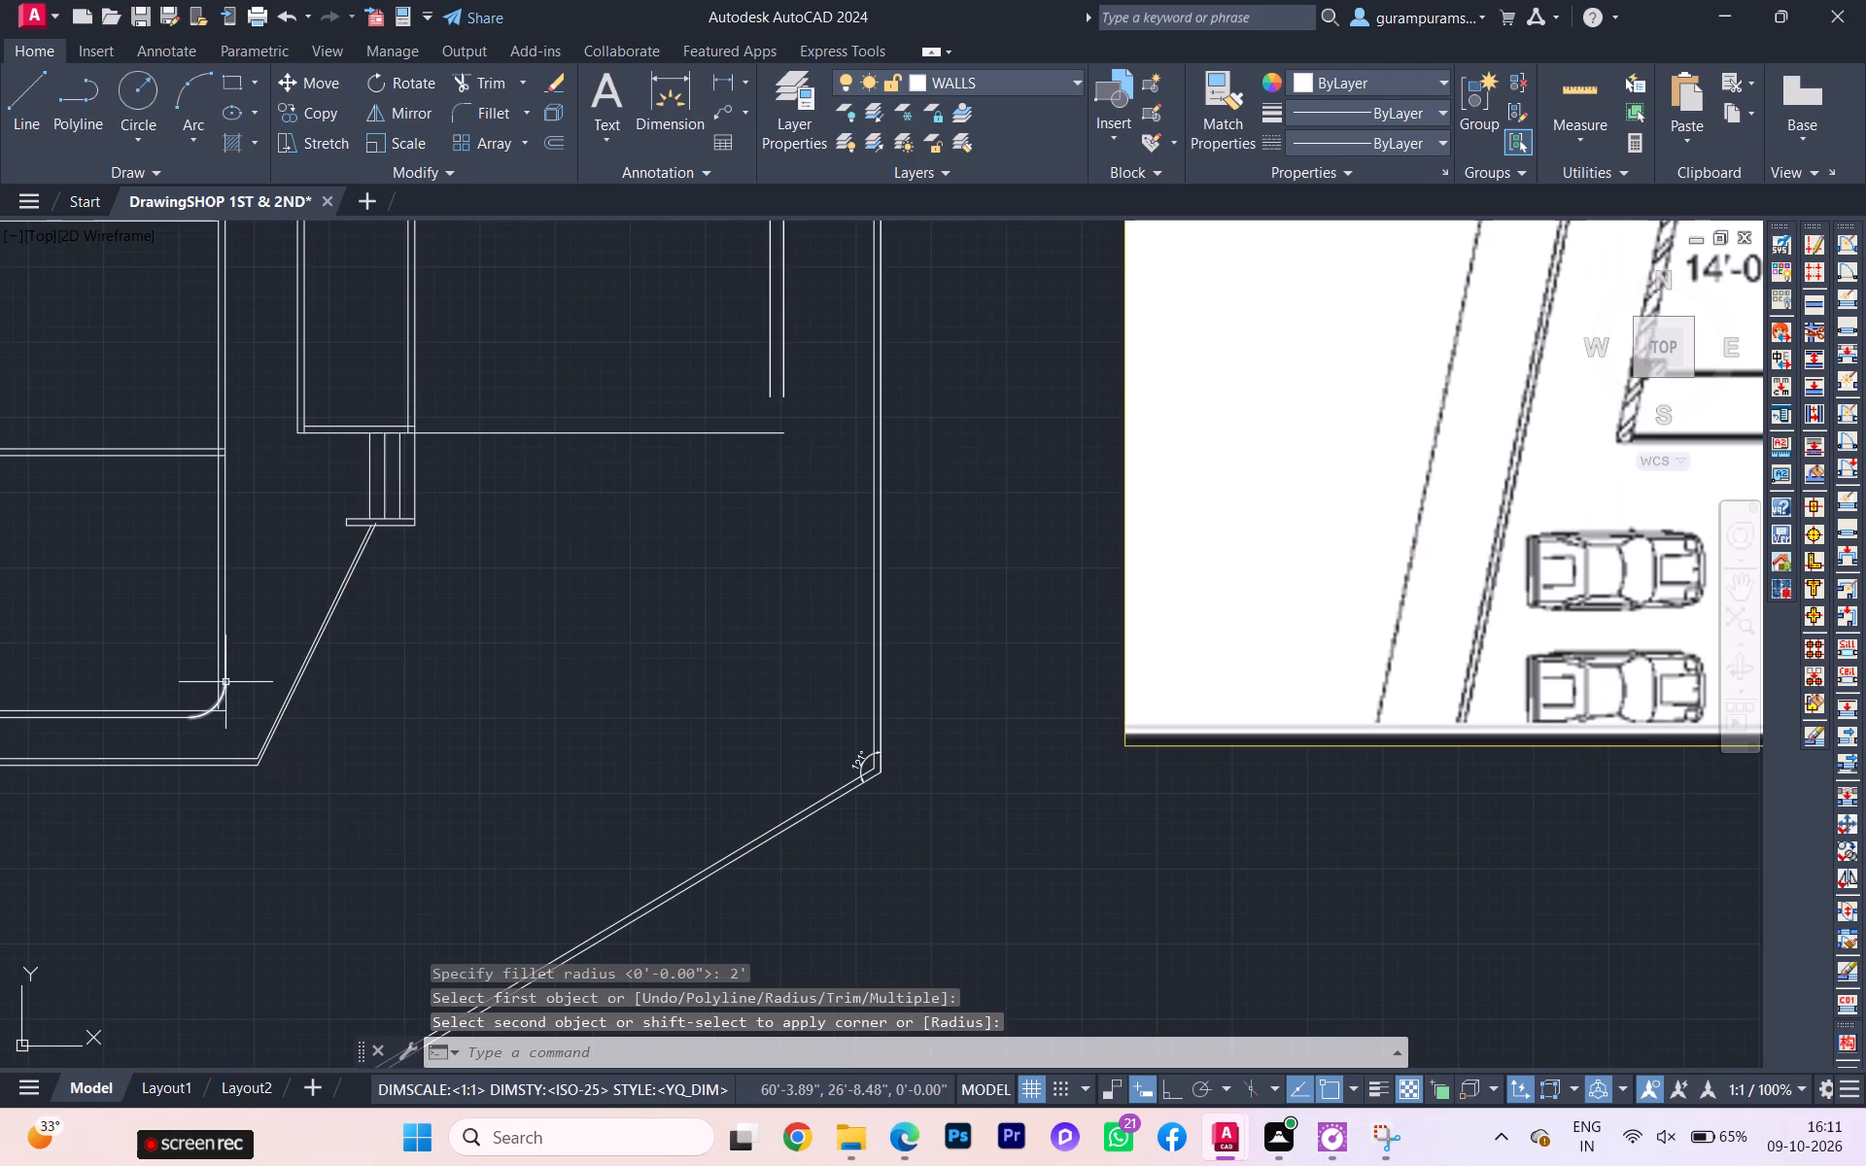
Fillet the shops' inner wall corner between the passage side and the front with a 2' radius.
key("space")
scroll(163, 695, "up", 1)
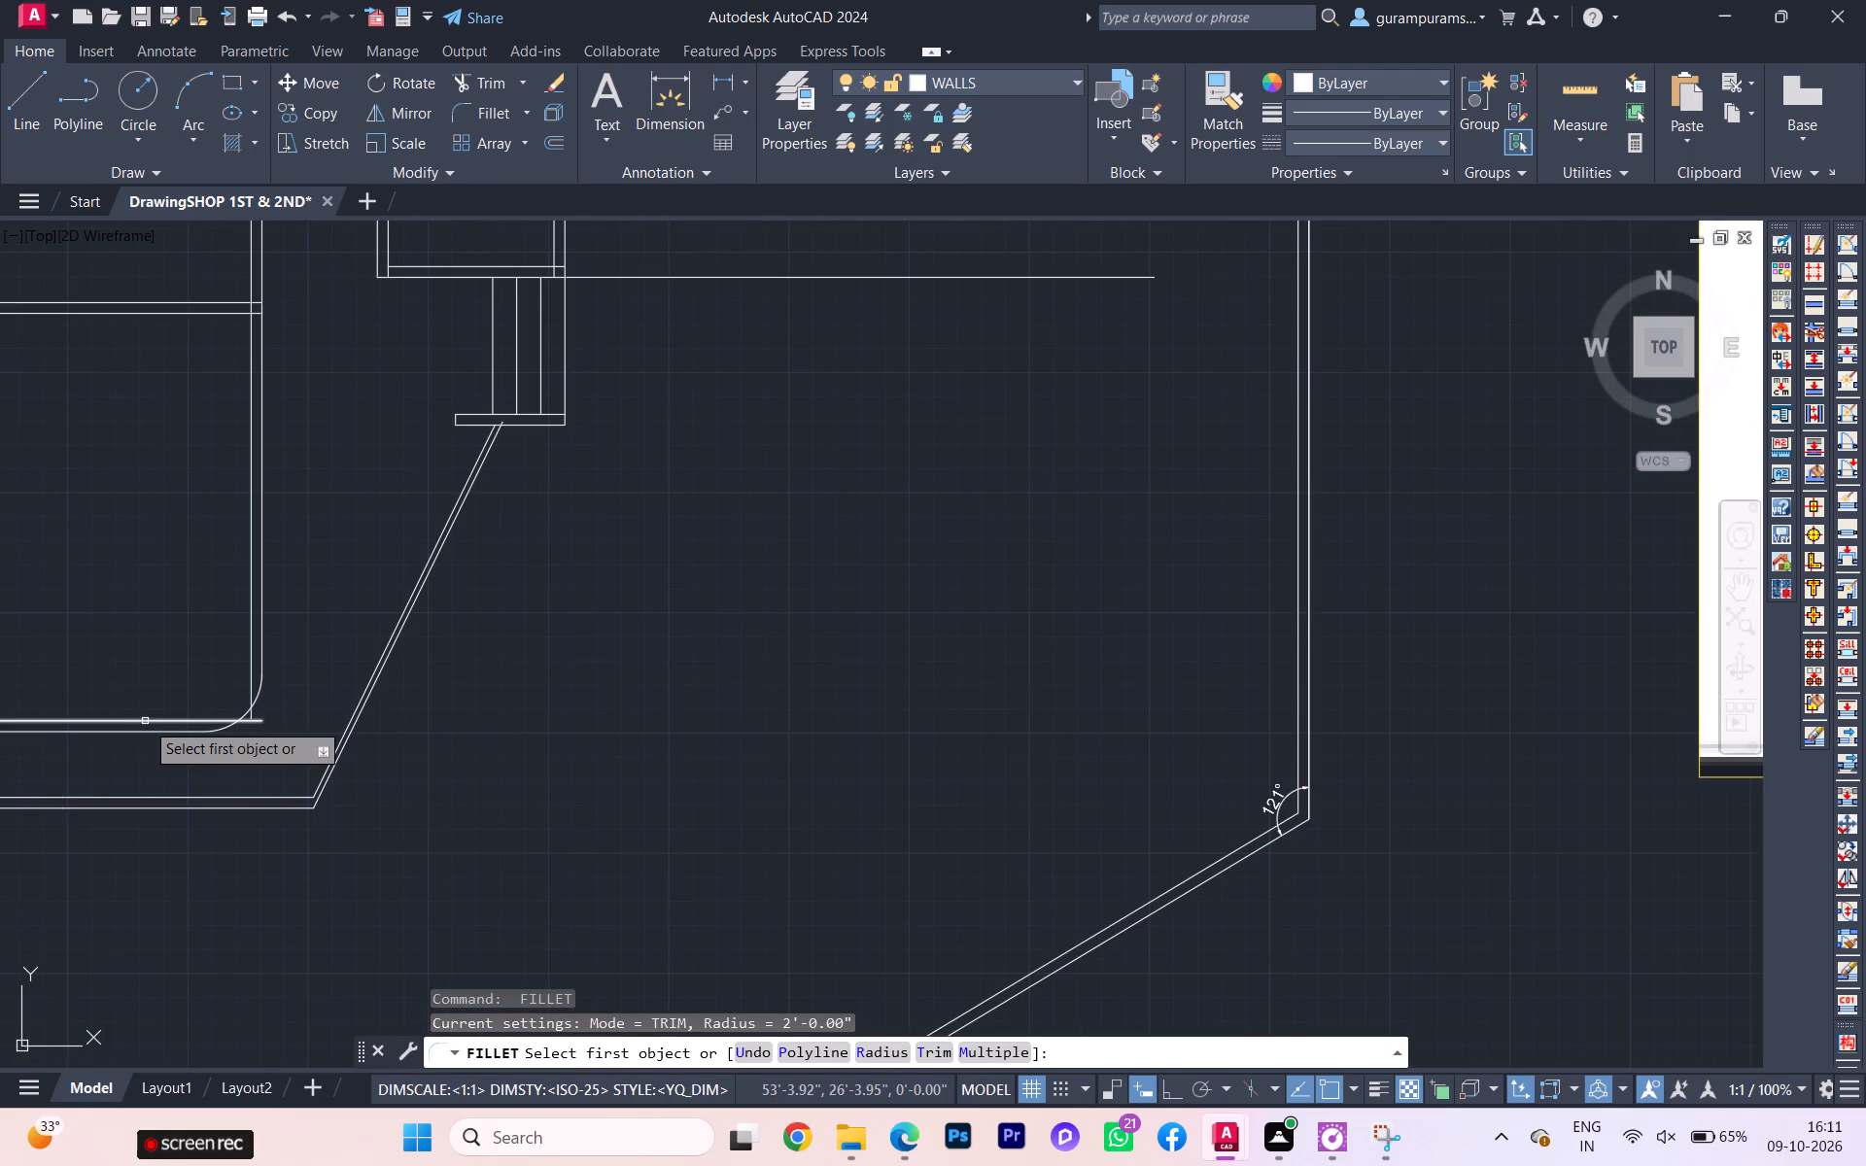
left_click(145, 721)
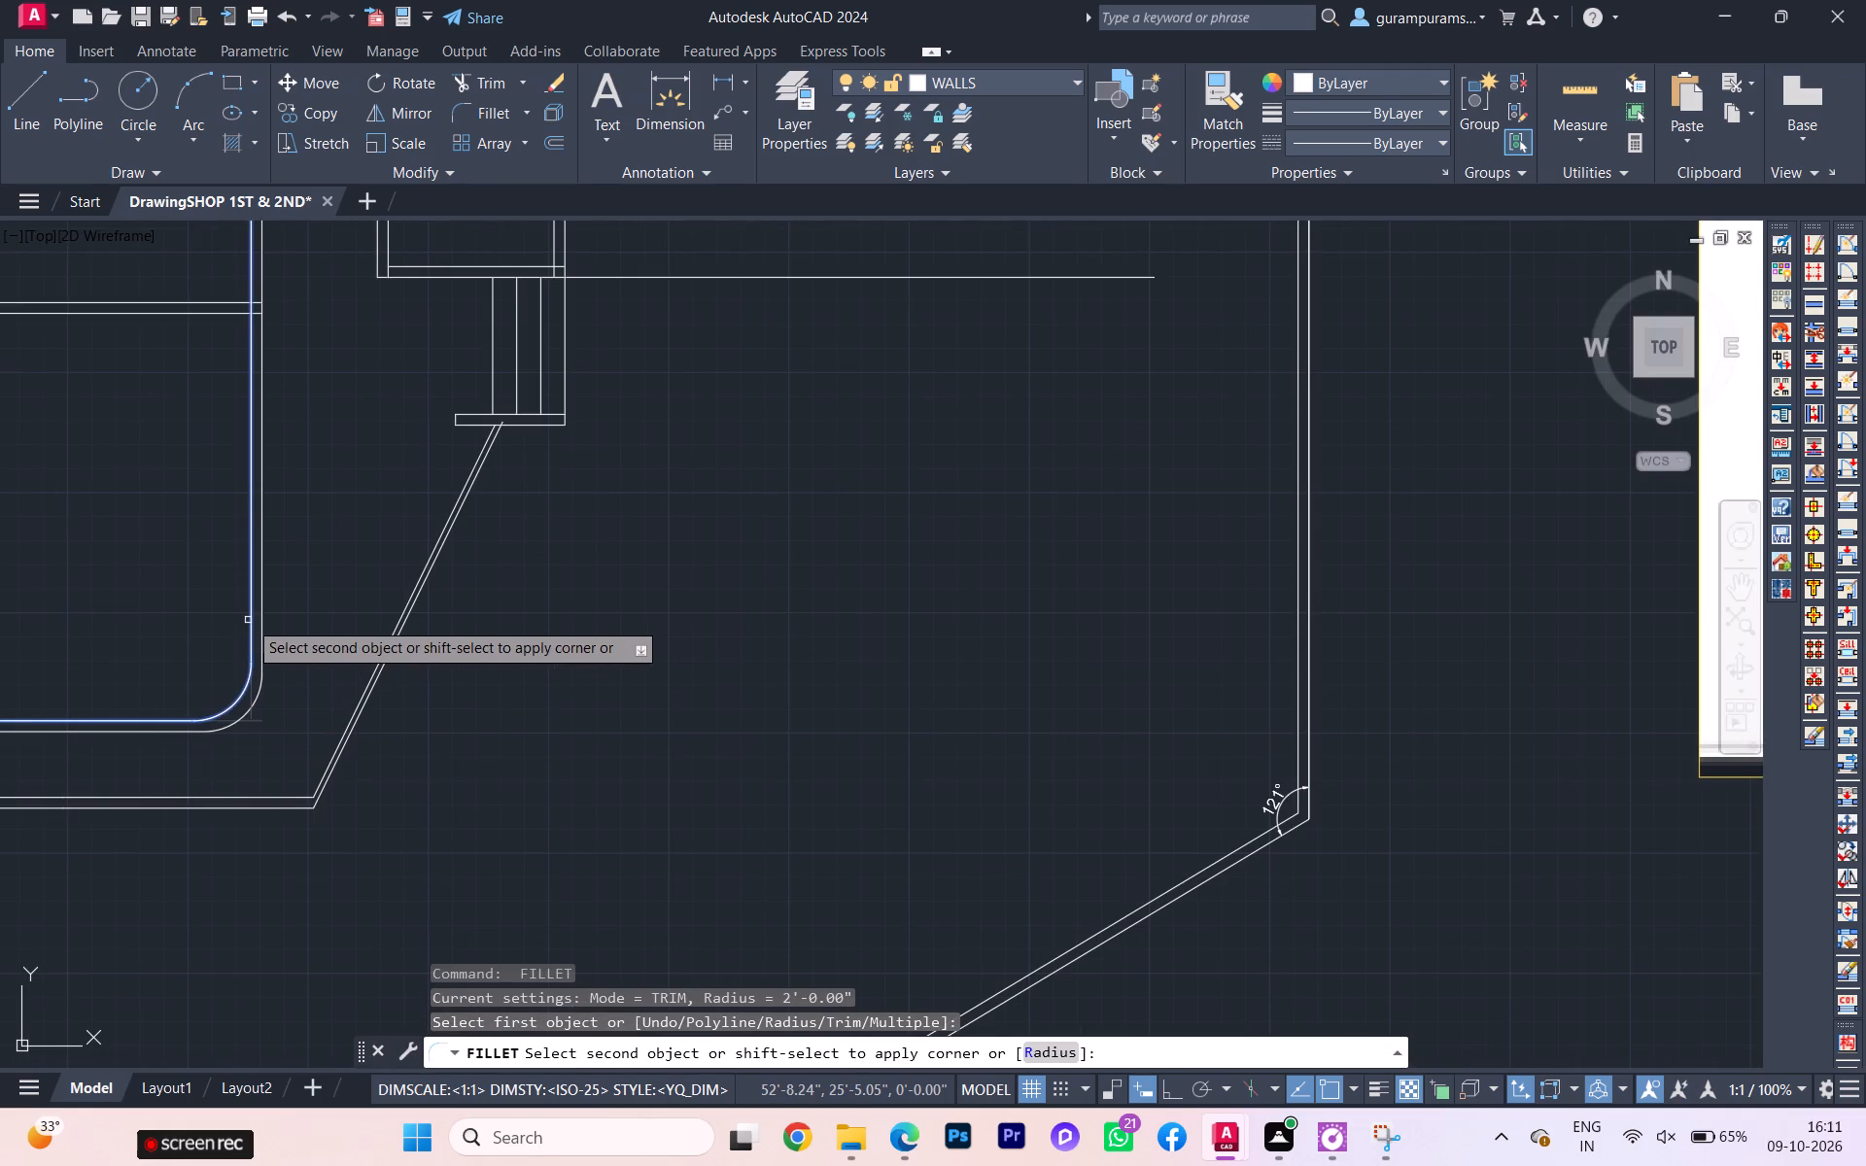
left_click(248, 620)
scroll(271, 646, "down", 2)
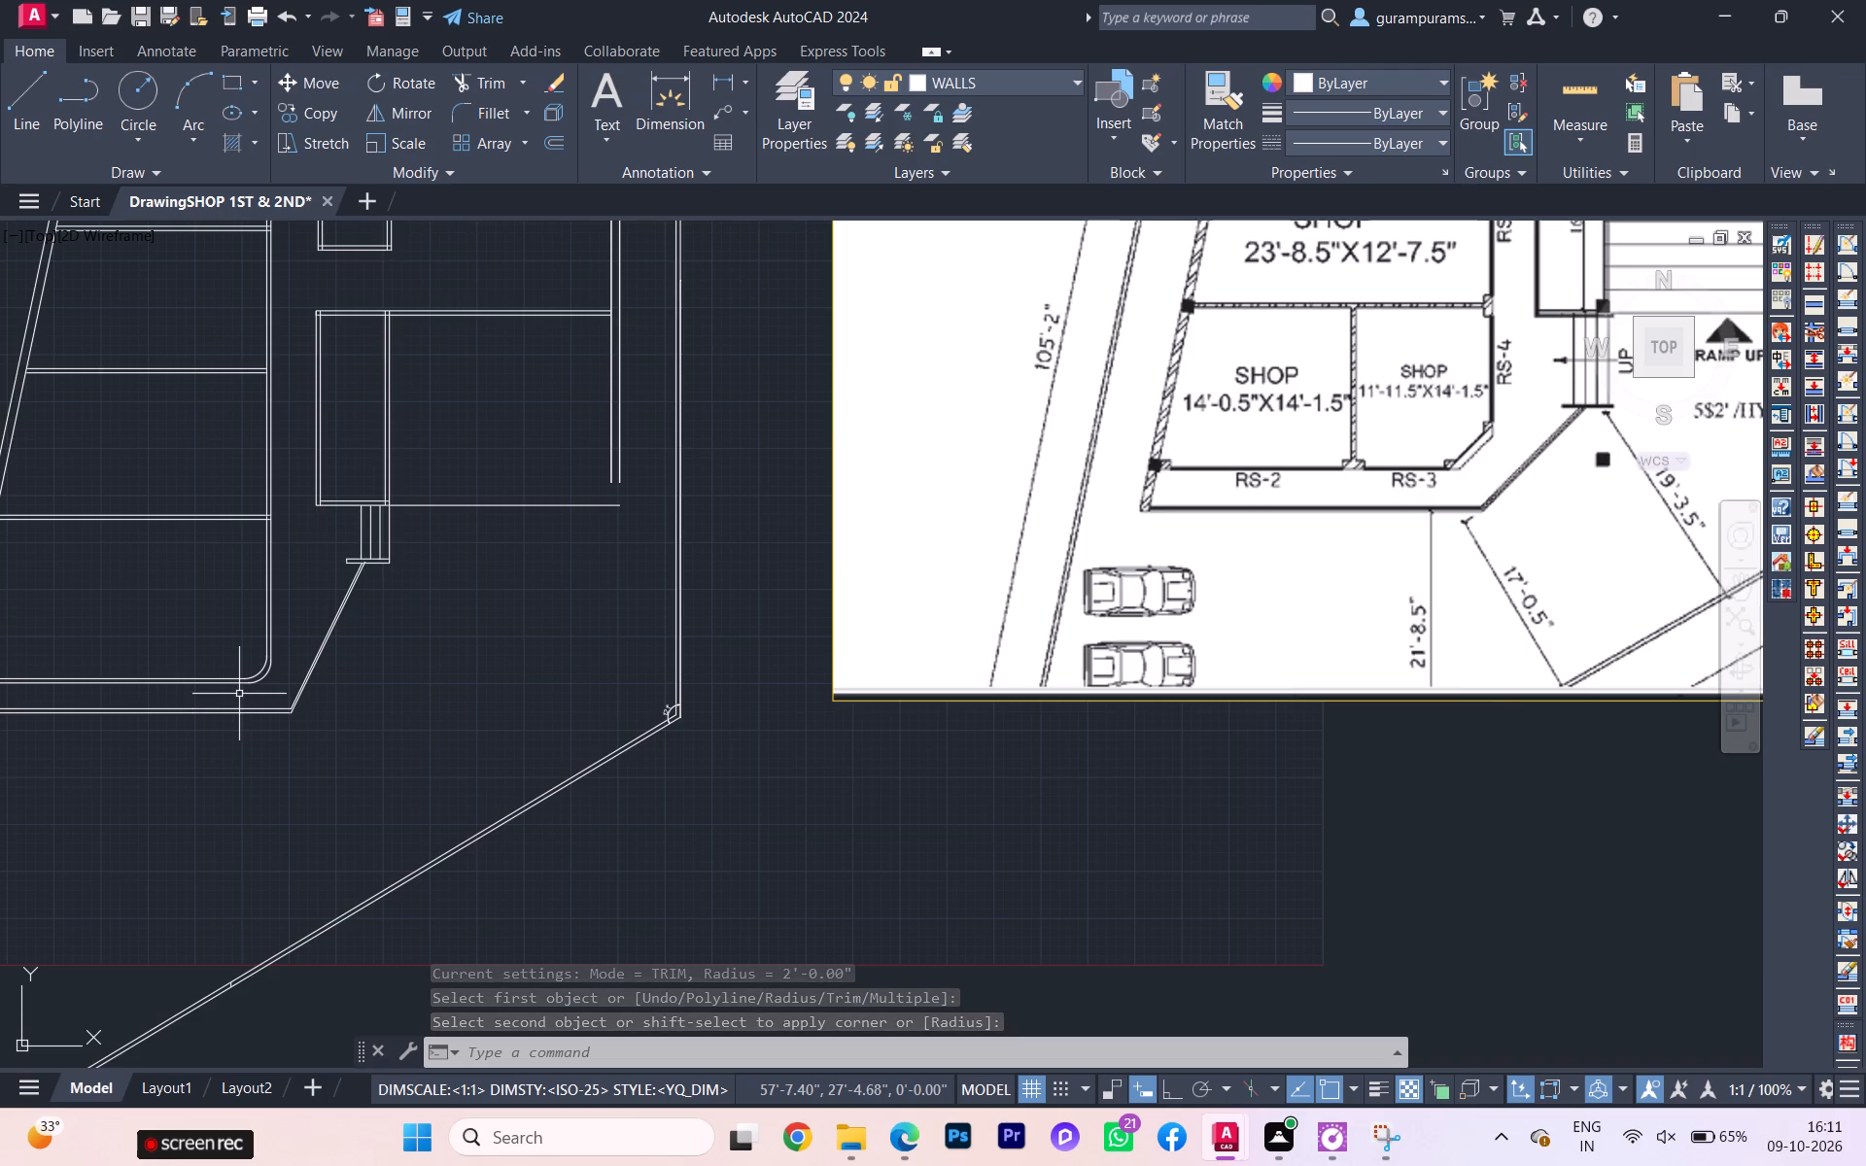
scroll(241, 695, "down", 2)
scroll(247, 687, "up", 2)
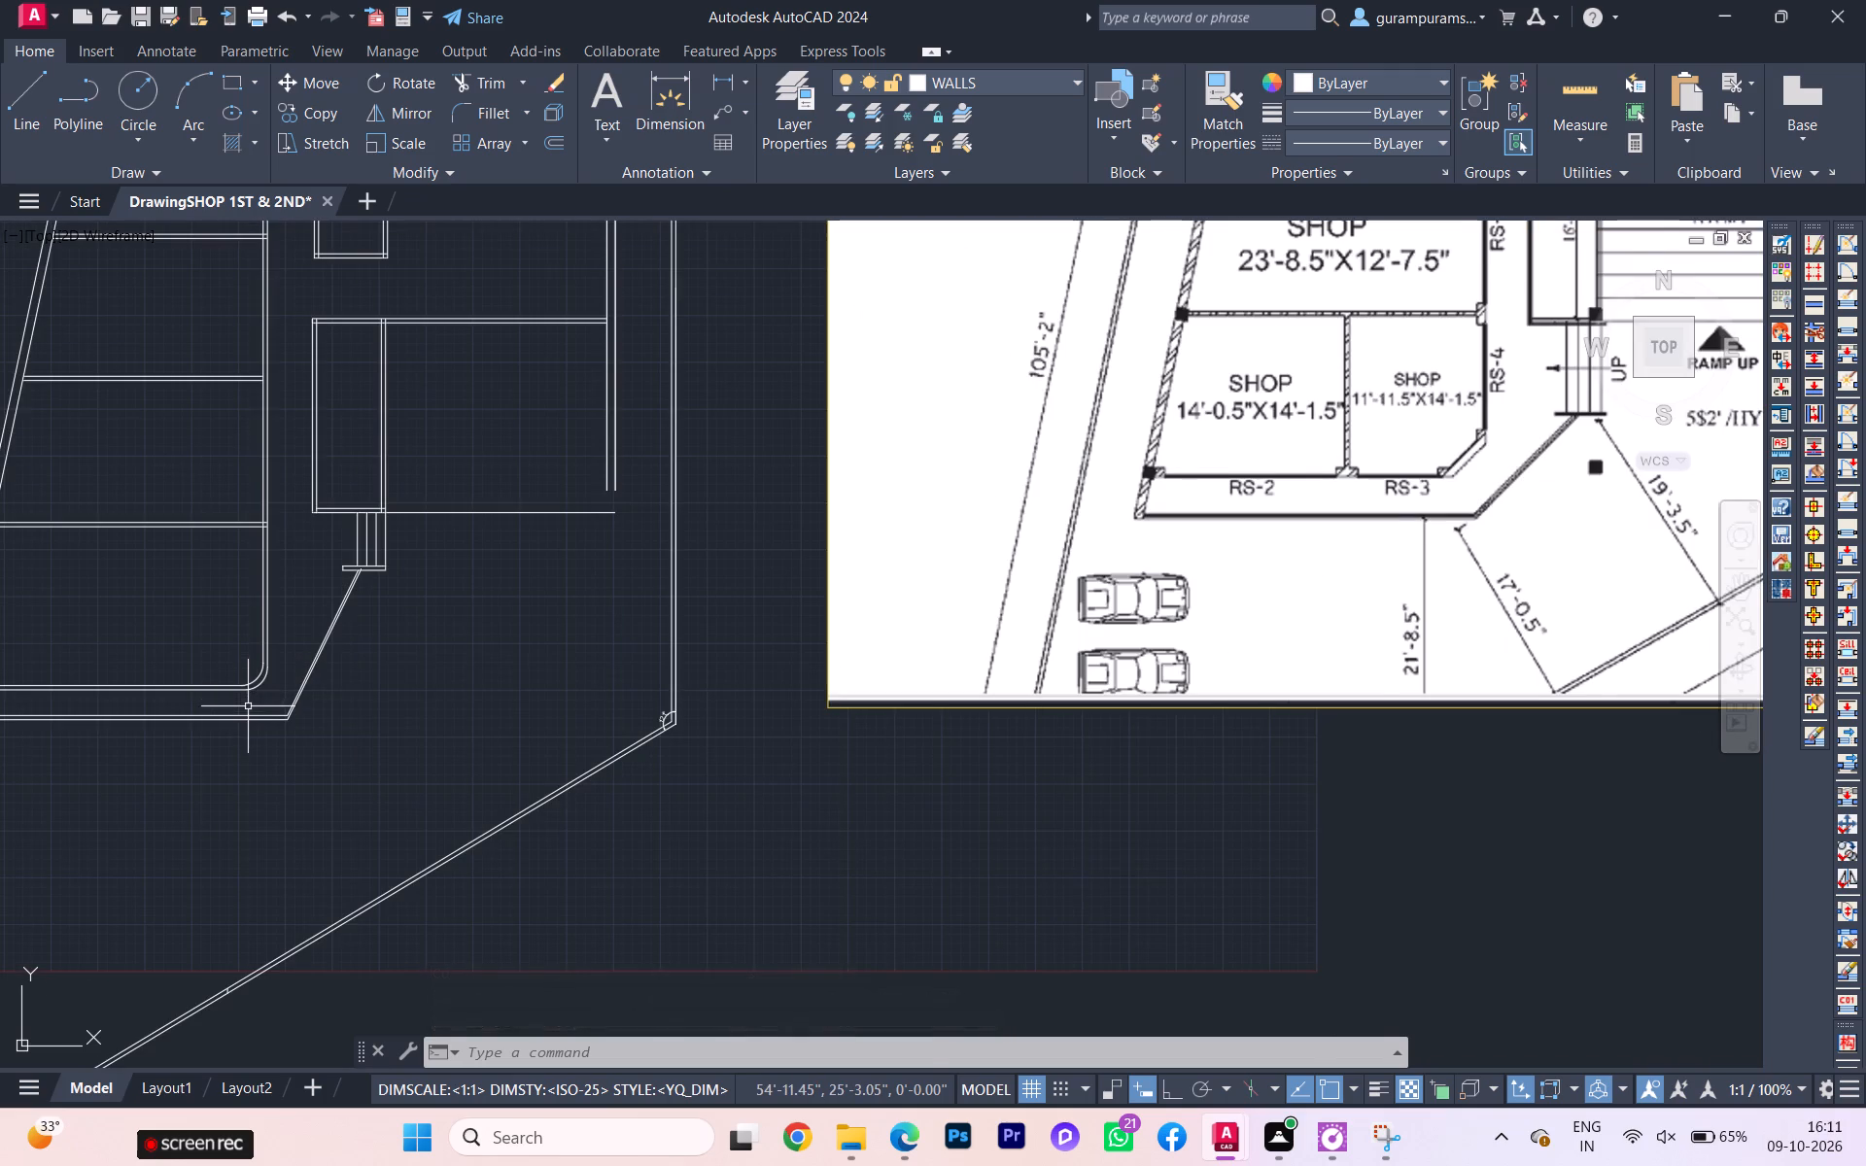
Undo the 2' fillets on the shops' inner and outer wall corners.
key("ctrl+z")
key("ctrl+z")
key("ctrl+z")
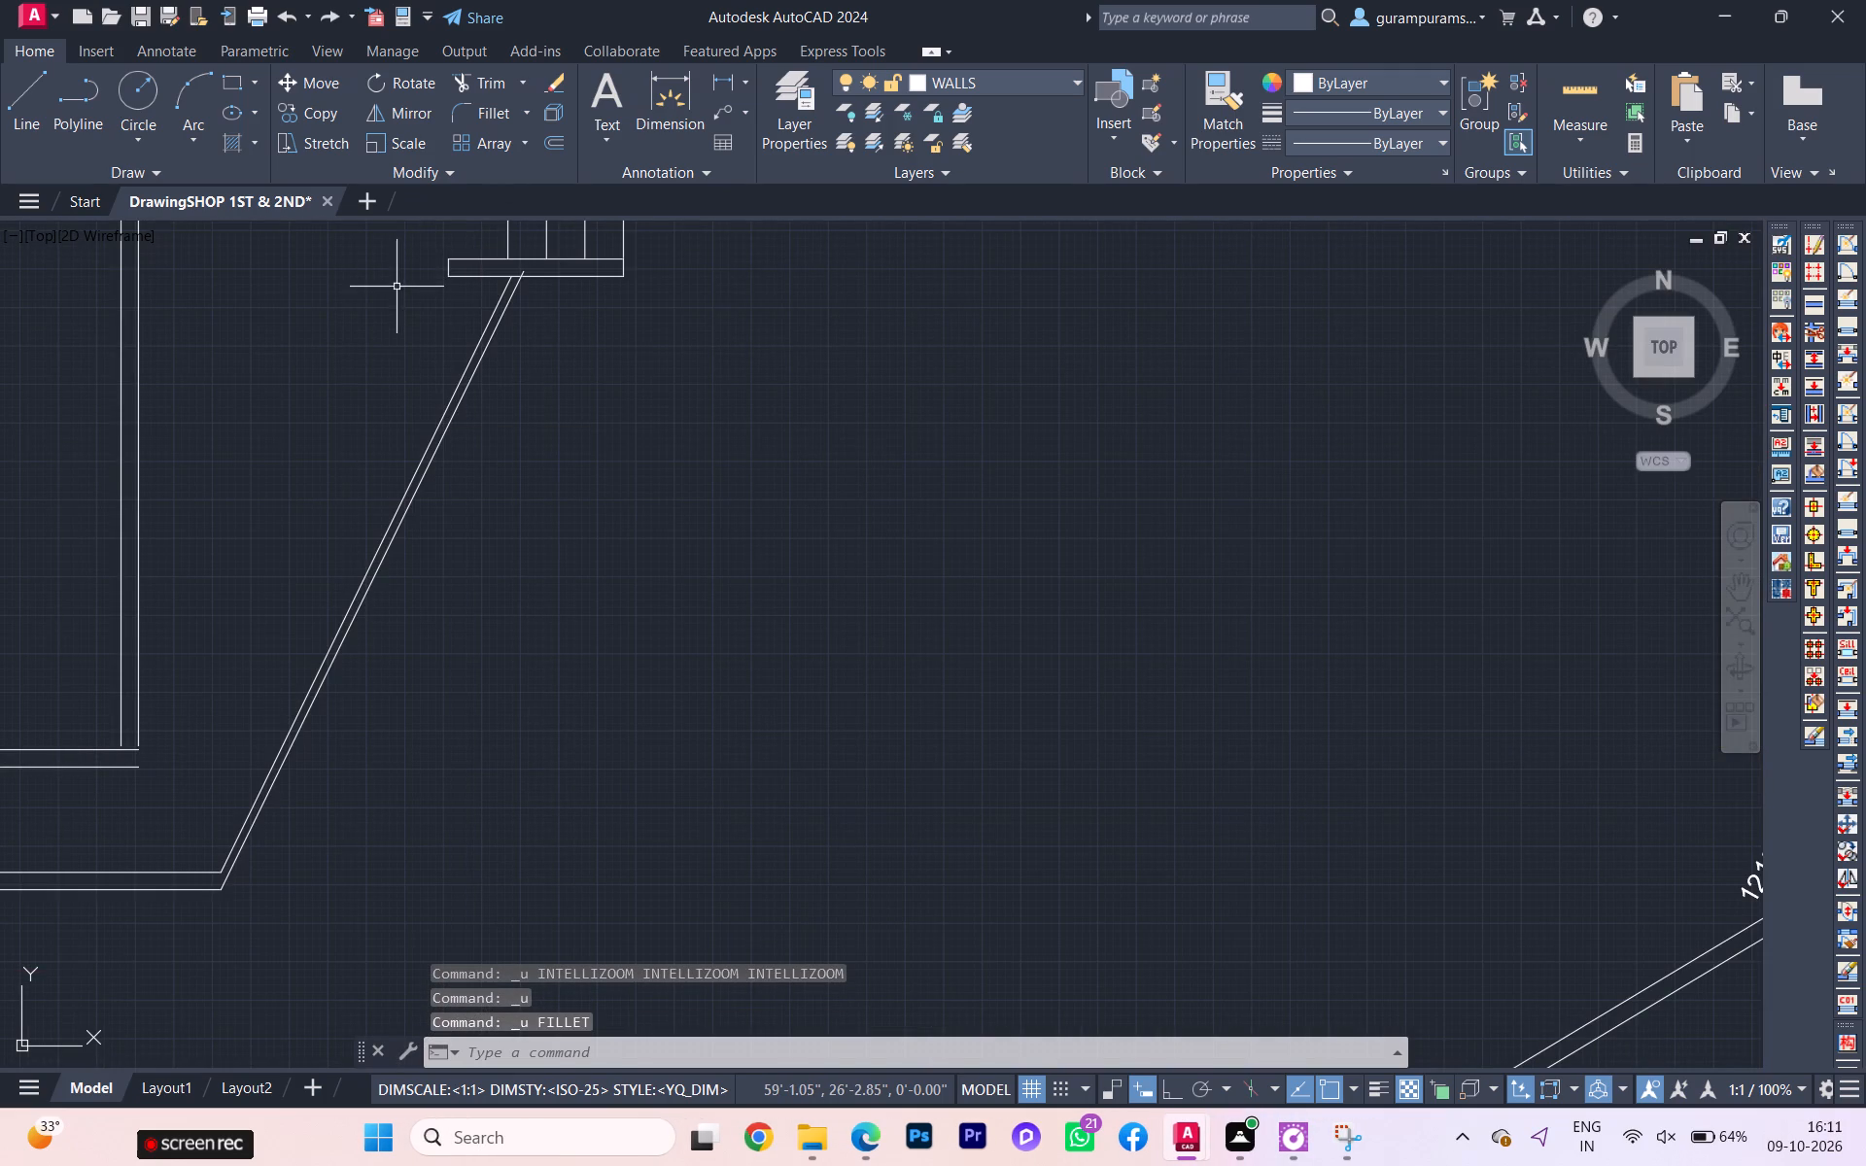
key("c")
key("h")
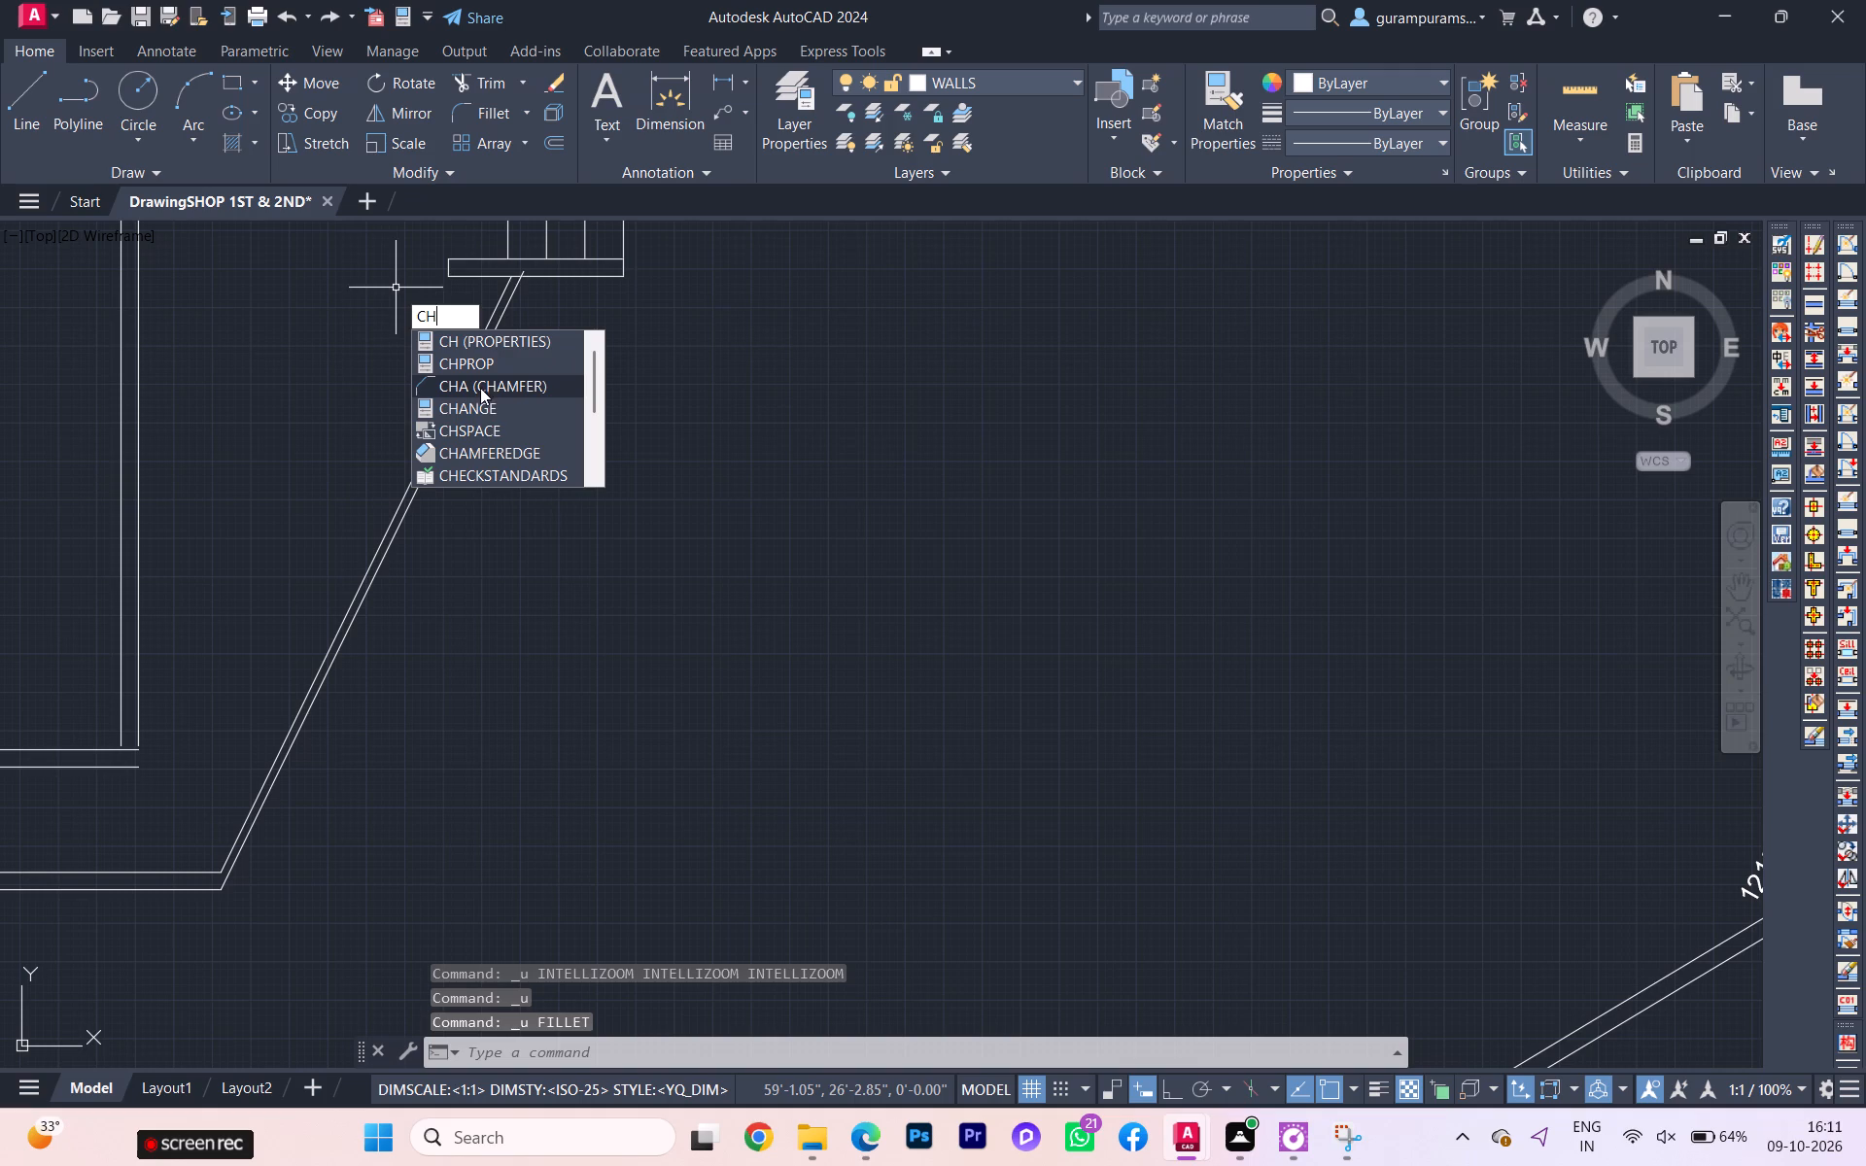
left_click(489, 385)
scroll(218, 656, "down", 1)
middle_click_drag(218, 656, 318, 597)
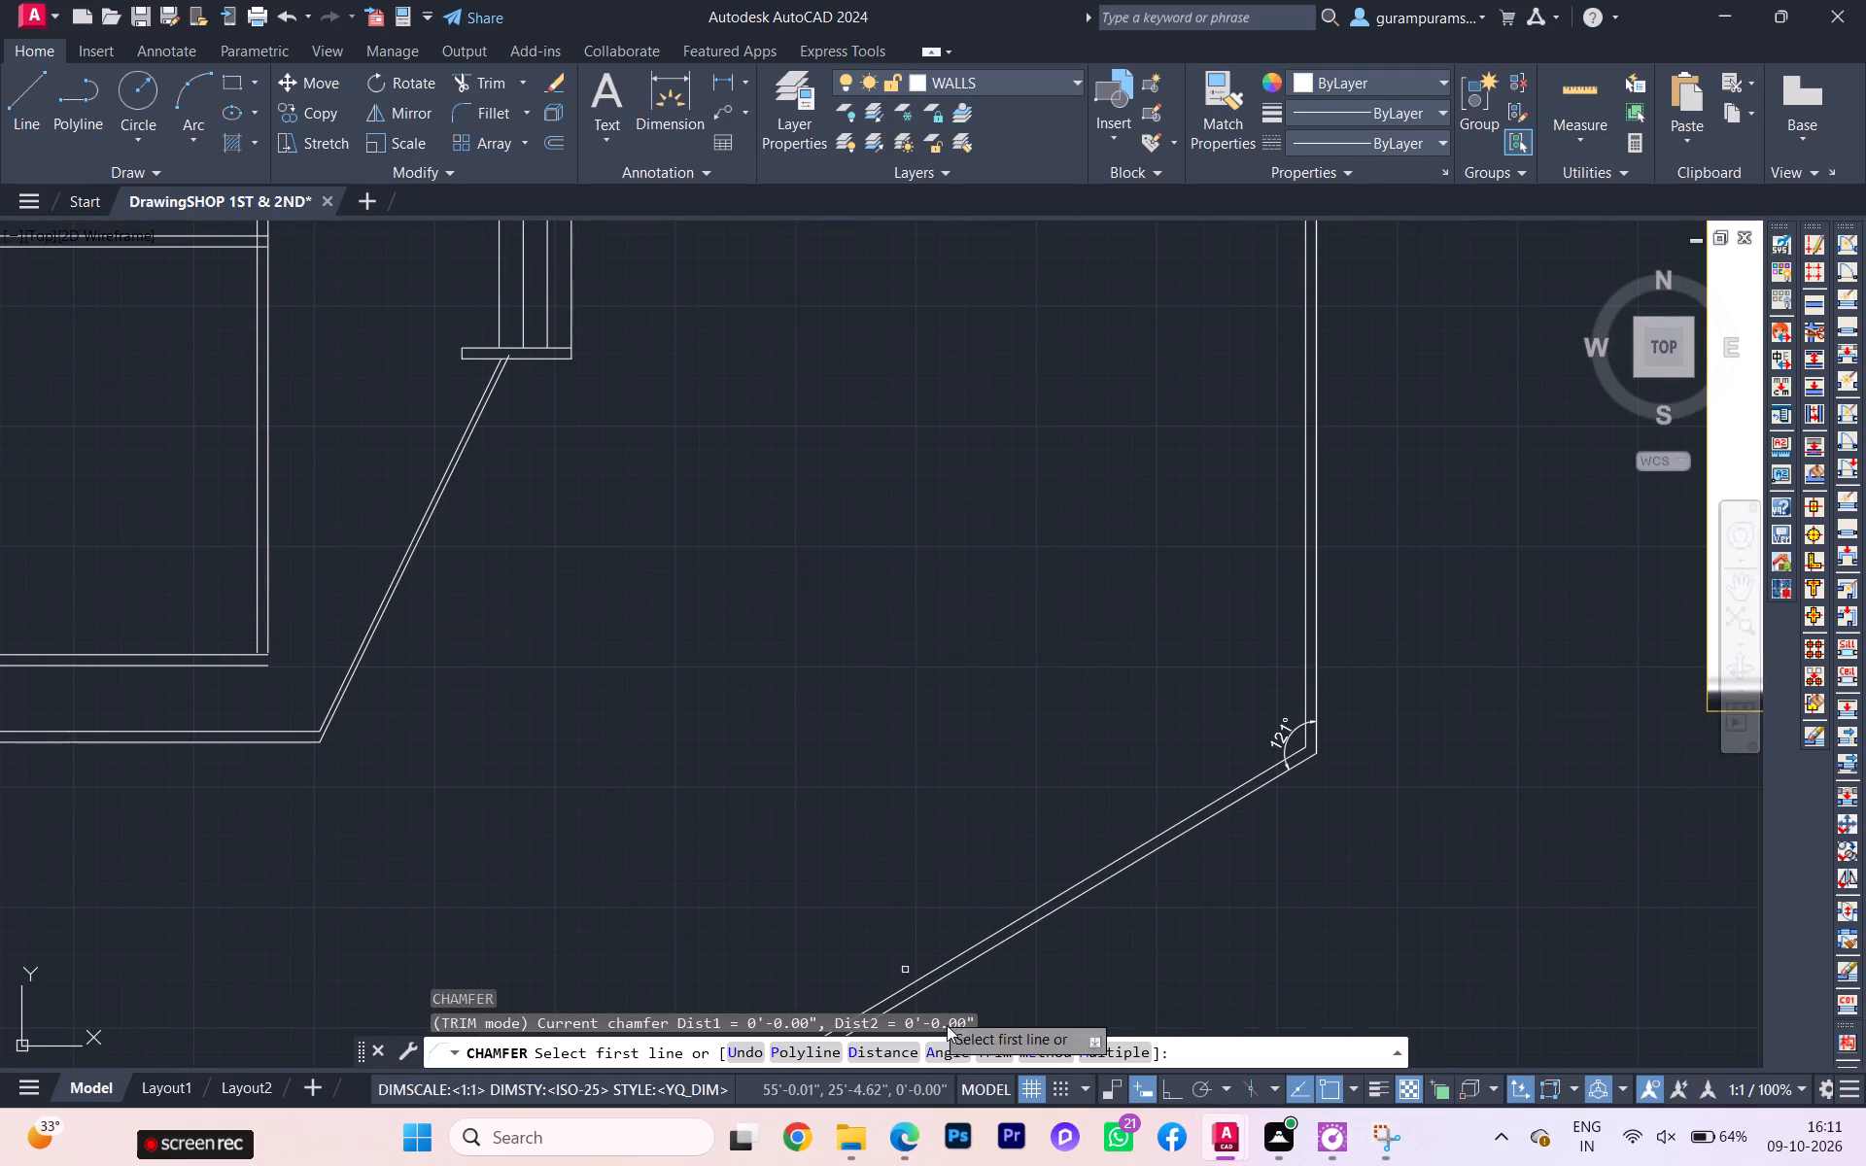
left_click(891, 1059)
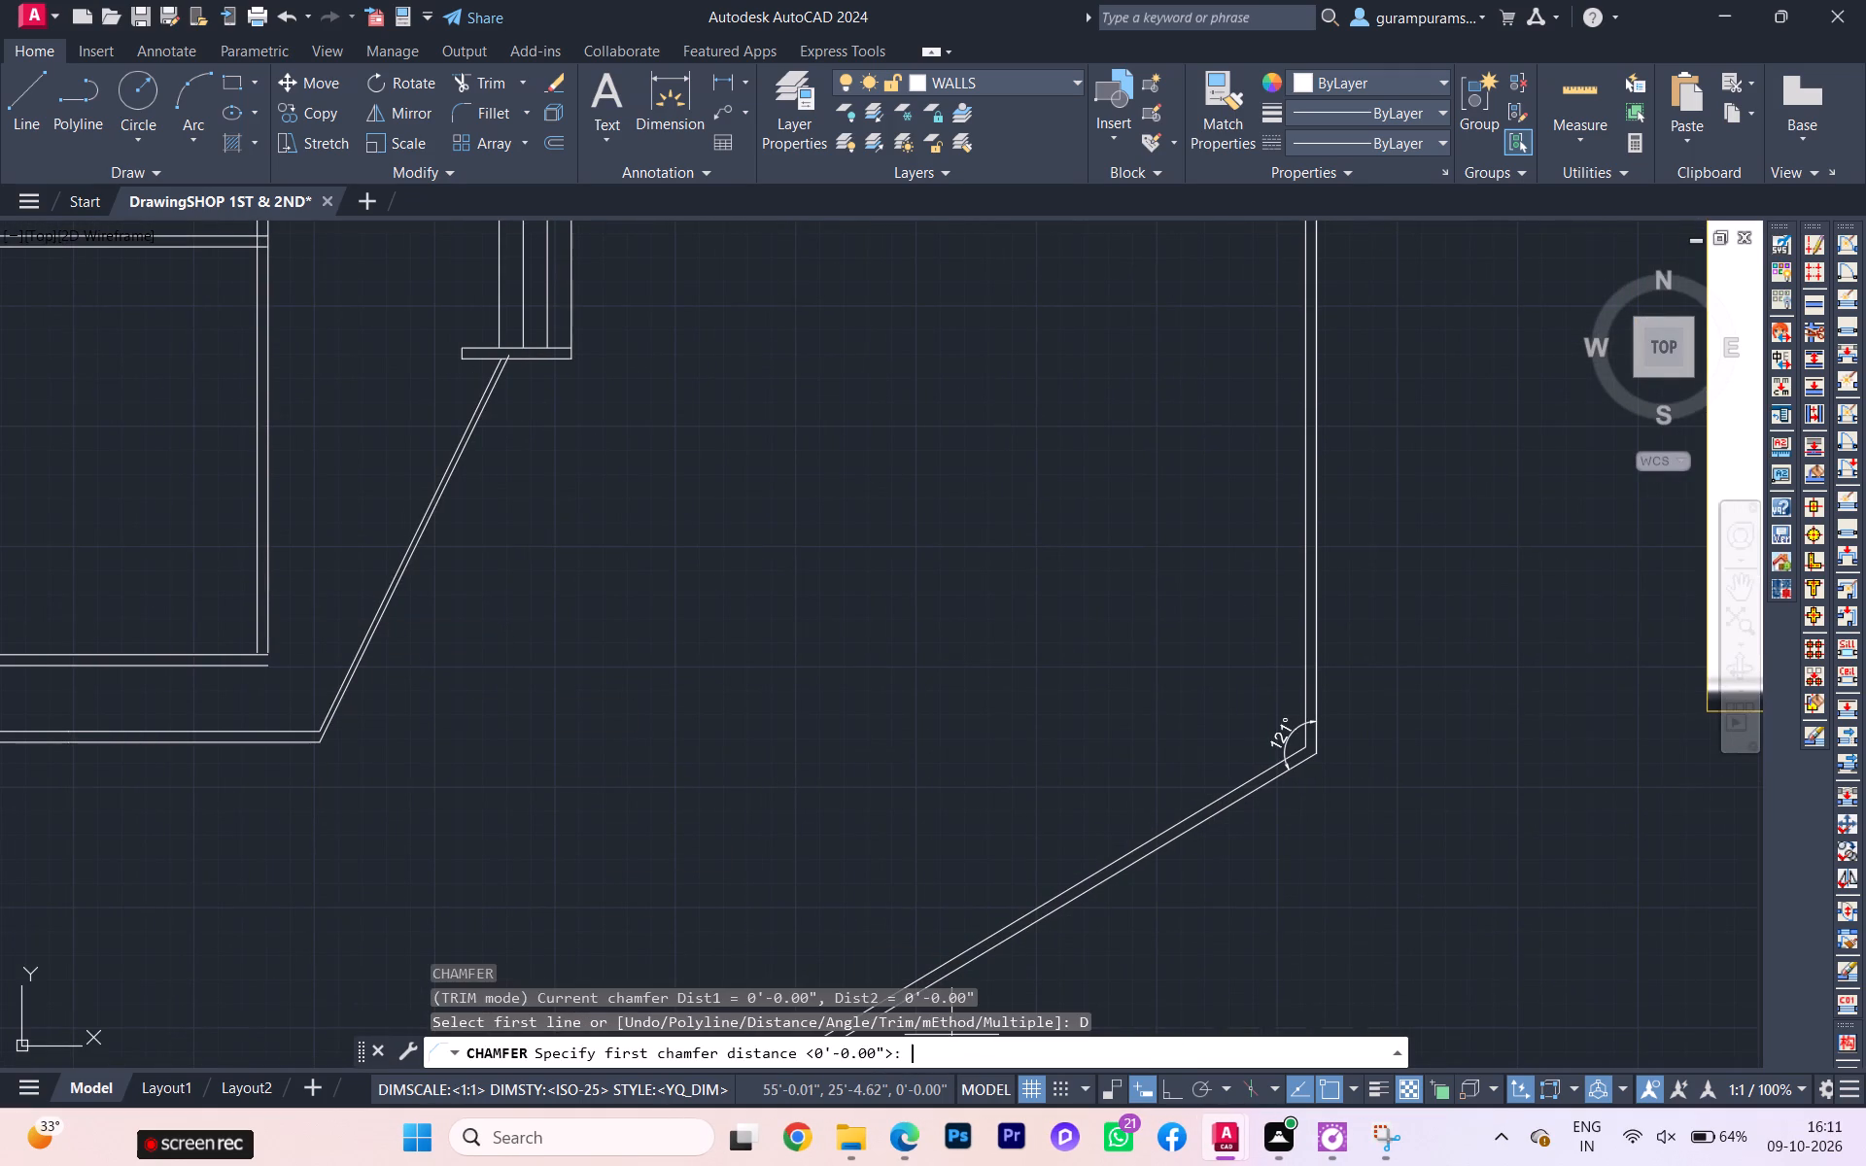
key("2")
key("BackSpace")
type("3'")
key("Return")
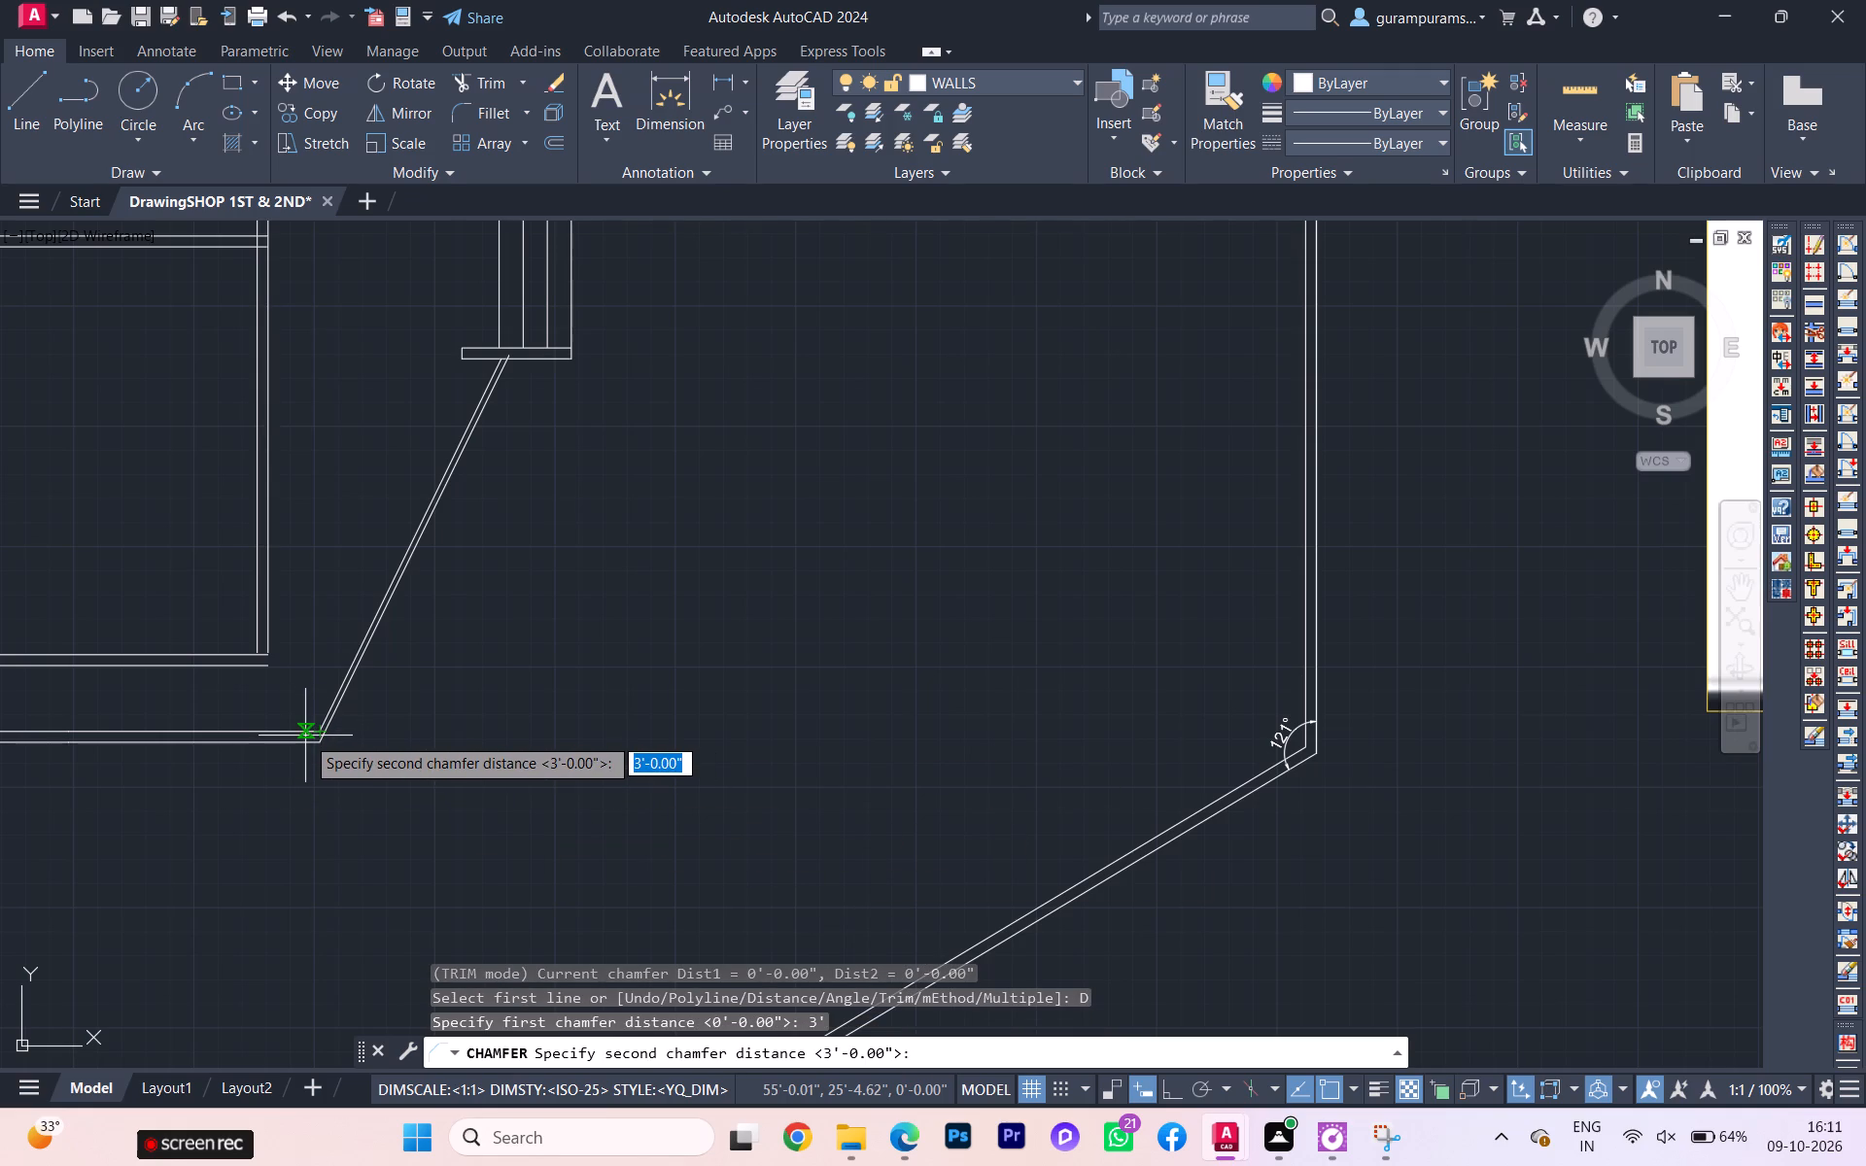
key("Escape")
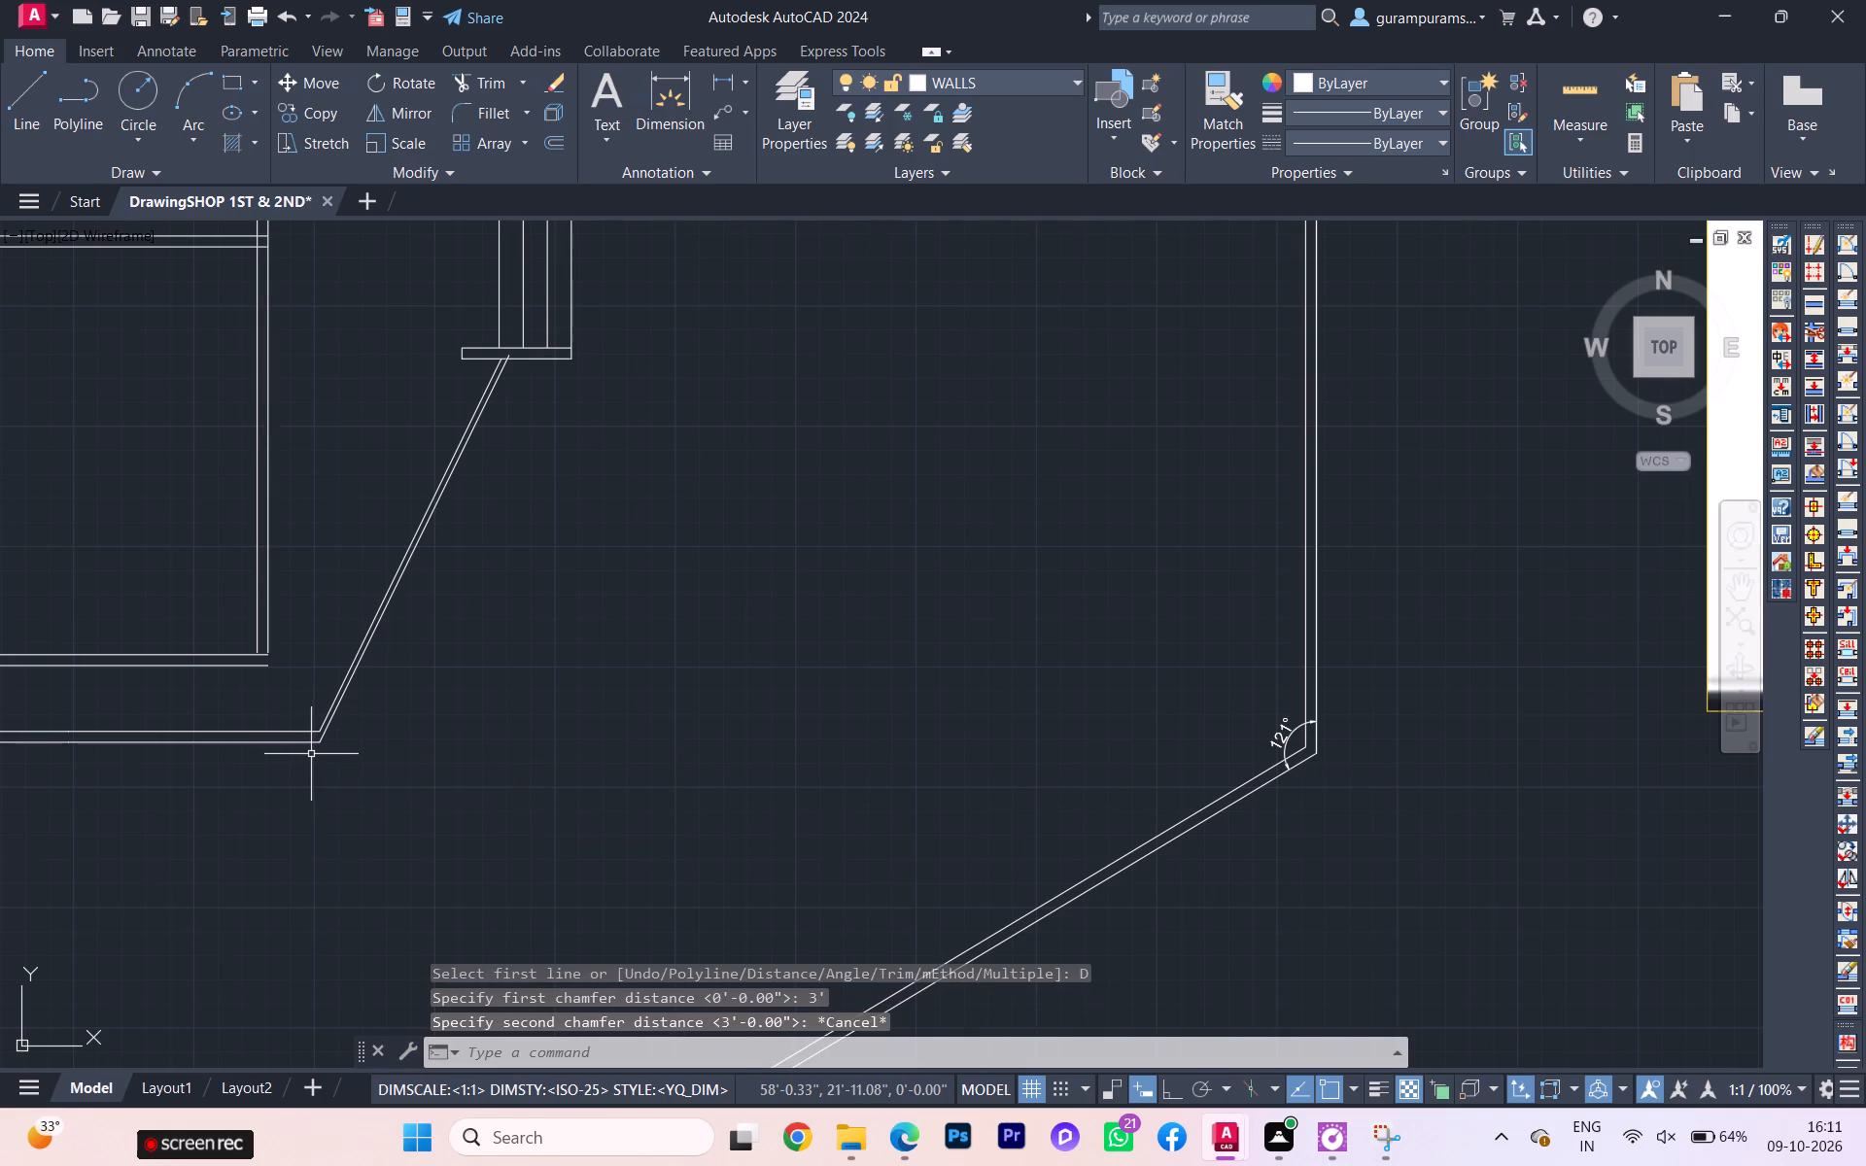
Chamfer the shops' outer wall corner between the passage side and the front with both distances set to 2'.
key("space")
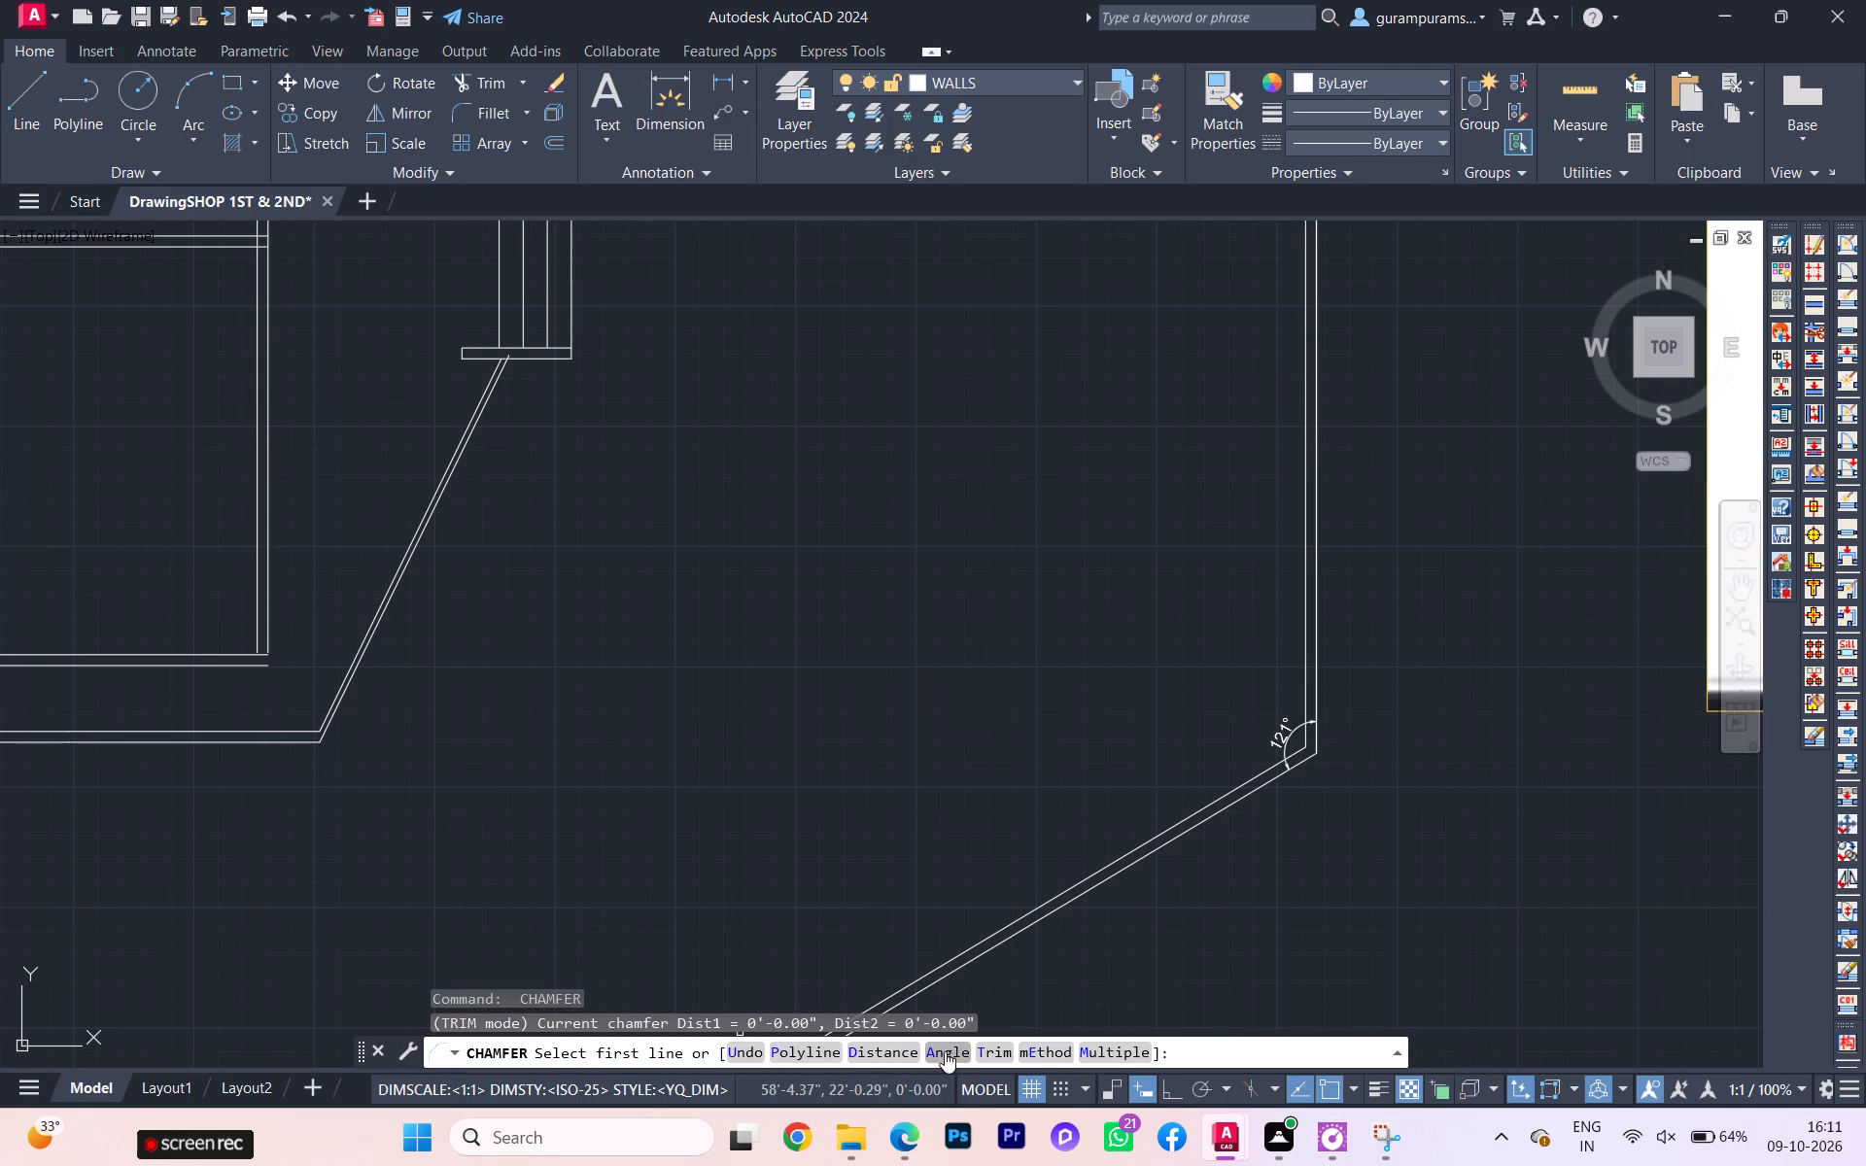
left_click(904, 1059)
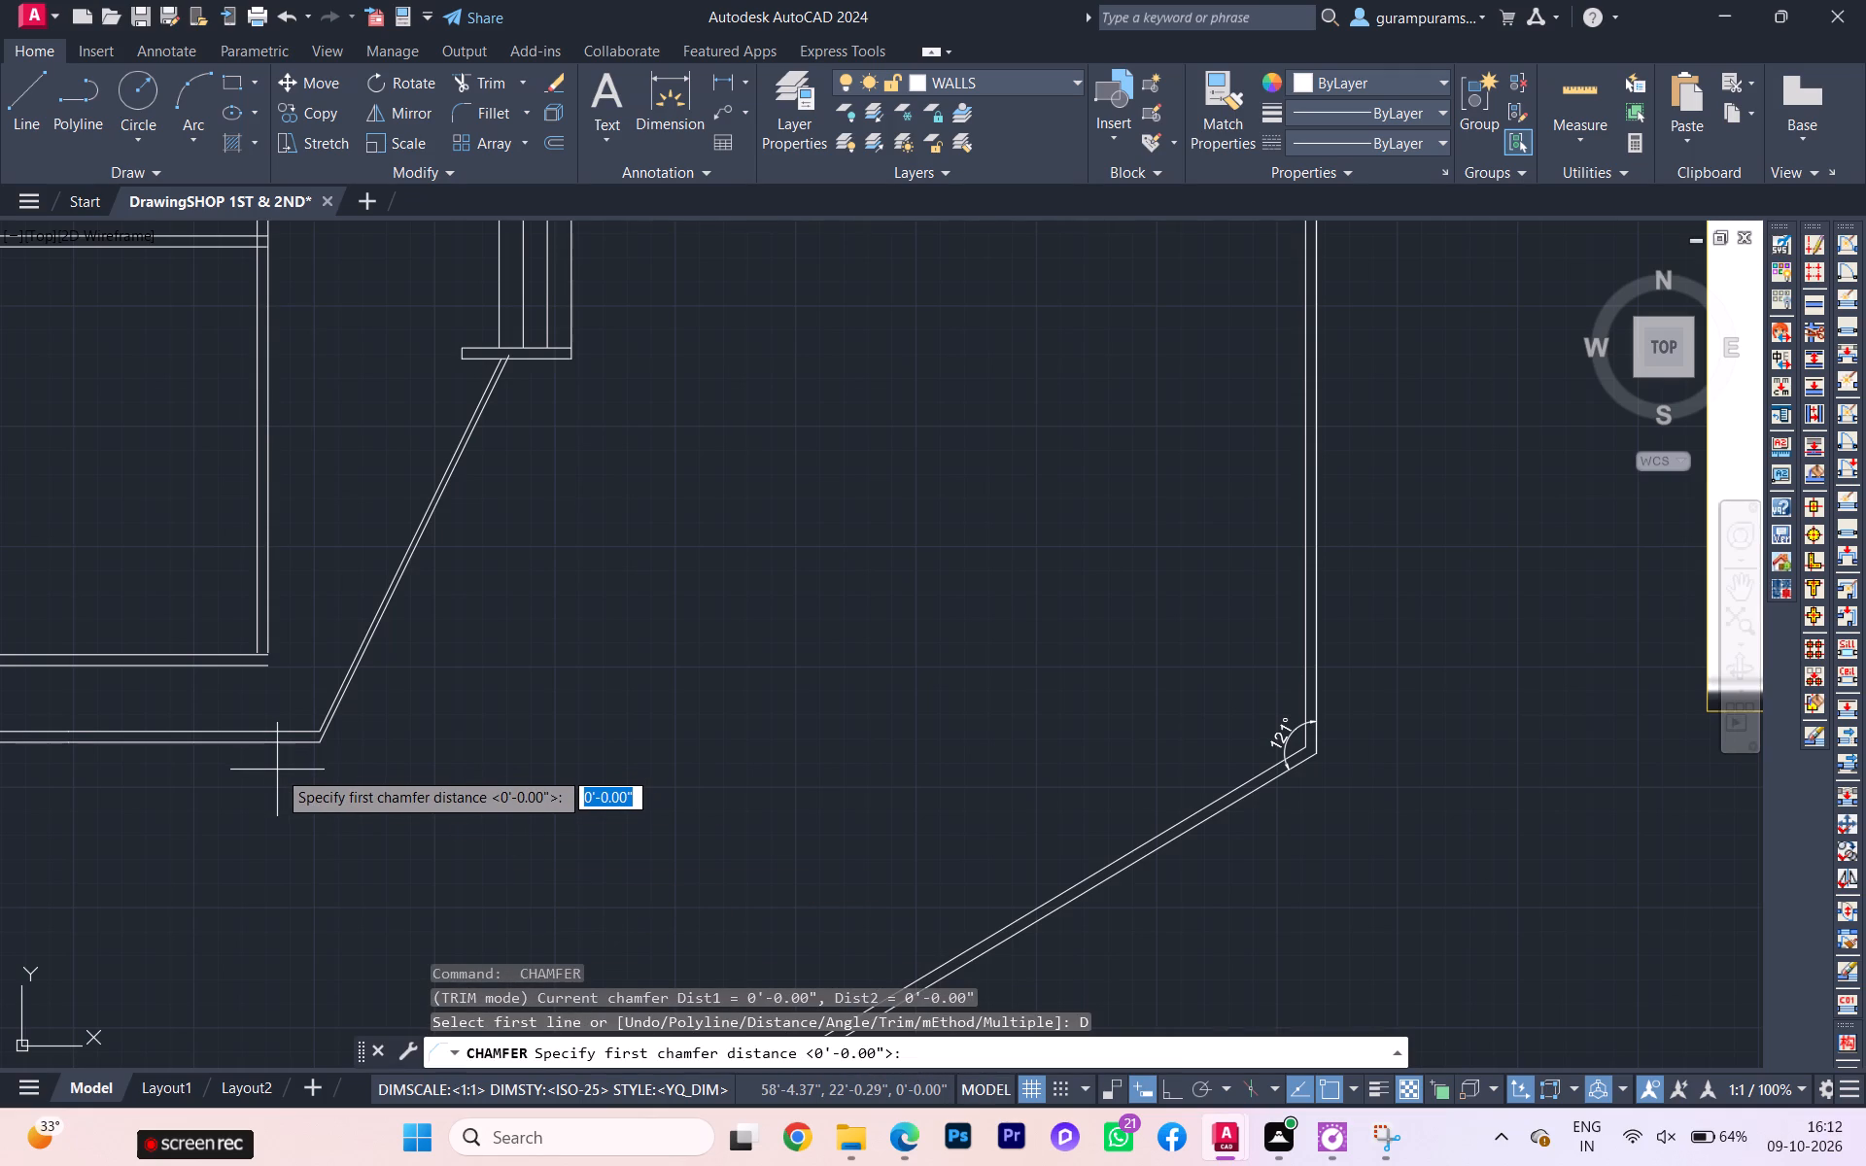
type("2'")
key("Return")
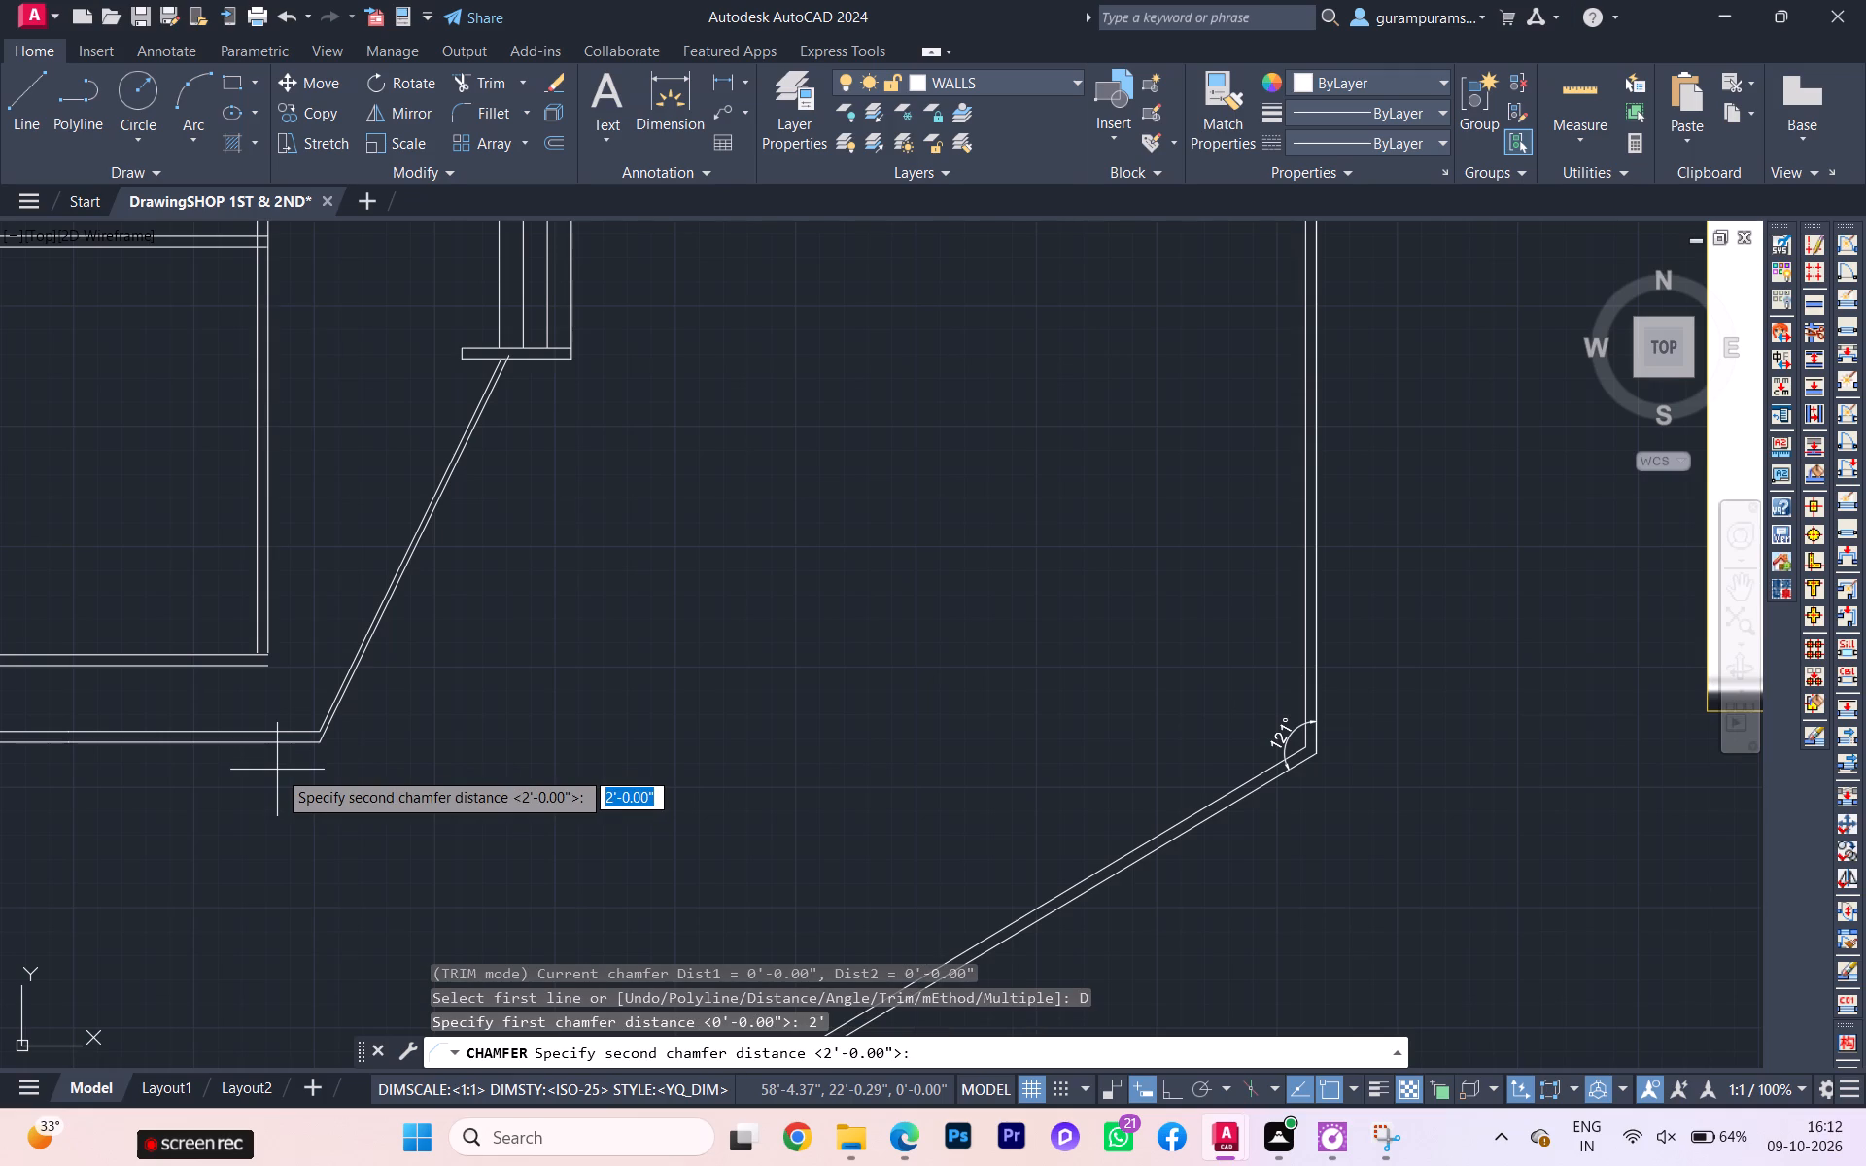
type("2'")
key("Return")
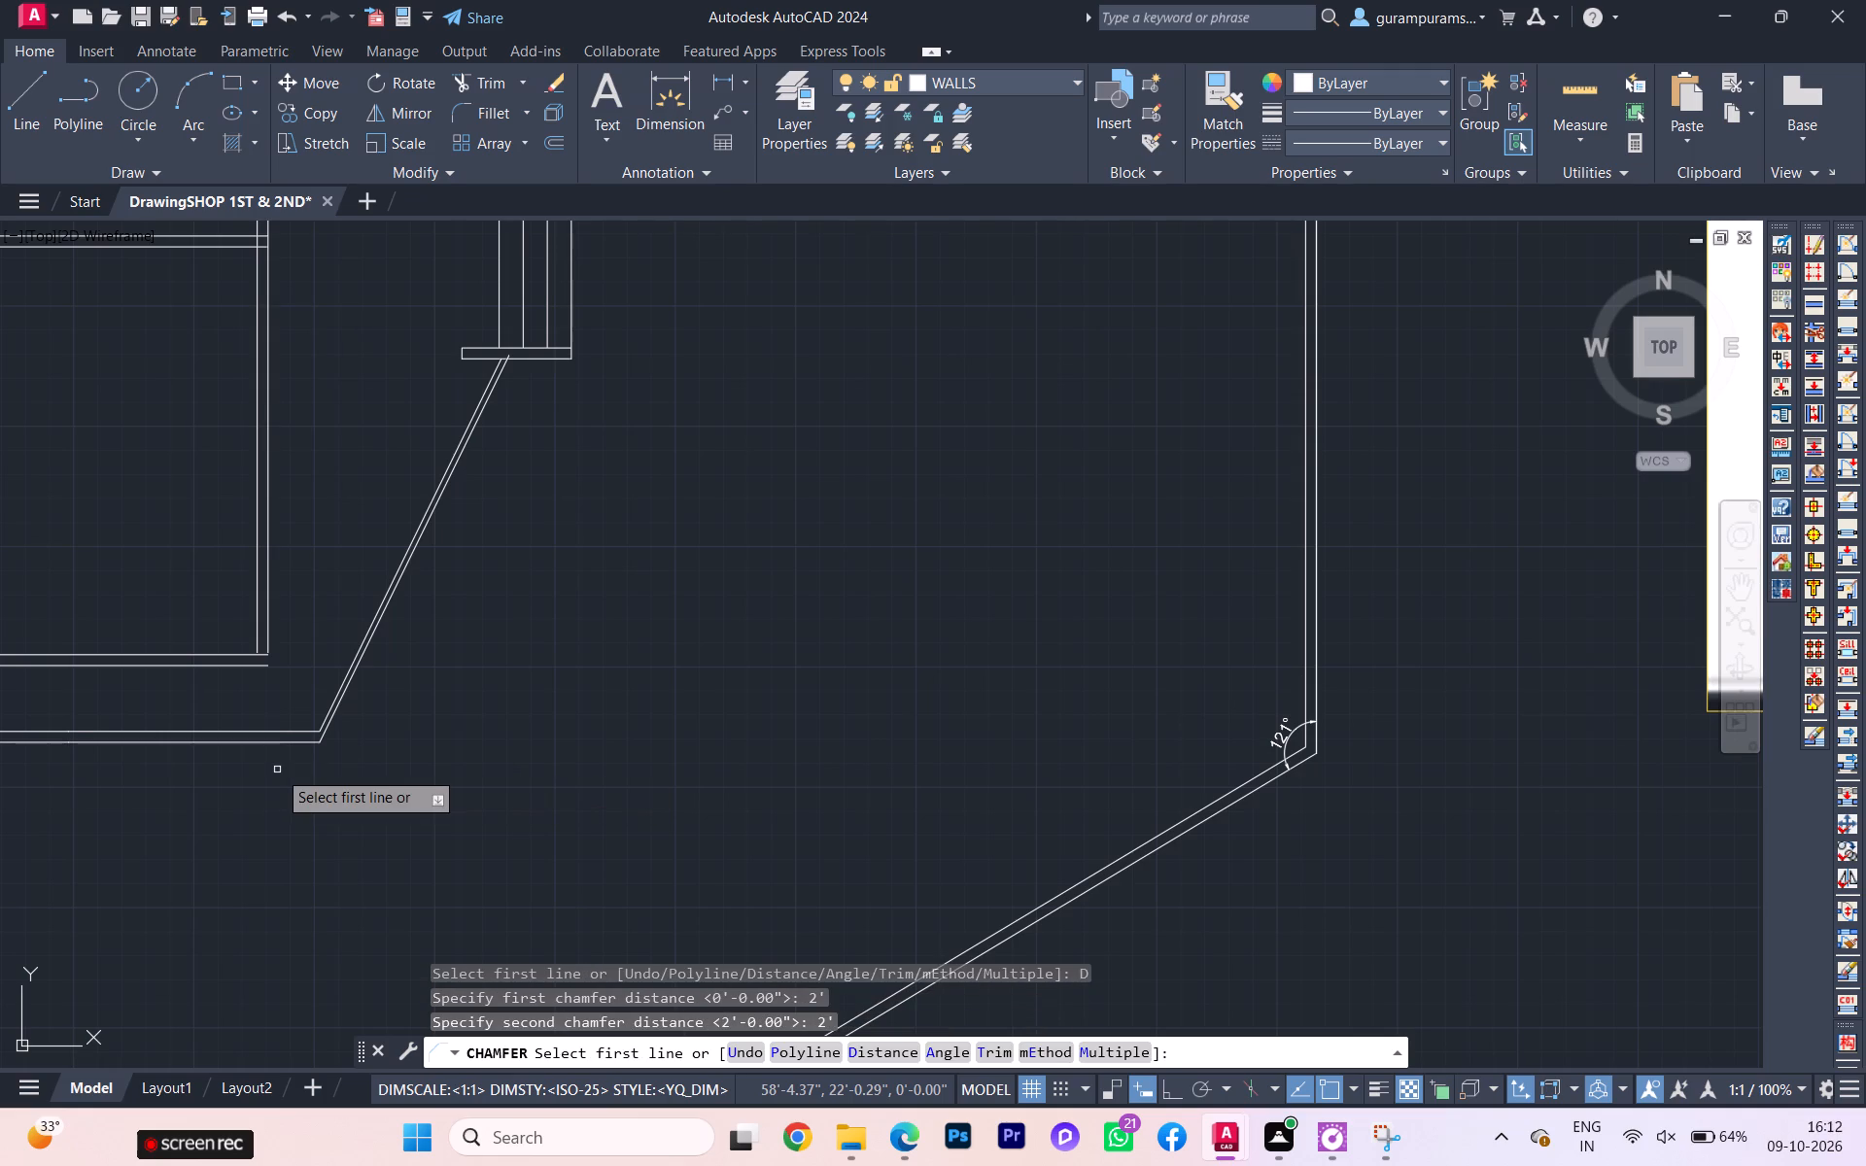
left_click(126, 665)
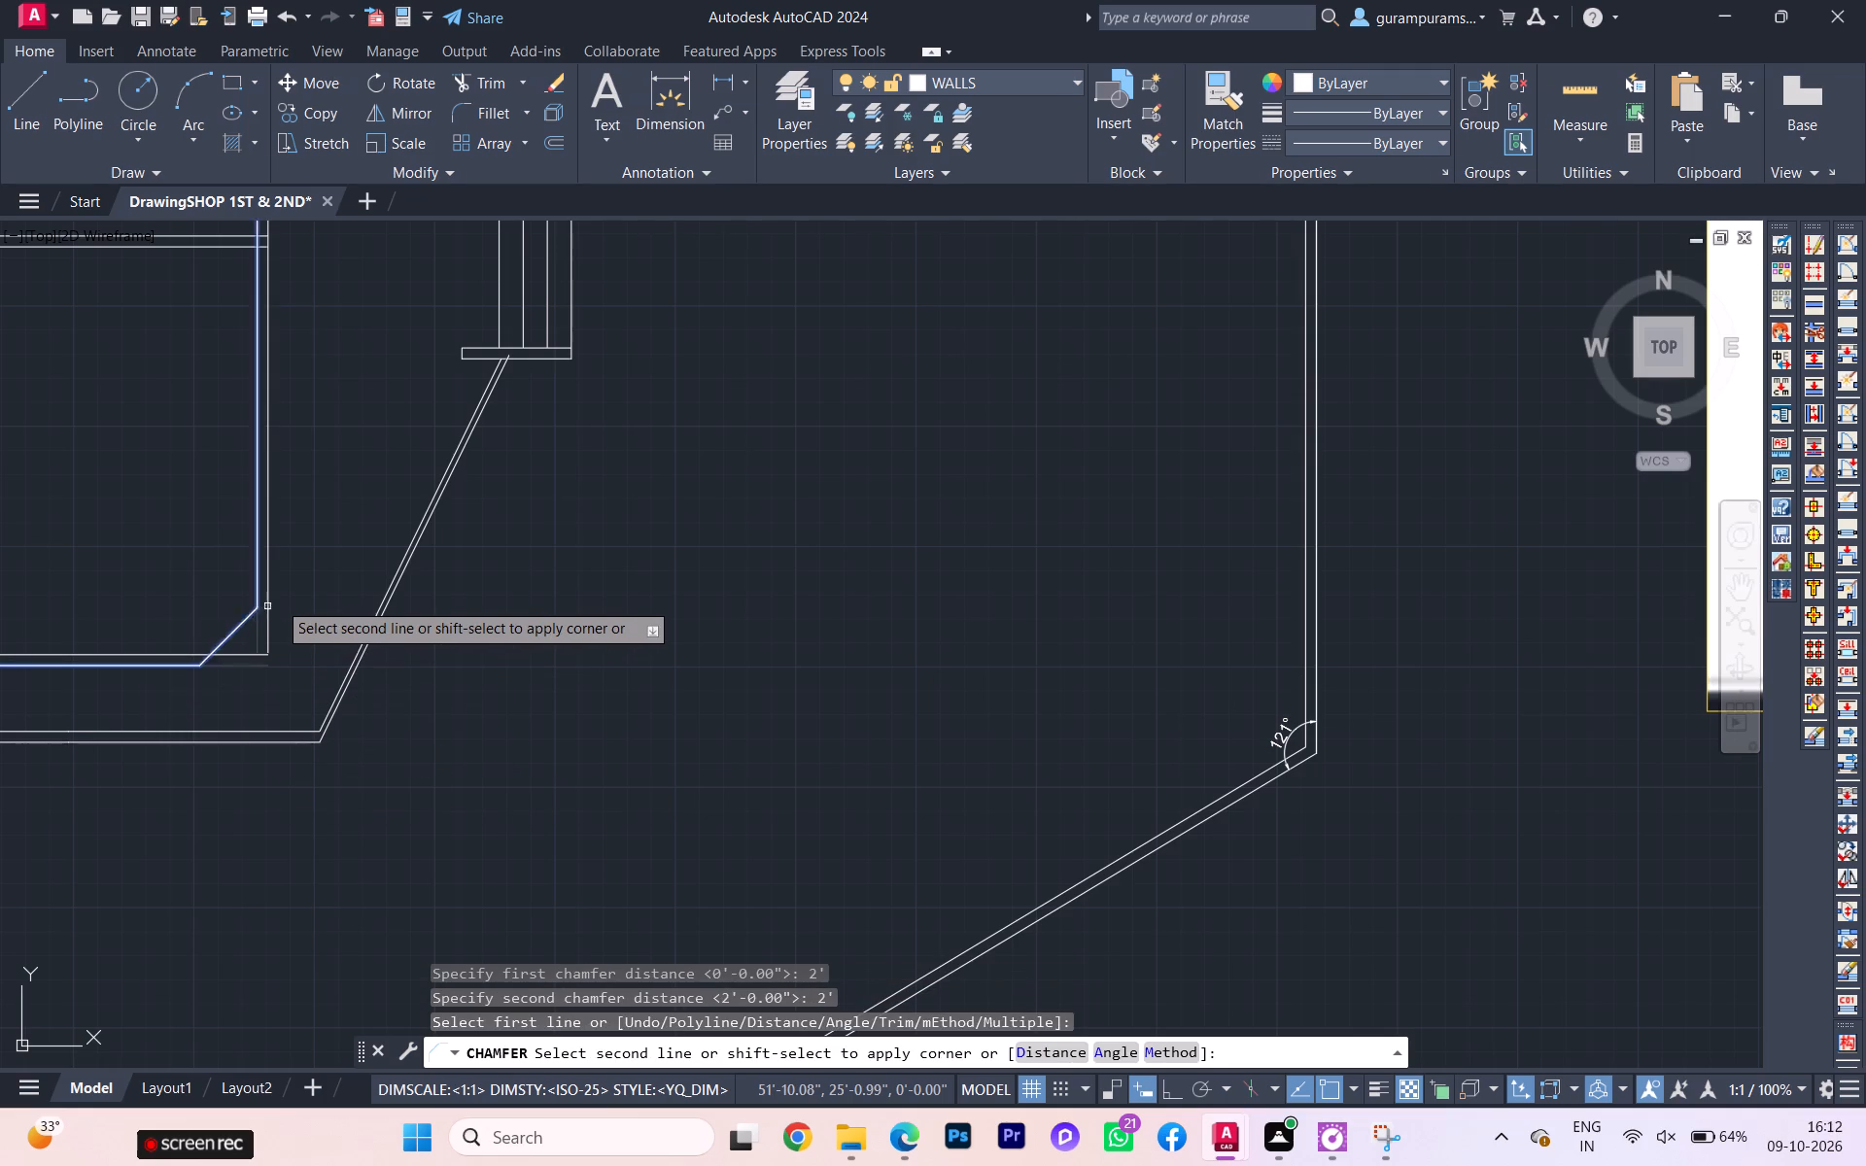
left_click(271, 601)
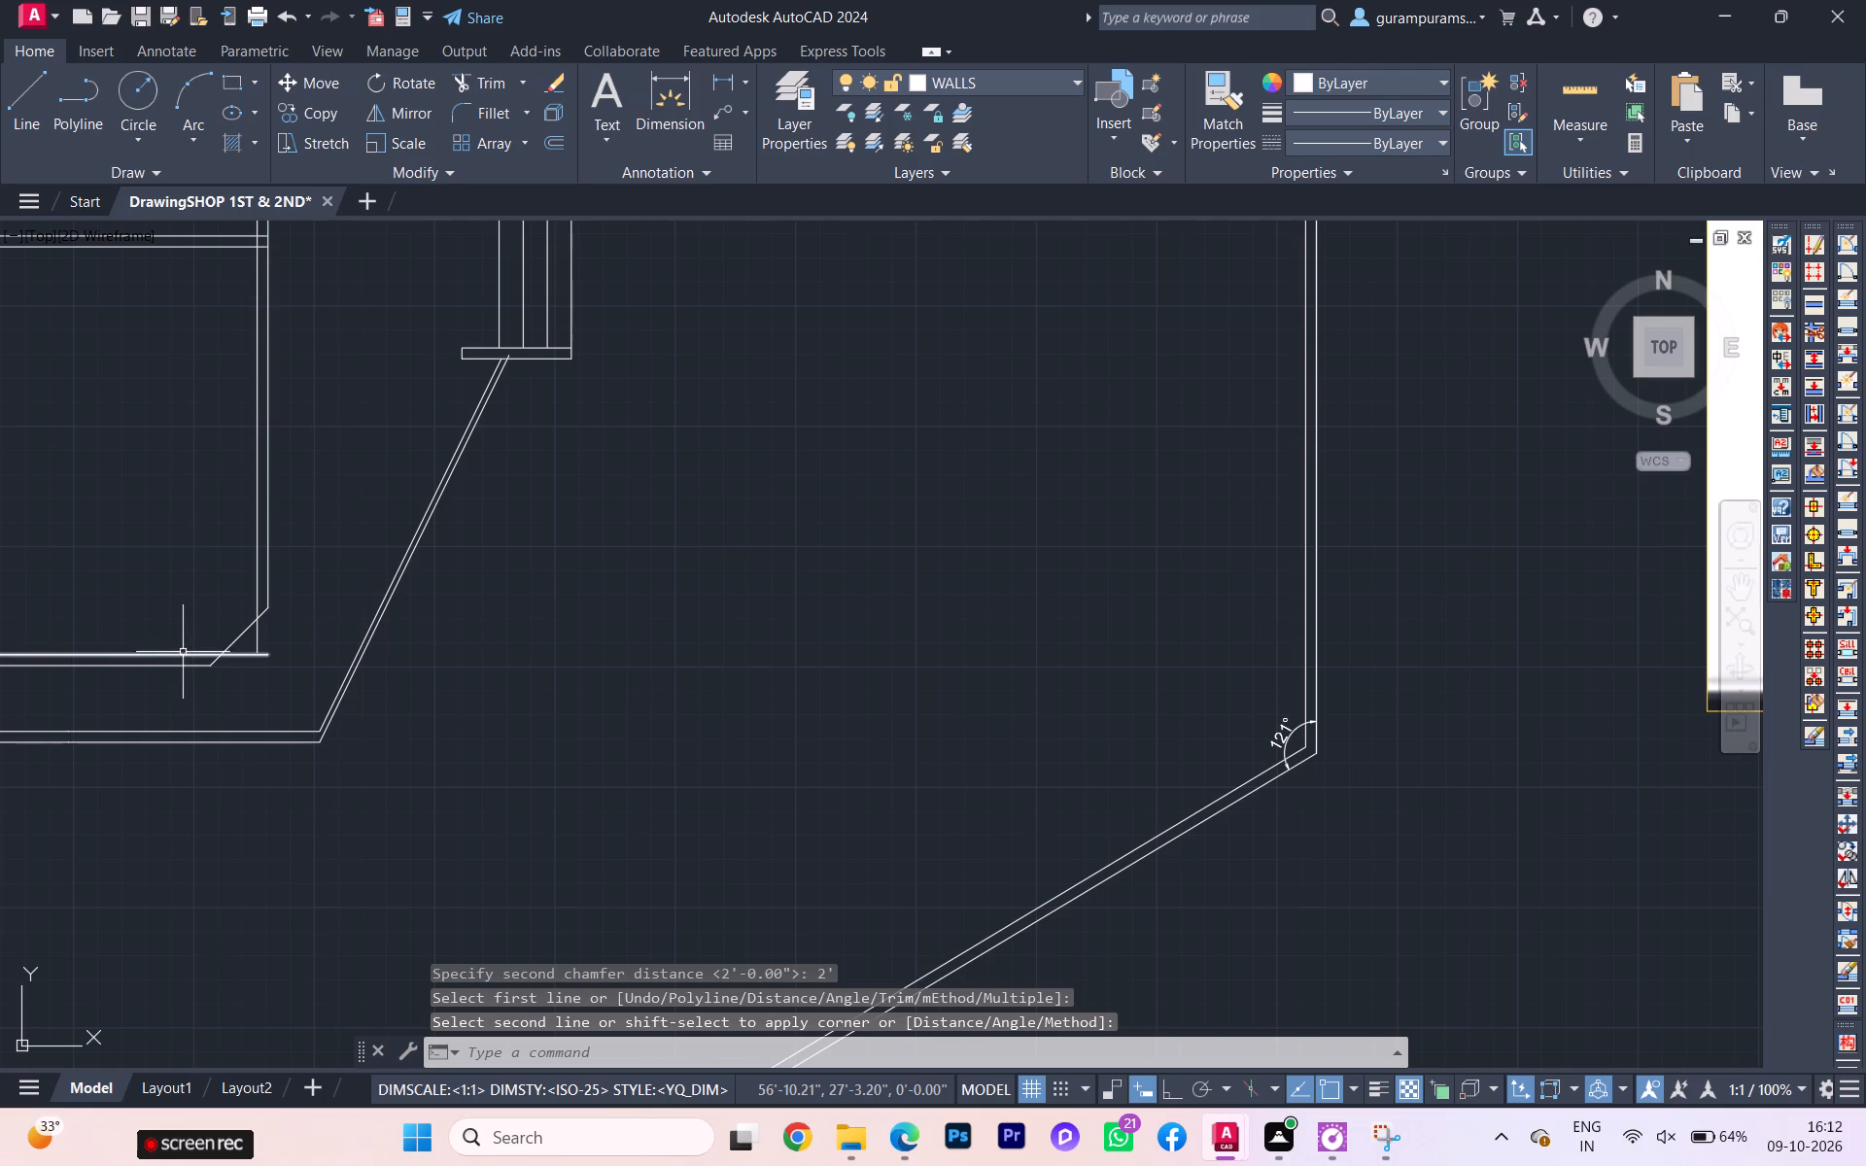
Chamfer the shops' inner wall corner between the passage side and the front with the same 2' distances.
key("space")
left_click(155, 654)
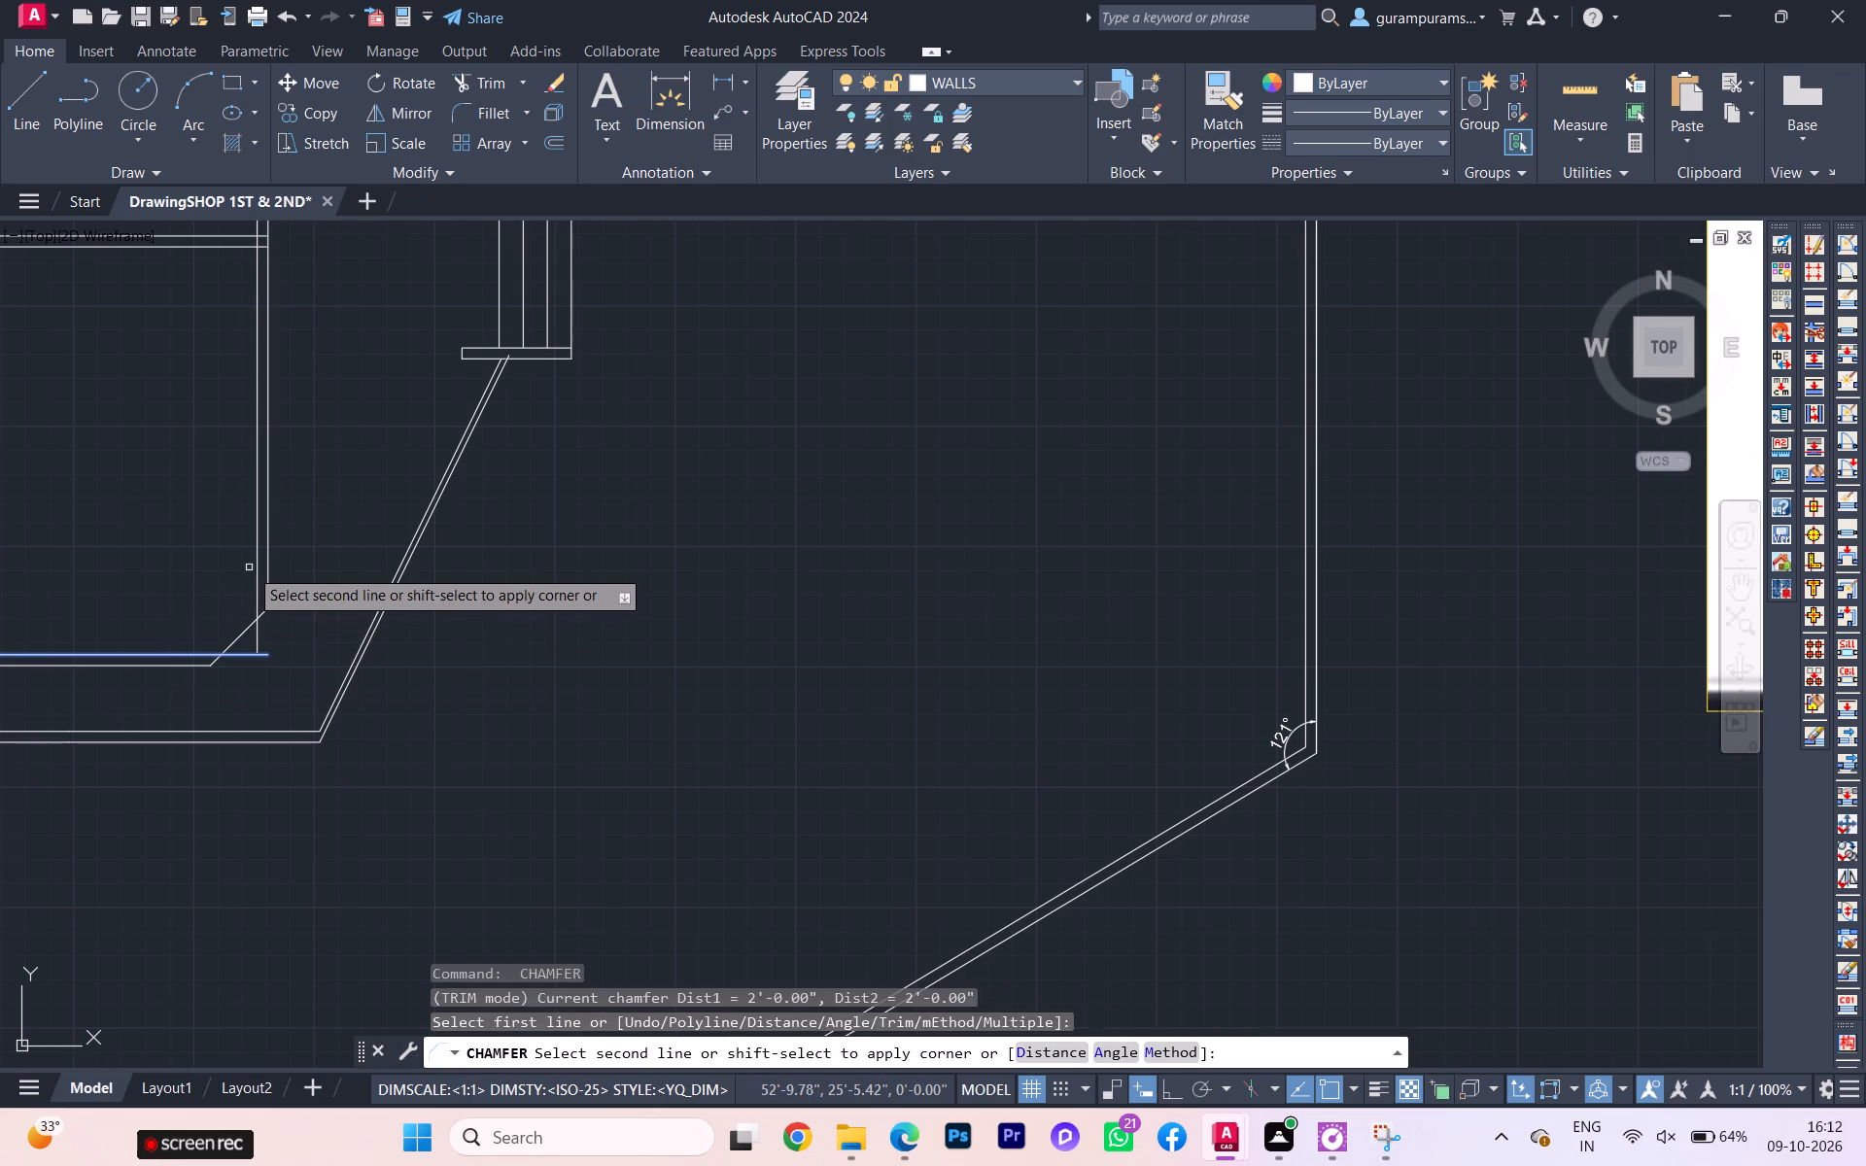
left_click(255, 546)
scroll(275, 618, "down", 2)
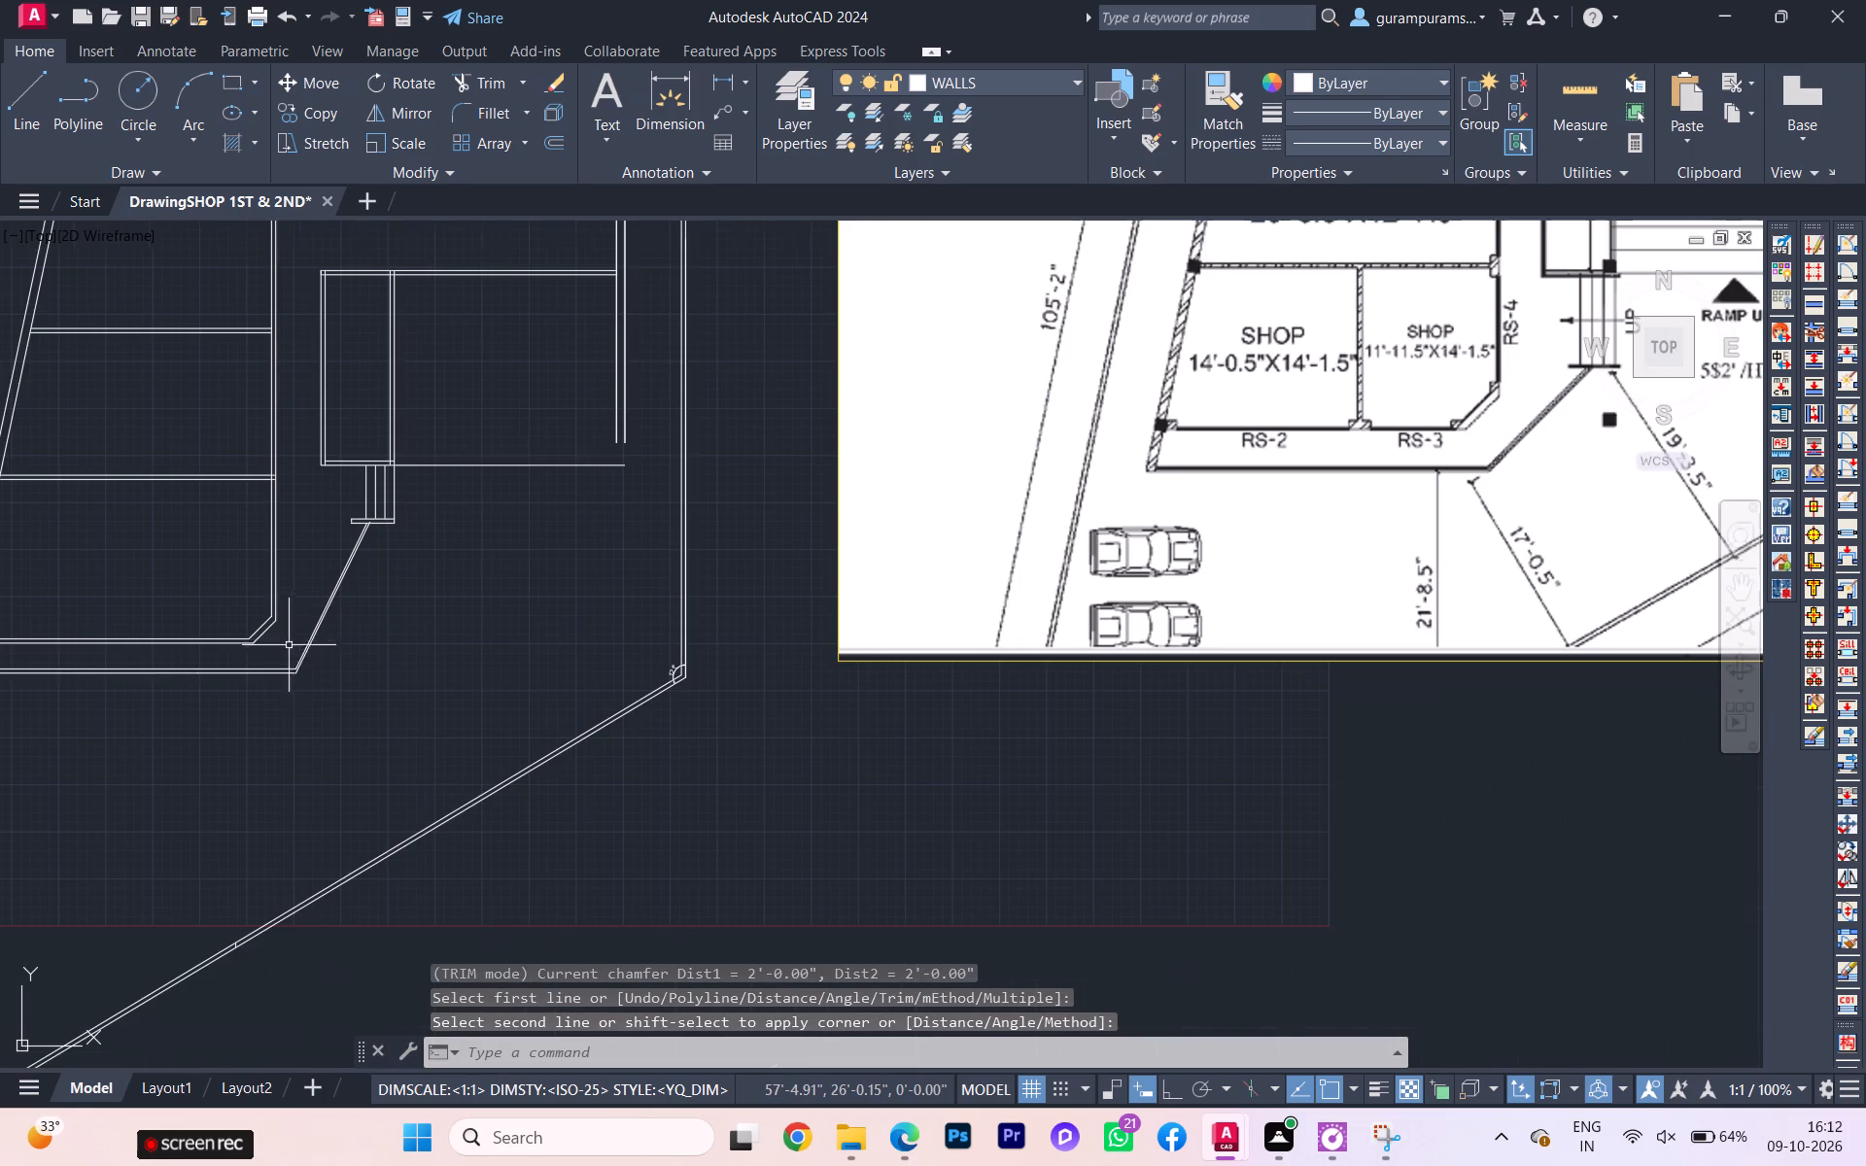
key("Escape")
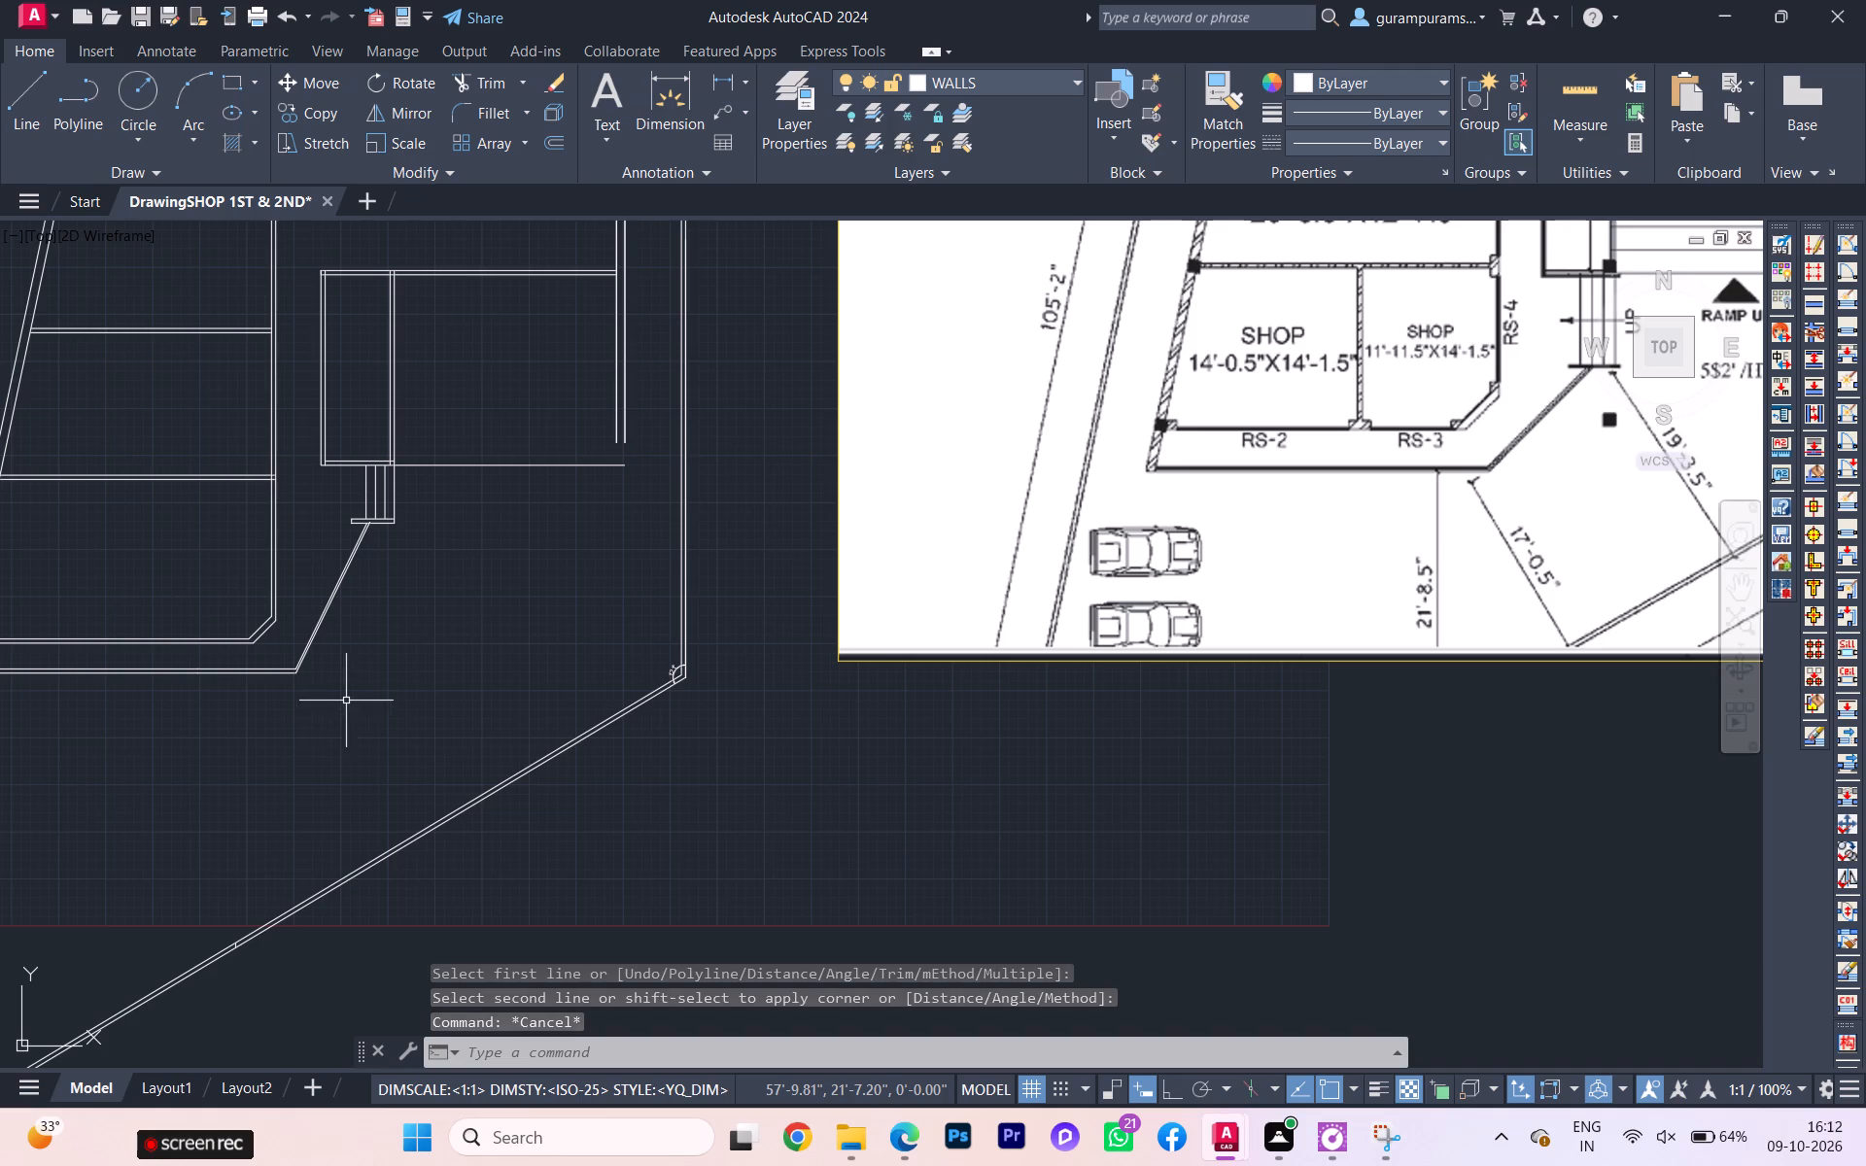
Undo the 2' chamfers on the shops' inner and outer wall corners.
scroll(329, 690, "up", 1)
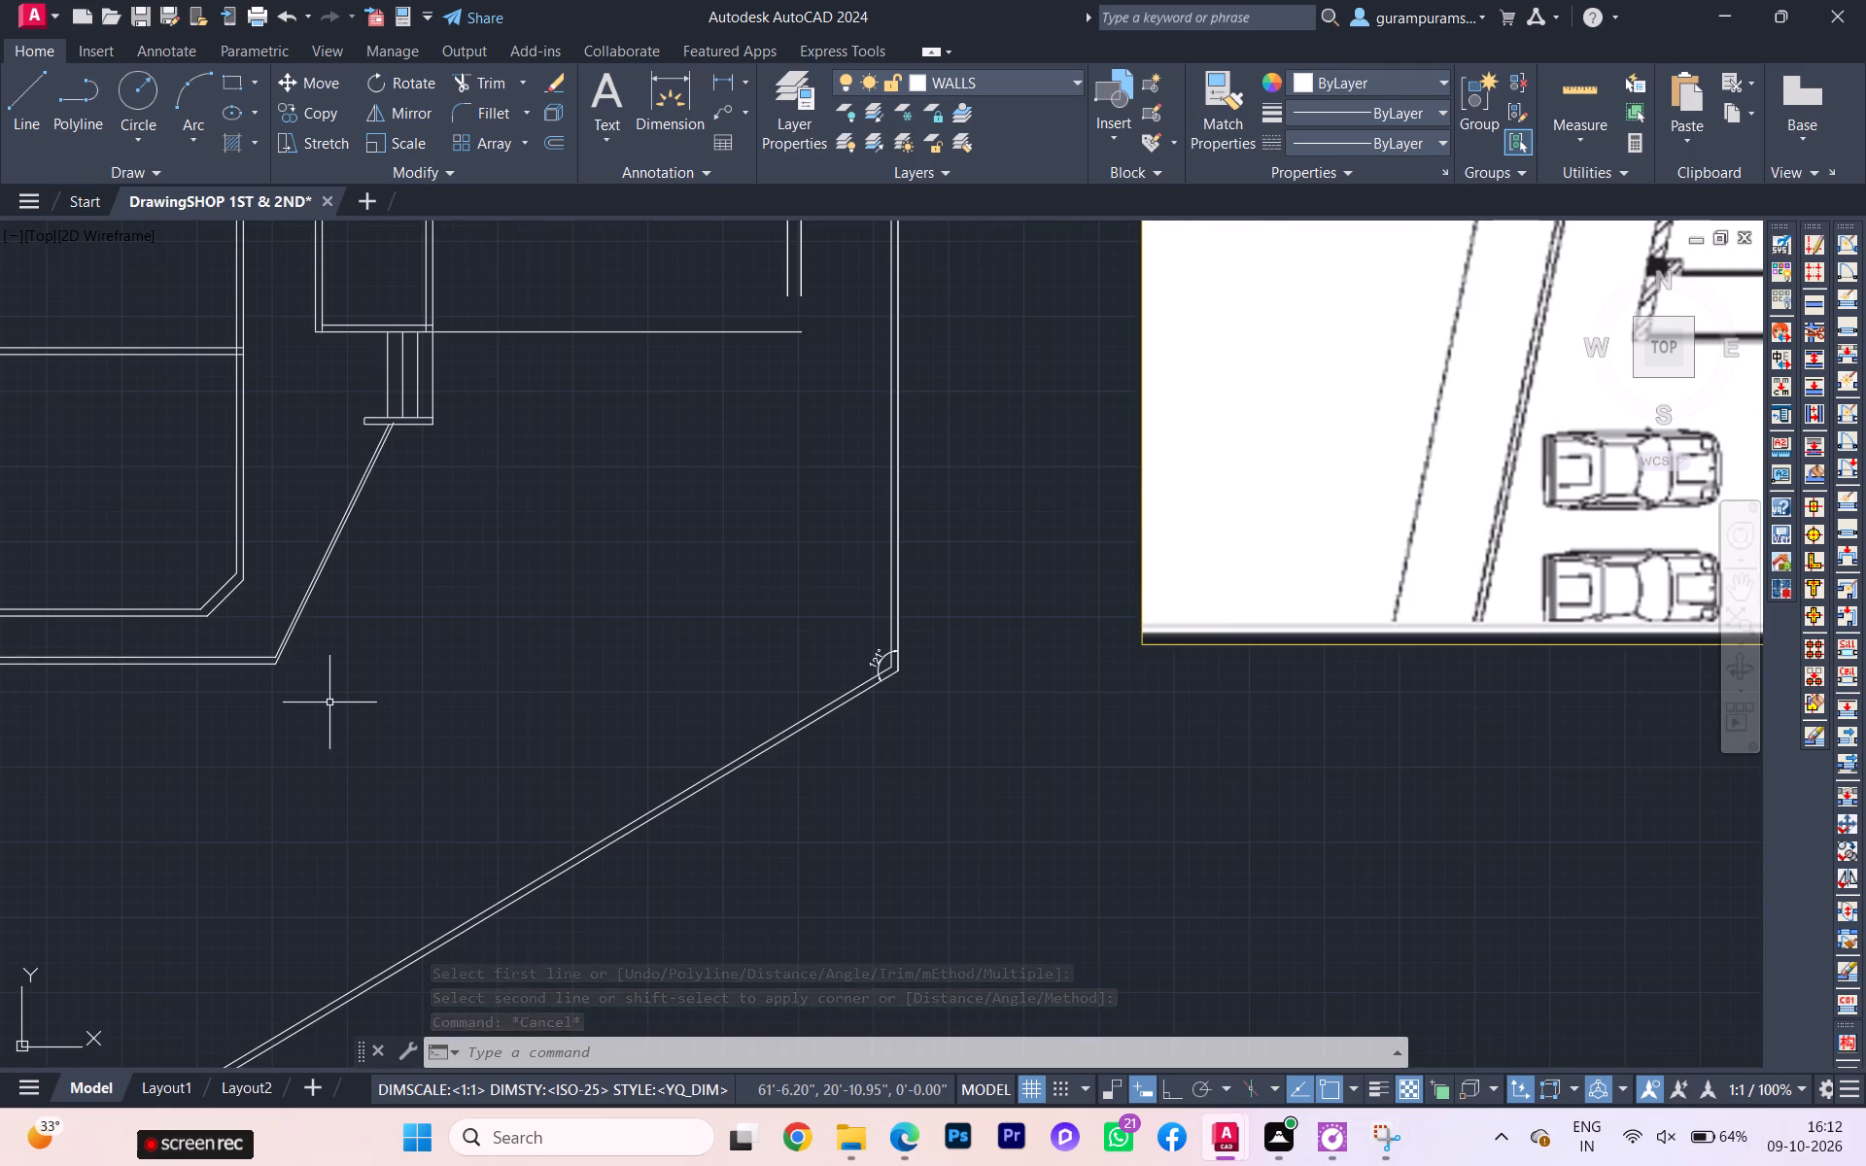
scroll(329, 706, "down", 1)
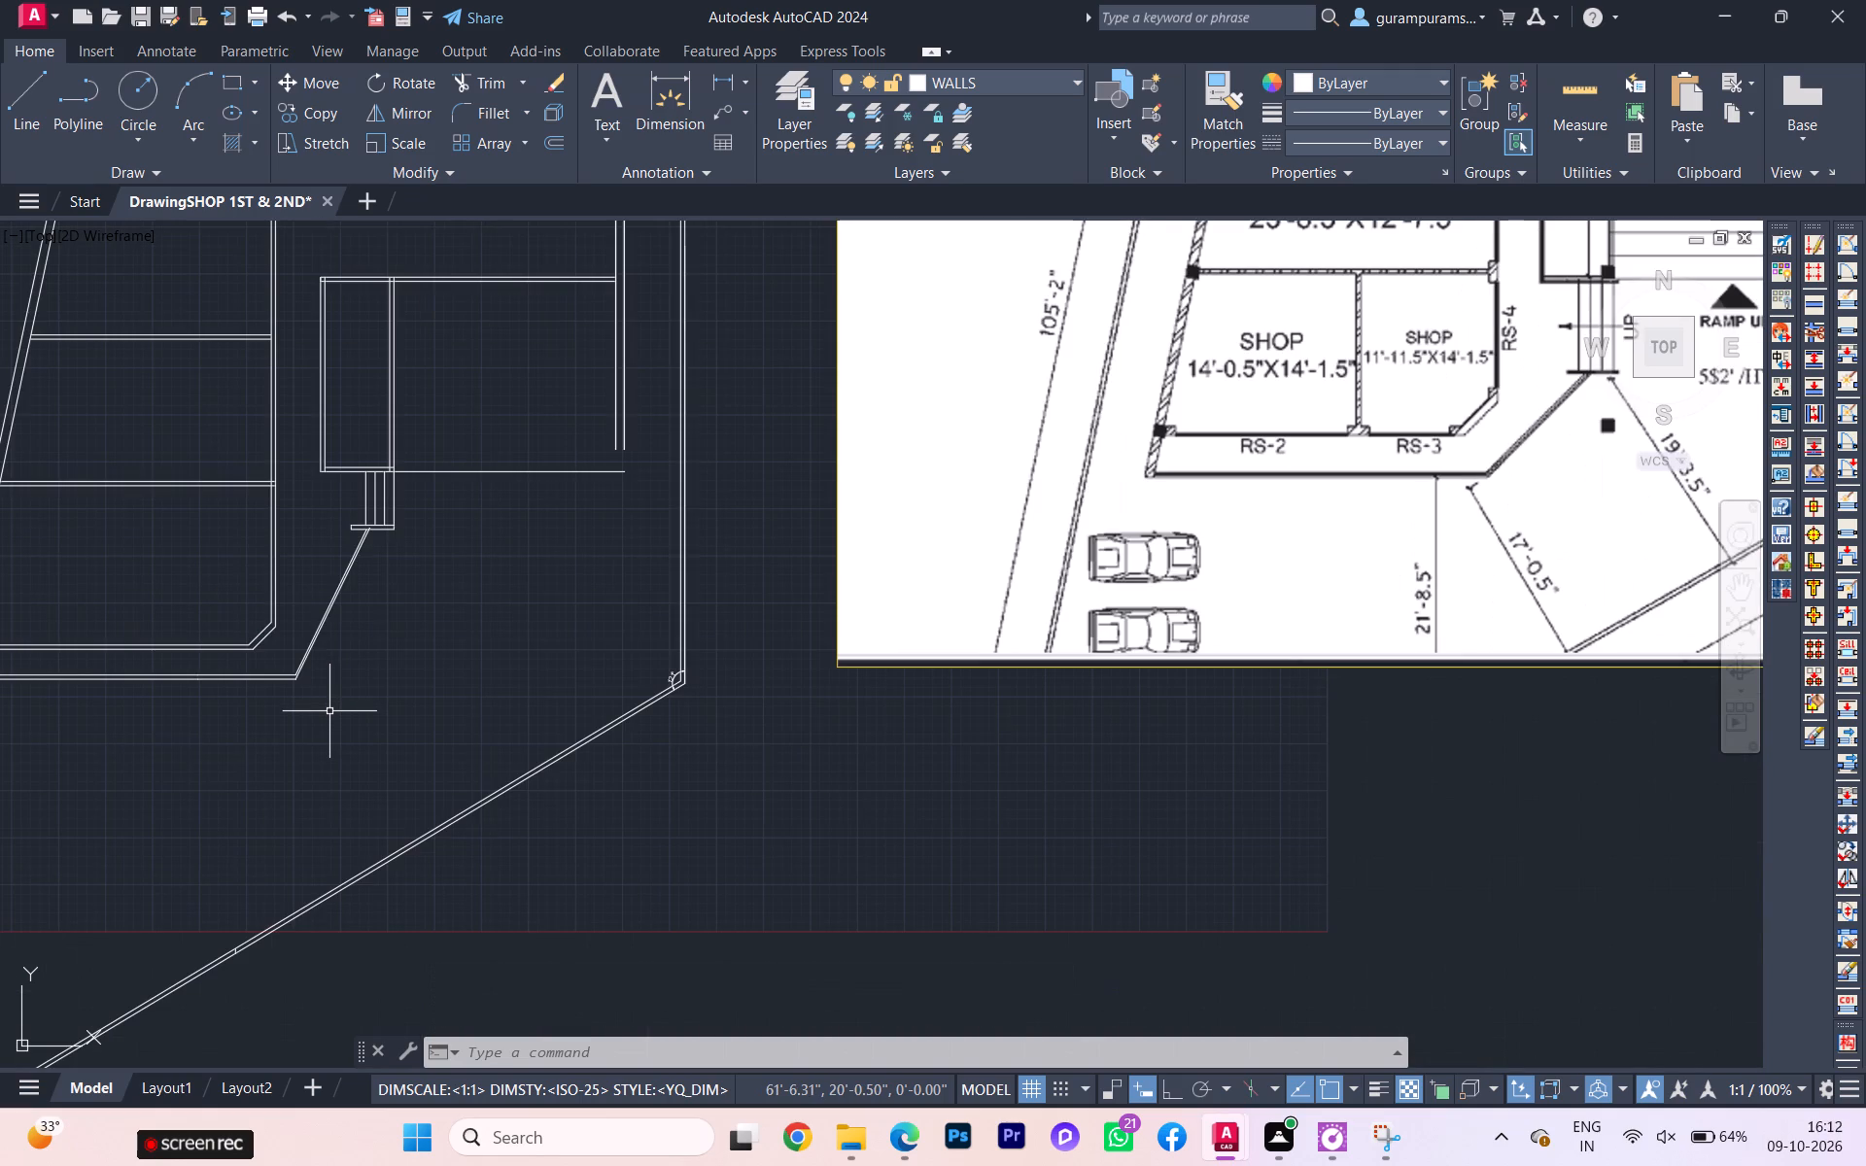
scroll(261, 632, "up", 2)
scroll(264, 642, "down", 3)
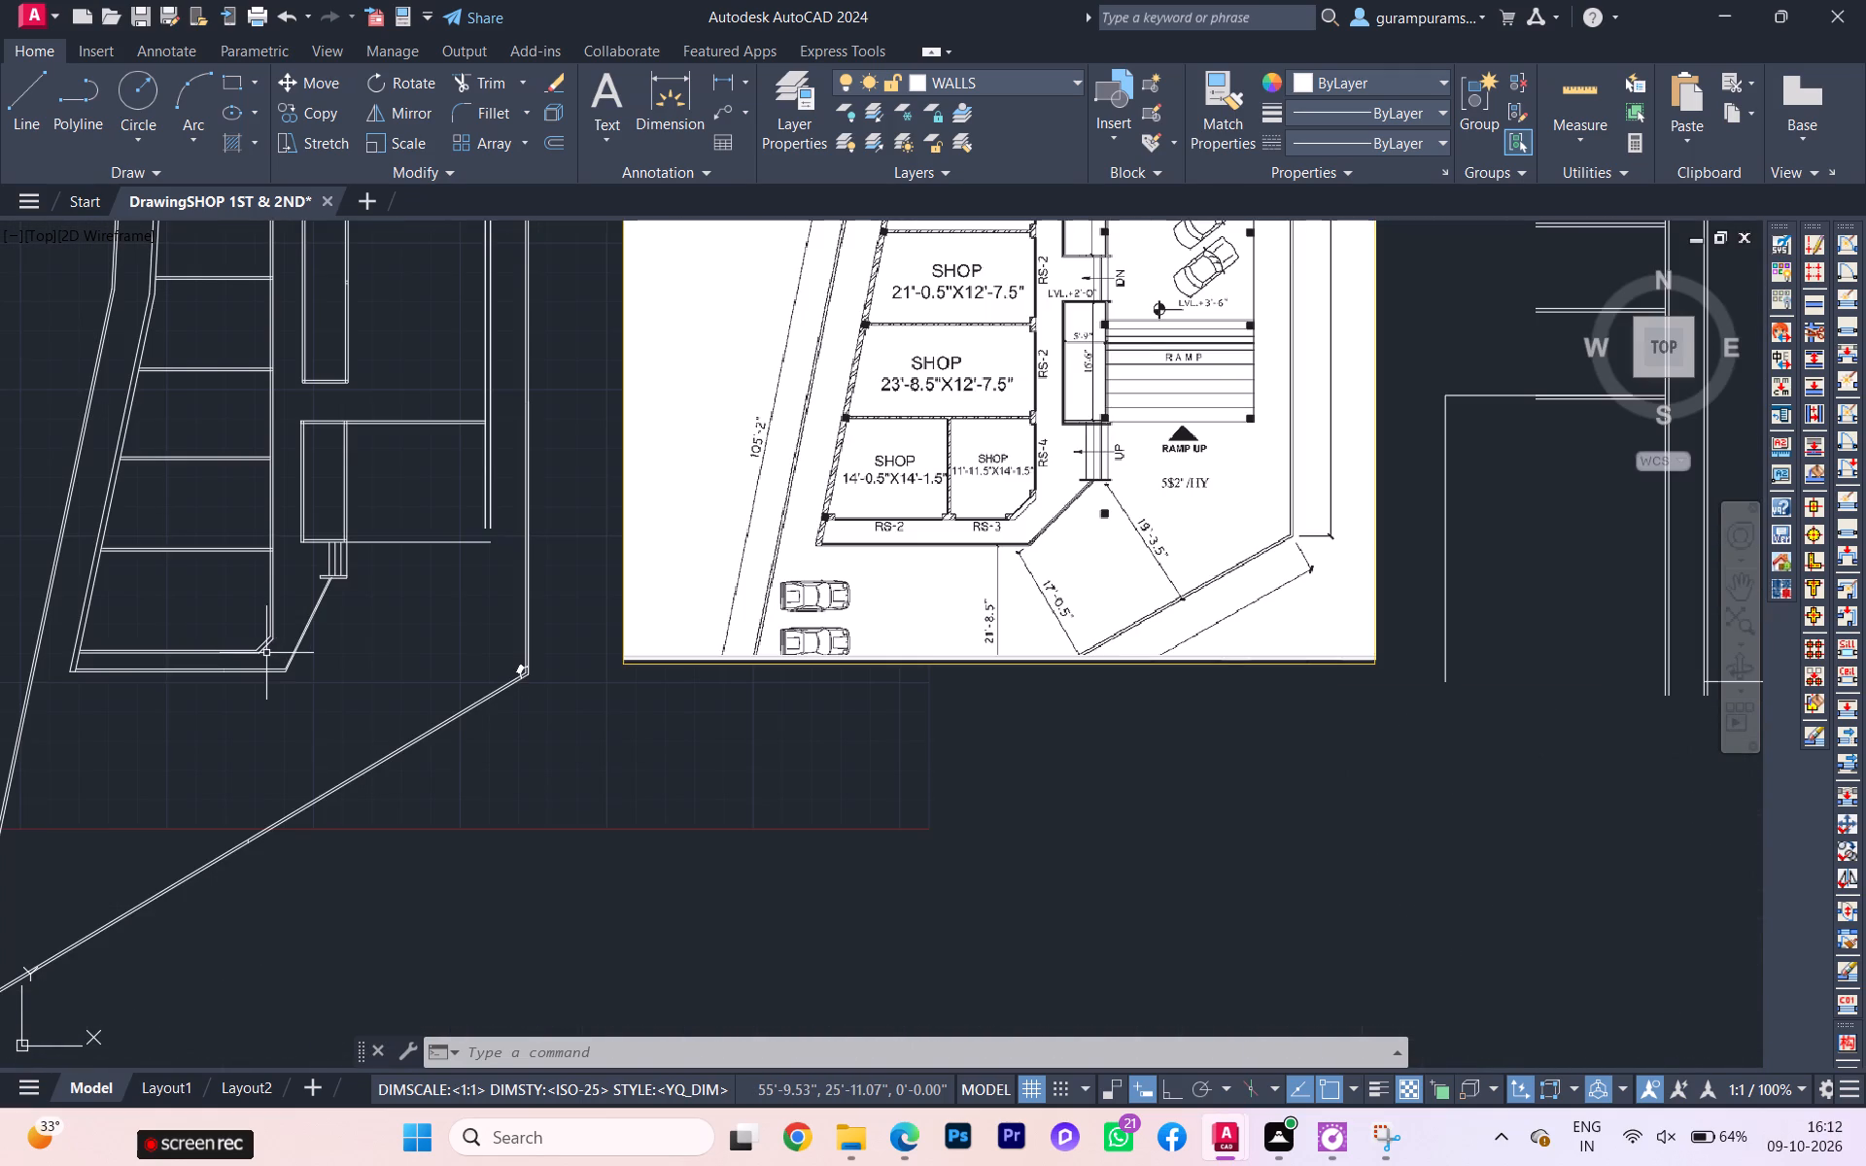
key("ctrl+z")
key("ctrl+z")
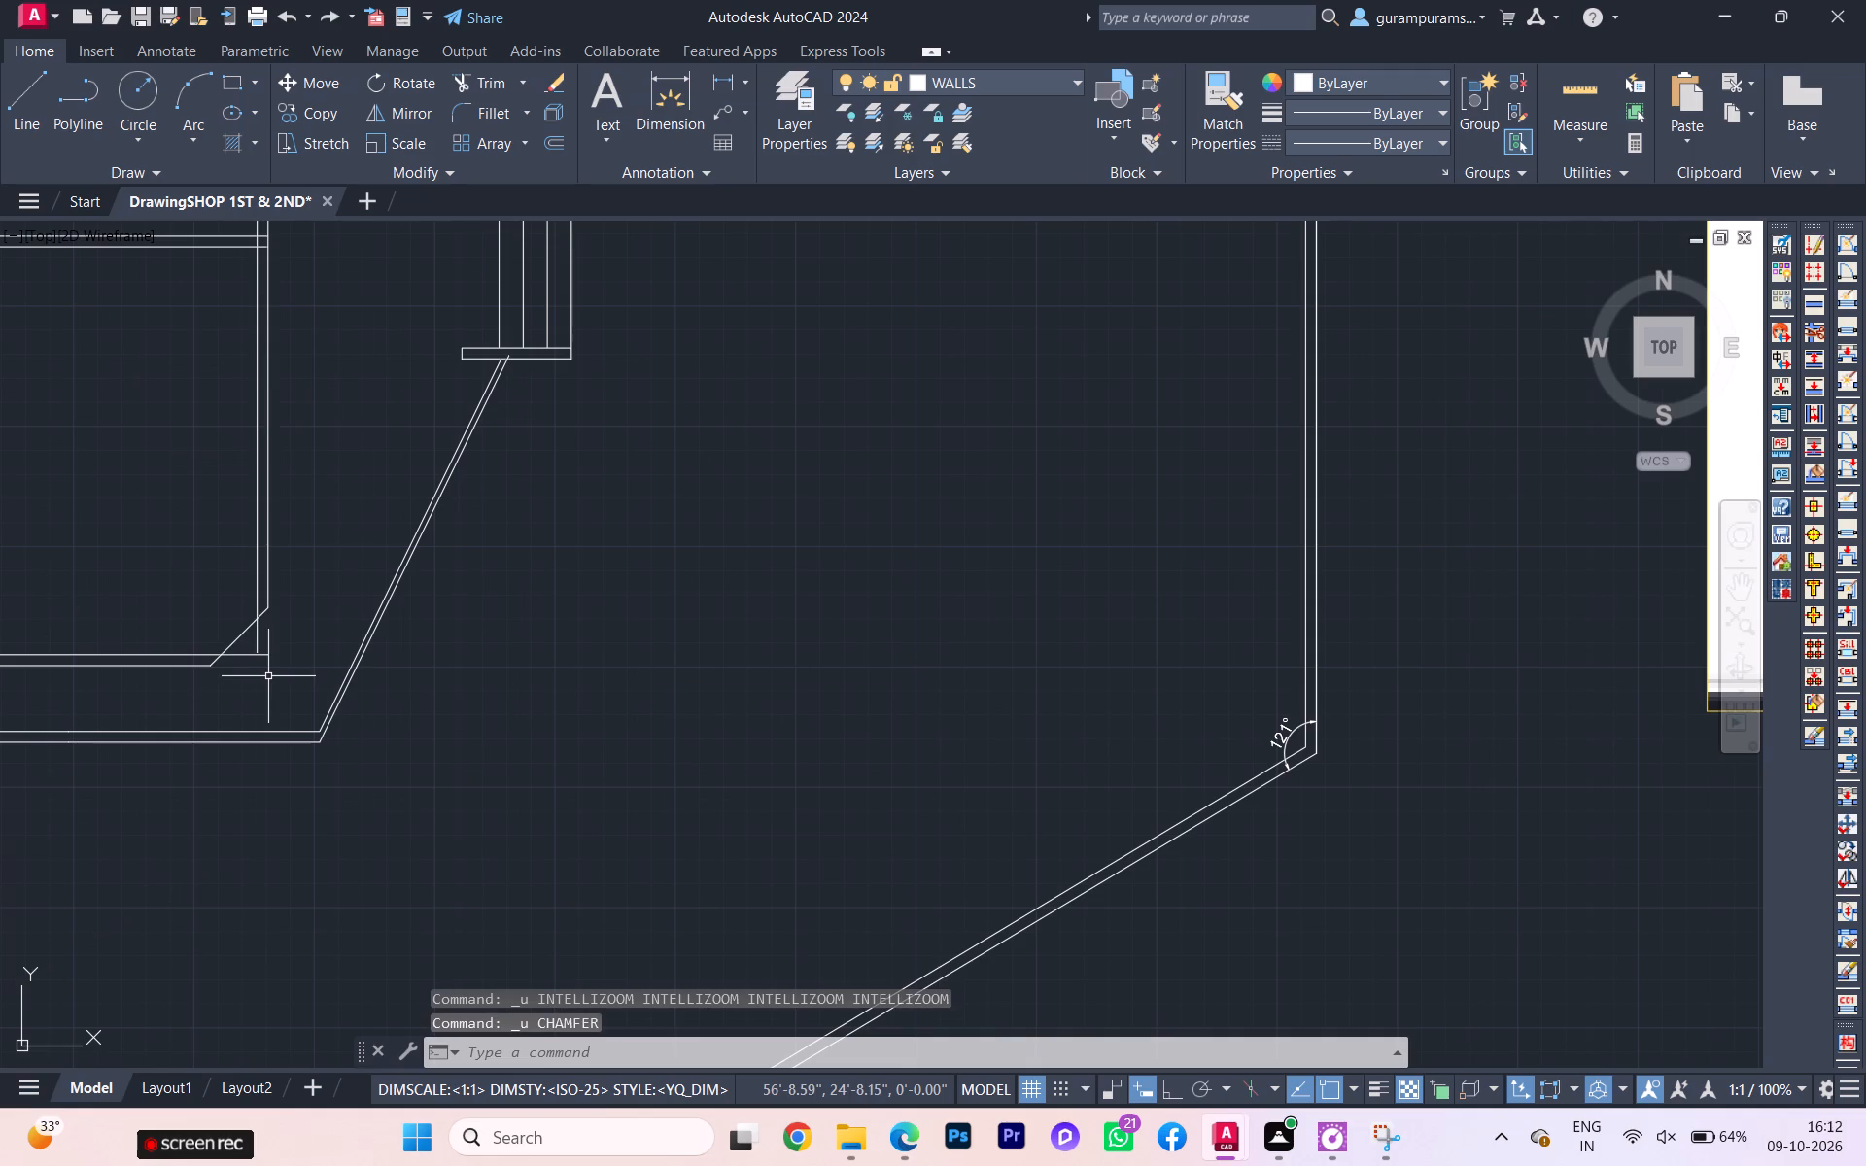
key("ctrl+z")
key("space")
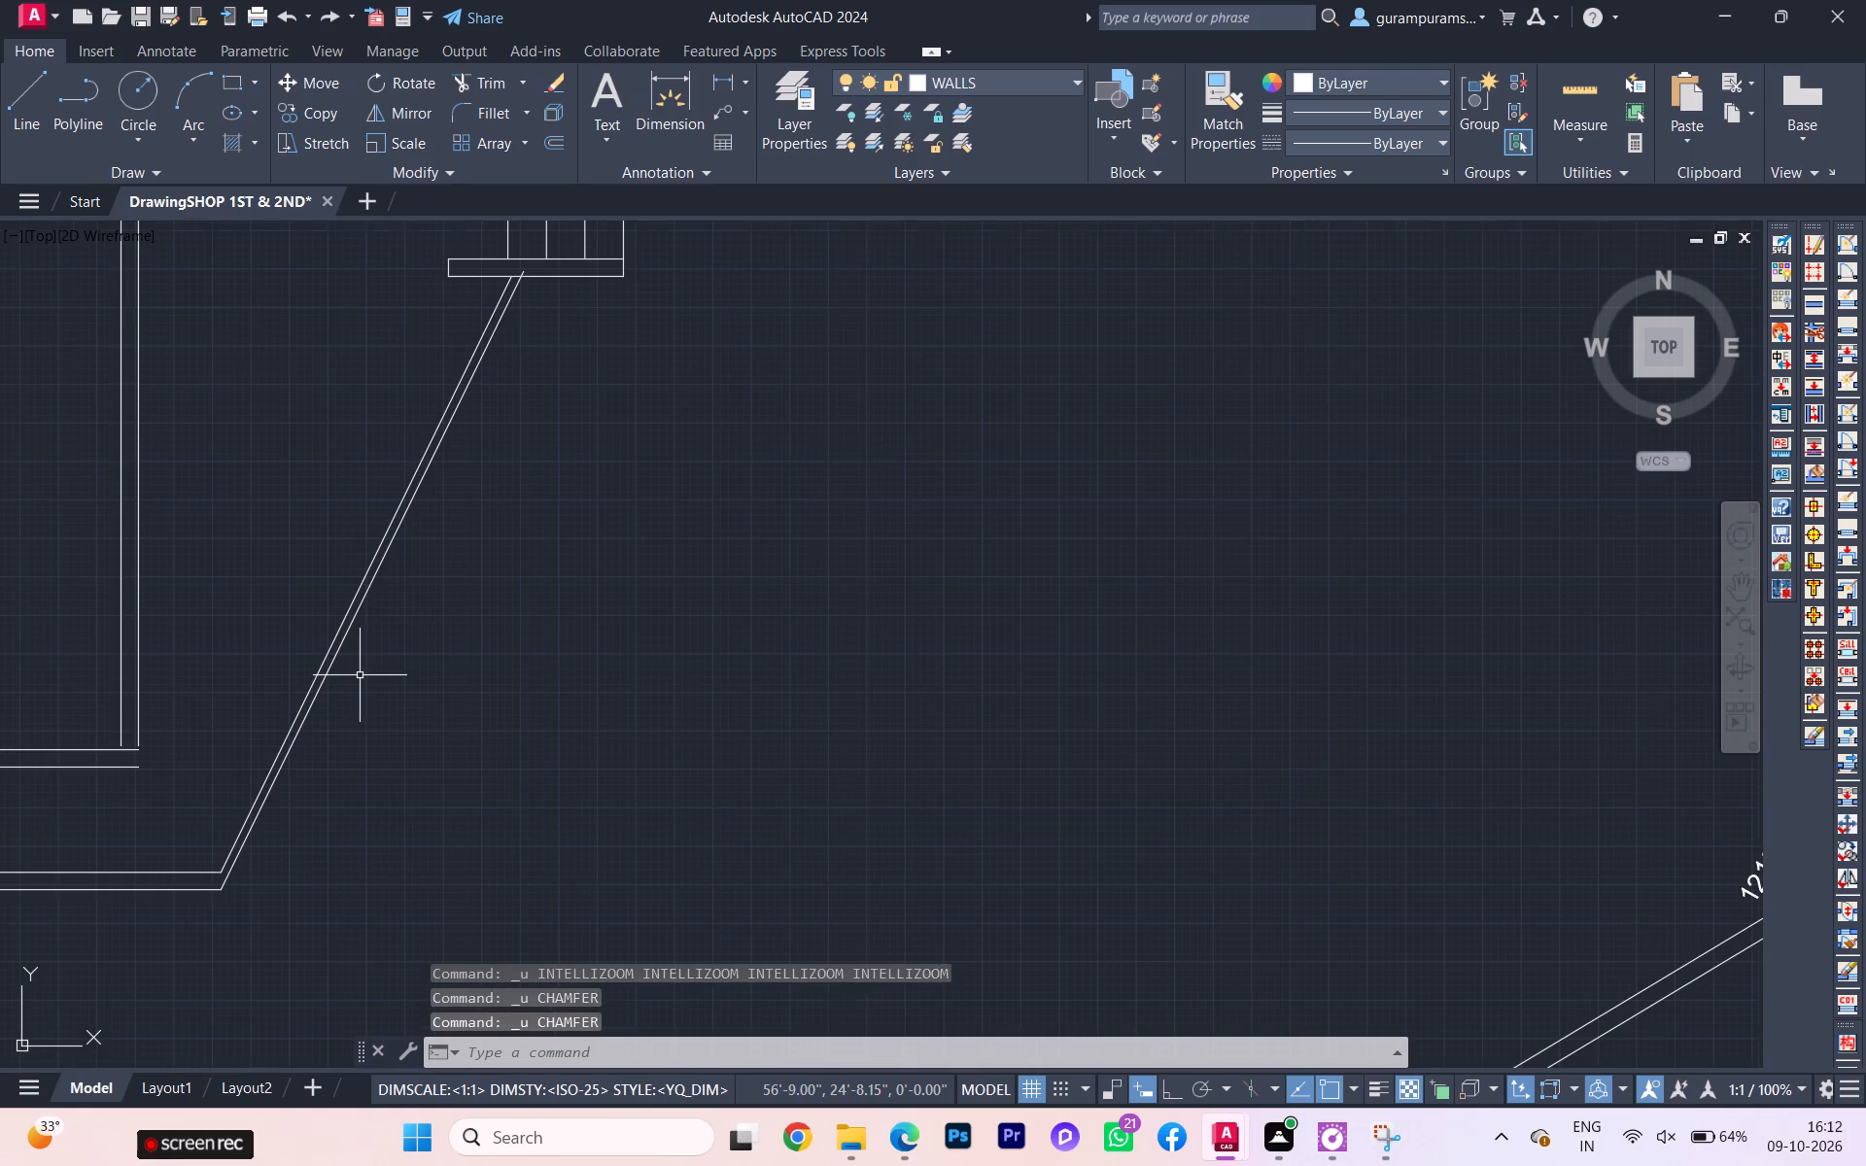
Try to chamfer the shops' inner wall corner between the passage side and the front with 3' distances.
key("c")
key("h")
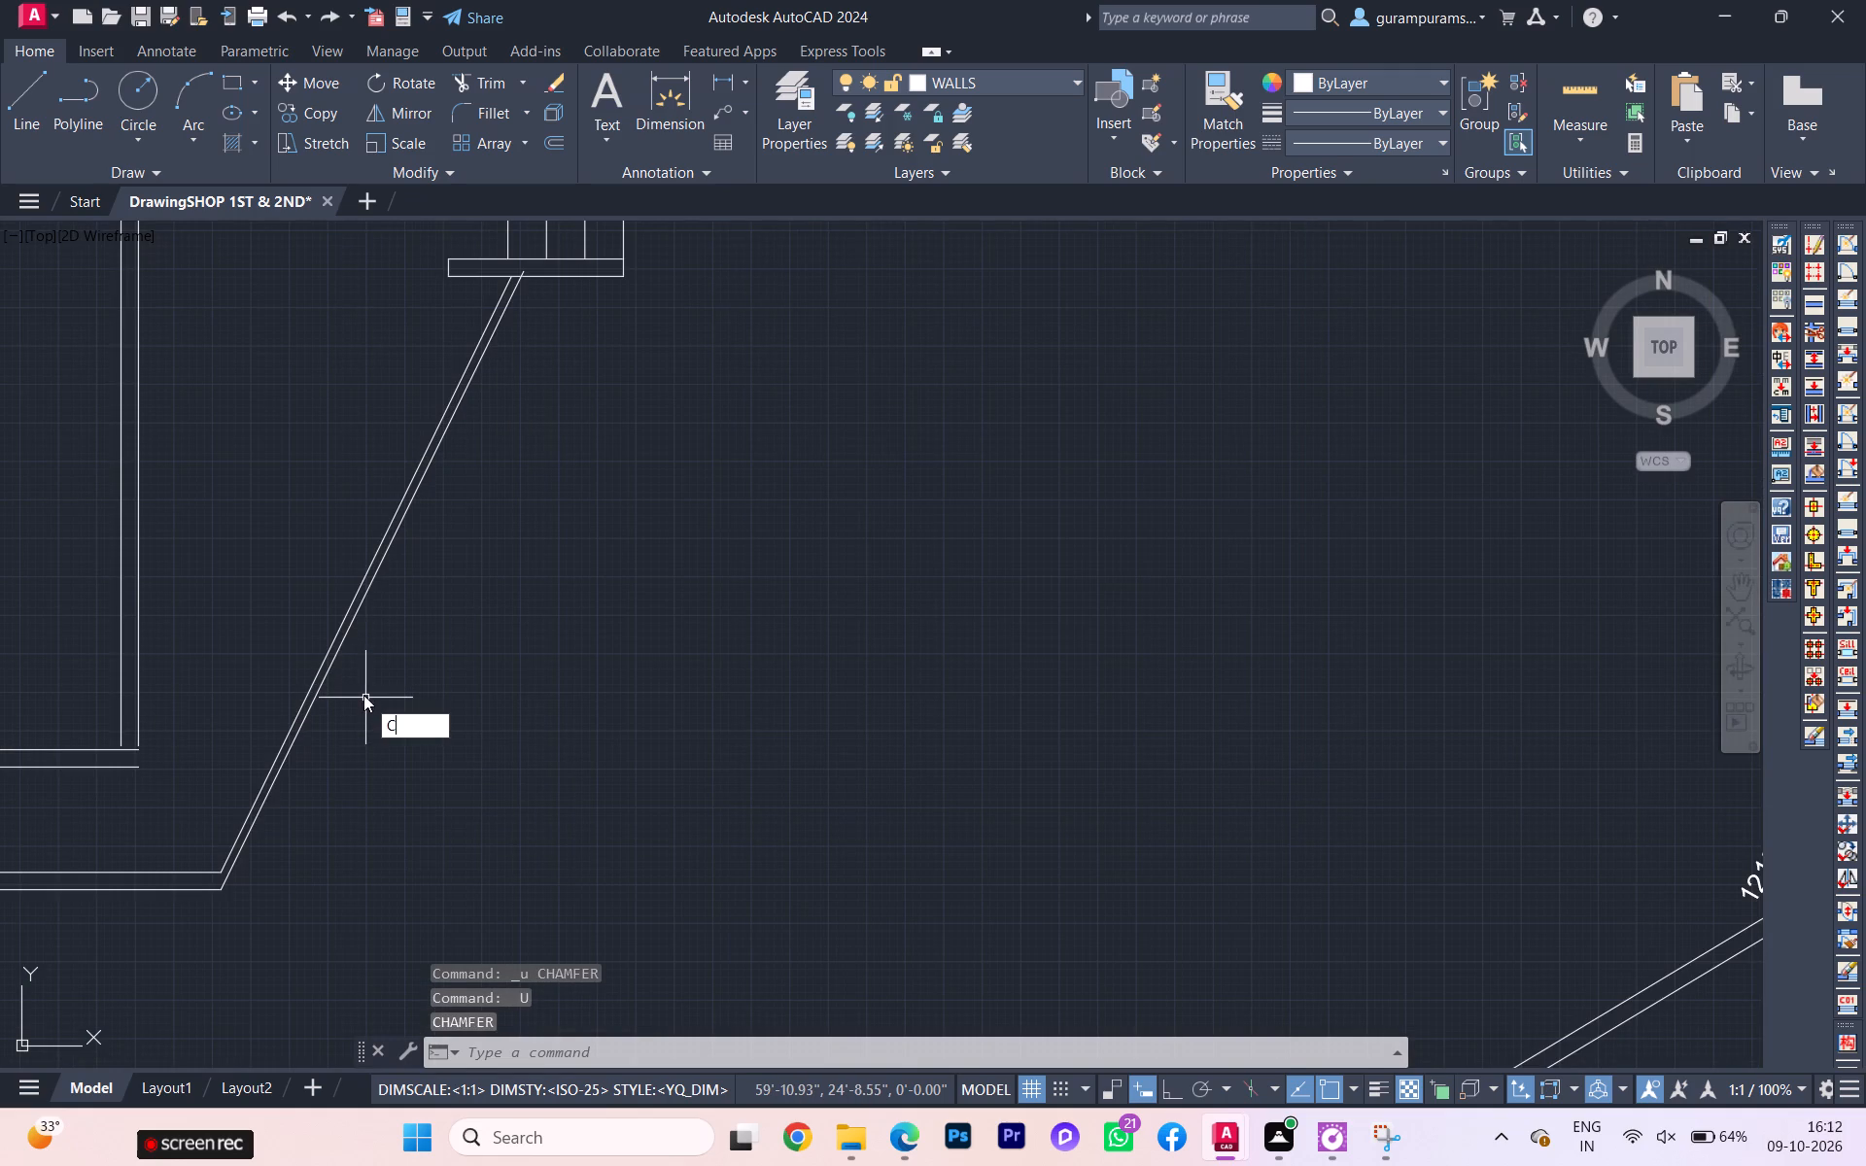
left_click(464, 765)
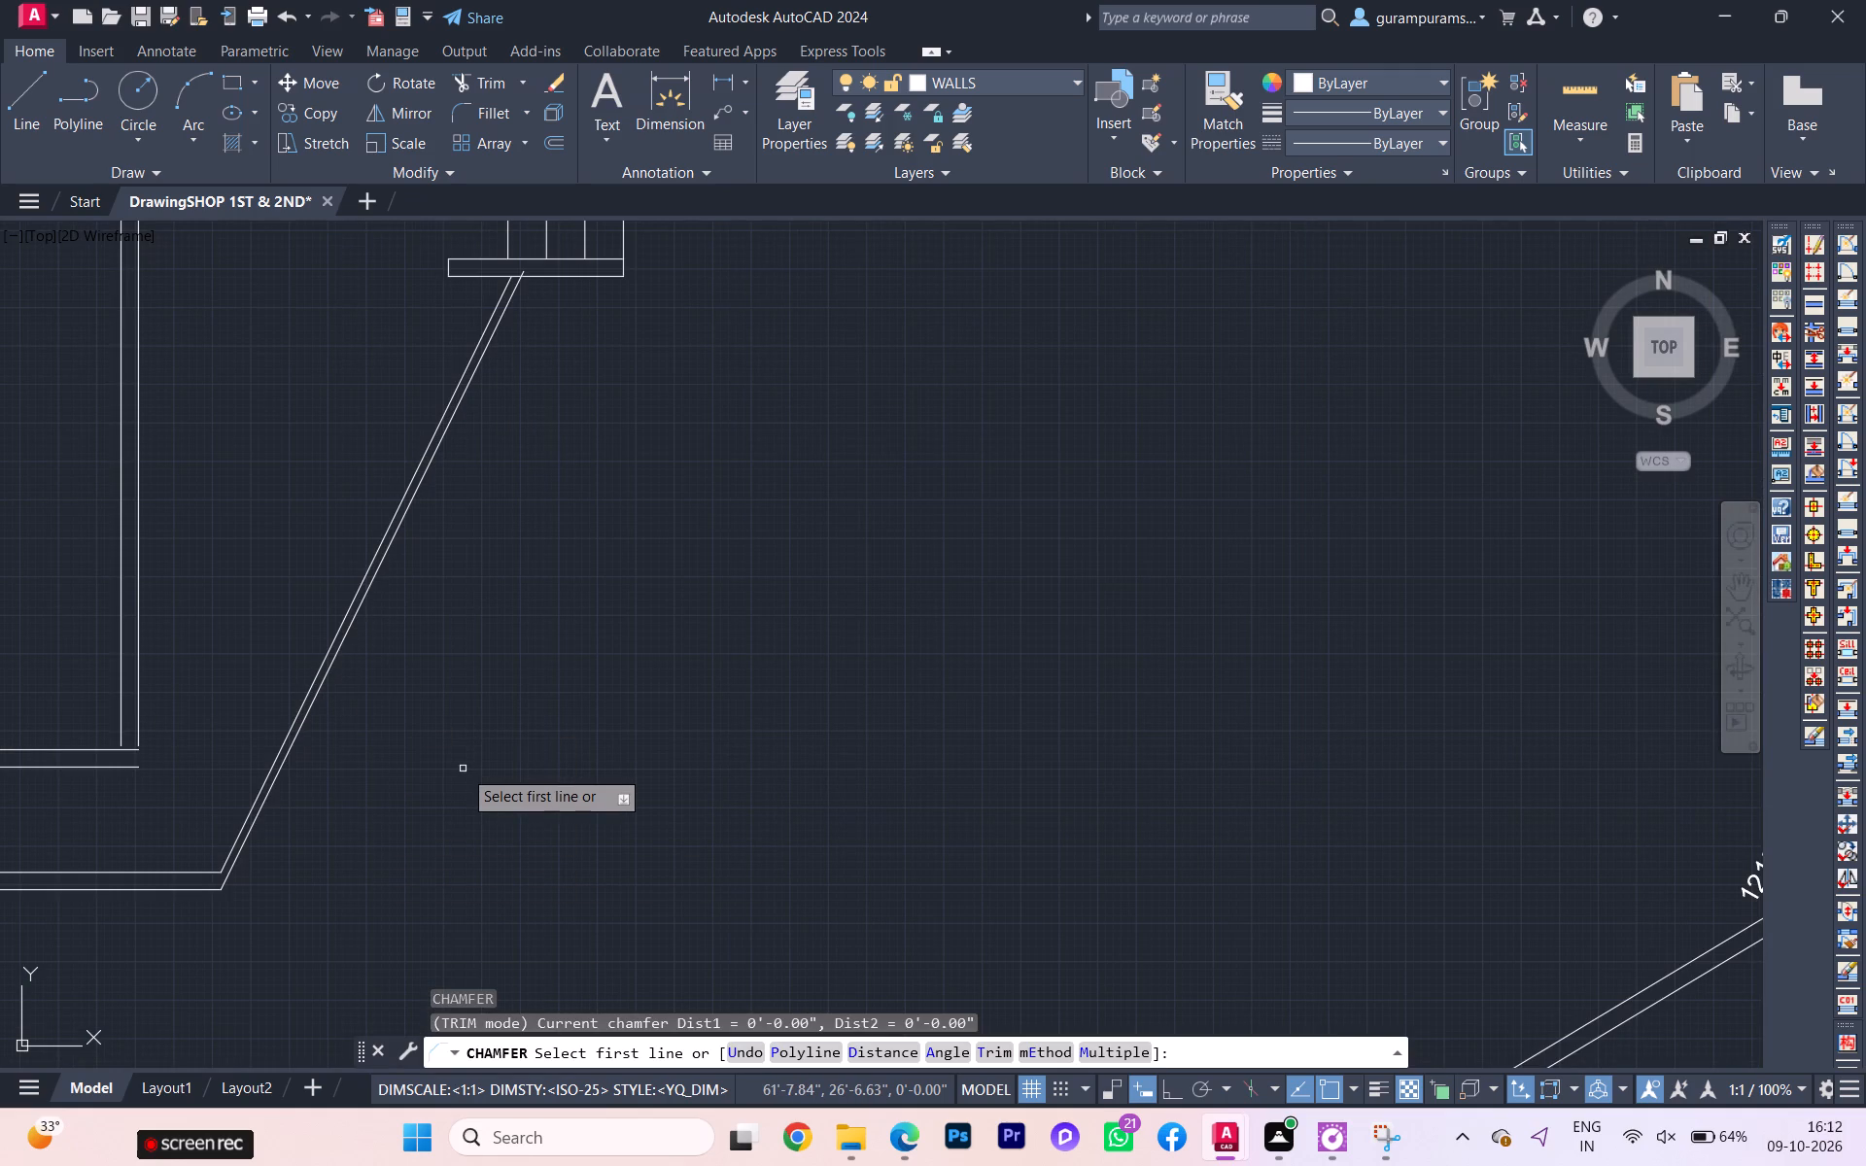
key("3")
key("apostrophe")
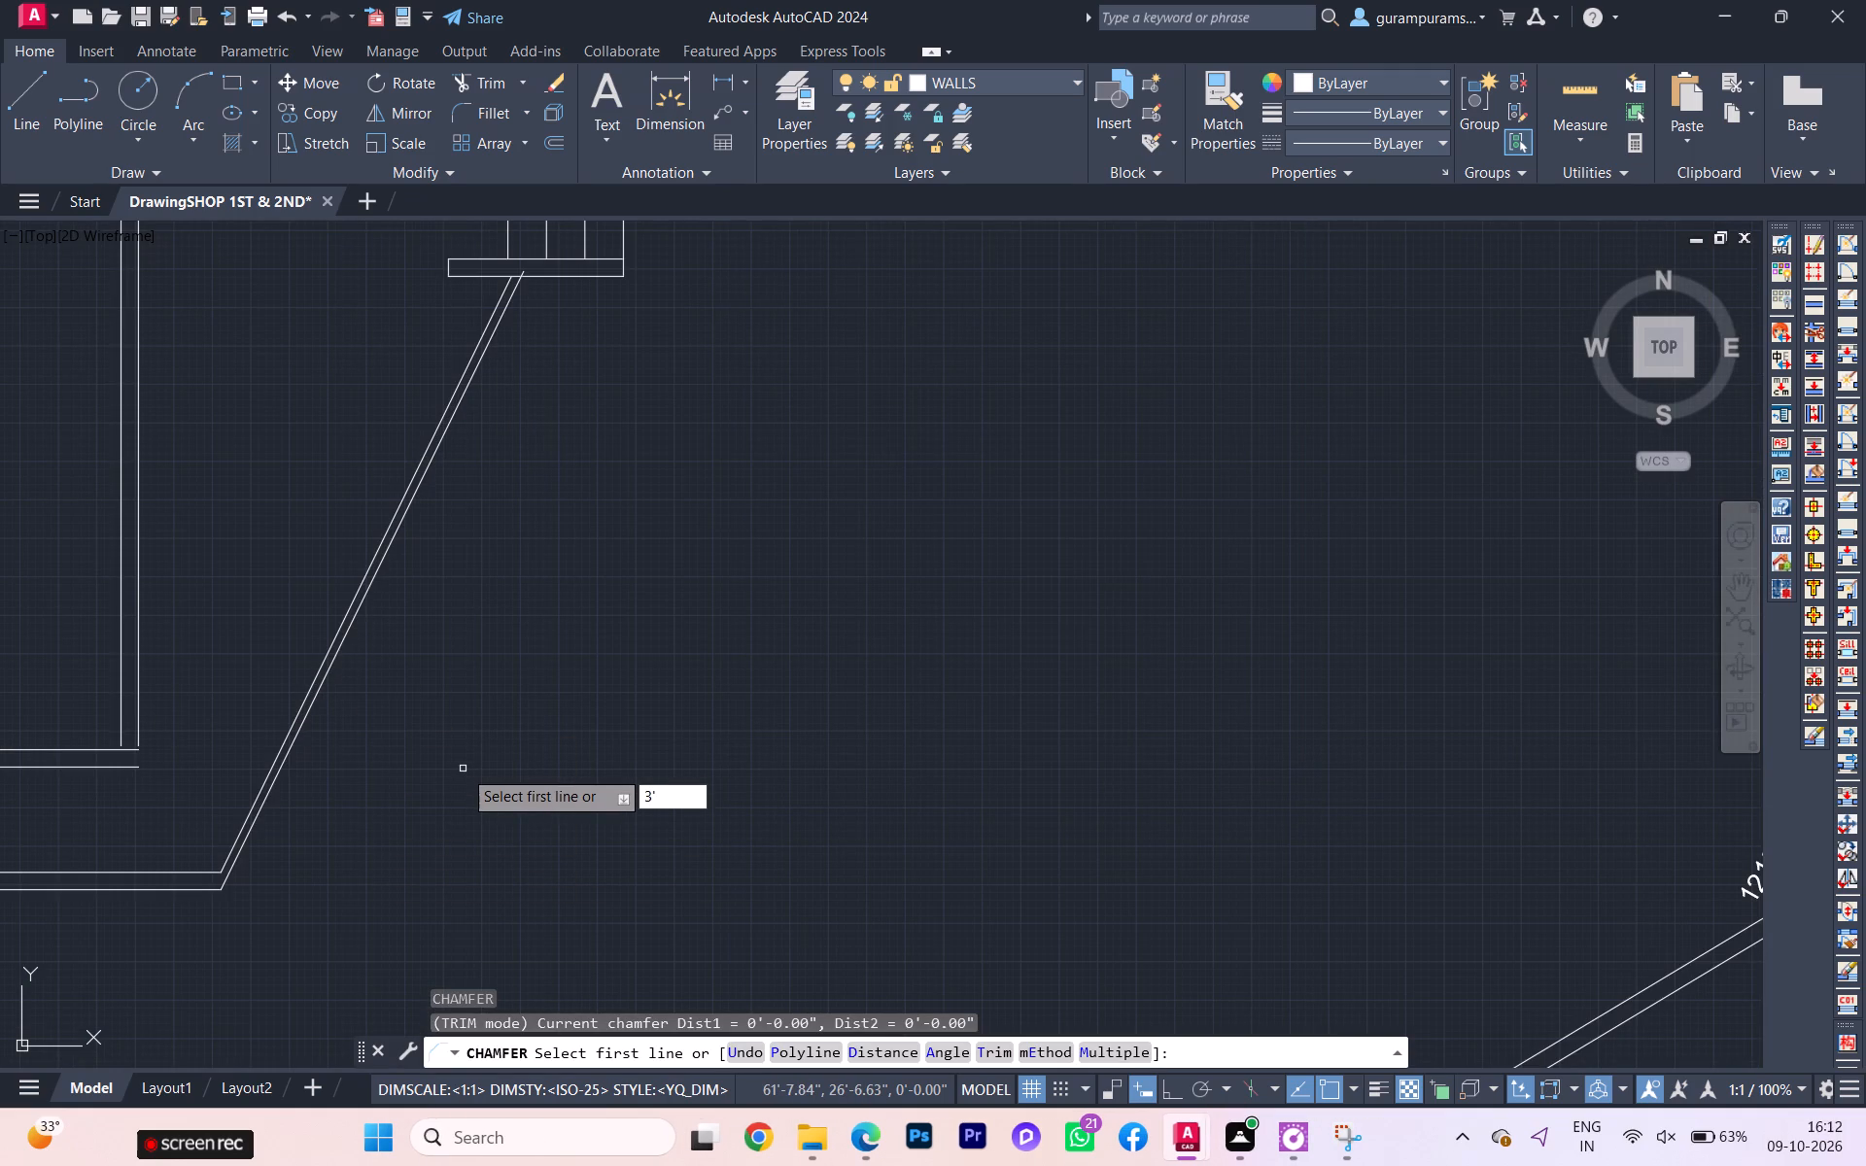
key("Return")
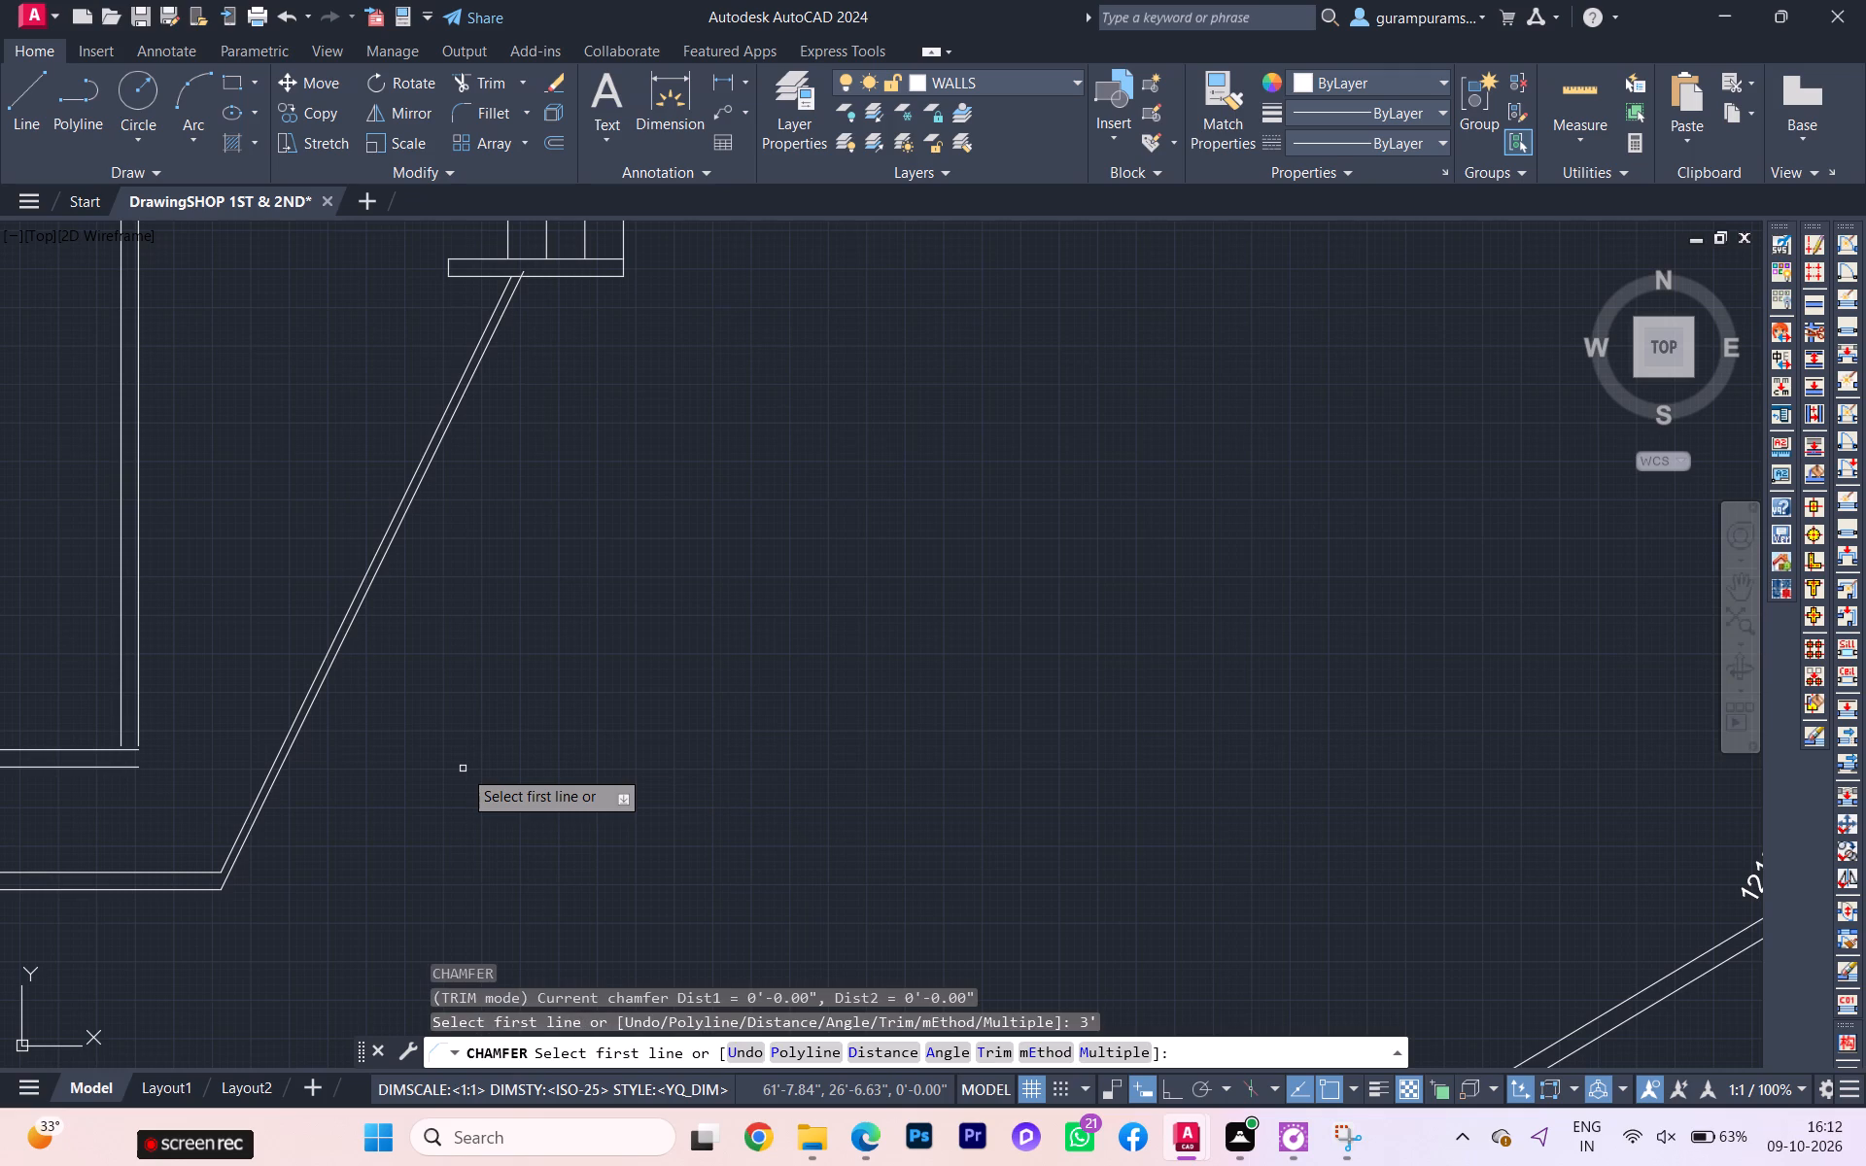
key("3")
key("apostrophe")
key("Return")
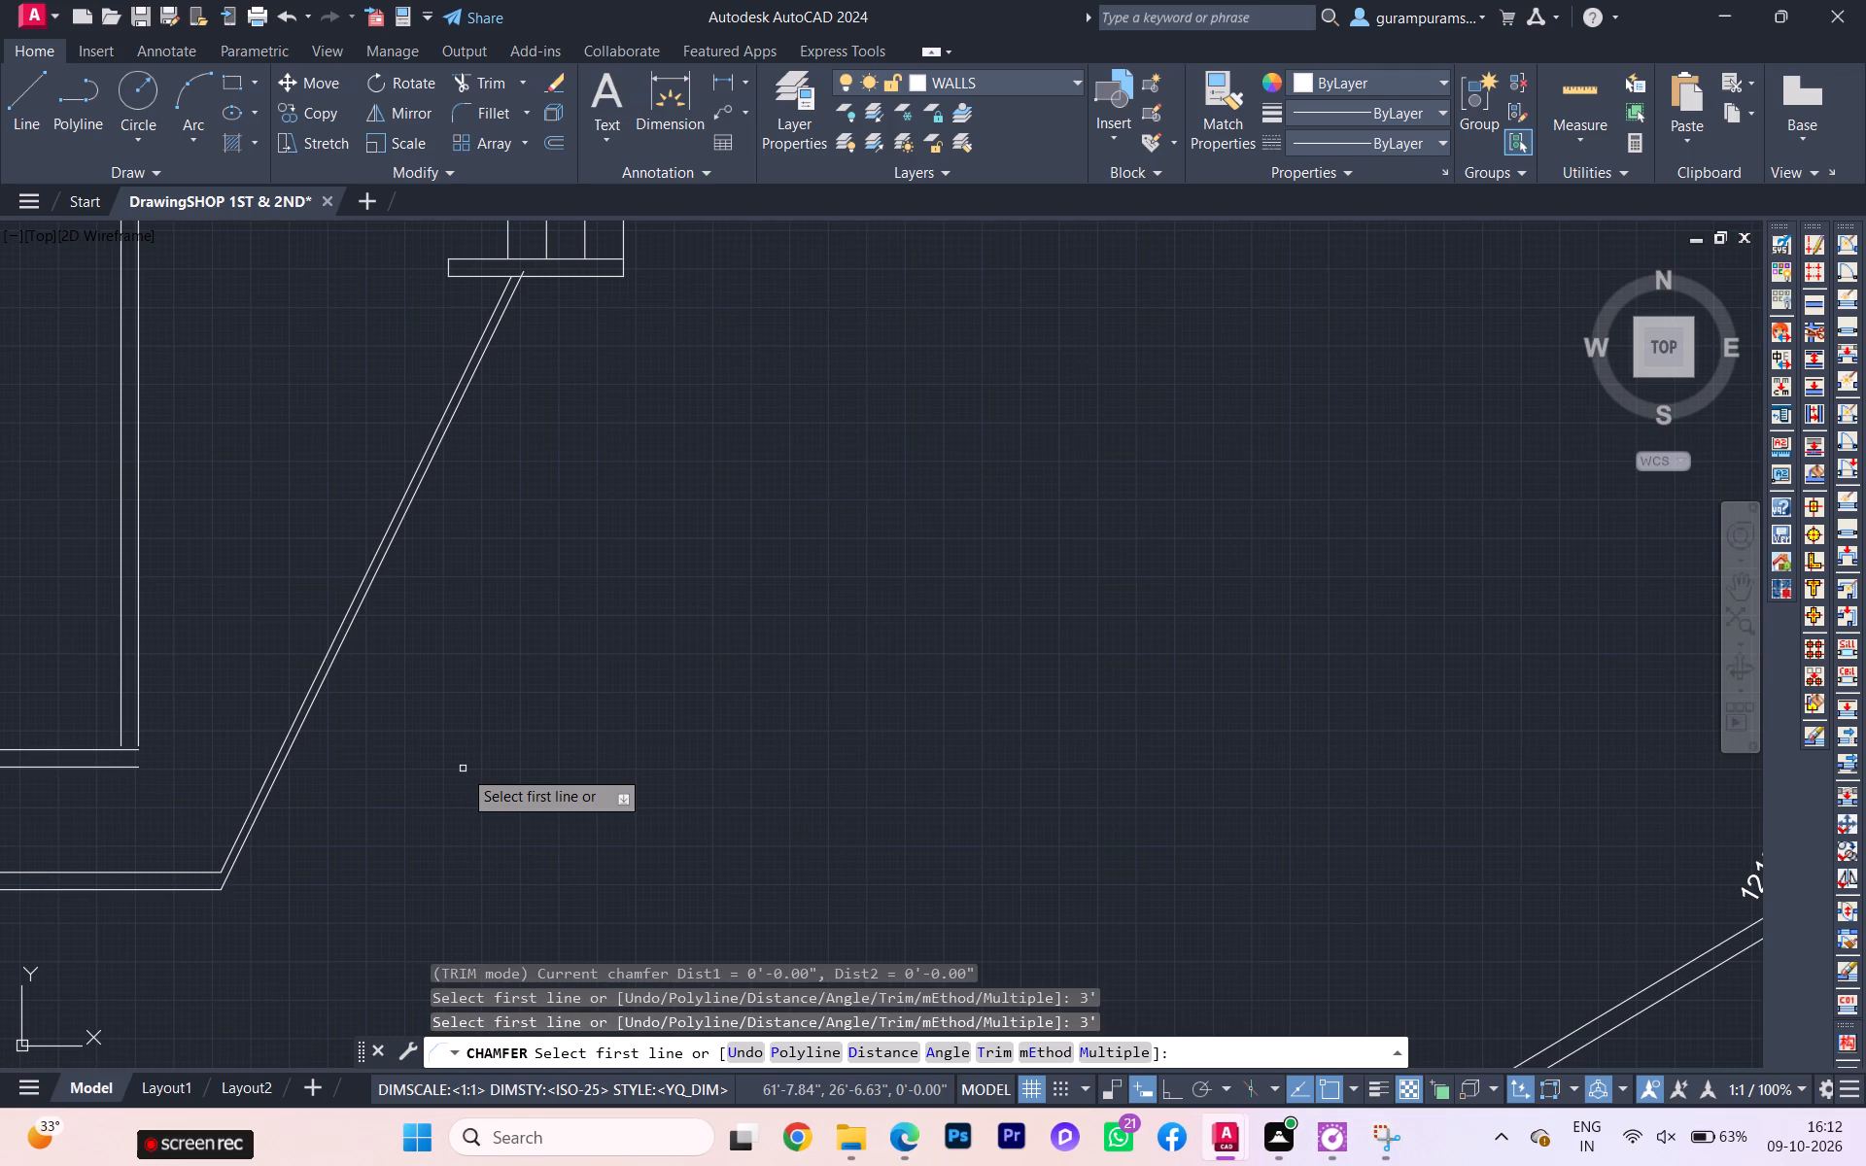
scroll(466, 817, "down", 2)
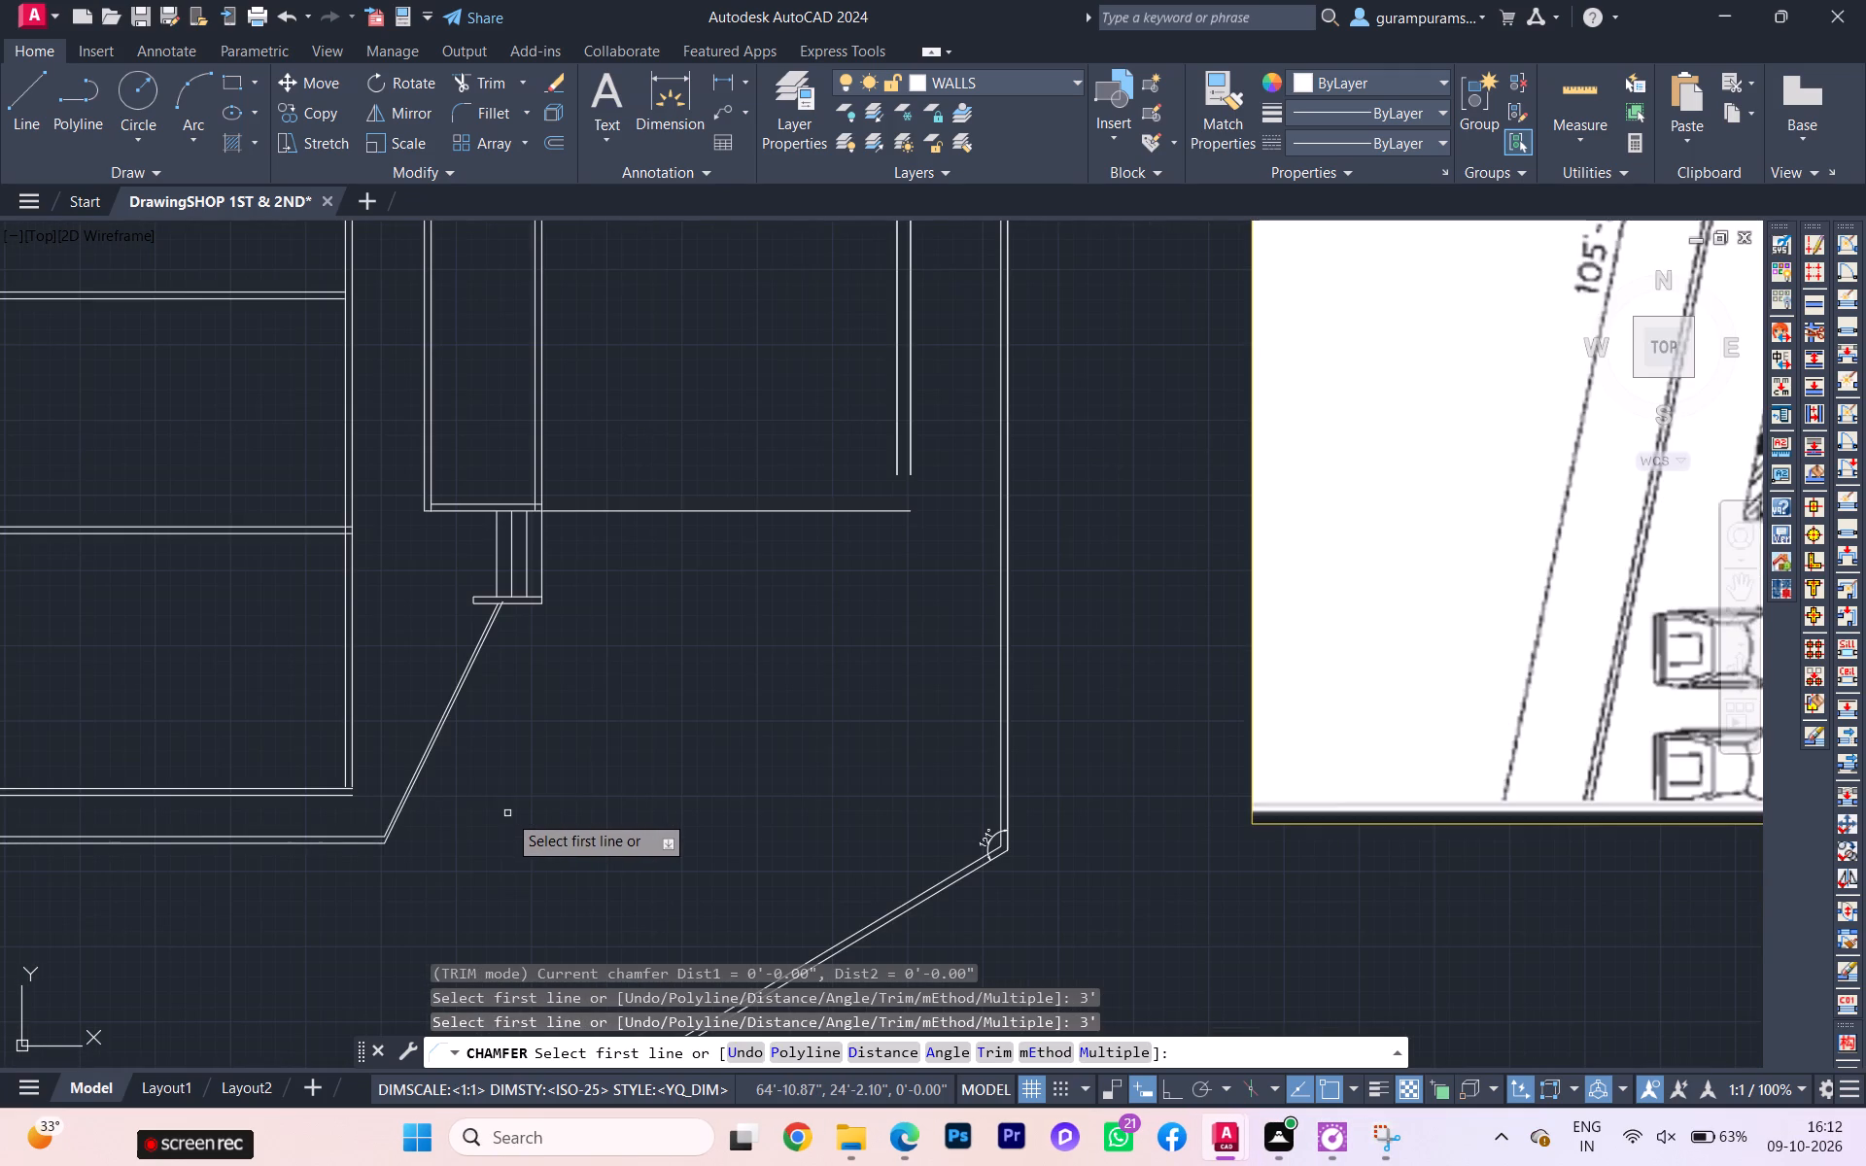
left_click(252, 787)
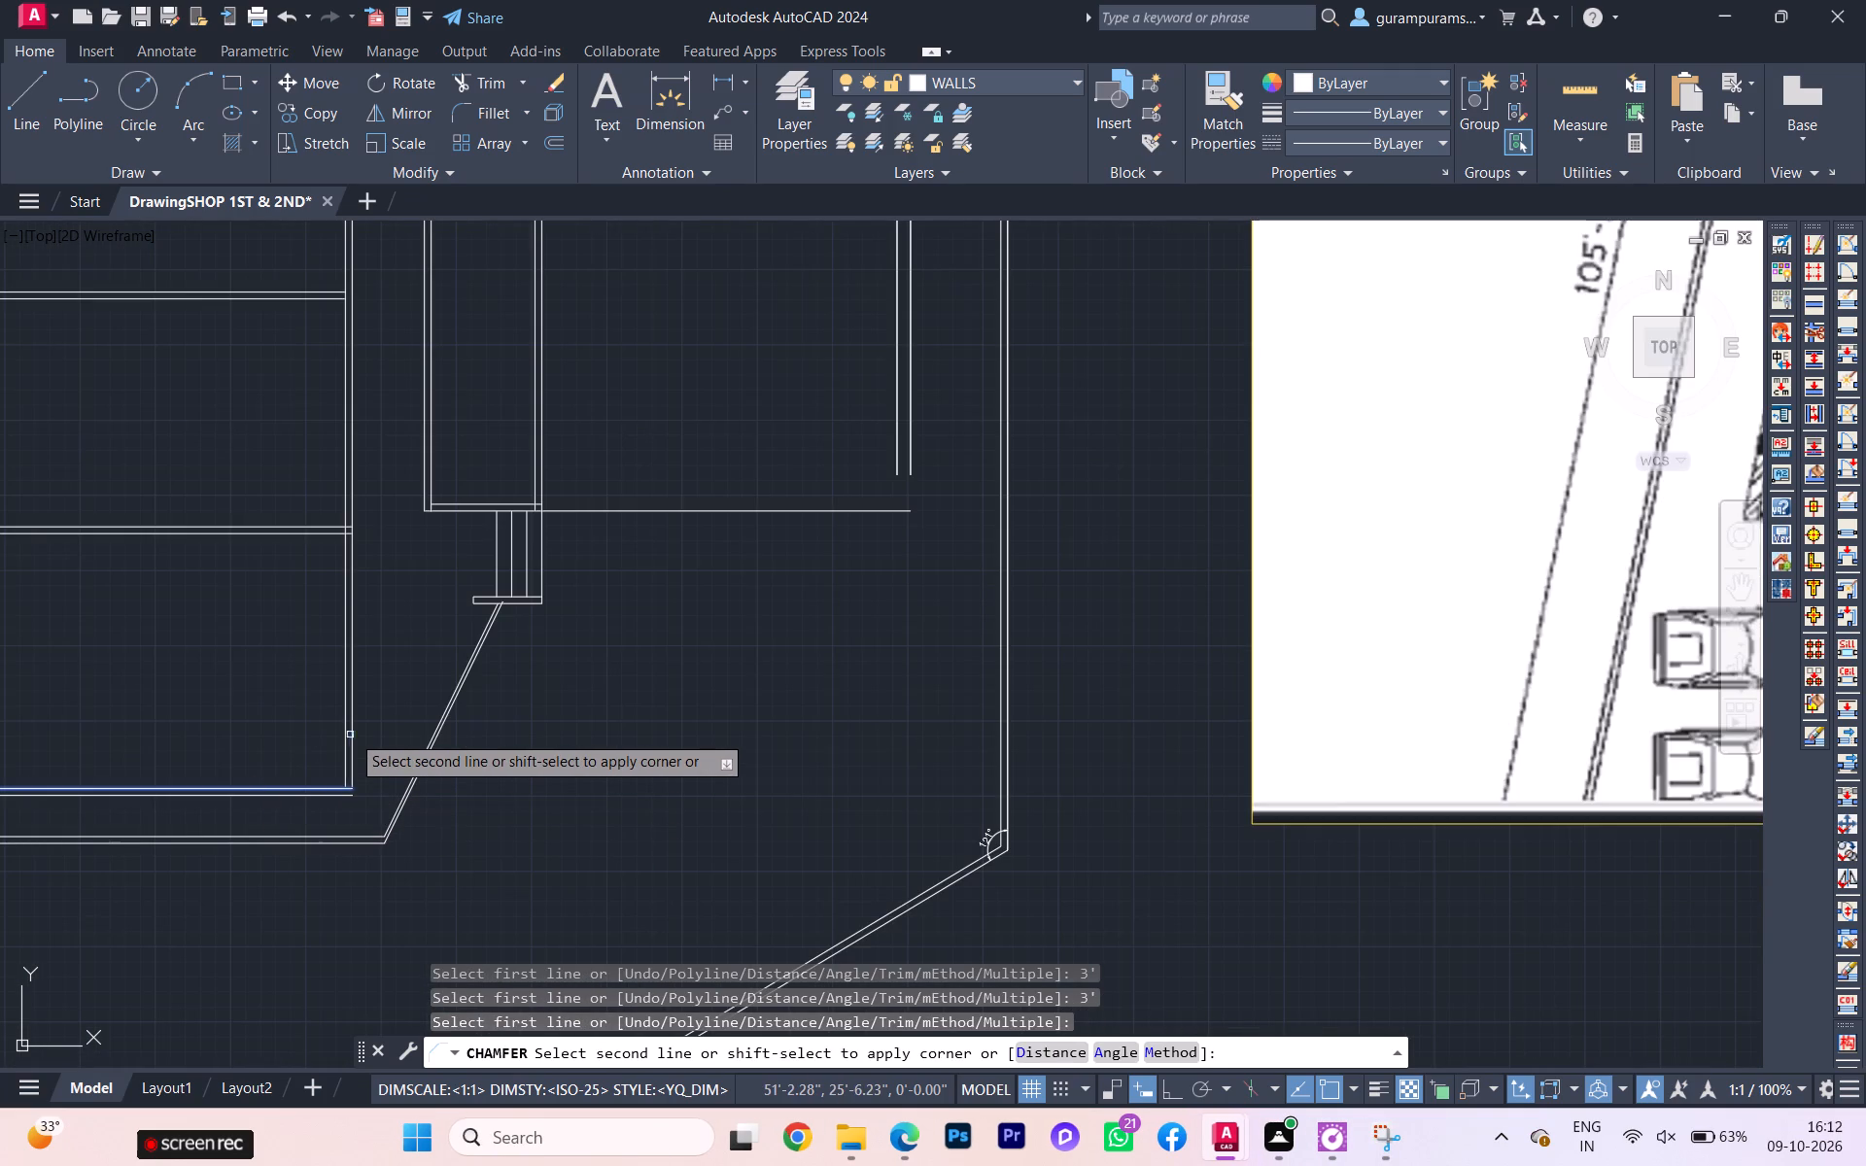
left_click(343, 734)
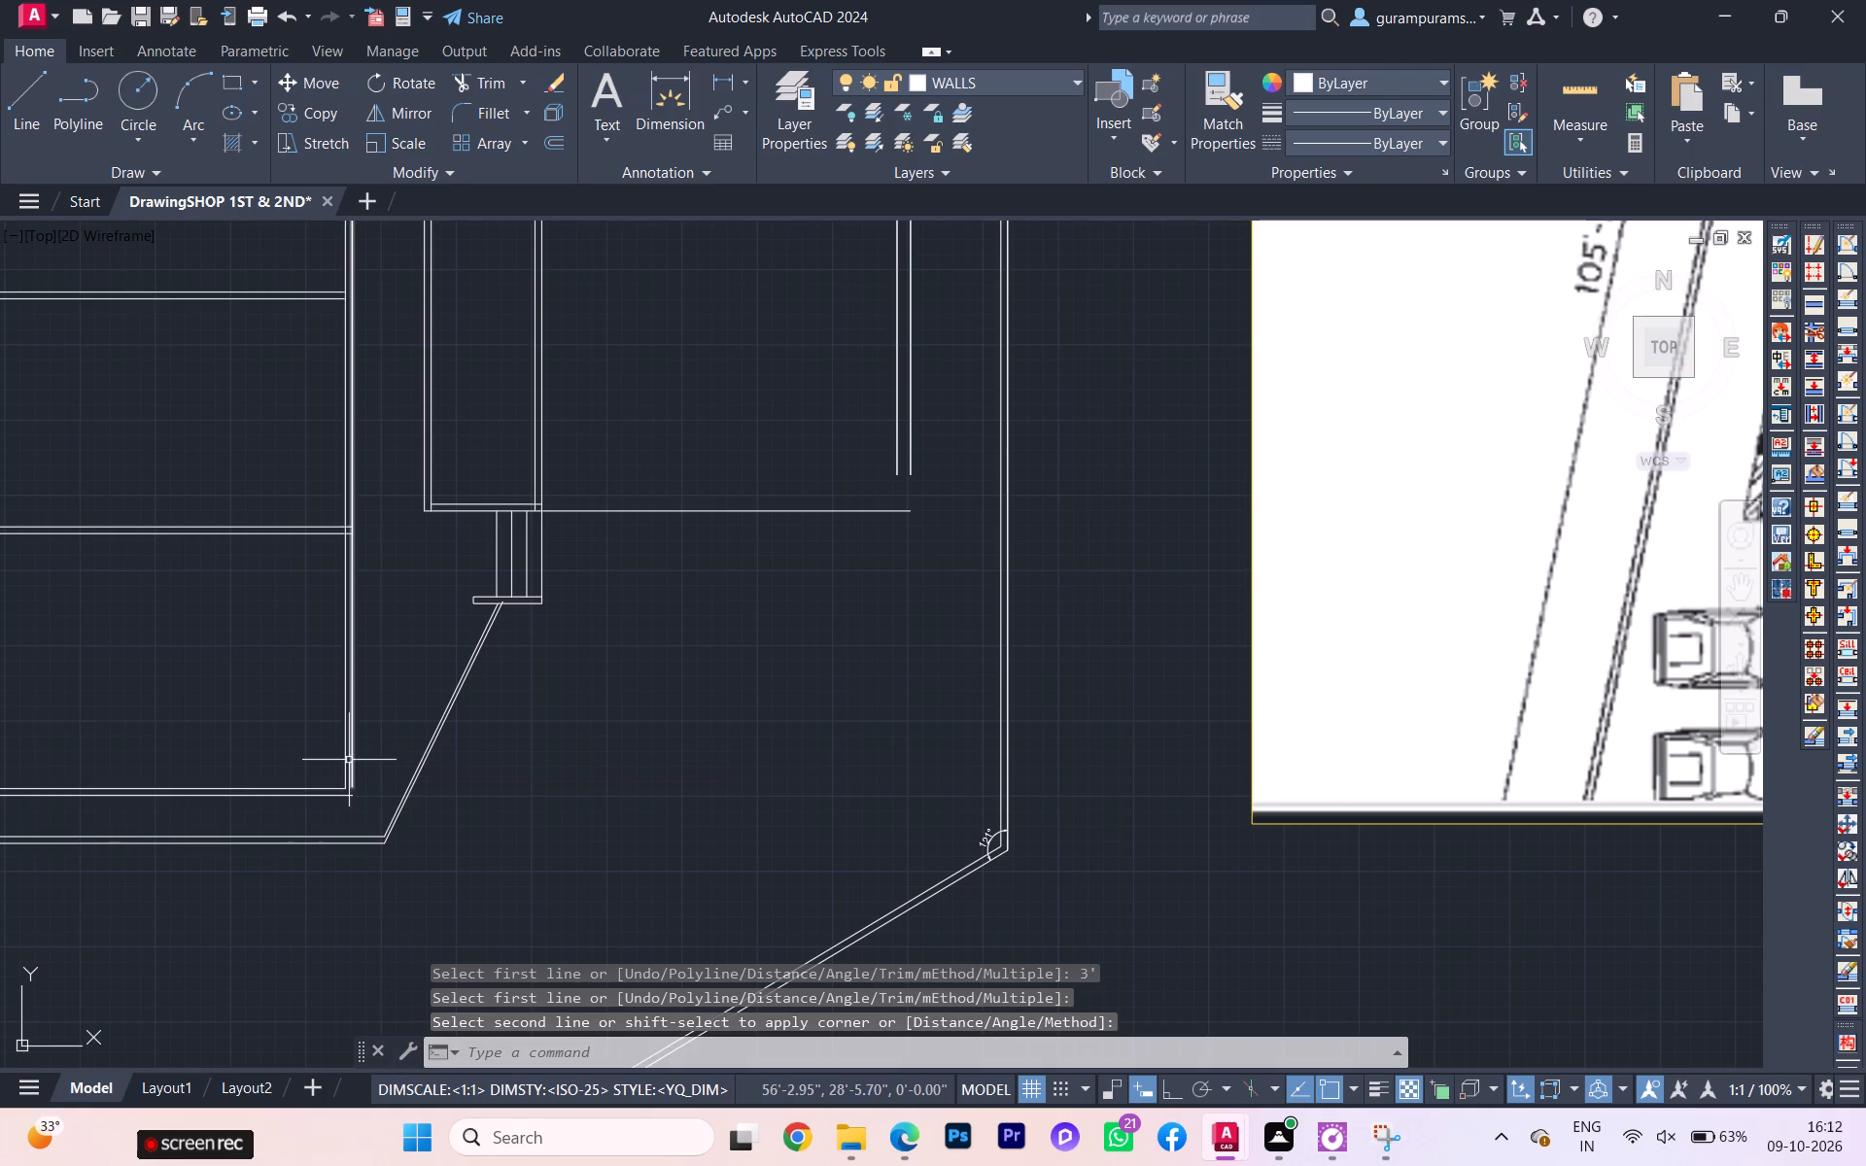
key("Escape")
scroll(361, 797, "up", 2)
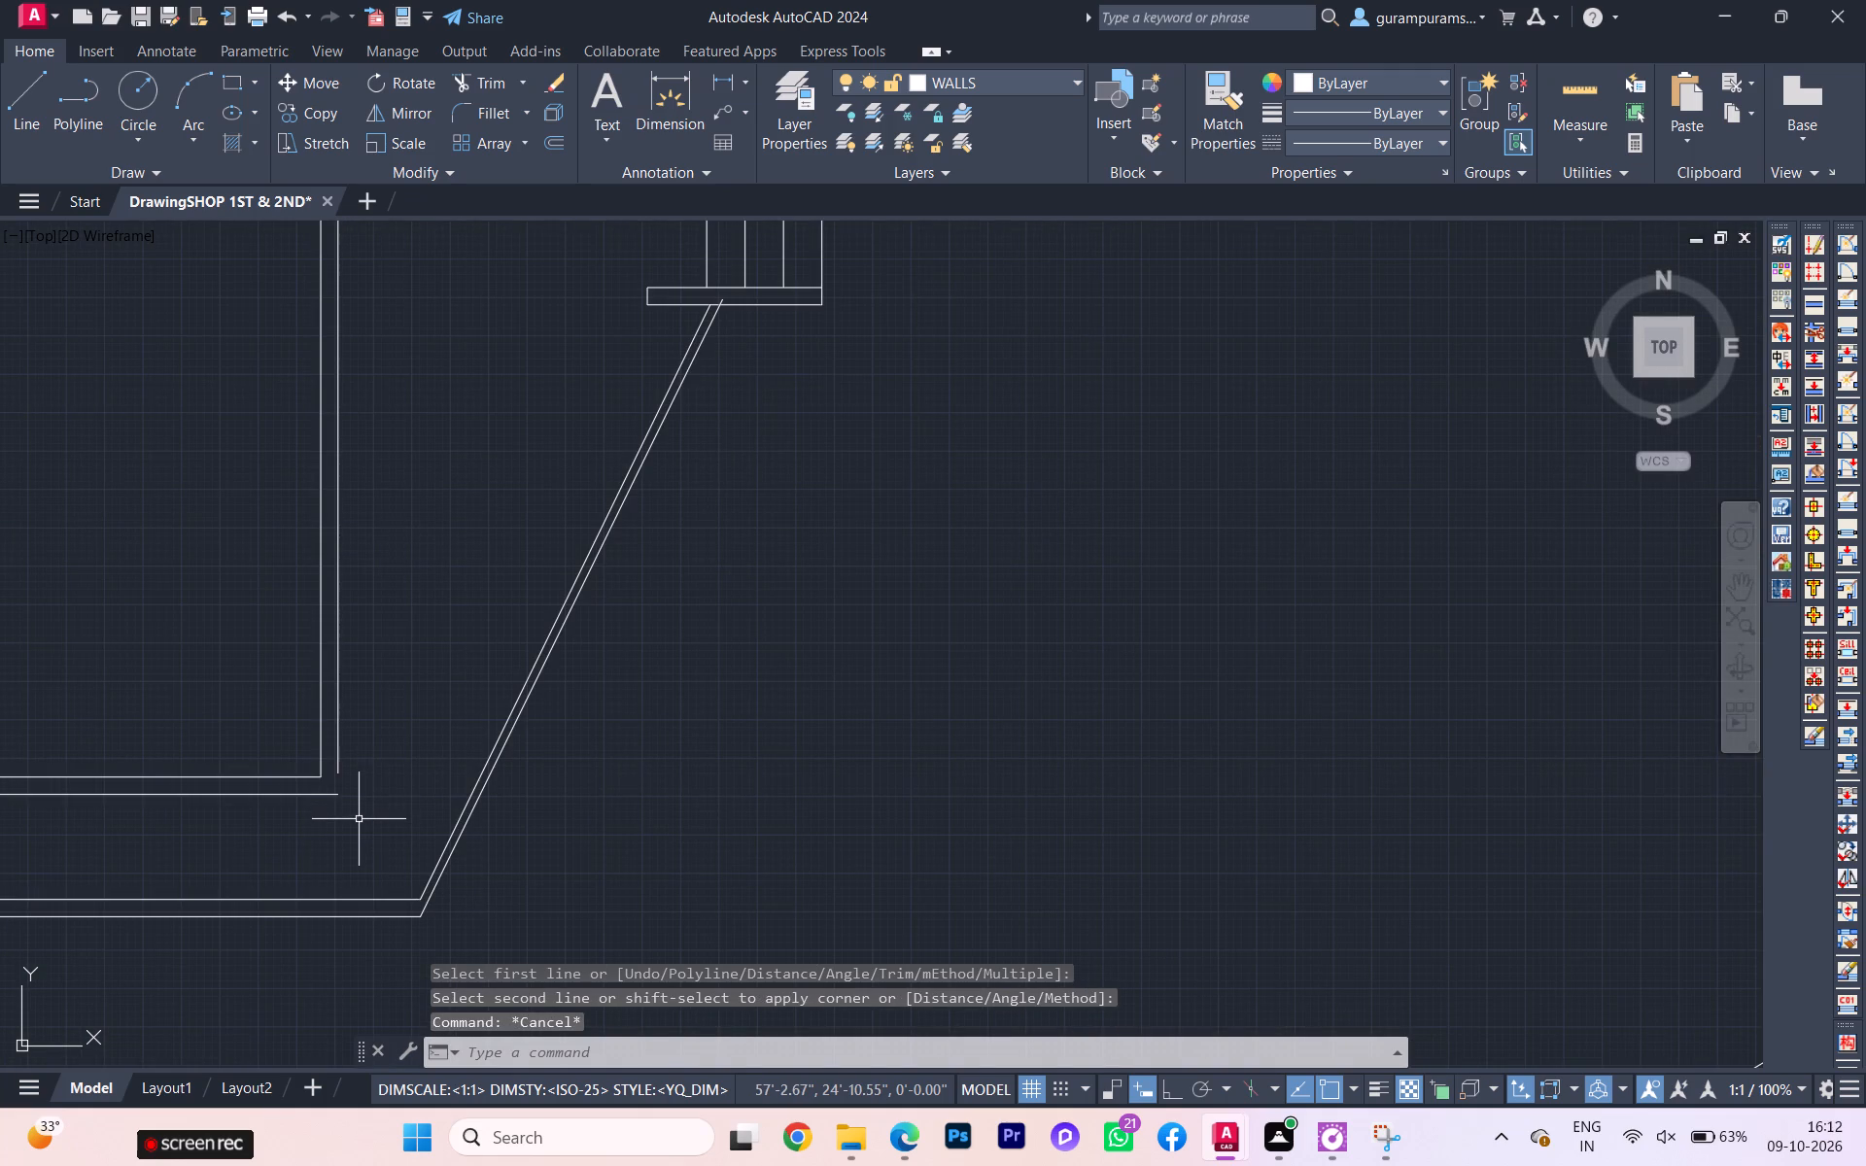
key("ctrl+z")
Chamfer the shops' inner wall corner between the passage side and the front with both distances set to 3'.
key("c")
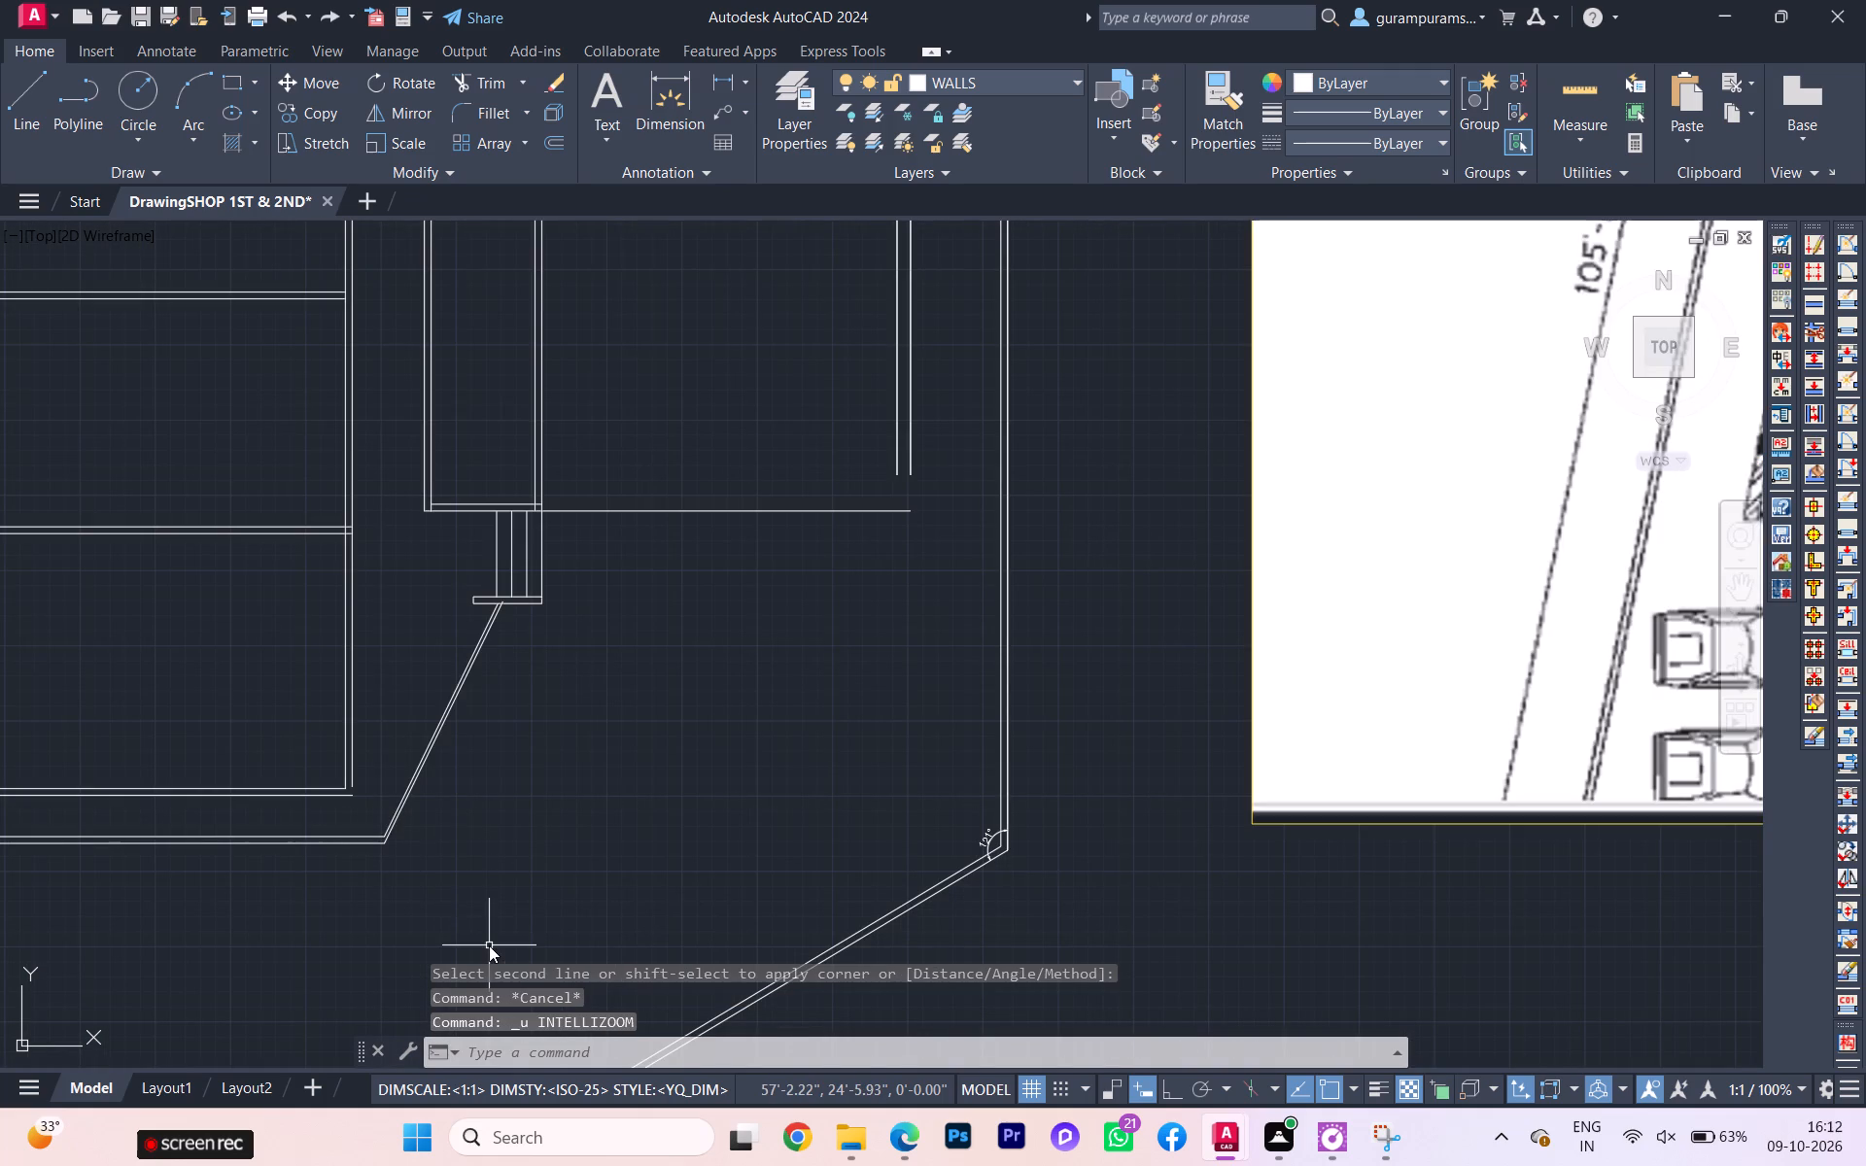
key("h")
key("a")
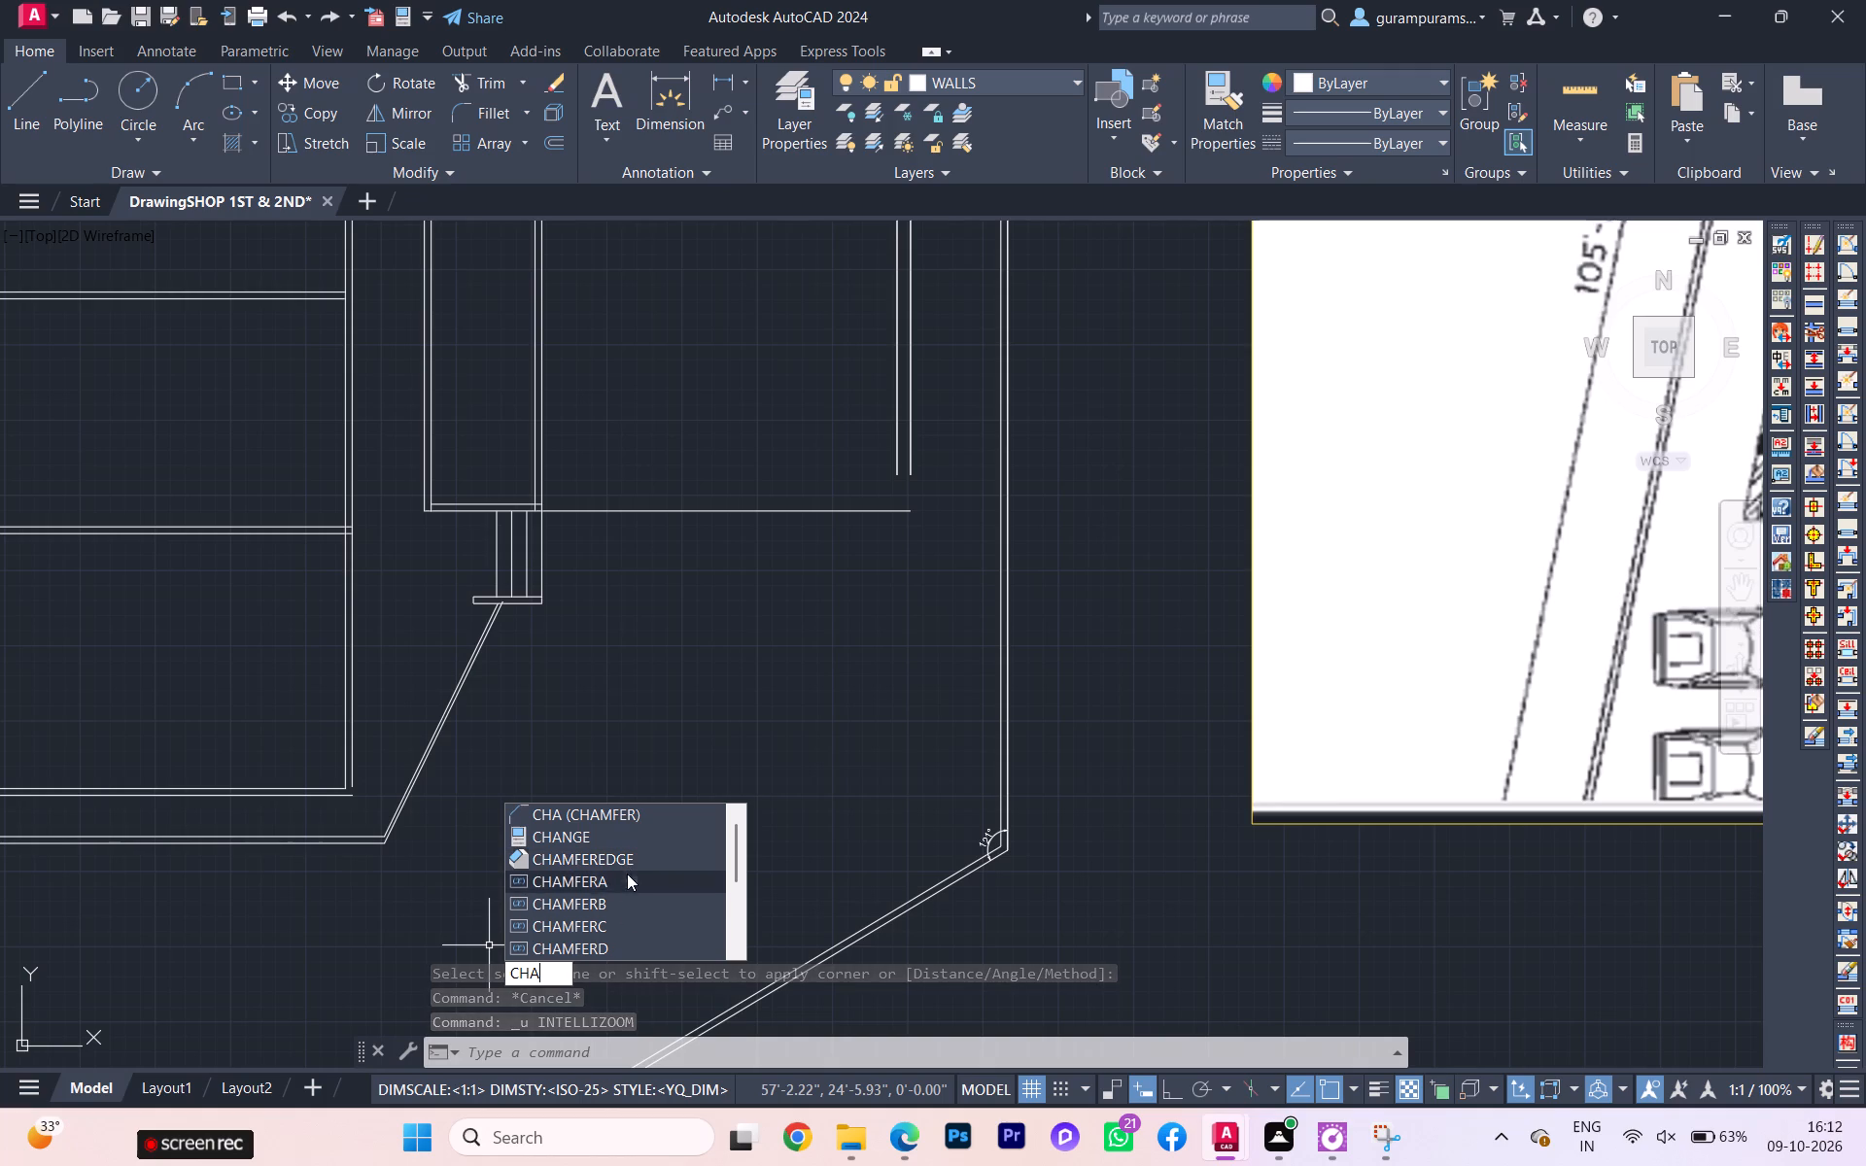
left_click(629, 816)
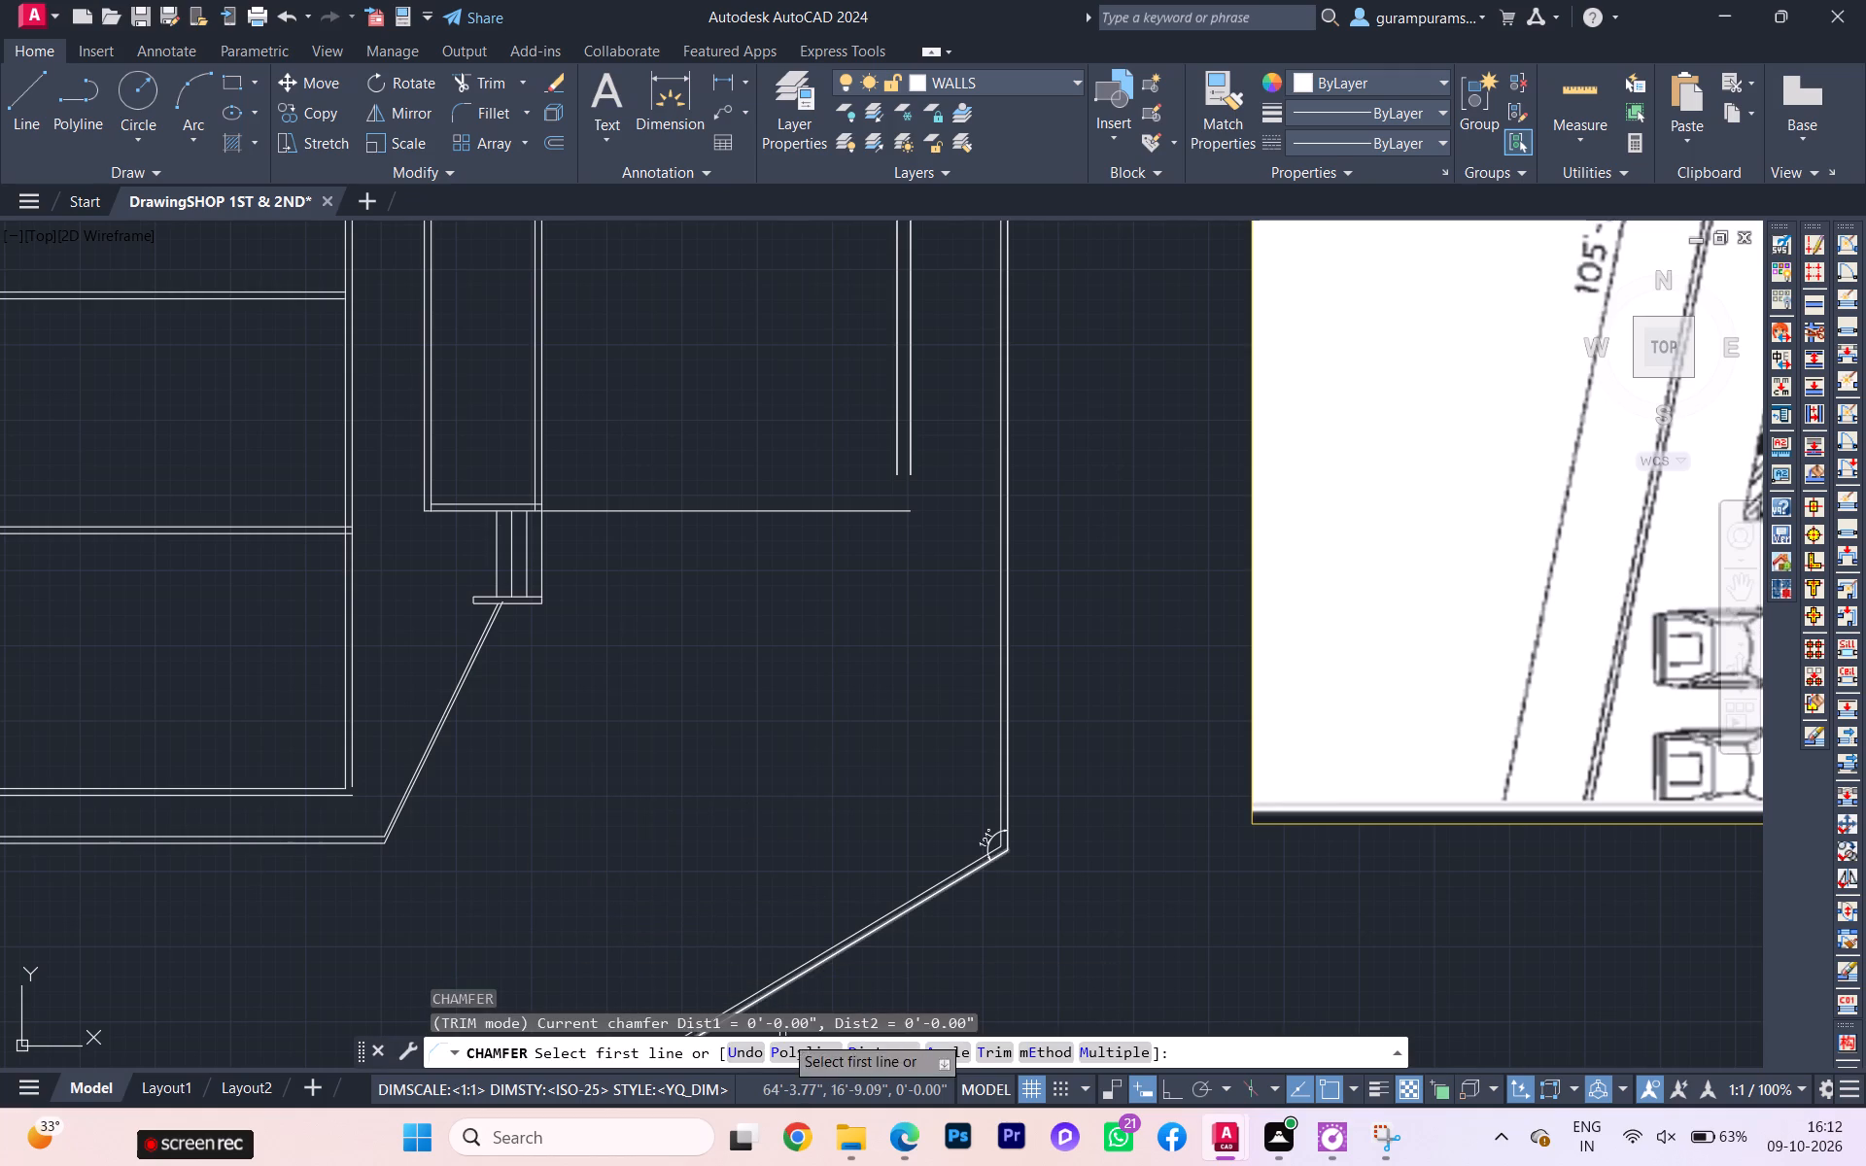
left_click(858, 1056)
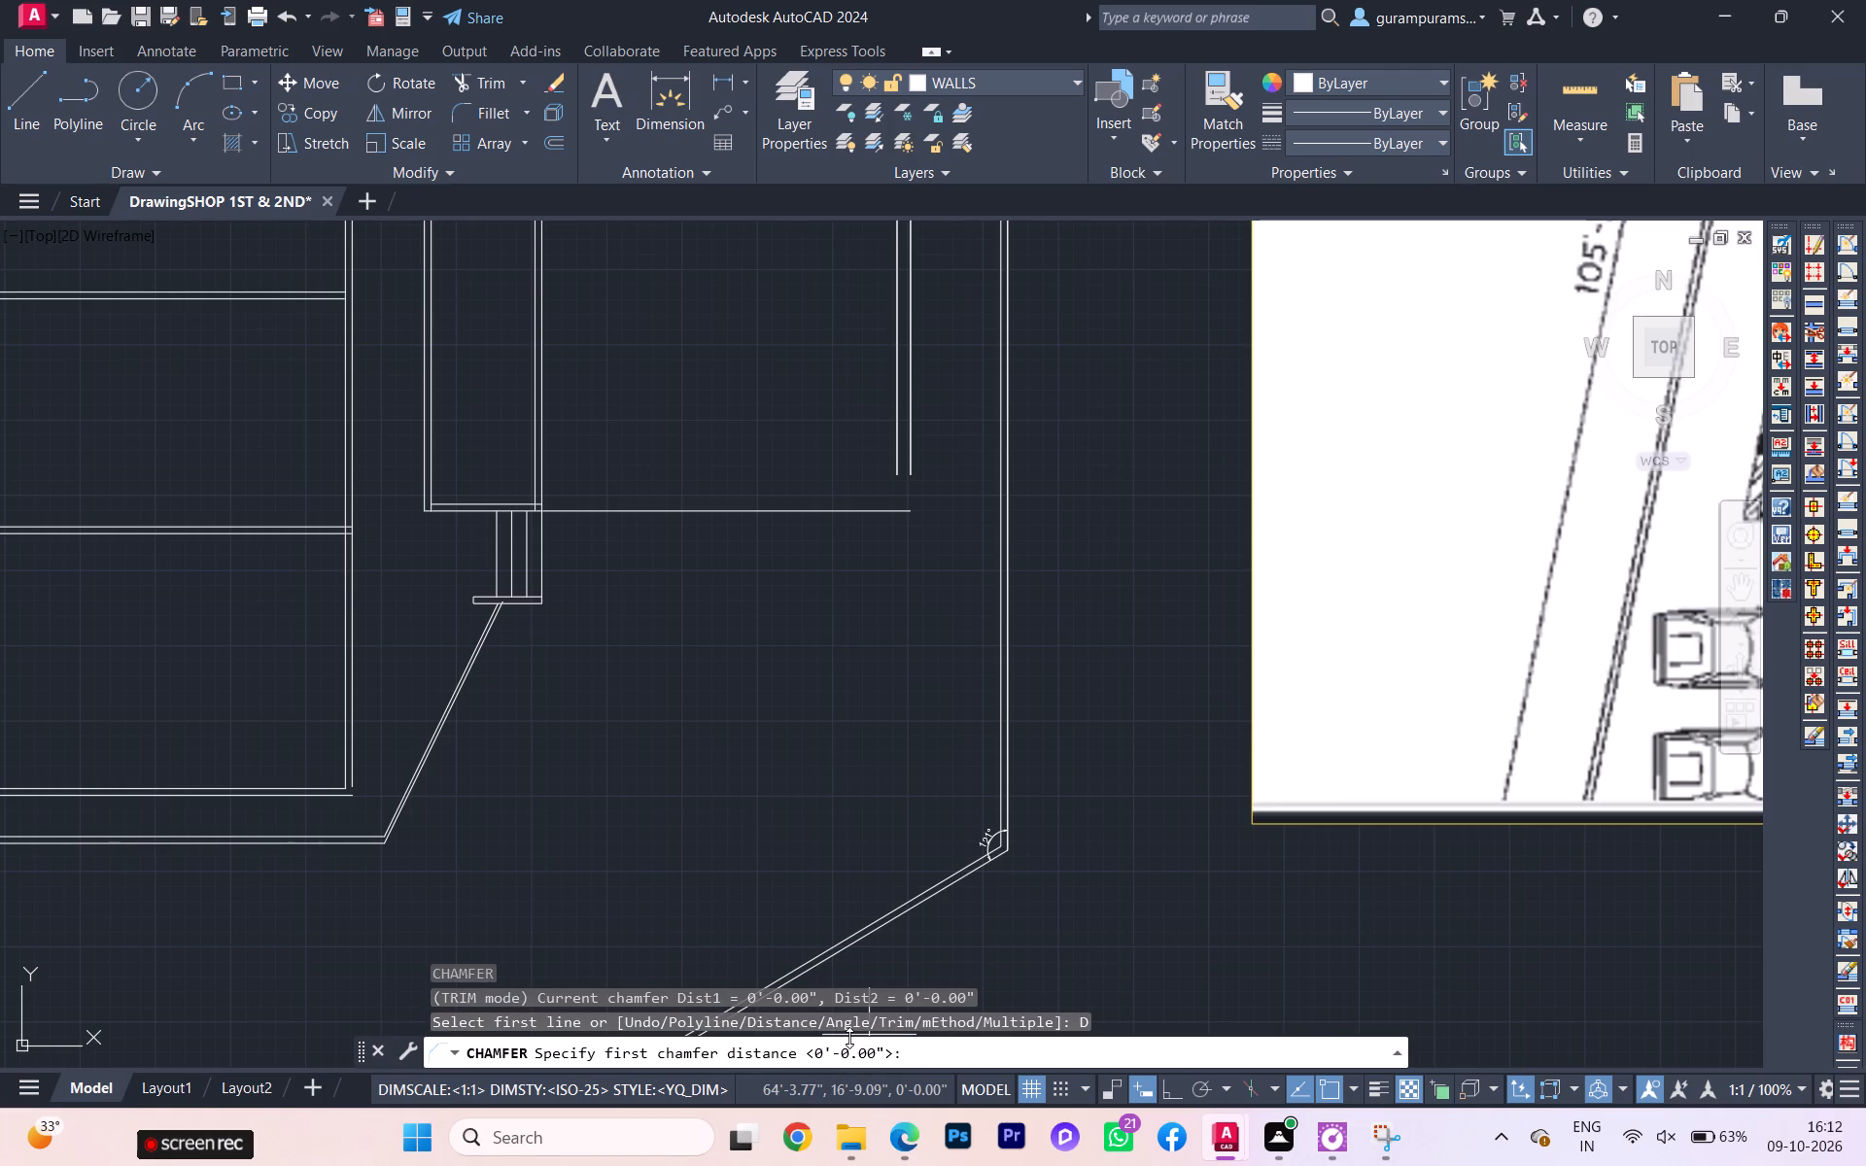
type("3'")
key("Return")
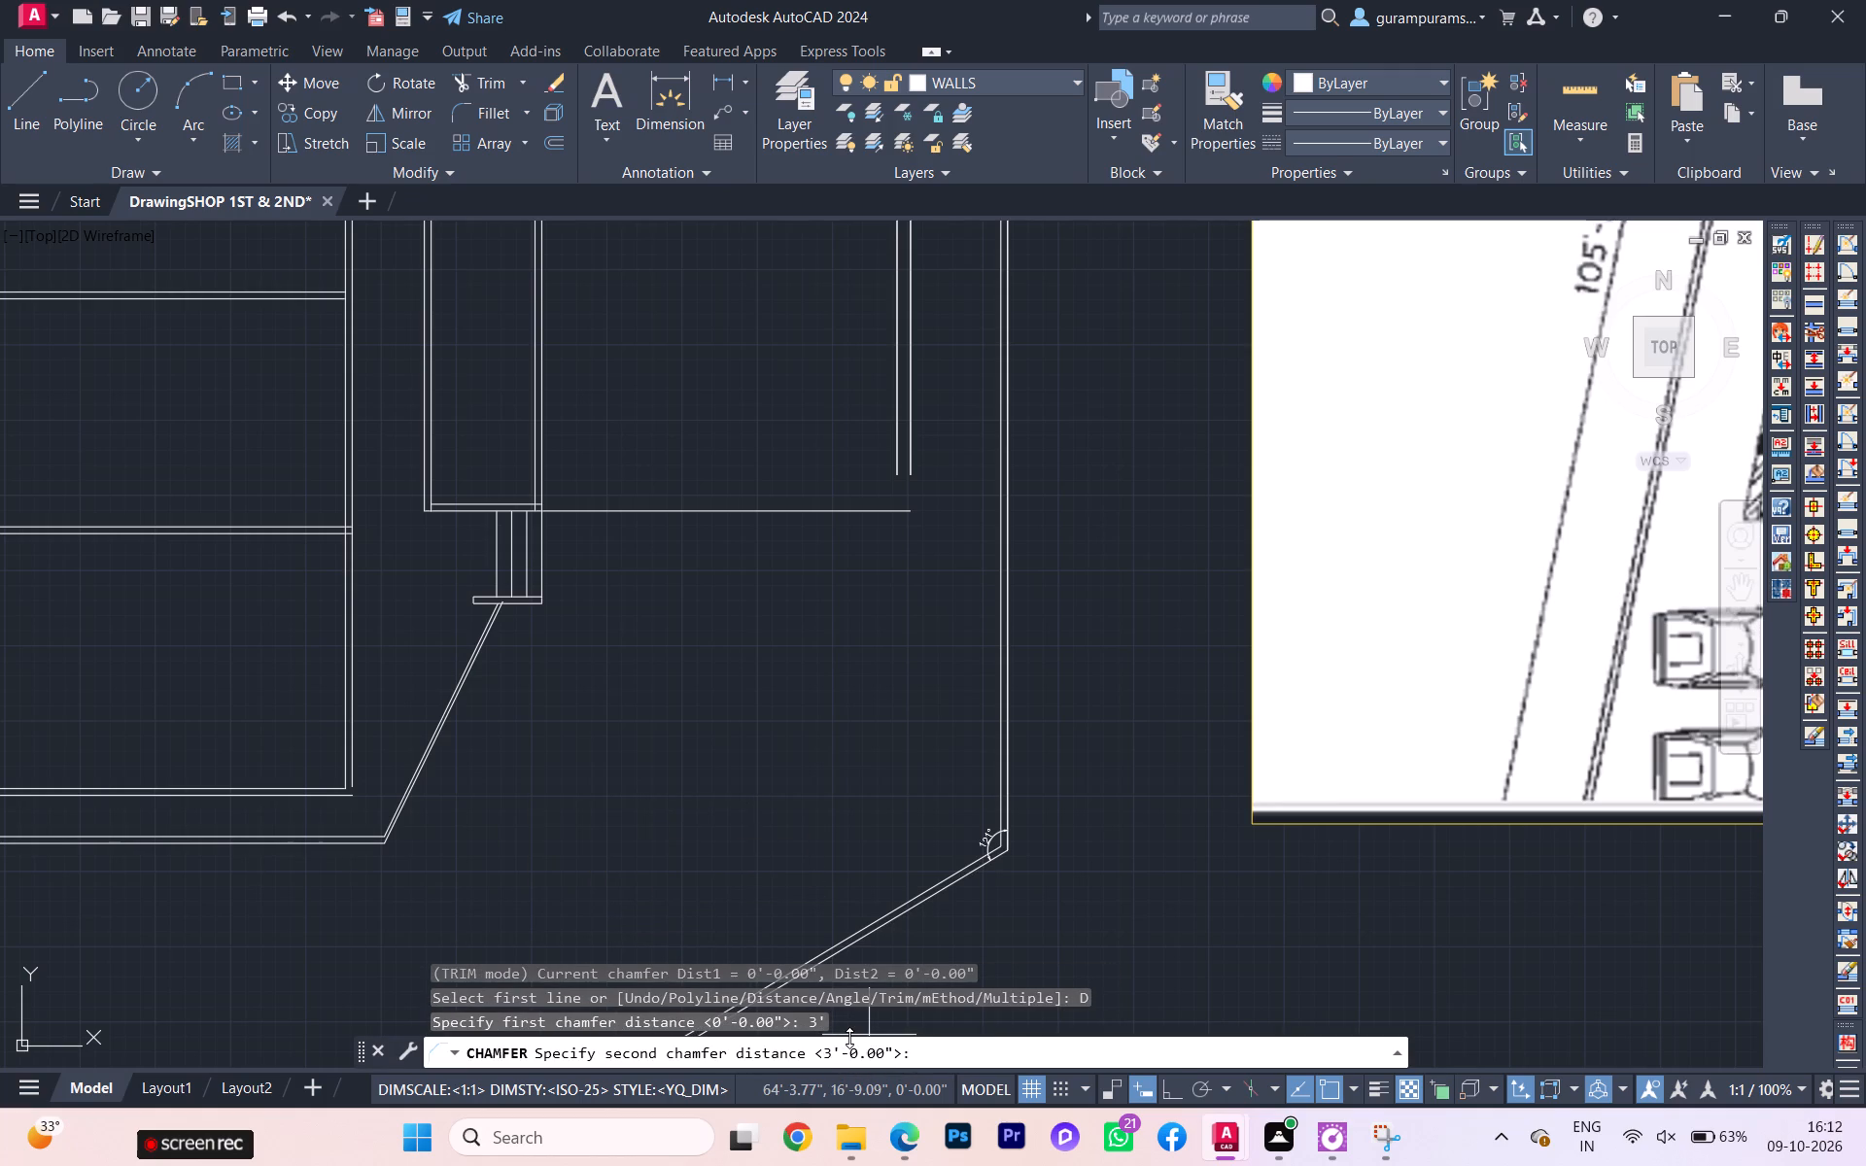
type("3'")
key("Return")
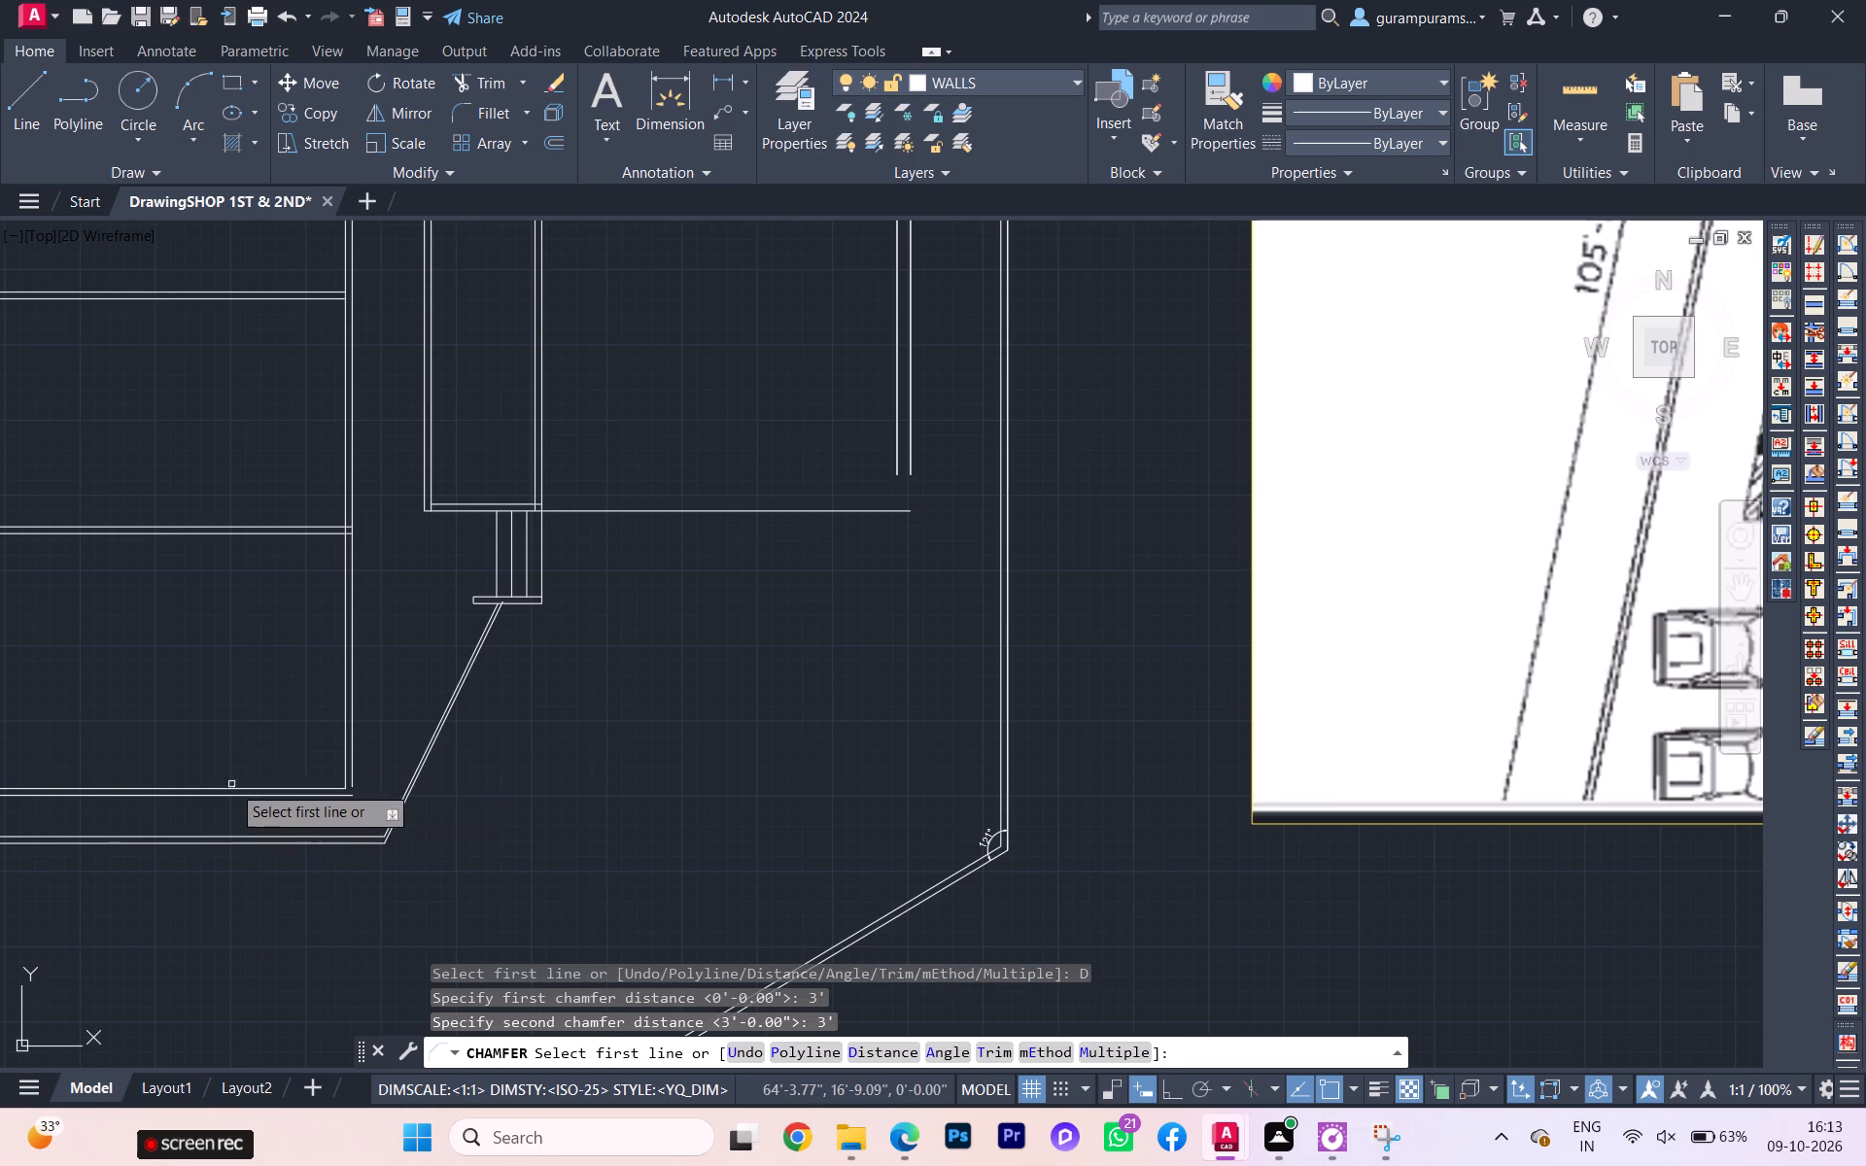
scroll(231, 784, "up", 2)
left_click(223, 797)
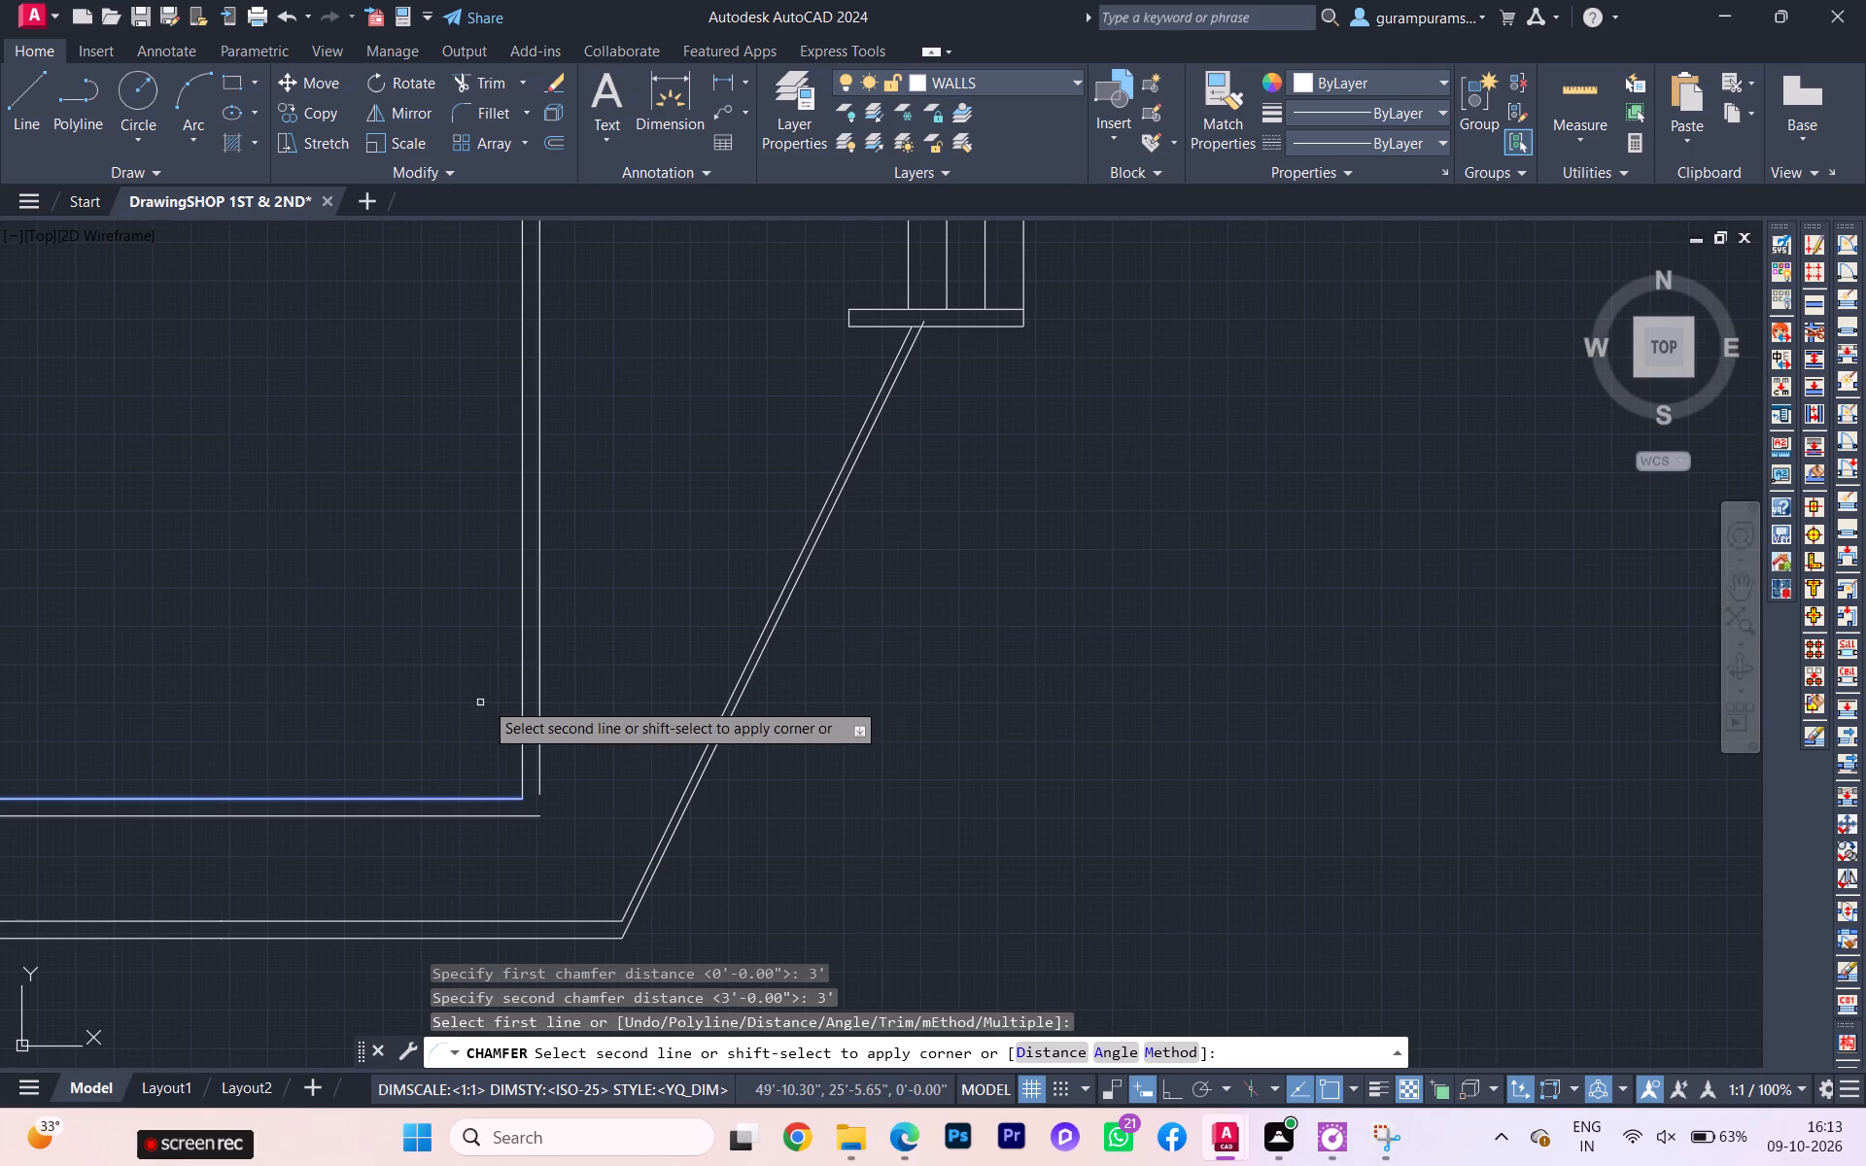
left_click(525, 694)
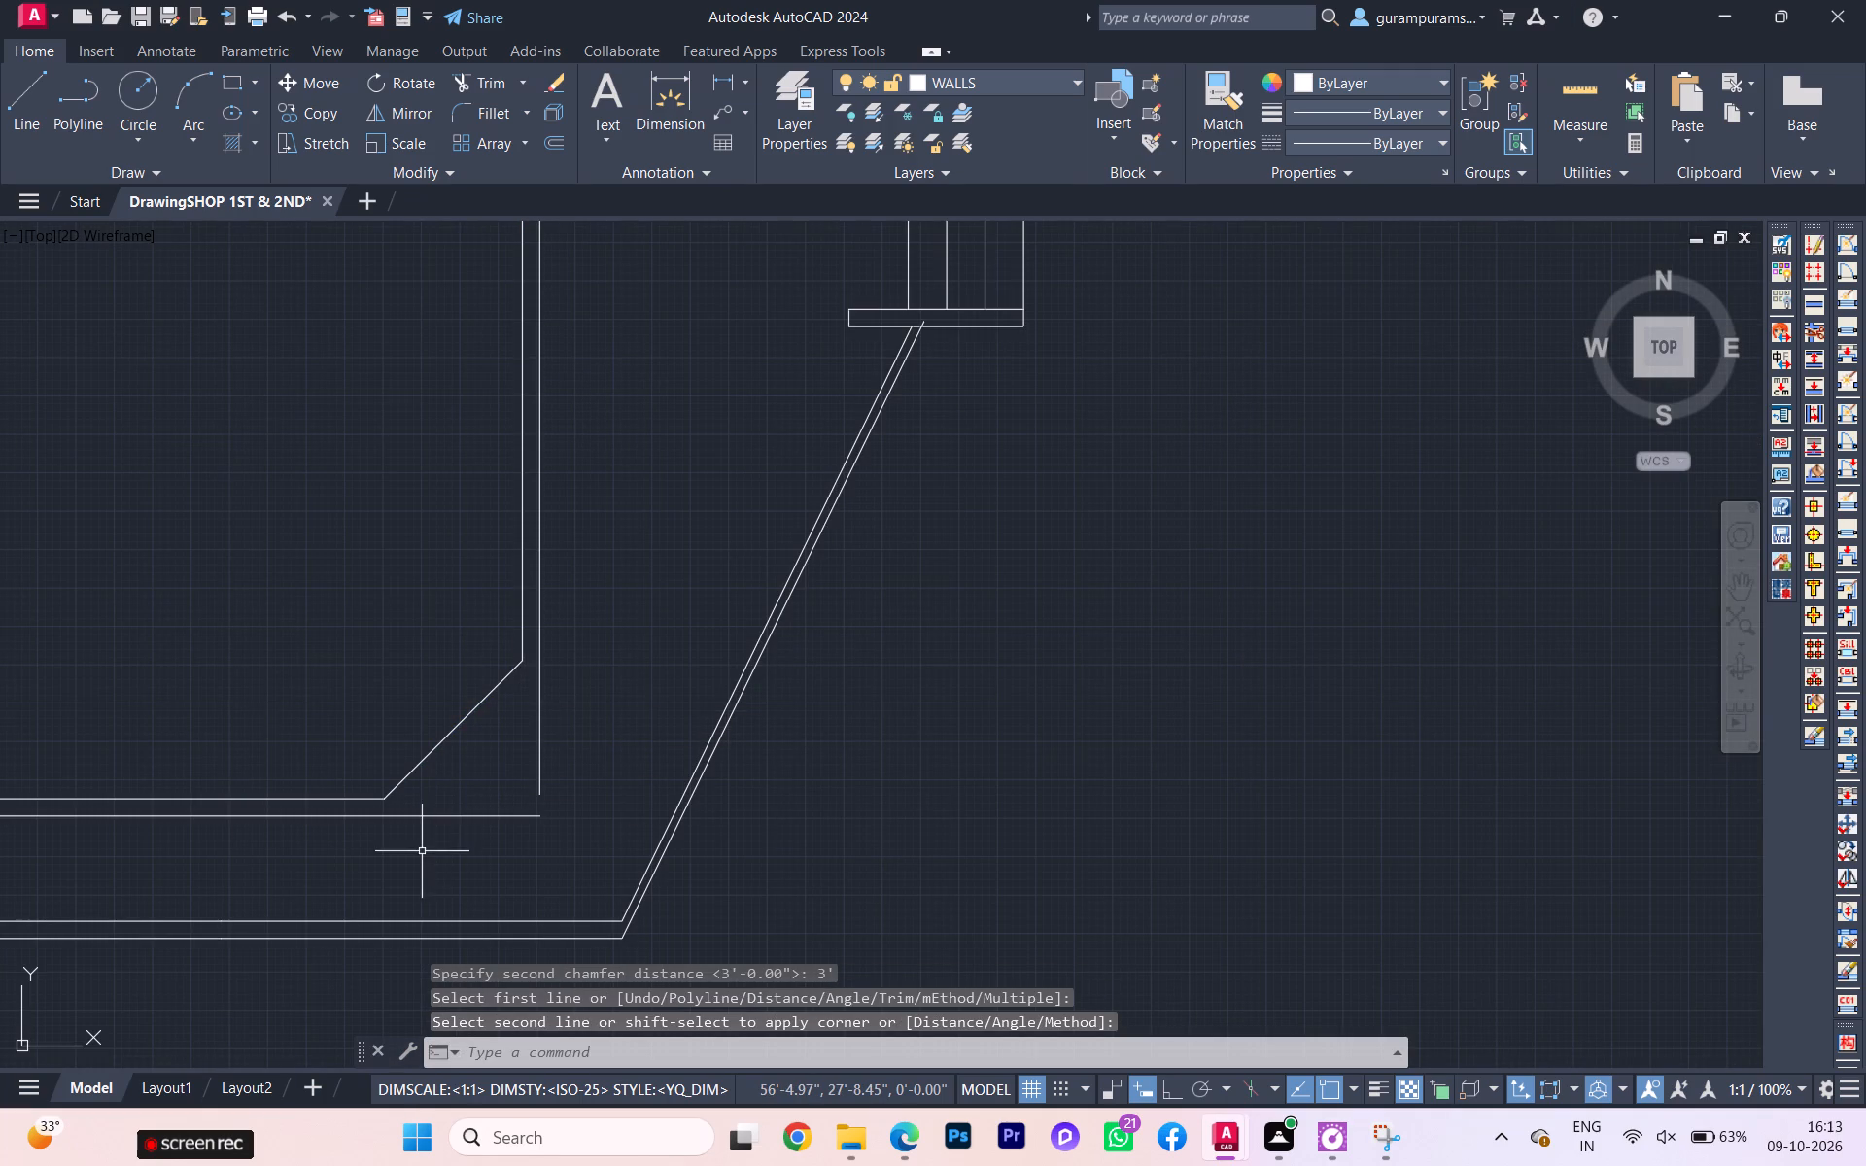
Chamfer the shops' outer wall corner between the passage side and the front with the same 3' distances.
key("space")
left_click(403, 813)
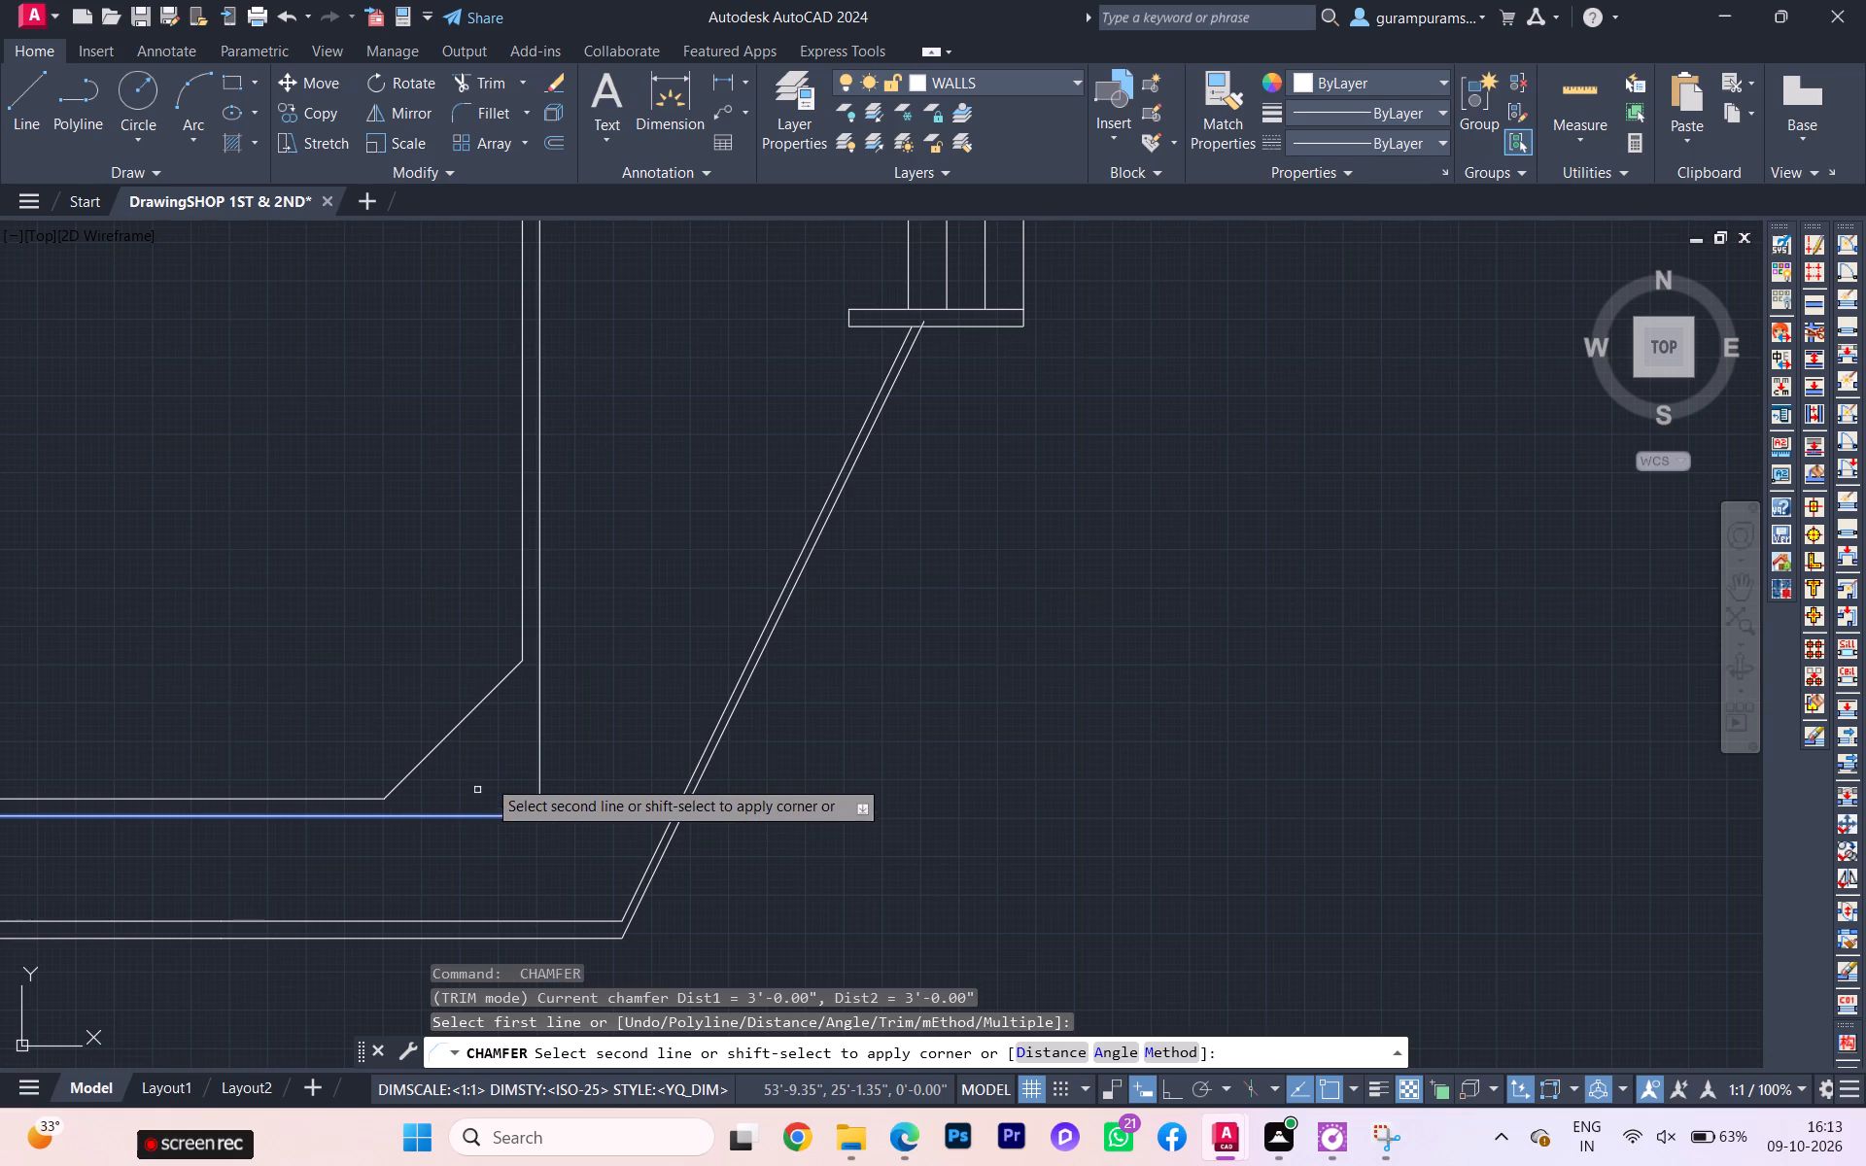
left_click(538, 729)
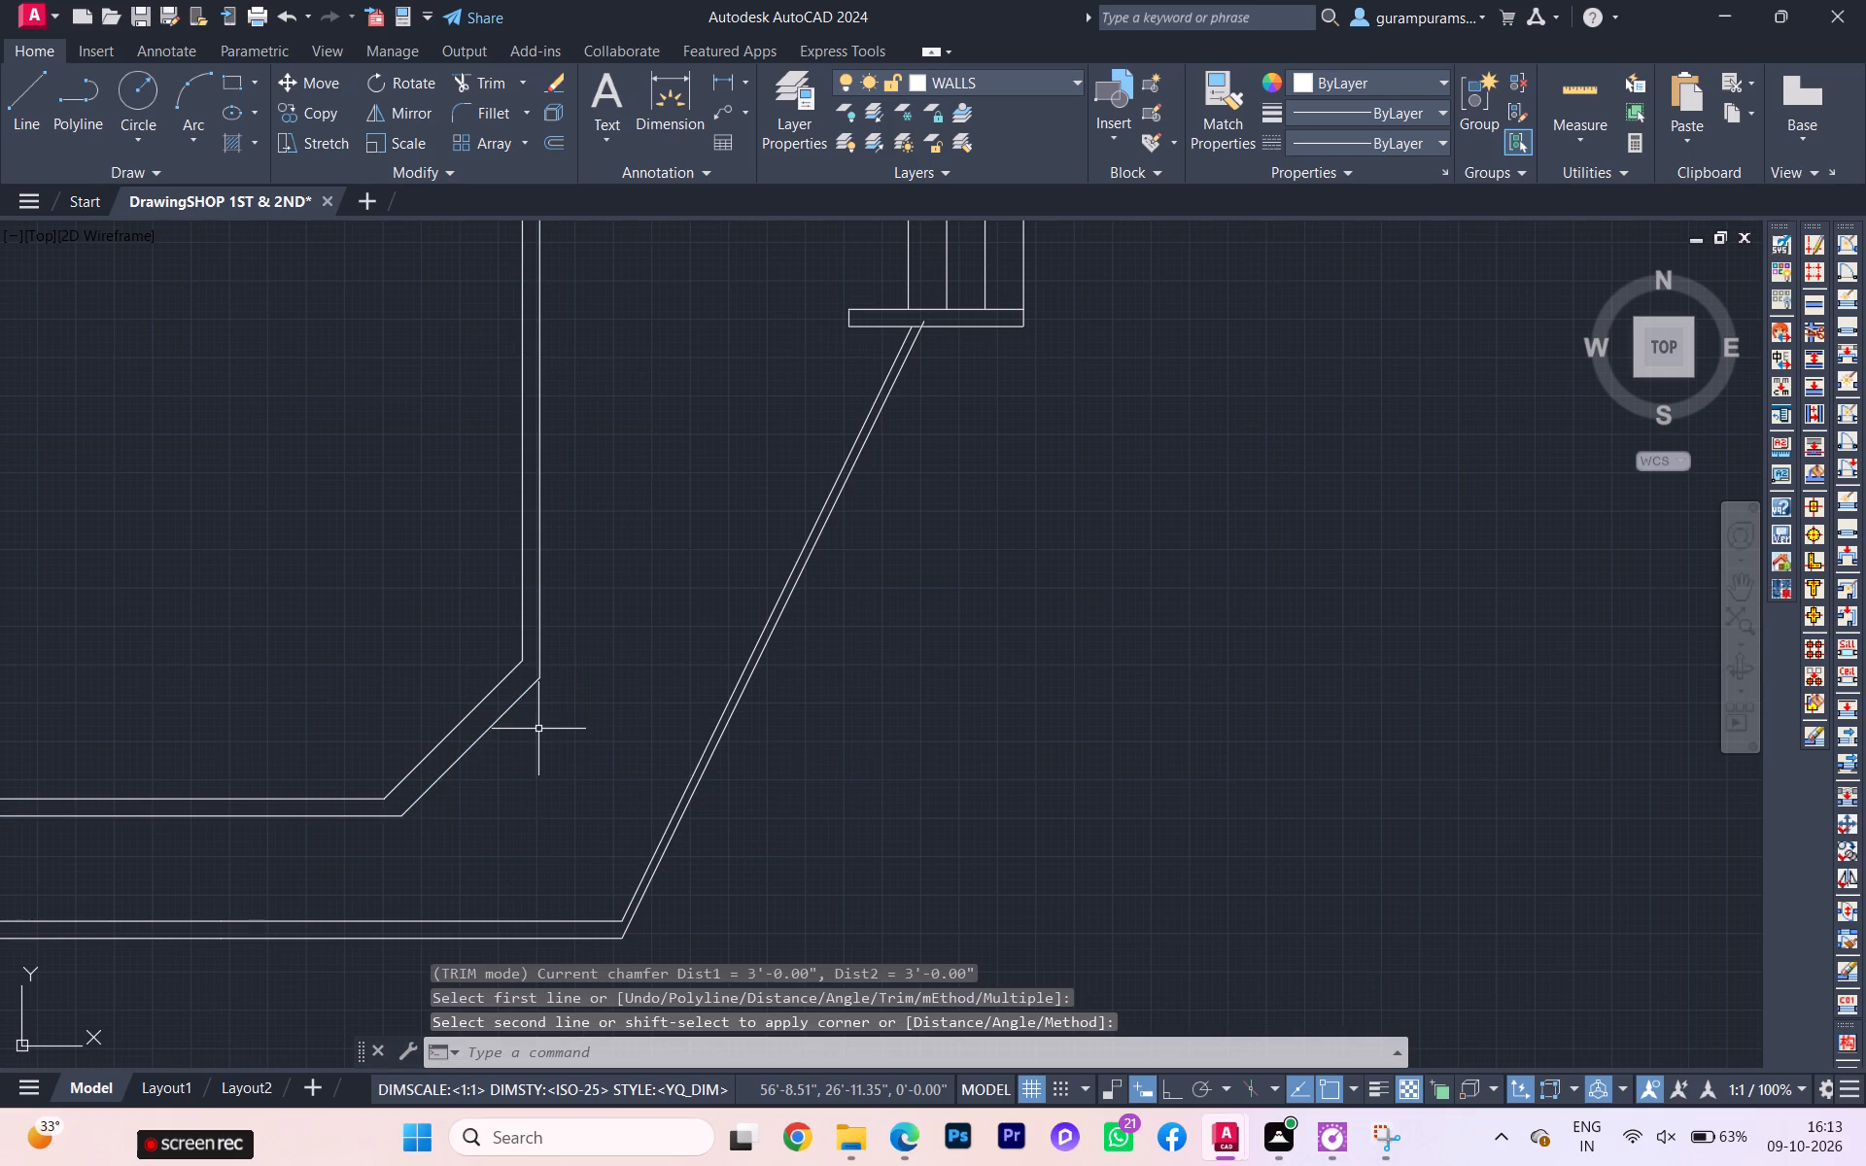
scroll(548, 767, "down", 3)
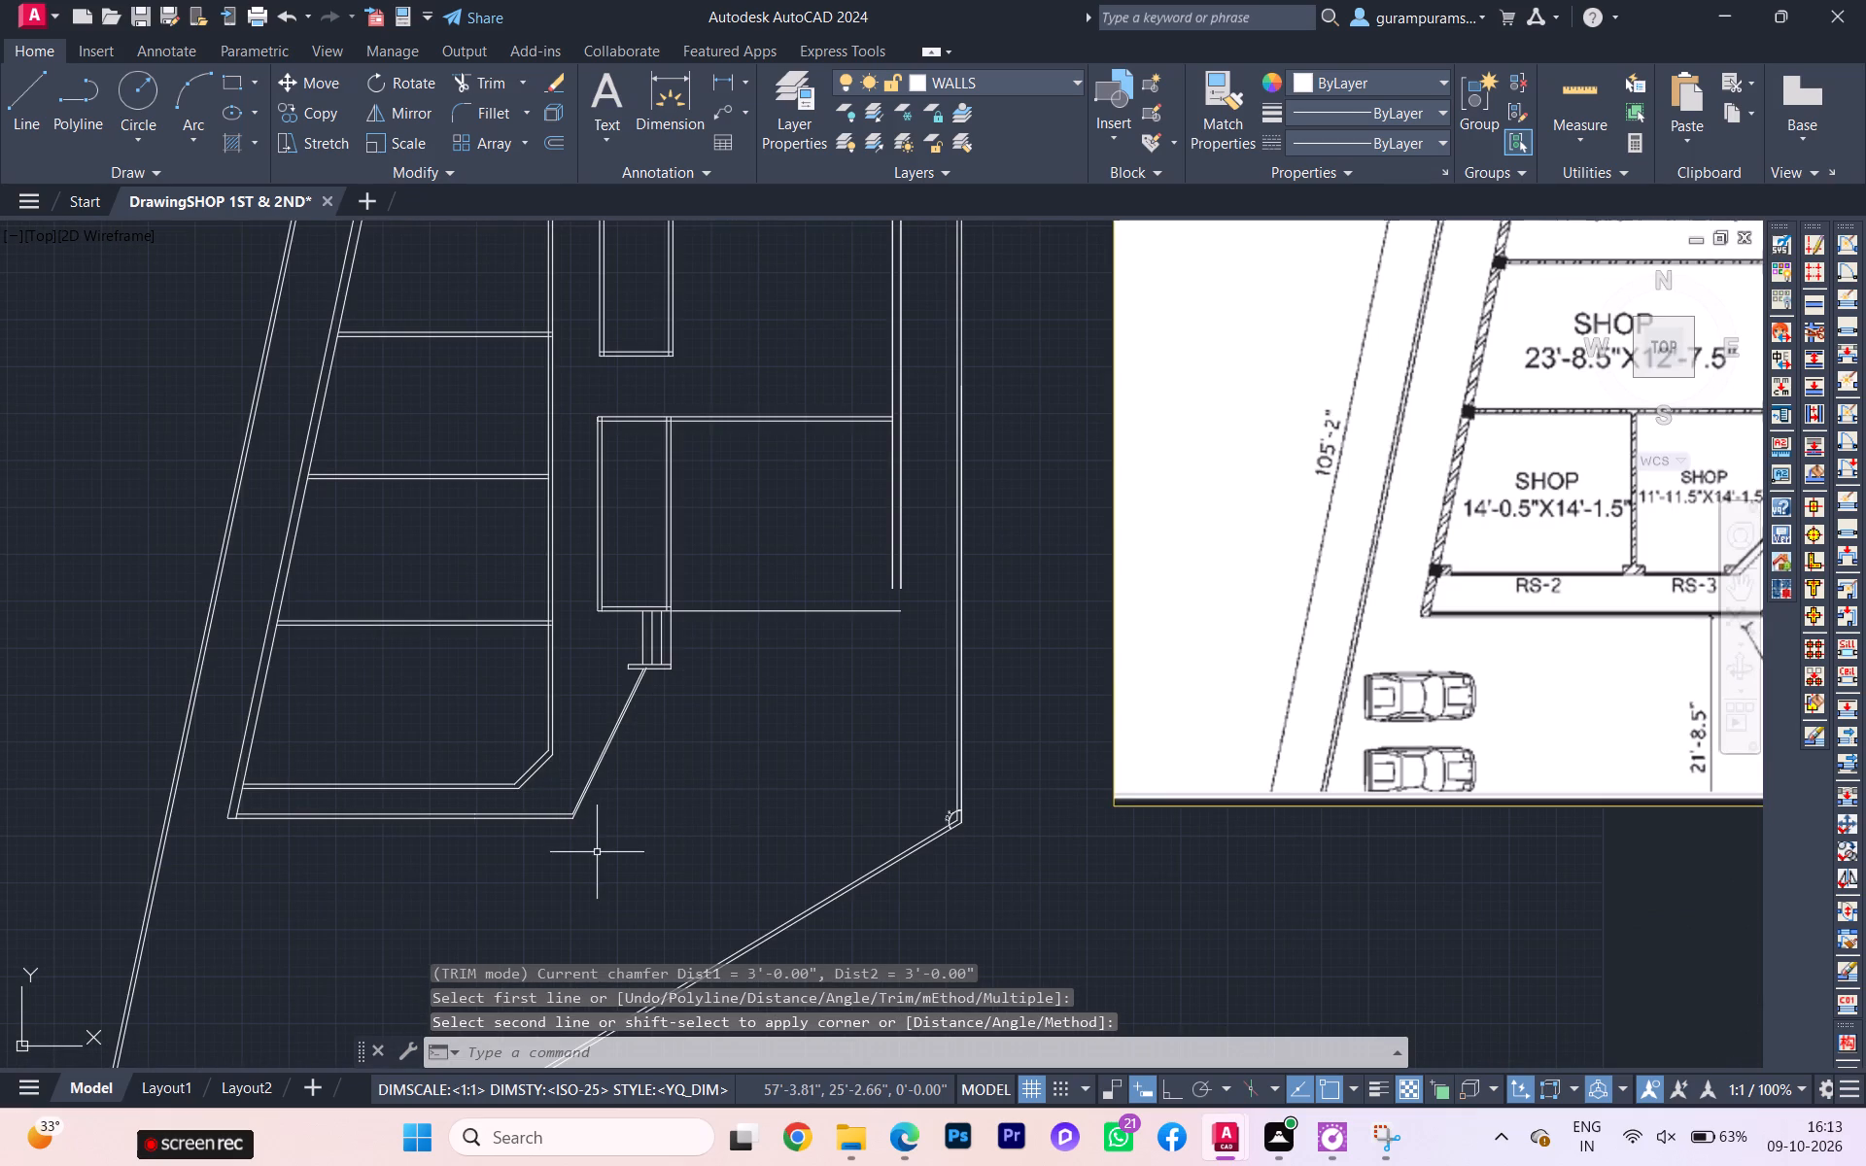
key("Escape")
Trim the end of the diagonal front edge line that projects into the thin slab below the entrance steps.
scroll(578, 876, "down", 2)
scroll(599, 793, "up", 2)
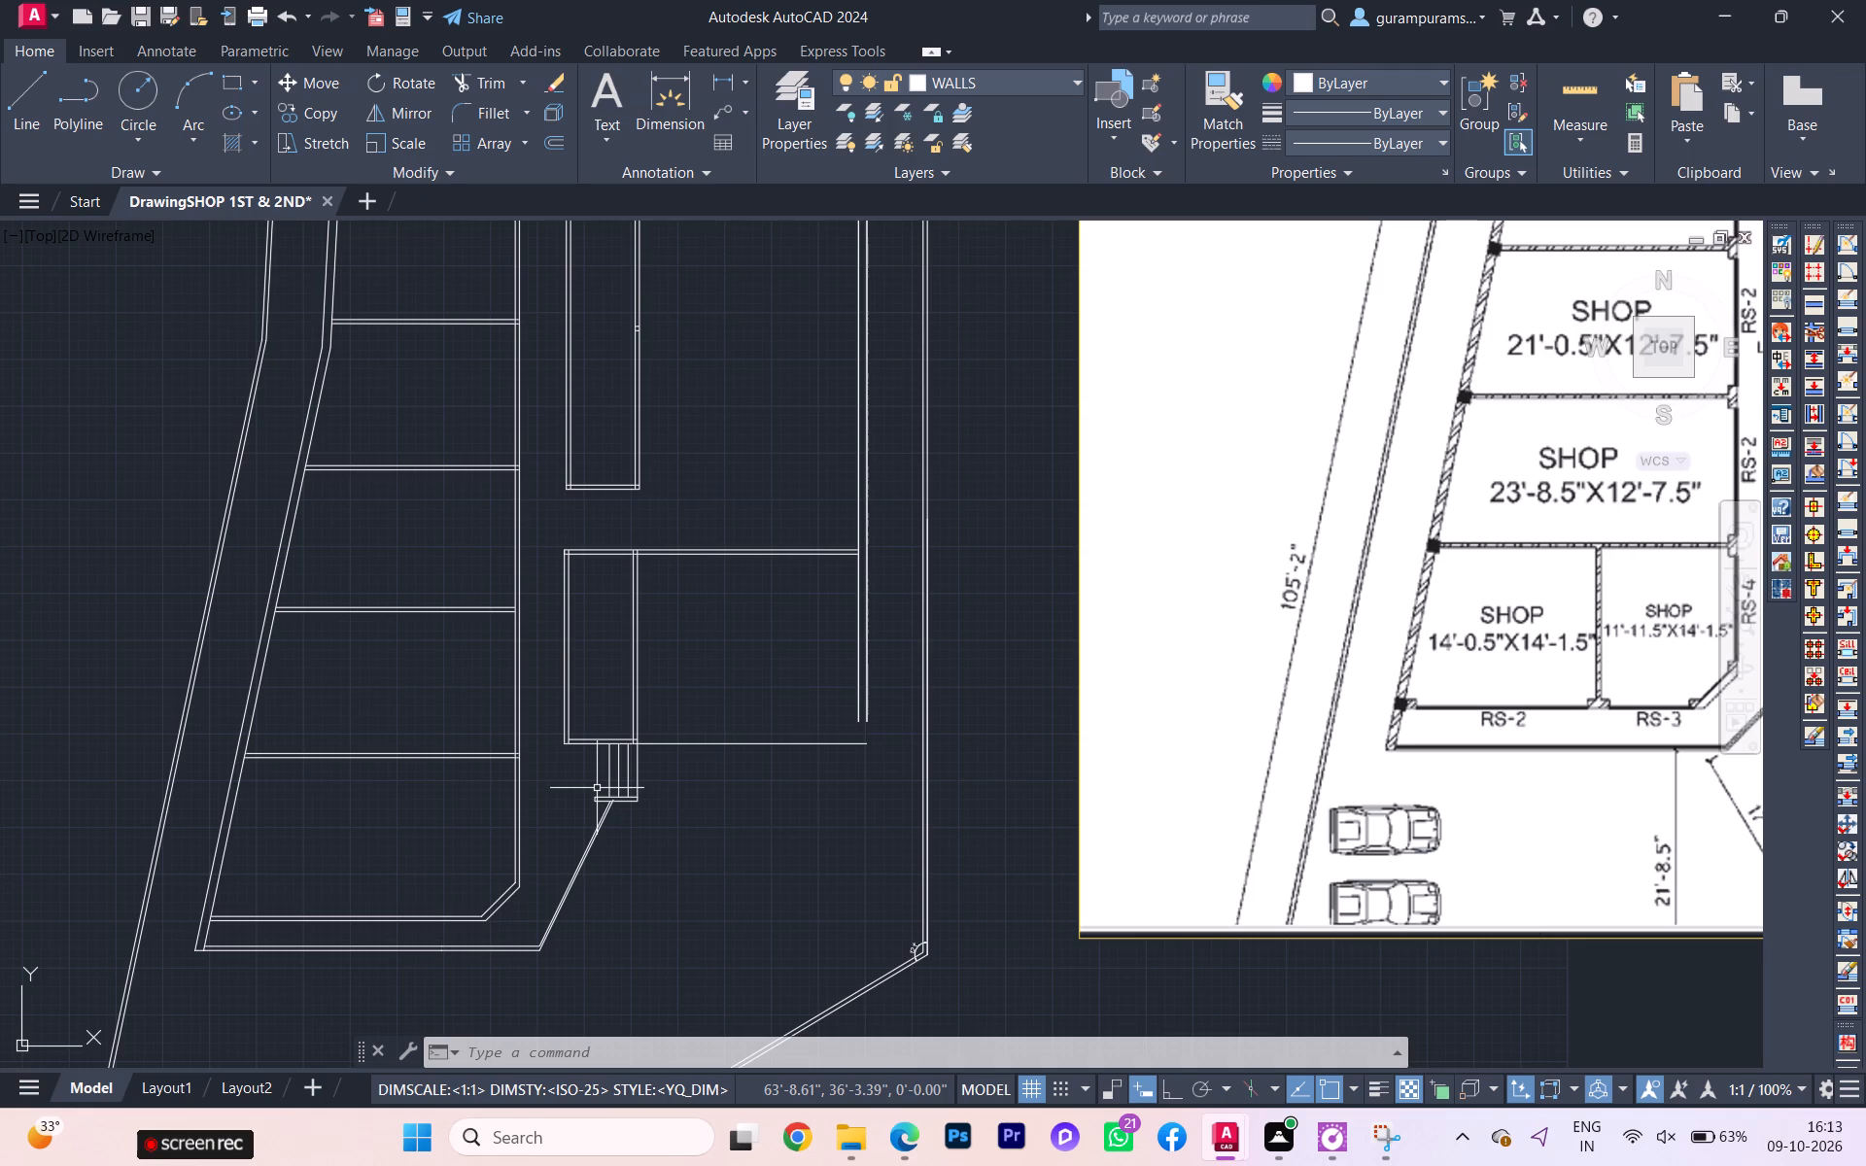
scroll(631, 798, "up", 3)
scroll(557, 850, "up", 1)
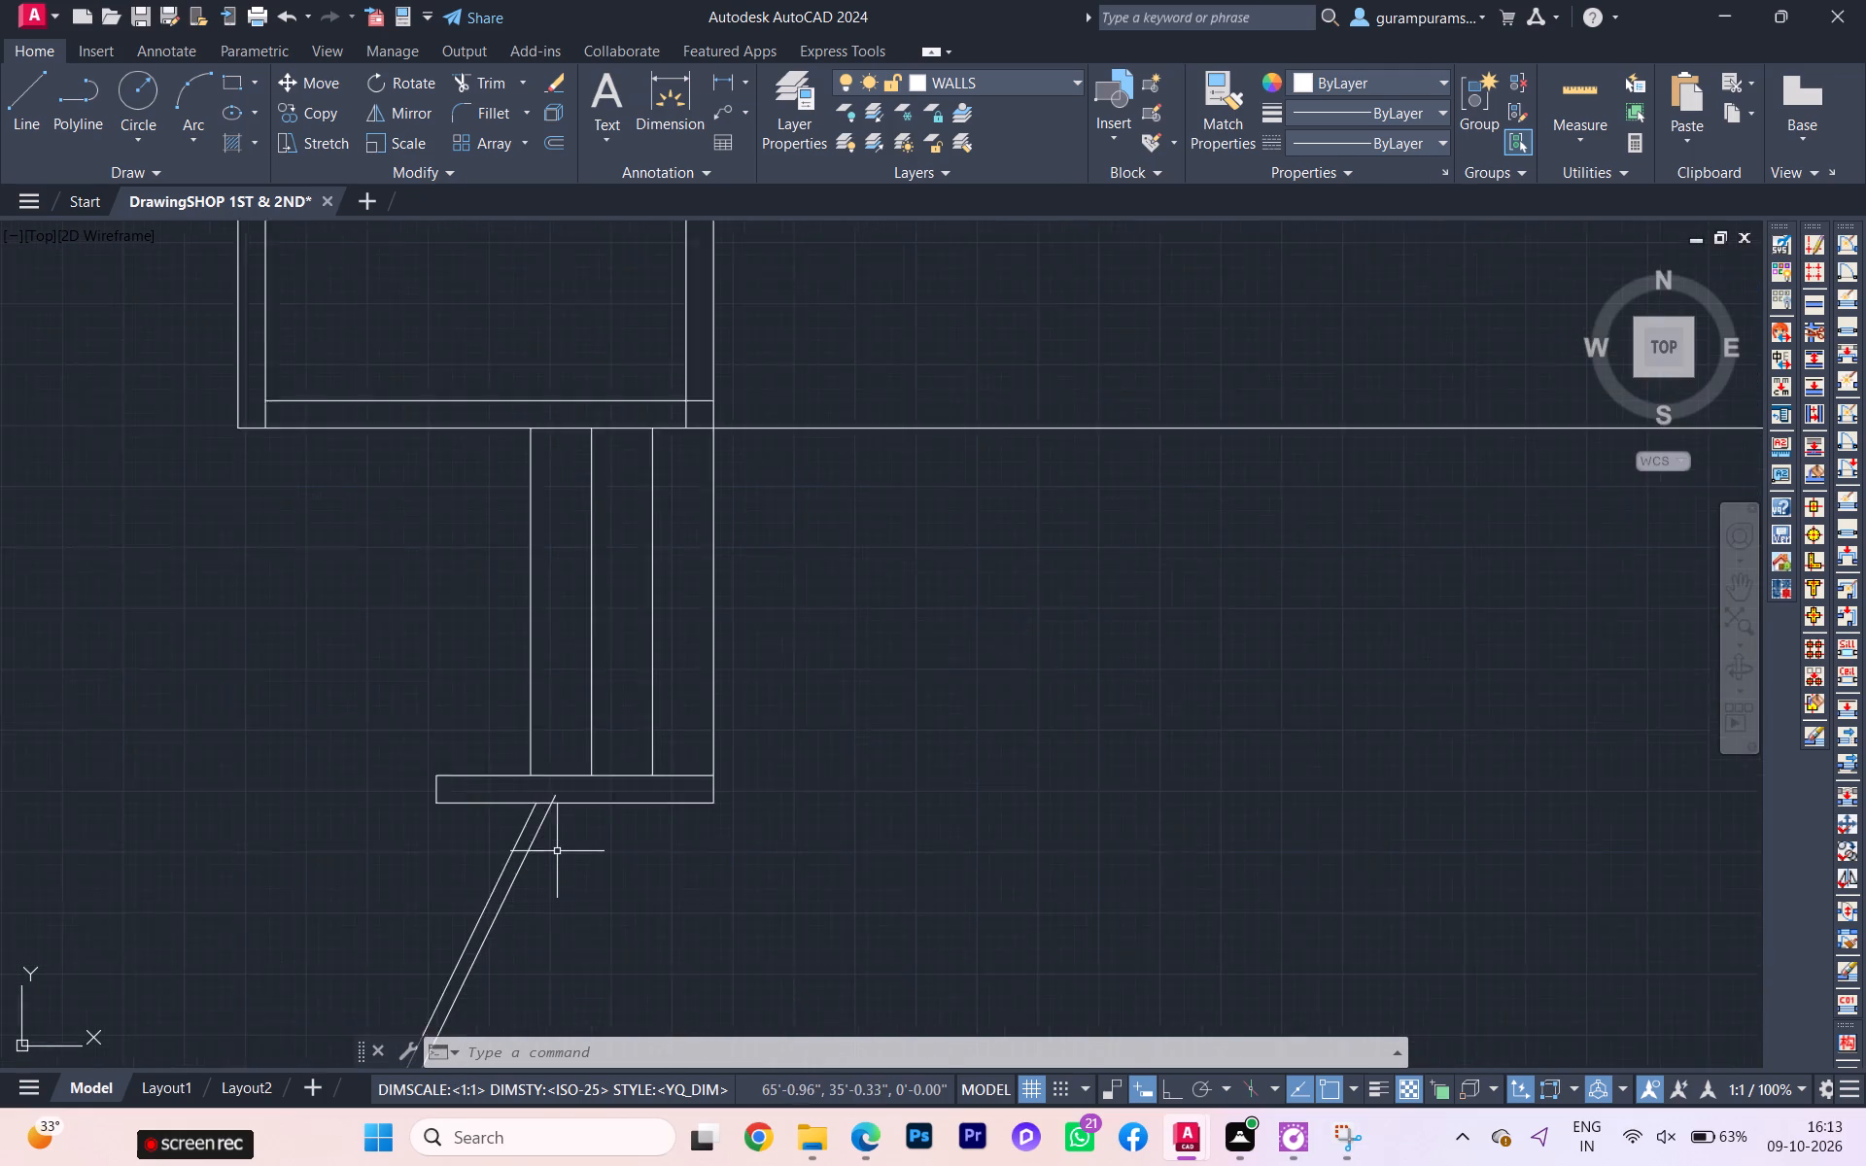
scroll(557, 851, "up", 1)
key("t")
key("r")
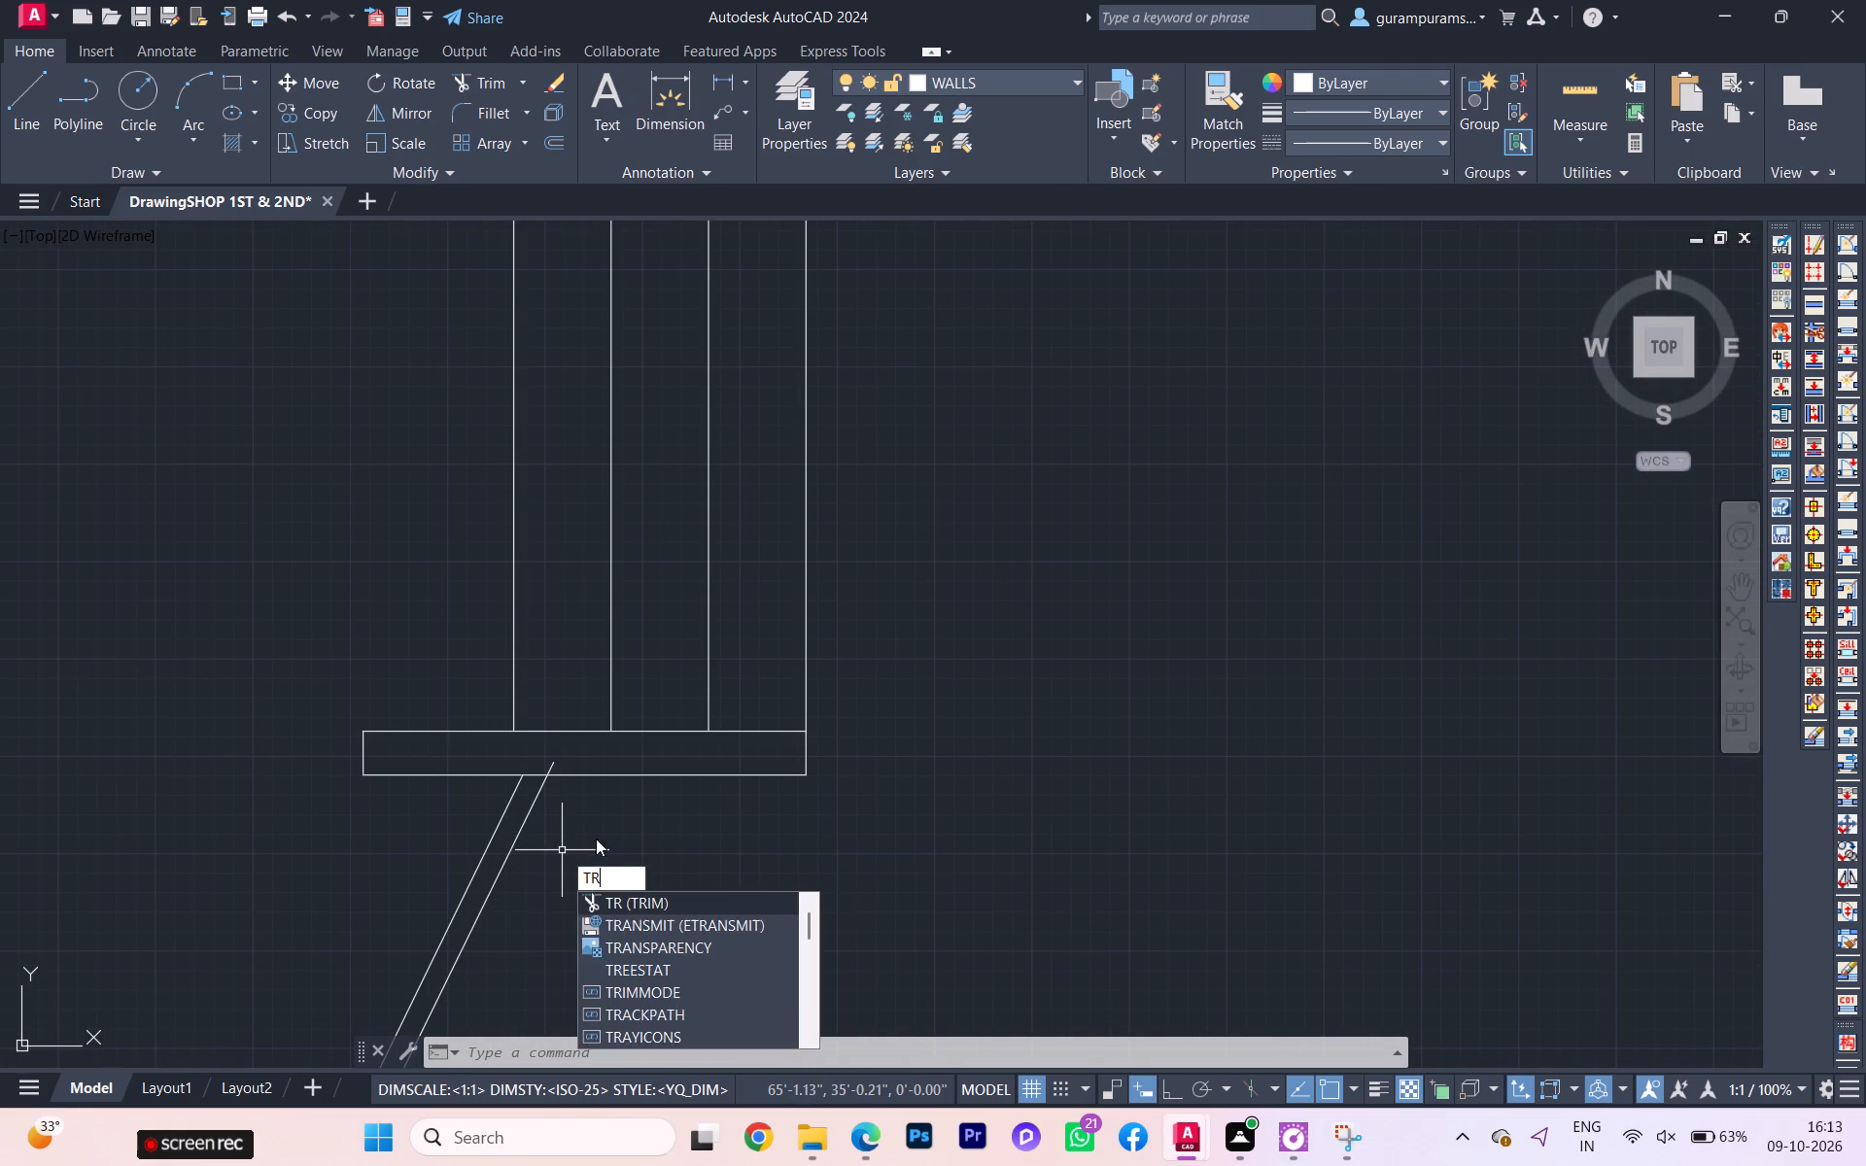
left_click(643, 898)
left_click(550, 764)
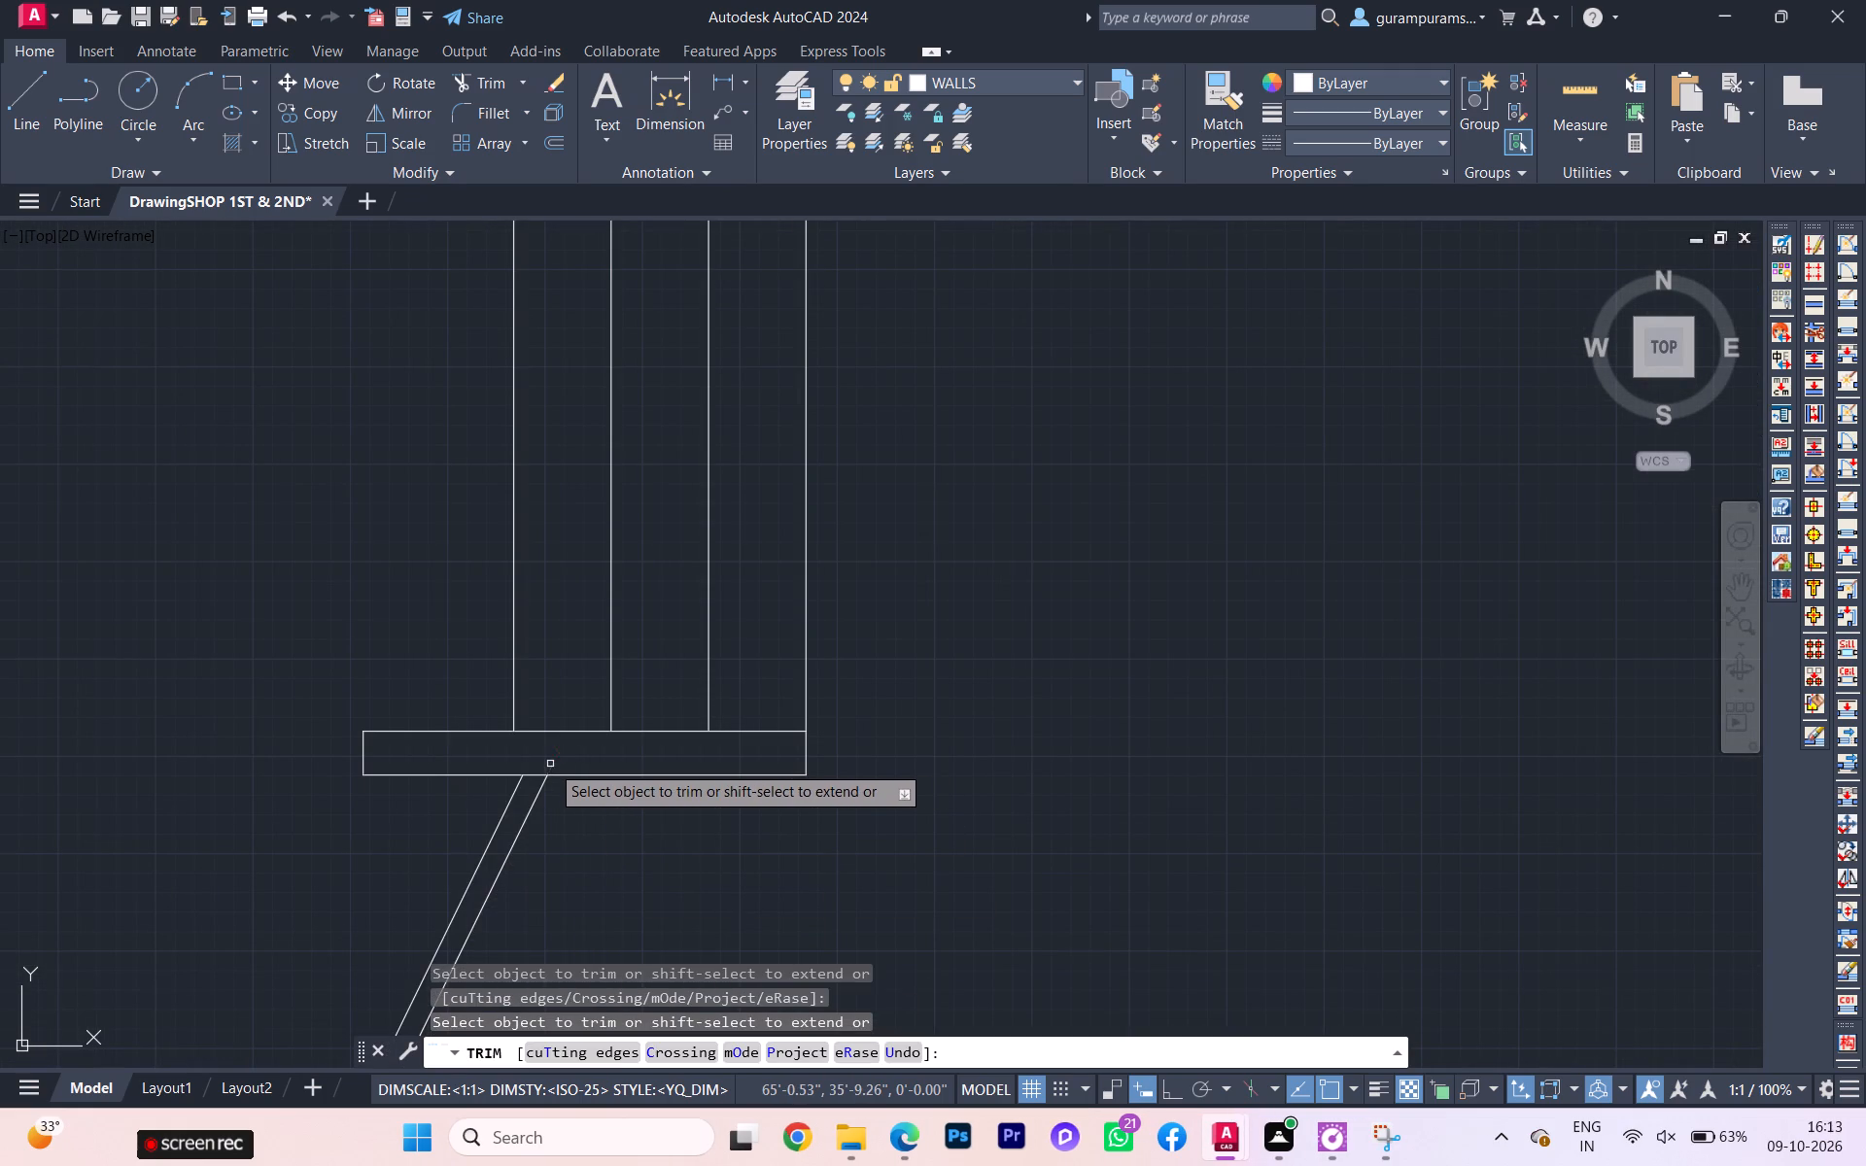
scroll(539, 764, "down", 4)
scroll(539, 766, "up", 1)
scroll(609, 863, "down", 2)
key("Escape")
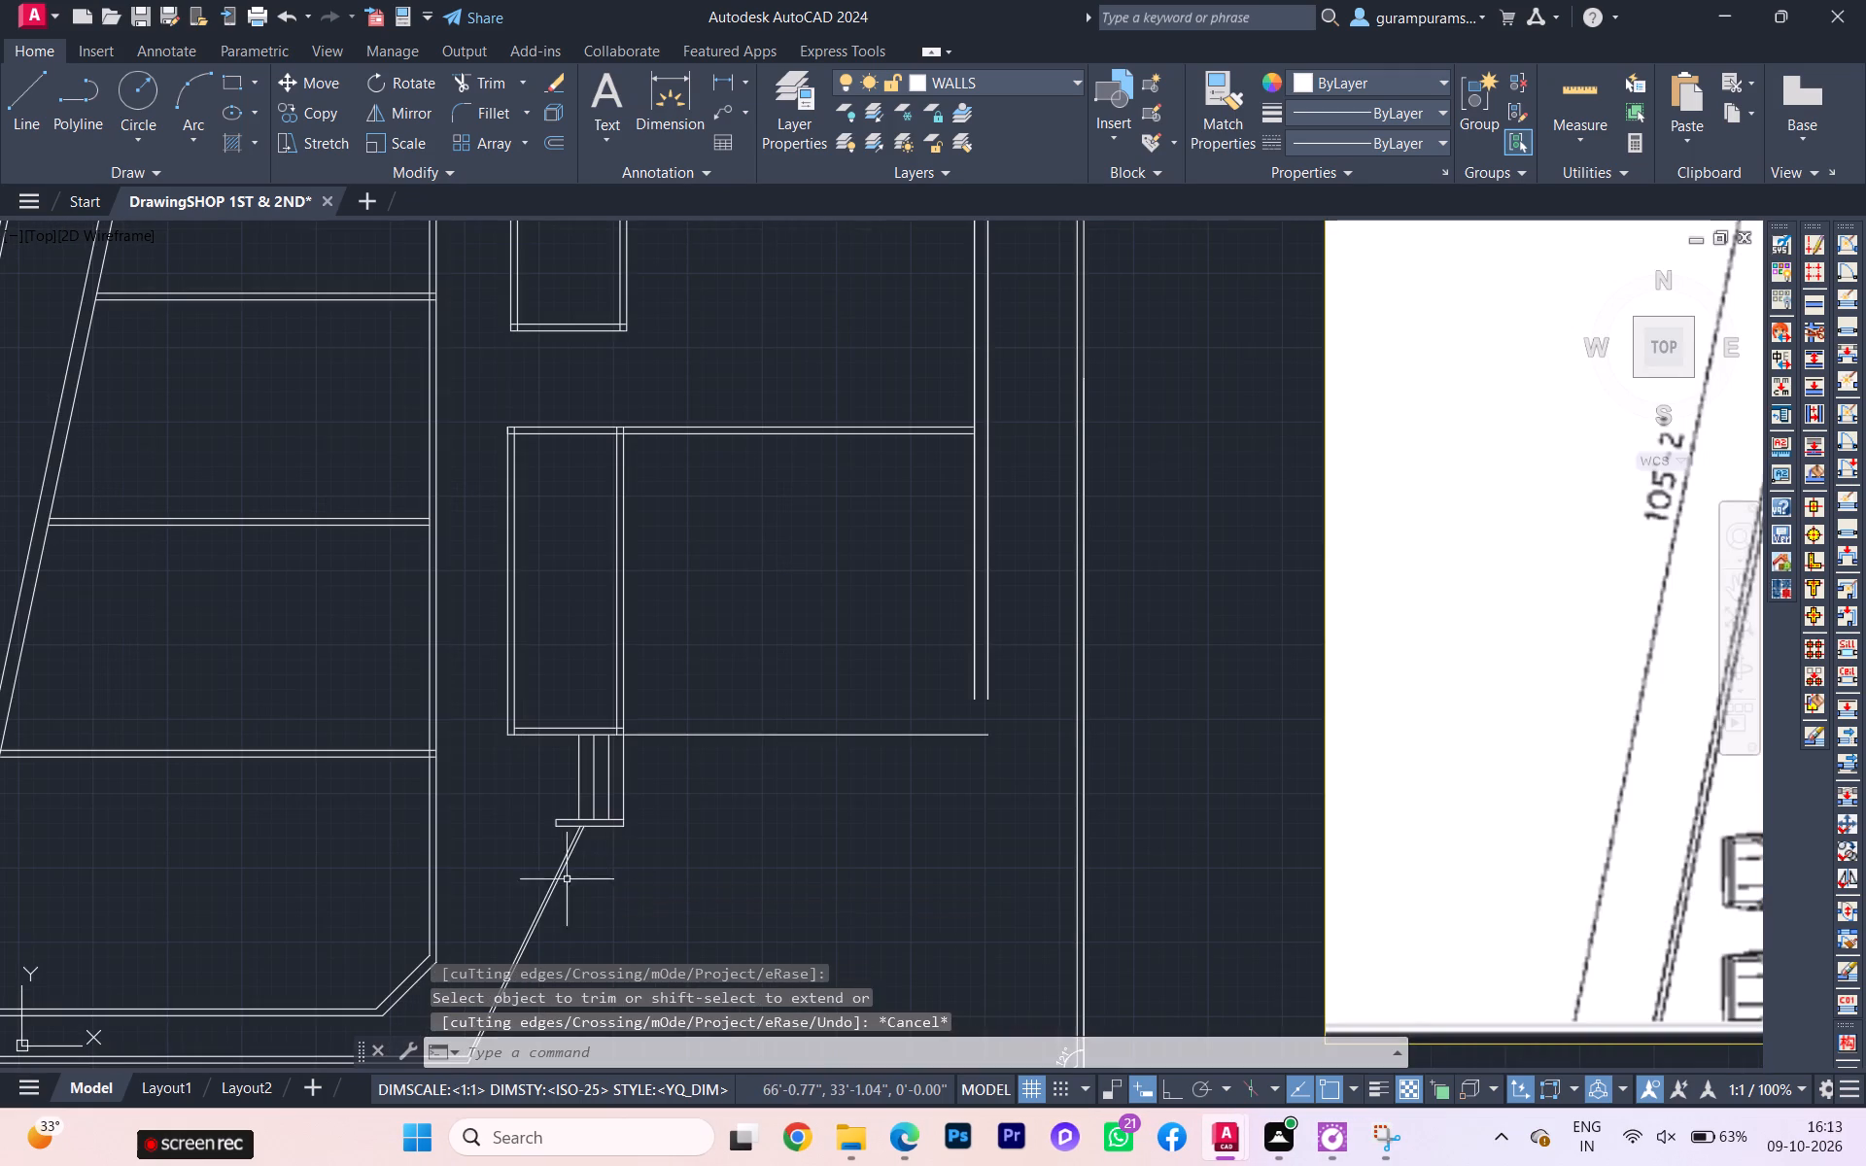
Compare the drafted front blocks, entrance steps and parking side with the ramp area of the reference plan.
scroll(496, 869, "down", 2)
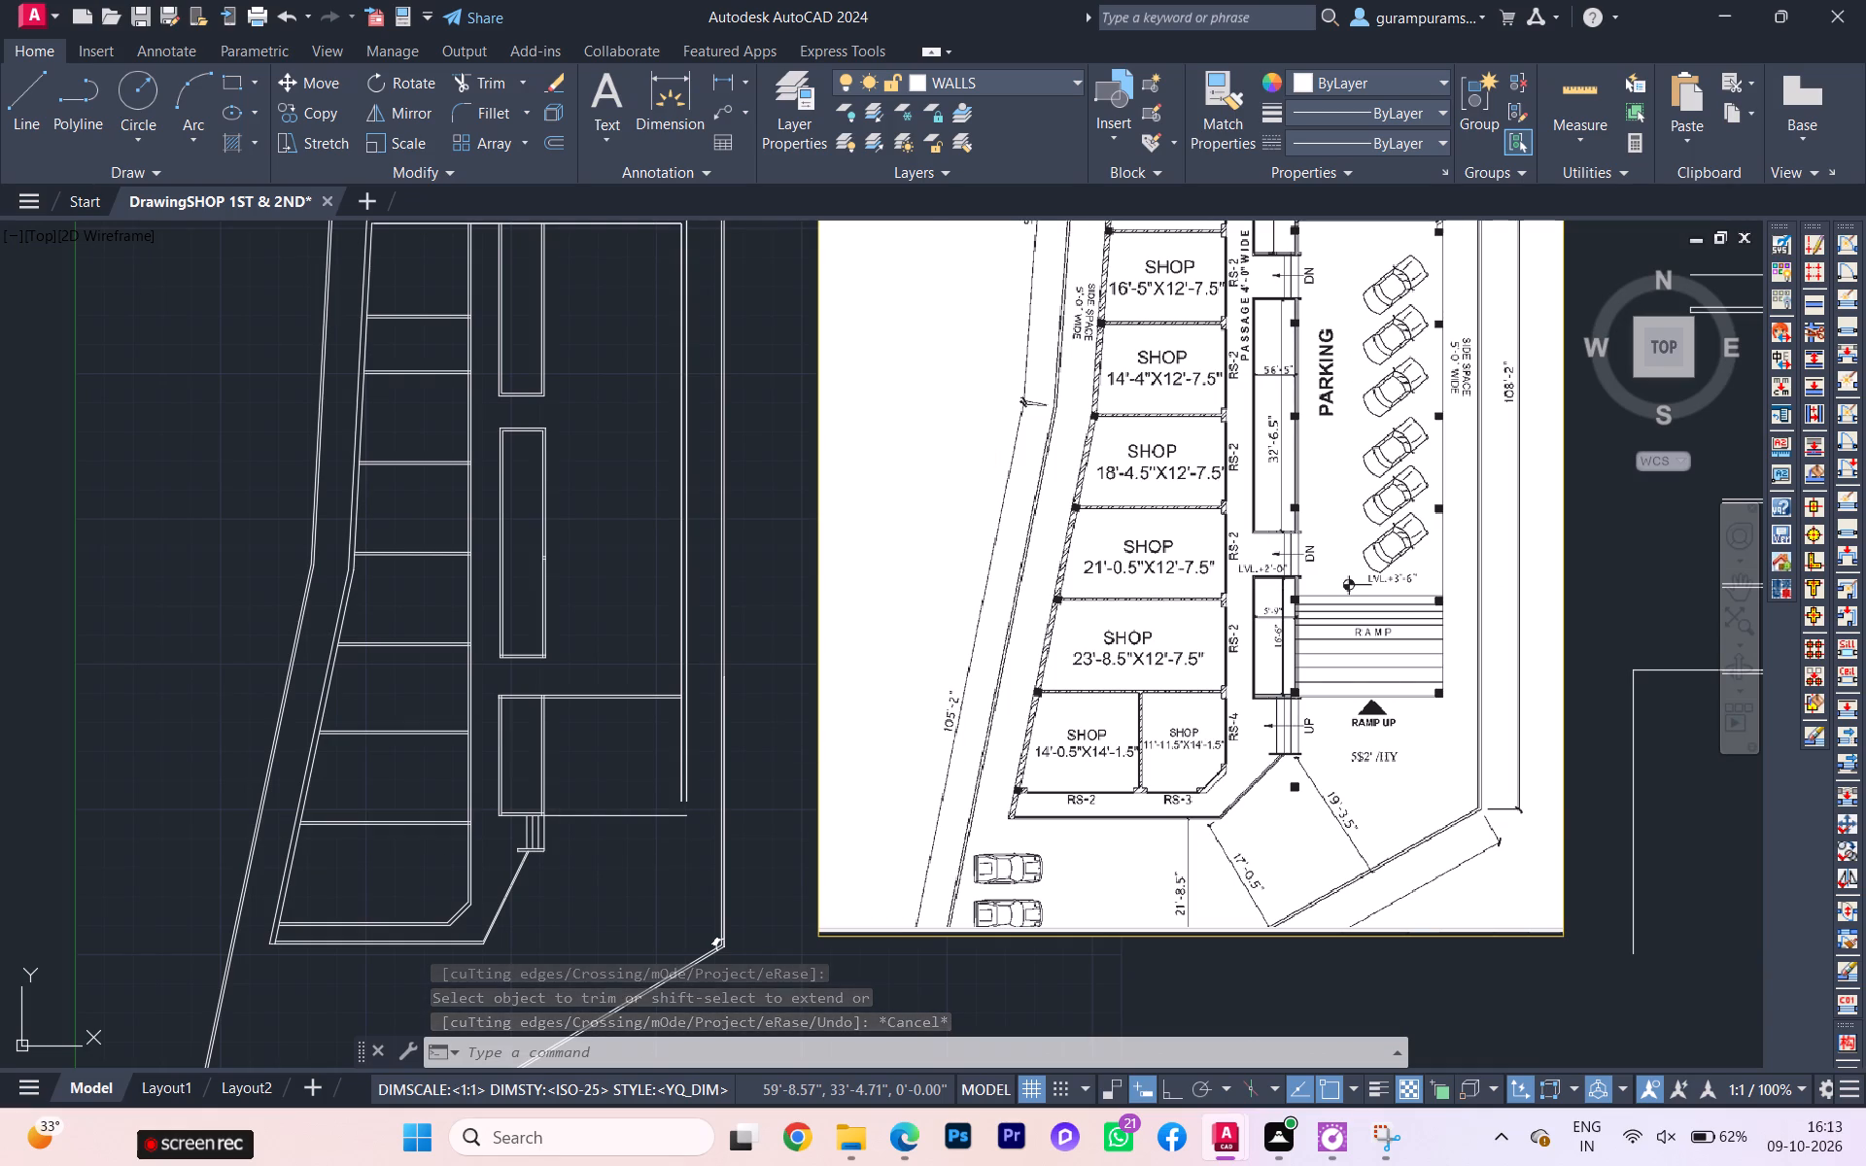
scroll(1019, 799, "up", 2)
scroll(1004, 797, "down", 1)
scroll(819, 747, "down", 1)
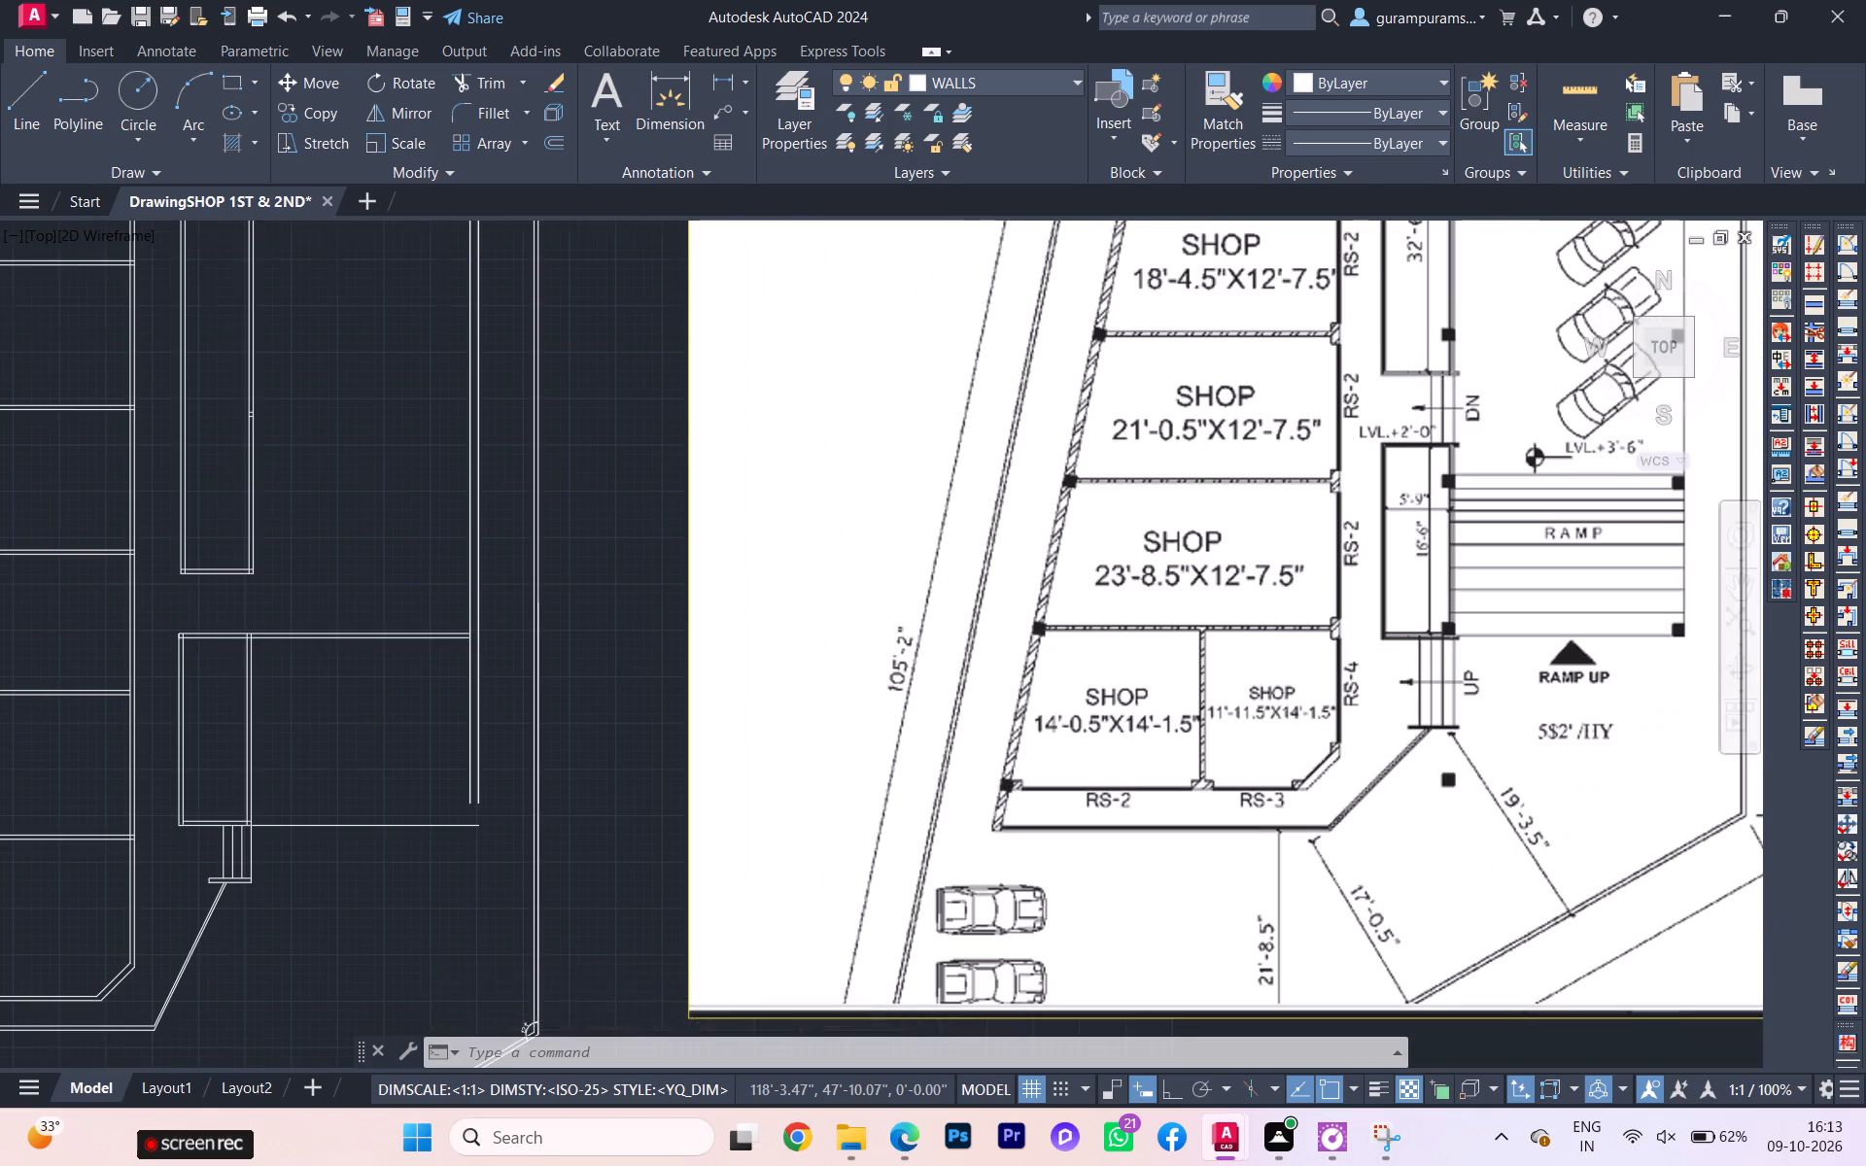
scroll(819, 747, "down", 1)
scroll(838, 756, "up", 2)
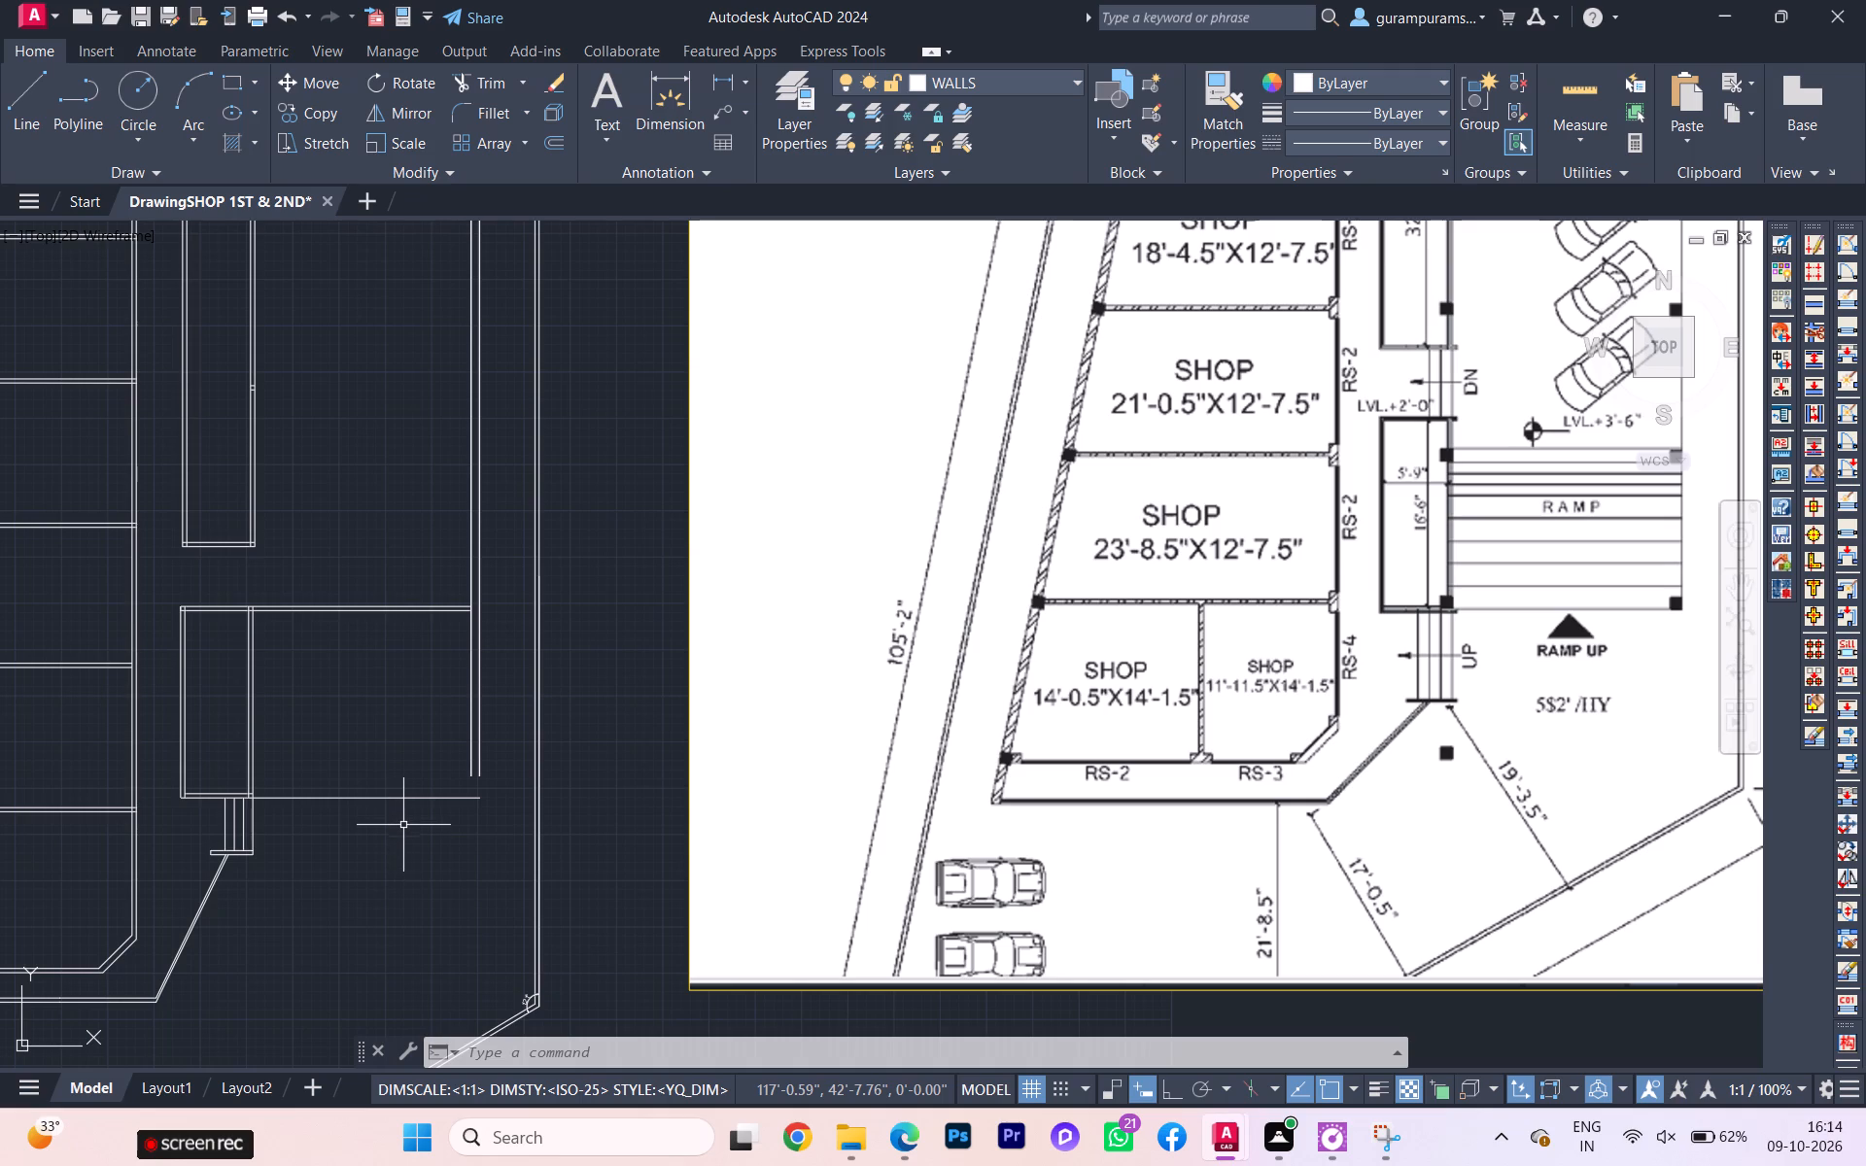
scroll(403, 825, "down", 2)
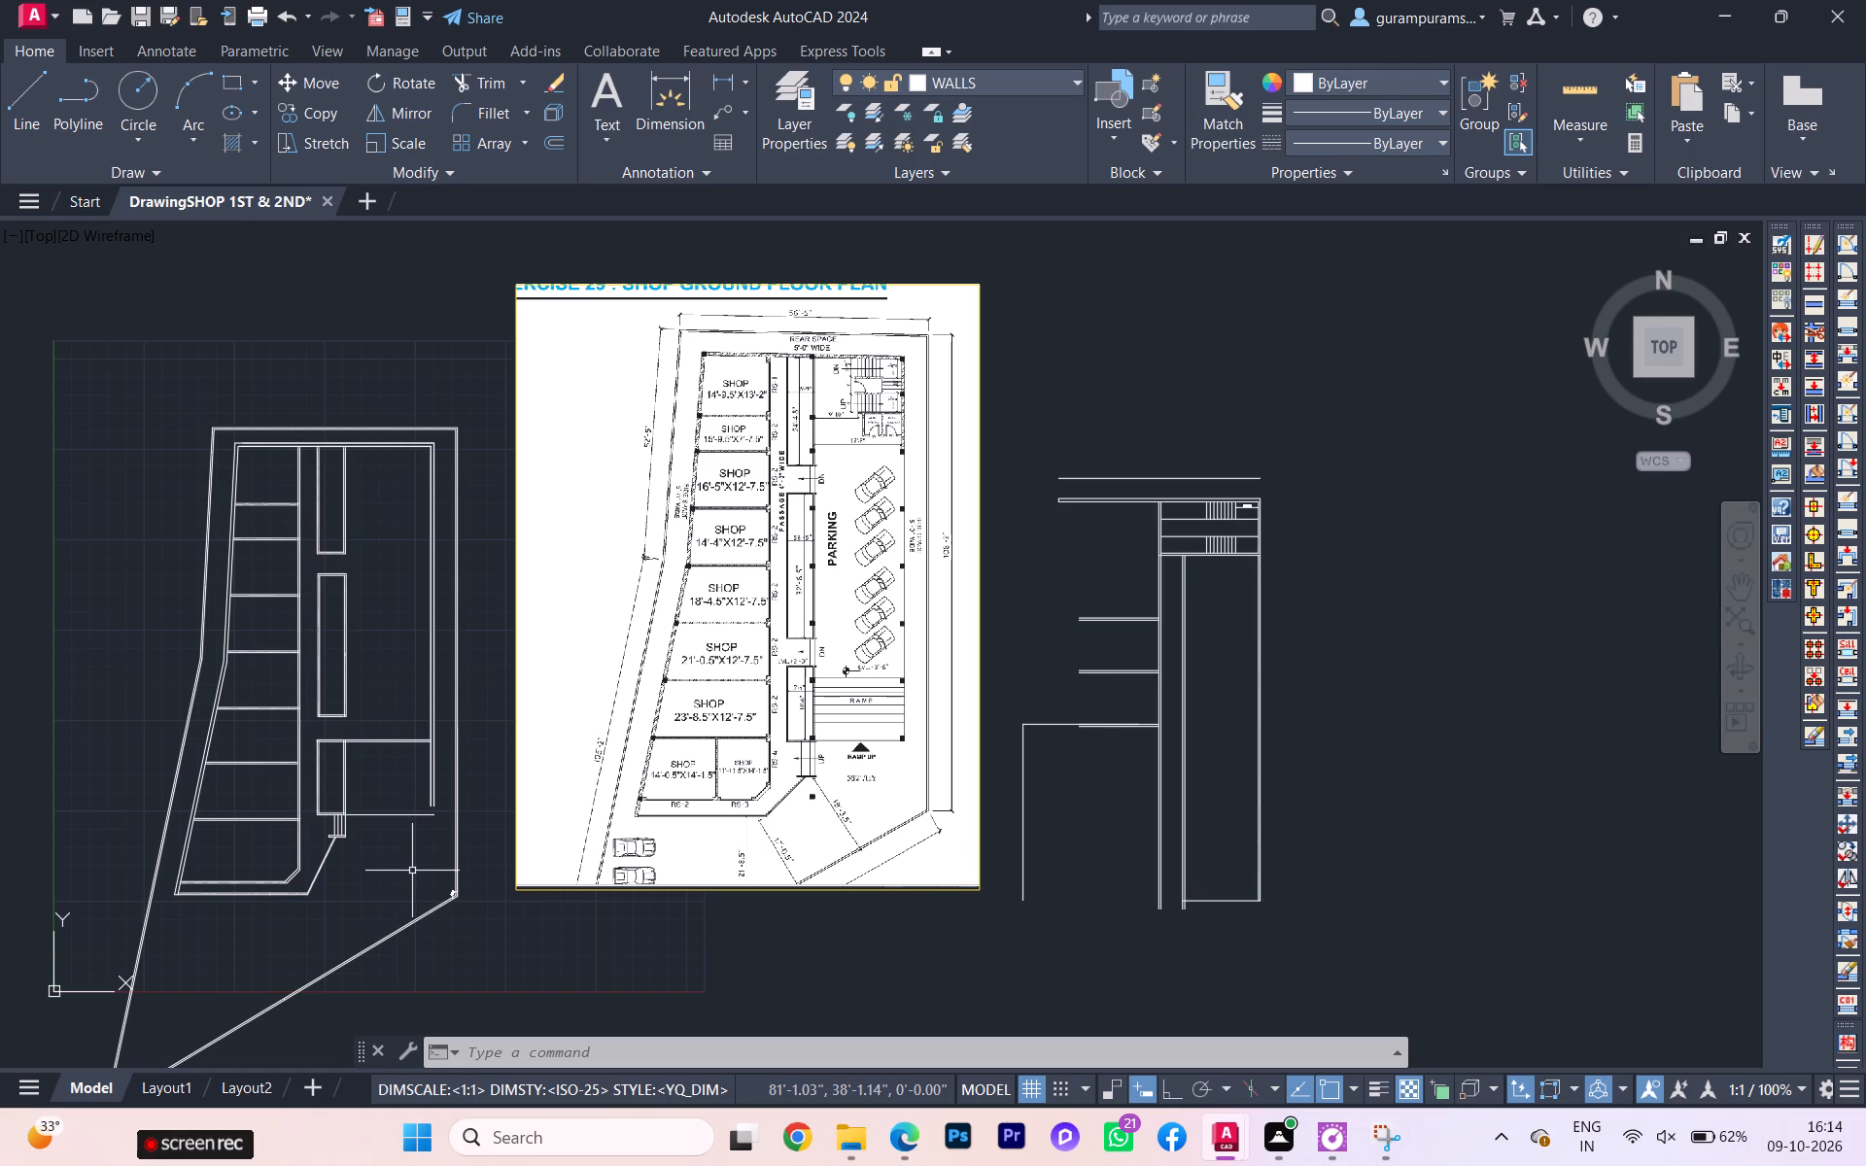
scroll(423, 838, "up", 1)
scroll(427, 834, "down", 1)
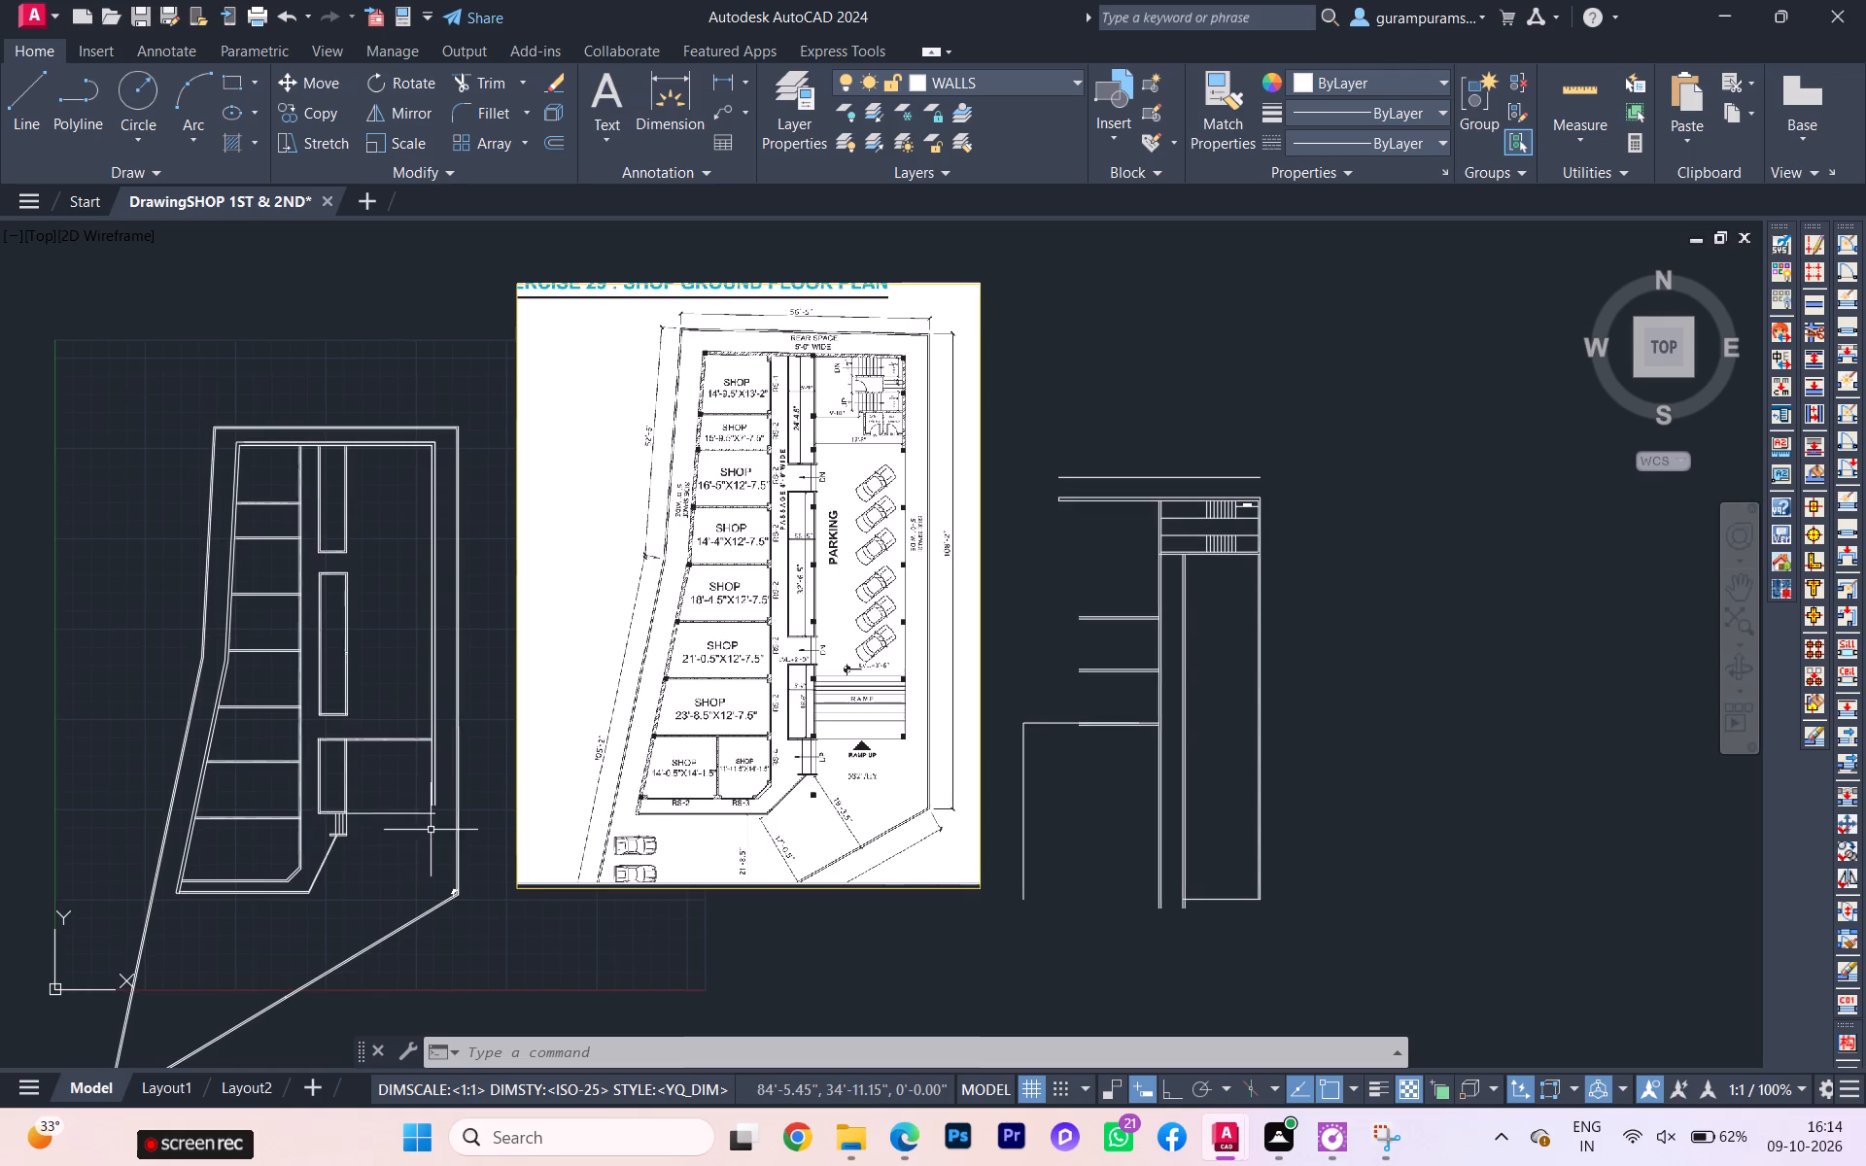
scroll(407, 842, "up", 2)
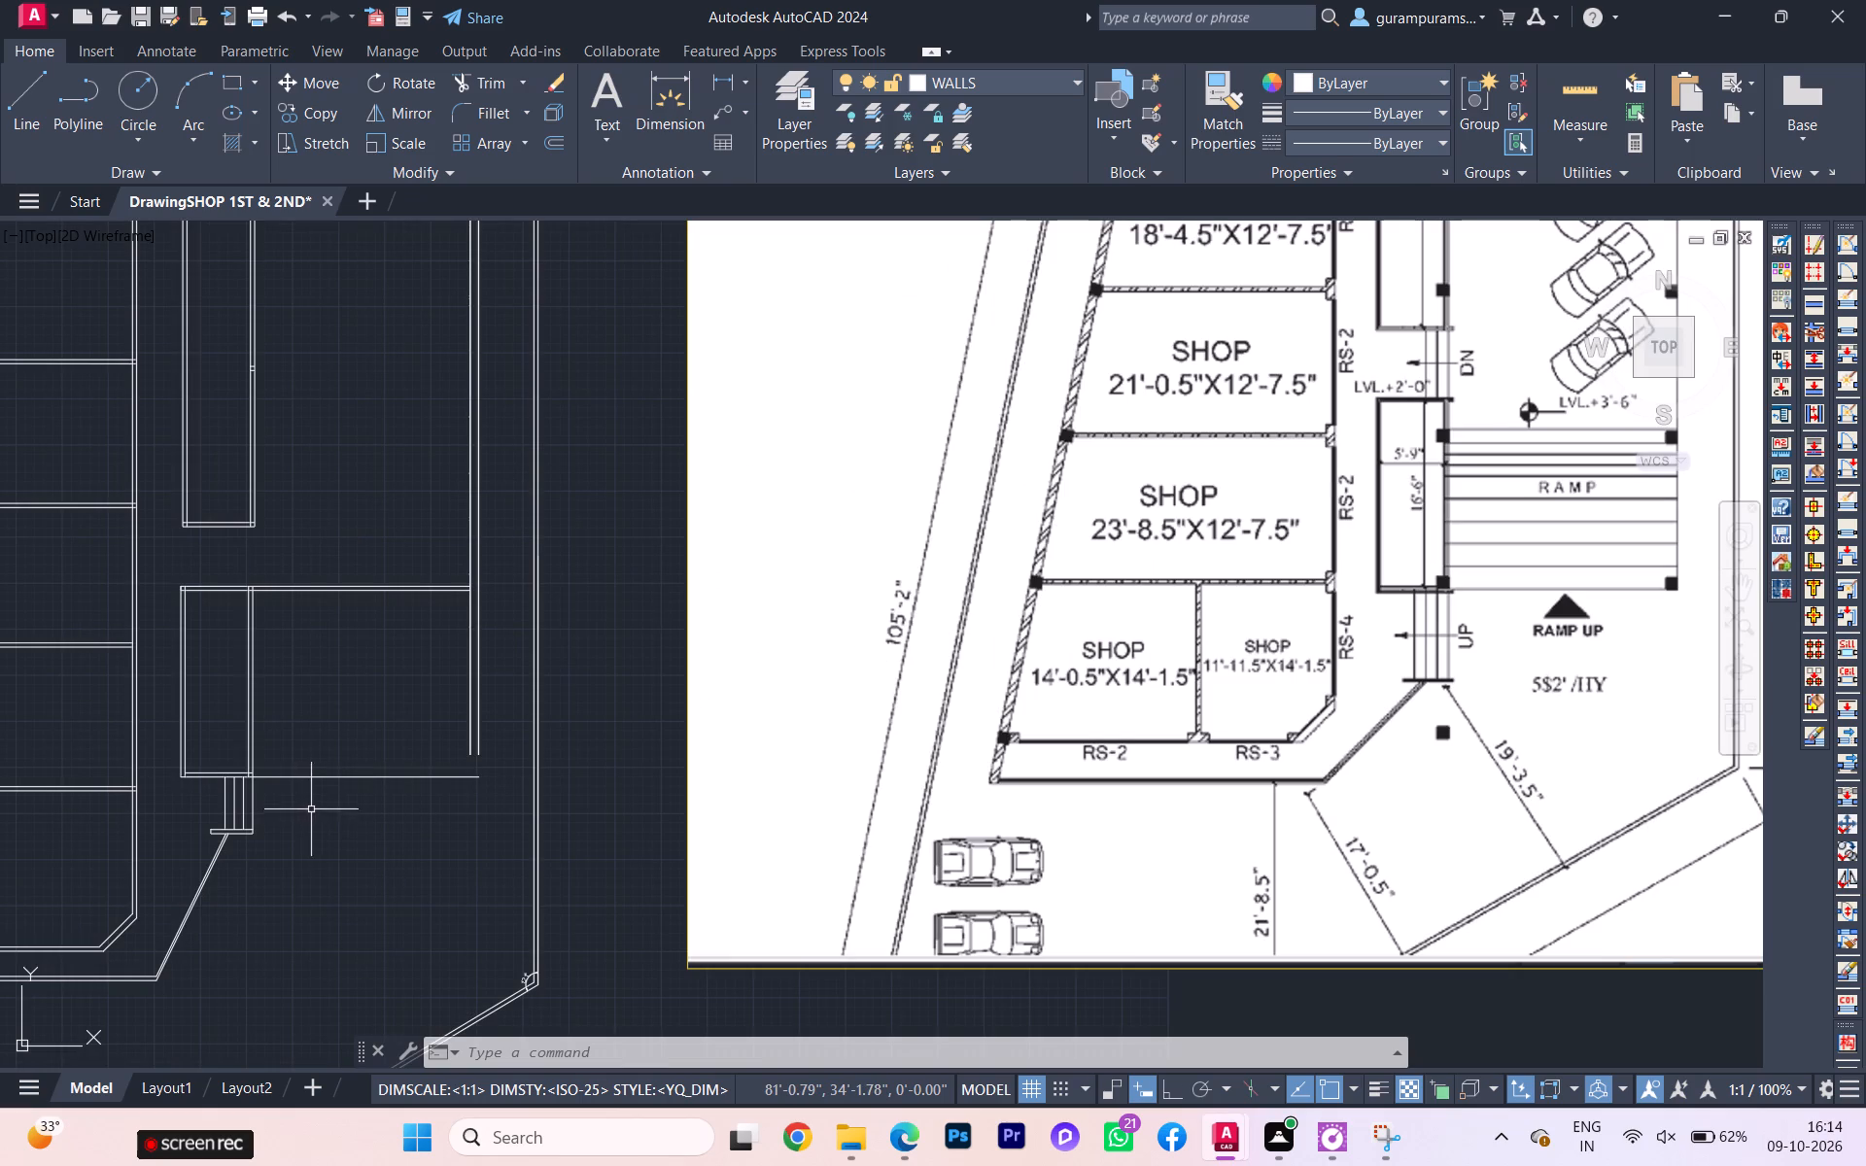
scroll(349, 807, "down", 2)
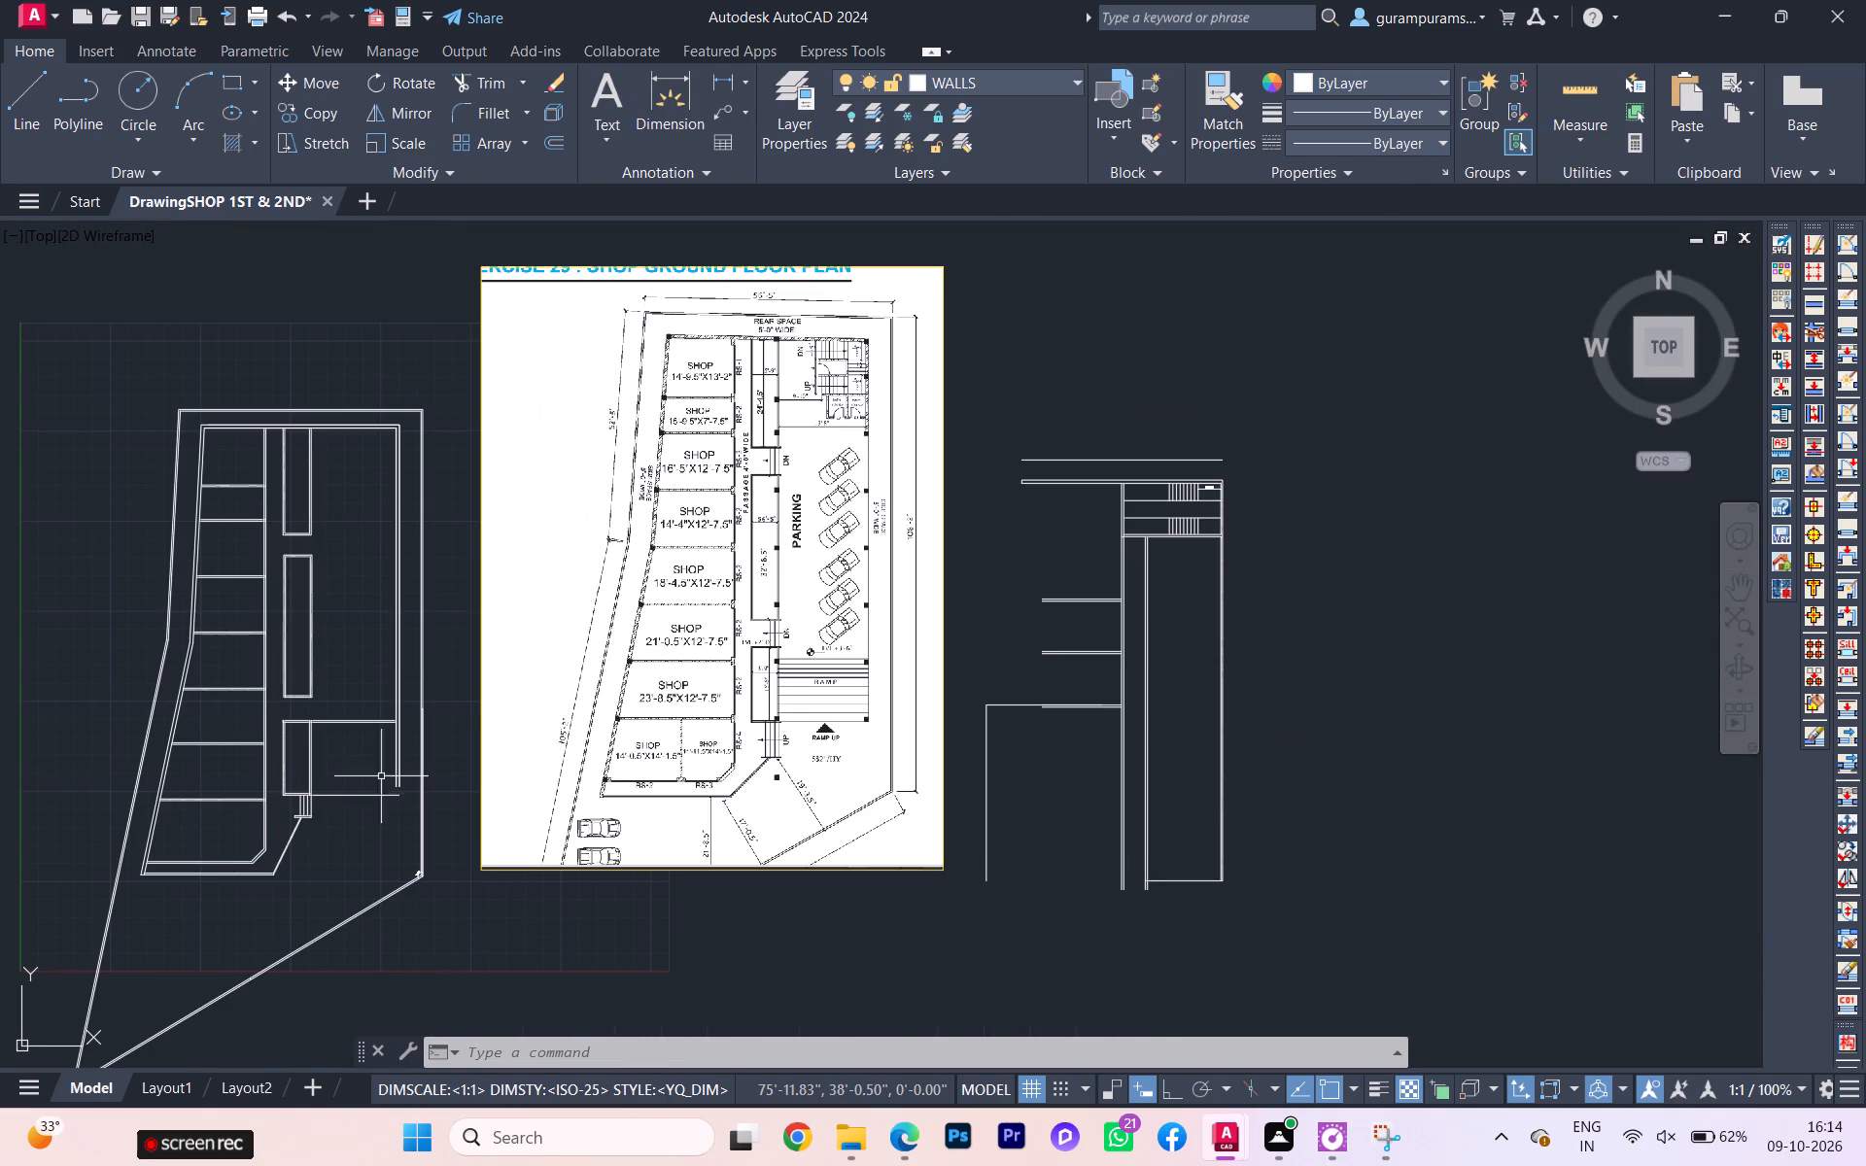
scroll(403, 753, "up", 3)
scroll(378, 755, "down", 1)
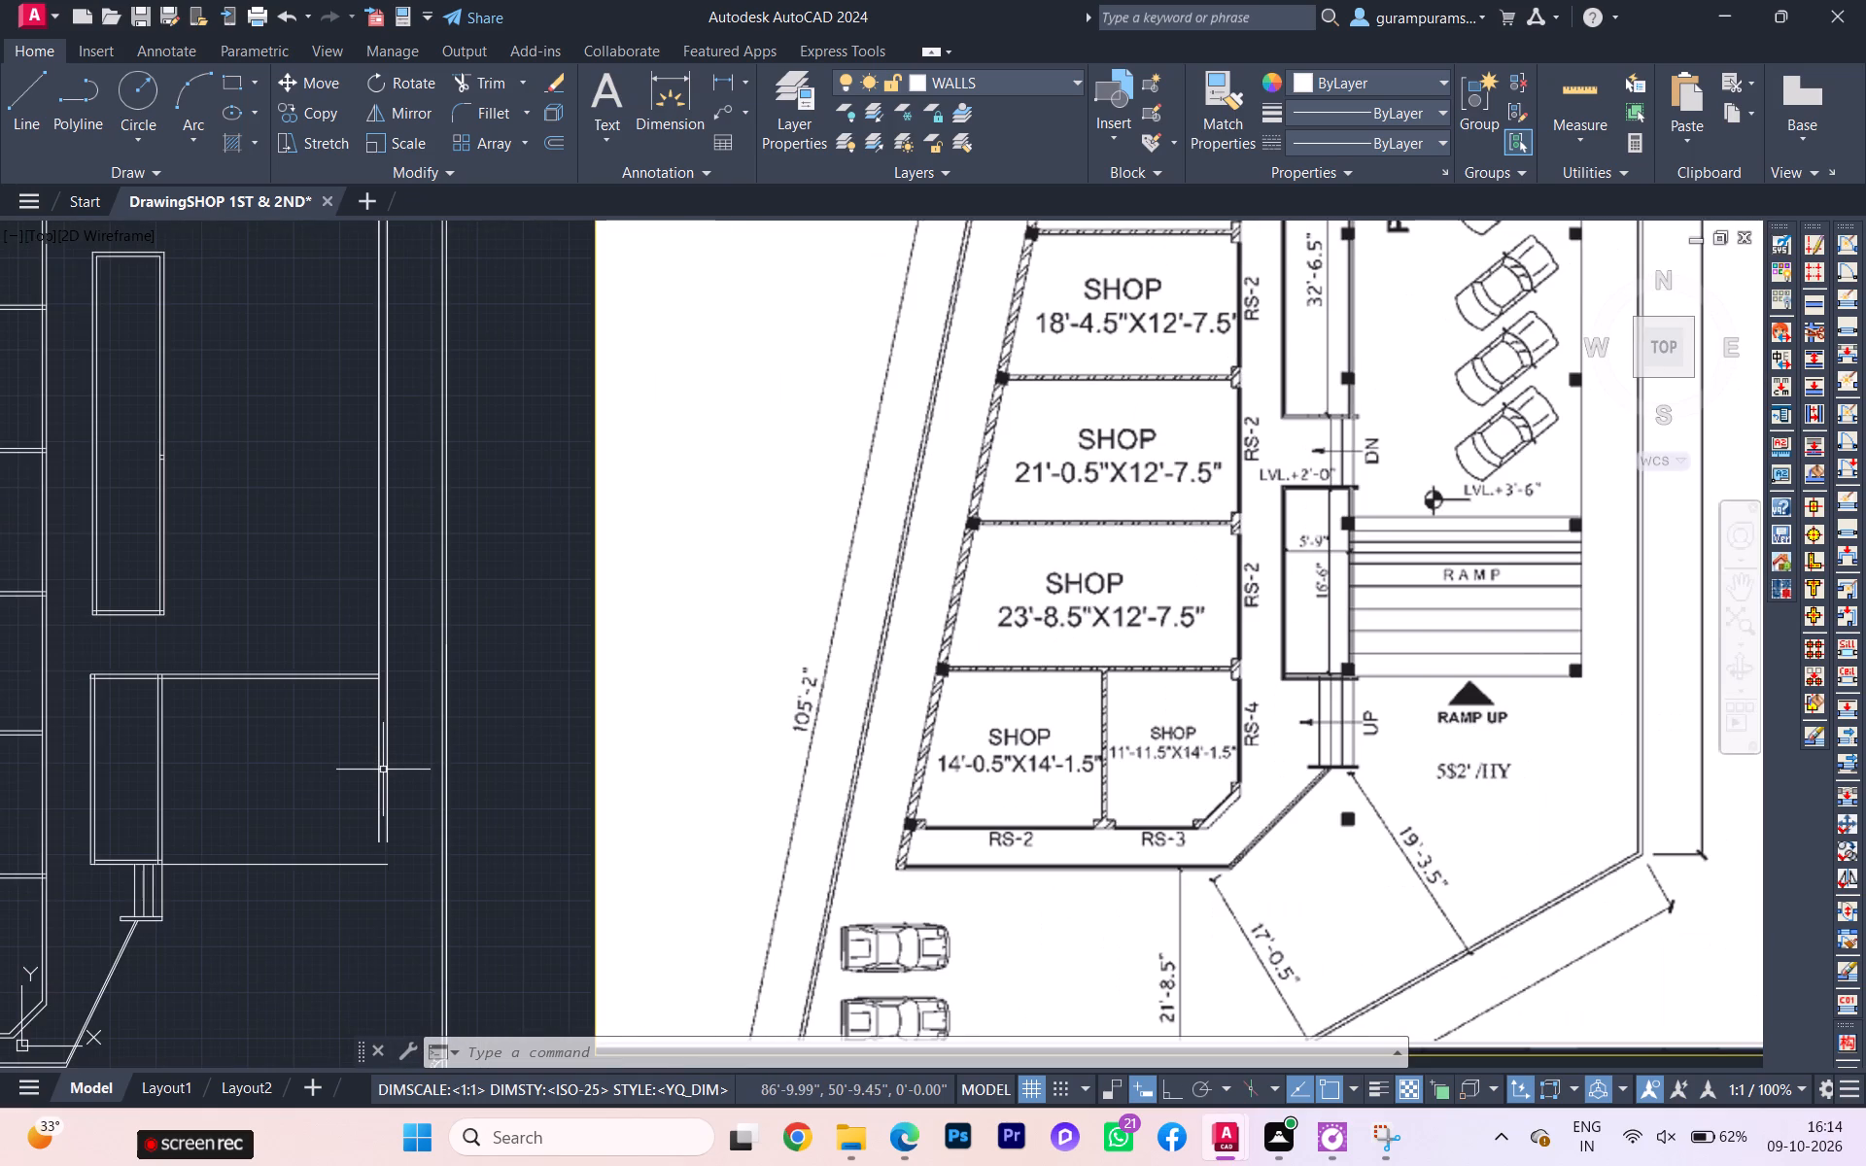
Trim the inner line of the parking's outer side wall below the cross wall at the front passage block.
type("TR")
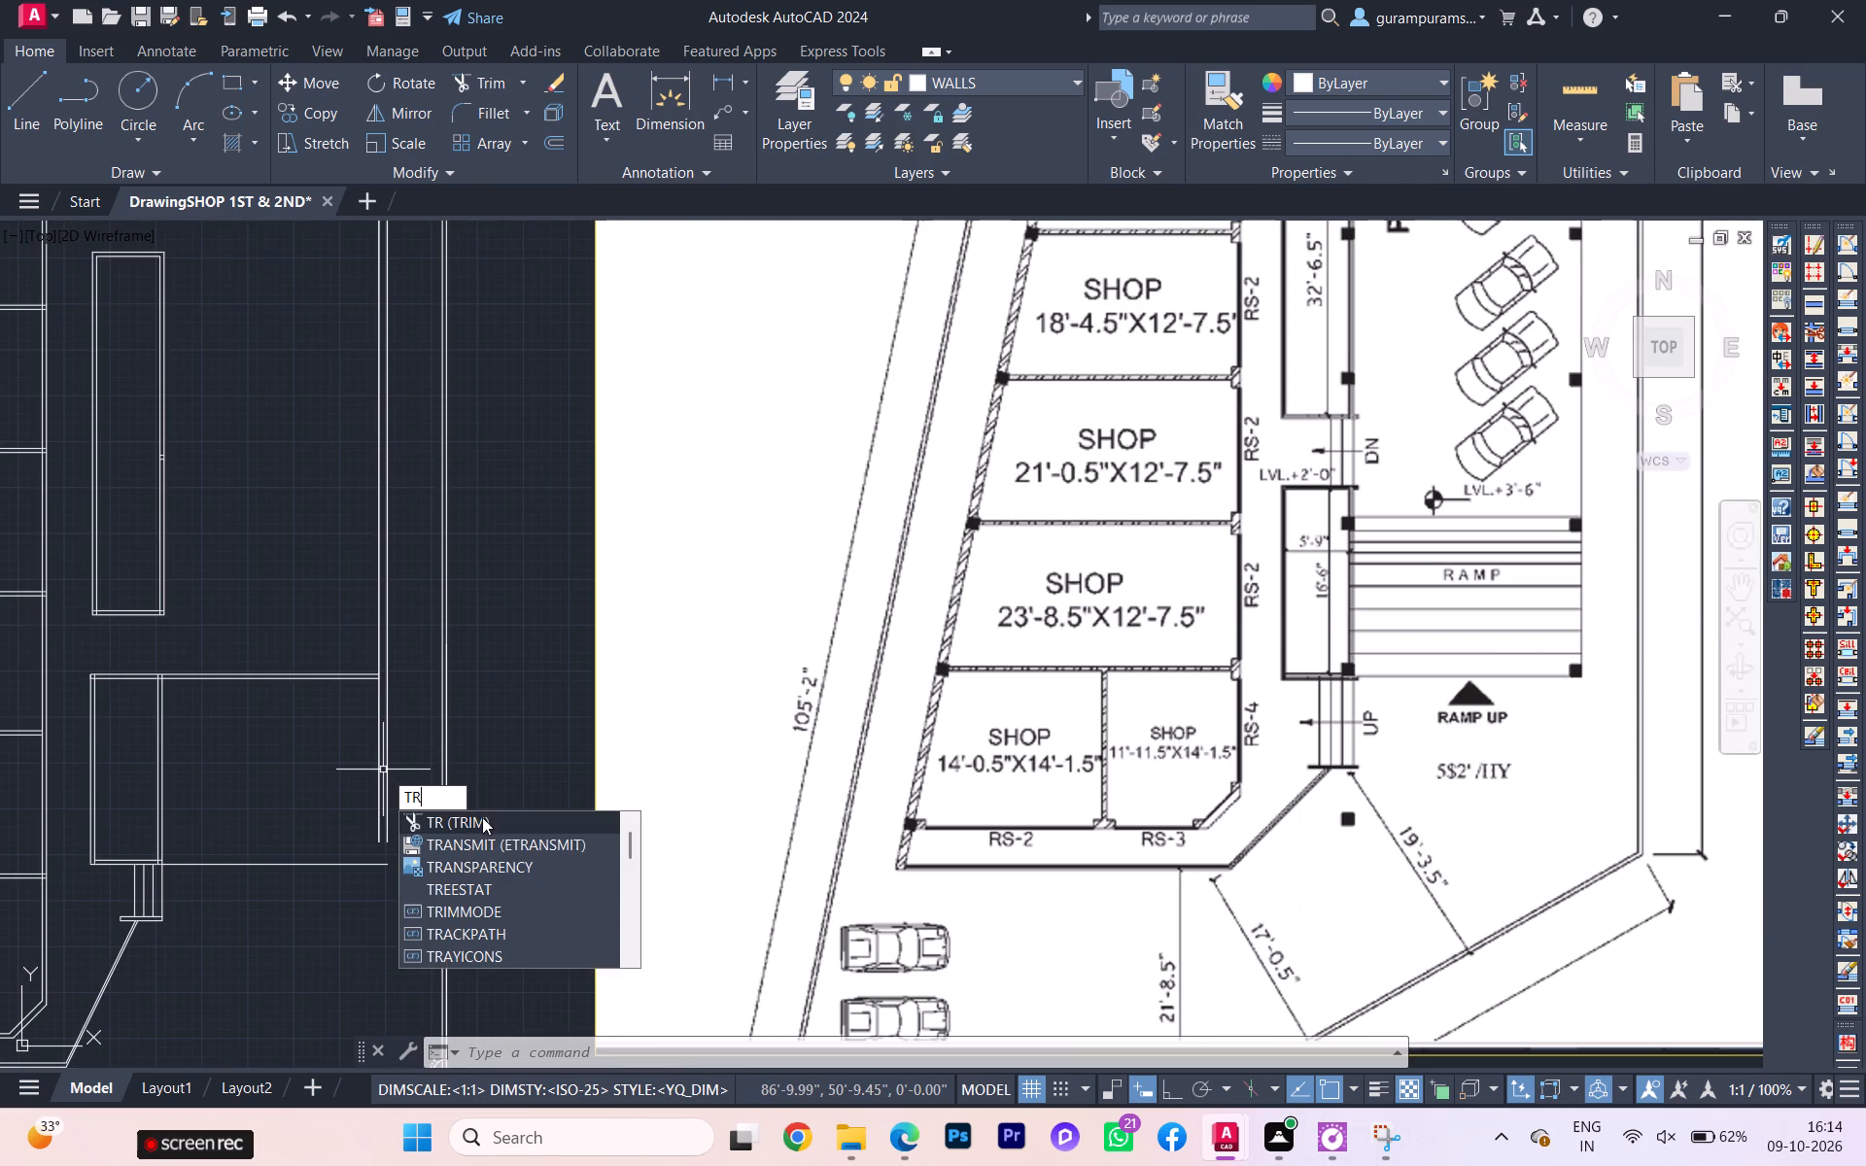
left_click(477, 816)
left_click(377, 739)
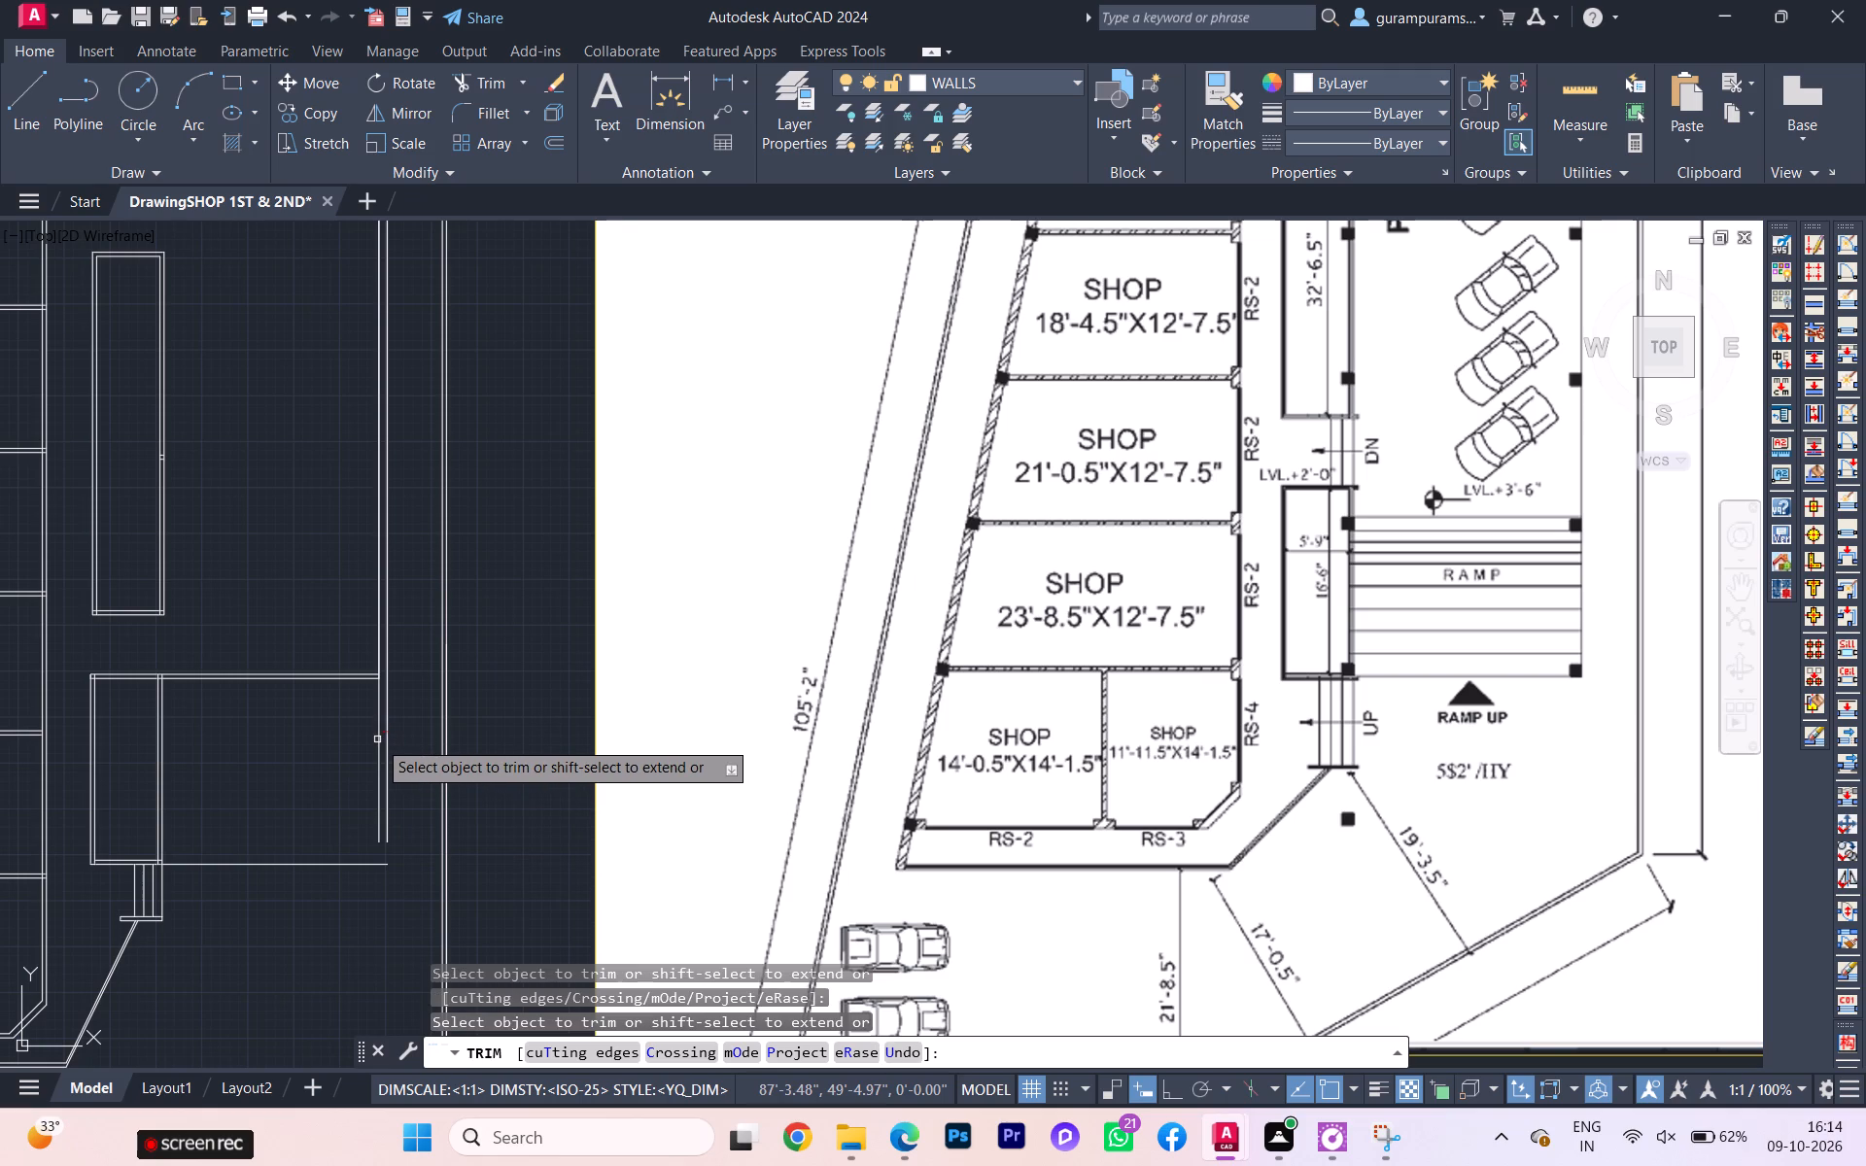
Examine the staircase, toilets and parking layout in the reference plan against the drafted plan.
scroll(416, 726, "down", 3)
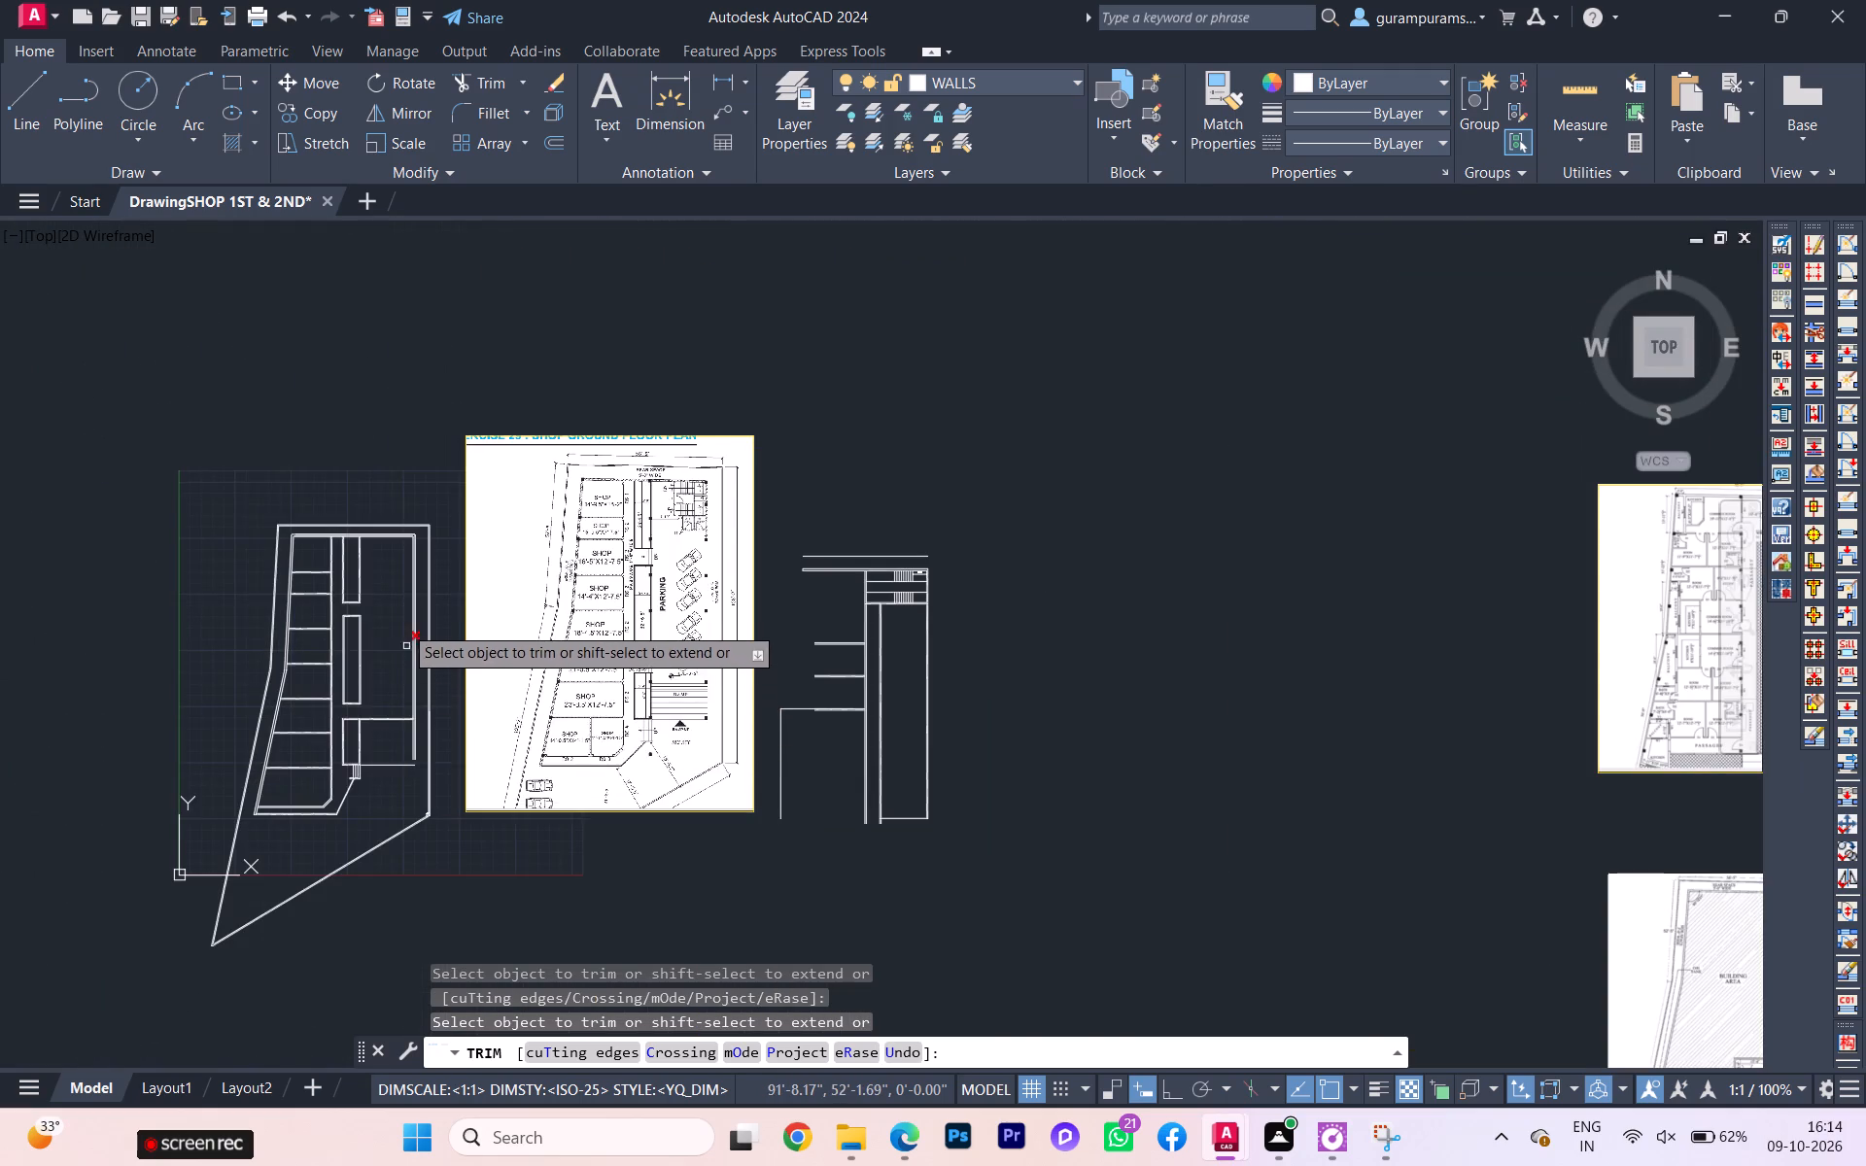
scroll(402, 621, "up", 2)
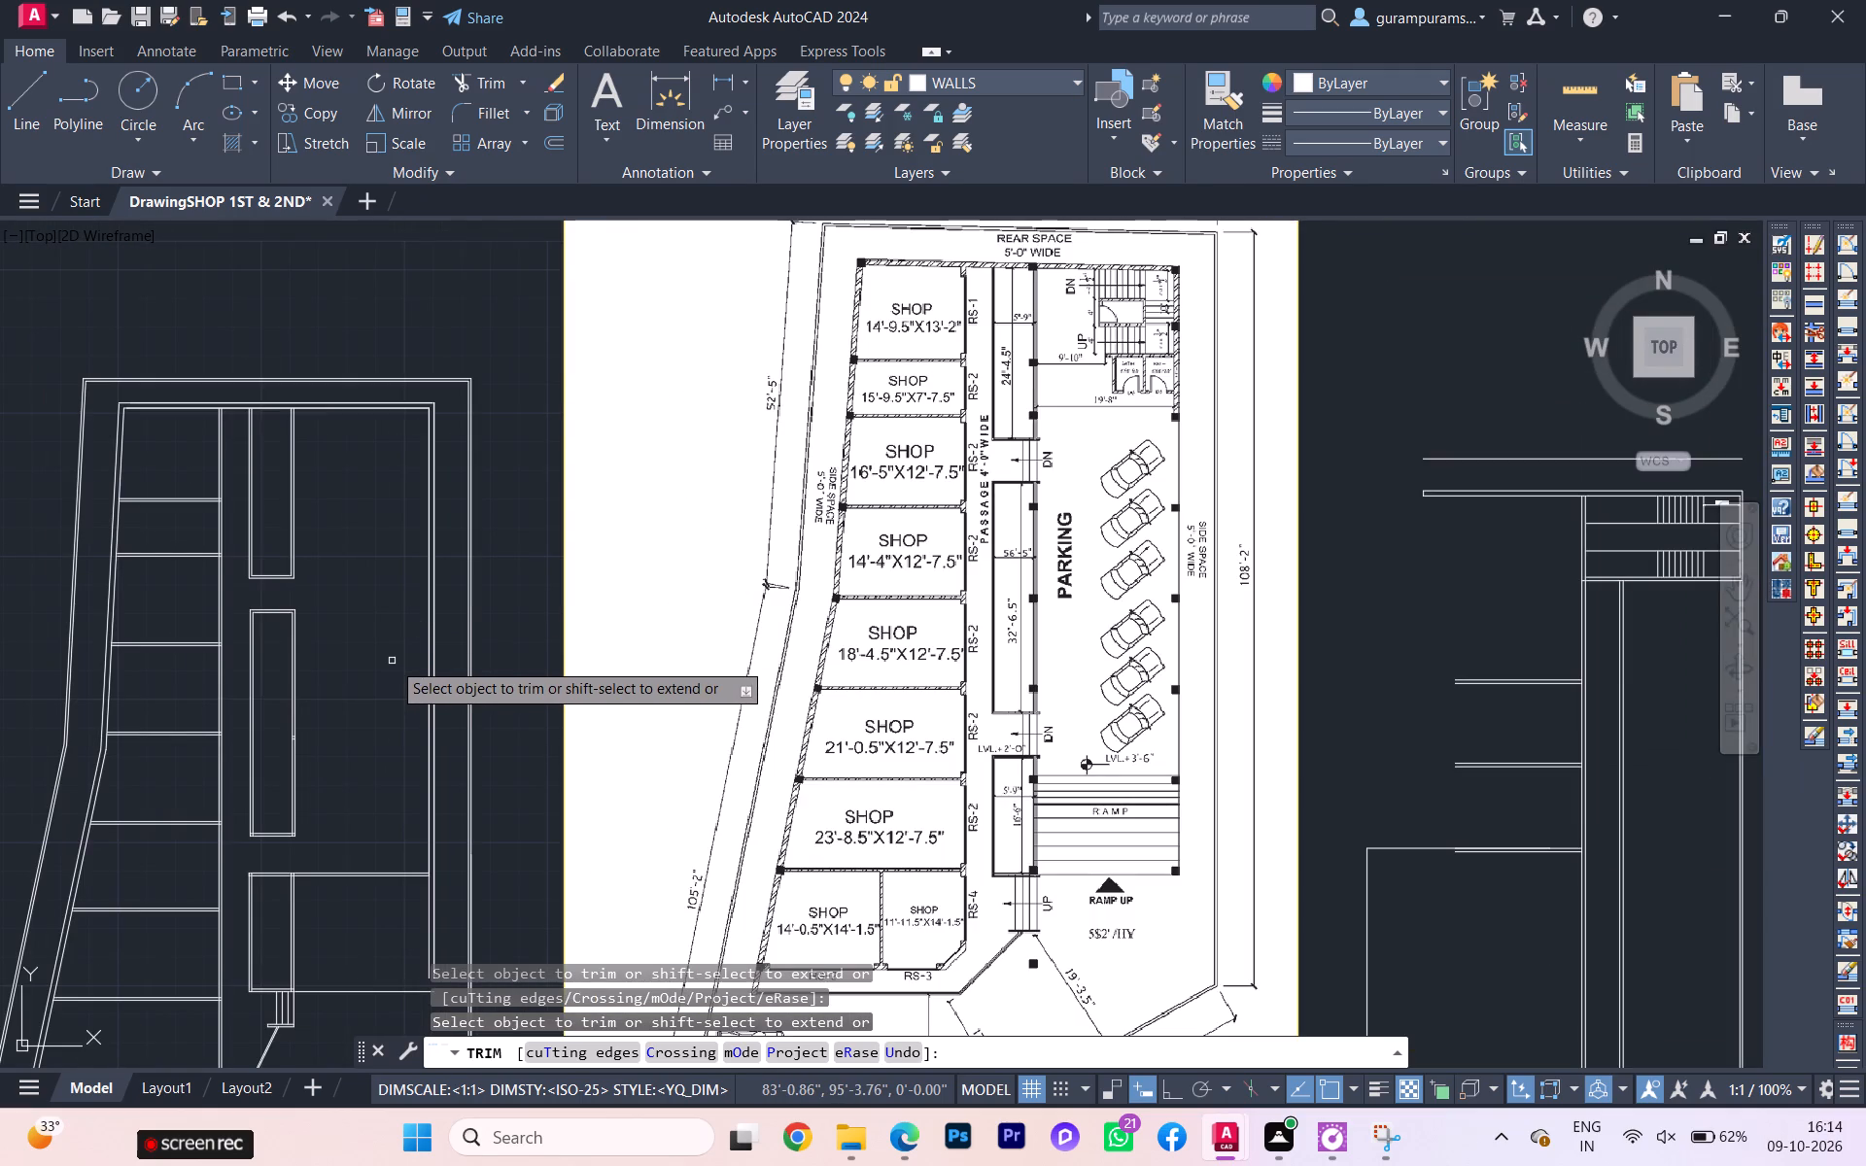
scroll(1117, 358, "up", 2)
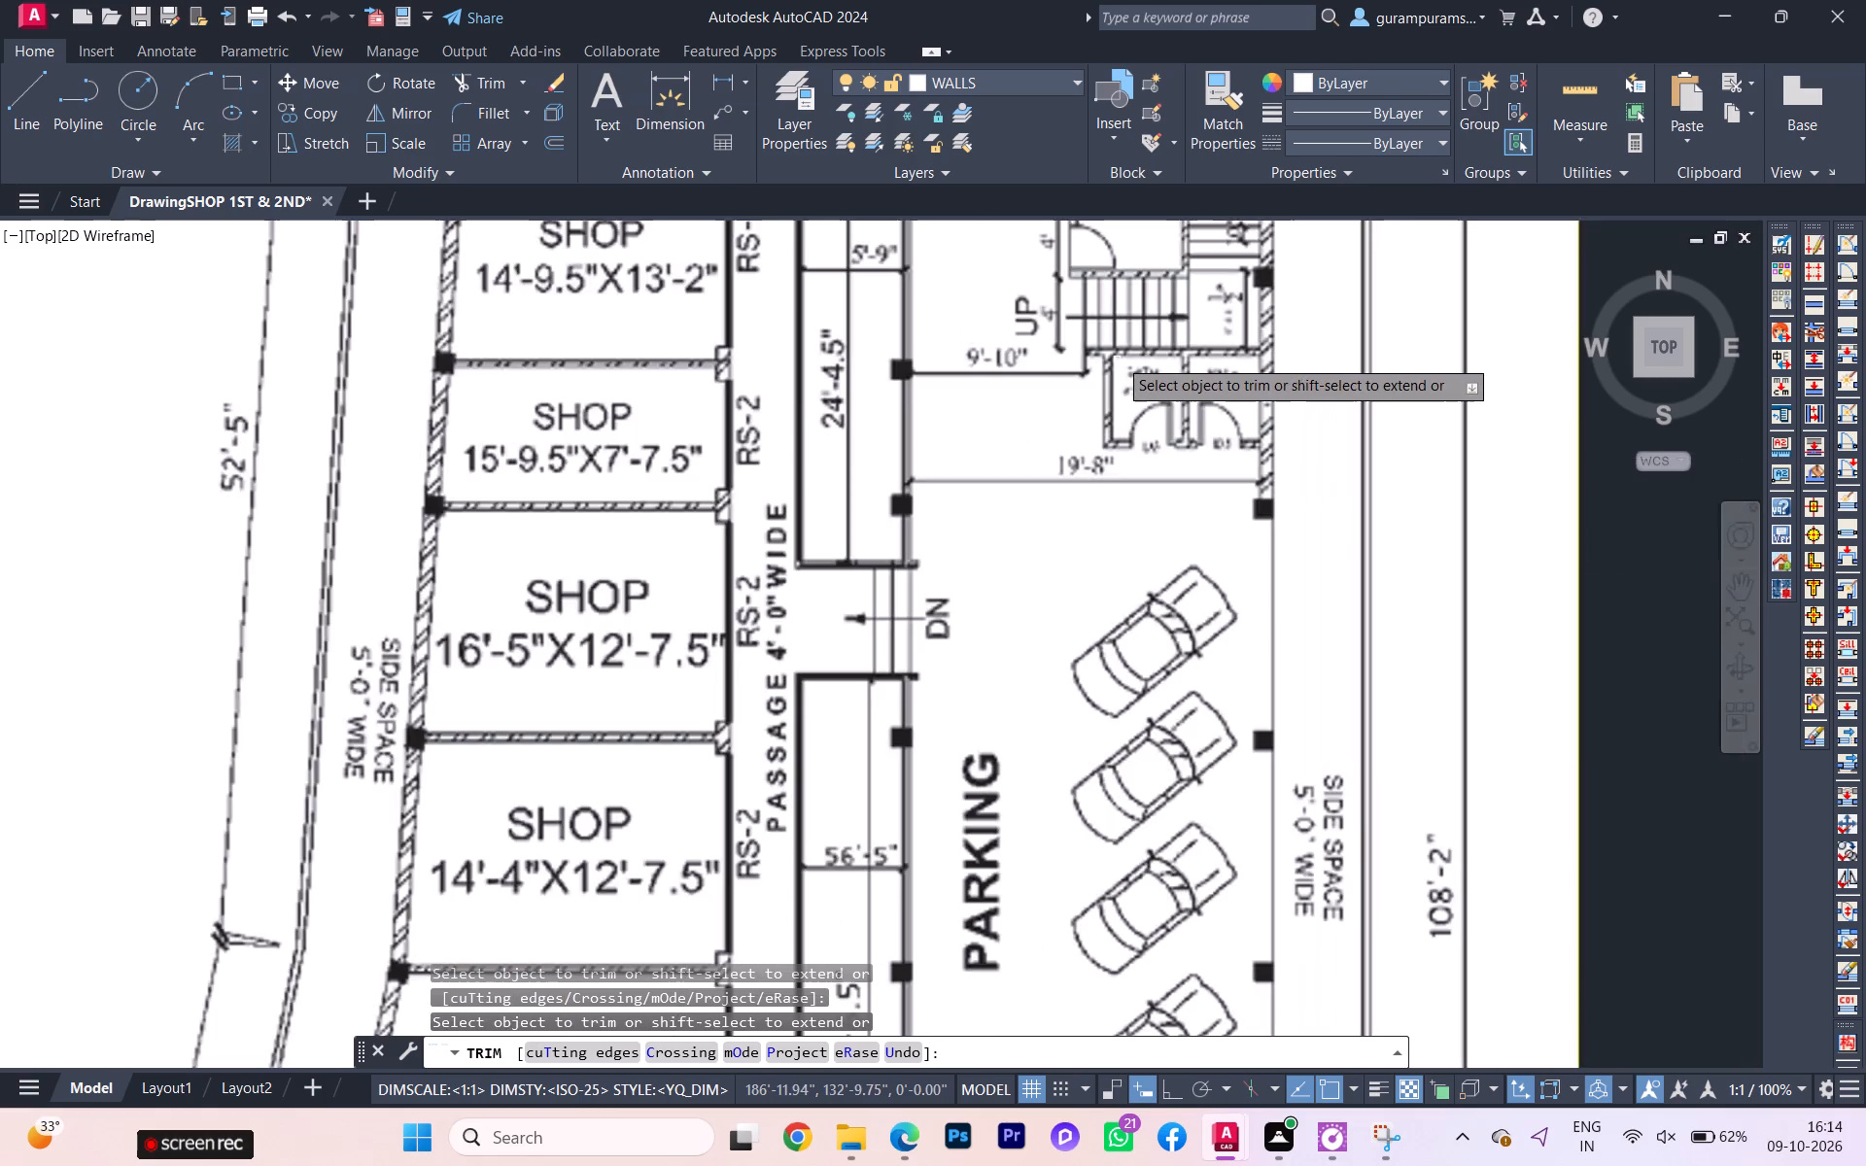
scroll(1118, 358, "up", 3)
scroll(1275, 474, "down", 2)
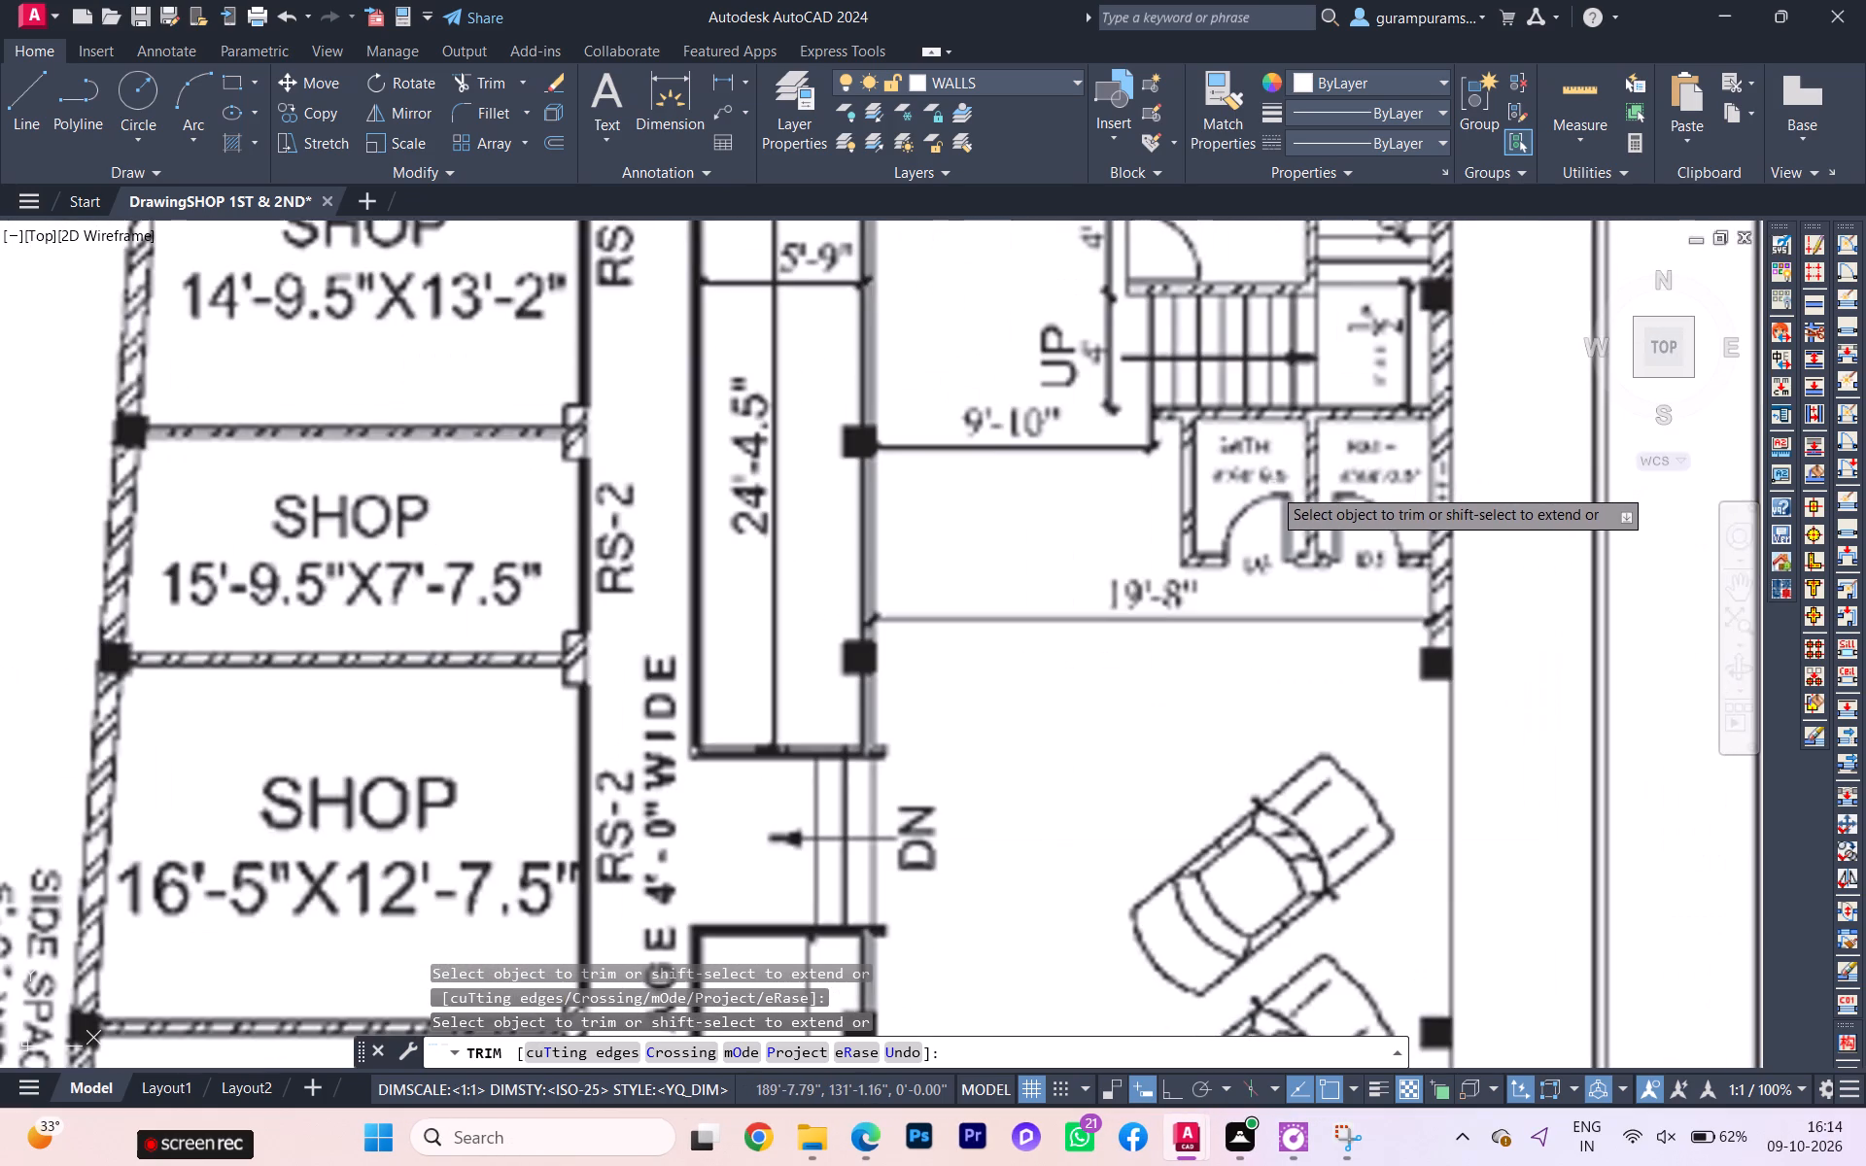
scroll(1272, 488, "down", 2)
scroll(931, 673, "down", 2)
scroll(797, 735, "down", 1)
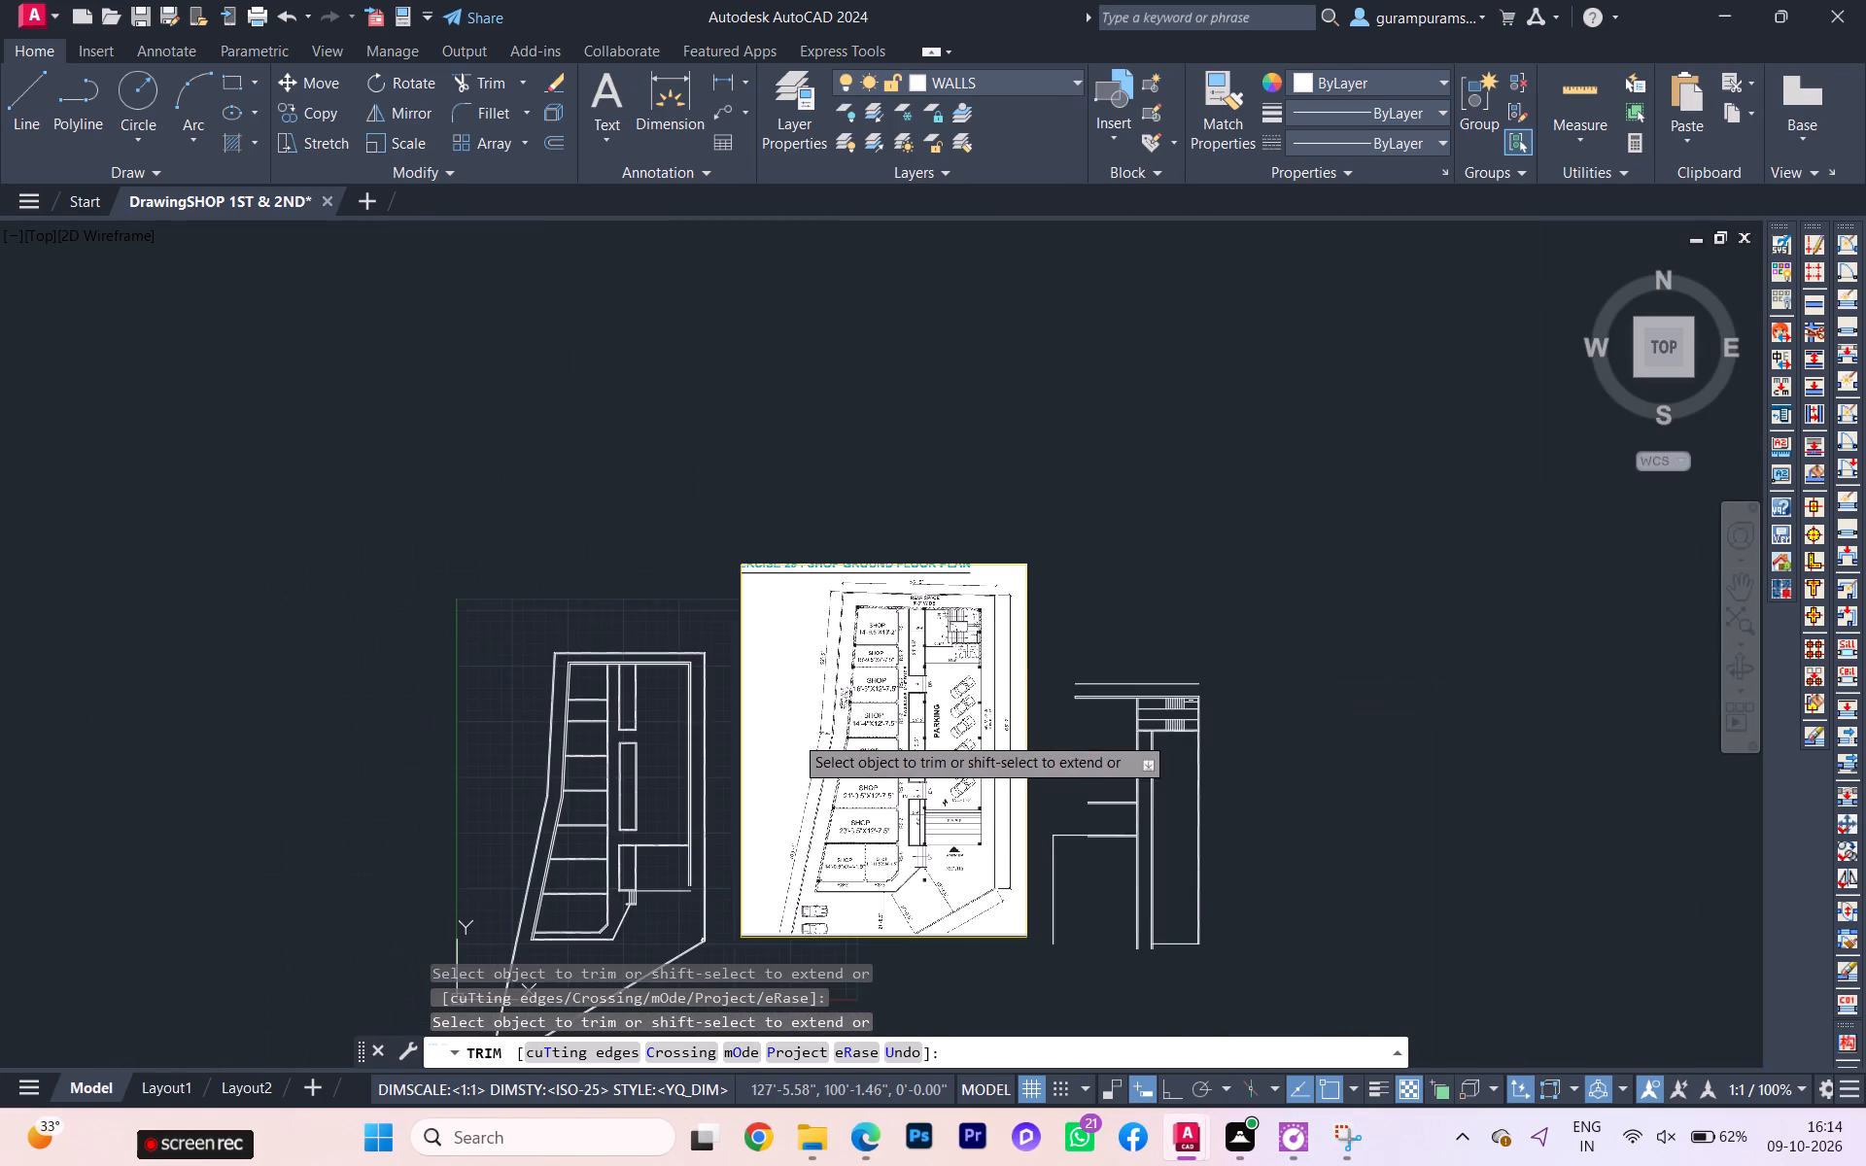
middle_click_drag(794, 735, 834, 591)
scroll(843, 631, "up", 3)
scroll(846, 647, "down", 2)
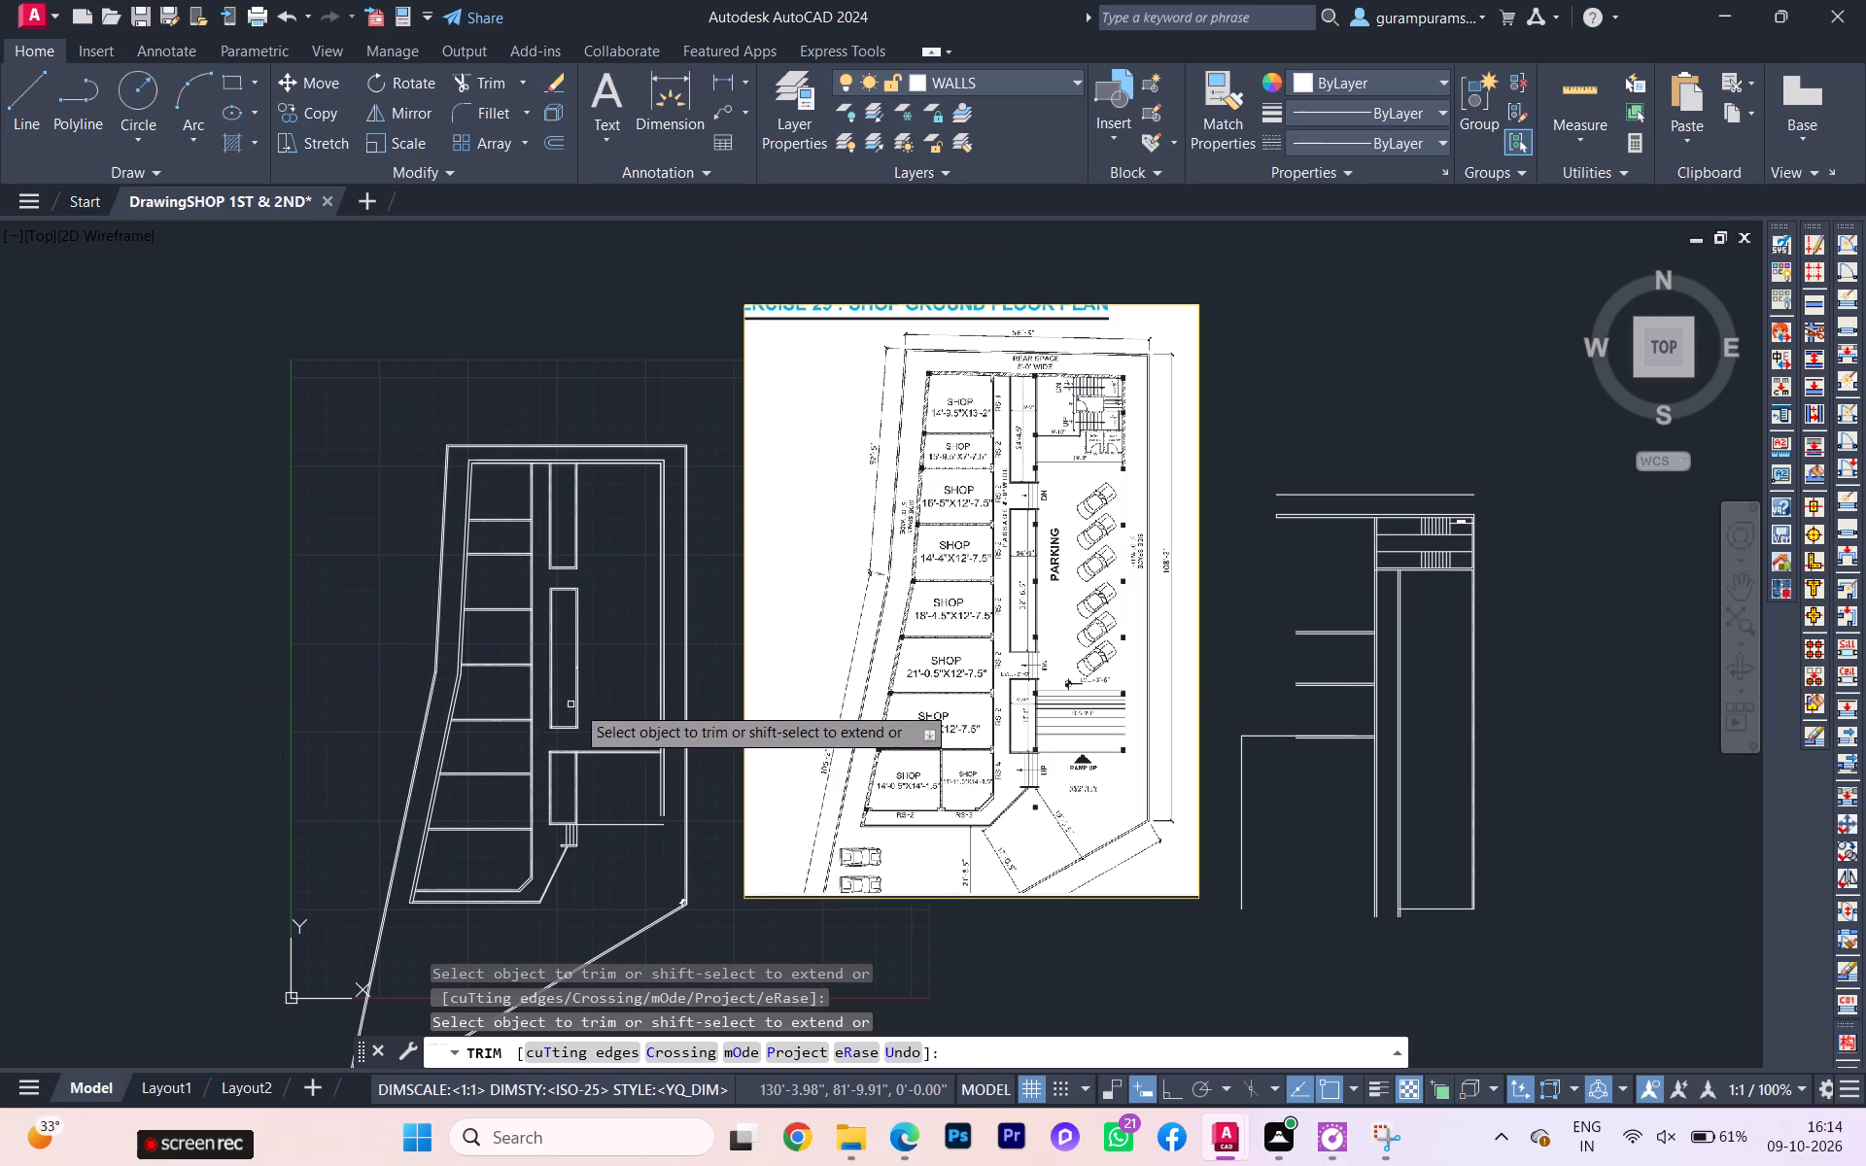
key("Escape")
Trim away the two short stub lines crossing the parking-side wall of the middle passage block.
scroll(590, 703, "up", 2)
scroll(602, 697, "down", 1)
scroll(608, 674, "up", 2)
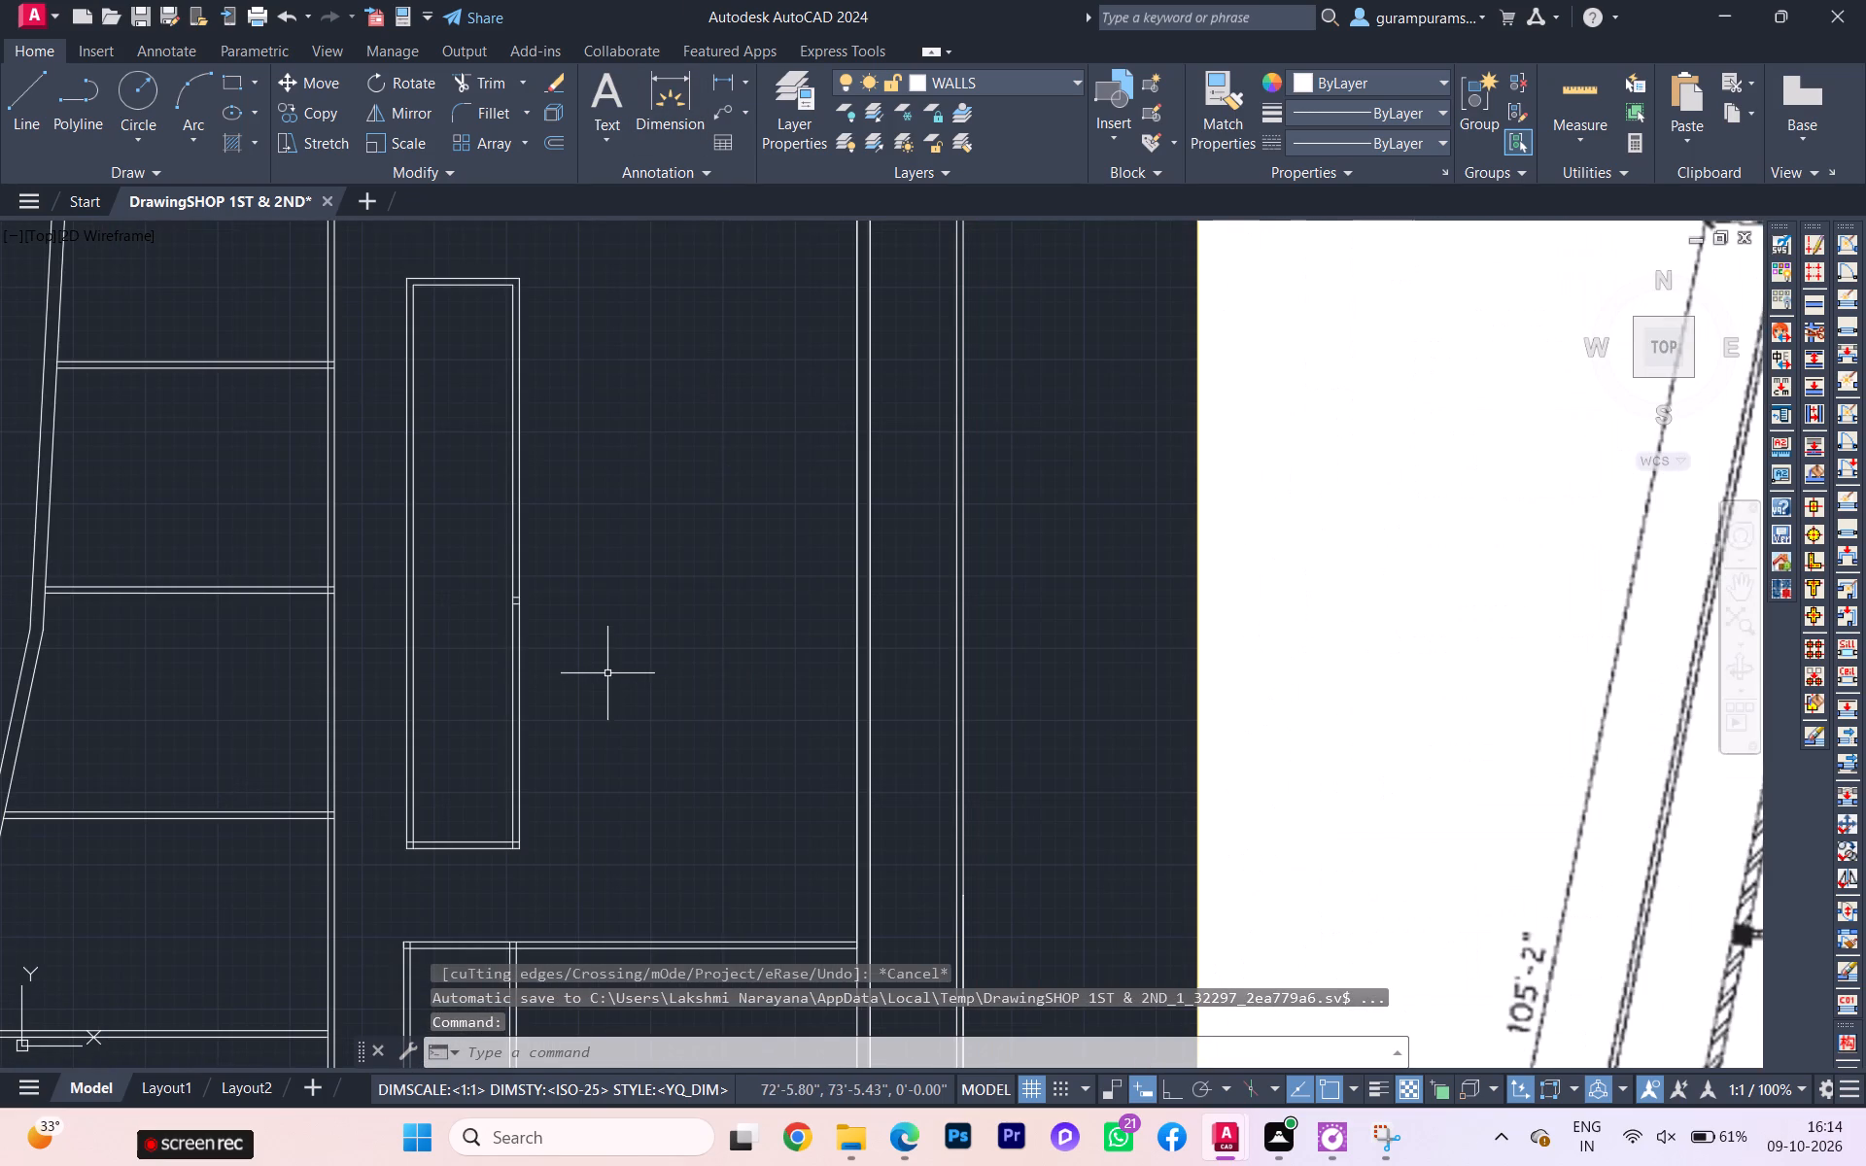
type("TR")
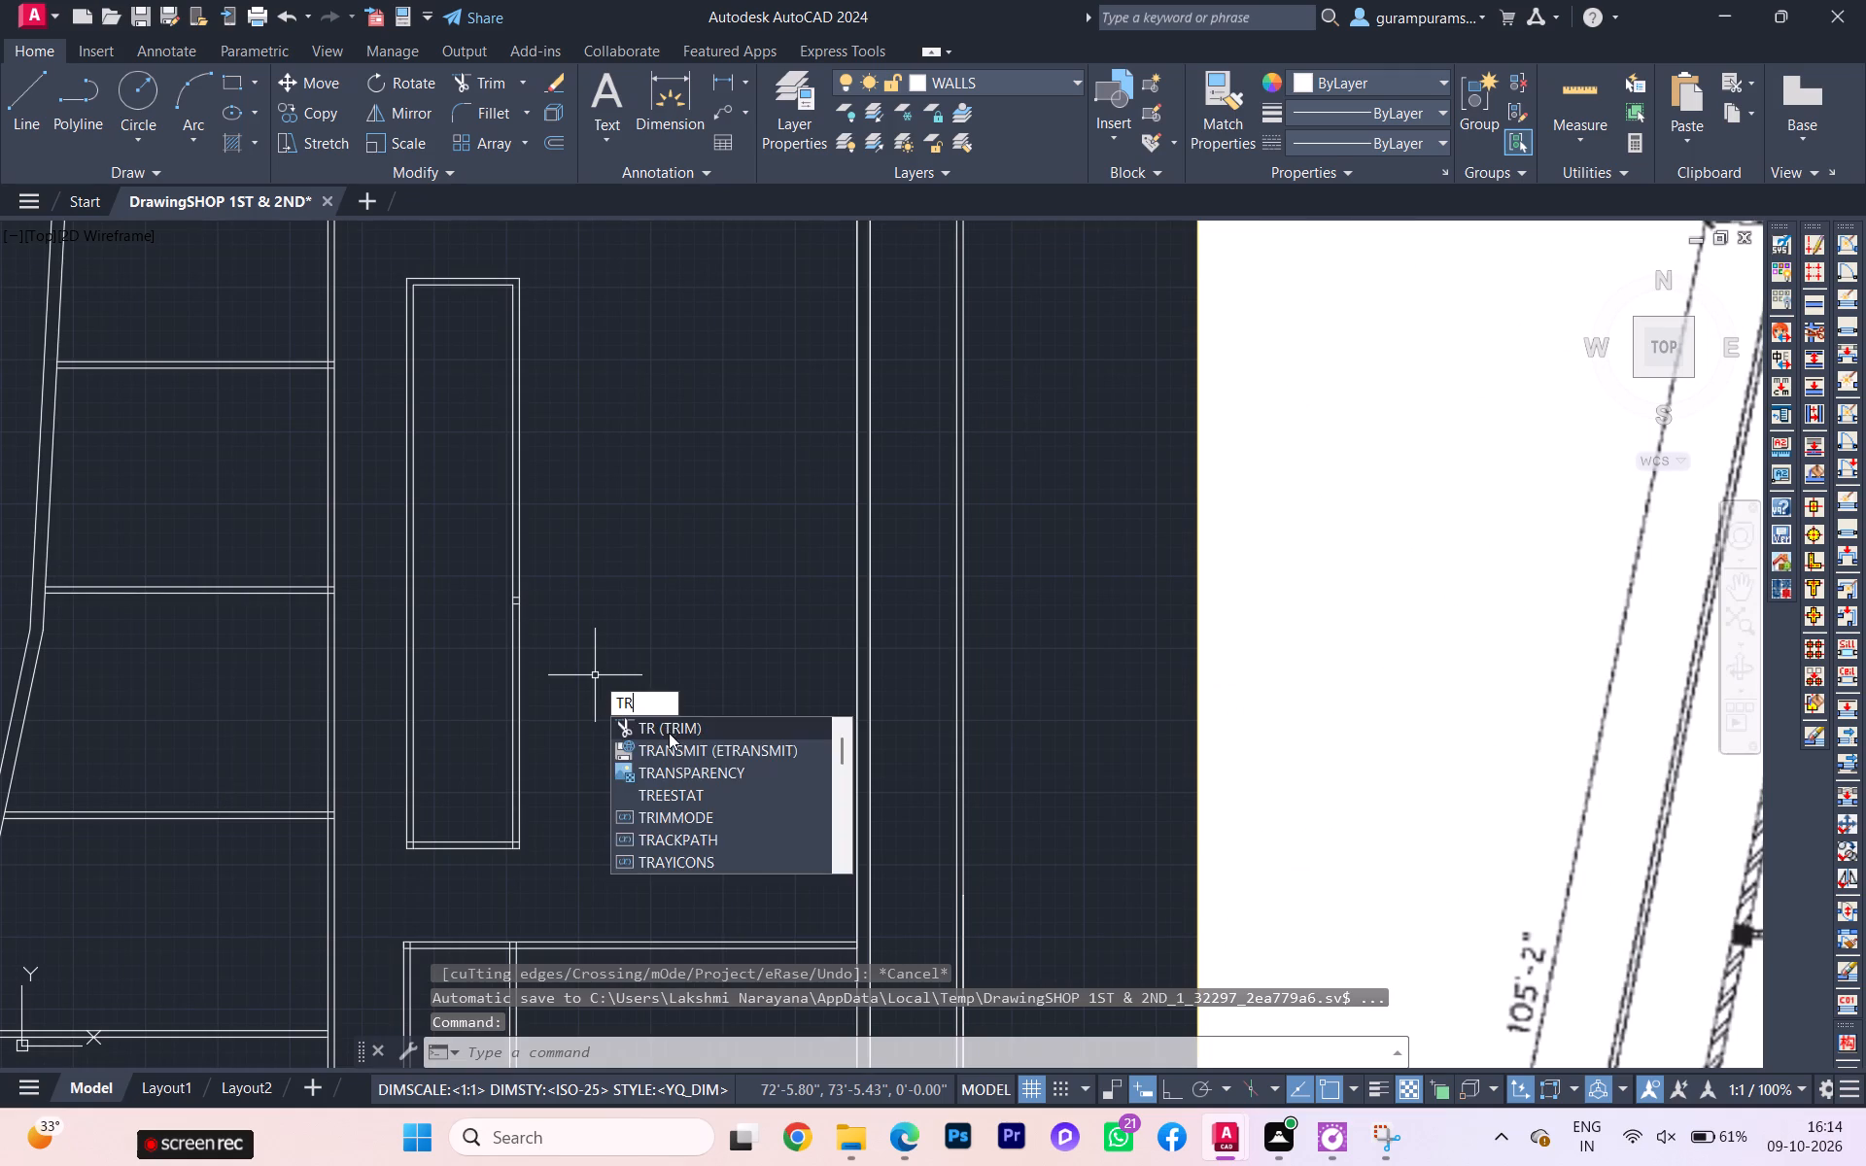
left_click(669, 734)
scroll(481, 606, "up", 5)
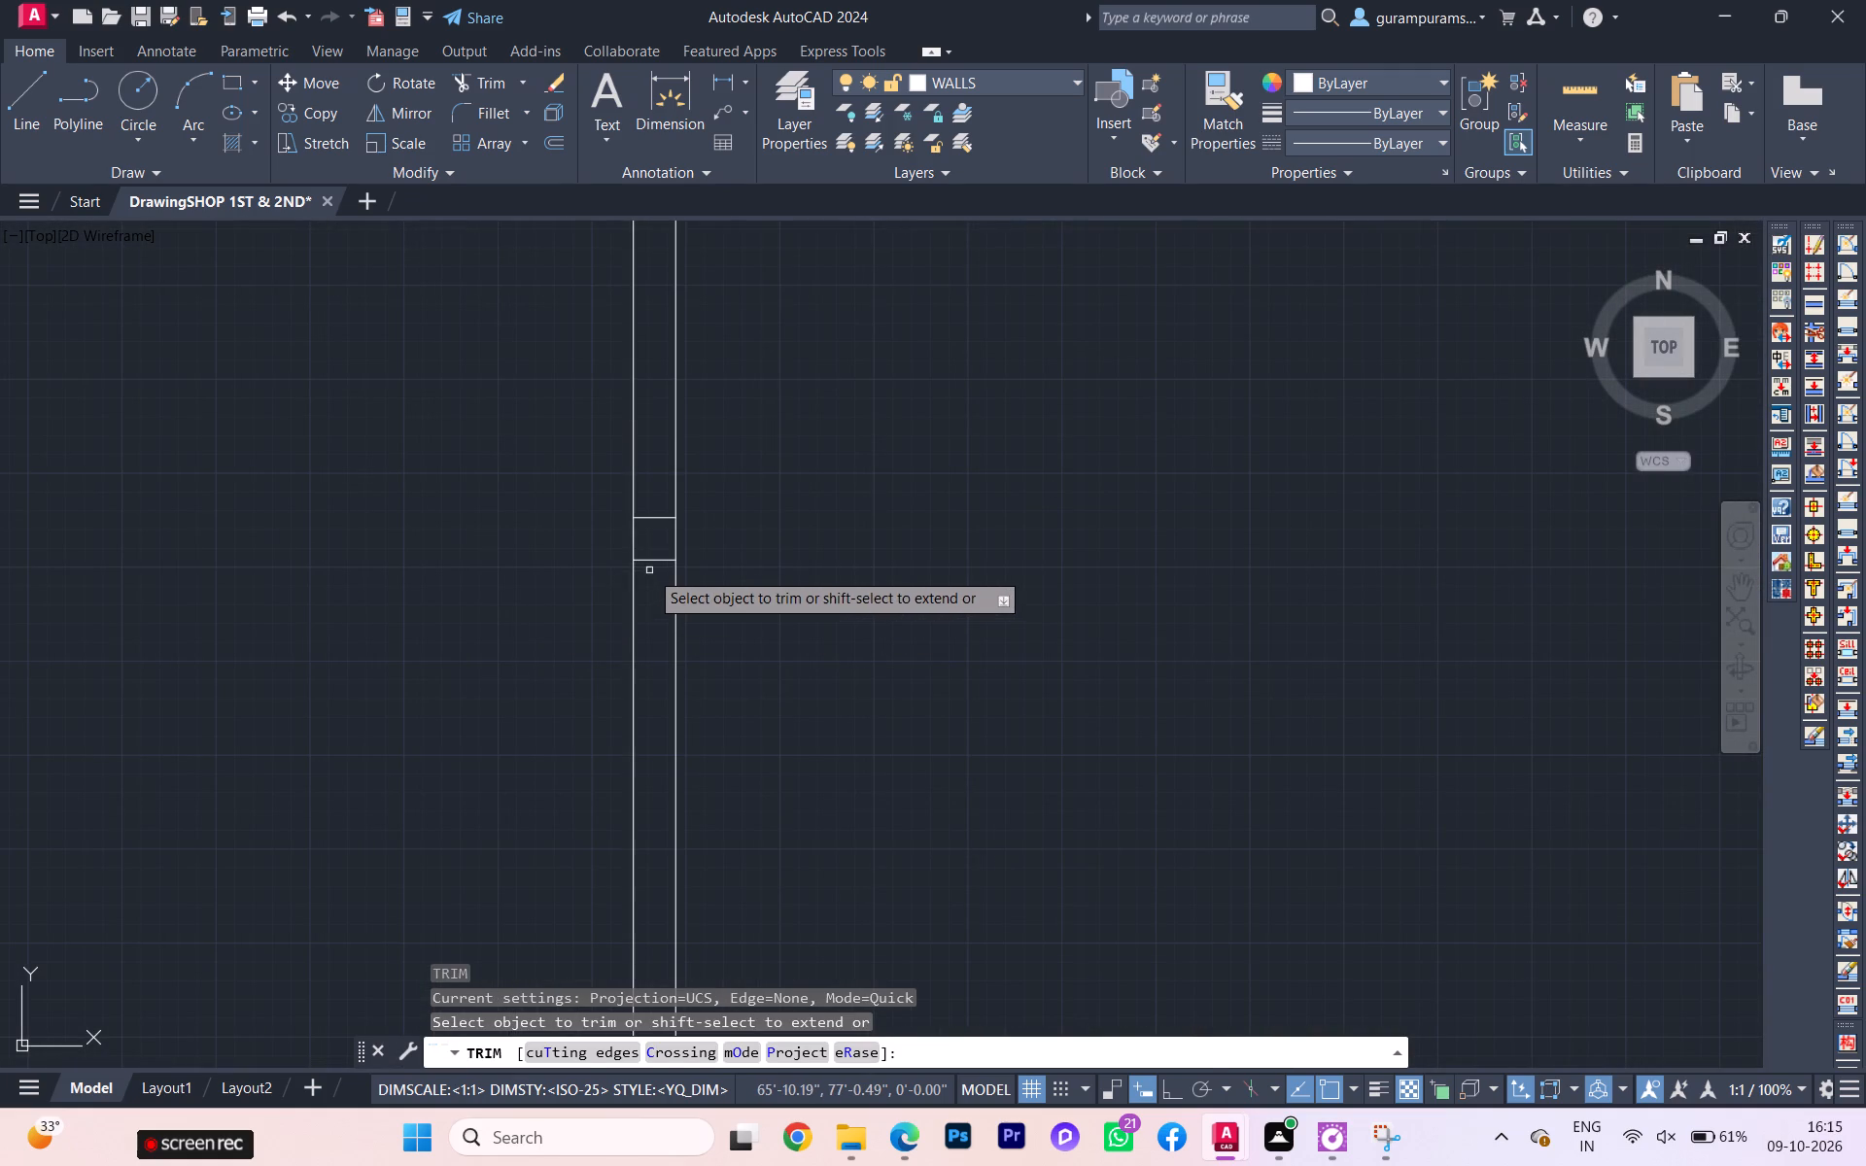
left_click(649, 570)
left_click(649, 503)
scroll(831, 485, "down", 3)
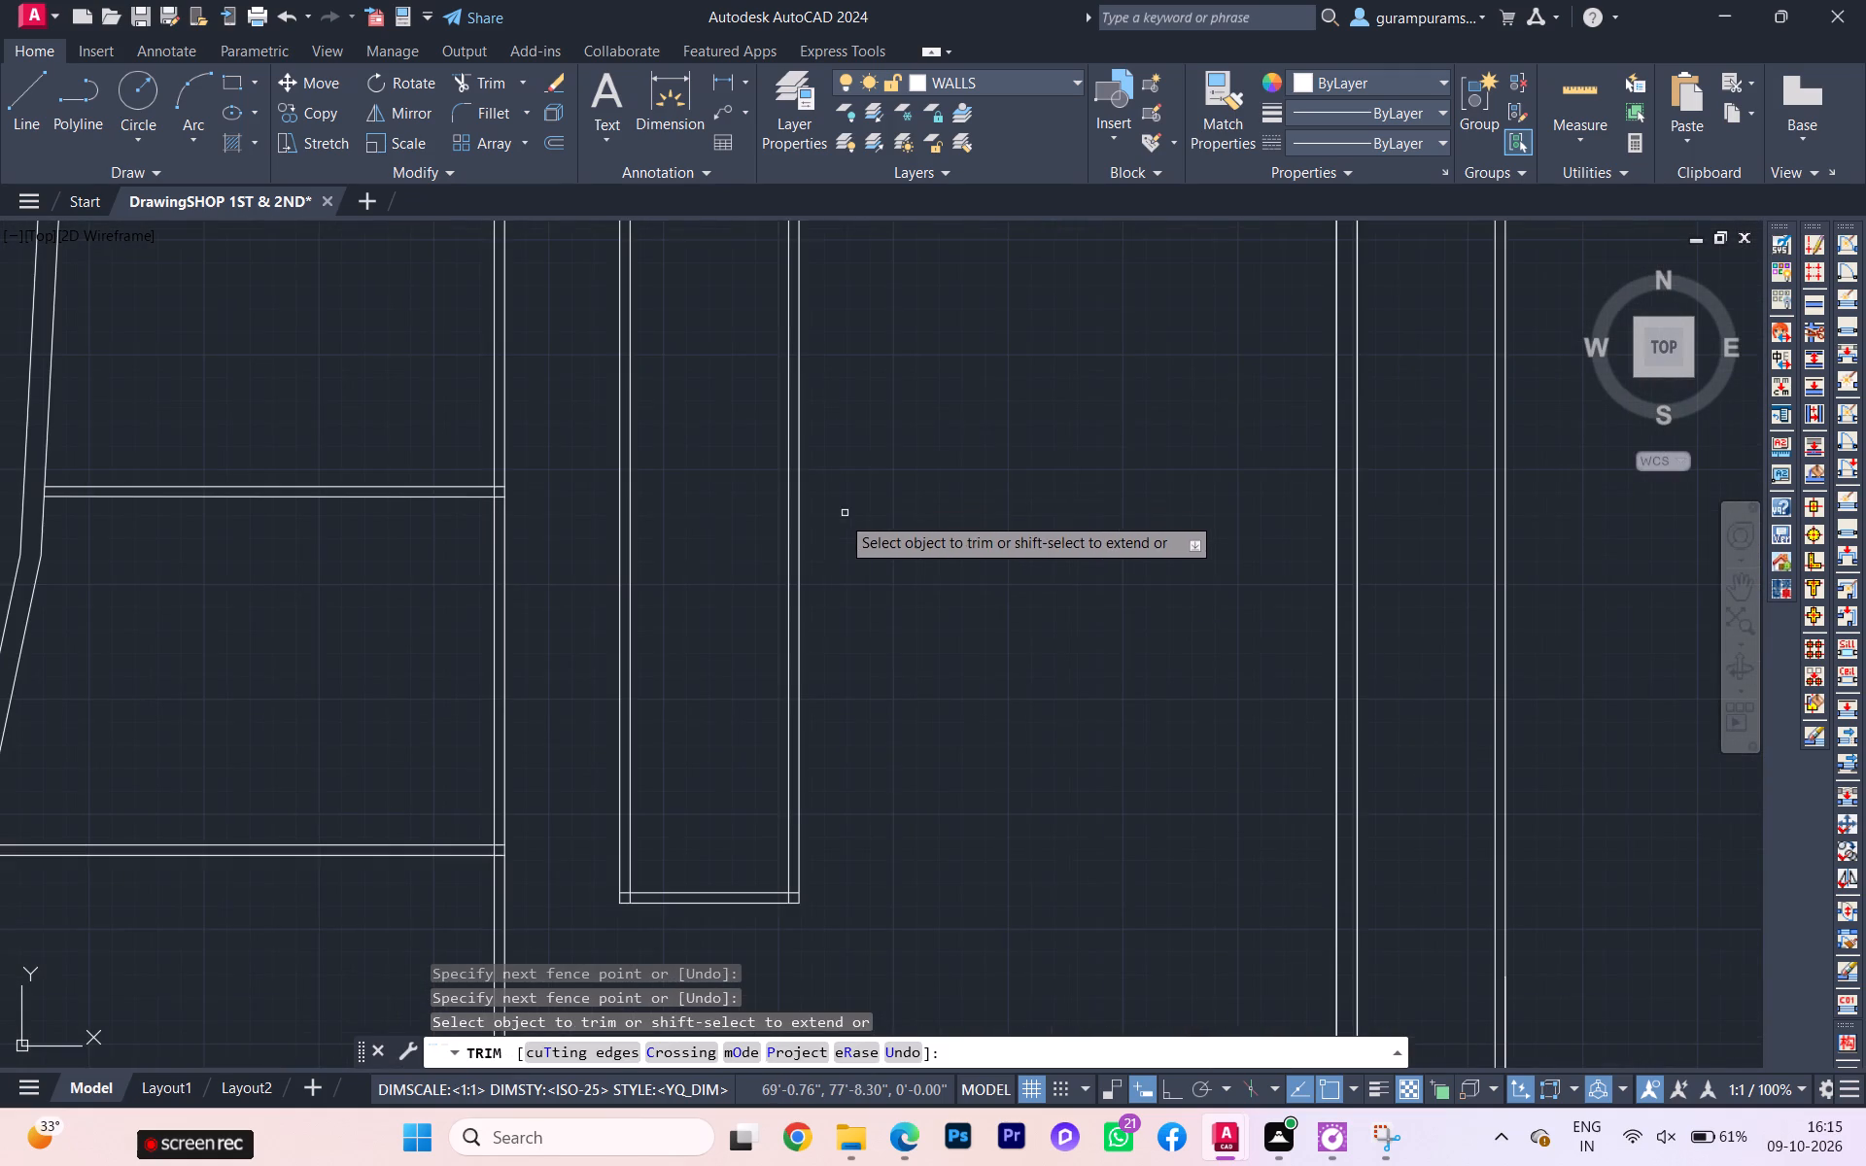
Compare the drafted shops, passage blocks and parking outline with the ground floor reference plan.
scroll(541, 467, "up", 1)
scroll(543, 489, "down", 3)
scroll(475, 562, "down", 2)
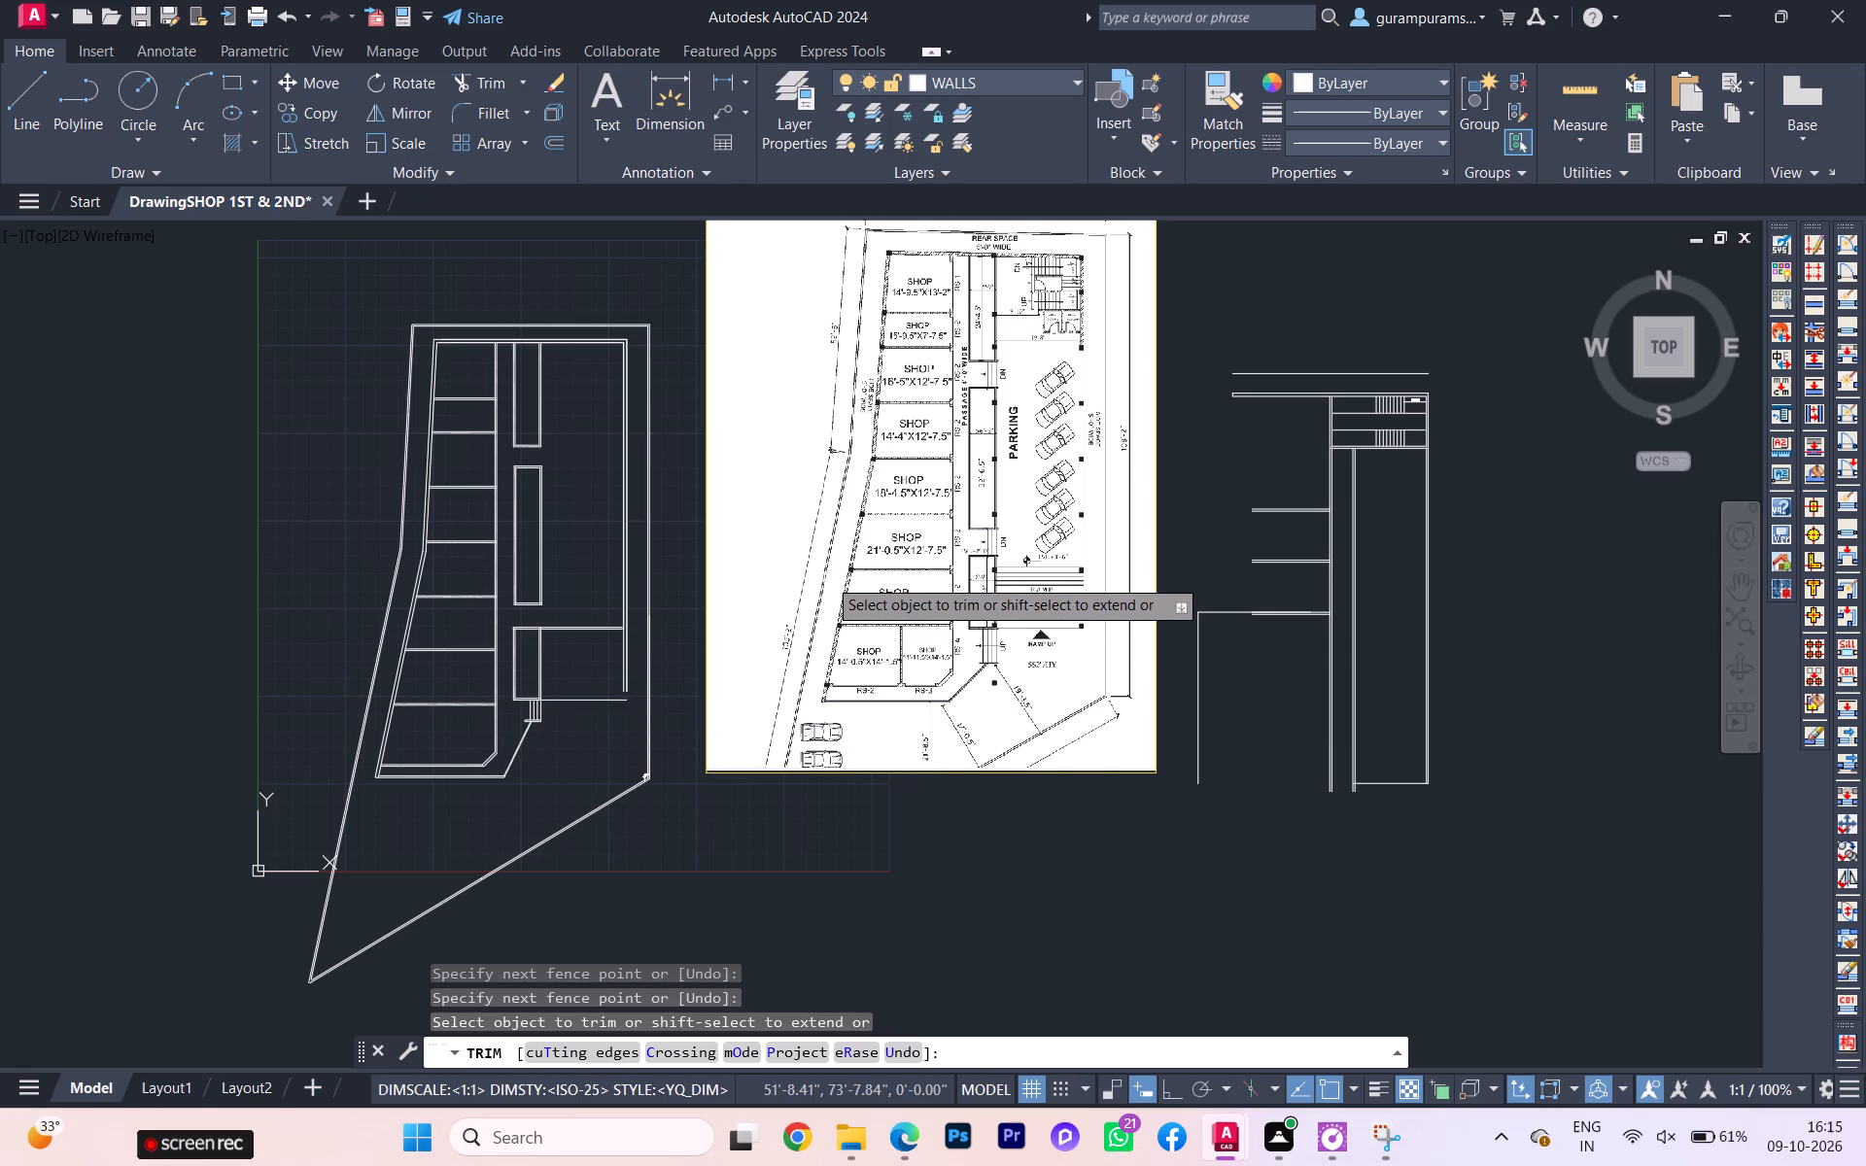
scroll(866, 542, "up", 2)
scroll(870, 551, "down", 2)
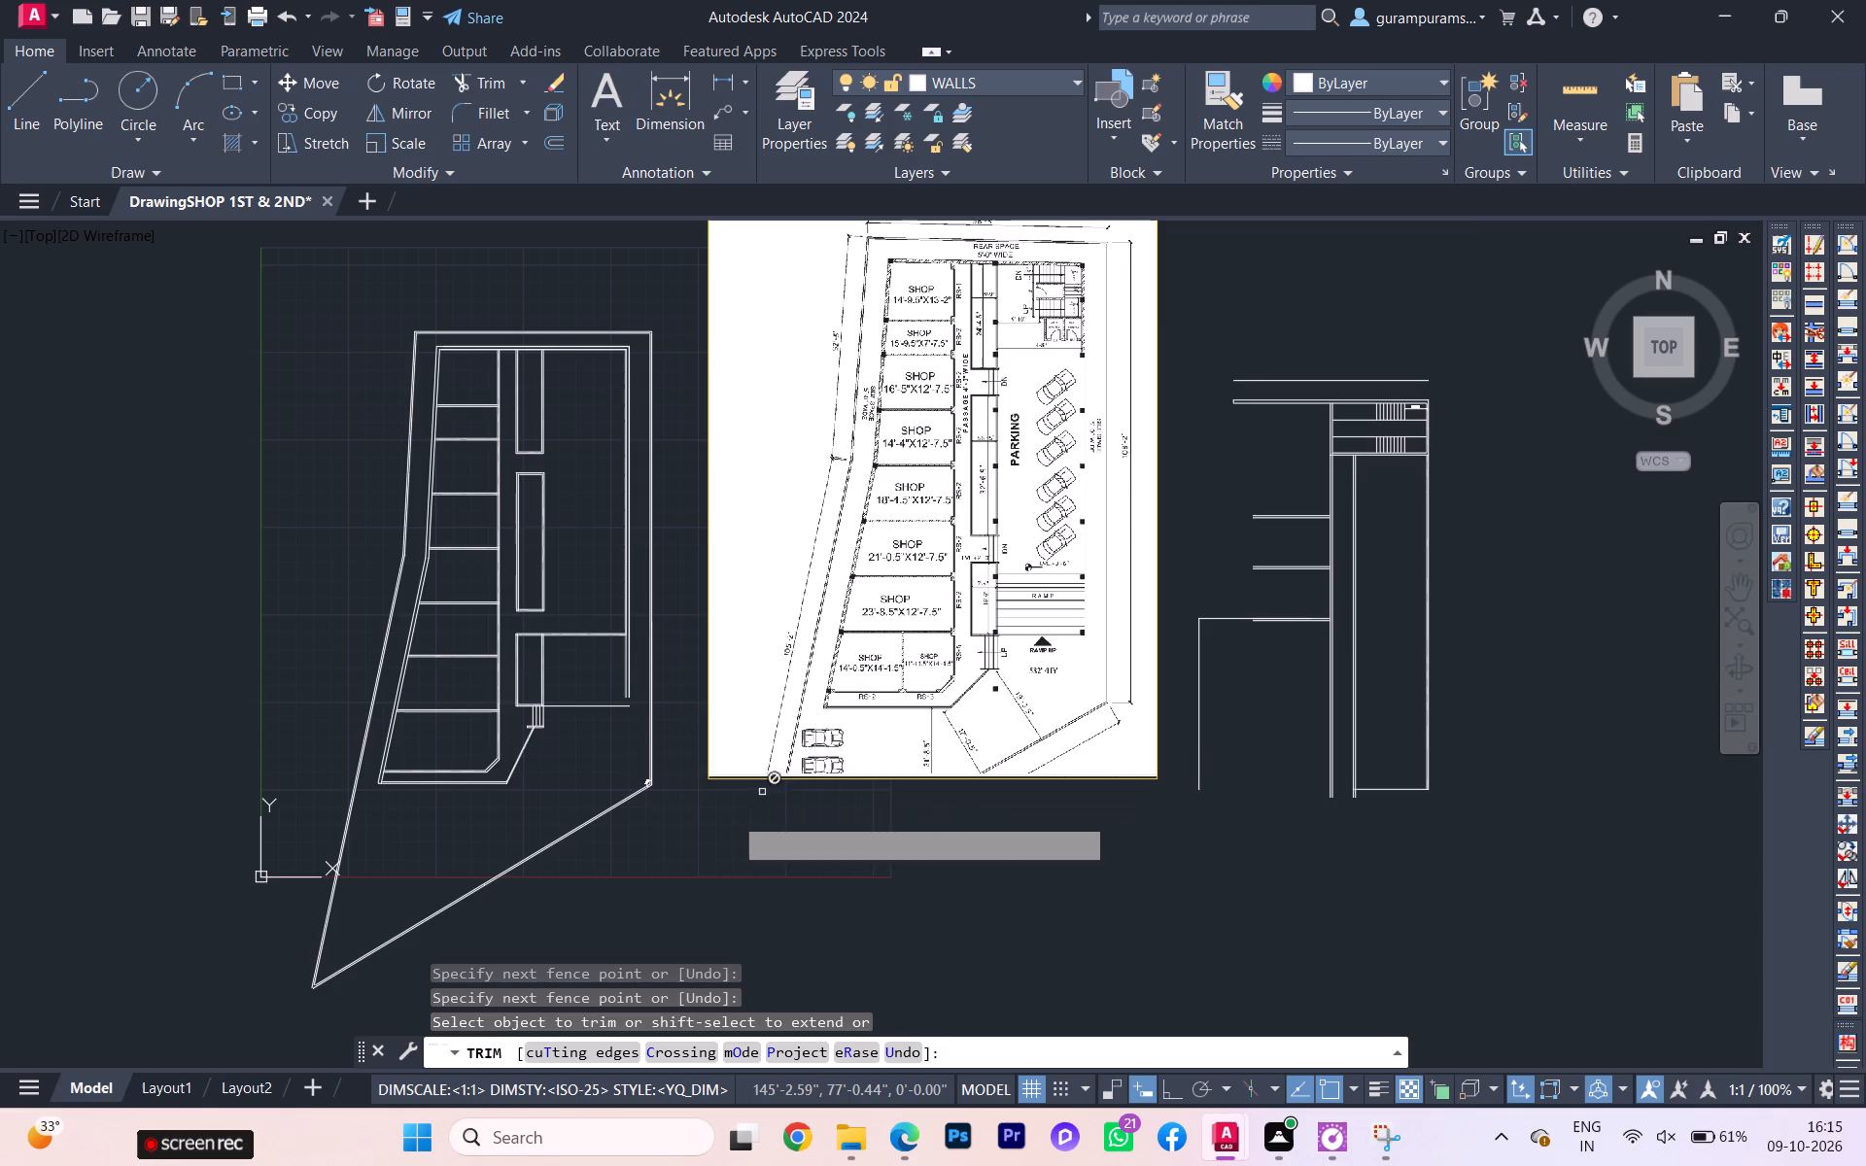
scroll(623, 540, "up", 1)
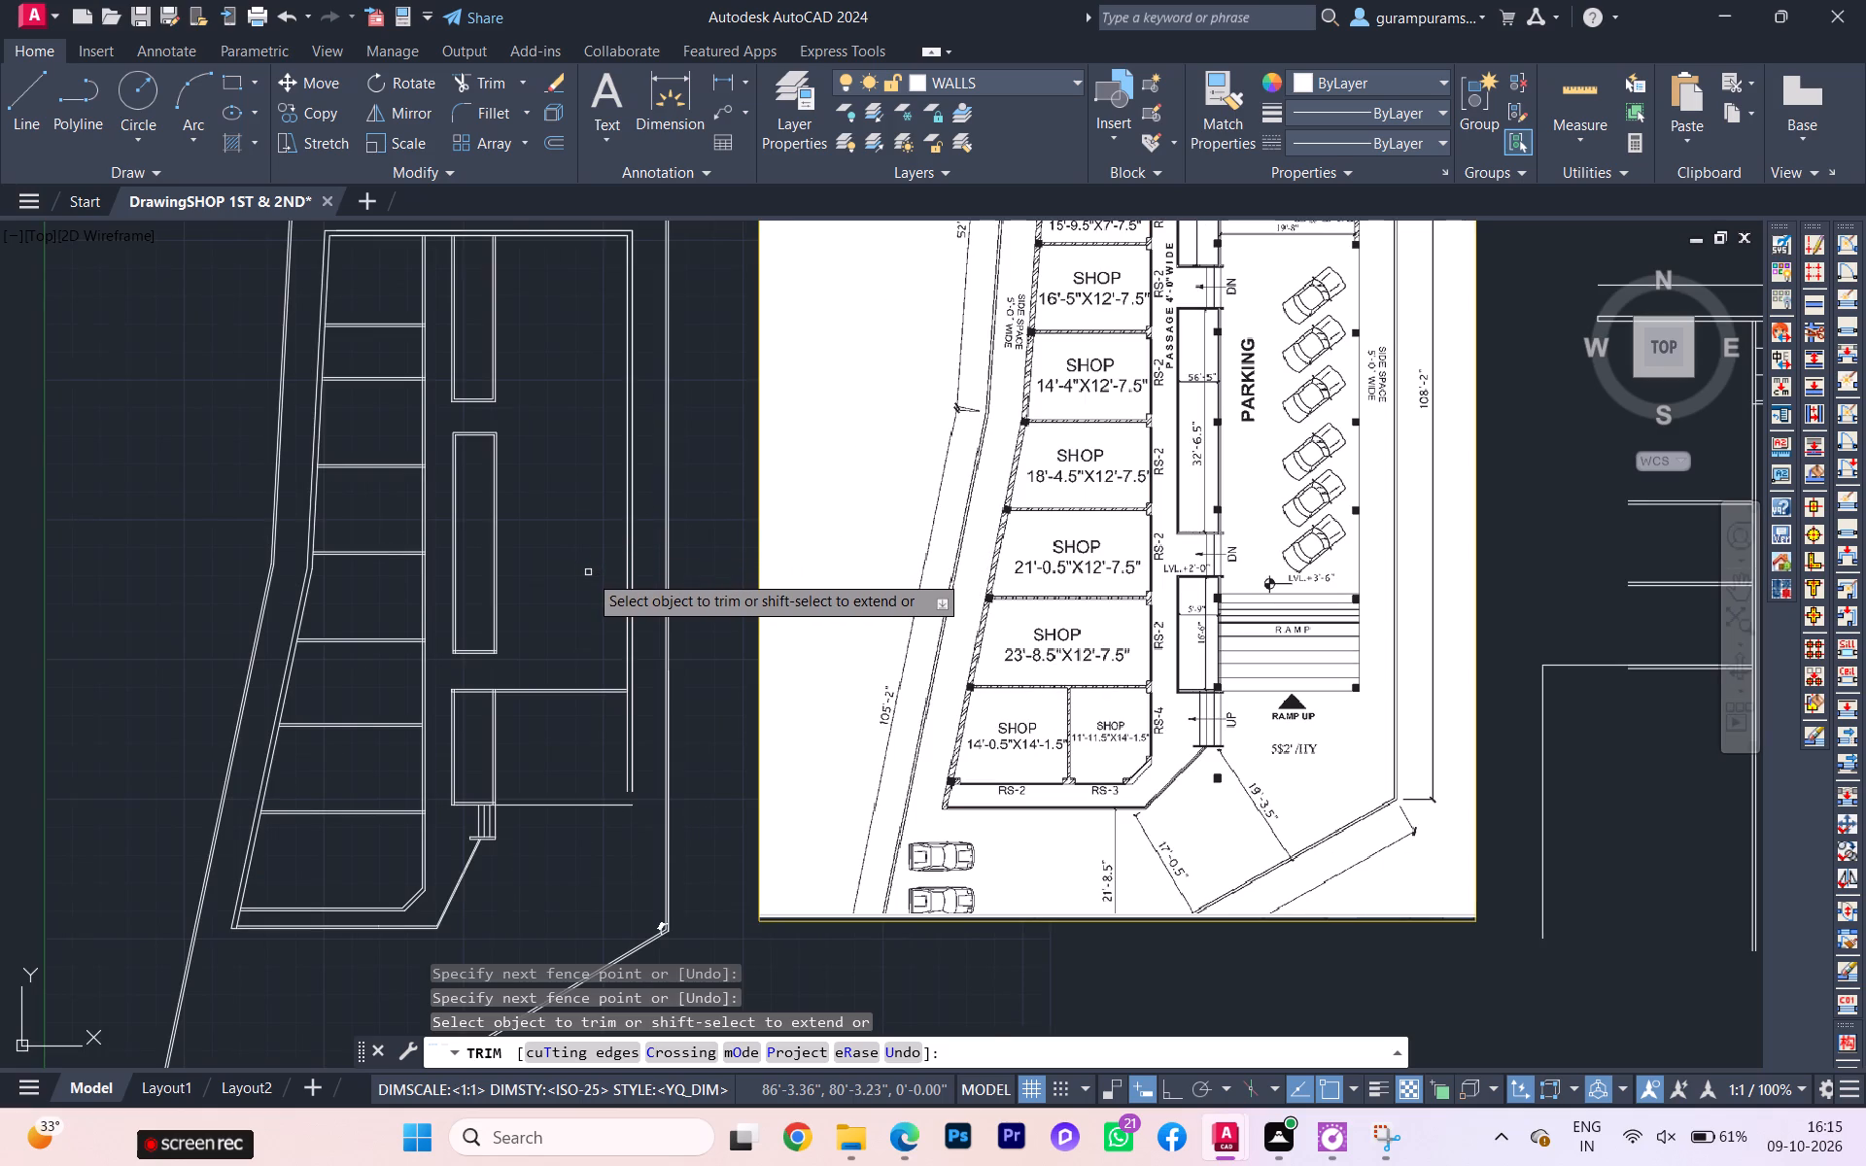
scroll(584, 571, "down", 1)
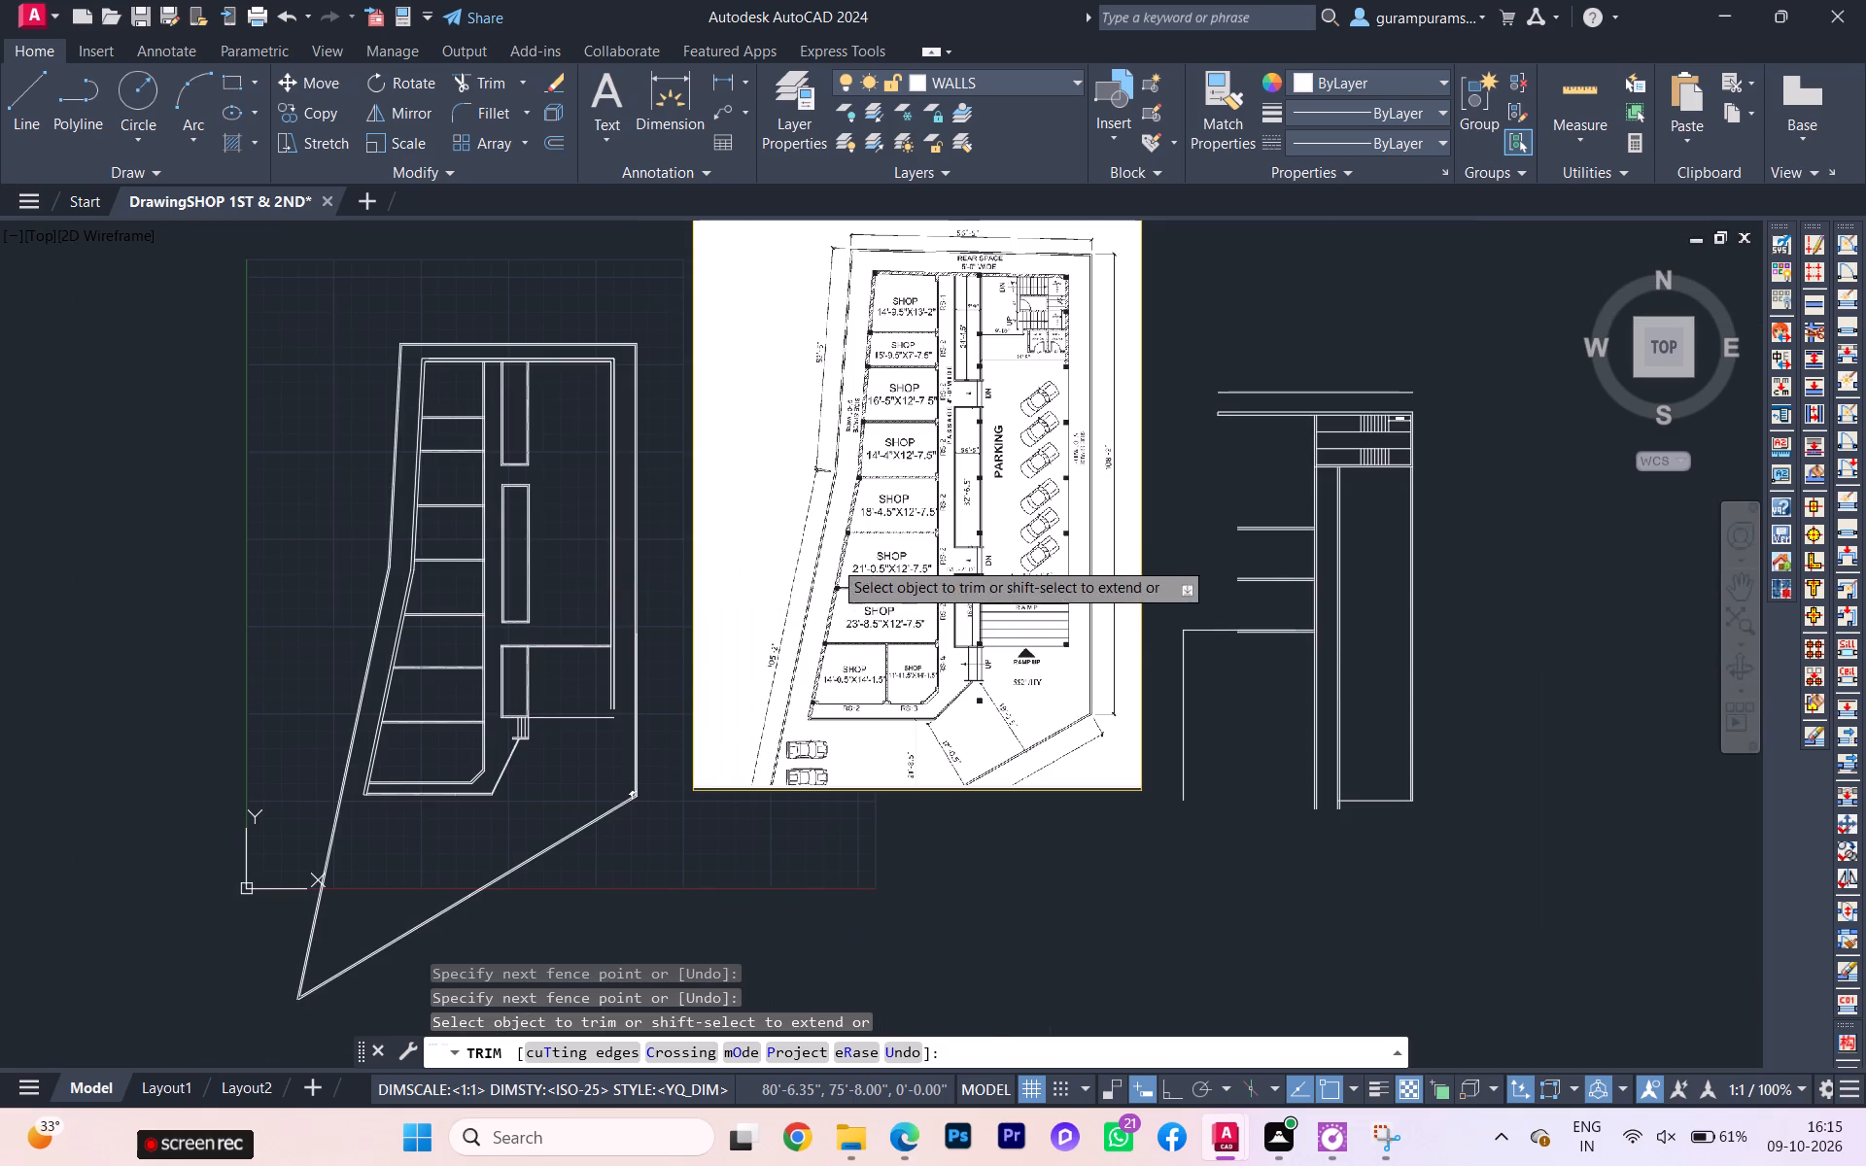
scroll(868, 606, "down", 2)
middle_click_drag(881, 665, 847, 451)
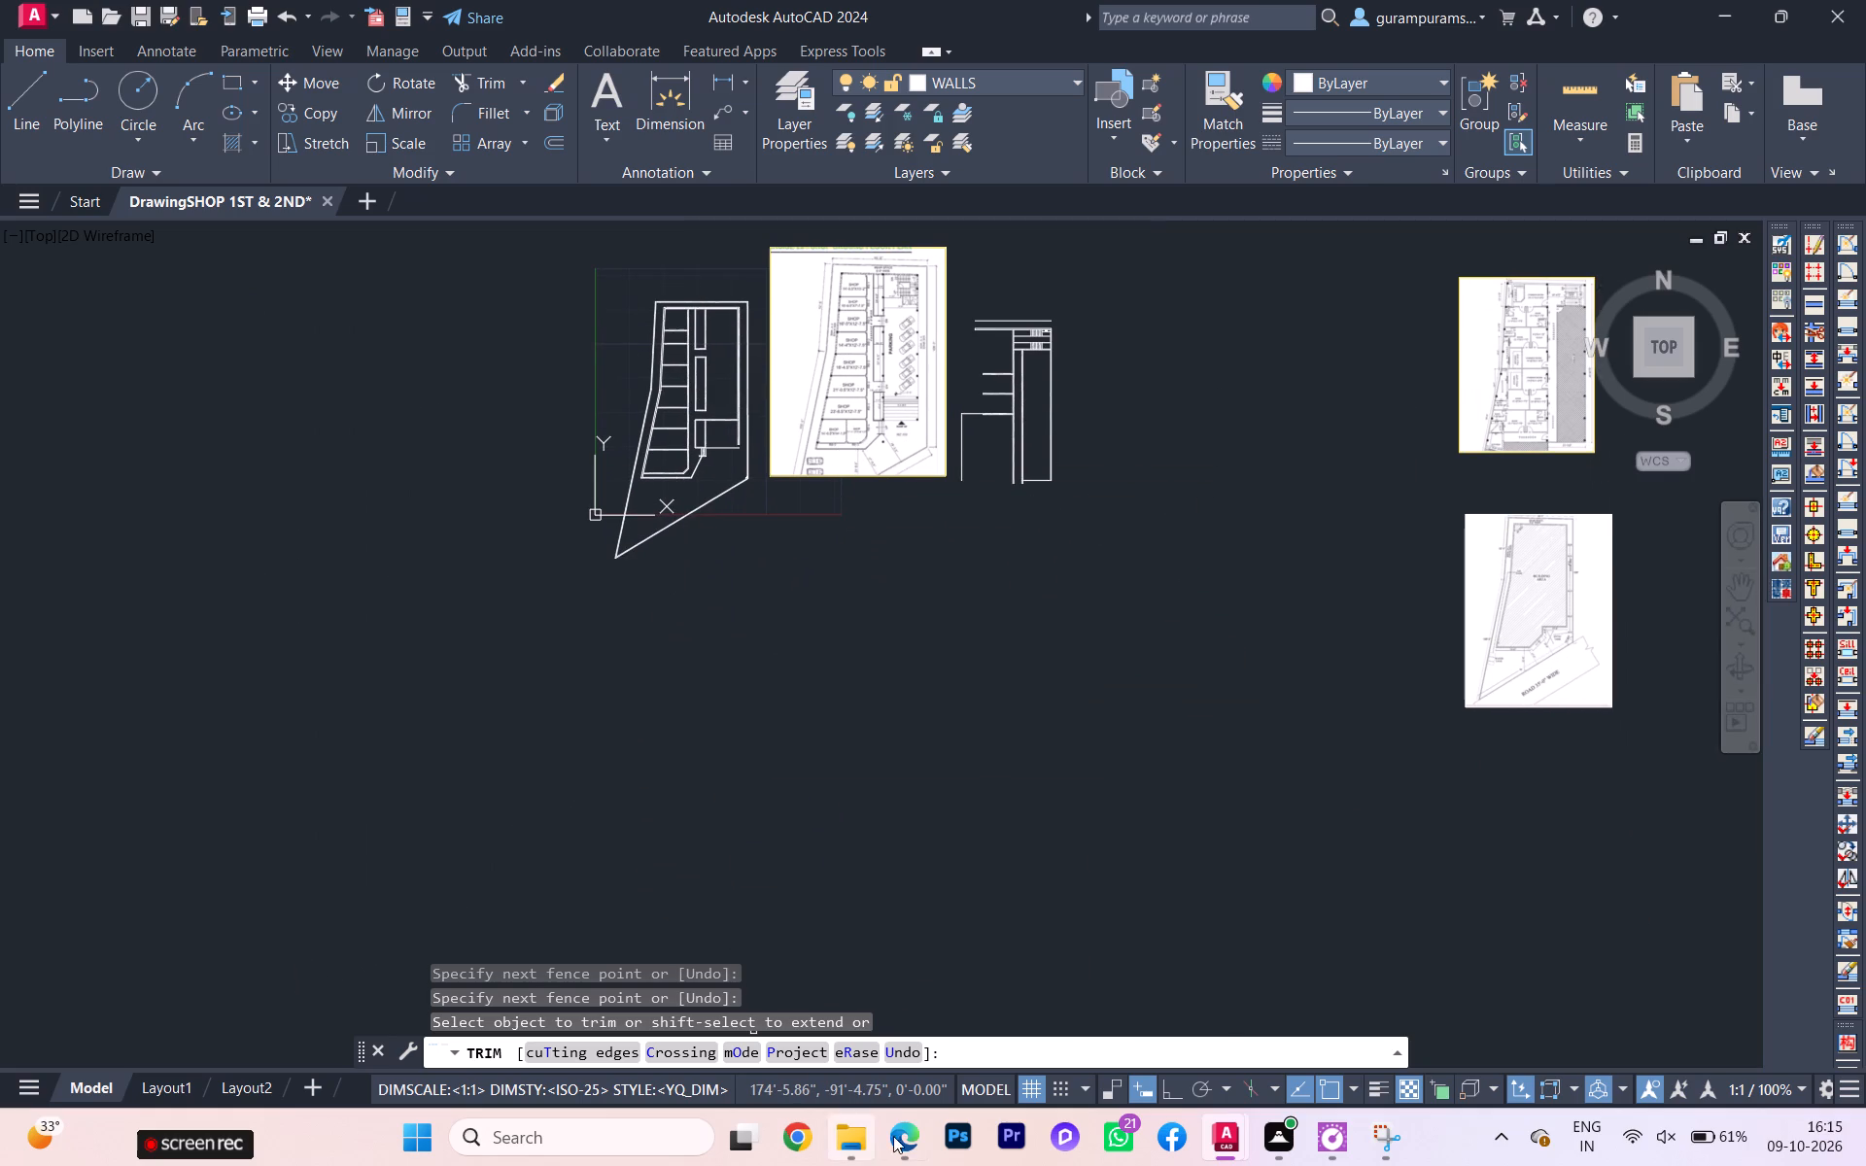
Switch to the workbook PDF in Edge and review the ground floor plan and the Exercise 30 first and second floor plan.
left_click(916, 1036)
scroll(889, 717, "up", 2)
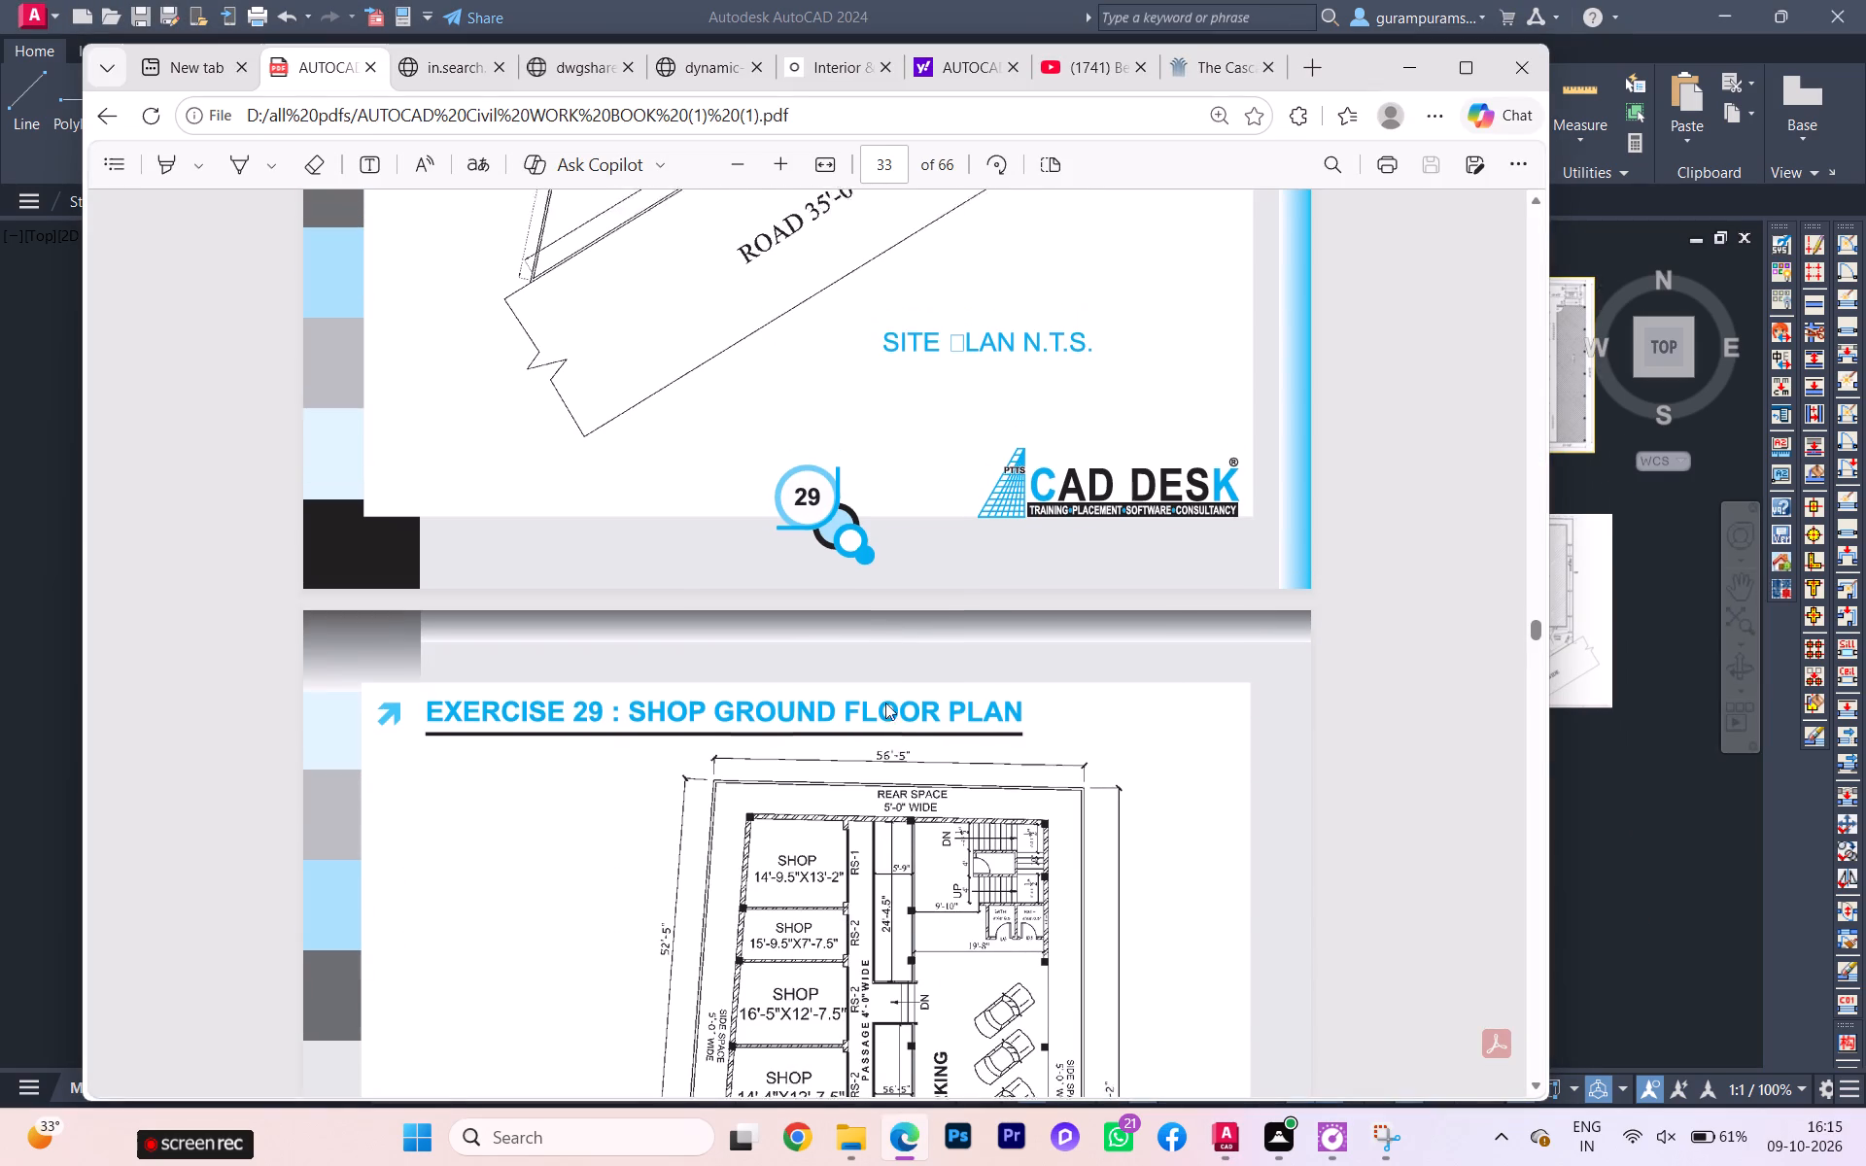
scroll(885, 703, "up", 4)
scroll(884, 677, "down", 10)
scroll(913, 775, "down", 6)
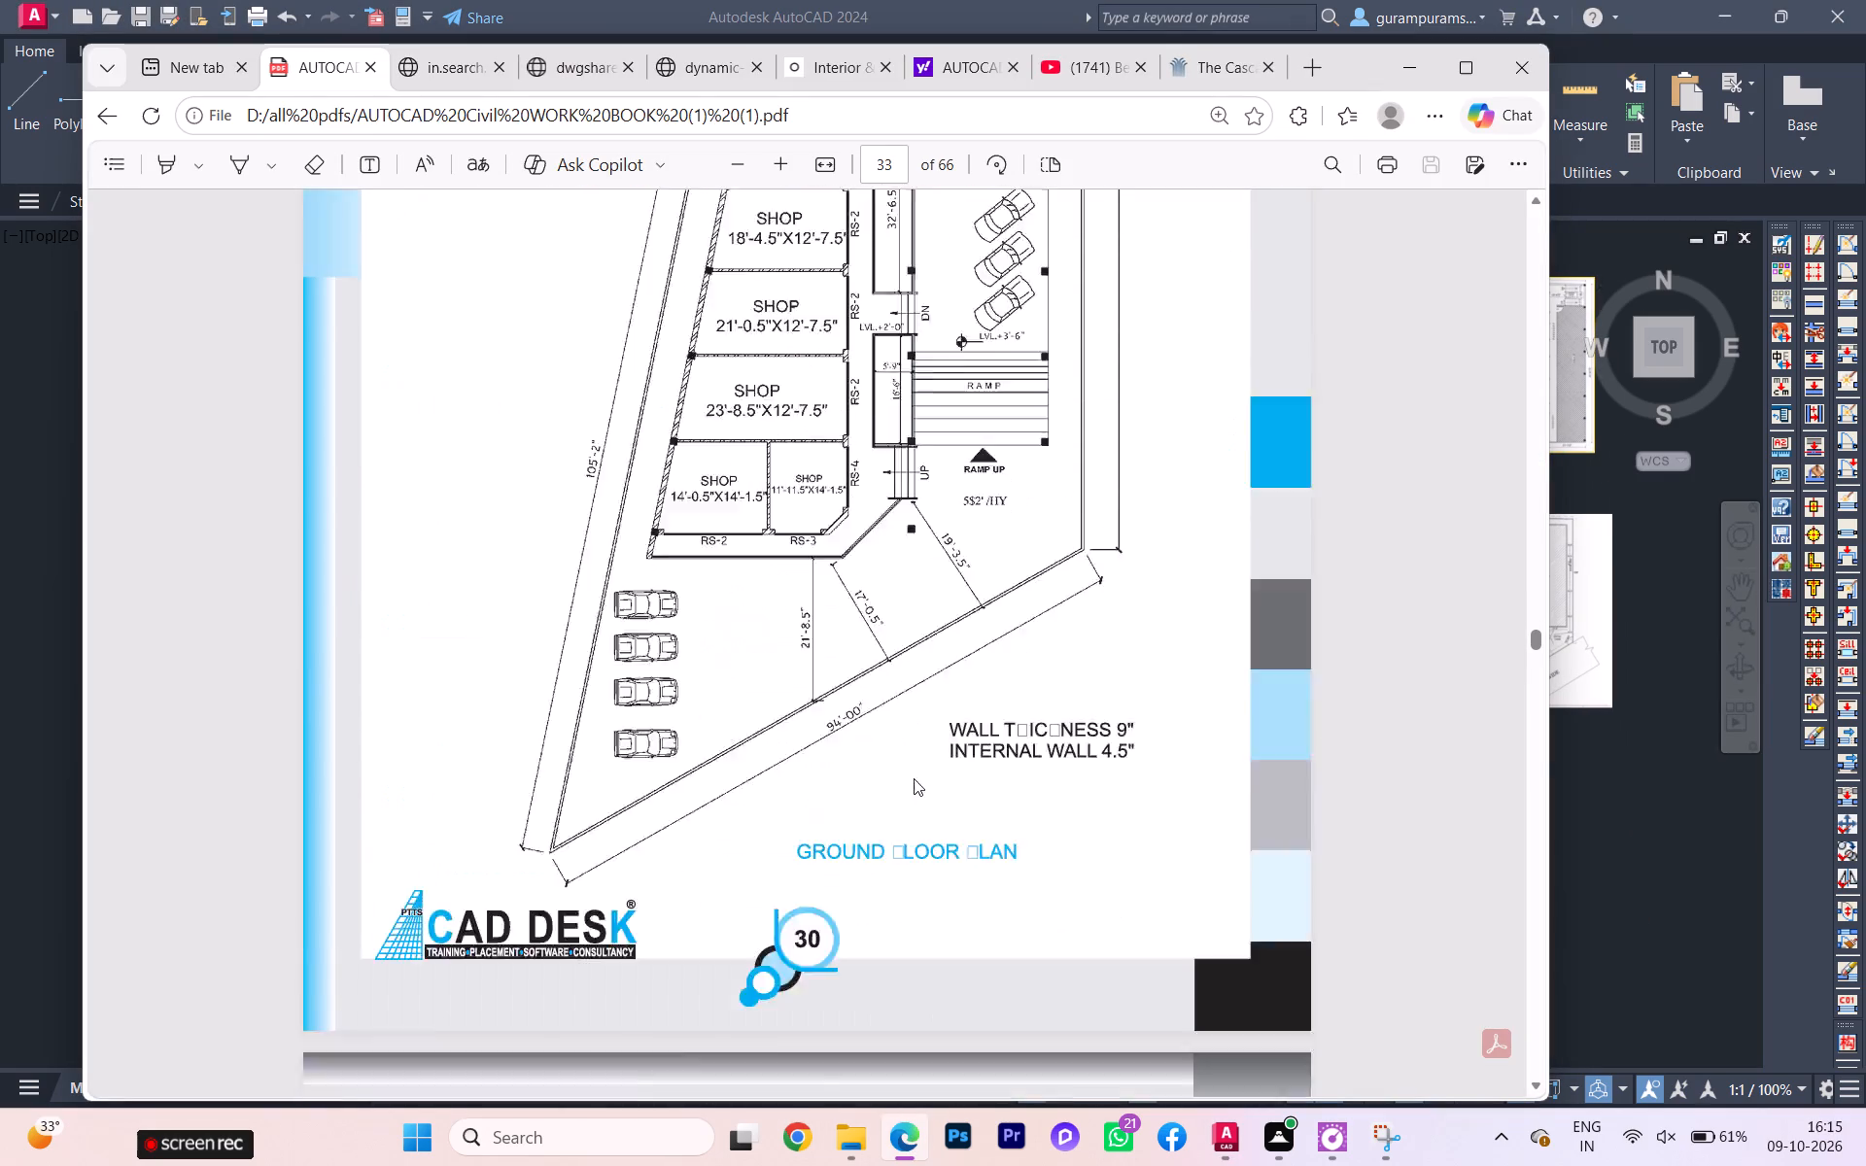
scroll(914, 778, "down", 5)
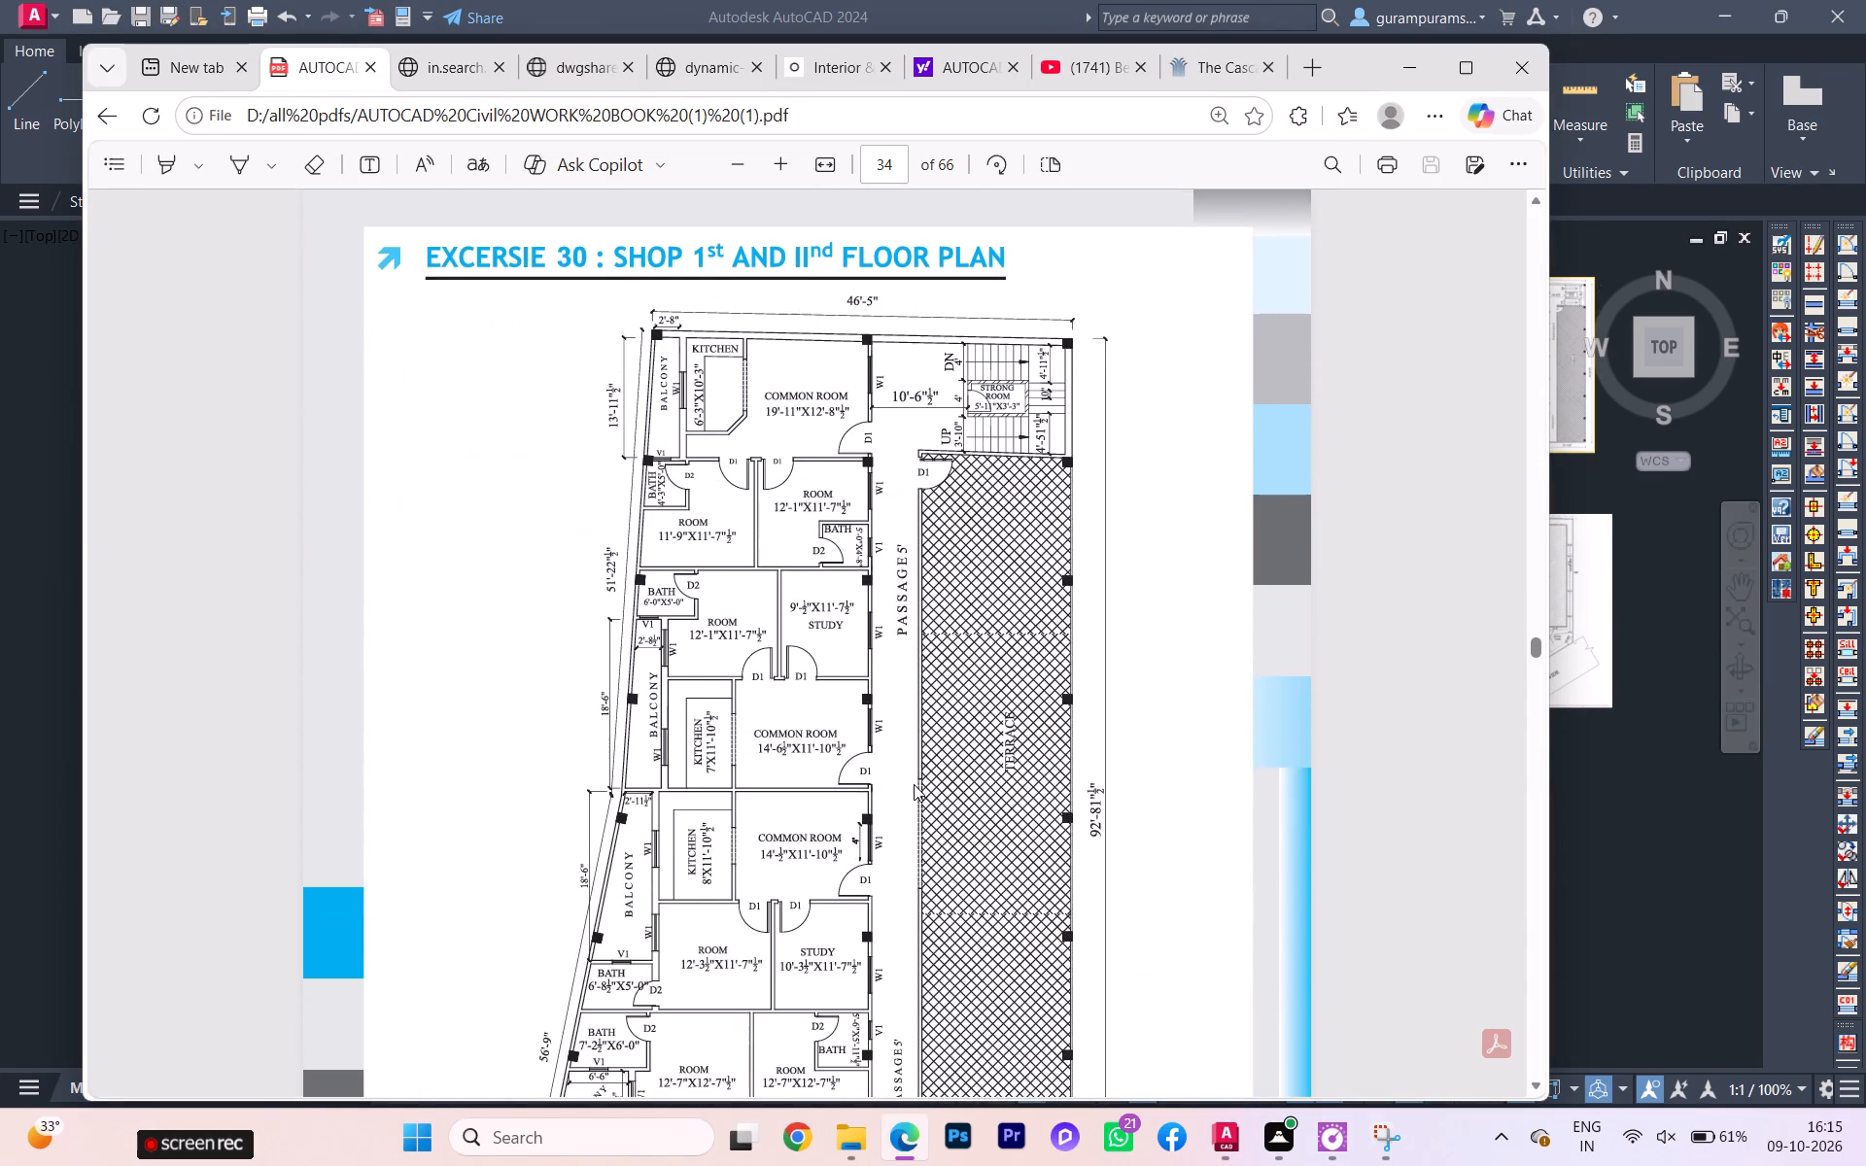
scroll(914, 784, "down", 3)
scroll(910, 793, "up", 2)
scroll(910, 793, "down", 2)
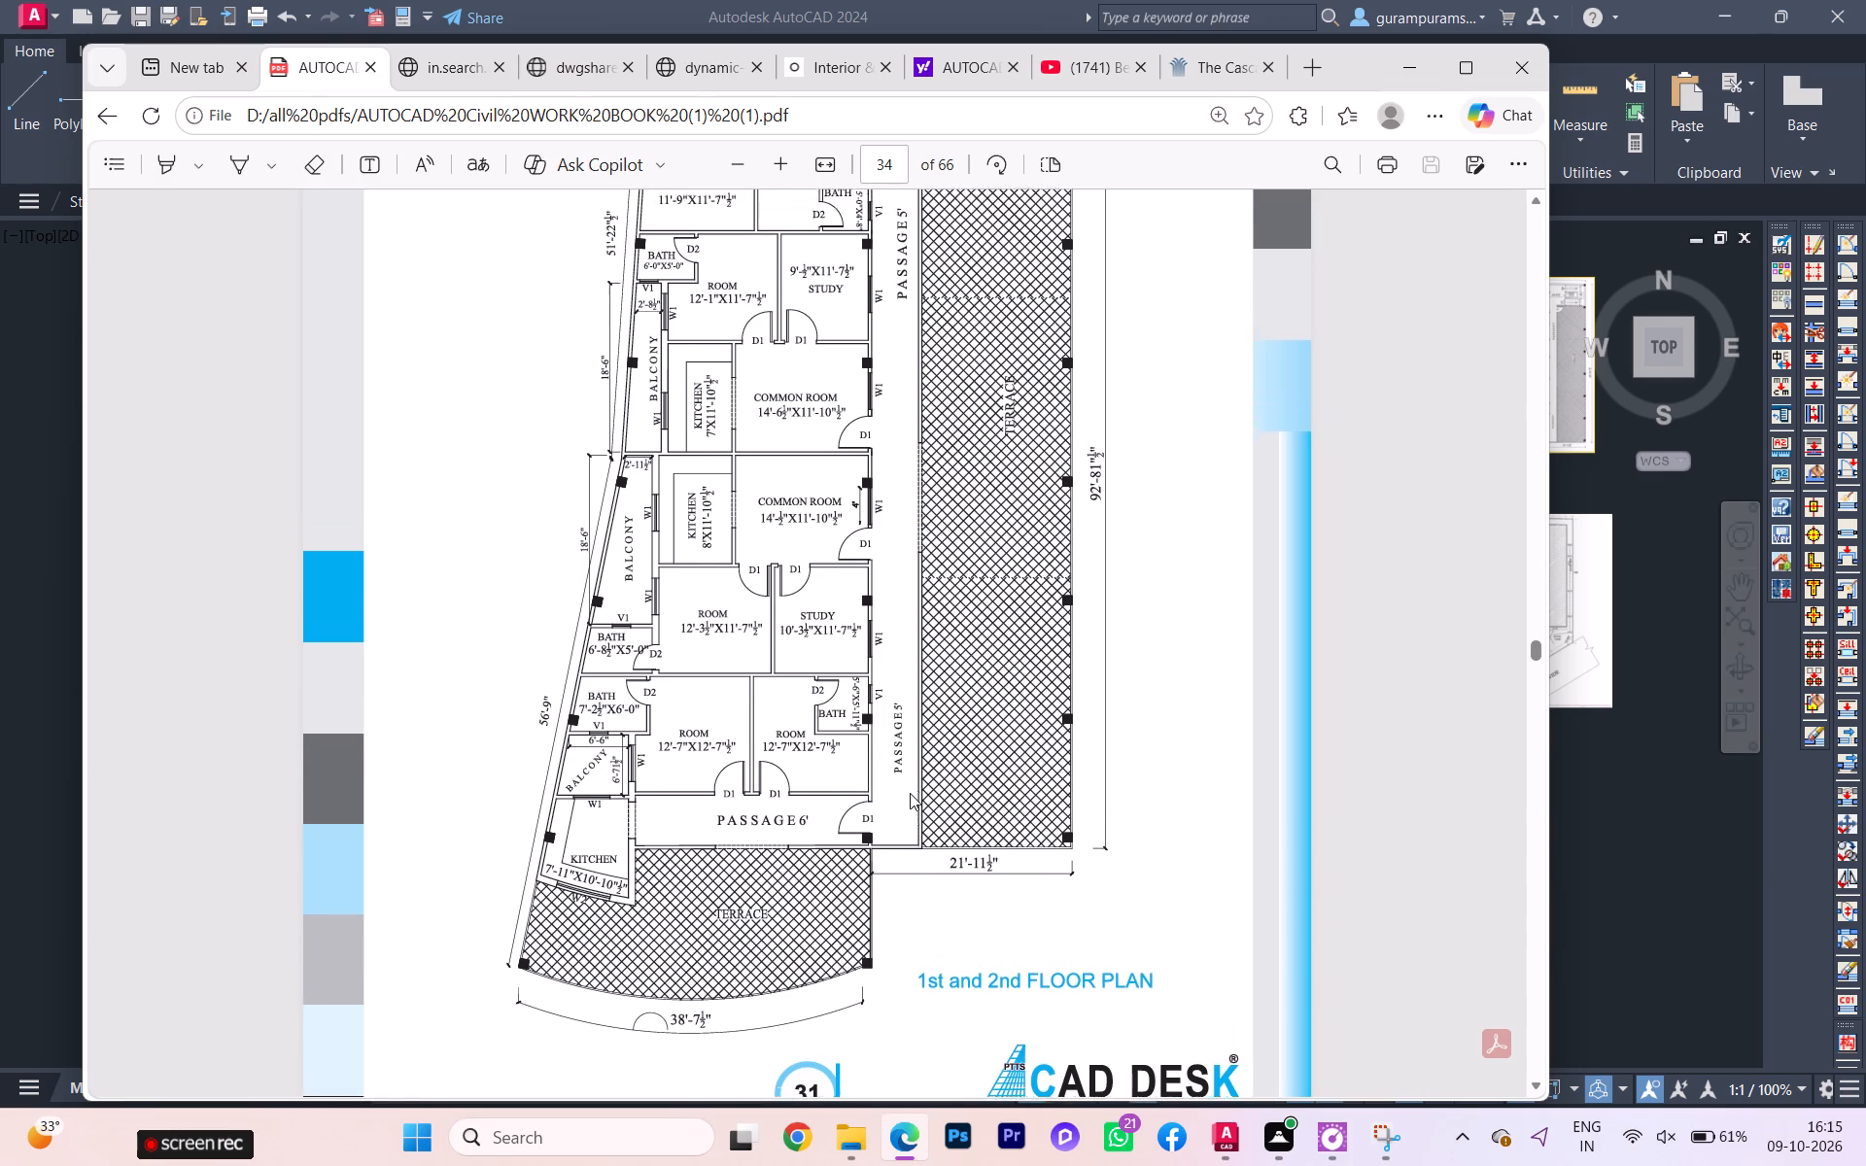
scroll(911, 793, "up", 4)
scroll(913, 790, "down", 1)
scroll(913, 790, "up", 2)
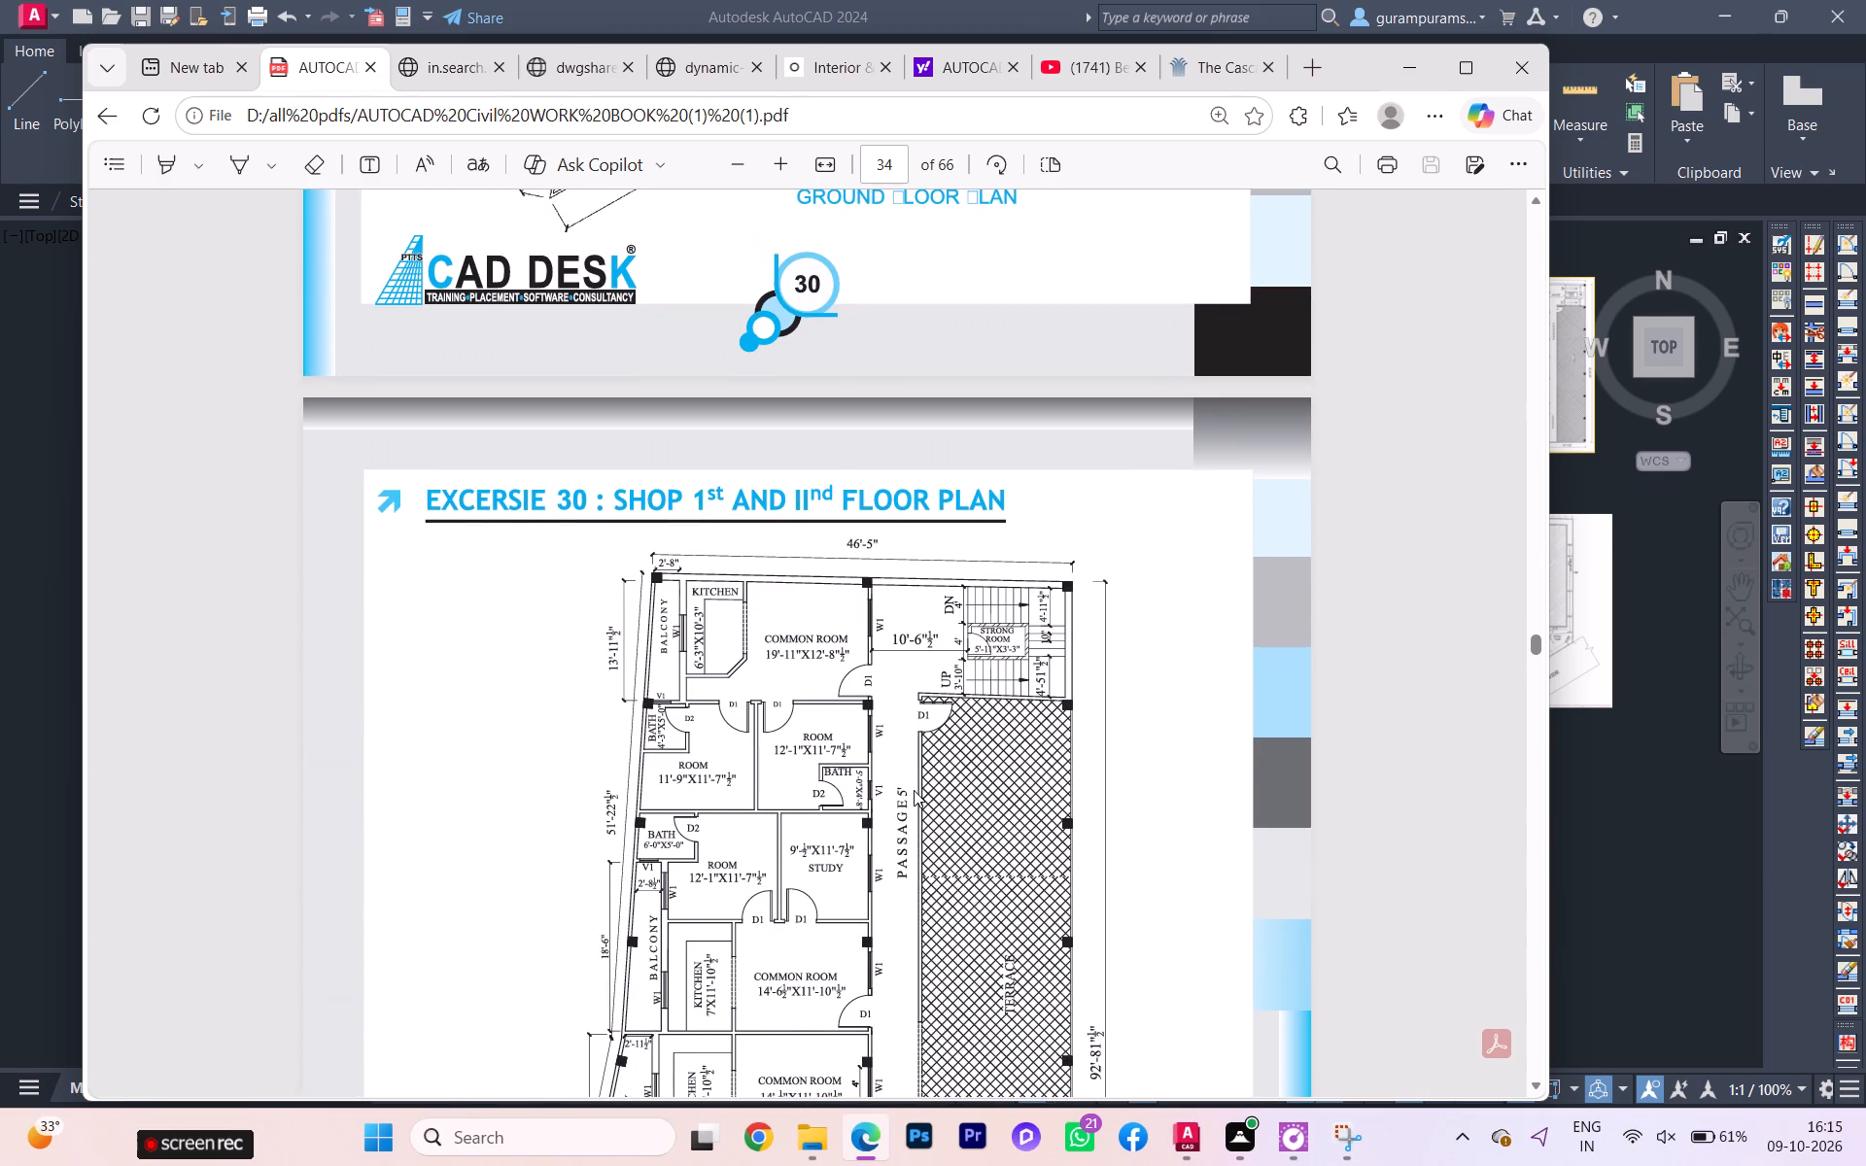
scroll(910, 797, "up", 3)
scroll(898, 808, "down", 3)
scroll(895, 807, "up", 1)
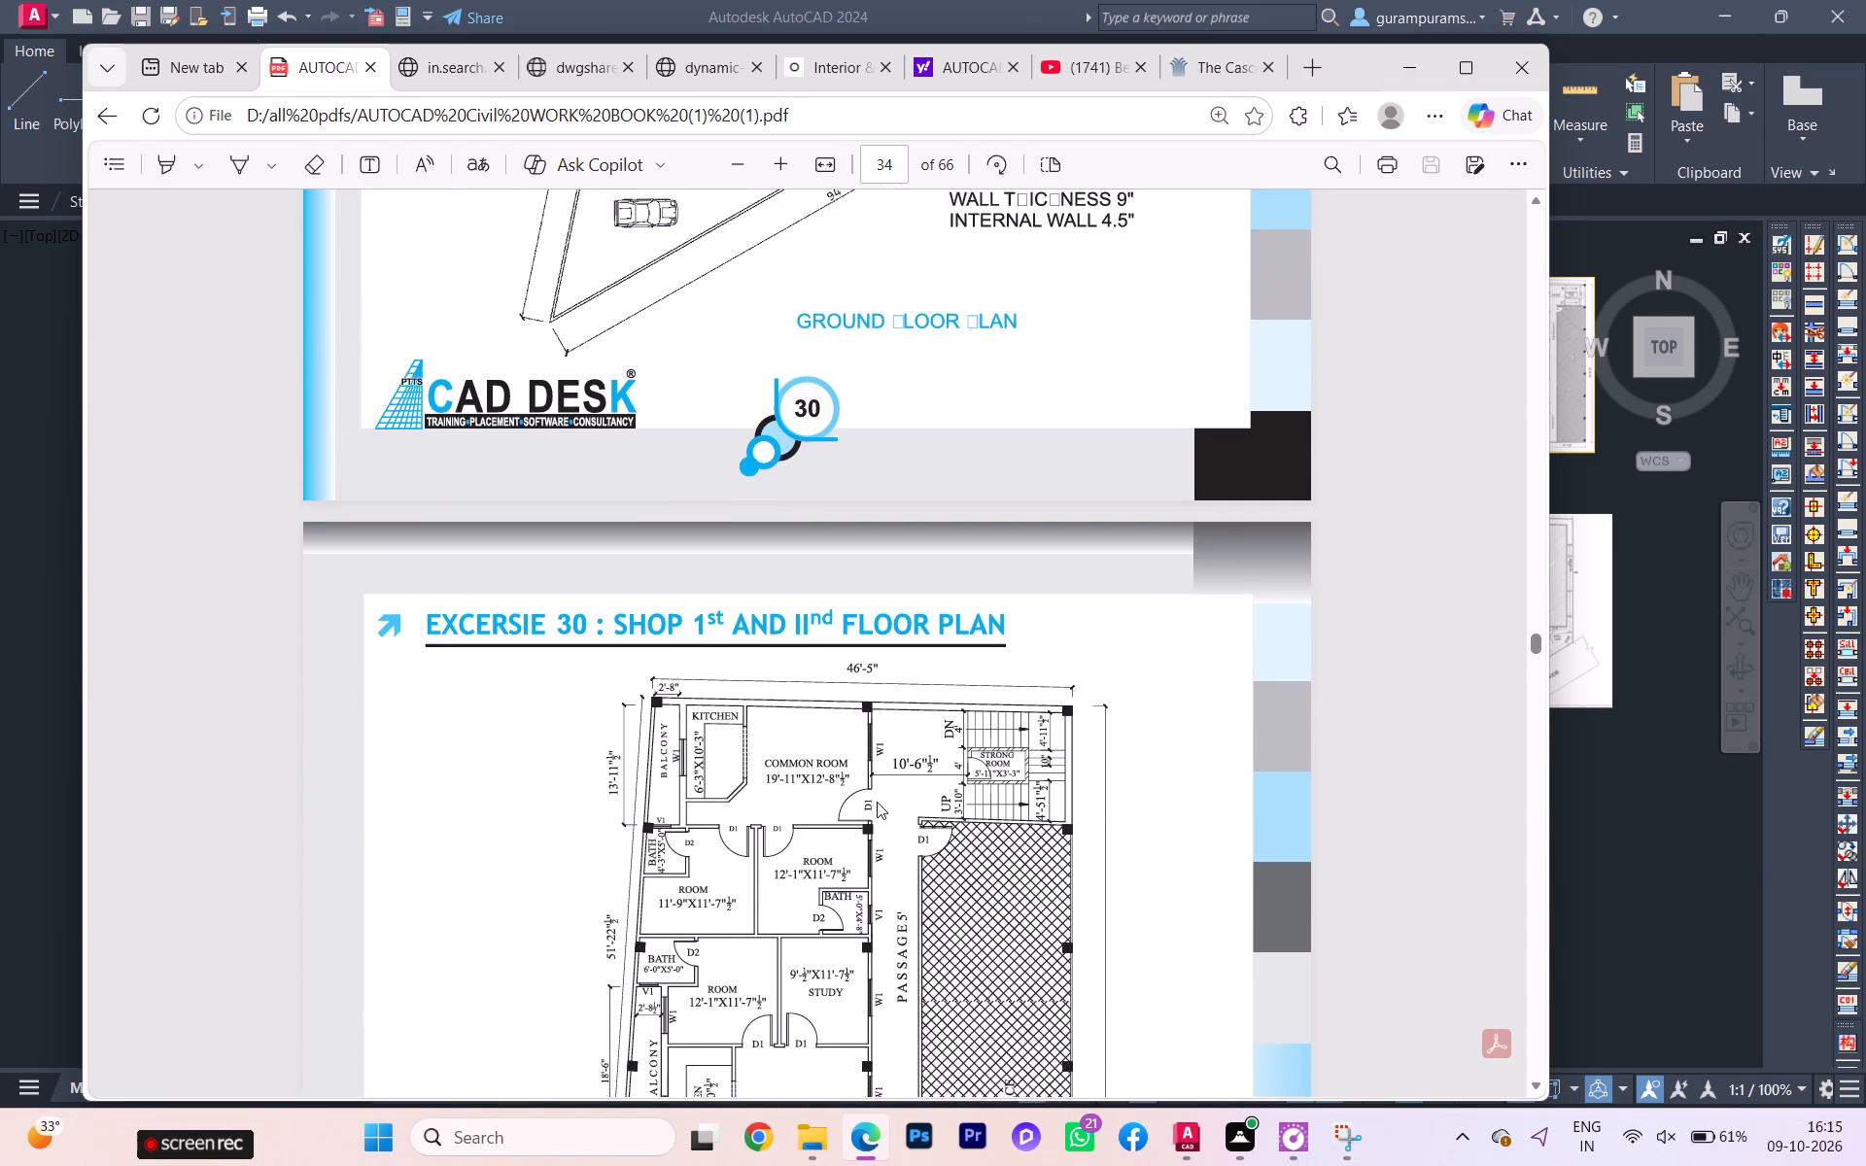
Examine the site plan page in the workbook for the building outline, front setbacks and side space dimensions.
scroll(869, 801, "up", 18)
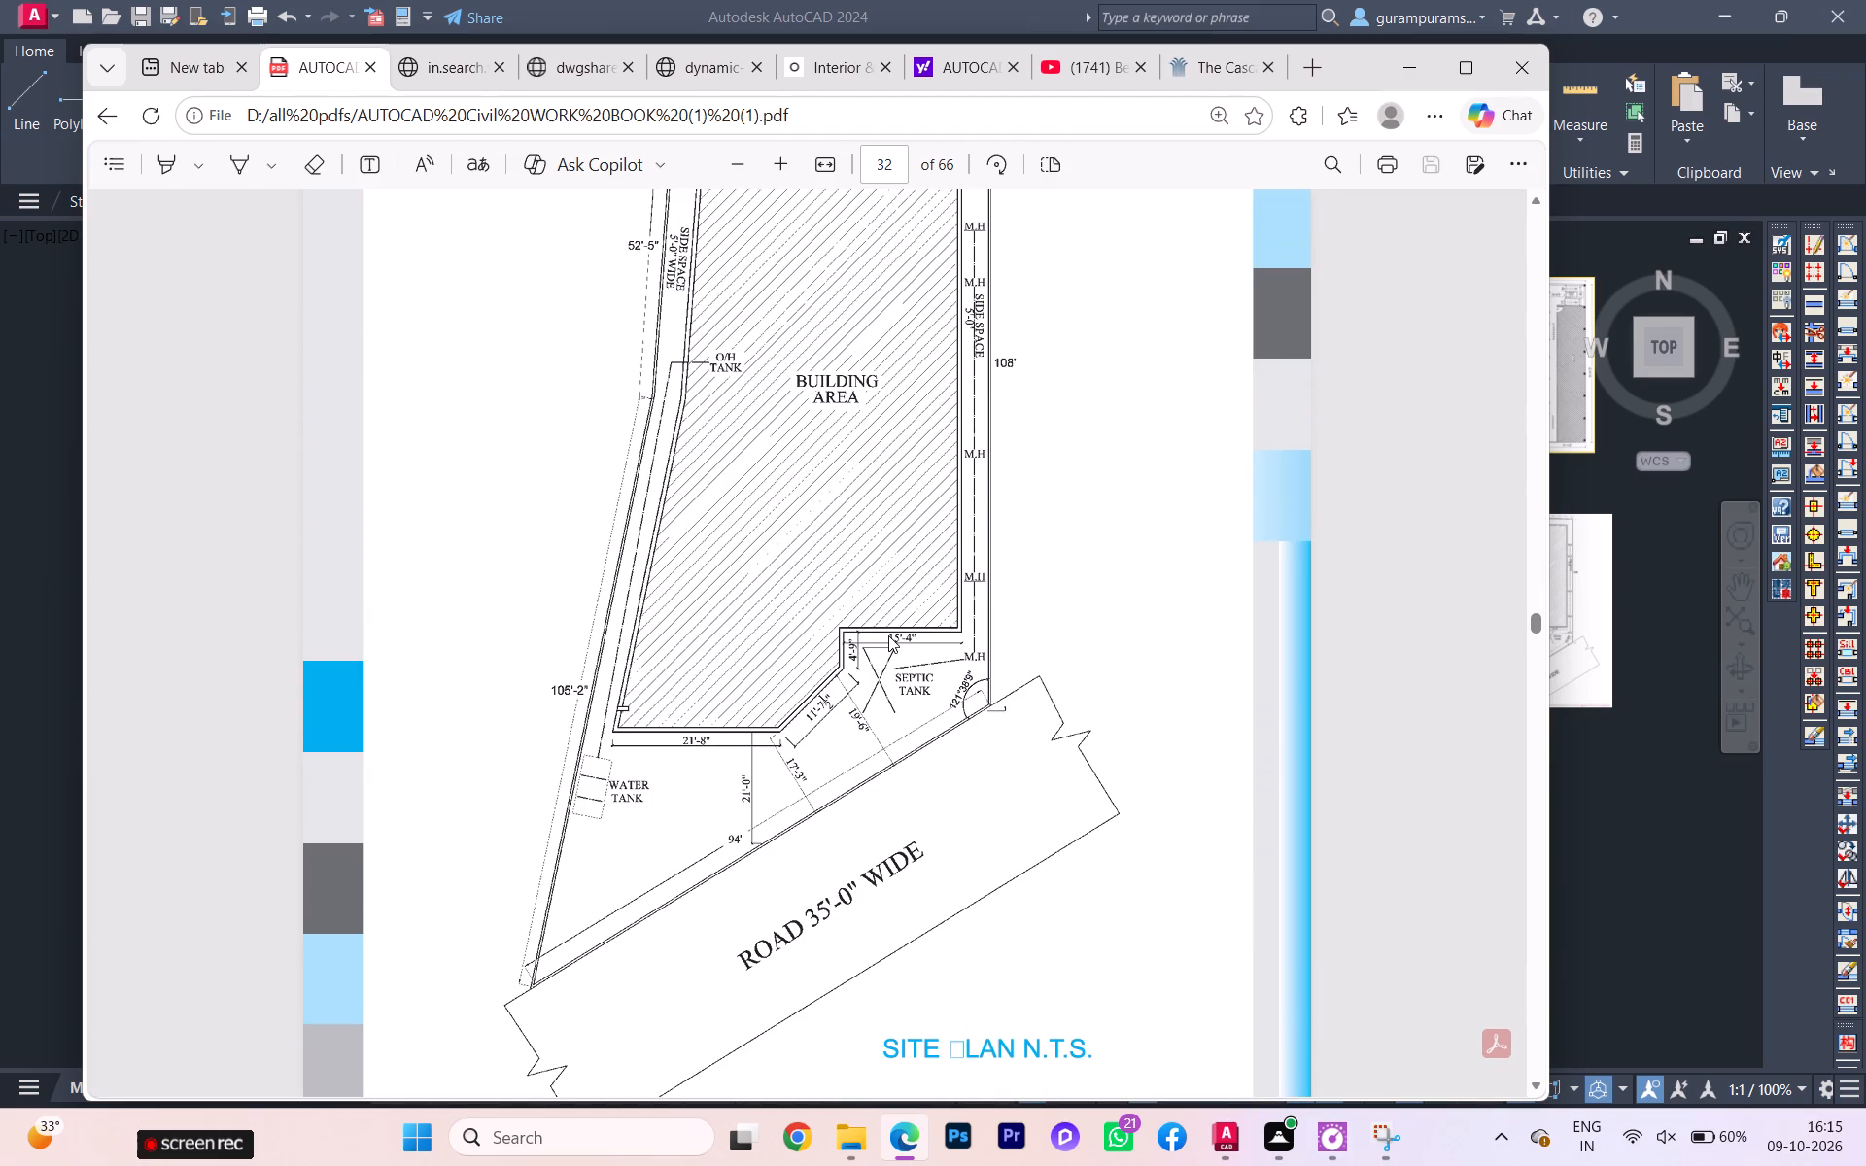
scroll(888, 635, "up", 1)
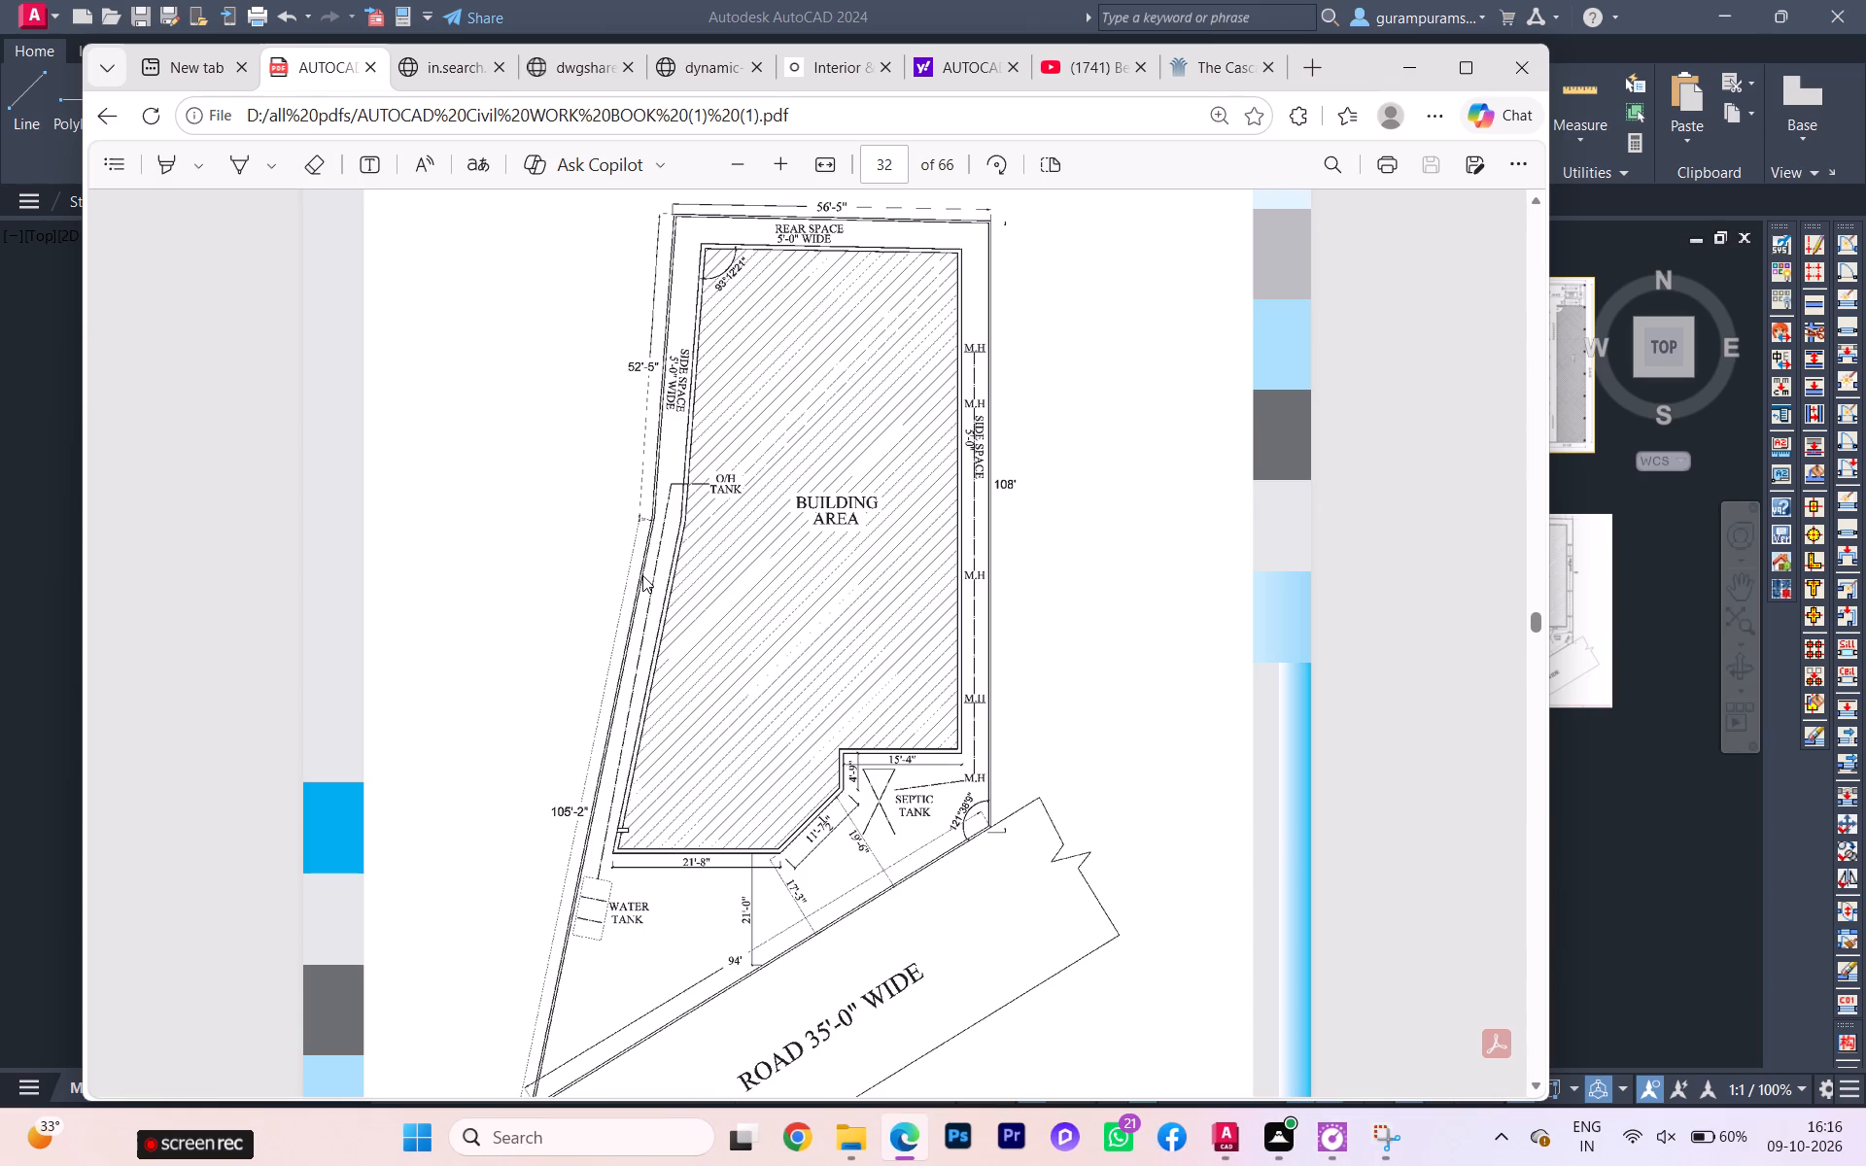
scroll(701, 440, "down", 1)
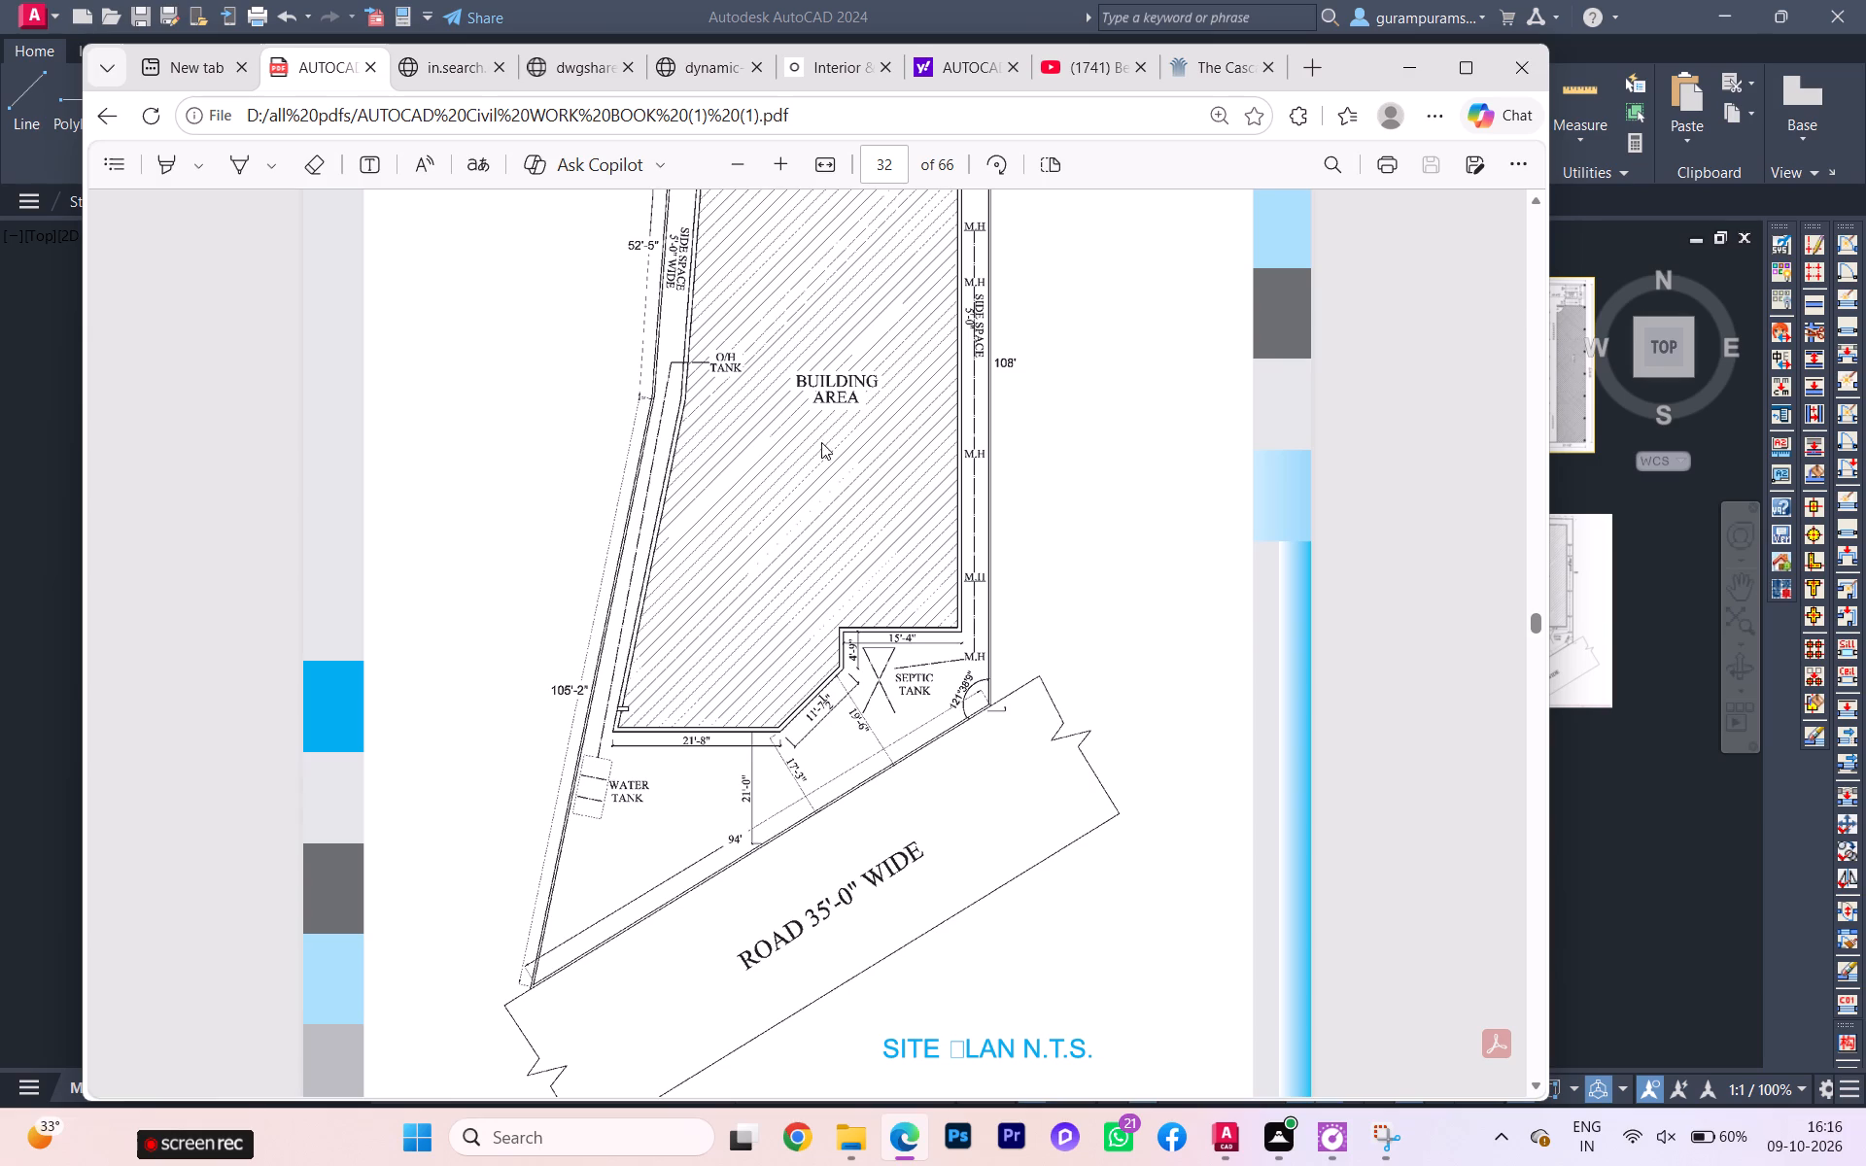
Return to AutoCAD and erase the leftover partial wall linework beside the ground floor reference image.
left_click(1627, 883)
scroll(670, 427, "up", 2)
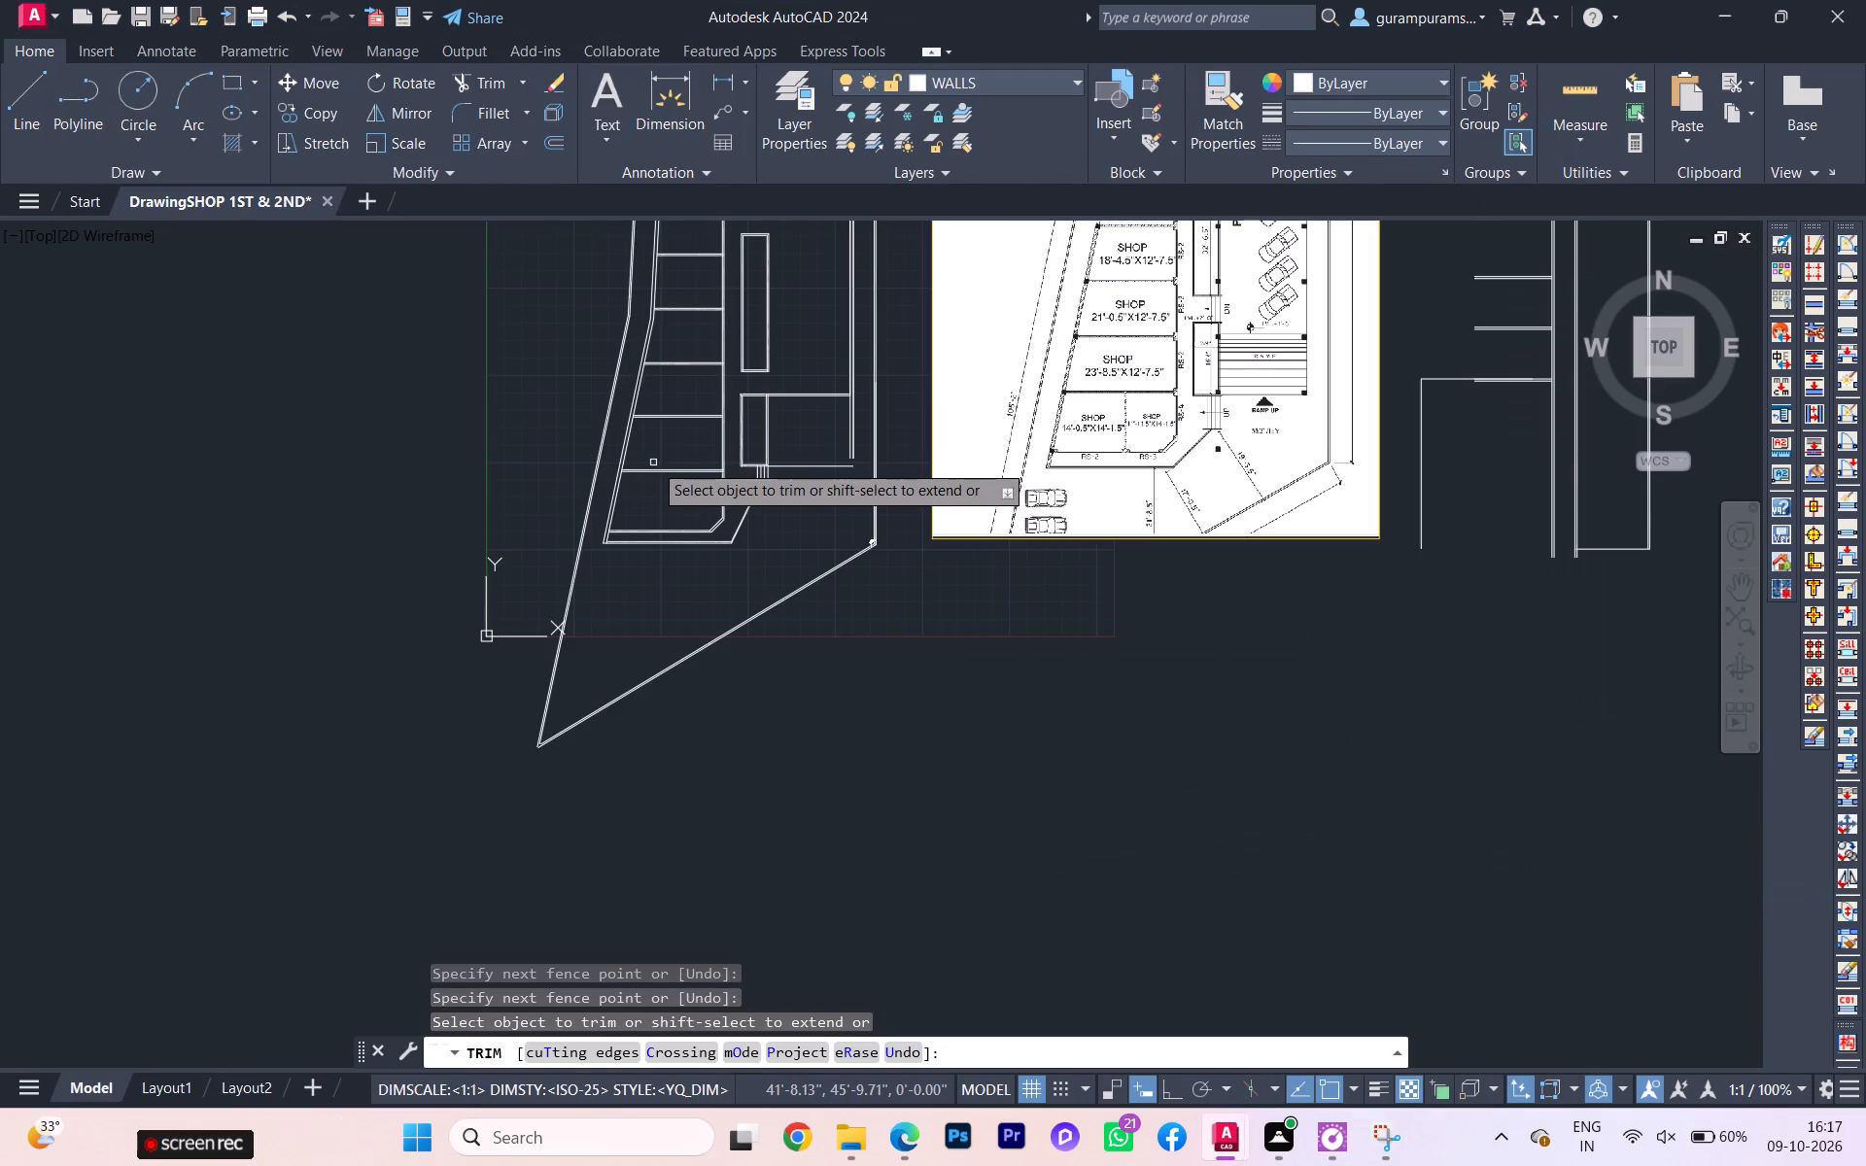
scroll(691, 470, "down", 2)
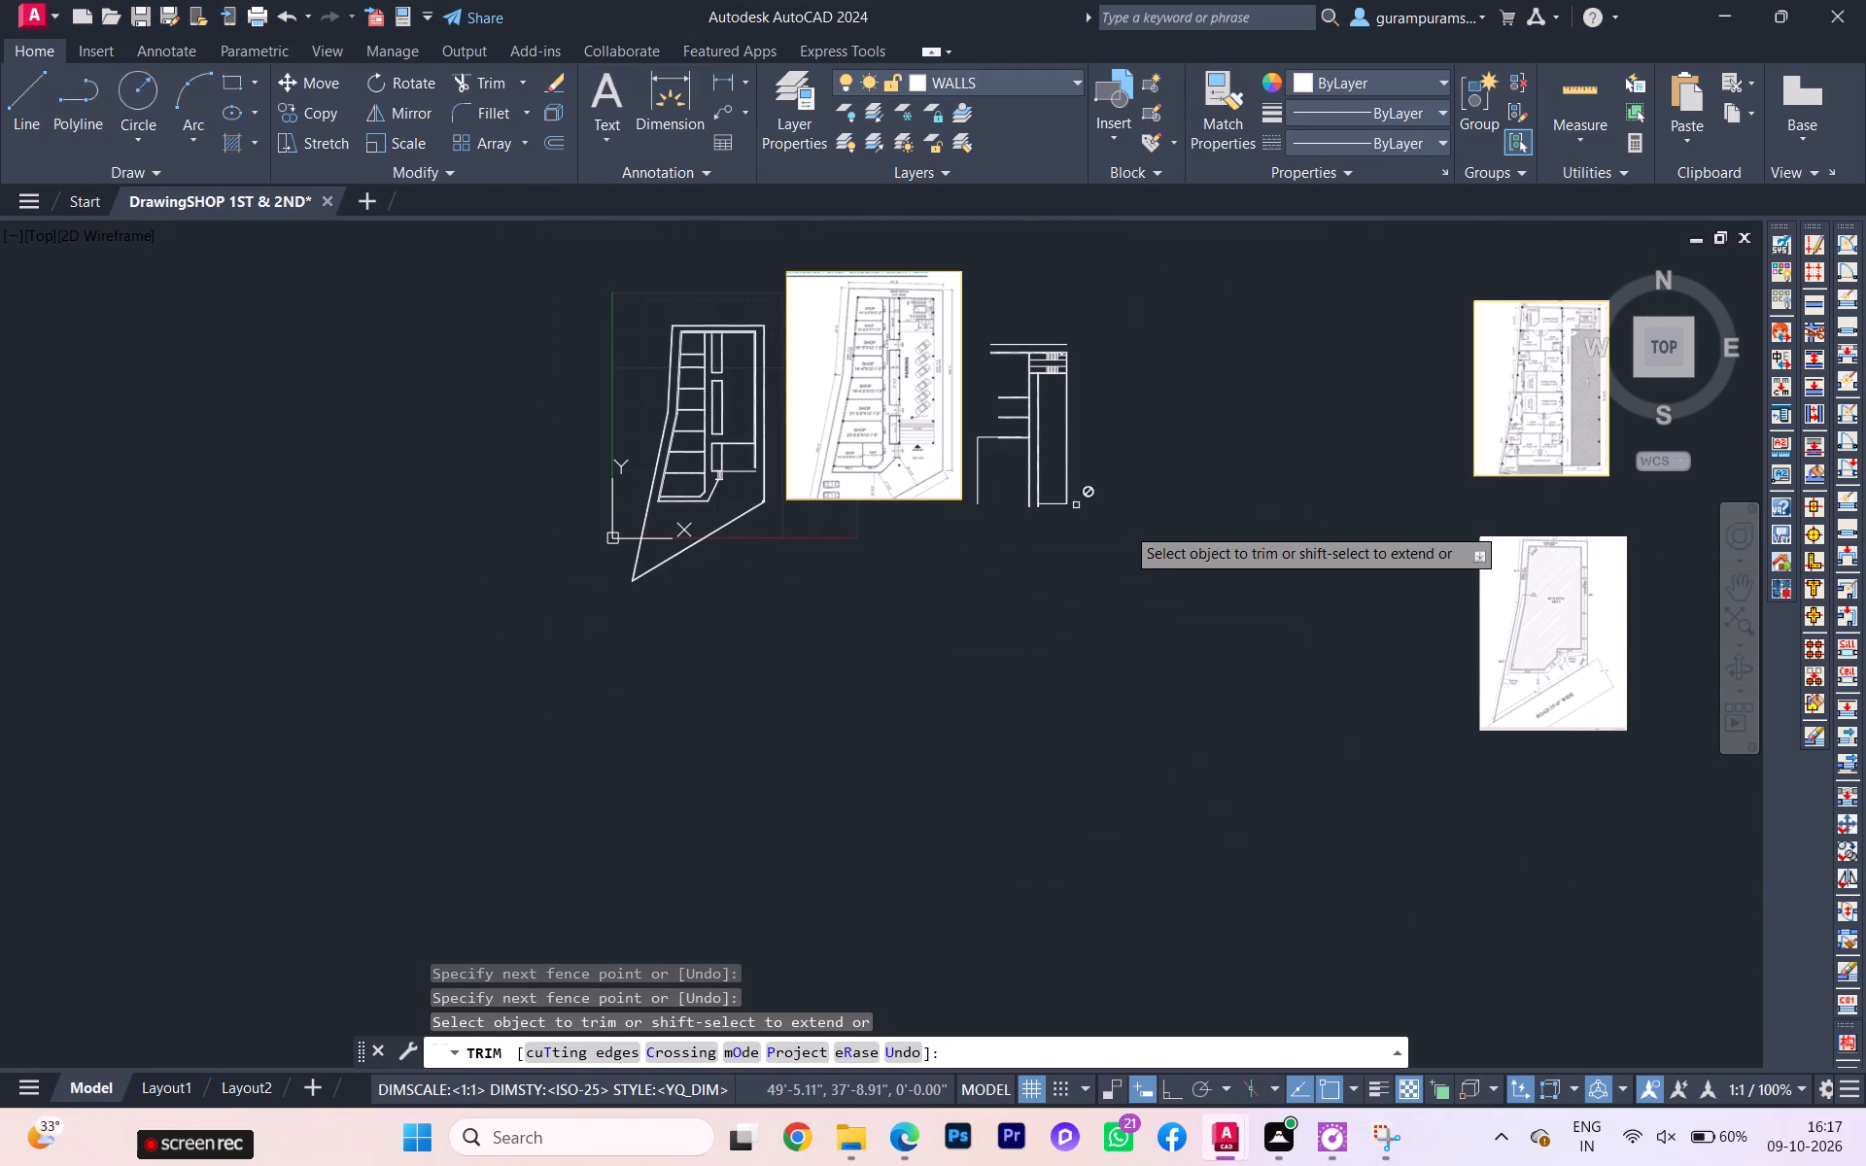
left_click(1125, 532)
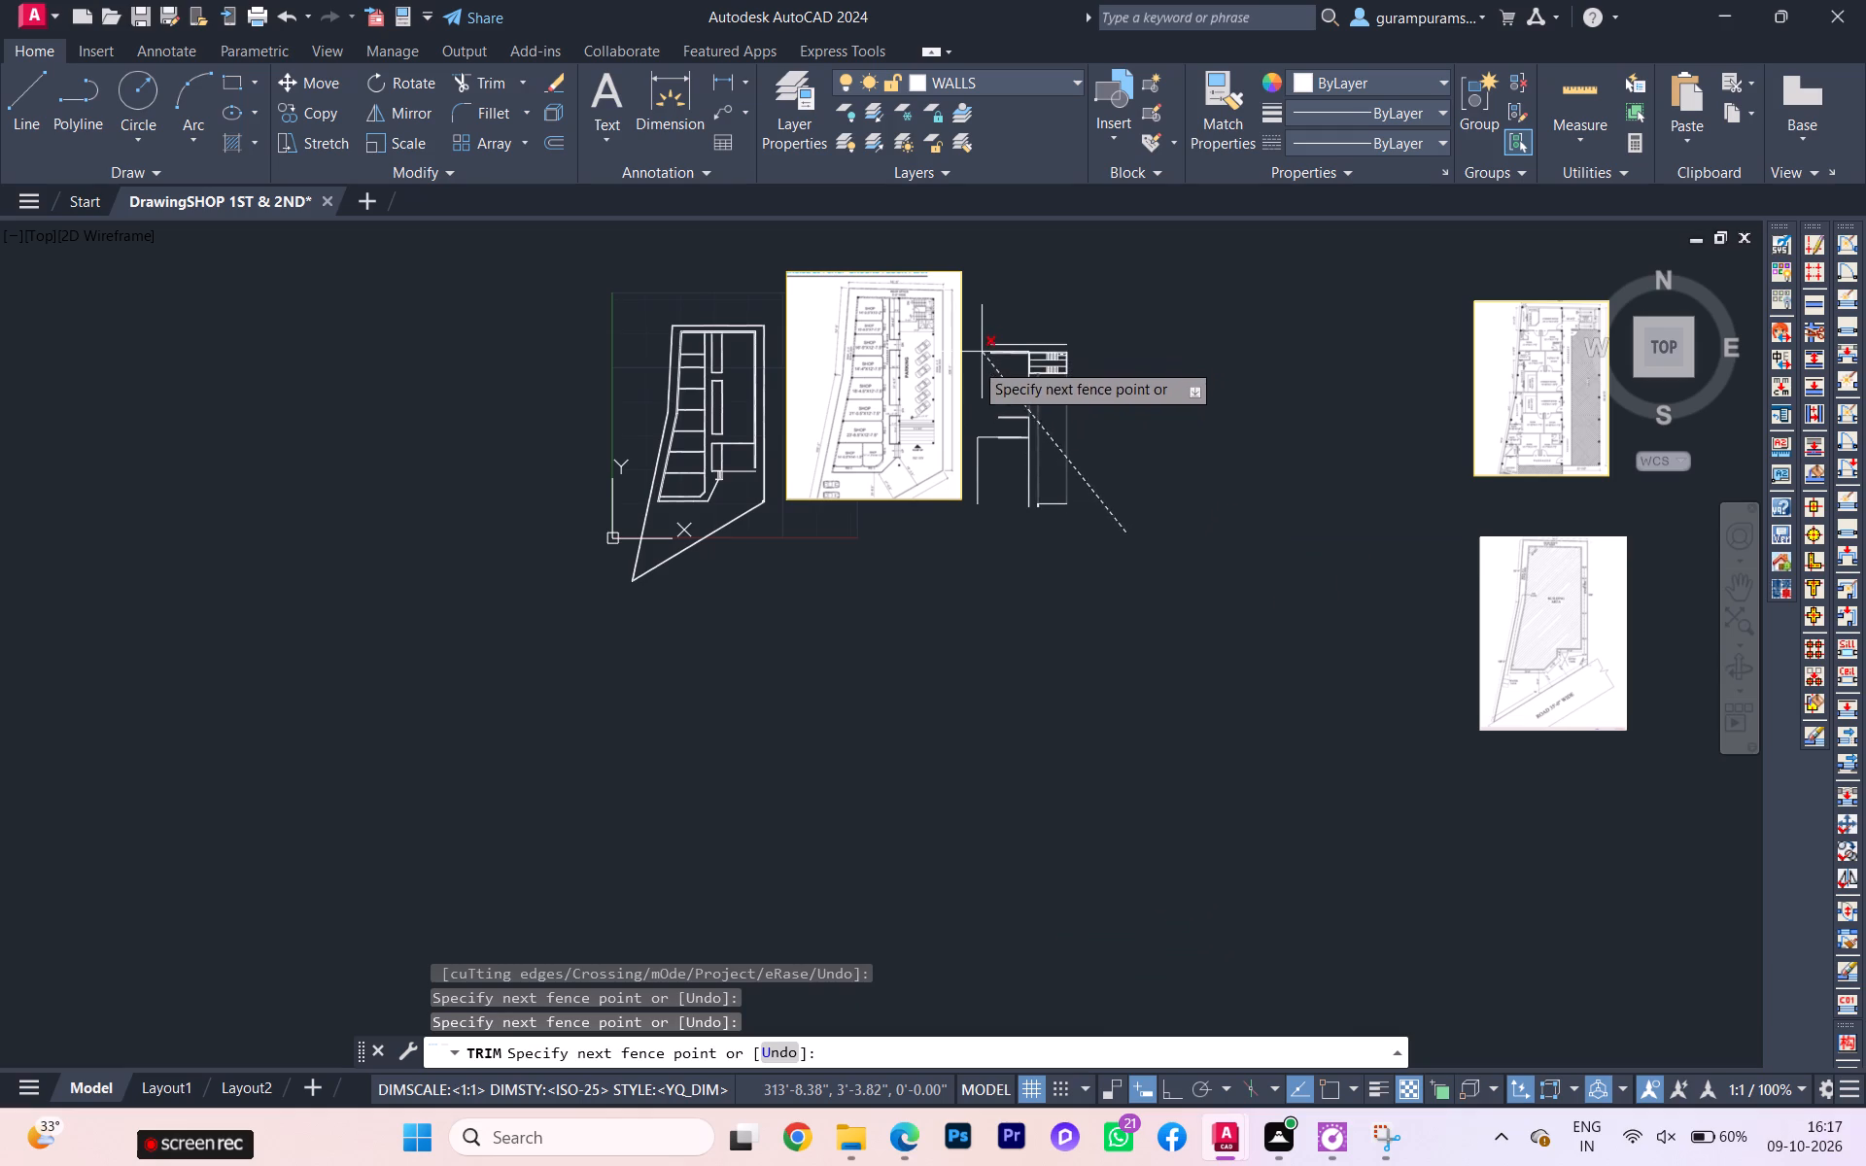
key("Escape")
left_click(973, 315)
left_click(1116, 604)
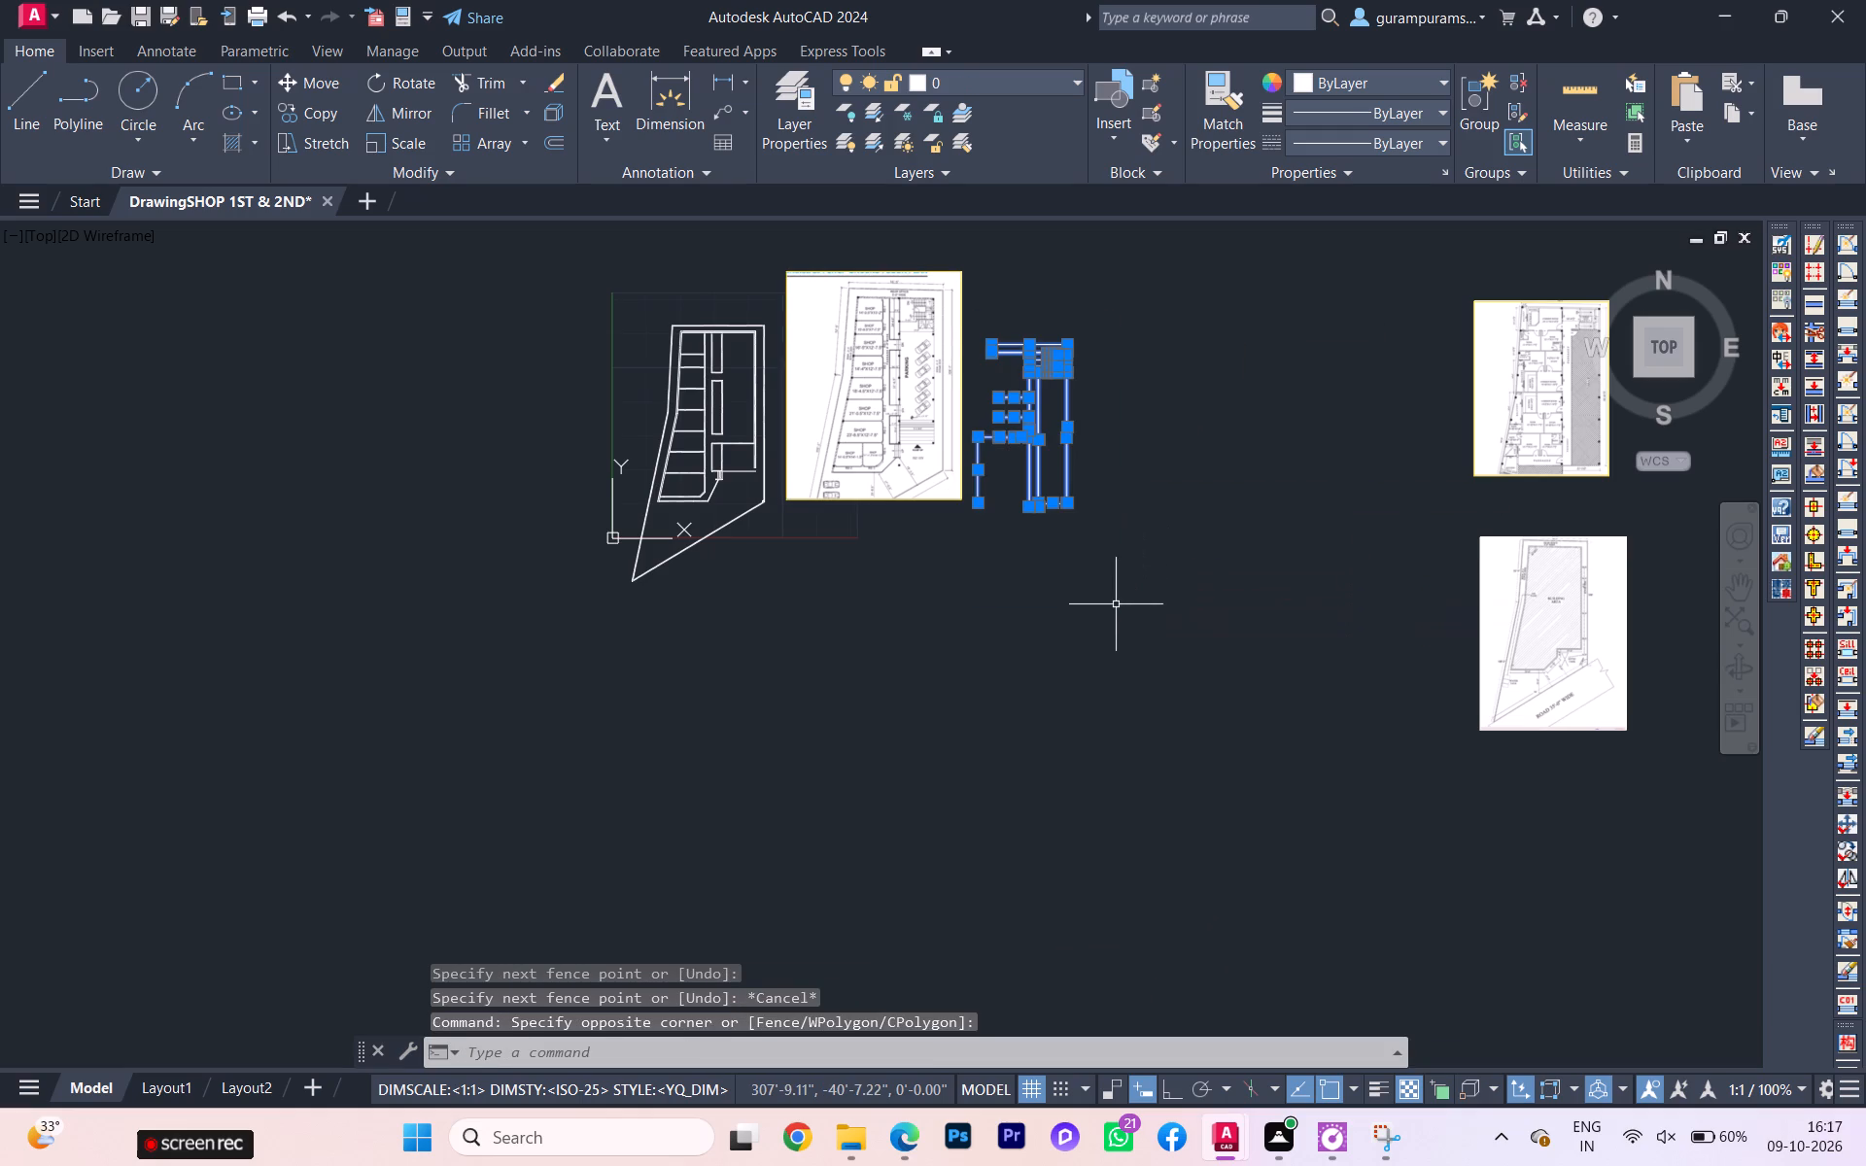
key("Delete")
Trim the remaining inner line of the parking's outer side wall below the cross wall at the front passage block.
scroll(866, 440, "up", 1)
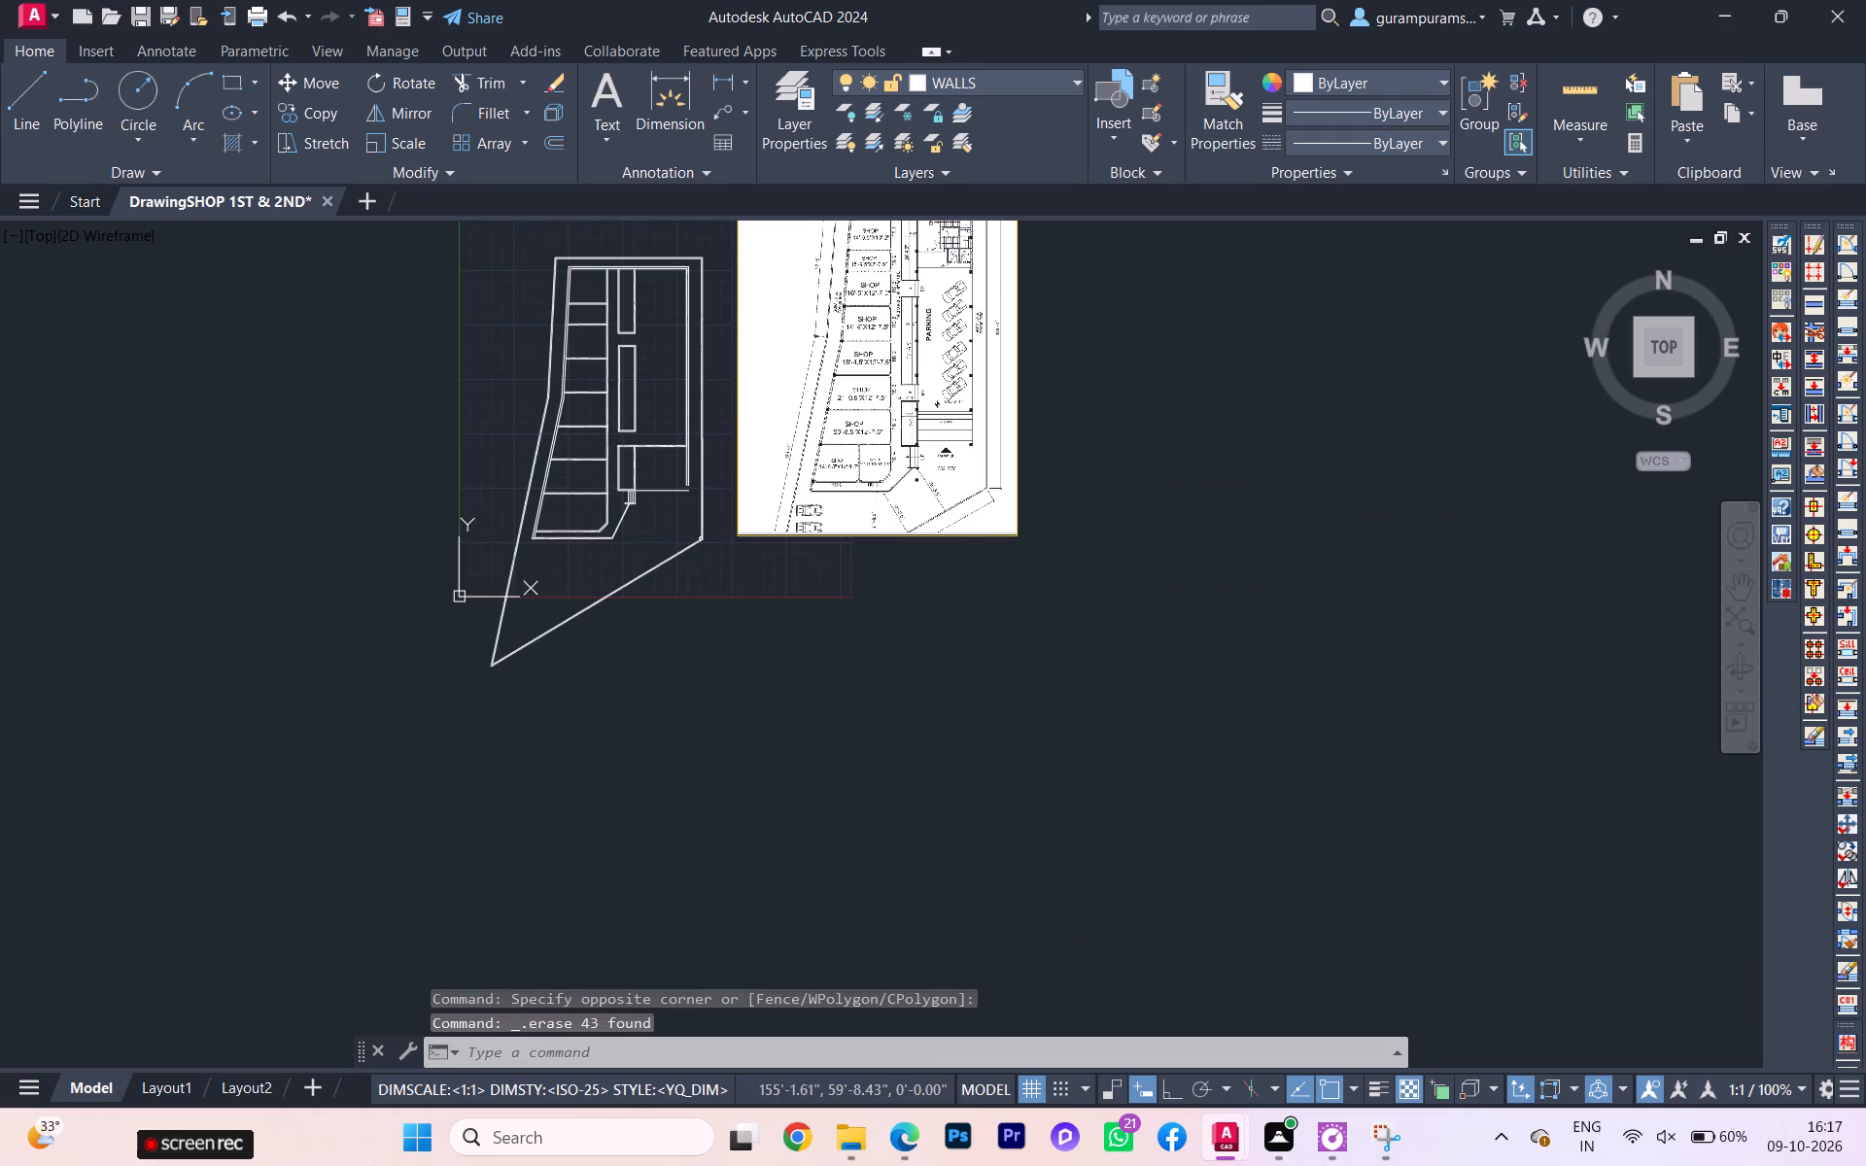
scroll(838, 423, "up", 1)
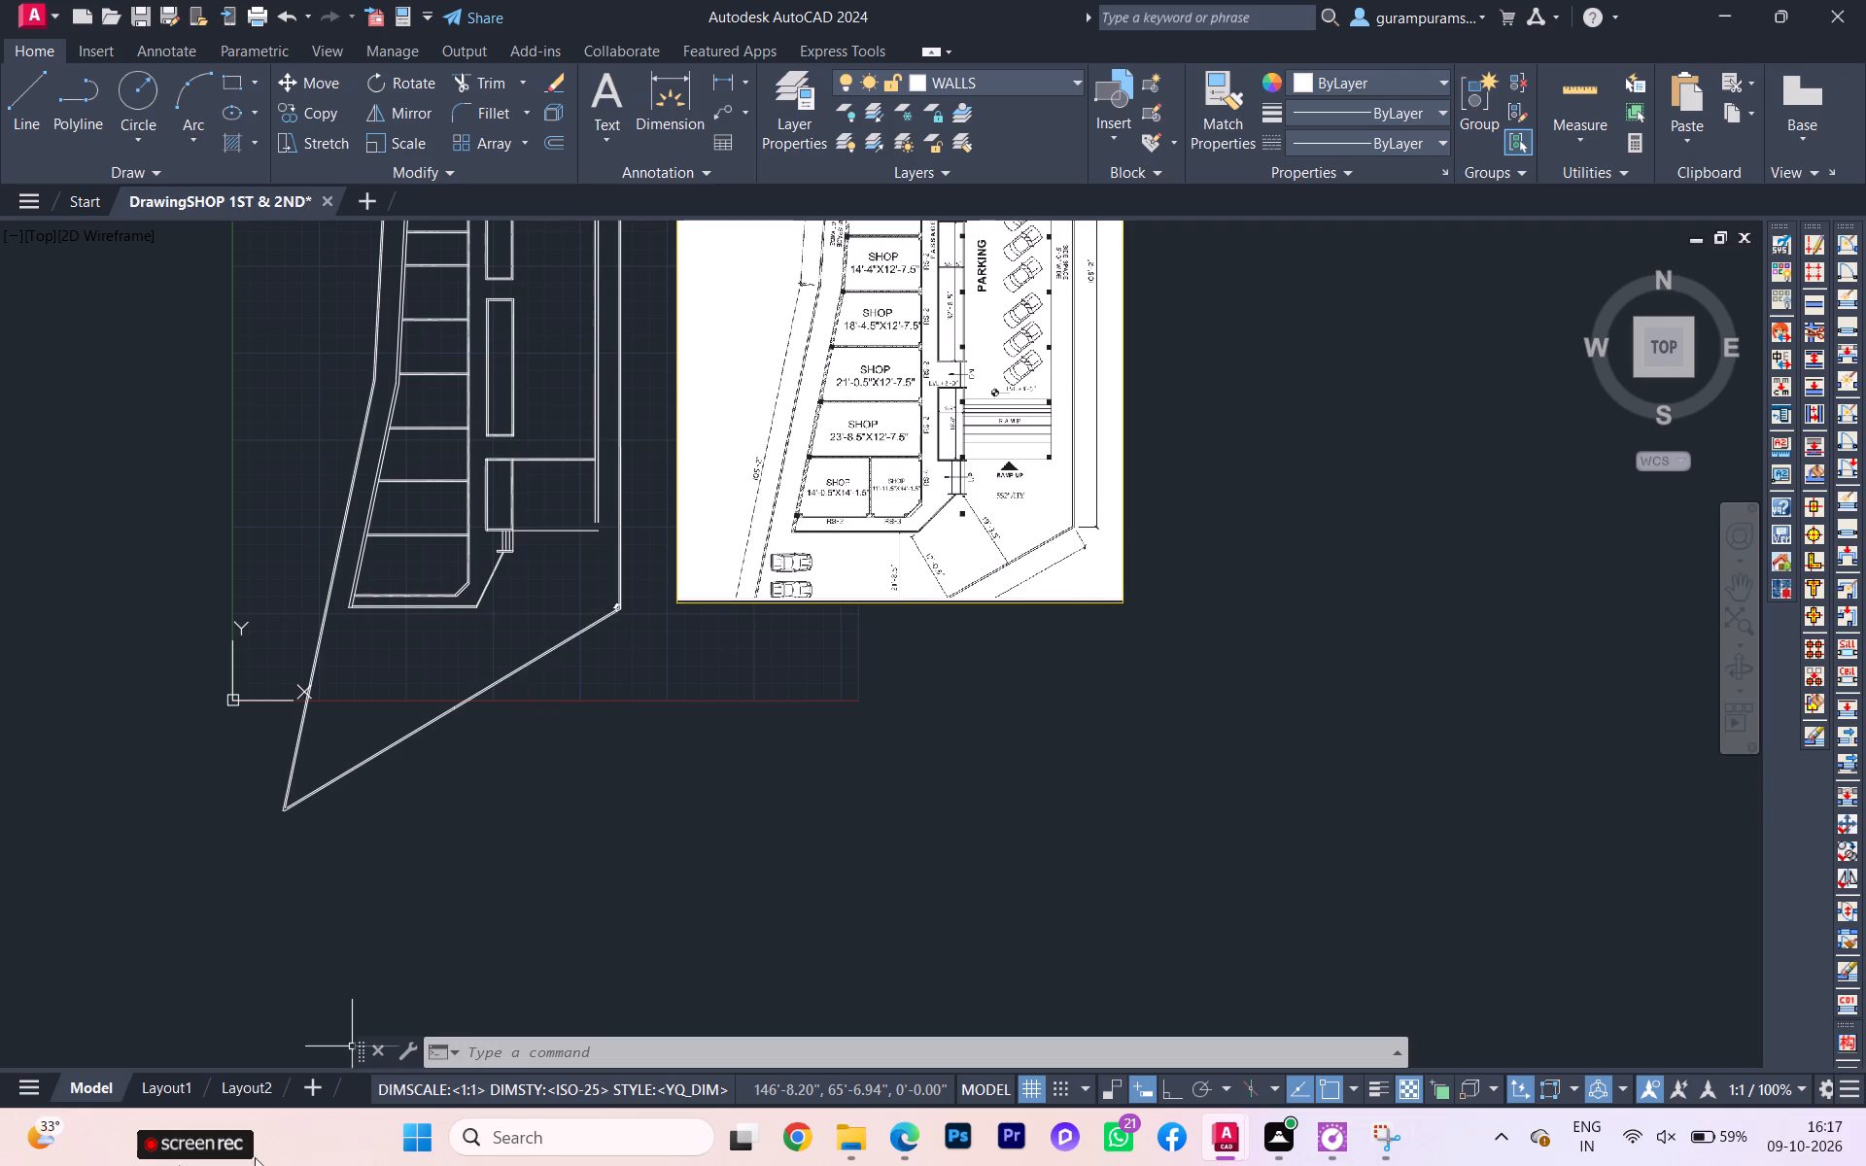
scroll(504, 690, "up", 3)
scroll(536, 669, "down", 3)
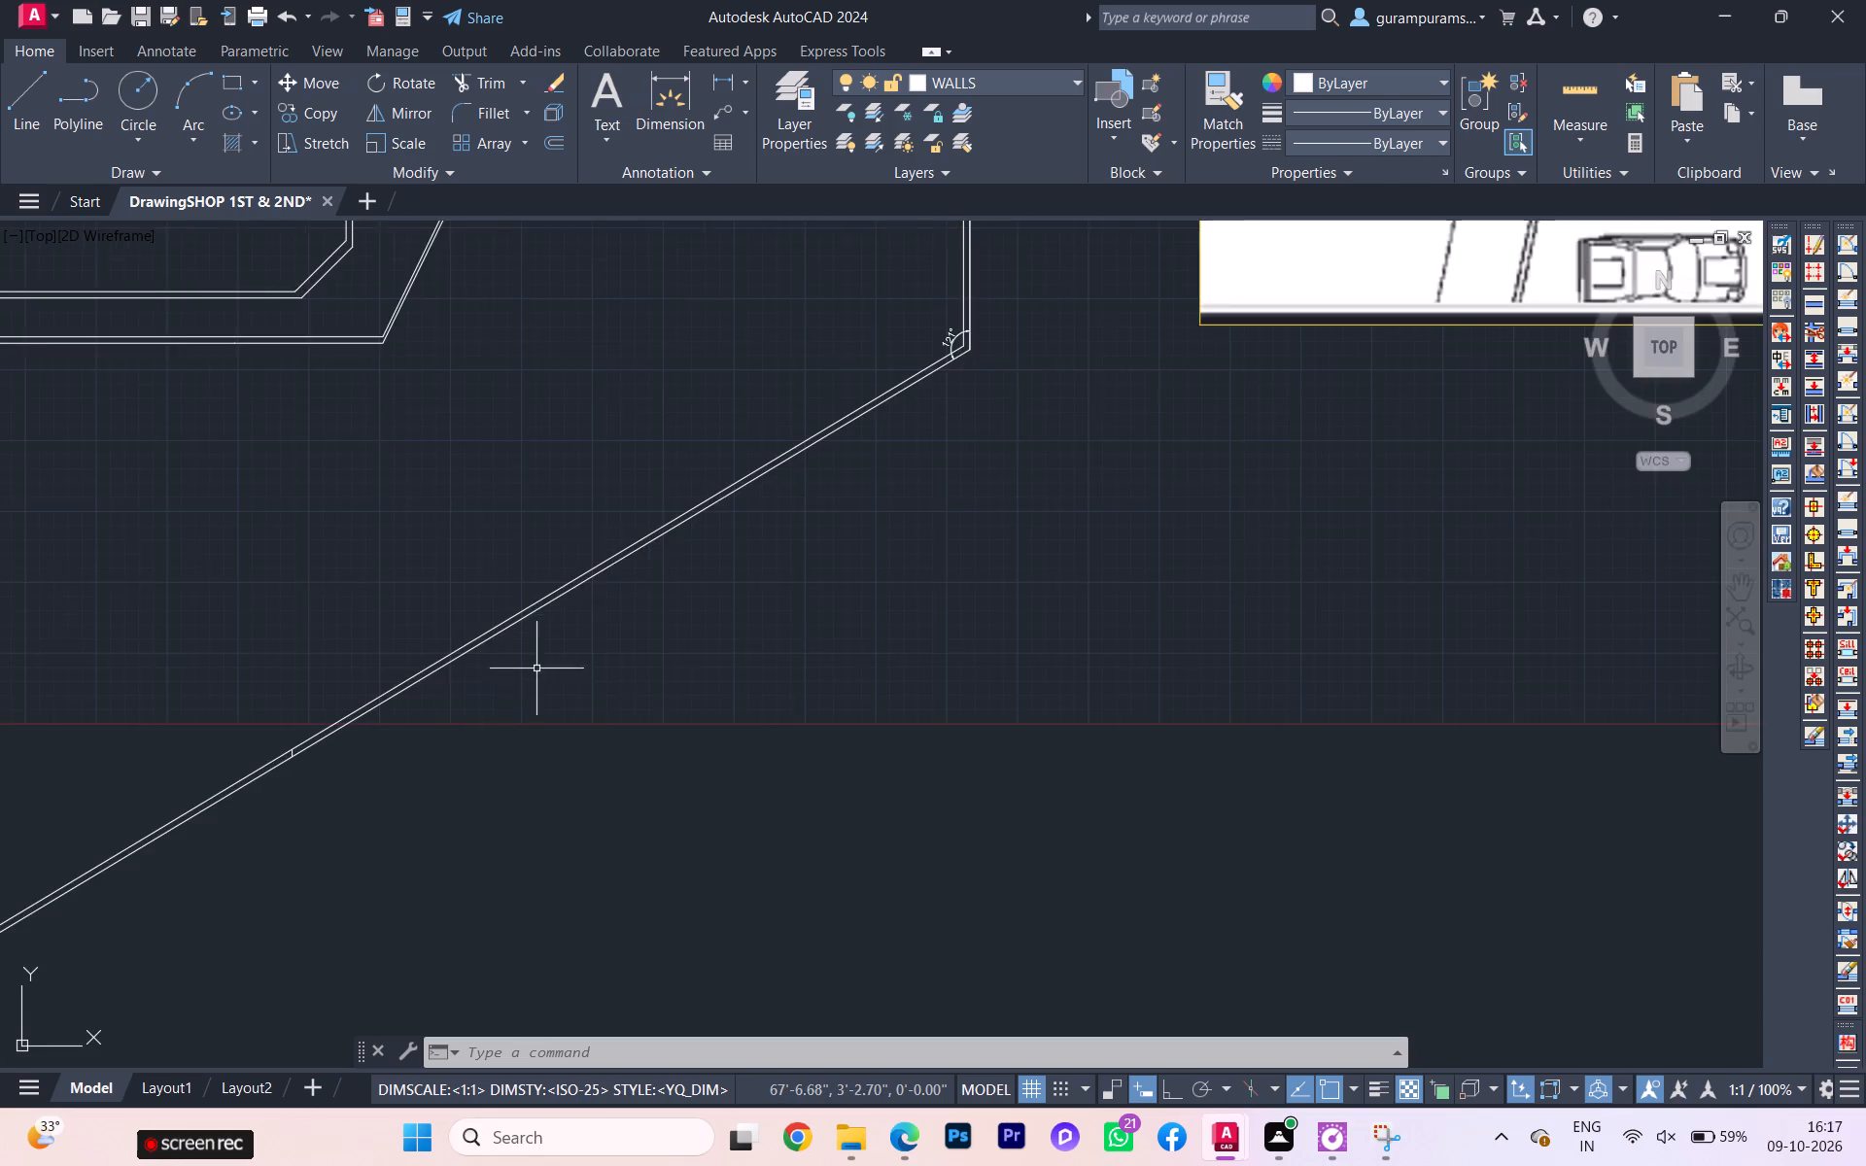
scroll(672, 510, "up", 2)
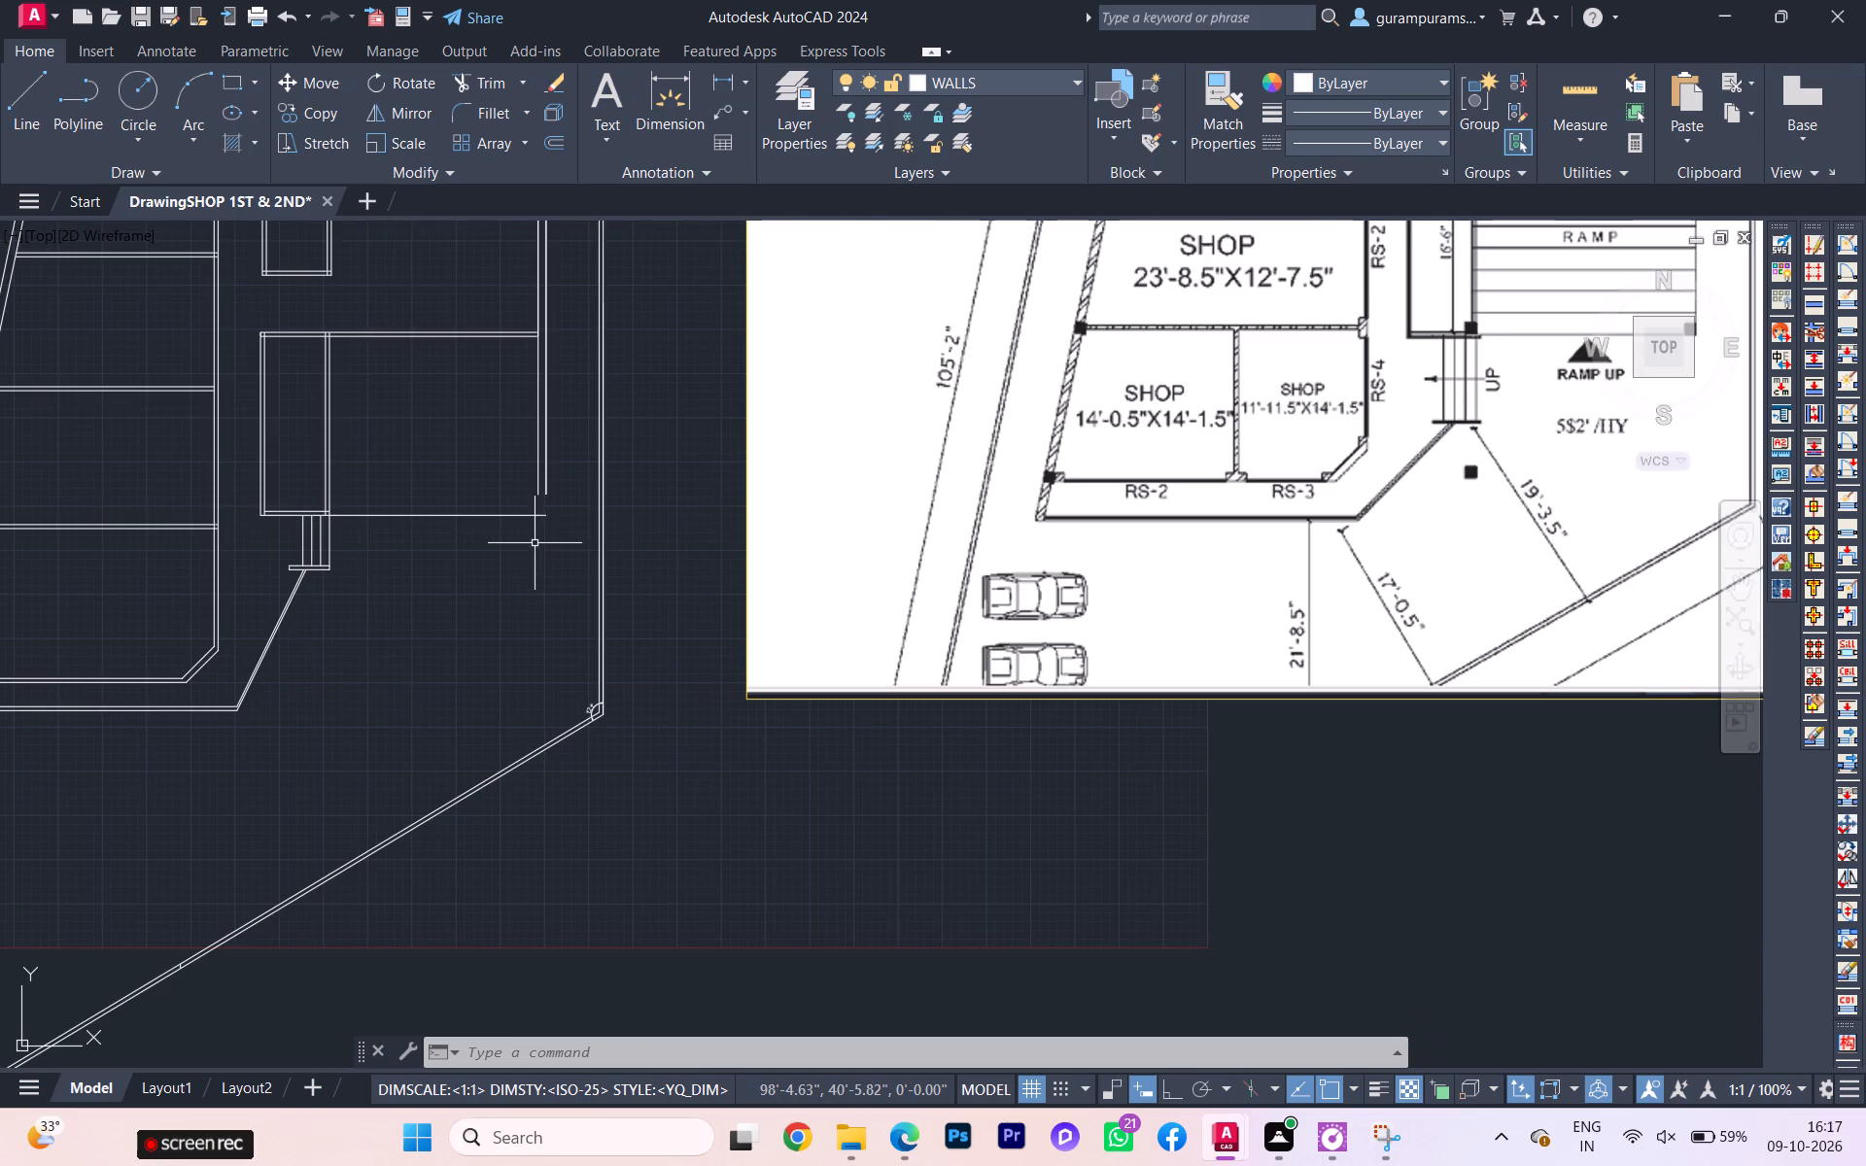
scroll(558, 452, "up", 2)
key("t")
key("r")
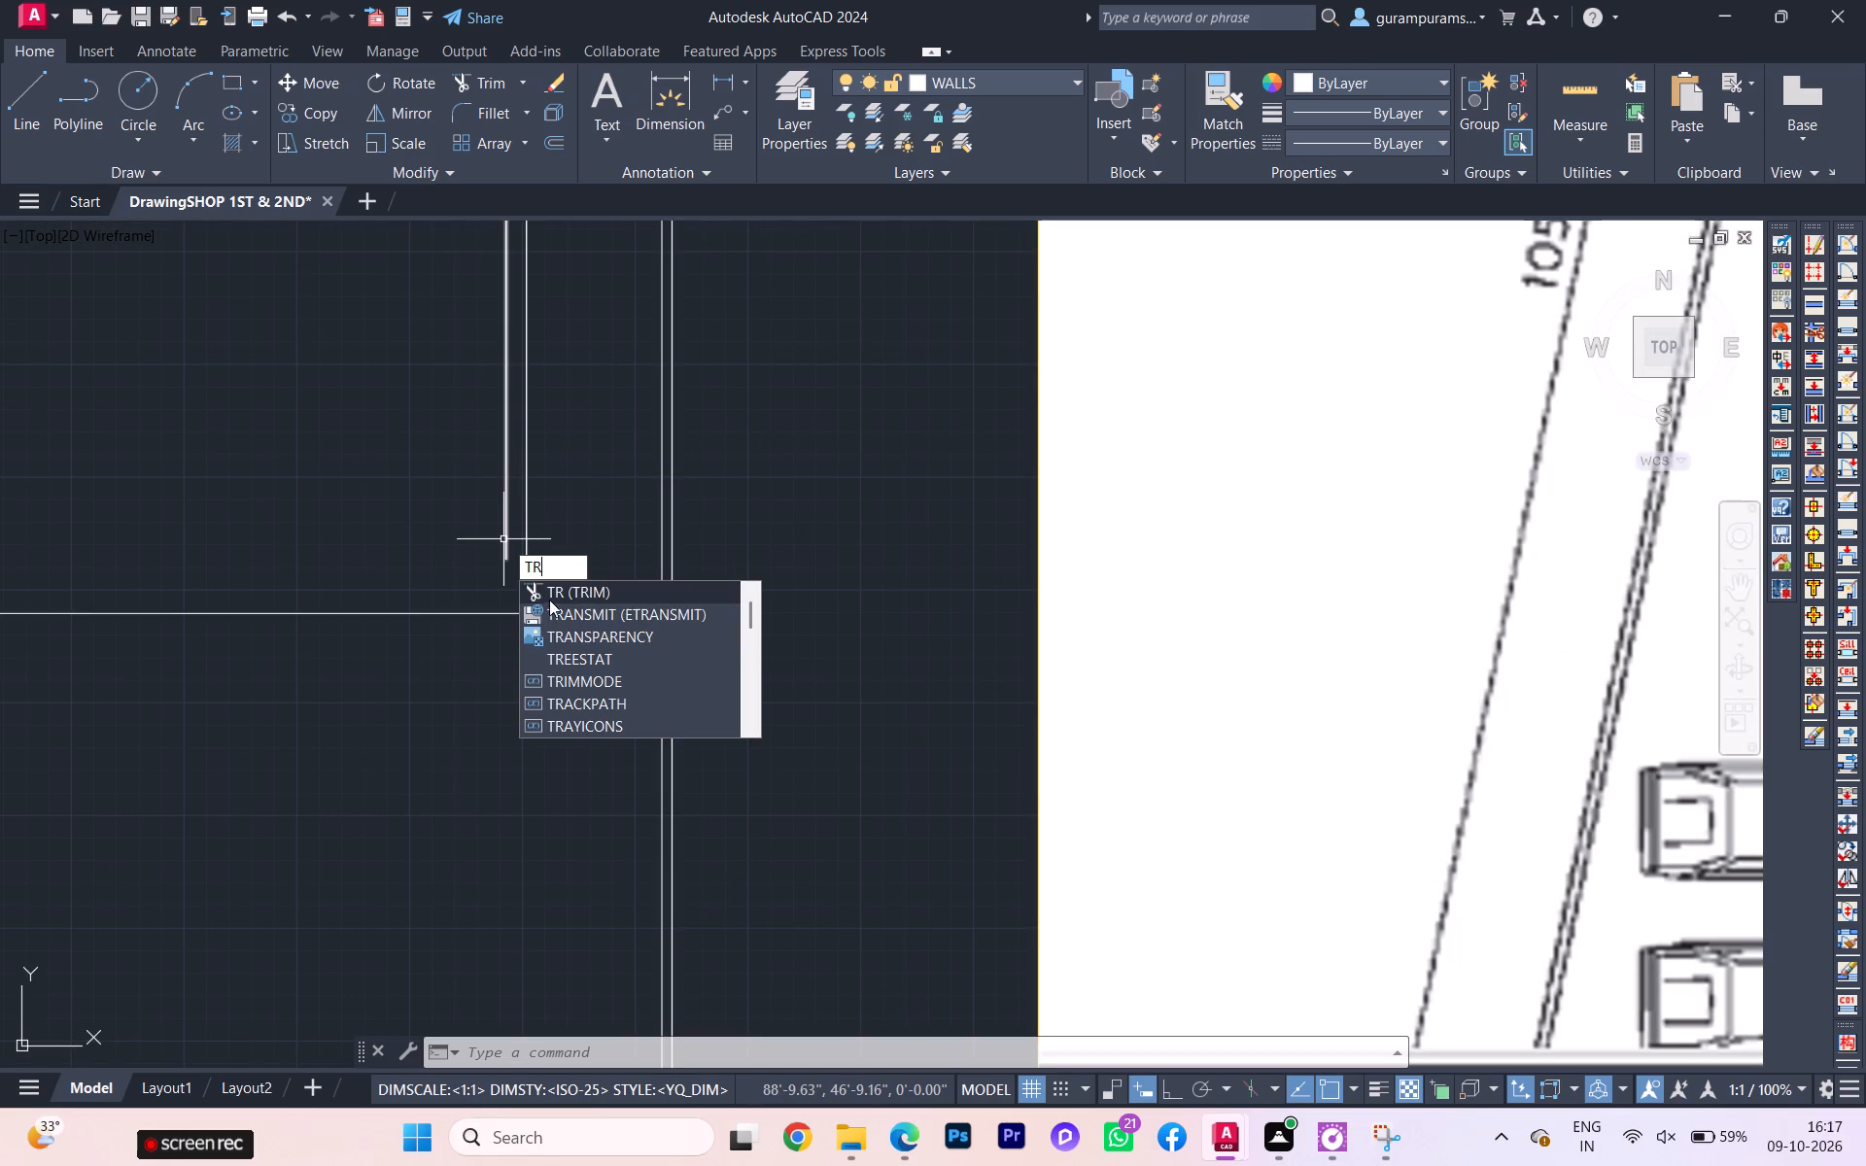
left_click(567, 588)
left_click(503, 528)
Compare the drafted parking front and outer side wall with the ramp area of the reference plan.
scroll(500, 529, "down", 3)
scroll(500, 638, "down", 2)
scroll(1004, 460, "up", 2)
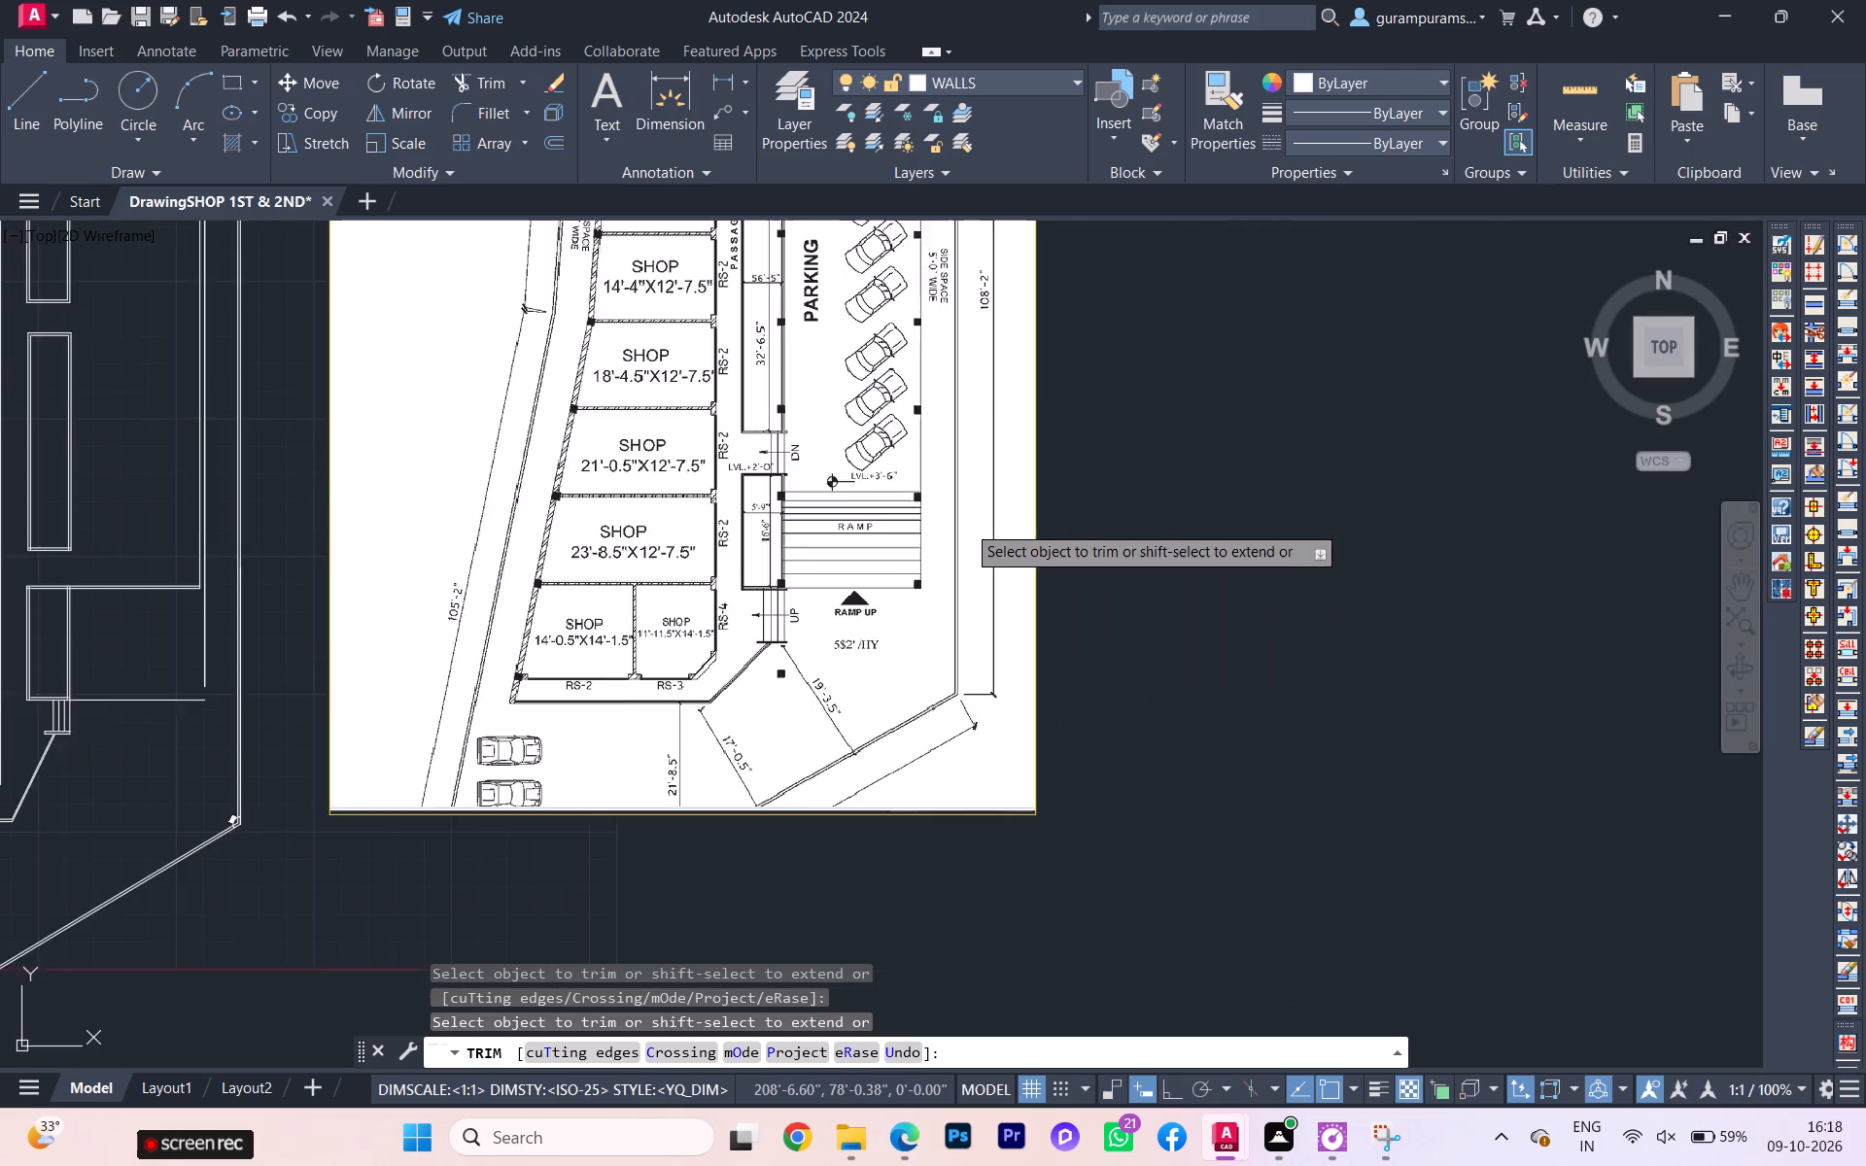
scroll(966, 524, "up", 1)
scroll(948, 560, "down", 2)
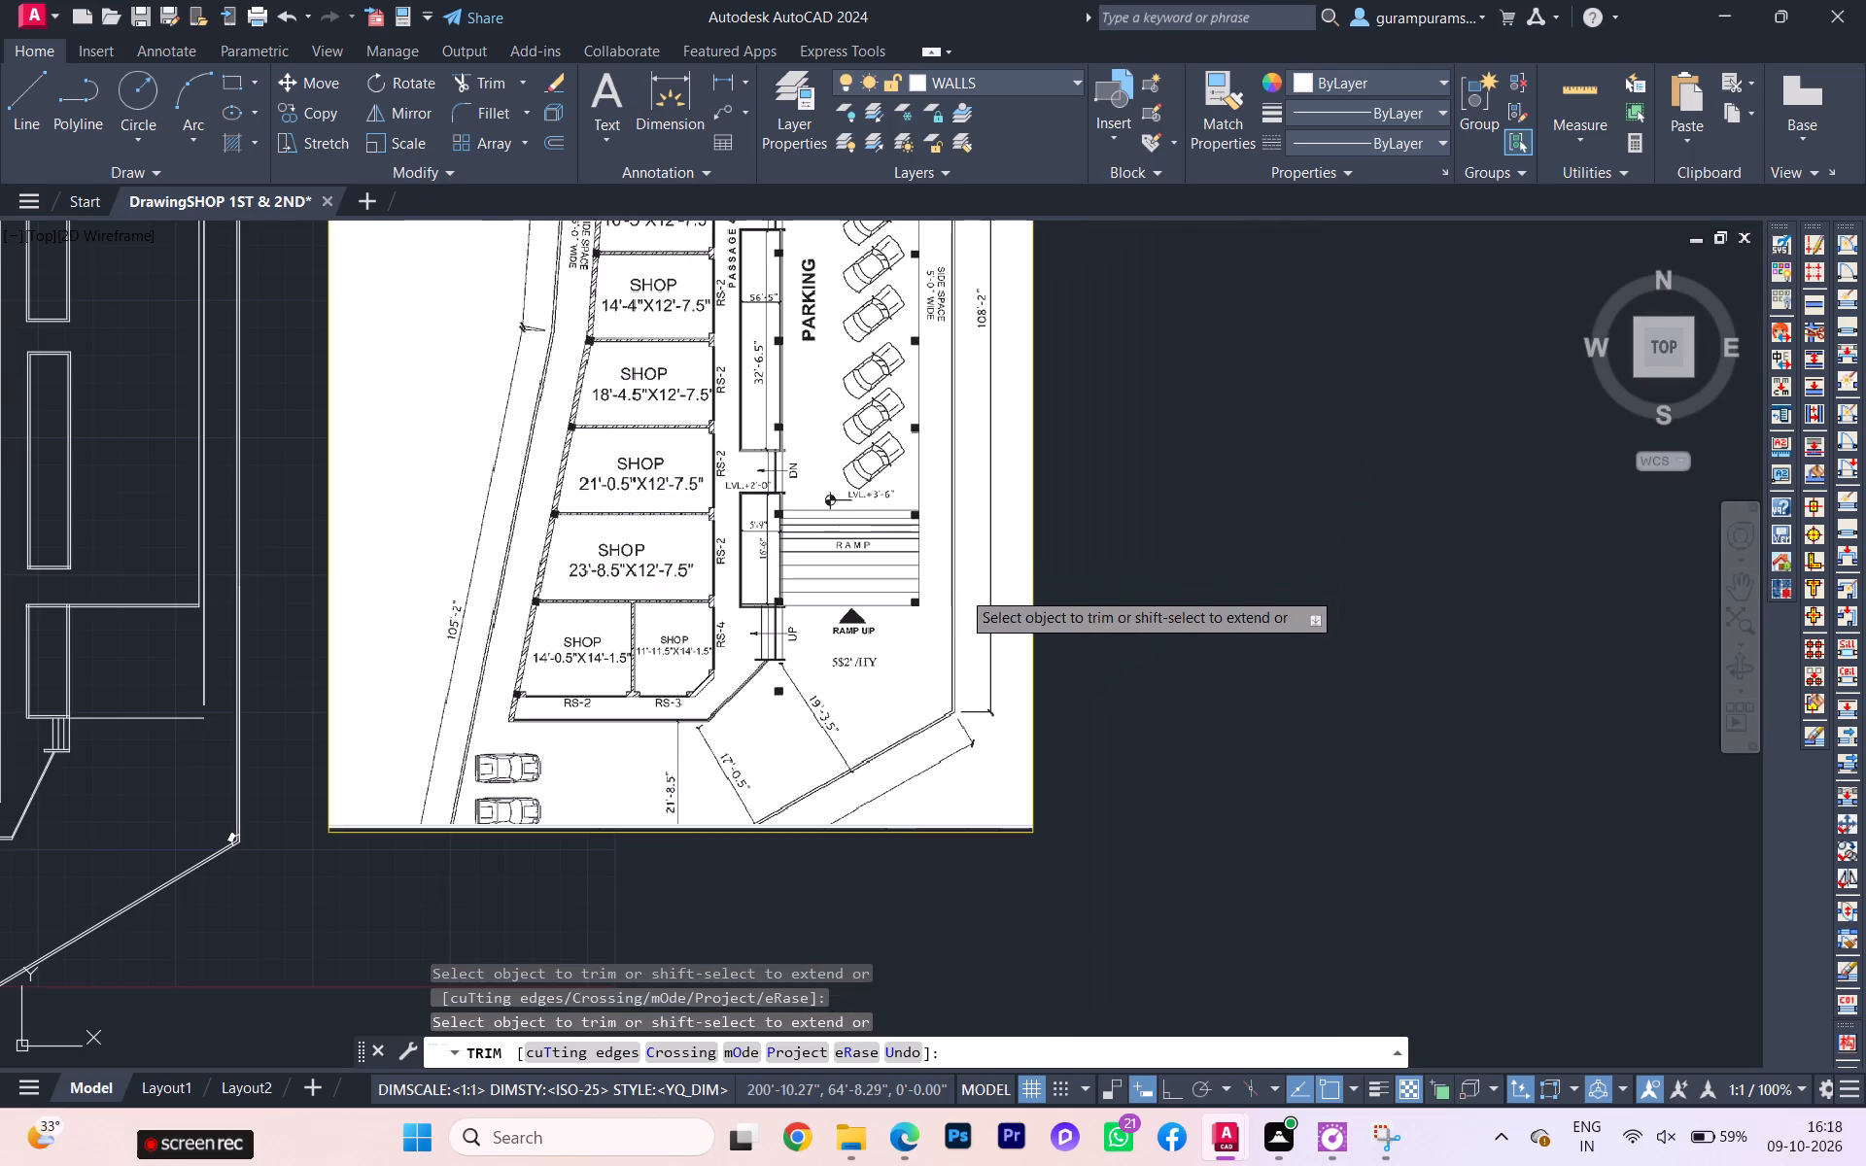
scroll(868, 594, "up", 1)
scroll(879, 602, "down", 2)
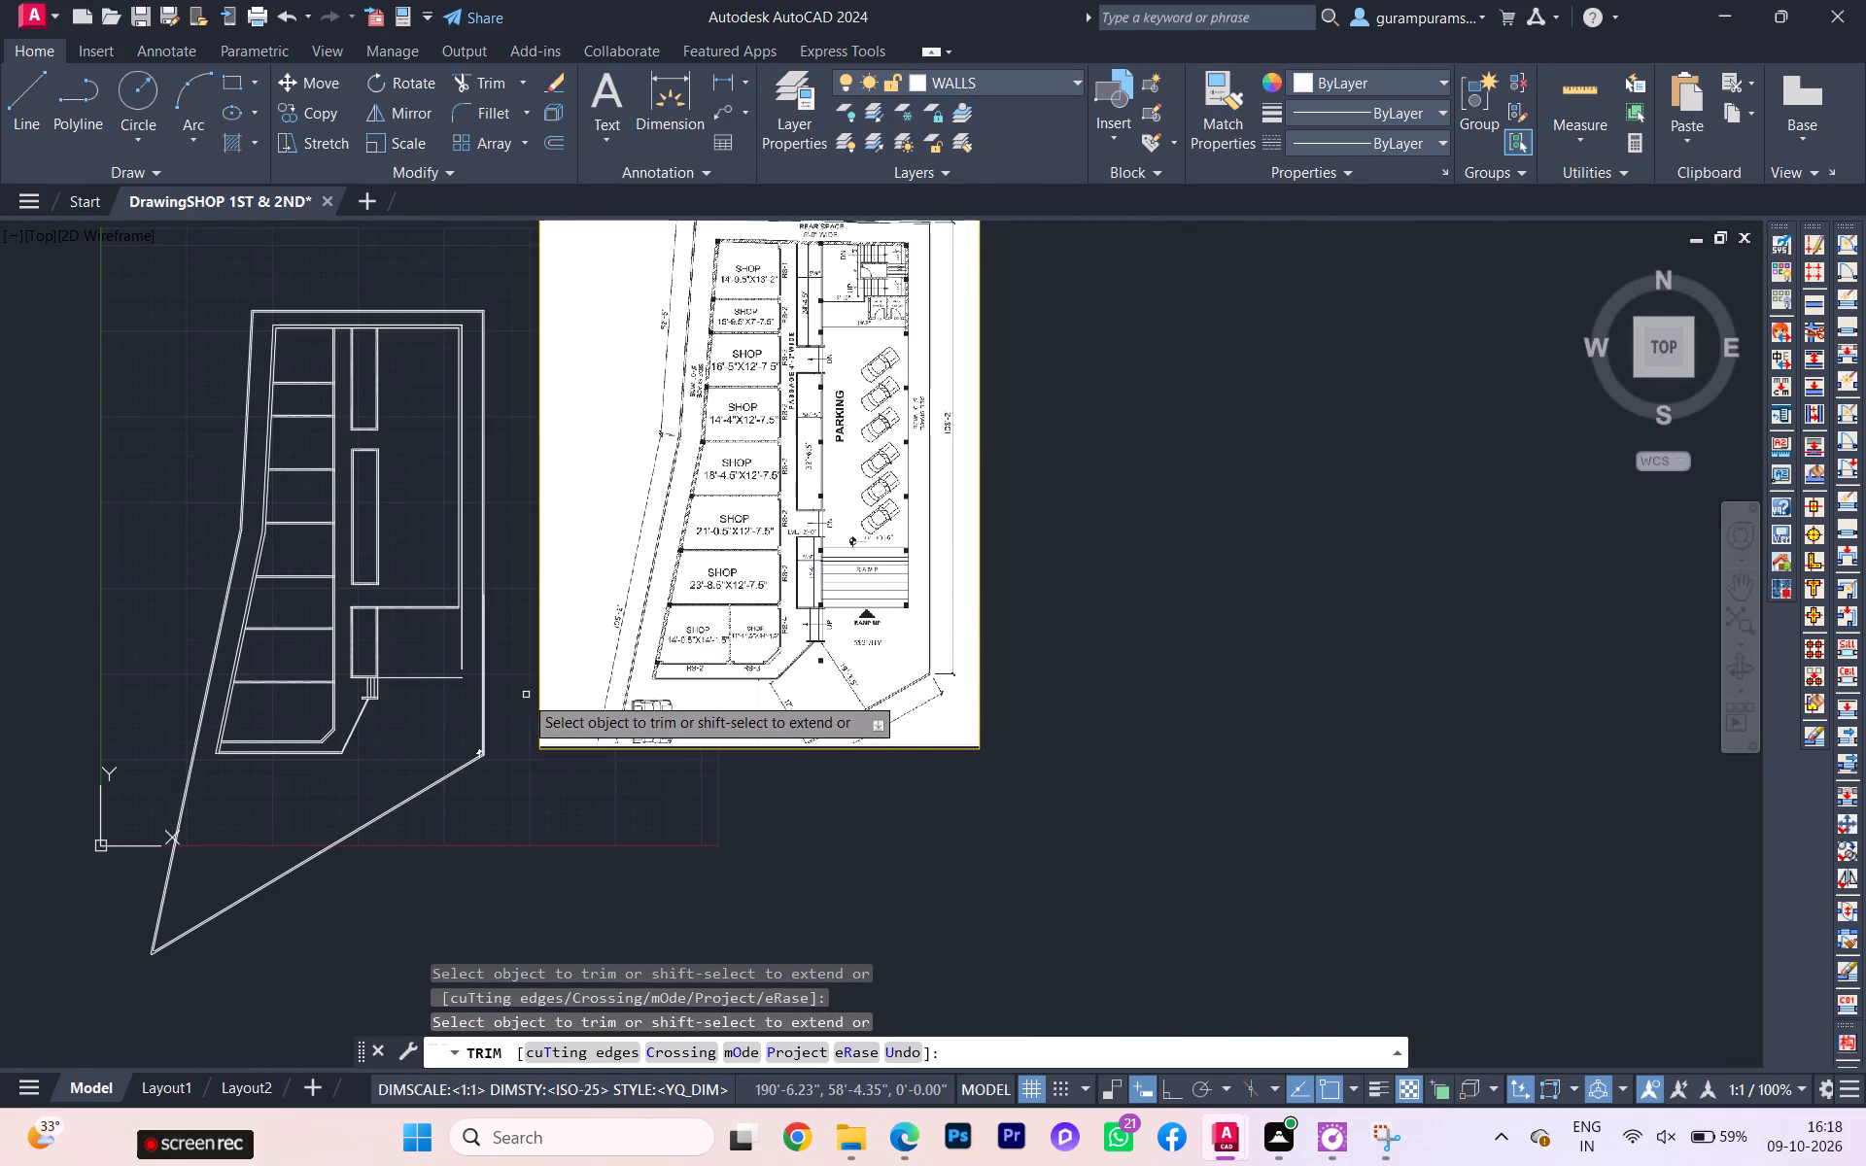
key("Escape")
Draw a 9-inch square column outline with orthogonal lines at the lower end of the parking's outer side wall line.
scroll(434, 639, "up", 2)
scroll(434, 637, "down", 1)
key("l")
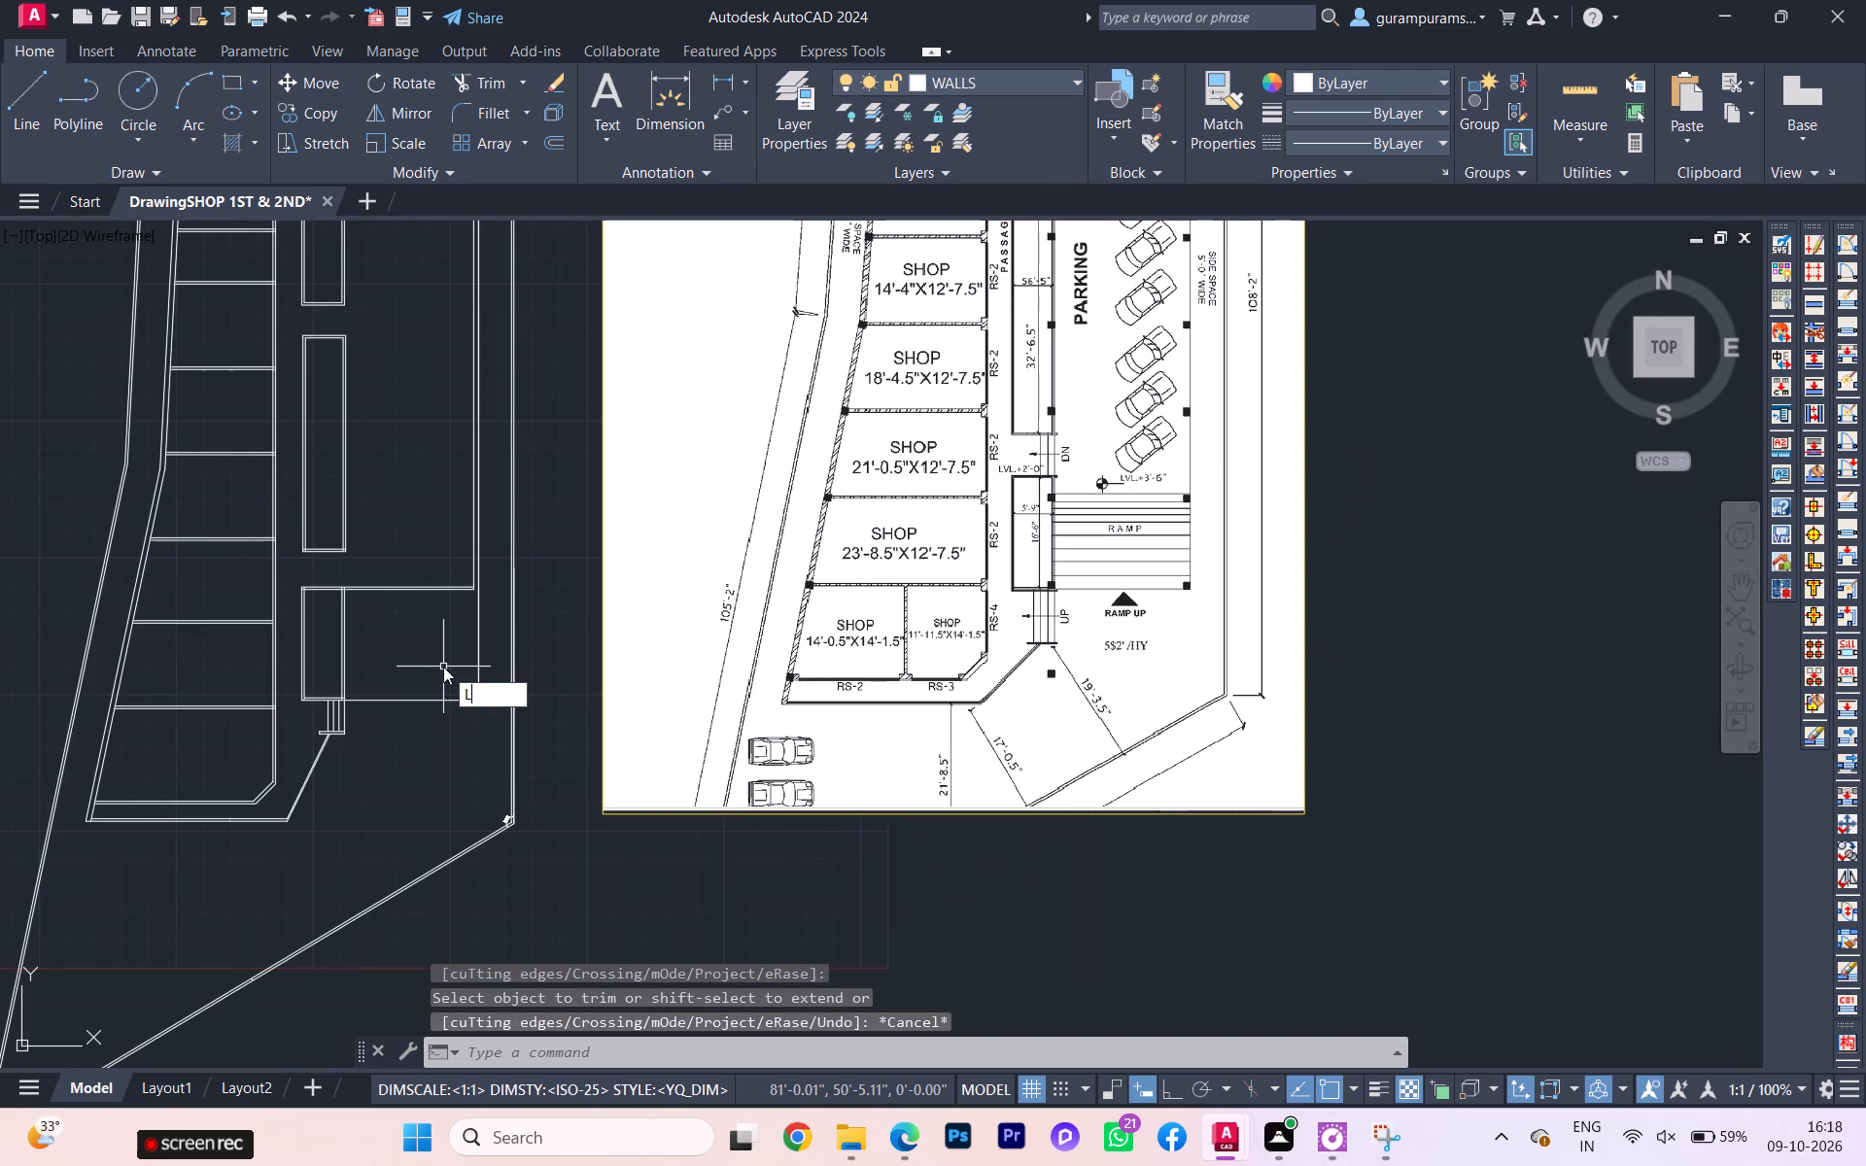
key("Return")
scroll(470, 649, "up", 2)
left_click(487, 742)
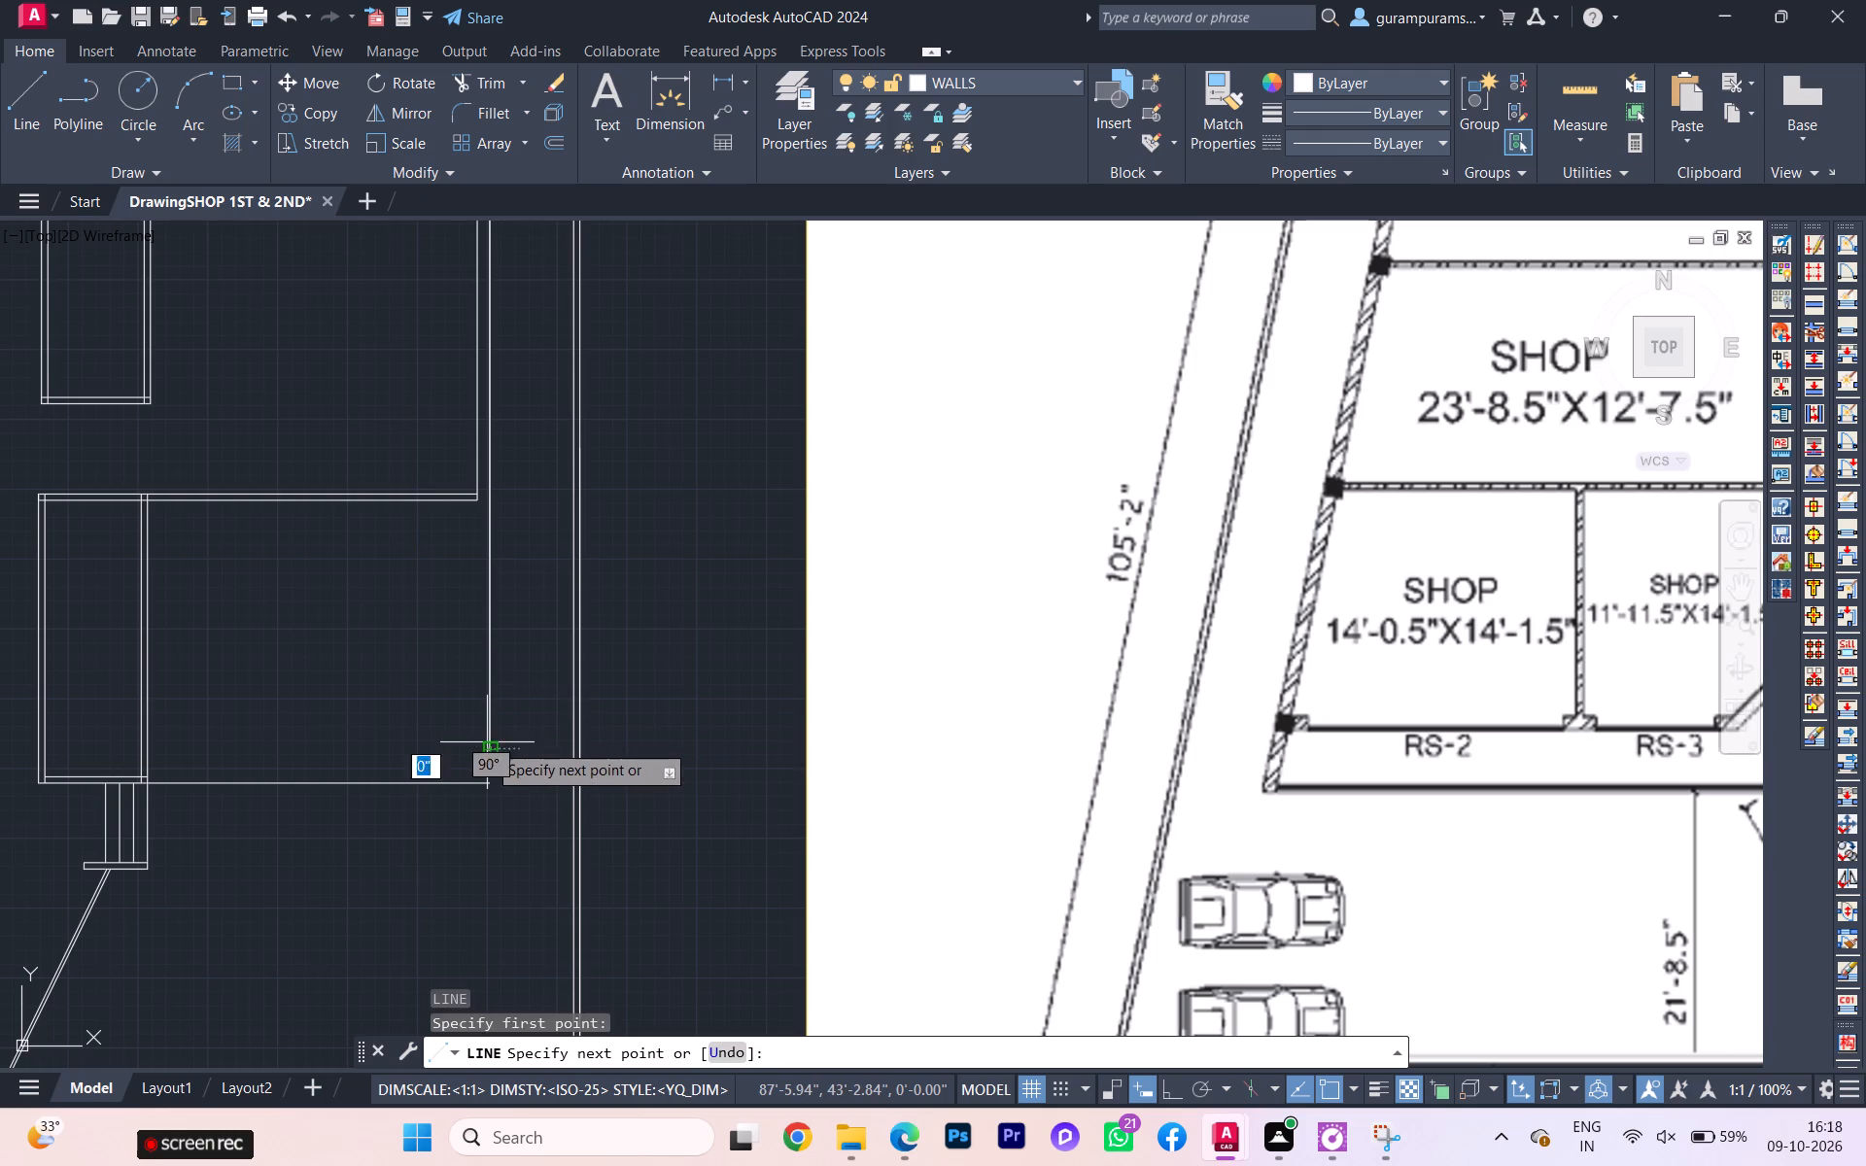
key("9")
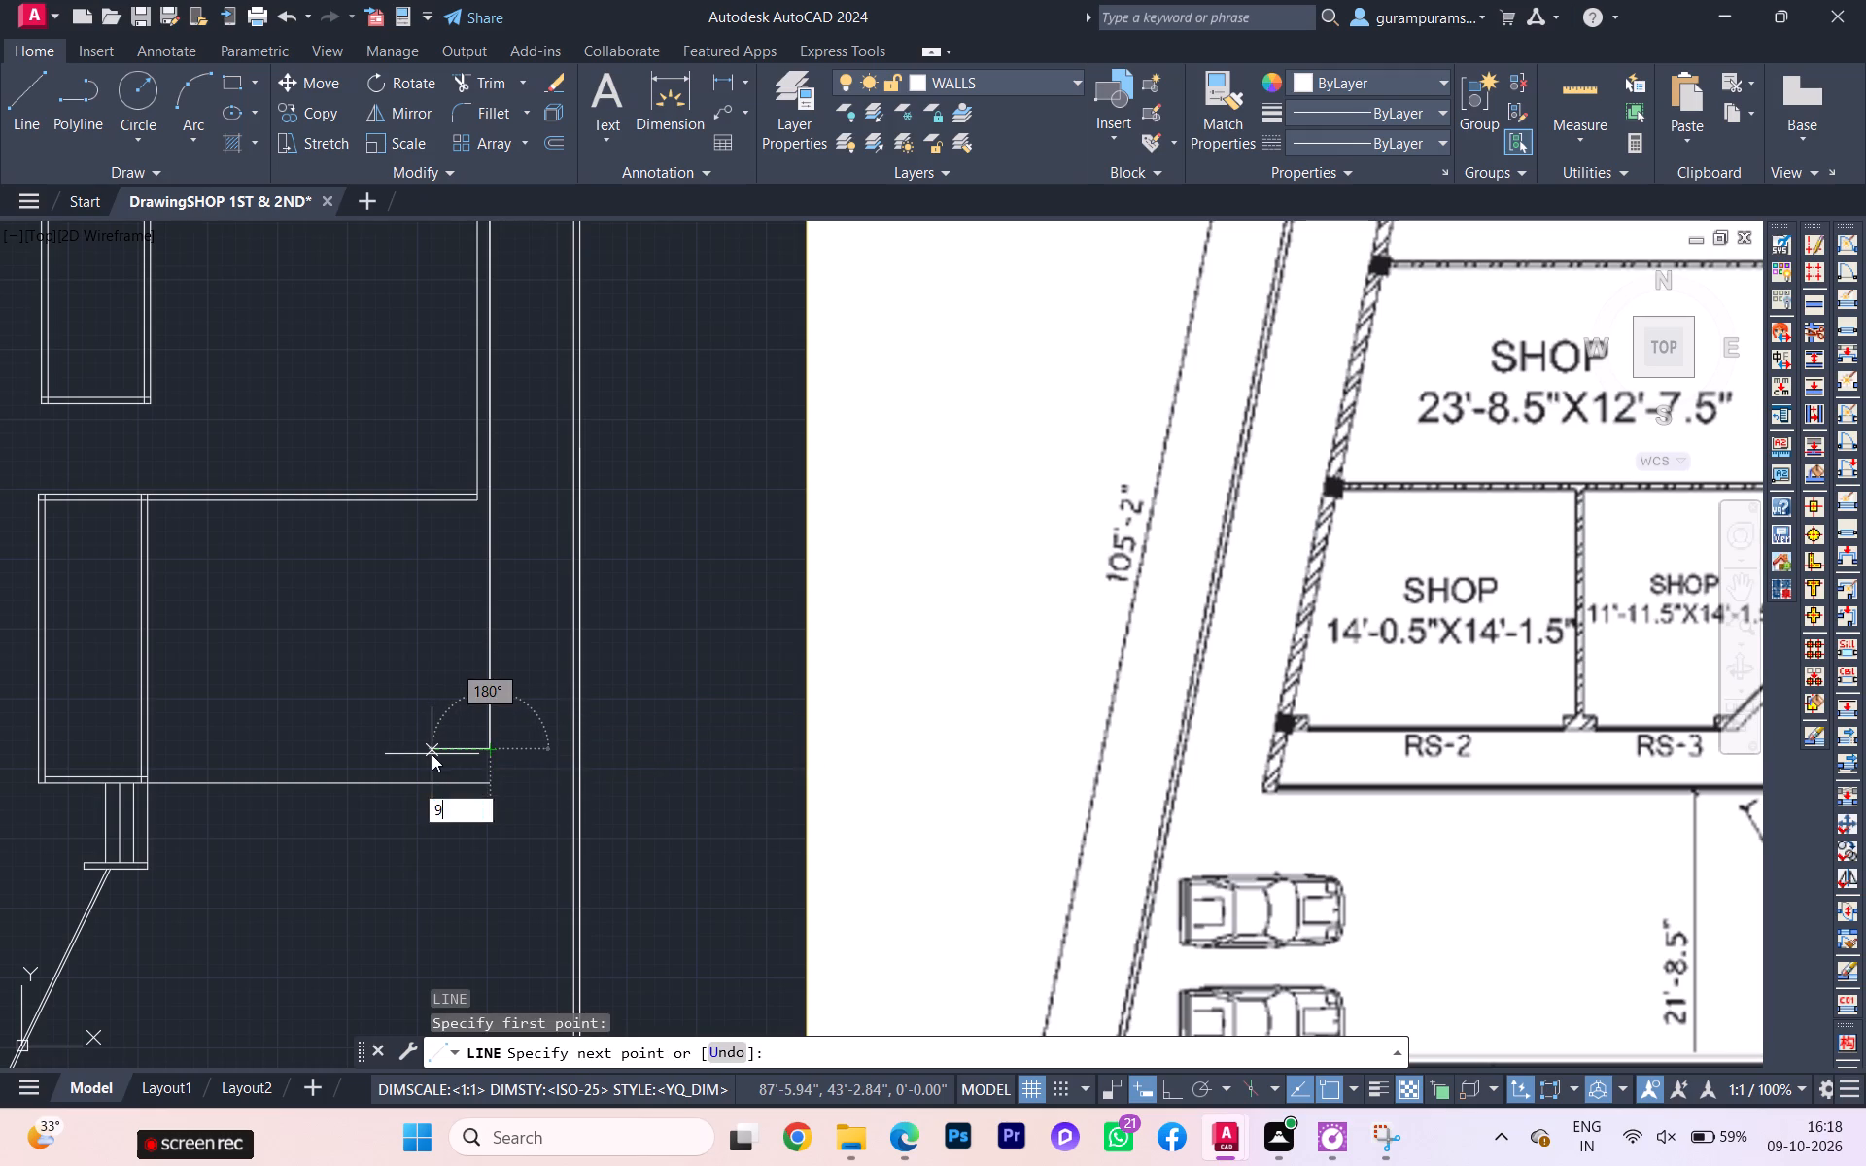
key("Return")
scroll(475, 793, "up", 1)
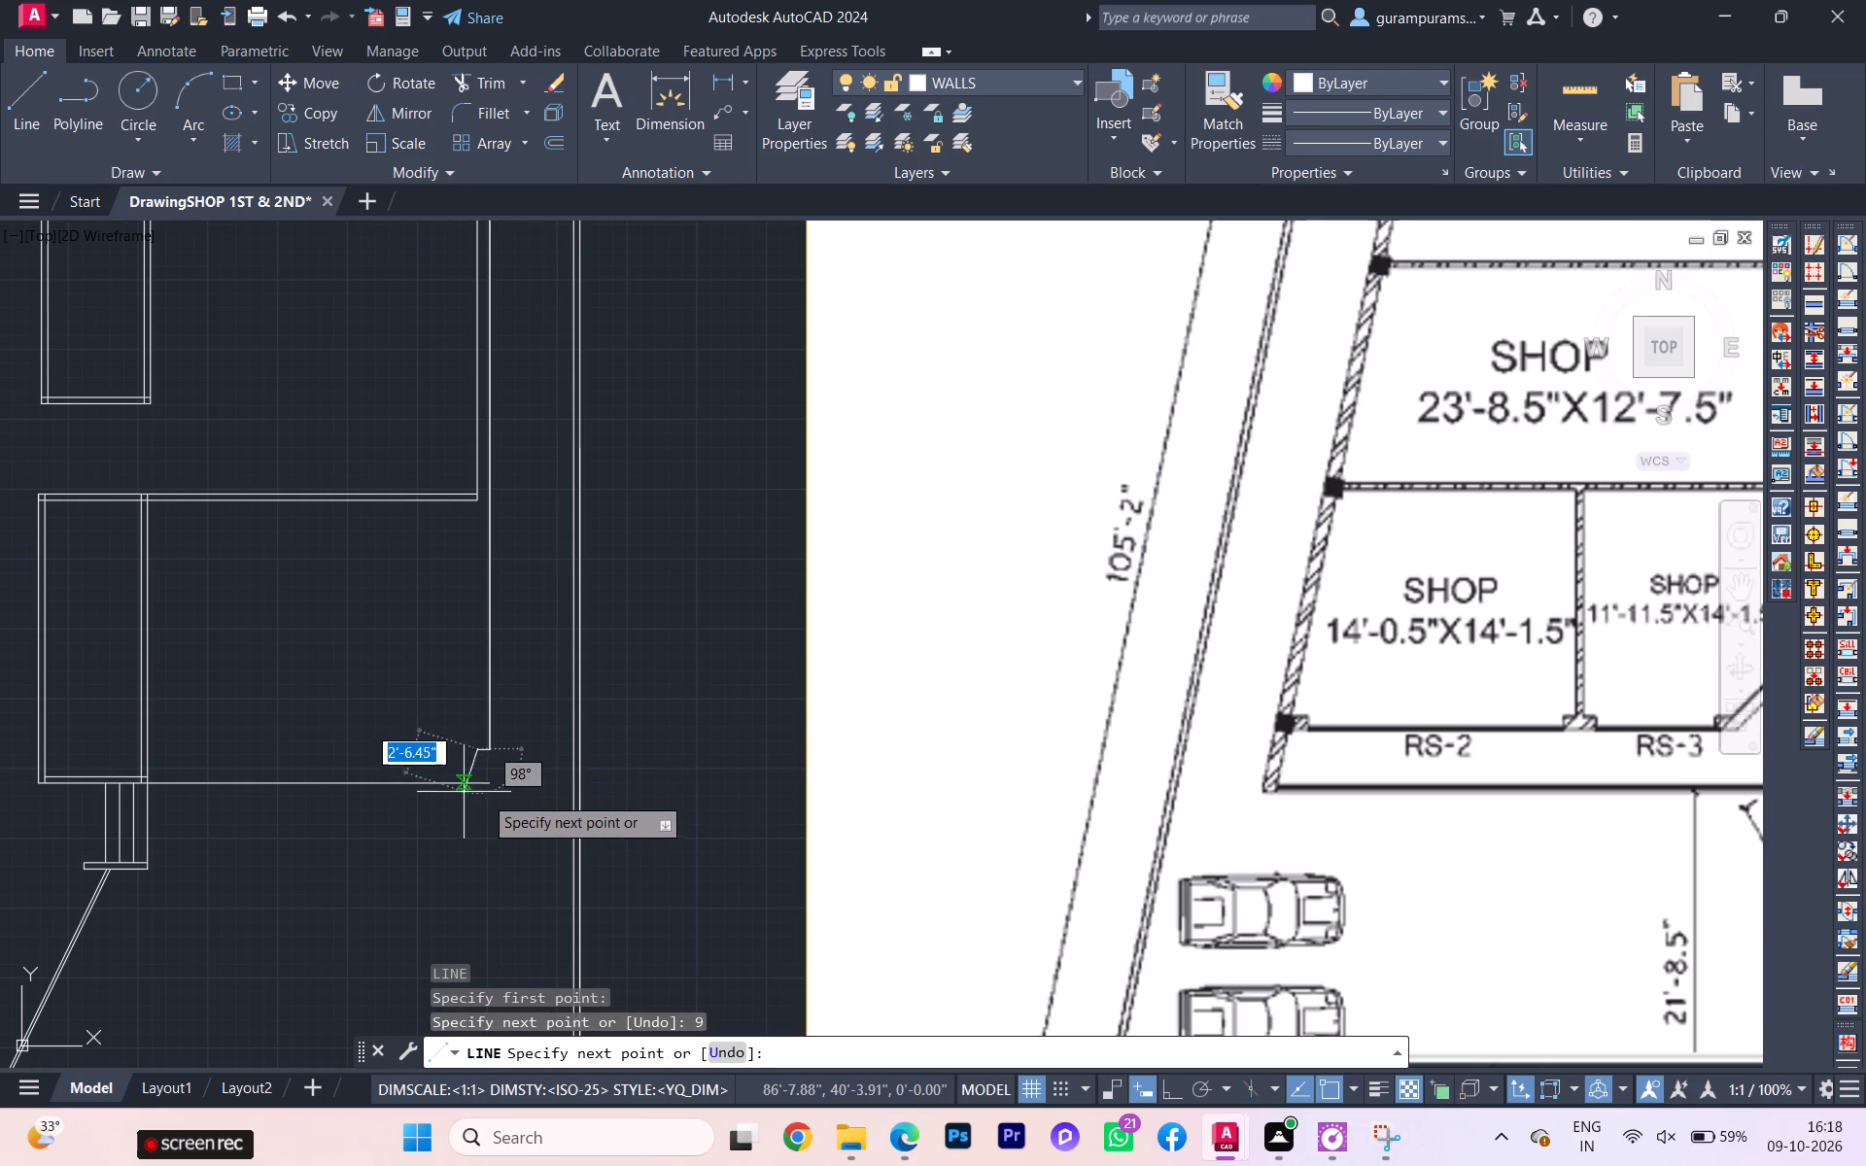
key("ctrl+z")
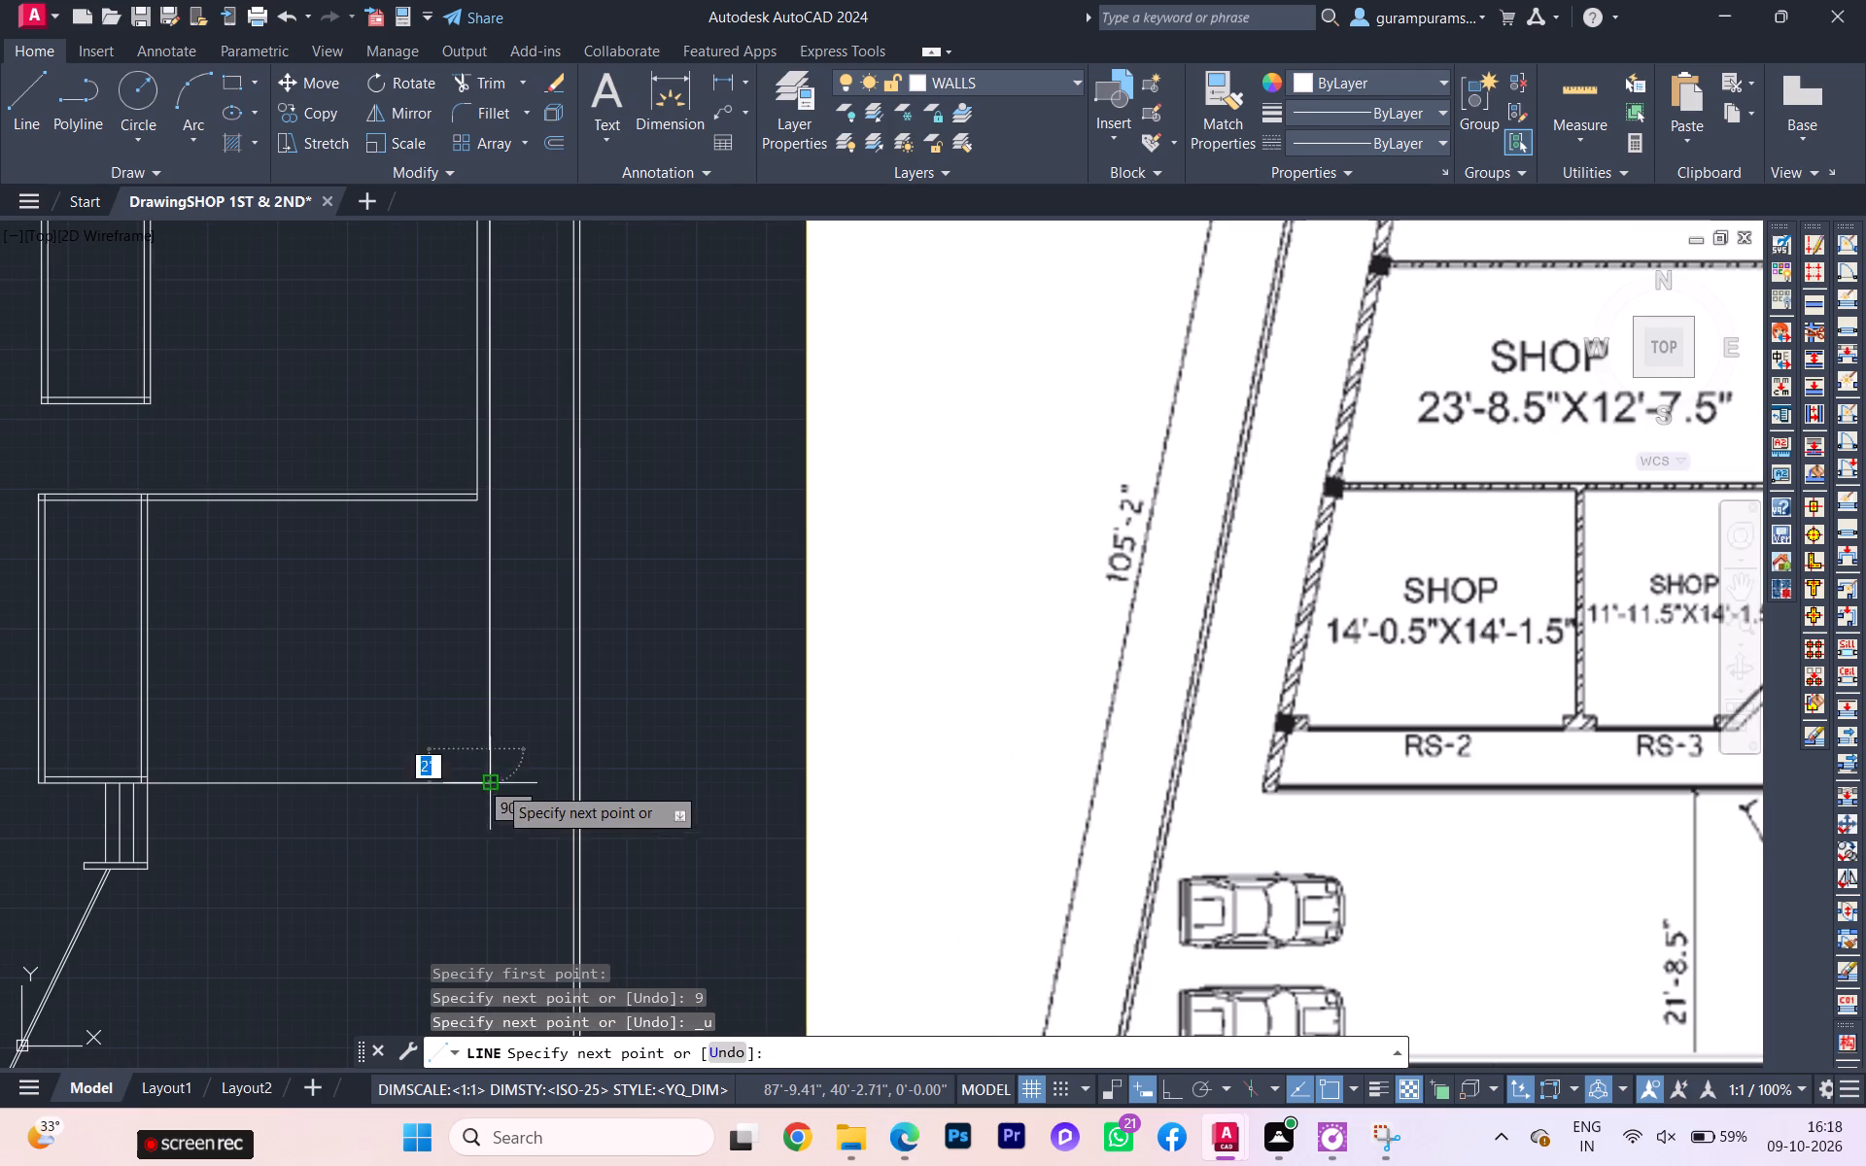
key("F8")
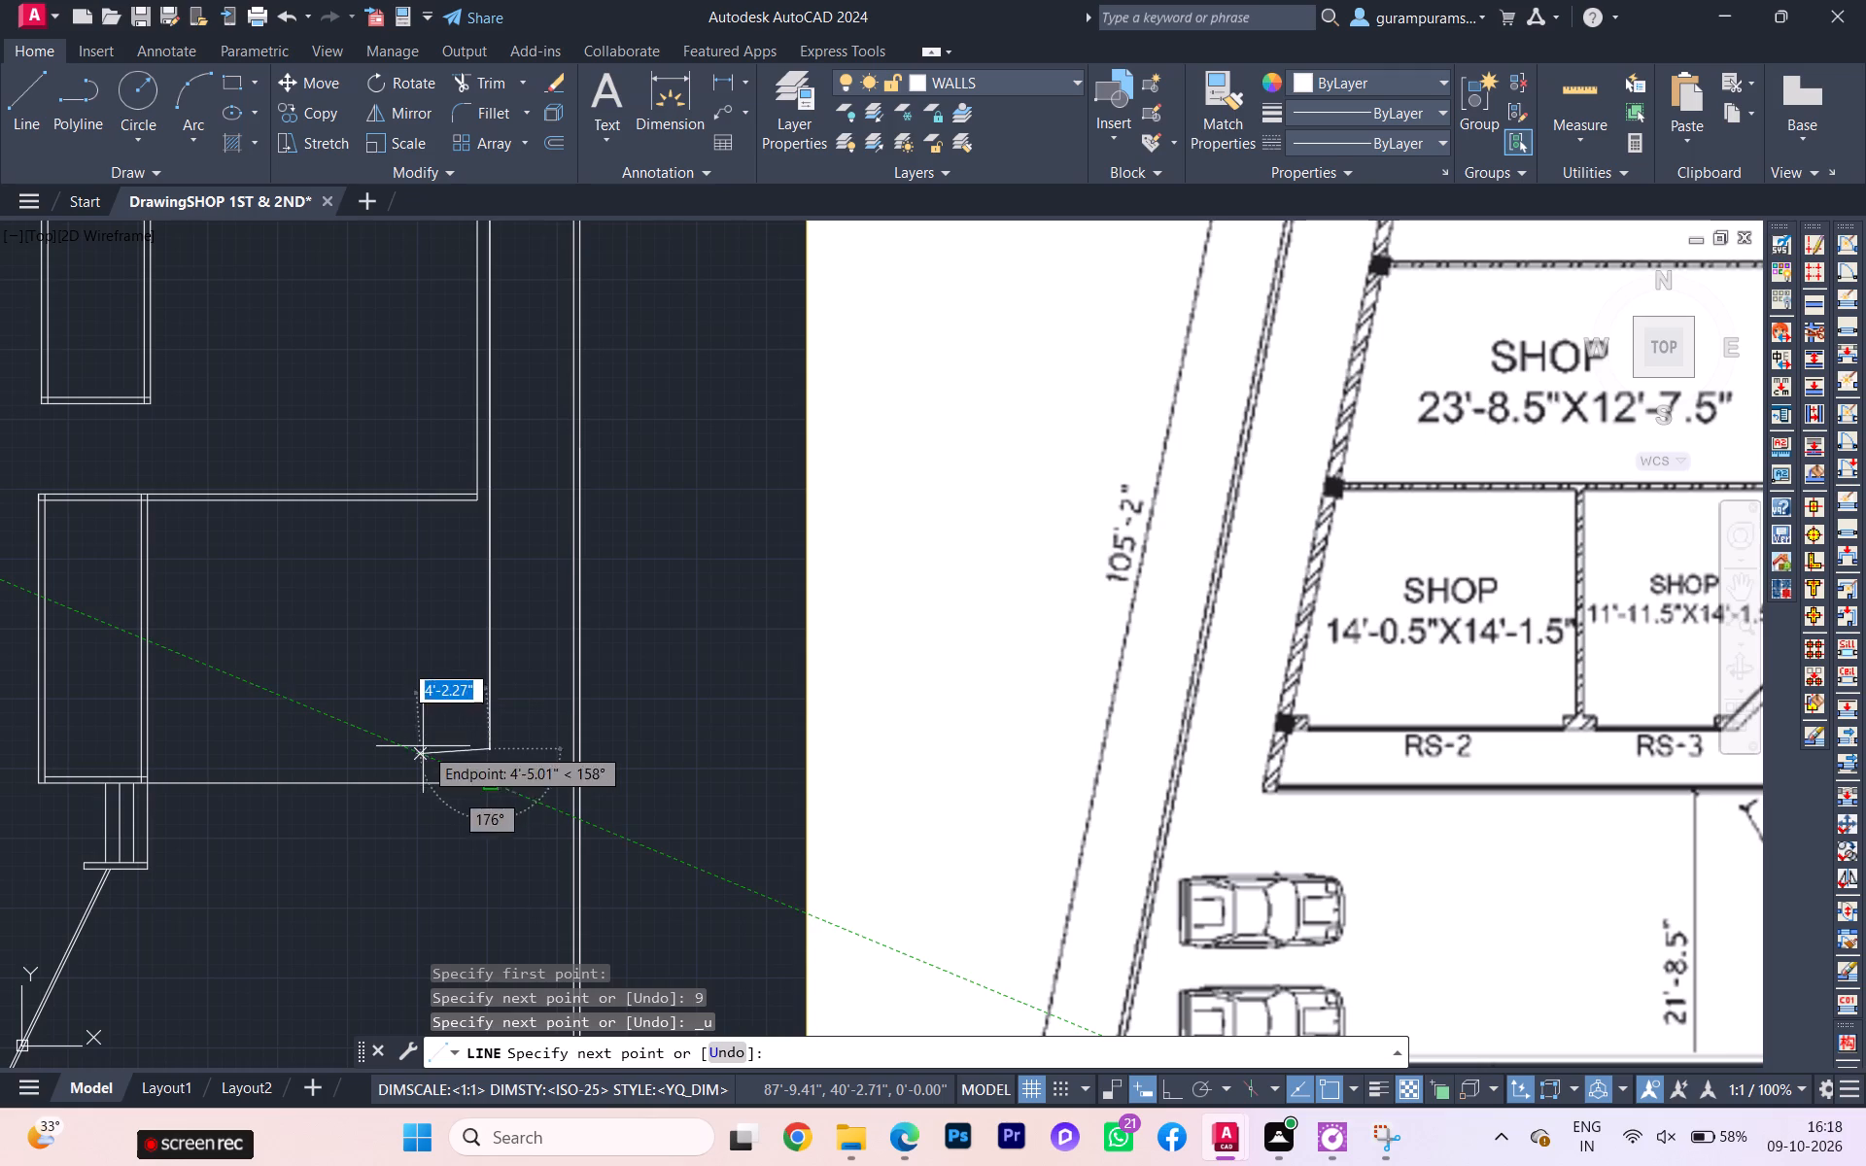
key("9")
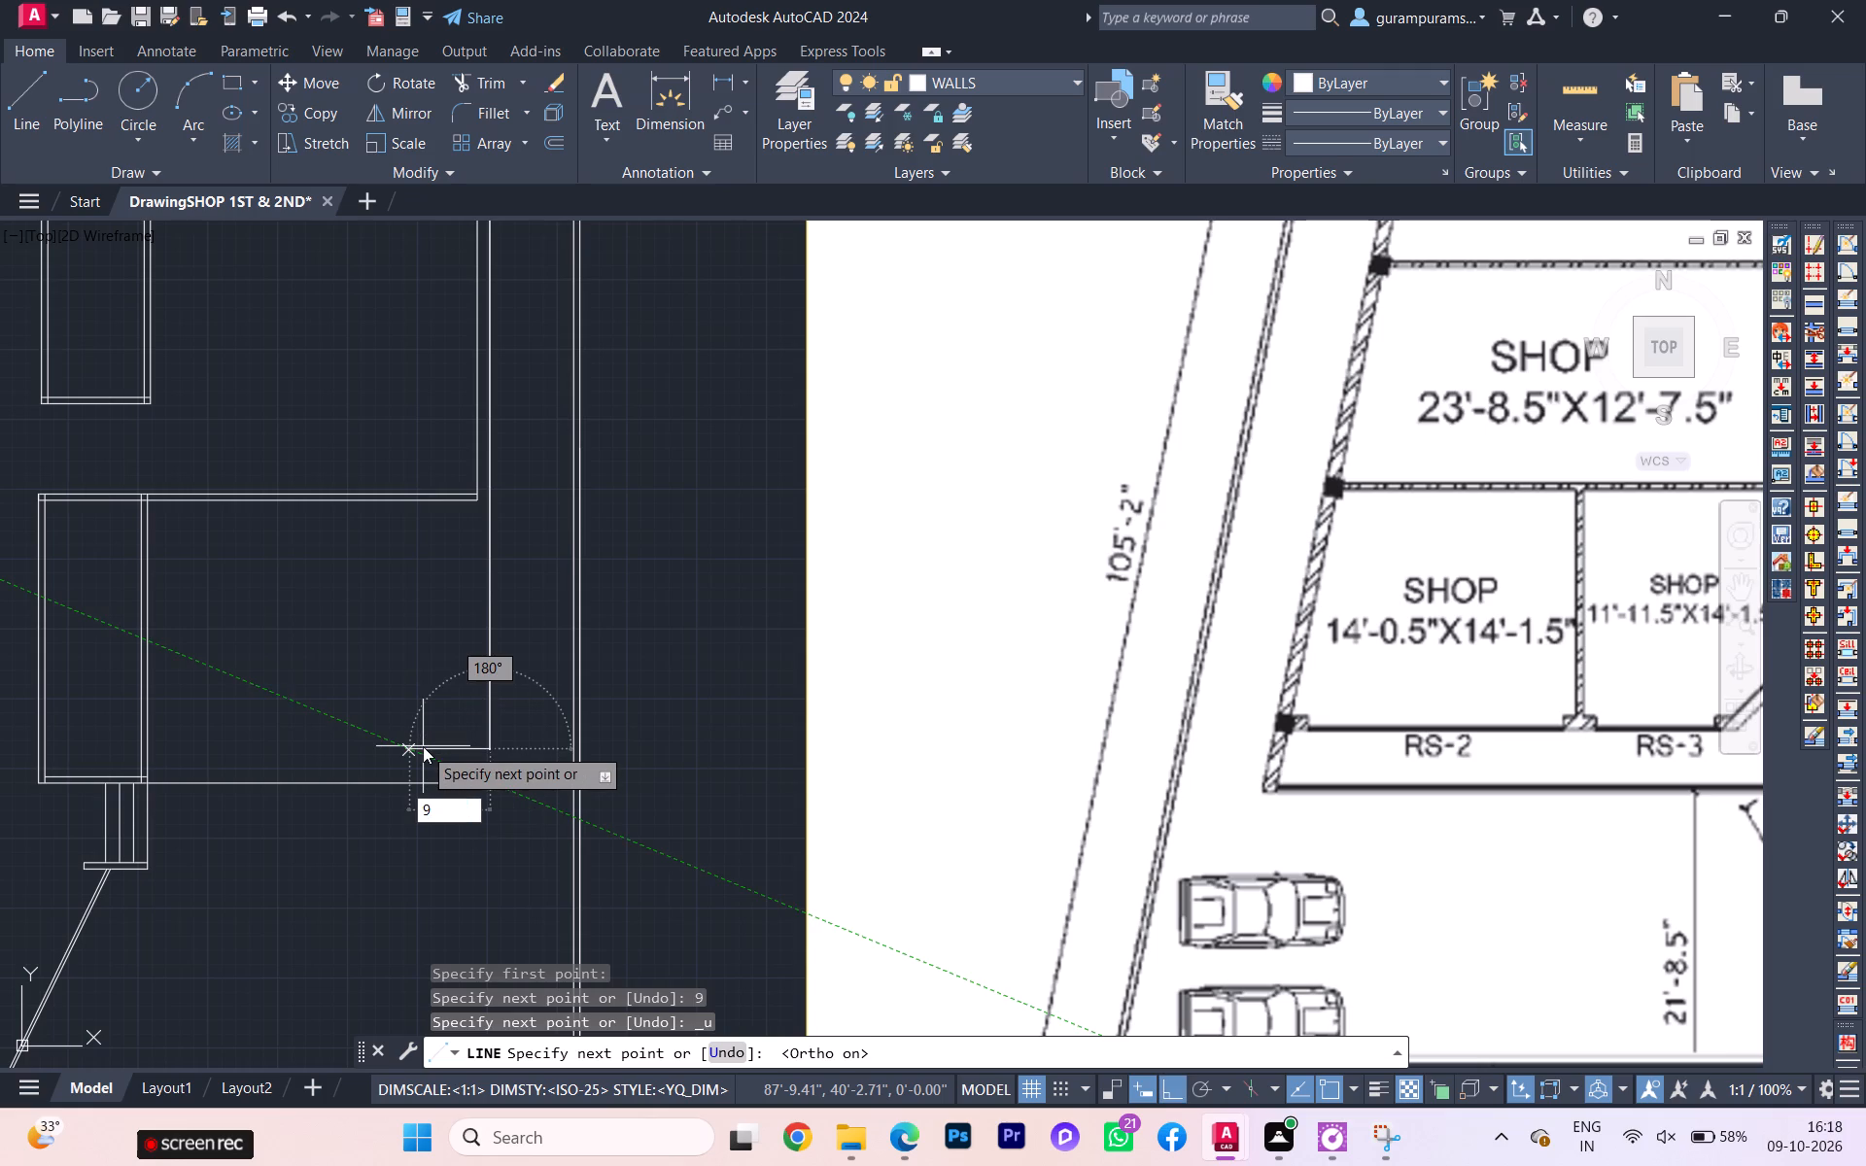
key("Return")
scroll(461, 766, "up", 3)
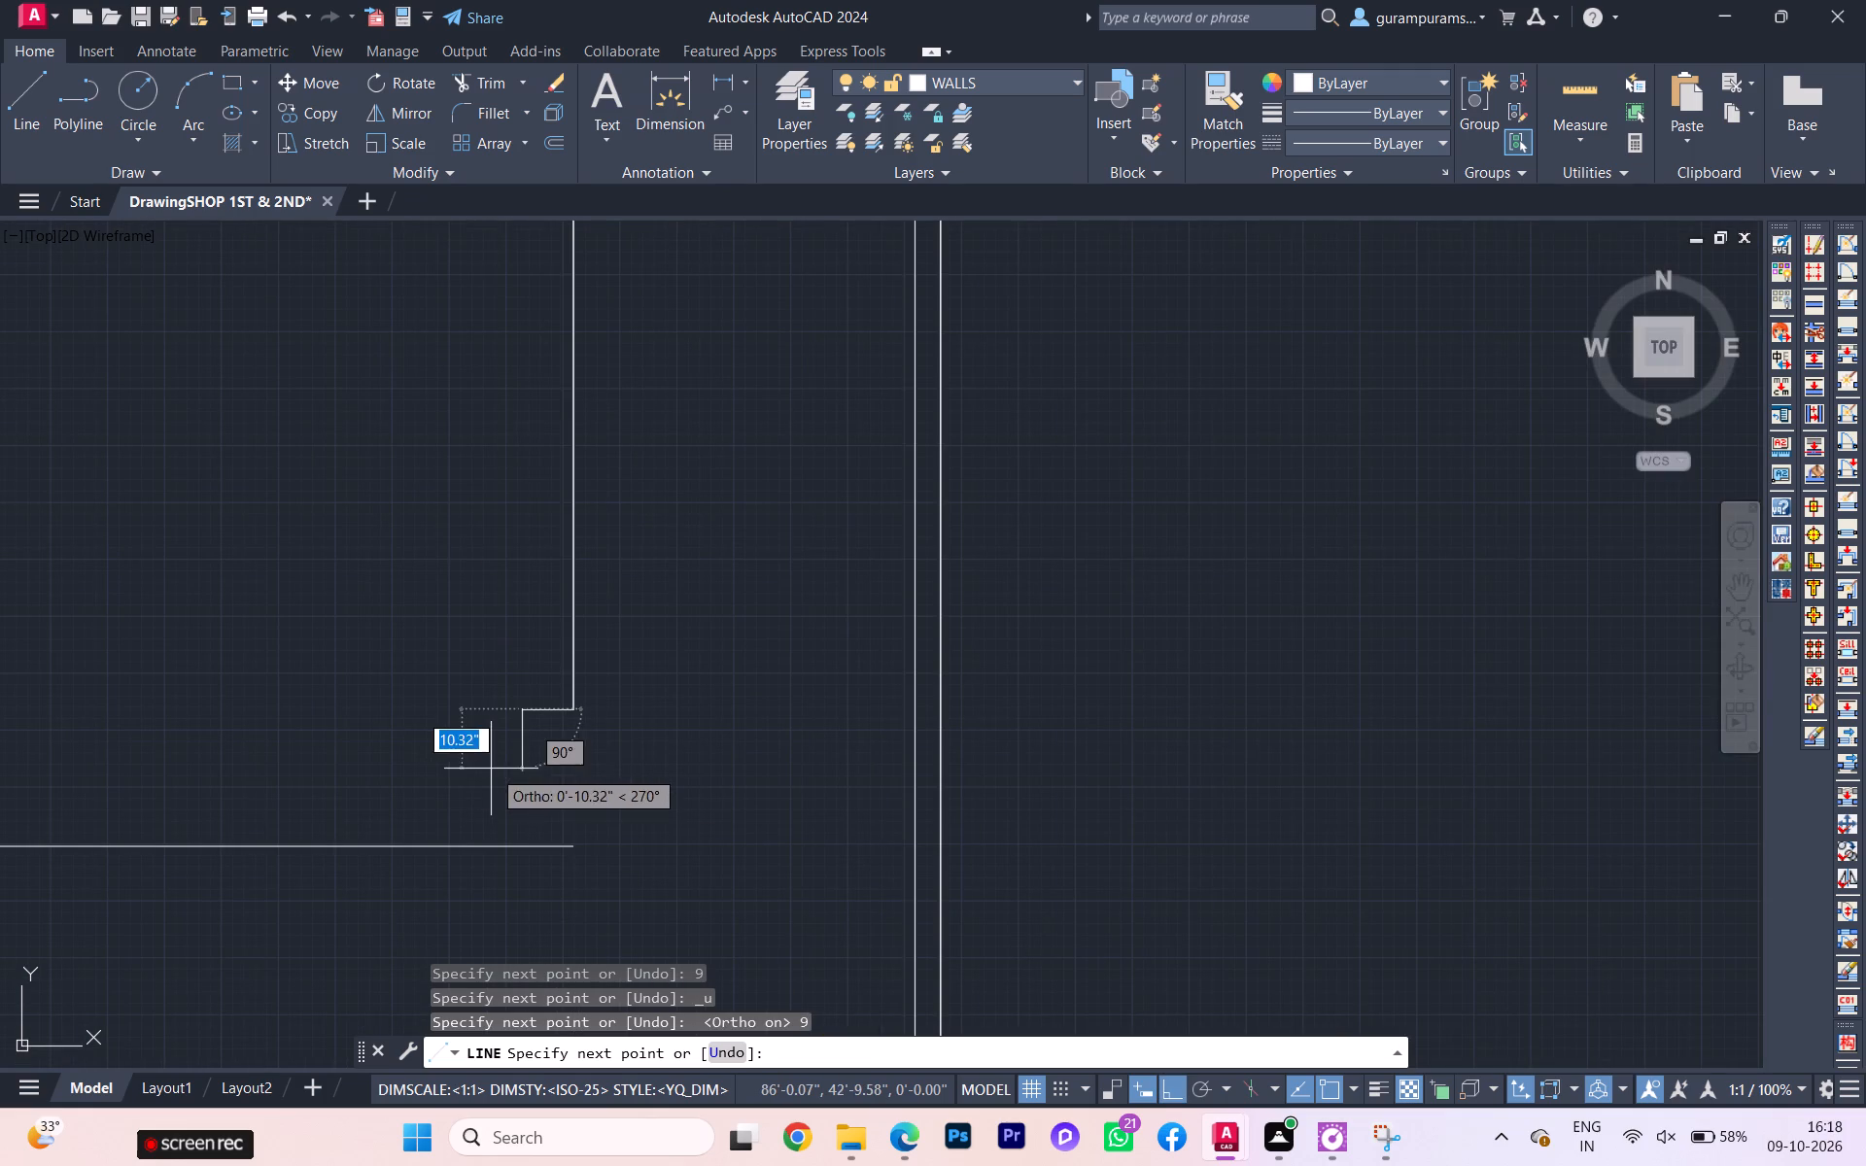
key("9")
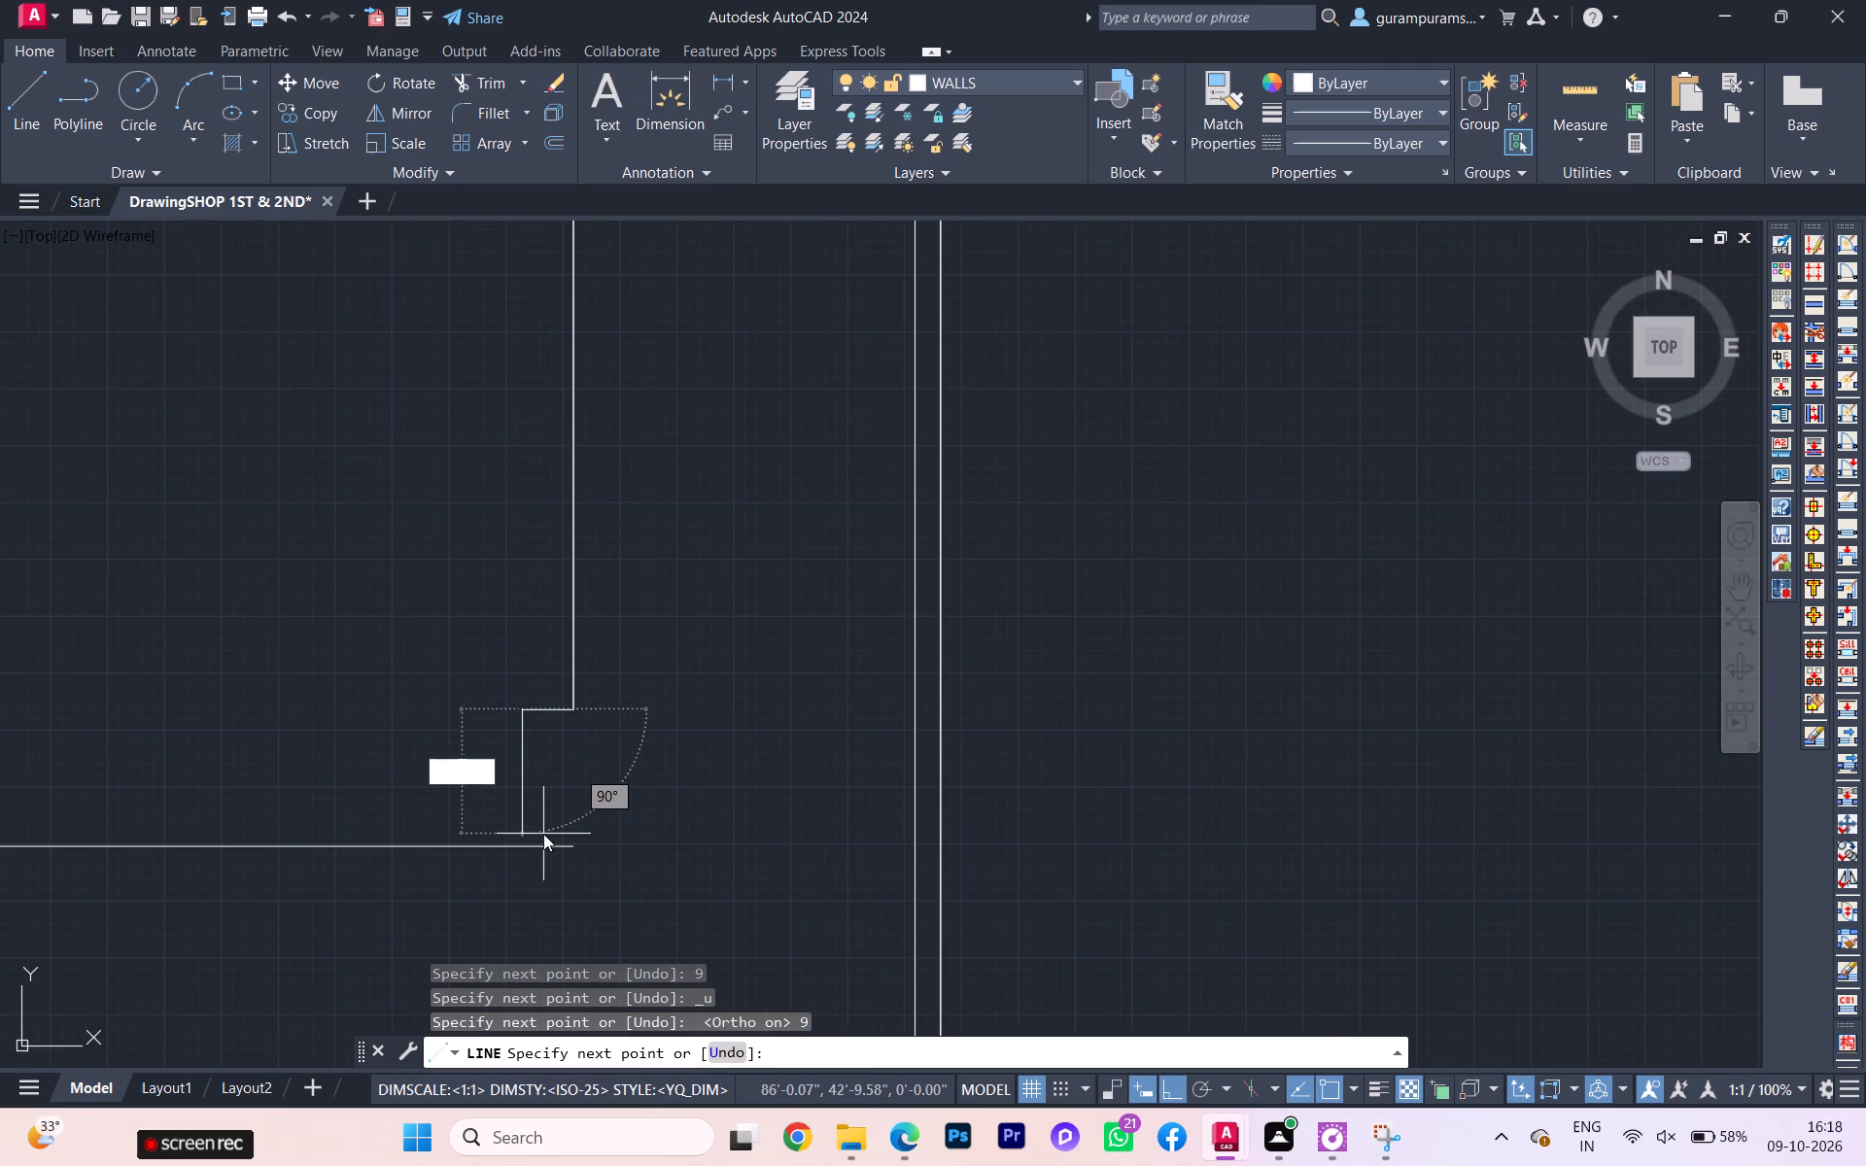
key("Return")
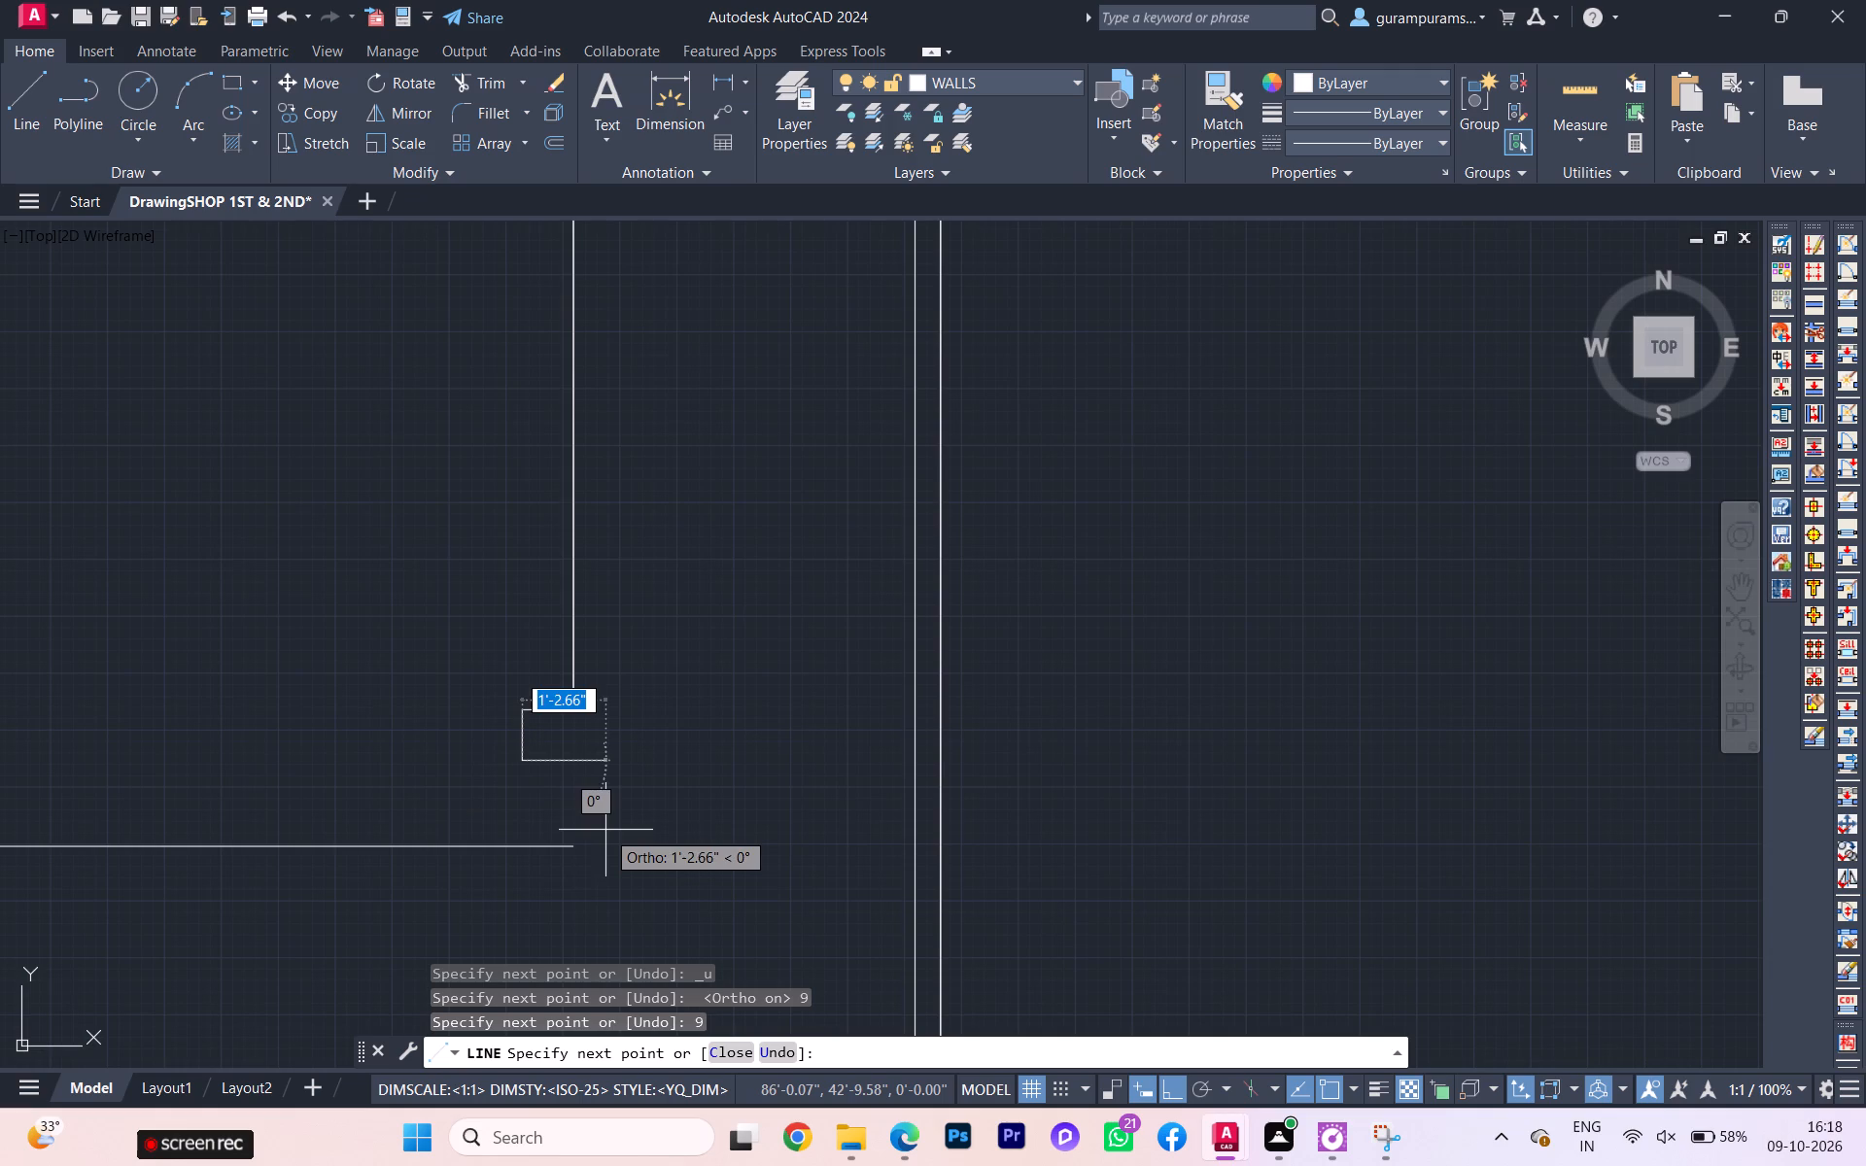
key("9")
key("Return")
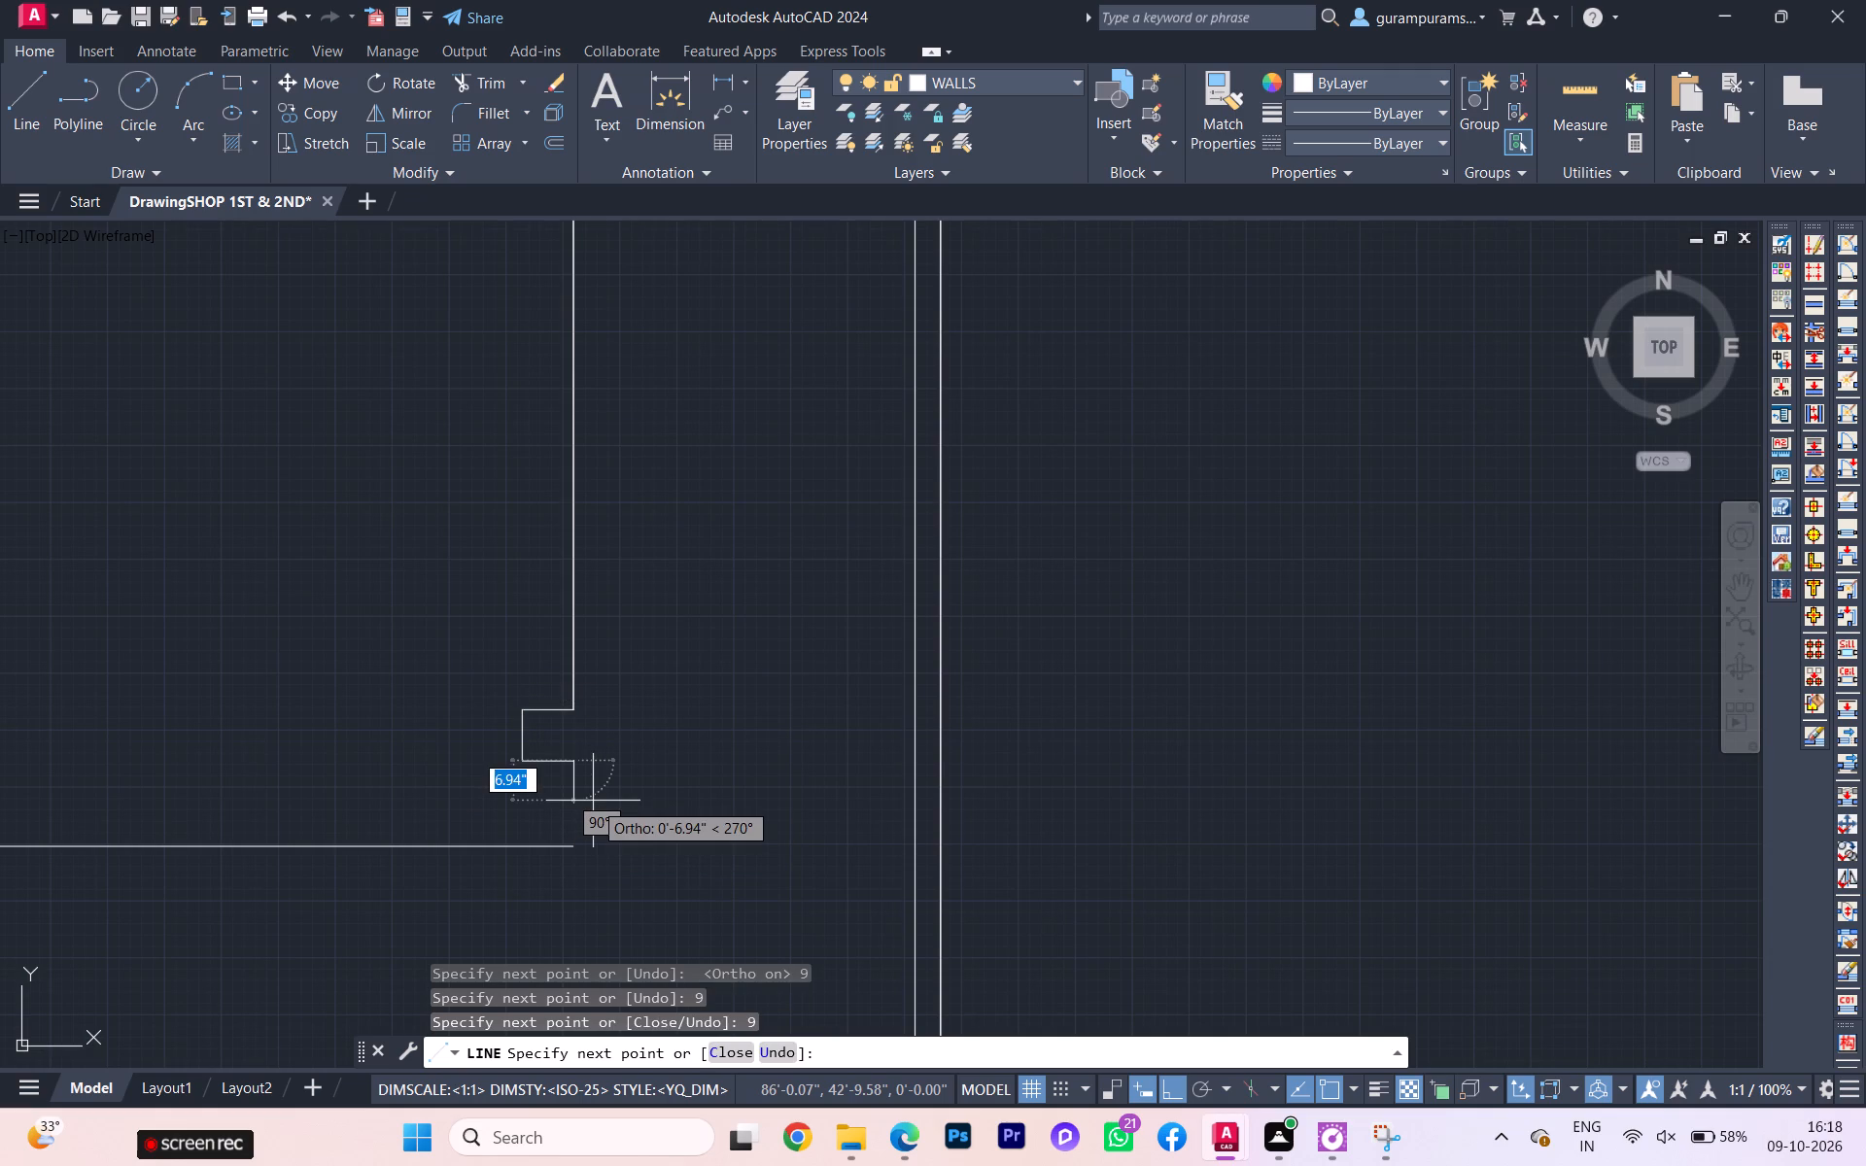
scroll(564, 718, "up", 1)
left_click(576, 706)
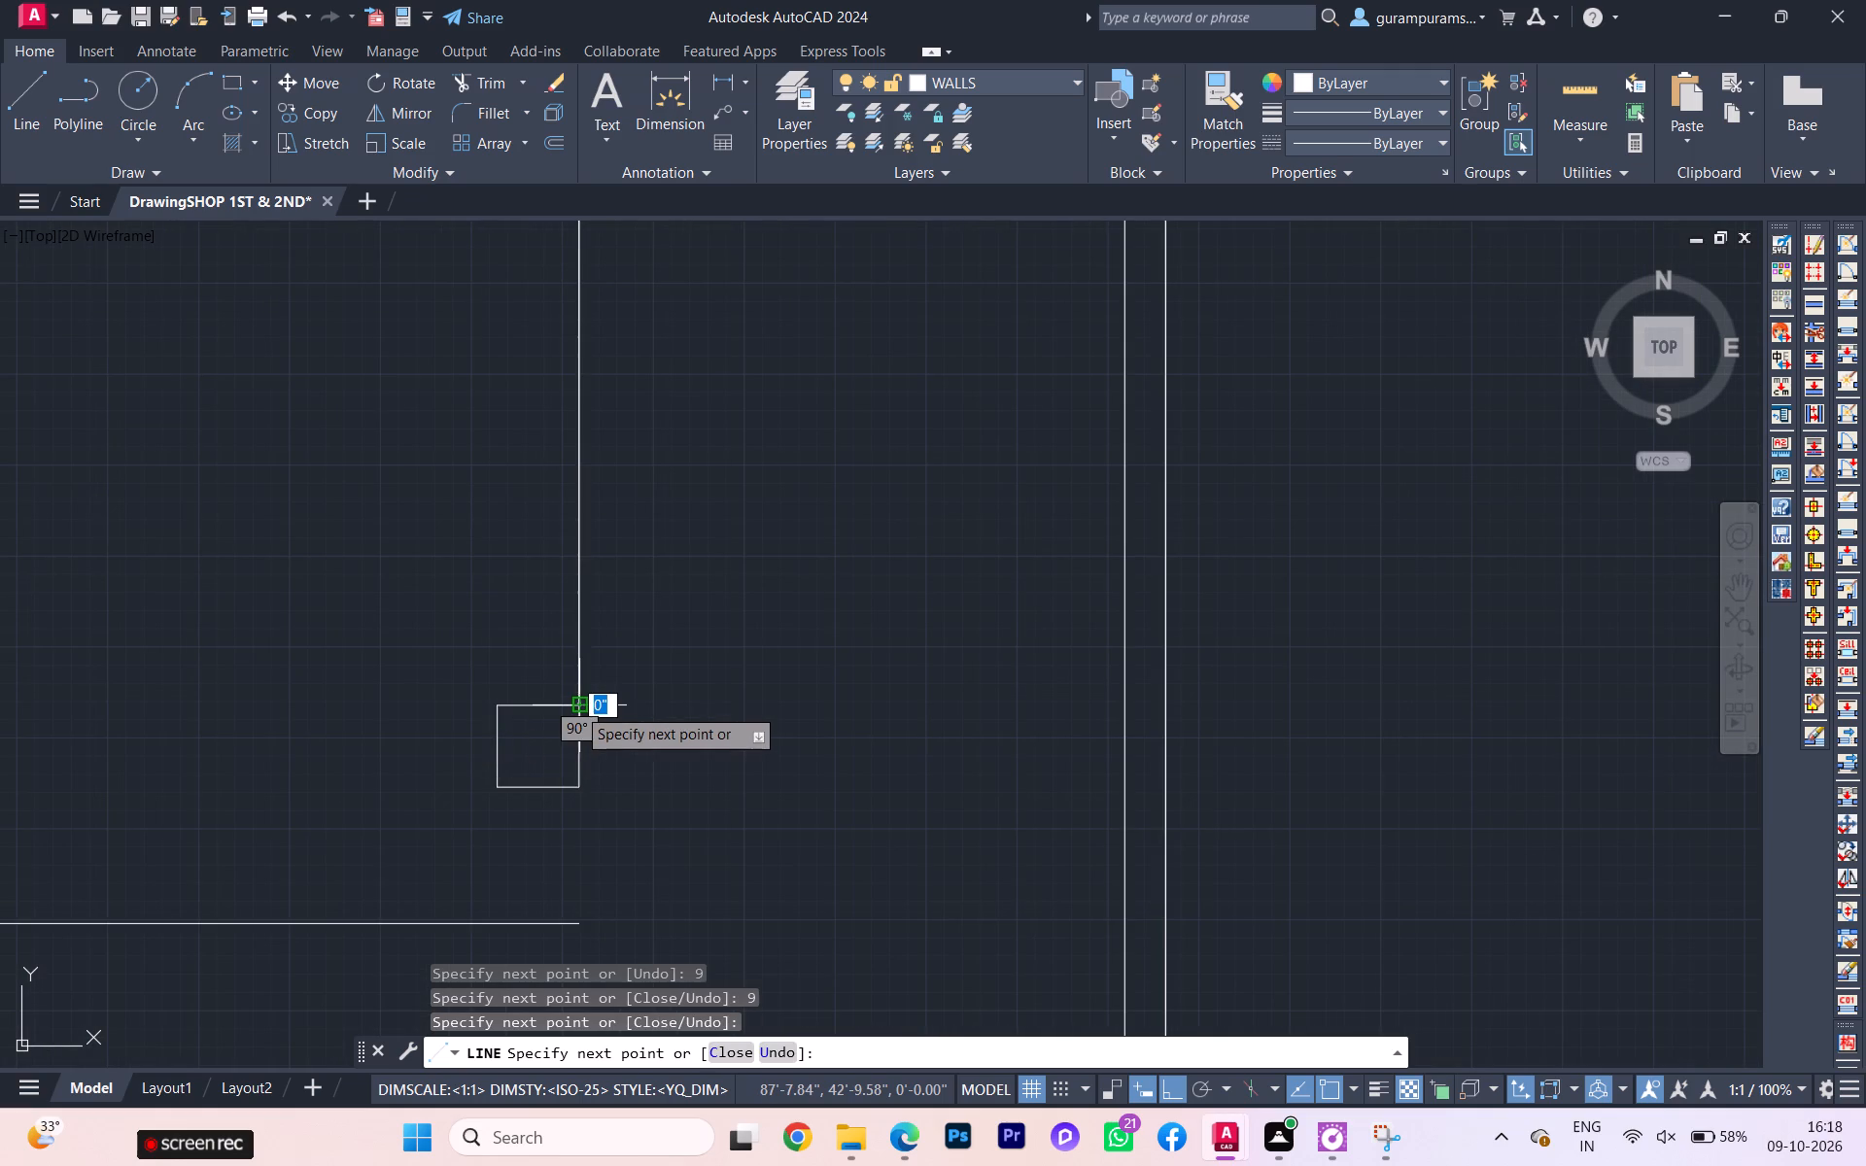
key("Escape")
Group the four lines of the square column outline at the outer side wall's end.
left_click(472, 665)
left_click(721, 871)
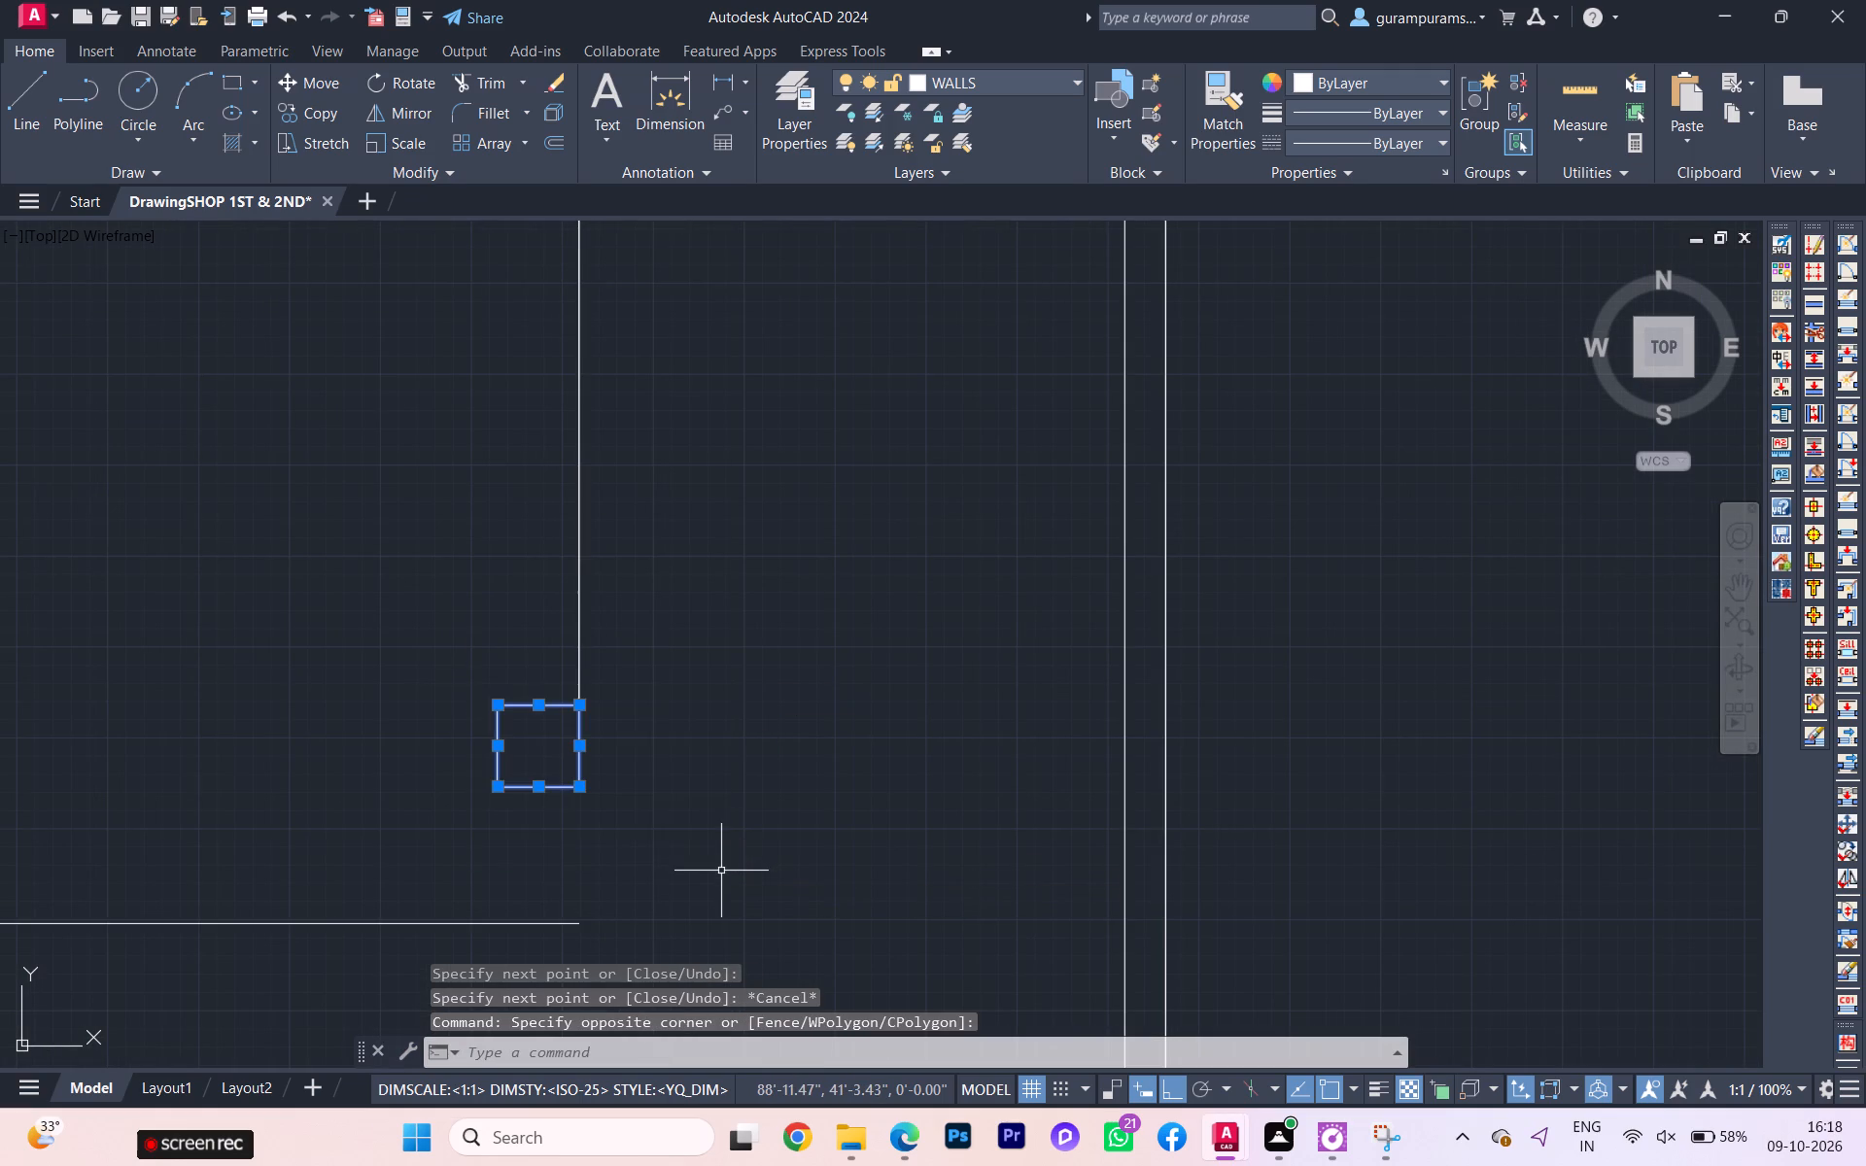
key("g")
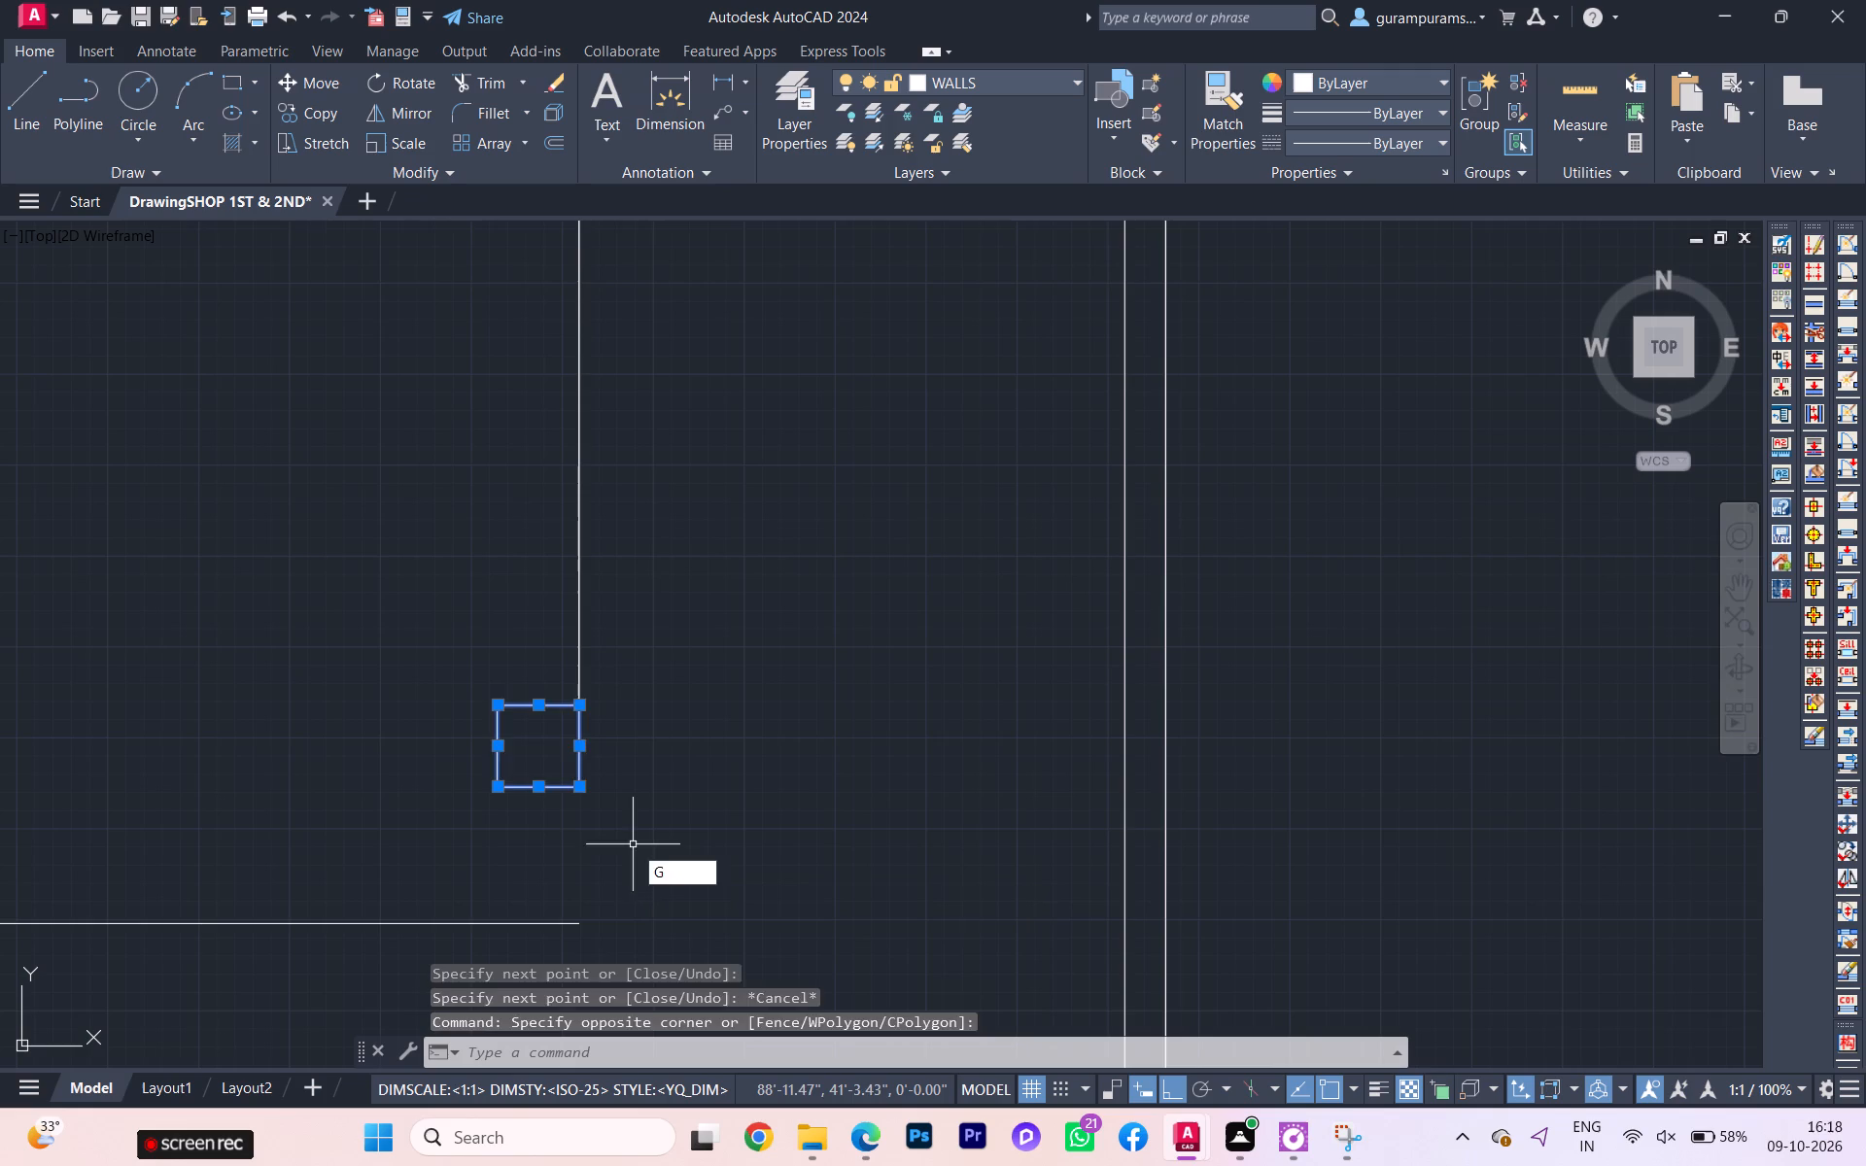
left_click(695, 901)
scroll(641, 808, "down", 4)
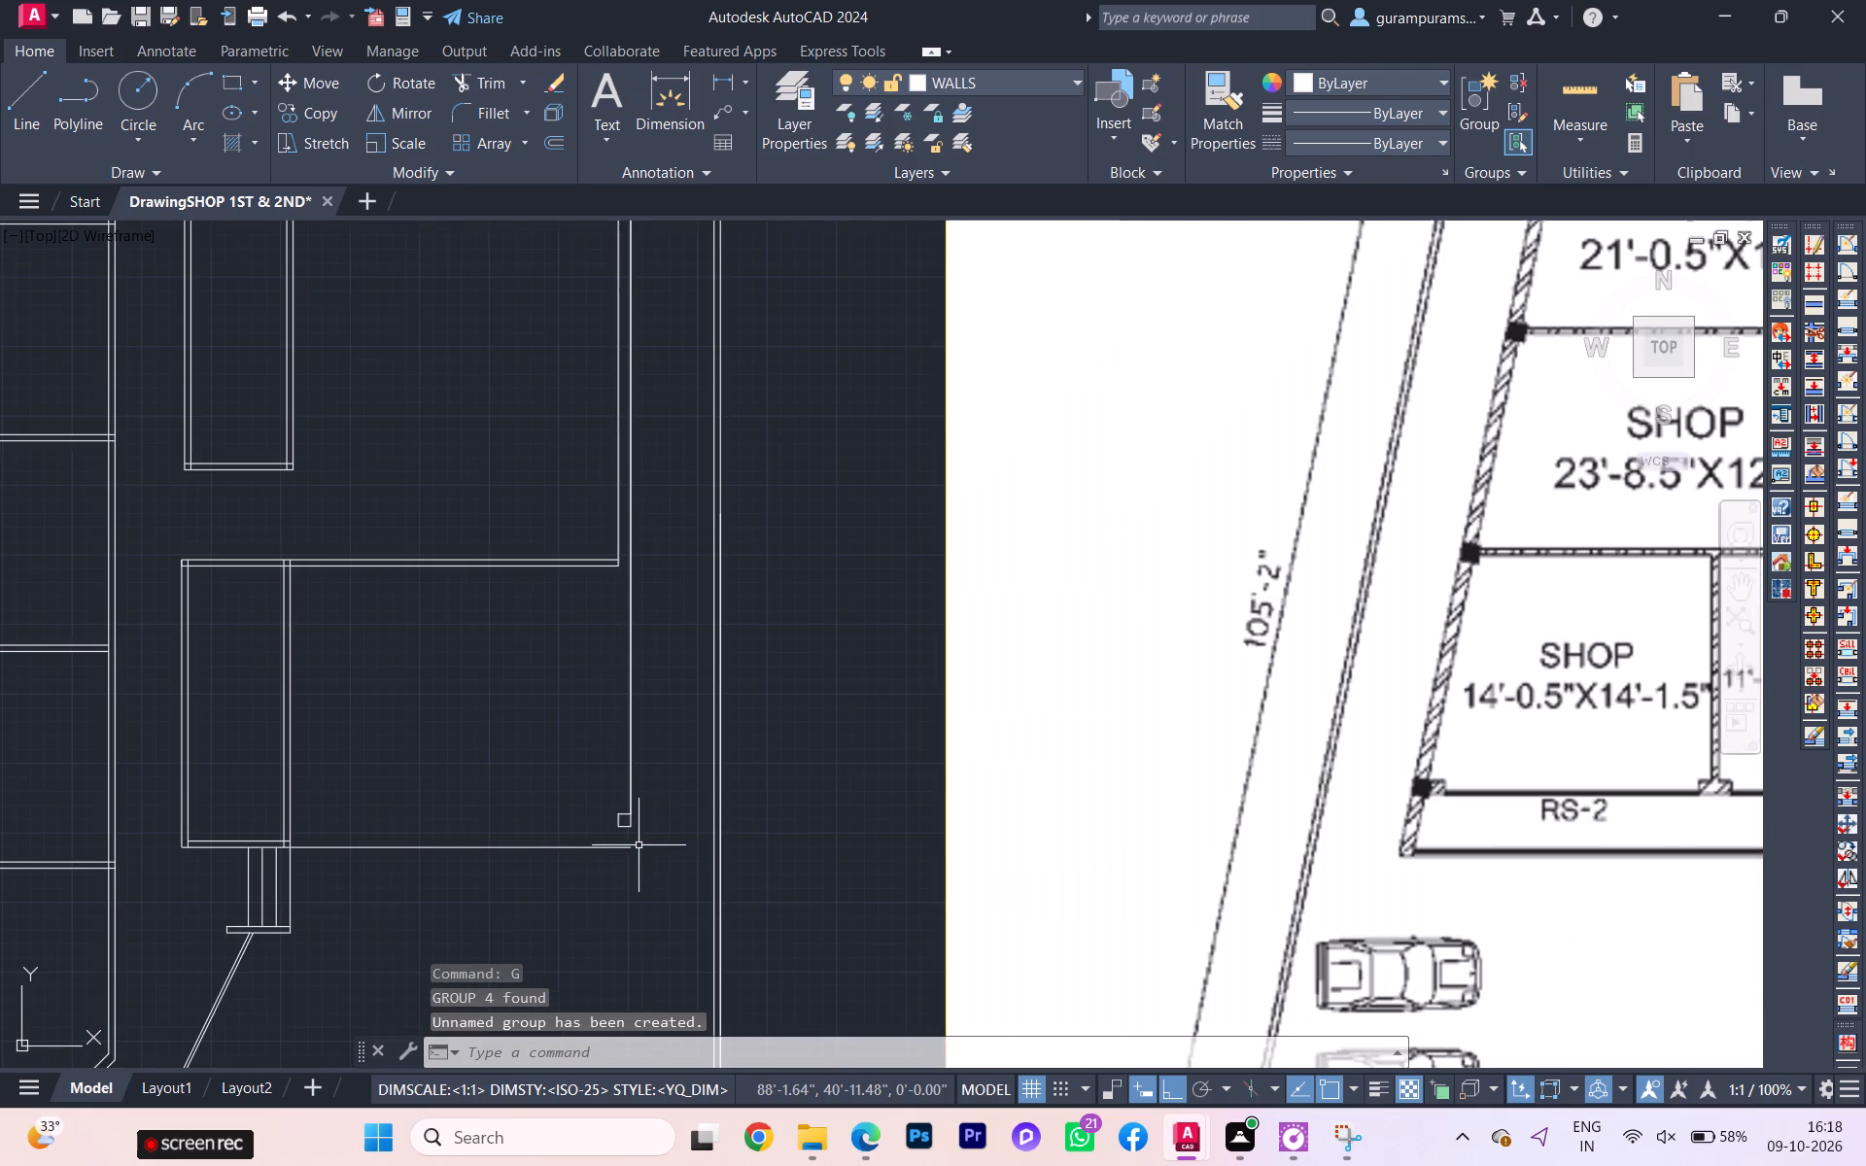
scroll(330, 869, "down", 1)
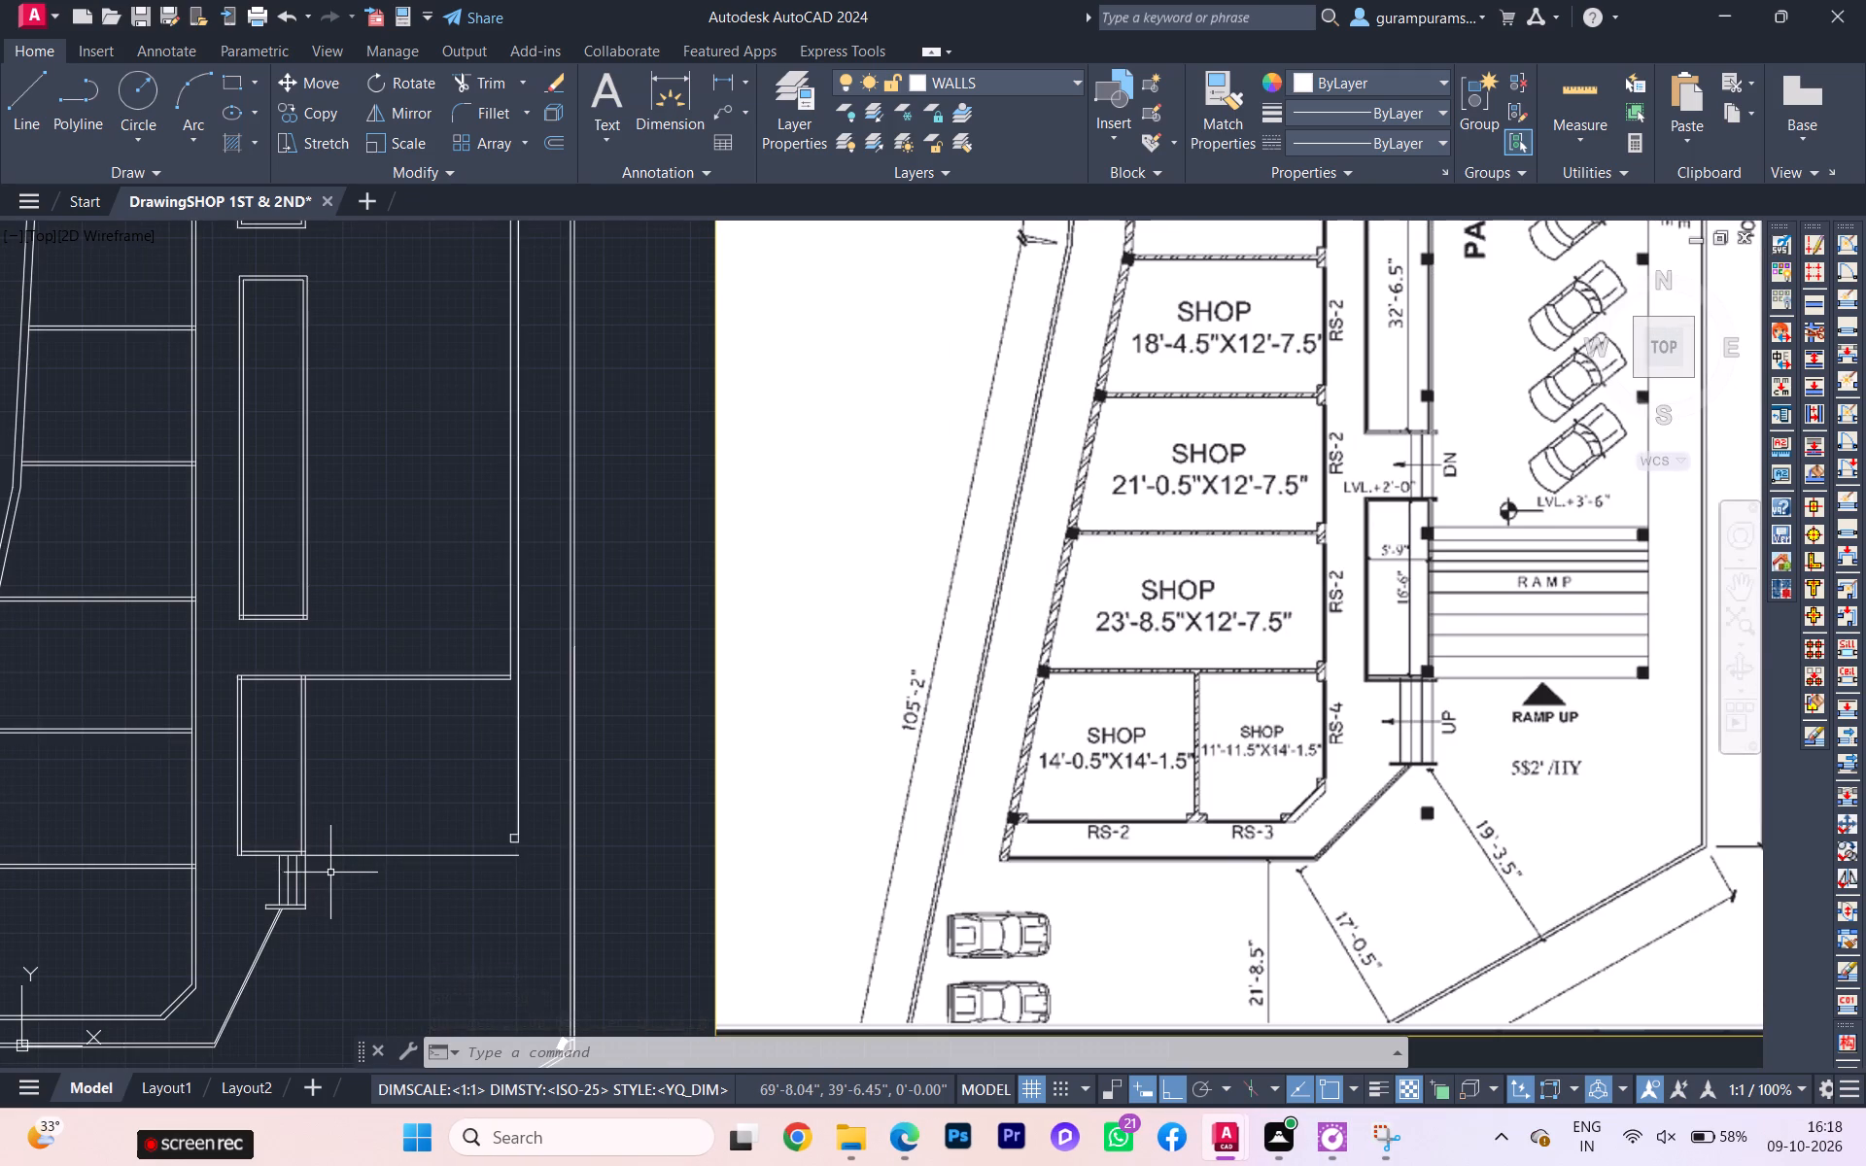
Shorten the horizontal line across the parking front so it ends at the front passage block's outer corner.
scroll(418, 868, "up", 1)
left_click(418, 868)
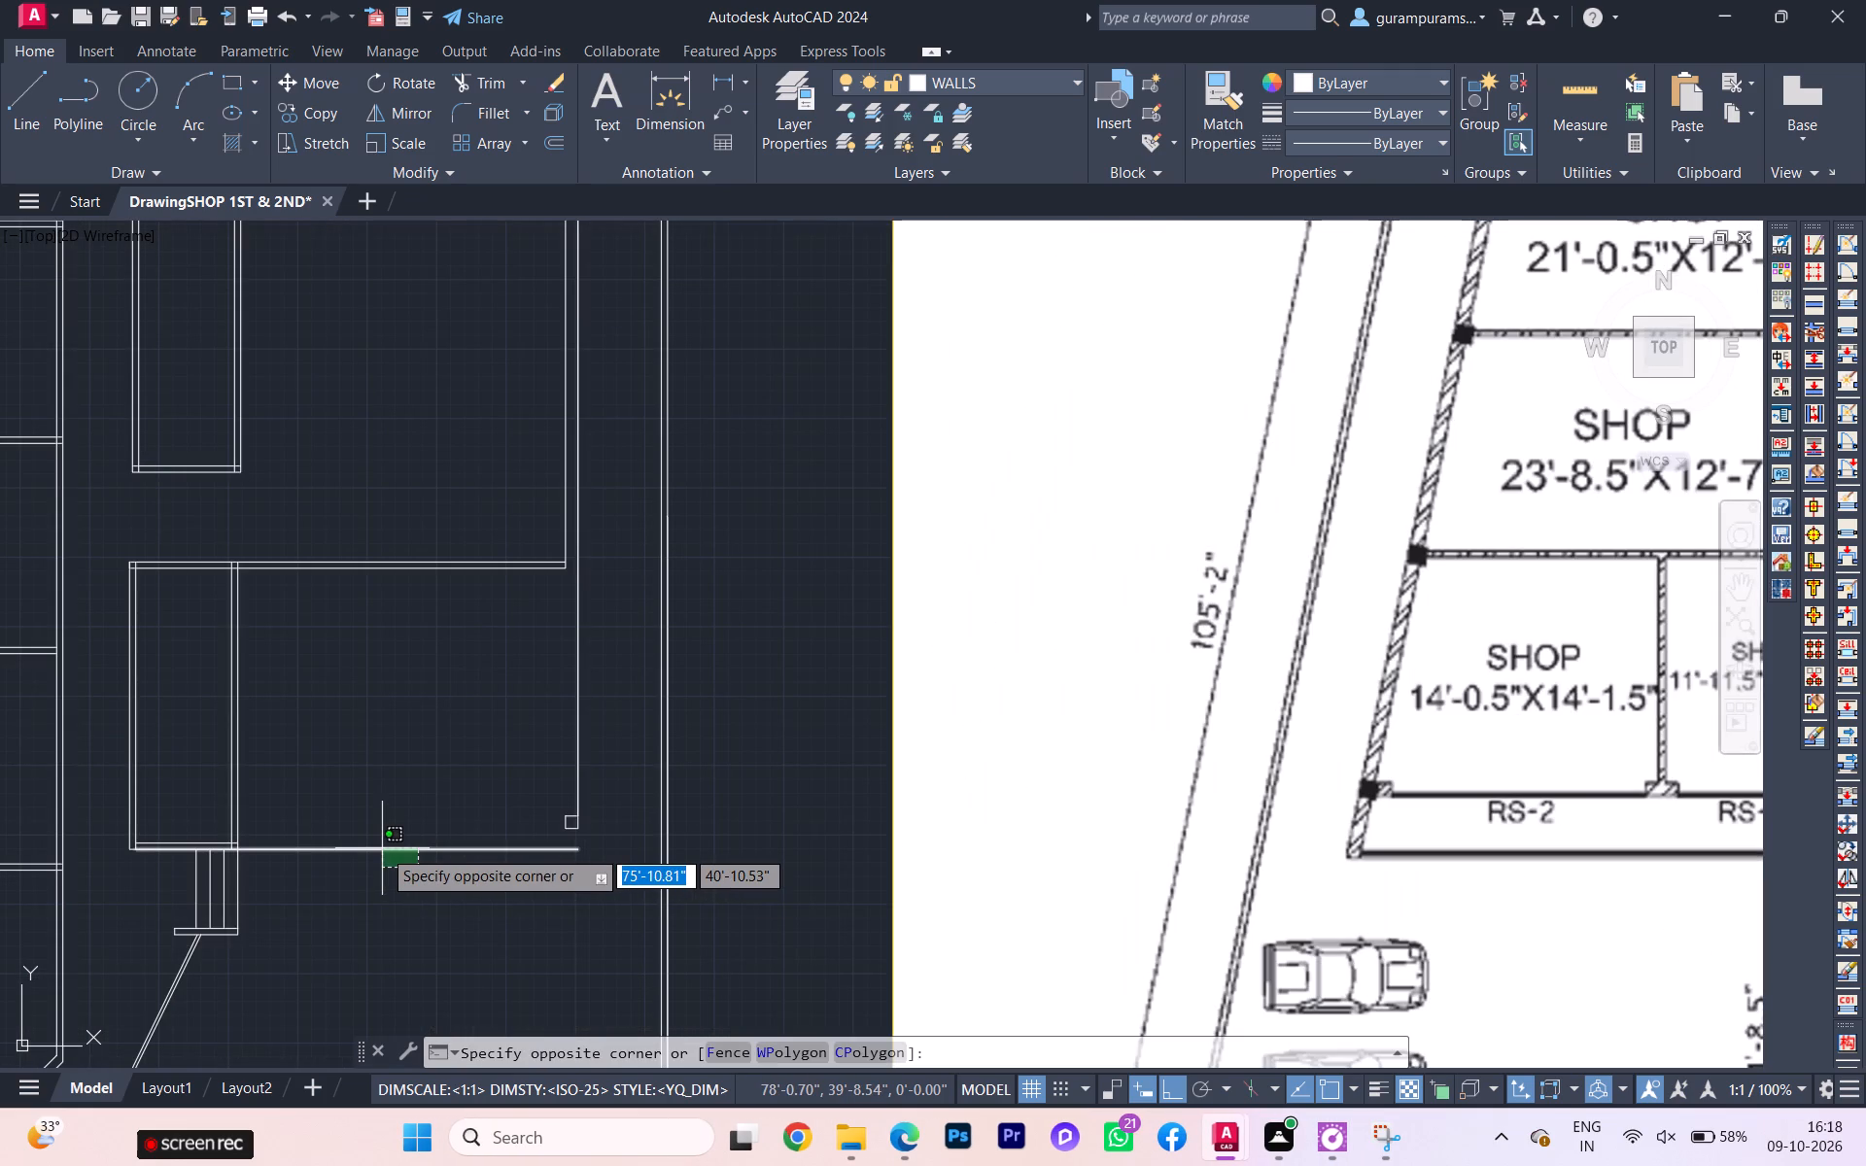
left_click(382, 848)
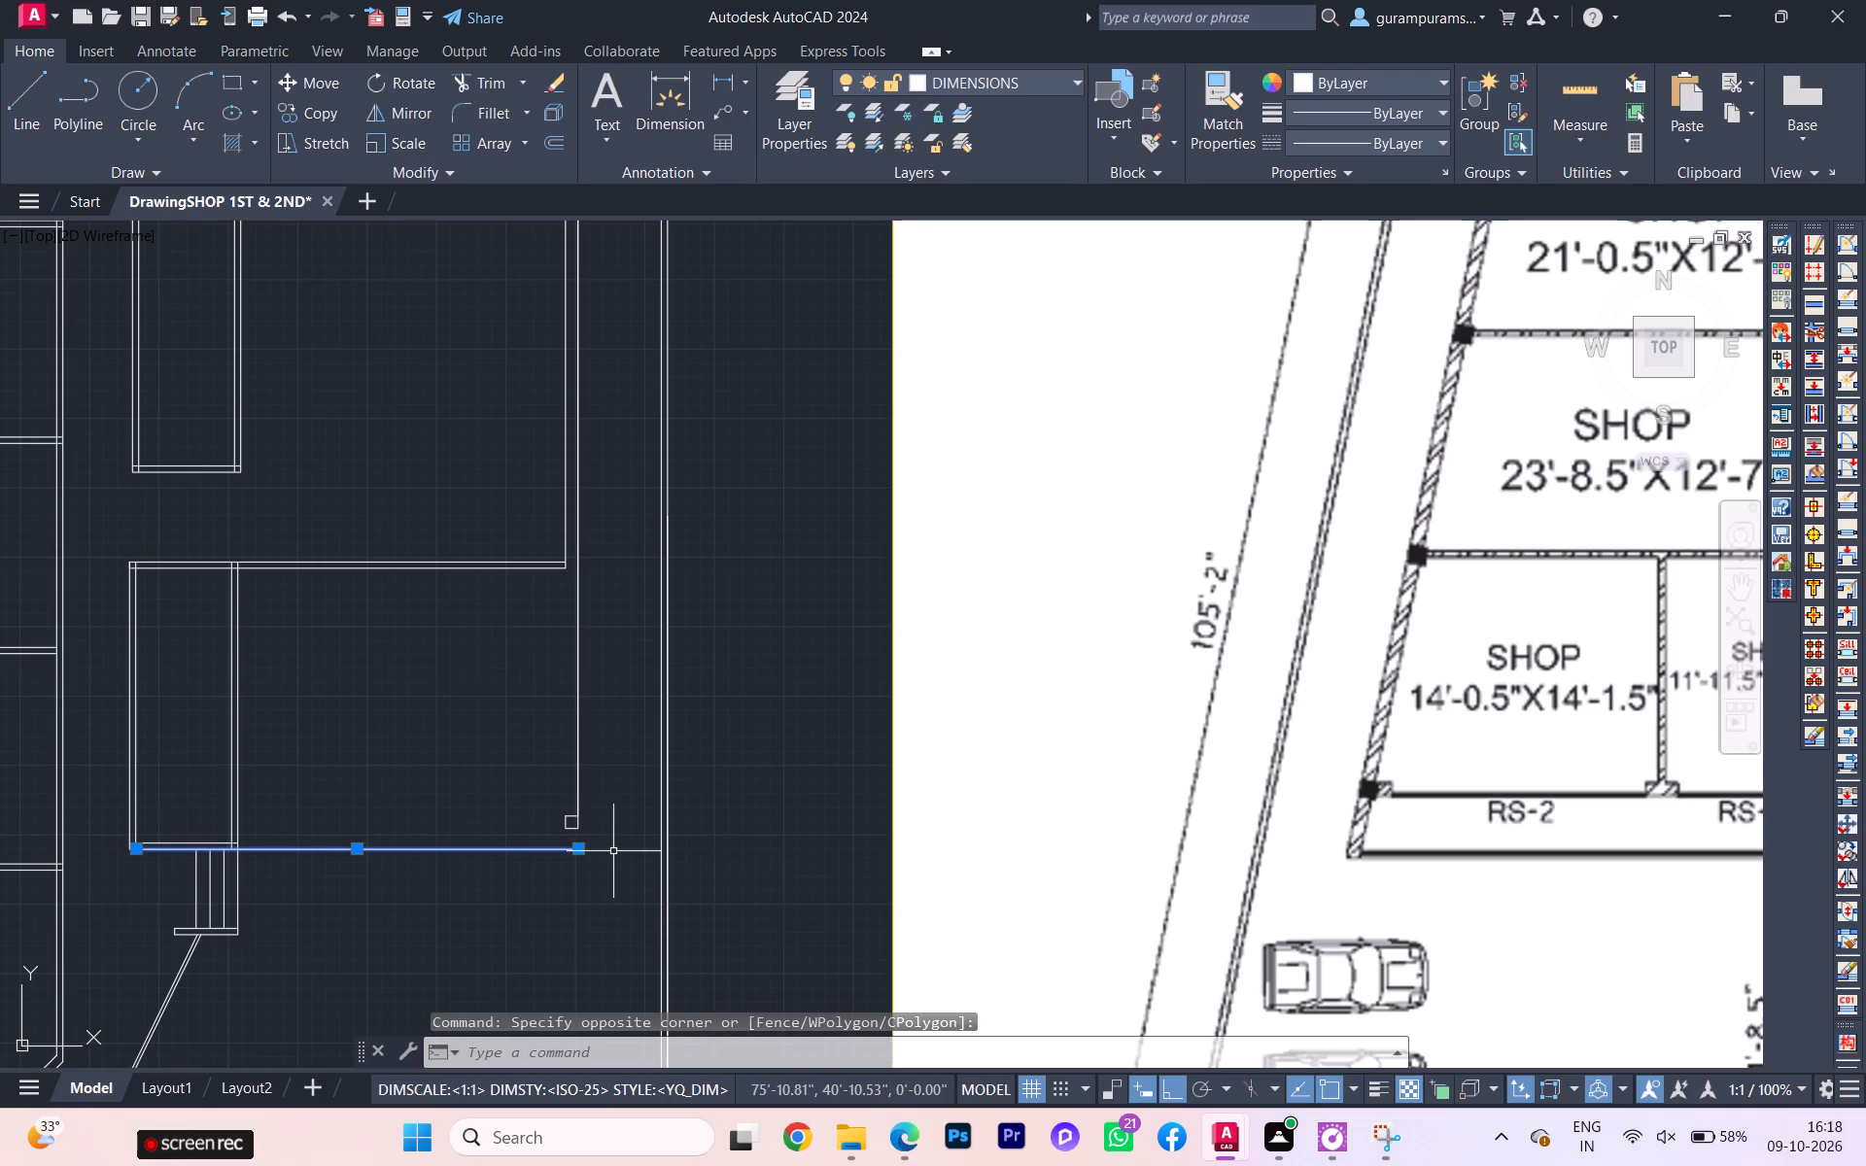
left_click(581, 848)
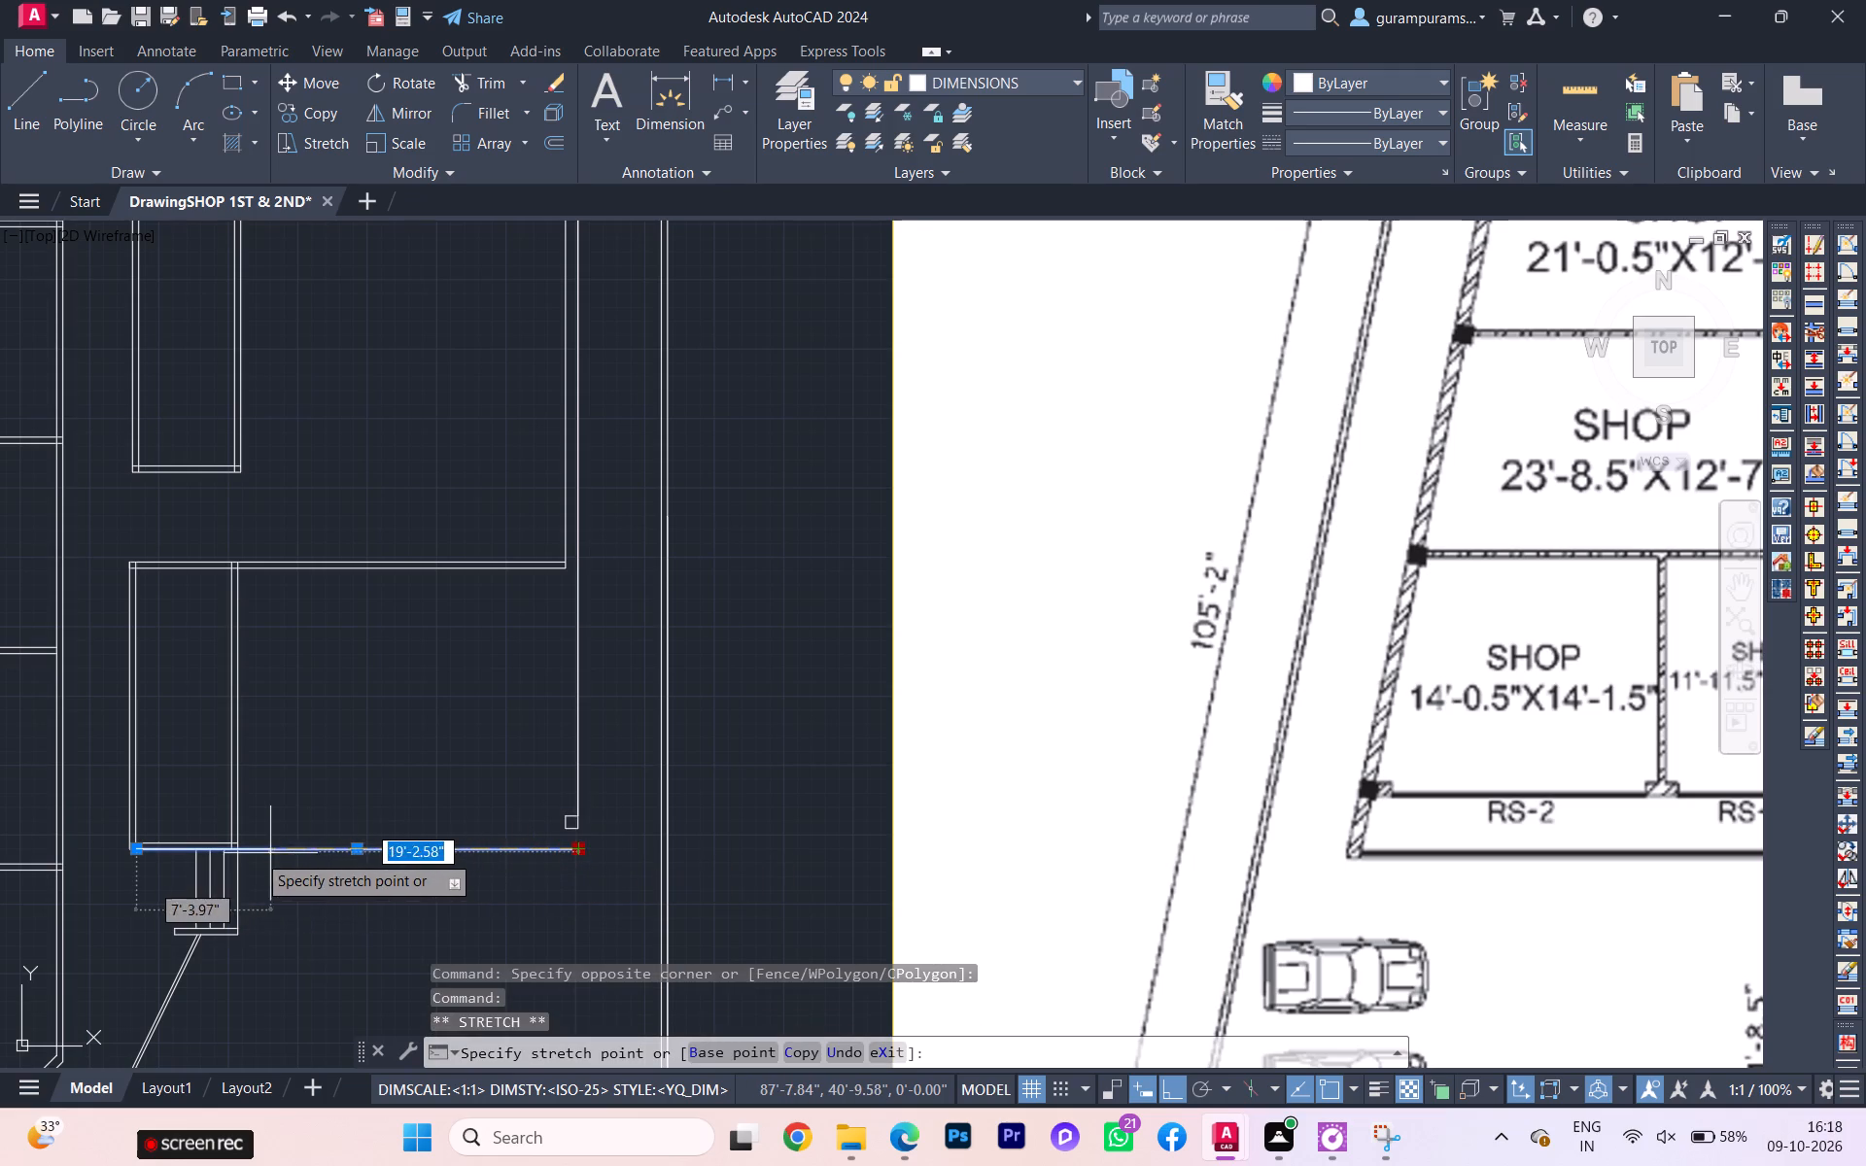
scroll(254, 853, "up", 4)
left_click(142, 830)
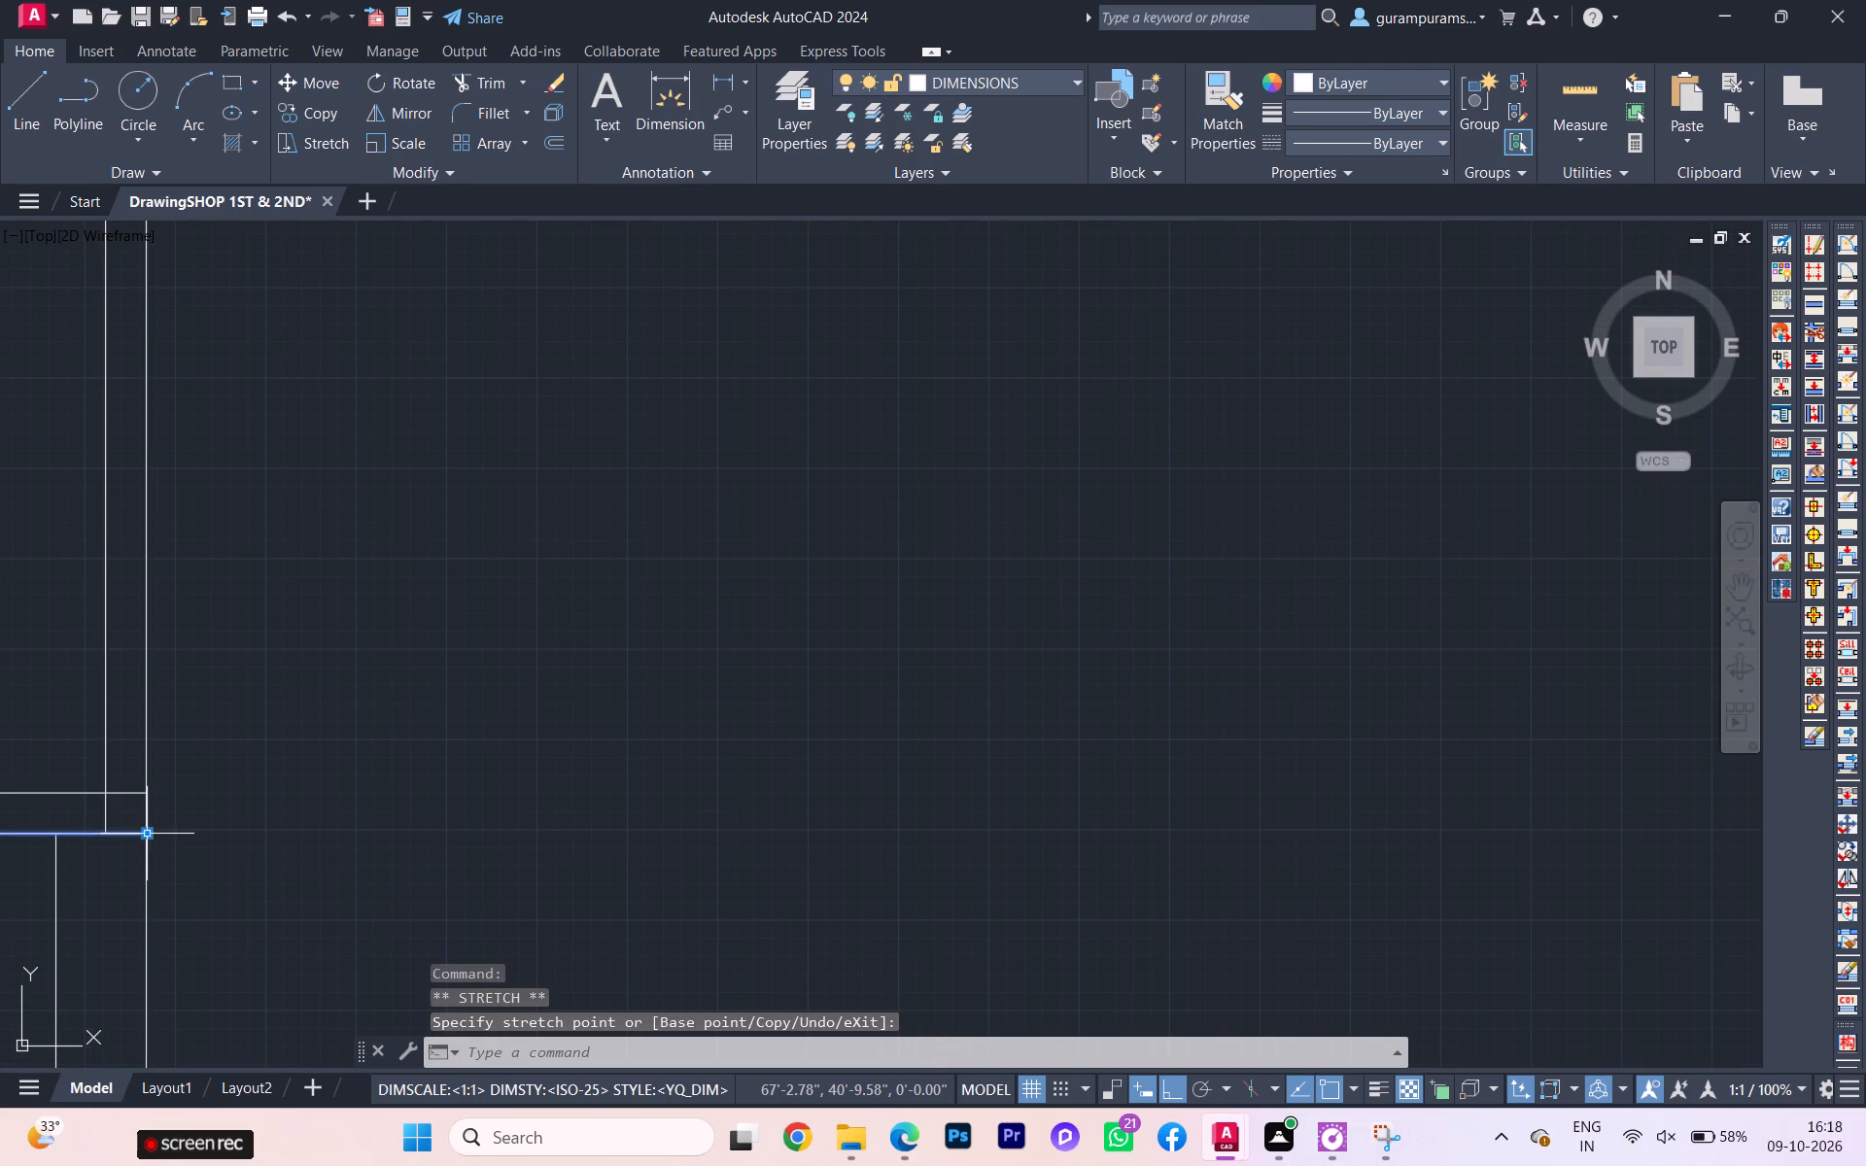
scroll(151, 834, "down", 3)
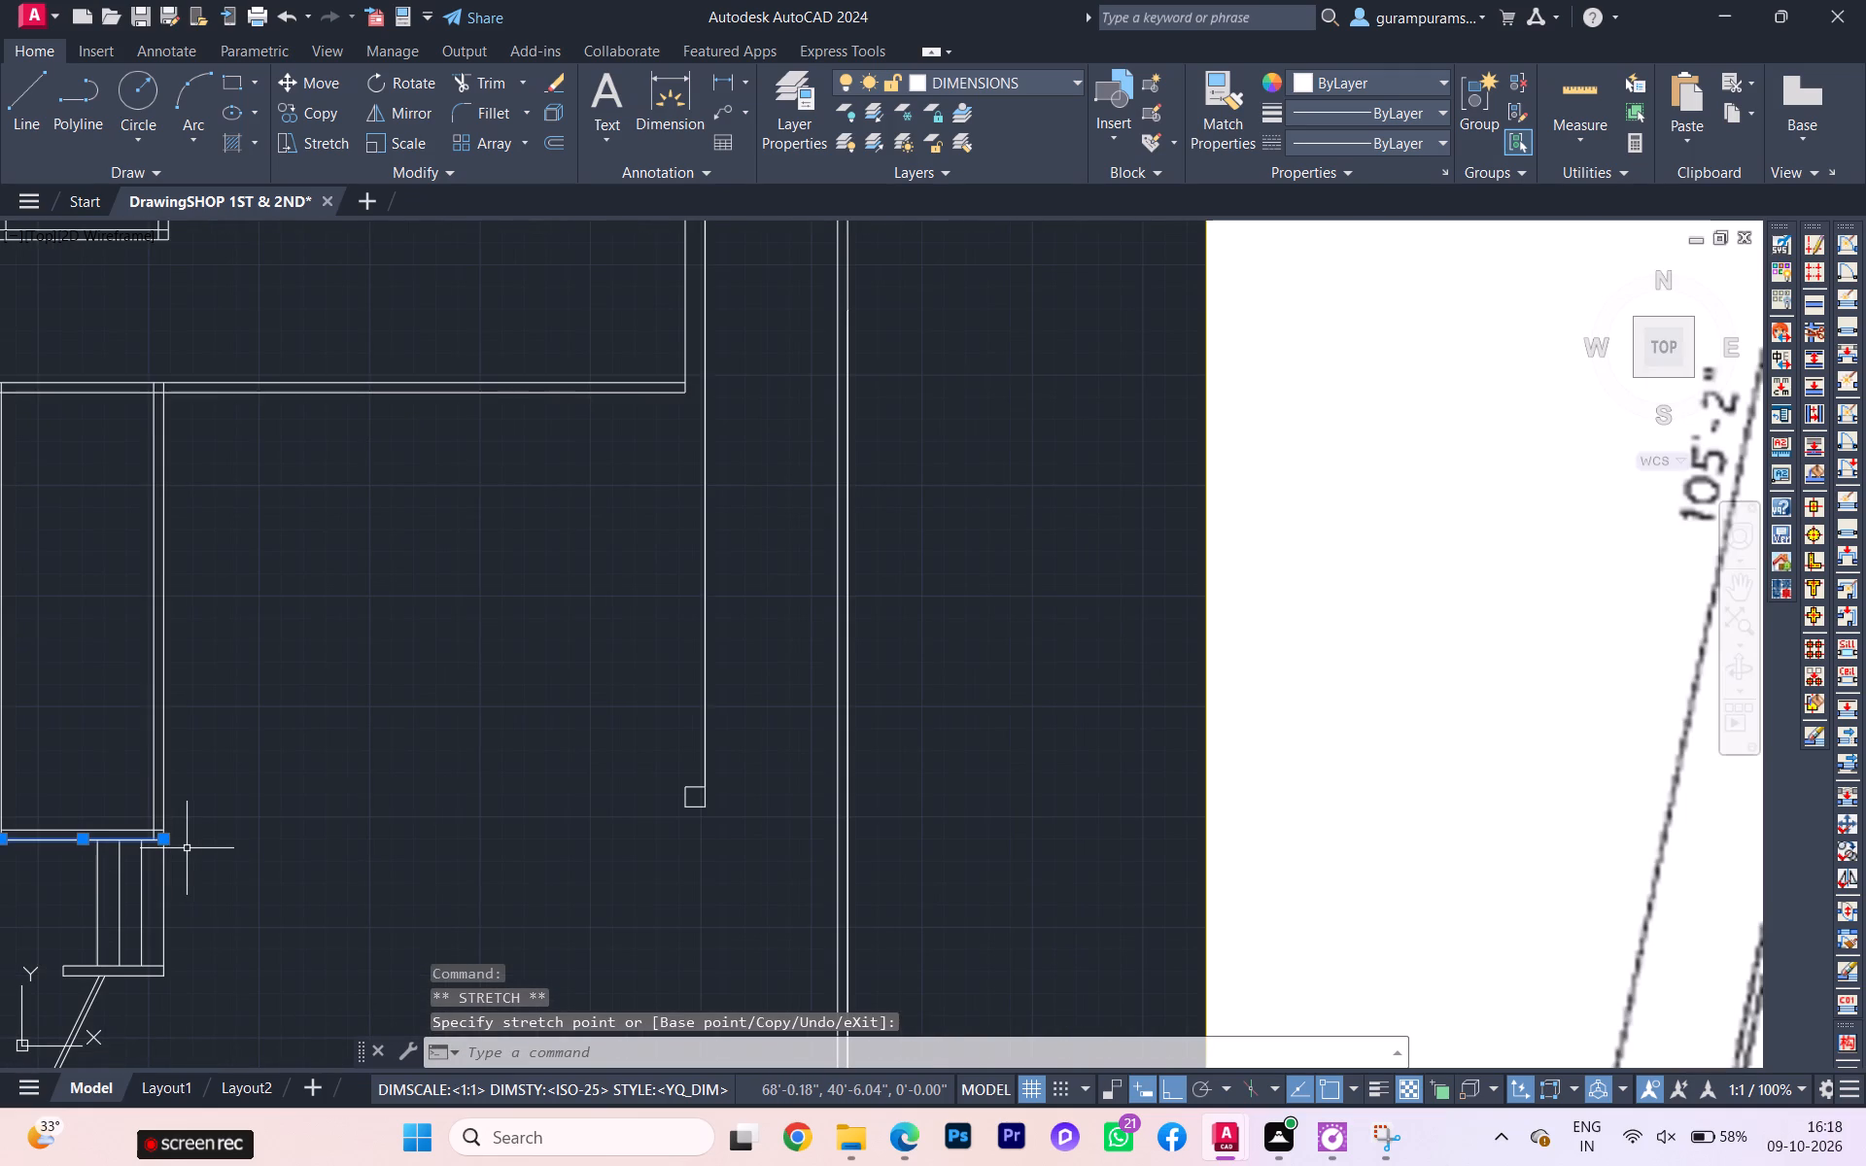
Draw a horizontal line about 20'-5" long from the passage block's lower corner to directly below the outer side wall line.
key("l")
key("Return")
scroll(168, 818, "up", 2)
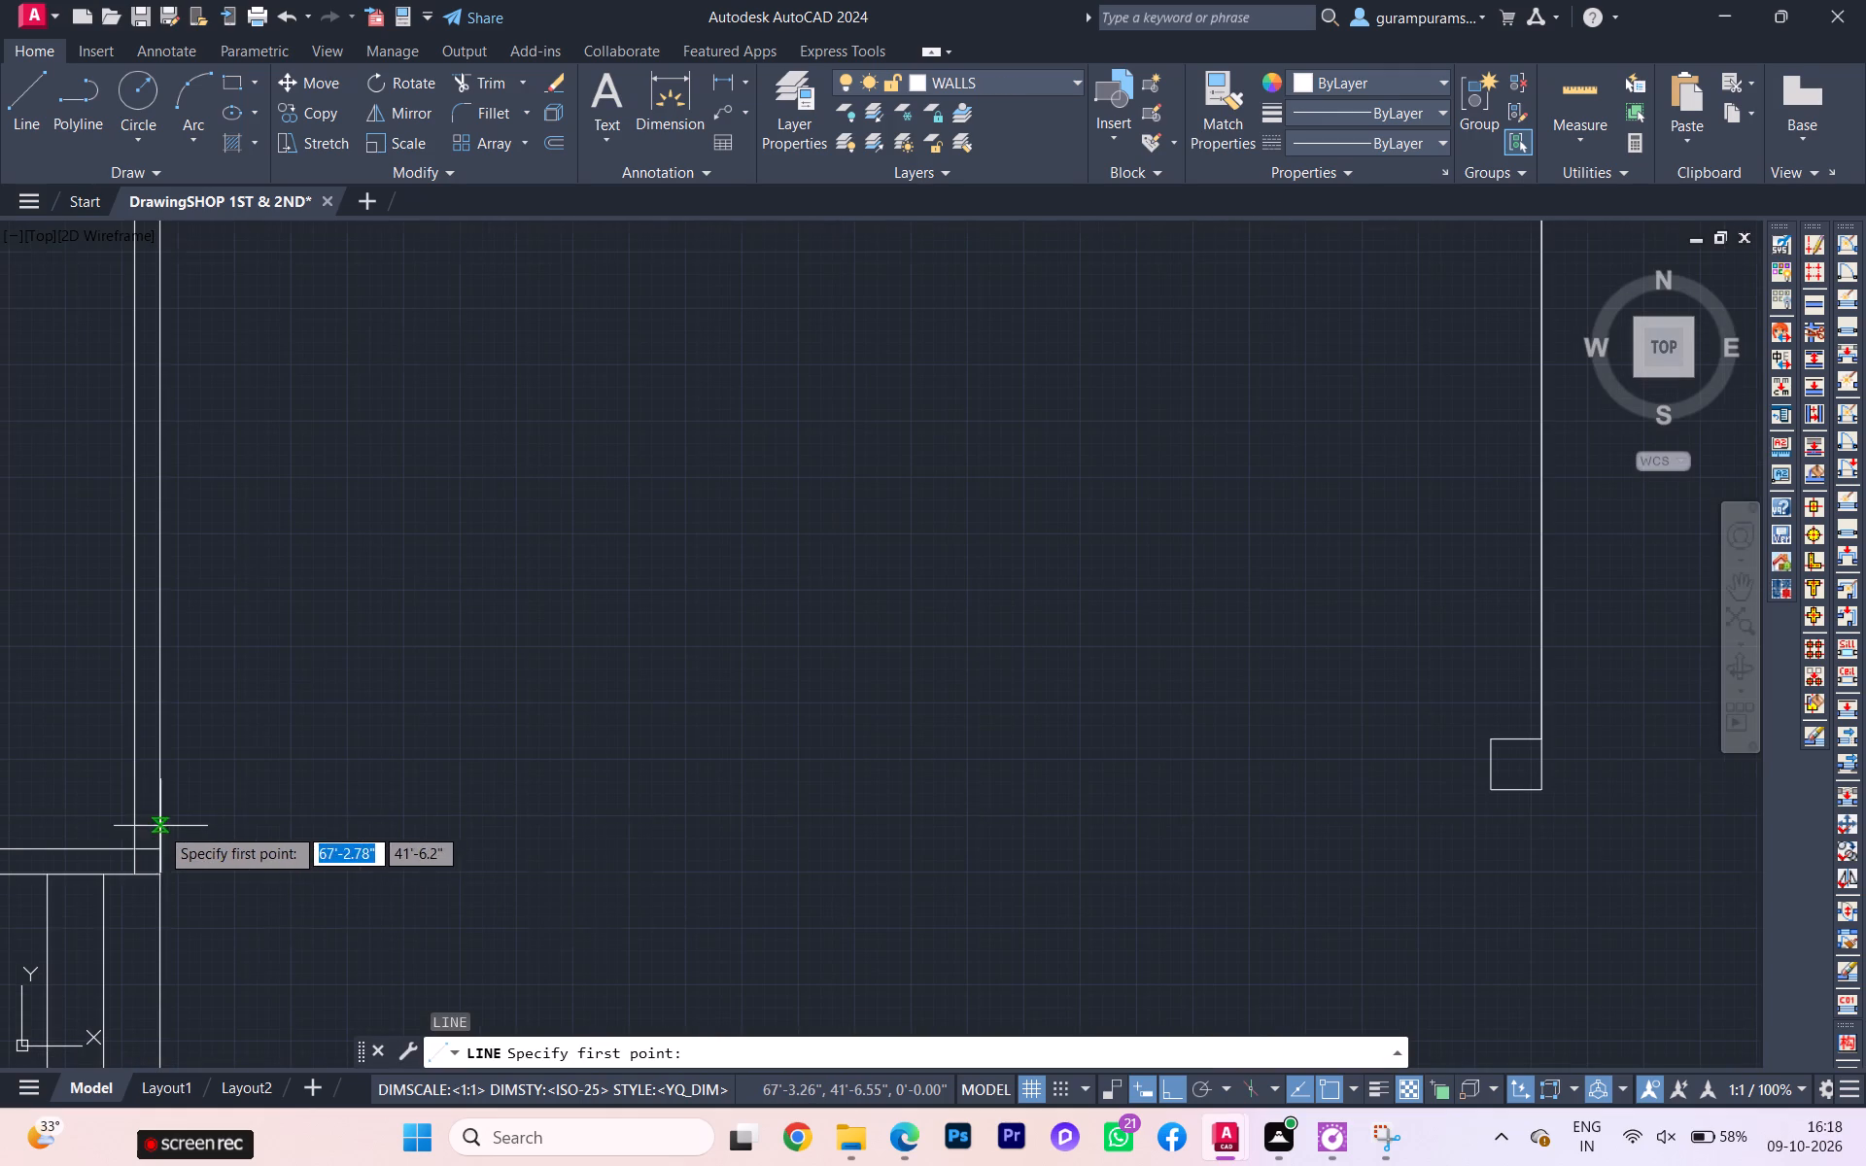
left_click(166, 849)
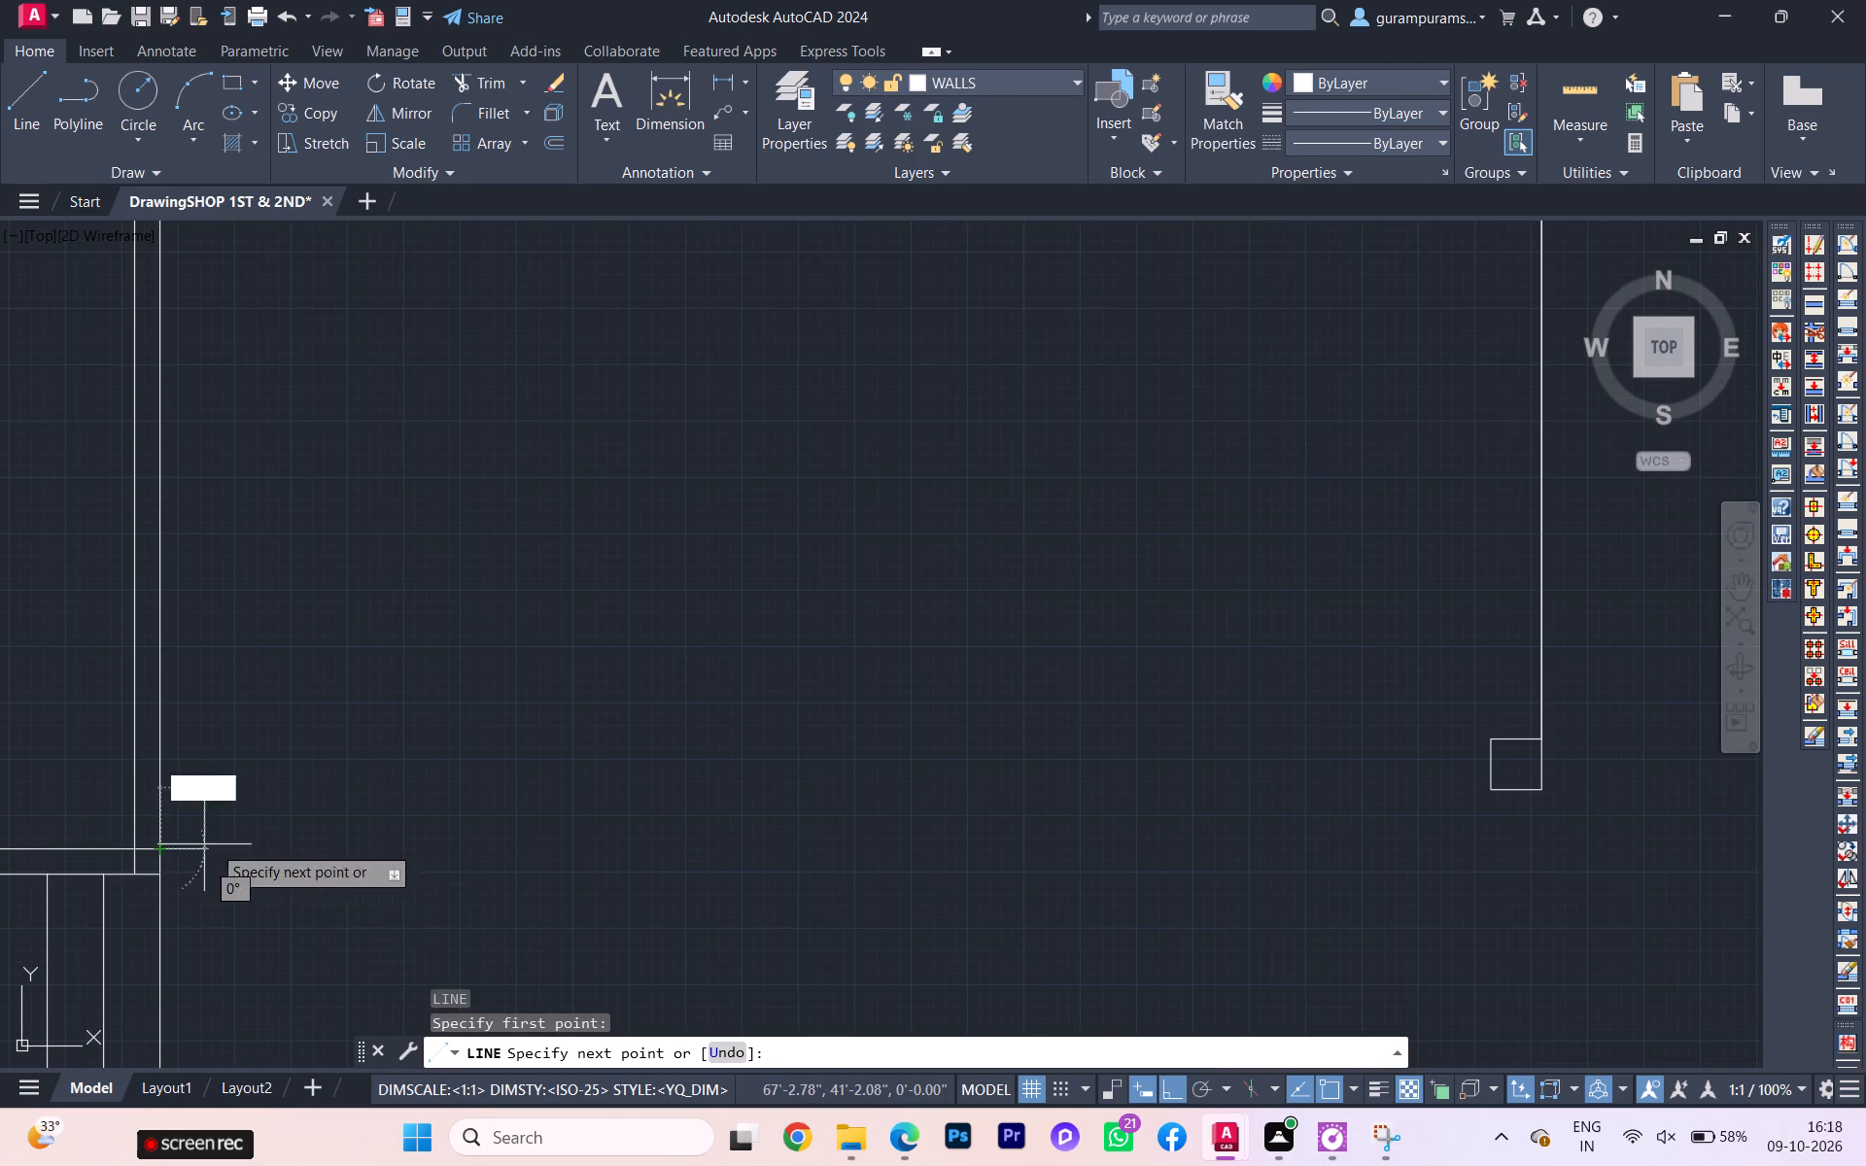
scroll(985, 803, "down", 2)
scroll(1199, 819, "up", 3)
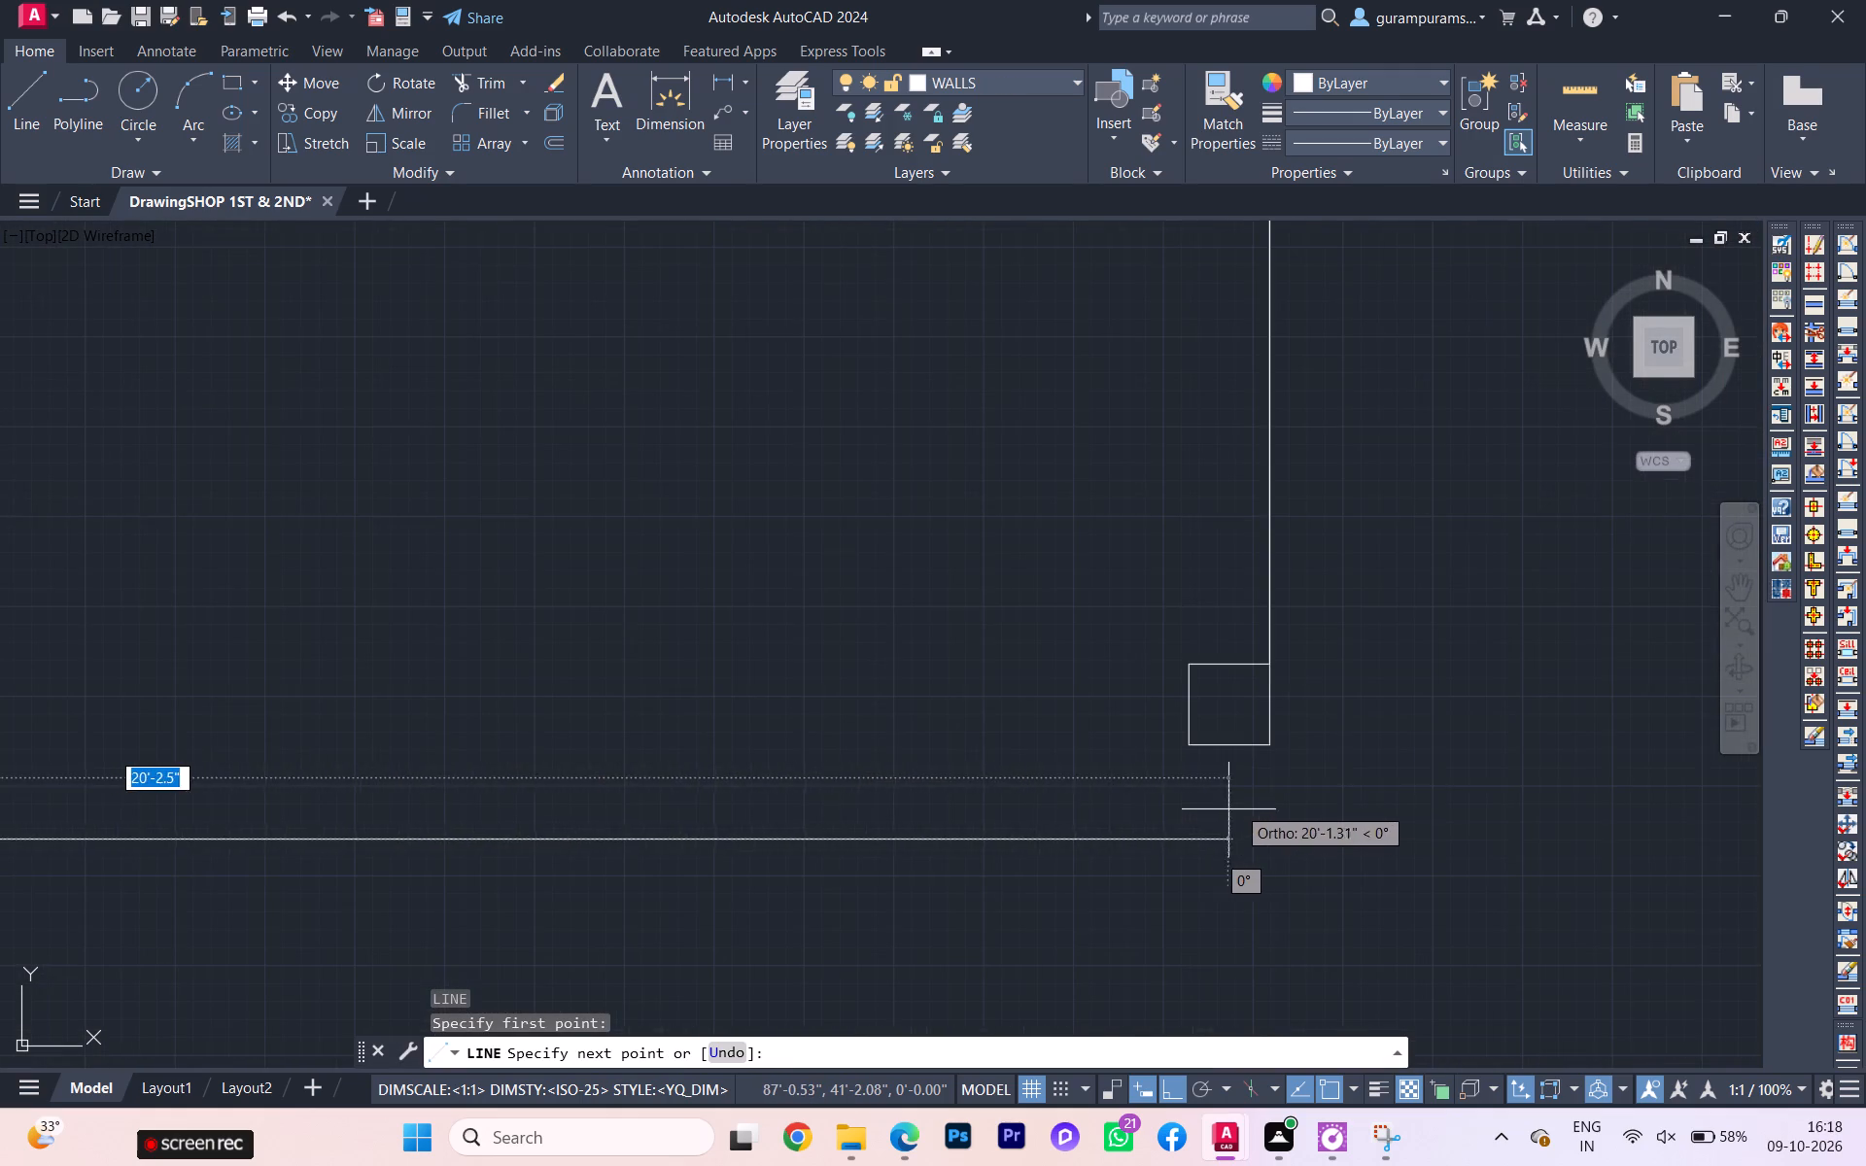
left_click(1273, 843)
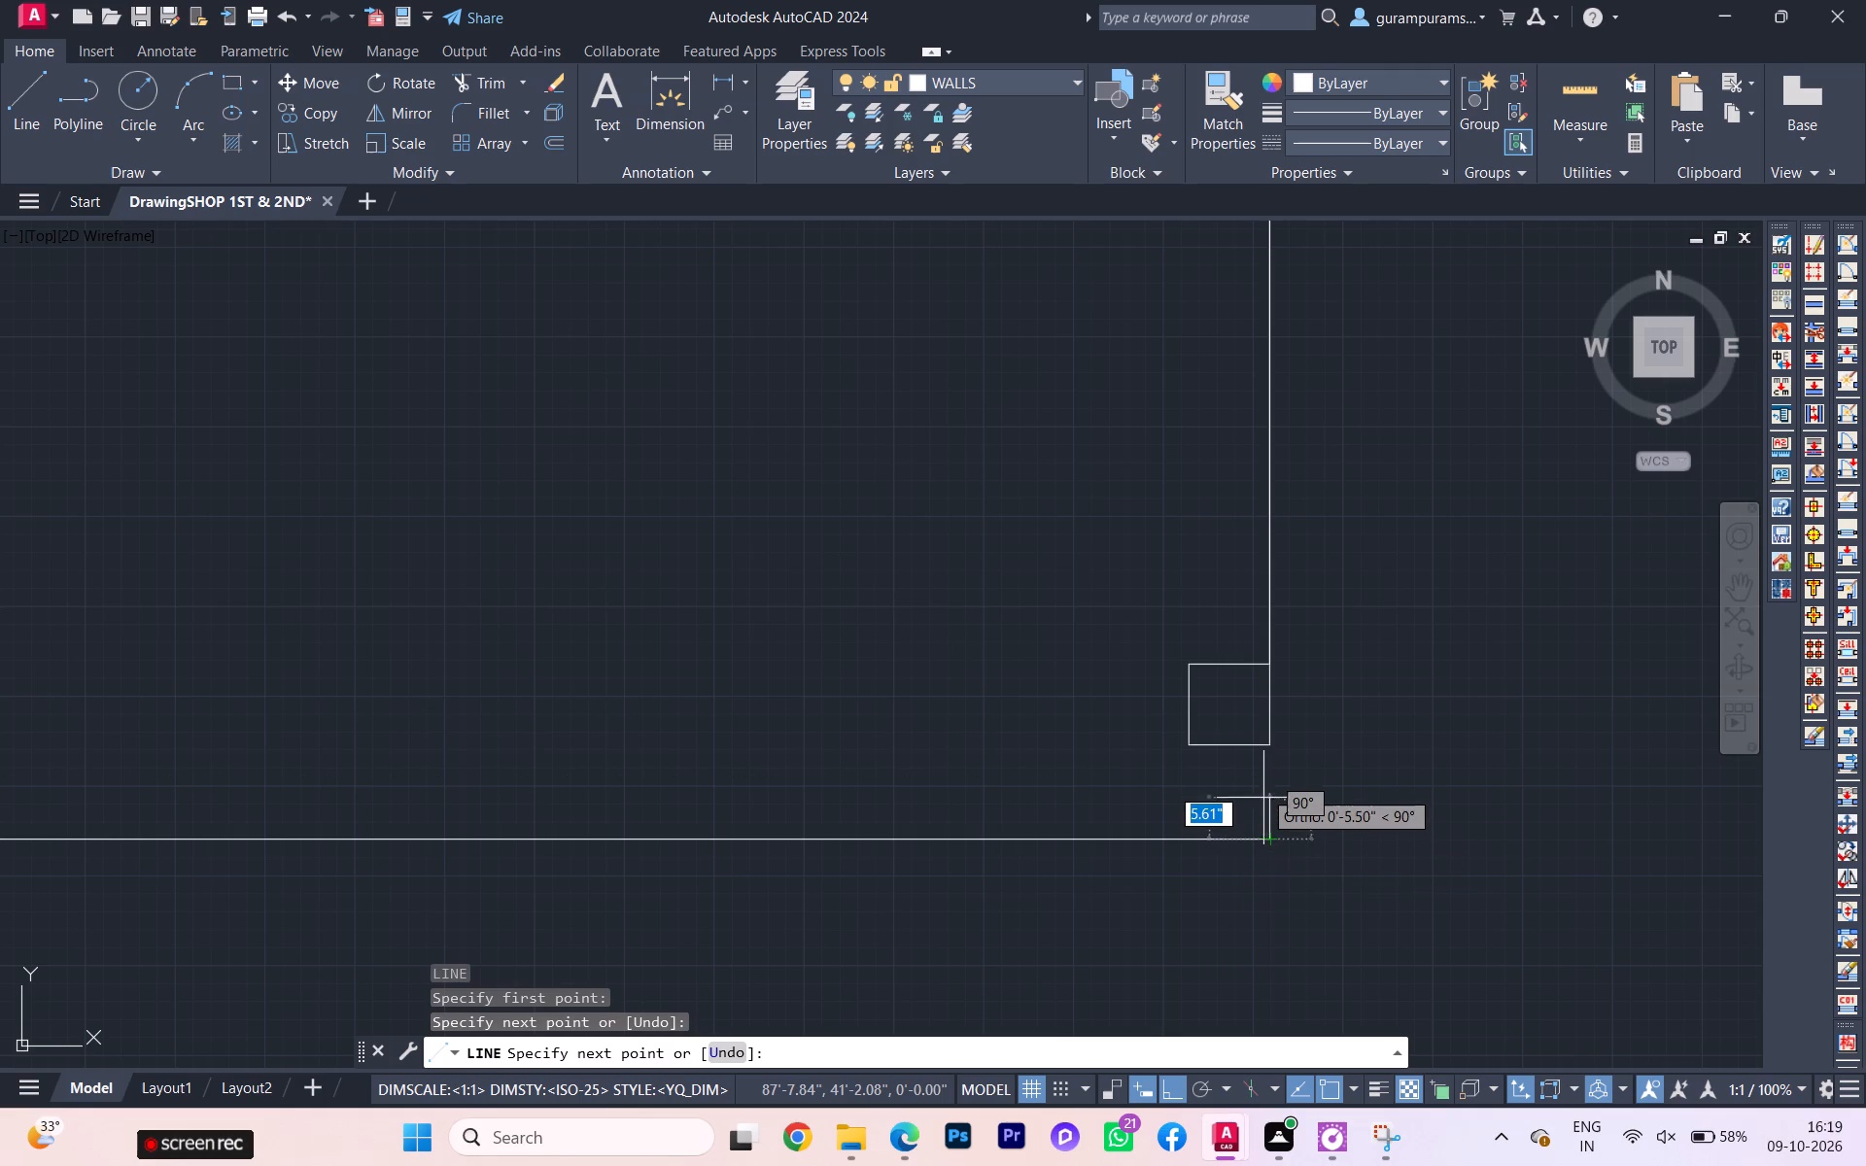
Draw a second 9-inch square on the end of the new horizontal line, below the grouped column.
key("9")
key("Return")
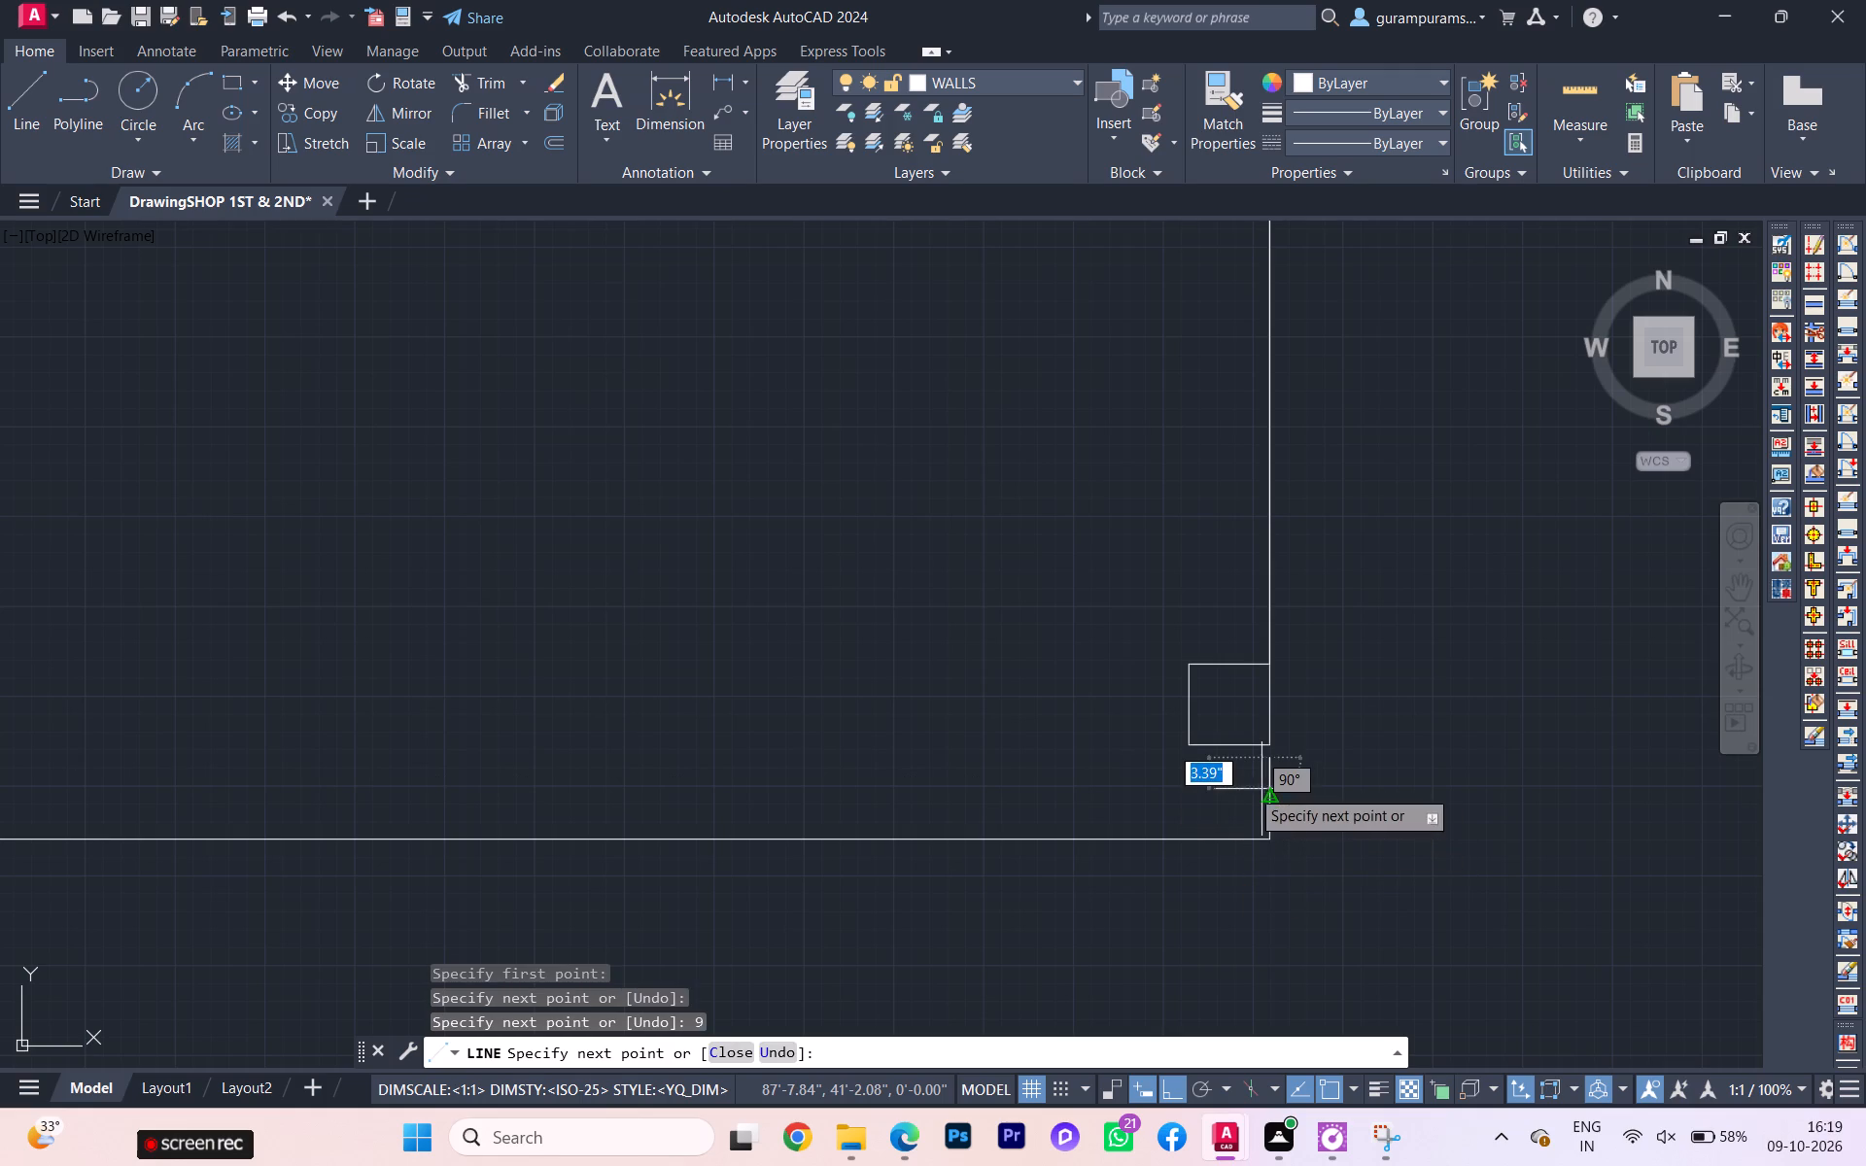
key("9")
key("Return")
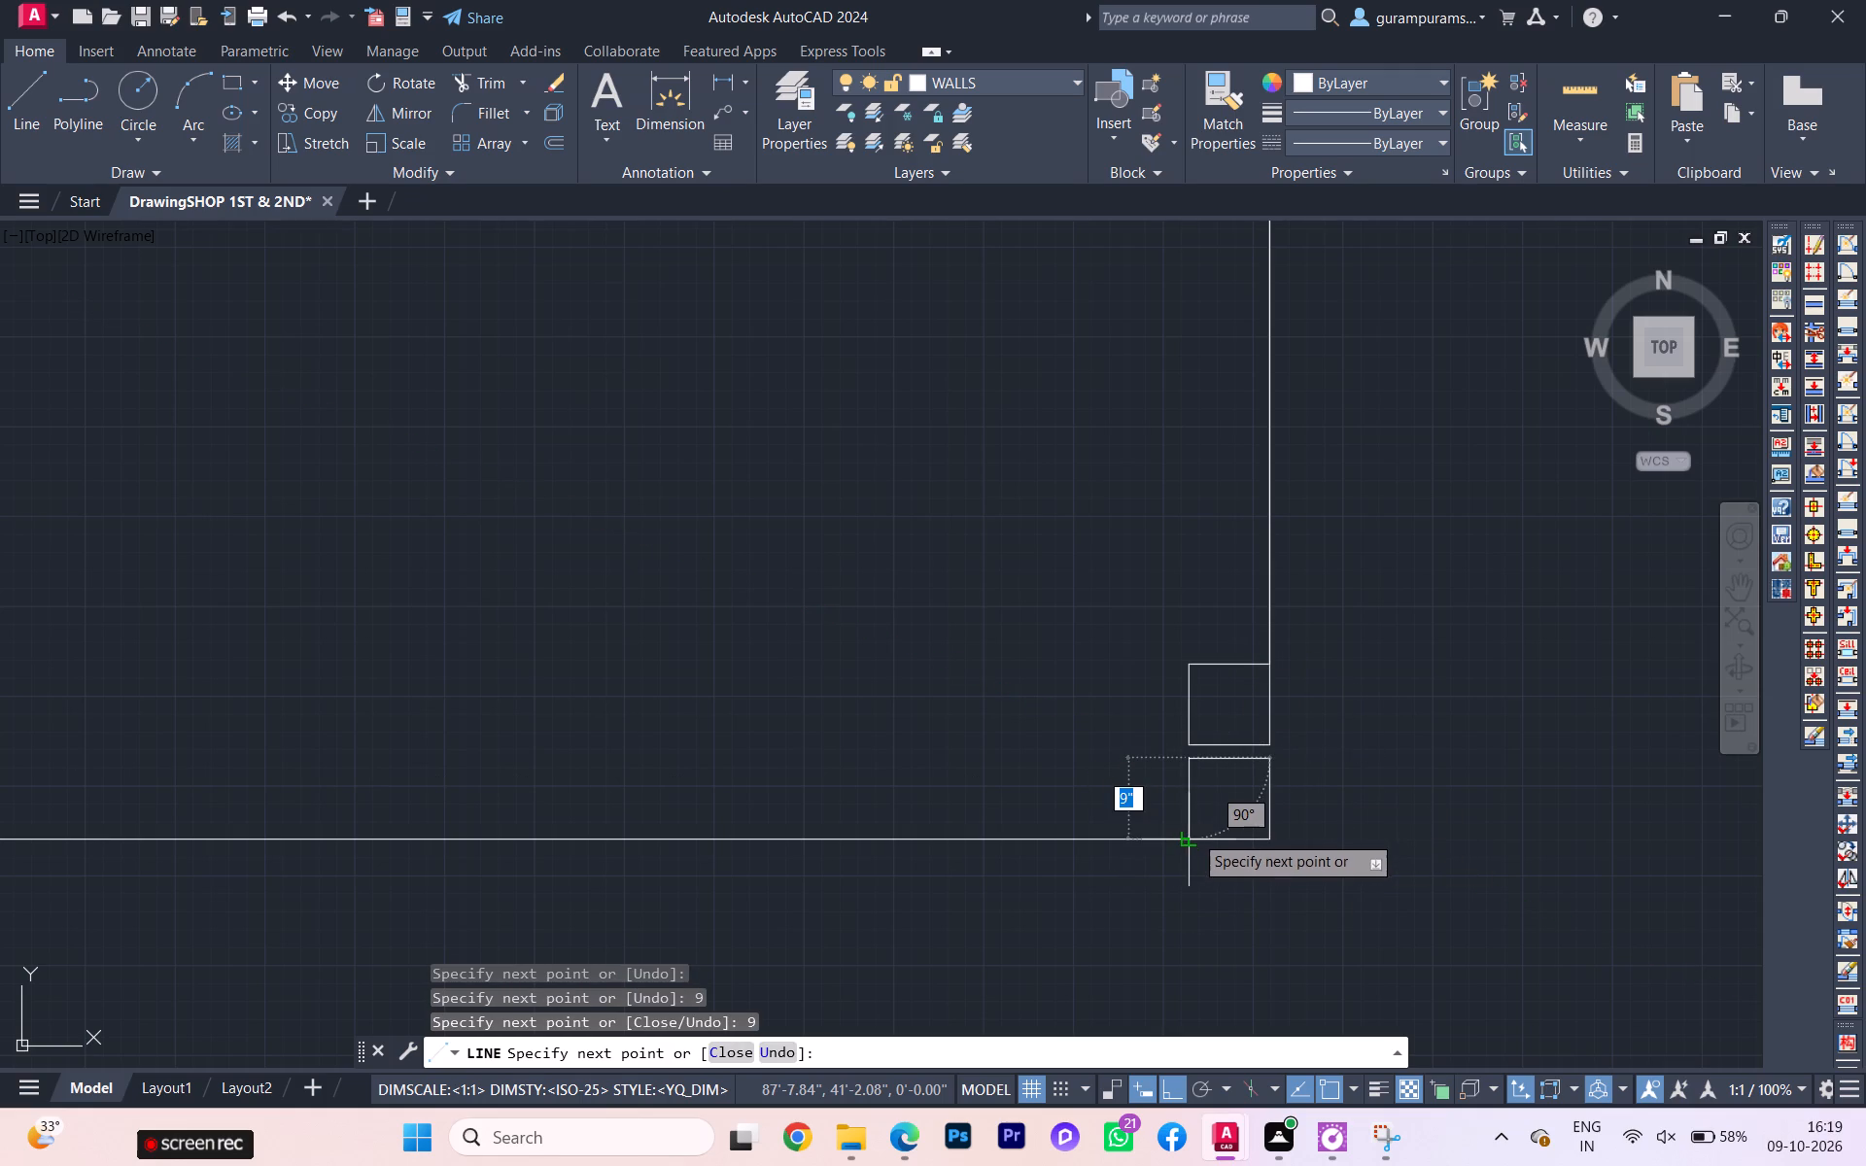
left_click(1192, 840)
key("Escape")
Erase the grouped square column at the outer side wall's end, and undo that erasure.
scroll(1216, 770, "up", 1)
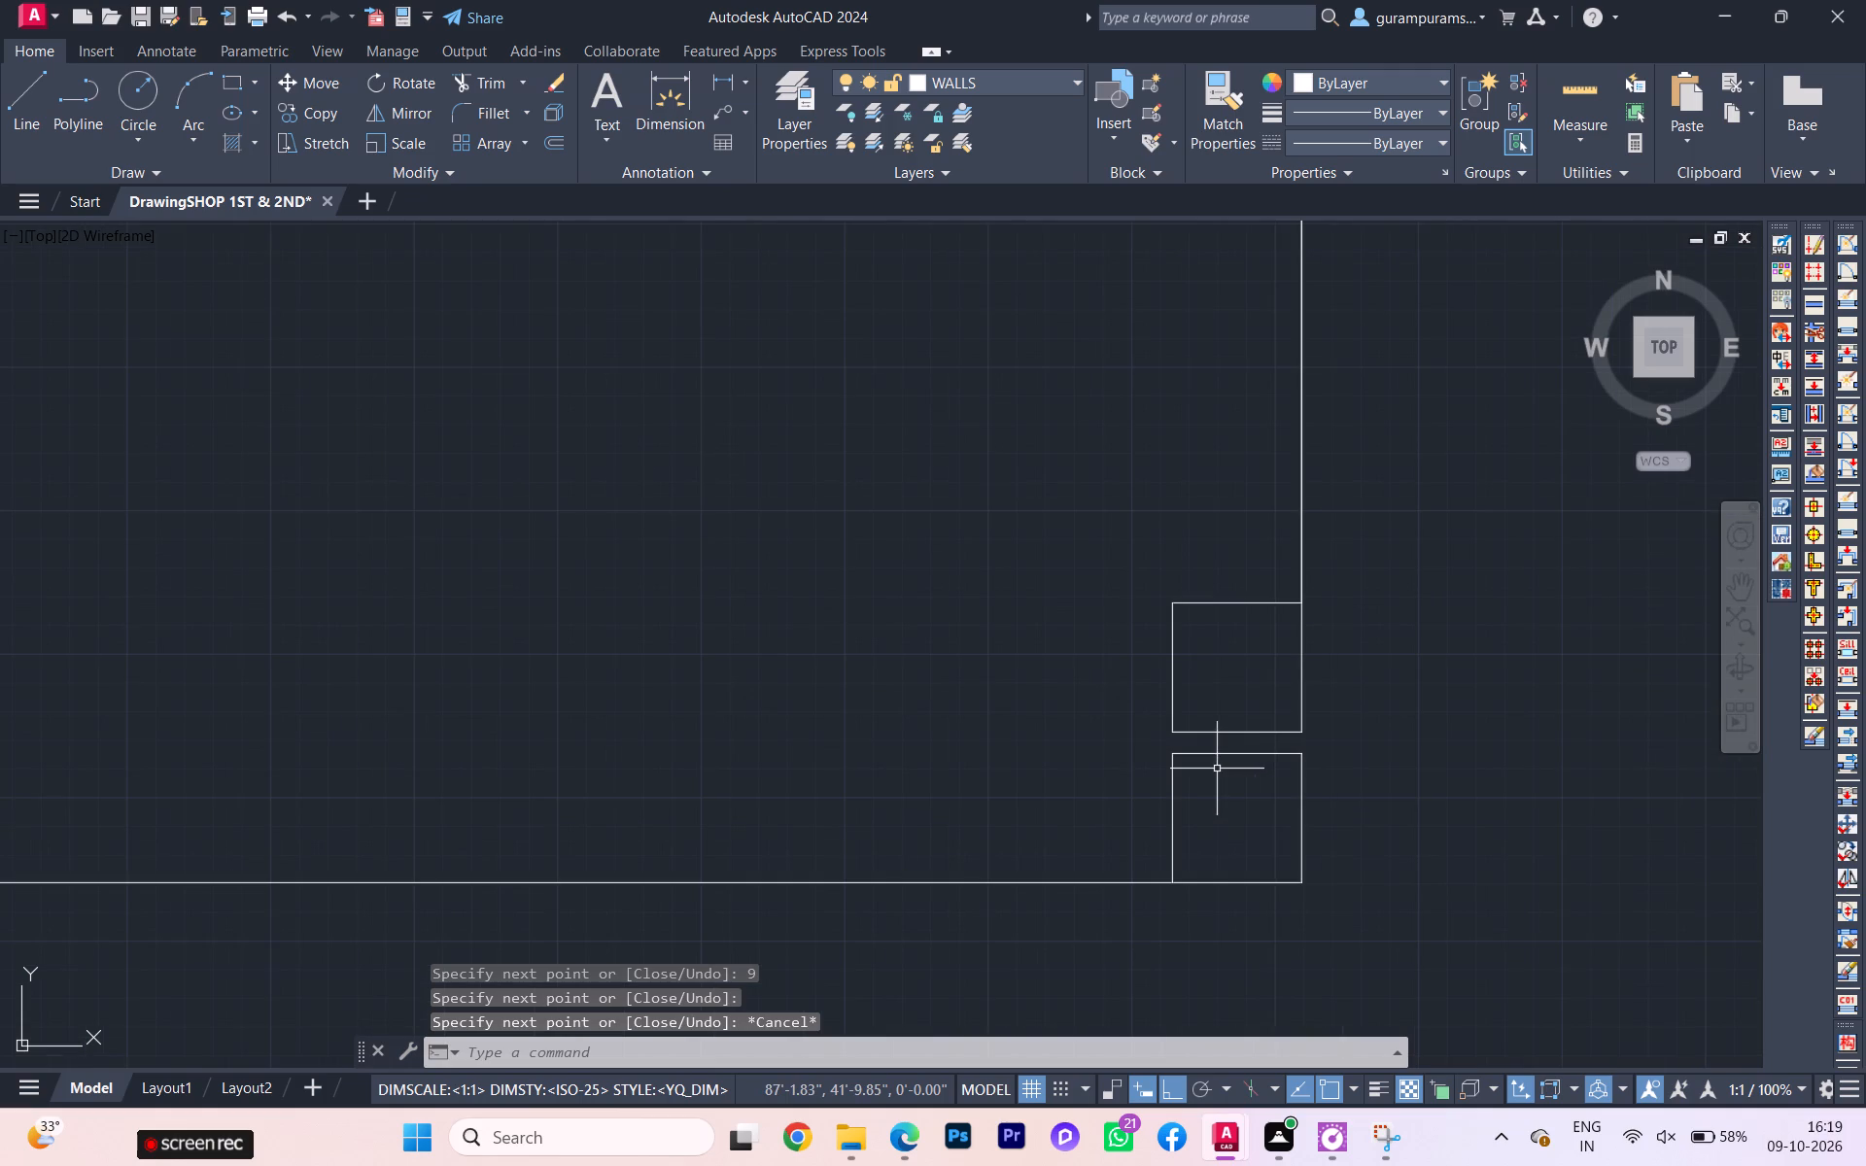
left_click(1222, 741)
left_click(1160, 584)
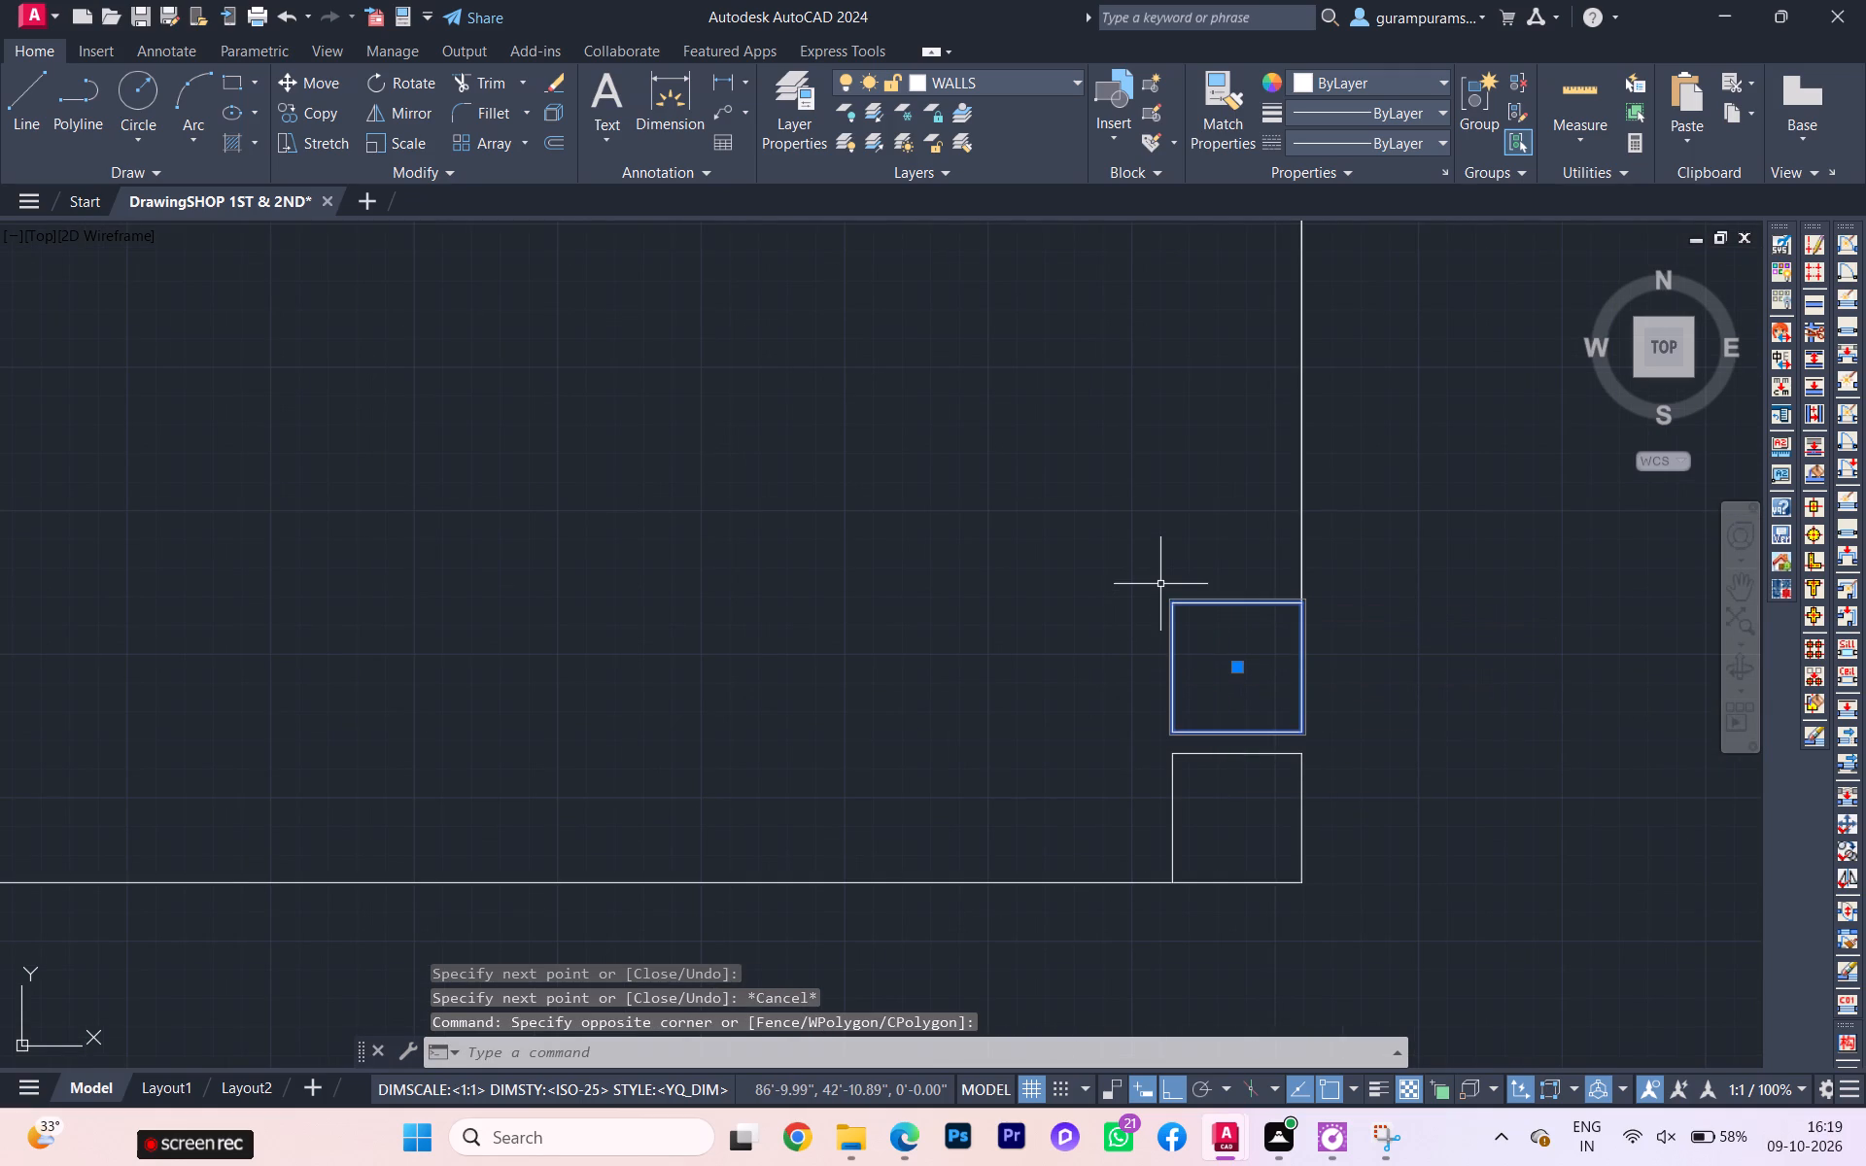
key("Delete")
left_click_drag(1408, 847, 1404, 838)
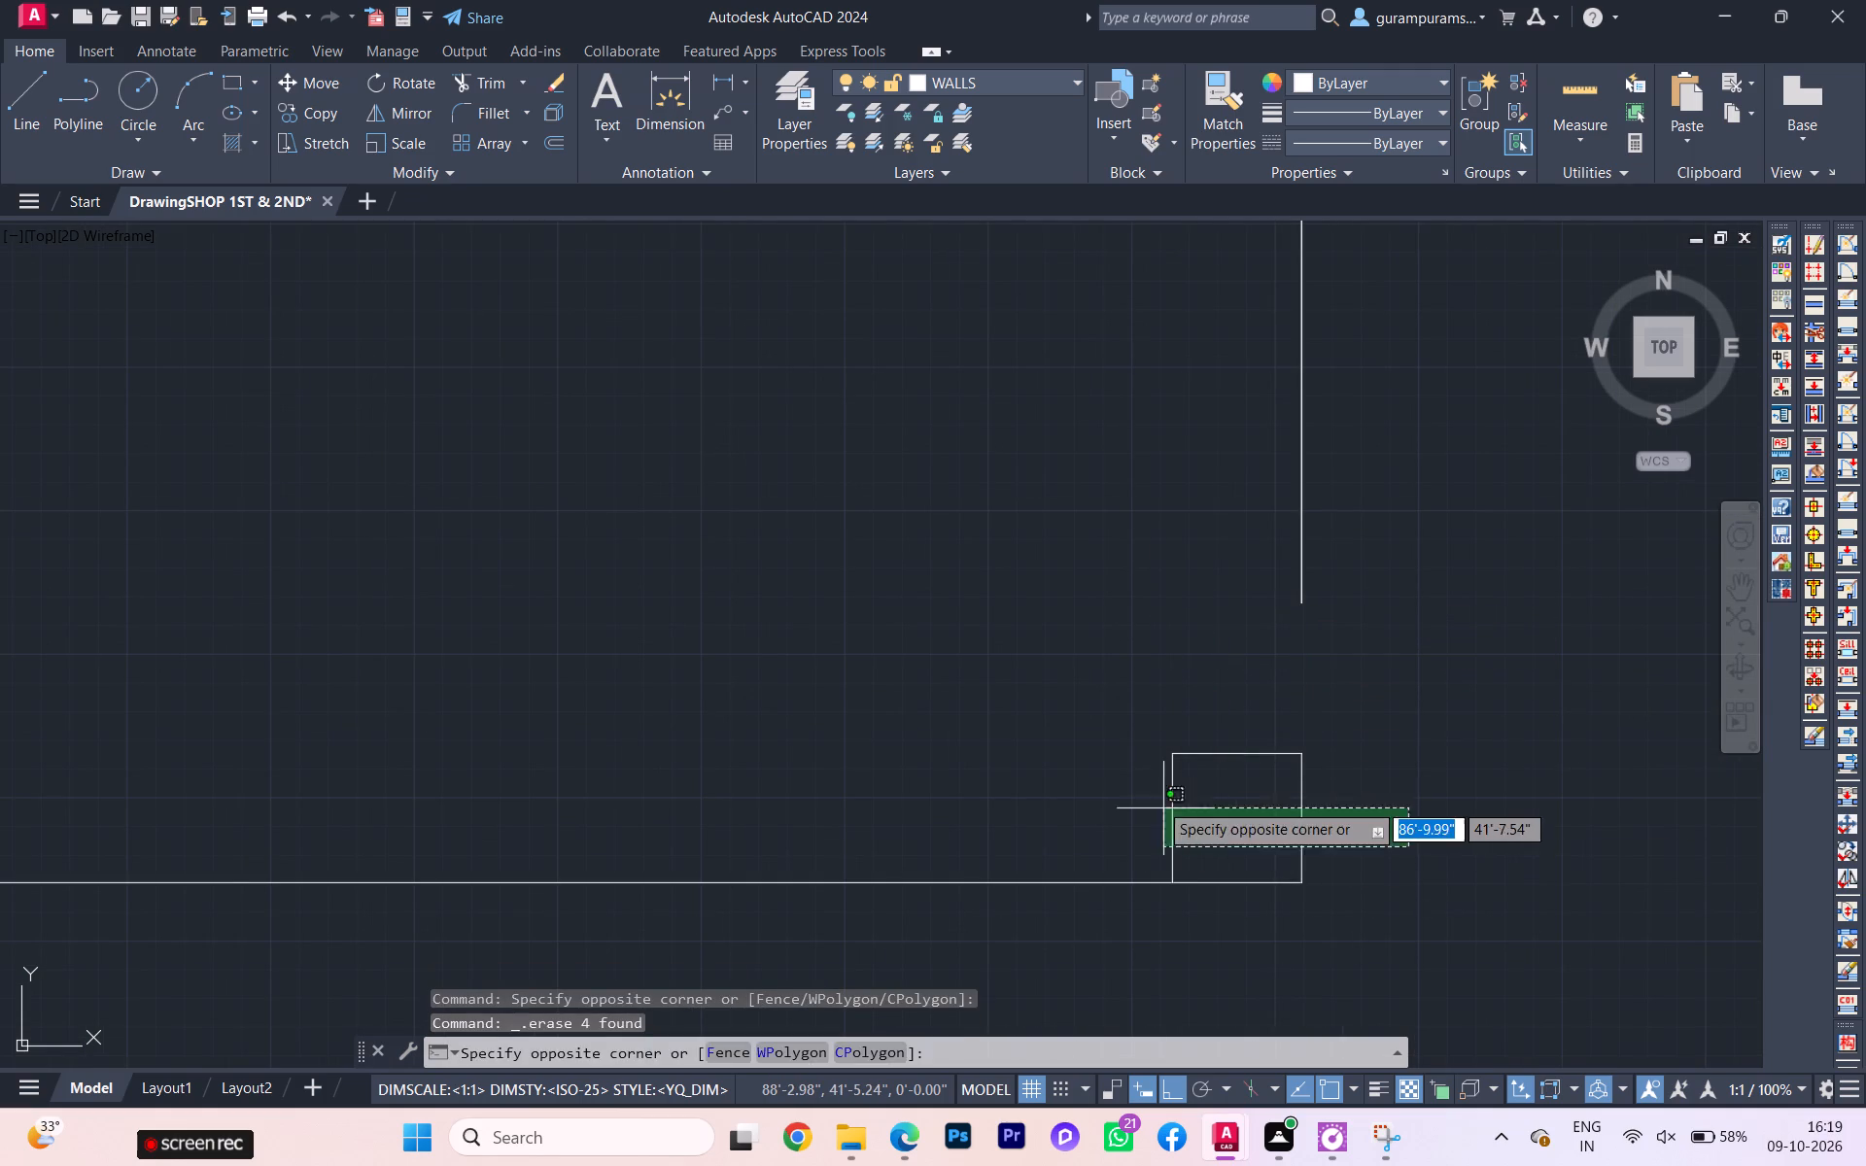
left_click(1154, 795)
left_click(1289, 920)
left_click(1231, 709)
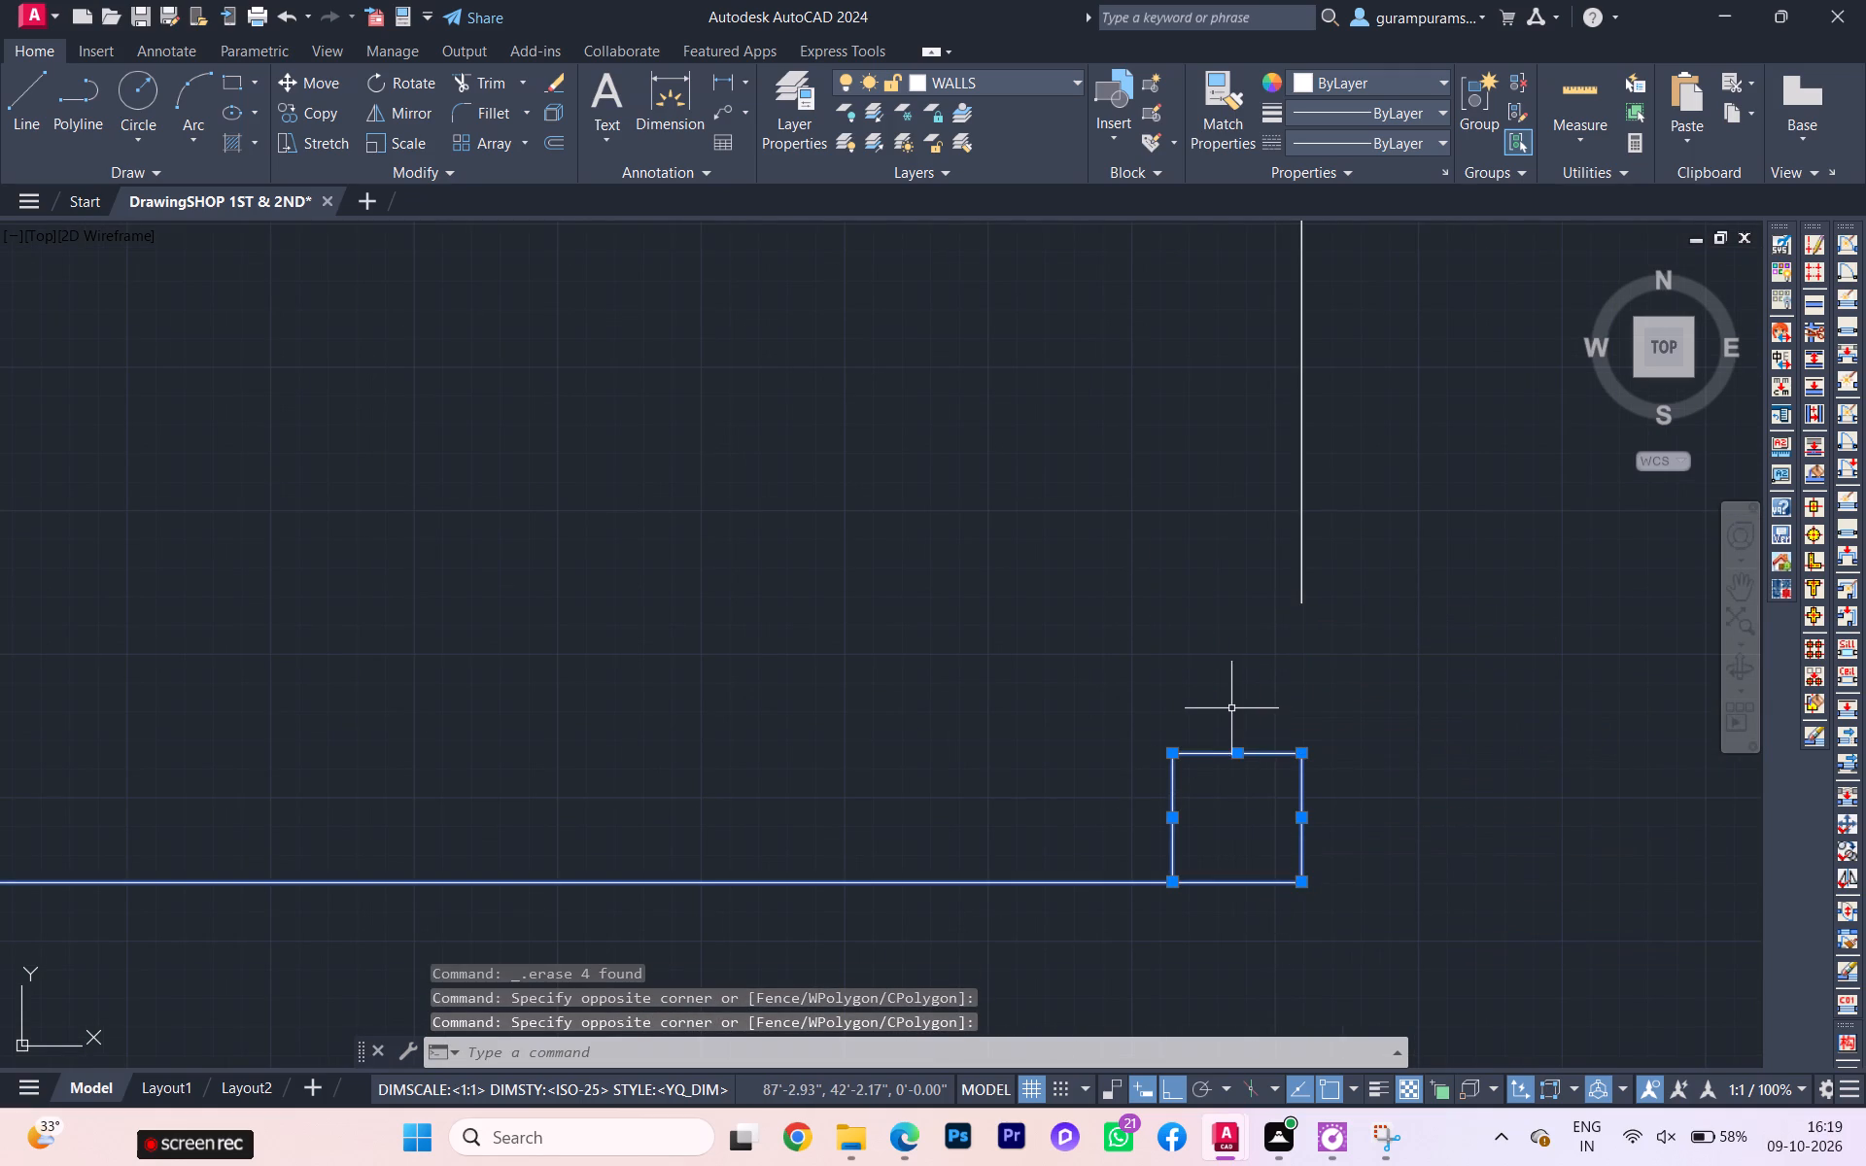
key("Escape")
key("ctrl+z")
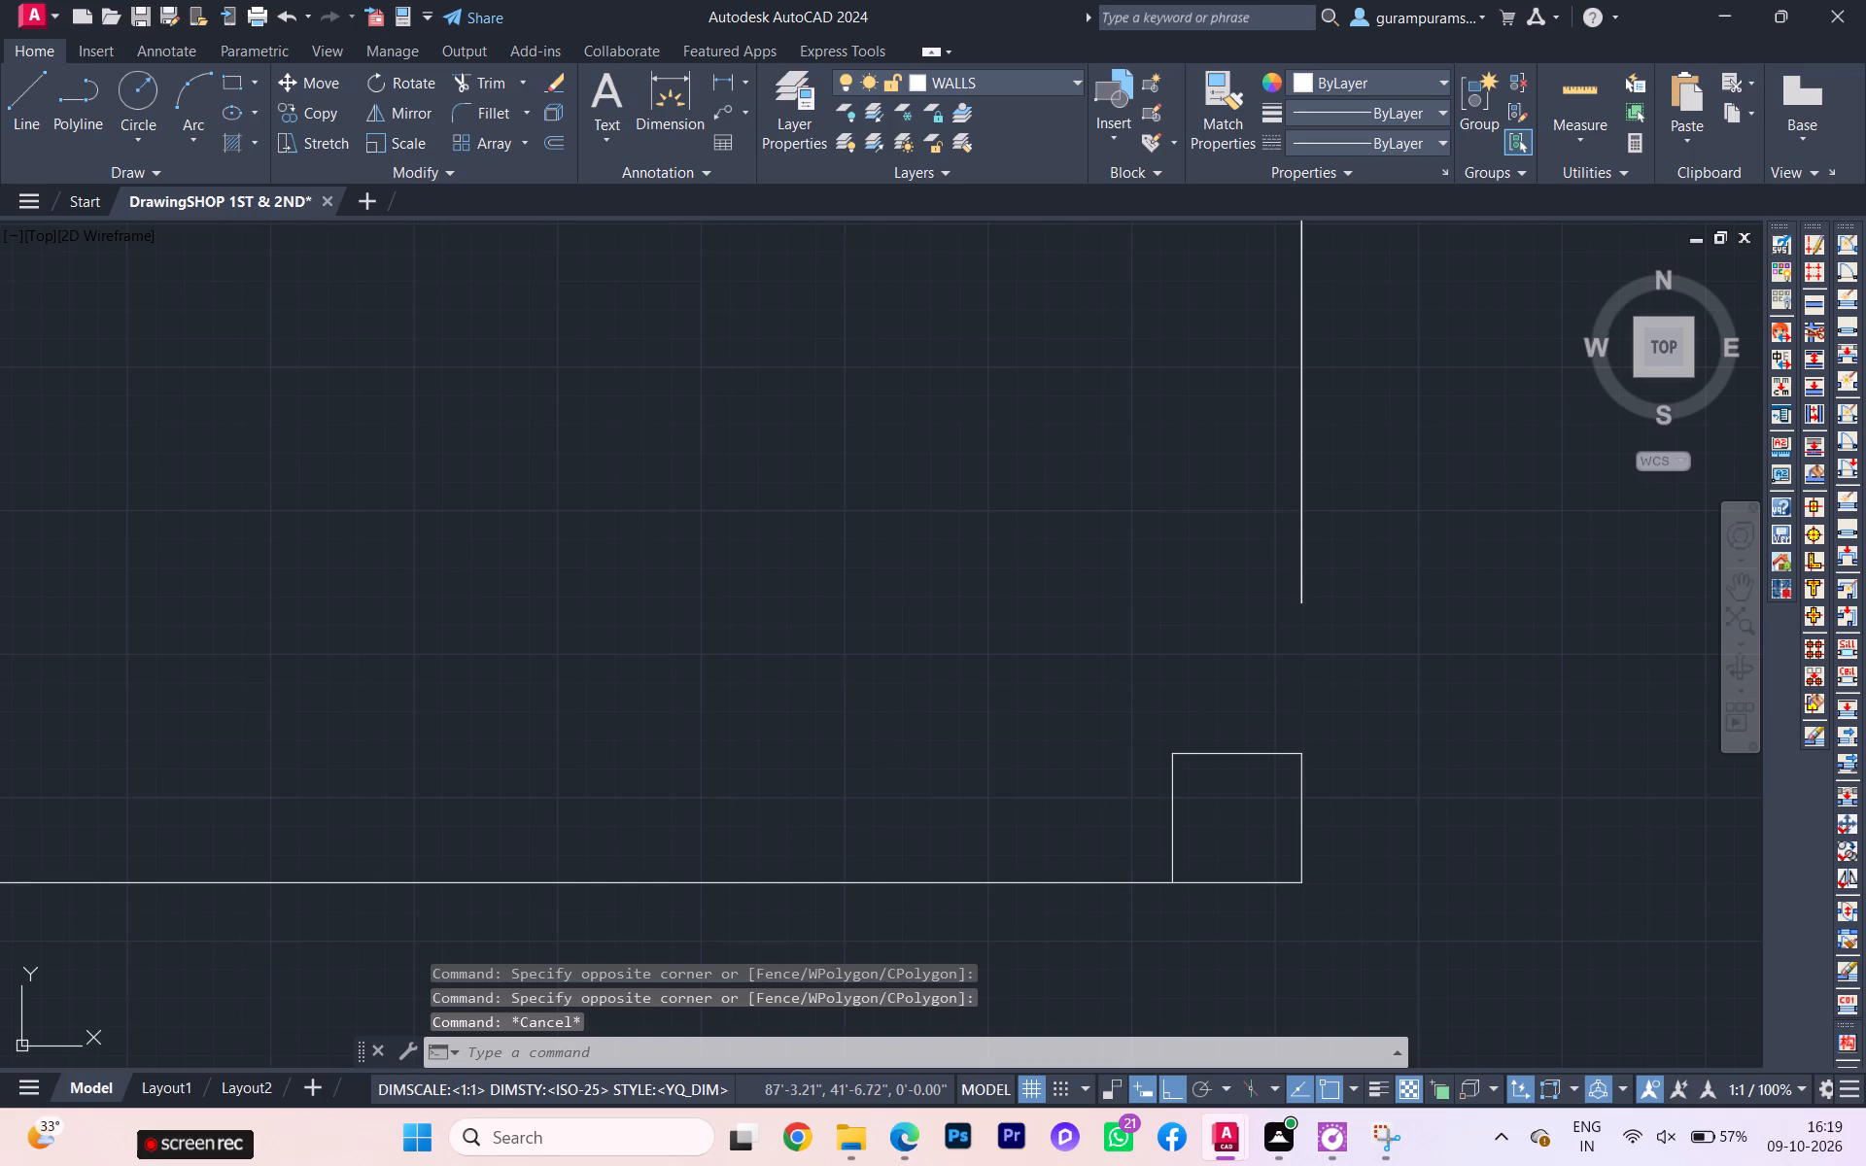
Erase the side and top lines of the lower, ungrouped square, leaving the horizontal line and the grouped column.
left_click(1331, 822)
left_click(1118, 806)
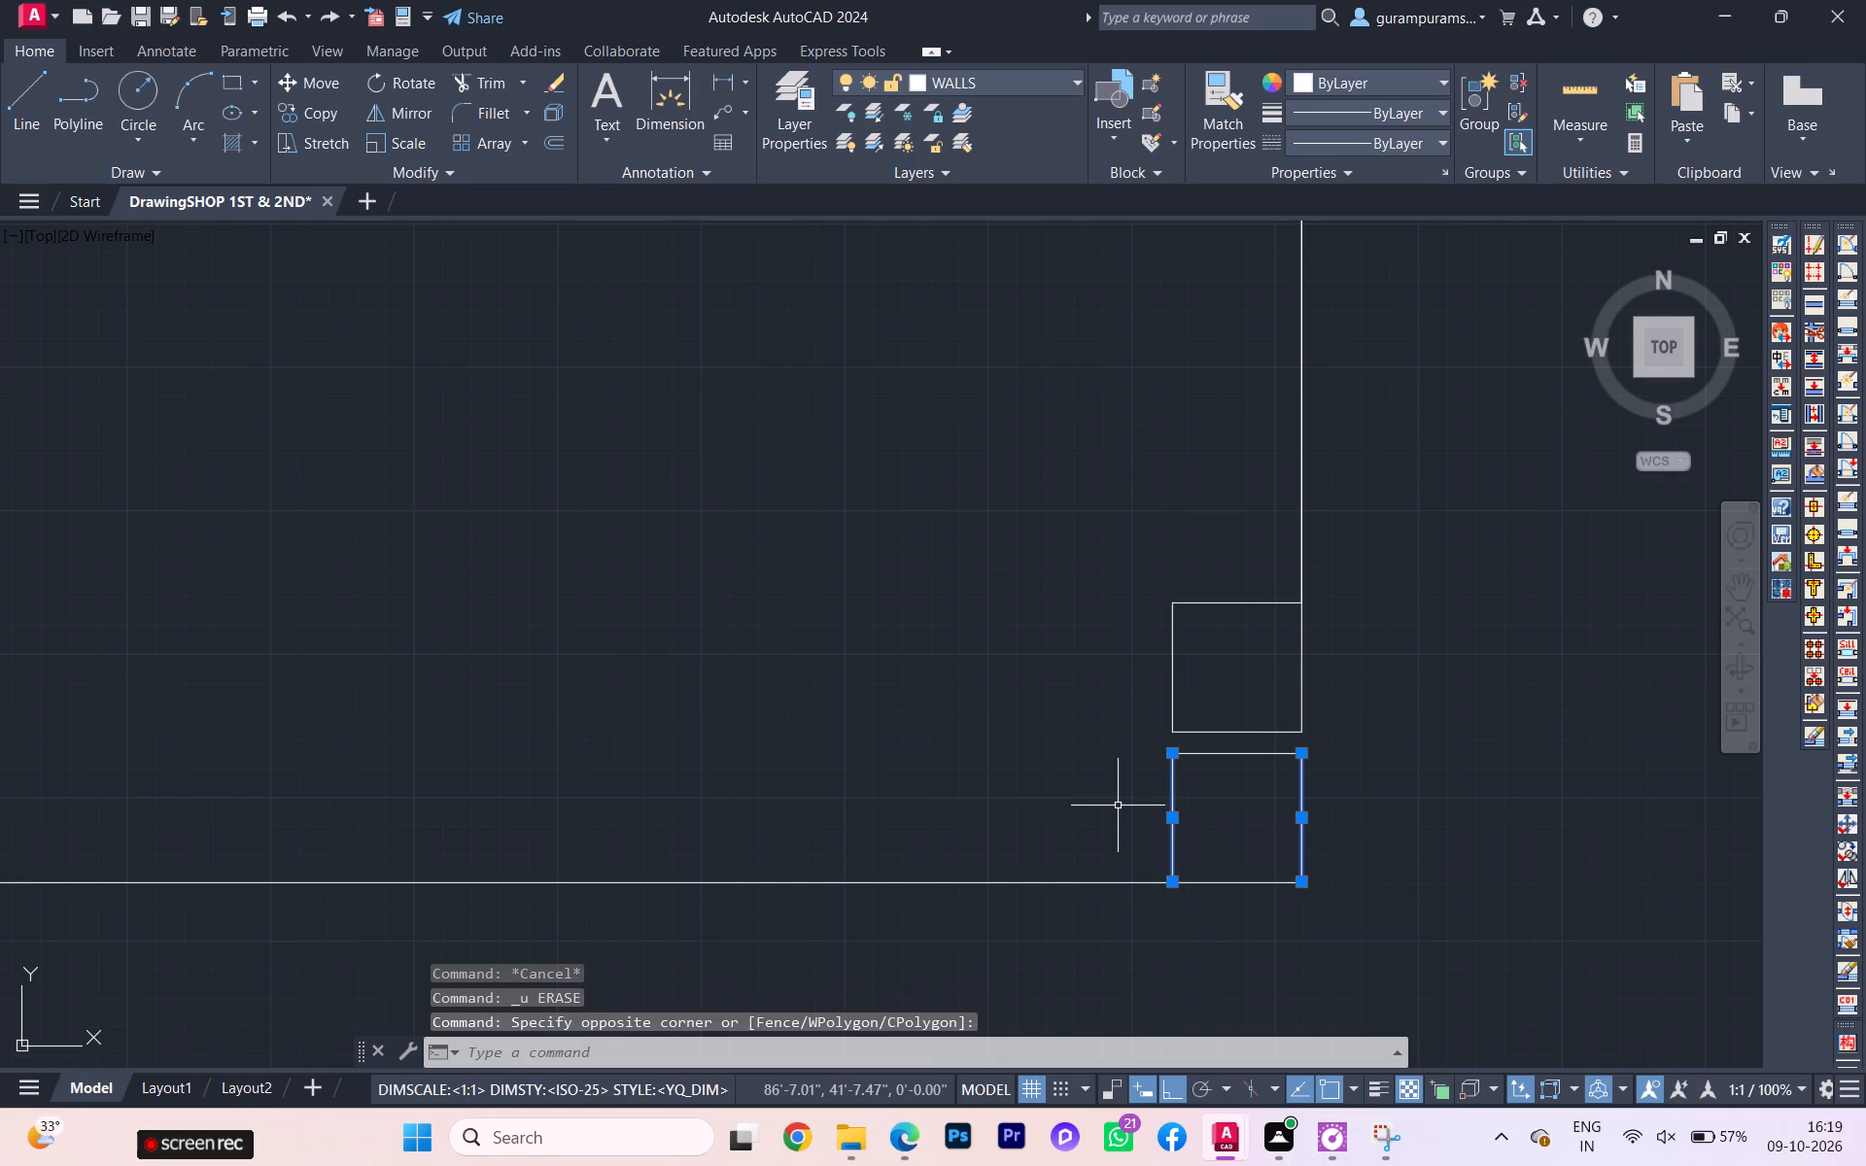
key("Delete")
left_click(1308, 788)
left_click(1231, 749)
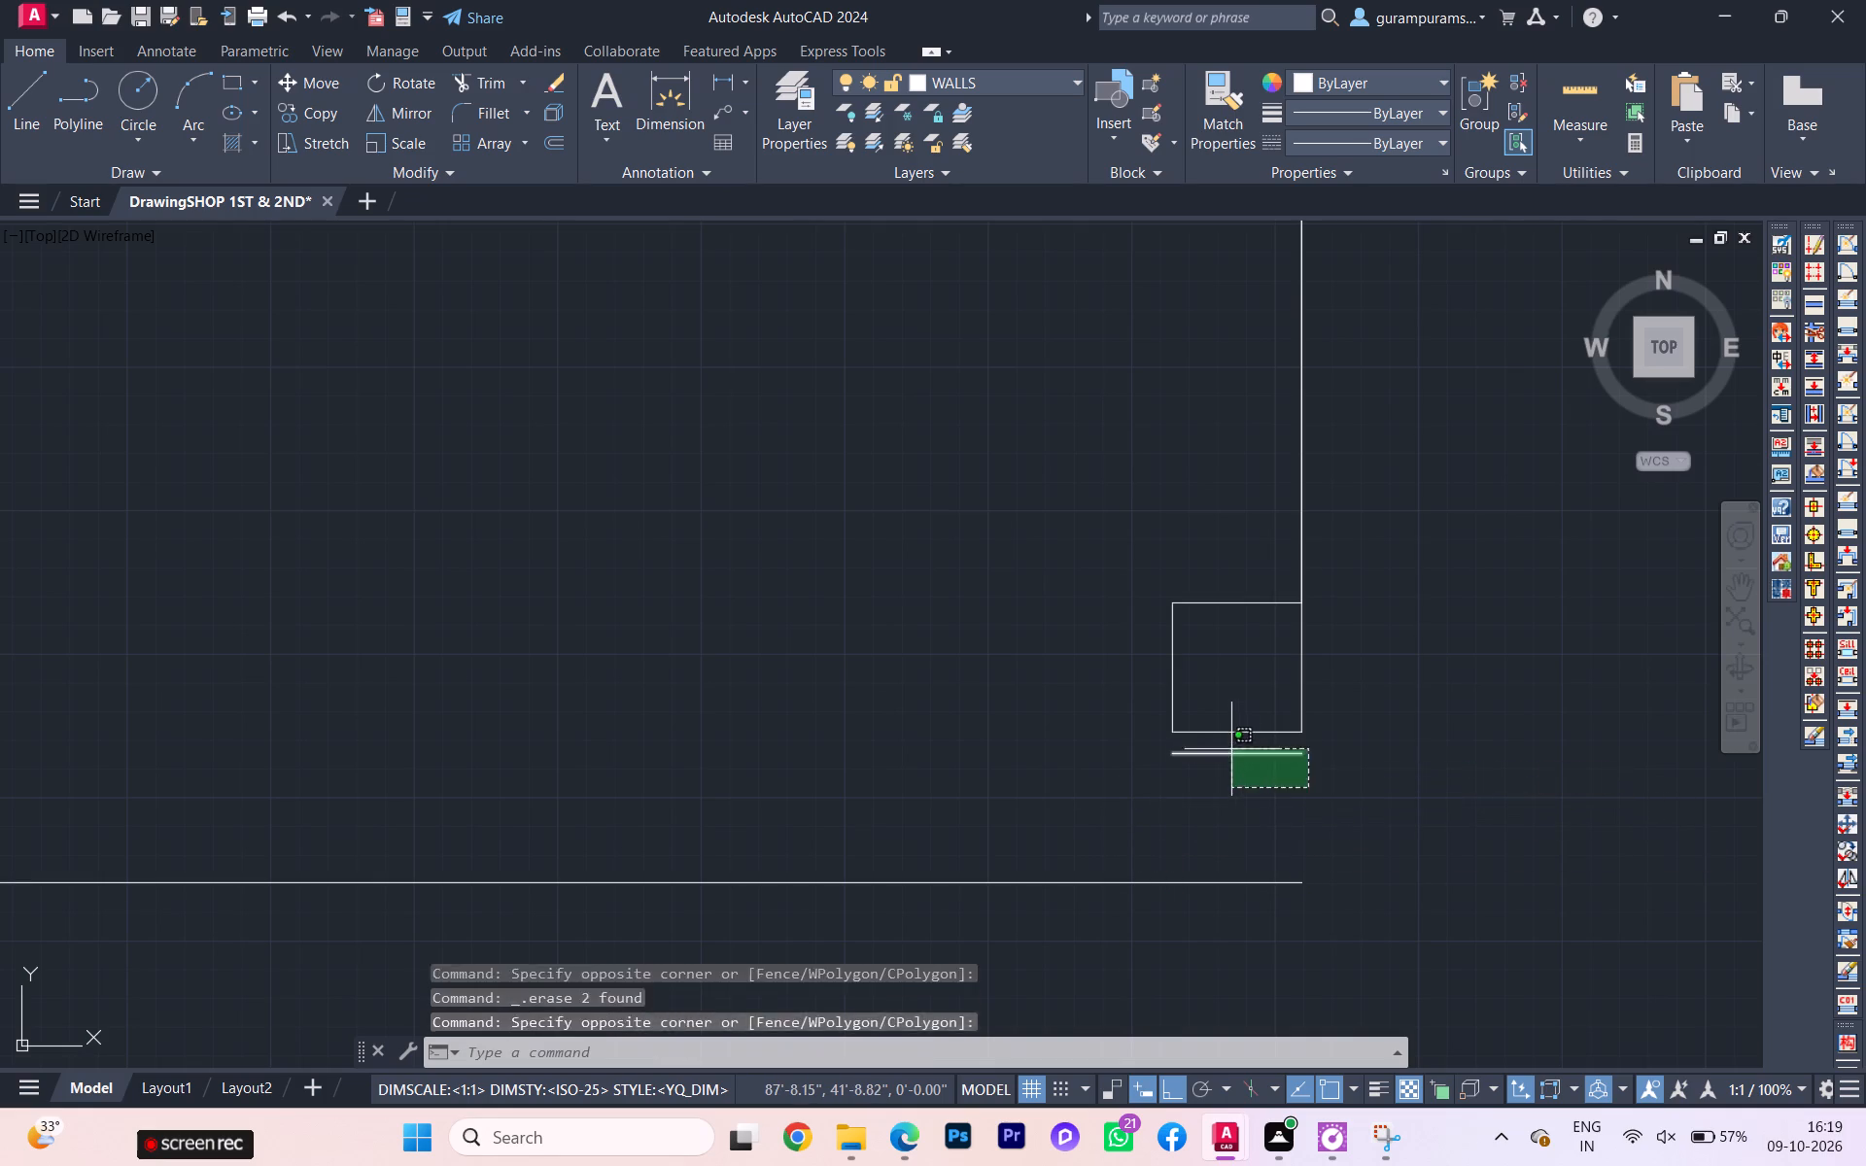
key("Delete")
Erase the leftover short horizontal line just below the grouped square column.
left_click(1230, 748)
Move the grouped square column straight down so its lower outer corner sits on the end of the horizontal line.
left_click(1151, 560)
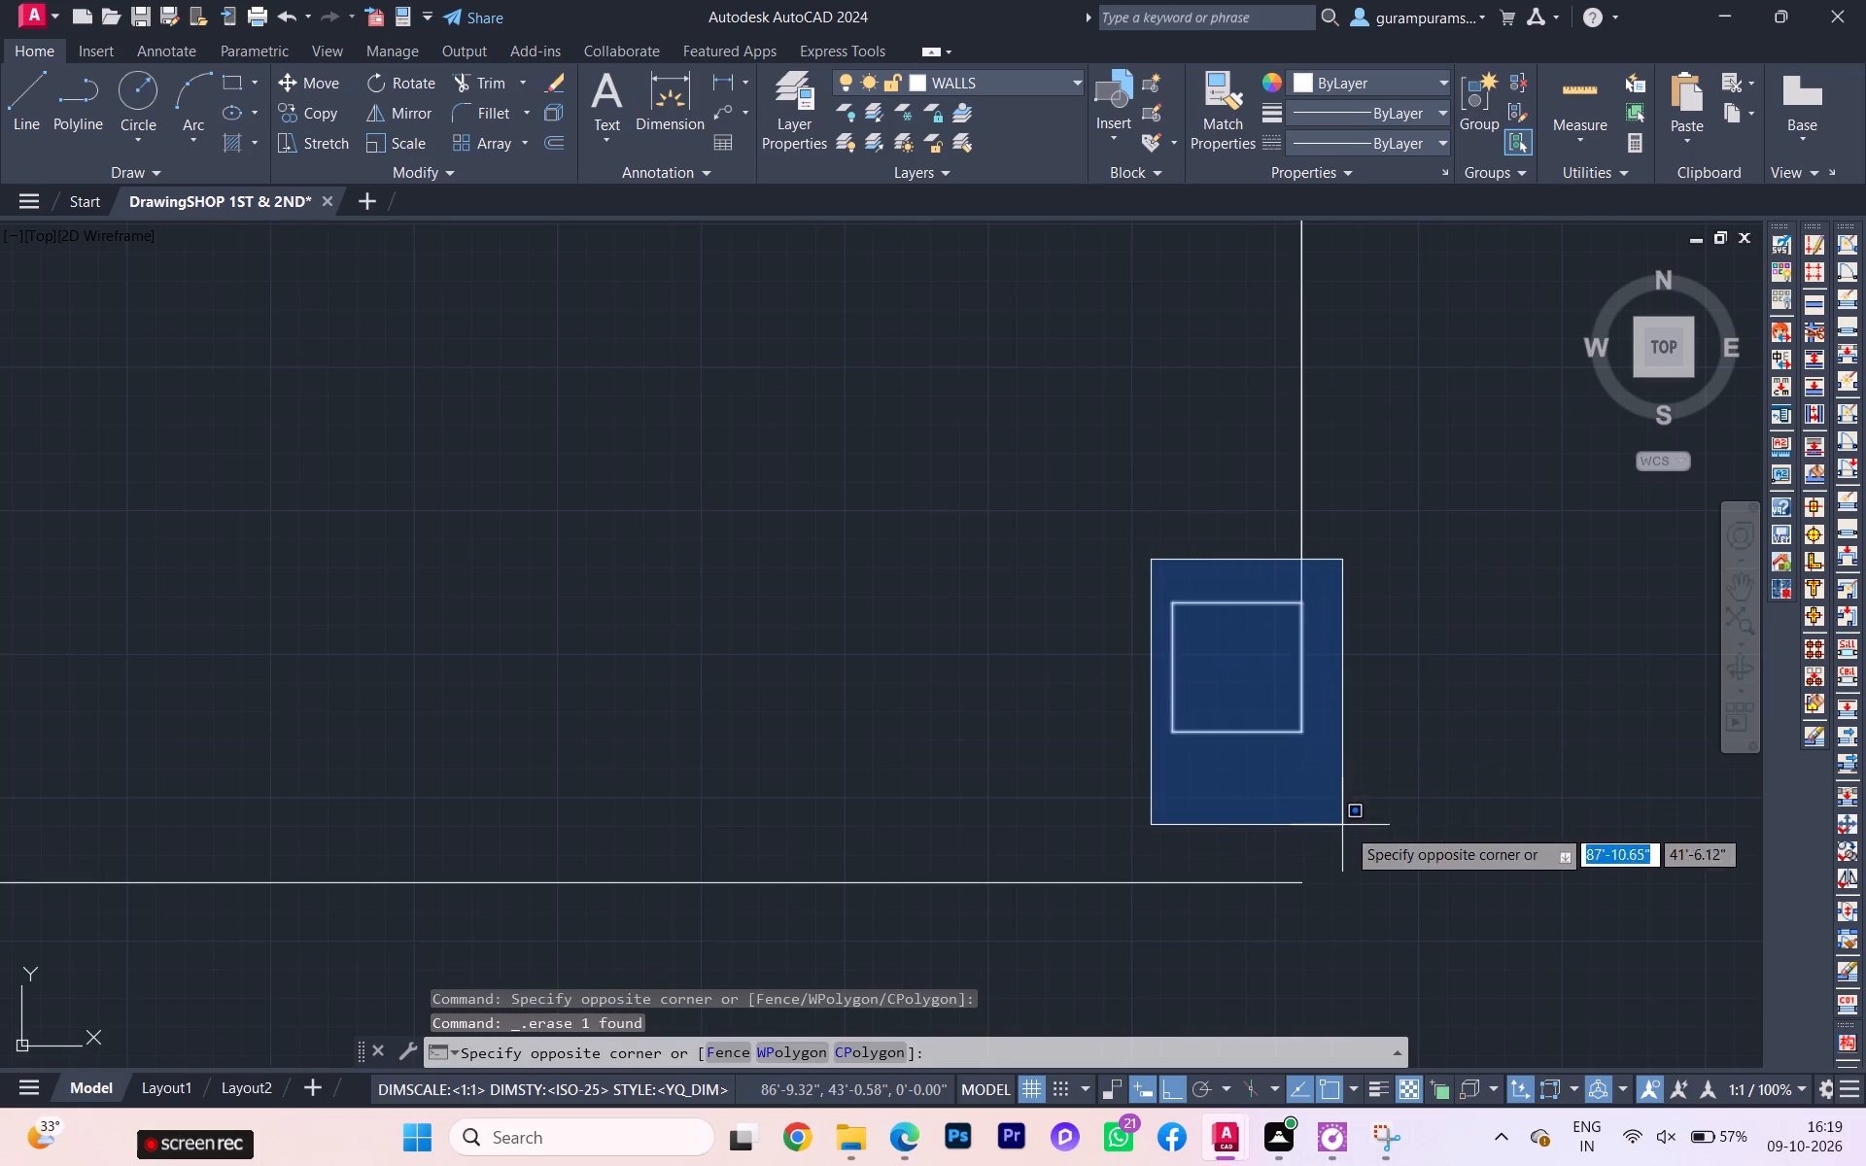
left_click(1346, 827)
key("m")
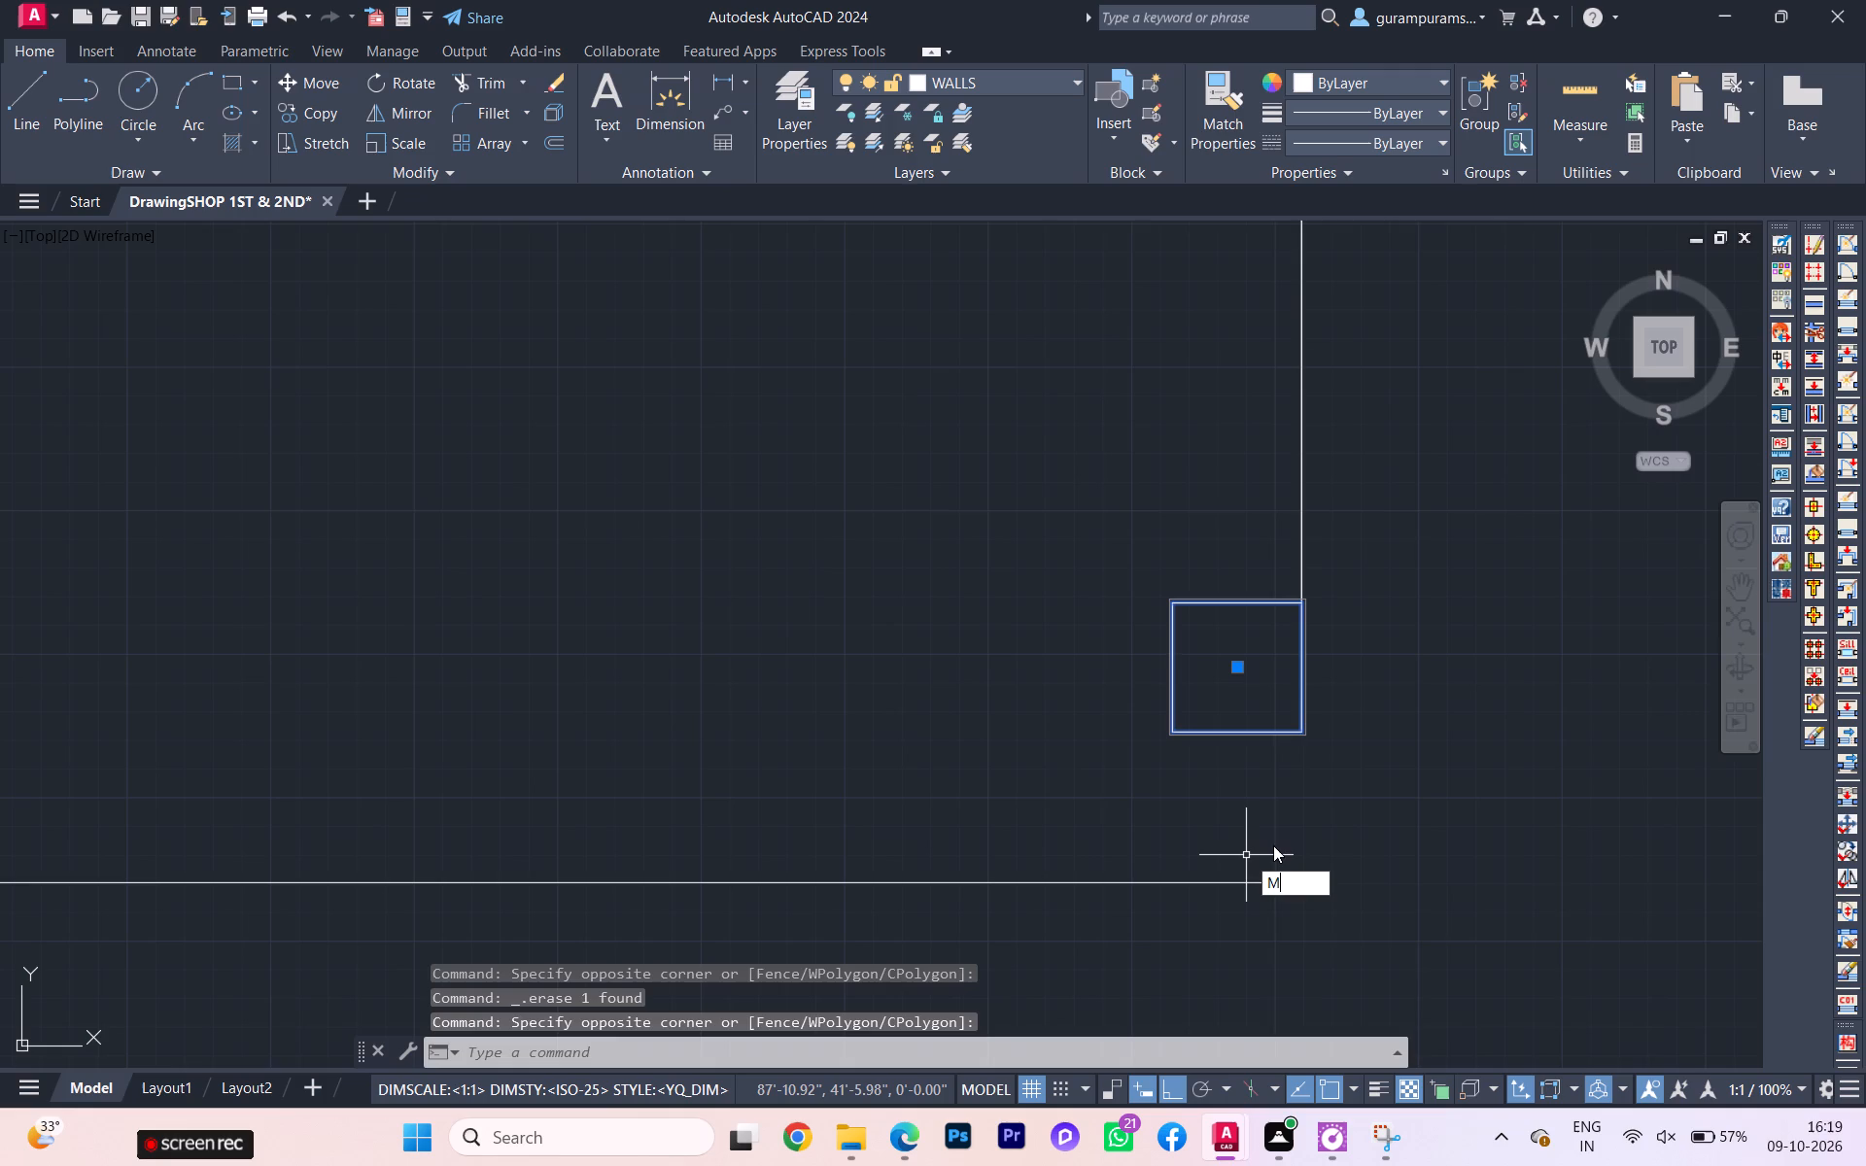
key("Return")
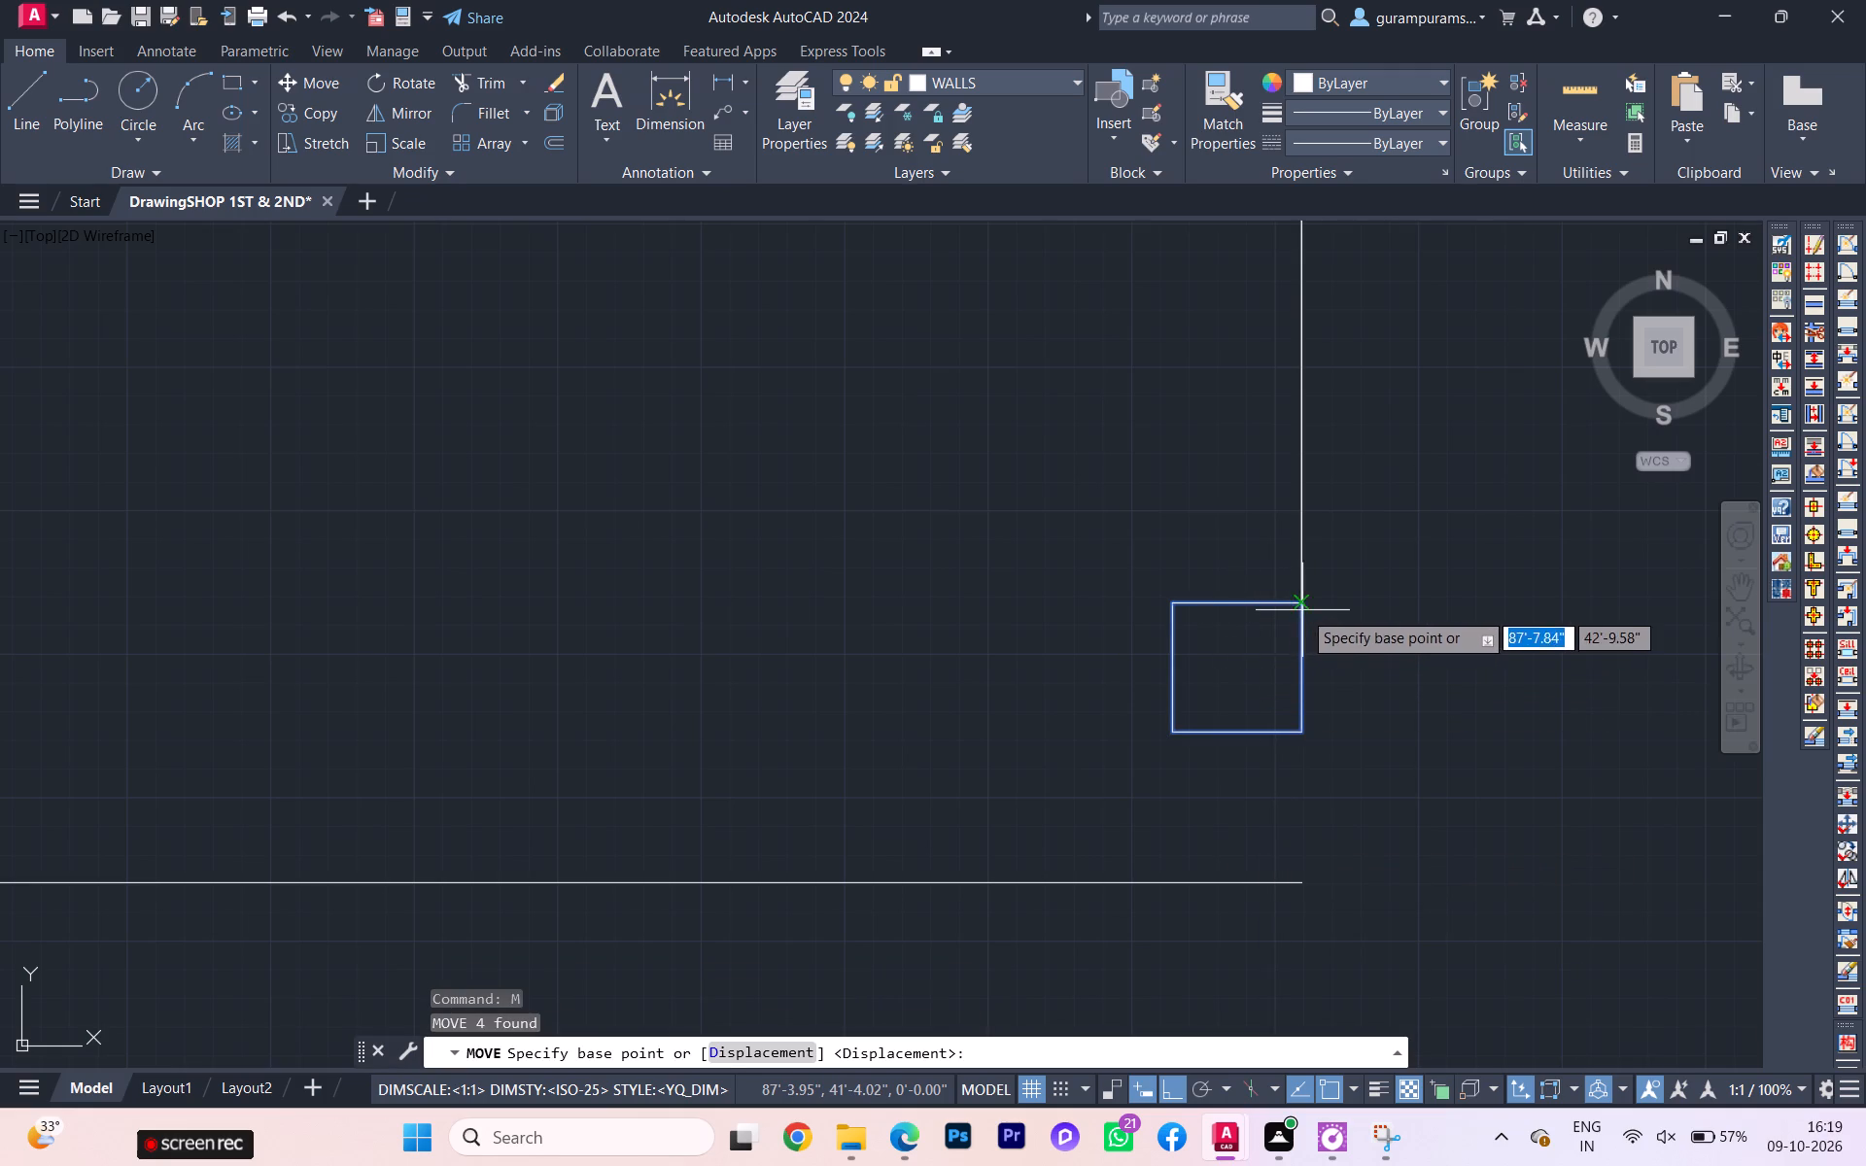
left_click(1304, 746)
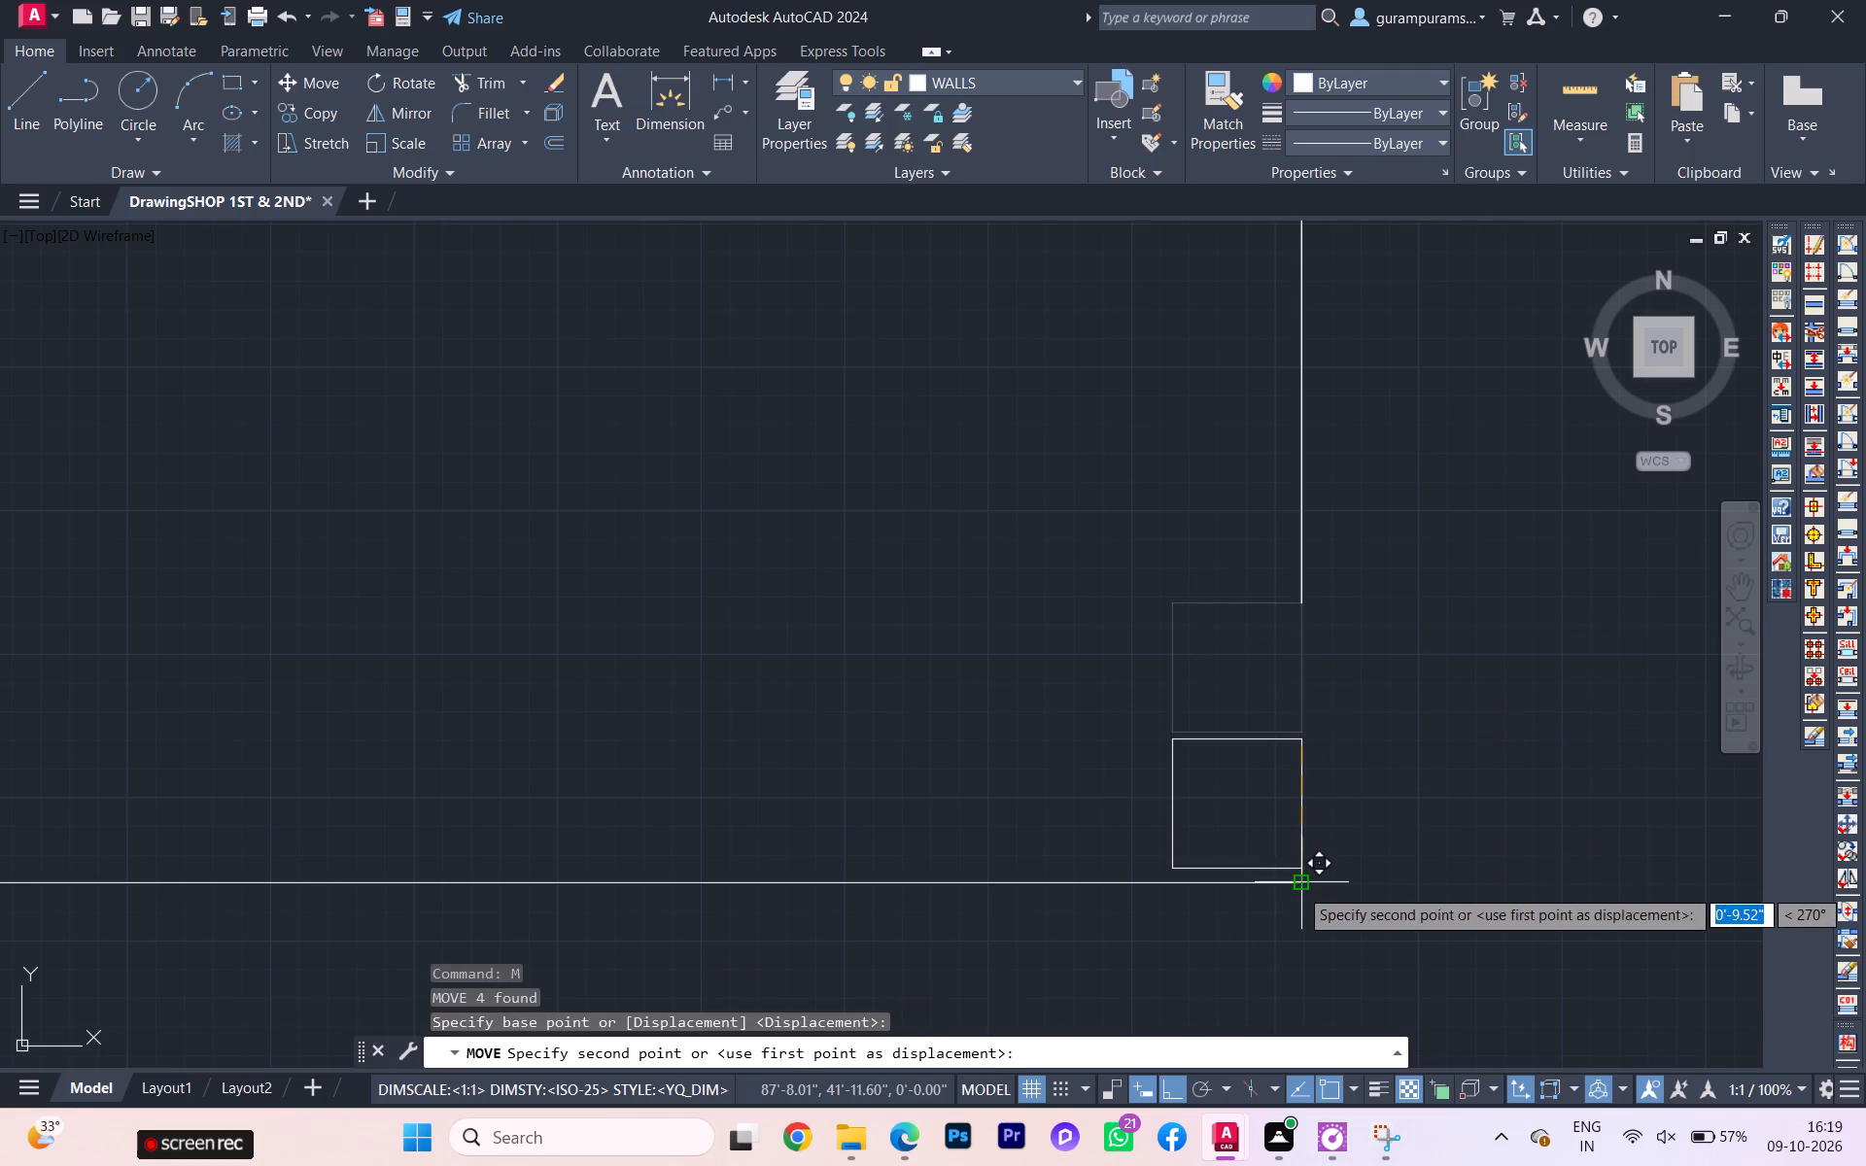
left_click(1298, 887)
left_click(1346, 867)
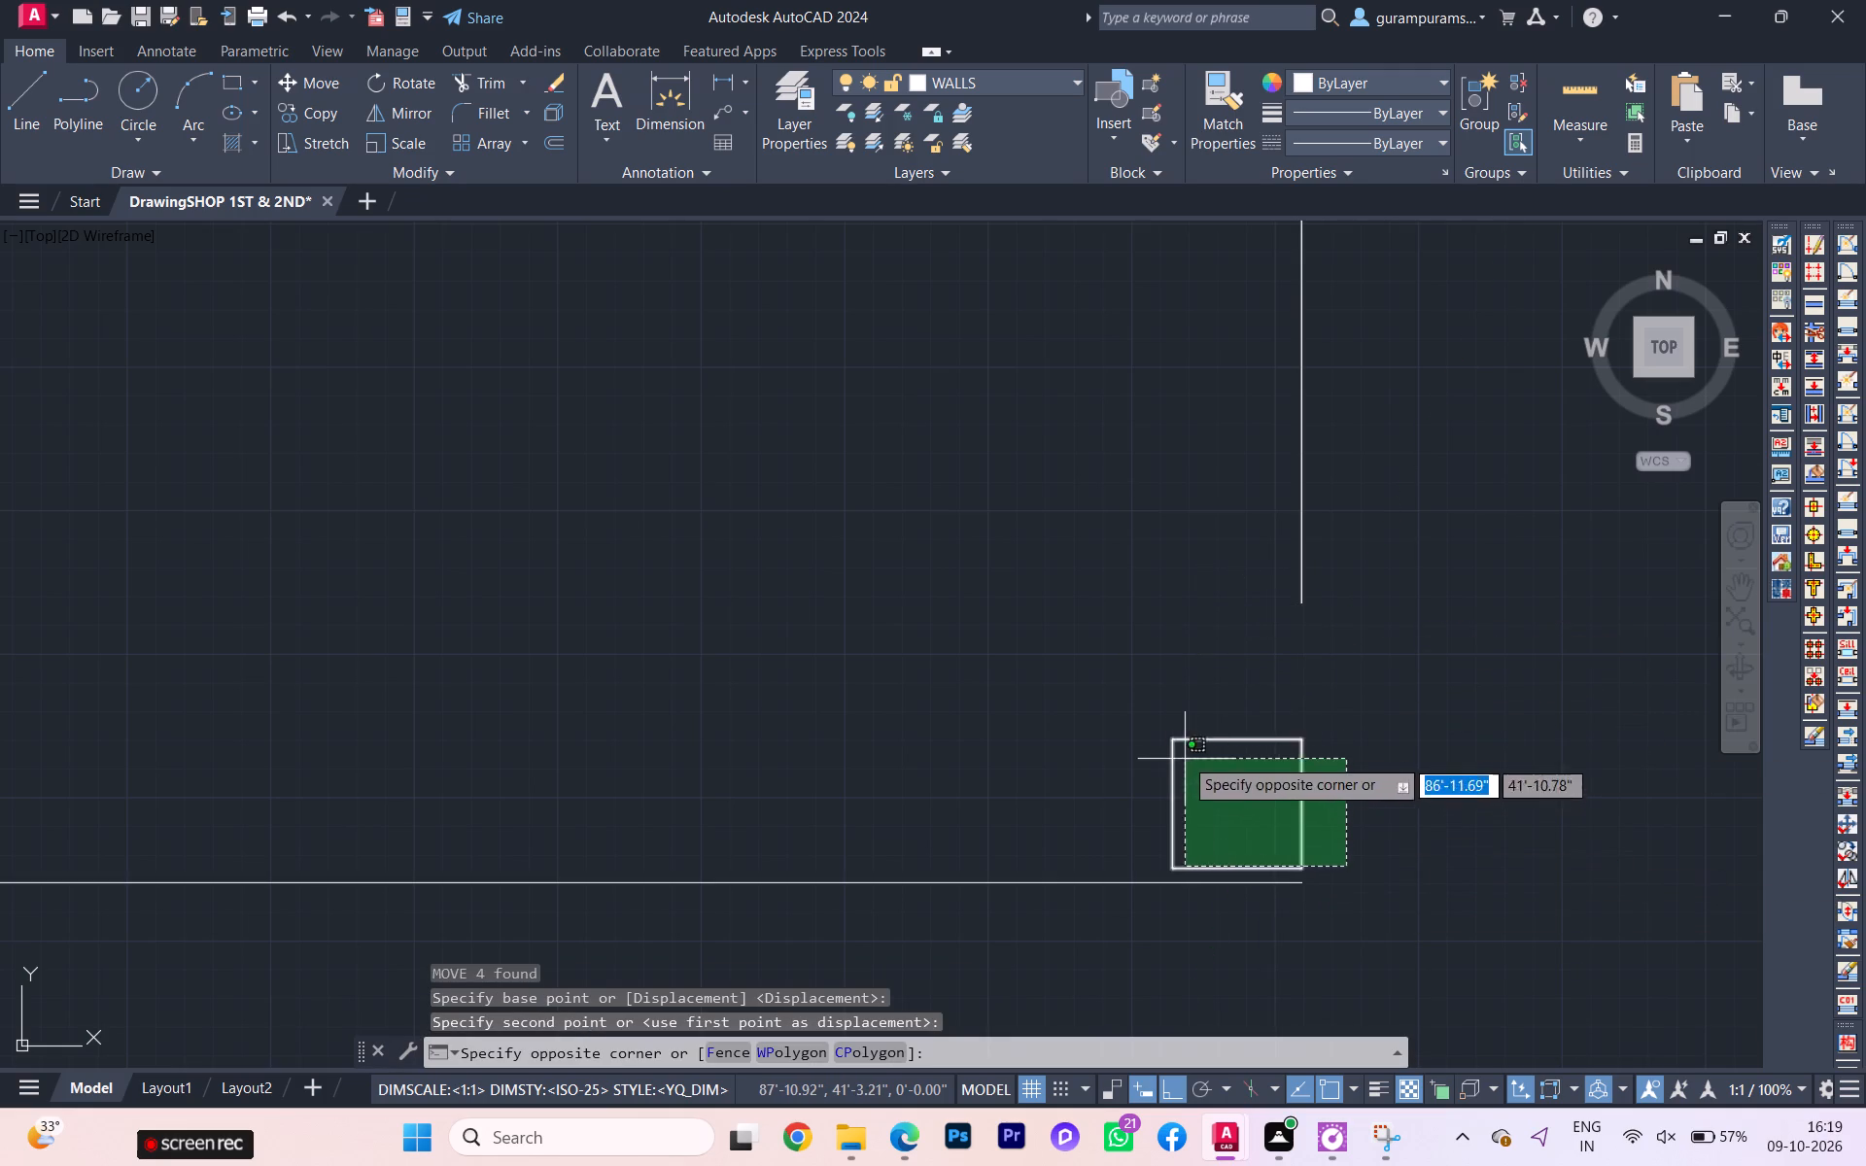
left_click(1155, 733)
key("m")
key("Return")
scroll(1298, 890, "up", 2)
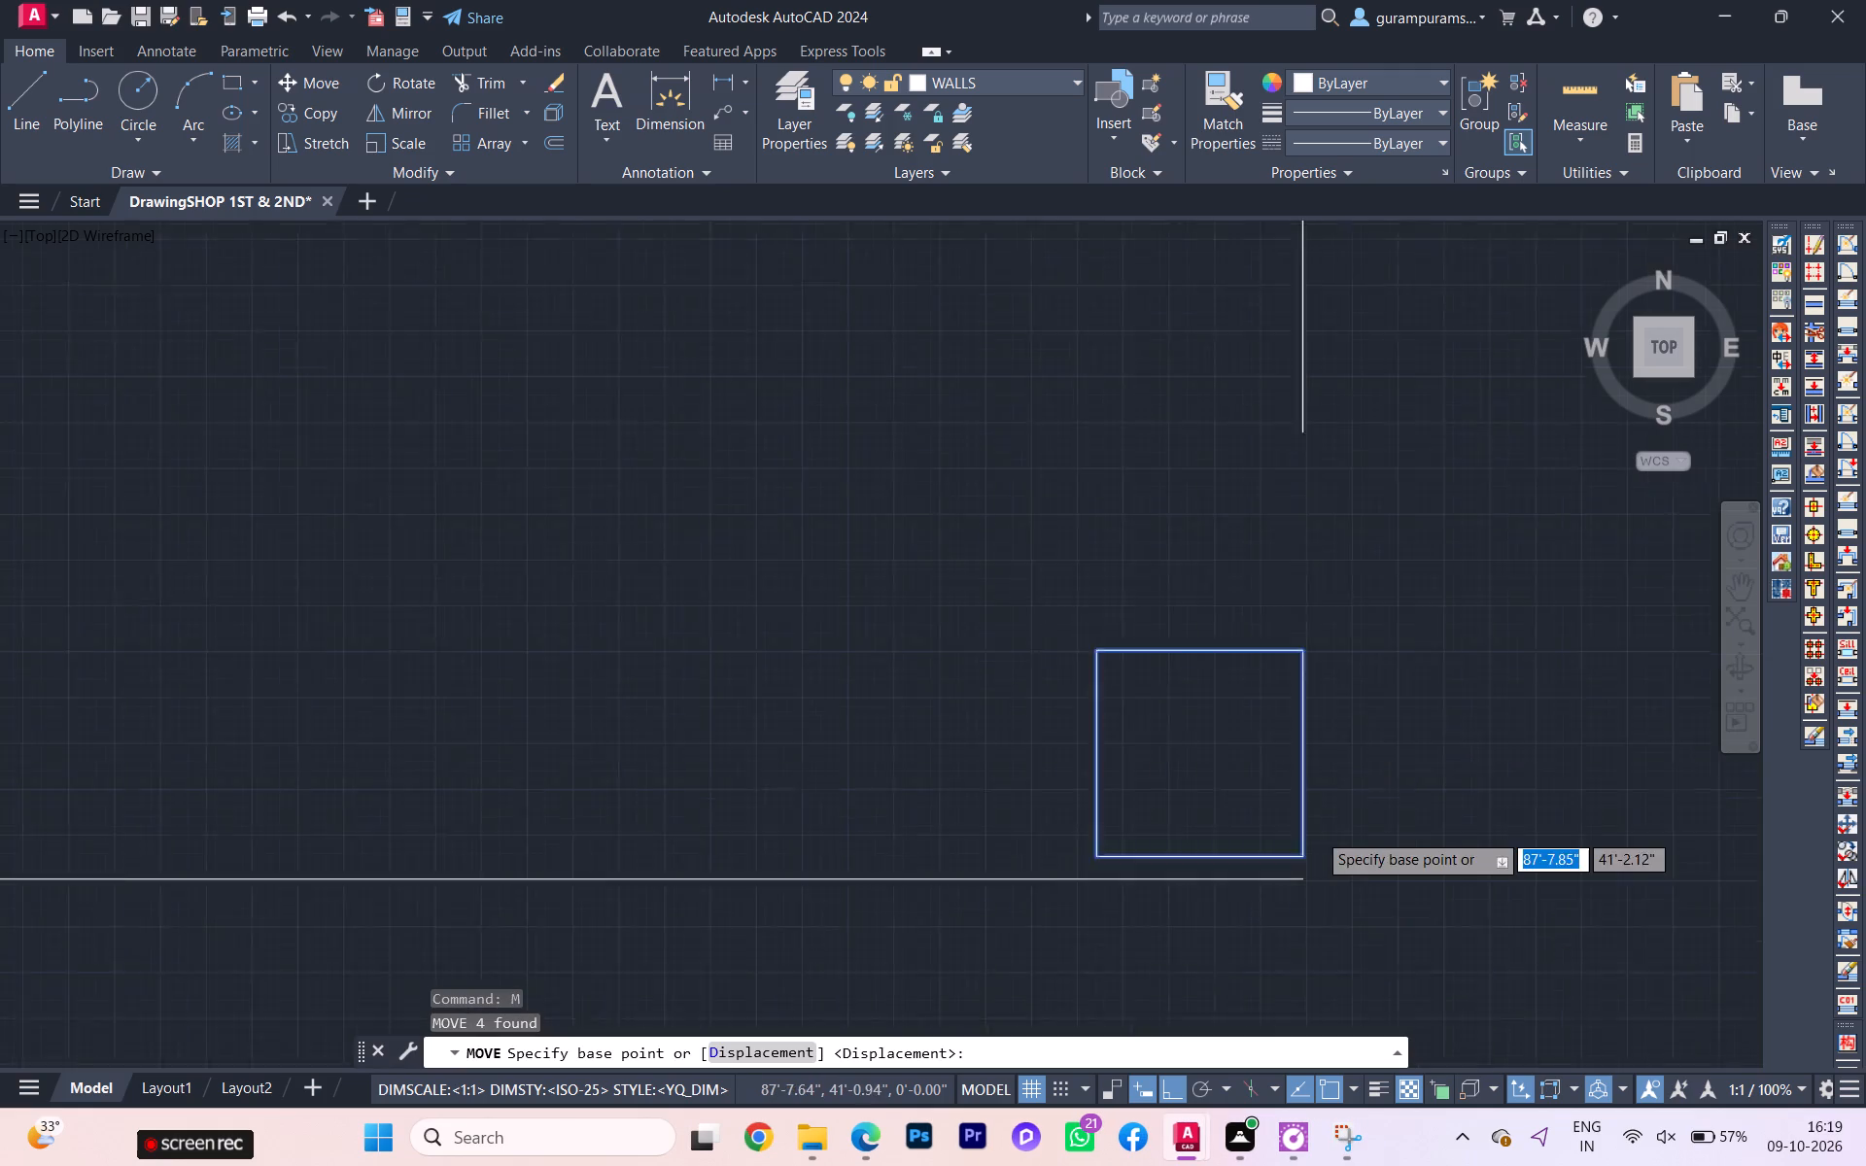
scroll(1318, 822, "up", 1)
left_click(1283, 892)
left_click(1286, 952)
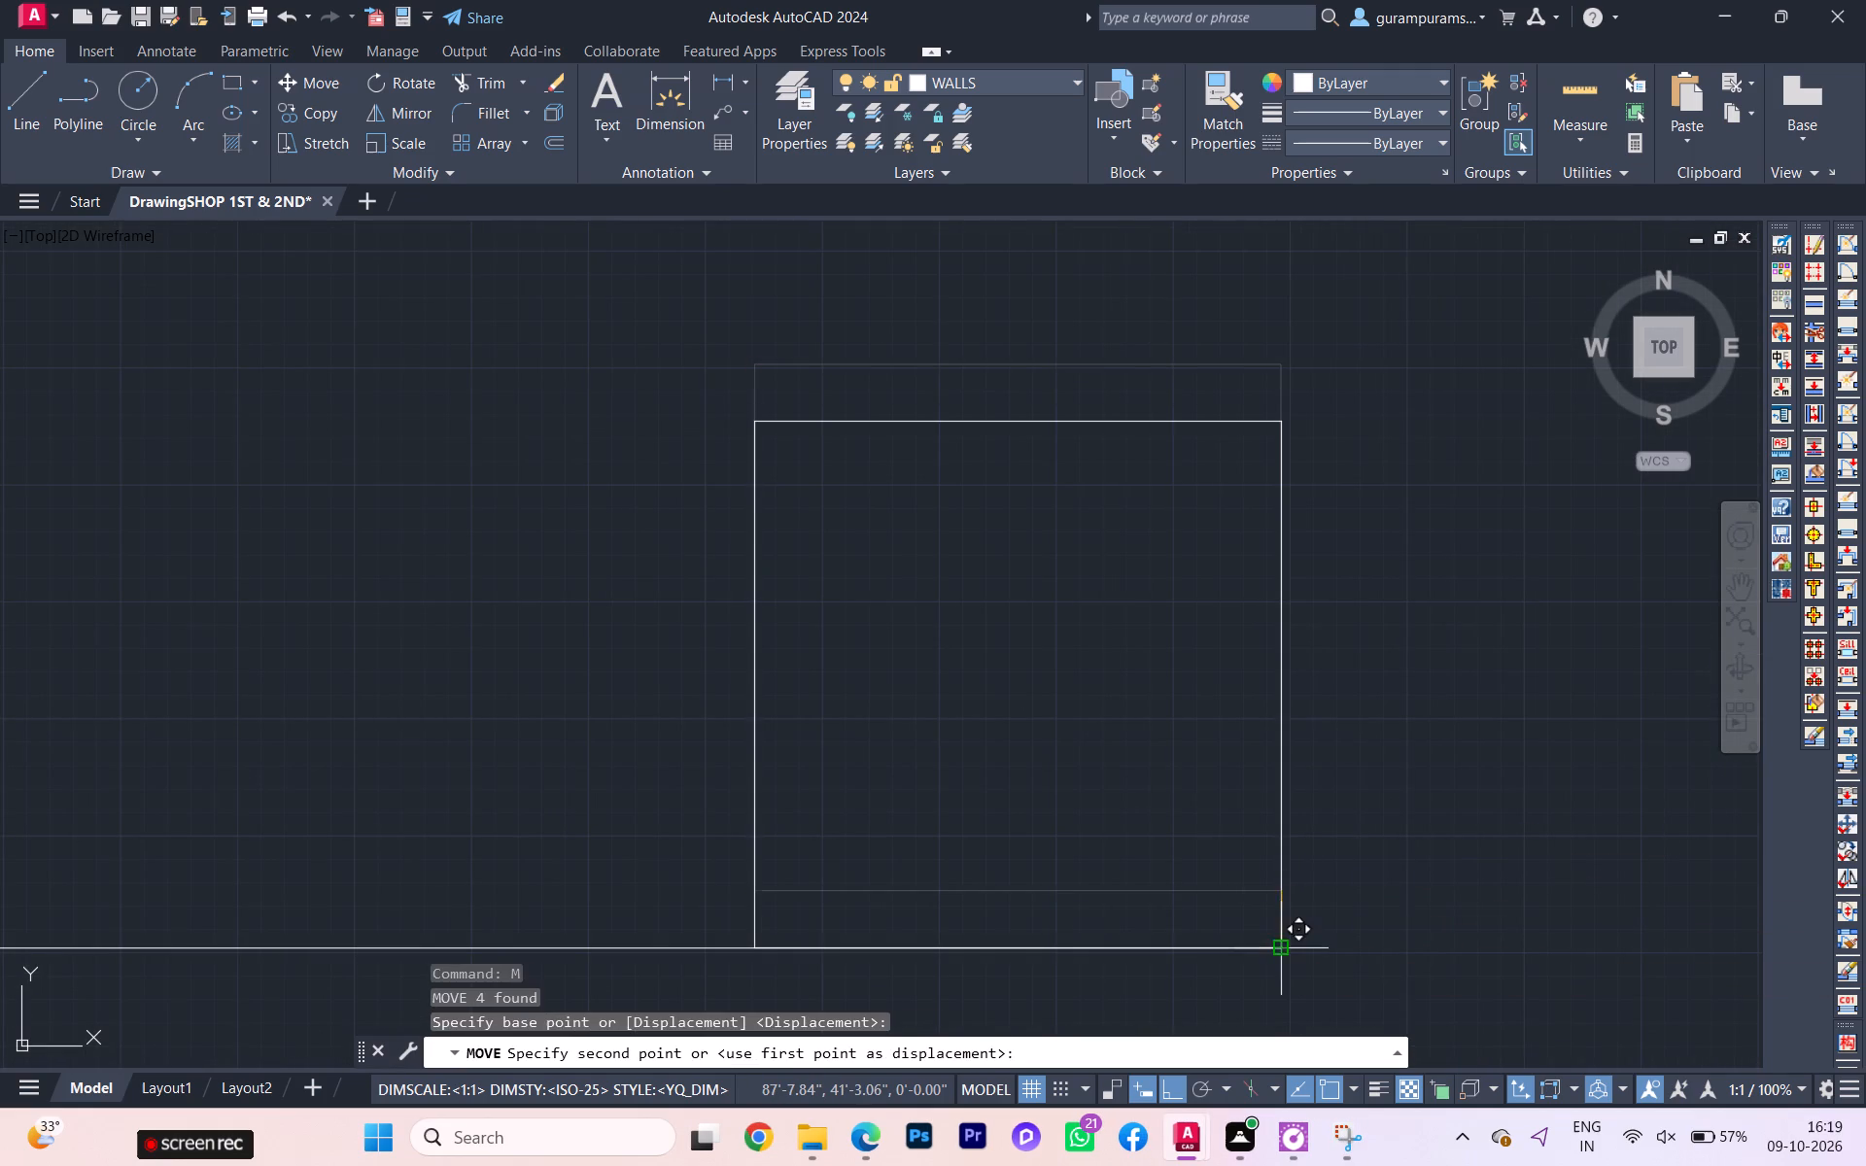
Extend the outer side wall line down to the relocated corner column.
scroll(1276, 841, "down", 5)
key("e")
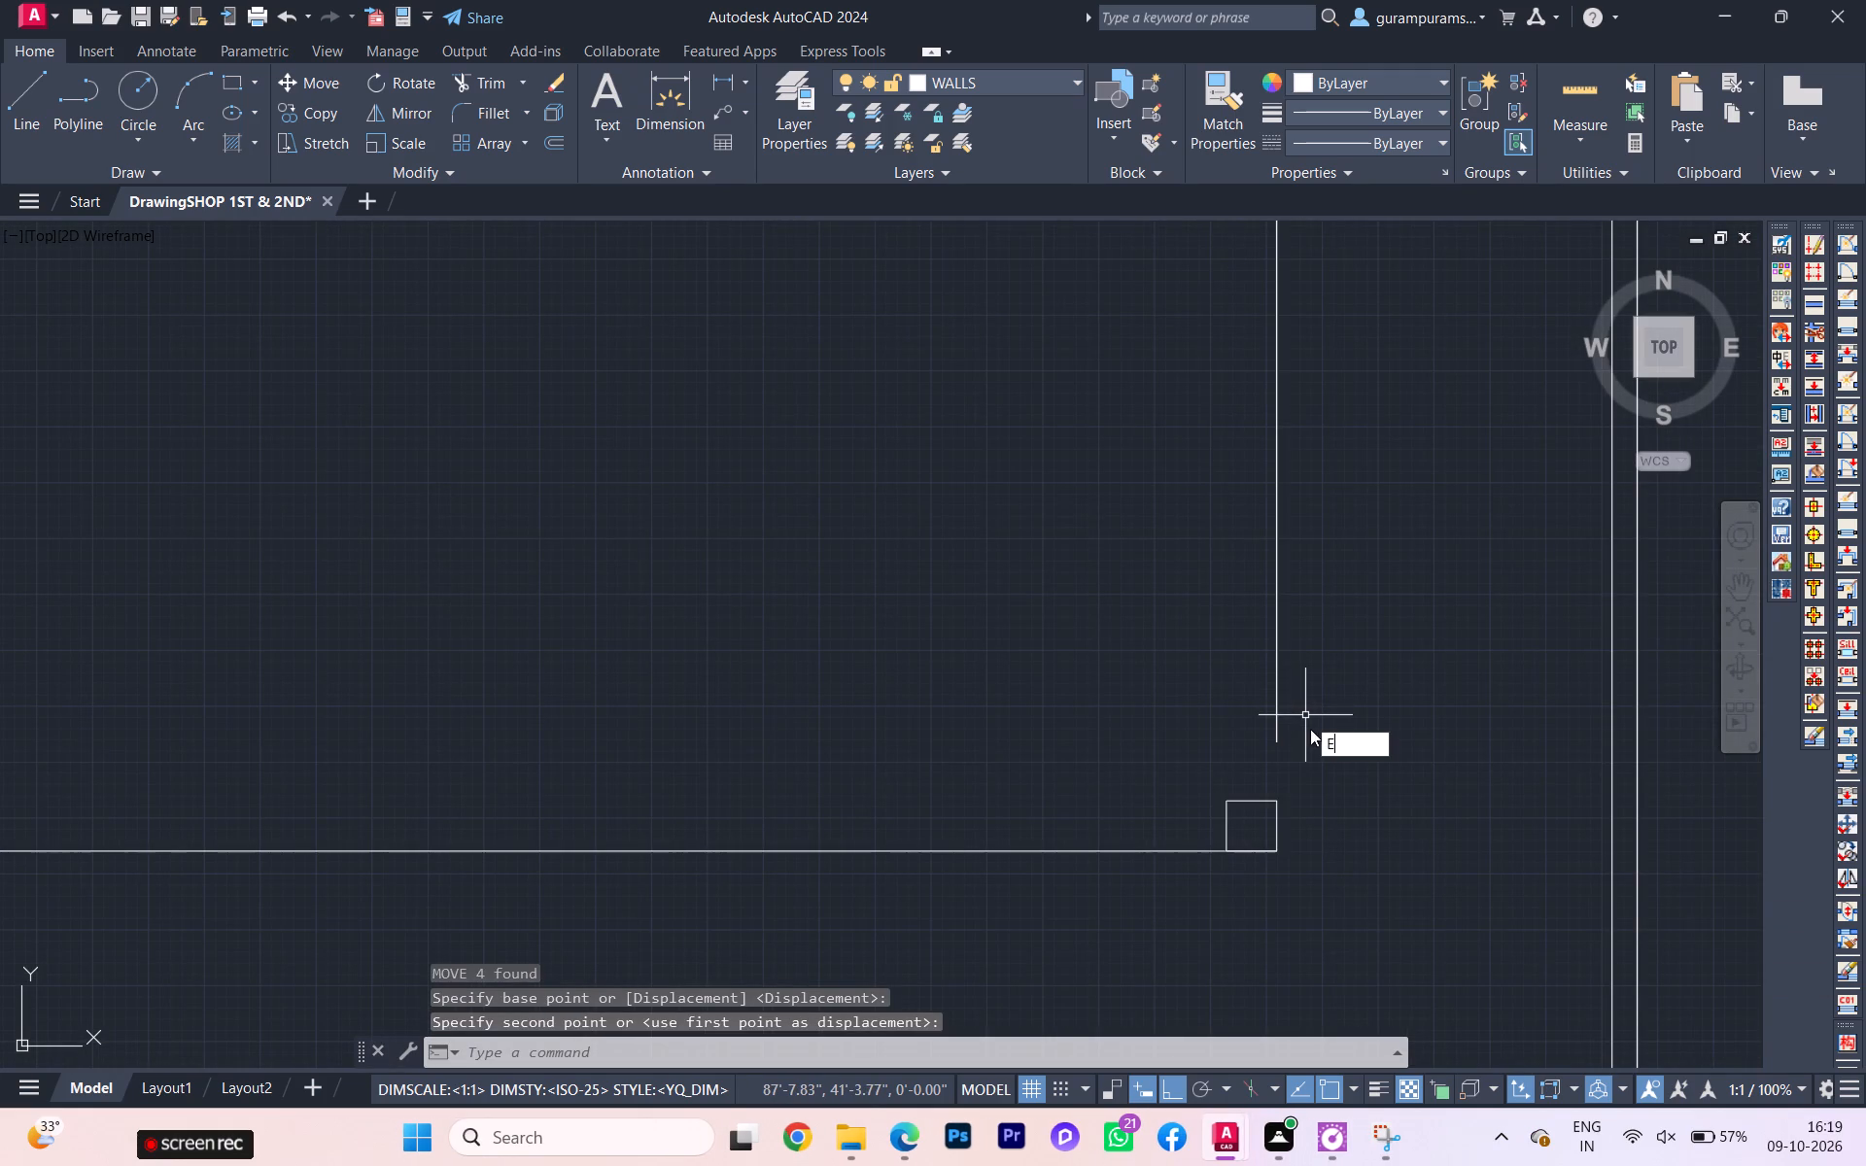
key("x")
left_click(1389, 774)
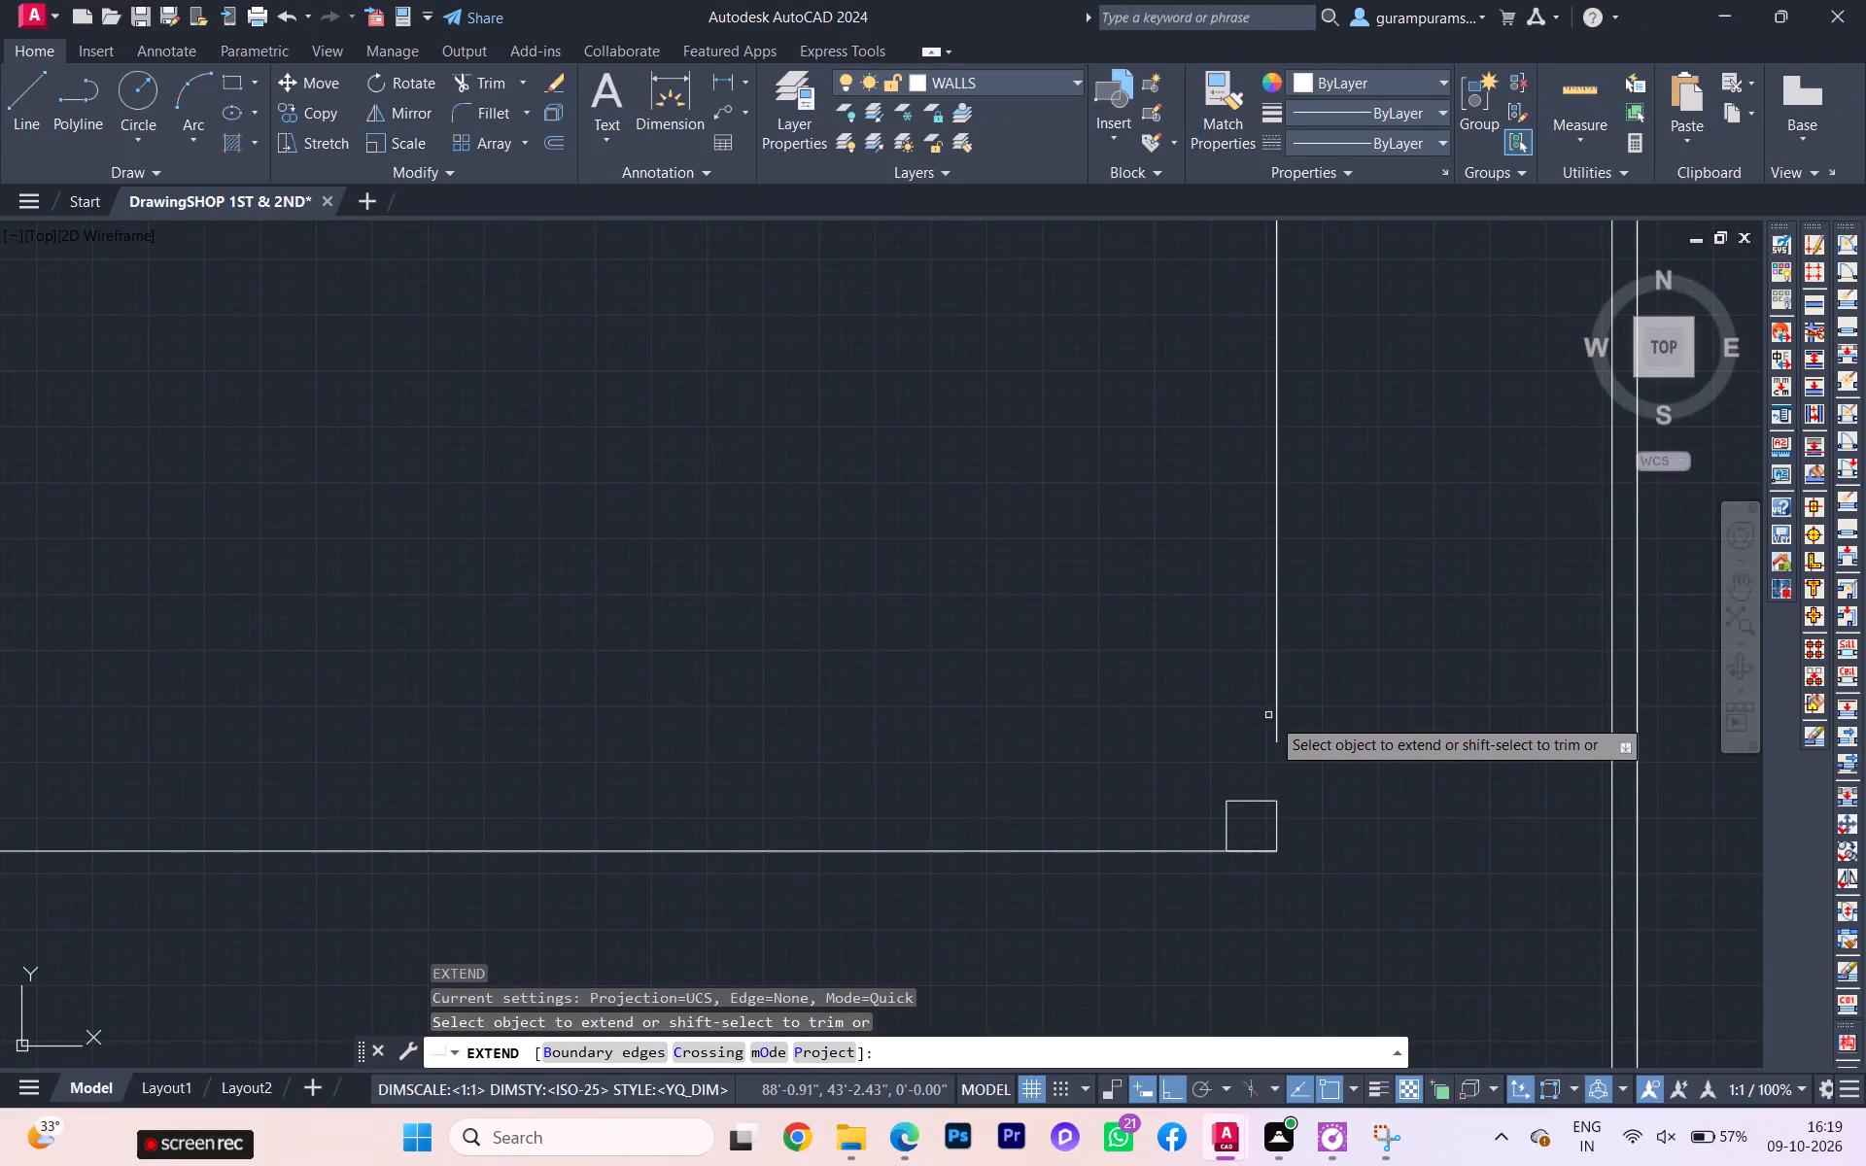
left_click(1280, 716)
scroll(1279, 738, "down", 2)
key("Escape")
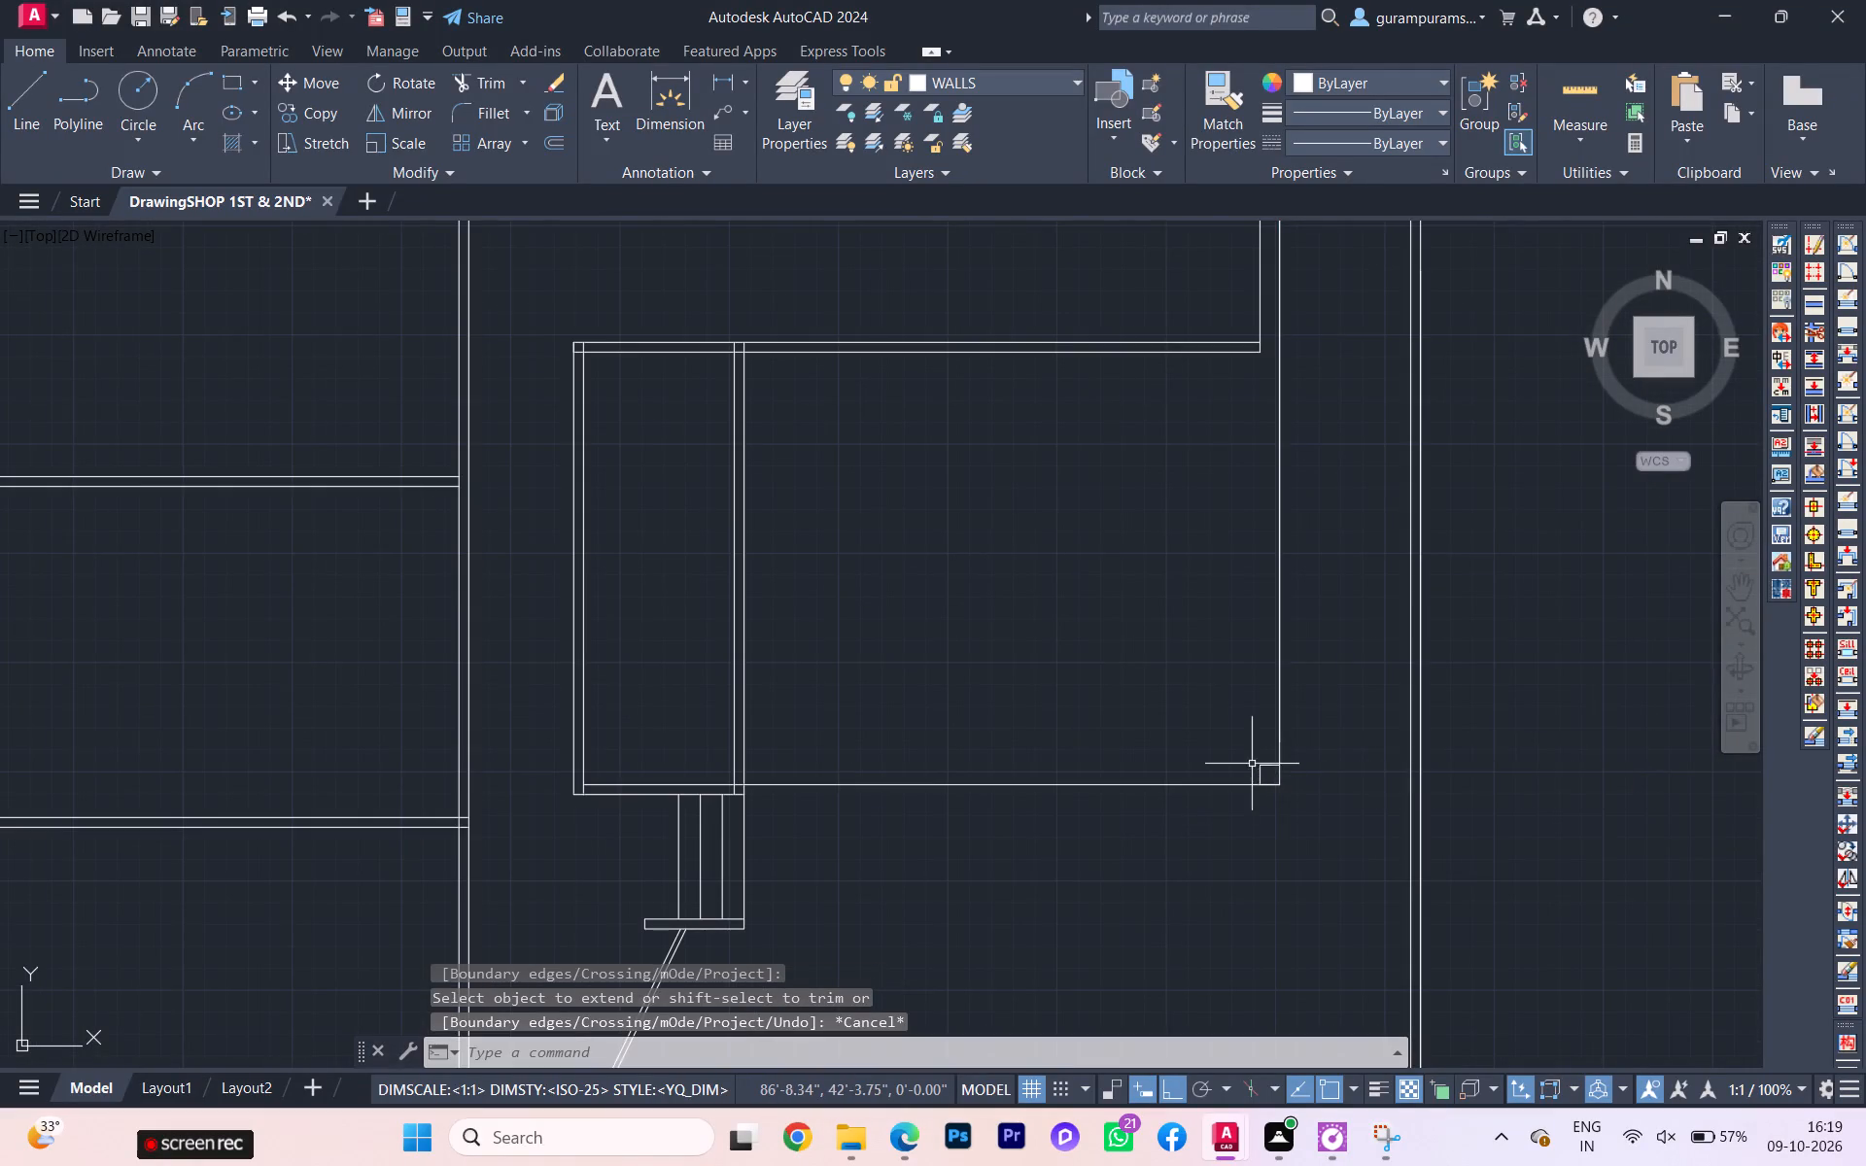
Hatch the inside of the corner column with a Solid fill in ByBlock colour.
scroll(1219, 835, "down", 3)
scroll(1183, 860, "up", 2)
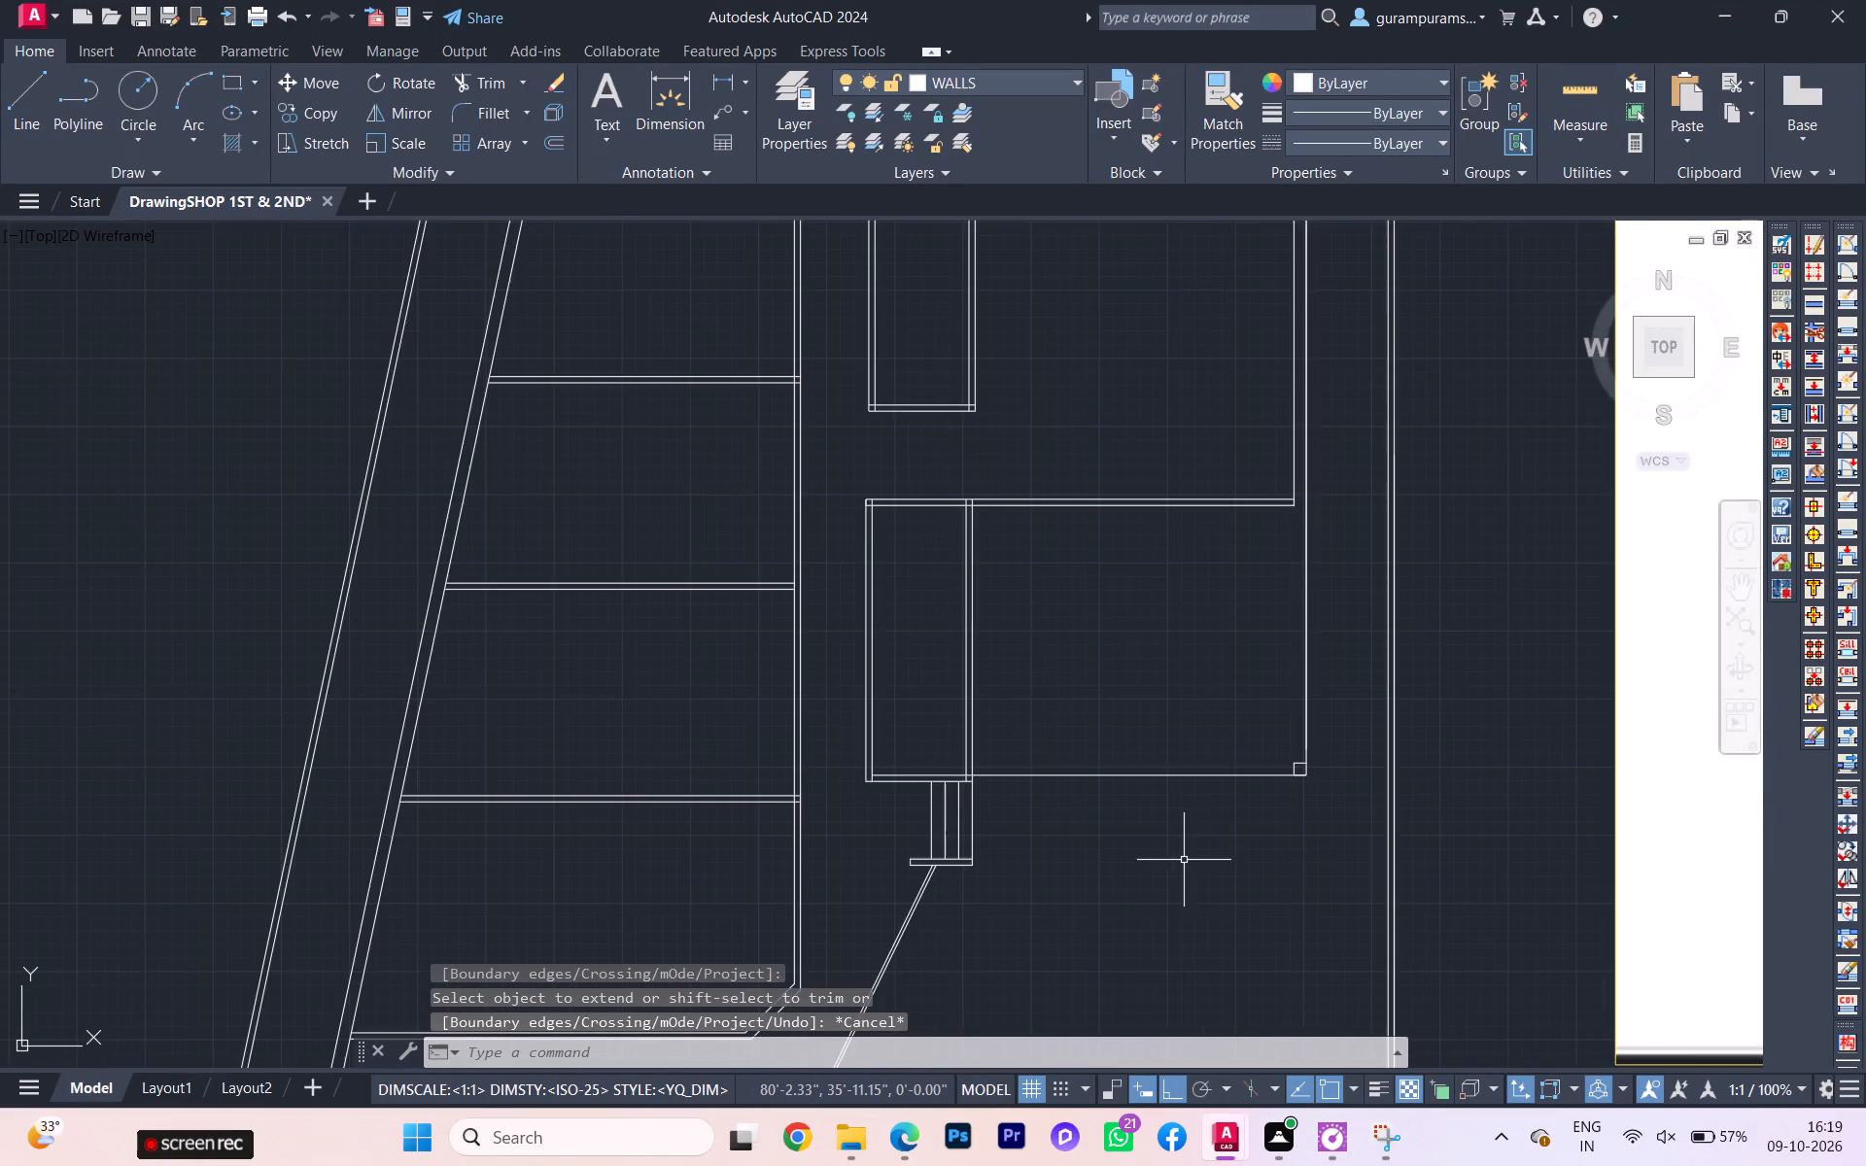
scroll(1212, 833, "up", 2)
scroll(1331, 698, "up", 1)
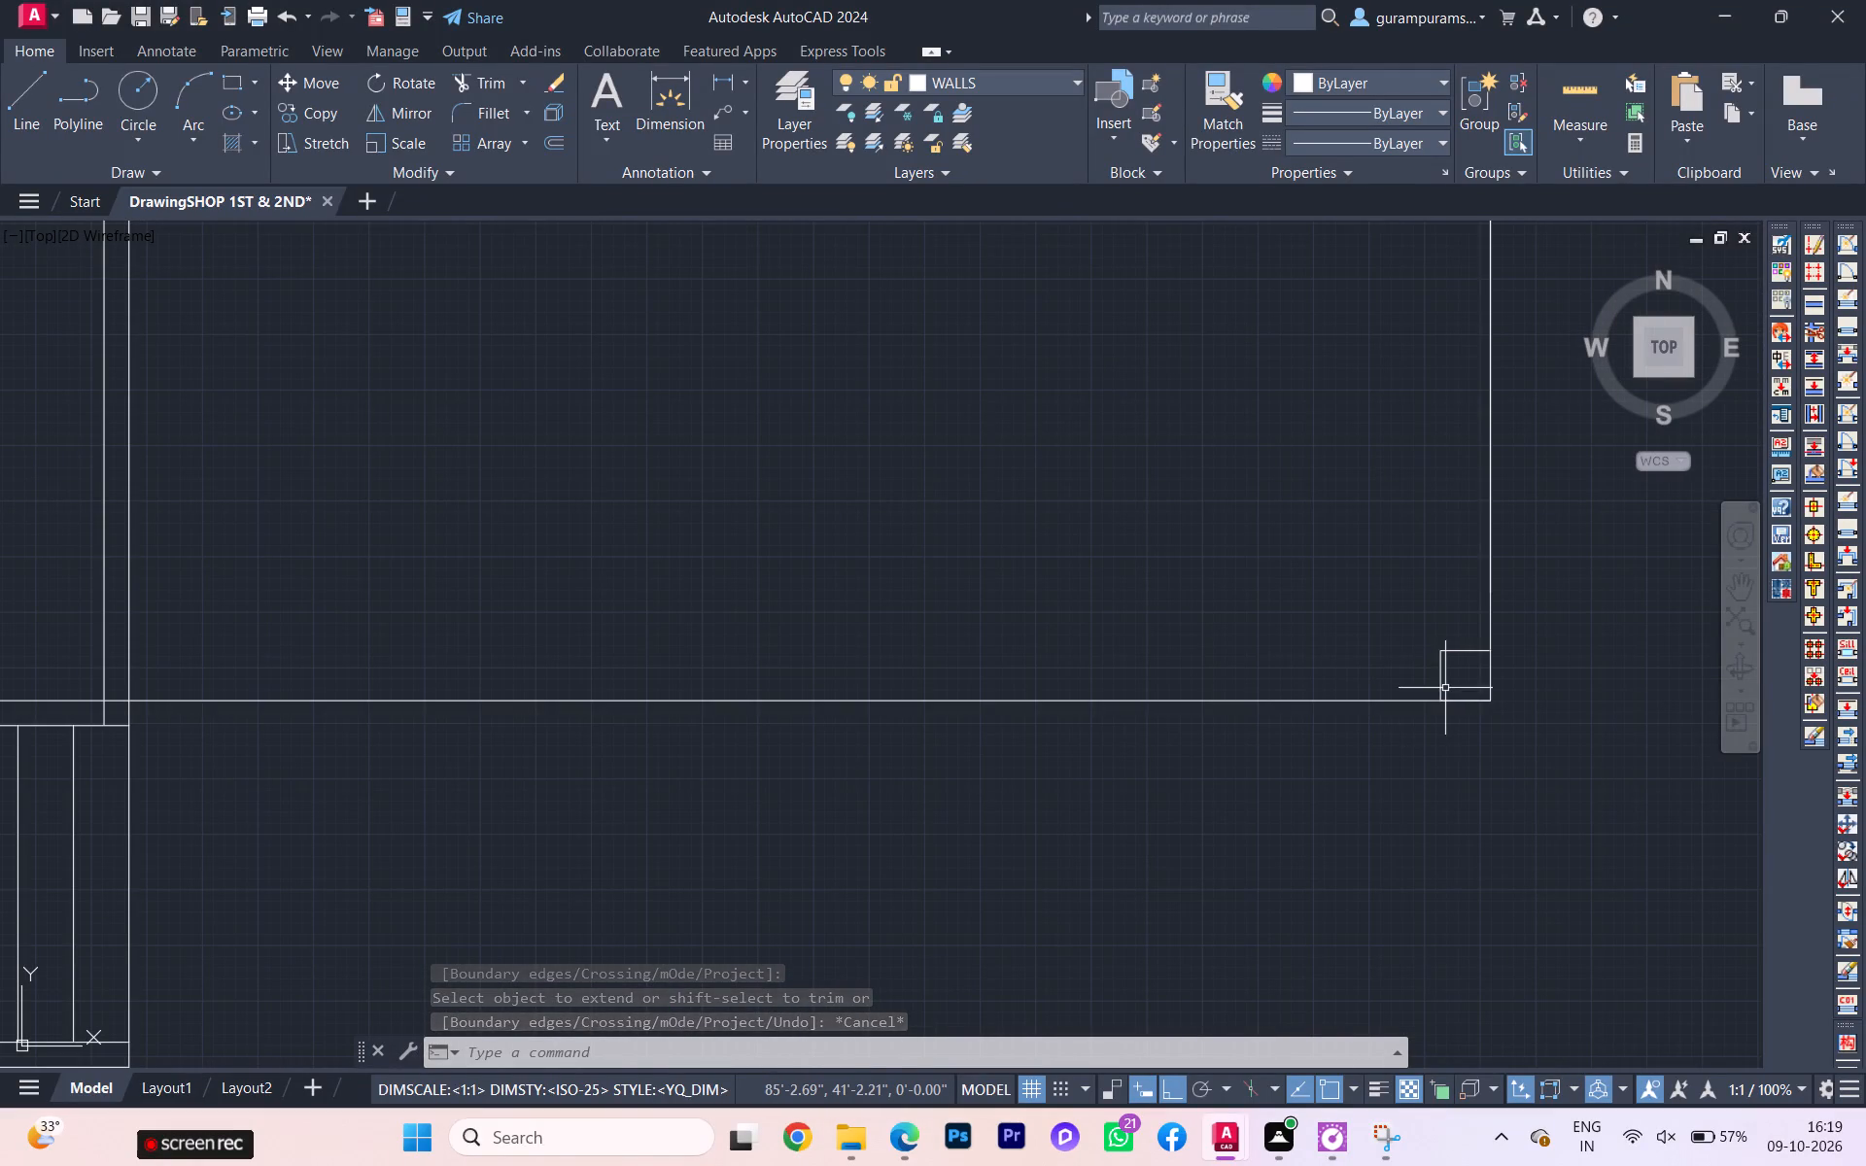
left_click(1448, 685)
left_click(1420, 667)
key("h")
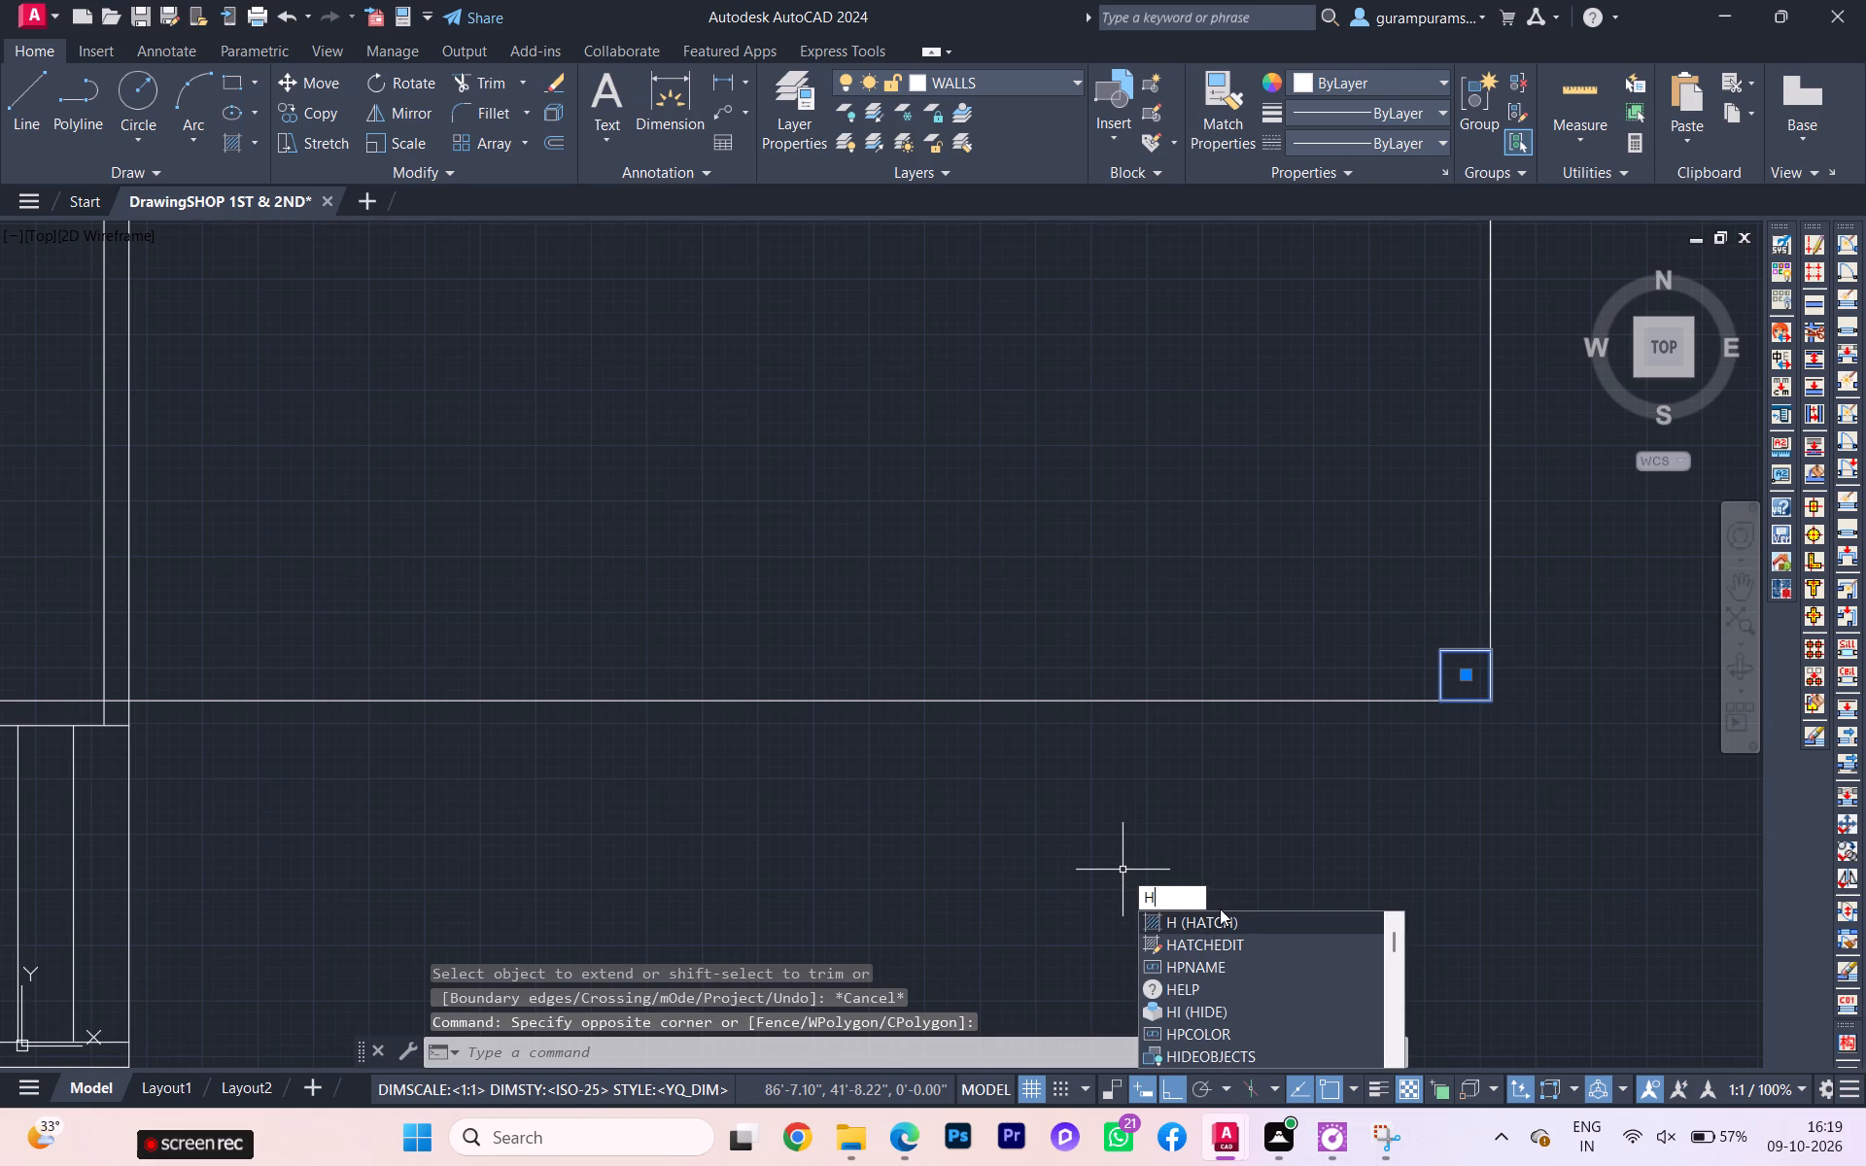
left_click(1220, 909)
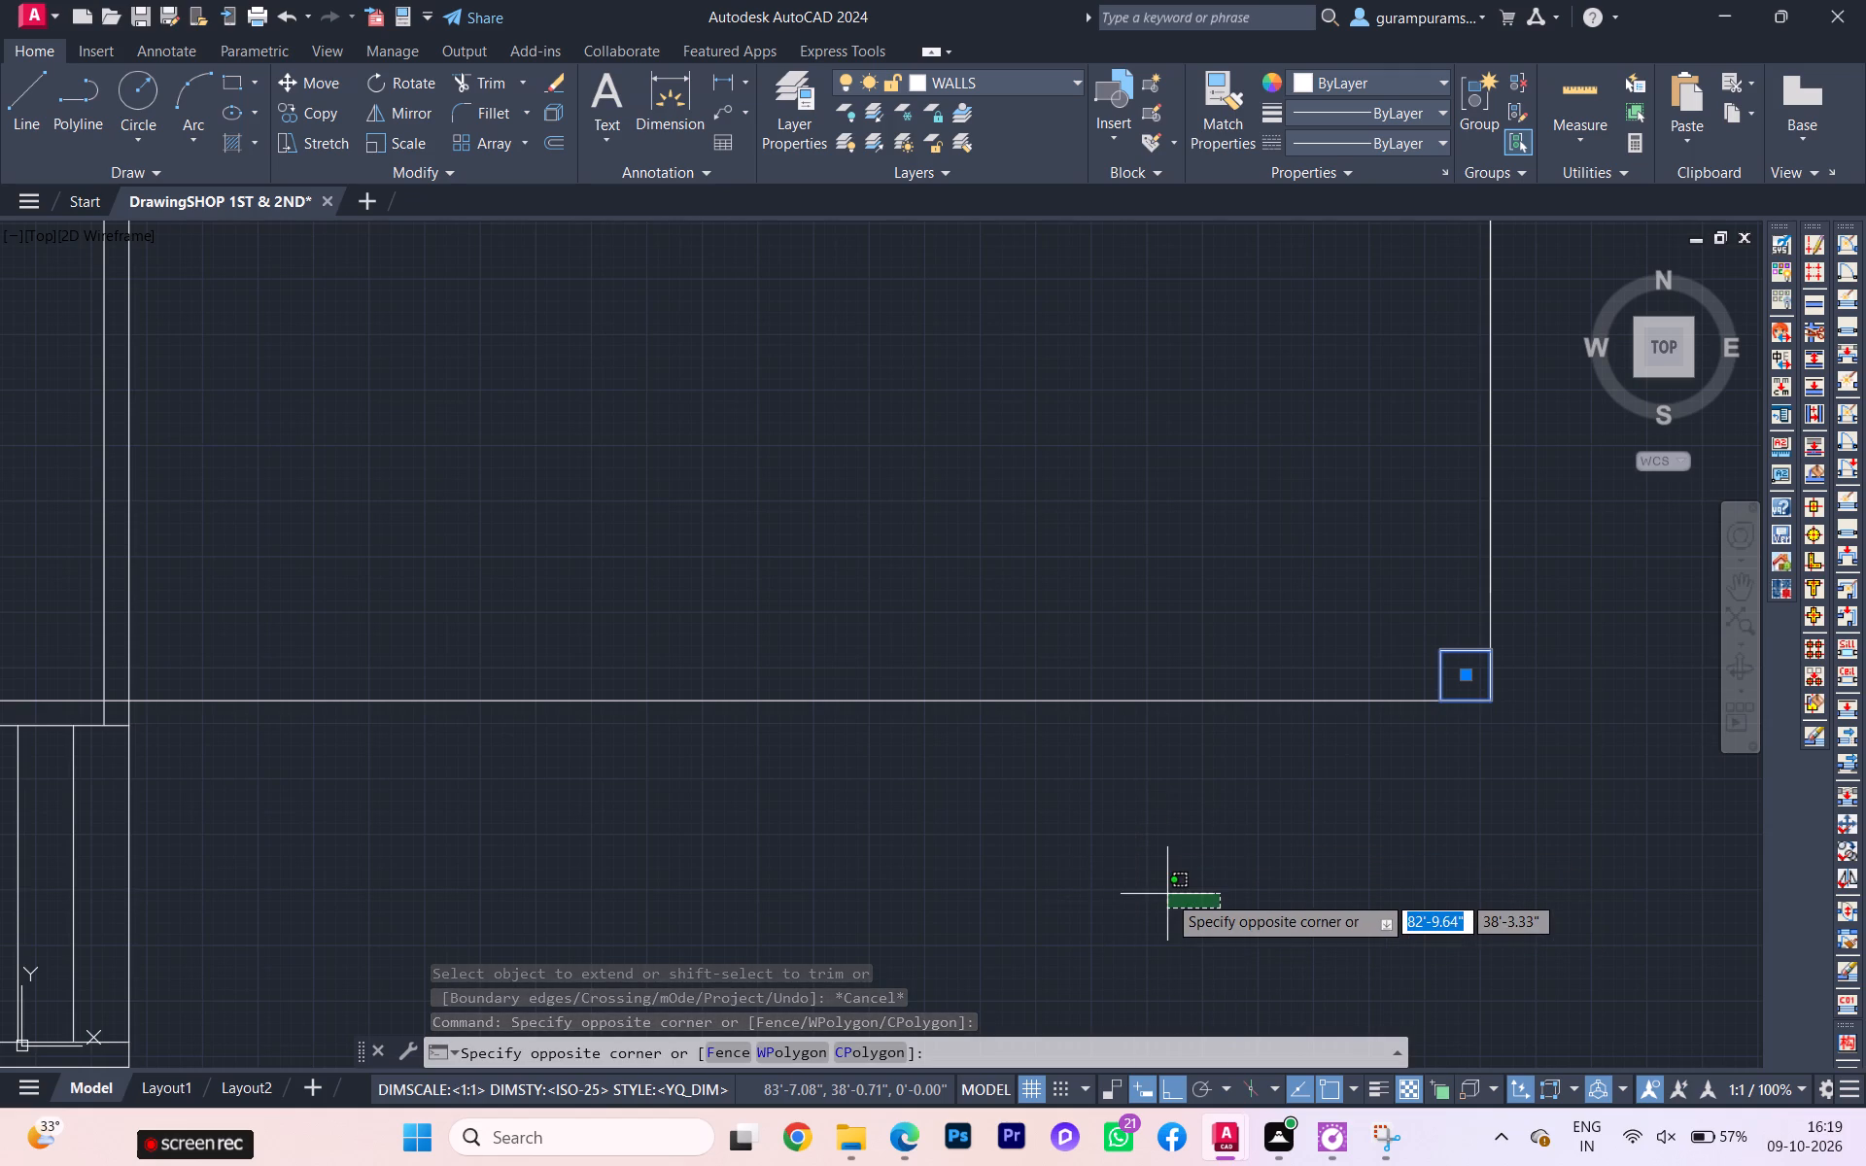
key("Escape")
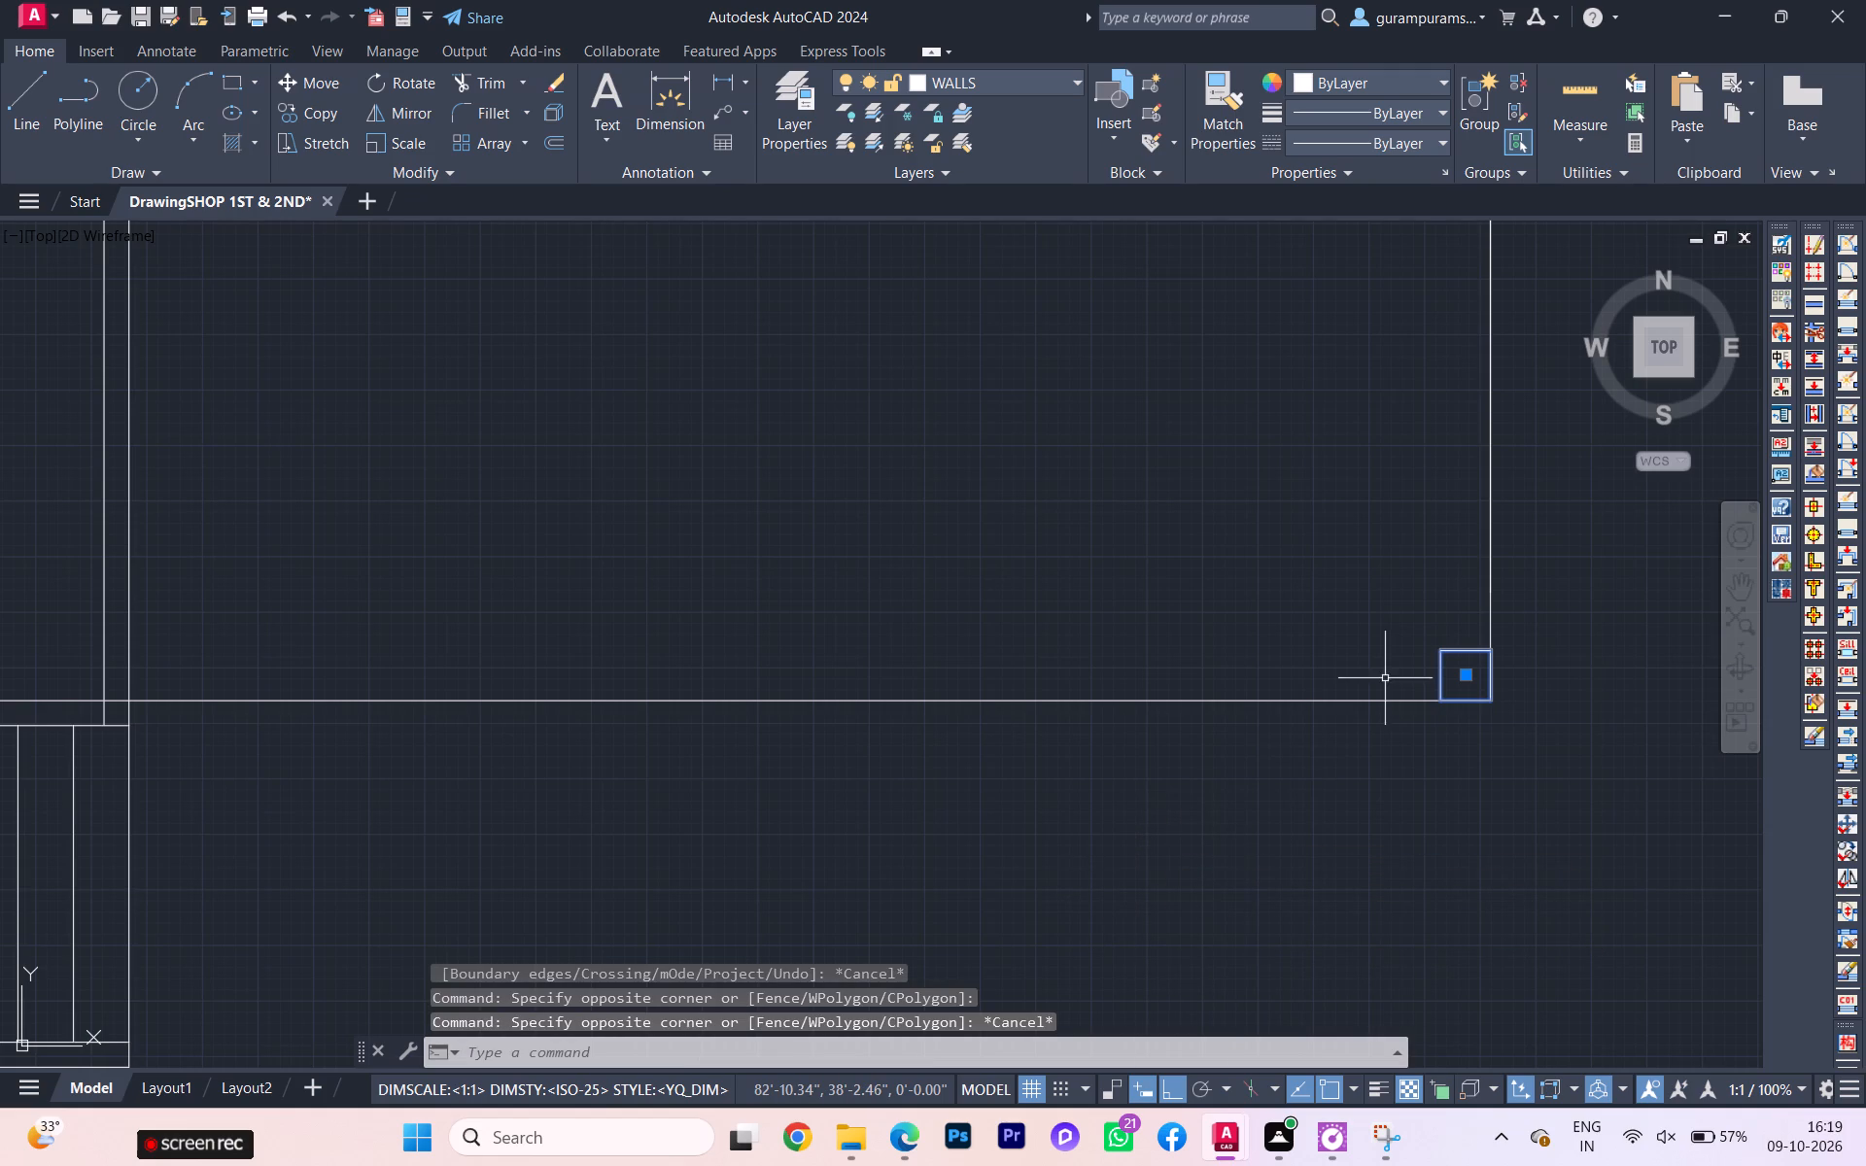
key("h")
key("Return")
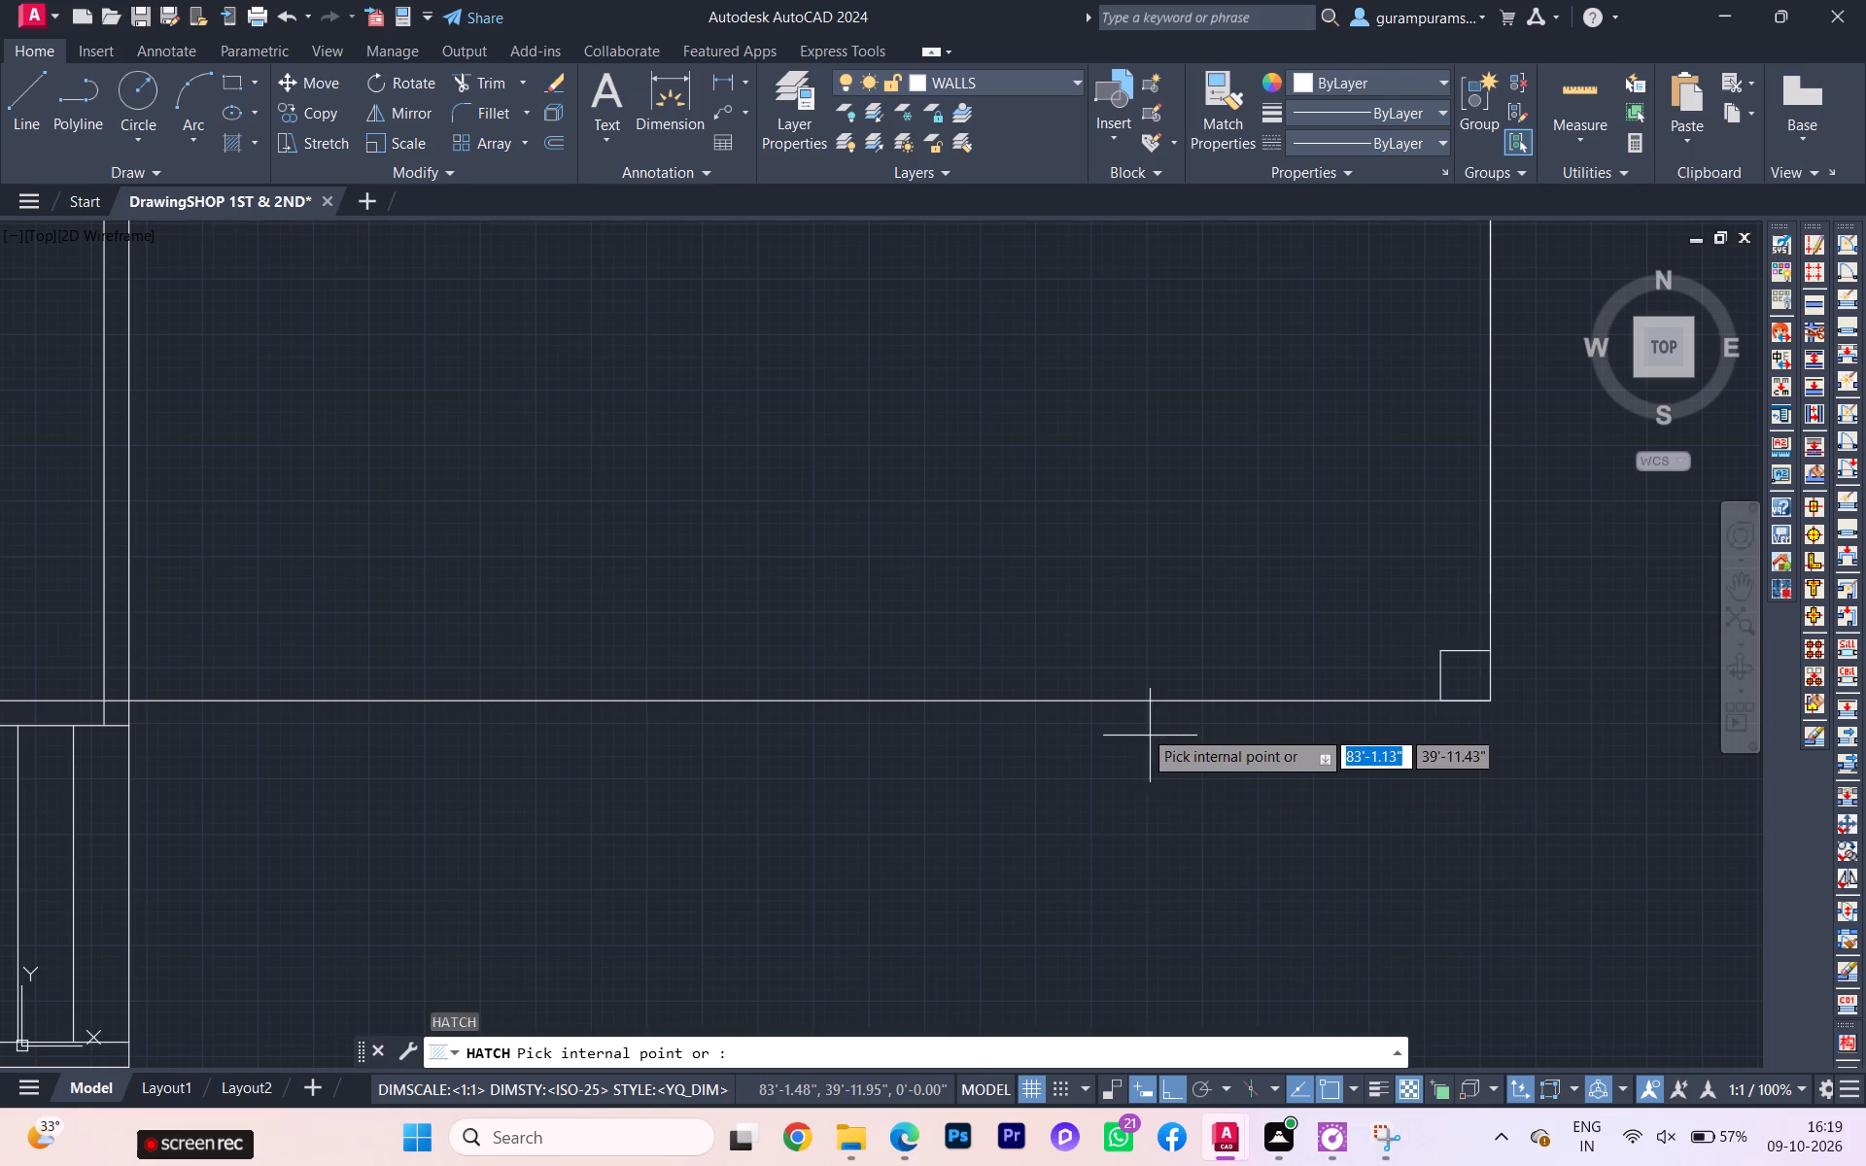
left_click(621, 121)
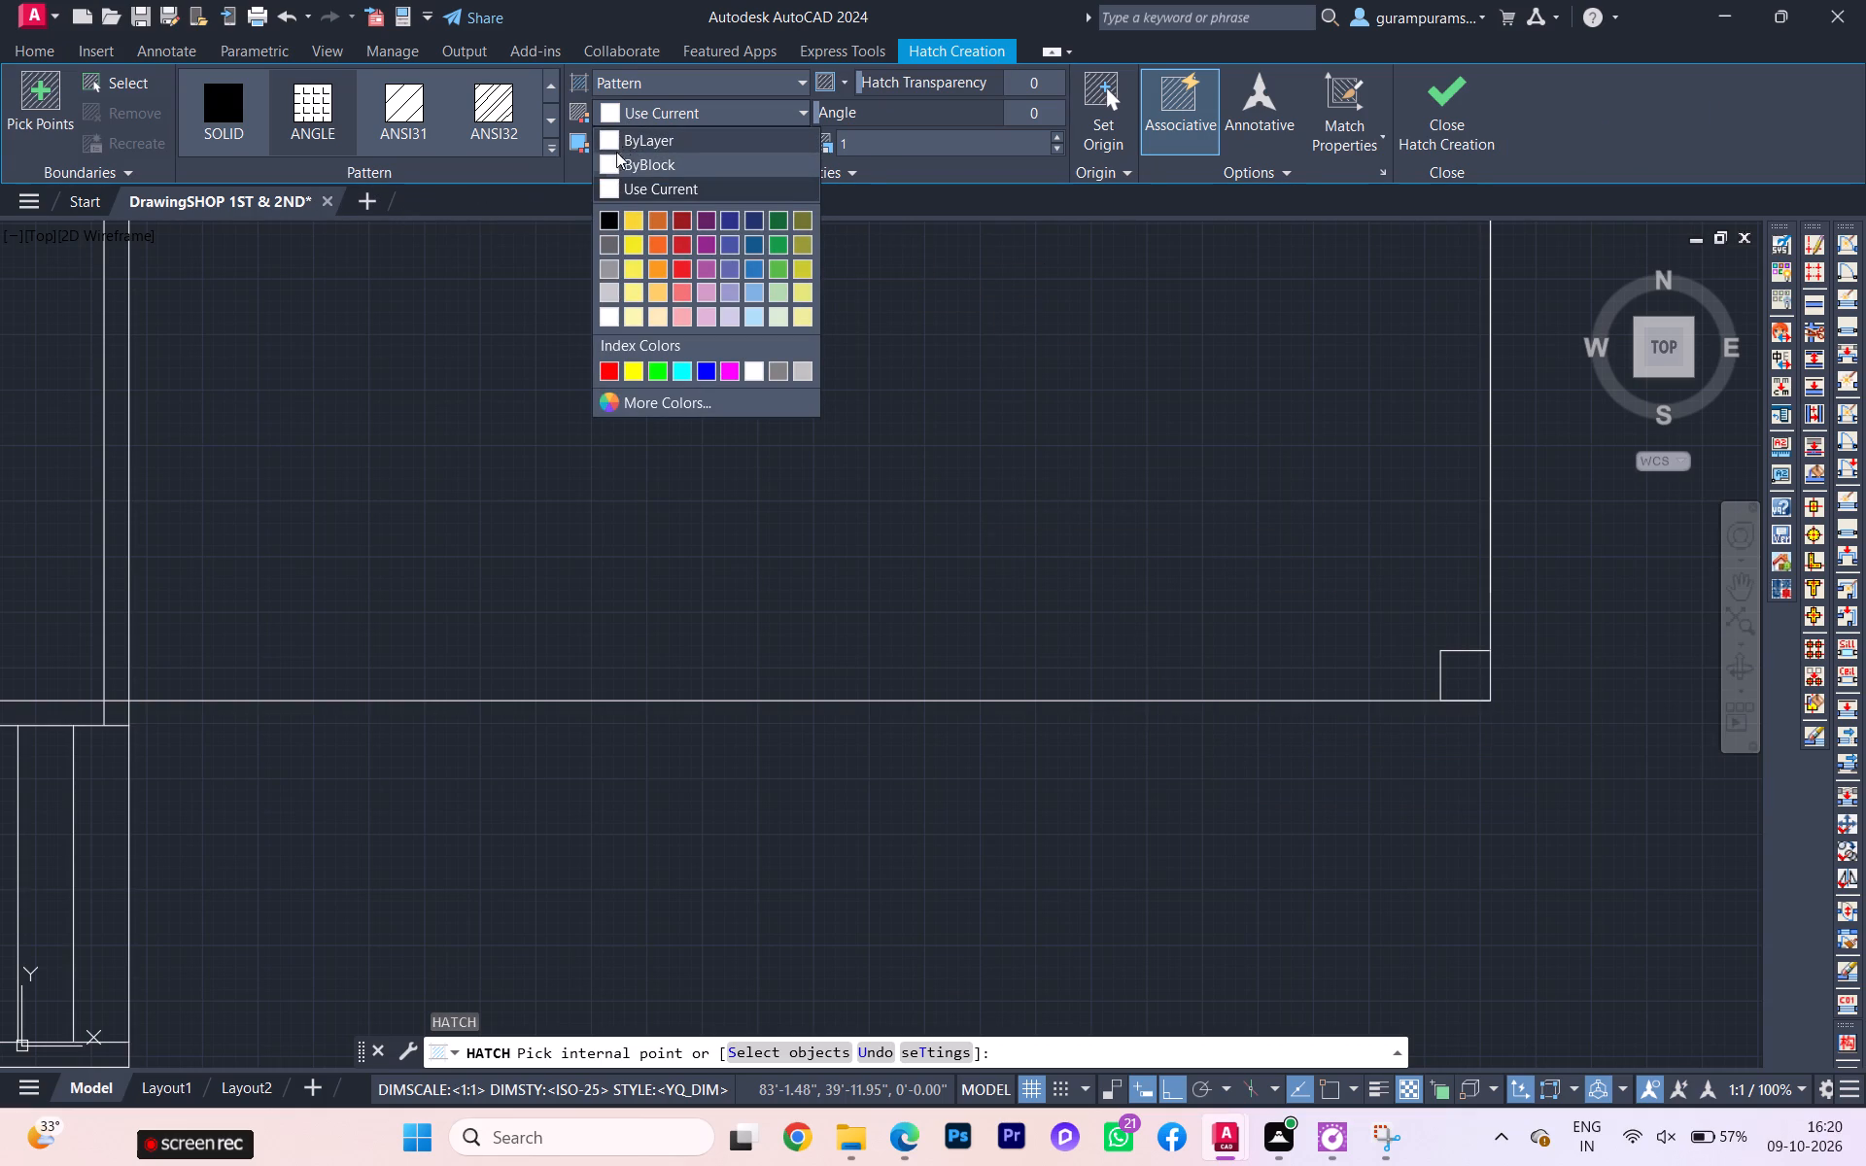
left_click(608, 161)
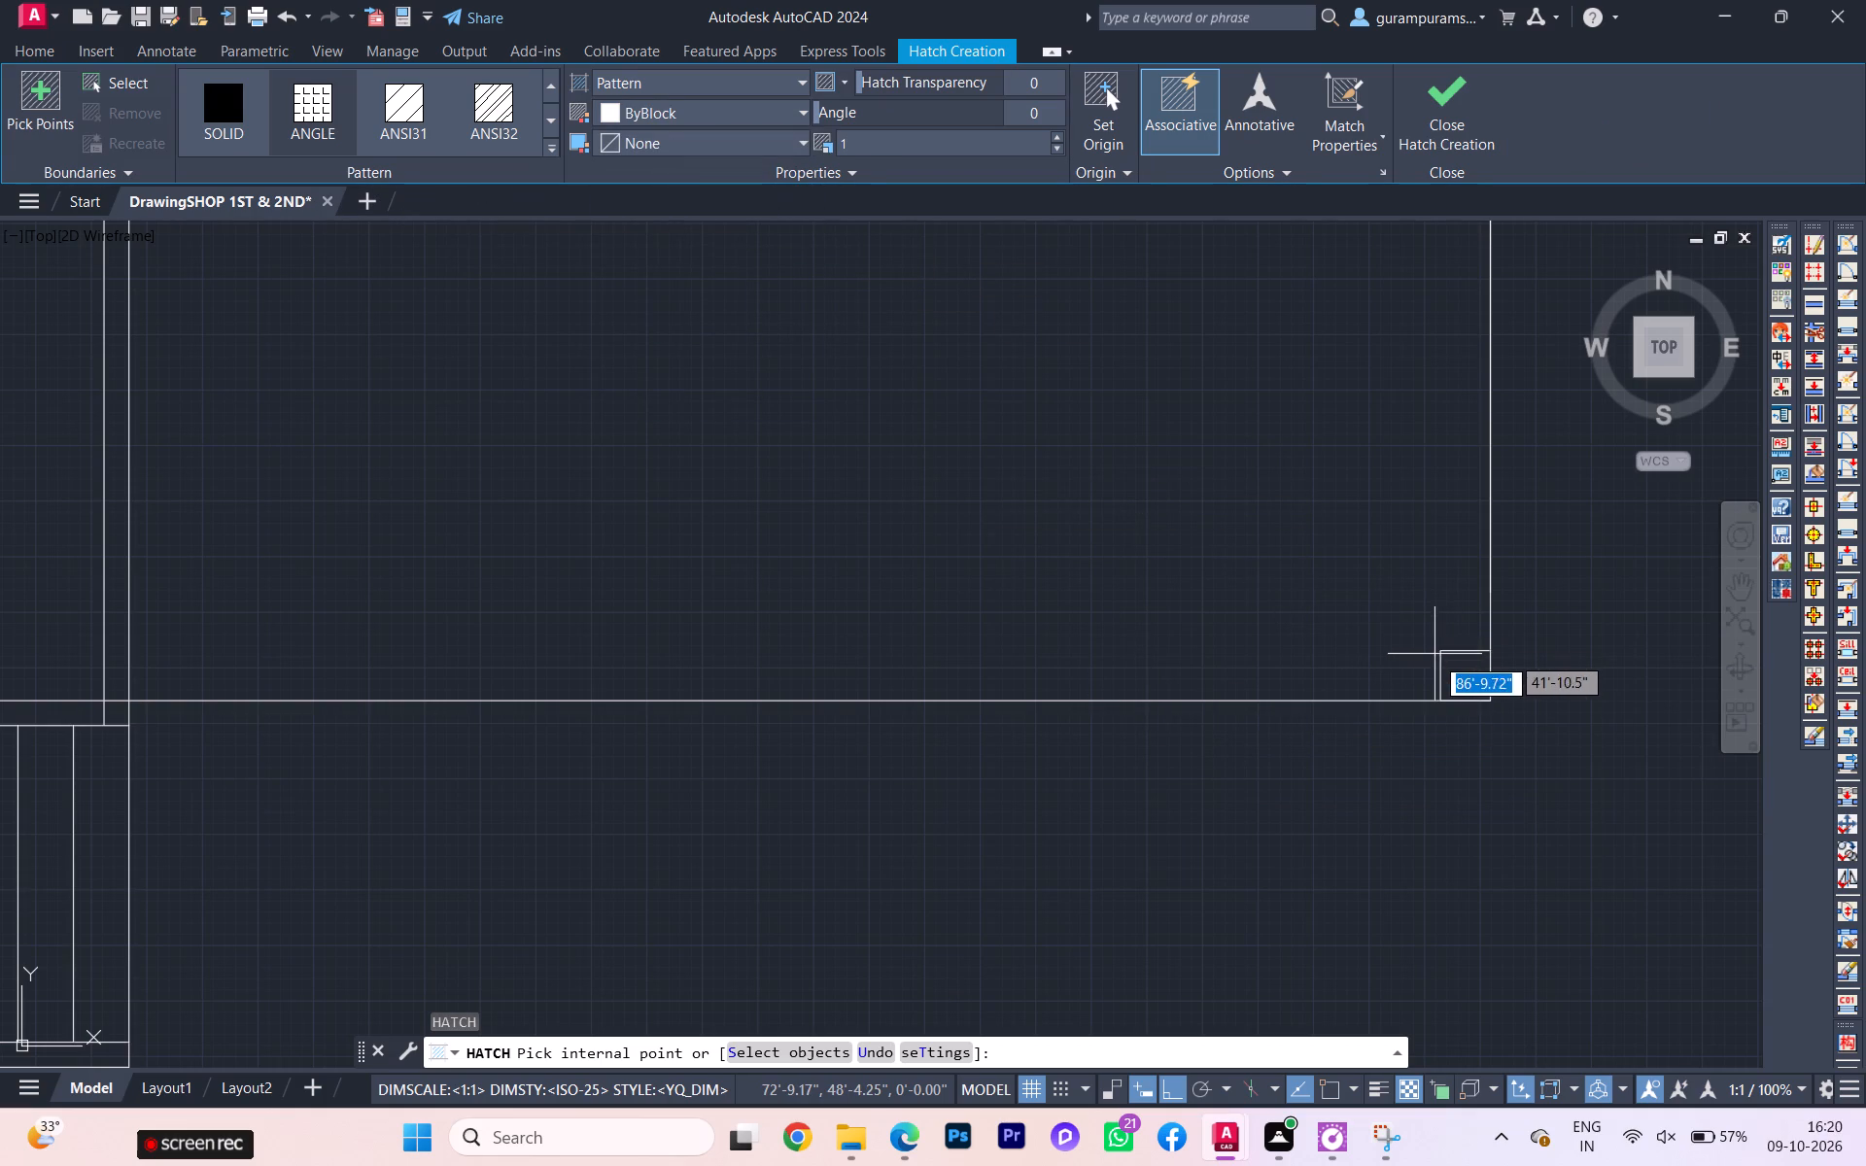
left_click(762, 68)
left_click(756, 86)
left_click(716, 113)
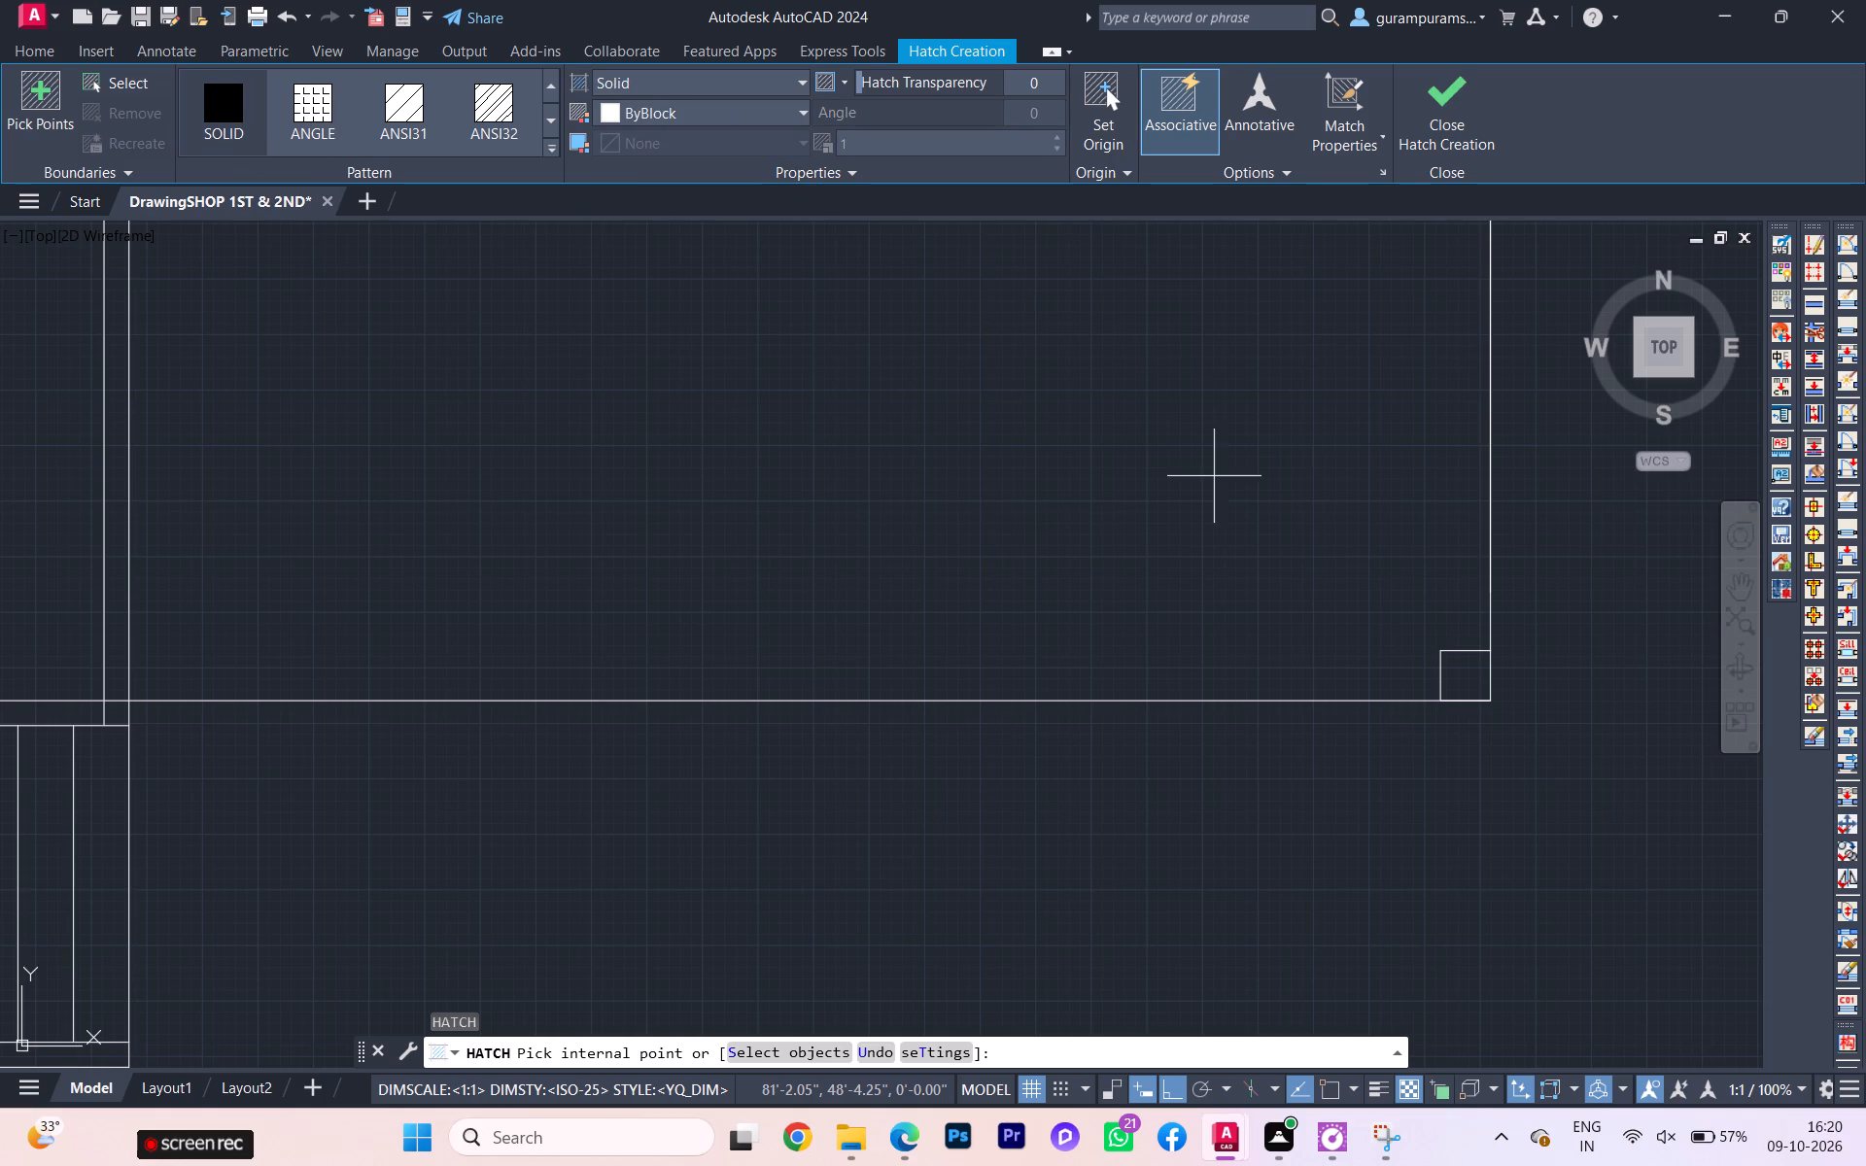
left_click(1456, 661)
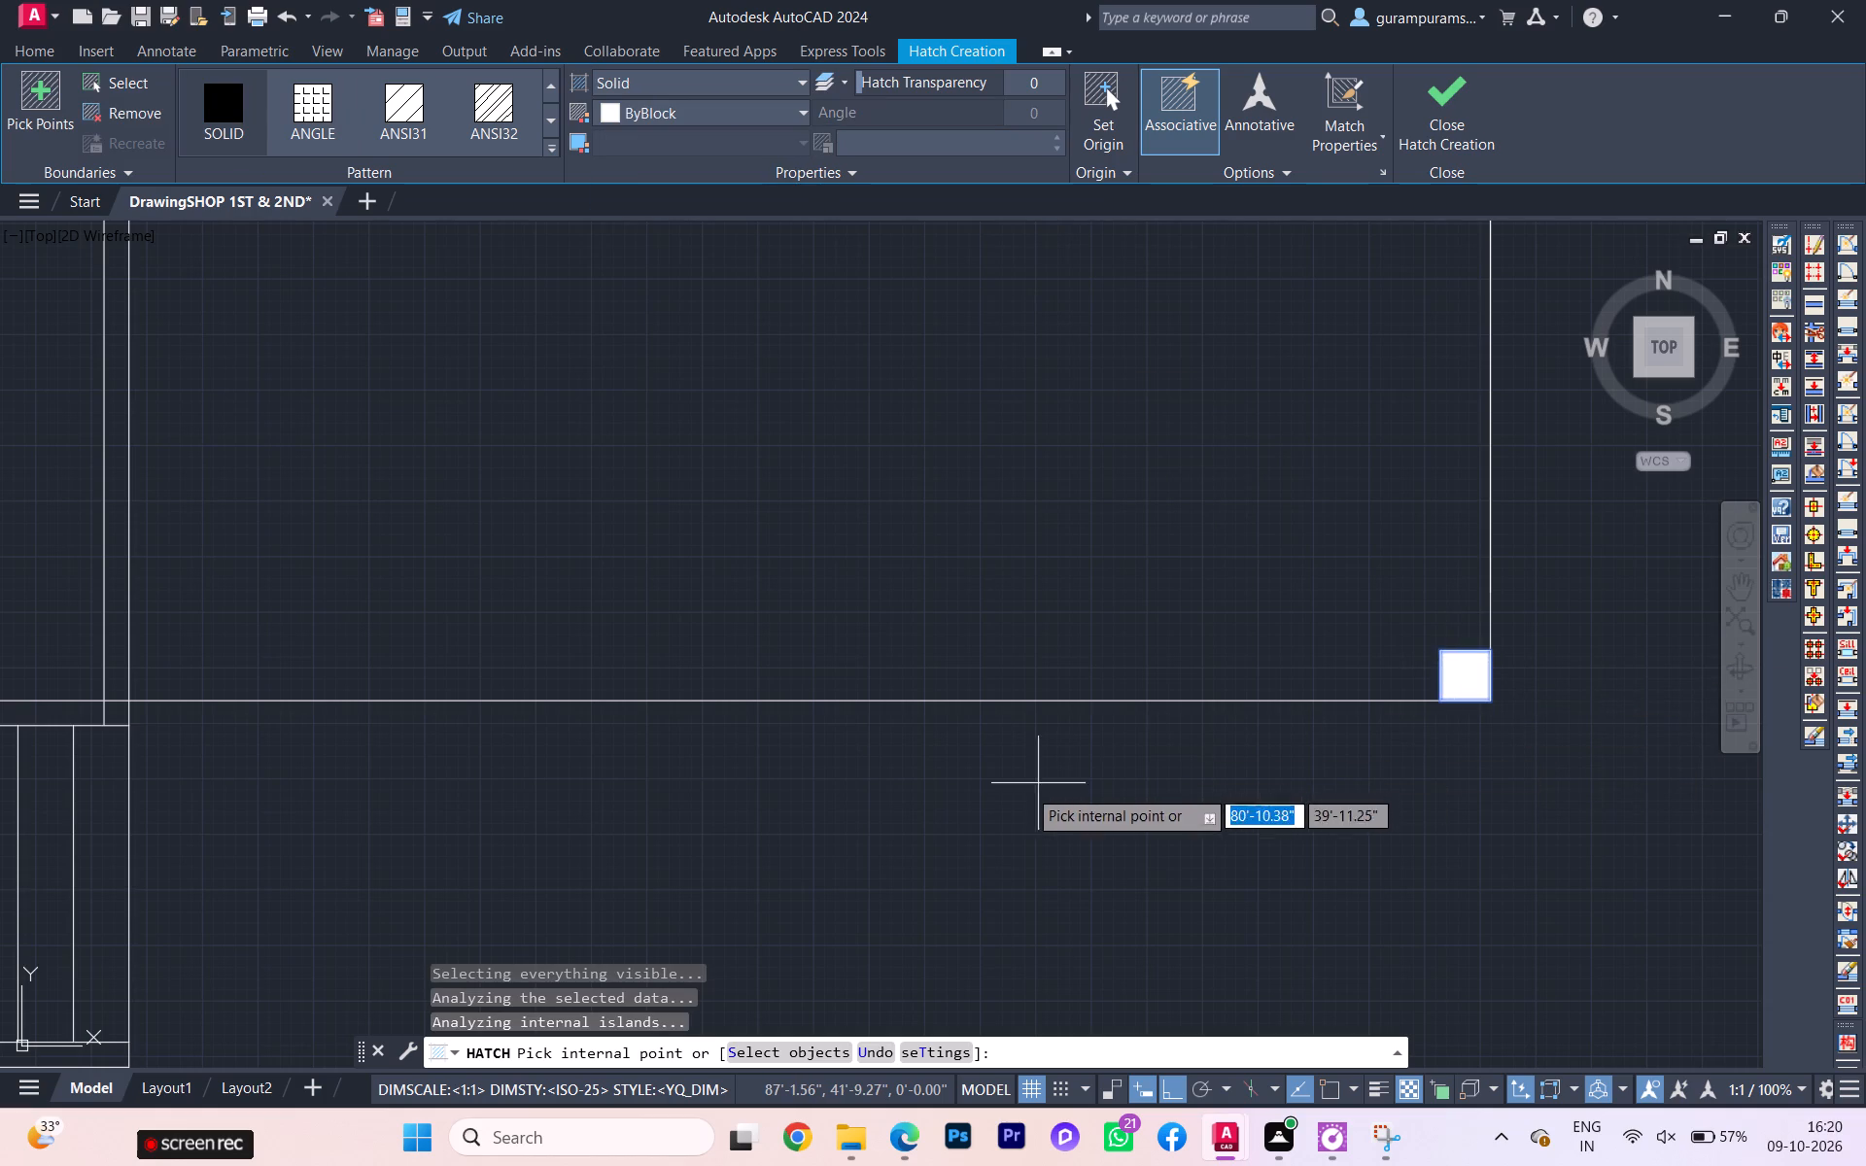
key("Escape")
Change the corner column's solid hatch colour to pale yellow 237,238,153.
scroll(1025, 791, "down", 3)
scroll(1122, 755, "up", 2)
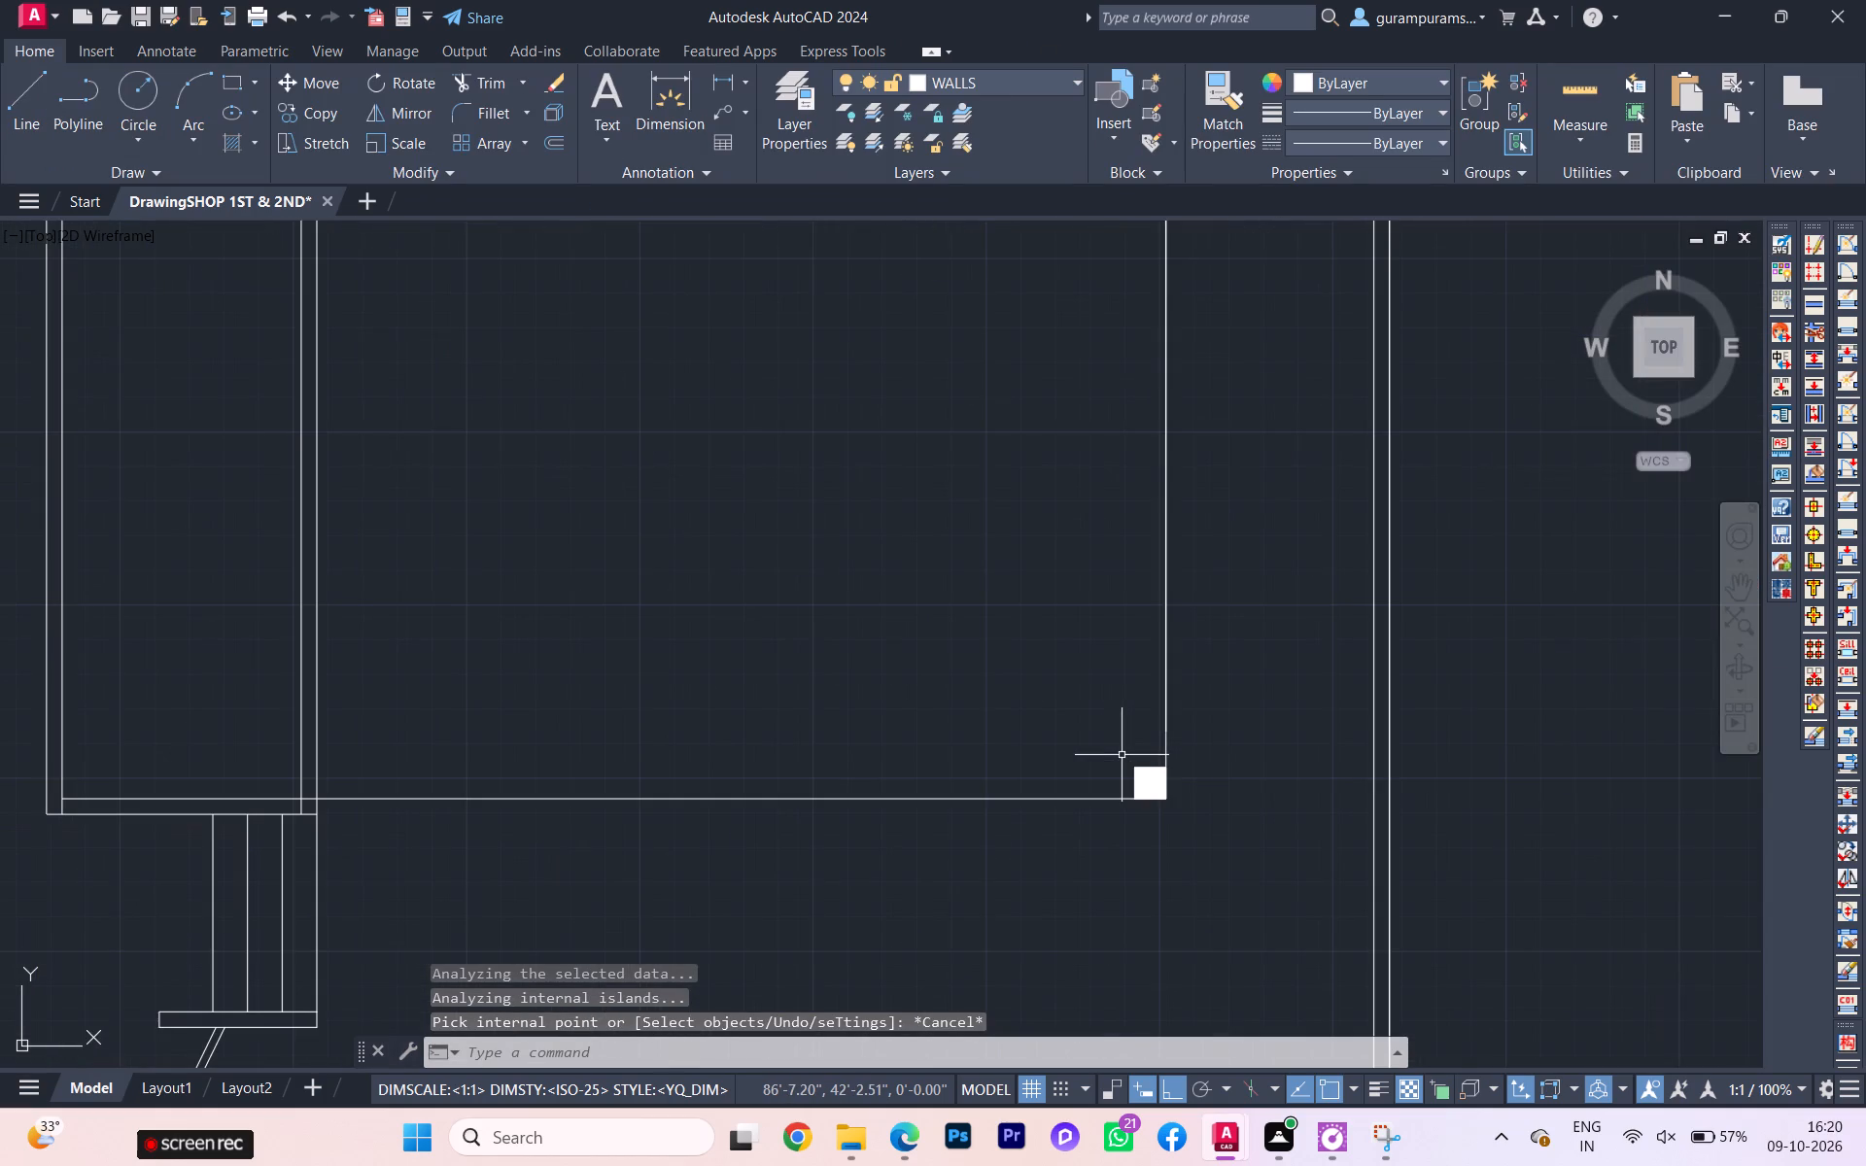
scroll(1122, 757, "up", 1)
scroll(1121, 761, "down", 1)
scroll(1119, 766, "up", 2)
scroll(1120, 777, "down", 1)
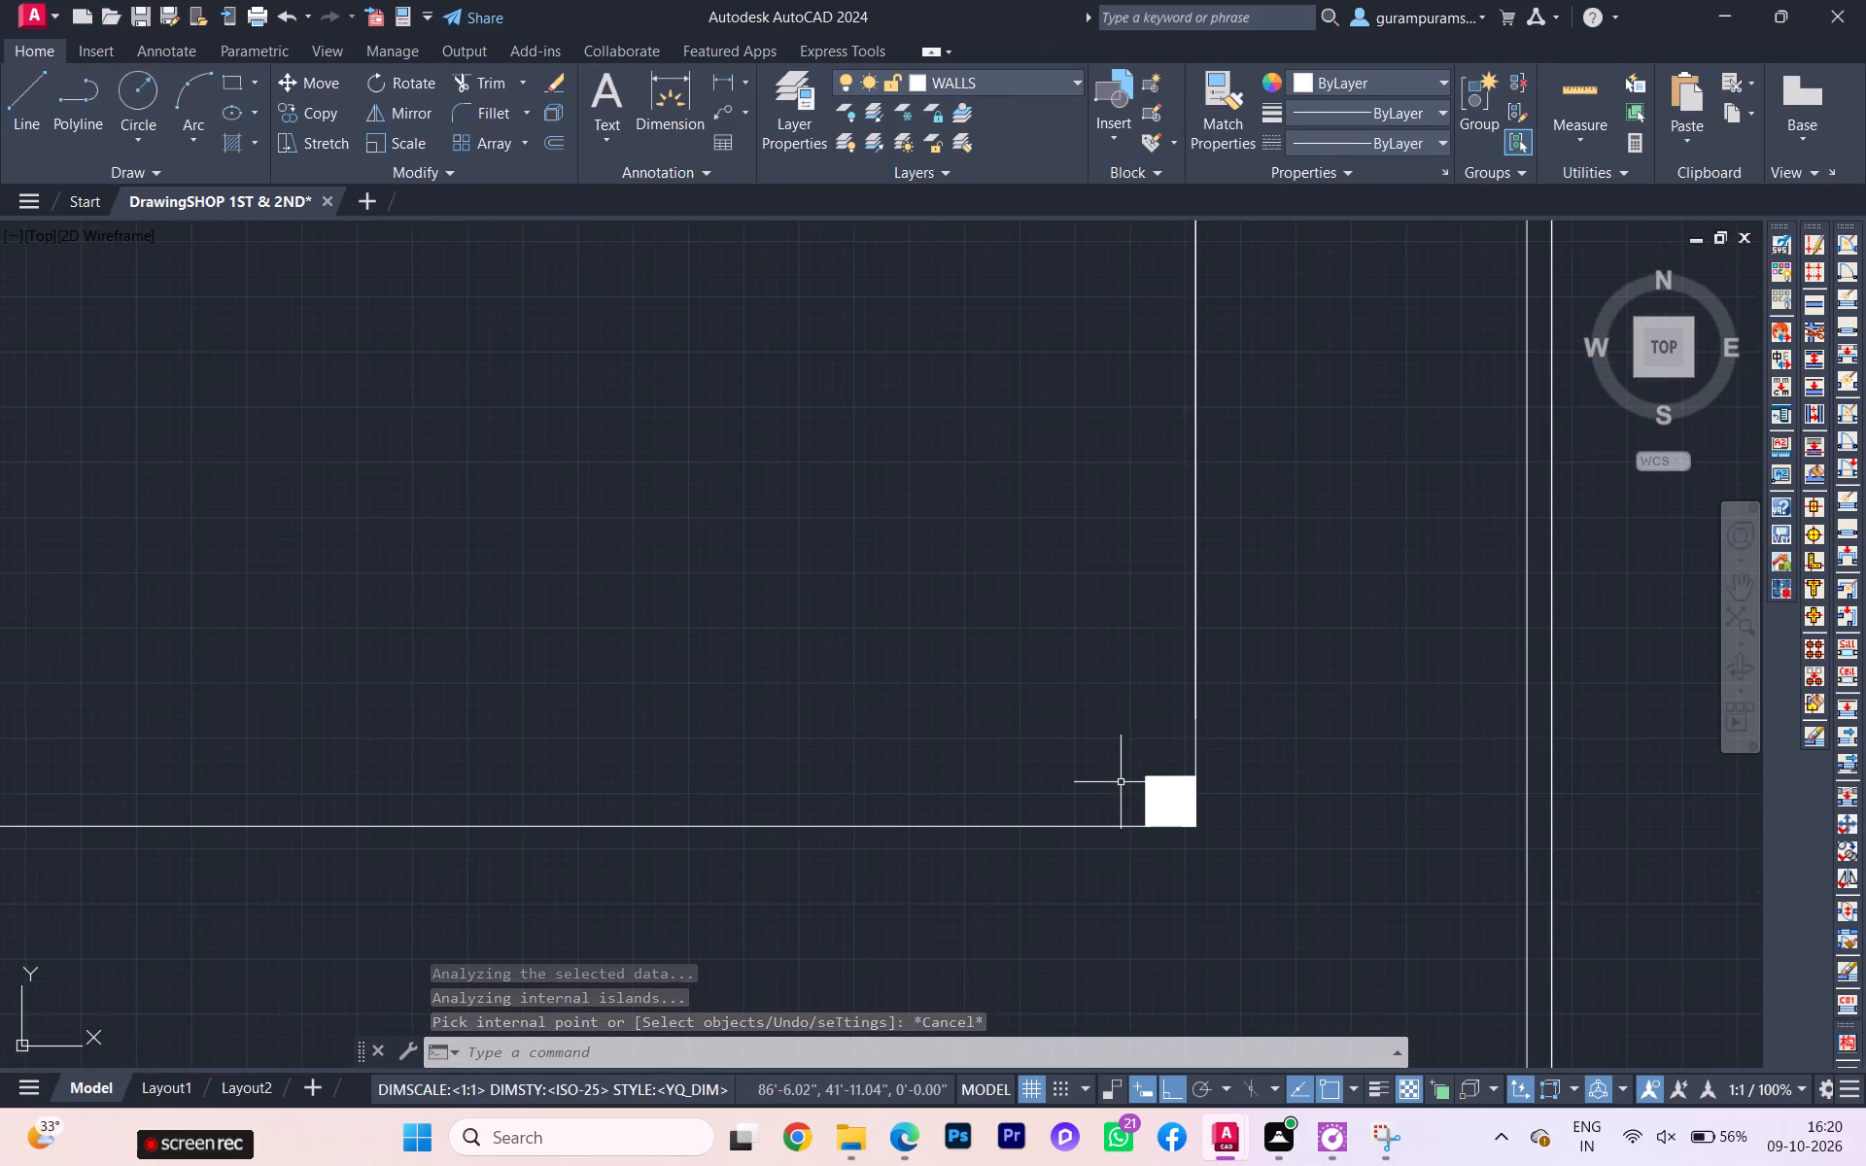
scroll(1123, 783, "down", 2)
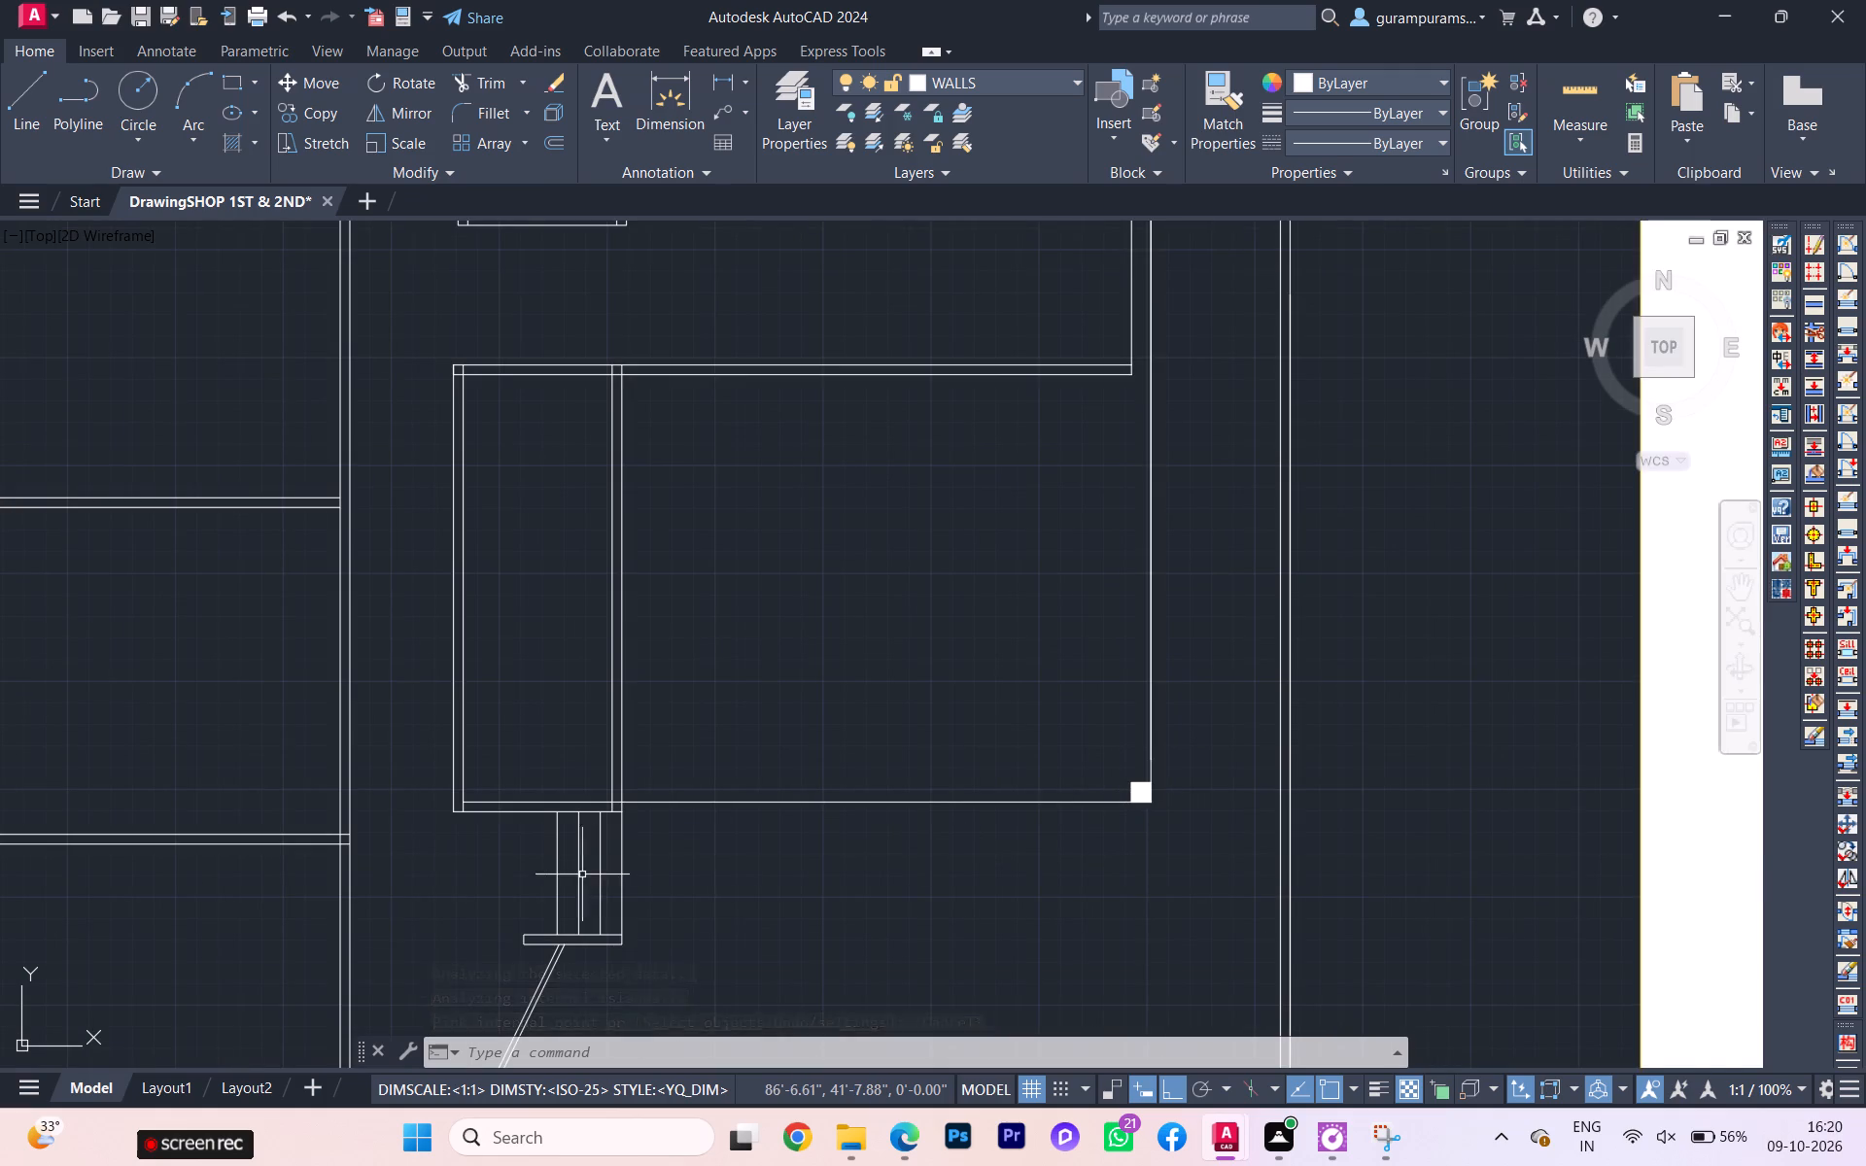
scroll(578, 881, "down", 3)
scroll(777, 840, "up", 2)
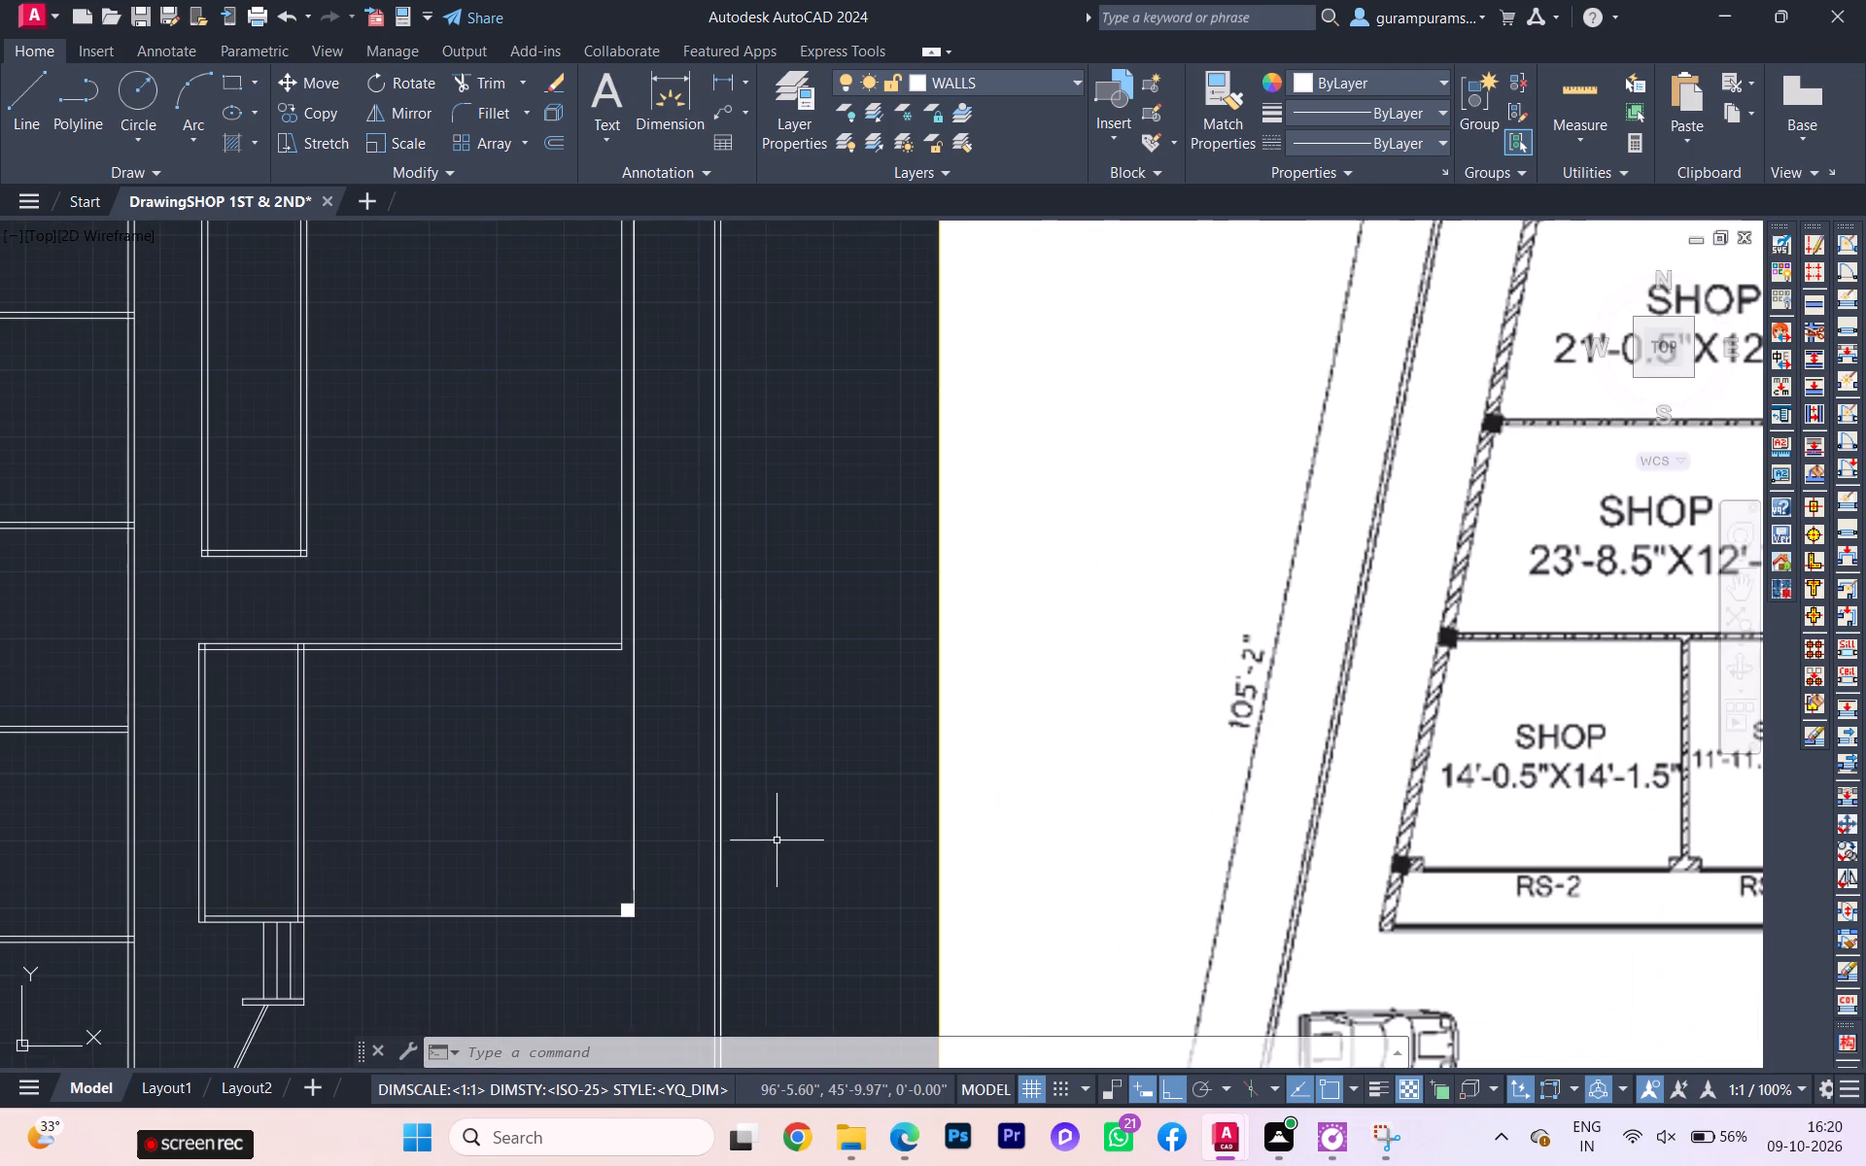
scroll(675, 900, "up", 2)
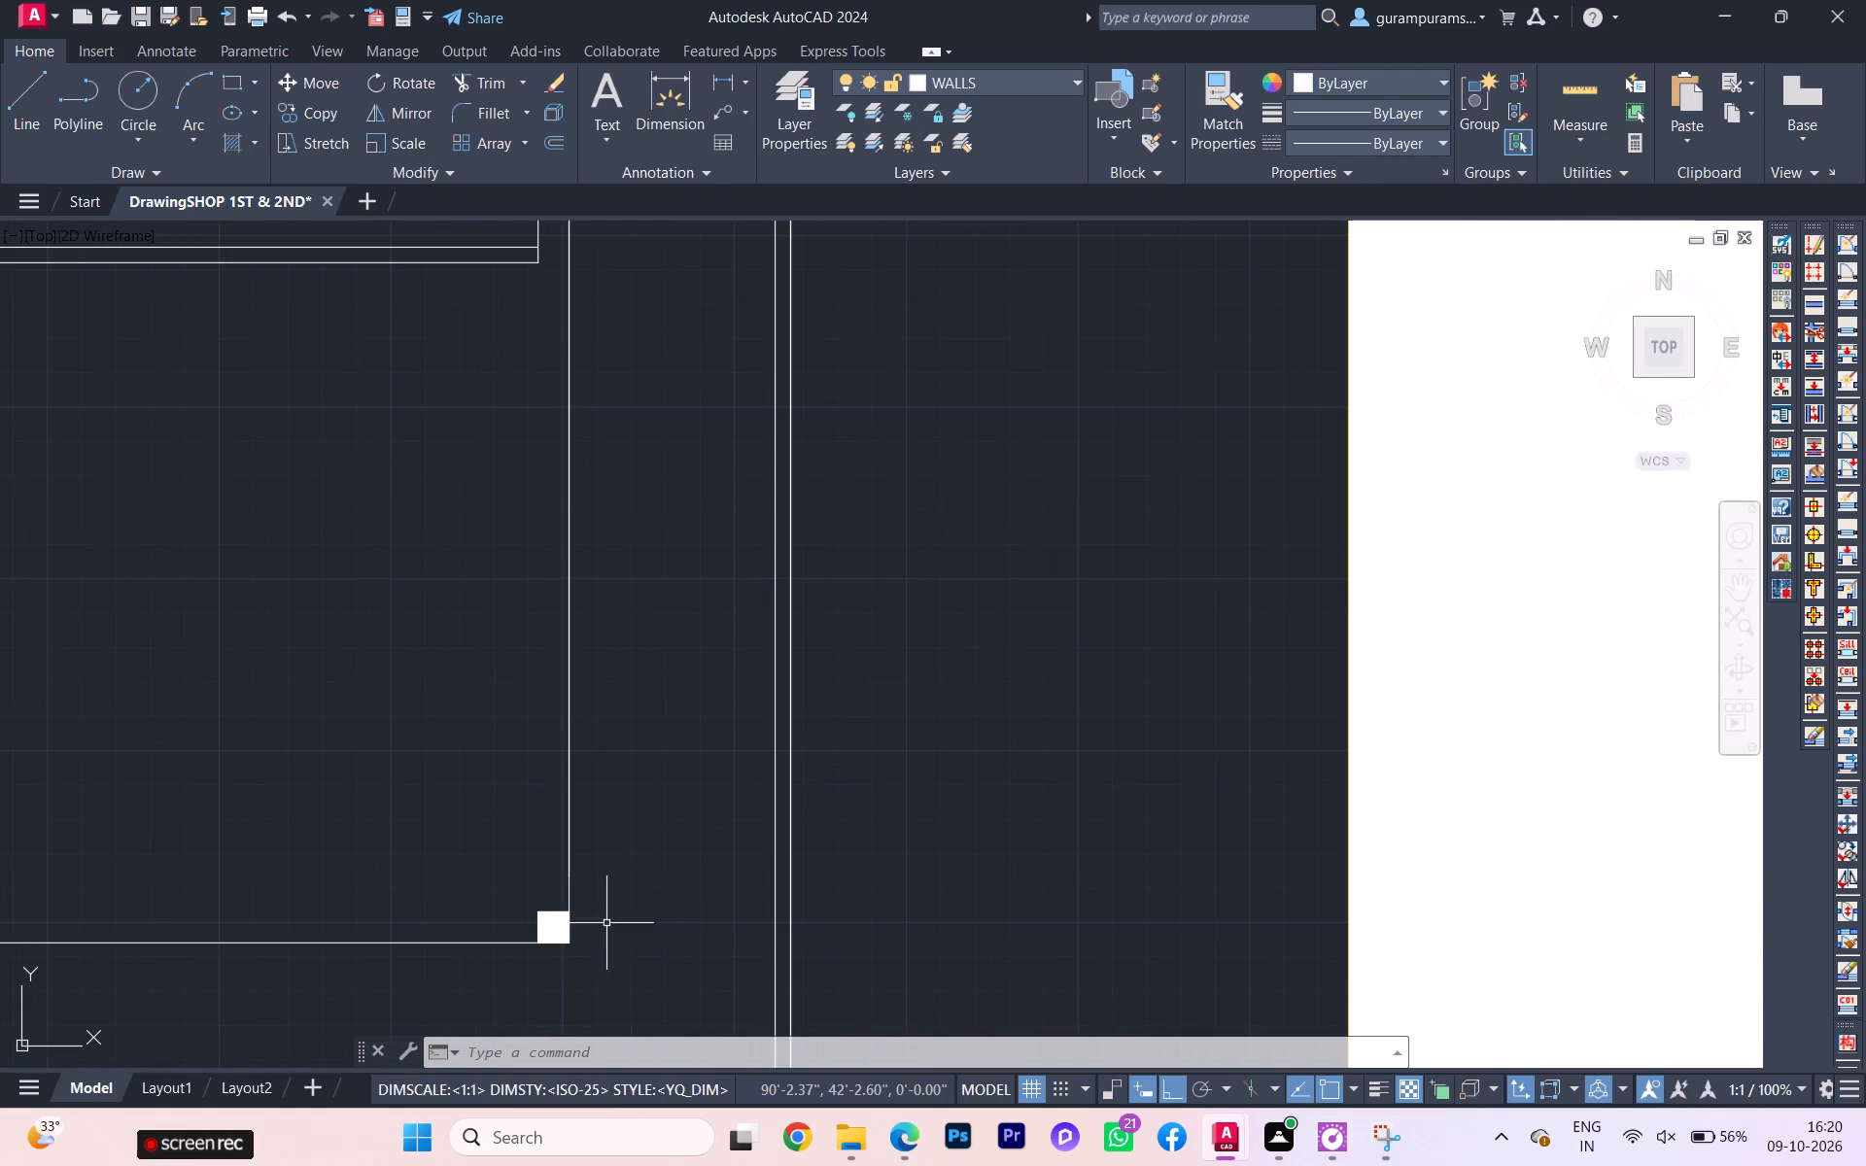
left_click(554, 930)
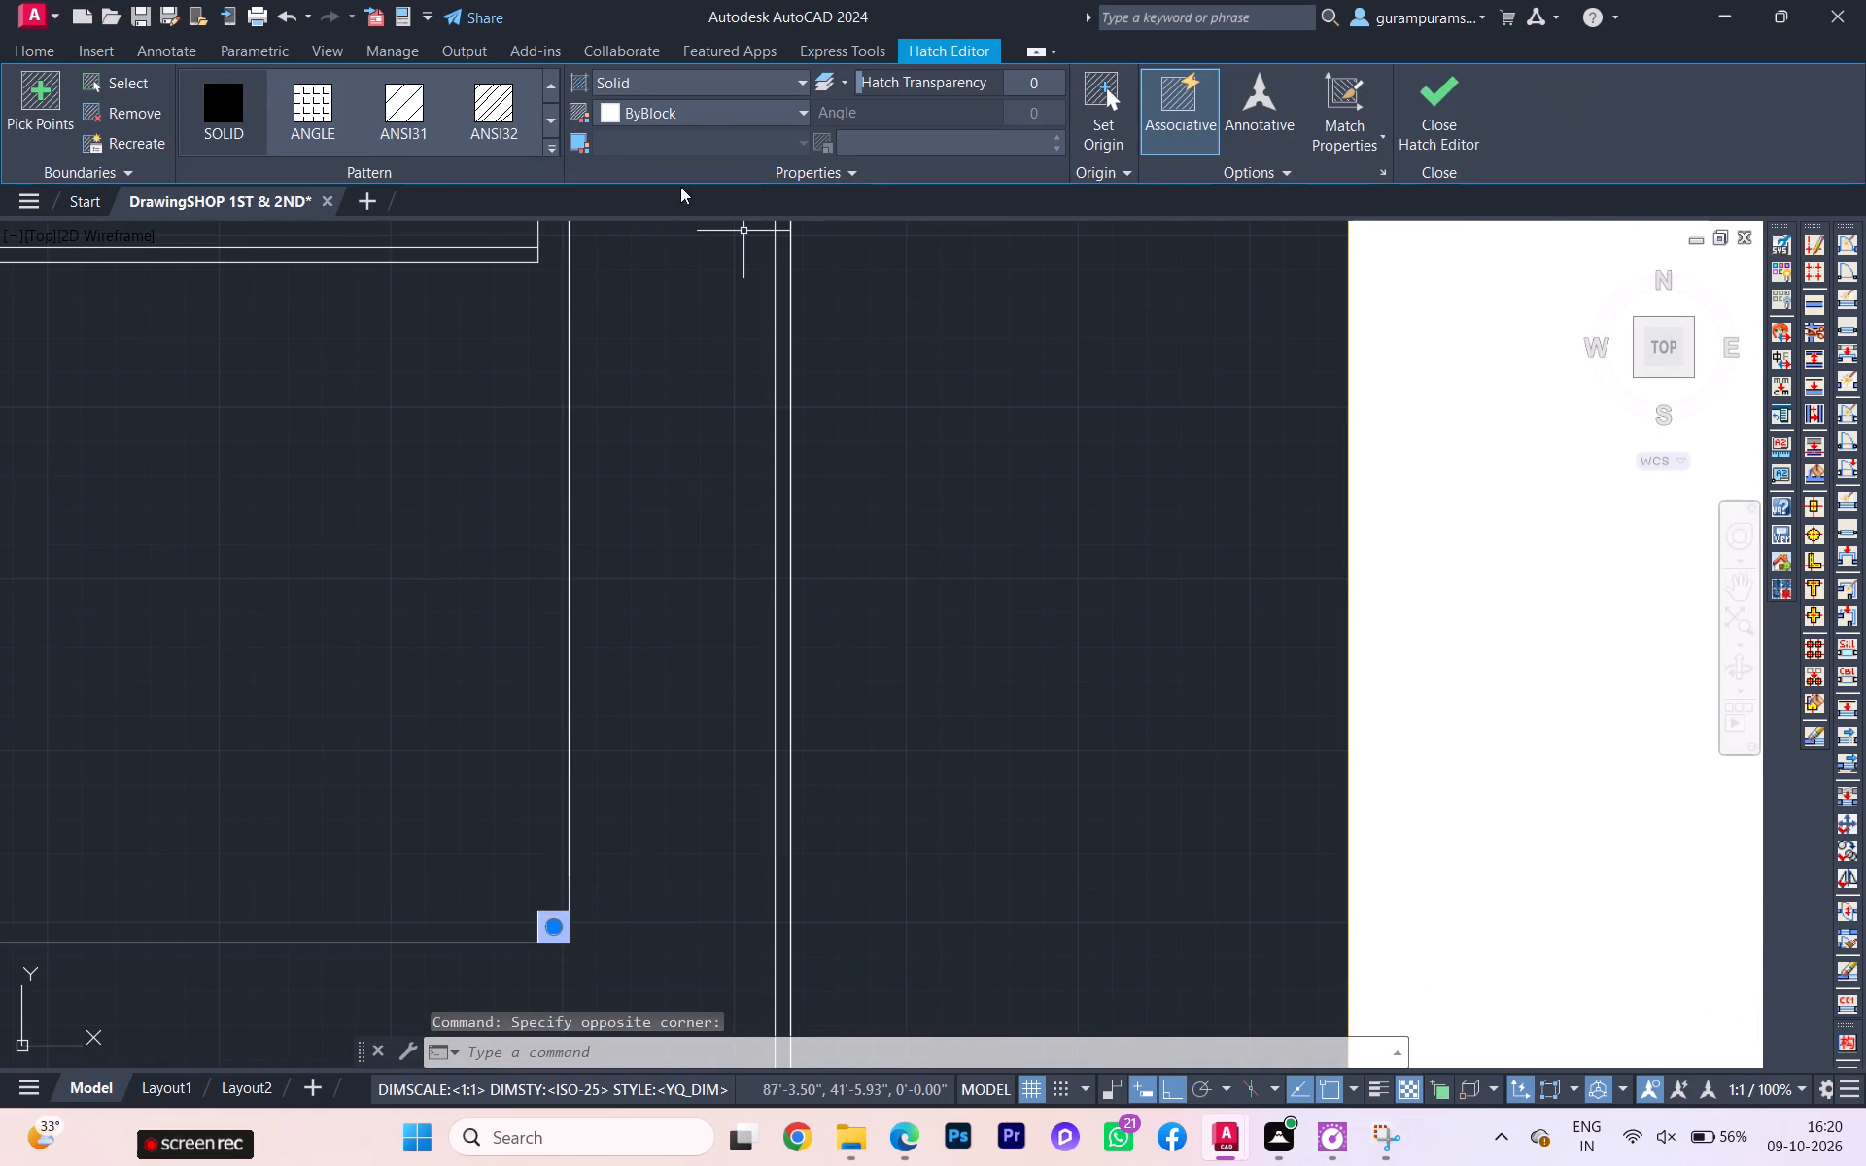
left_click(679, 123)
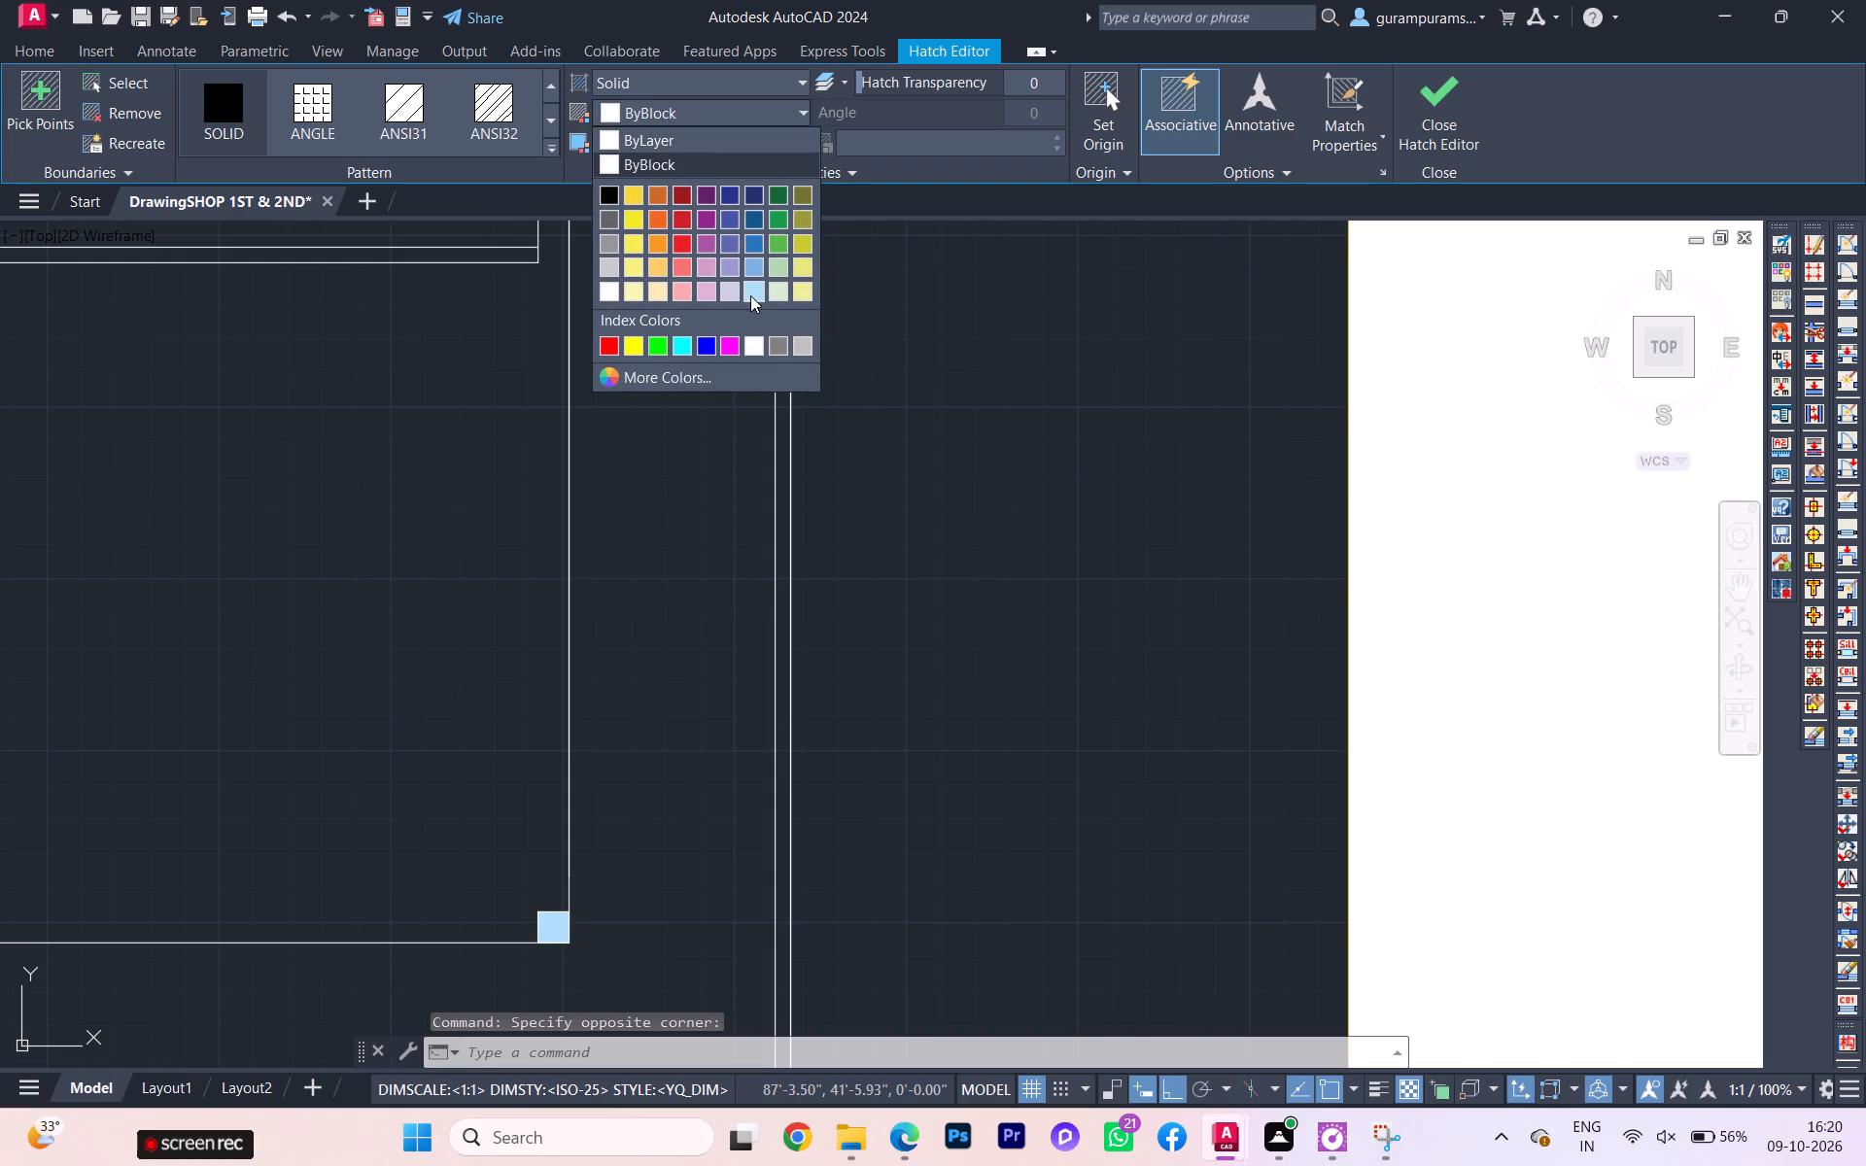
left_click(804, 296)
key("Escape")
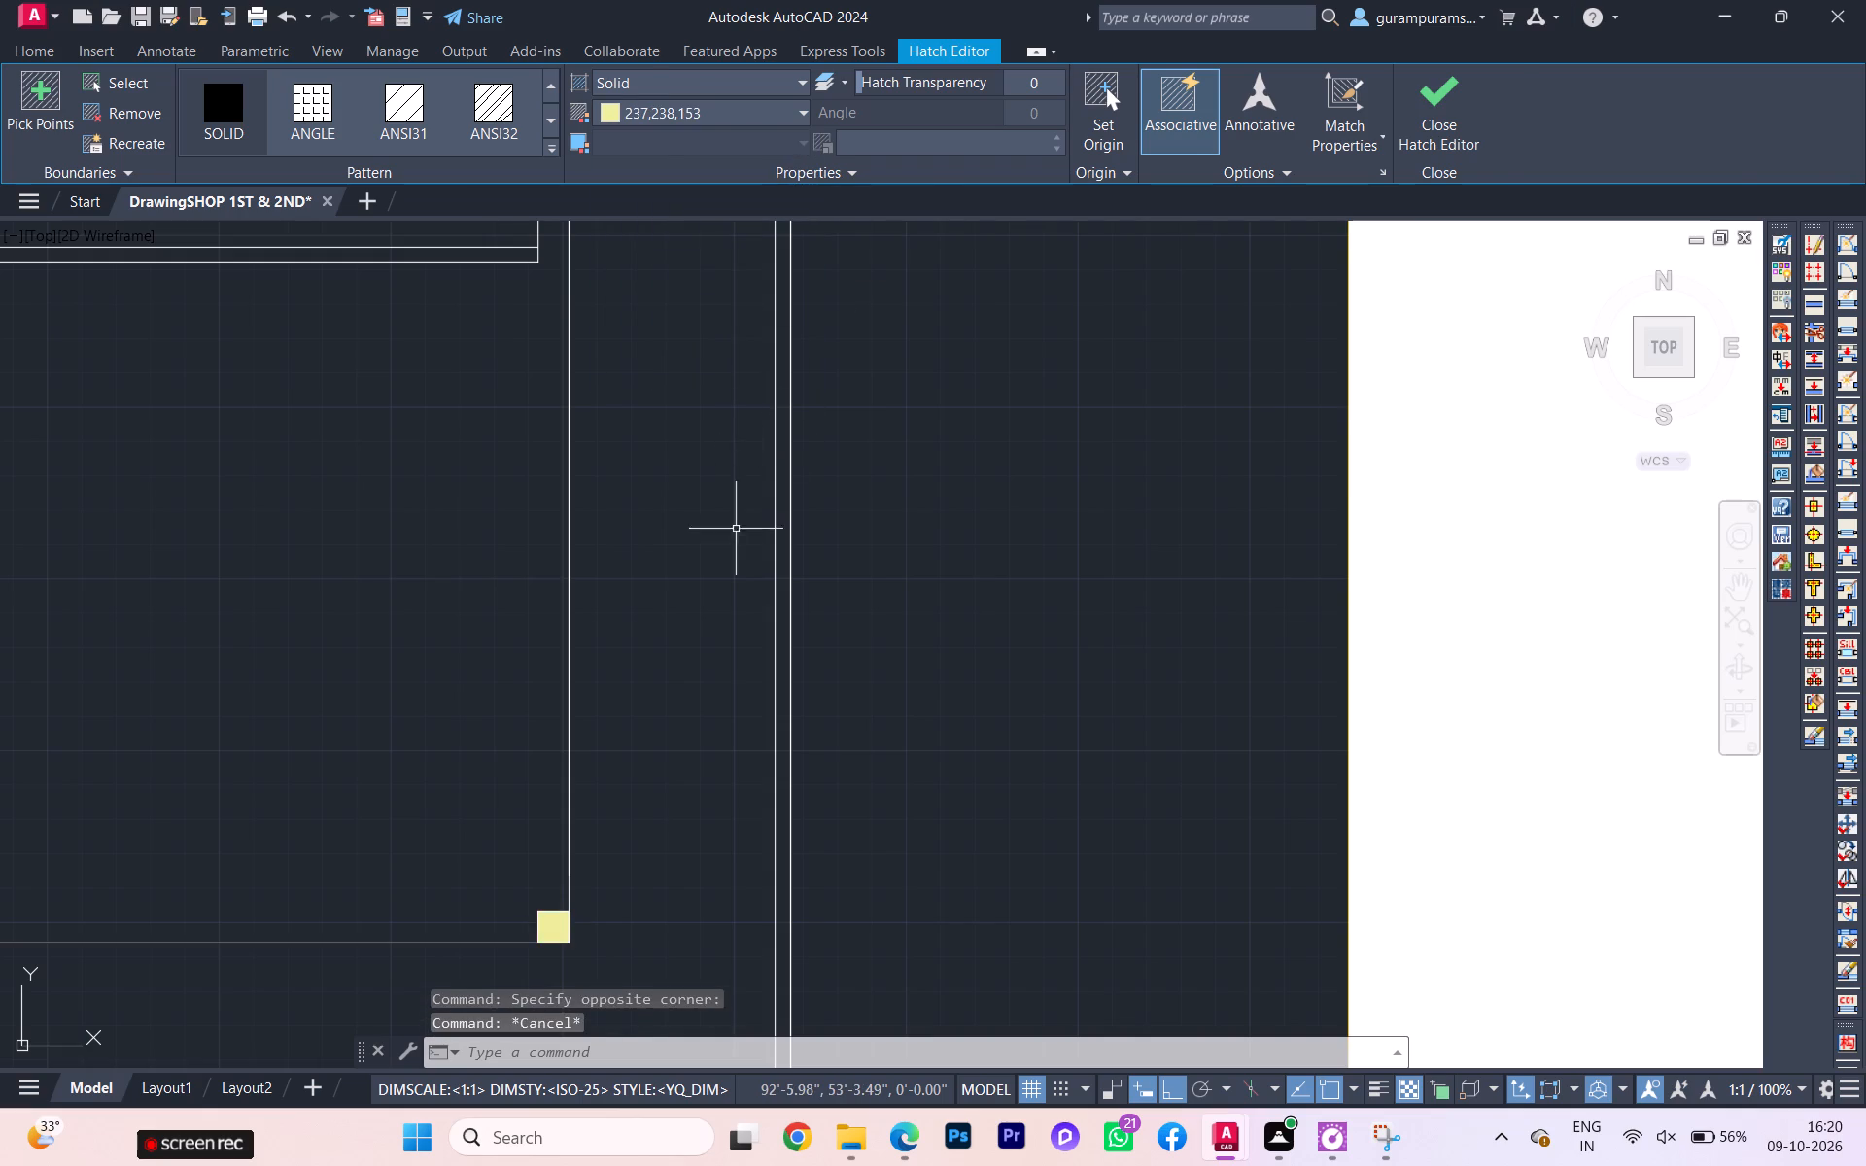
Compare the drawn ramp area with the reference plan, examining the ramp, its columns and the adjoining passage.
scroll(696, 616, "down", 2)
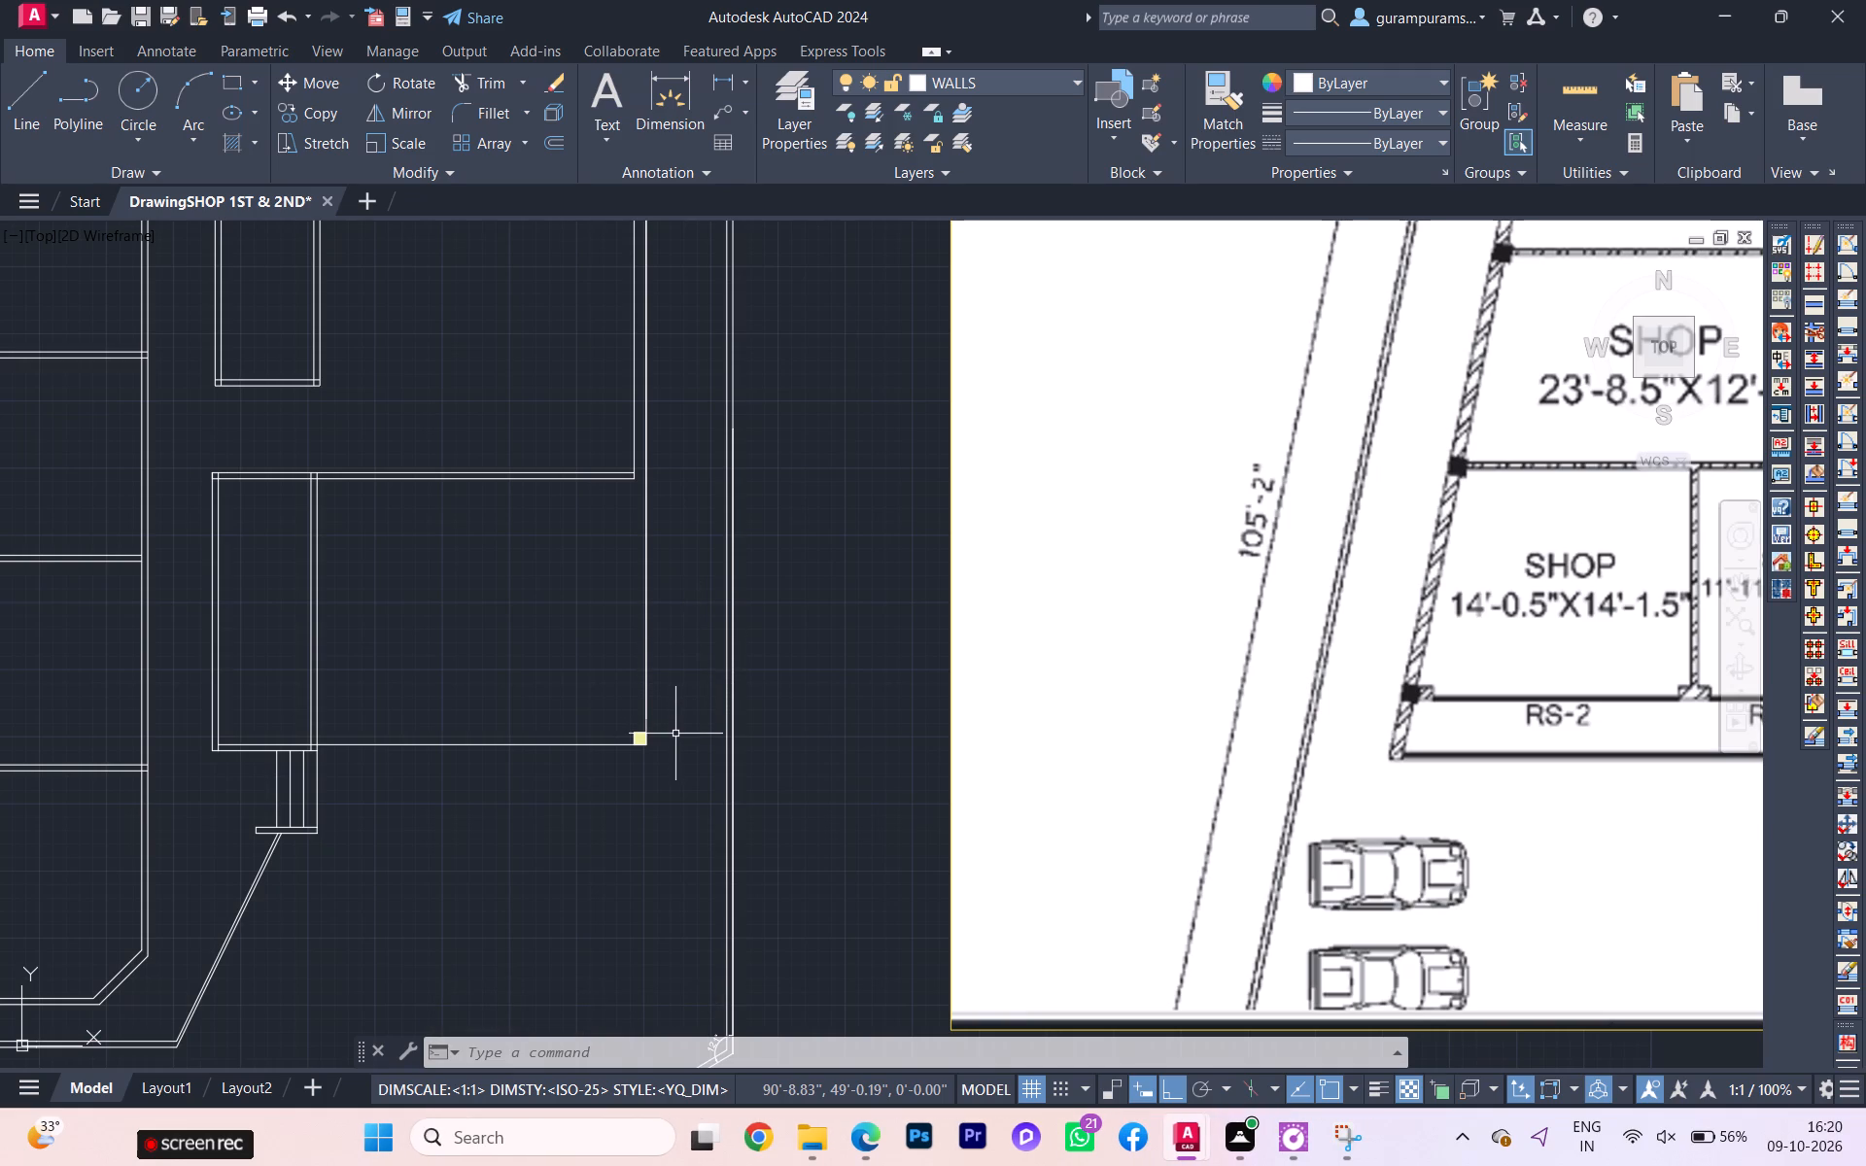
scroll(677, 746, "down", 1)
scroll(677, 746, "up", 2)
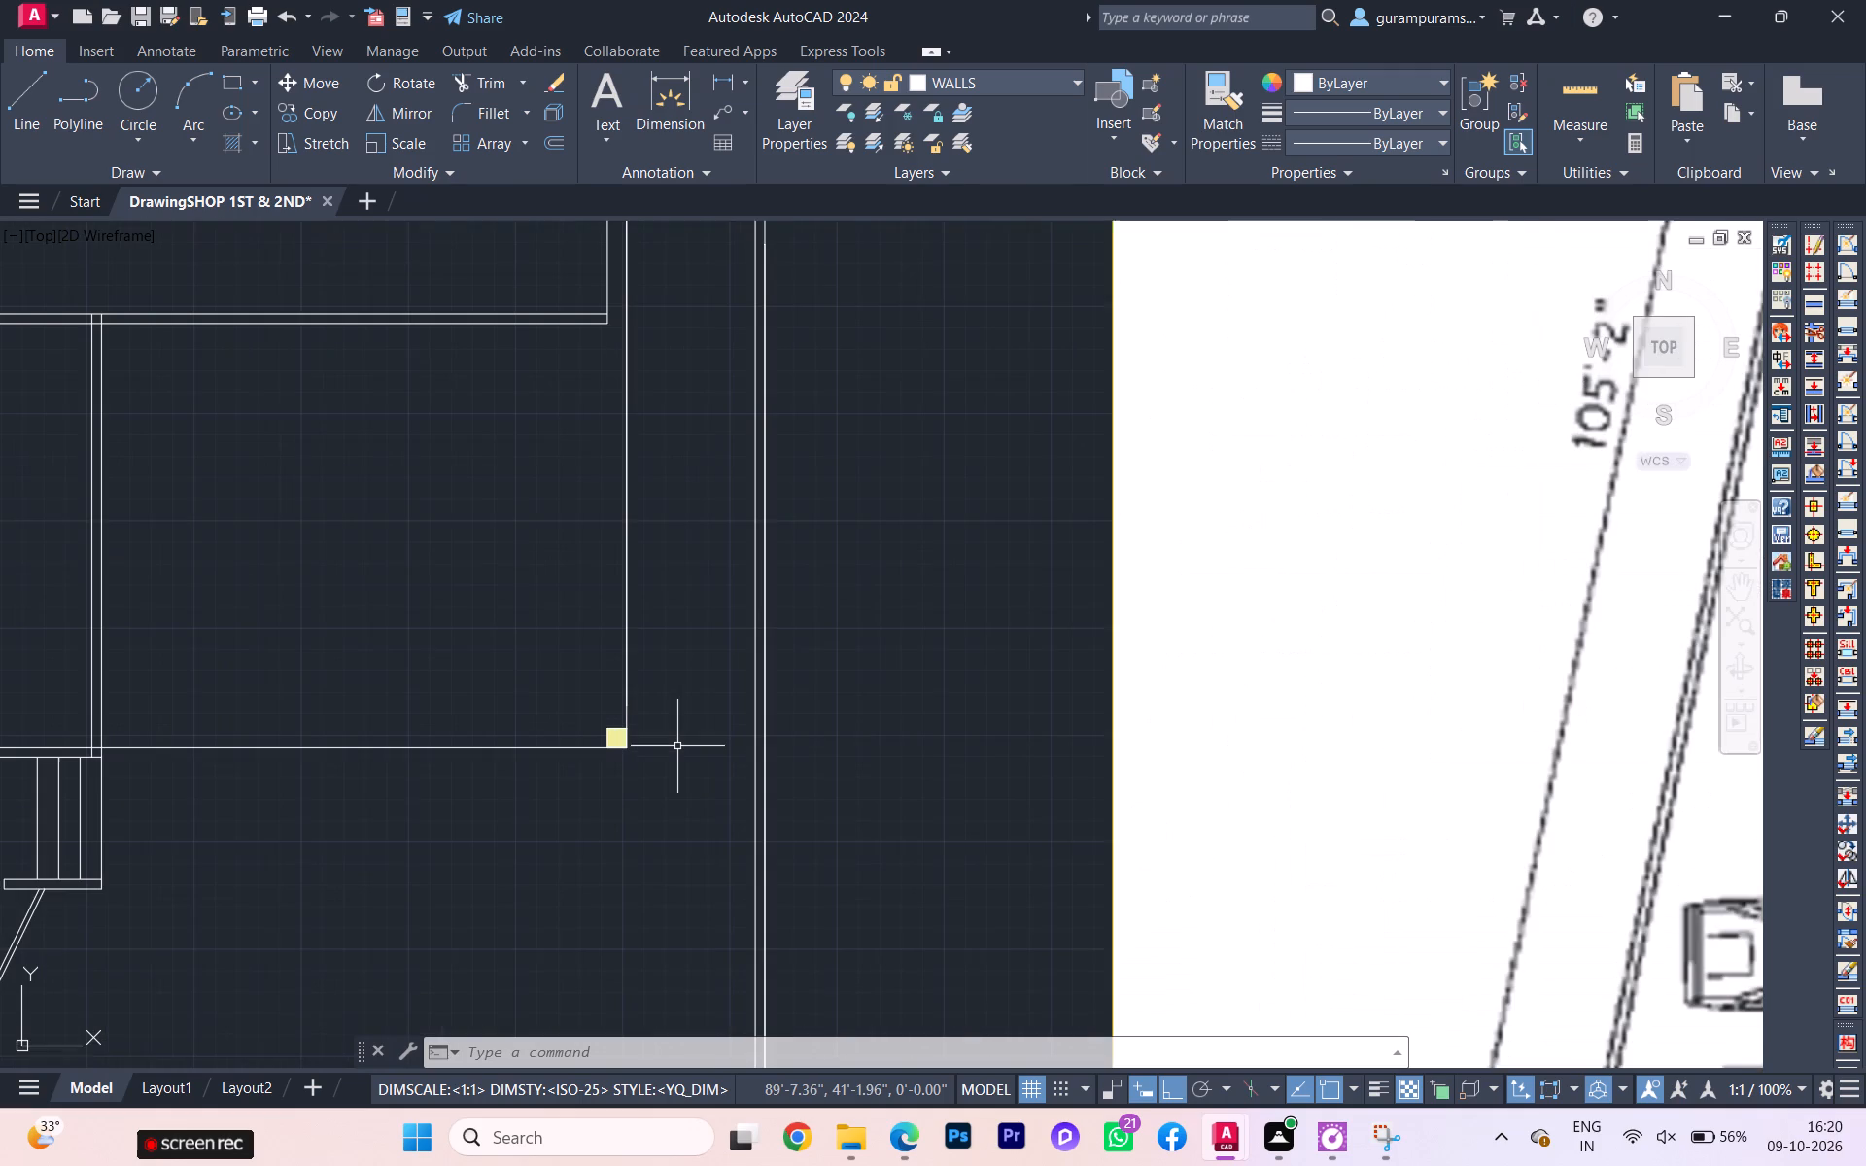
scroll(680, 756, "down", 1)
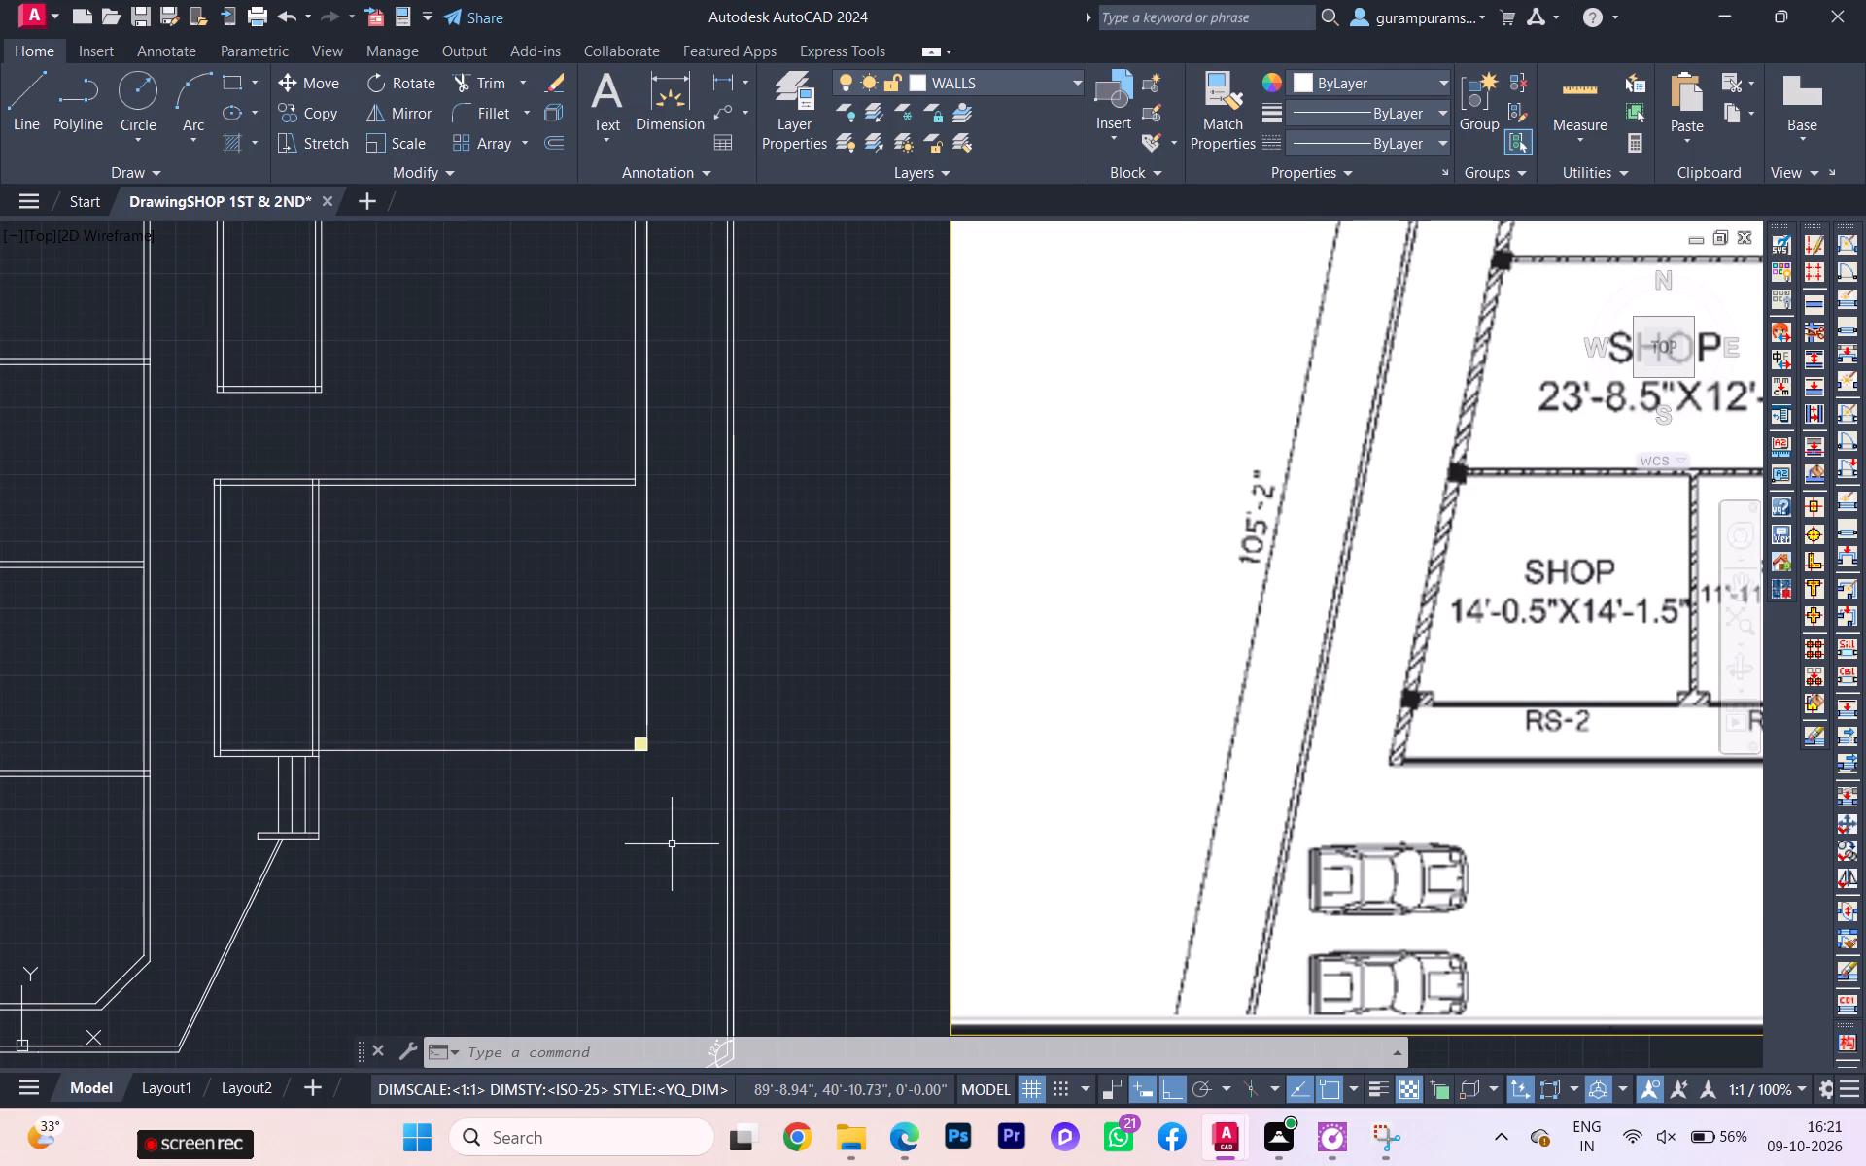
scroll(430, 694, "down", 2)
scroll(519, 673, "up", 2)
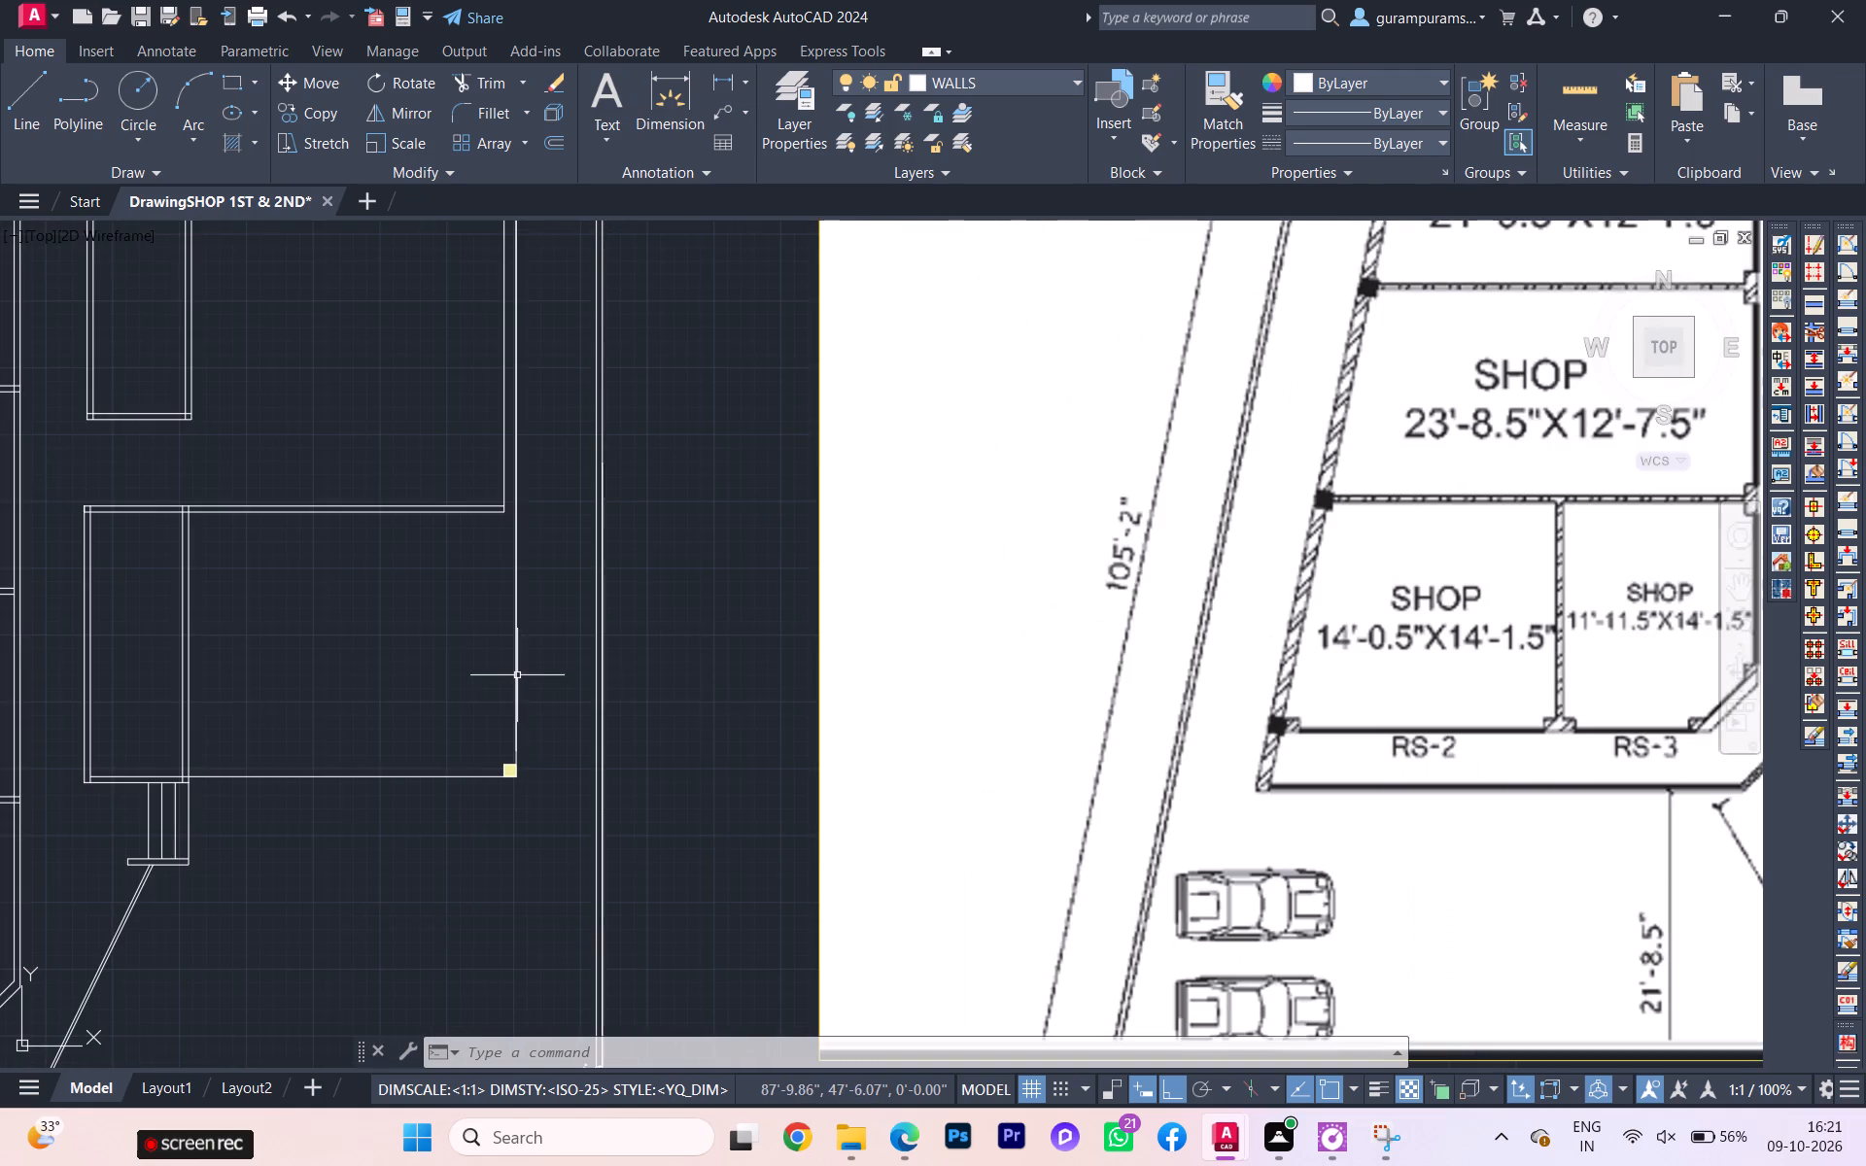
scroll(550, 537, "up", 1)
scroll(463, 568, "down", 2)
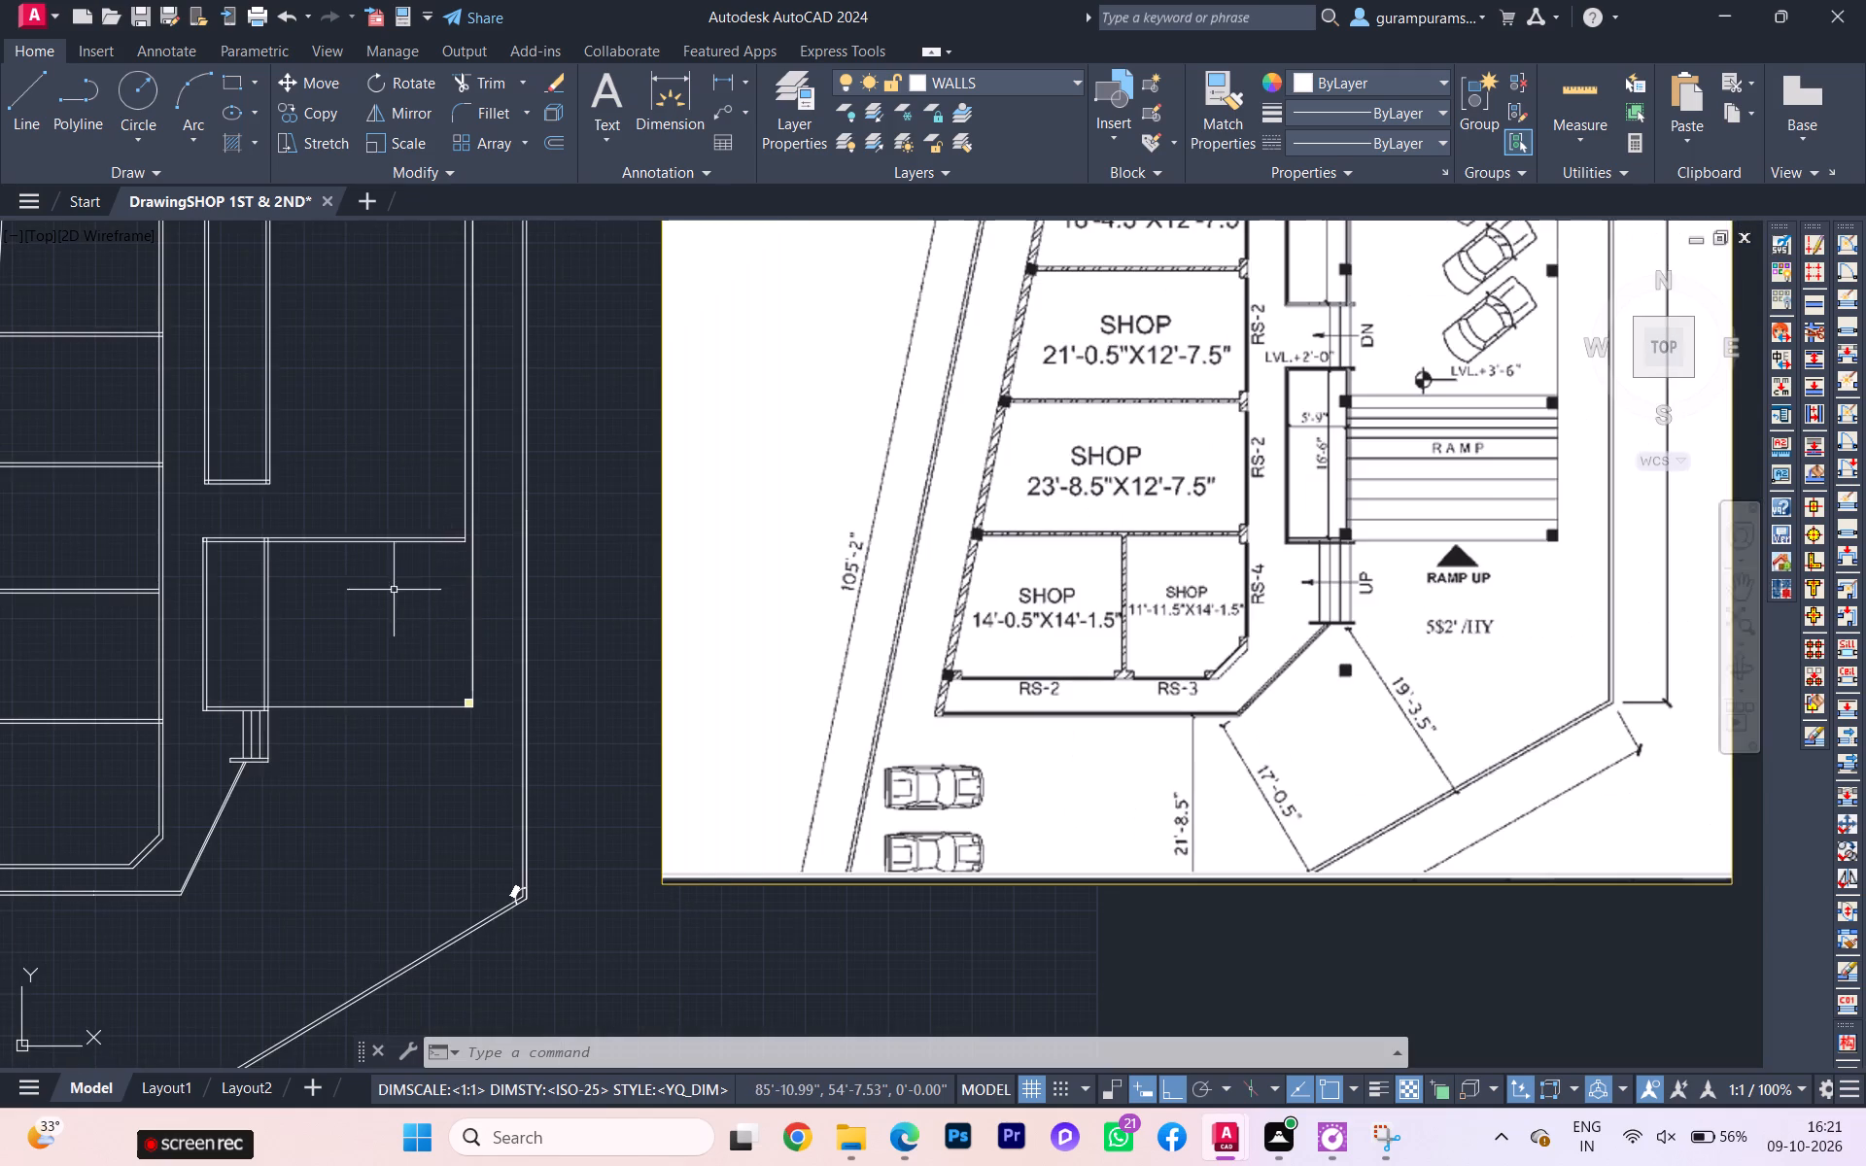
scroll(382, 594, "down", 1)
scroll(1121, 419, "up", 2)
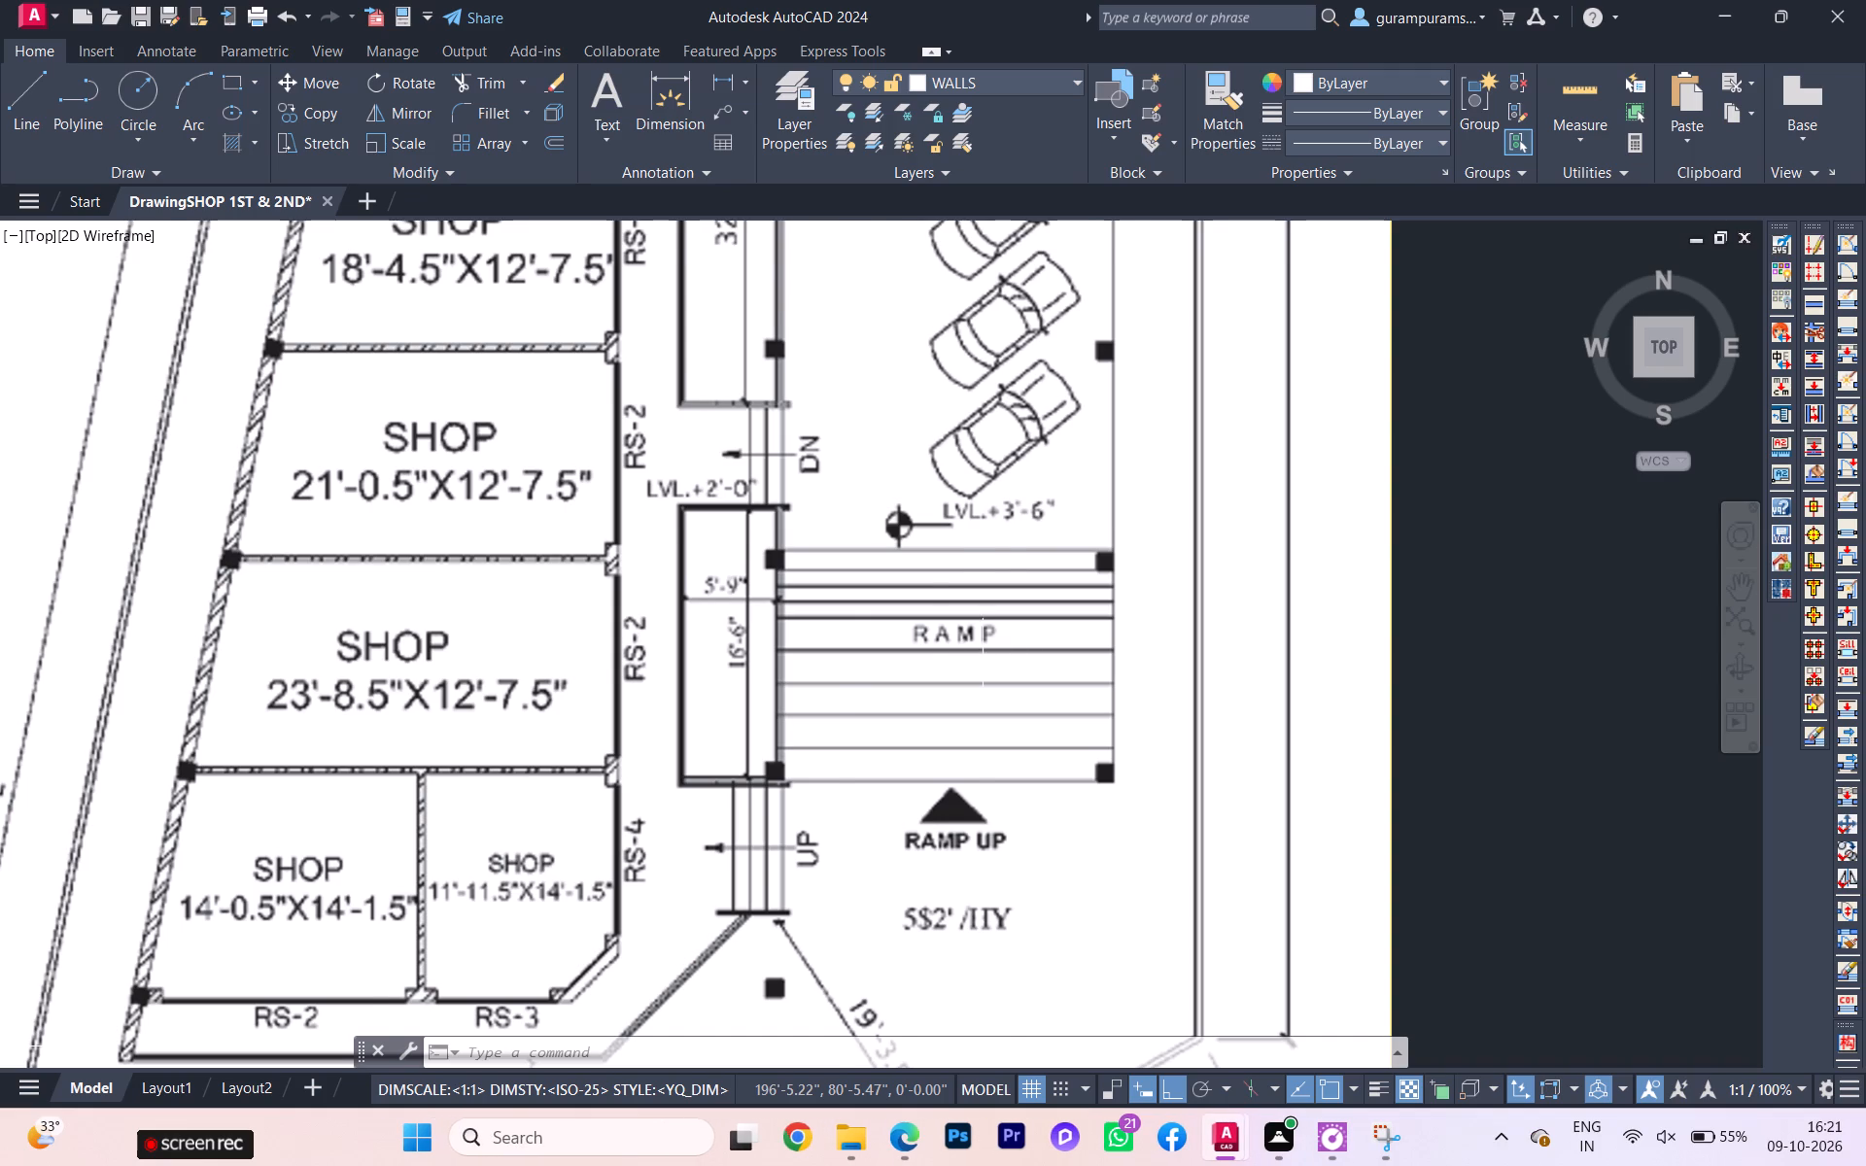
scroll(984, 674, "down", 1)
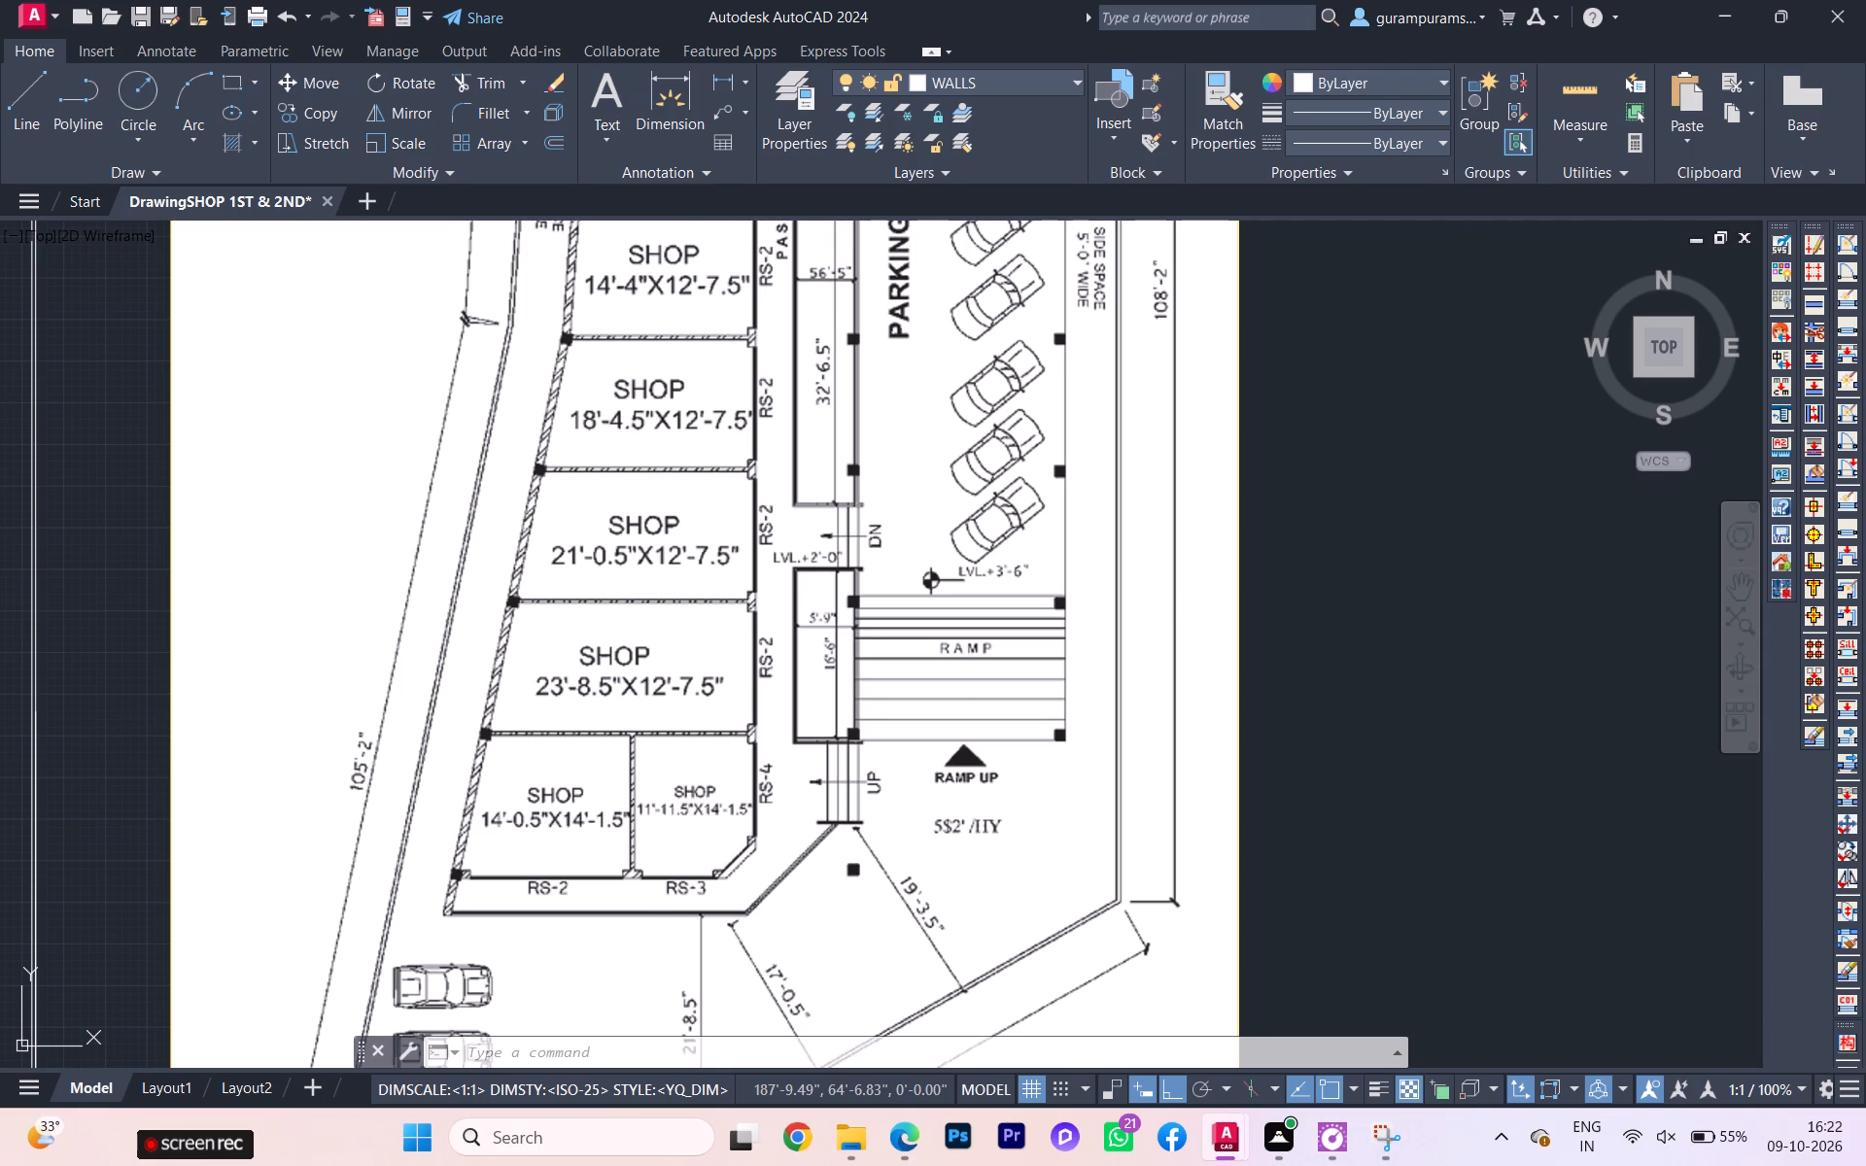
Compare the drawn floor plan with the Exercise 29 reference image, examining the shops, passage, parking and ramp area.
scroll(881, 912, "up", 1)
scroll(724, 436, "down", 2)
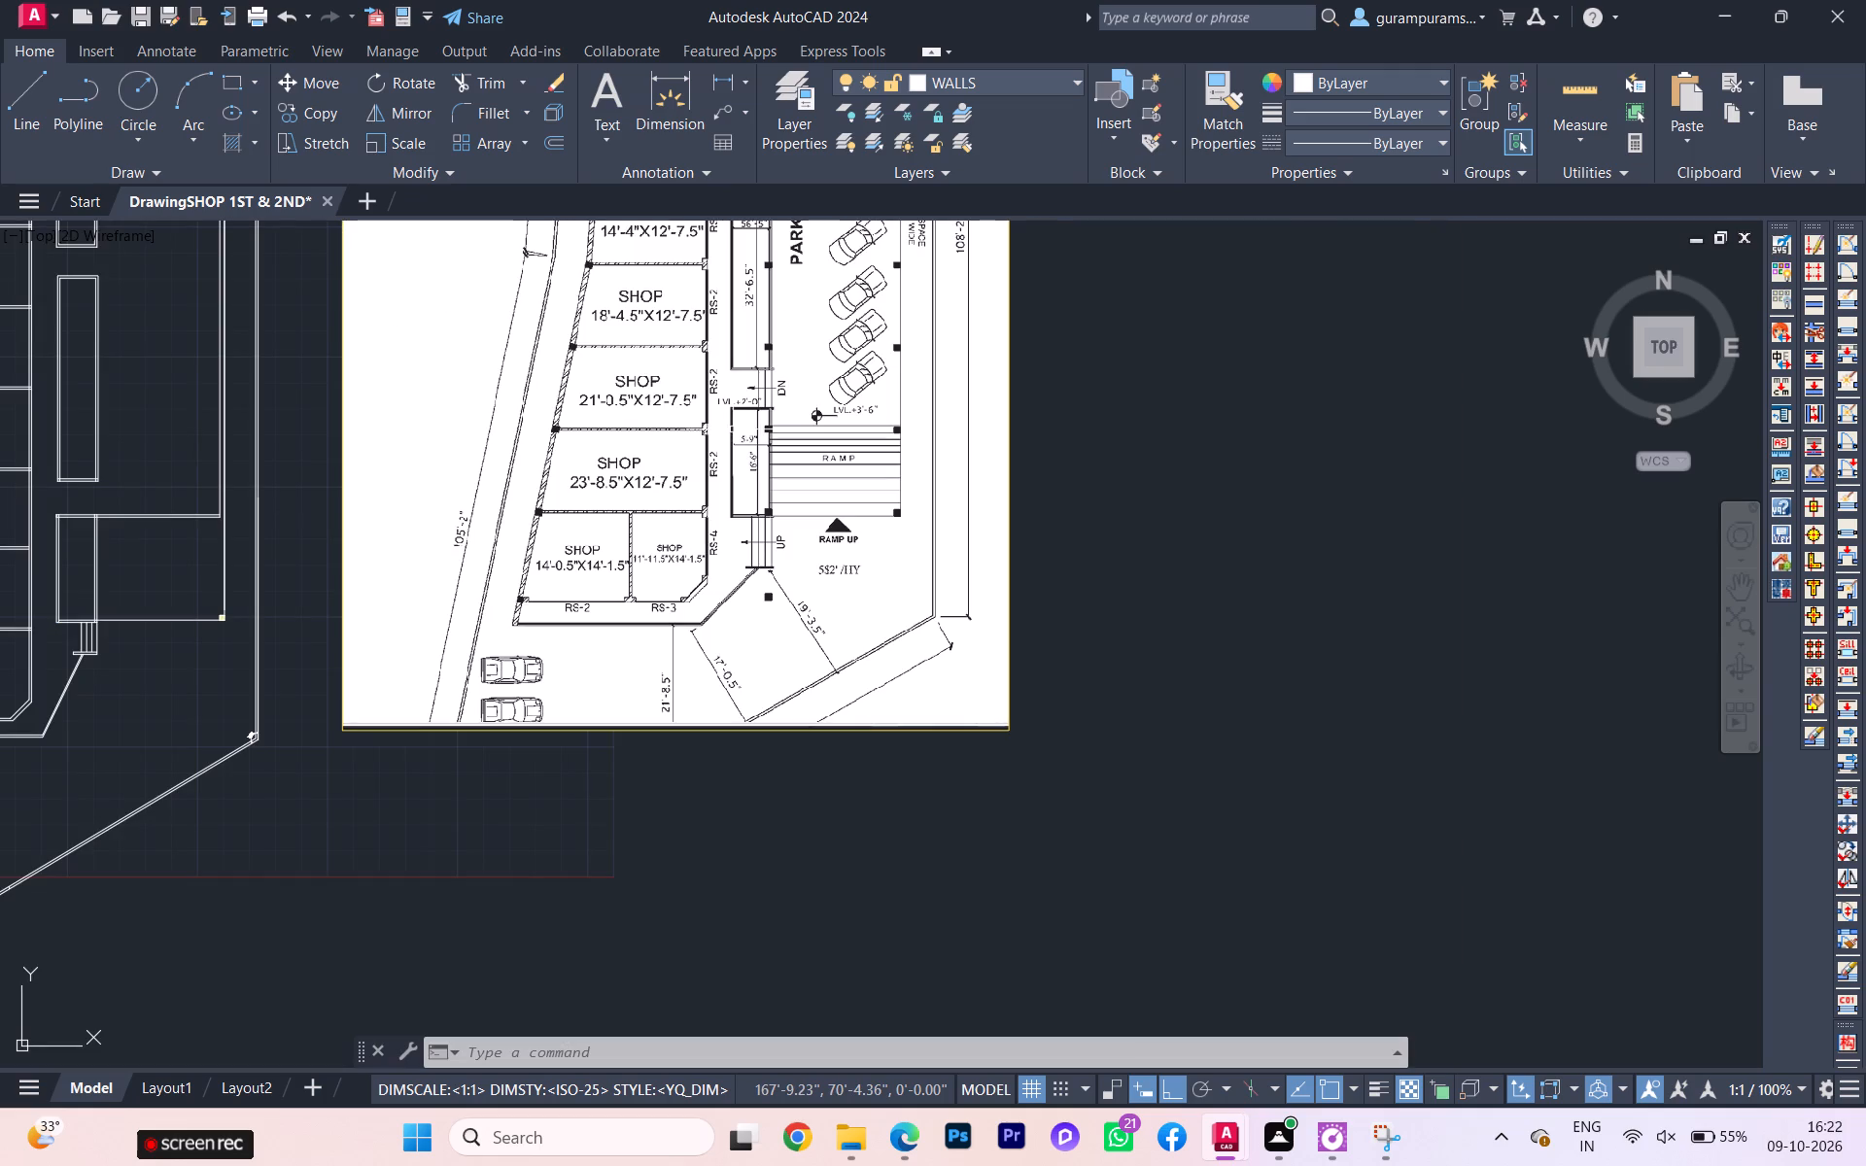
scroll(824, 329, "up", 1)
scroll(1202, 634, "down", 2)
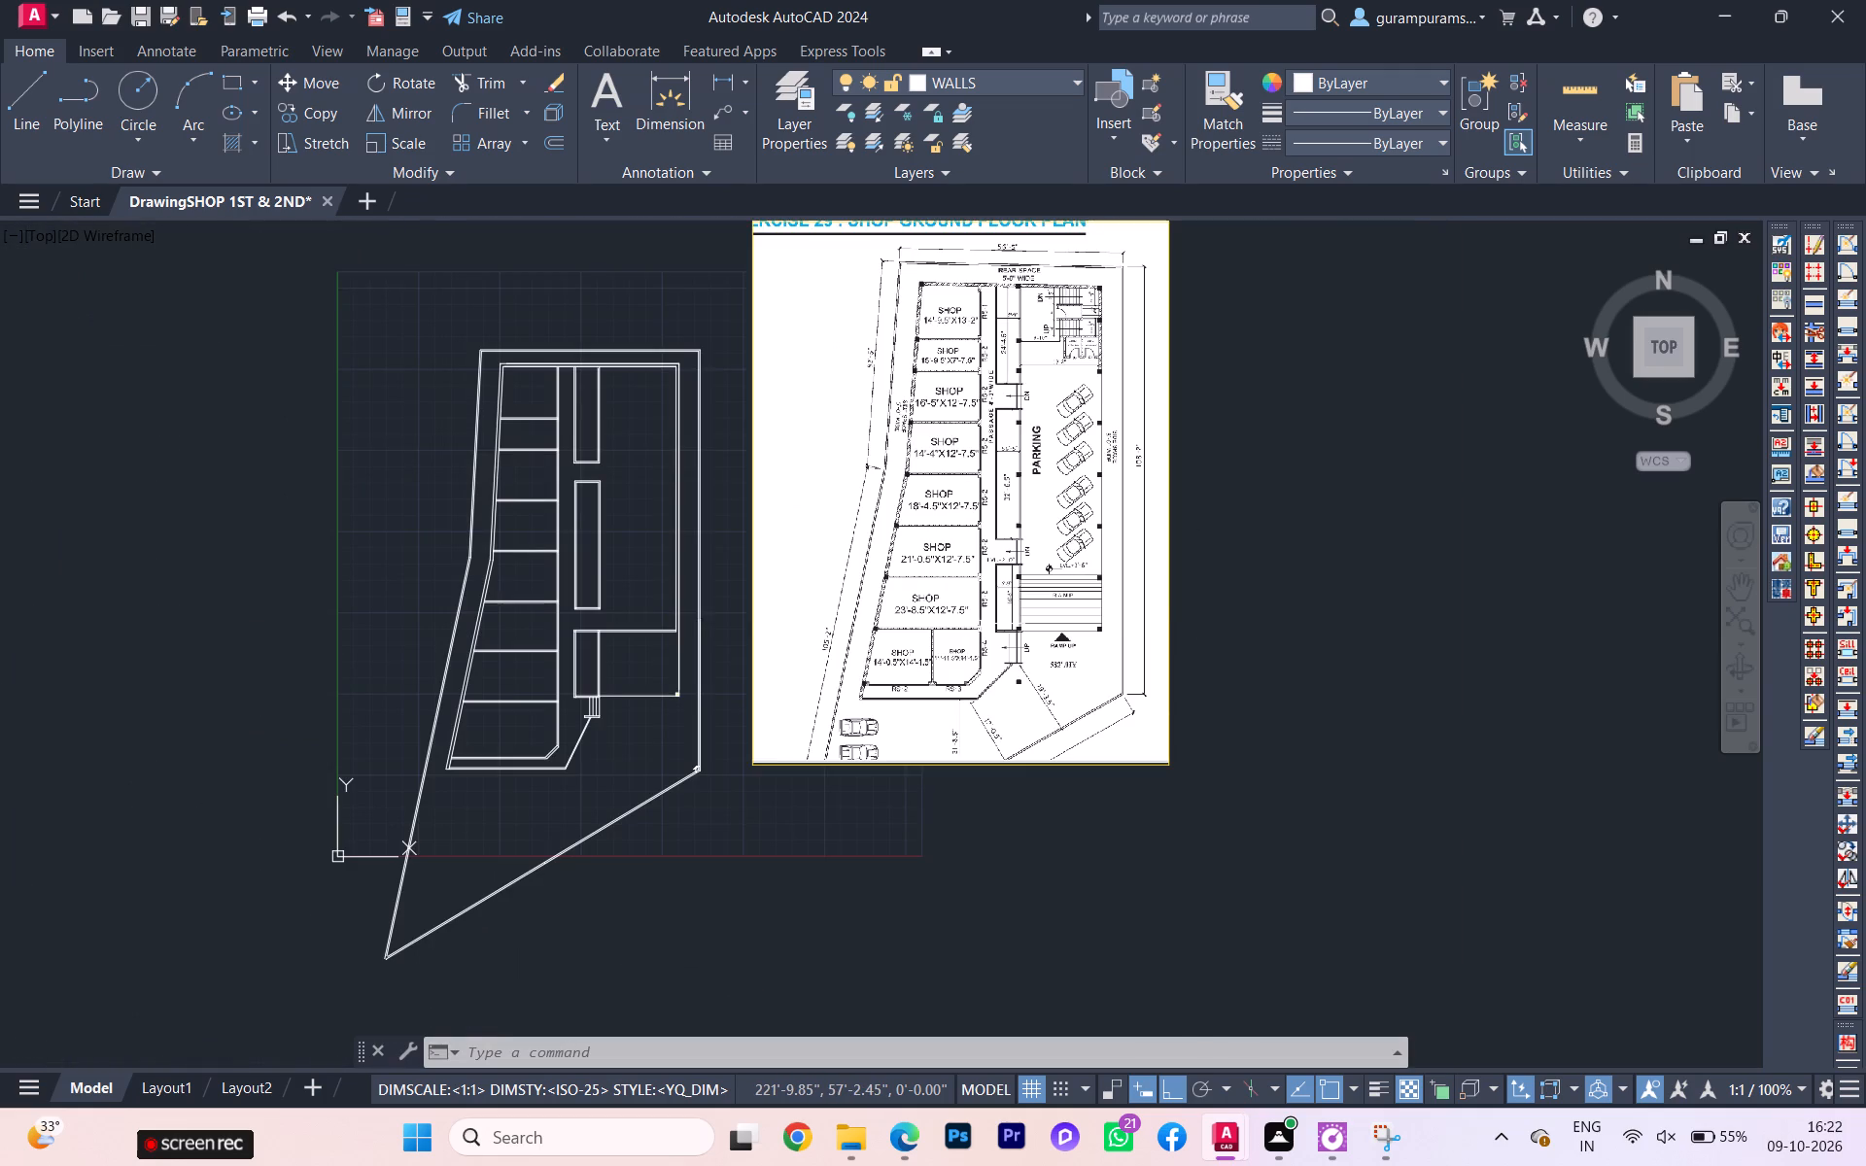
scroll(990, 547, "up", 2)
scroll(992, 547, "down", 1)
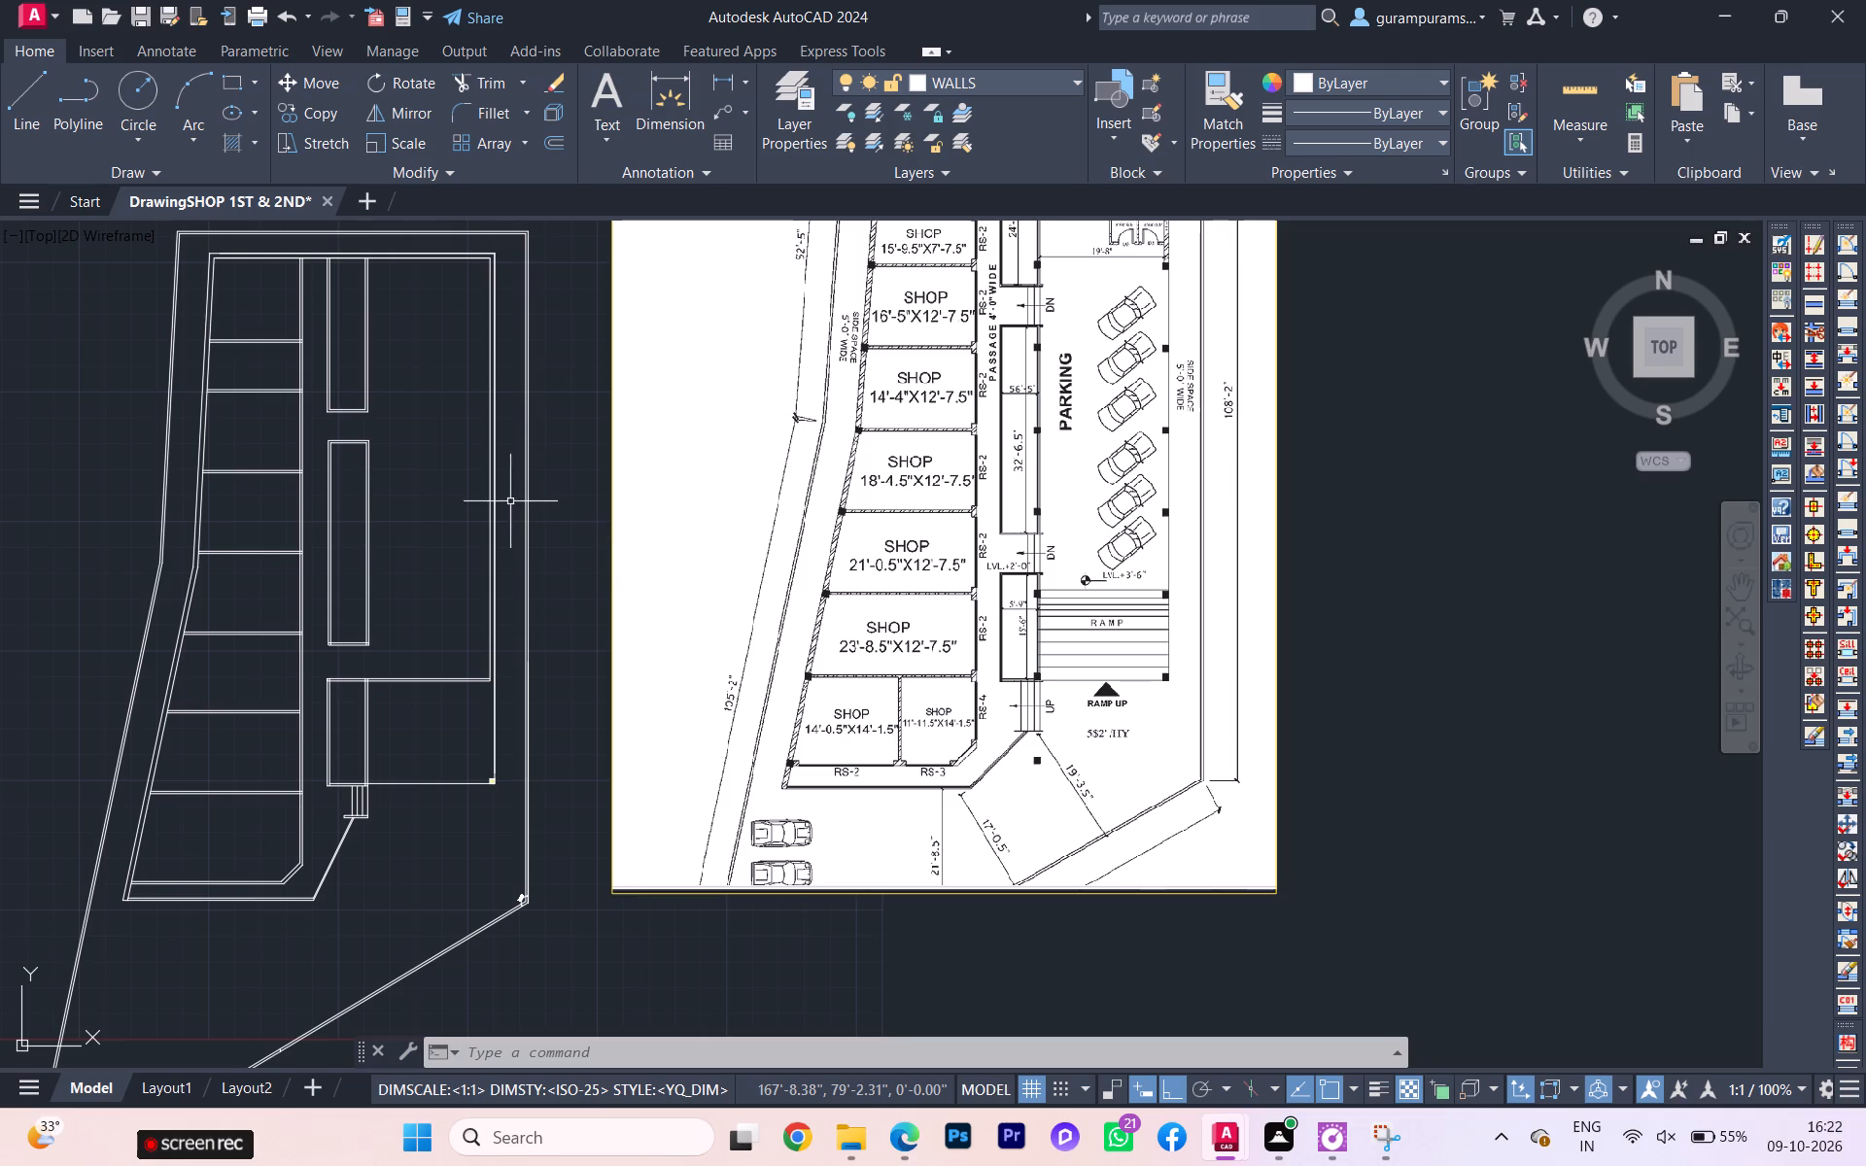
middle_click_drag(505, 544, 512, 729)
scroll(501, 666, "down", 1)
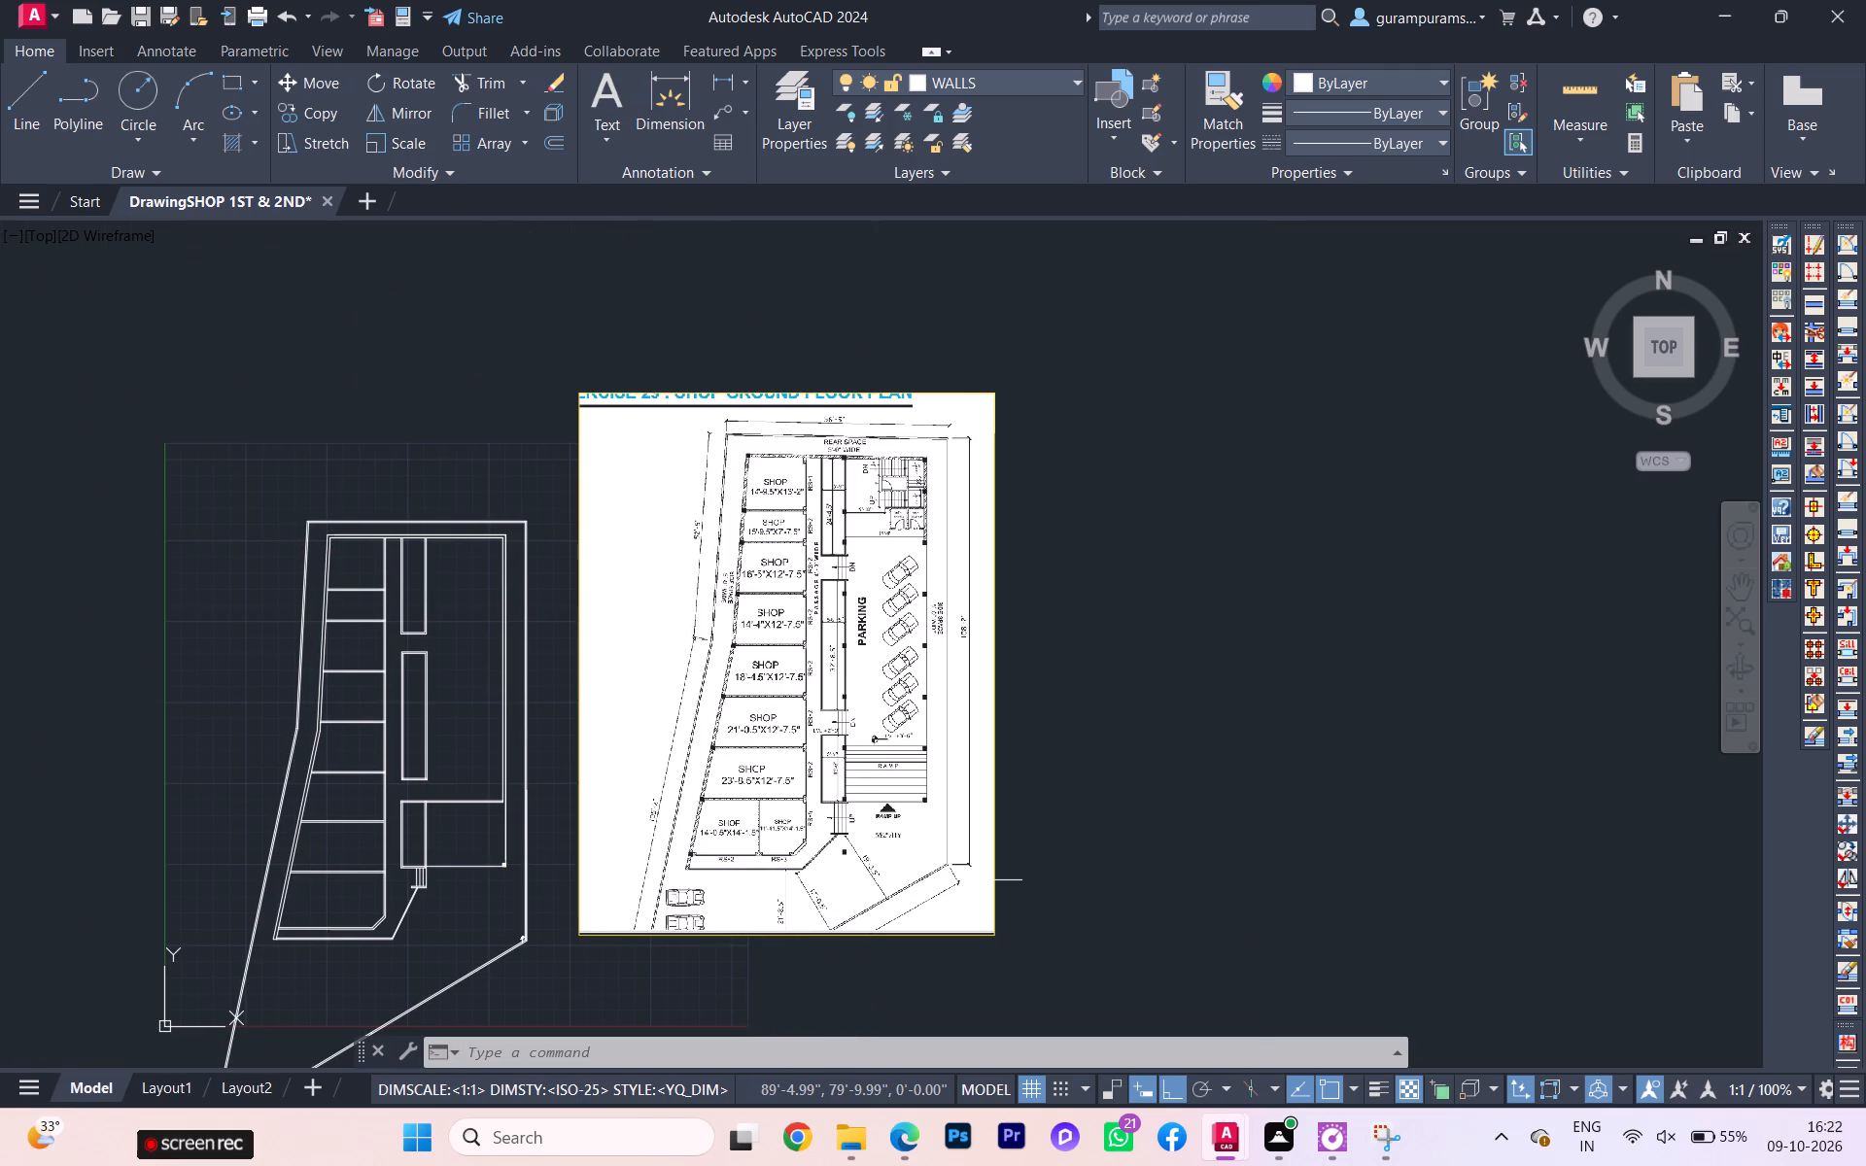
Switch to the AutoCAD Civil workbook PDF in Edge and look through the Exercise 29 Shop Ground Floor Plan page.
left_click(901, 1121)
scroll(954, 711, "down", 2)
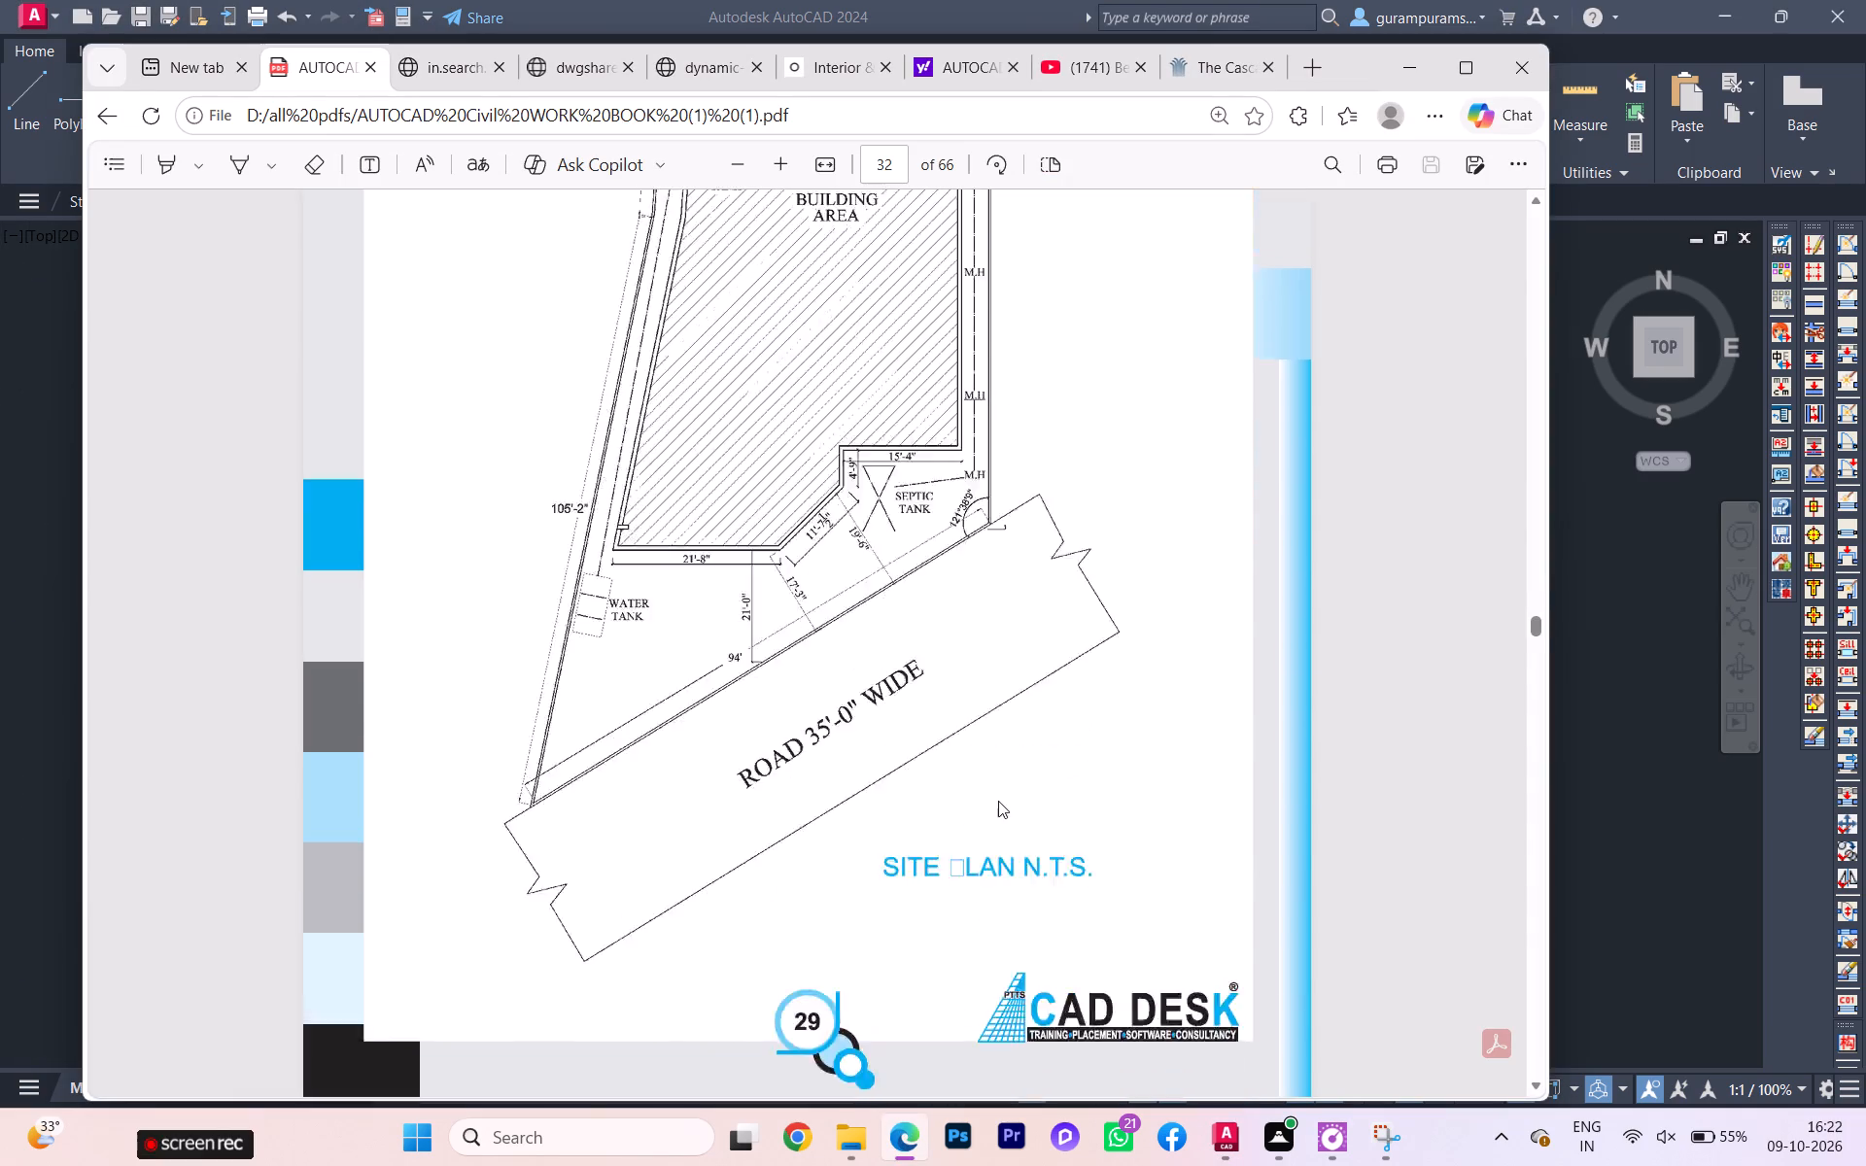
scroll(998, 801, "down", 4)
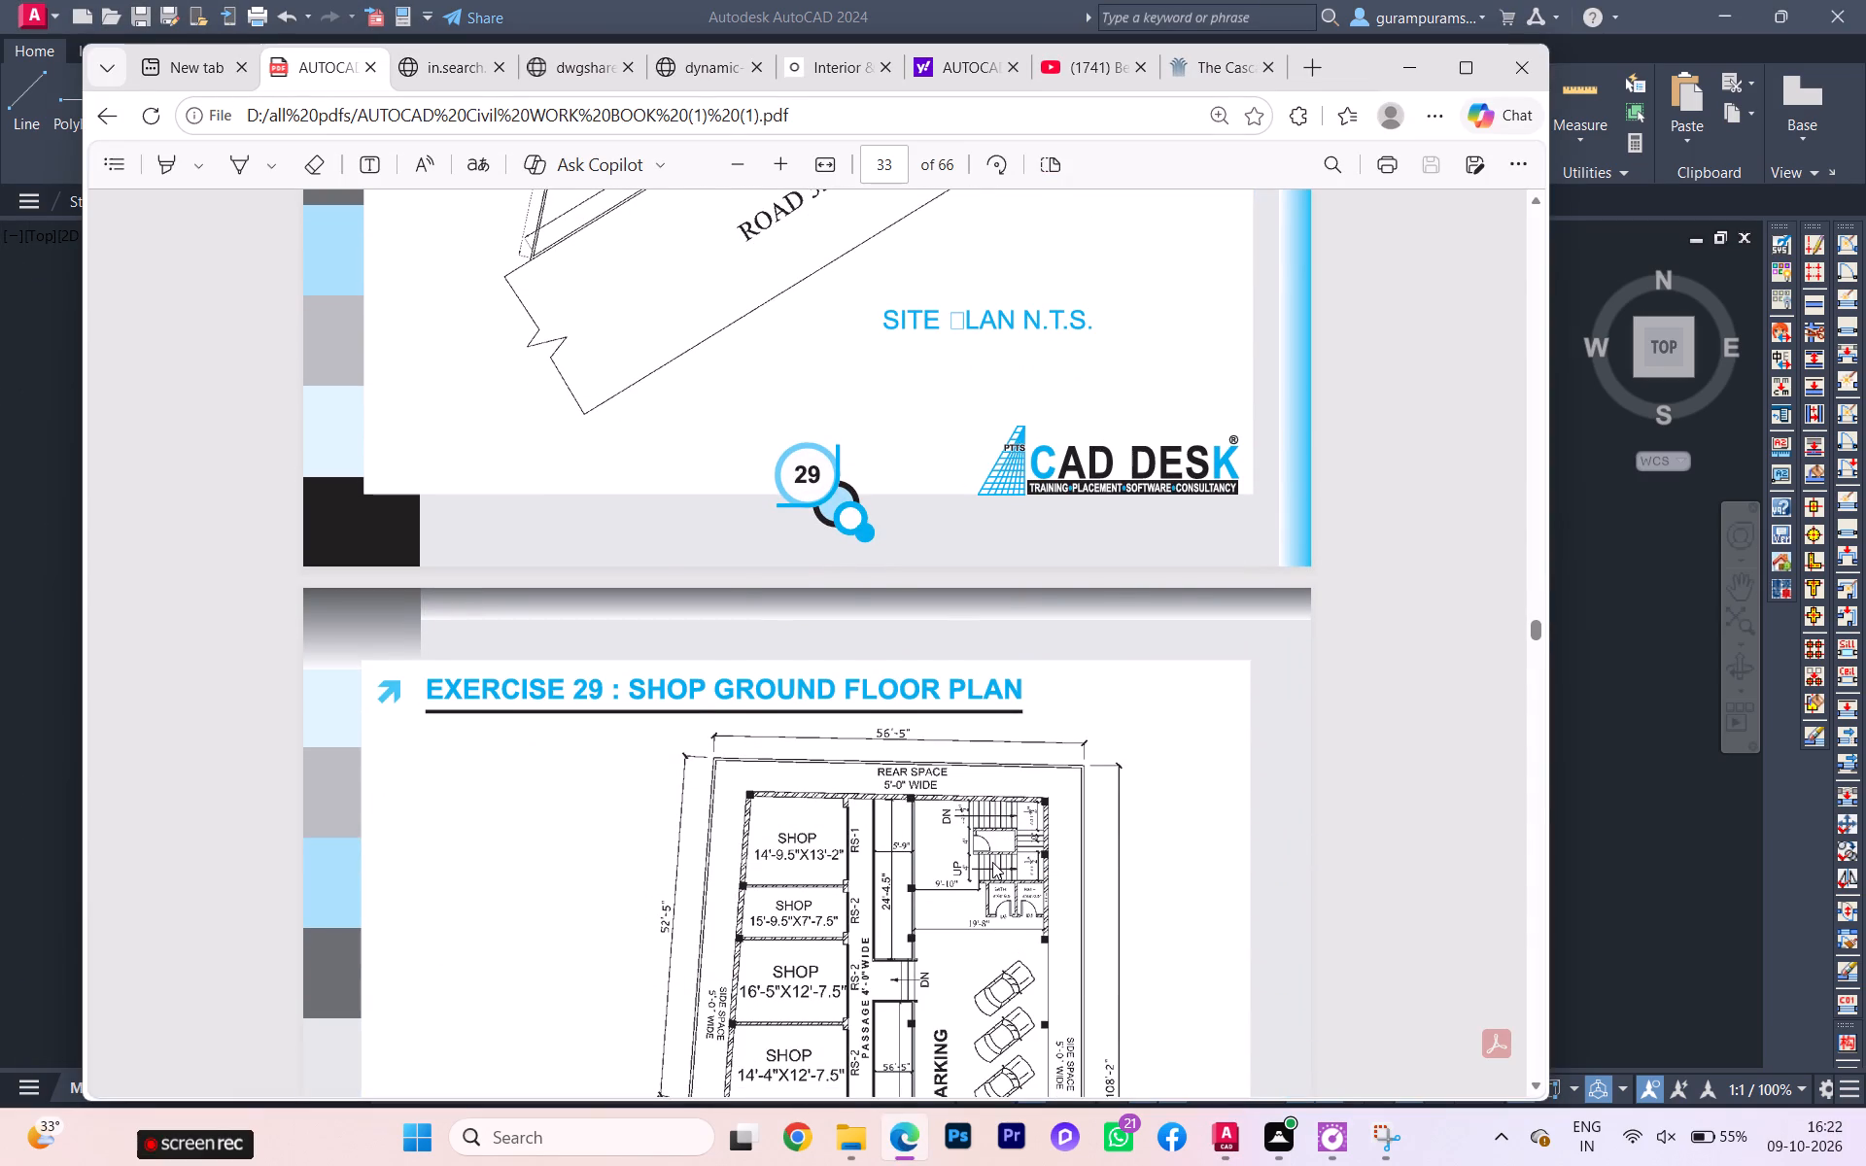
scroll(1014, 827, "up", 1)
scroll(1019, 834, "down", 1)
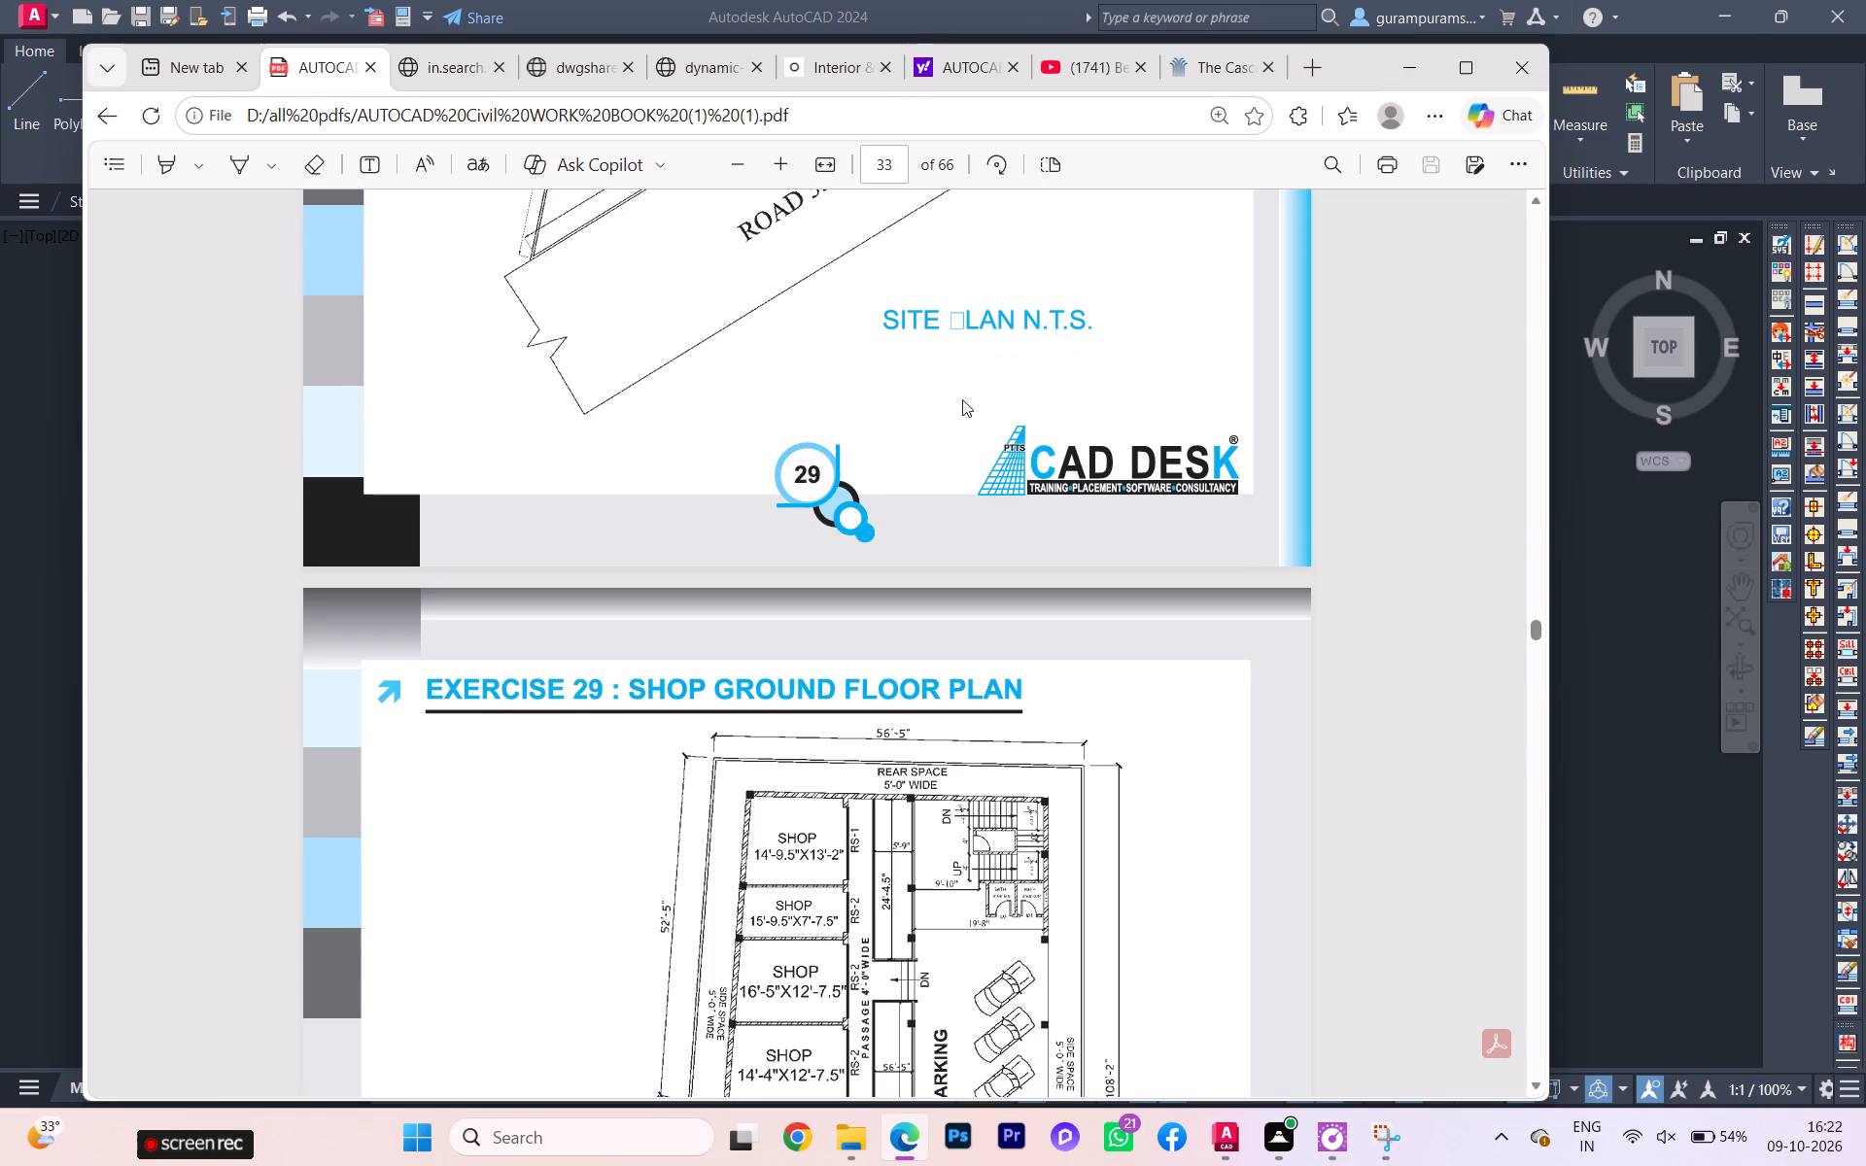
scroll(1056, 592, "down", 5)
scroll(1054, 699, "down", 1)
scroll(1054, 702, "up", 1)
scroll(1054, 710, "down", 2)
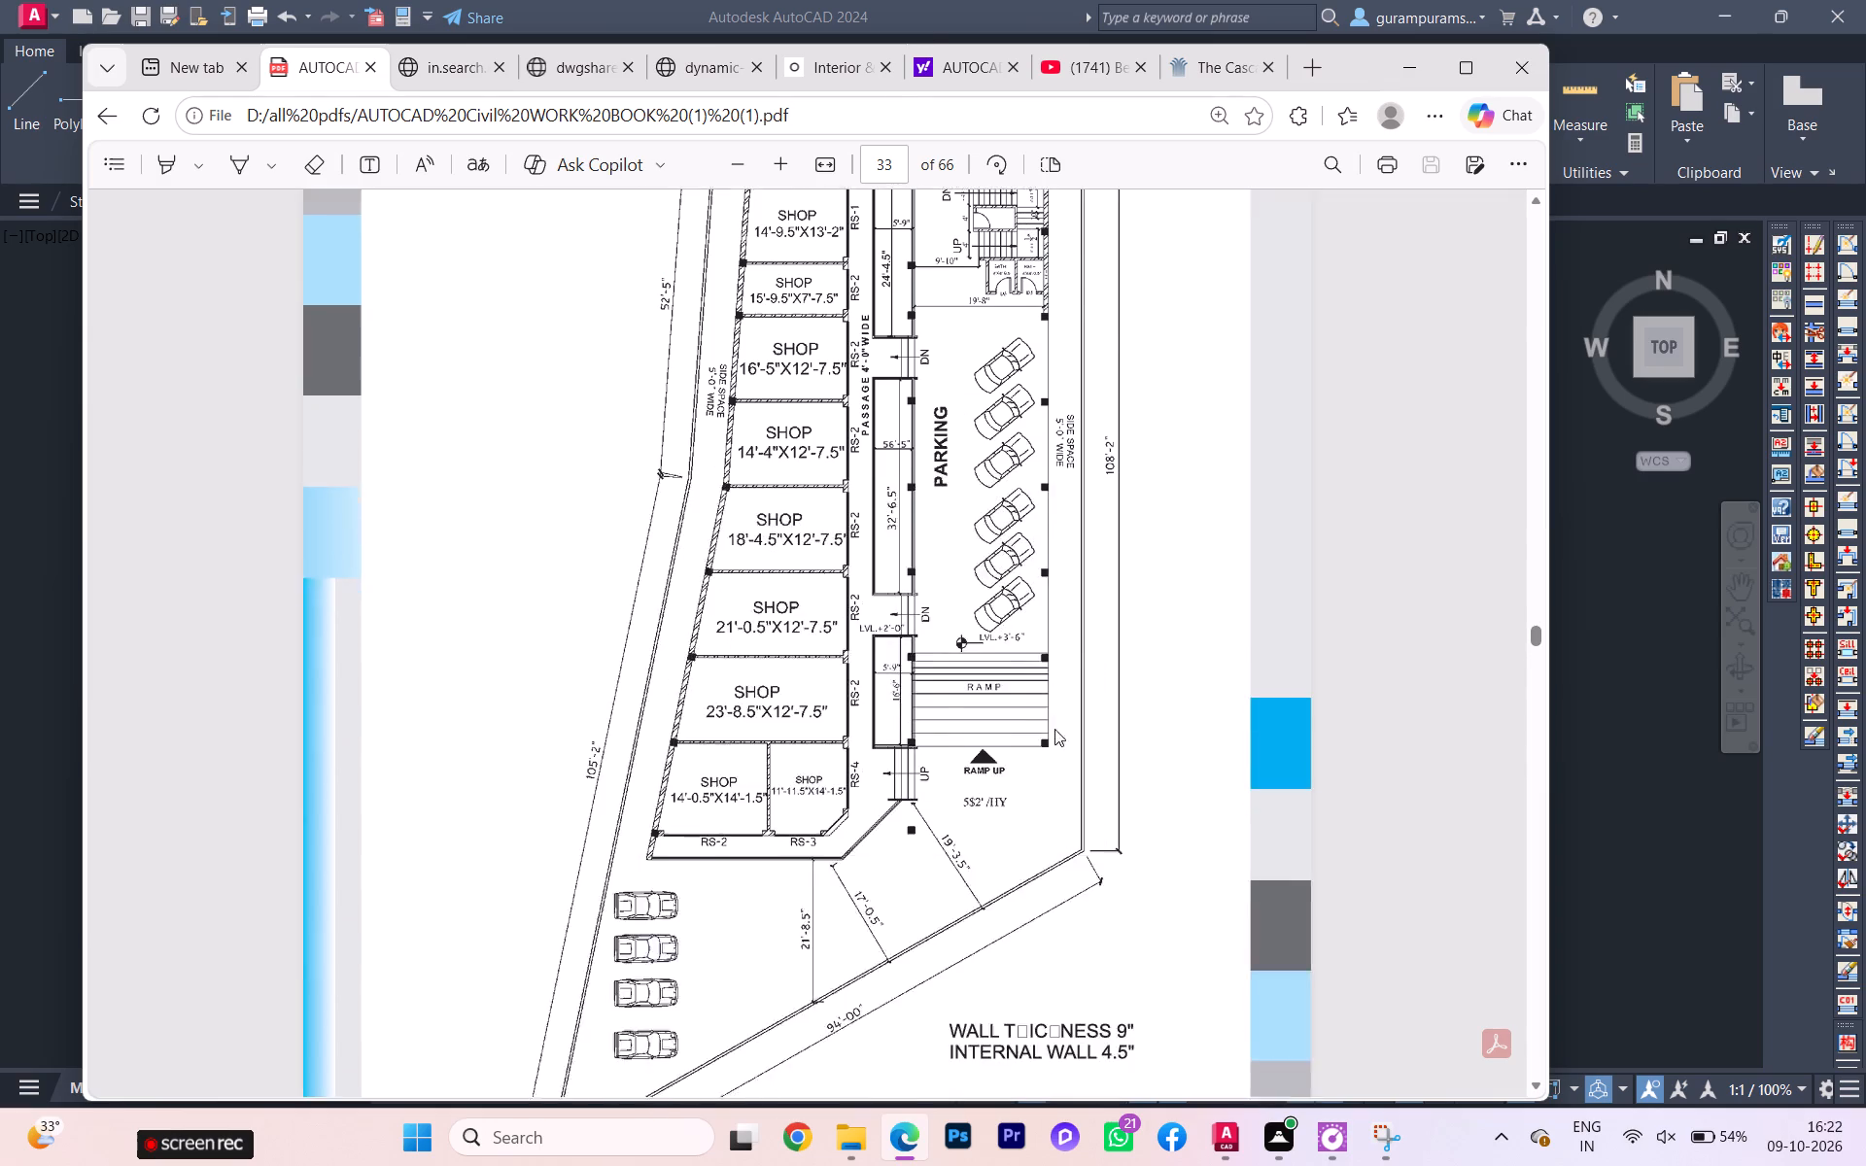
scroll(1054, 729, "down", 3)
scroll(1057, 786, "up", 1)
scroll(1057, 790, "down", 2)
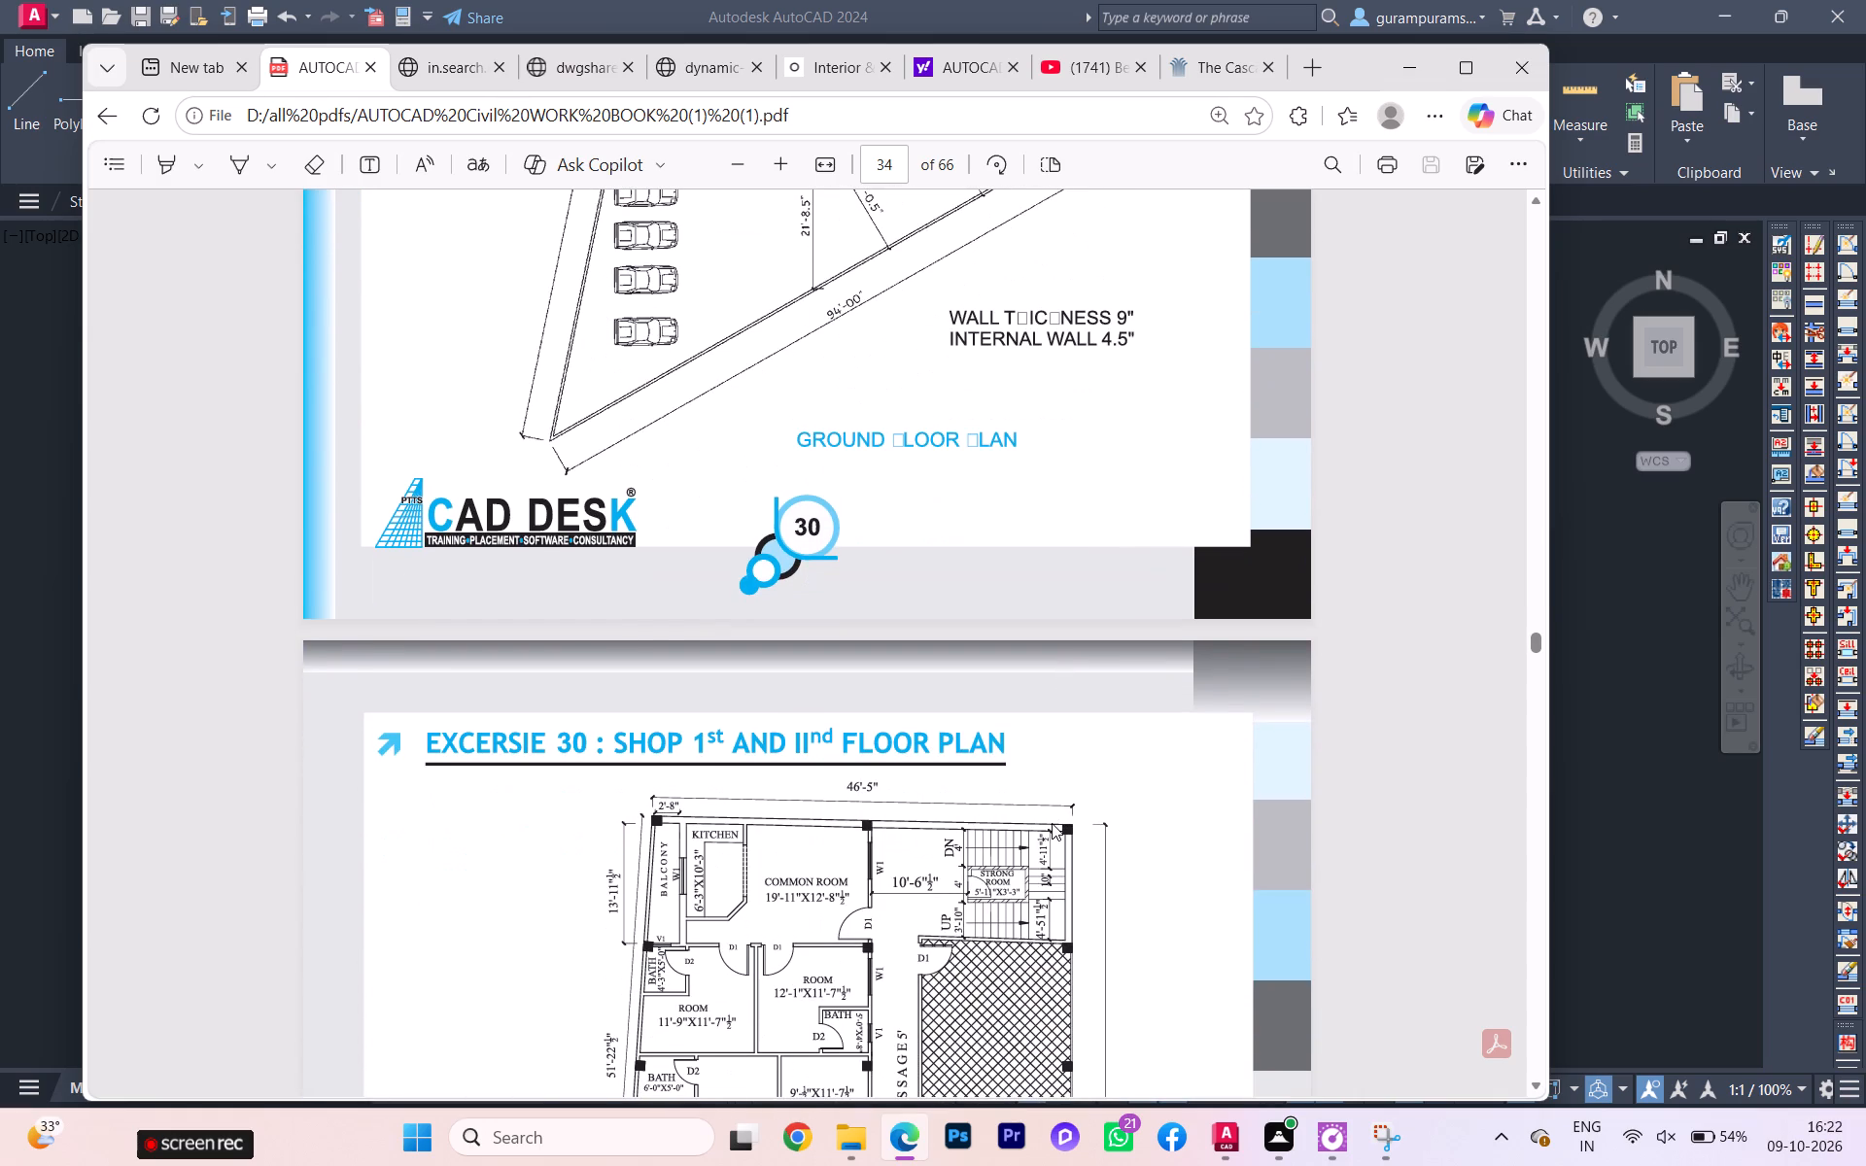
scroll(1054, 821, "up", 2)
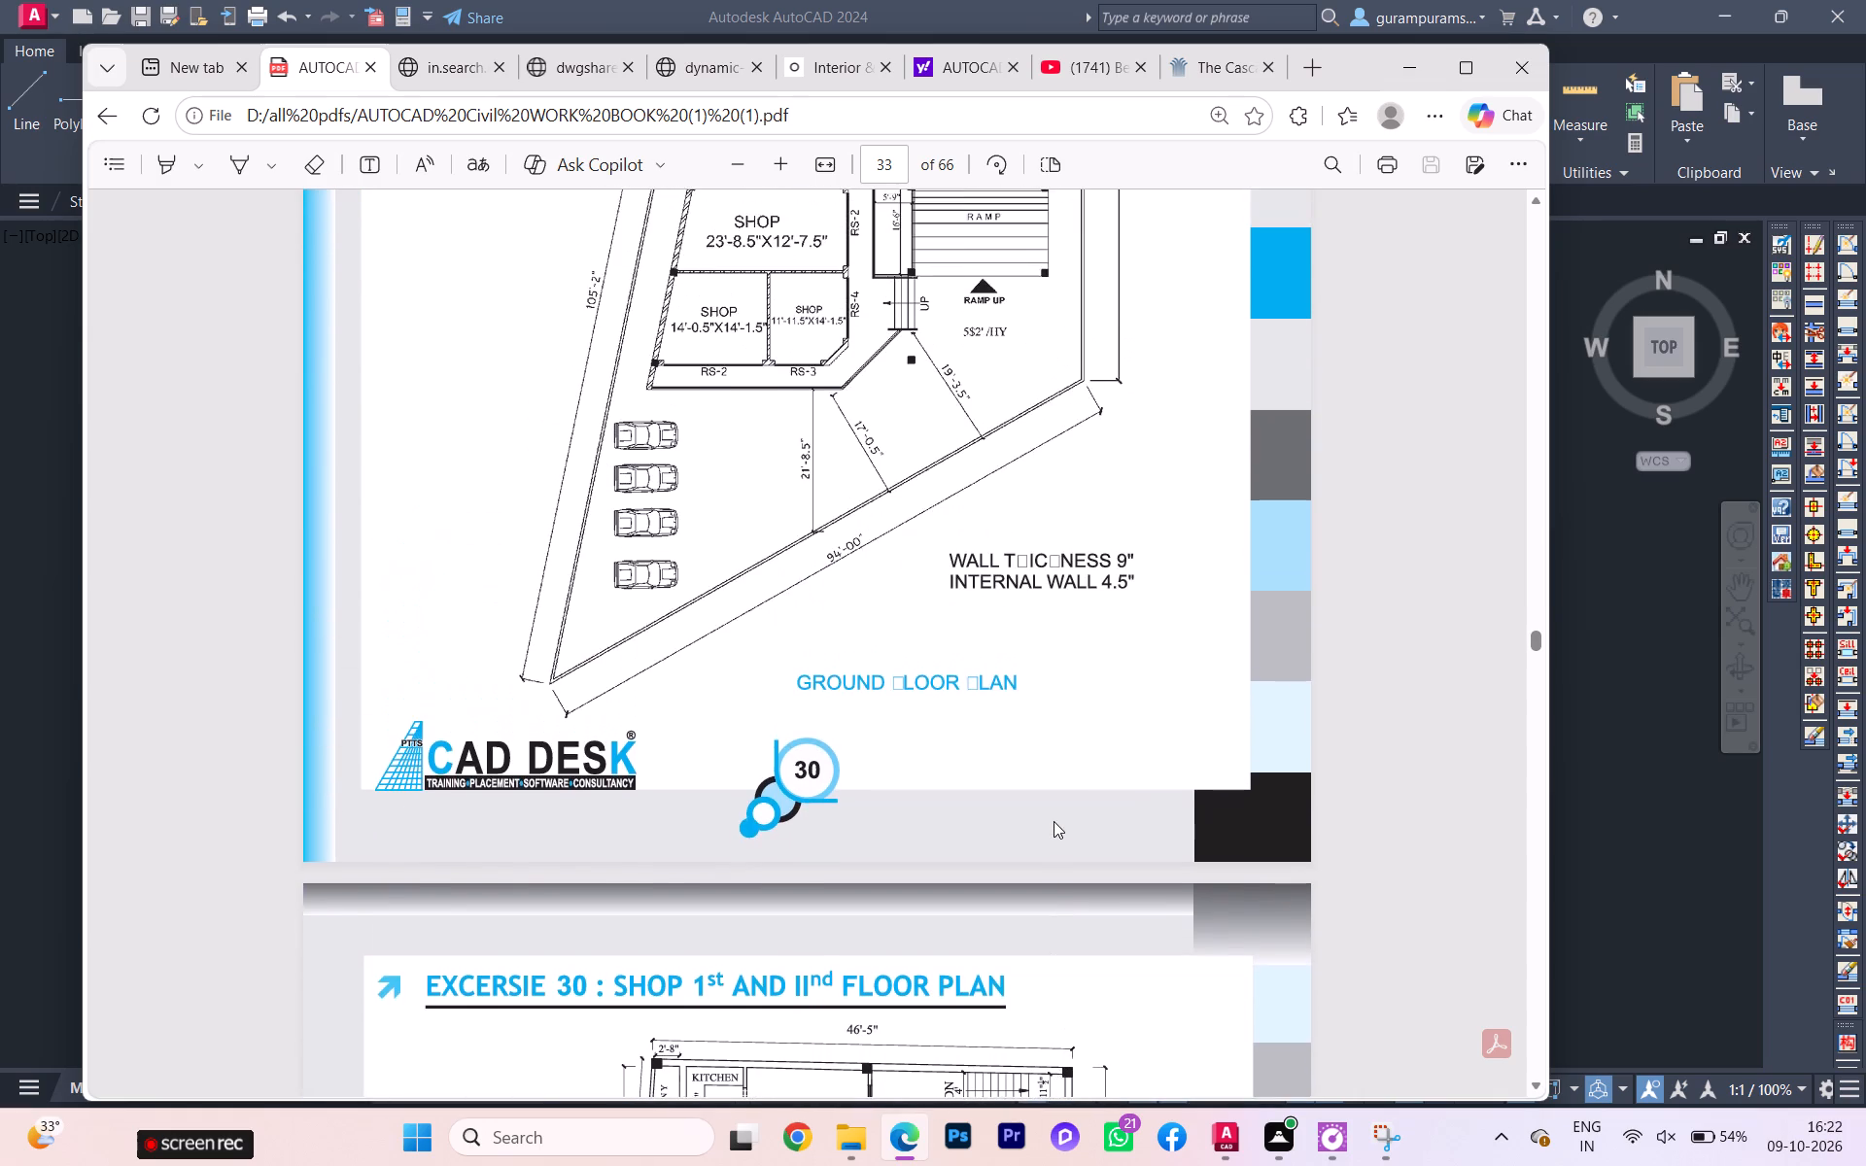
scroll(1054, 821, "up", 5)
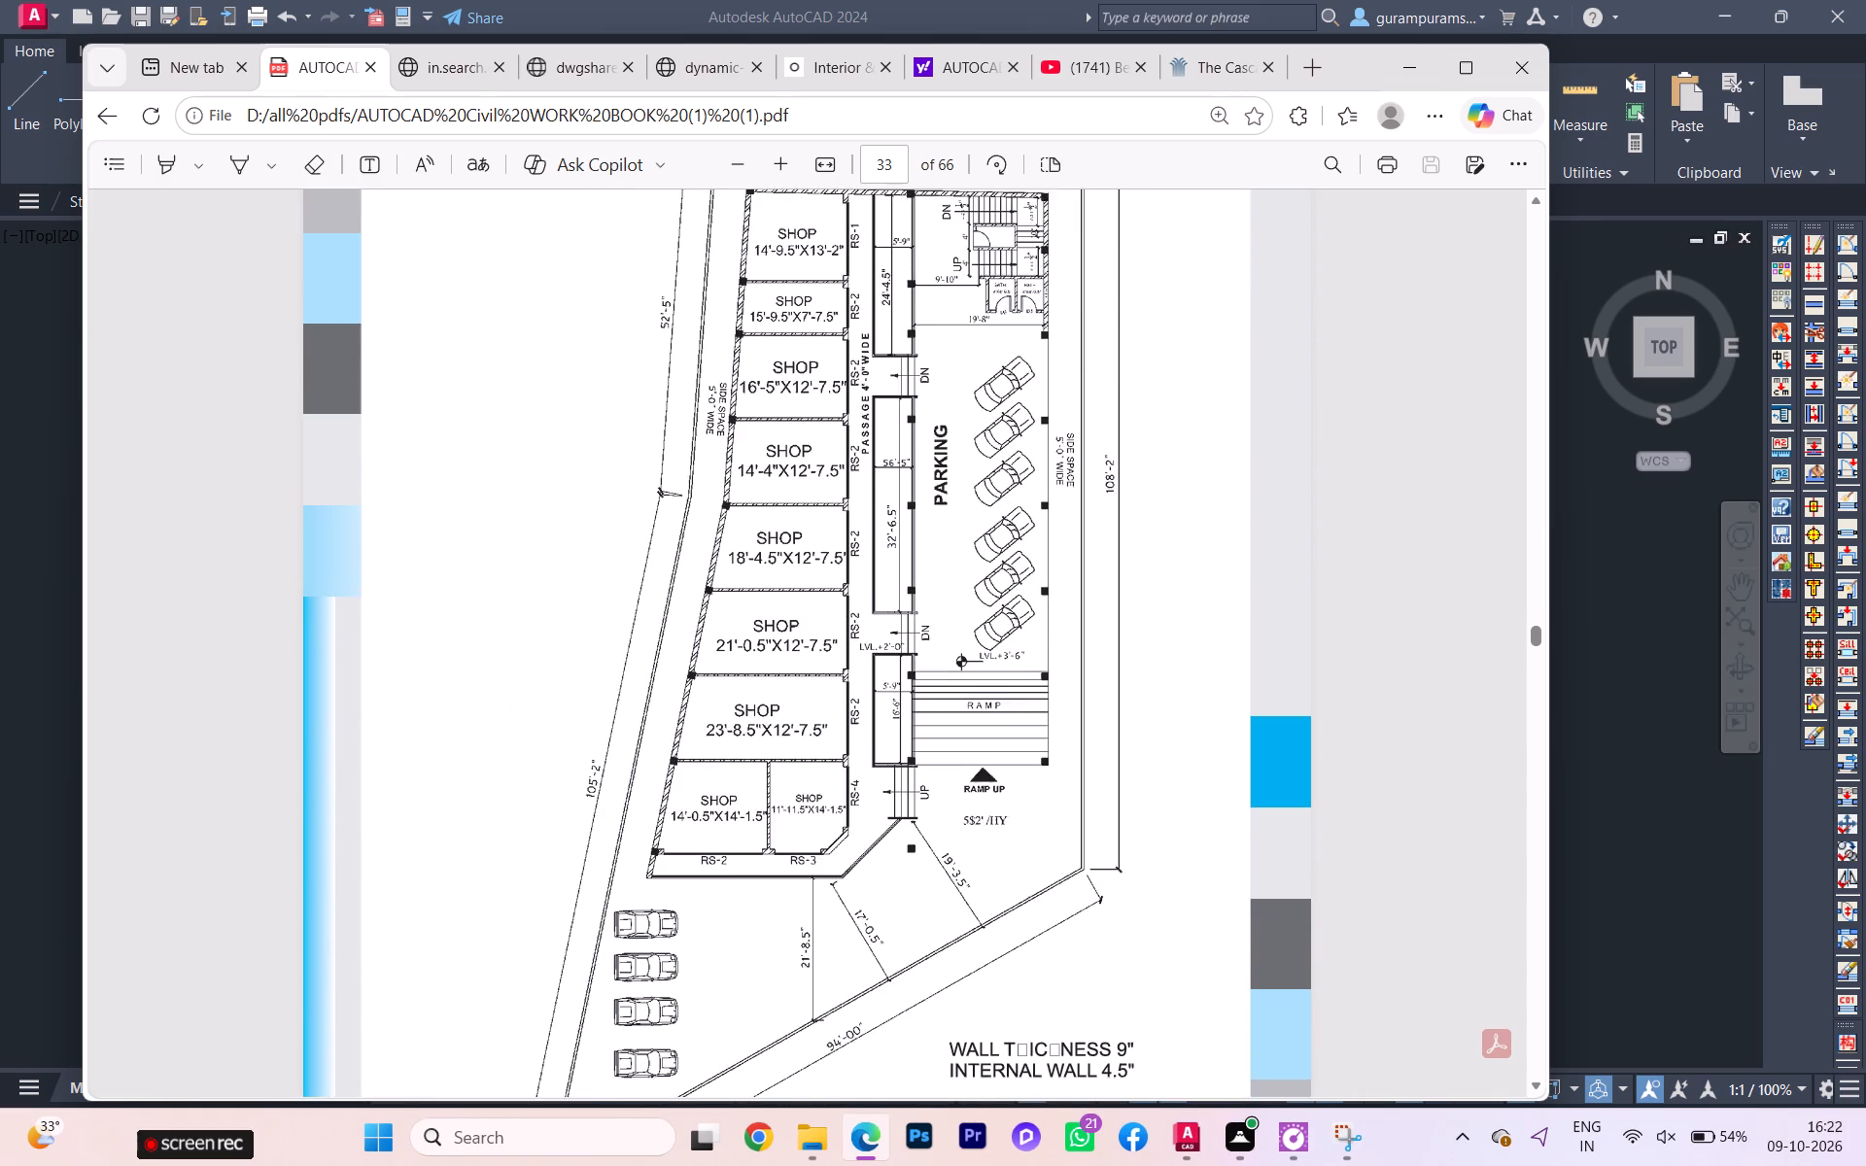
Examine the enlarged ground floor plan in the PDF from the rear staircase and toilets down to the ramp and front steps.
scroll(1054, 819, "up", 1)
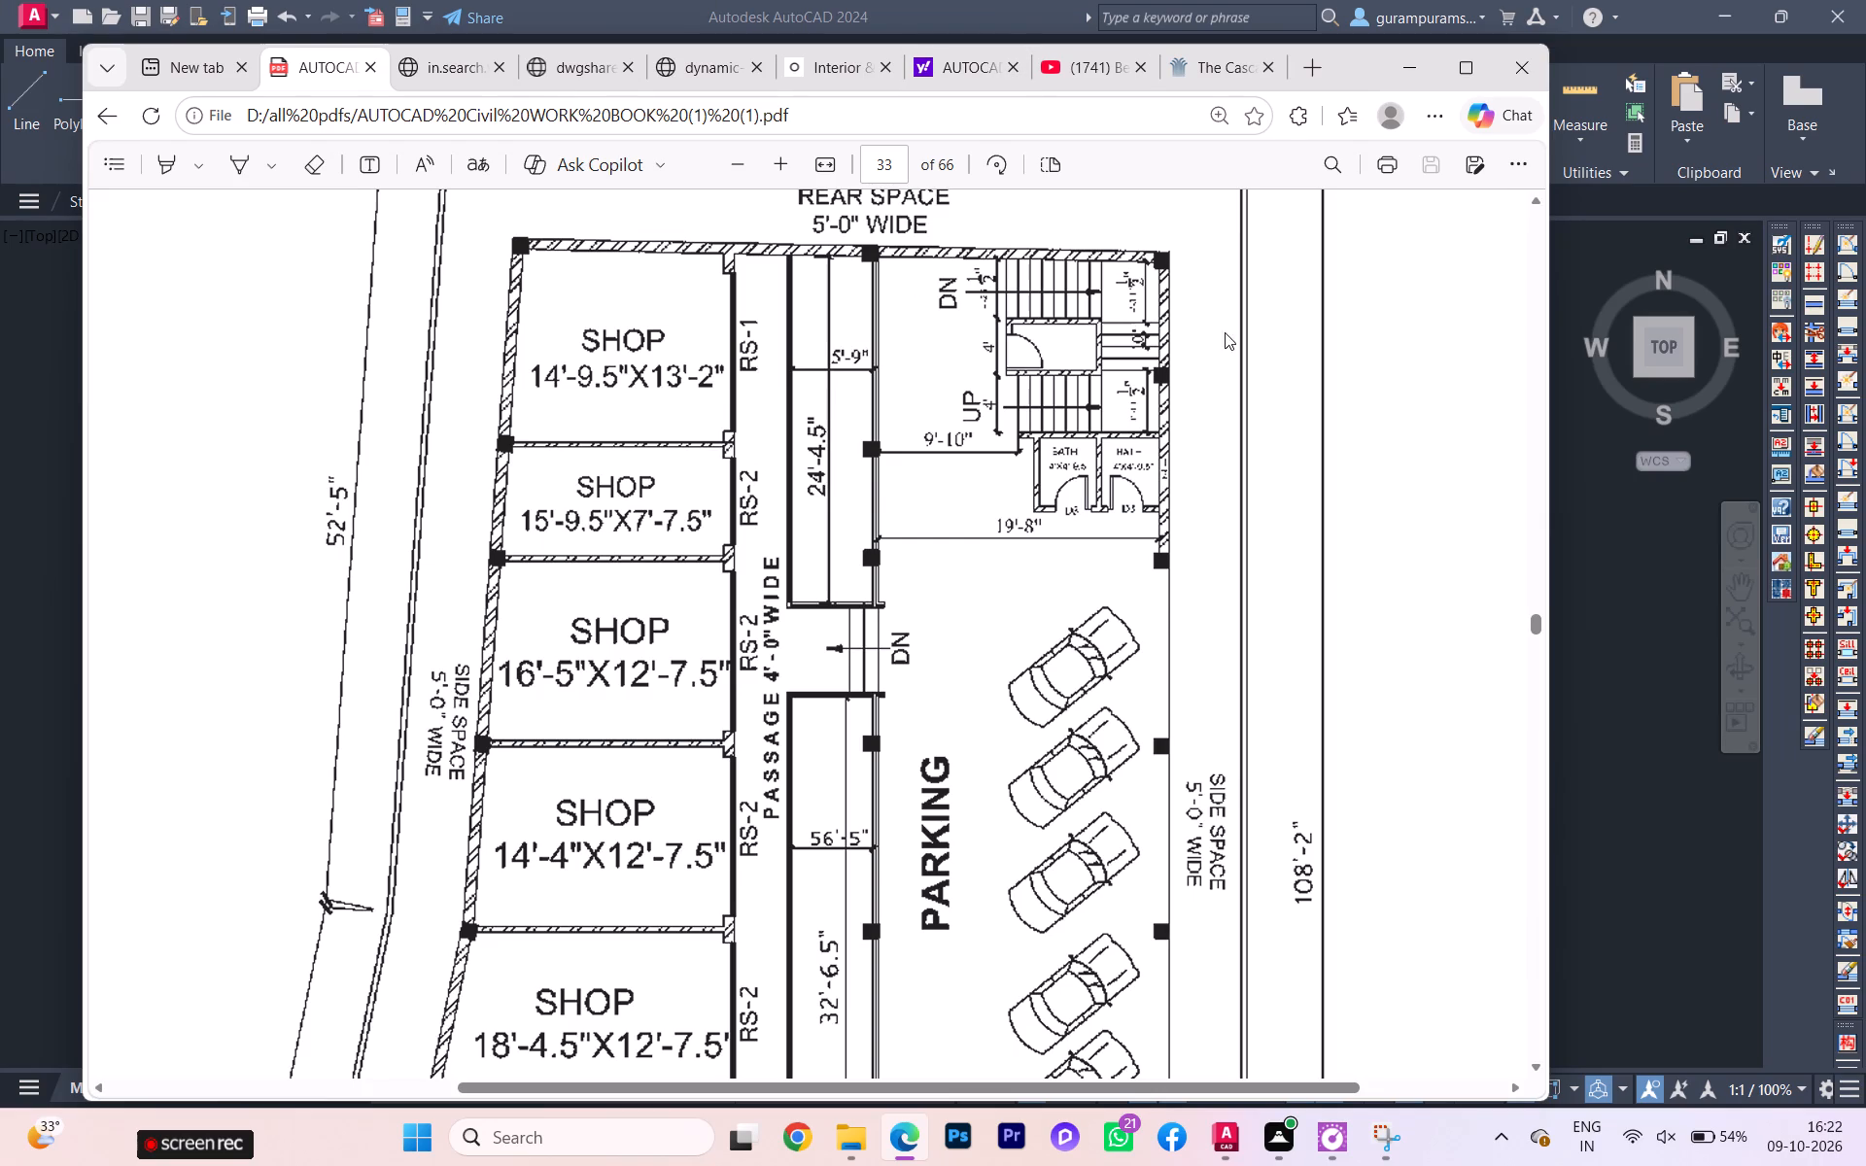
scroll(1167, 346, "up", 1)
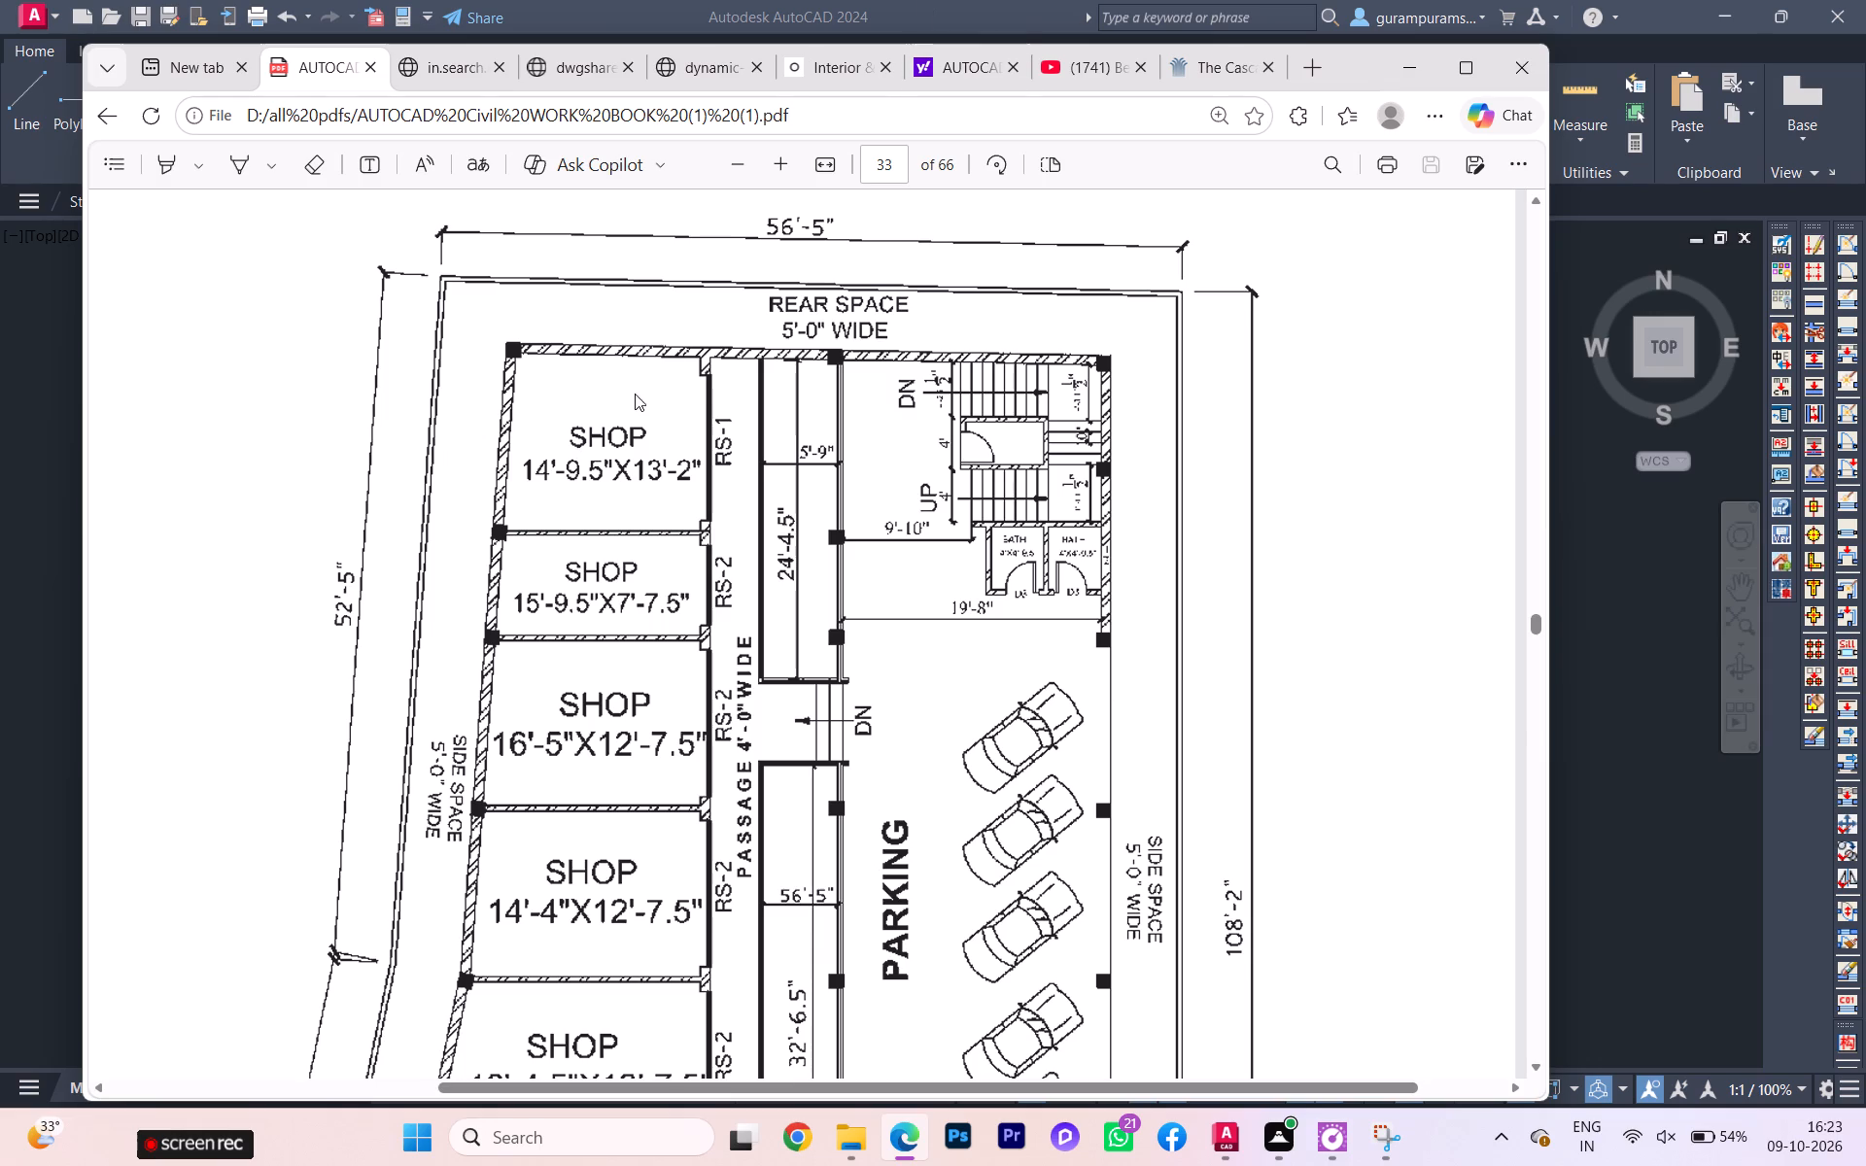
scroll(736, 354, "down", 1)
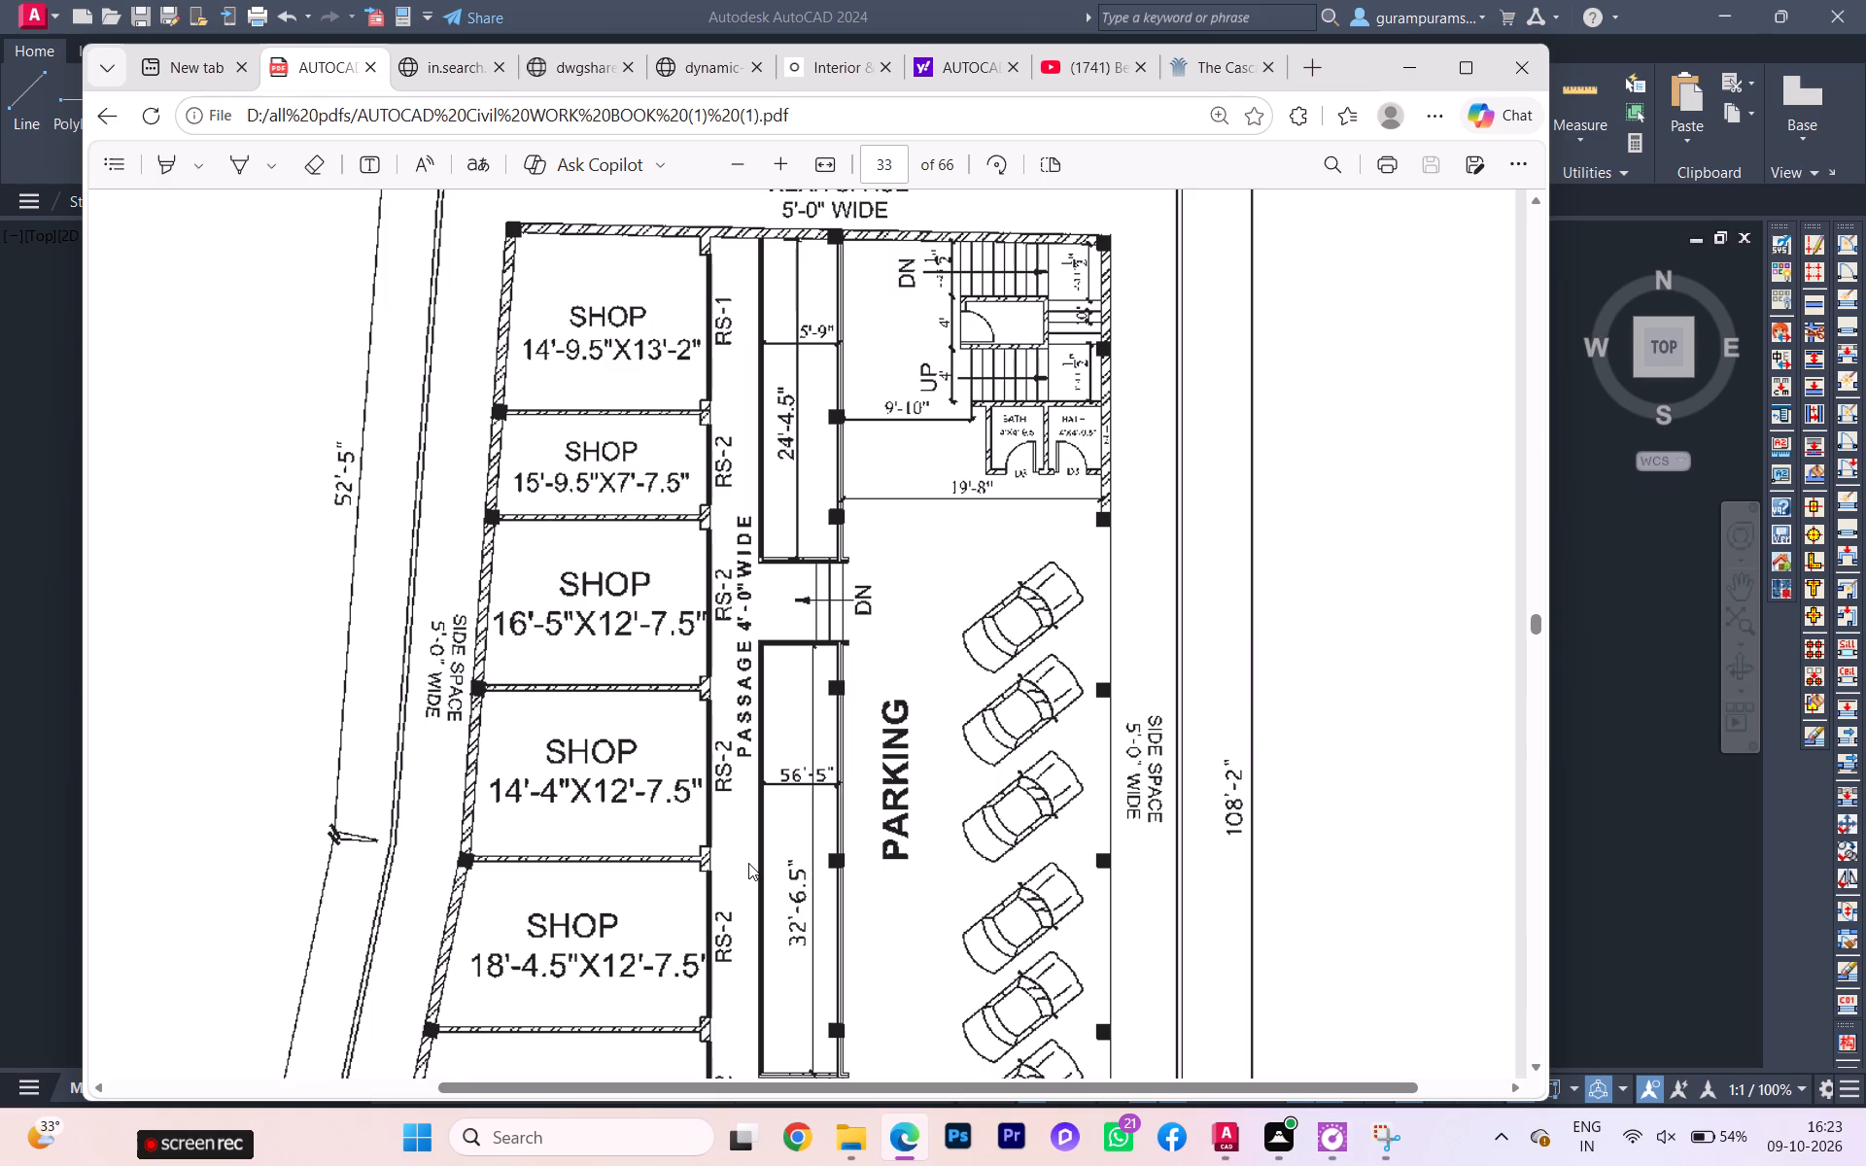
scroll(760, 684, "down", 1)
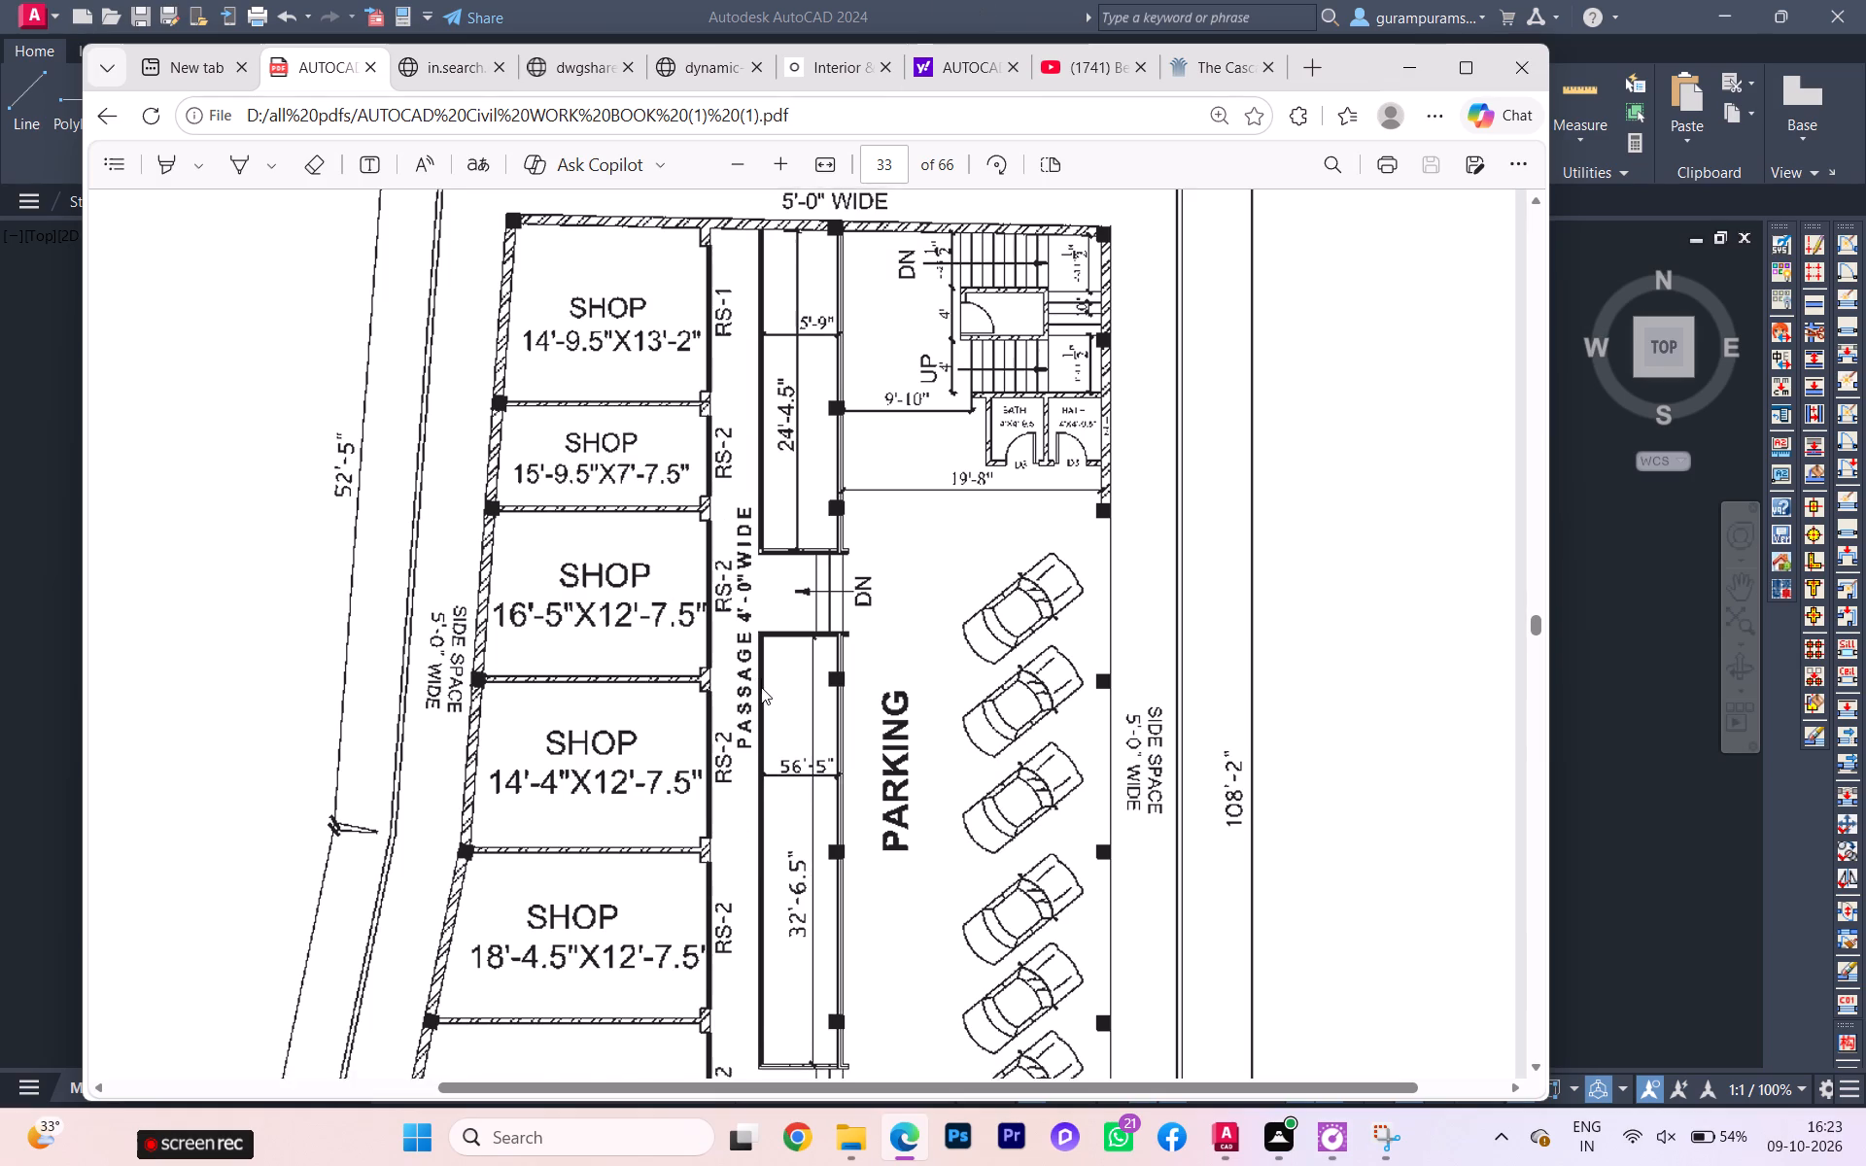
scroll(761, 687, "down", 1)
scroll(951, 708, "down", 2)
scroll(1494, 638, "down", 1)
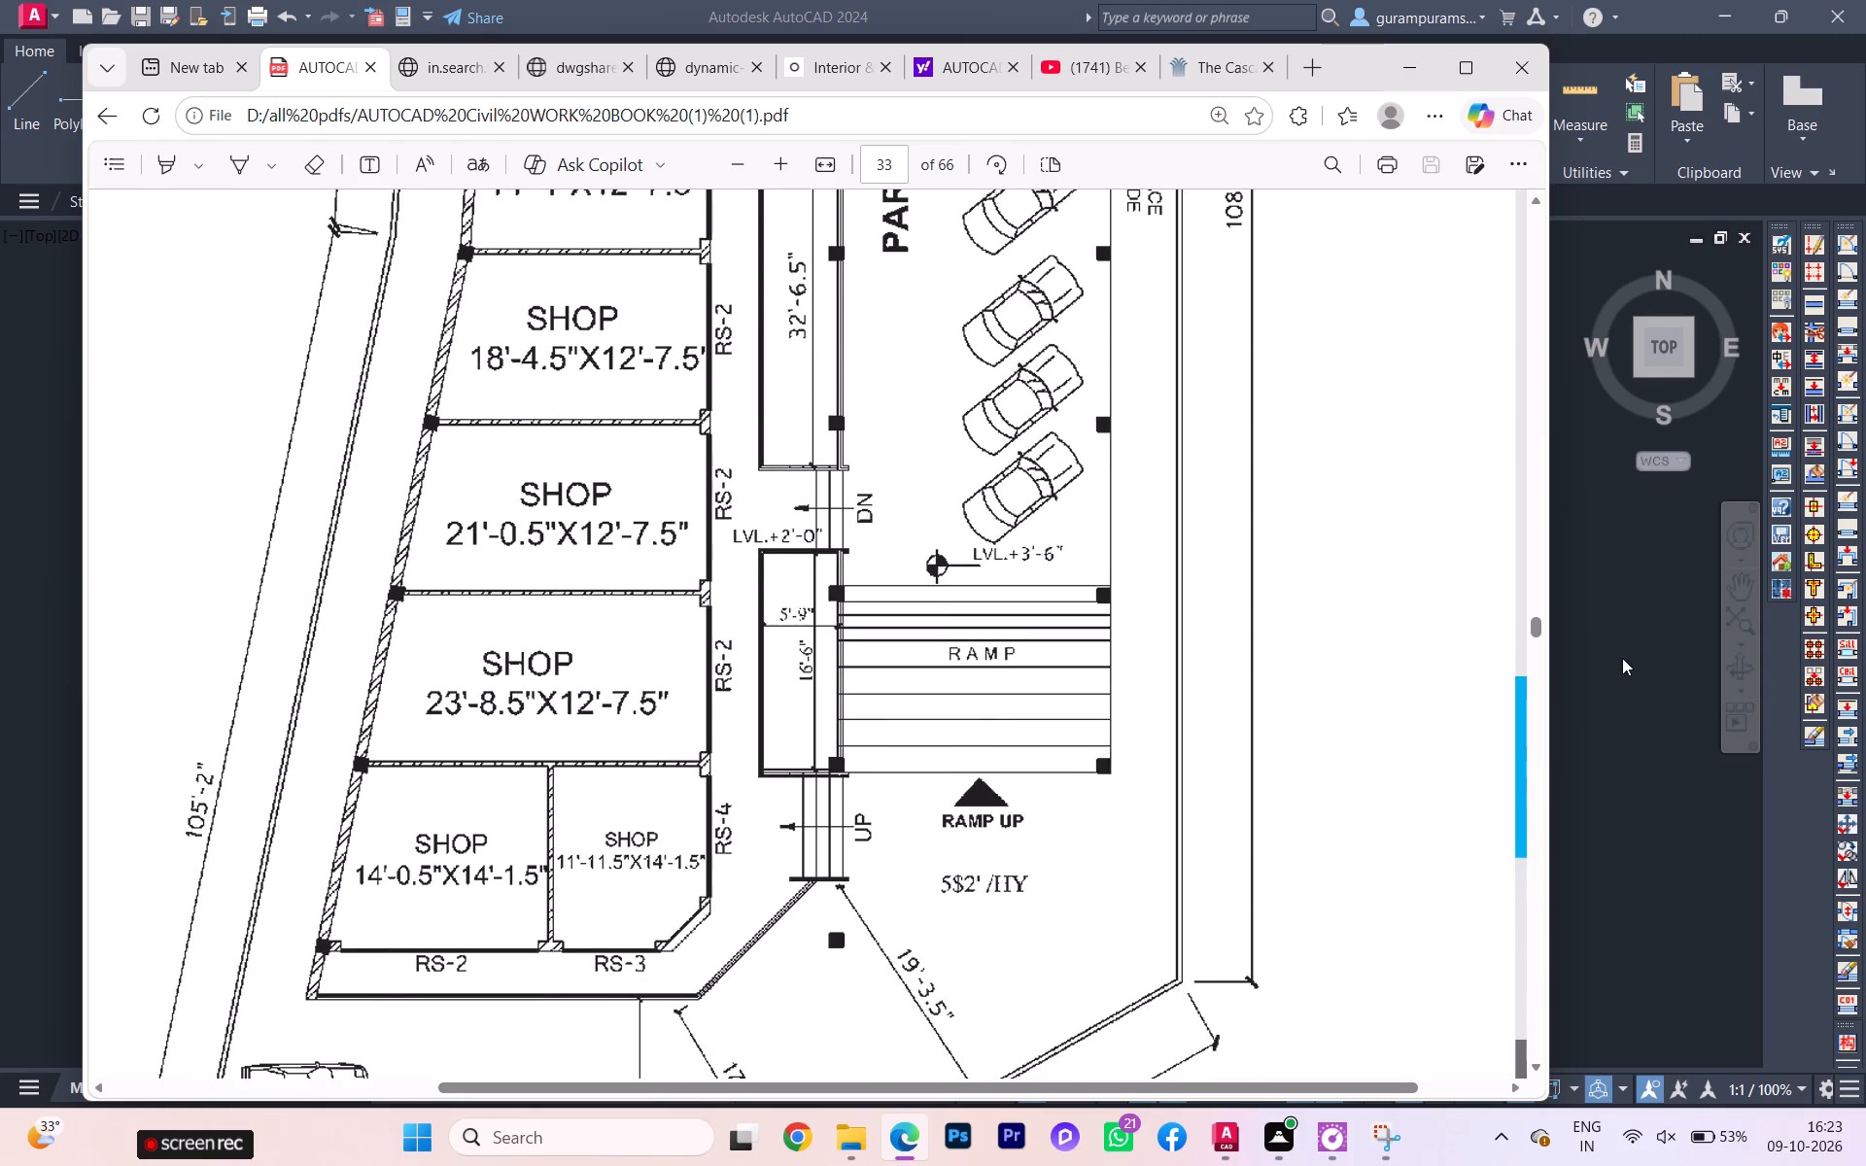
scroll(1079, 701, "down", 2)
middle_click_drag(1061, 719, 1309, 736)
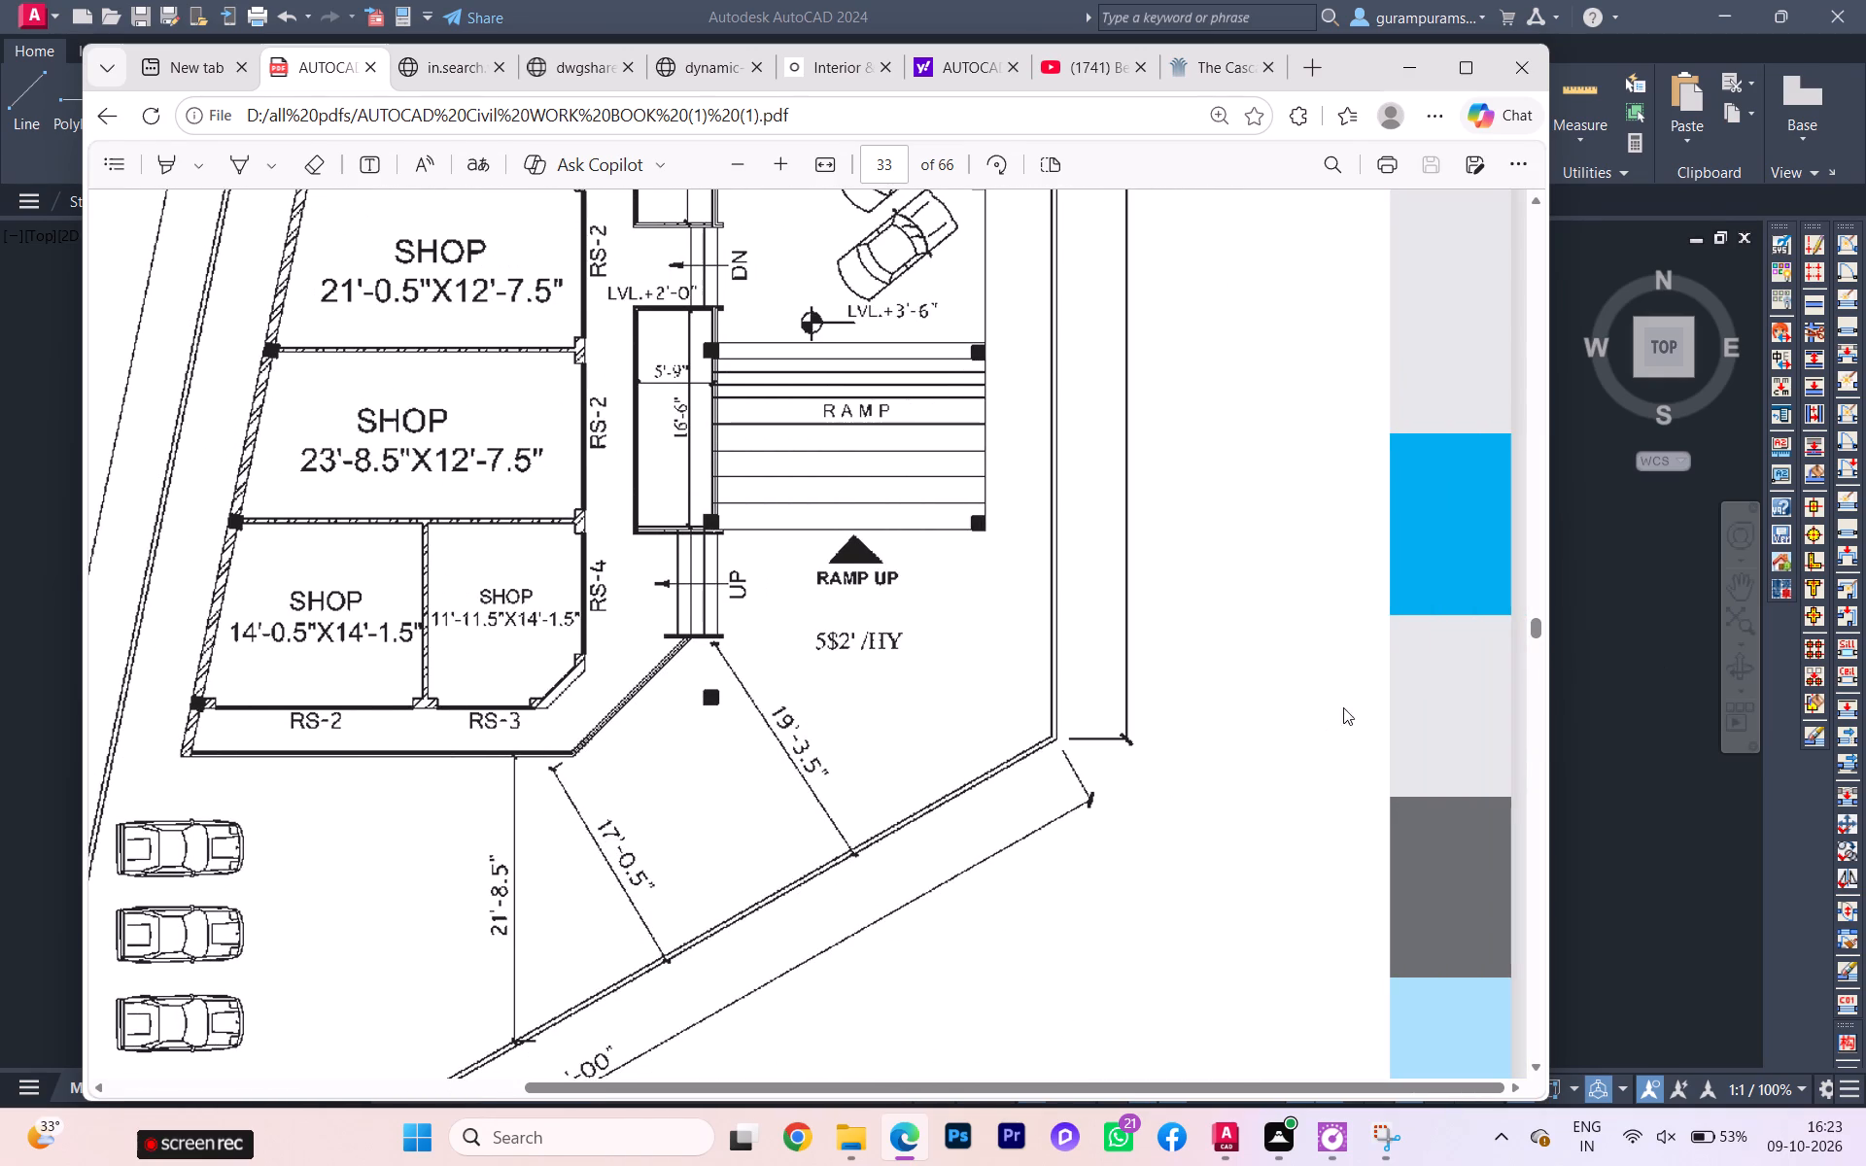
left_click_drag(760, 1088, 235, 1125)
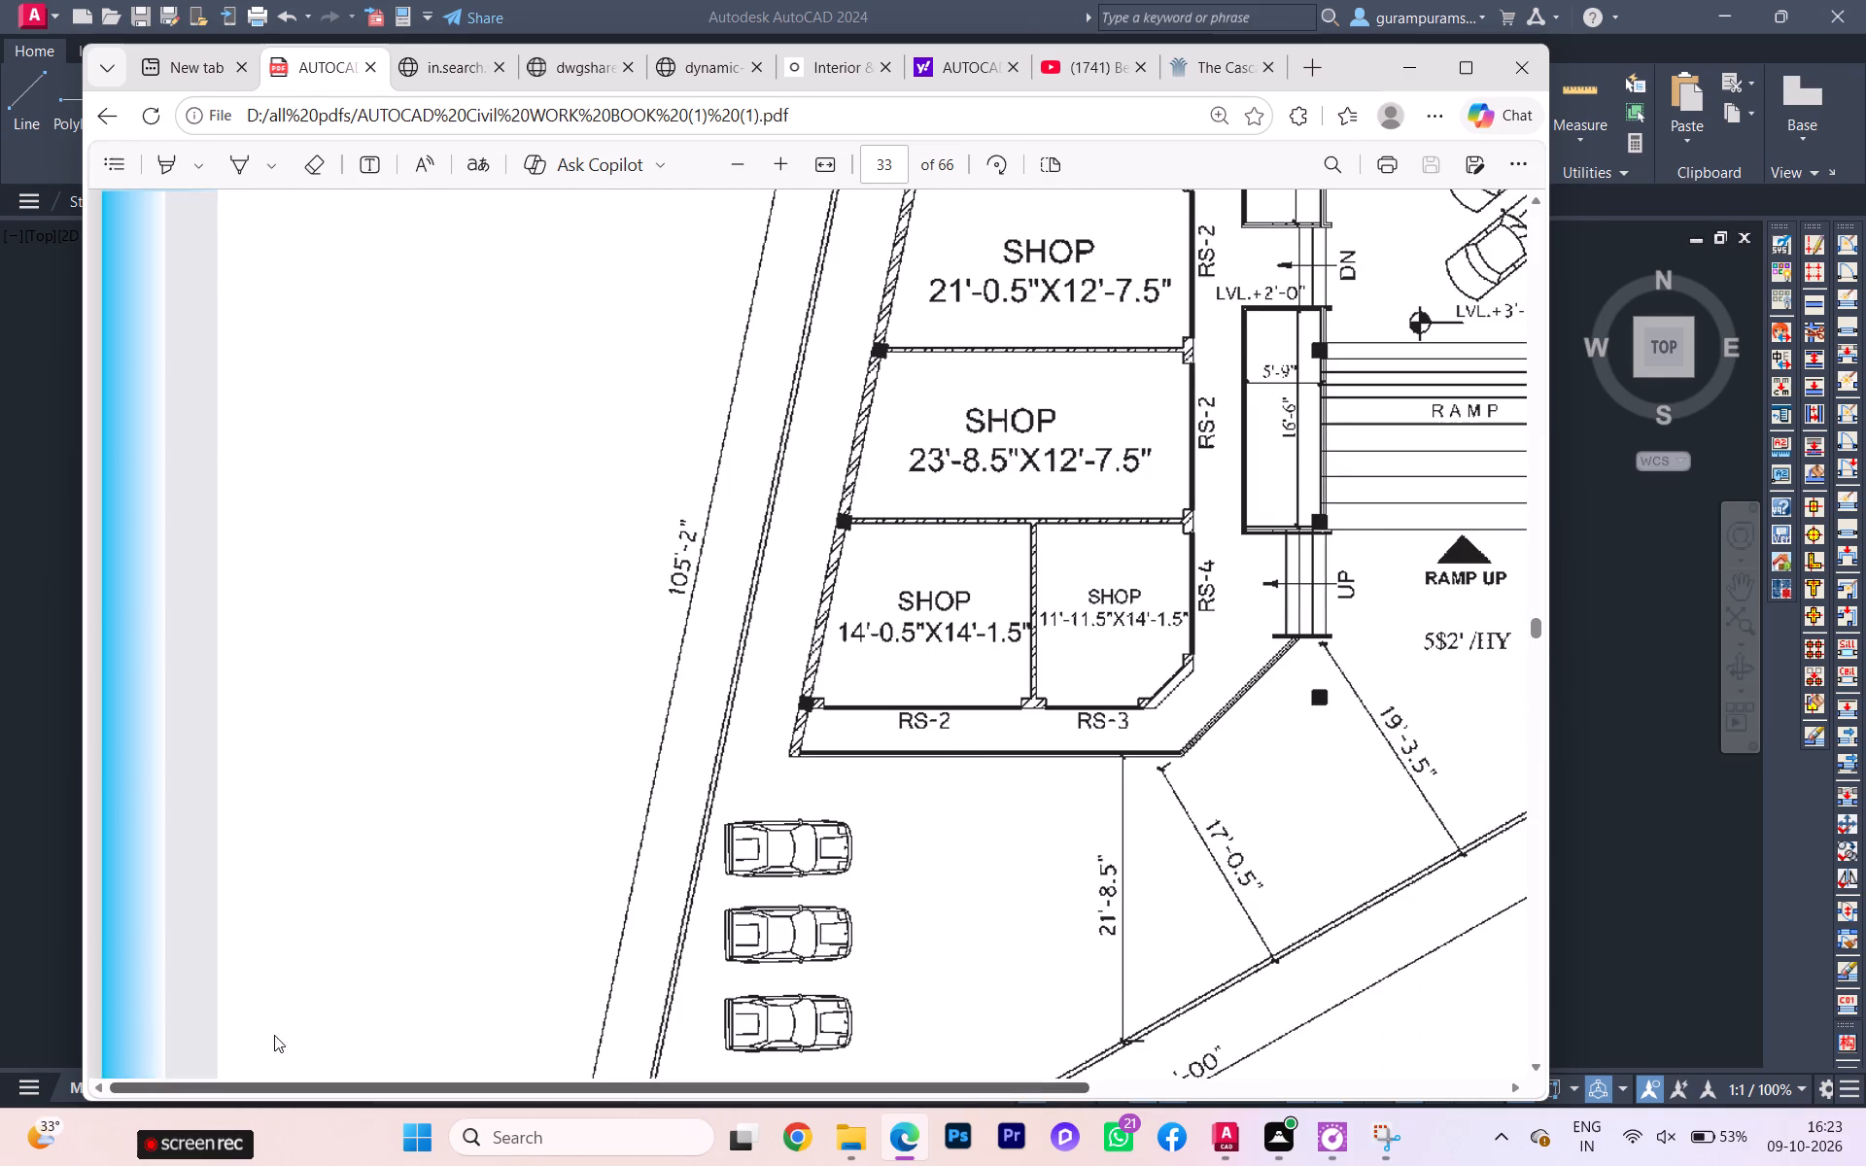
scroll(389, 778, "down", 3)
Switch back to AutoCAD and examine the staircase, toilets and passage steps in the reference image.
left_click(1672, 612)
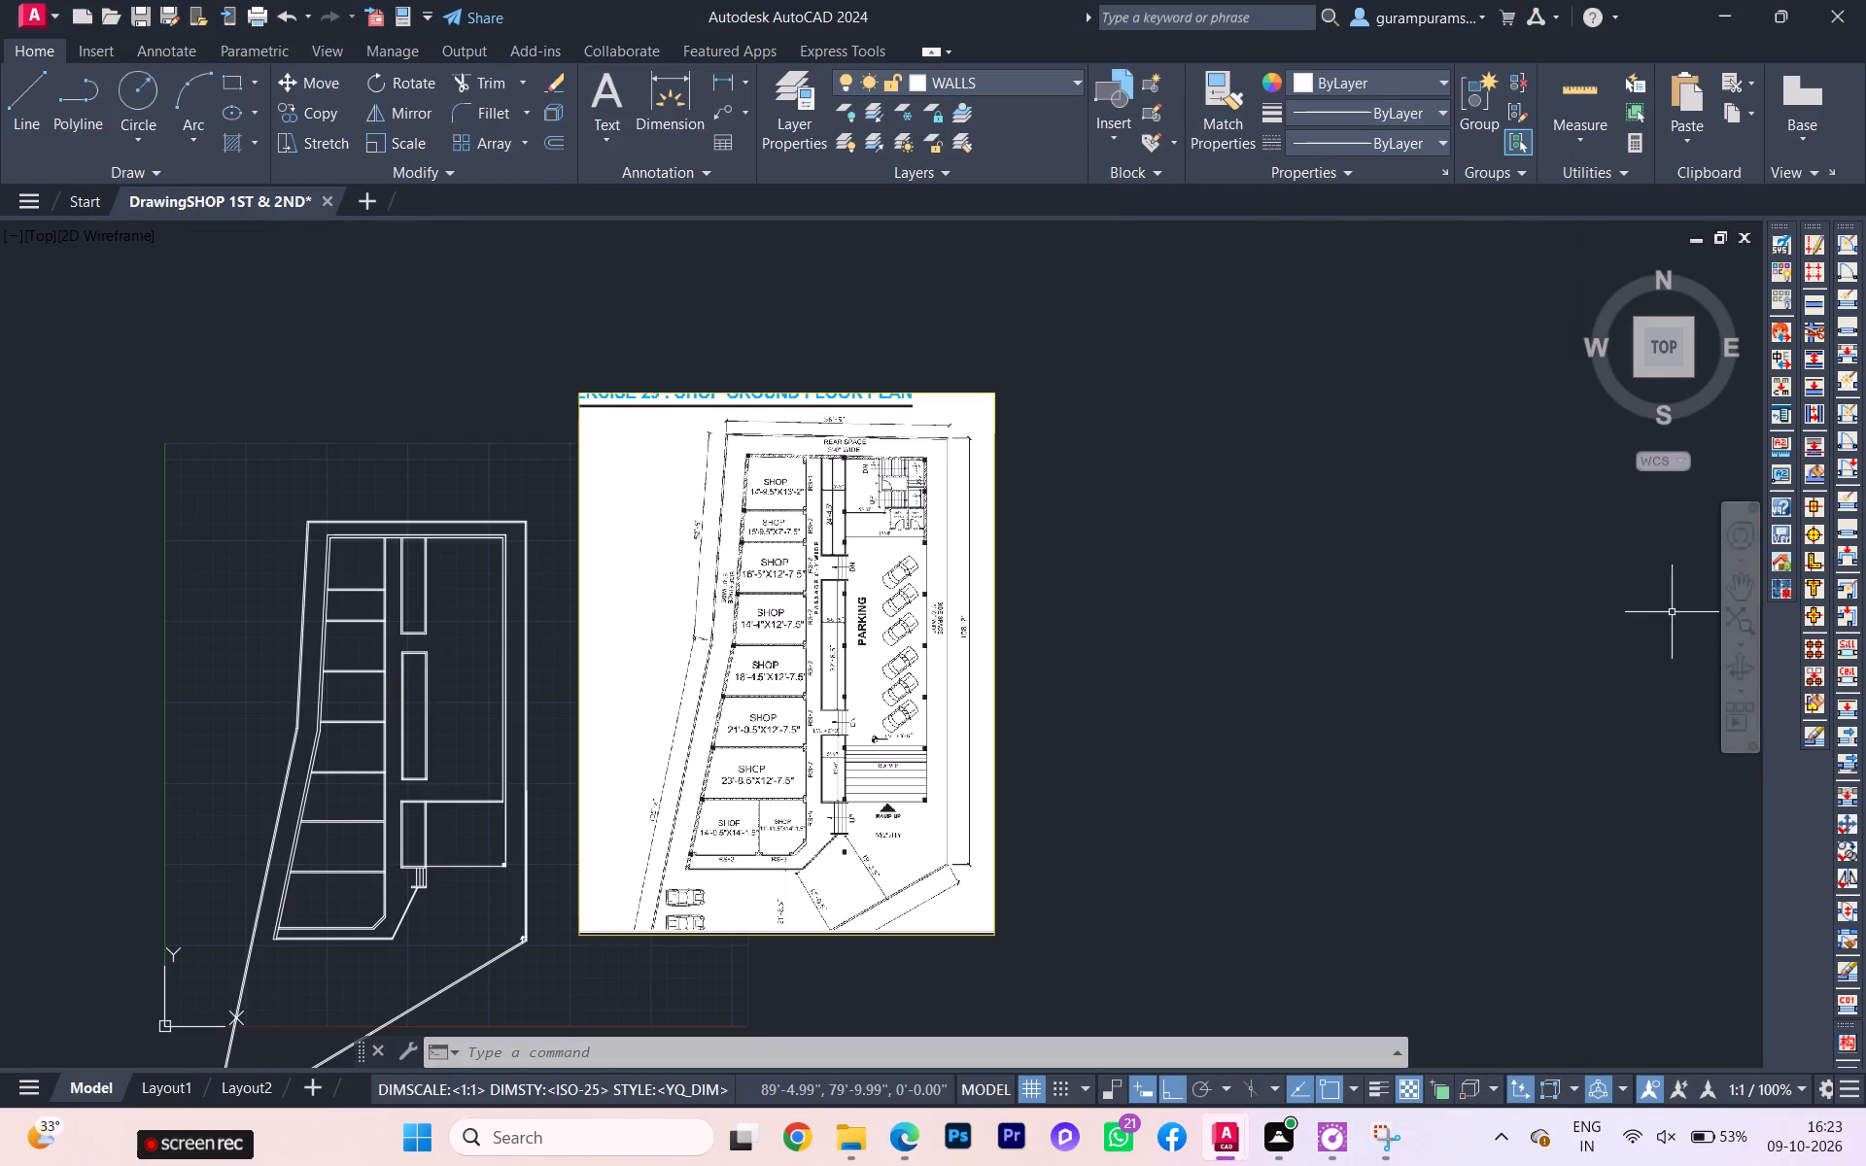
scroll(482, 632, "up", 2)
scroll(1240, 368, "down", 1)
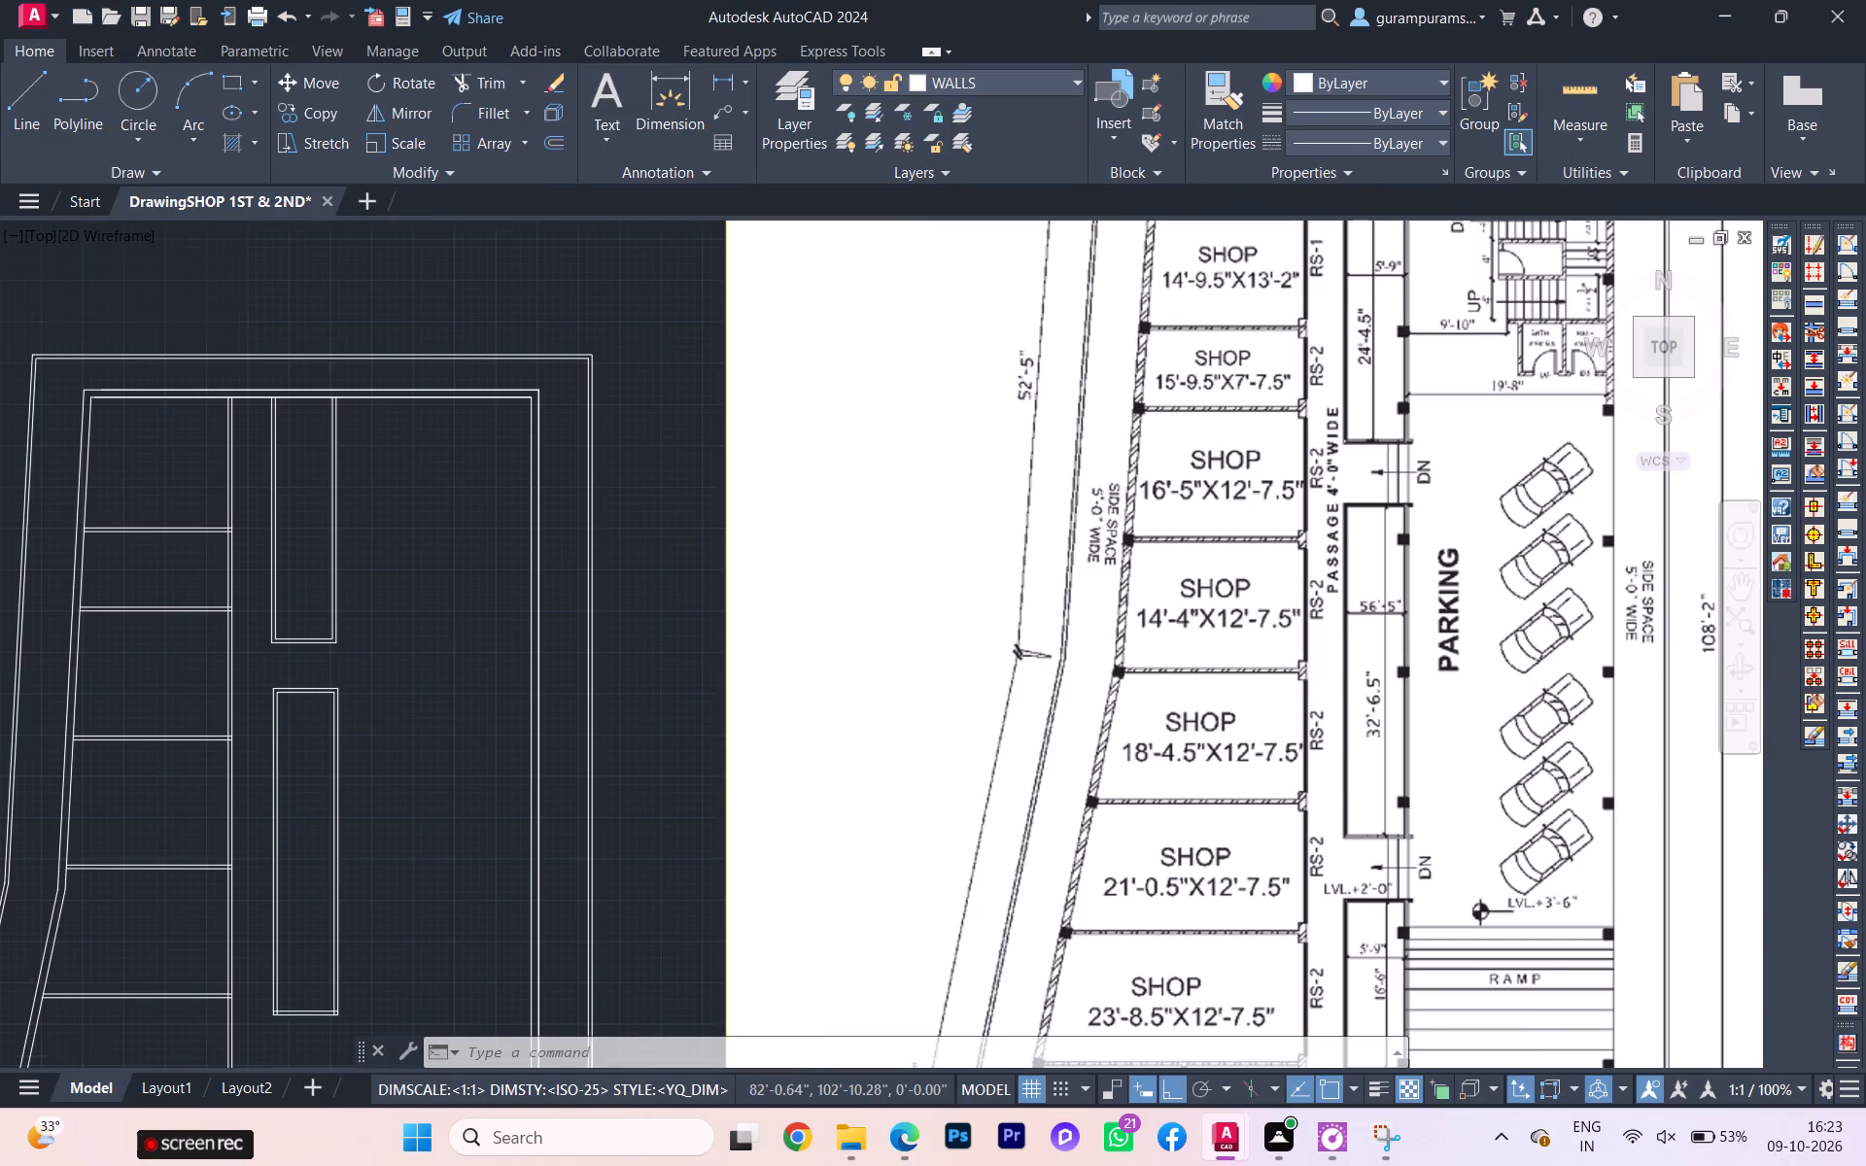
scroll(1356, 300, "up", 2)
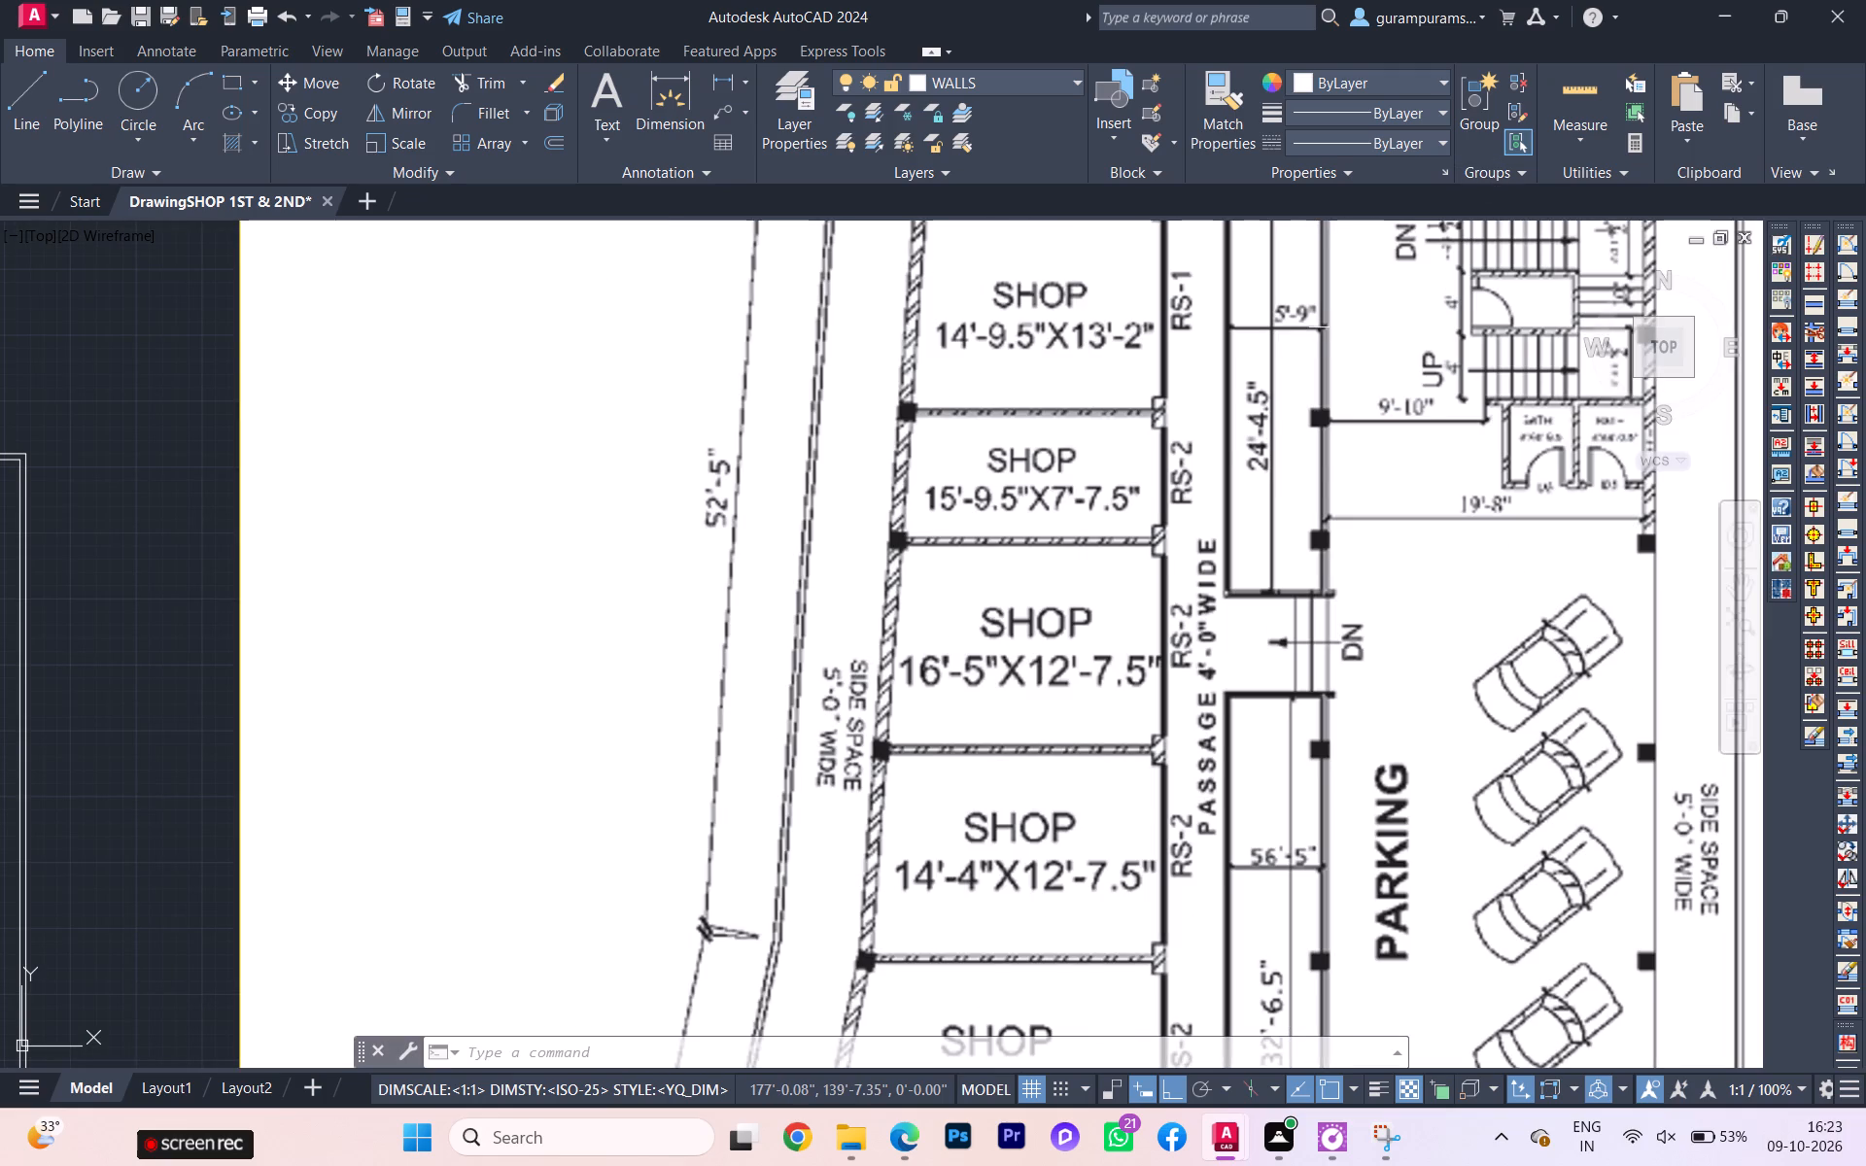
scroll(1357, 355, "down", 1)
scroll(1482, 291, "up", 1)
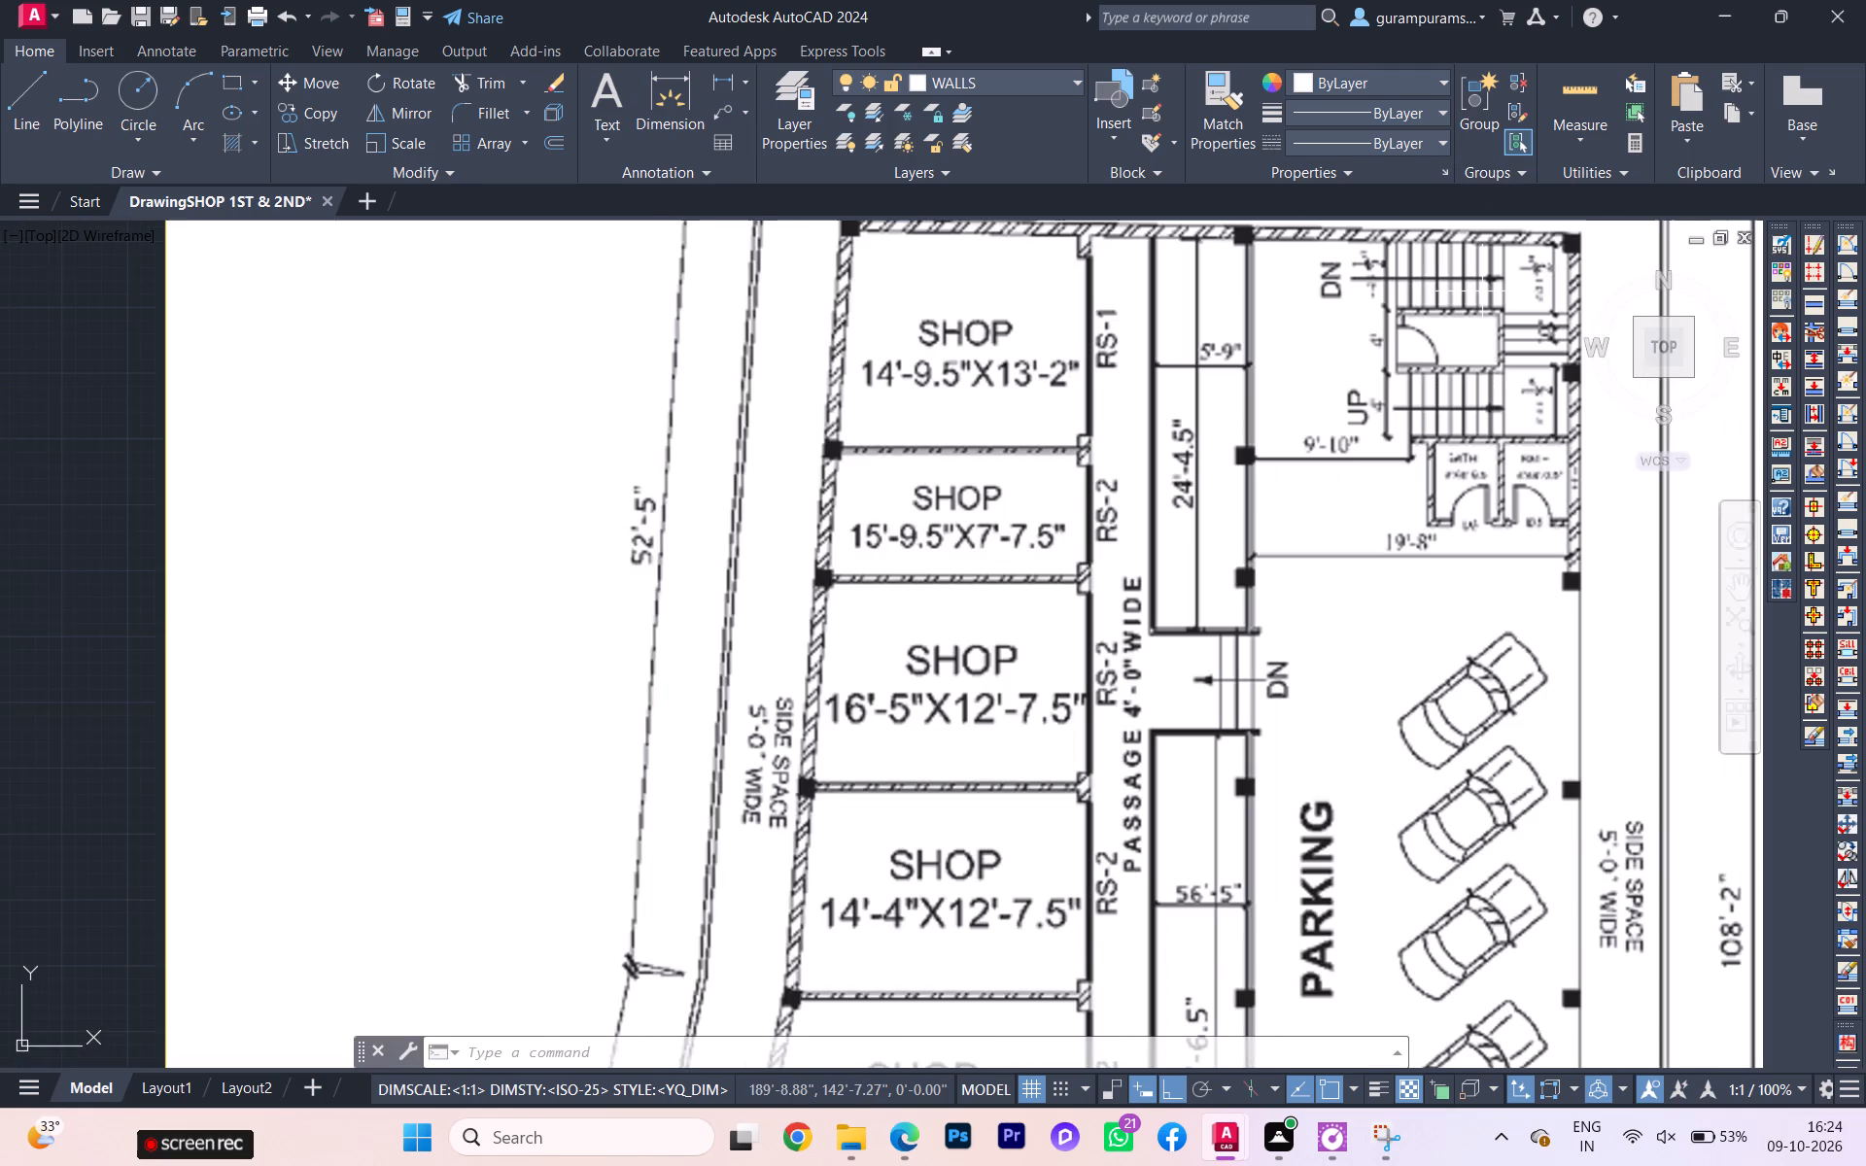
scroll(1470, 298, "up", 2)
scroll(1453, 334, "down", 1)
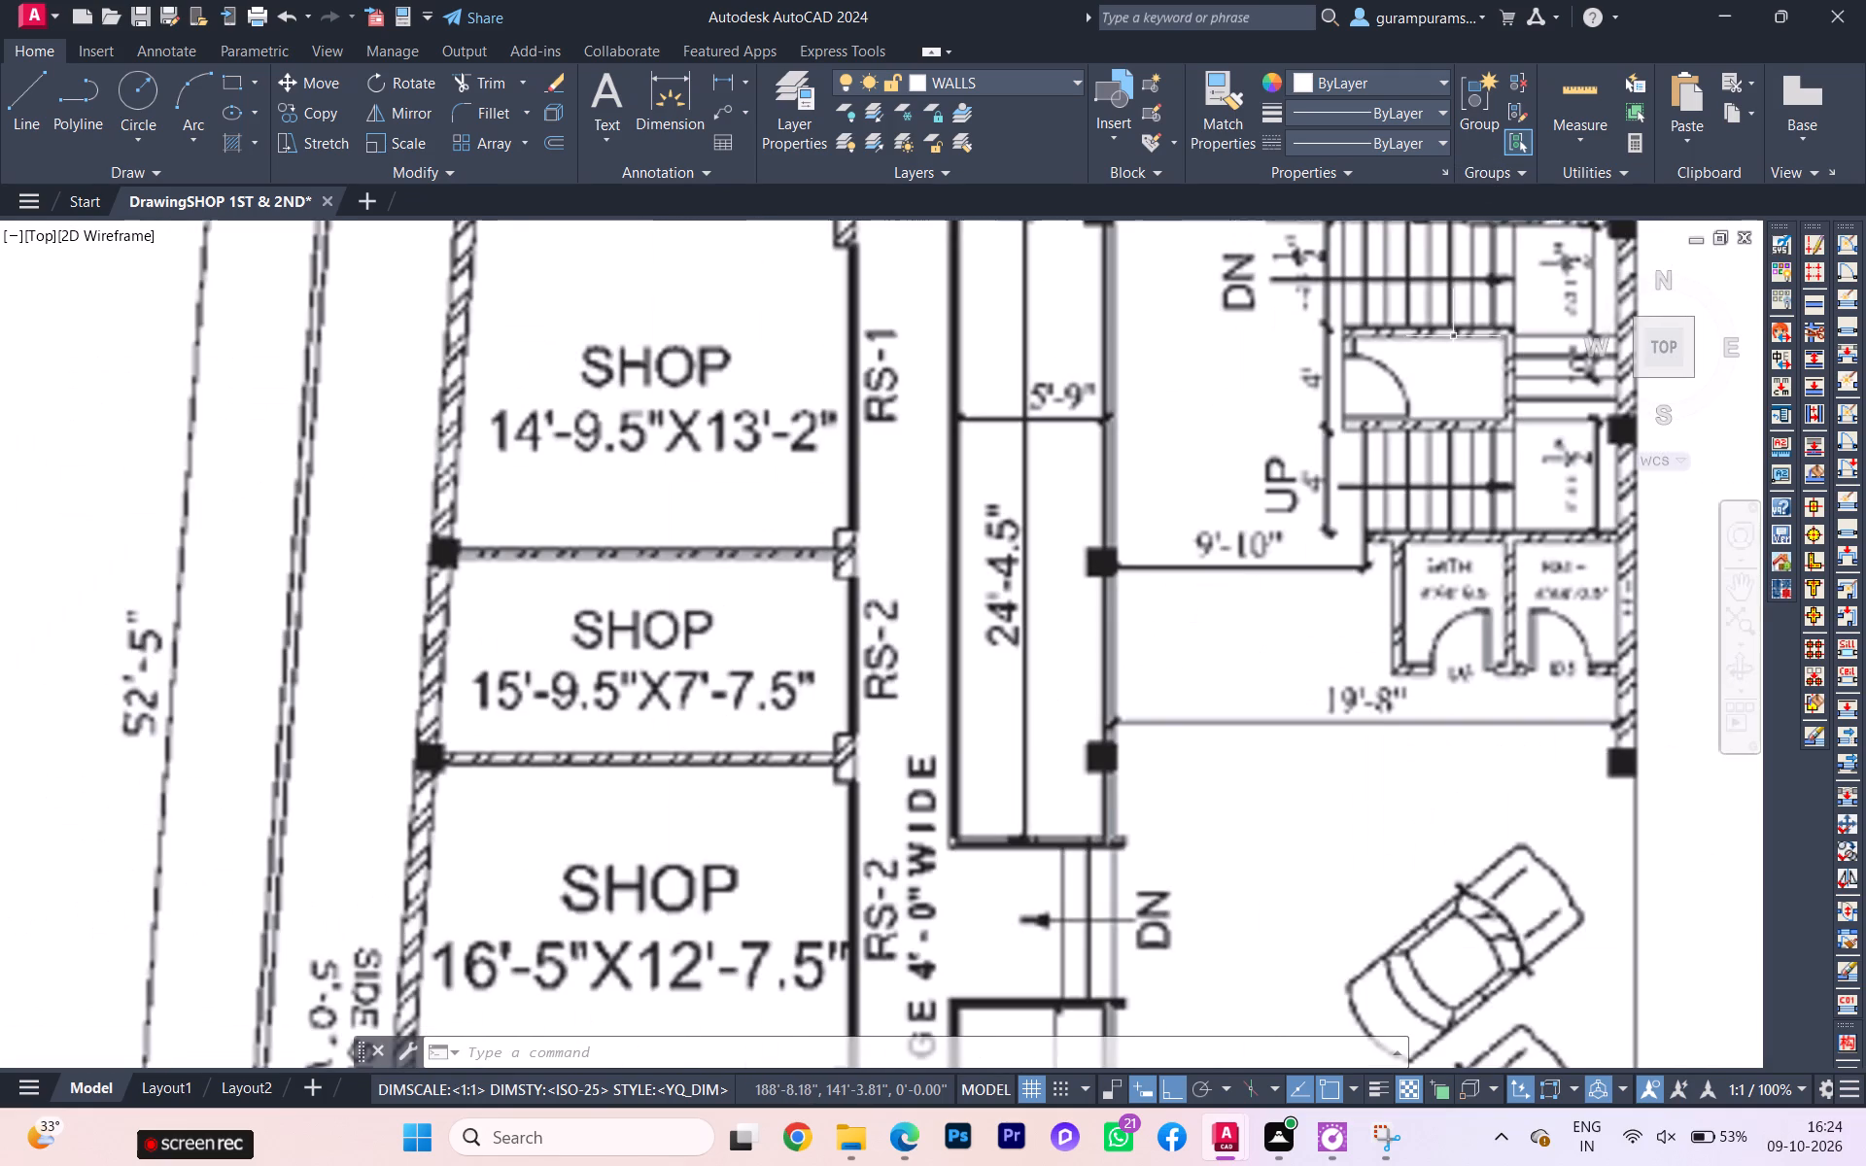
scroll(1452, 348, "down", 2)
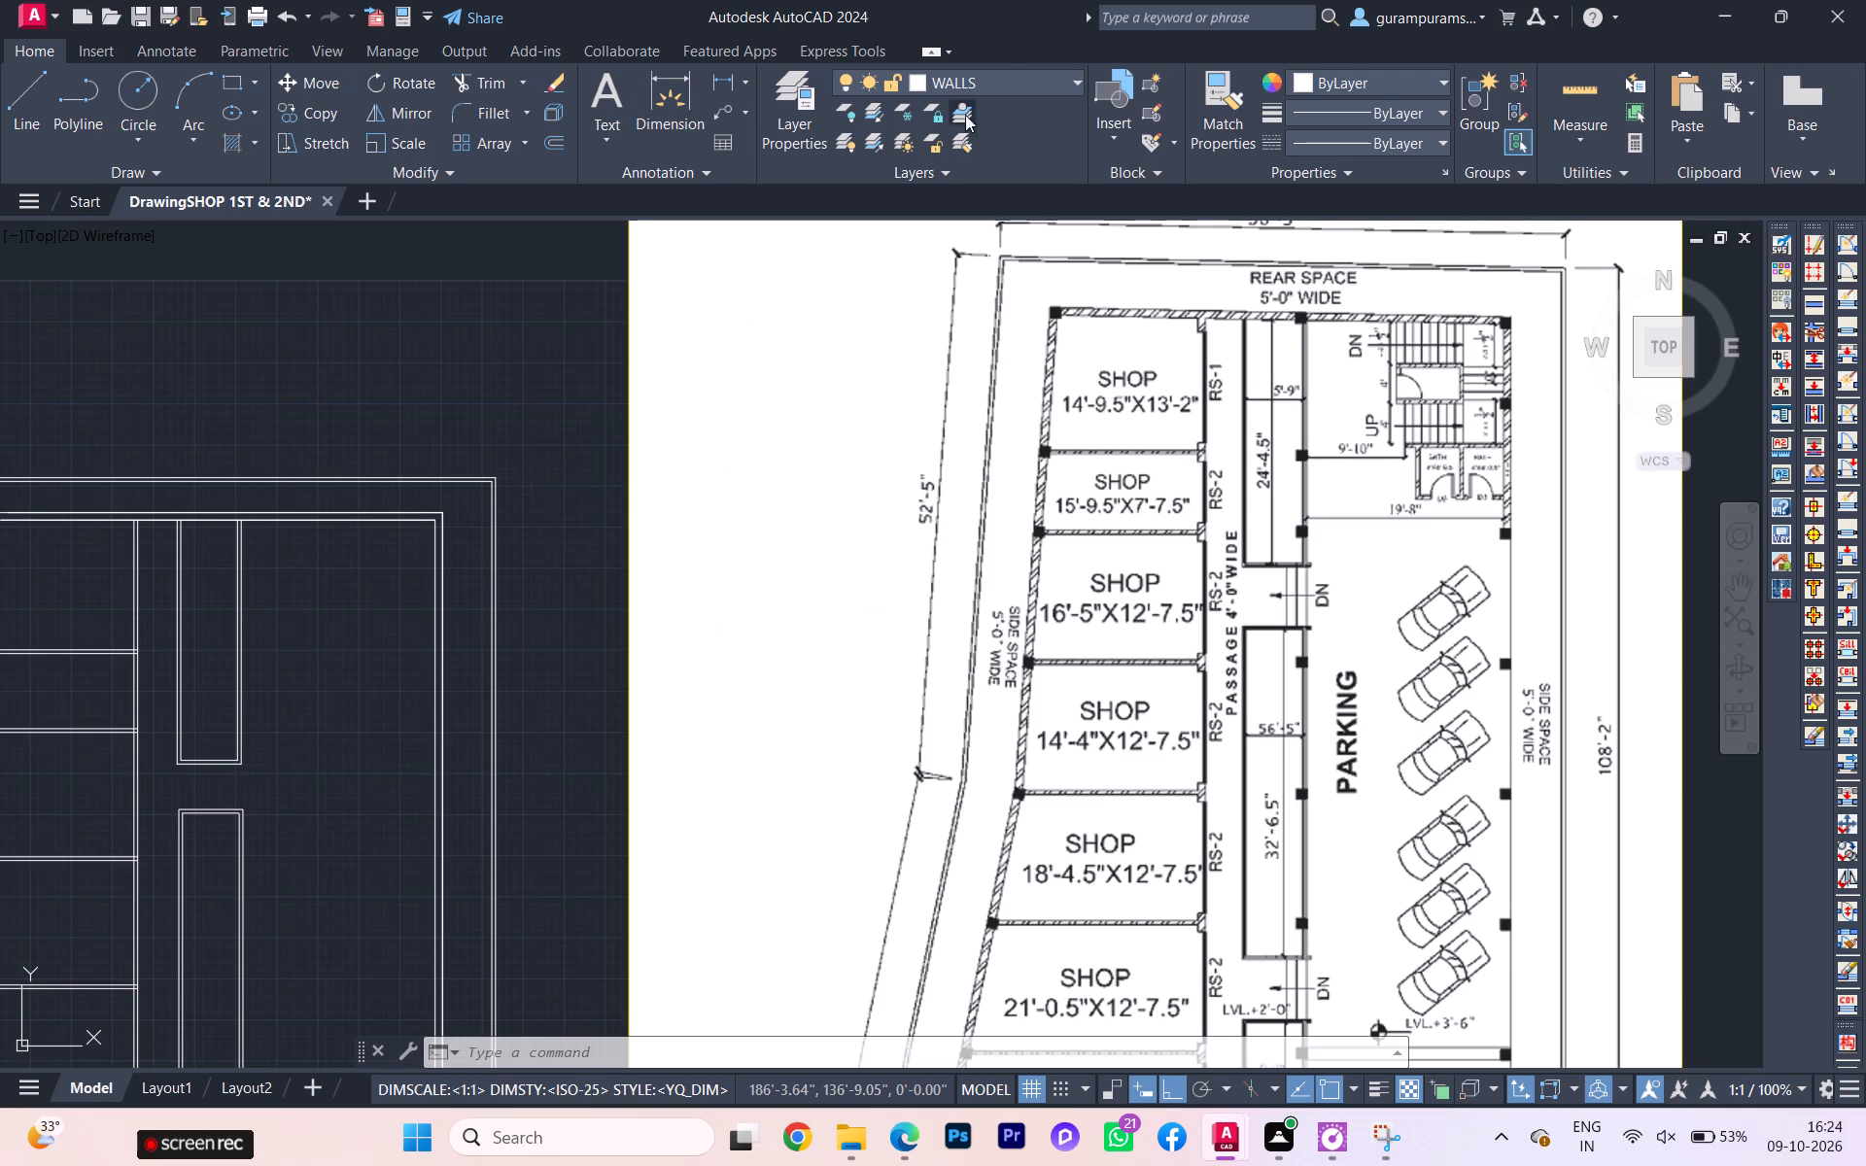
Create a new layer named STAIRS.
left_click(1001, 65)
left_click(1006, 87)
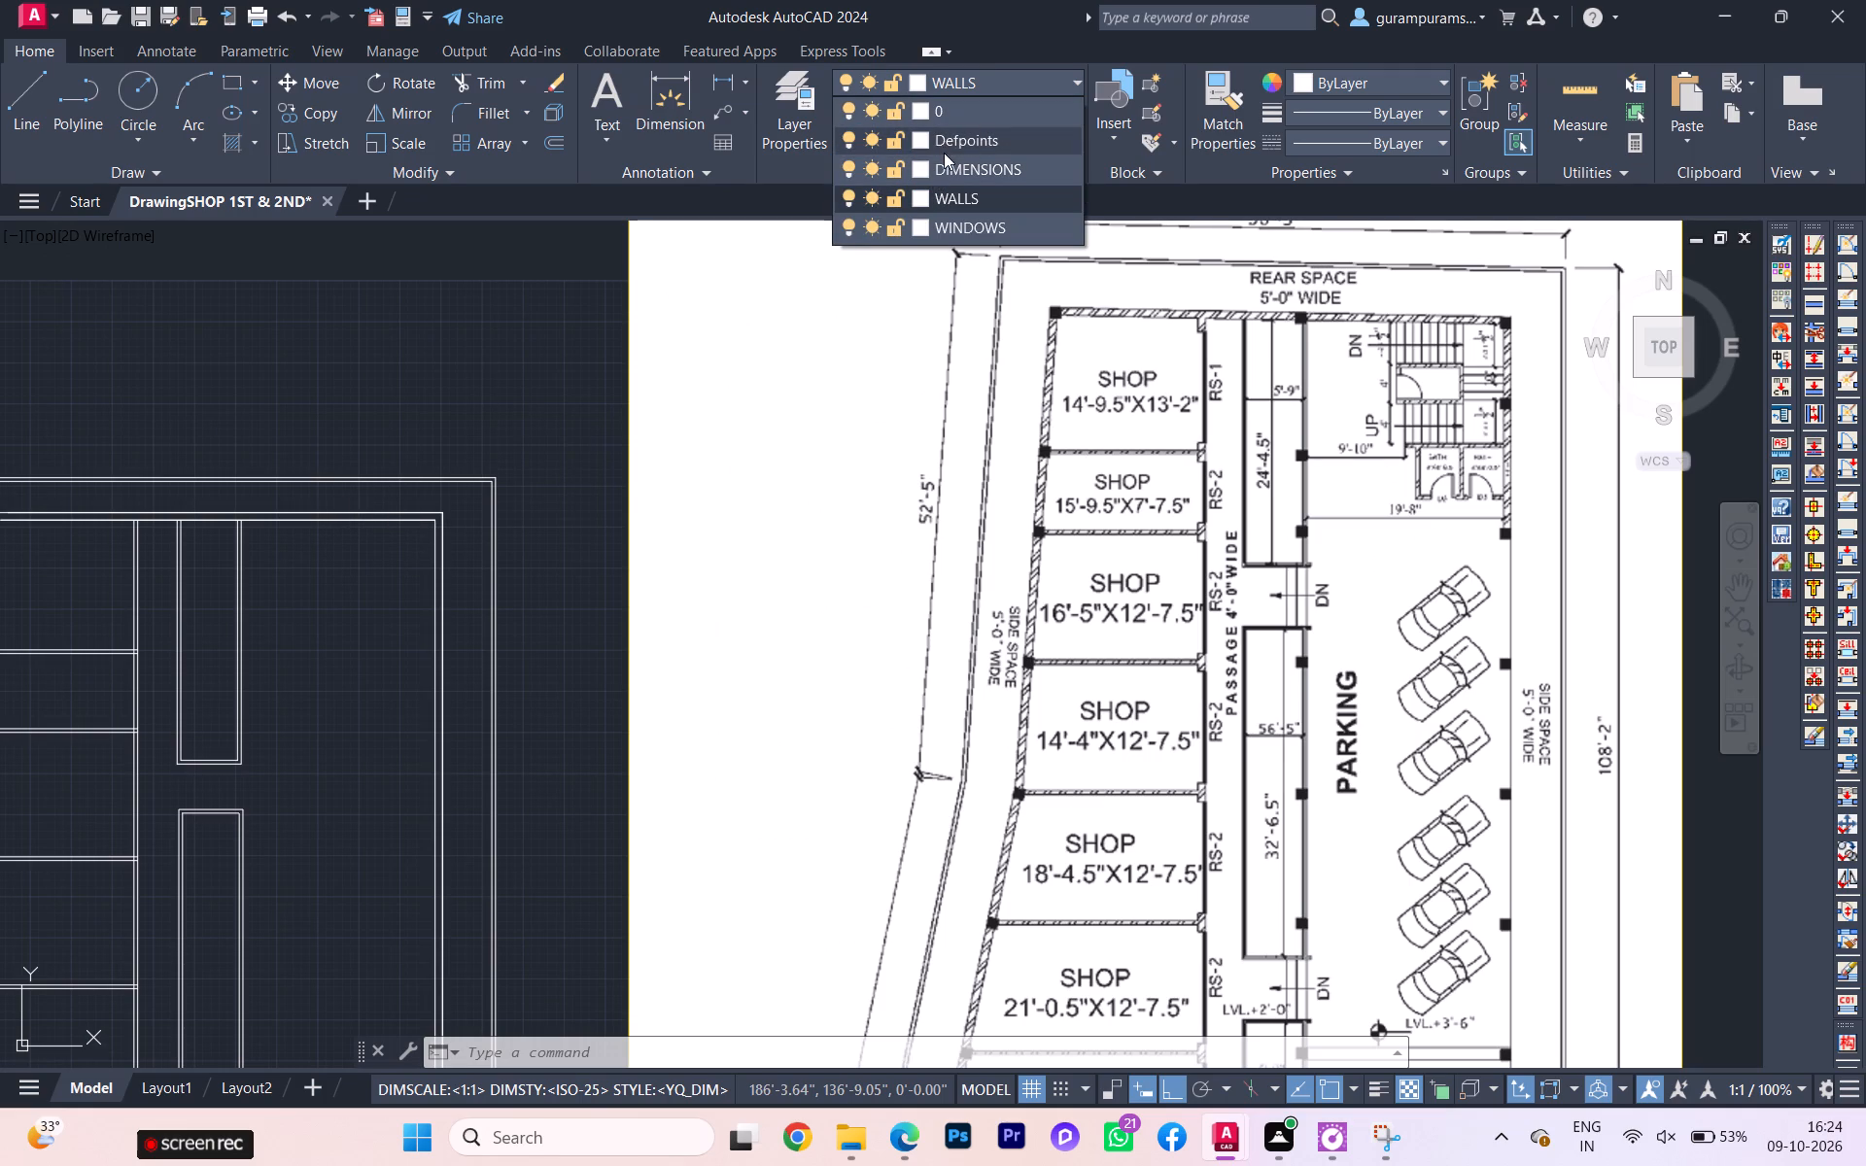
left_click(782, 82)
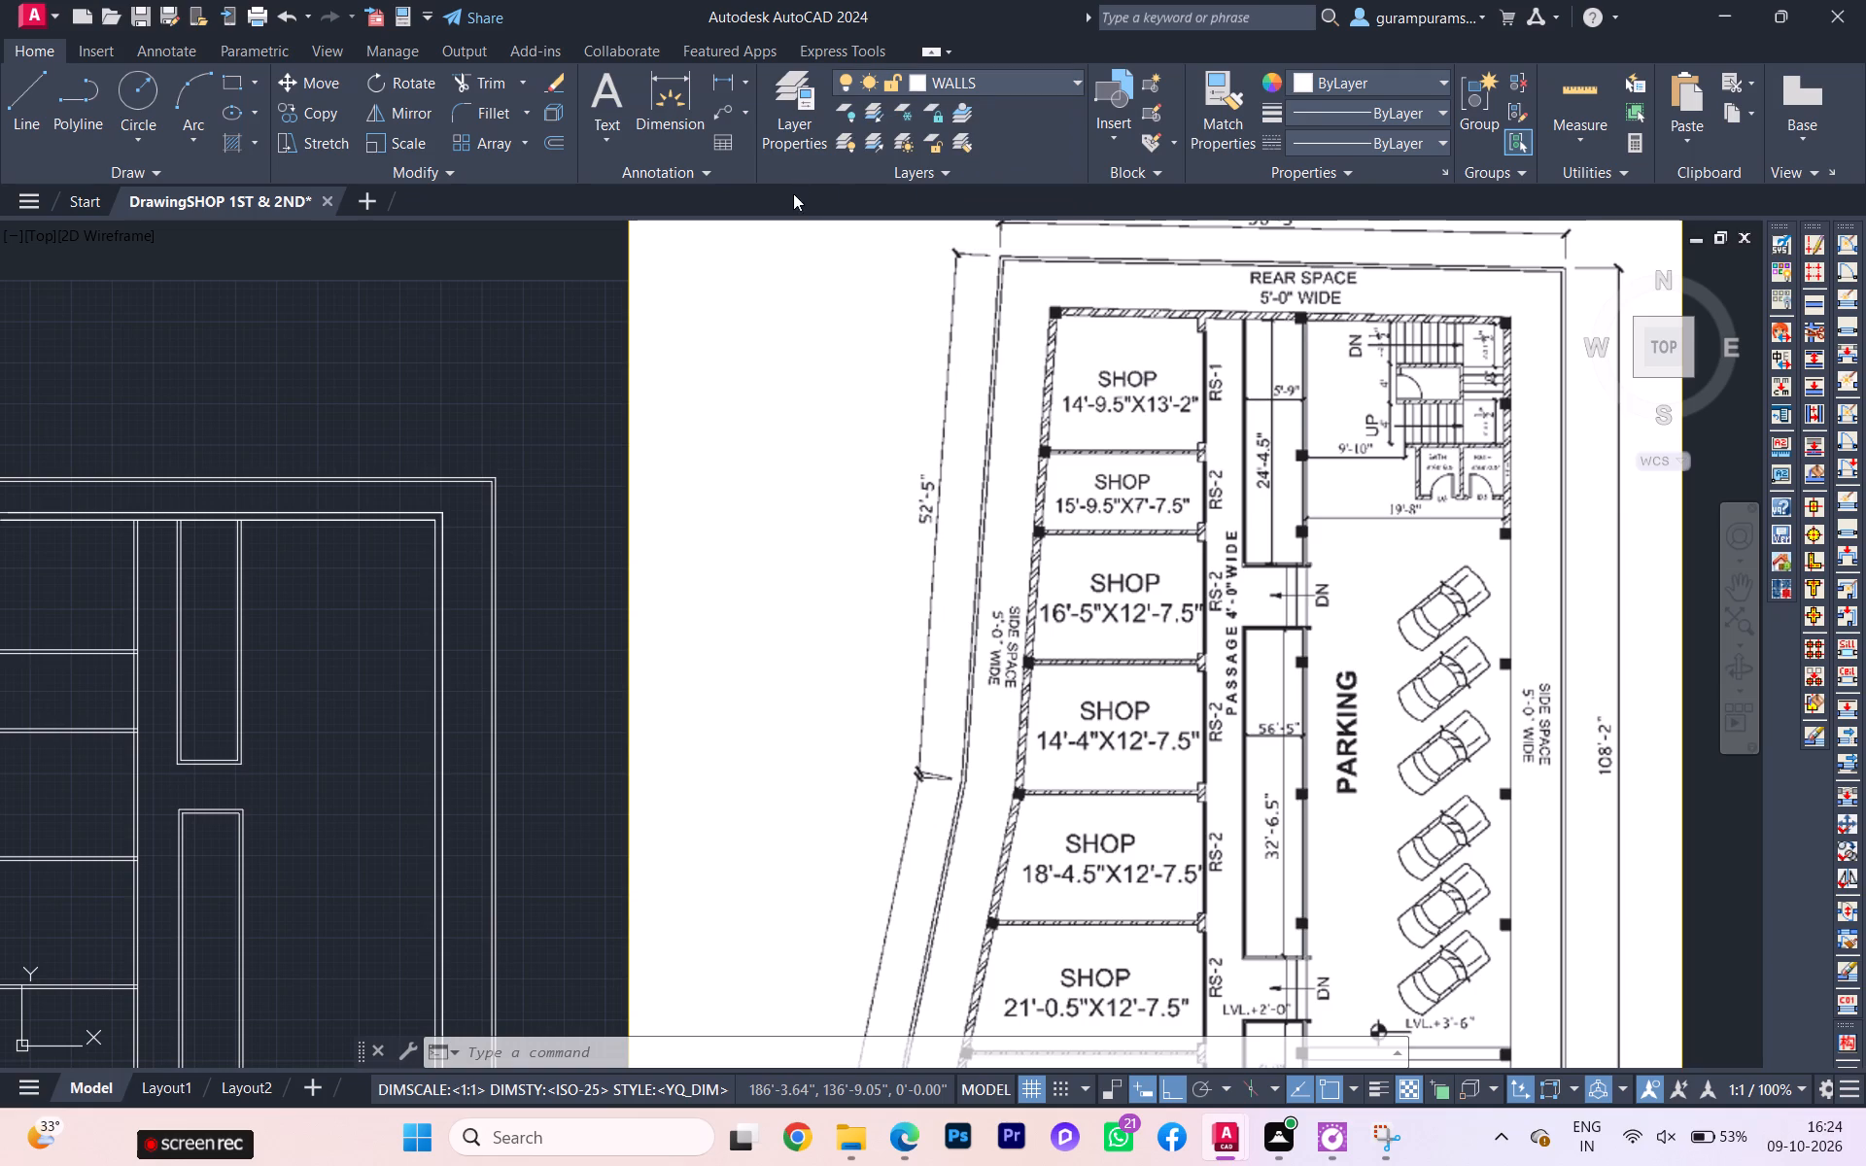
left_click(812, 110)
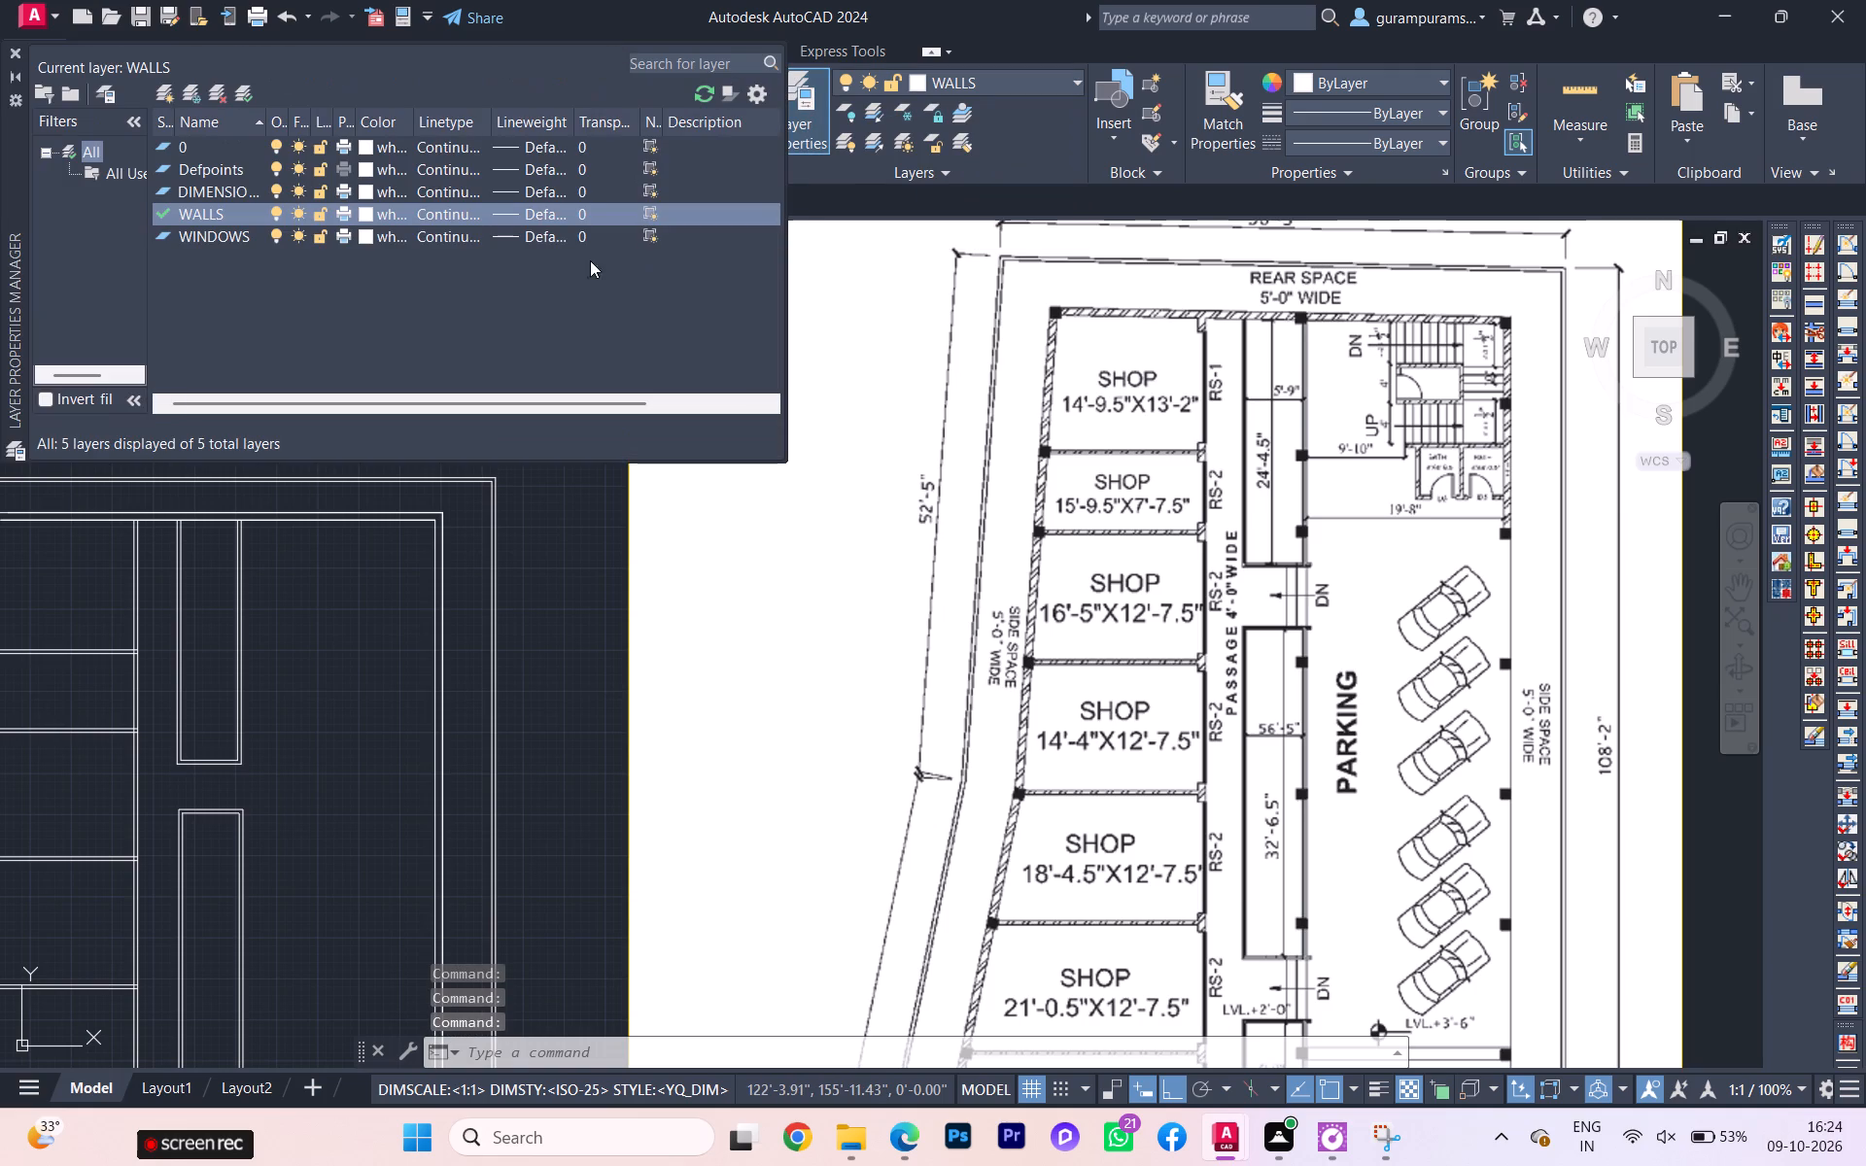
left_click(154, 92)
key("BackSpace")
key("BackSpace")
key("BackSpace")
key("BackSpace")
key("BackSpace")
key("BackSpace")
key("BackSpace")
key("BackSpace")
key("BackSpace")
key("BackSpace")
key("BackSpace")
key("BackSpace")
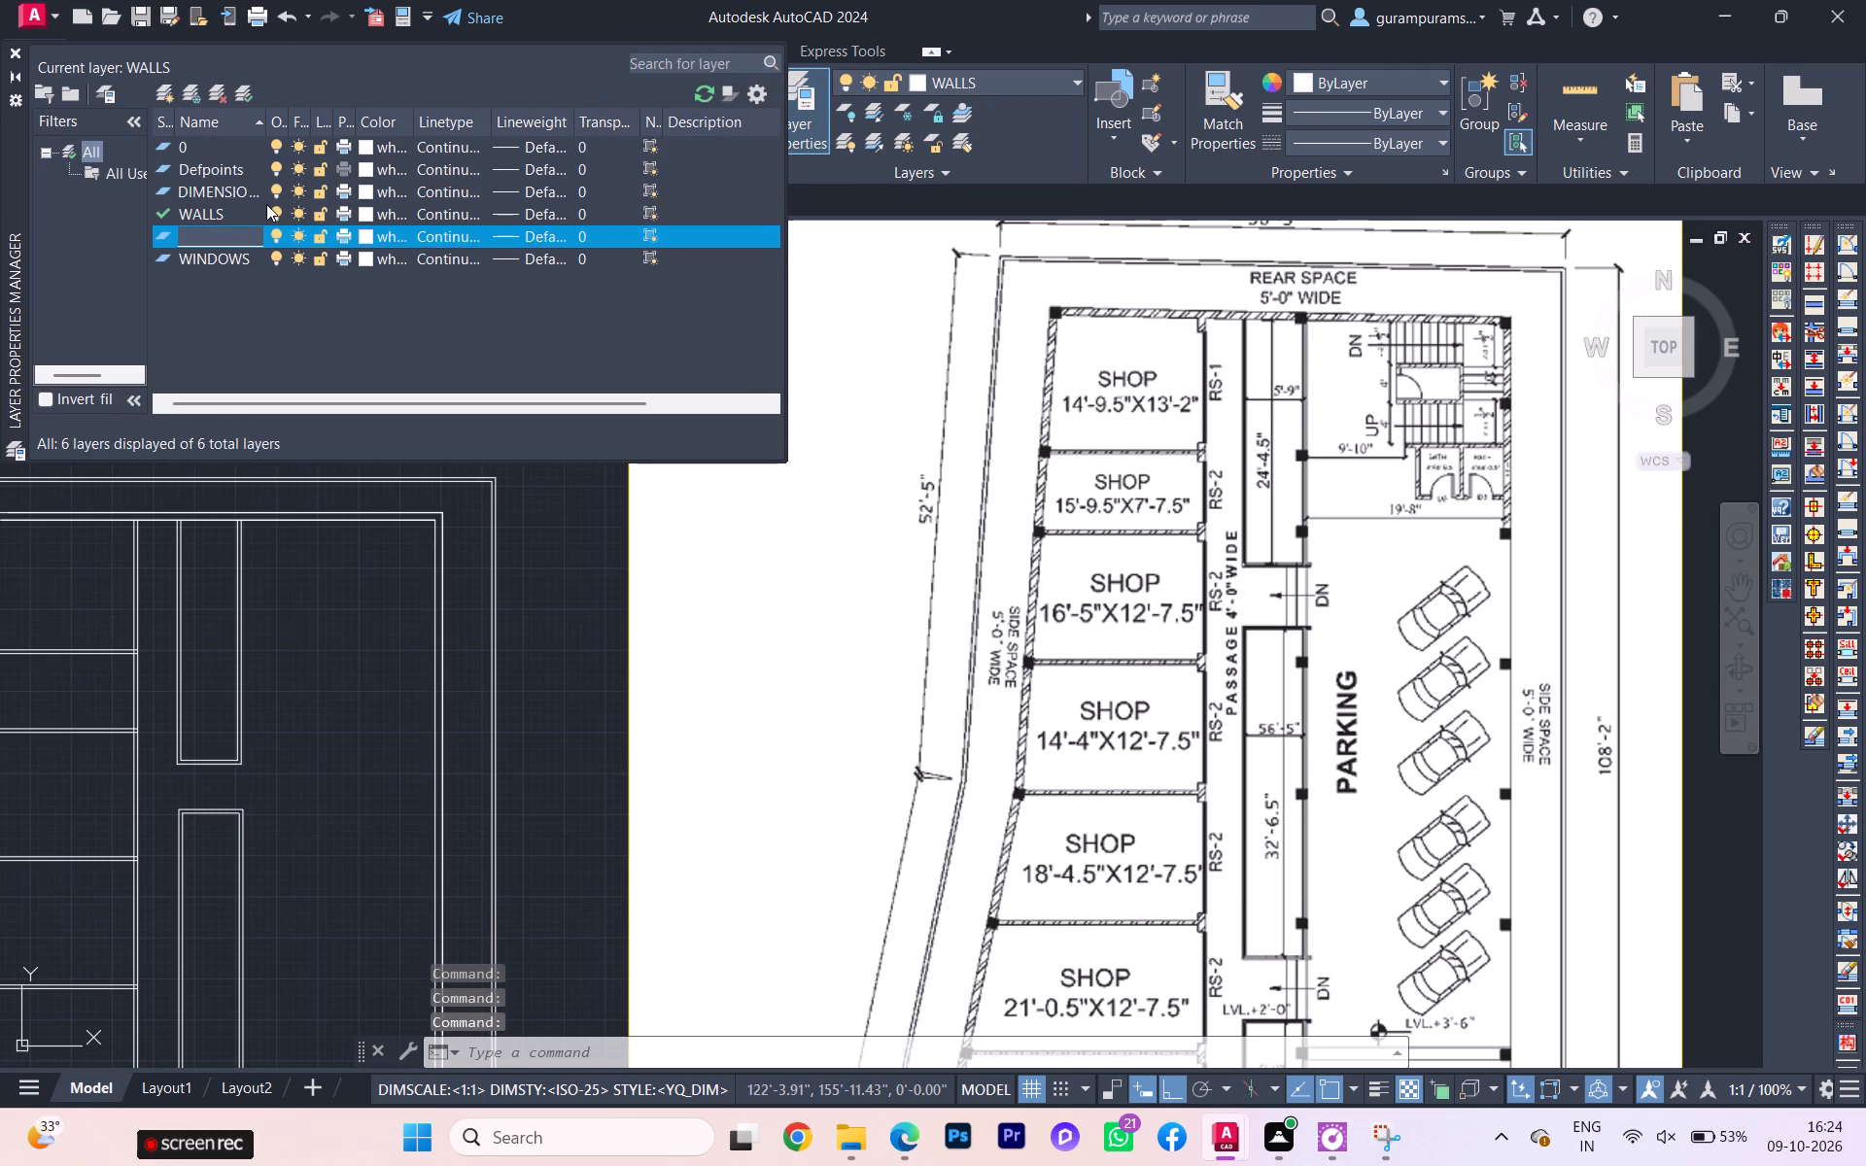
type("STAIRS")
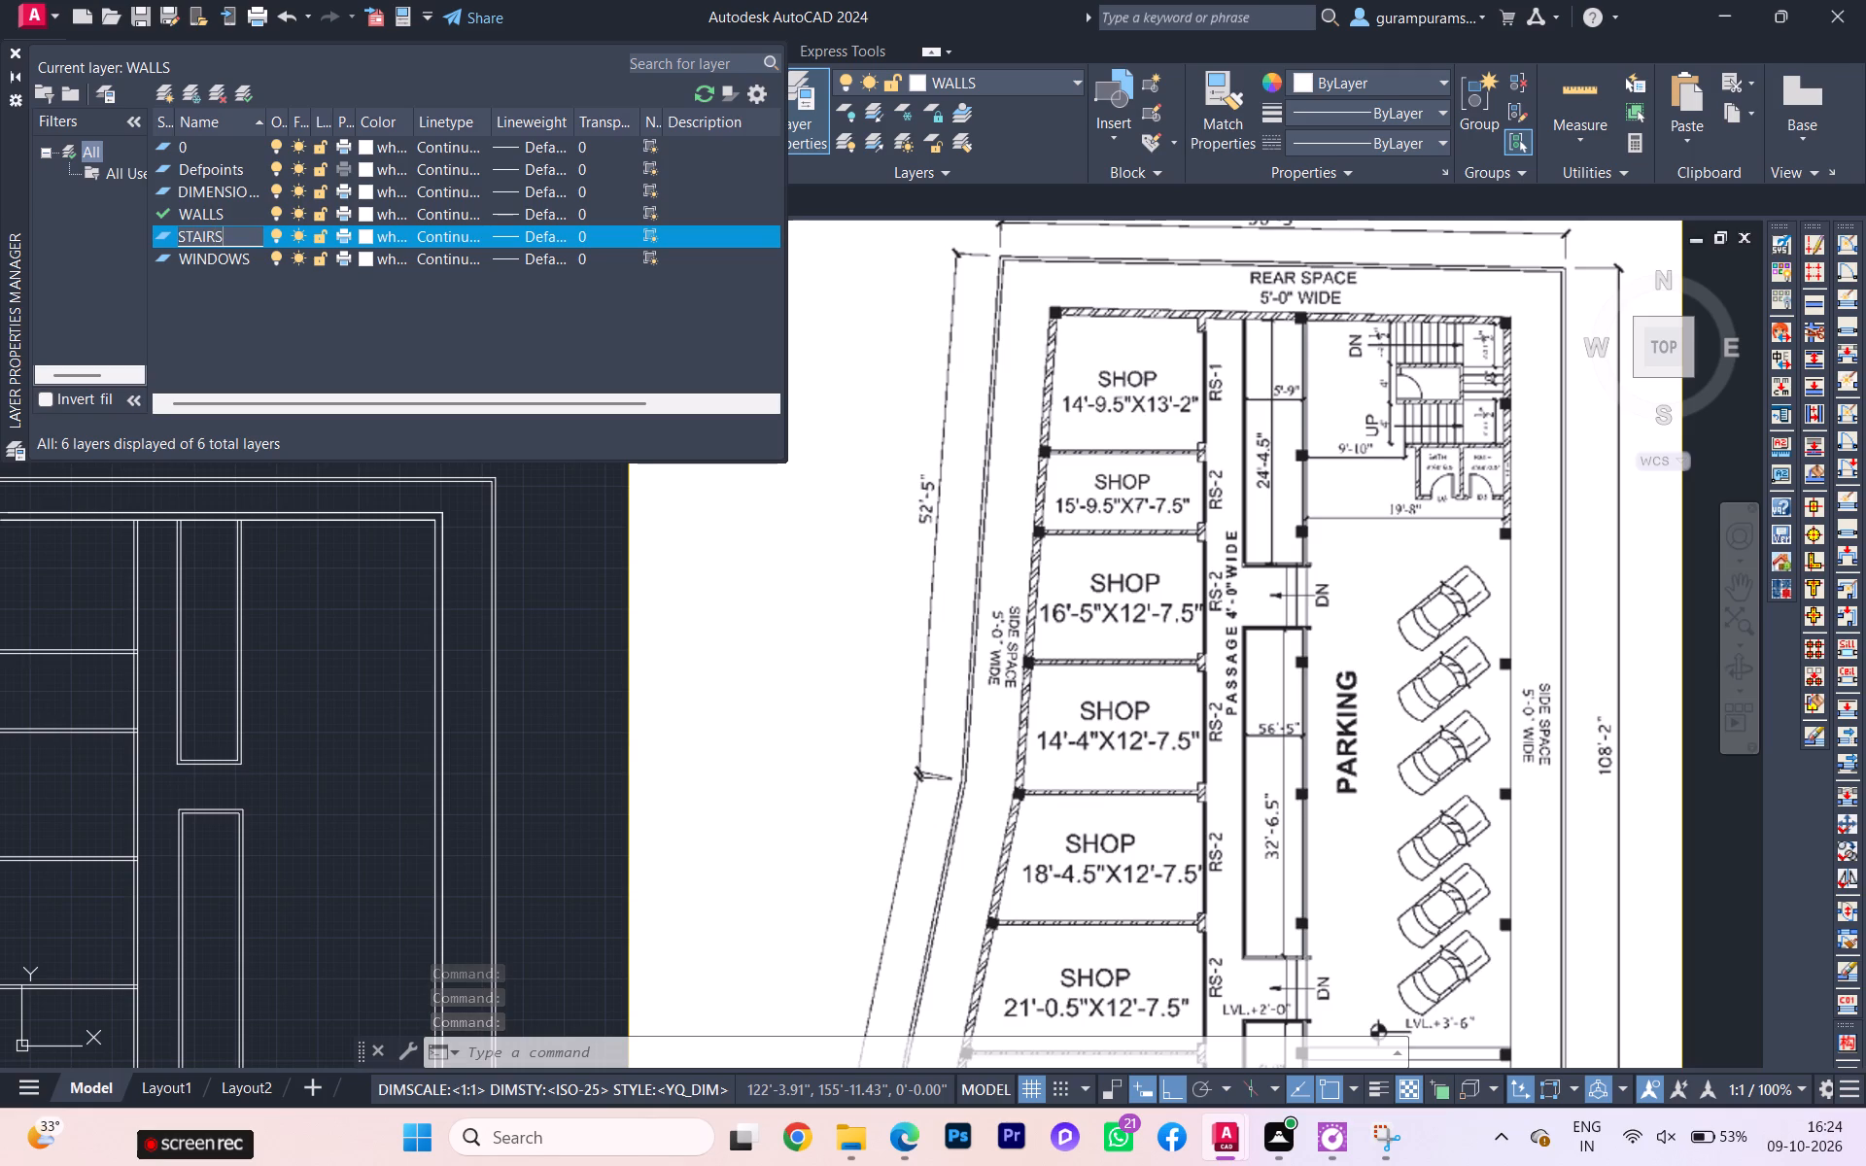
left_click(186, 280)
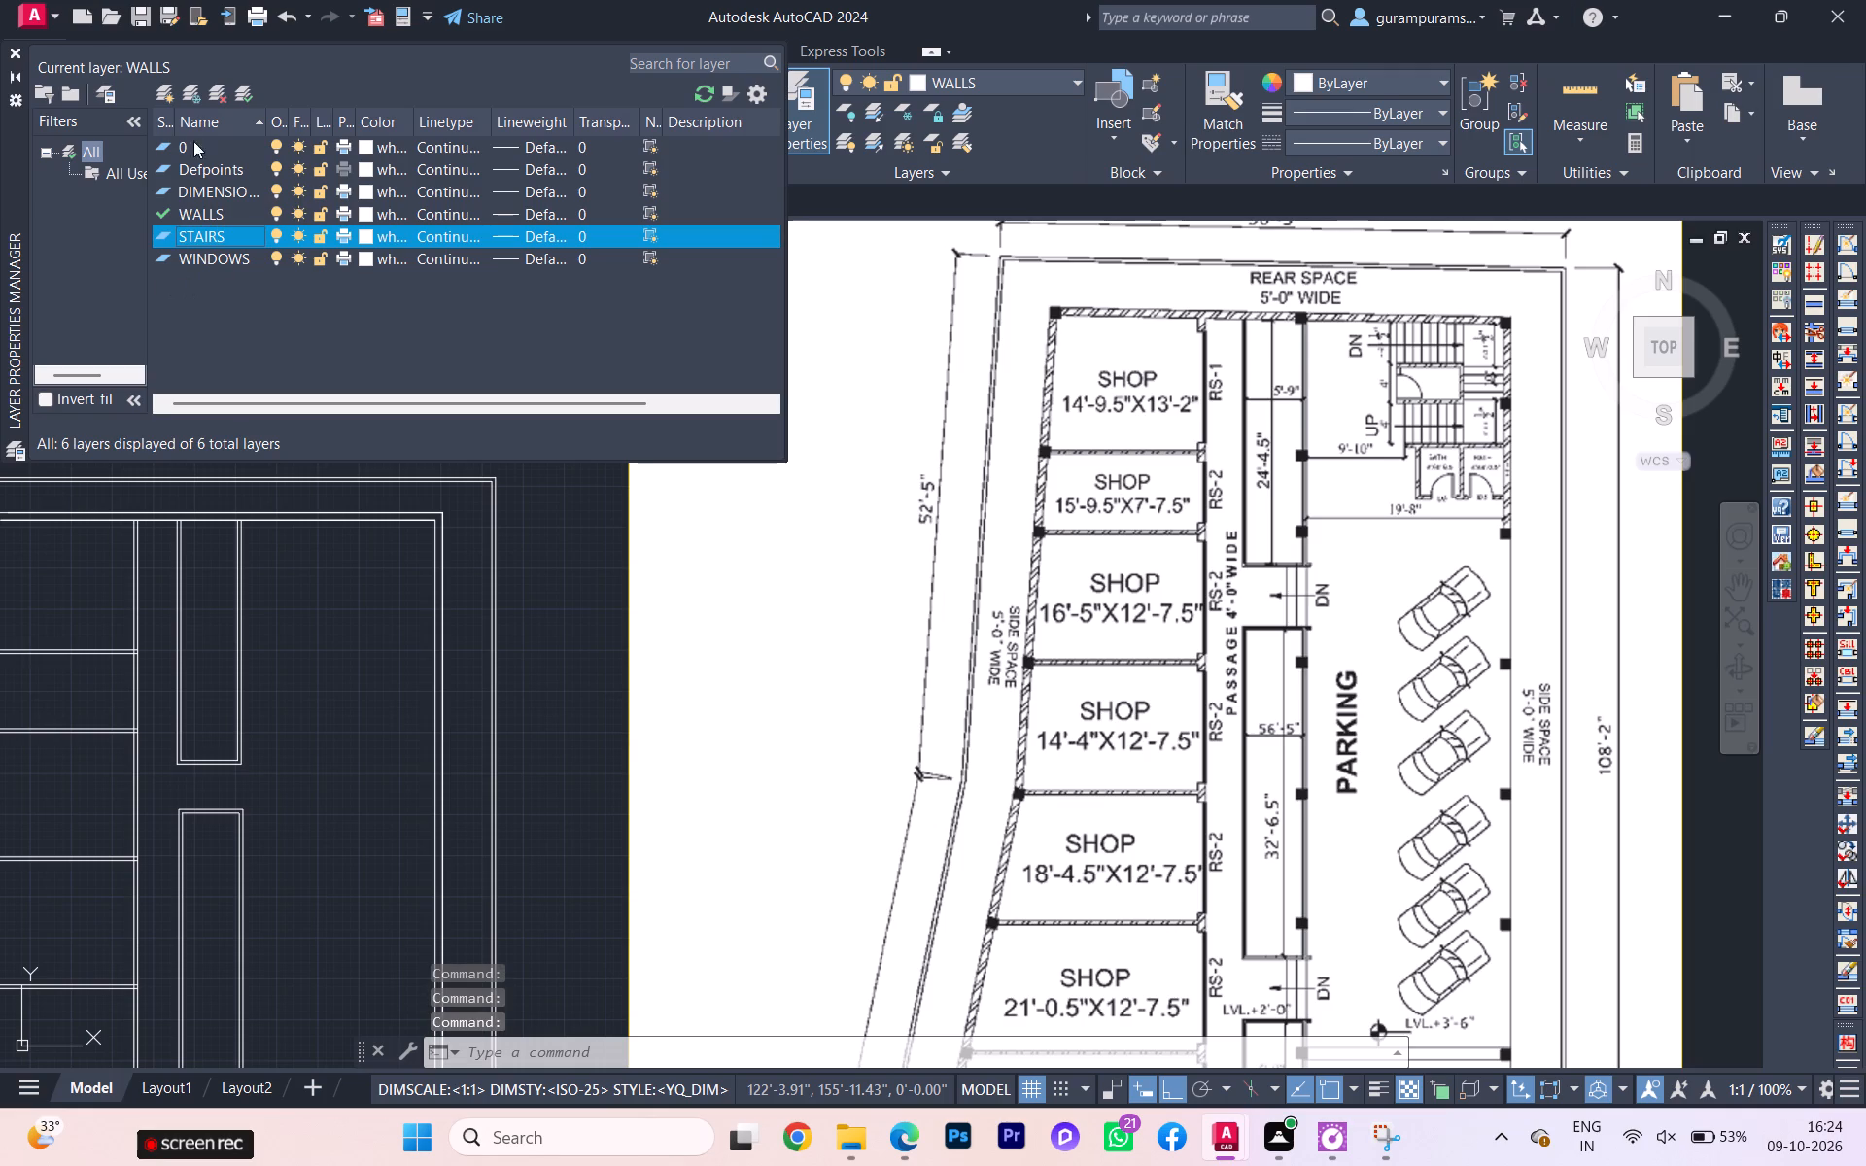
Set the STAIRS layer colour to green, index 90, and close the layer manager.
left_click(210, 254)
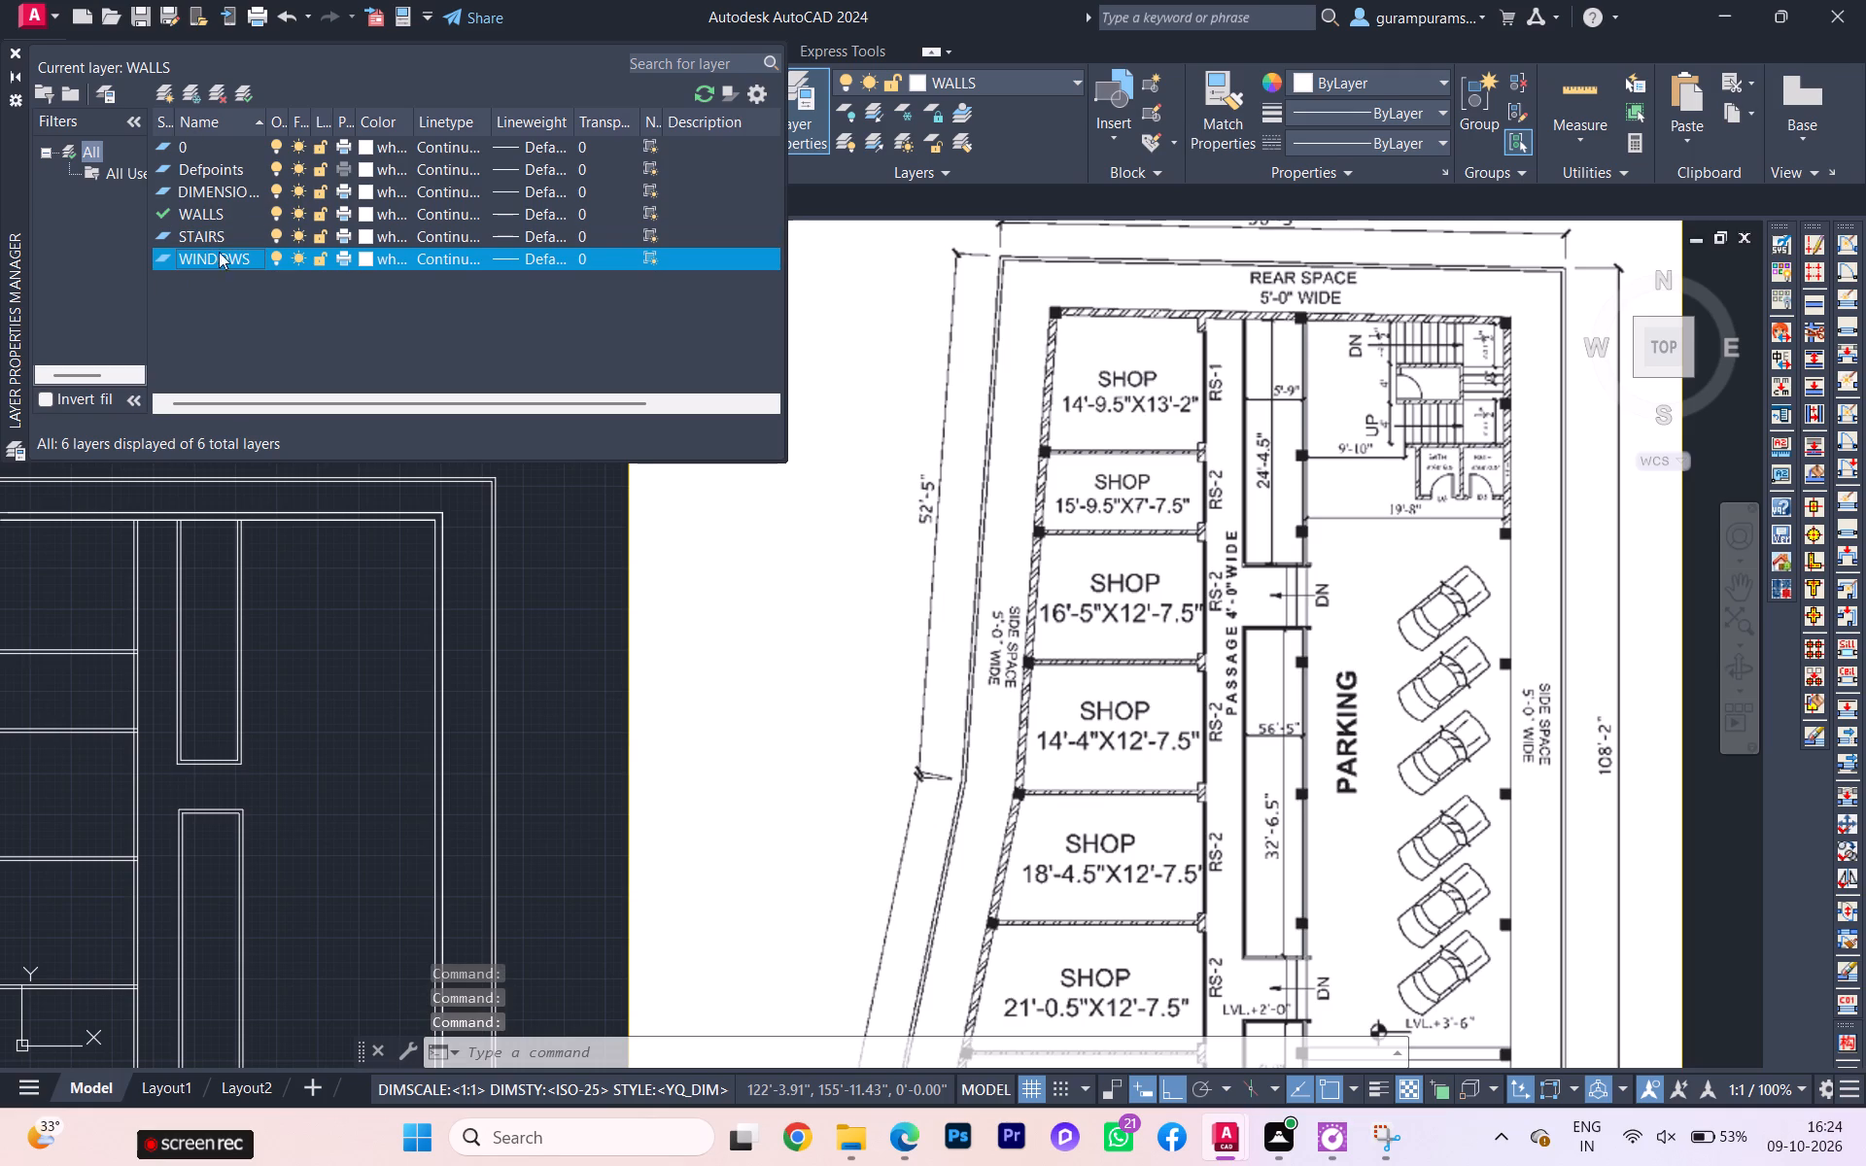
left_click(251, 227)
left_click(244, 204)
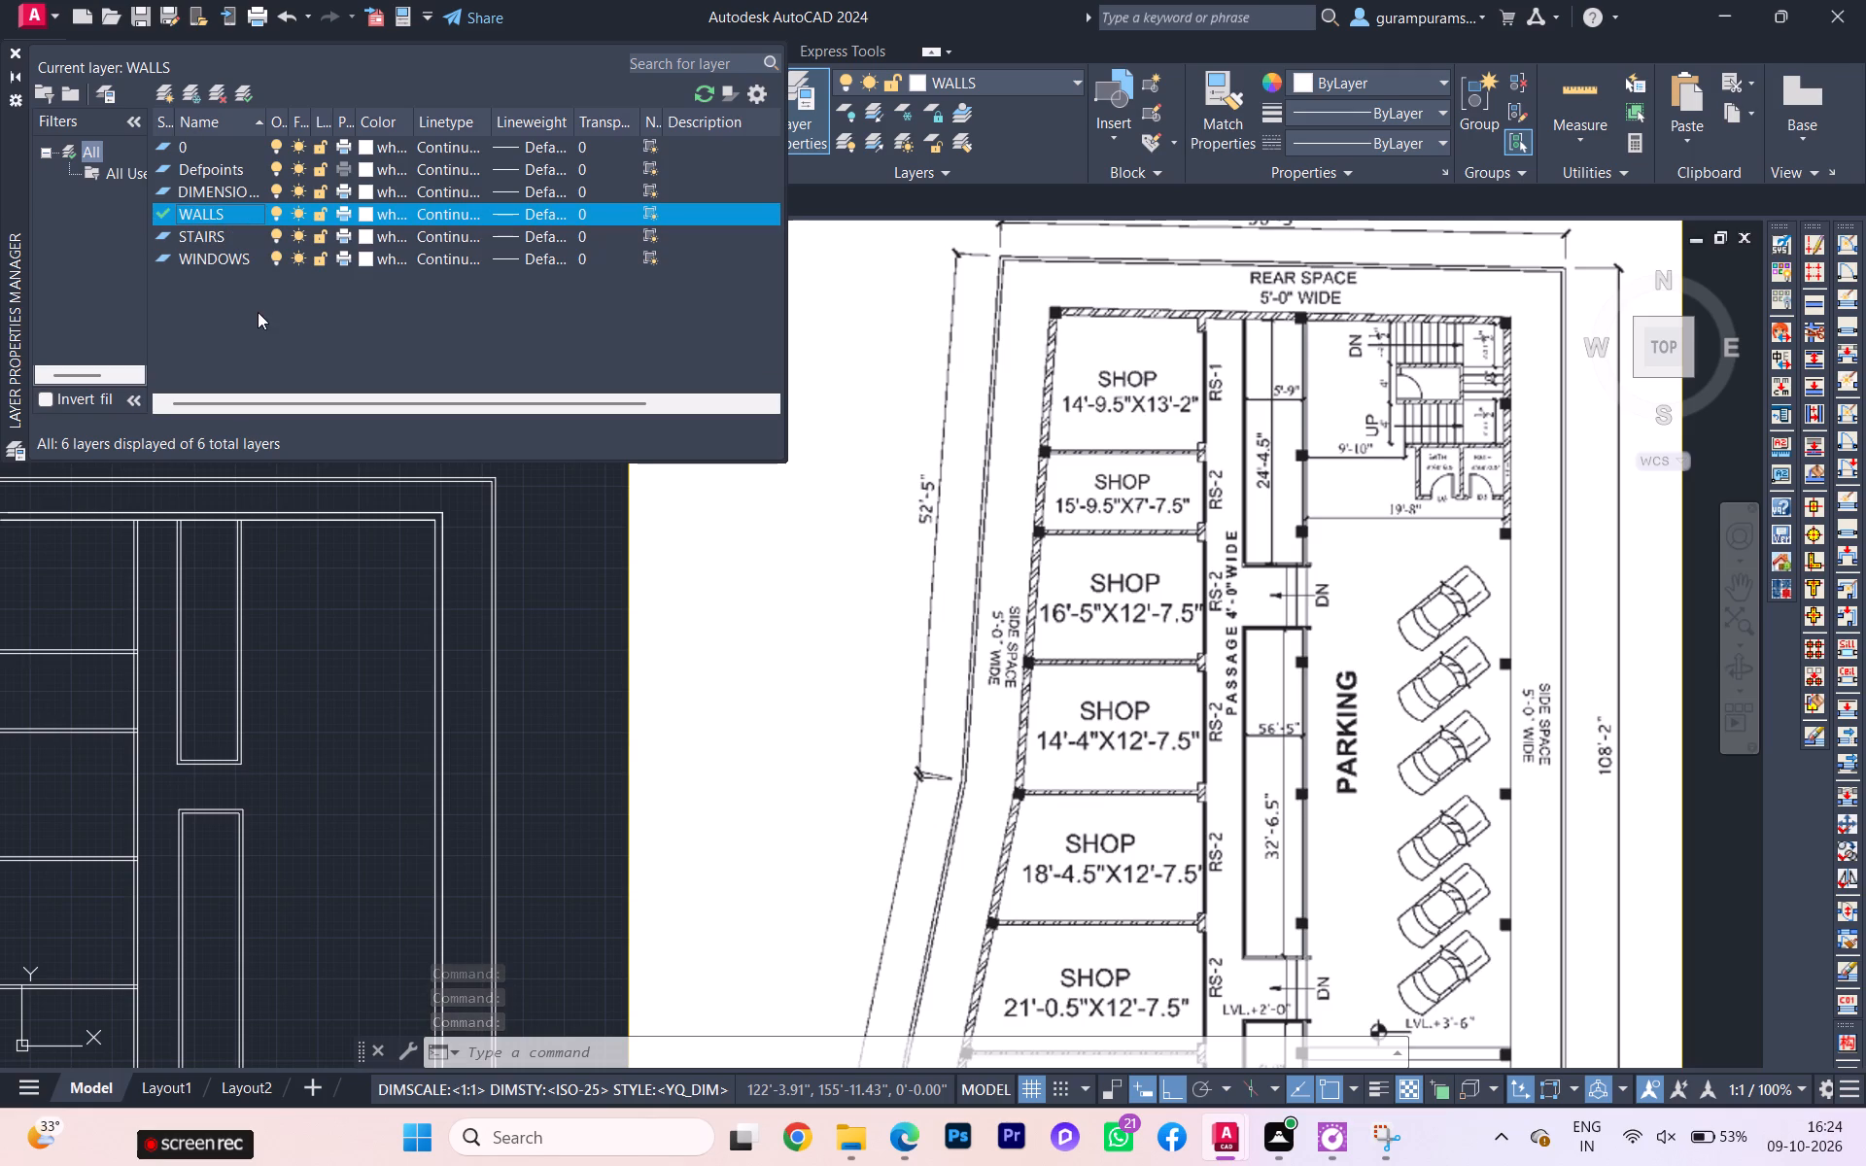
left_click(364, 232)
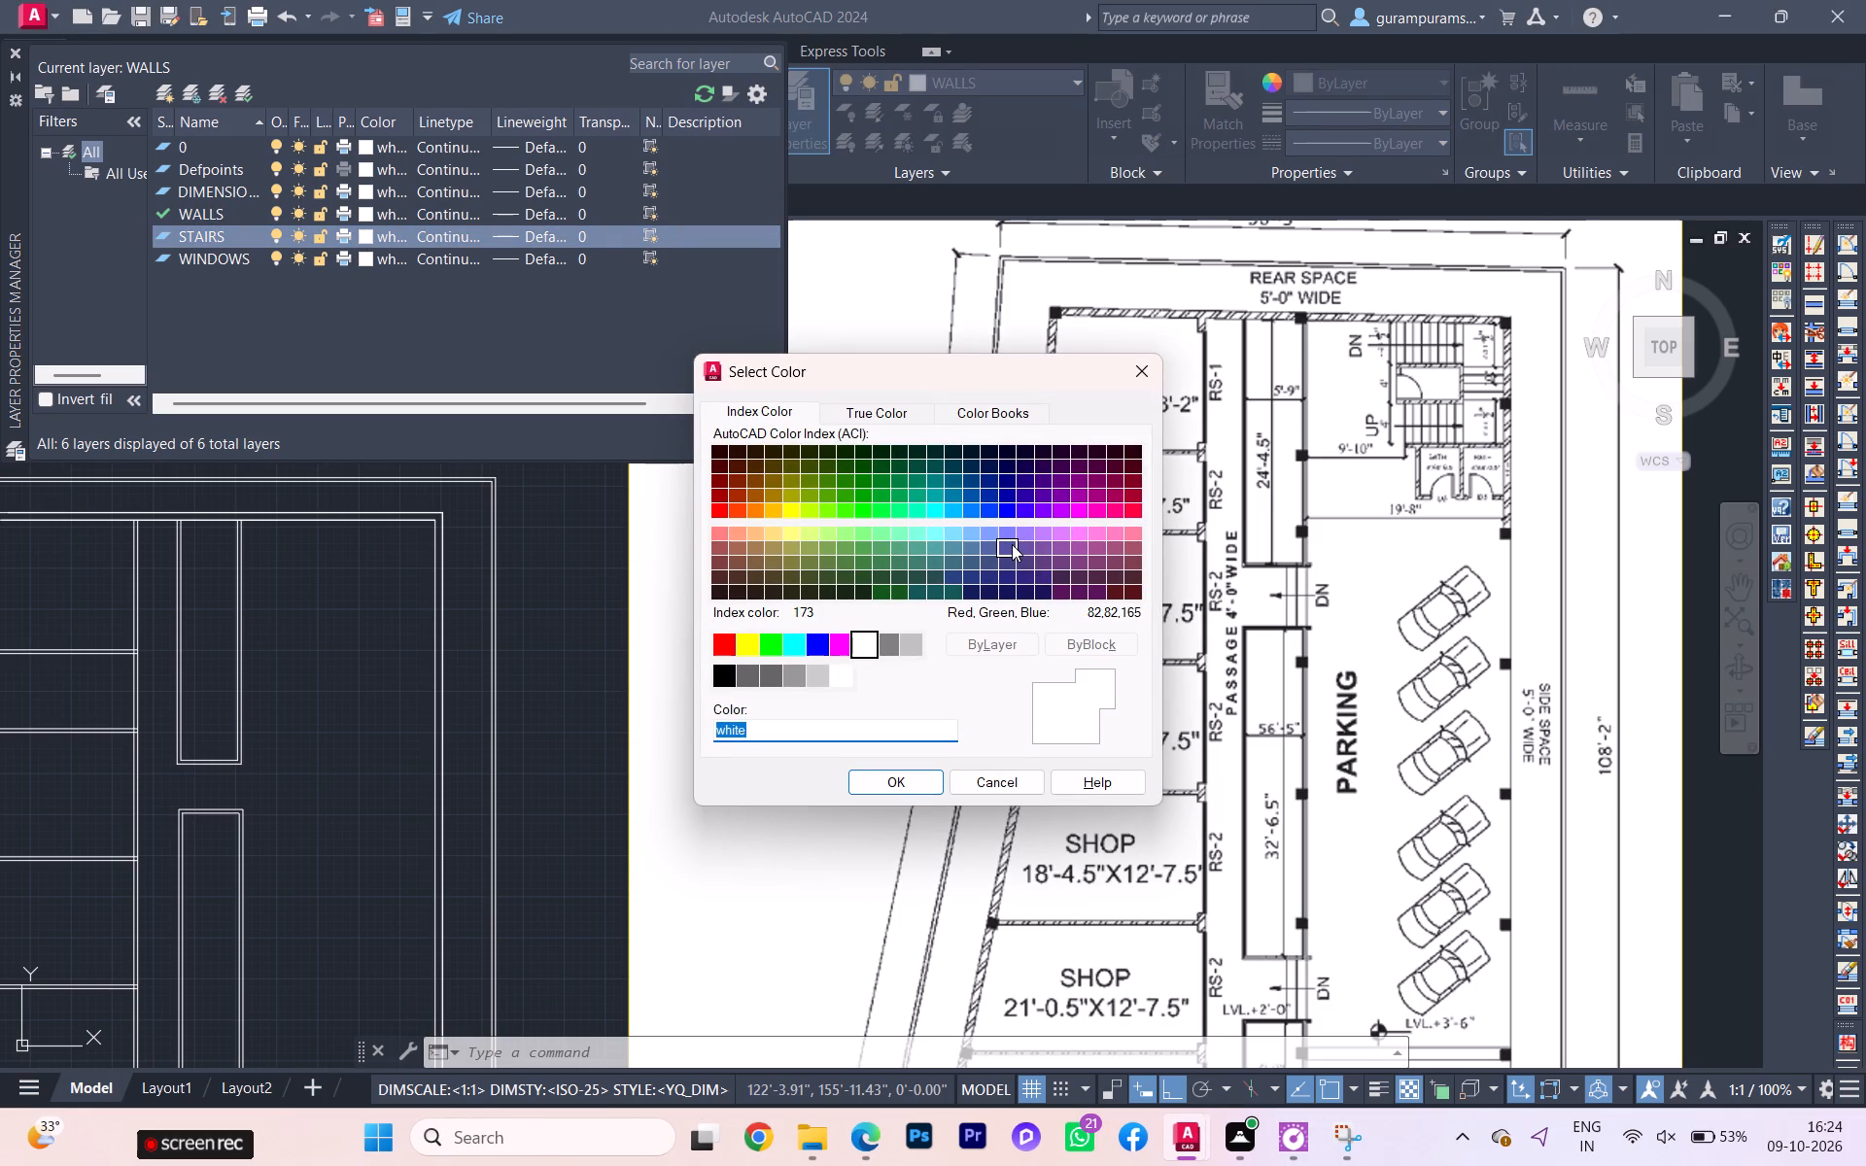
left_click(864, 512)
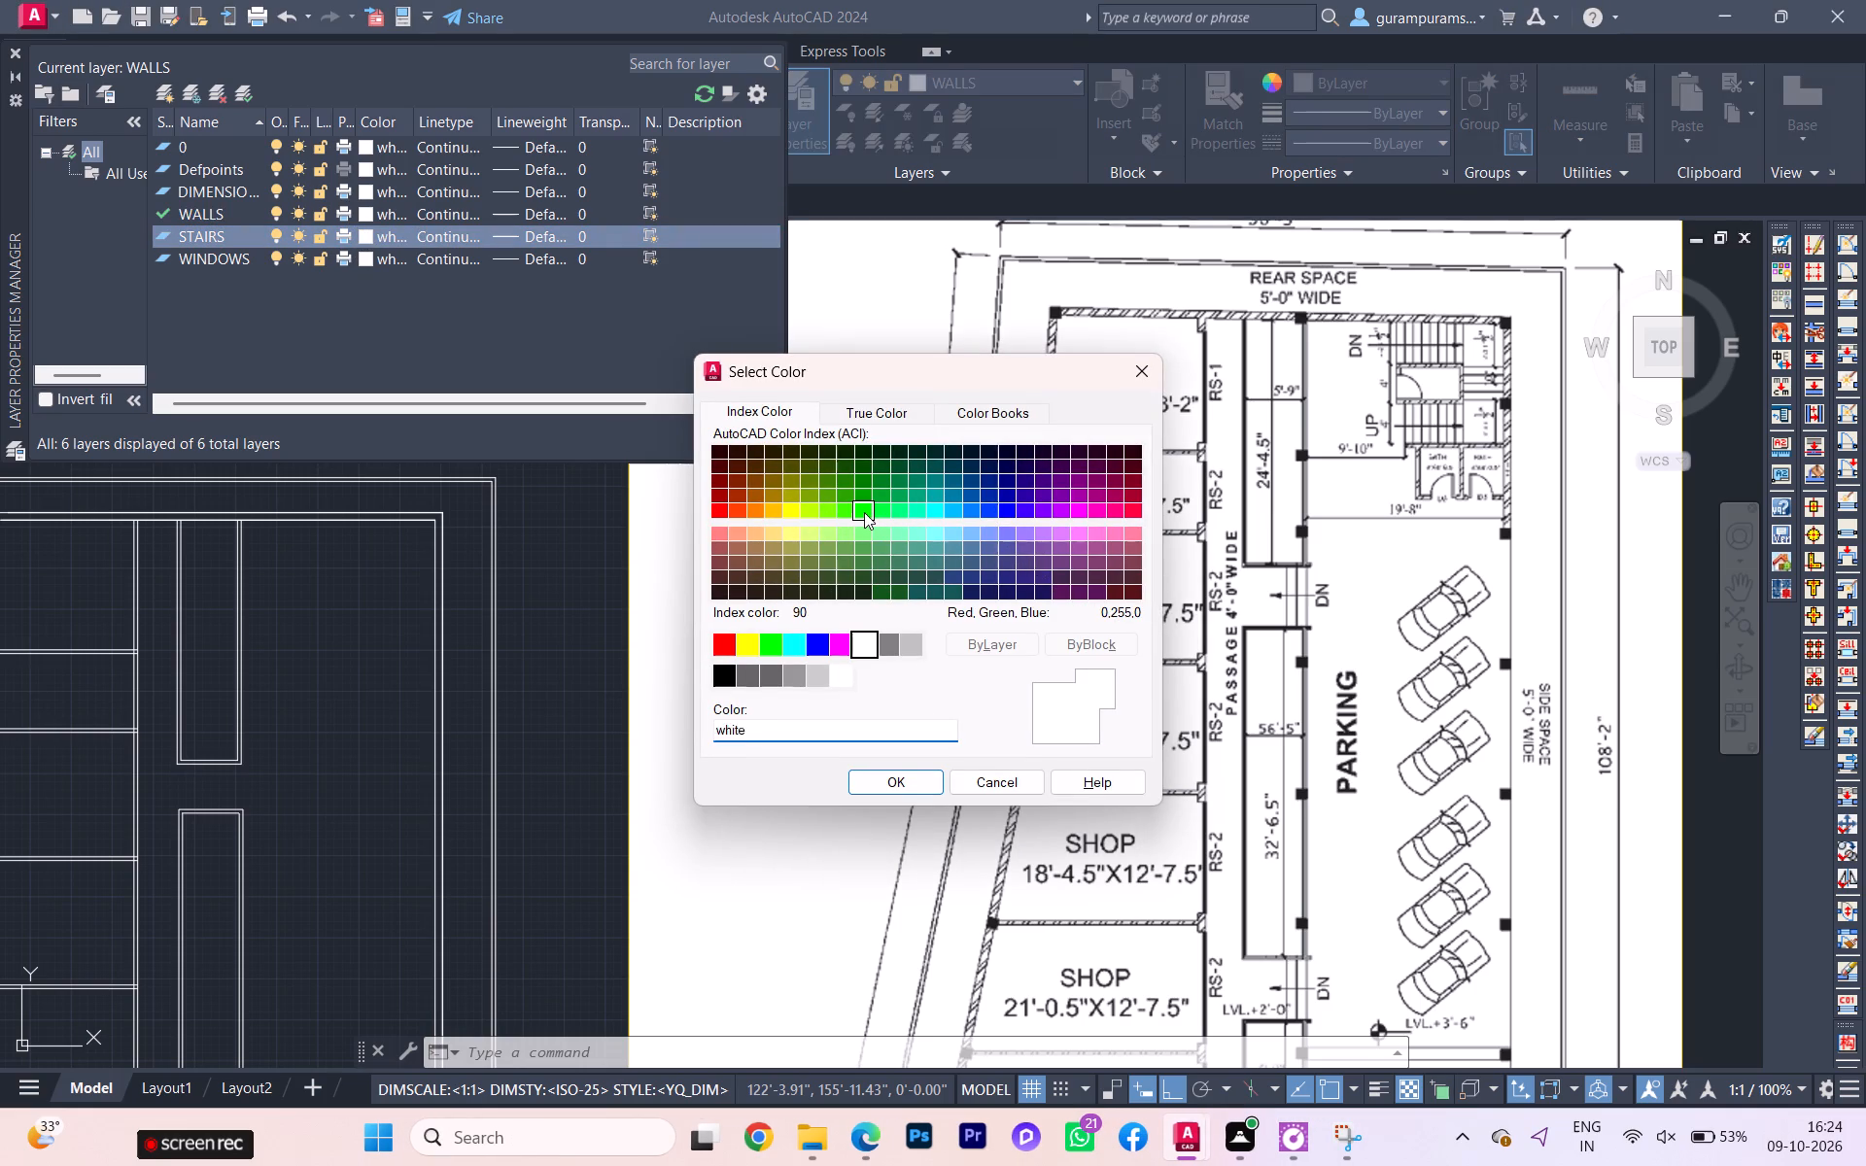
left_click(889, 785)
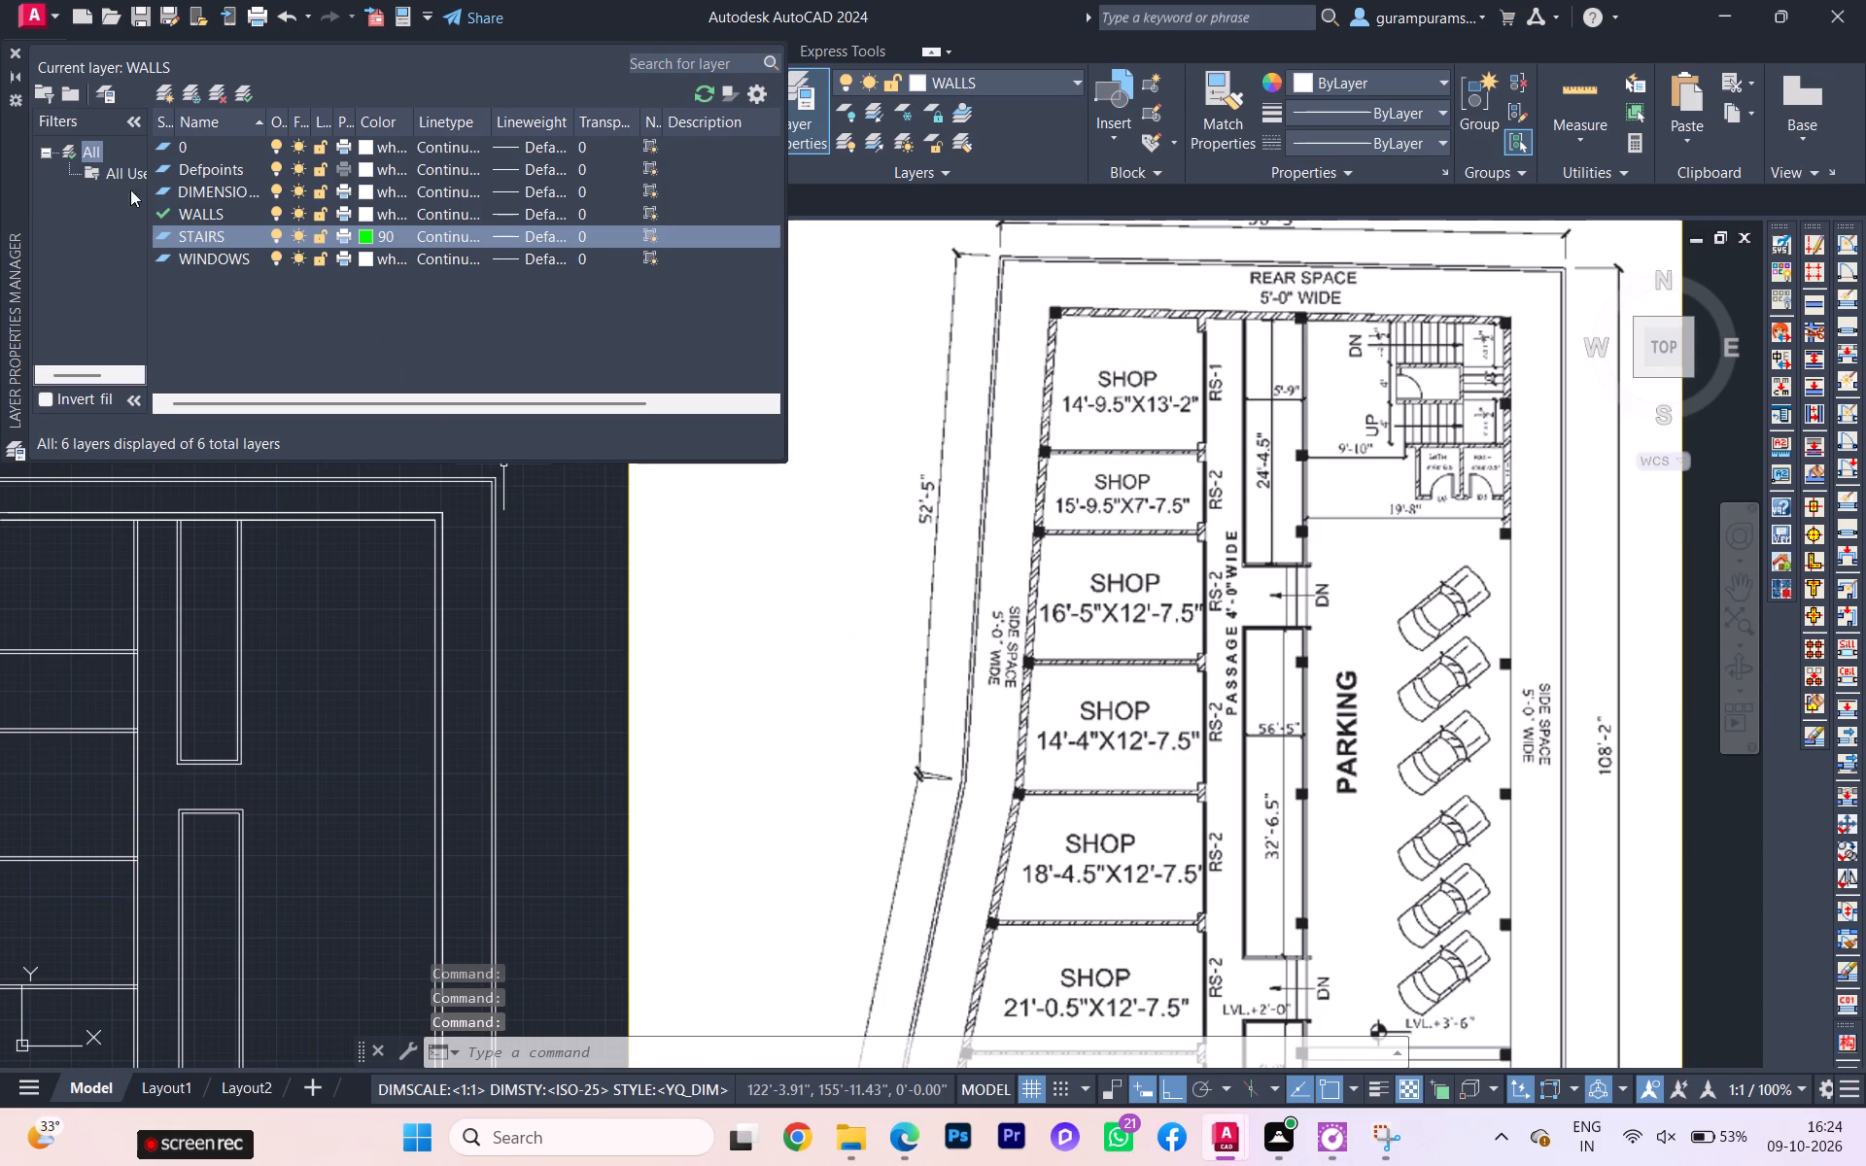
left_click(16, 56)
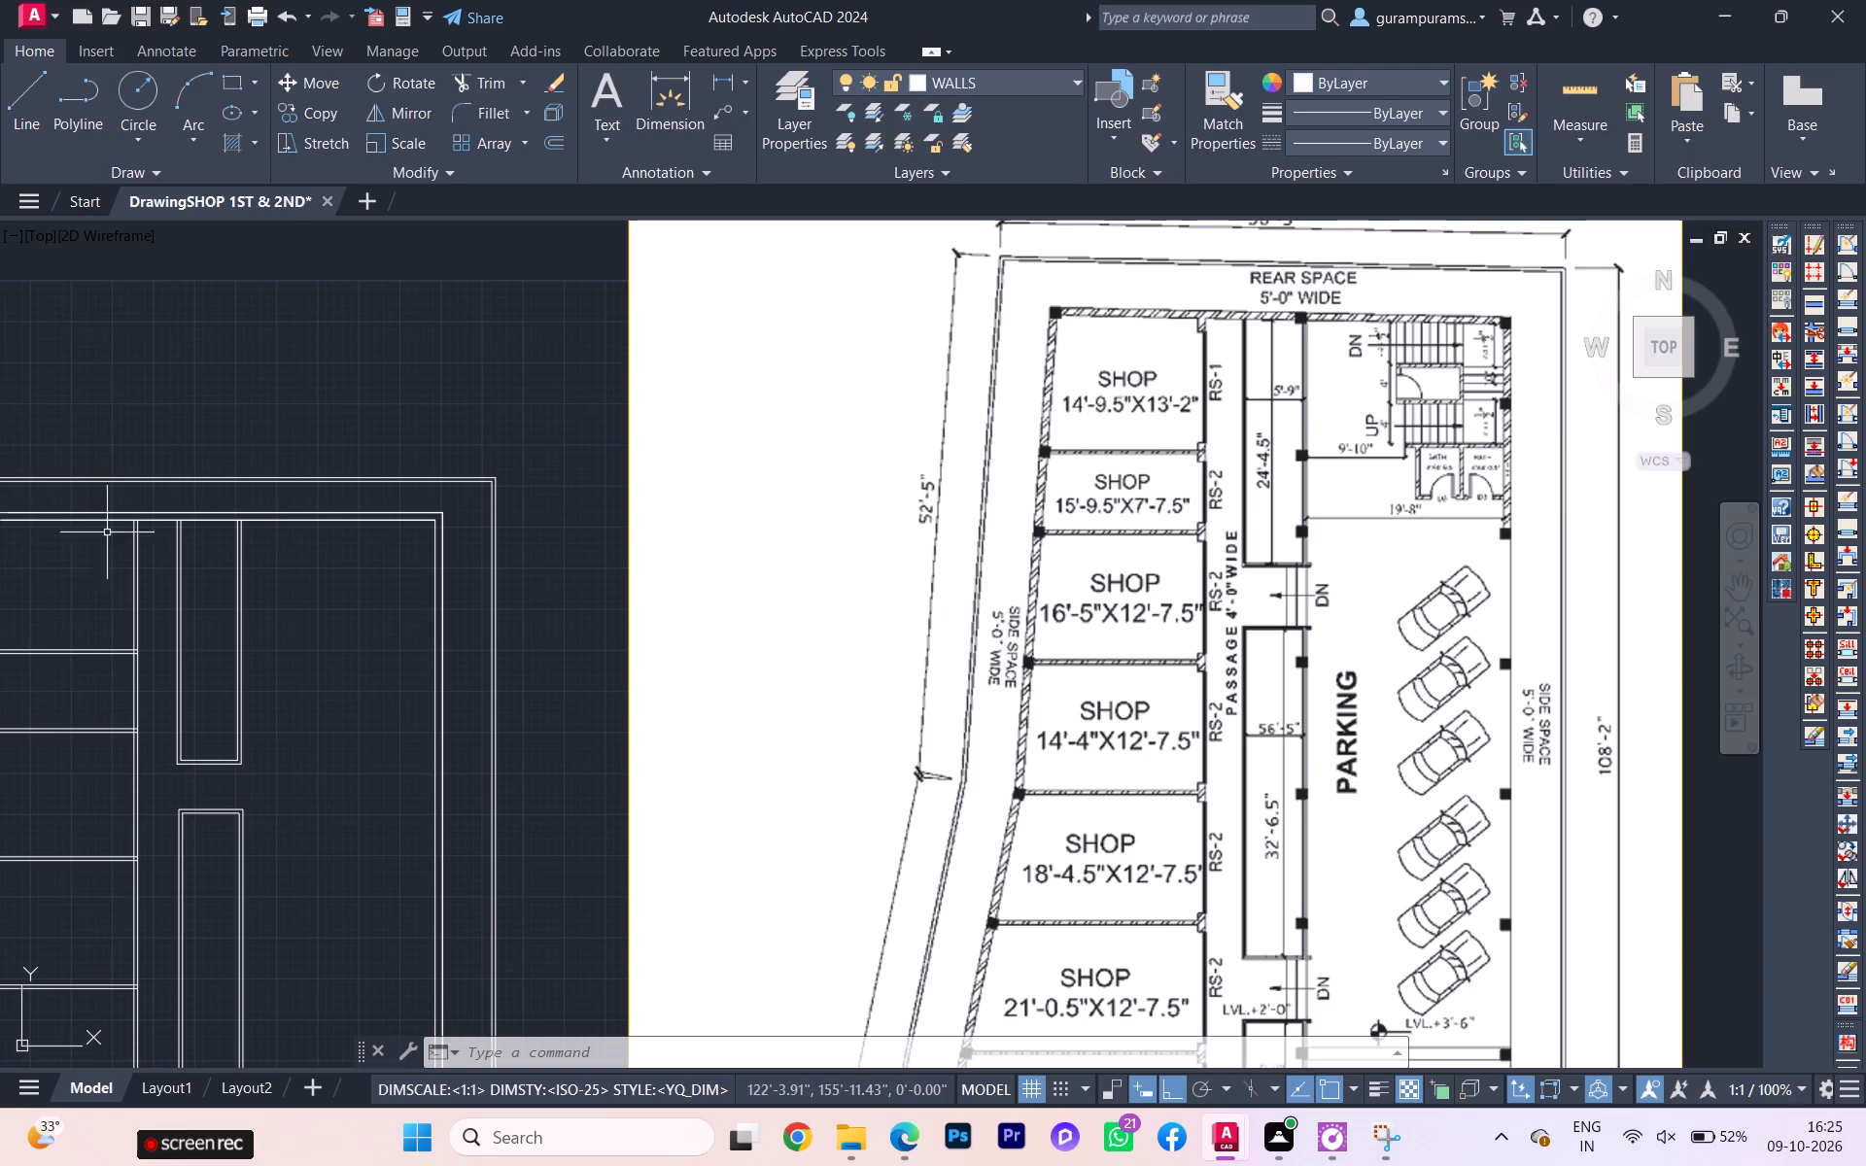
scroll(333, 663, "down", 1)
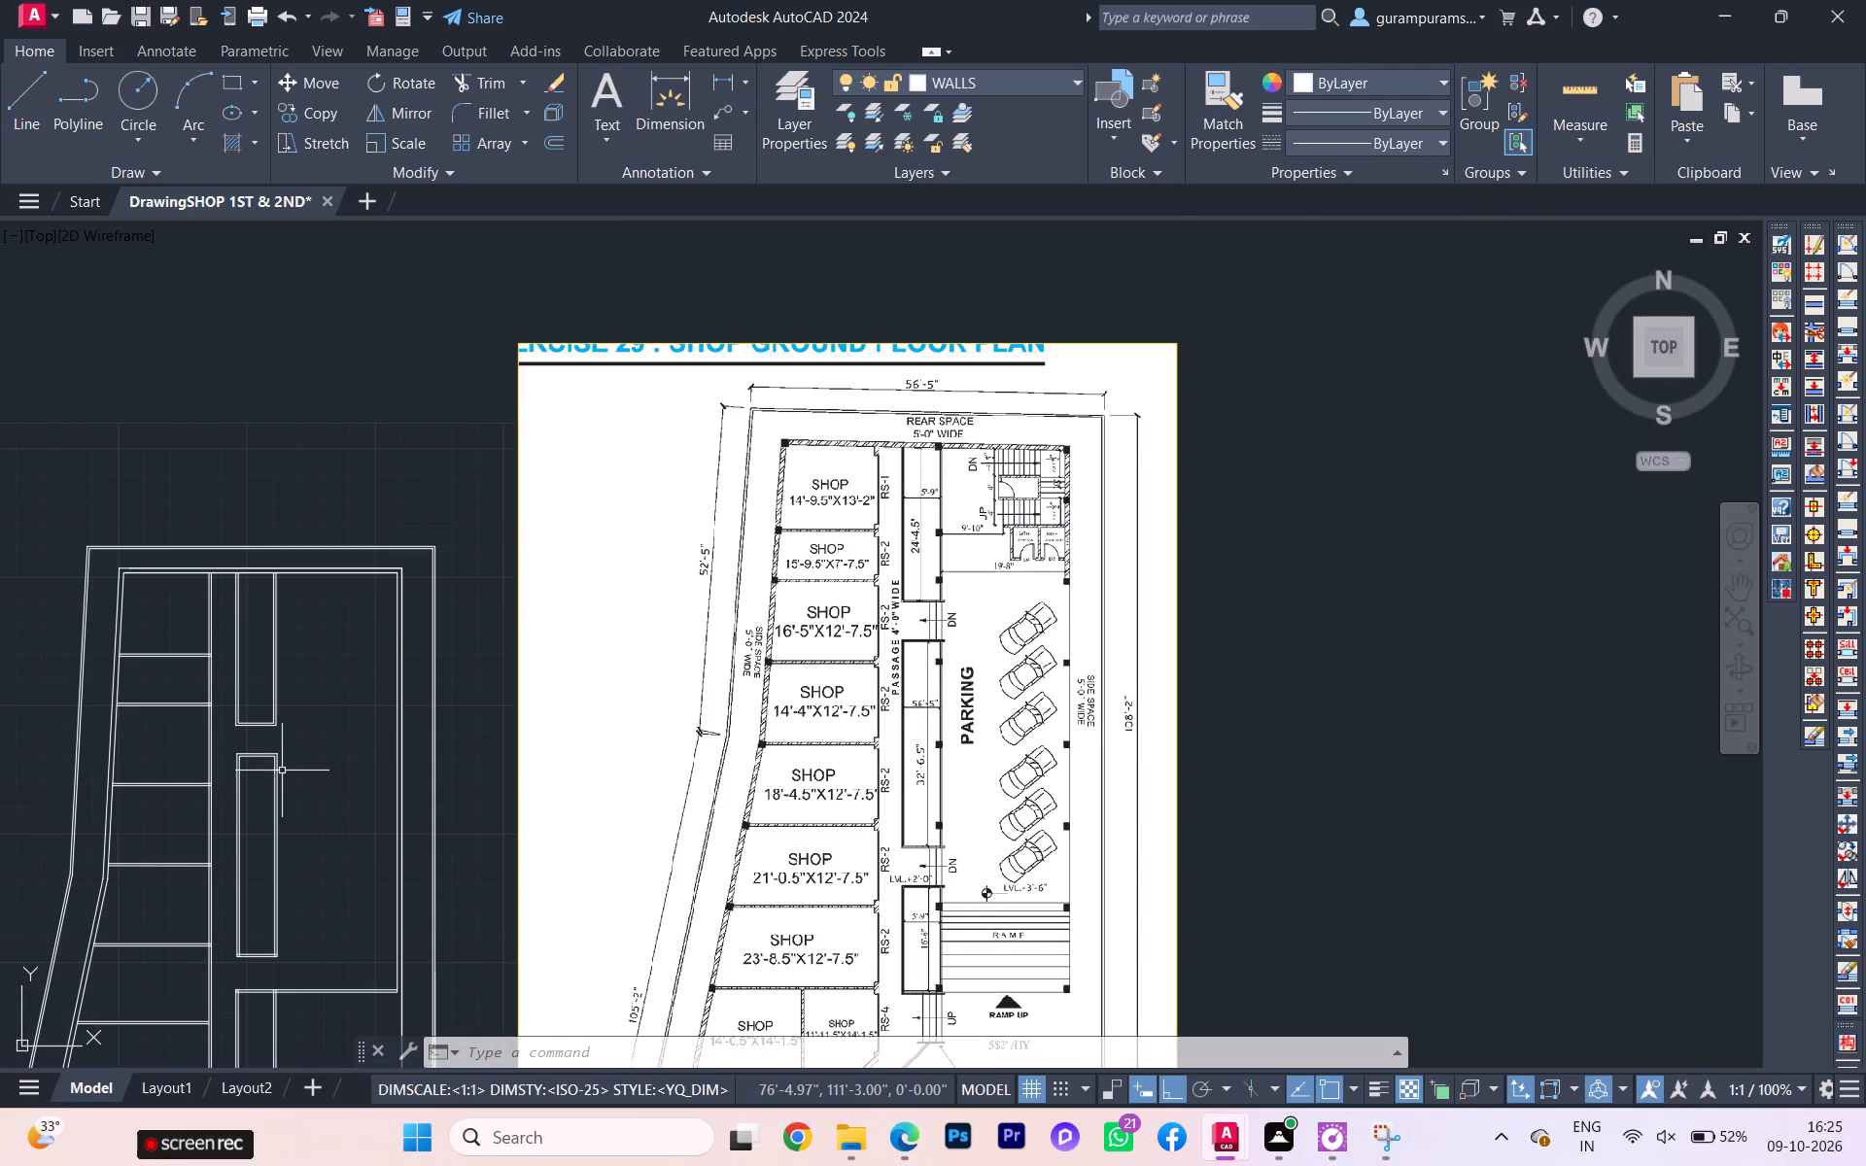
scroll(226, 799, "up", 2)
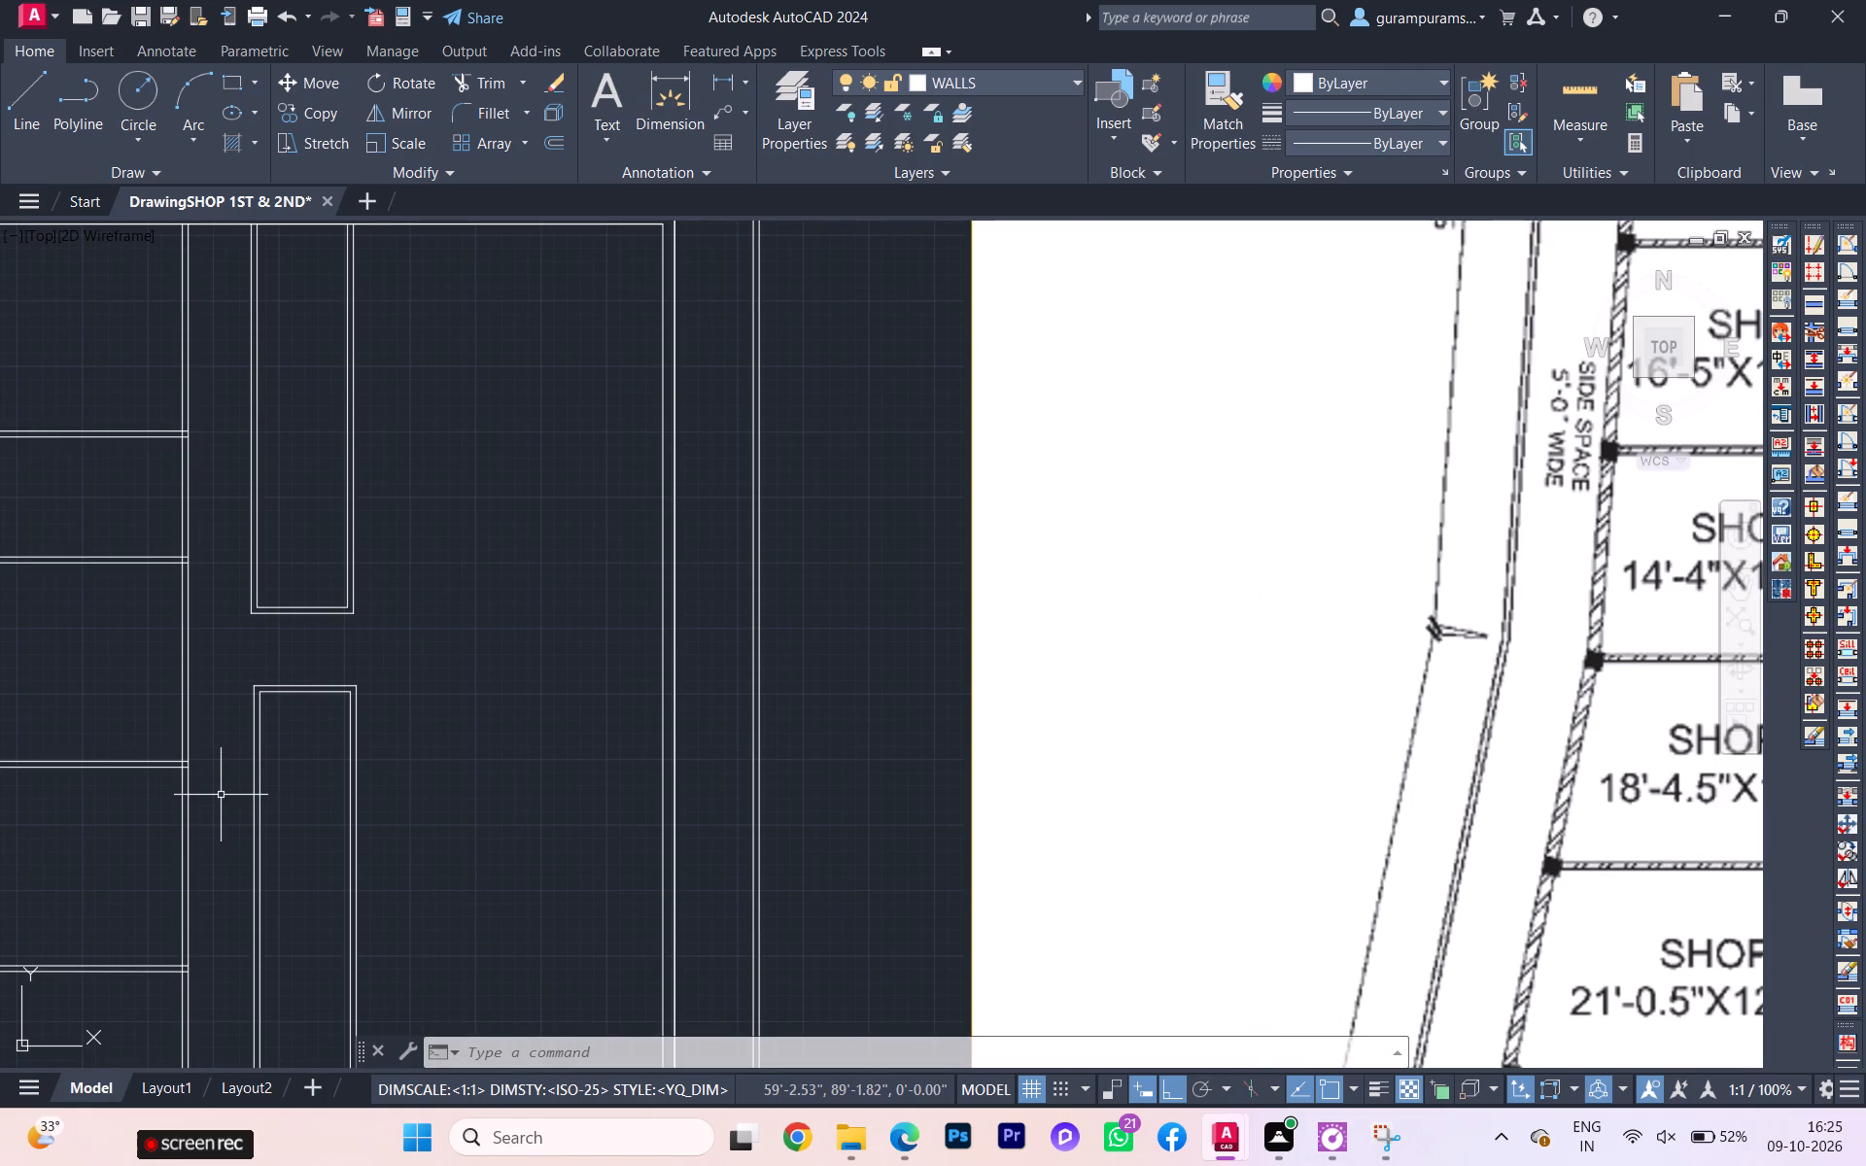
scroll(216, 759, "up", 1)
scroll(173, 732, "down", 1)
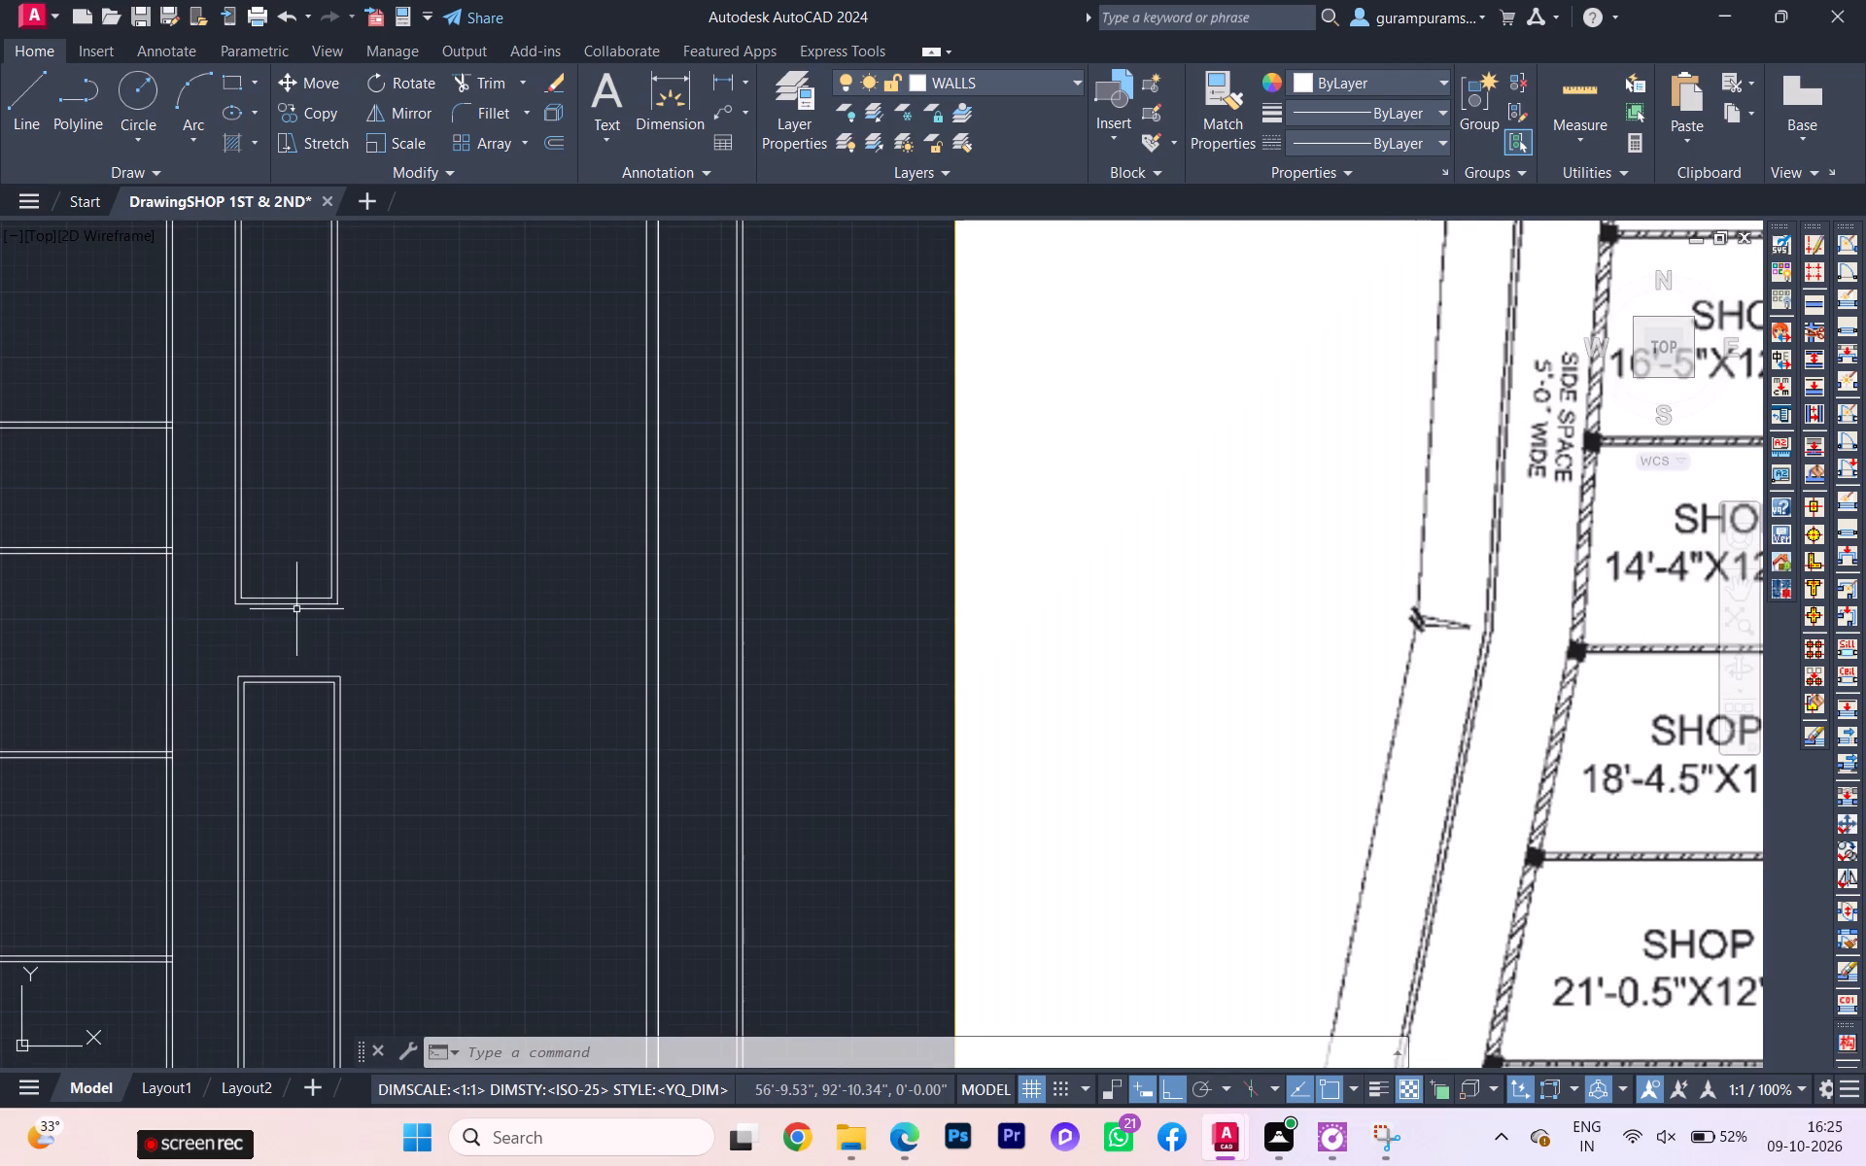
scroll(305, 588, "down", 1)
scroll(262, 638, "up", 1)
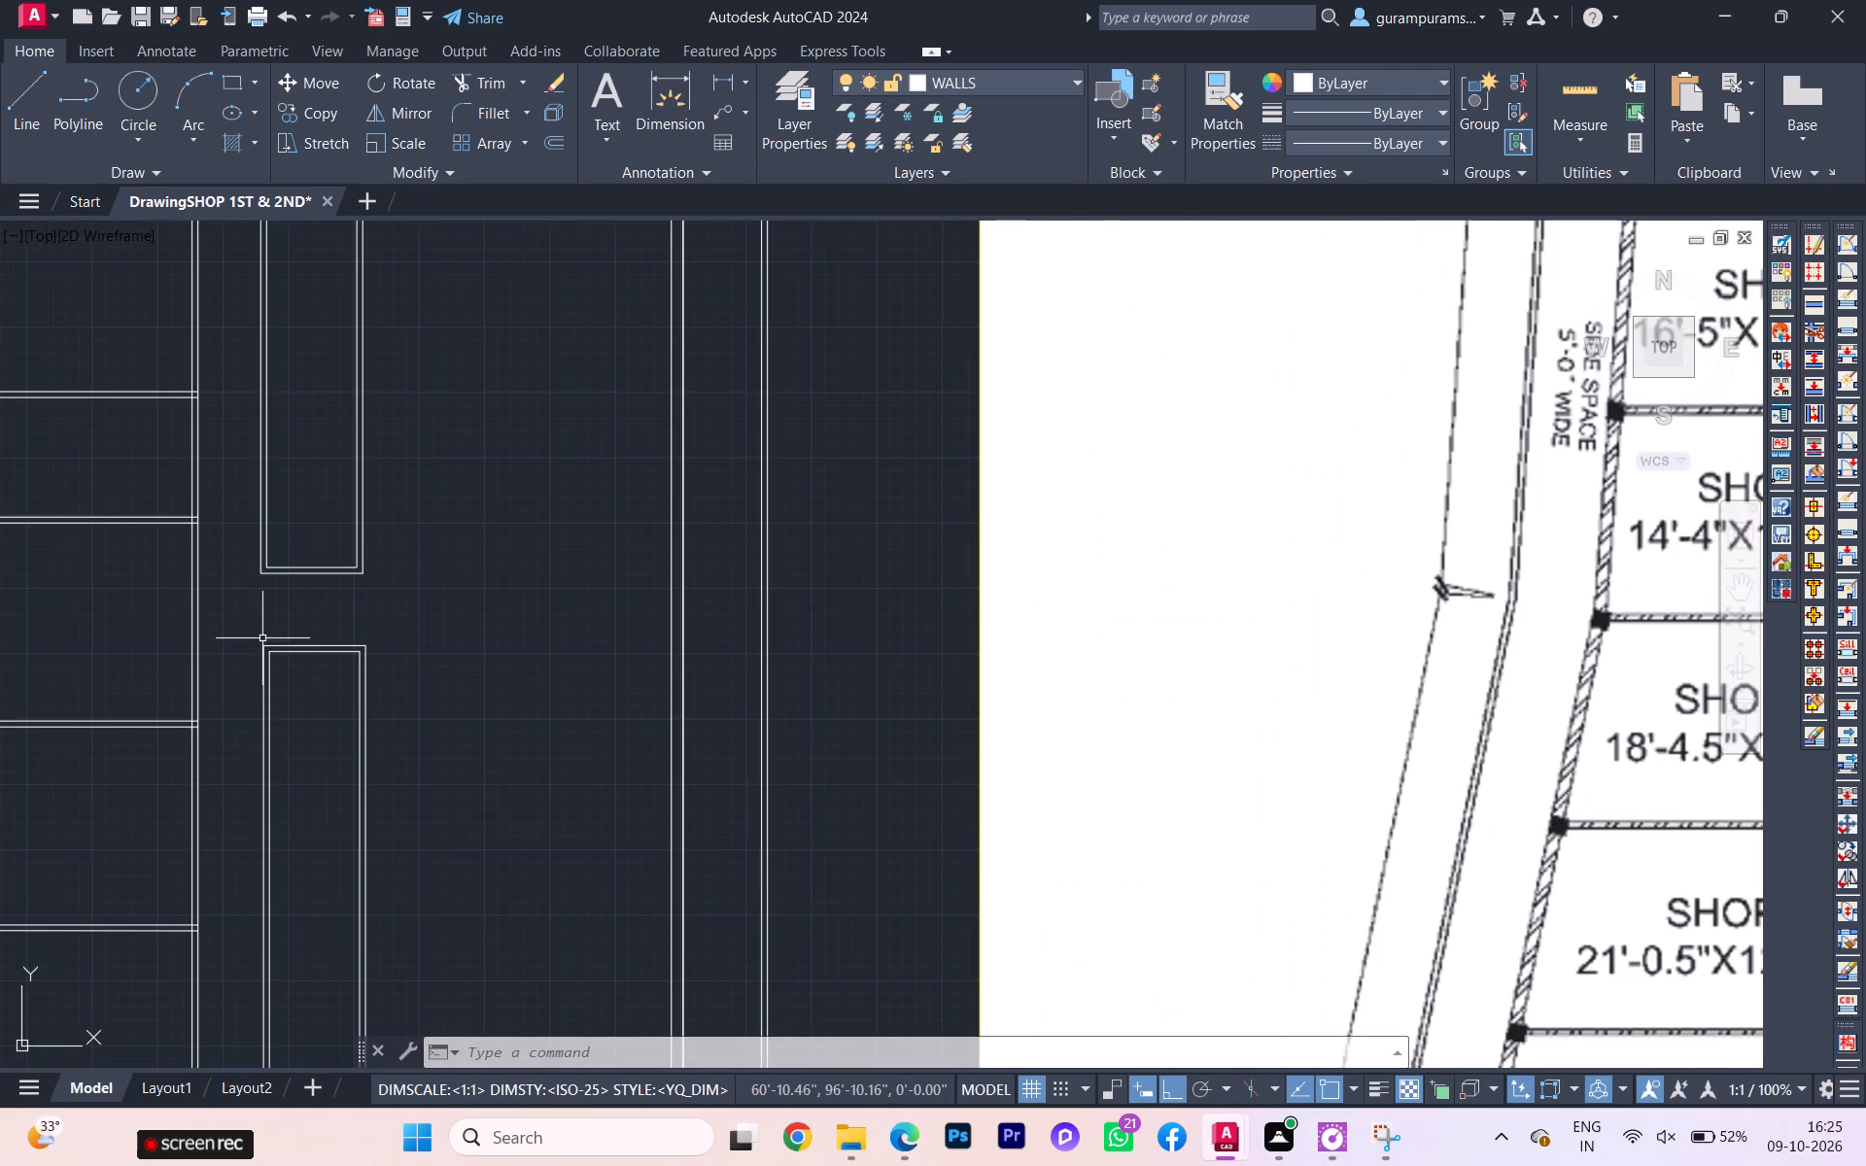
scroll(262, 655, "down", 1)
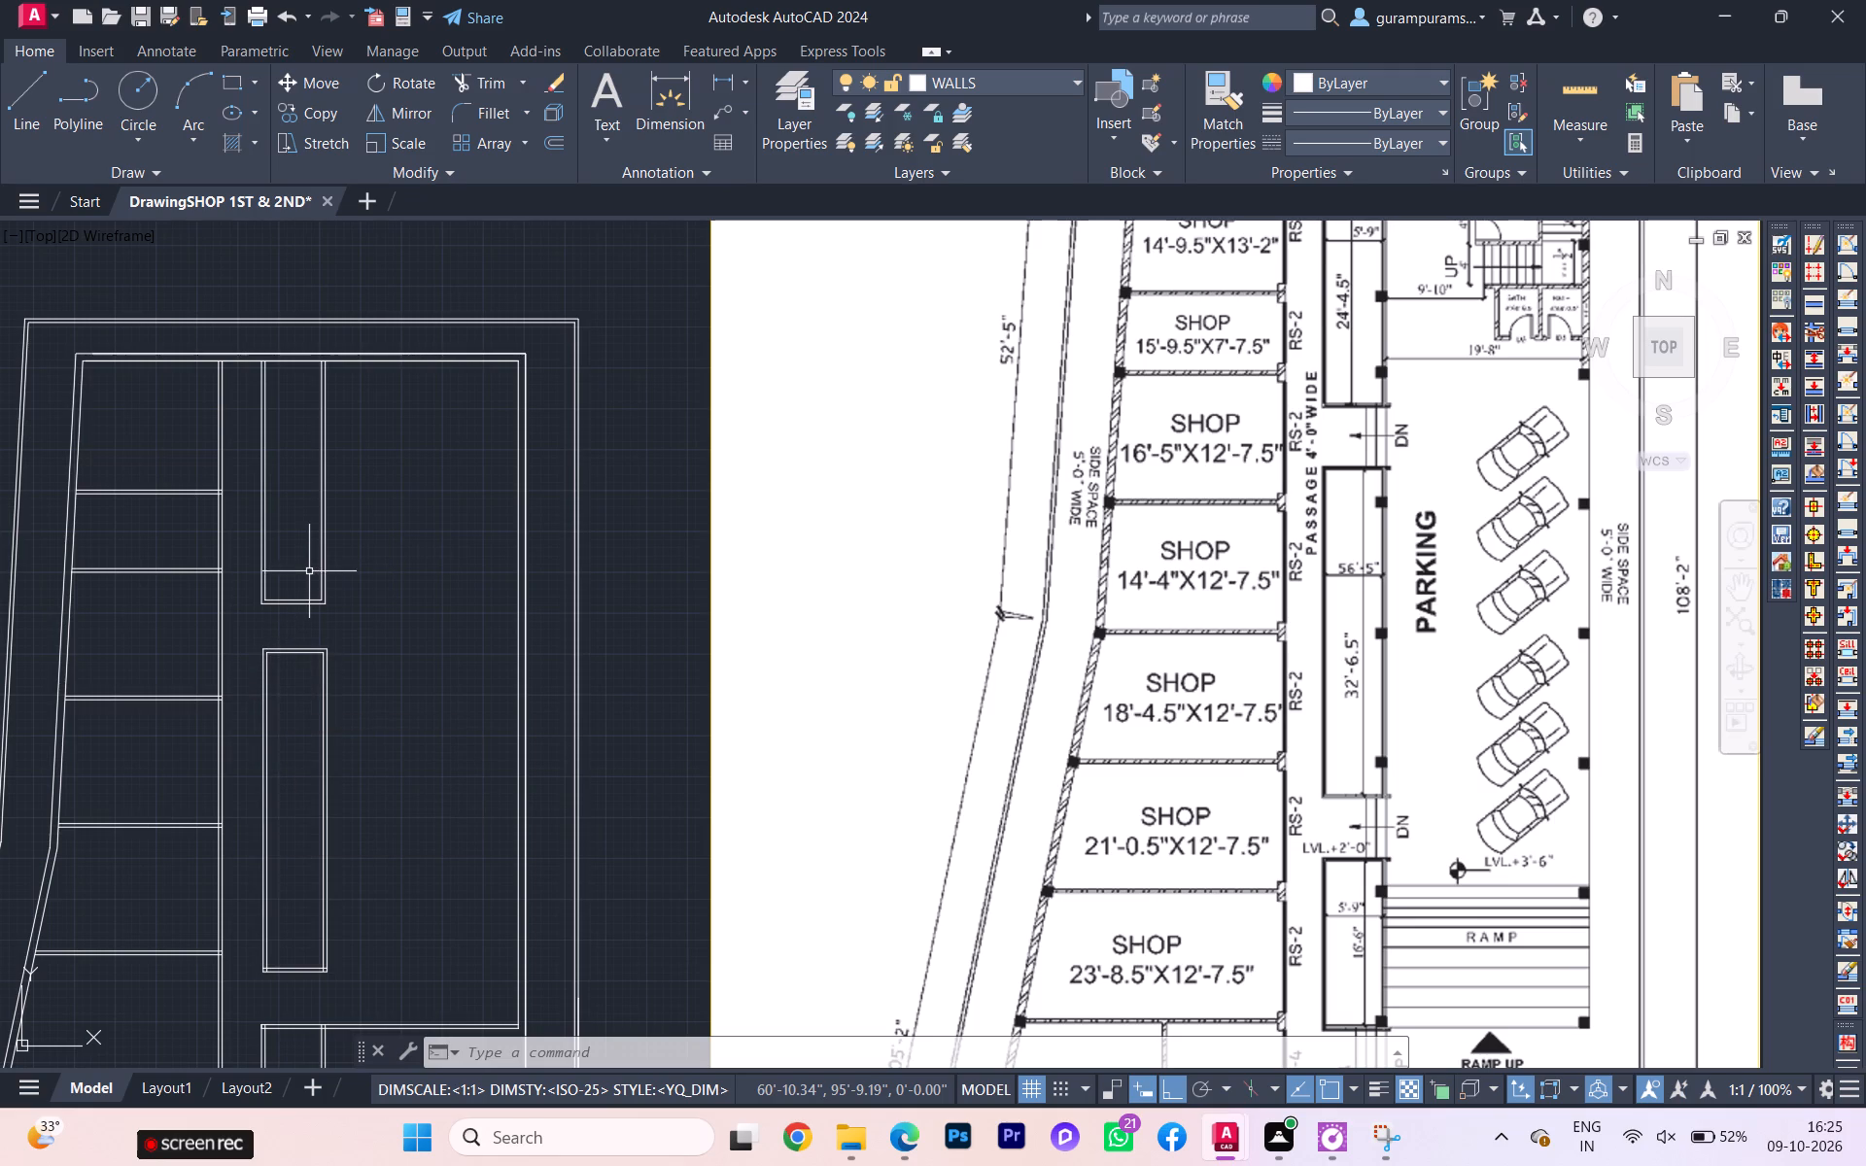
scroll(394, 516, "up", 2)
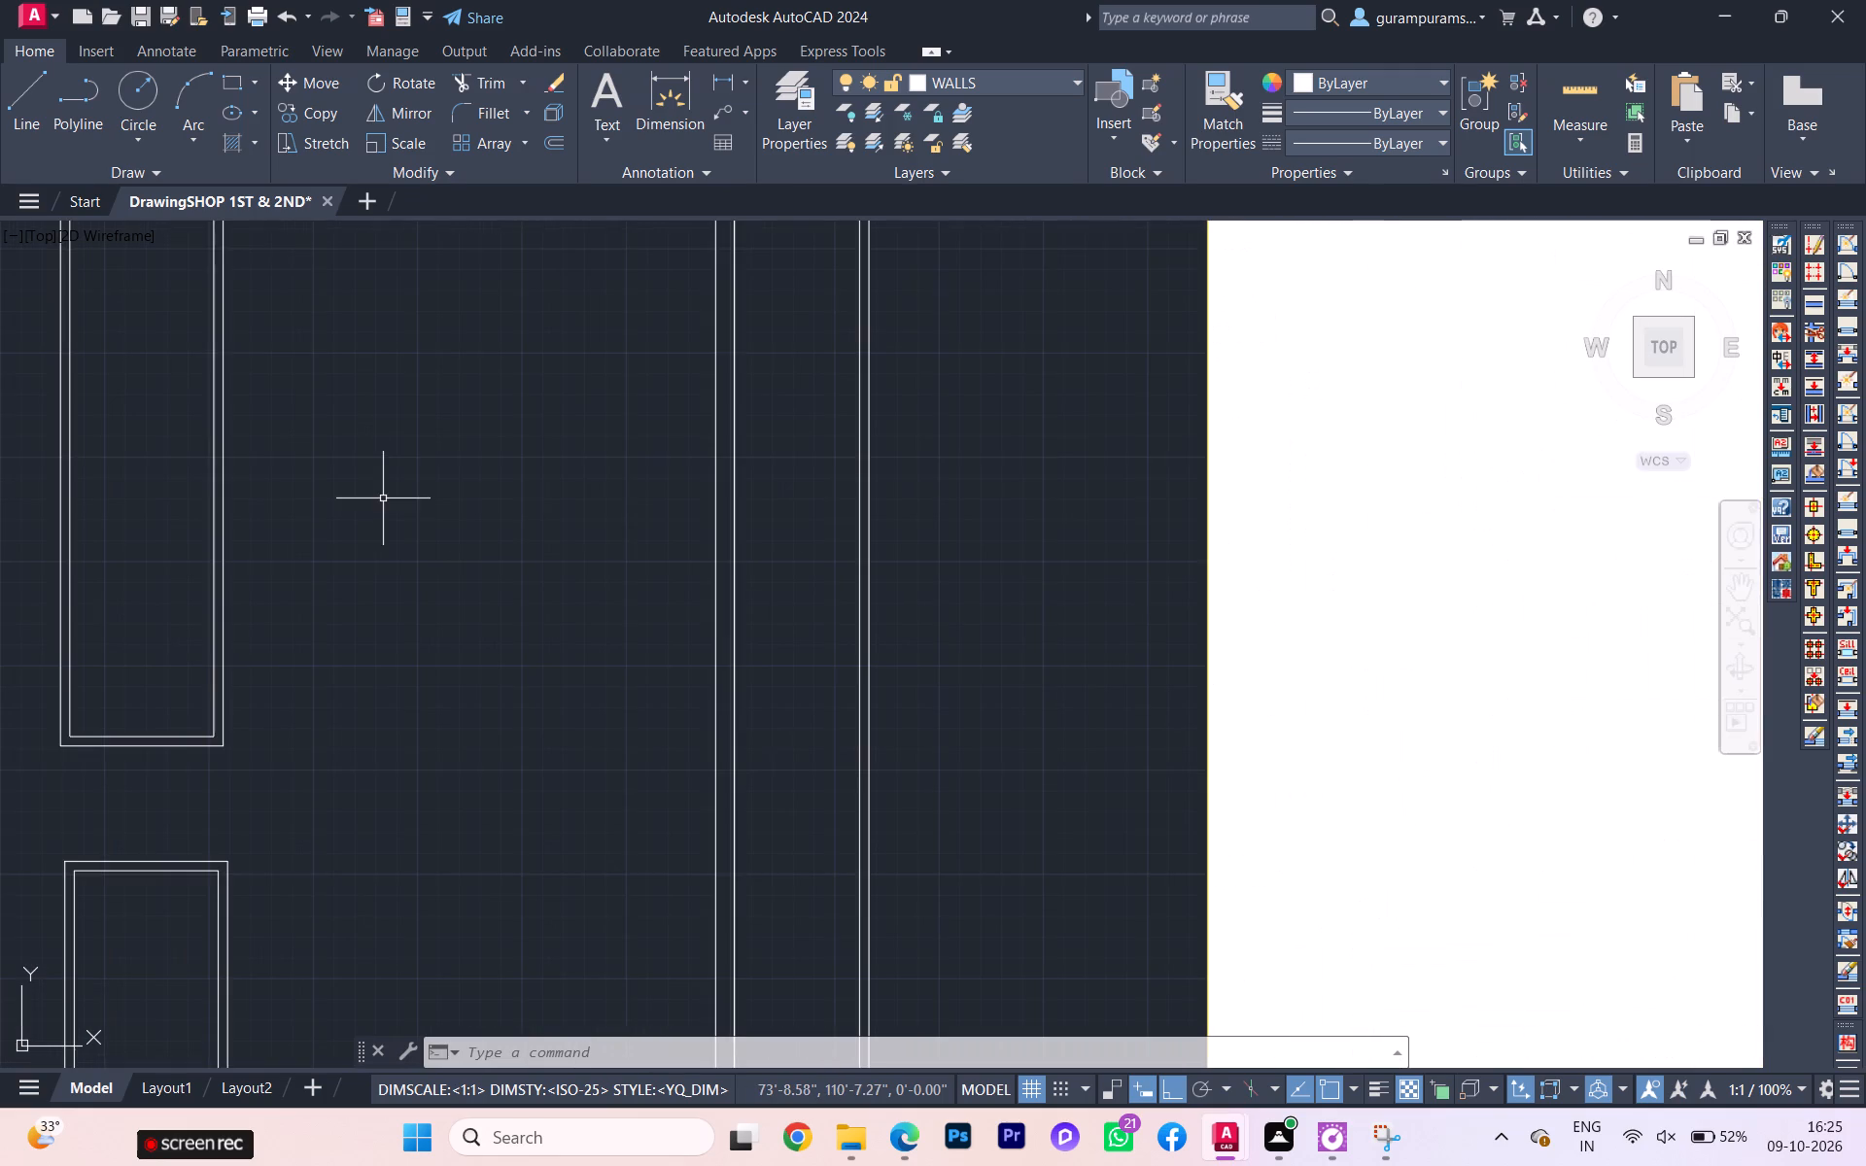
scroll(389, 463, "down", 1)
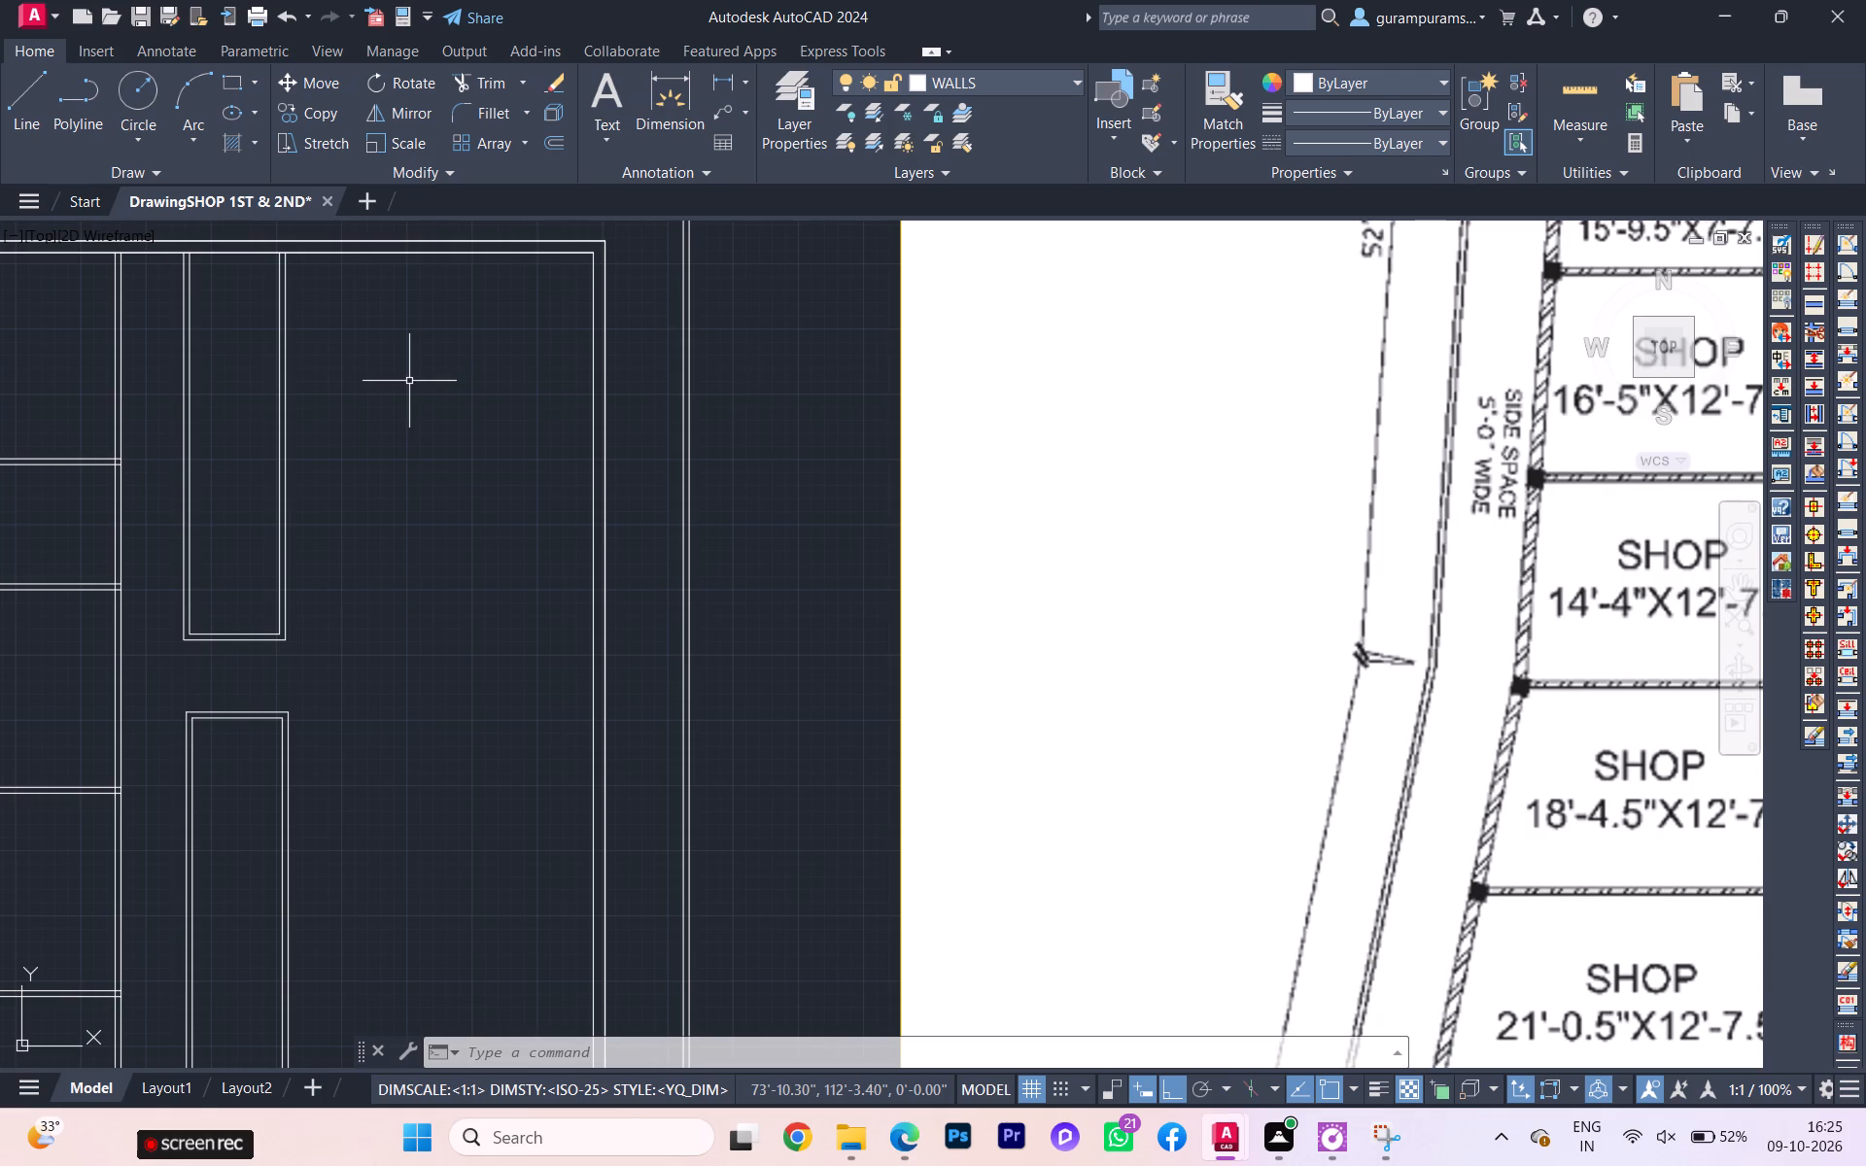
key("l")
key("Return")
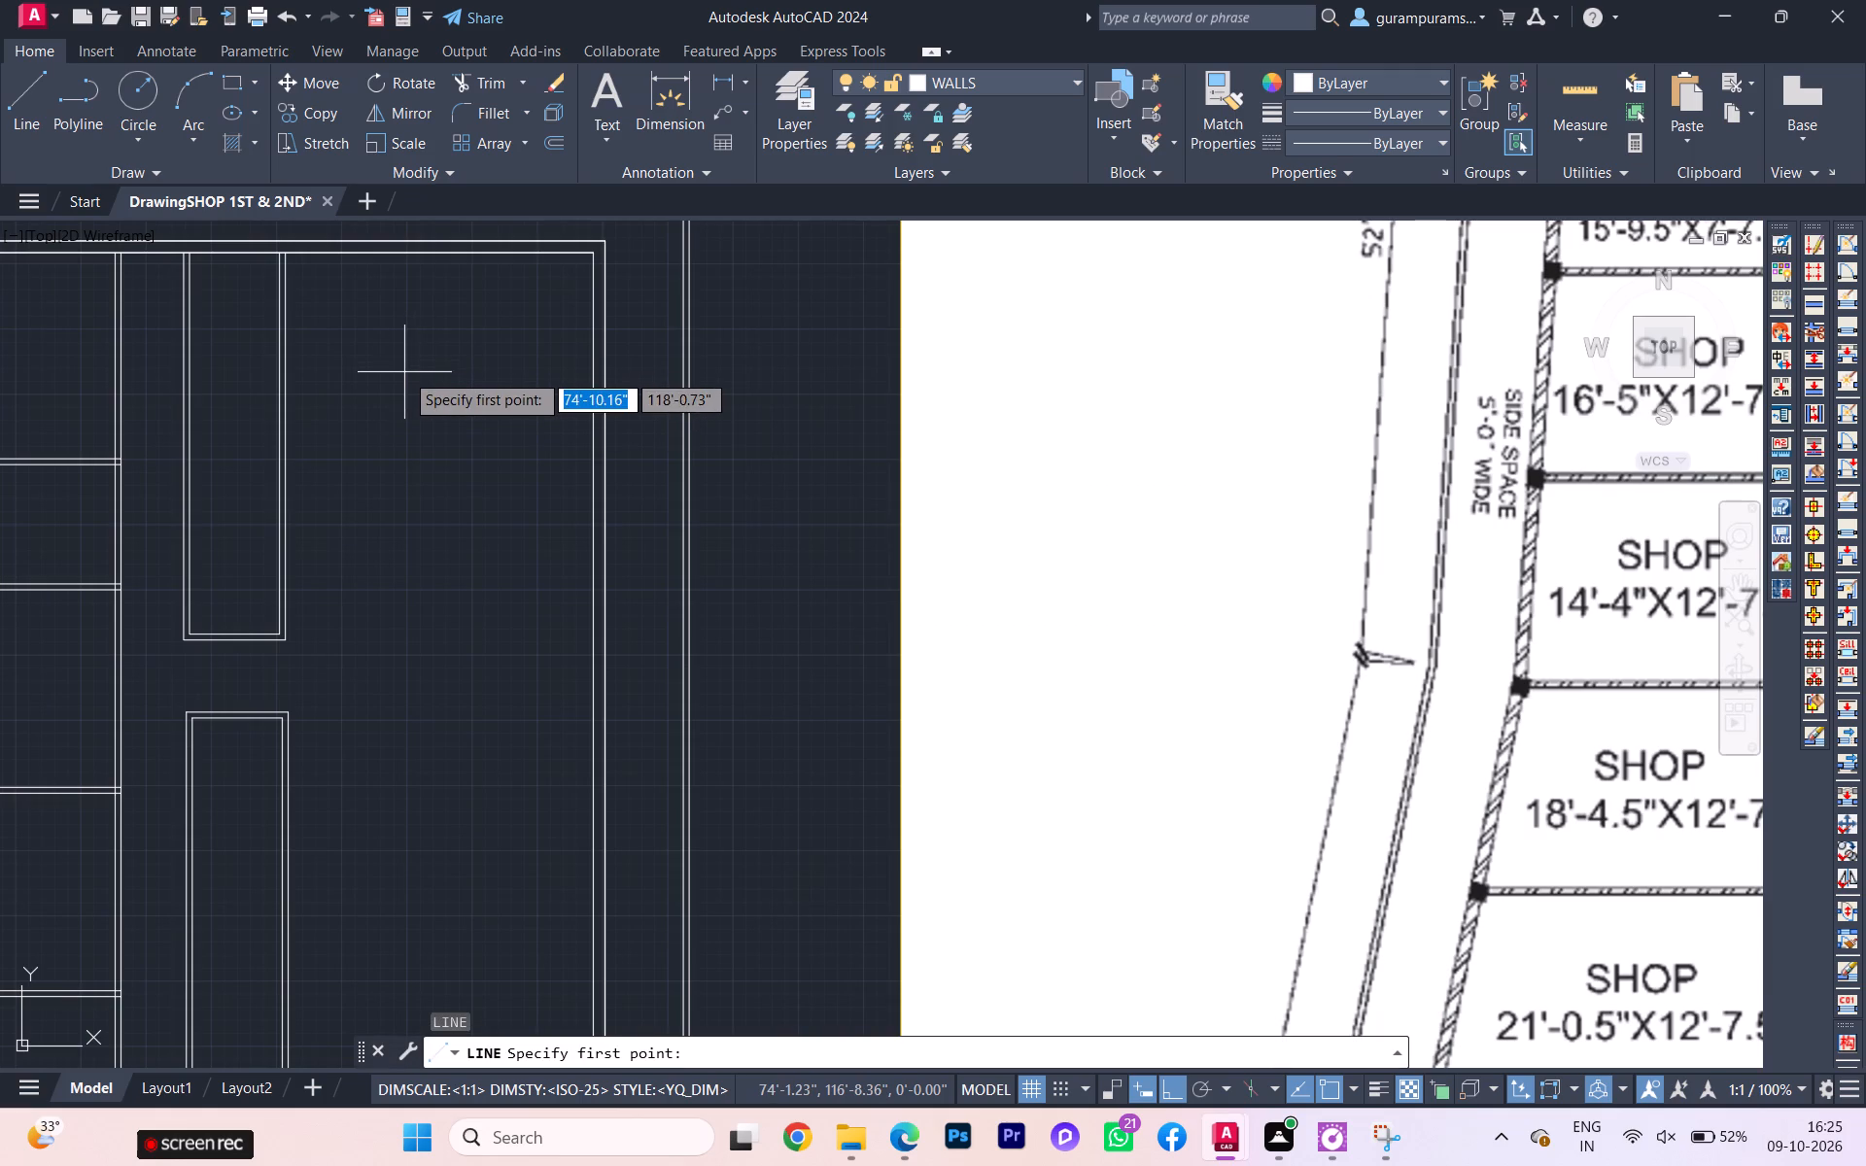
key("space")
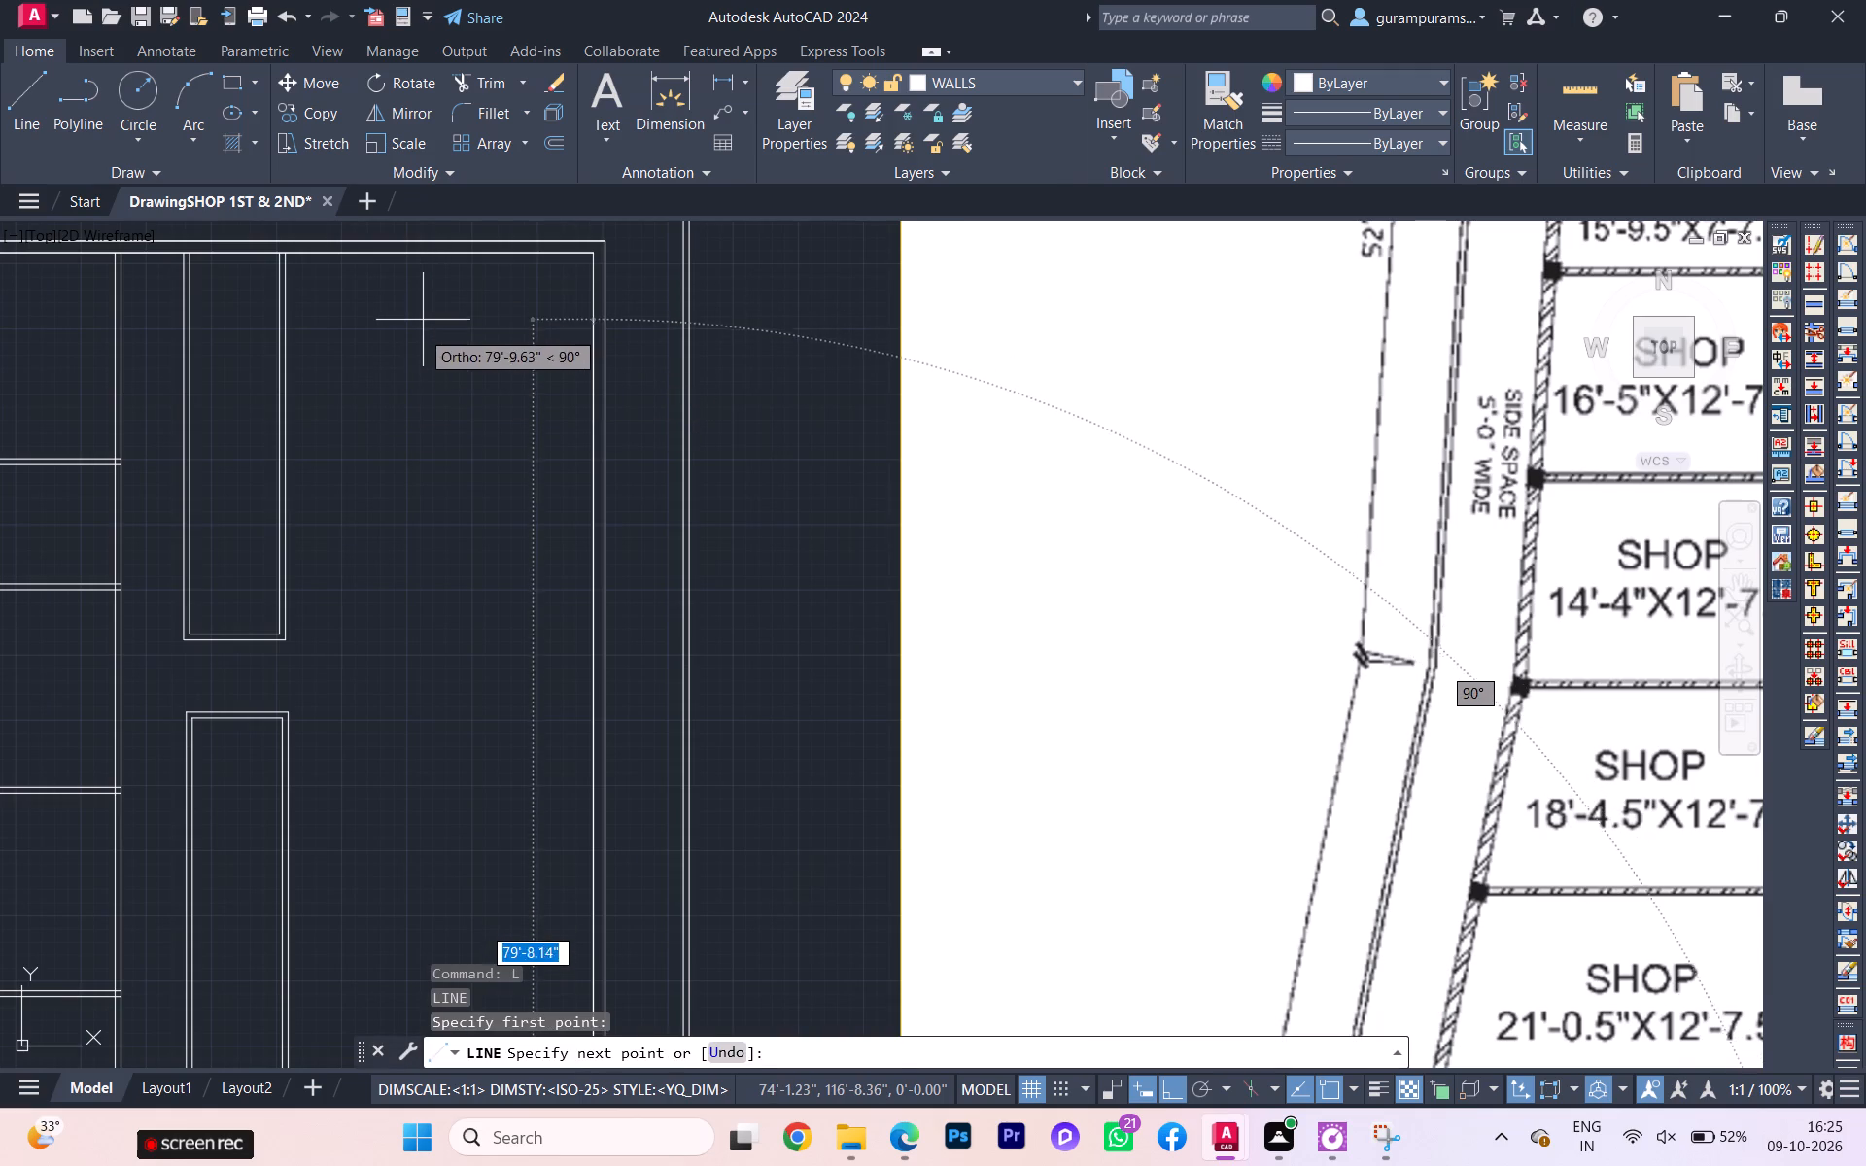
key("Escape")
Start a line on the east wall's inner face, tracked 12' down from the rear inner corner beside the parking area.
key("space")
key("t")
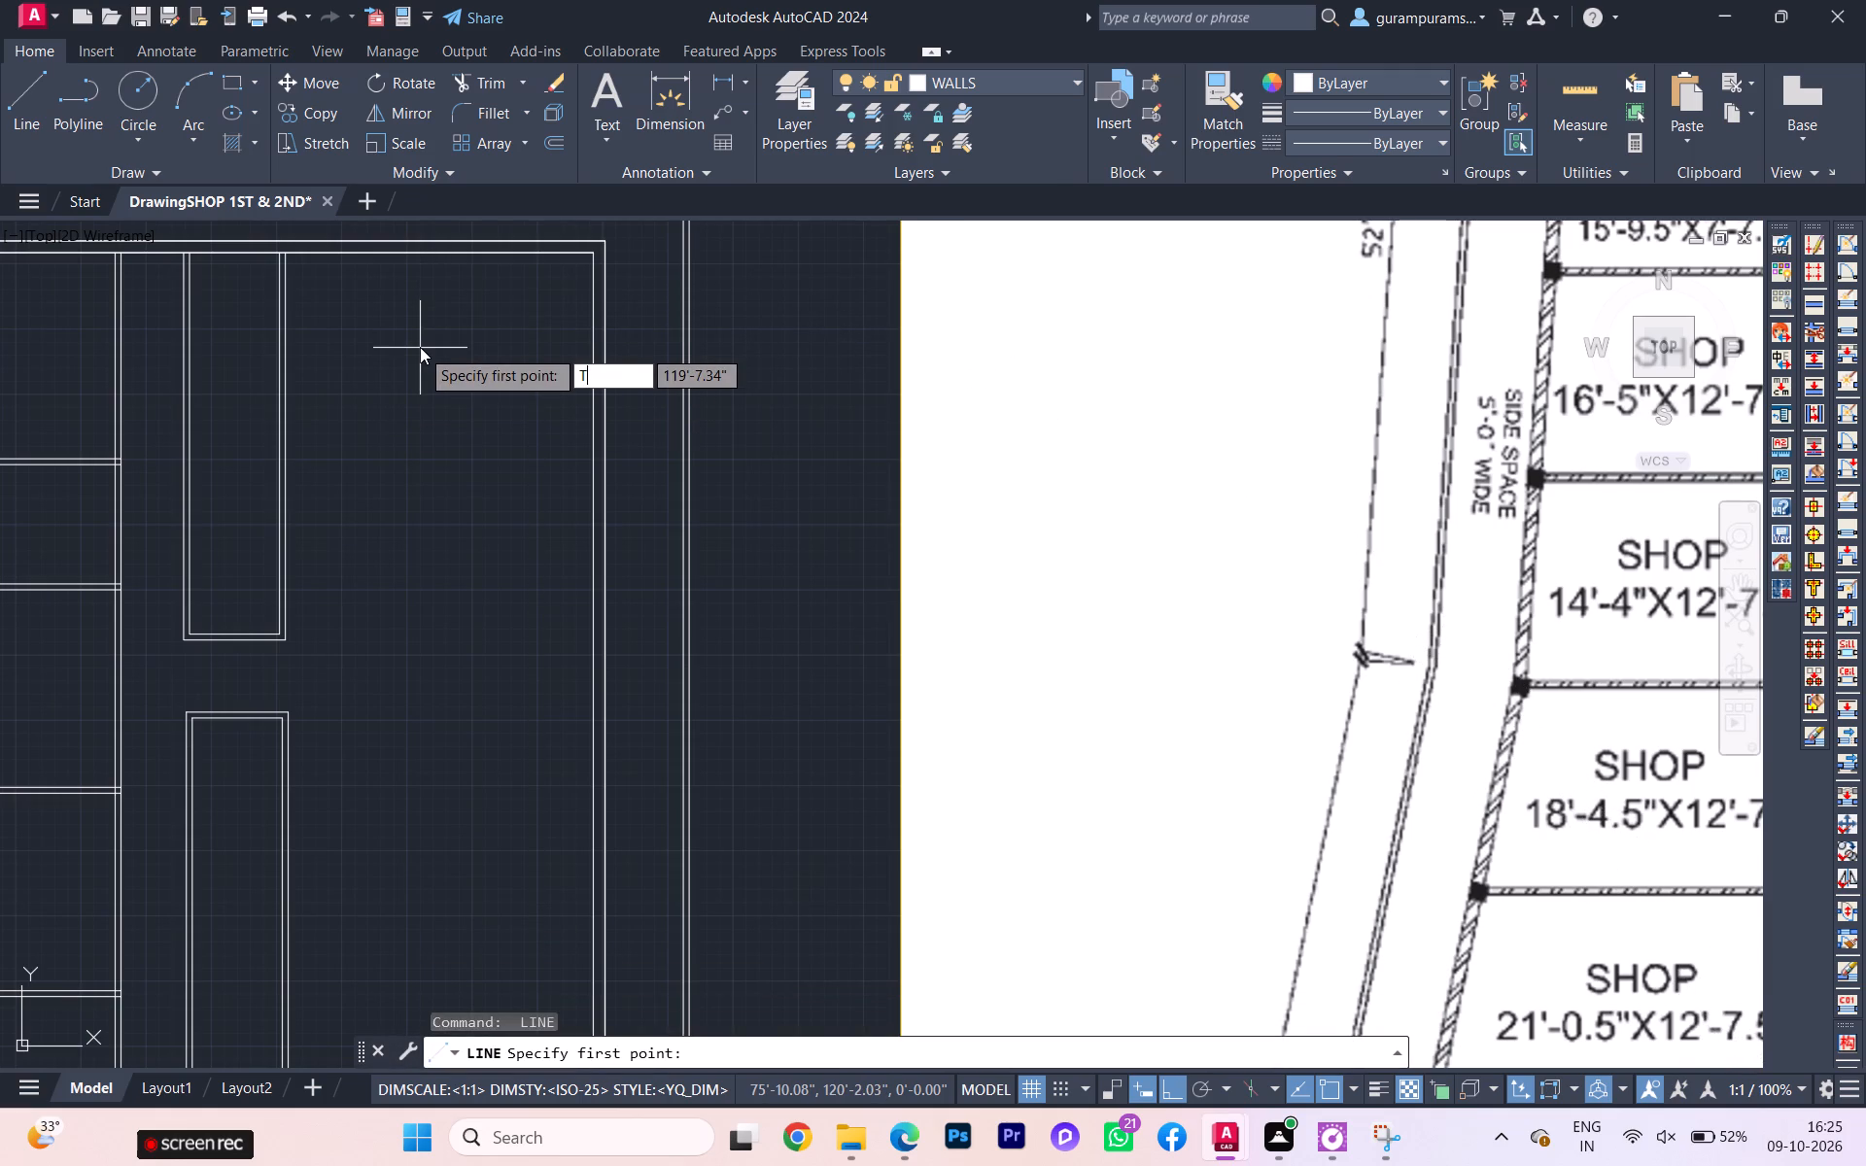
key("k")
key("Return")
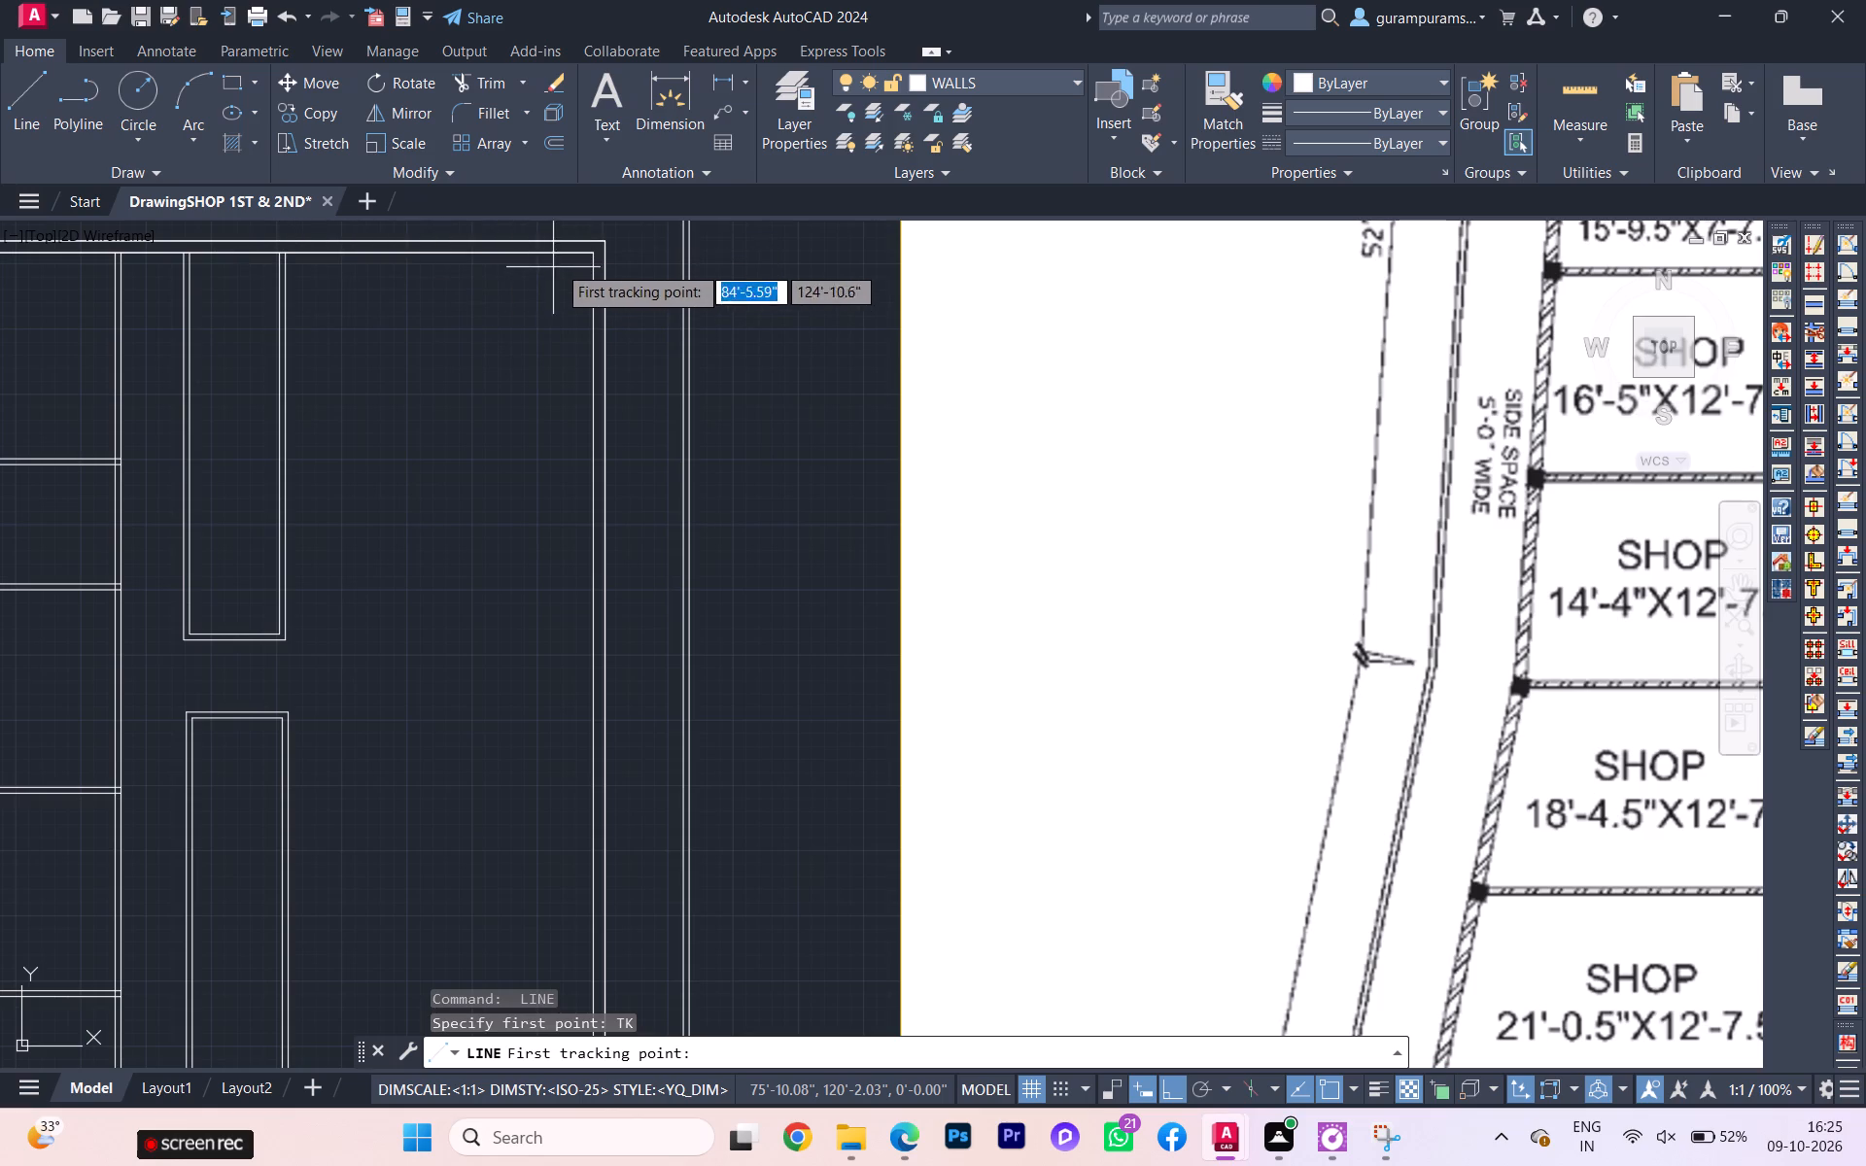
left_click(593, 257)
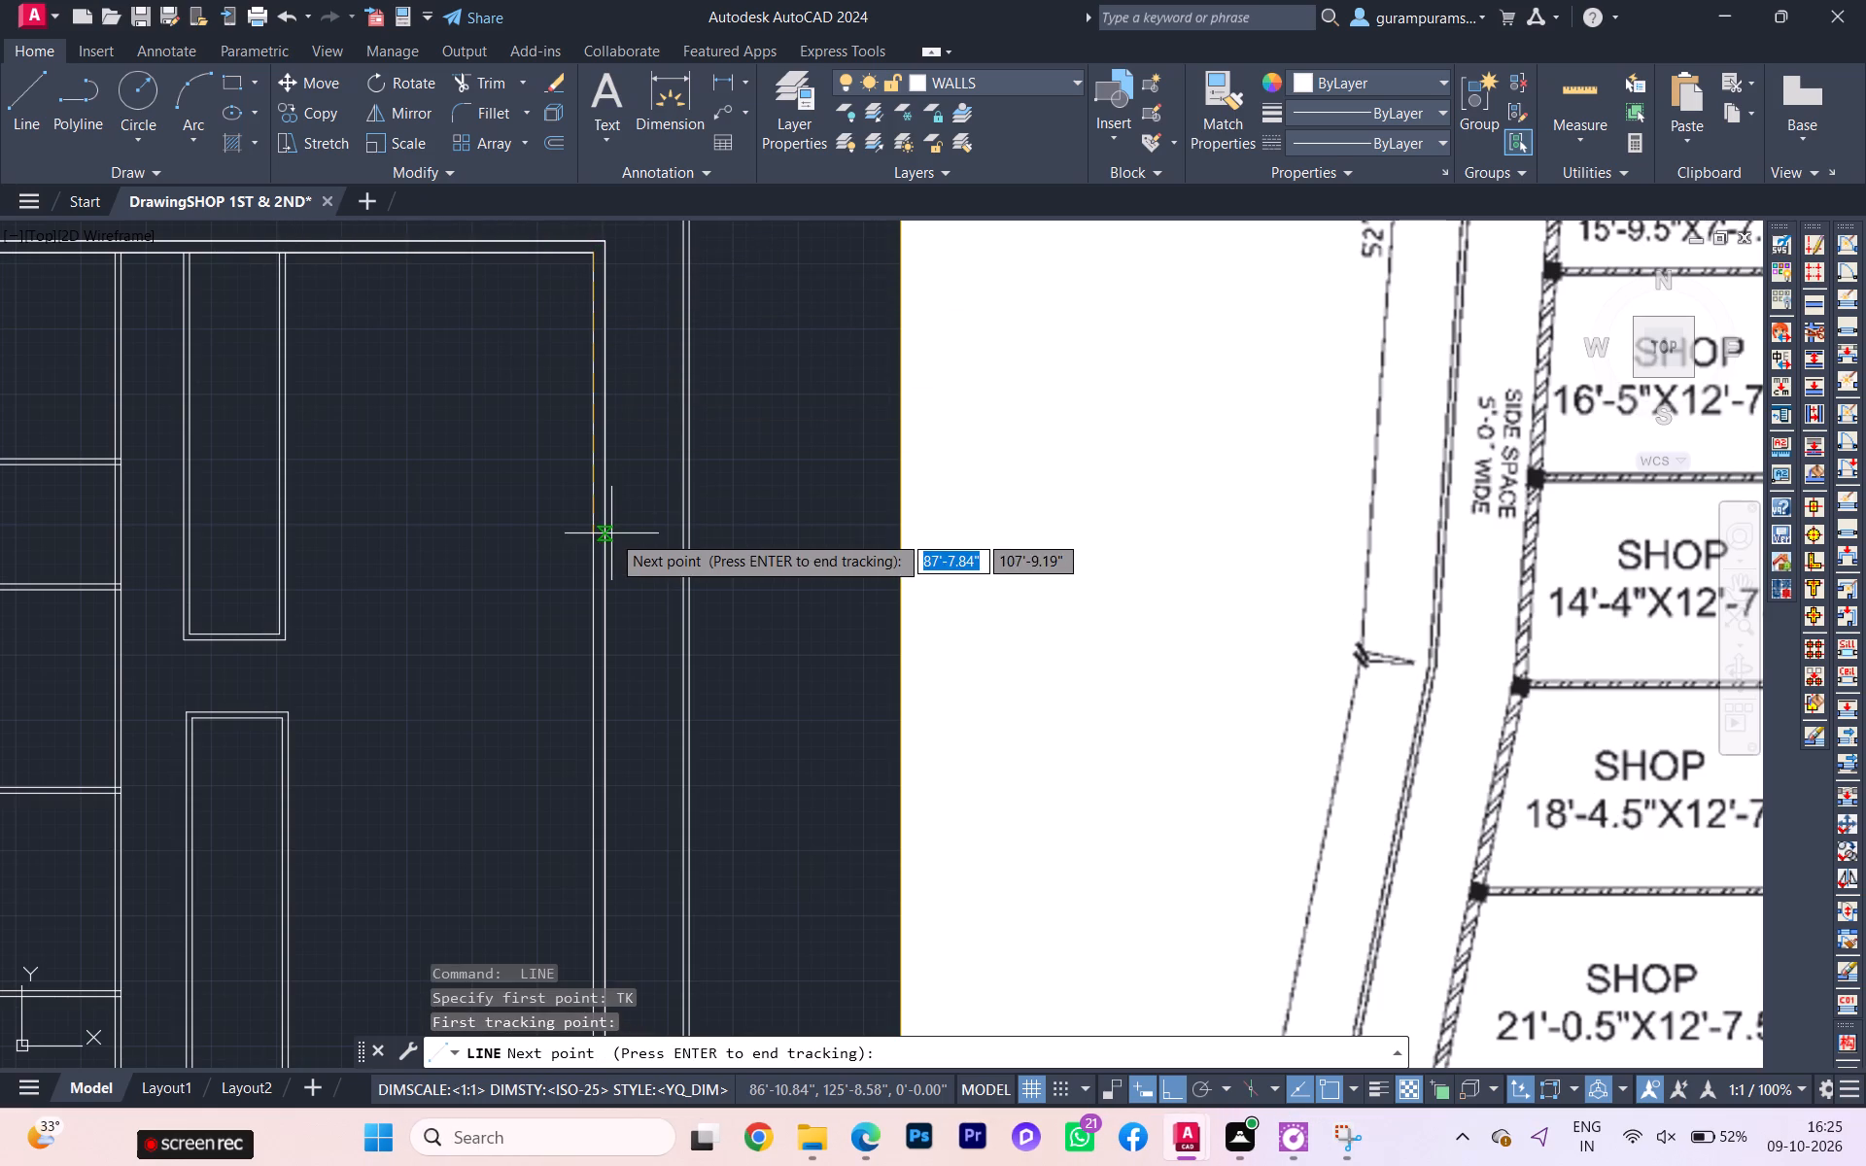
type("12'")
key("Return")
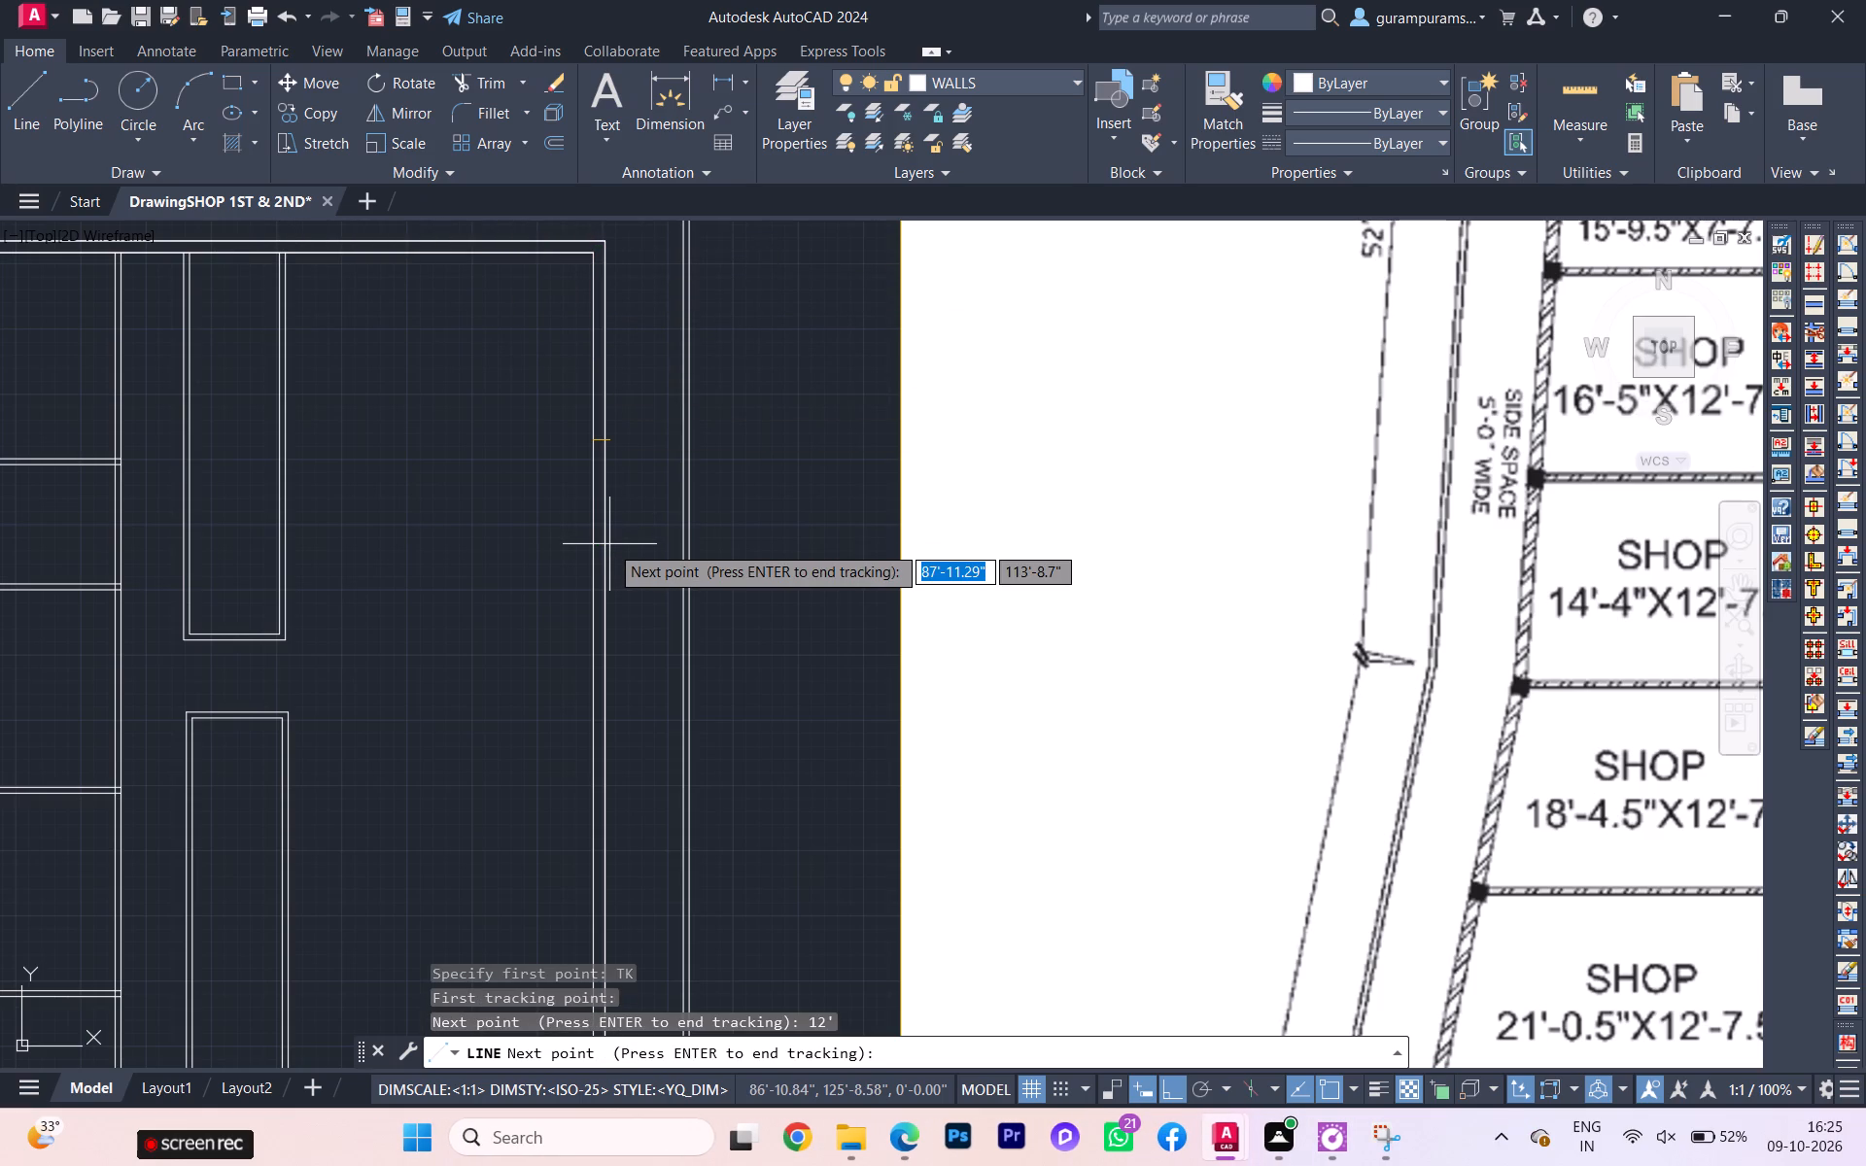
key("Return")
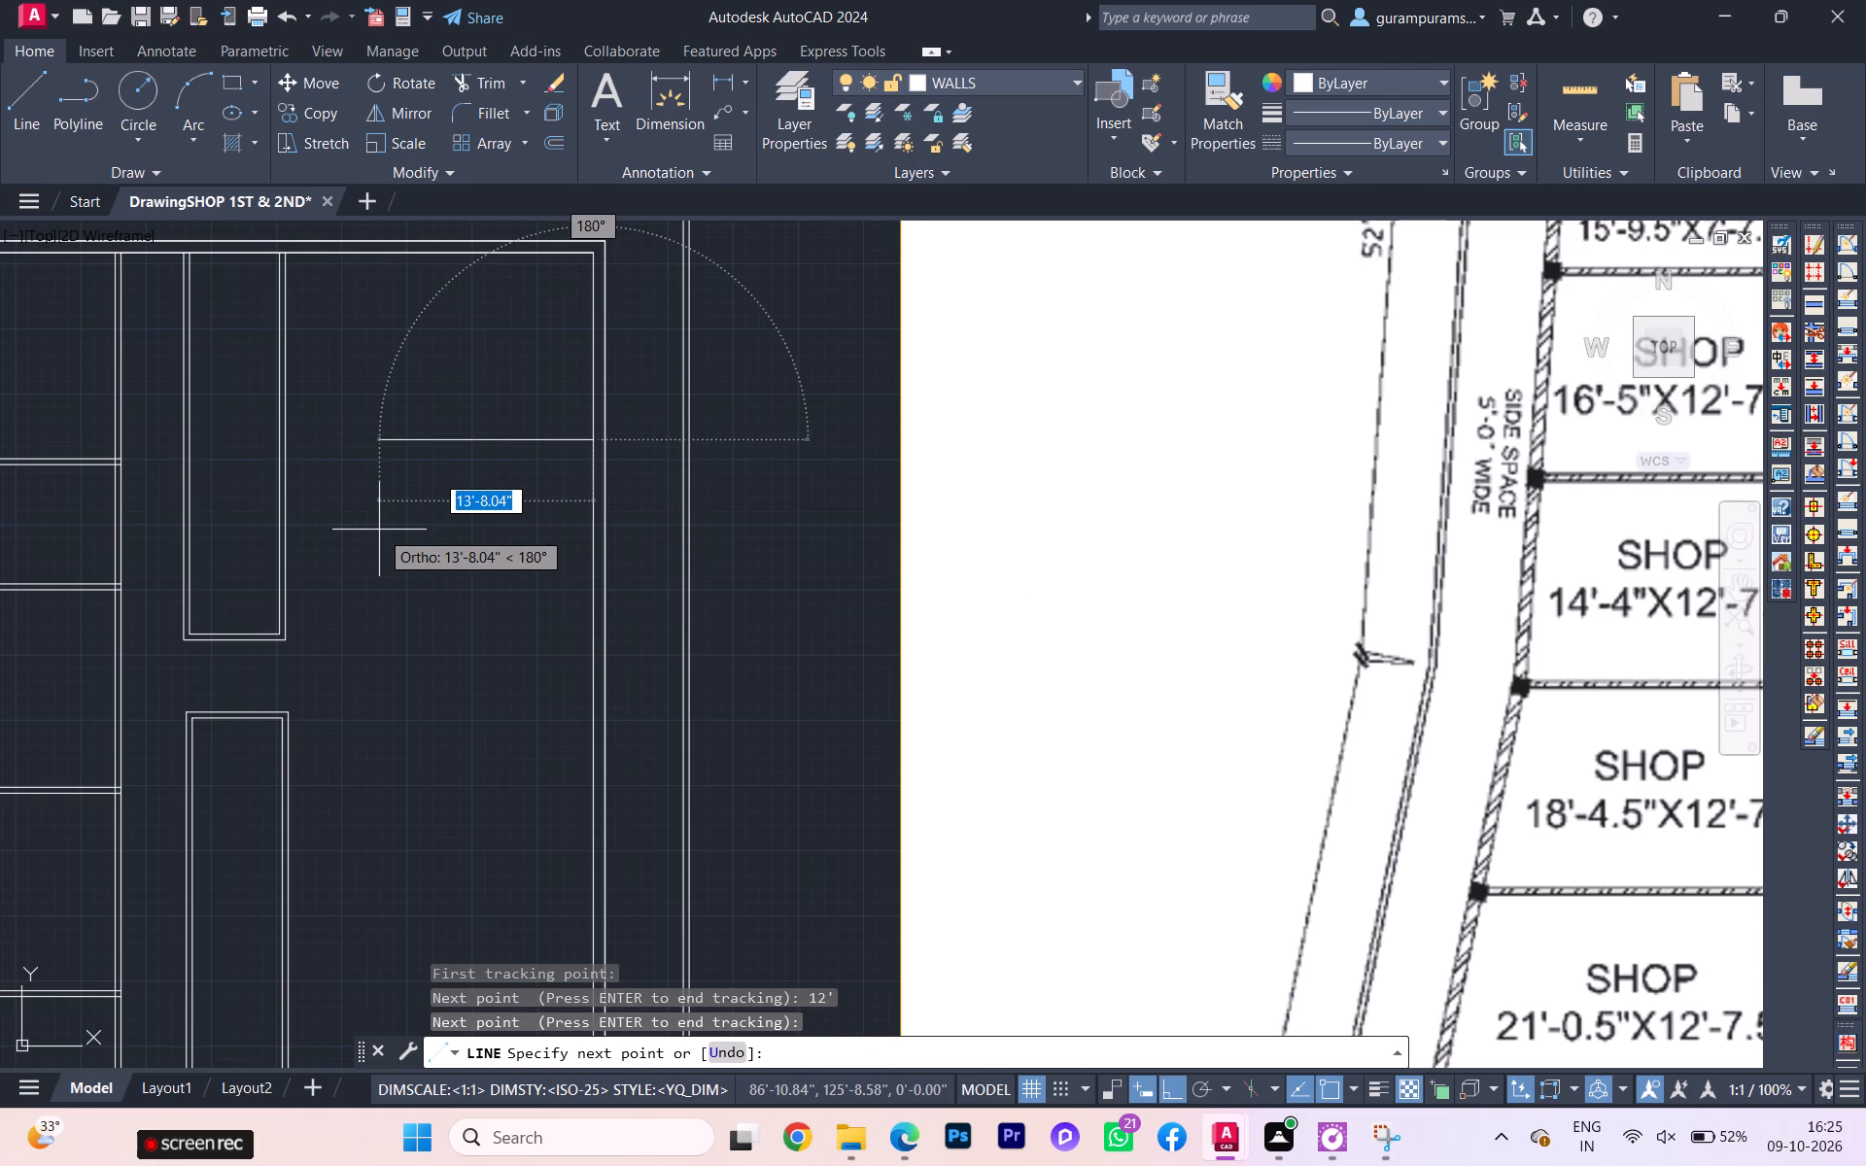
scroll(379, 530, "up", 2)
scroll(379, 560, "down", 3)
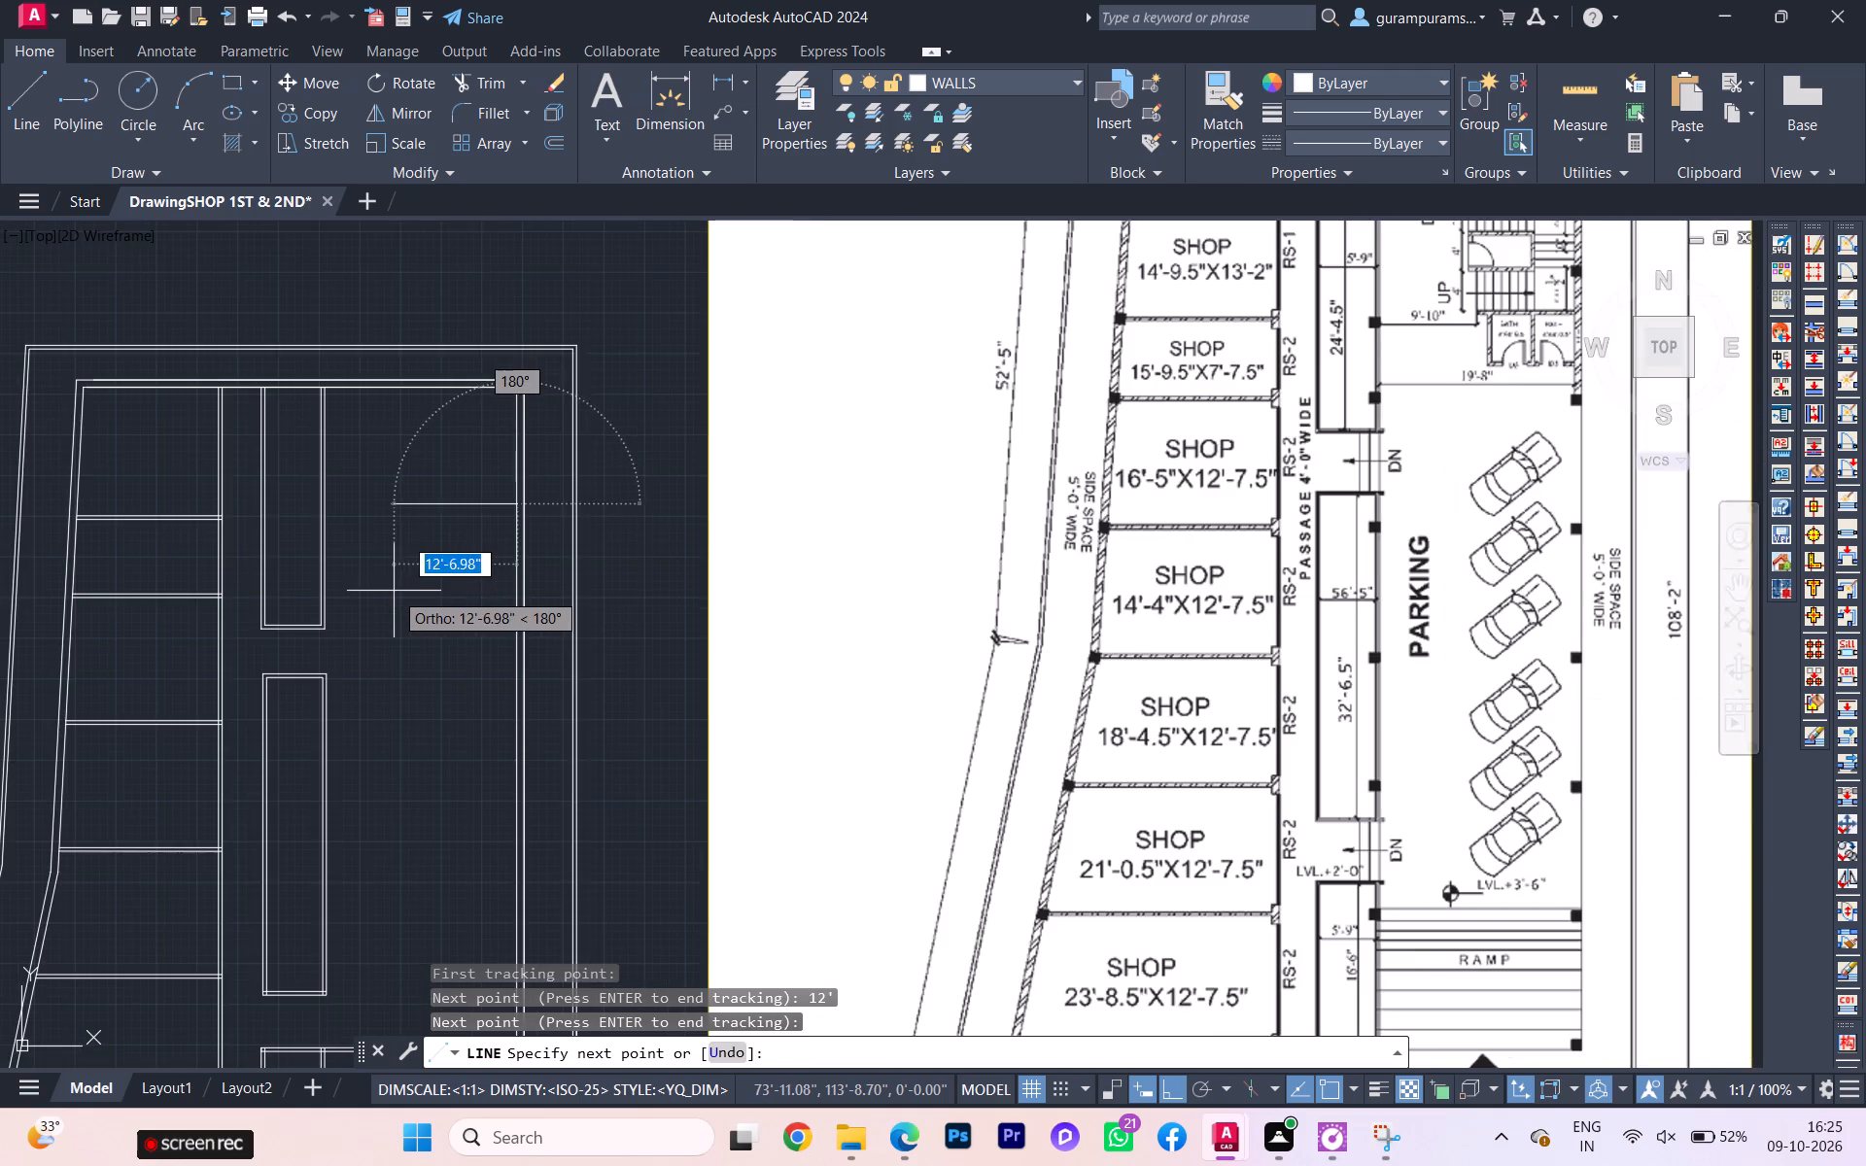
scroll(397, 589, "down", 2)
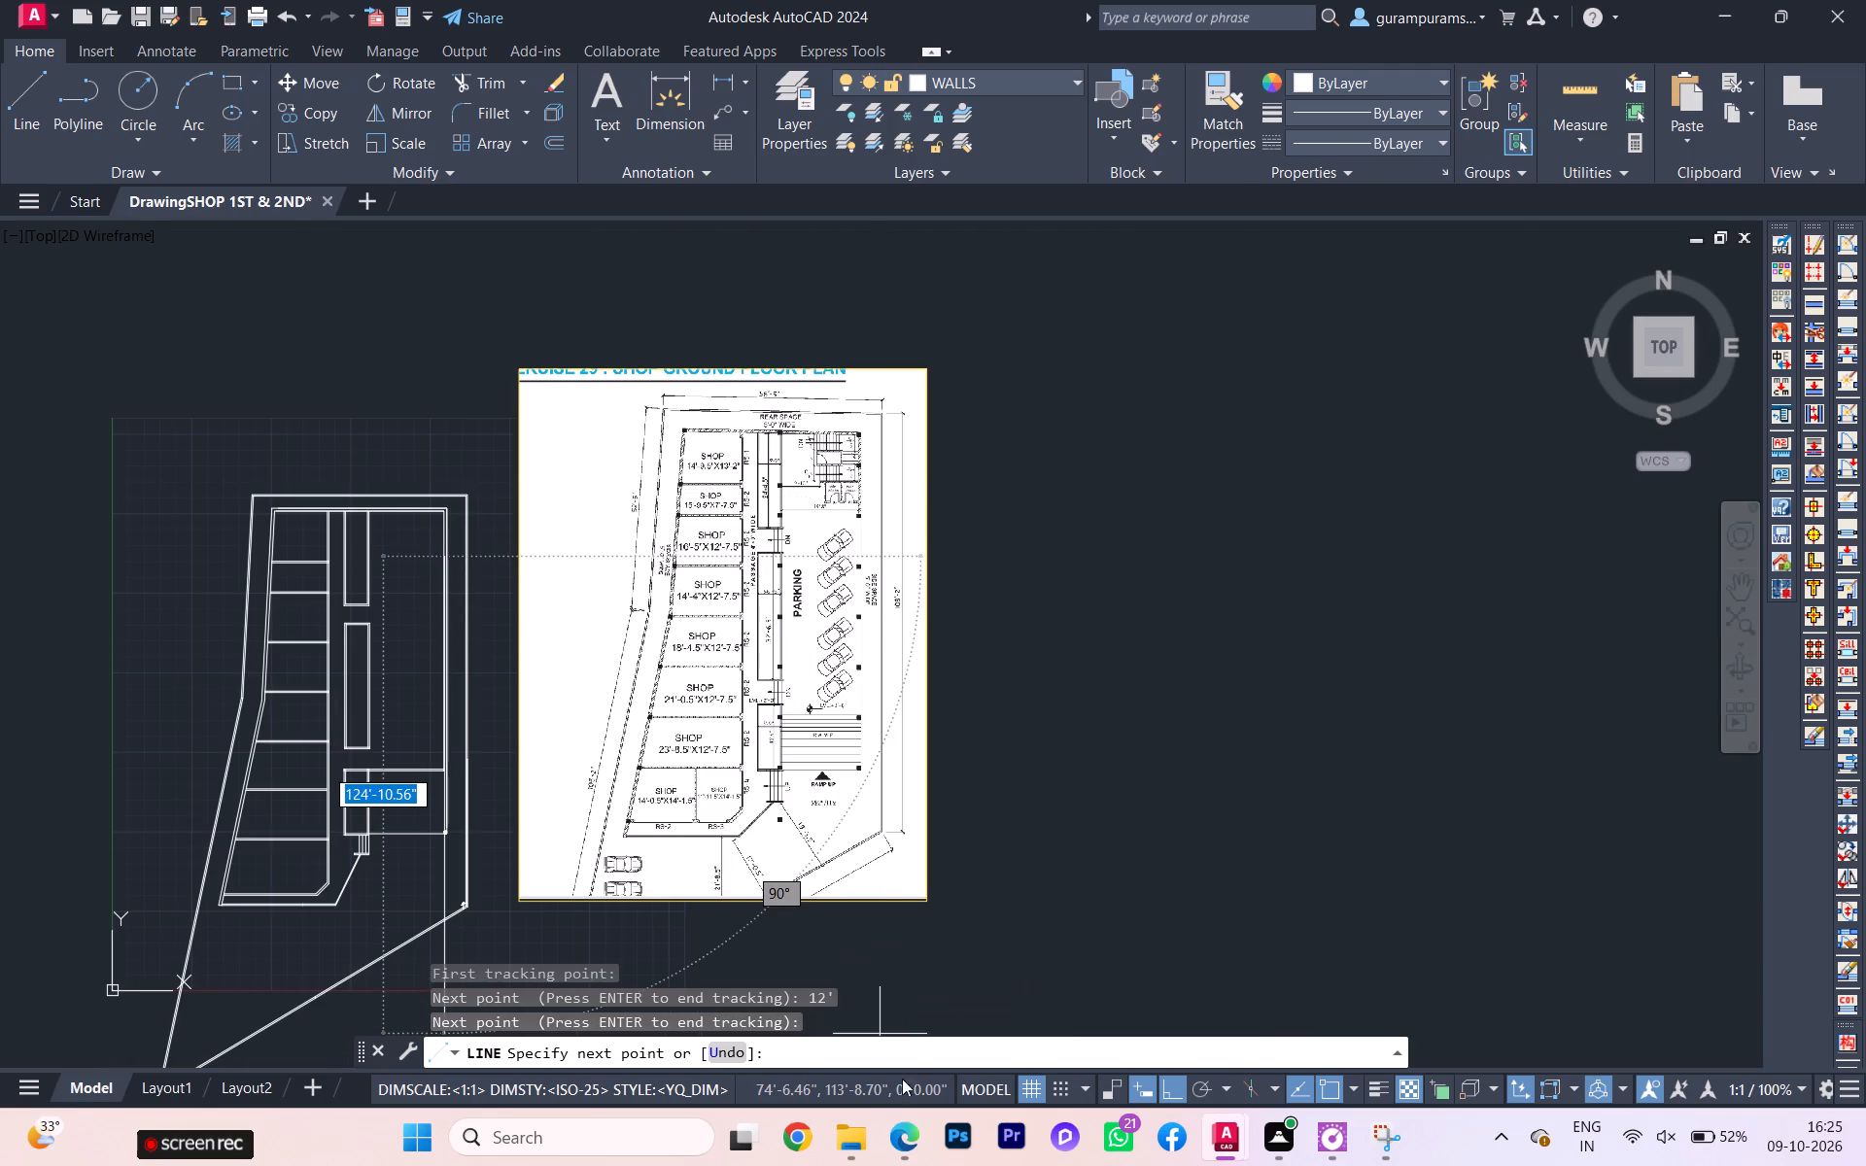
Switch to the workbook PDF in Edge and examine the rear staircase and toilets on the Exercise 29 Shop Ground Floor Plan page.
left_click(917, 1146)
scroll(1049, 735, "up", 2)
scroll(1031, 669, "down", 2)
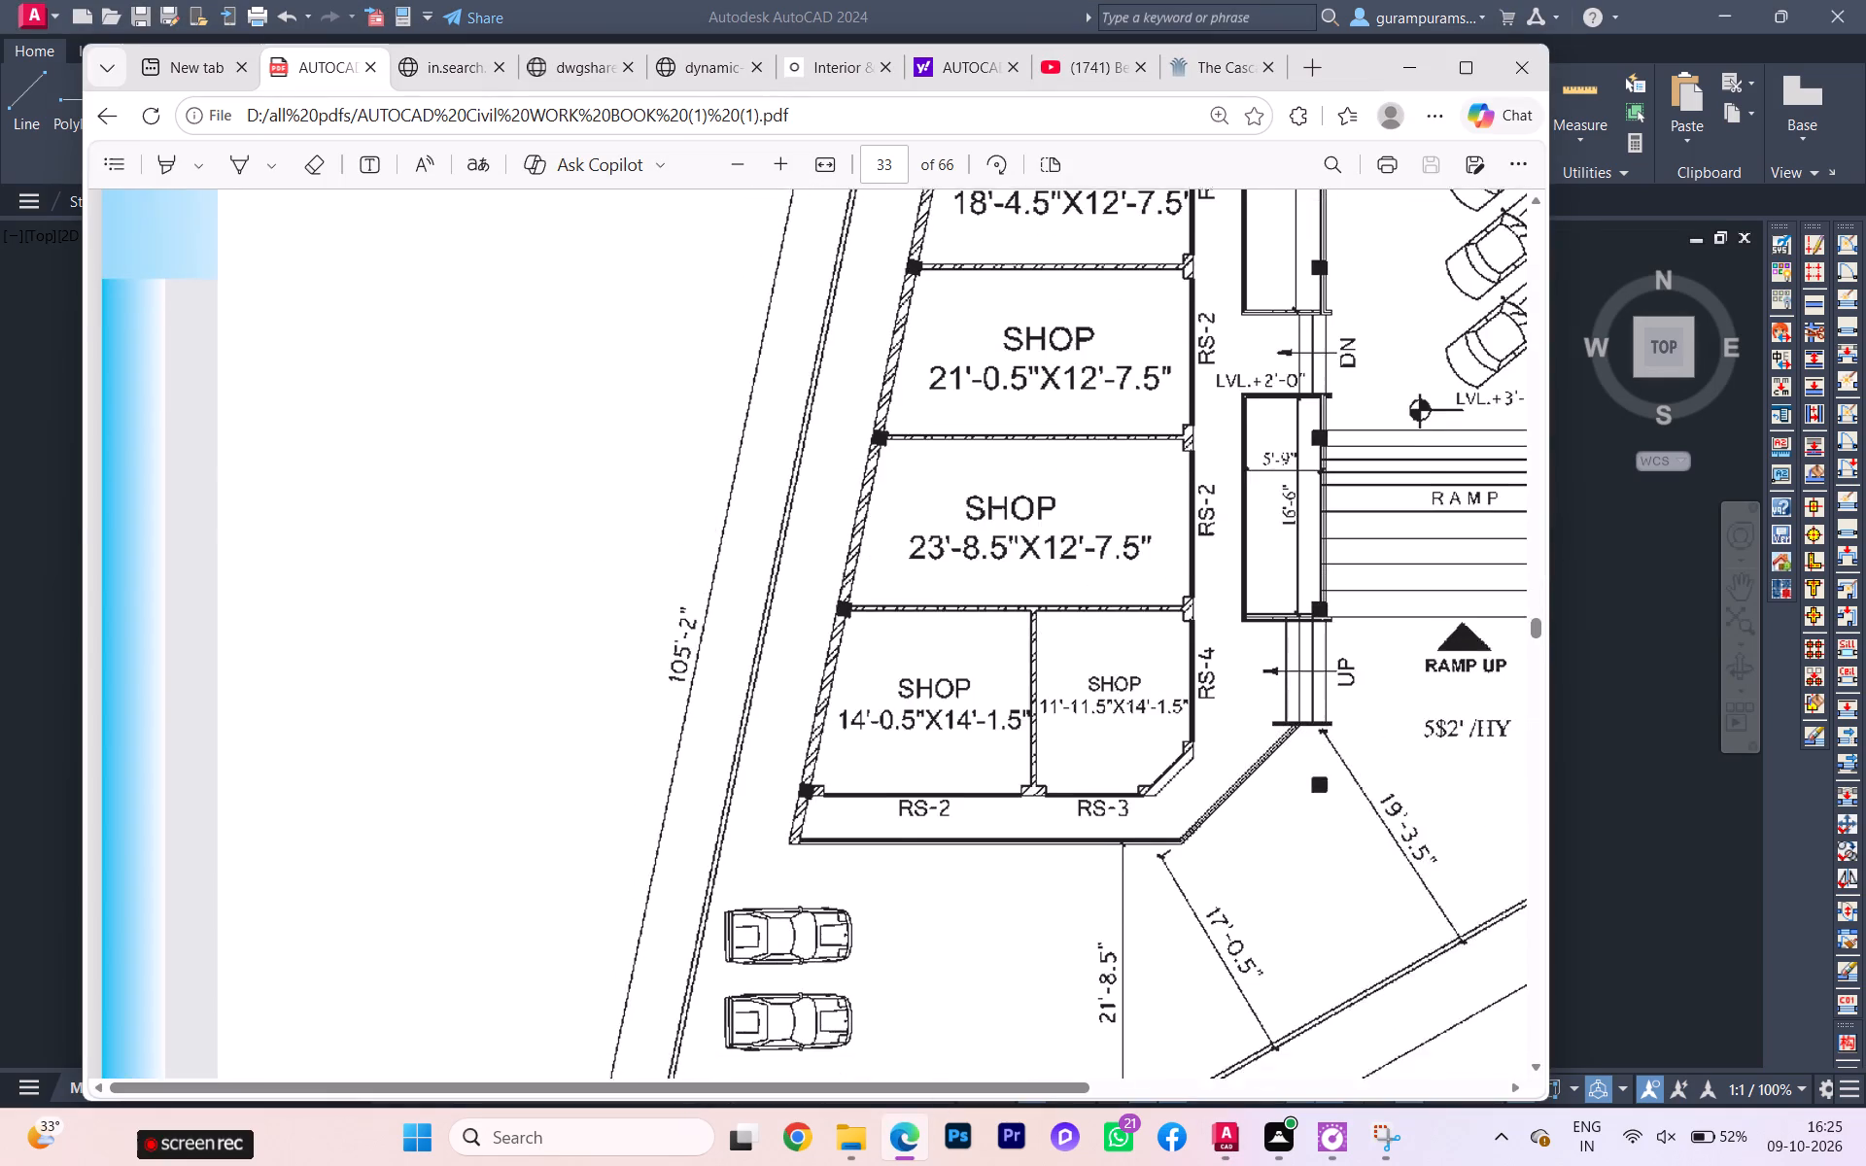
scroll(1011, 695, "down", 1)
middle_click_drag(1003, 701, 964, 852)
scroll(983, 800, "up", 6)
scroll(981, 671, "up", 1)
scroll(981, 671, "down", 1)
scroll(981, 671, "up", 3)
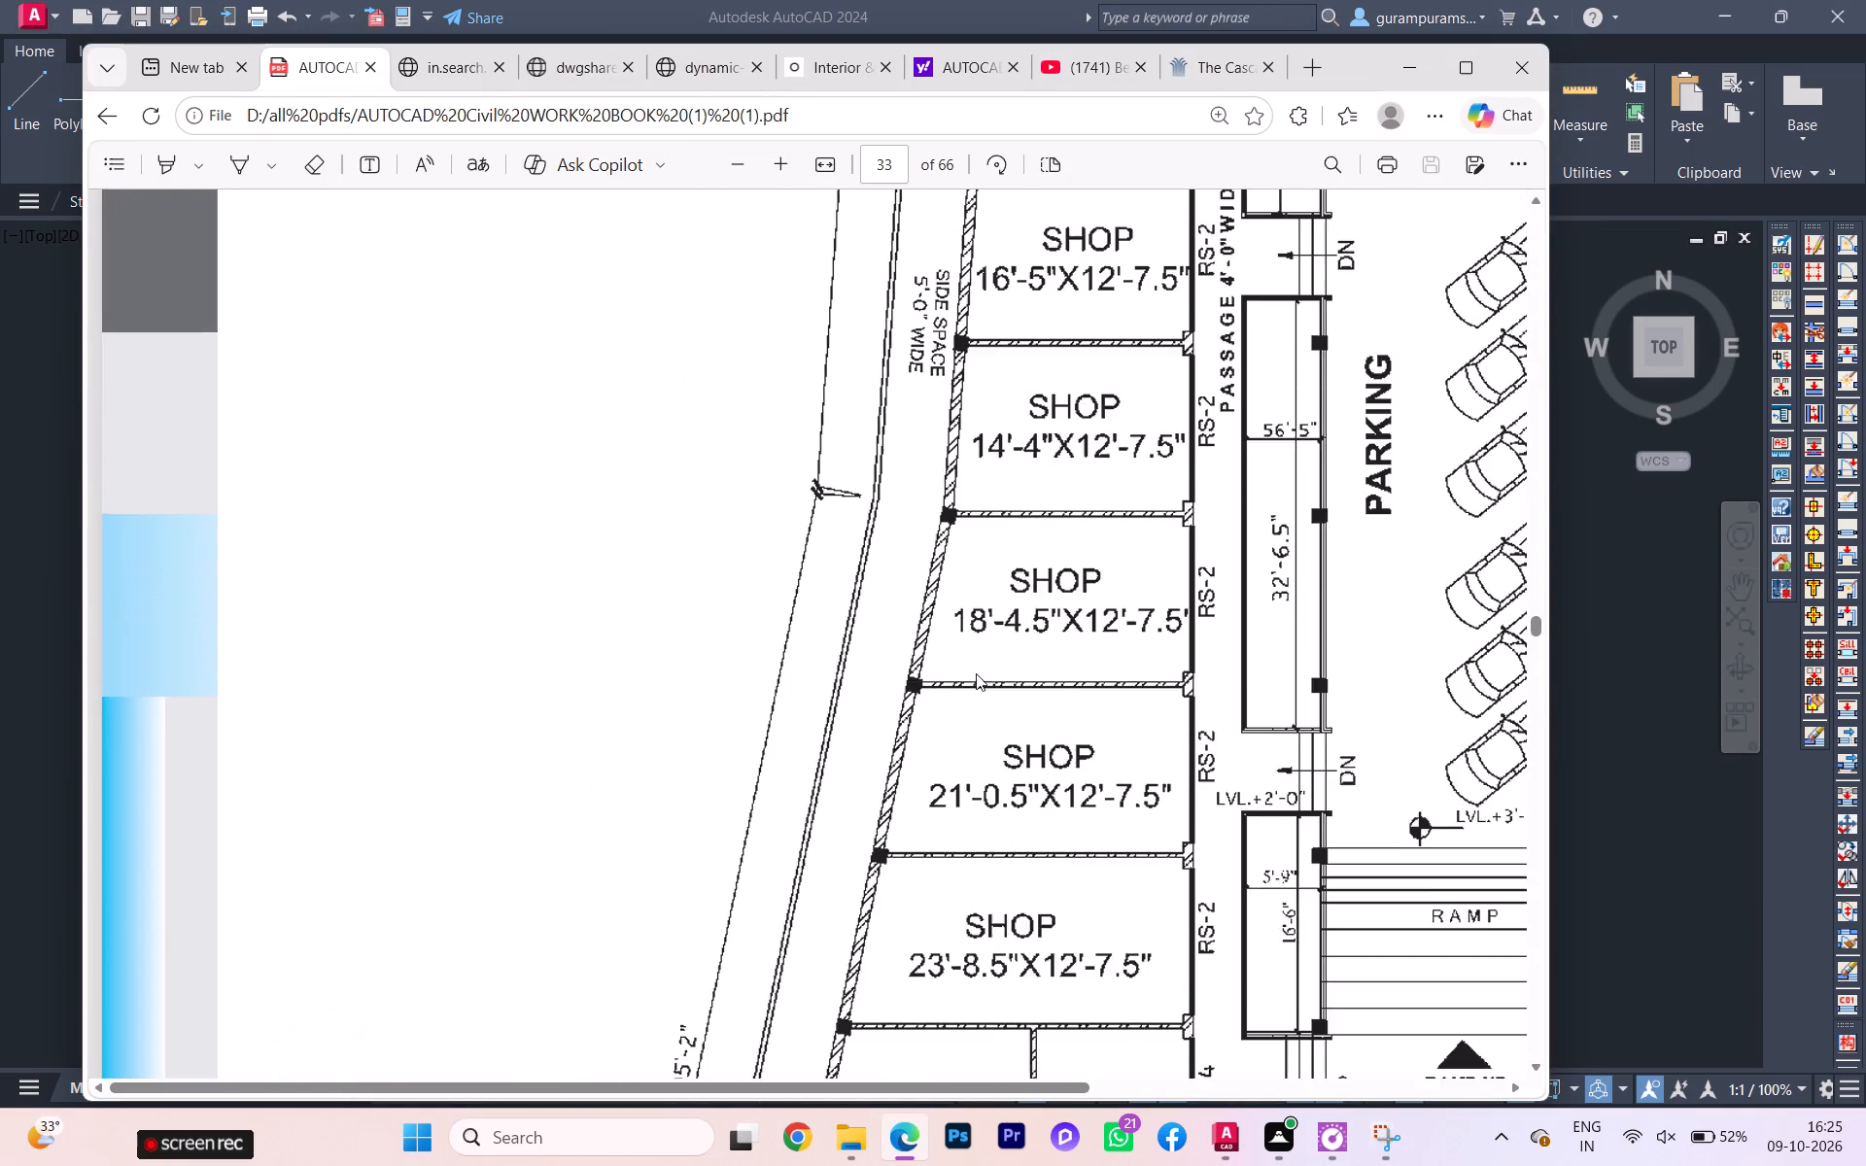
scroll(969, 679, "down", 1)
scroll(975, 658, "up", 1)
scroll(975, 657, "down", 9)
scroll(975, 657, "up", 2)
scroll(975, 654, "down", 1)
scroll(975, 654, "up", 3)
scroll(975, 650, "down", 1)
scroll(974, 639, "up", 1)
scroll(971, 644, "down", 5)
scroll(955, 700, "up", 4)
scroll(973, 675, "down", 3)
scroll(973, 673, "up", 3)
scroll(972, 649, "down", 1)
scroll(972, 645, "up", 1)
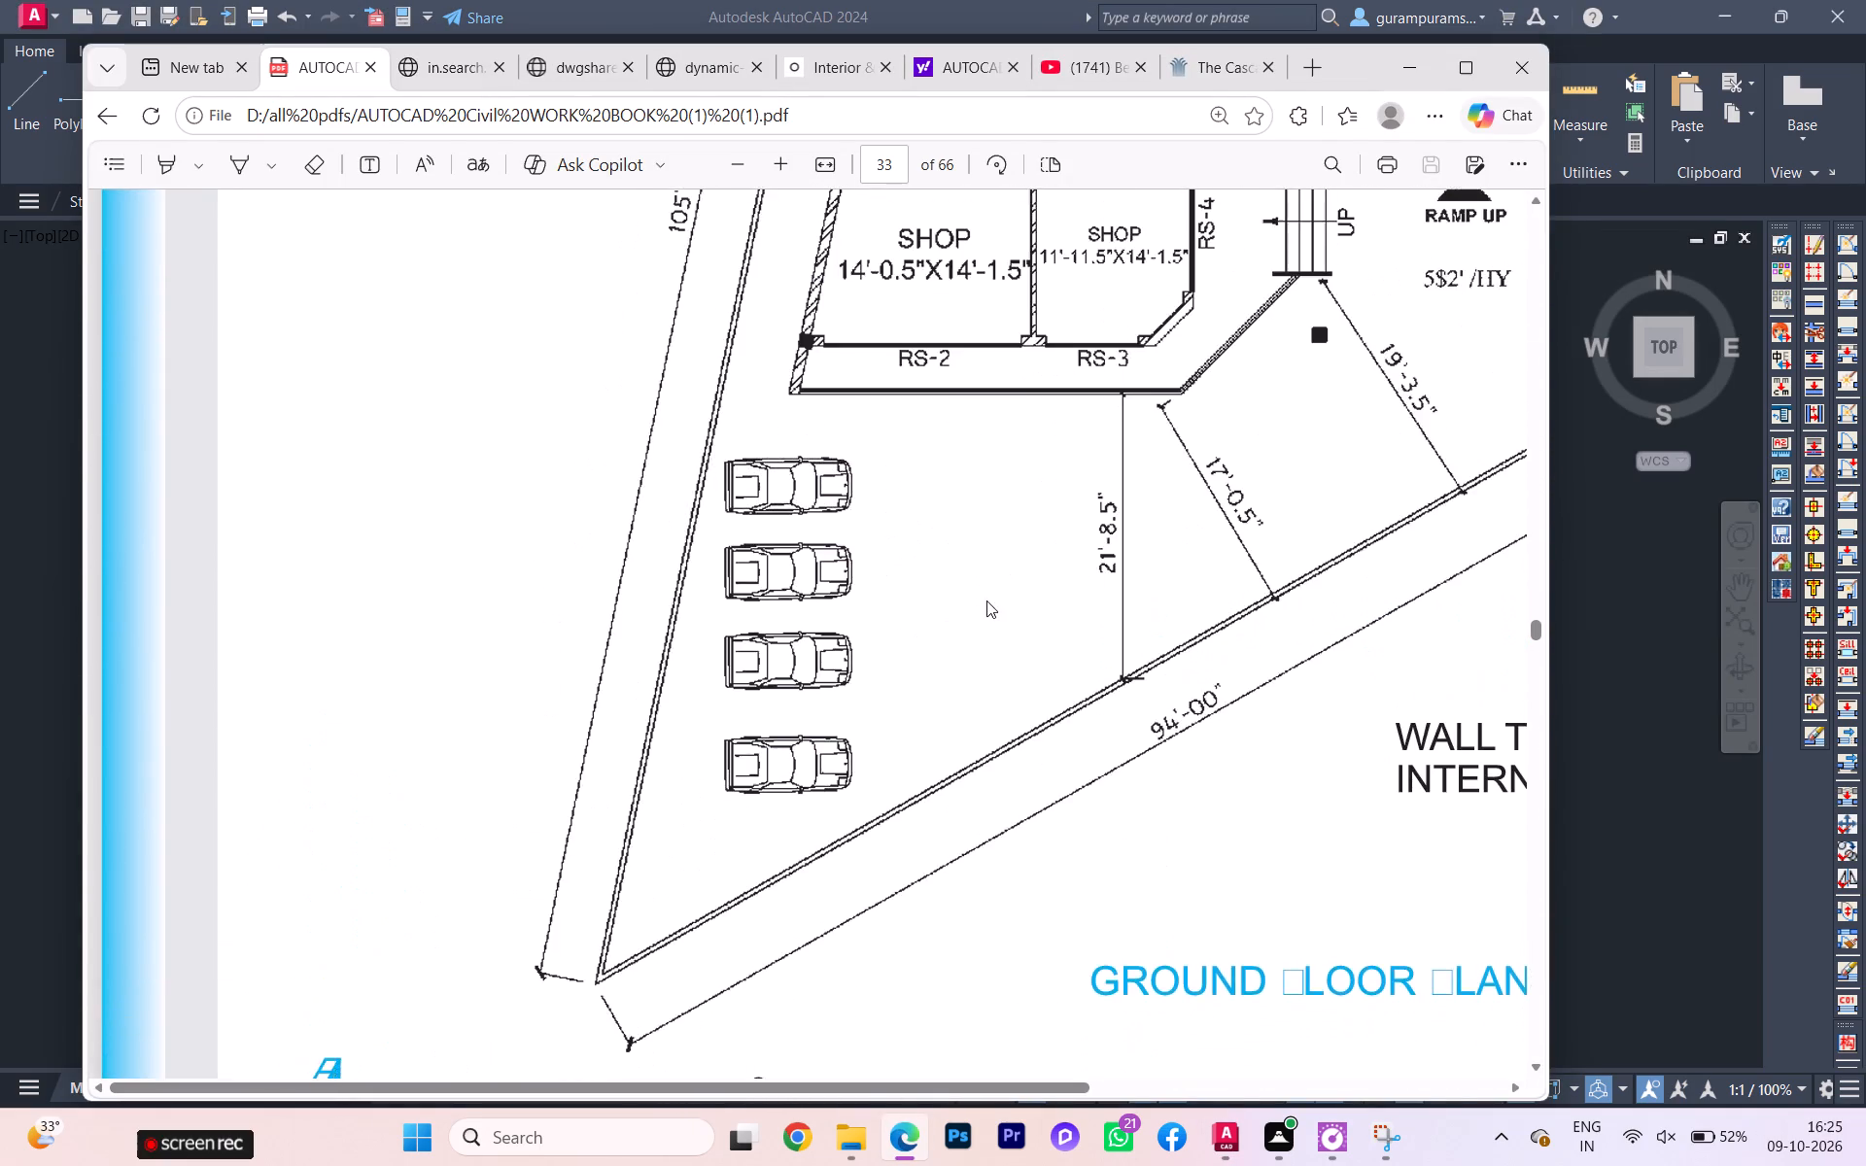
scroll(986, 600, "up", 5)
scroll(1004, 512, "up", 2)
scroll(1004, 512, "down", 1)
scroll(1004, 512, "up", 2)
scroll(1004, 512, "down", 1)
scroll(1004, 512, "up", 5)
scroll(1001, 513, "down", 3)
scroll(1001, 513, "up", 2)
scroll(1001, 513, "down", 1)
scroll(1001, 513, "up", 3)
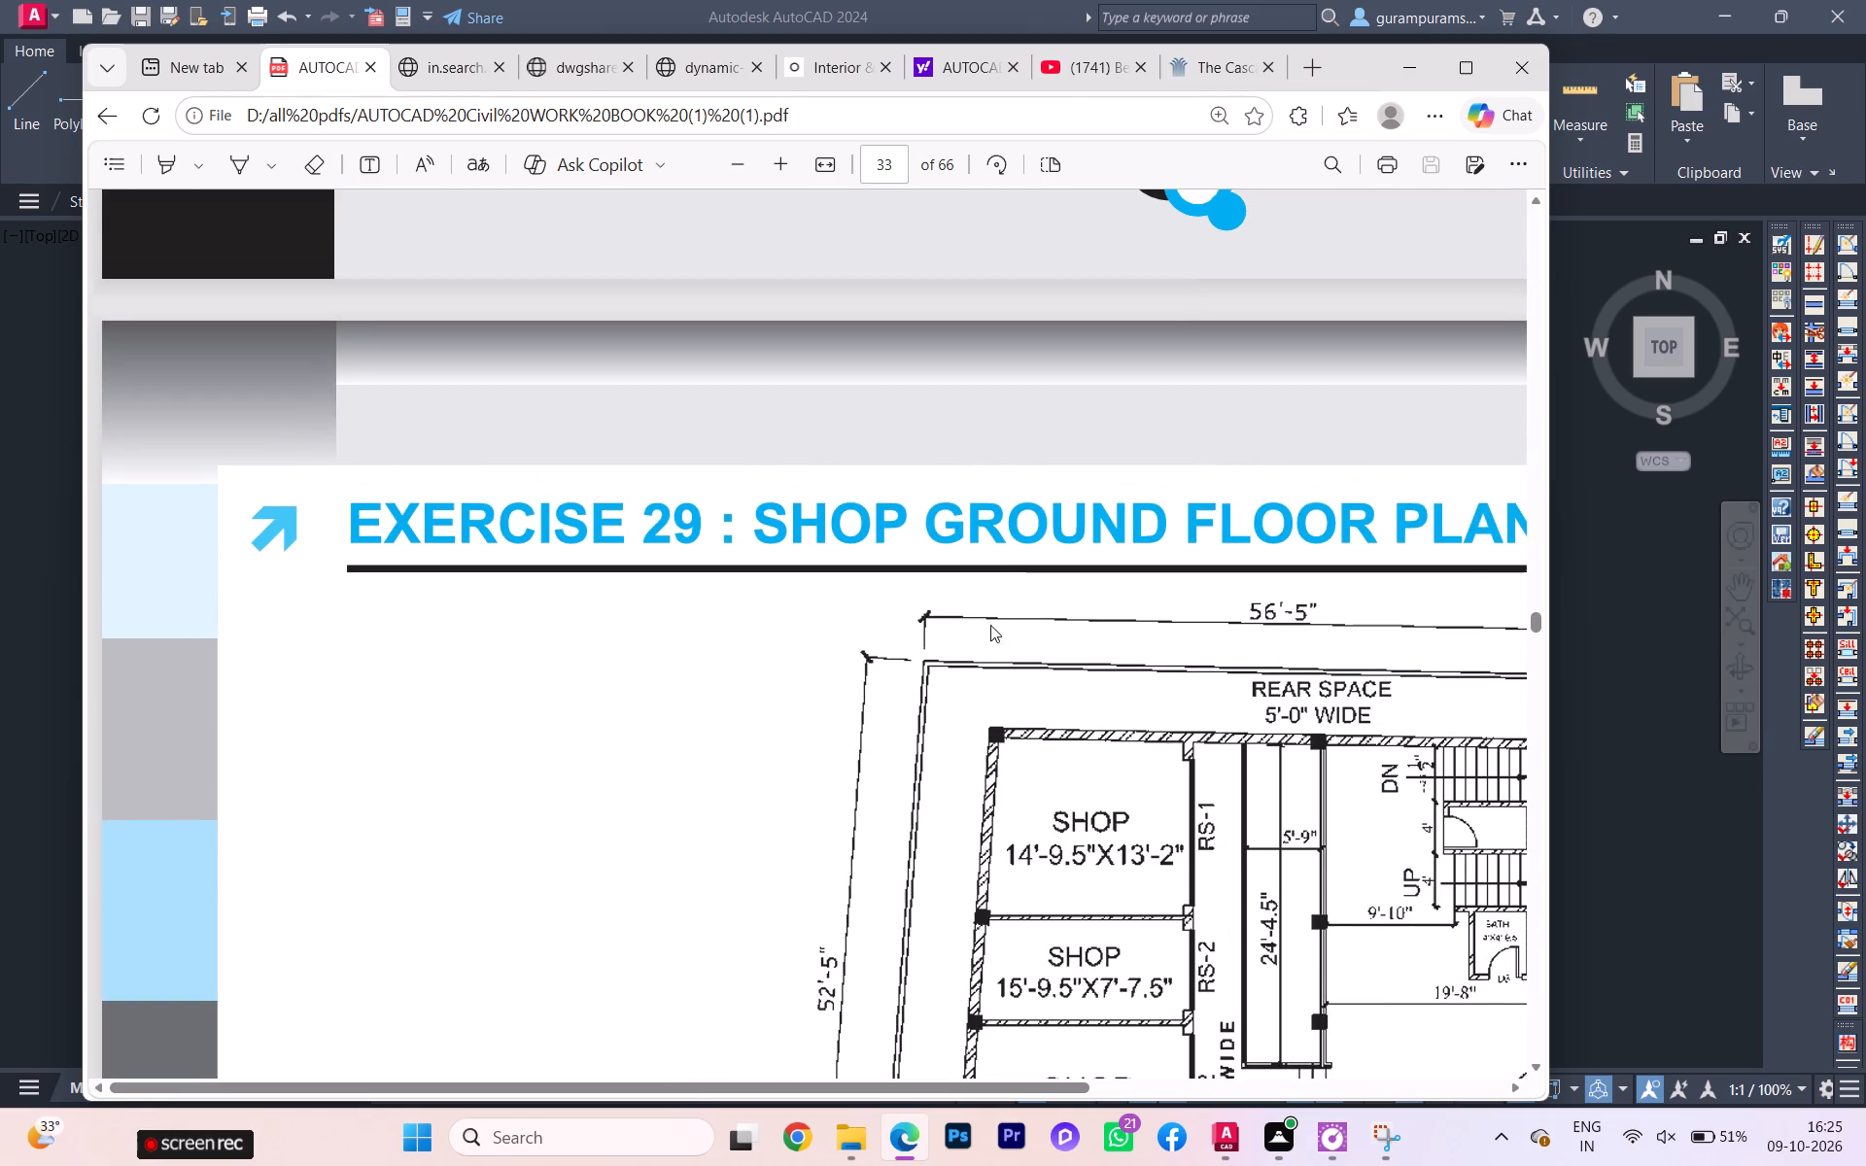
scroll(986, 653, "down", 1)
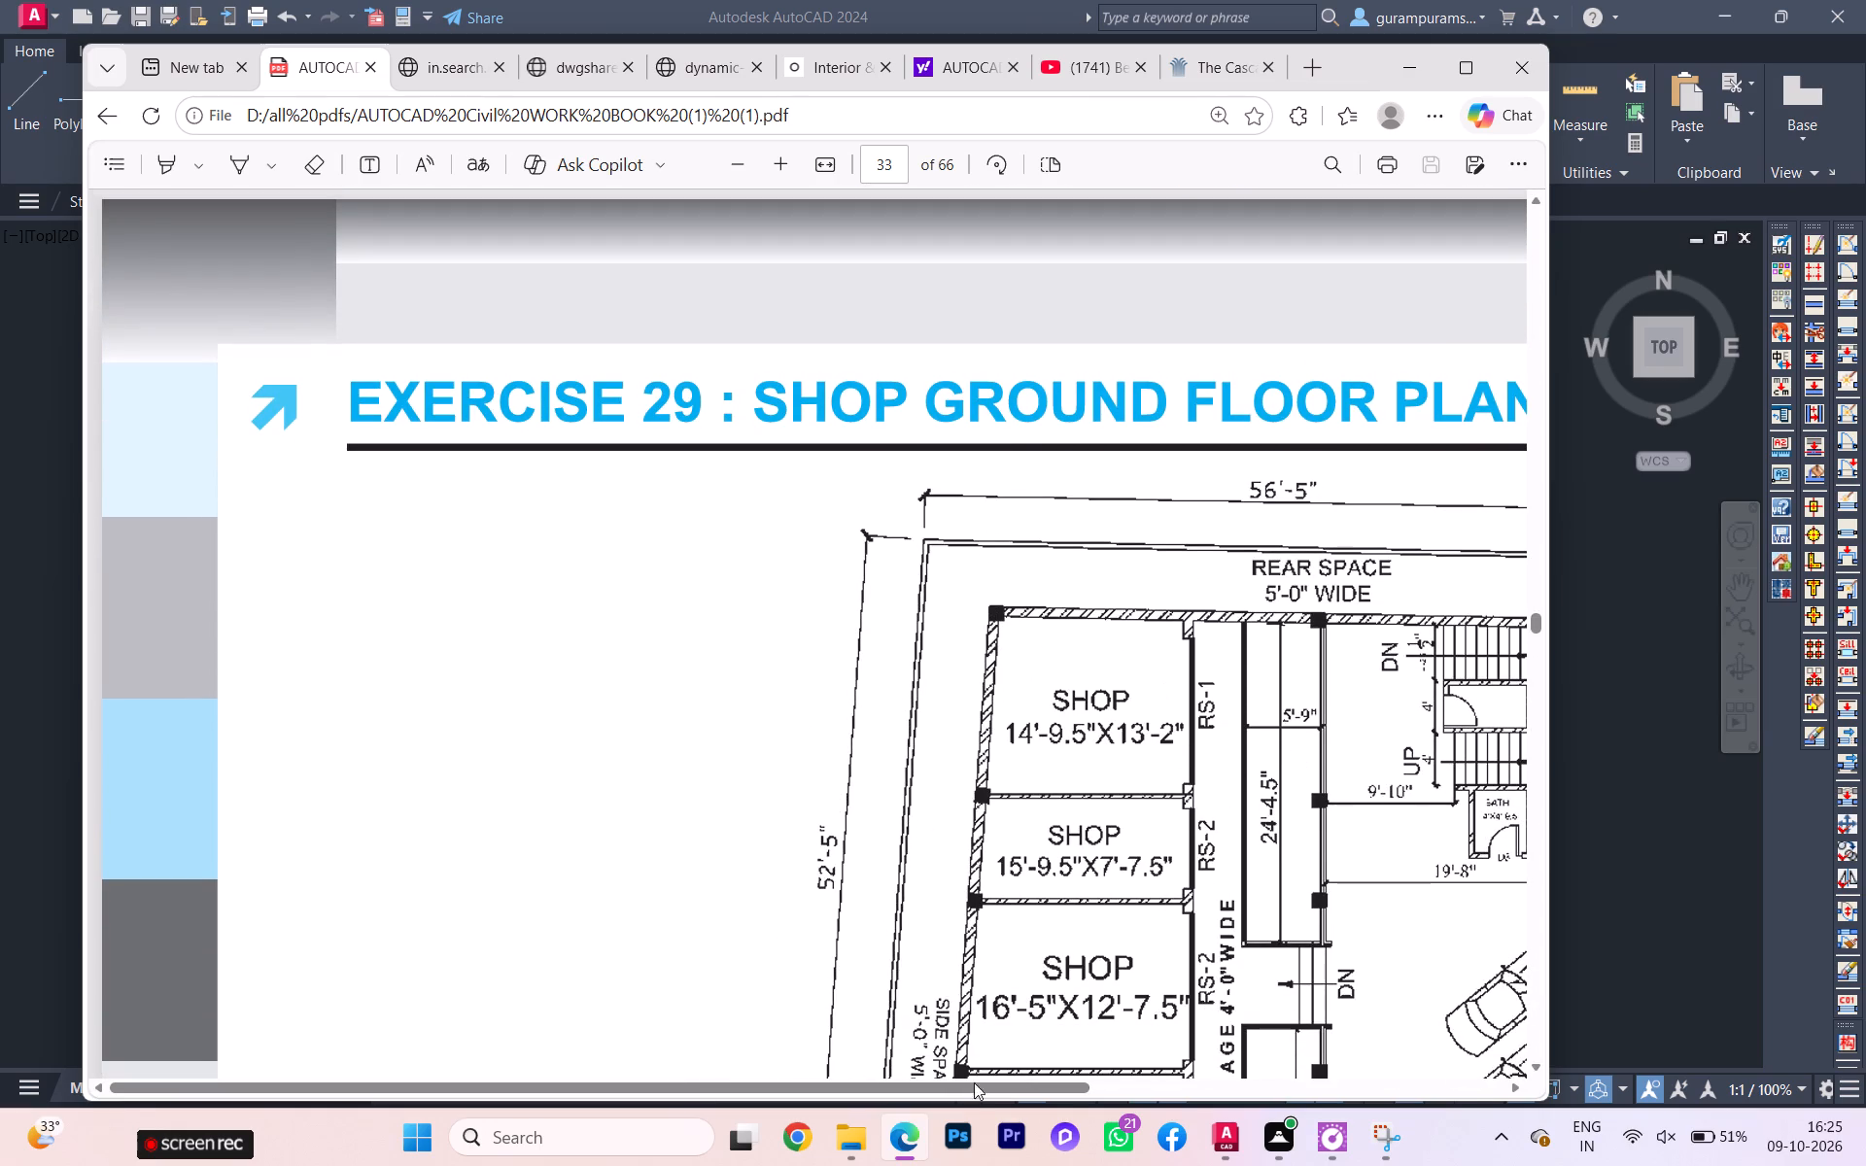
left_click_drag(986, 1086, 1157, 1077)
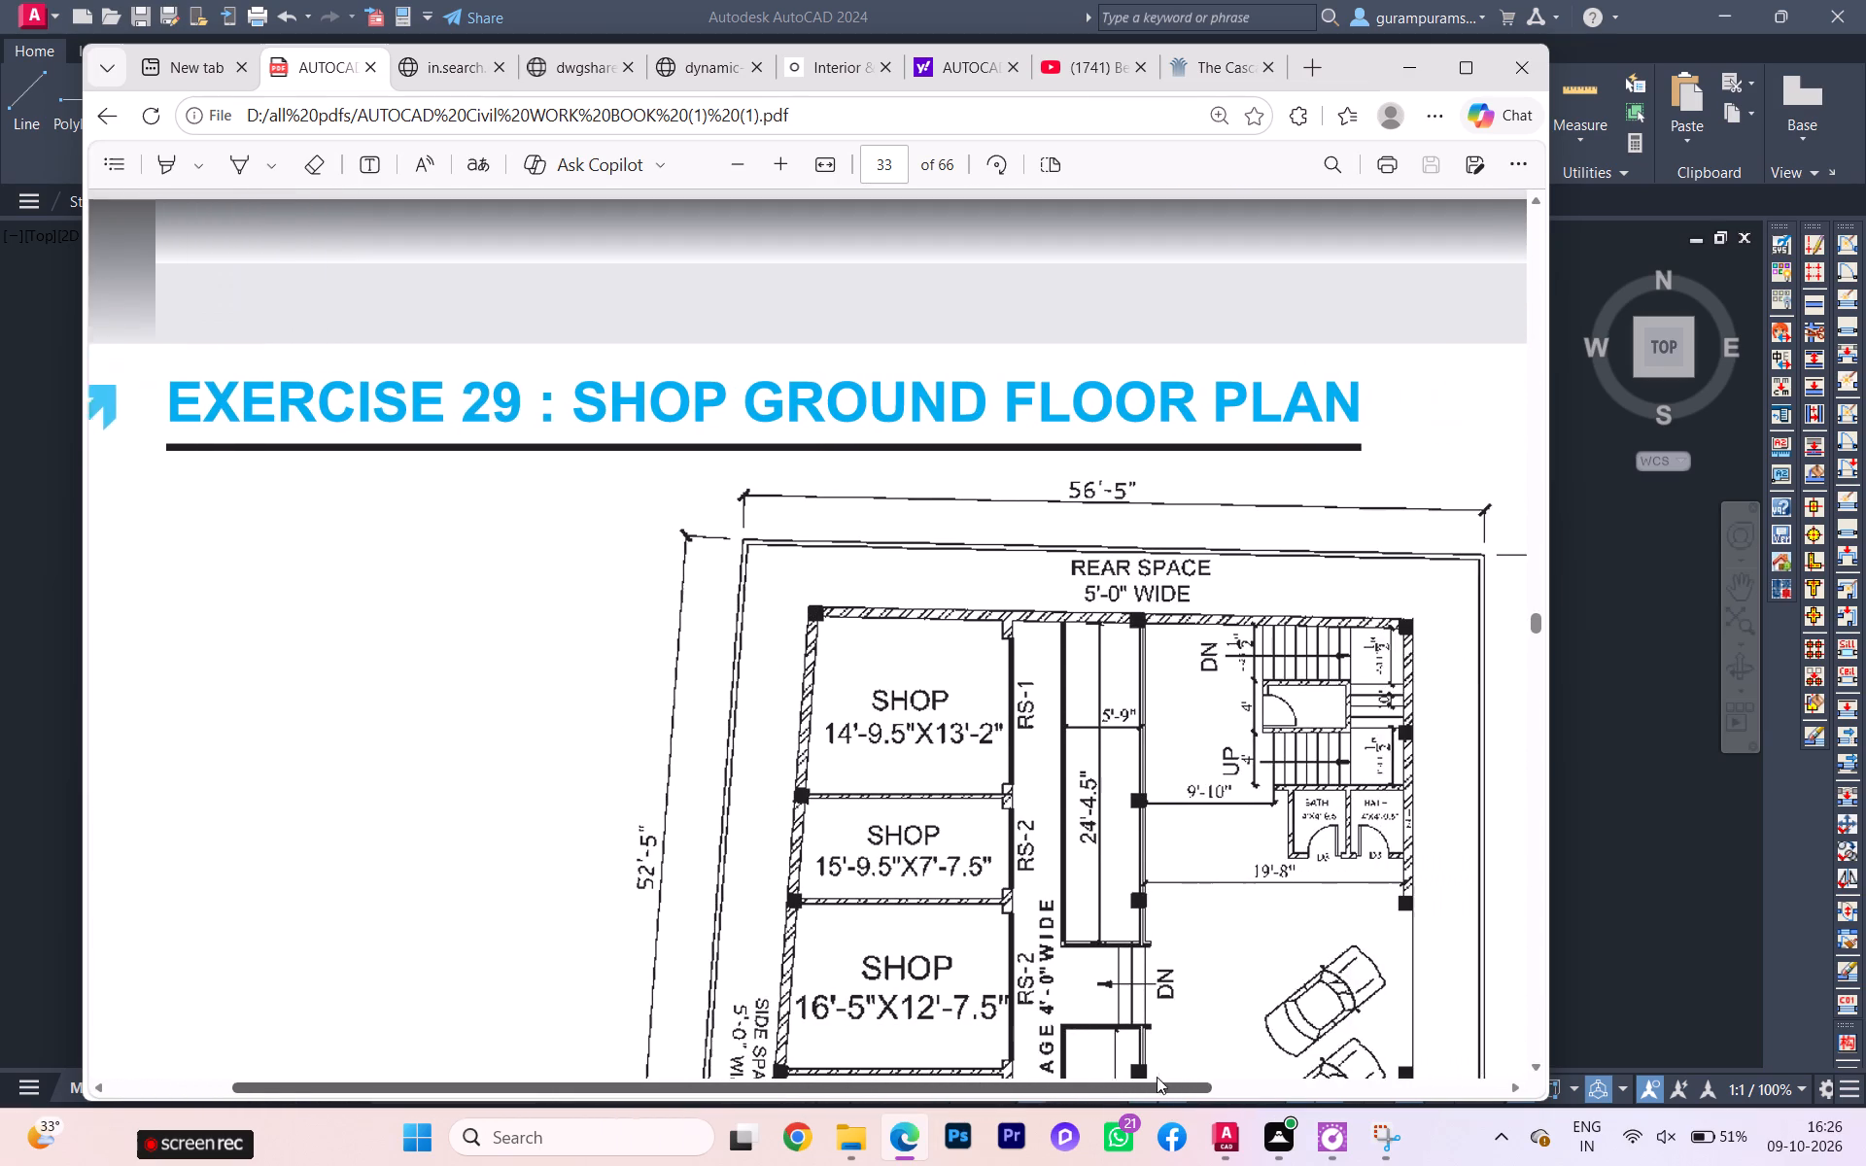
left_click_drag(1157, 1077, 1201, 1073)
left_click(1218, 1072)
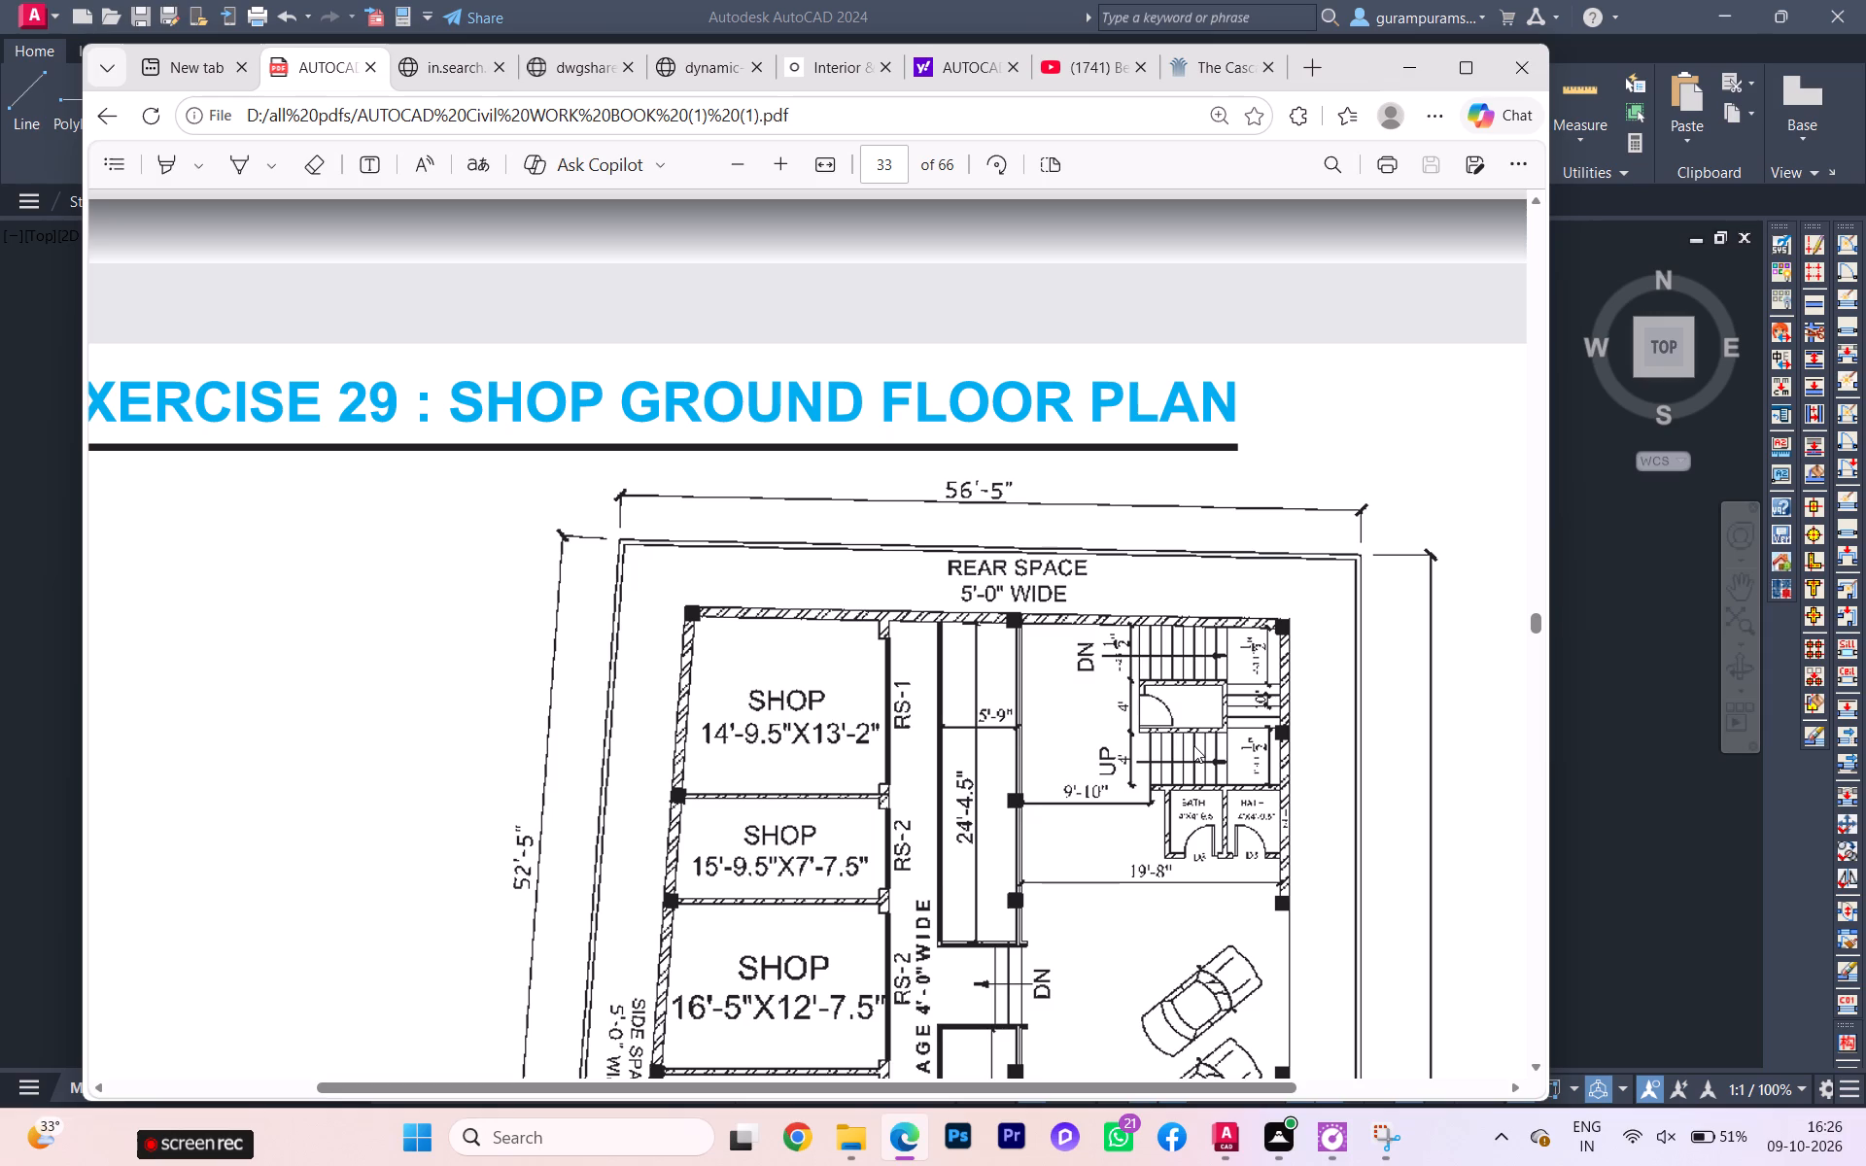
Move on to the Exercise 30 Shop 1st and IInd Floor Plan page and examine its staircase and strong room dimensions.
scroll(1190, 744, "up", 3)
scroll(1119, 744, "down", 7)
scroll(1115, 737, "up", 8)
scroll(1112, 742, "down", 5)
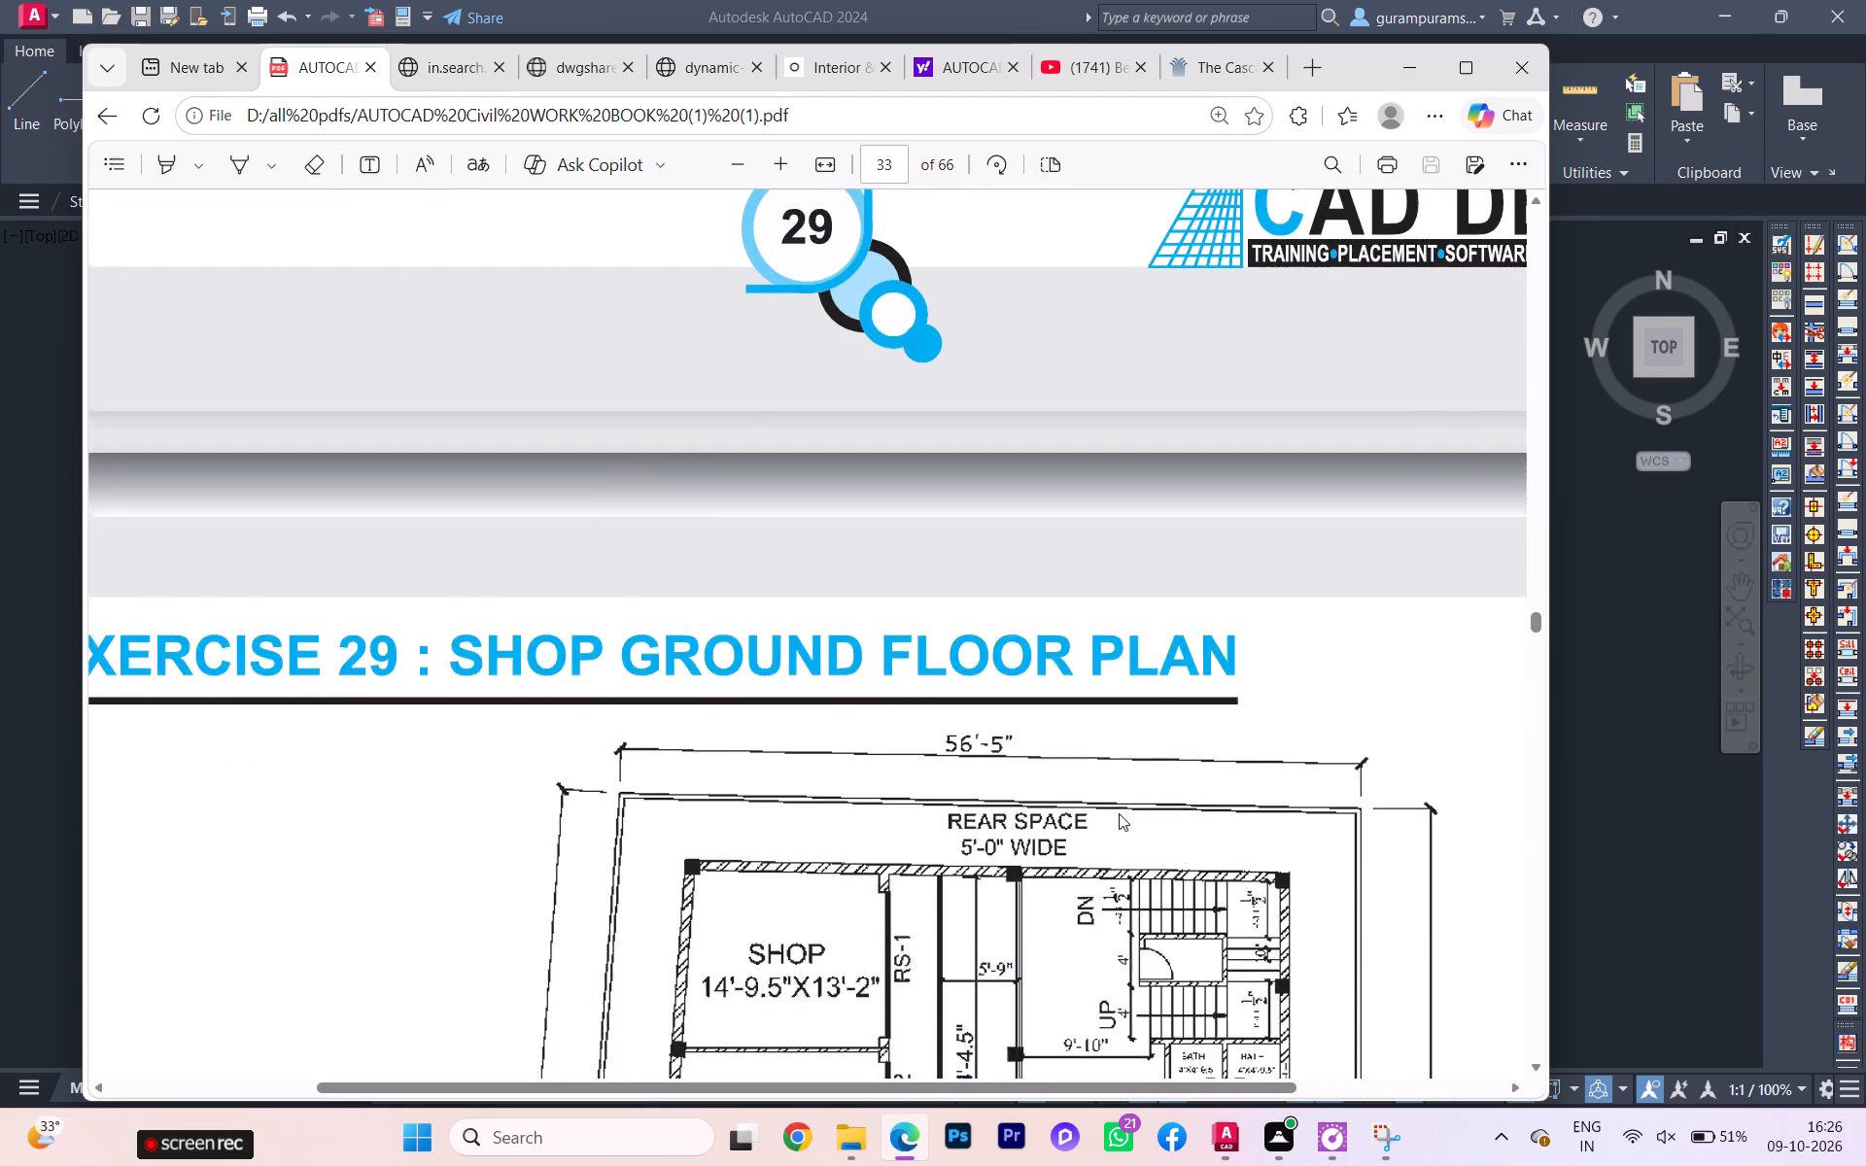
scroll(1119, 813, "down", 5)
scroll(1142, 866, "up", 2)
scroll(1146, 886, "down", 12)
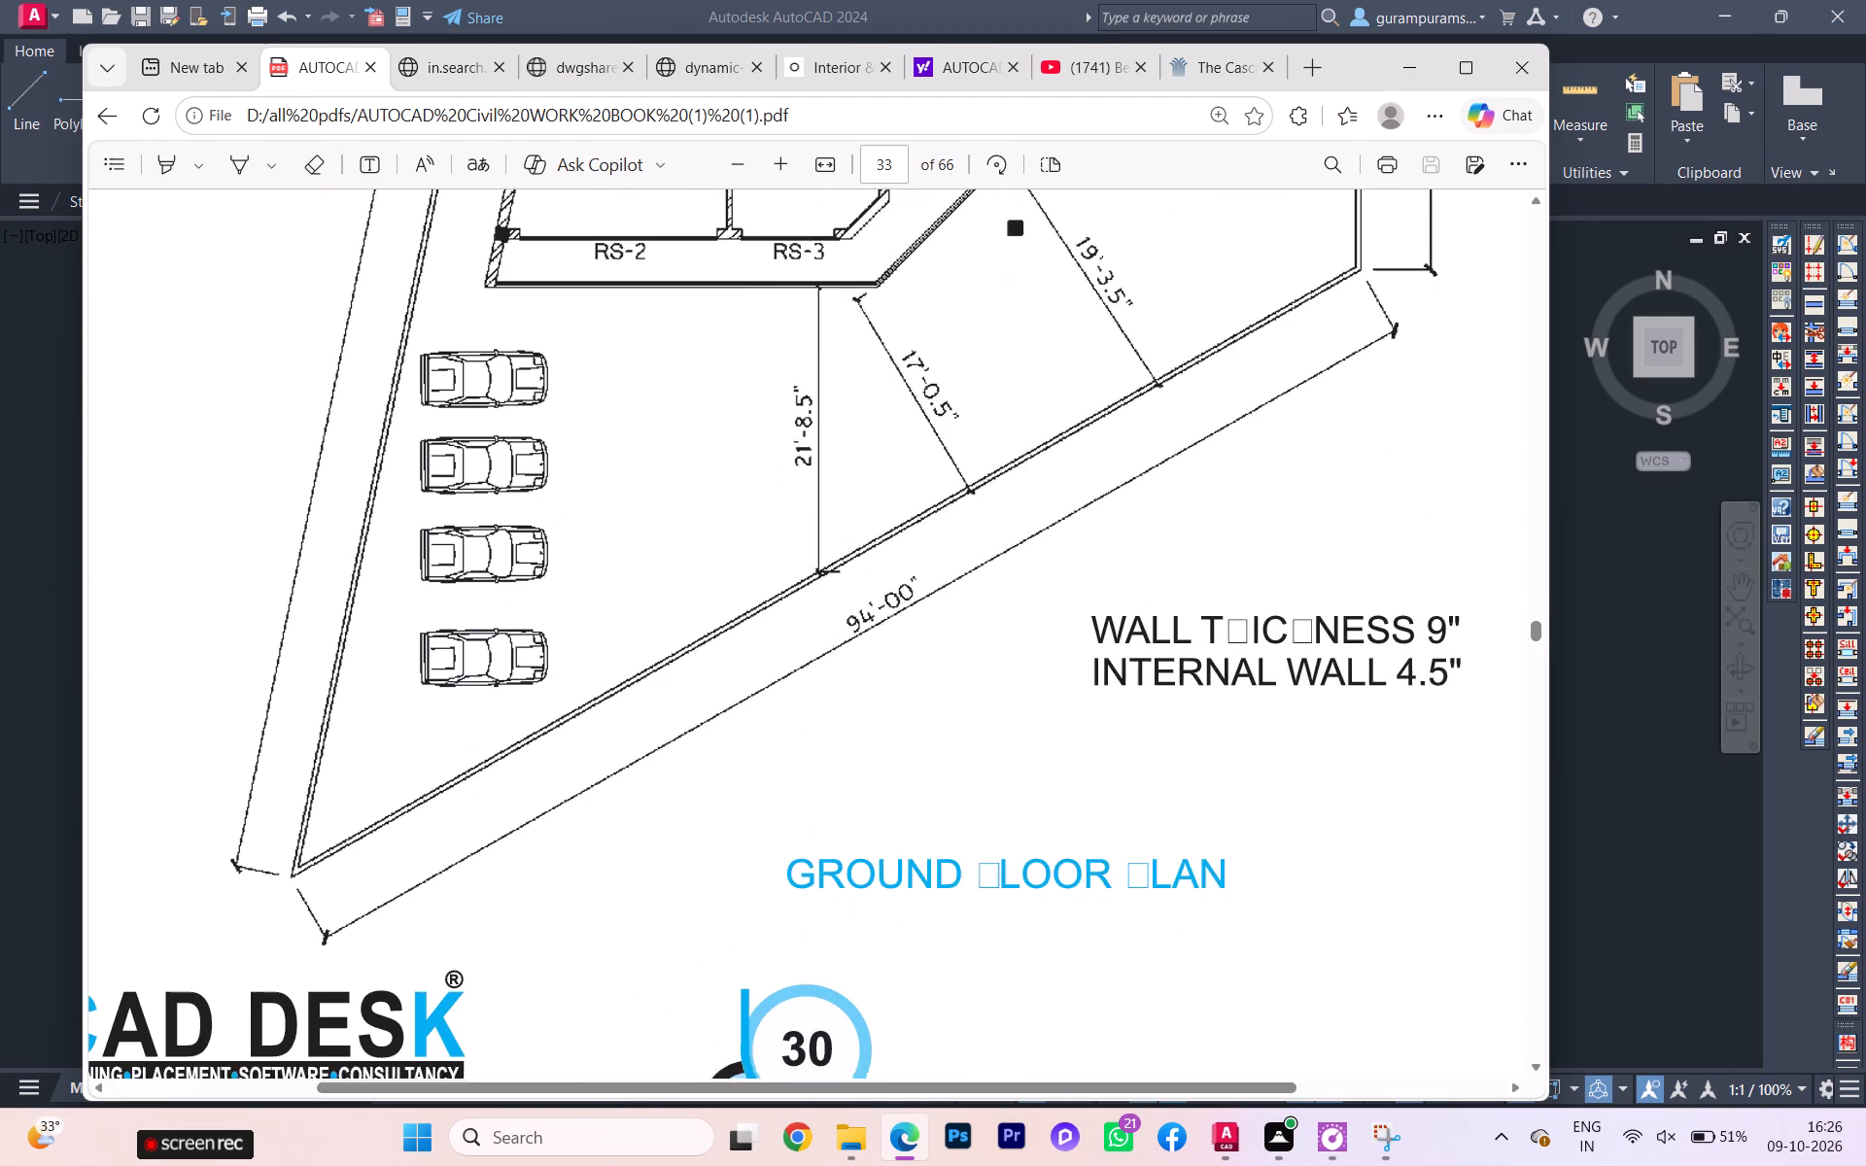
scroll(1148, 923, "down", 7)
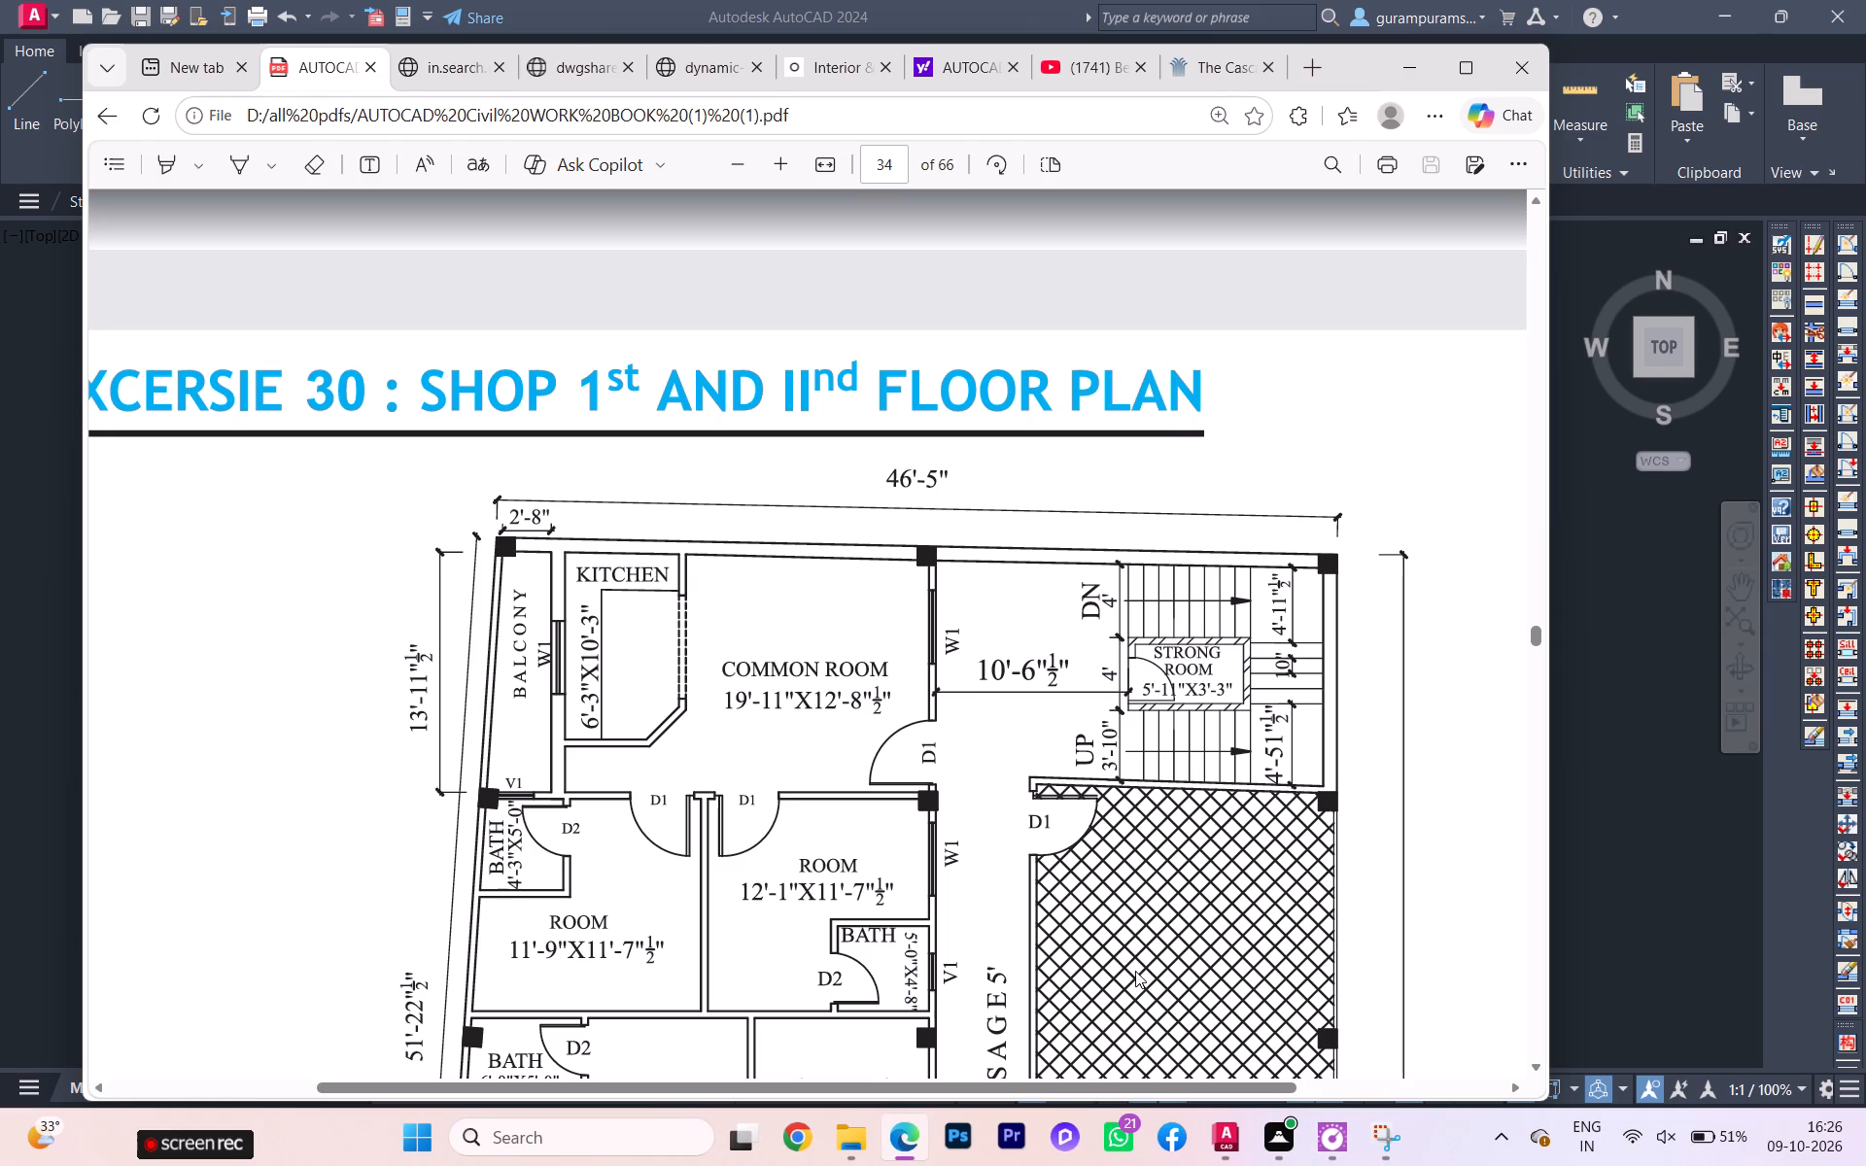
scroll(1135, 970, "down", 2)
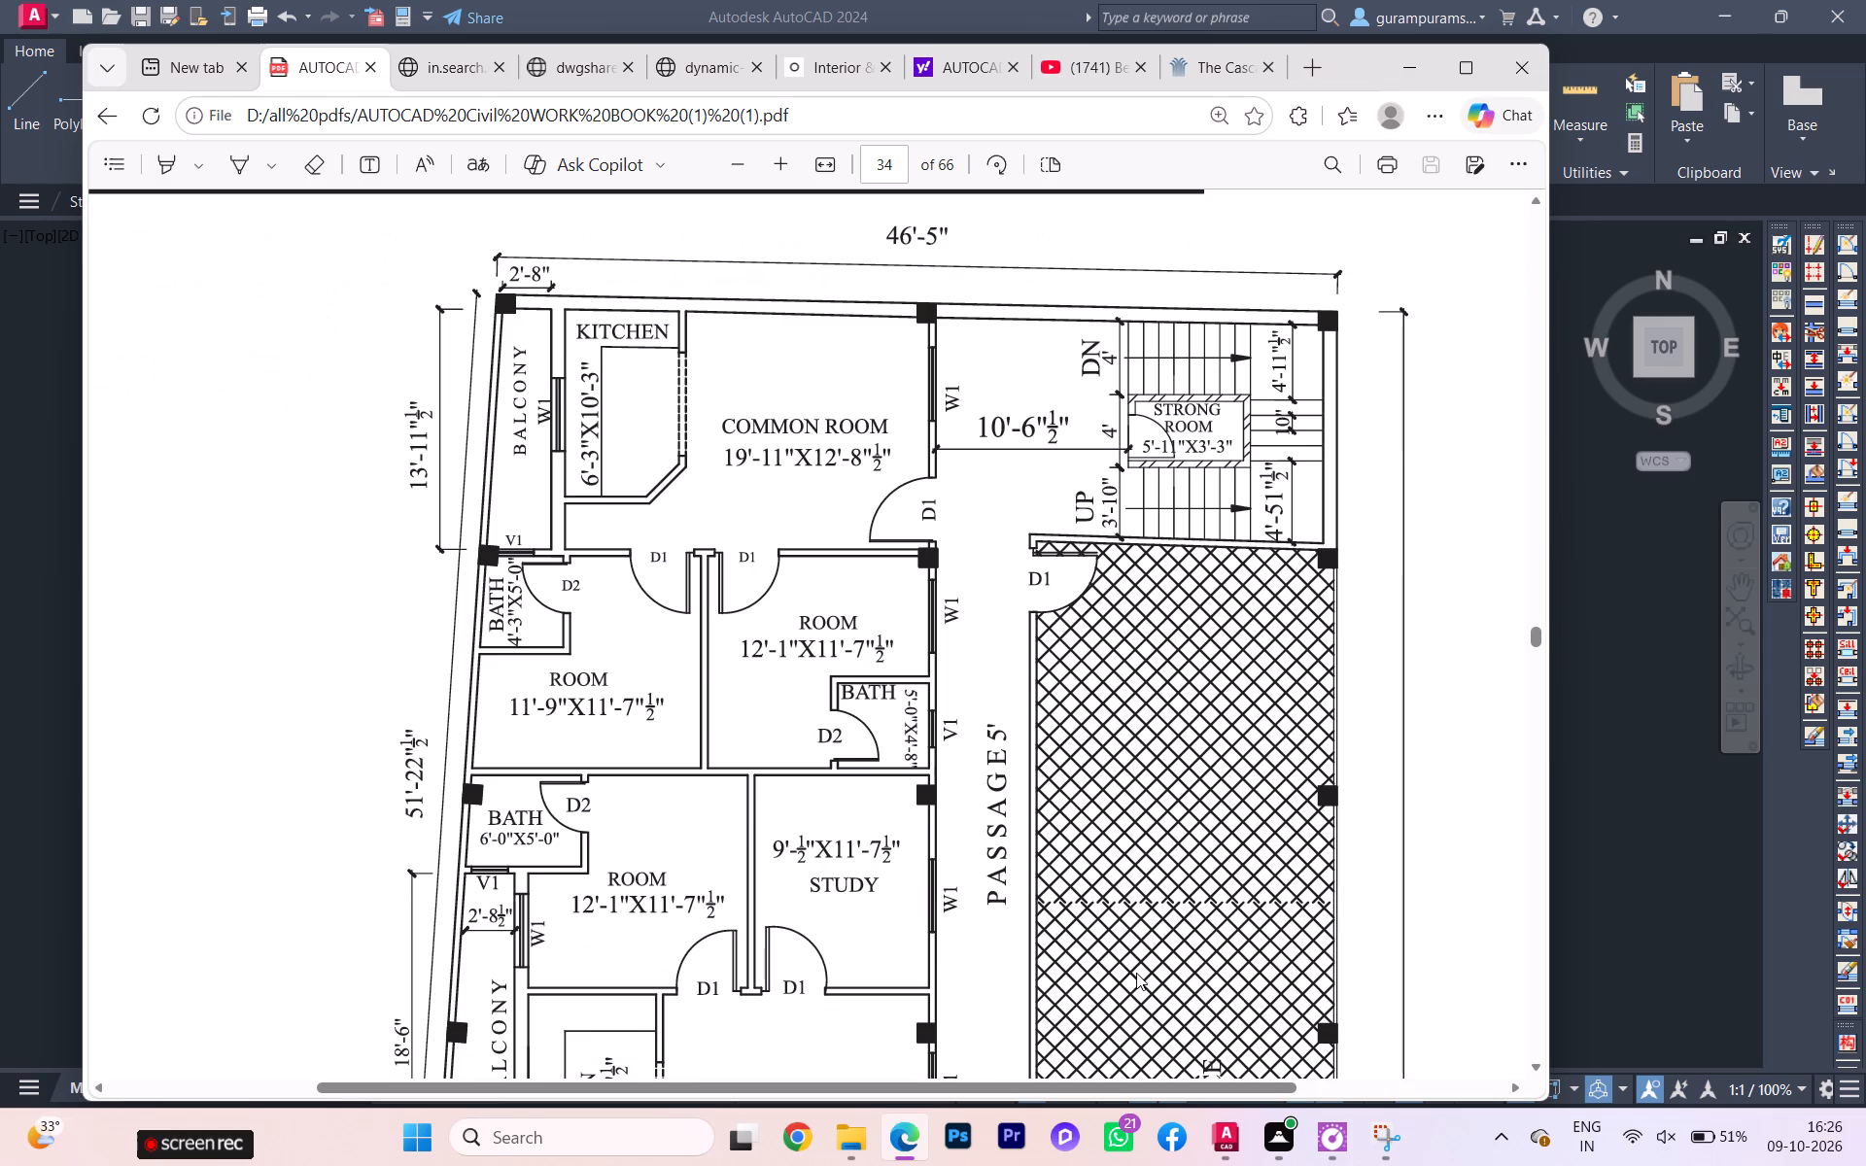
Look through the rest of the Exercise 30 floor plan, covering the rooms, kitchens, balconies, passages and terrace.
scroll(1139, 966, "down", 3)
scroll(1139, 966, "up", 1)
scroll(1139, 966, "down", 9)
scroll(1138, 965, "up", 1)
scroll(1138, 965, "down", 4)
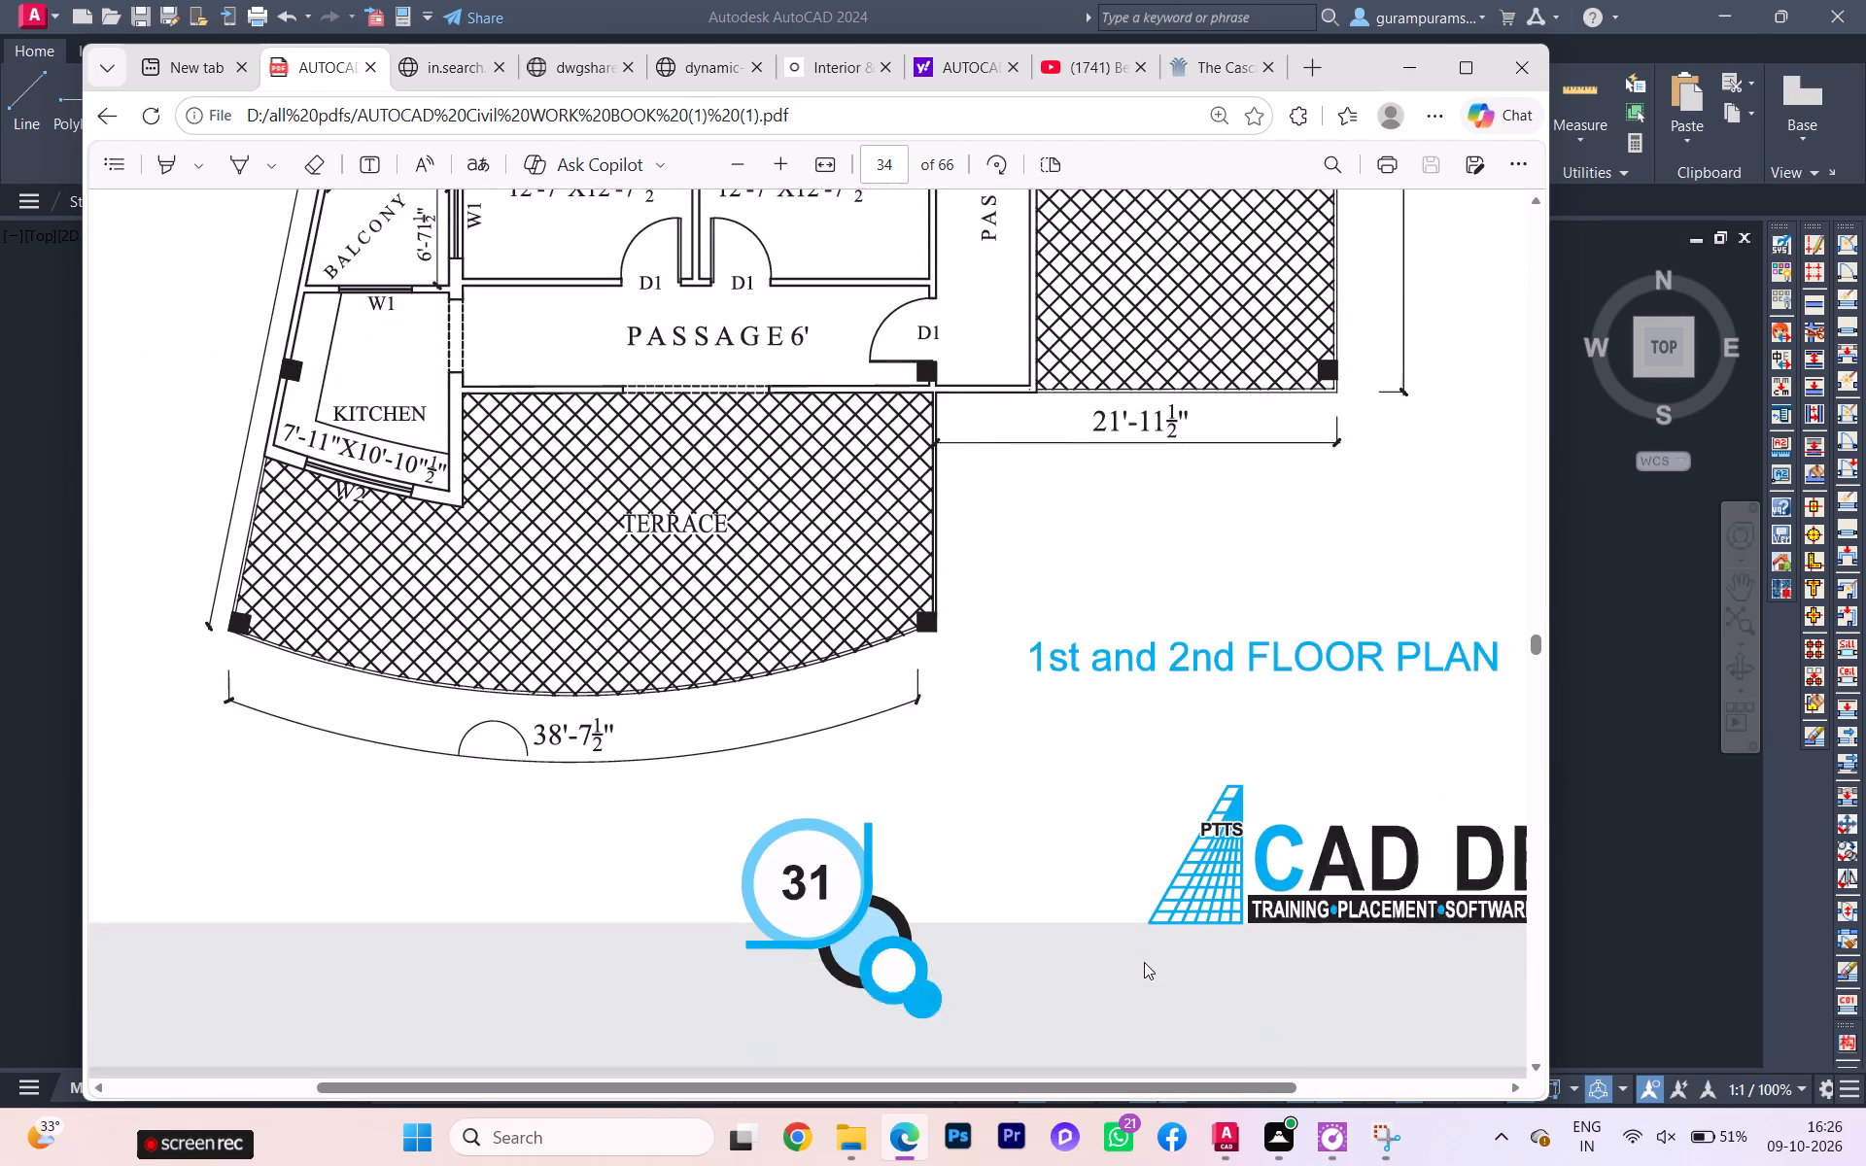
scroll(1145, 962, "up", 7)
scroll(1106, 915, "down", 2)
scroll(1105, 914, "up", 9)
scroll(1103, 909, "down", 5)
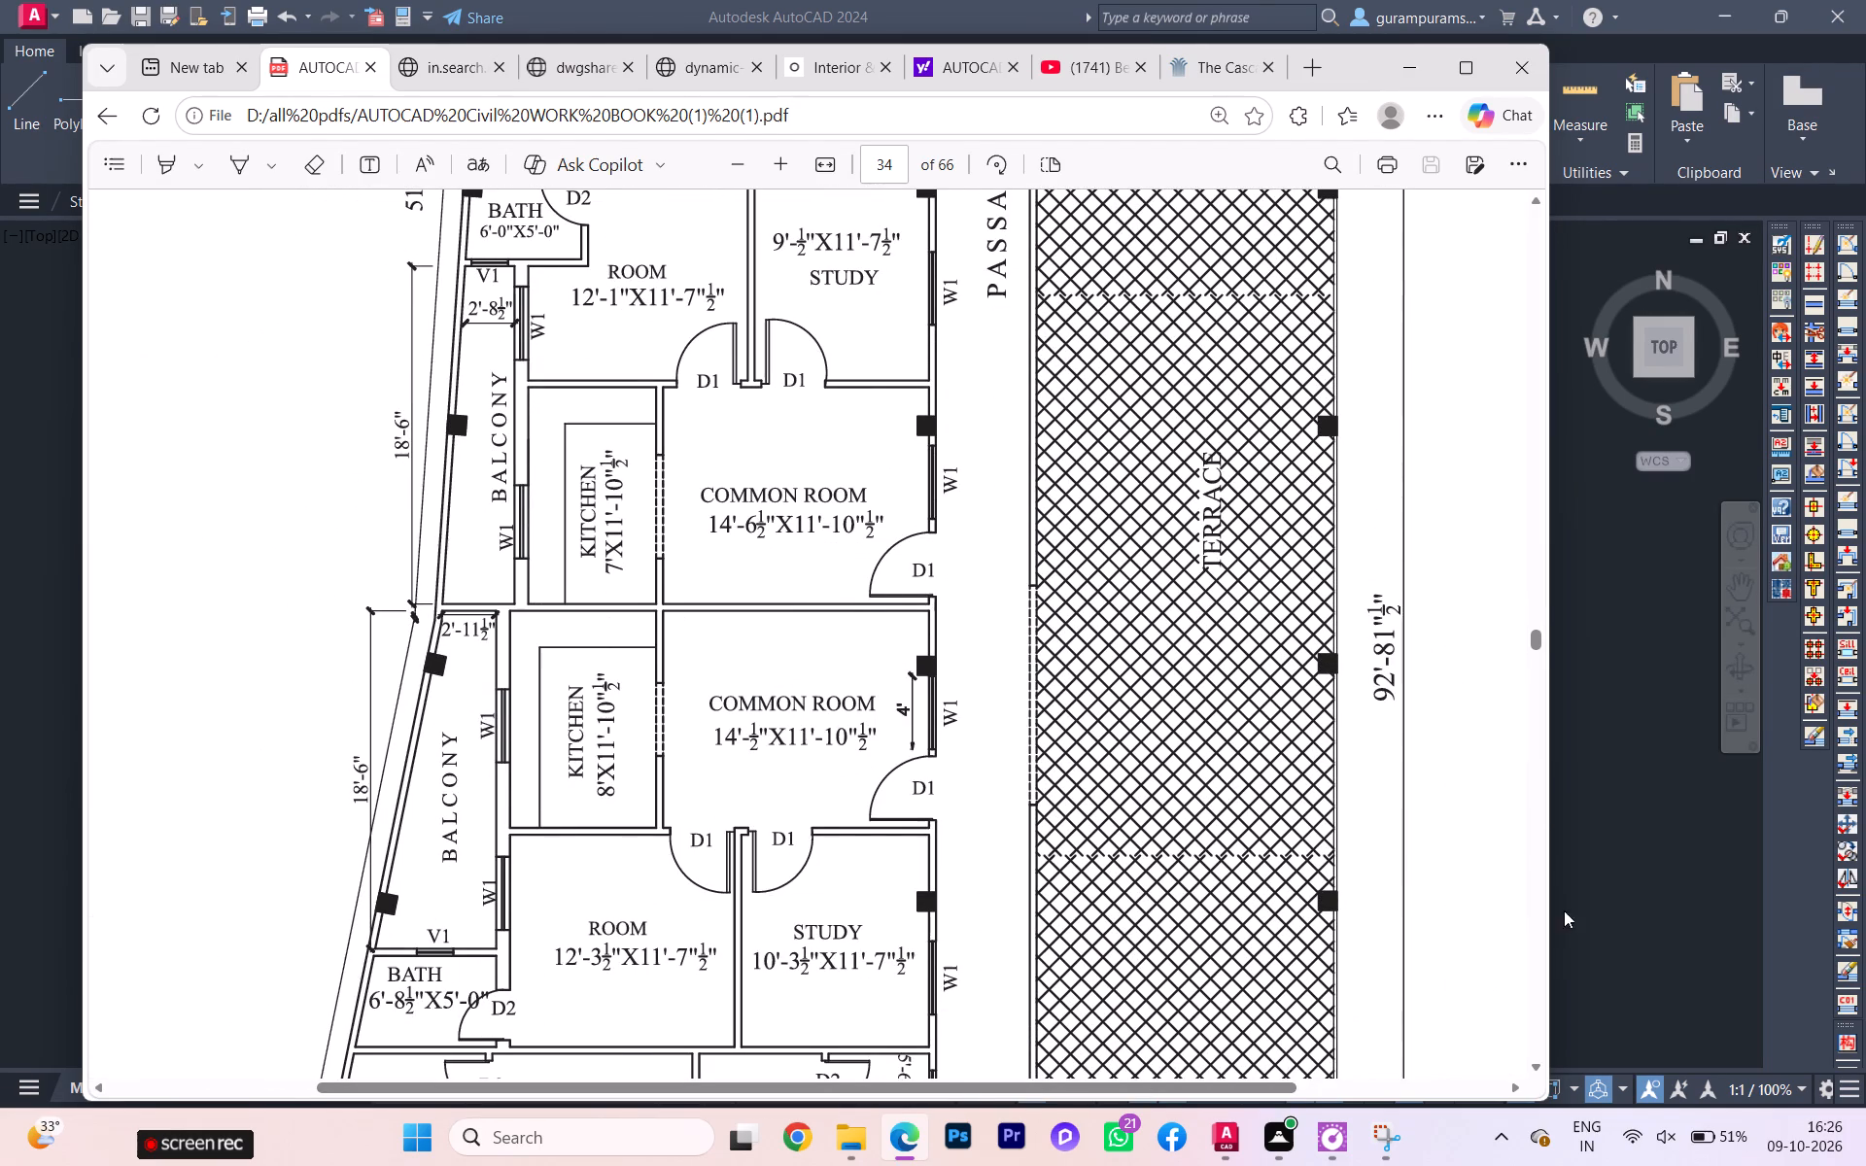
Switch back to the AutoCAD drawing and cancel the unfinished line from the east wall.
left_click(1592, 898)
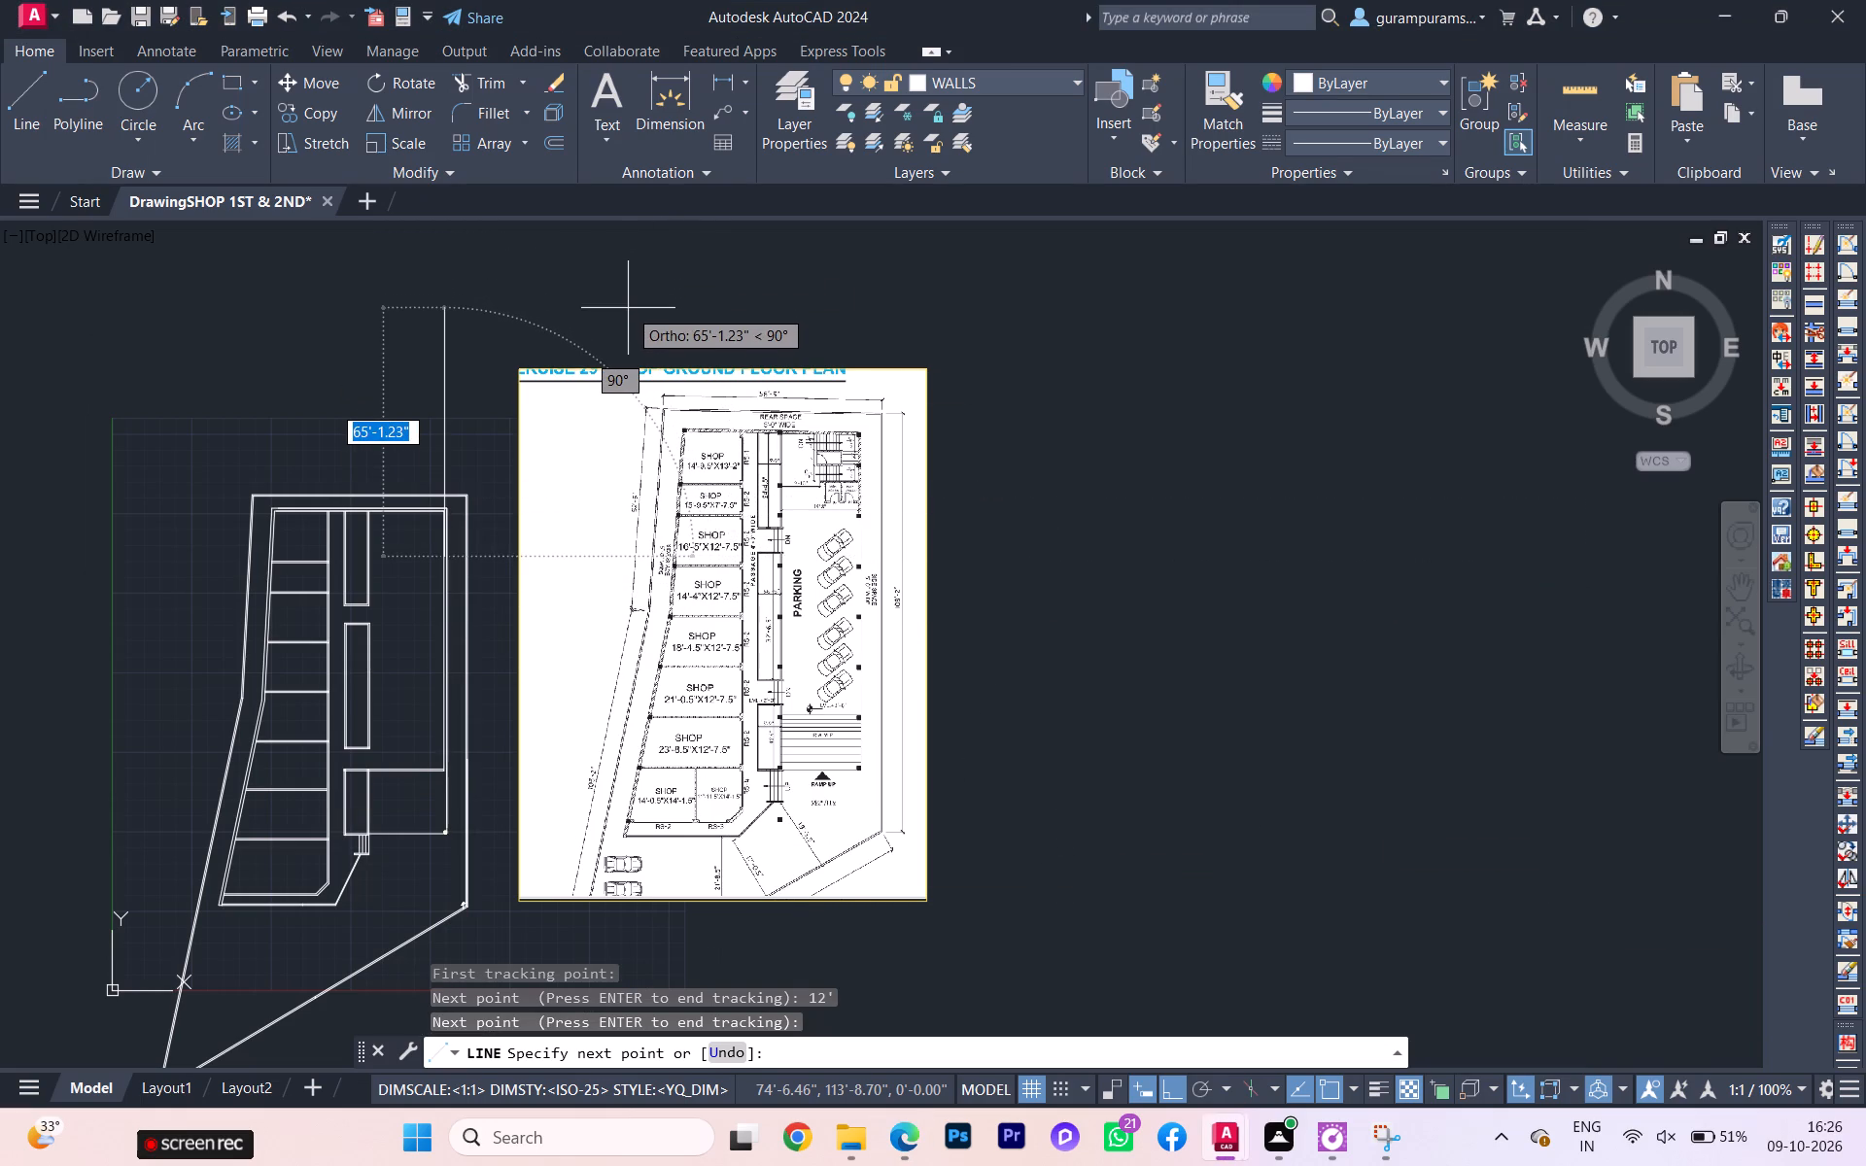
type("QY")
key("BackSpace")
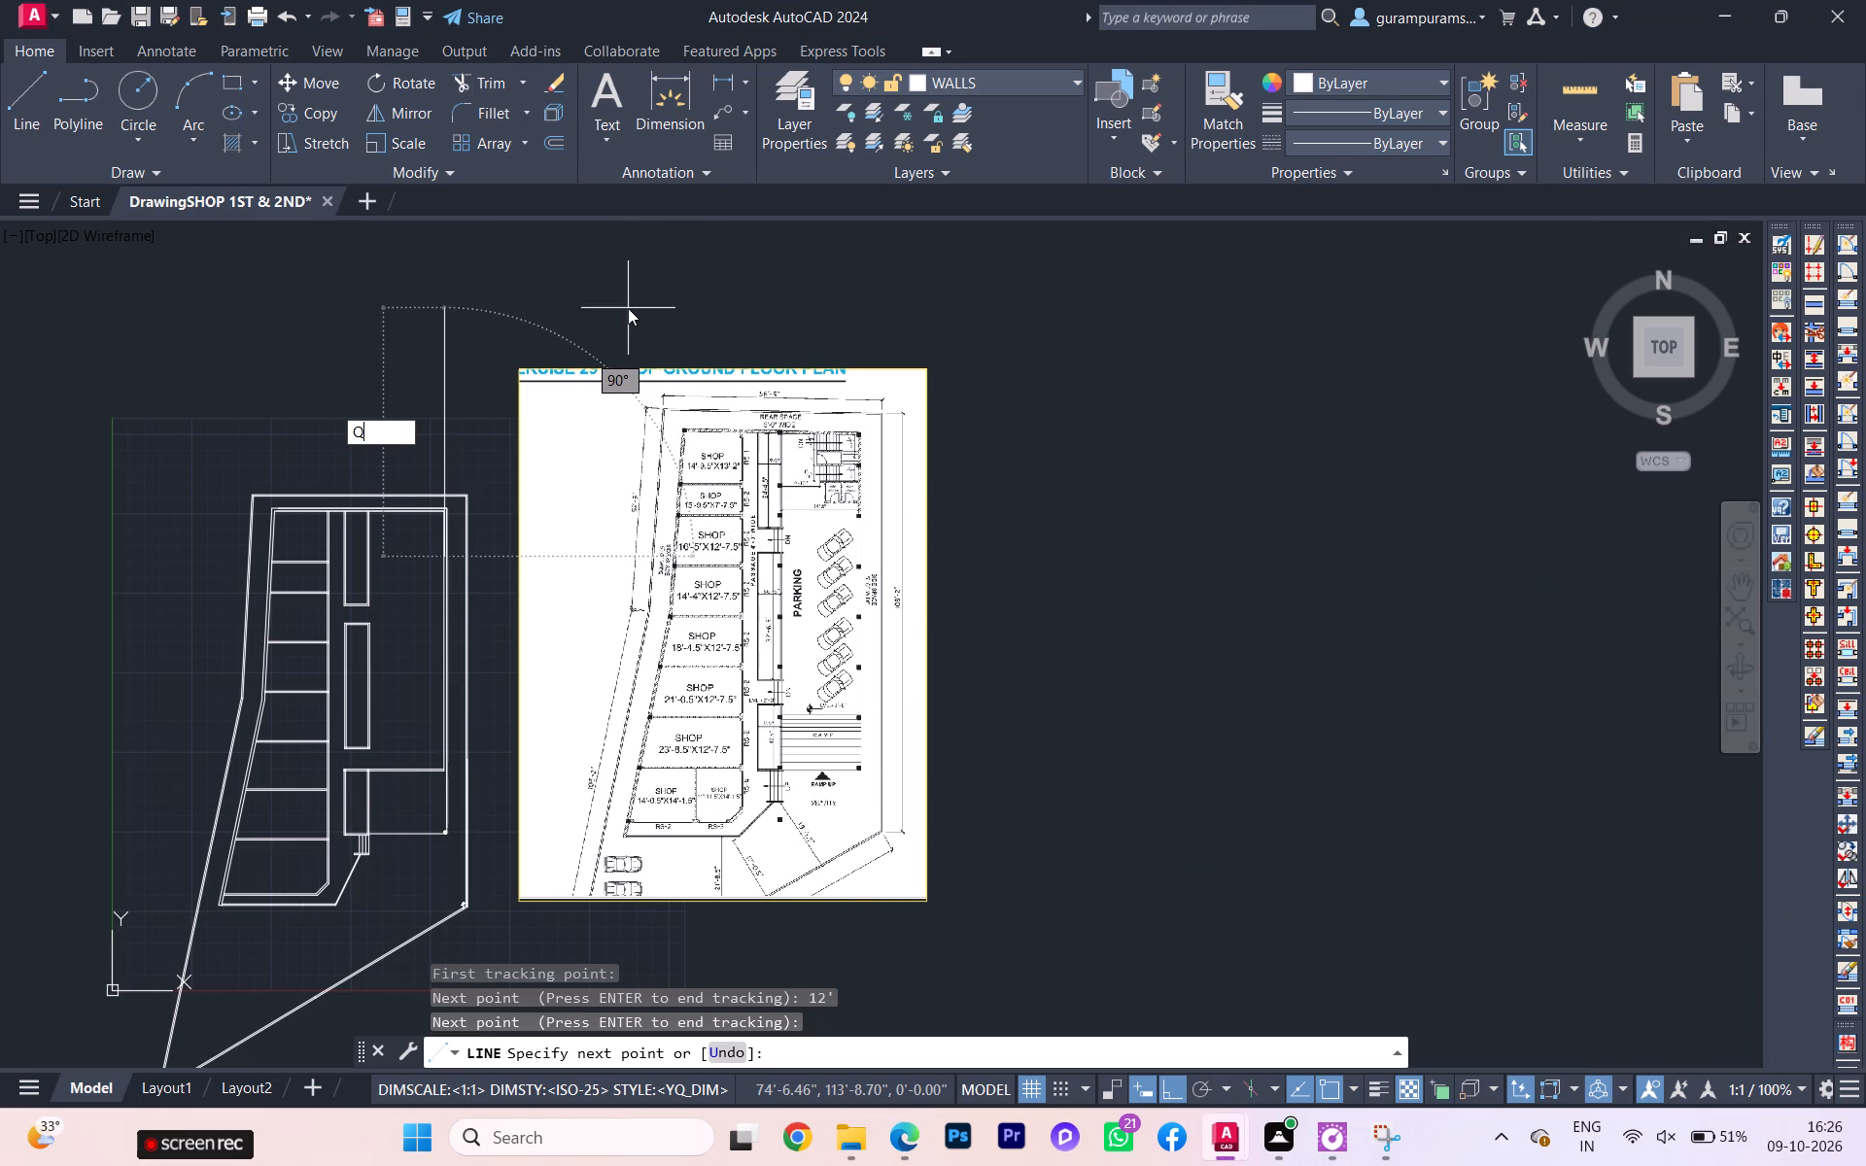
key("u")
key("Escape")
key("q")
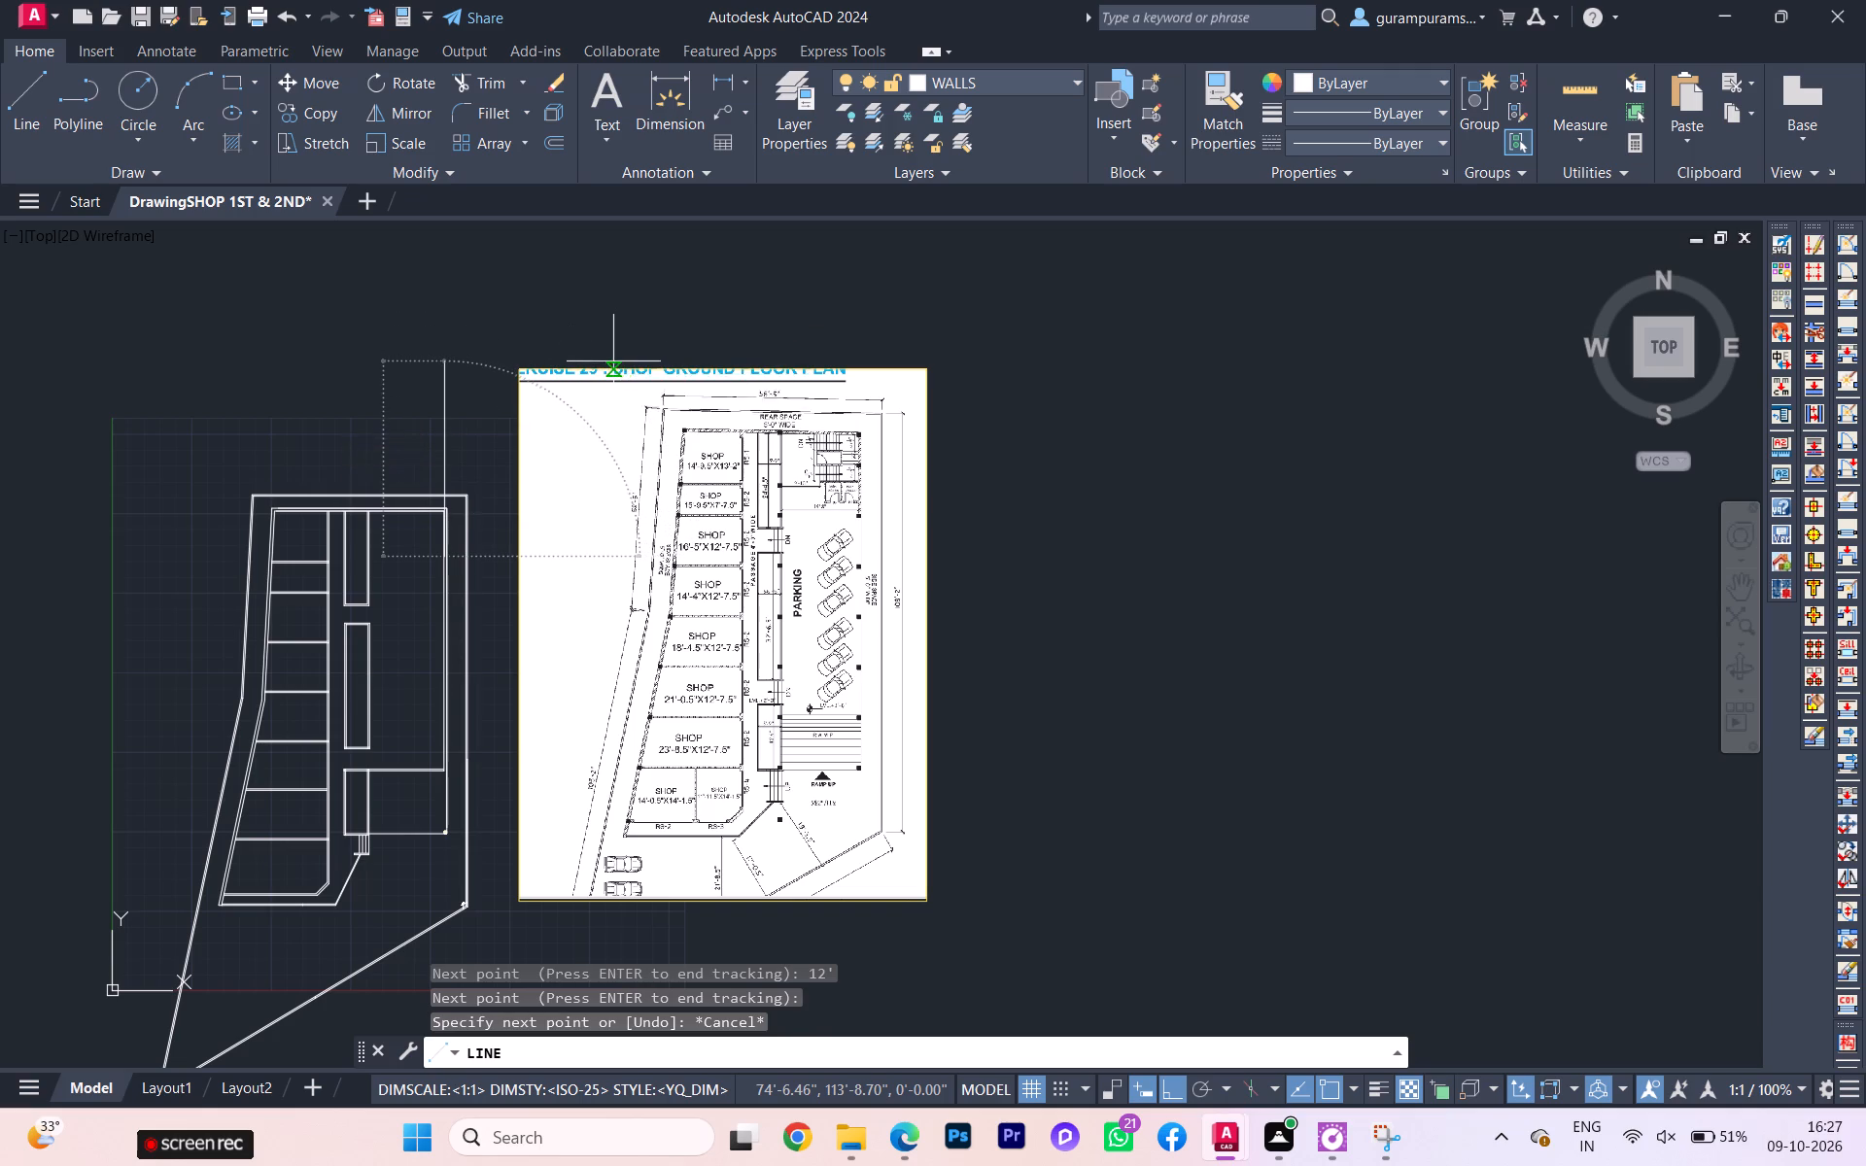
type("UI")
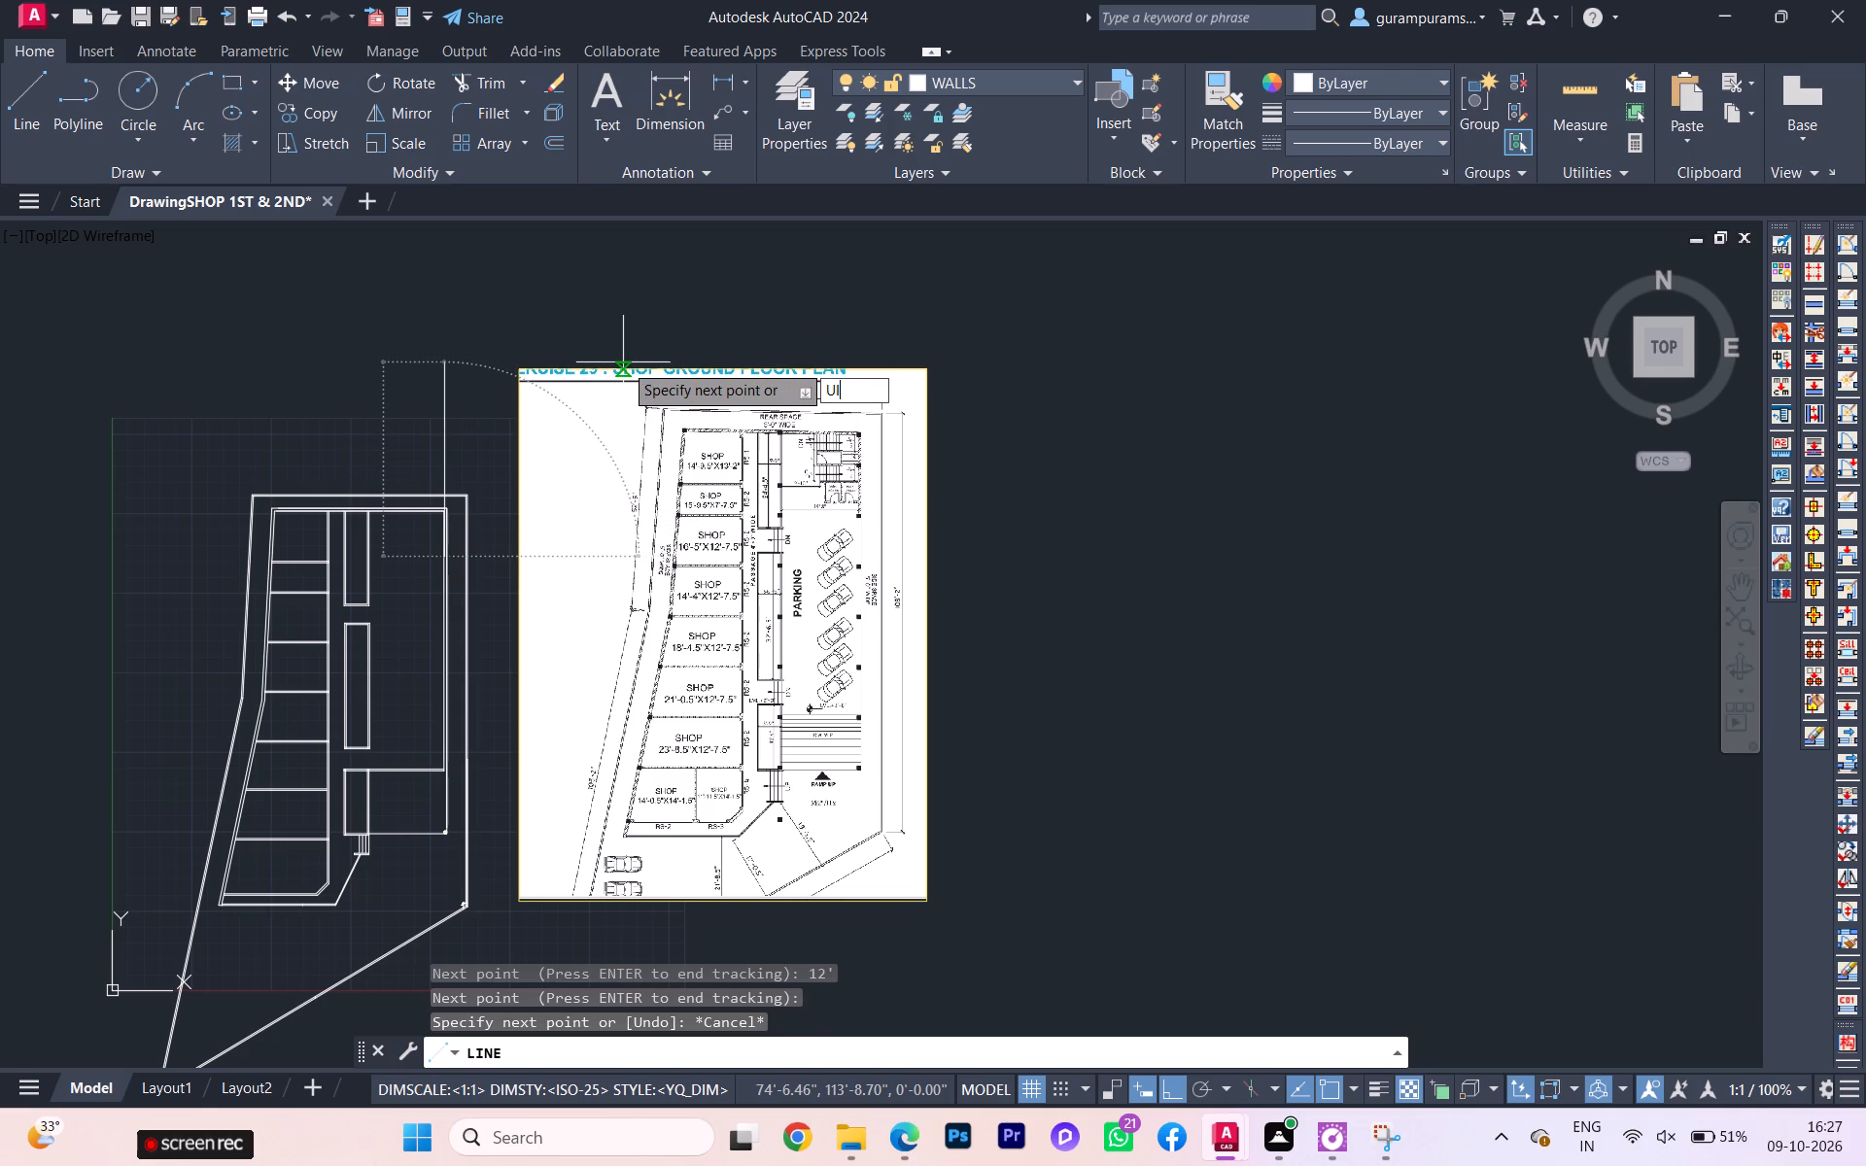
key("Escape")
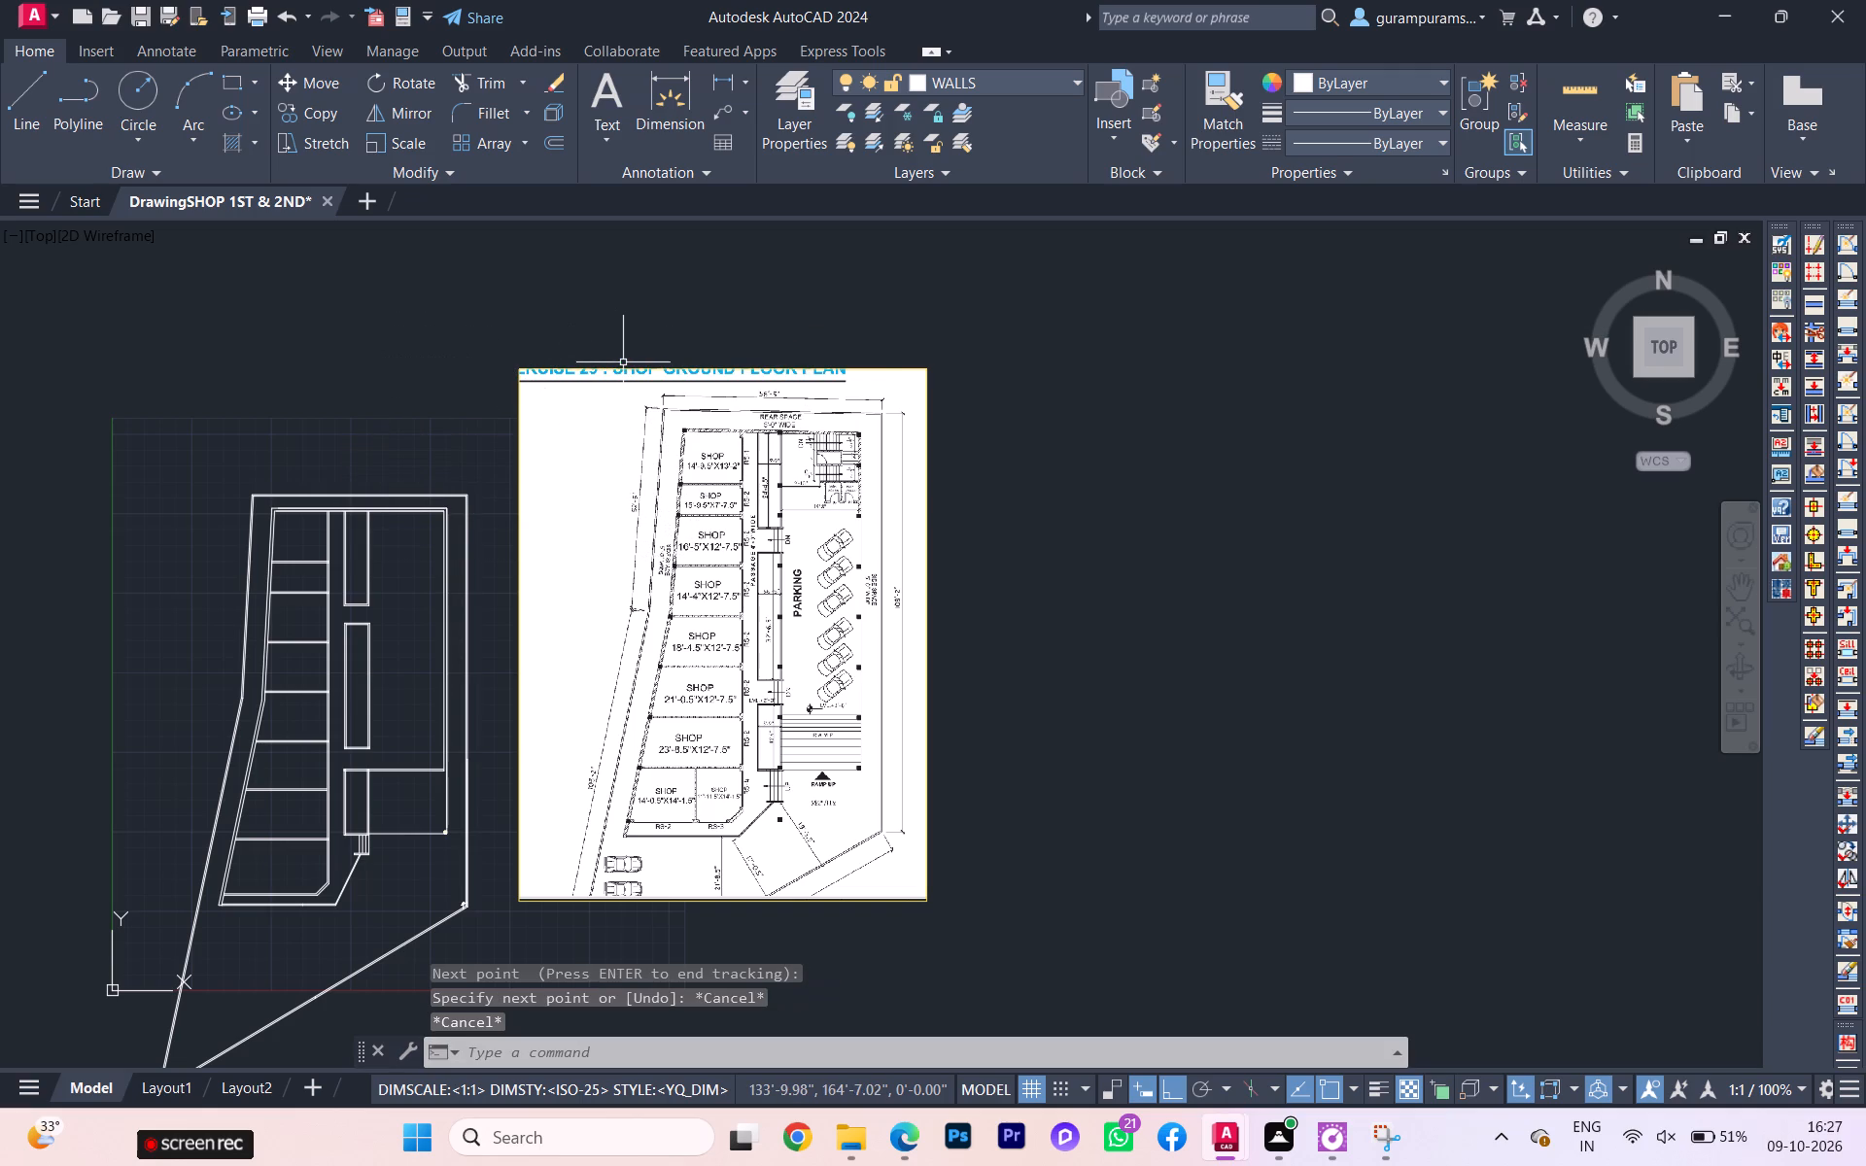
Open QuickCalc and calculate 21-10.
type("QUI")
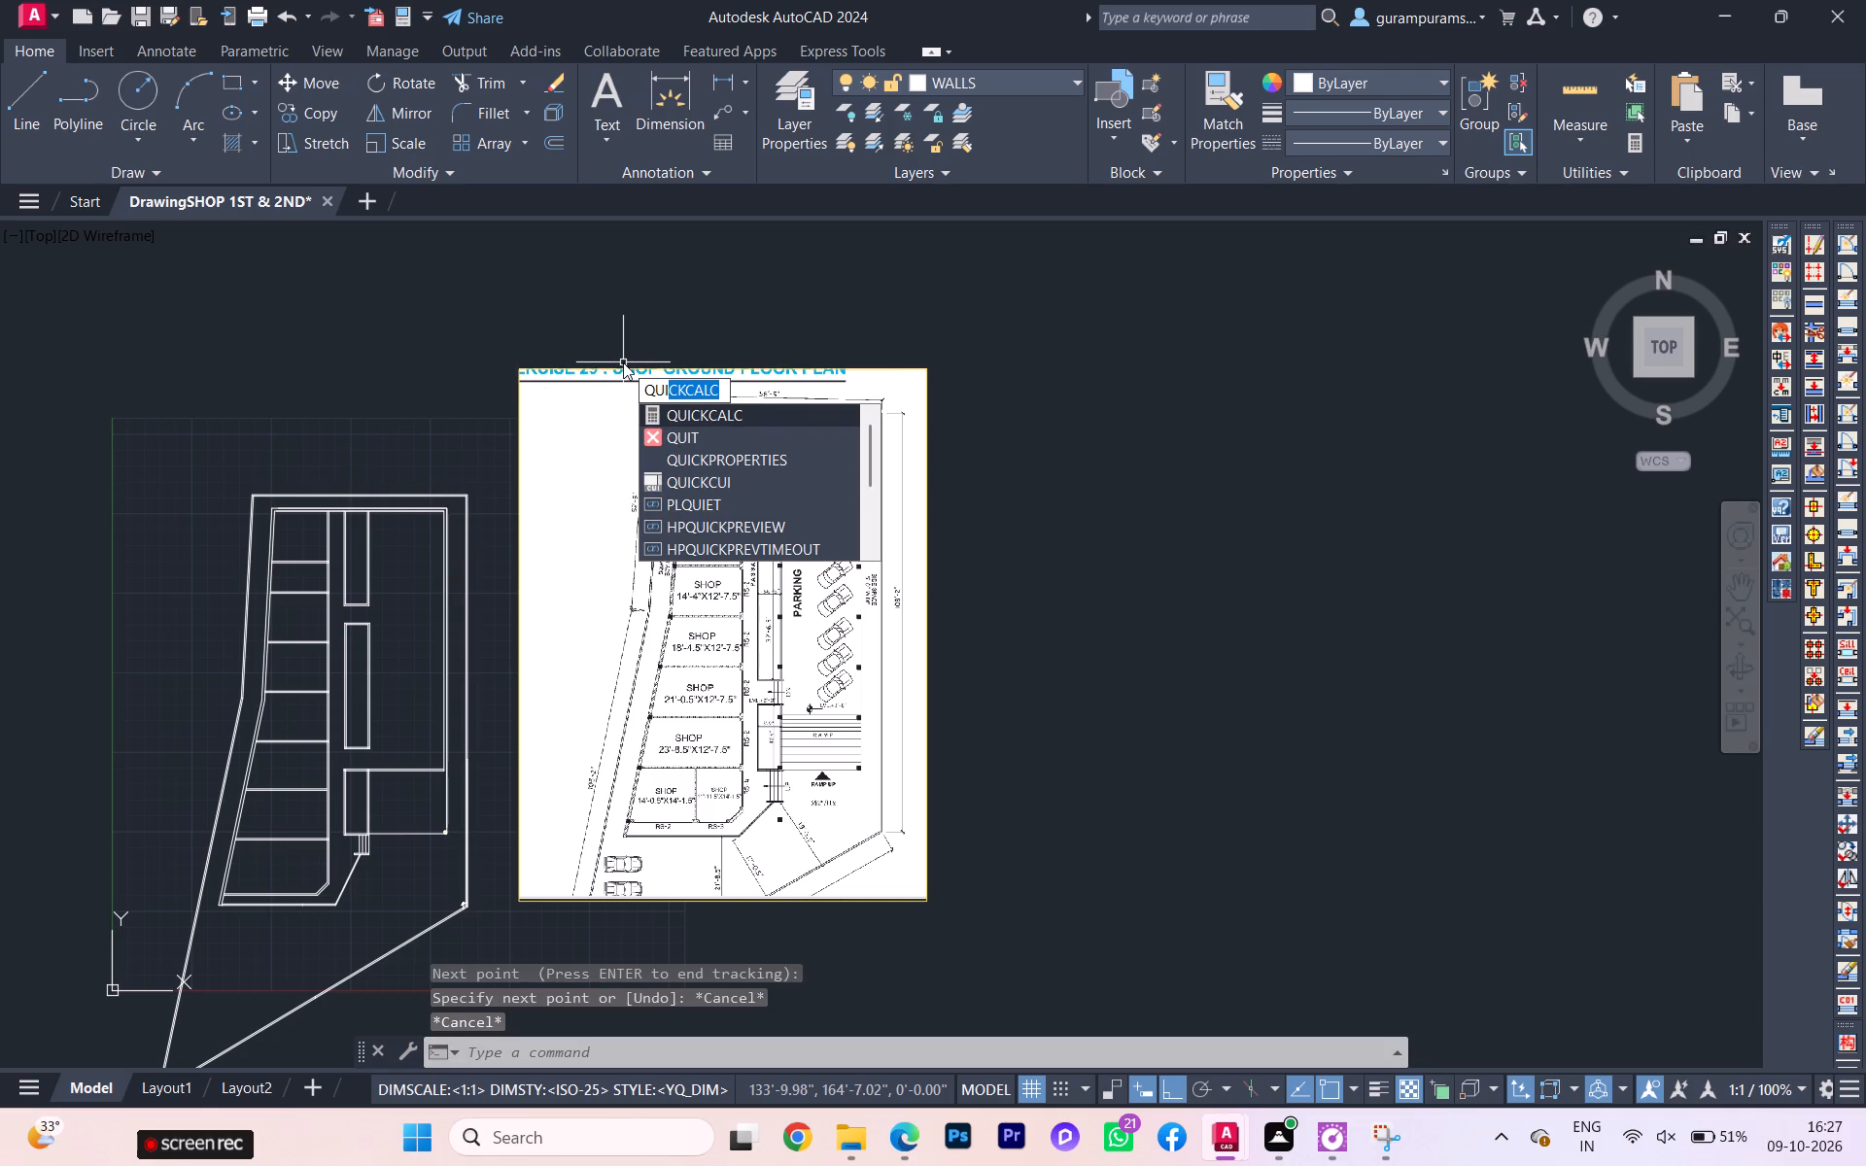
left_click(724, 413)
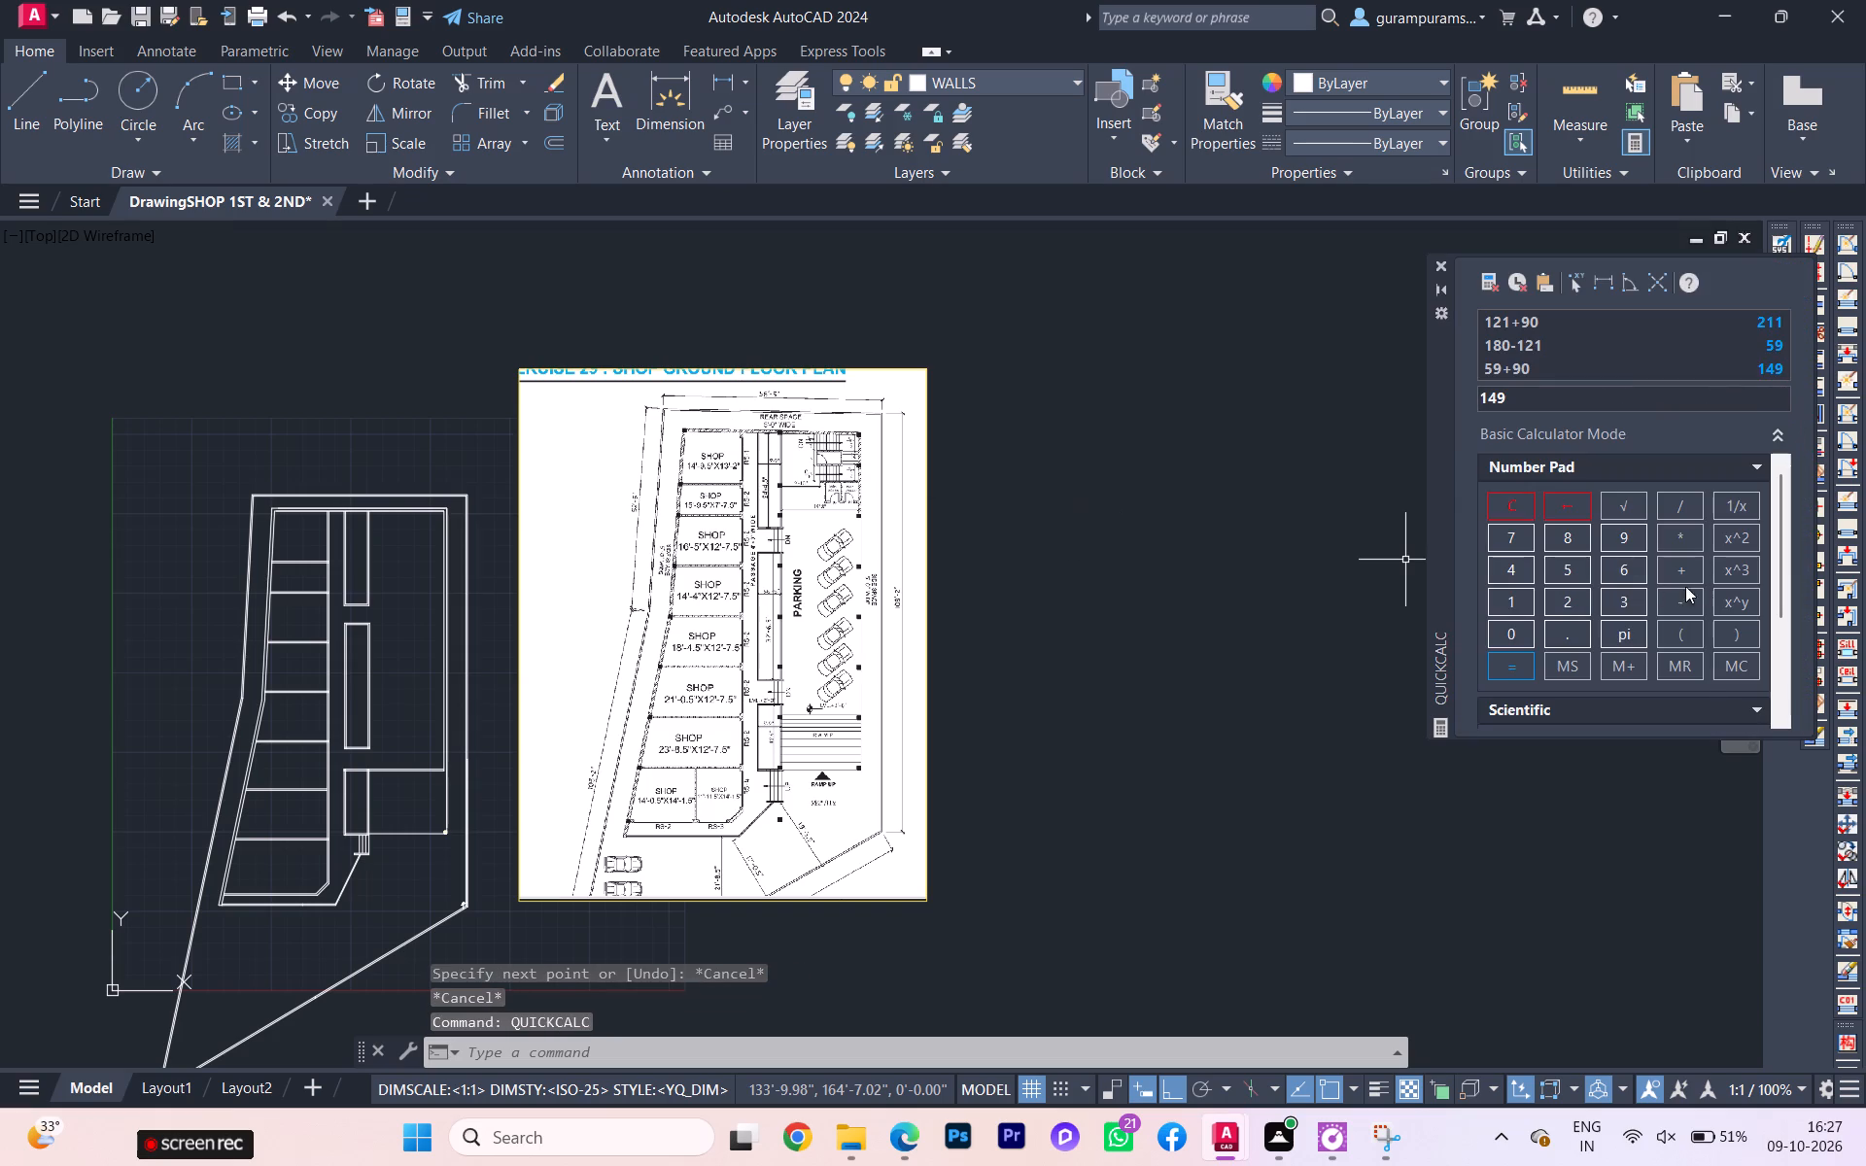
left_click(1568, 591)
left_click(1526, 597)
left_click(1689, 600)
left_click(1506, 600)
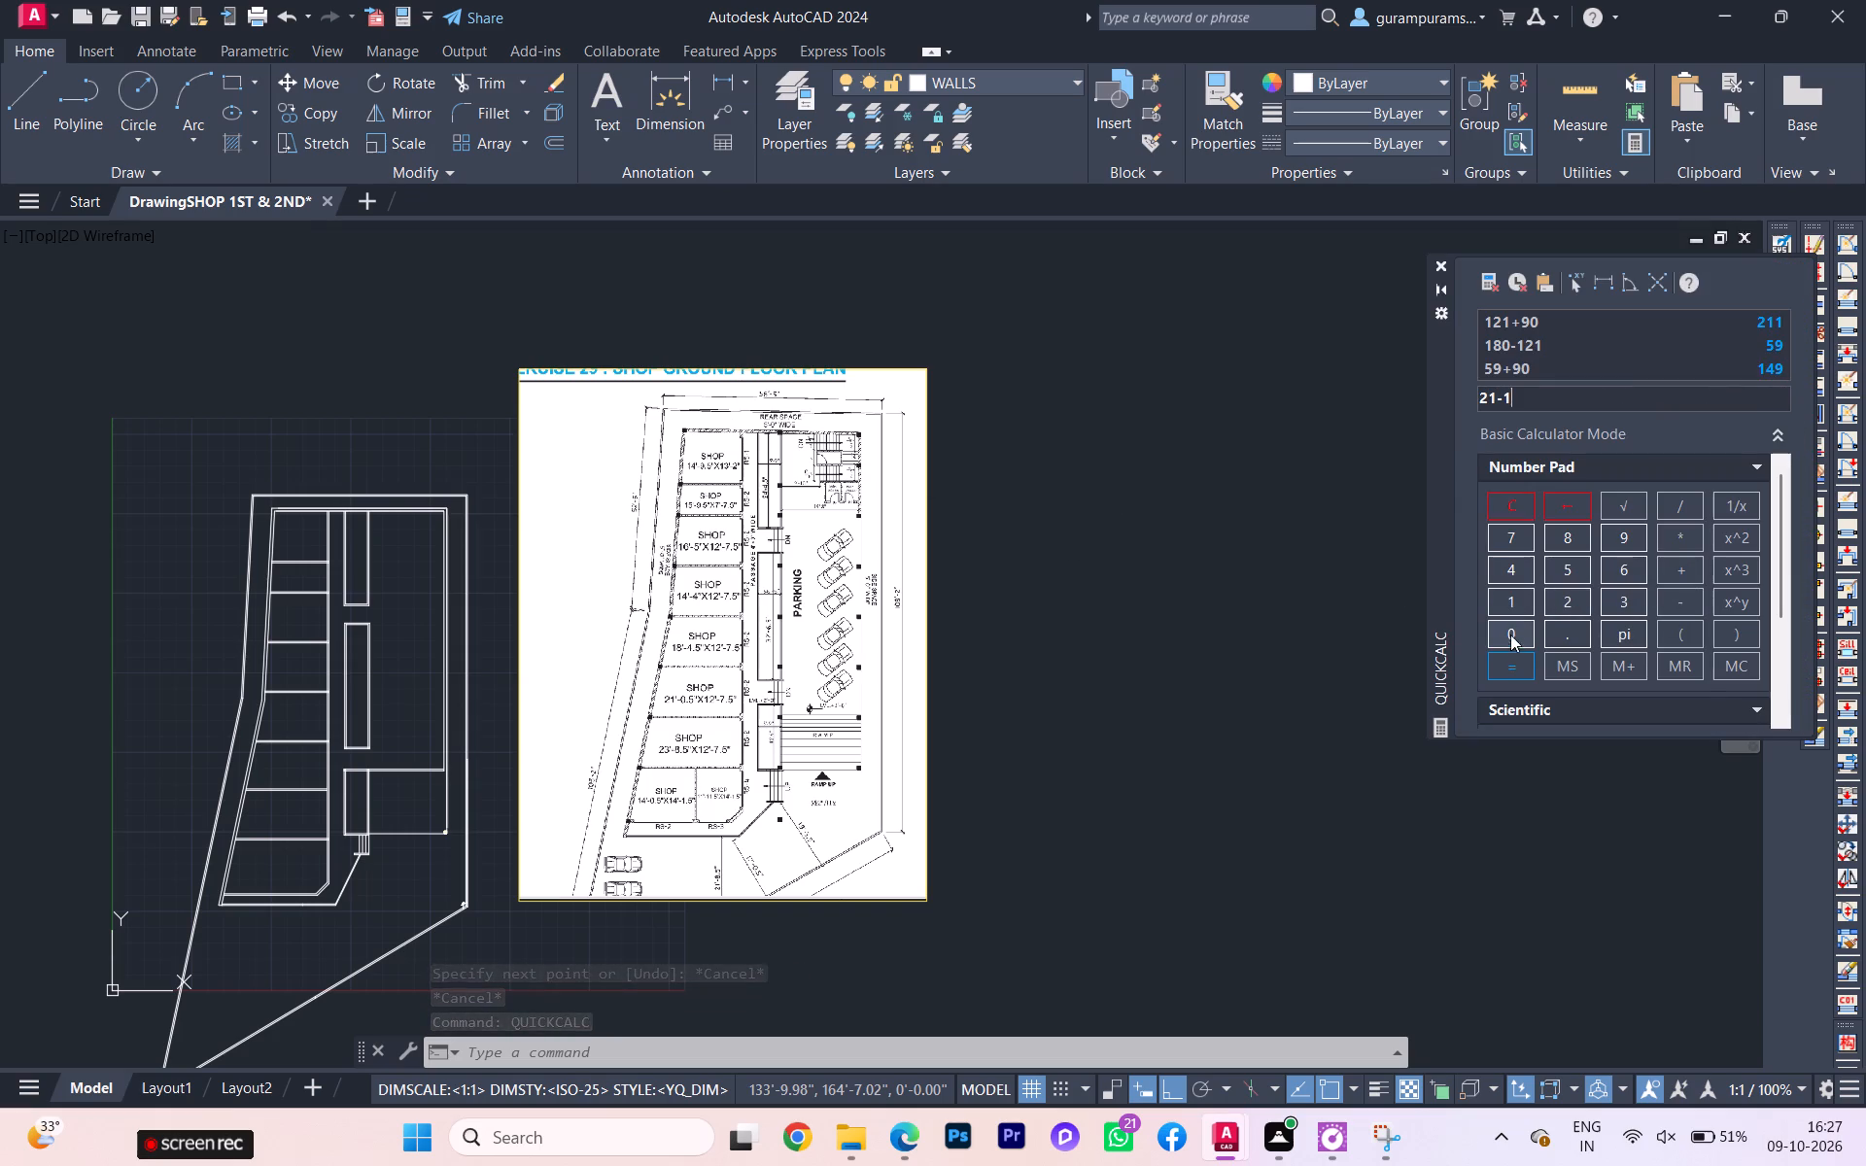
left_click(1510, 641)
left_click(1511, 670)
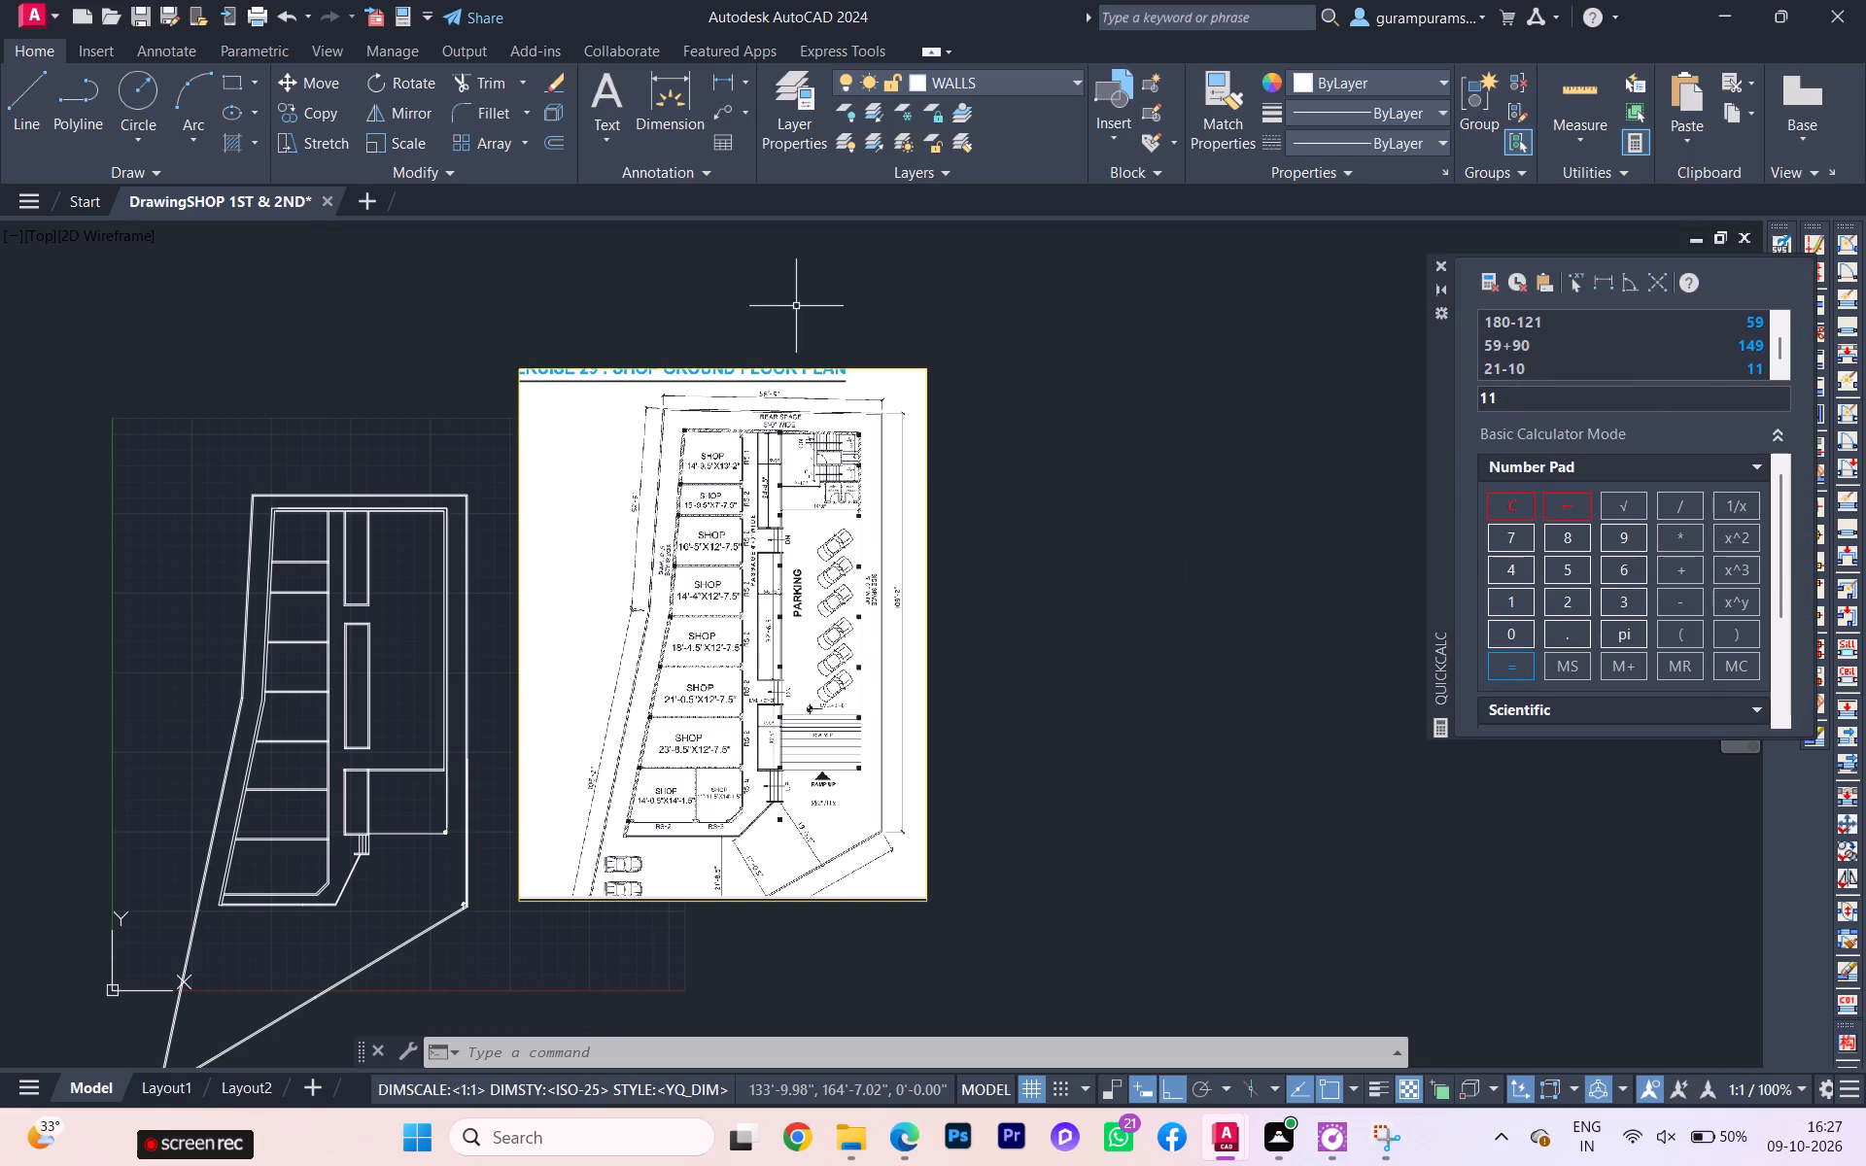
Check the rear staircase dimensions on the reference plan image and calculate 19-5 in QuickCalc.
scroll(817, 494, "up", 2)
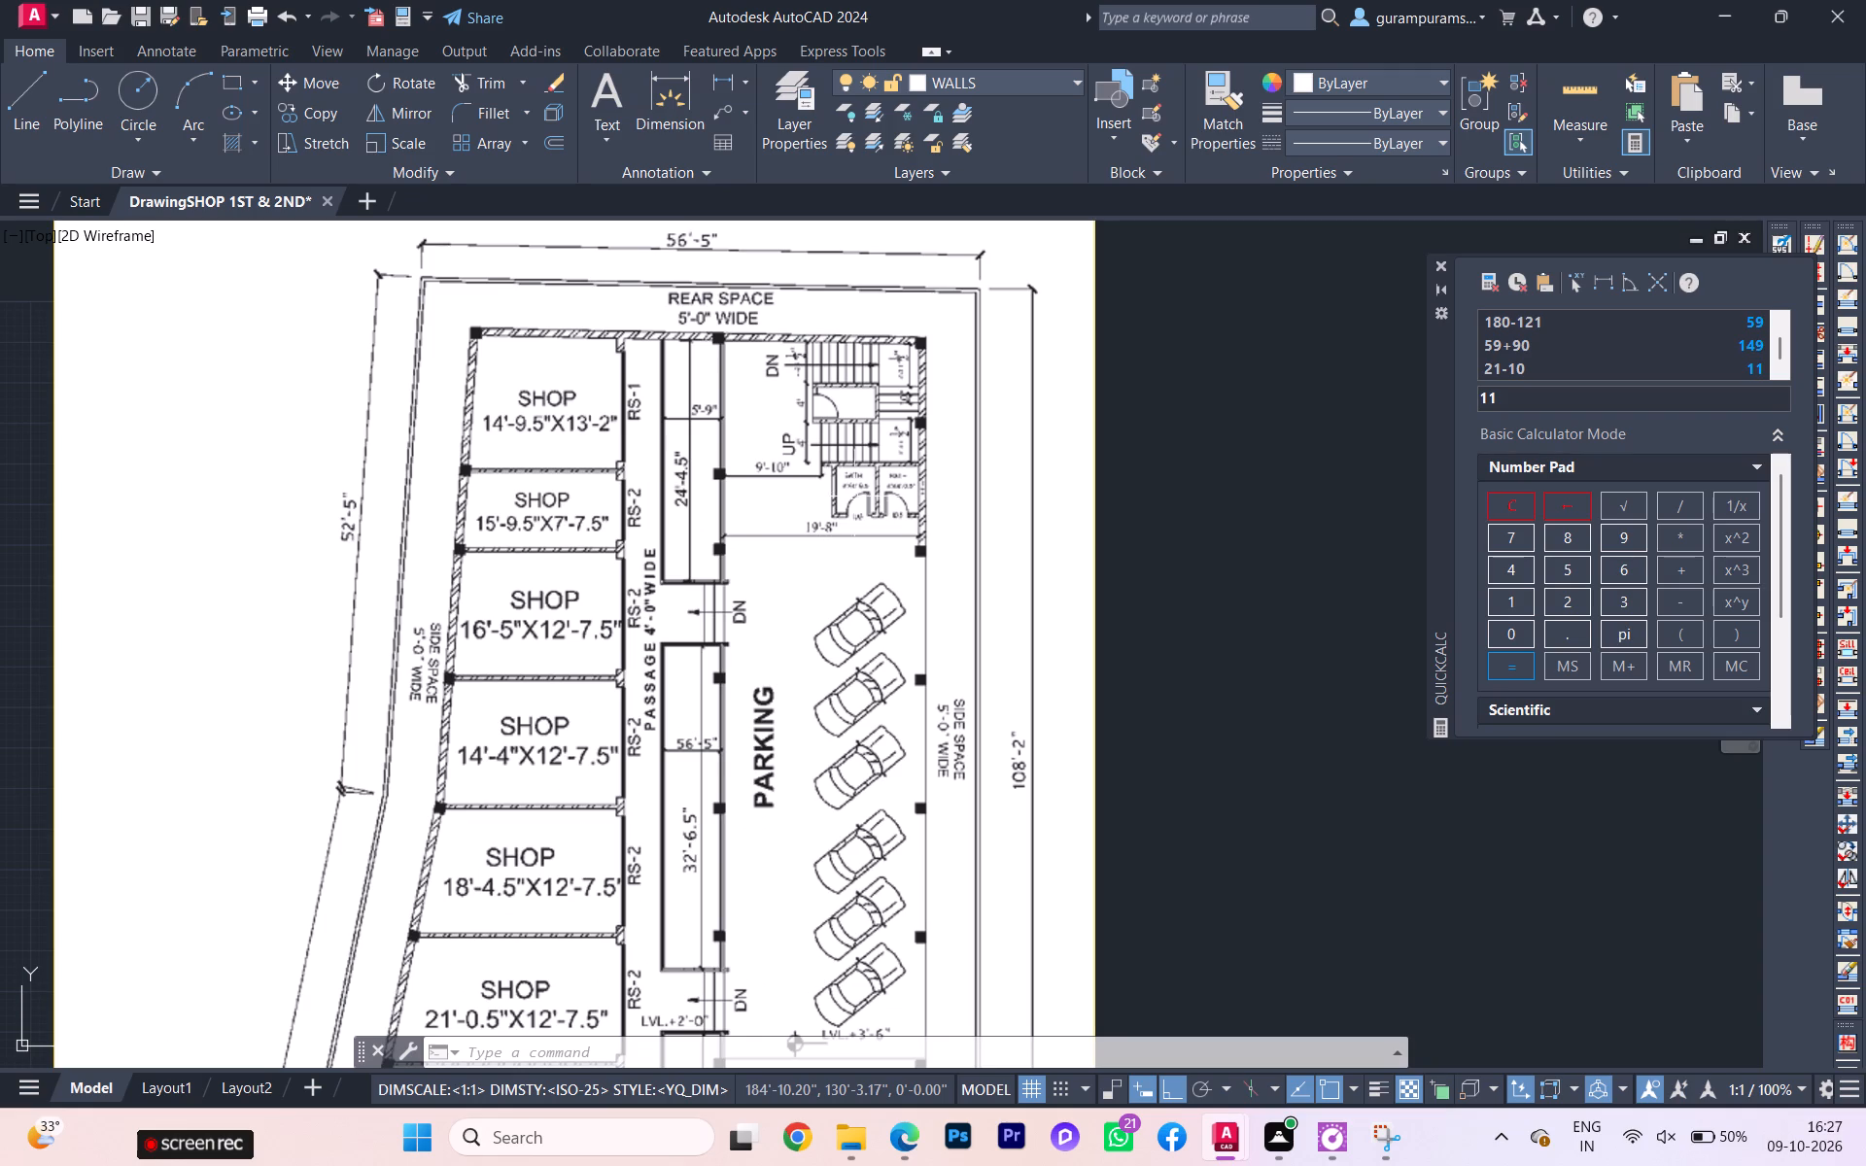
scroll(880, 501, "down", 3)
scroll(888, 504, "up", 2)
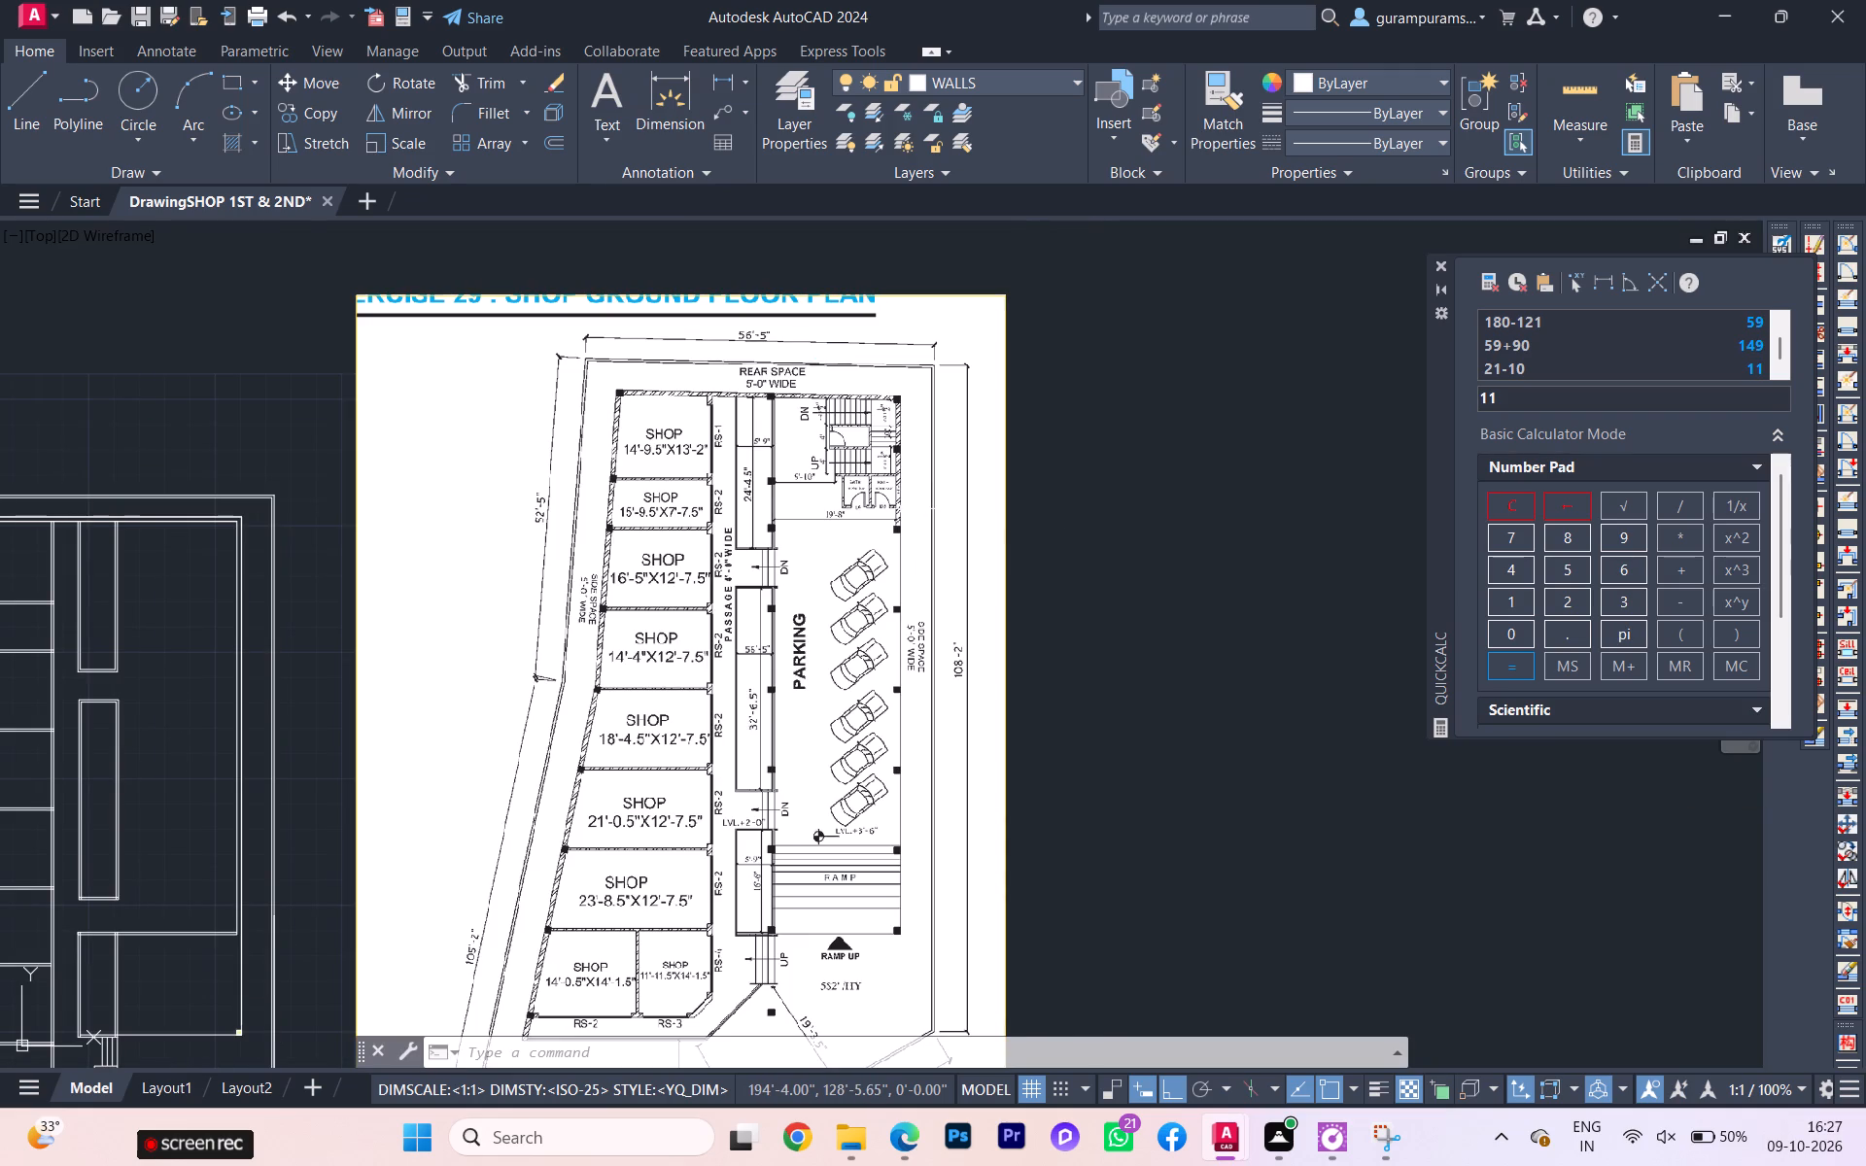
left_click(1522, 504)
left_click(1502, 598)
left_click(1633, 532)
left_click(1678, 599)
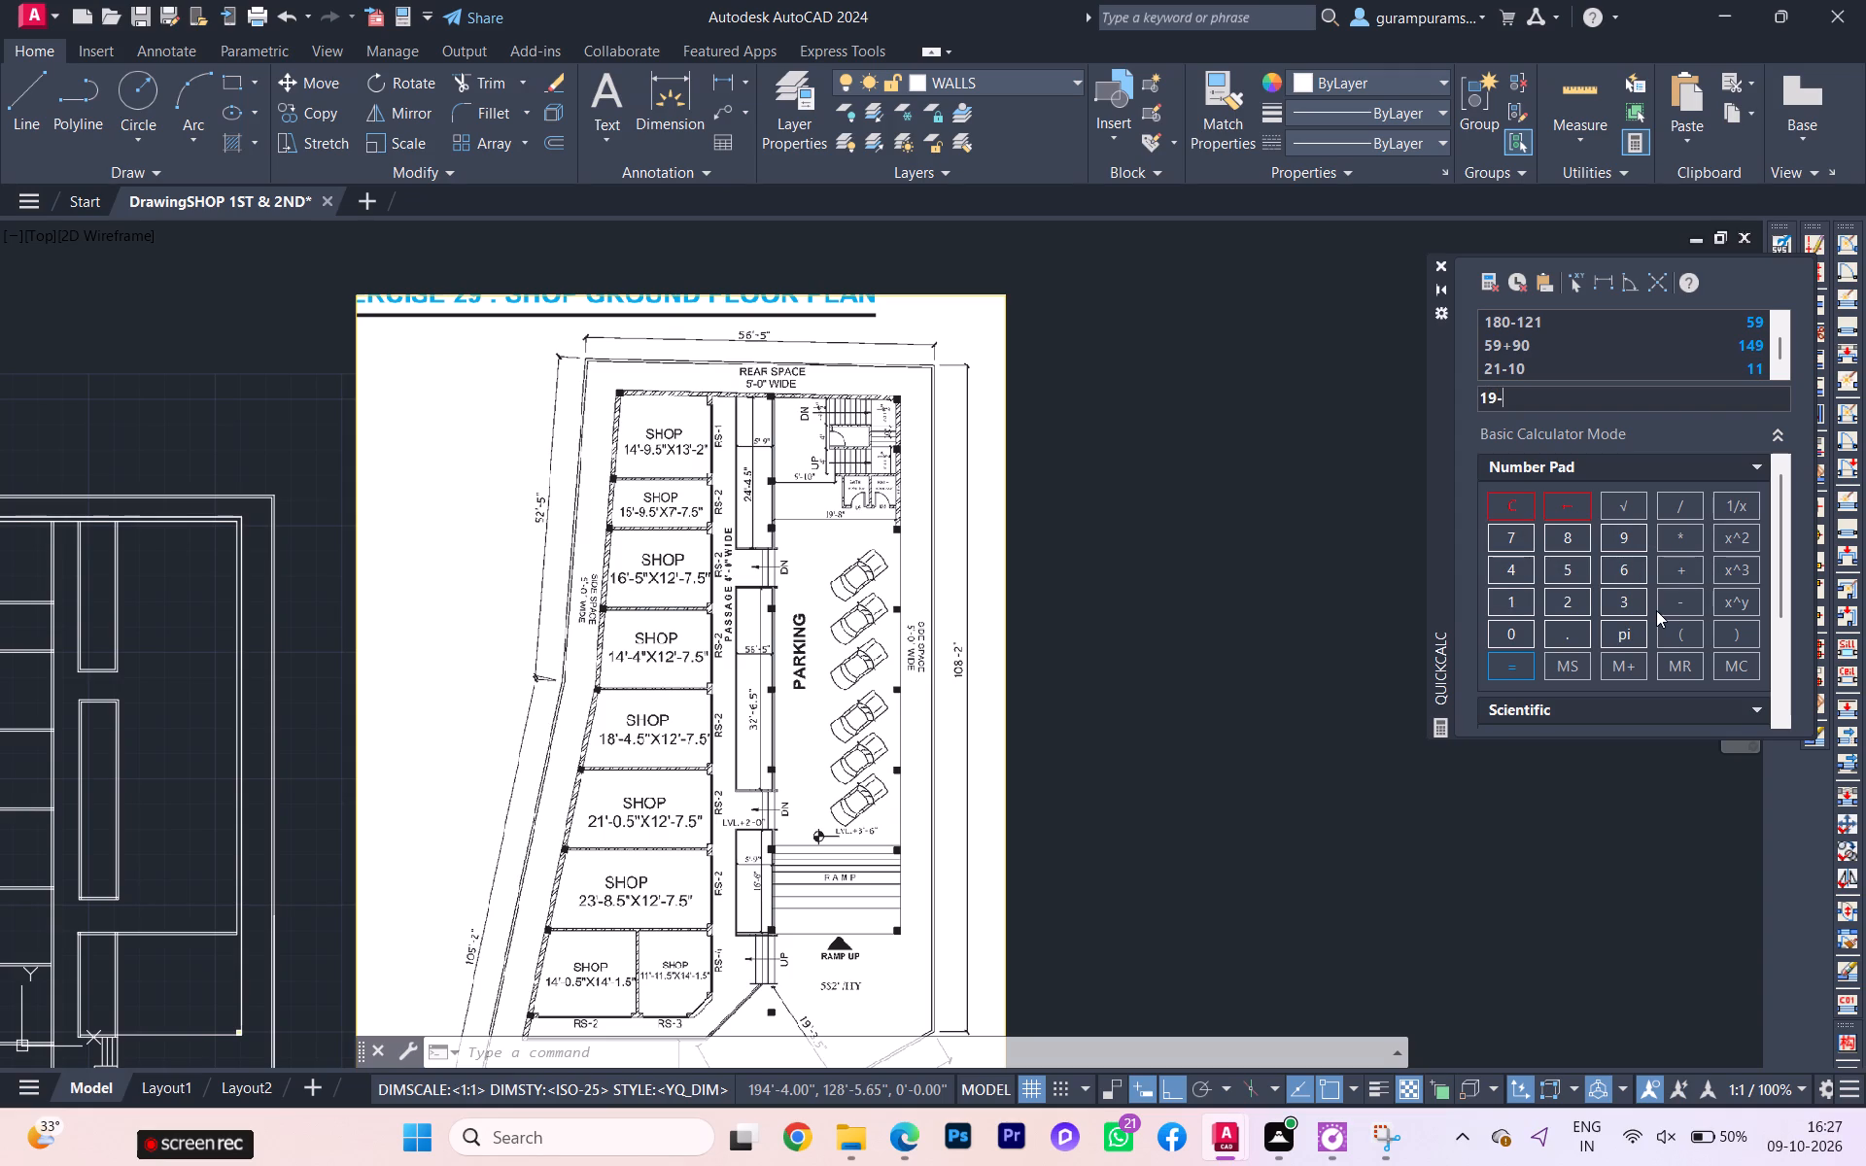
left_click(1572, 574)
left_click(1503, 675)
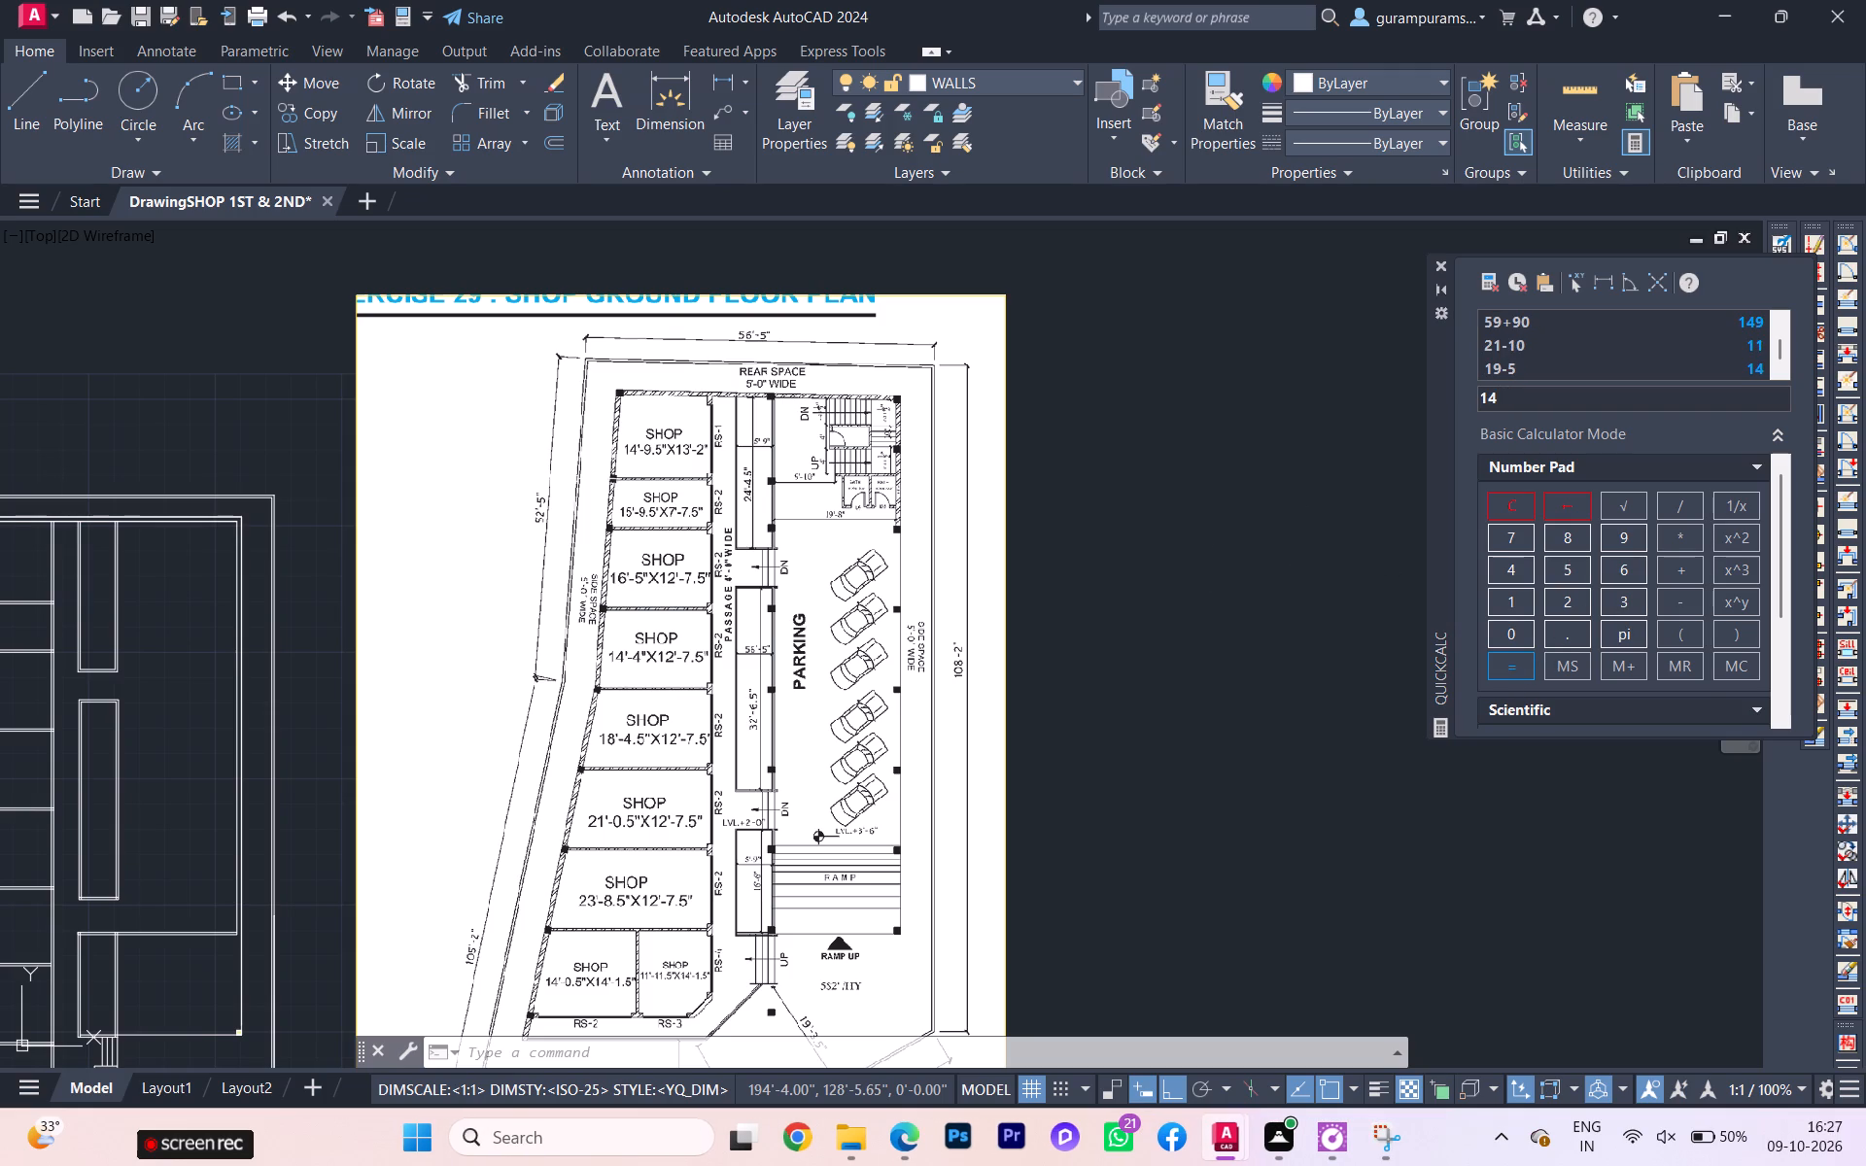
Start a line on the east wall's inner face, tracked 12' down from the rear inner corner.
scroll(403, 479, "down", 1)
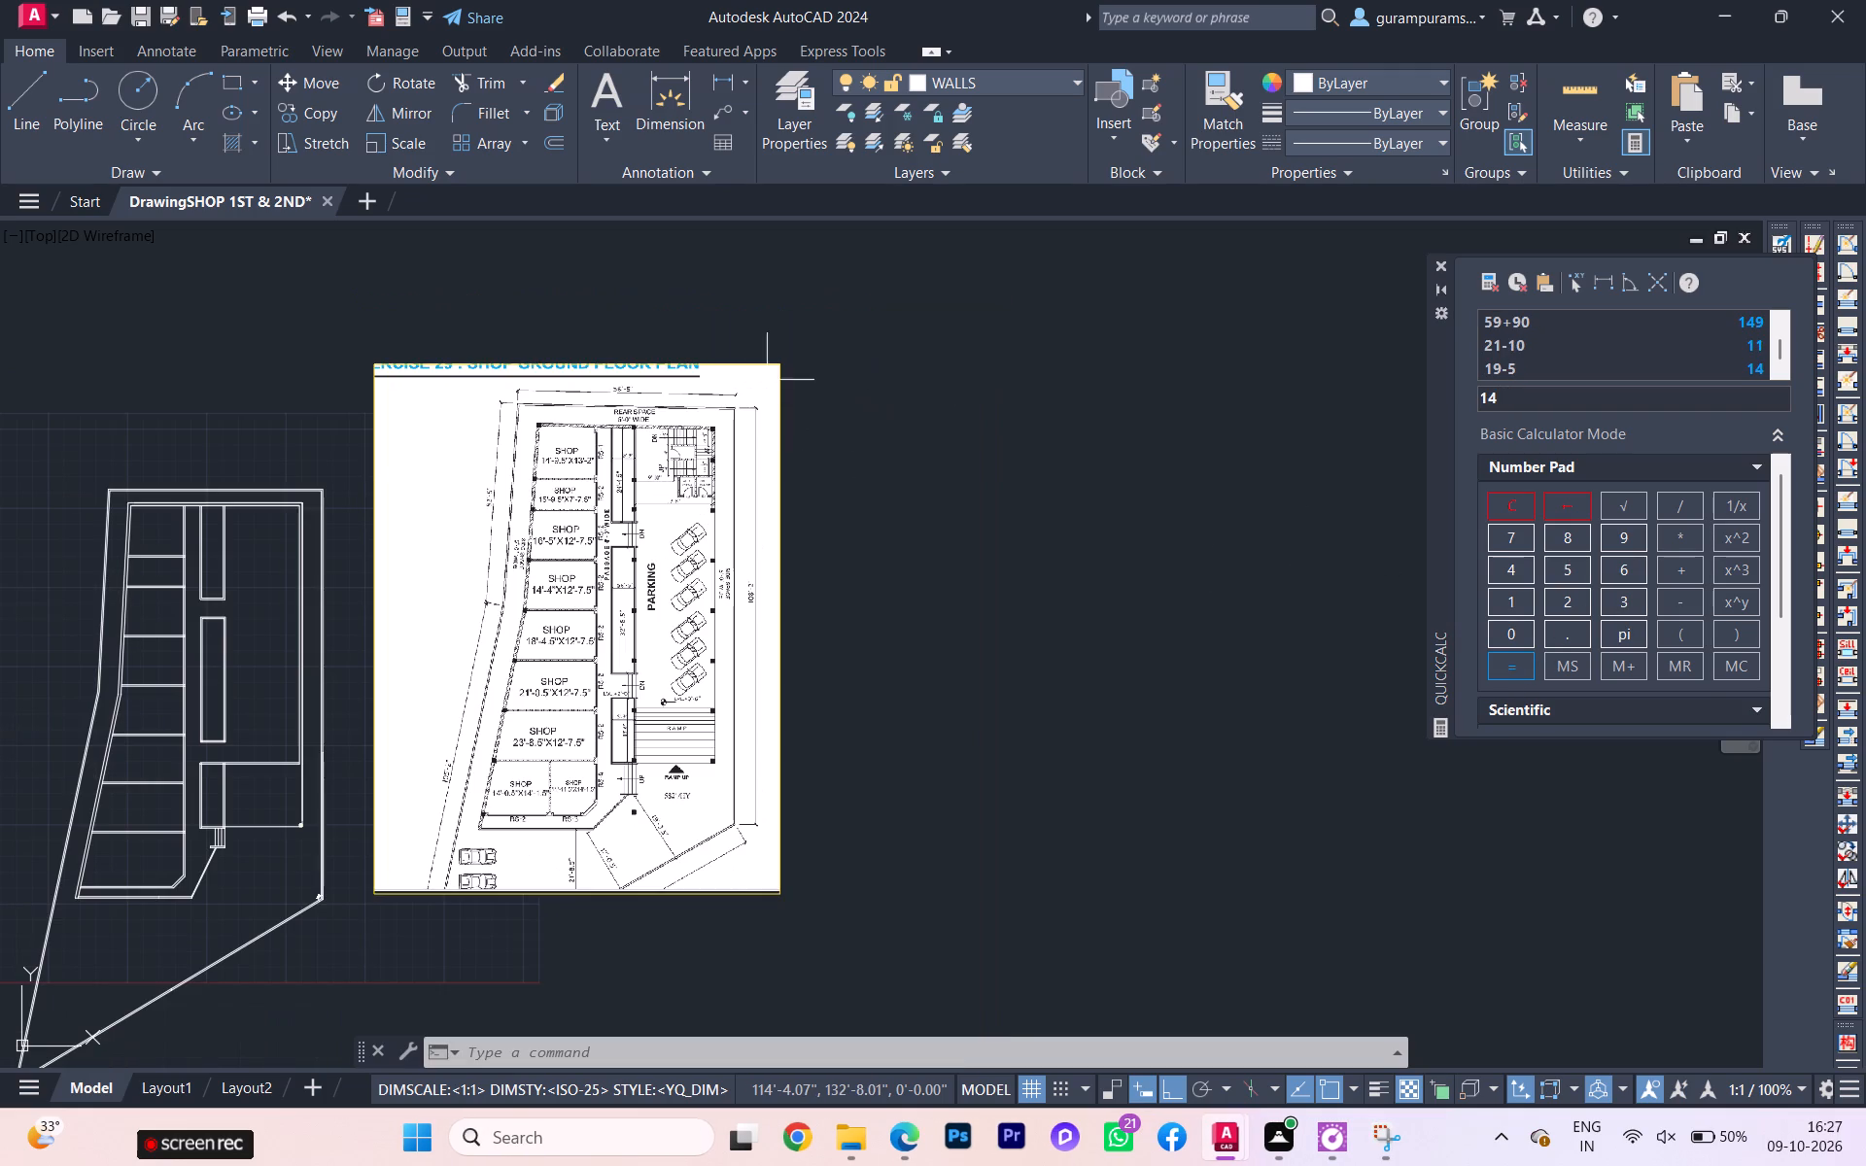
scroll(260, 536, "up", 2)
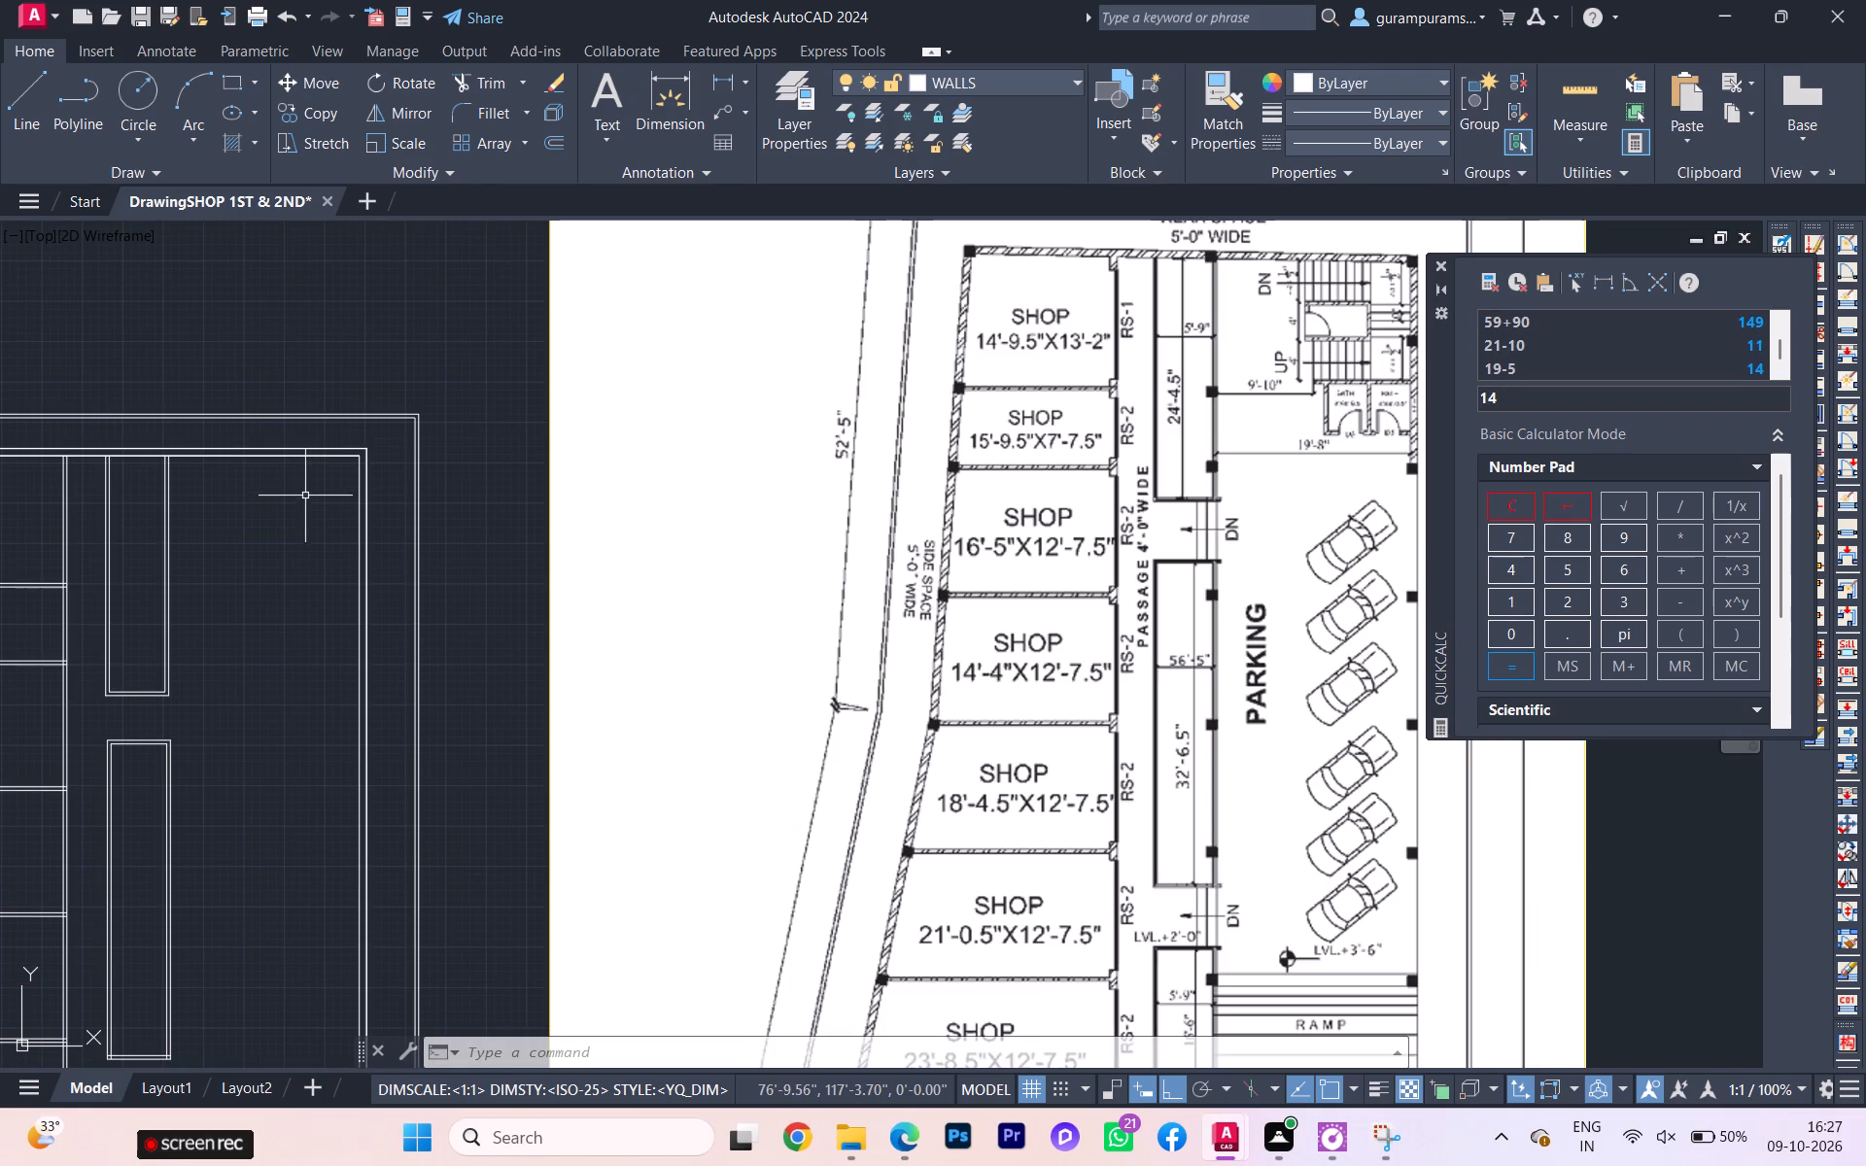
key("l")
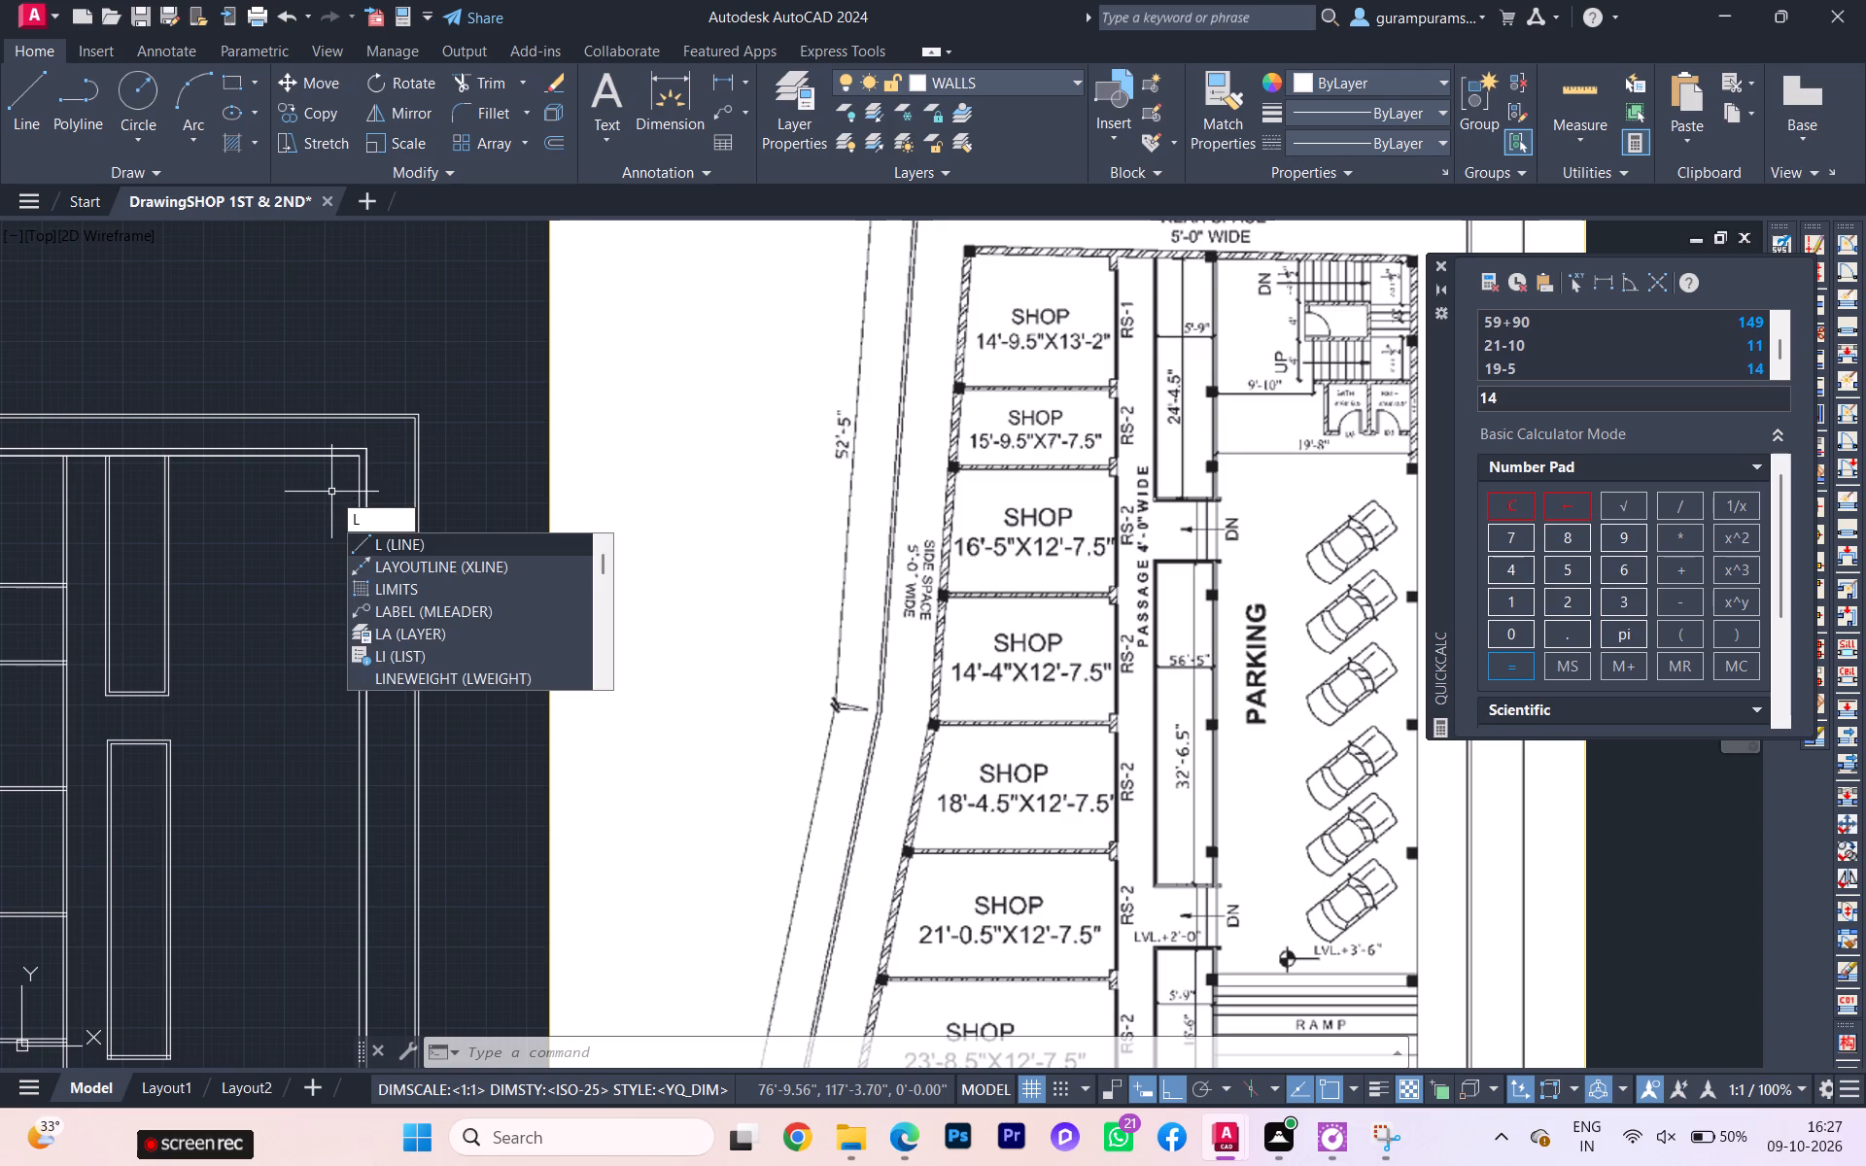
key("Return")
key("t")
key("k")
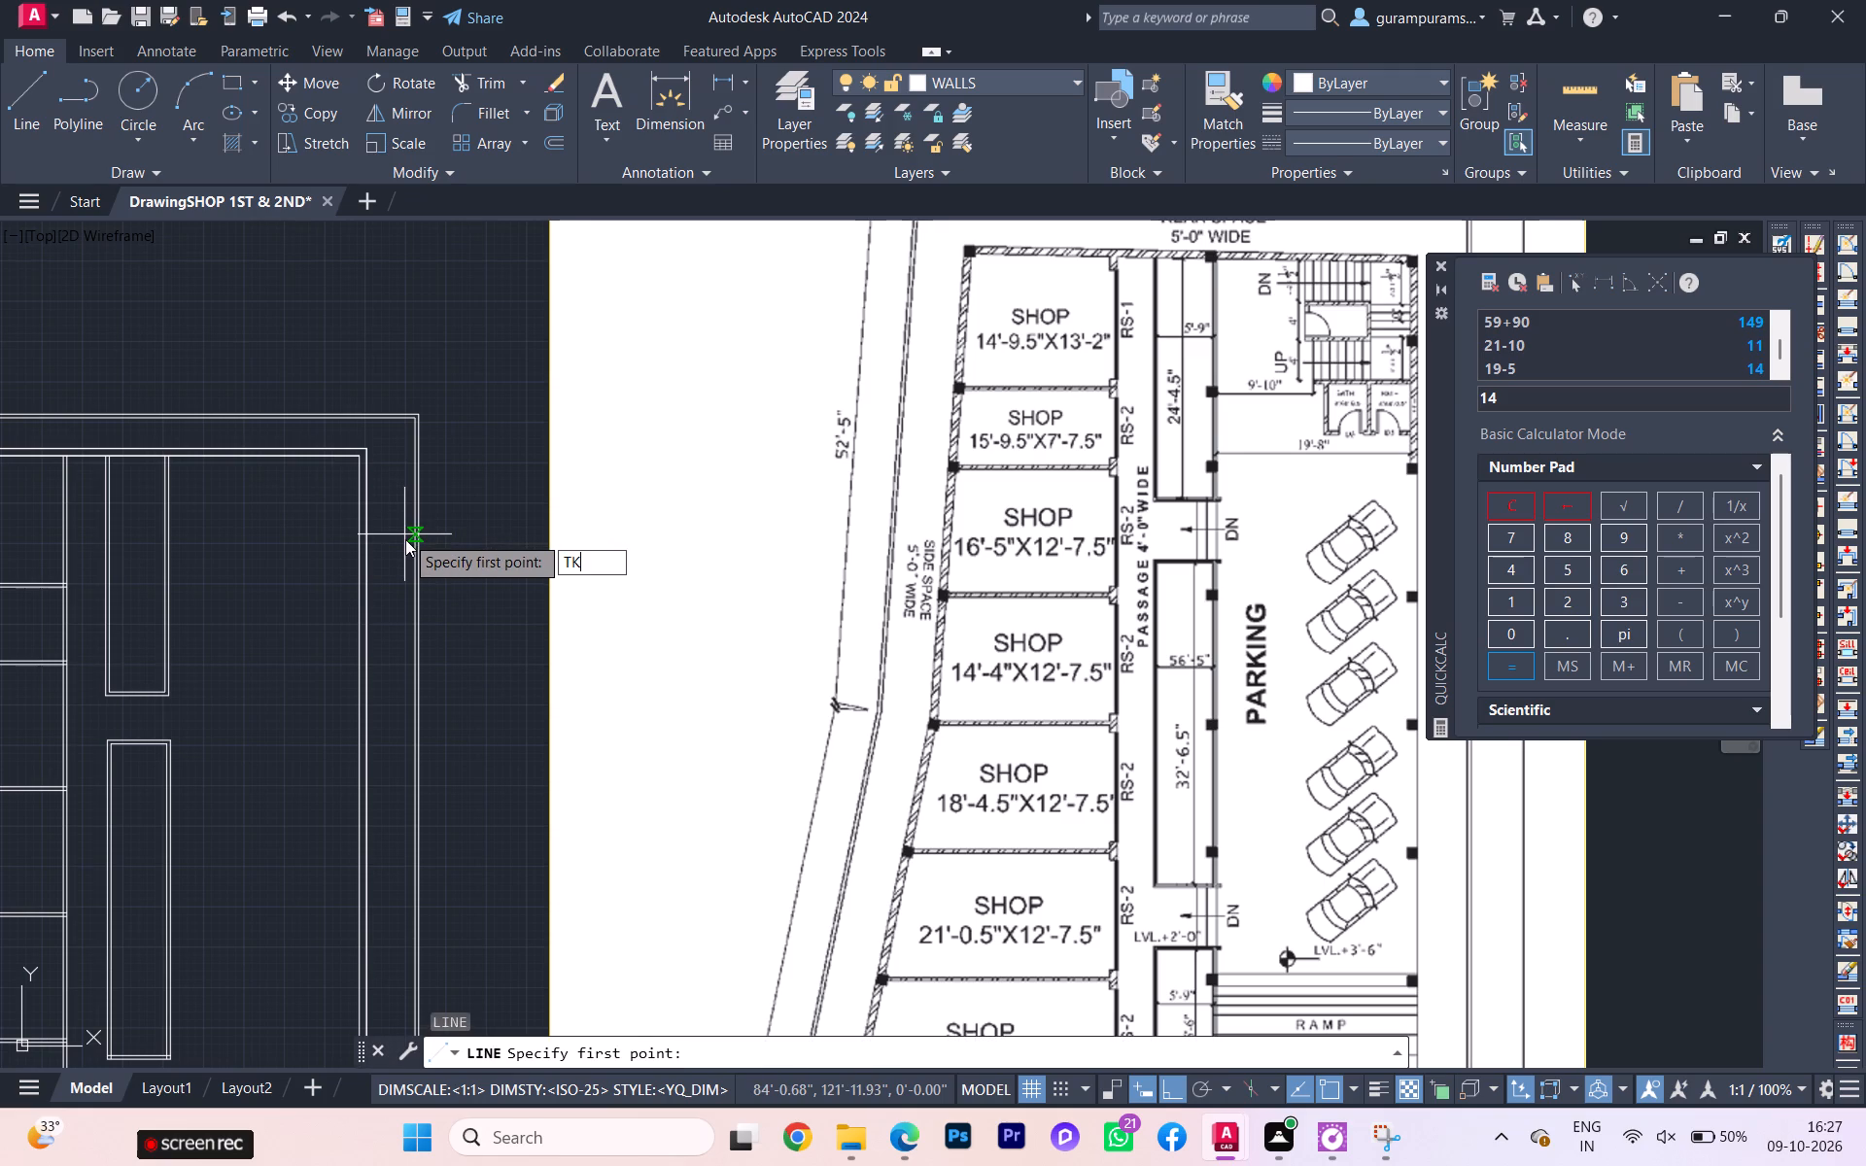
key("Return")
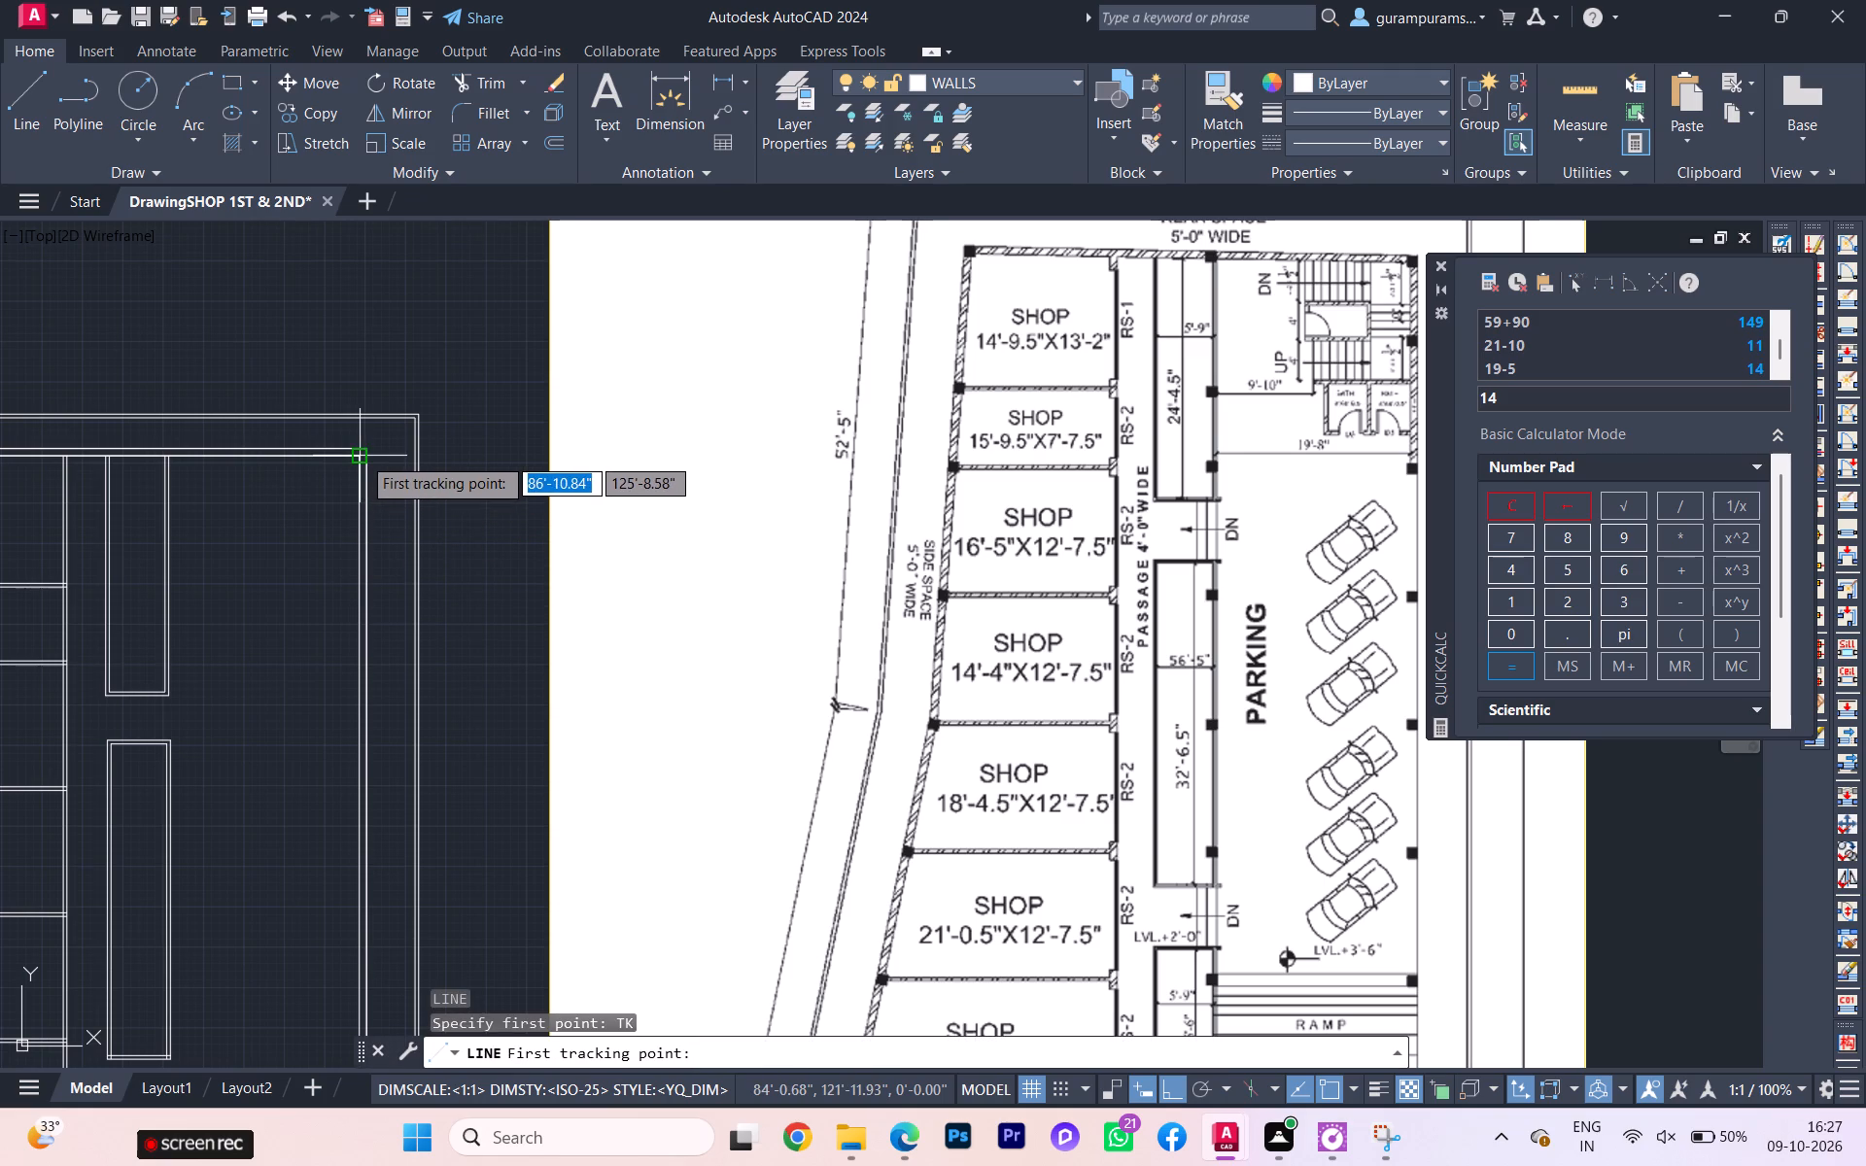
scroll(349, 468, "up", 2)
left_click(370, 447)
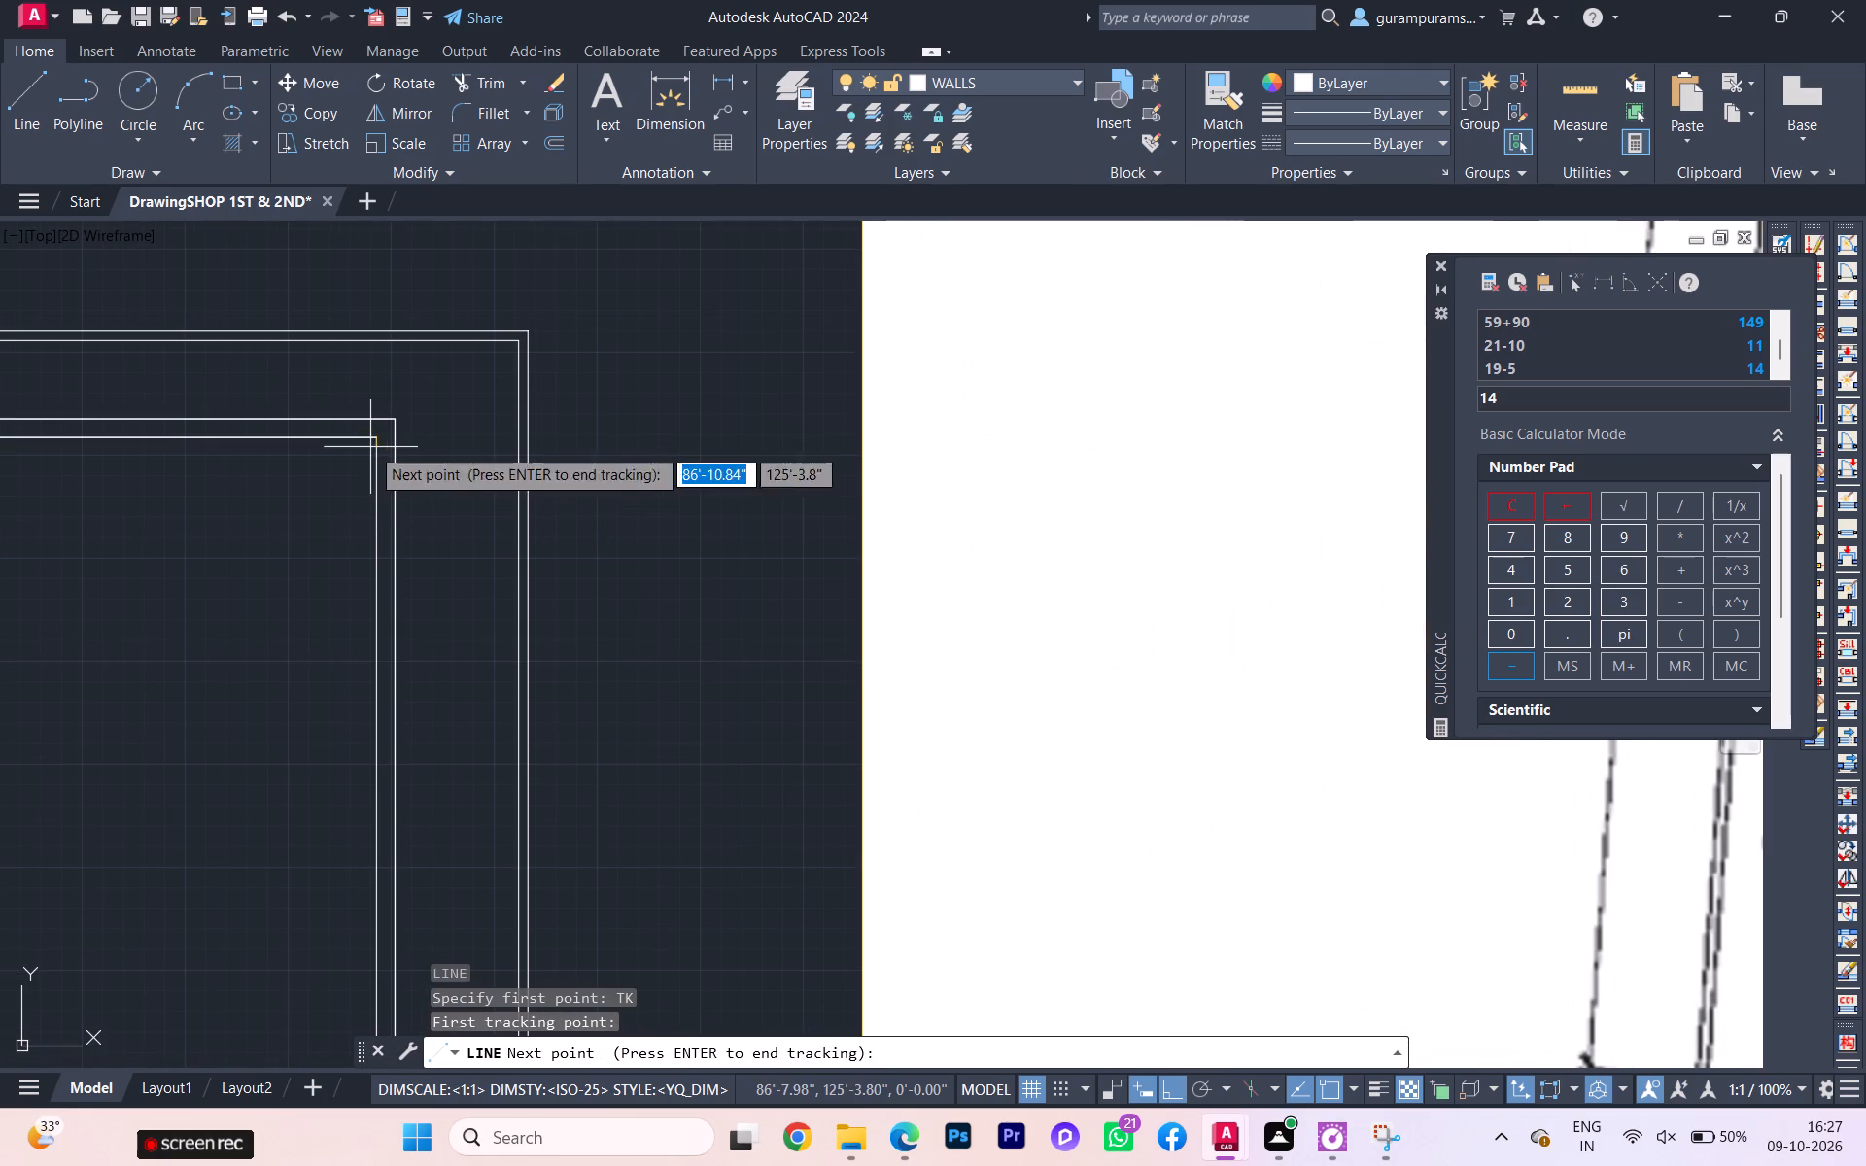
type("12'")
key("Return")
key("Return")
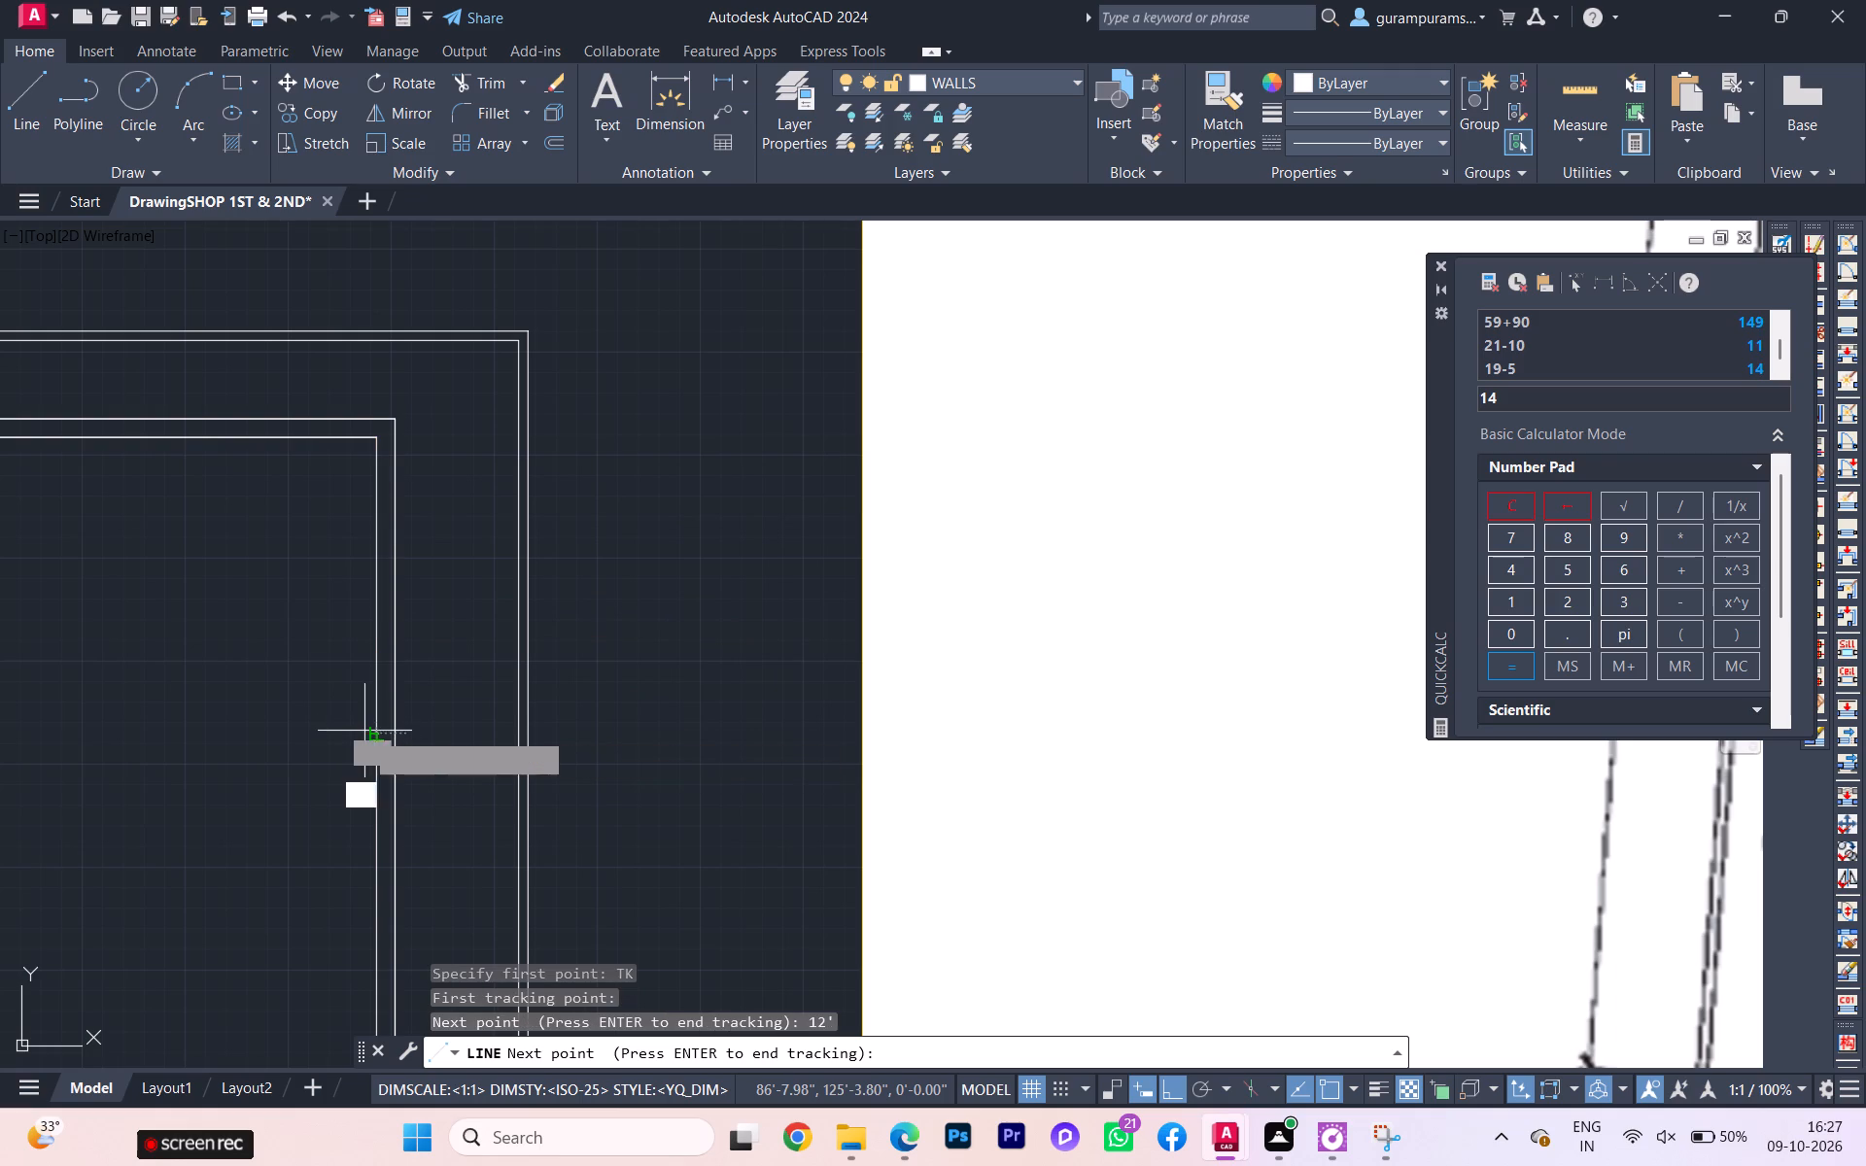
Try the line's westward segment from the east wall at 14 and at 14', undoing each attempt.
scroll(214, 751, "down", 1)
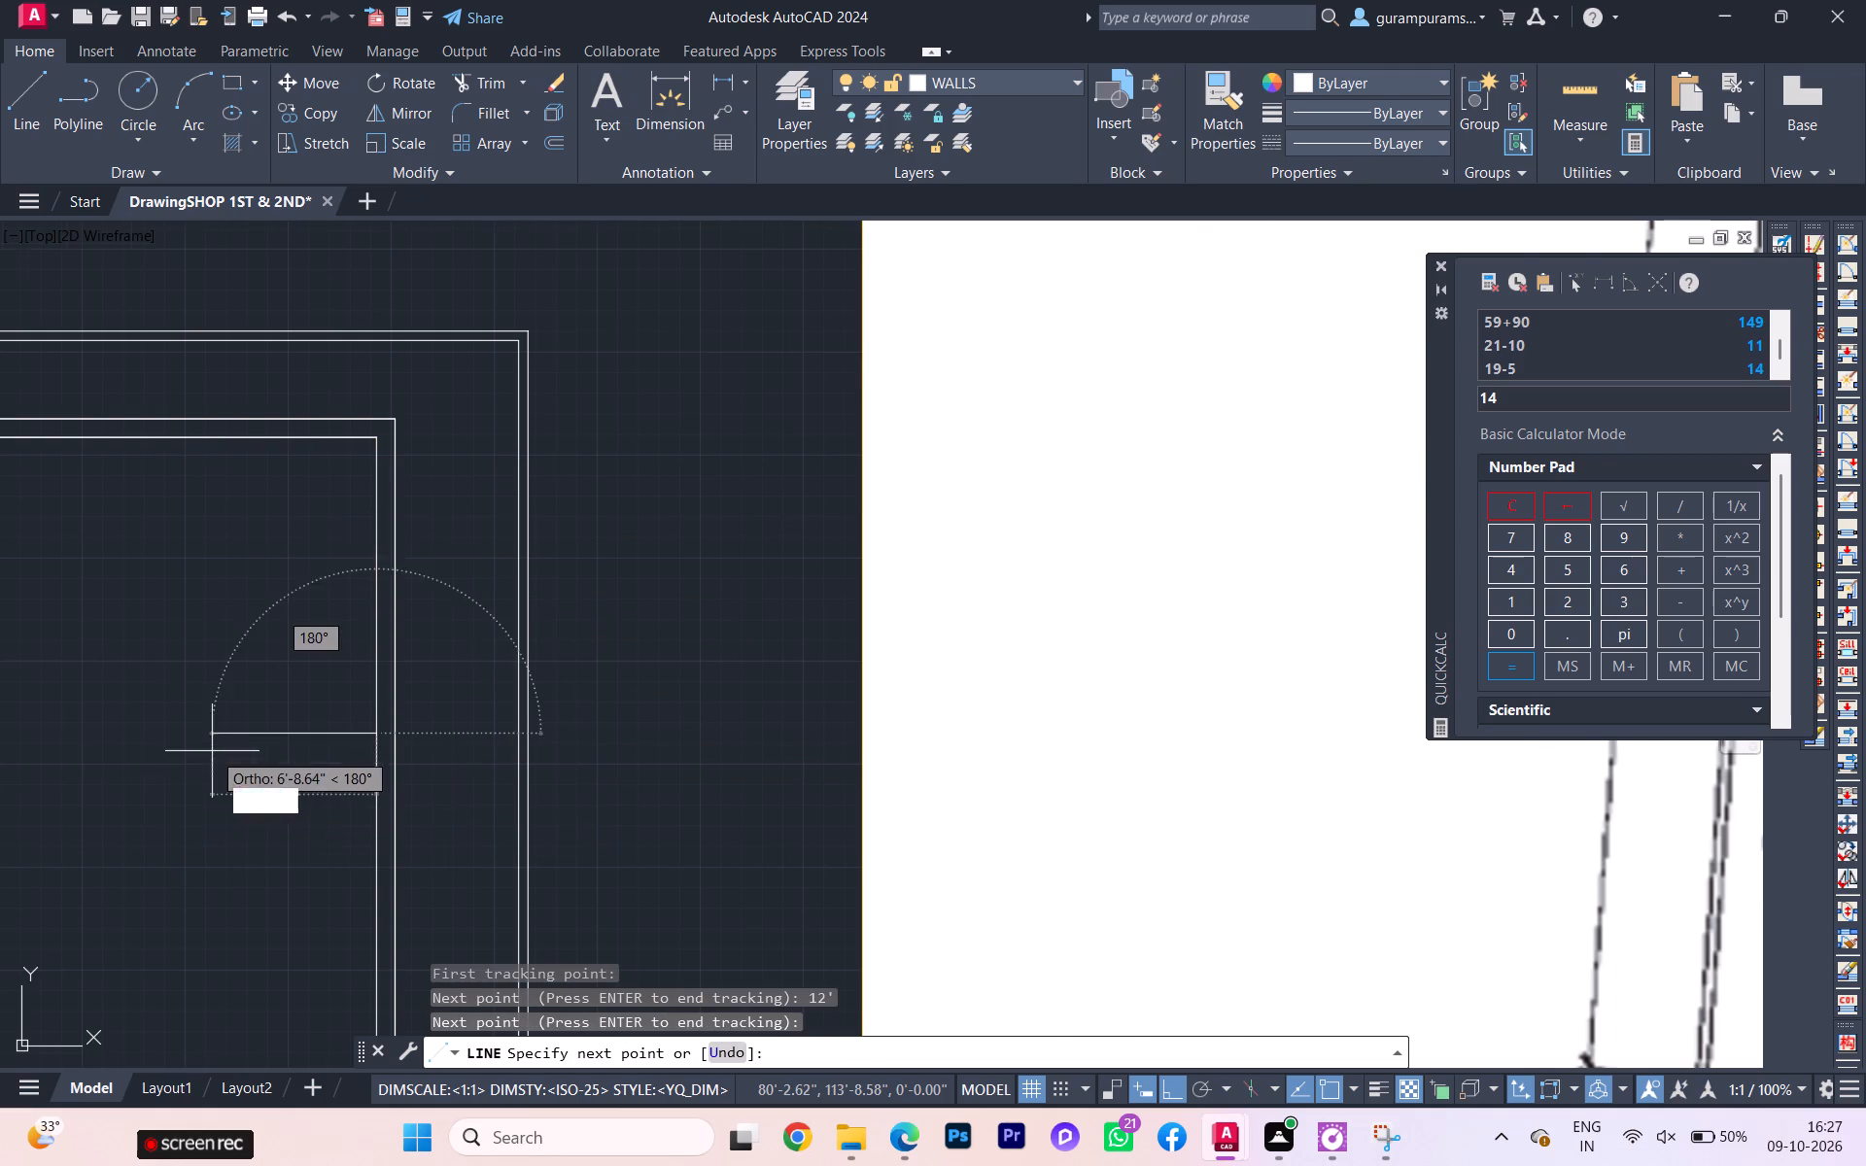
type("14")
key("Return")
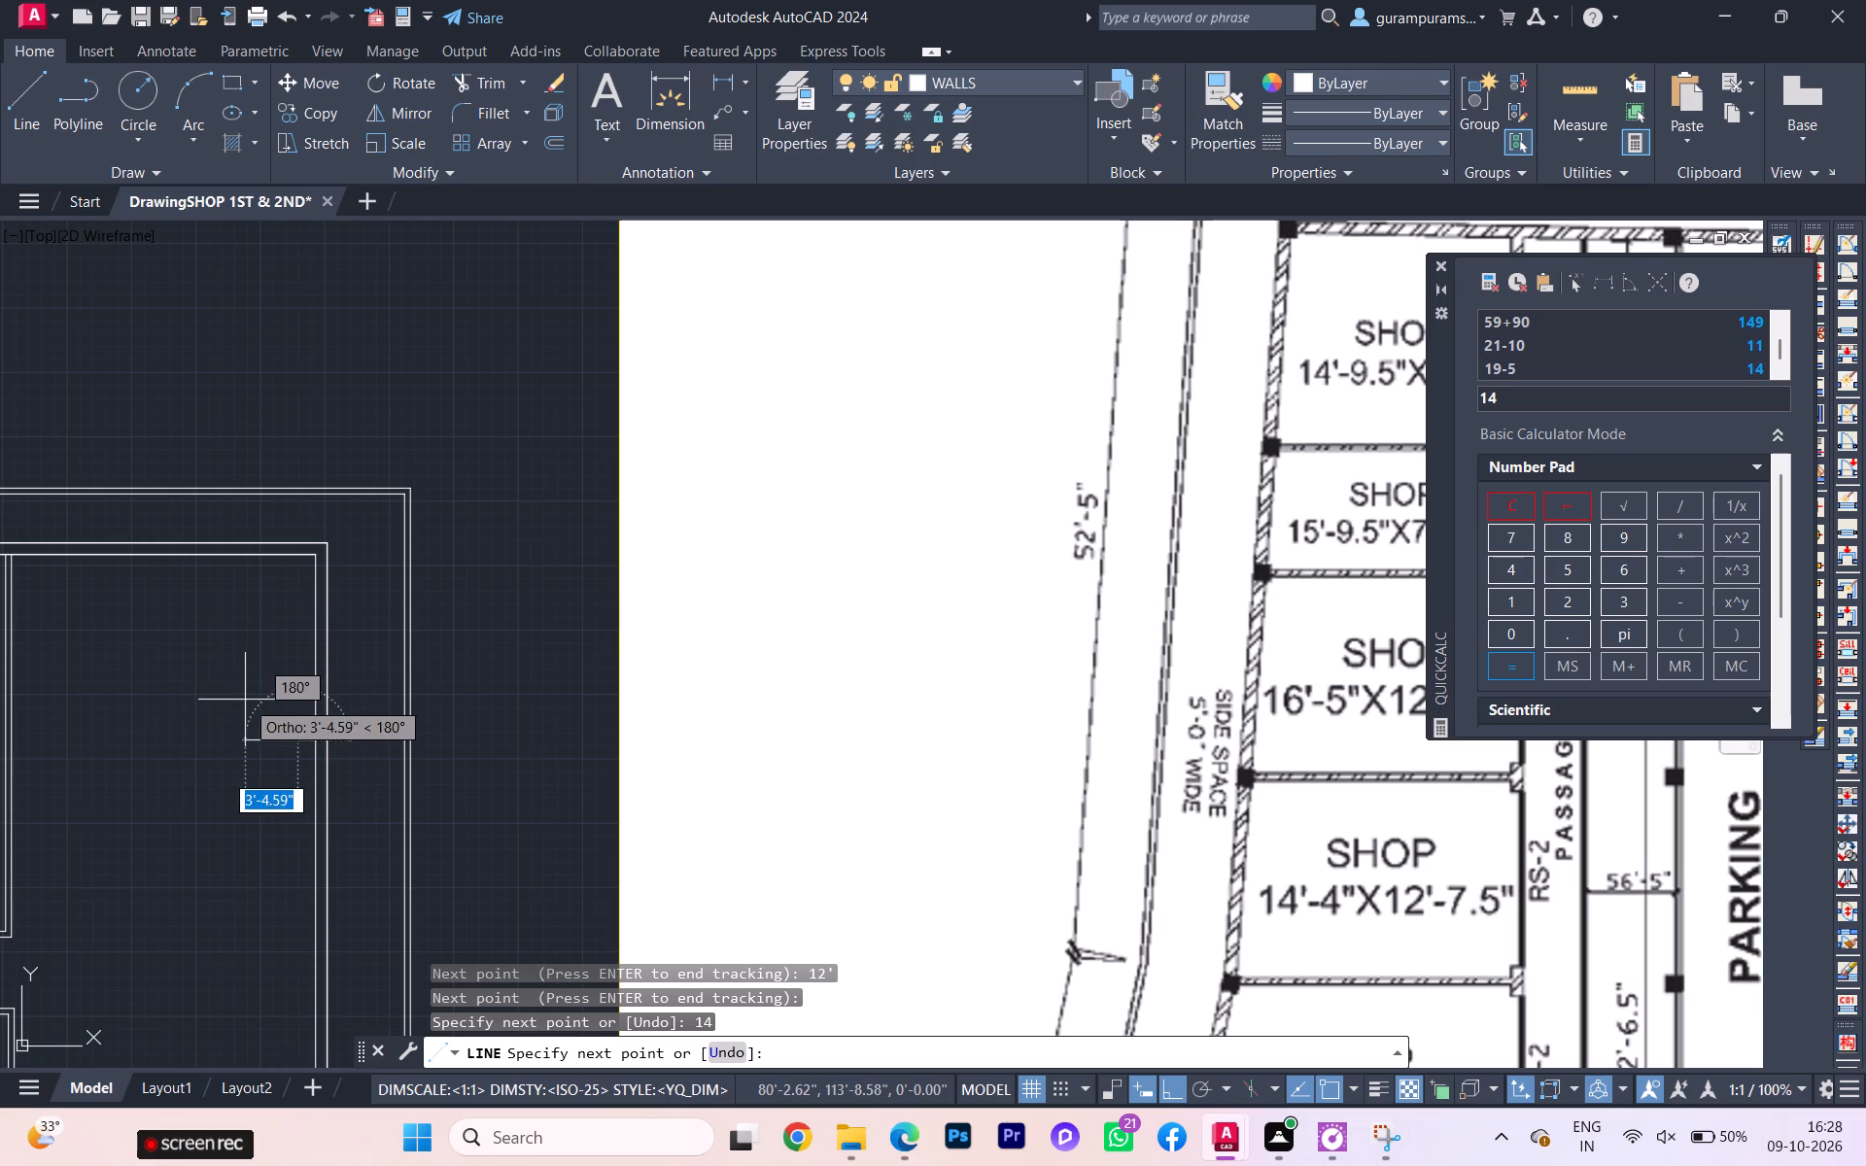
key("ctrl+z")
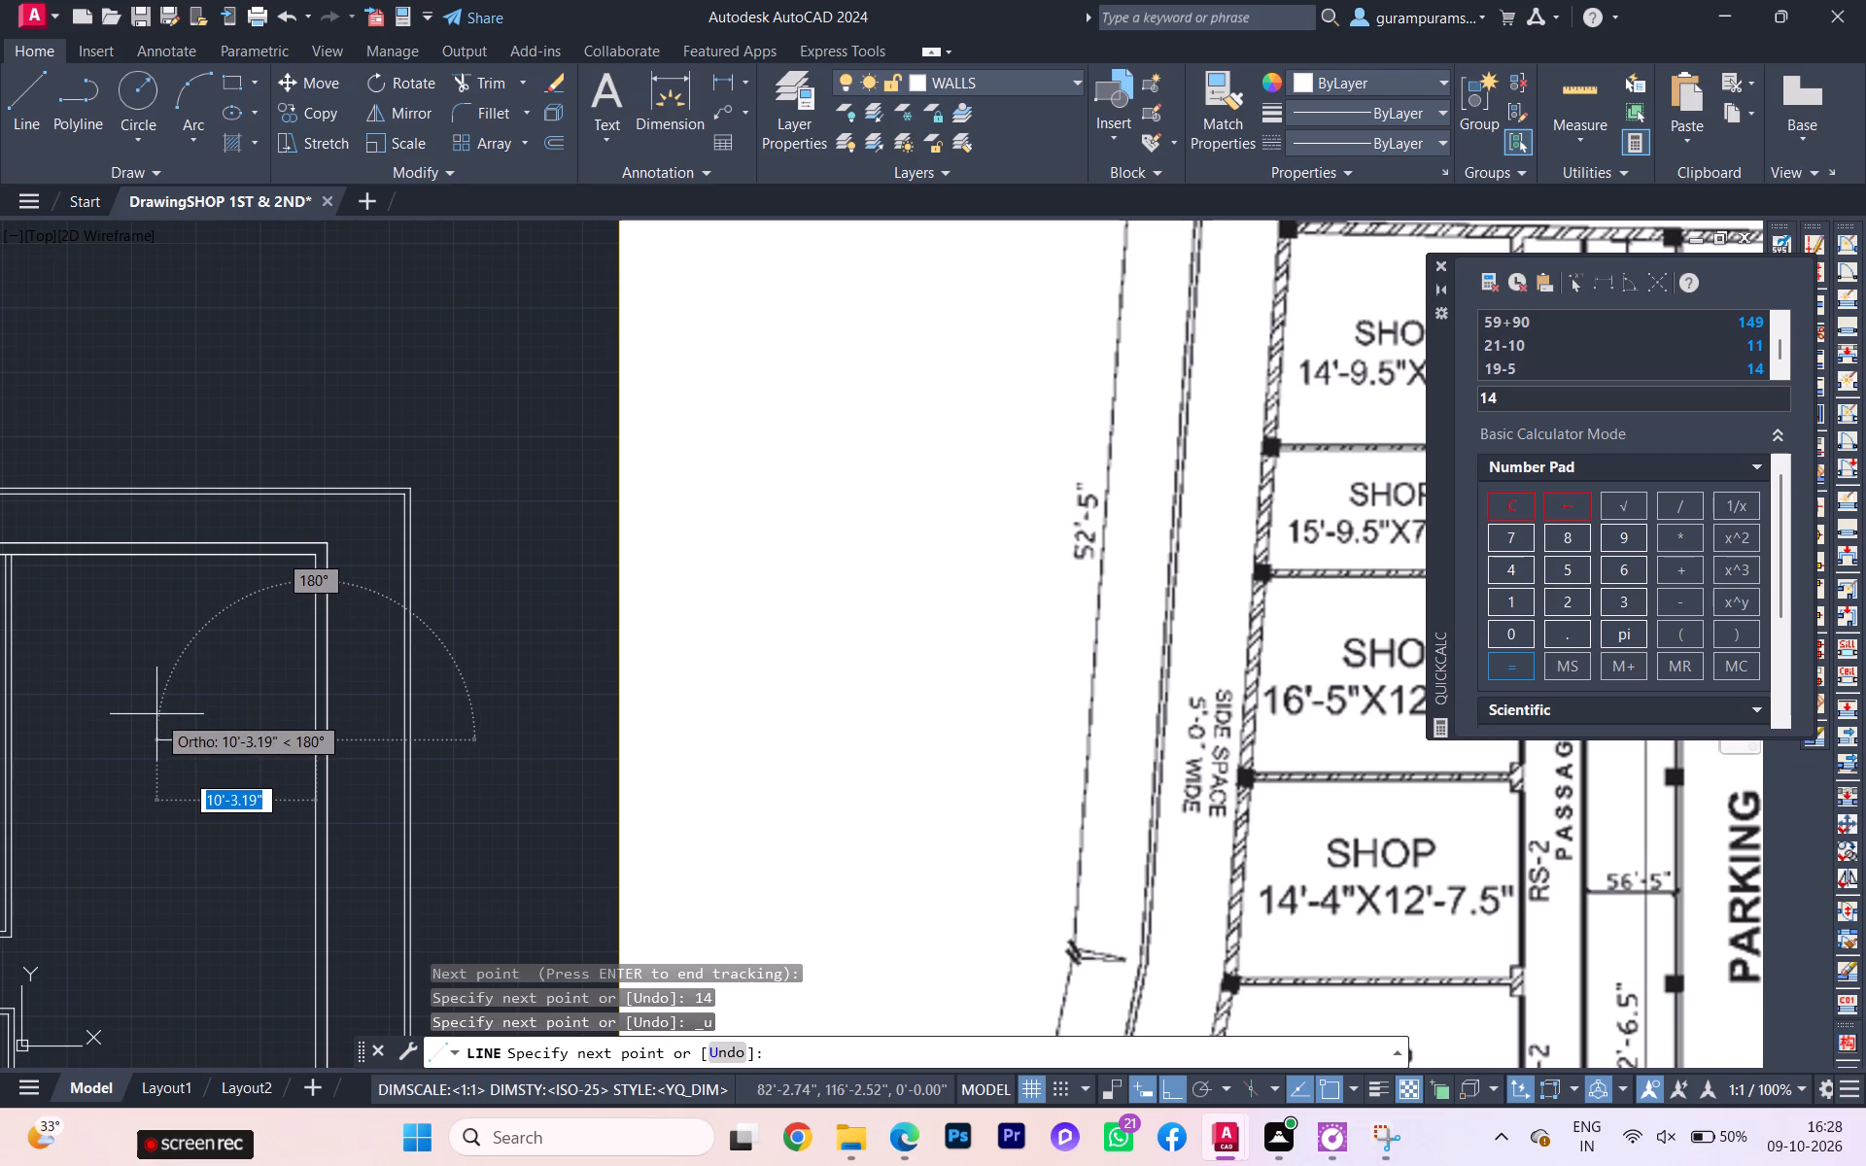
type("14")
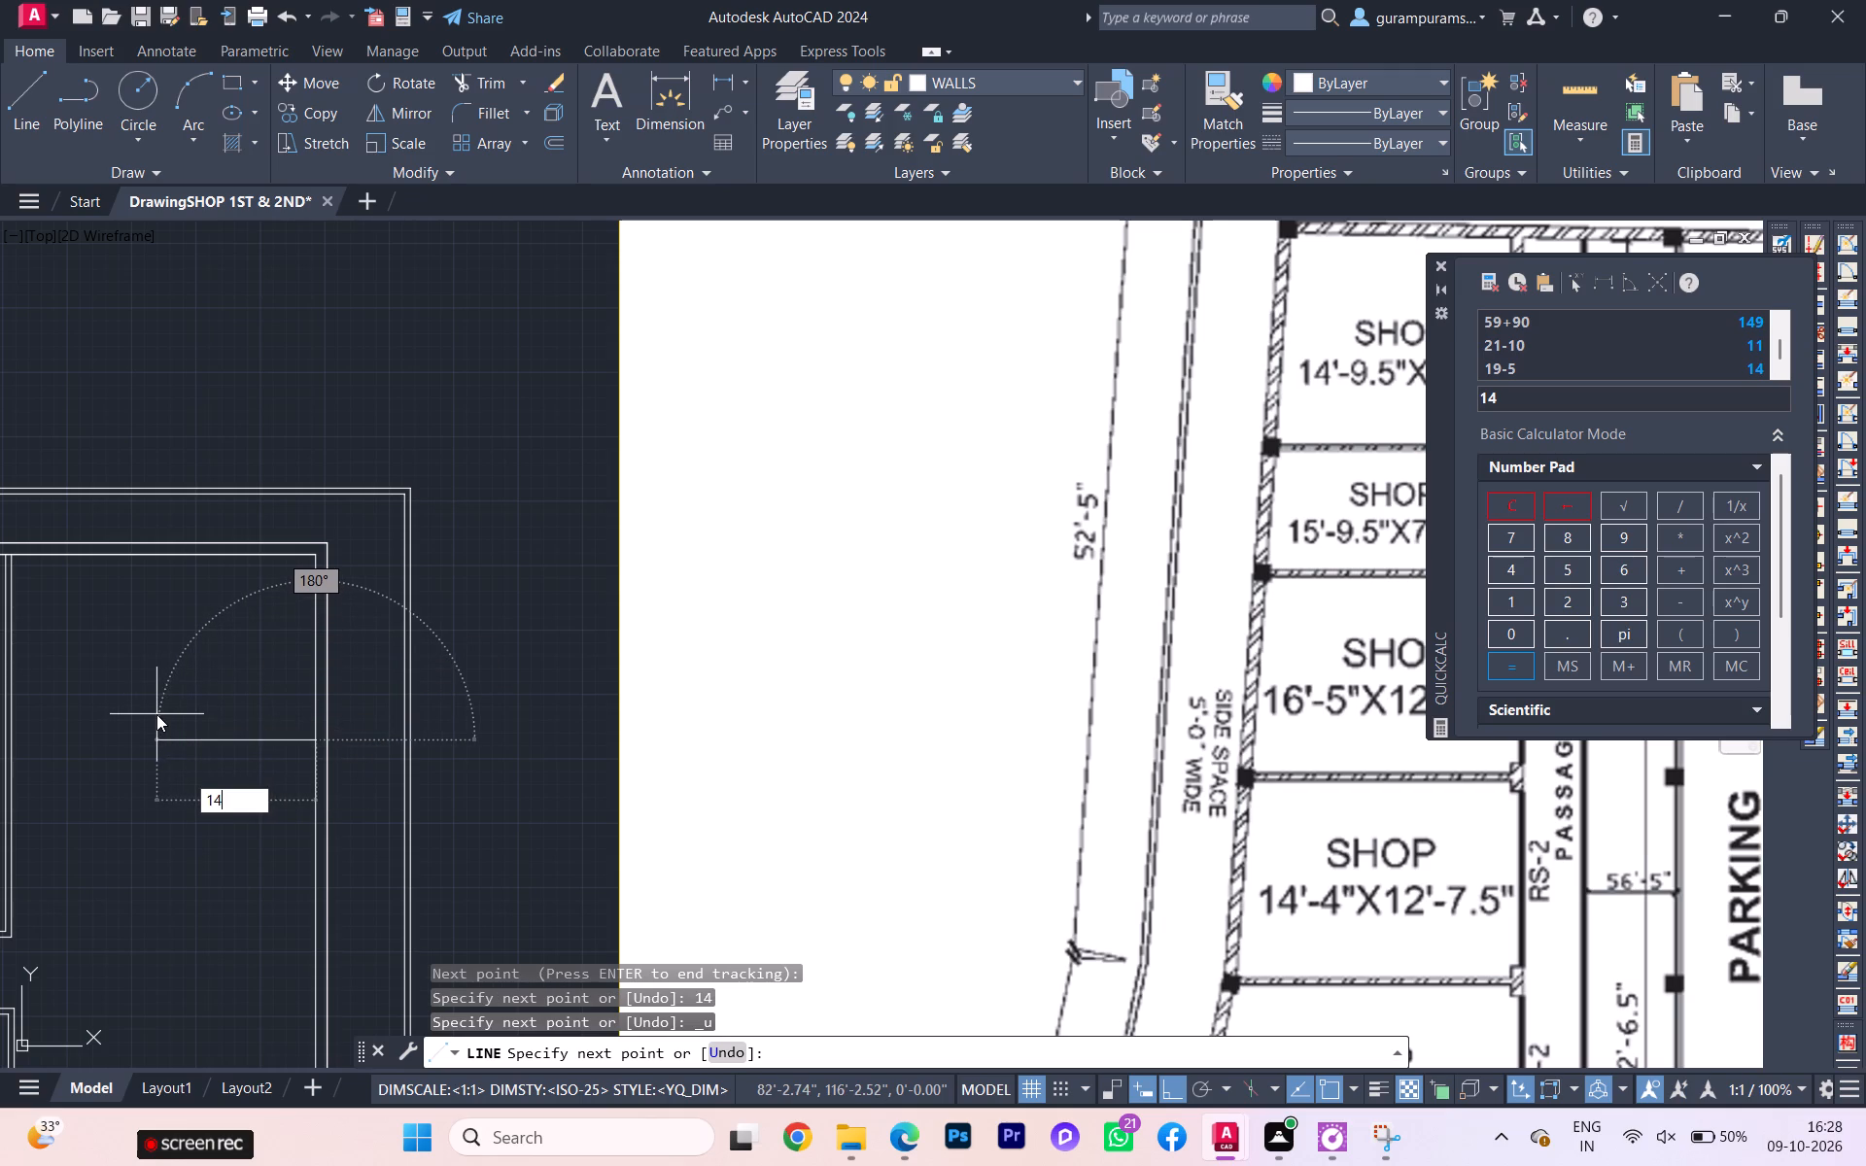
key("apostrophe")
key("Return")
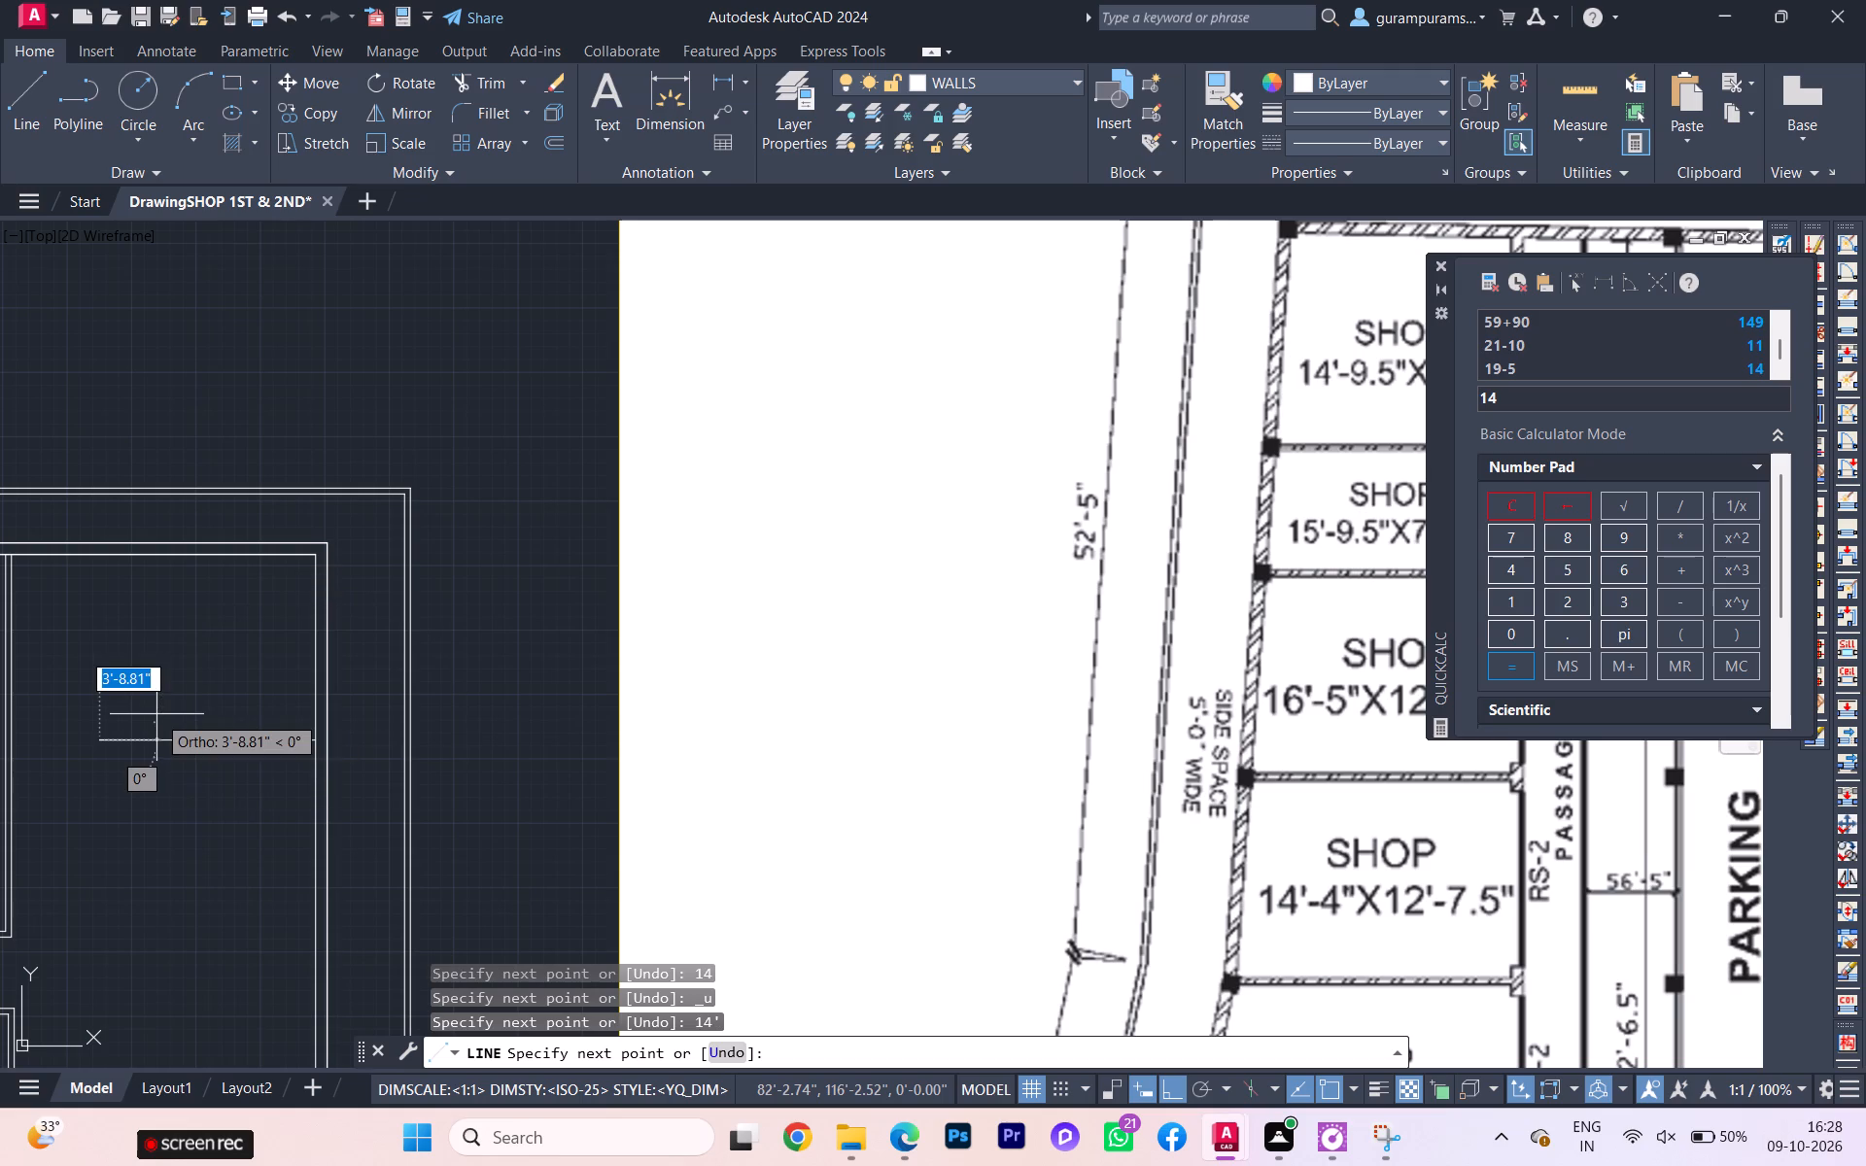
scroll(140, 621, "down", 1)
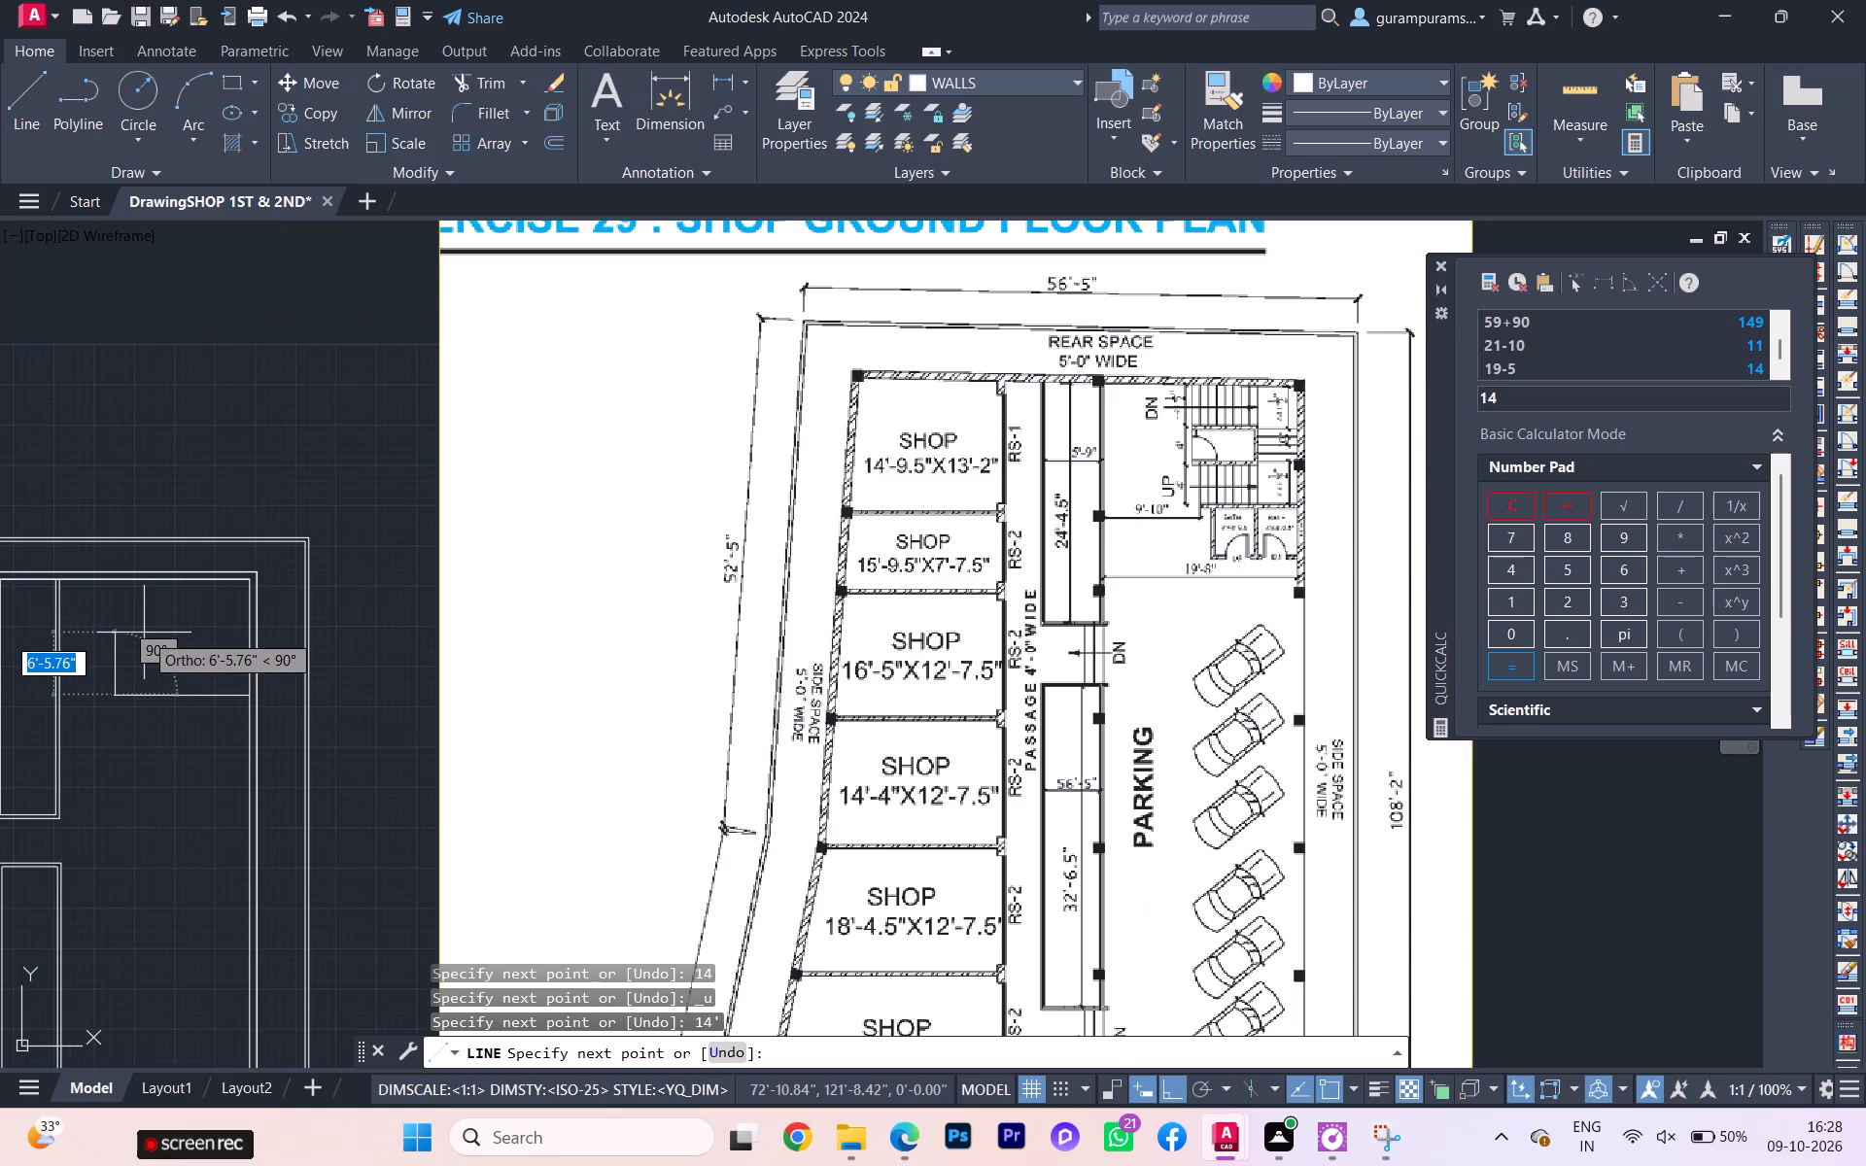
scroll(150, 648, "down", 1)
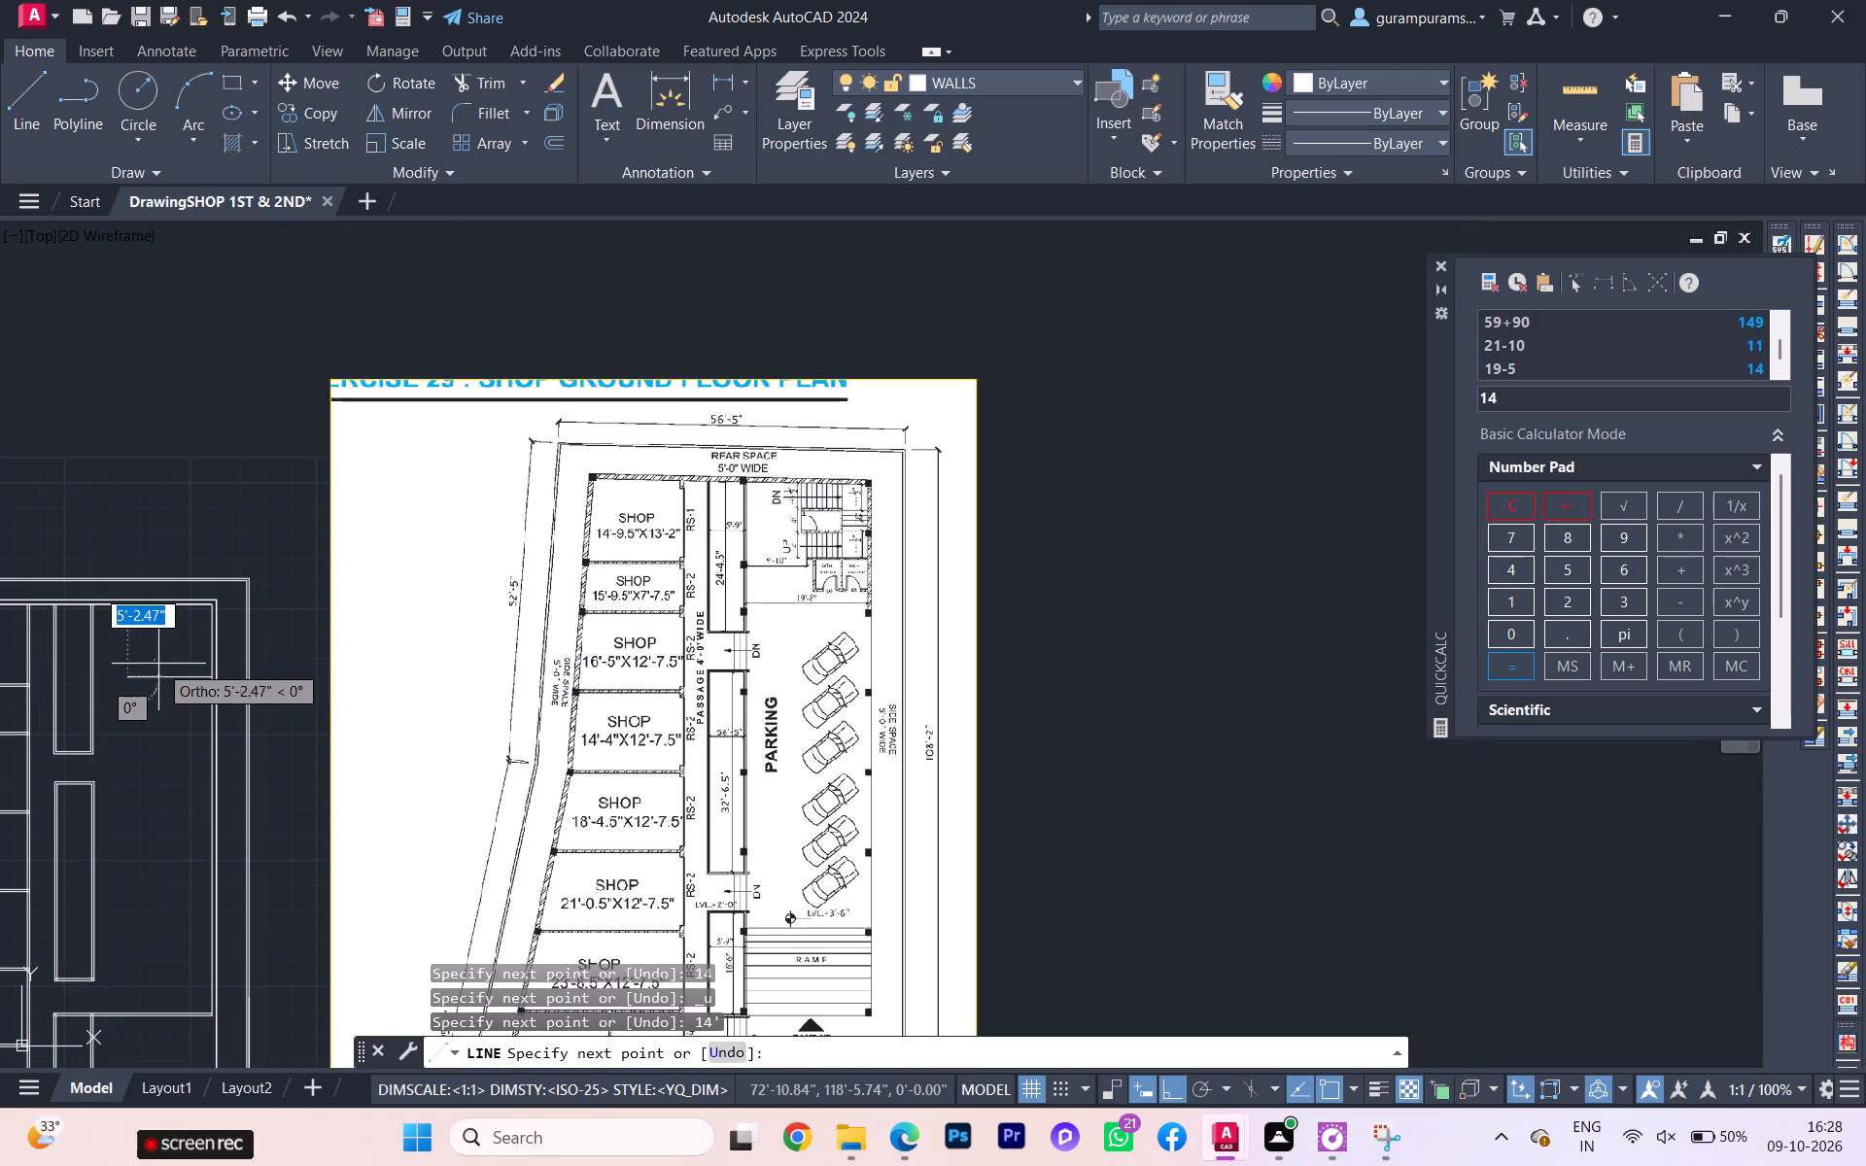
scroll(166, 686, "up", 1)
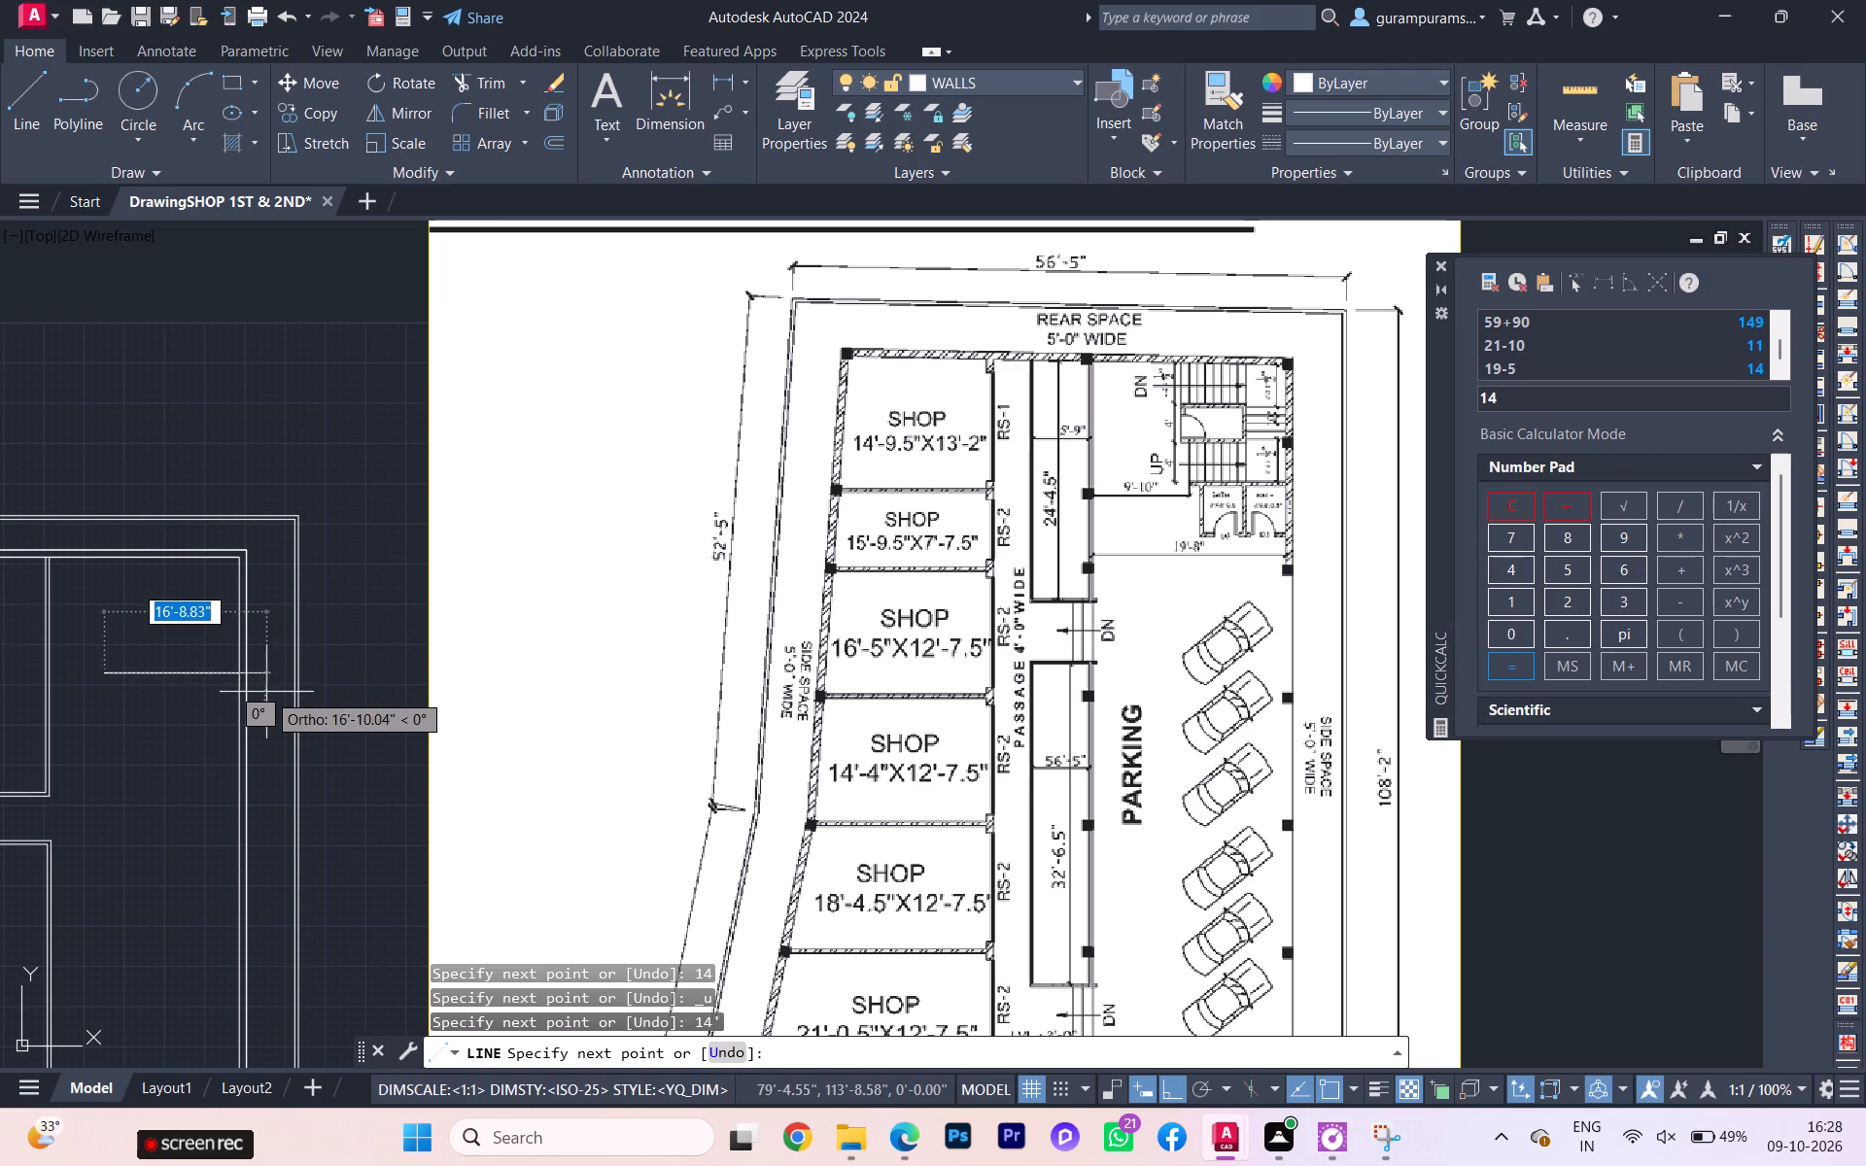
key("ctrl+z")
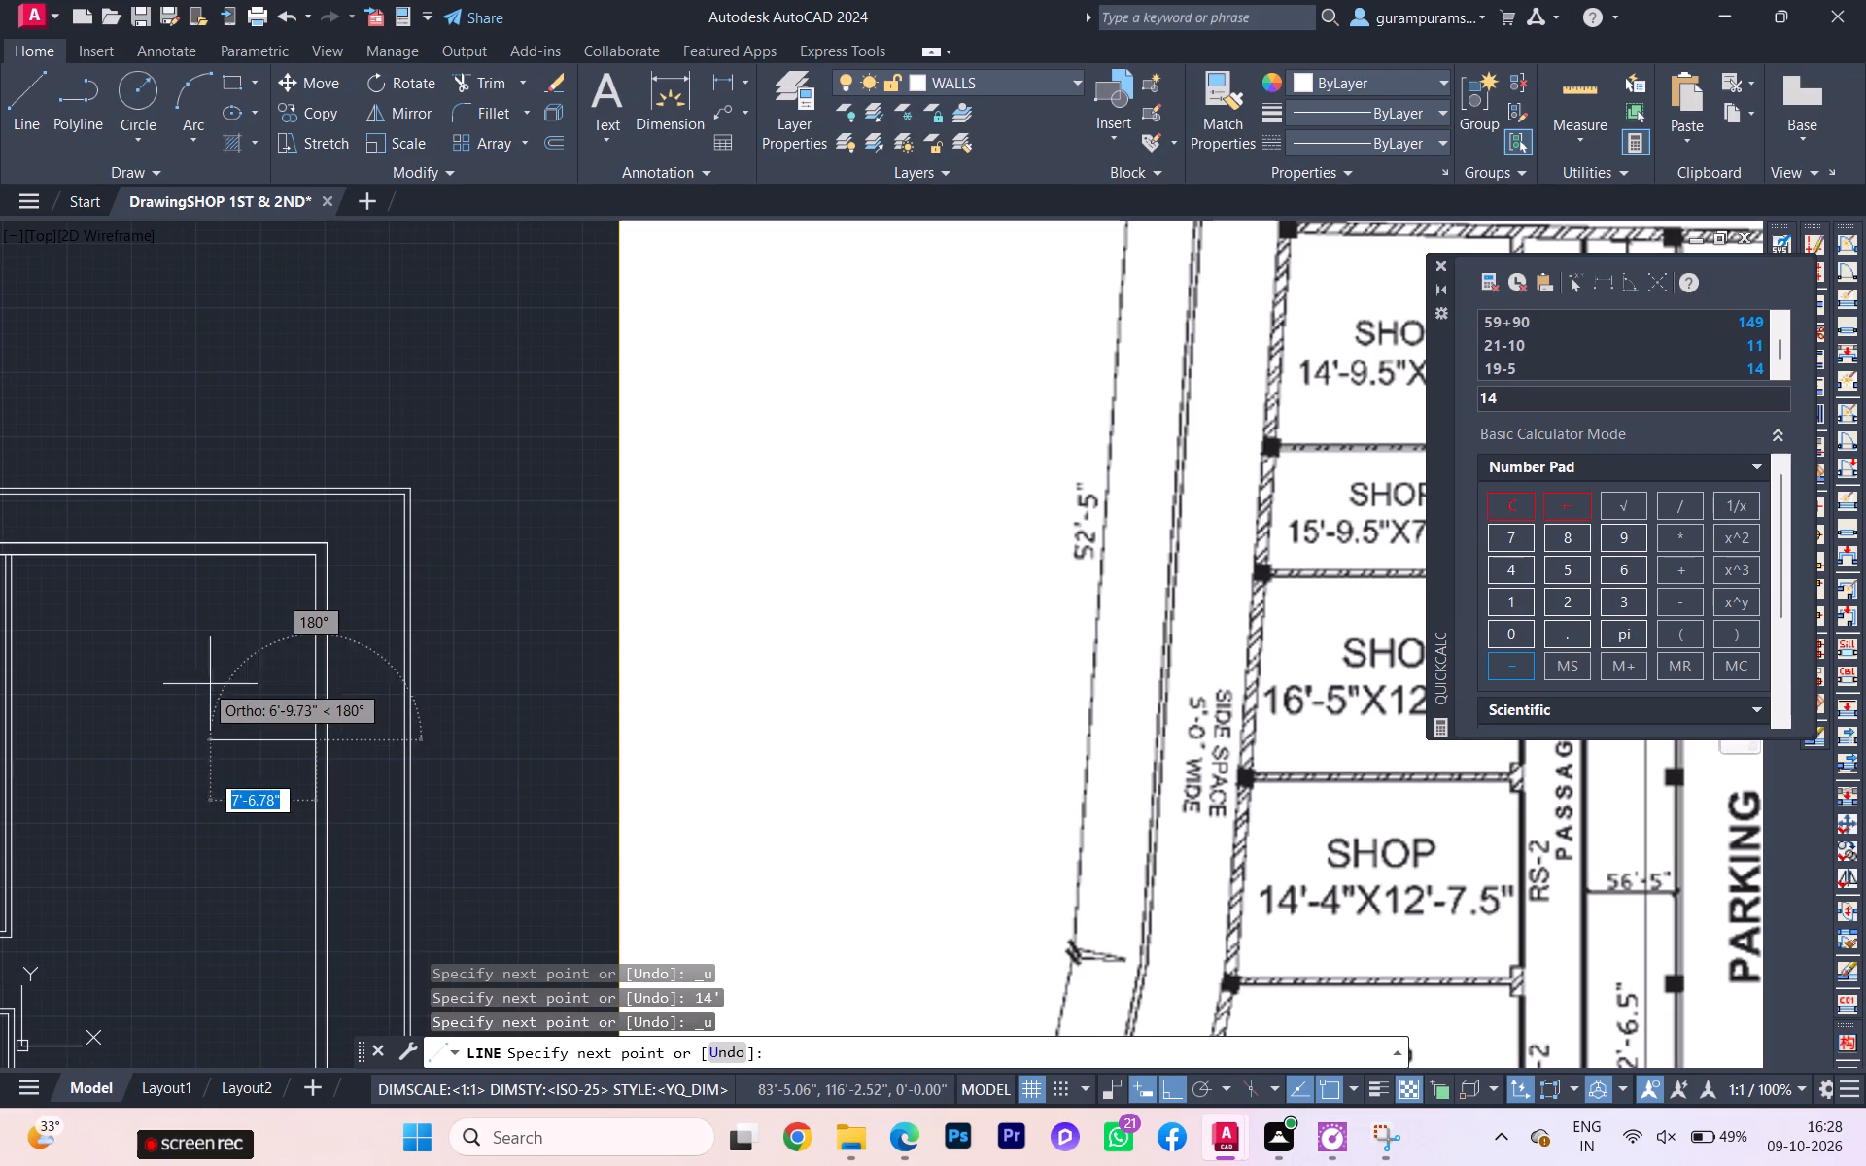
Draw the line's first segment 8'10" westward from the east wall's inner face for the staircase area.
scroll(198, 673, "down", 1)
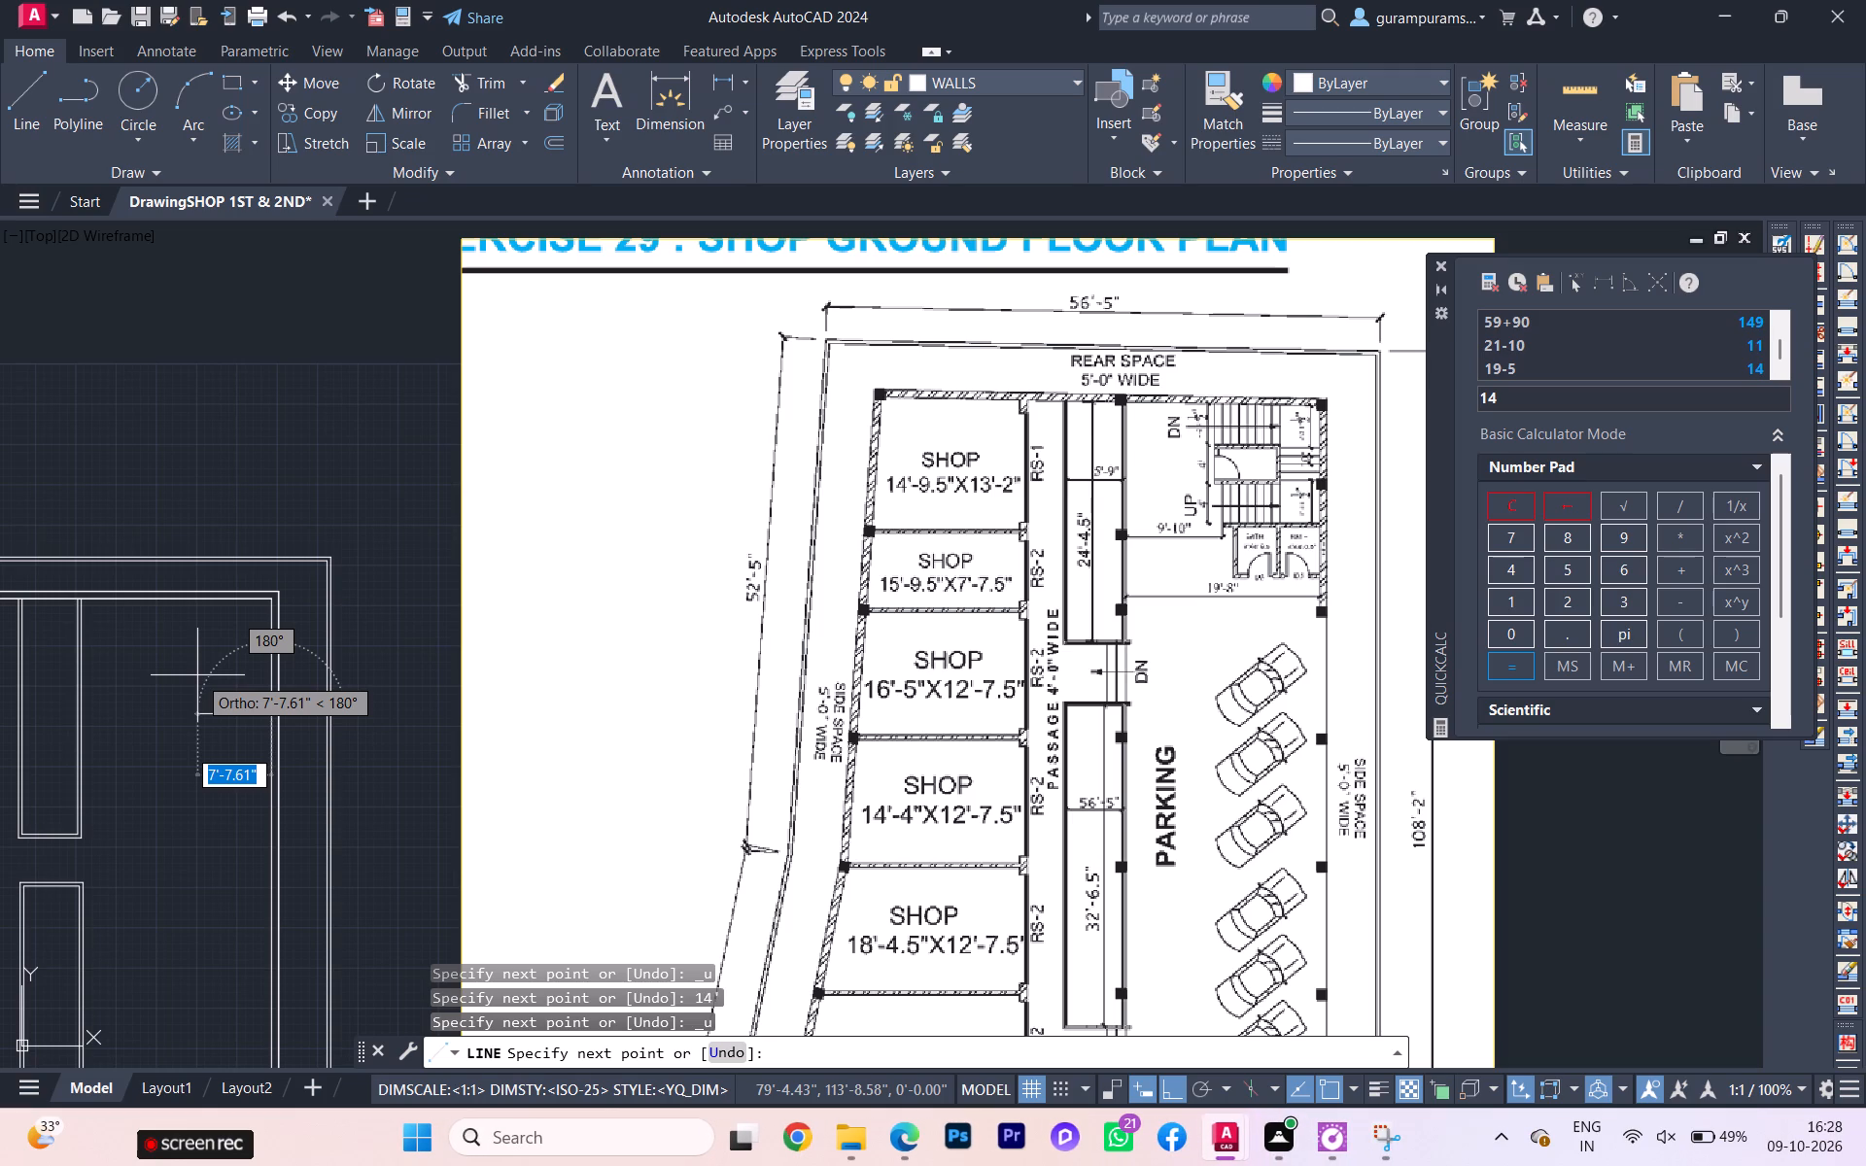
type("8'10")
key("Return")
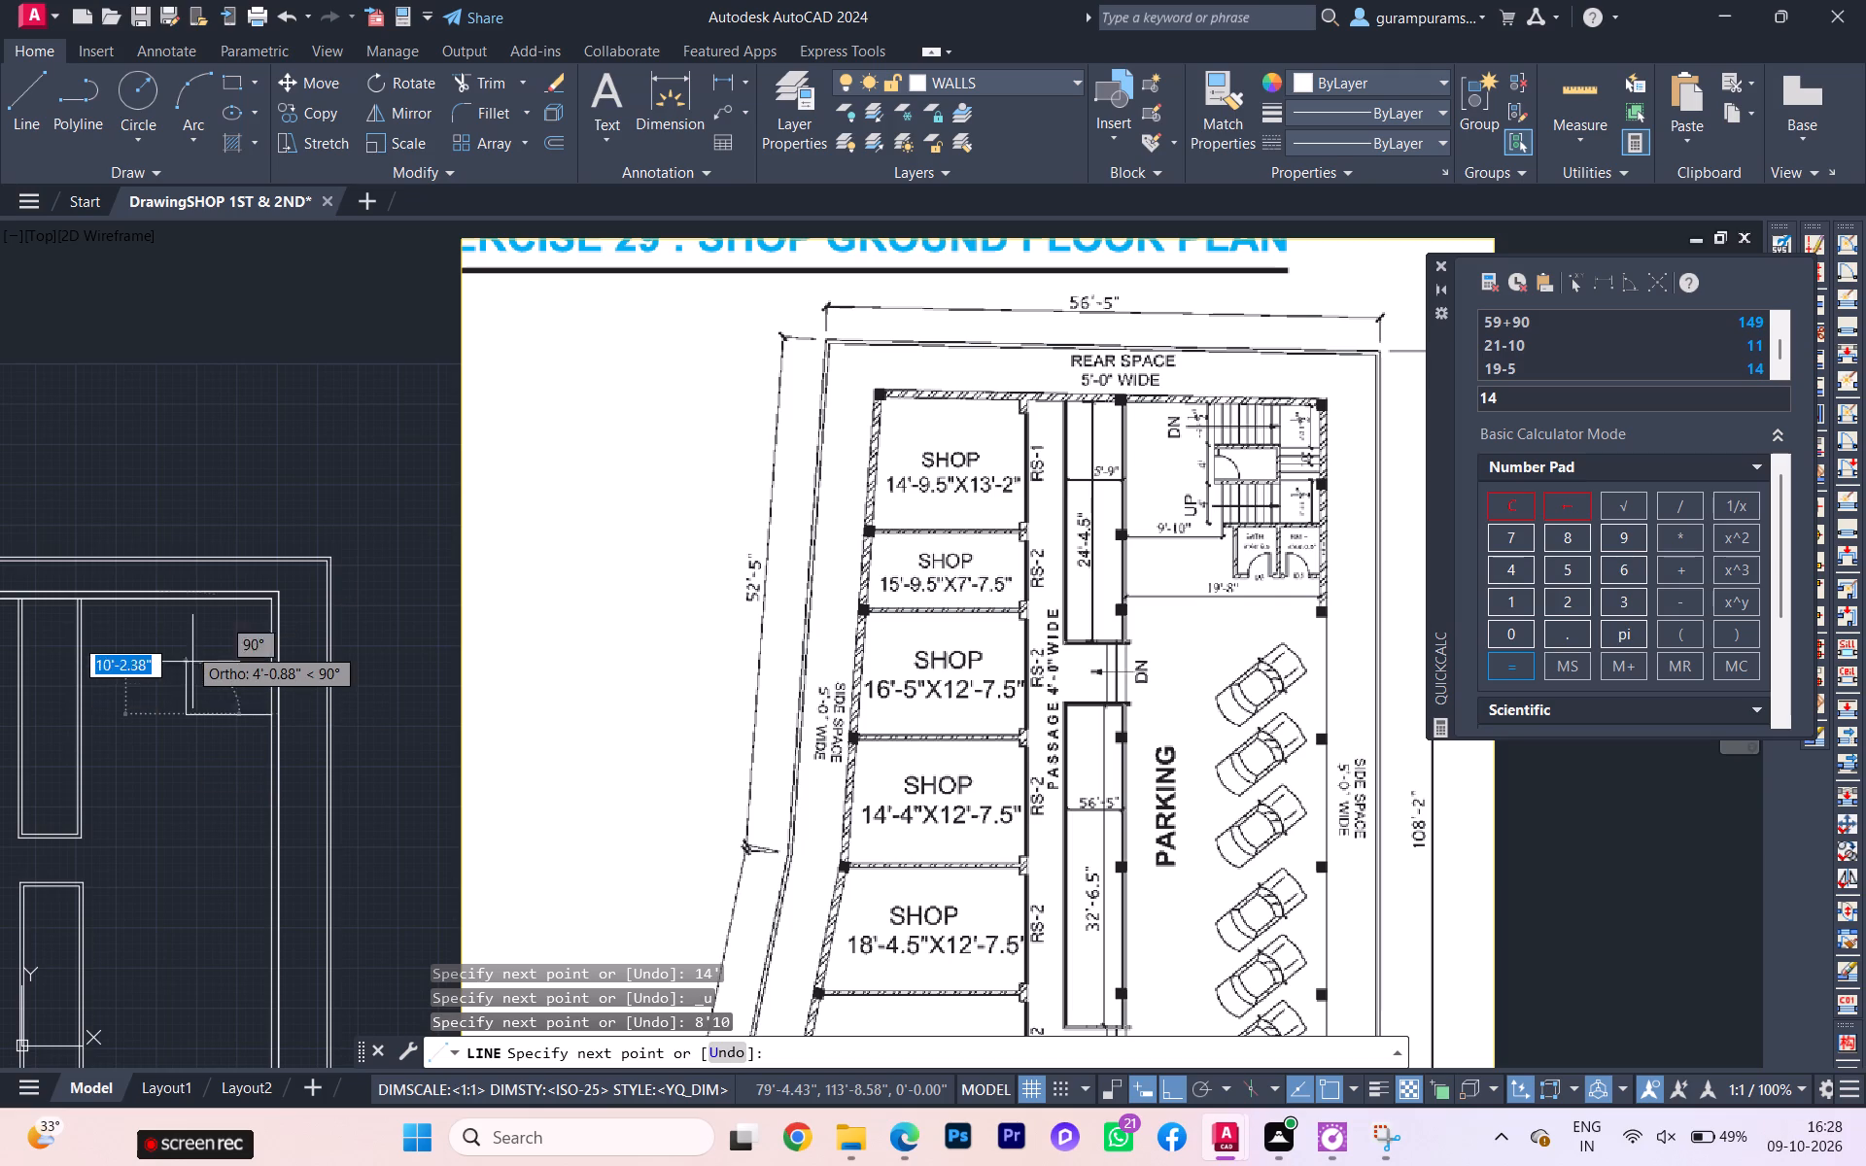
Draw the staircase line's second segment 4' toward the rear wall from the west end, and finish the line.
scroll(247, 759, "up", 1)
scroll(147, 620, "down", 1)
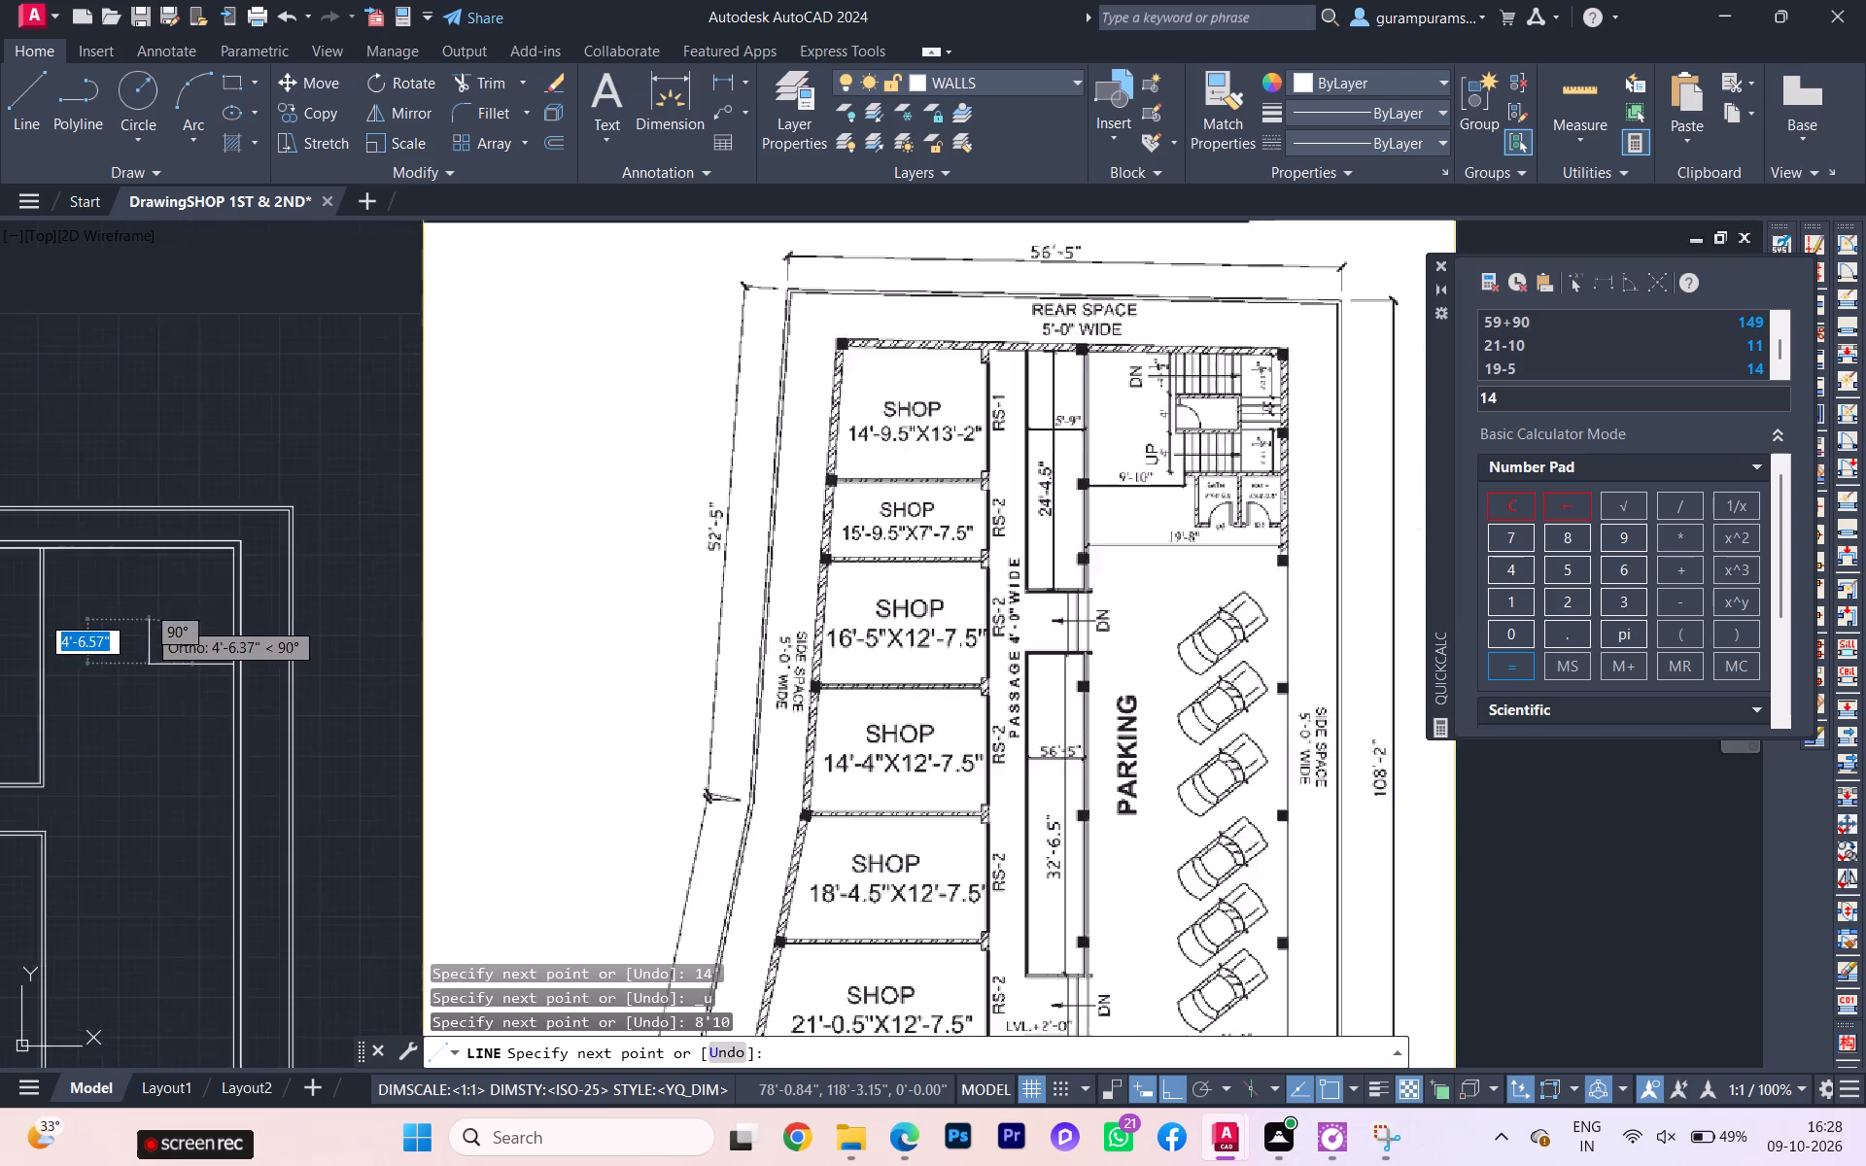
scroll(147, 620, "down", 1)
scroll(147, 626, "up", 1)
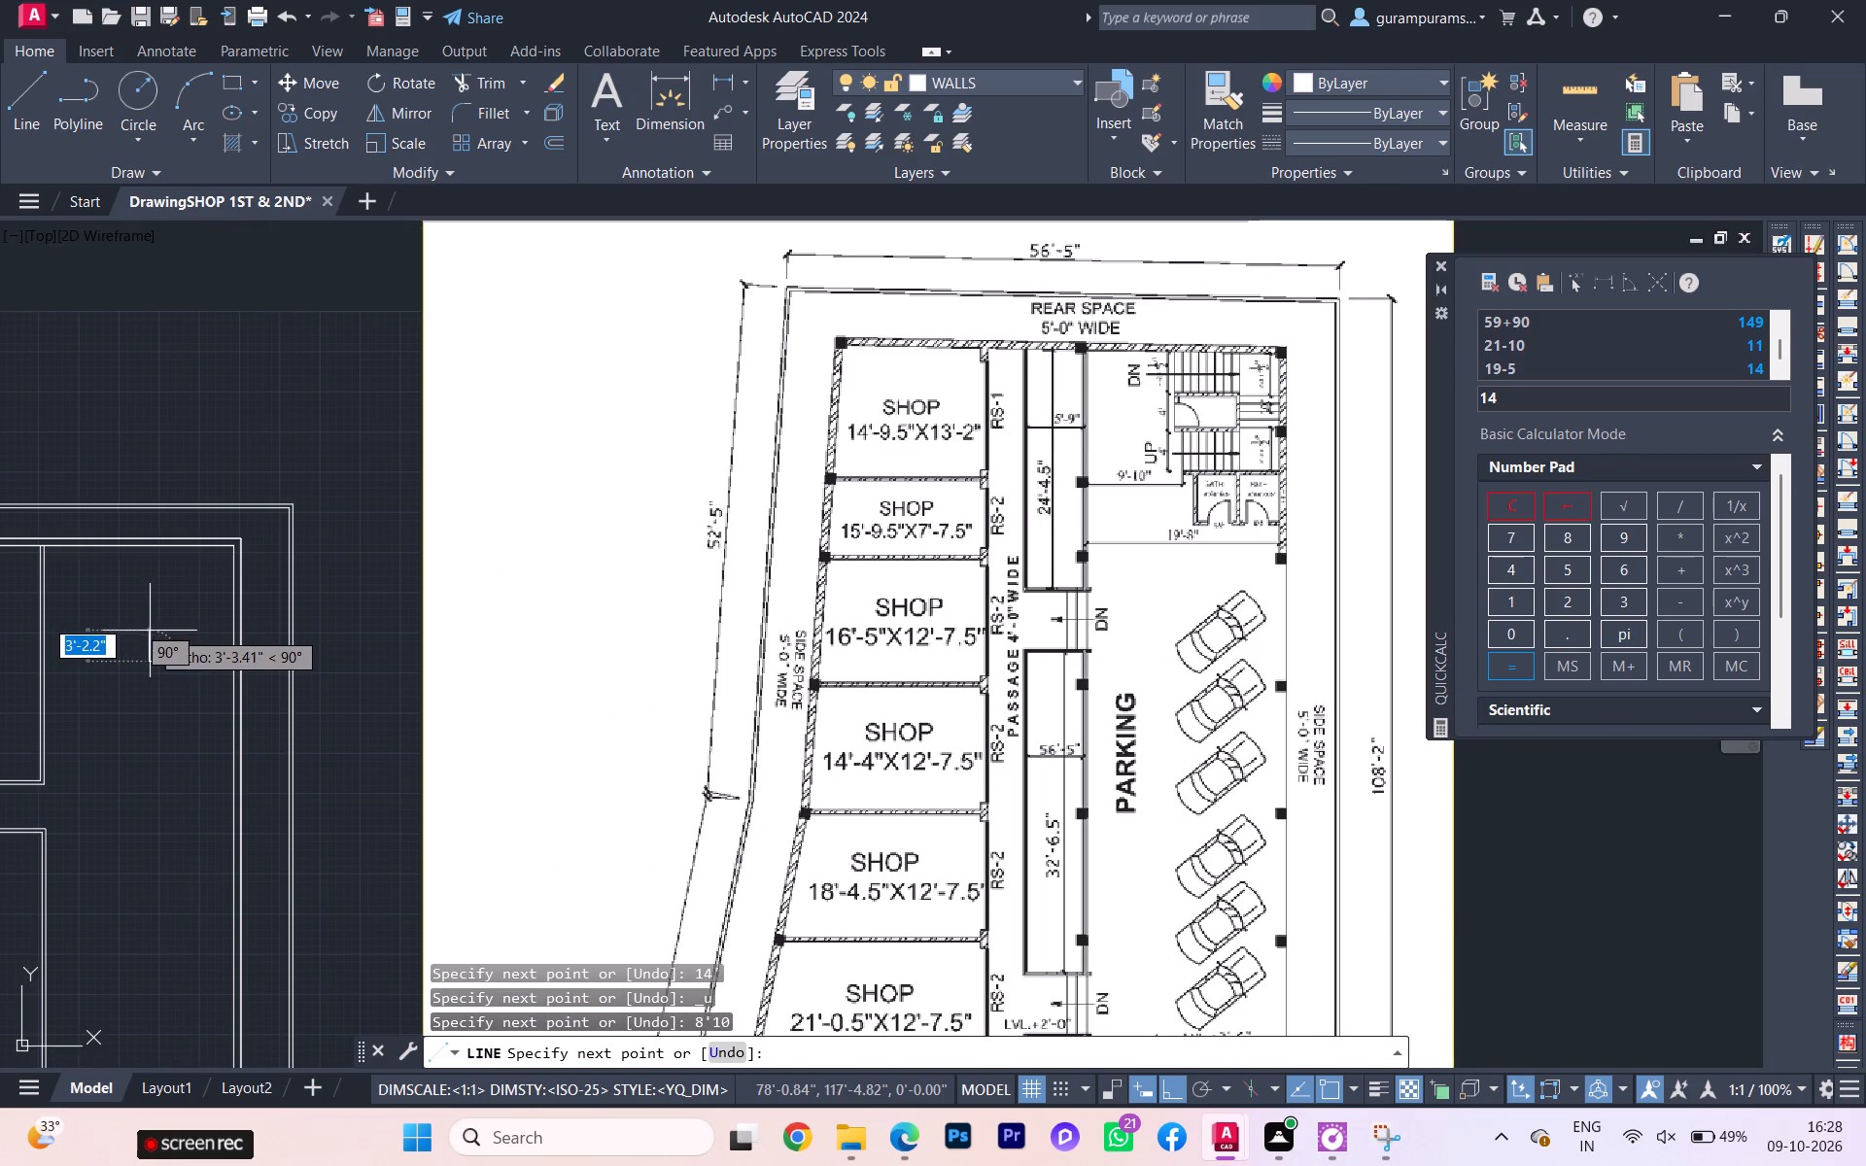
type("4'")
key("Return")
scroll(198, 631, "up", 4)
scroll(188, 612, "down", 2)
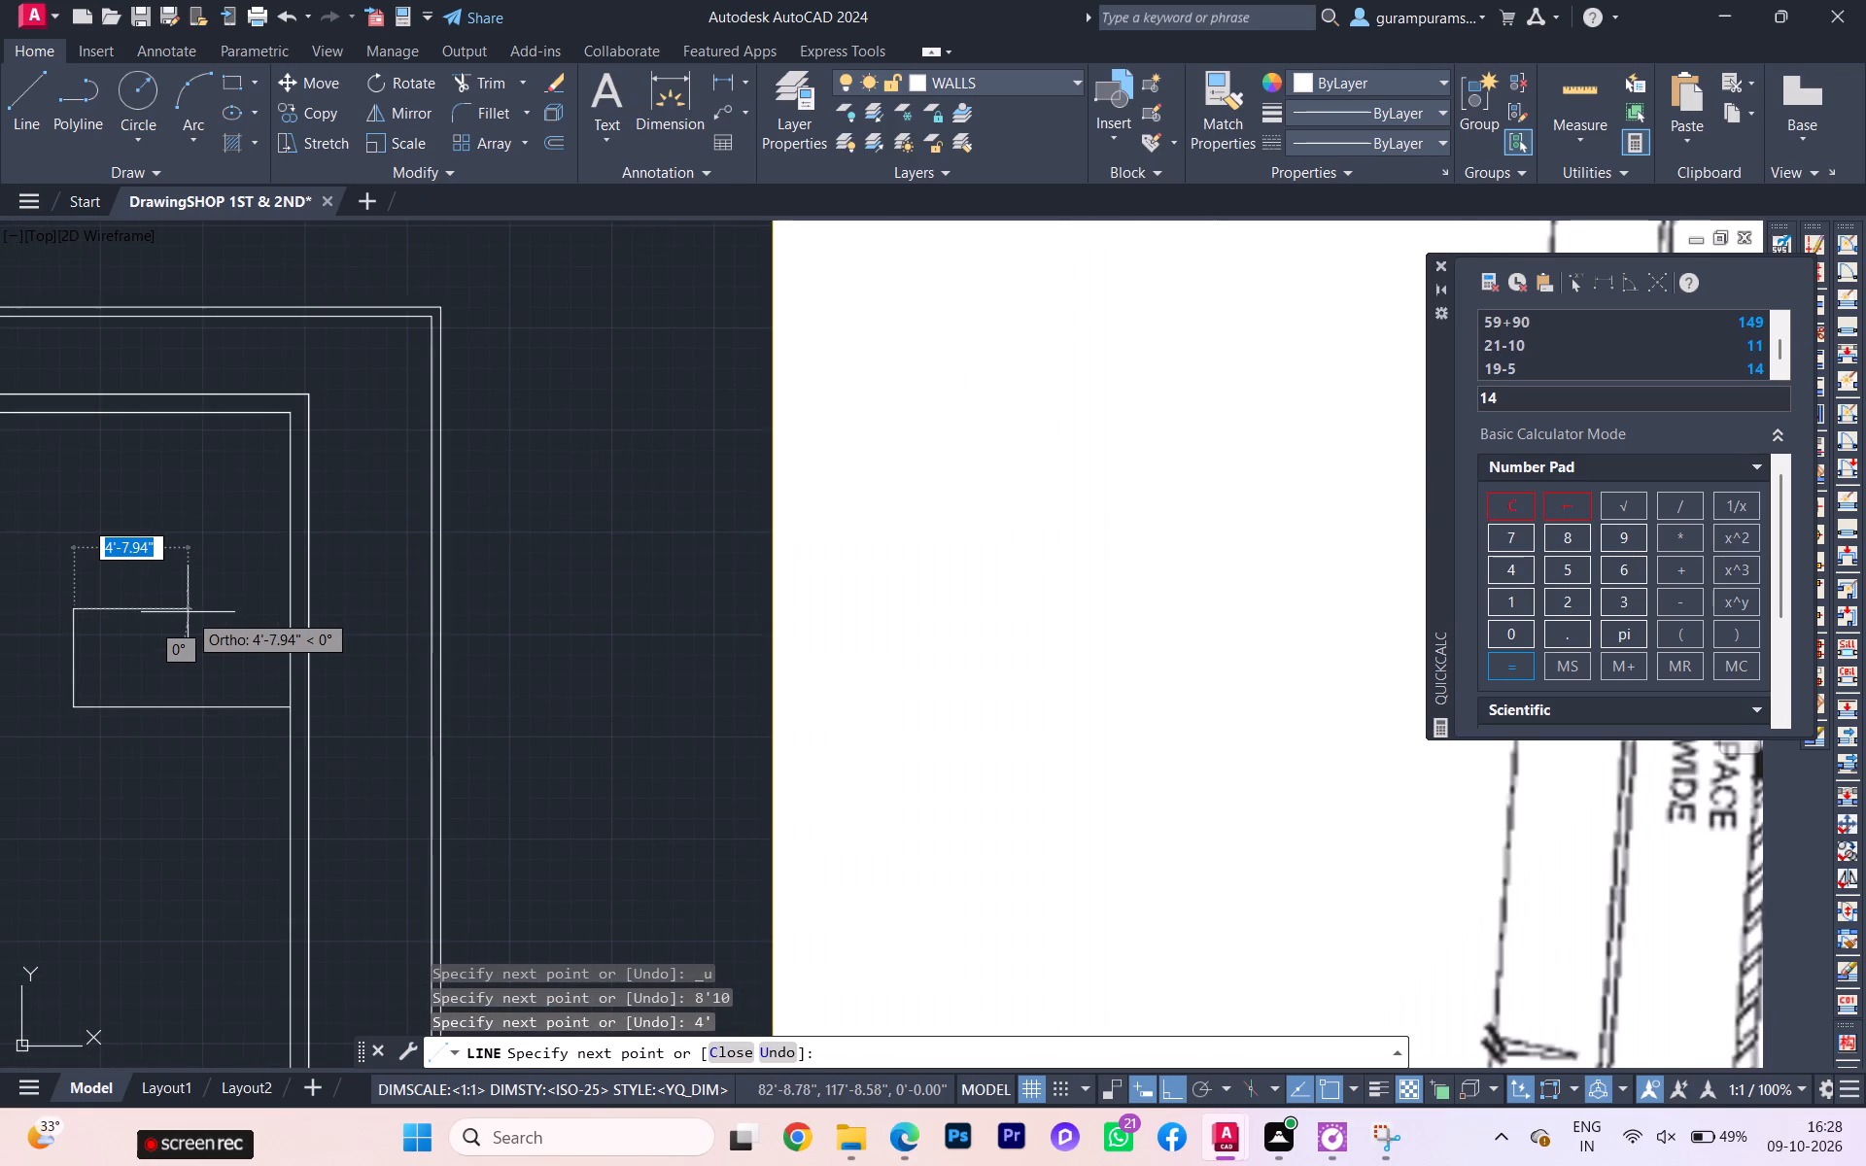
scroll(188, 612, "down", 1)
middle_click_drag(169, 619, 74, 697)
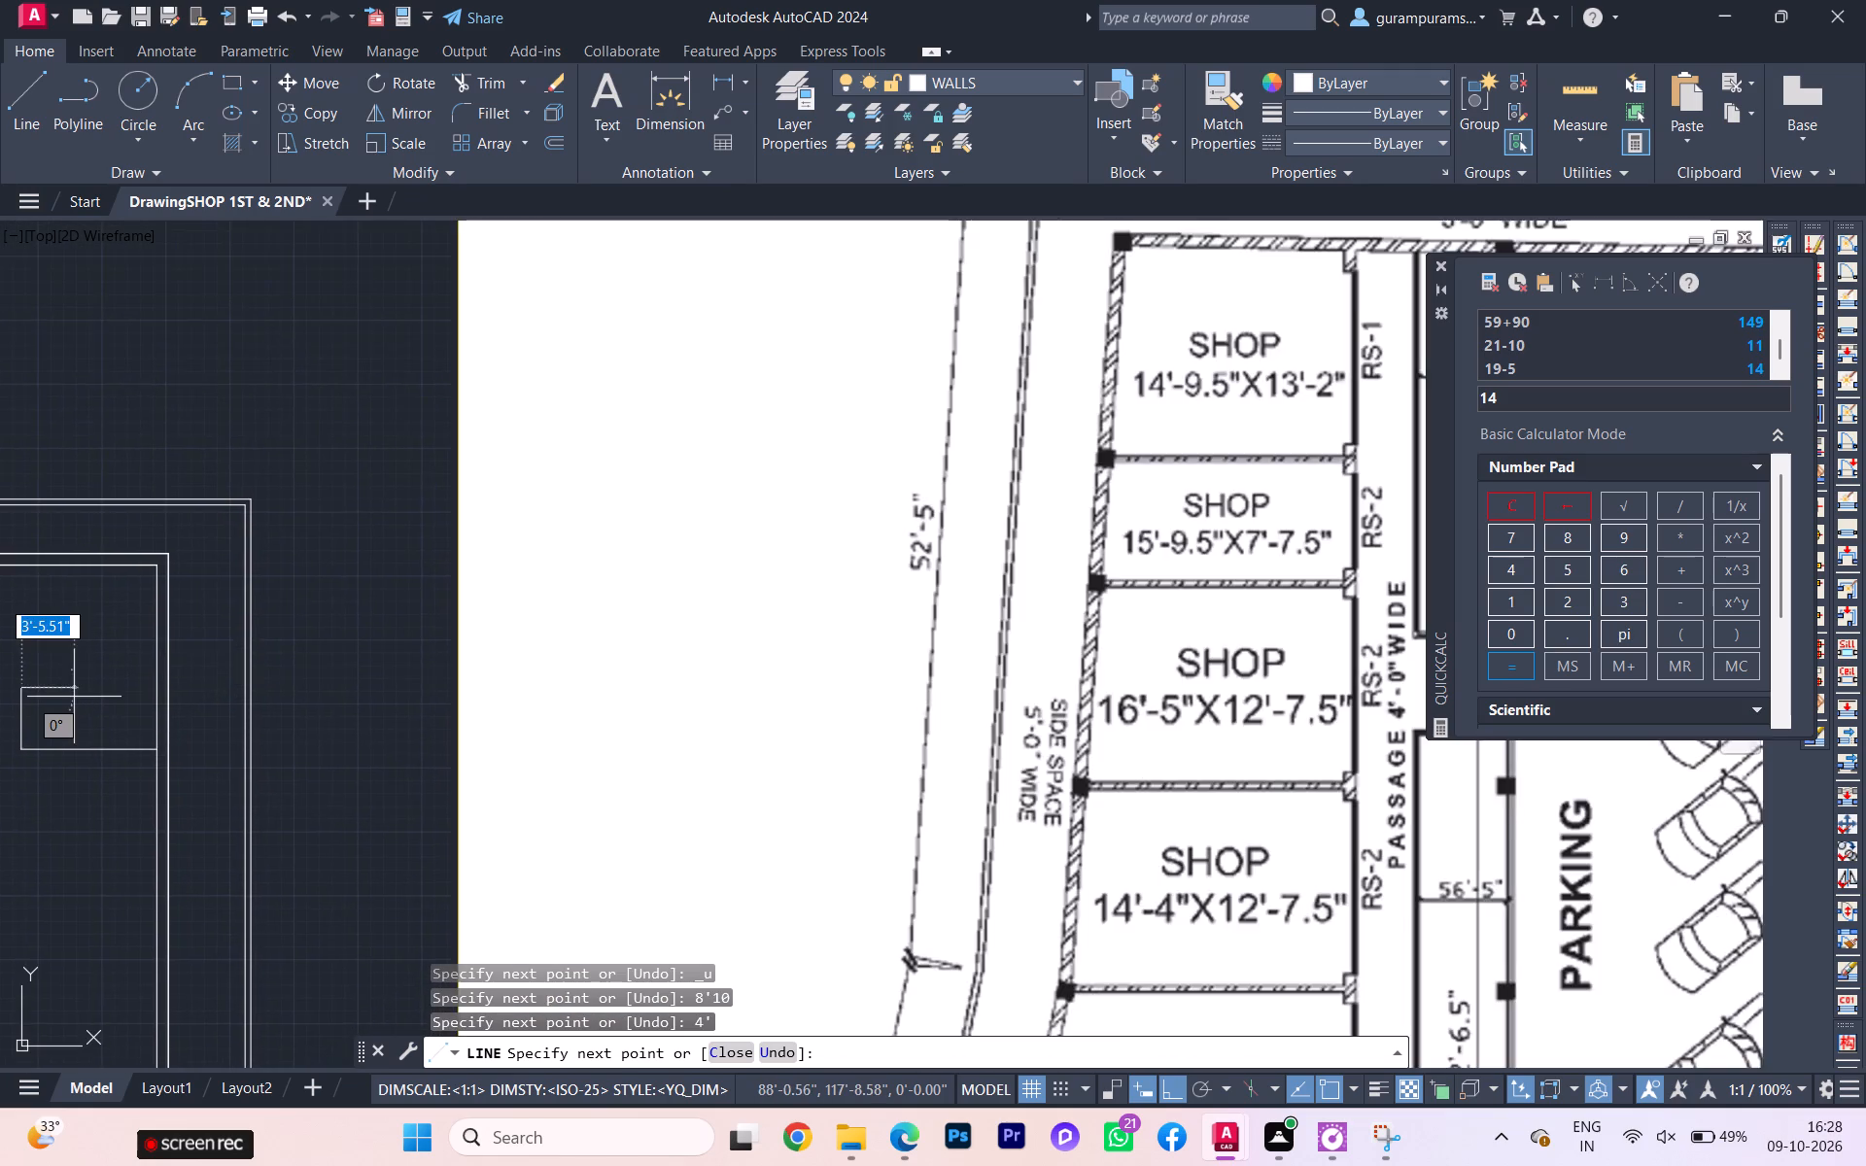
scroll(74, 697, "down", 1)
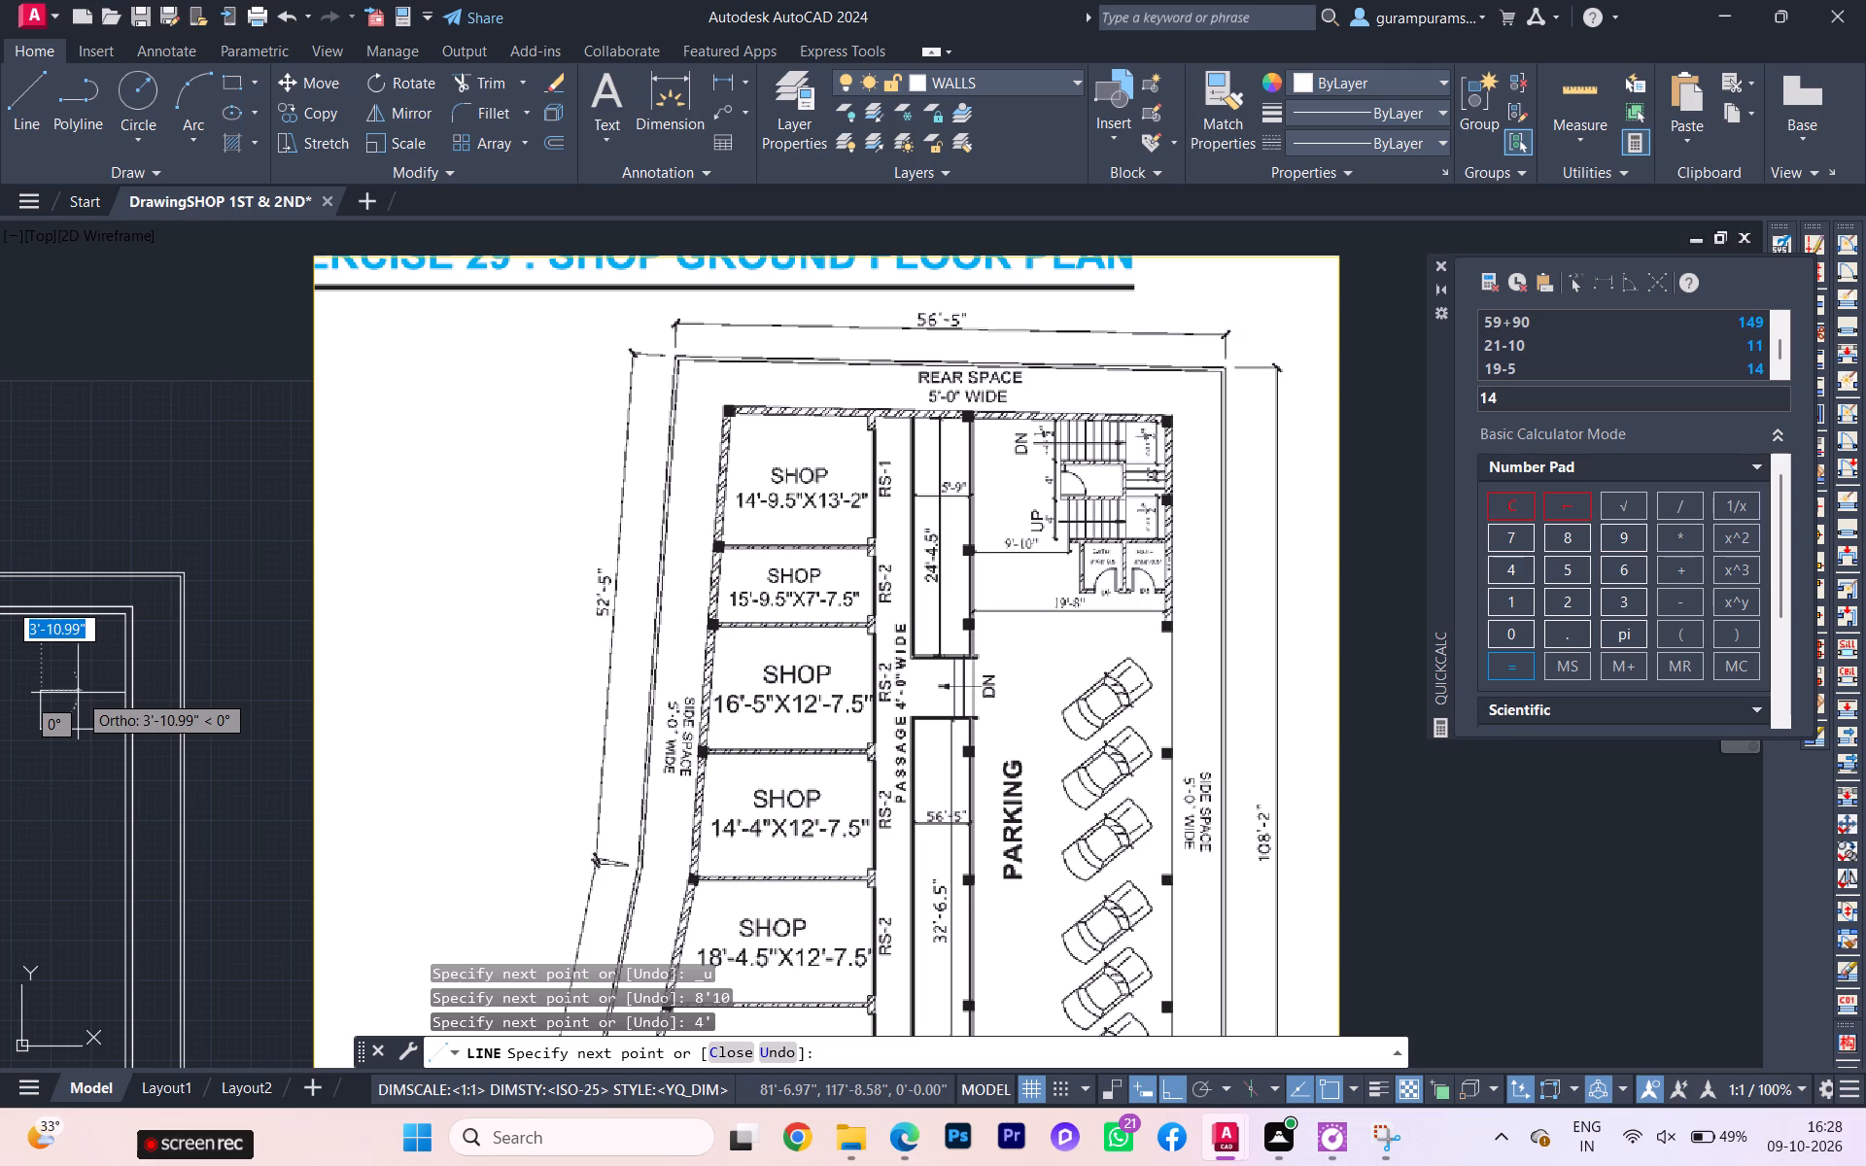
scroll(153, 689, "up", 2)
scroll(149, 688, "down", 1)
middle_click_drag(154, 688, 388, 682)
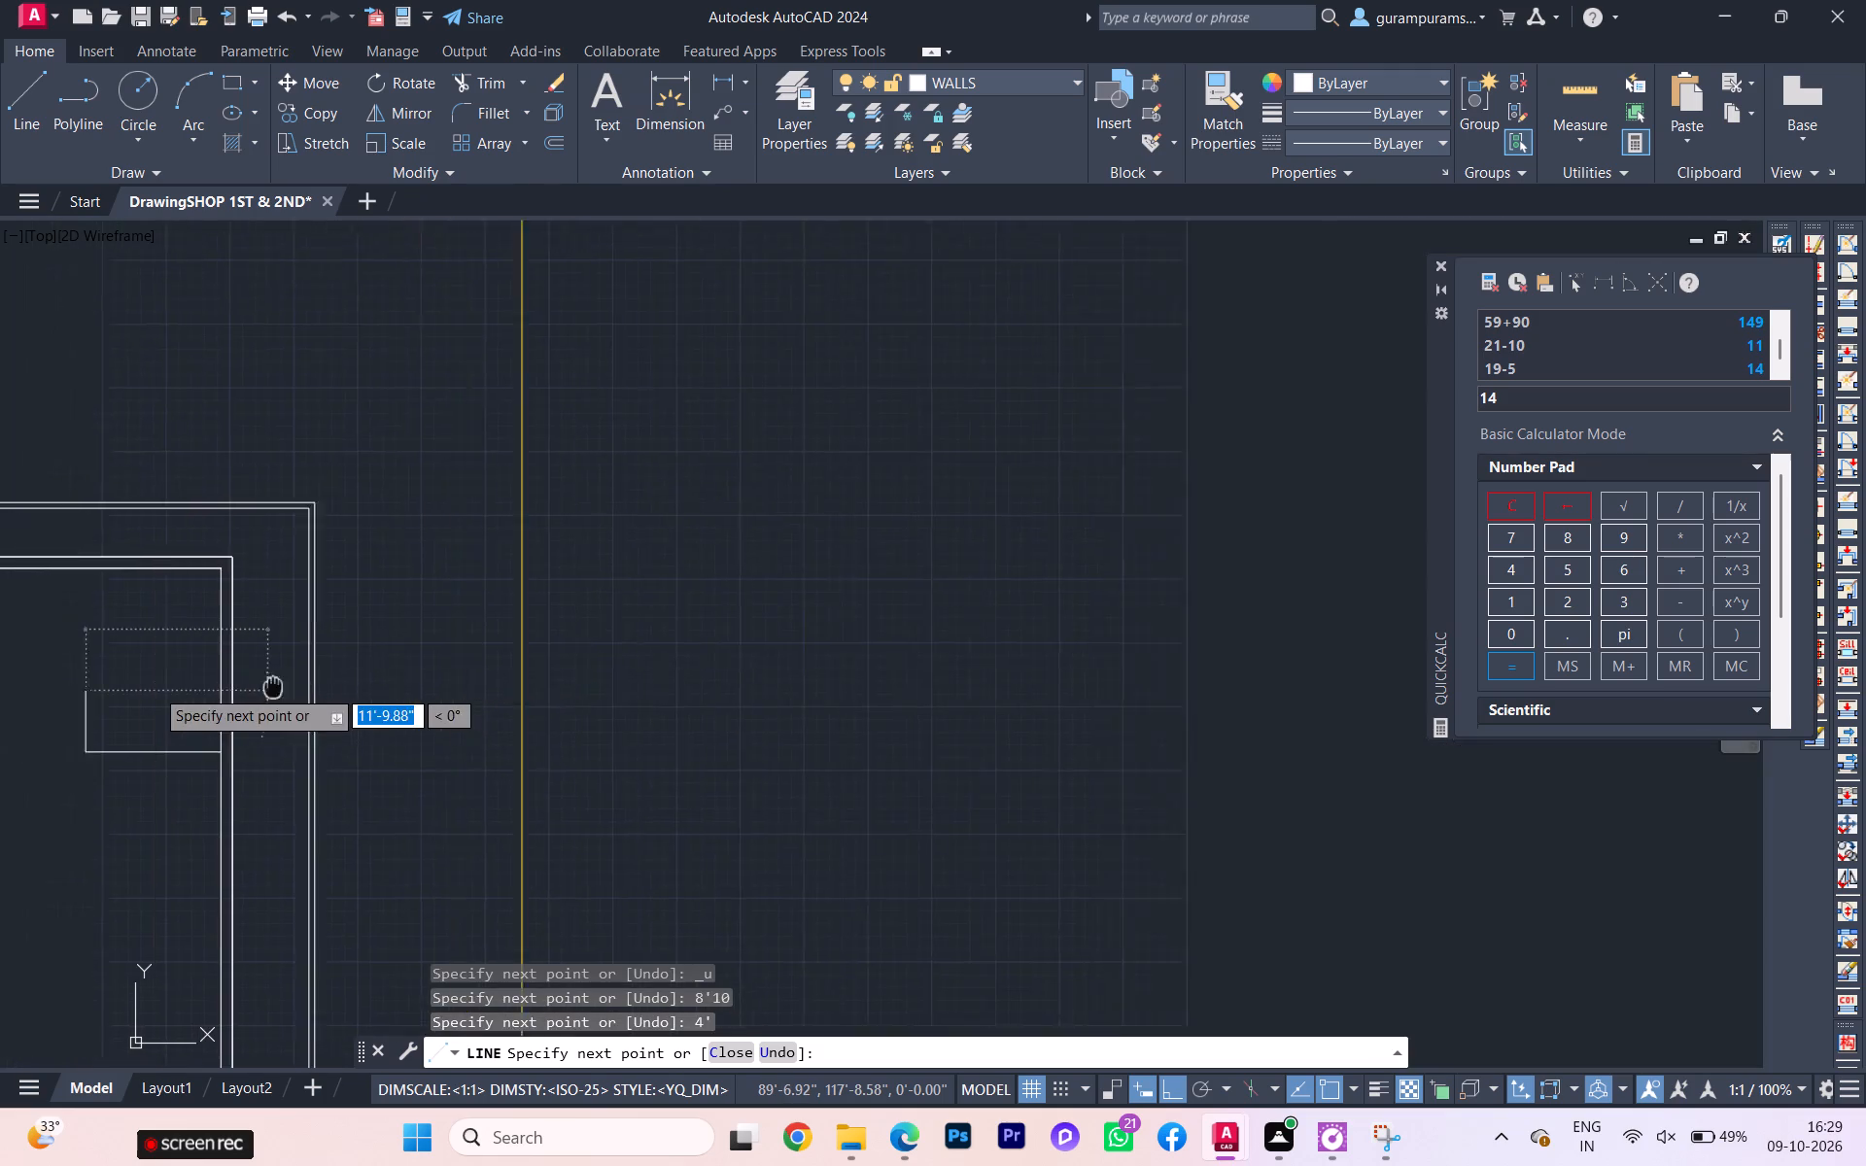
middle_click_drag(388, 682, 492, 681)
scroll(408, 698, "up", 3)
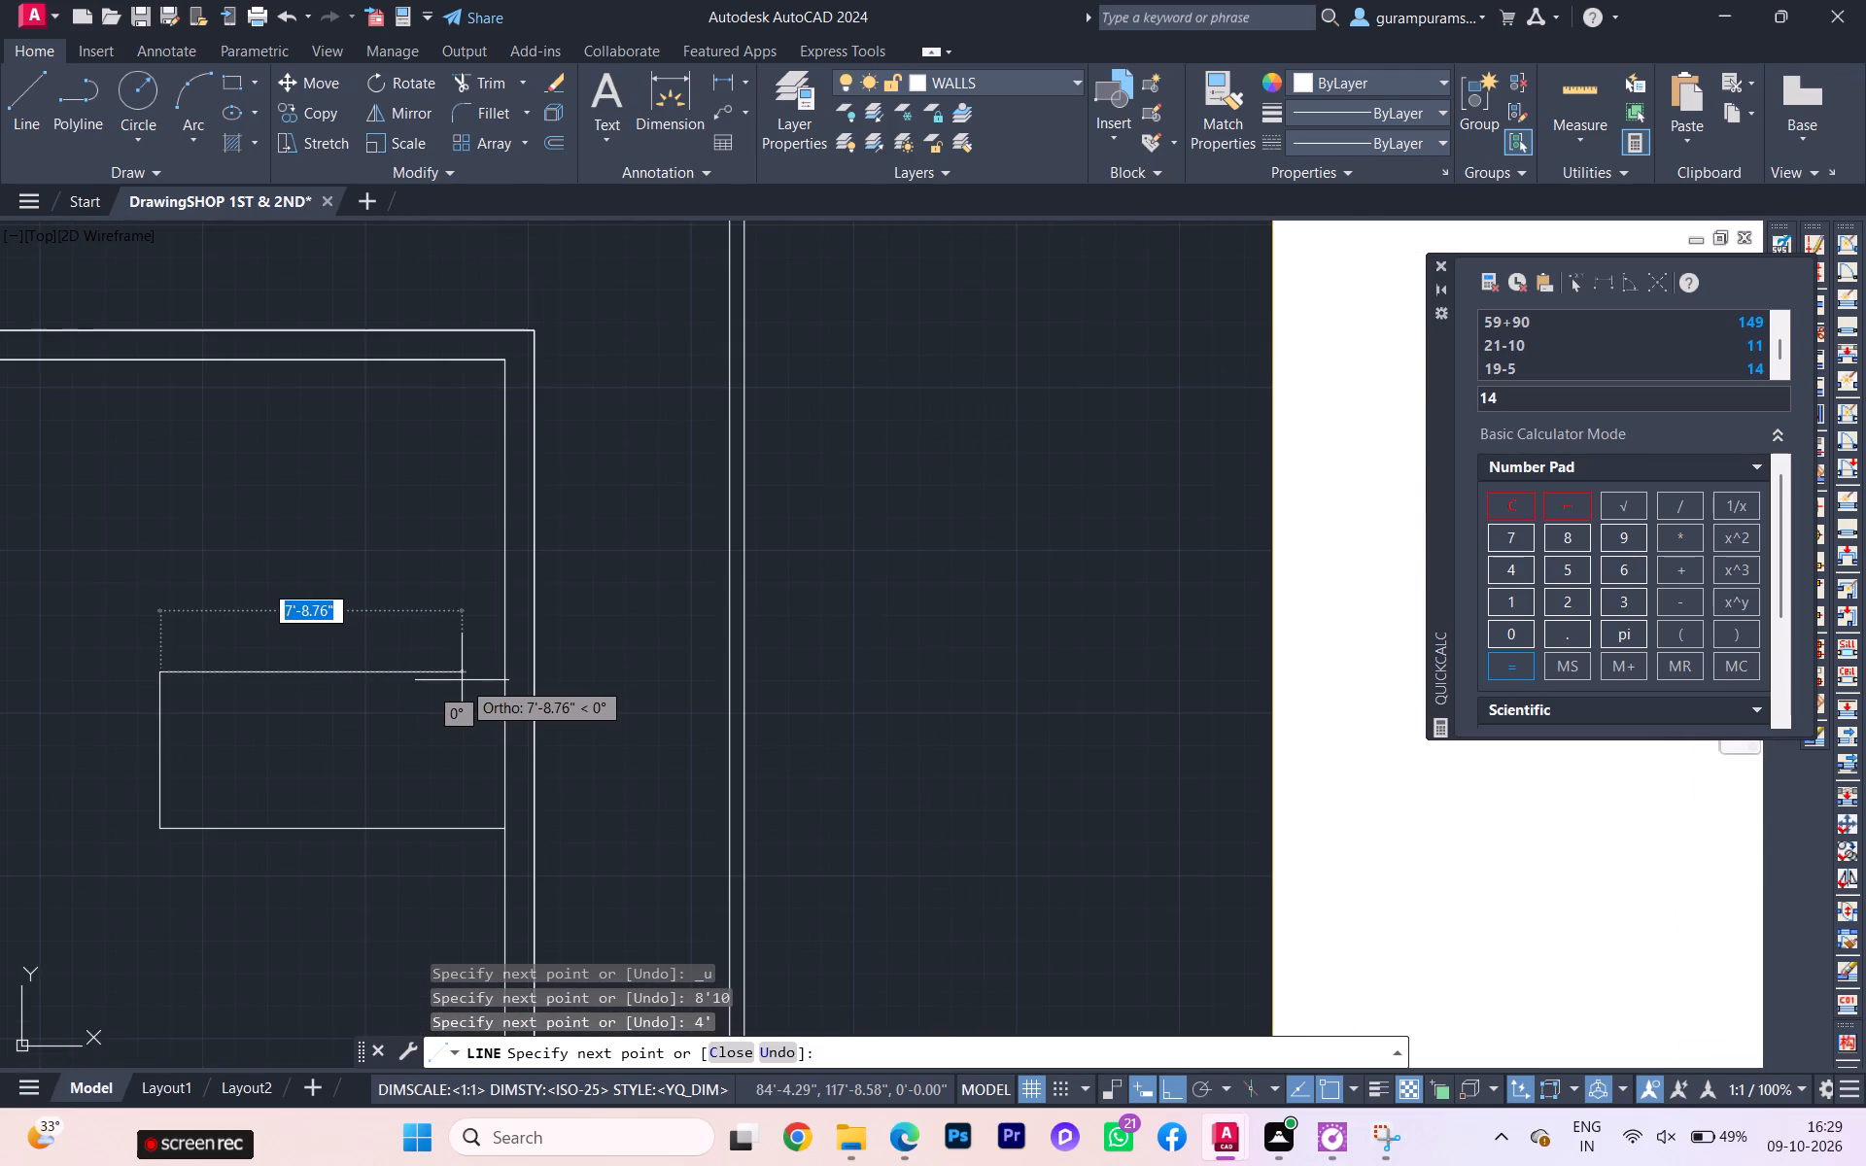
key("Escape")
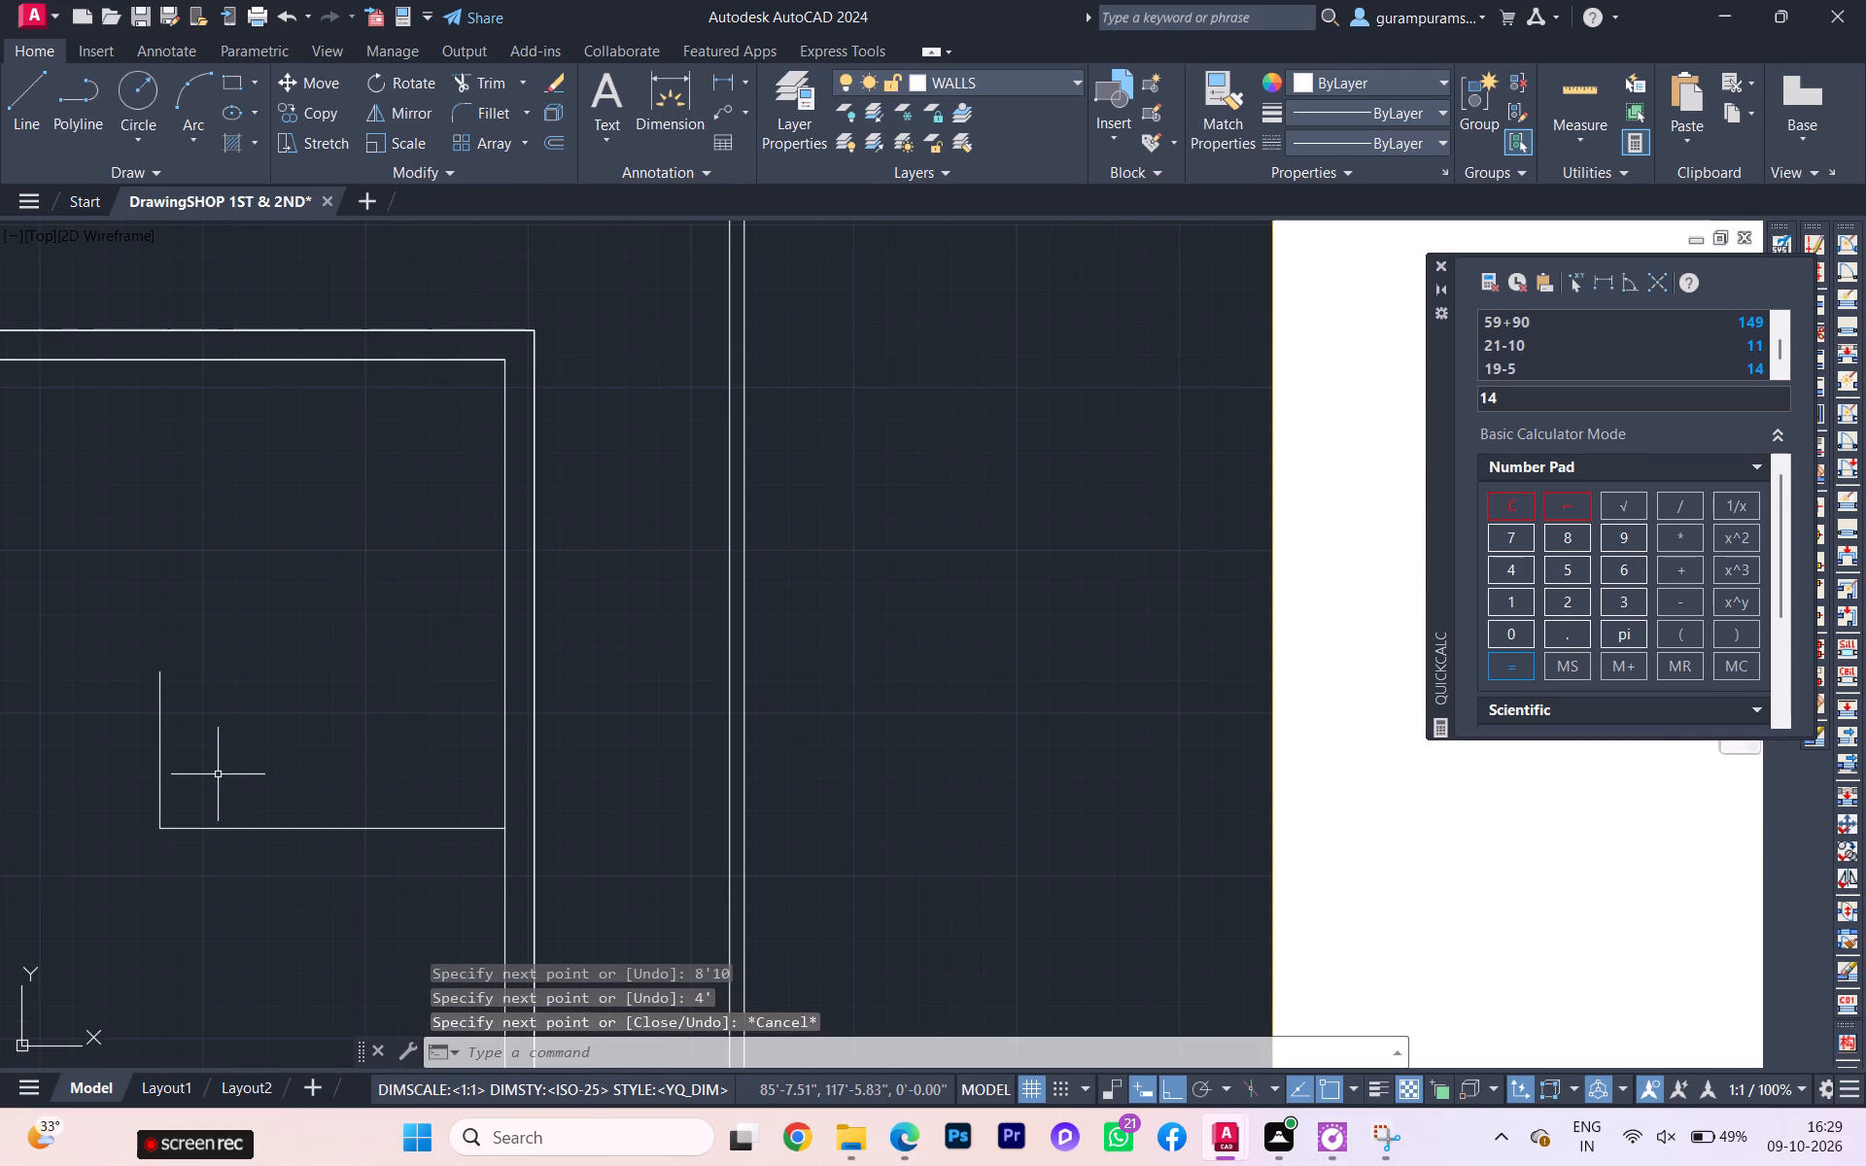
Copy the 4' staircase line eastward as an array of 9 items spaced 10" apart to form the treads.
left_click(195, 777)
left_click(120, 766)
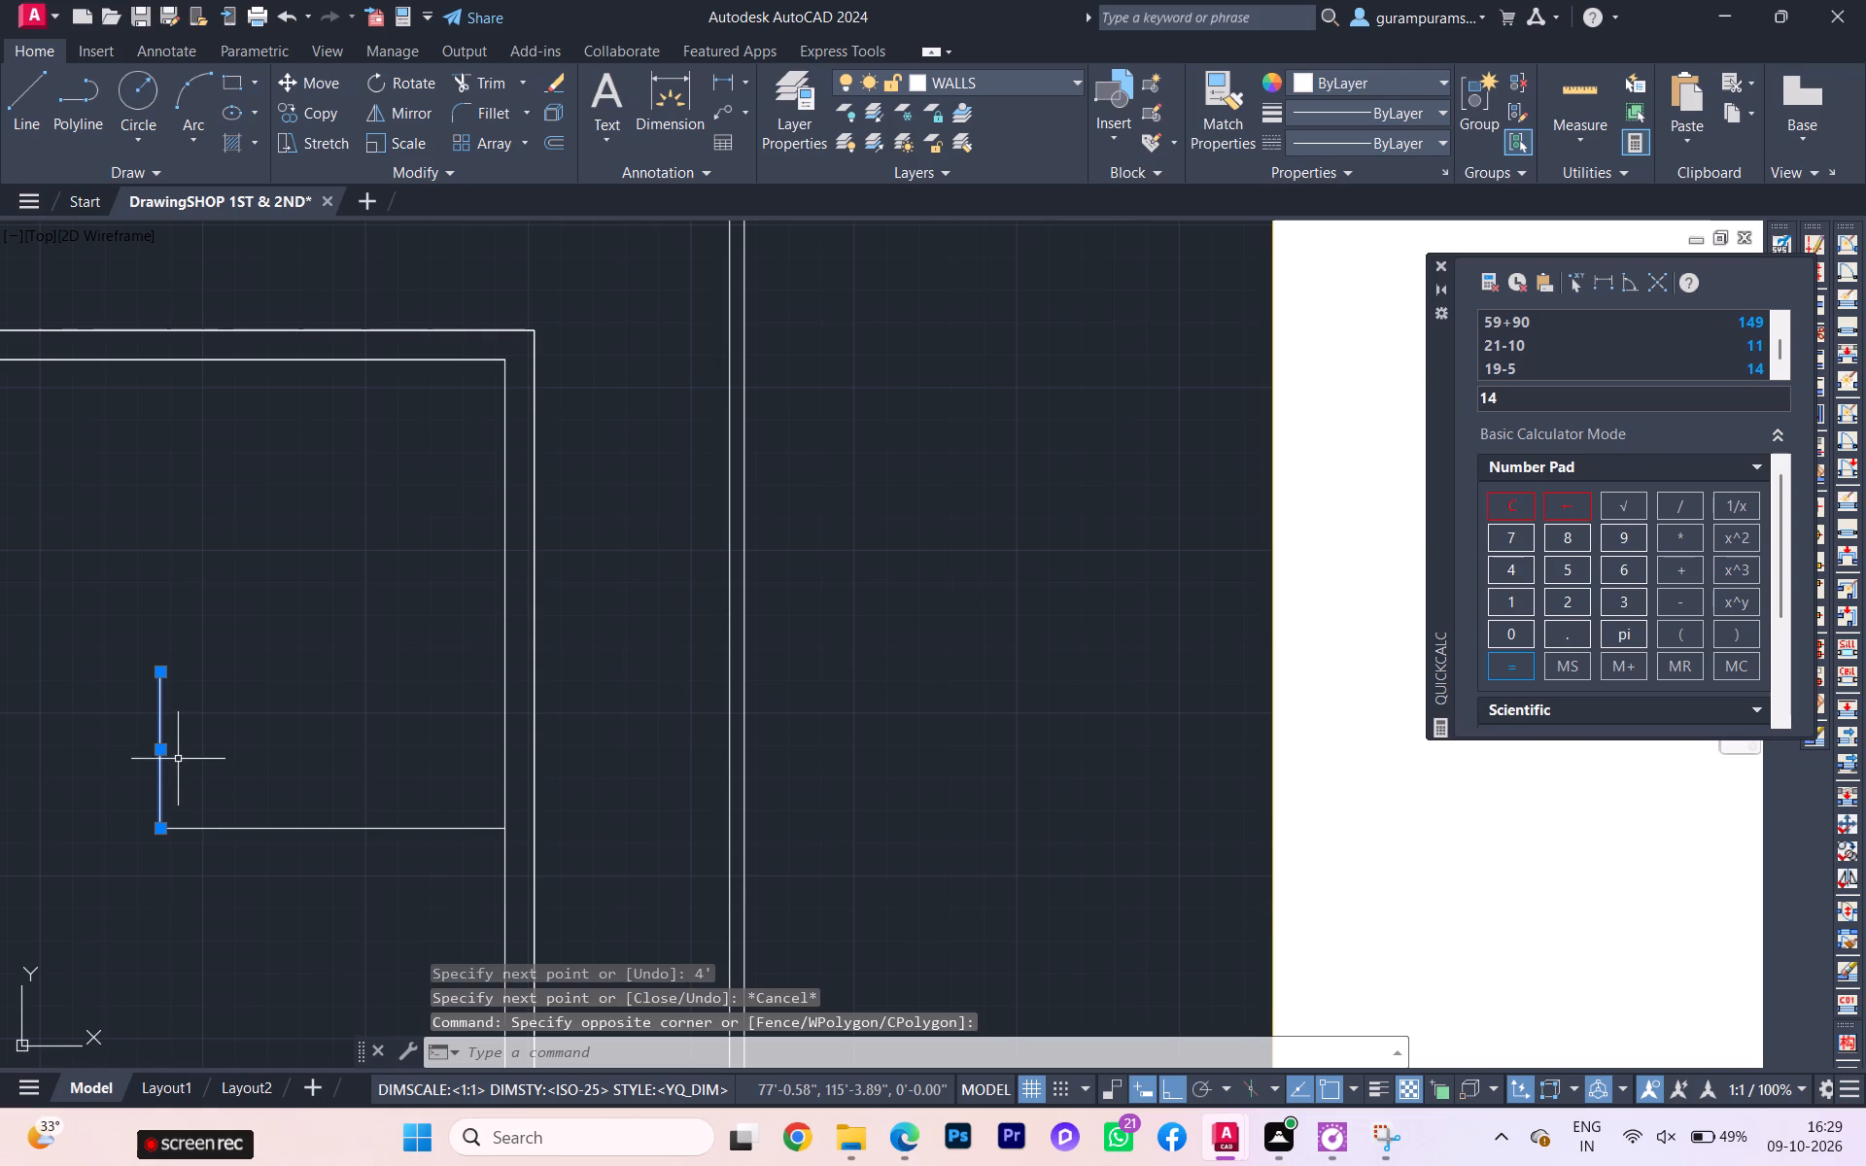
type("CO")
key("Return")
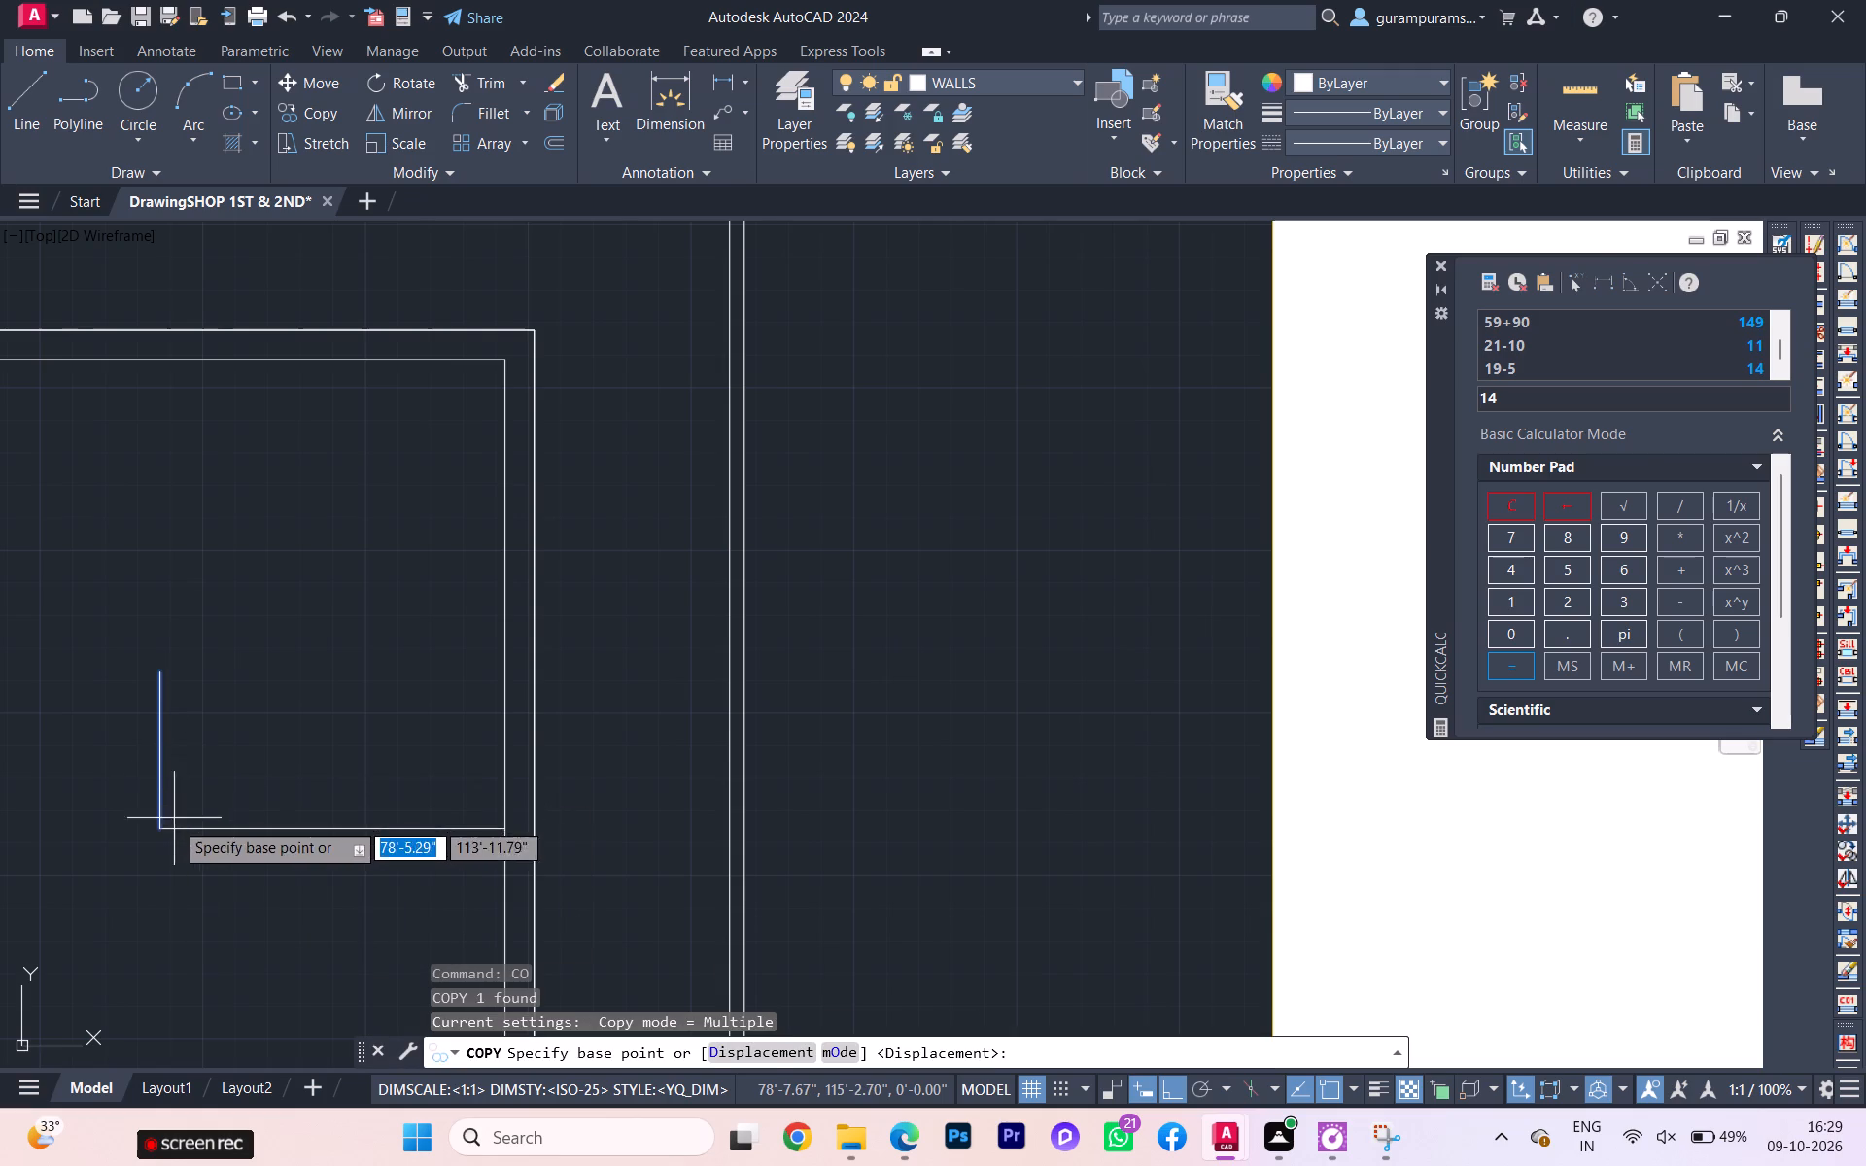
left_click(163, 826)
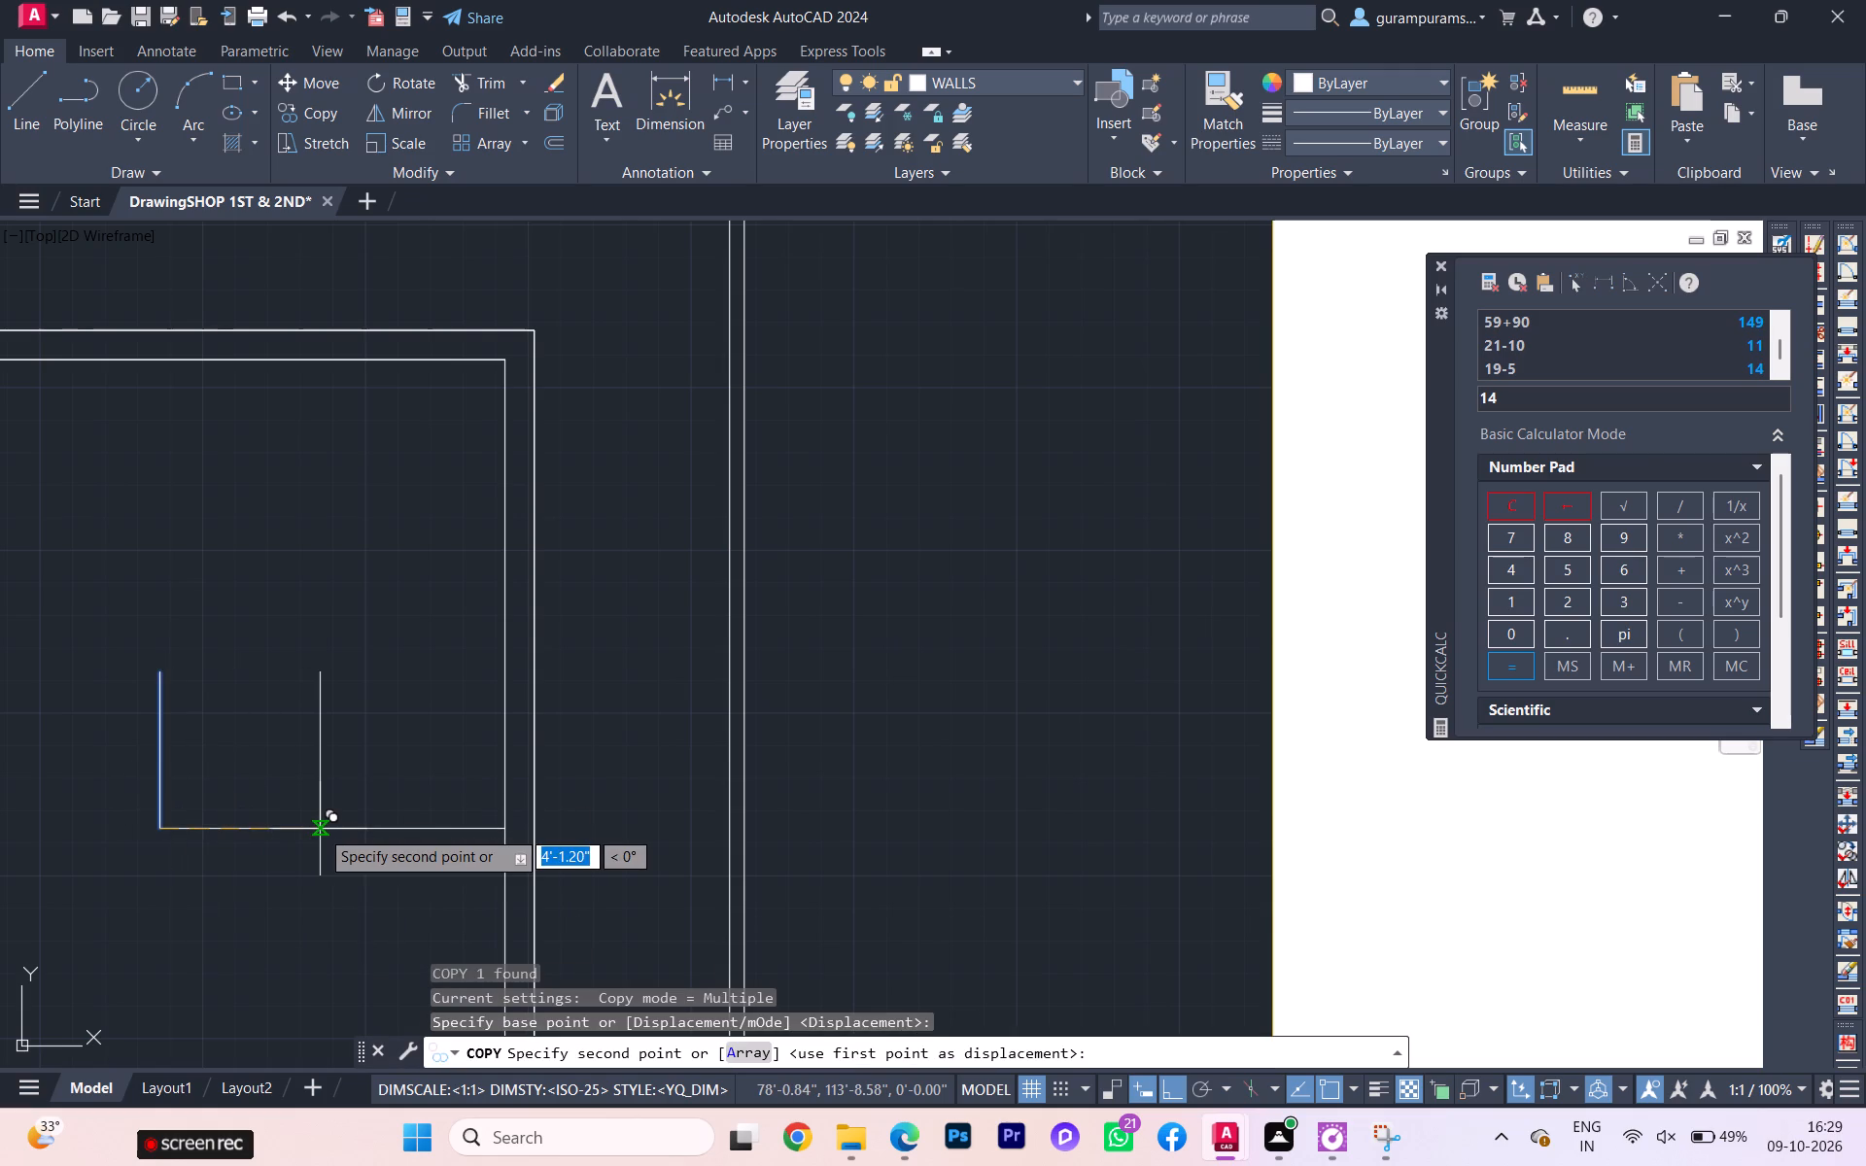
key("a")
key("Return")
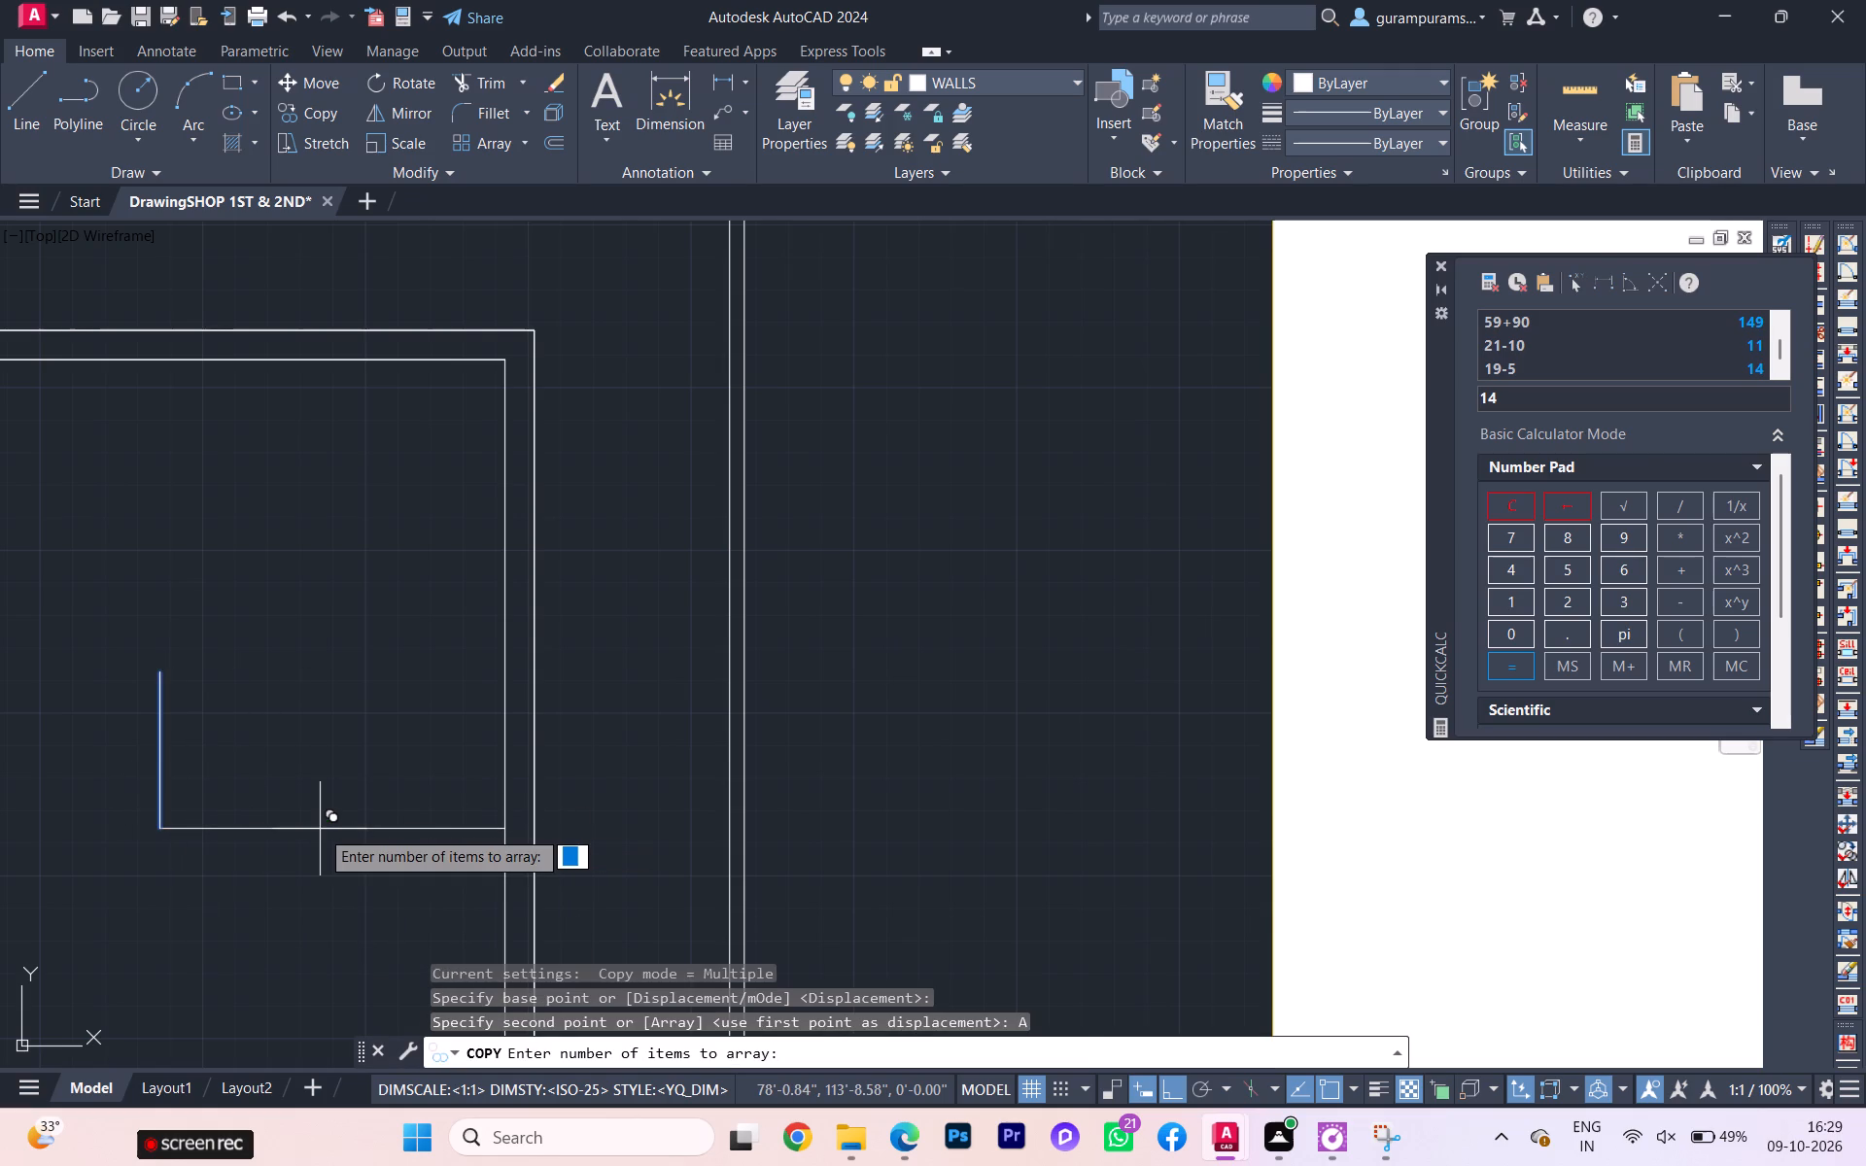
key("8")
key("BackSpace")
key("9")
key("Return")
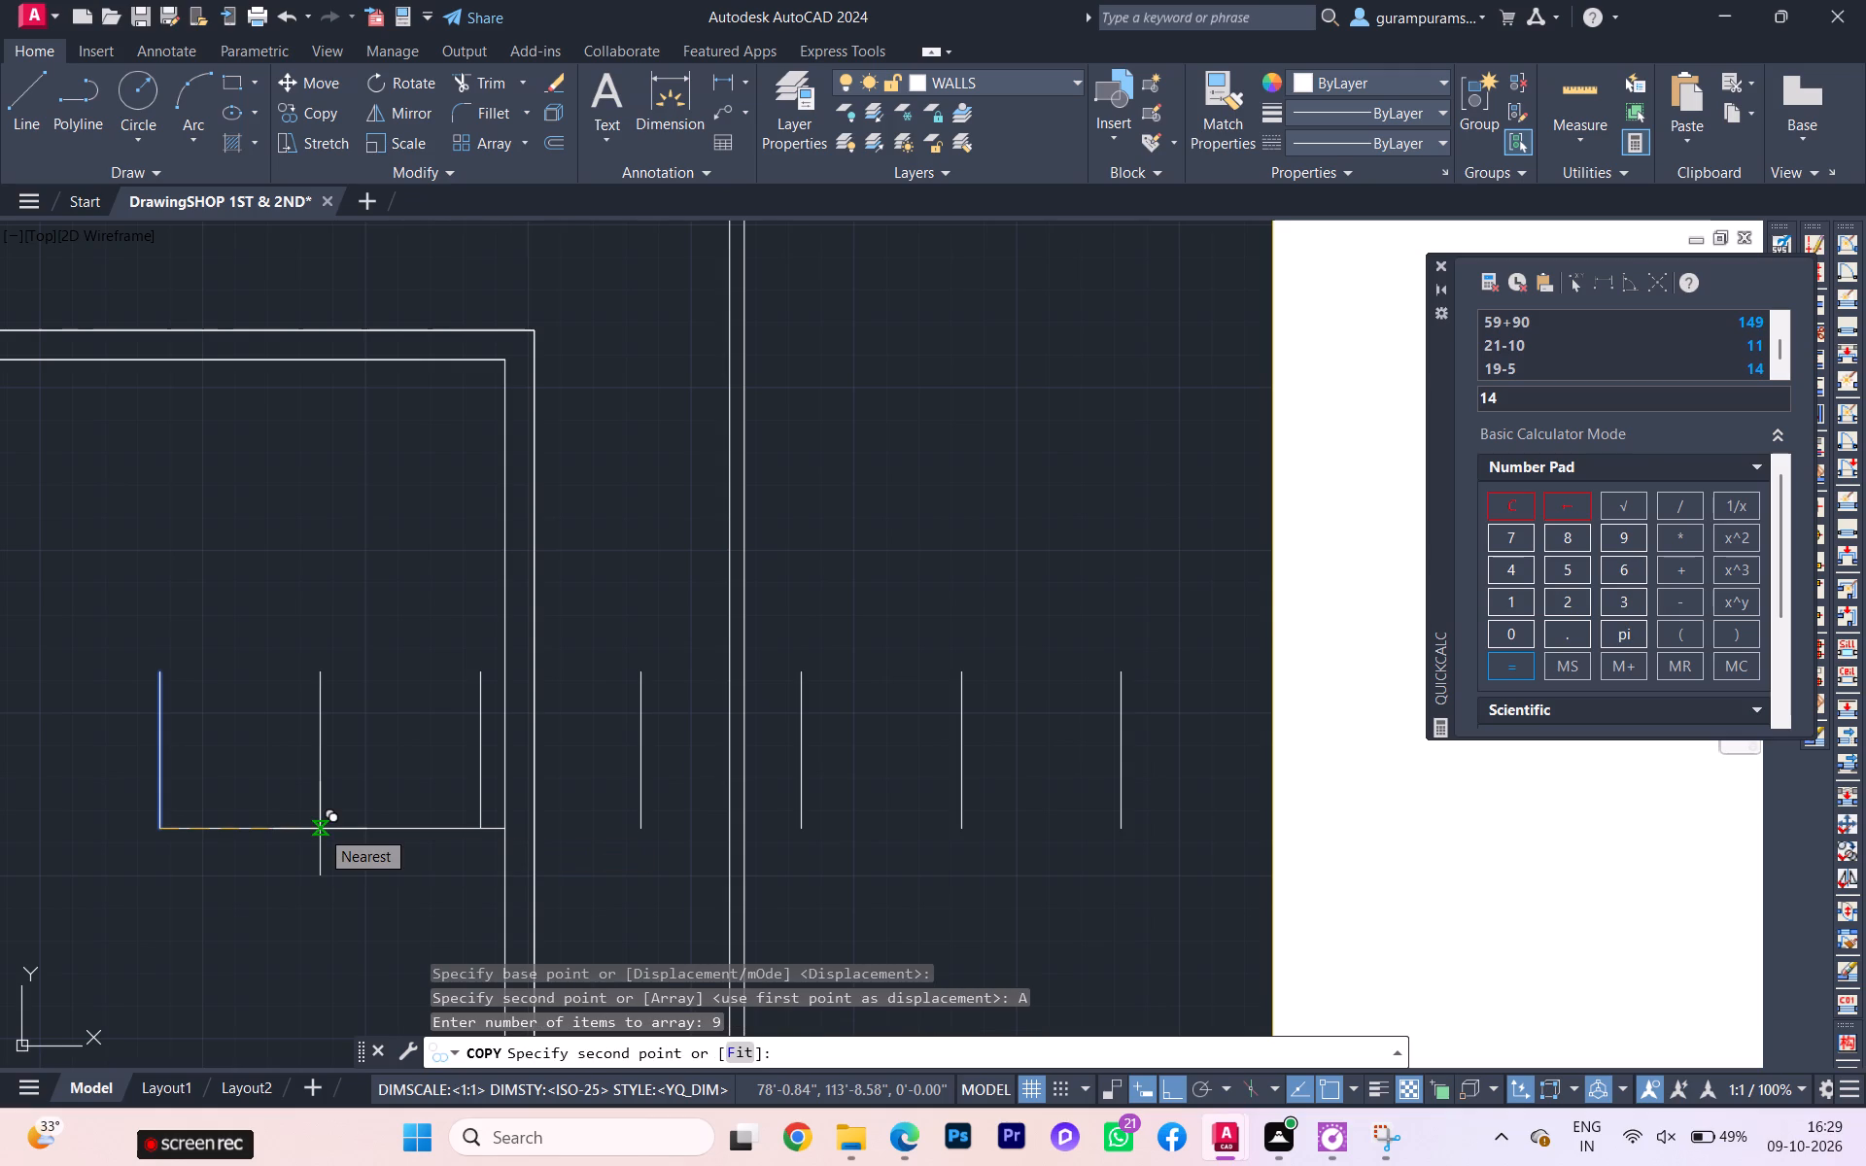
type("10")
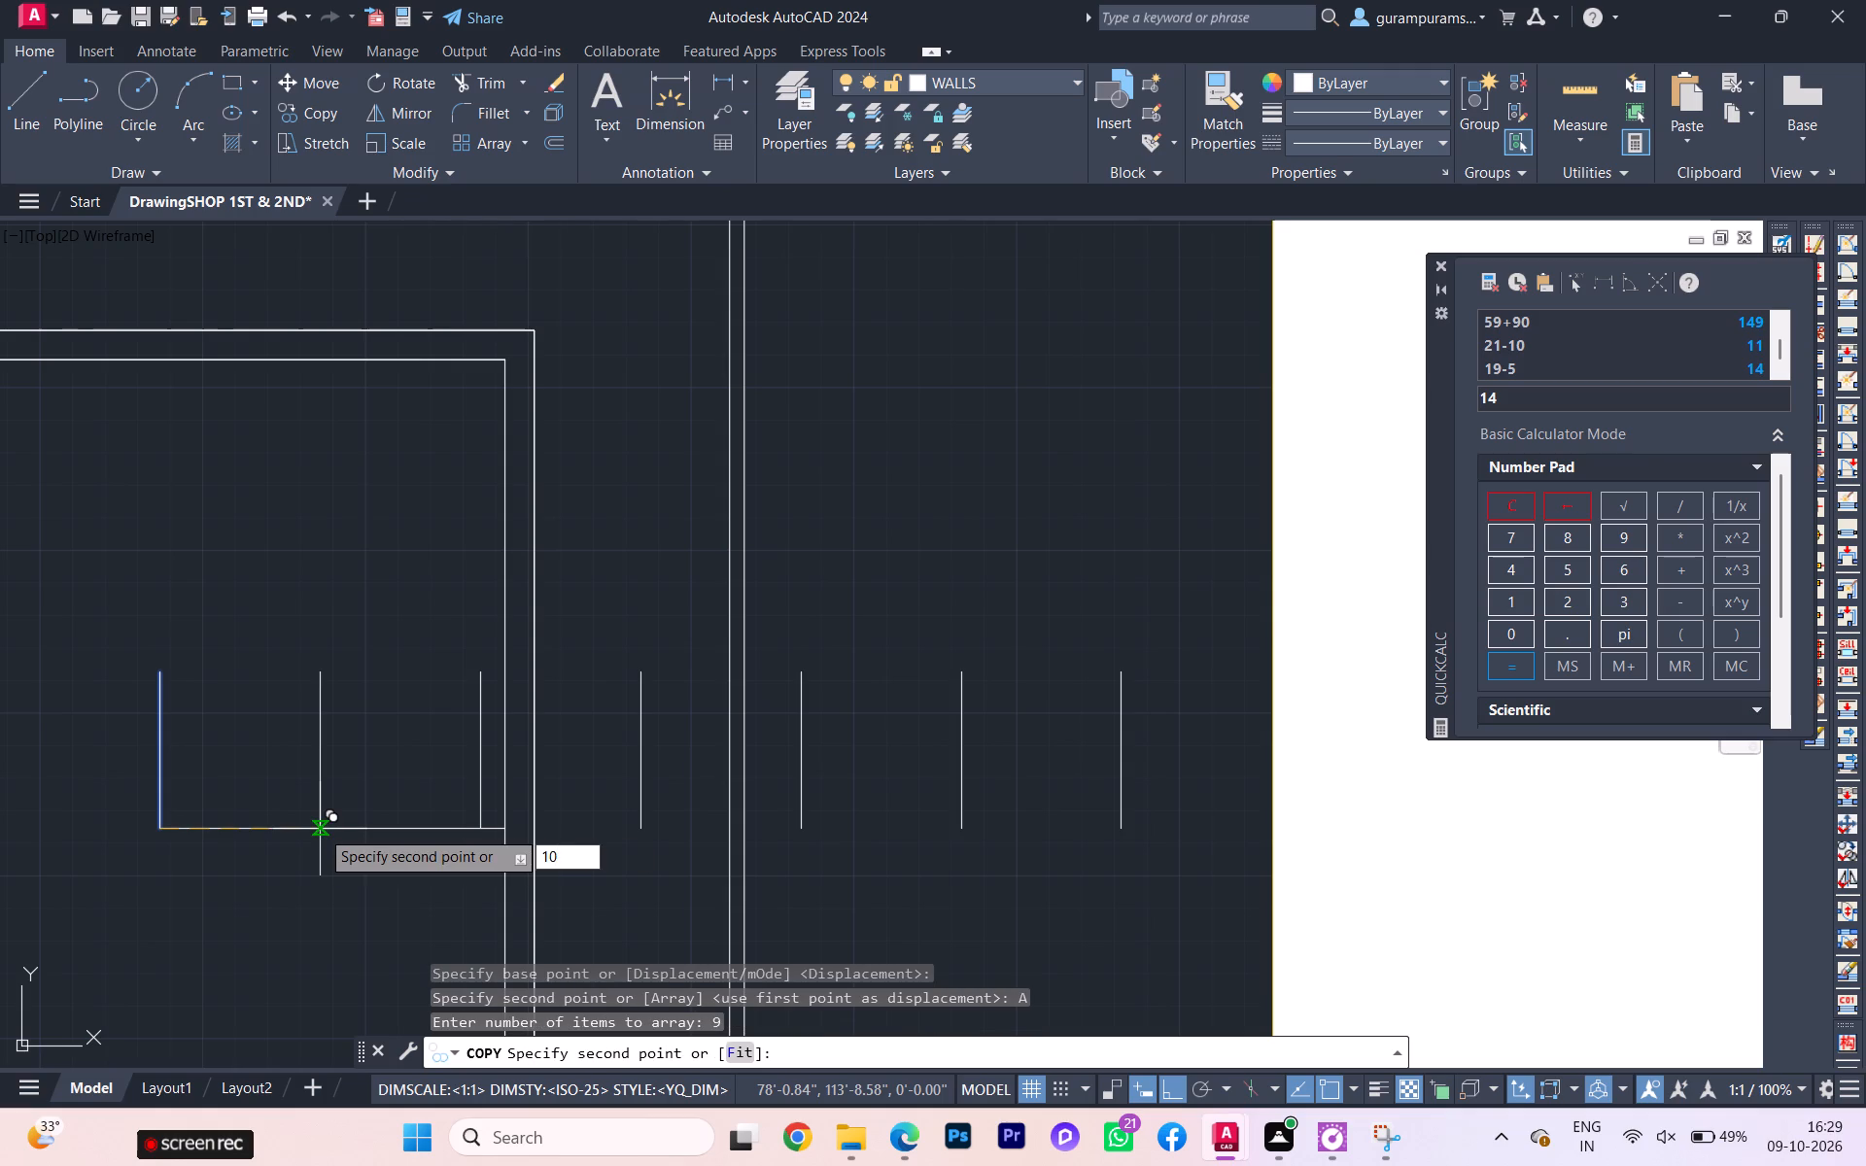
key("shift+quotedbl")
key("Return")
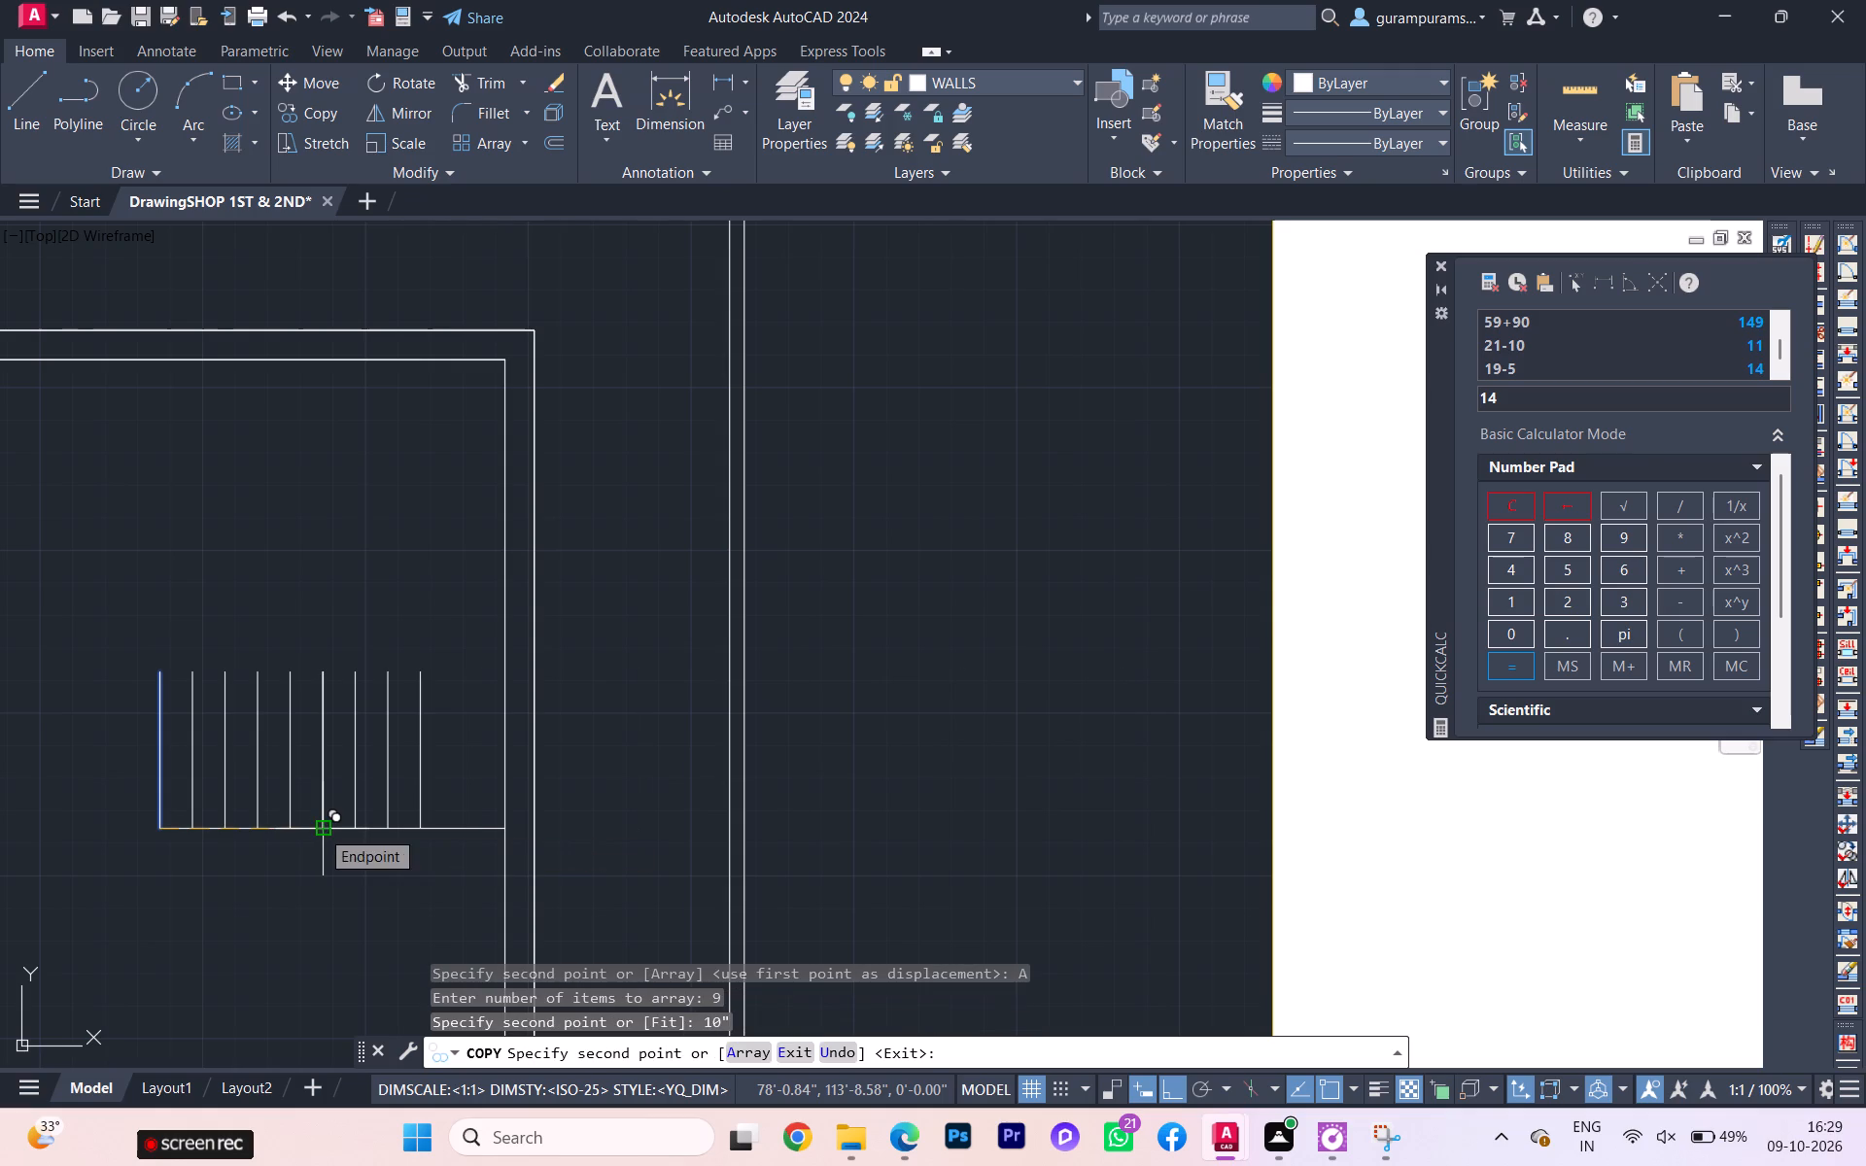
key("Escape")
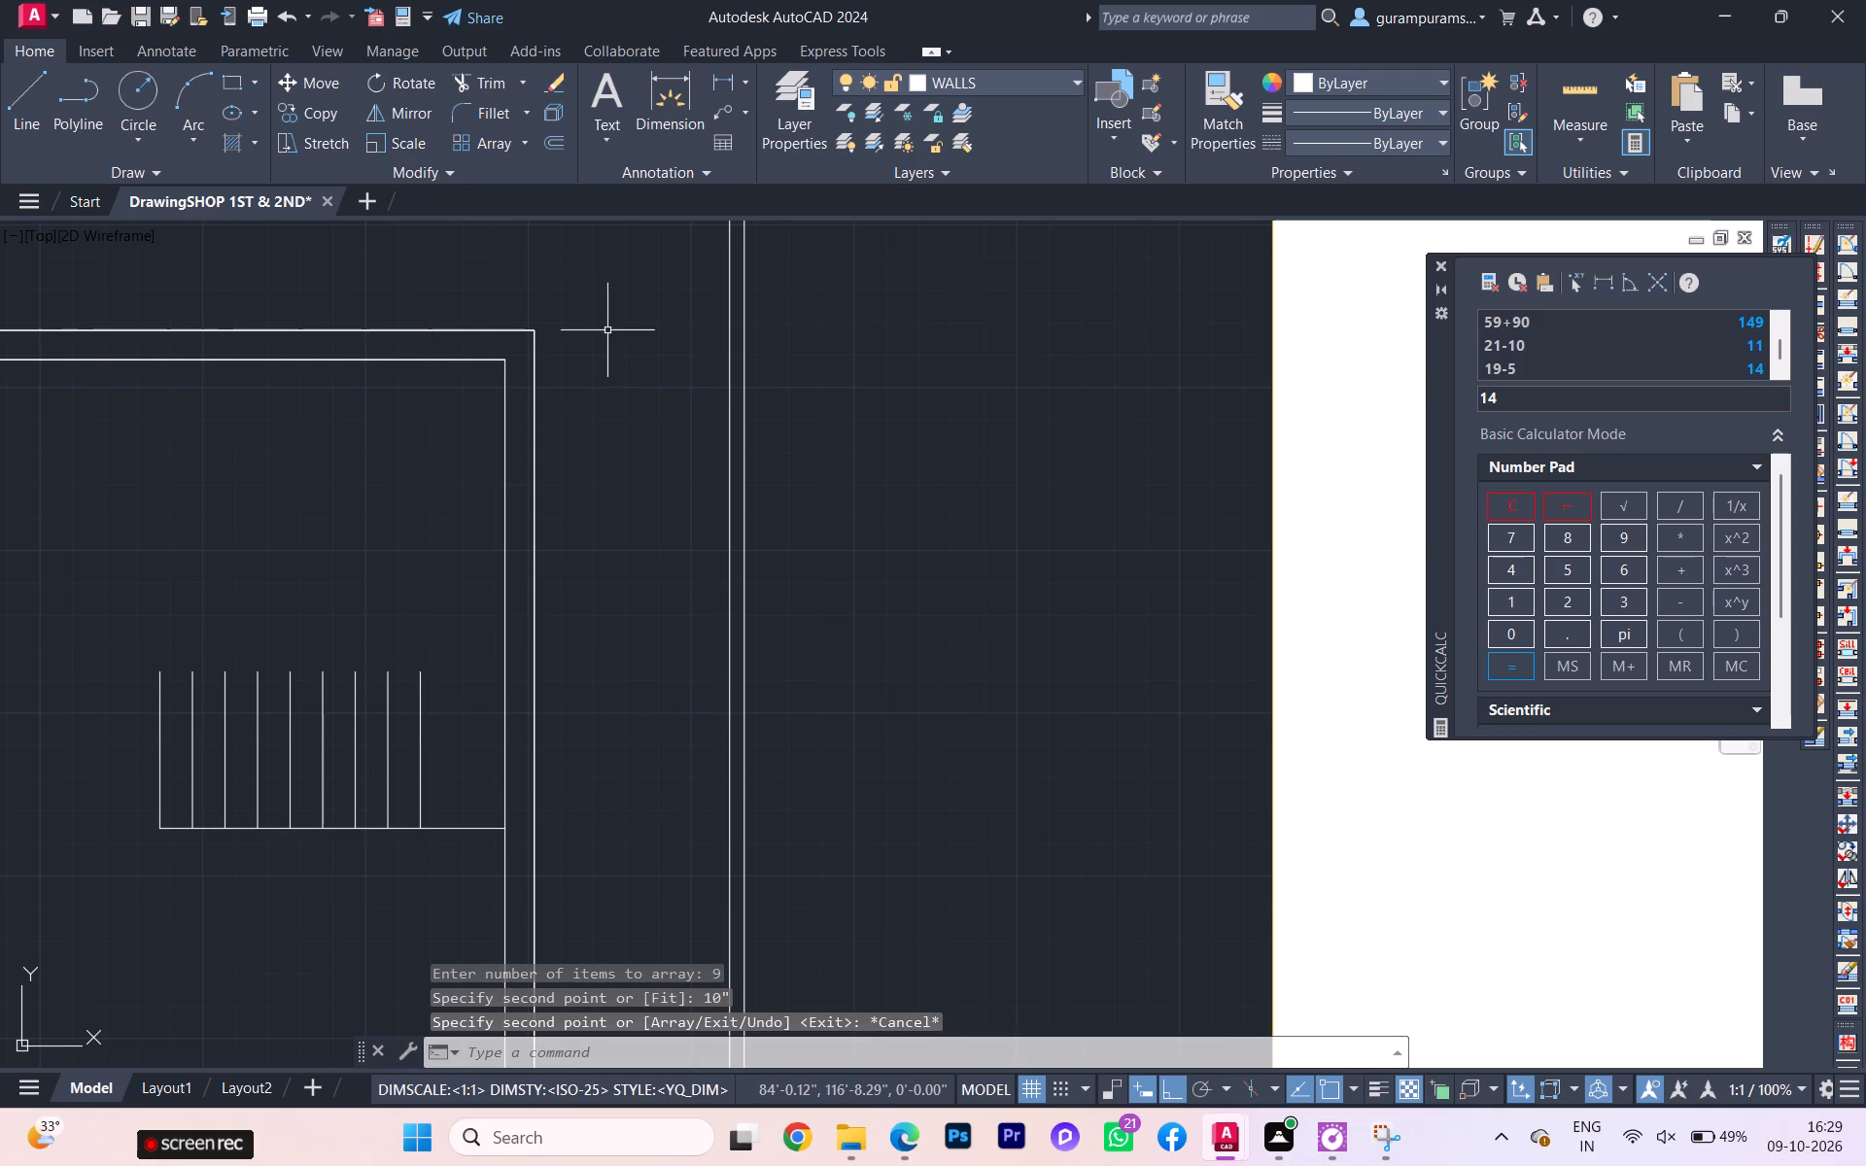
Measure the landing gap between the easternmost tread line and the east wall's inner face with a linear dimension.
left_click(728, 89)
scroll(466, 887, "up", 2)
scroll(467, 879, "down", 1)
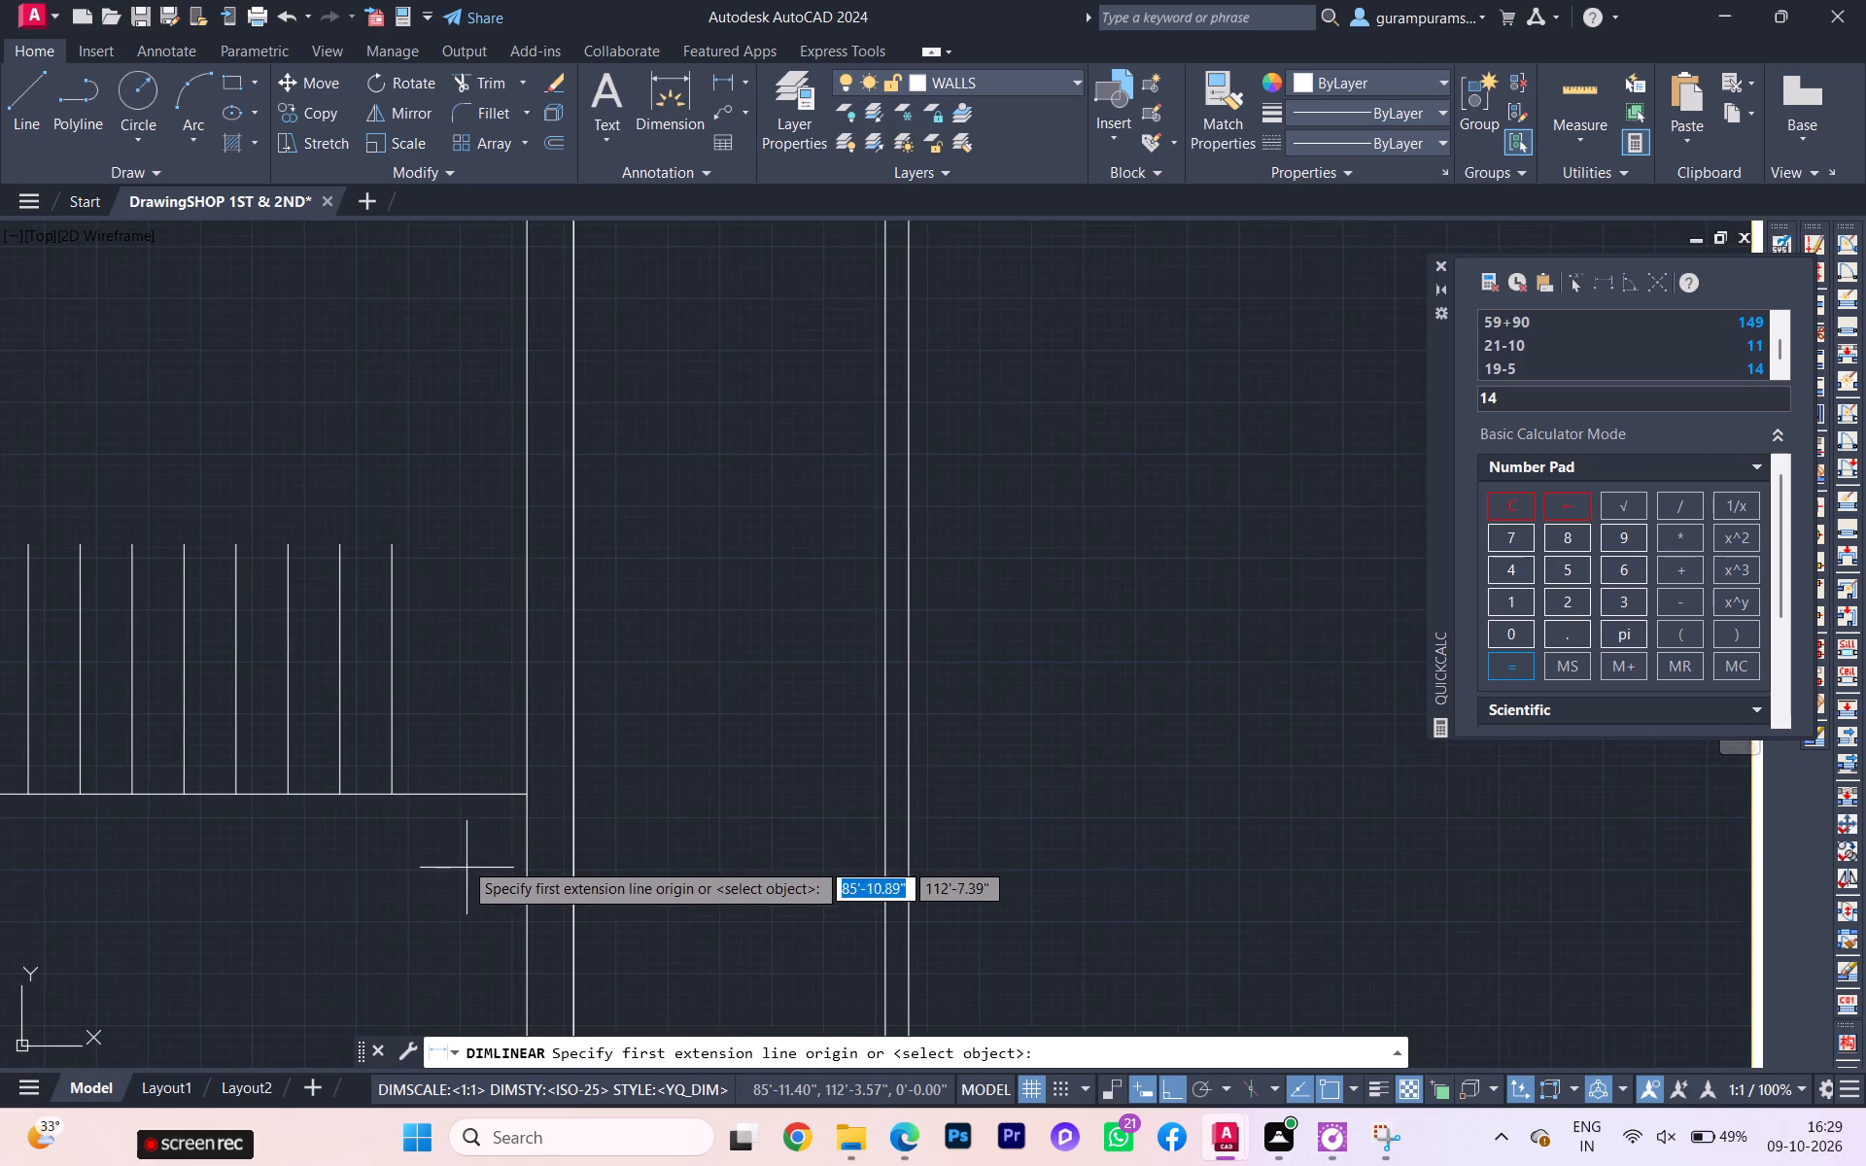
left_click(391, 796)
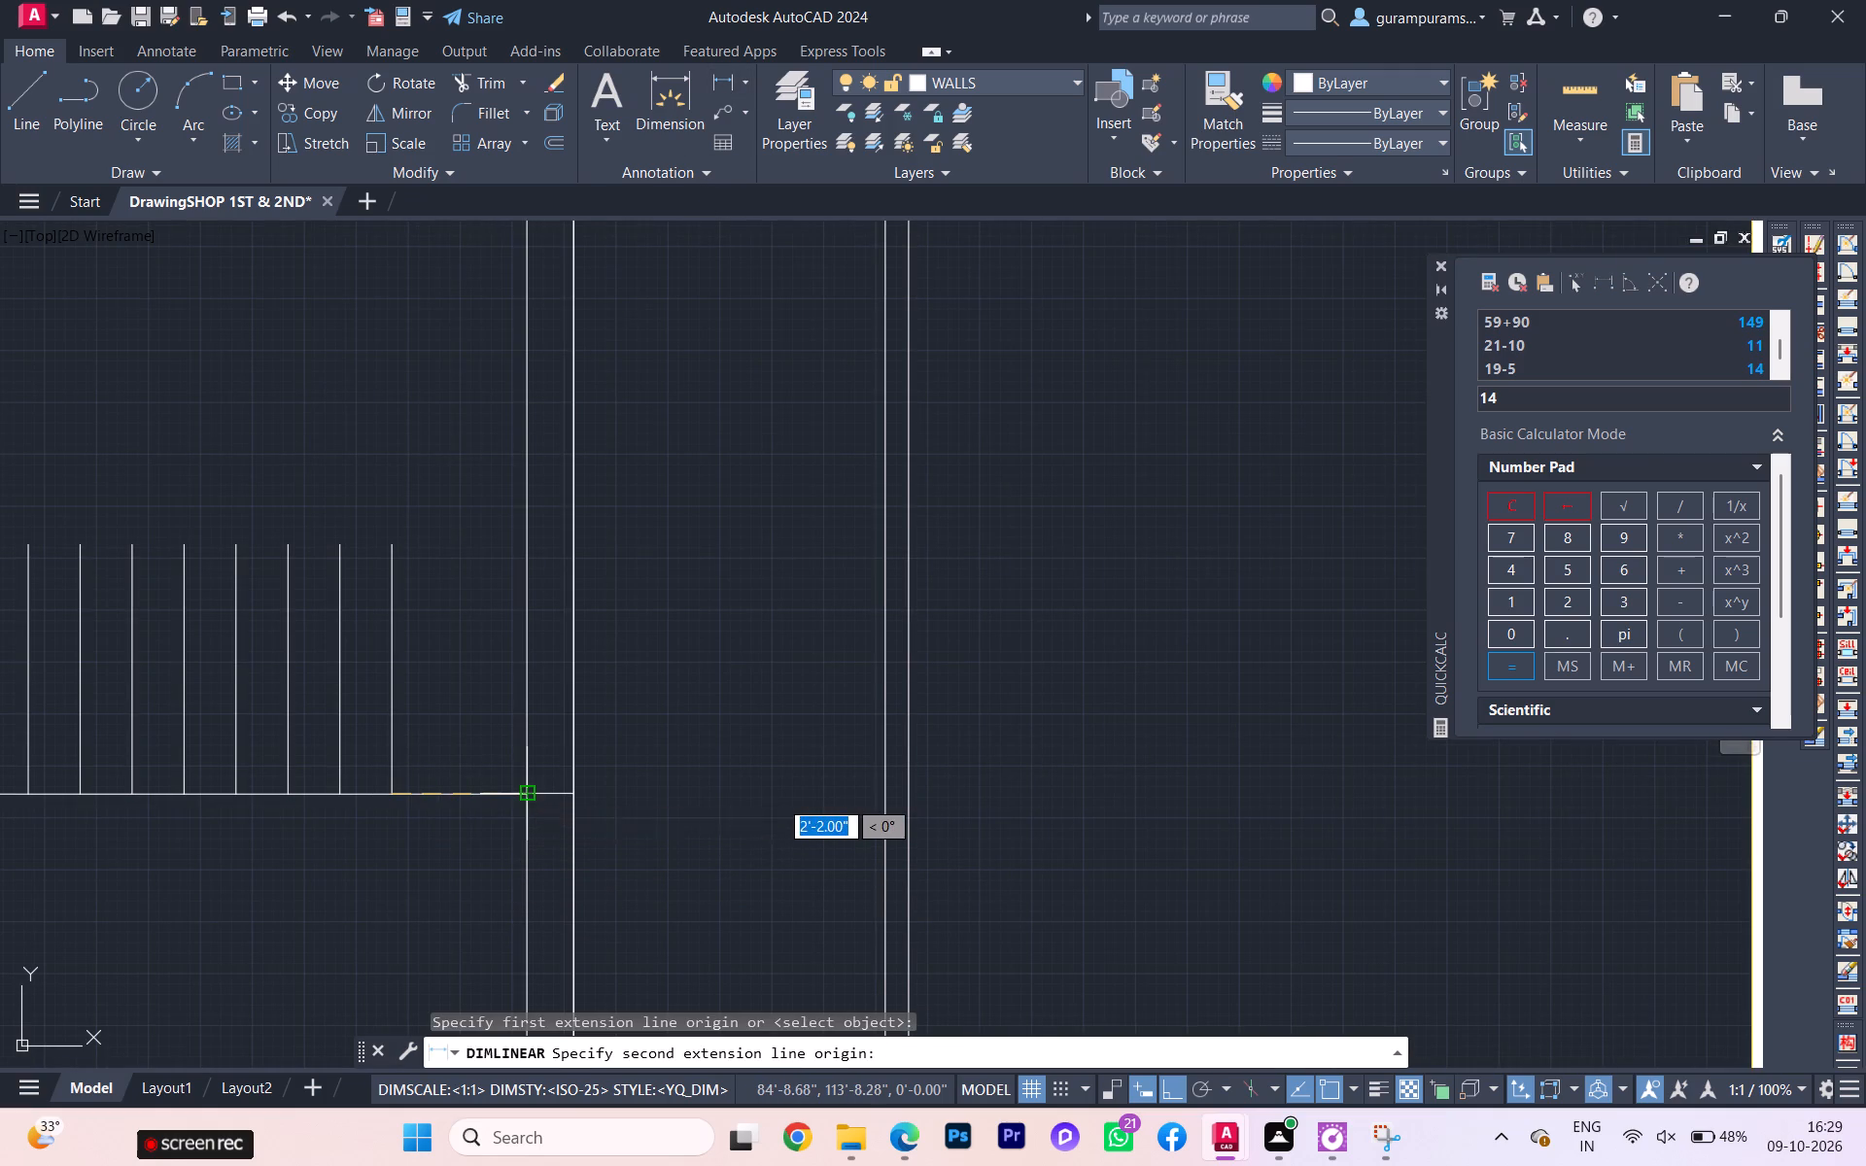
left_click(523, 799)
key("Escape")
Draw a line closing the rear ends of the tread lines, from the easternmost tread to the westernmost.
scroll(518, 788, "down", 1)
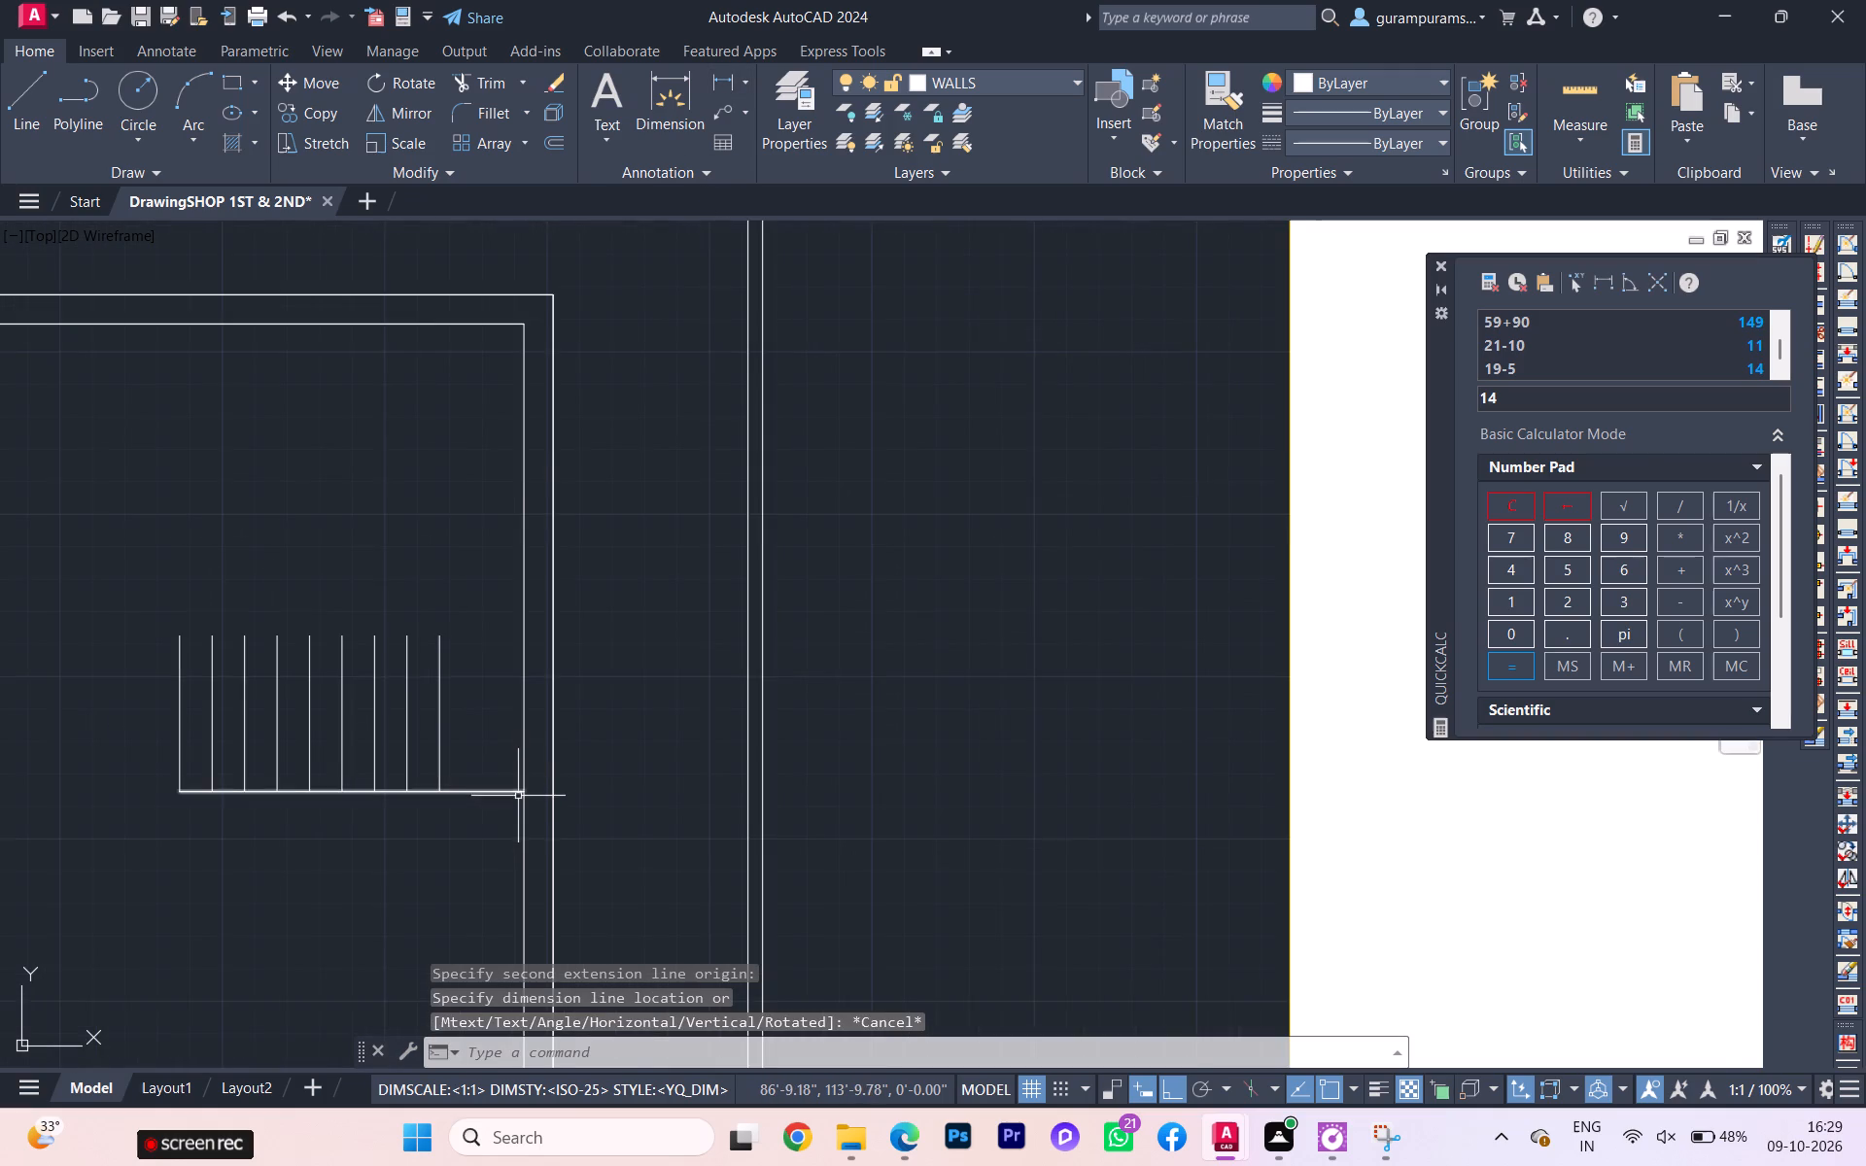
scroll(516, 804, "down", 1)
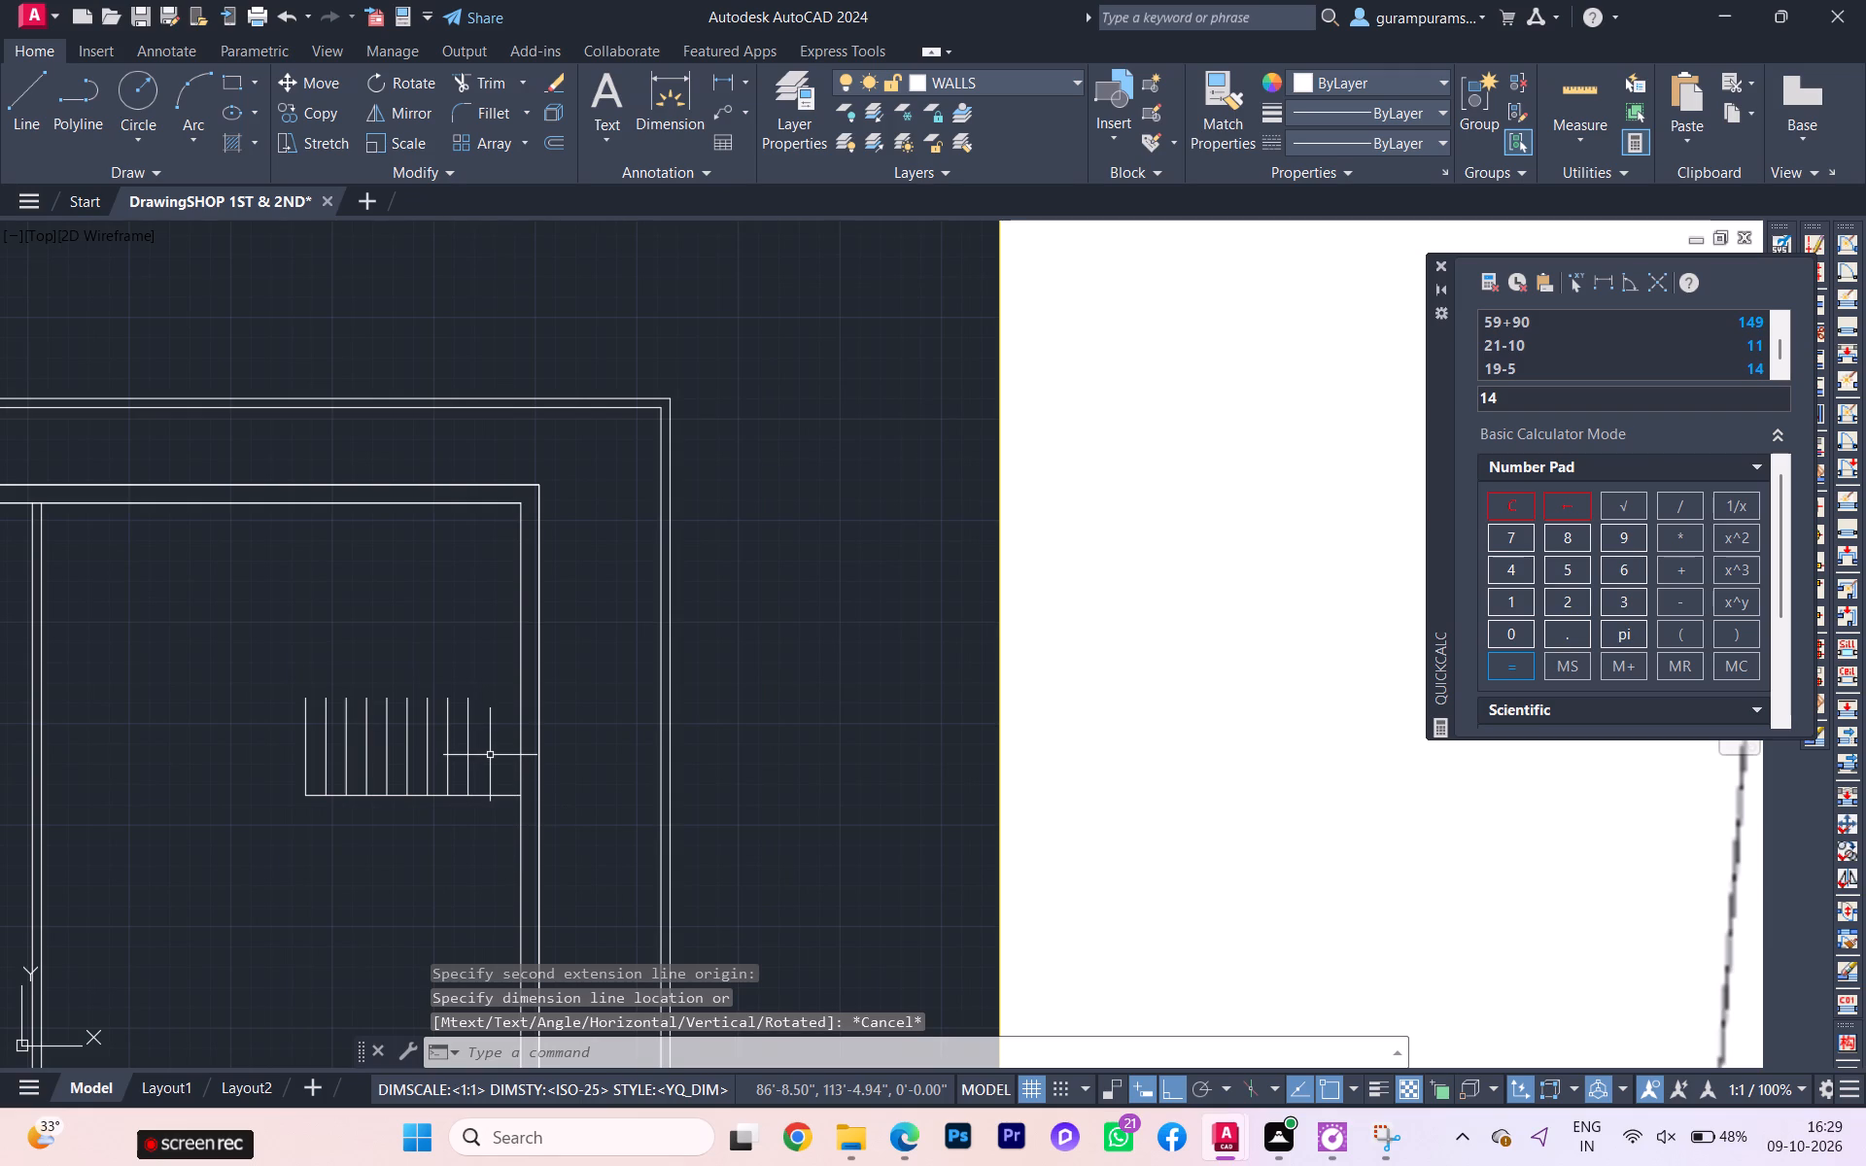
scroll(391, 791, "down", 3)
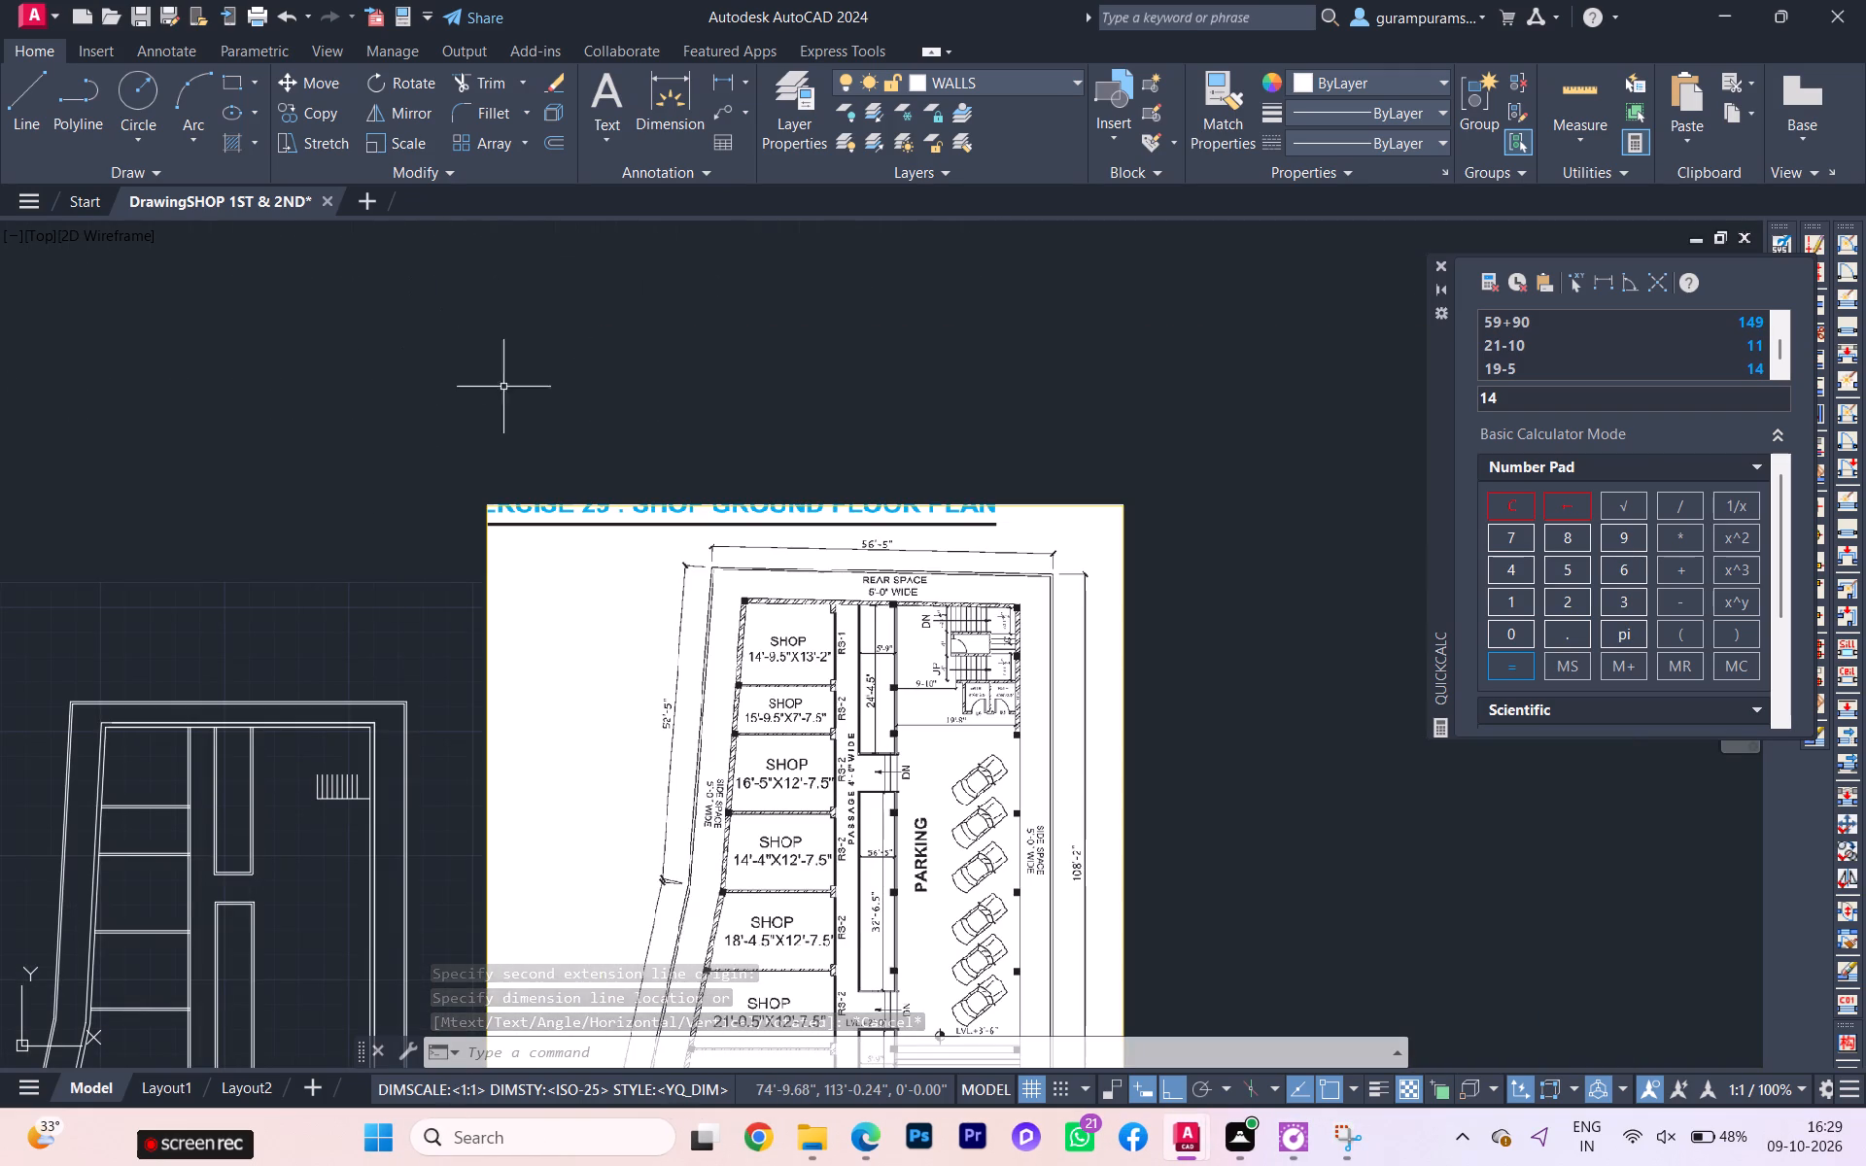
scroll(1081, 748, "up", 2)
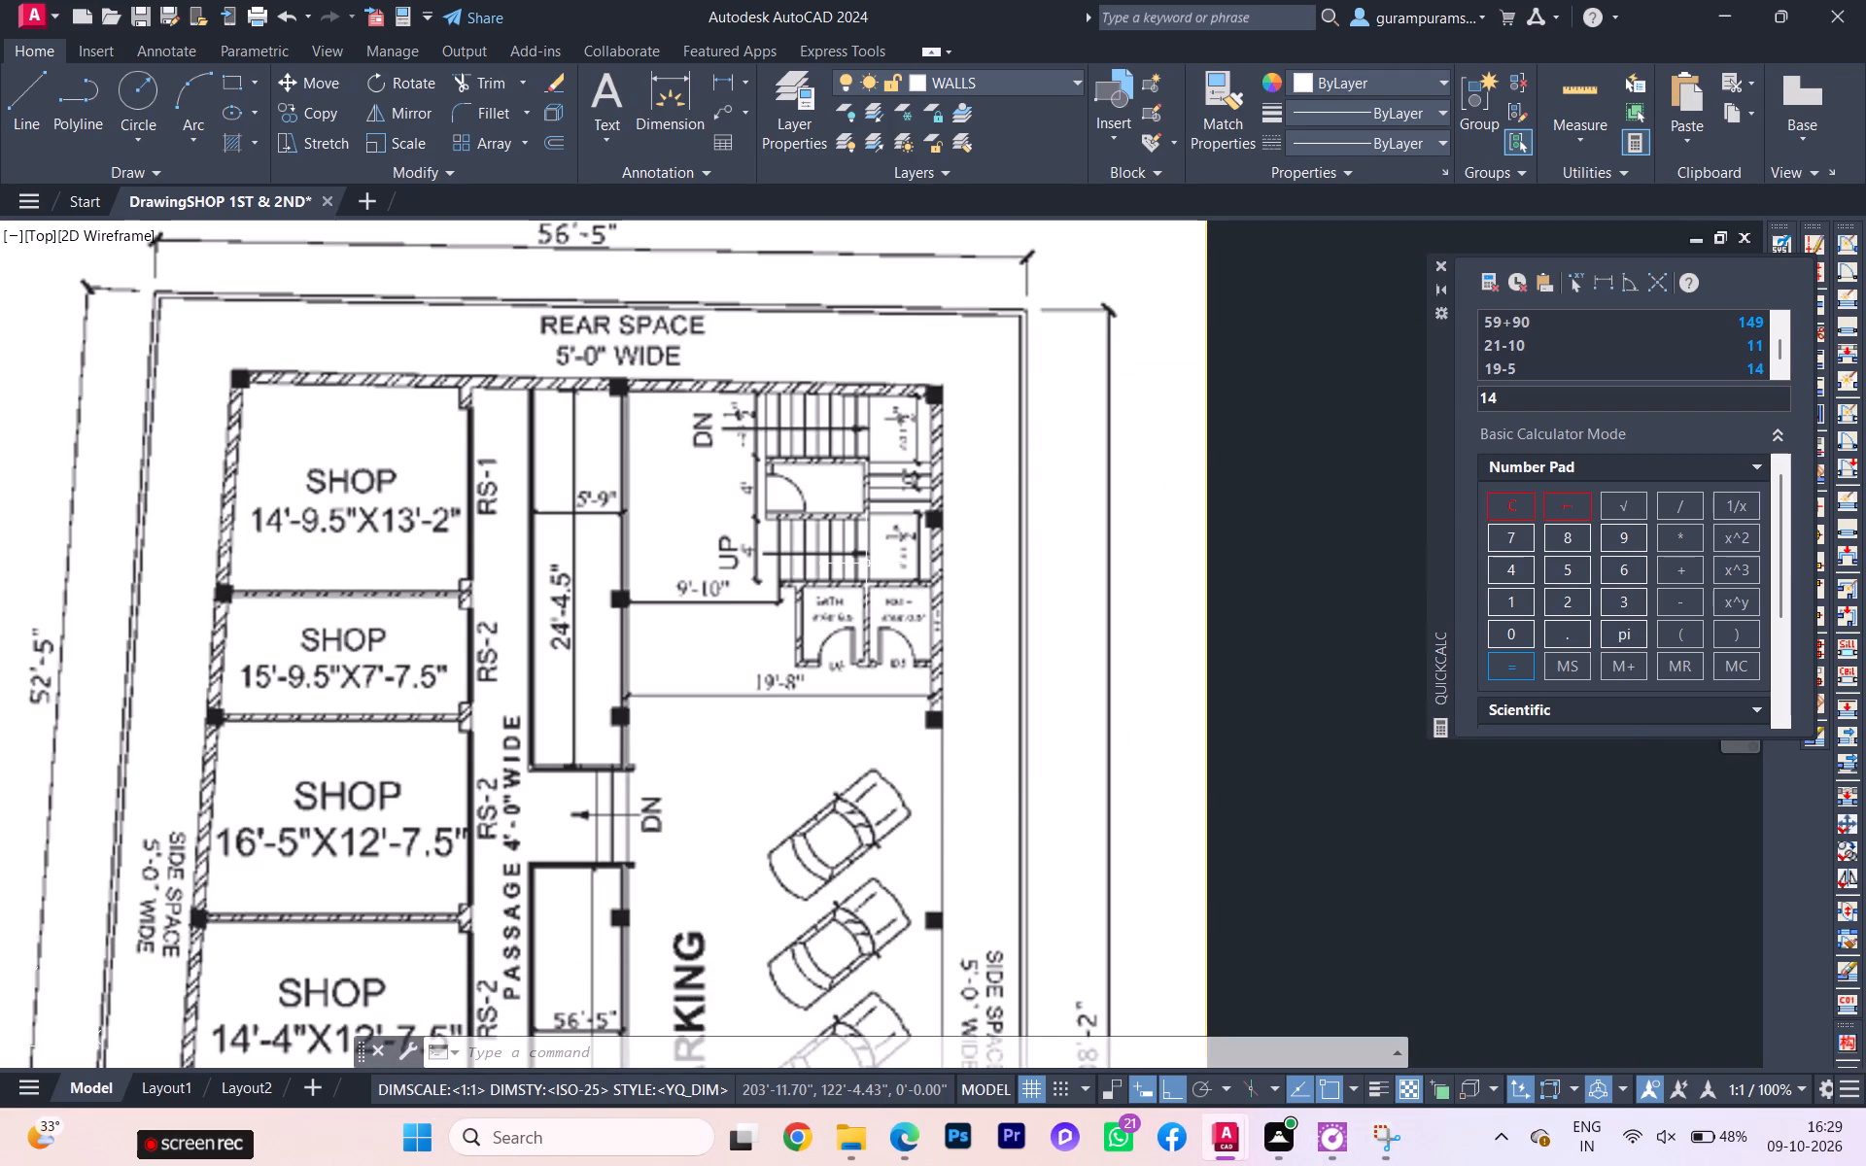
scroll(864, 585, "down", 2)
middle_click_drag(863, 585, 1139, 554)
scroll(630, 651, "up", 1)
scroll(519, 669, "up", 1)
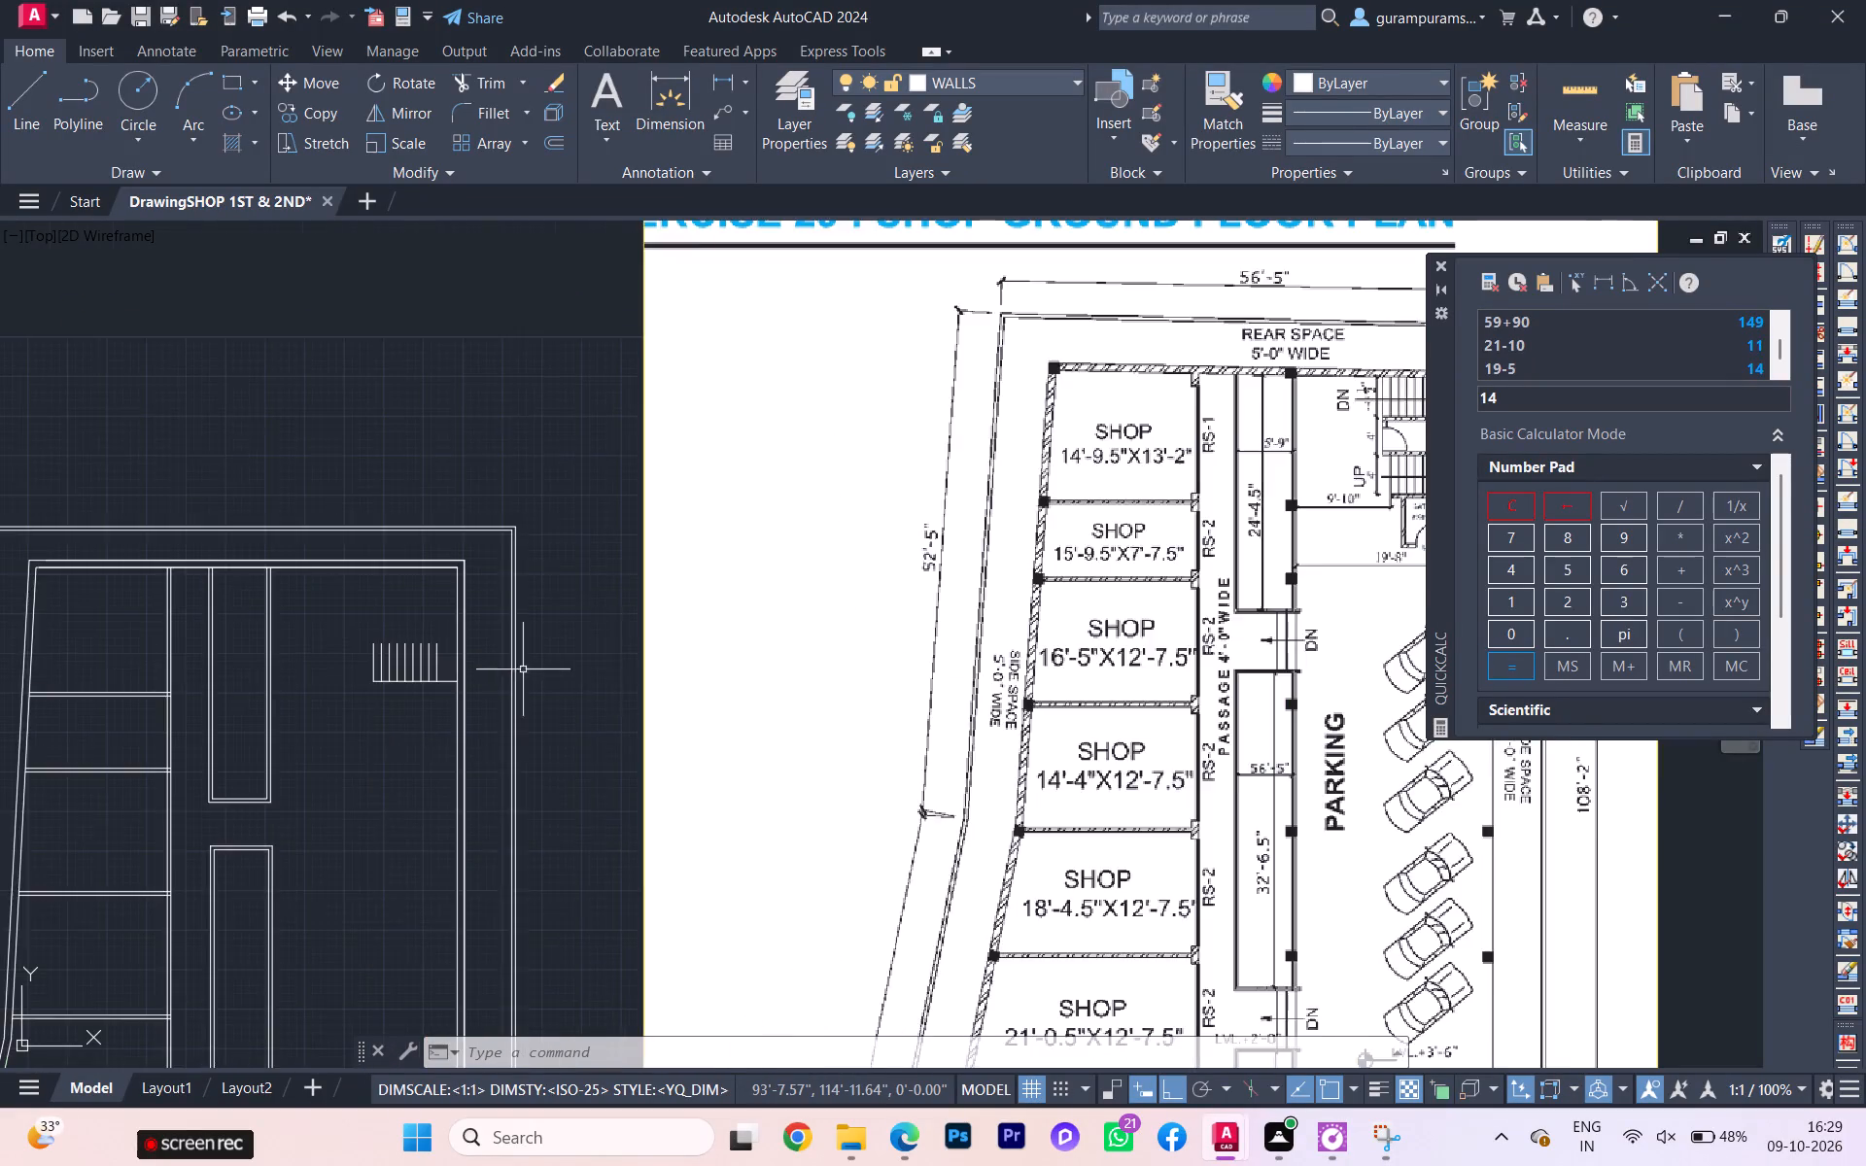
key("l")
key("Return")
scroll(364, 625, "up", 2)
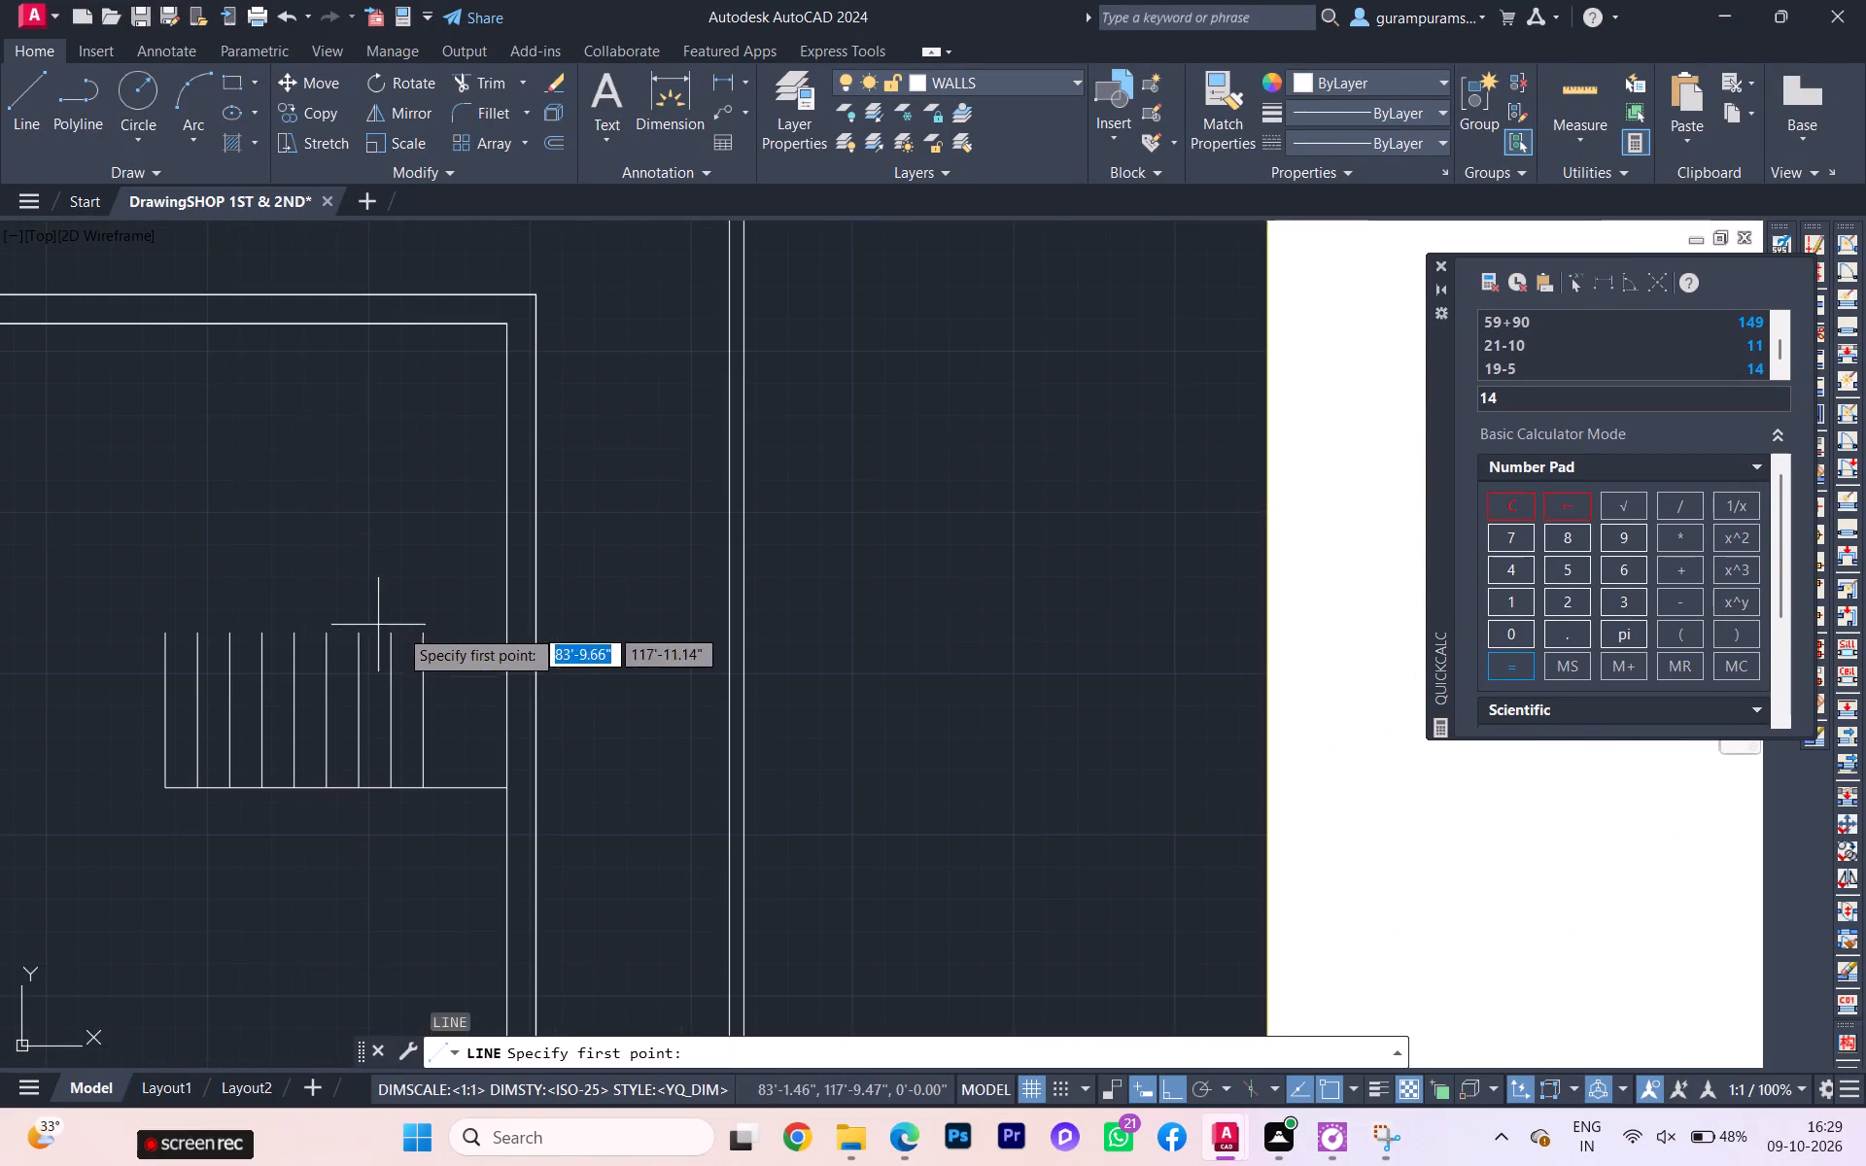
left_click(424, 635)
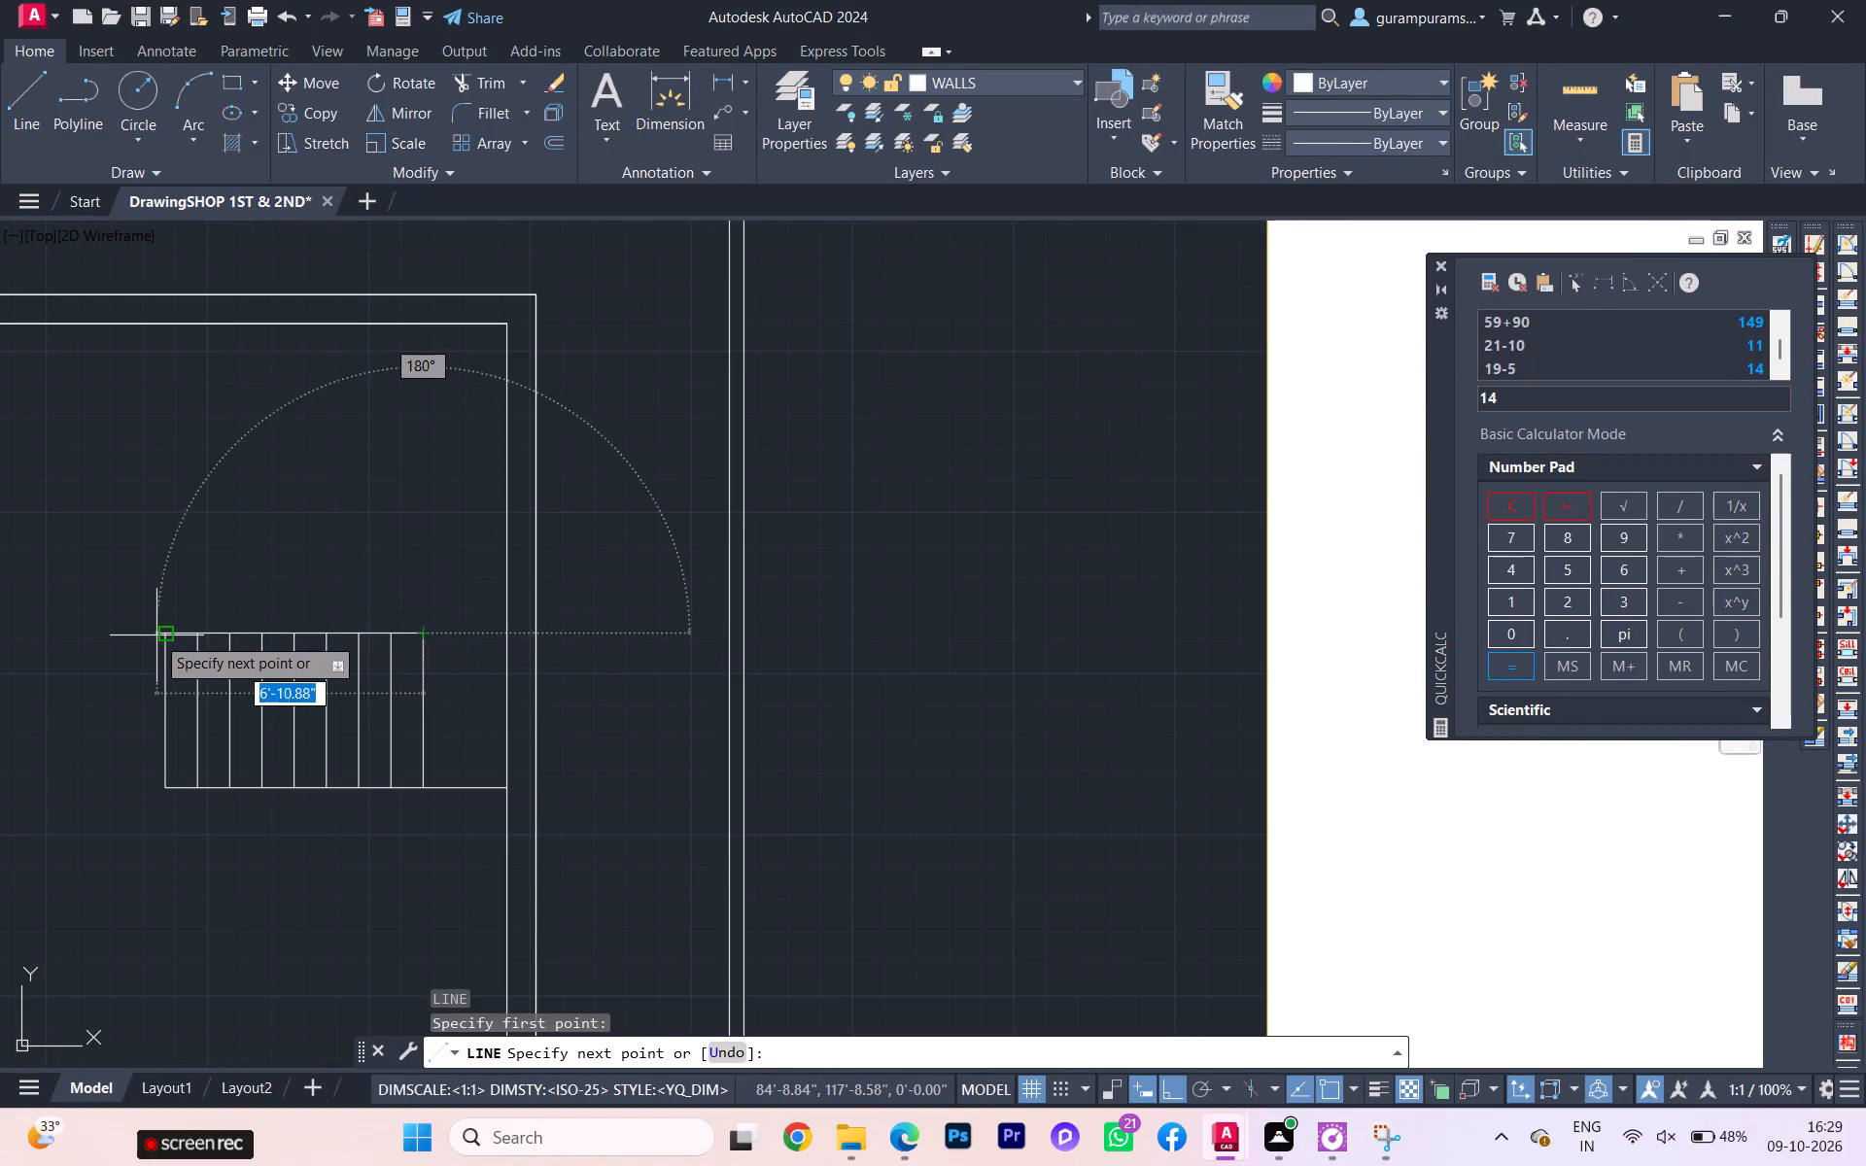
left_click(164, 634)
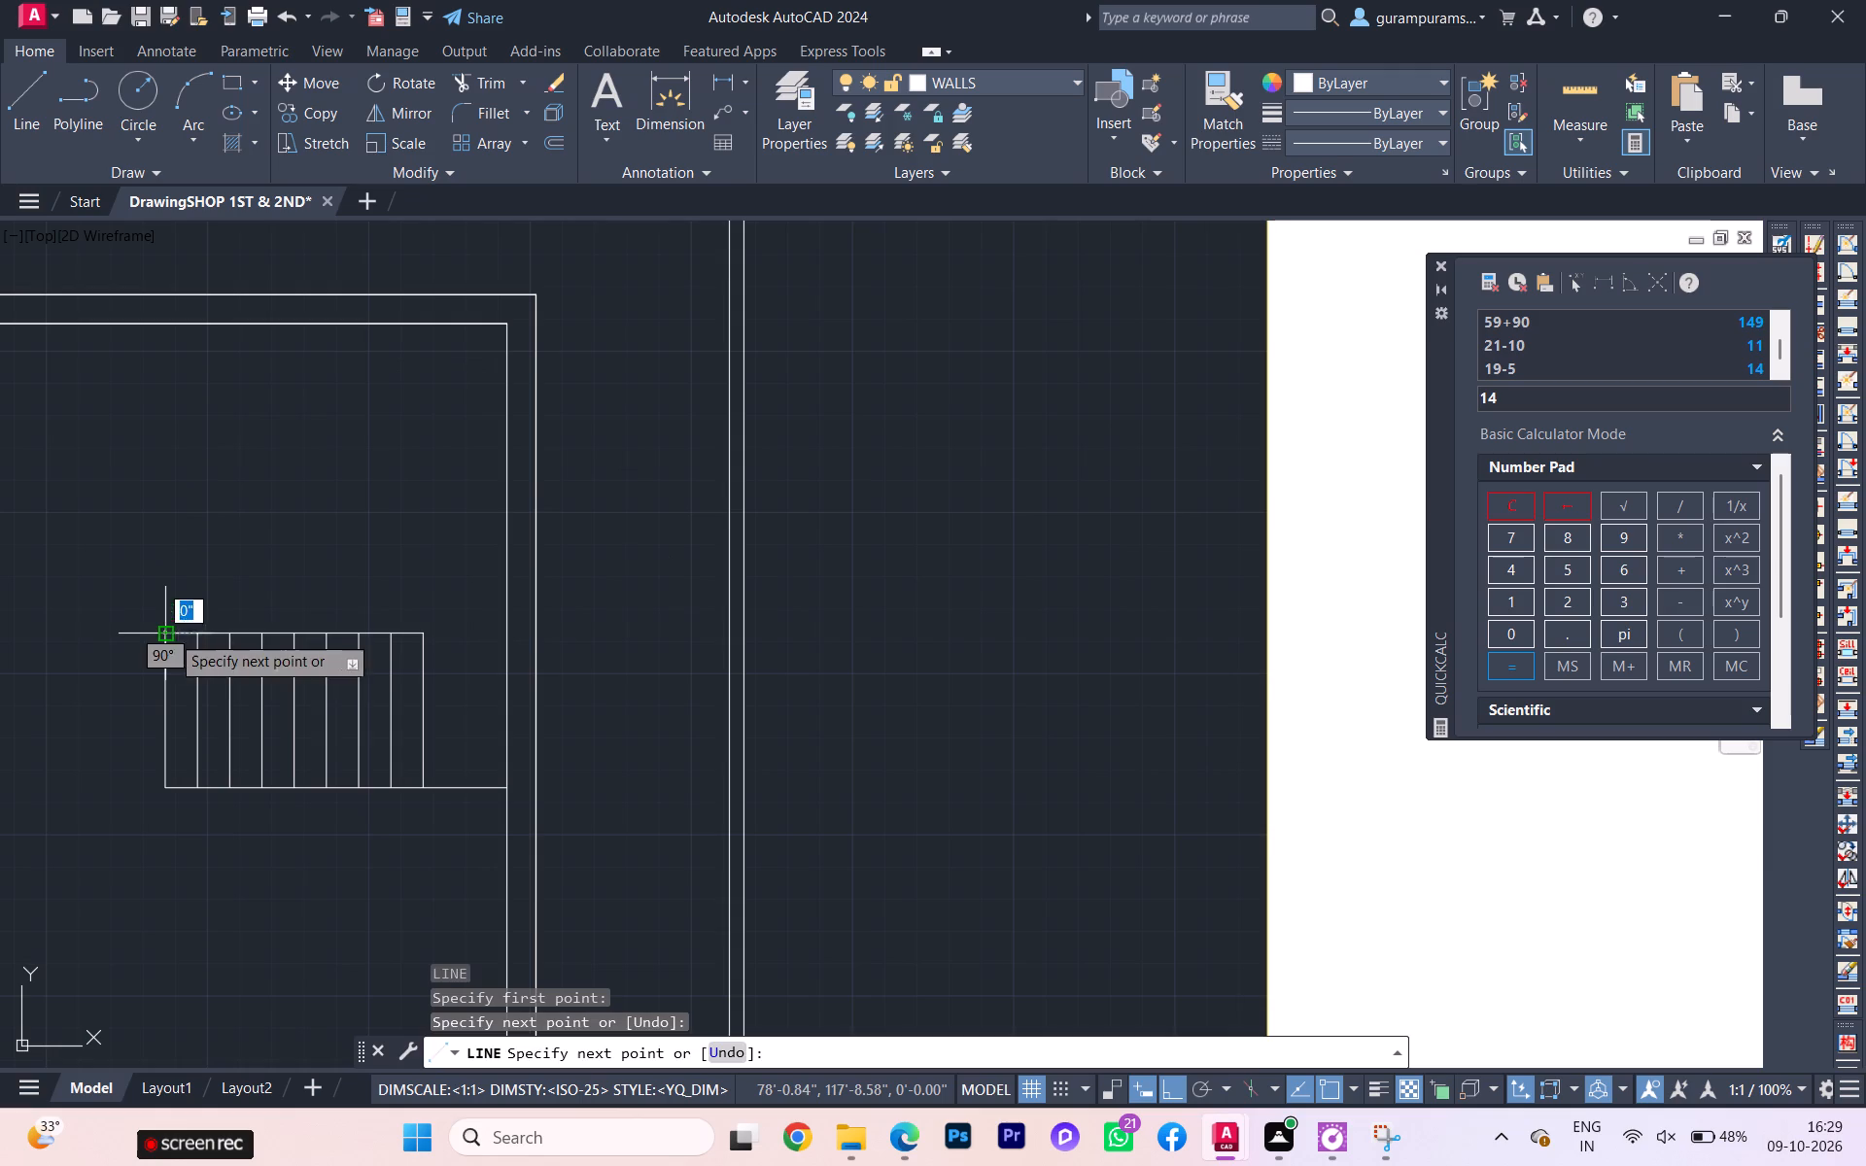
key("Escape")
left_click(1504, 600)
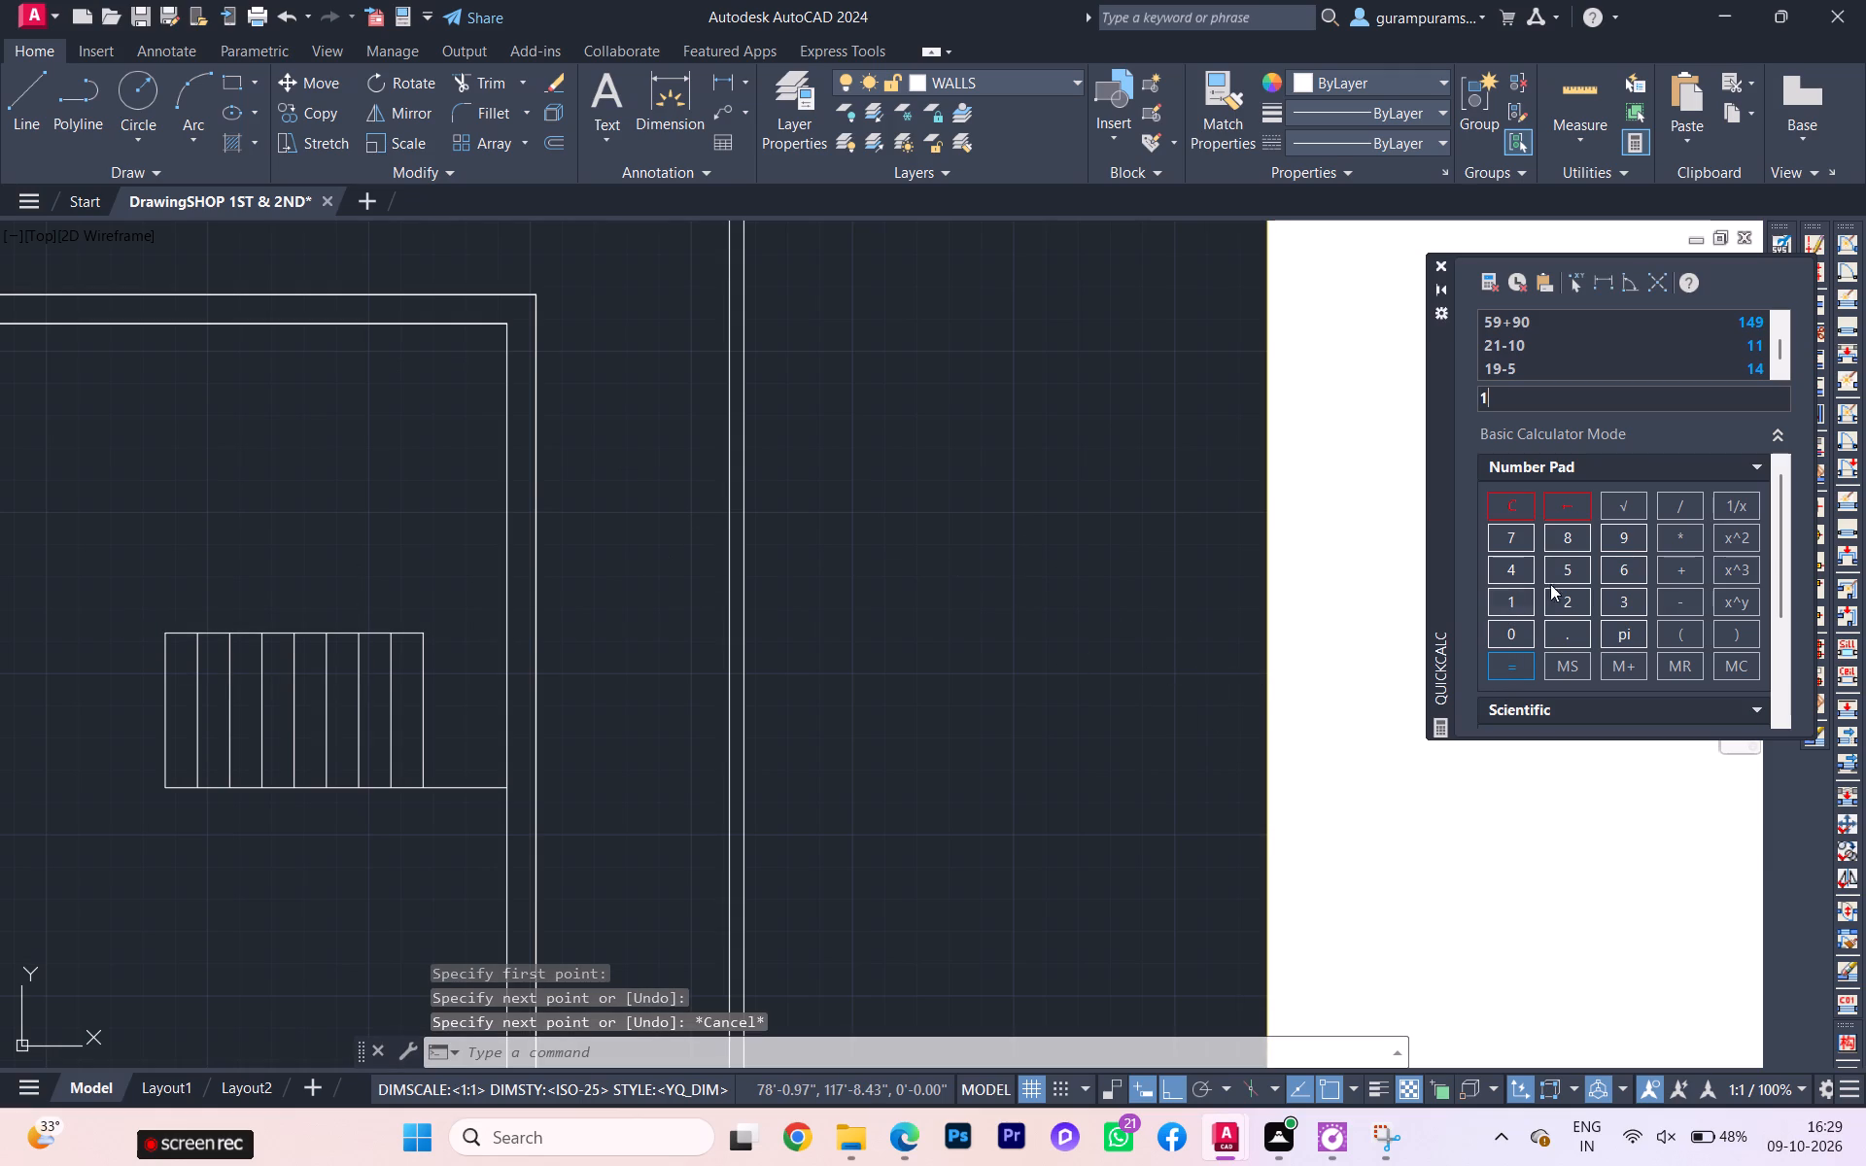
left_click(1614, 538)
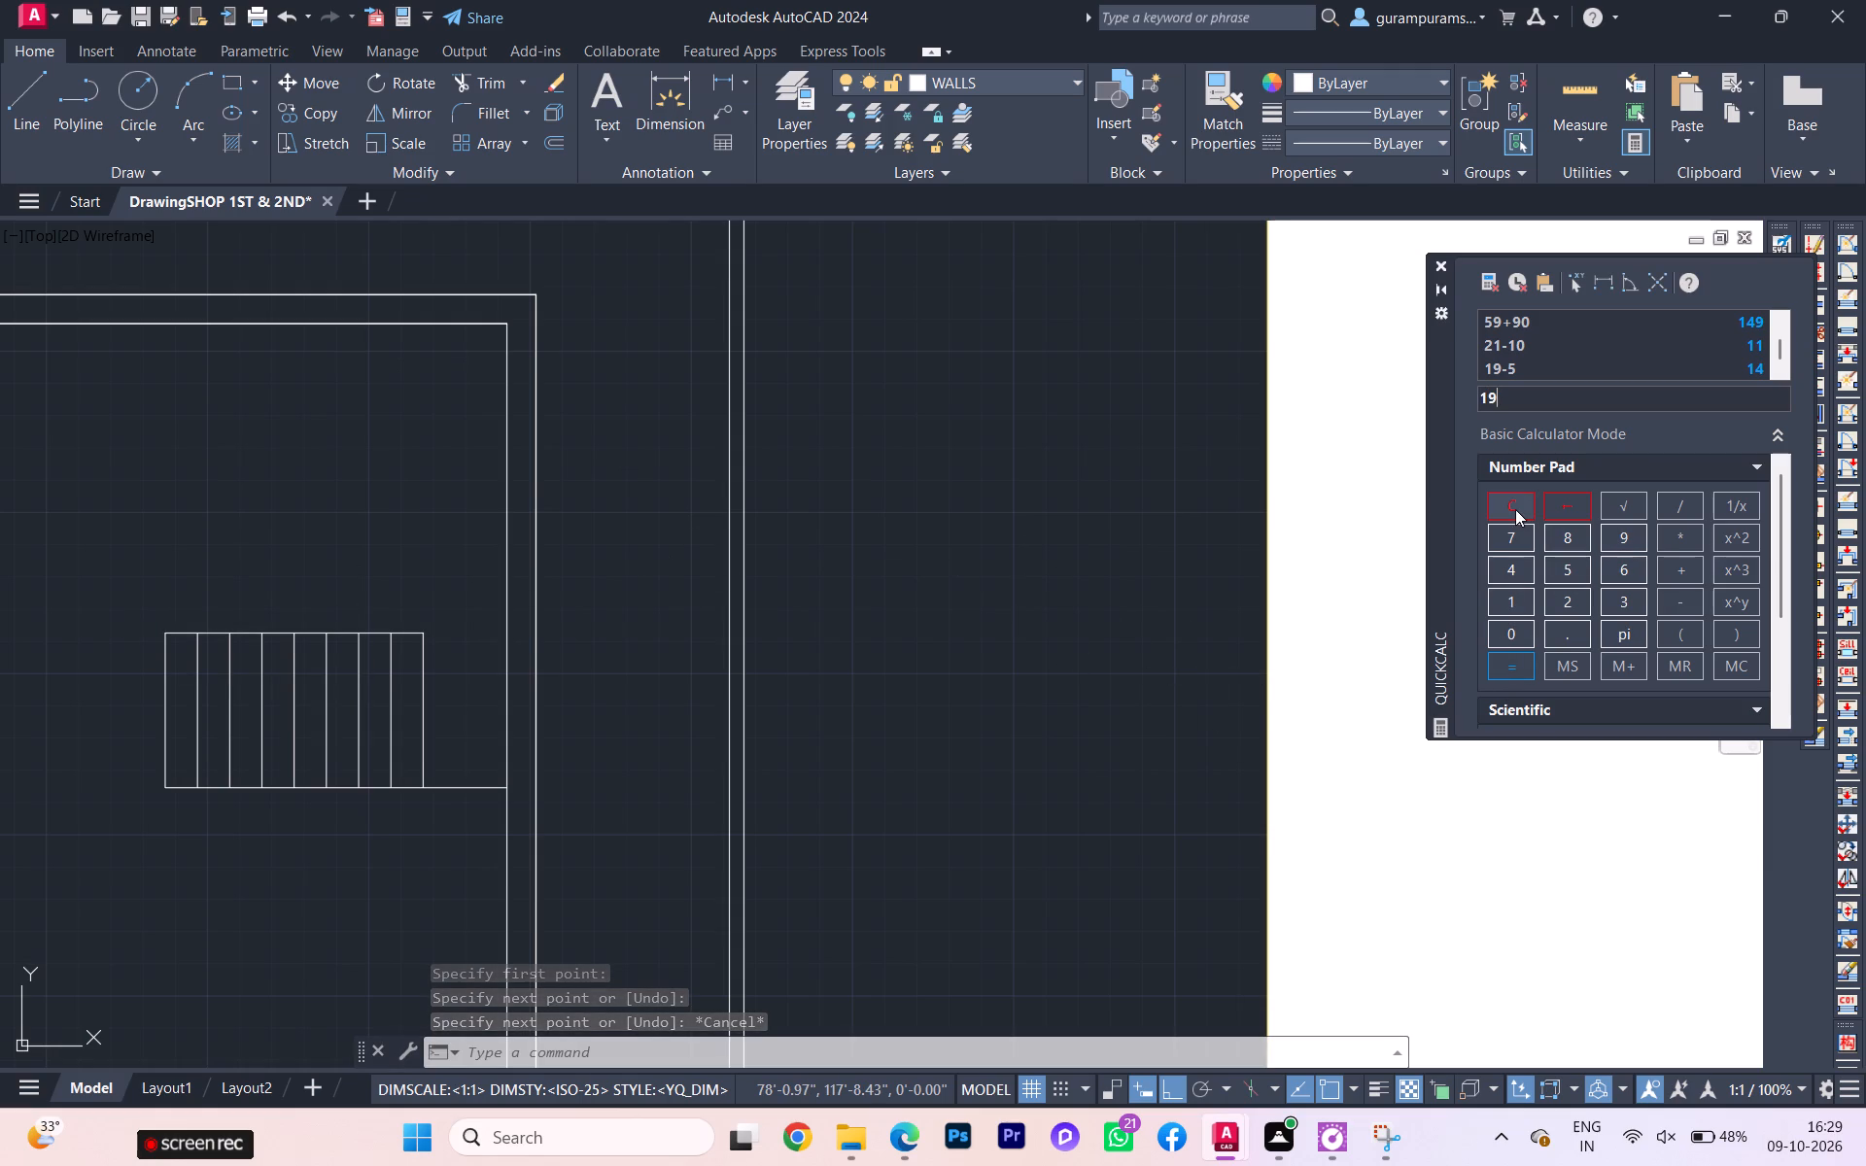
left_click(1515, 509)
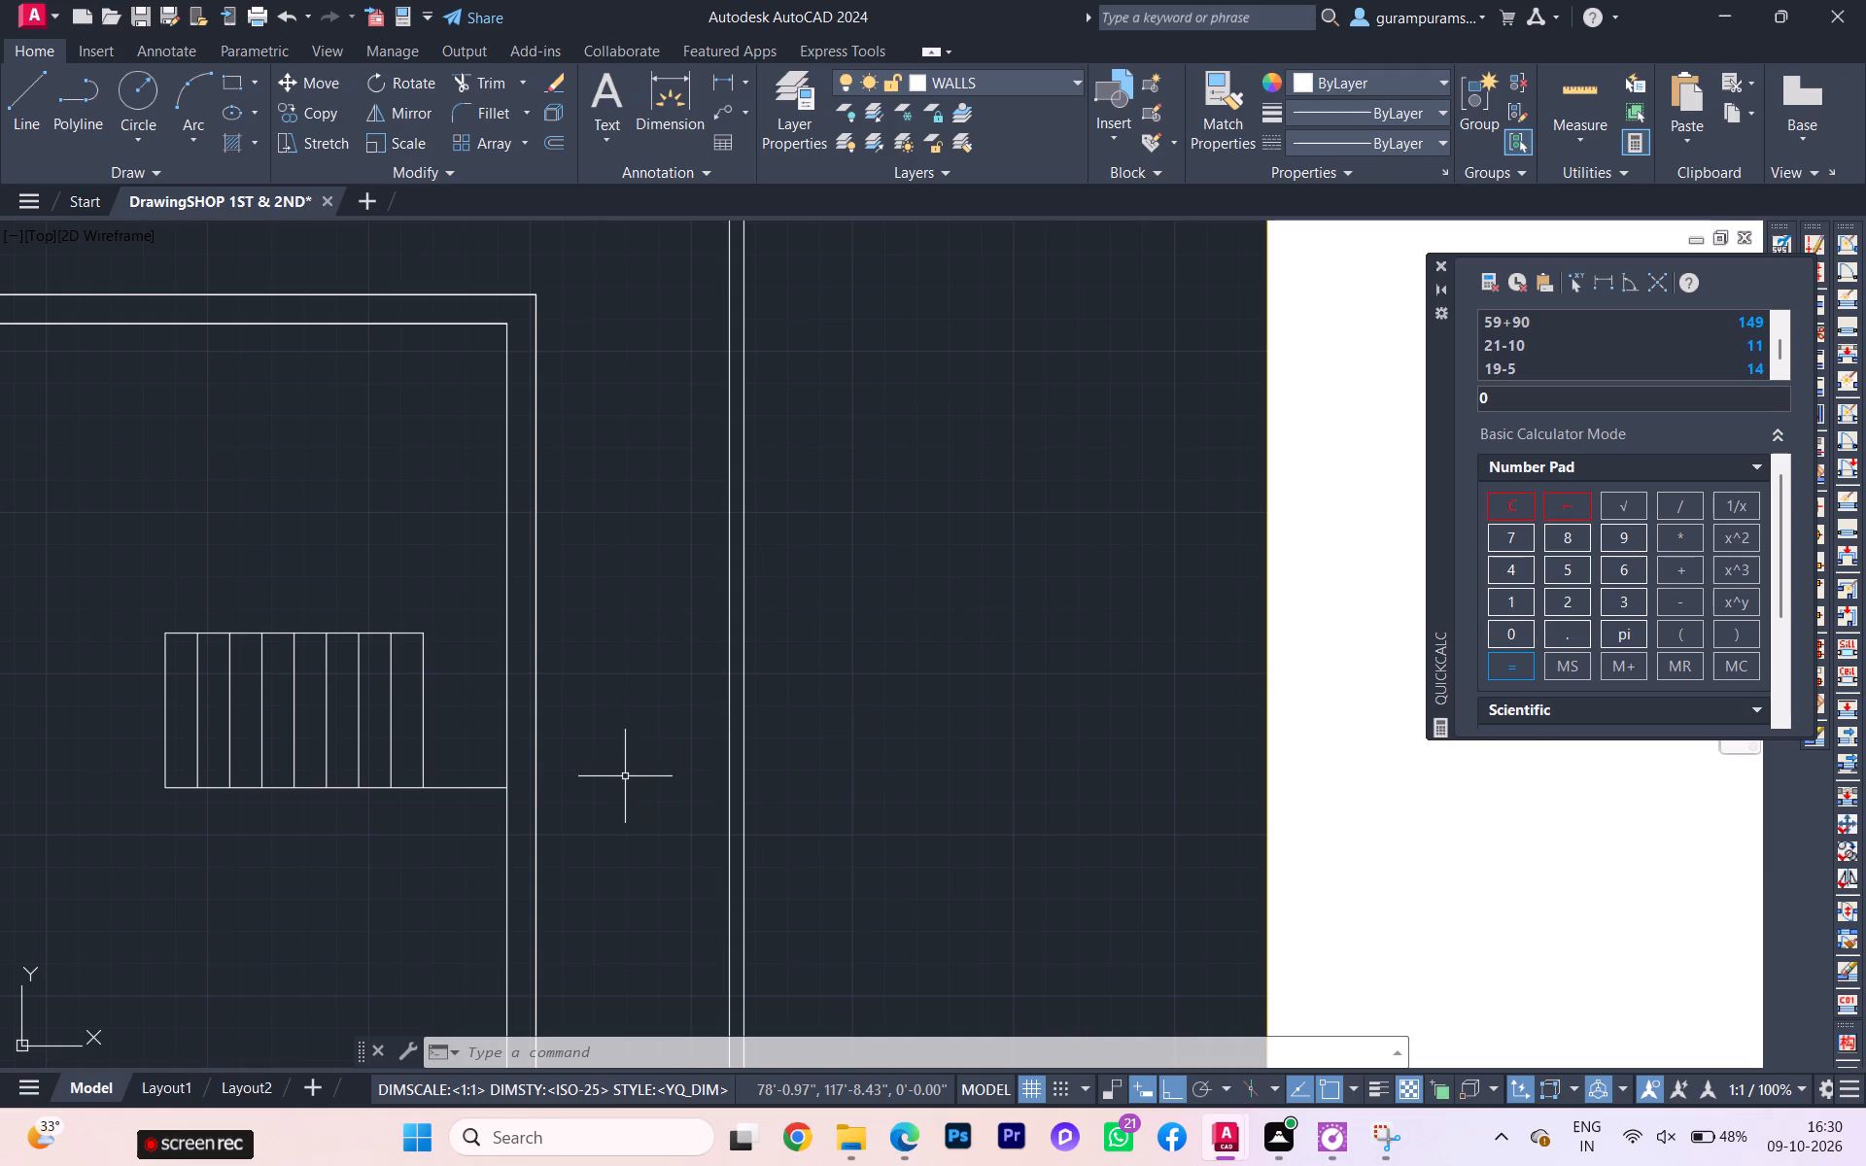
Draw a 1' line westward from the front end of the westernmost tread line, extending the staircase base line.
middle_click_drag(406, 769, 545, 757)
scroll(406, 769, "down", 1)
scroll(394, 785, "up", 2)
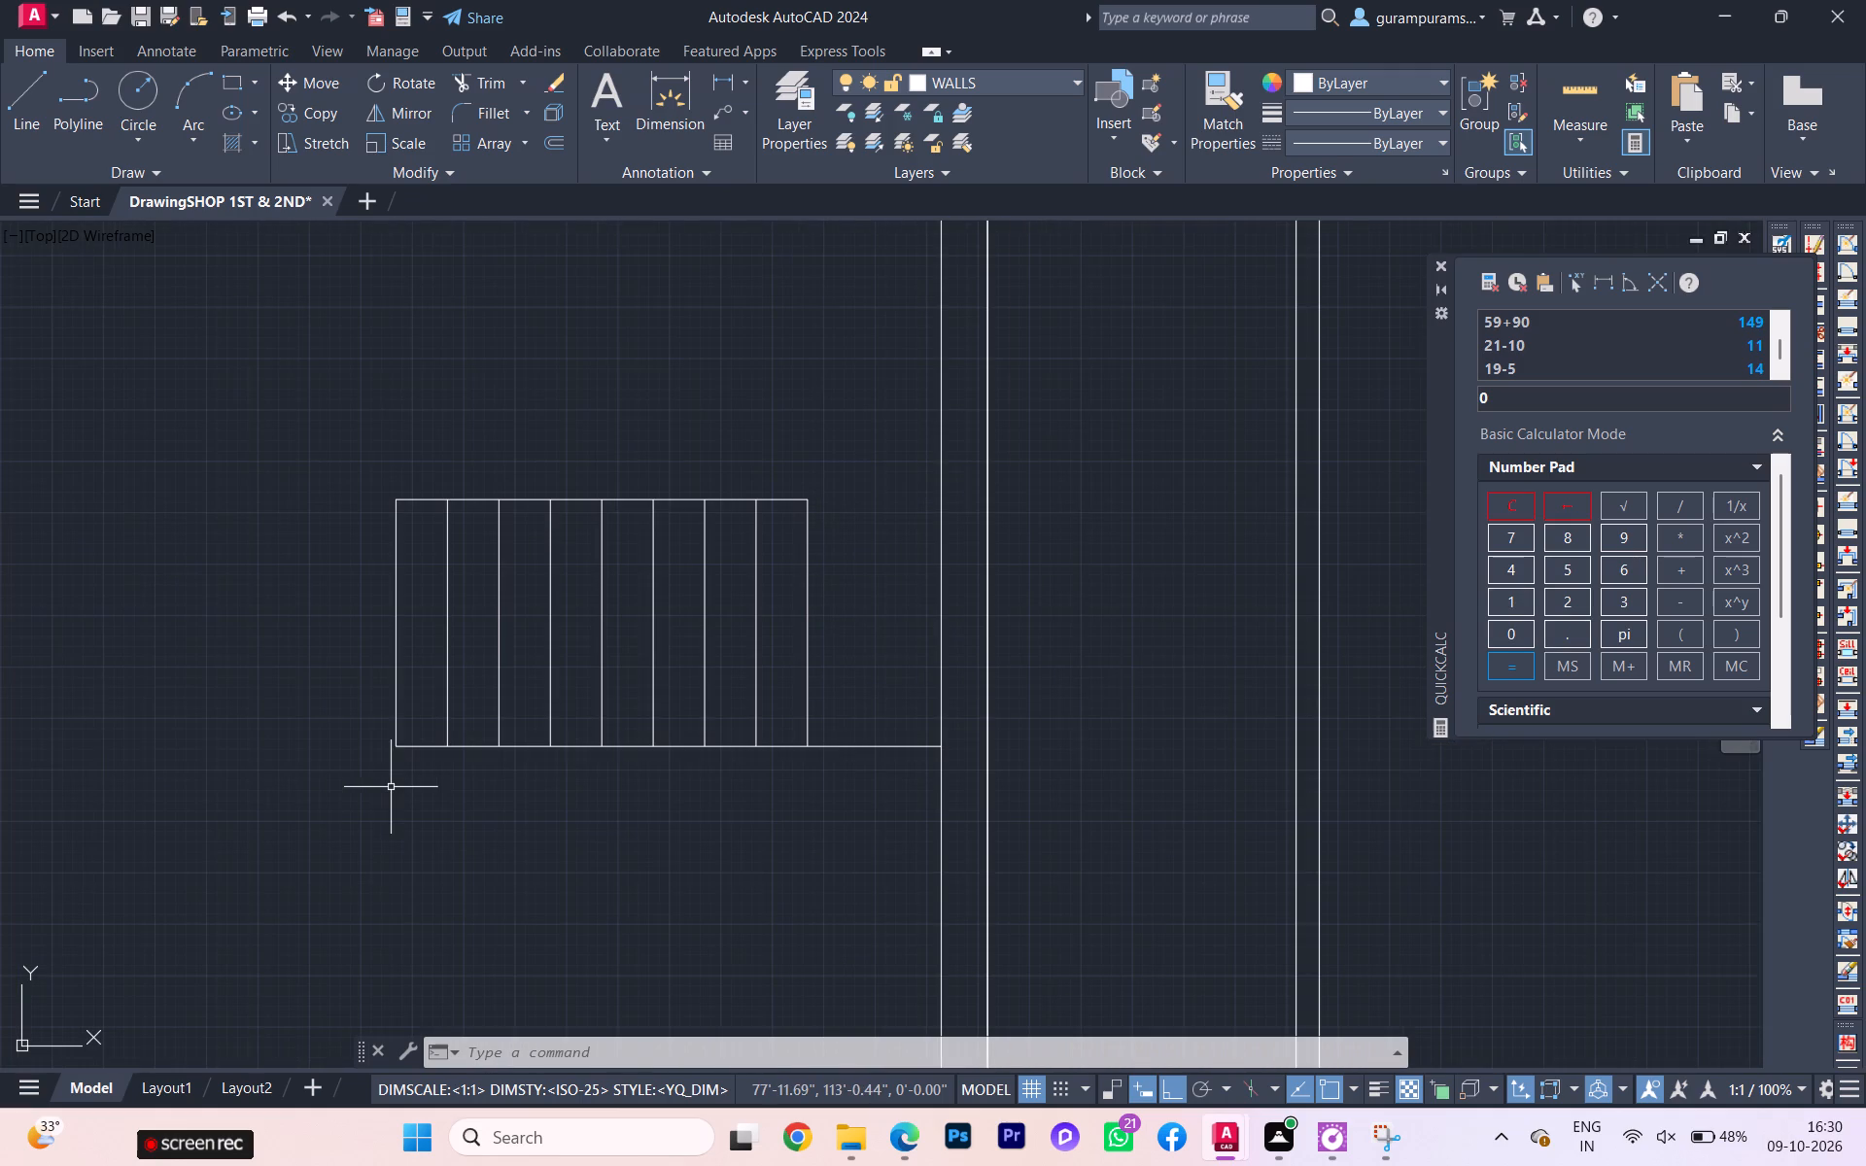
key("l")
key("Return")
scroll(393, 751, "up", 1)
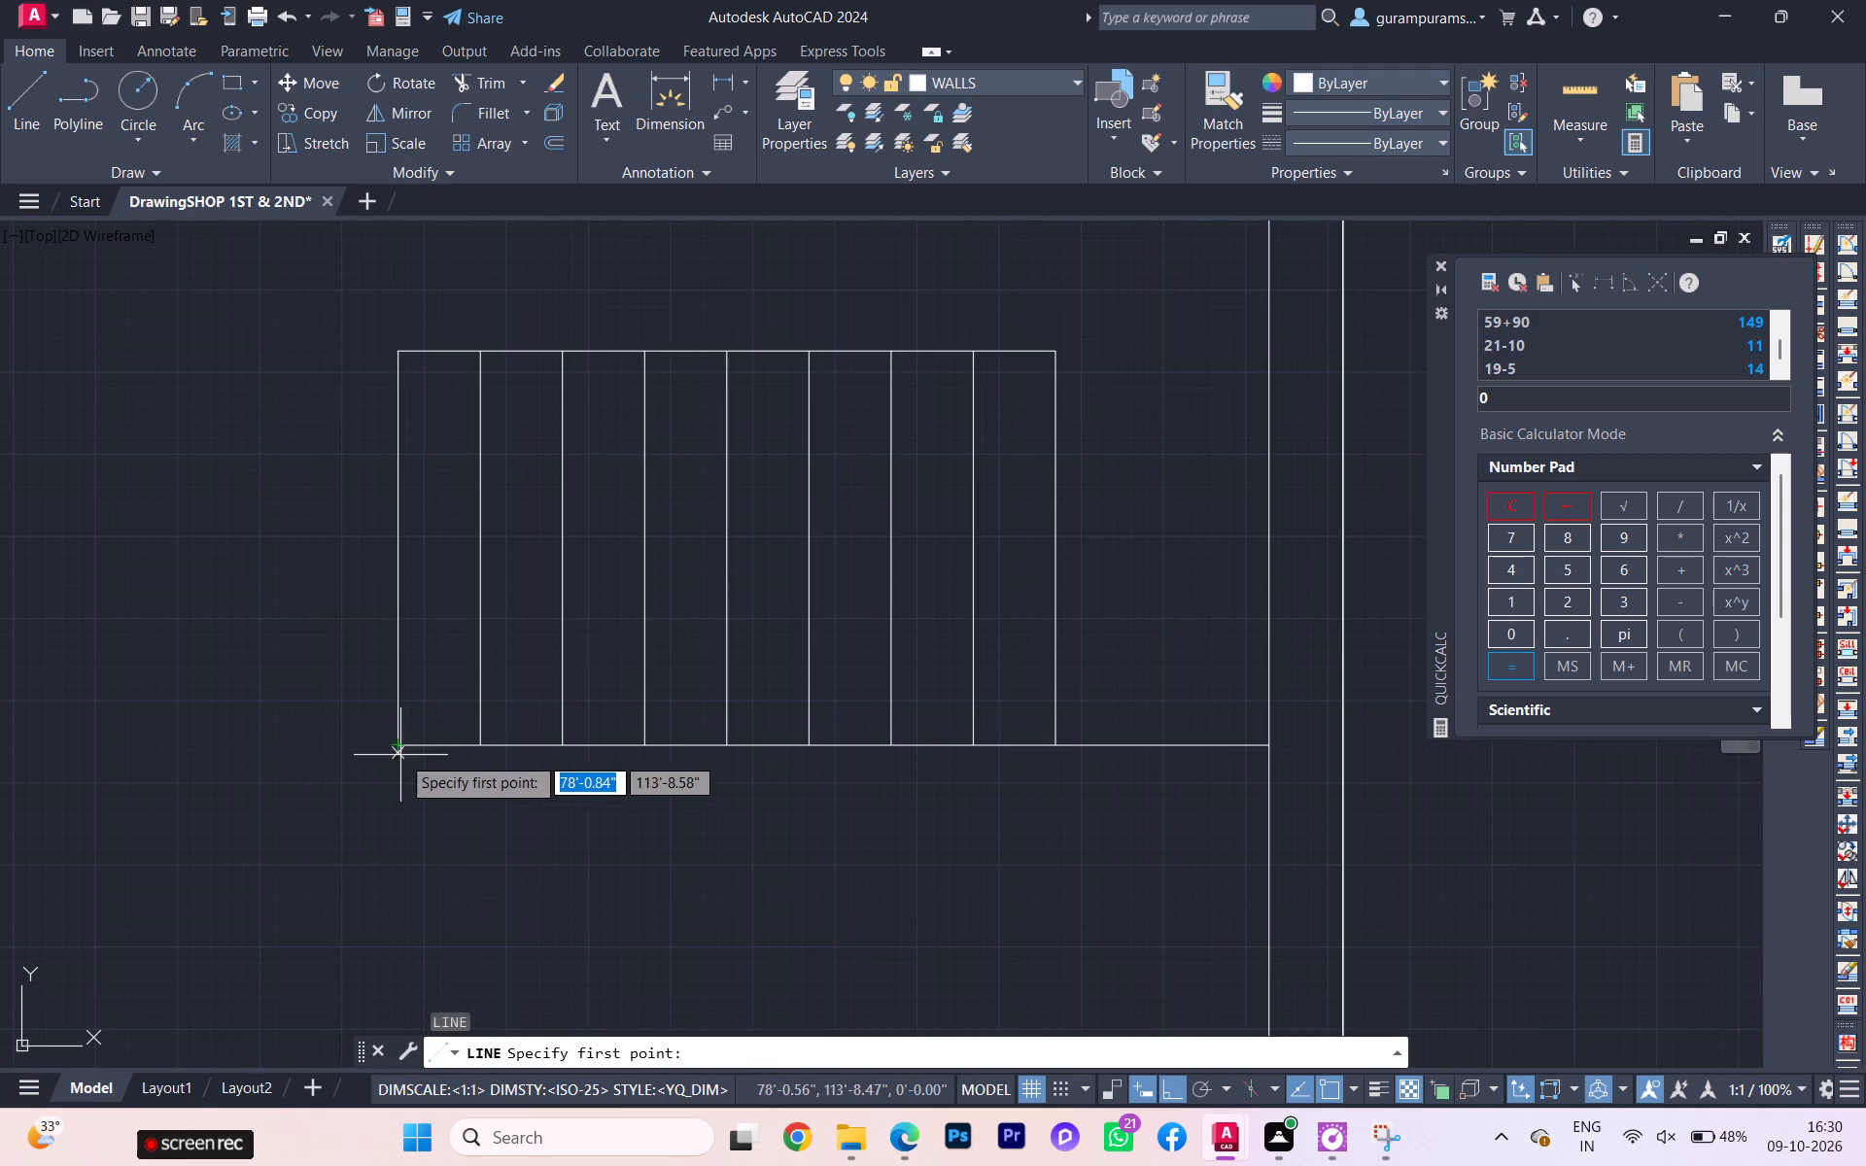
left_click(400, 755)
type("1'")
key("Return")
key("Escape")
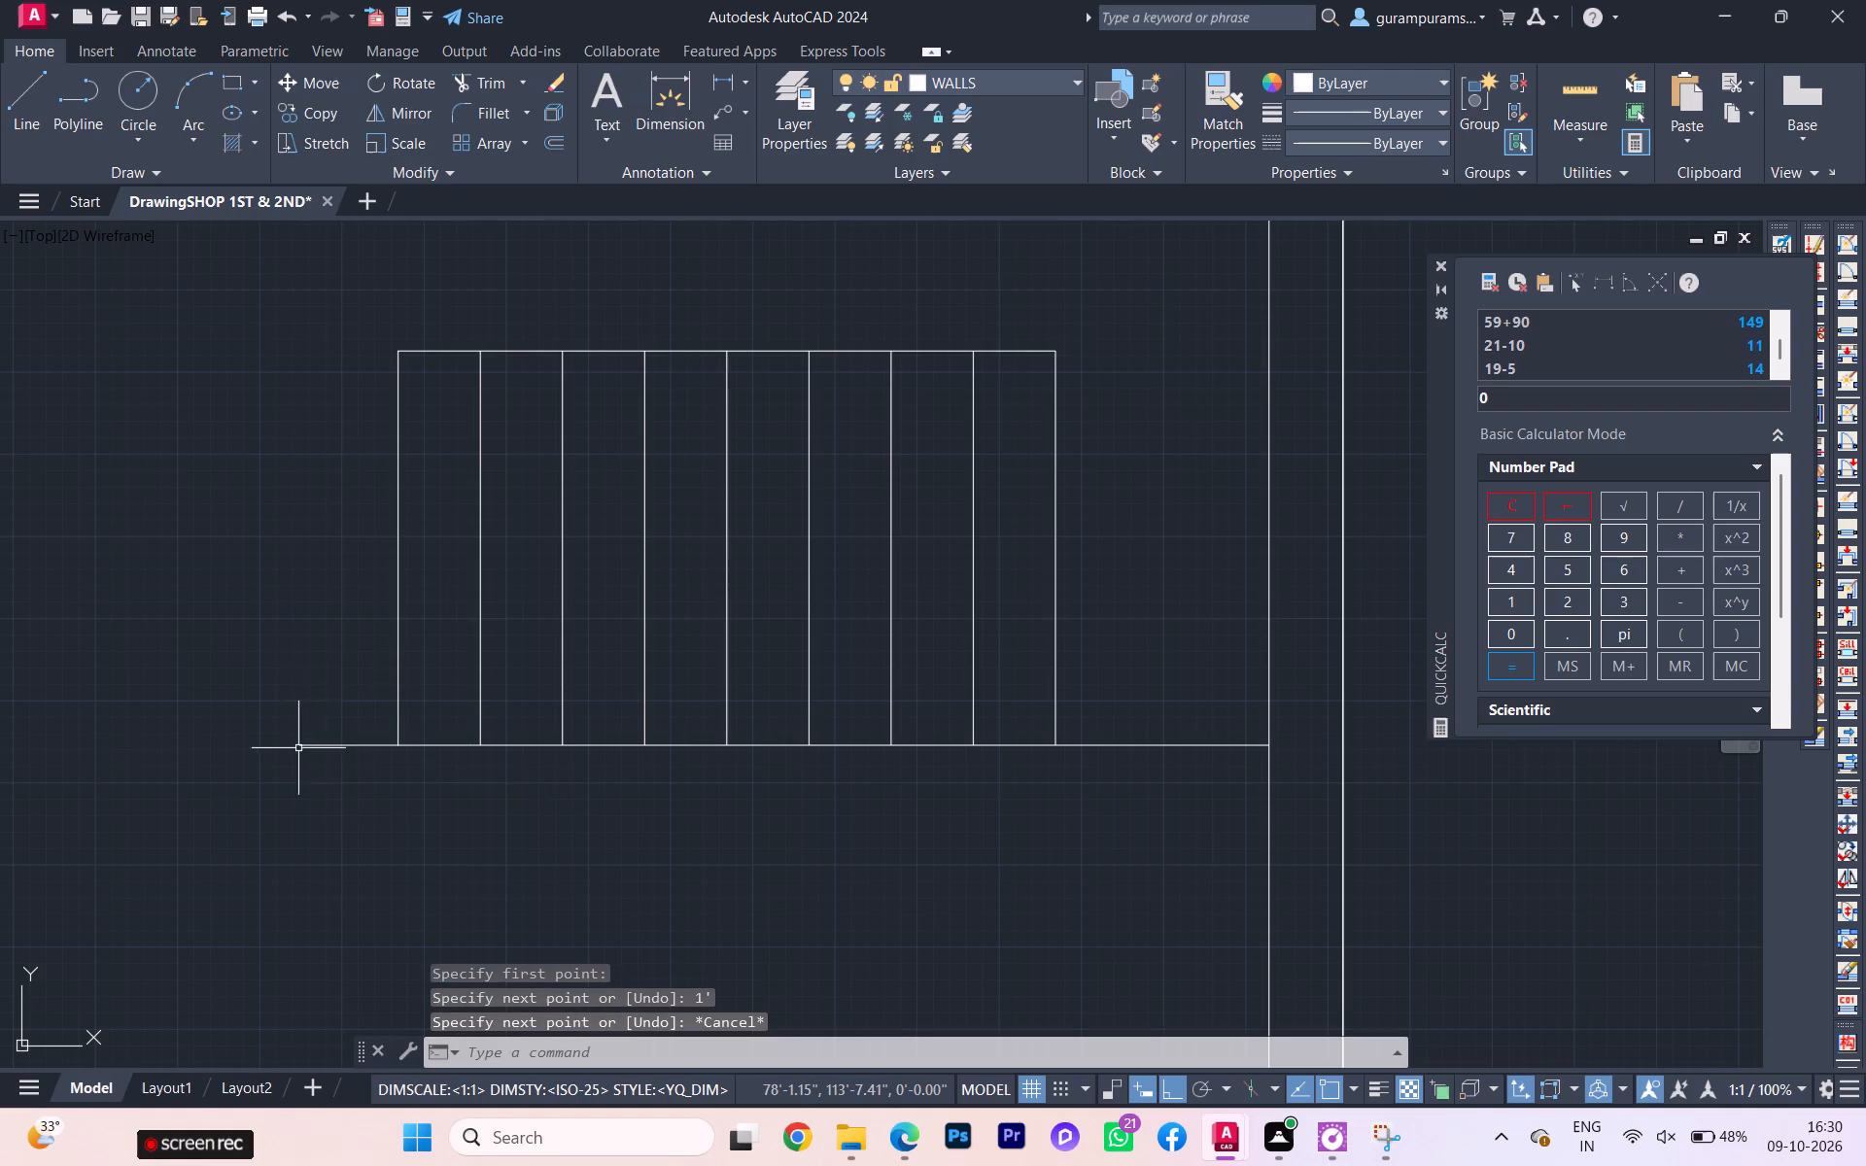
Move the nine tread lines and their rear closing line 1' west, to the western end of the staircase base line.
left_click(1144, 537)
left_click(329, 539)
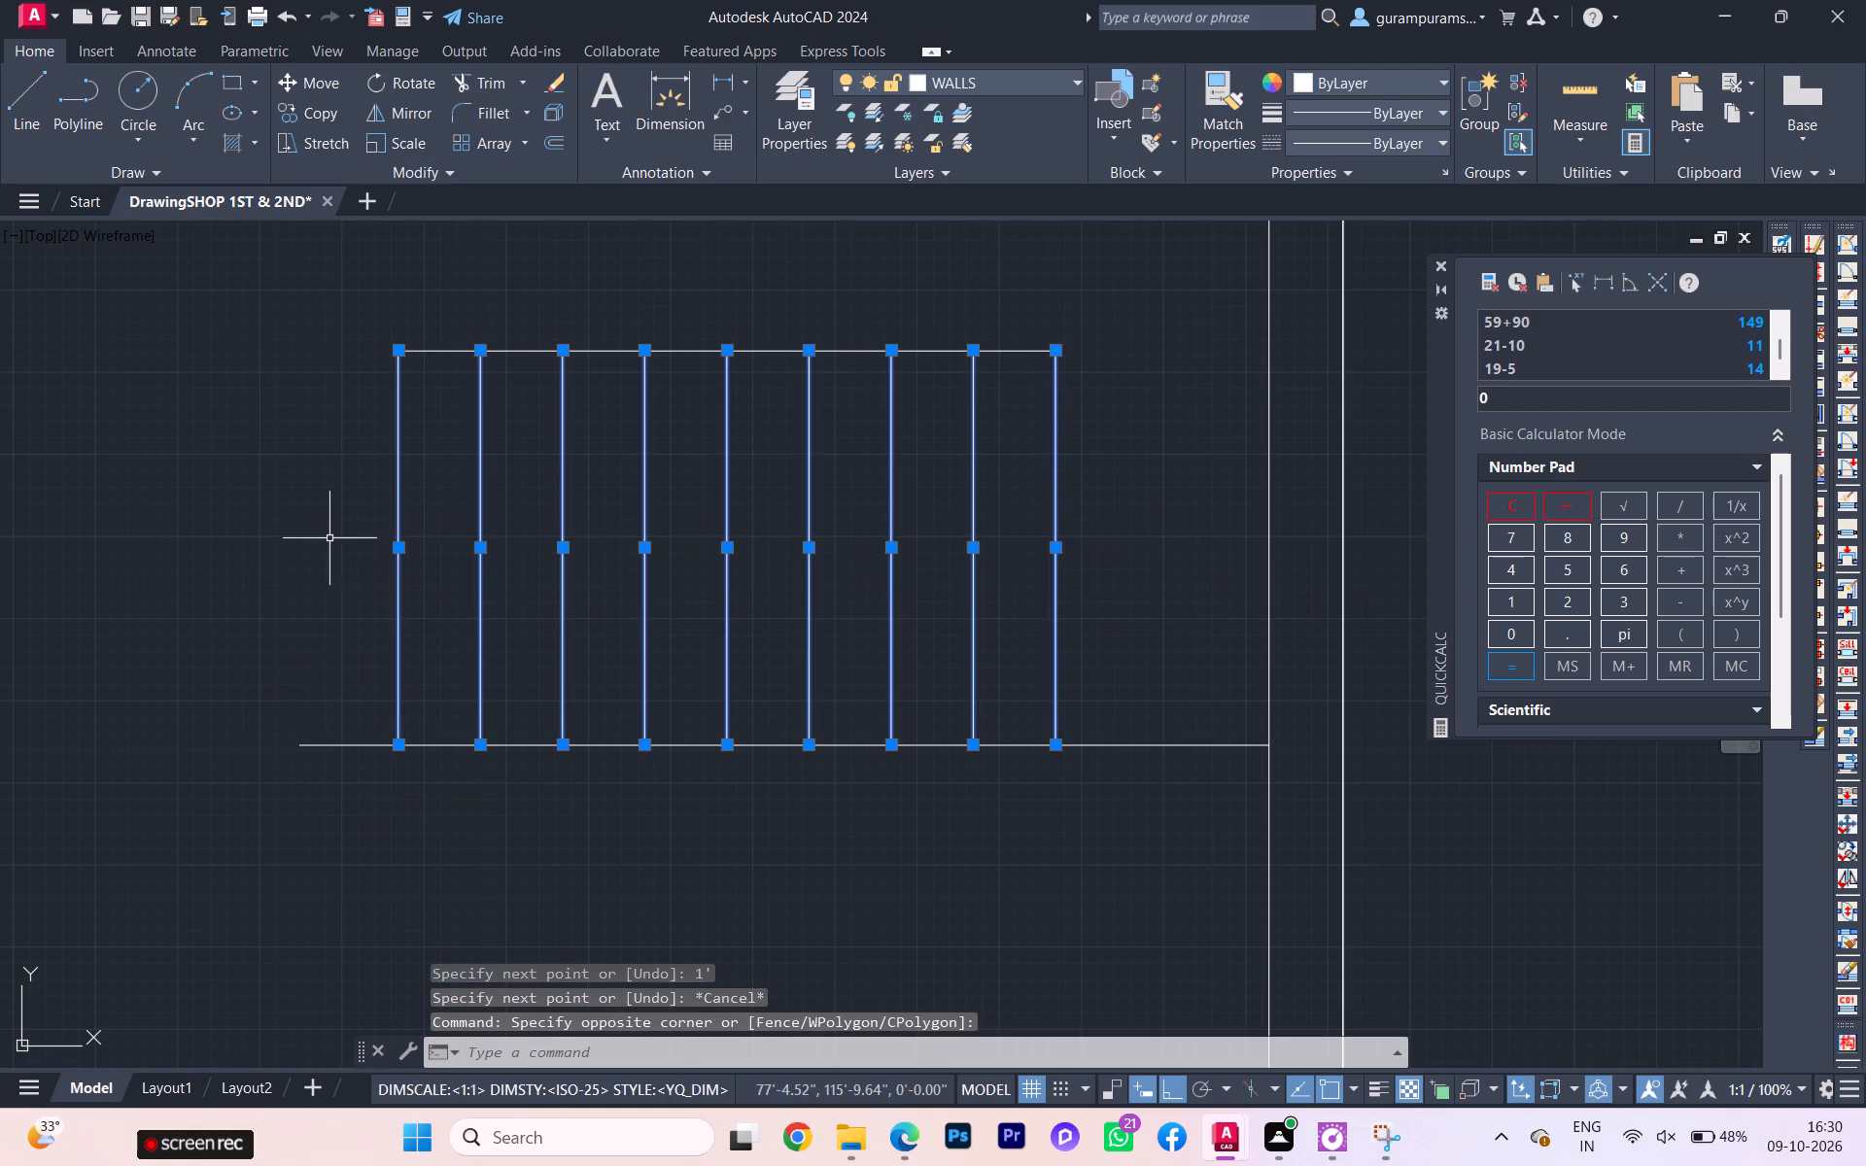
left_click(650, 455)
left_click(436, 292)
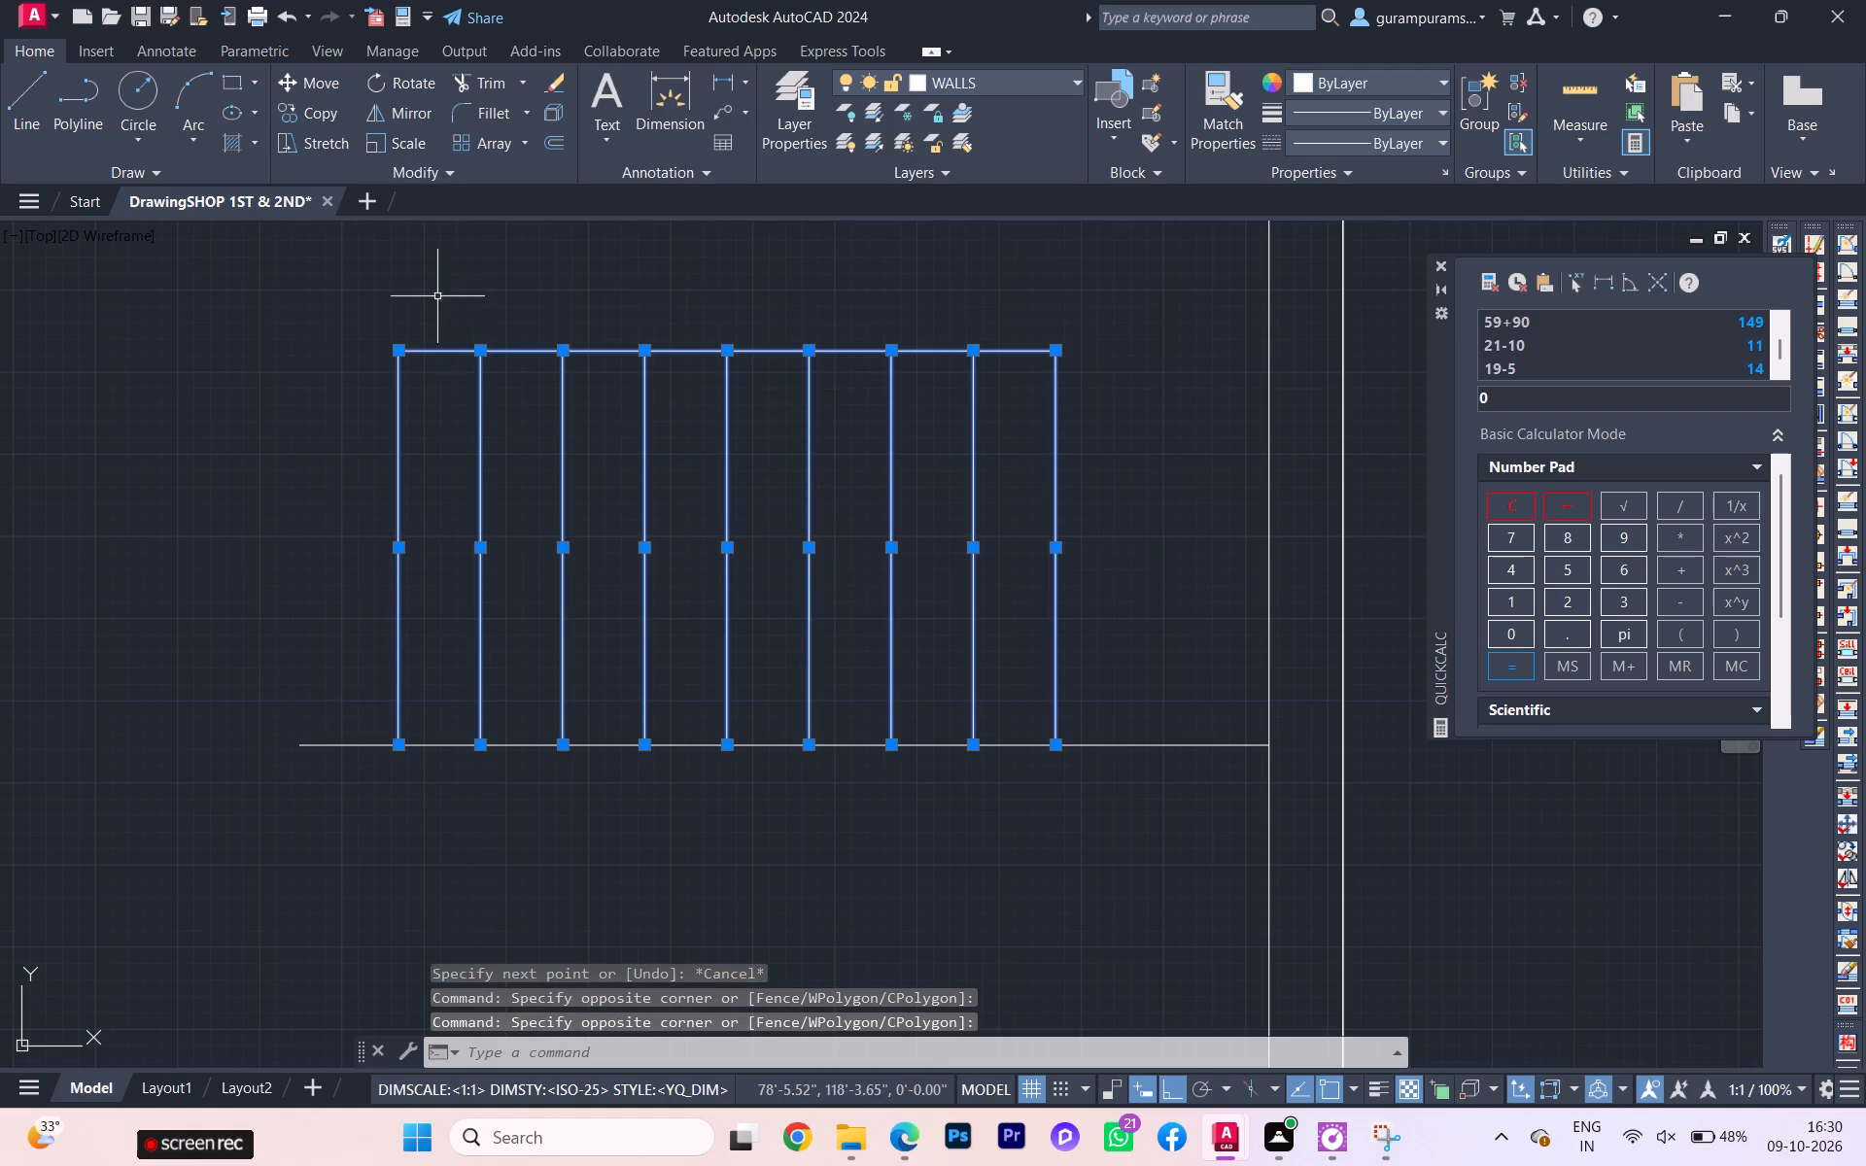
key("m")
key("Return")
scroll(451, 594, "up", 1)
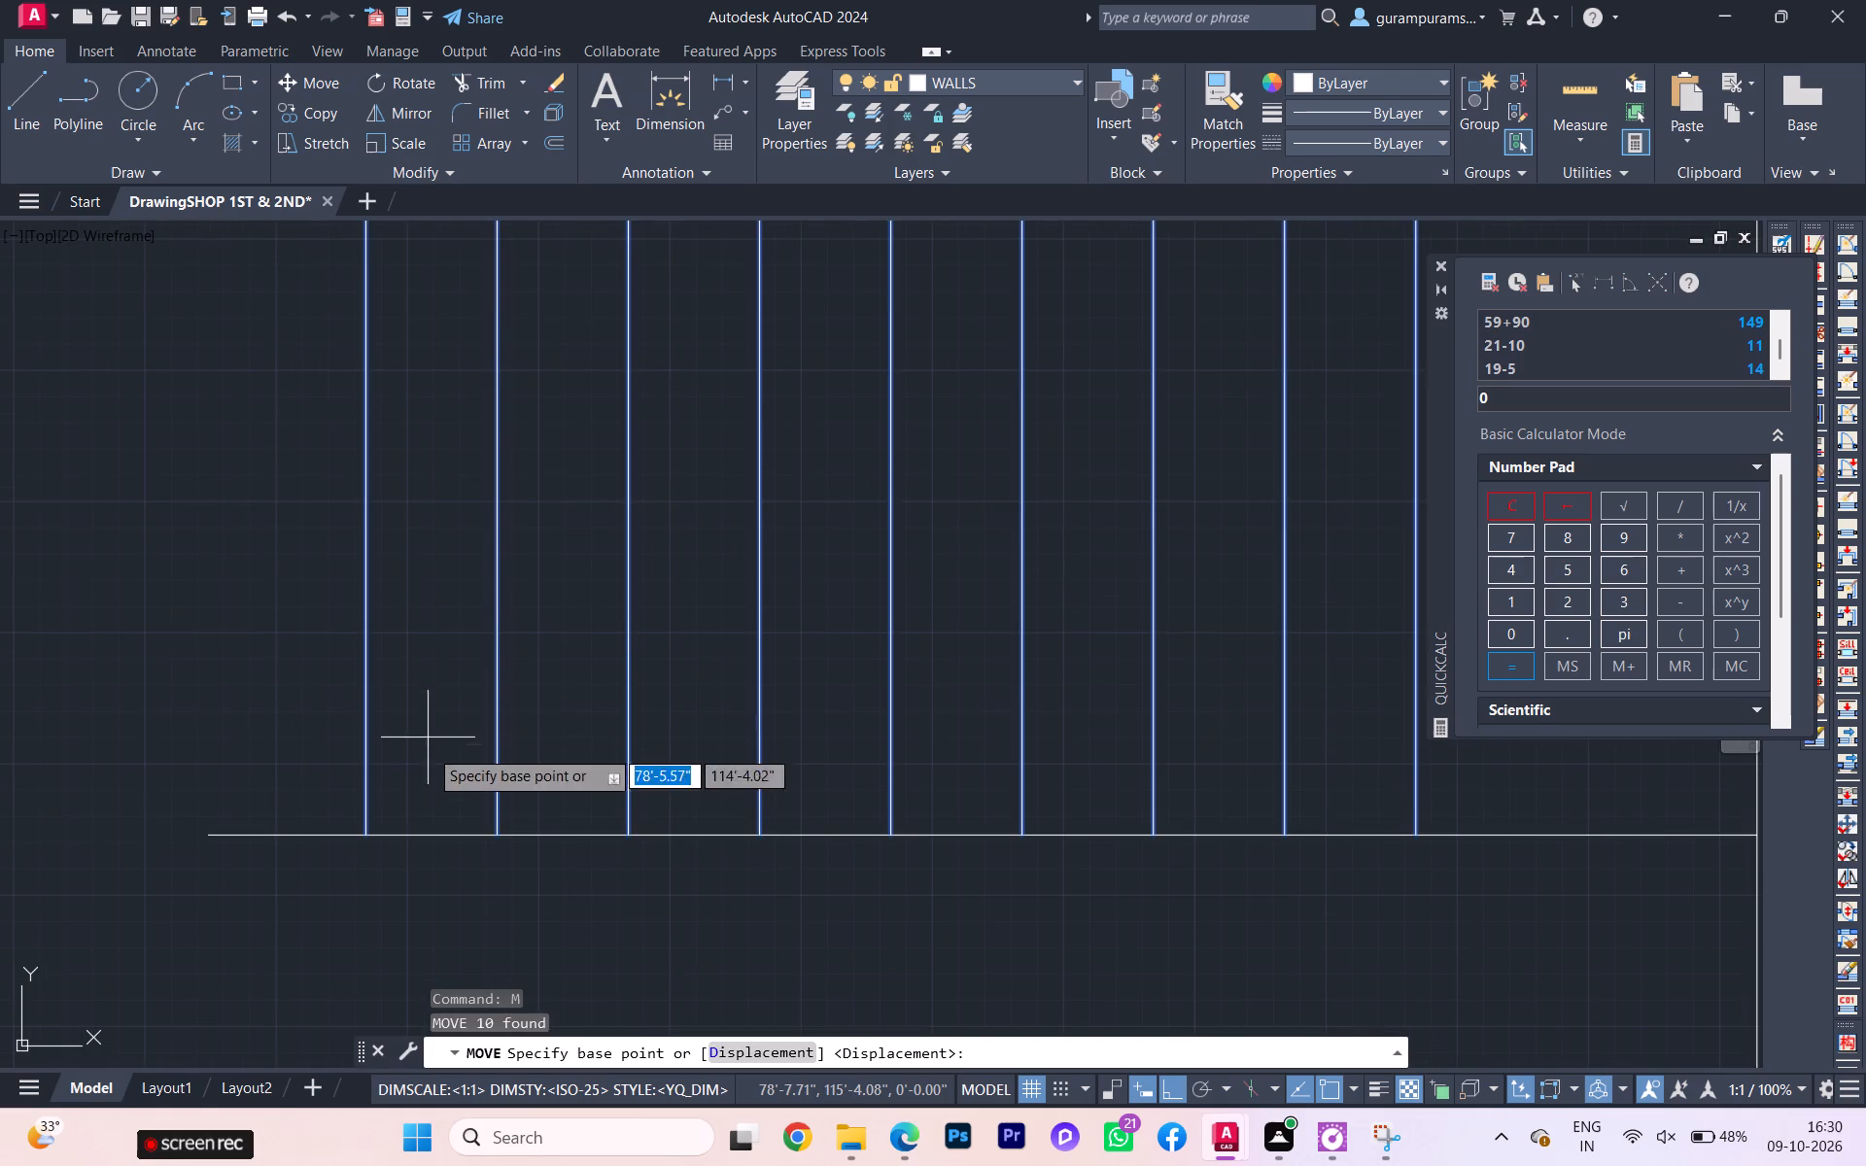
left_click(364, 835)
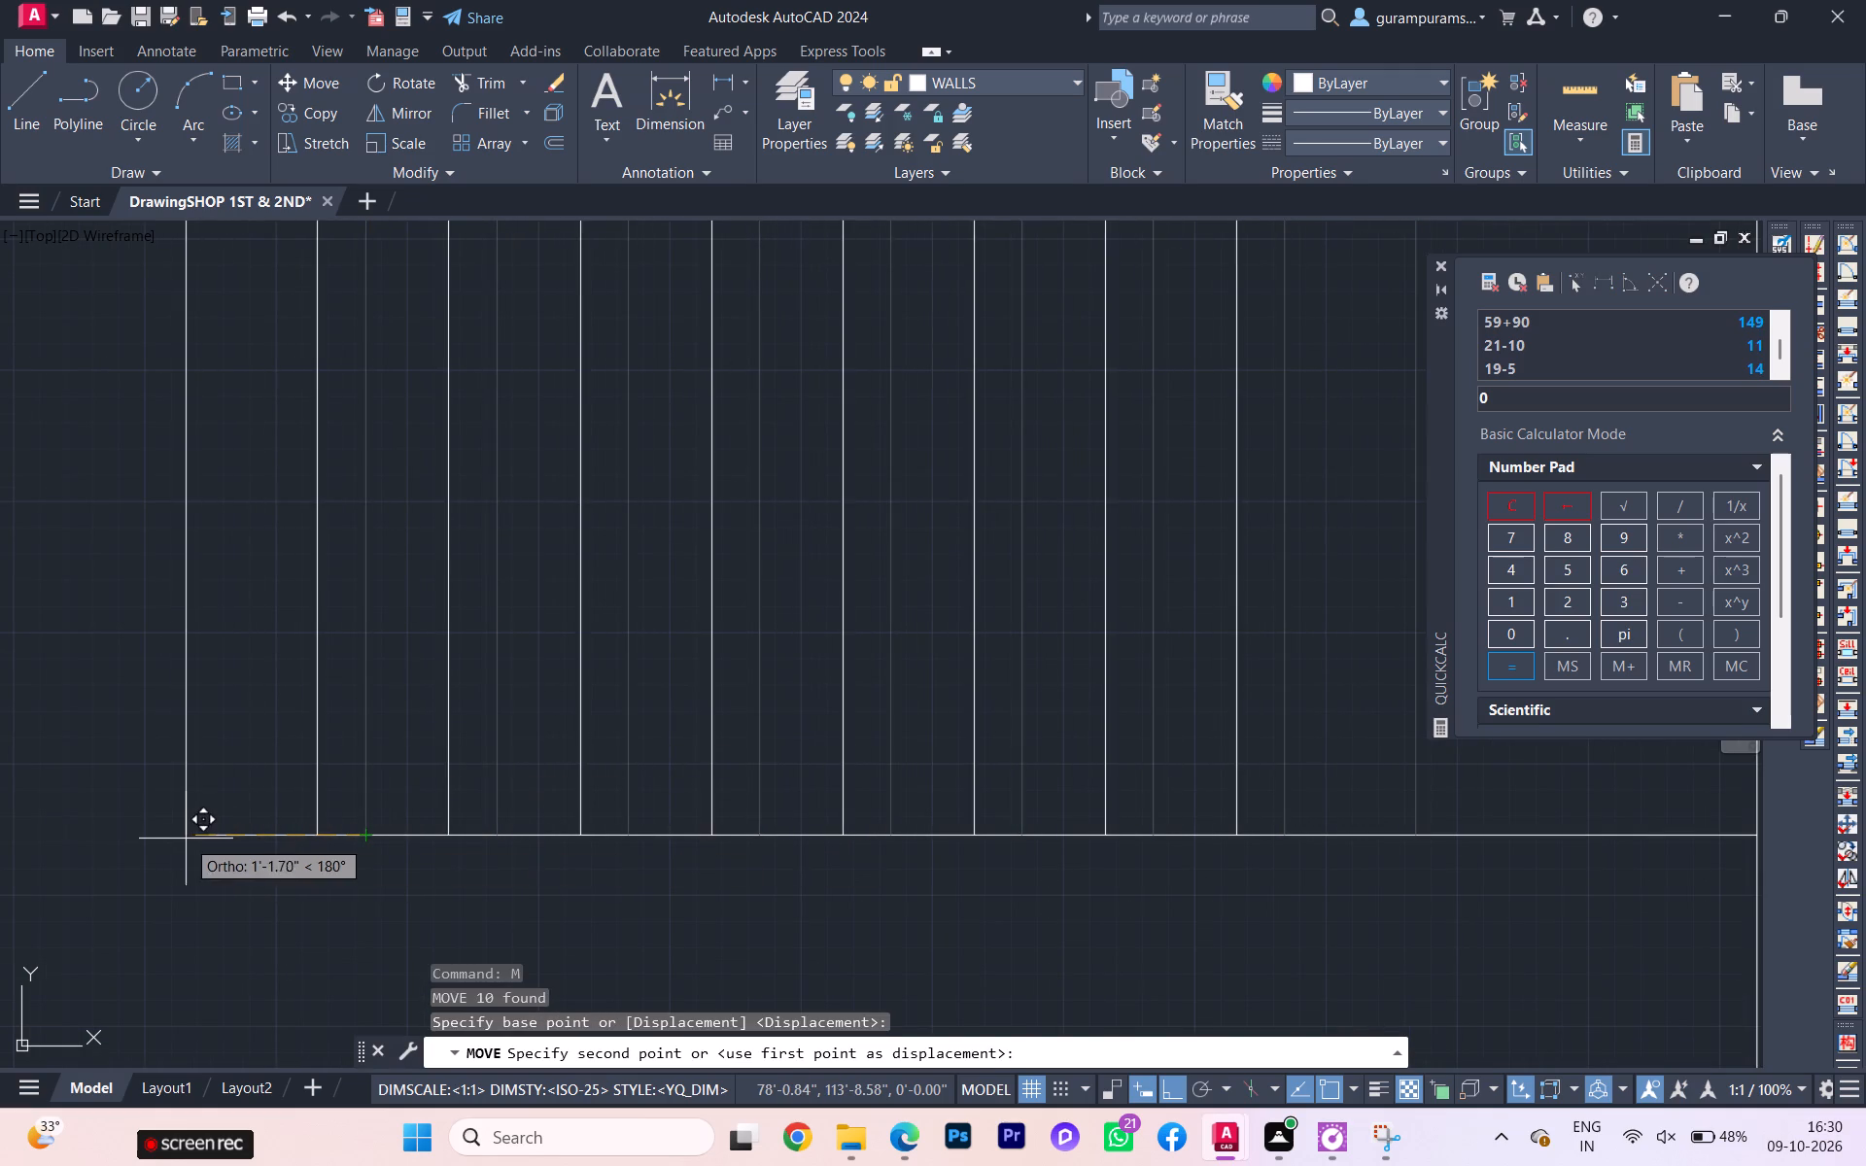
left_click(201, 838)
scroll(215, 832, "down", 6)
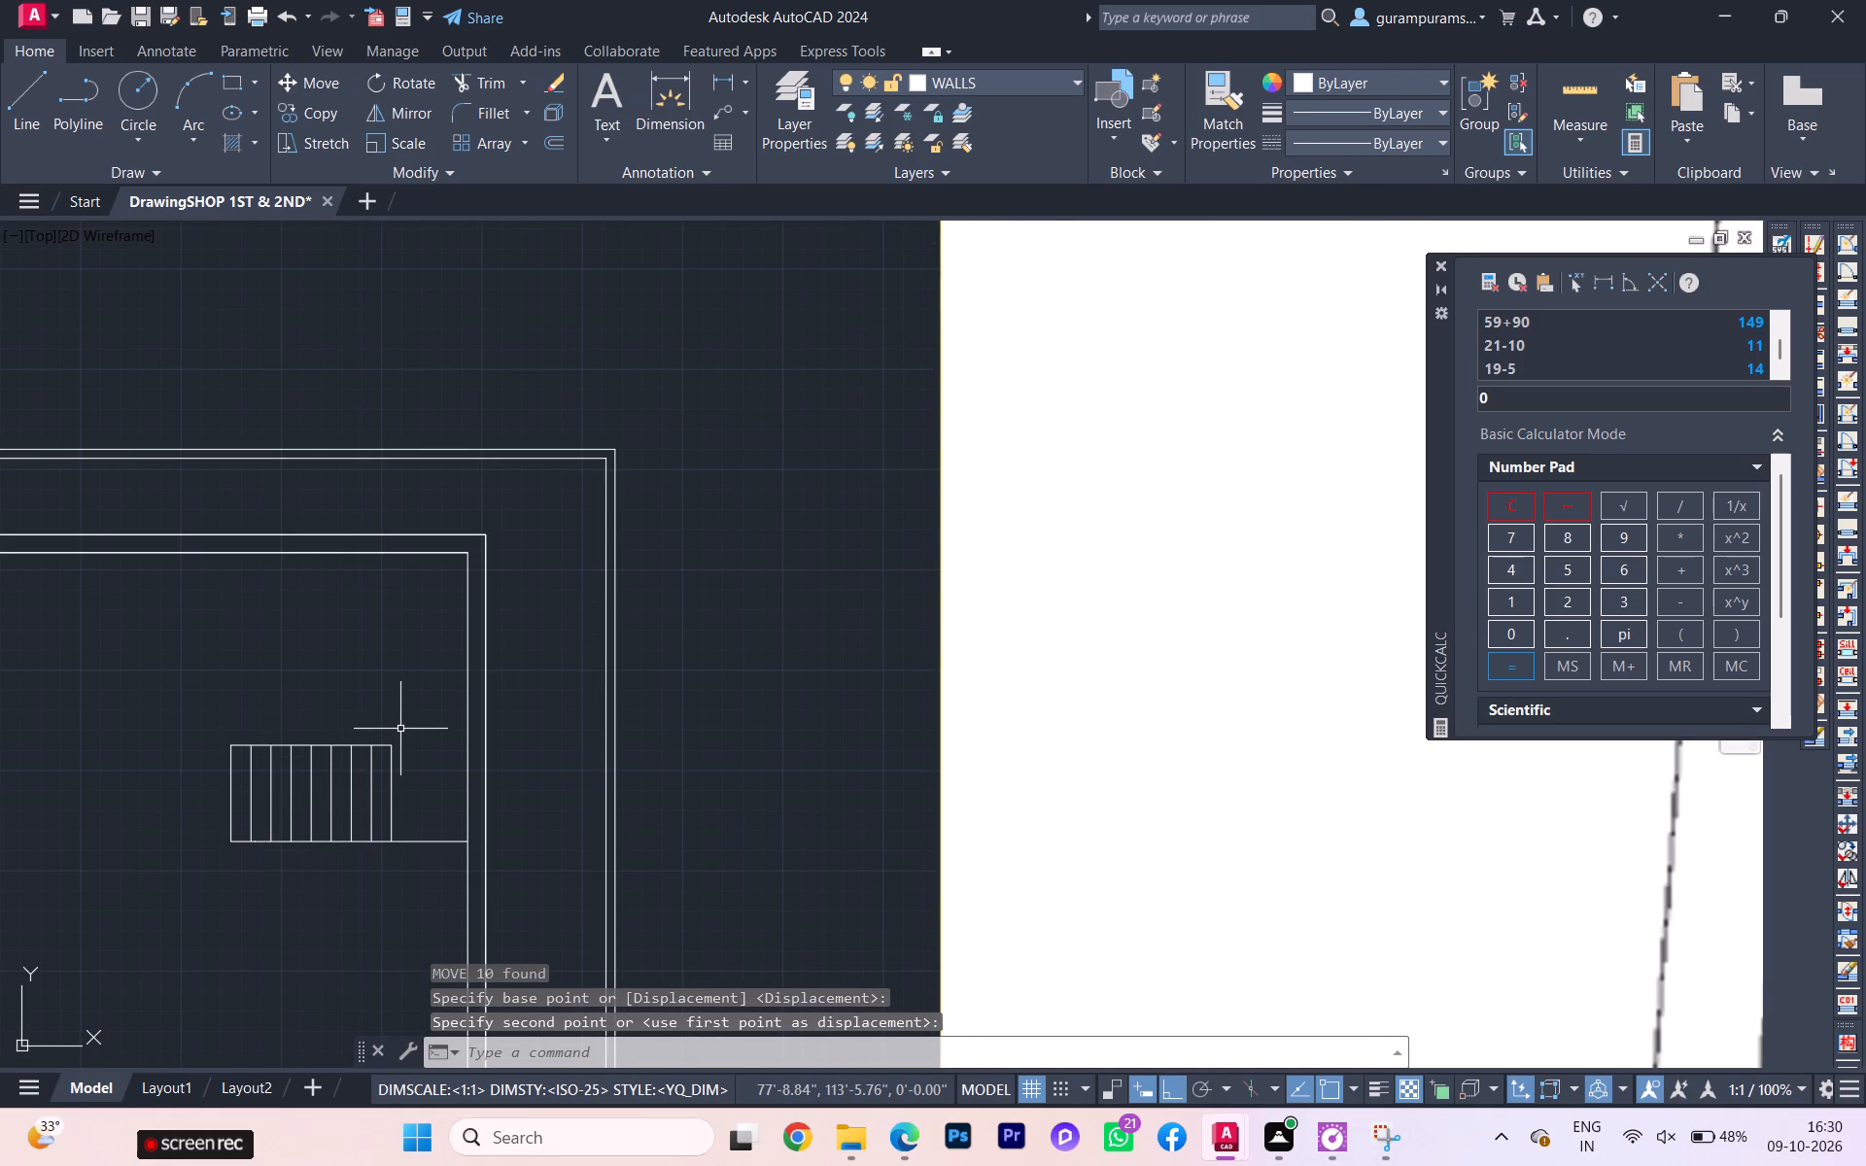
scroll(375, 757, "up", 1)
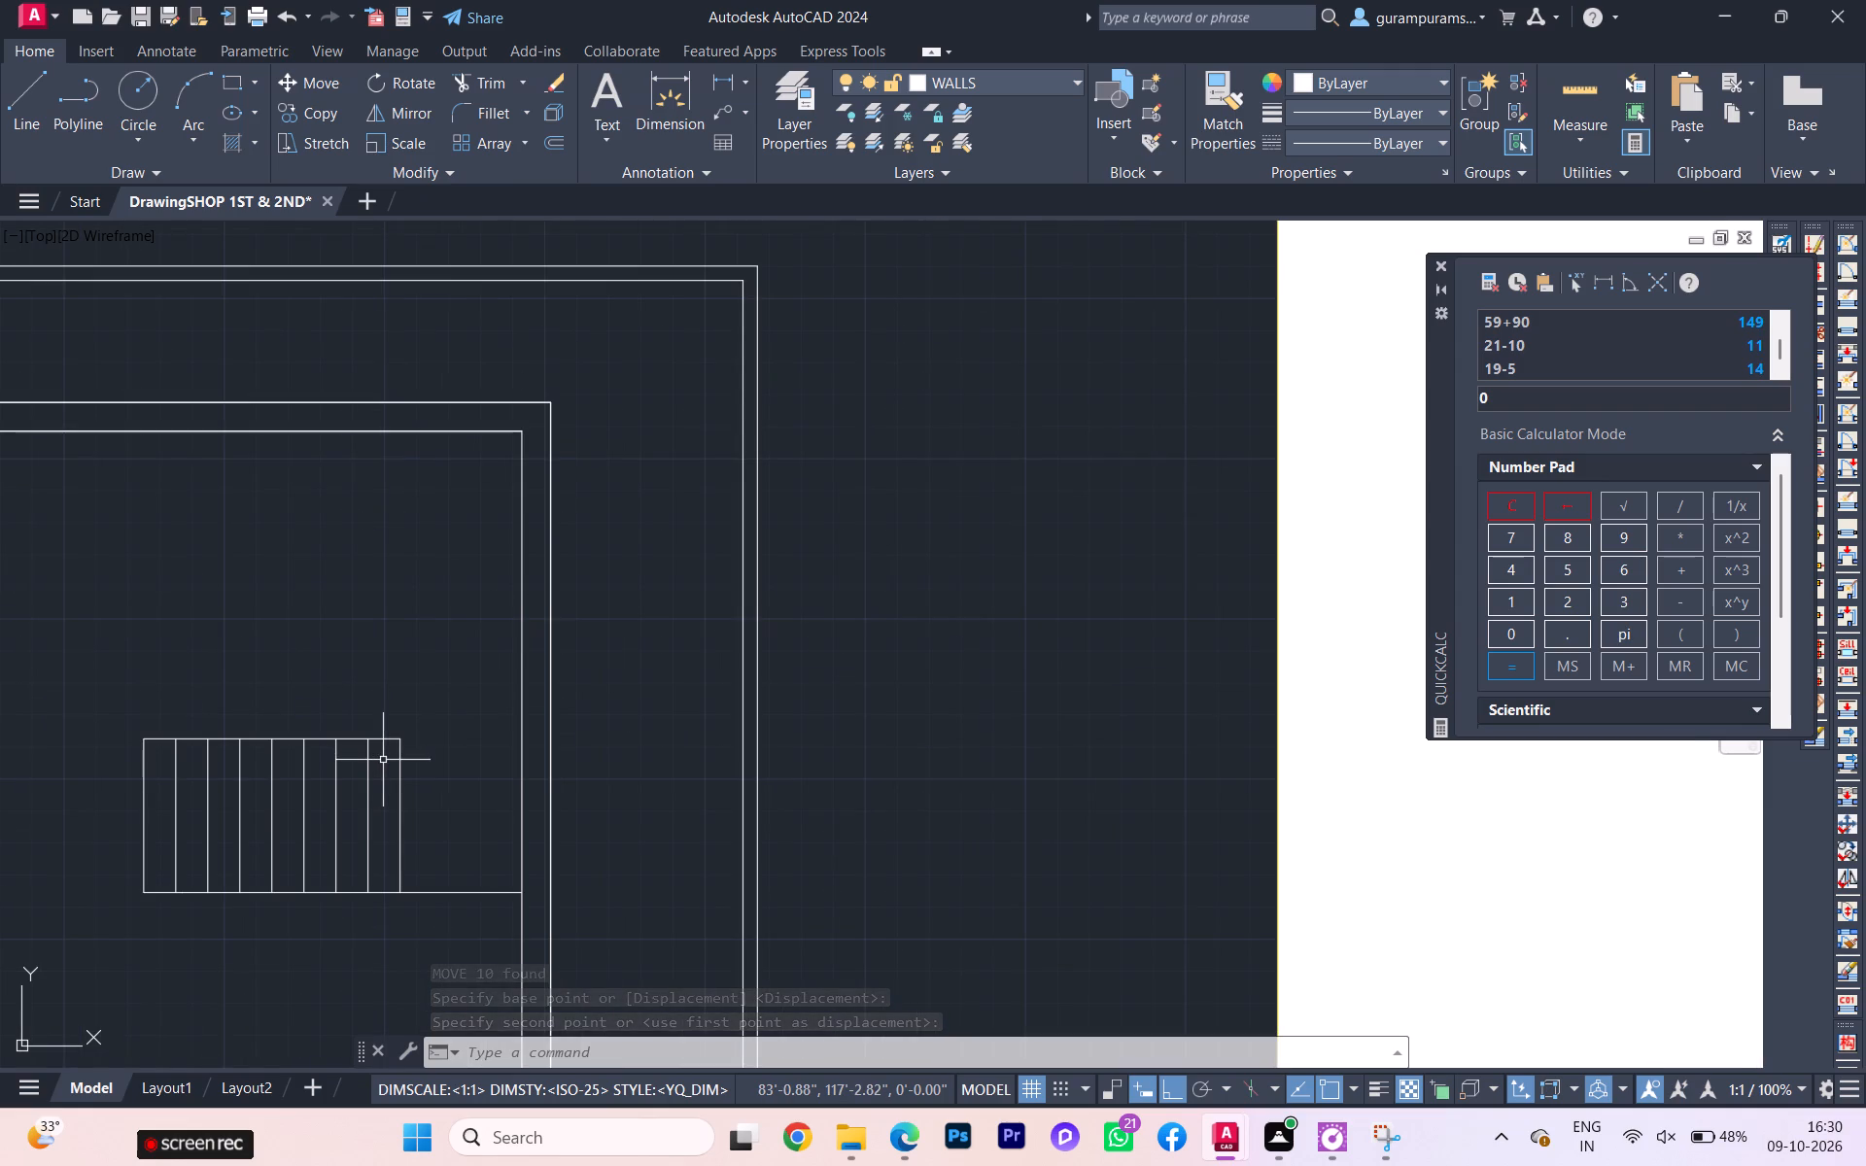
Draw connected lines from the easternmost tread's rear end: 4' north, 6'-8" west in line with the westernmost tread, and 4' north to the rear wall.
key("l")
key("Return")
scroll(382, 742, "up", 1)
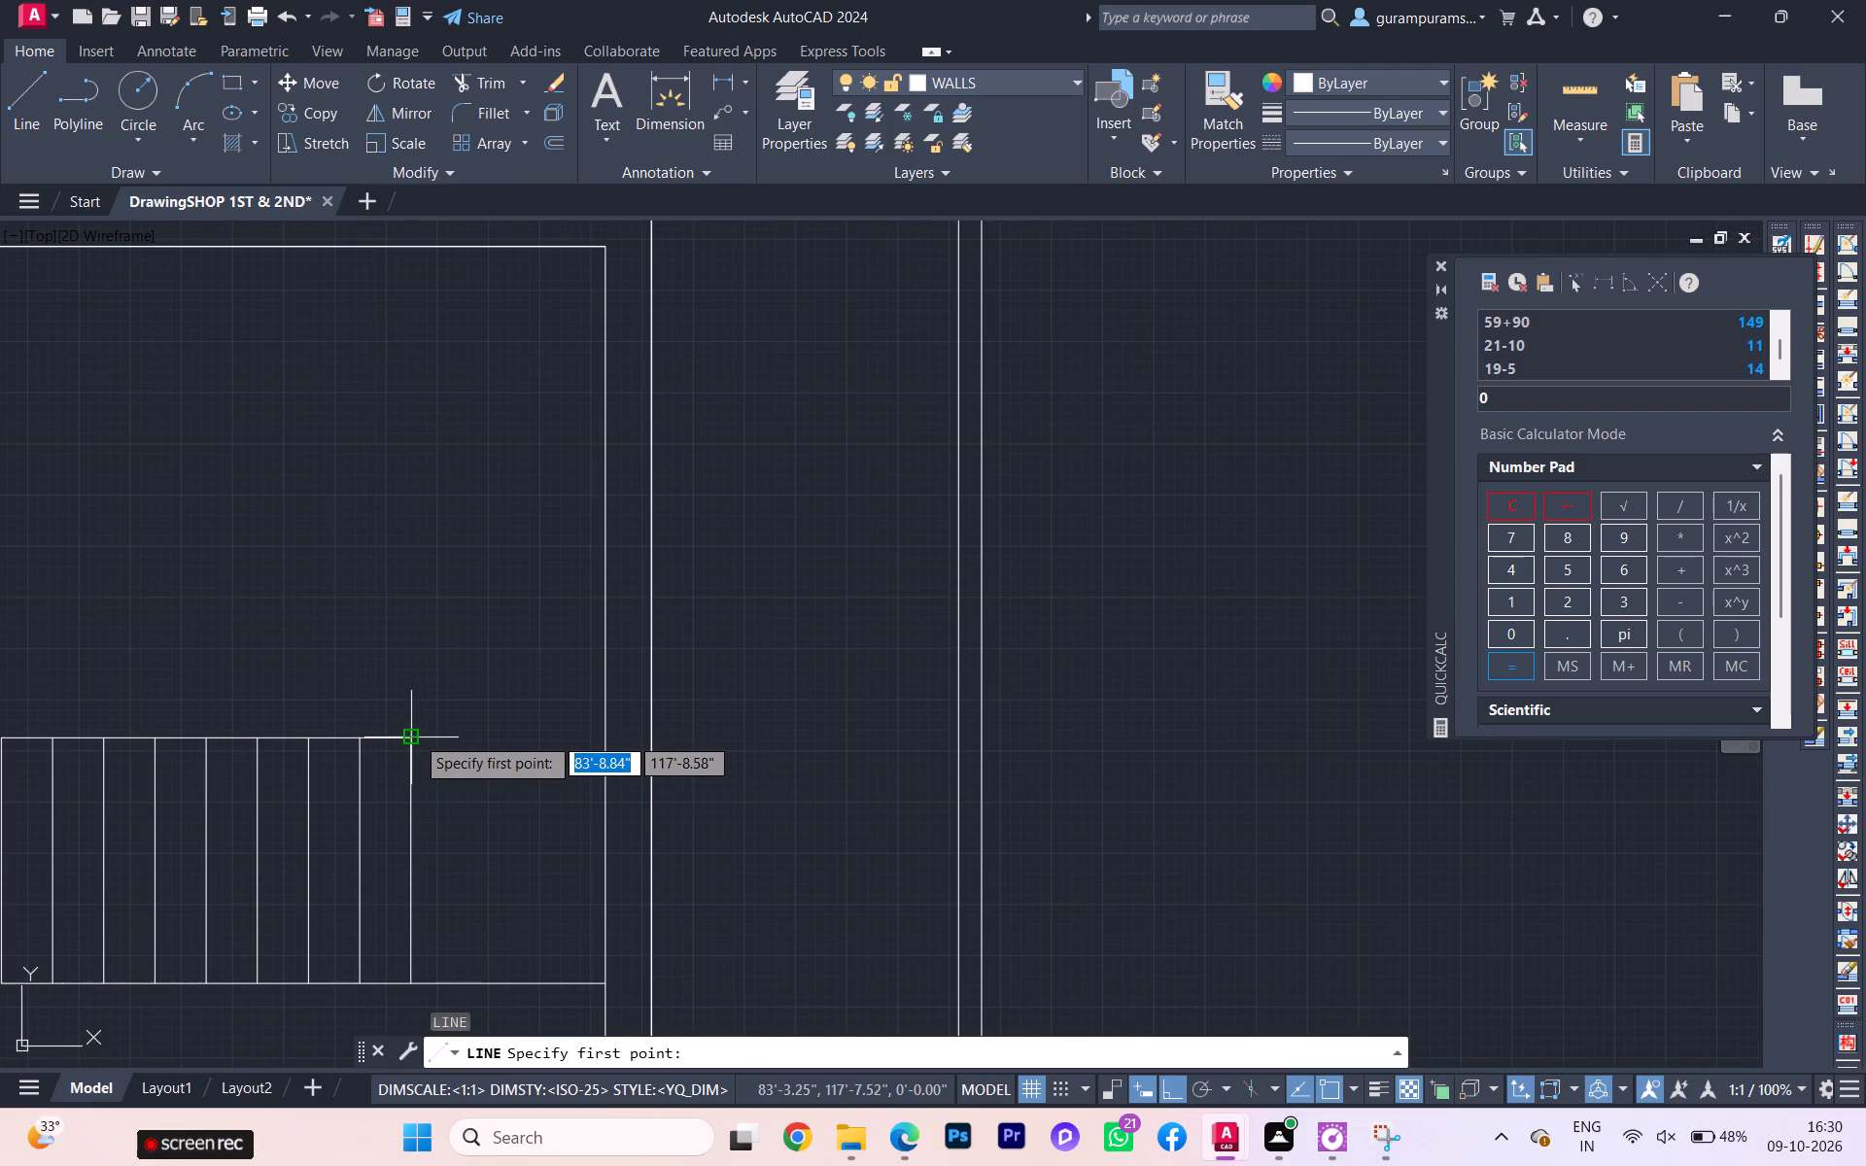
left_click(415, 737)
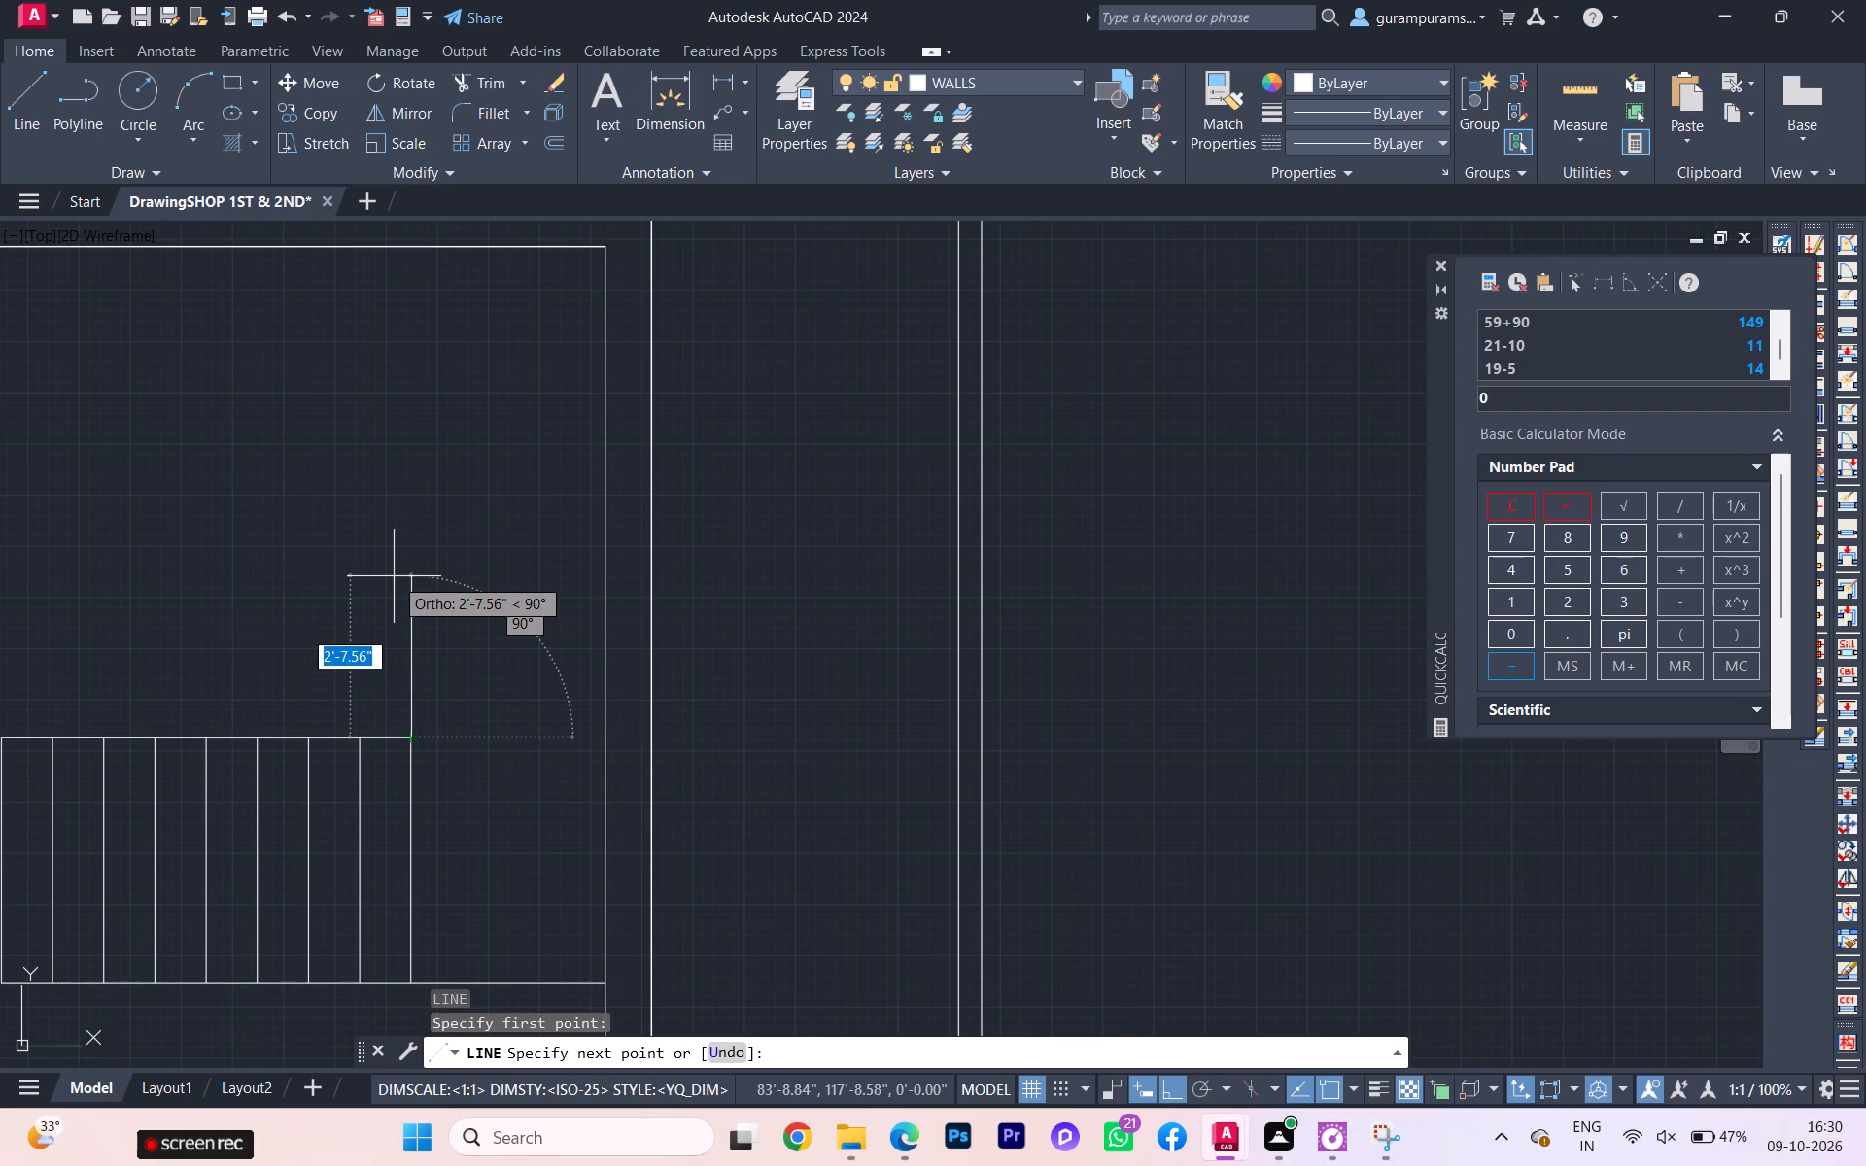
scroll(394, 576, "up", 1)
scroll(394, 576, "down", 2)
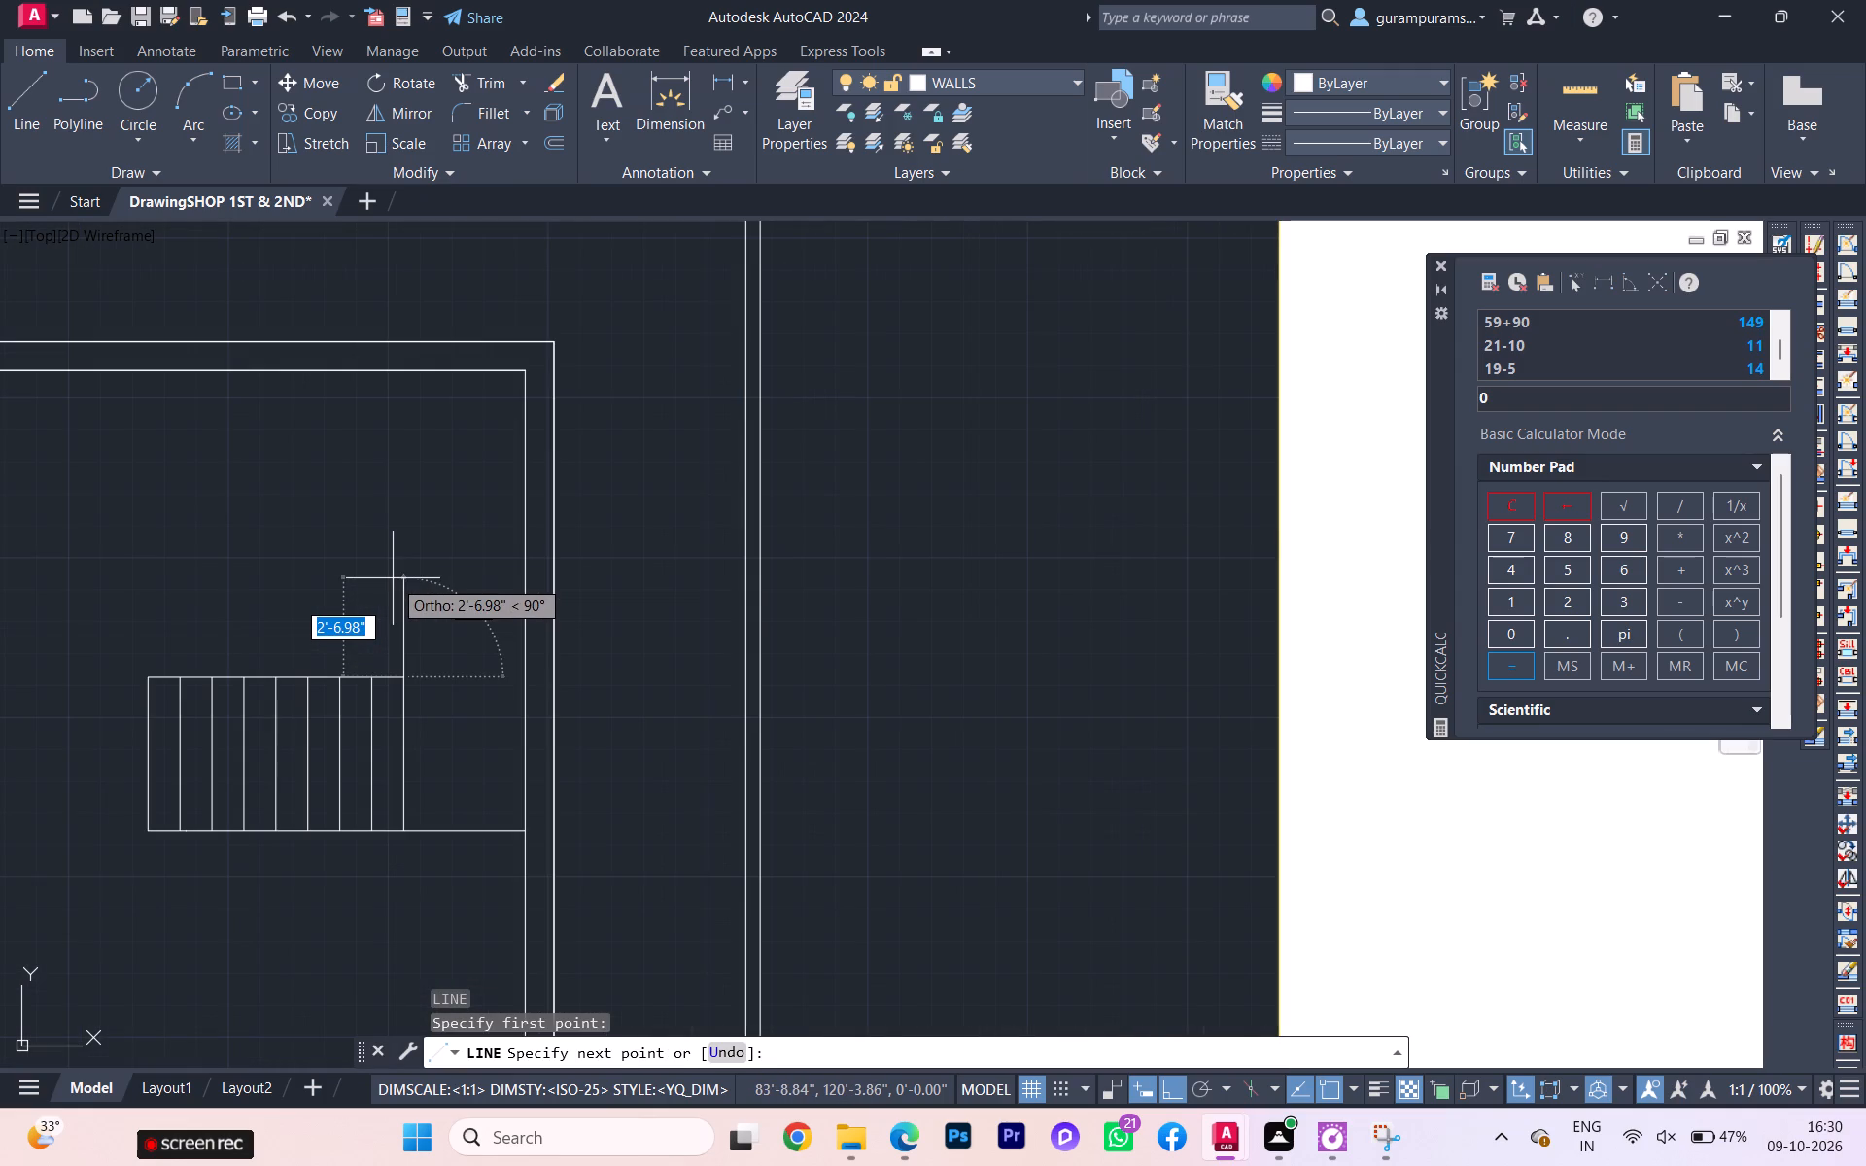
type("4'")
key("Return")
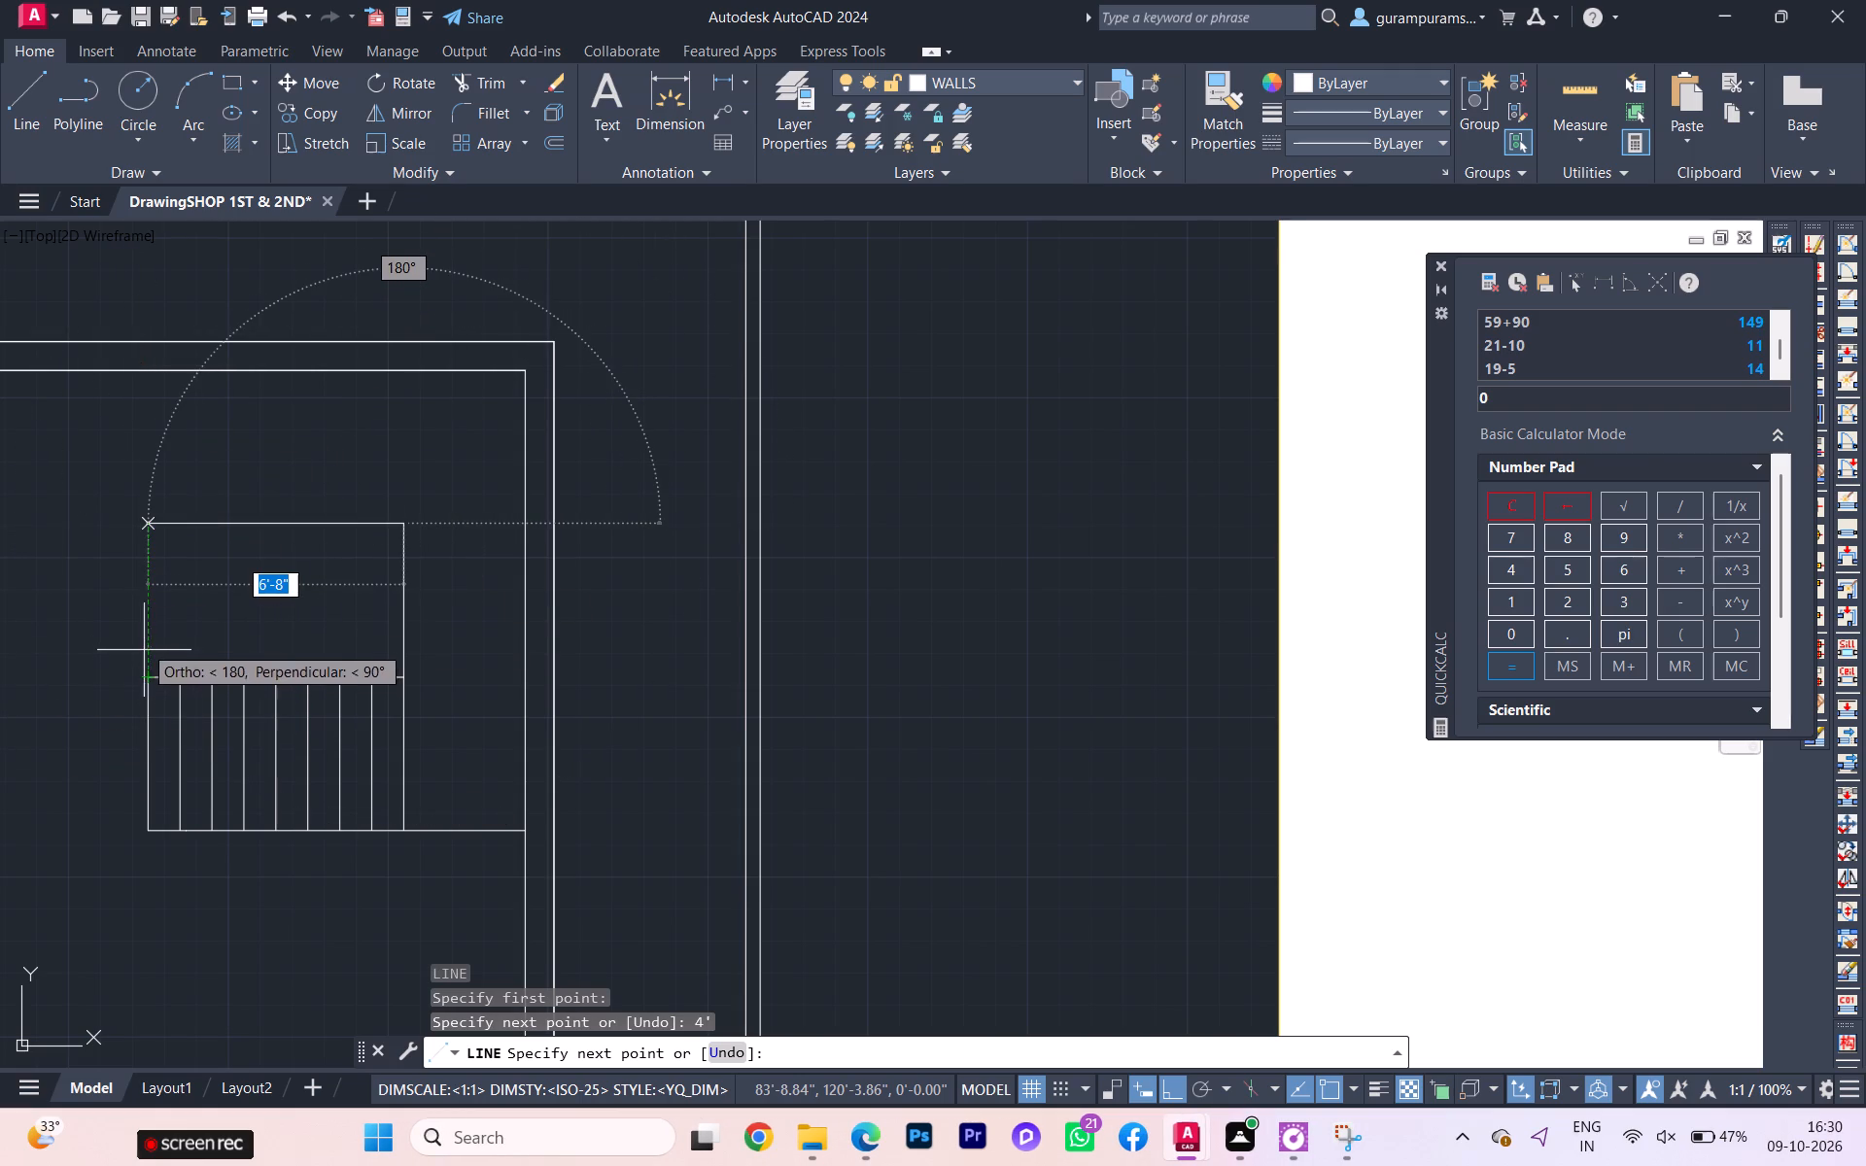
left_click(147, 522)
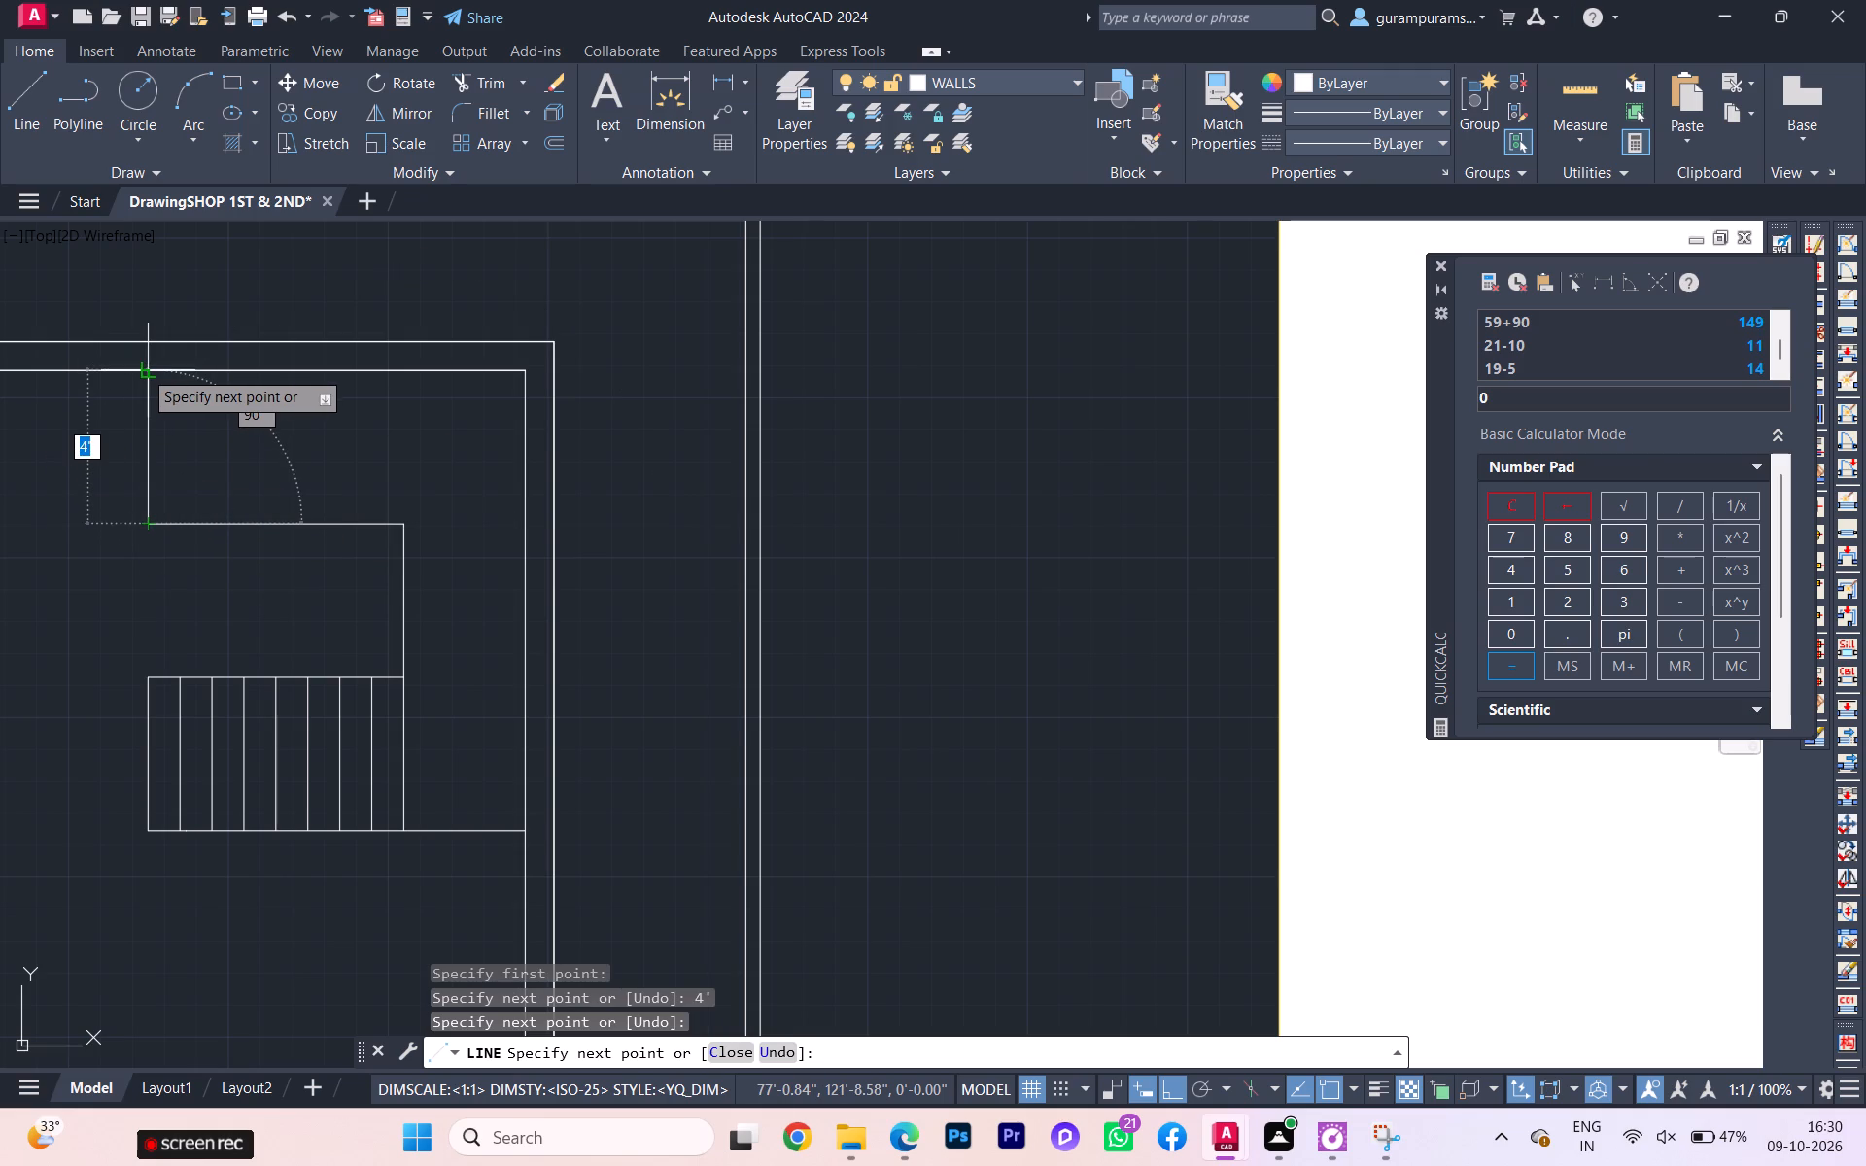
left_click(143, 369)
key("Escape")
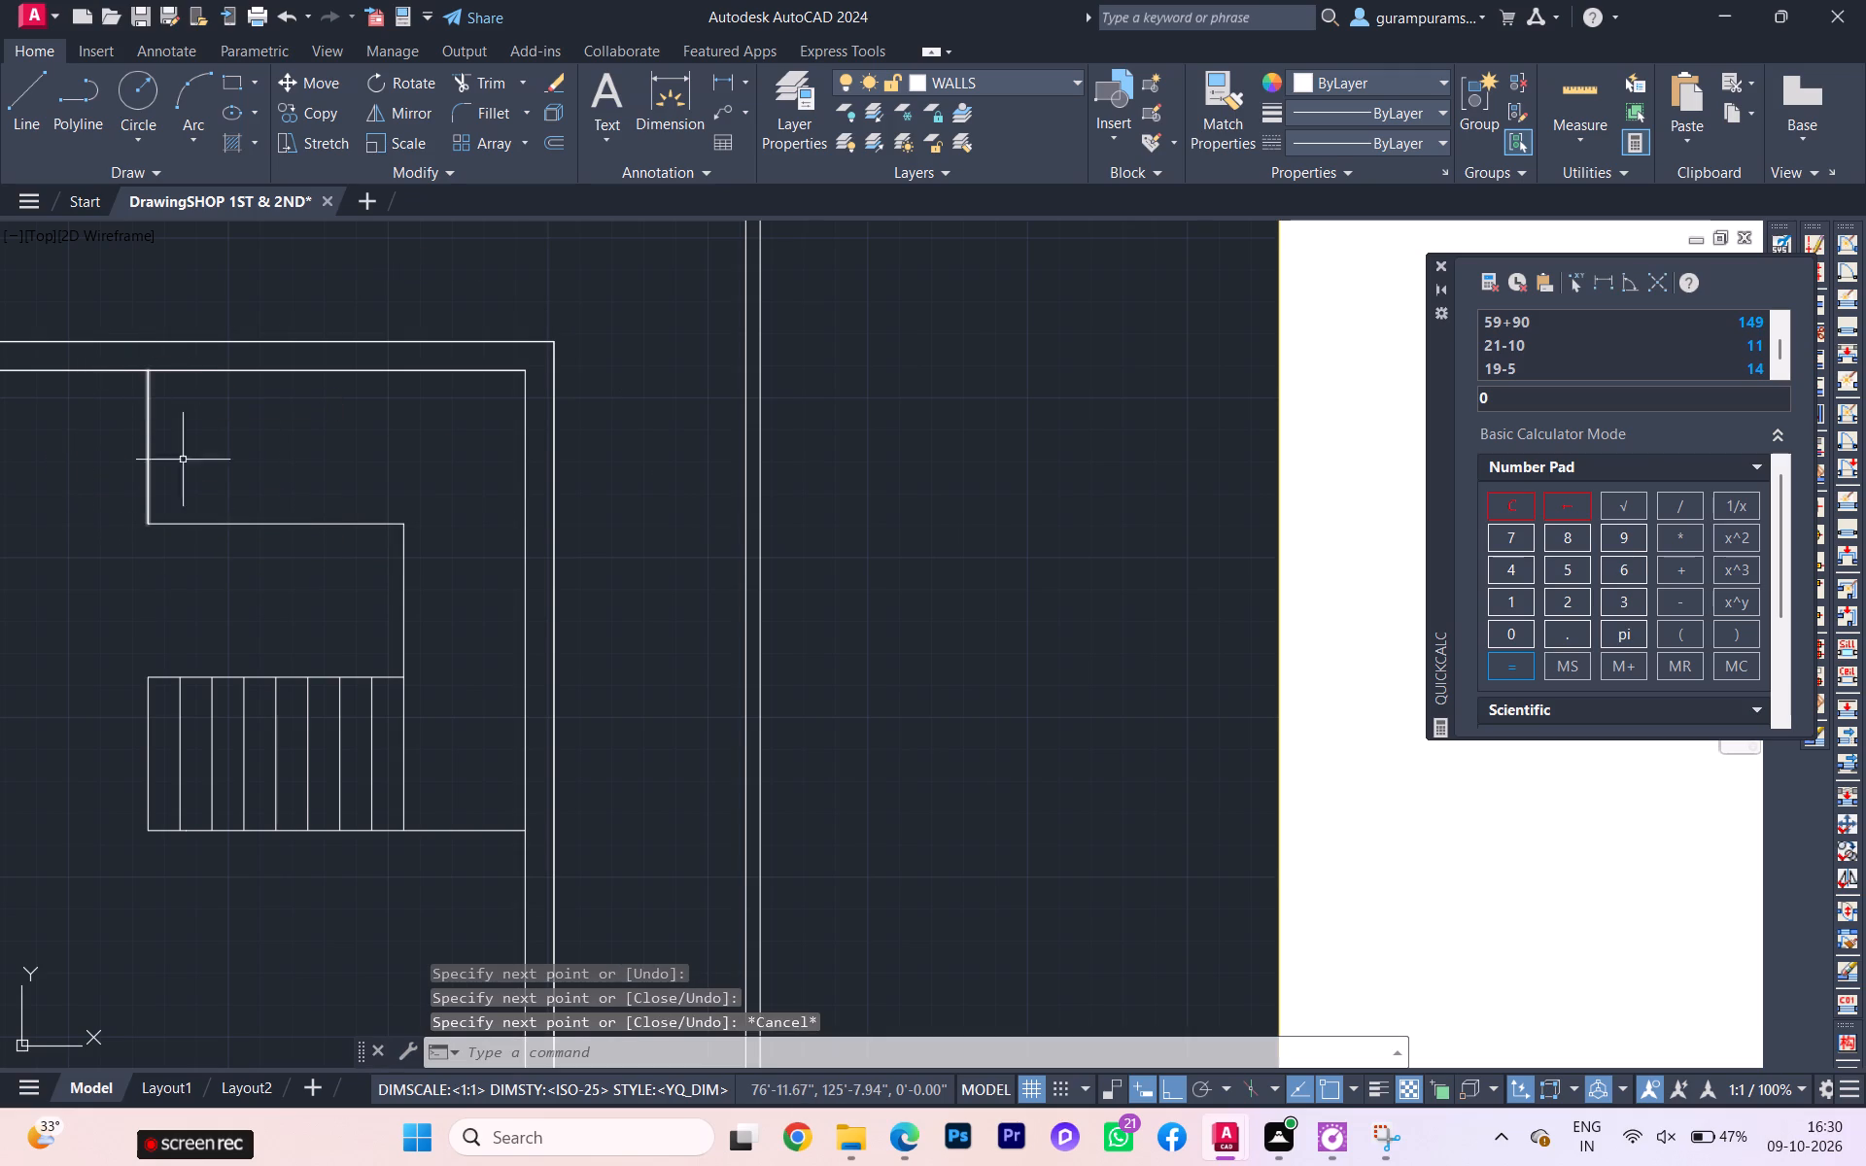
Mirror the nine tread lines about the horizontal axis through the midpoint of the 4' connecting line, keeping the originals, to form the rear flight.
left_click(432, 750)
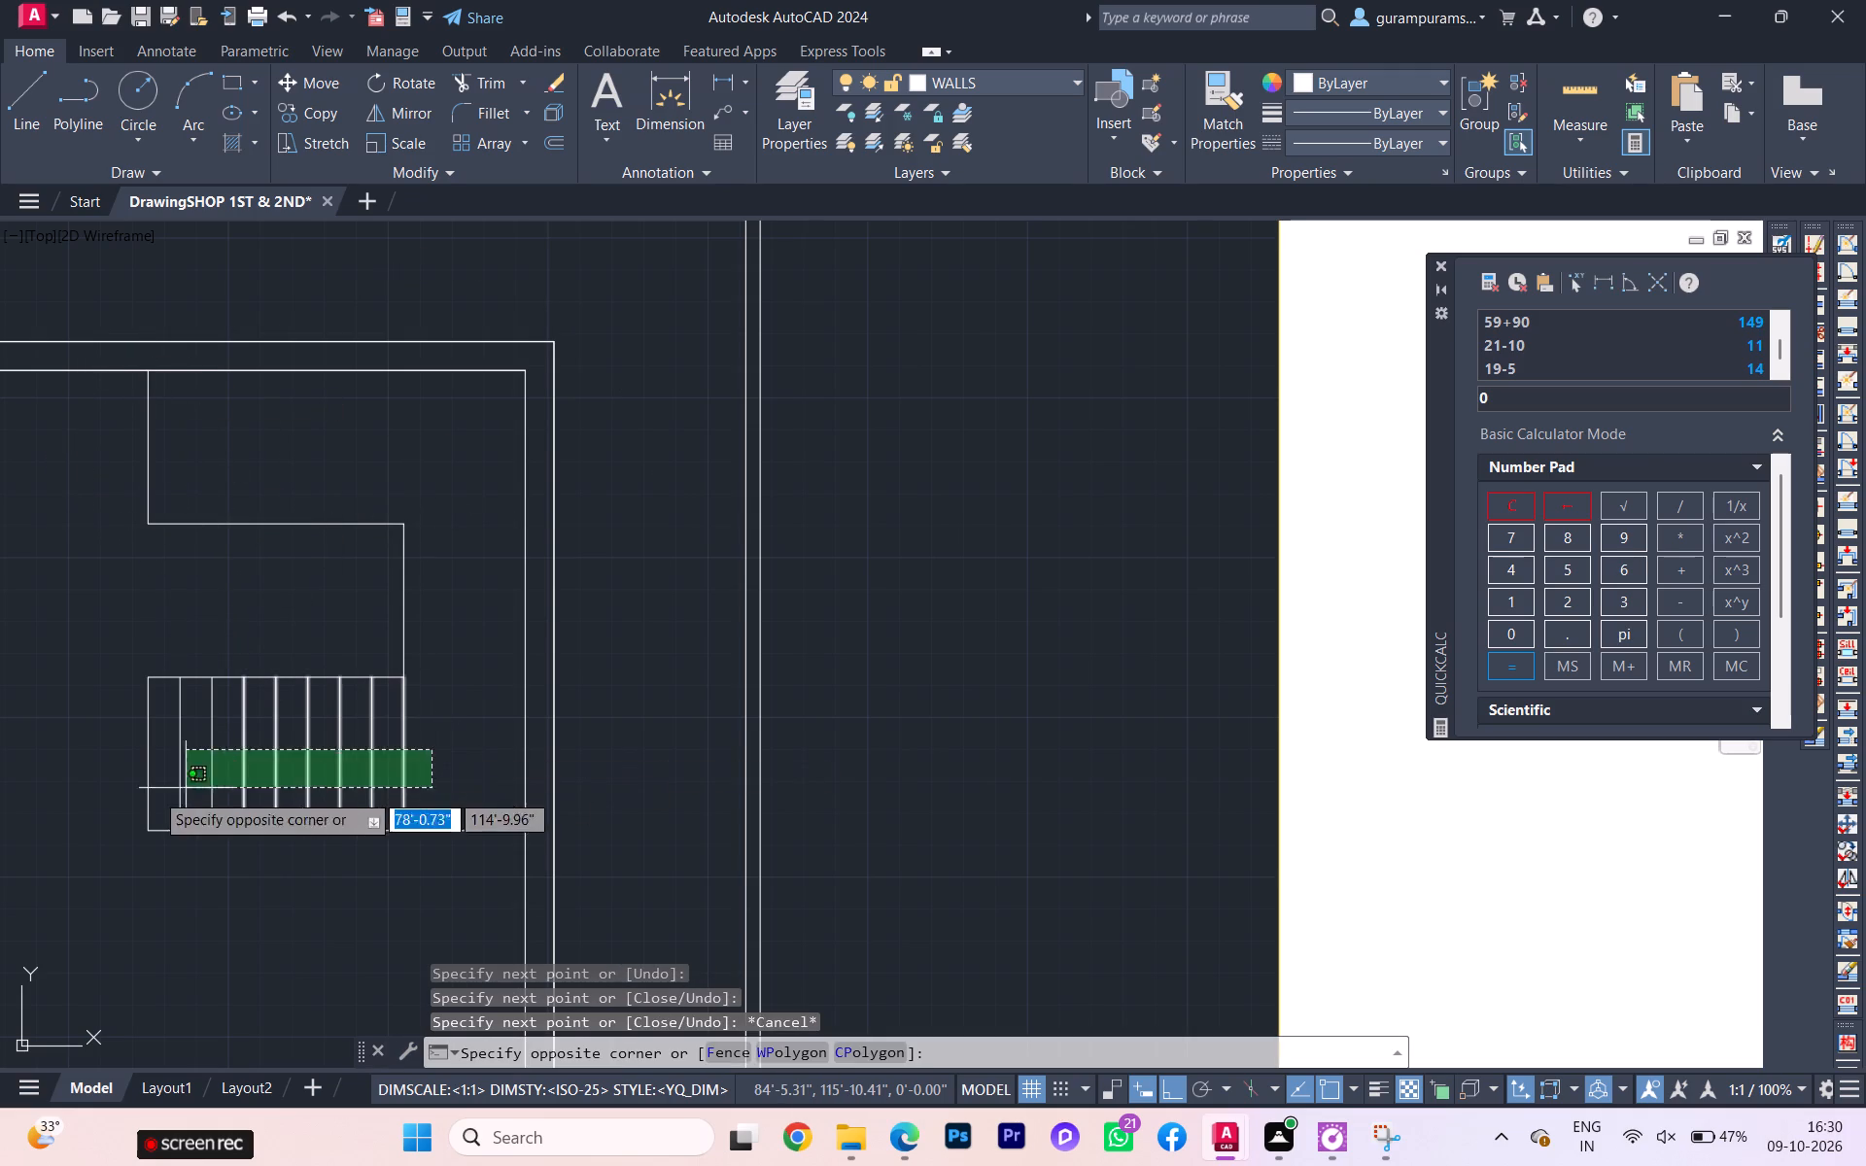
left_click(71, 785)
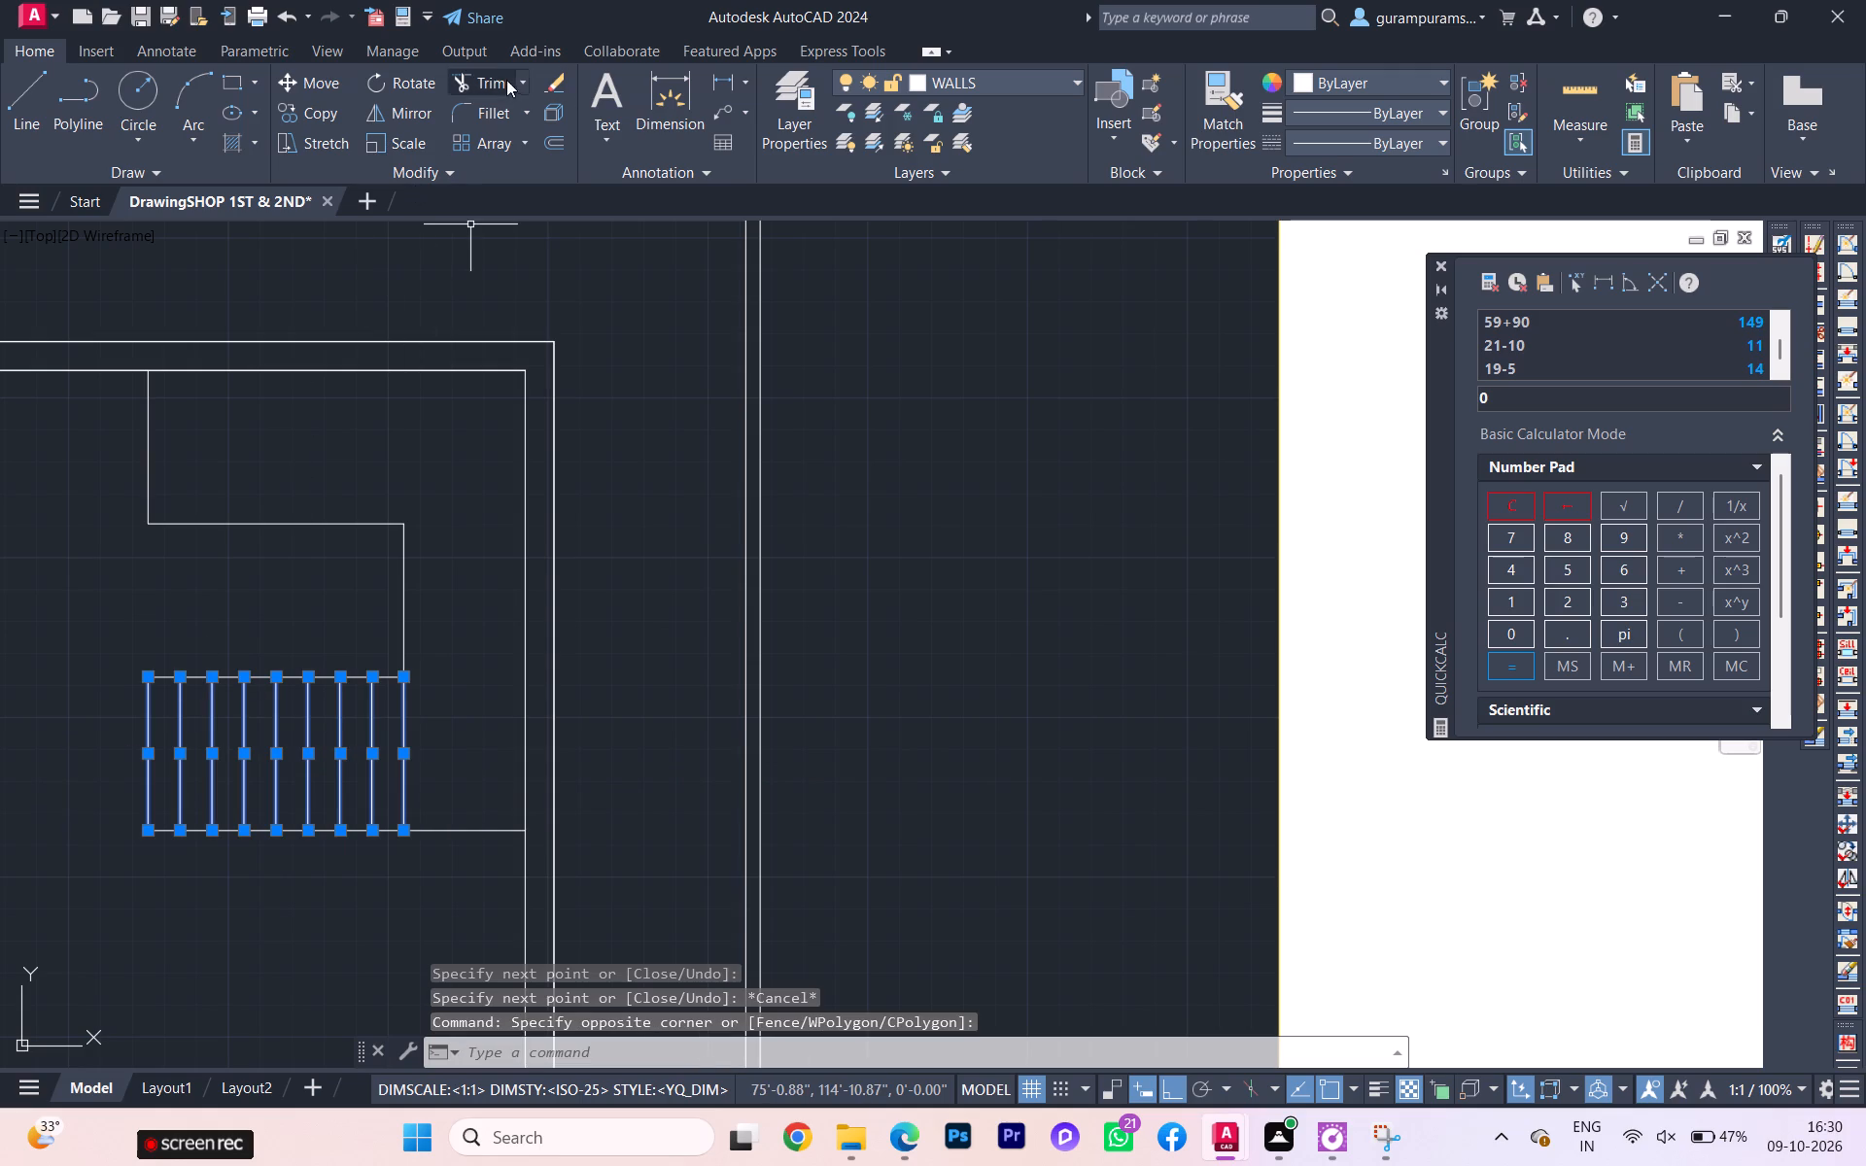
left_click(428, 105)
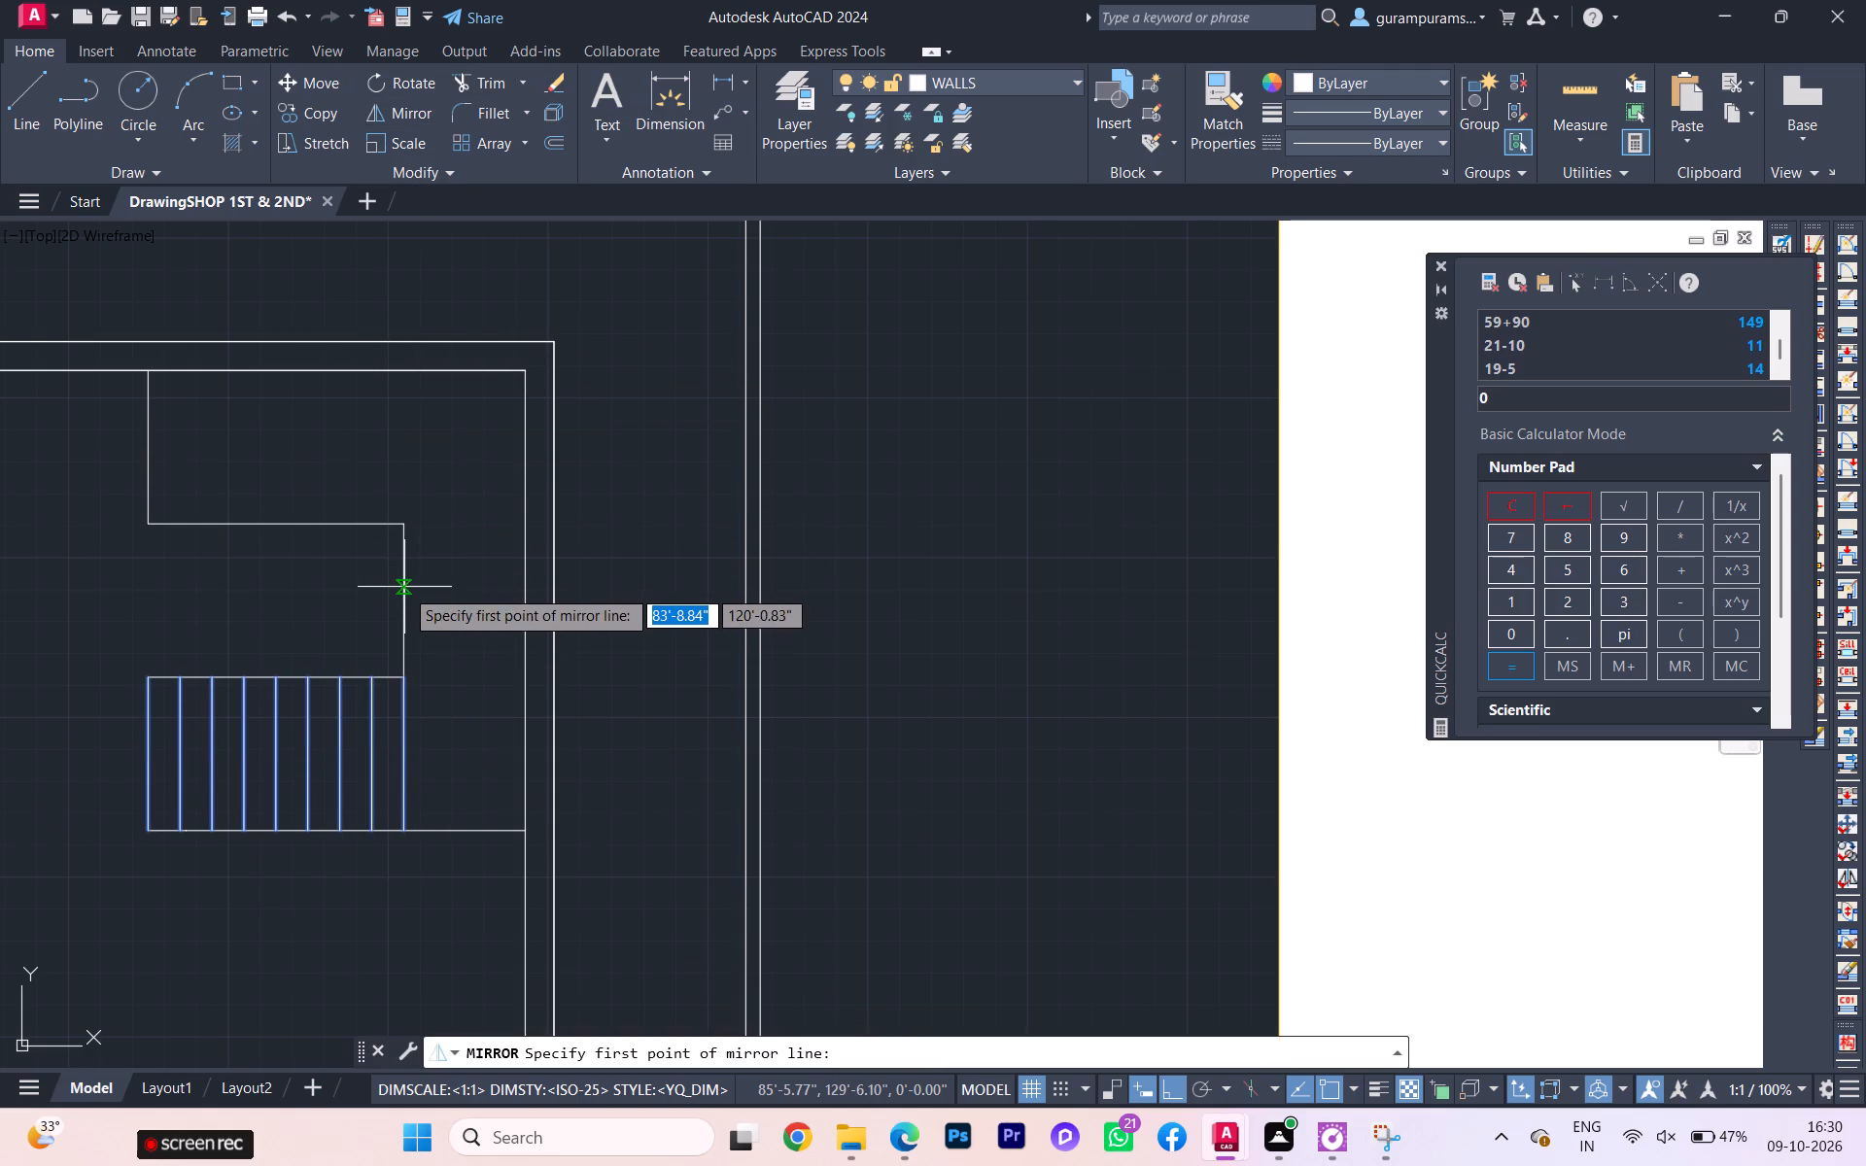
left_click(404, 597)
left_click(124, 620)
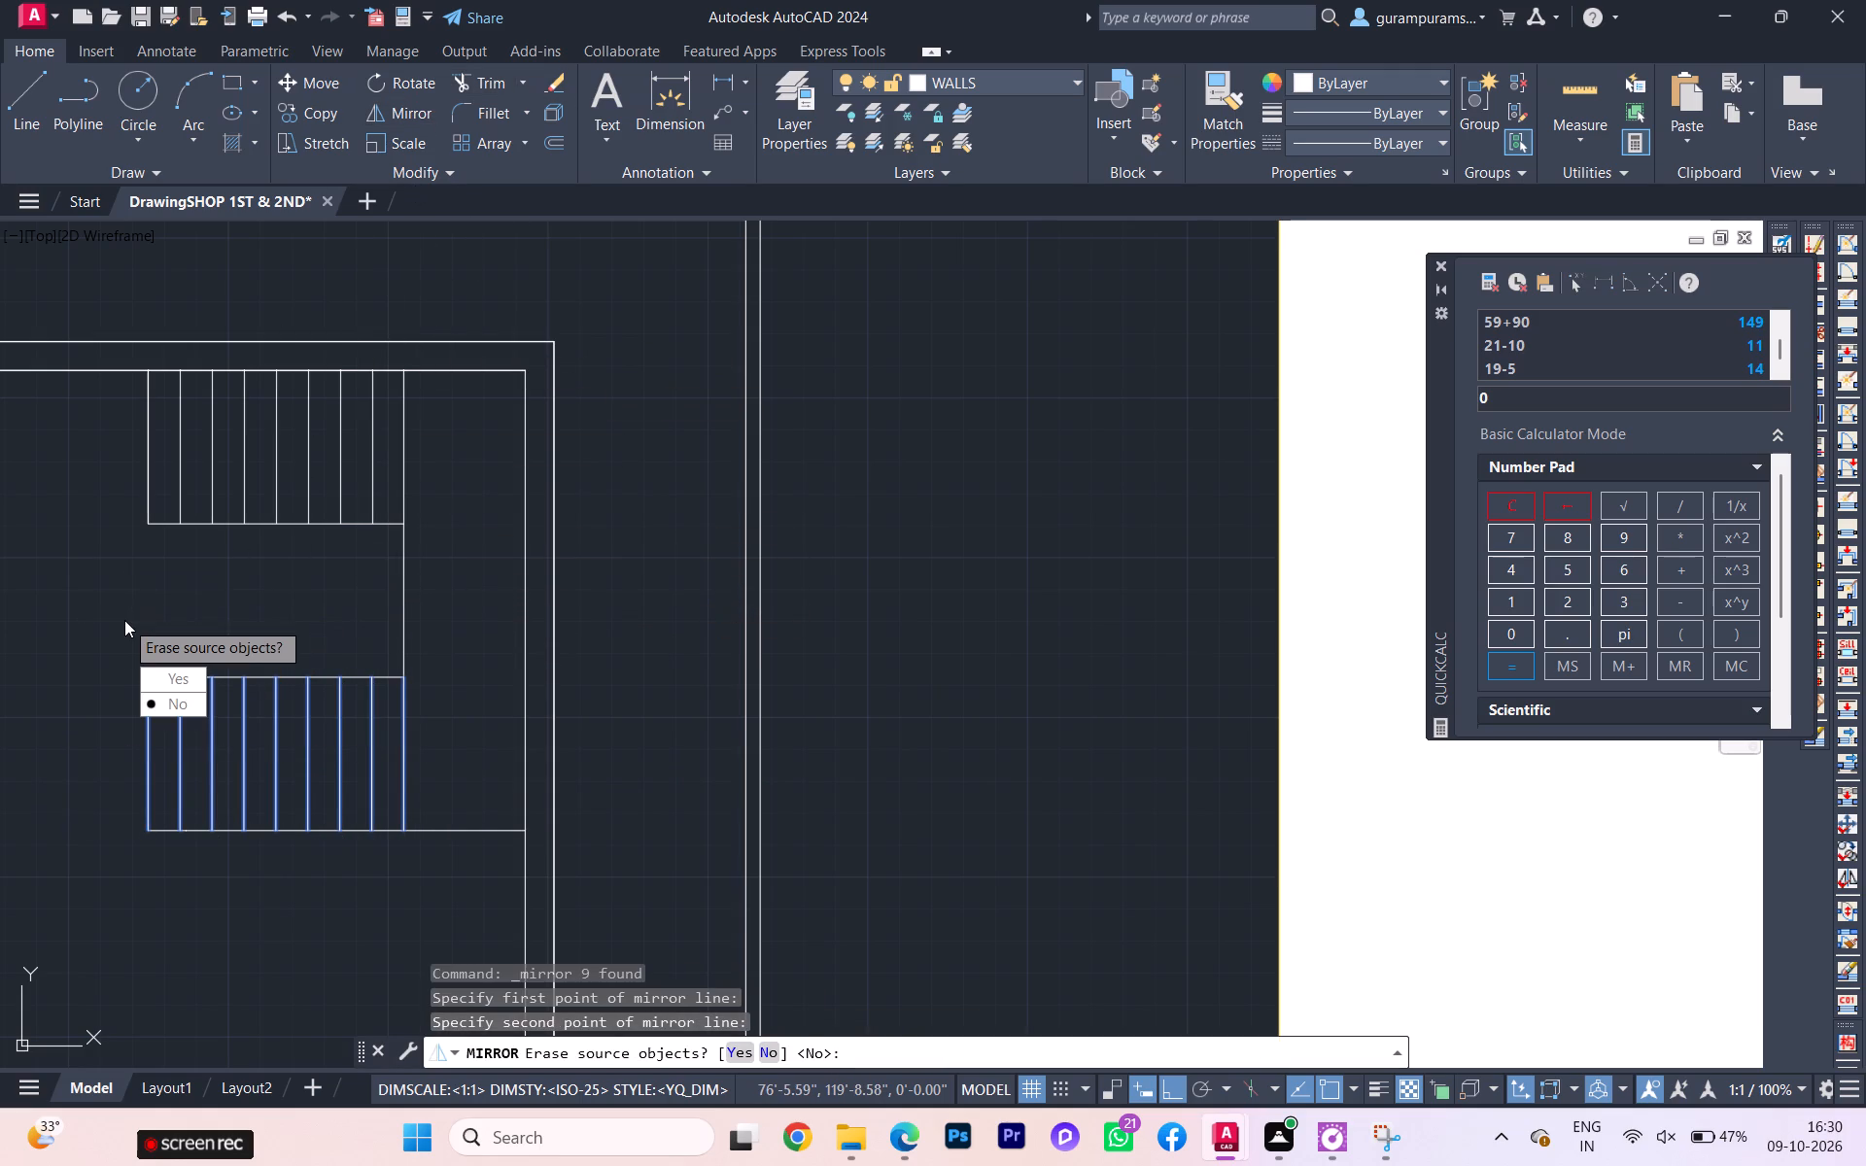
left_click_drag(172, 703, 124, 620)
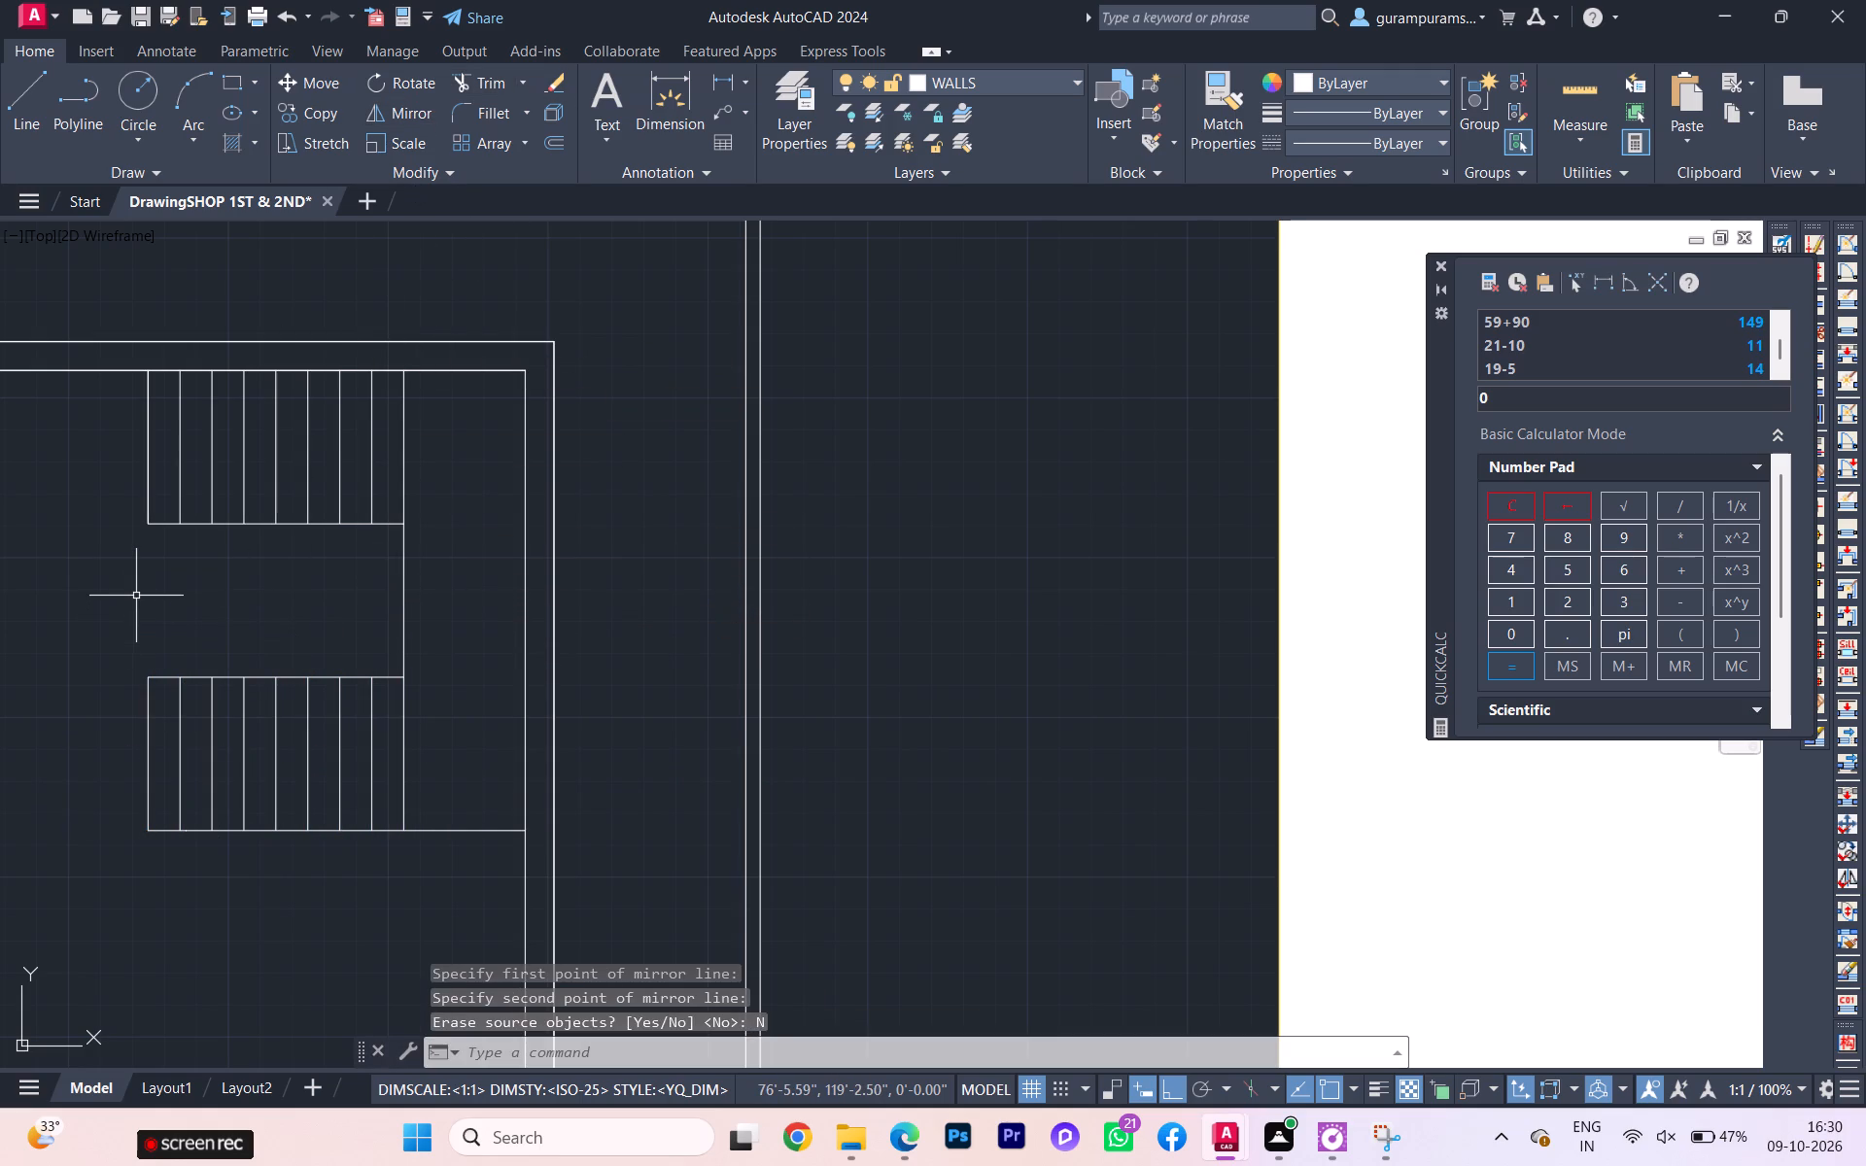
key("Escape")
Join the three lines bounding the space between the two flights into one polyline.
scroll(107, 560, "down", 1)
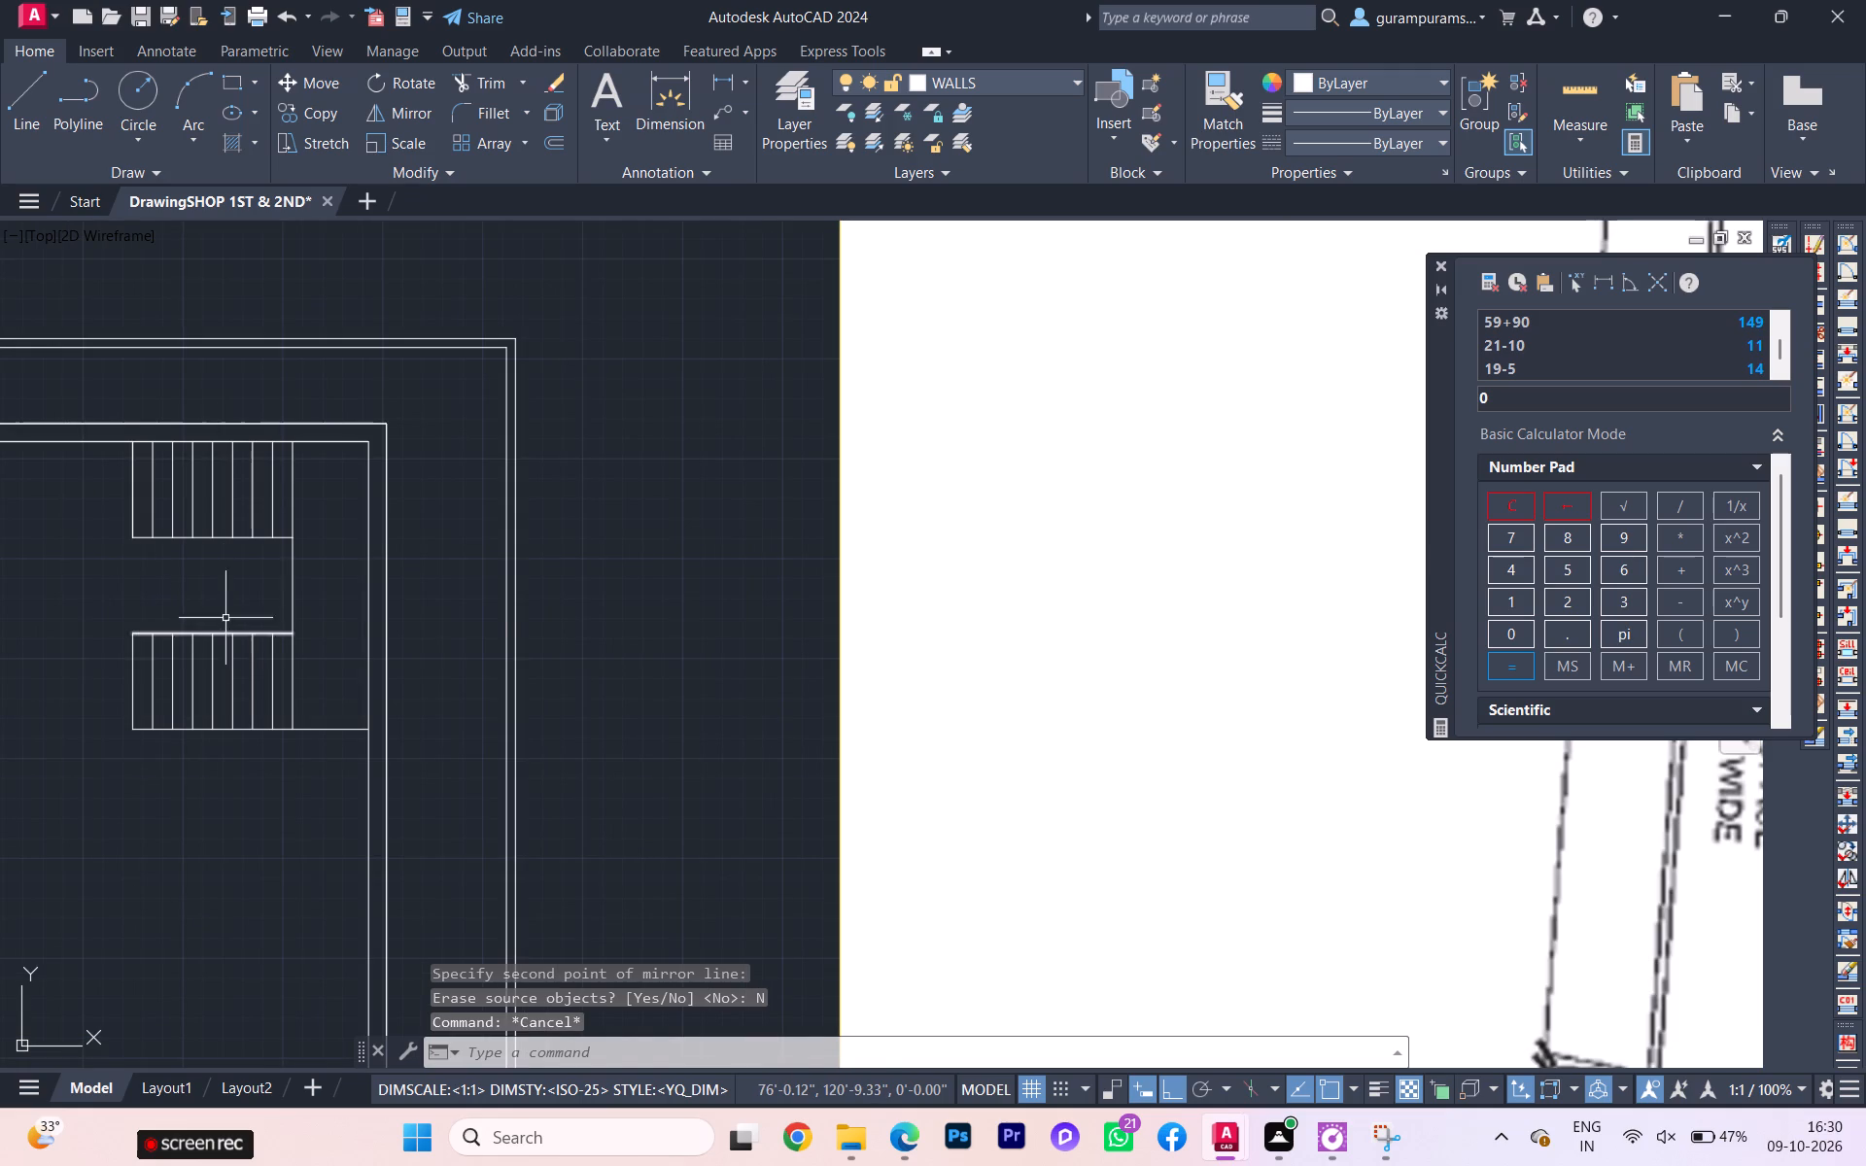
left_click(310, 582)
left_click(151, 560)
scroll(205, 550, "up", 2)
left_click(213, 559)
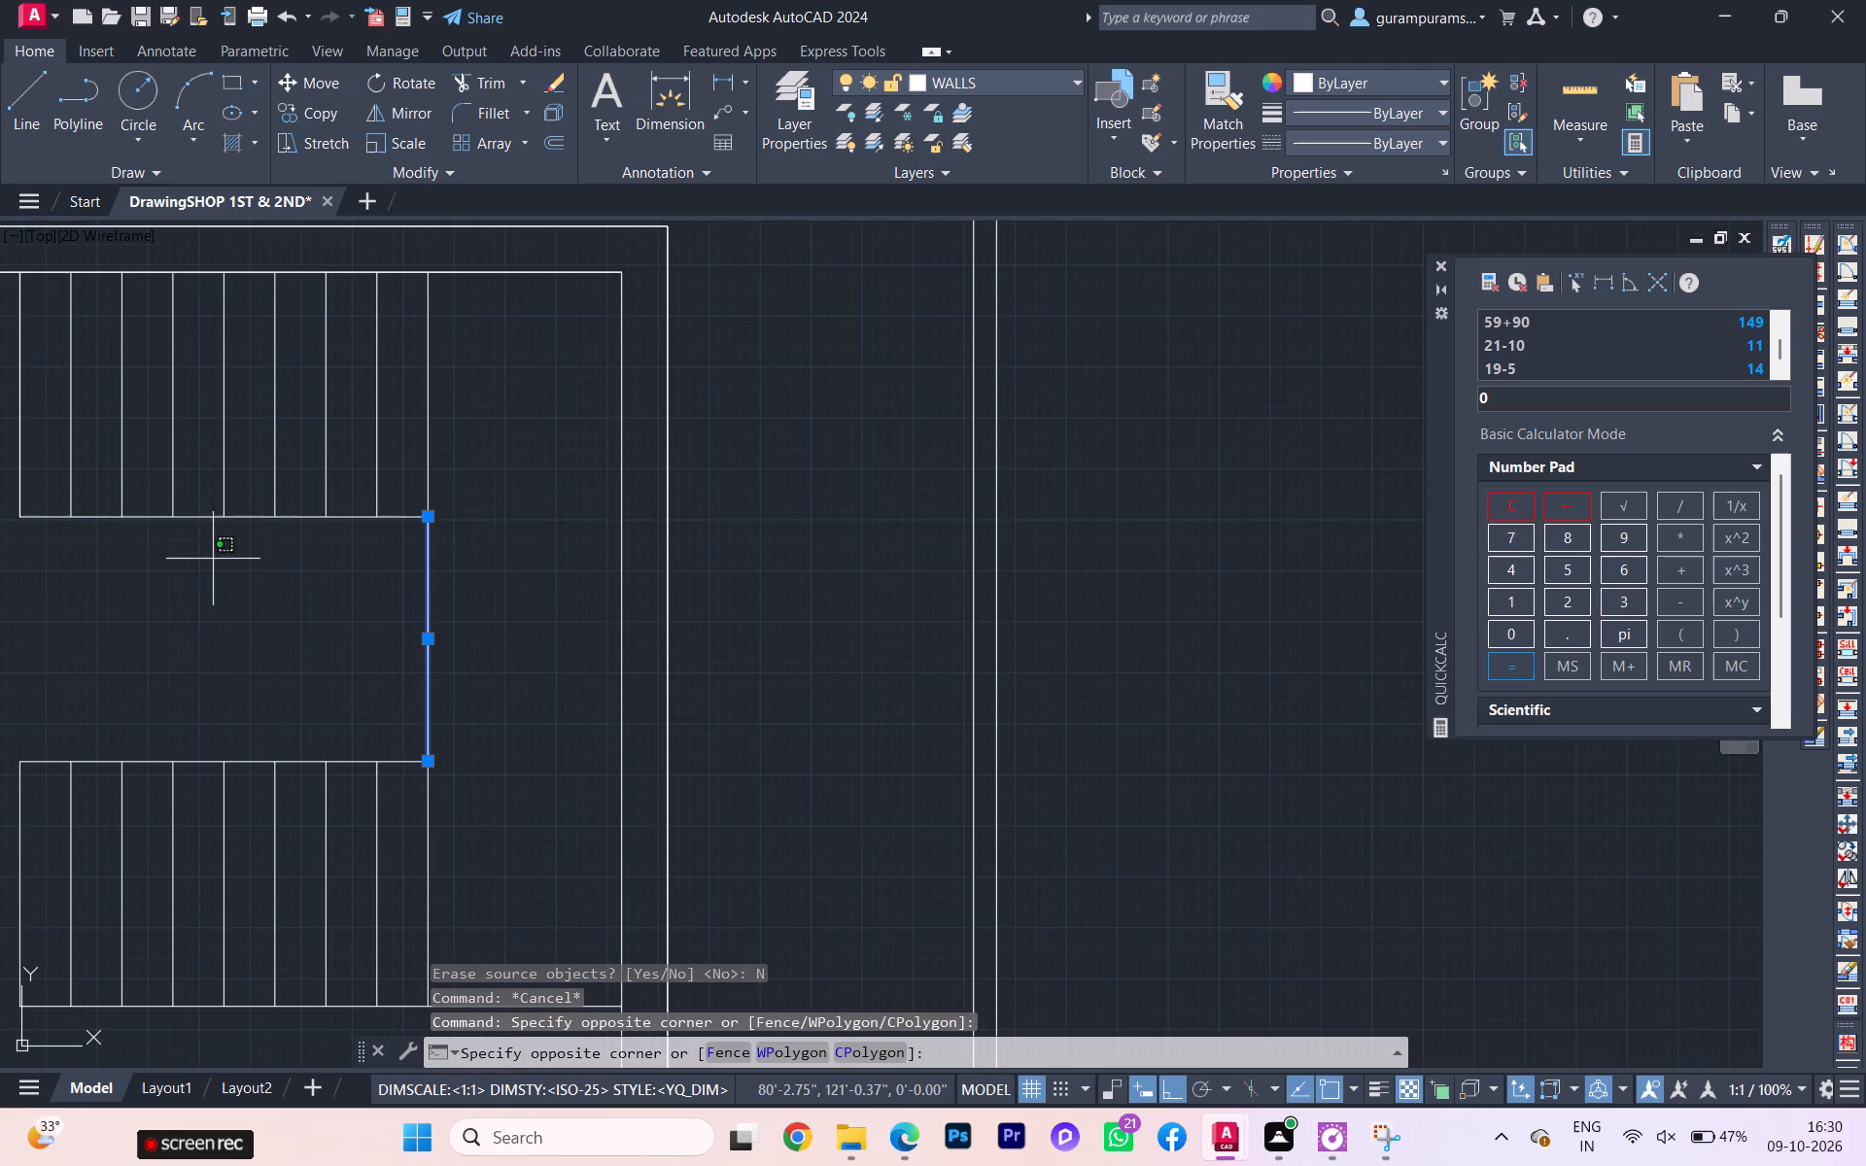
left_click(200, 512)
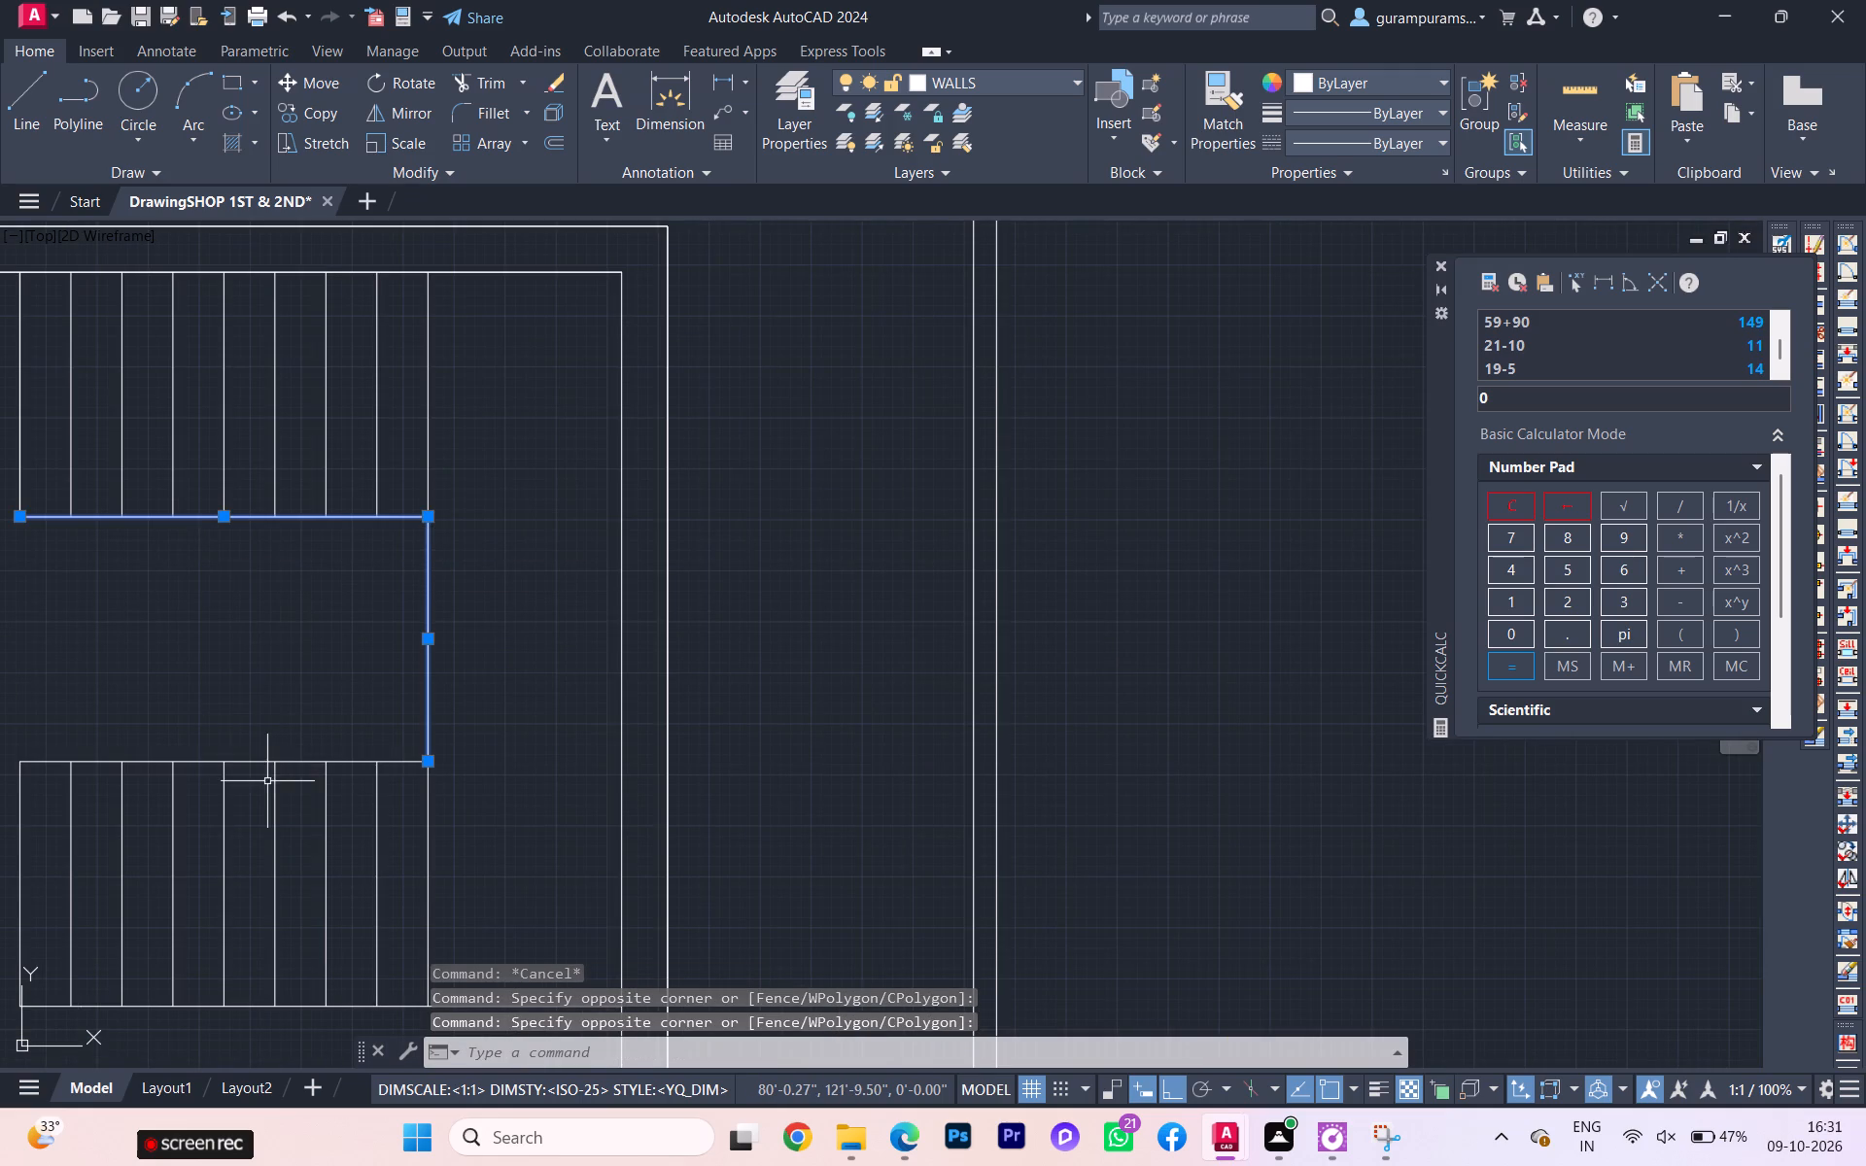
left_click(267, 781)
left_click(257, 723)
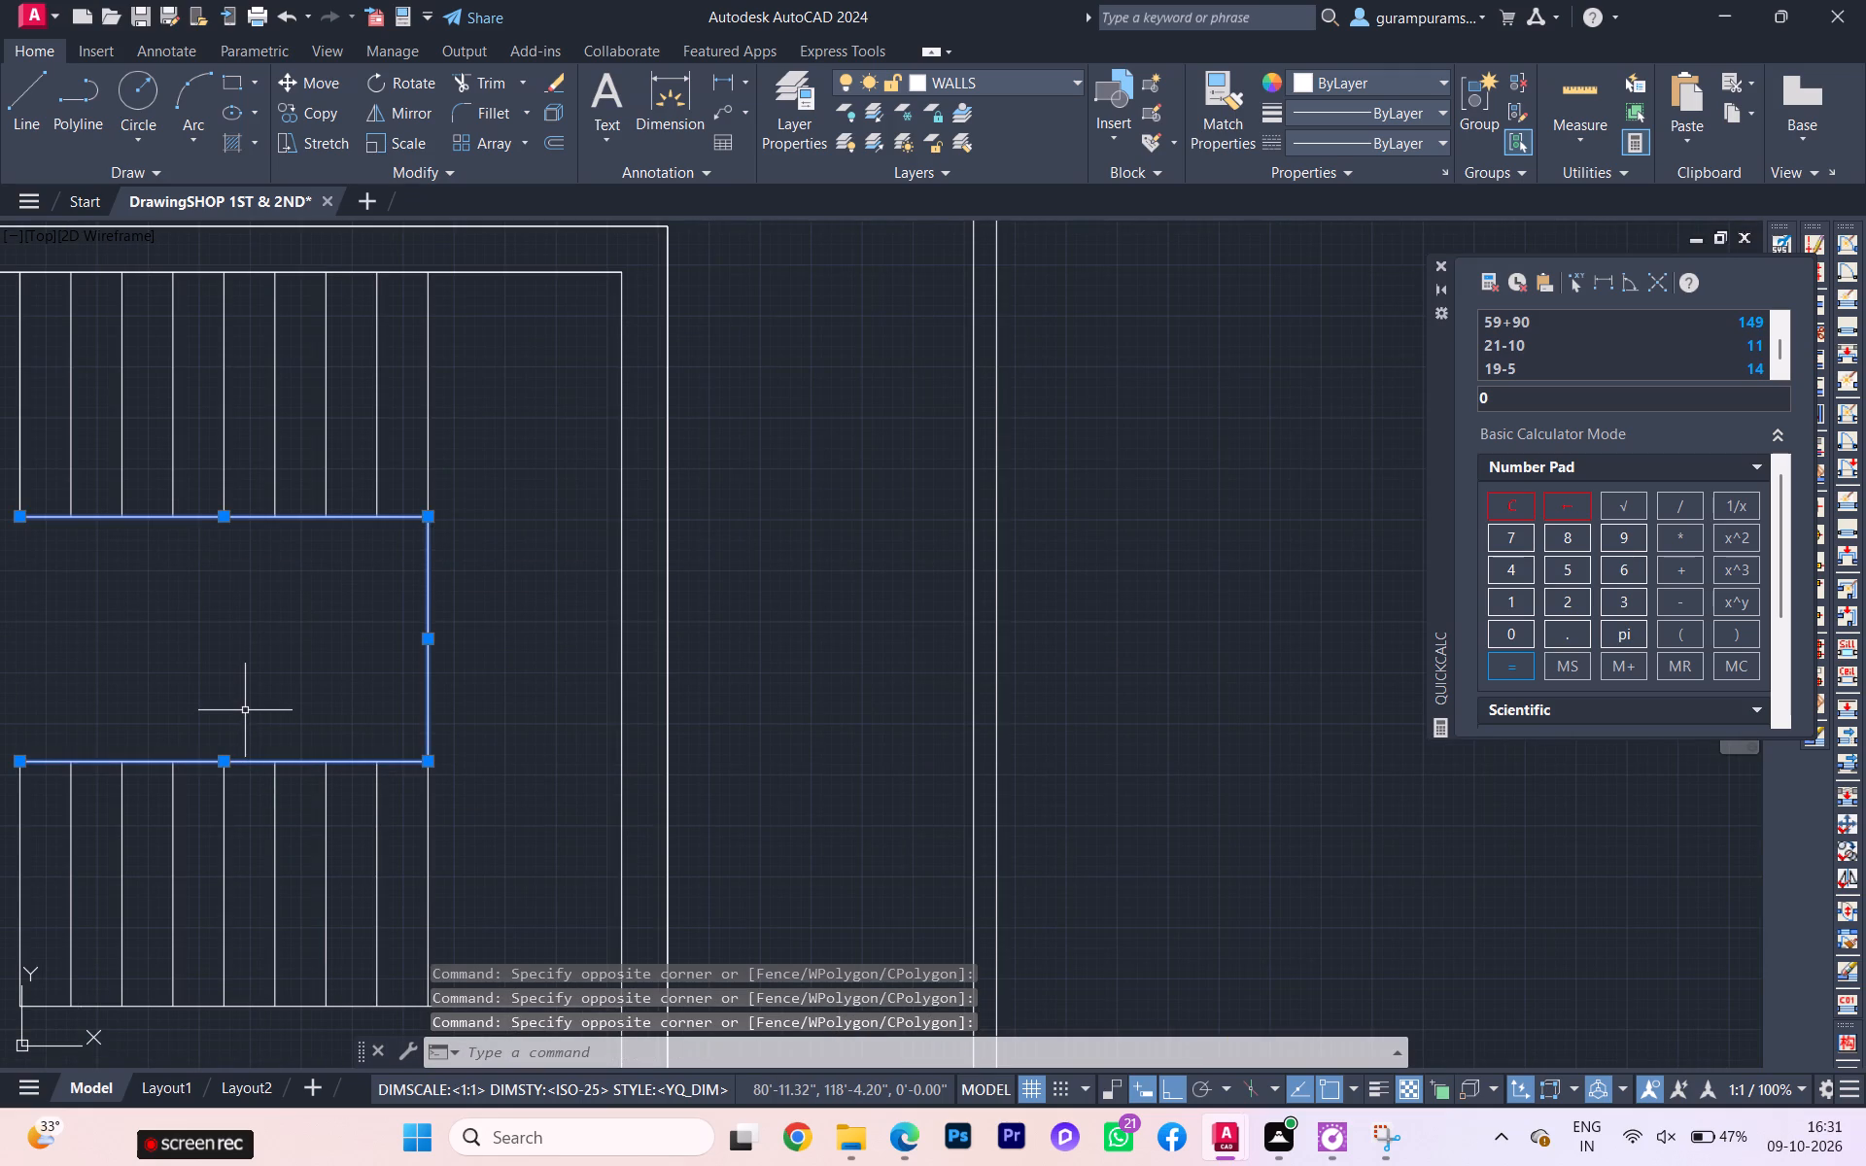
key("o")
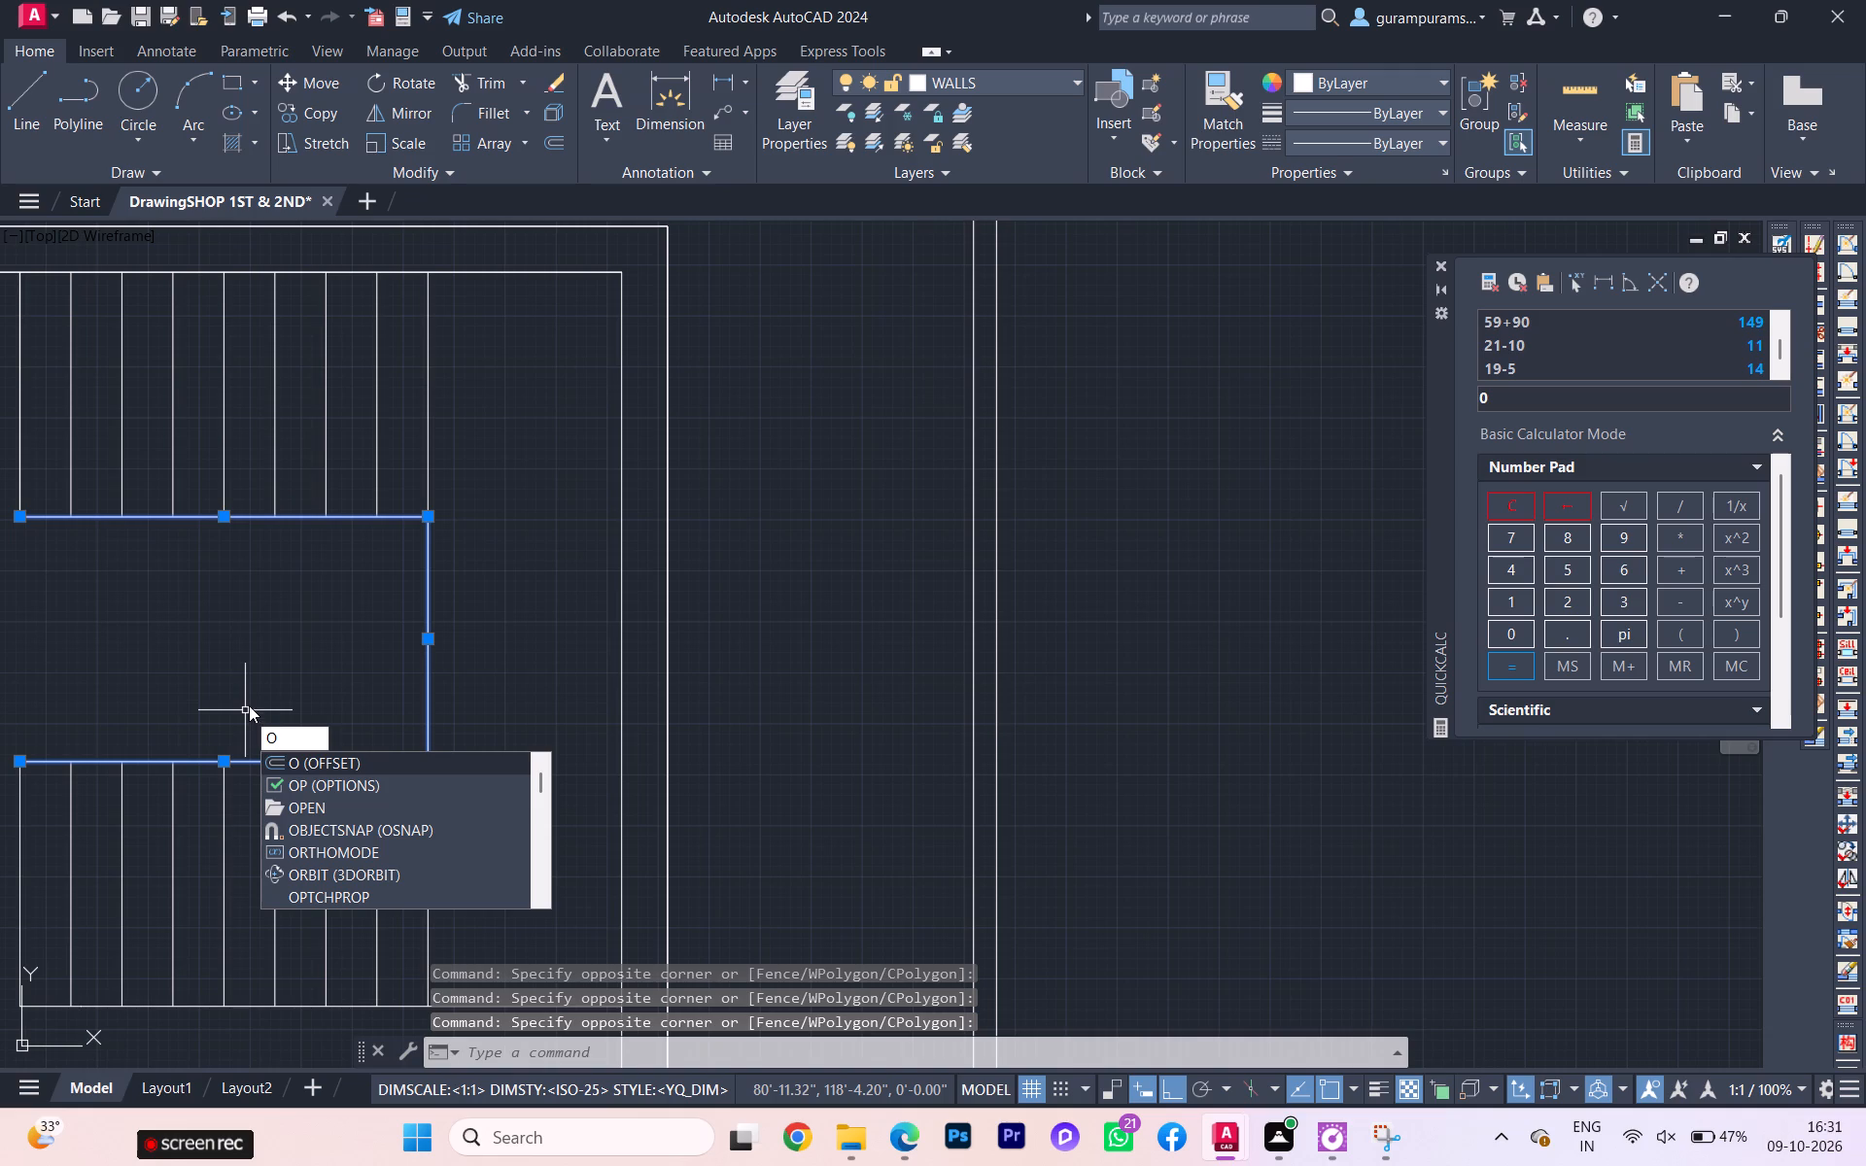
key("BackSpace")
key("j")
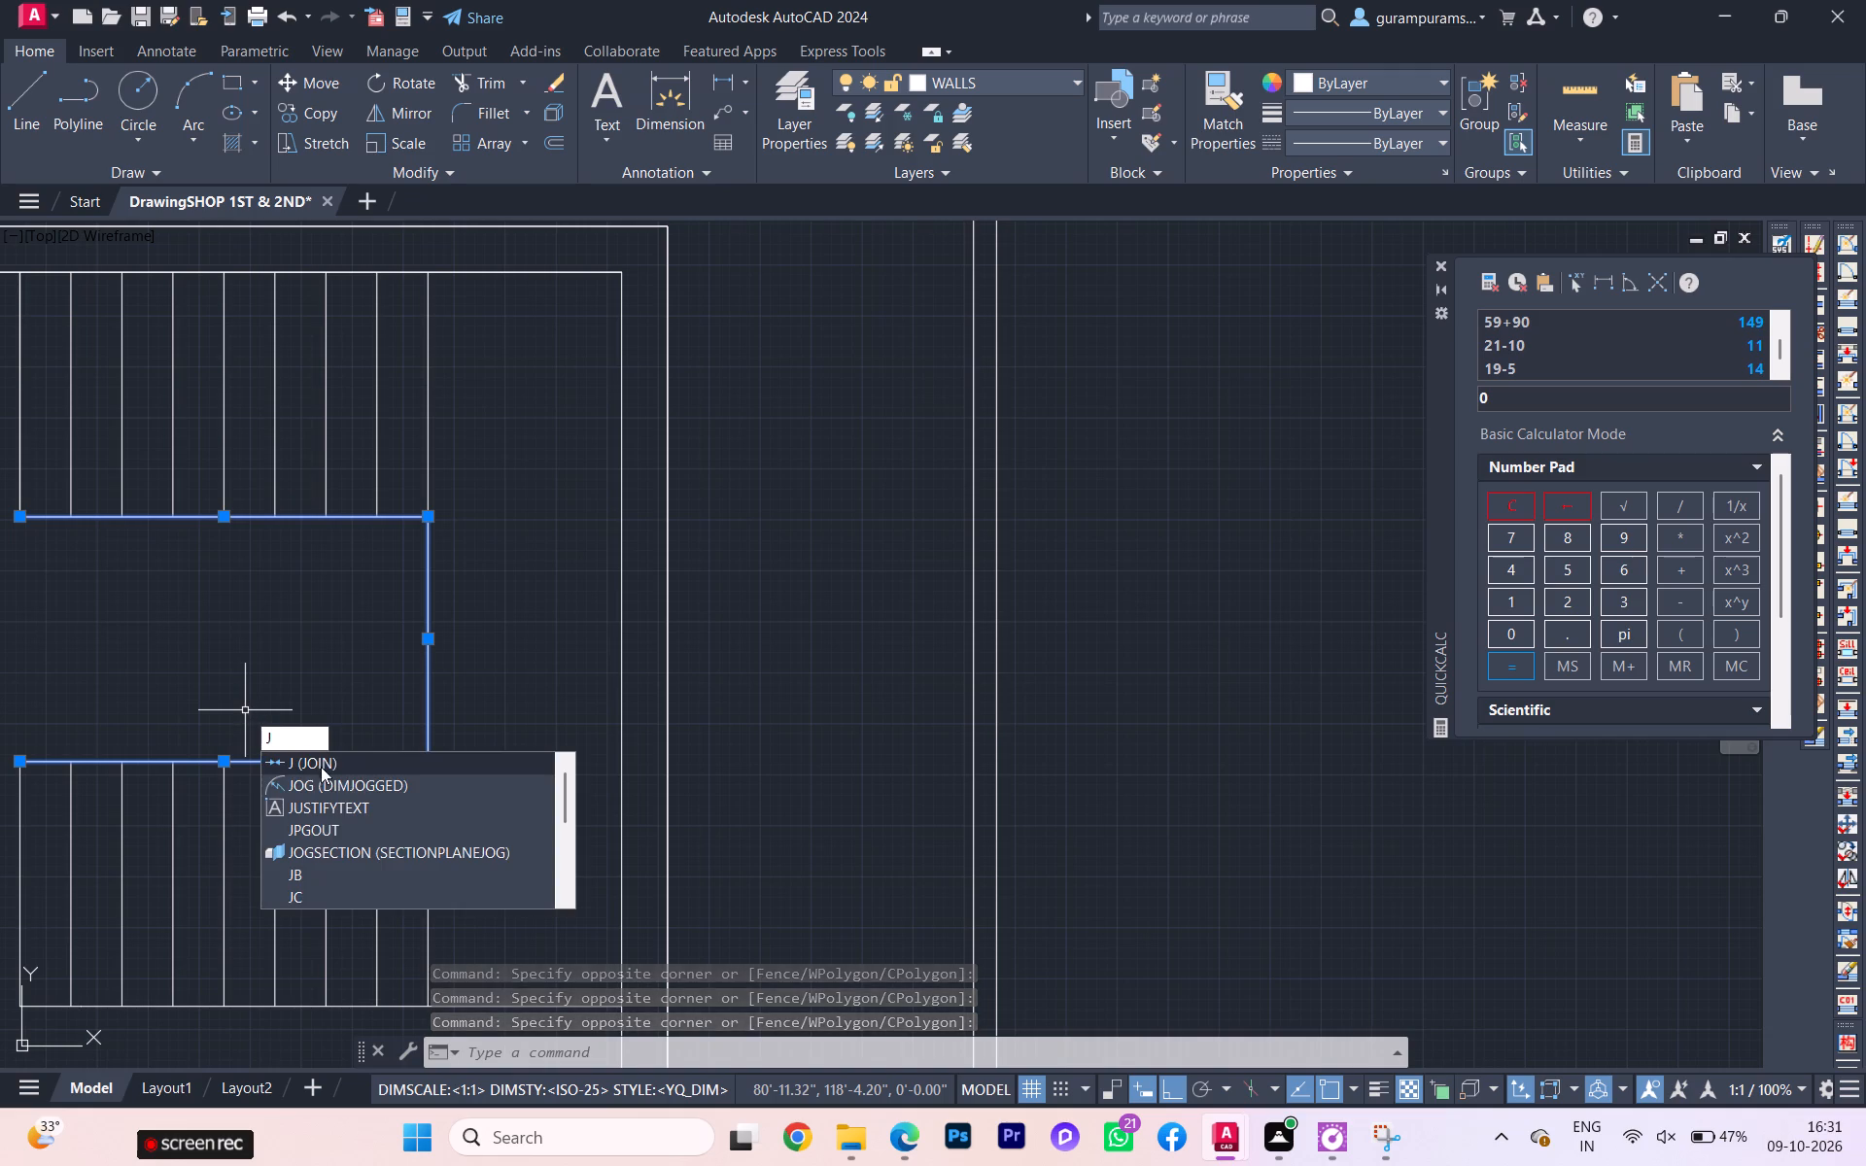
left_click(320, 771)
Offset the joined polyline 4.5" inward into the space between the flights to form the wall thickness.
left_click(488, 708)
left_click(332, 668)
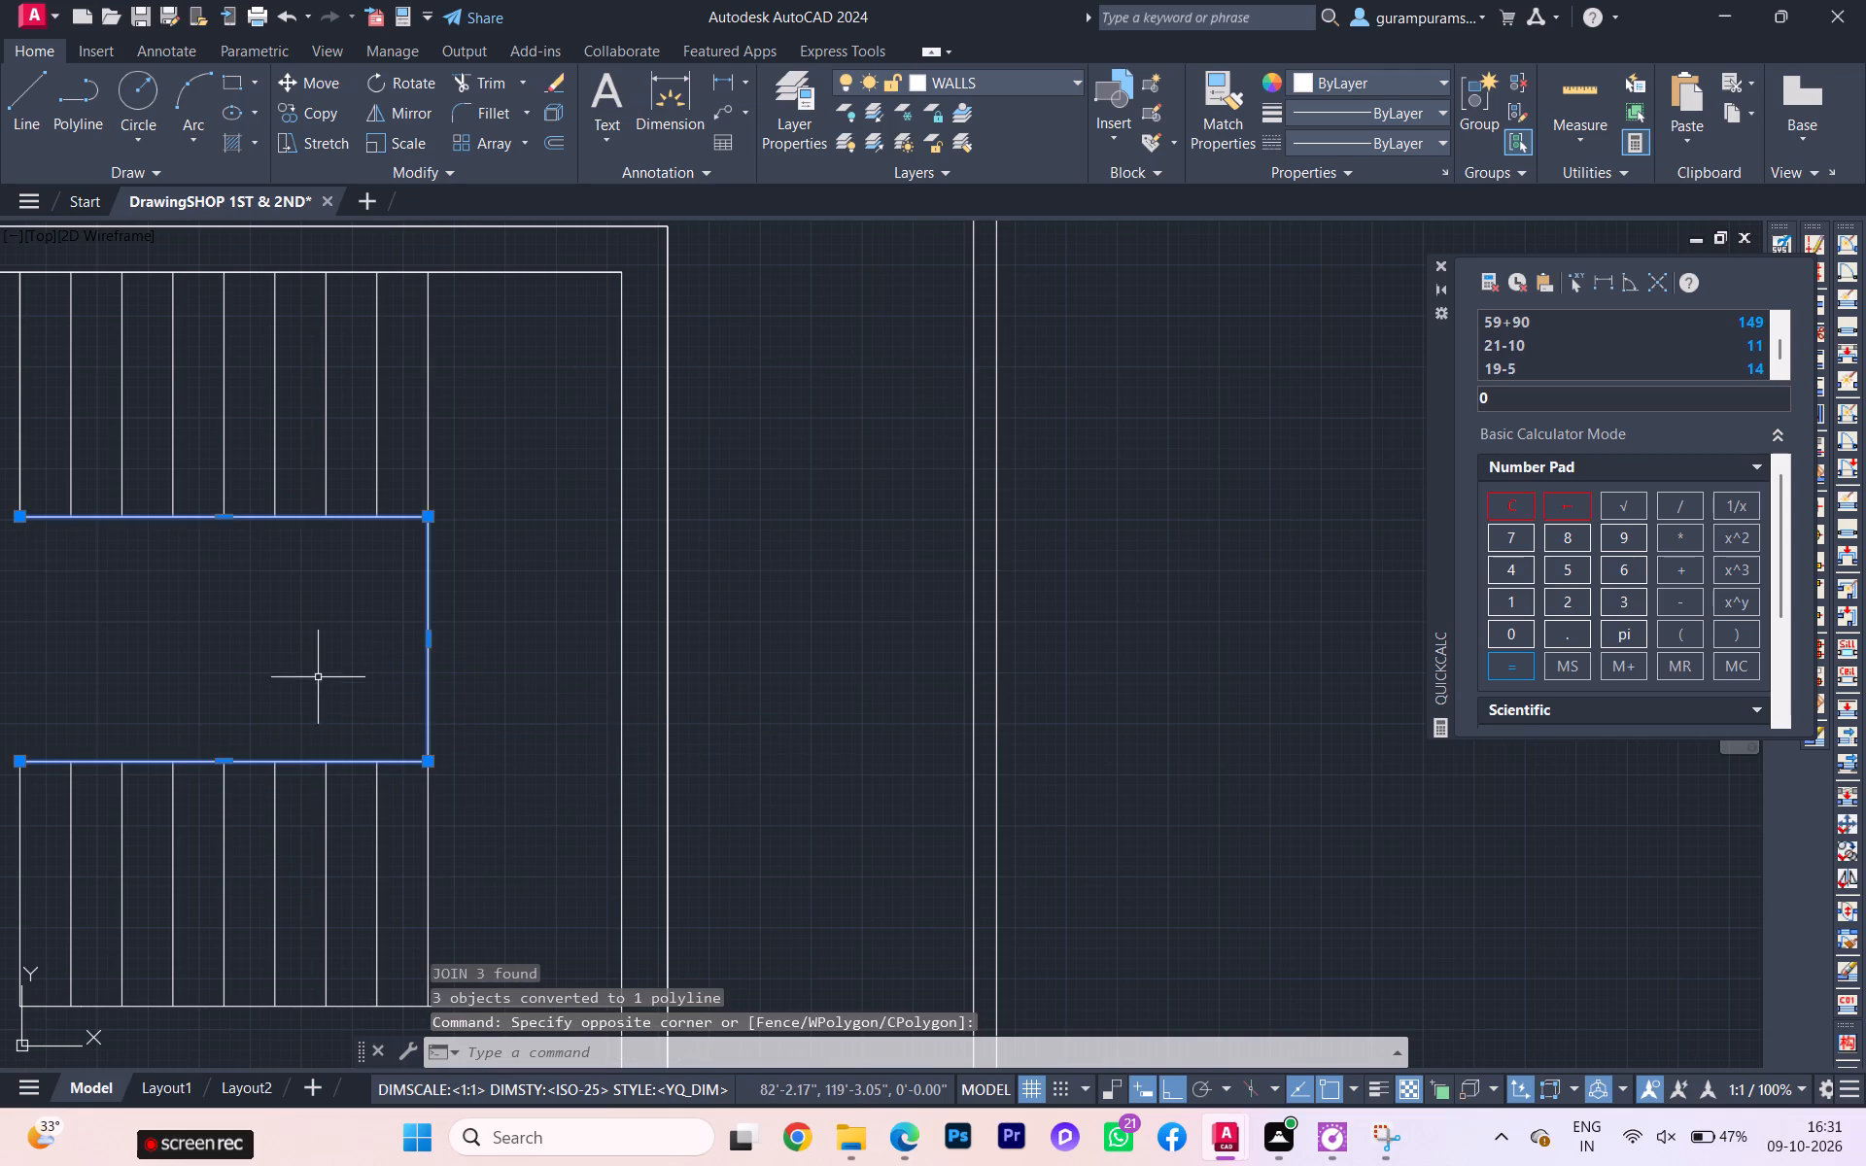
key("o")
key("Return")
key("space")
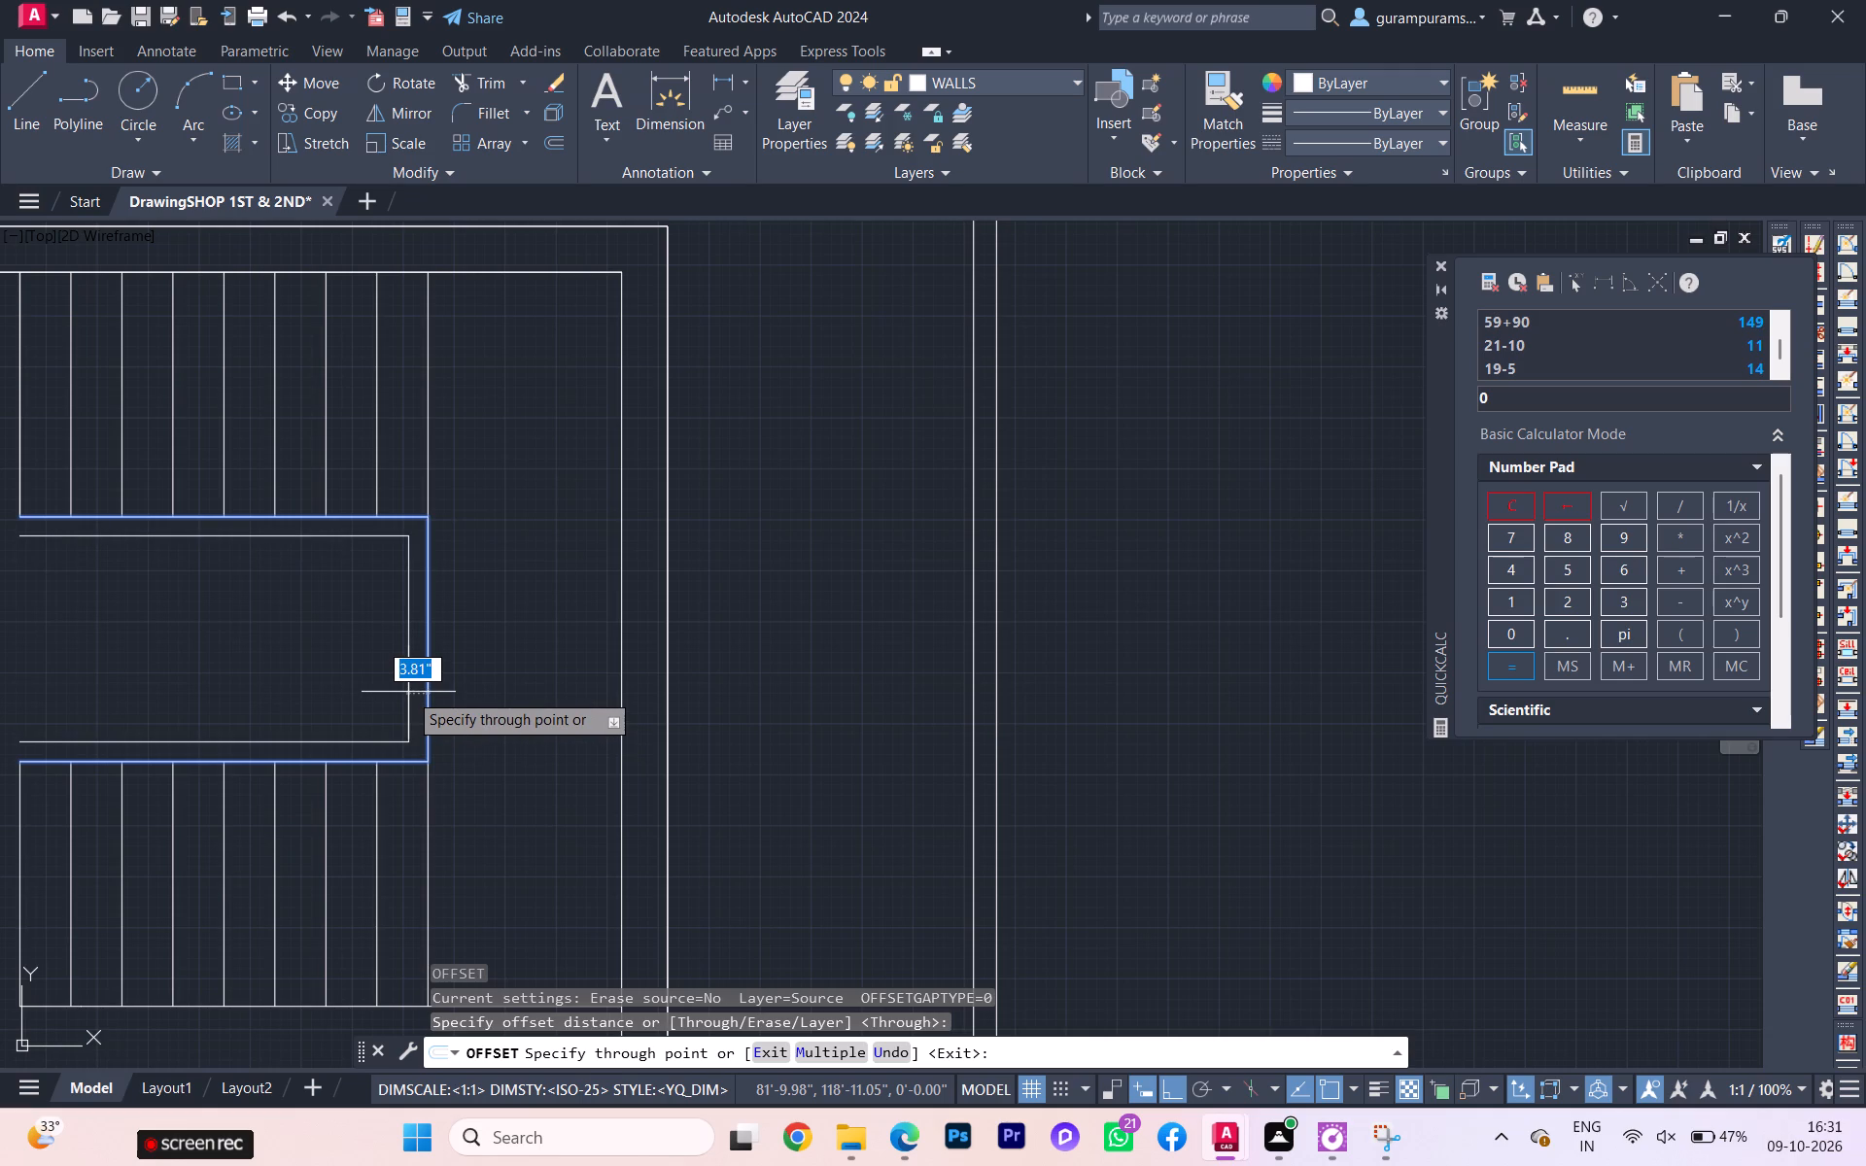
type("4.5")
key("Return")
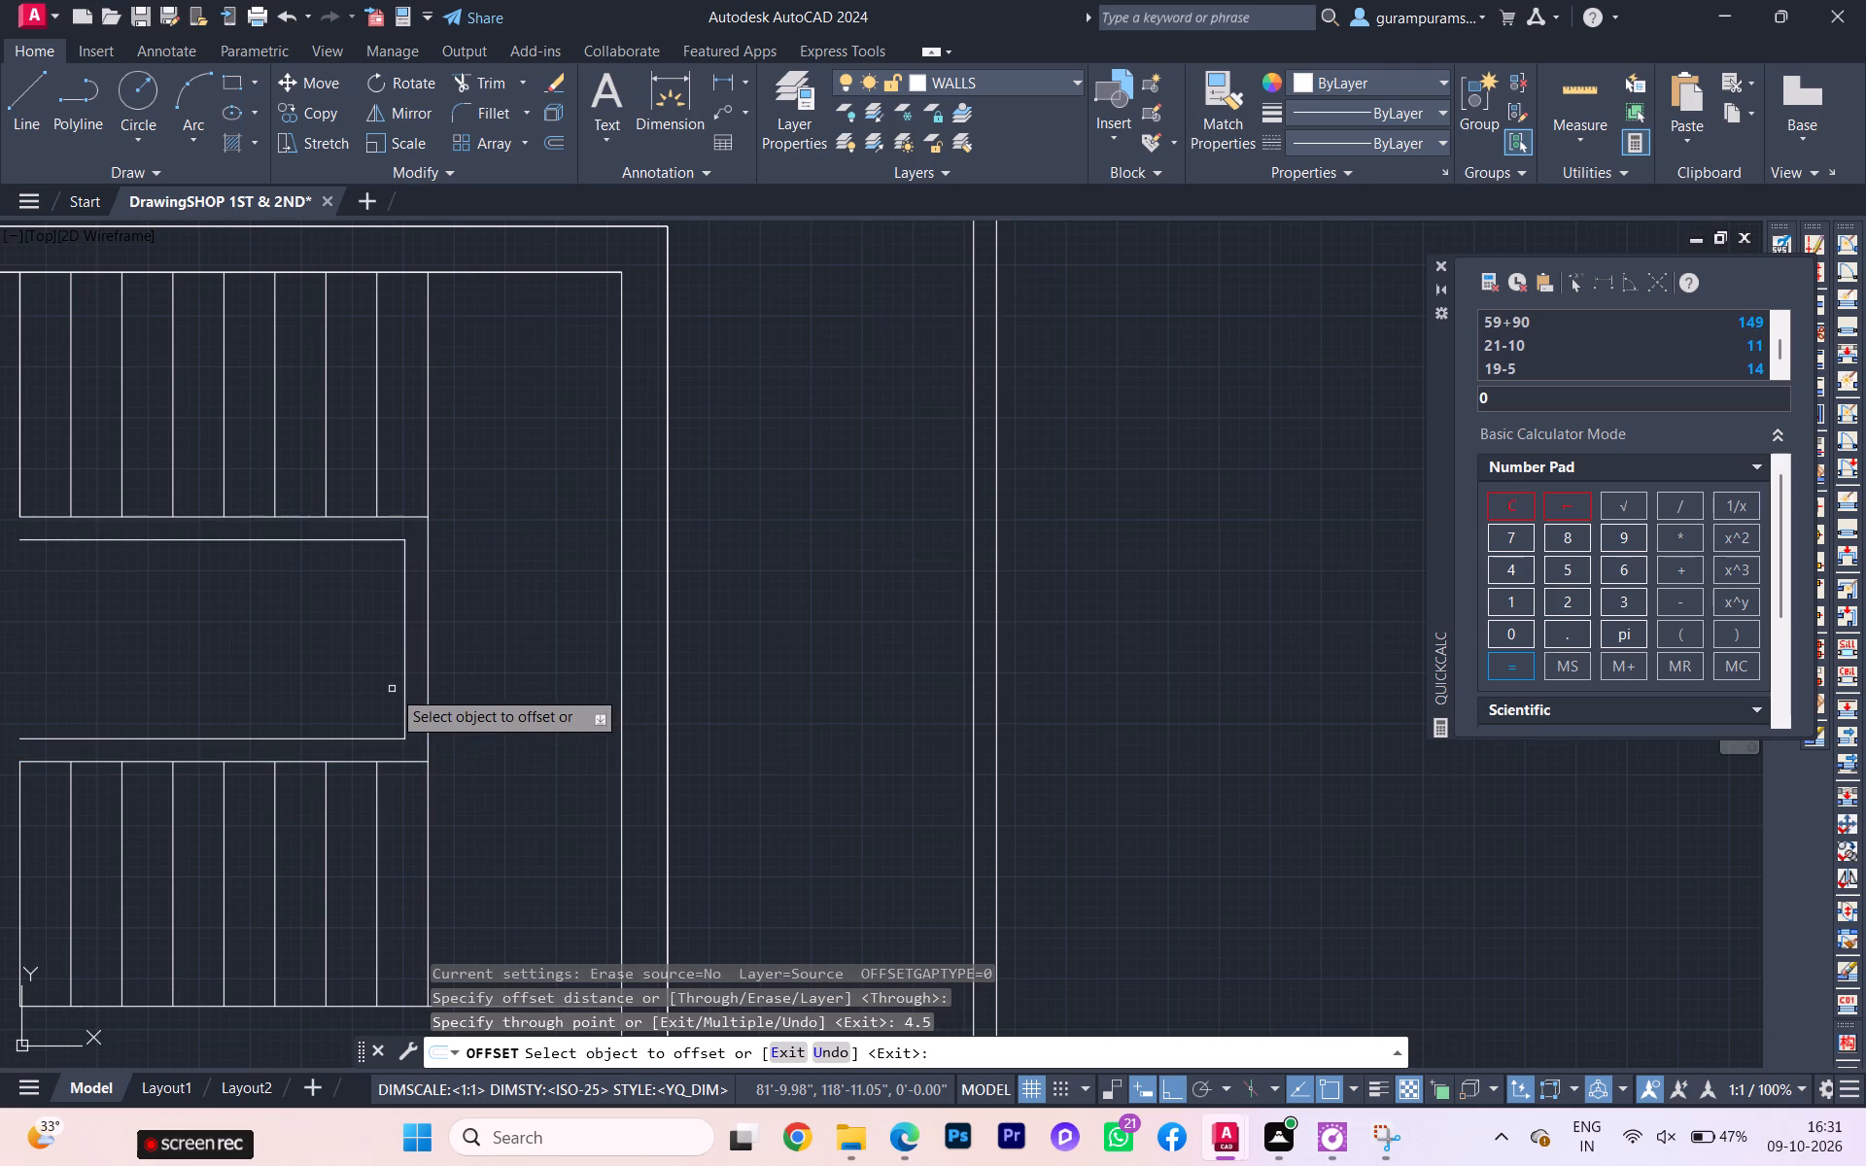
scroll(588, 649, "down", 1)
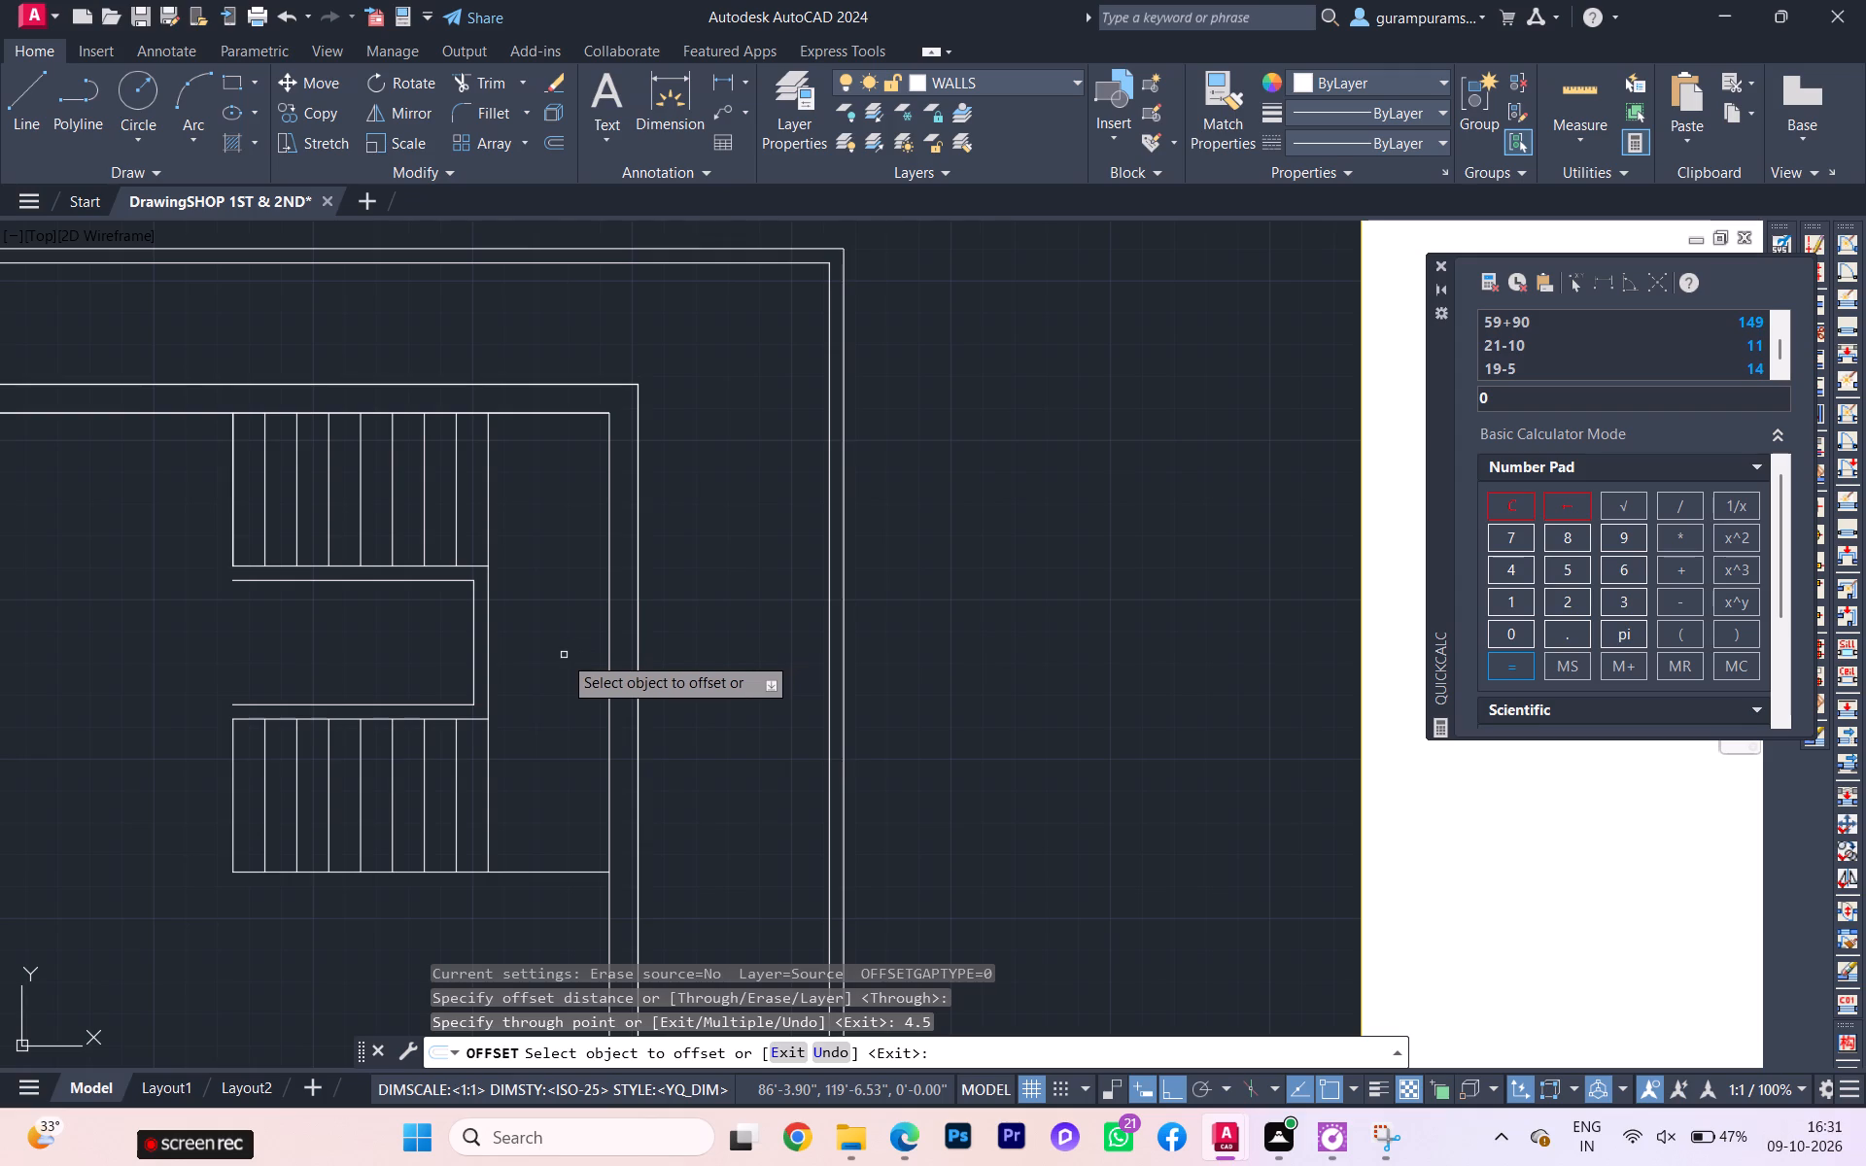
key("Escape")
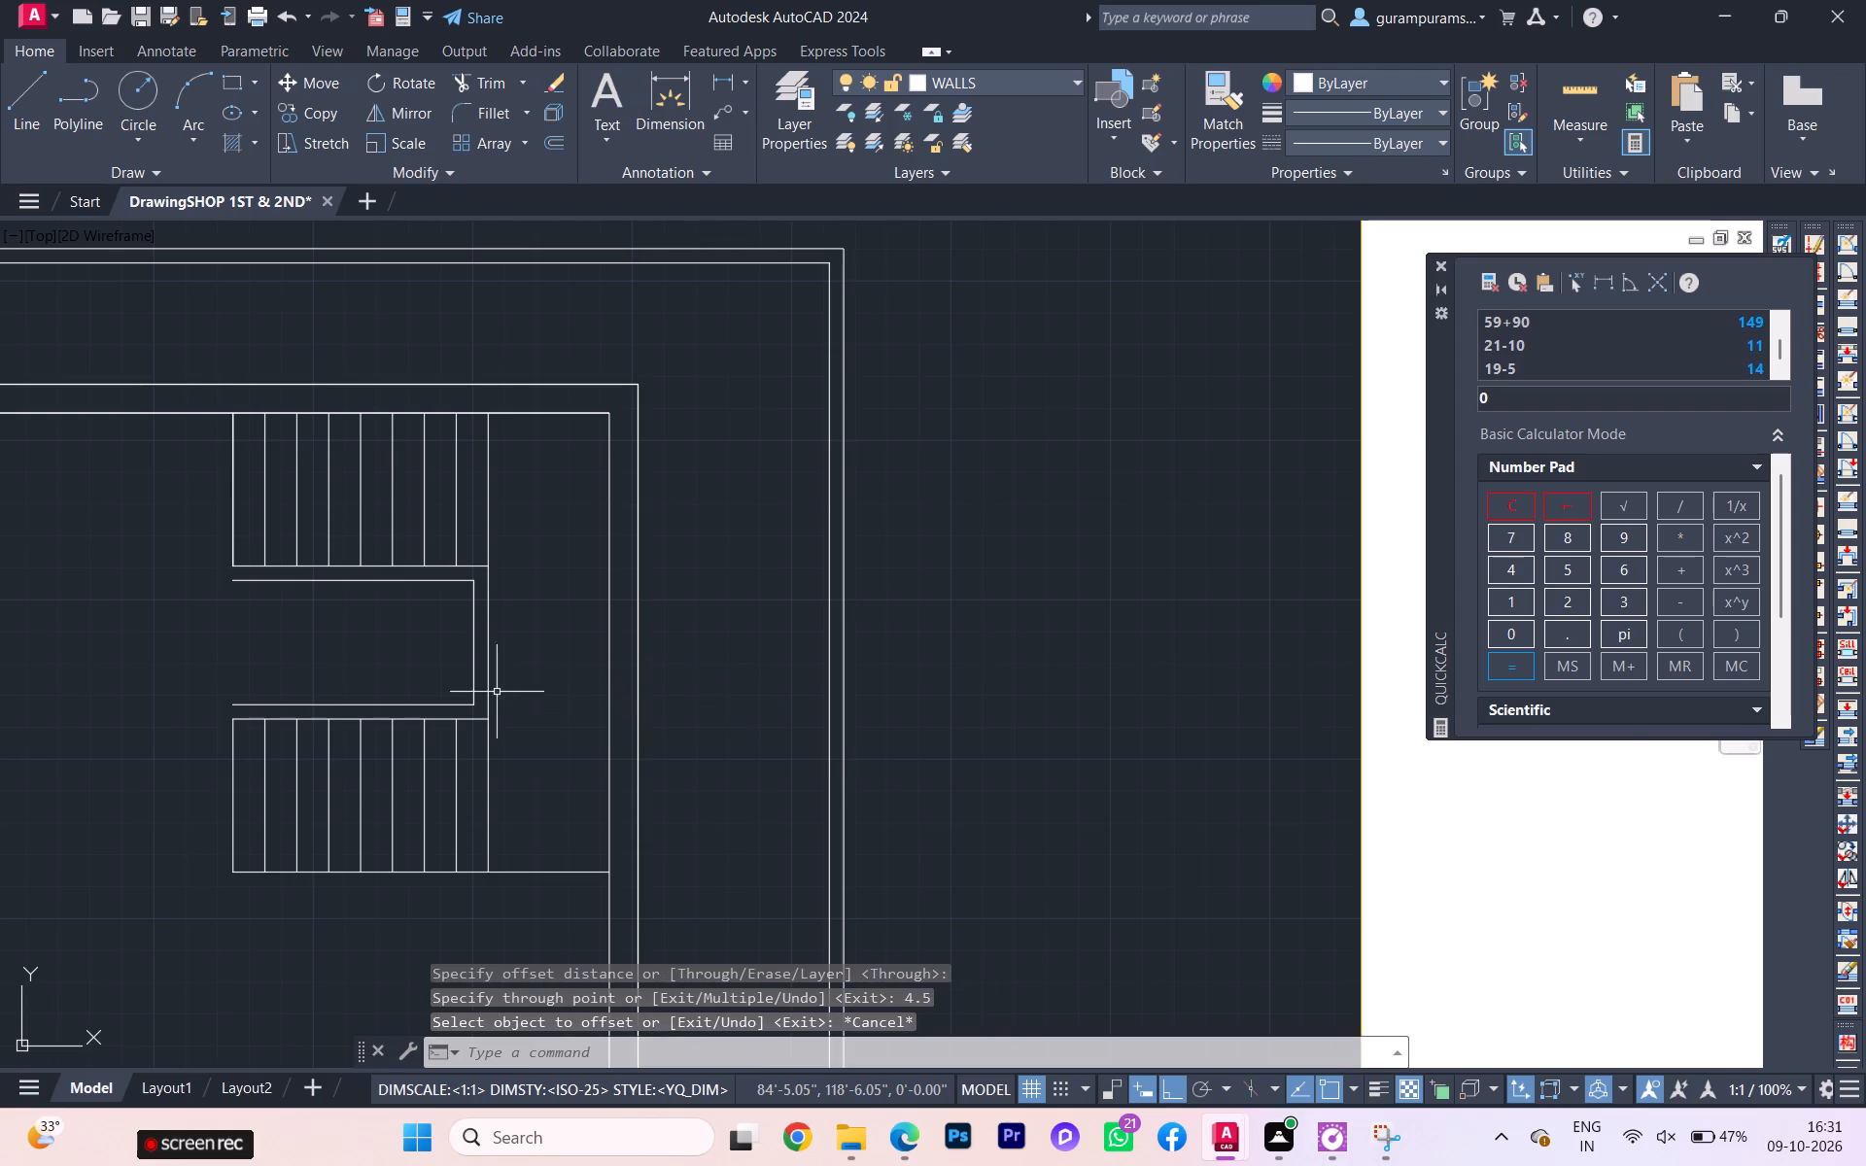
Examine the reference ground floor plan around the rear staircase, the enclosure between its flights and the adjoining bath rooms.
scroll(128, 673, "down", 3)
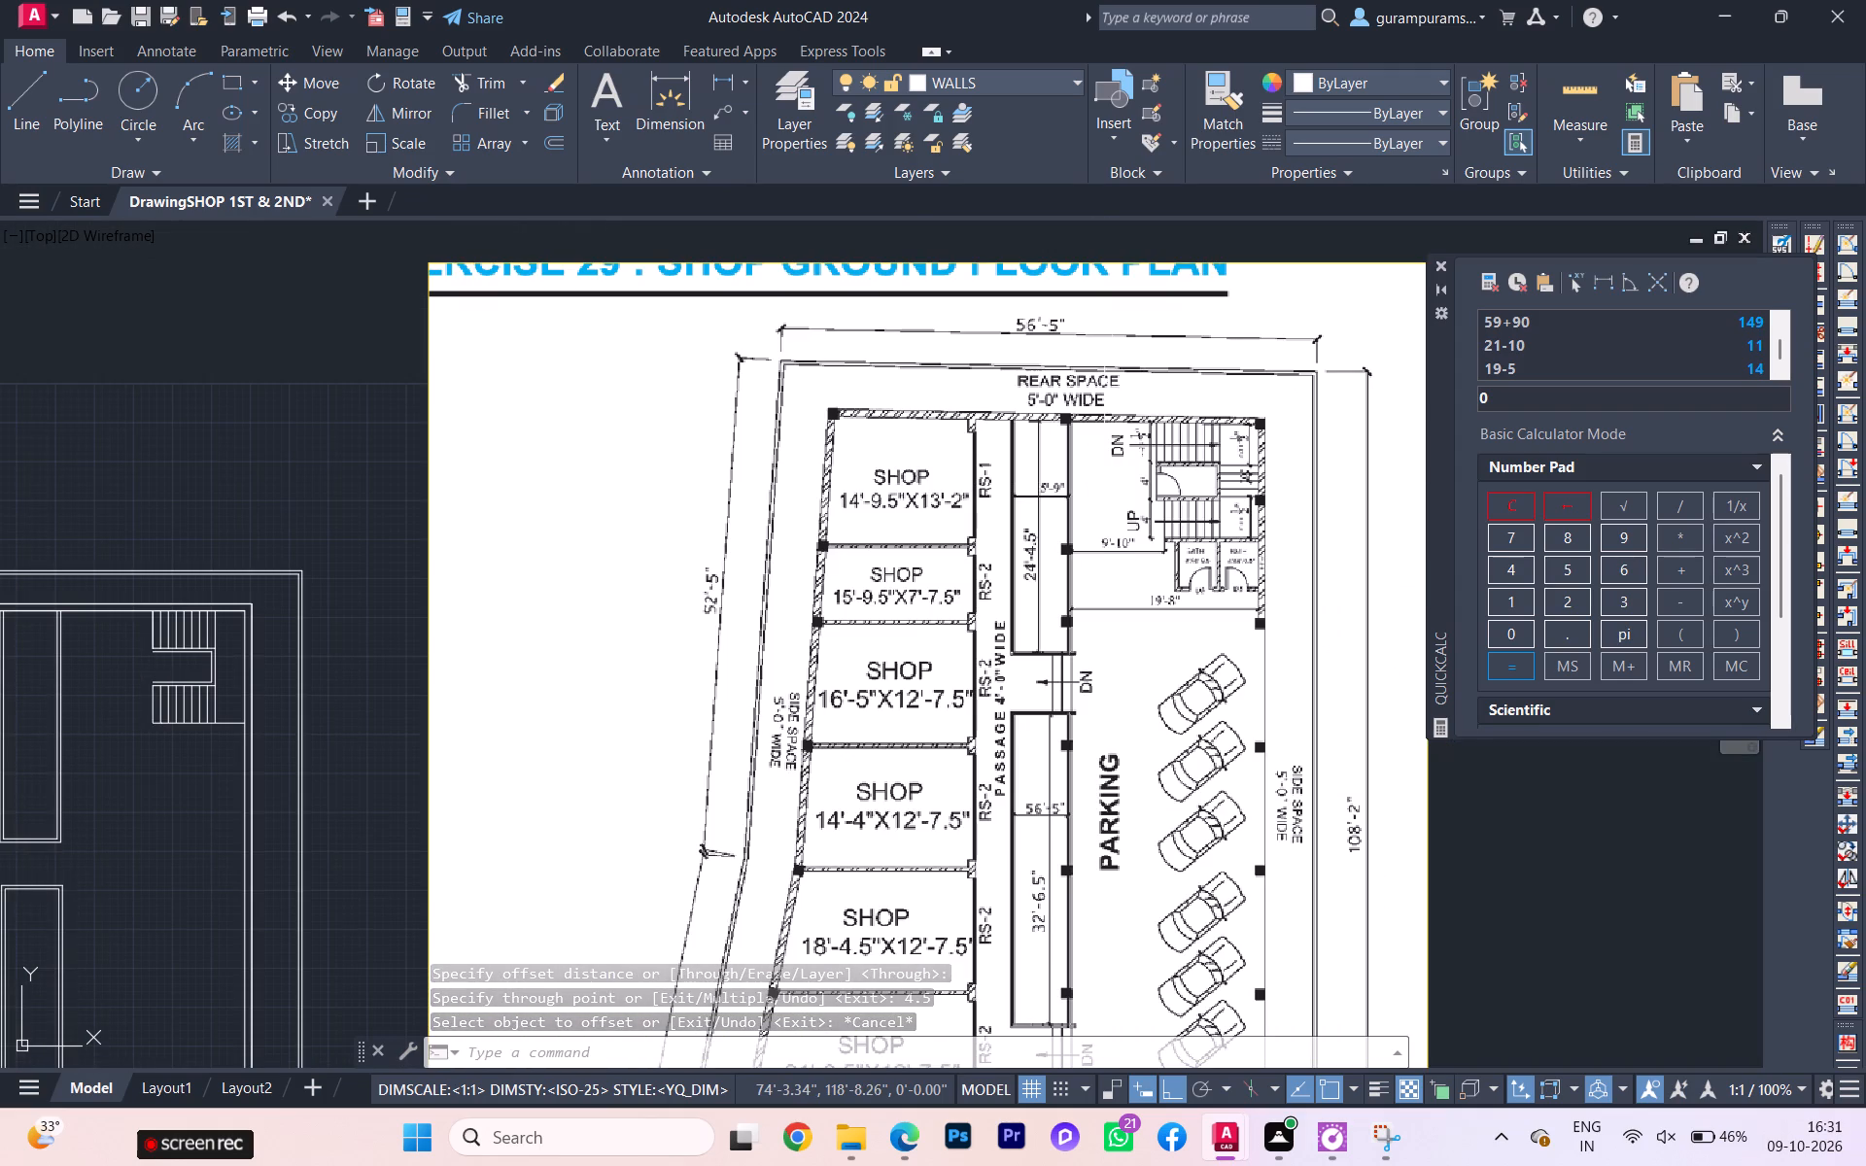
scroll(1168, 514, "up", 2)
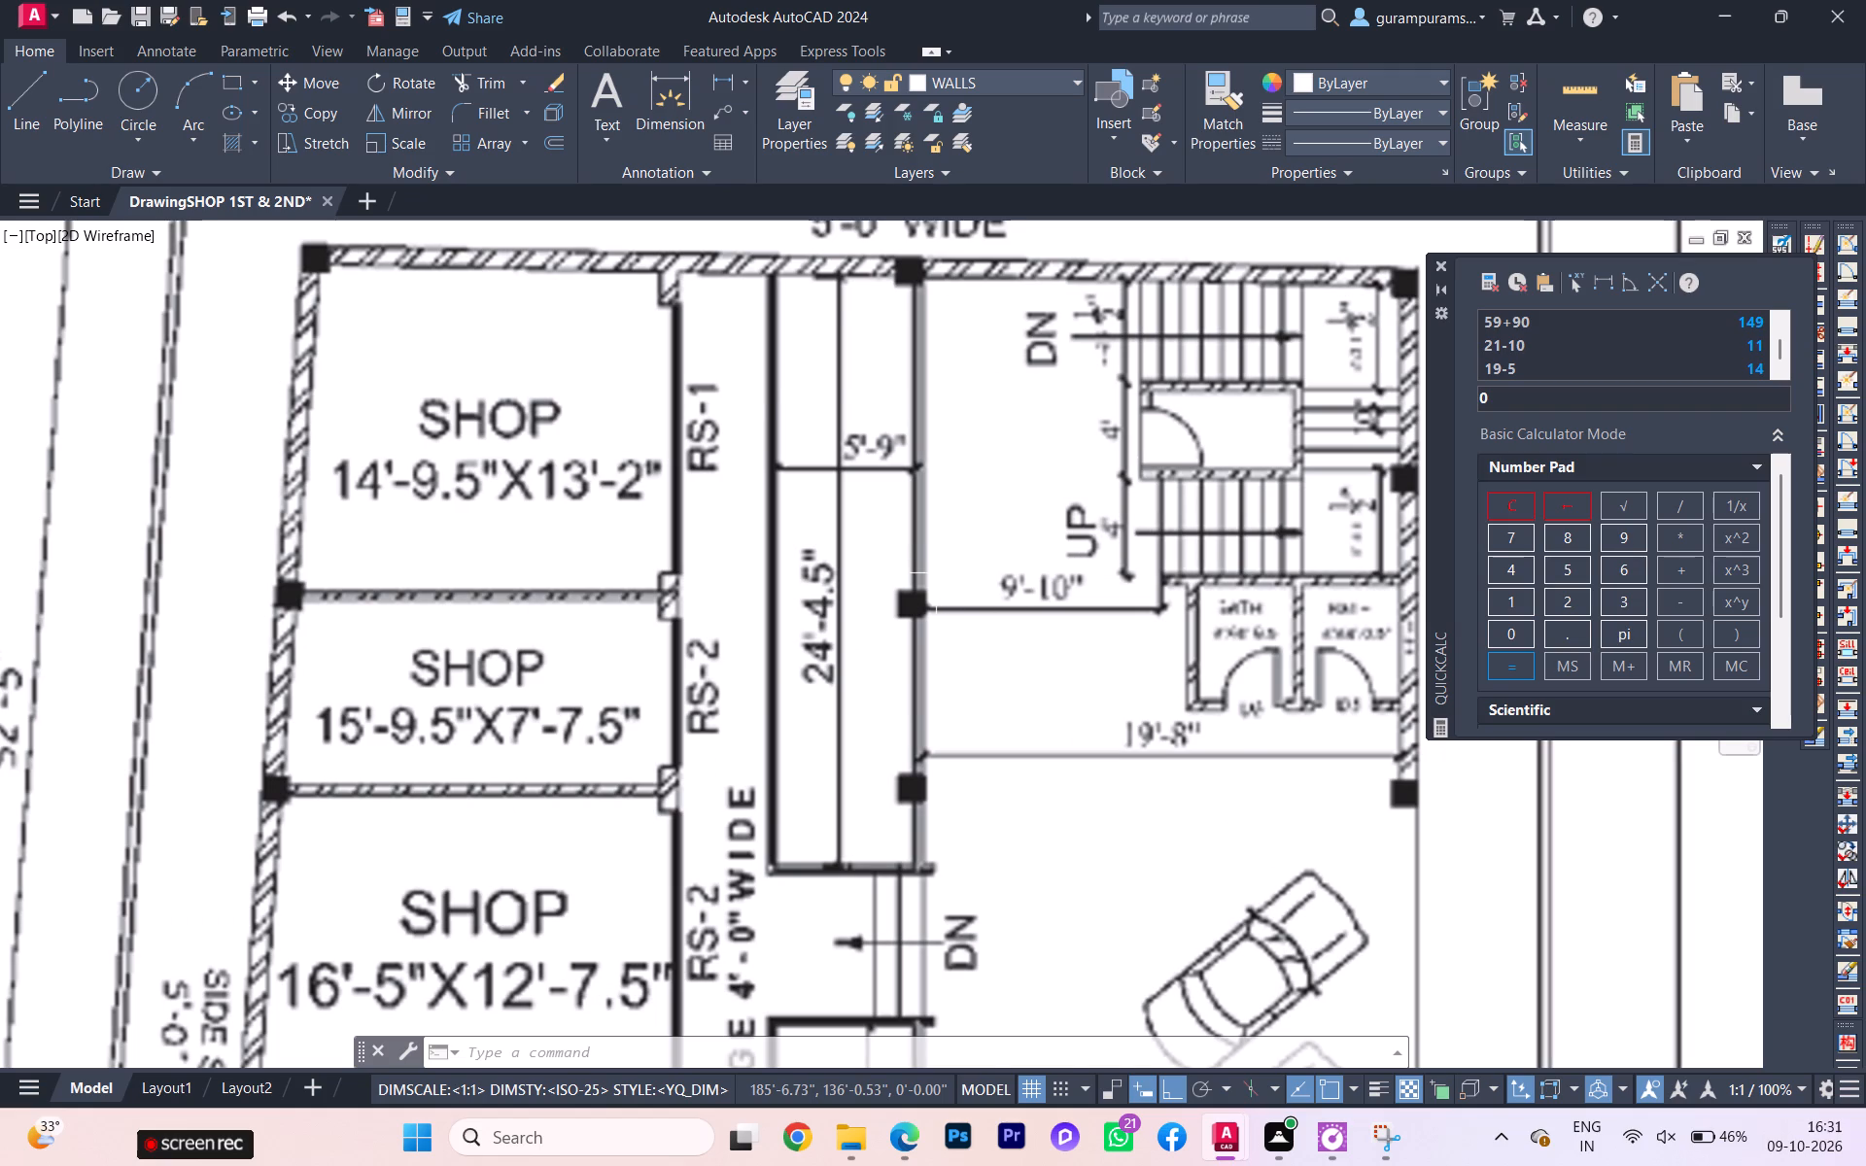
scroll(938, 571, "down", 1)
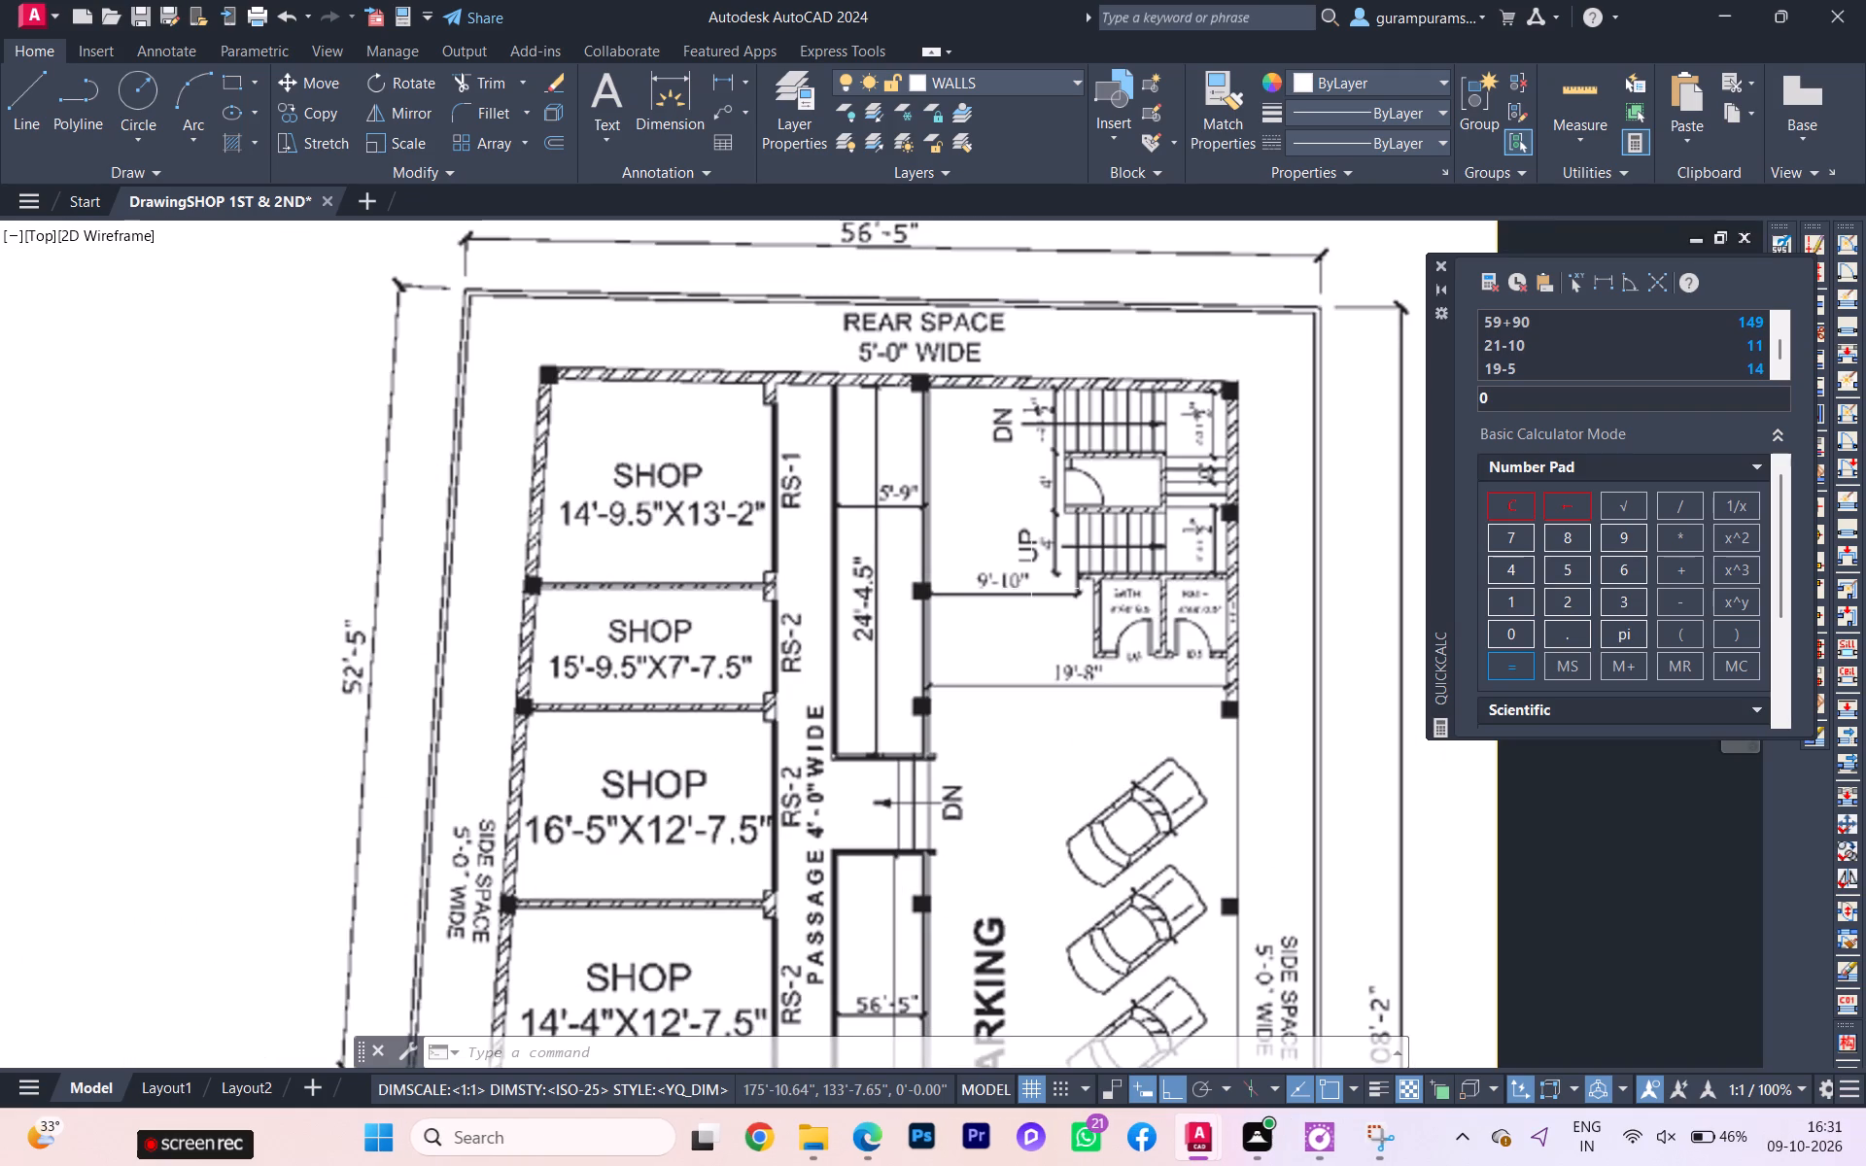
scroll(1100, 559, "up", 2)
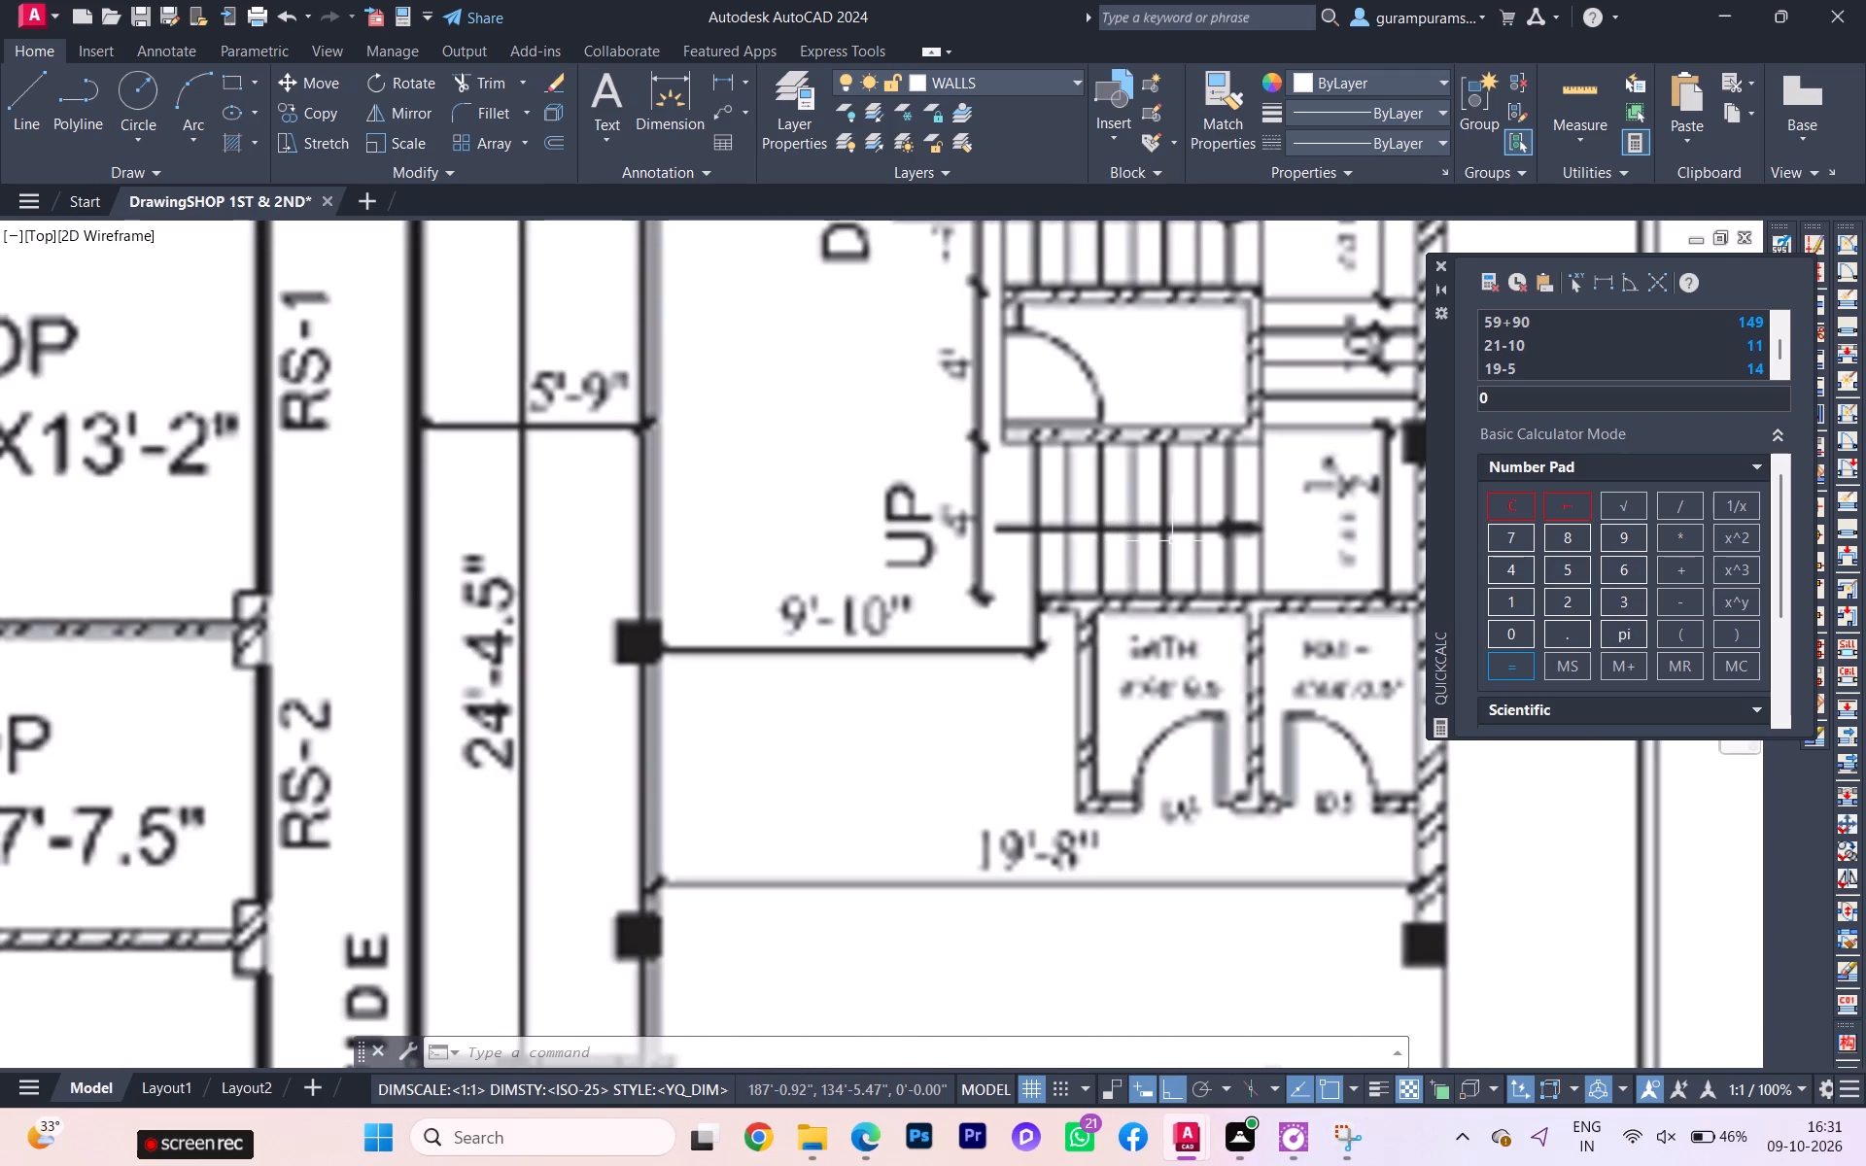
scroll(1003, 599, "down", 2)
scroll(481, 681, "down", 1)
scroll(482, 681, "up", 1)
scroll(478, 685, "down", 1)
Delete the outermost tread line at the open end of the lower stair flight.
middle_click_drag(478, 685, 914, 539)
scroll(110, 605, "up", 2)
scroll(404, 665, "up", 1)
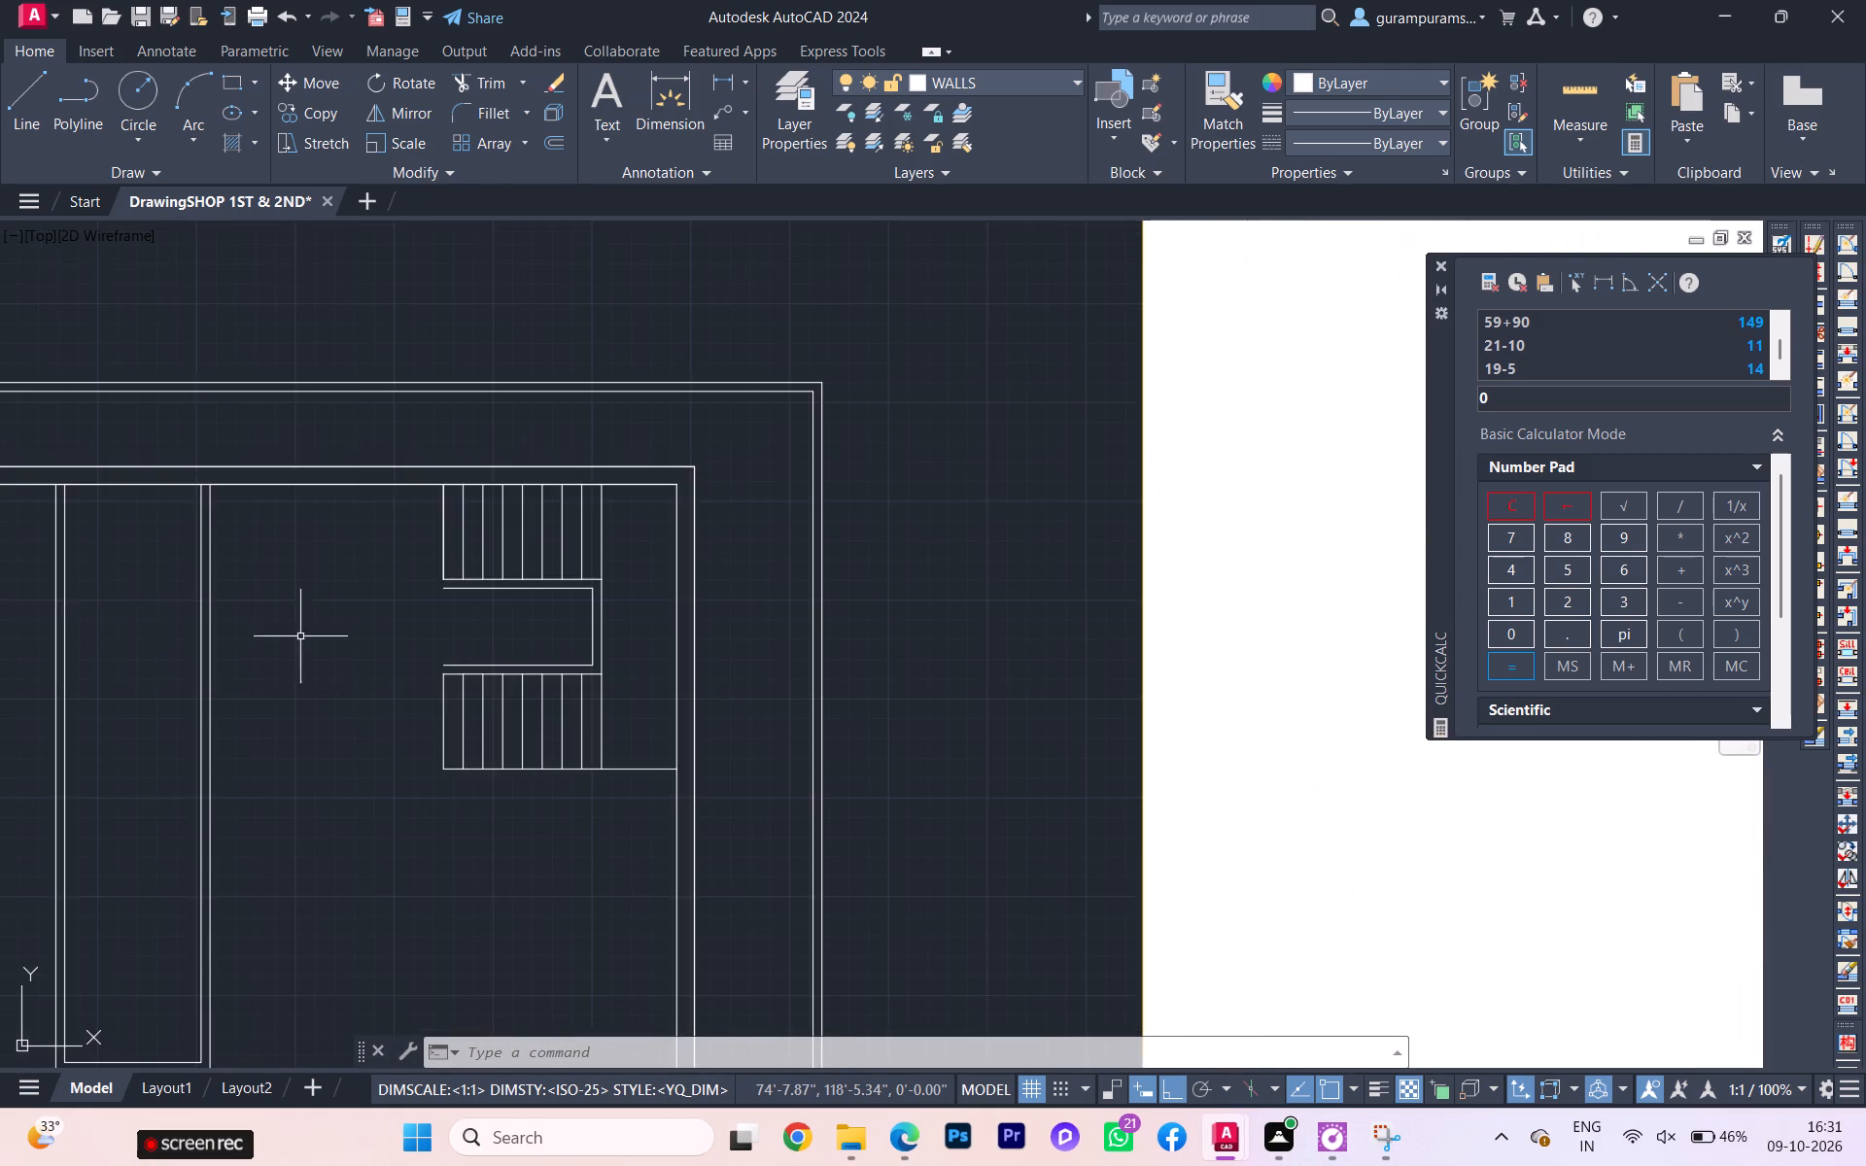
left_click(449, 757)
double_click(476, 750)
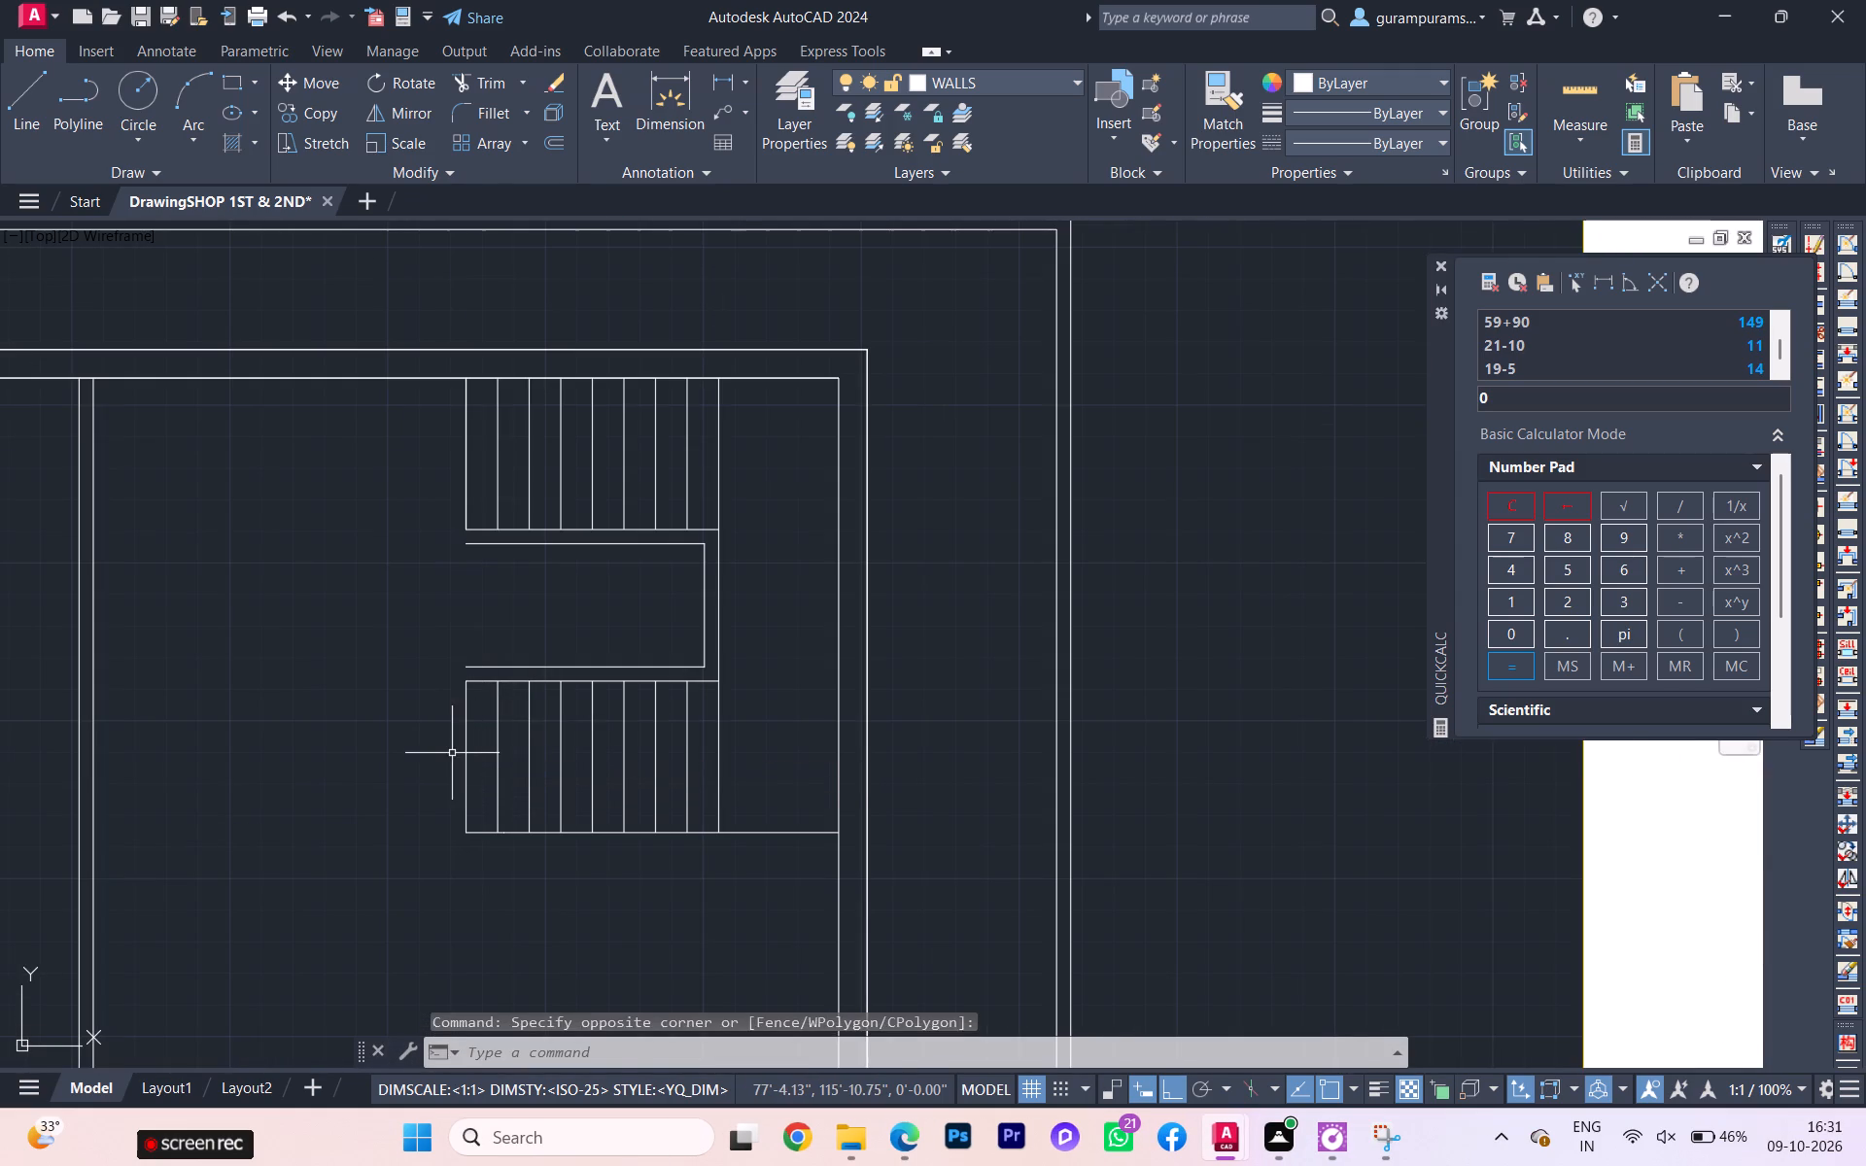
left_click(452, 753)
left_click(475, 747)
left_click_drag(474, 746, 465, 736)
left_click(452, 721)
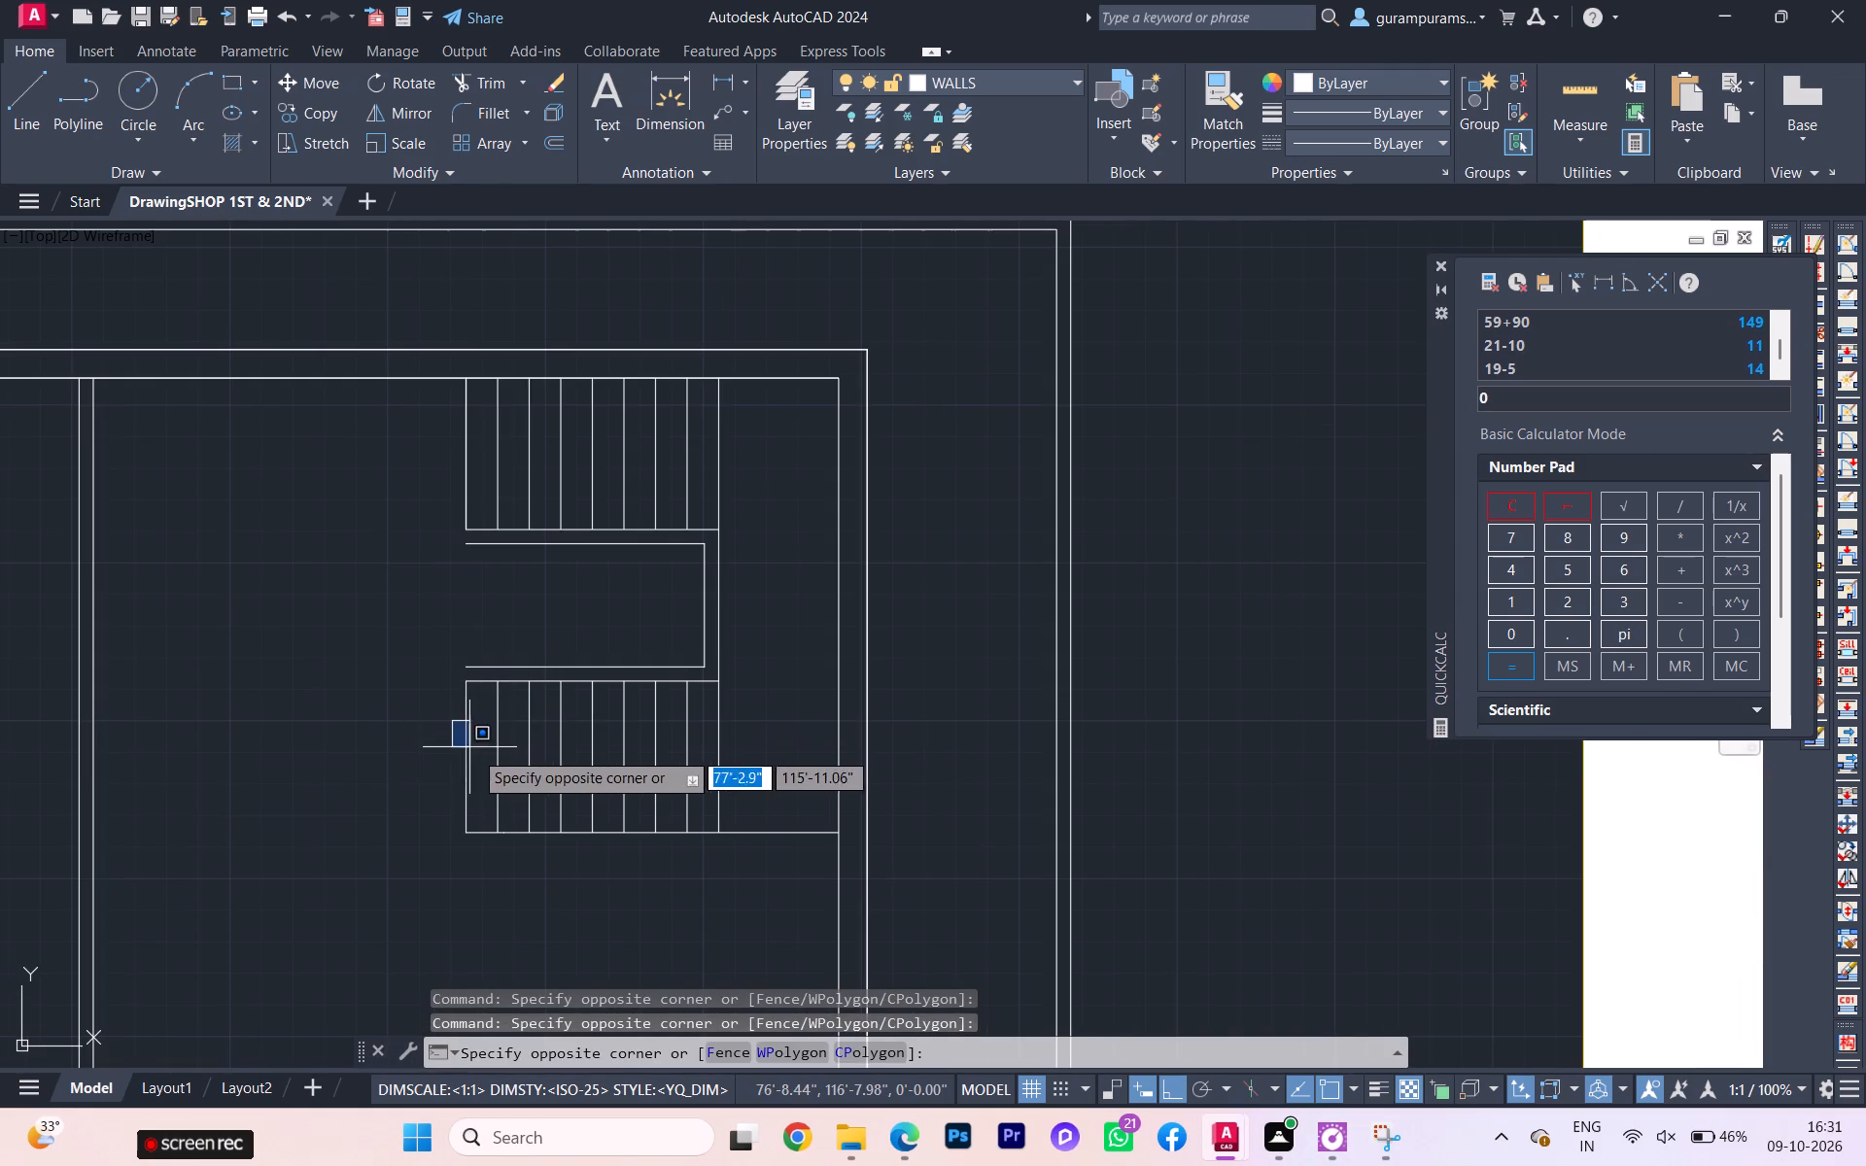
double_click(481, 755)
left_click(458, 717)
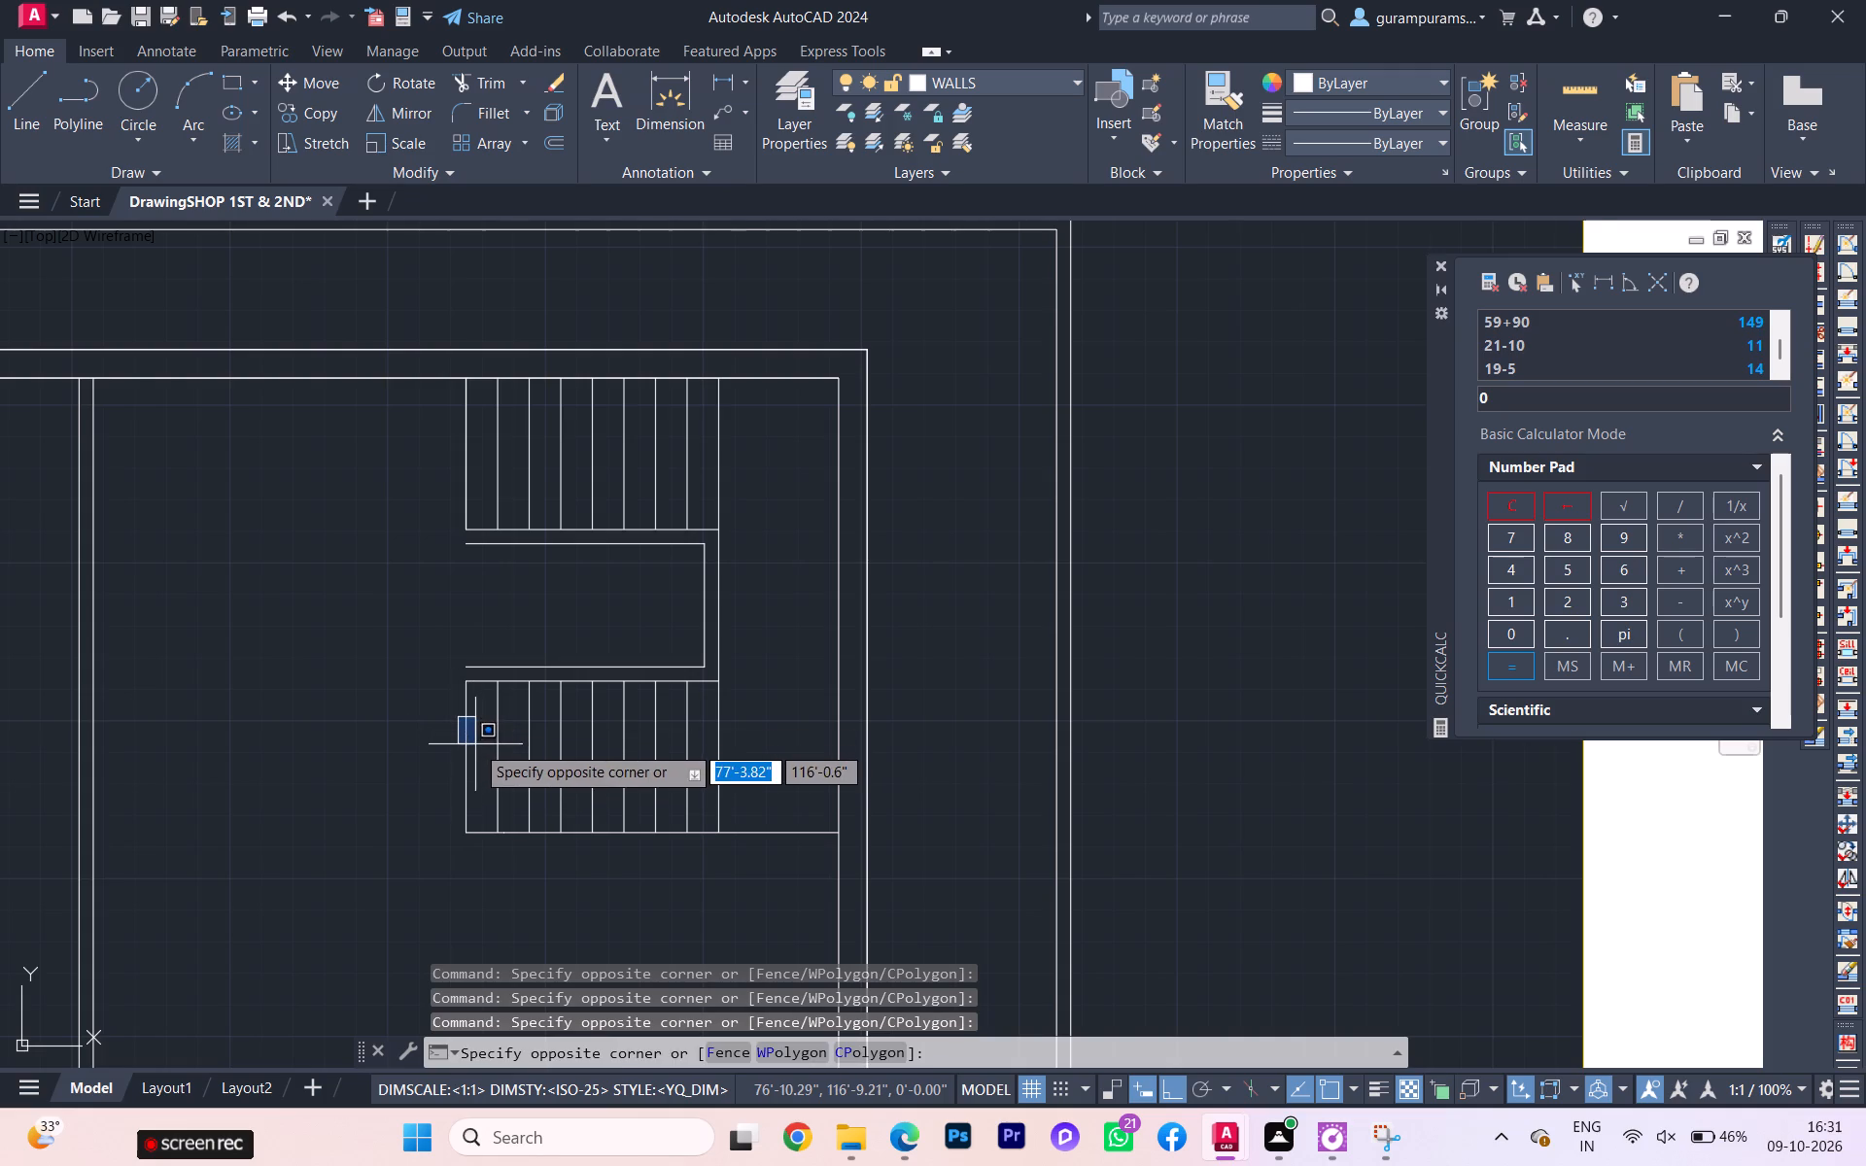
key("Escape")
left_click(477, 746)
left_click(439, 707)
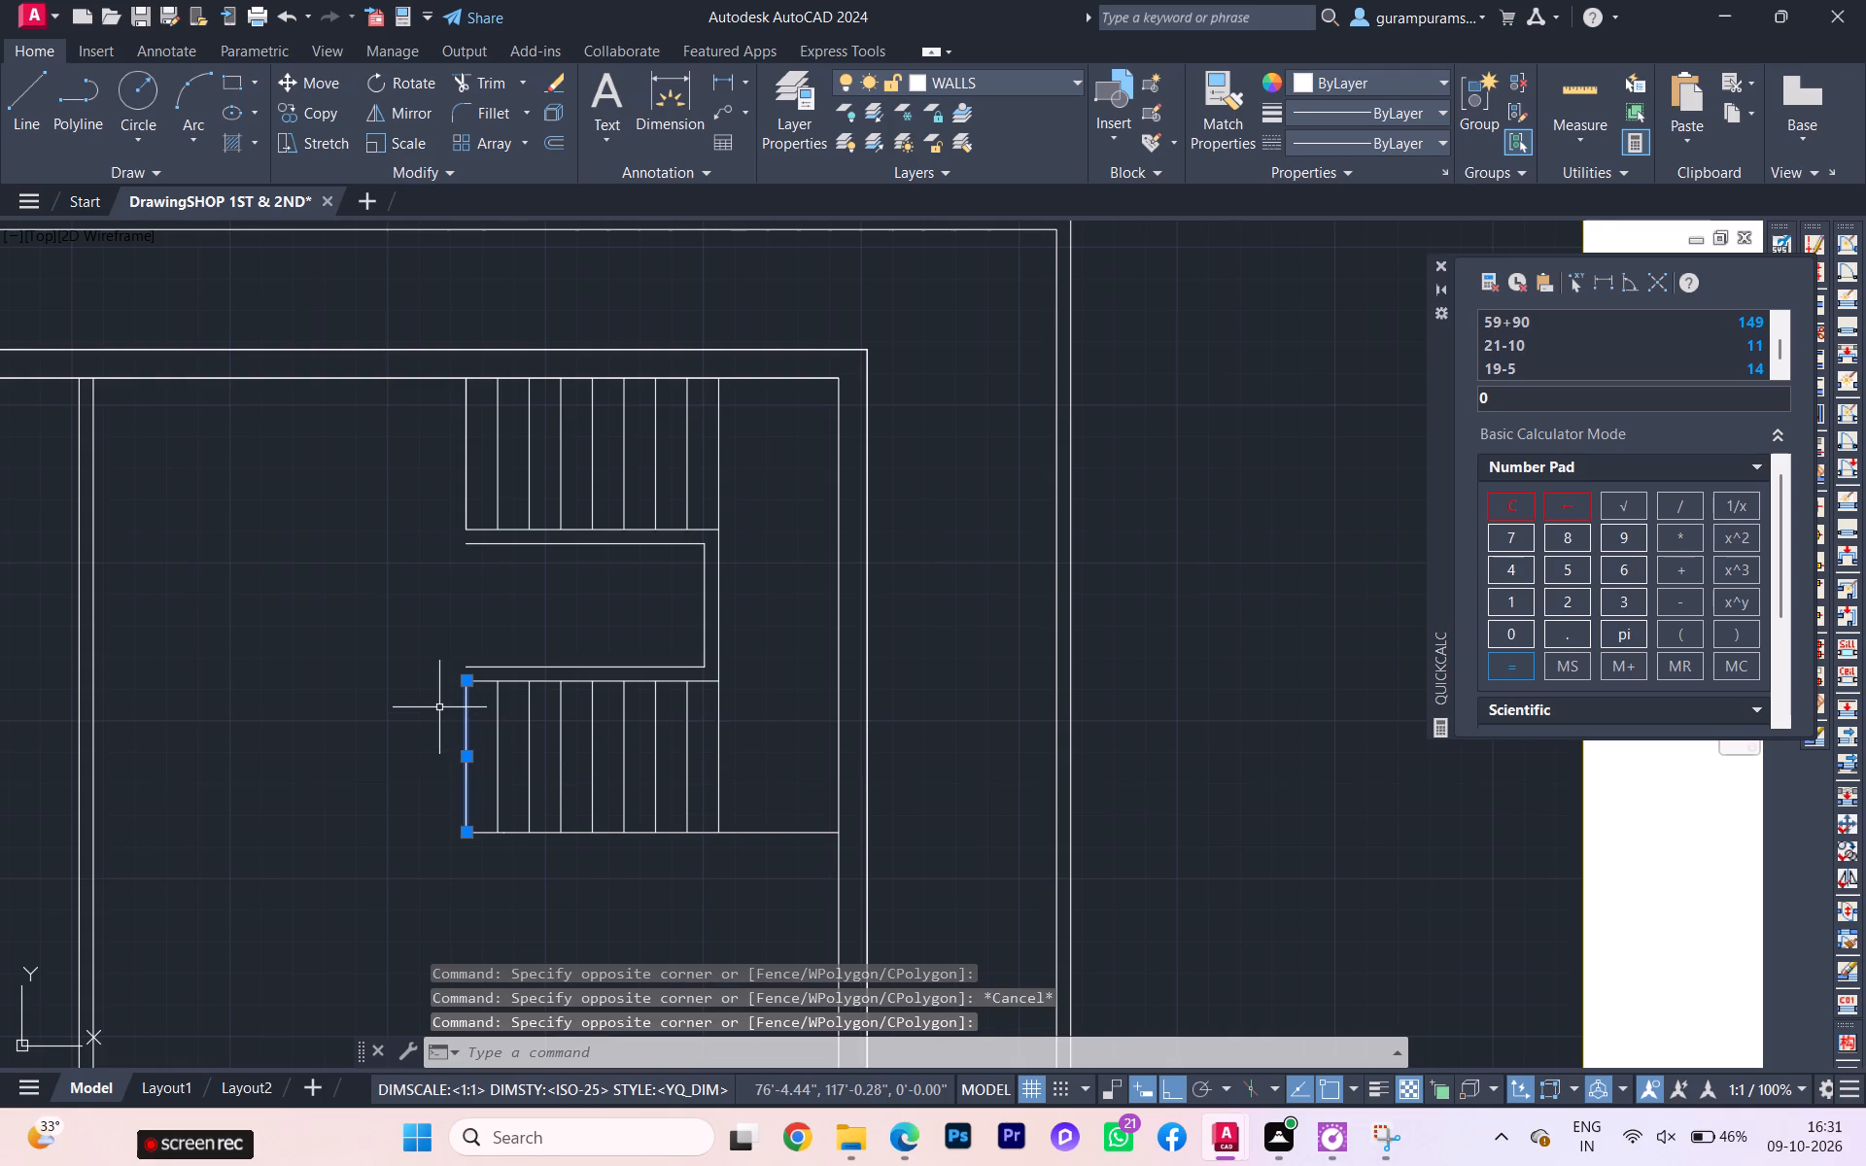
key("Delete")
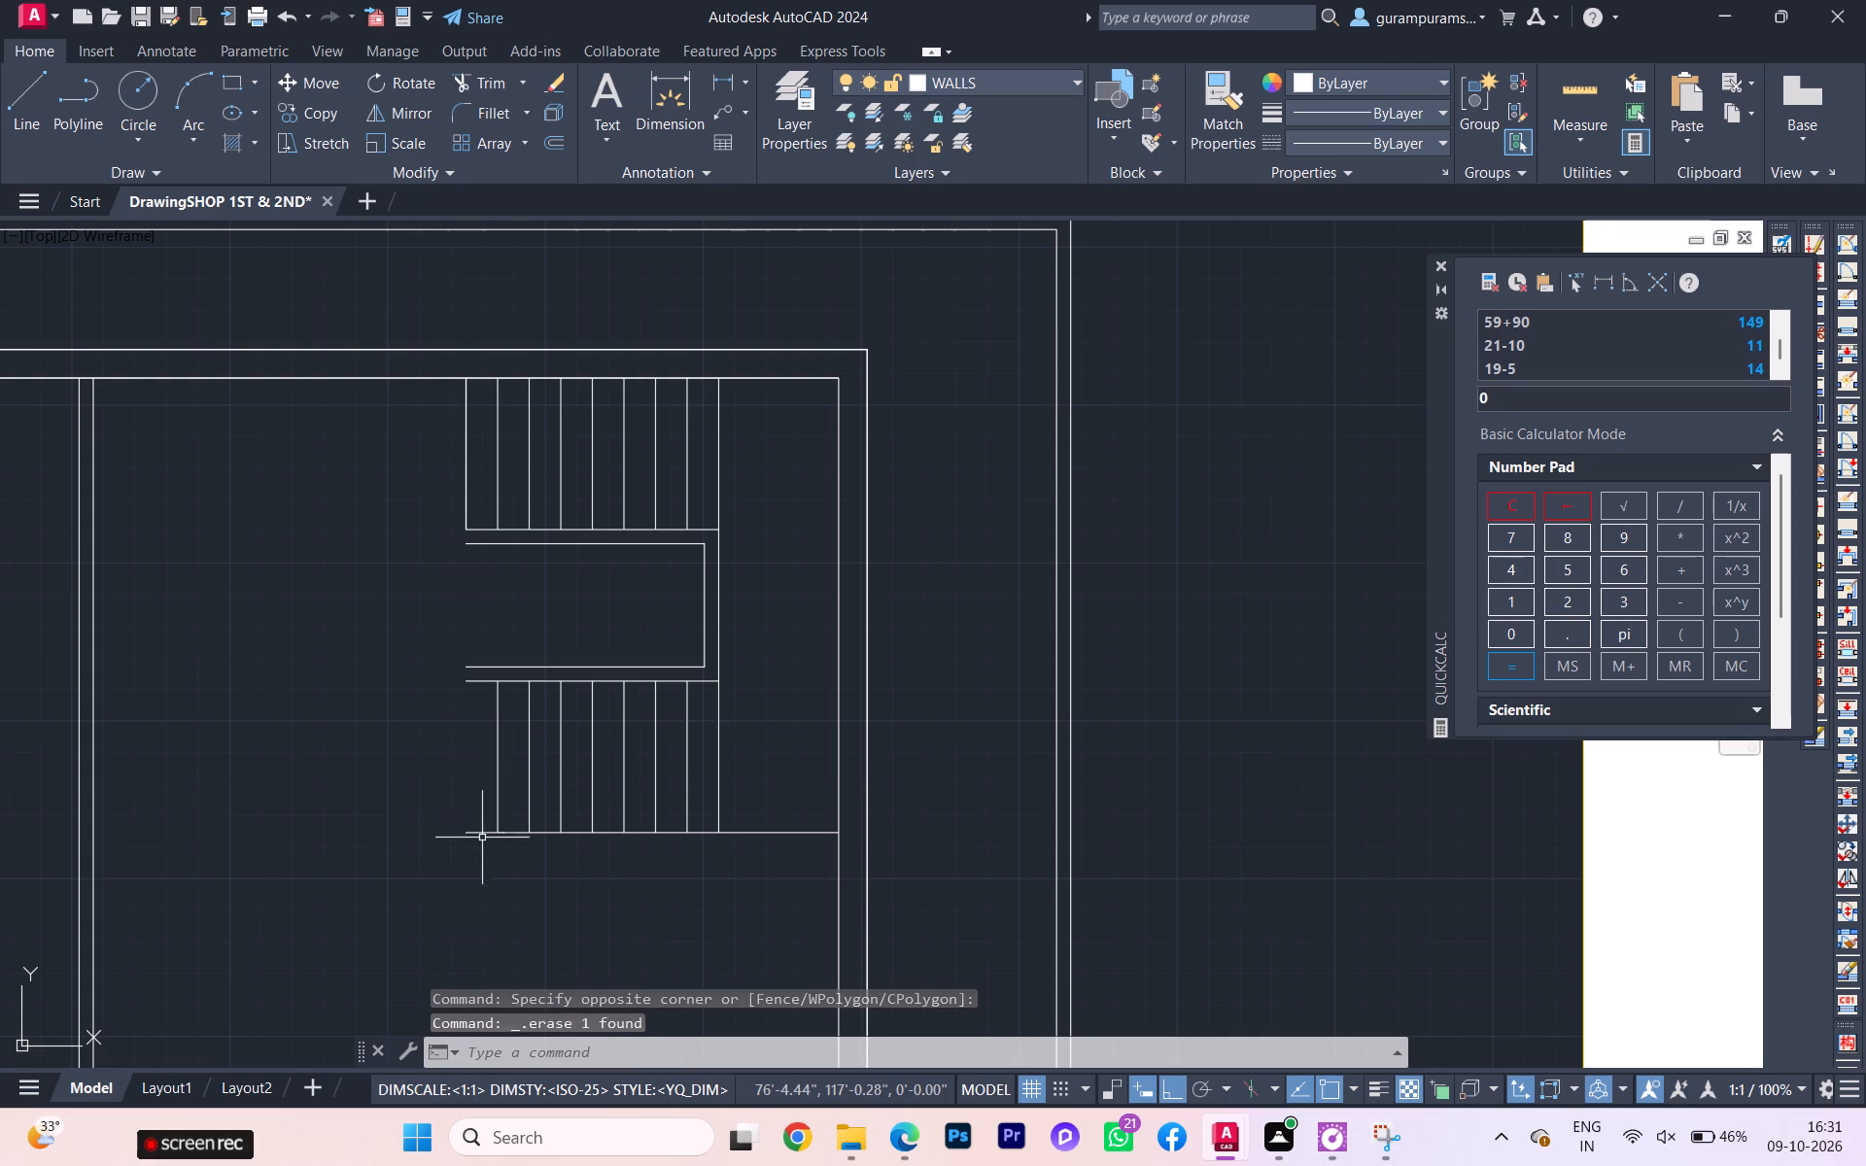
Draw a vertical line closing the open end of the walled enclosure between the two stair flights.
scroll(483, 744, "up", 1)
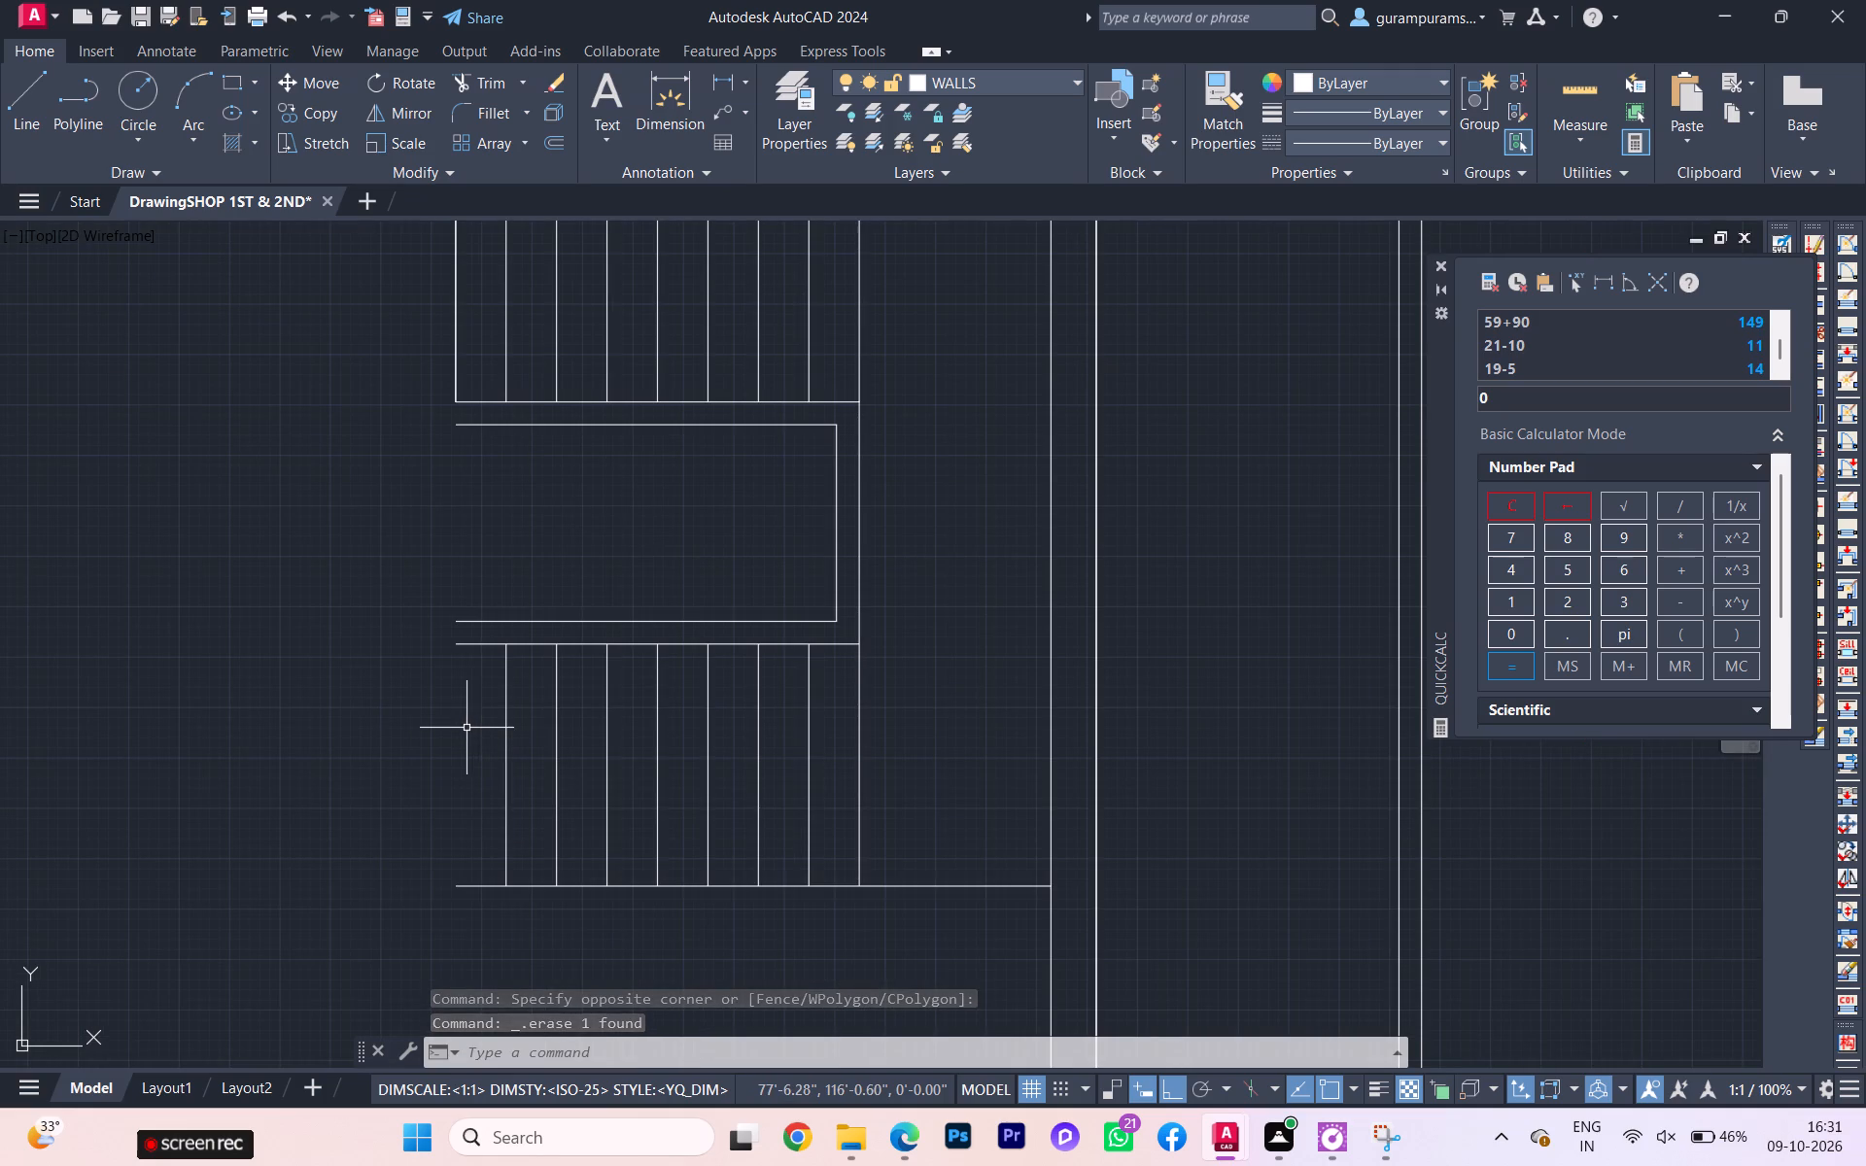
key("l")
key("Return")
scroll(478, 674, "down", 2)
middle_click_drag(477, 674, 487, 746)
scroll(485, 715, "down", 1)
scroll(487, 746, "up", 3)
left_click(459, 715)
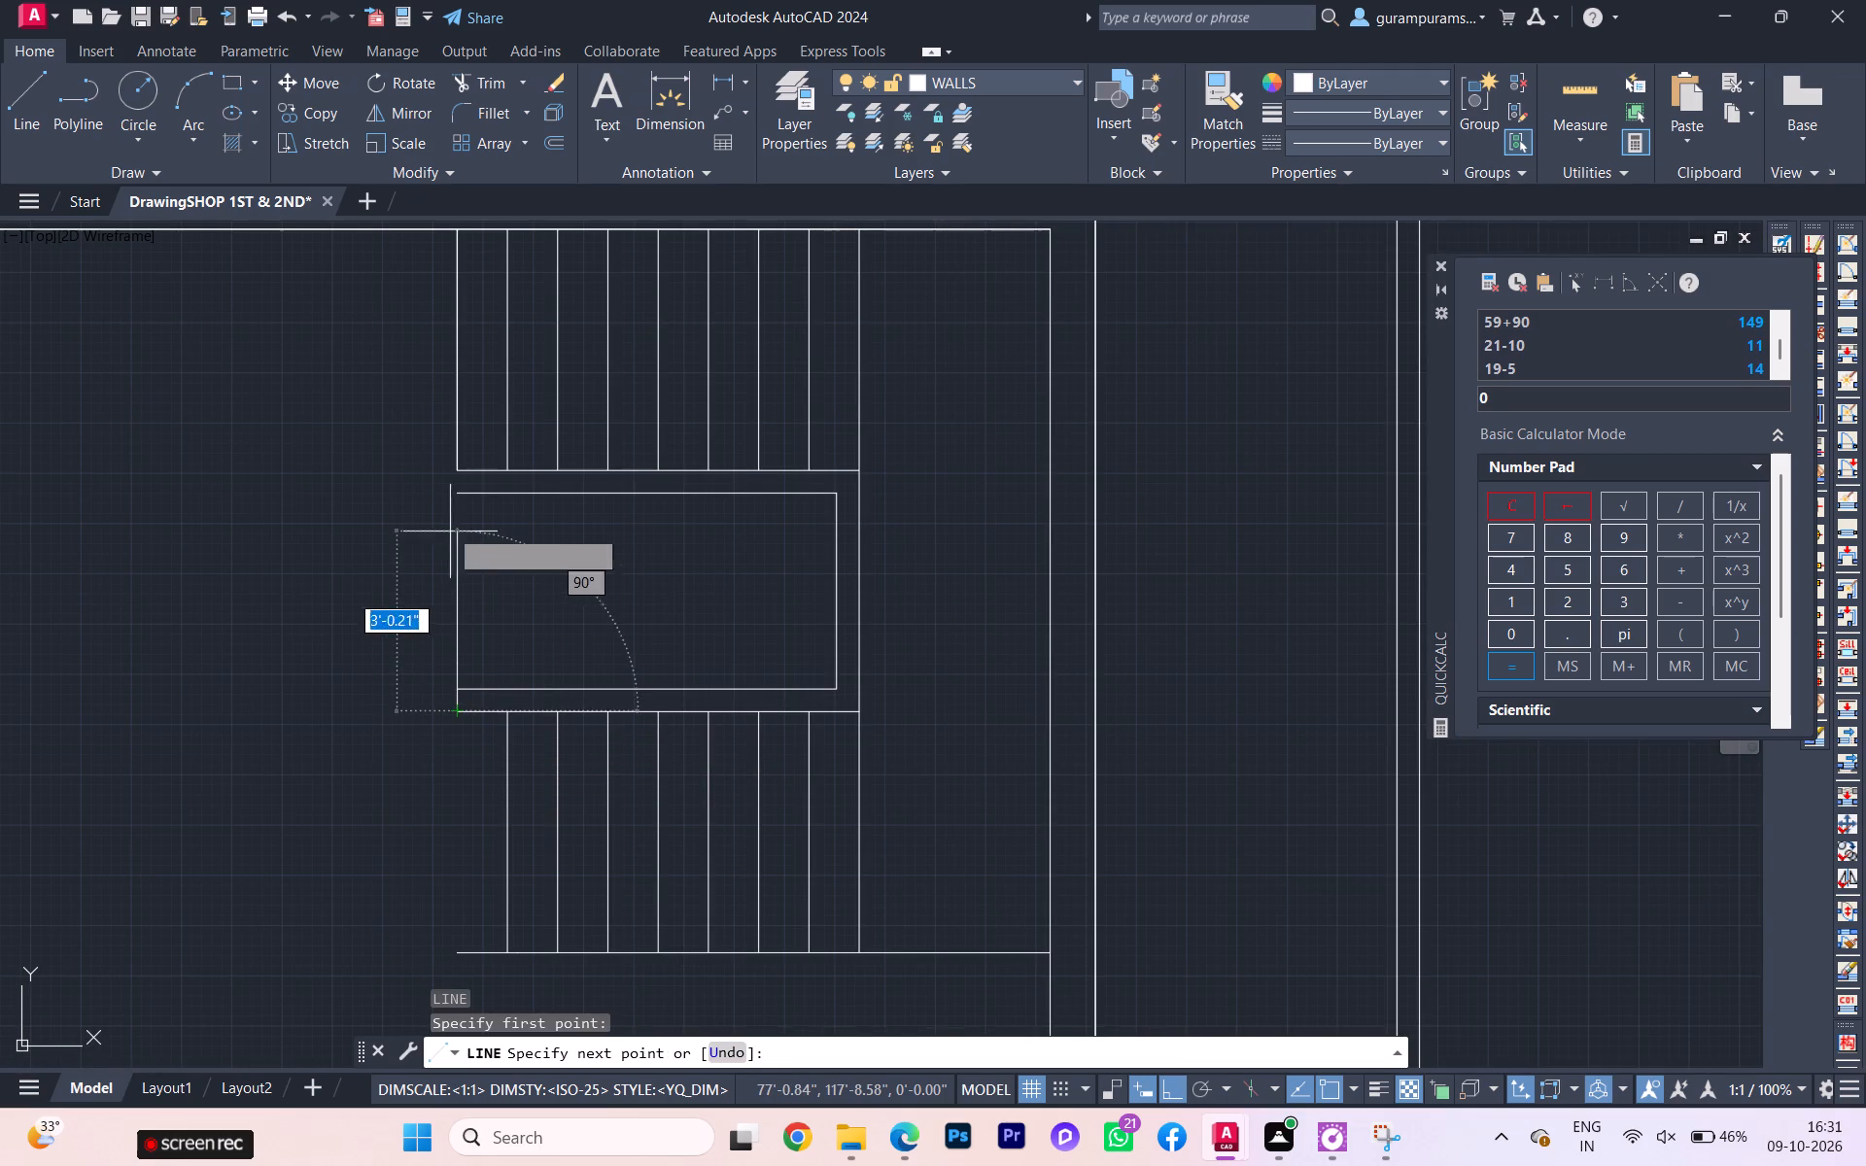
left_click(454, 475)
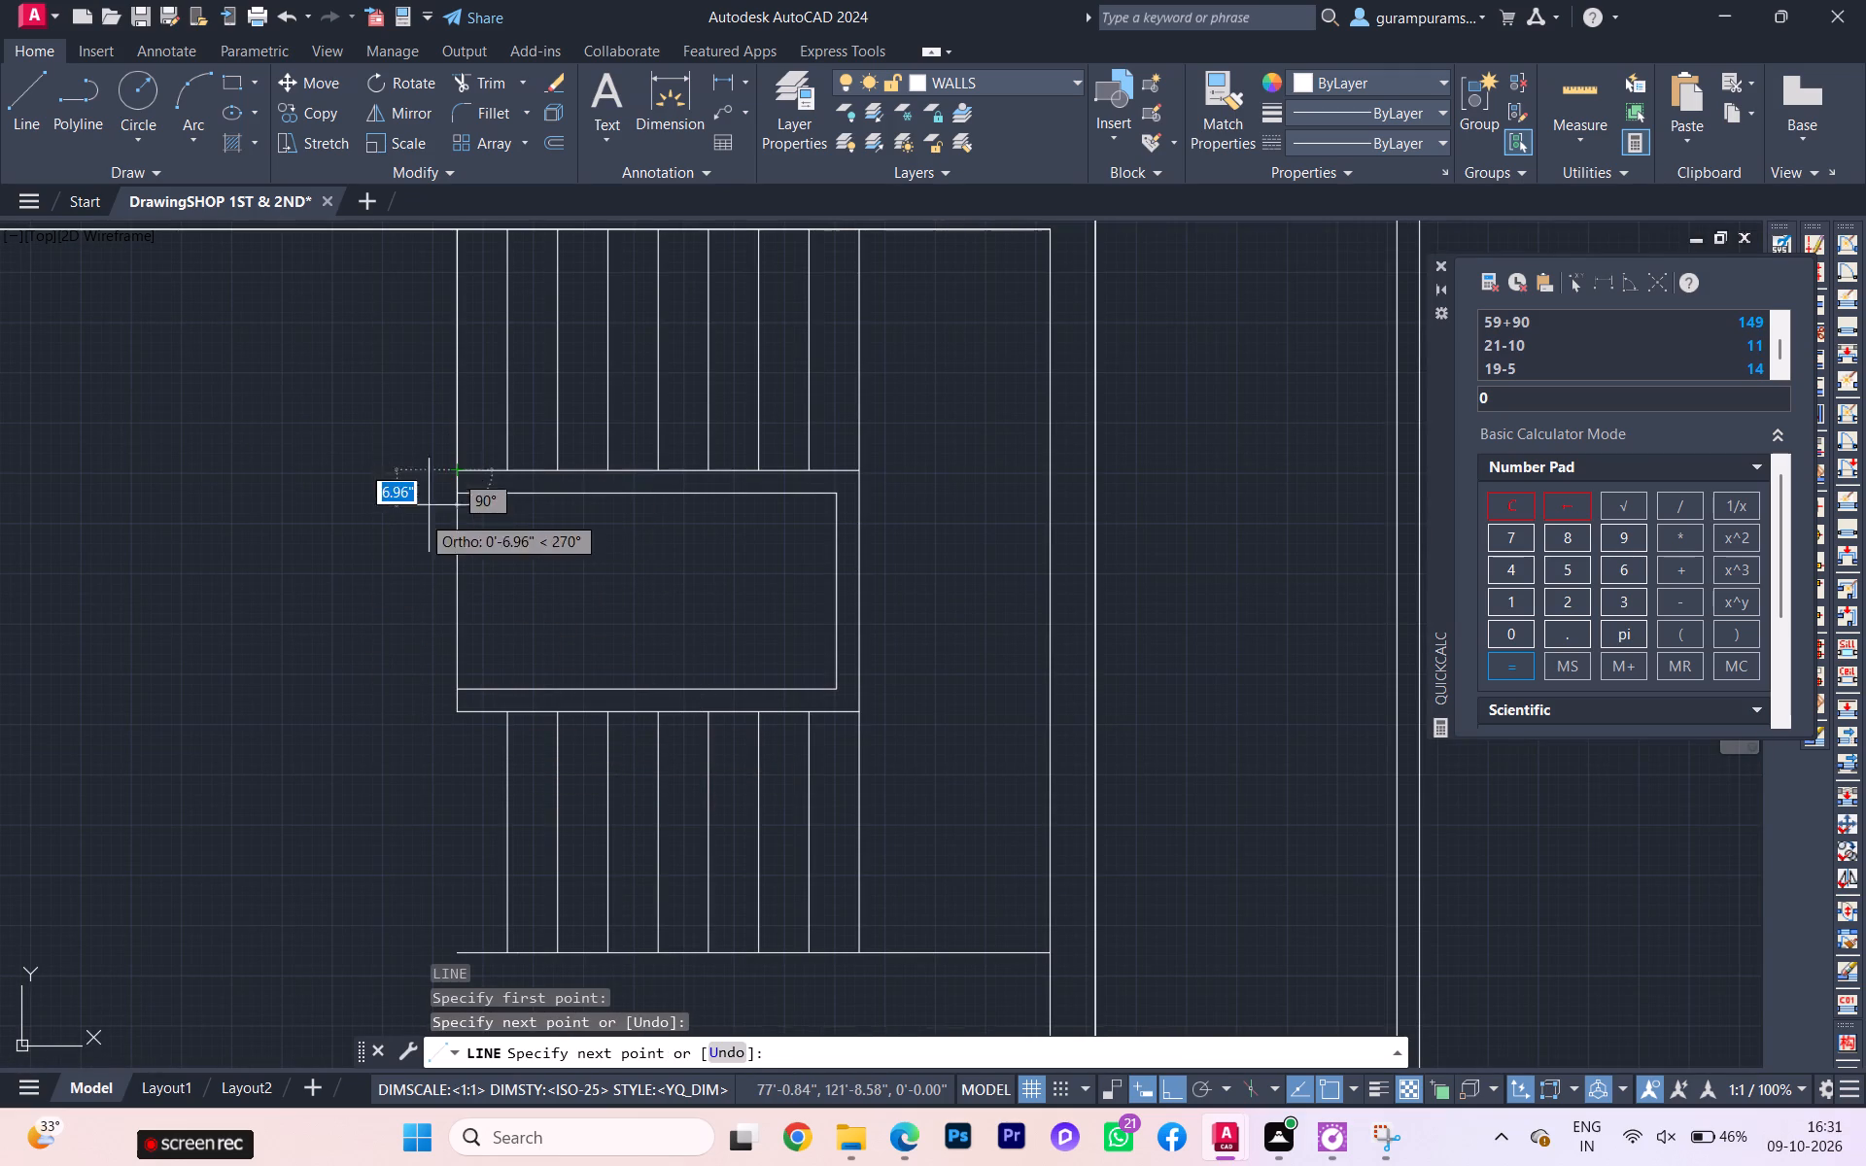
scroll(346, 578, "down", 2)
key("Escape")
scroll(341, 594, "down", 2)
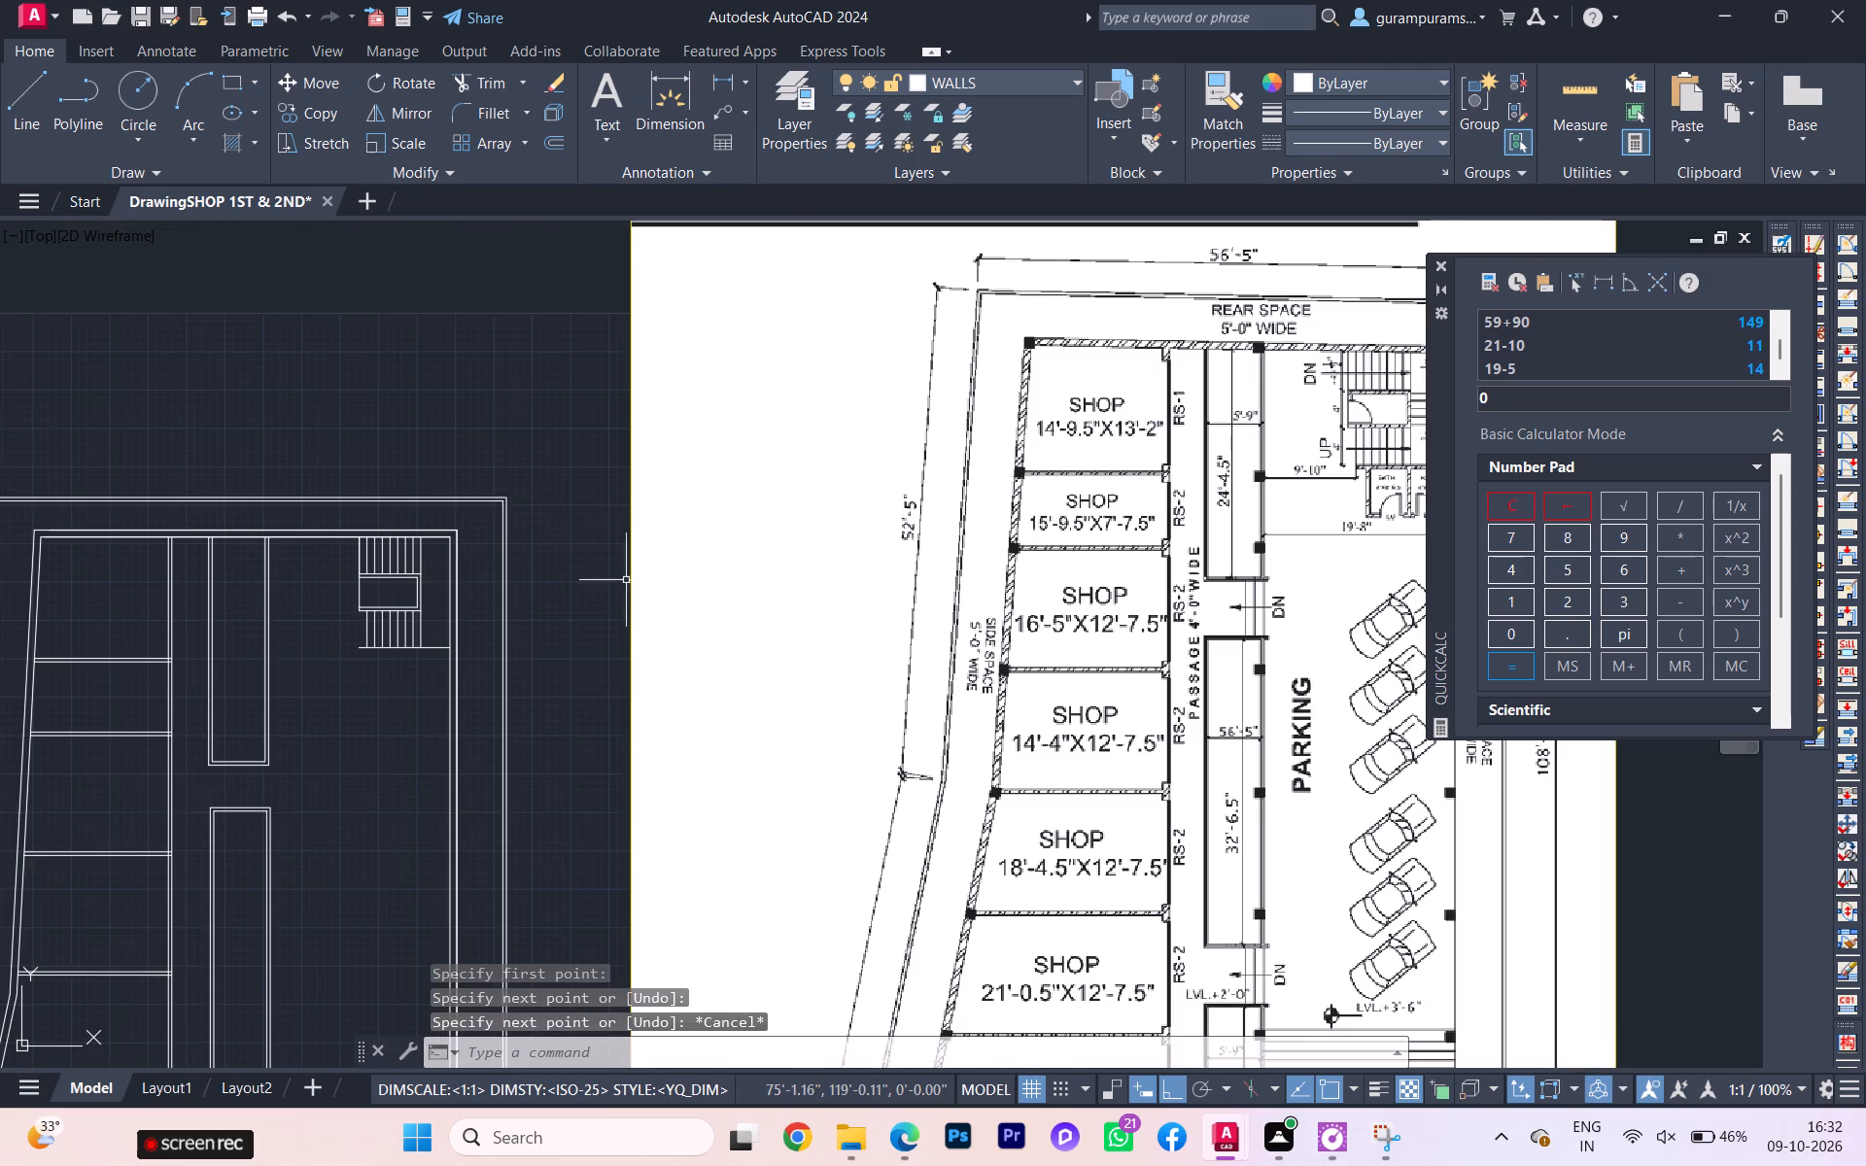
Move the tread lines of both flights and the enclosure outlines between them to the STAIRS layer.
scroll(637, 583, "up", 2)
scroll(202, 602, "down", 2)
middle_click_drag(205, 606, 356, 595)
scroll(277, 596, "up", 2)
scroll(276, 596, "down", 2)
scroll(276, 595, "up", 2)
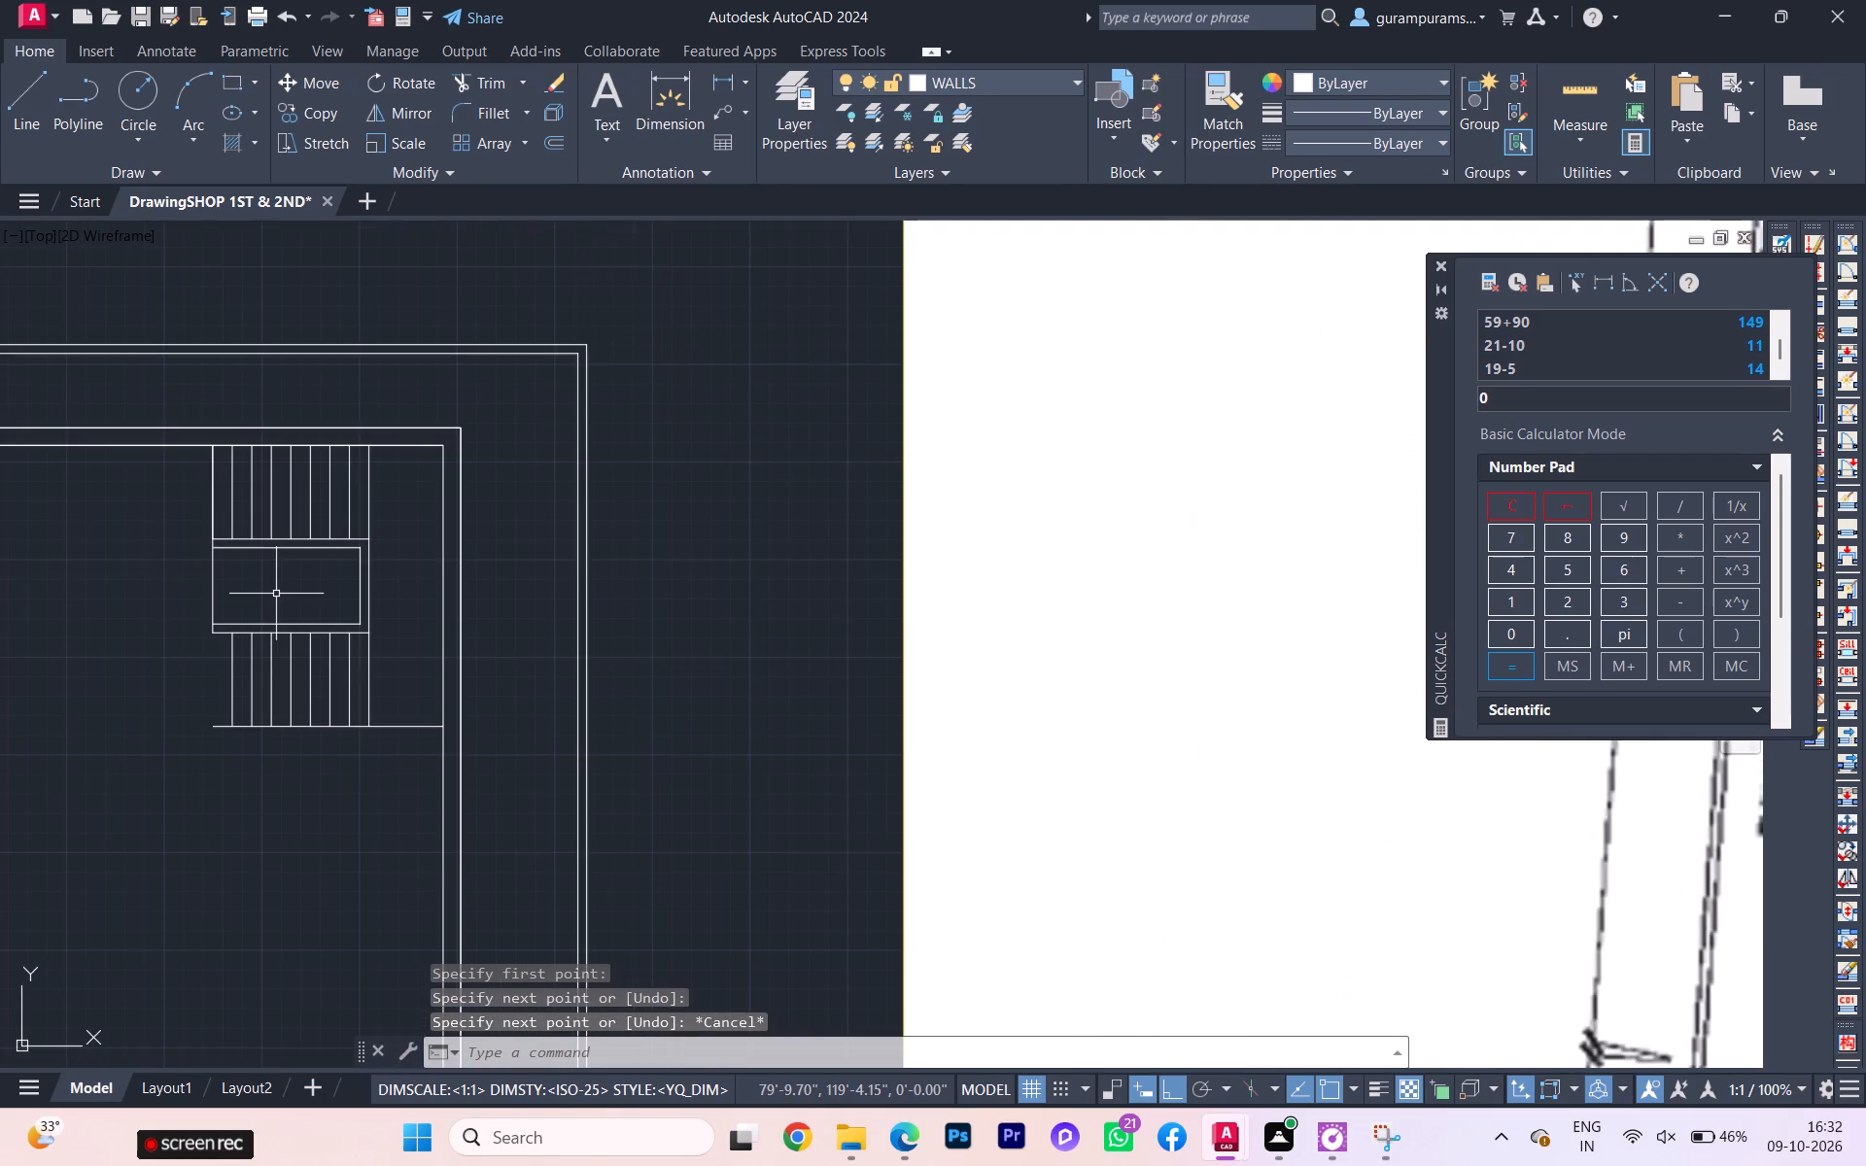
scroll(276, 594, "up", 2)
scroll(278, 597, "down", 3)
scroll(1039, 425, "down", 1)
scroll(719, 492, "up", 2)
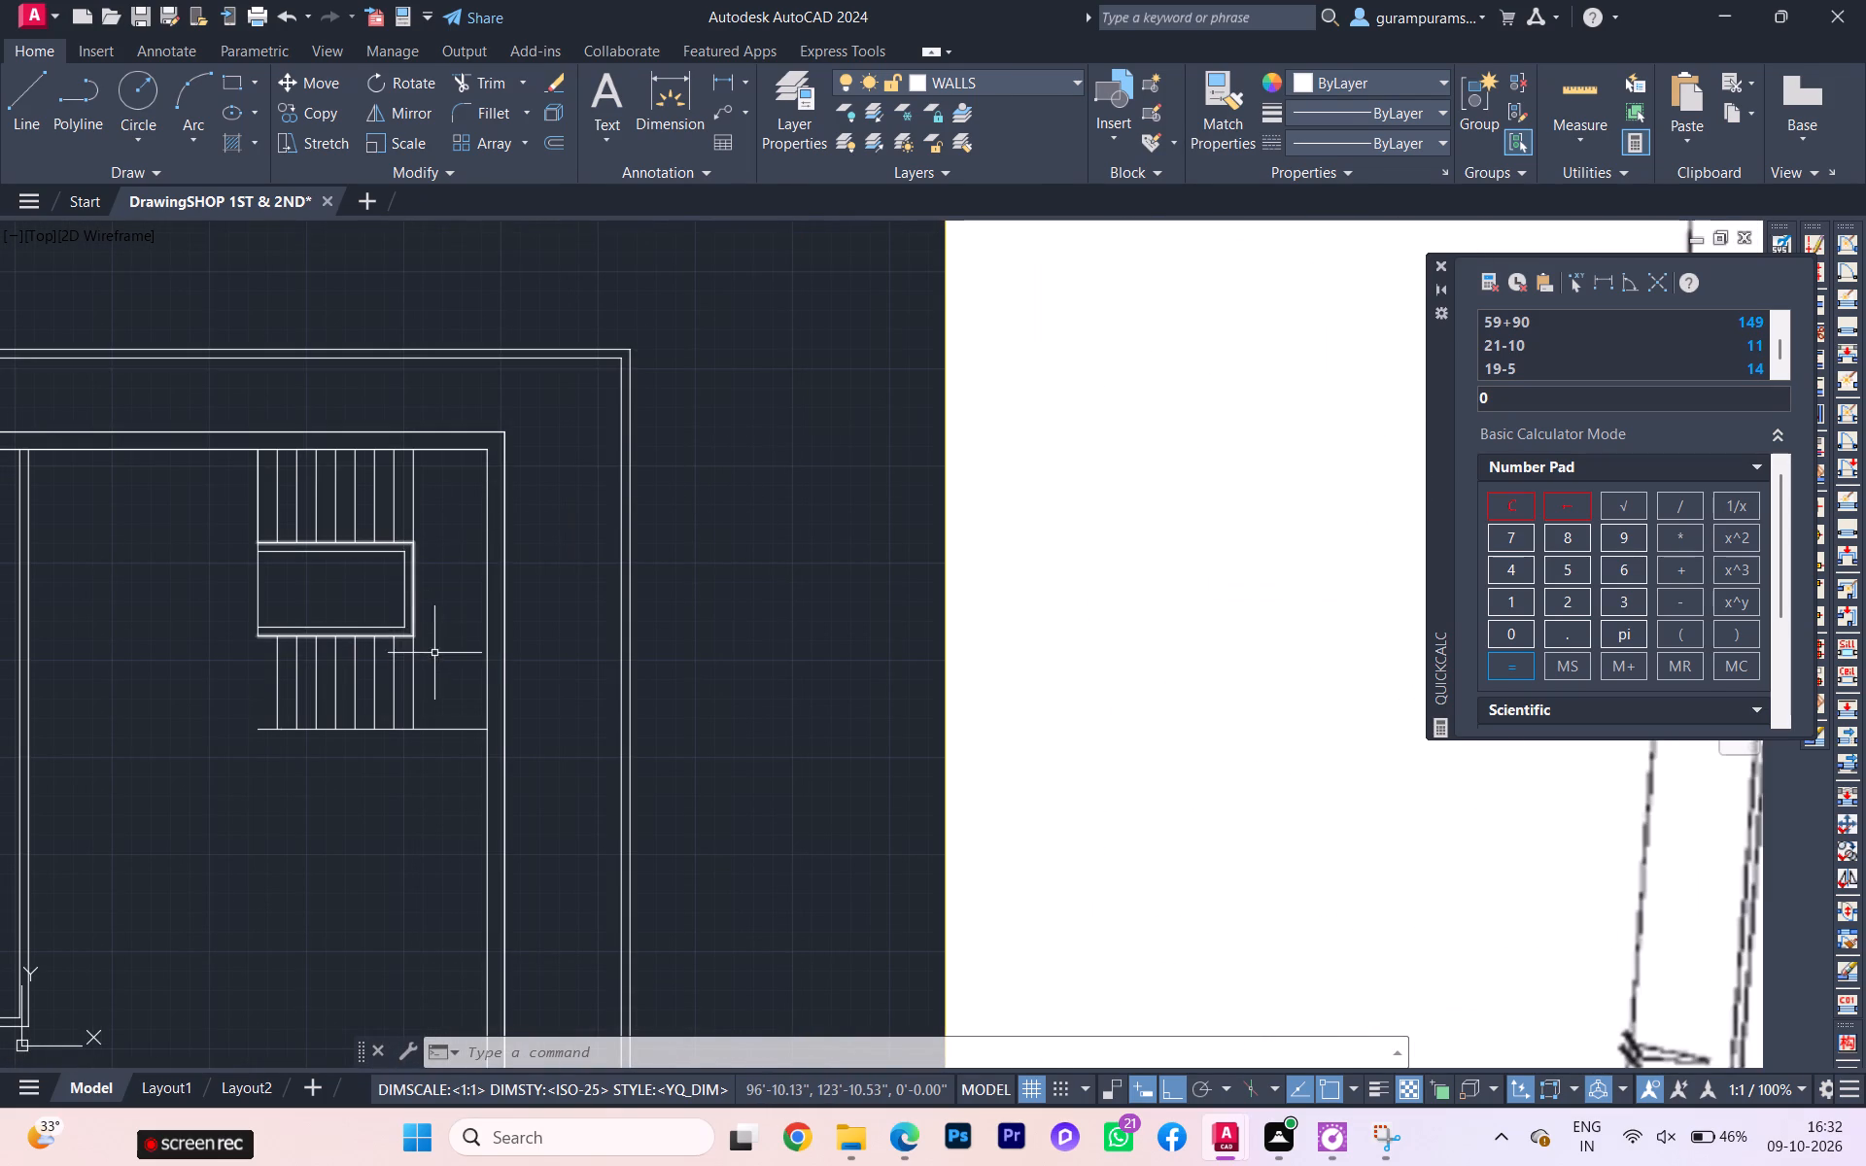
left_click(443, 703)
left_click(232, 480)
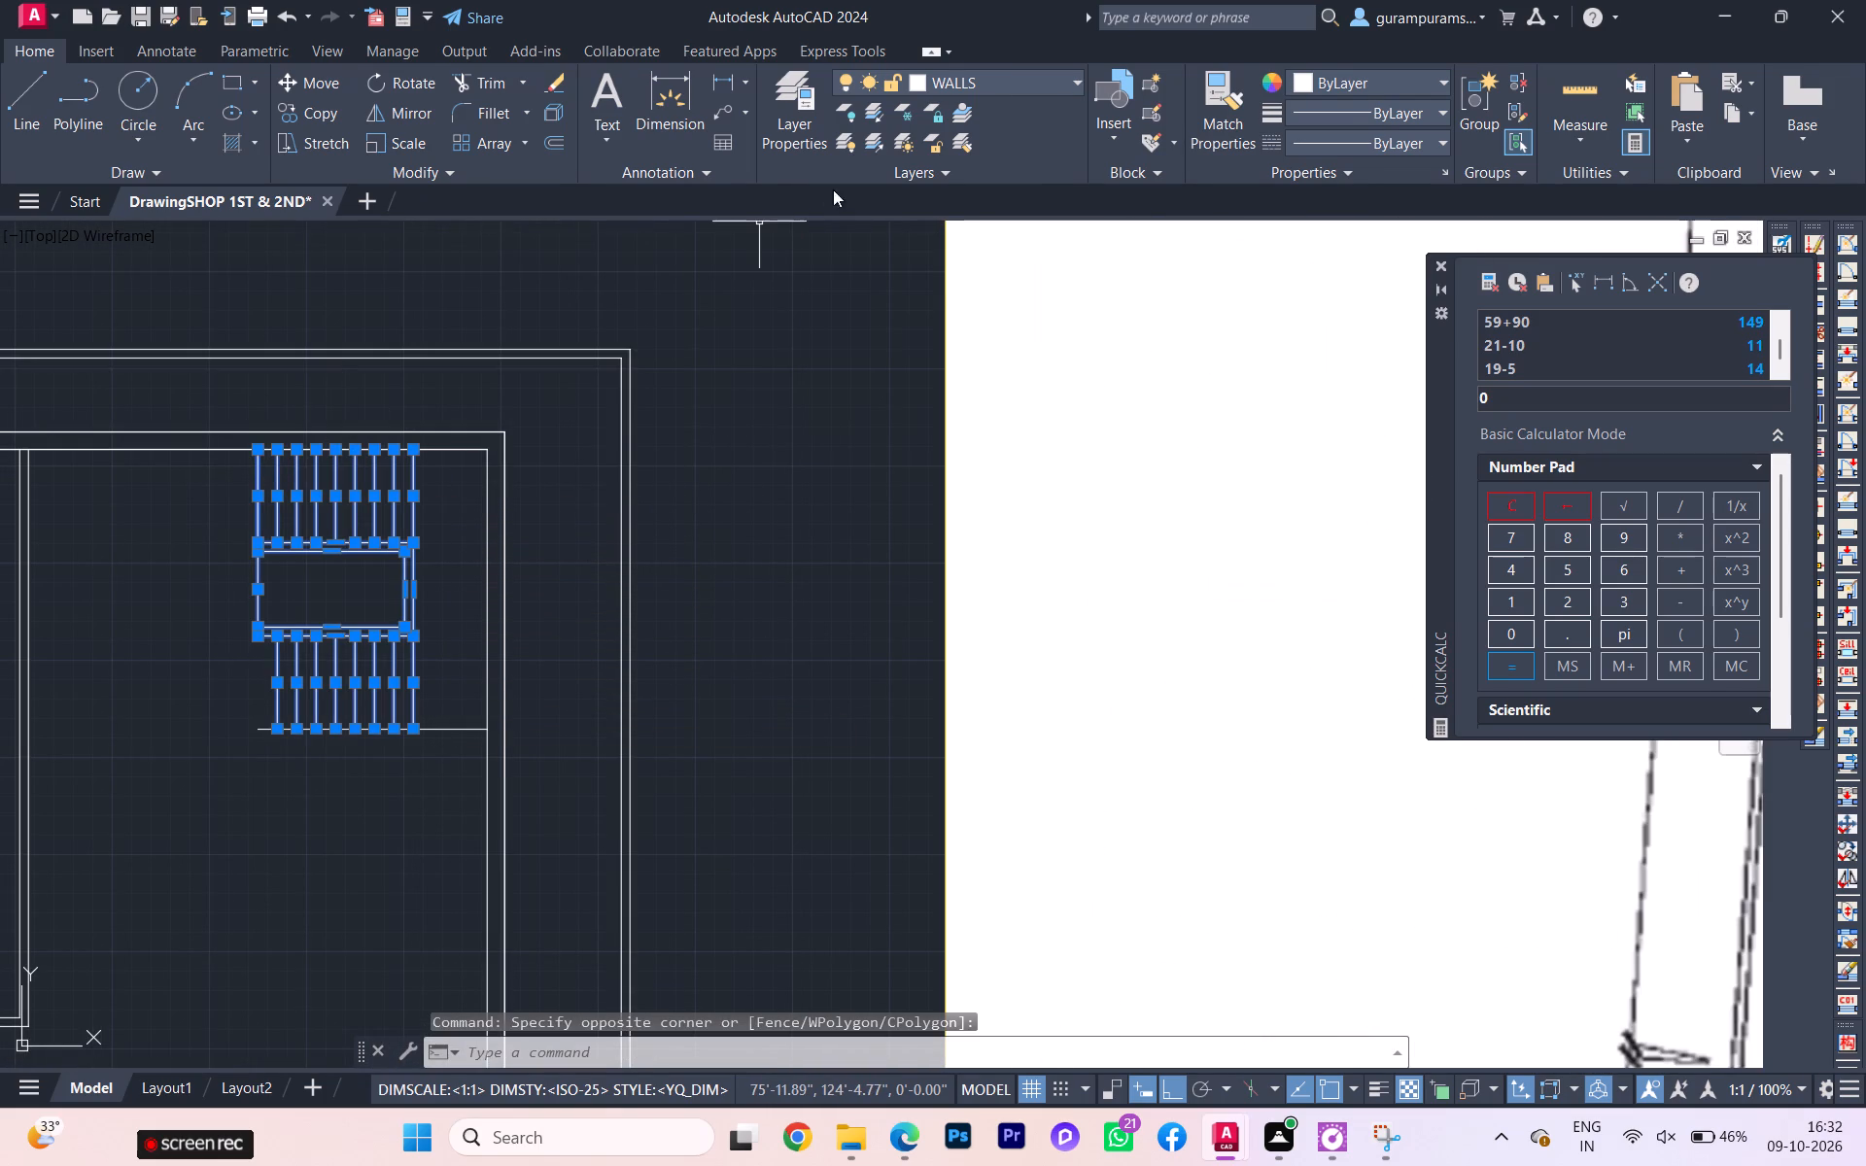
left_click(950, 83)
left_click(933, 196)
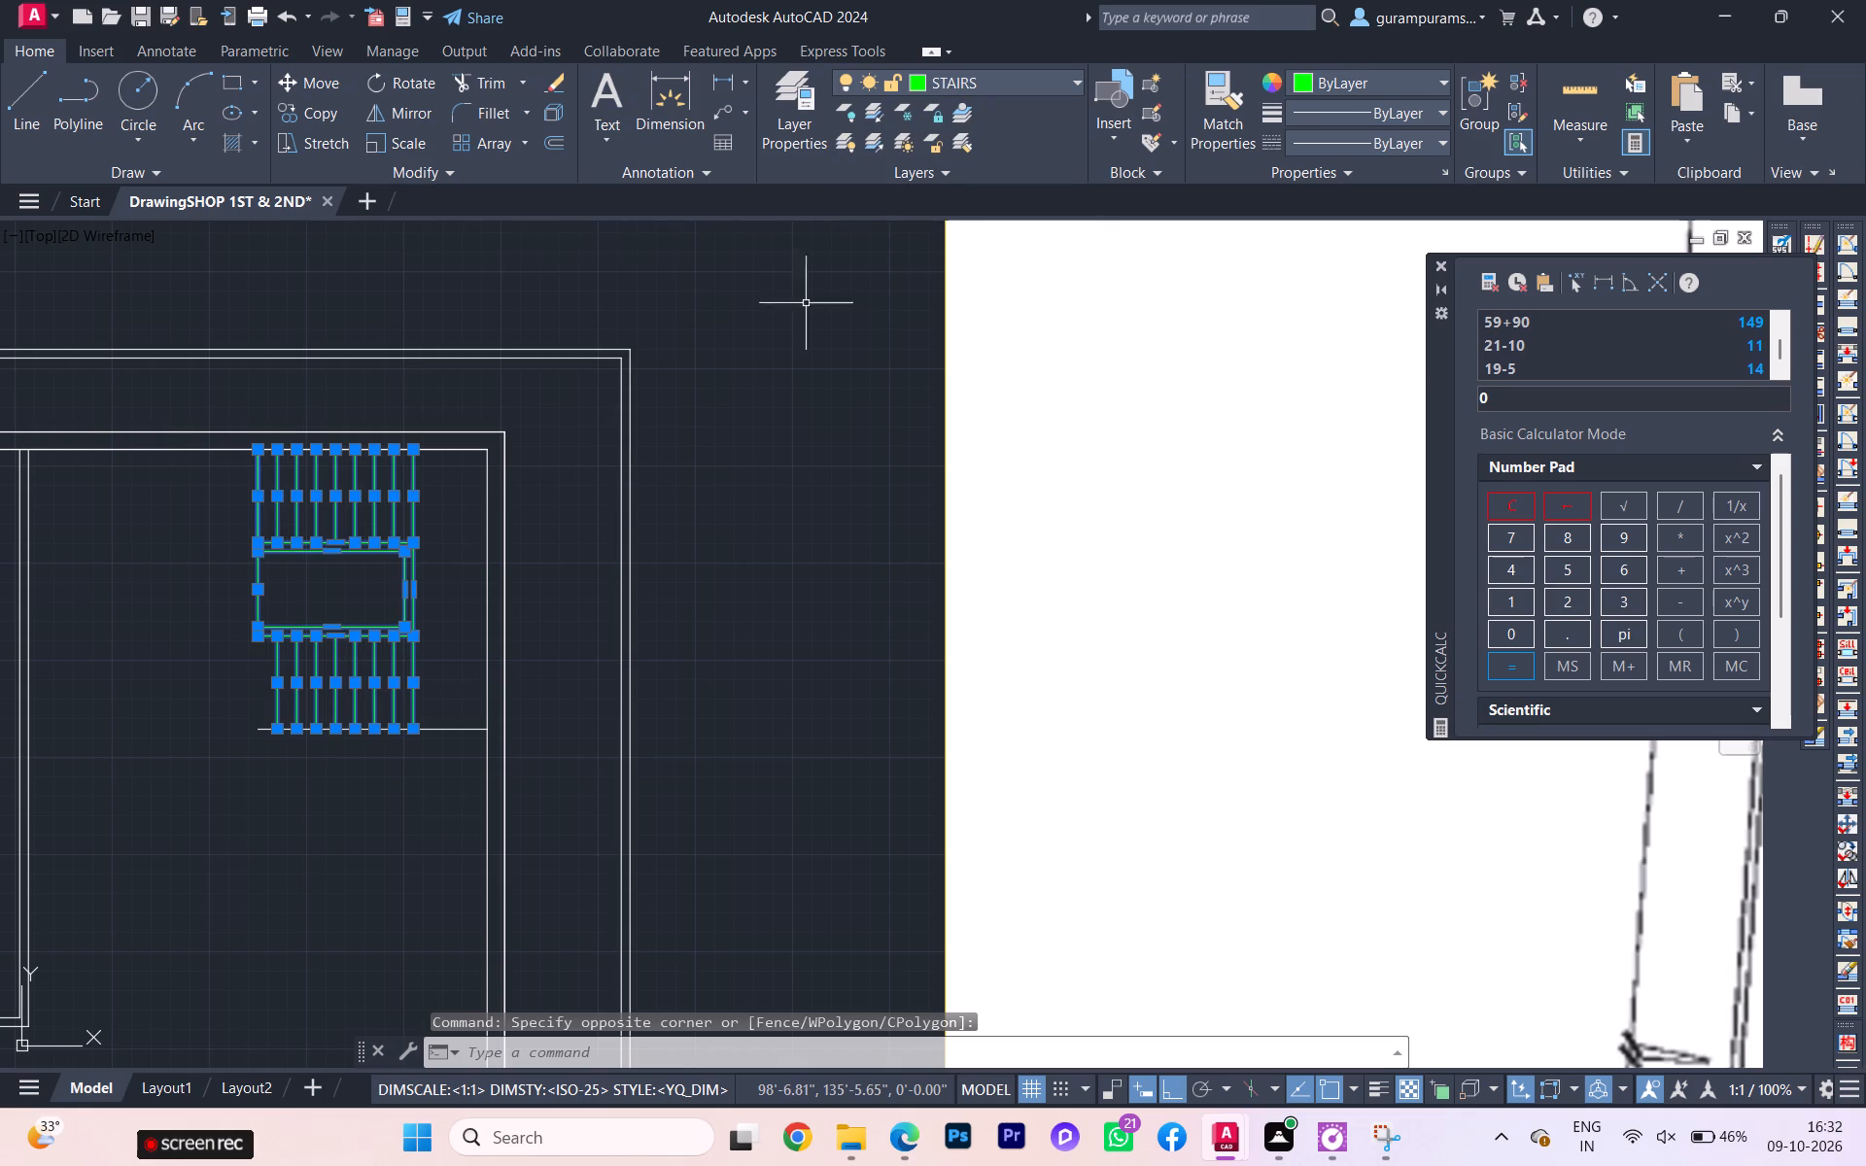
key("Escape")
Draw a horizontal direction line across the lower flight, from the first tread's midpoint to just past the last tread.
scroll(177, 741, "down", 2)
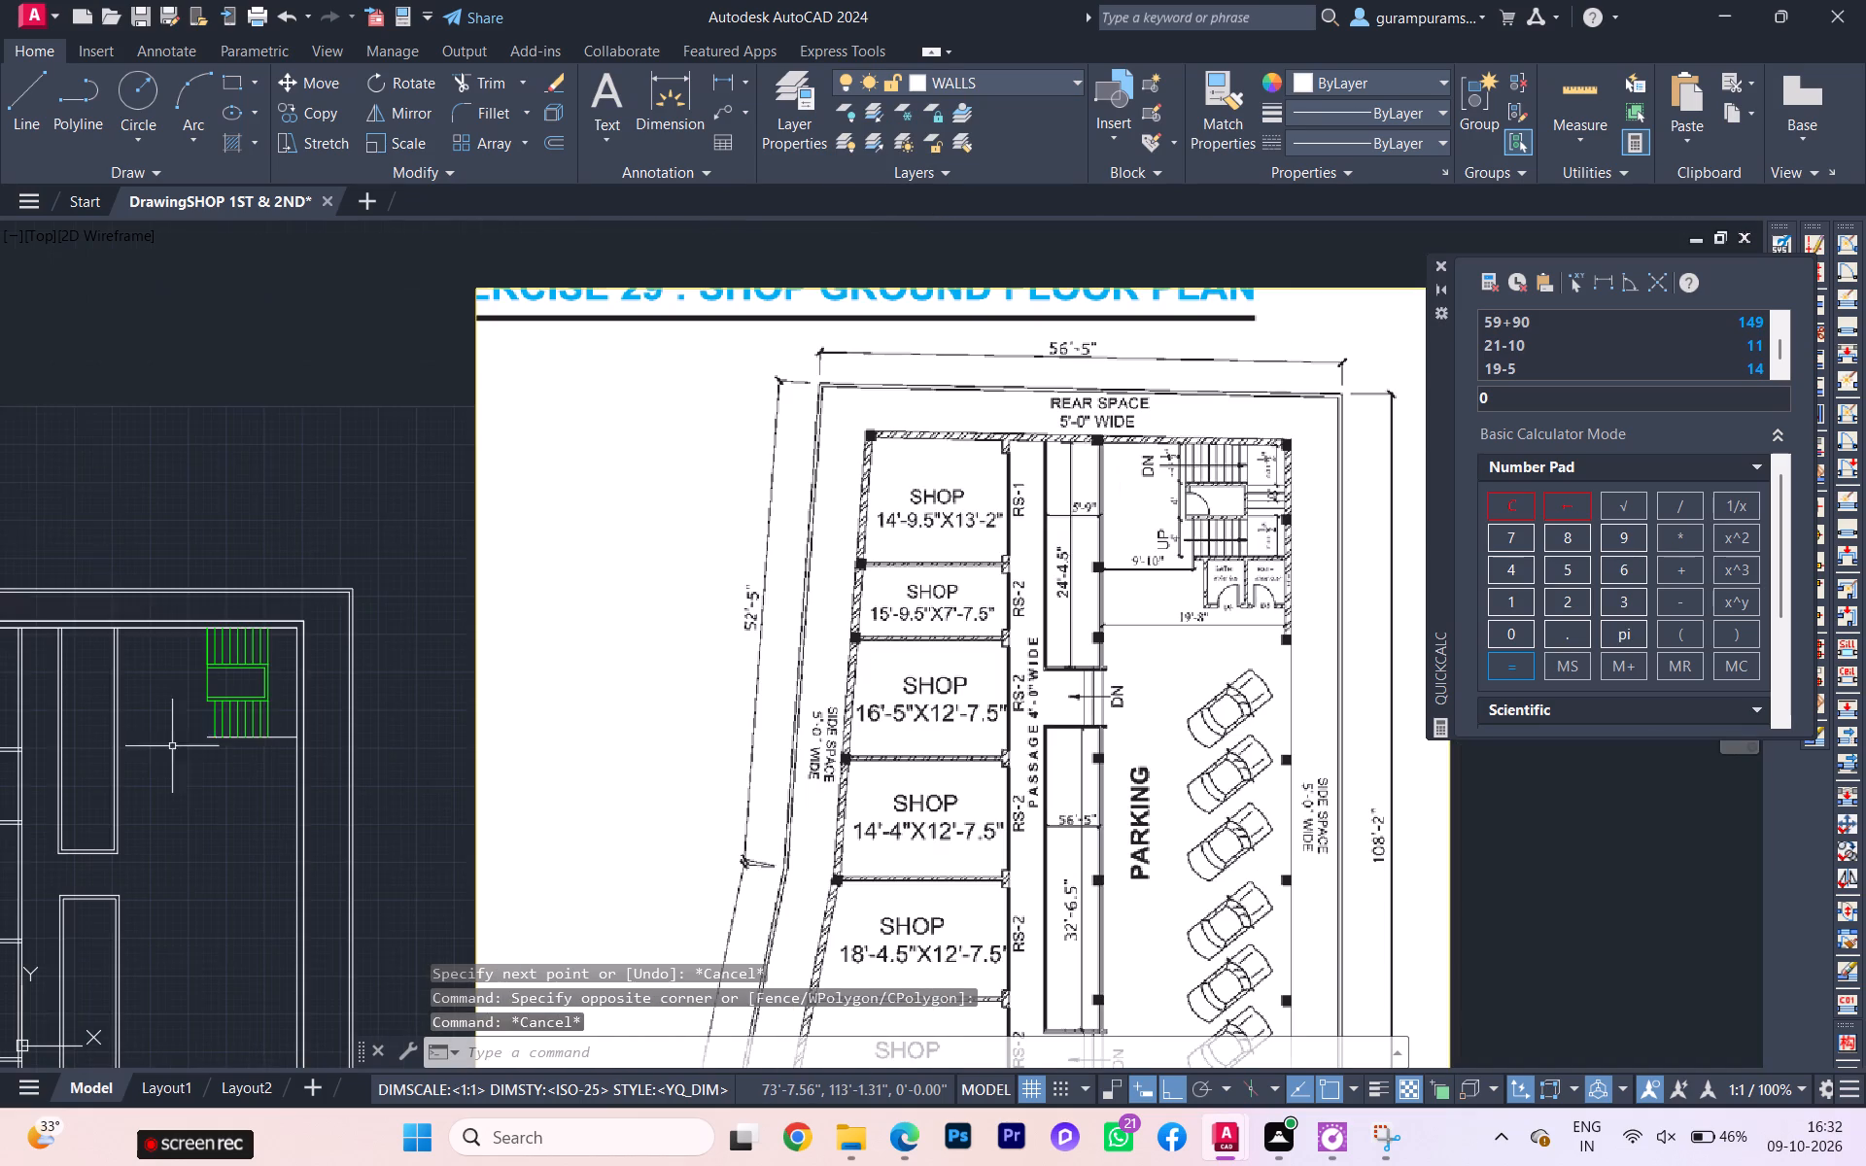
scroll(1180, 544, "up", 2)
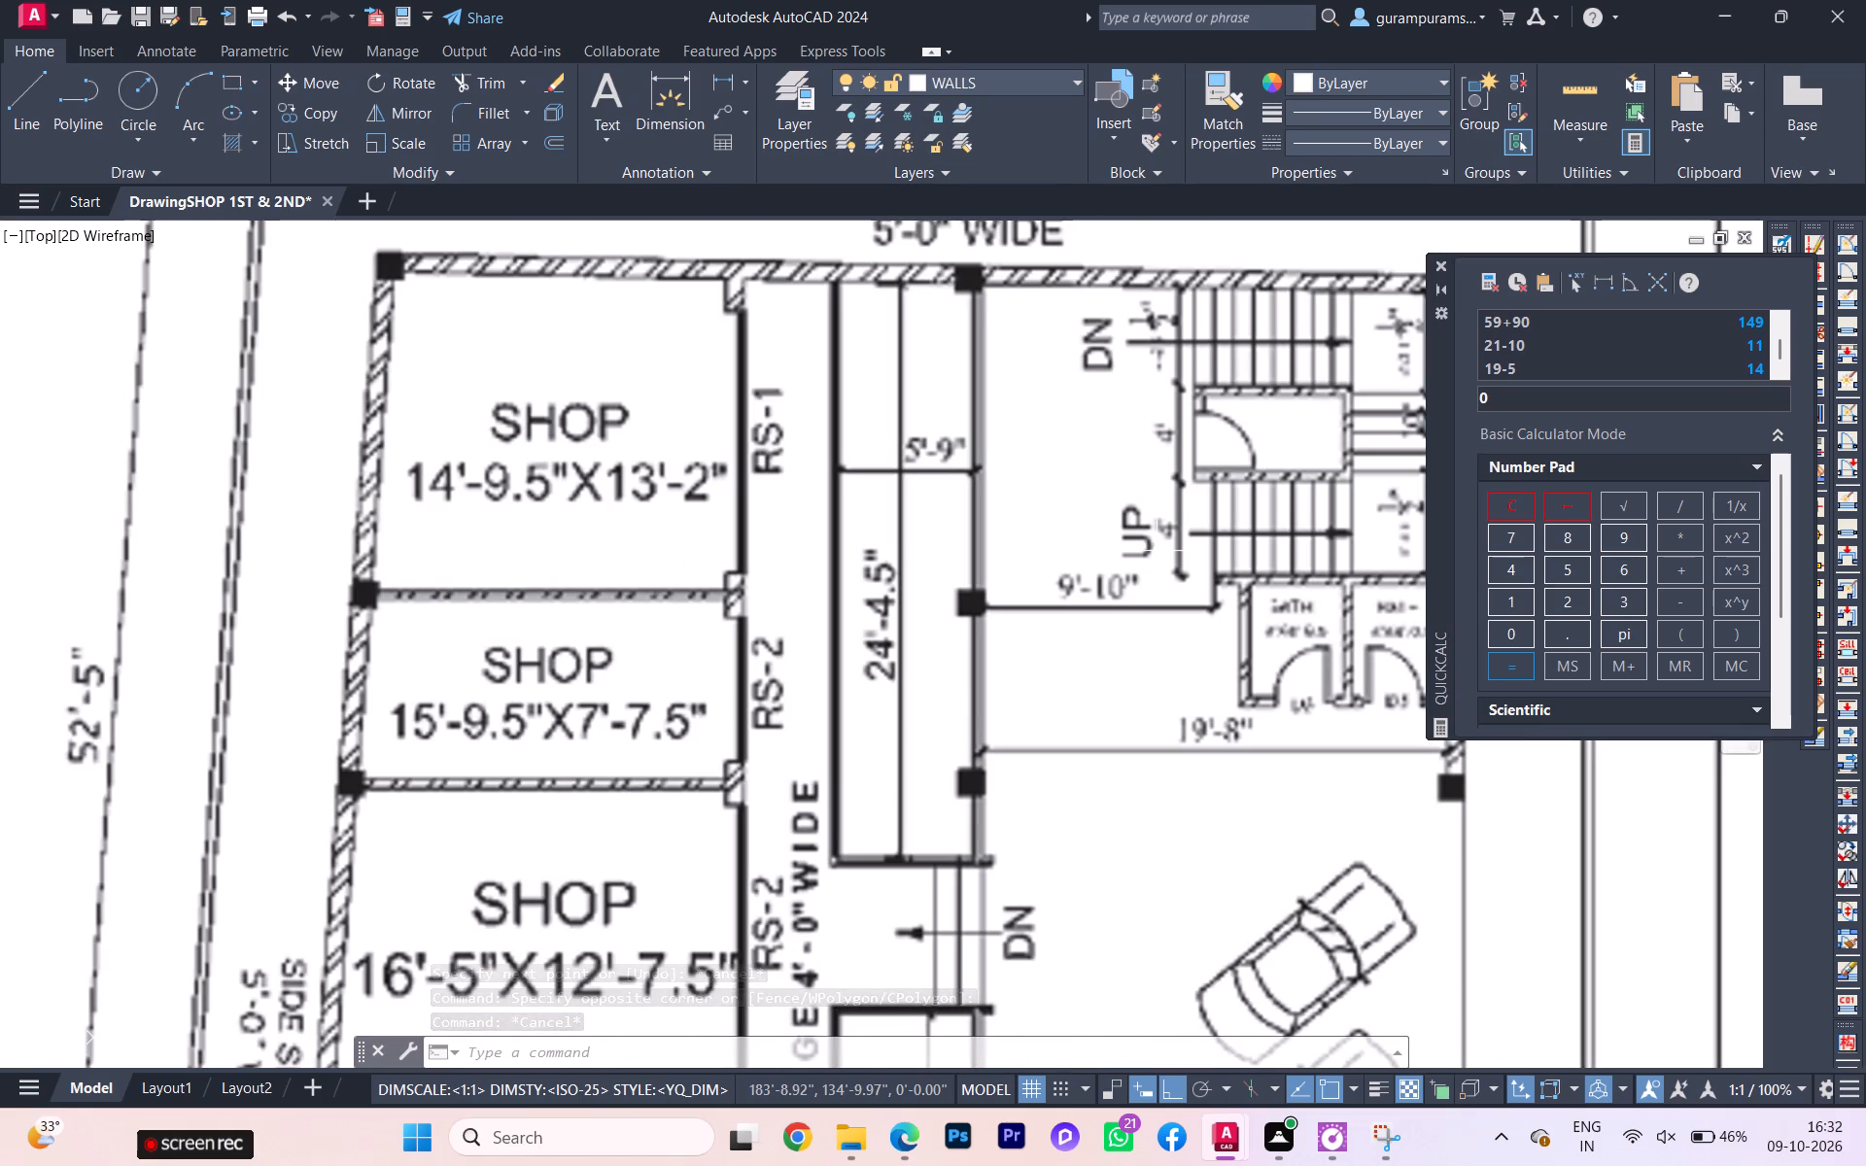
scroll(1157, 551, "down", 4)
scroll(1001, 589, "up", 1)
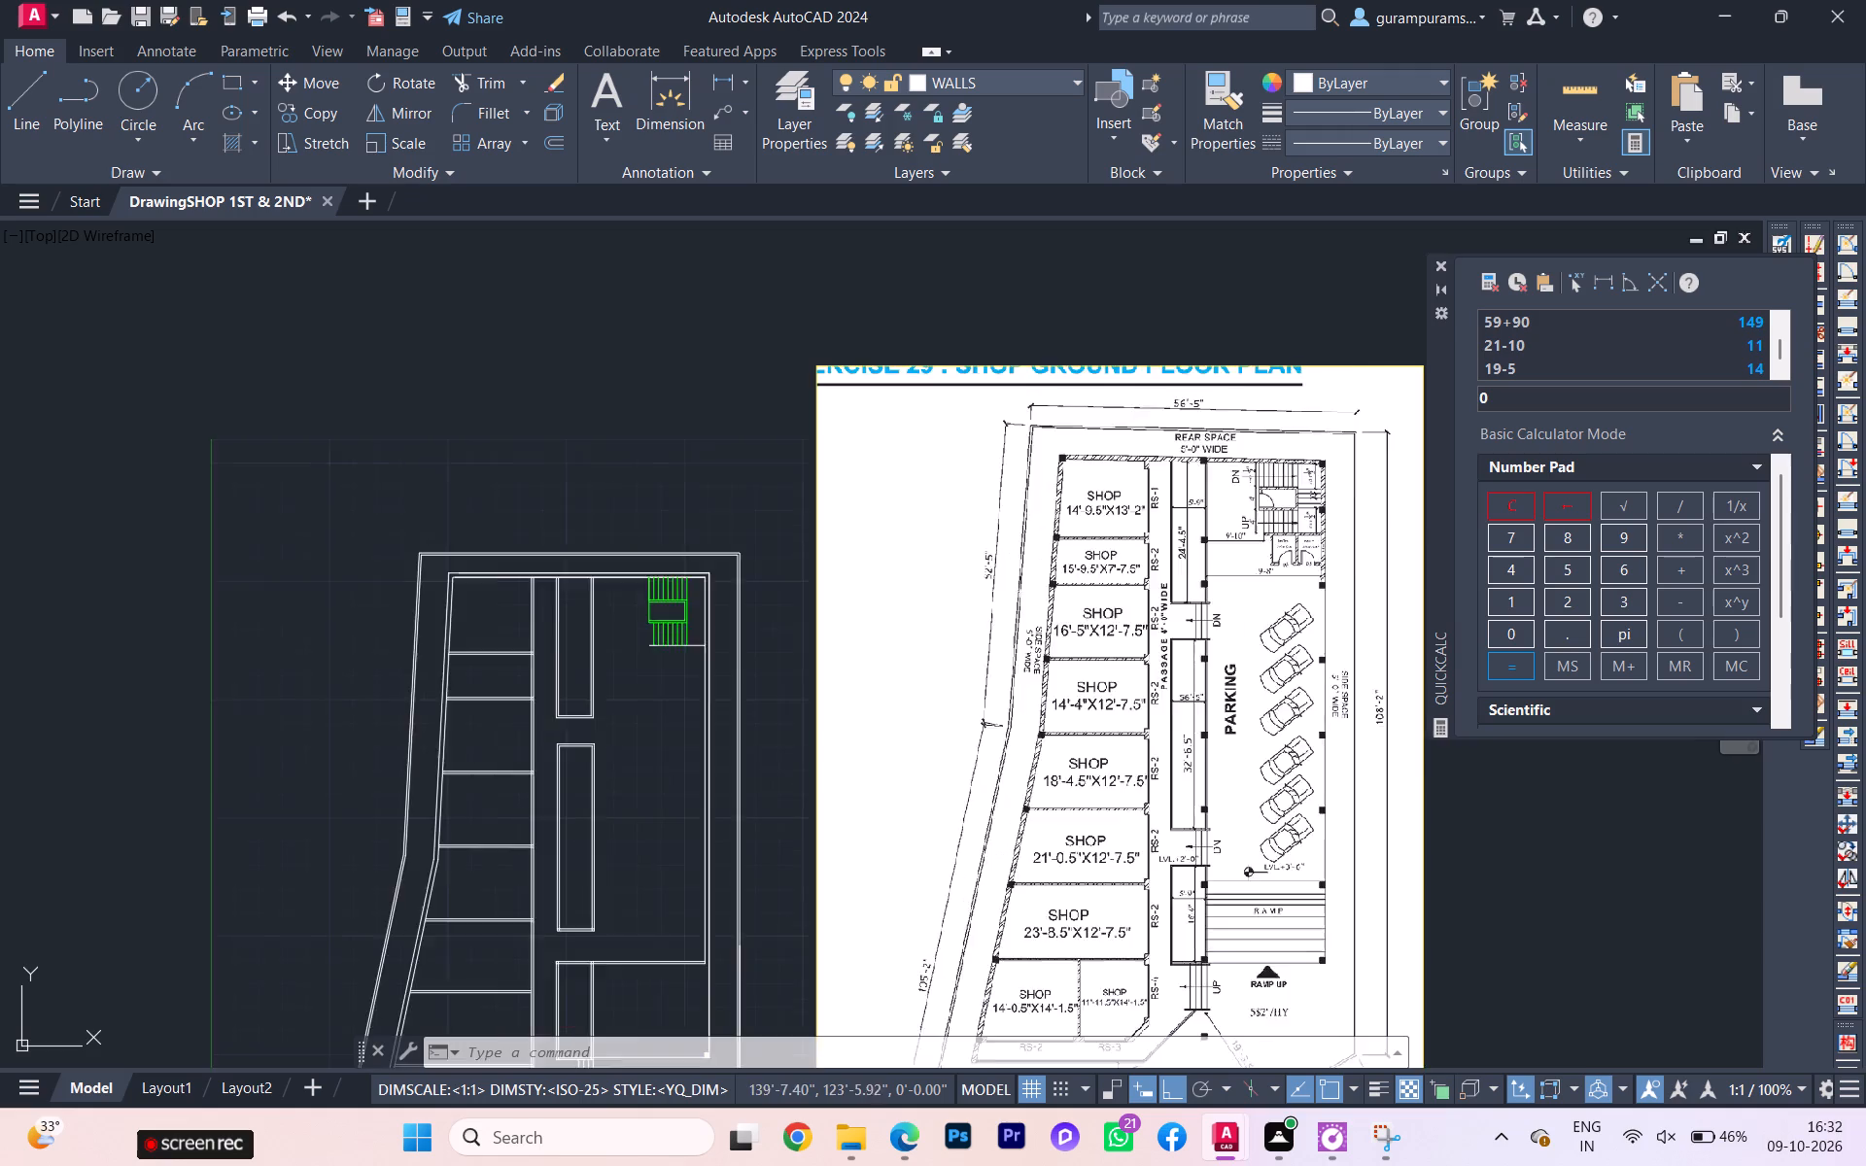
scroll(957, 581, "up", 1)
key("l")
key("Return")
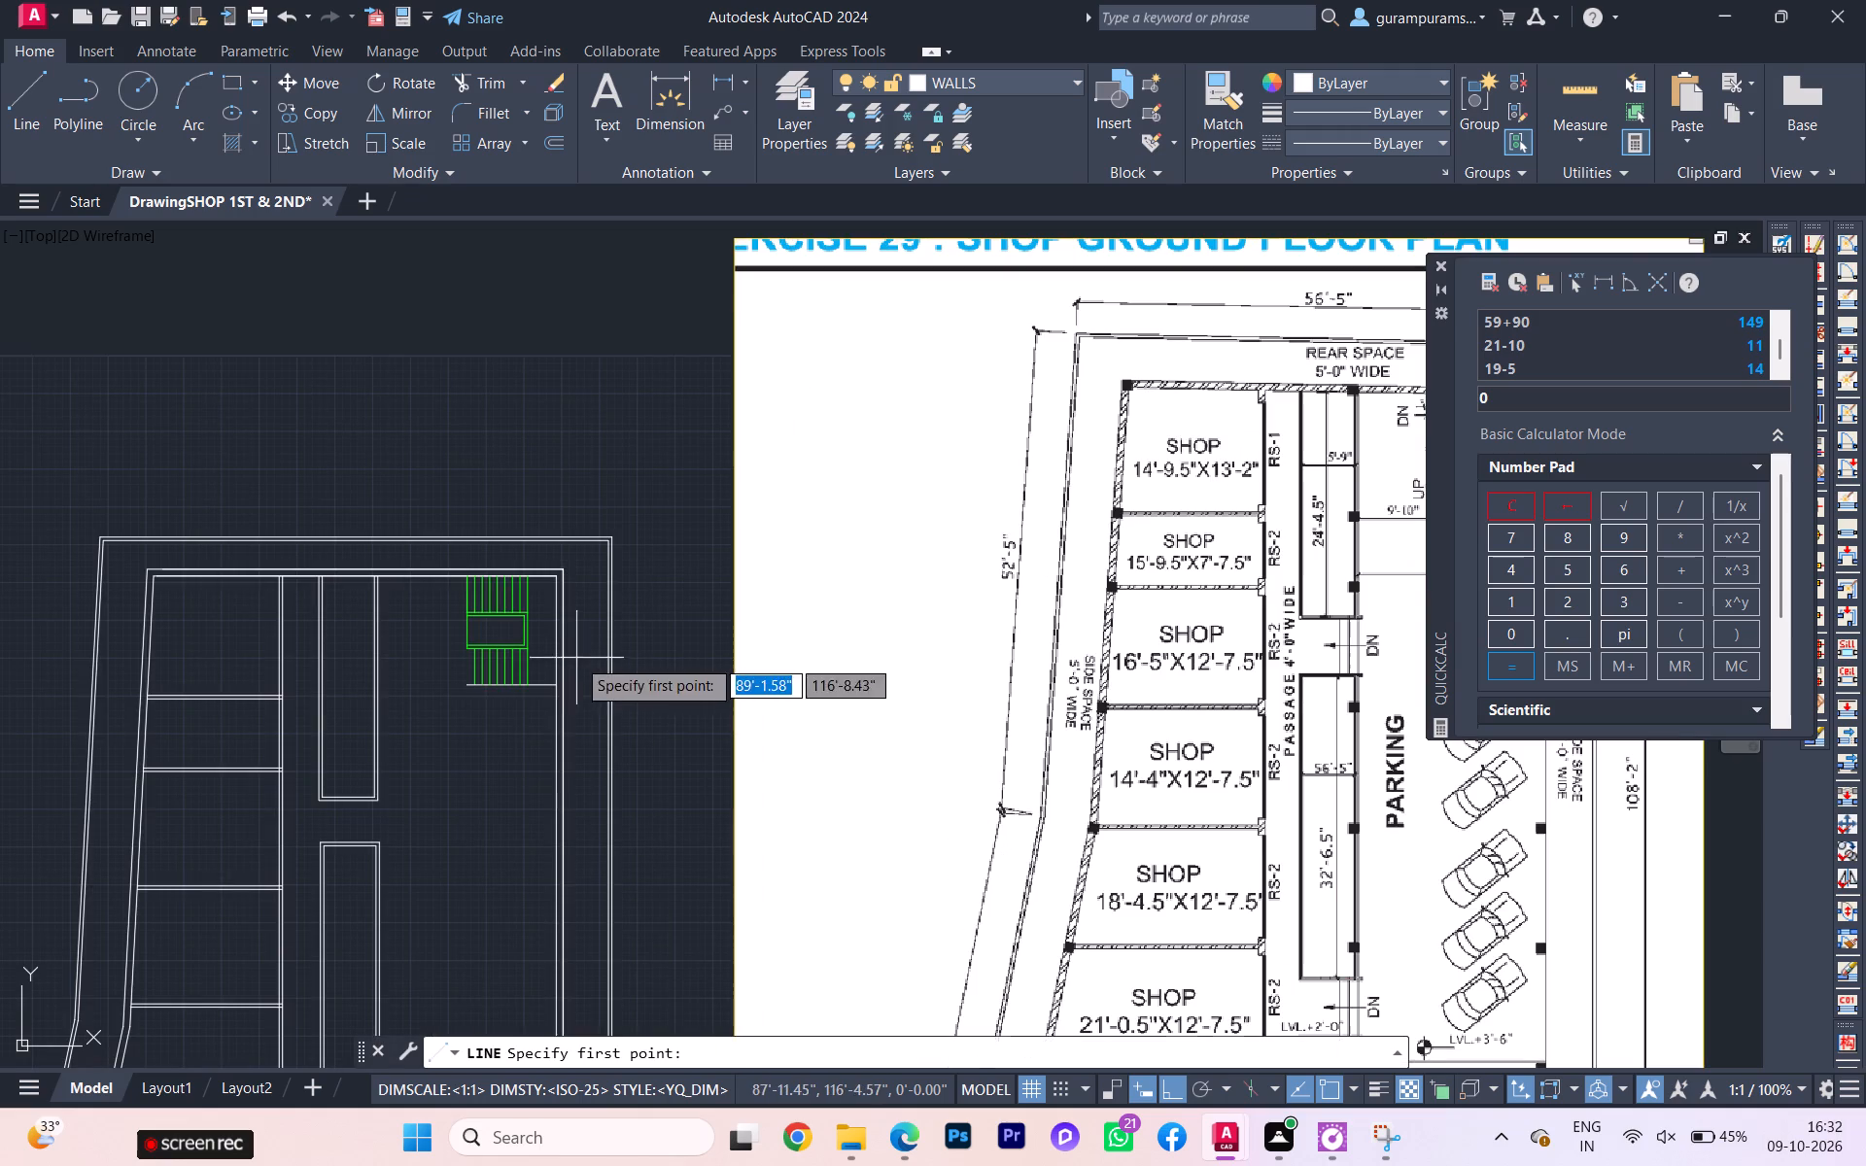
scroll(566, 669, "up", 2)
left_click(337, 672)
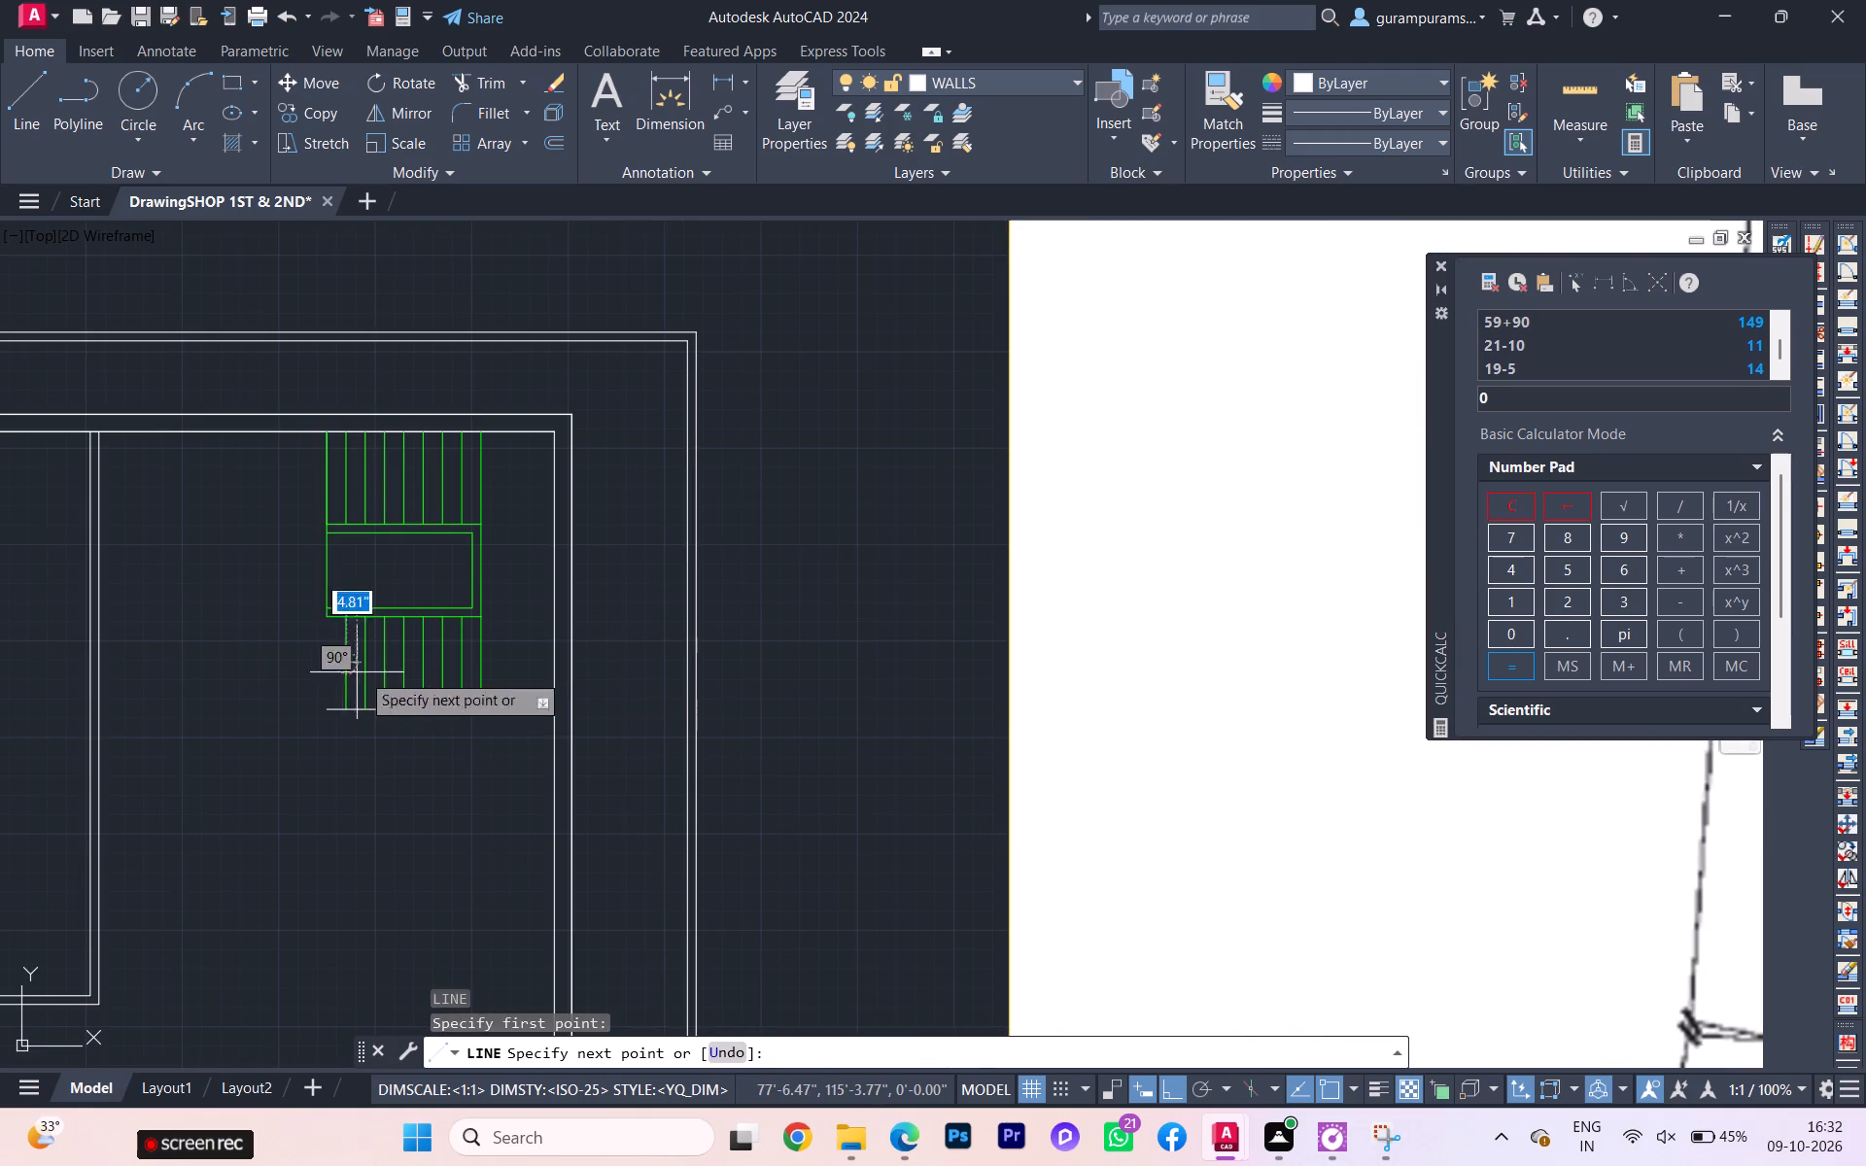
left_click(500, 666)
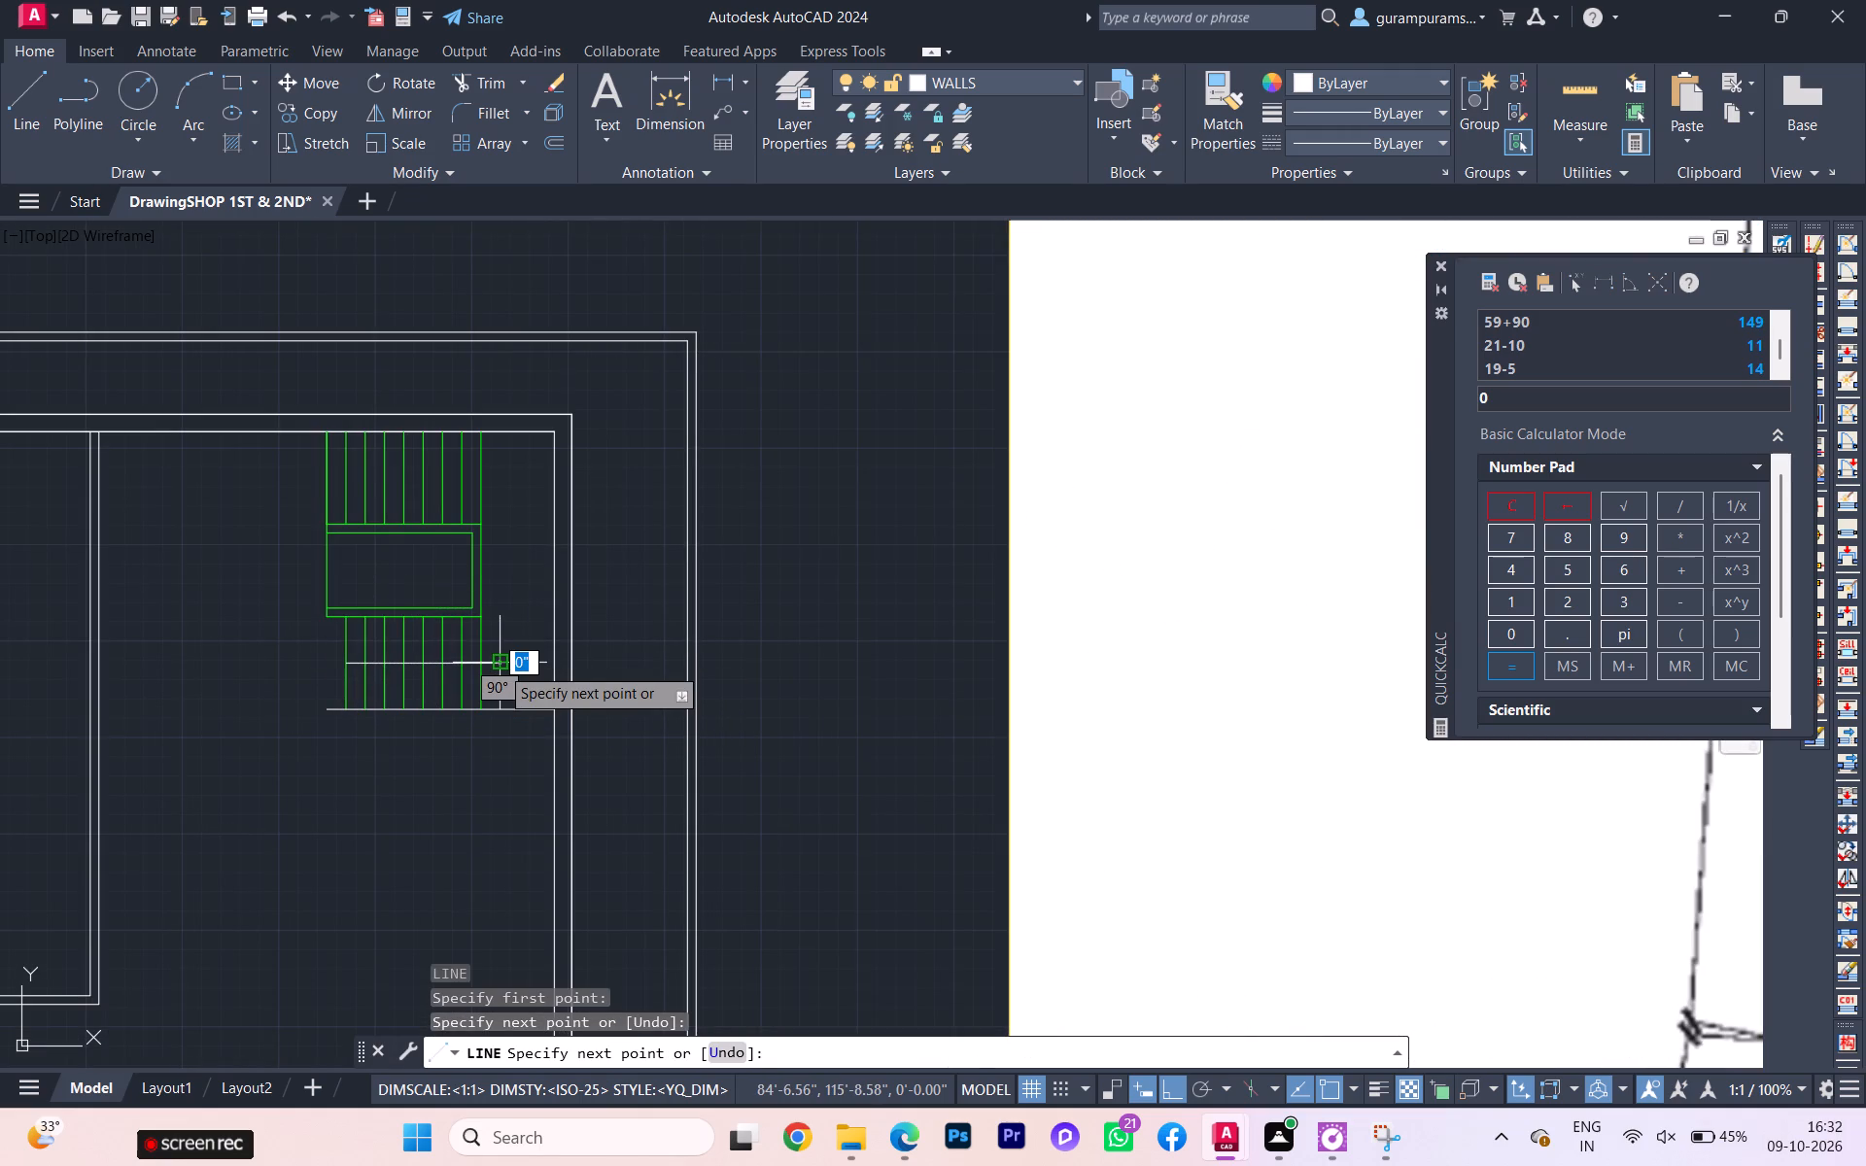
key("Escape")
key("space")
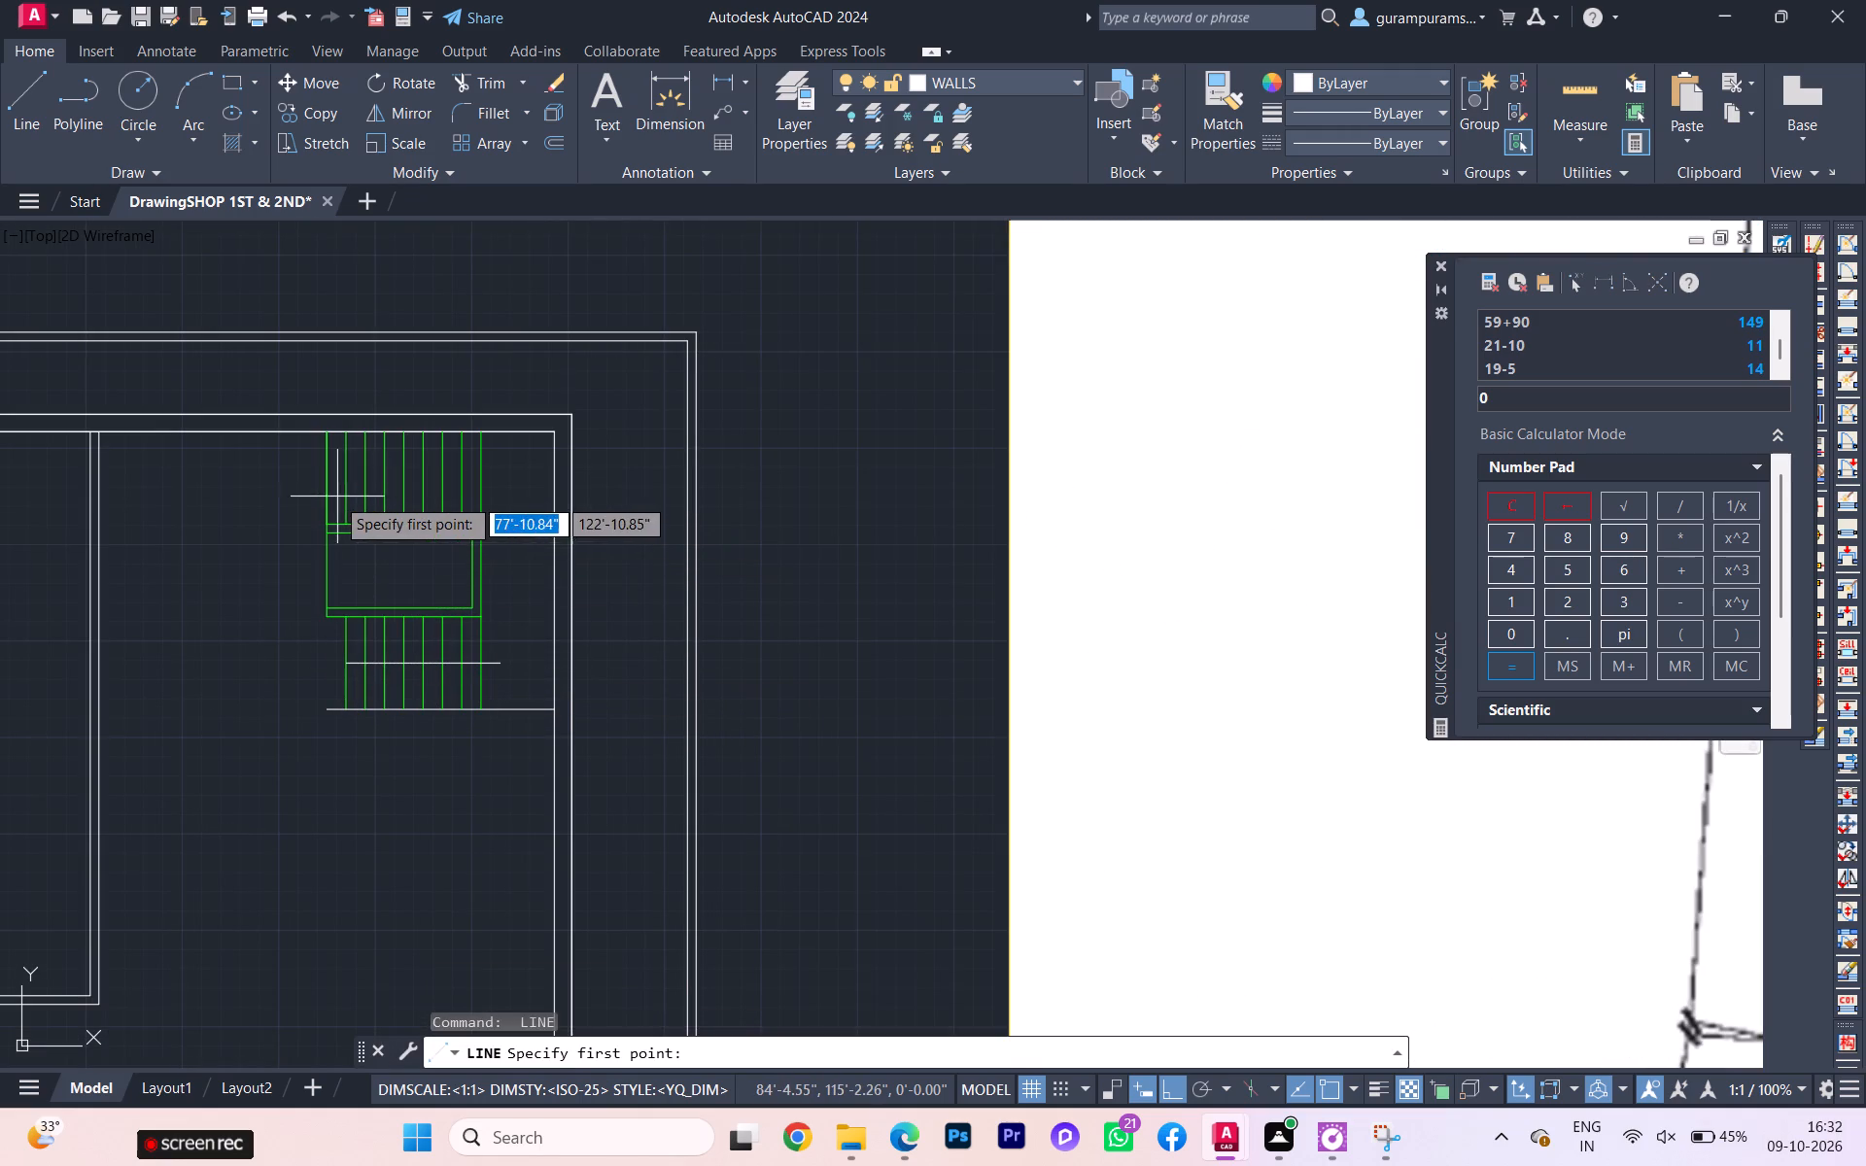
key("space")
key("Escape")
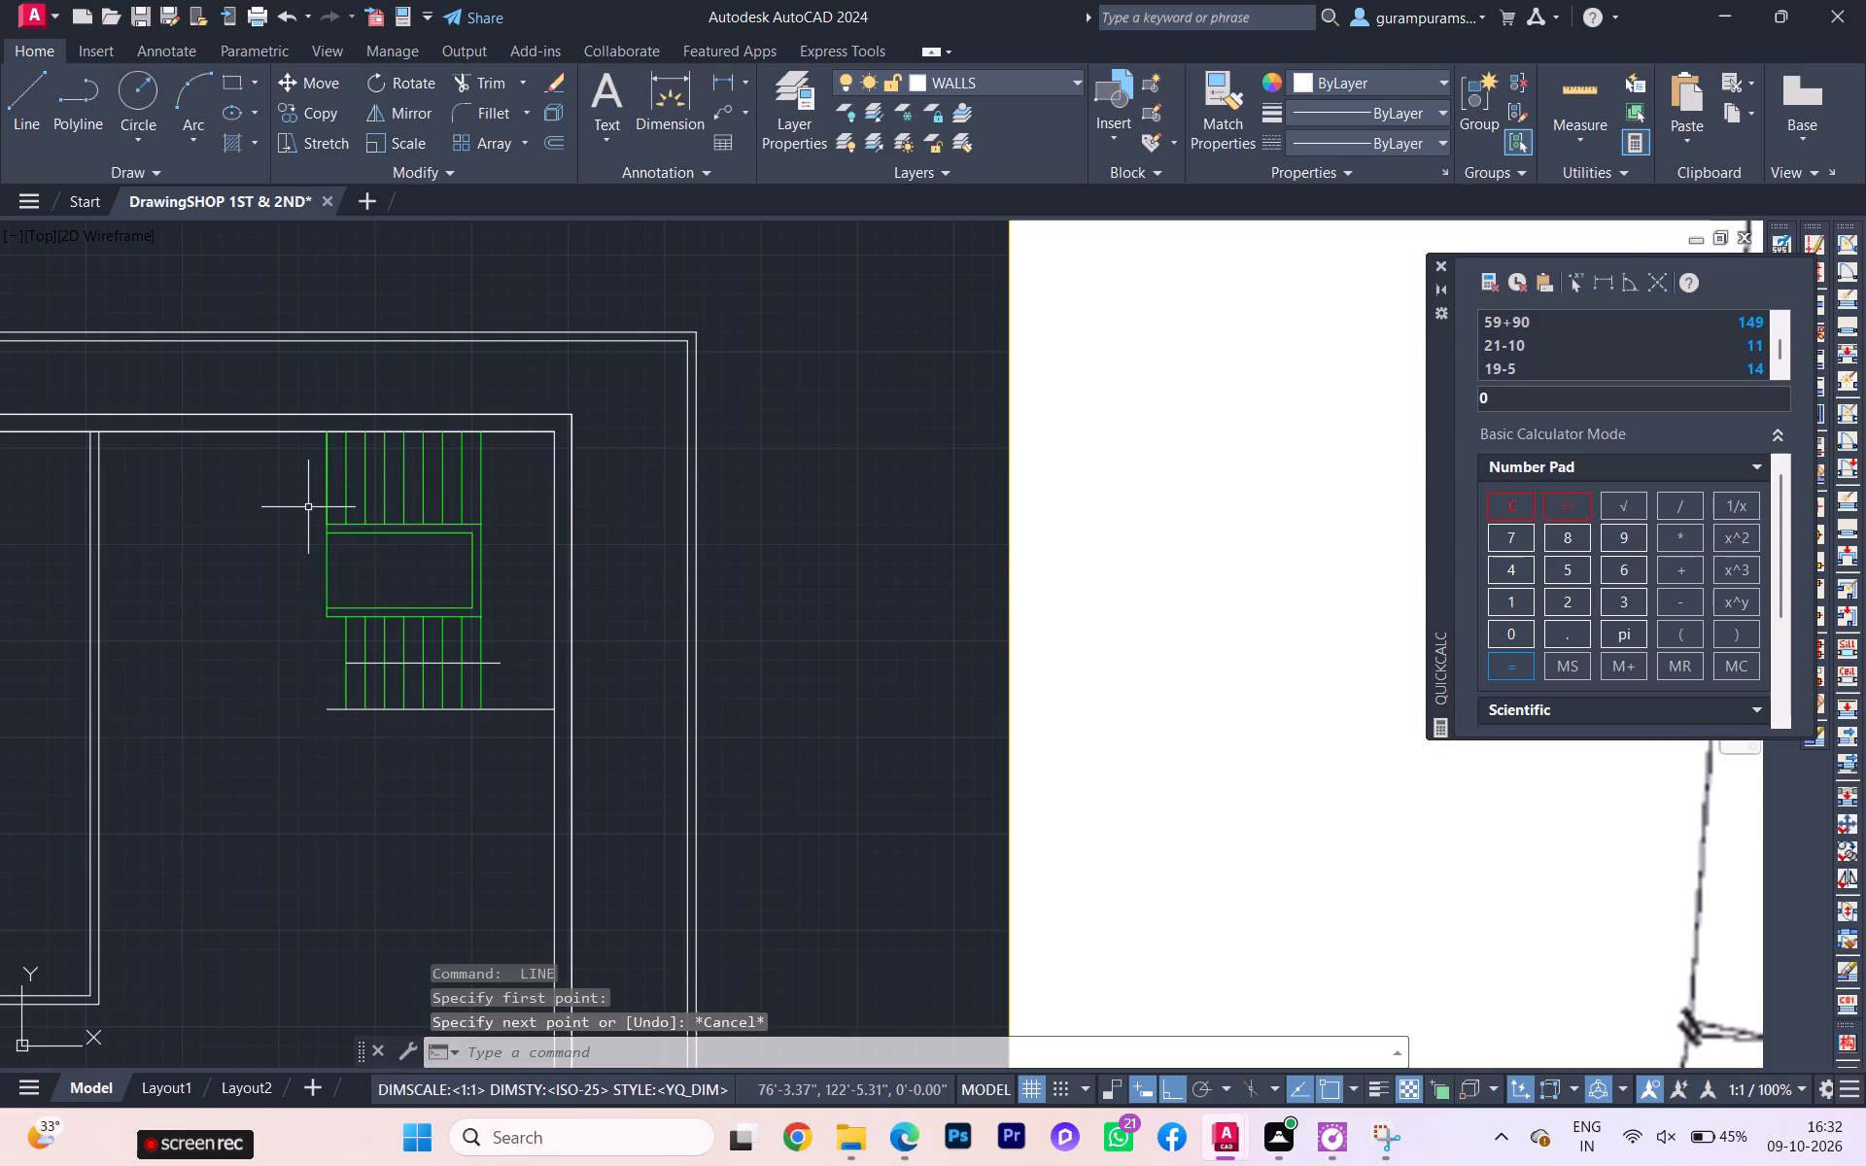
Draw a horizontal direction line about 9'-6" long across the middle of the upper flight, extending past both end treads.
key("space")
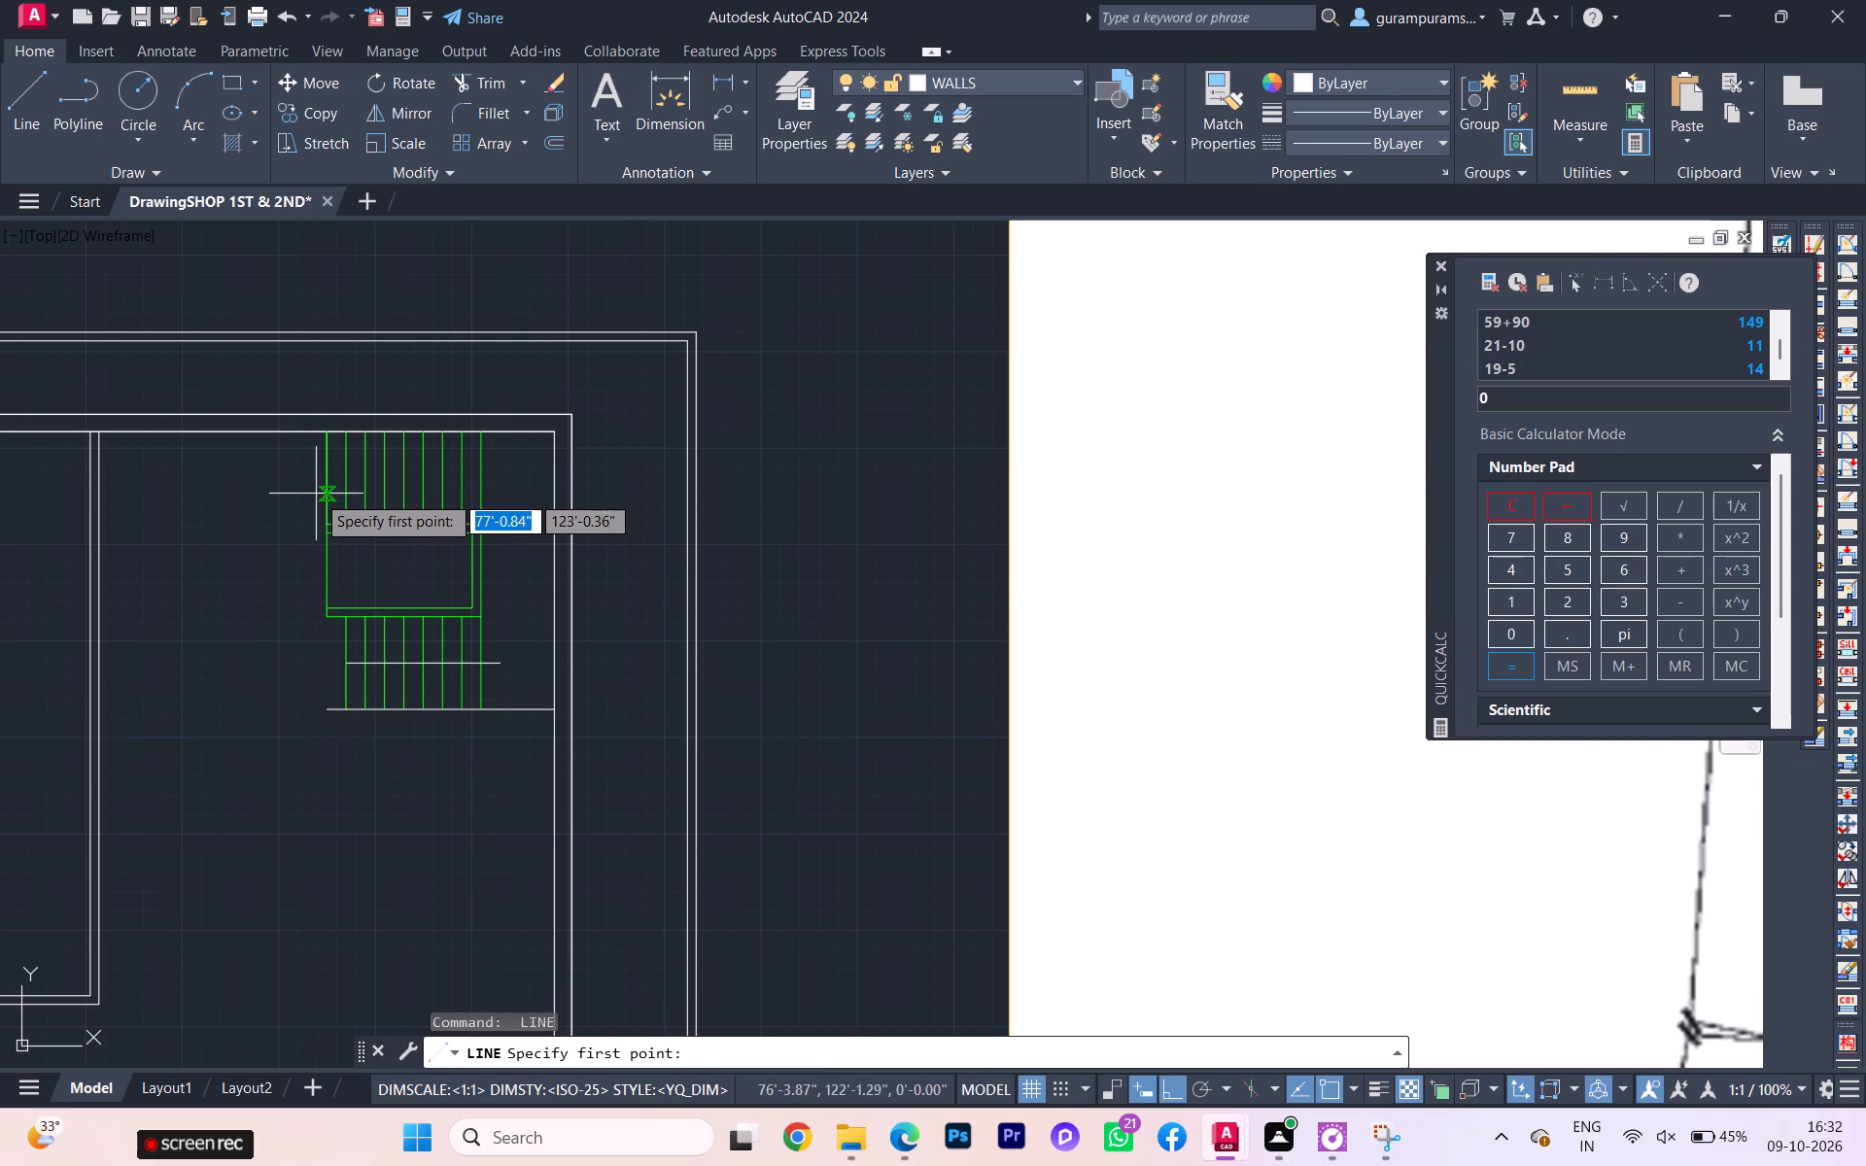
scroll(295, 507, "down", 3)
scroll(922, 429, "up", 2)
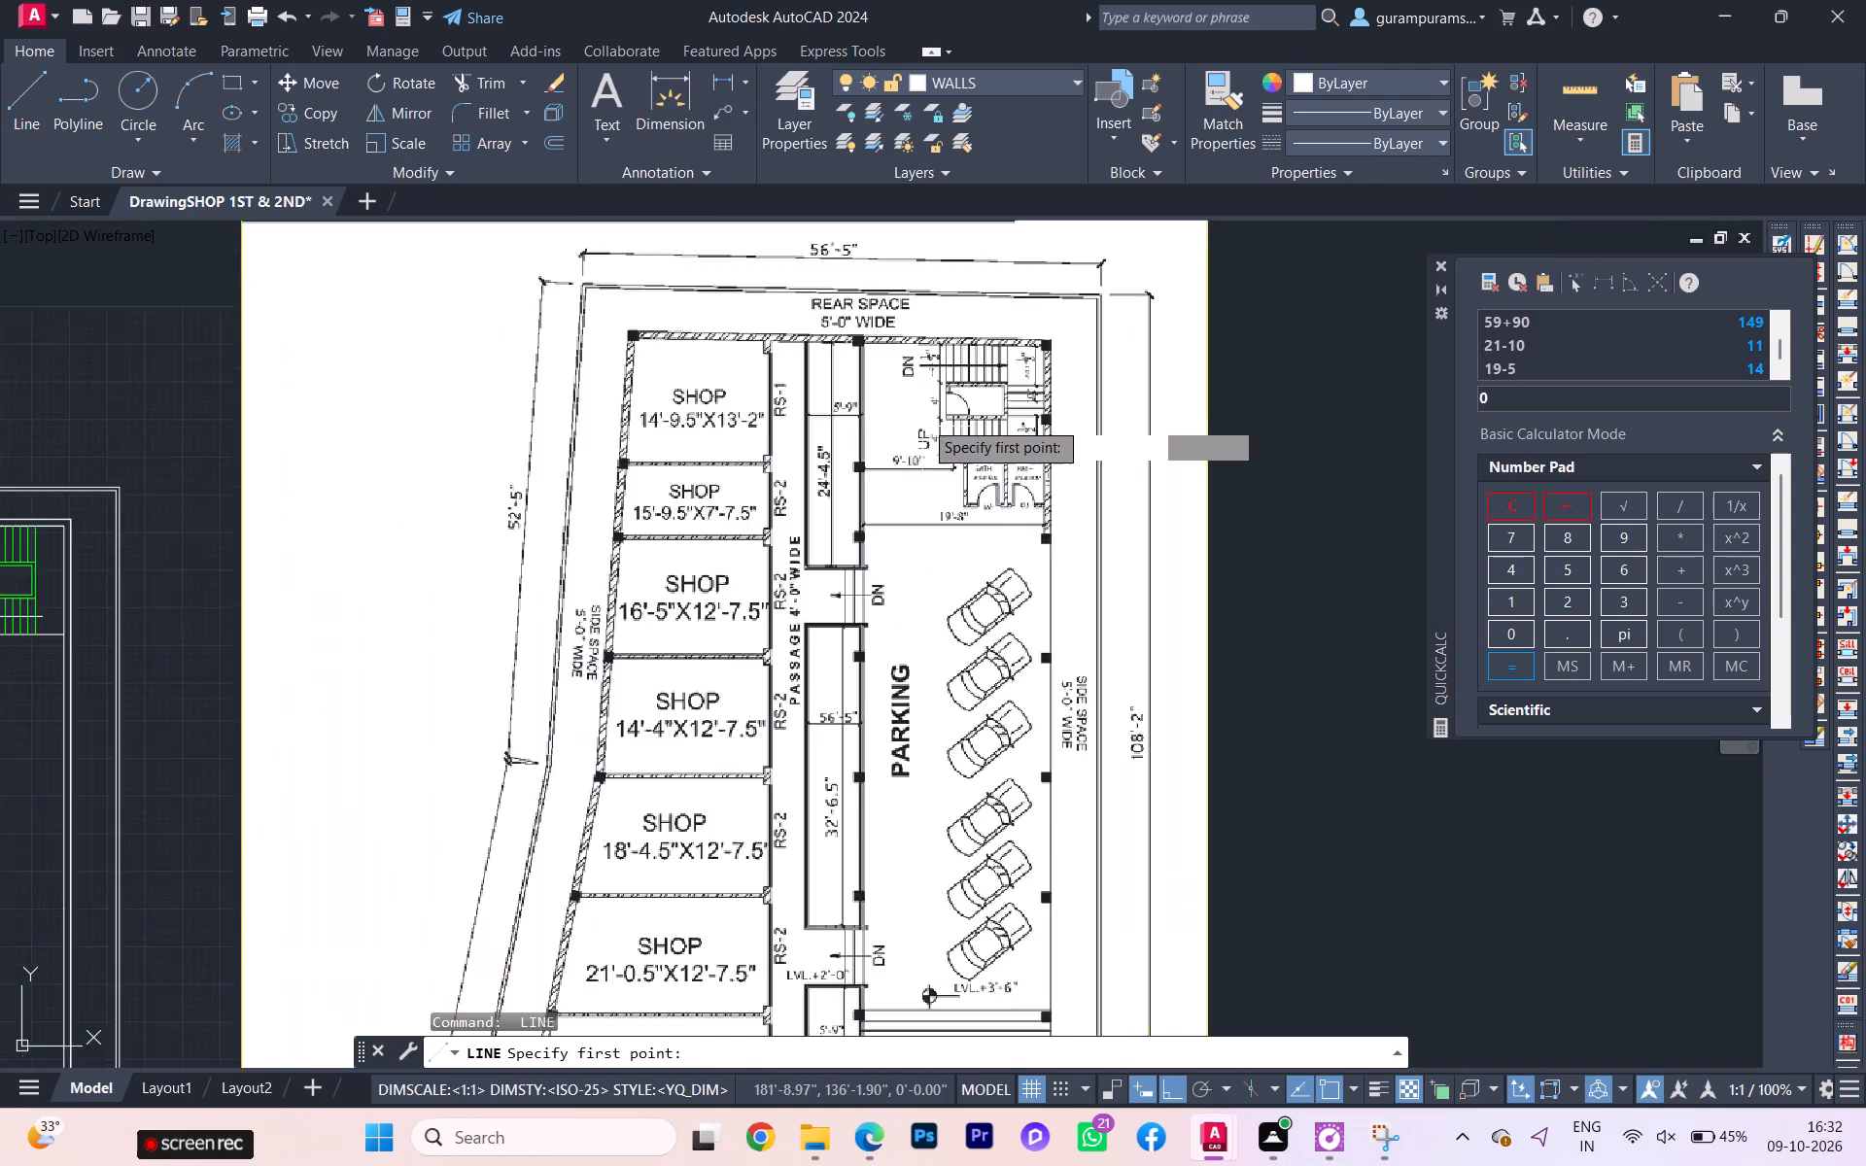
scroll(924, 416, "up", 1)
scroll(929, 421, "down", 1)
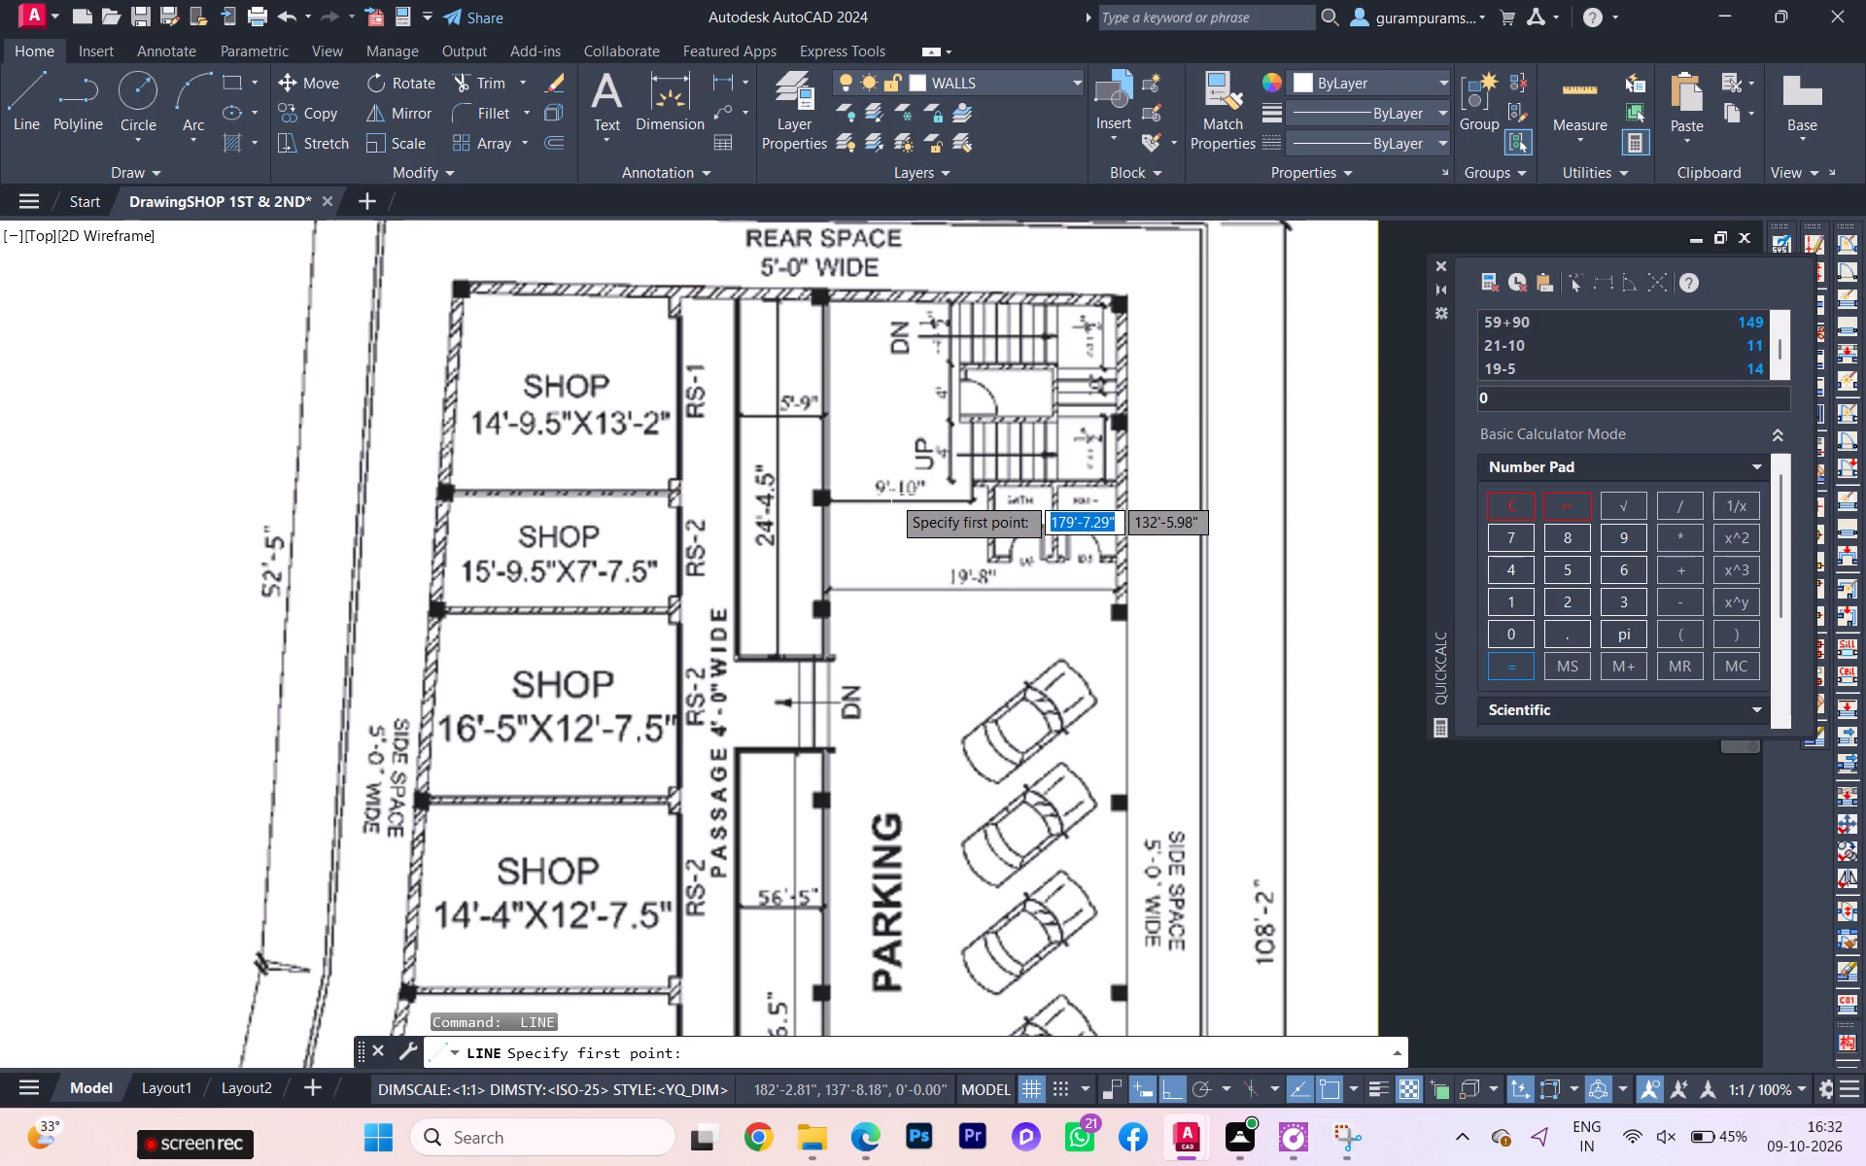
scroll(891, 495, "down", 1)
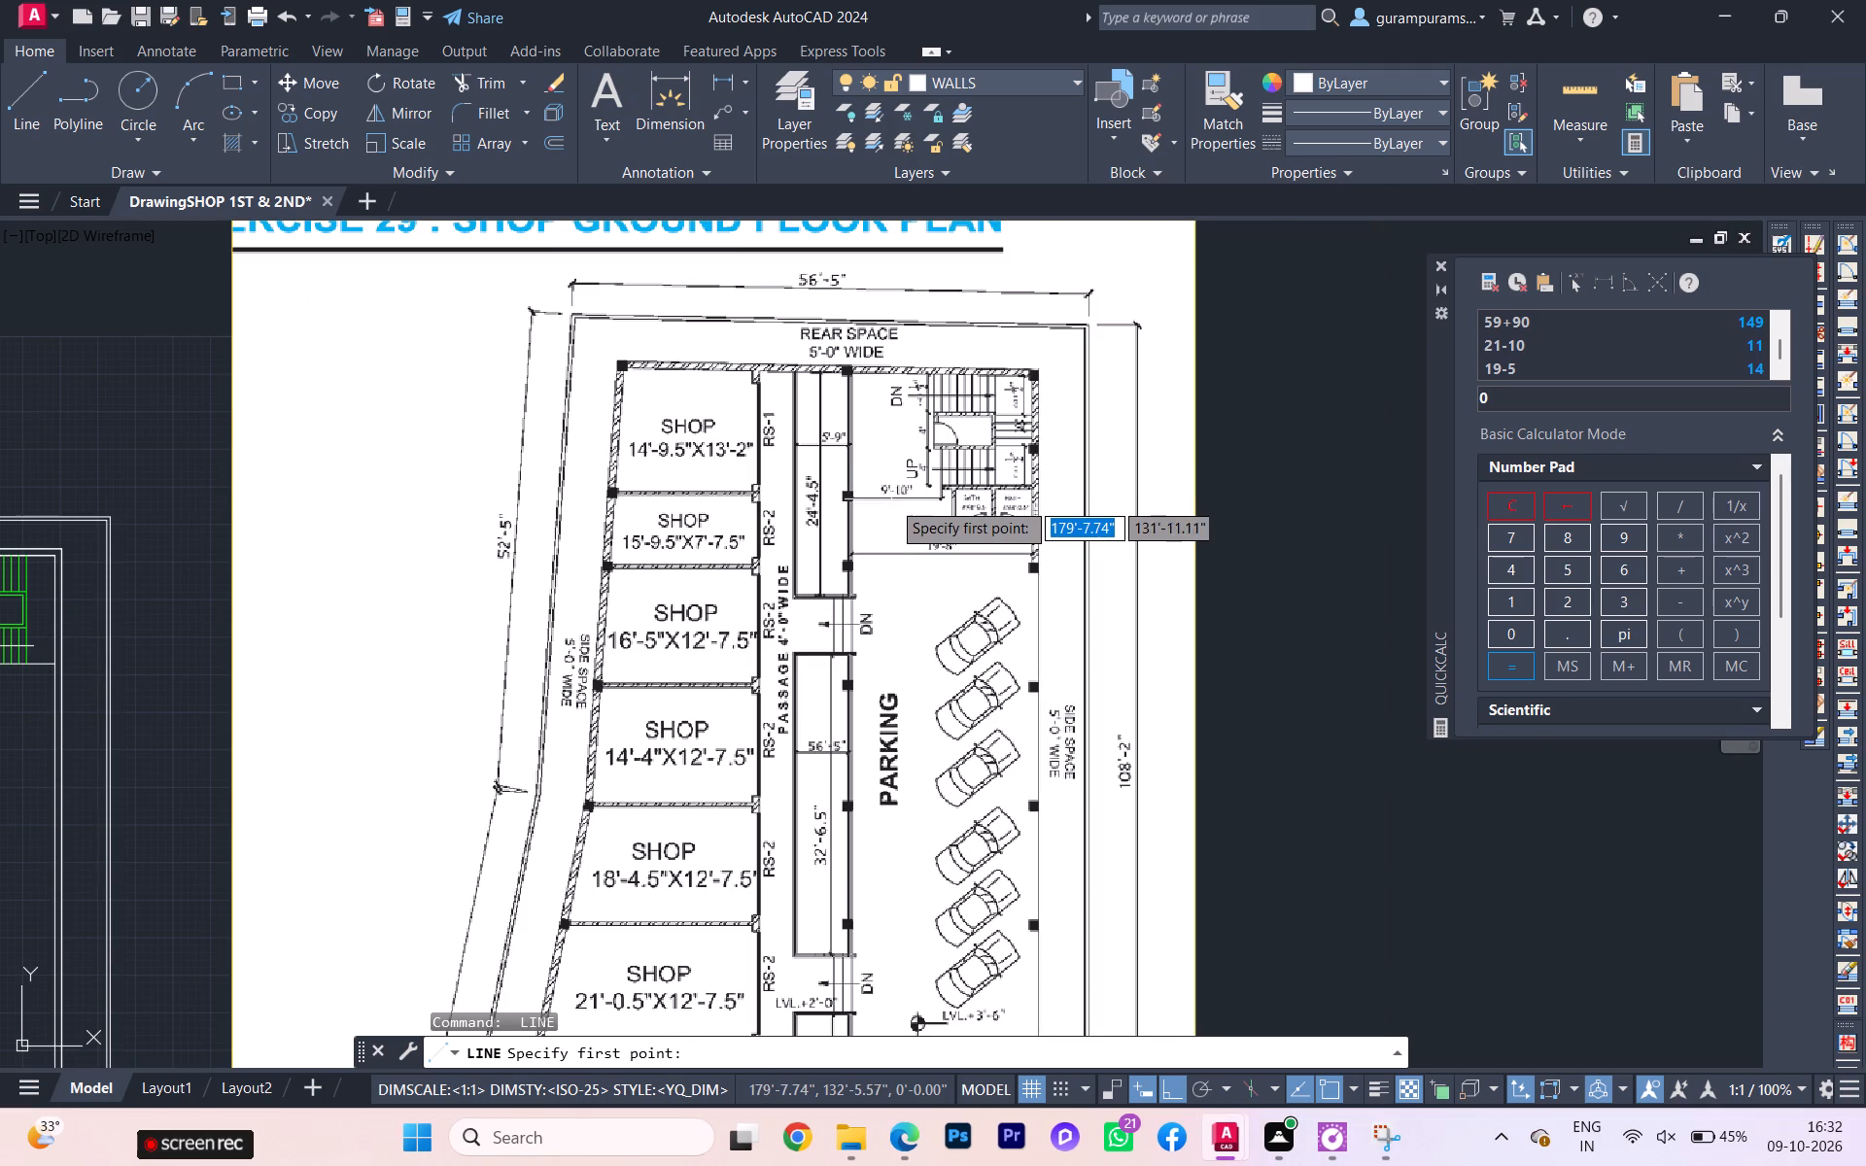
scroll(887, 501, "down", 1)
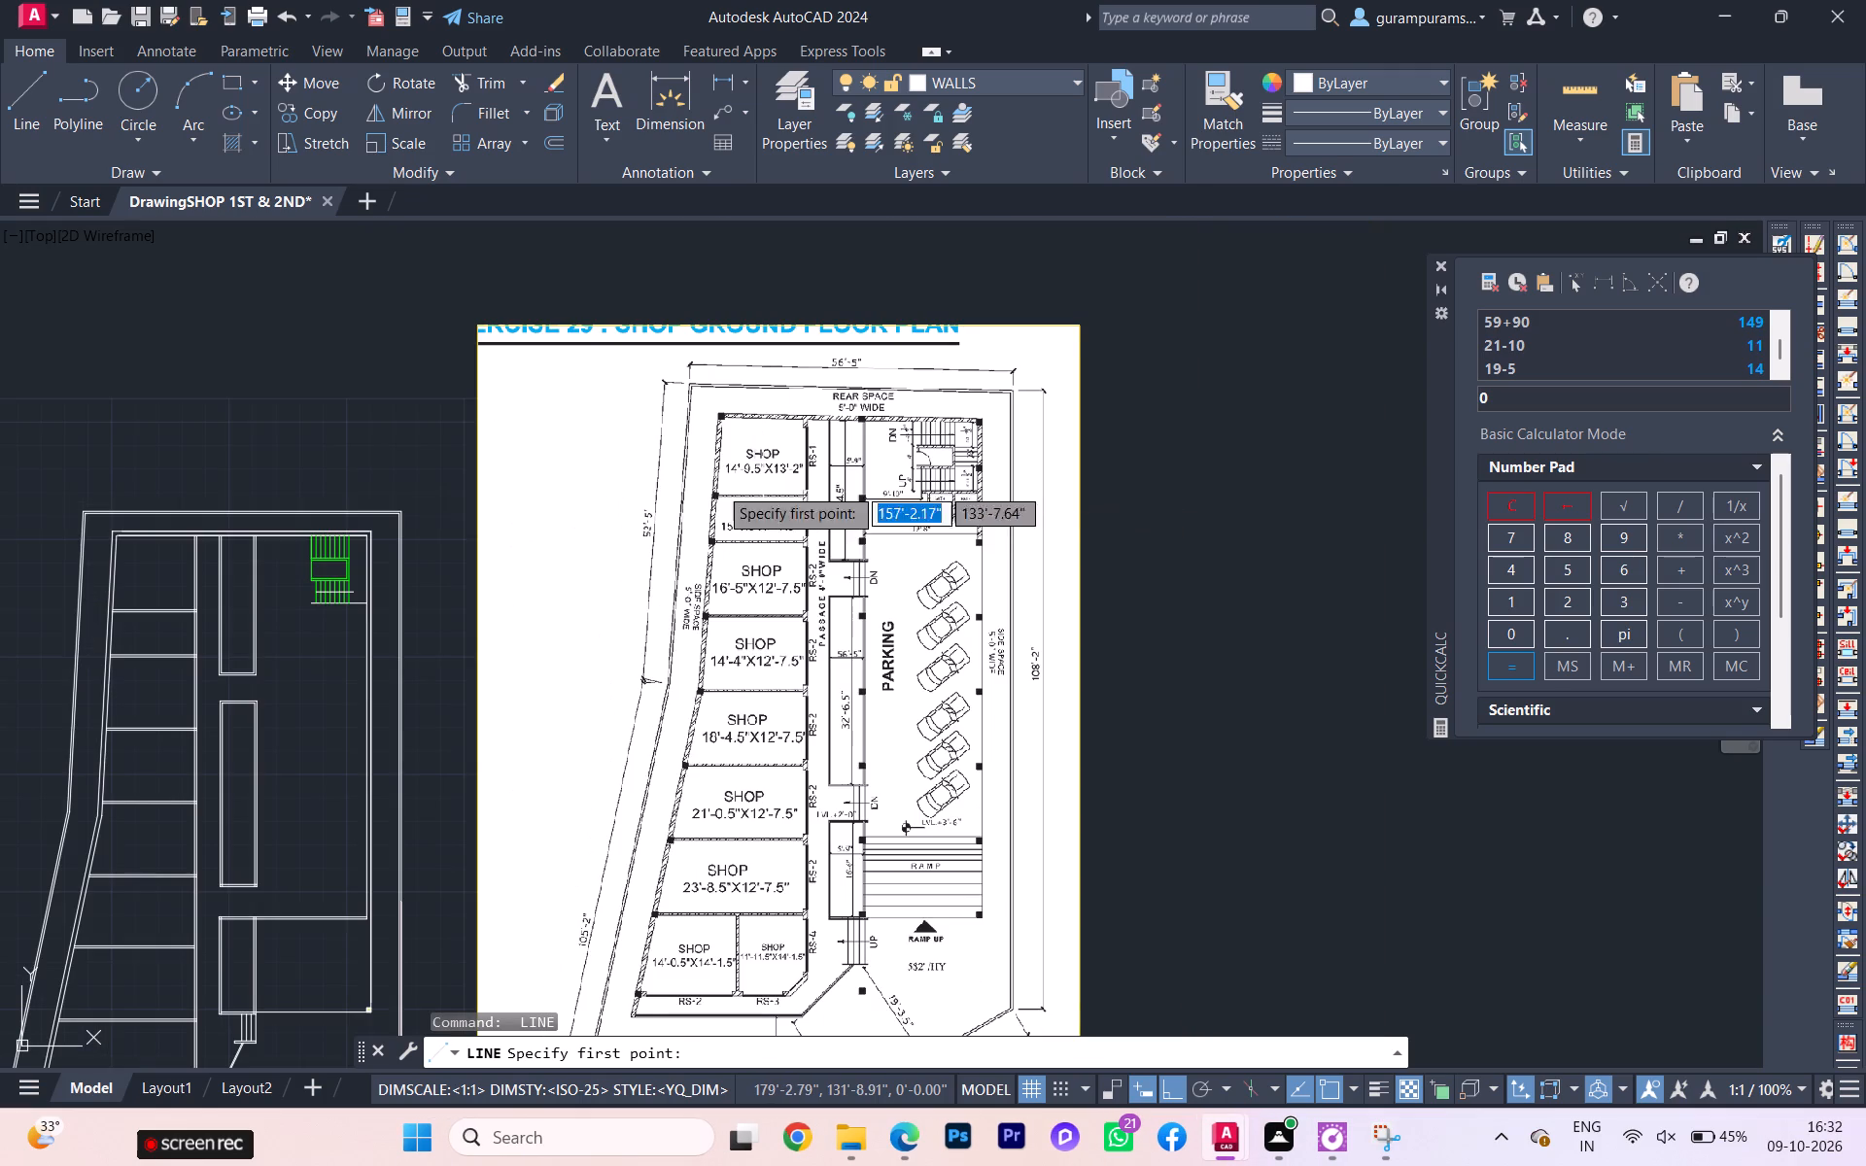
scroll(370, 543, "up", 2)
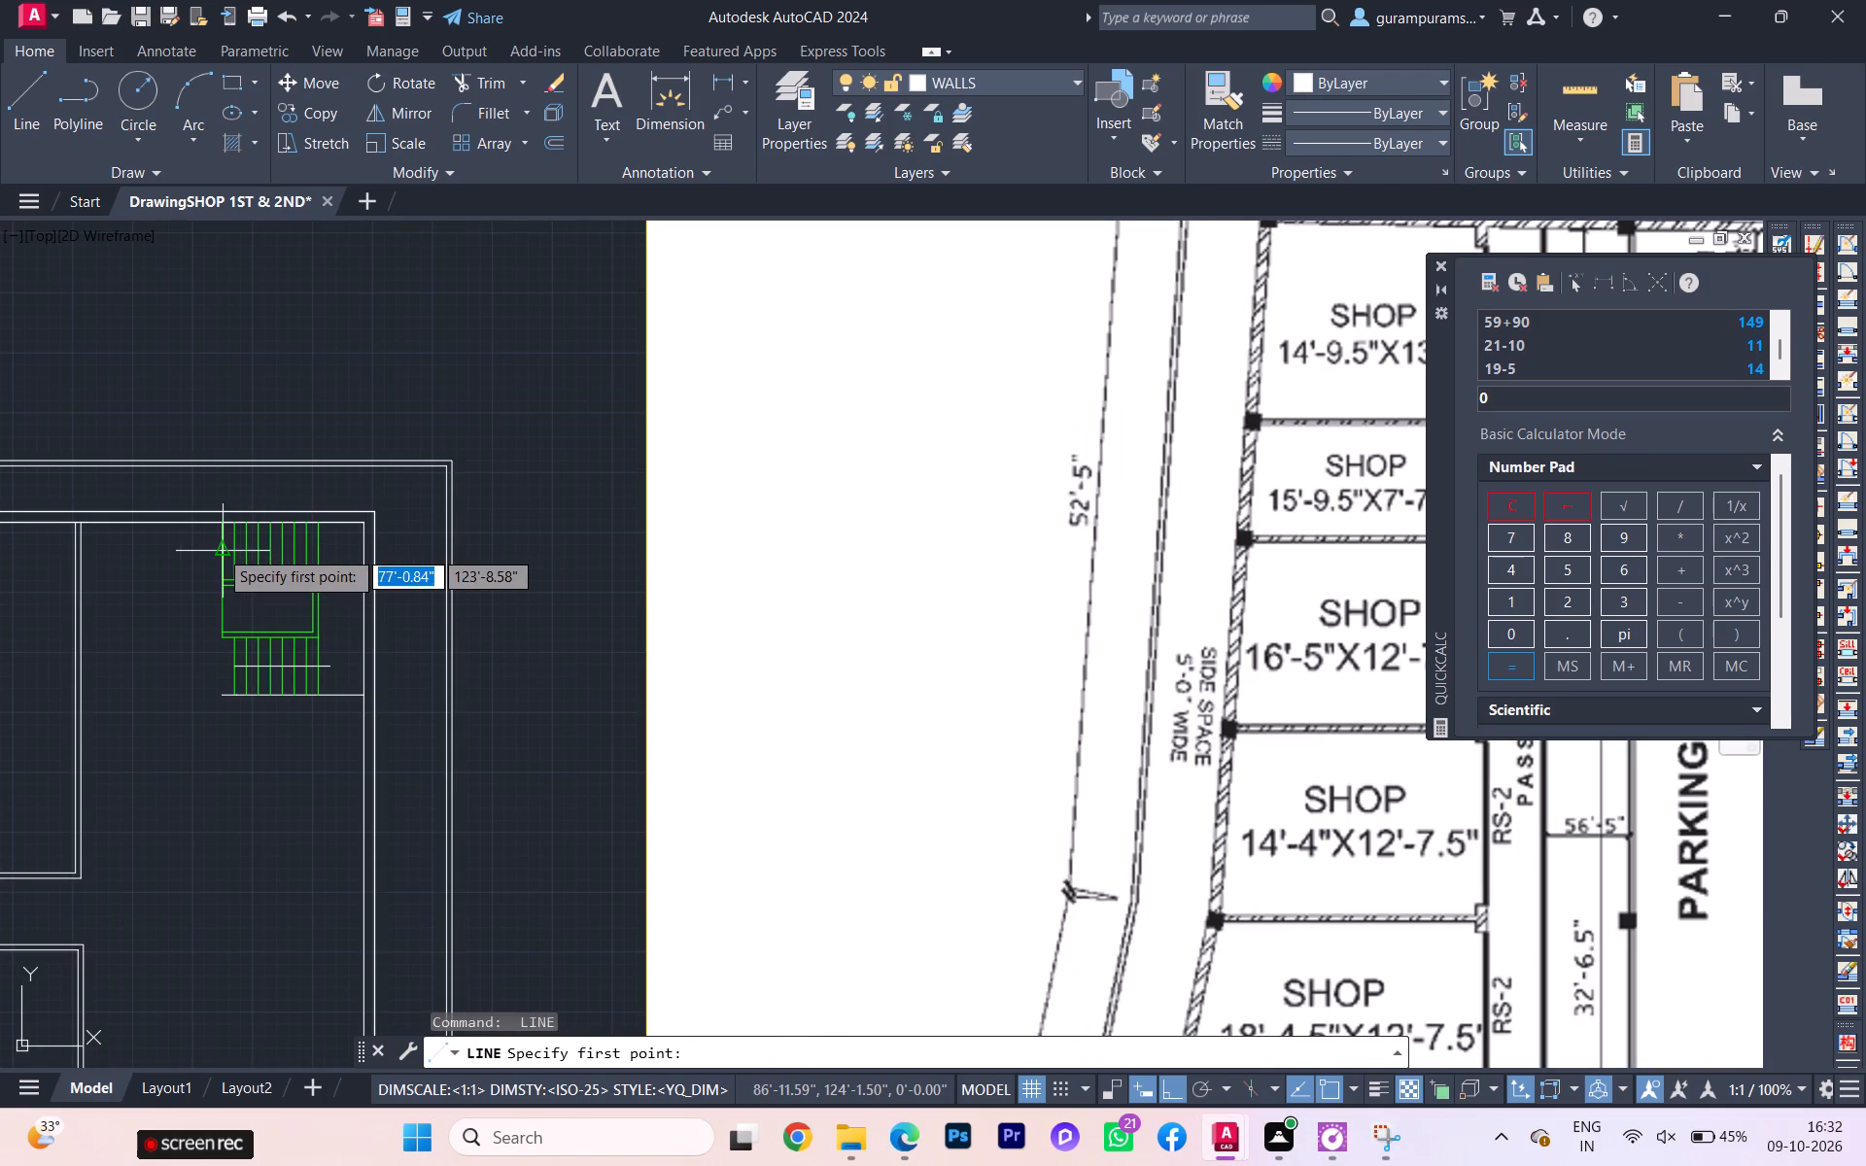
left_click(196, 551)
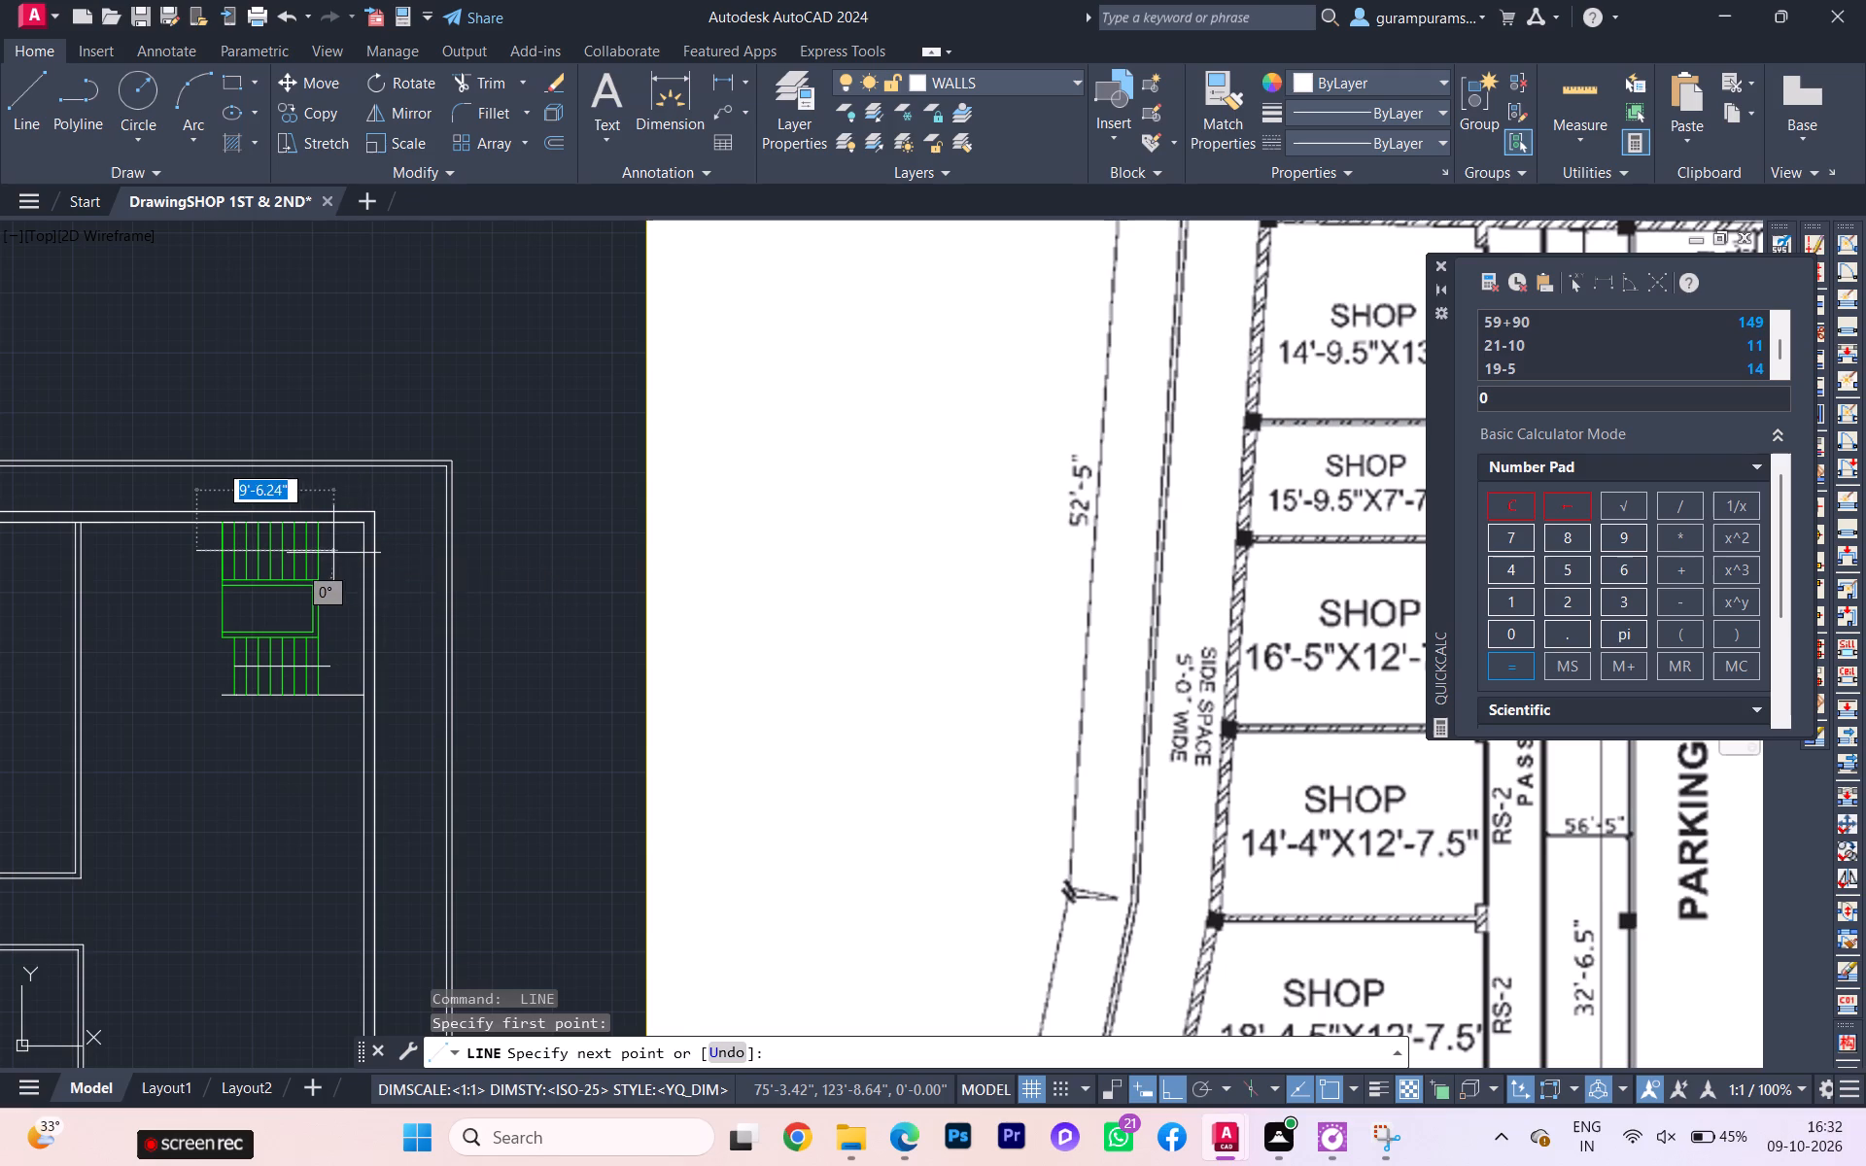
left_click(333, 553)
key("Escape")
scroll(353, 554, "up", 2)
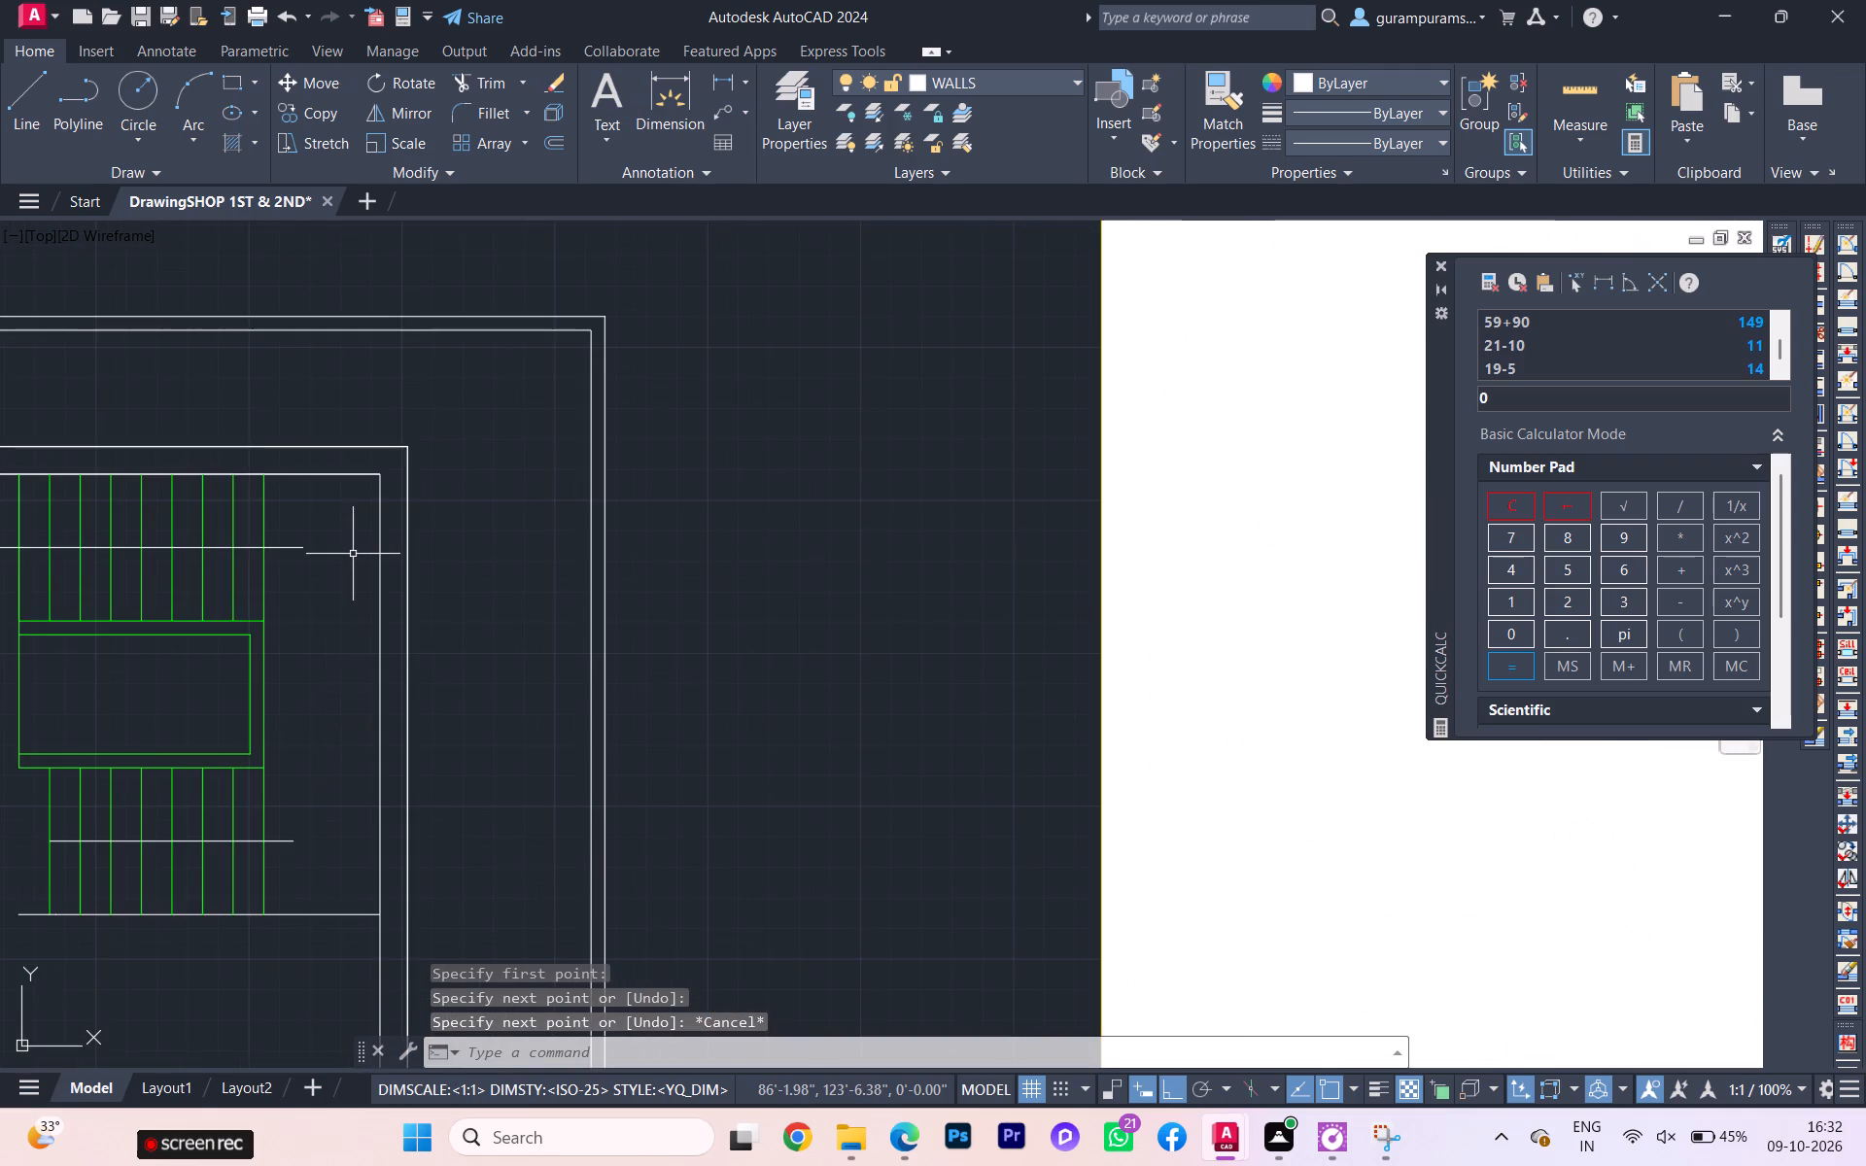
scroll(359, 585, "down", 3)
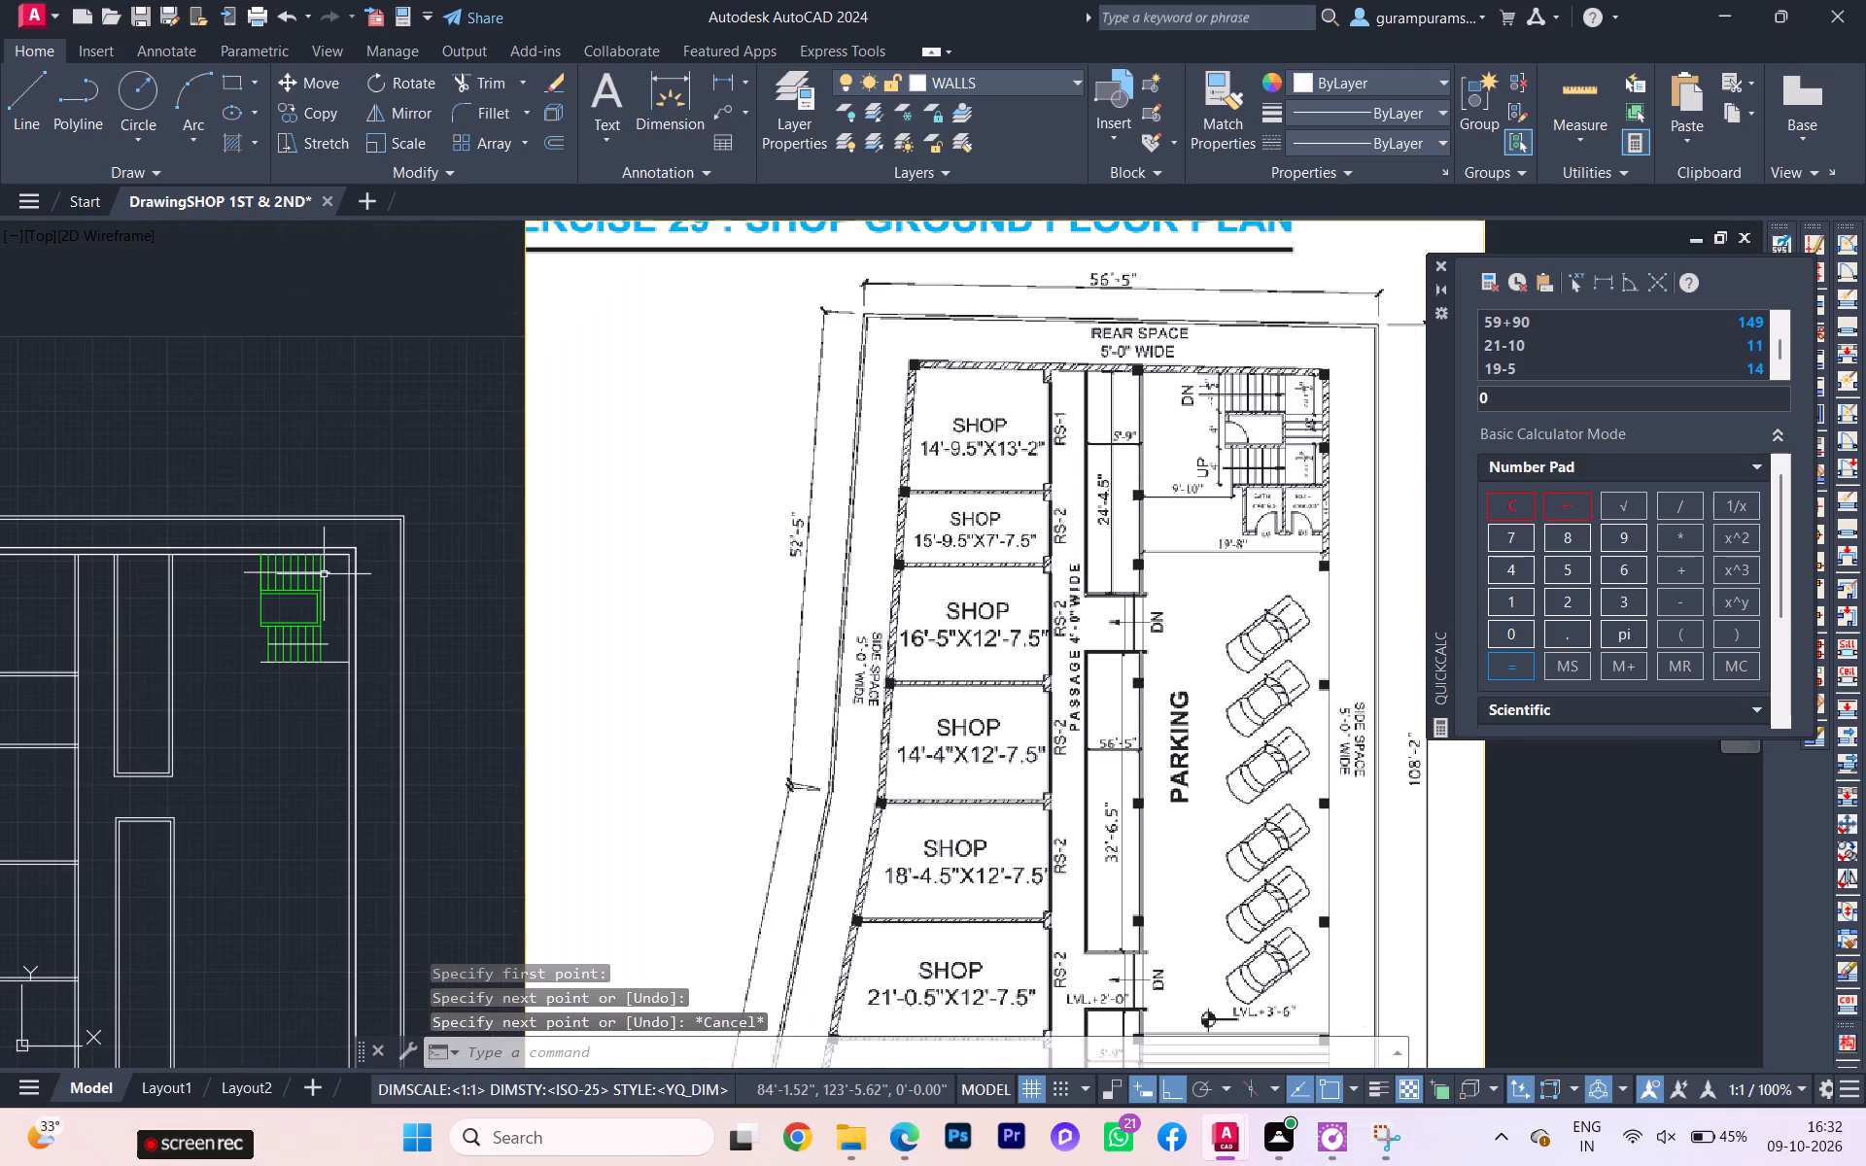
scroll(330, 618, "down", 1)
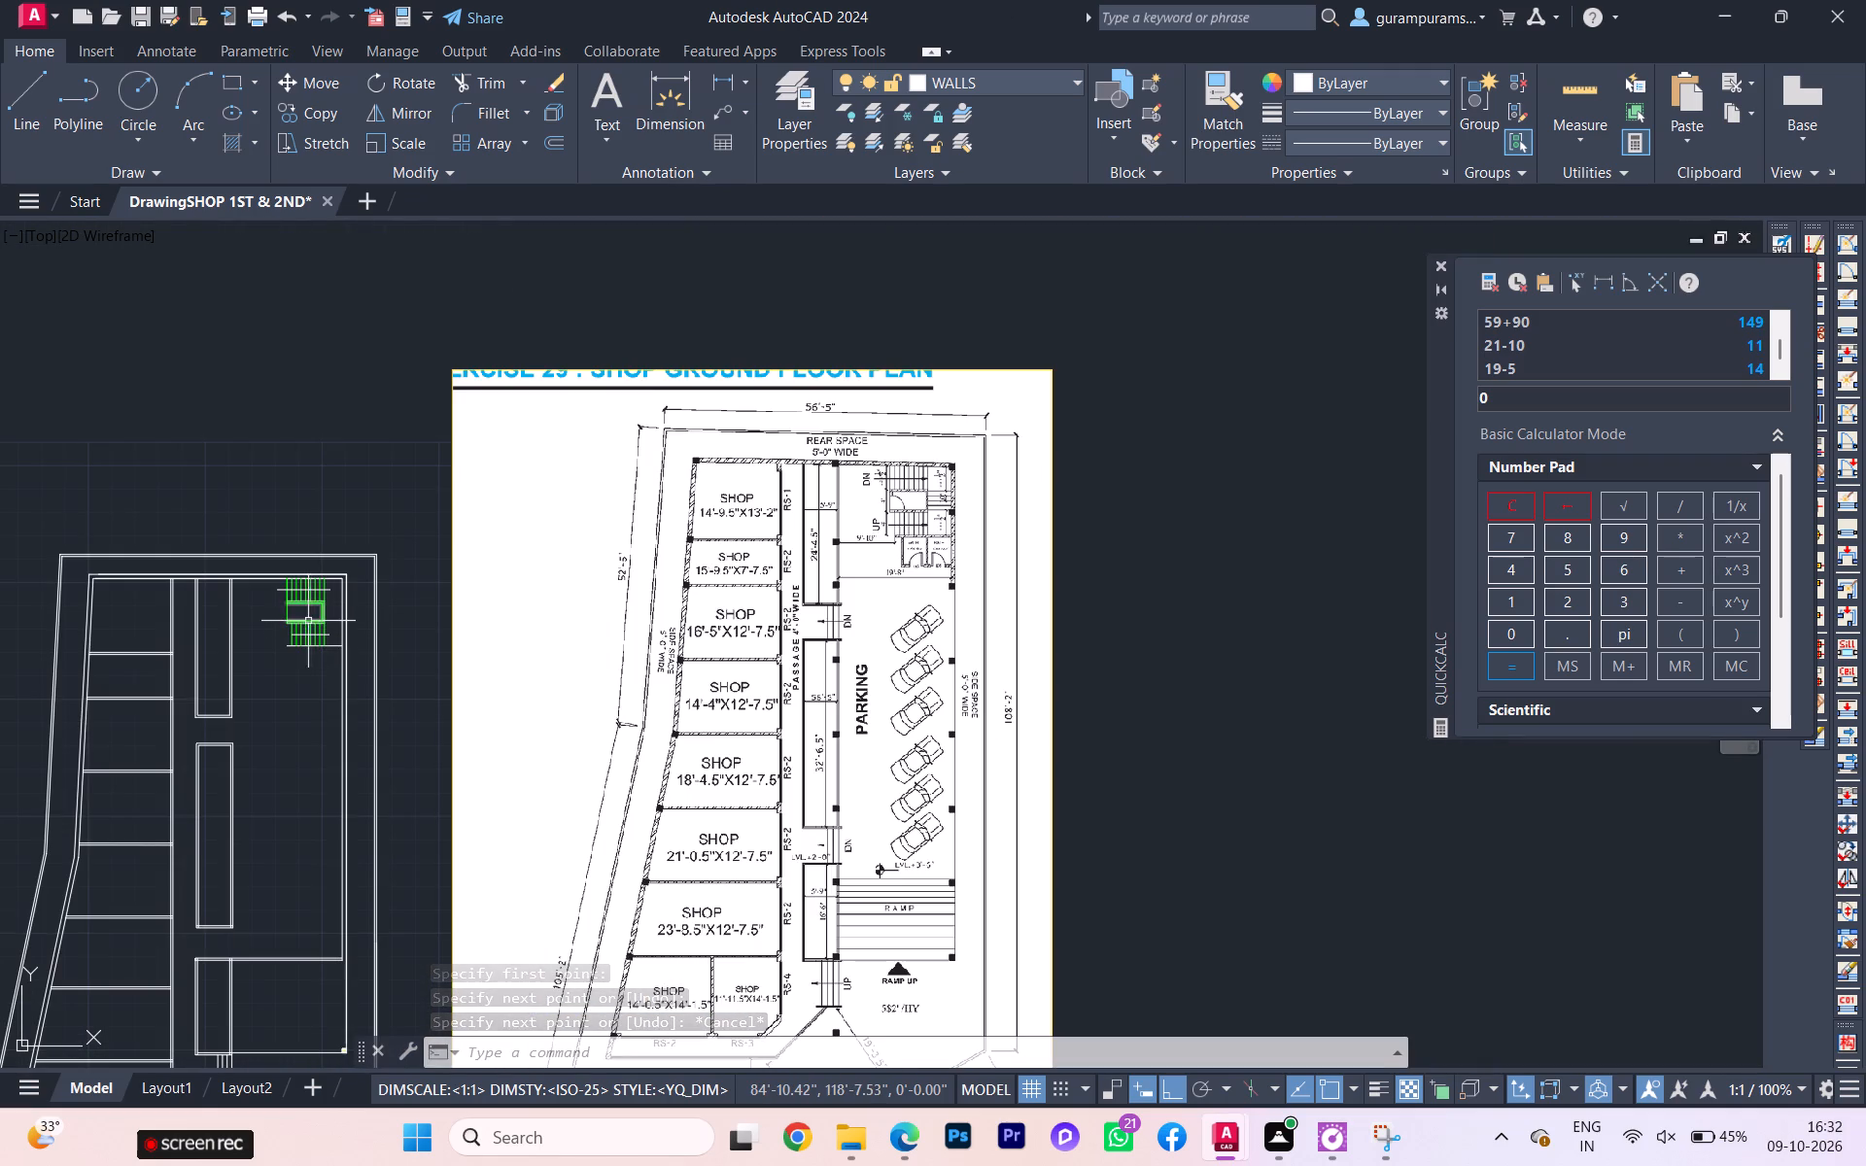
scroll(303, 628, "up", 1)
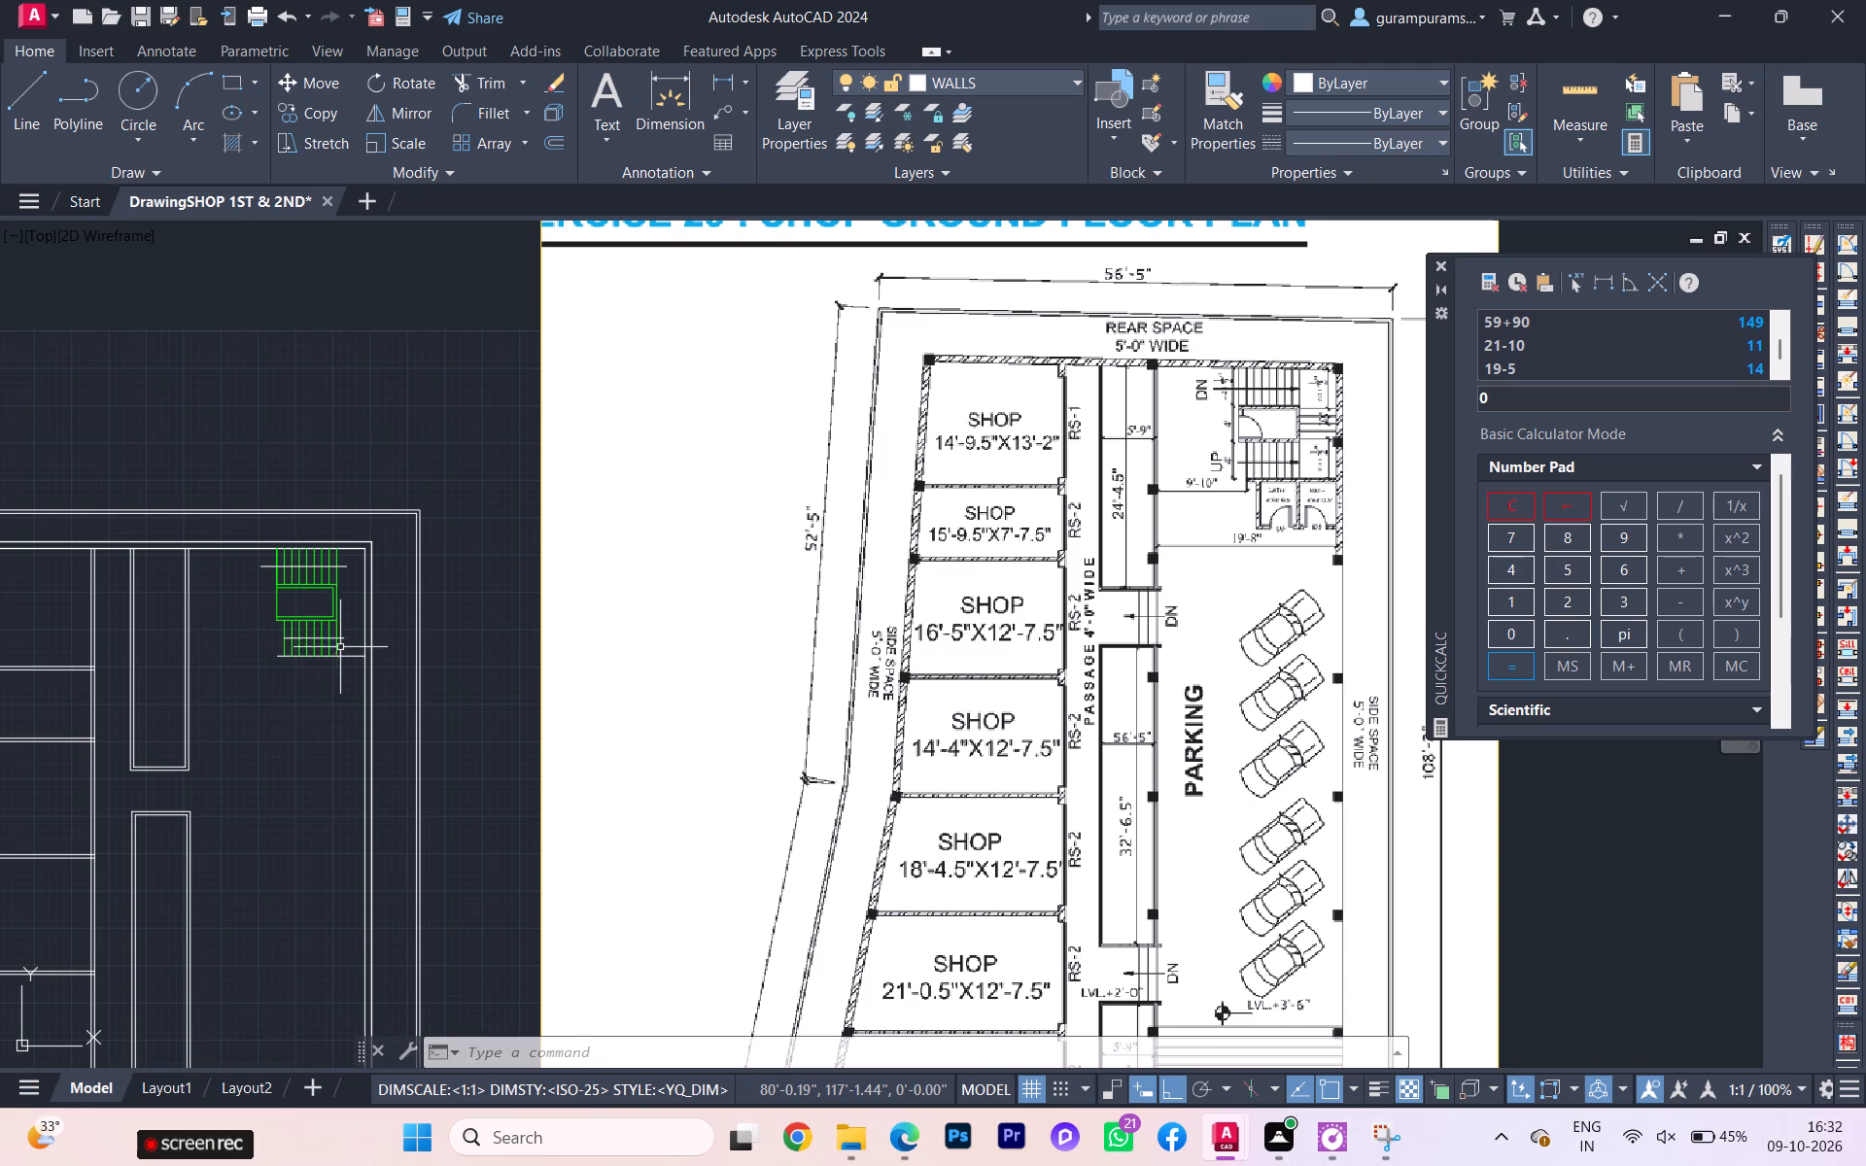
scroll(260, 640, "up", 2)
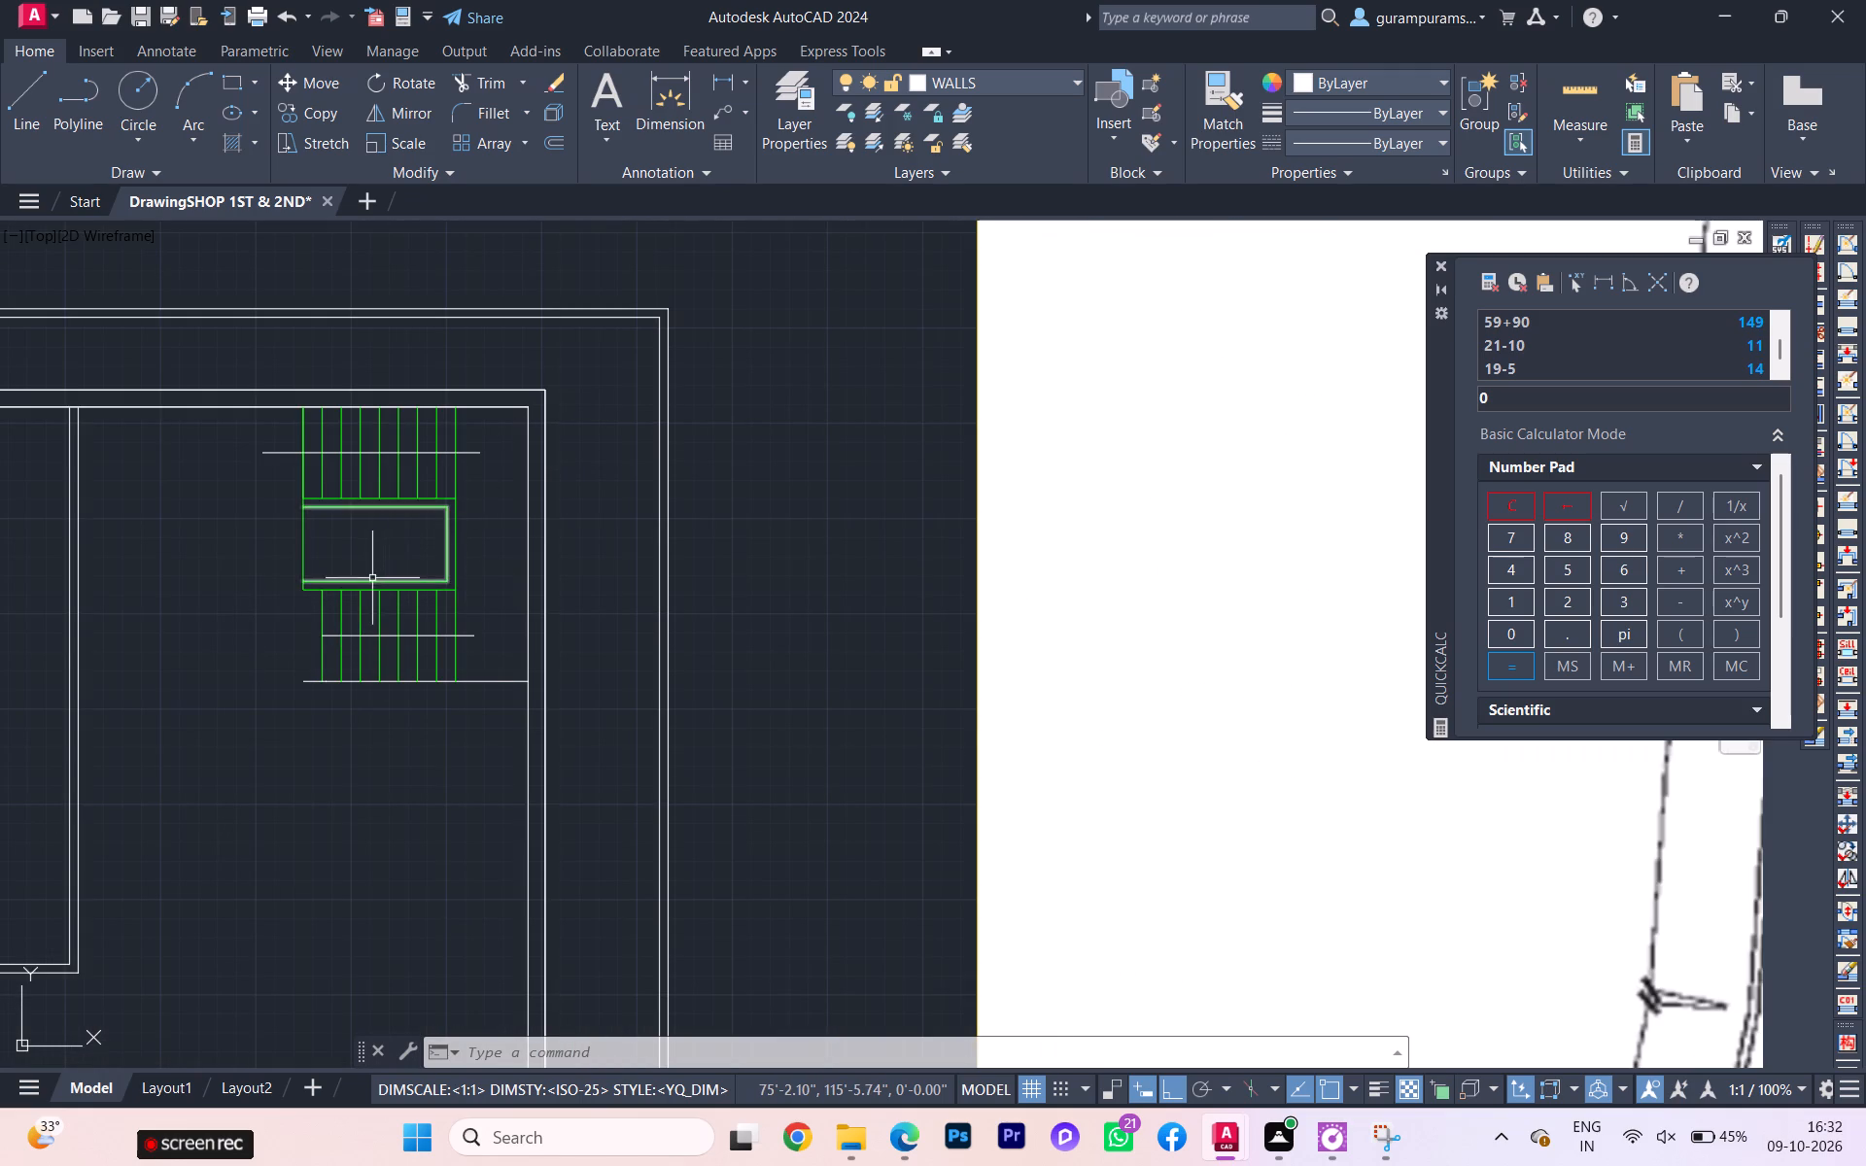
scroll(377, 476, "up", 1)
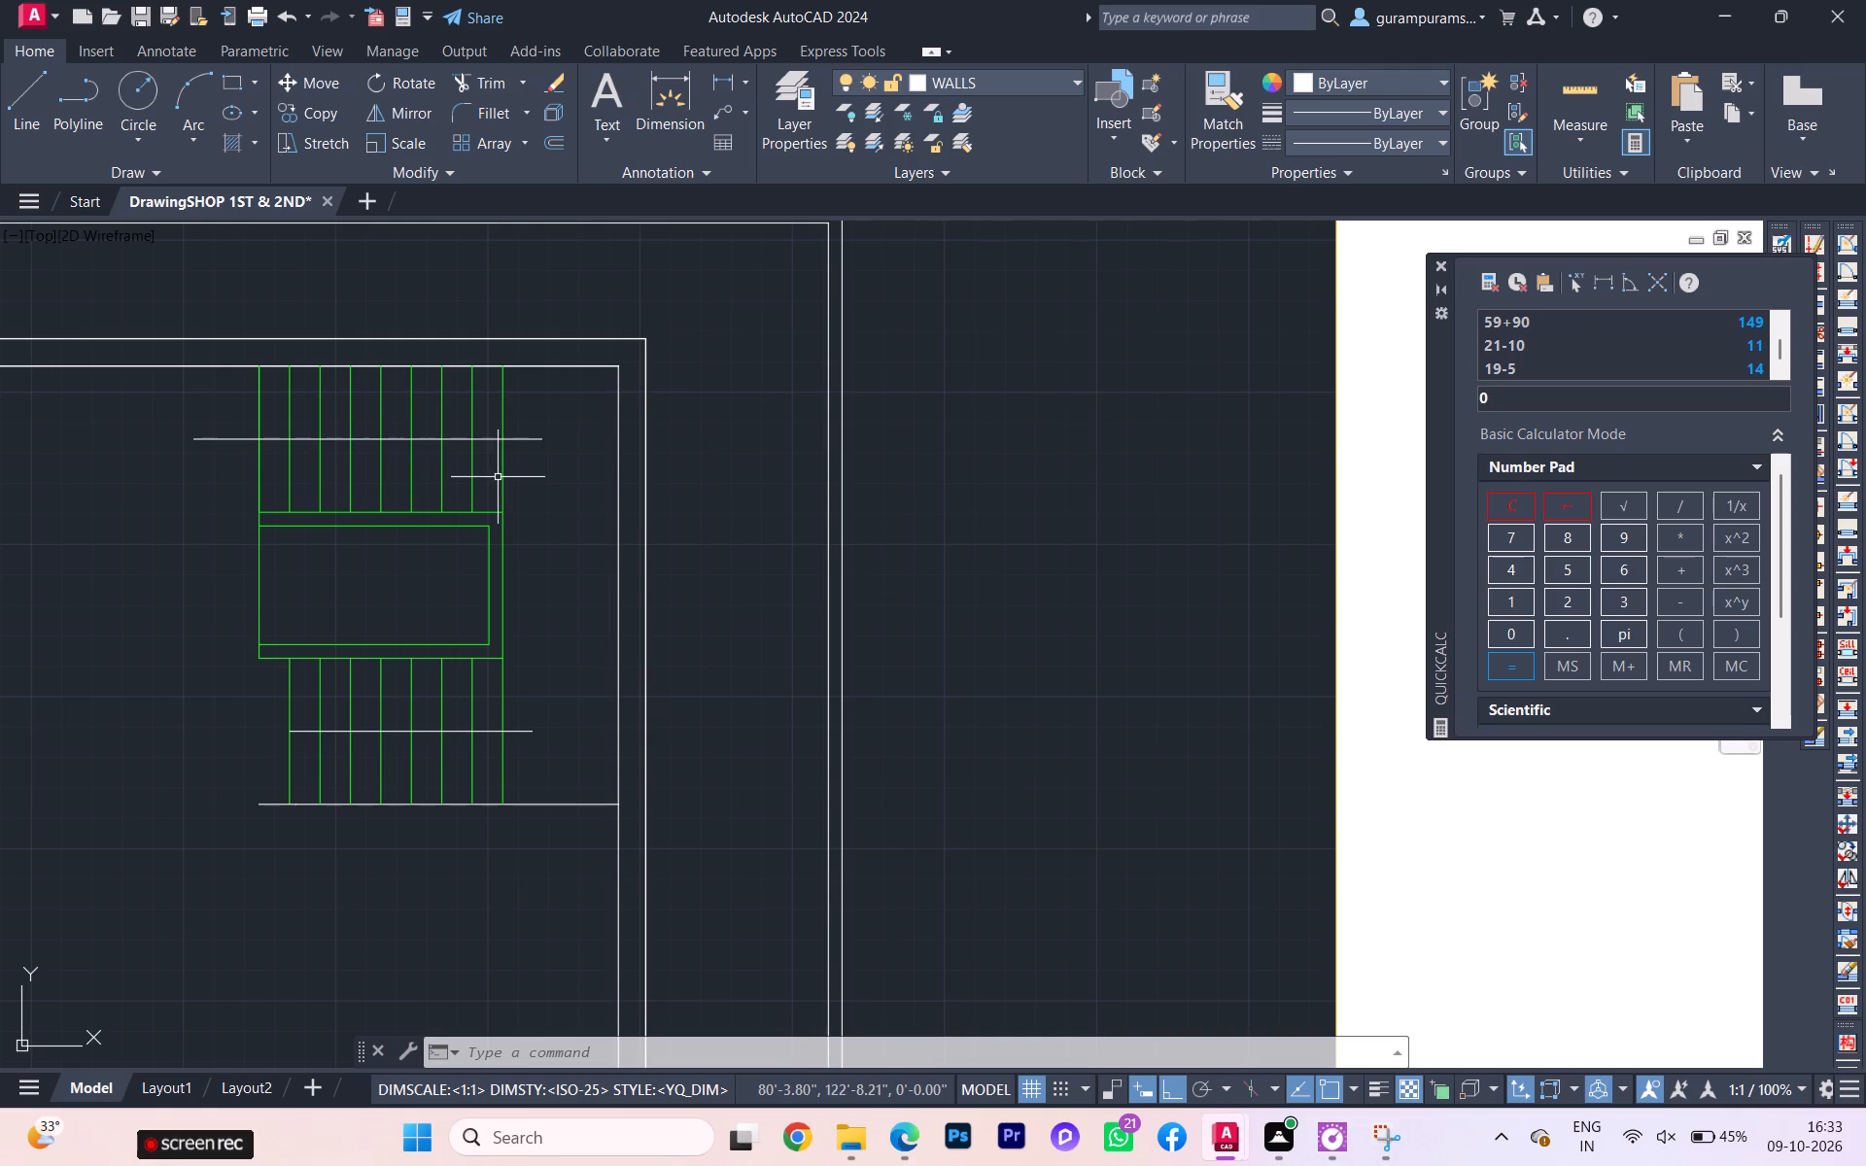
Draw a closed triangular arrowhead near the end of the upper flight's direction line, pointing away from the treads.
key("l")
key("Return")
scroll(514, 465, "up", 2)
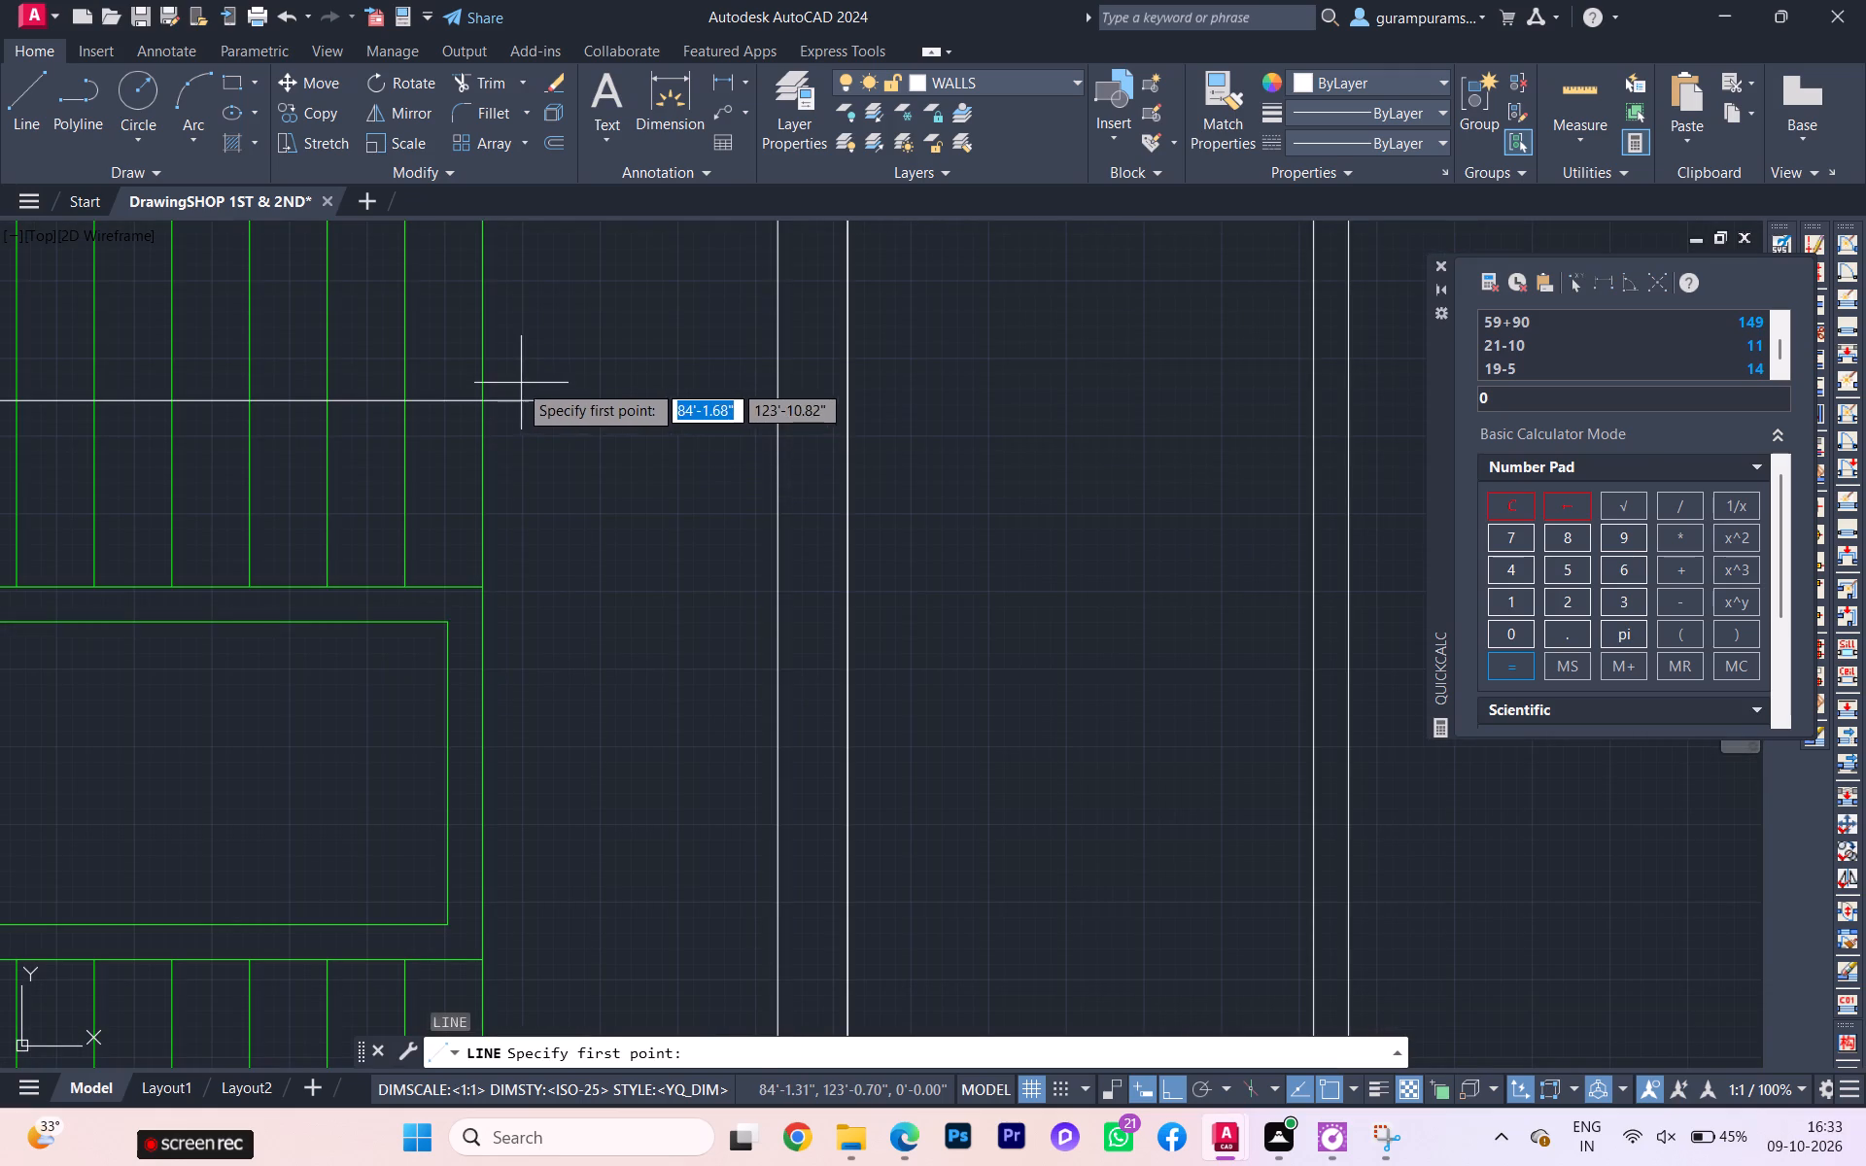
left_click(514, 383)
left_click(519, 424)
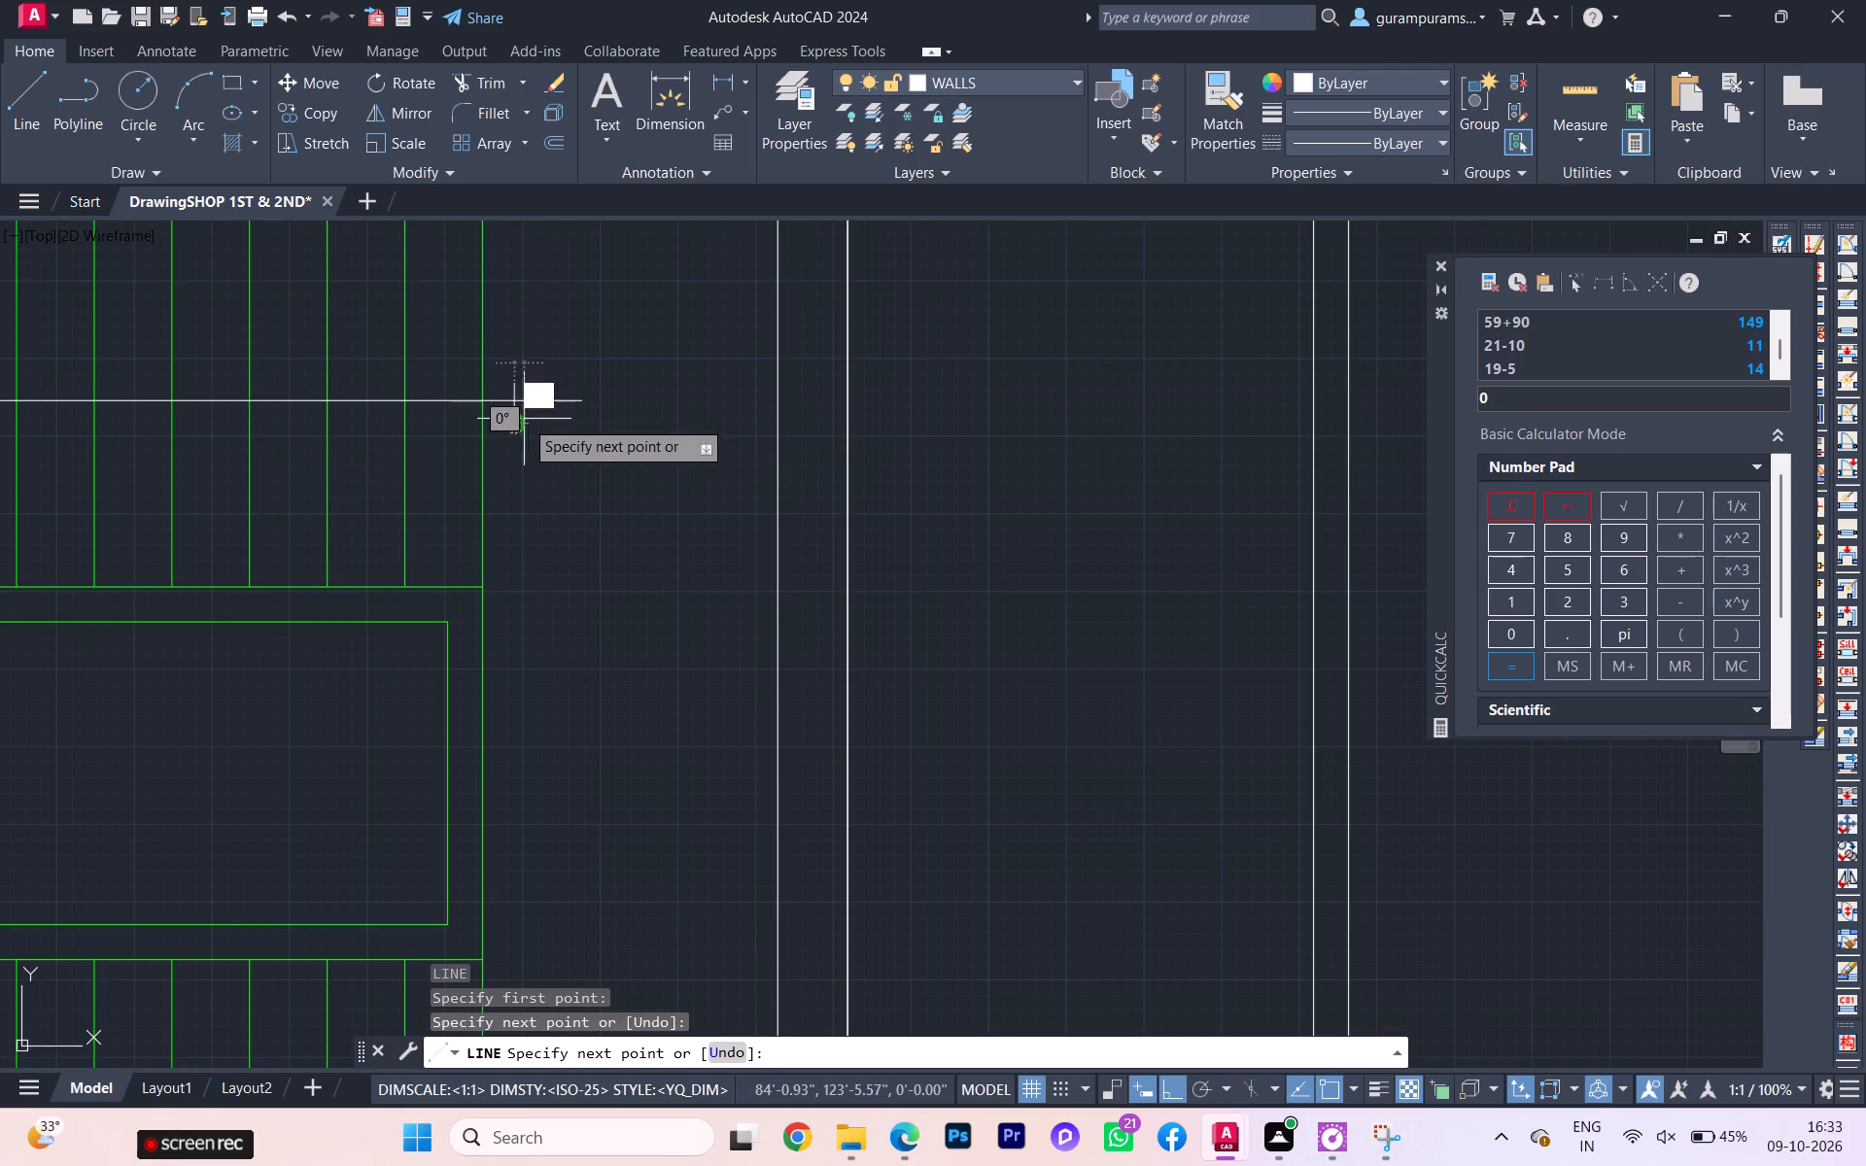
left_click(551, 404)
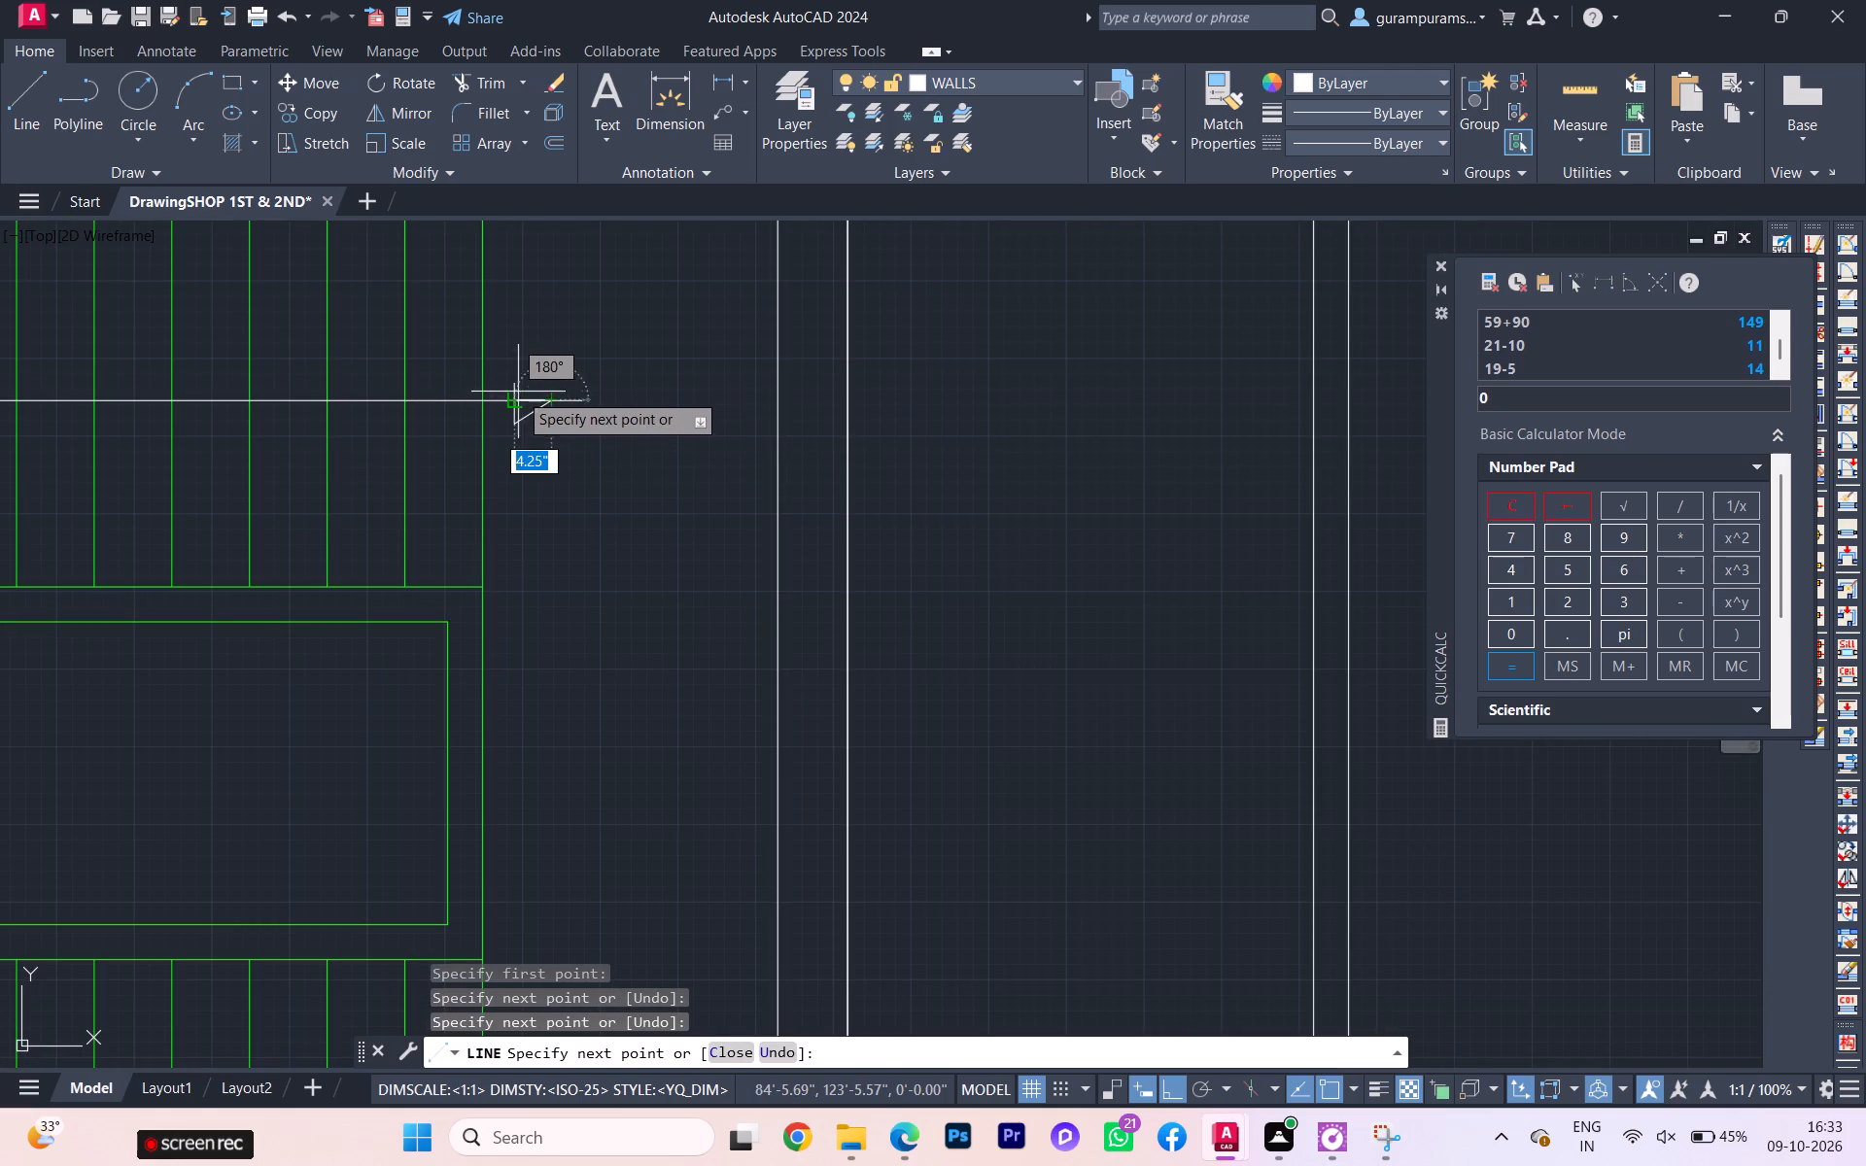
left_click(517, 382)
key("Escape")
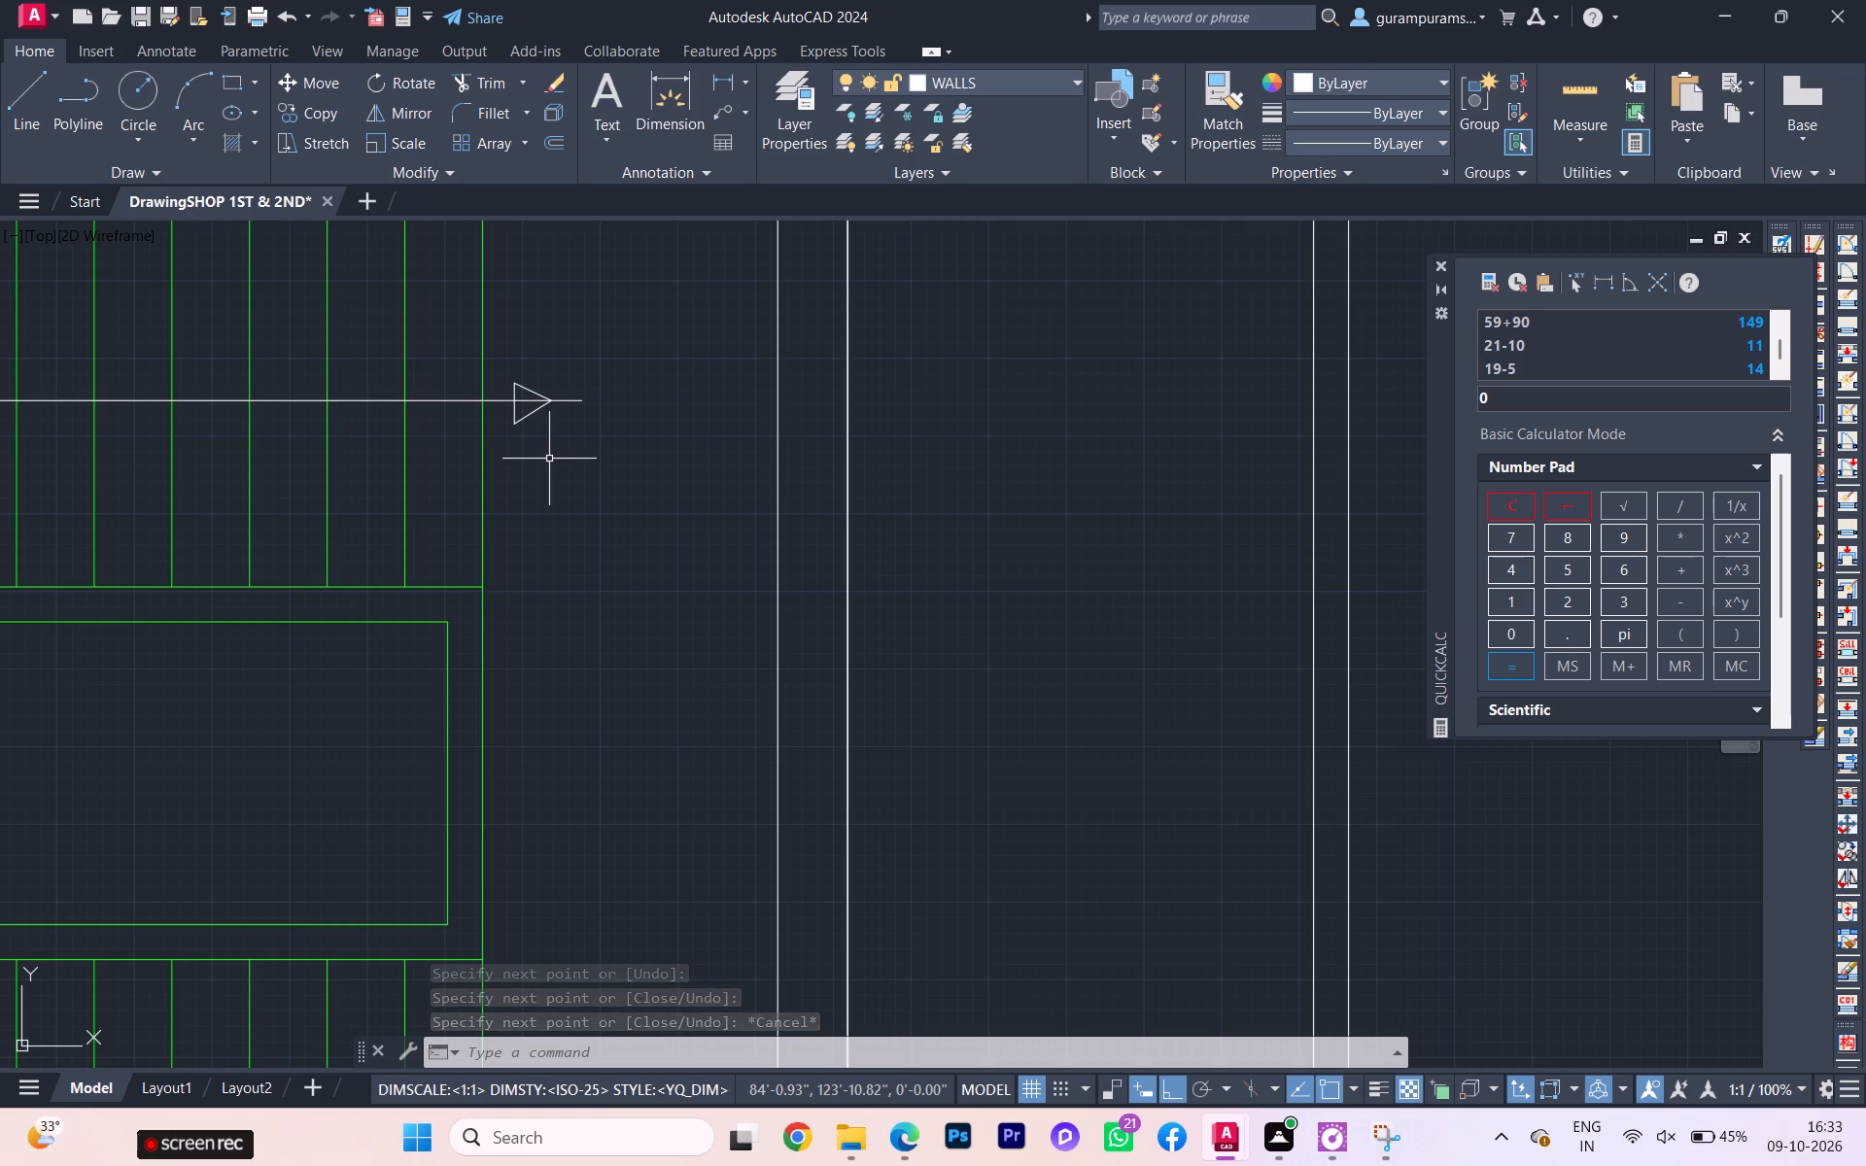
Draw a closed triangular arrowhead on the lower flight's direction line, with its tip on the last tread.
key("space")
scroll(581, 543, "down", 2)
middle_click_drag(581, 548, 567, 454)
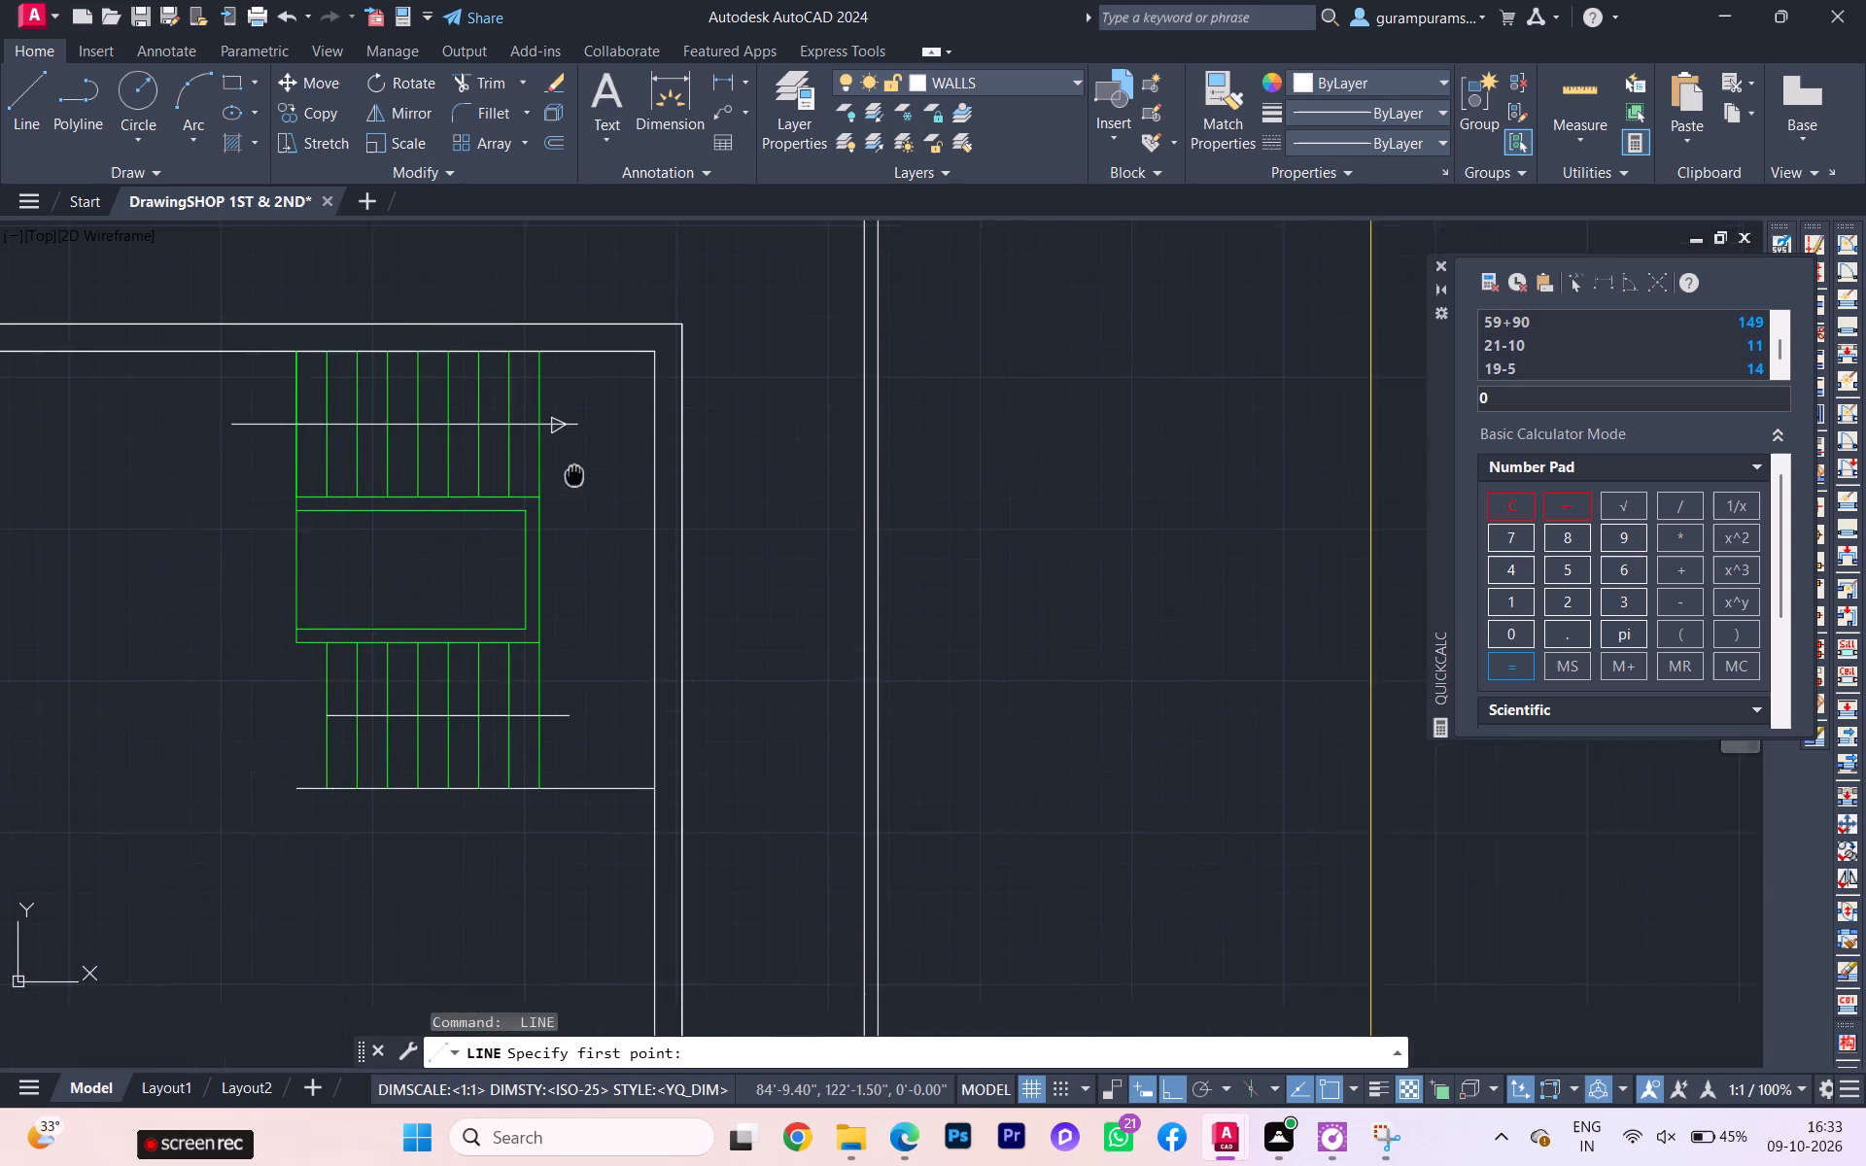
middle_click_drag(567, 454, 565, 453)
scroll(550, 764, "up", 2)
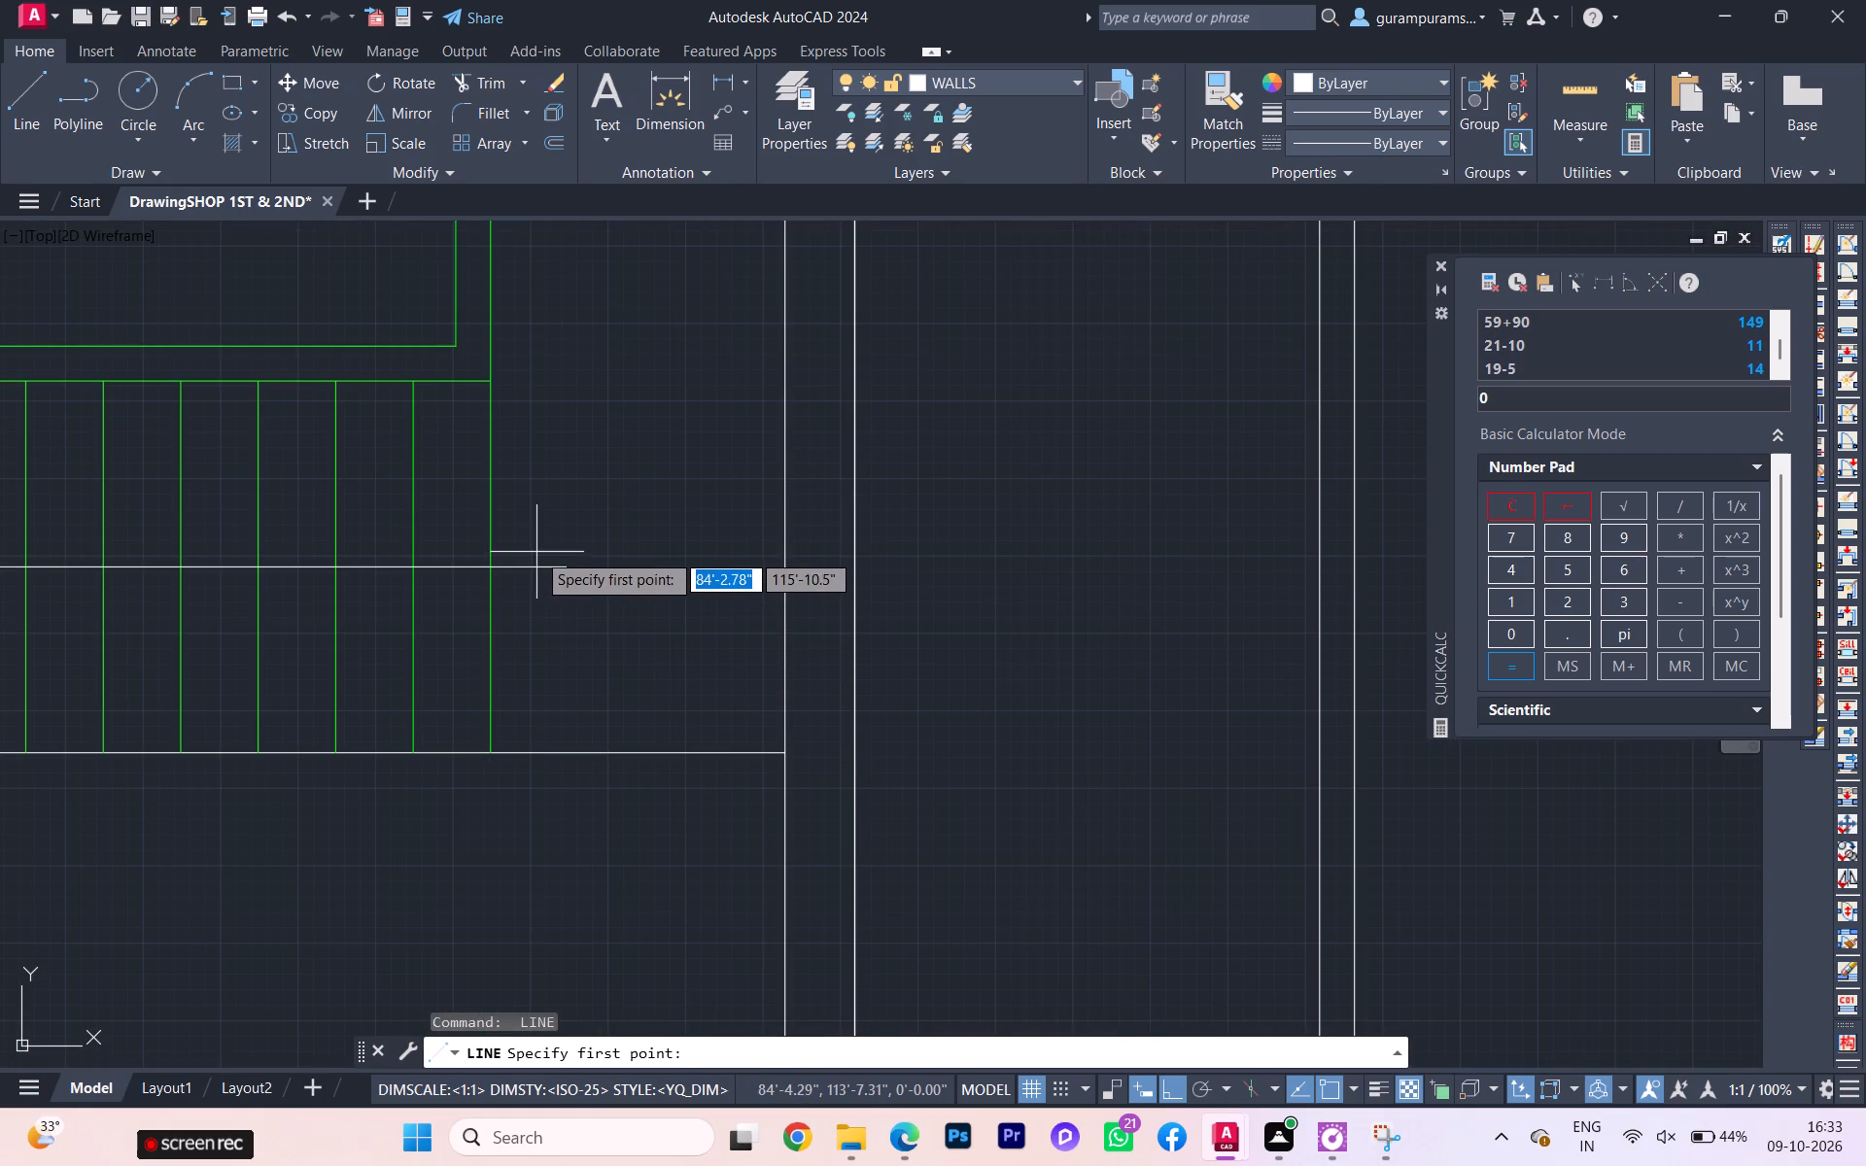
left_click(536, 552)
left_click(535, 587)
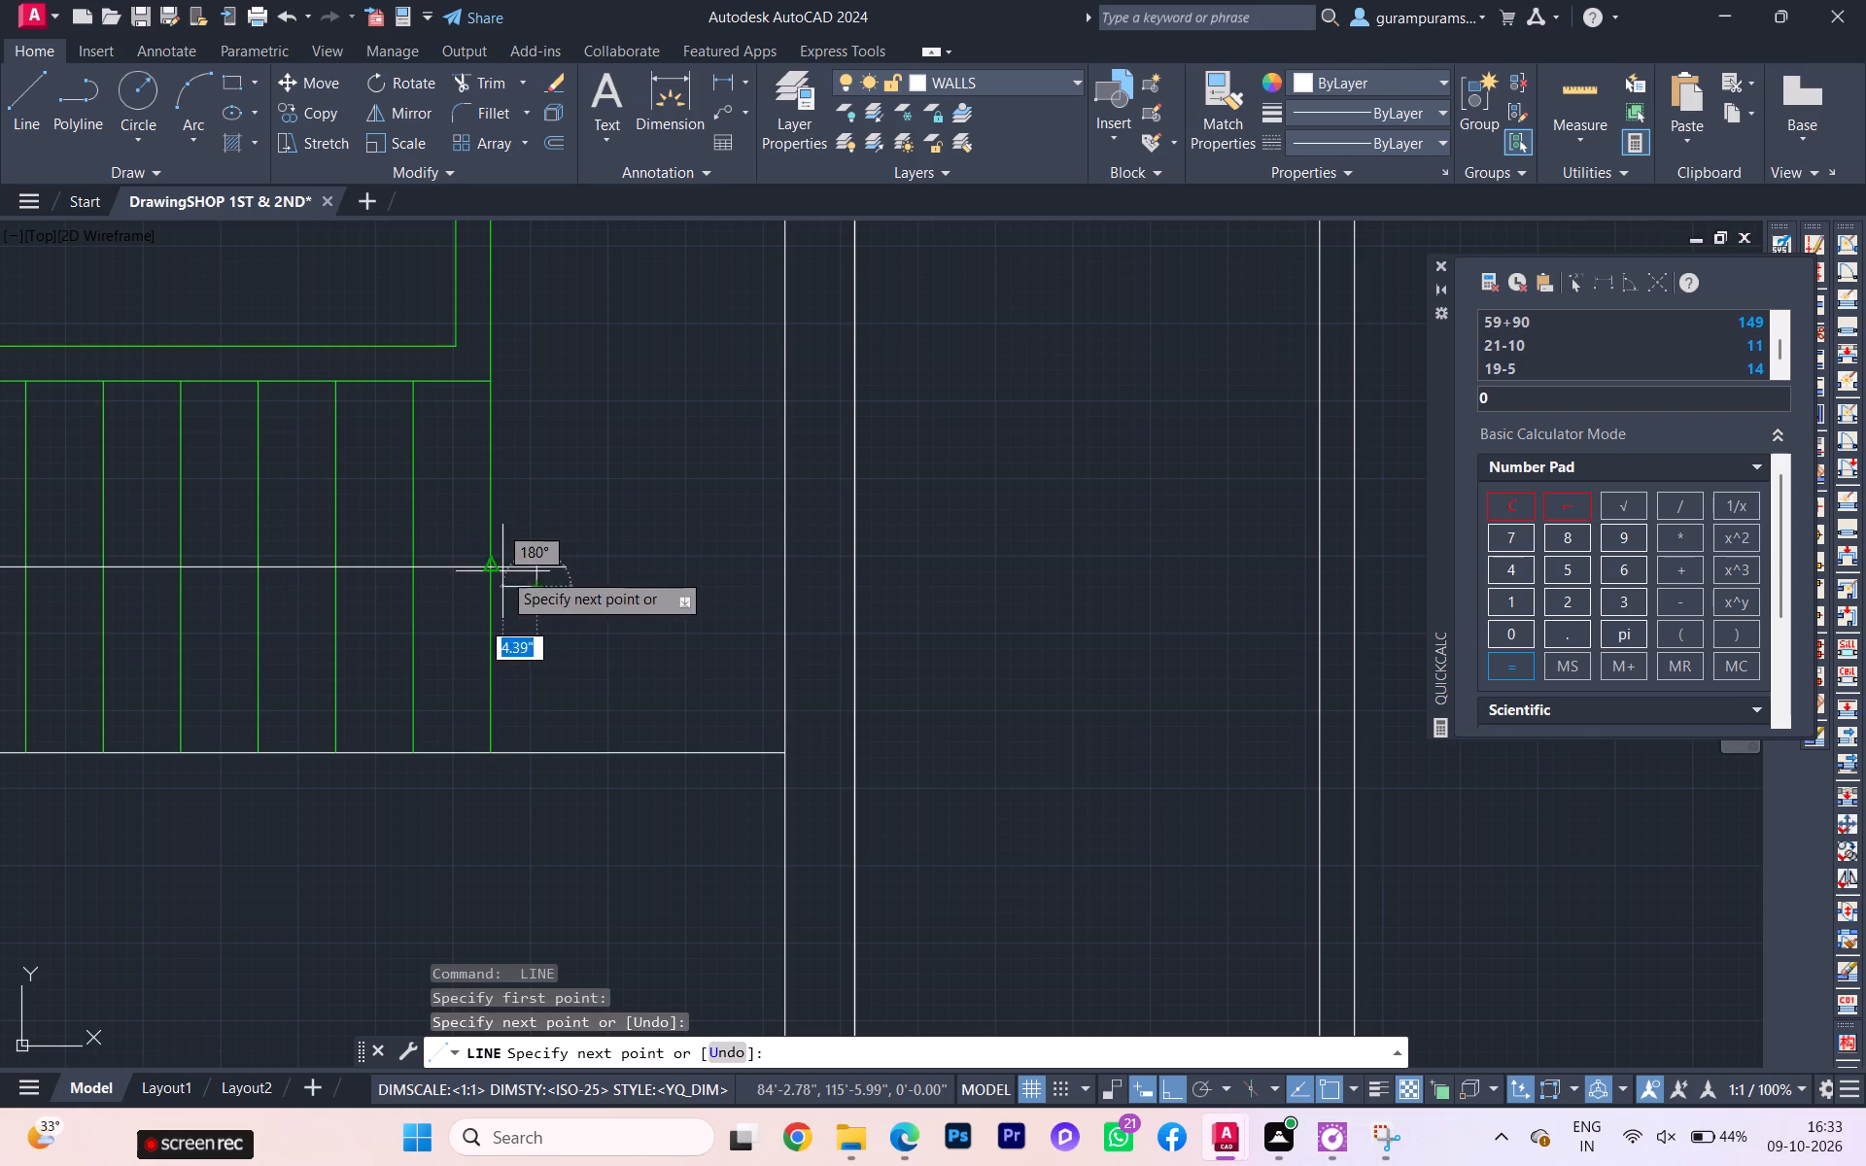
left_click(502, 571)
left_click(542, 555)
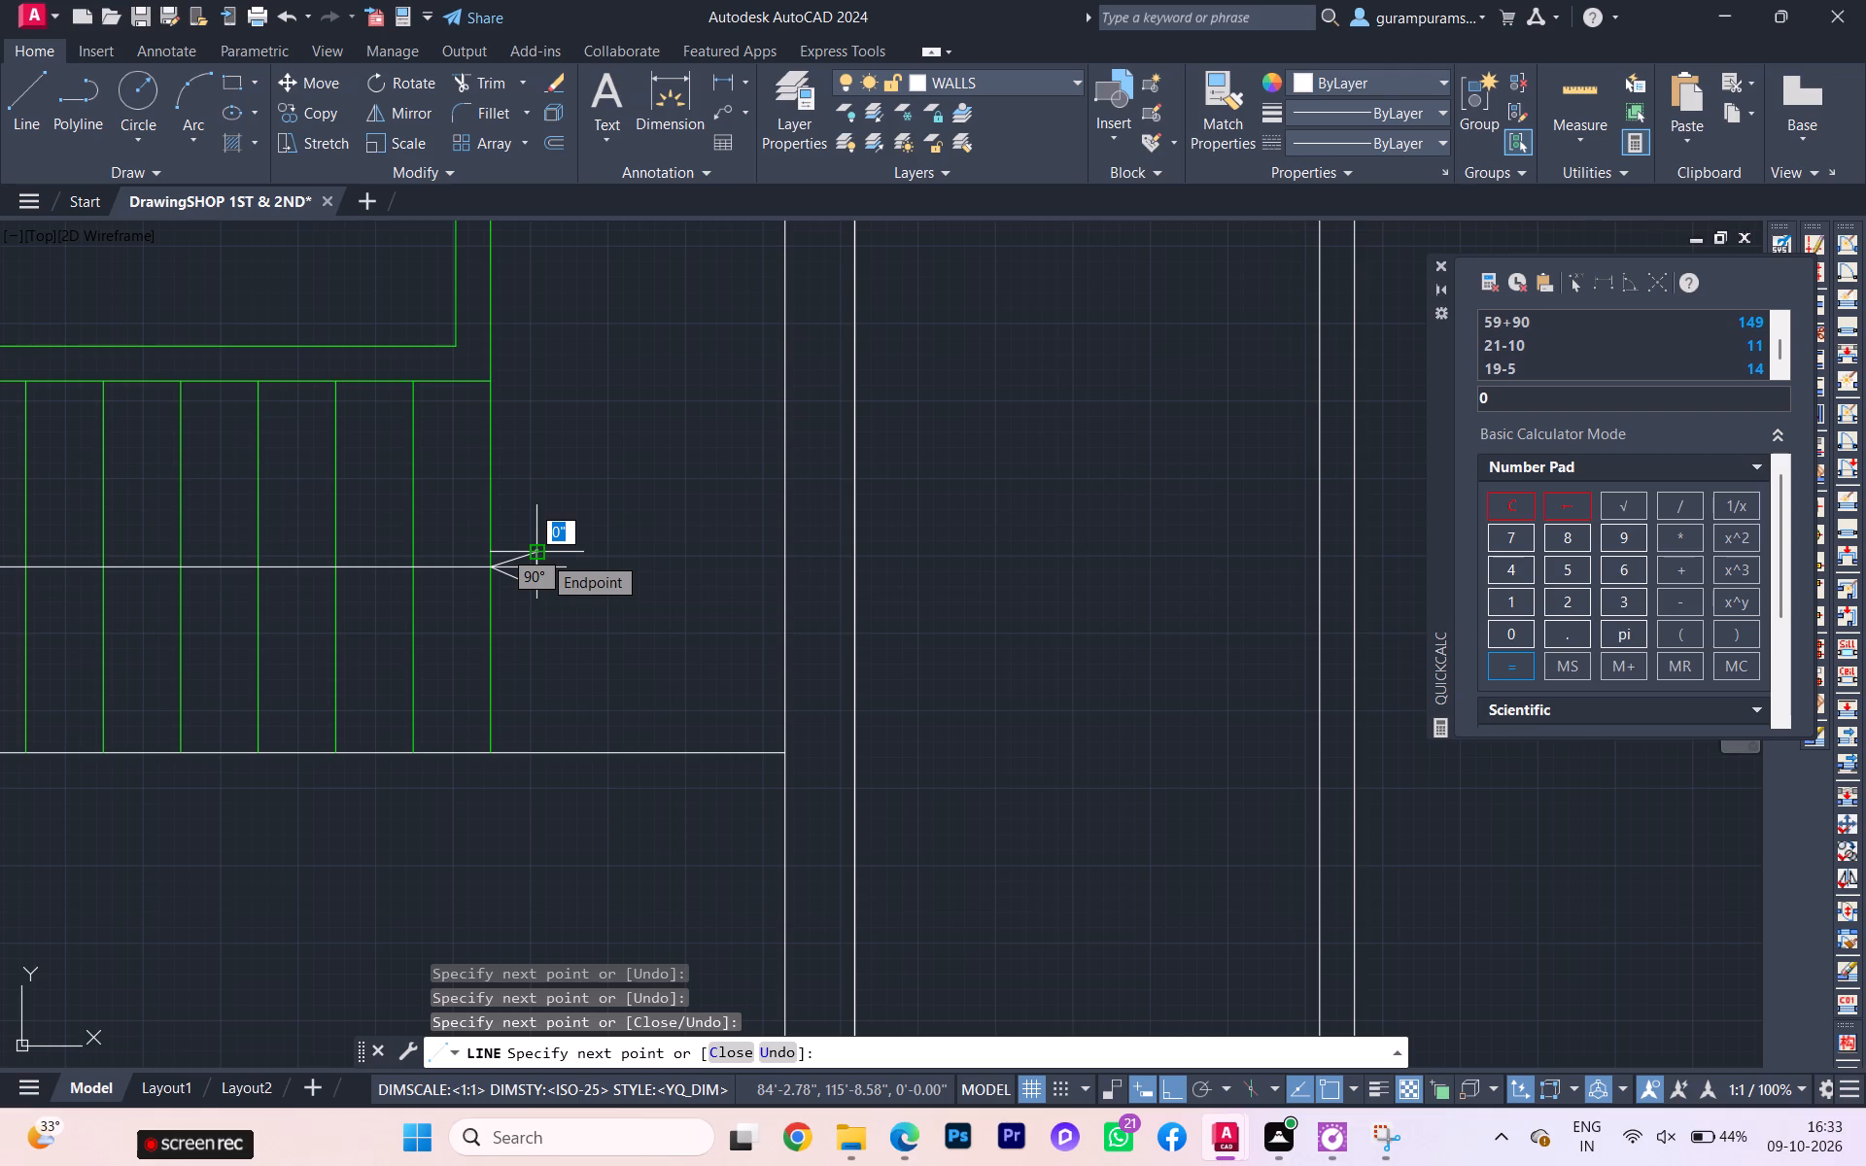
key("Escape")
Trim the part of the lower direction line that runs inside its arrowhead.
scroll(540, 576, "up", 2)
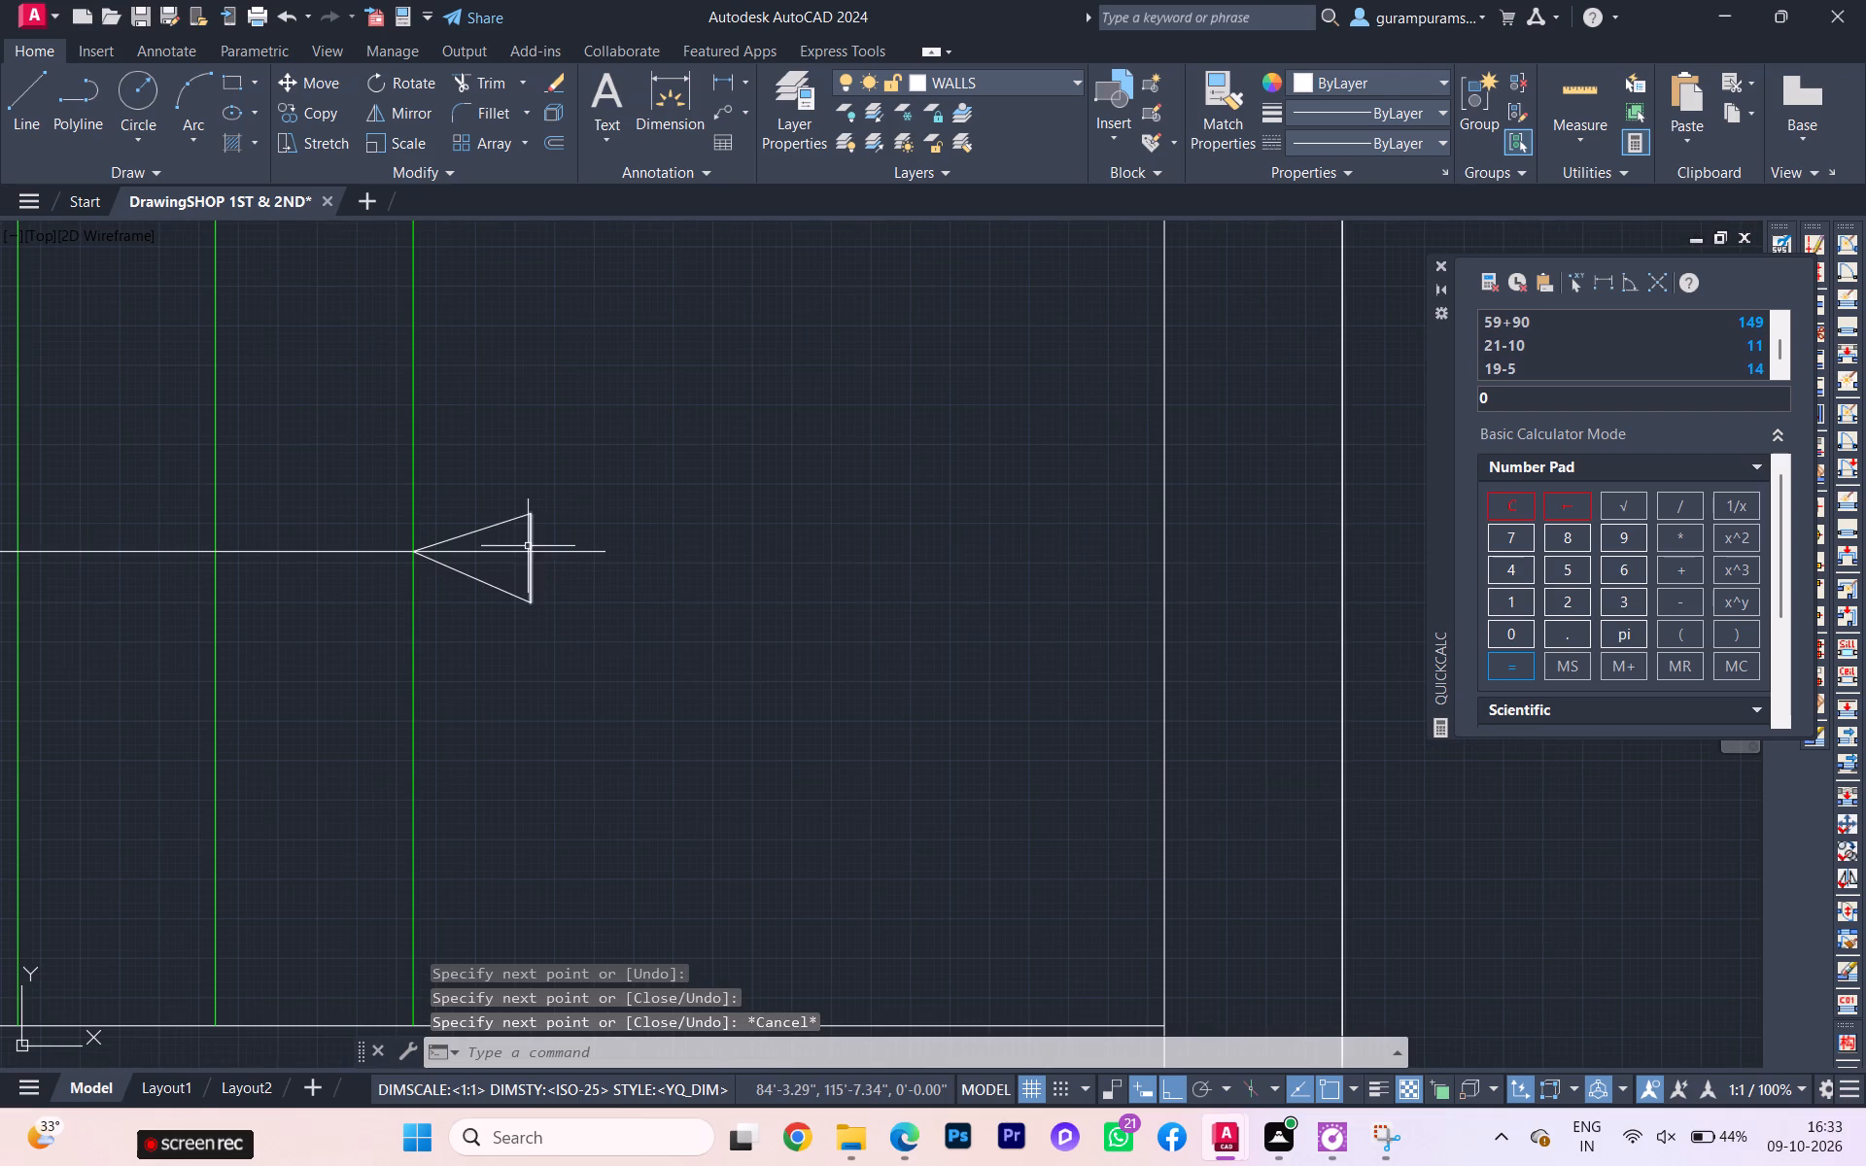
type("TR")
left_click(604, 640)
left_click(511, 552)
key("Escape")
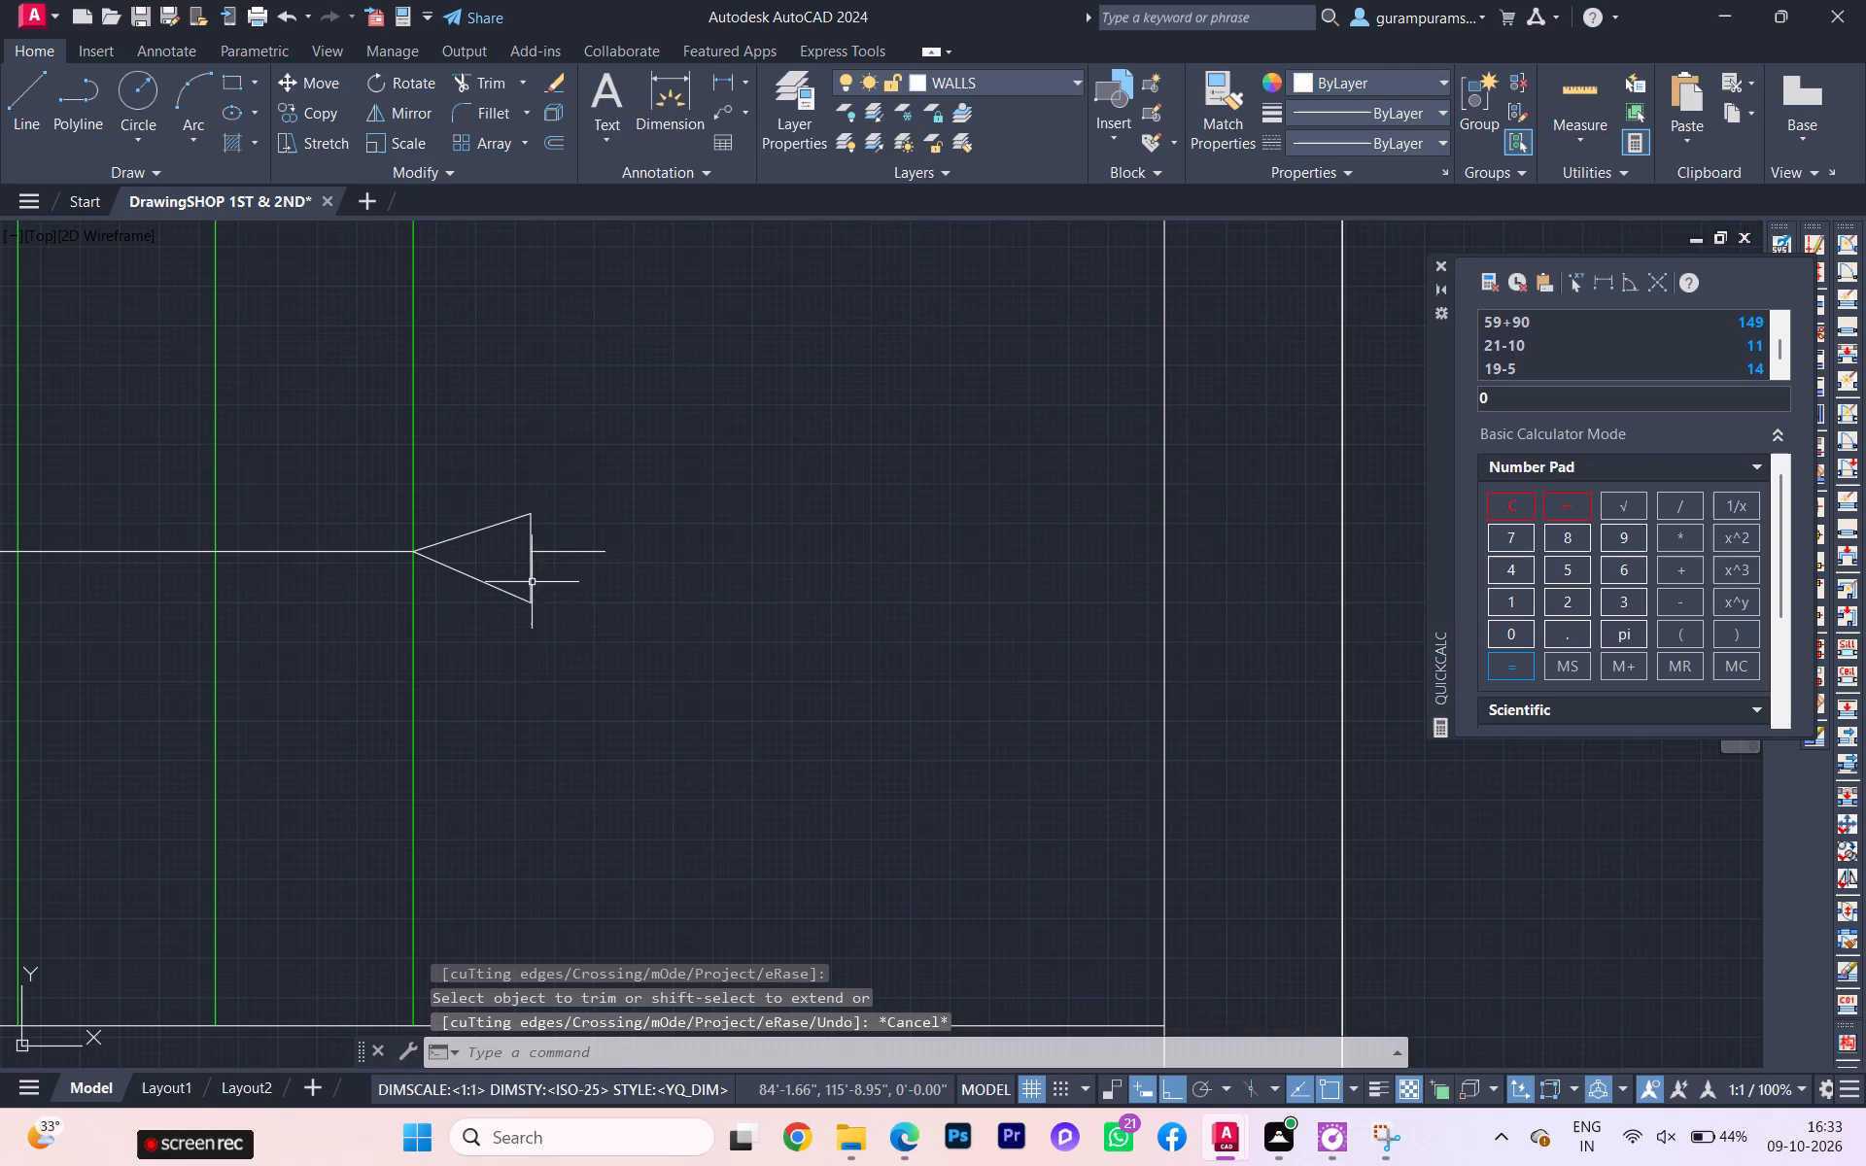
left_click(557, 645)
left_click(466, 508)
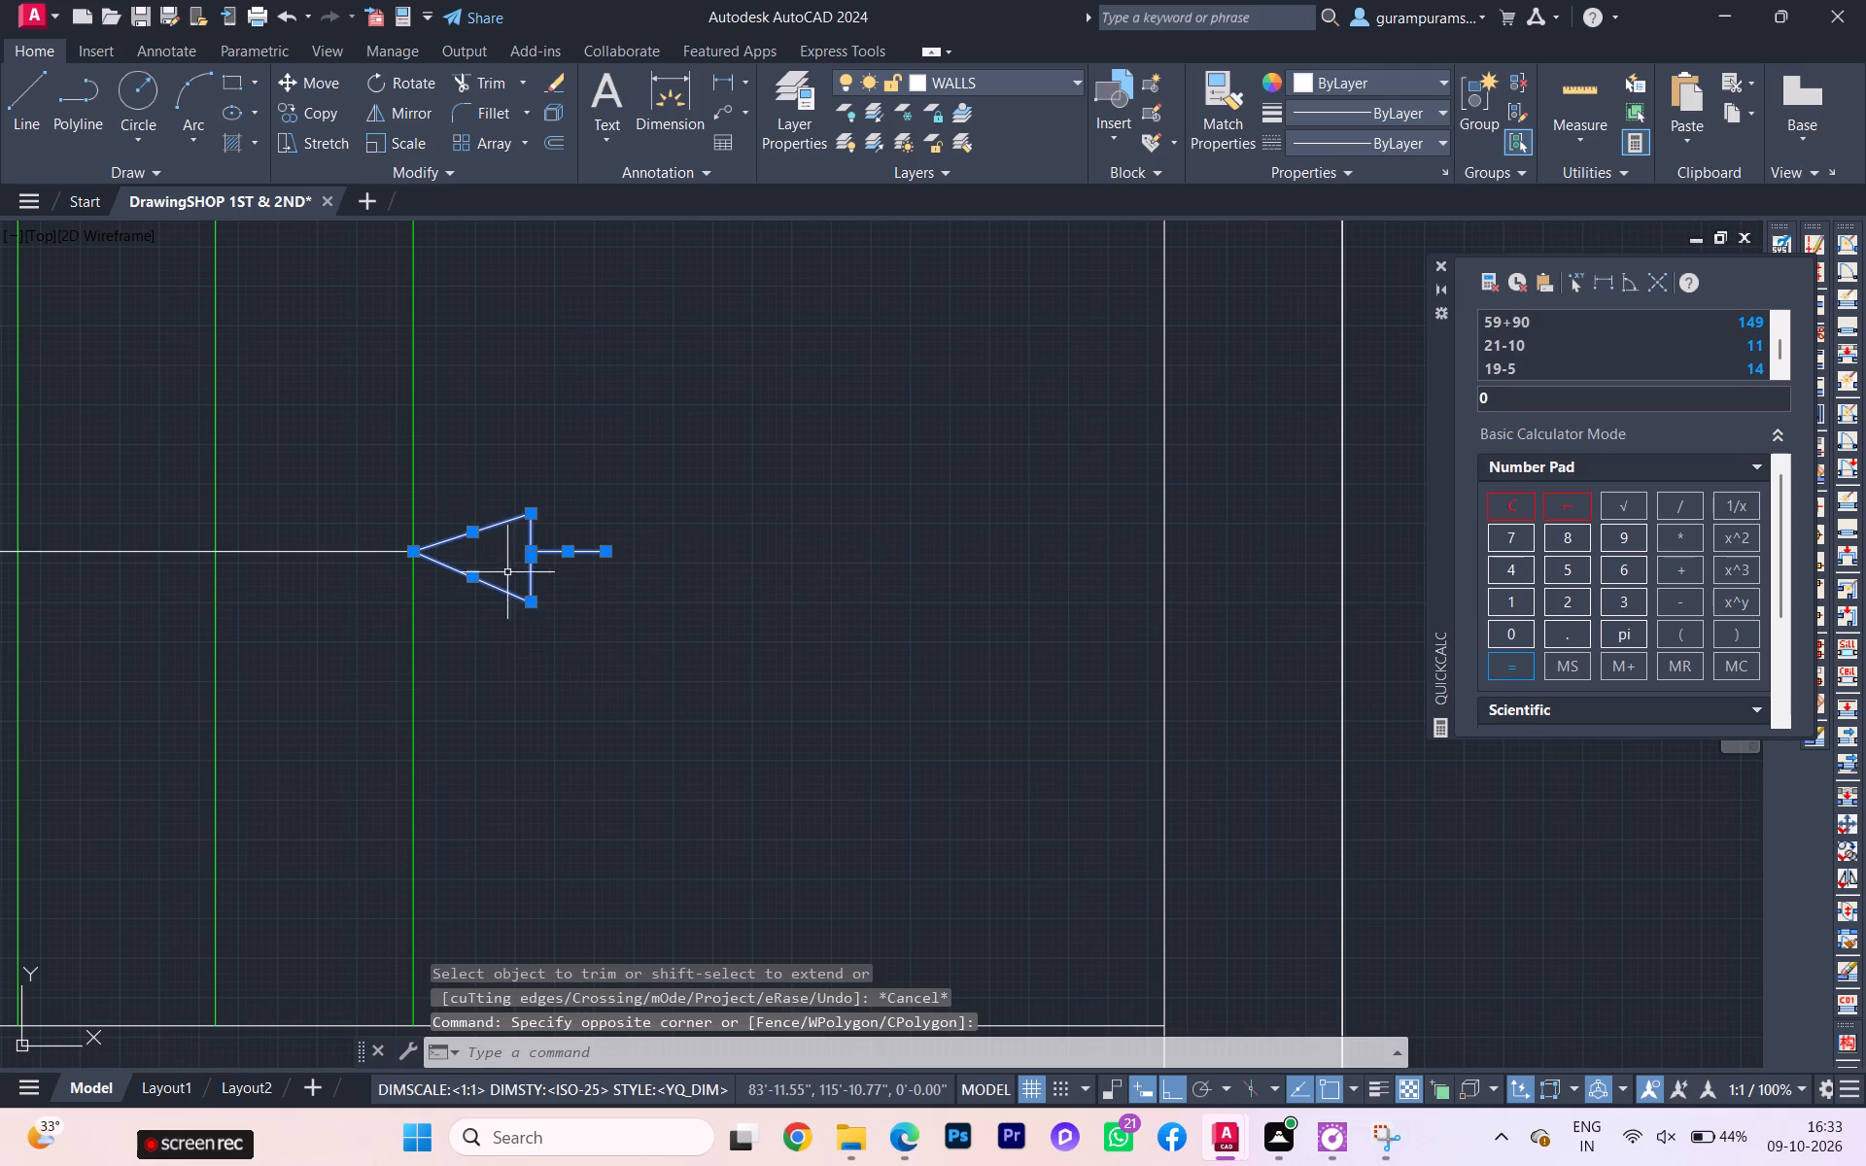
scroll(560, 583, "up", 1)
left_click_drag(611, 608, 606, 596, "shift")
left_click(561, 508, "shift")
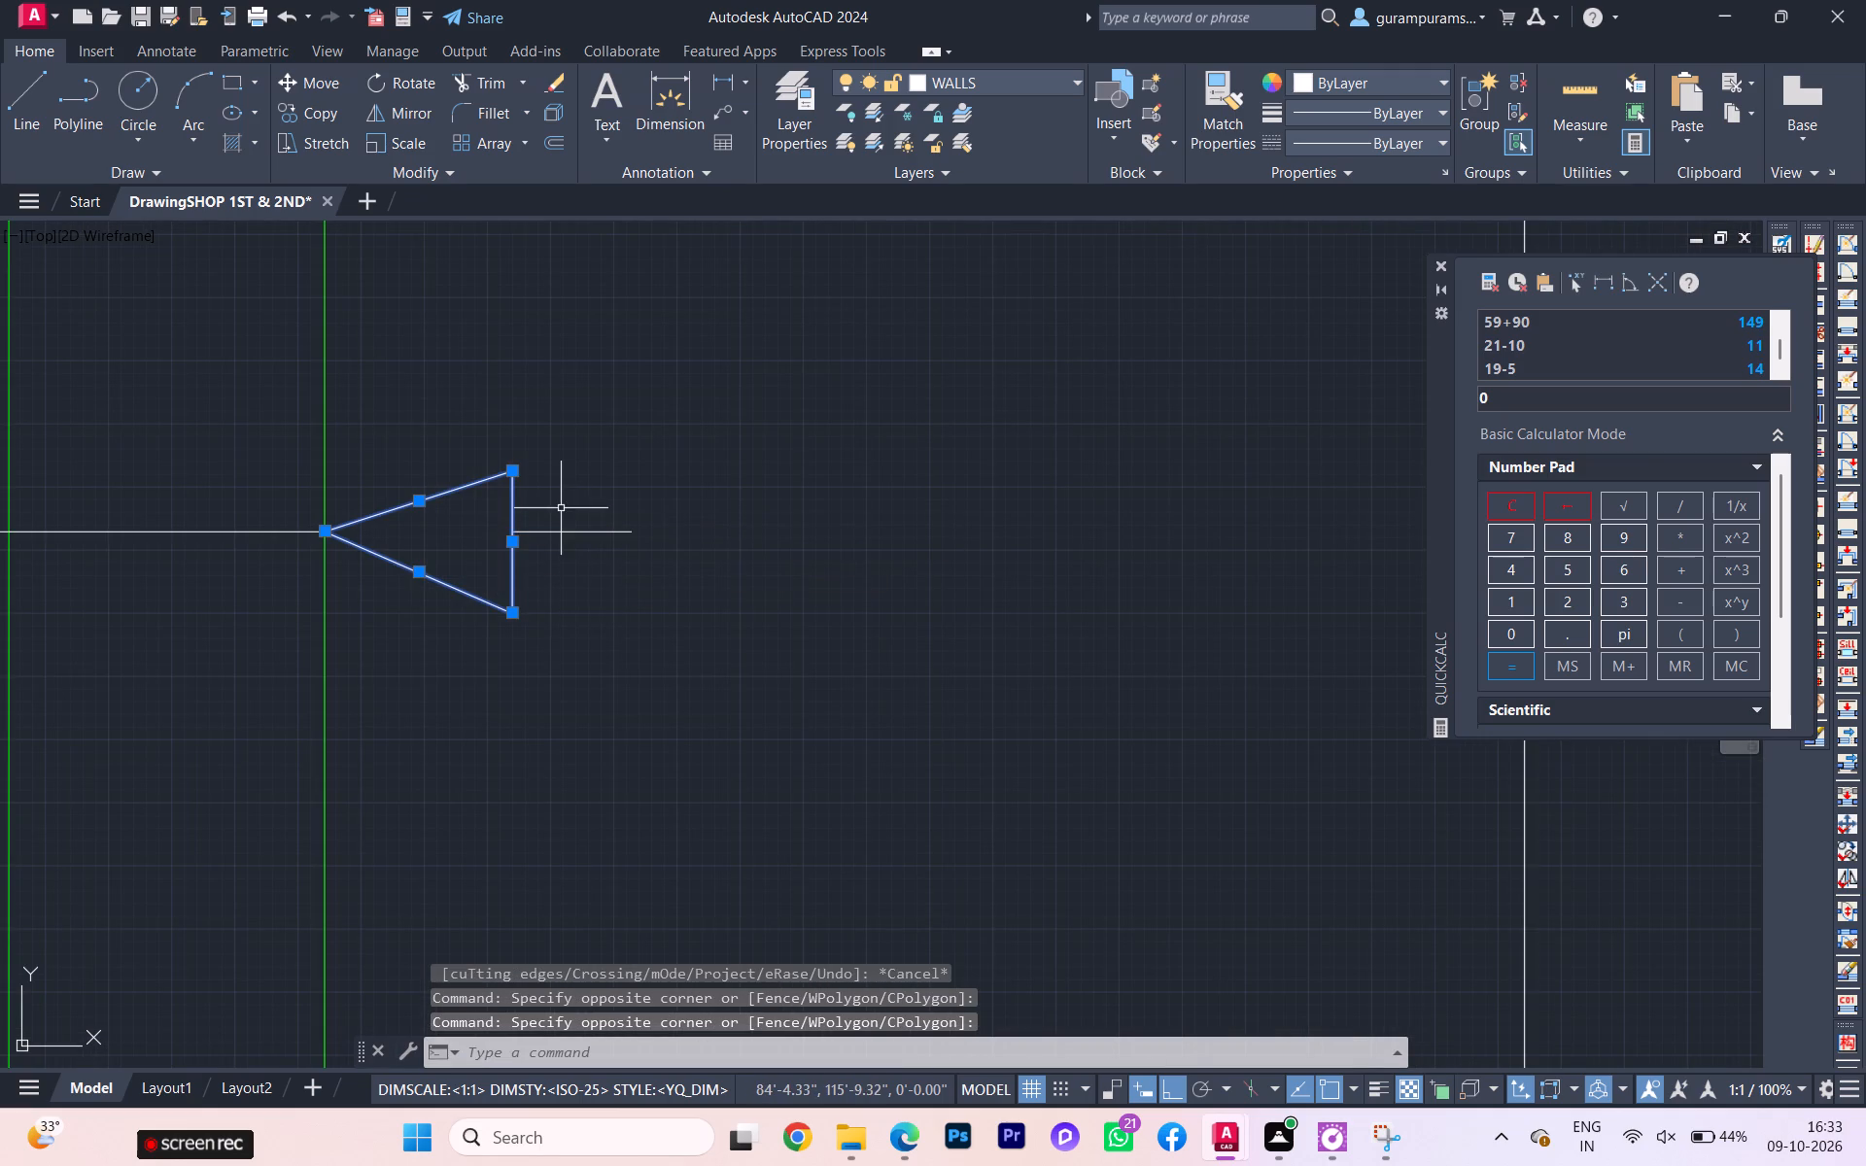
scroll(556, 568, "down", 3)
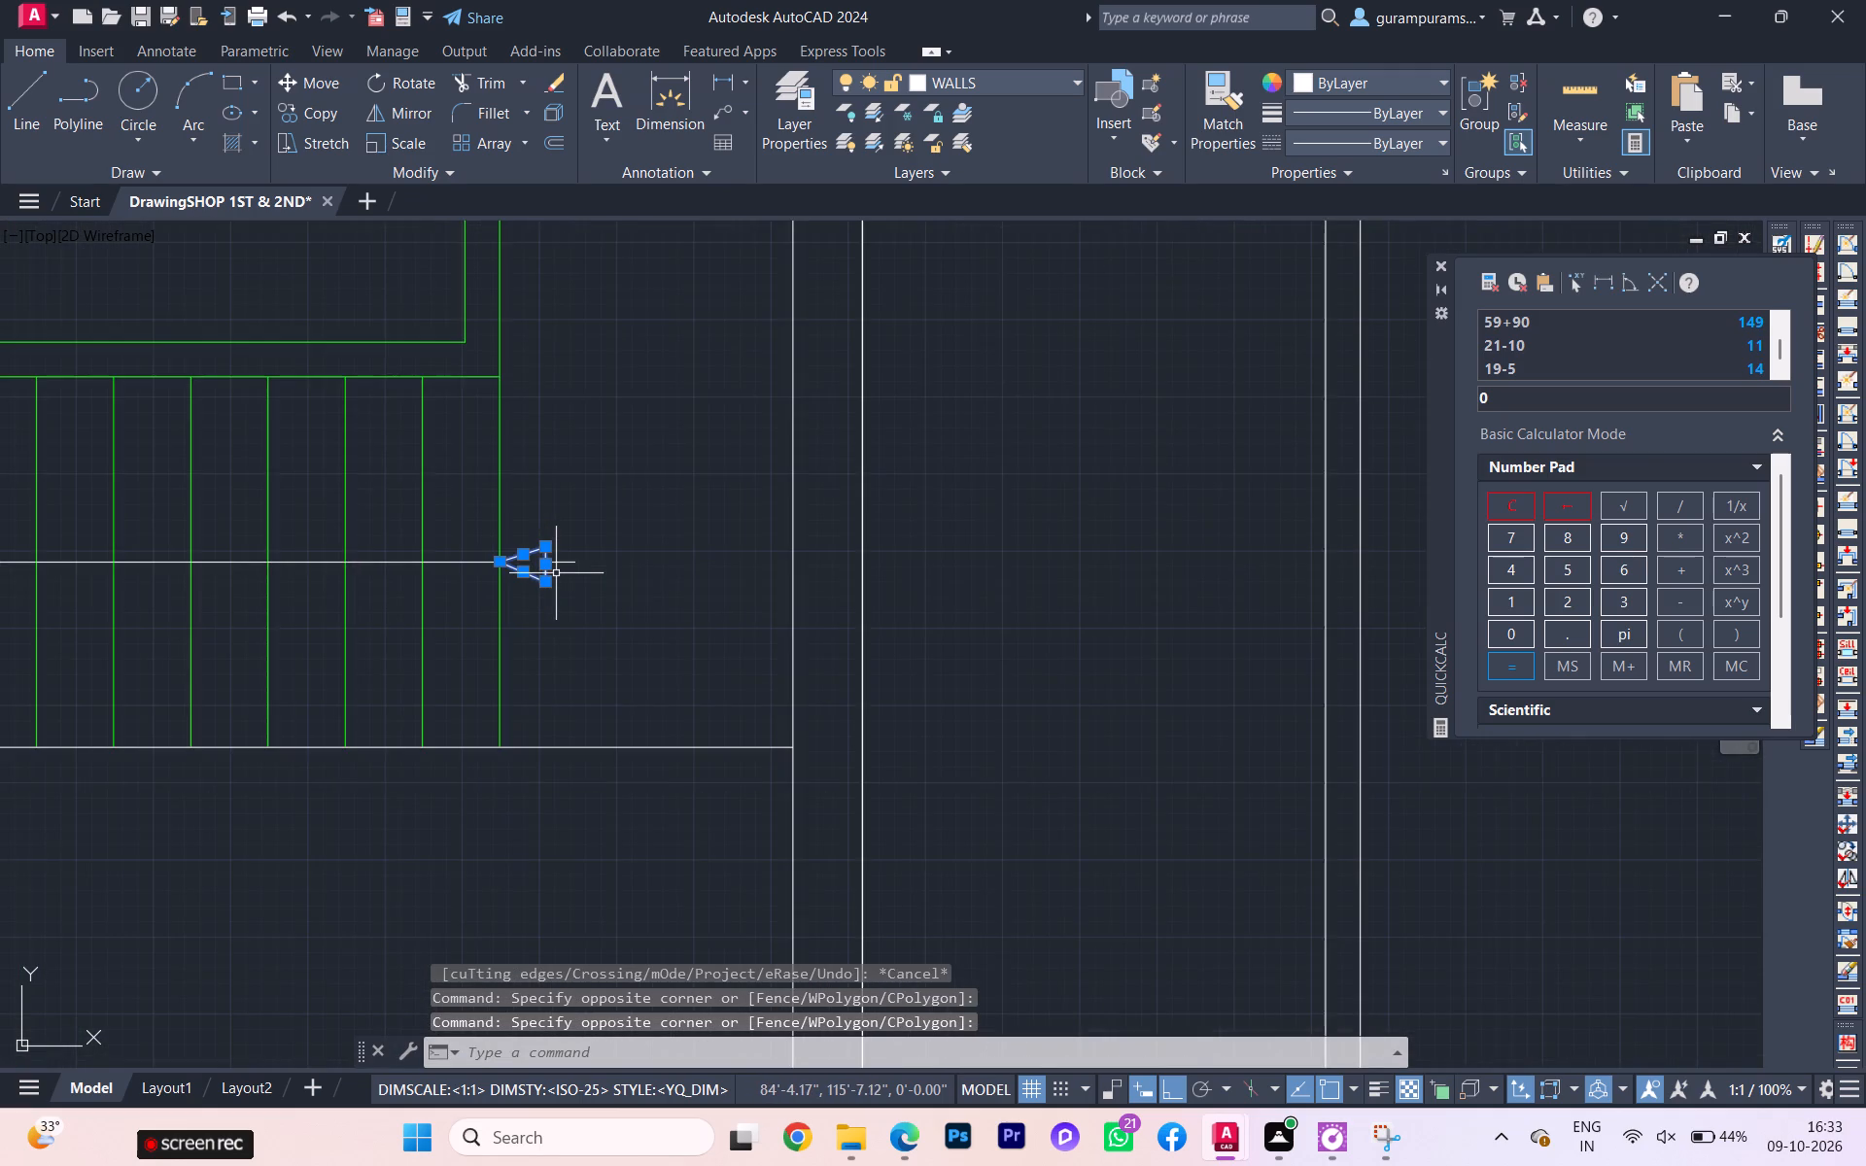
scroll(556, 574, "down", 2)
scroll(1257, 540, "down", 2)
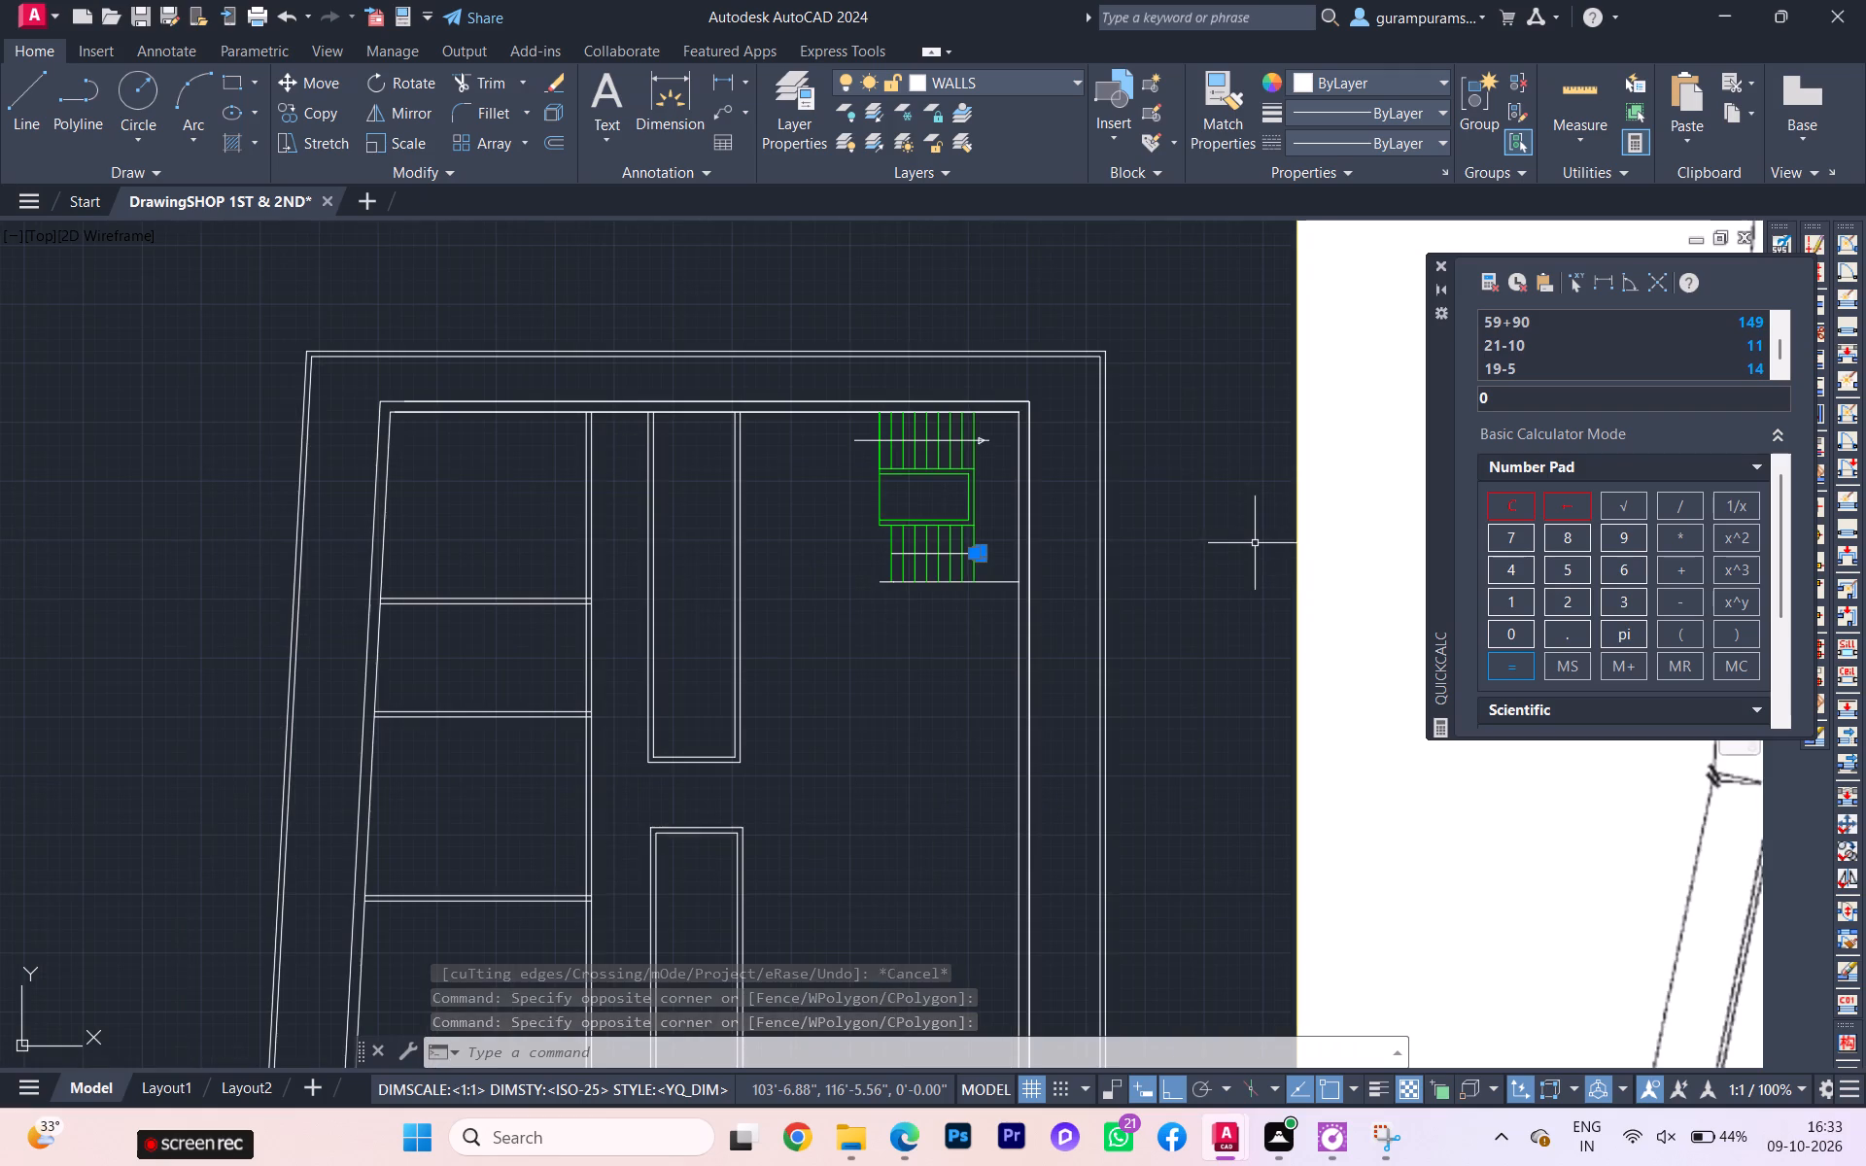
Close the QuickCalc calculator.
left_click(1442, 262)
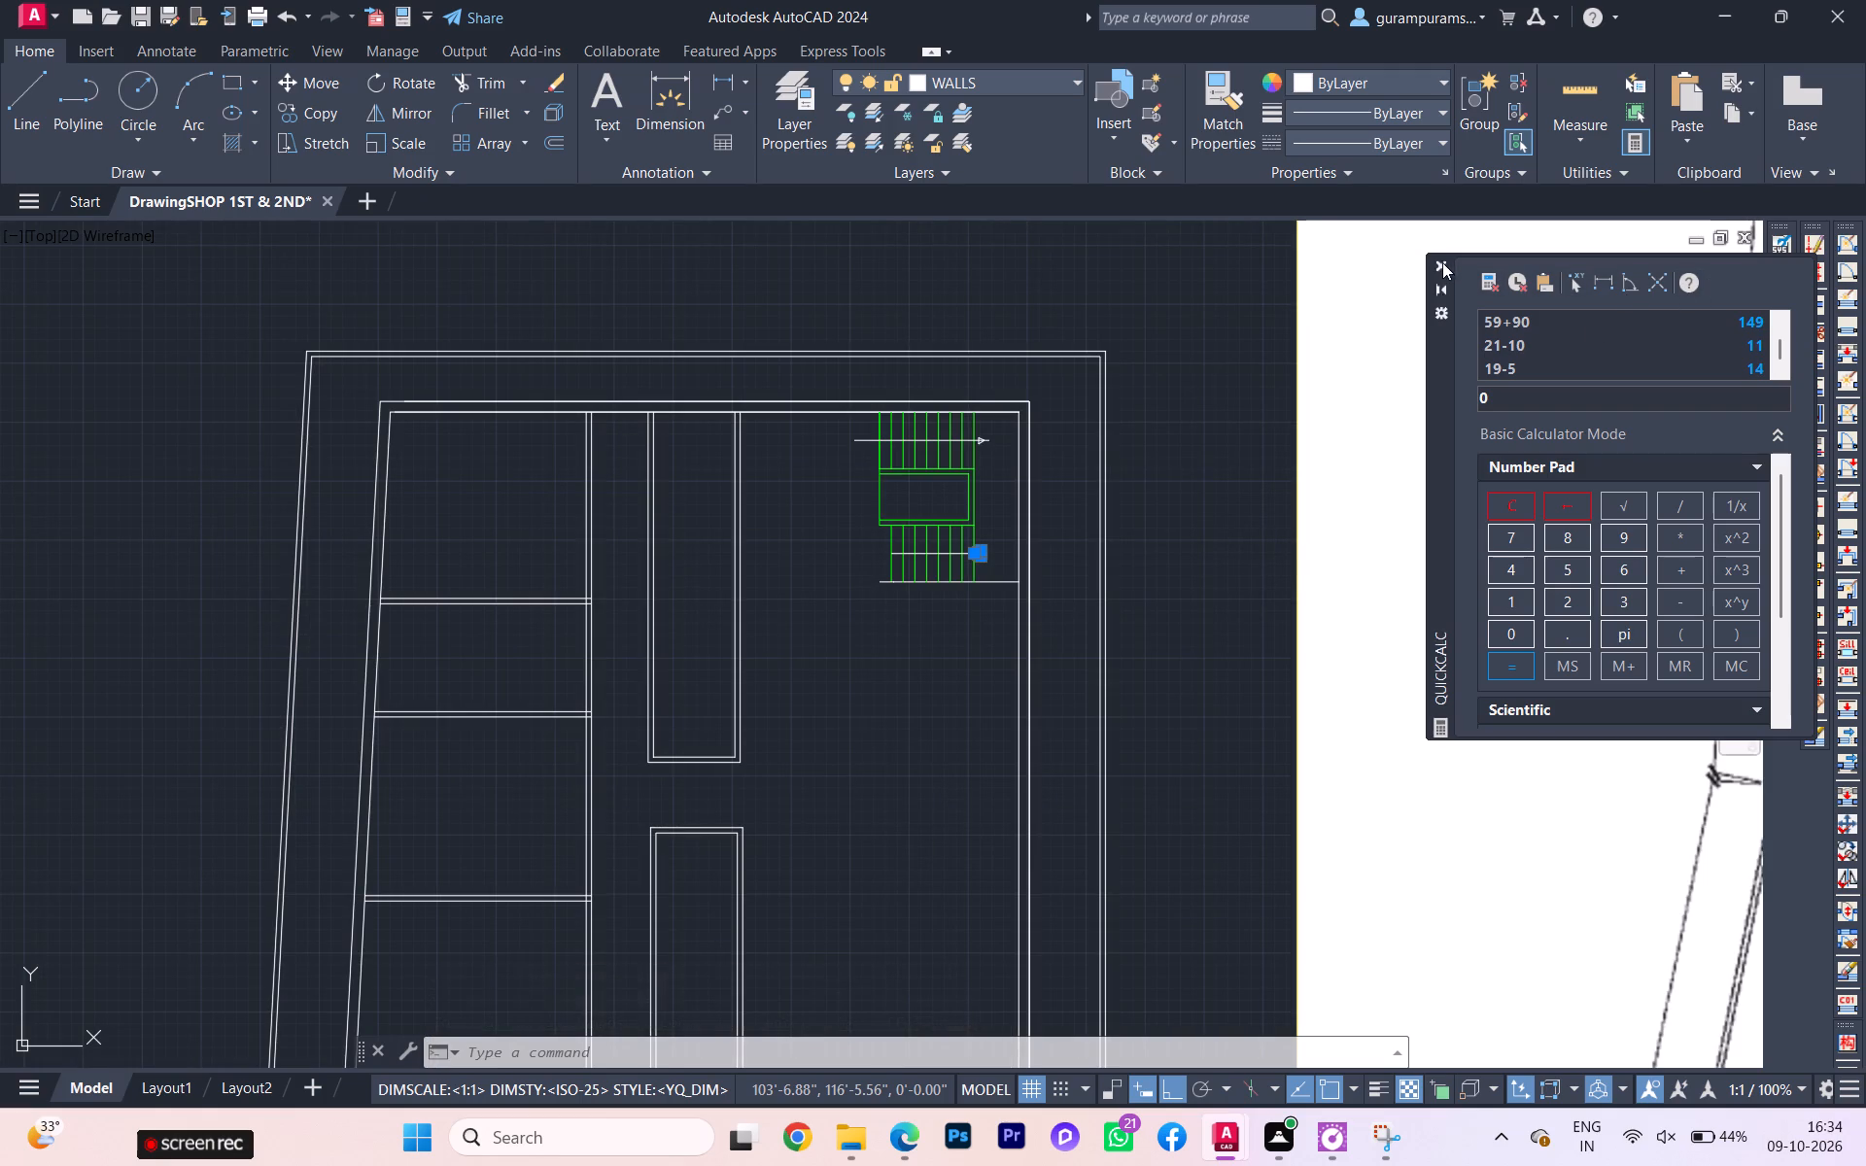
Examine the rear staircase area in the reference ground floor plan and on page 34 of the workbook PDF.
middle_click_drag(1370, 385, 1107, 374)
scroll(1370, 385, "down", 1)
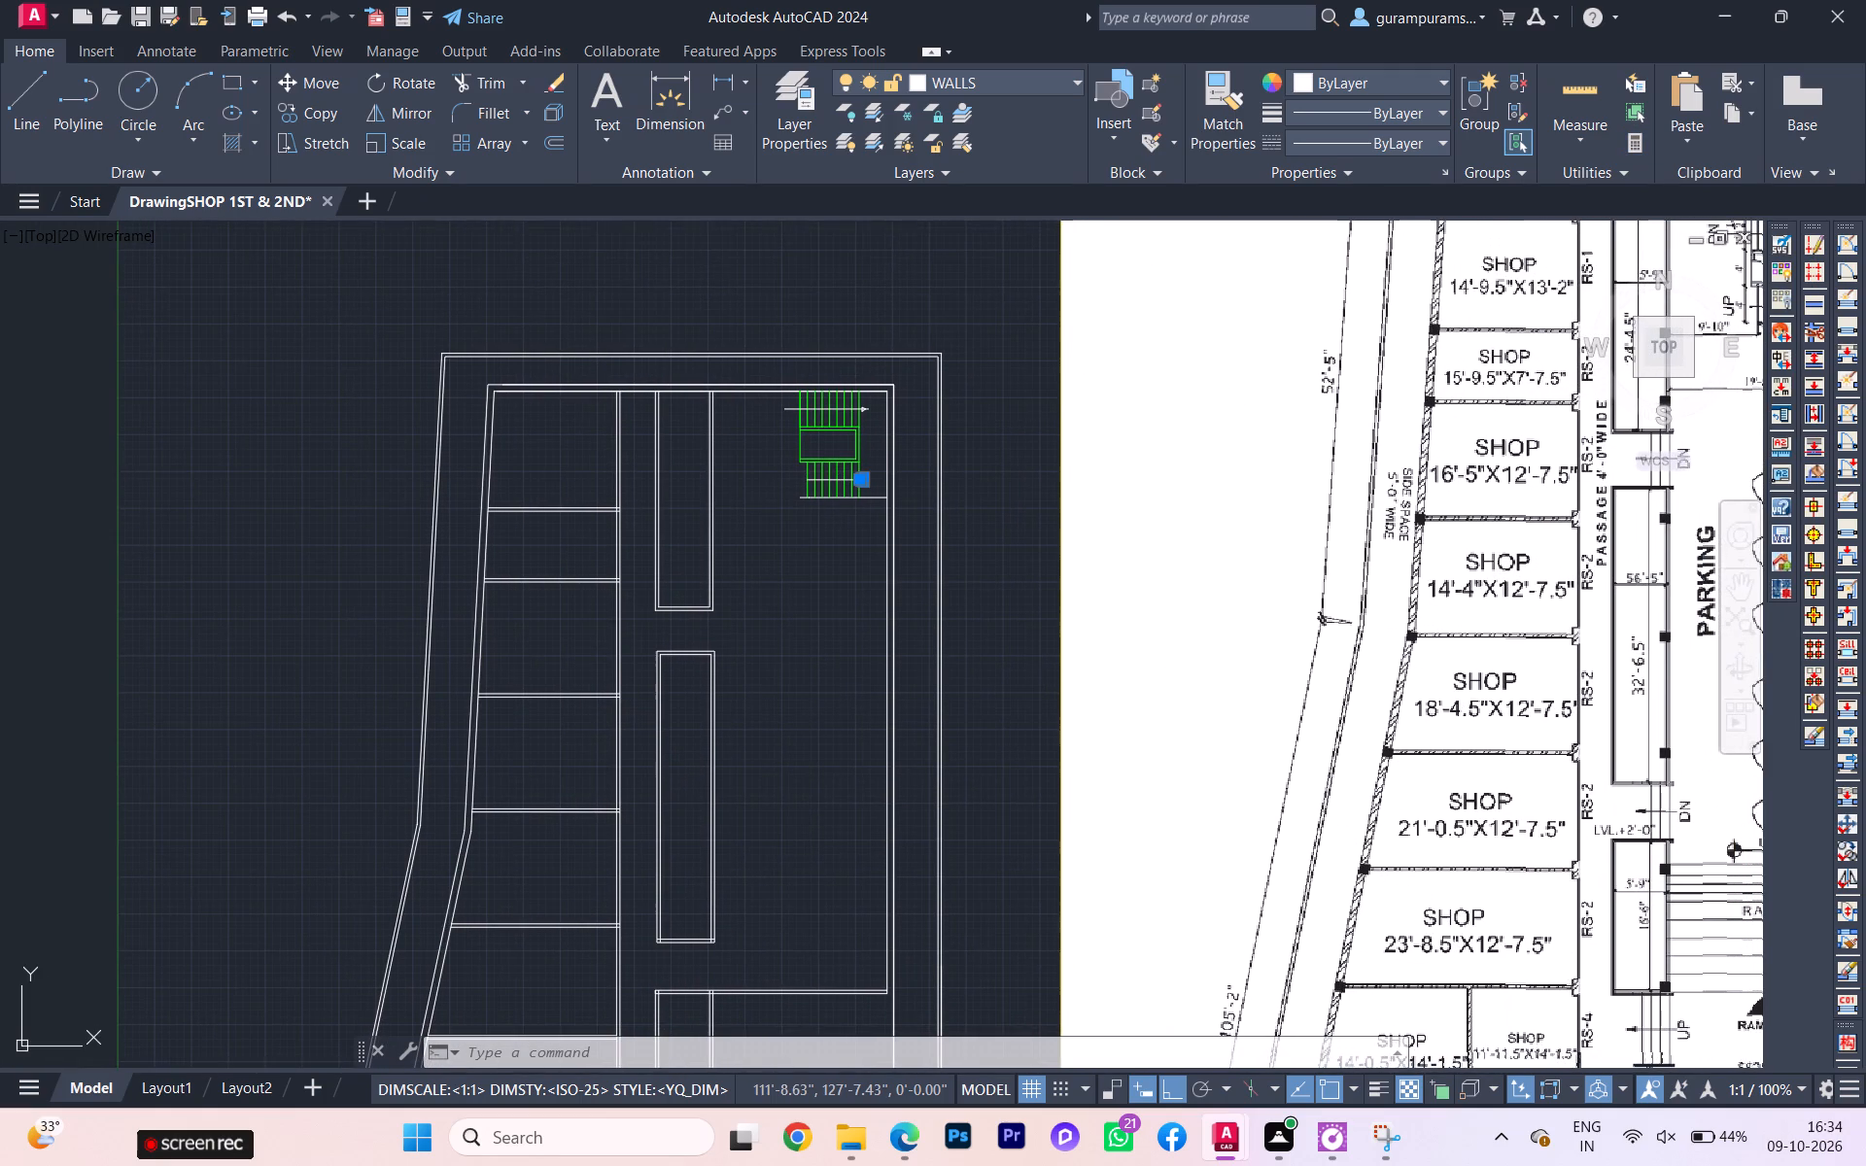
scroll(1302, 391, "down", 1)
scroll(1574, 312, "up", 1)
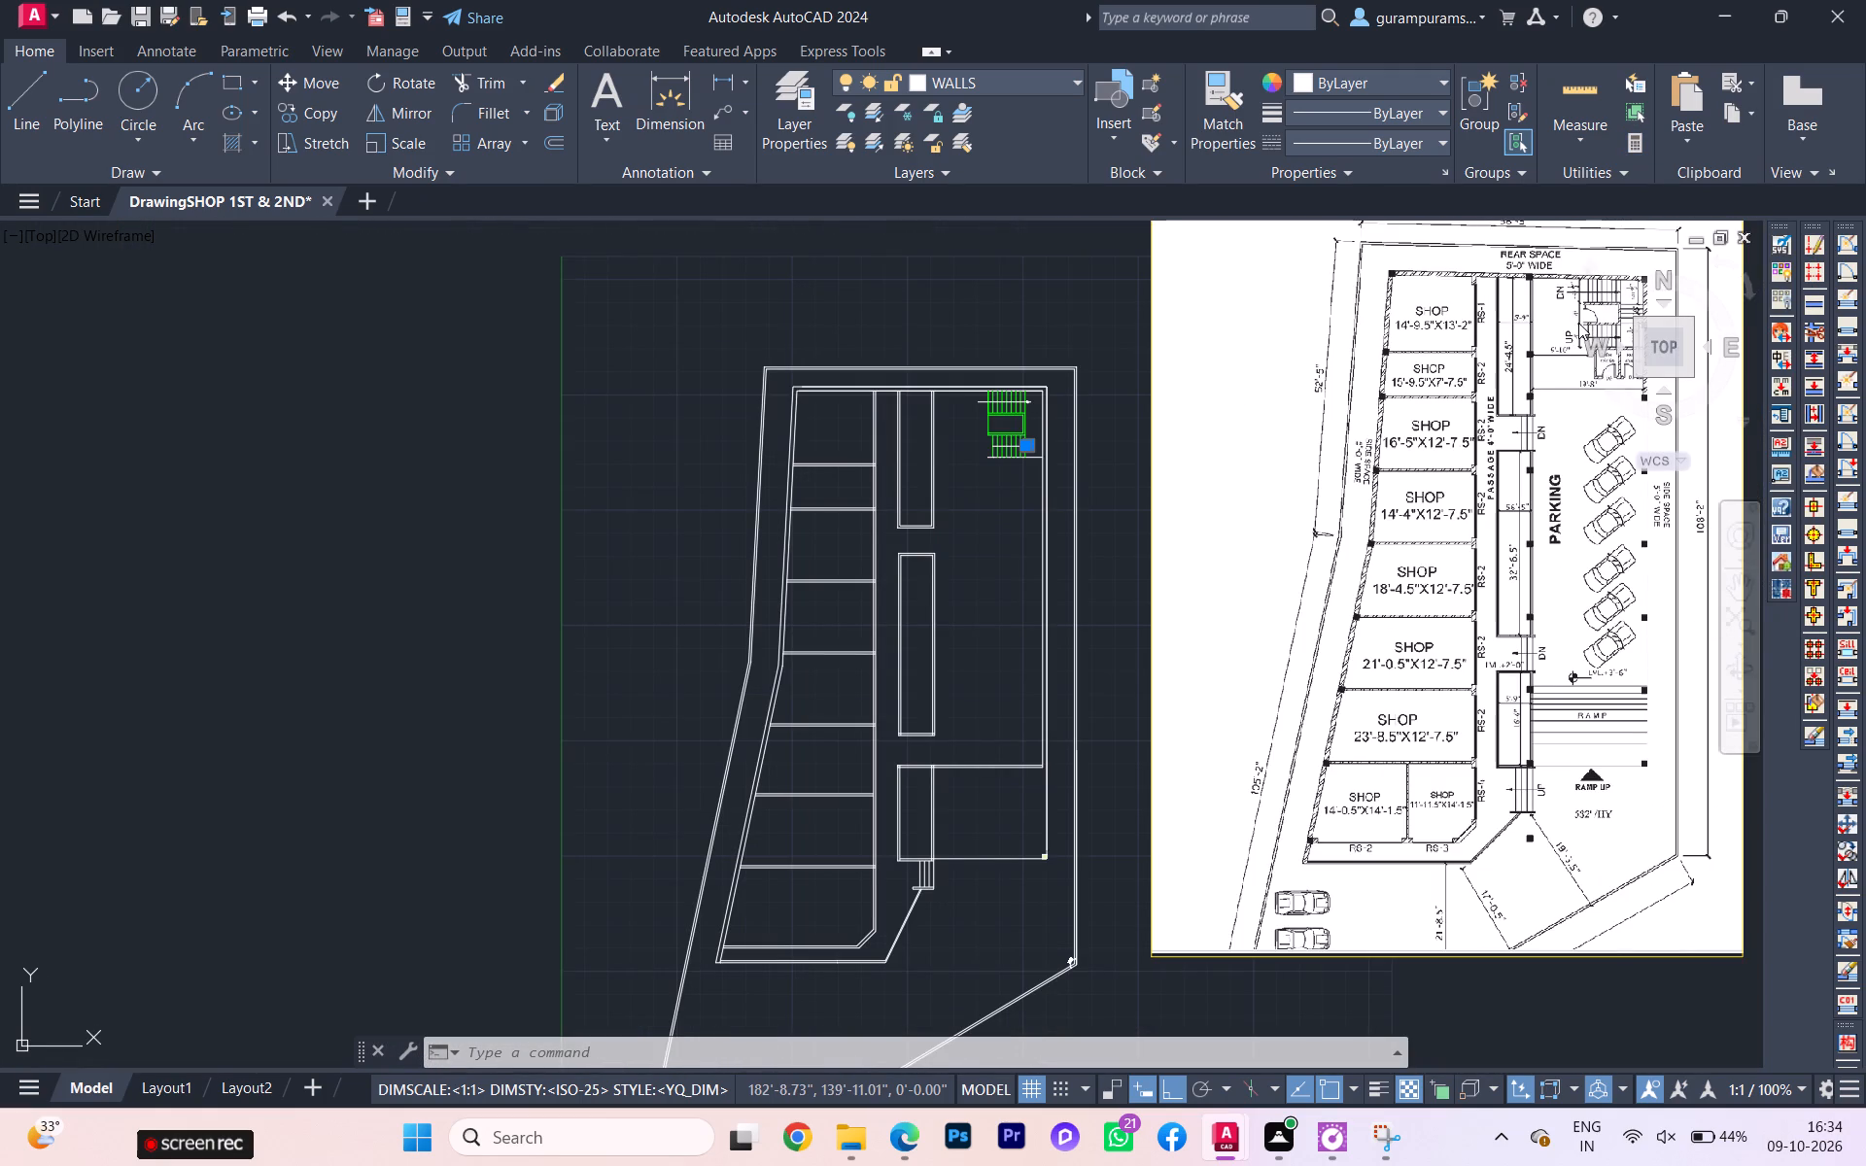
scroll(1593, 314, "up", 2)
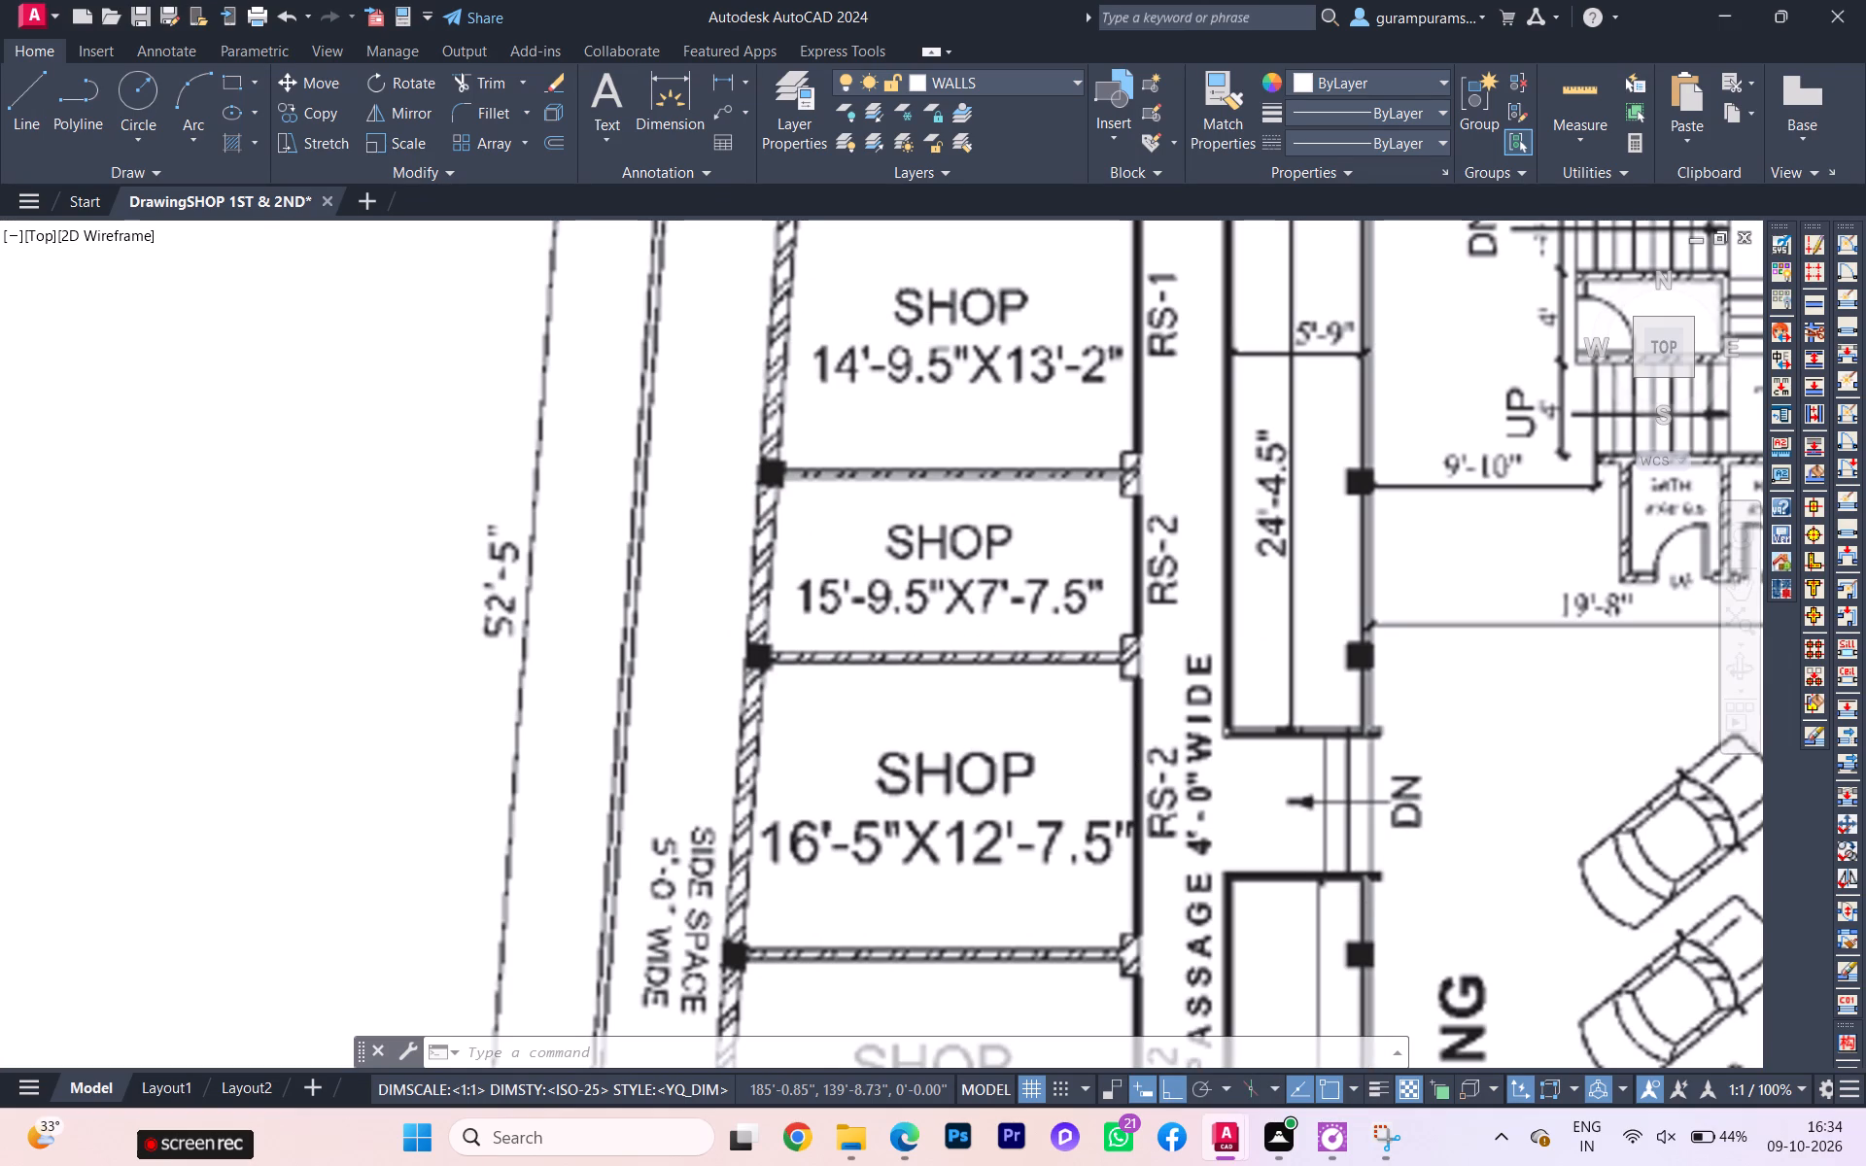
scroll(1020, 746, "down", 1)
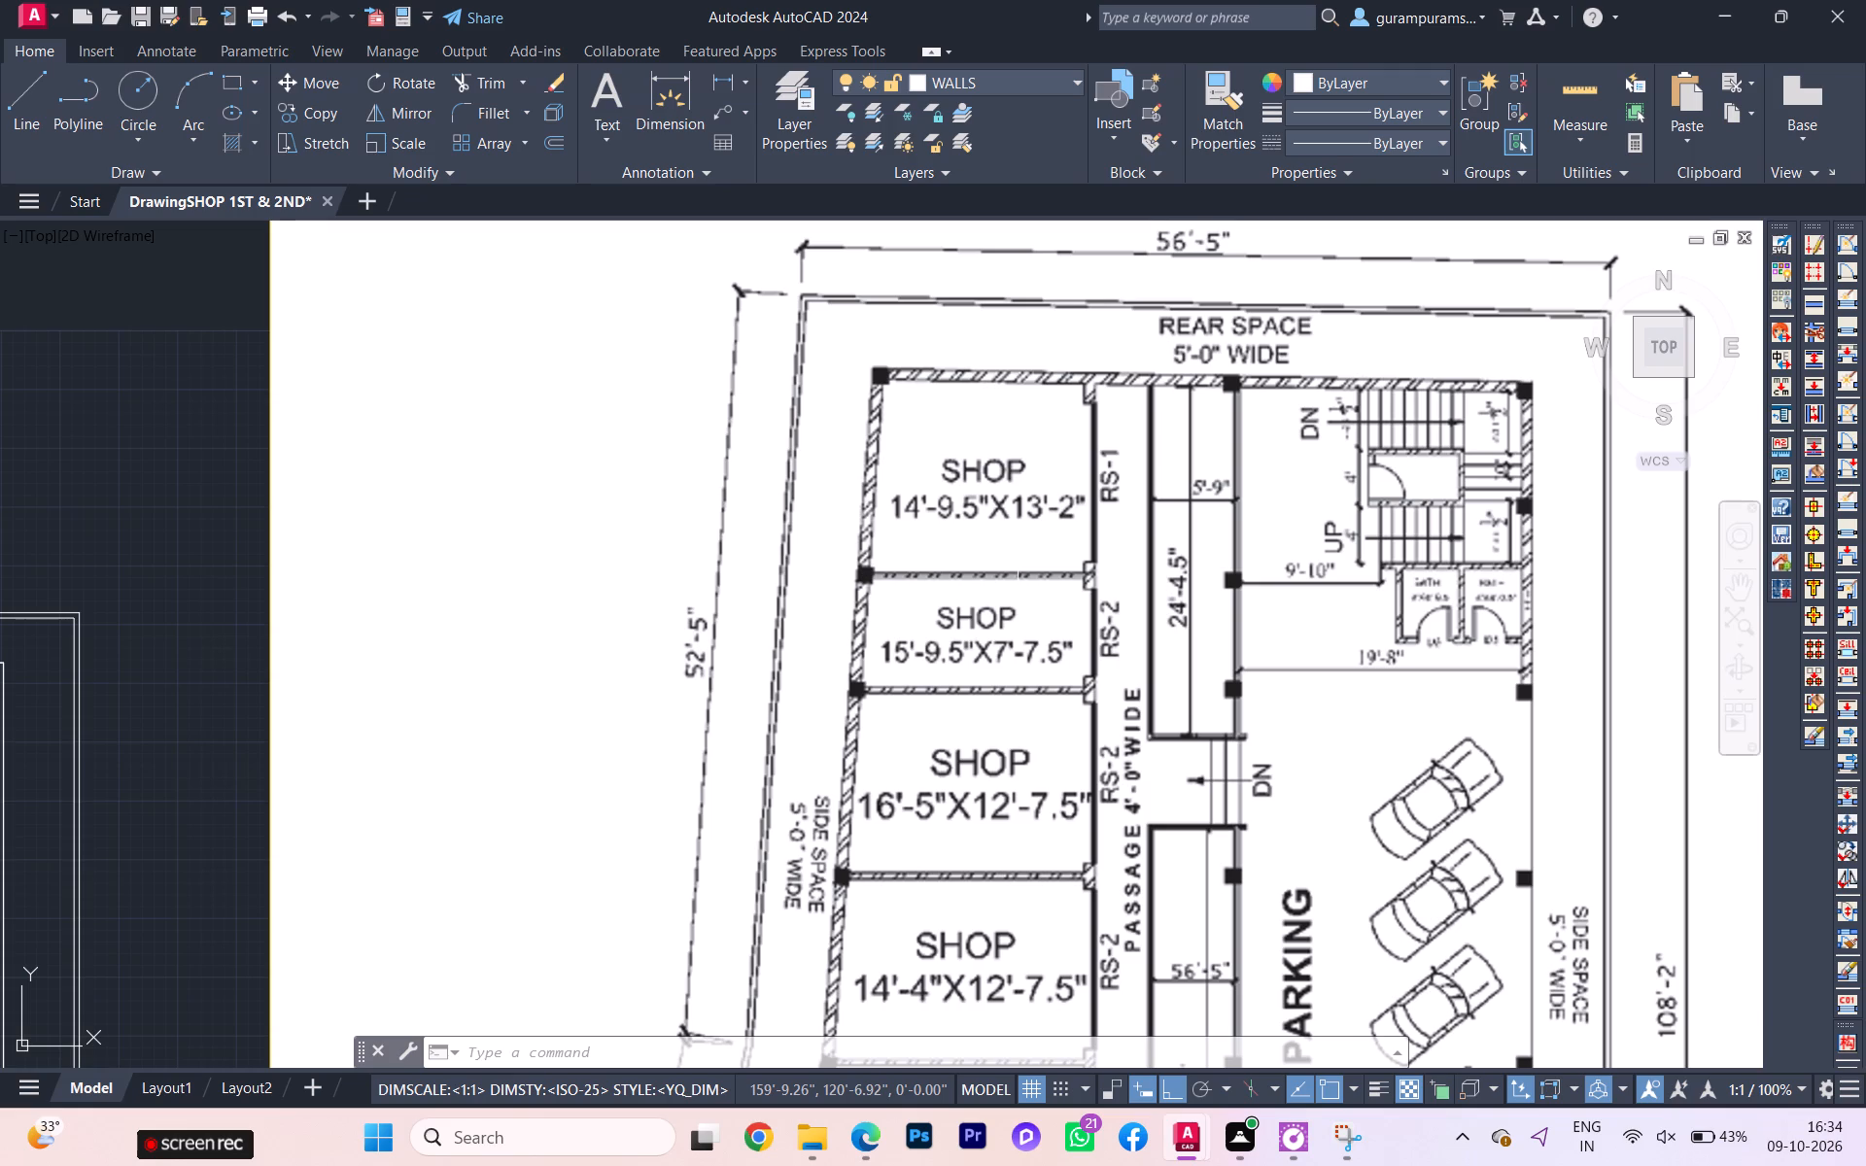
scroll(1189, 604, "up", 2)
scroll(1243, 592, "down", 1)
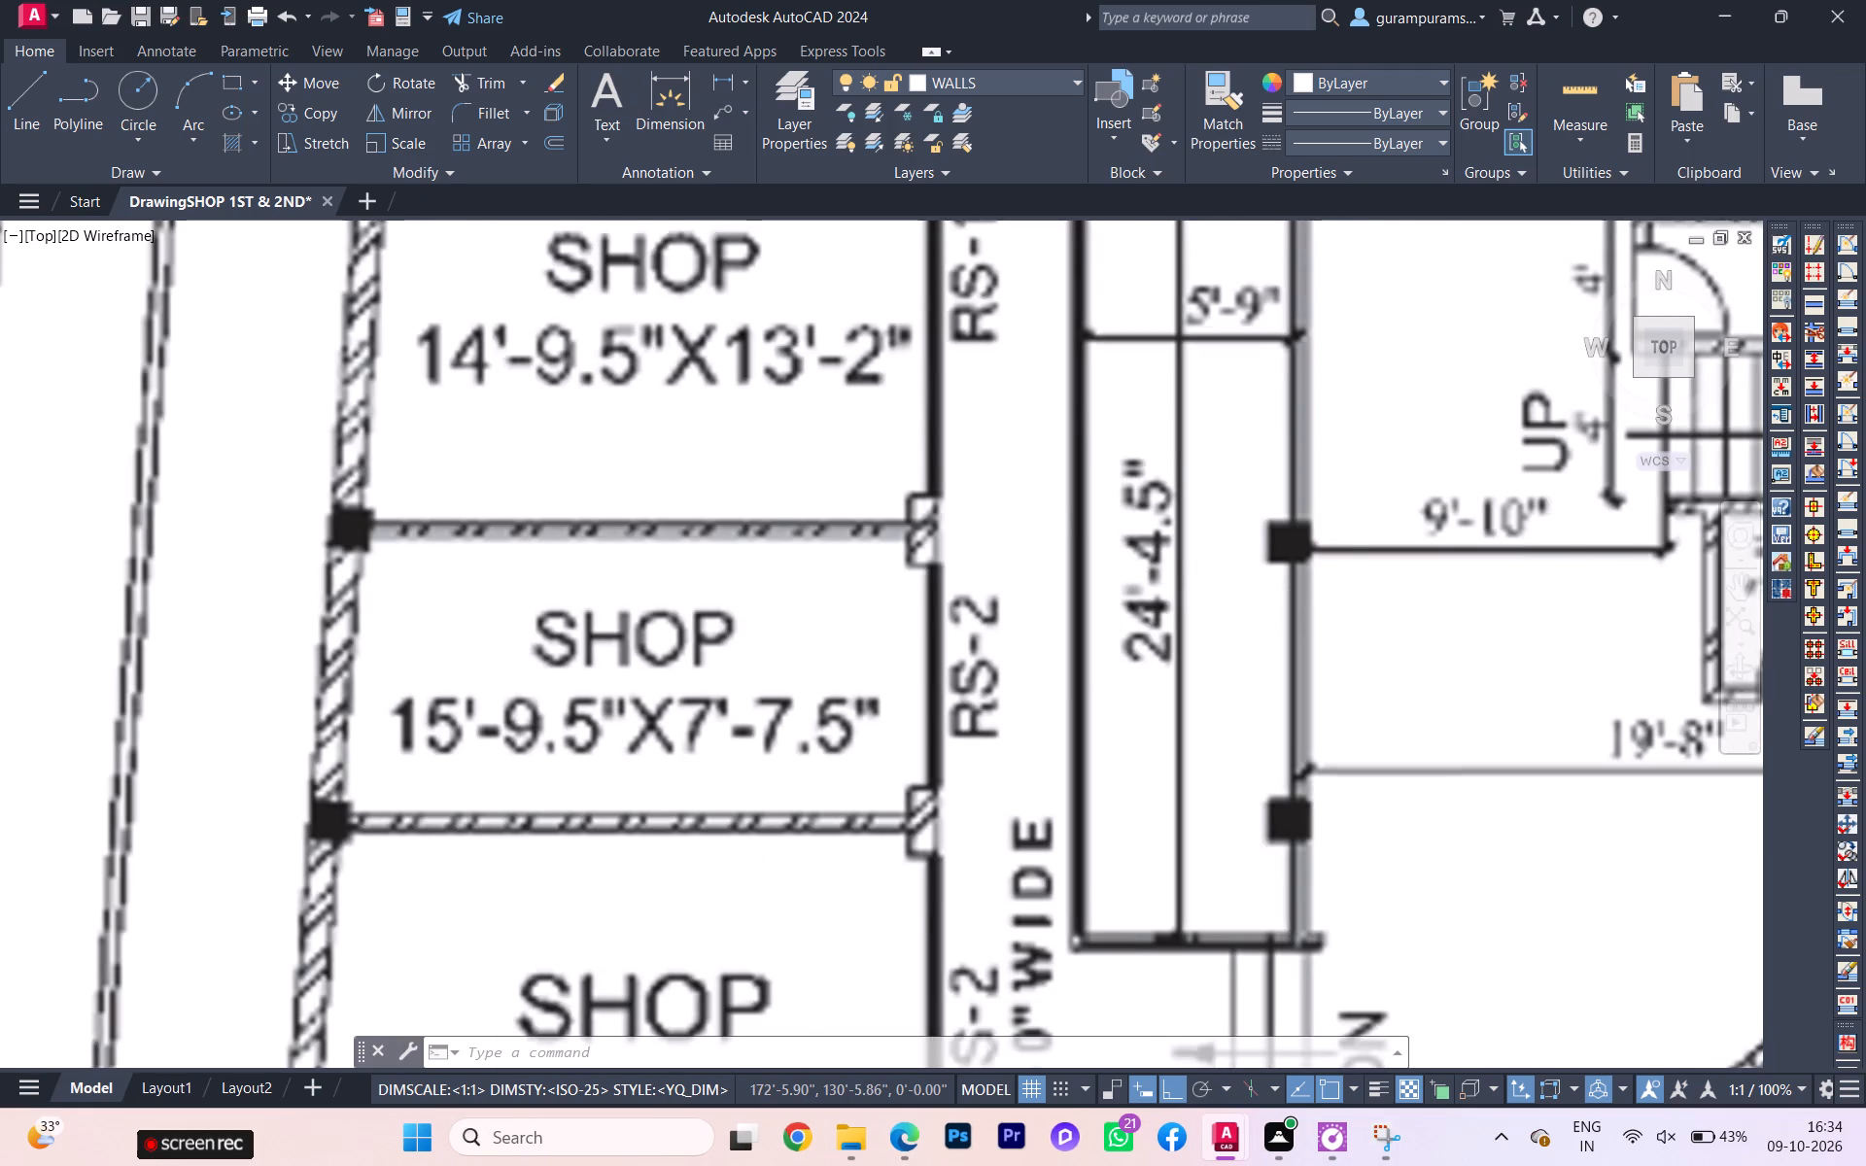
scroll(1243, 597, "down", 1)
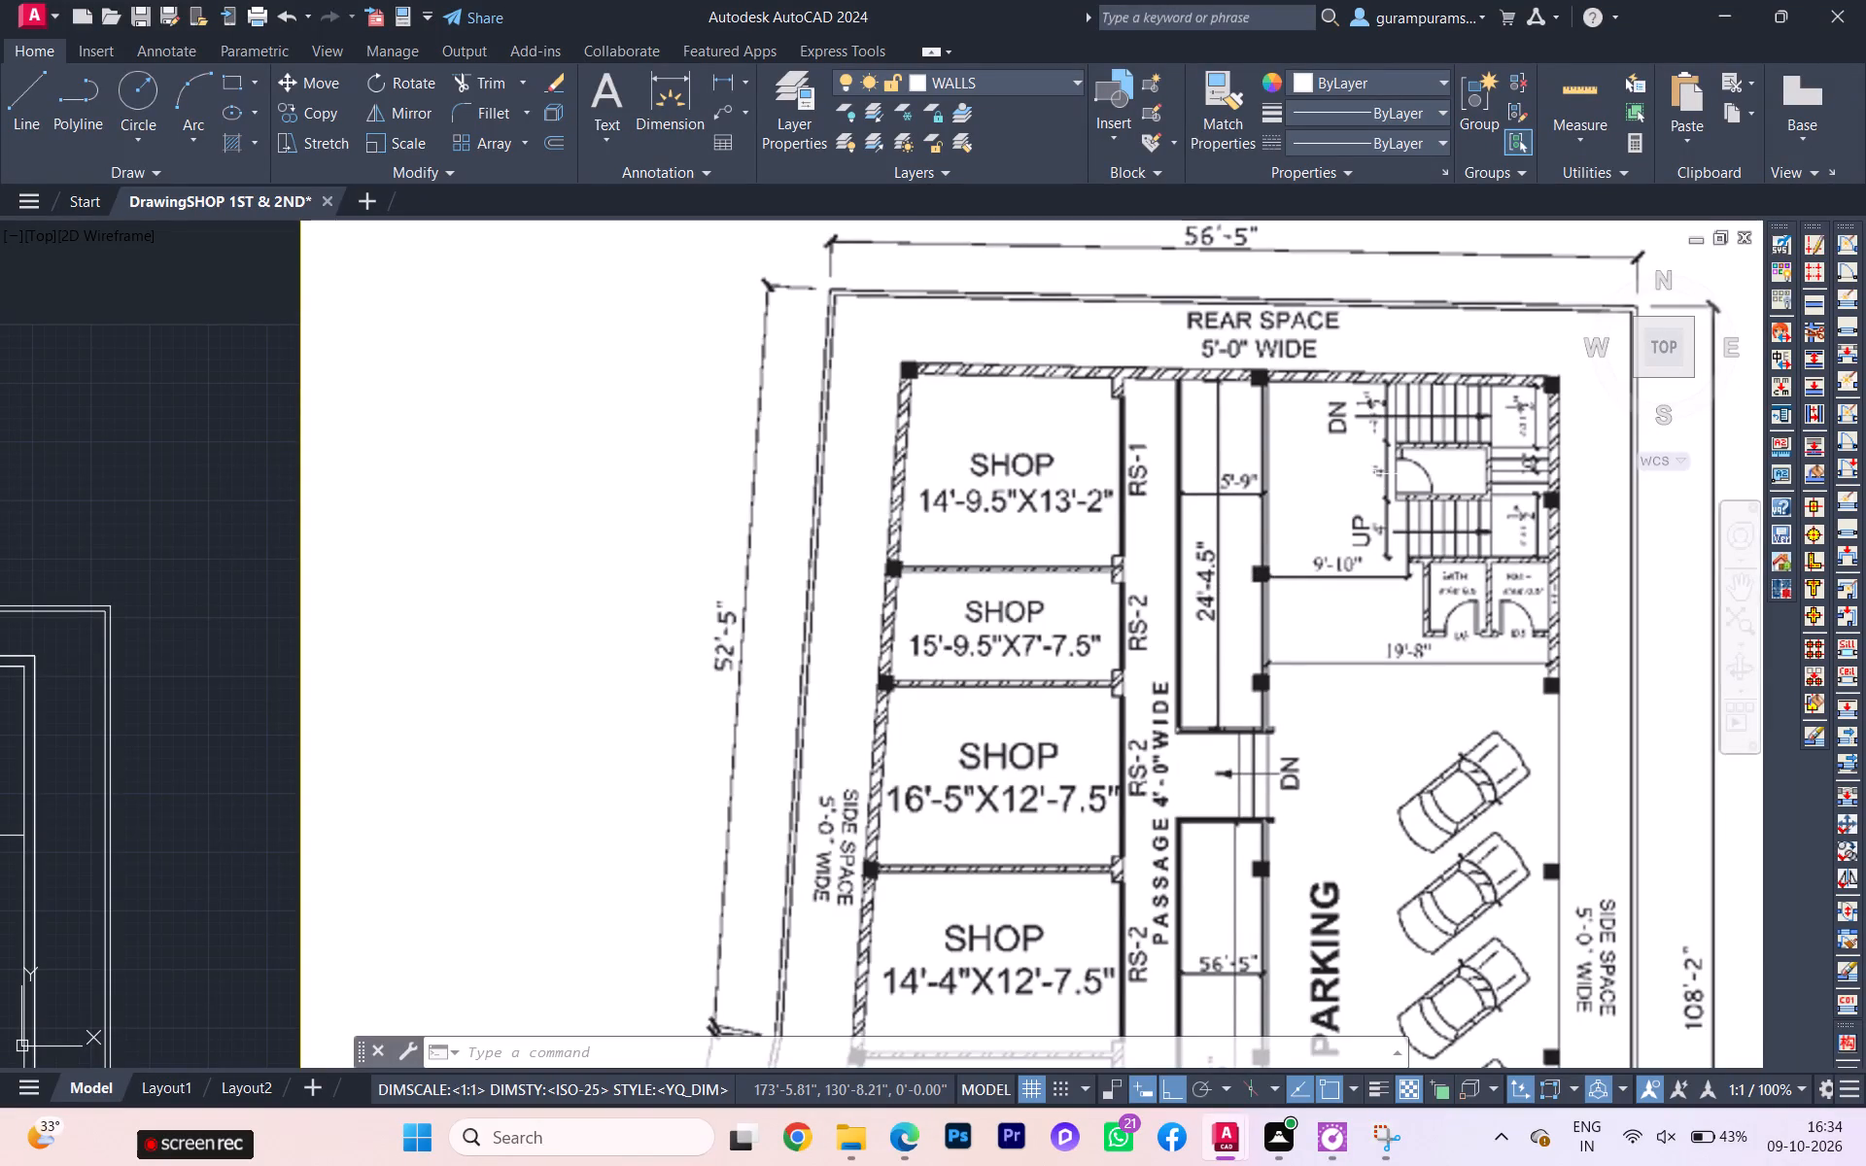
scroll(1375, 507, "down", 5)
scroll(1410, 575, "up", 1)
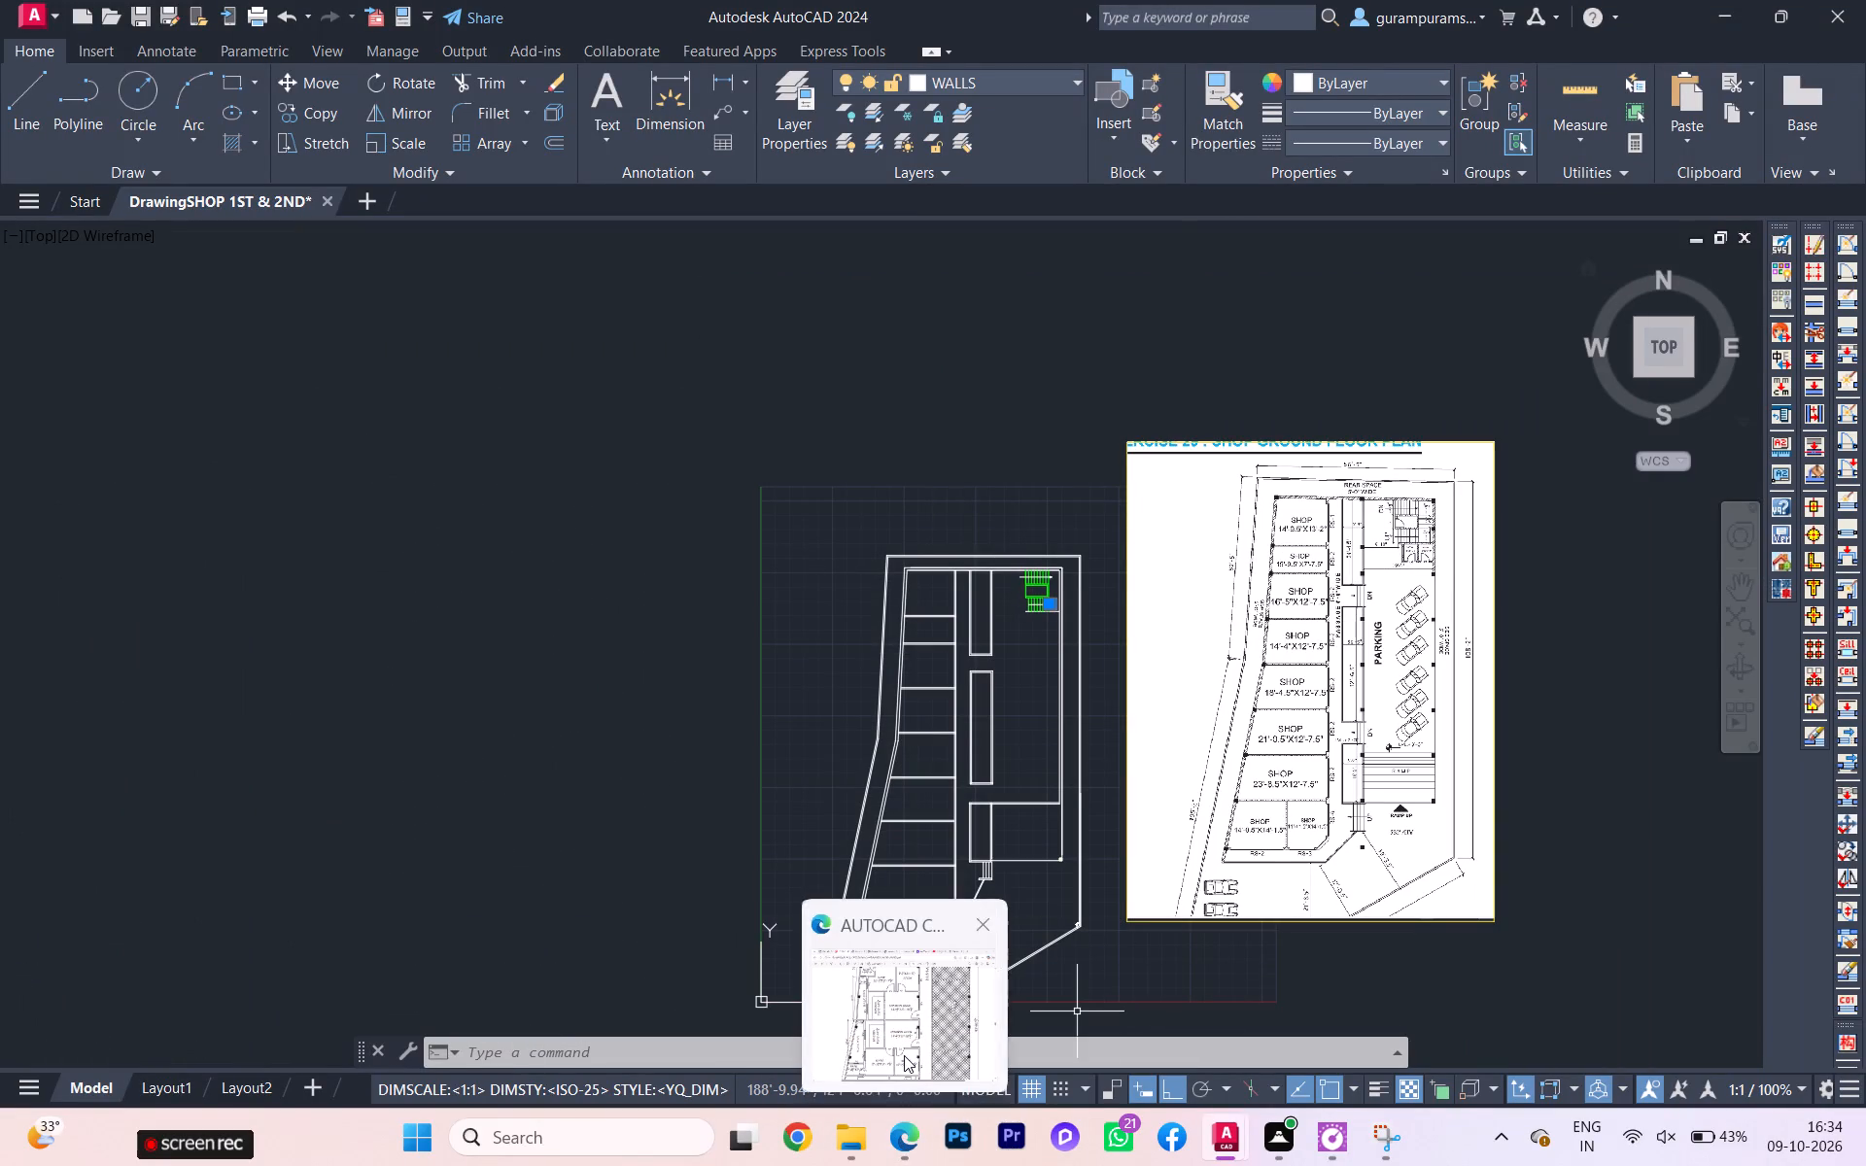
left_click(904, 1055)
scroll(1043, 656, "up", 5)
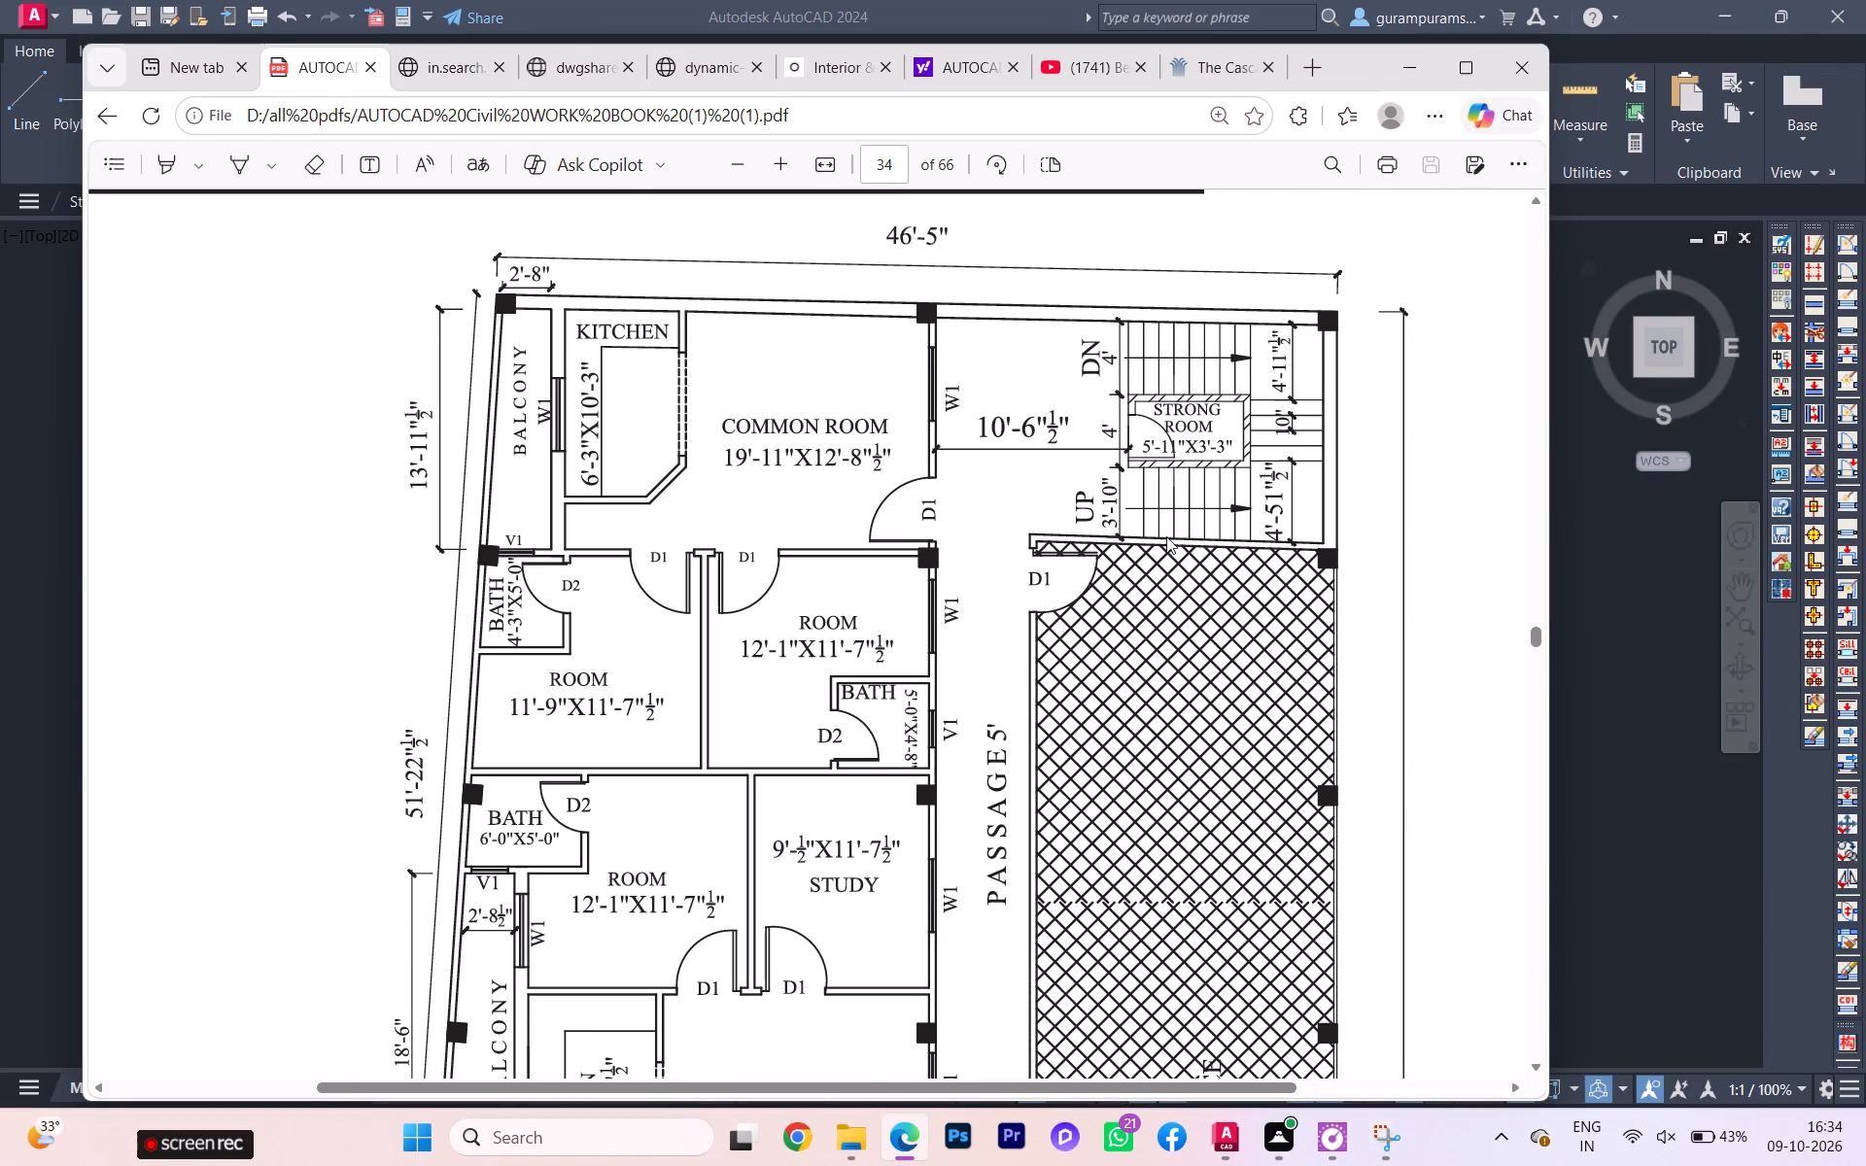
key("alt+Tab")
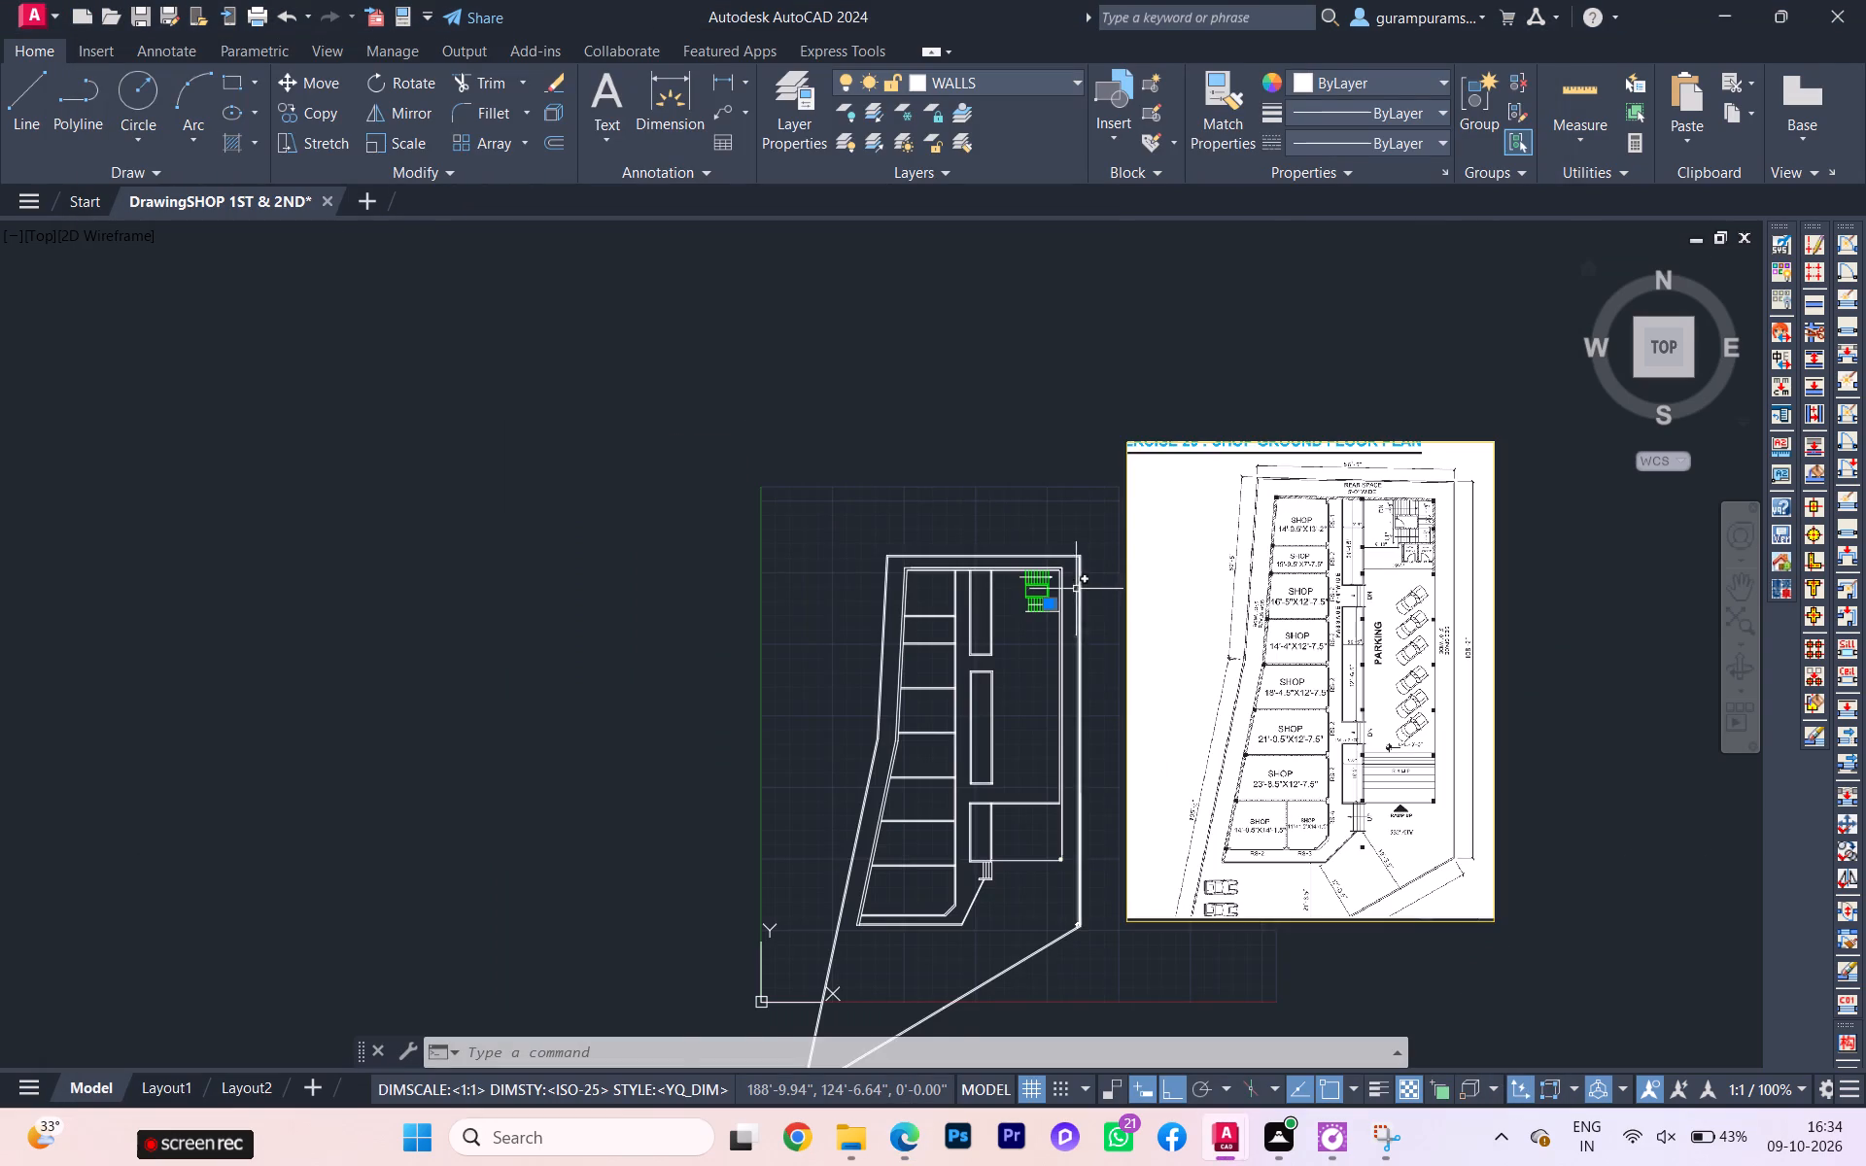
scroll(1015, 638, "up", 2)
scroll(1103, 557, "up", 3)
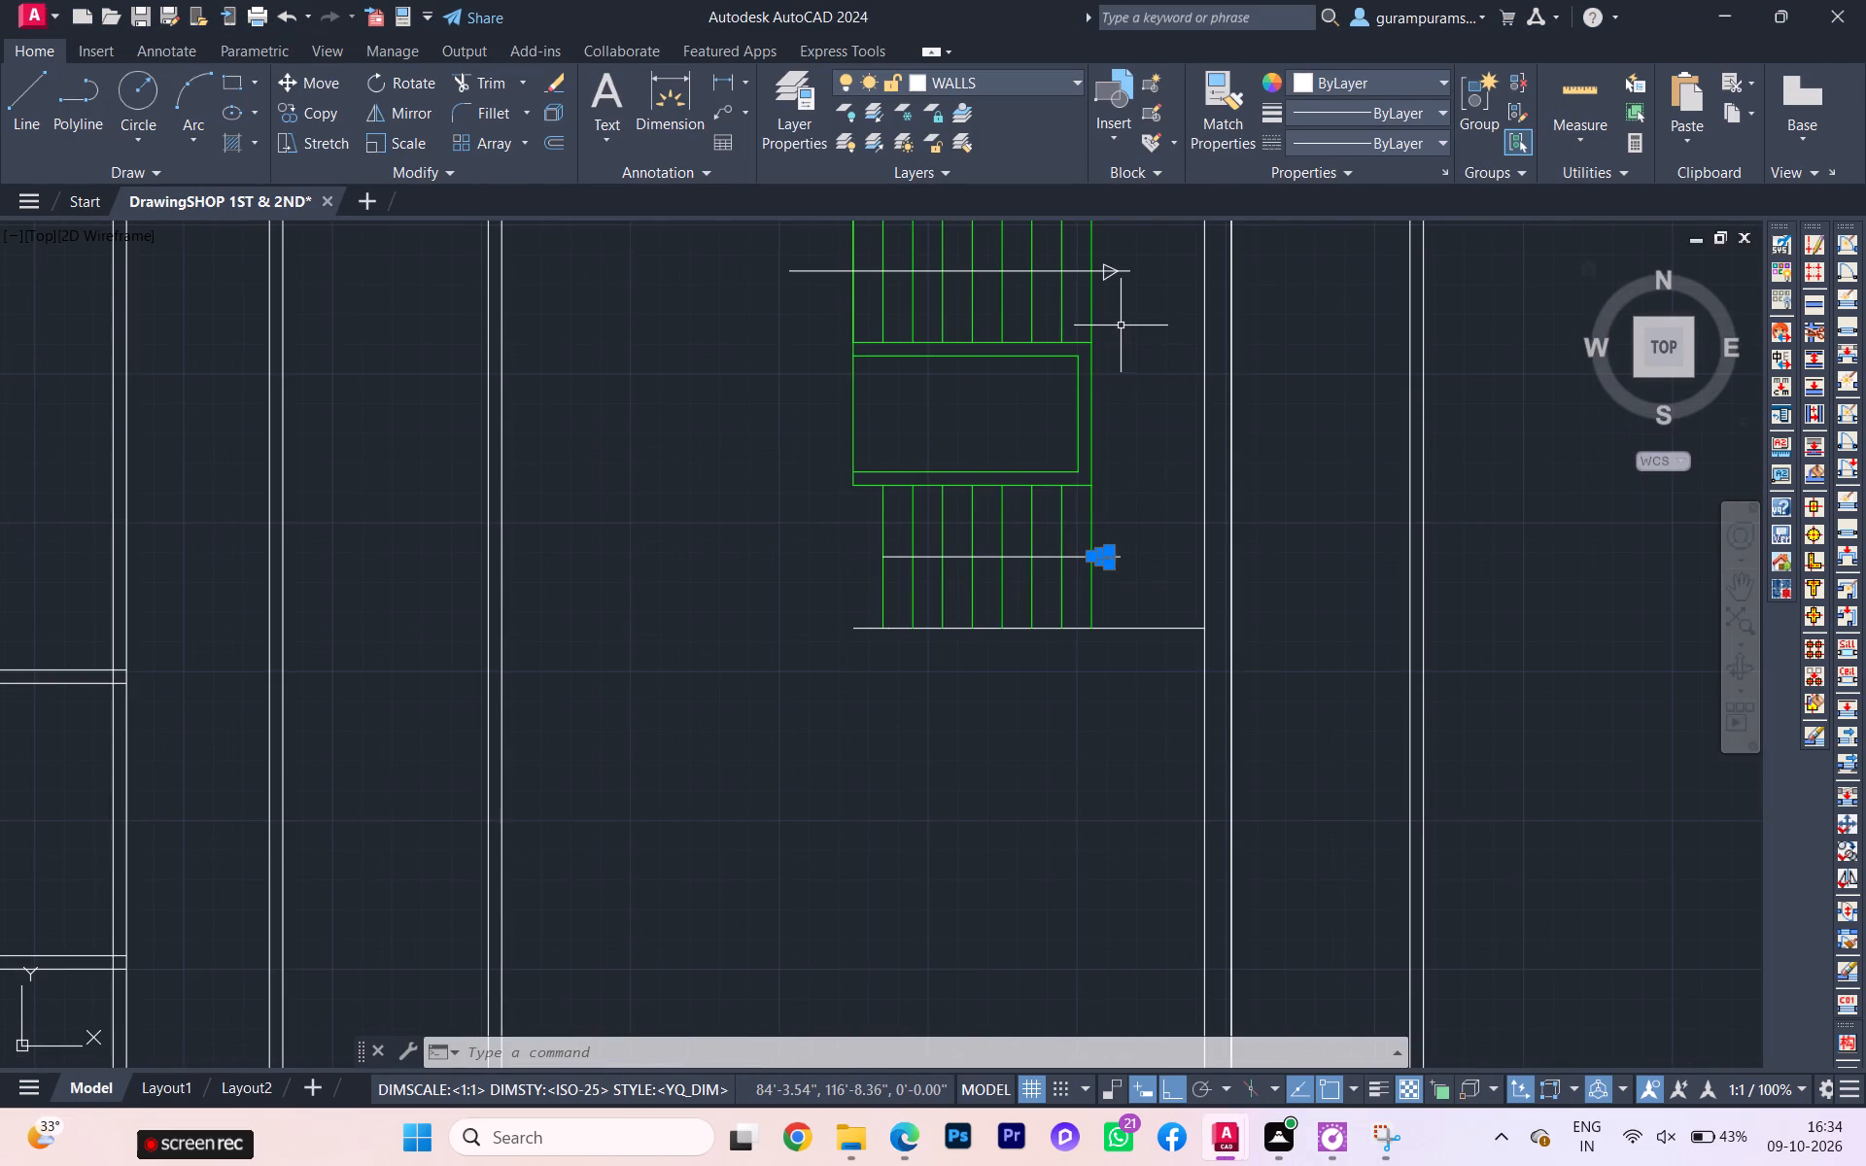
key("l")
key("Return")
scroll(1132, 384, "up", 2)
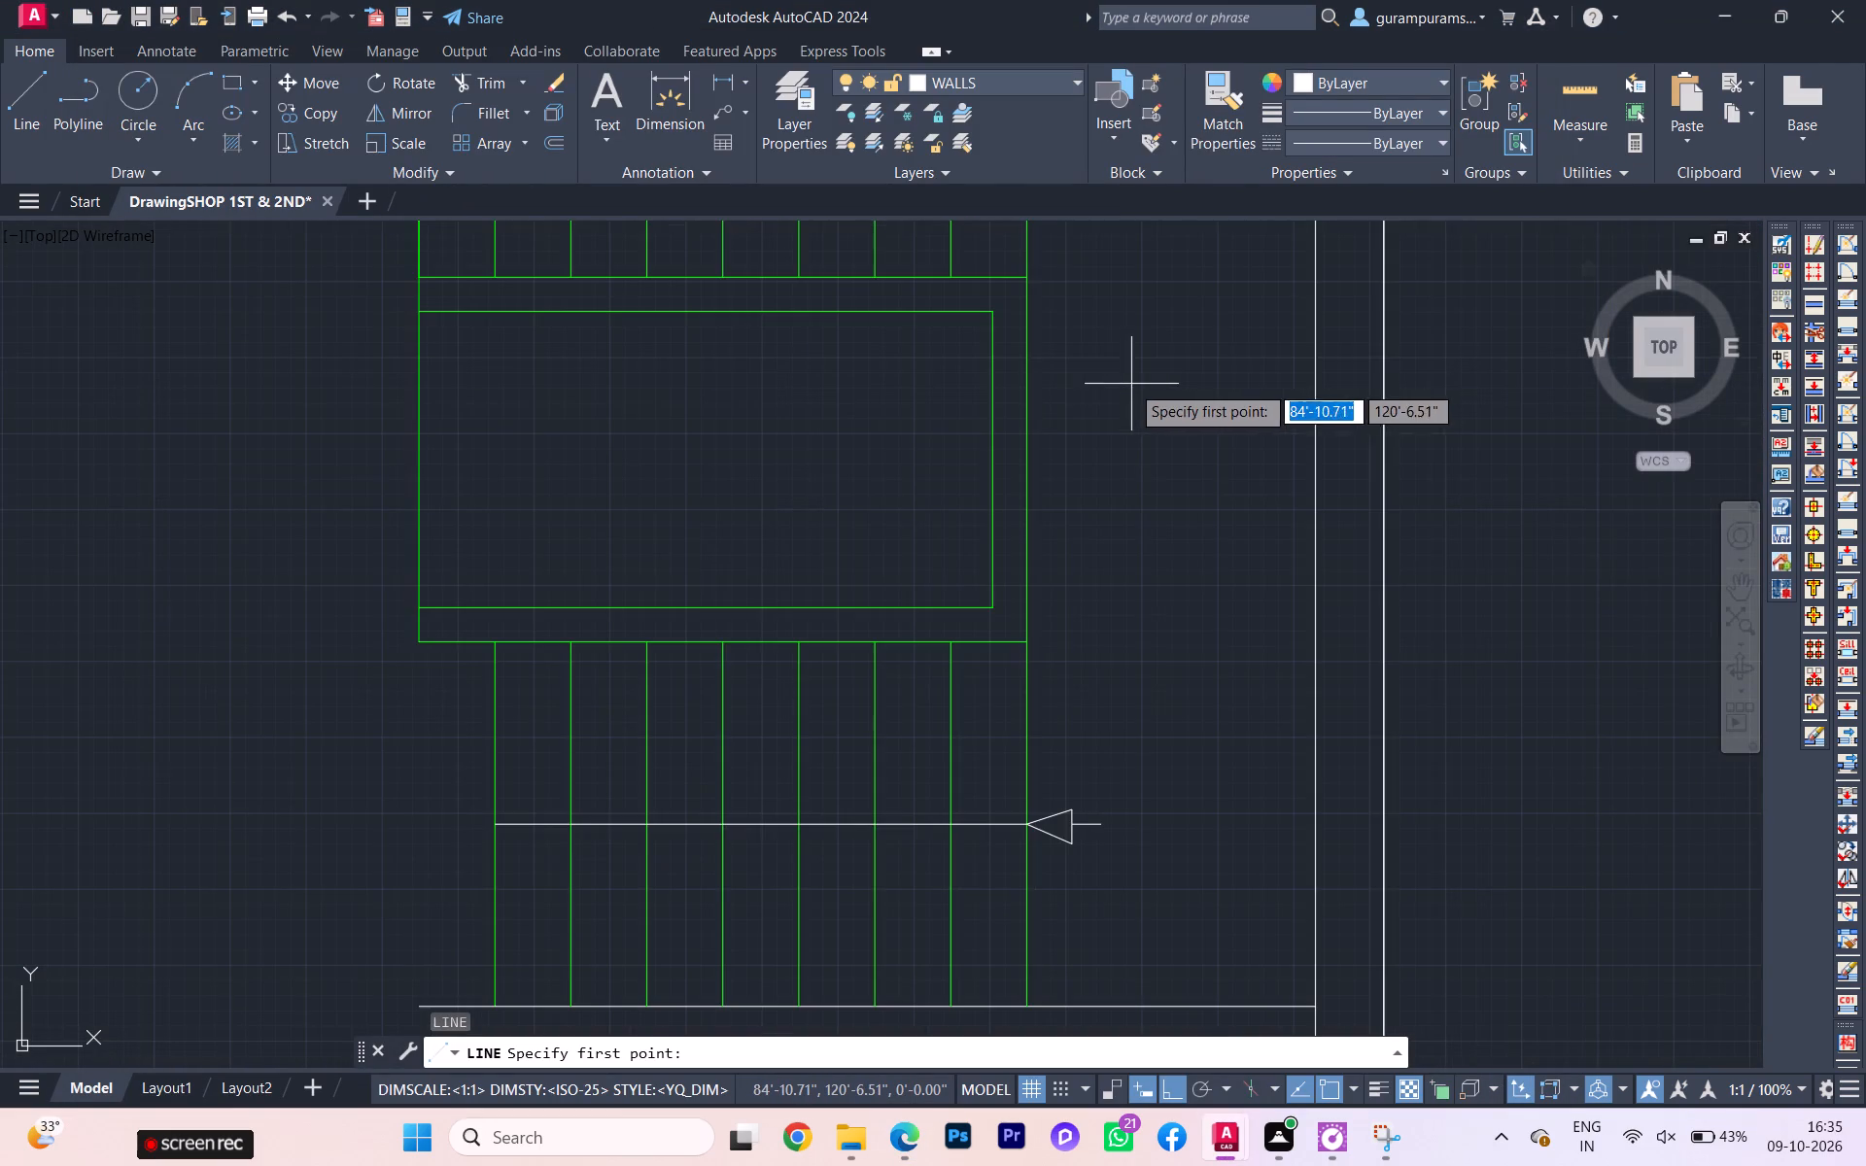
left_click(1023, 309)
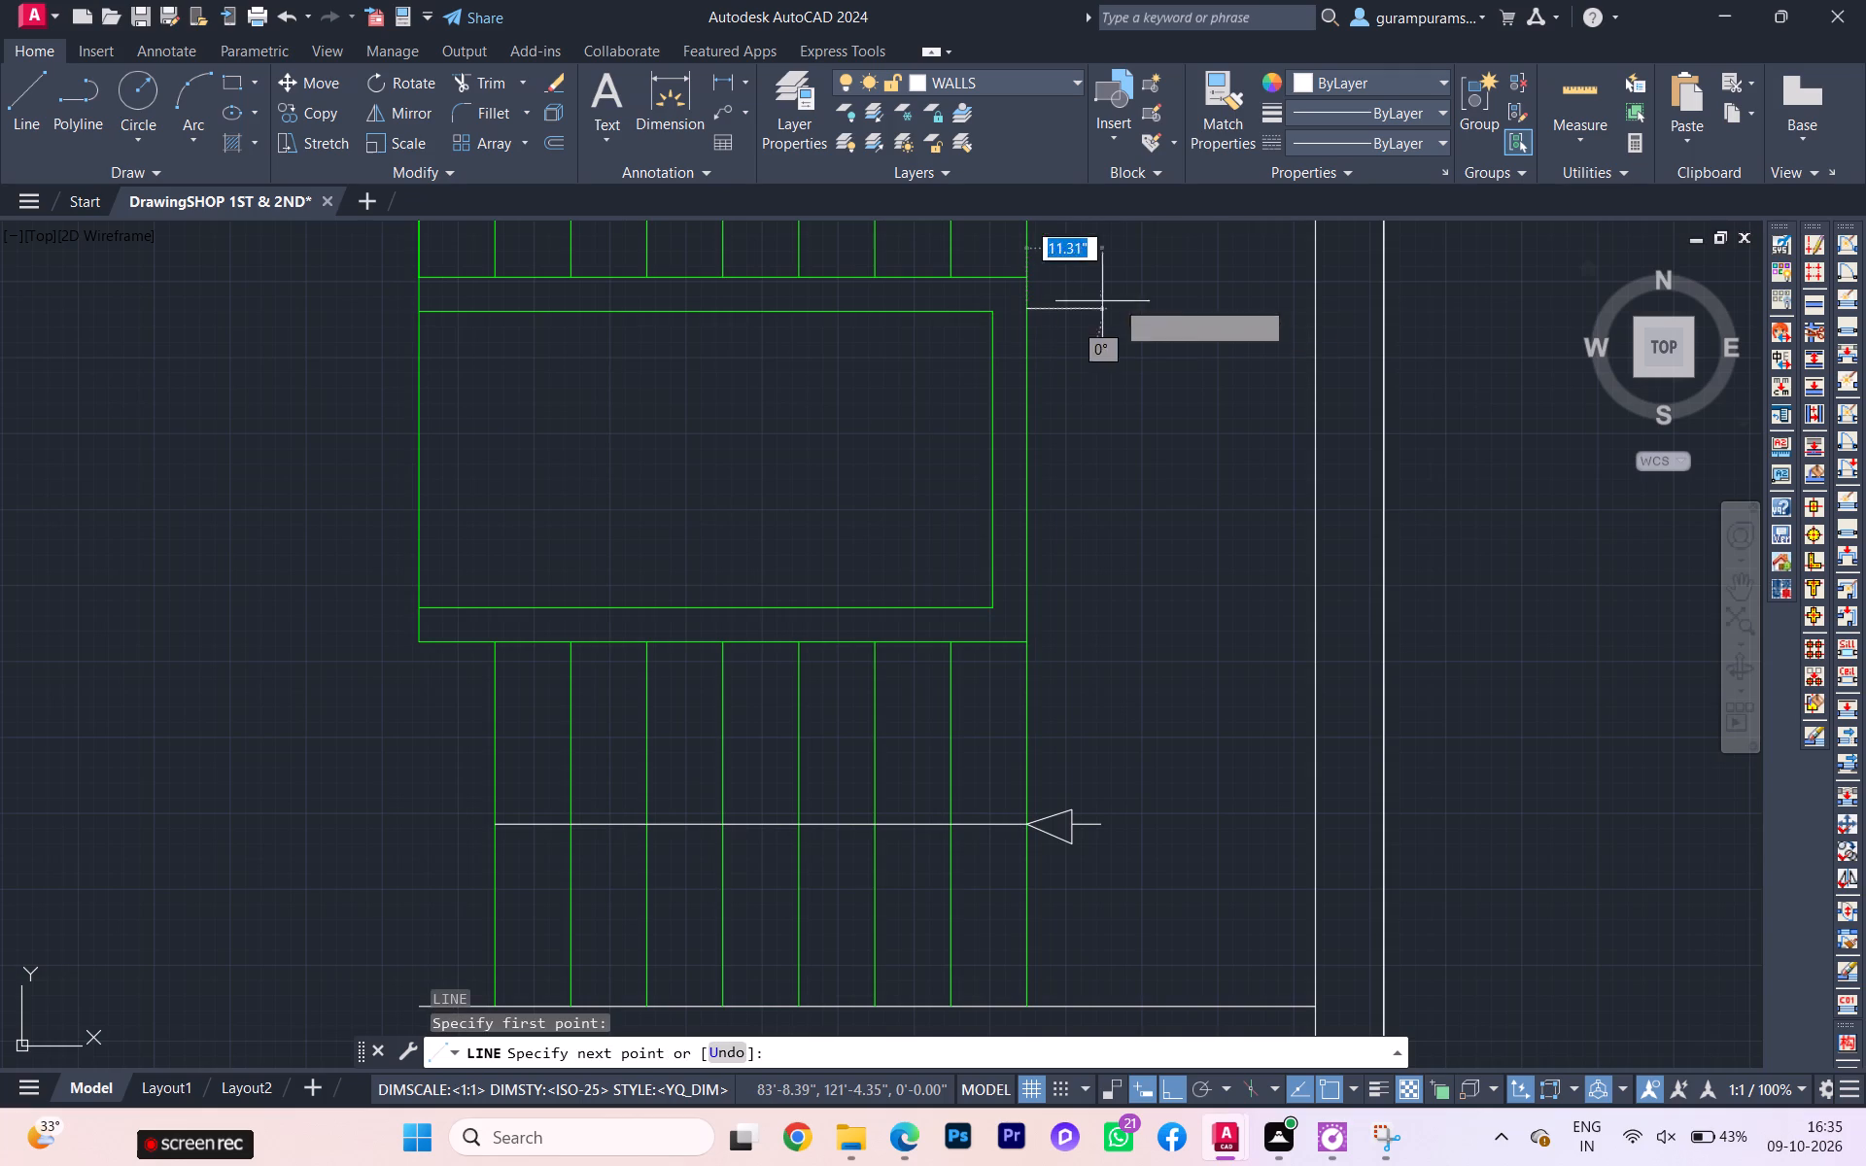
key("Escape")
Make STAIRS the current layer.
left_click(1011, 97)
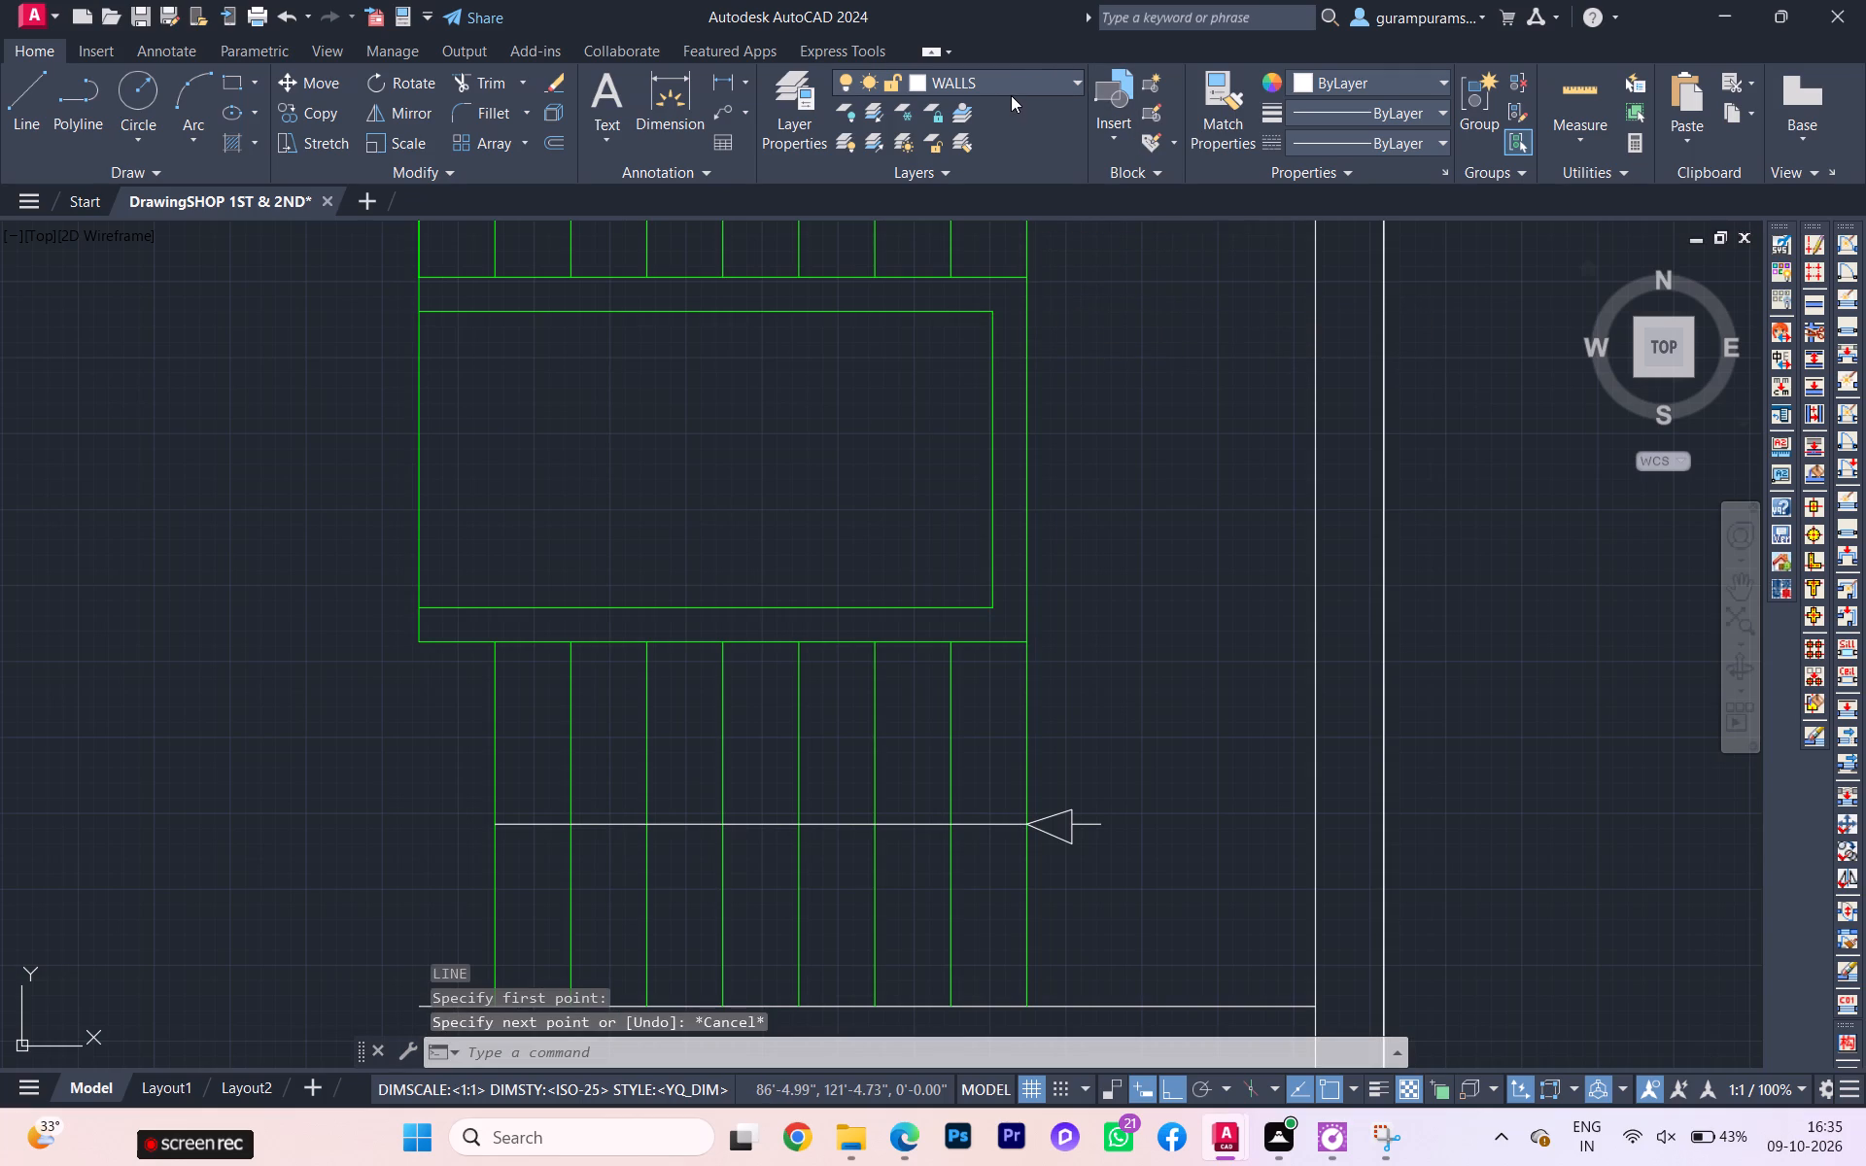
left_click(1012, 72)
left_click(979, 200)
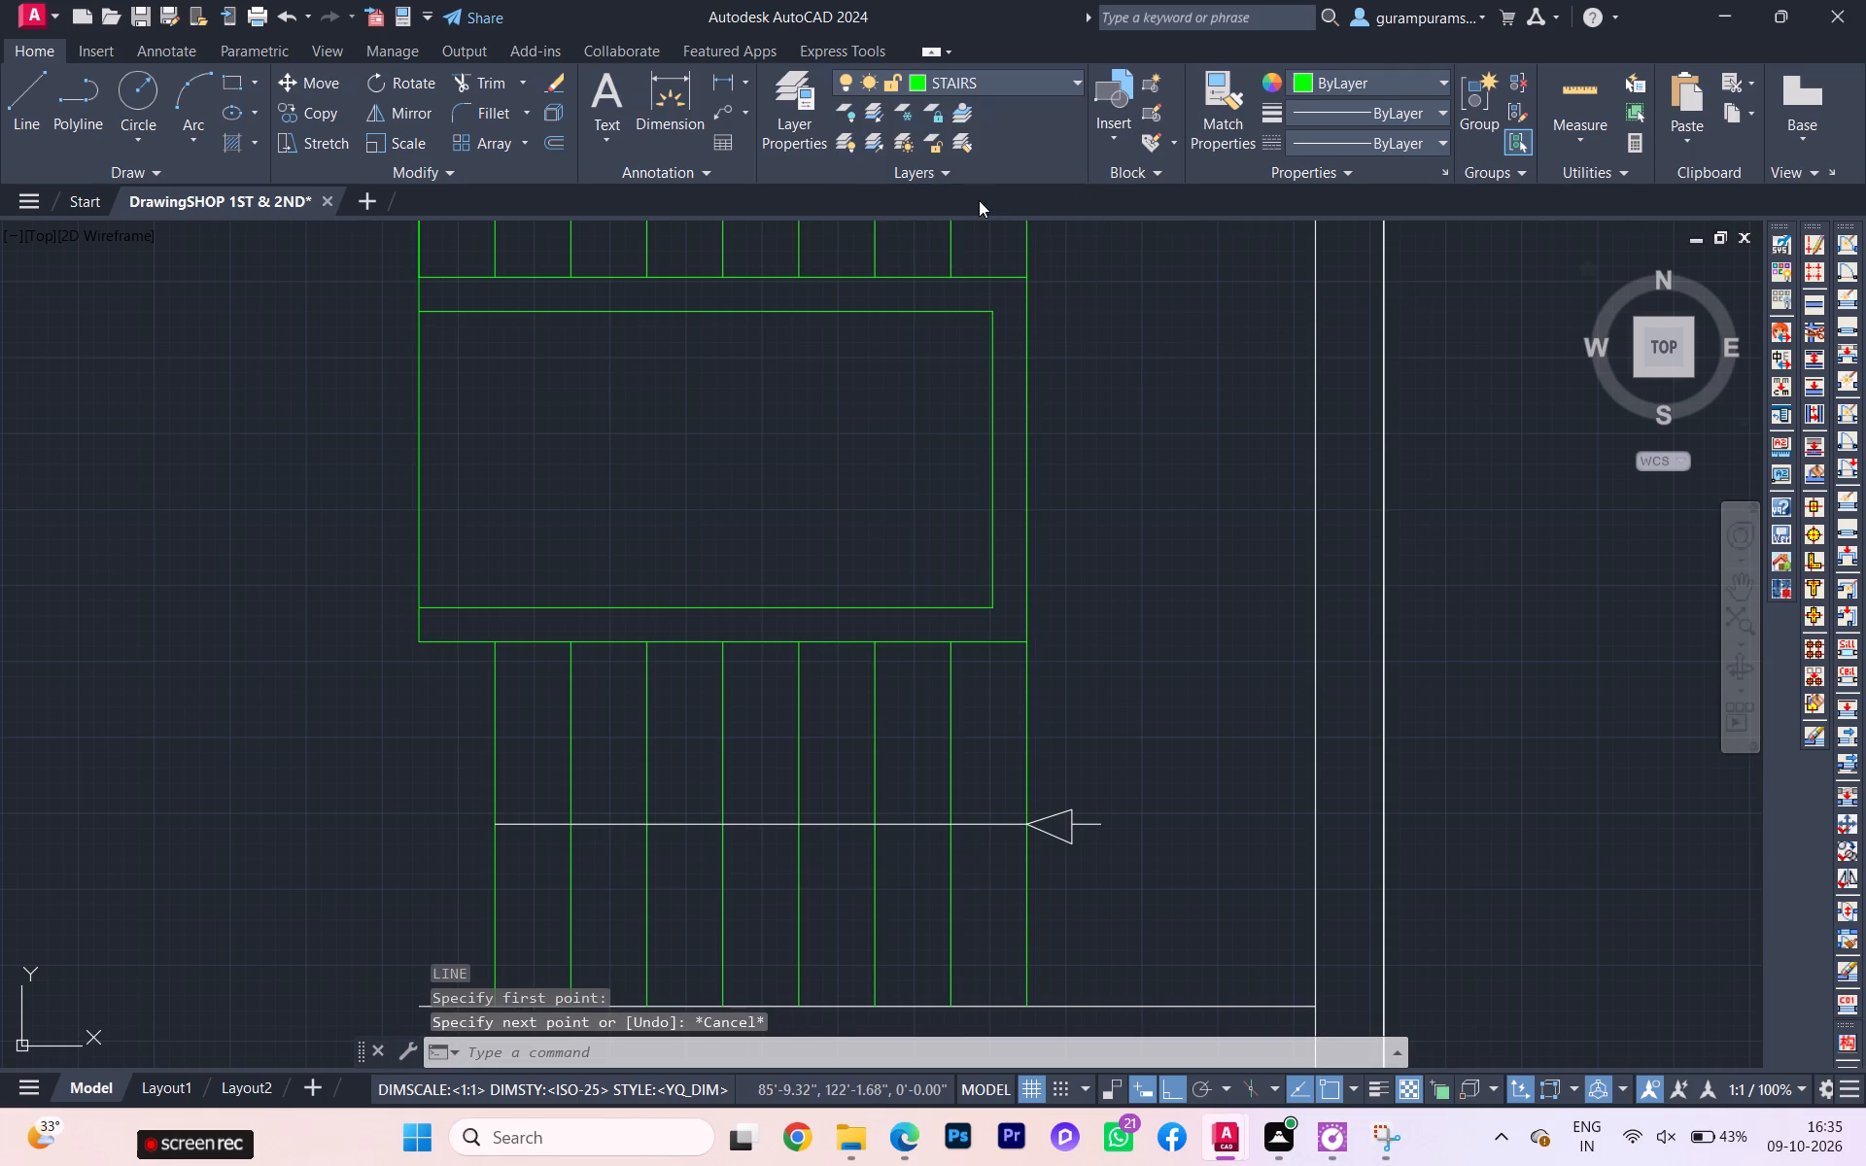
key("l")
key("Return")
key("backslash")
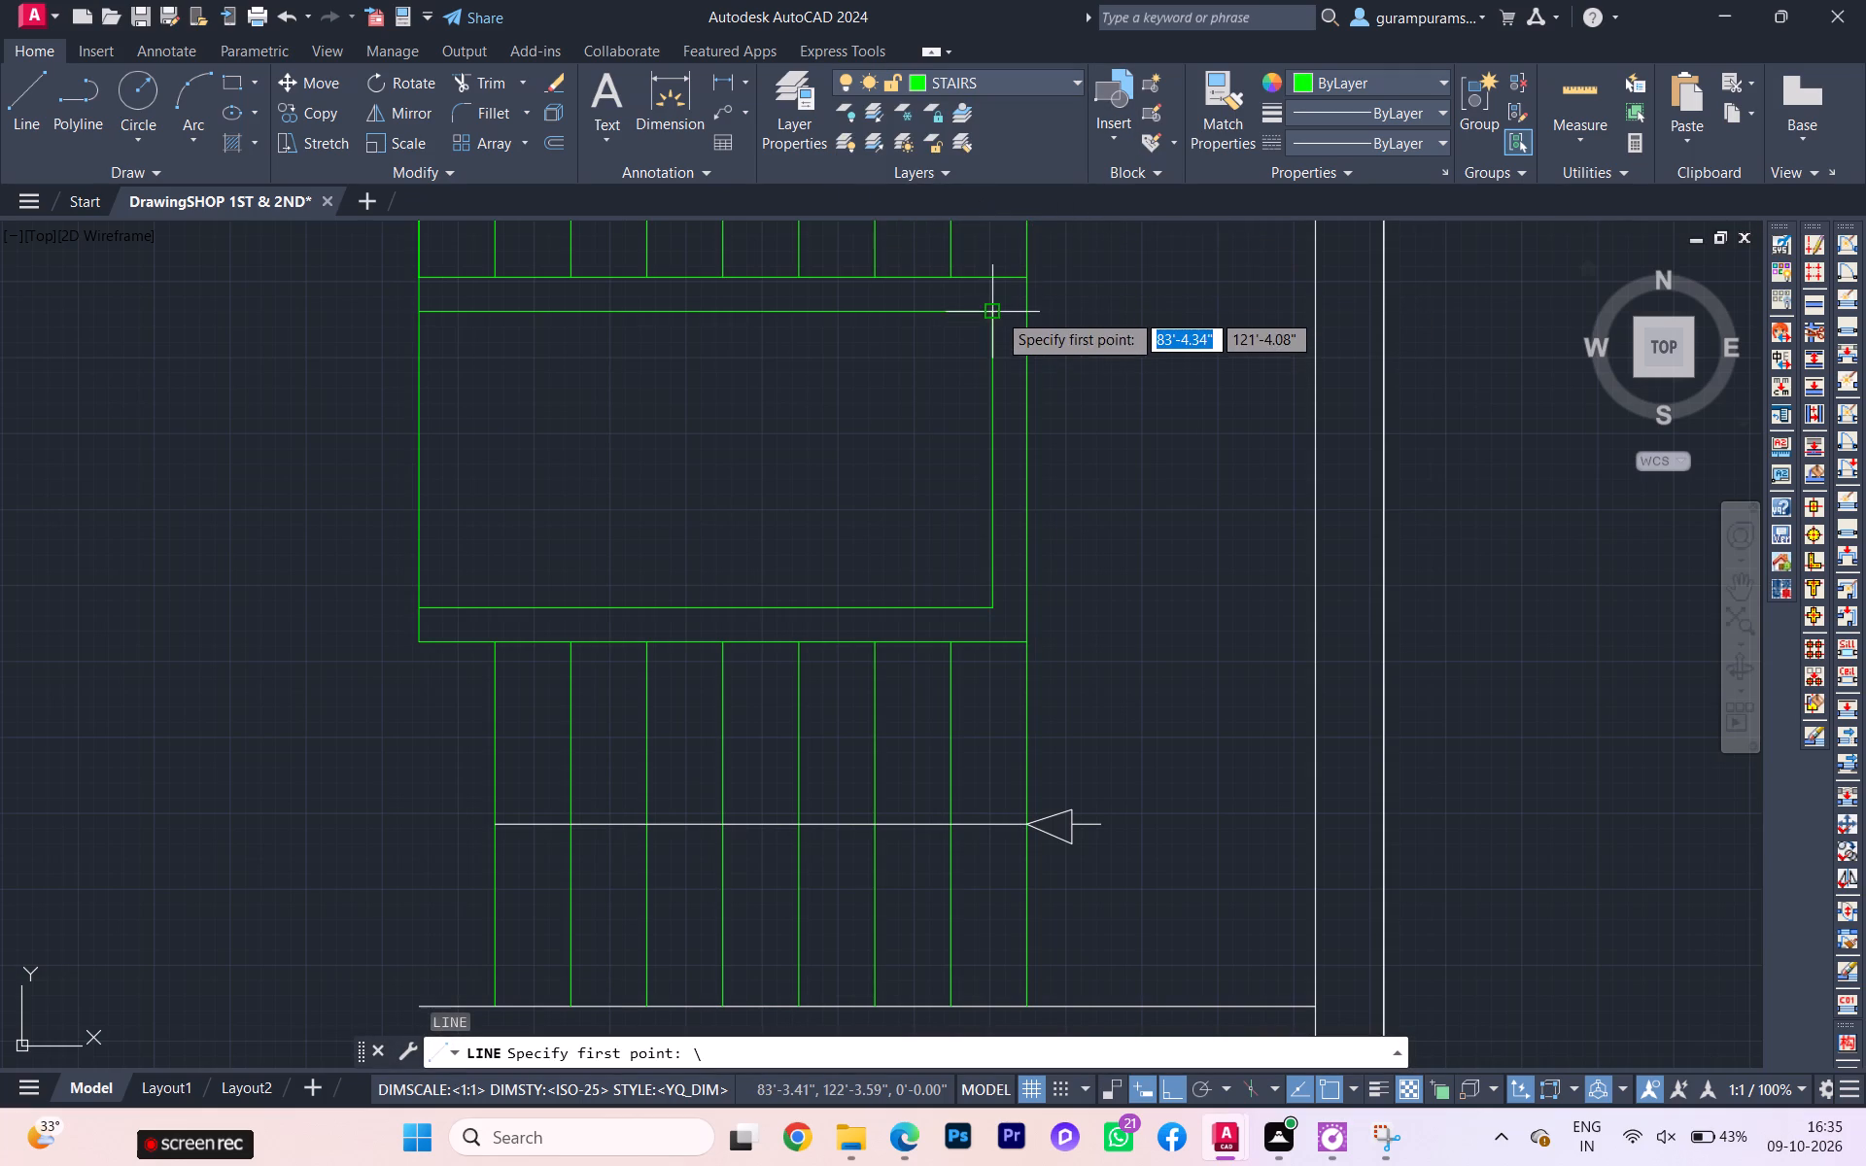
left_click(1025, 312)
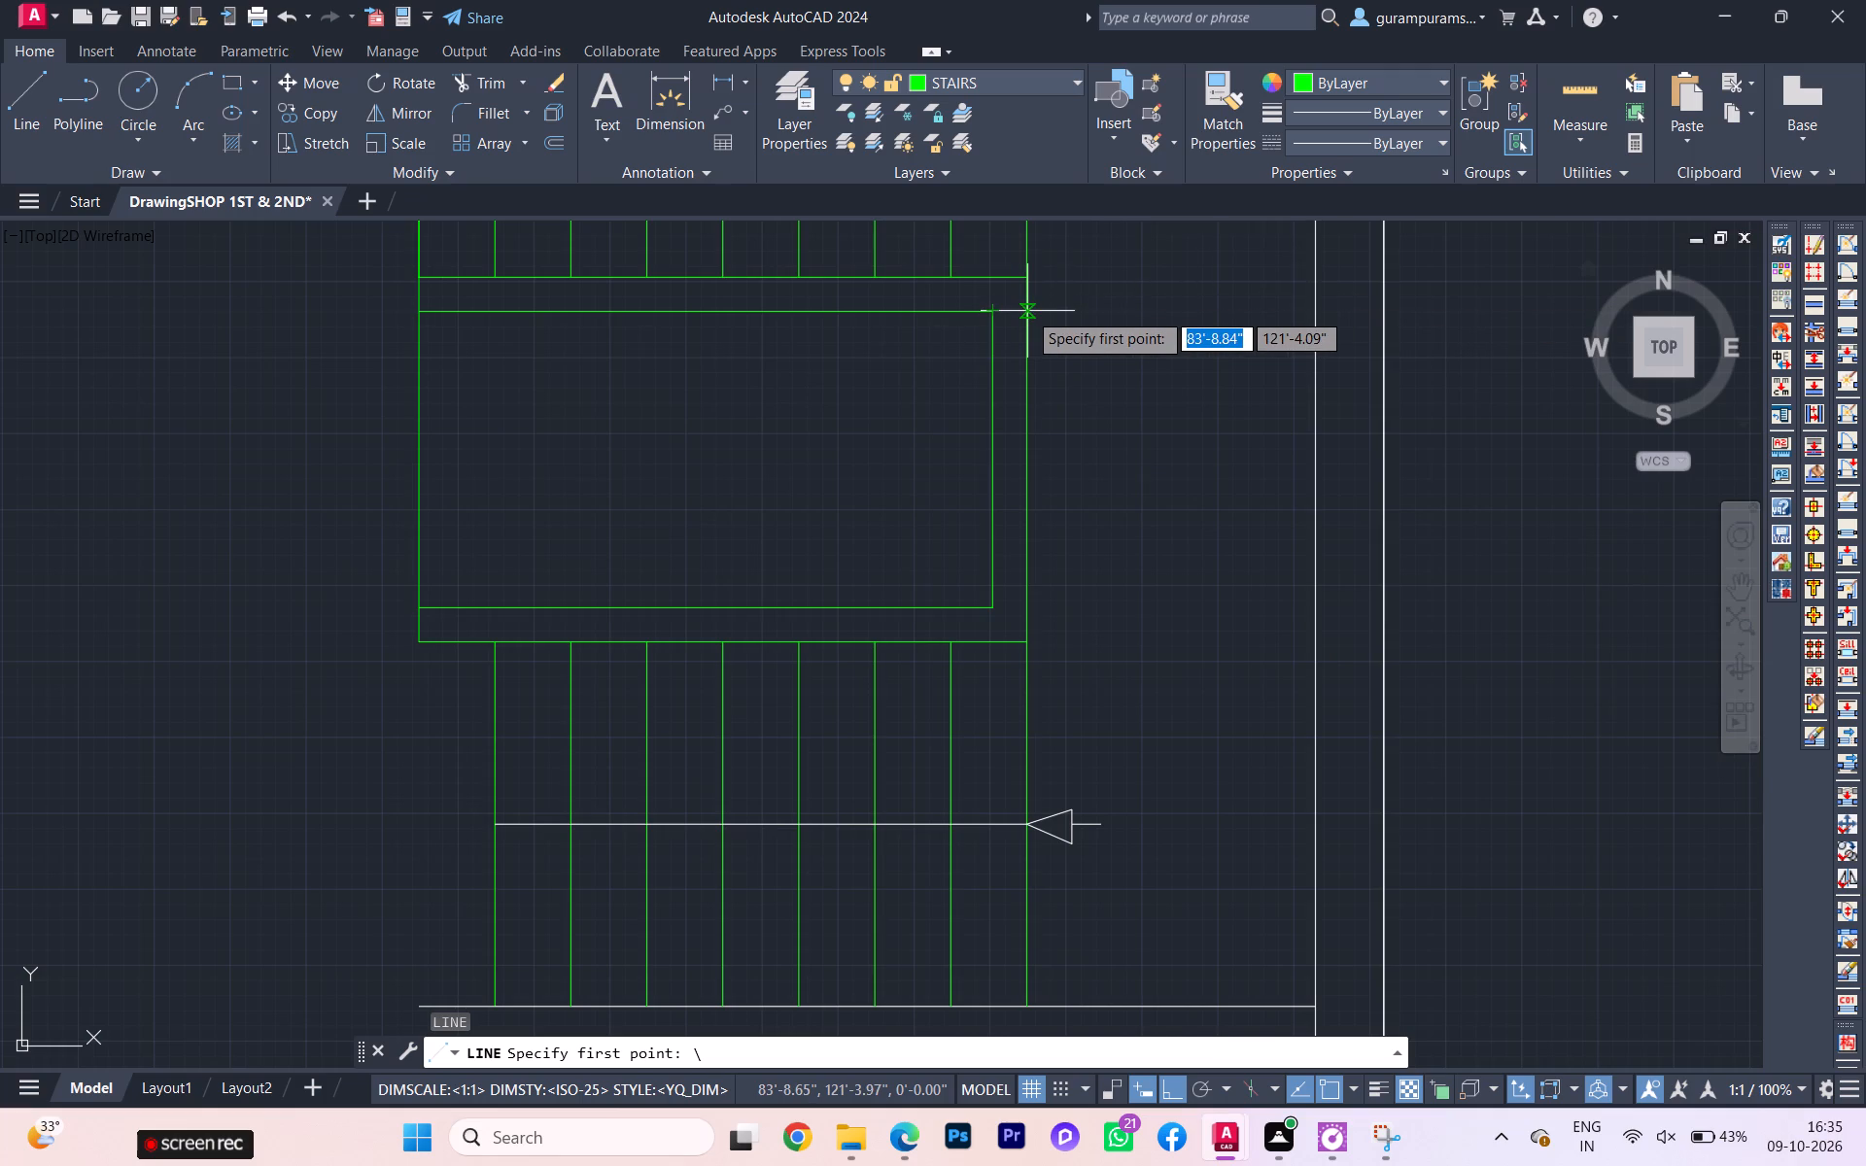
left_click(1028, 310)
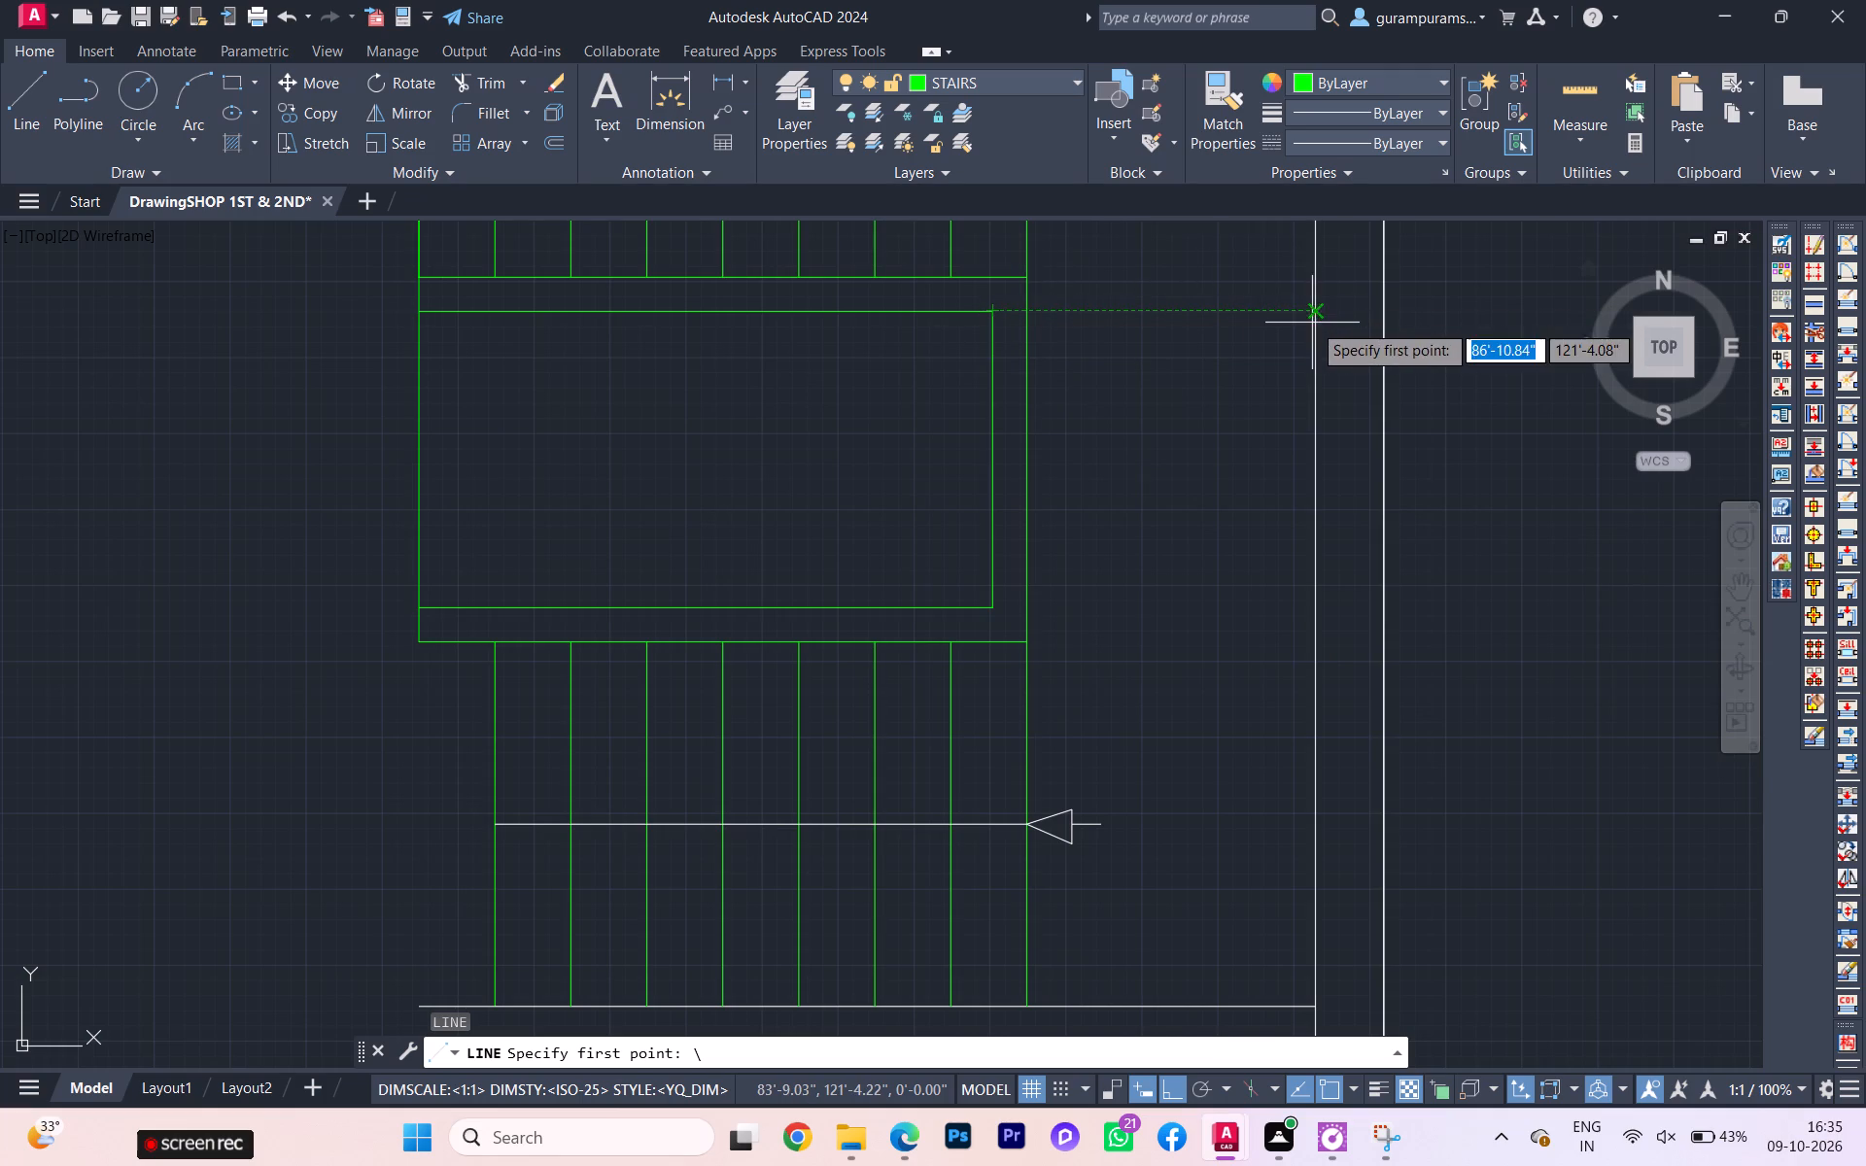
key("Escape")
Draw a horizontal step line from the rear staircase's right edge to the side wall, near the upper edge of the stairwell.
key("space")
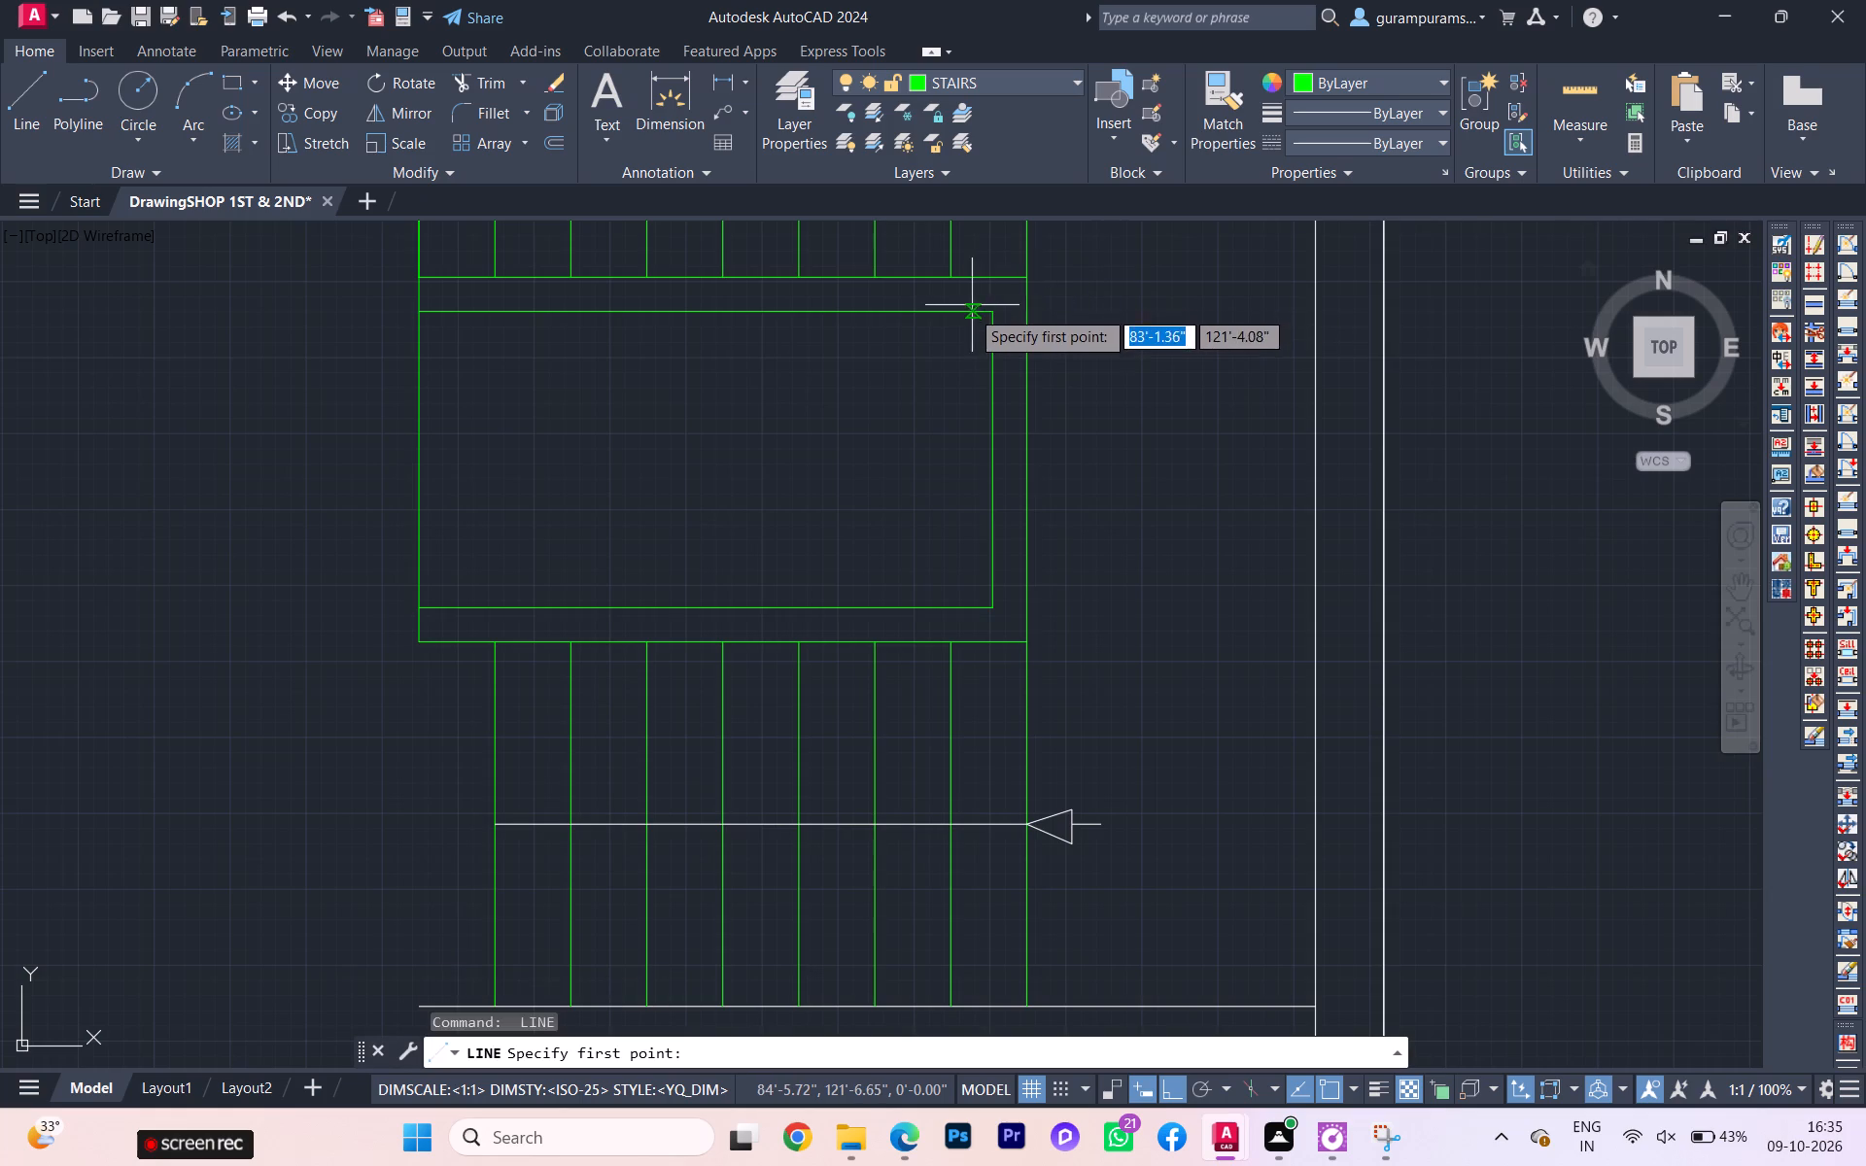
left_click(1034, 316)
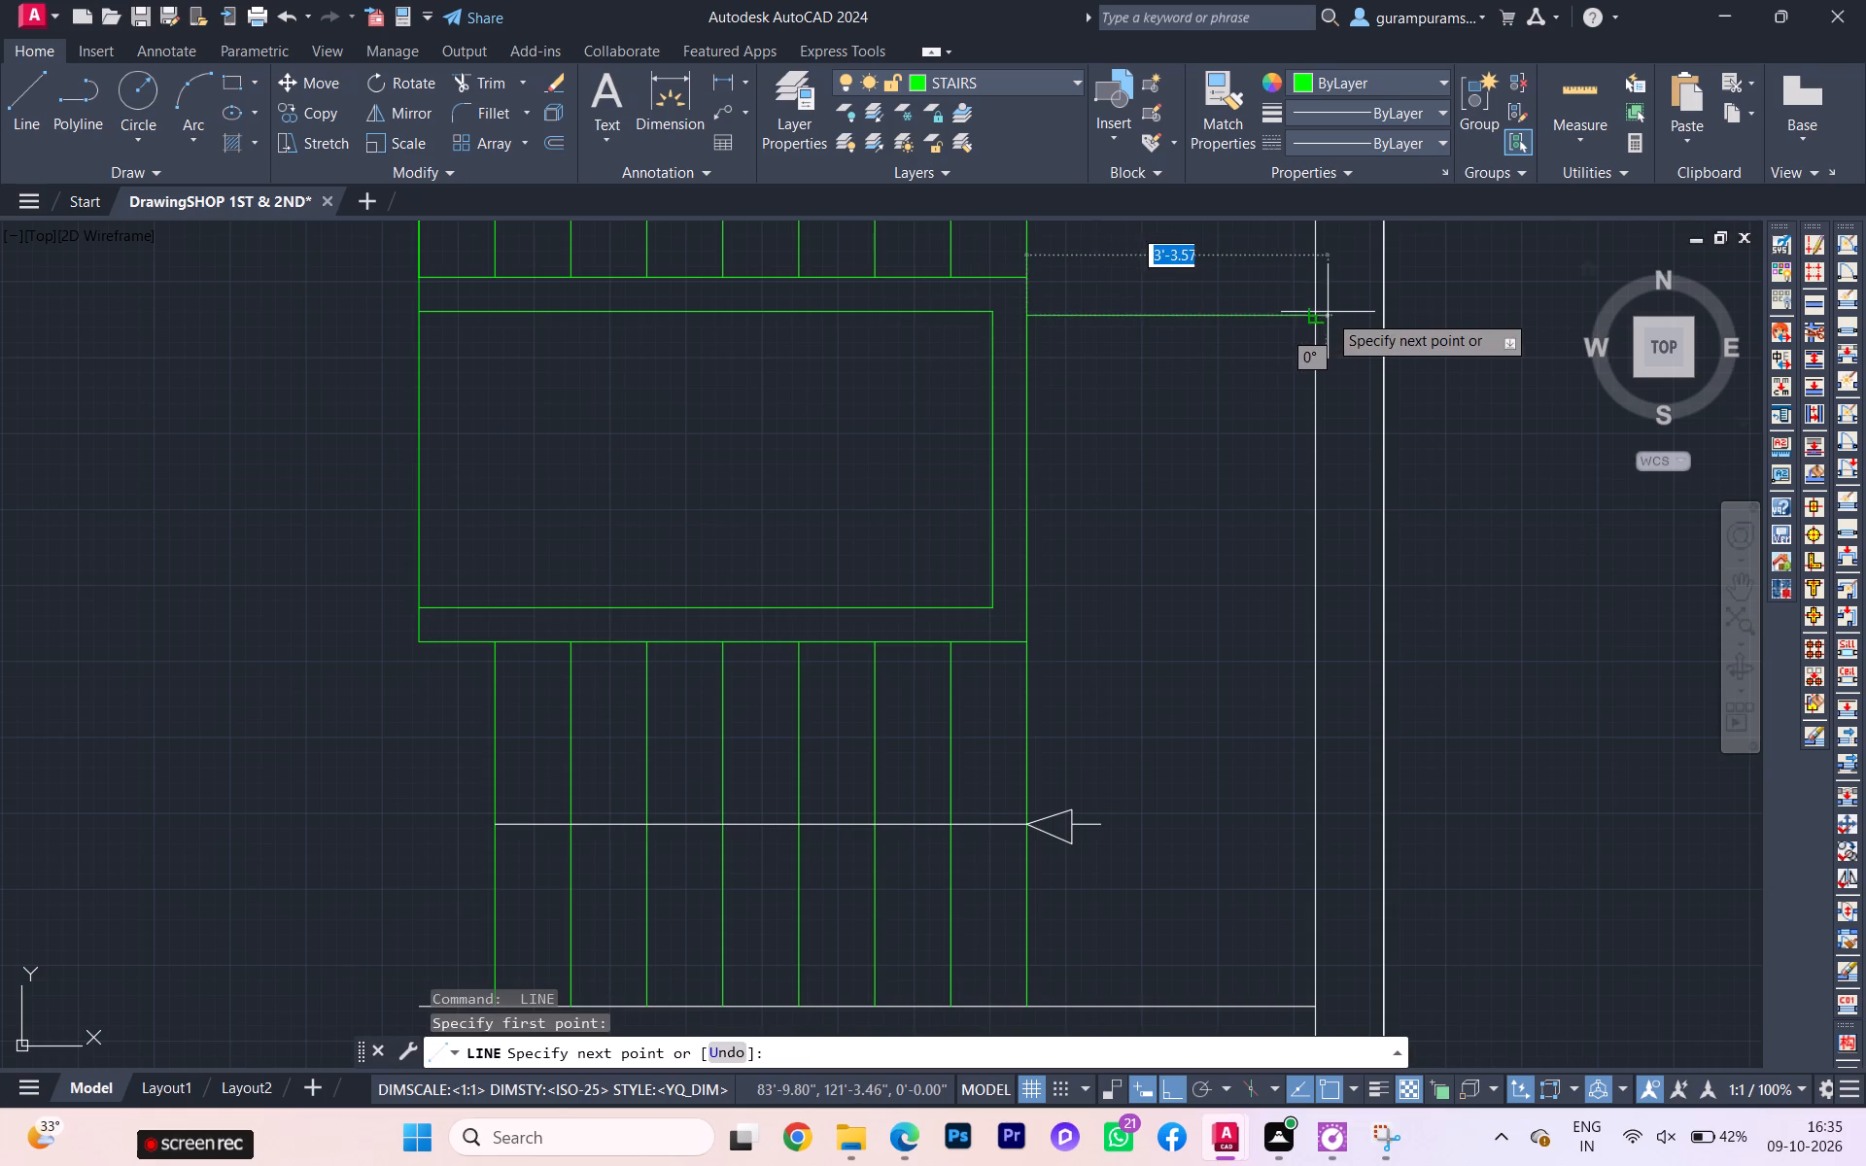
left_click(1318, 318)
key("Escape")
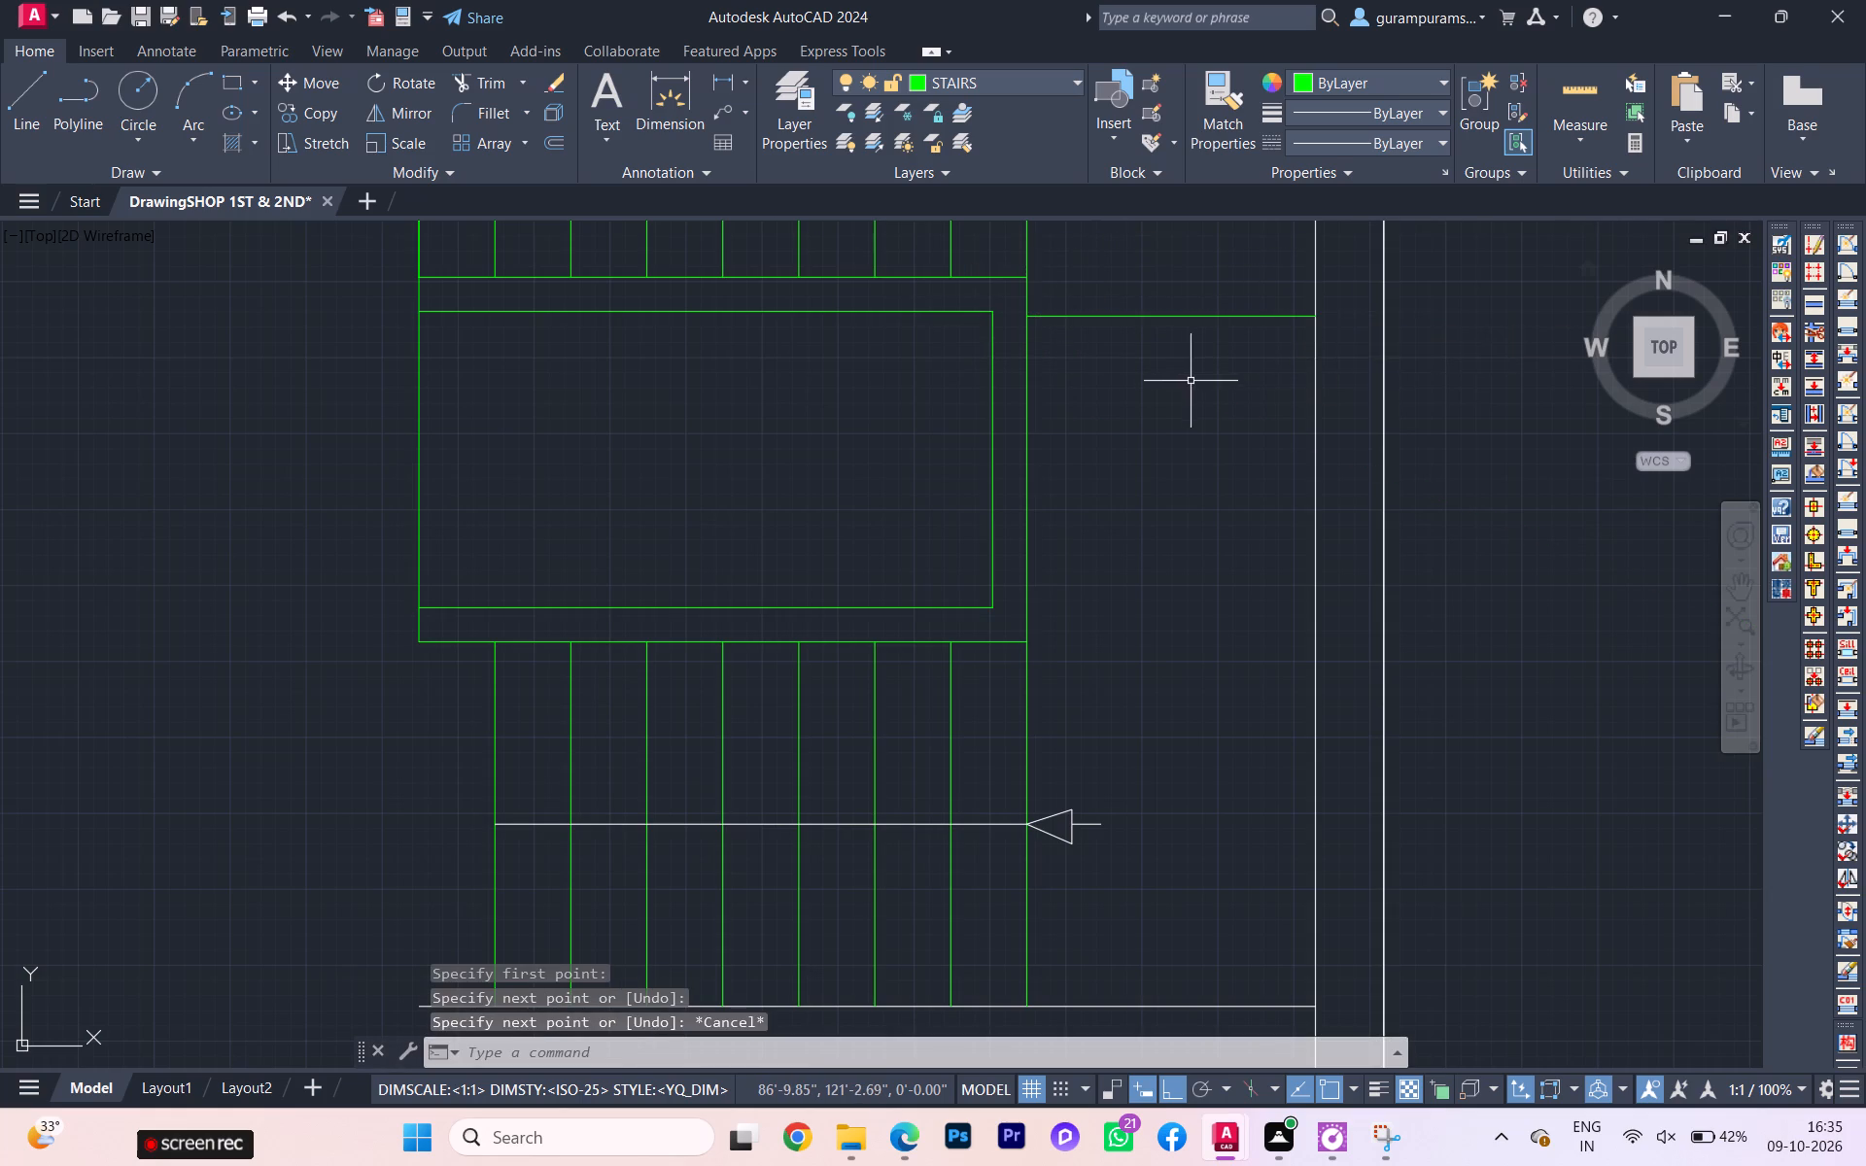
Offset the new step line downward four times in succession at 10" spacing to form the side flight.
left_click(1189, 384)
left_click(1134, 291)
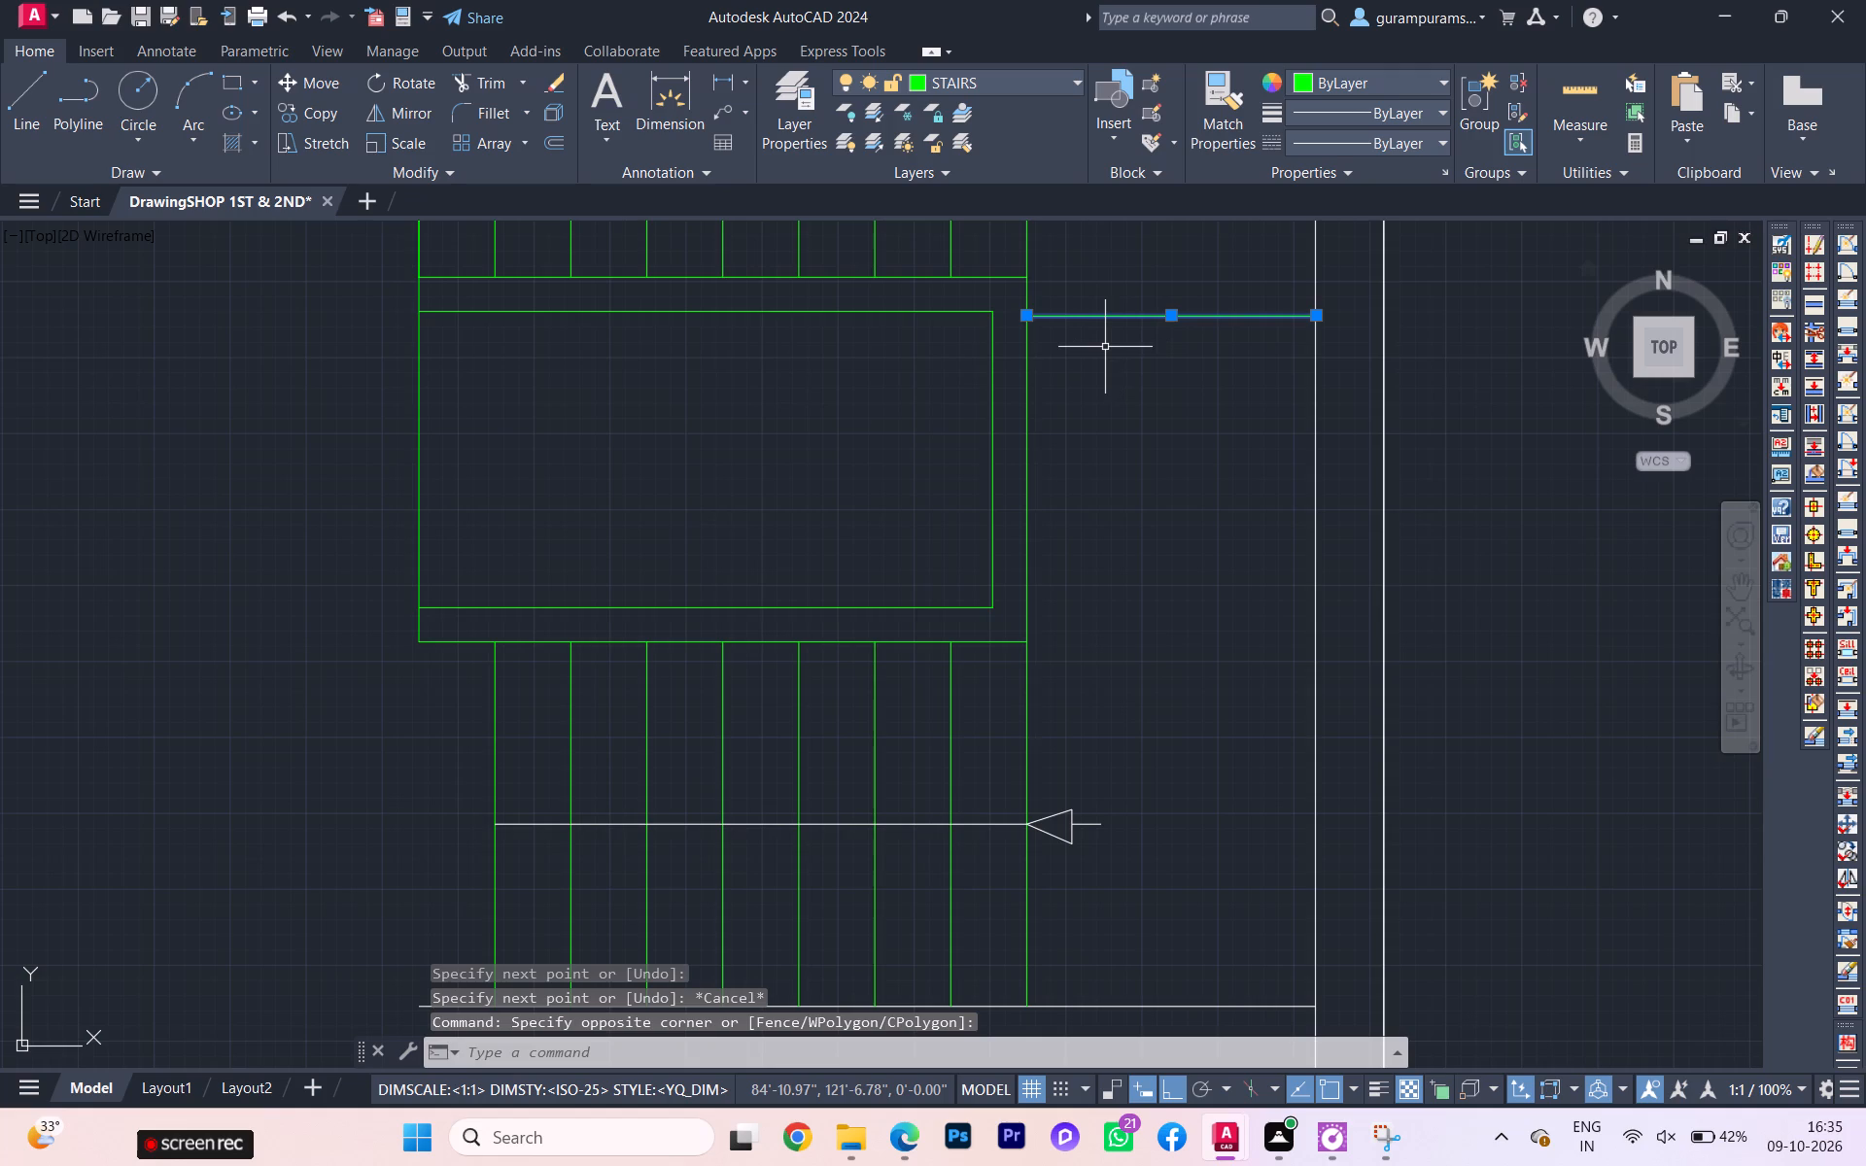
key("o")
key("Return")
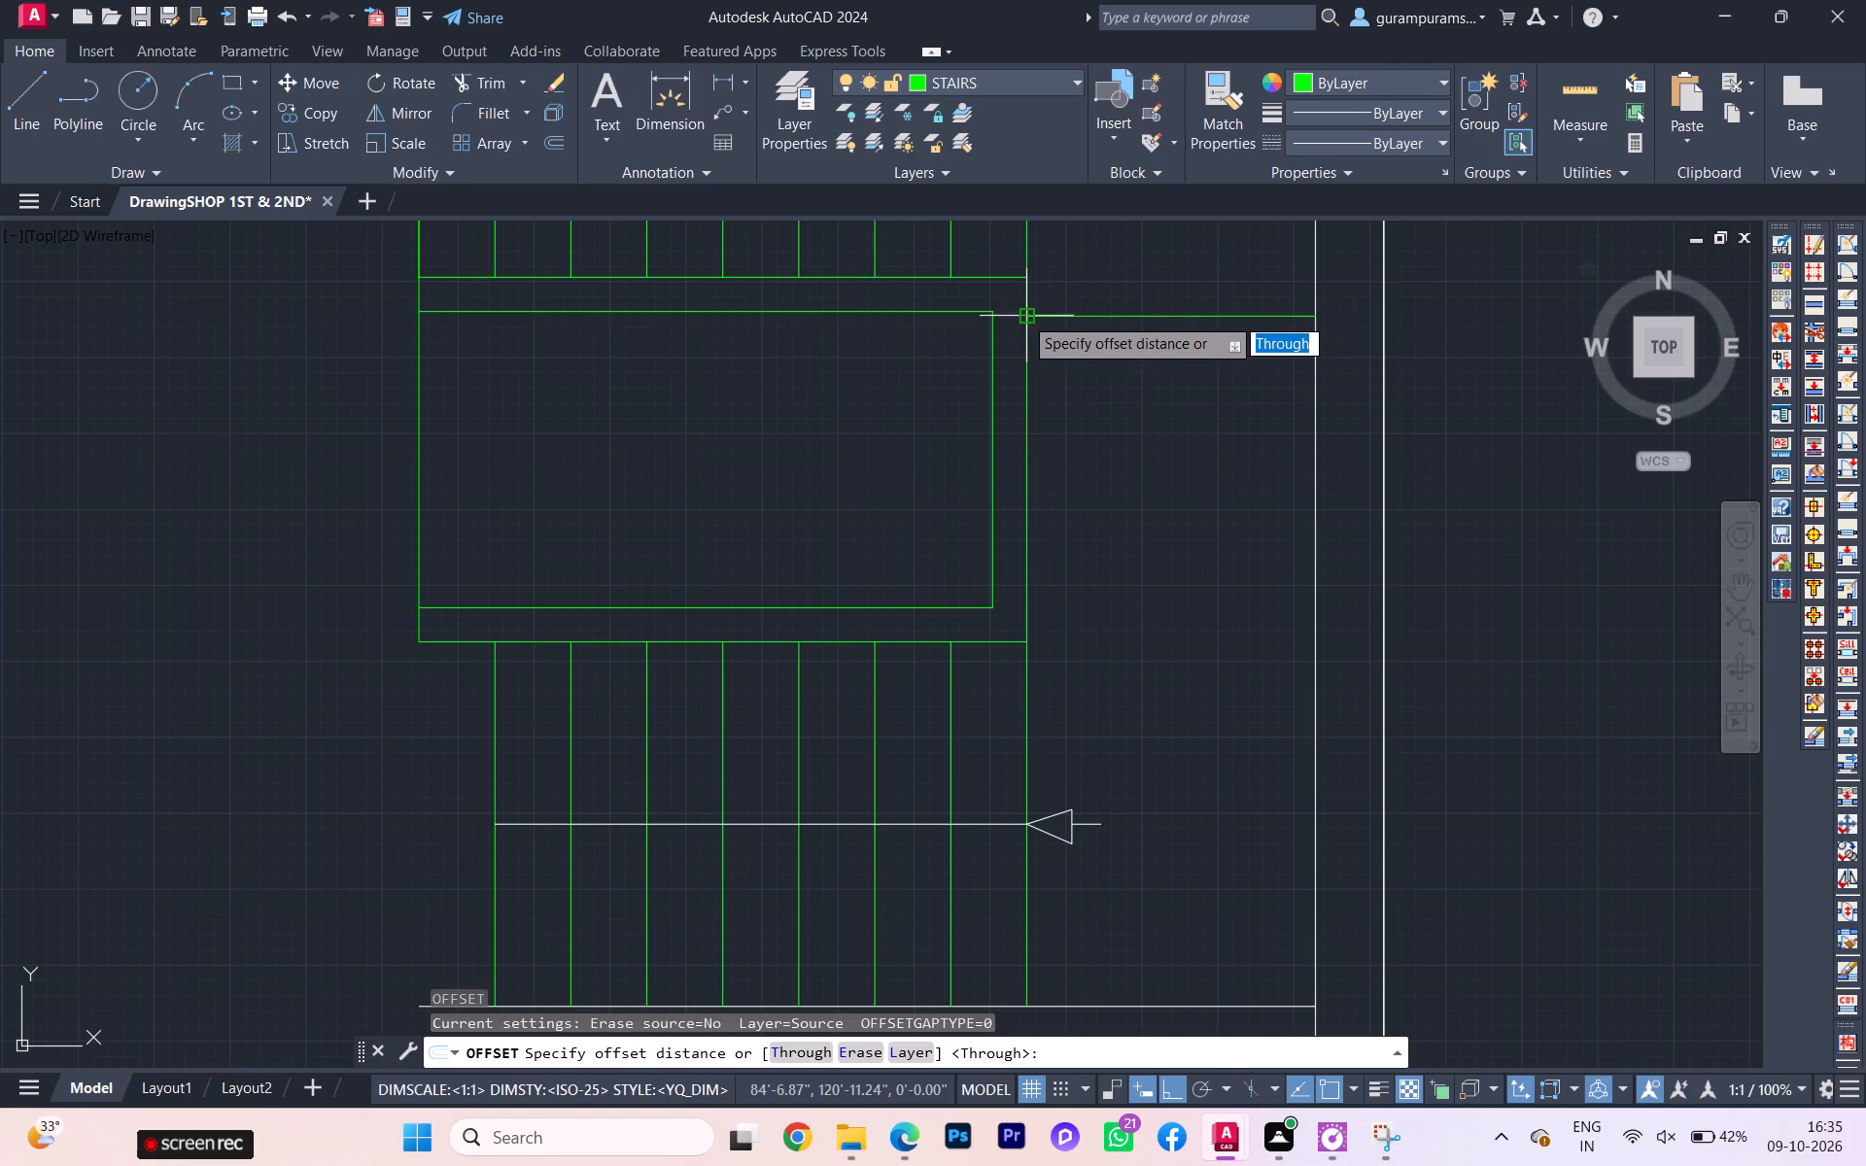
left_click(1023, 316)
type("10")
key("Return")
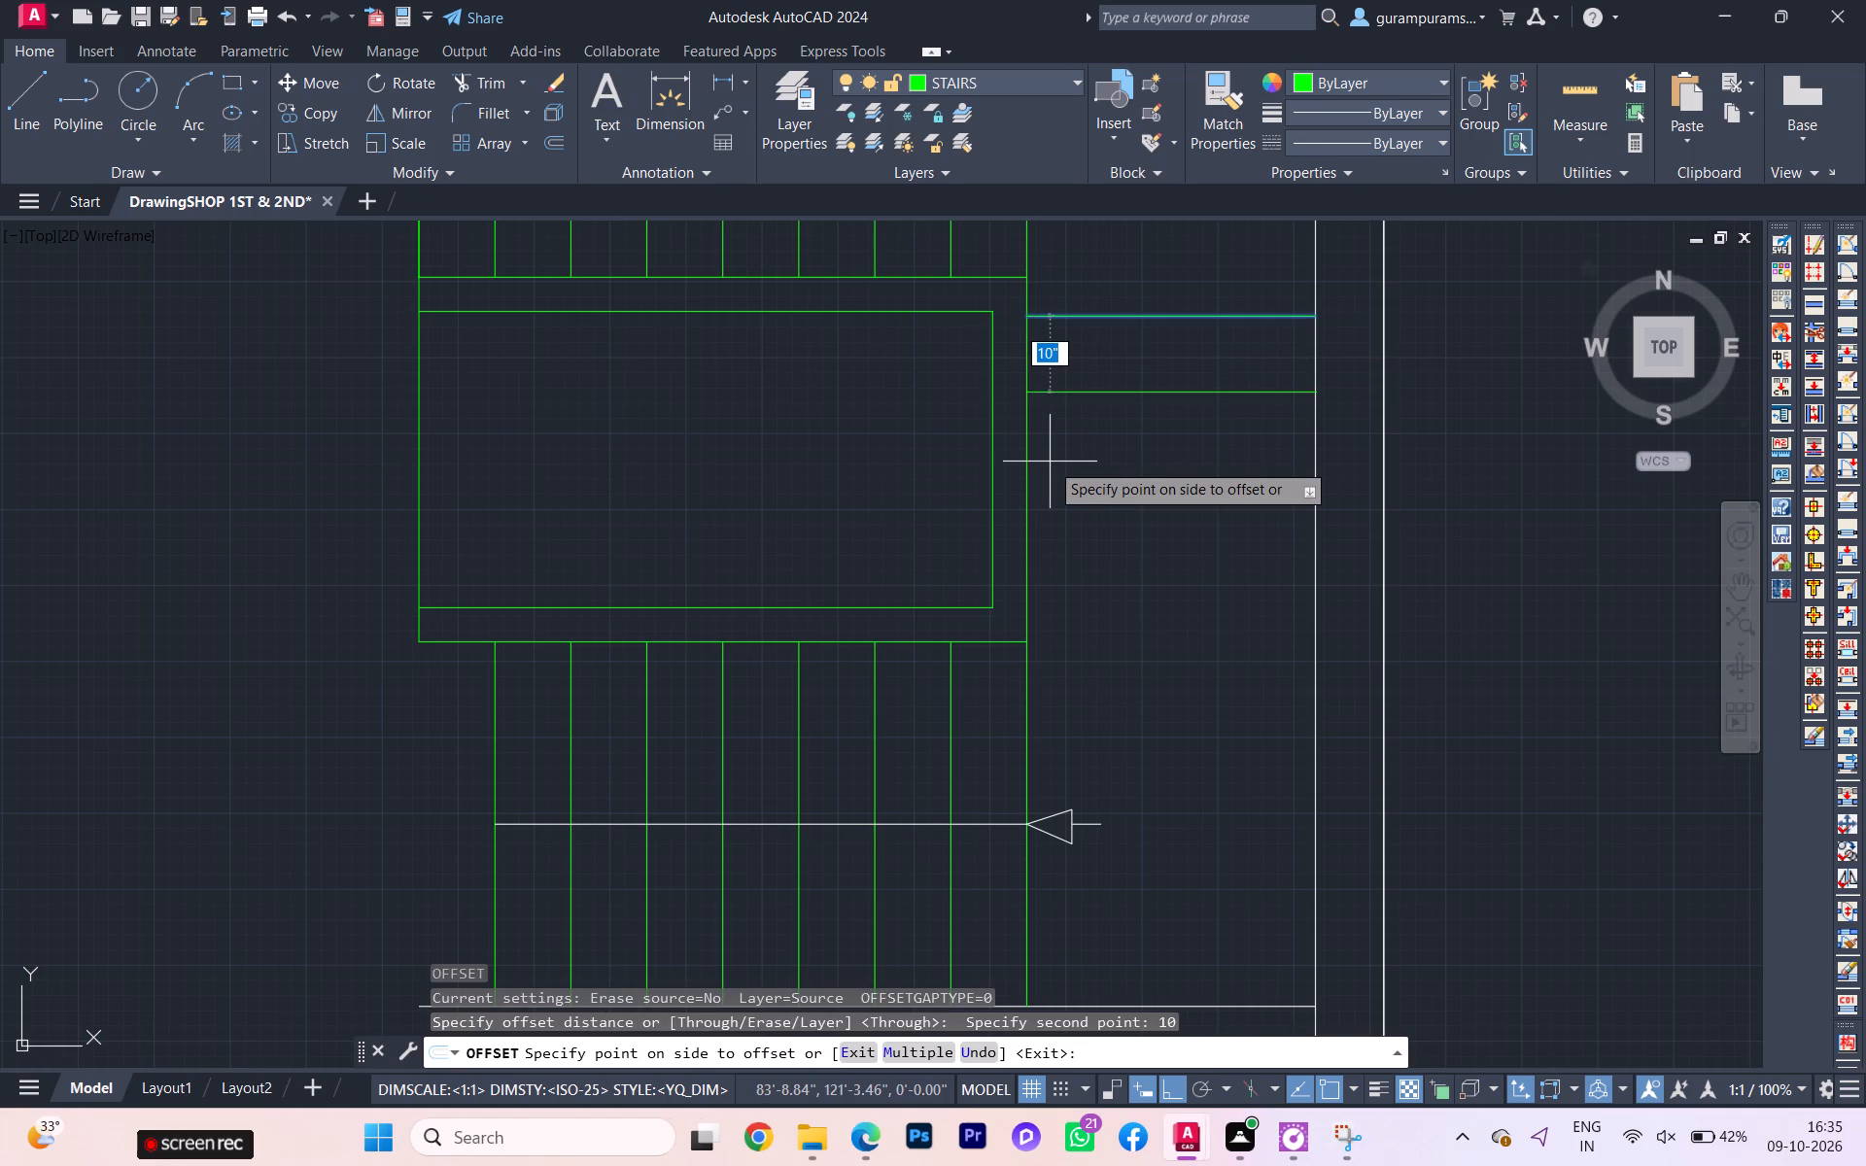
left_click(1026, 396)
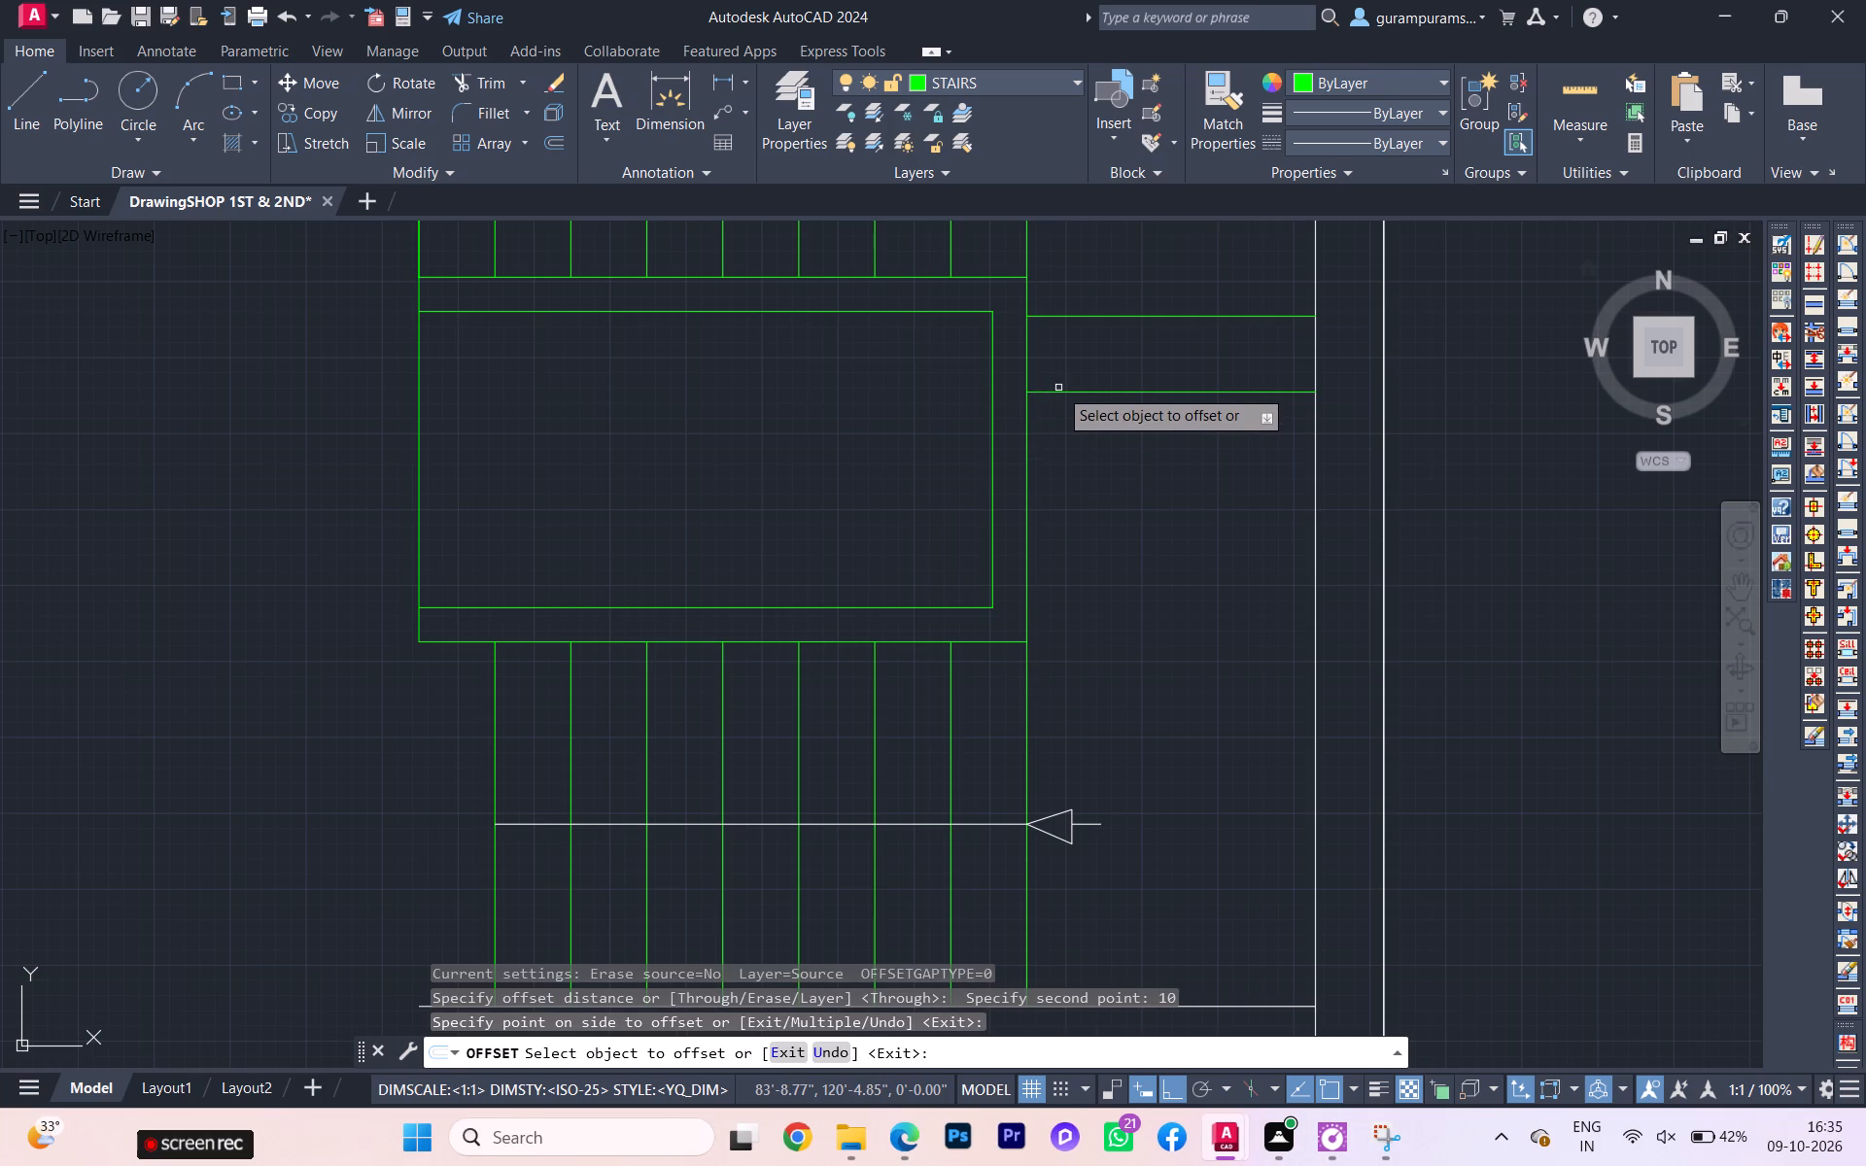
left_click(1054, 394)
left_click(1076, 447)
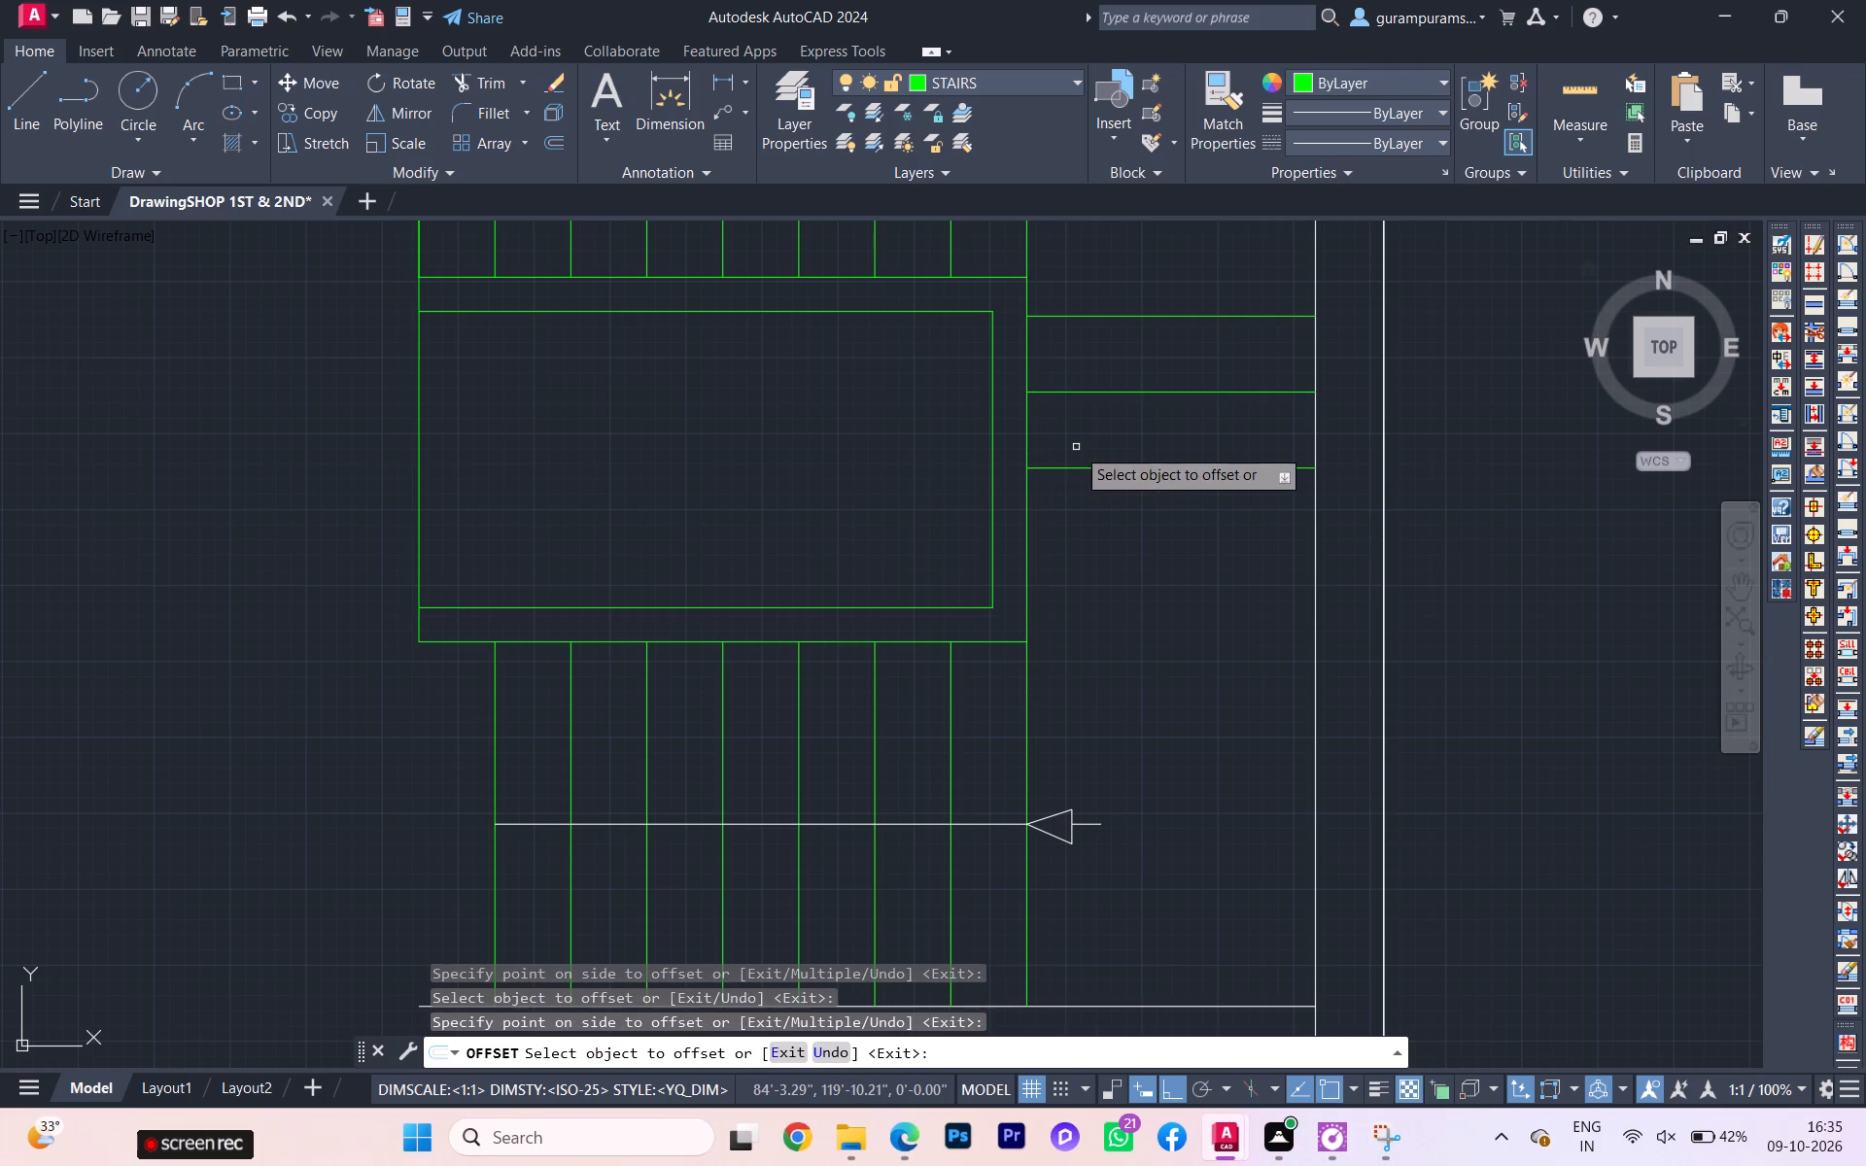
left_click(1077, 469)
left_click(1077, 515)
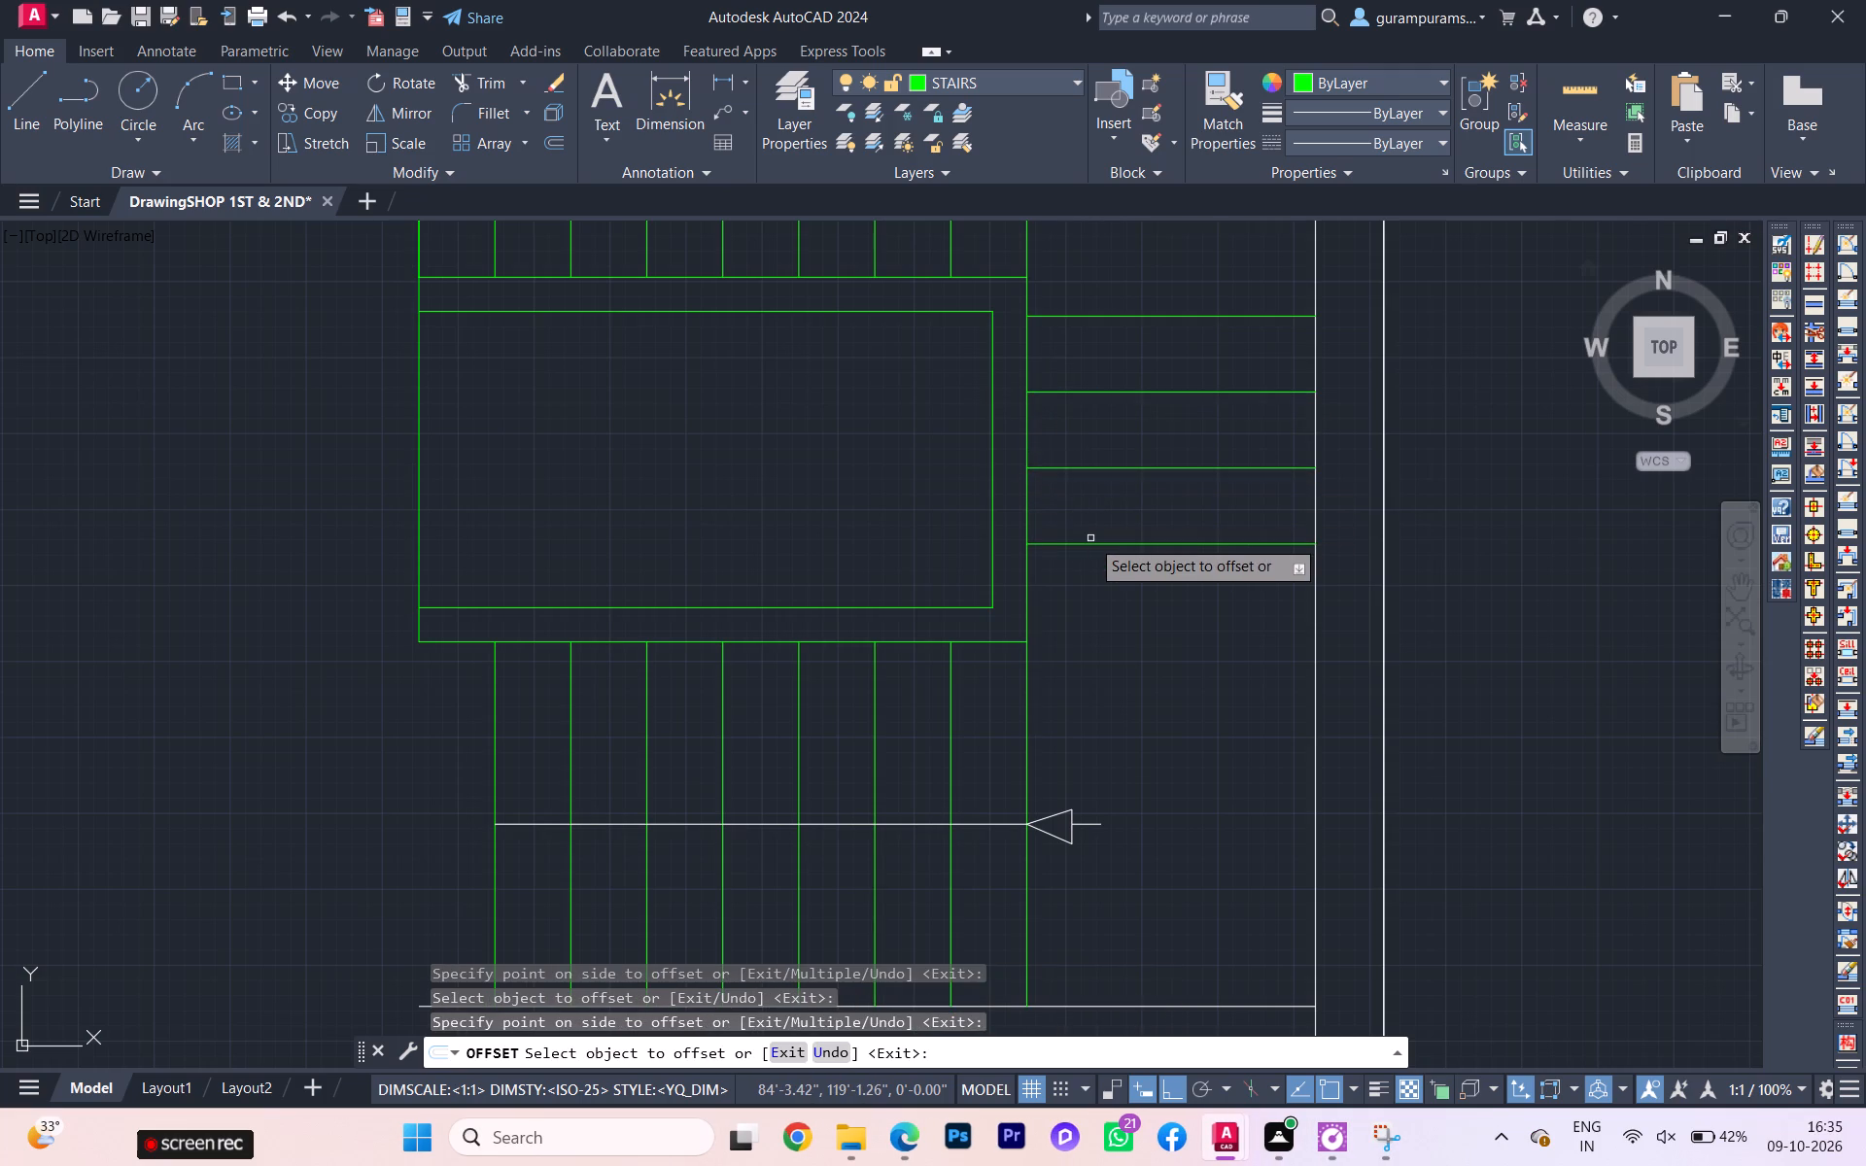
left_click(1090, 538)
left_click(1090, 545)
left_click(1101, 579)
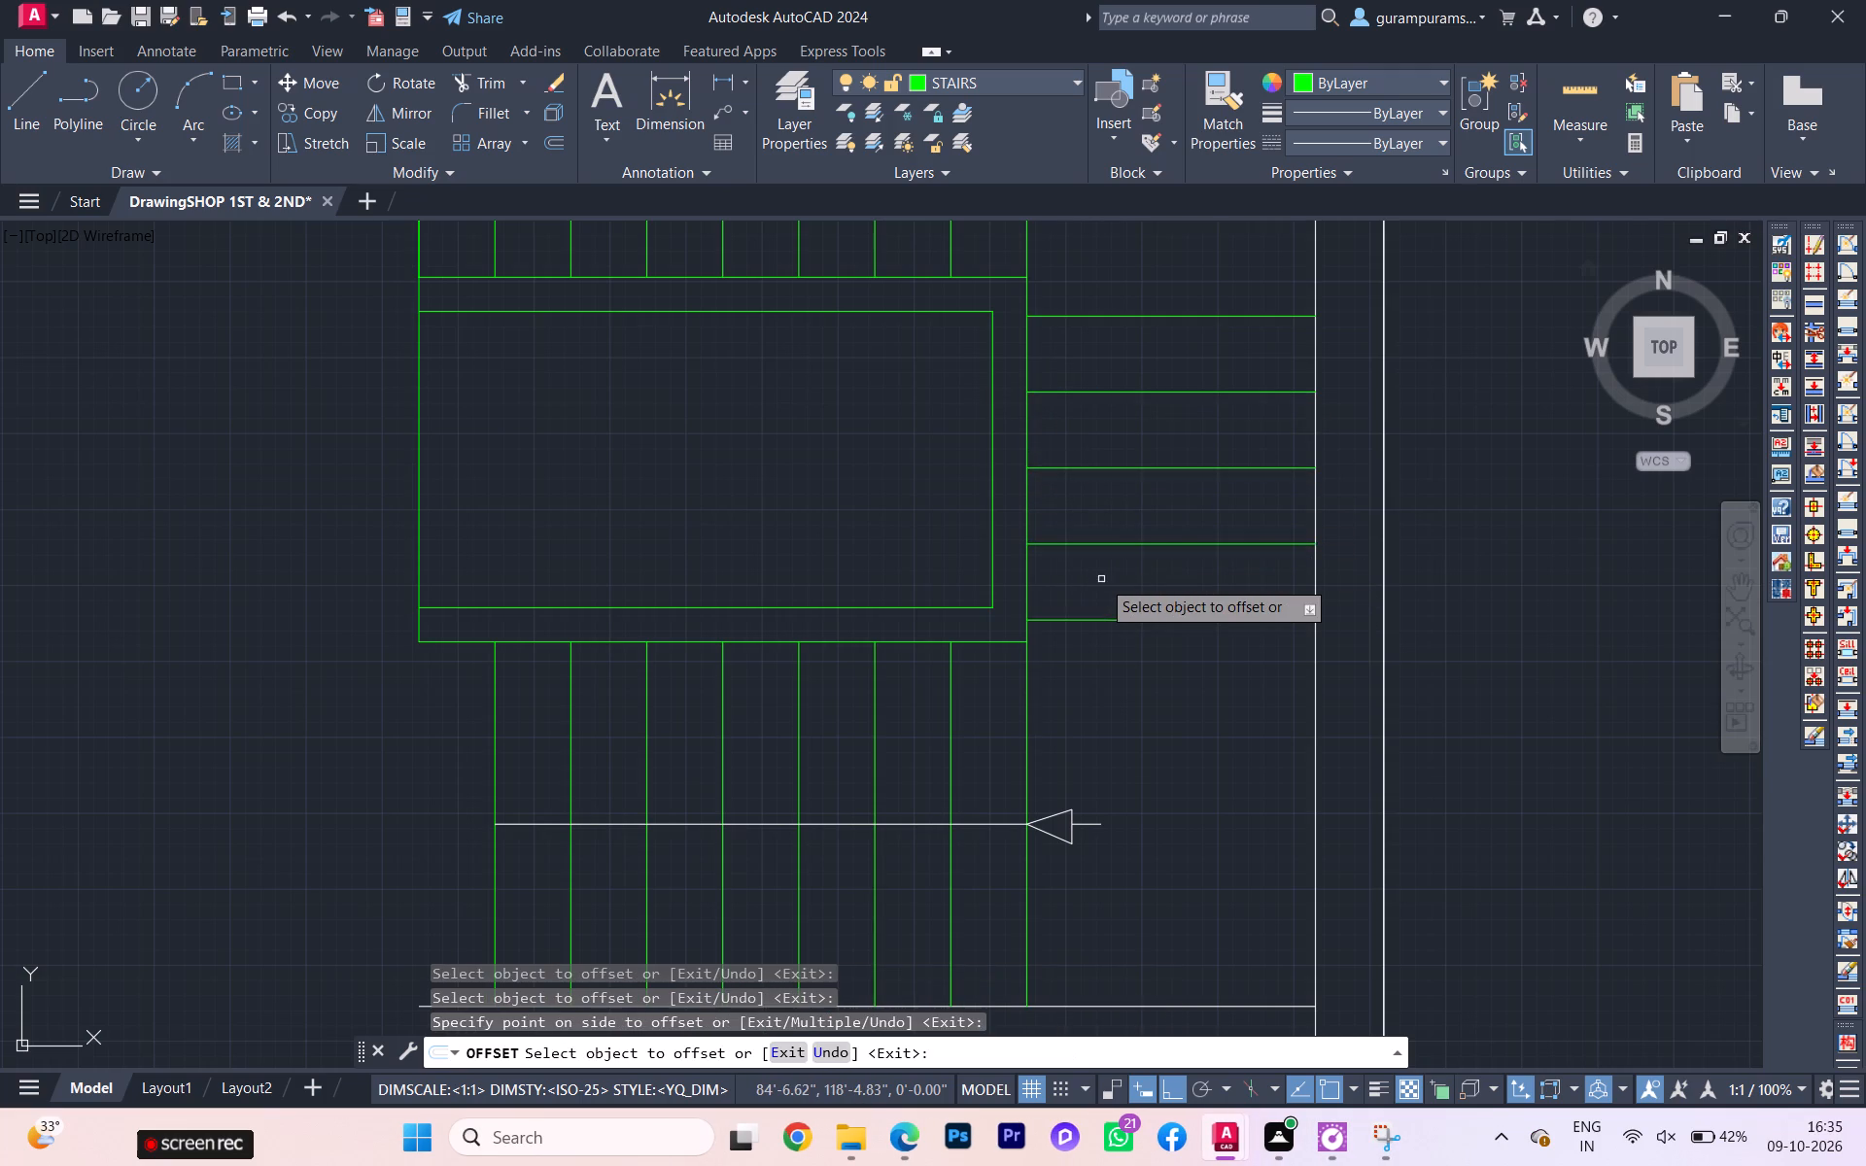
Set the current object colour to ByBlock.
scroll(1102, 571, "down", 2)
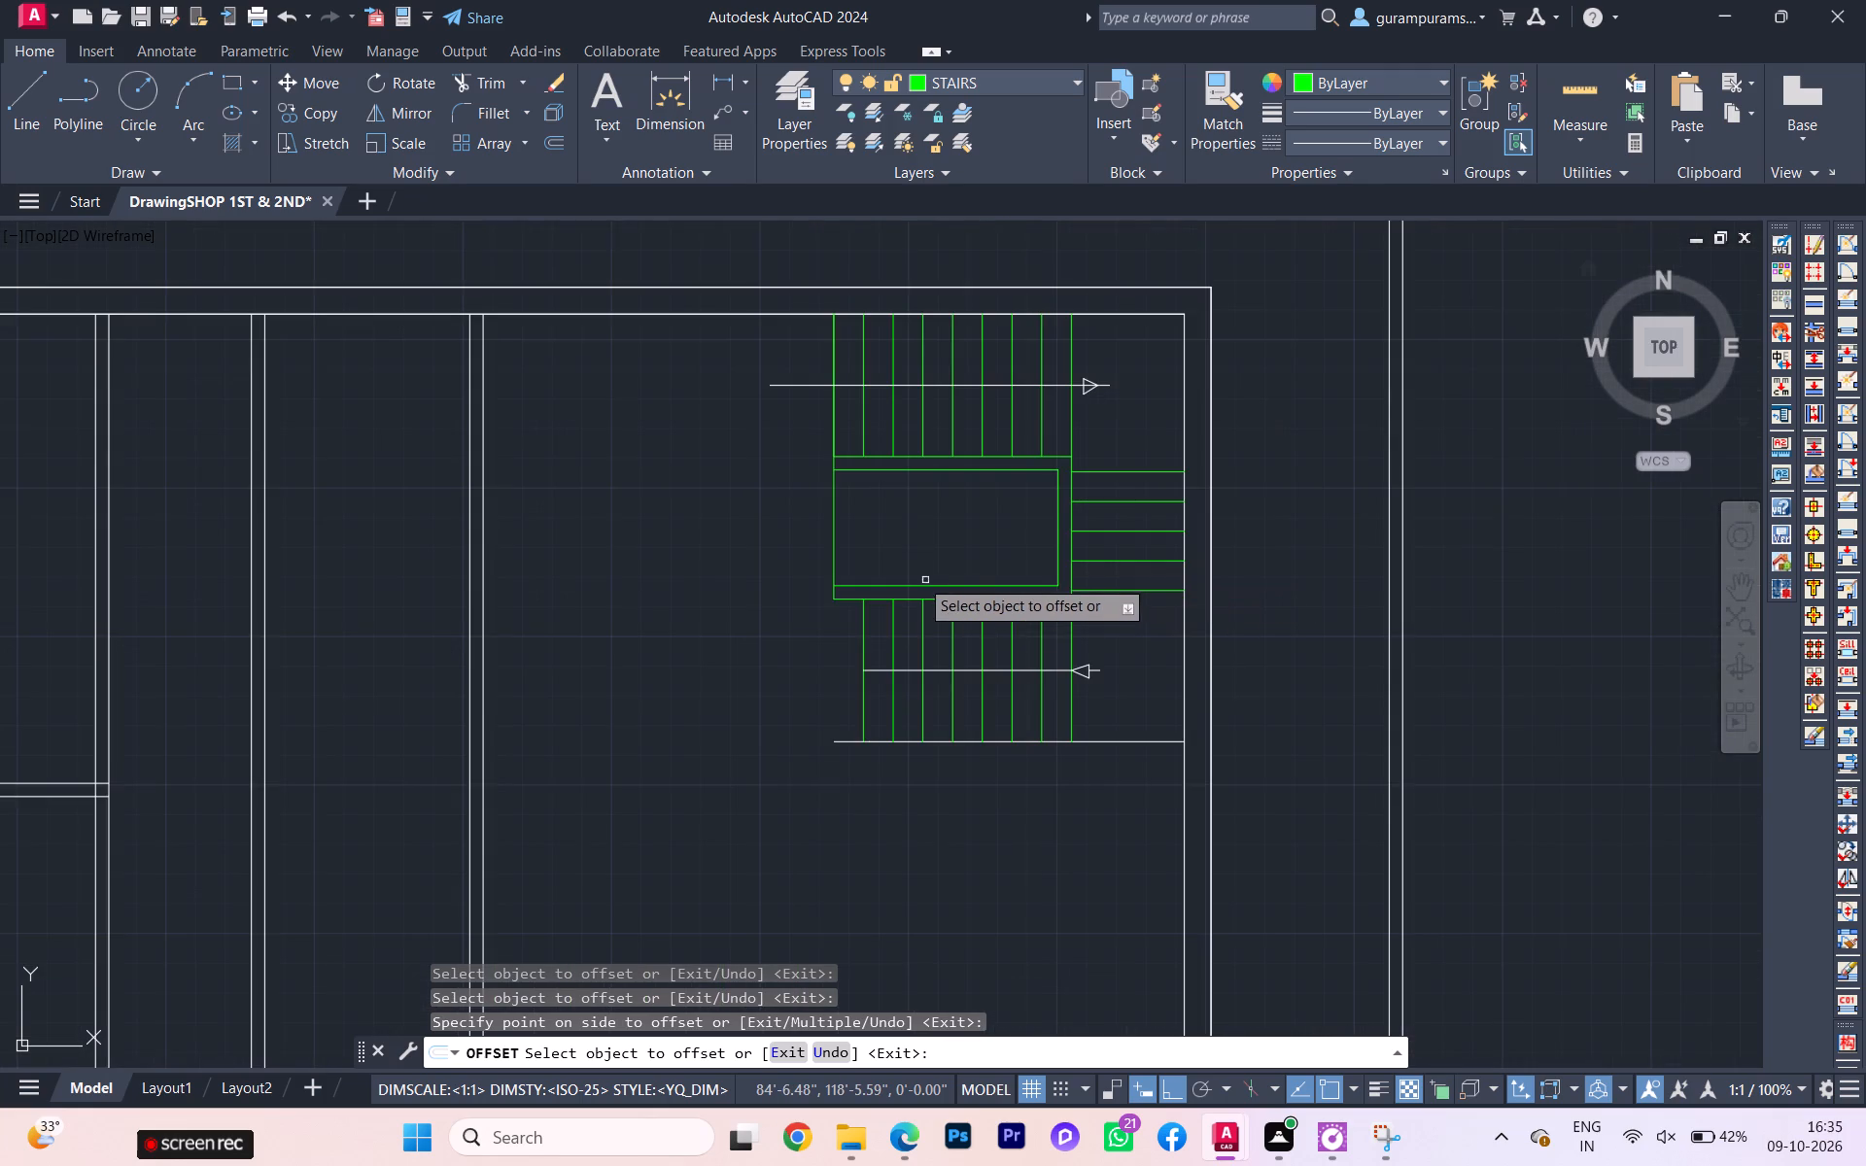
scroll(787, 575, "down", 2)
scroll(941, 552, "up", 2)
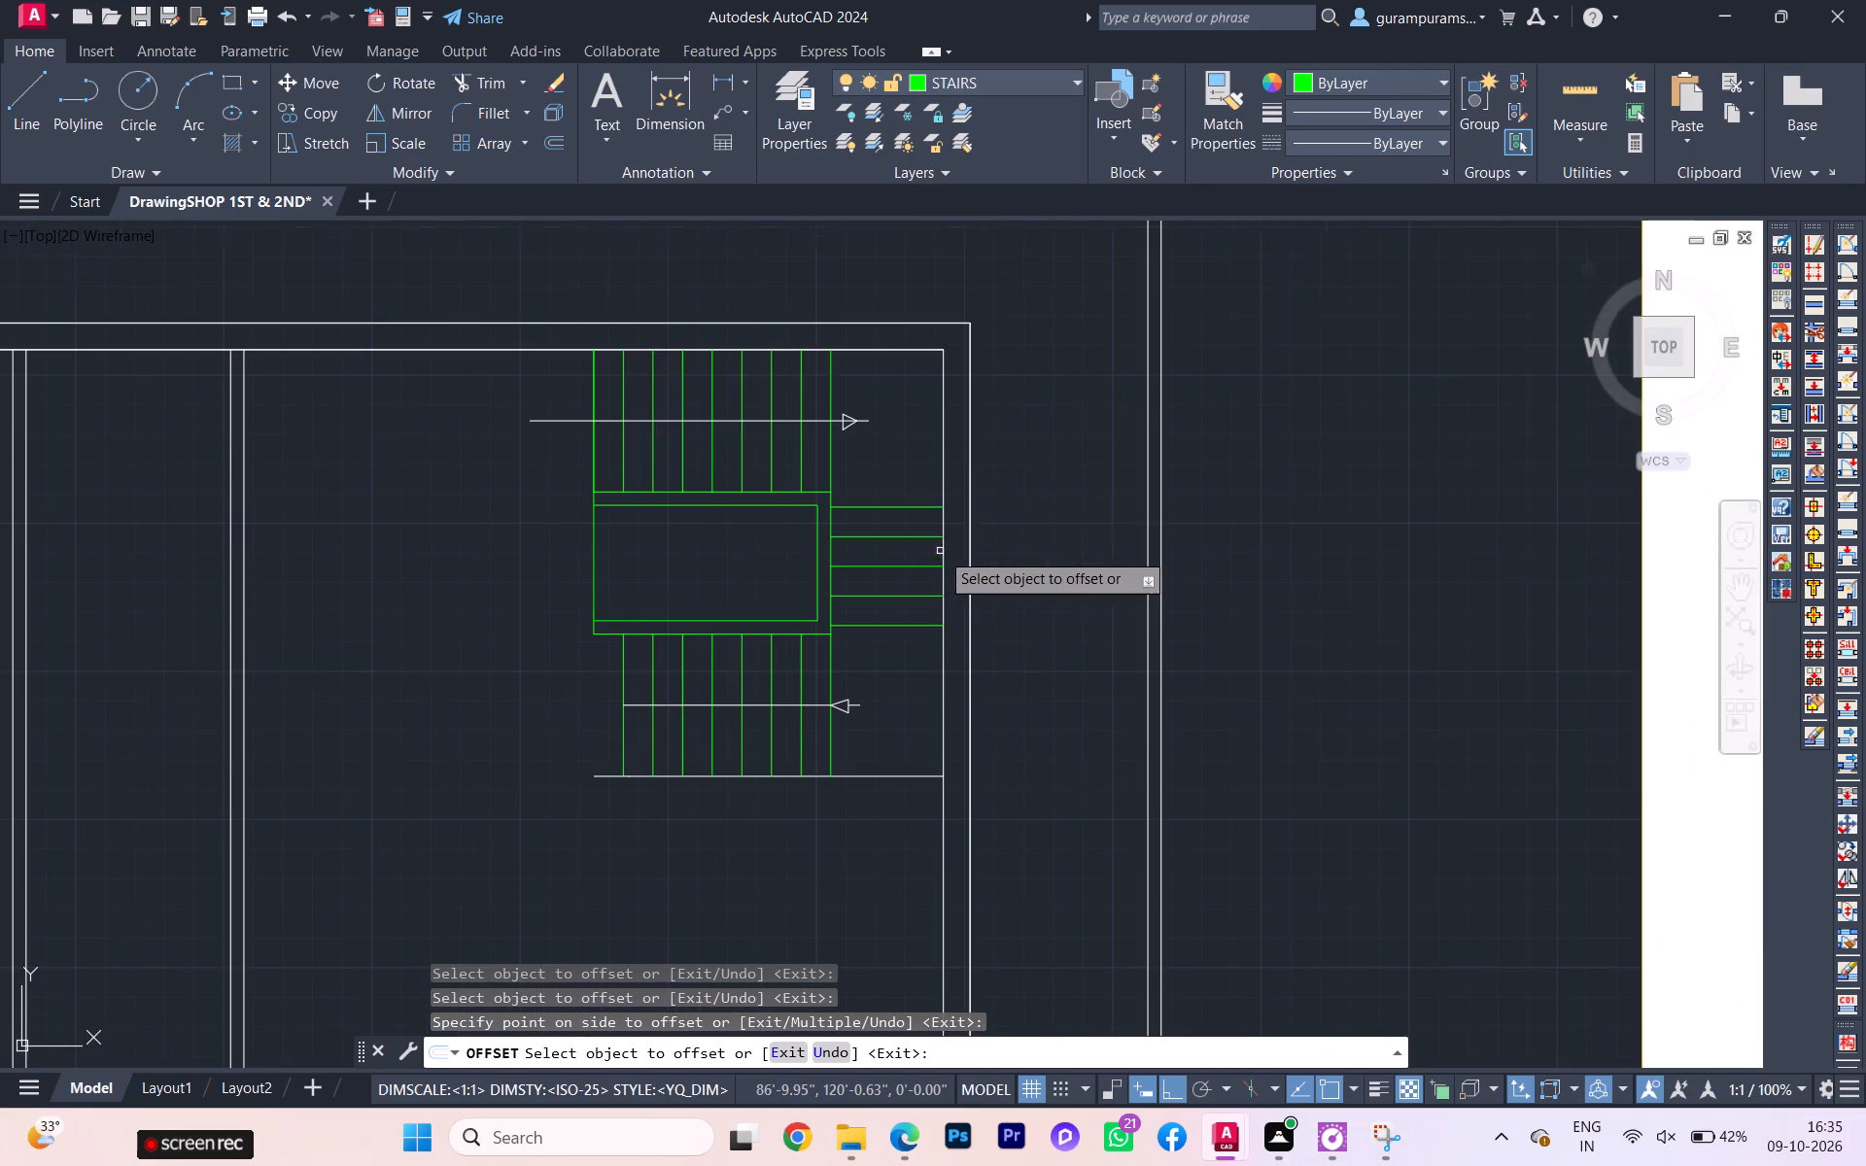
left_click(1351, 66)
left_click(1349, 87)
left_click(1329, 139)
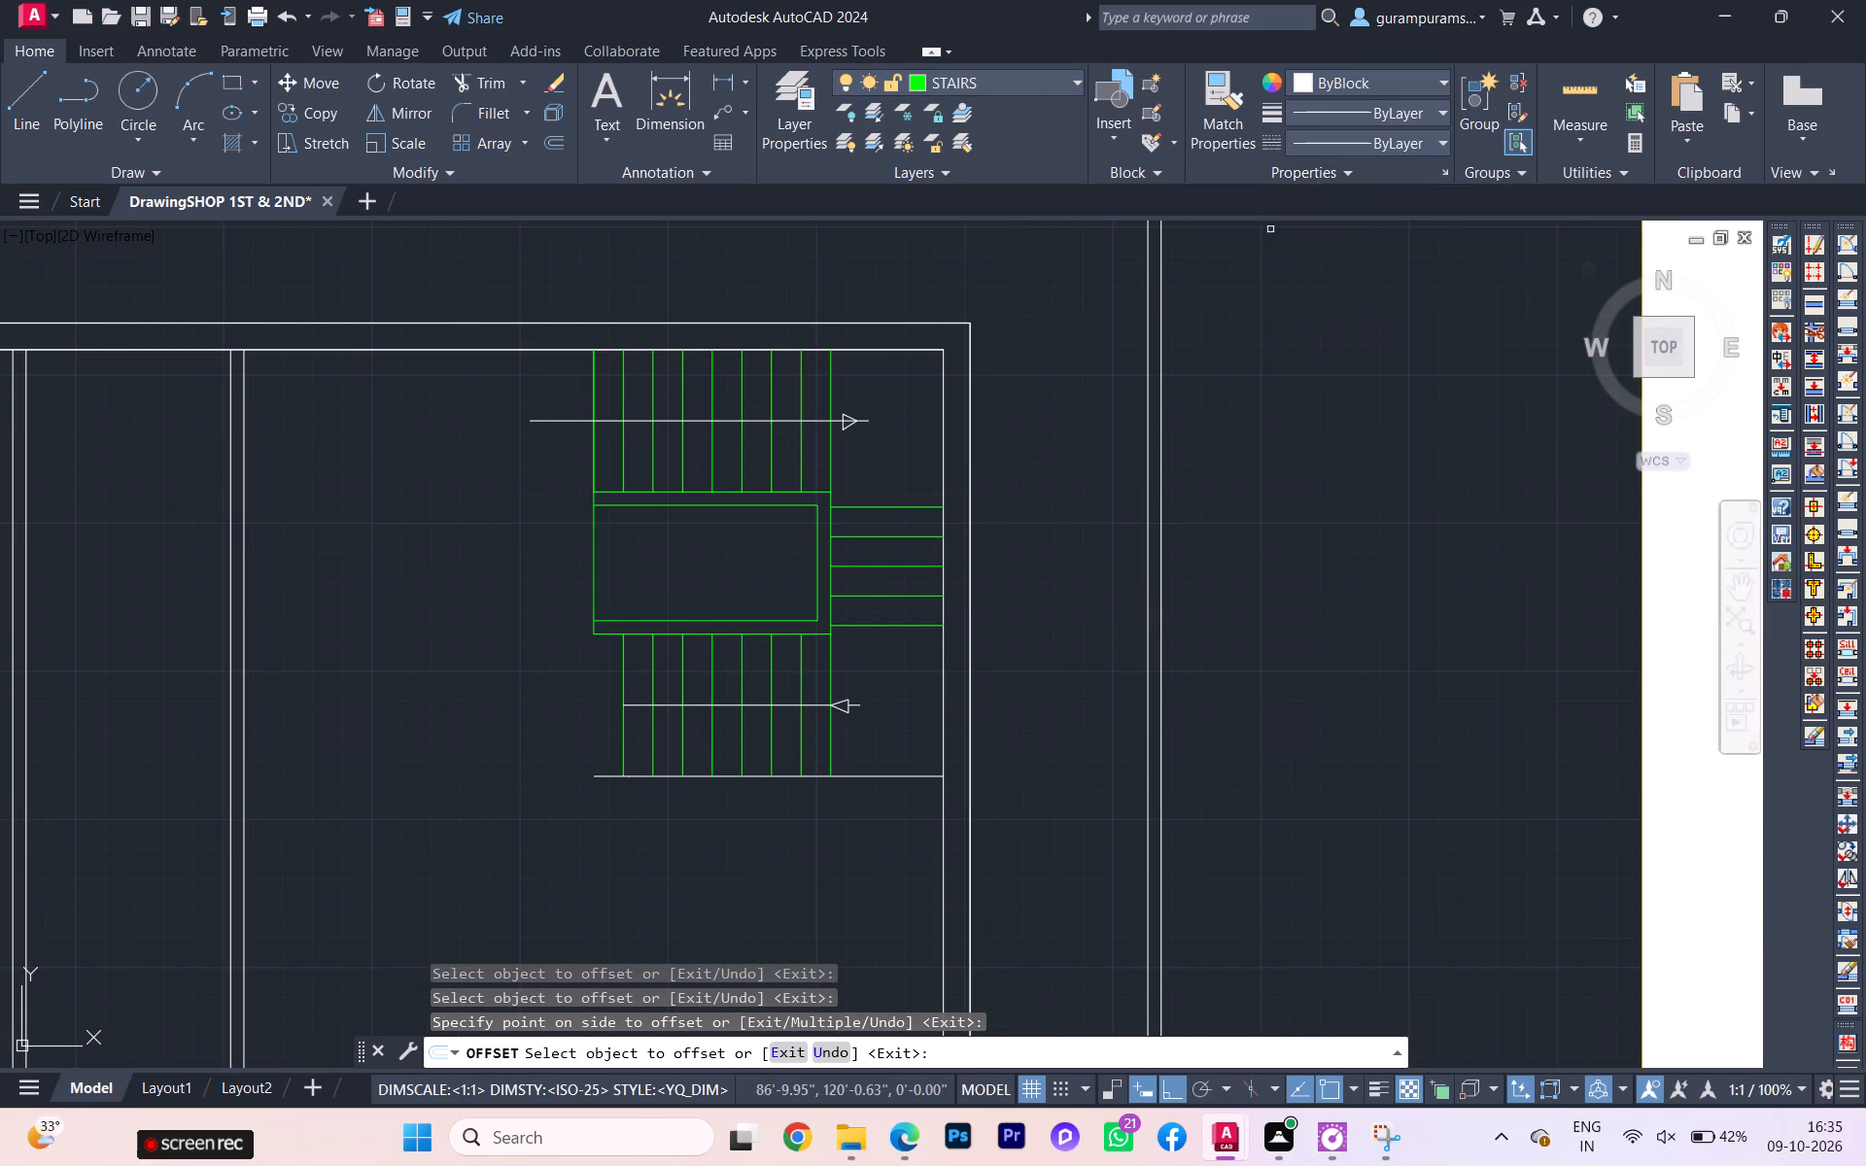
Draw a vertical direction line about 4'-10" long across all the step lines of the side flight.
key("k")
key("BackSpace")
key("l")
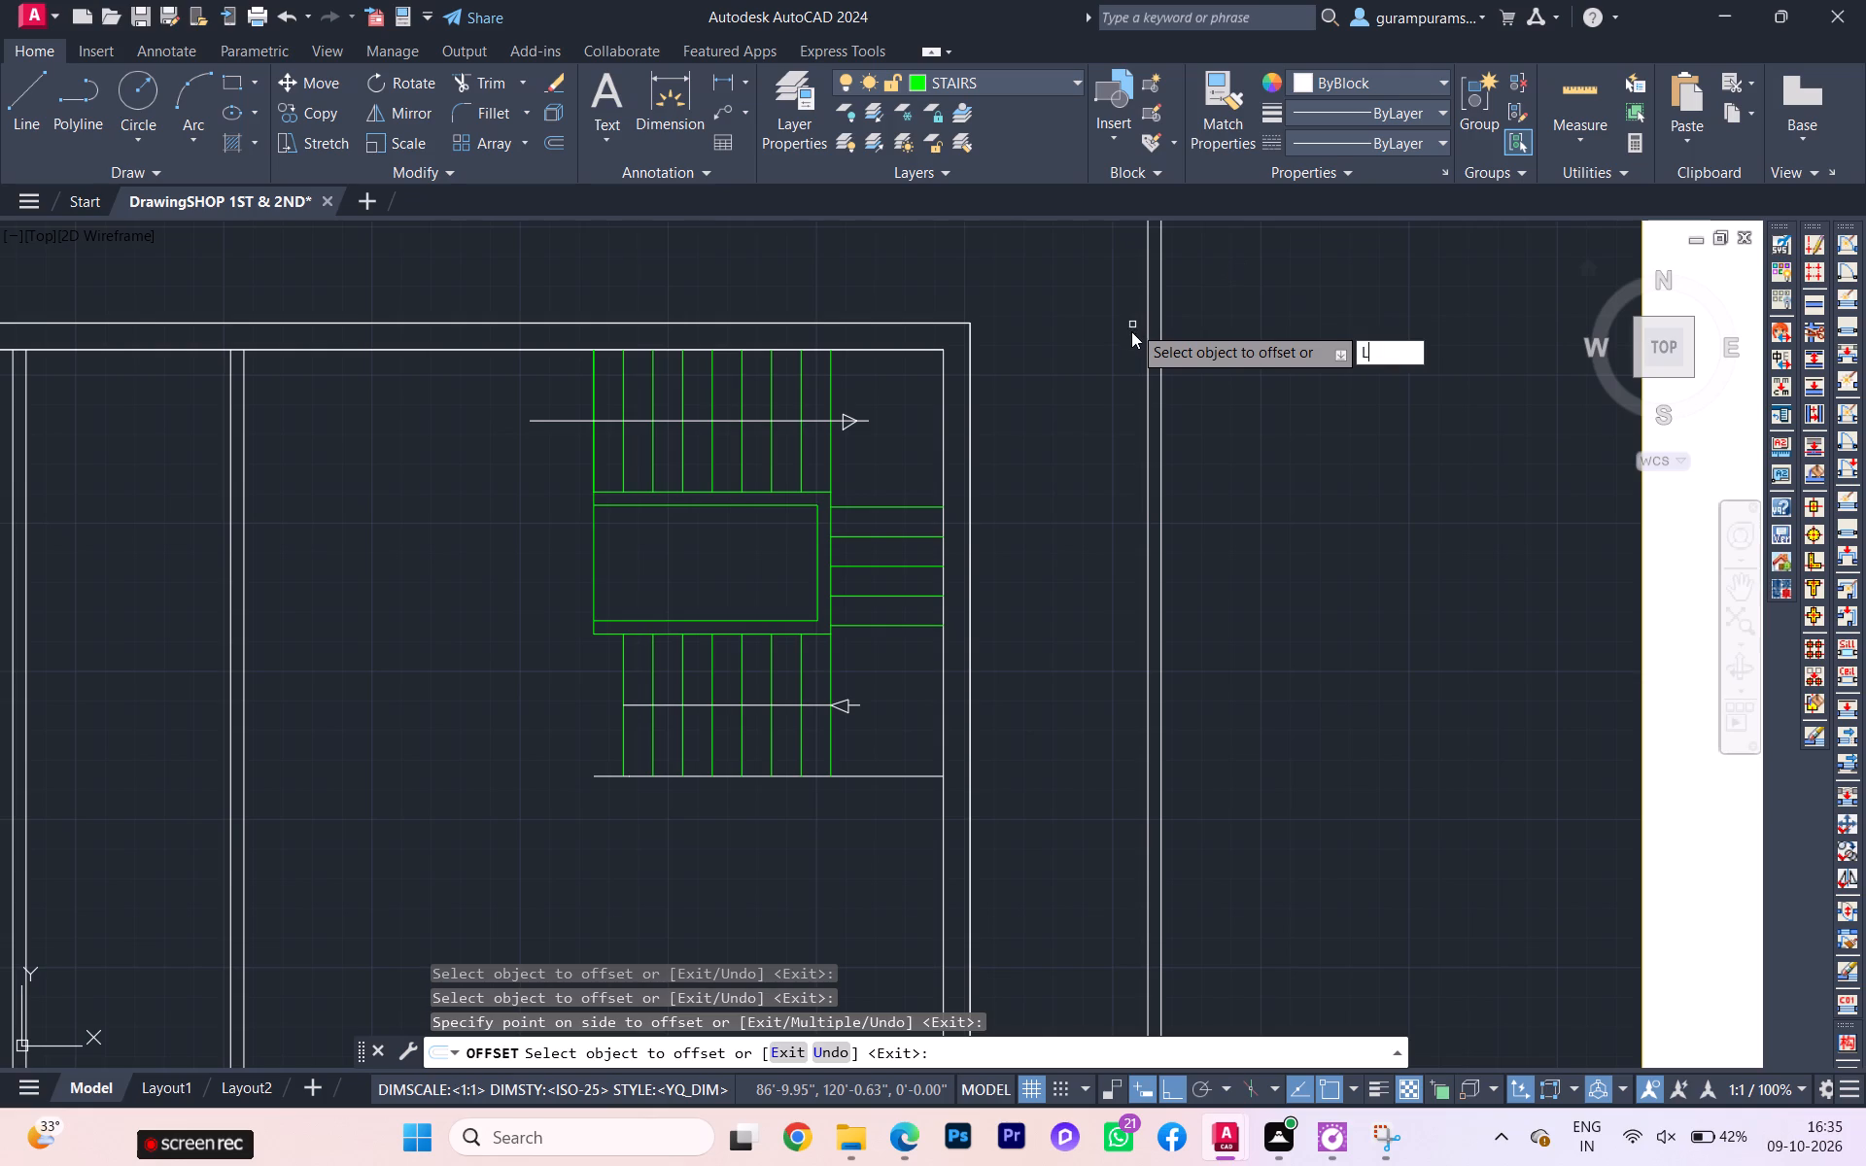
key("Return")
key("Escape")
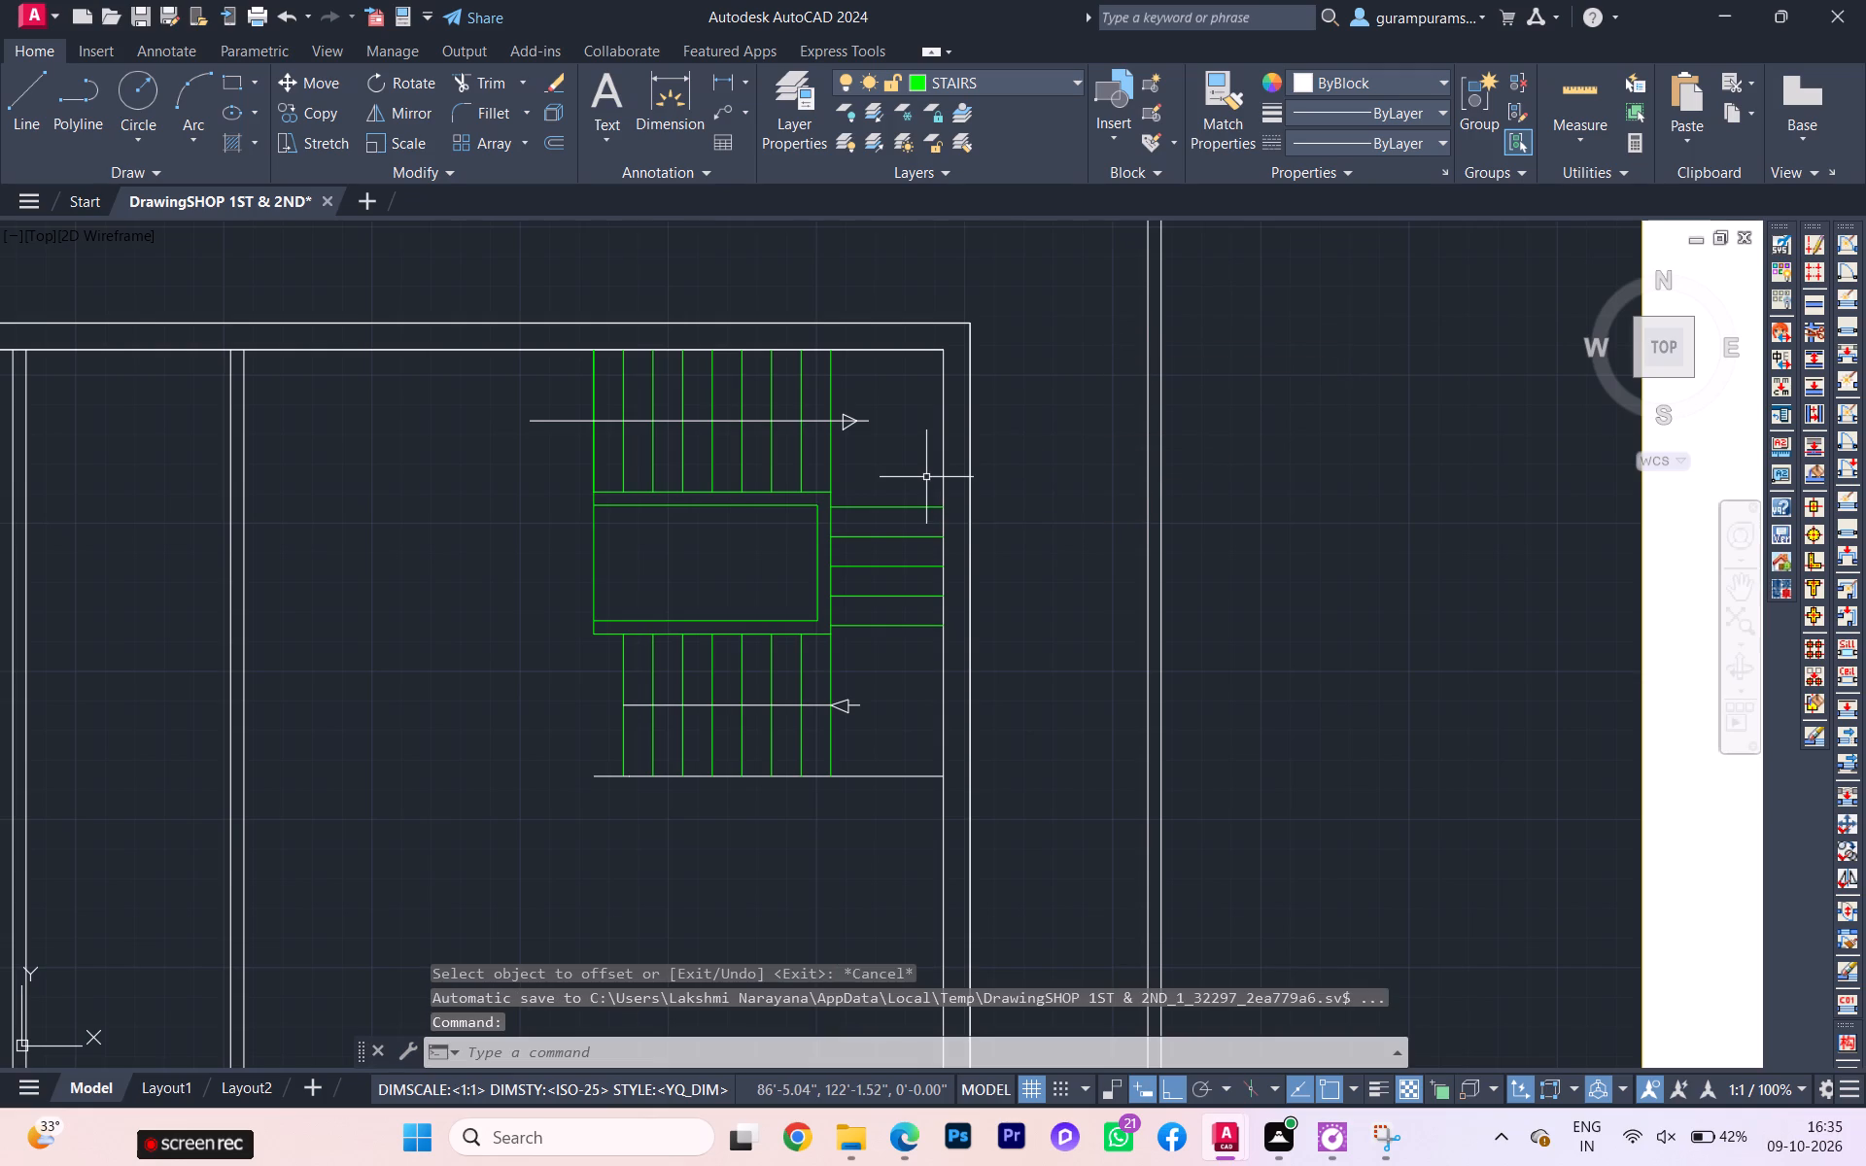
key("l")
key("Return")
left_click(900, 481)
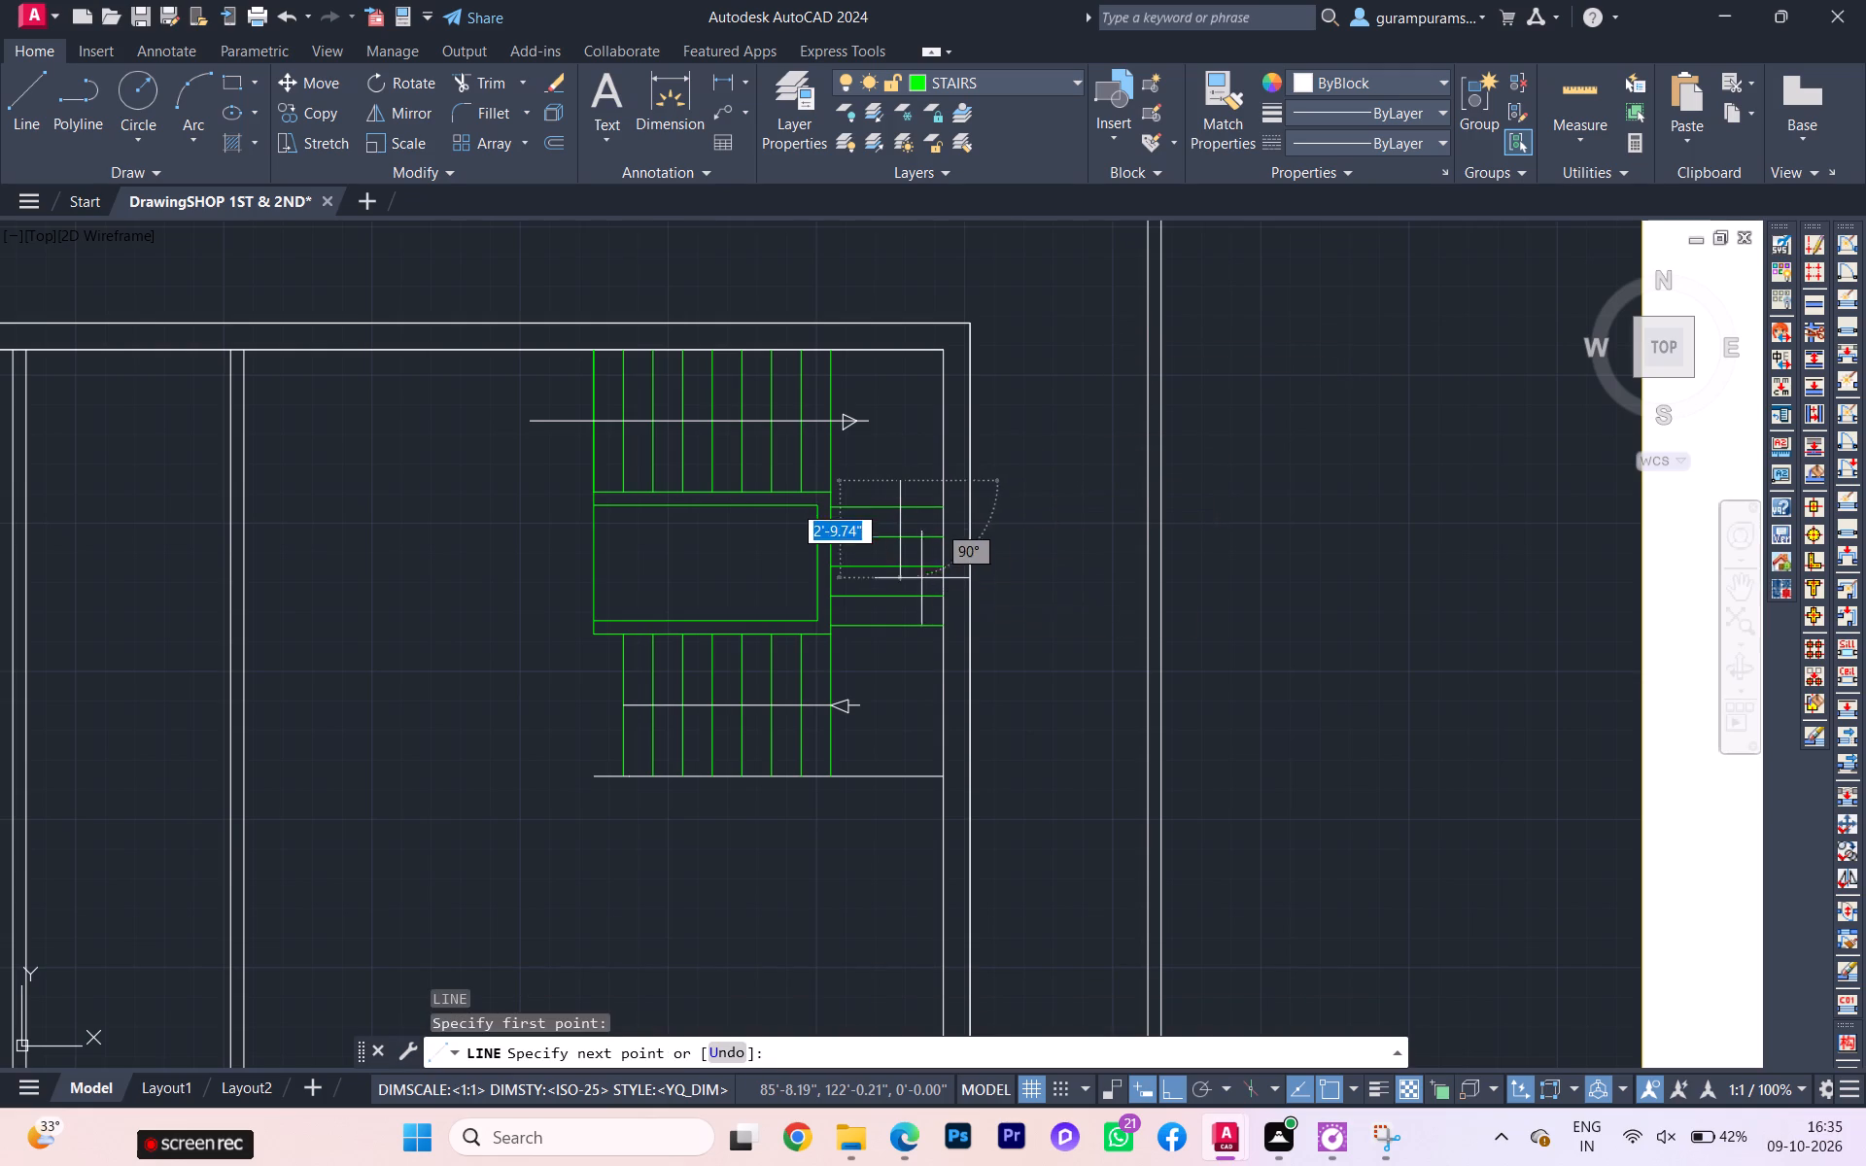
left_click(916, 654)
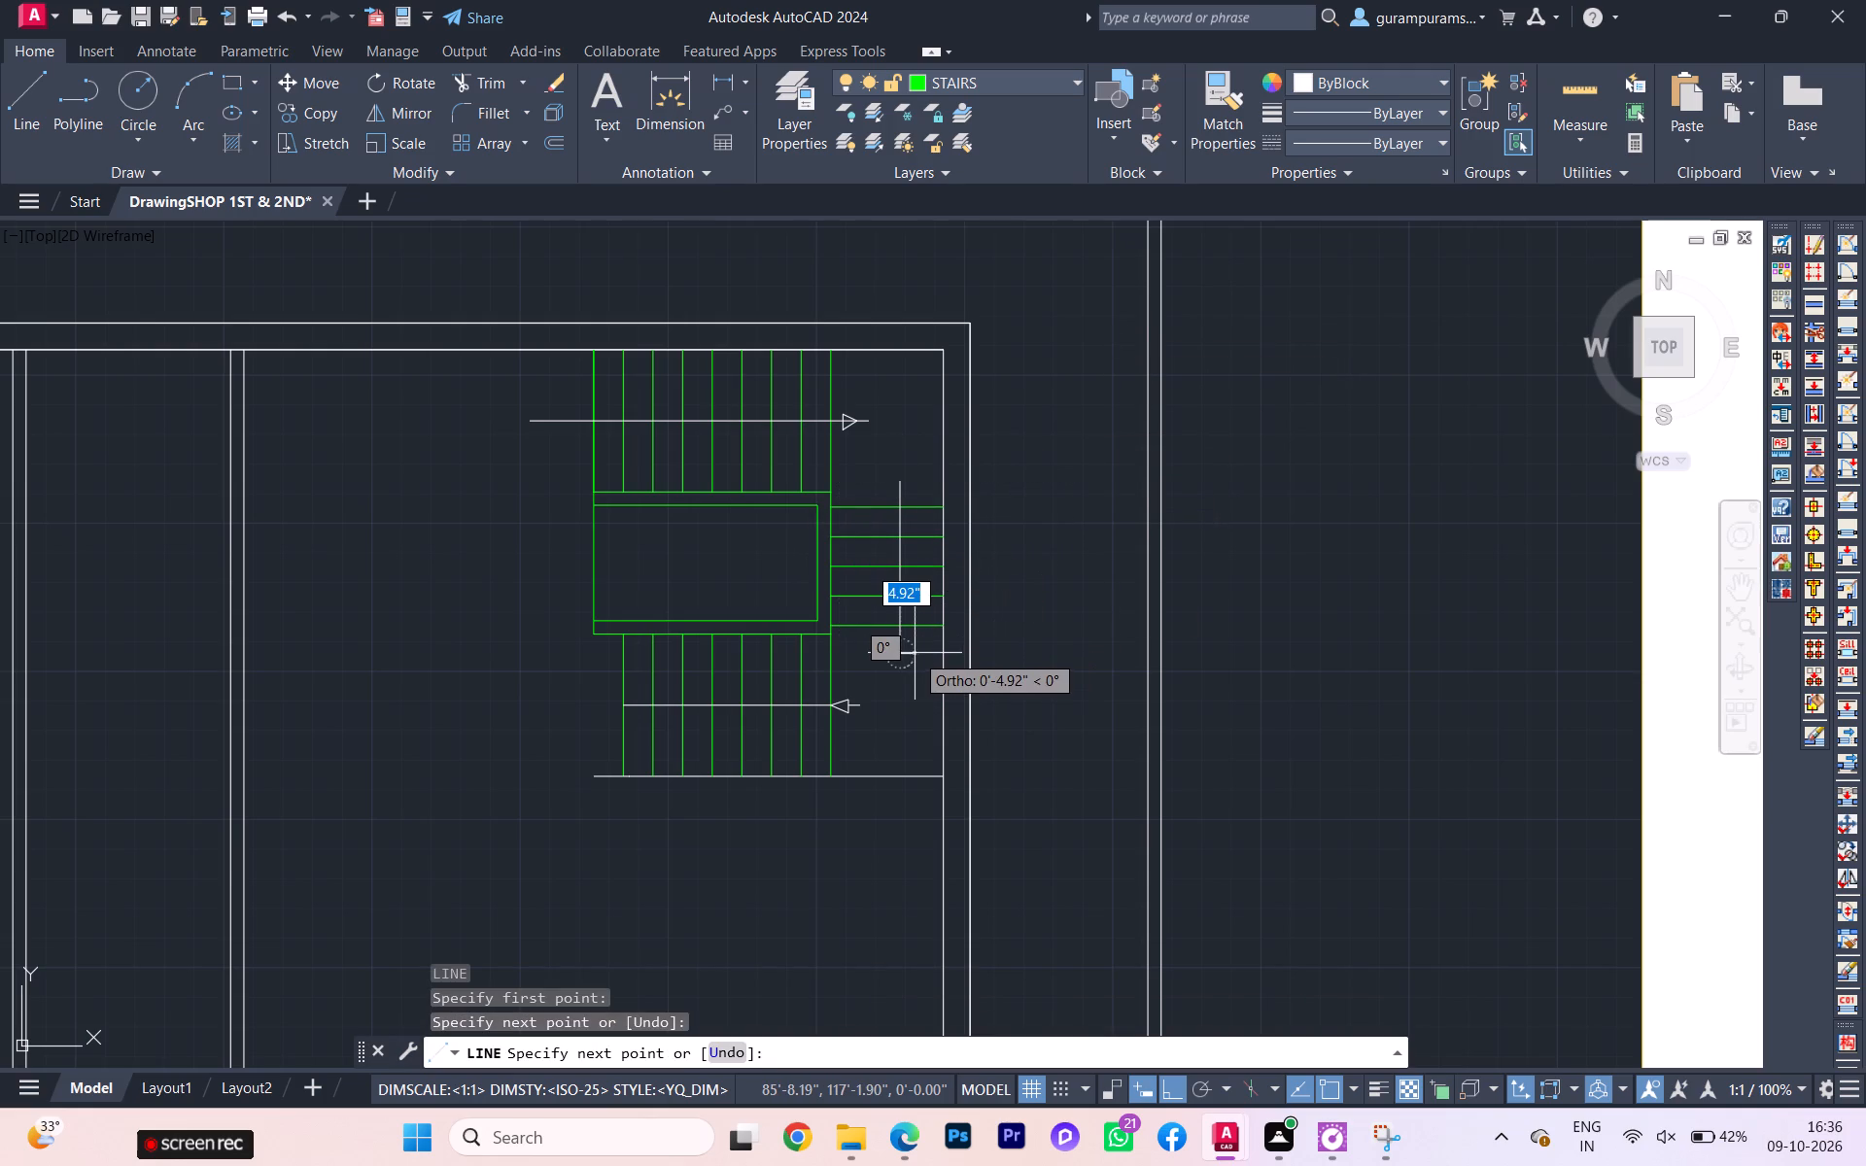
key("grave")
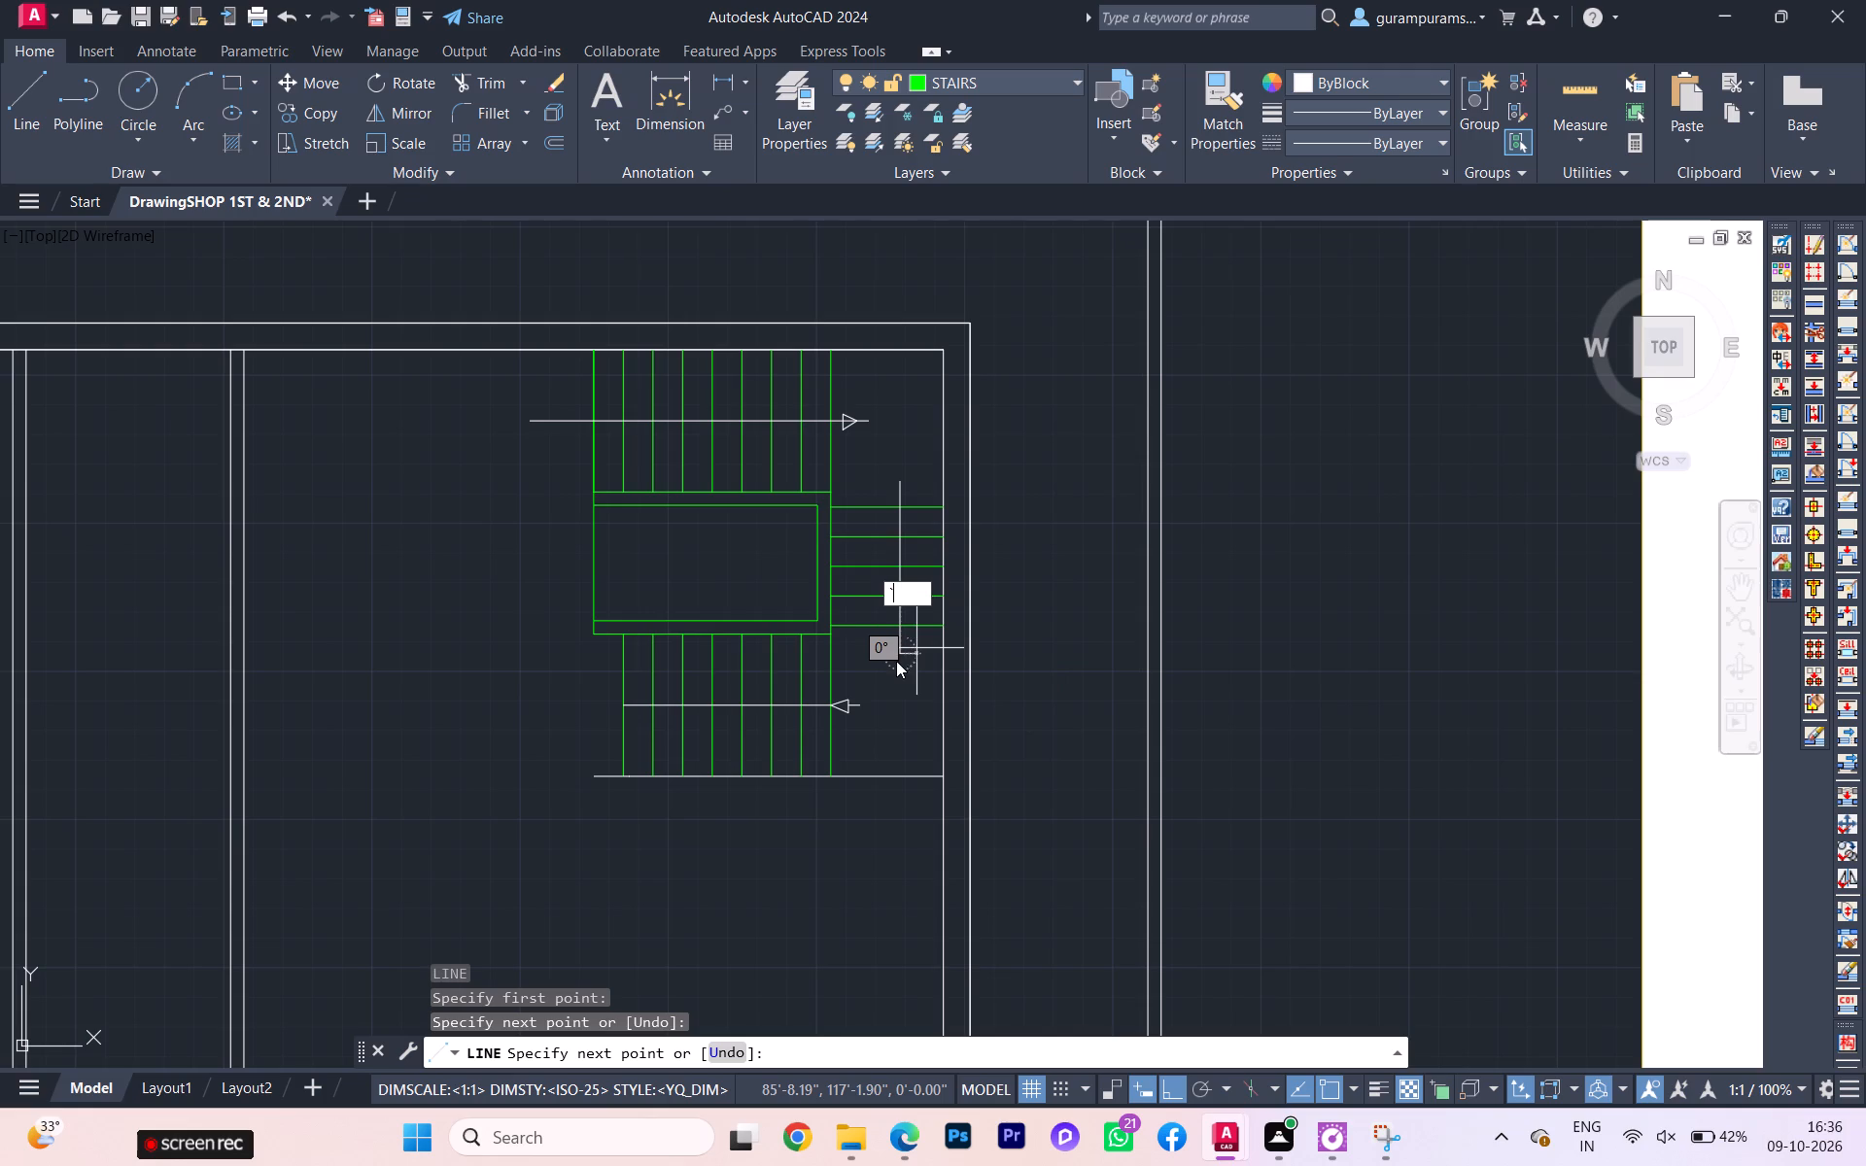
key("Escape")
key("Escape")
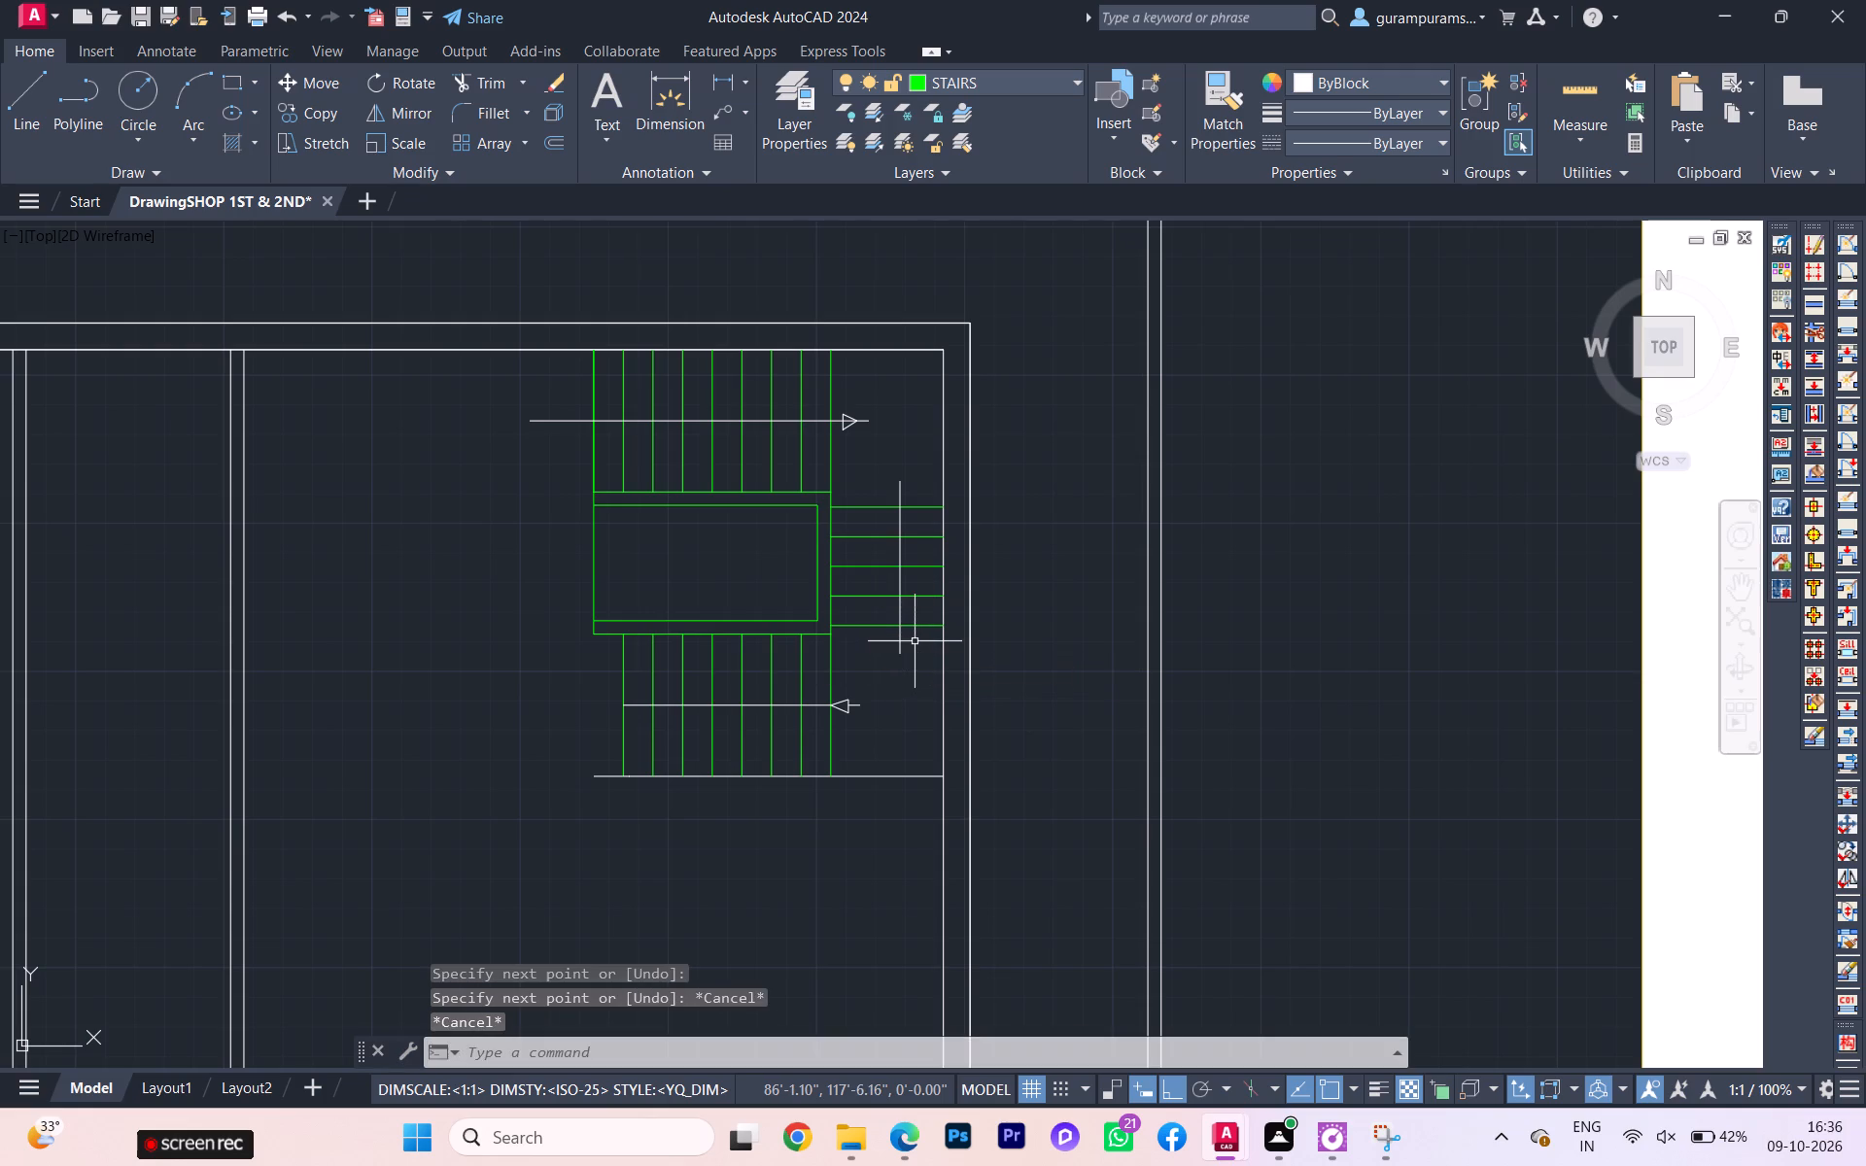
Draw a downward-pointing triangular arrowhead about 1.1" tall near the lower end of the side flight's direction line.
key("space")
scroll(897, 644, "up", 4)
scroll(910, 635, "down", 1)
scroll(911, 635, "up", 3)
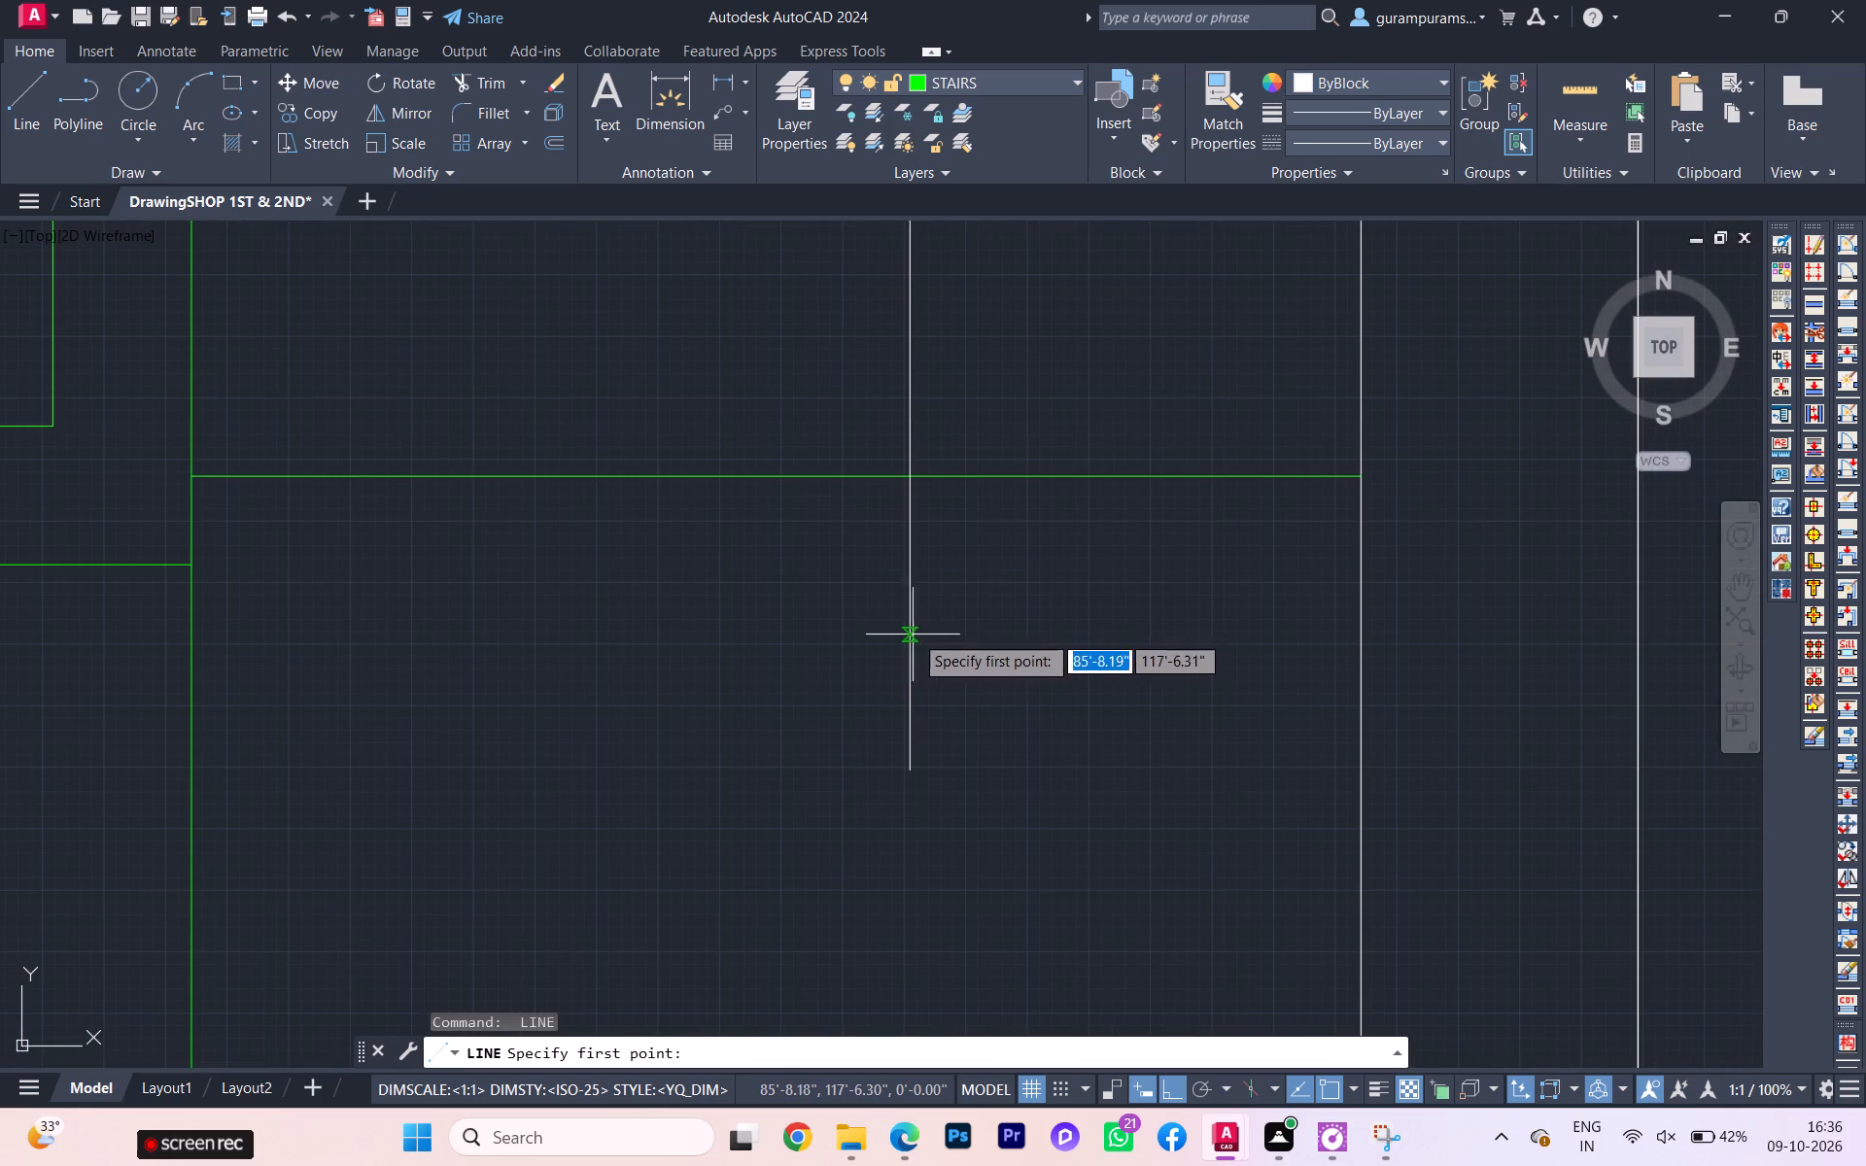
left_click(912, 626)
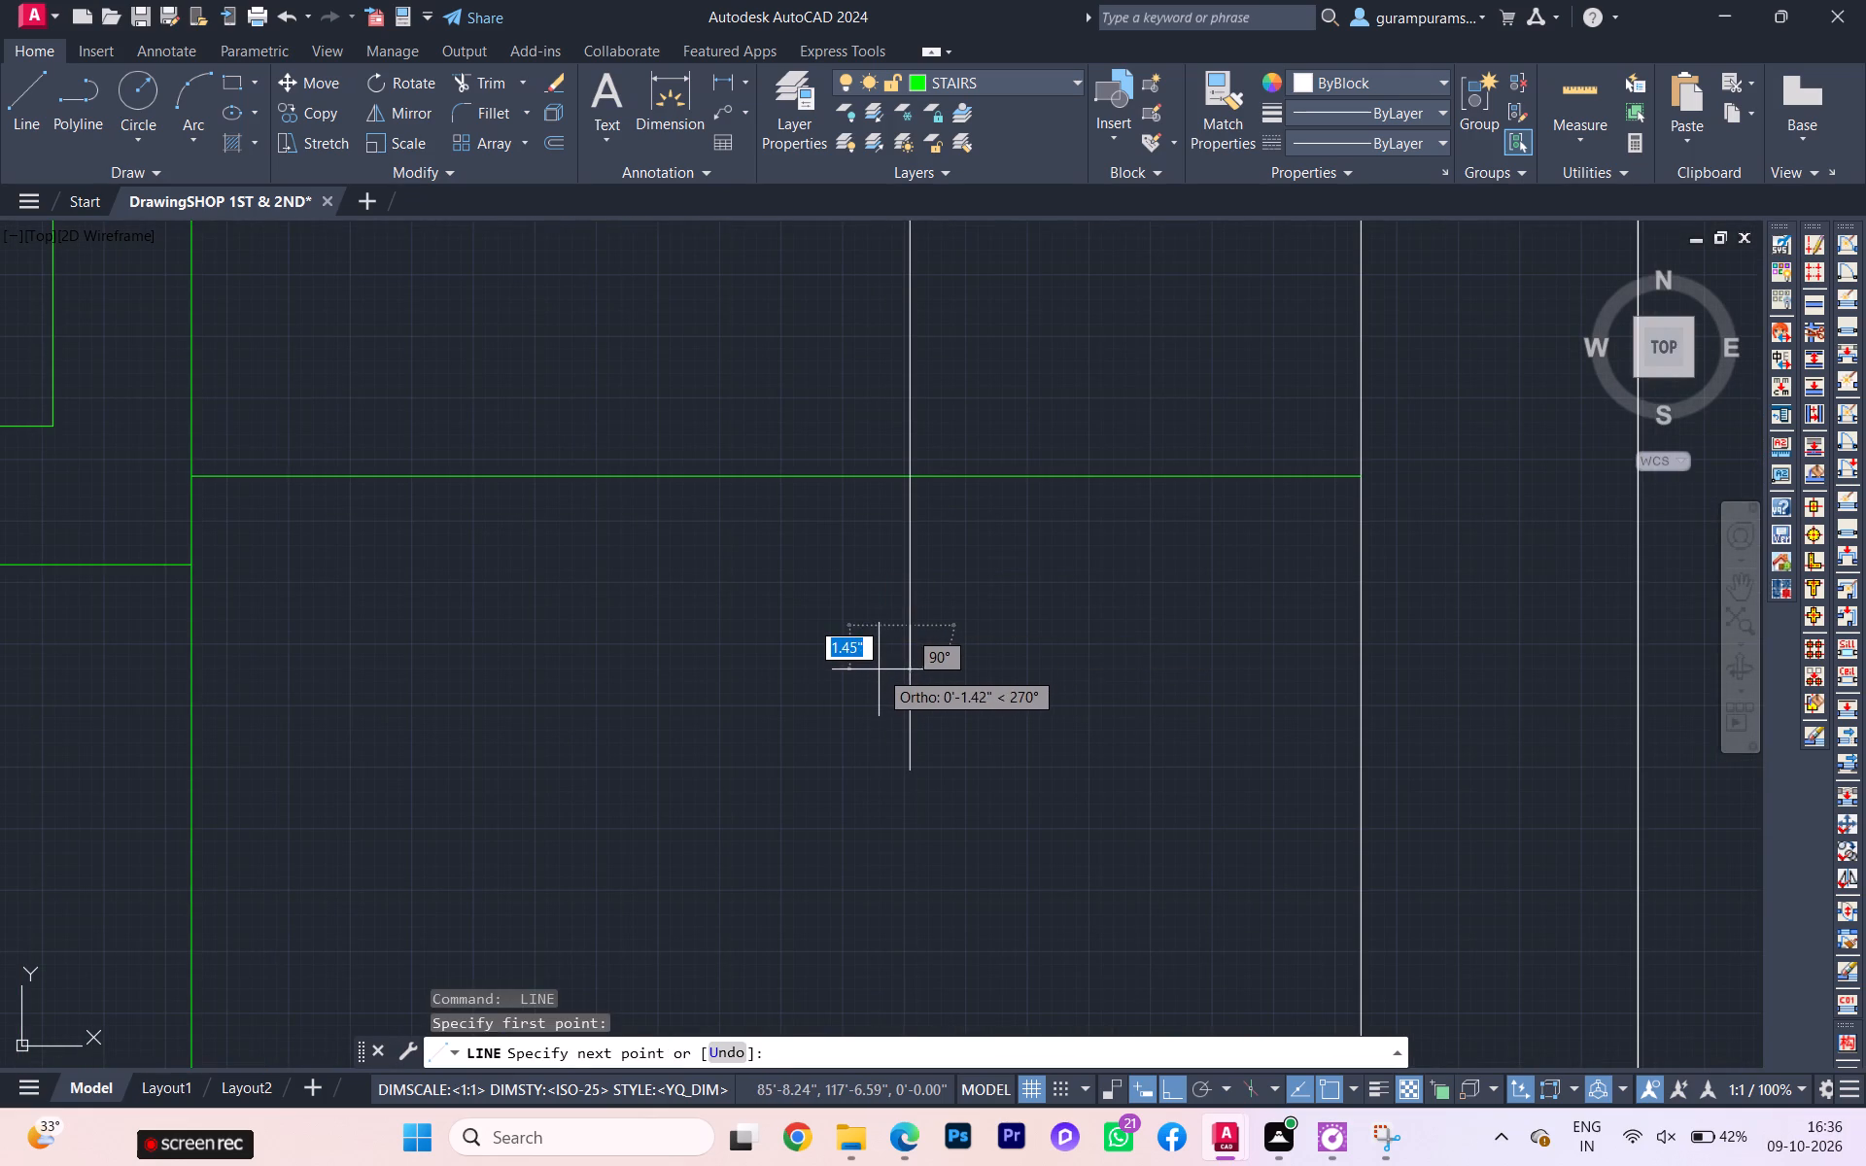
left_click(886, 673)
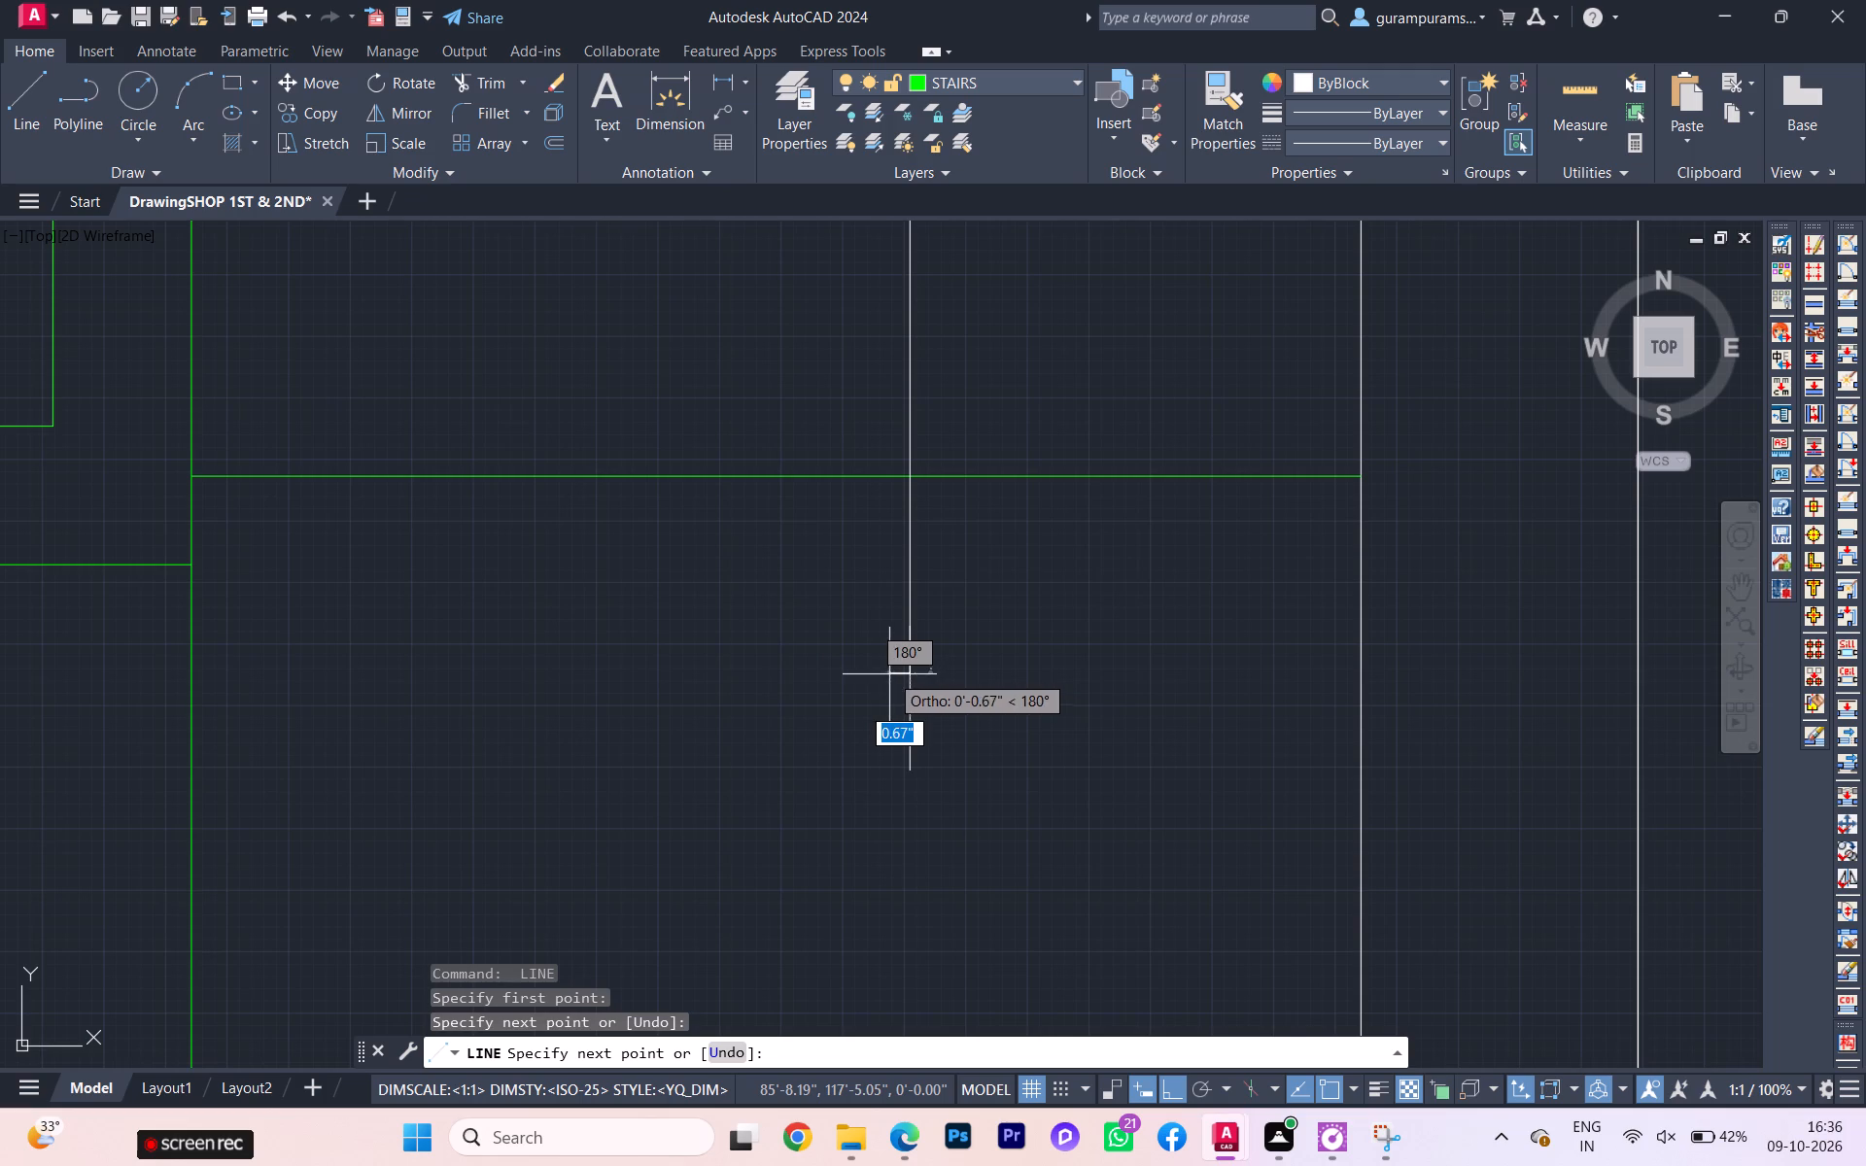
left_click(879, 651)
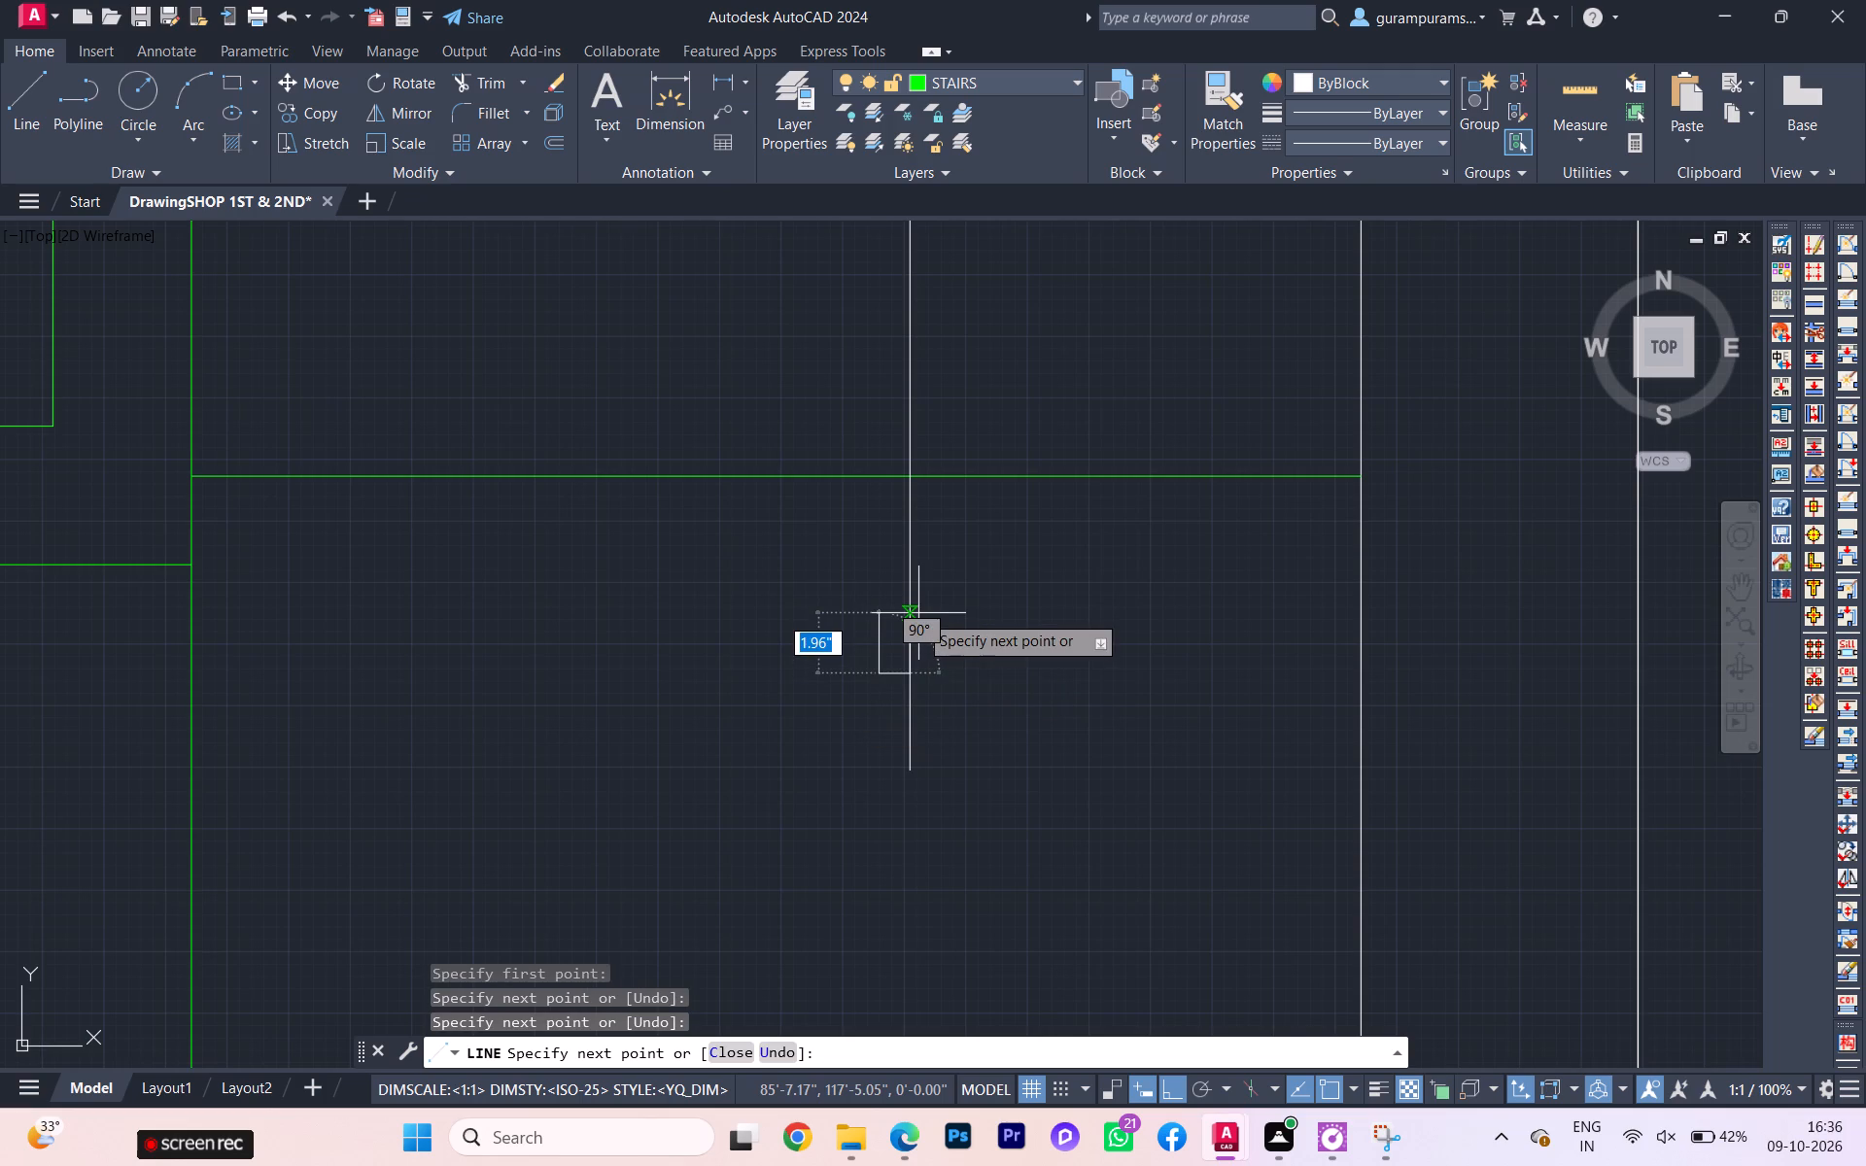
key("Escape")
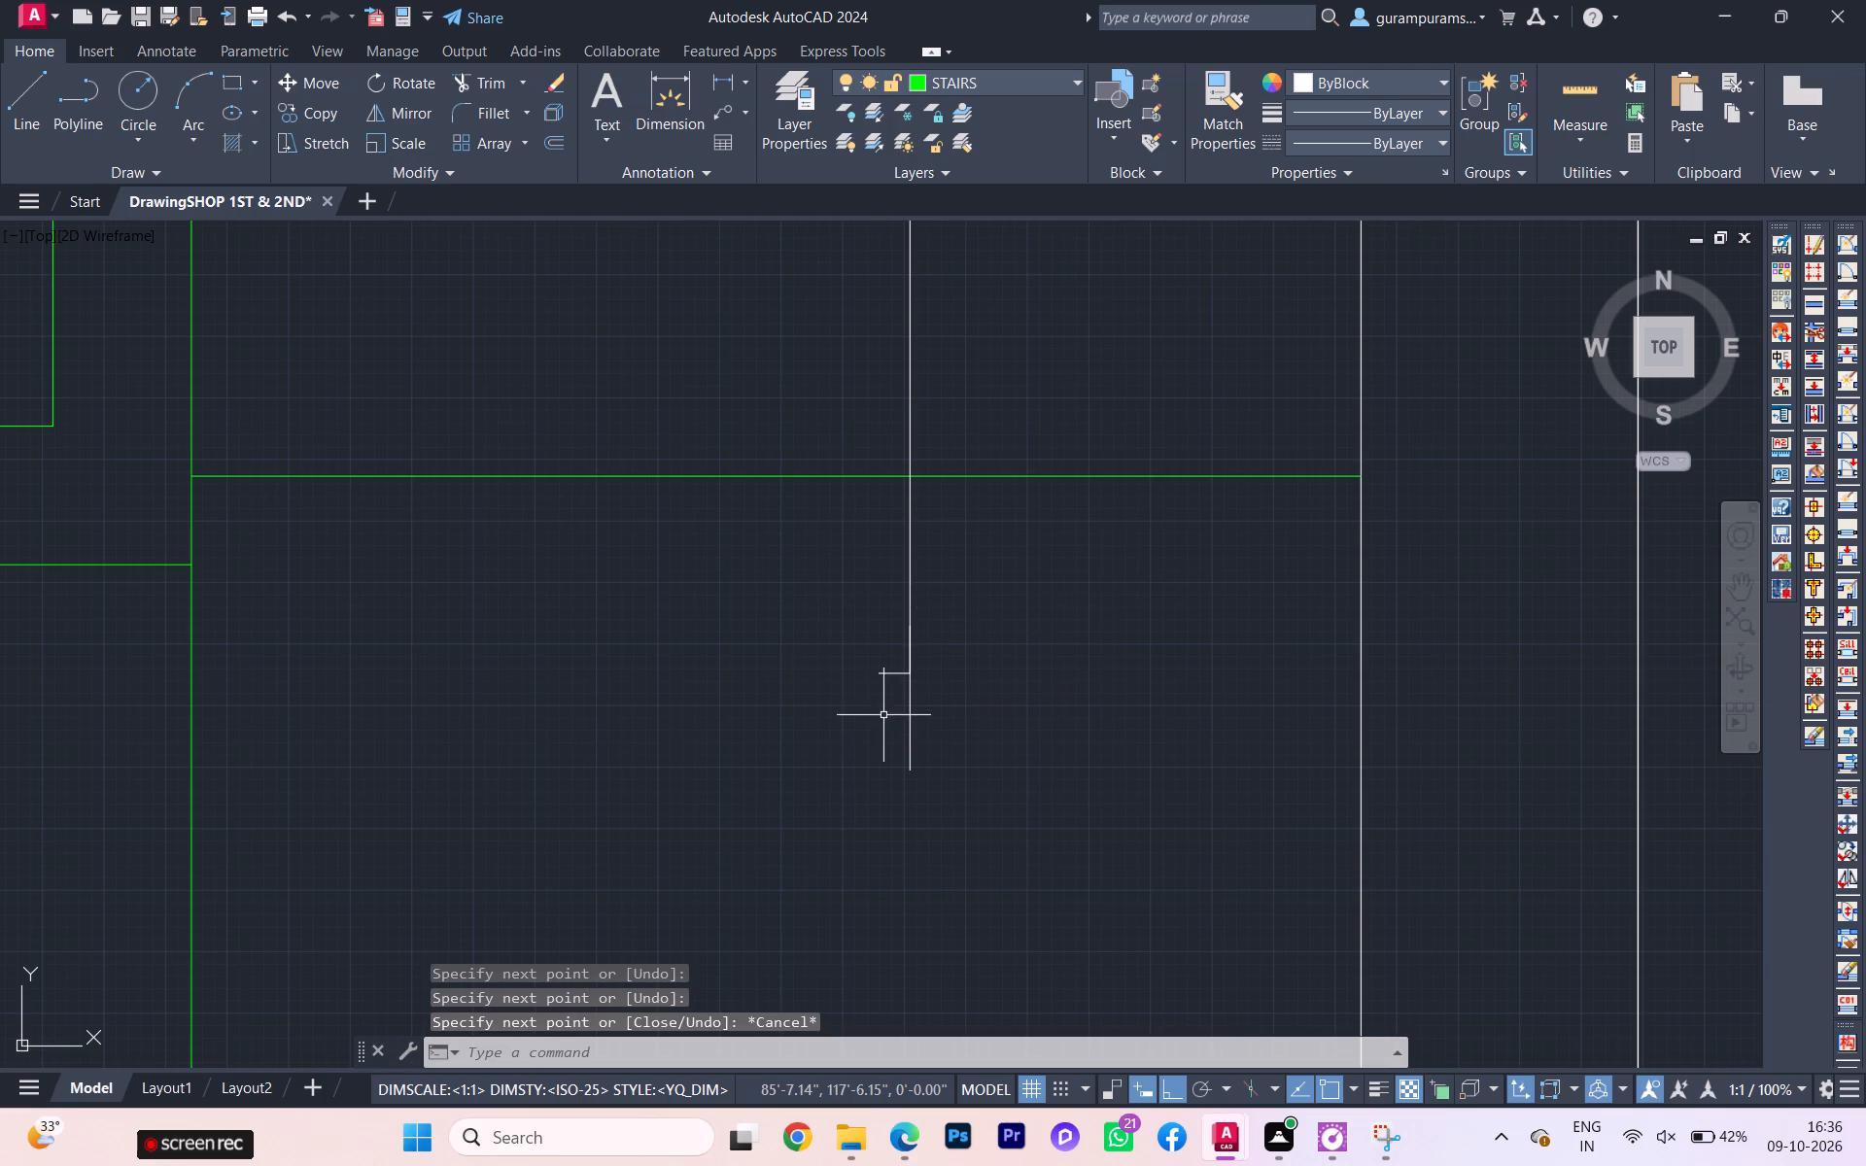
key("space")
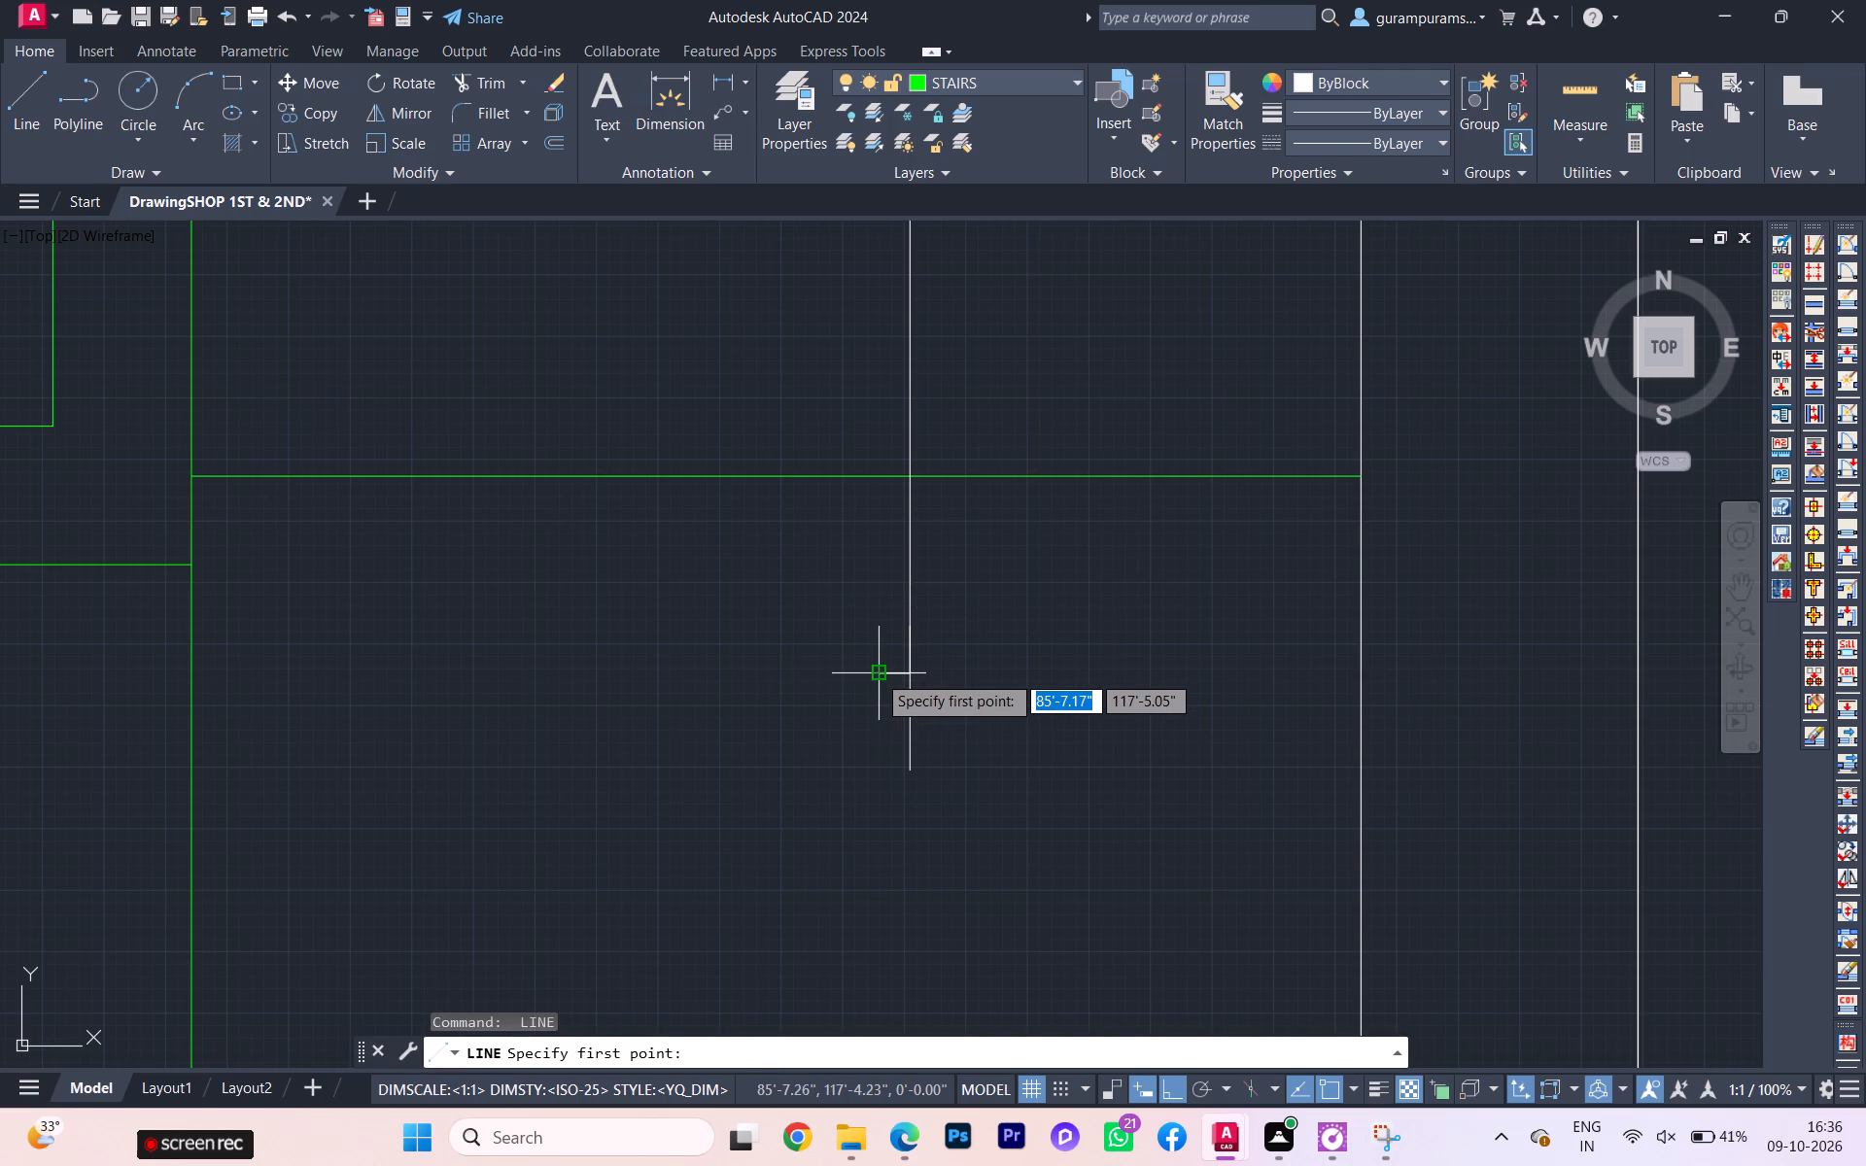
left_click(877, 673)
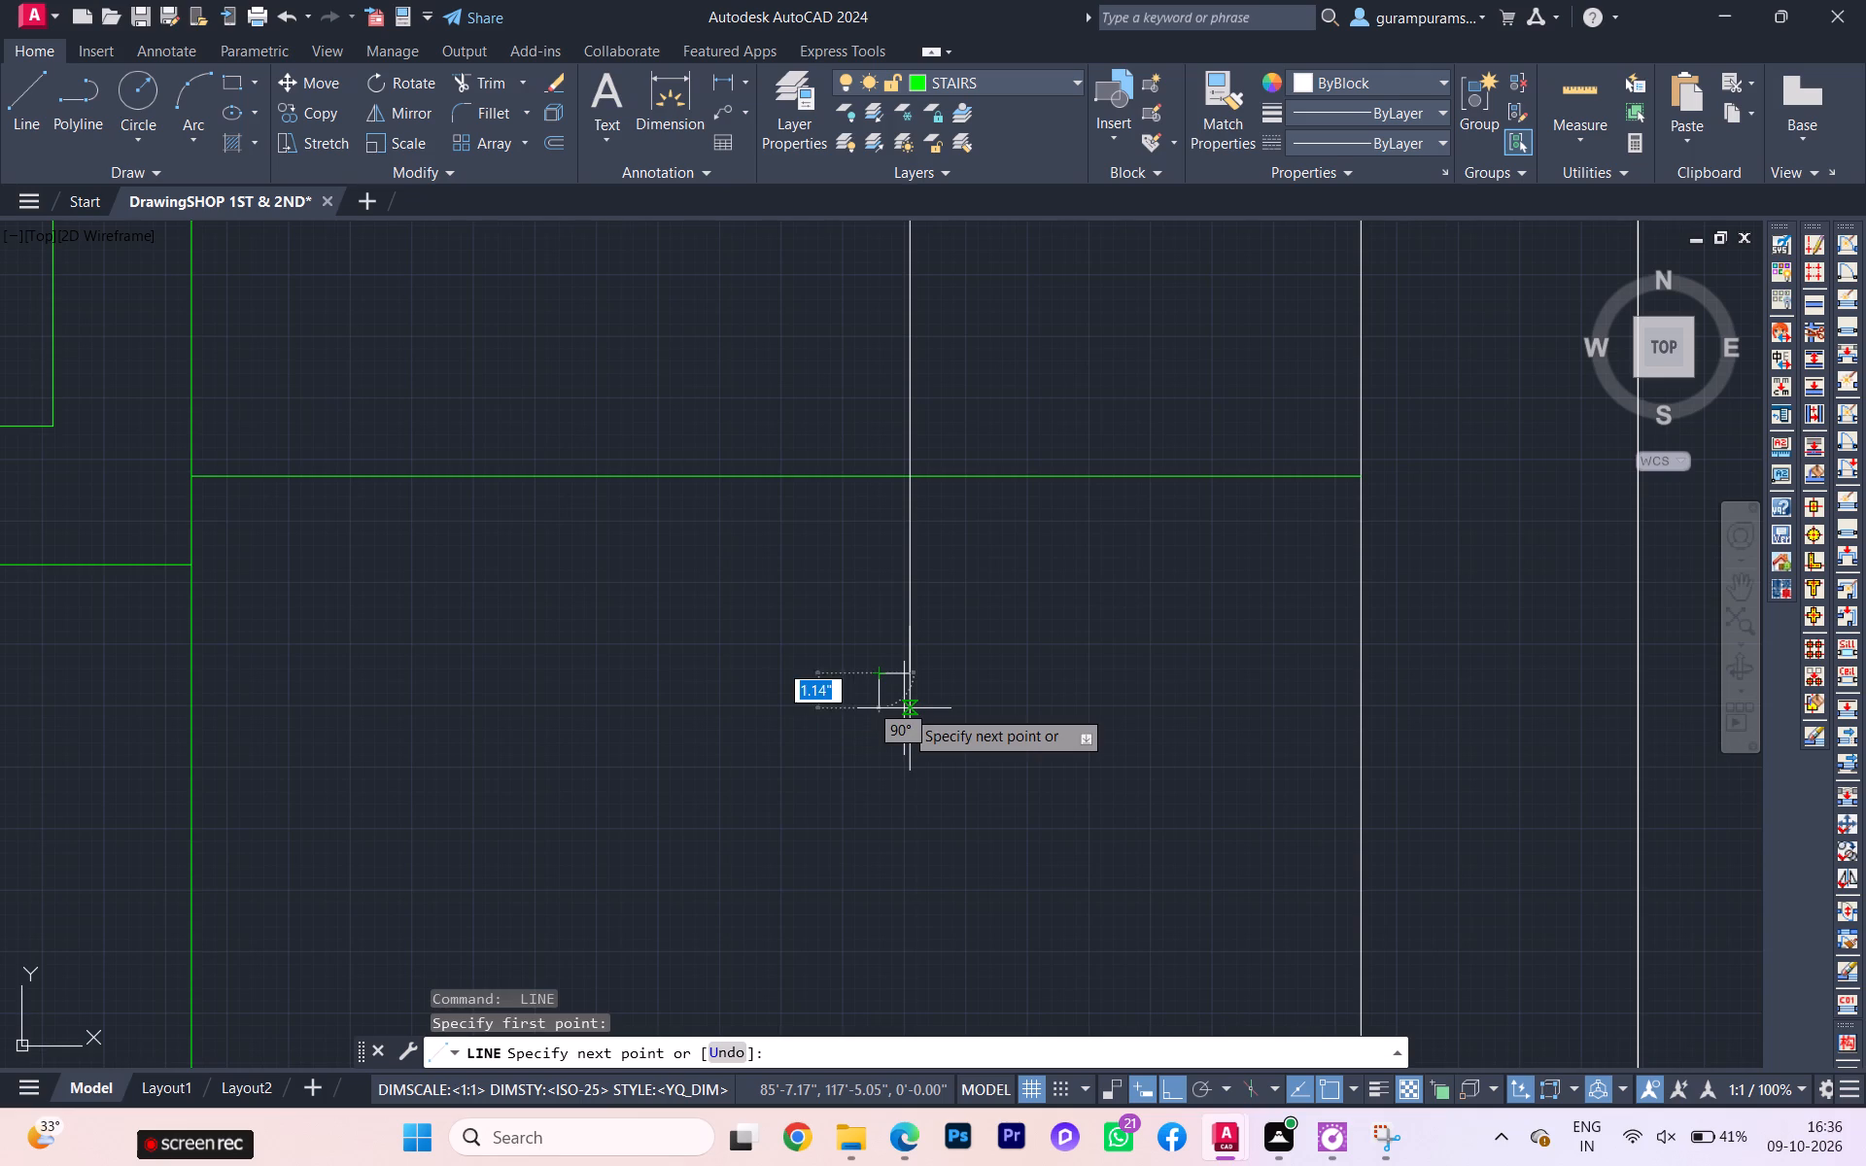
left_click(904, 708)
scroll(924, 671, "up", 3)
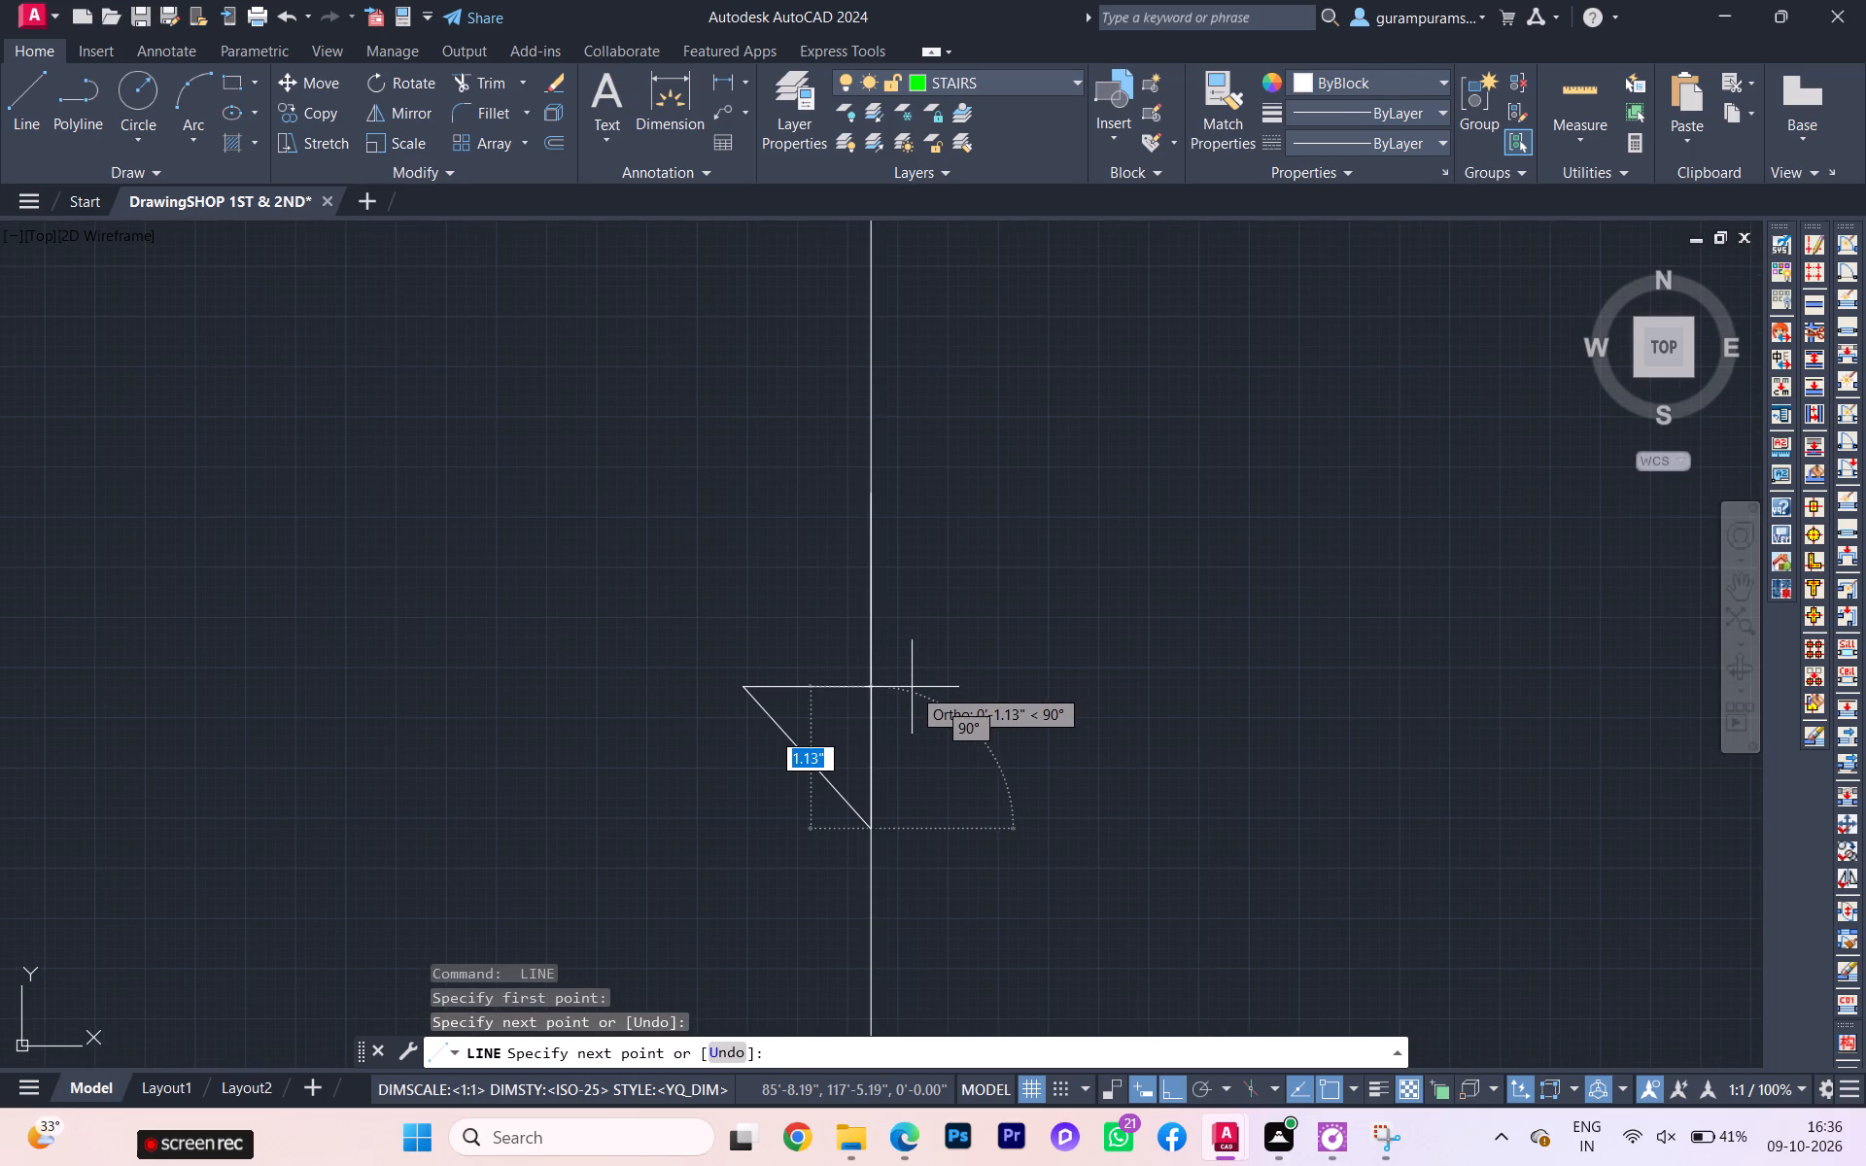
left_click(918, 688)
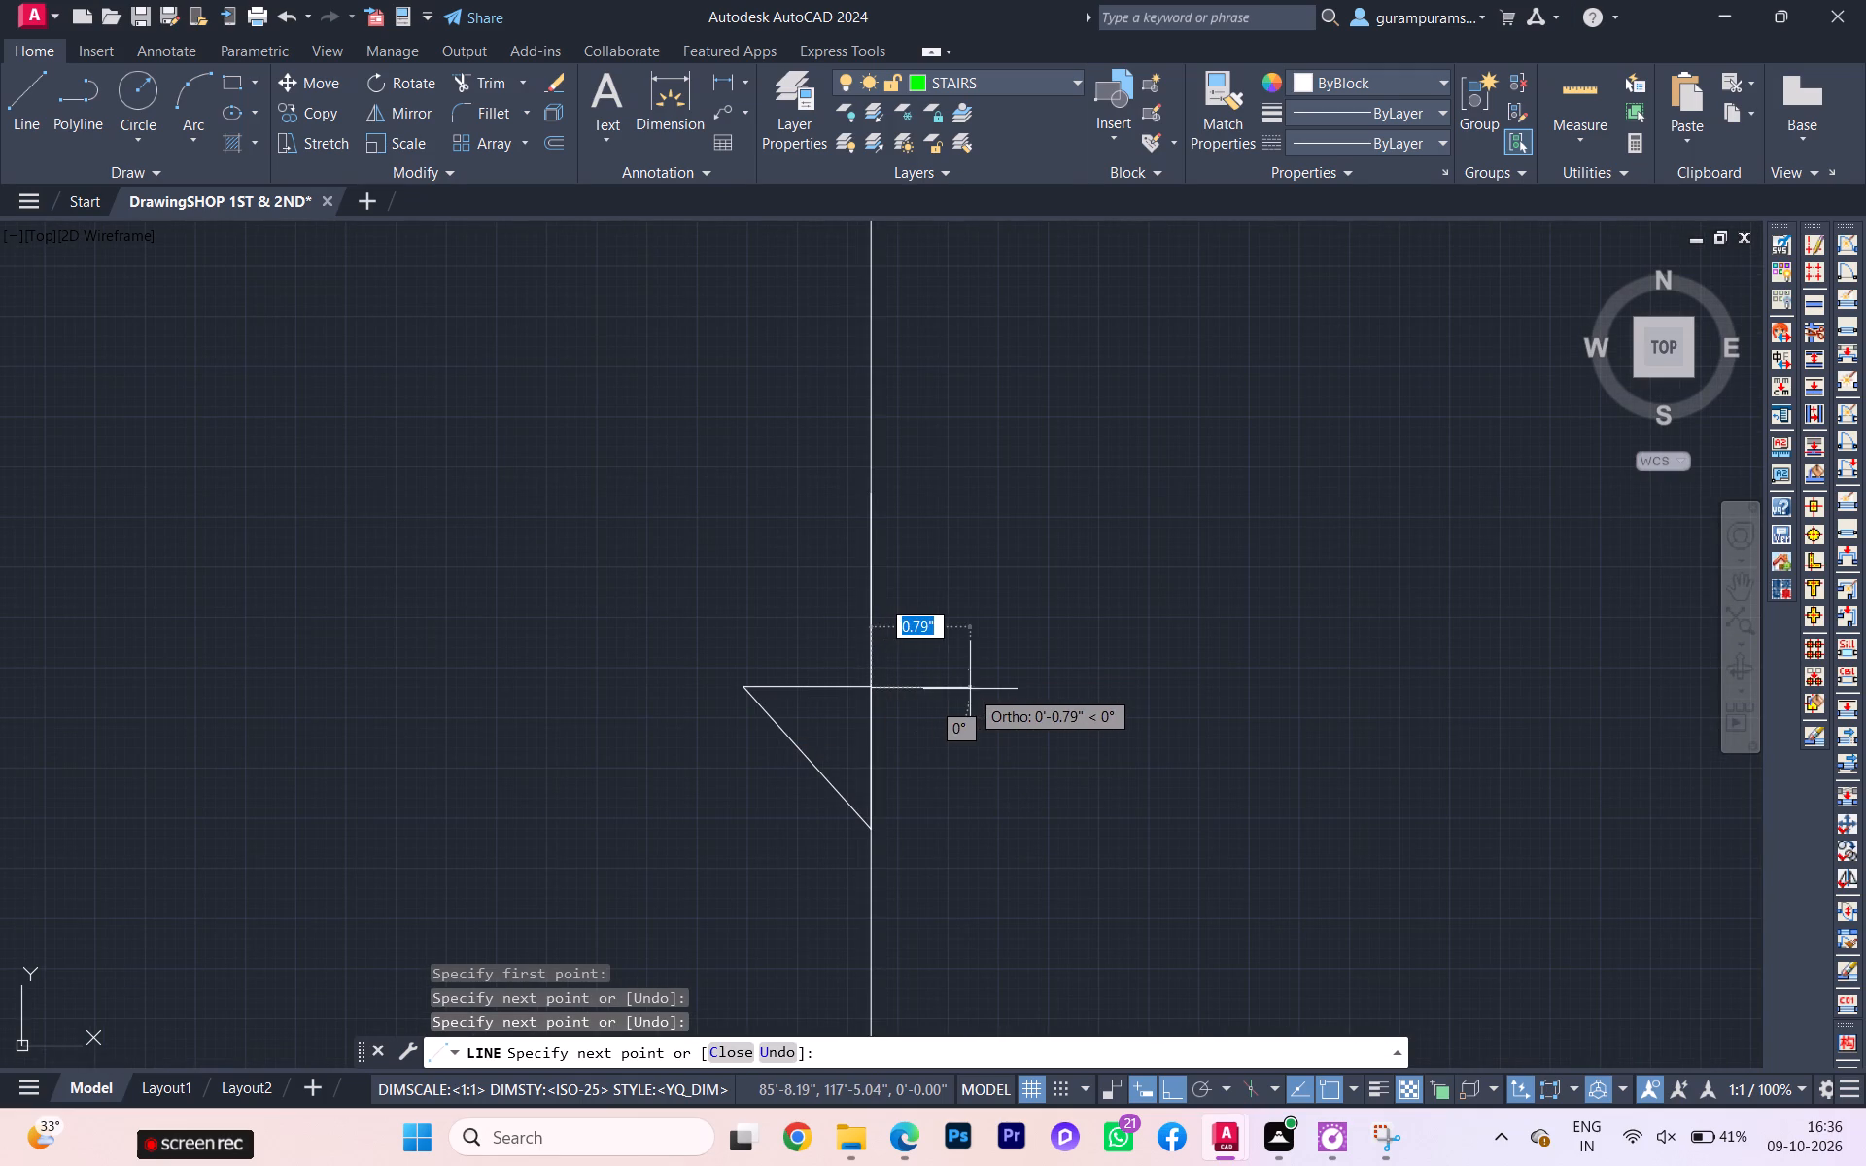
left_click(977, 687)
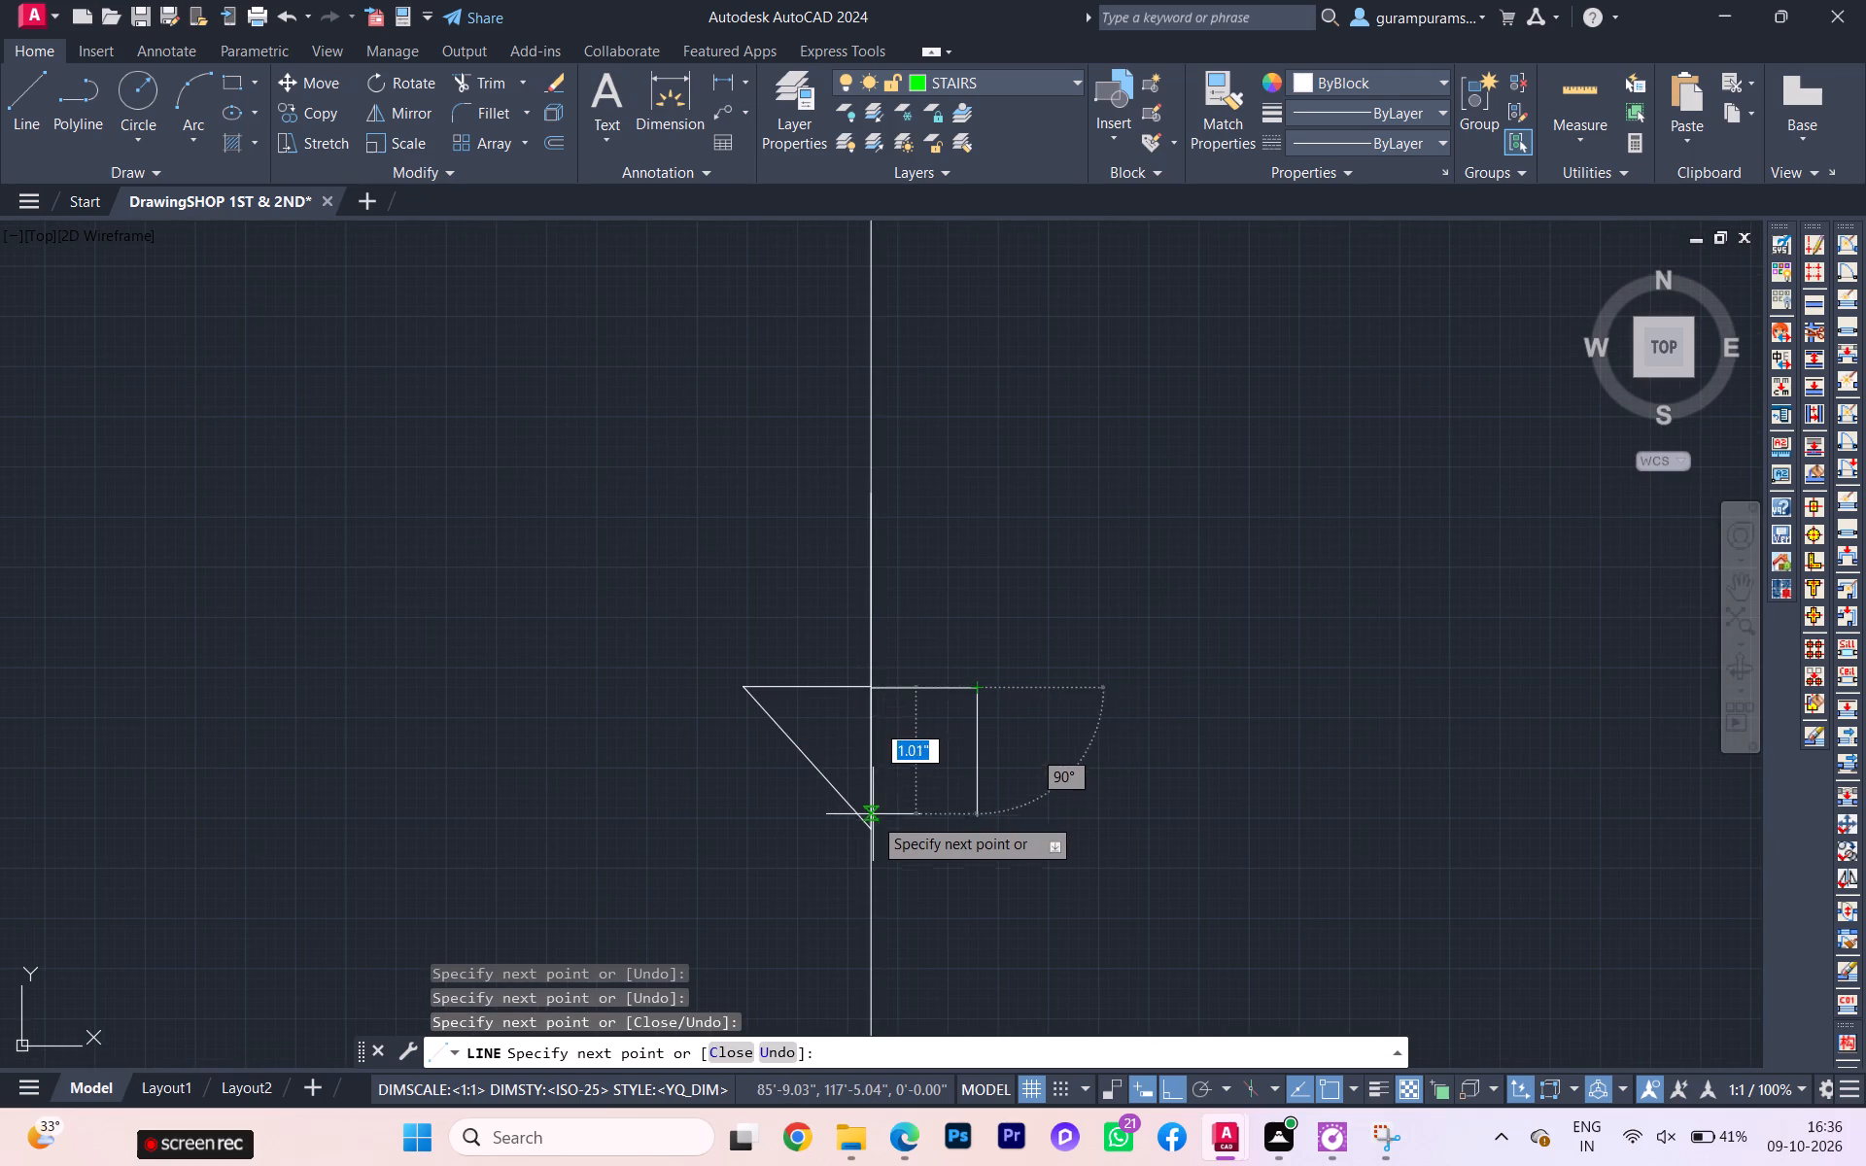
left_click(872, 830)
key("Escape")
Trim the part of the side flight's direction line that runs inside its arrowhead.
scroll(962, 668, "down", 1)
scroll(940, 647, "up", 1)
scroll(940, 647, "down", 1)
scroll(939, 649, "up", 1)
scroll(939, 649, "down", 3)
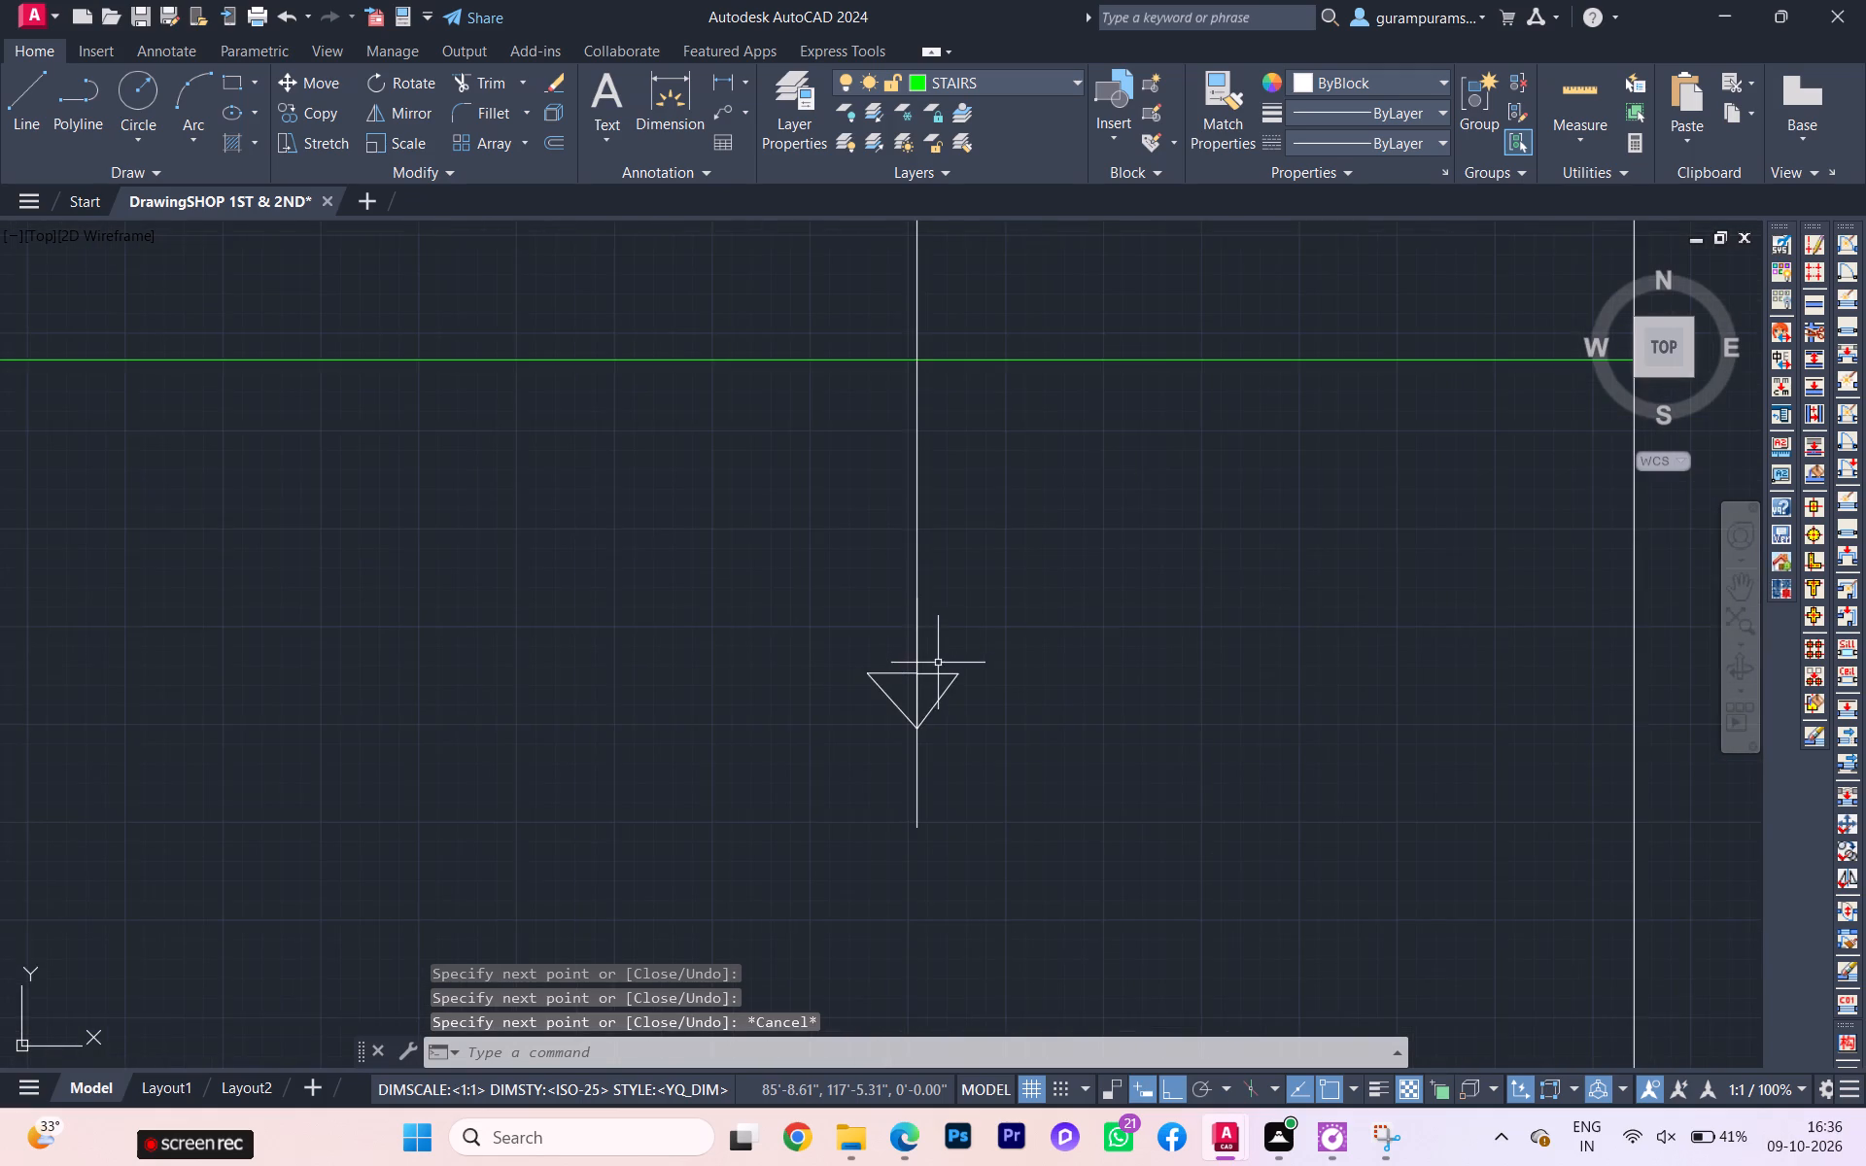
scroll(949, 684, "down", 5)
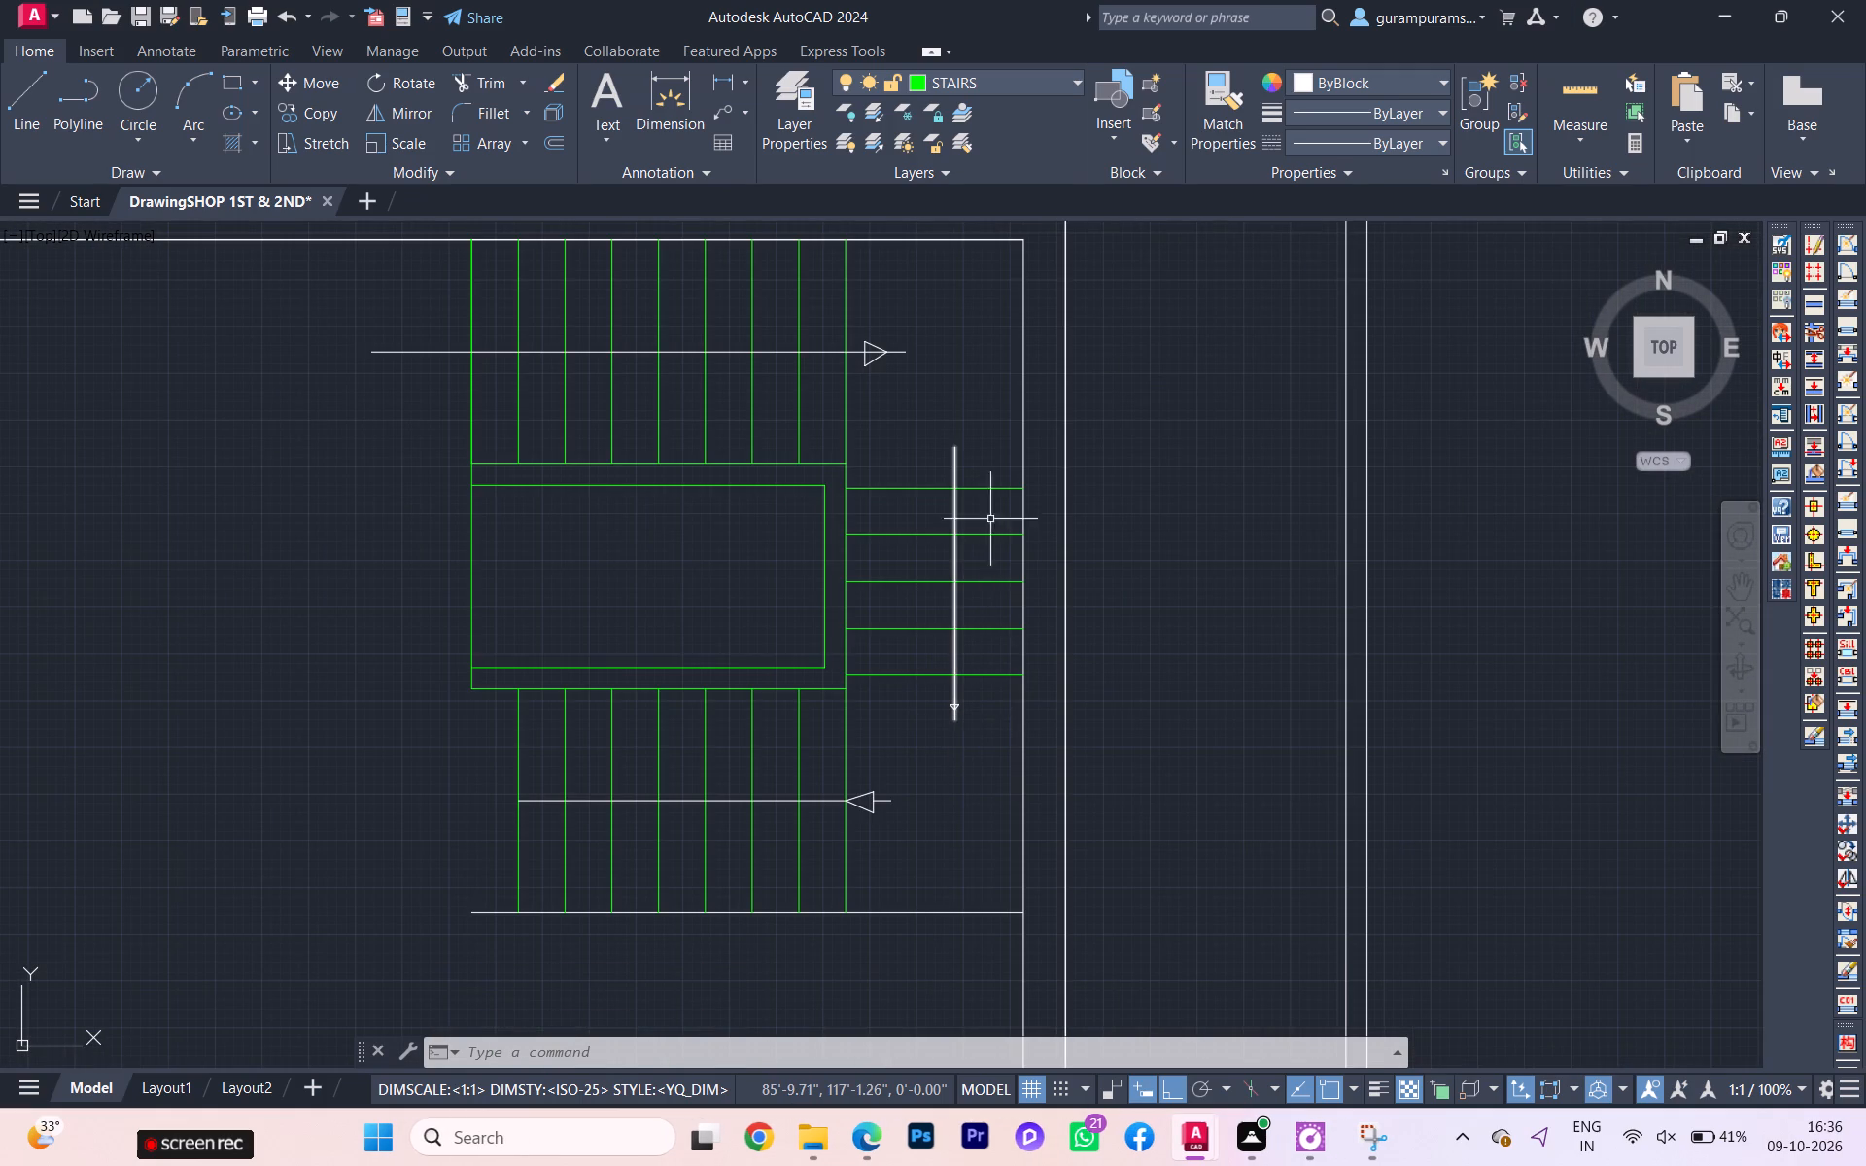
scroll(973, 420, "up", 1)
scroll(962, 450, "down", 1)
scroll(951, 715, "up", 2)
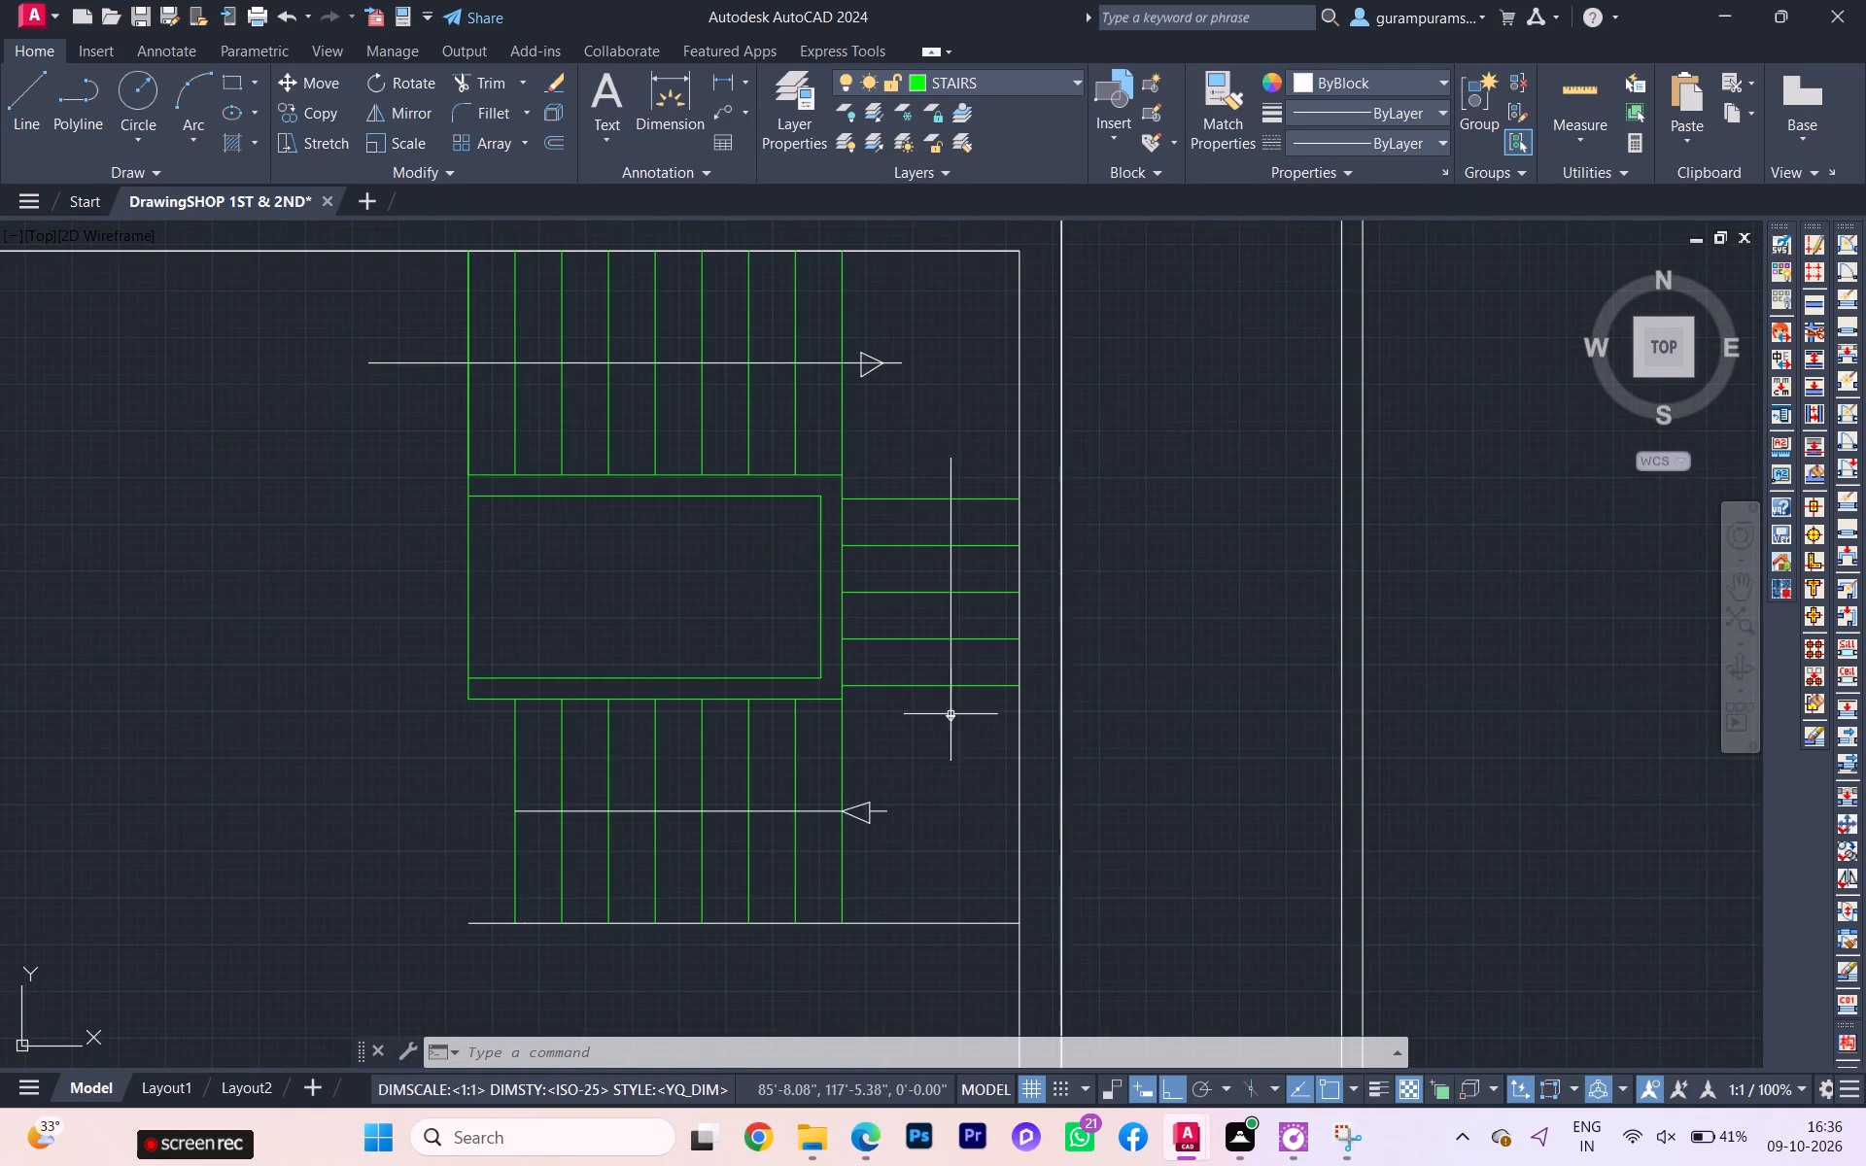
scroll(950, 729, "up", 2)
type("TR")
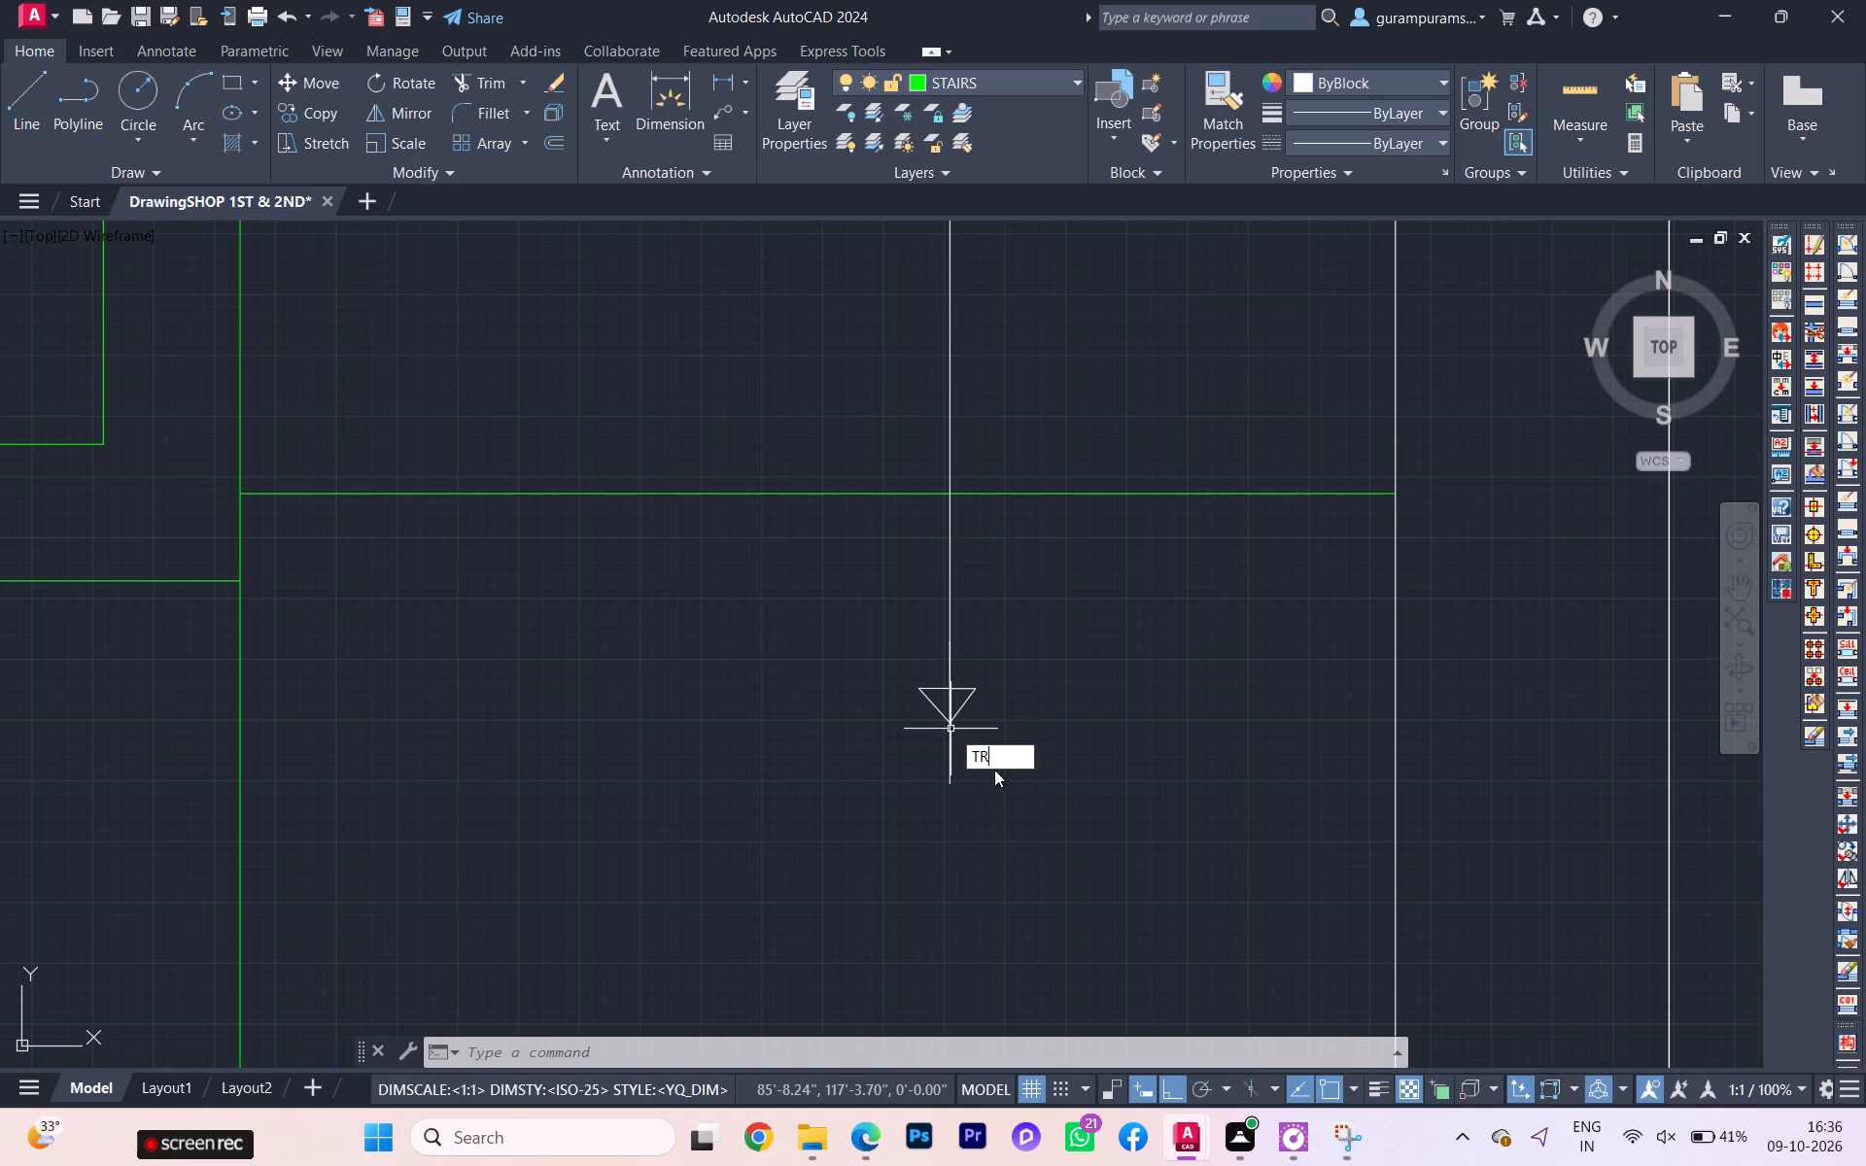
left_click(1003, 776)
scroll(983, 678, "up", 2)
left_click(908, 728)
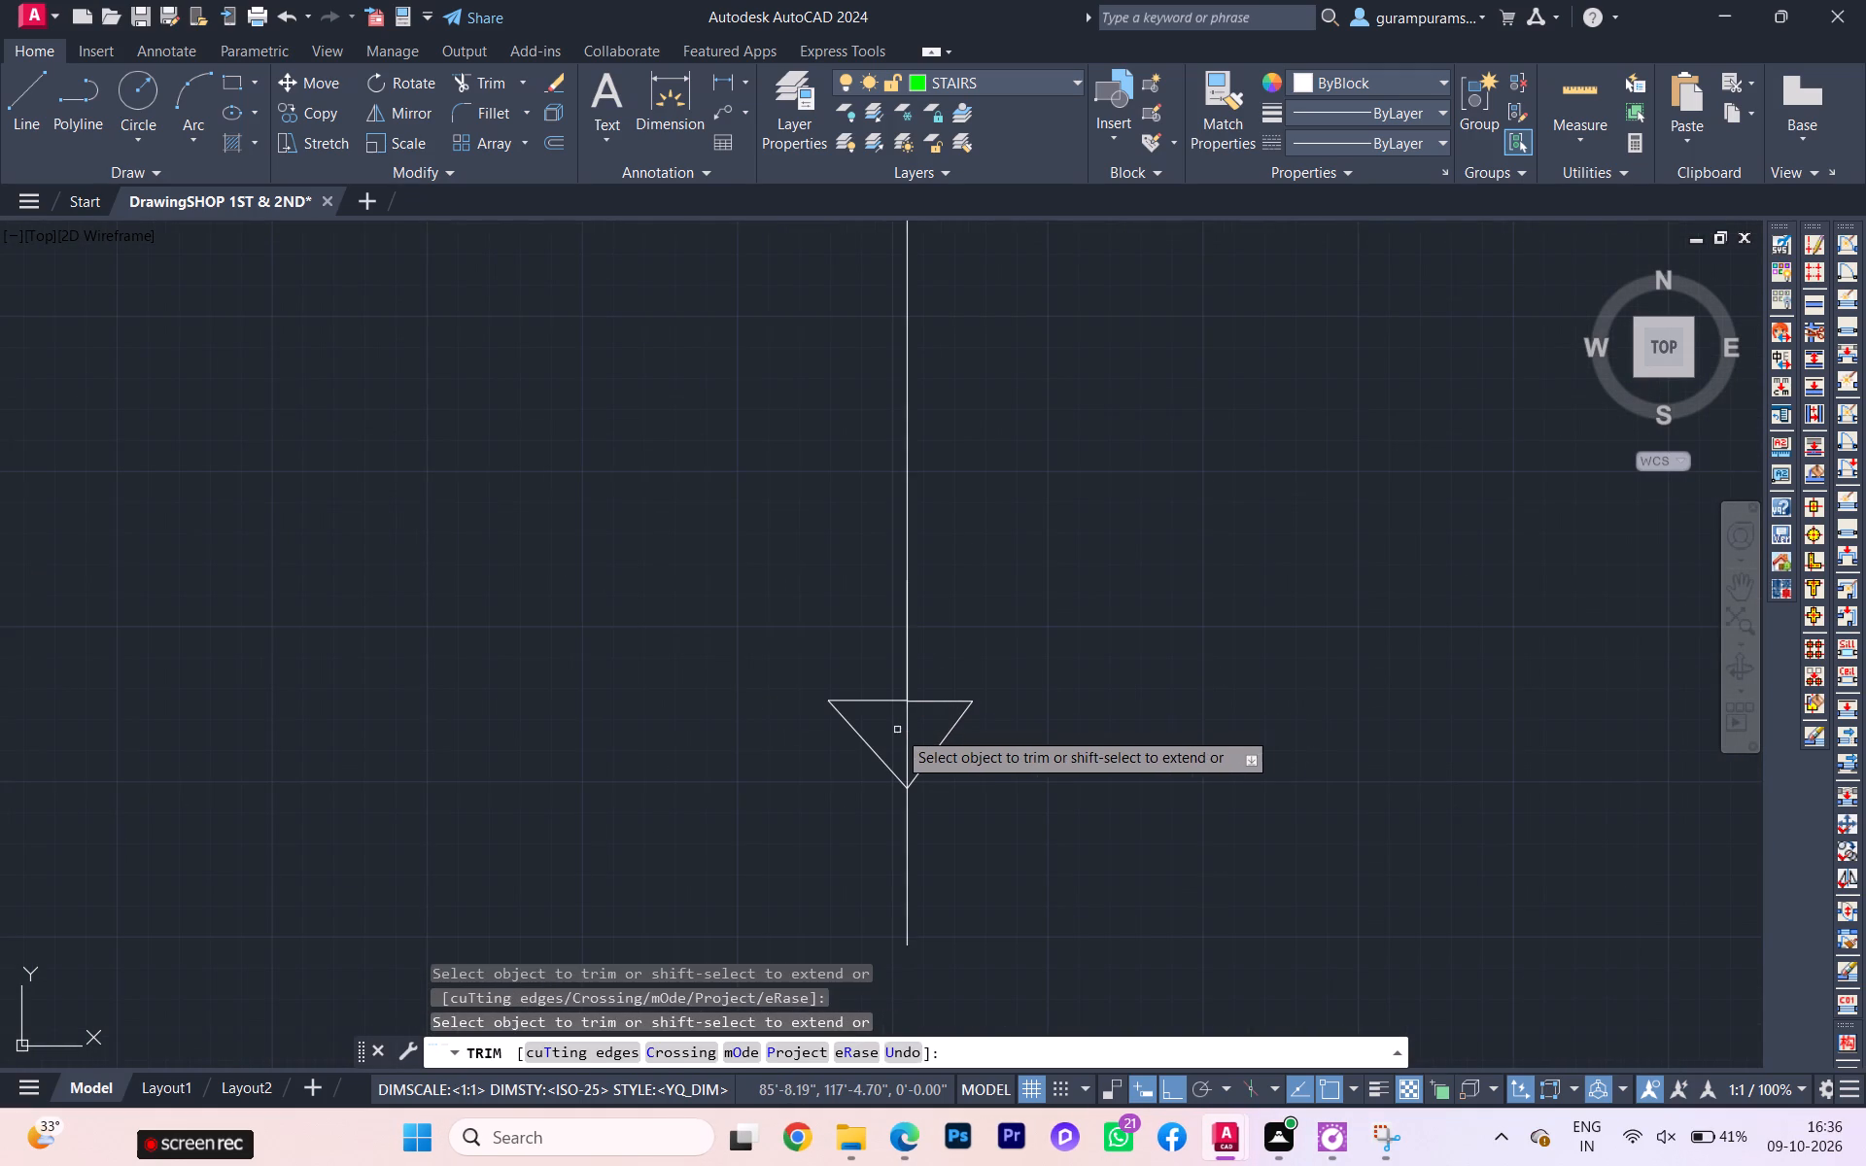
left_click(897, 730)
left_click(926, 728)
scroll(979, 523, "down", 5)
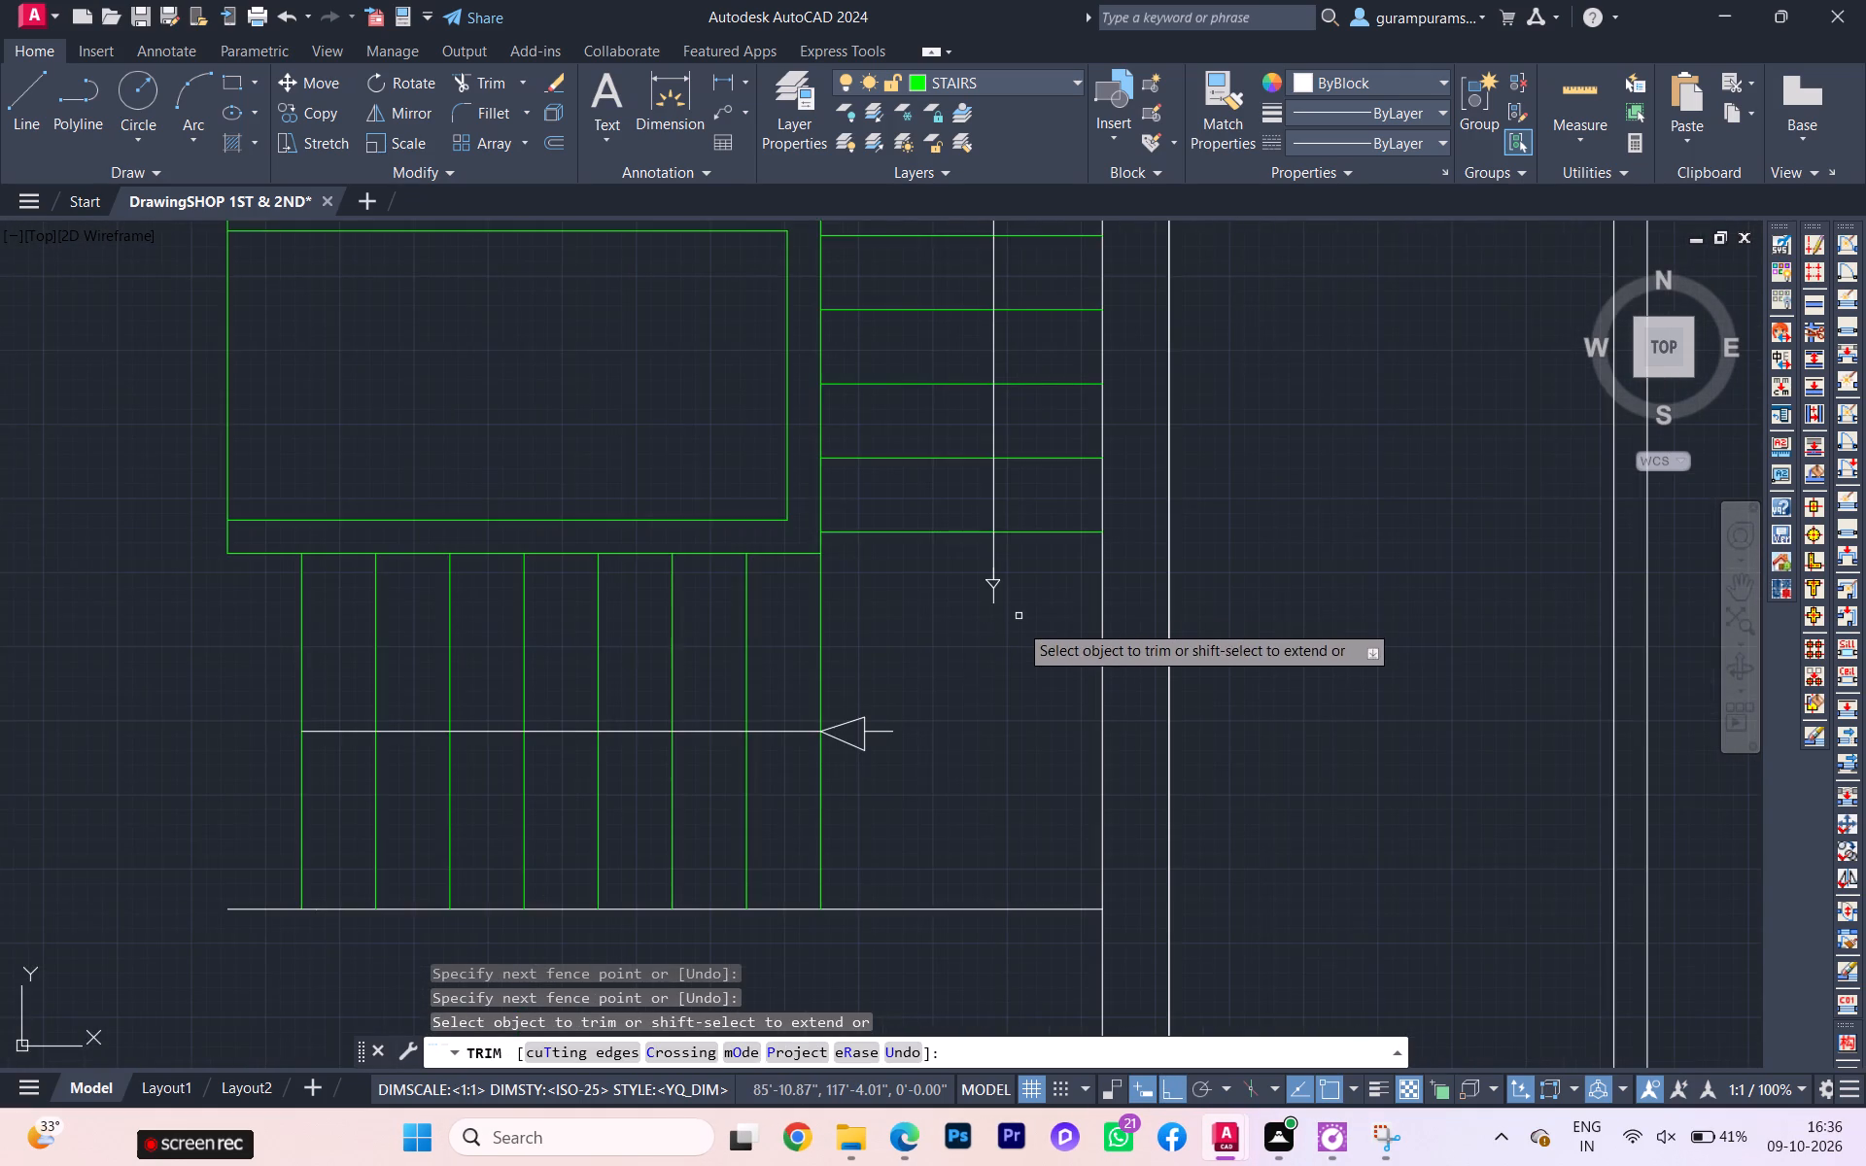
Trim the direction-line ends that stick out past the arrowheads of the staircase's side flight and lower flight.
scroll(998, 601, "up", 4)
left_click(989, 589)
scroll(976, 601, "down", 5)
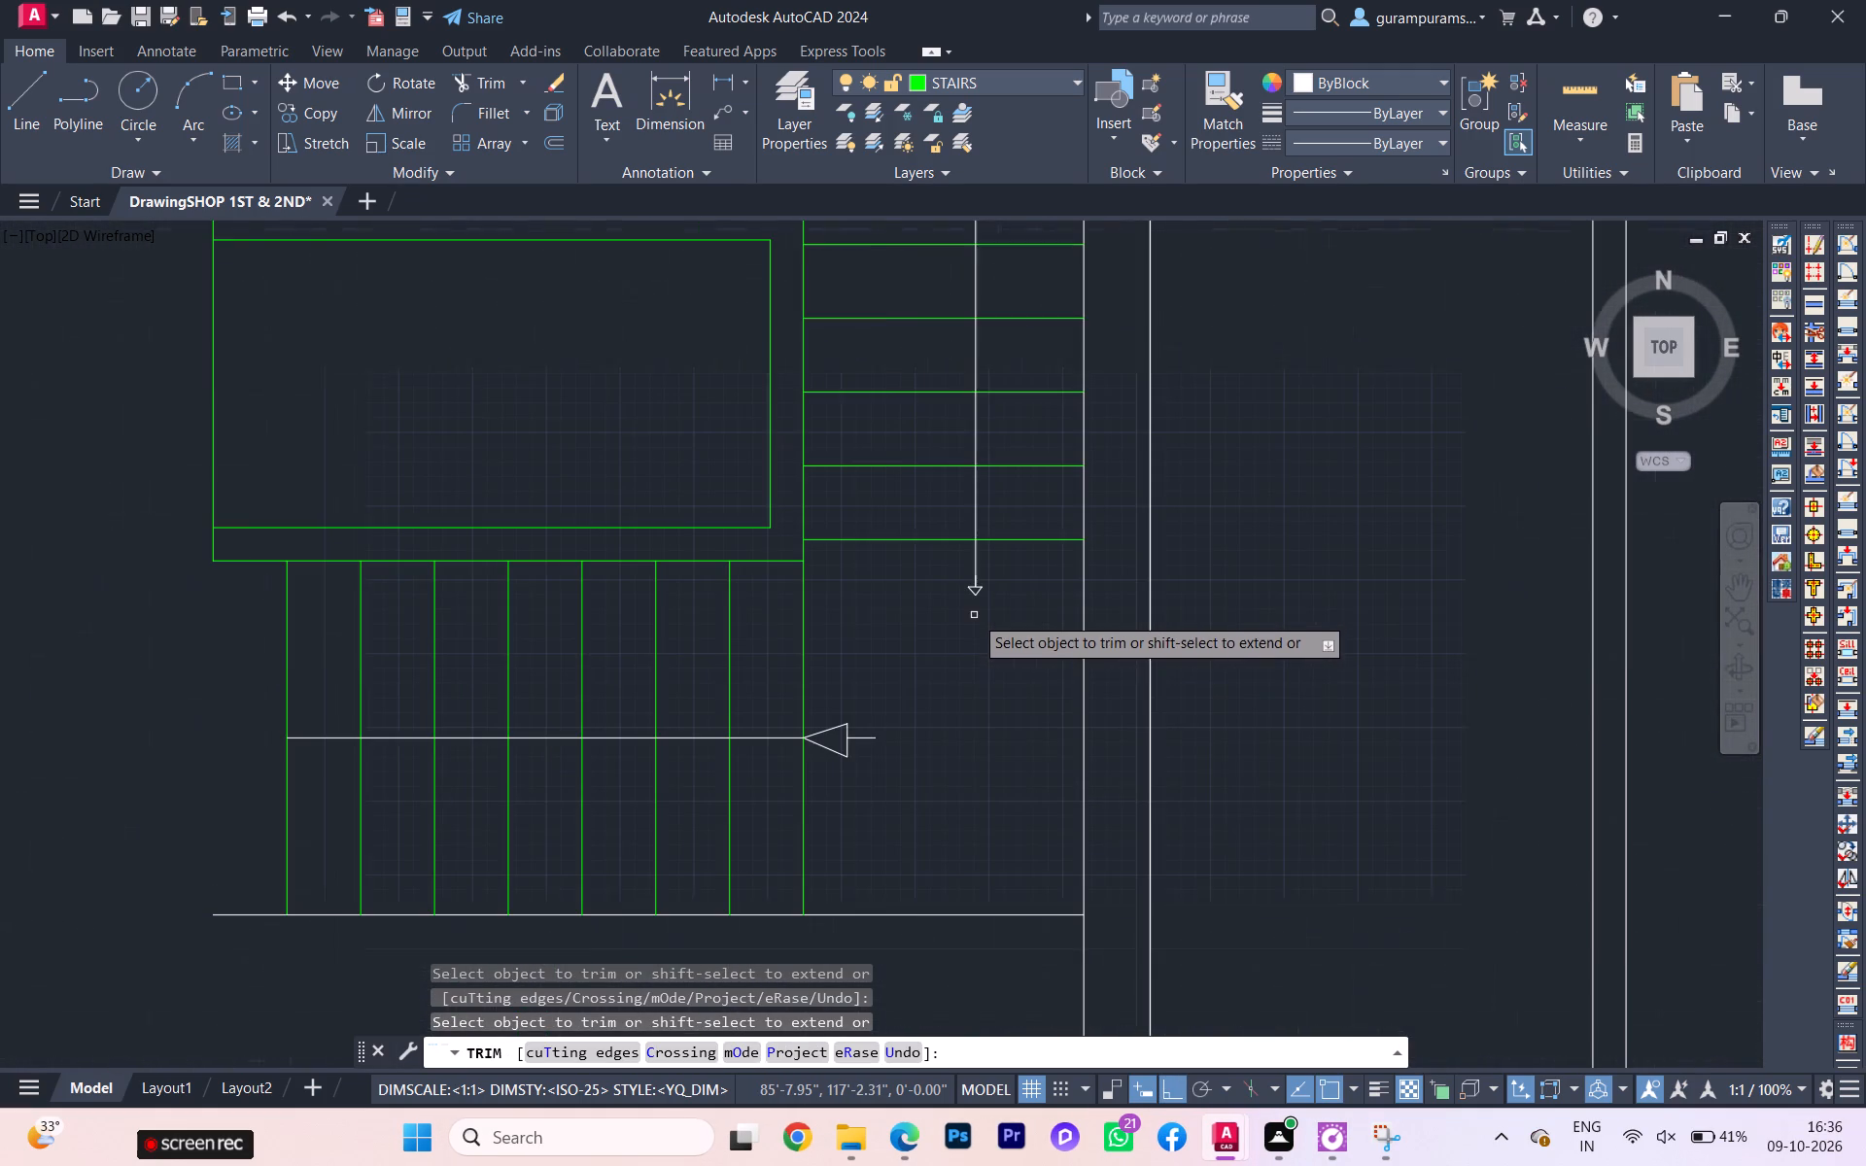
left_click(858, 737)
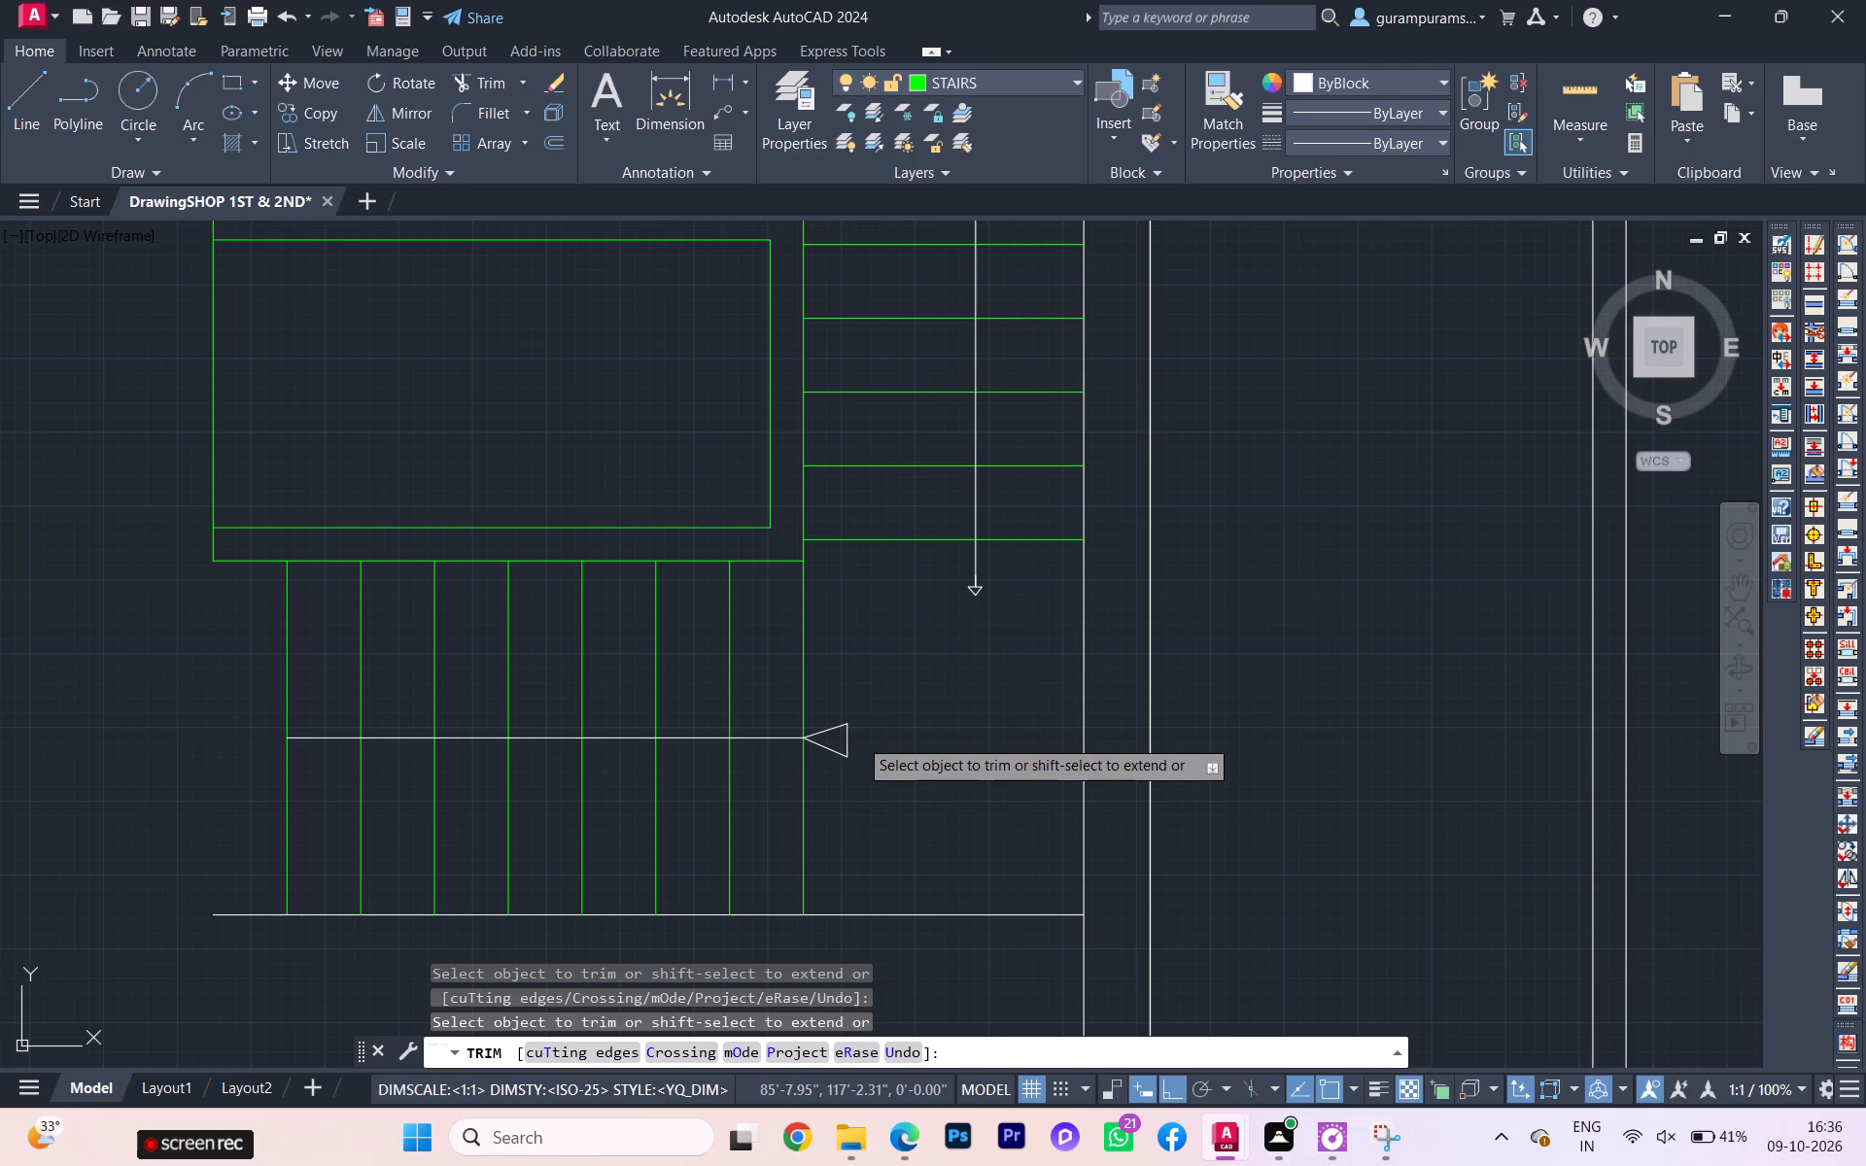
Trim the upper flight's direction line inside its arrowhead, beyond the arrow tip, and outside the flight's leftmost step line.
scroll(878, 662, "down", 3)
middle_click_drag(866, 661, 860, 808)
scroll(945, 653, "up", 2)
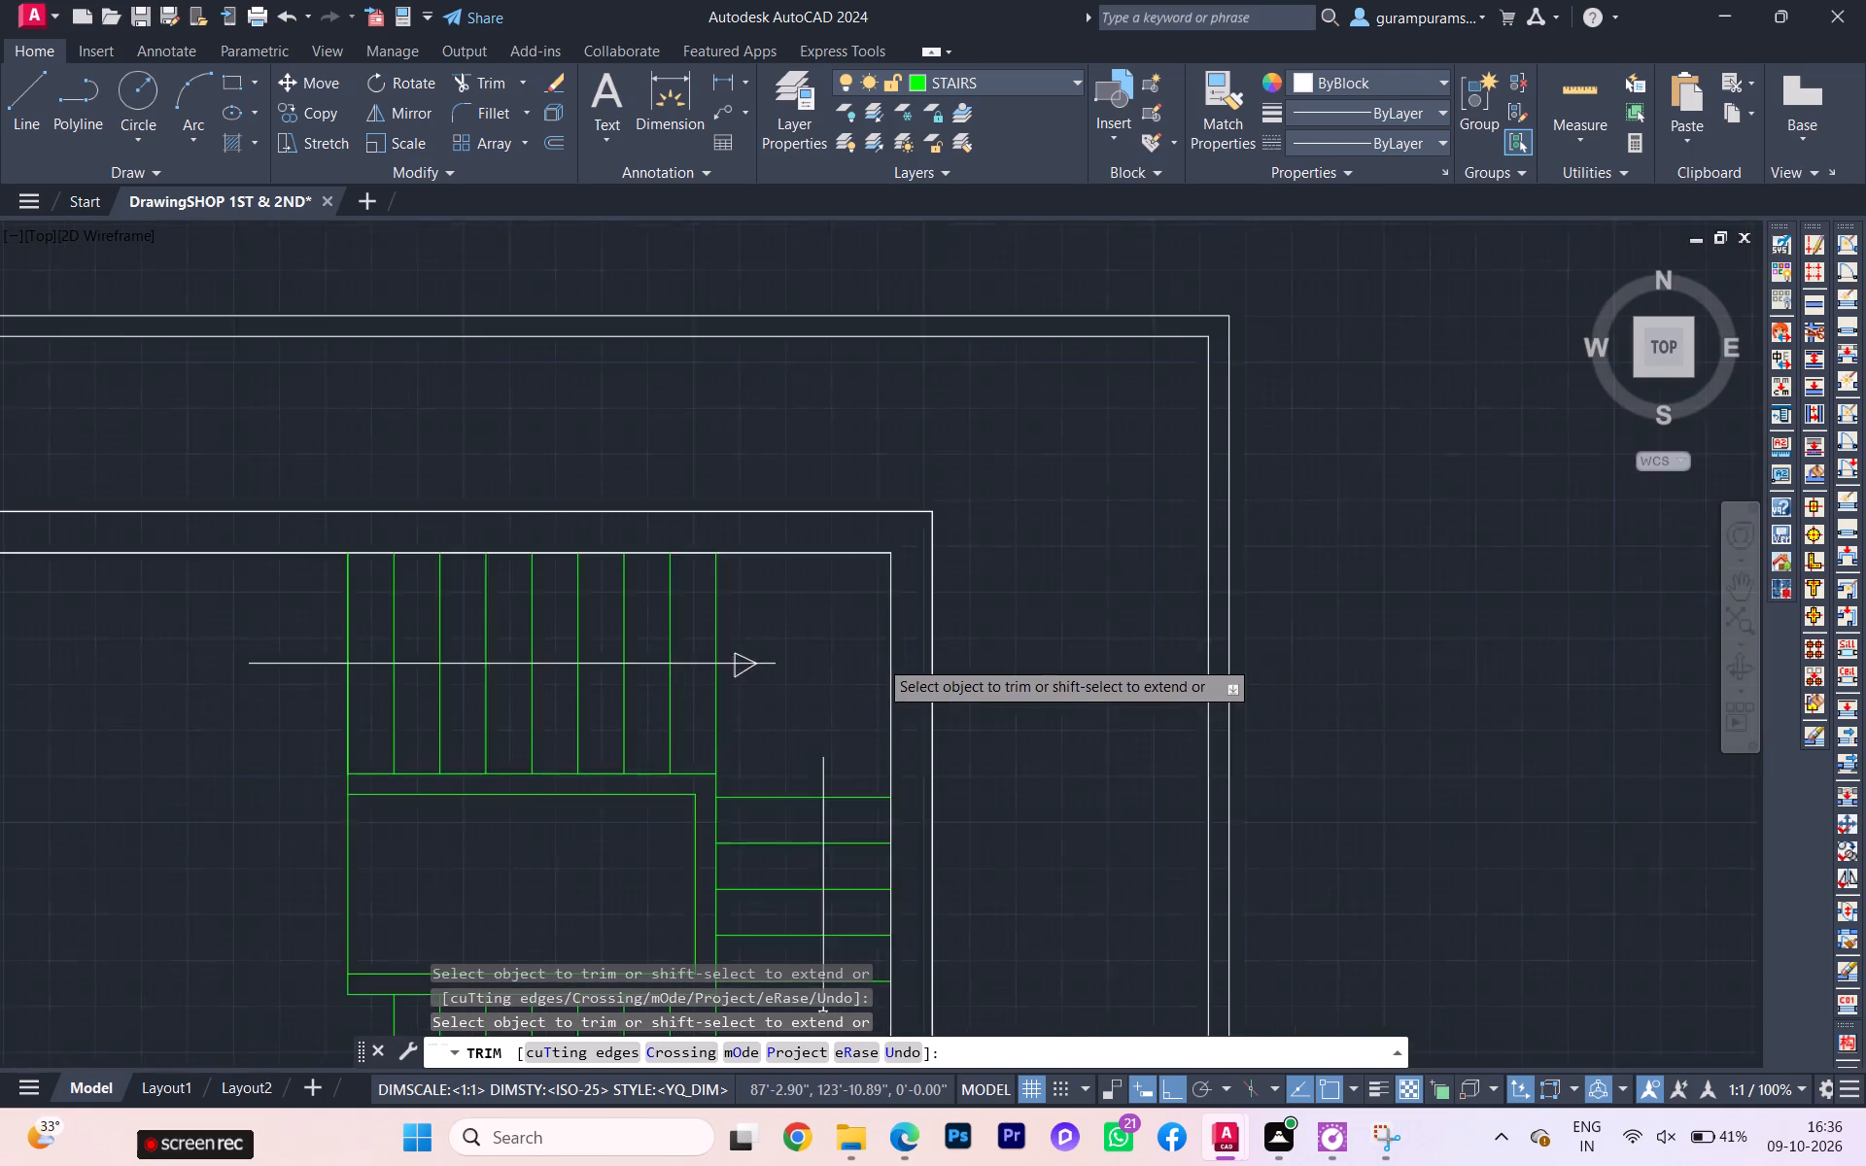
scroll(879, 659, "up", 2)
left_click(525, 677)
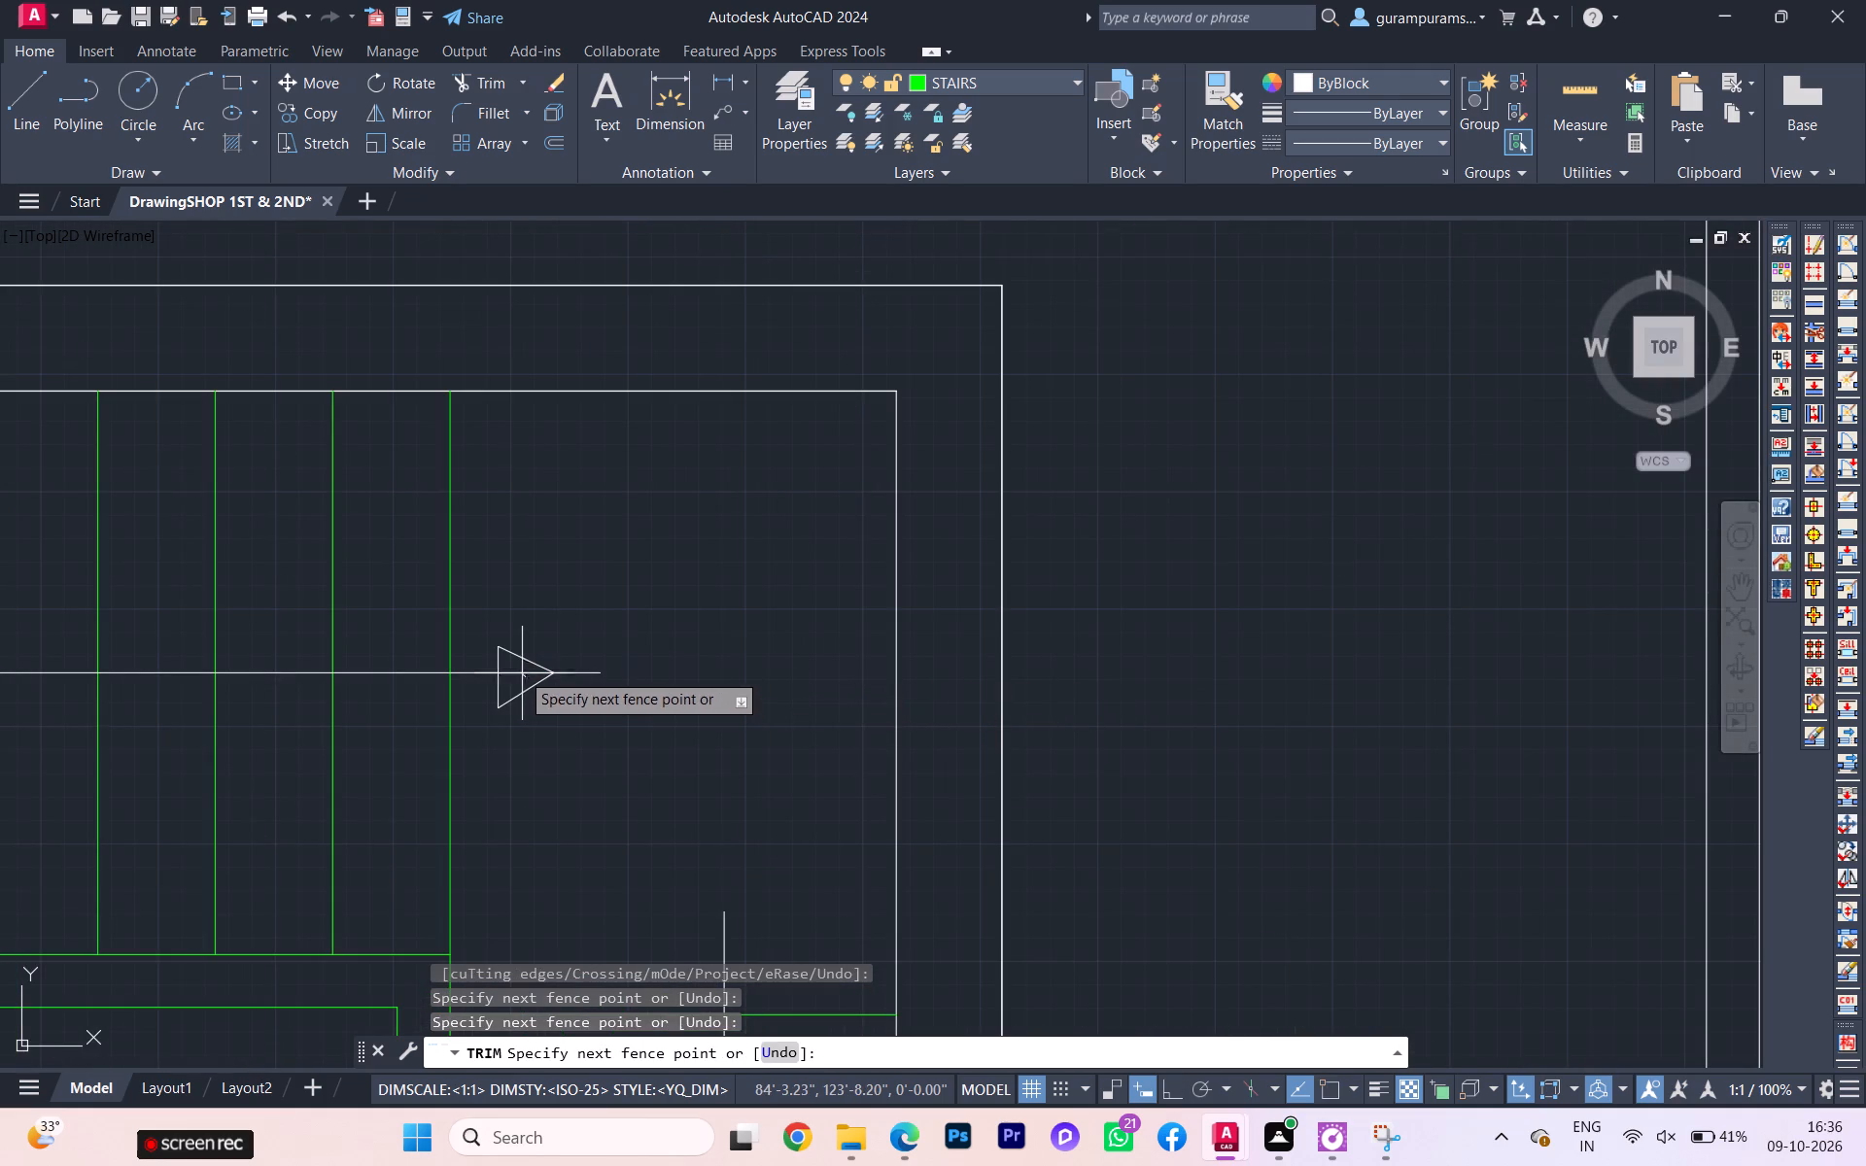
left_click(520, 669)
left_click(595, 658)
left_click(599, 682)
scroll(602, 674, "down", 4)
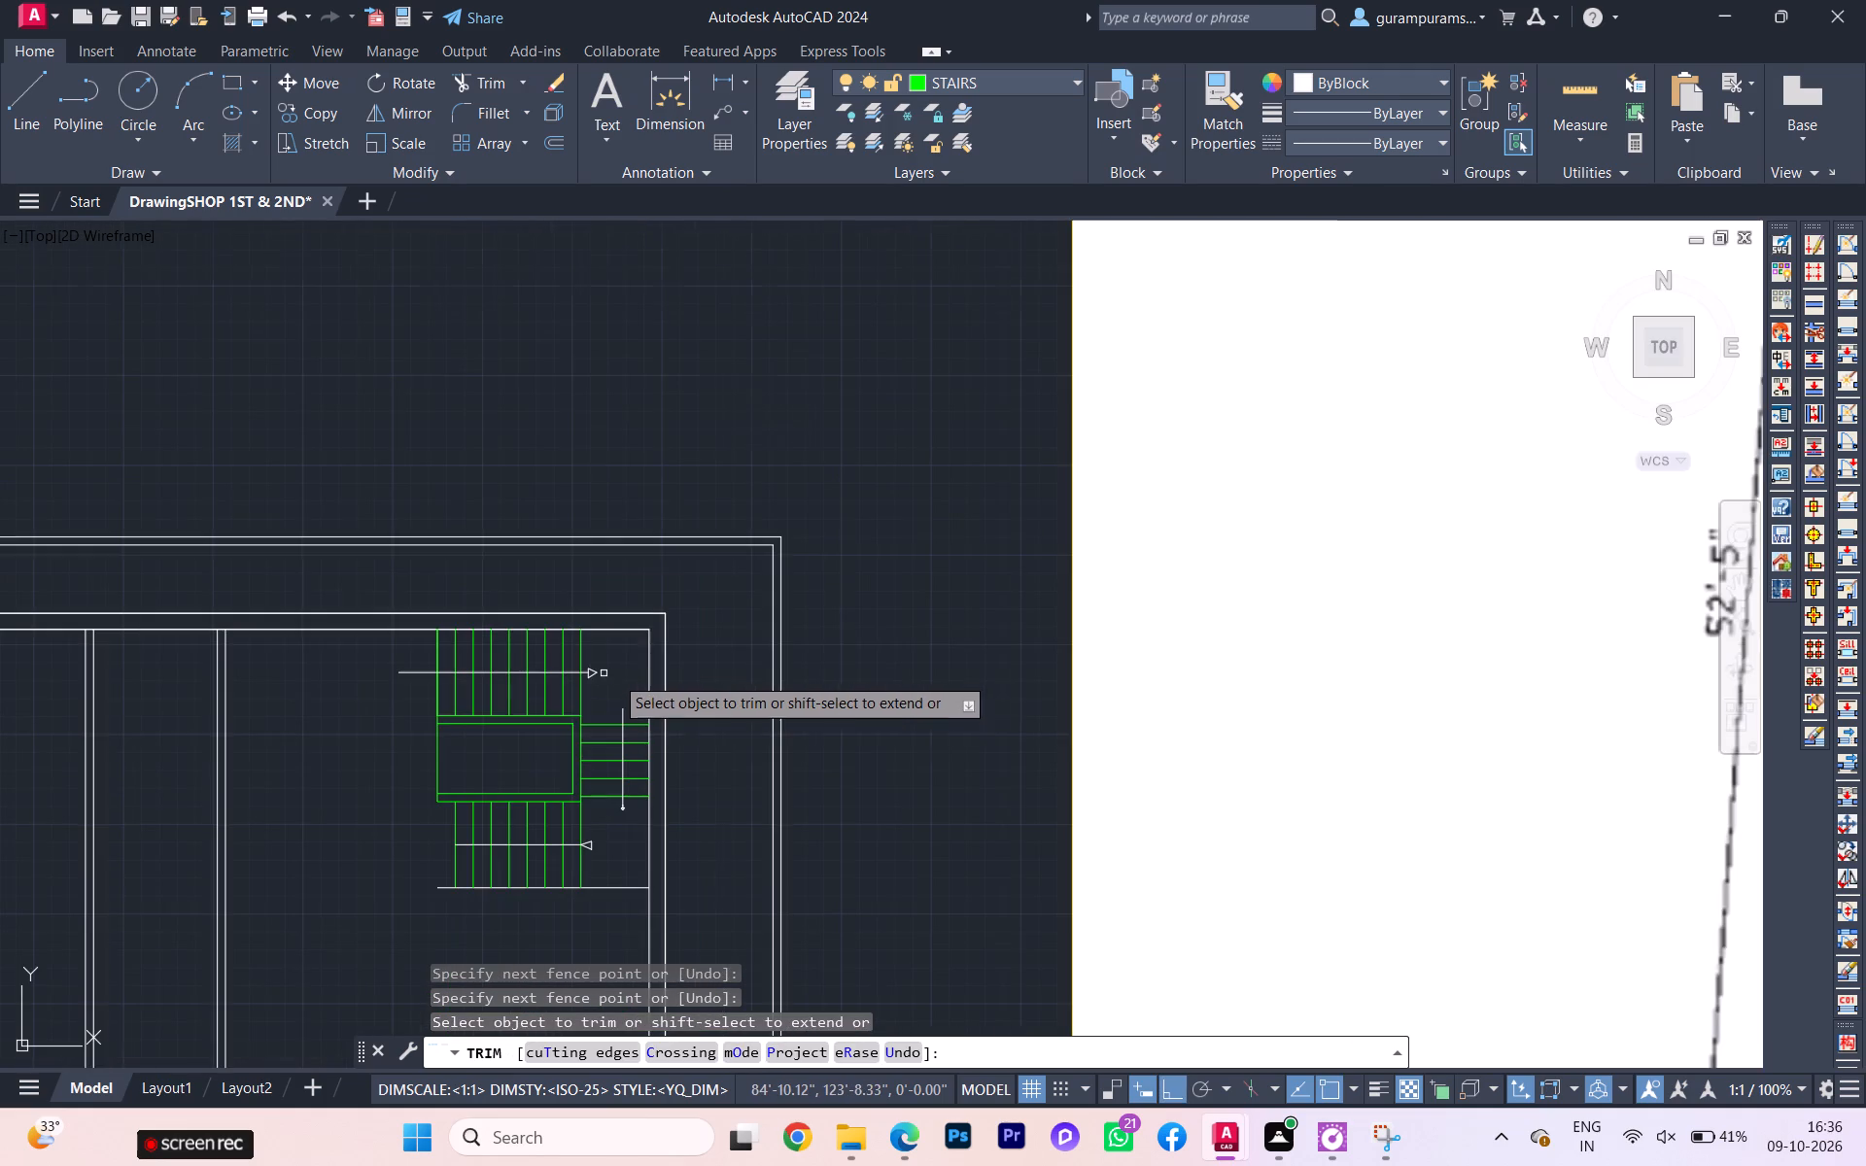
scroll(638, 702, "up", 2)
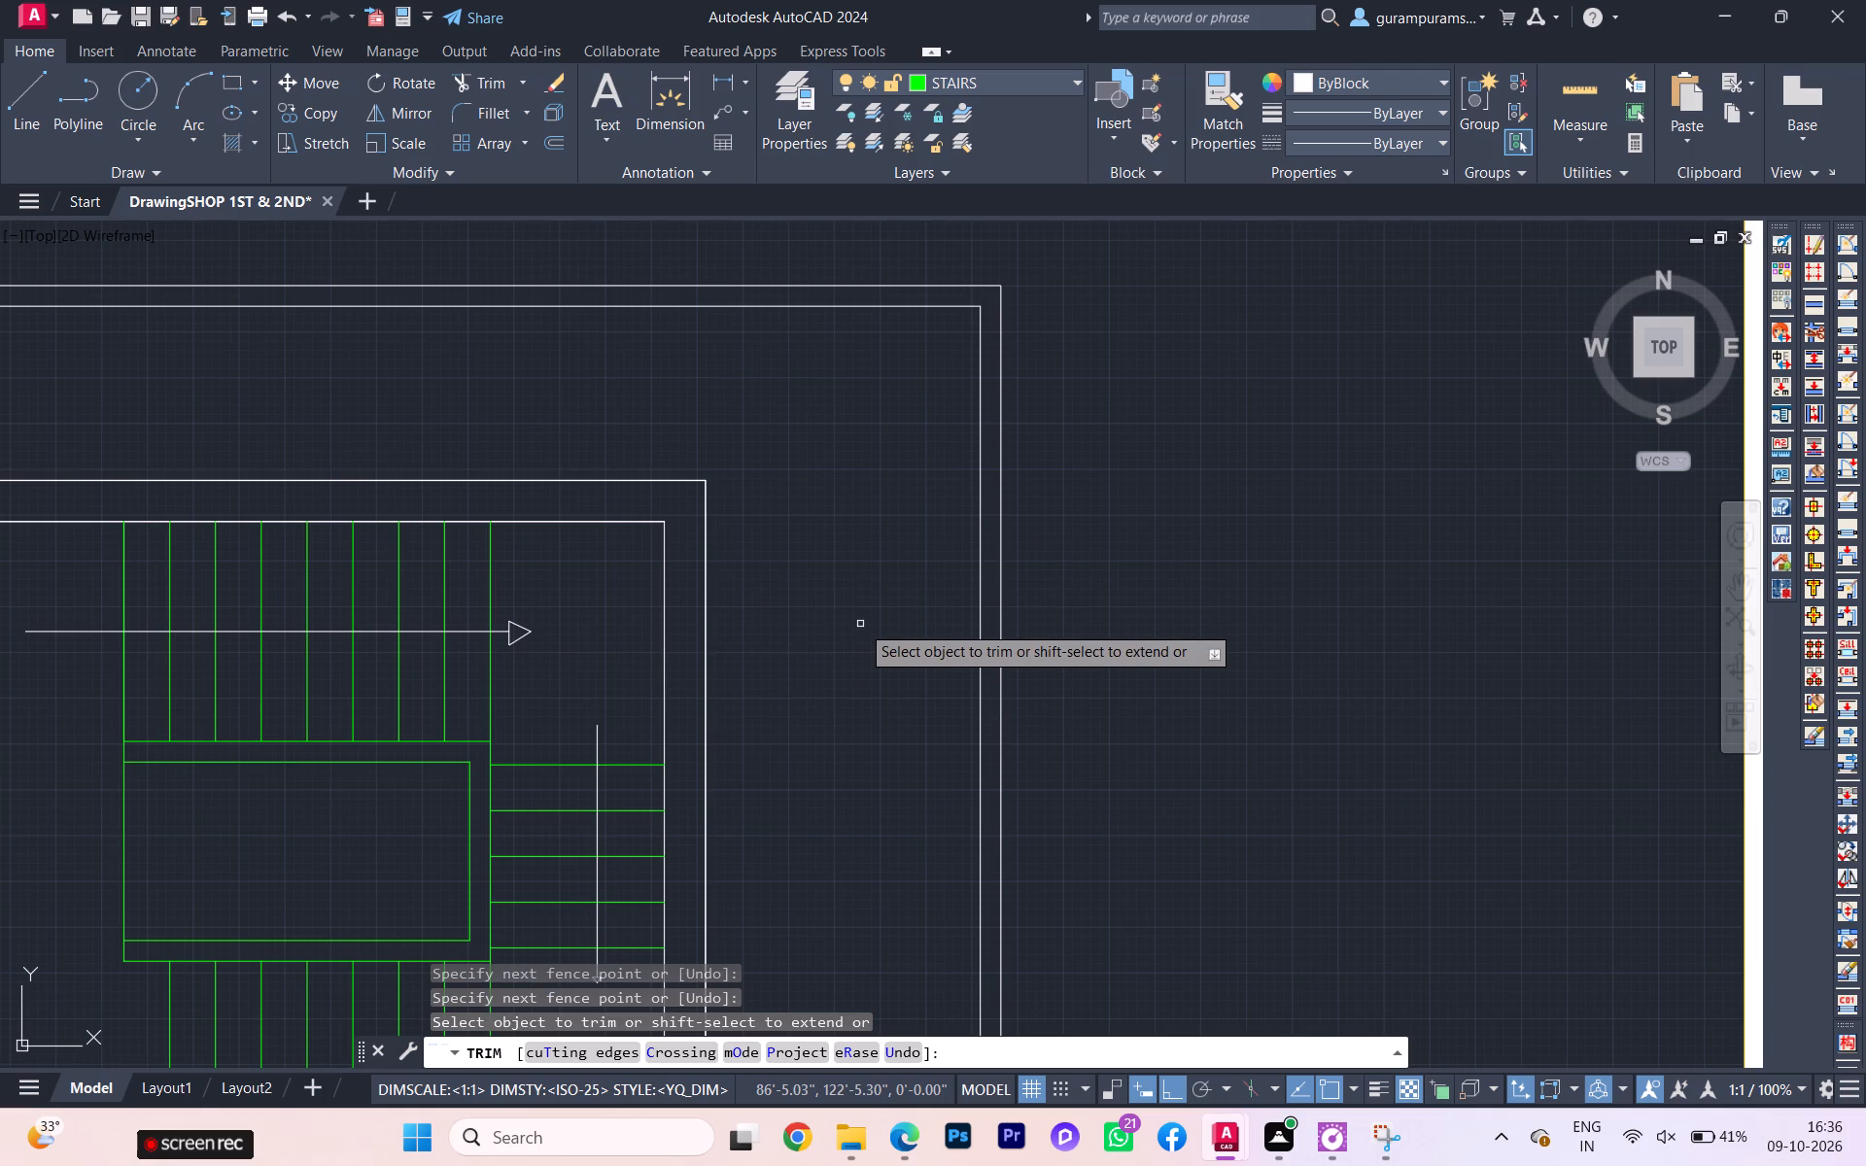
scroll(706, 697, "down", 1)
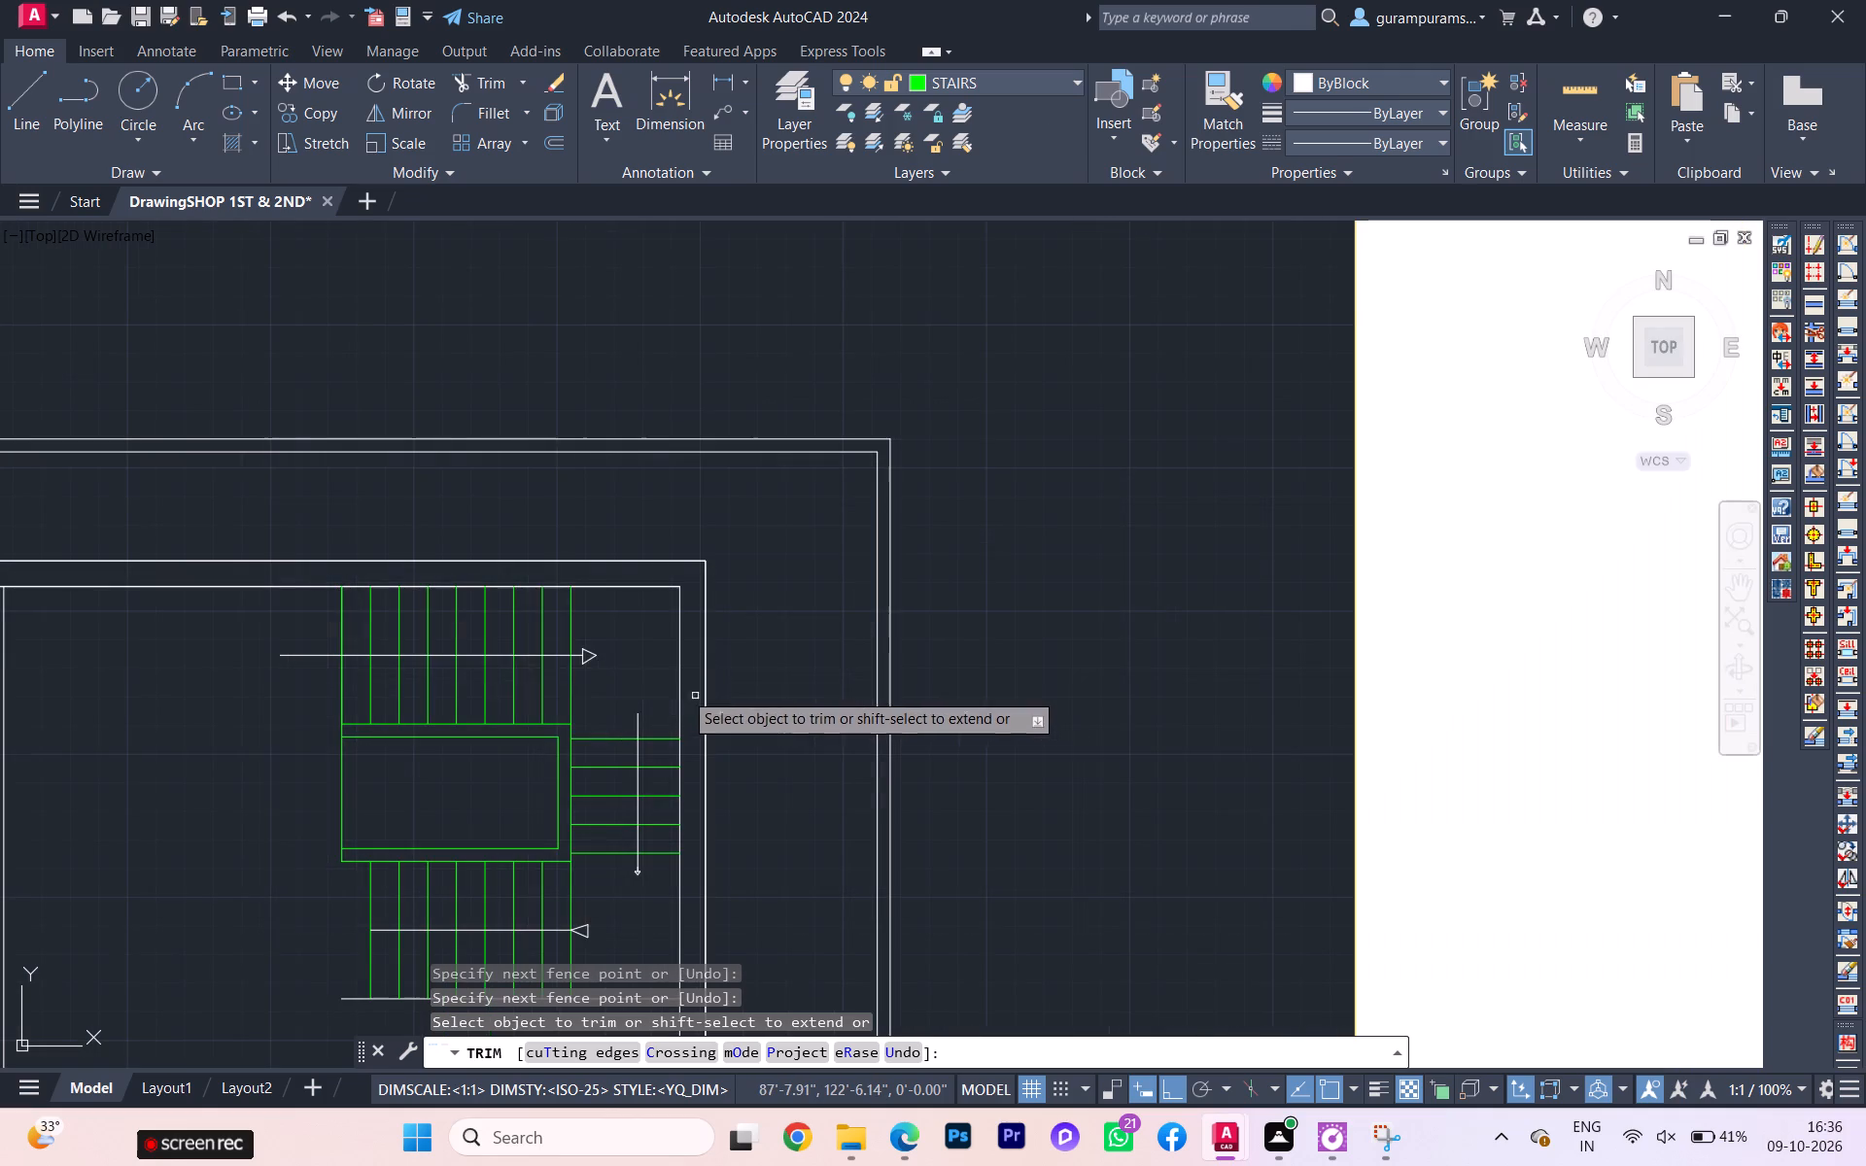
left_click(303, 658)
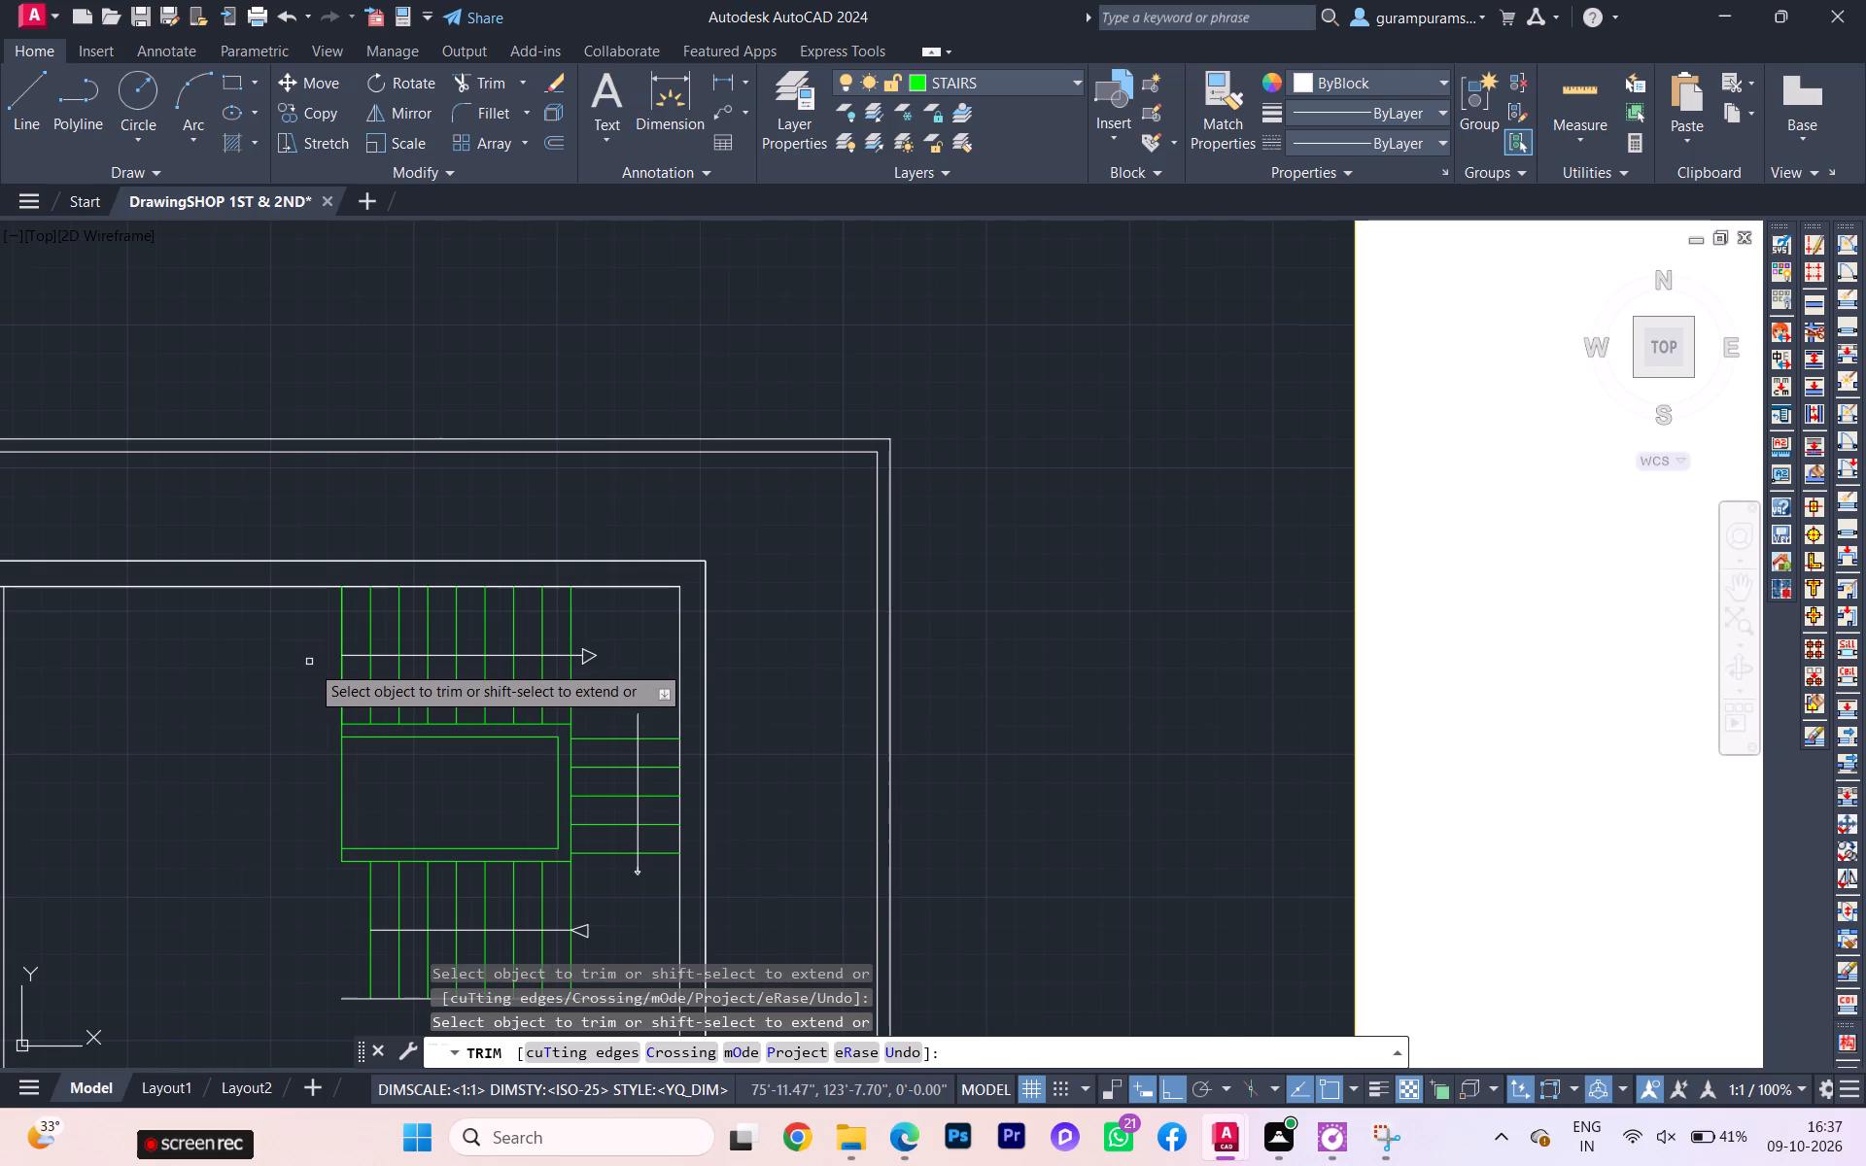
key("Escape")
Move the lower flight's arrowhead 5'-10" left along its direction line to the flight's leftmost step line.
scroll(693, 817, "down", 1)
middle_click_drag(695, 818, 625, 726)
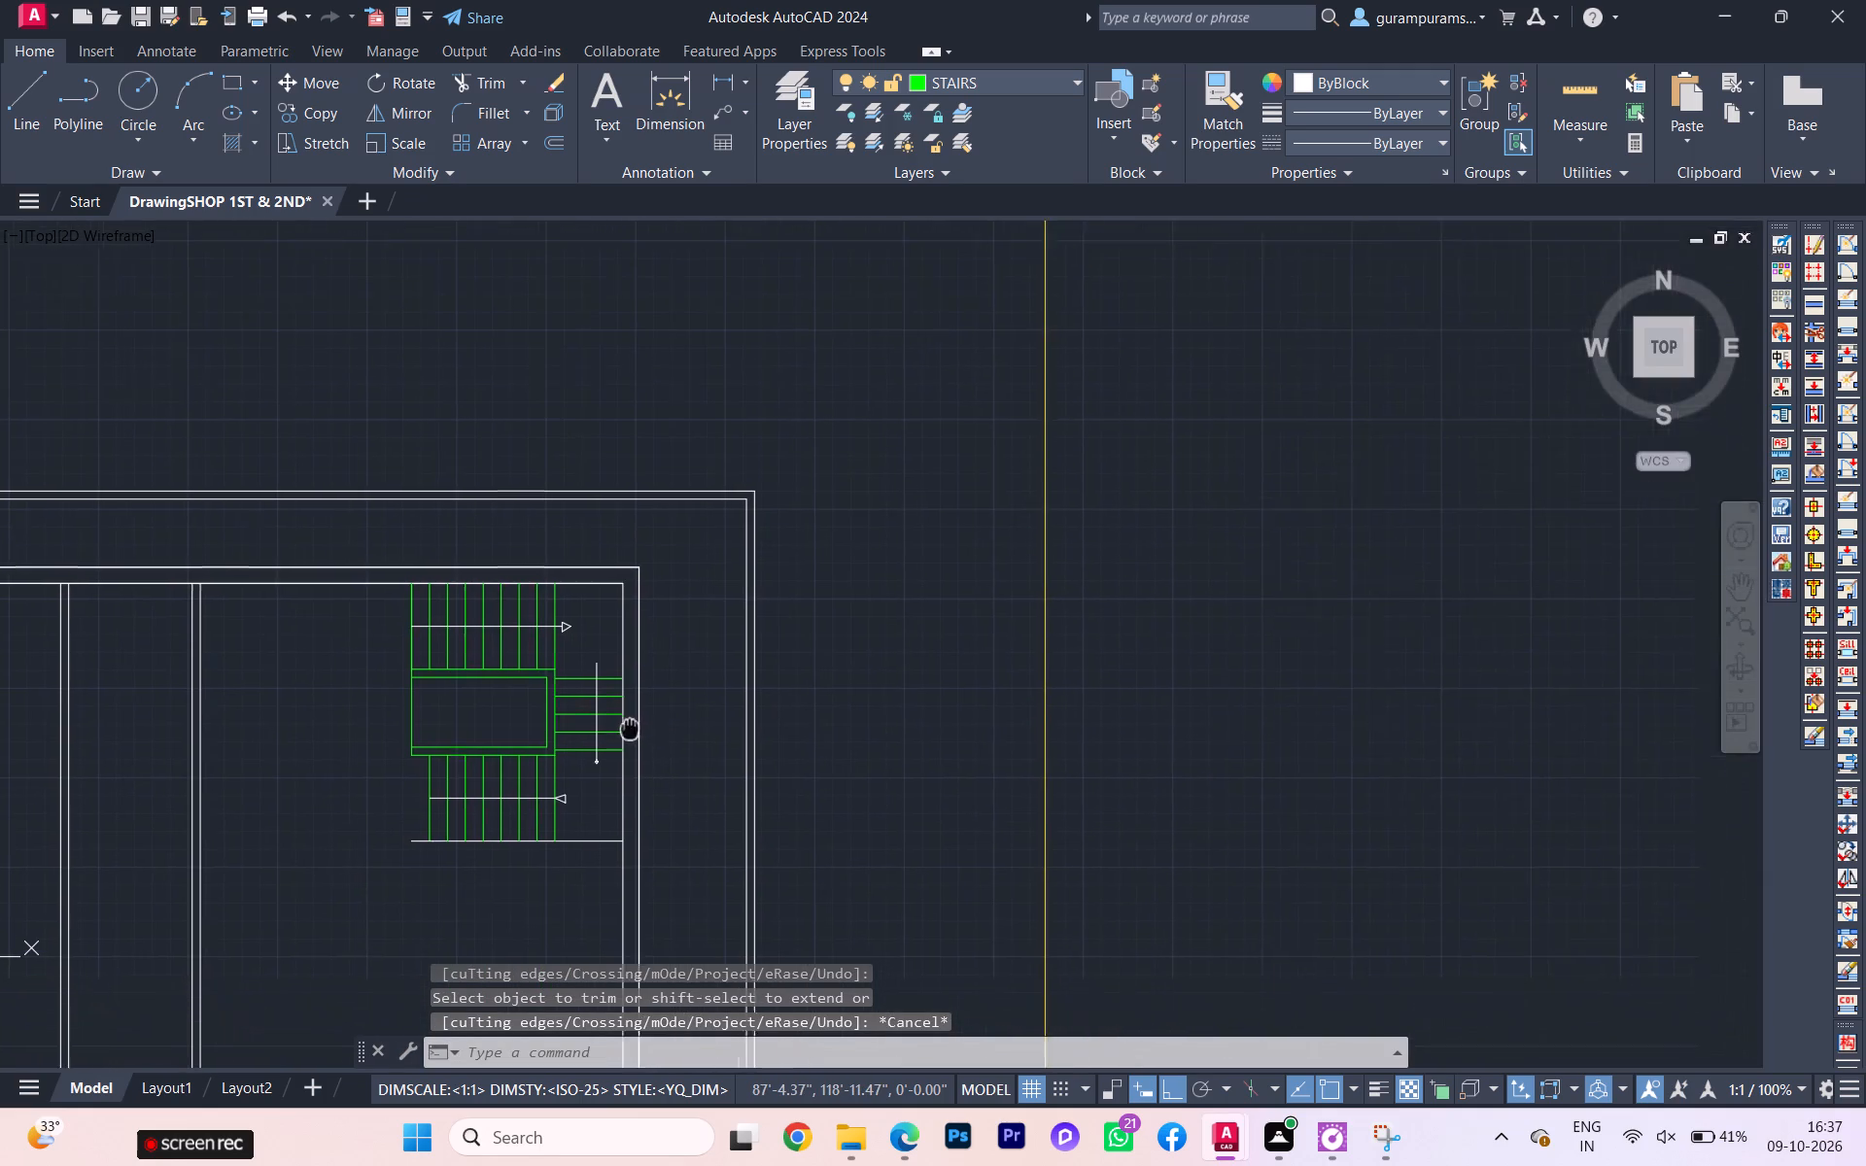
scroll(573, 745, "up", 1)
scroll(561, 846, "up", 2)
left_click(555, 827)
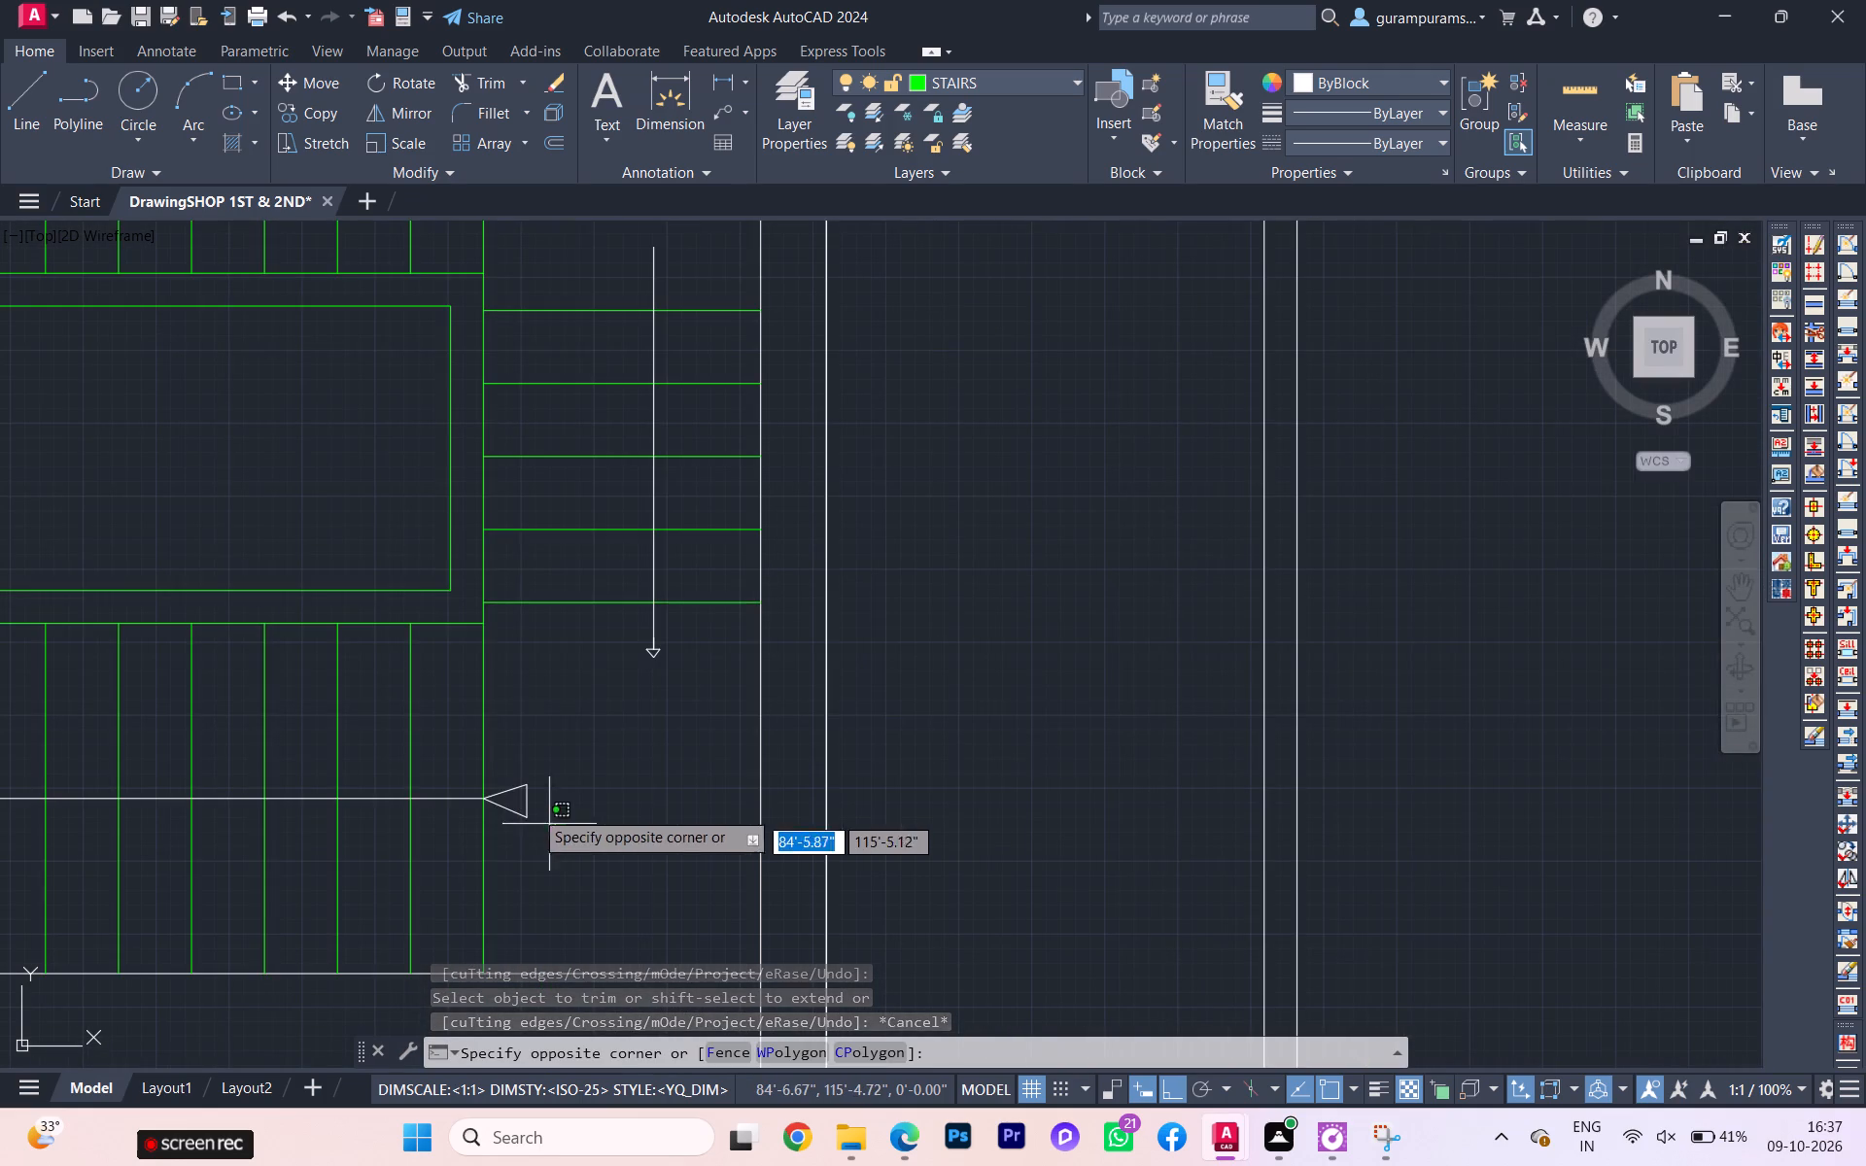
left_click(520, 784)
key("m")
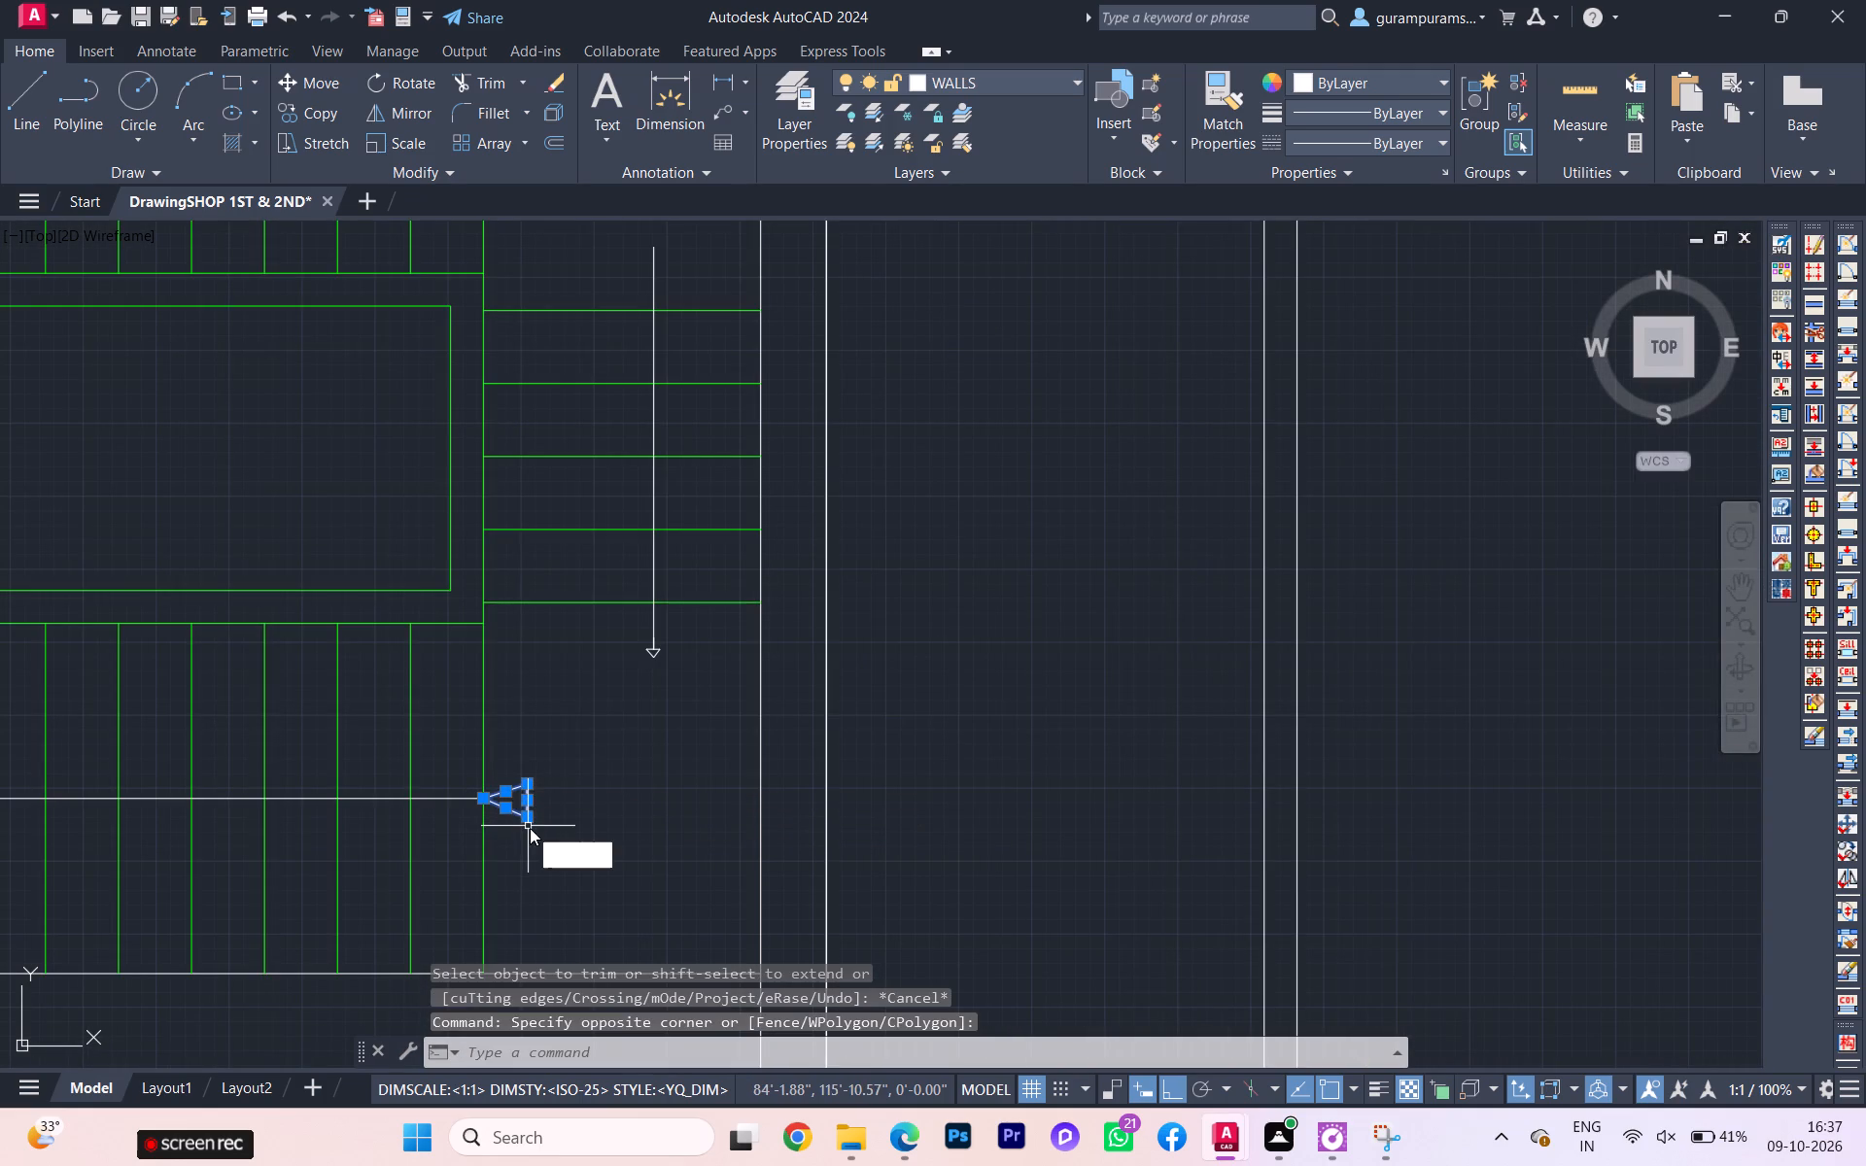
key("Return")
scroll(516, 839, "up", 3)
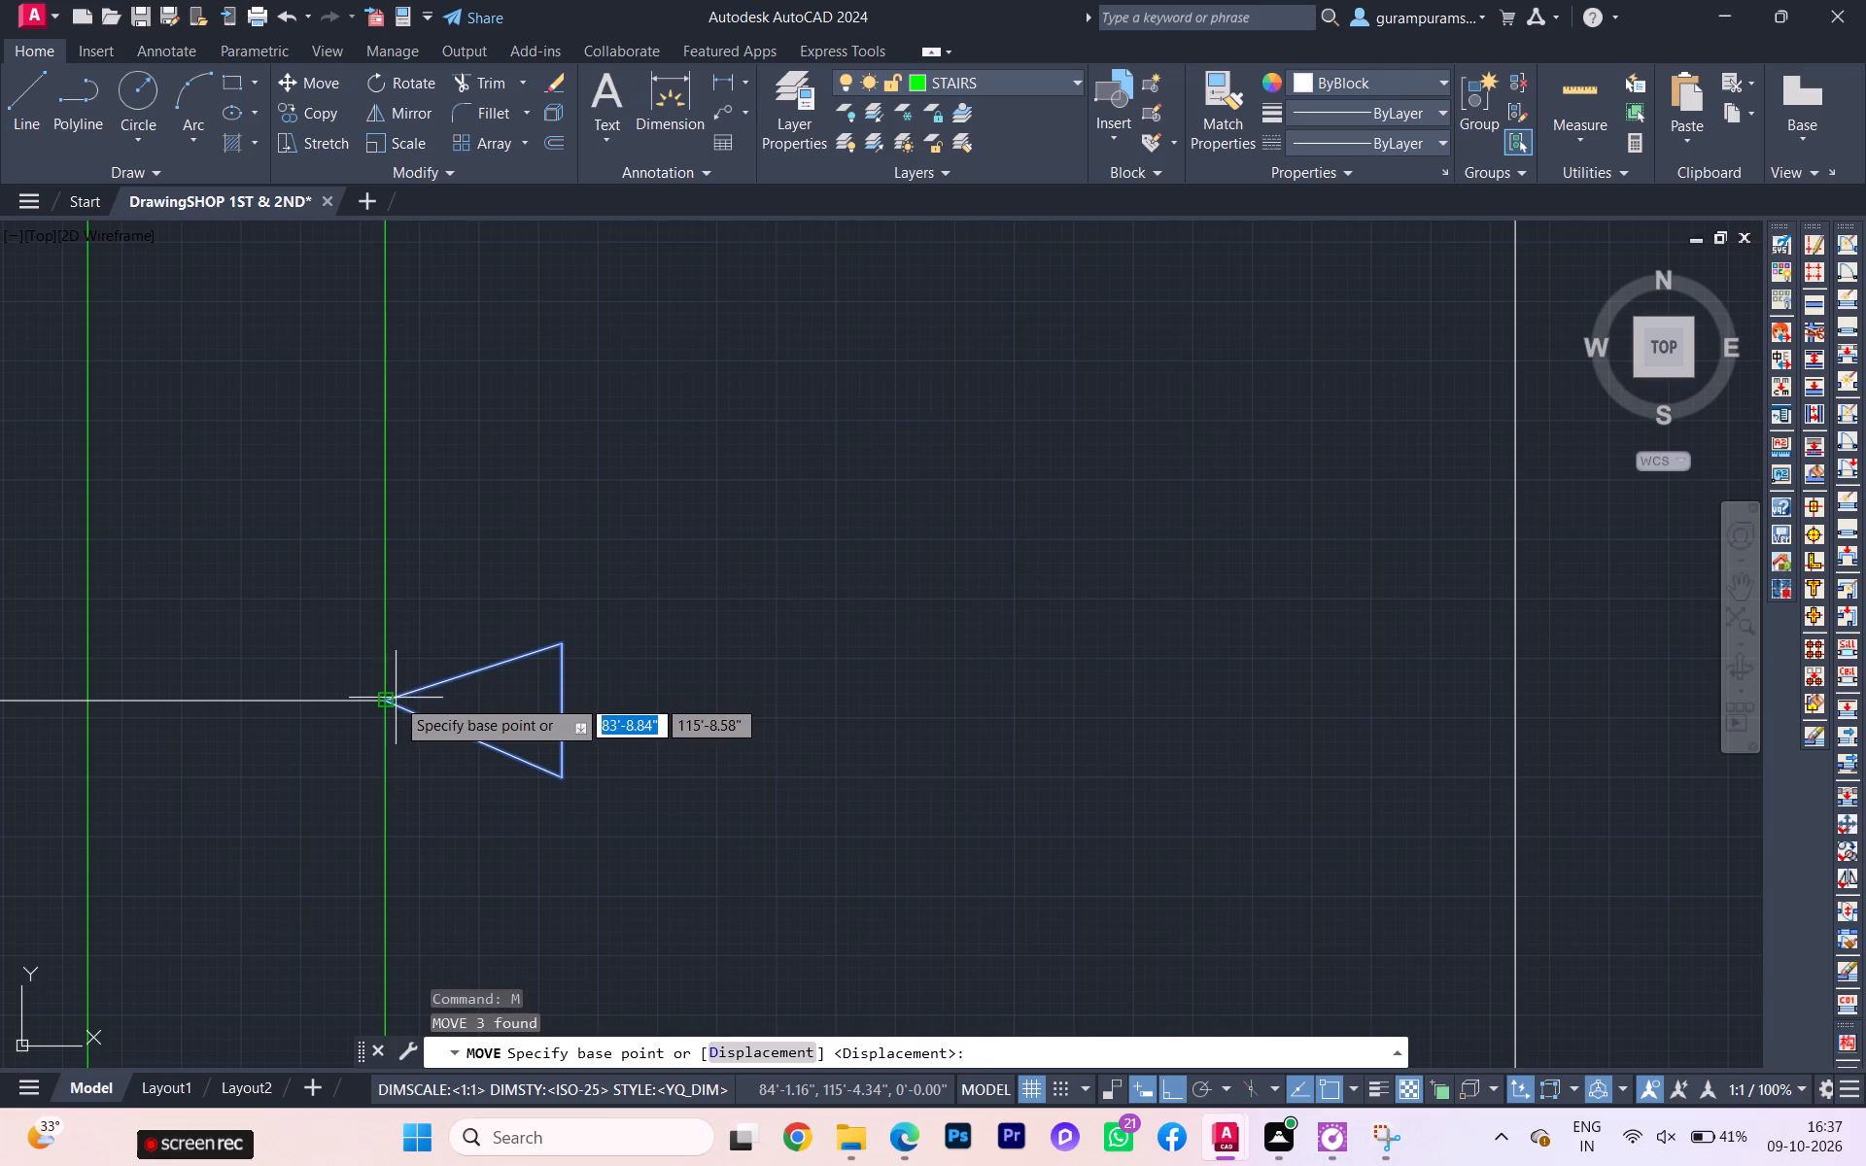
left_click(396, 698)
scroll(623, 672, "down", 3)
scroll(631, 627, "up", 1)
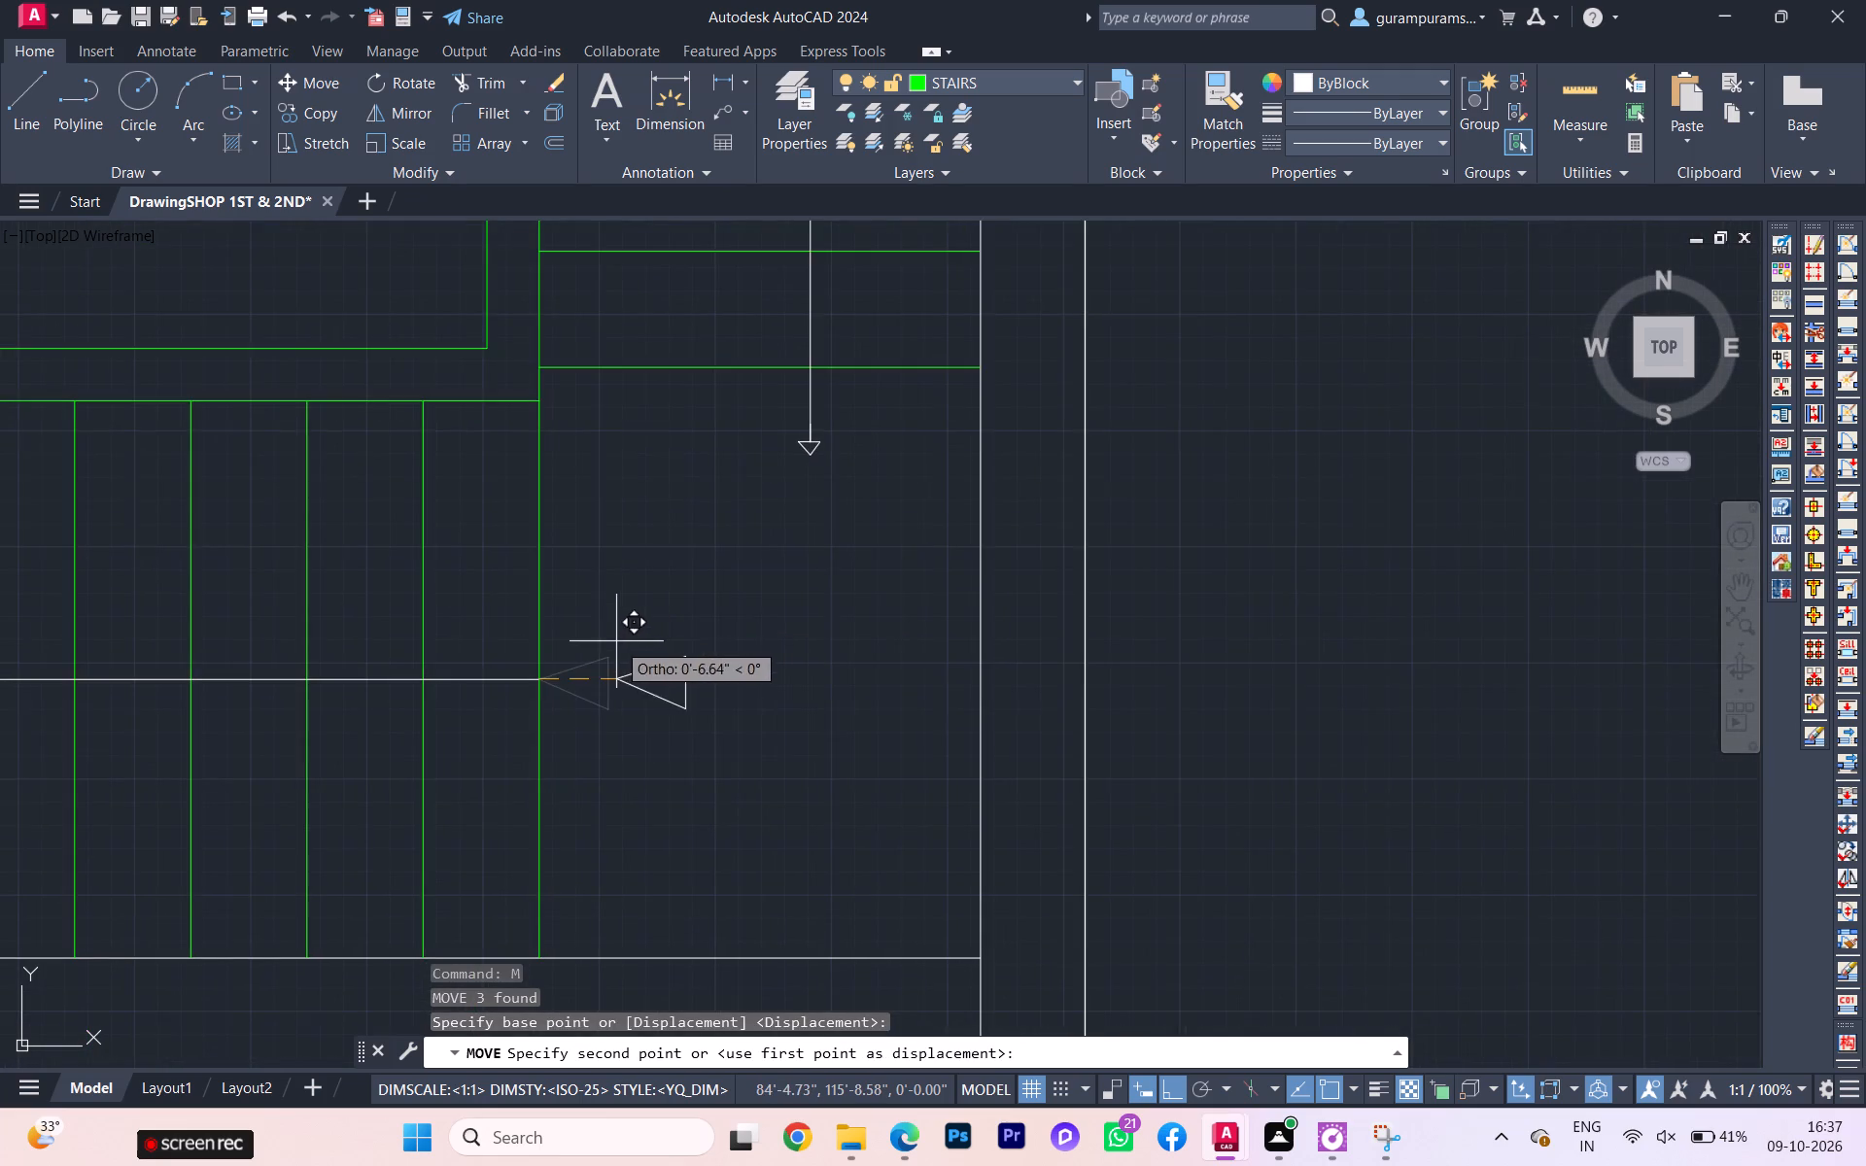
scroll(599, 651, "down", 3)
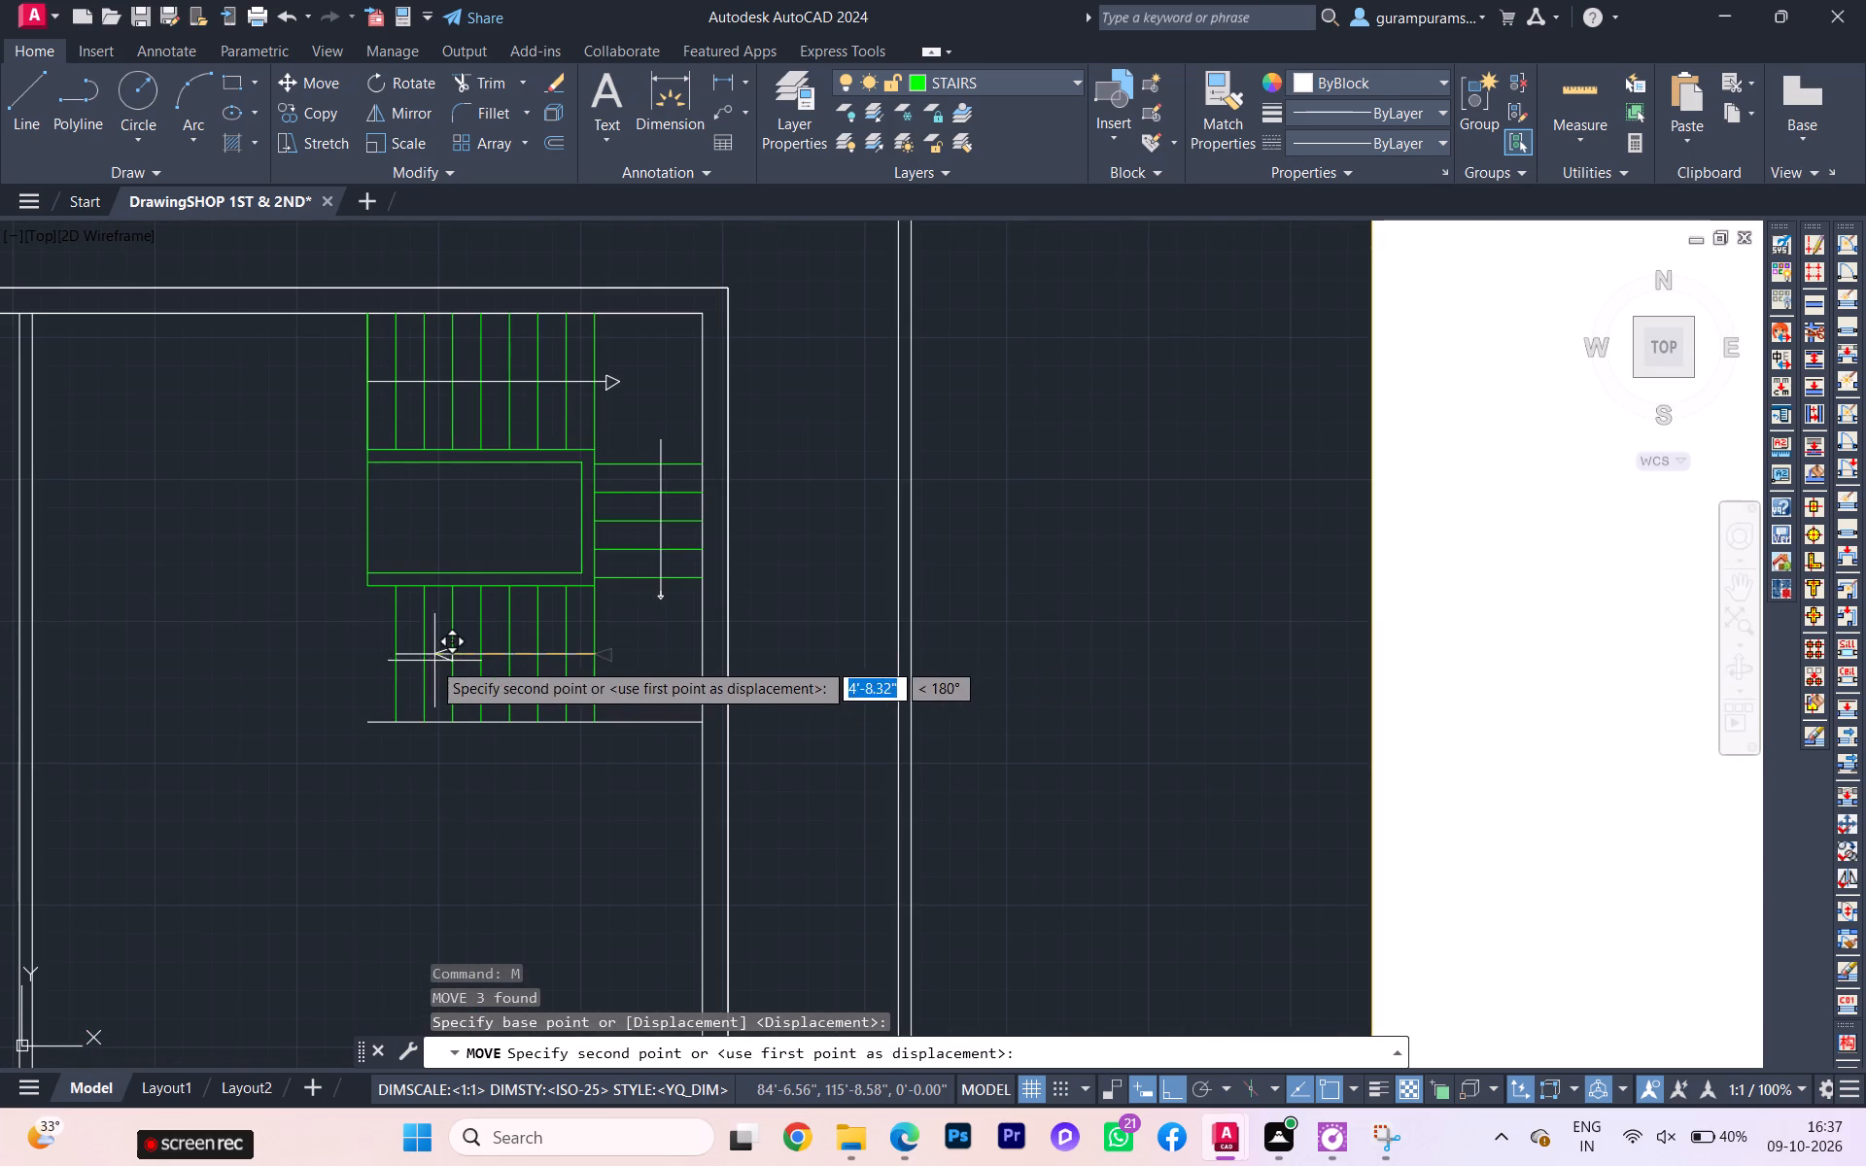
scroll(417, 660, "up", 2)
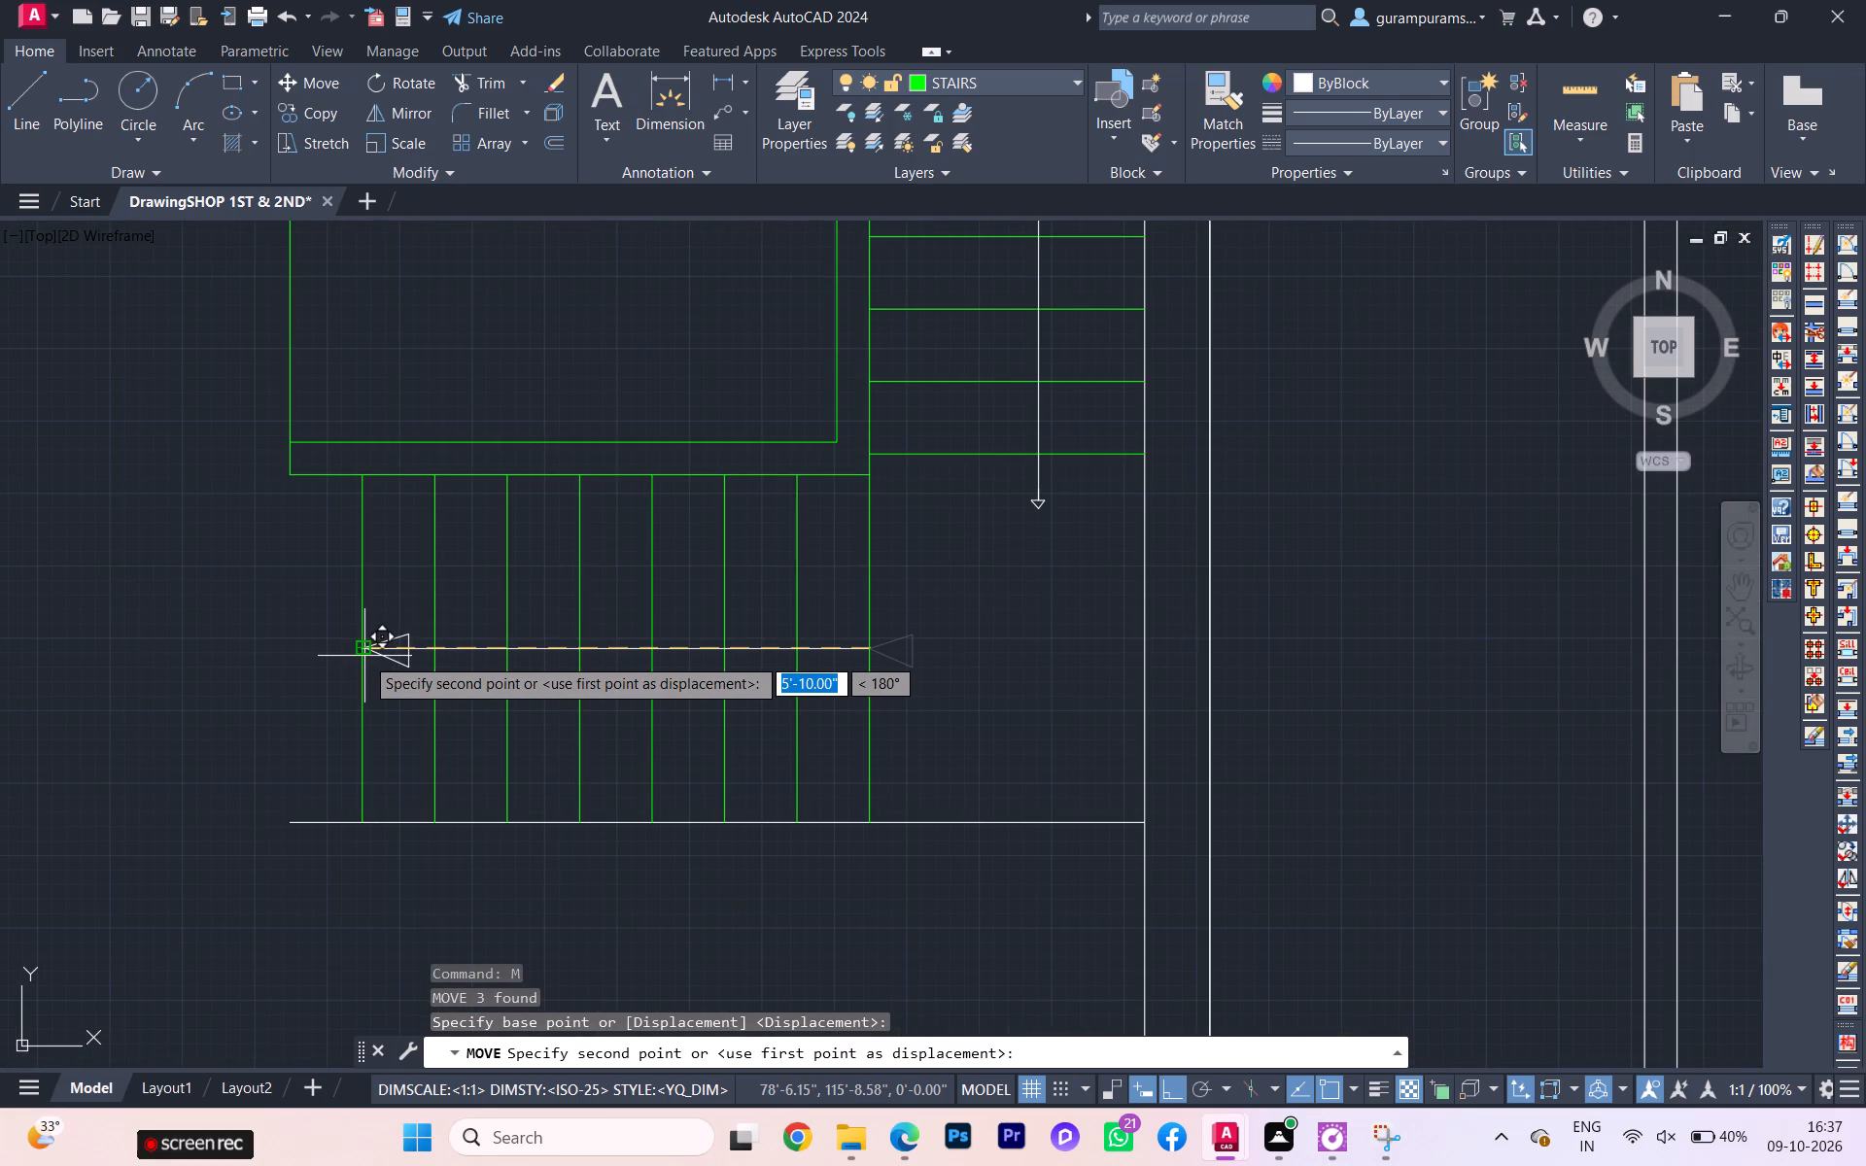
left_click(364, 656)
key("Escape")
Compare the drafted rear staircase with the Exercise 29 reference image, examining the stair and bath area and its dimensions.
scroll(470, 703, "down", 2)
scroll(585, 697, "down", 1)
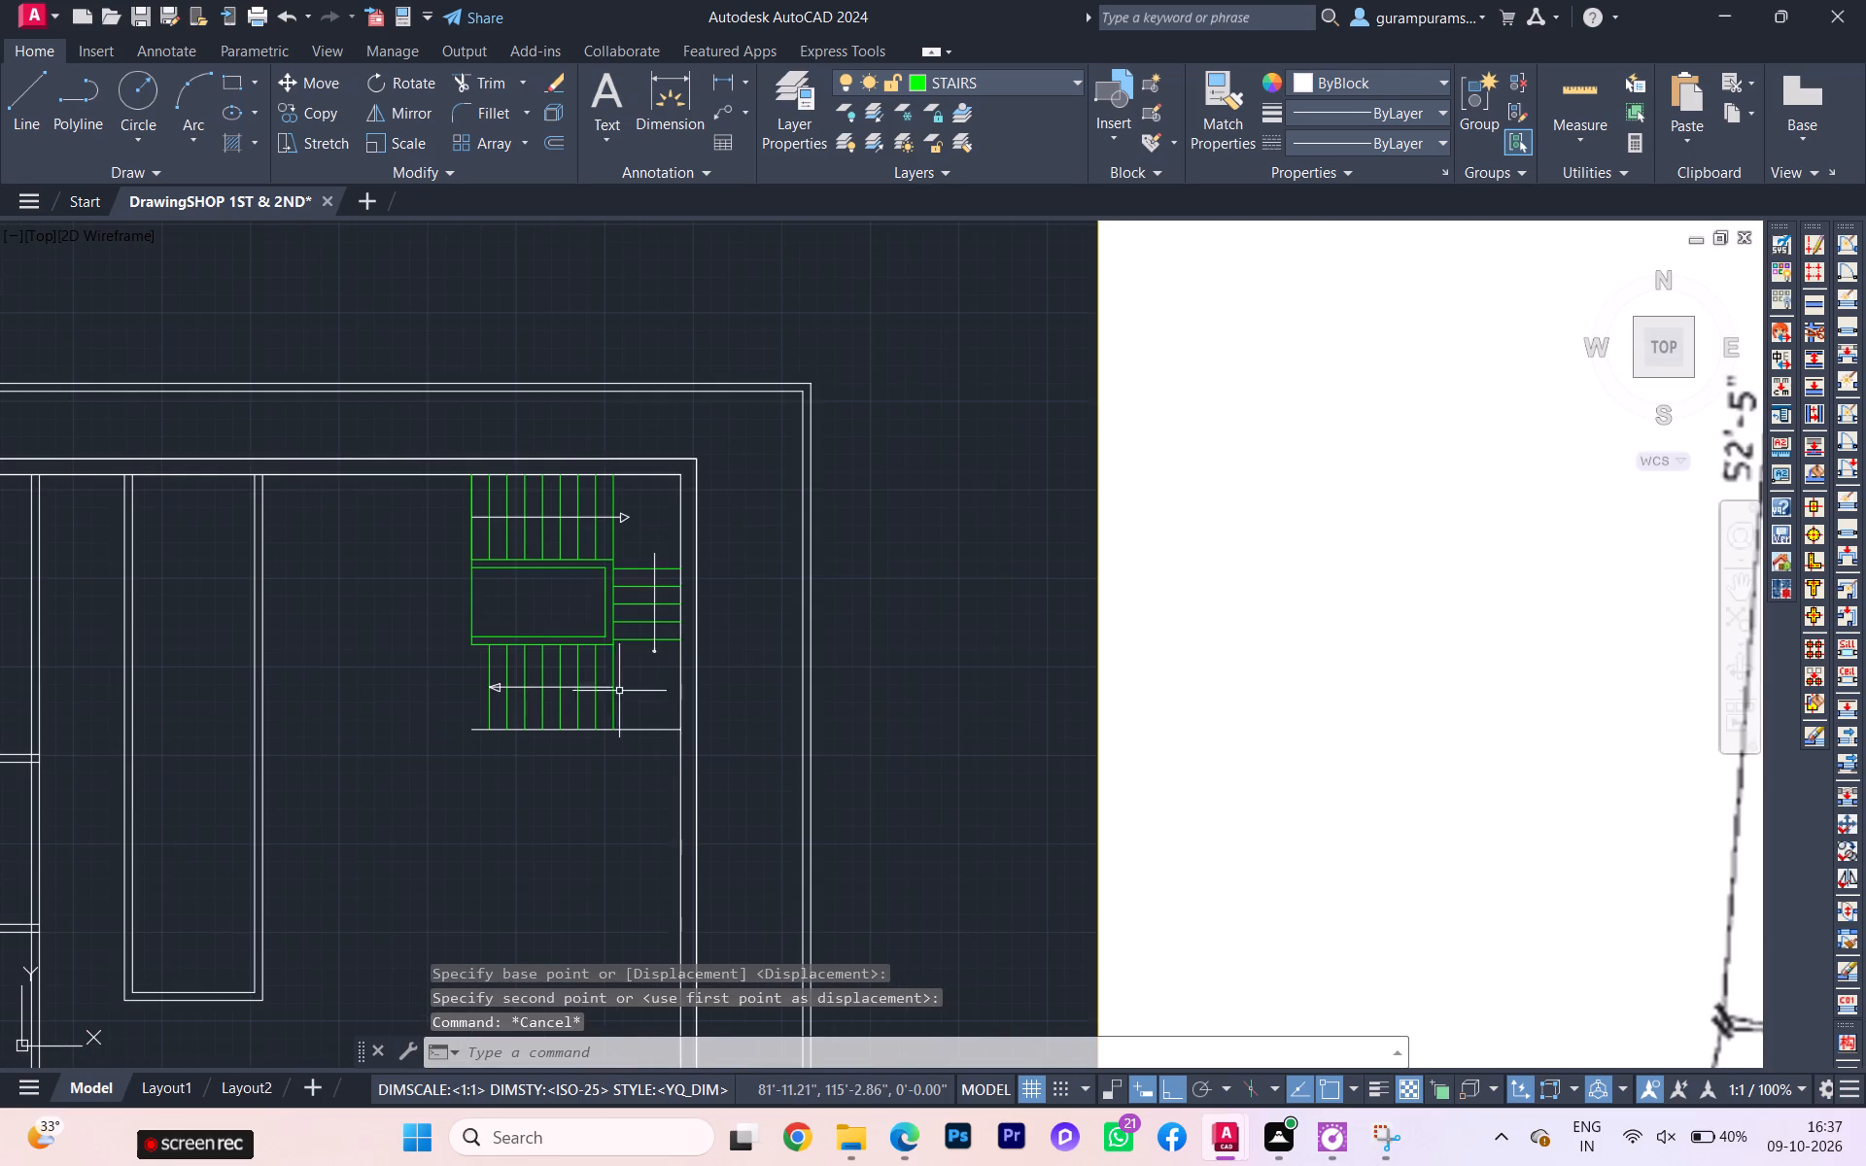
scroll(801, 658, "down", 2)
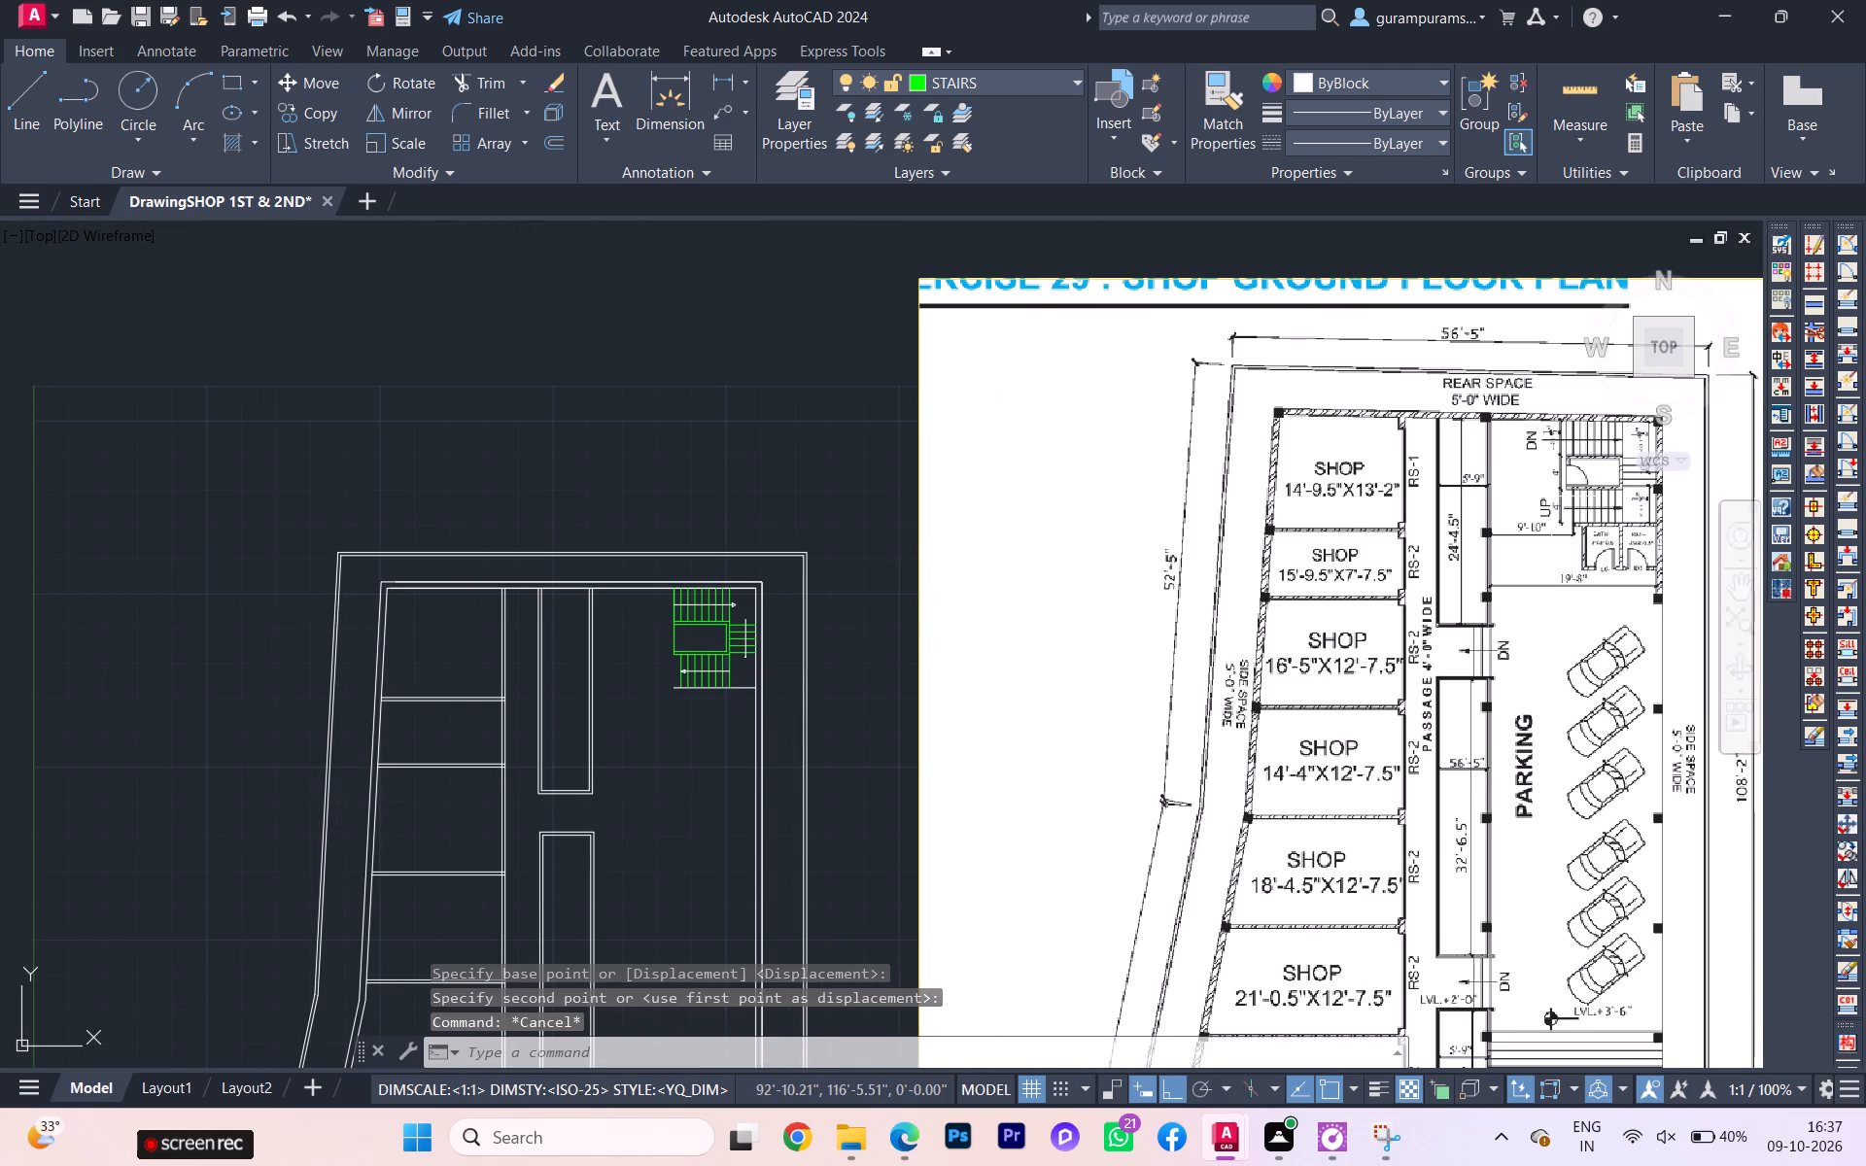
scroll(1640, 447, "up", 3)
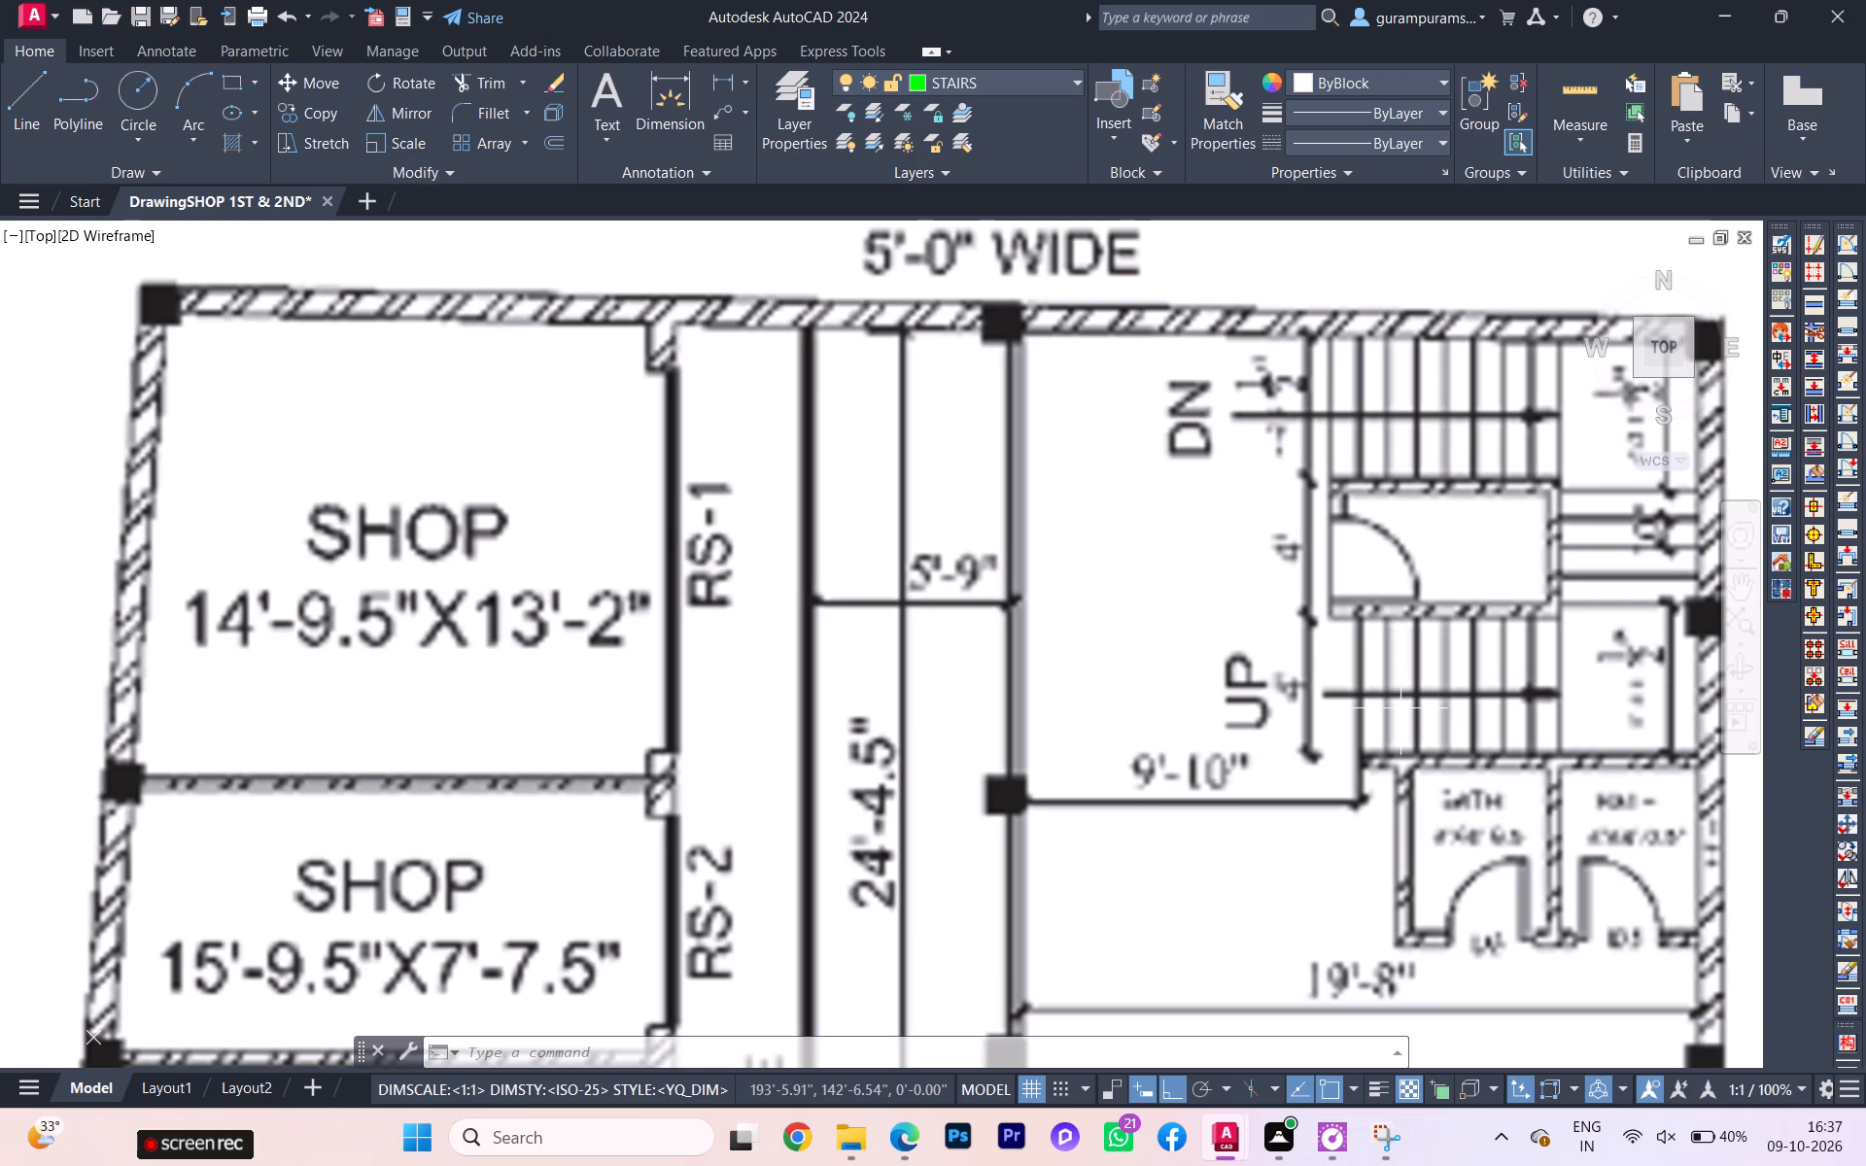
scroll(1400, 720, "down", 1)
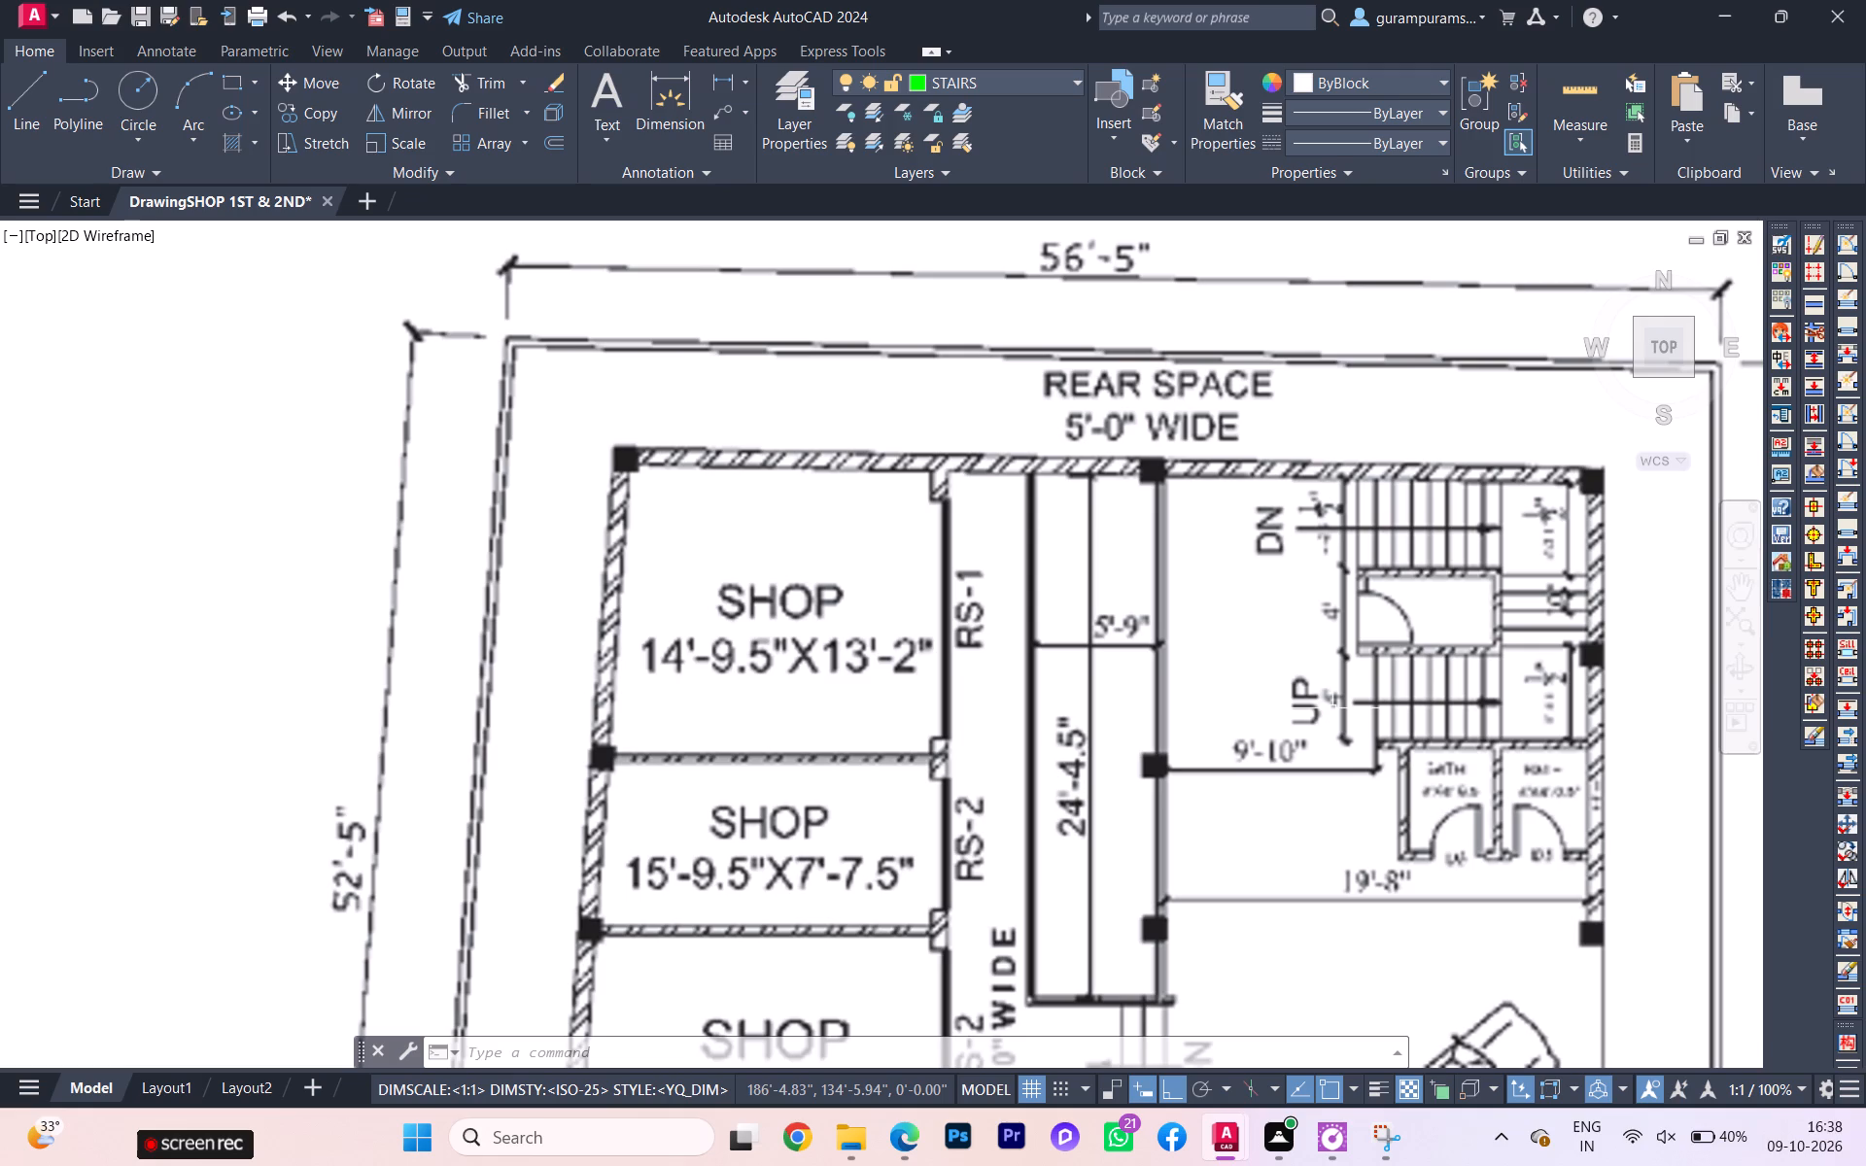
scroll(1377, 248, "down", 3)
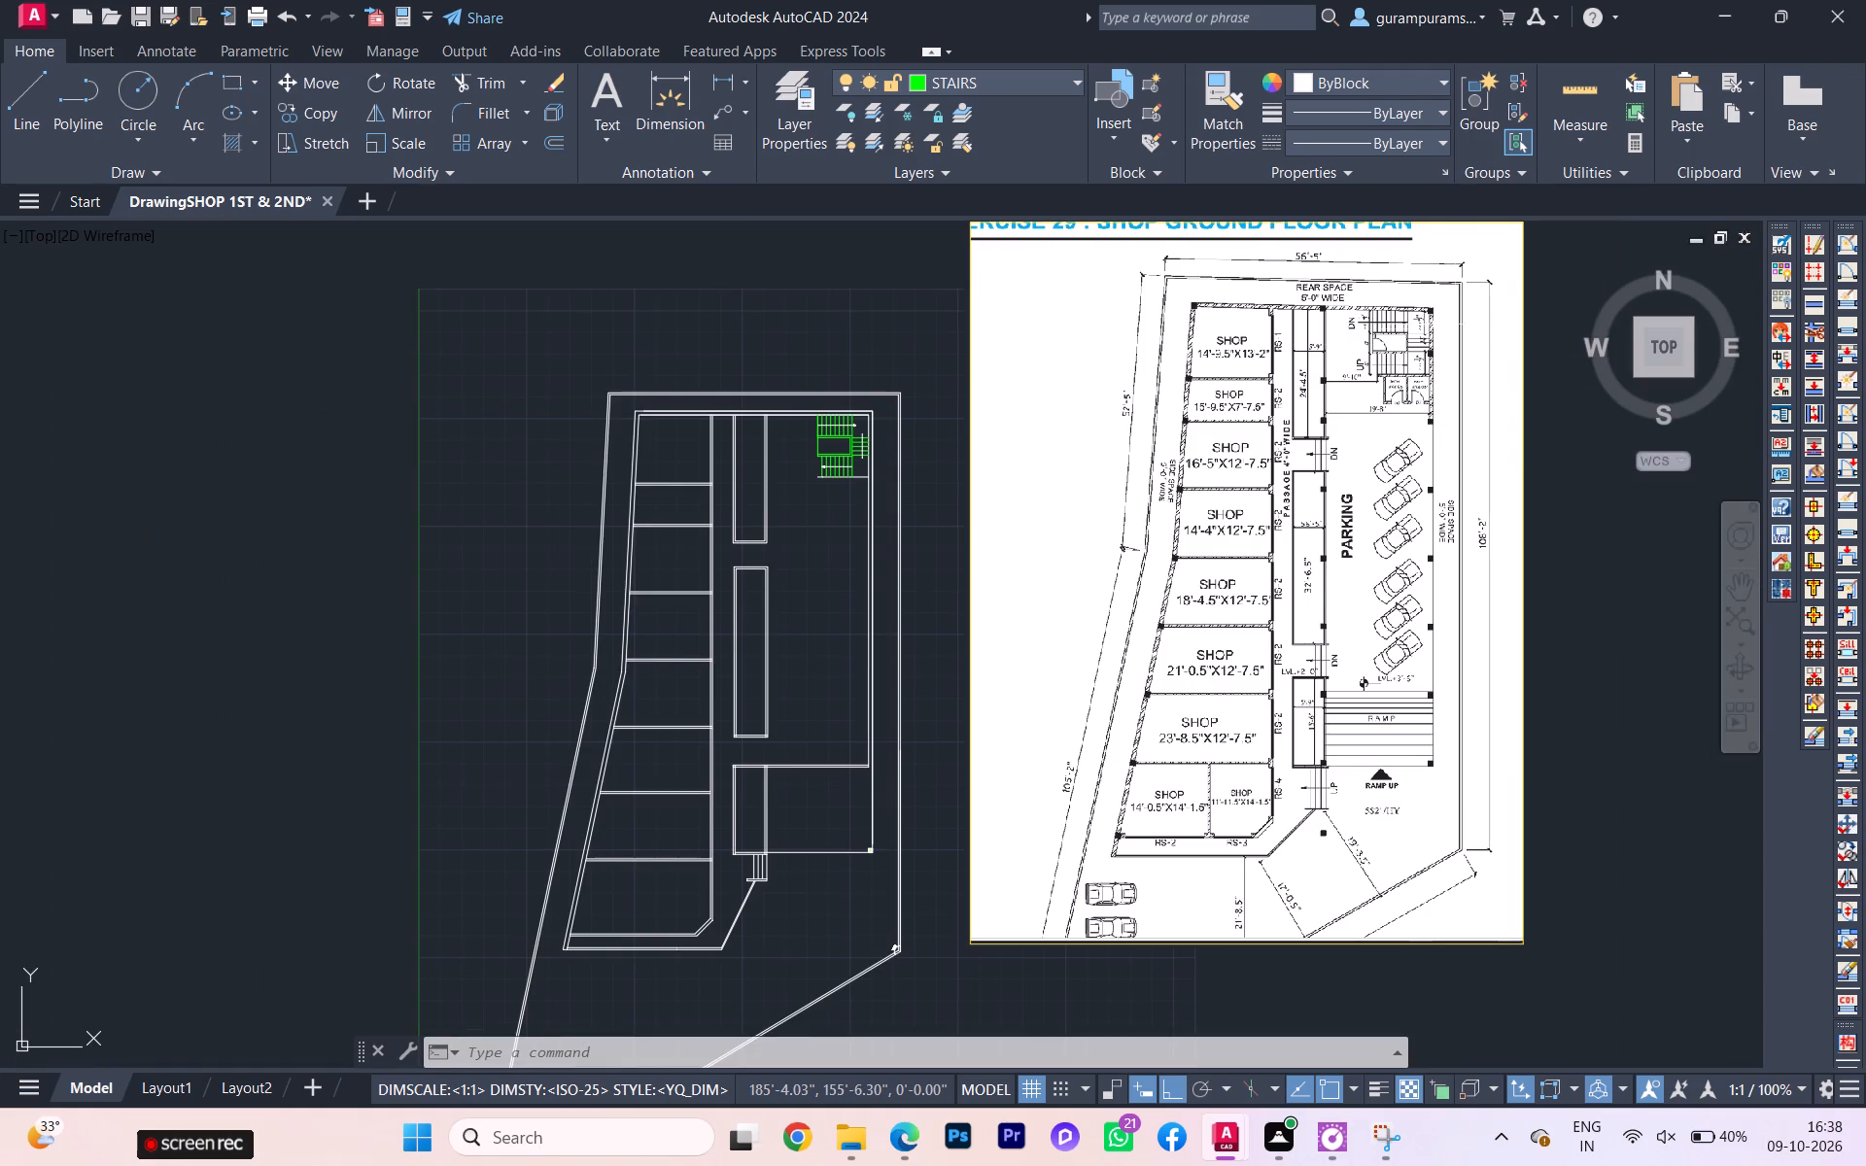
scroll(1296, 428, "up", 1)
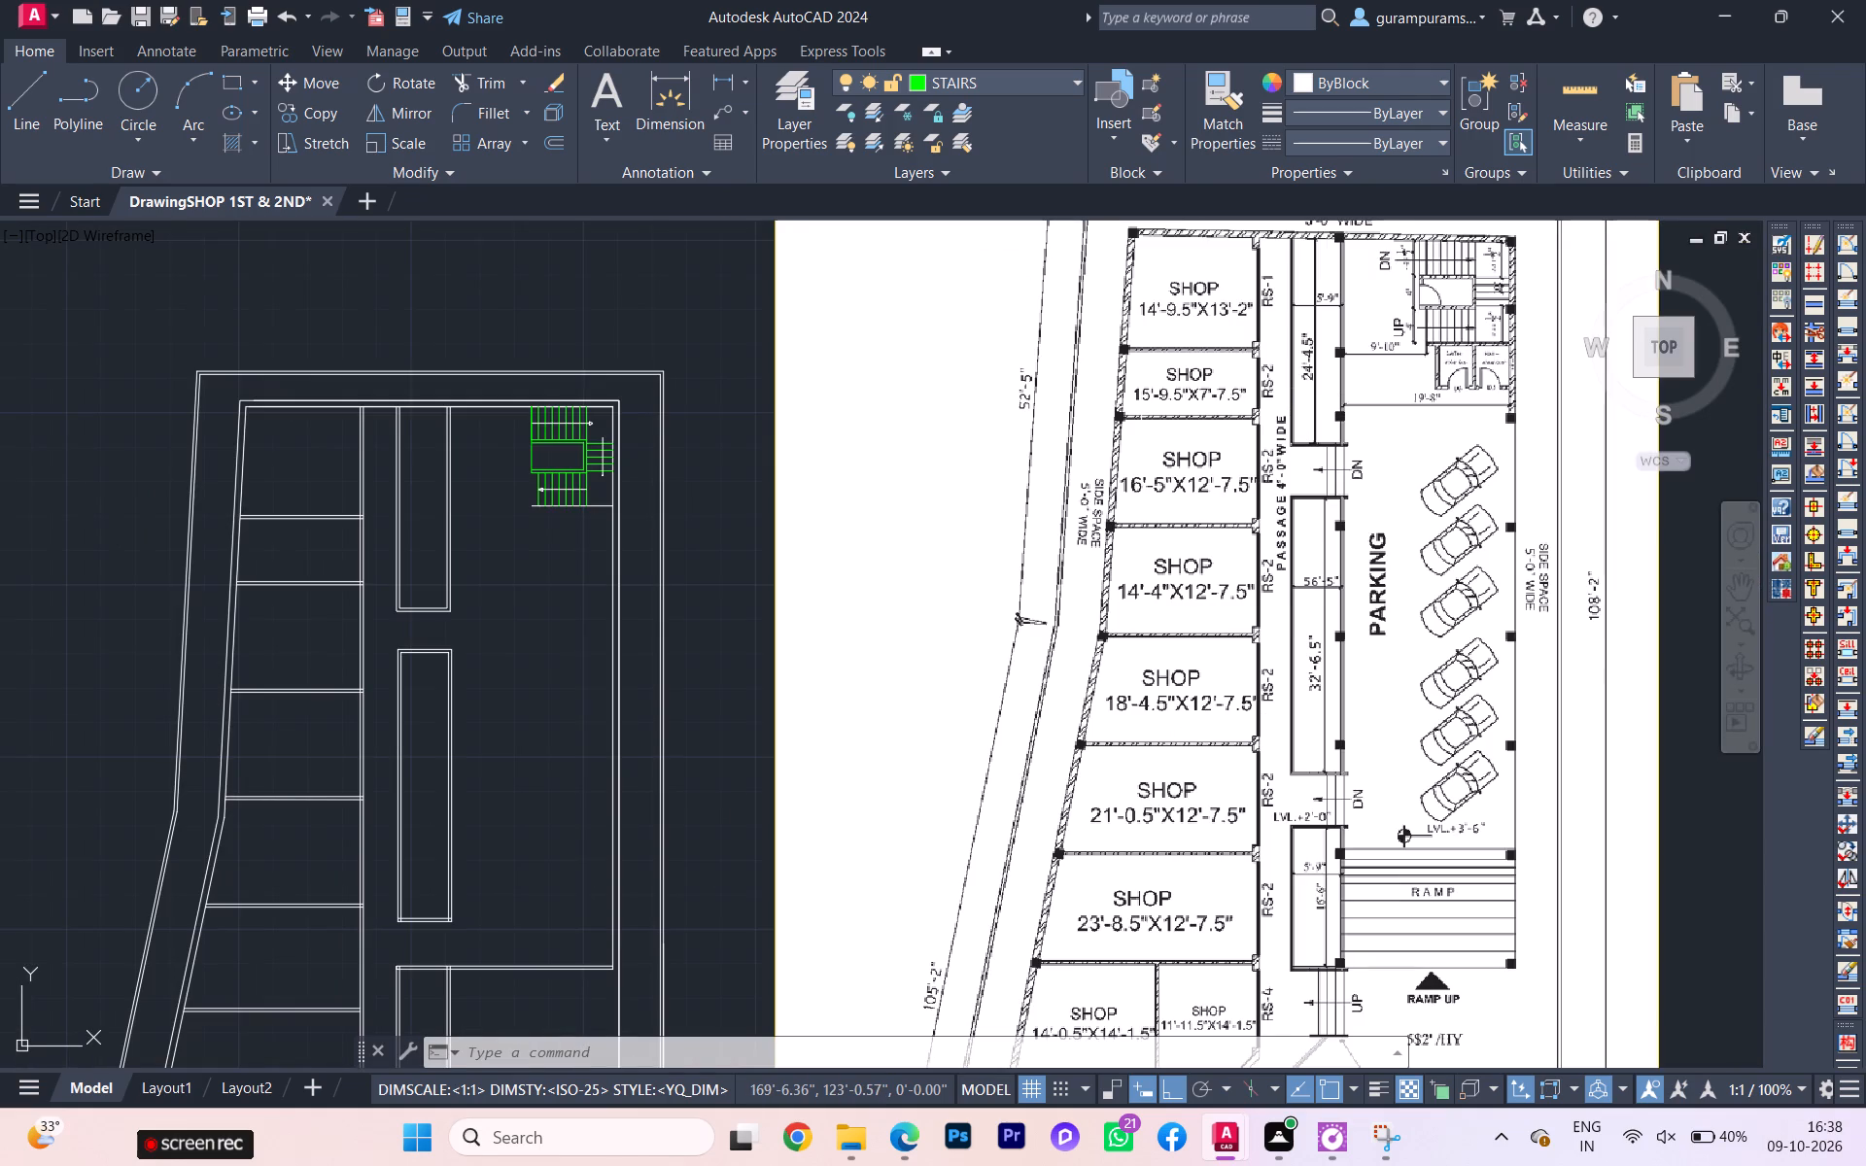
key("Escape")
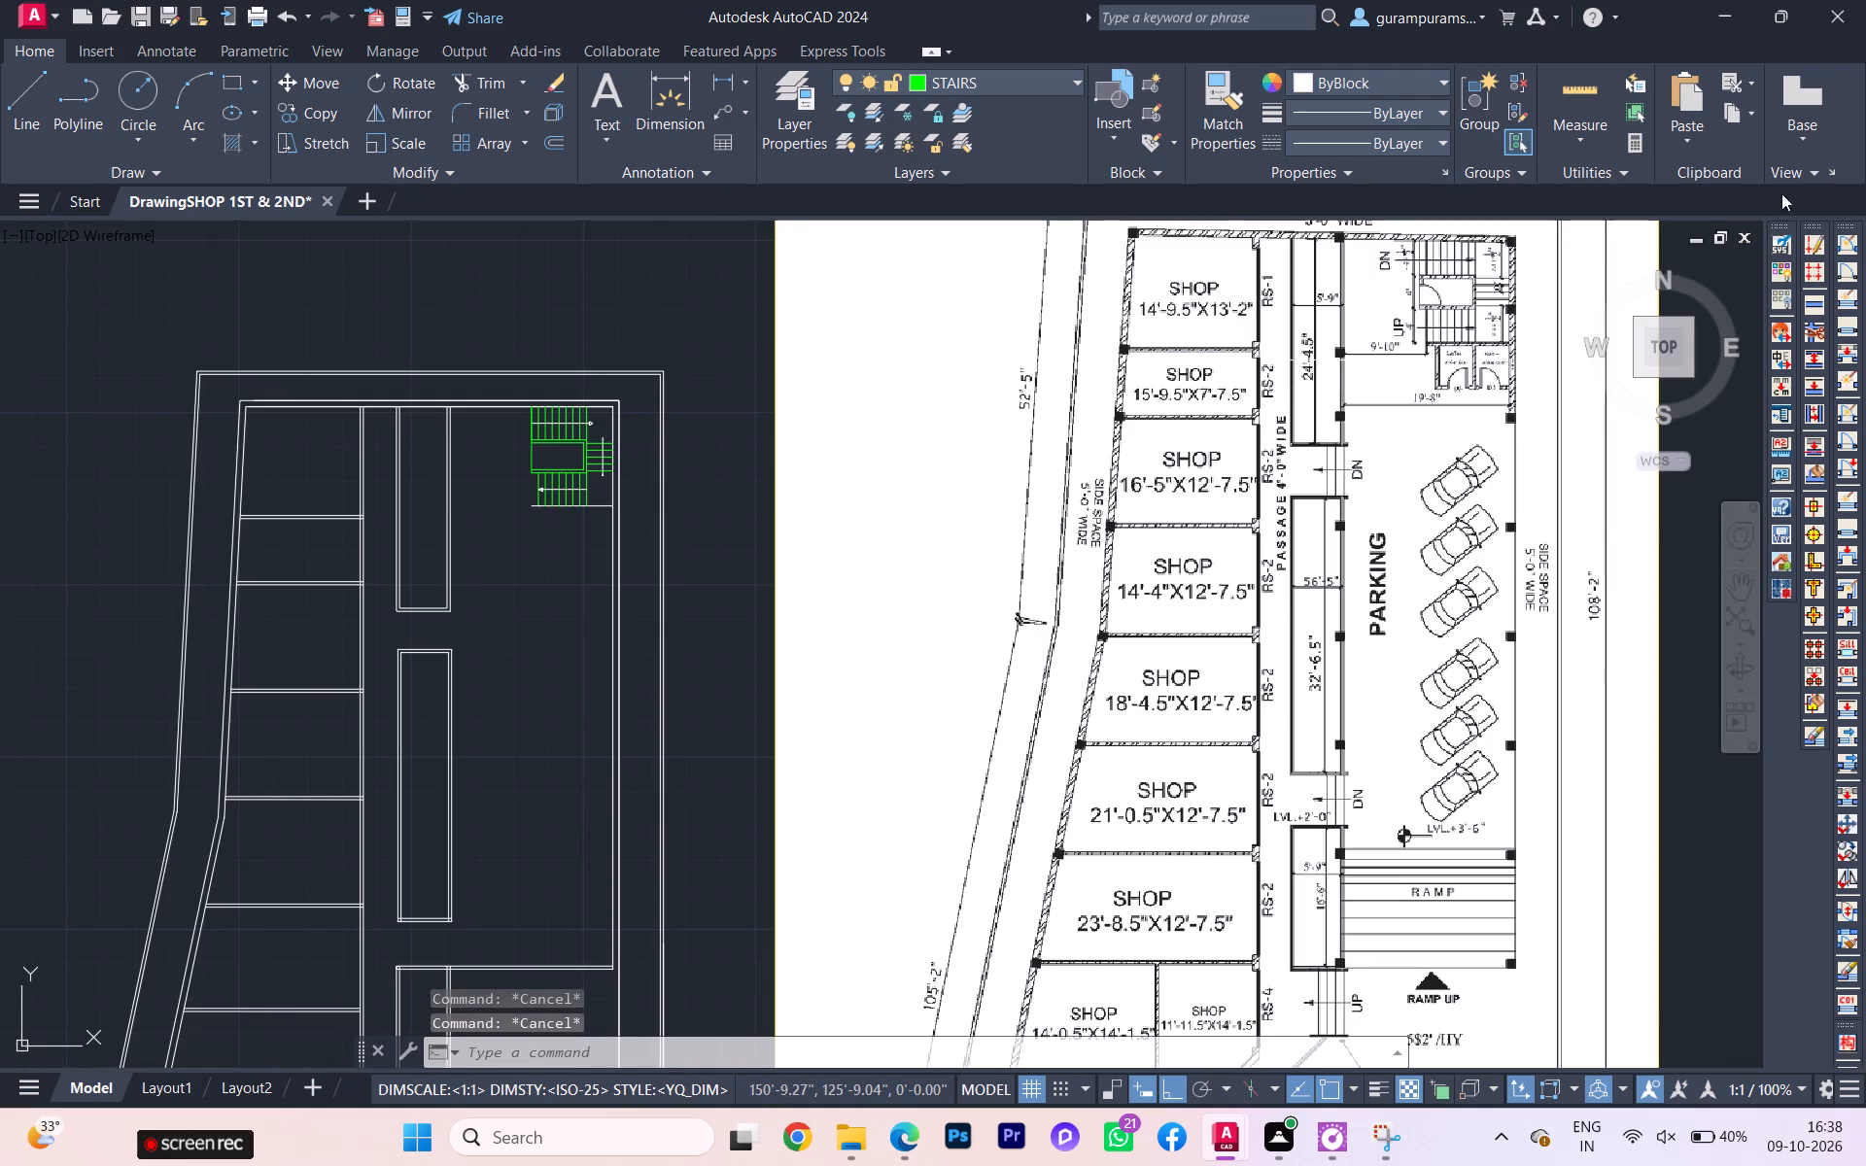
scroll(671, 530, "up", 1)
scroll(418, 476, "up", 1)
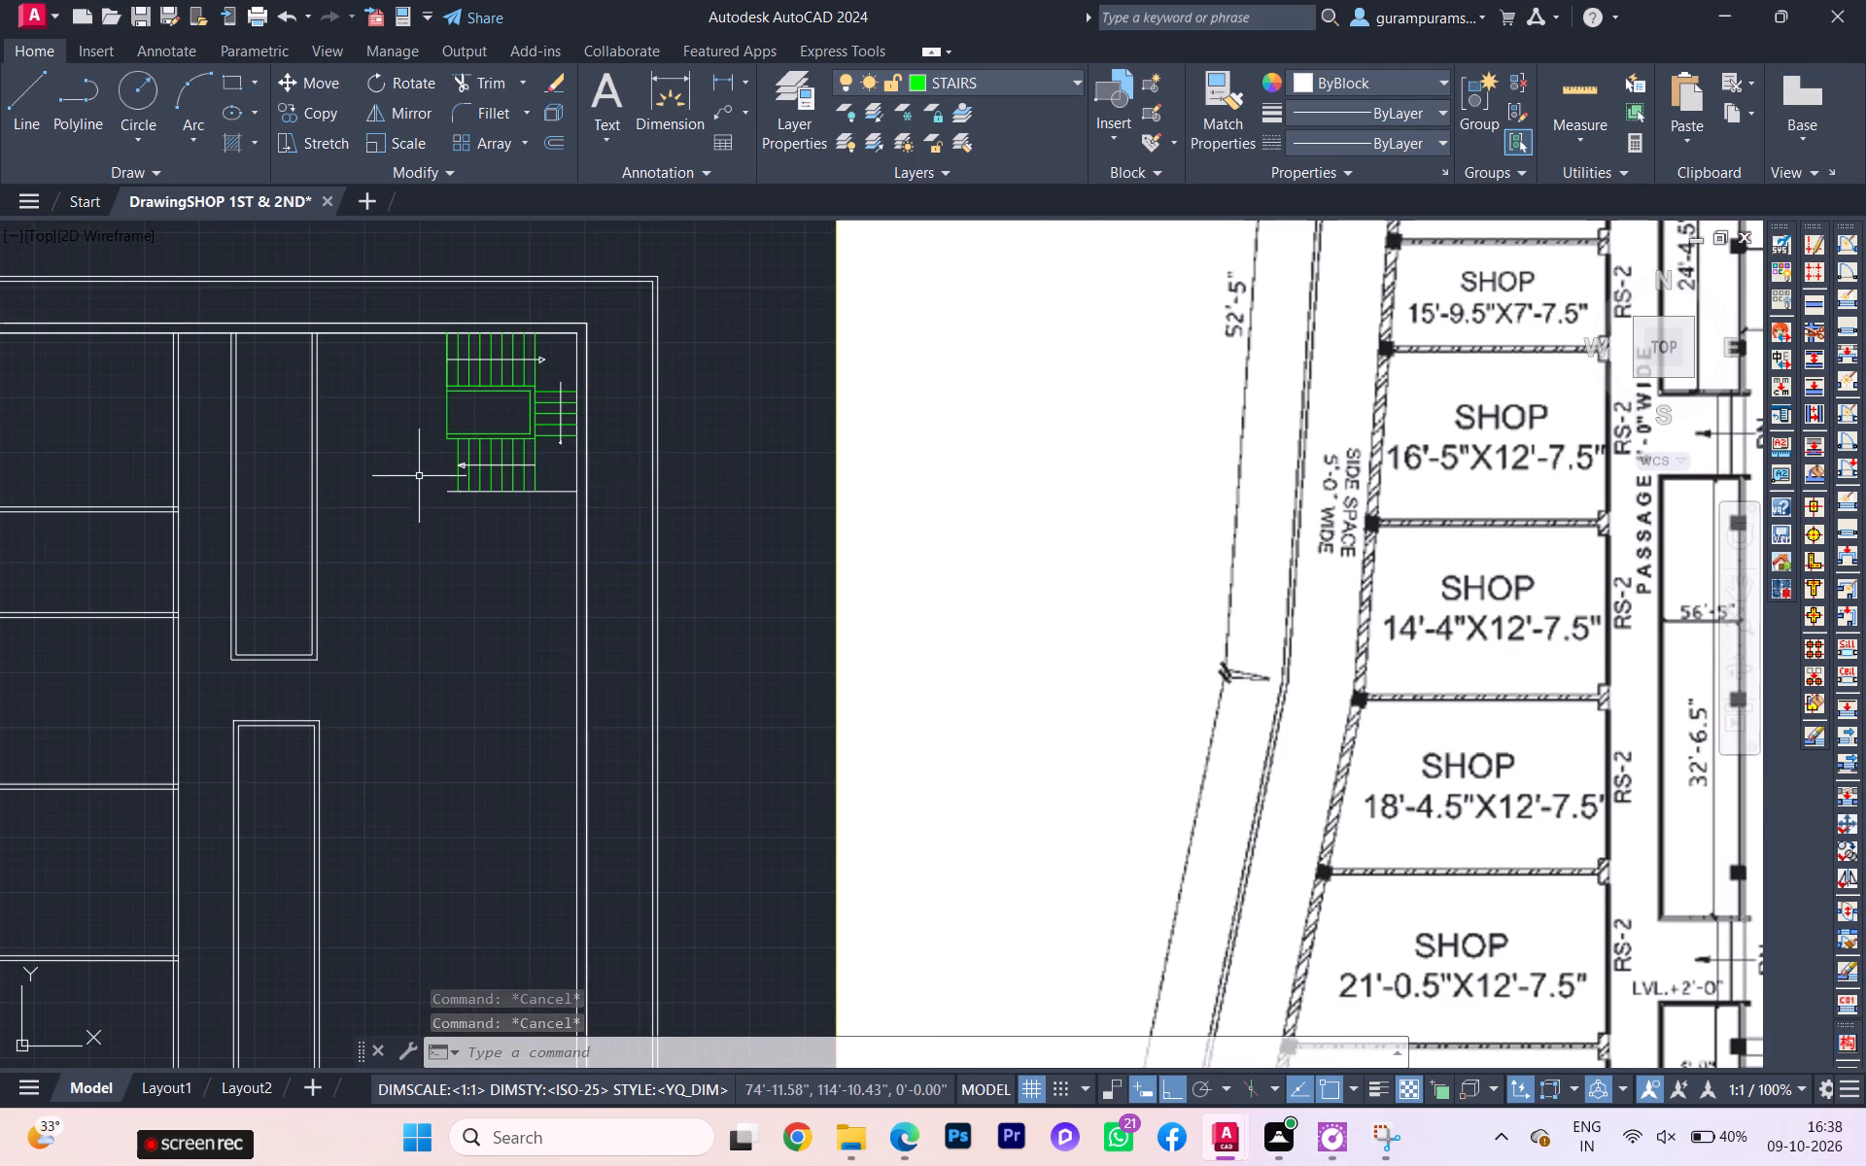
scroll(437, 514, "down", 1)
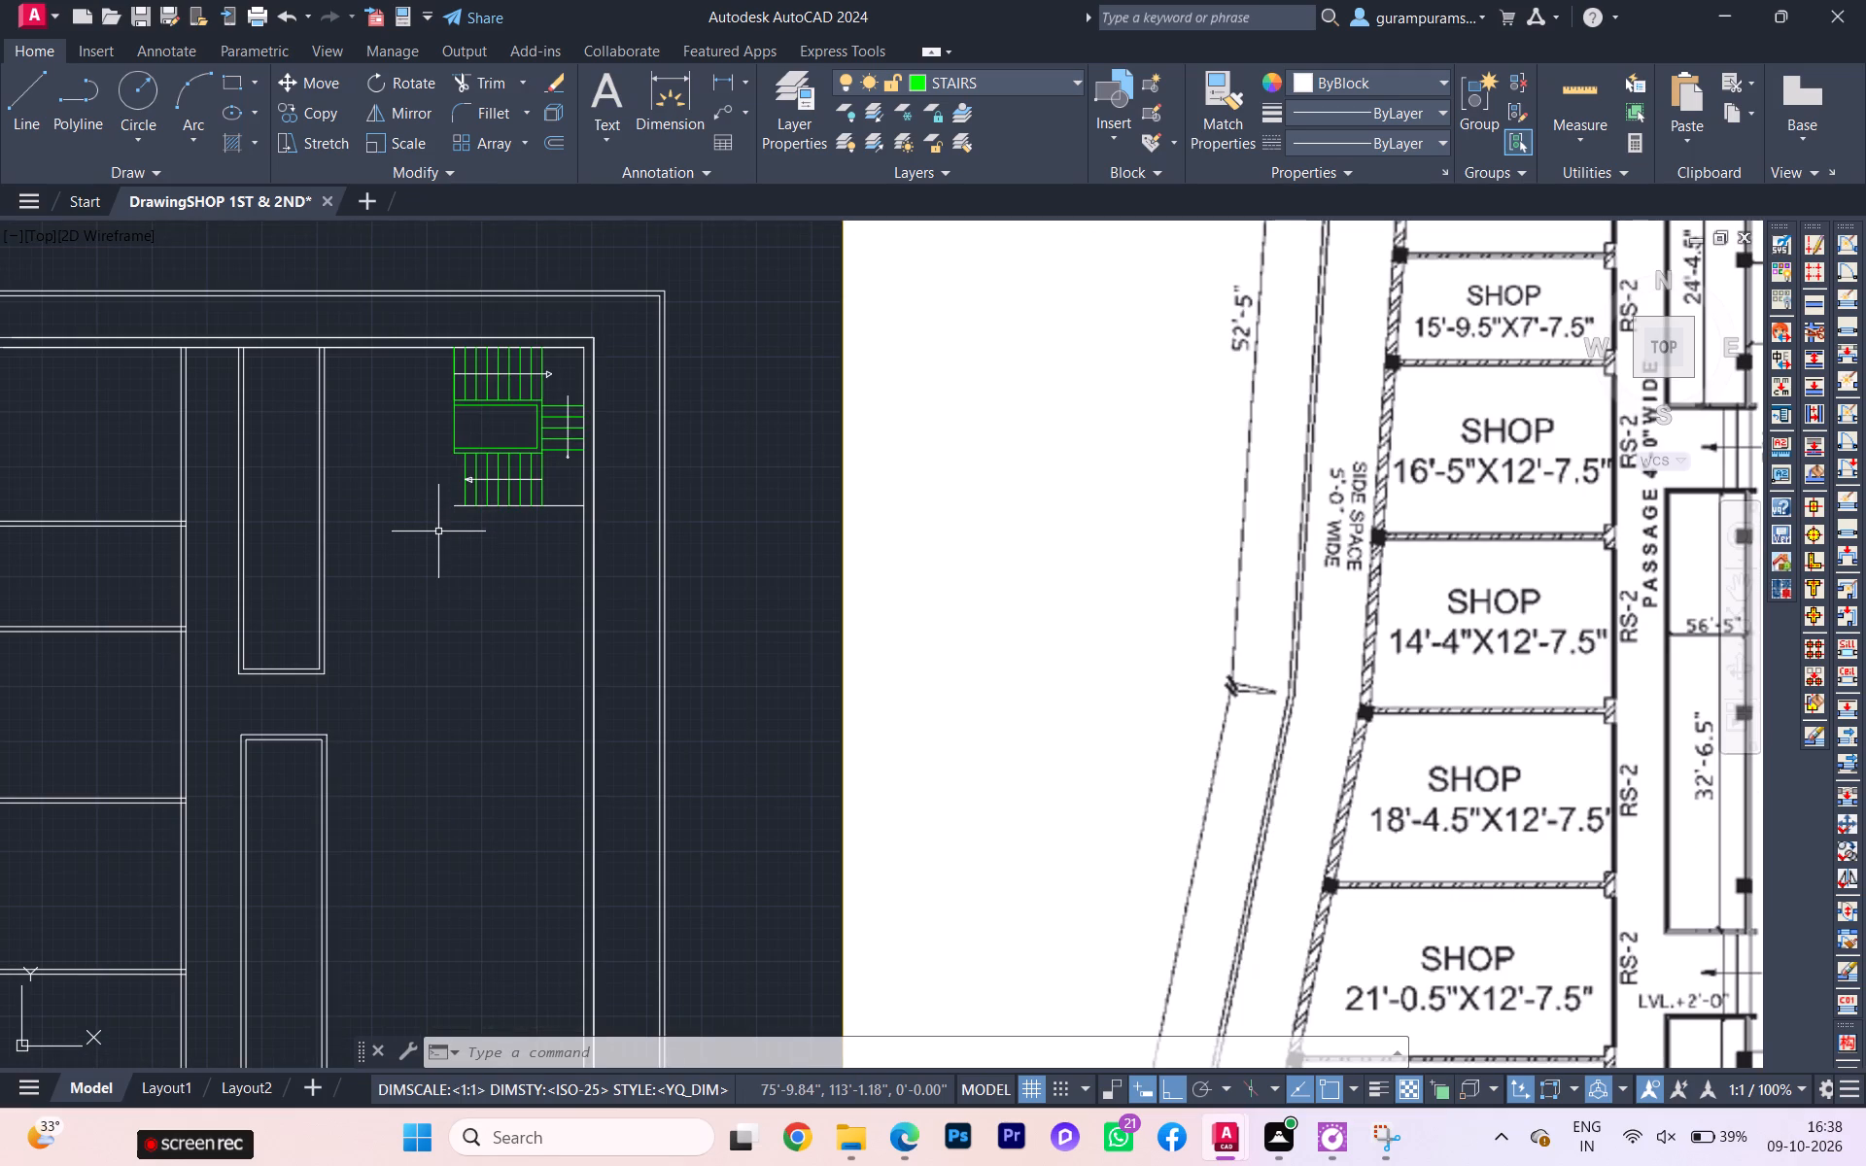
scroll(440, 532, "down", 1)
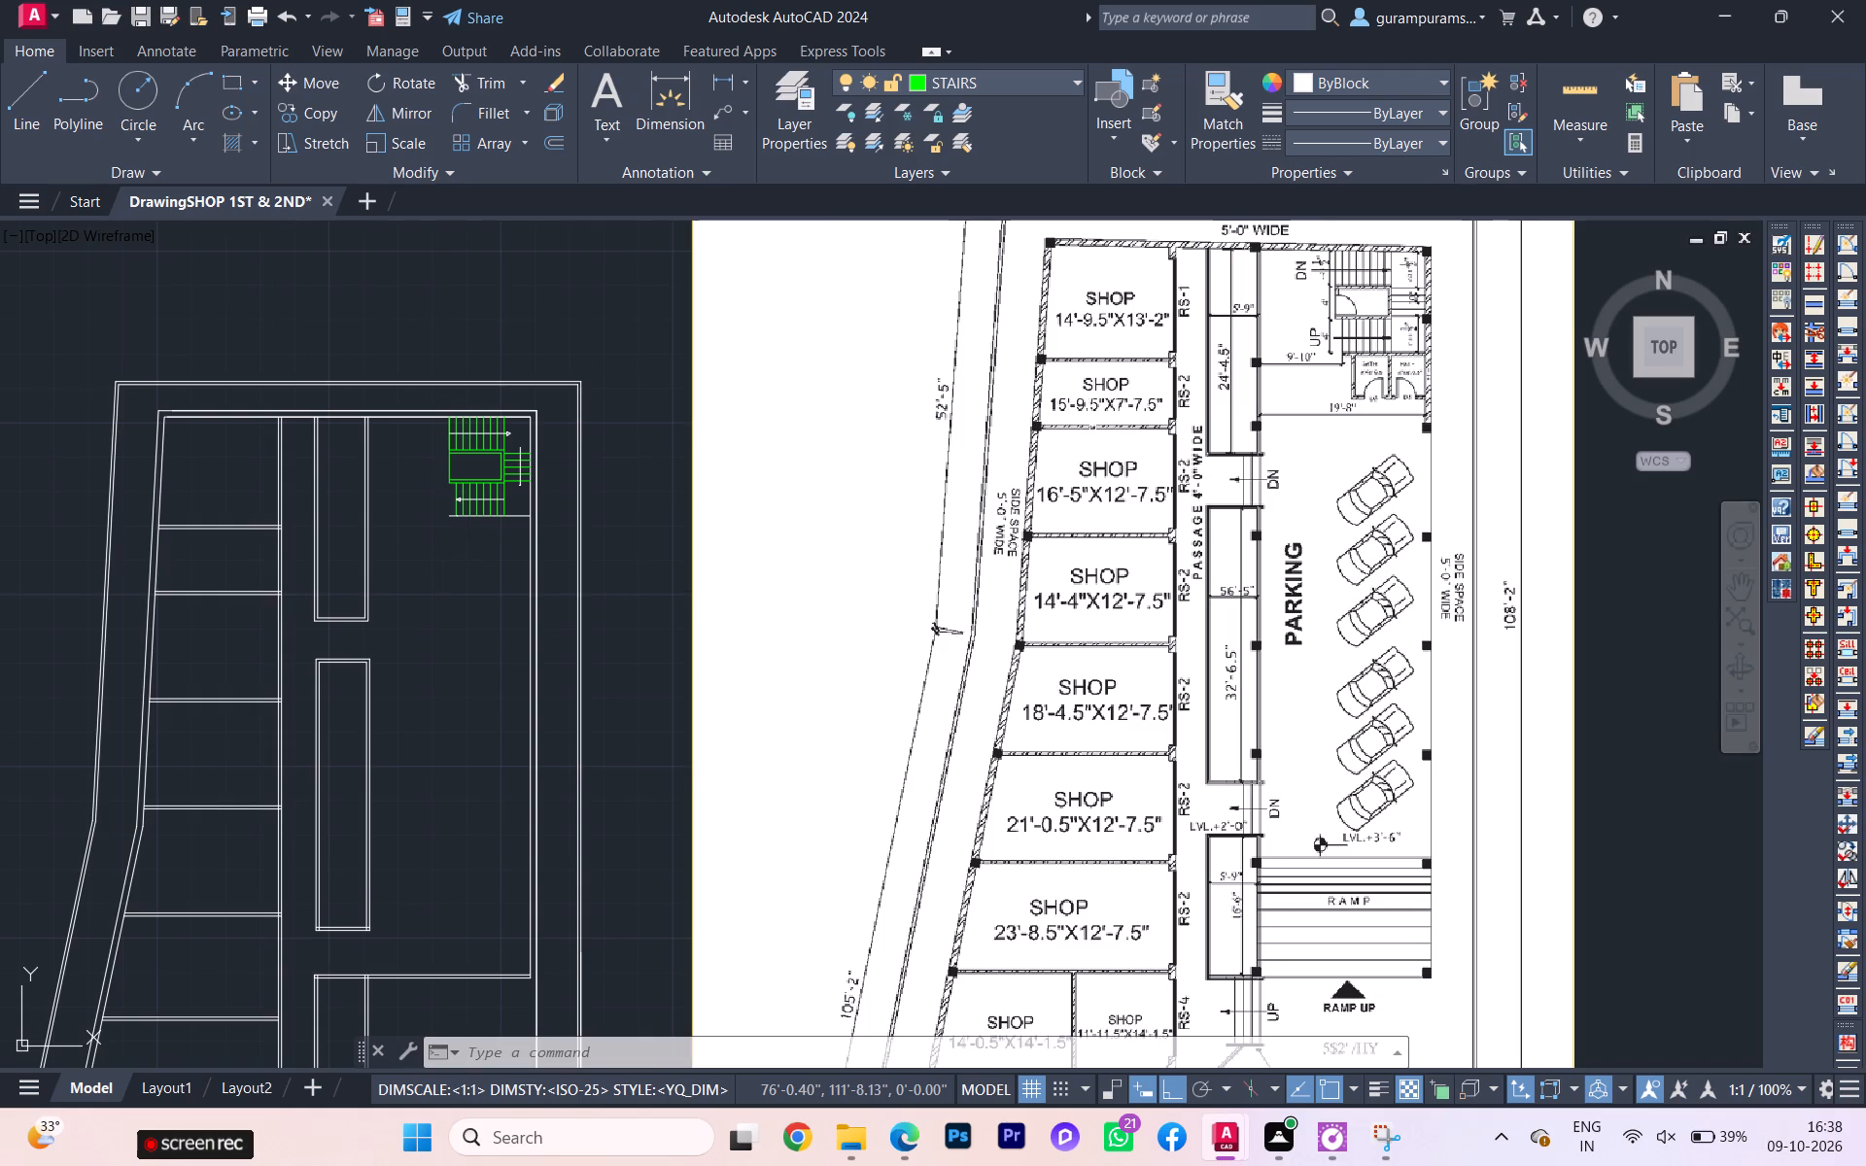
scroll(1236, 409, "up", 1)
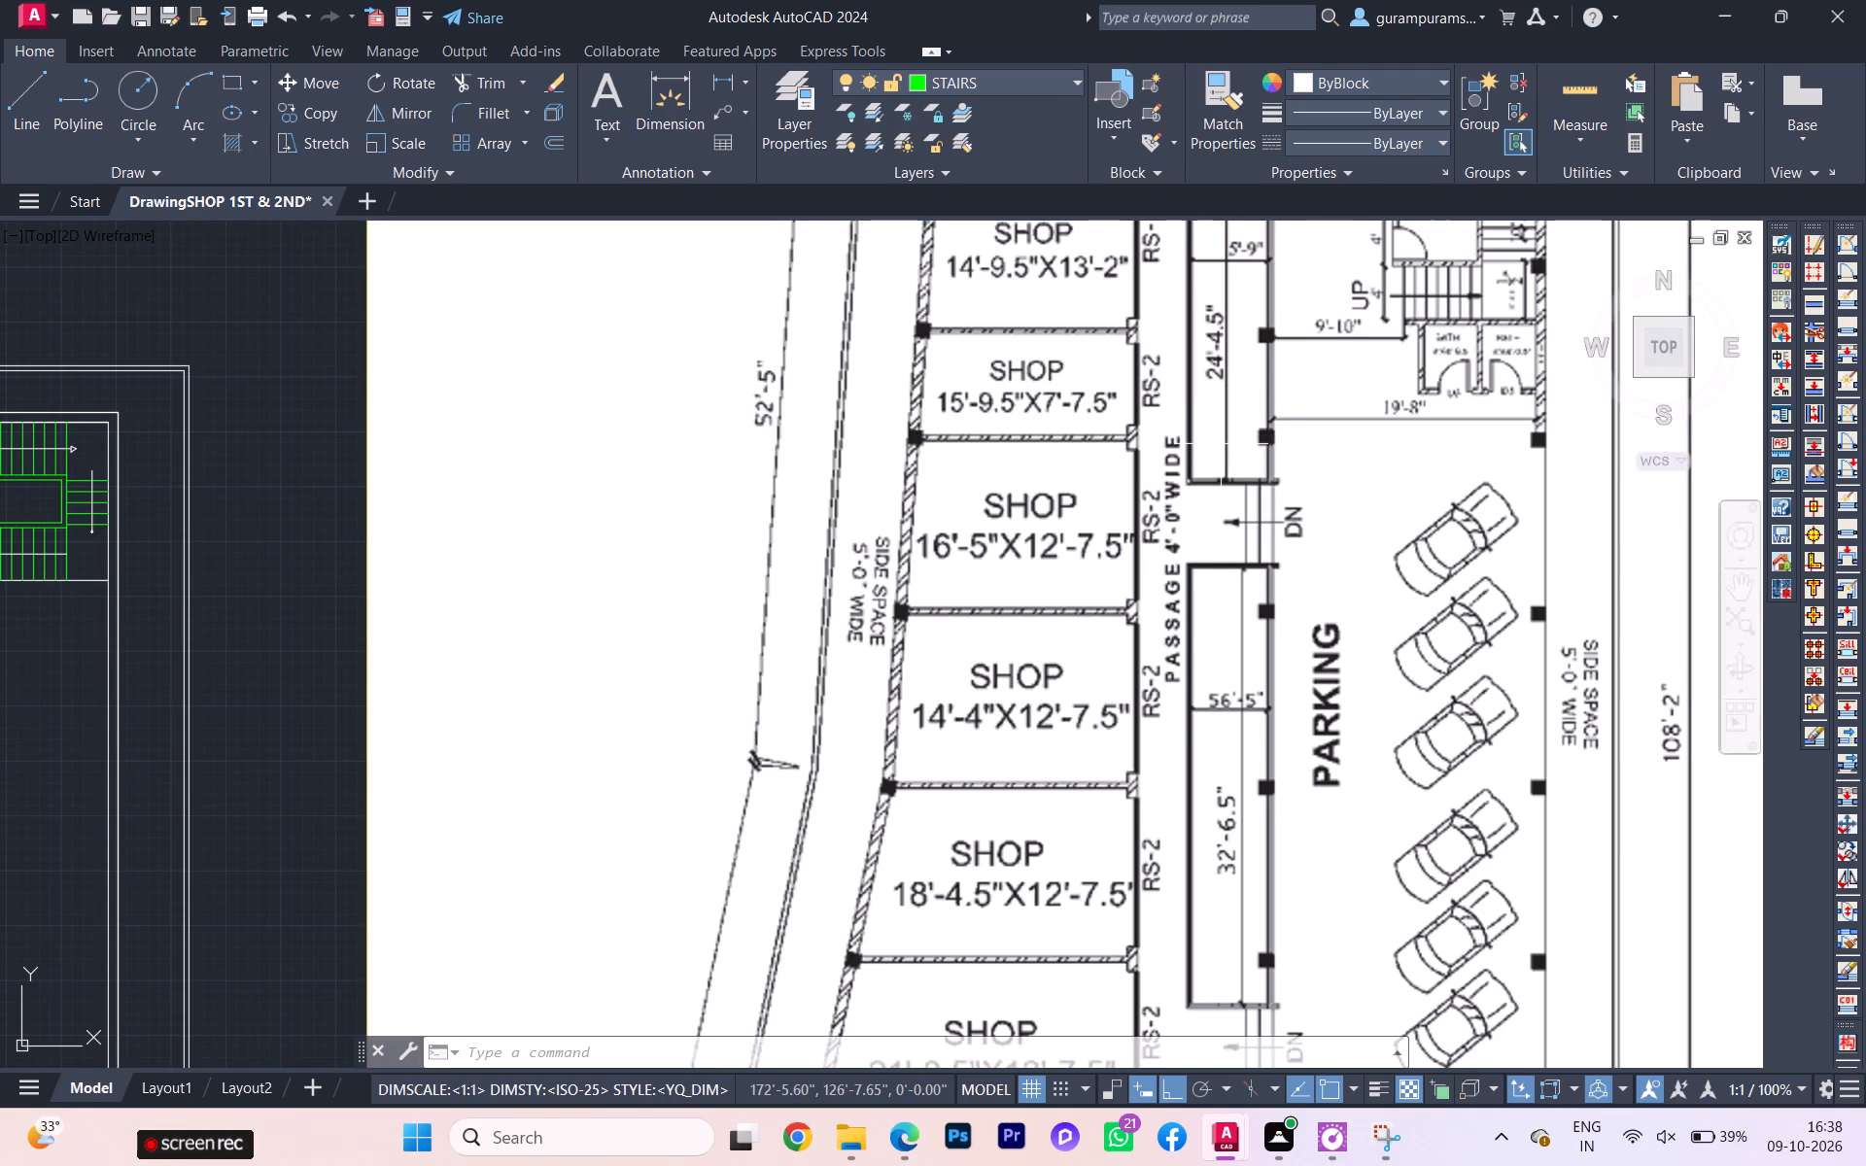
scroll(1221, 447, "down", 1)
scroll(1279, 395, "up", 1)
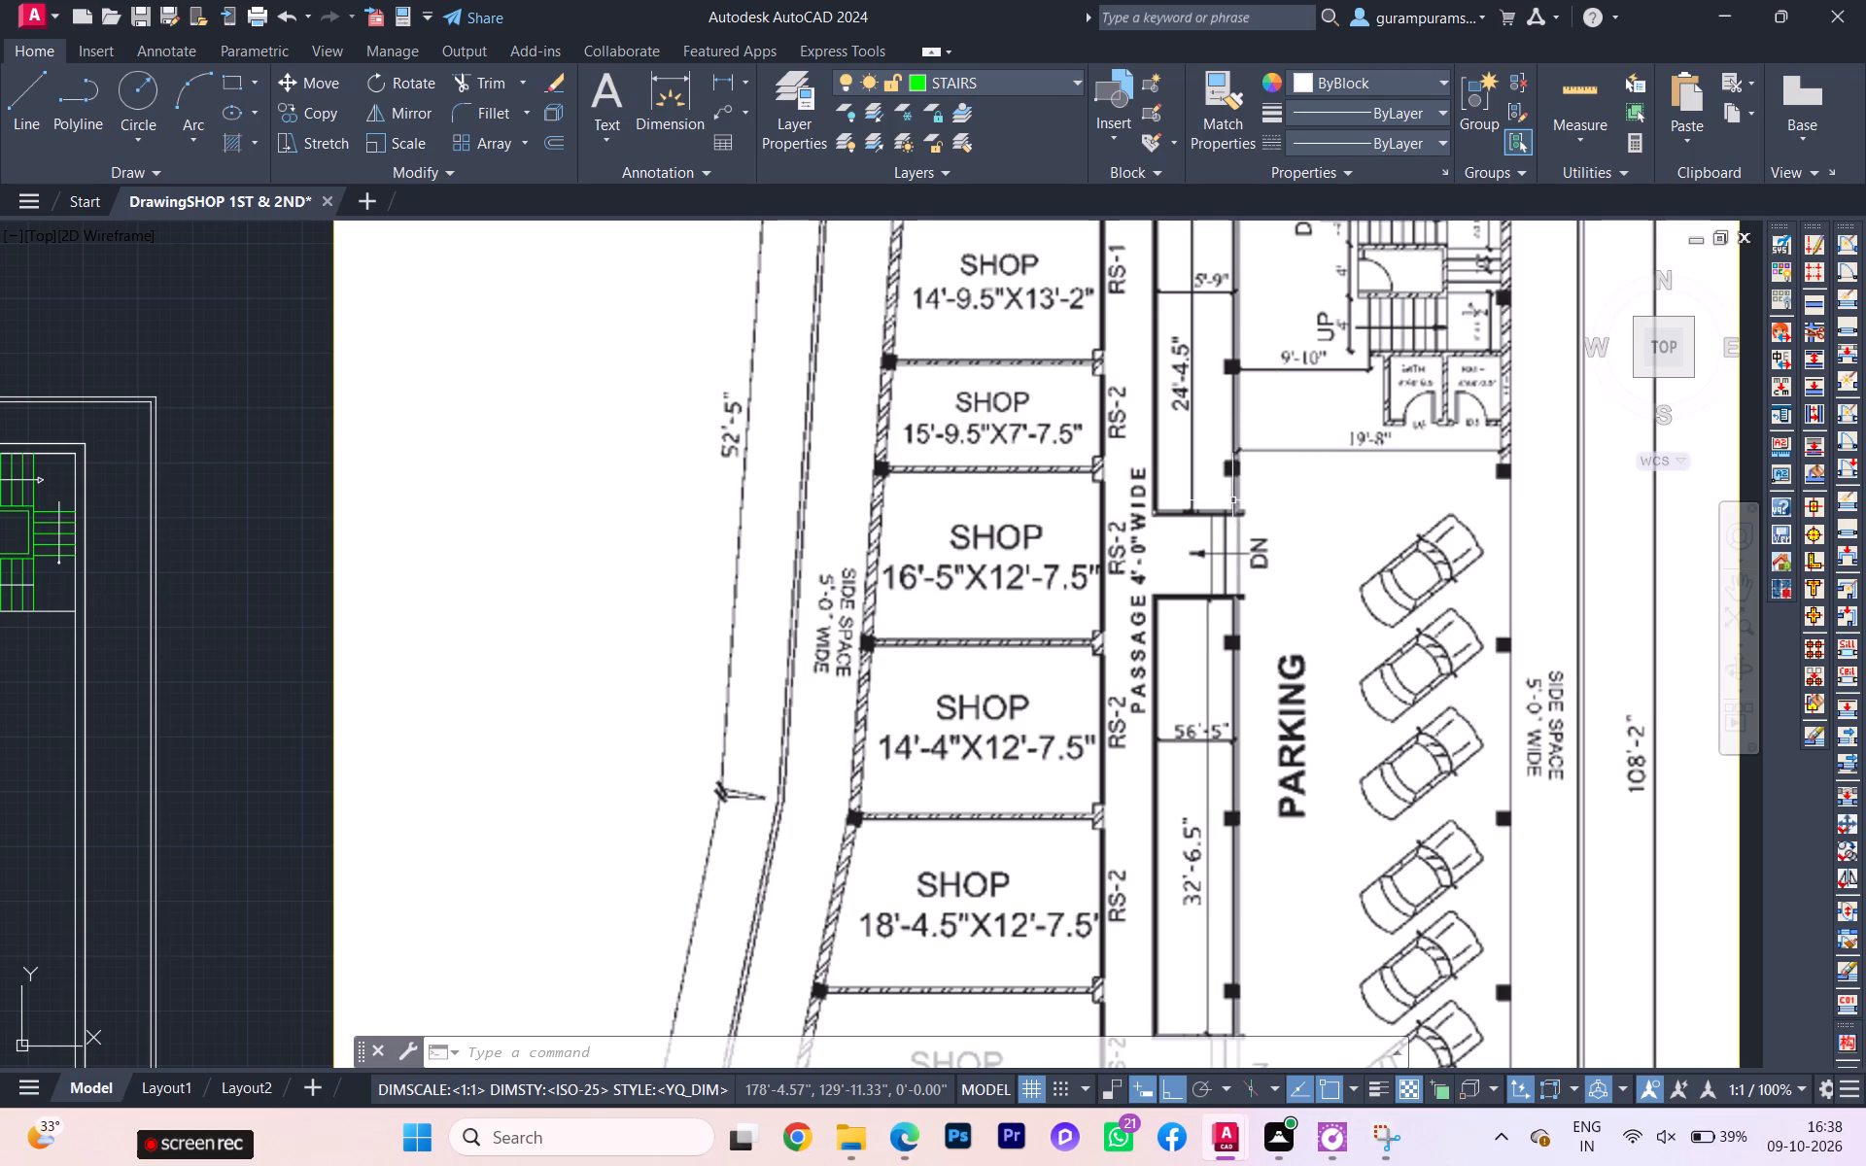
scroll(867, 540, "down", 1)
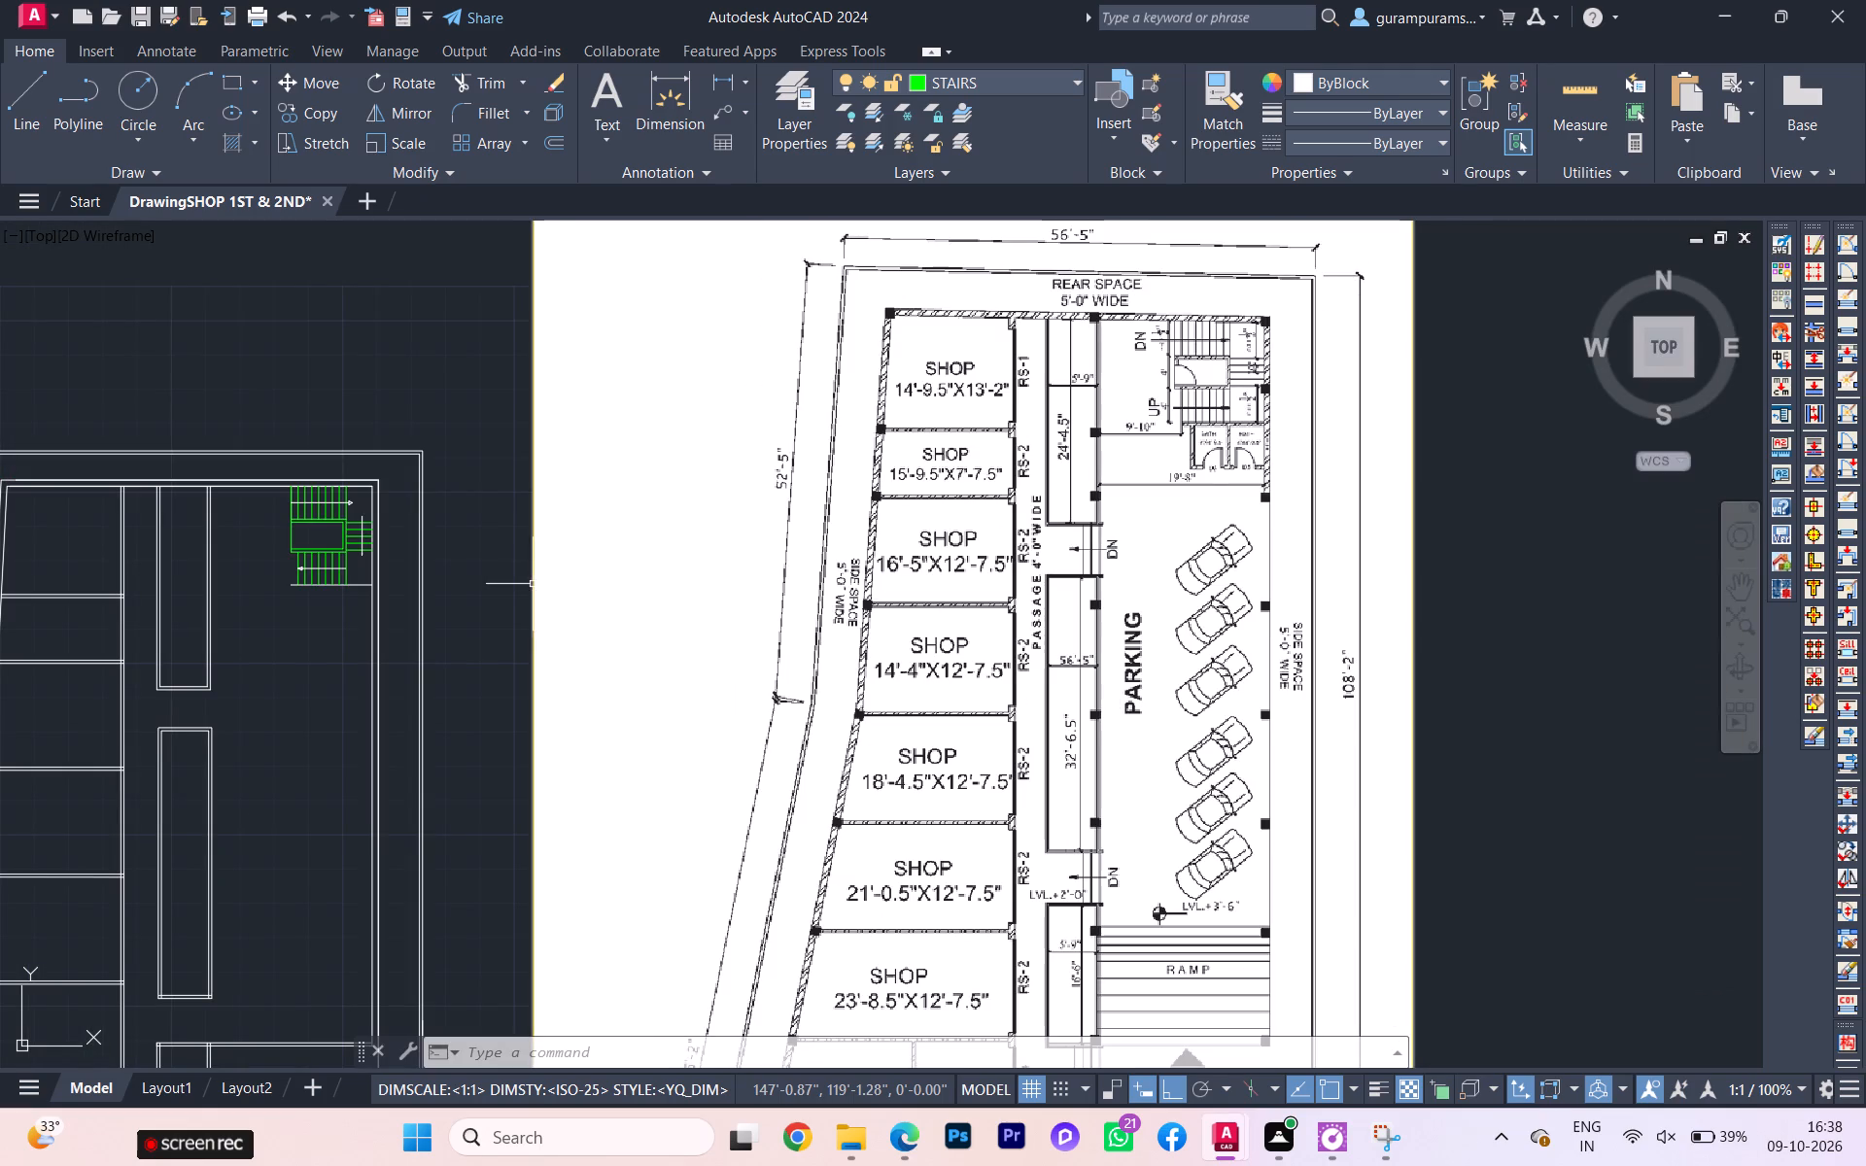
scroll(323, 615, "up", 1)
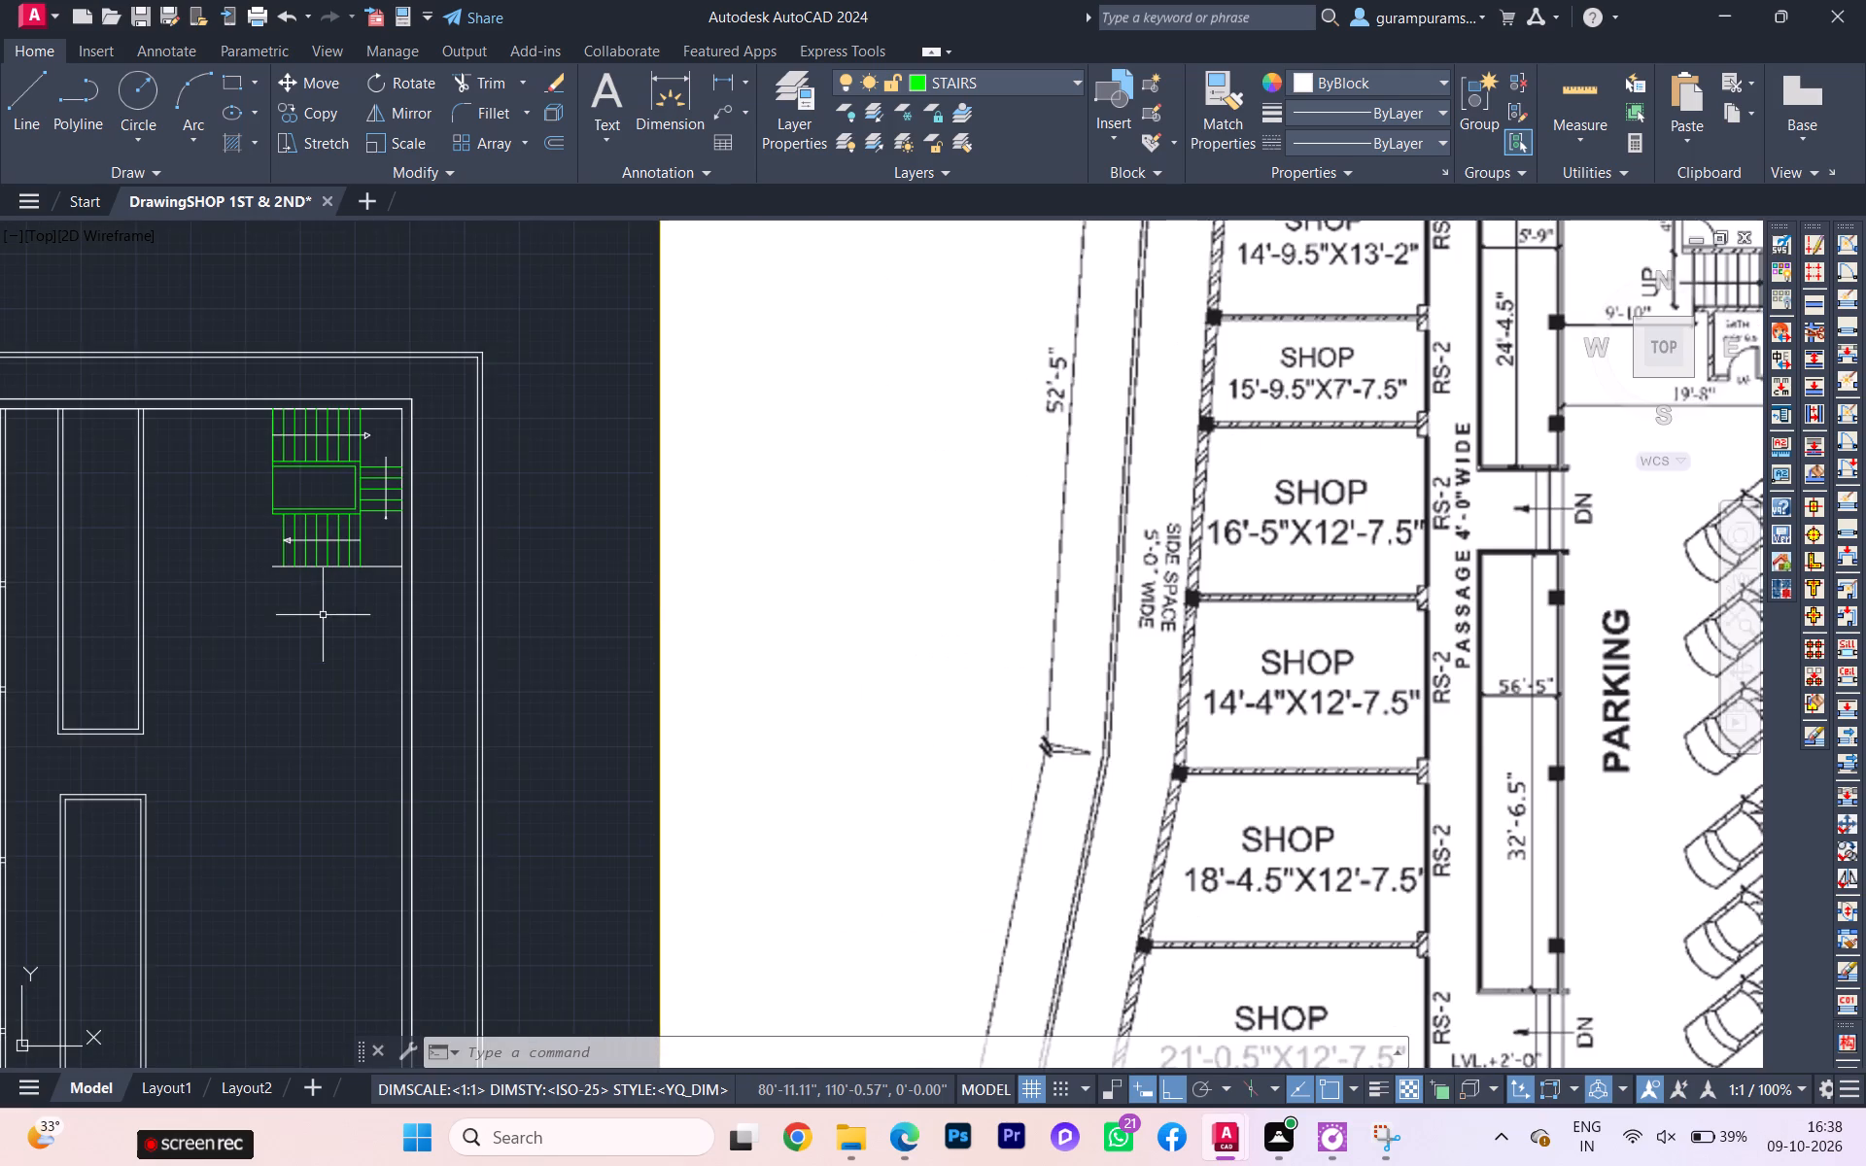
scroll(332, 595, "up", 1)
scroll(332, 595, "down", 2)
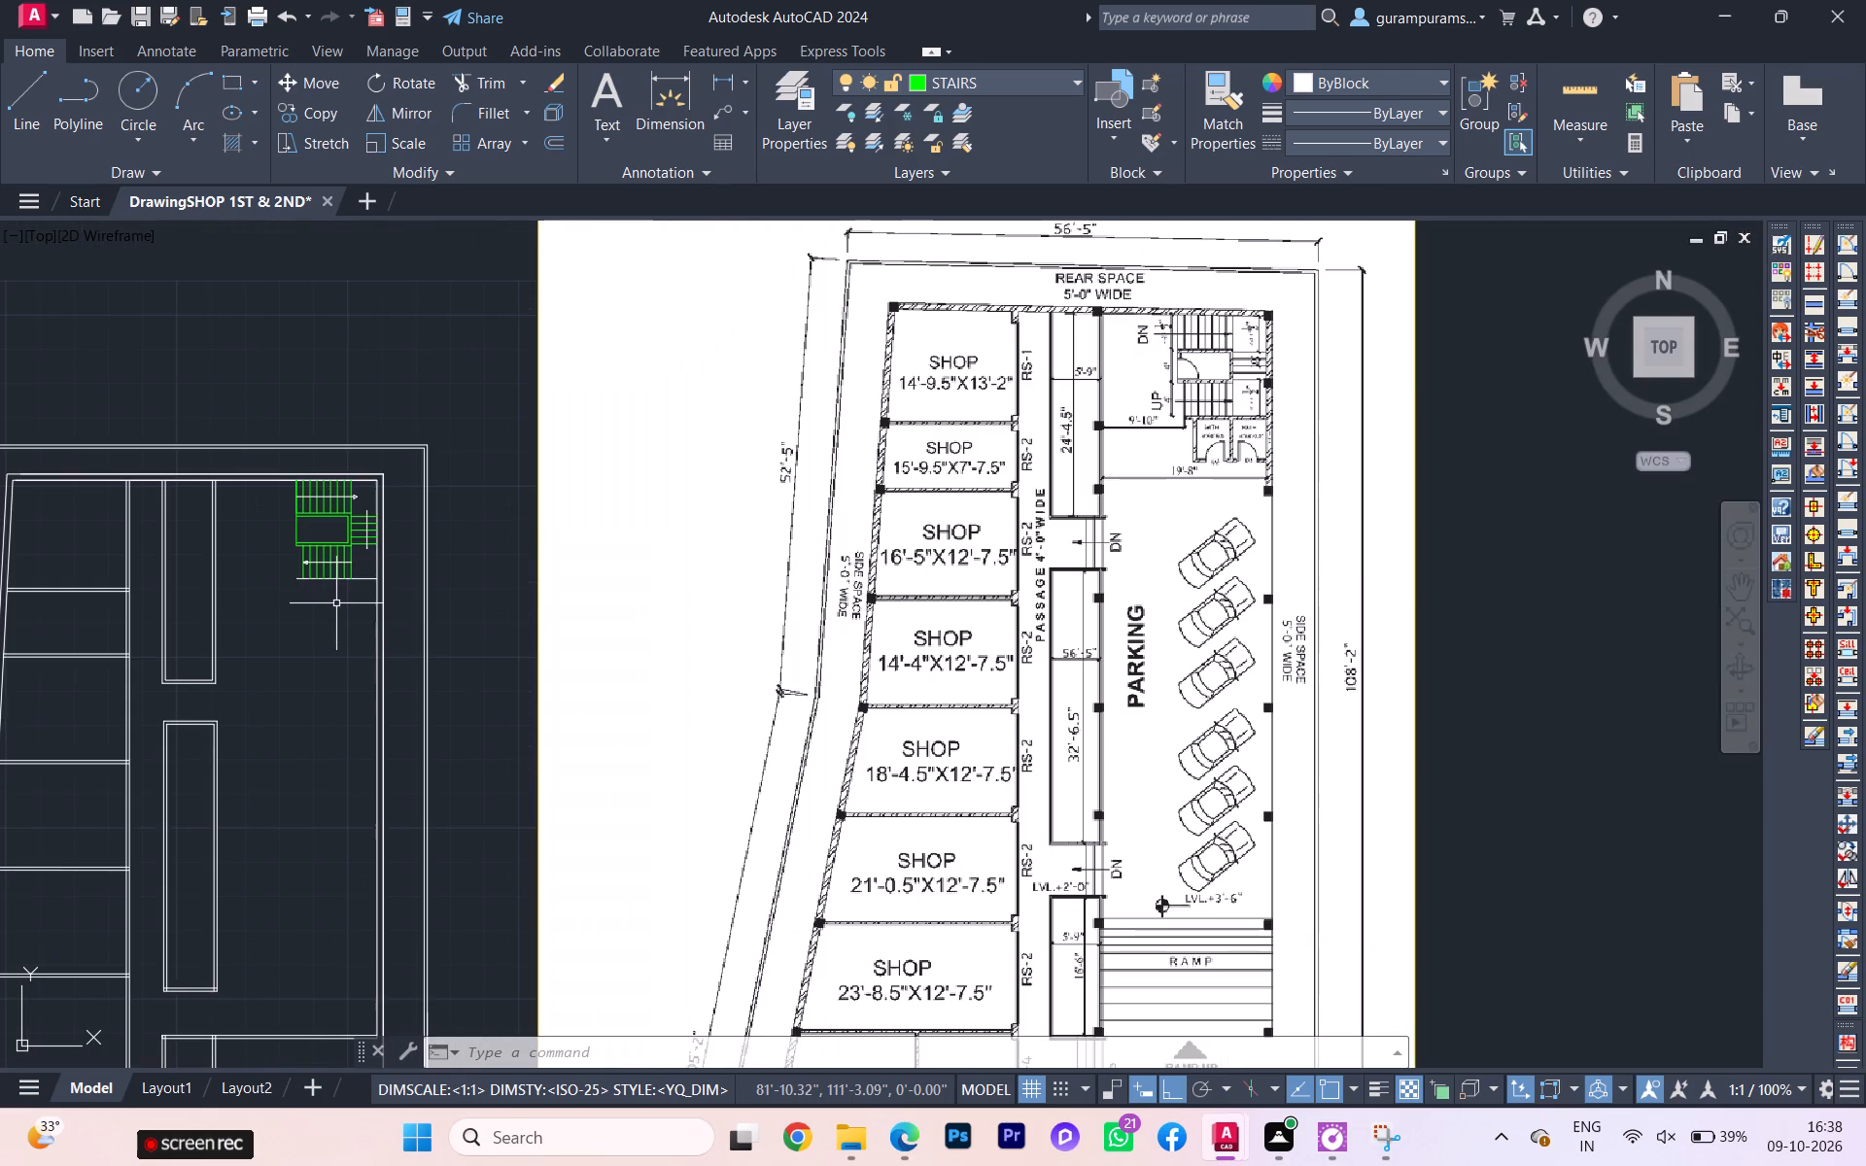
scroll(1368, 431, "up", 2)
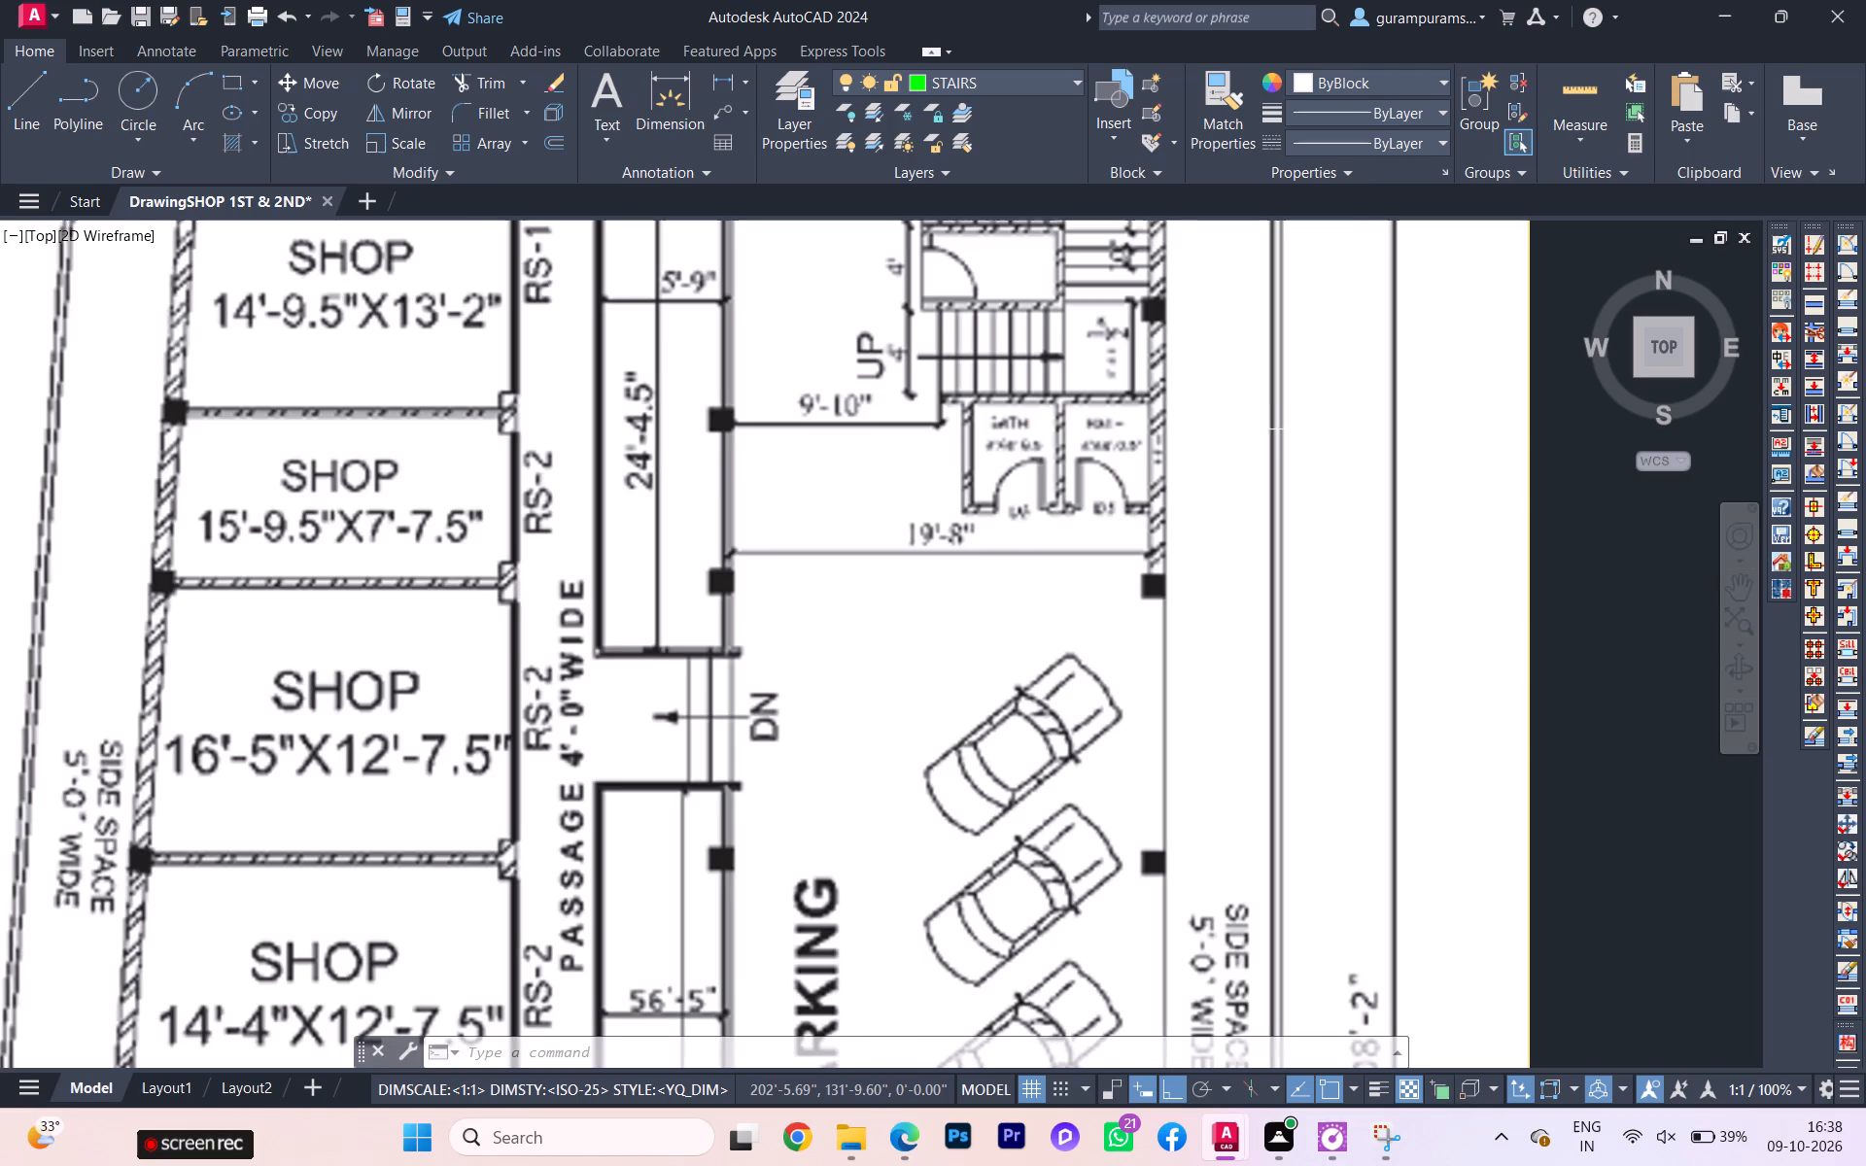
scroll(1151, 475, "down", 4)
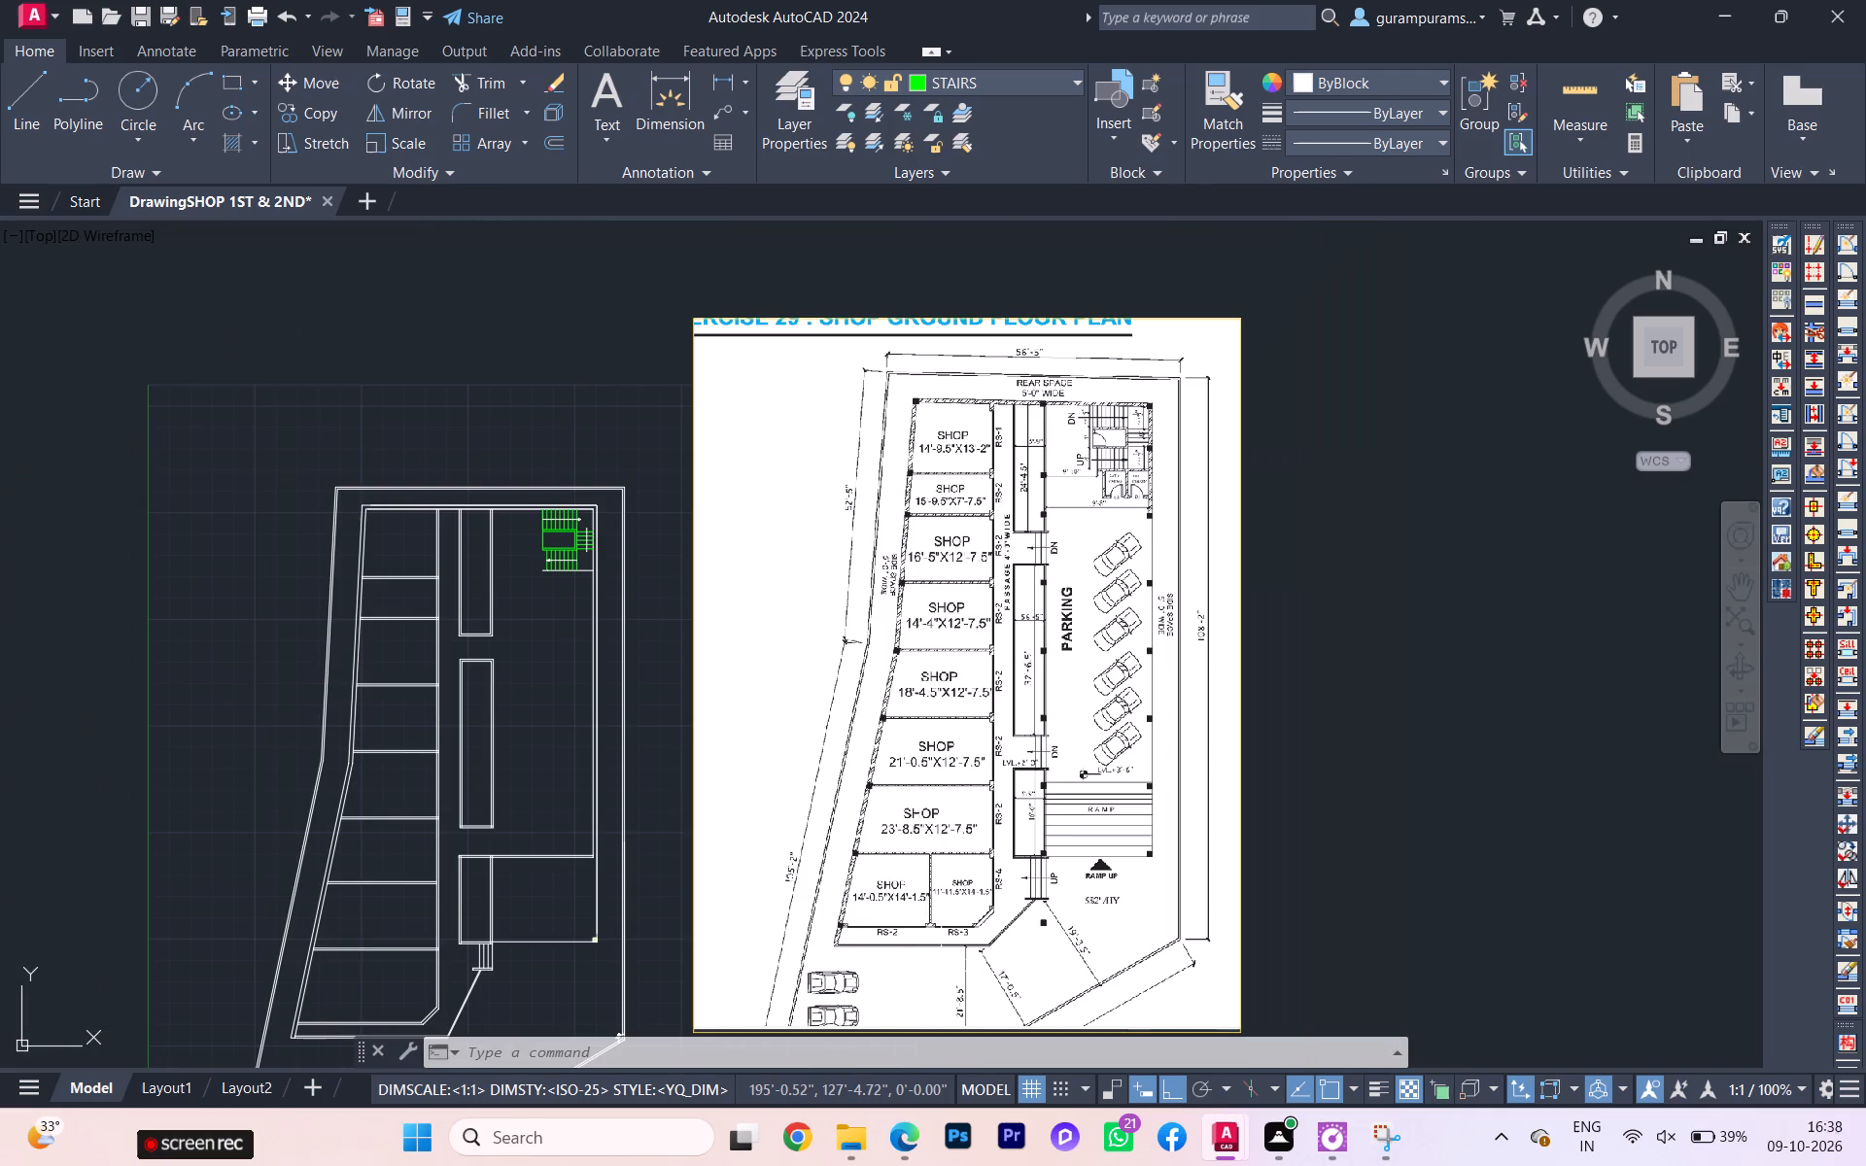
Examine the staircase and bath dimensions on the workbook's Exercise 29 ground floor plan page and return to the AutoCAD drawing.
left_click(894, 1001)
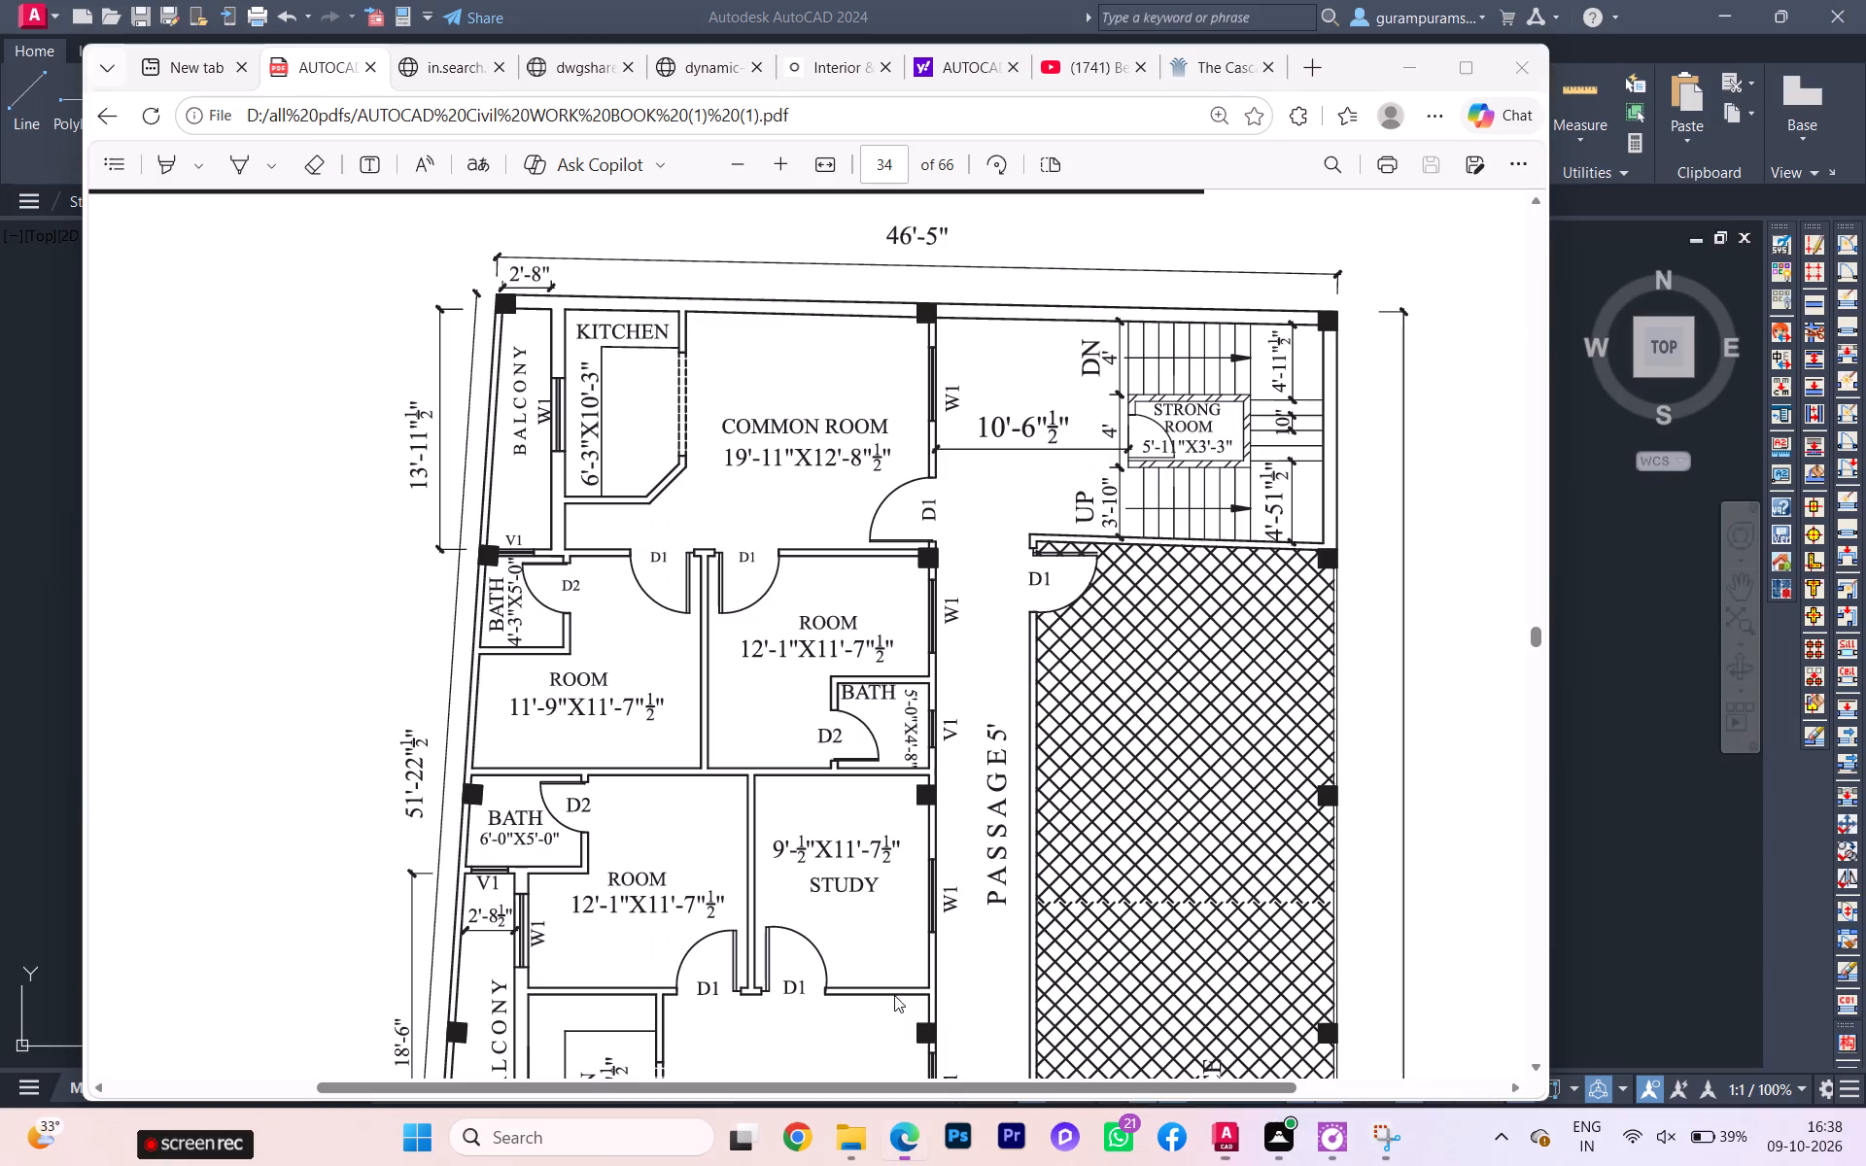
scroll(1043, 582, "up", 1)
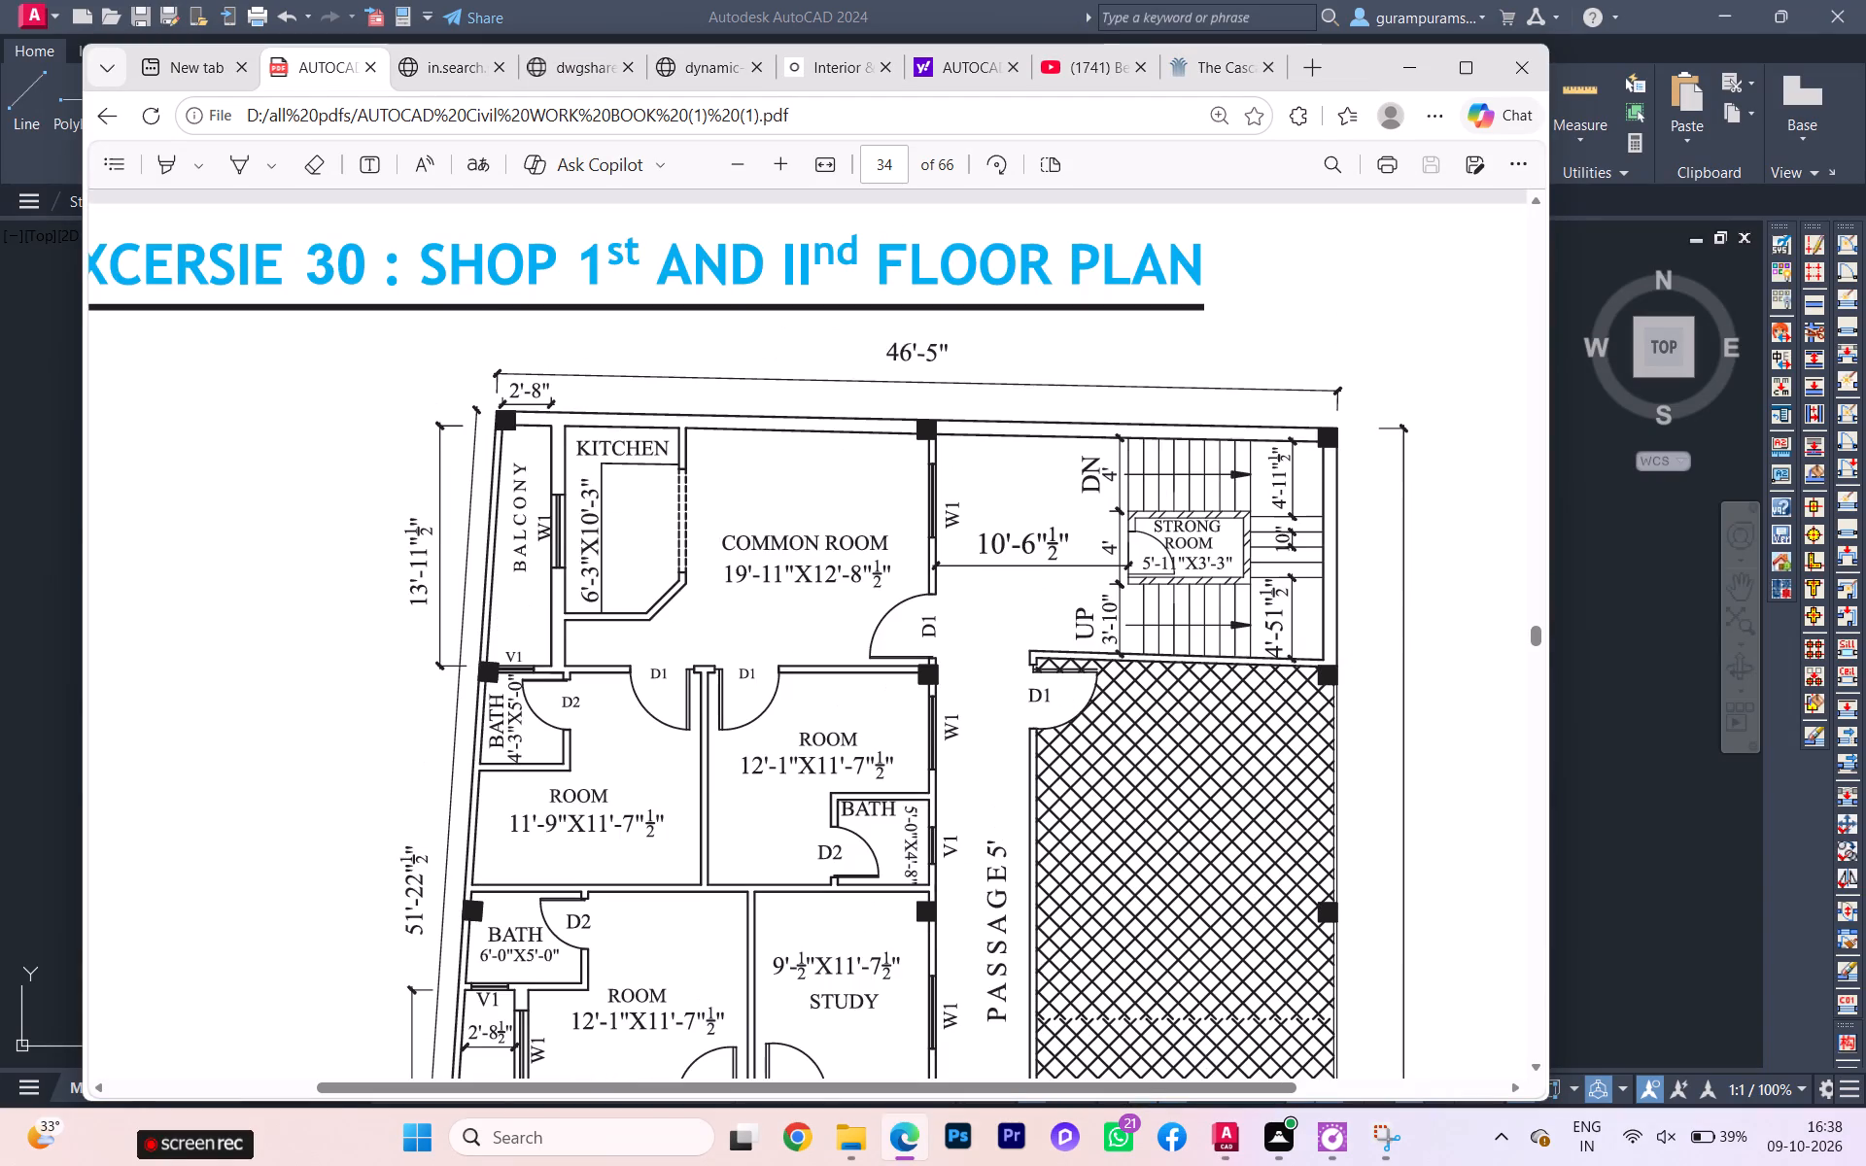
scroll(1043, 587, "up", 8)
scroll(1036, 551, "down", 1)
scroll(1036, 551, "up", 9)
scroll(1036, 556, "down", 2)
scroll(1036, 556, "up", 4)
scroll(1034, 559, "down", 1)
scroll(1034, 559, "up", 4)
scroll(1034, 559, "down", 2)
scroll(1034, 559, "up", 1)
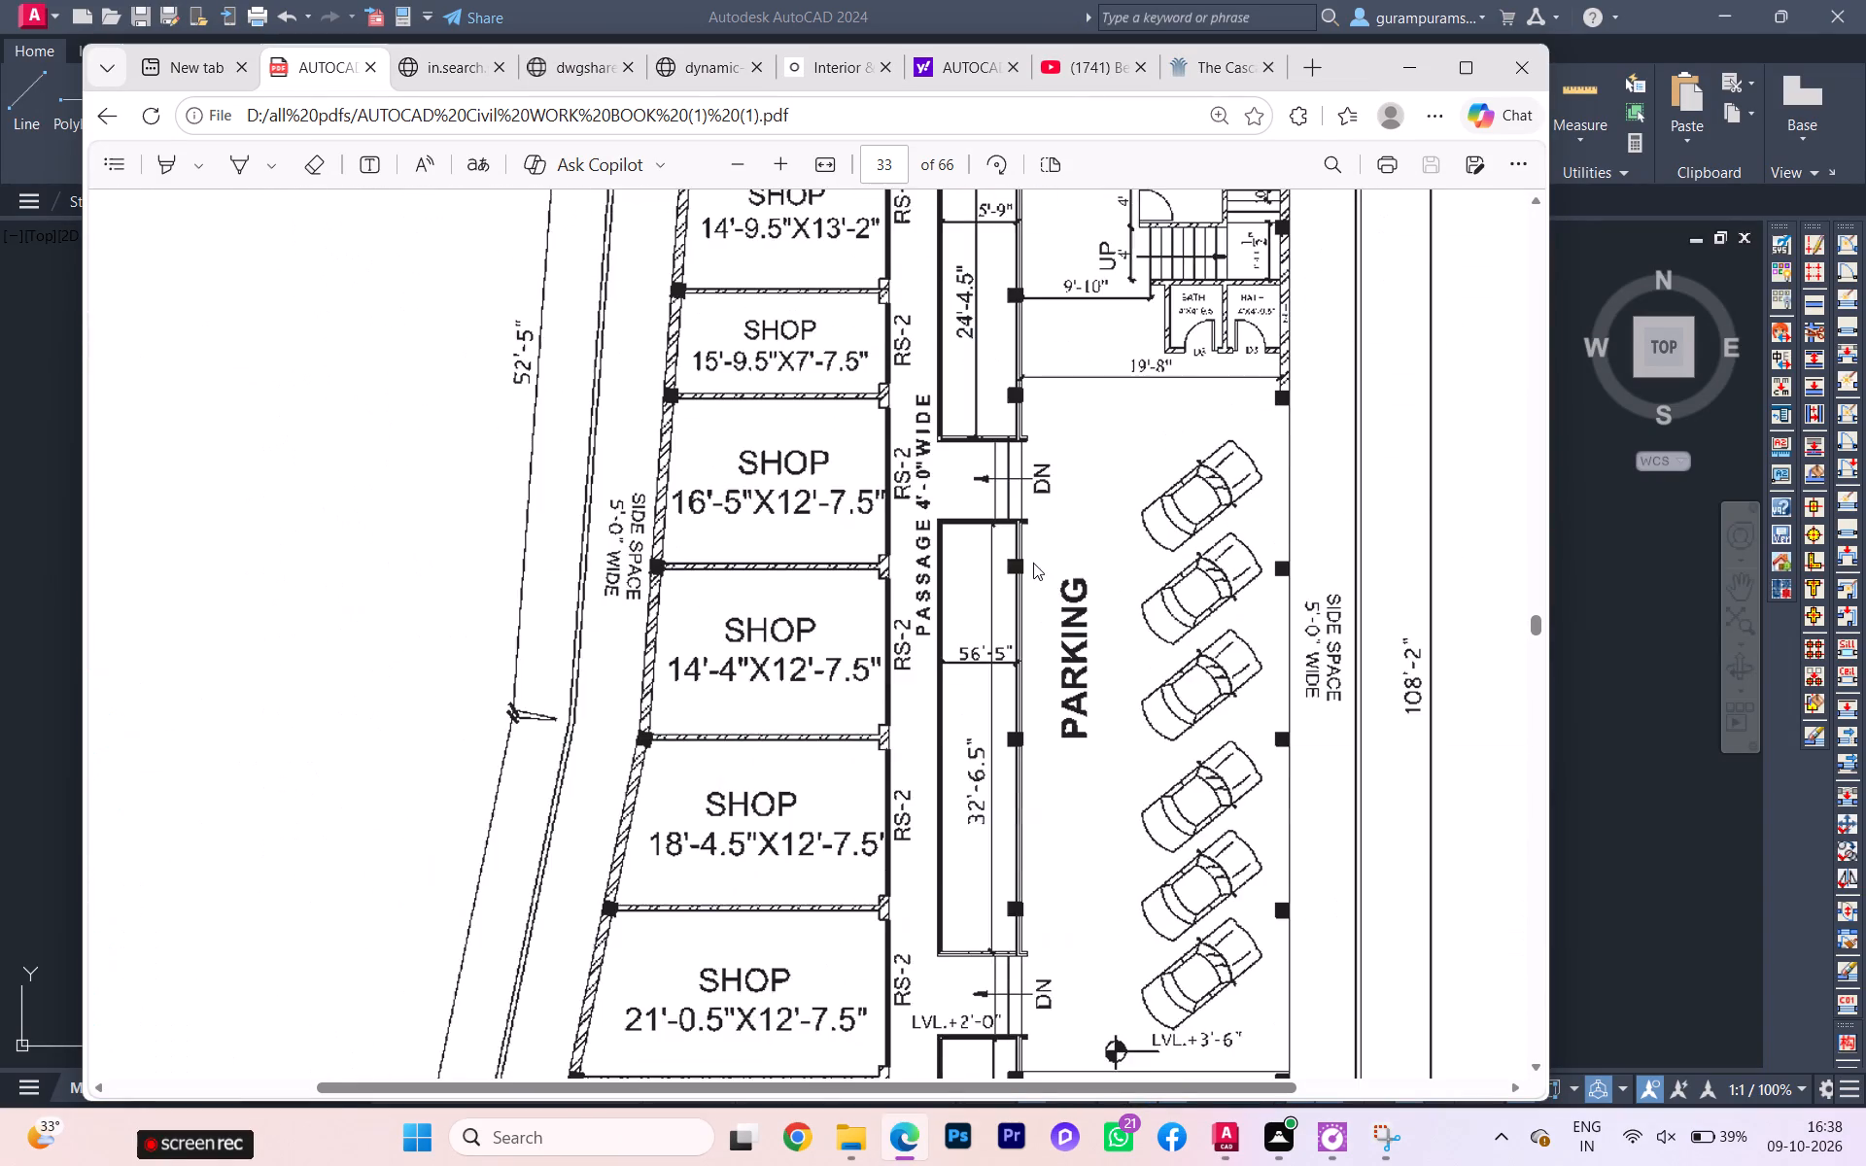
scroll(1037, 565, "up", 3)
scroll(1229, 709, "up", 1)
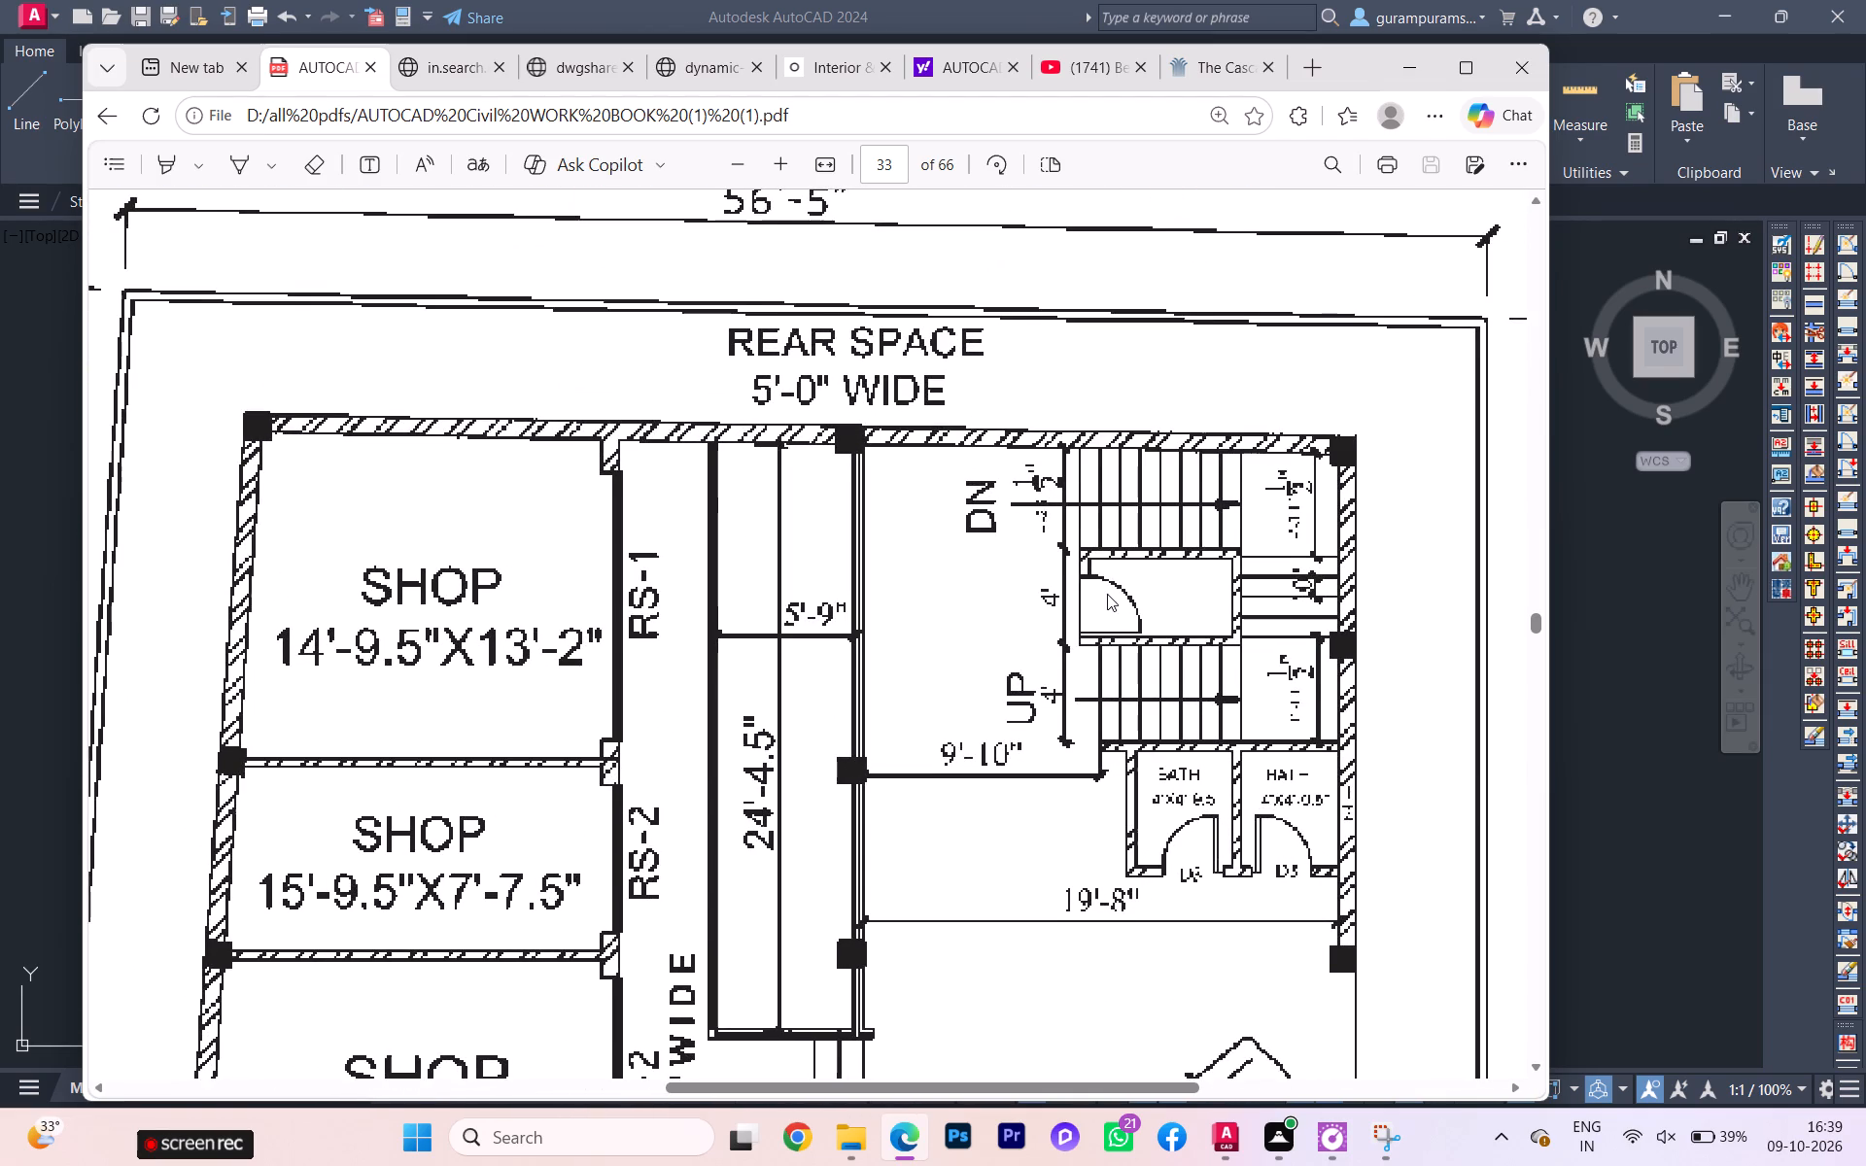
scroll(1107, 594, "down", 2)
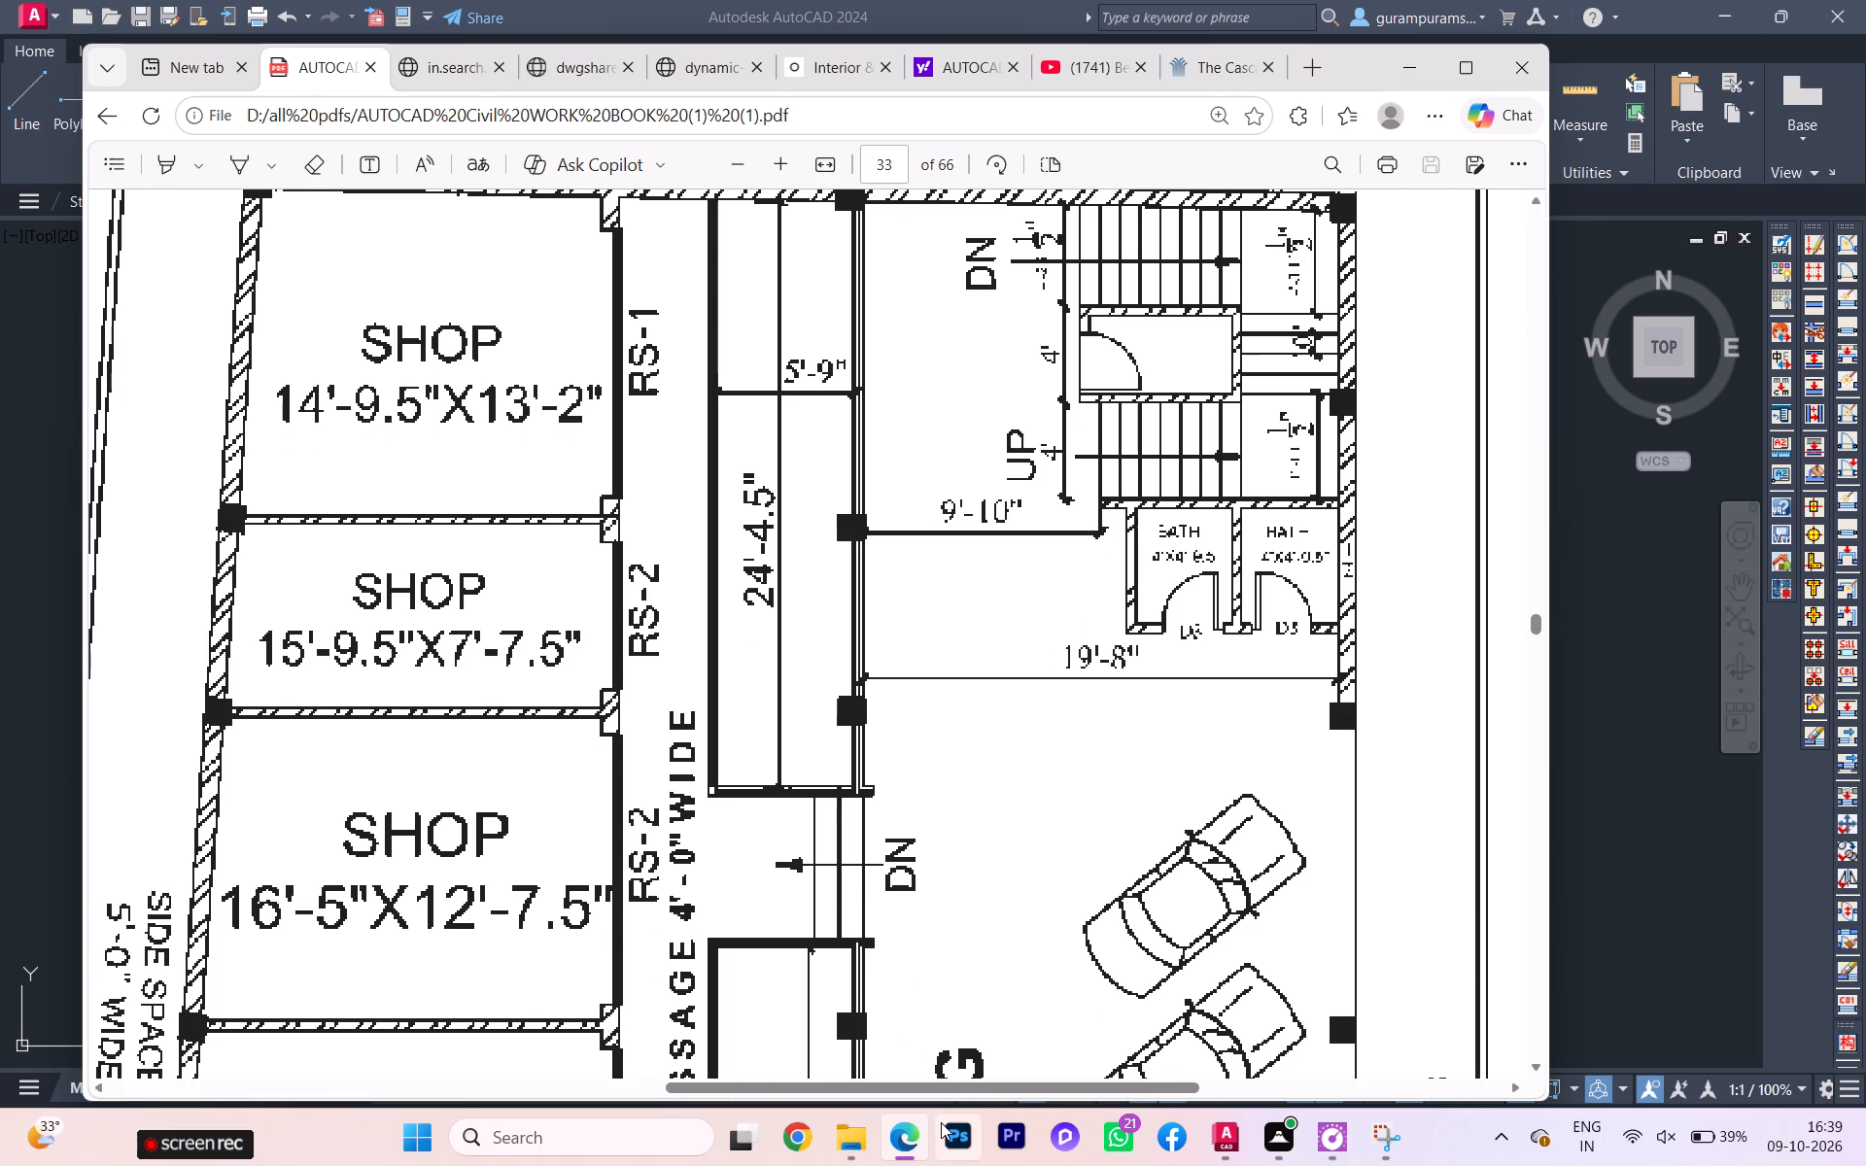
left_click(1220, 1134)
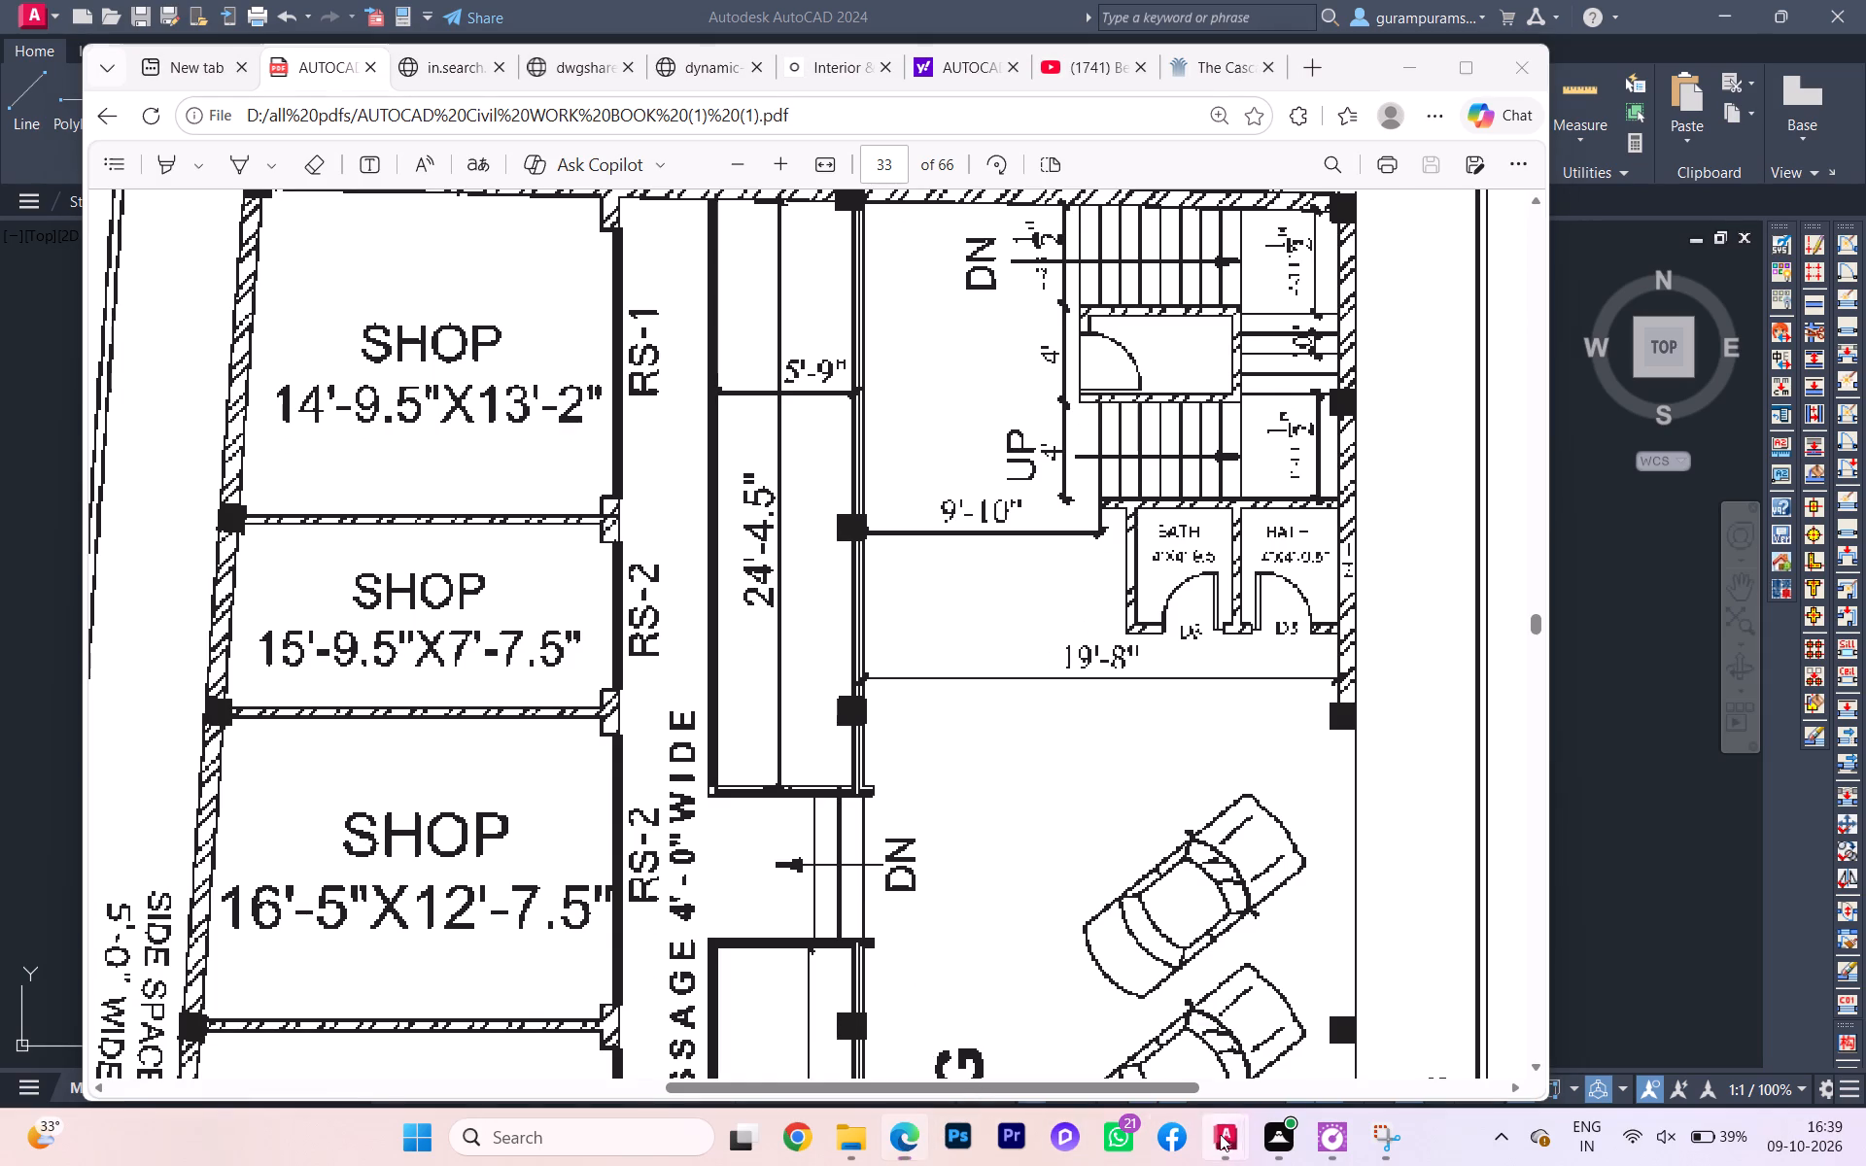
left_click(1265, 978)
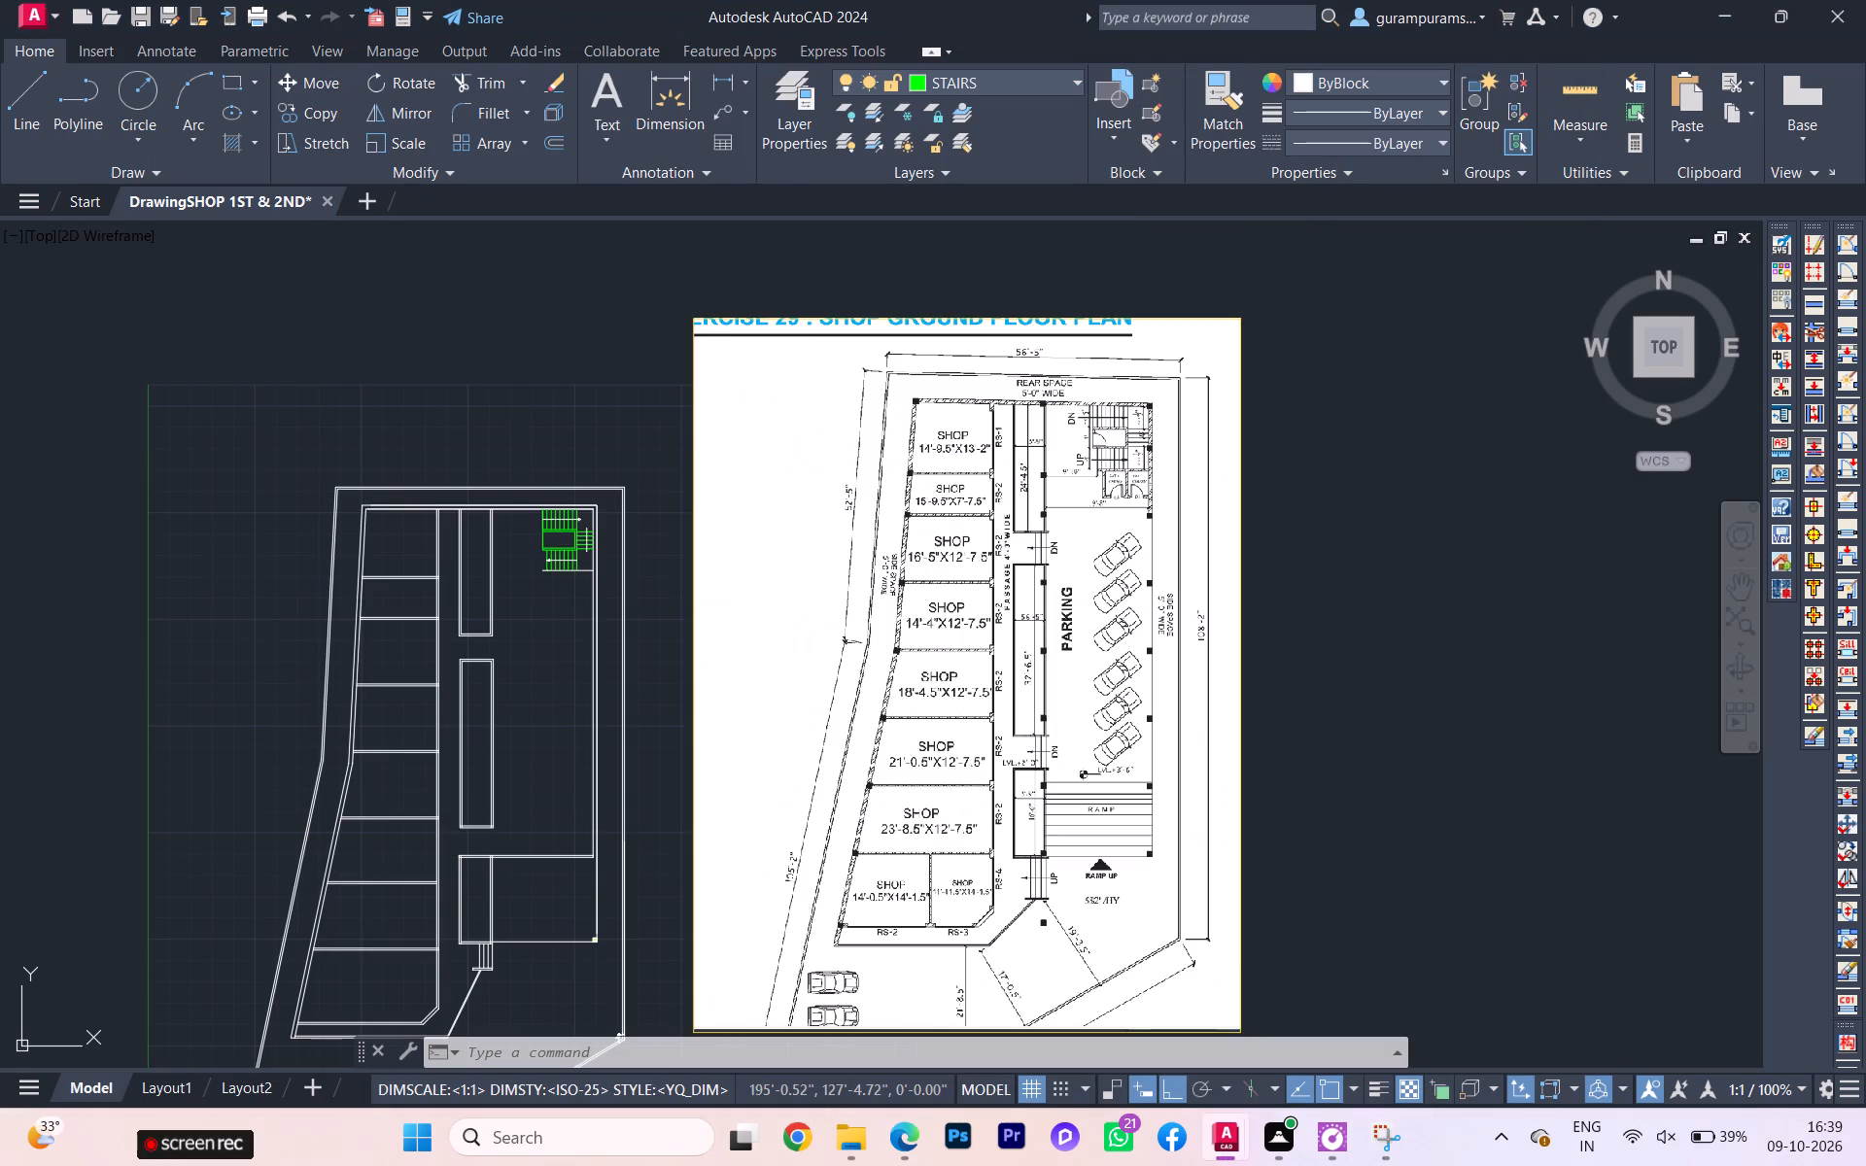
Offset the line along the bottom of the rear staircase's lower flight 4.5" downward for the bath wall thickness.
scroll(593, 602, "up", 2)
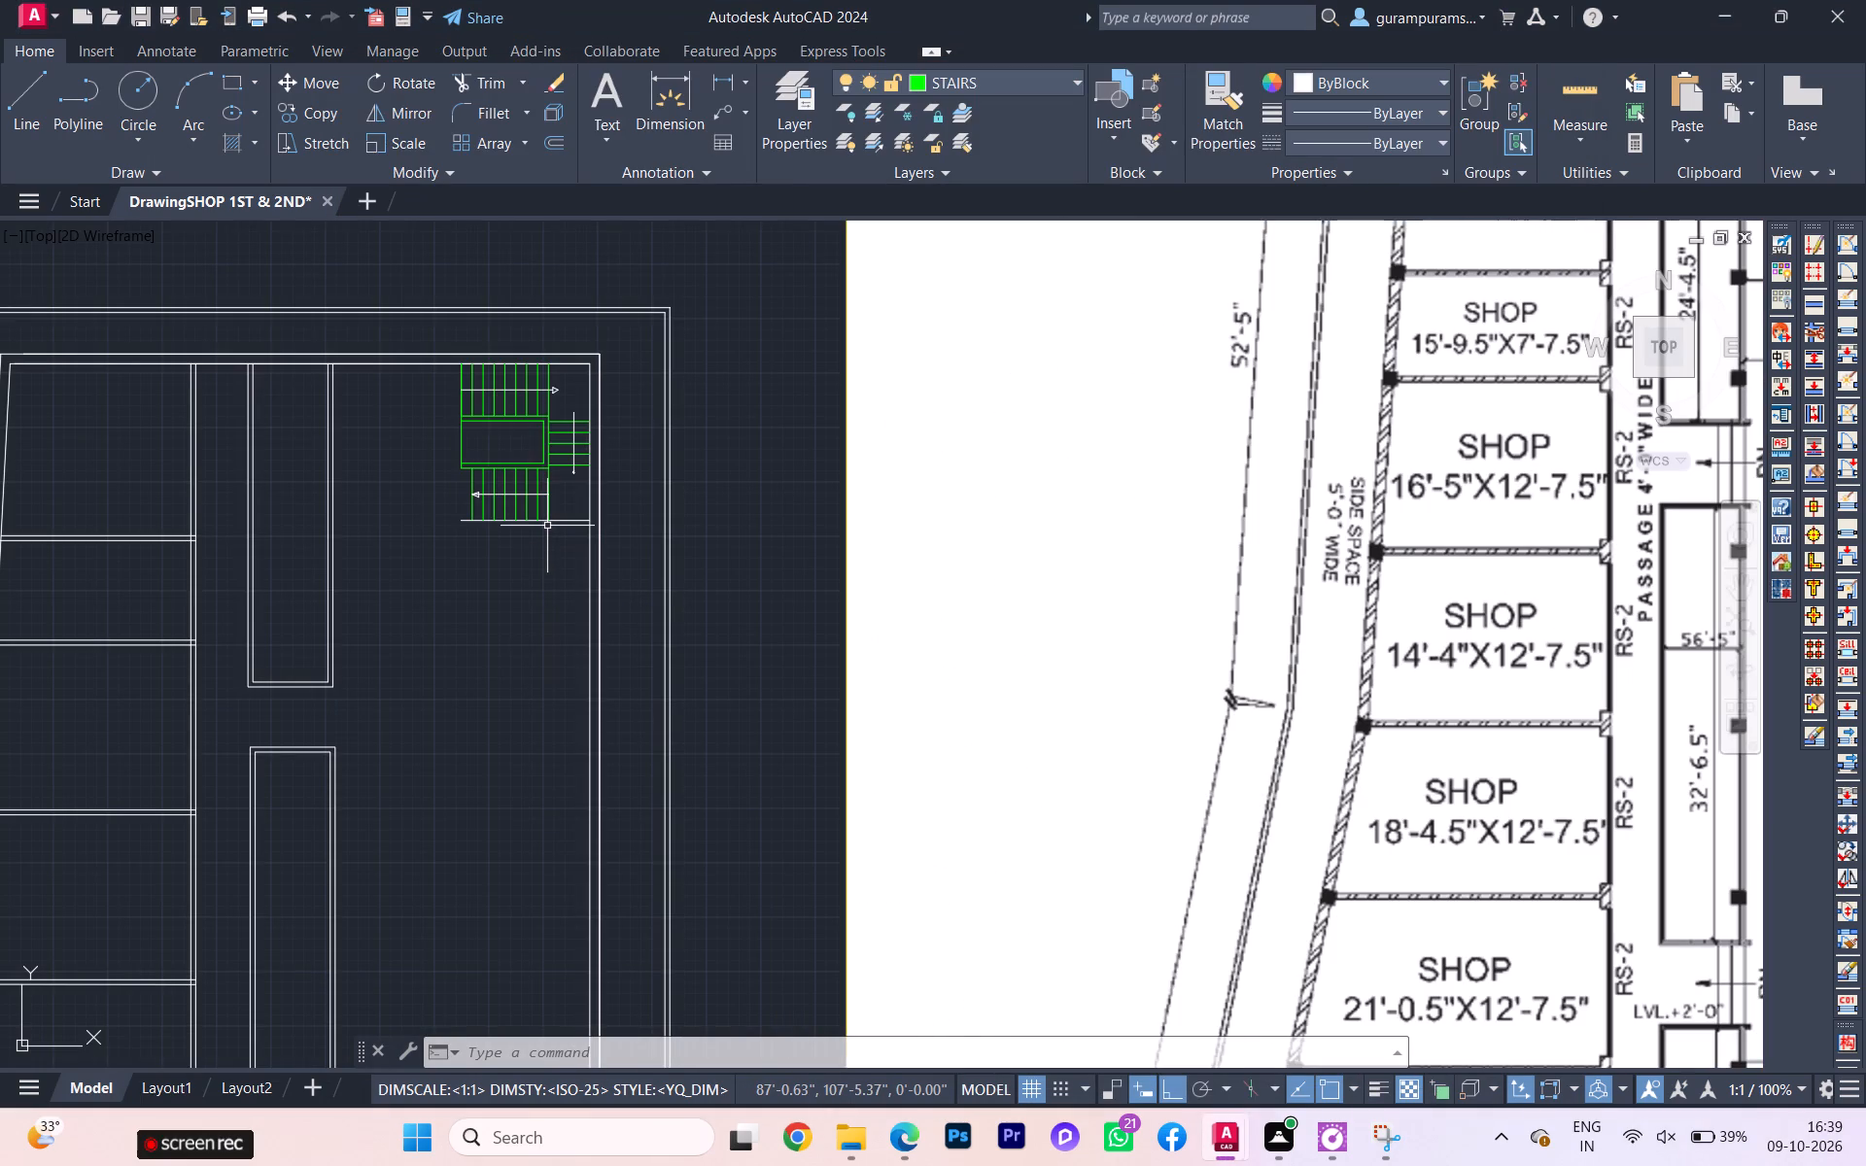
key("o")
key("Return")
key("space")
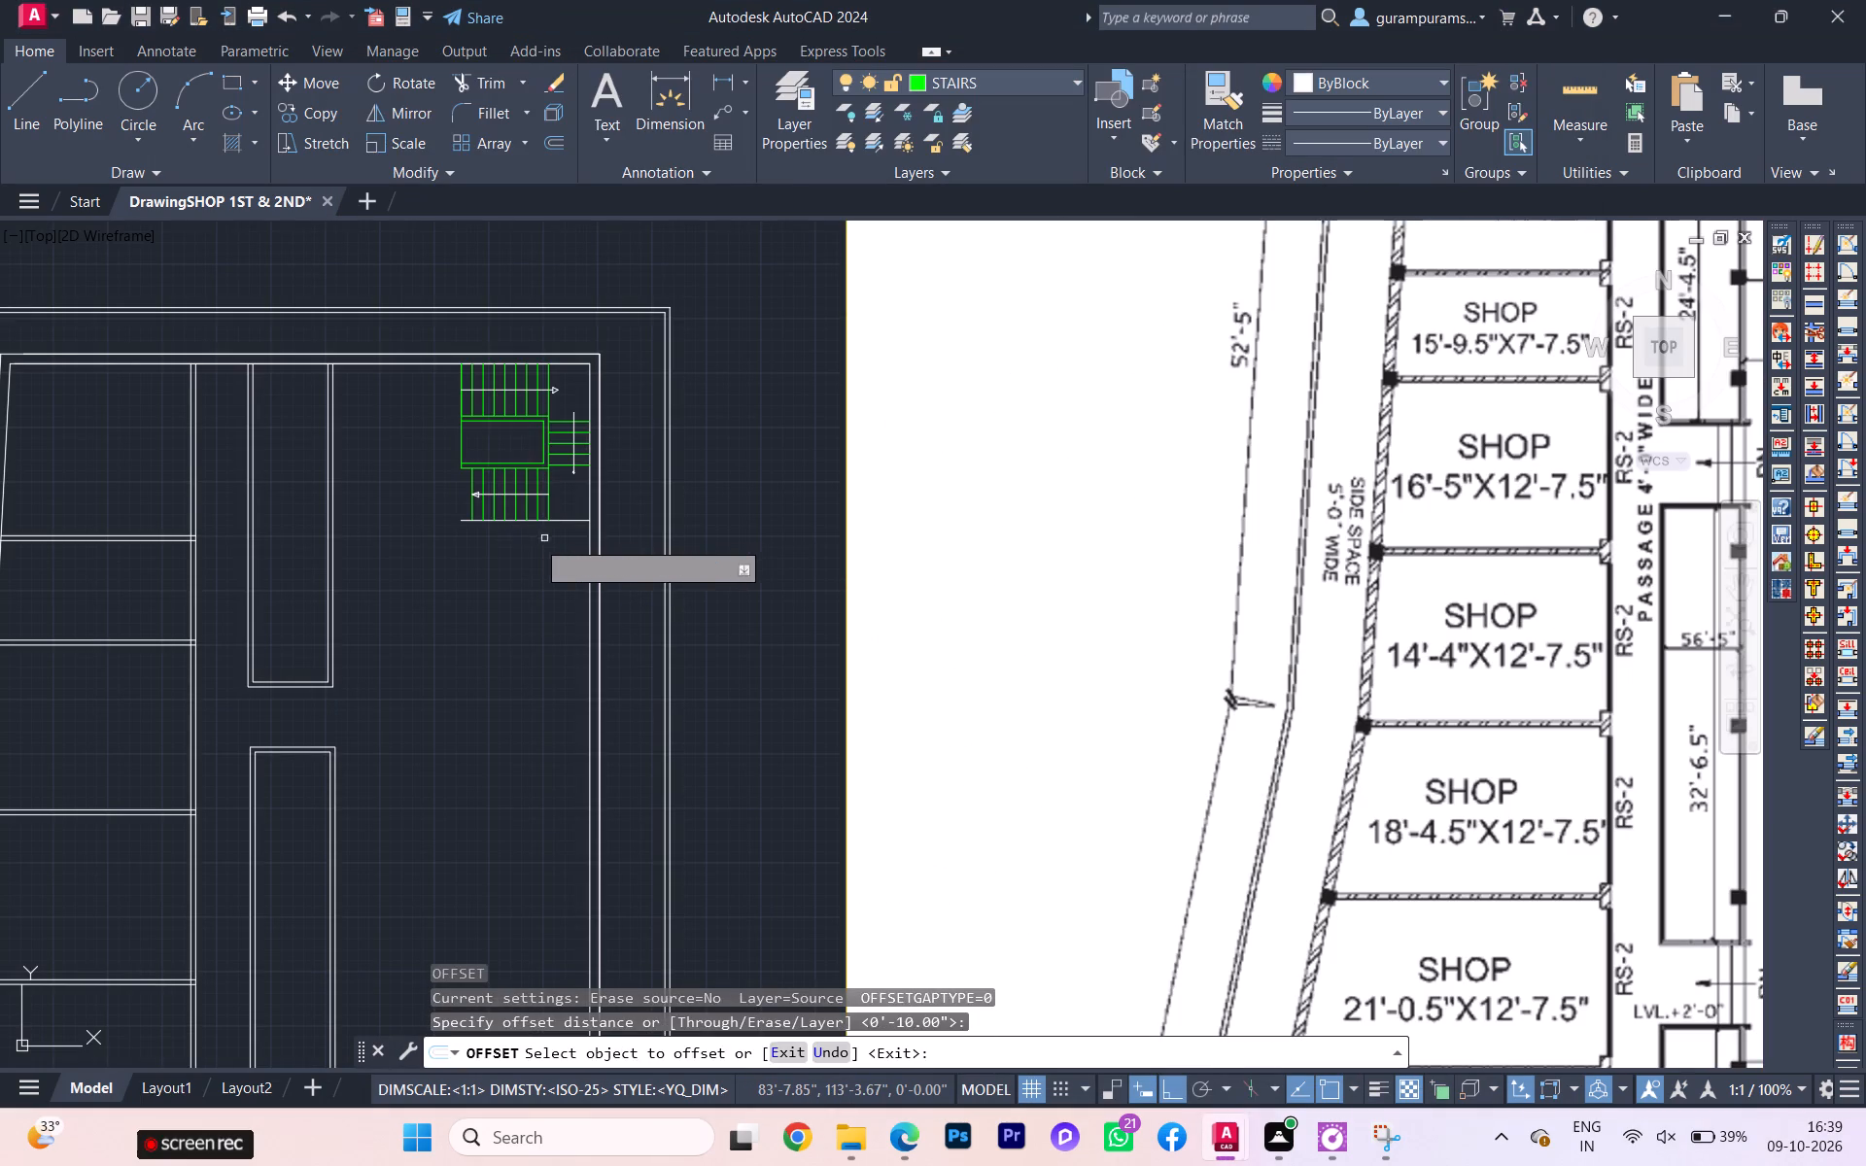
left_click(555, 518)
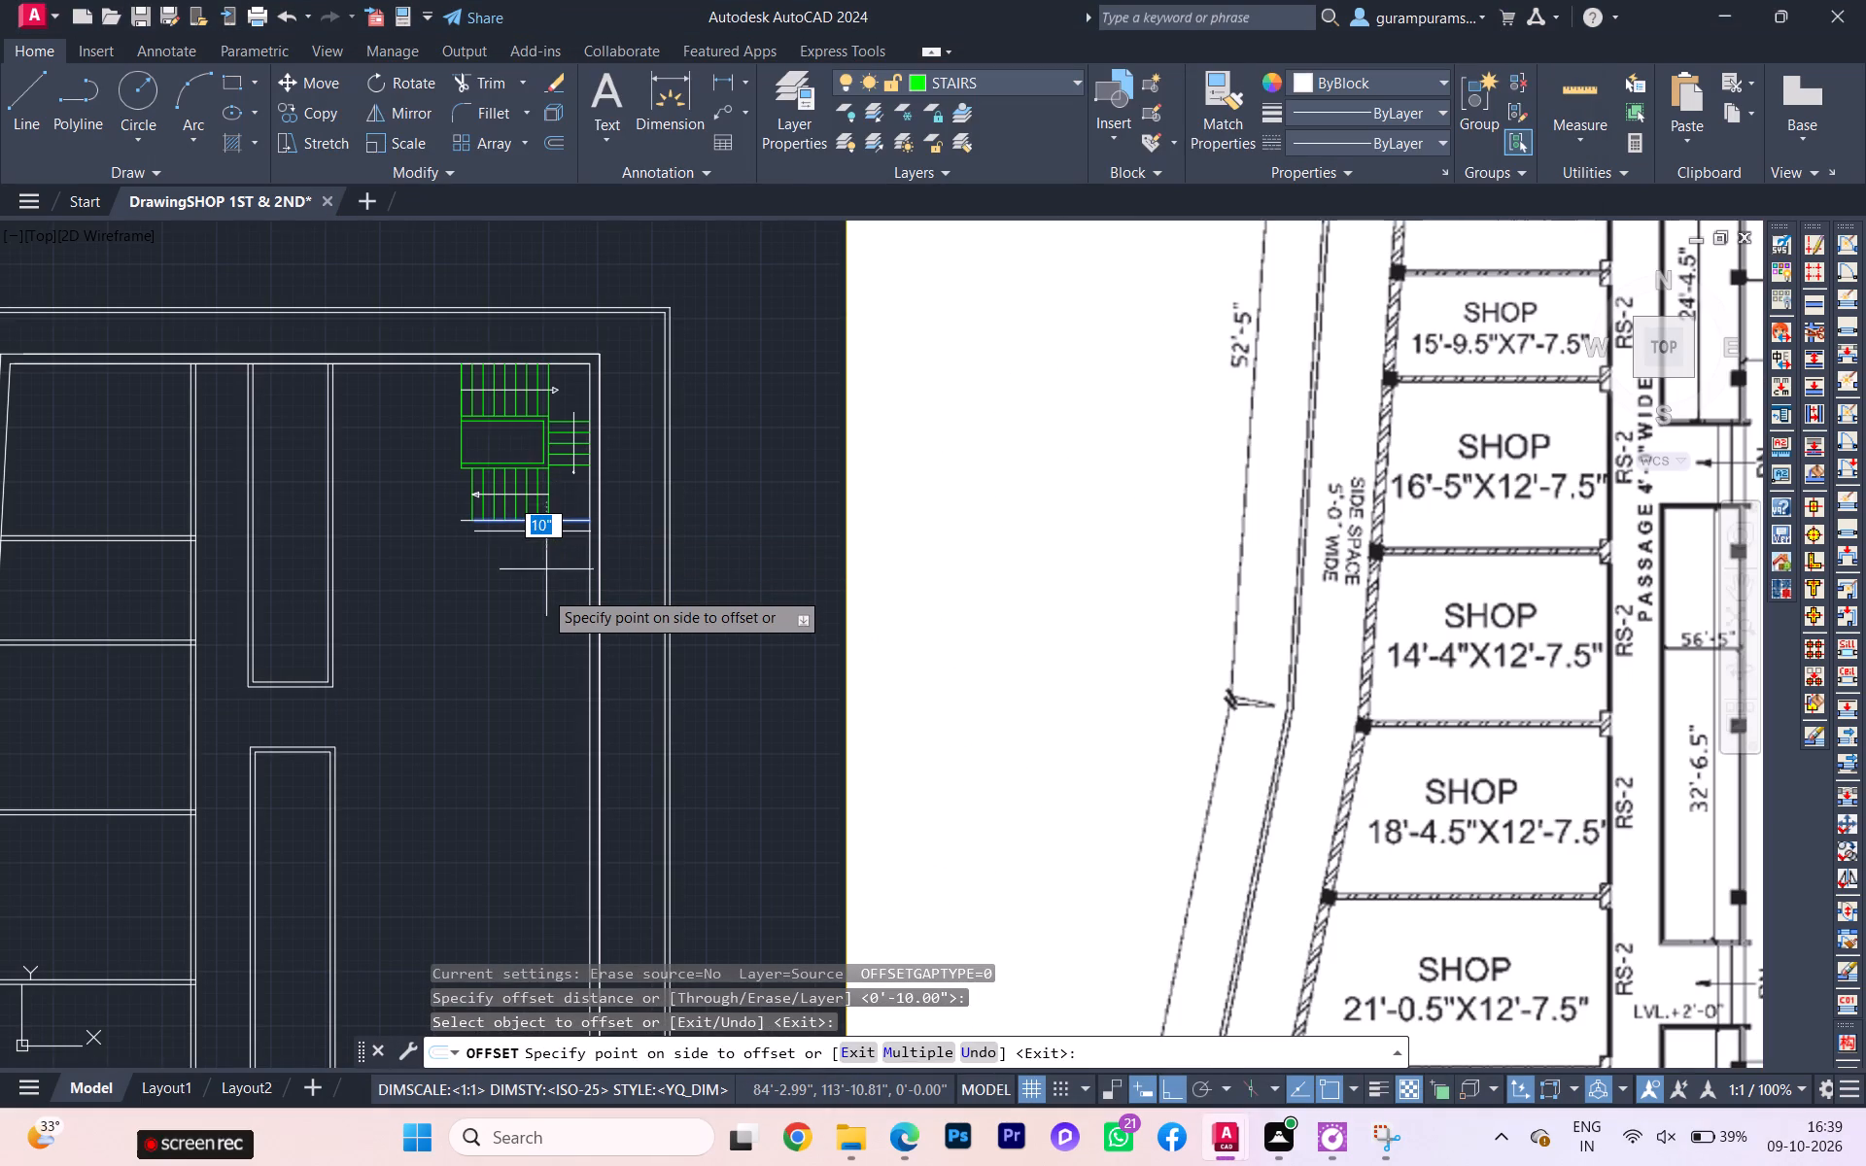
type("4'")
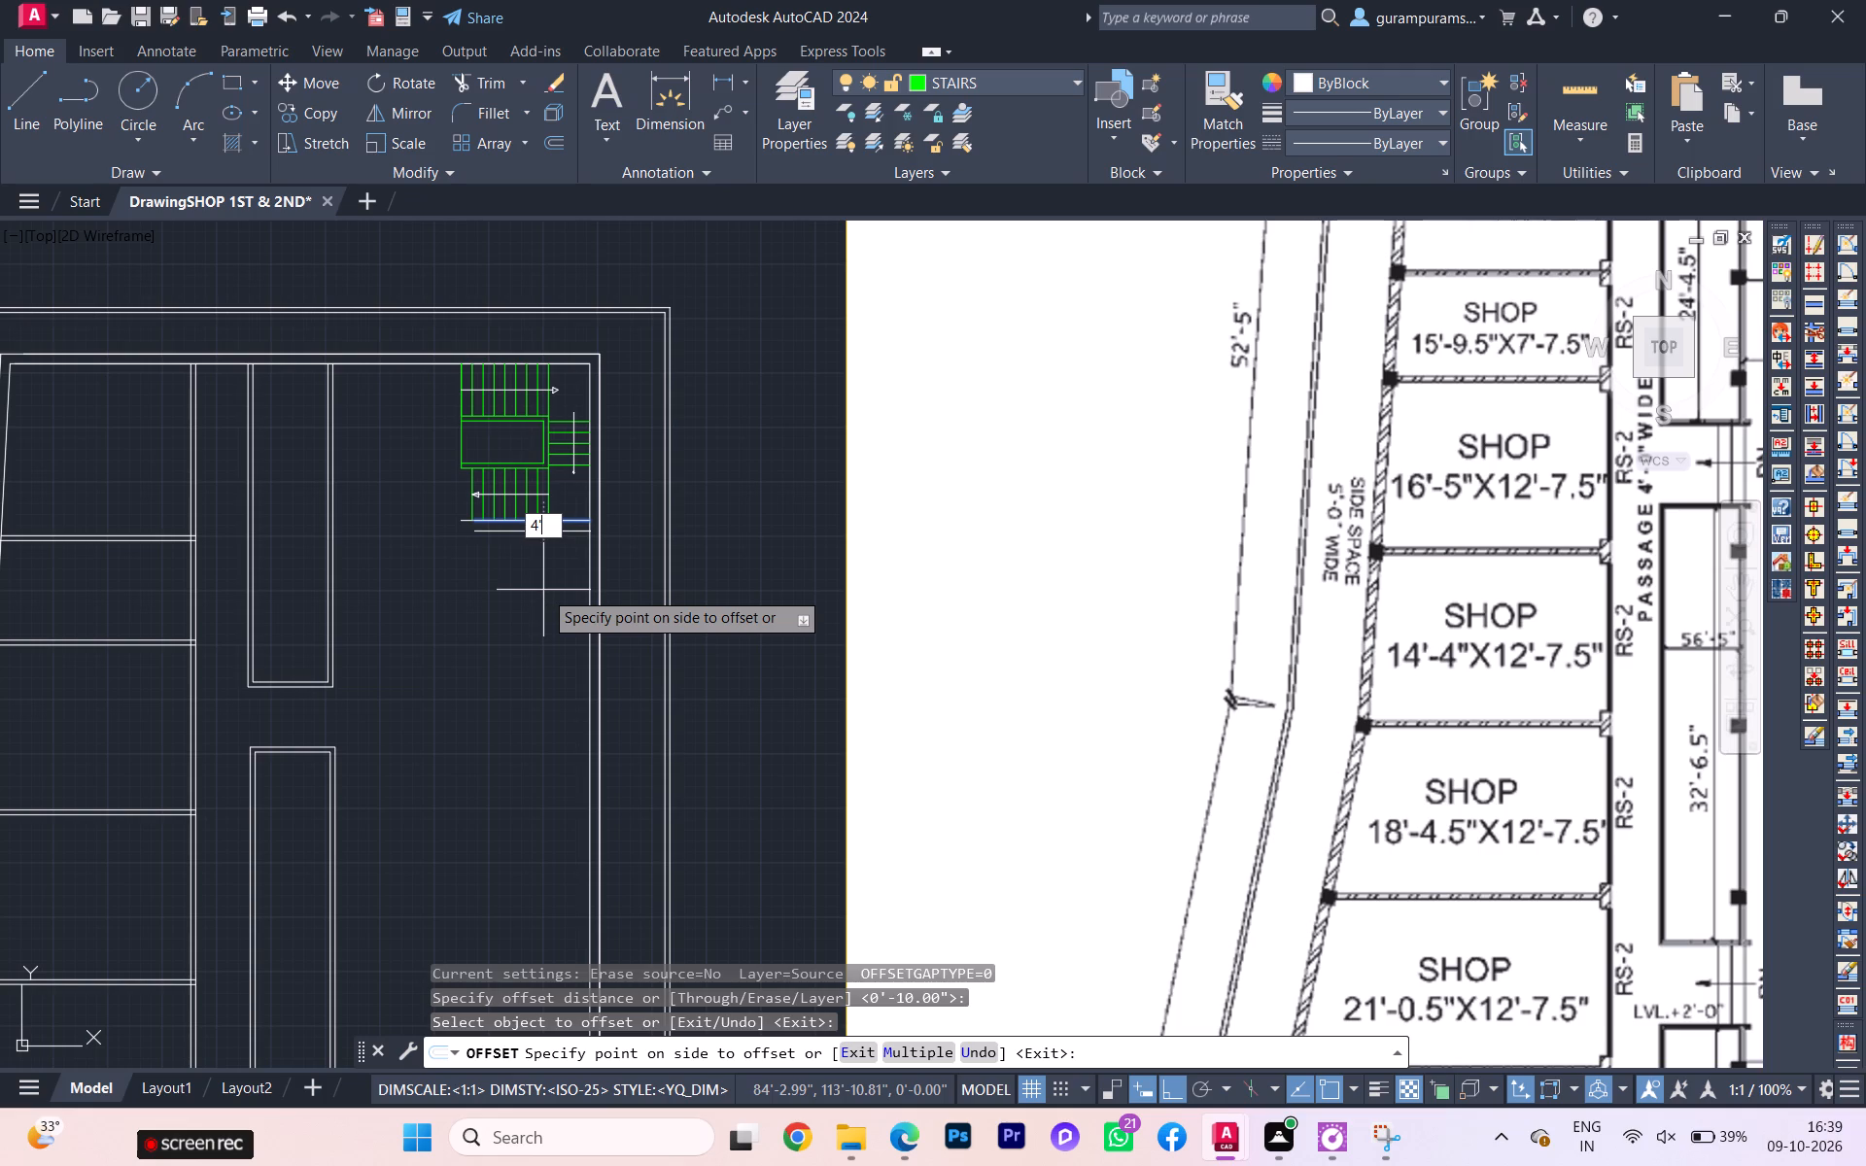
key("BackSpace")
type(".5")
key("Return")
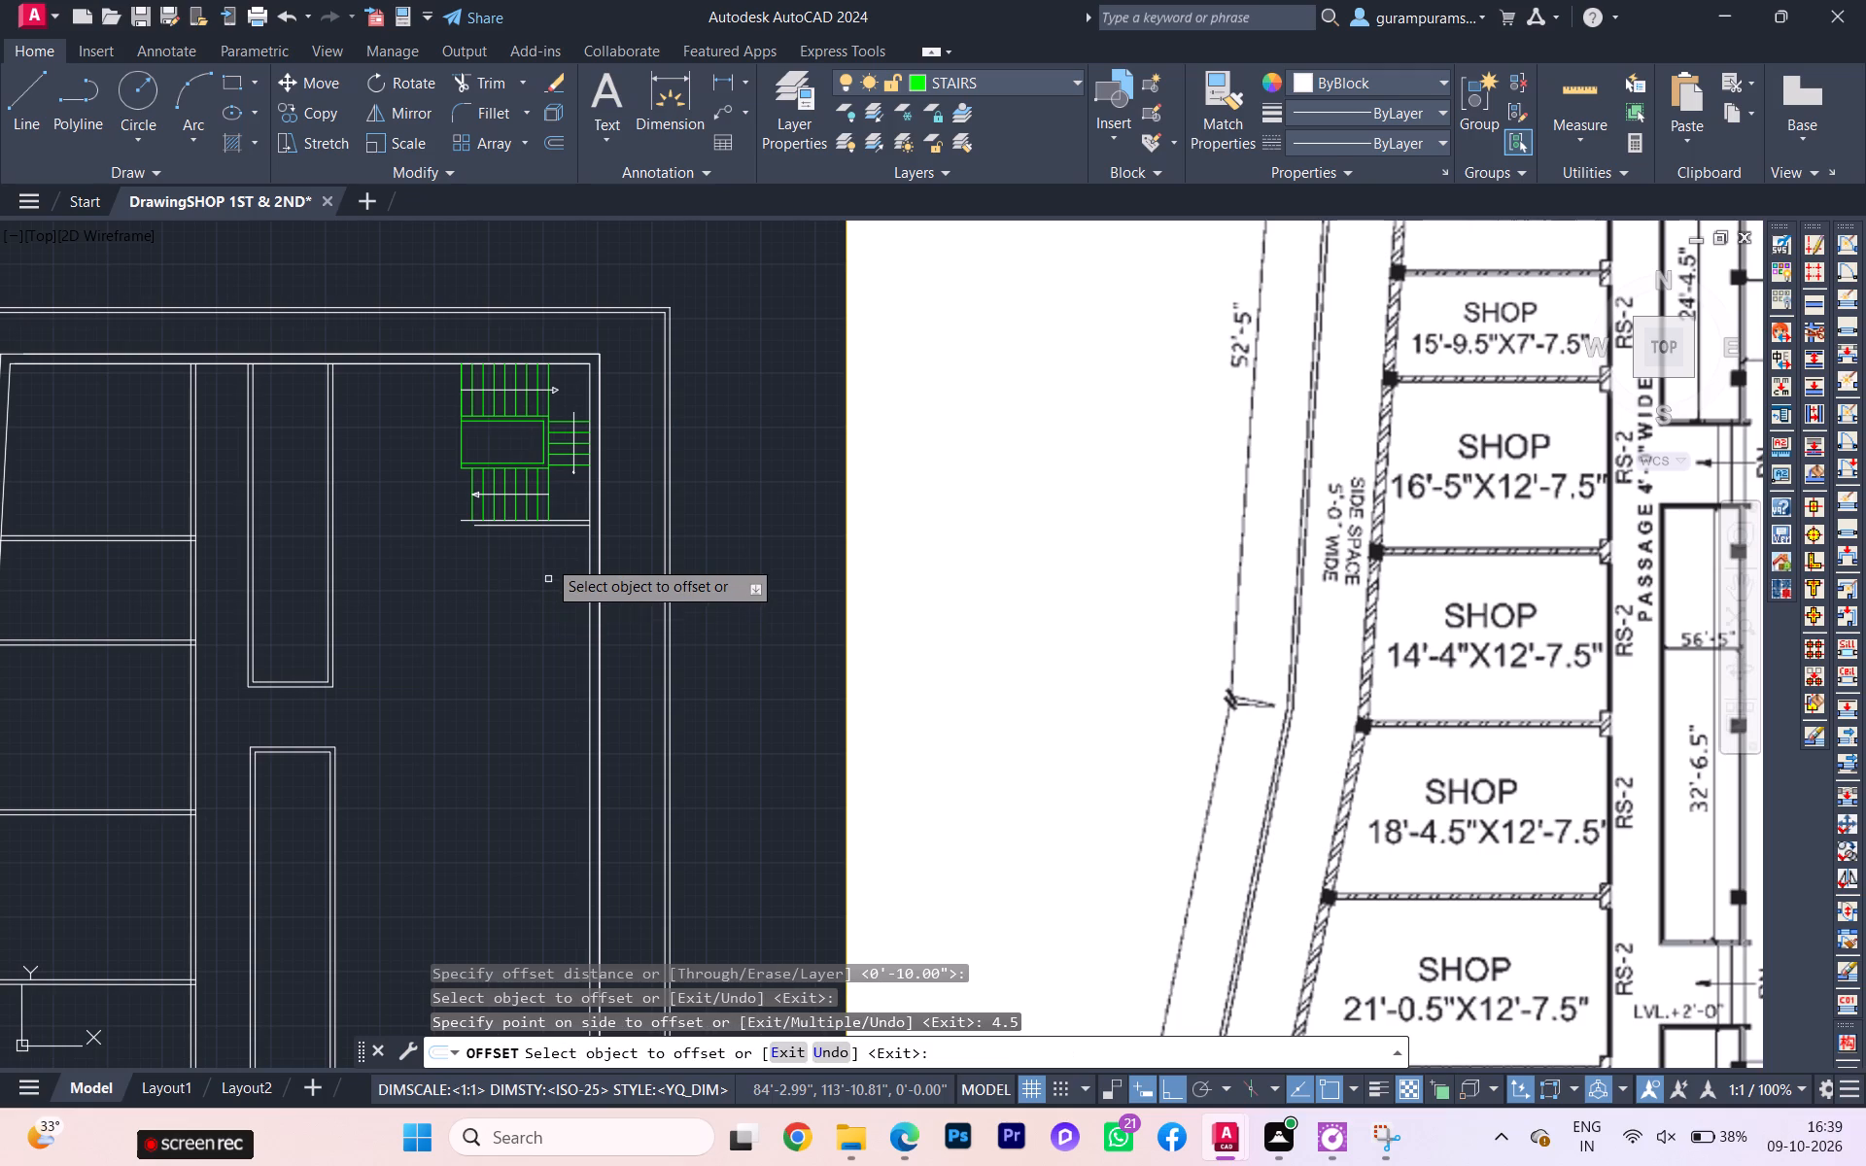
Offset the lower flight's second-to-last step line on the landing side 4' toward the outer side wall.
left_click(539, 523)
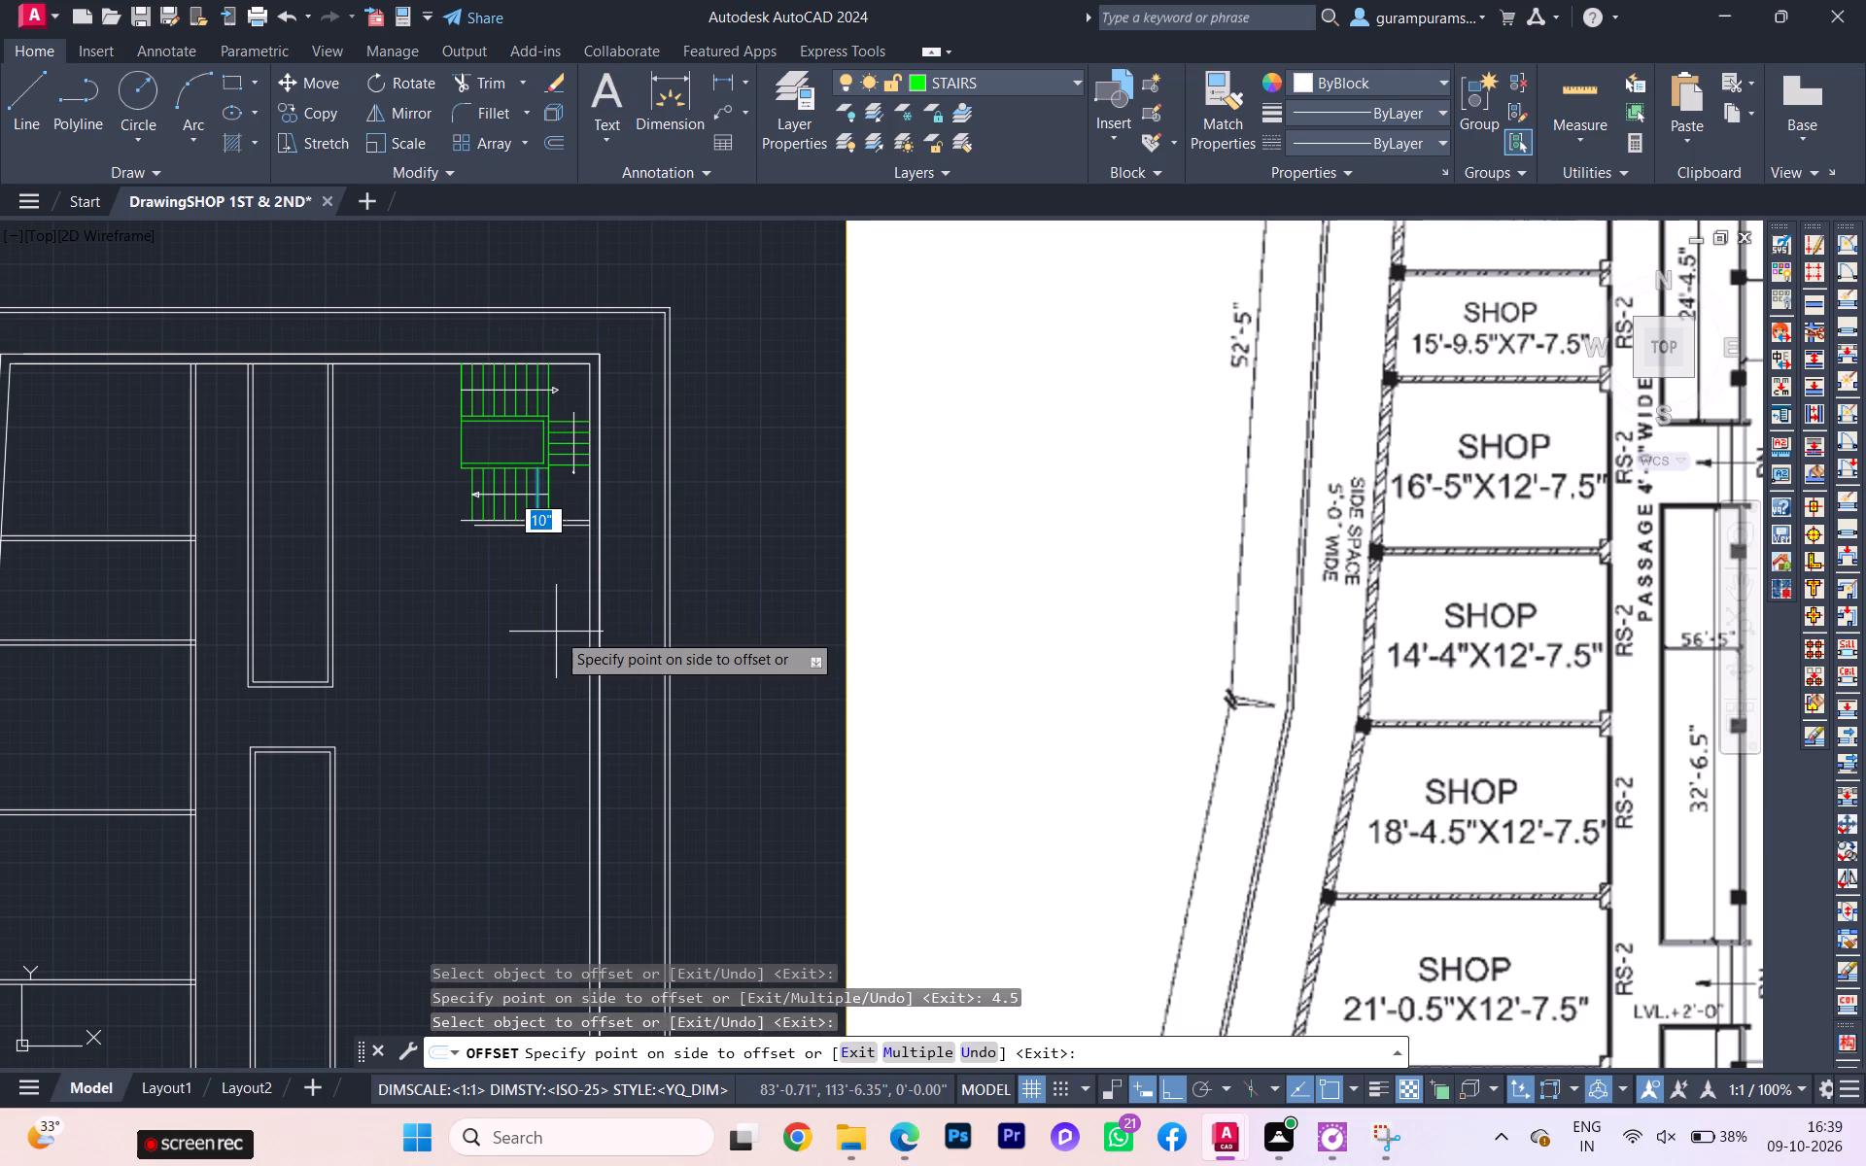
type("4'")
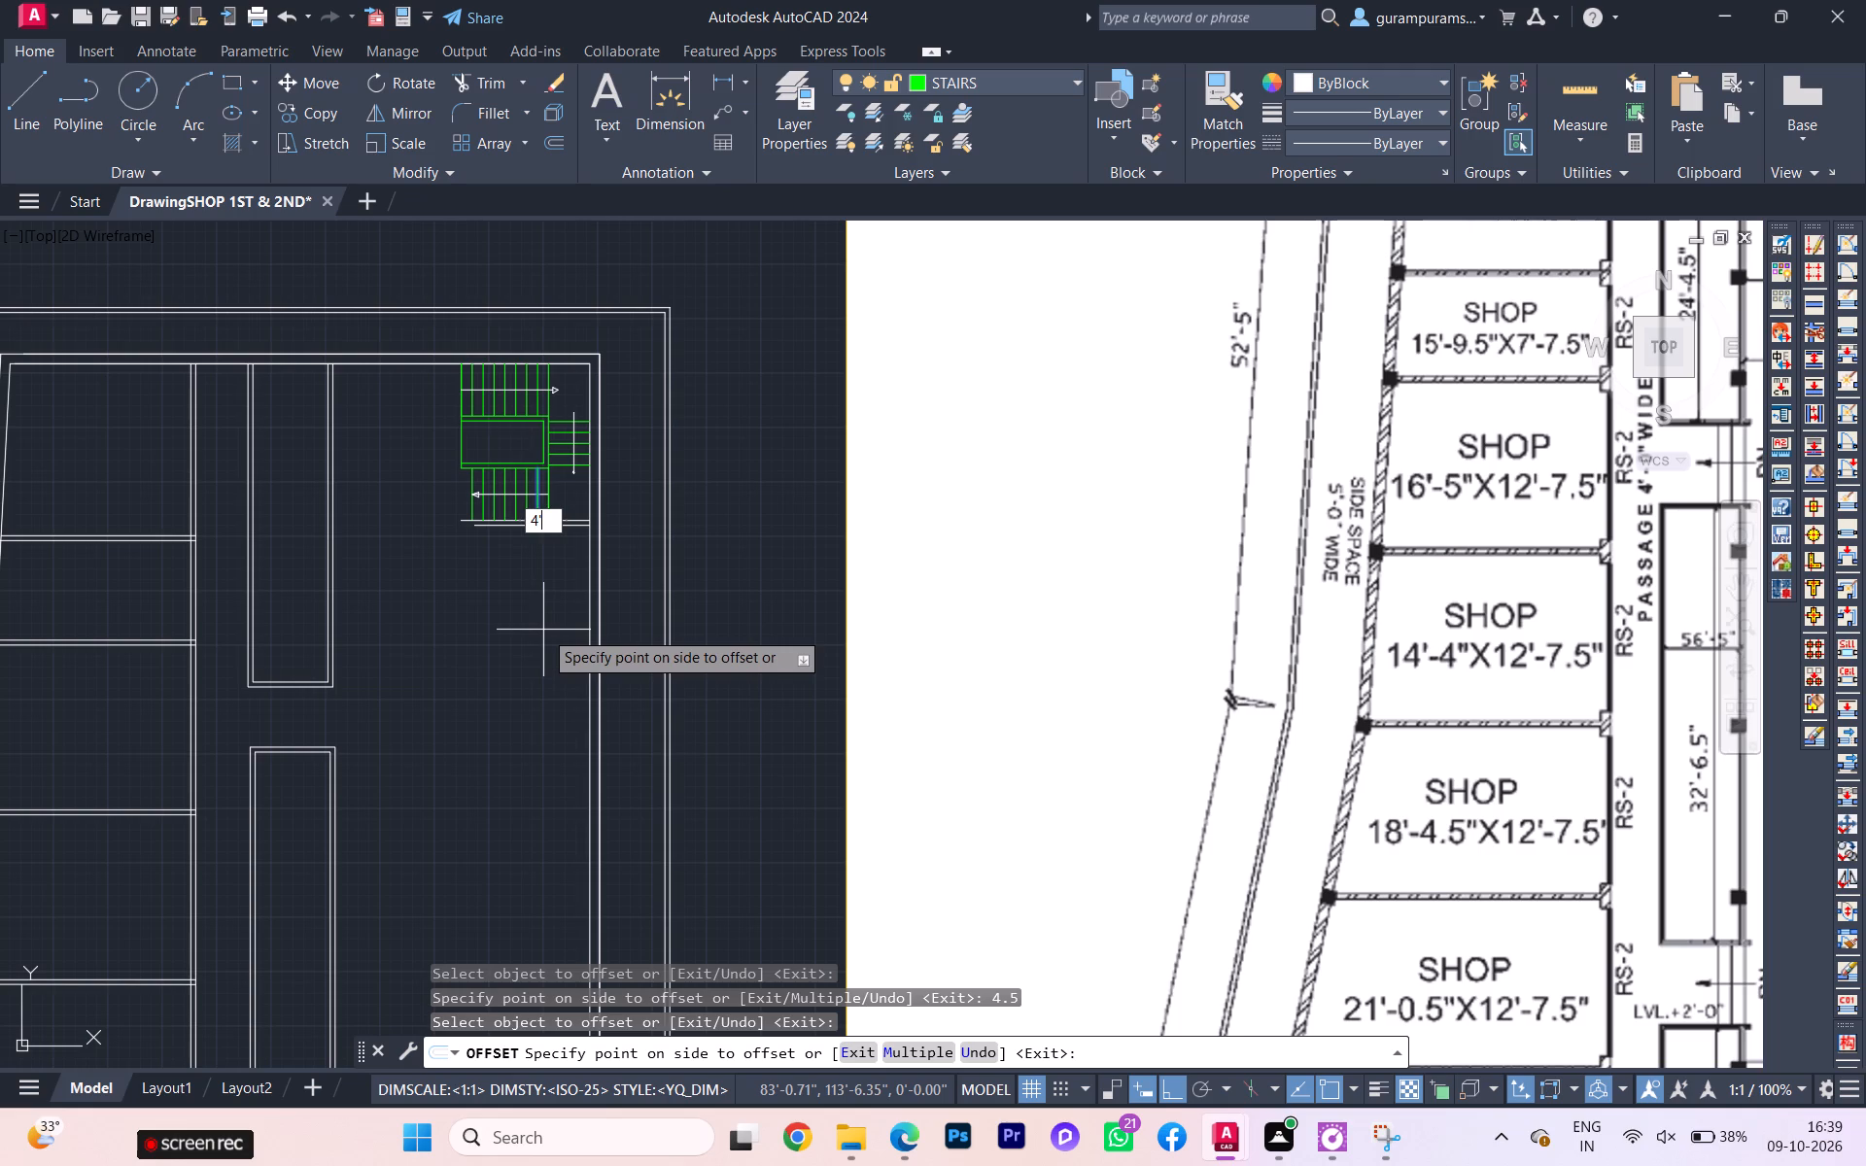
key("Return")
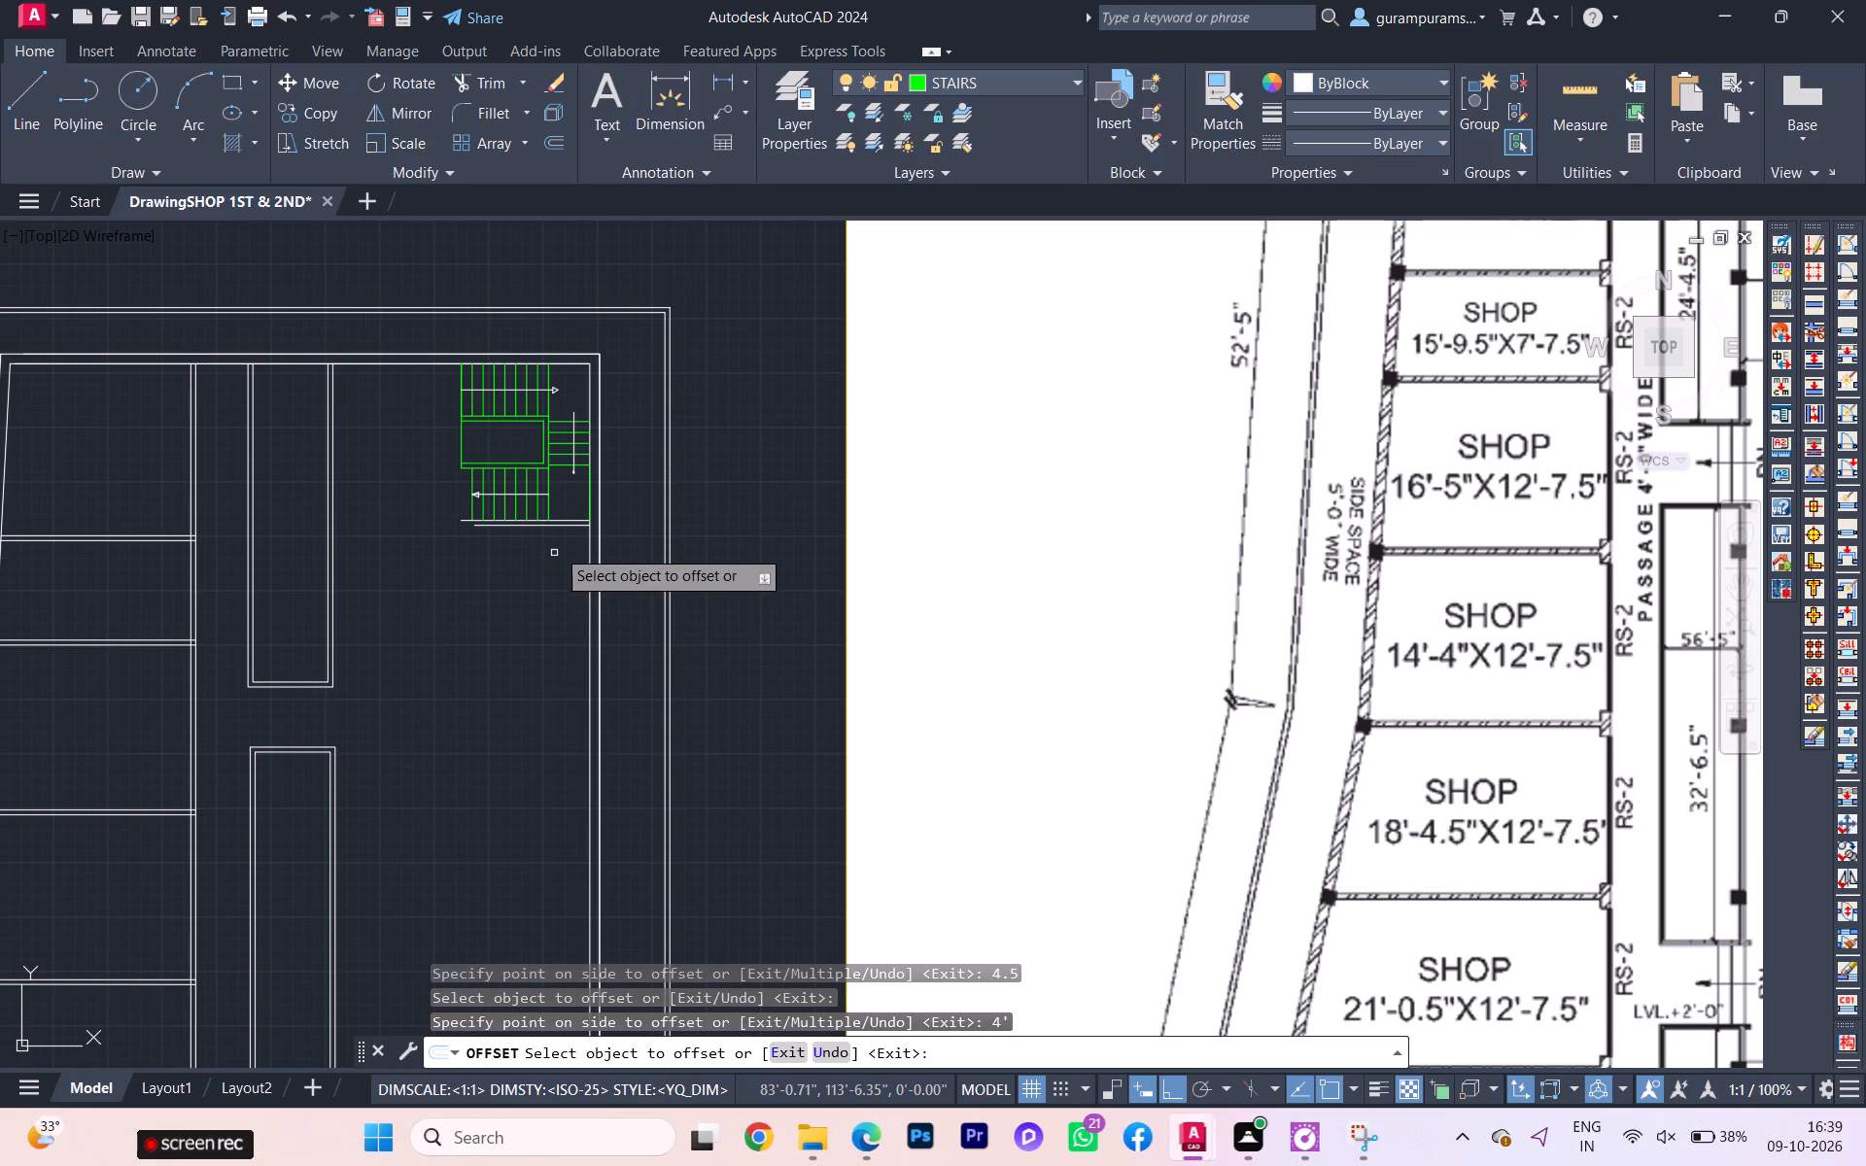
Offset the bath wall's lower line 4' downward, and offset that new line another 4.5" to form the opposite bath wall.
left_click(570, 524)
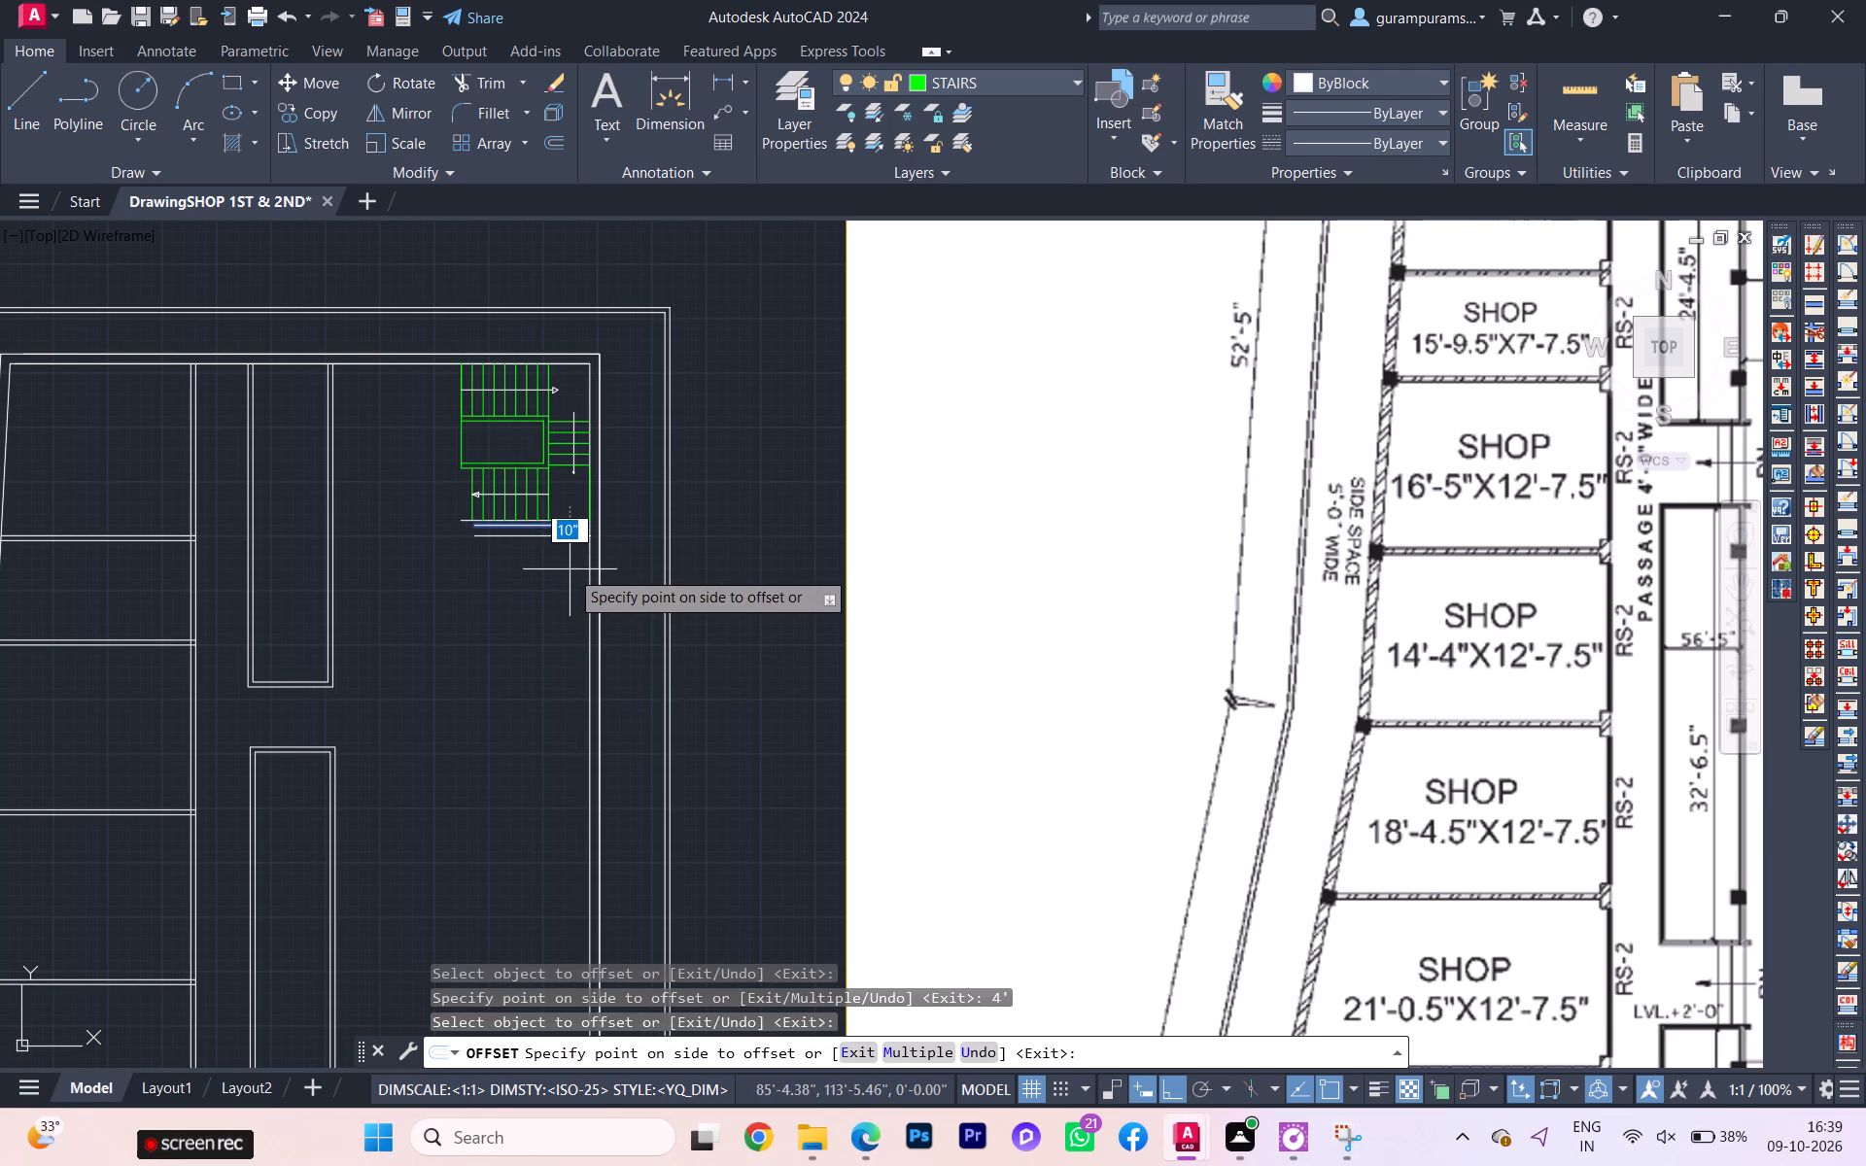
type("4'")
key("Return")
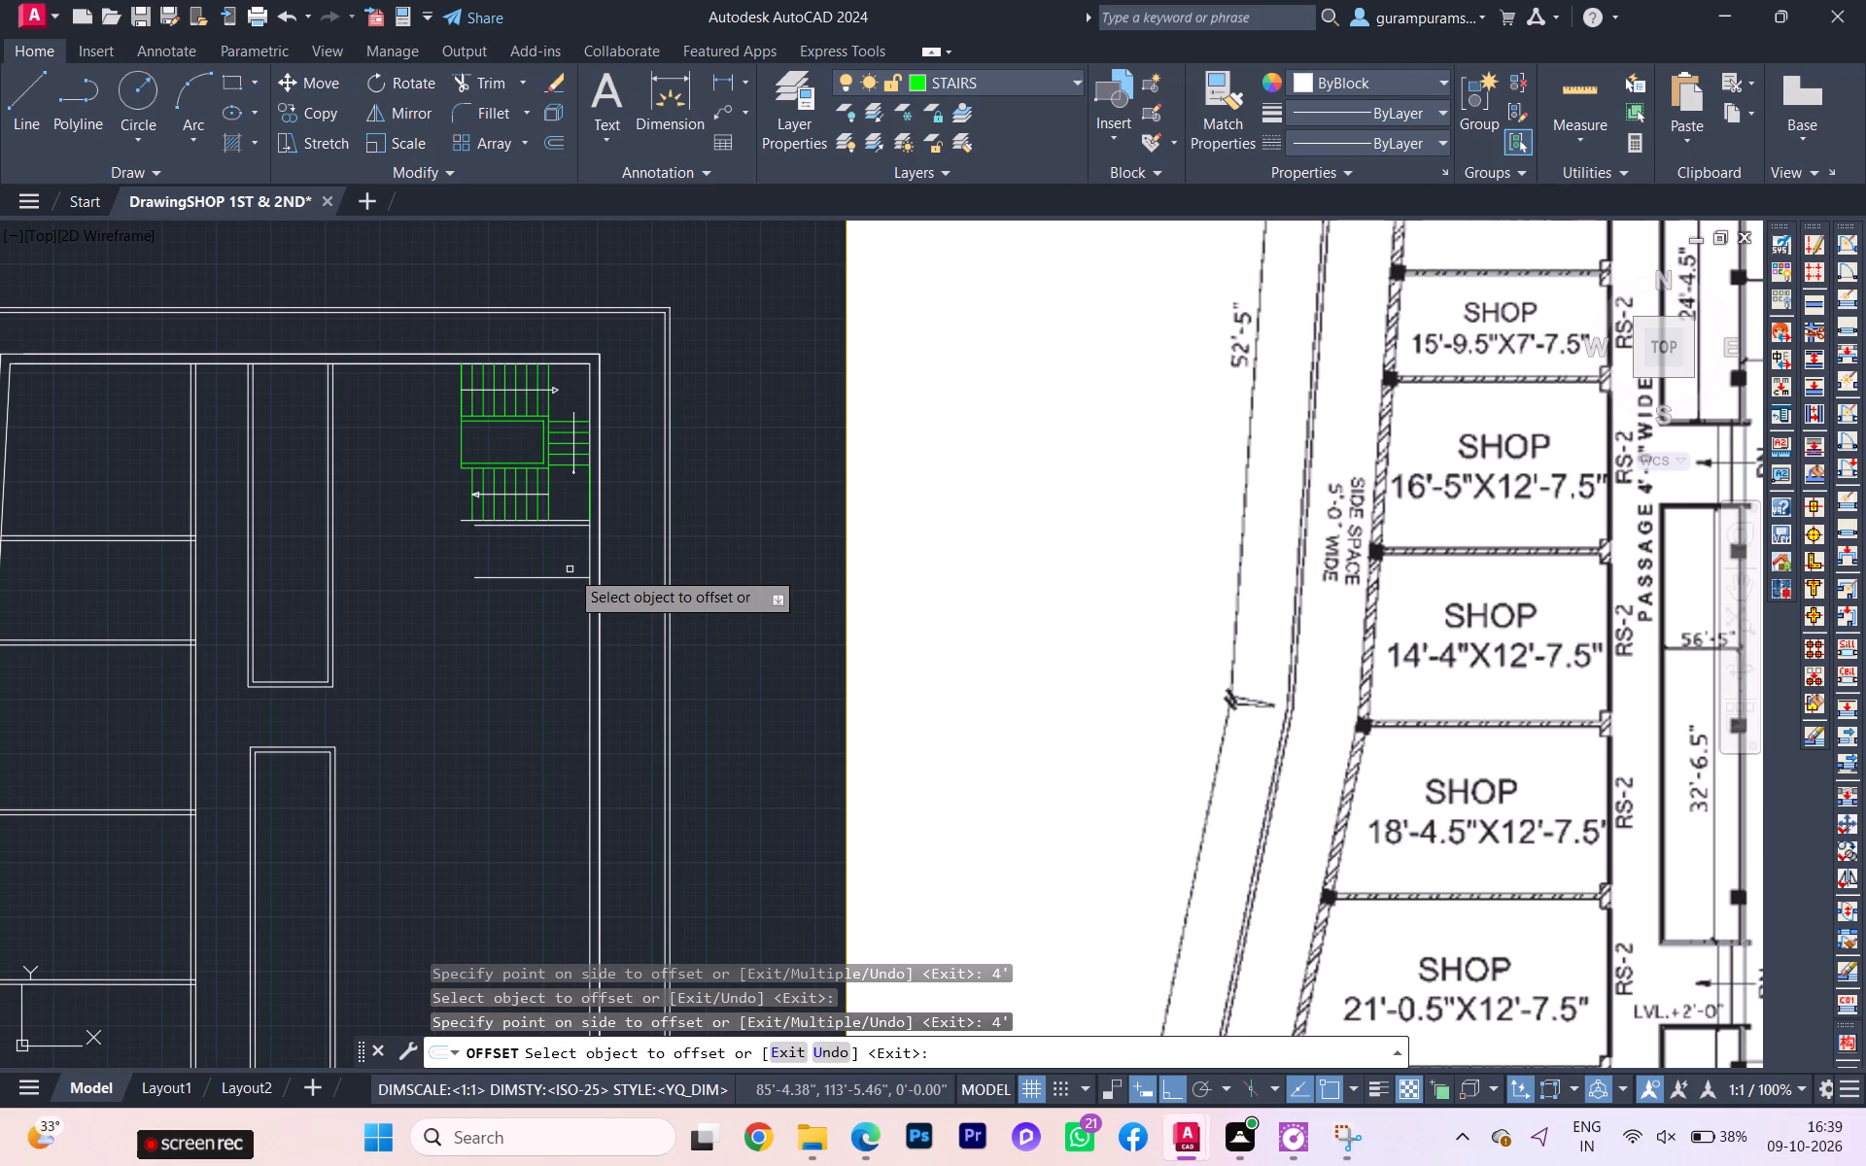
scroll(554, 580, "down", 1)
scroll(554, 578, "up", 2)
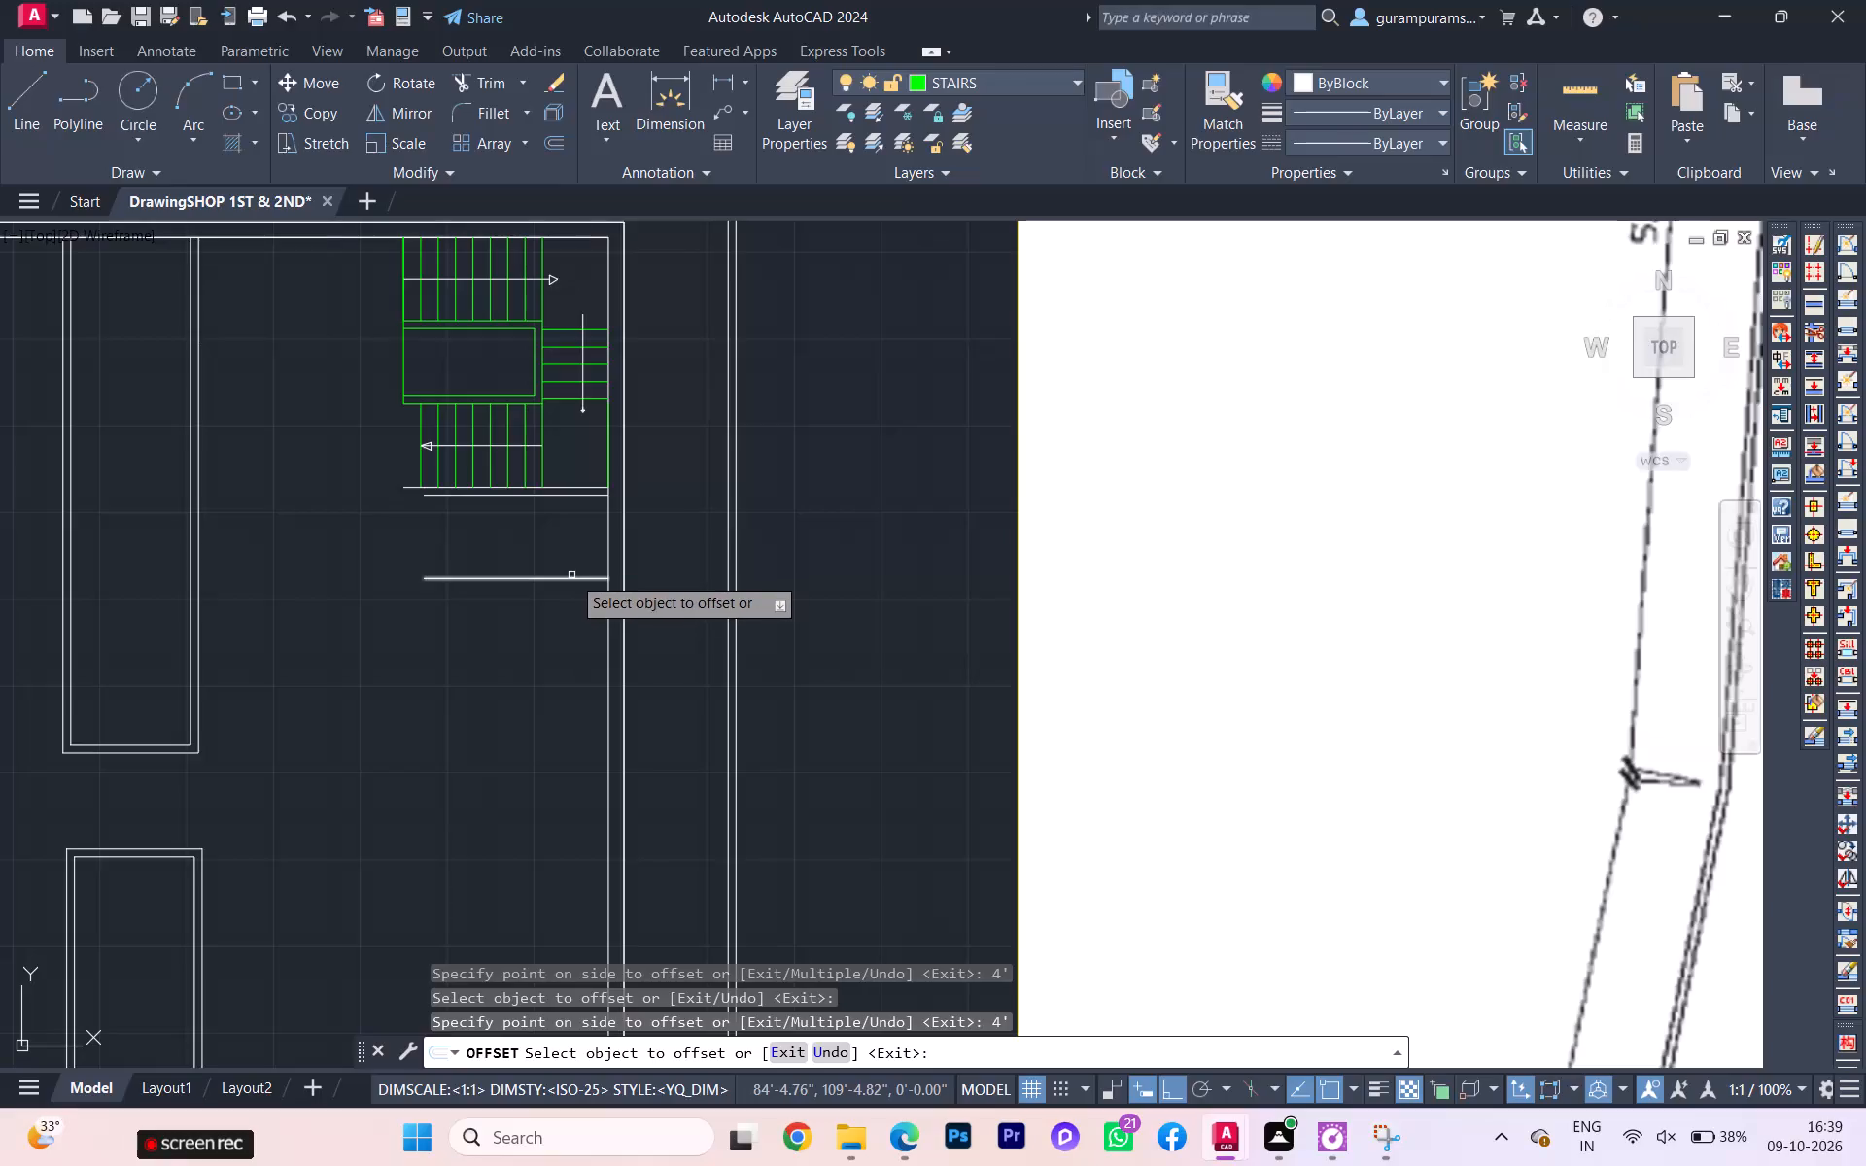
scroll(522, 588, "down", 1)
left_click(519, 584)
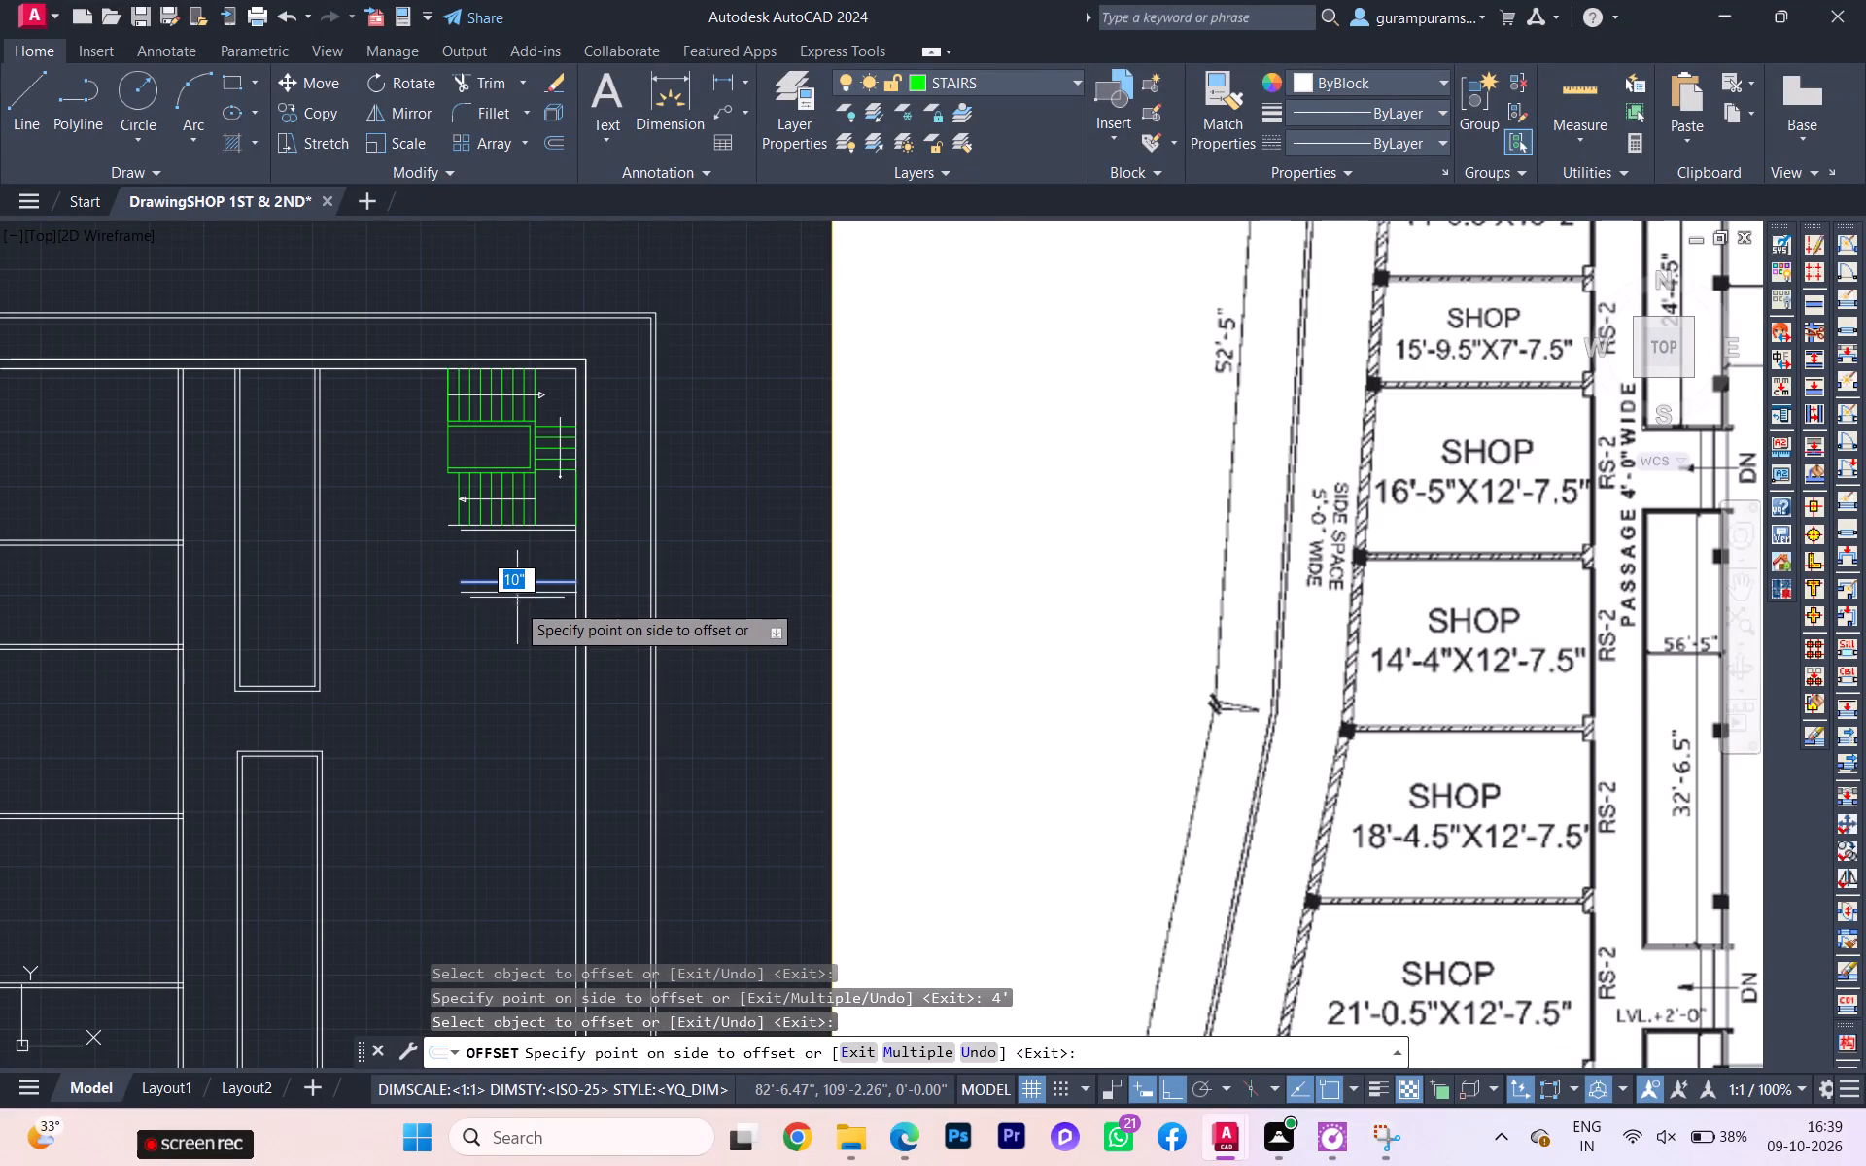
scroll(516, 602, "down", 2)
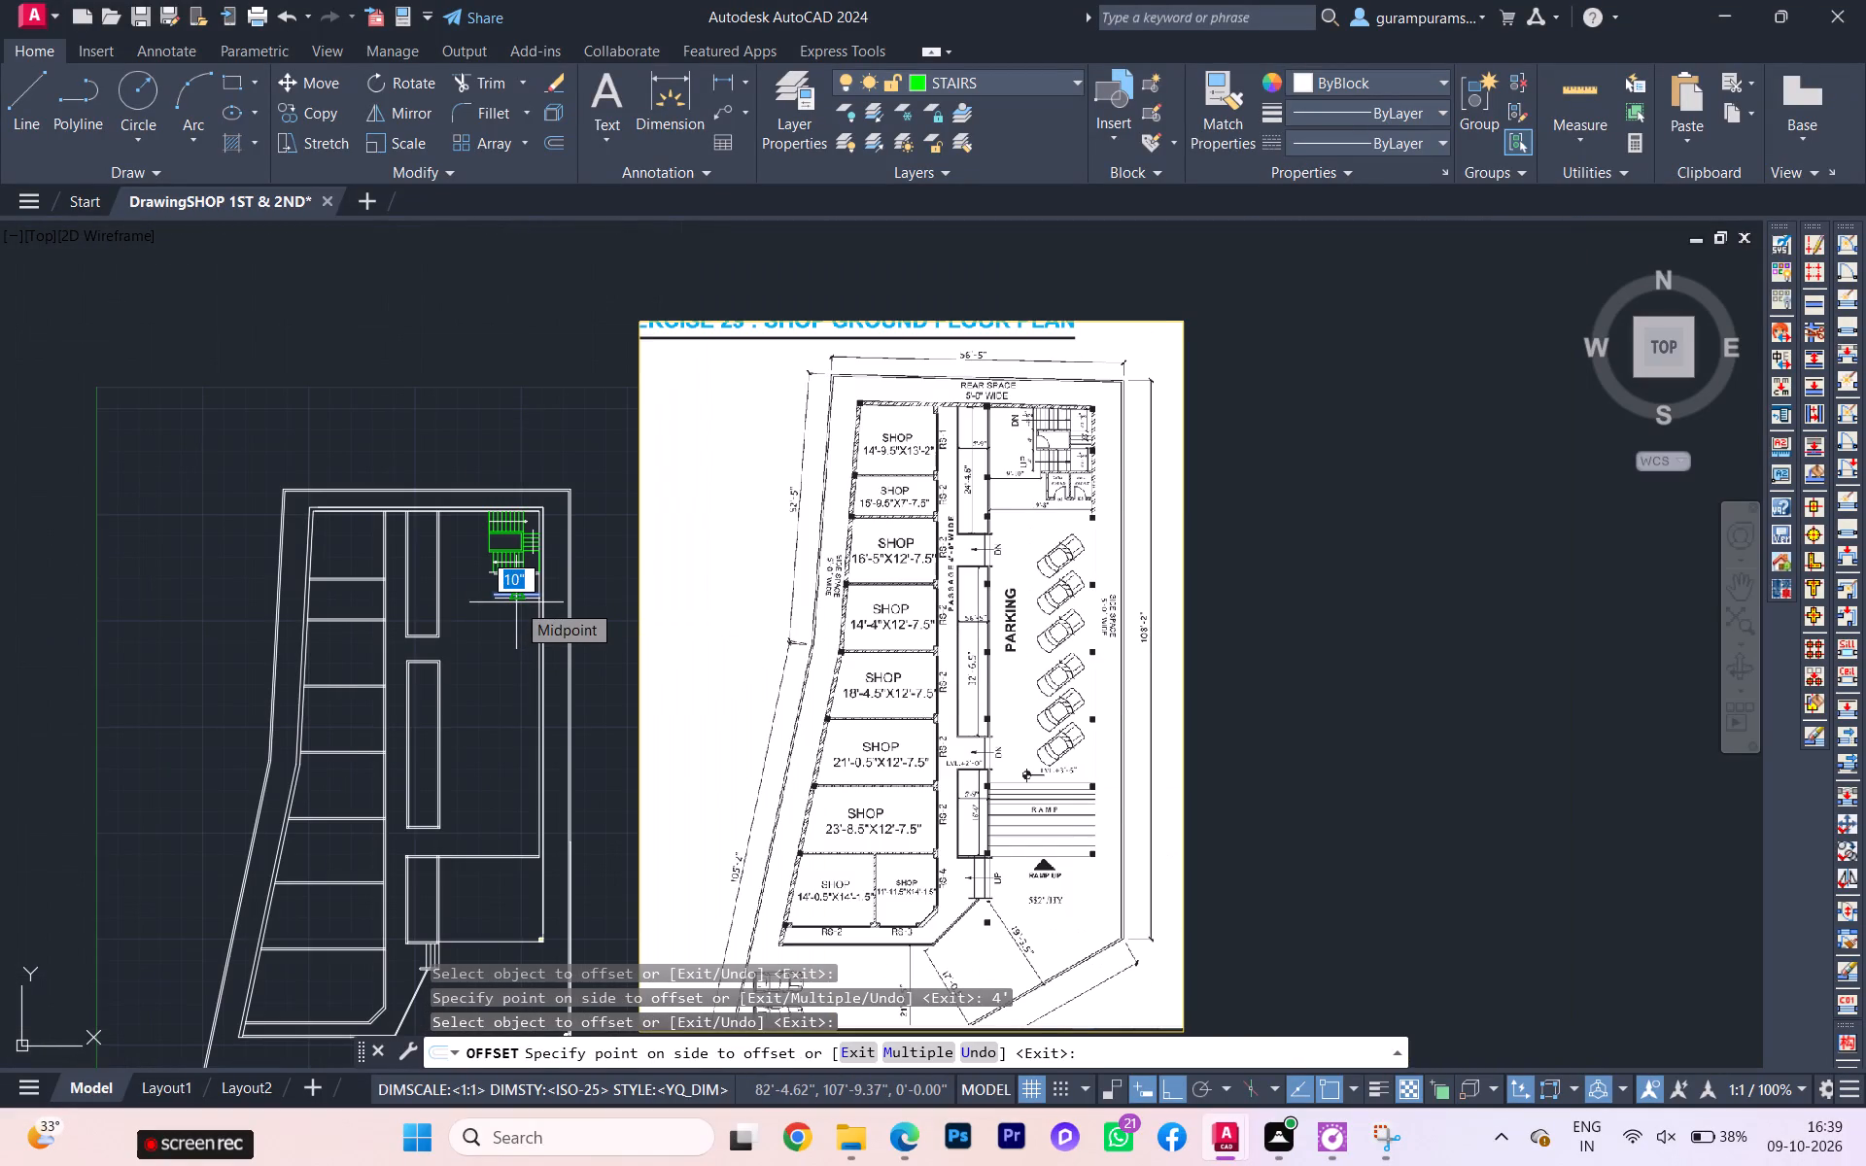
scroll(516, 602, "up", 1)
type("4.5")
key("Return")
Compare the drafted bath walls below the staircase with the reference image, examining the two baths and the dimensions around them.
scroll(515, 585, "up", 1)
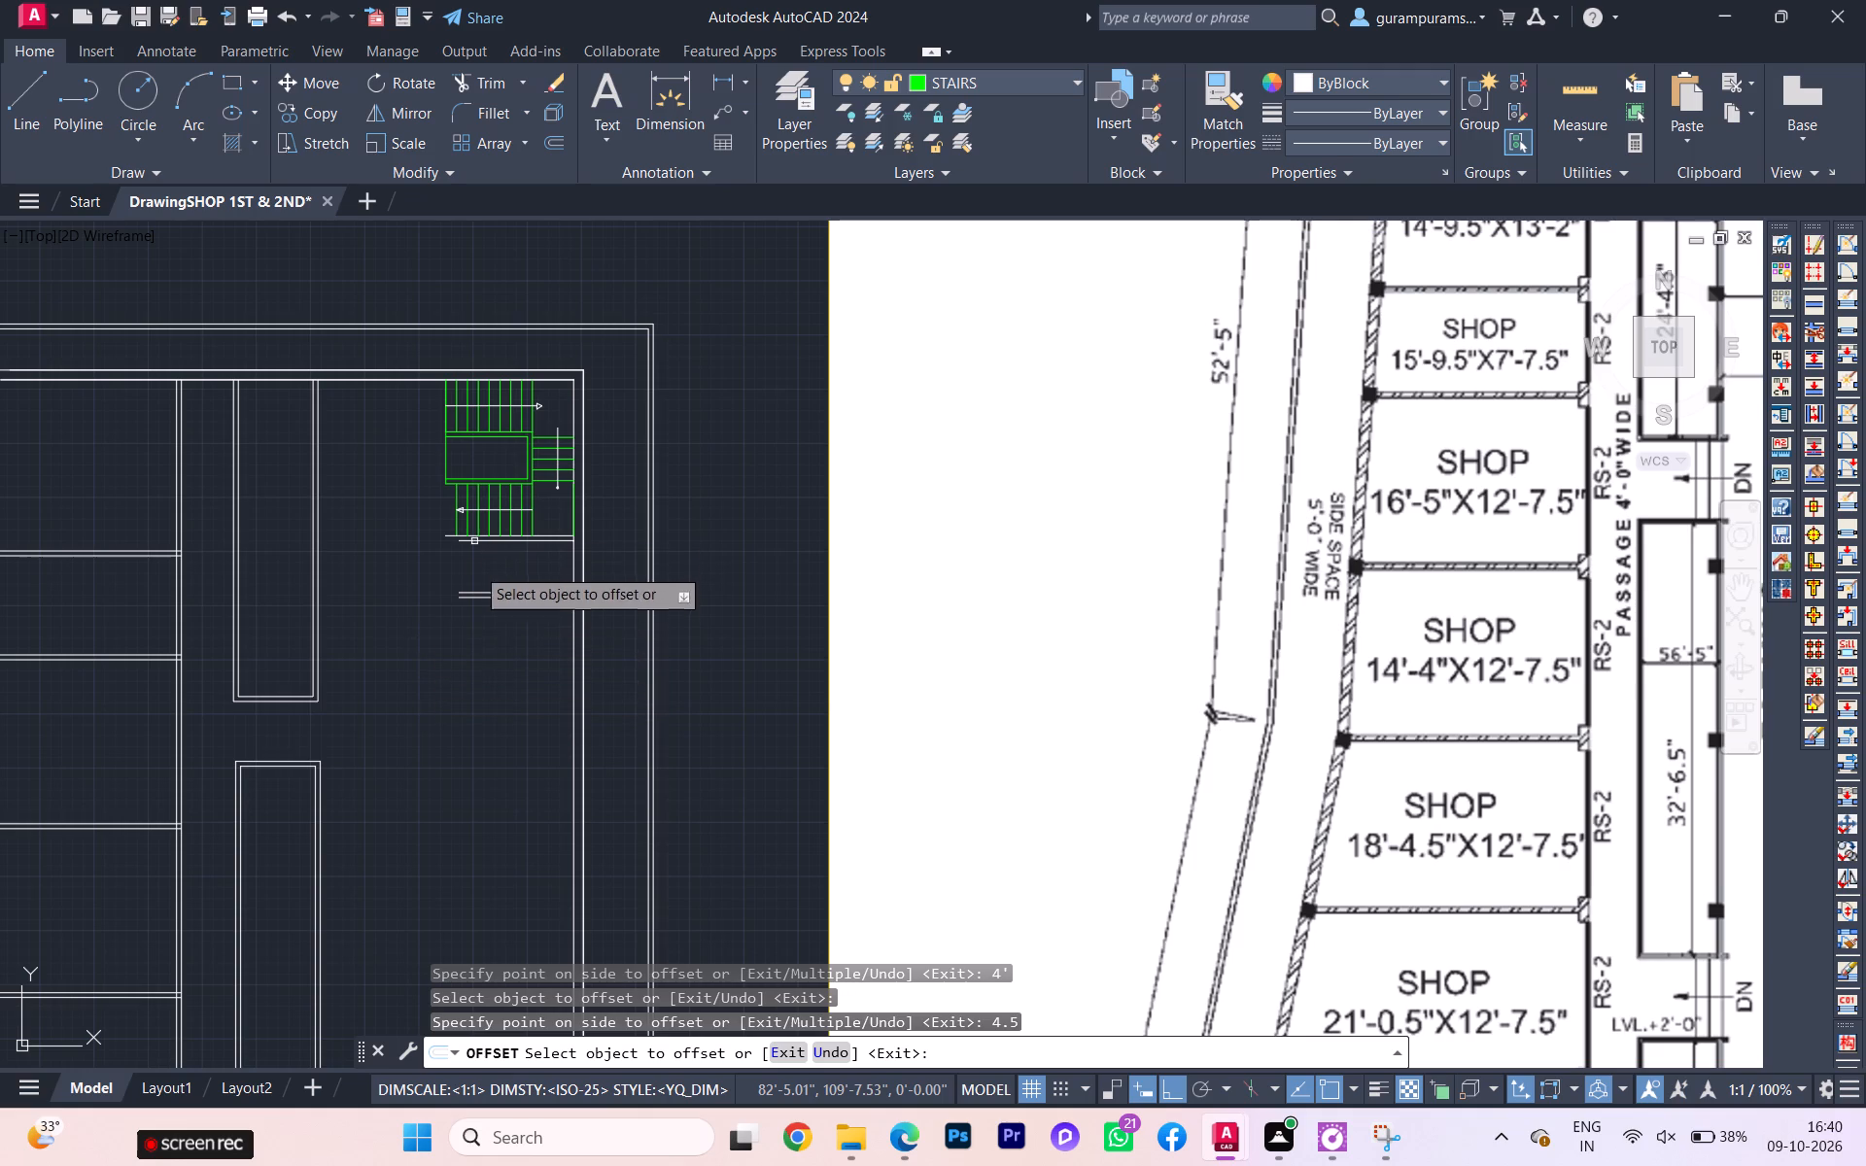
scroll(486, 590, "up", 1)
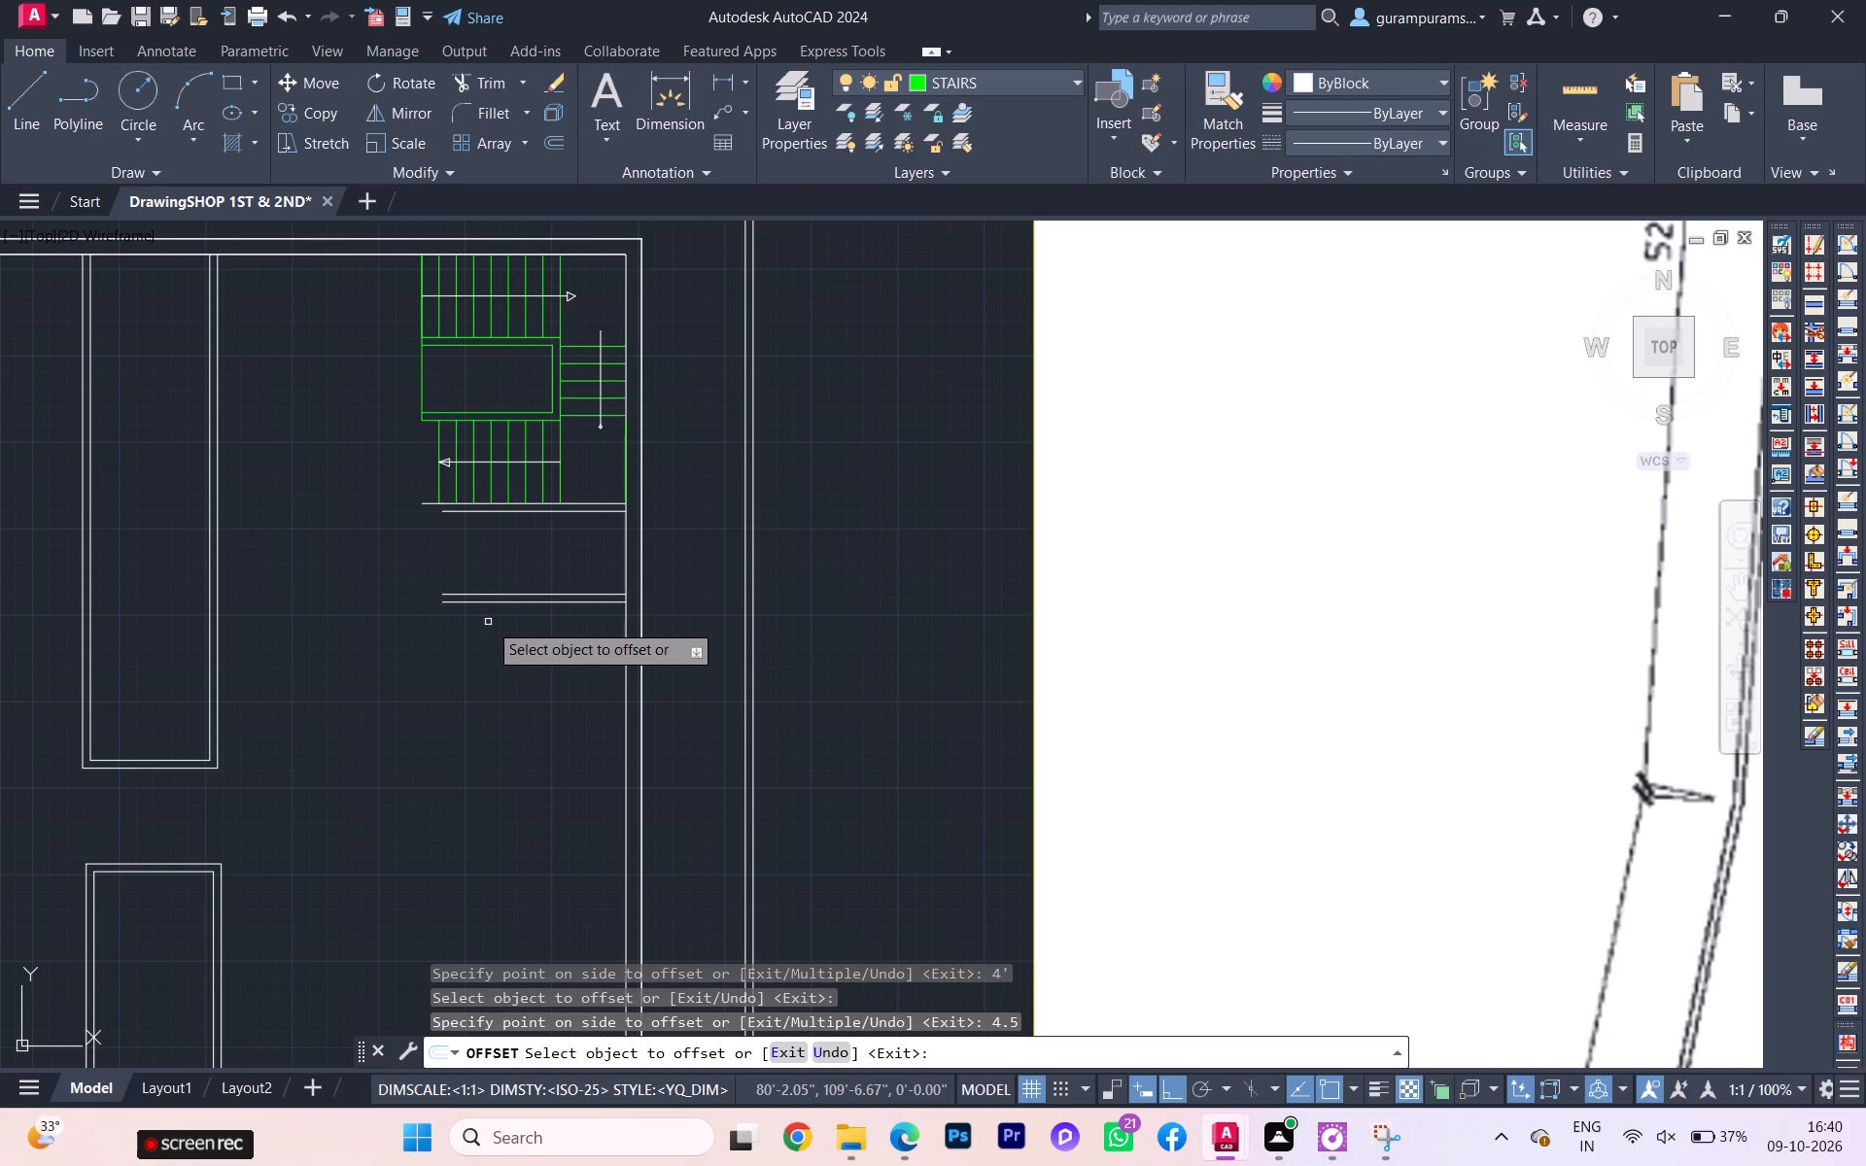
scroll(387, 413, "down", 1)
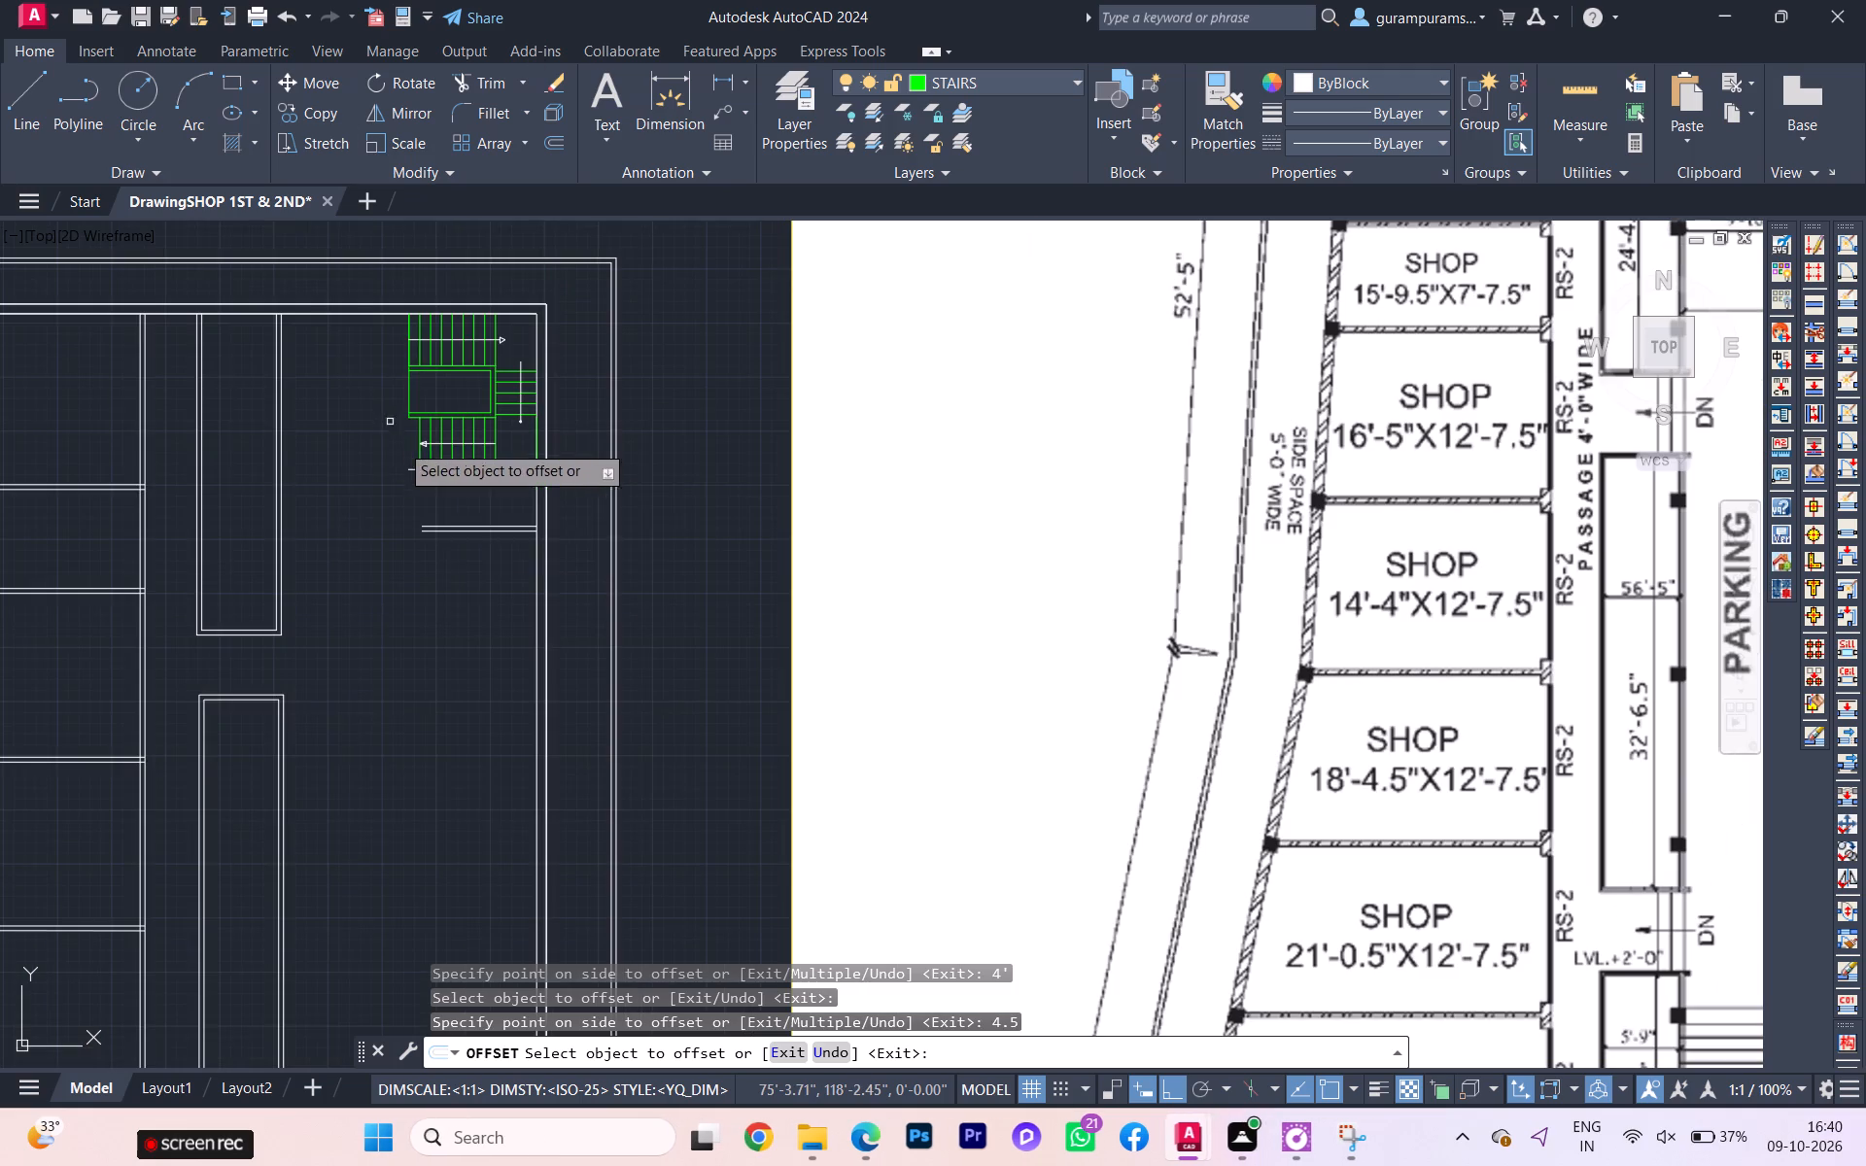
scroll(559, 490, "up", 1)
scroll(402, 497, "down", 2)
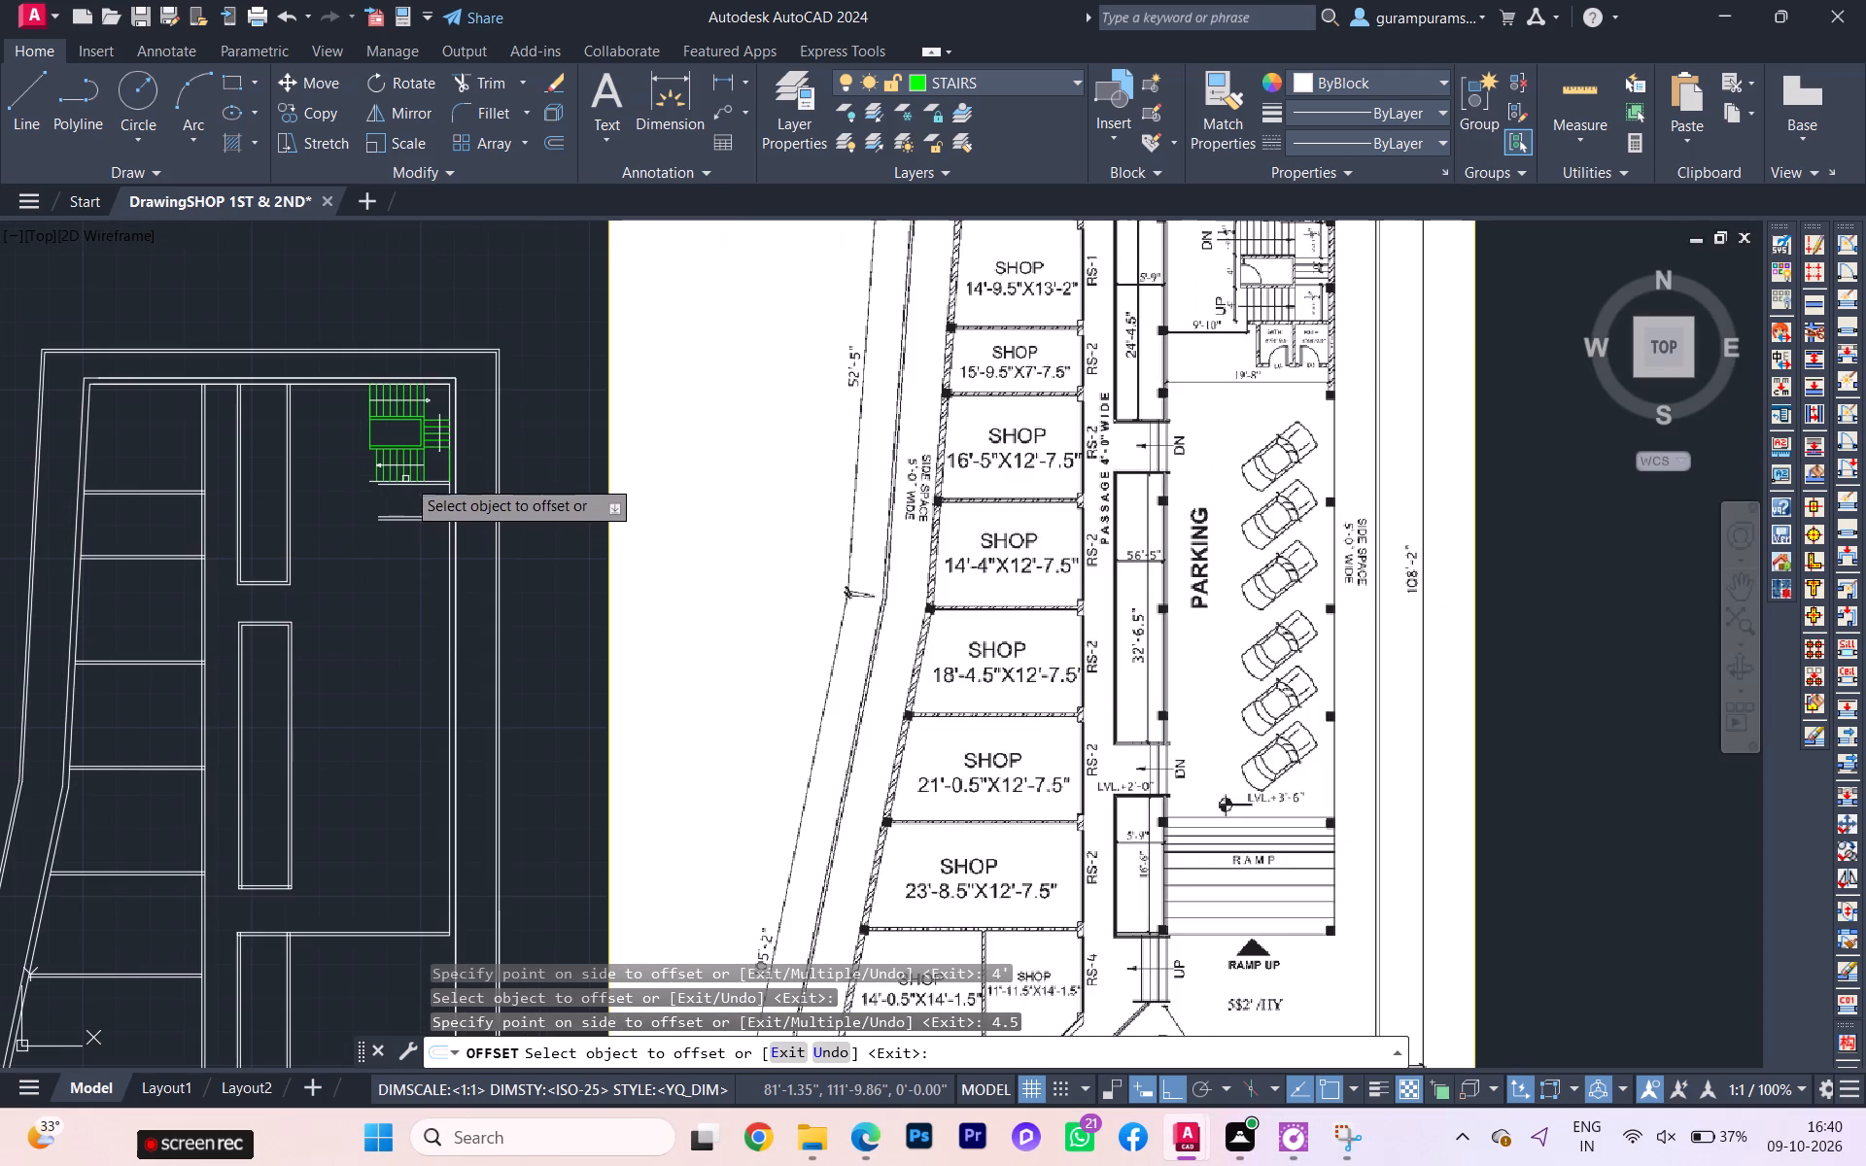
scroll(417, 502, "up", 2)
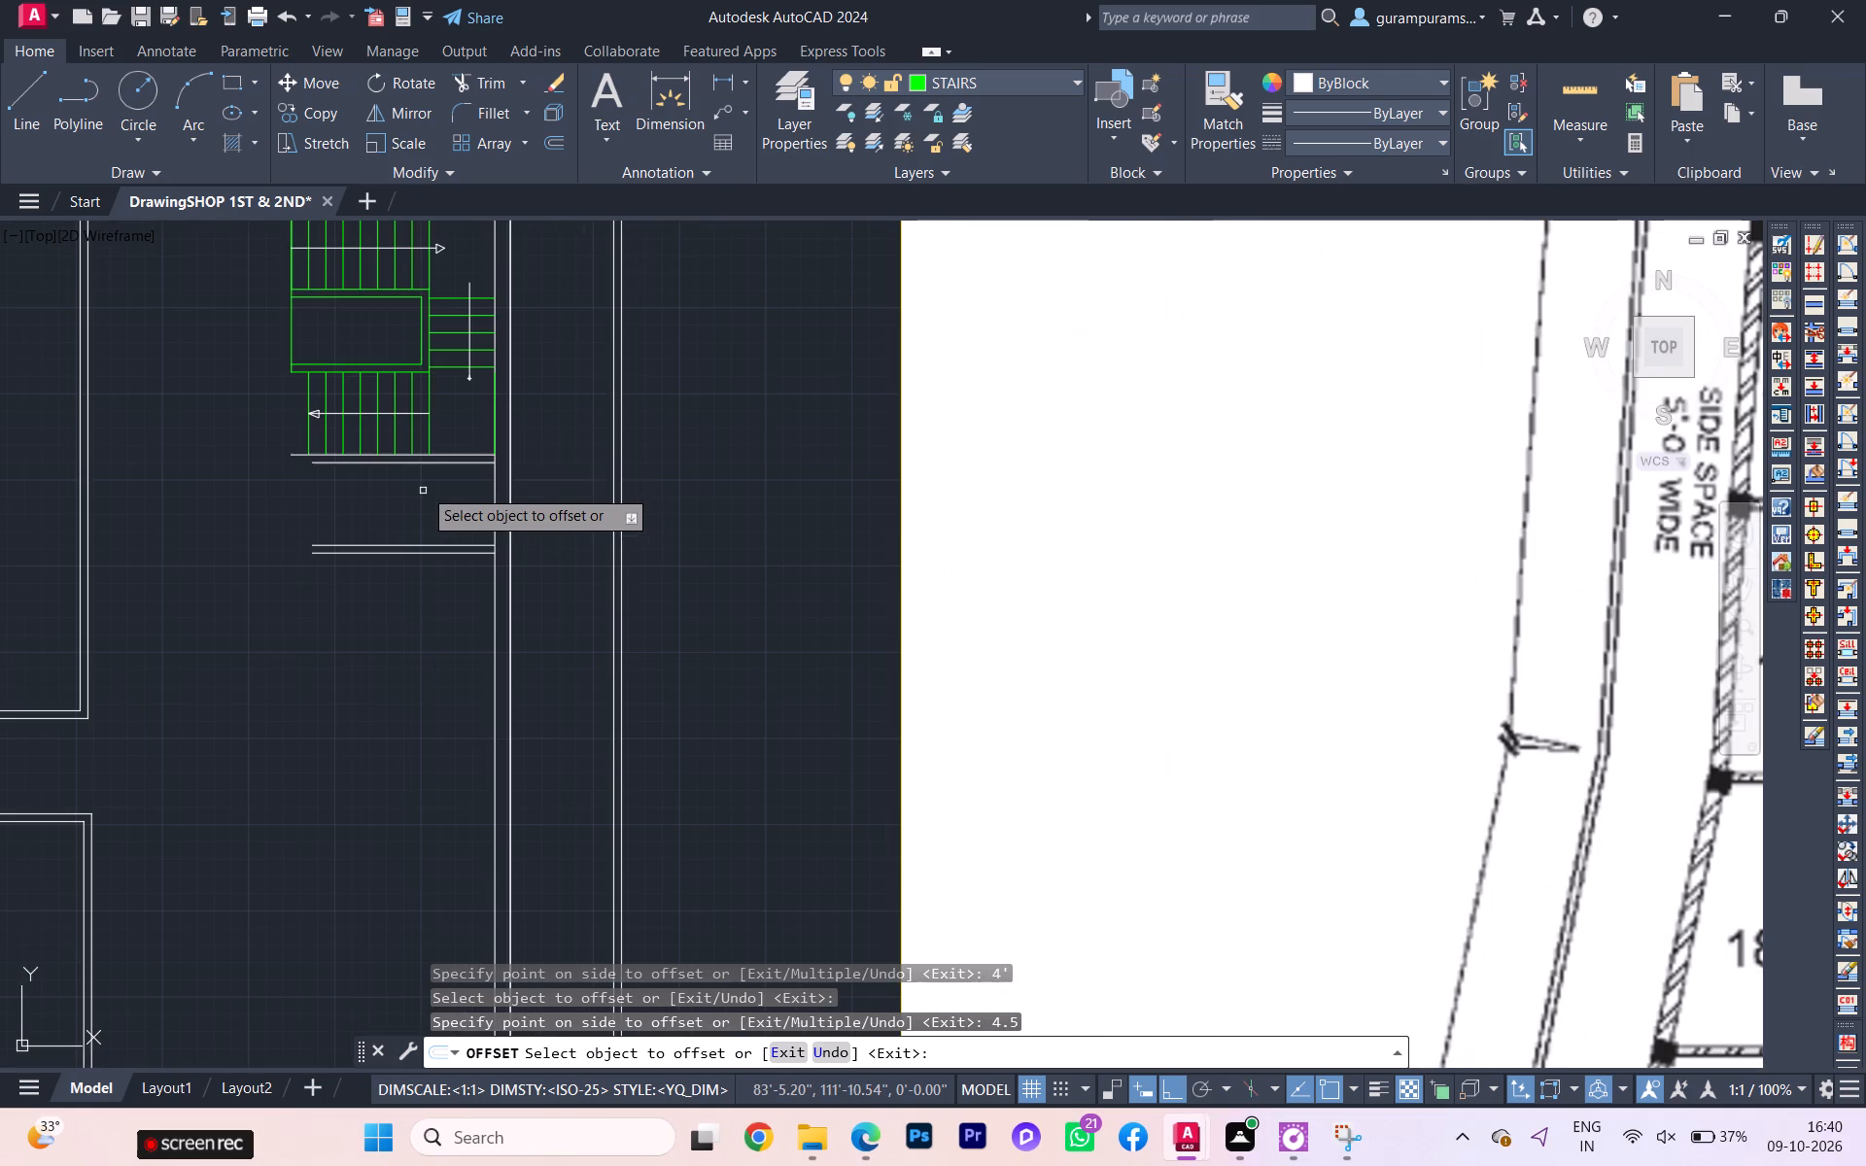
scroll(486, 480, "down", 1)
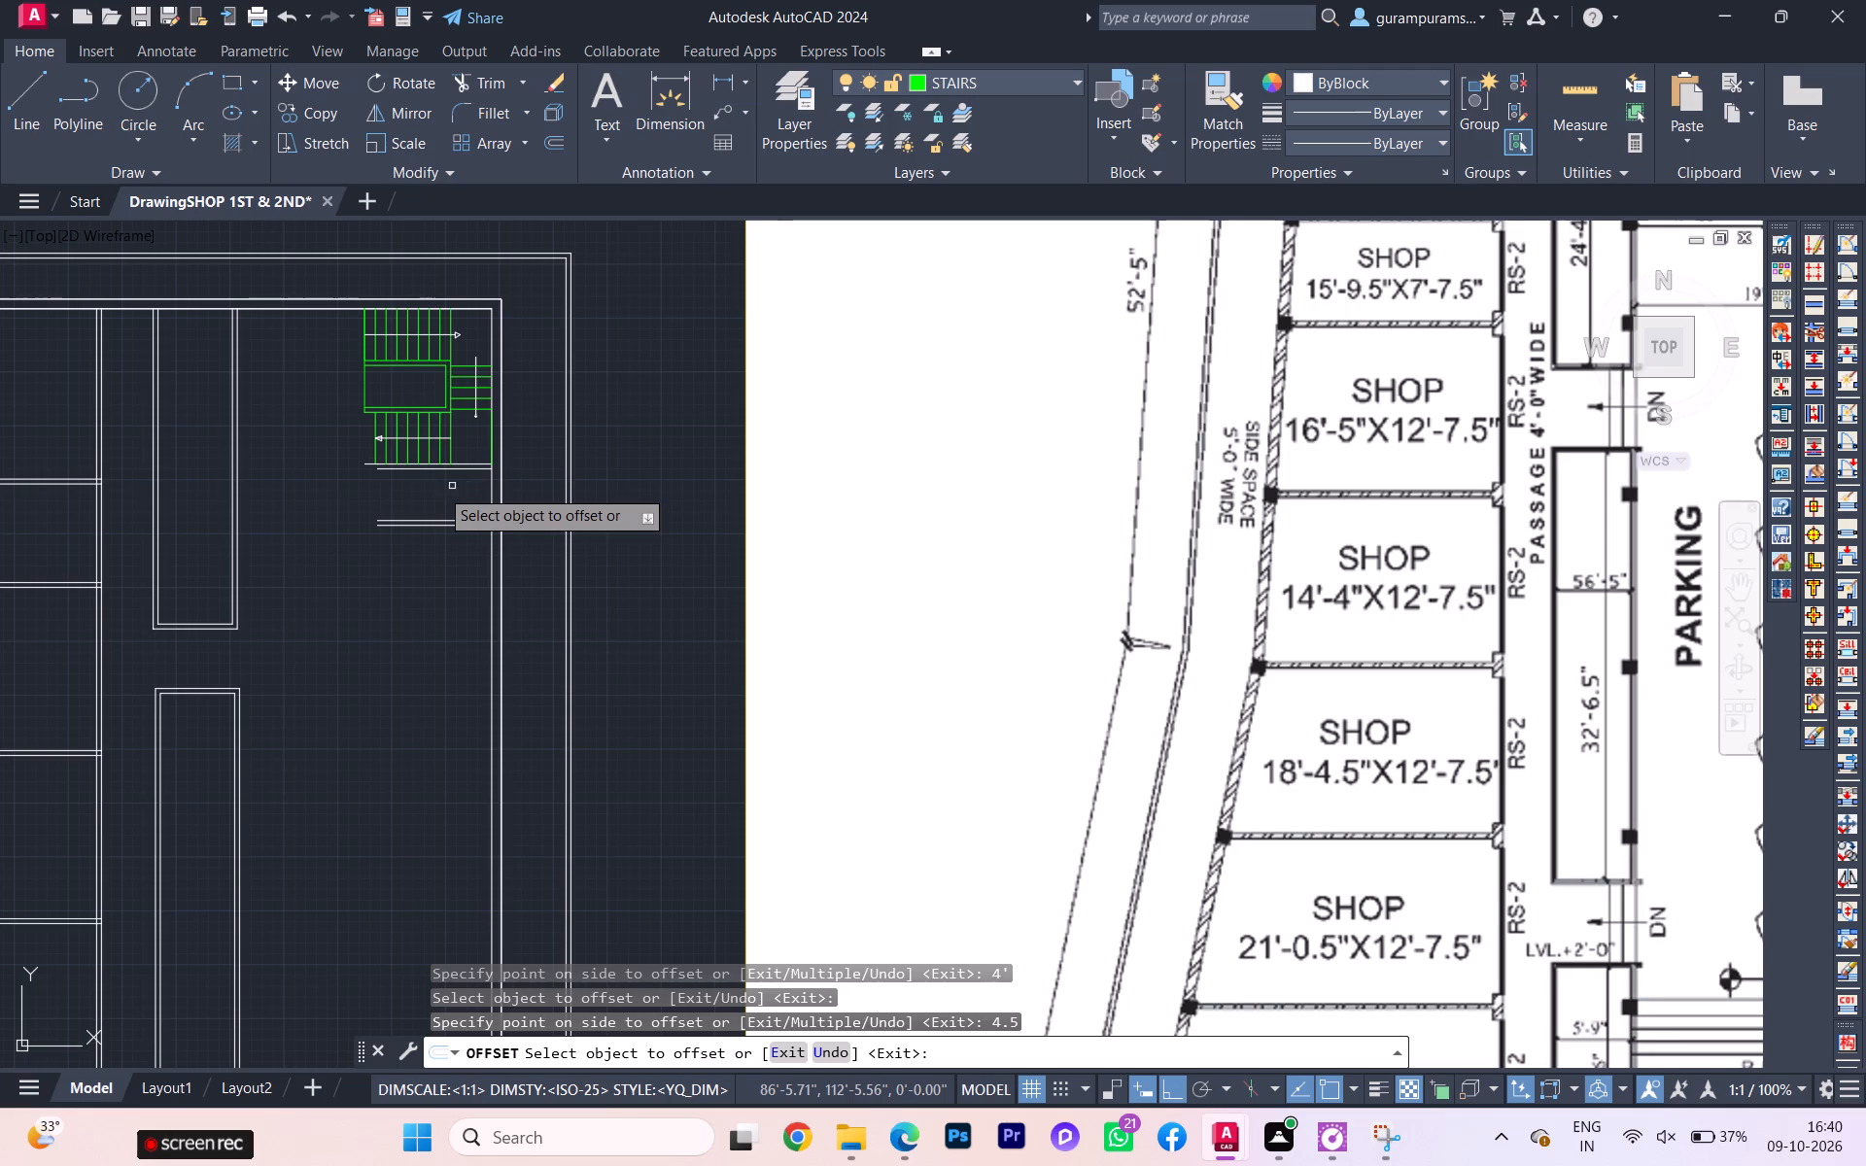
scroll(355, 439, "up", 1)
scroll(353, 441, "down", 1)
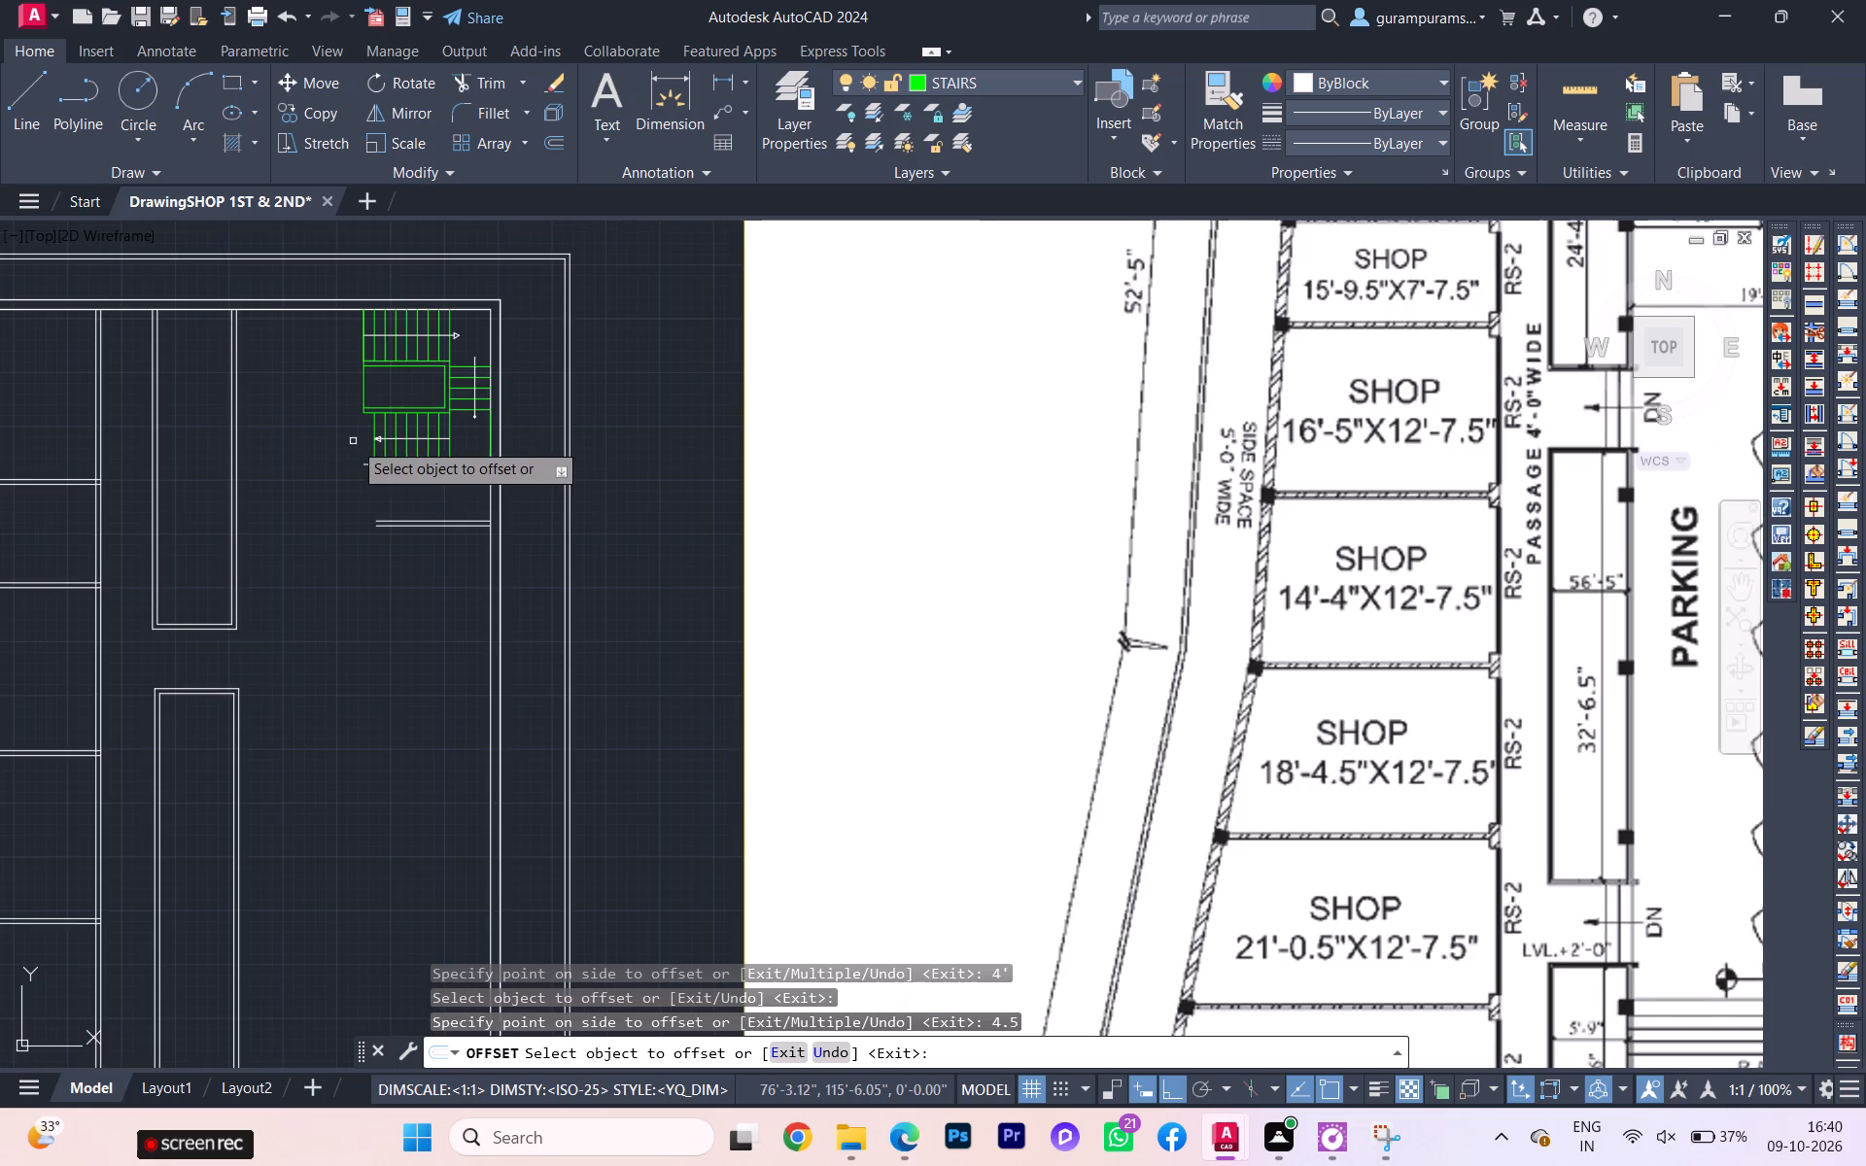
scroll(484, 518, "up", 1)
scroll(461, 547, "down", 1)
middle_click(460, 550)
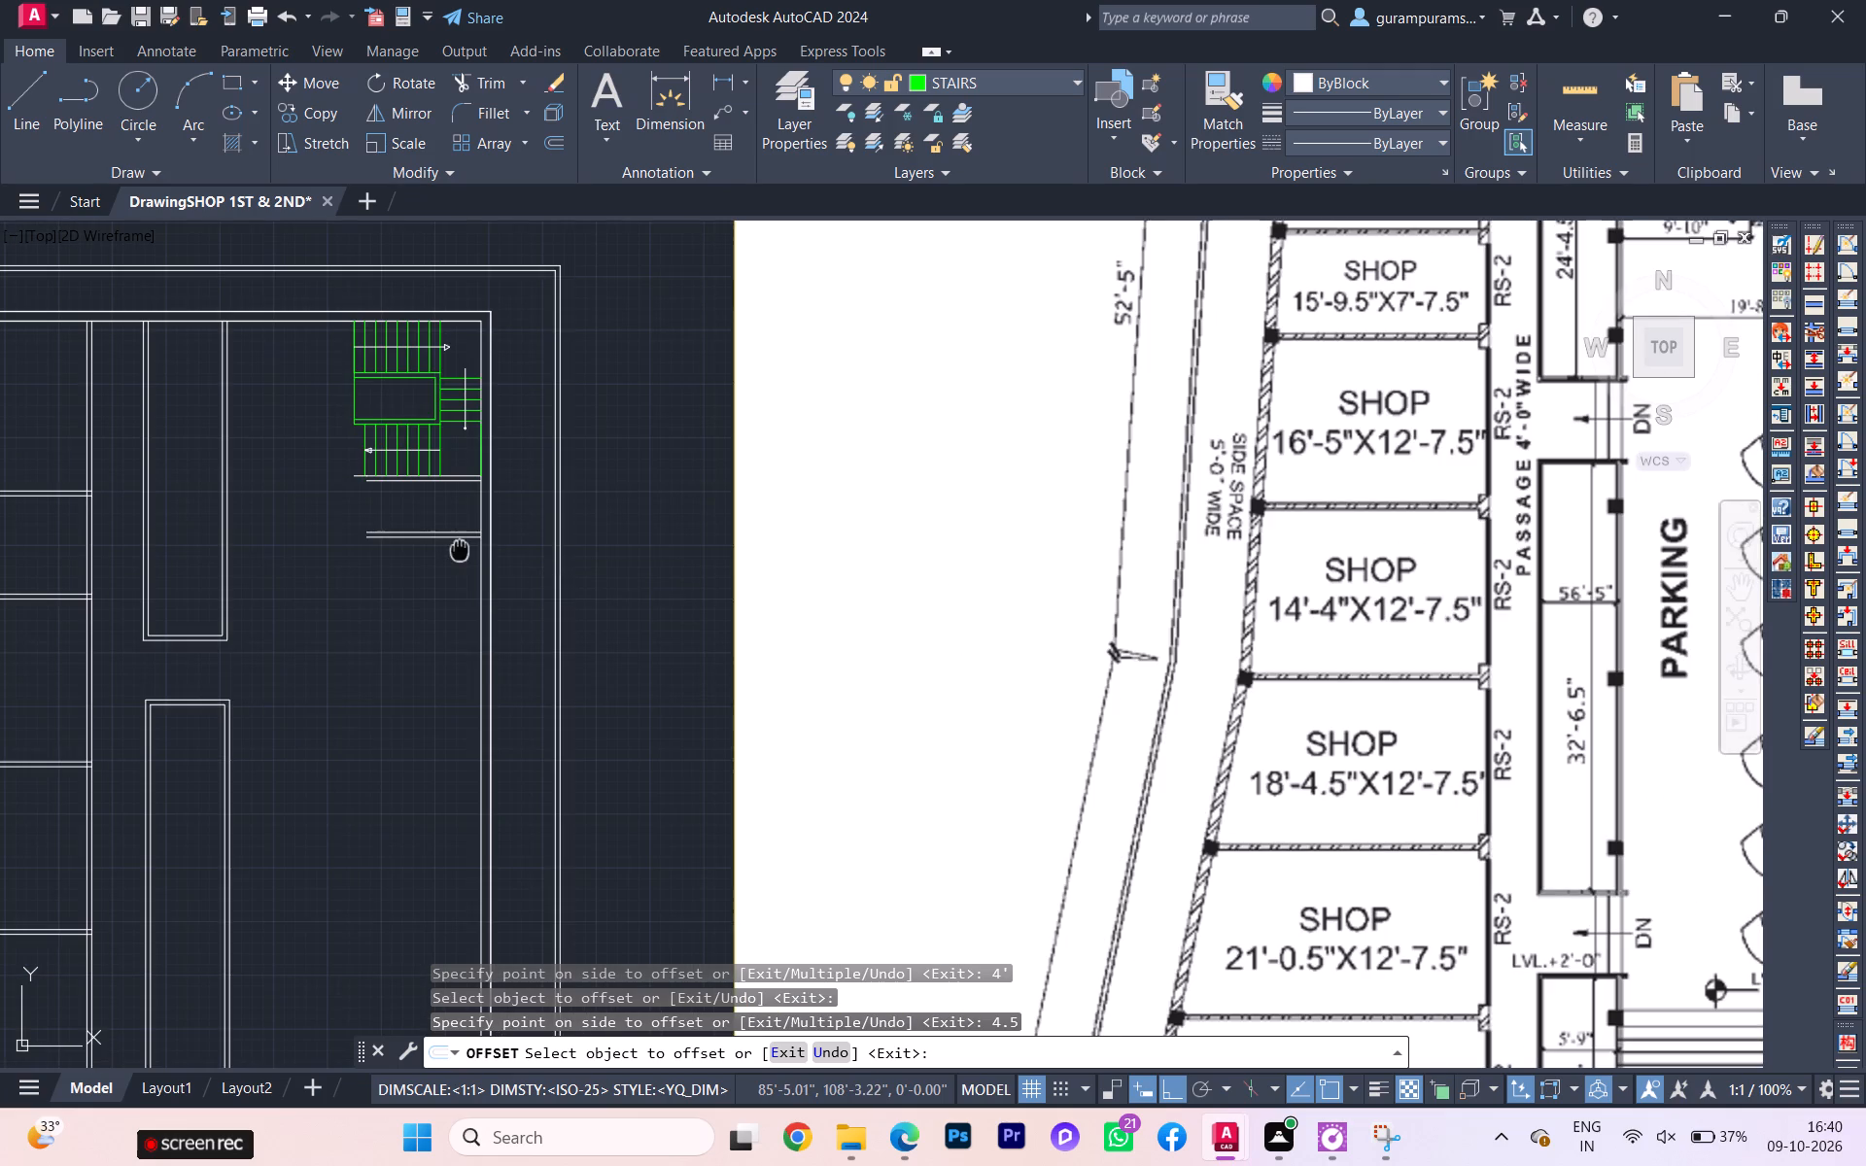
scroll(914, 458, "down", 2)
scroll(1182, 421, "up", 1)
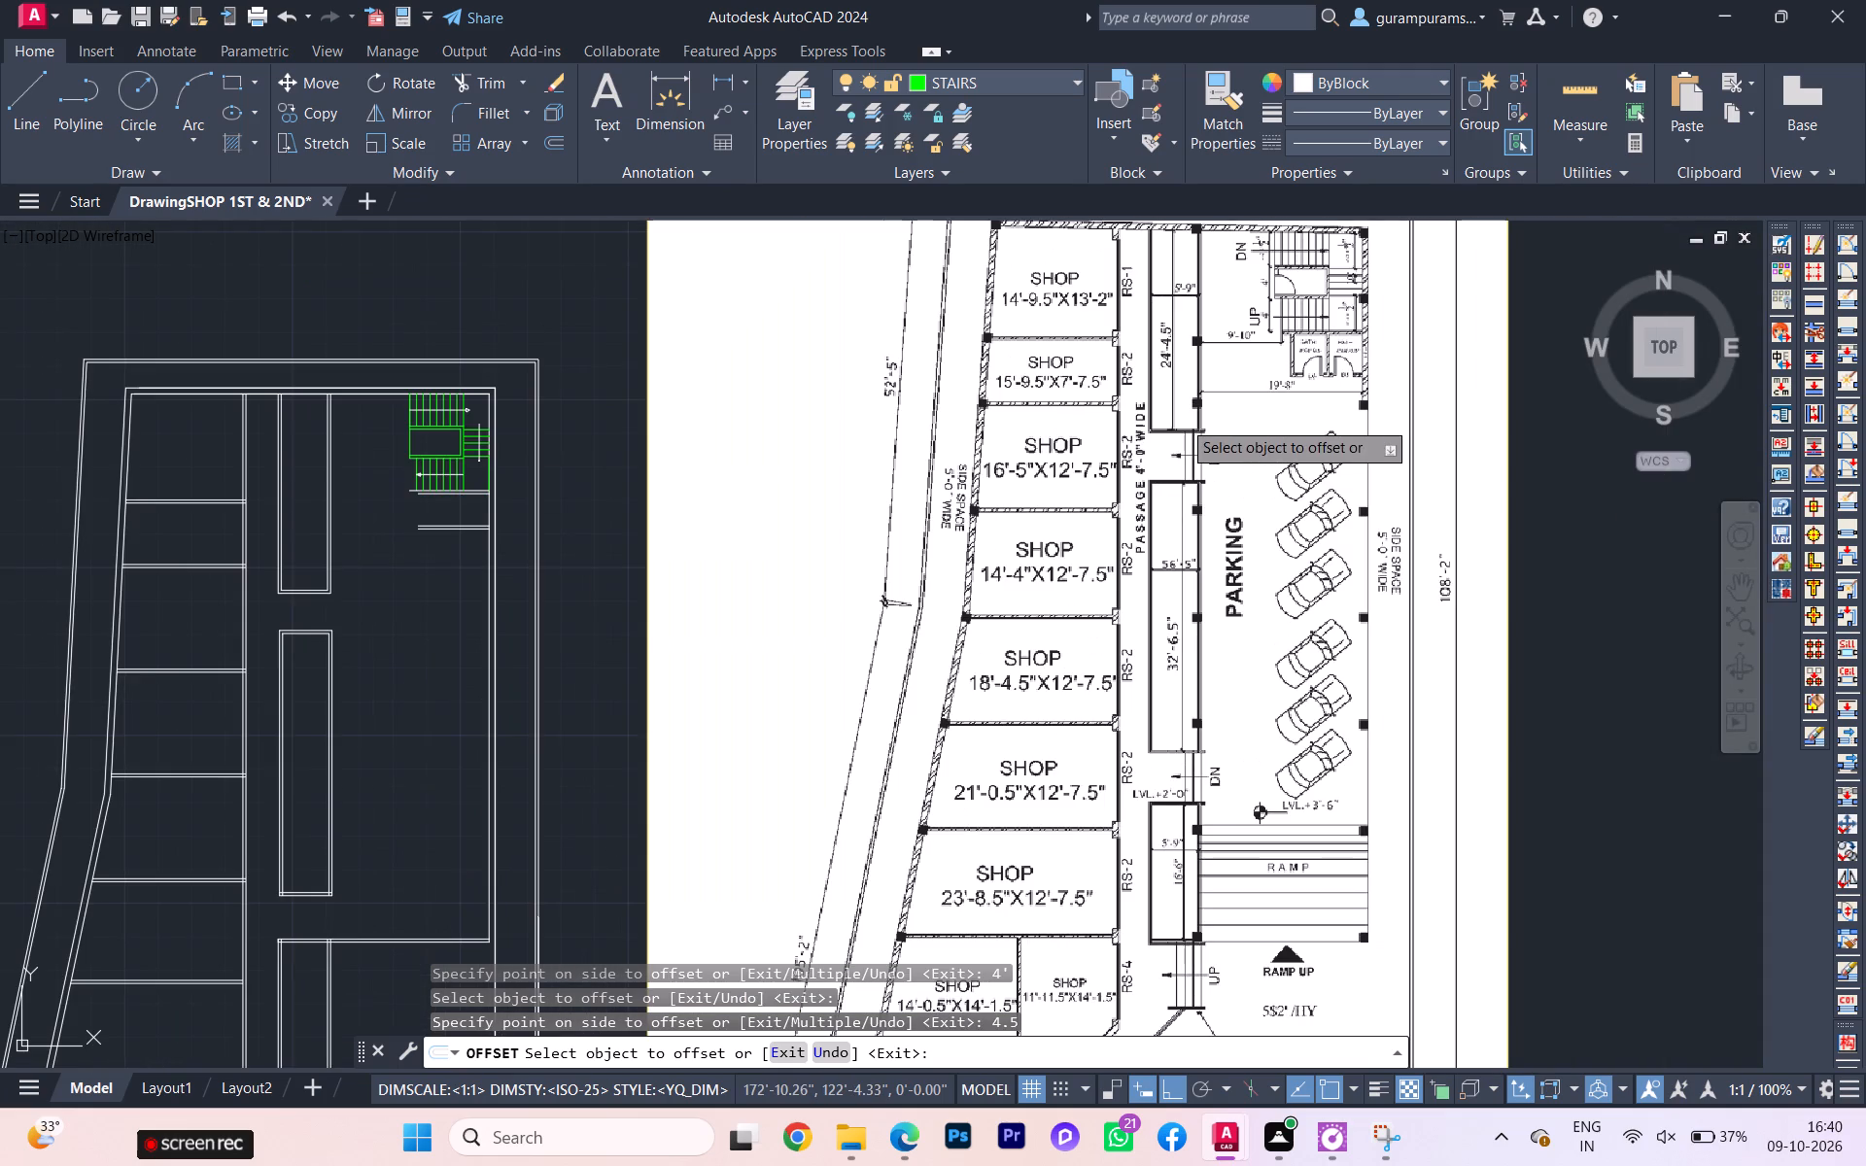
scroll(1298, 390, "up", 2)
scroll(1310, 382, "down", 1)
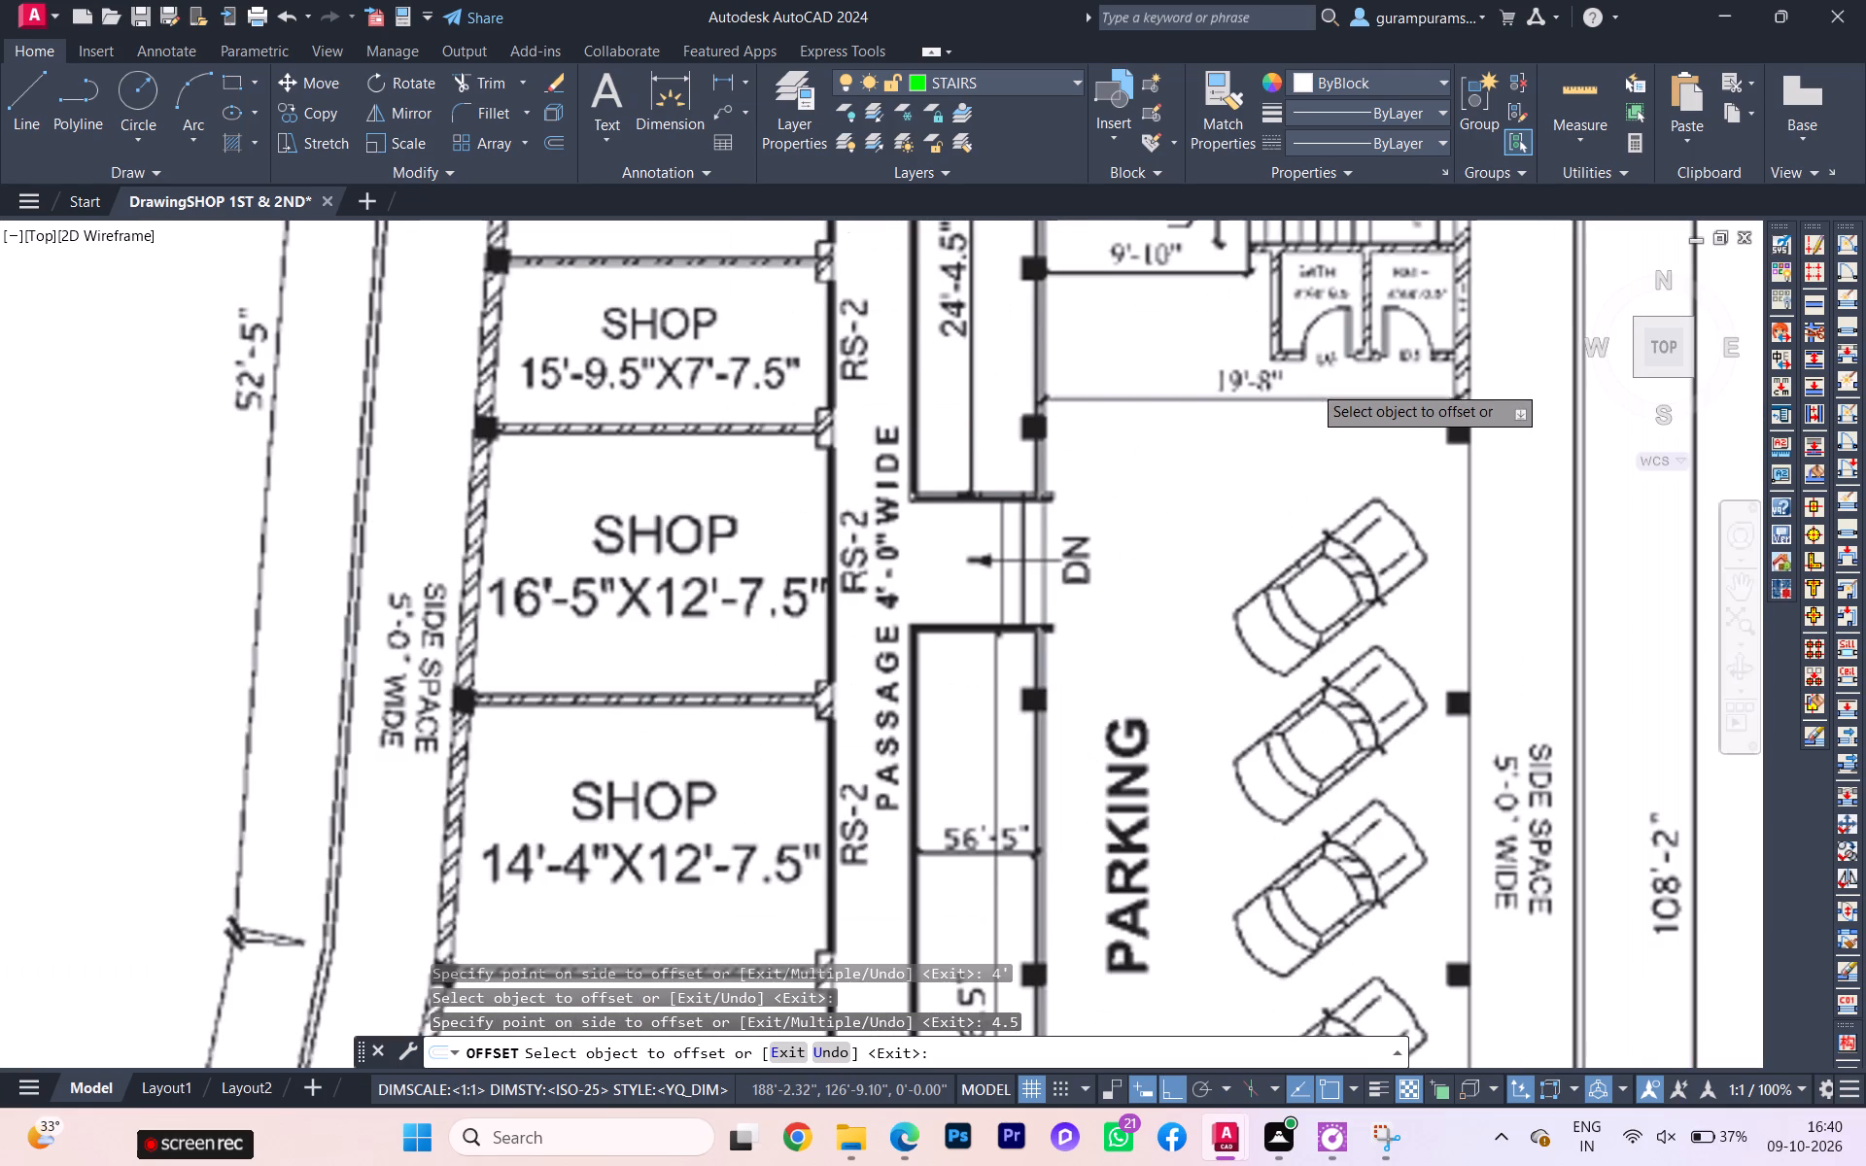
scroll(721, 467, "down", 1)
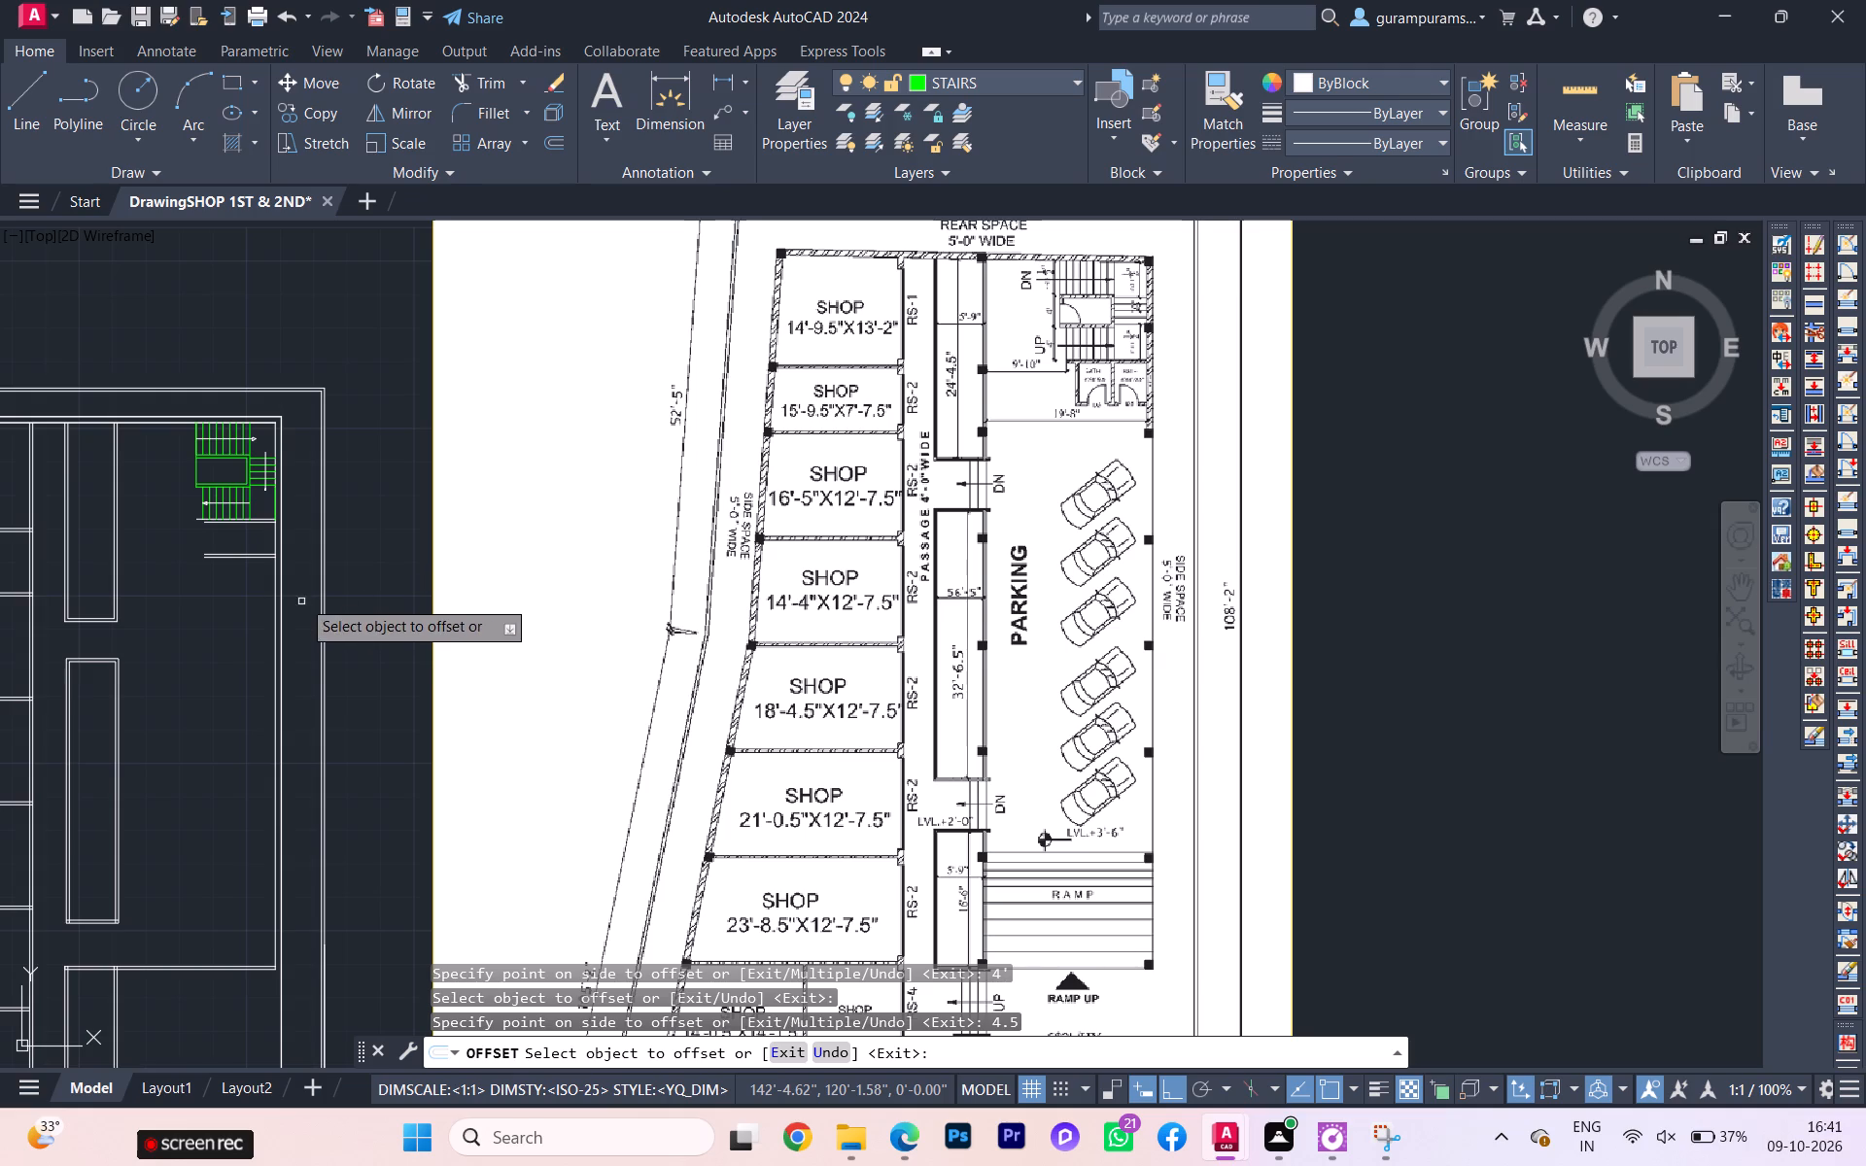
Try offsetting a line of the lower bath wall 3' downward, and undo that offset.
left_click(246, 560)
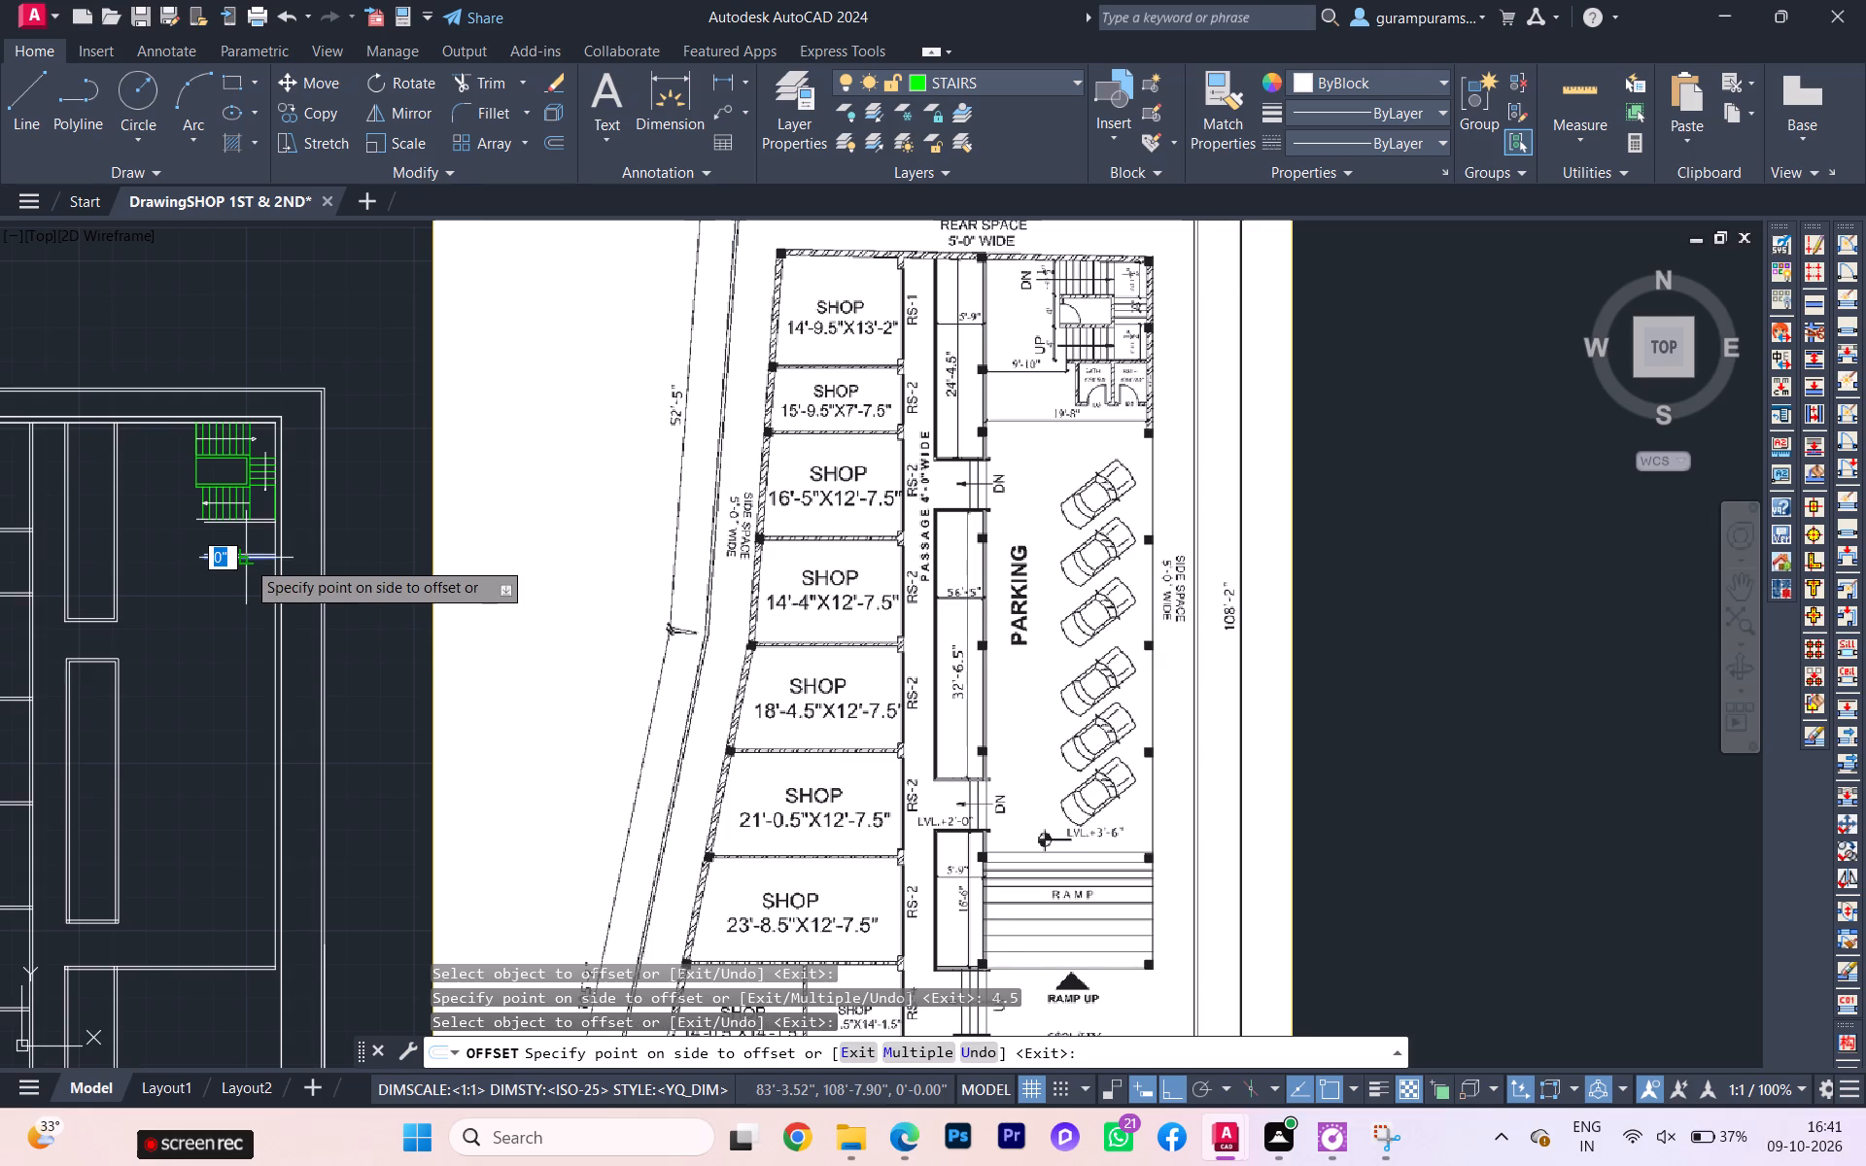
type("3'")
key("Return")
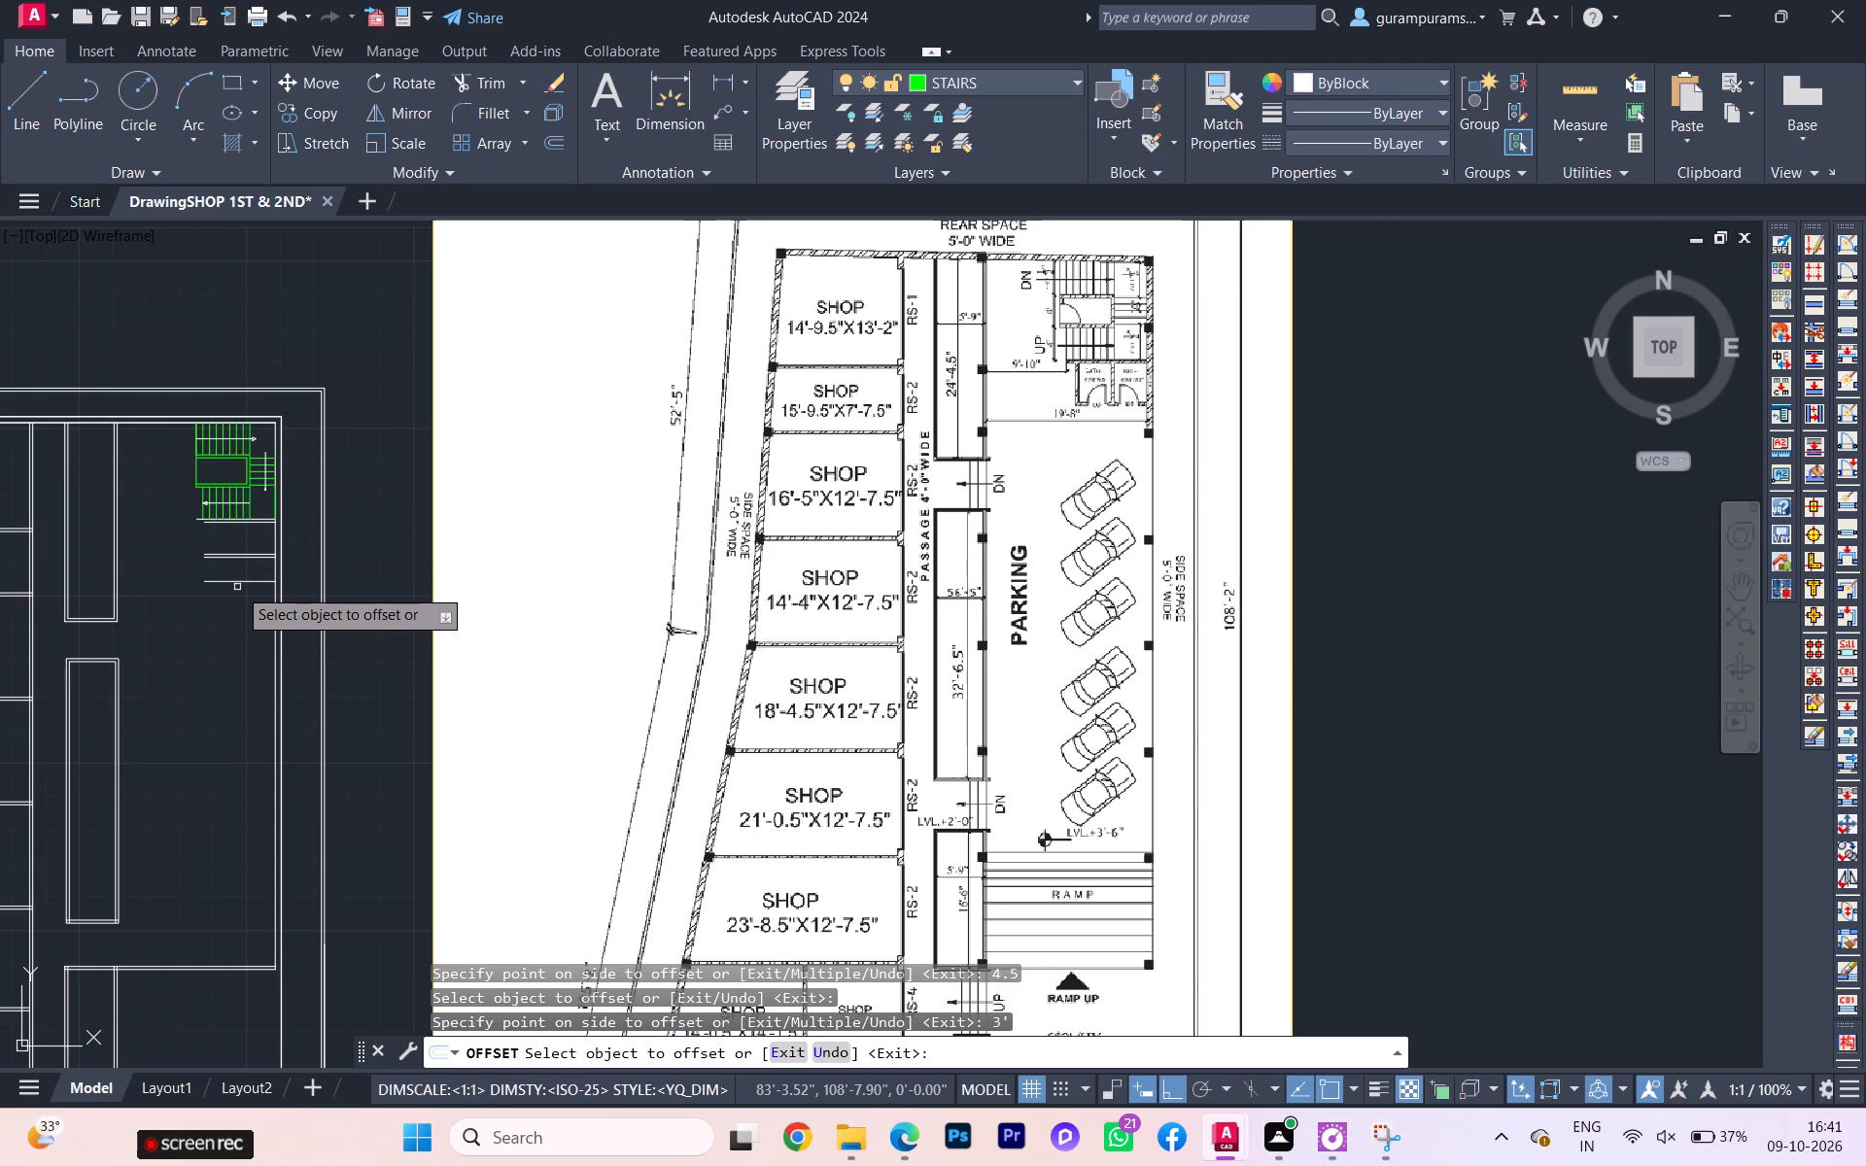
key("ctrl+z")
Offset the lower line of the lower bath wall 2' downward, below the rear staircase.
left_click(262, 555)
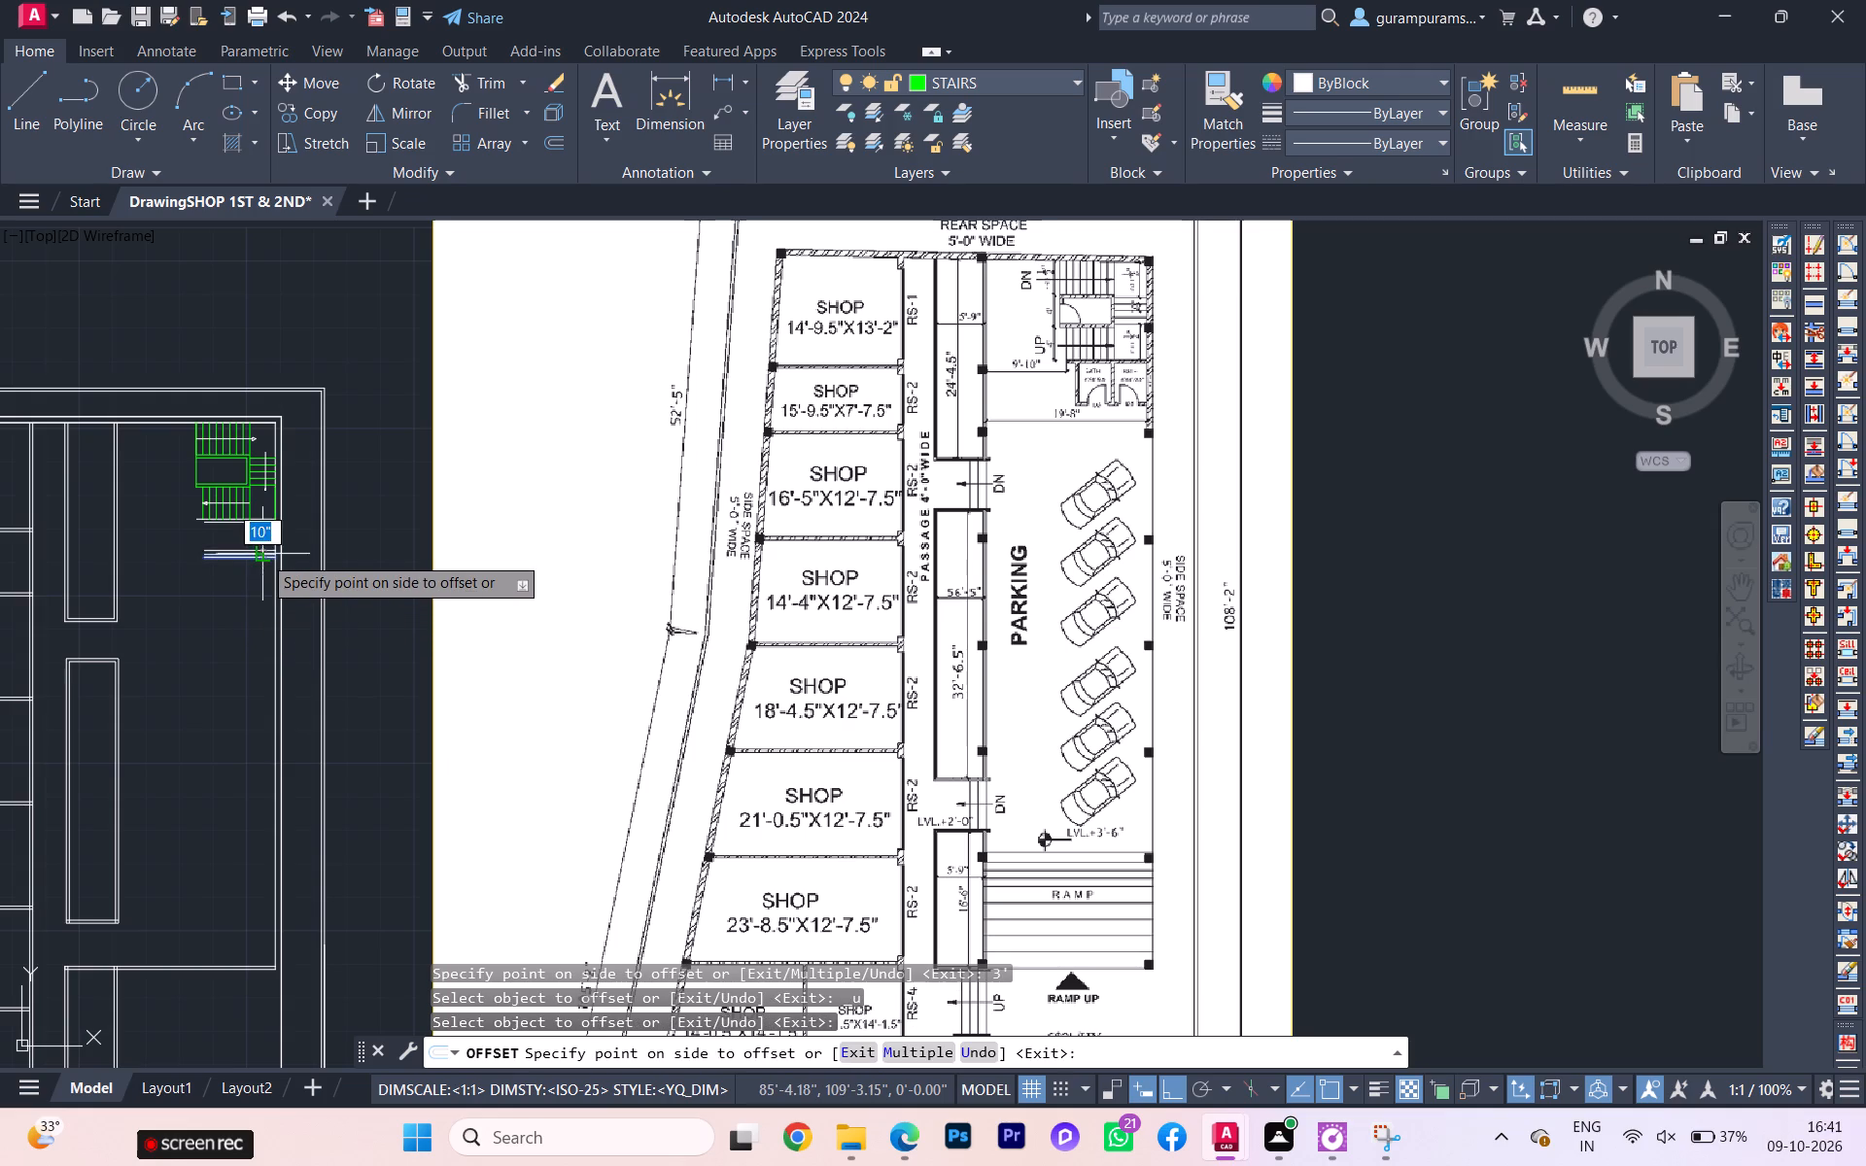
type("2'")
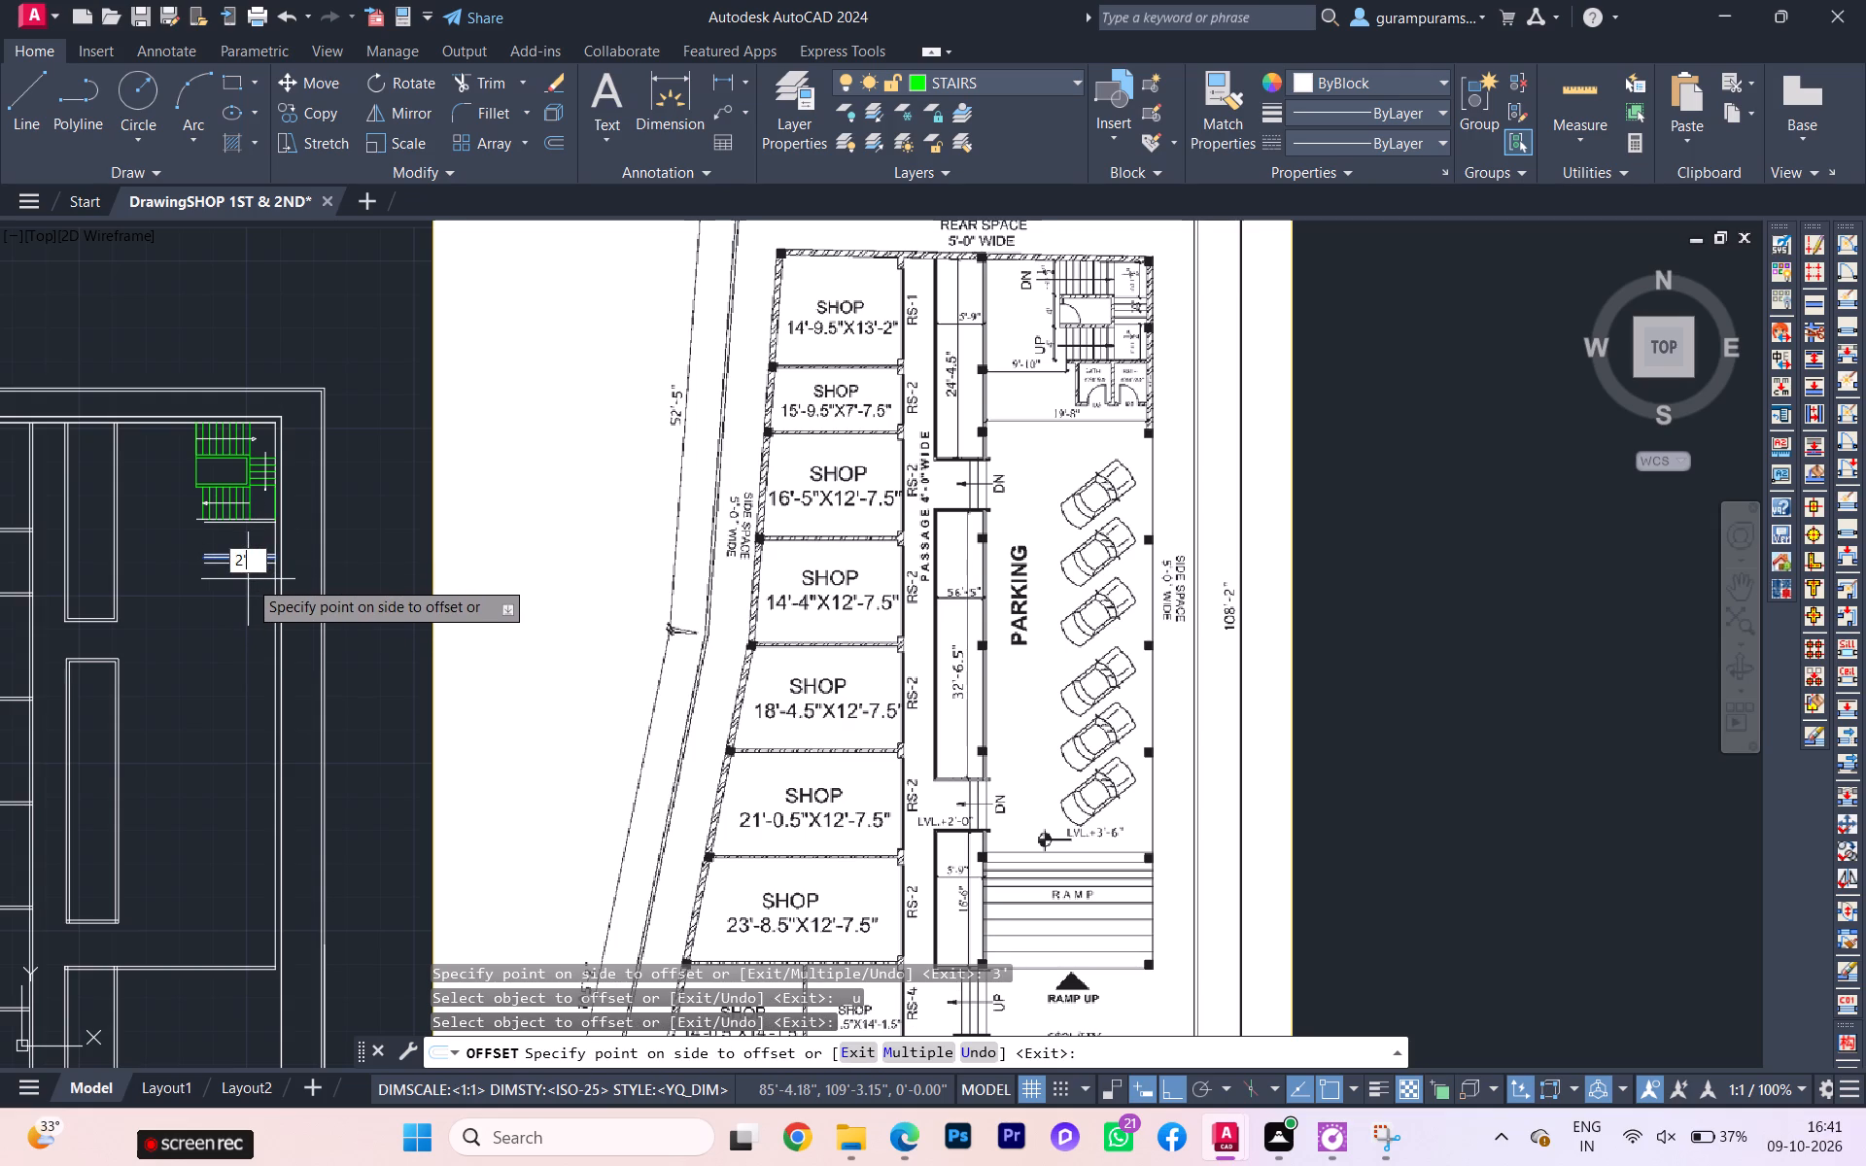
key("Return")
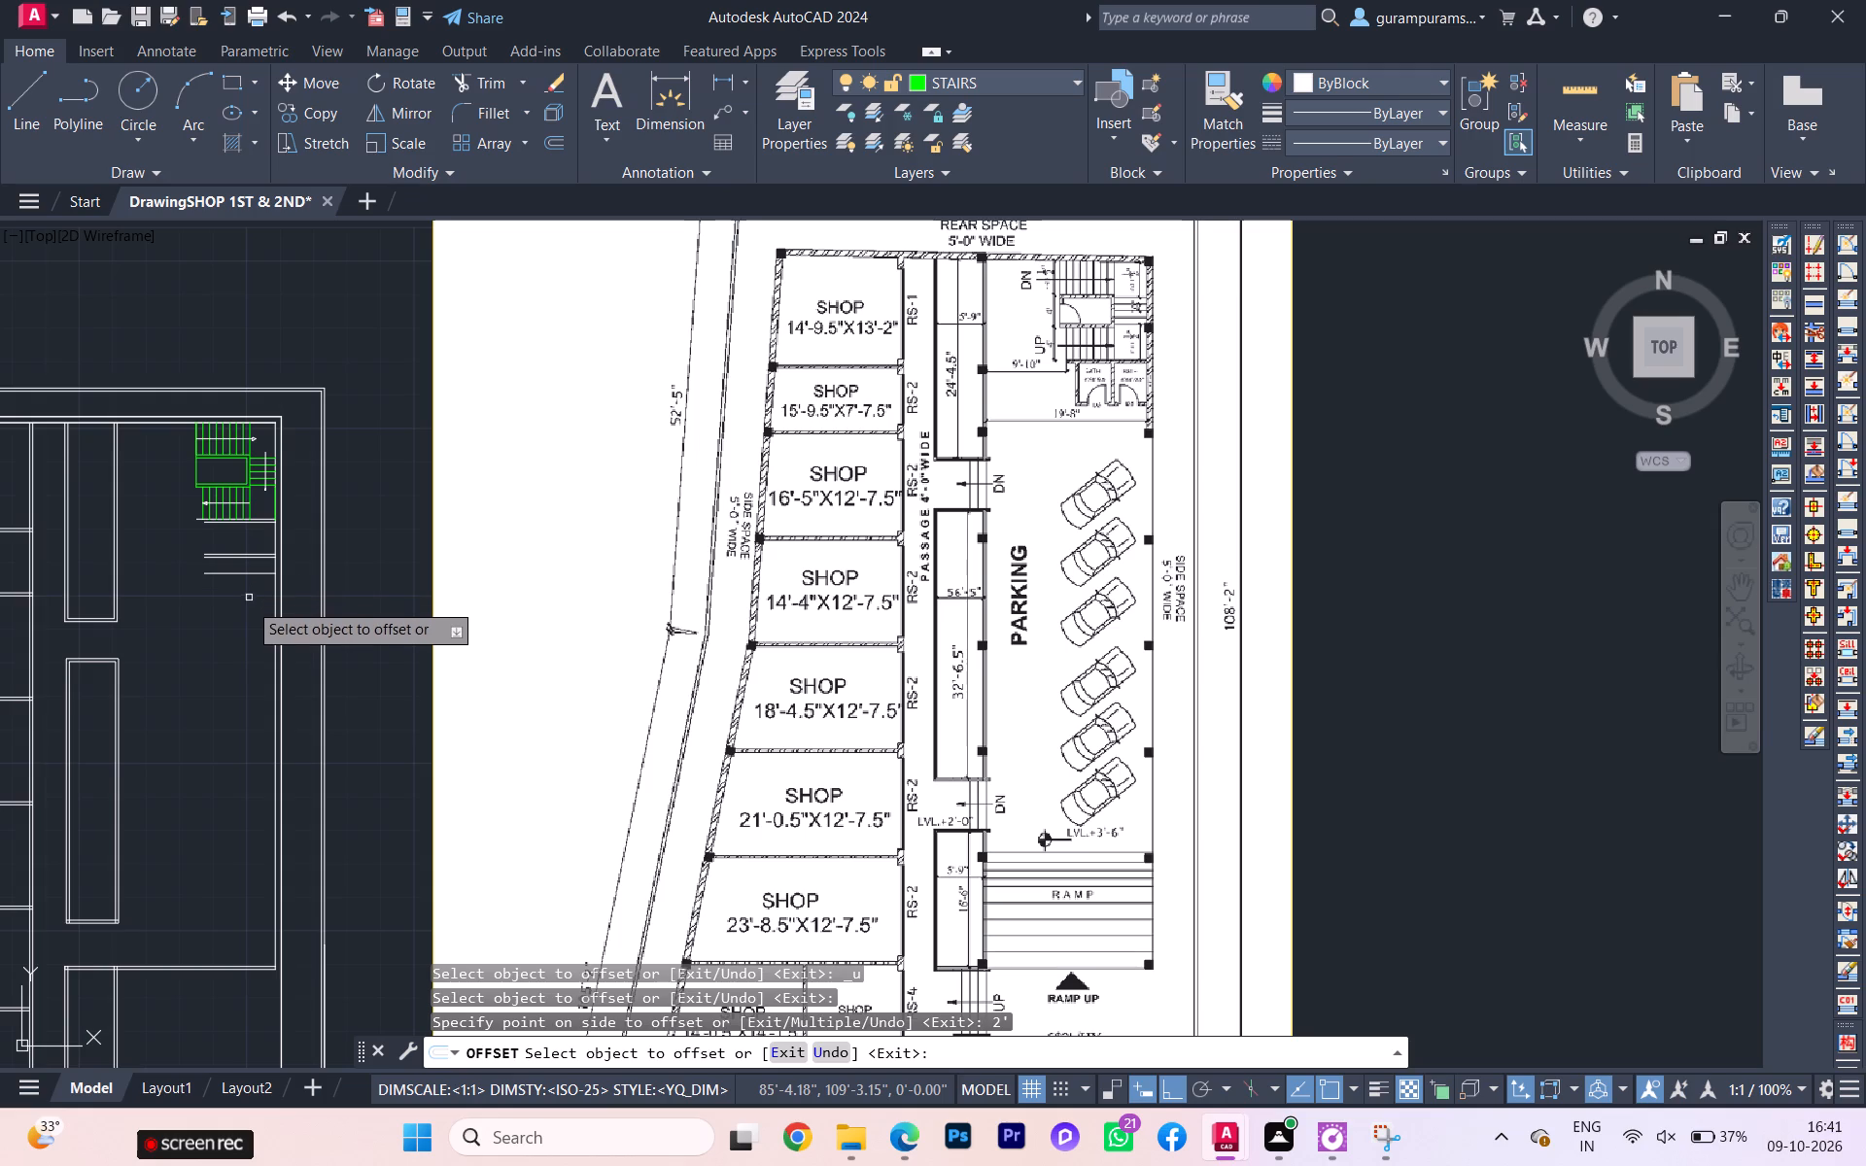
Extend the new line below the baths across the parking area to the passage-side wall.
key("Escape")
key("e")
key("x")
left_click(300, 658)
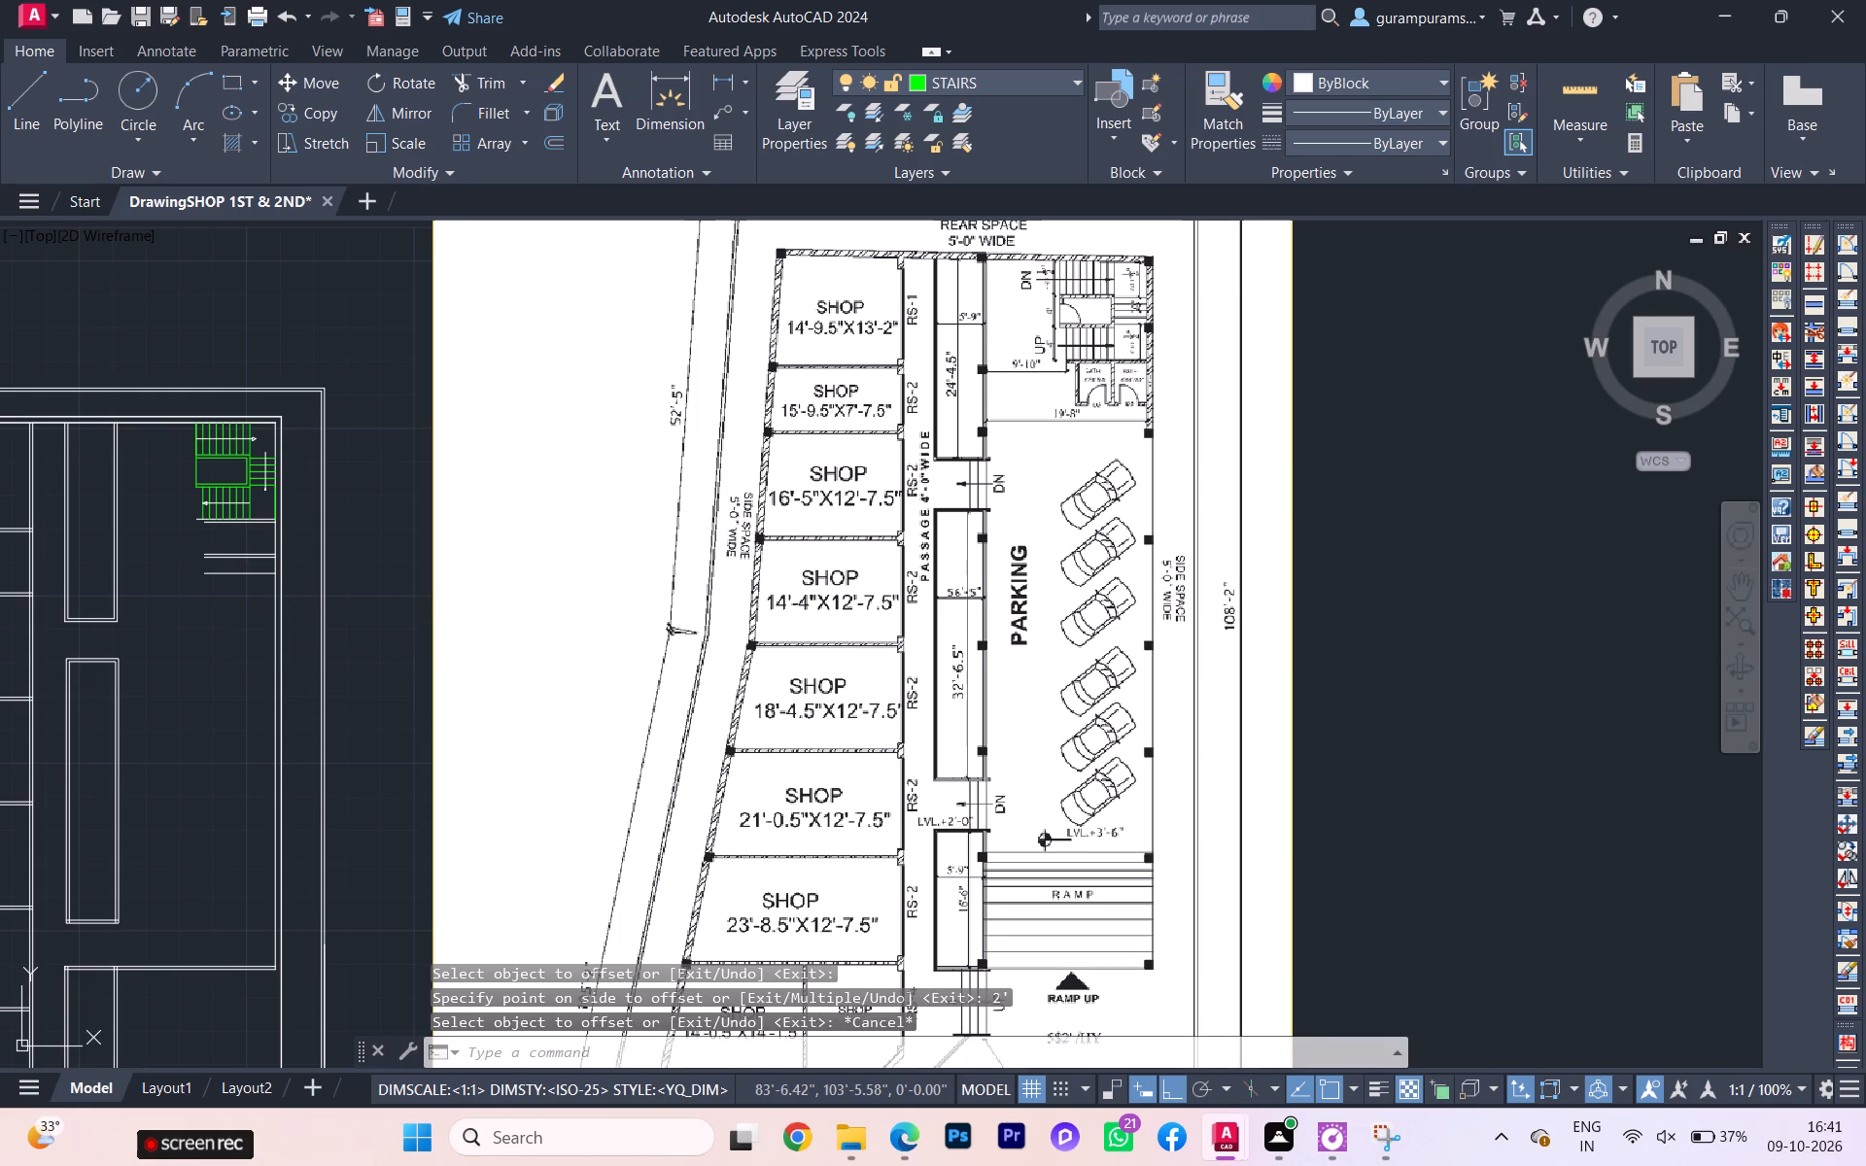
left_click(232, 573)
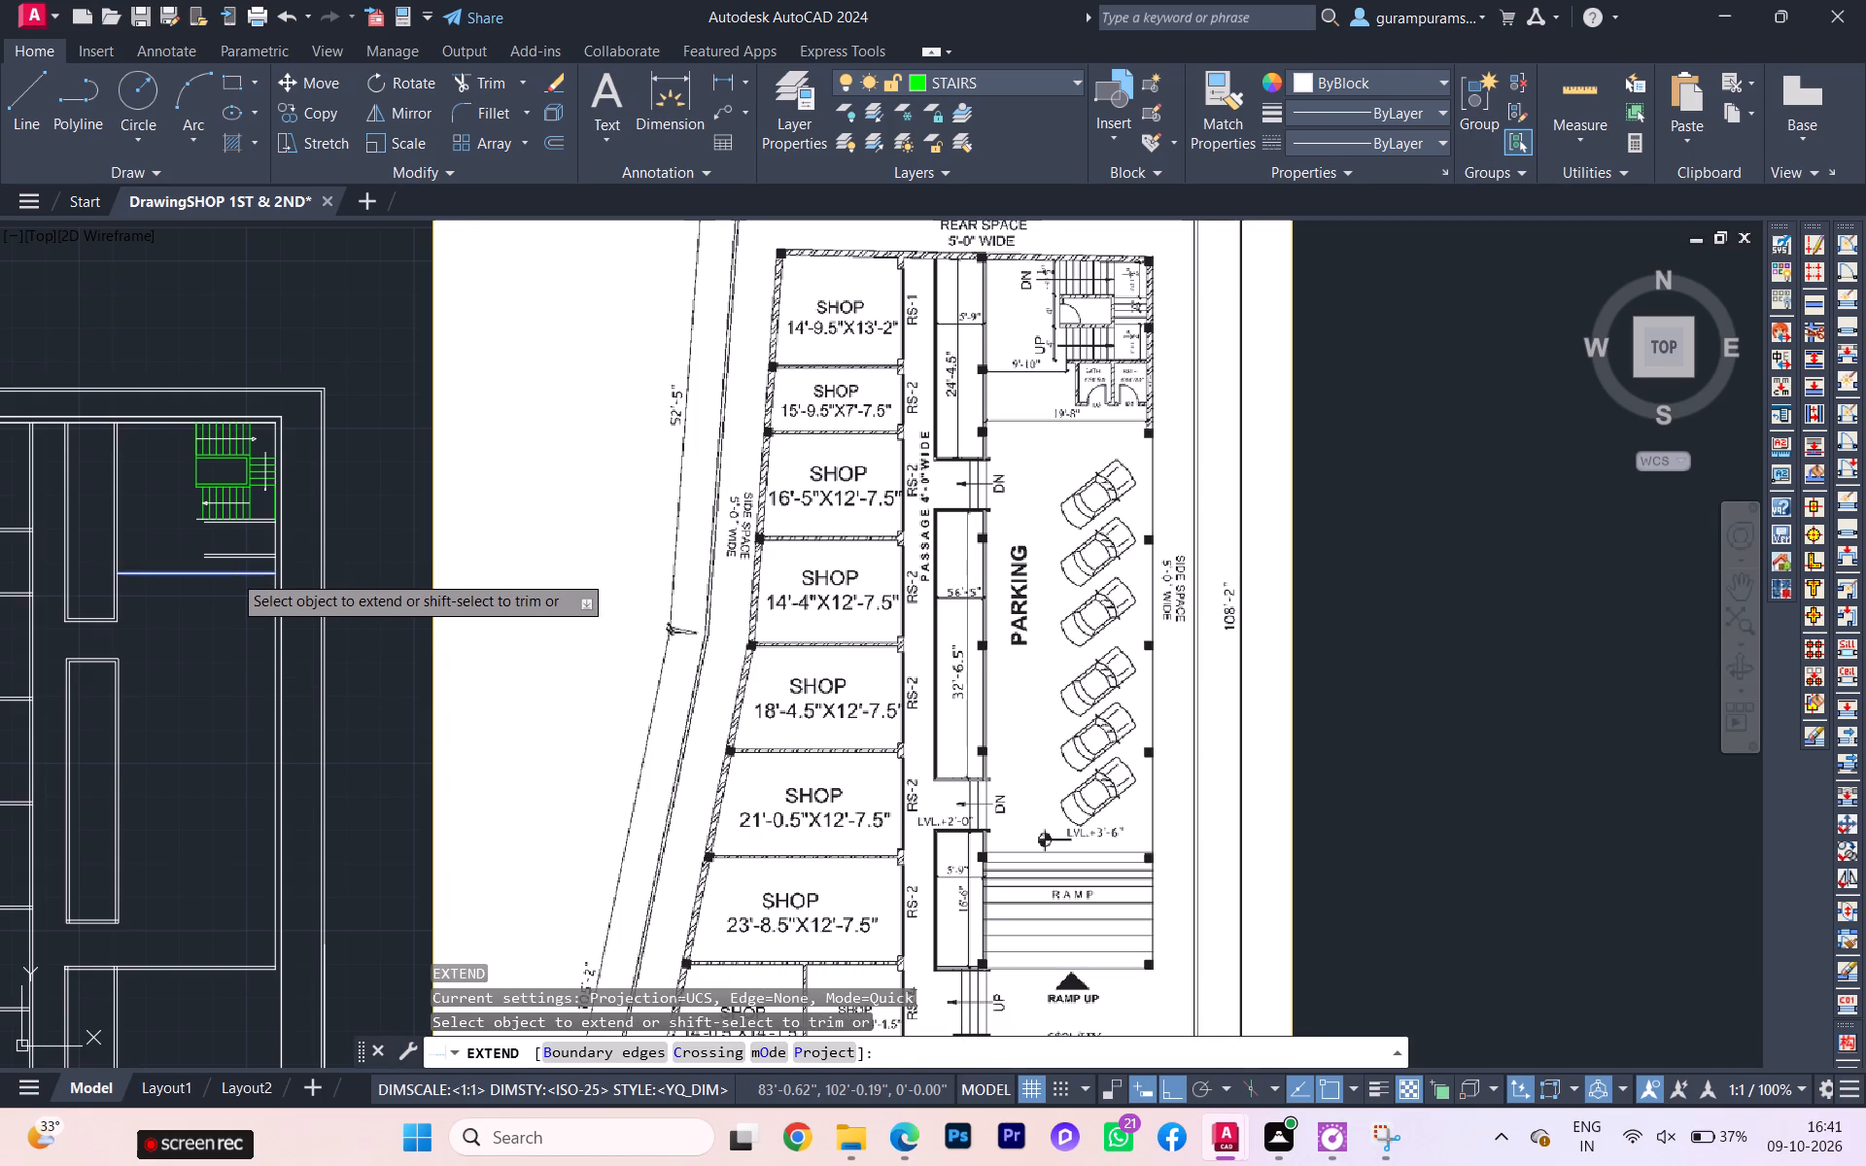
Compare the drafted staircase and bath area with the reference image, examining the baths and the 19'-8" dimension.
scroll(226, 604, "down", 1)
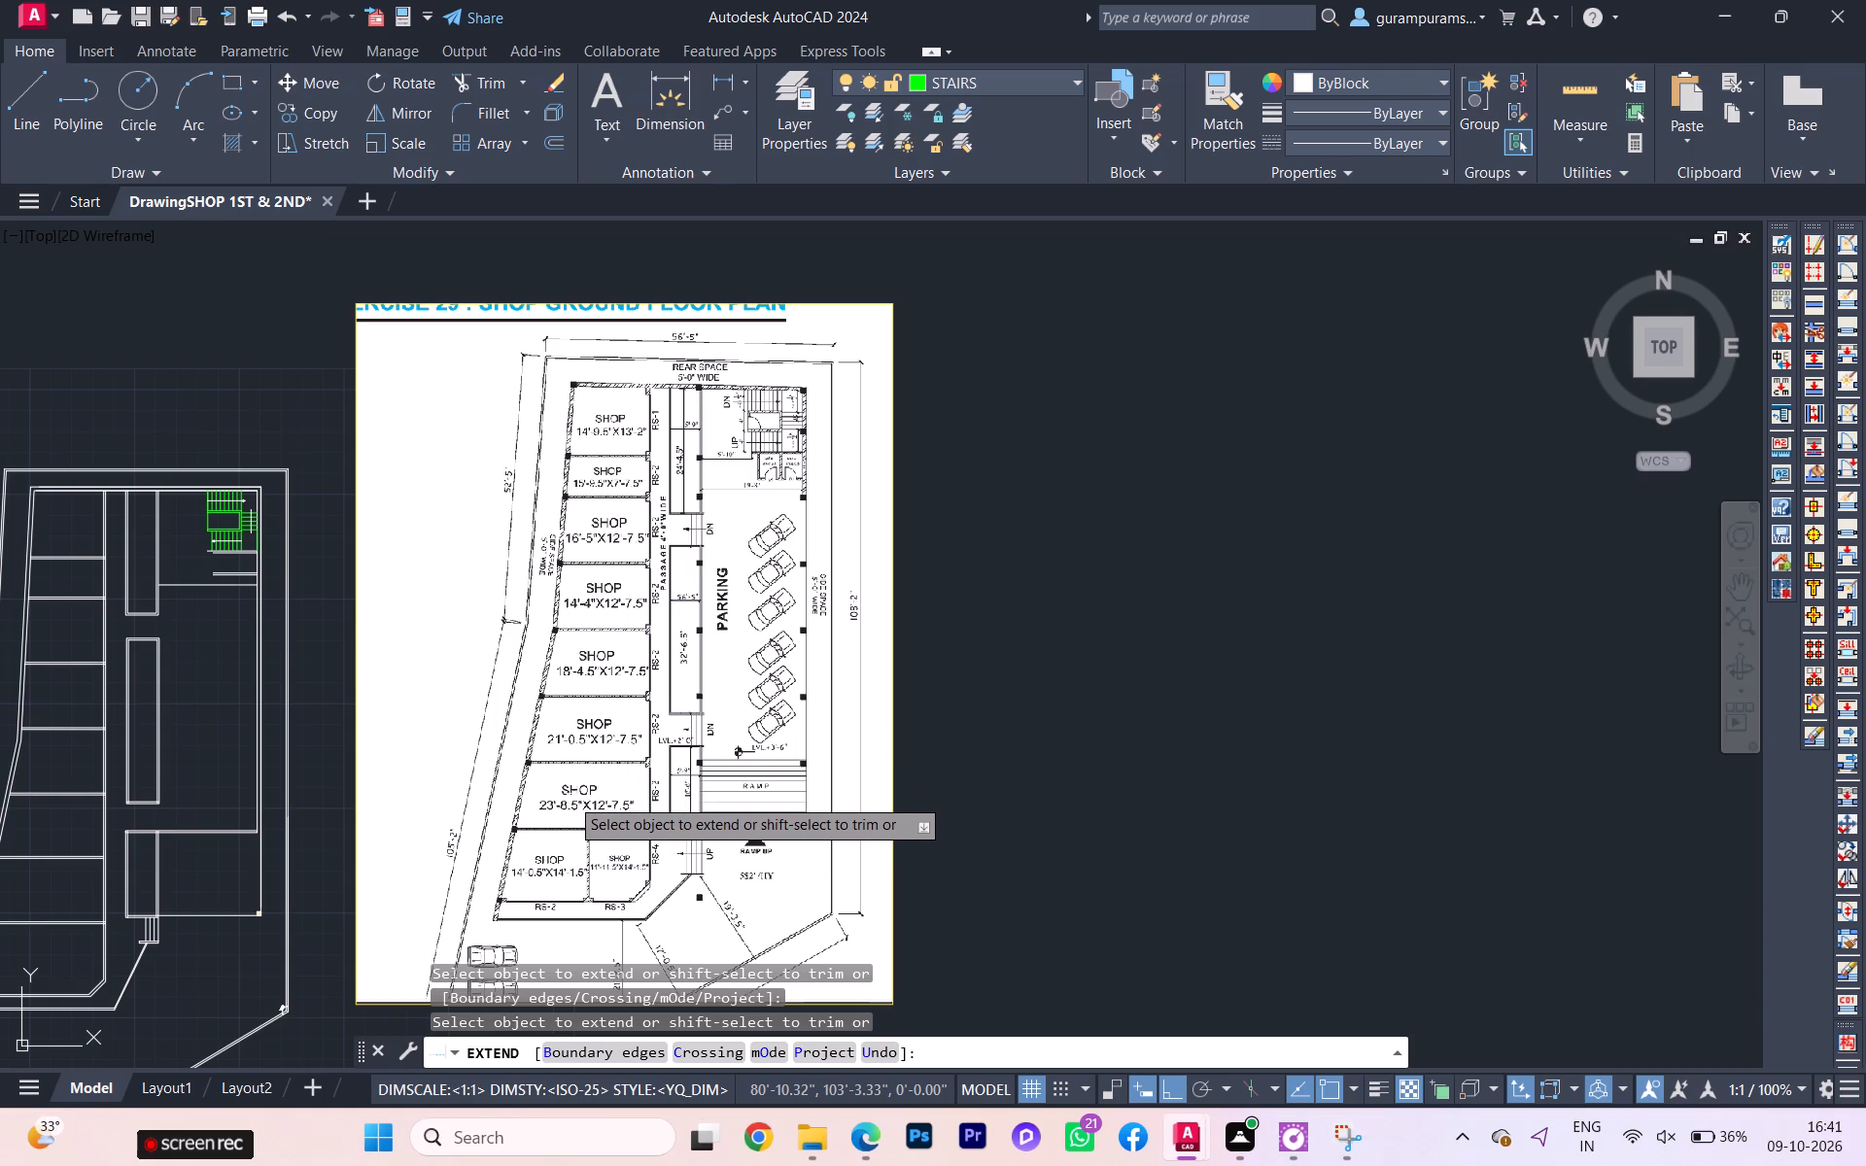
scroll(563, 798, "down", 1)
scroll(454, 786, "up", 1)
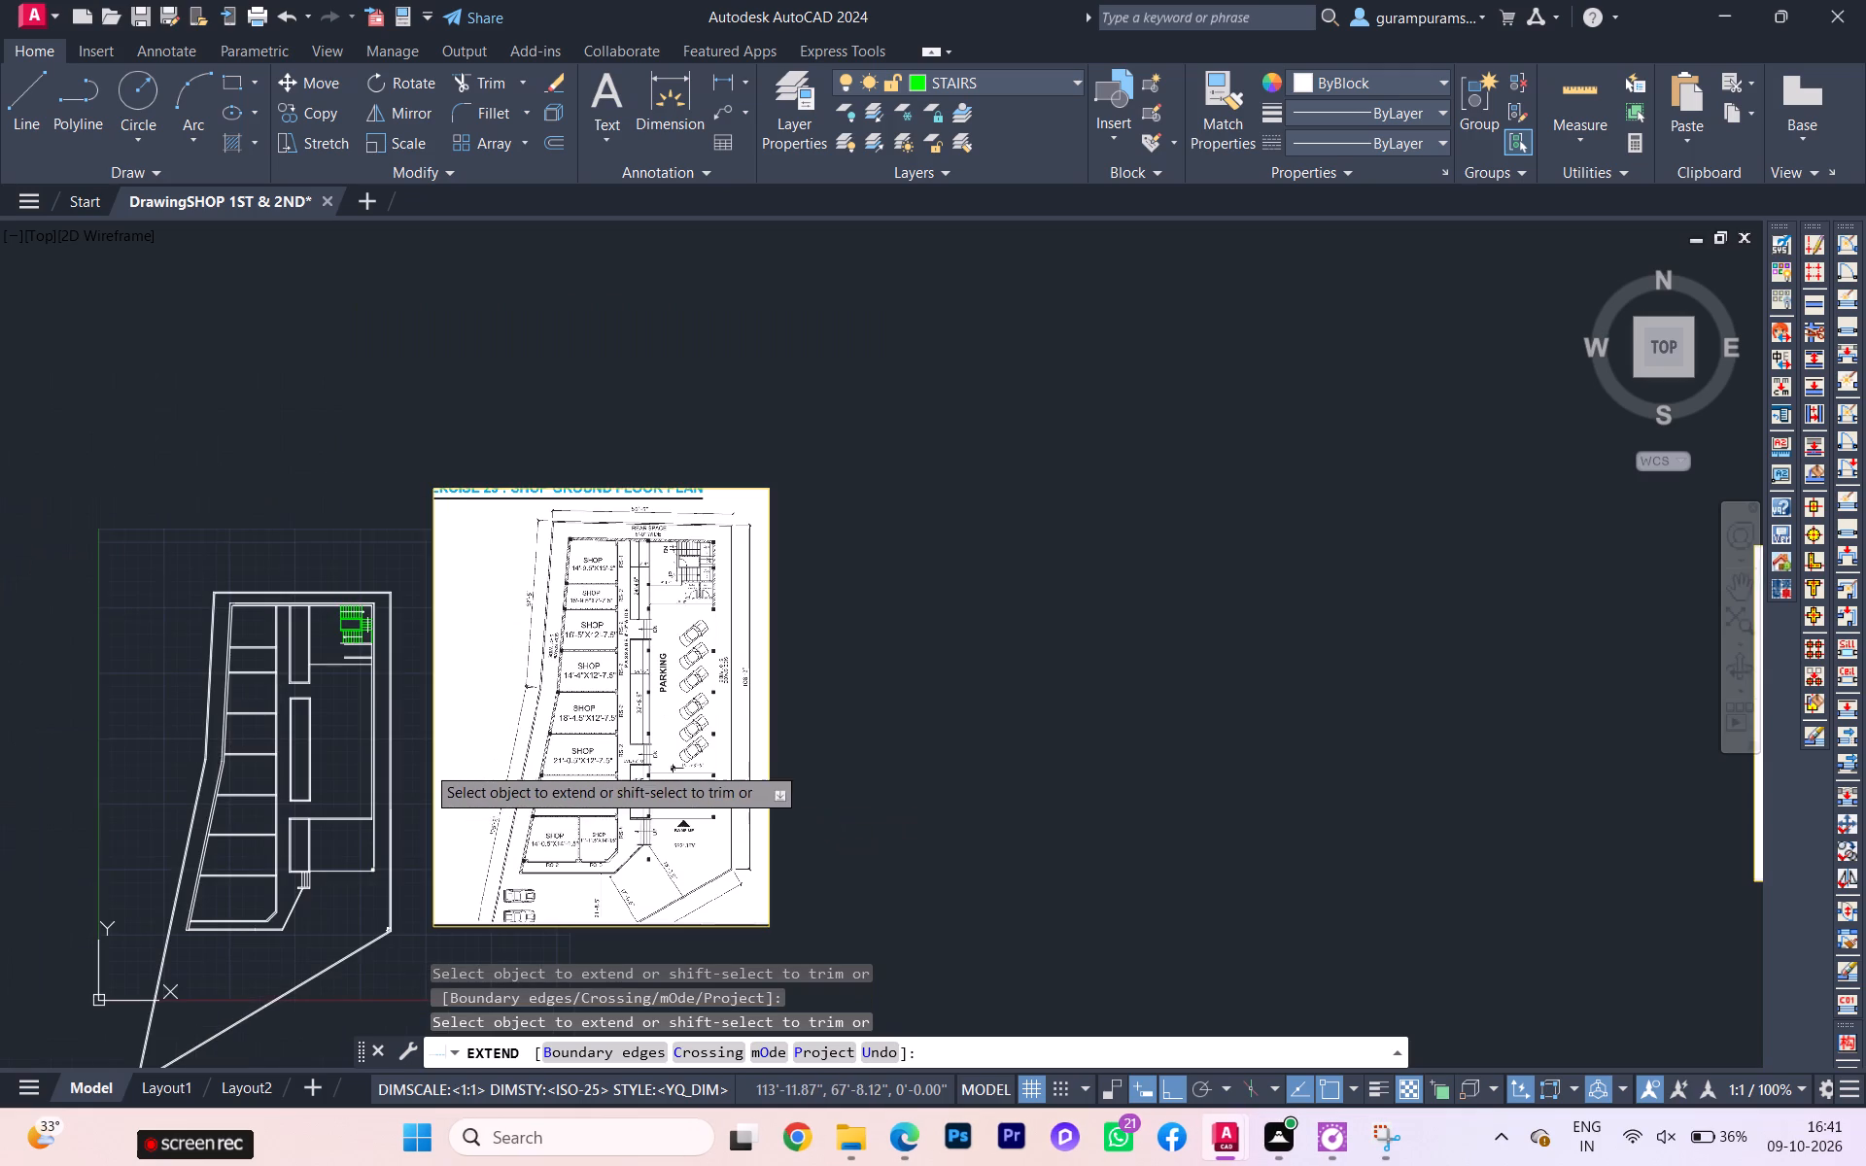
scroll(420, 761, "up", 1)
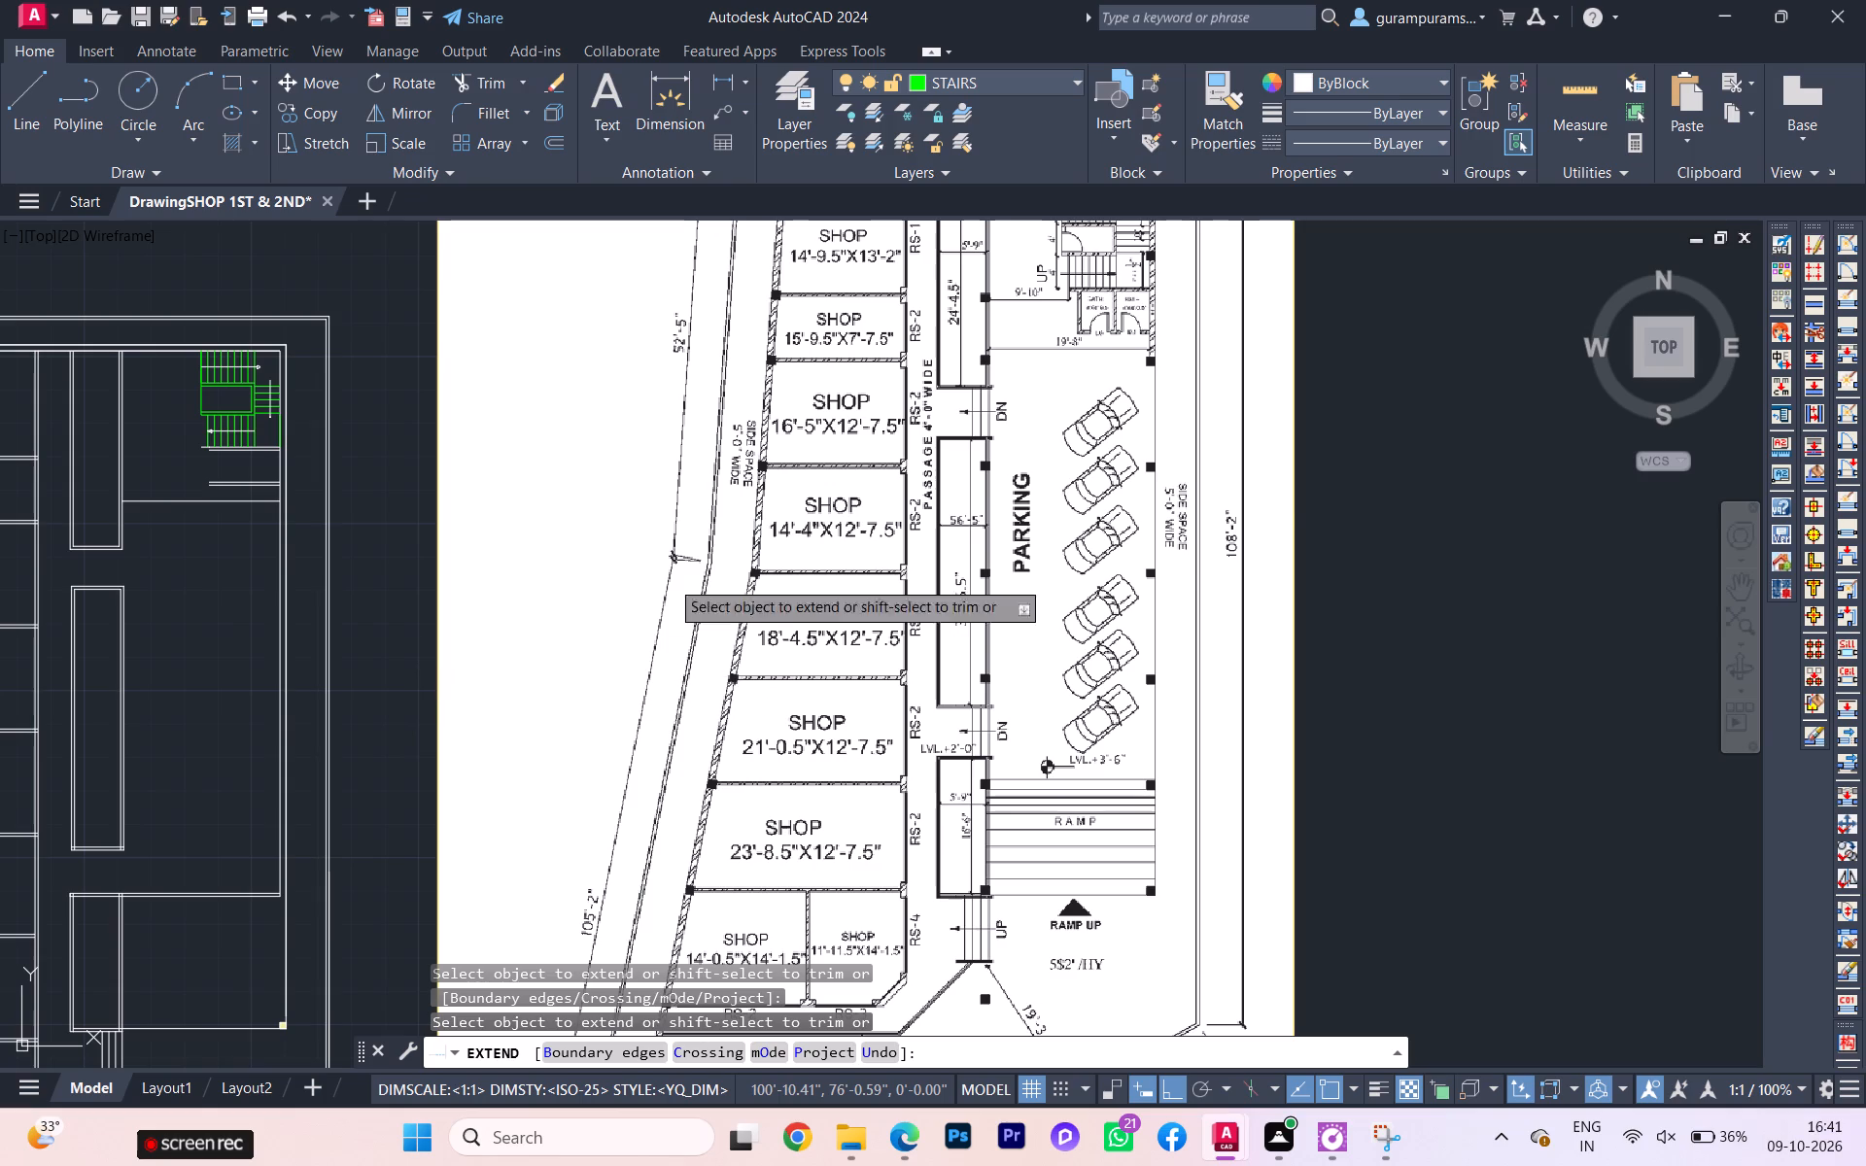
scroll(1112, 295, "up", 2)
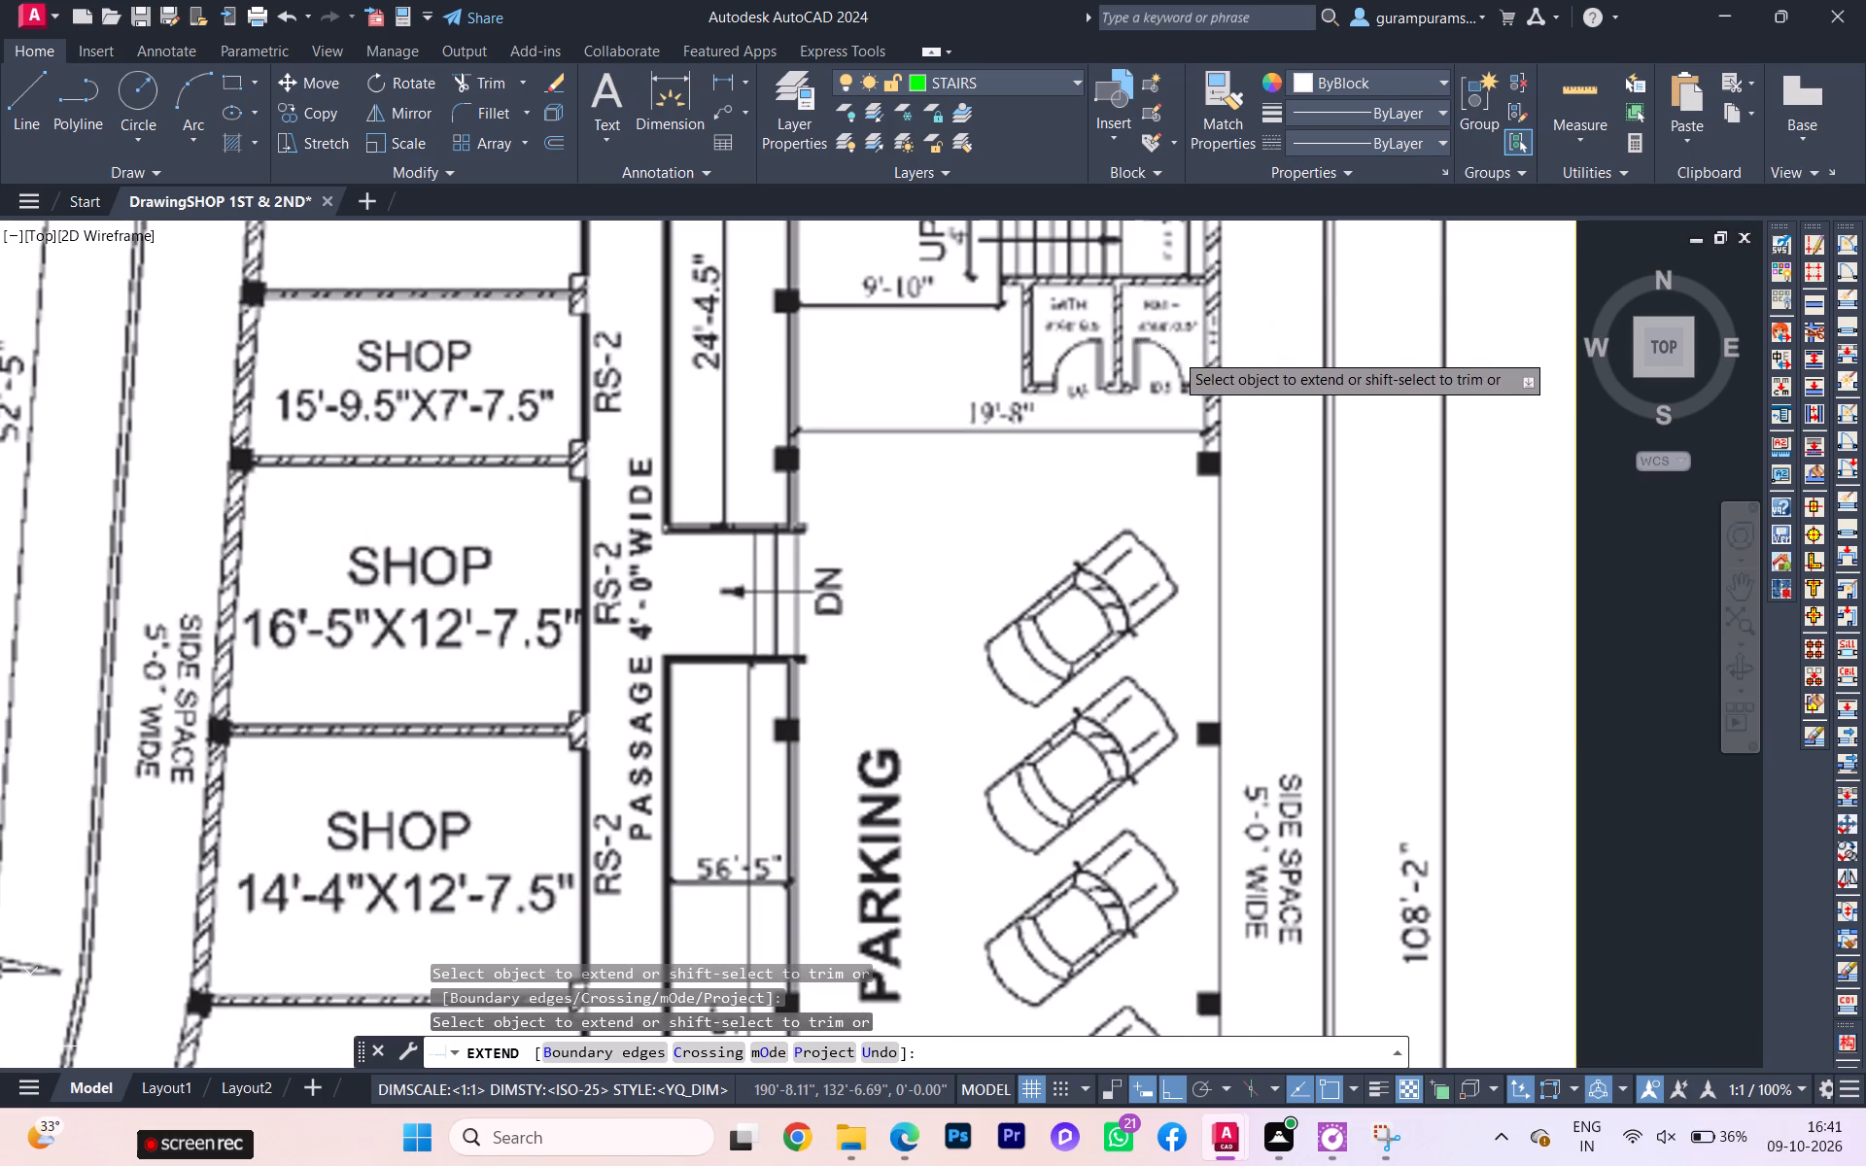
scroll(1186, 369, "down", 1)
scroll(1123, 519, "down", 1)
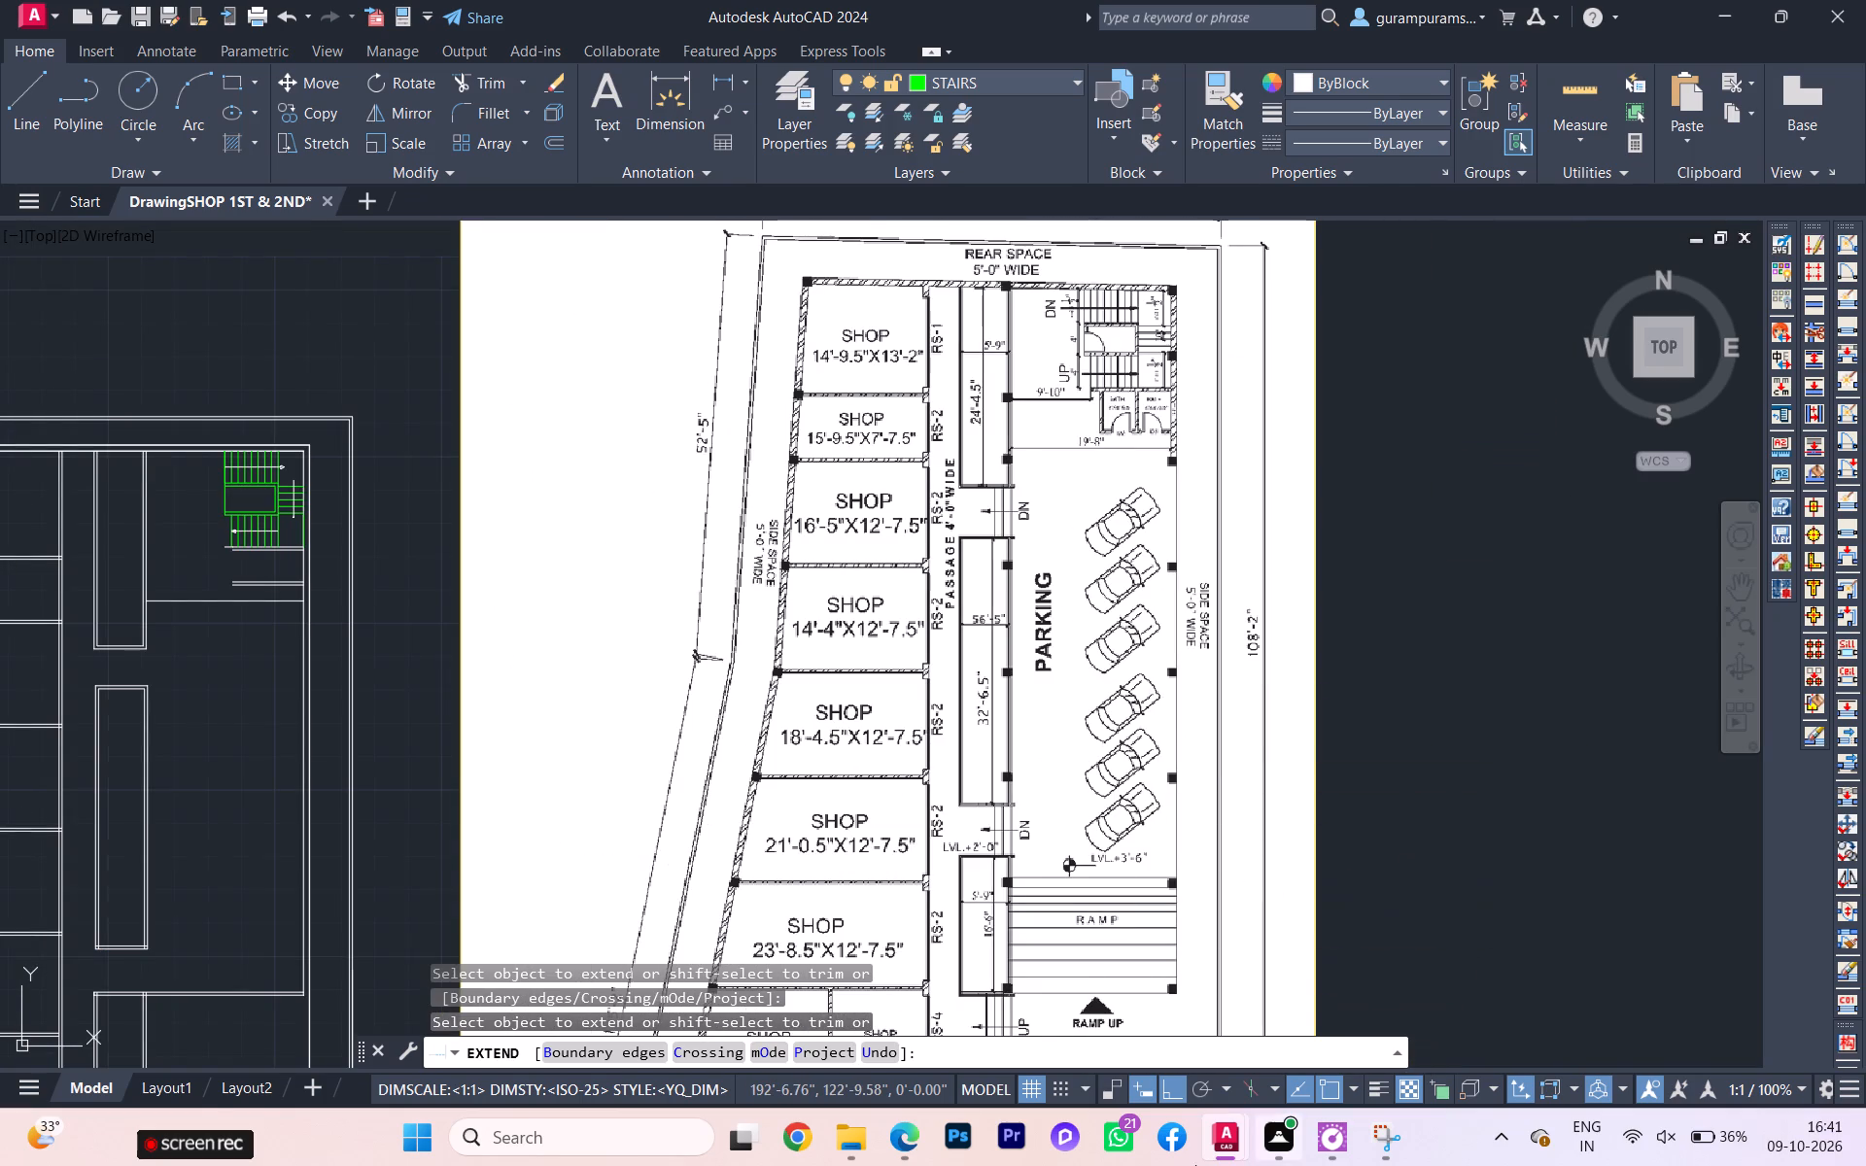
Switch to the workbook PDF in Edge and examine the staircase, bath and parking details of the shop ground floor plan.
left_click(937, 1000)
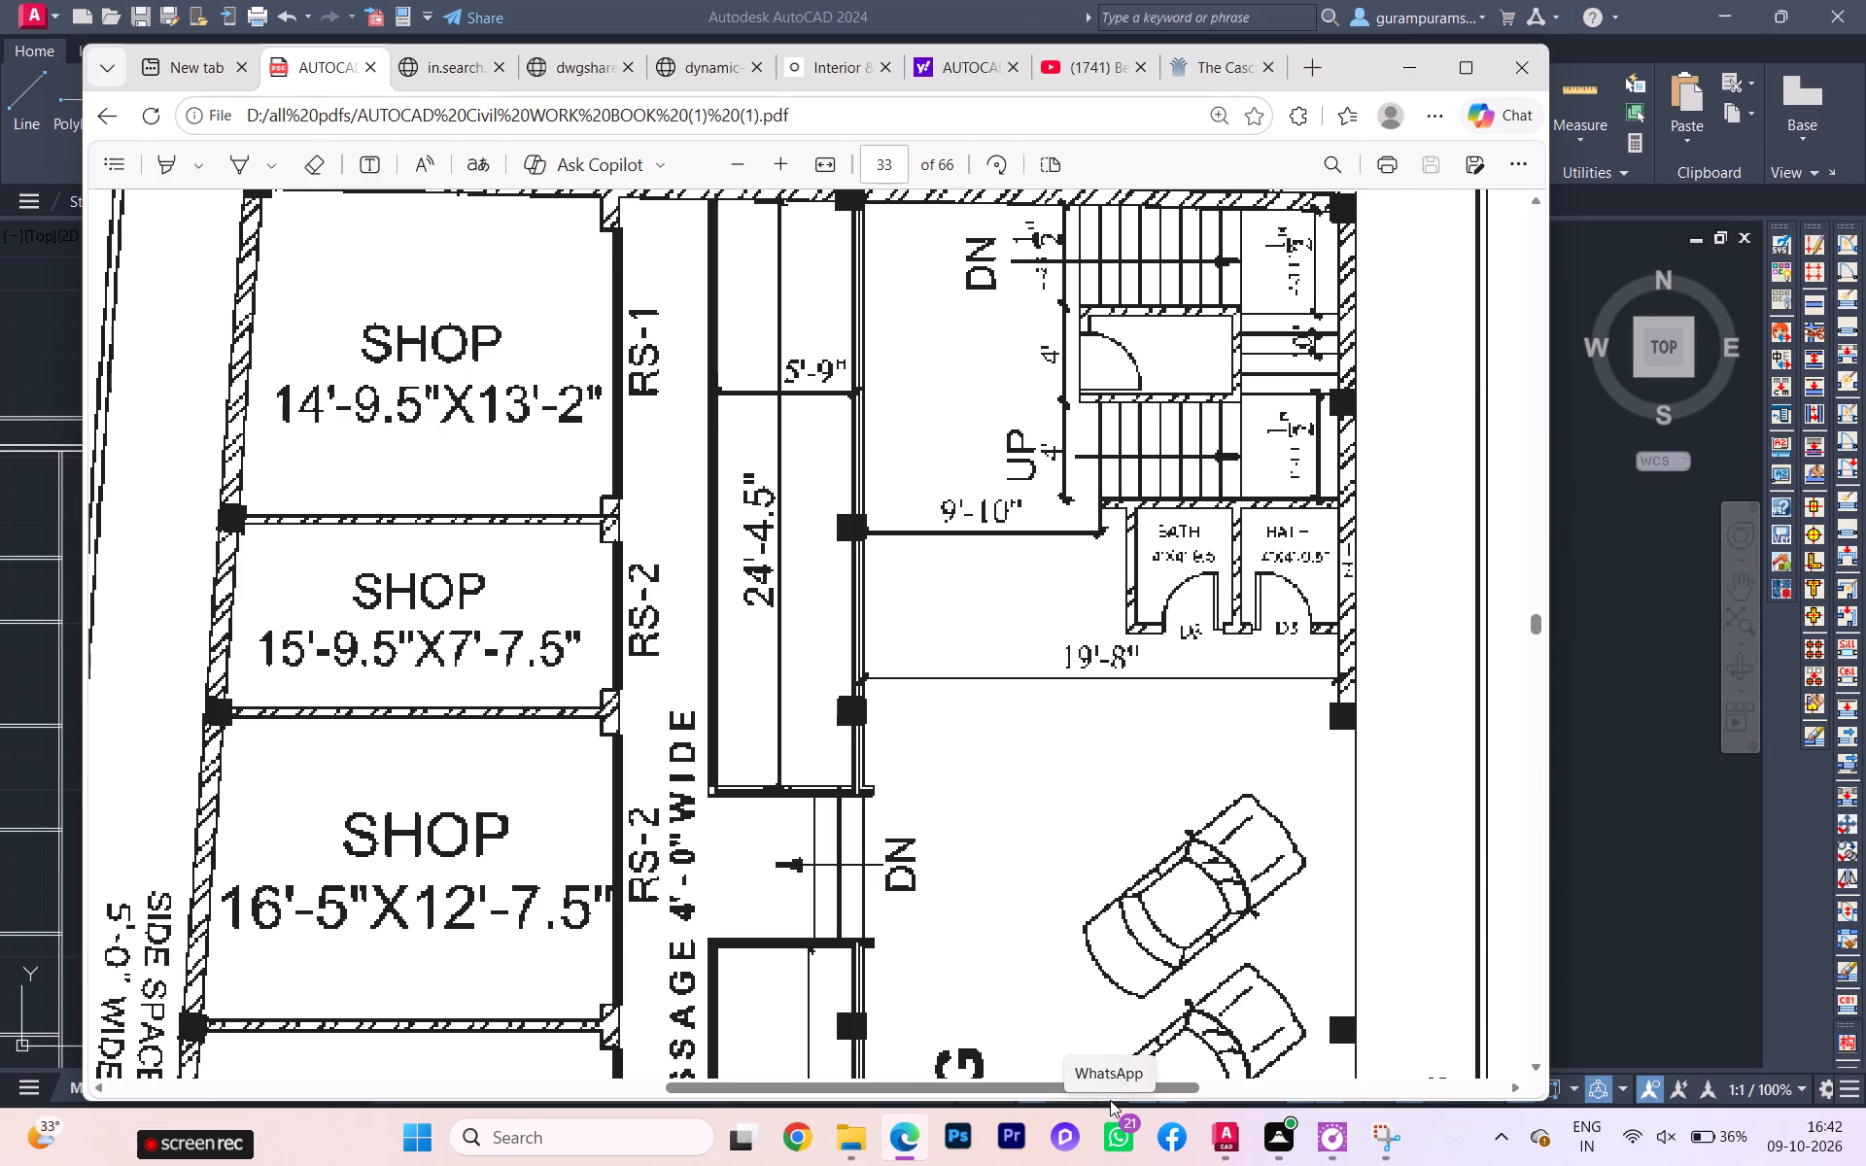
scroll(1134, 879, "up", 1)
scroll(1134, 879, "down", 2)
scroll(1135, 878, "up", 1)
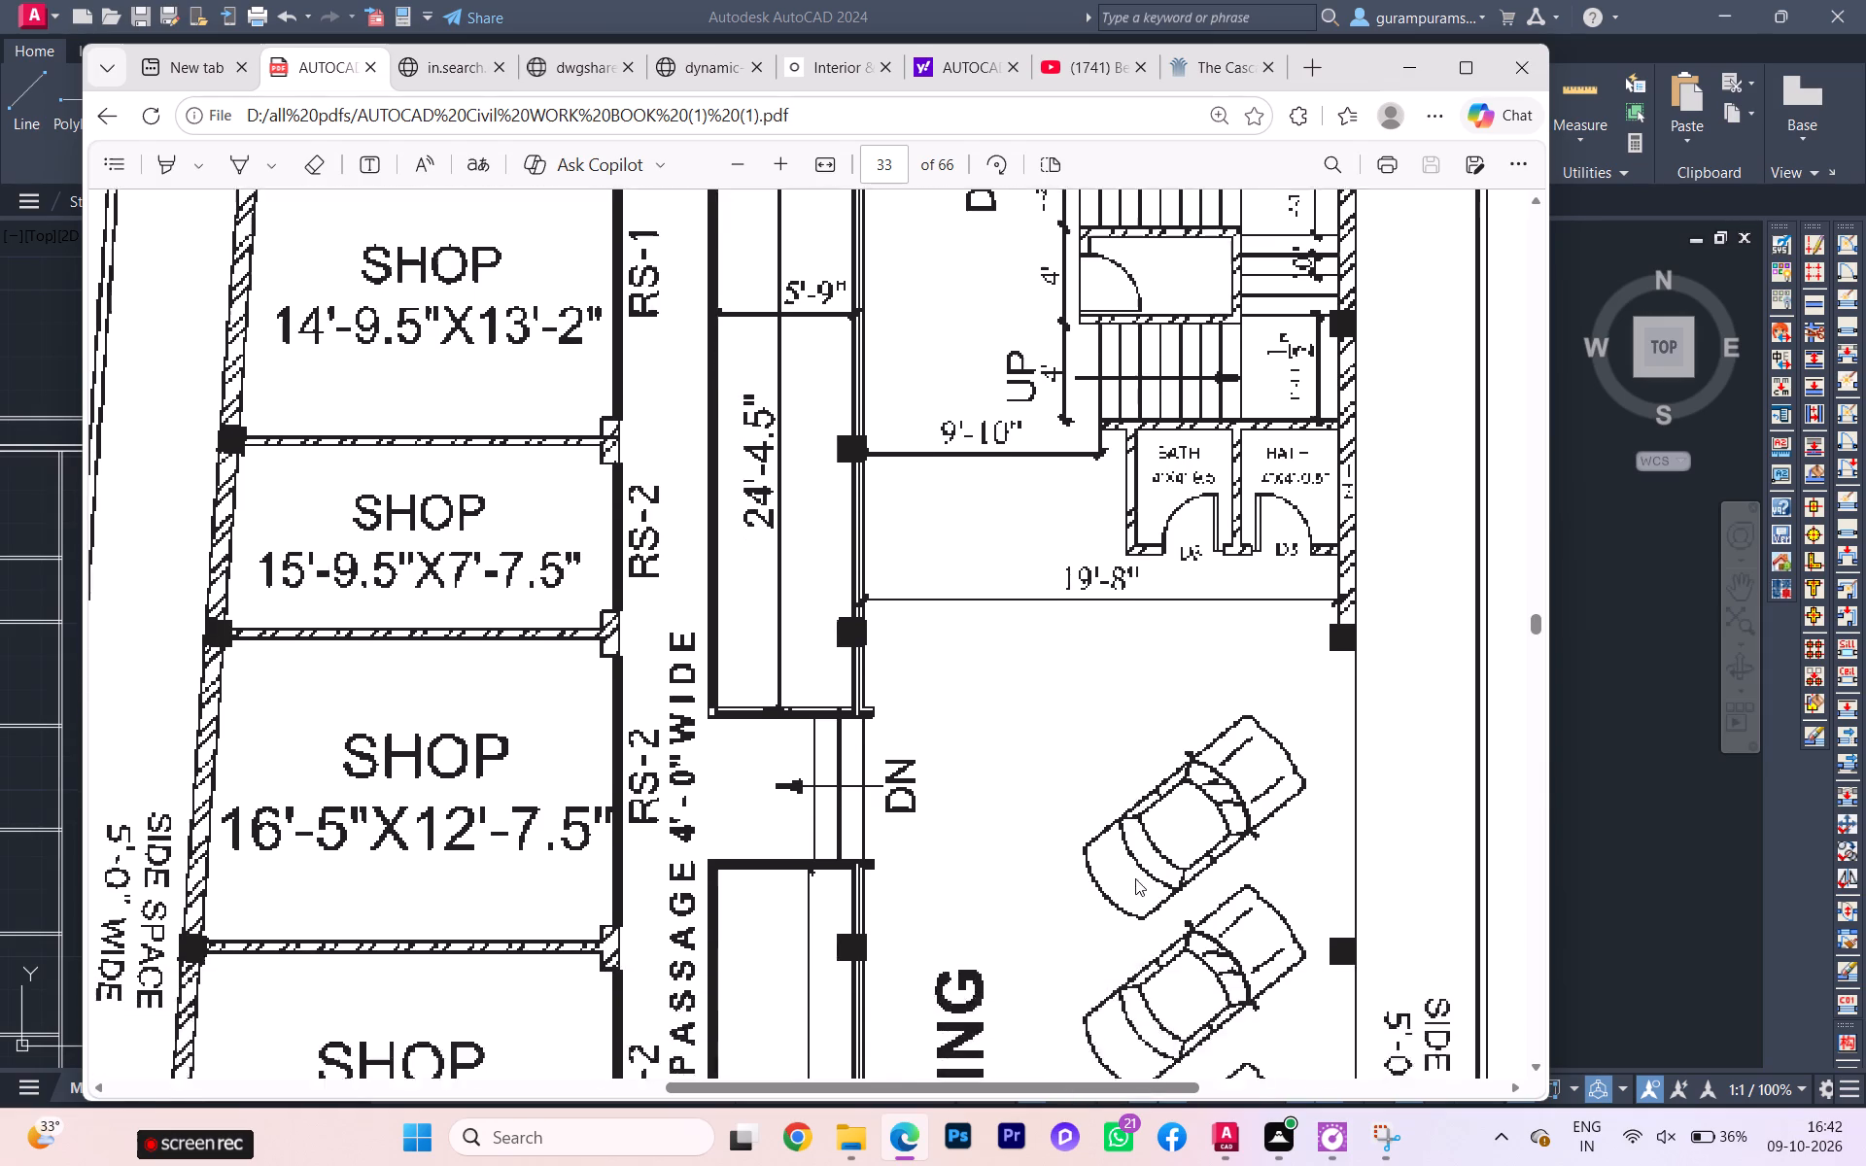
scroll(1135, 878, "up", 3)
scroll(1135, 872, "down", 1)
scroll(1135, 871, "up", 6)
scroll(1135, 752, "down", 6)
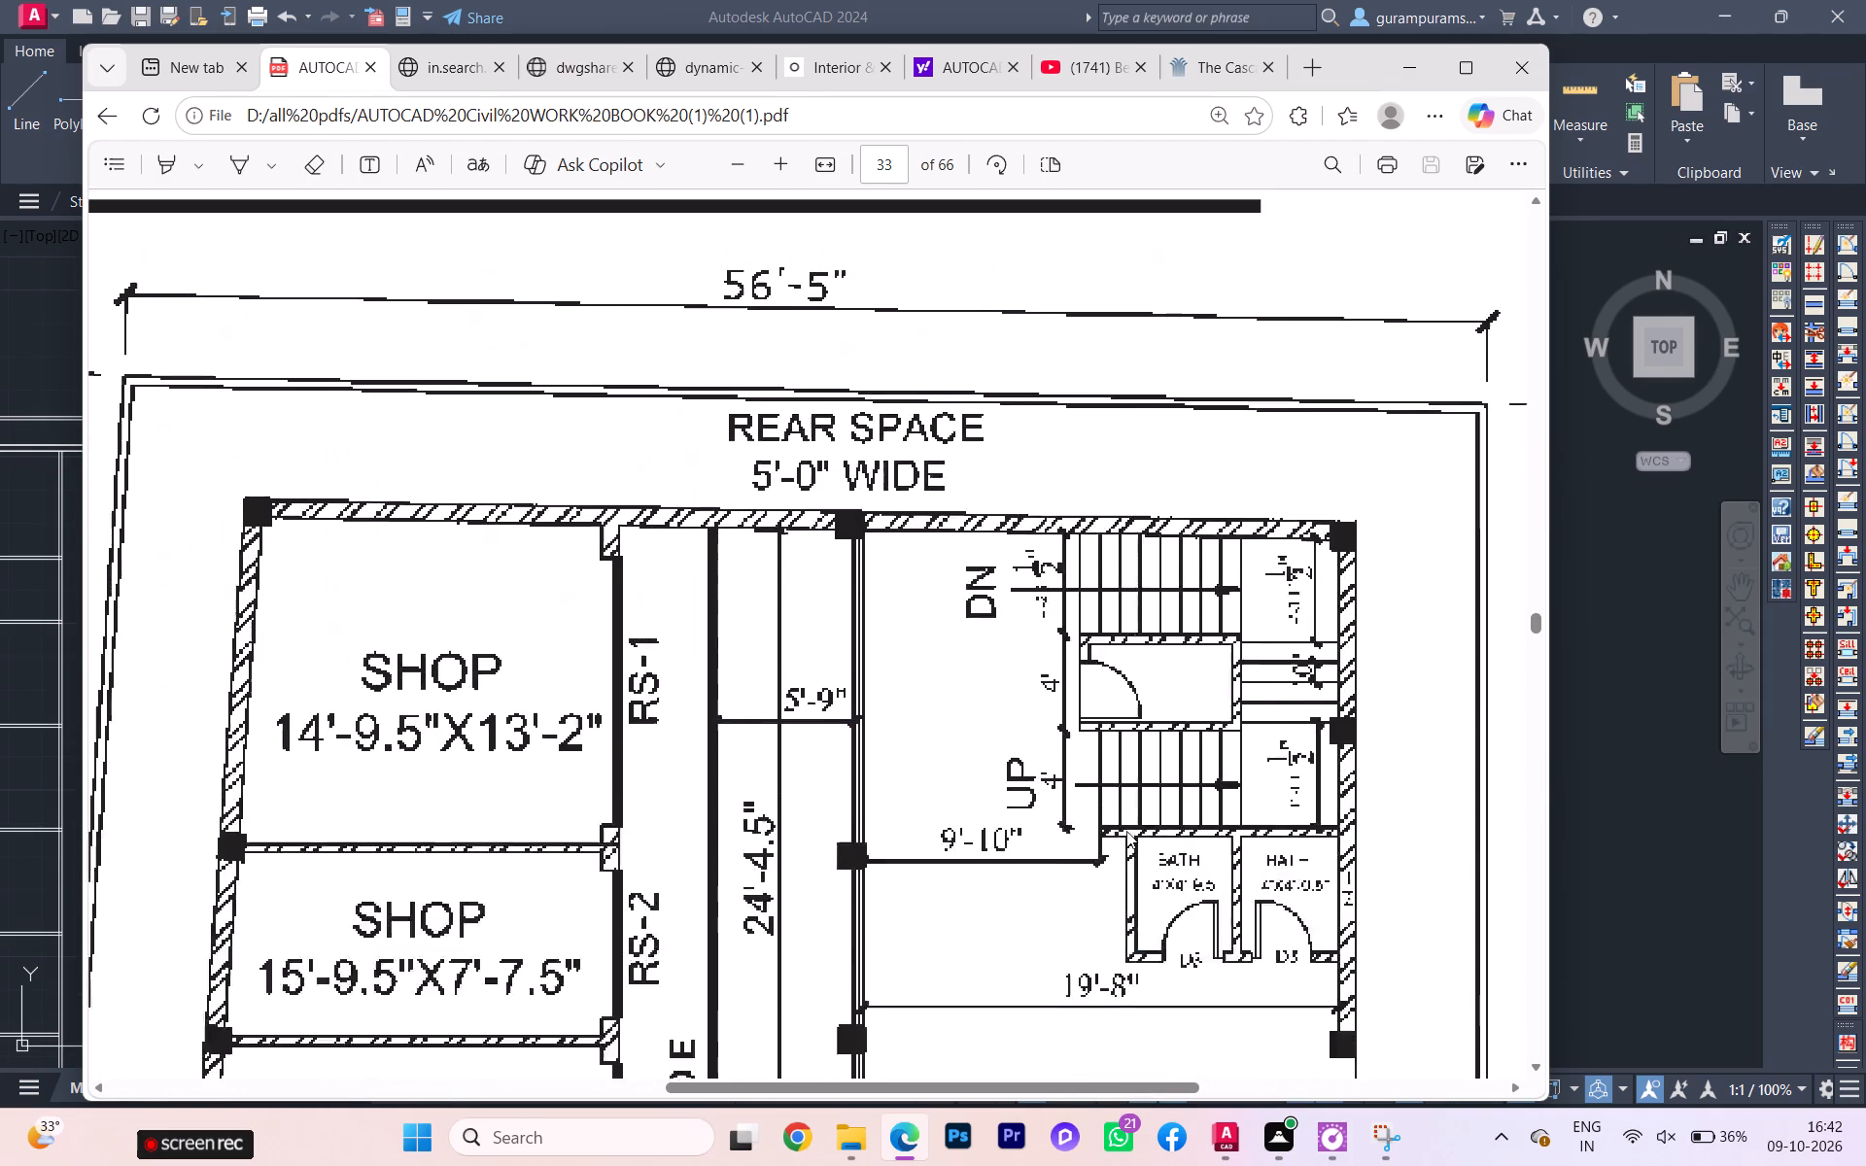
scroll(1126, 835, "down", 5)
scroll(1126, 843, "up", 2)
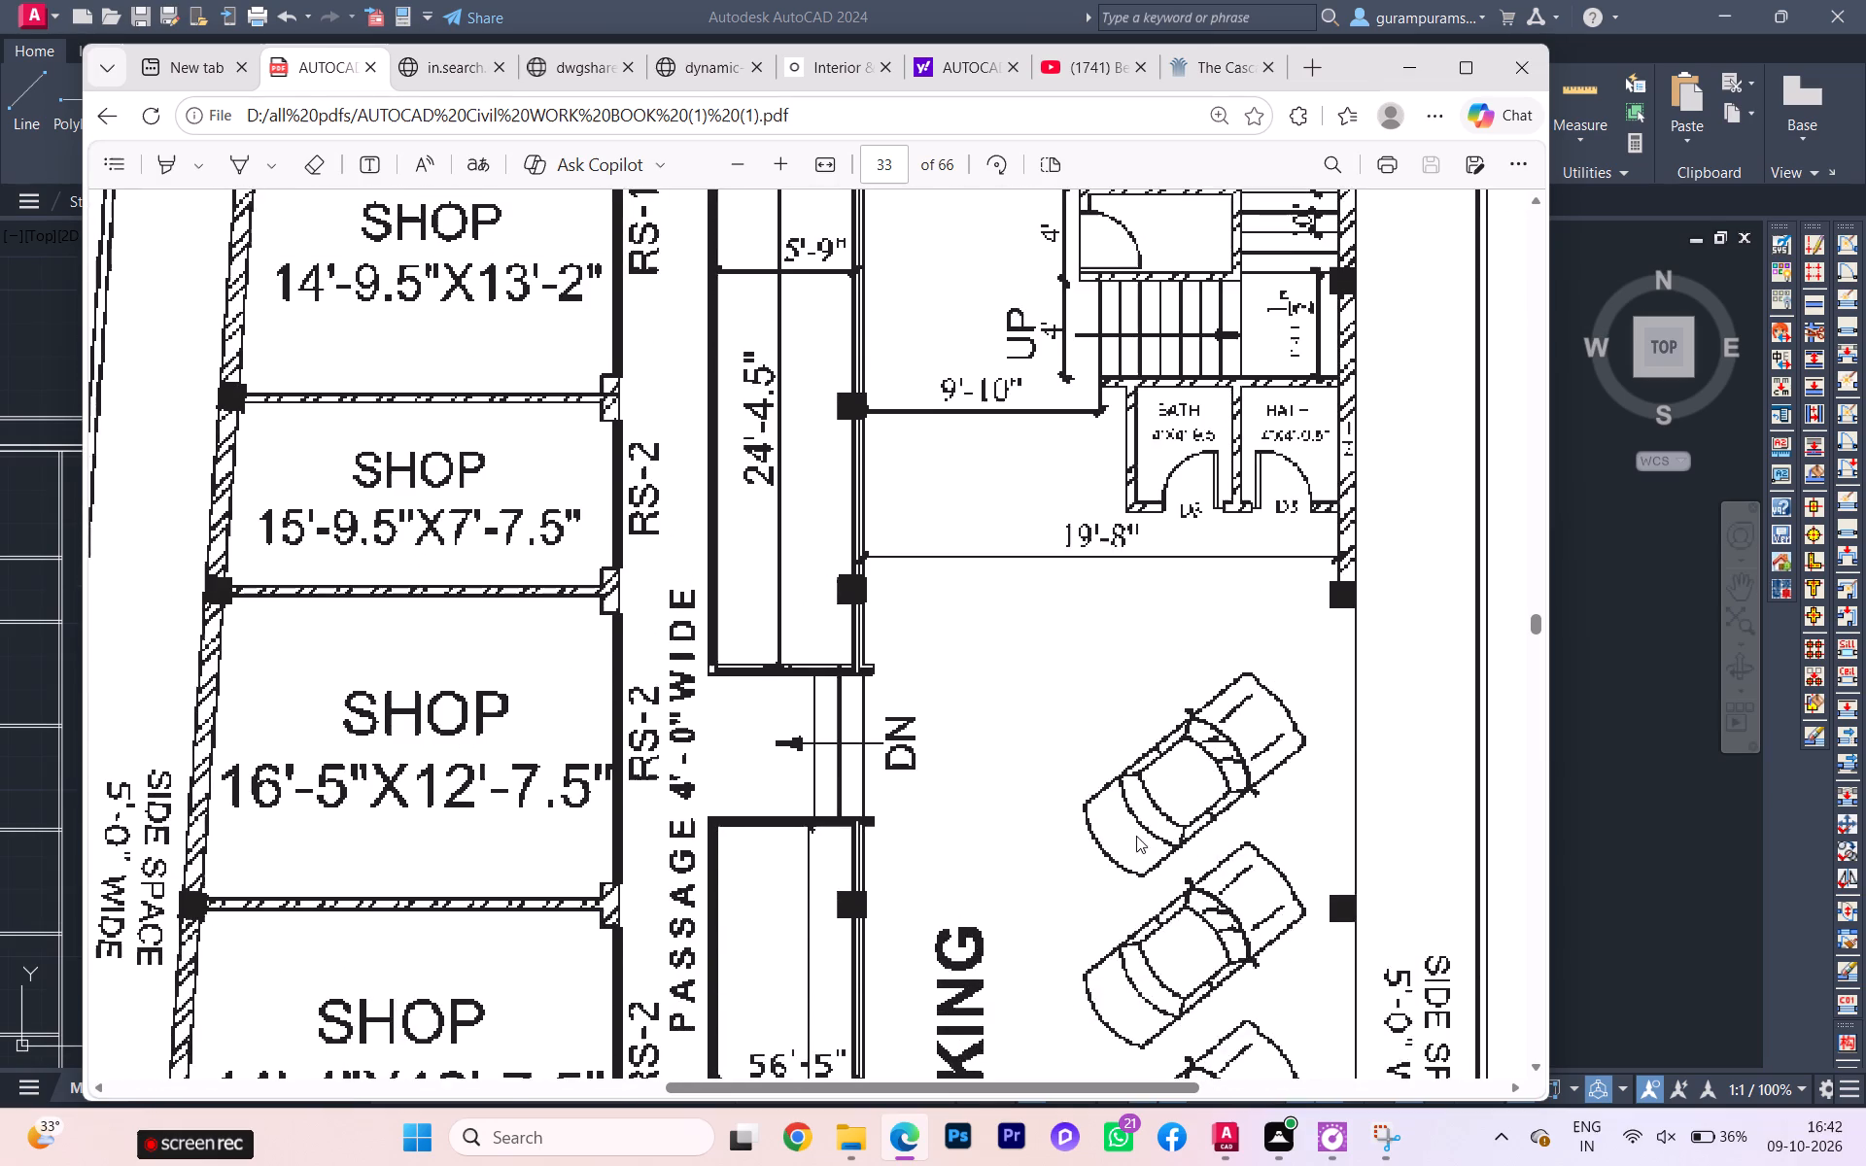
scroll(1139, 842, "down", 5)
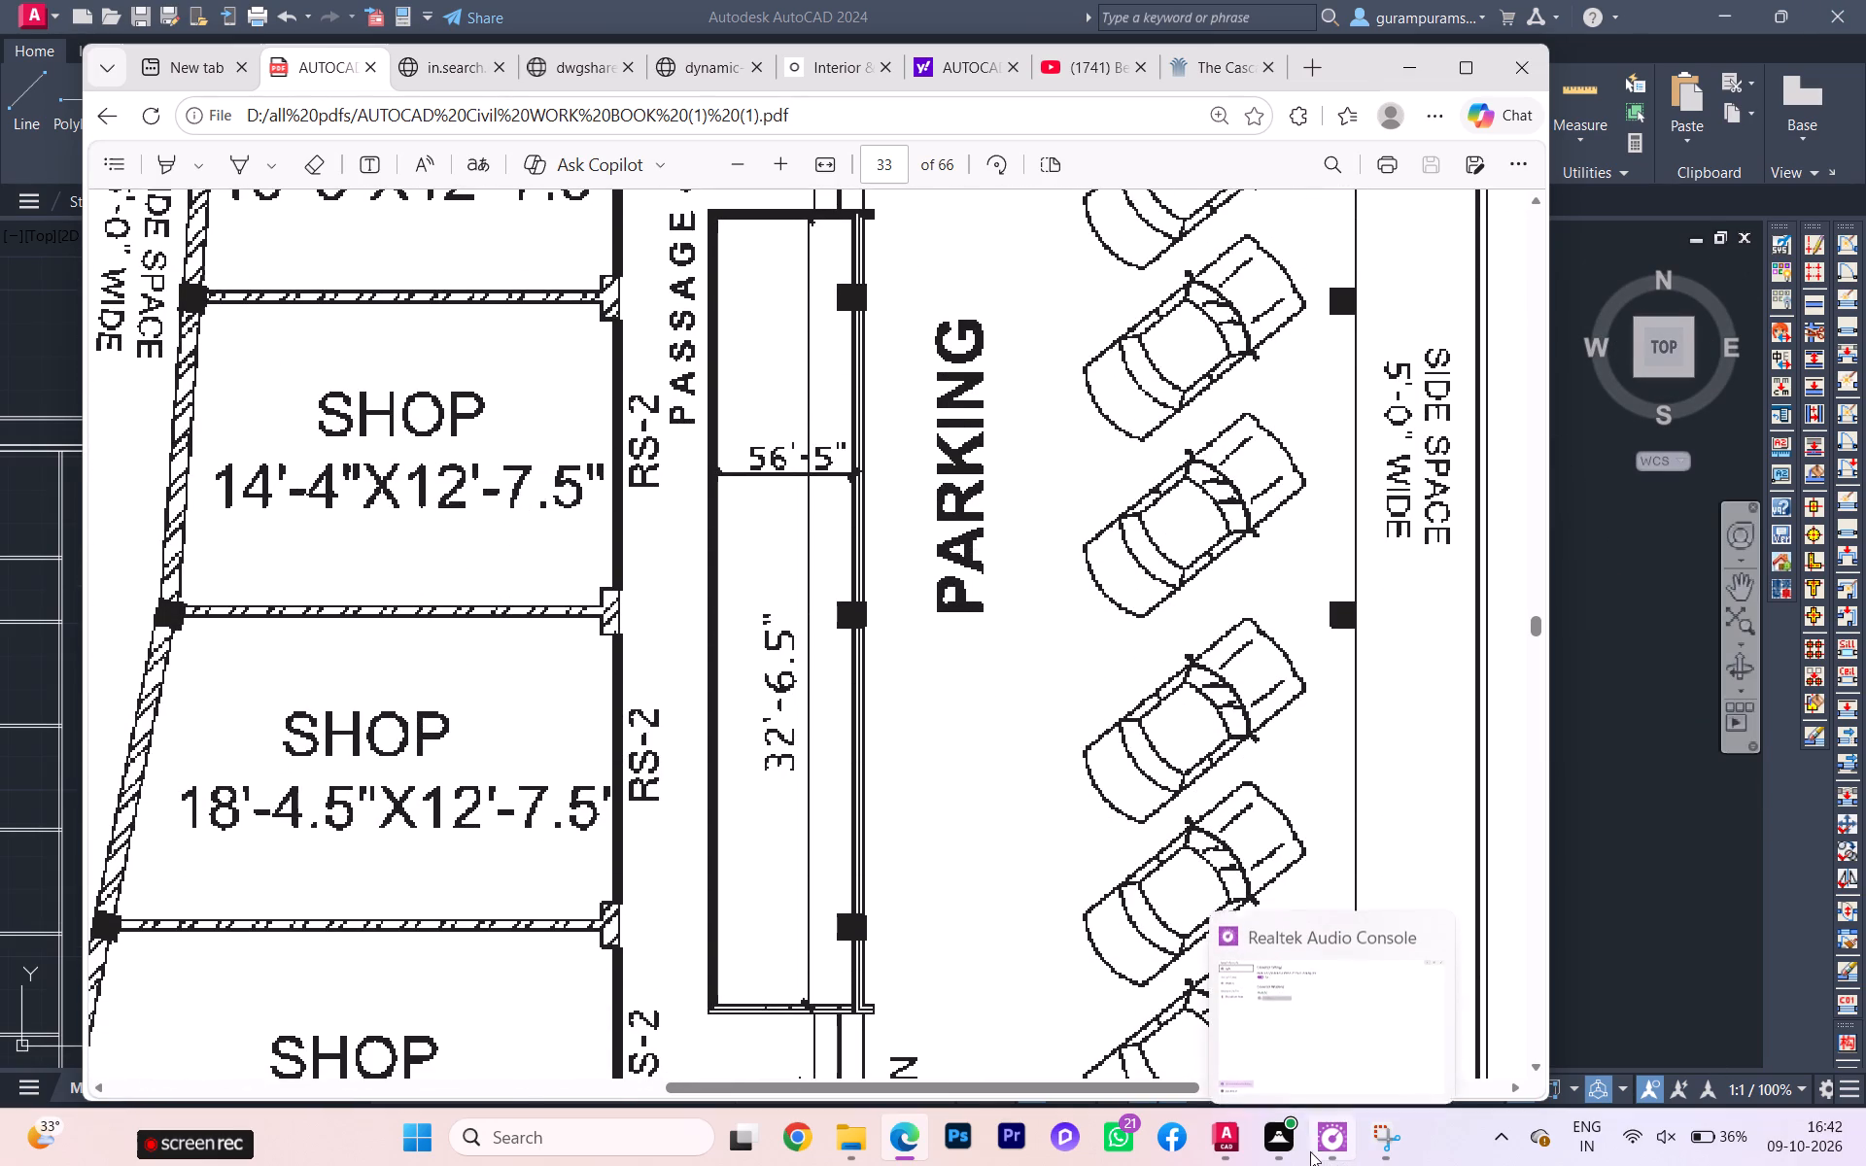
Switch back to AutoCAD and end the Extend command at the bath walls beside the outer side wall.
left_click(1240, 1022)
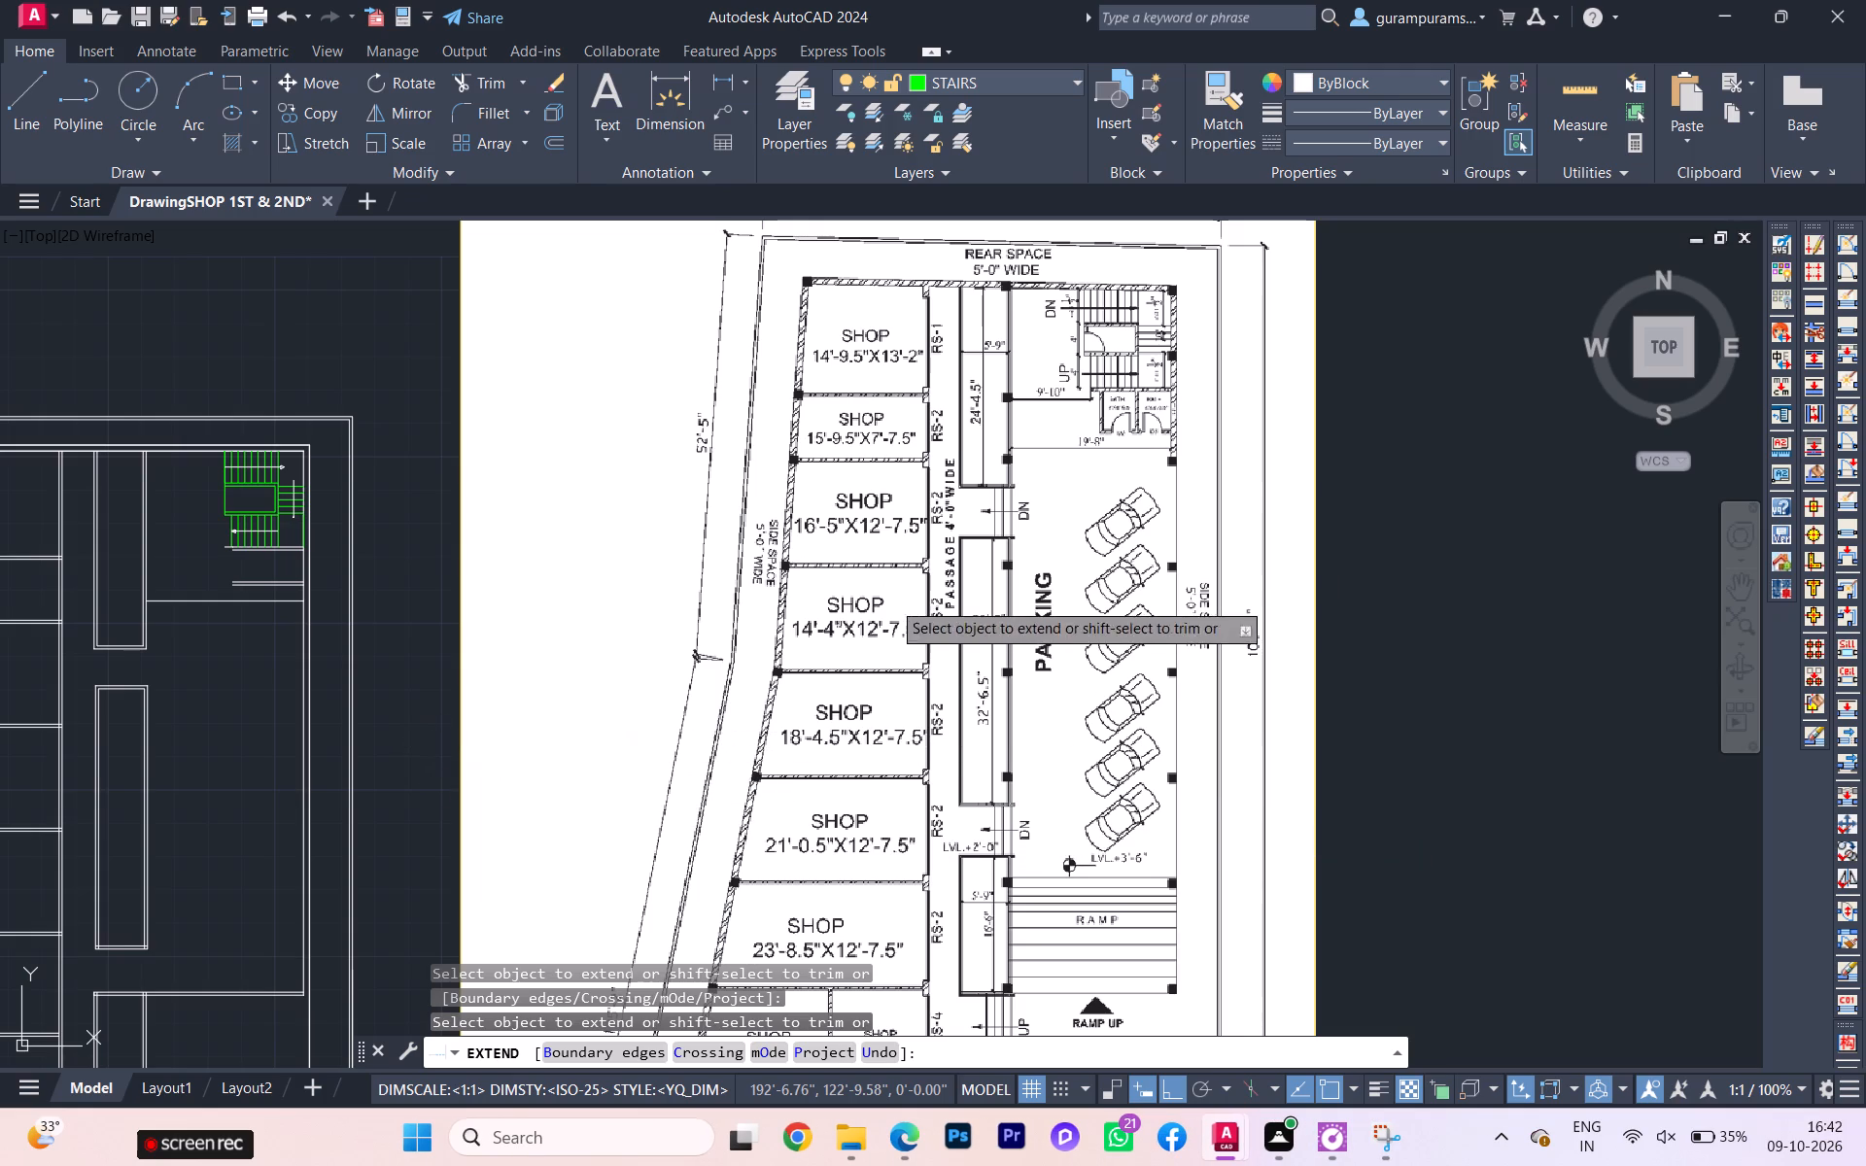
scroll(452, 429, "up", 1)
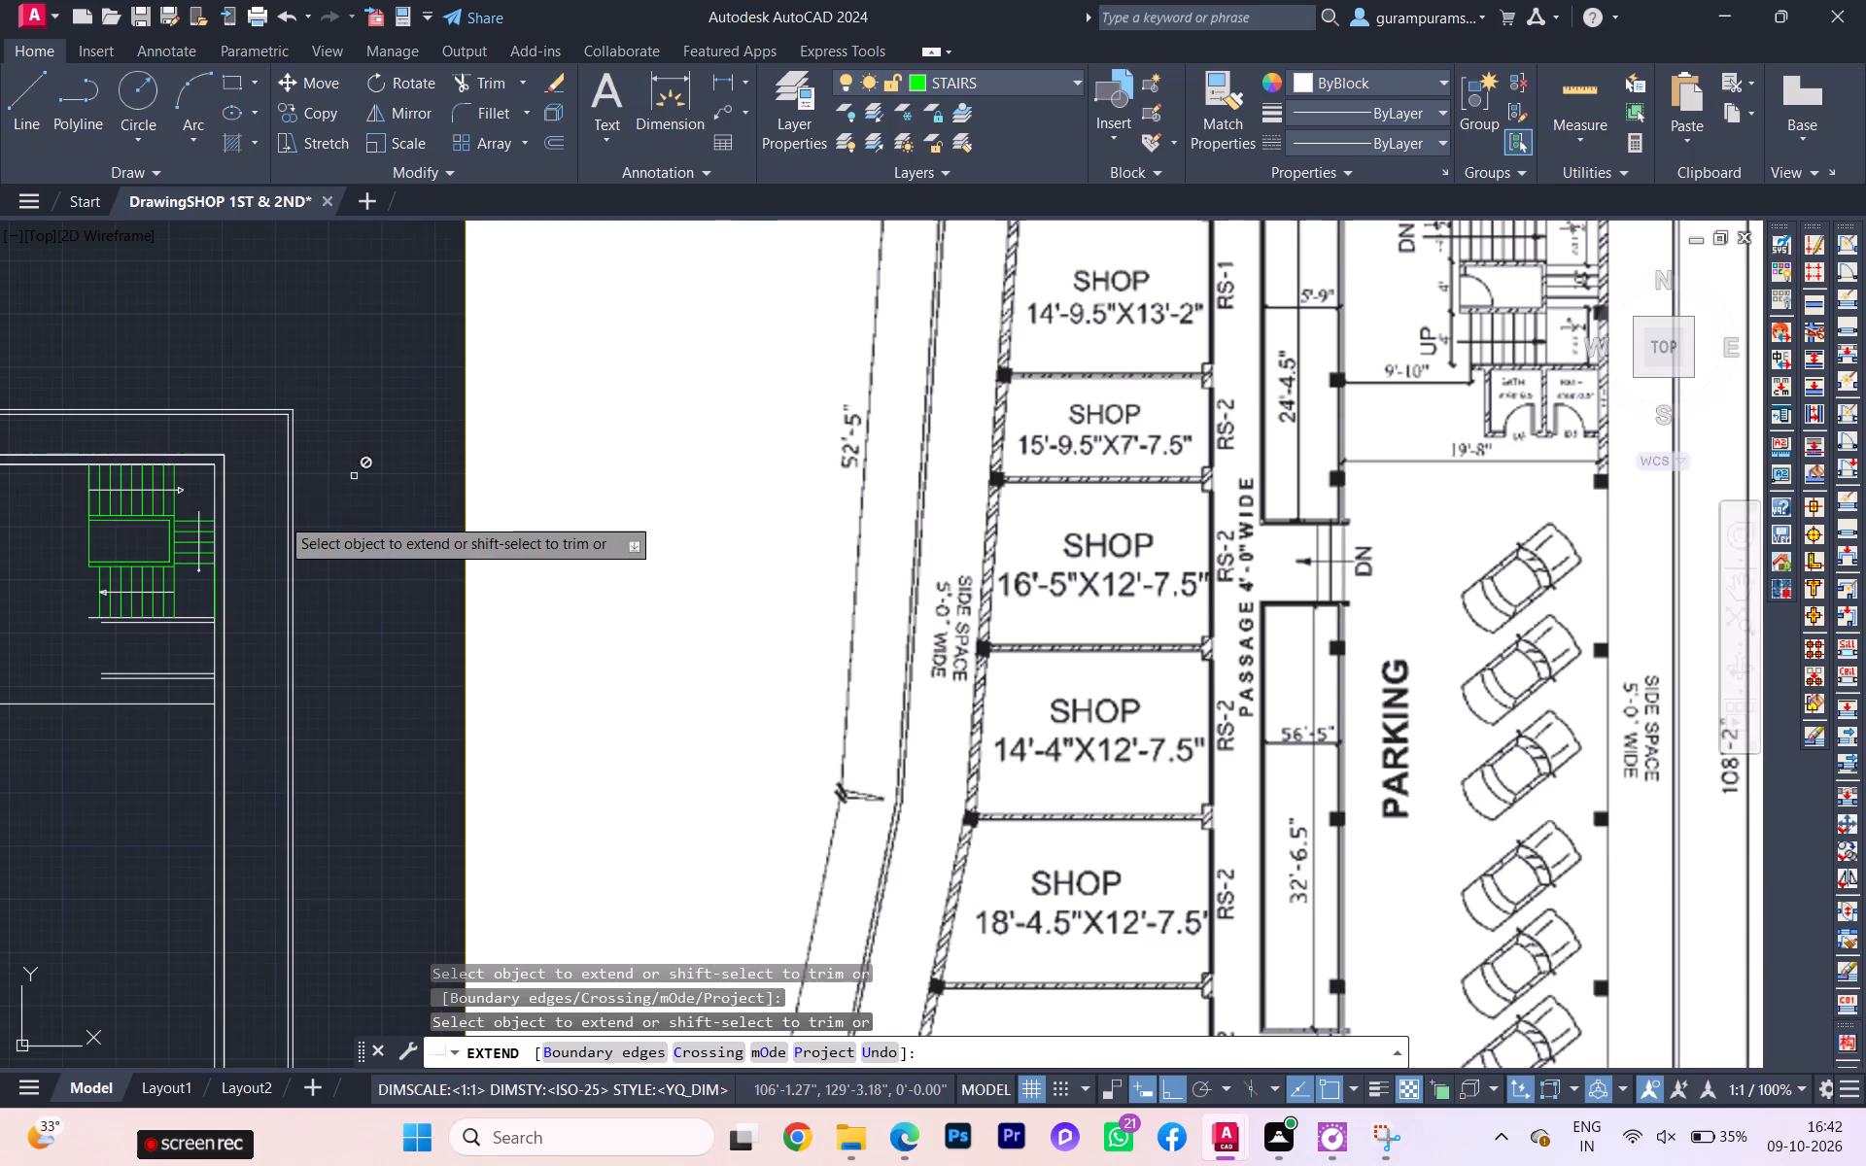
scroll(253, 537, "up", 1)
scroll(118, 754, "up", 2)
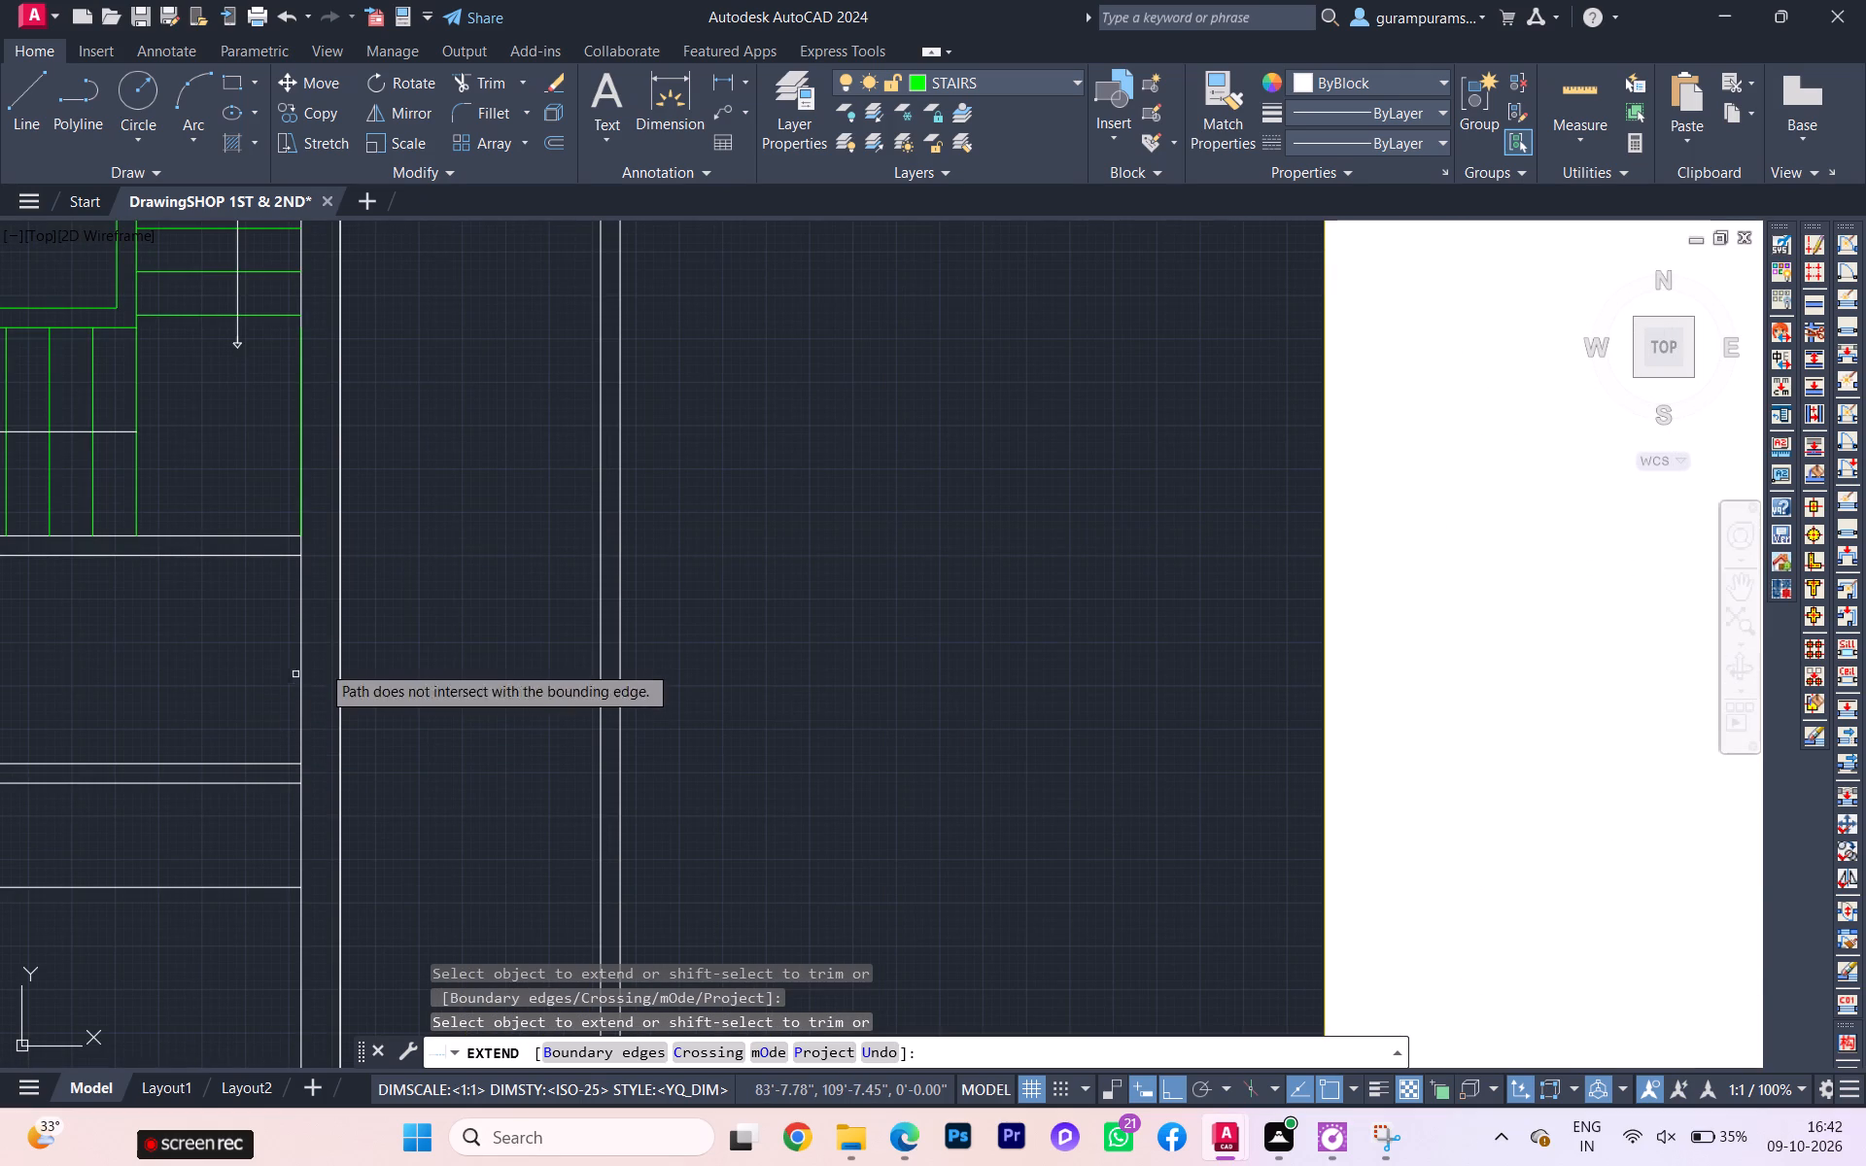
left_click(299, 677)
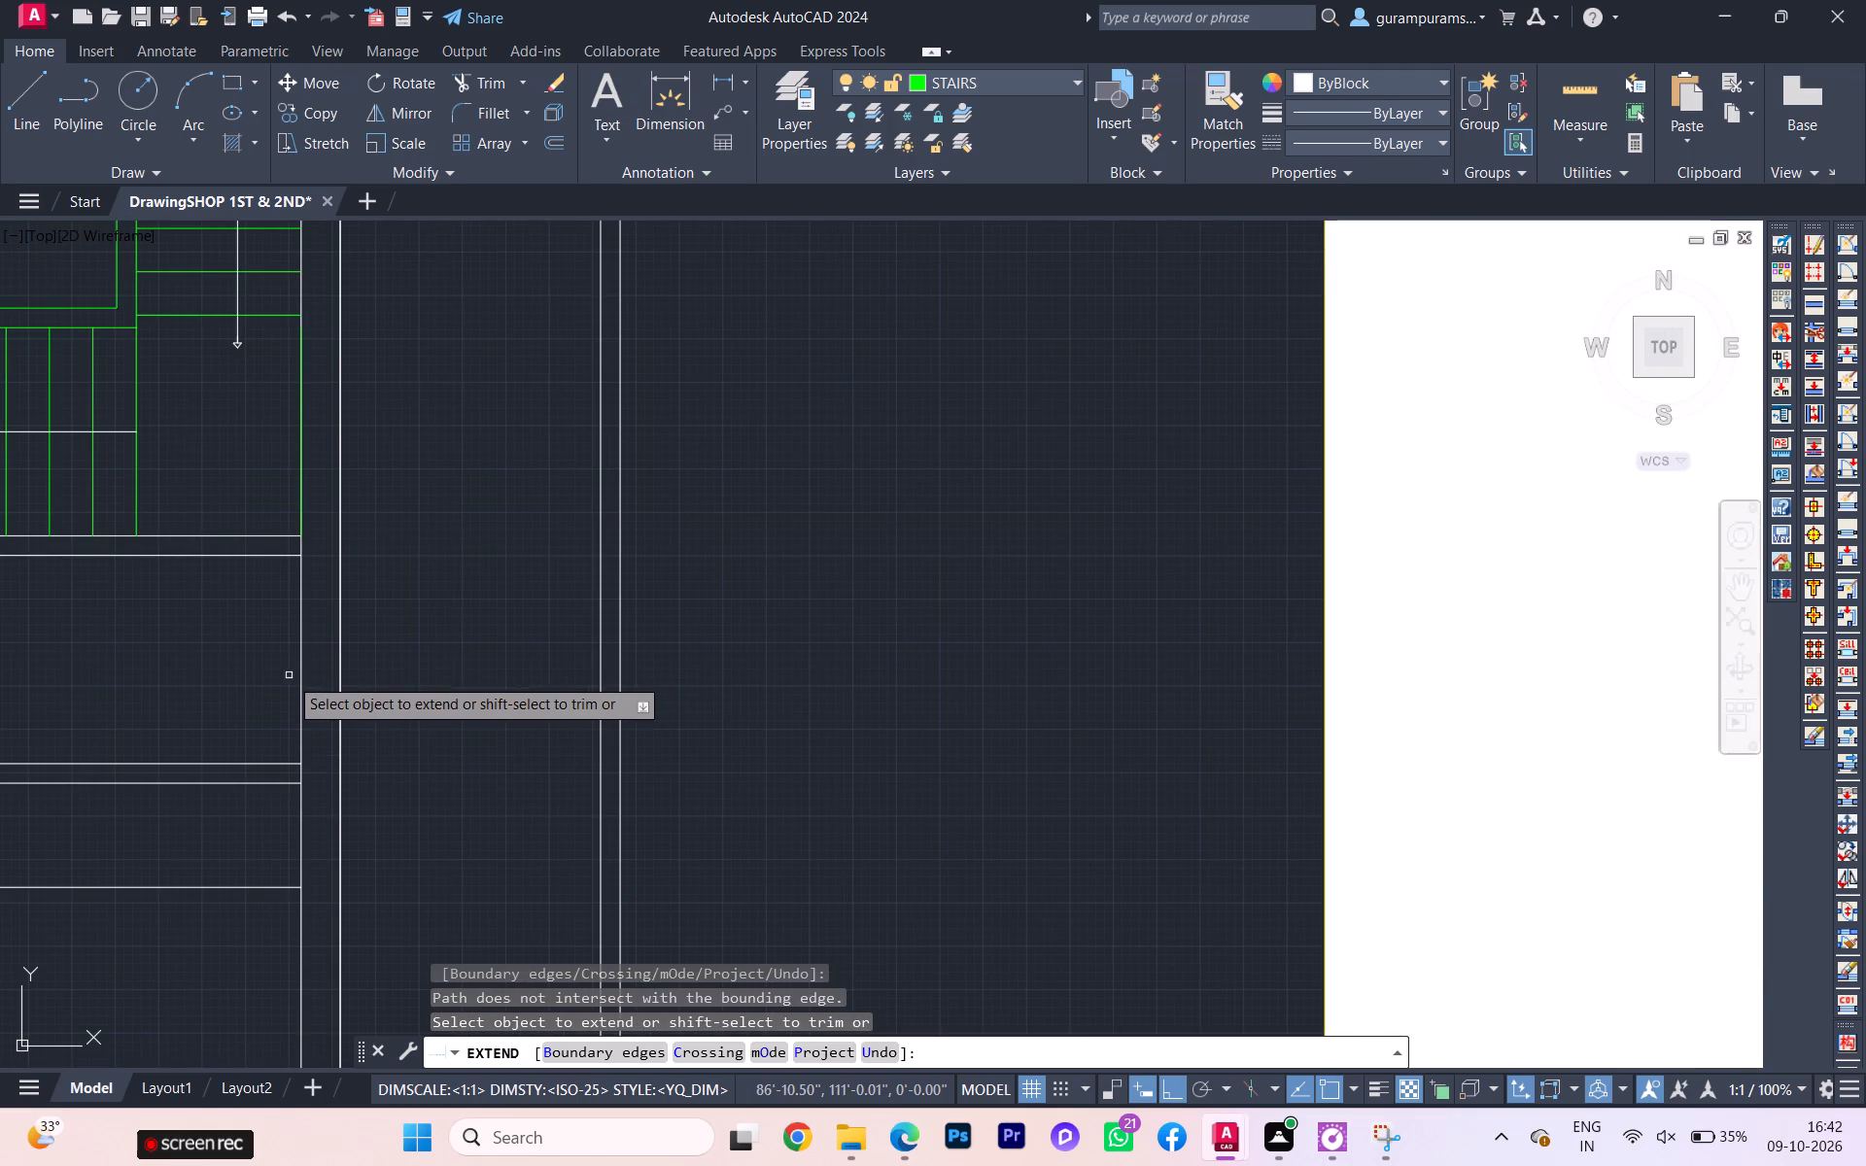
key("Escape")
left_click(301, 665)
key("Escape")
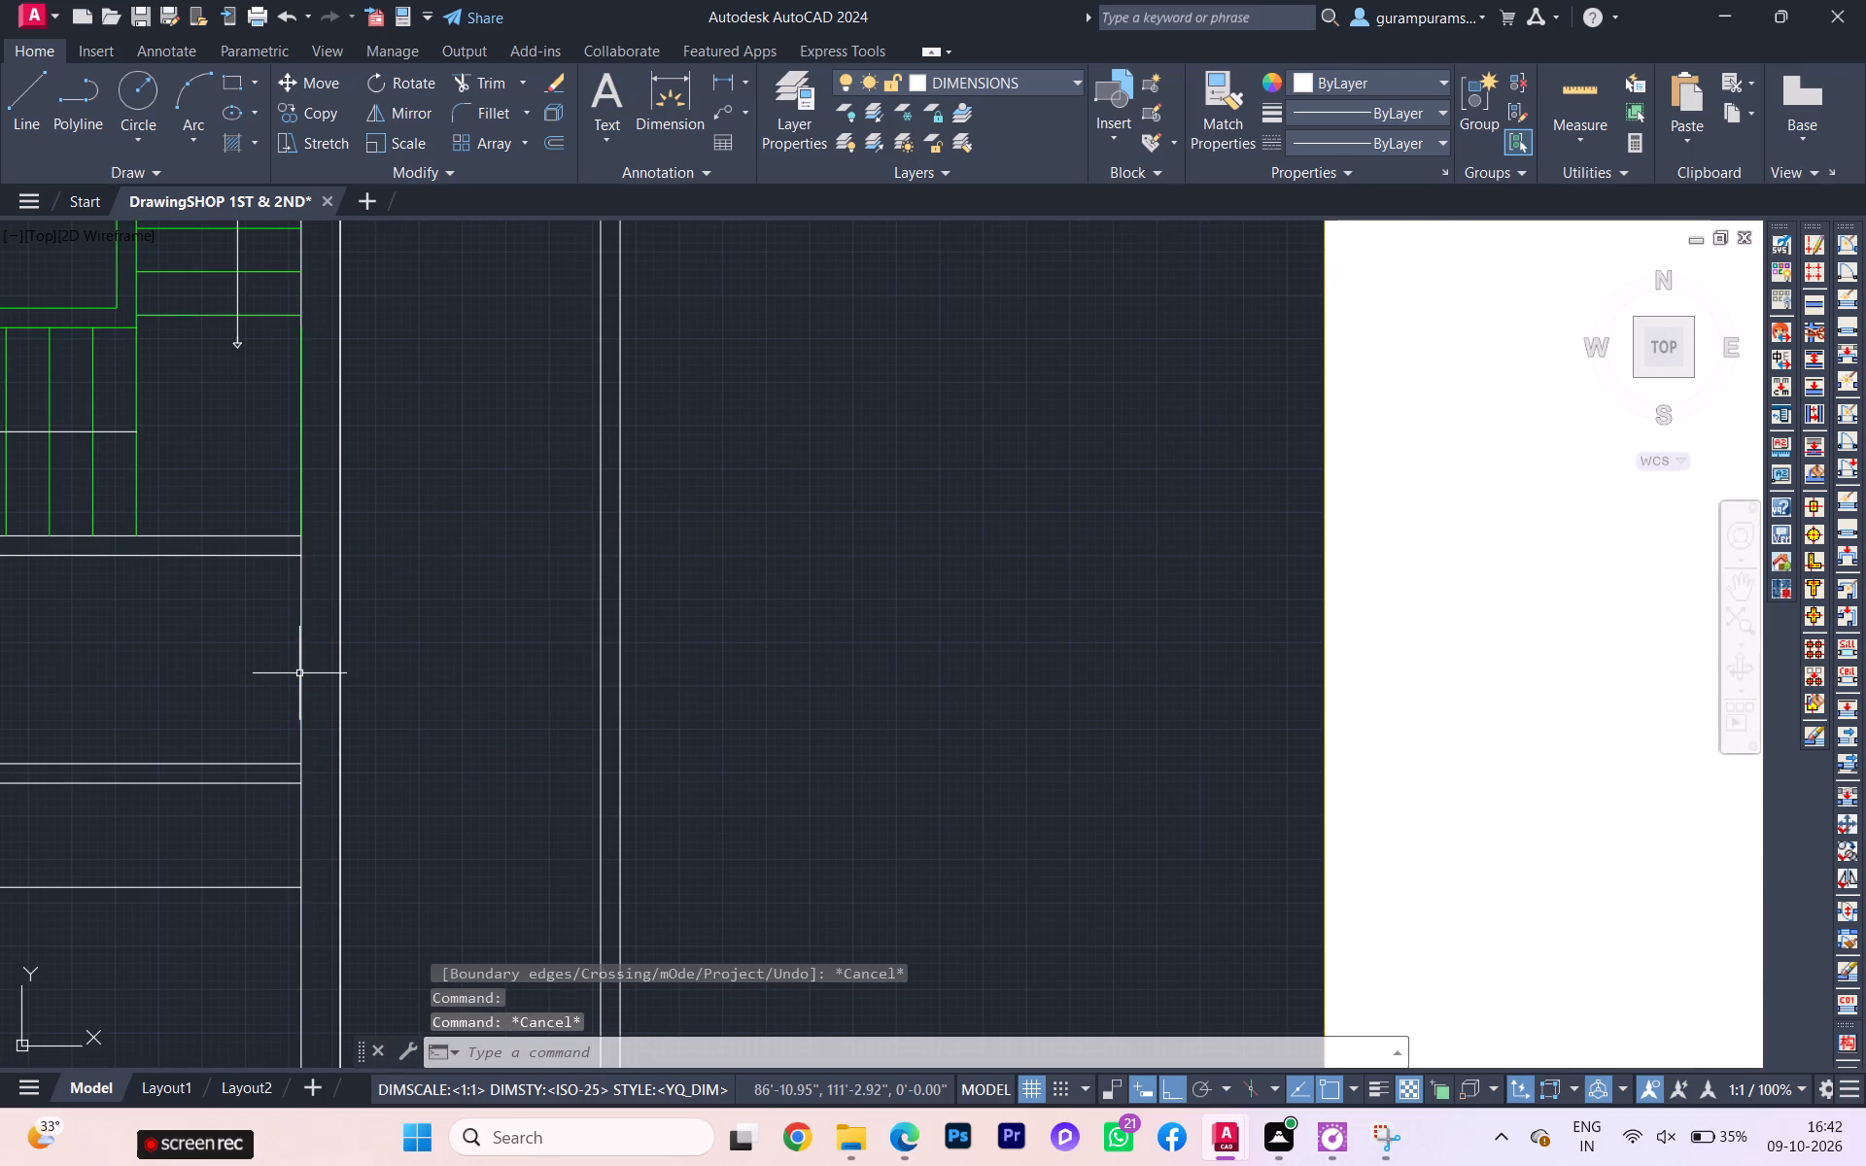
Draw a vertical partition line between the two bath walls, starting by tracking 3' from the outer side wall along the lower wall's upper line.
key("l")
key("Return")
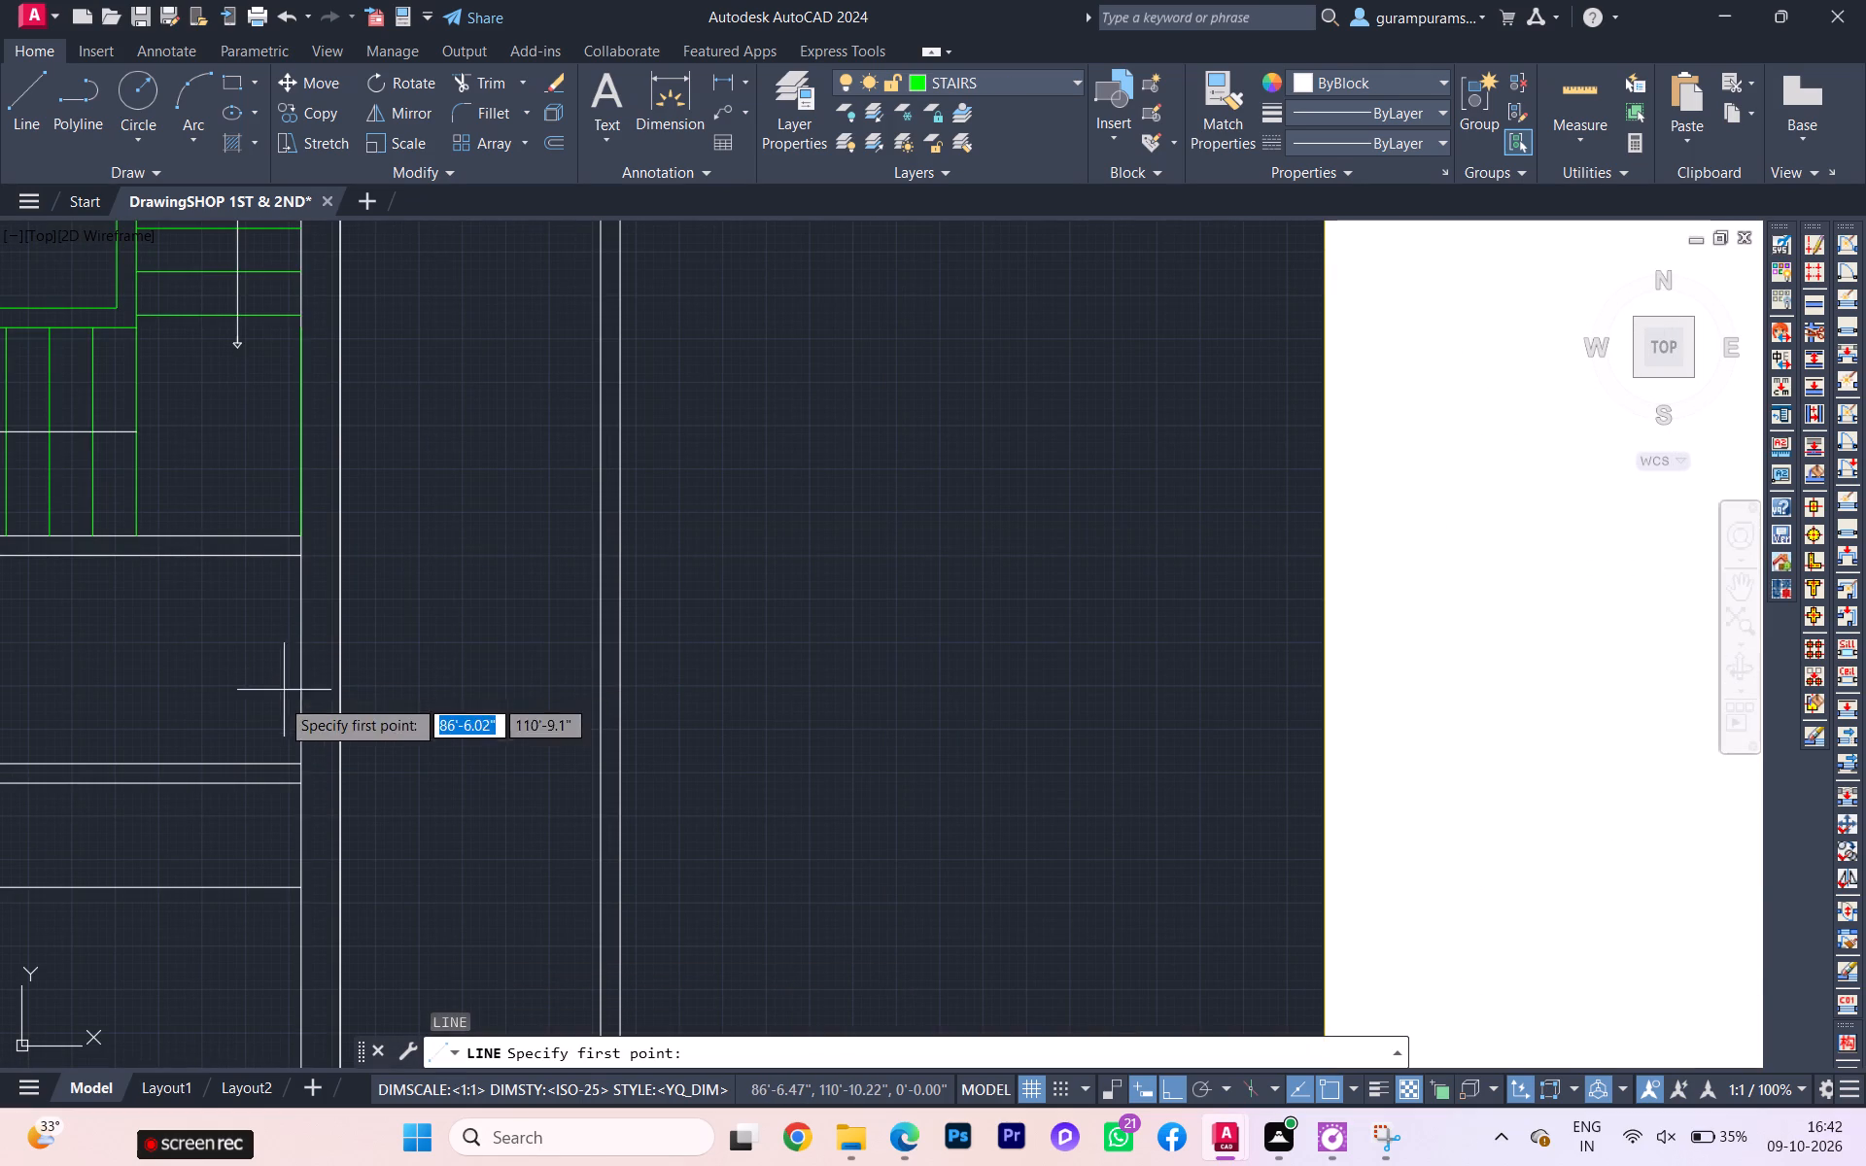
scroll(292, 773, "up", 1)
type("TL")
key("BackSpace")
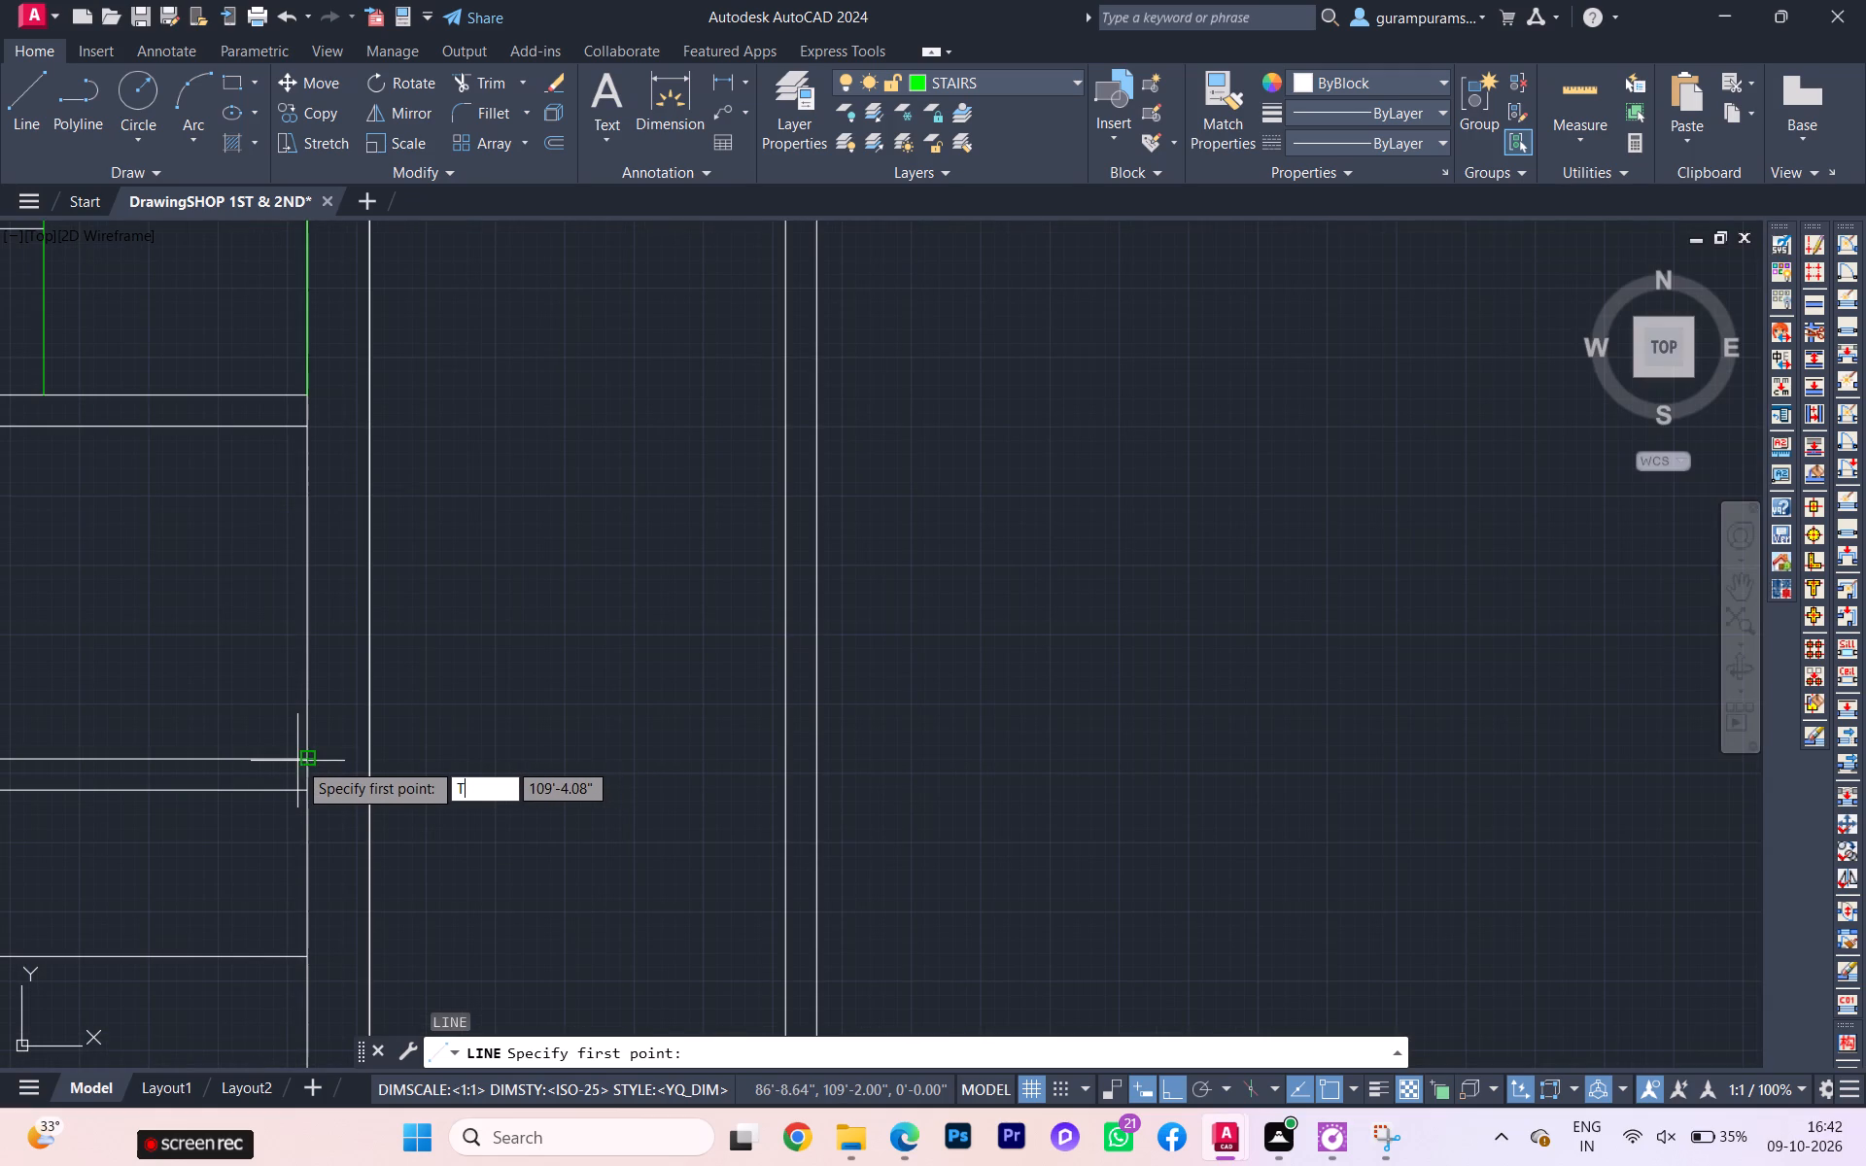
key("k")
key("Return")
left_click(303, 759)
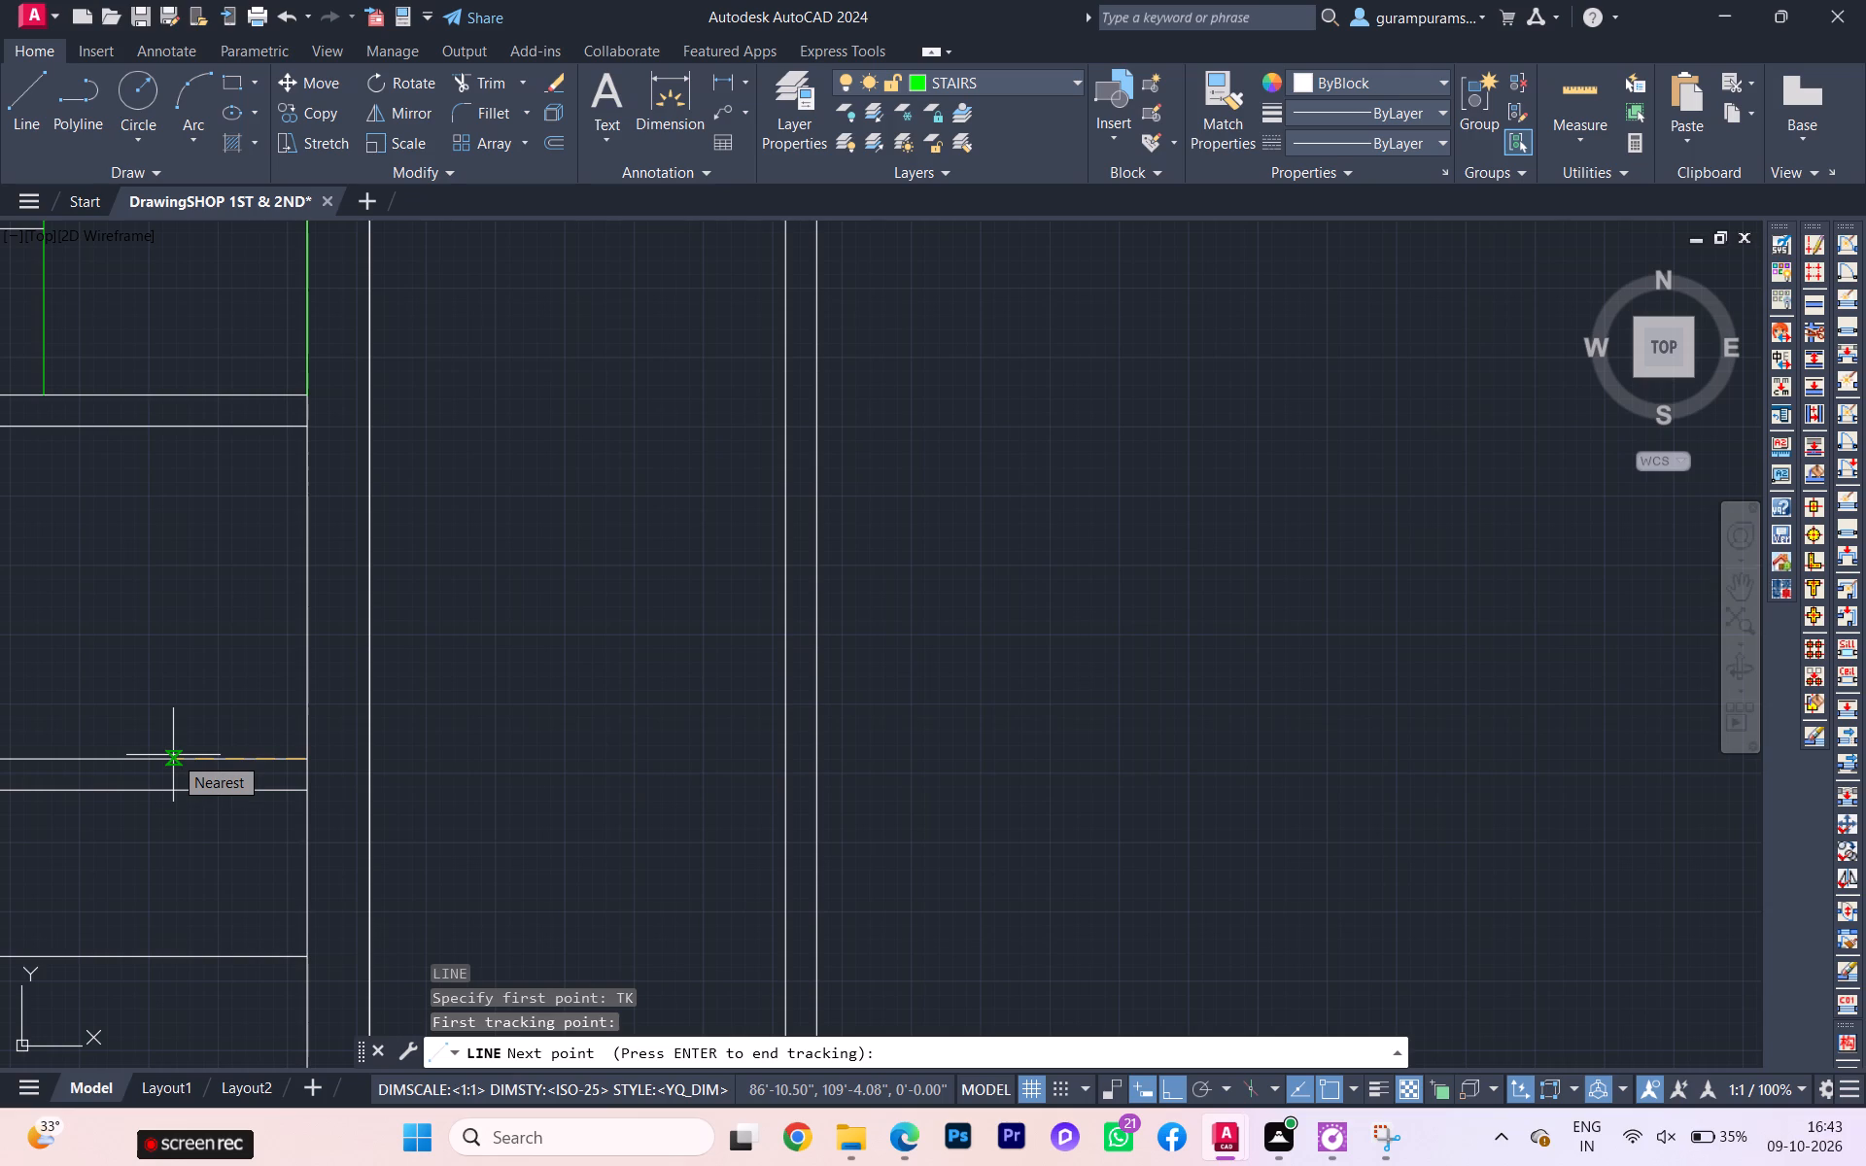
type("3'")
key("Return")
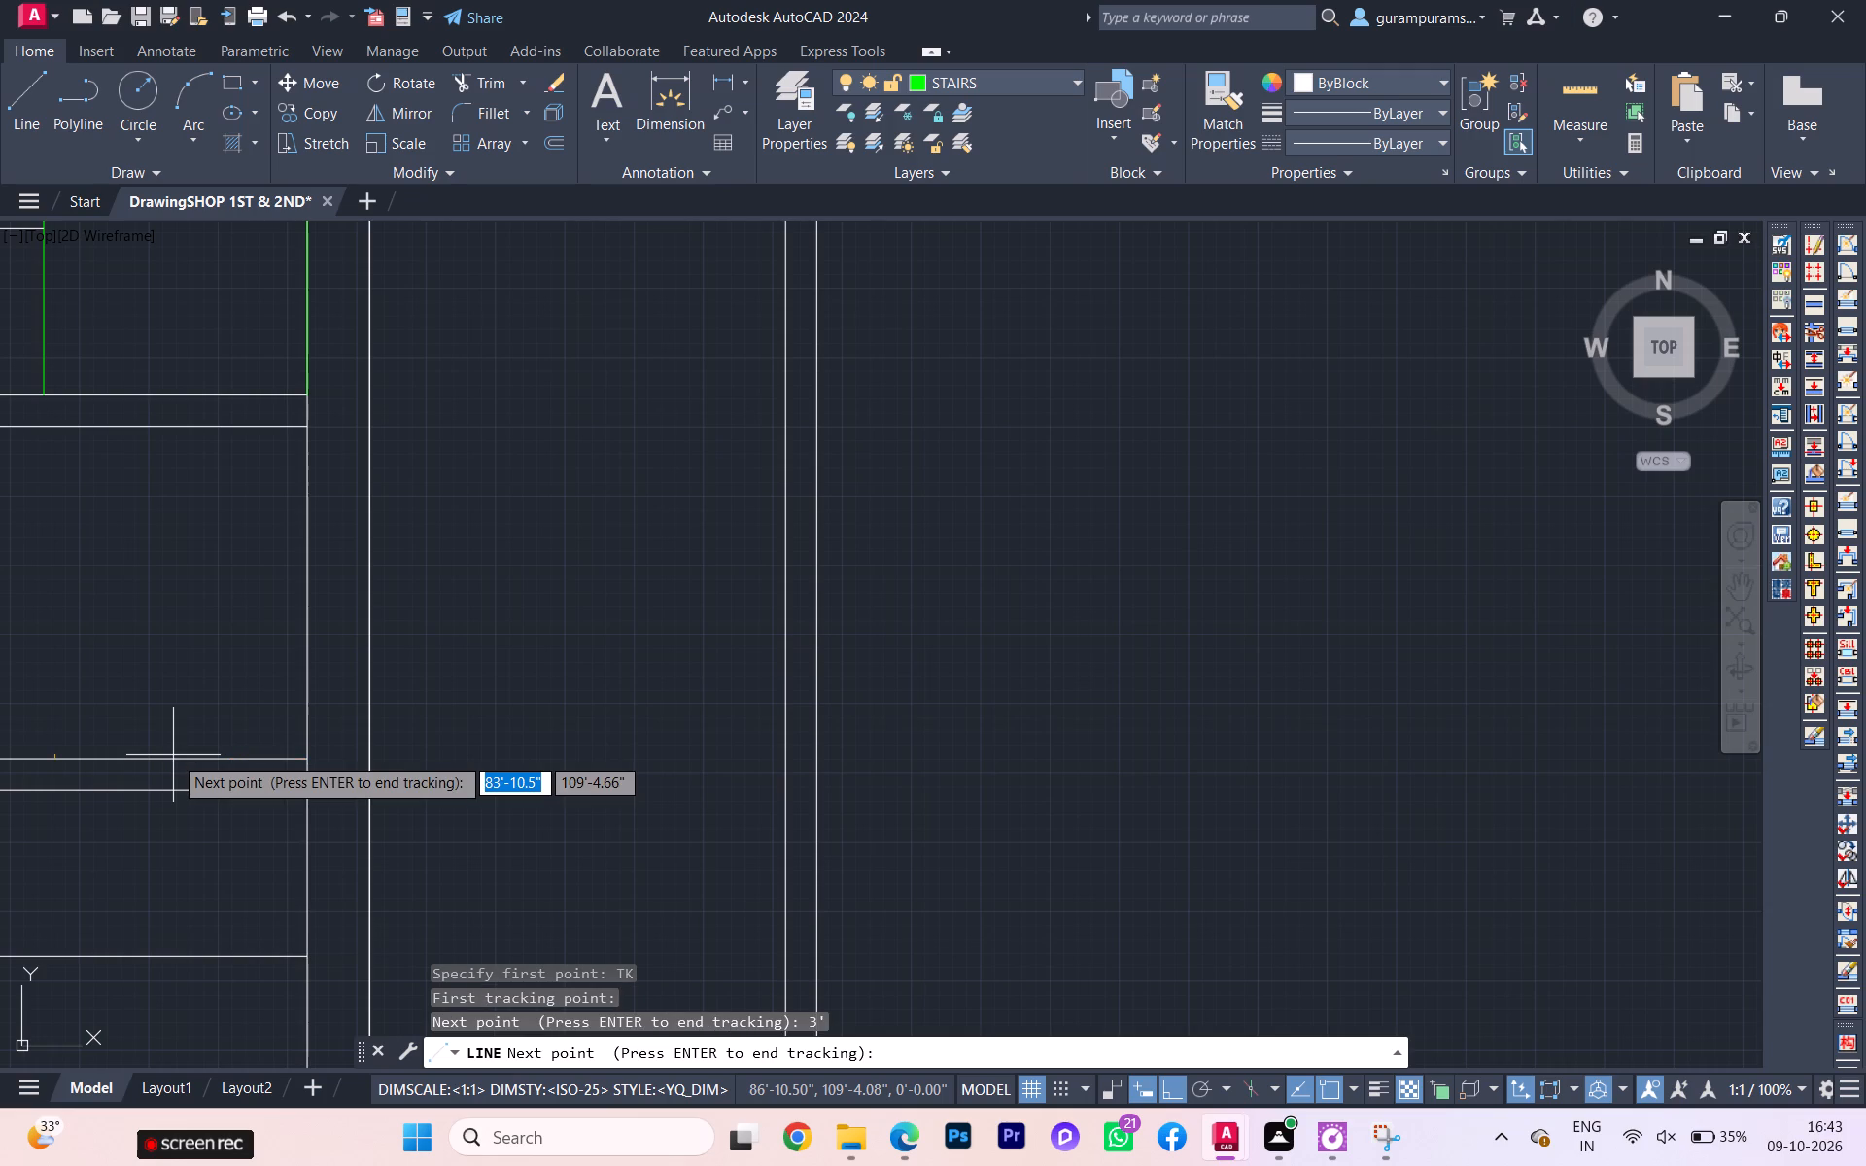
key("Return")
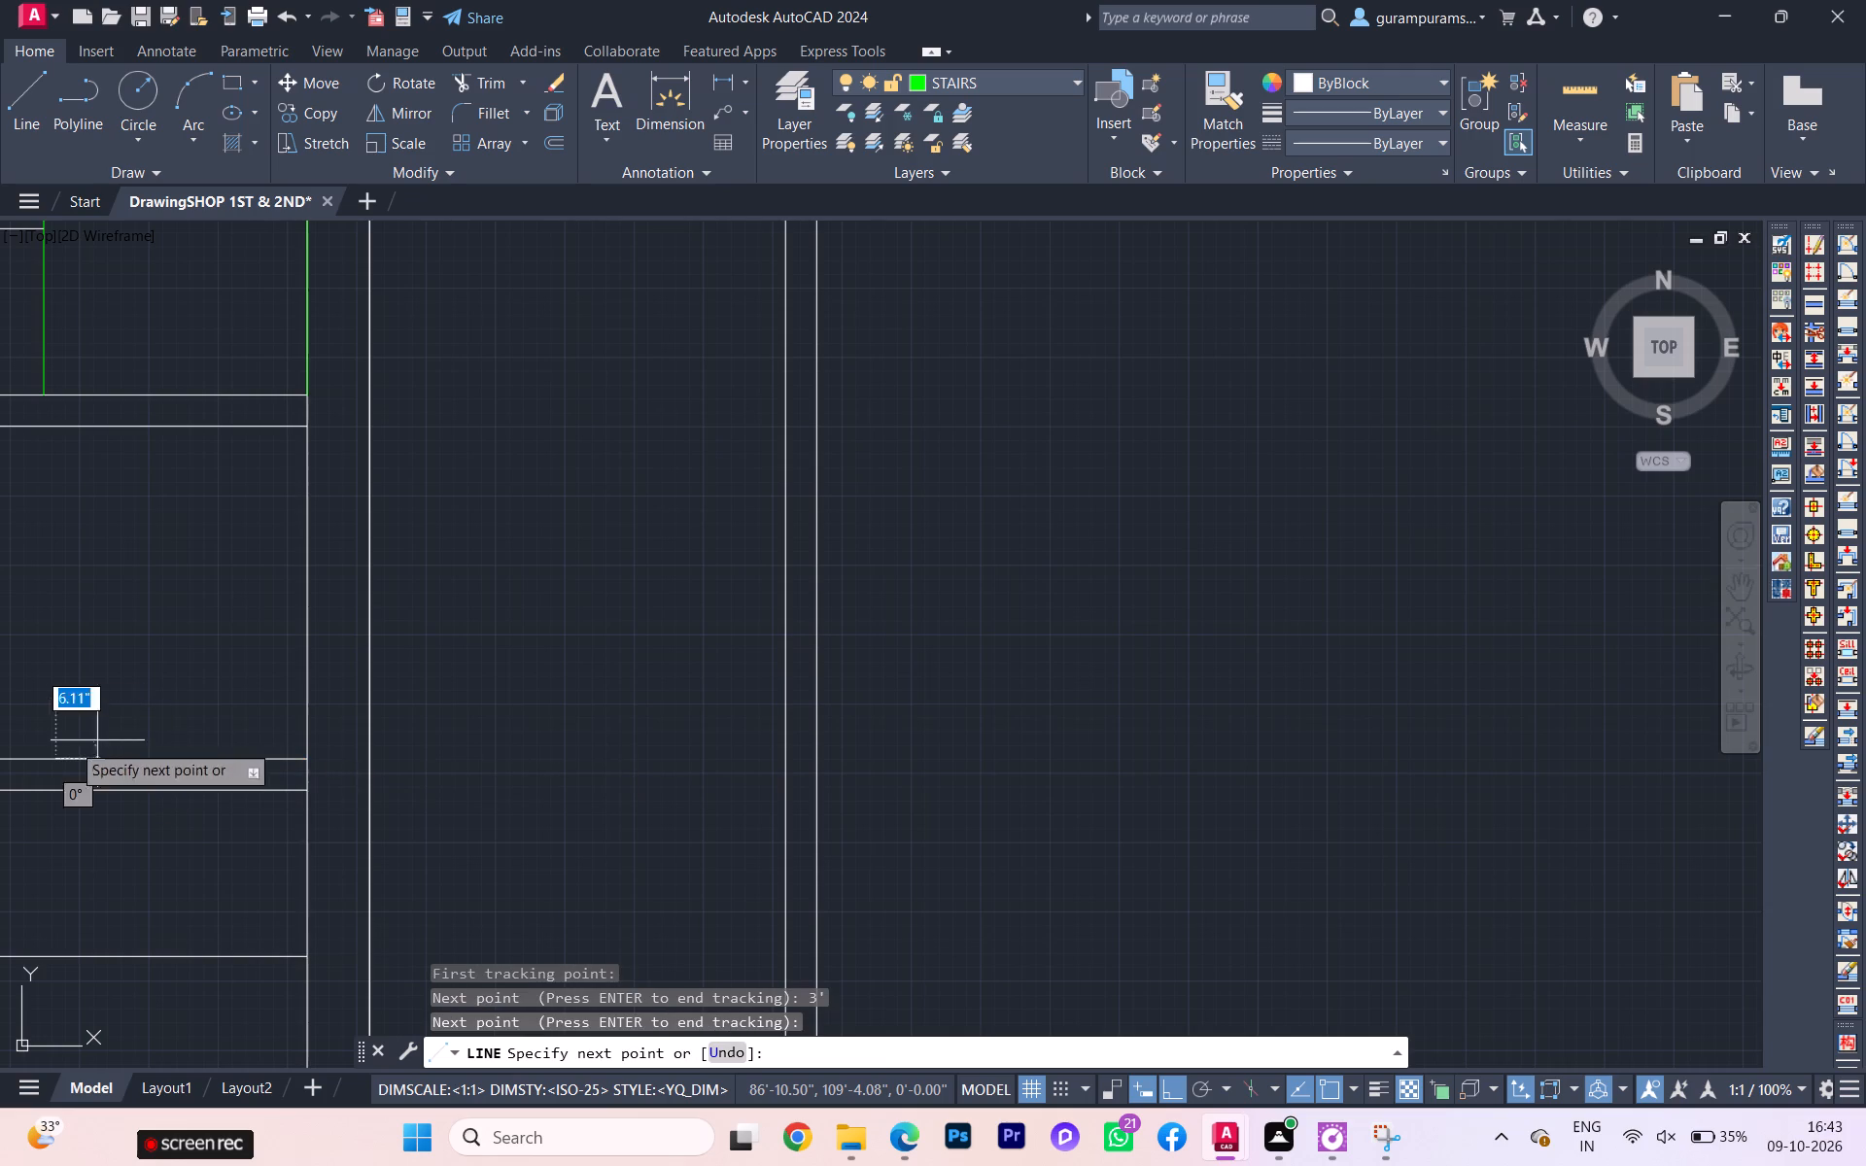
scroll(86, 626, "down", 3)
middle_click_drag(88, 640, 275, 676)
scroll(289, 658, "up", 2)
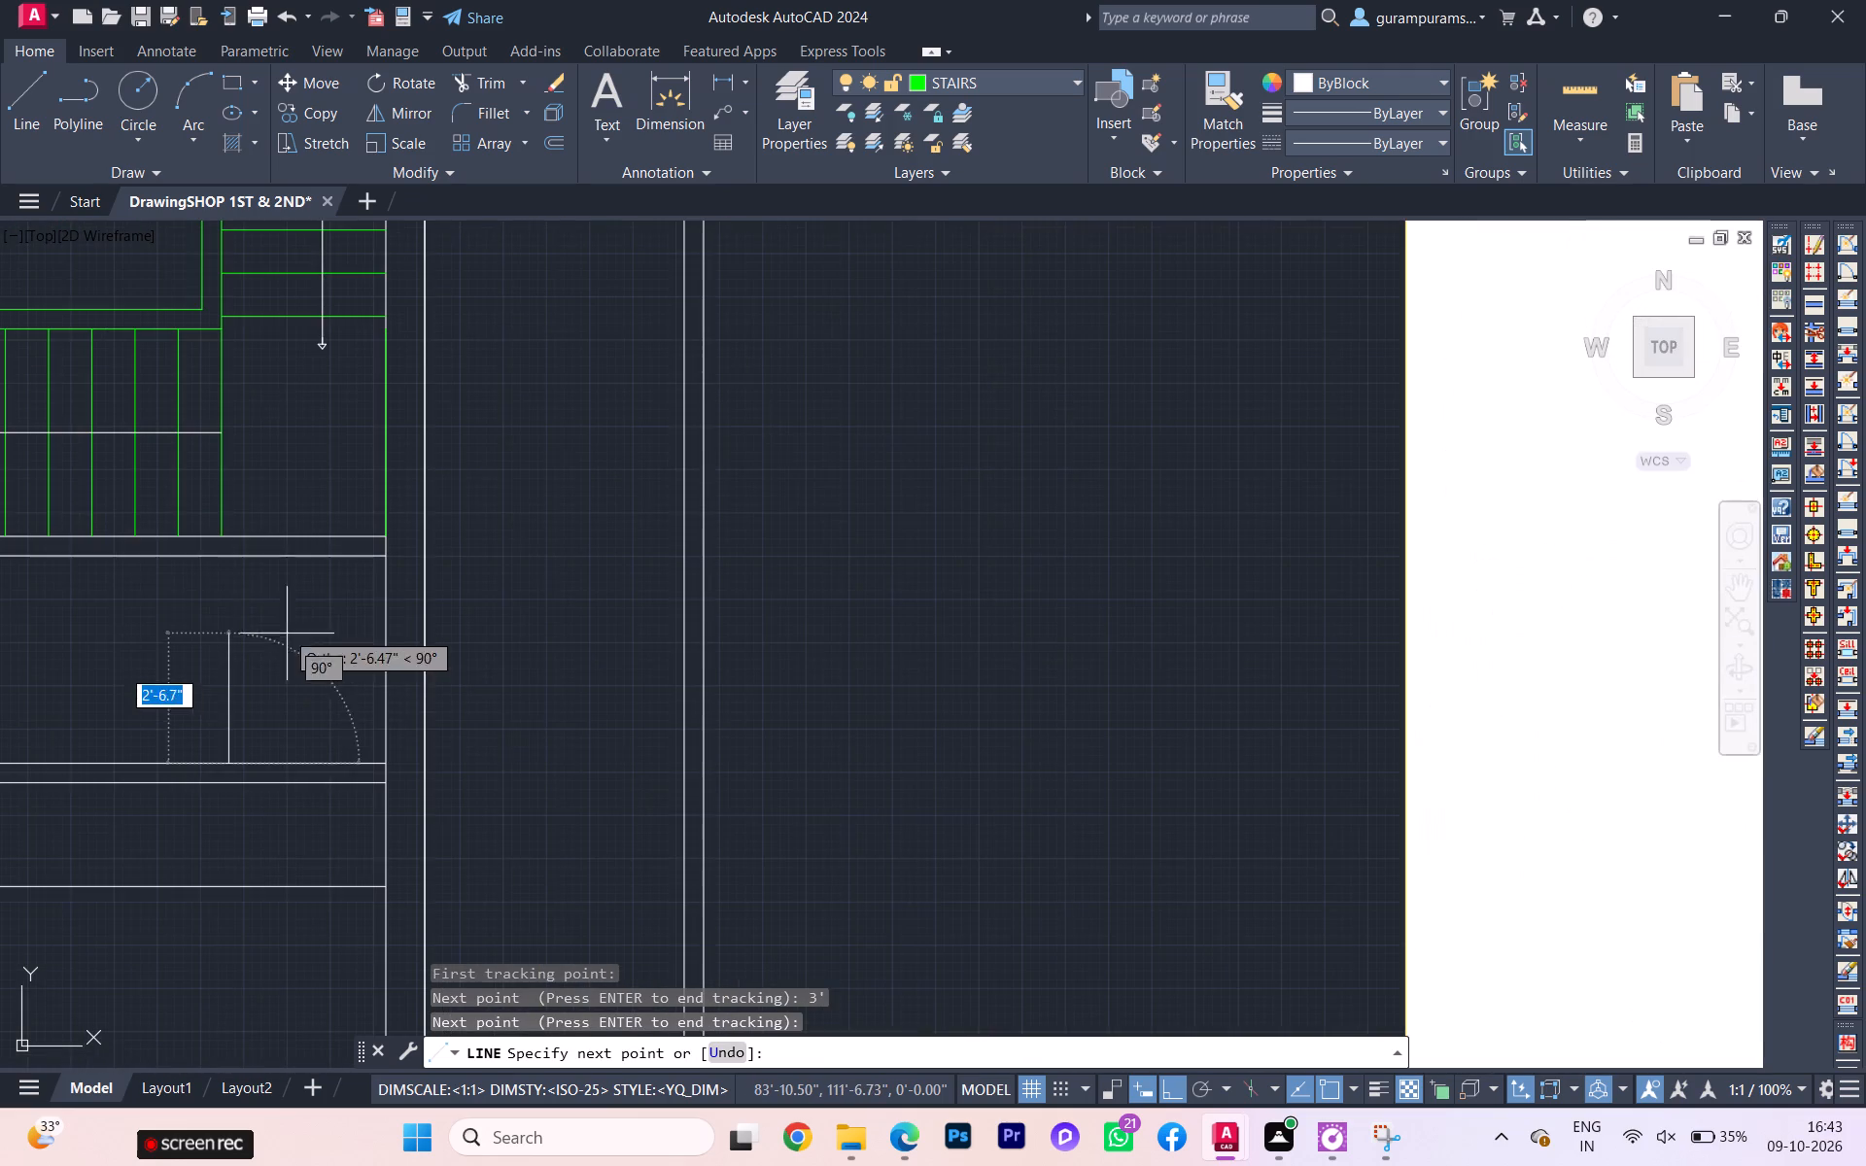
scroll(218, 561, "down", 1)
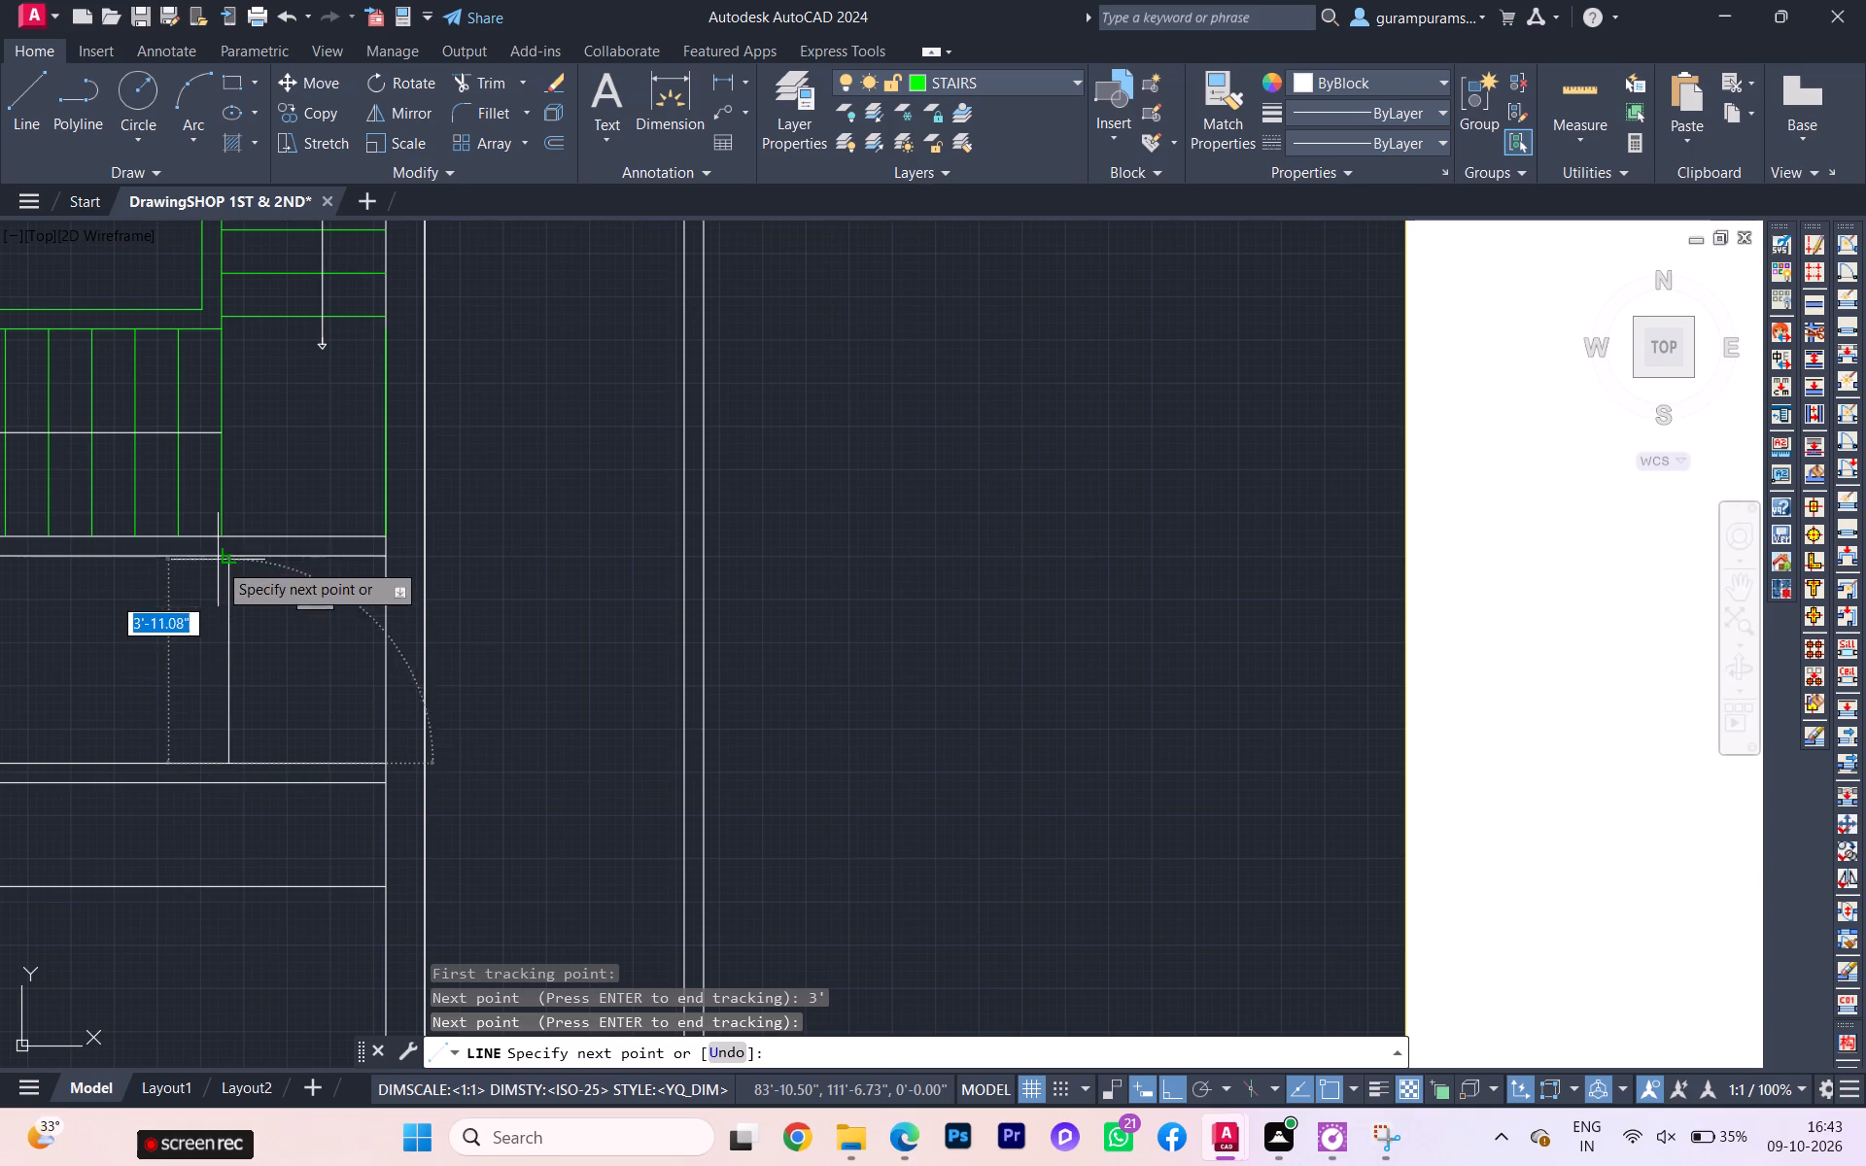
scroll(218, 562, "down", 2)
scroll(214, 584, "up", 3)
scroll(214, 588, "down", 3)
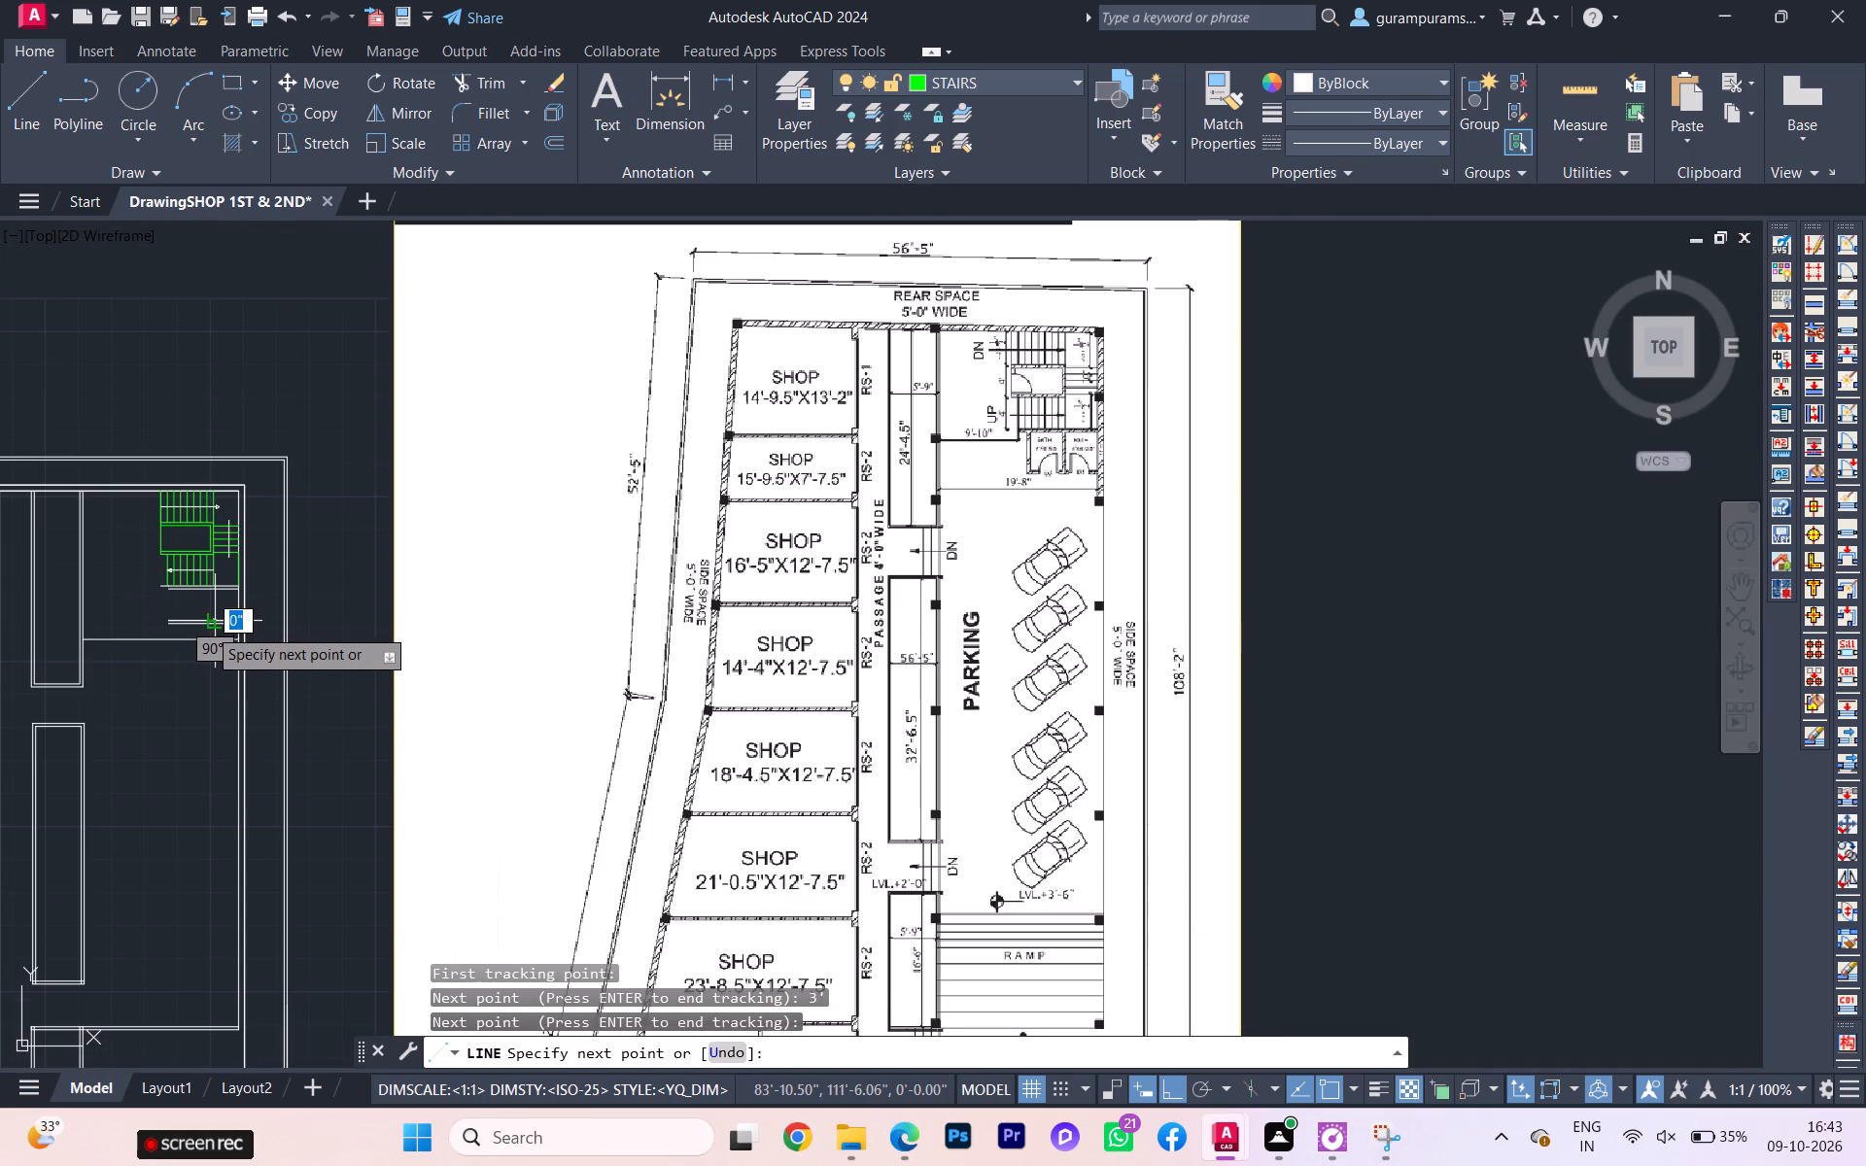
scroll(225, 640, "up", 3)
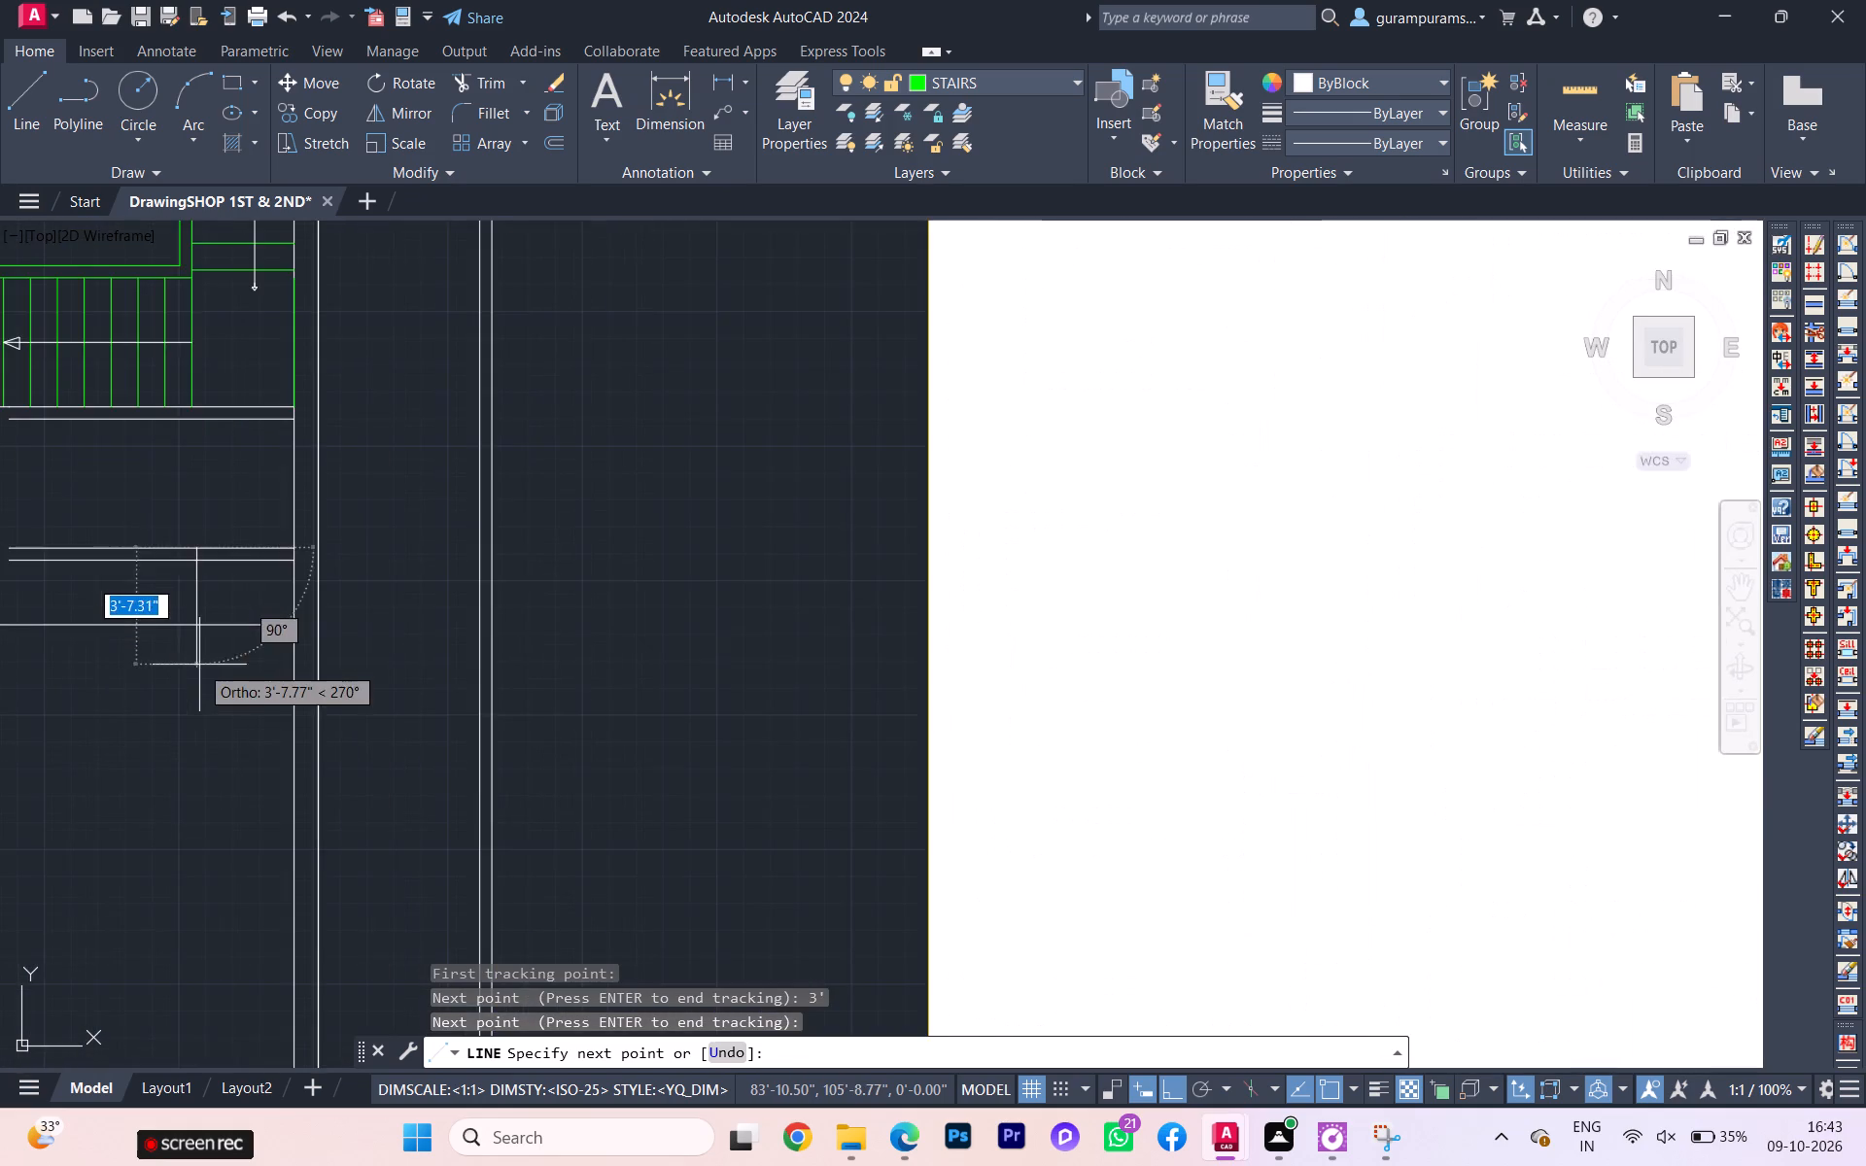
scroll(195, 517, "up", 2)
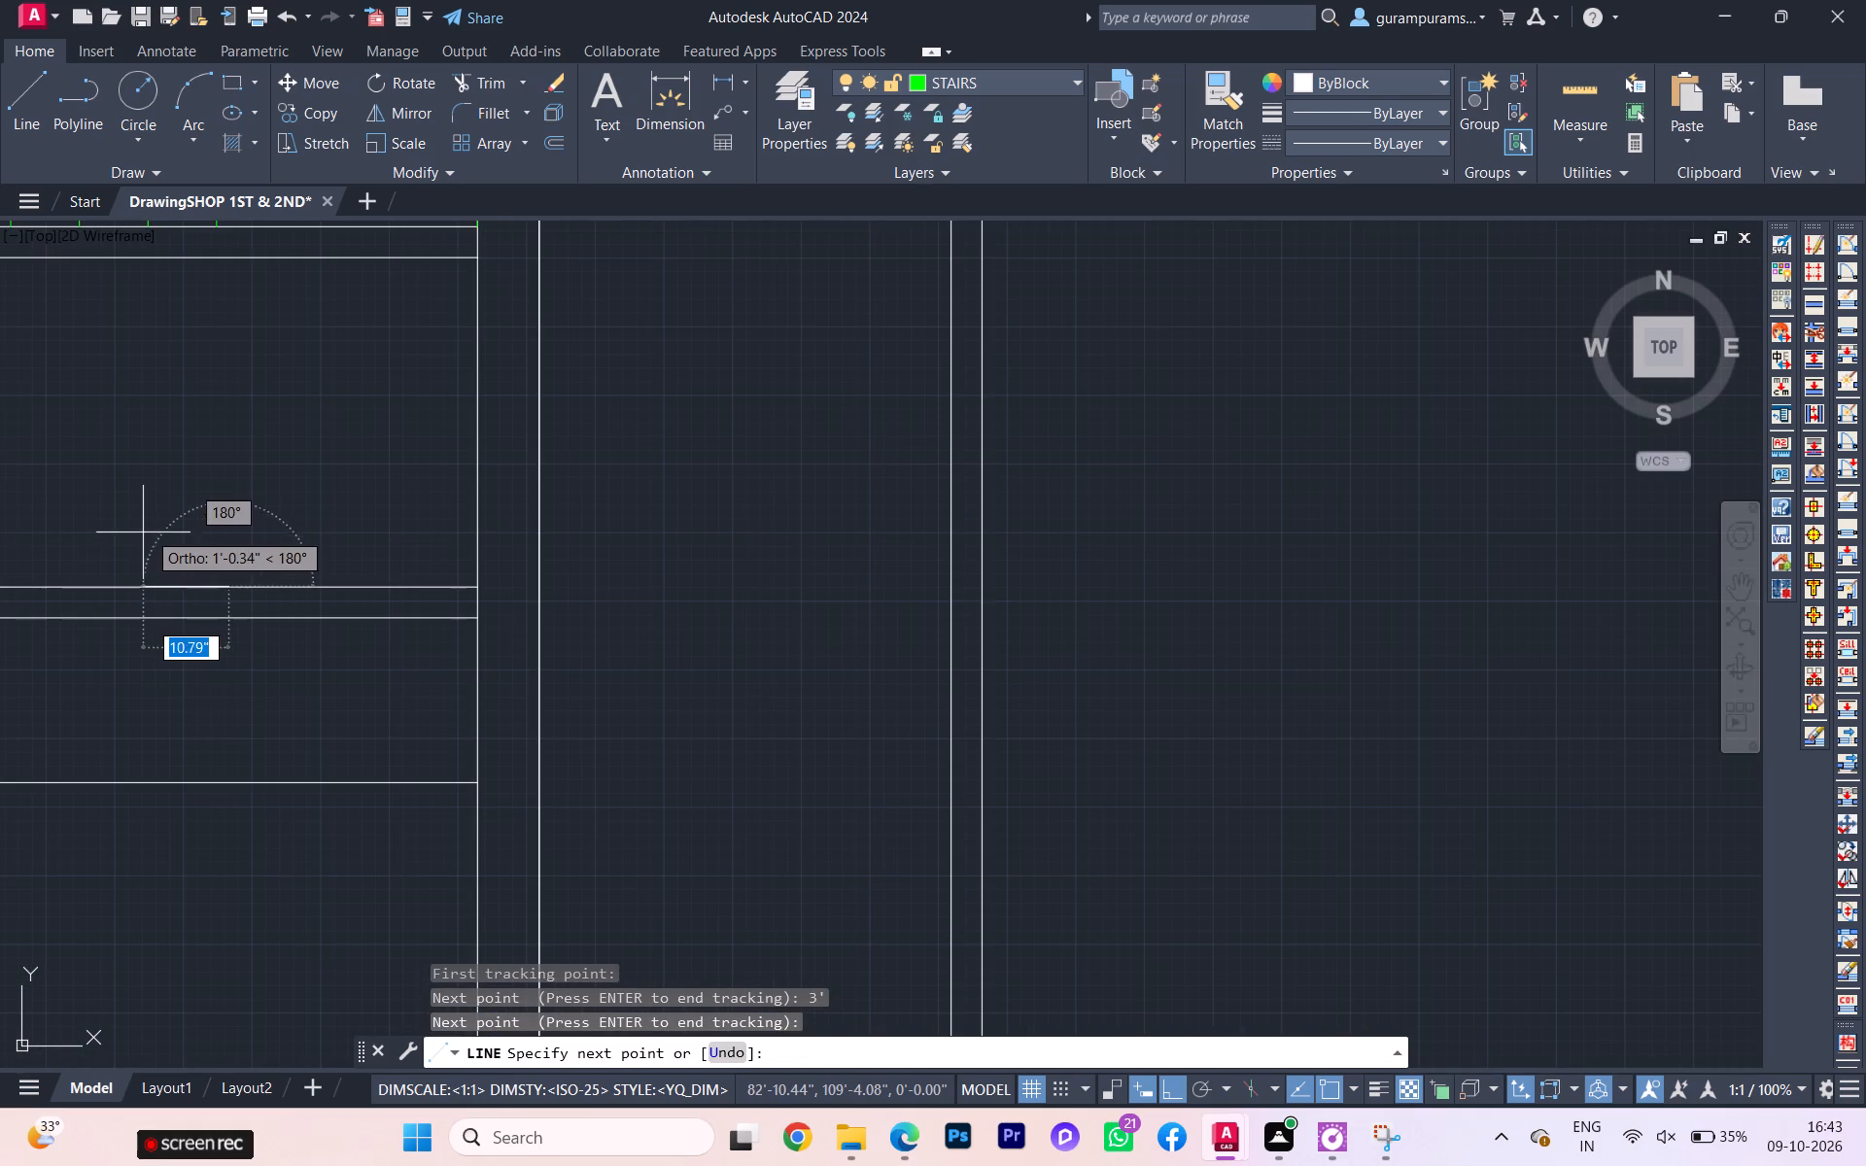
scroll(180, 529, "down", 2)
scroll(212, 405, "up", 1)
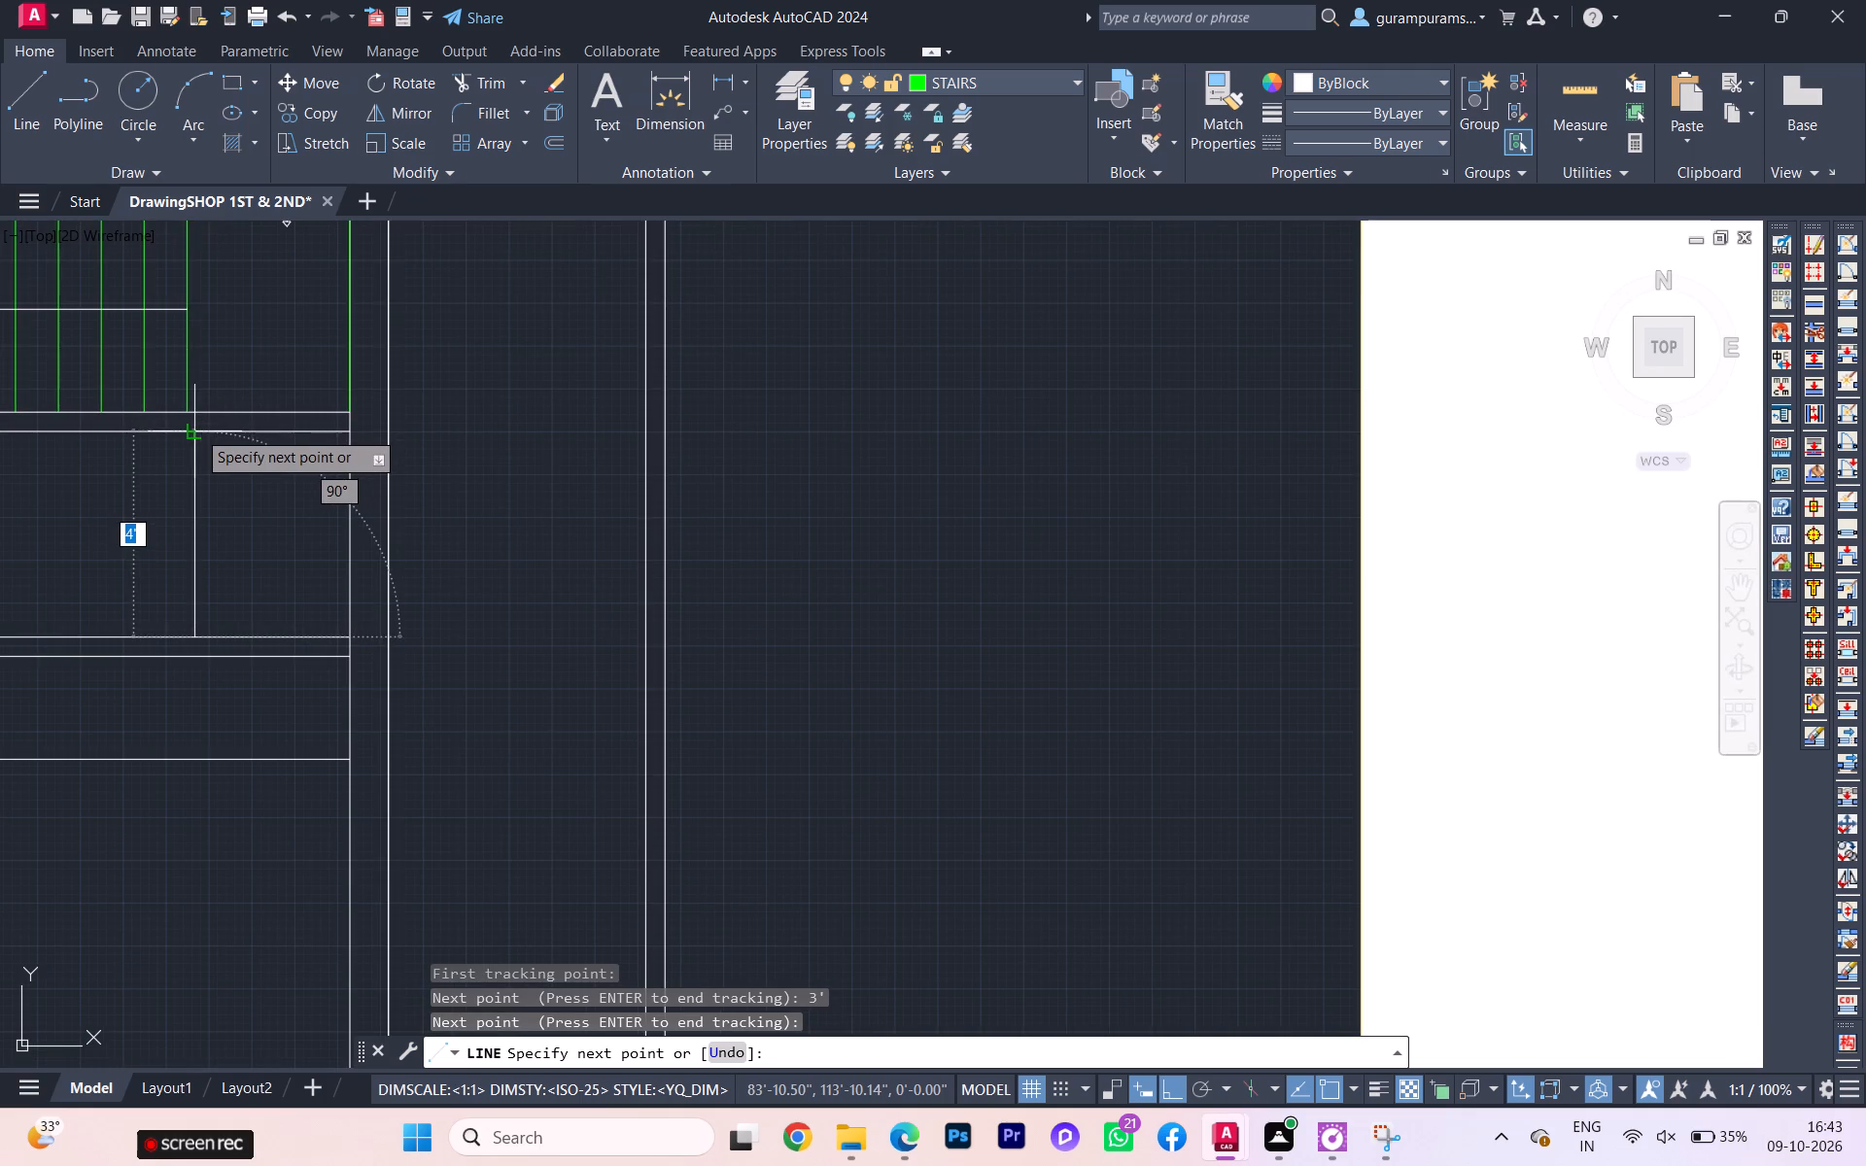
left_click(196, 429)
key("Escape")
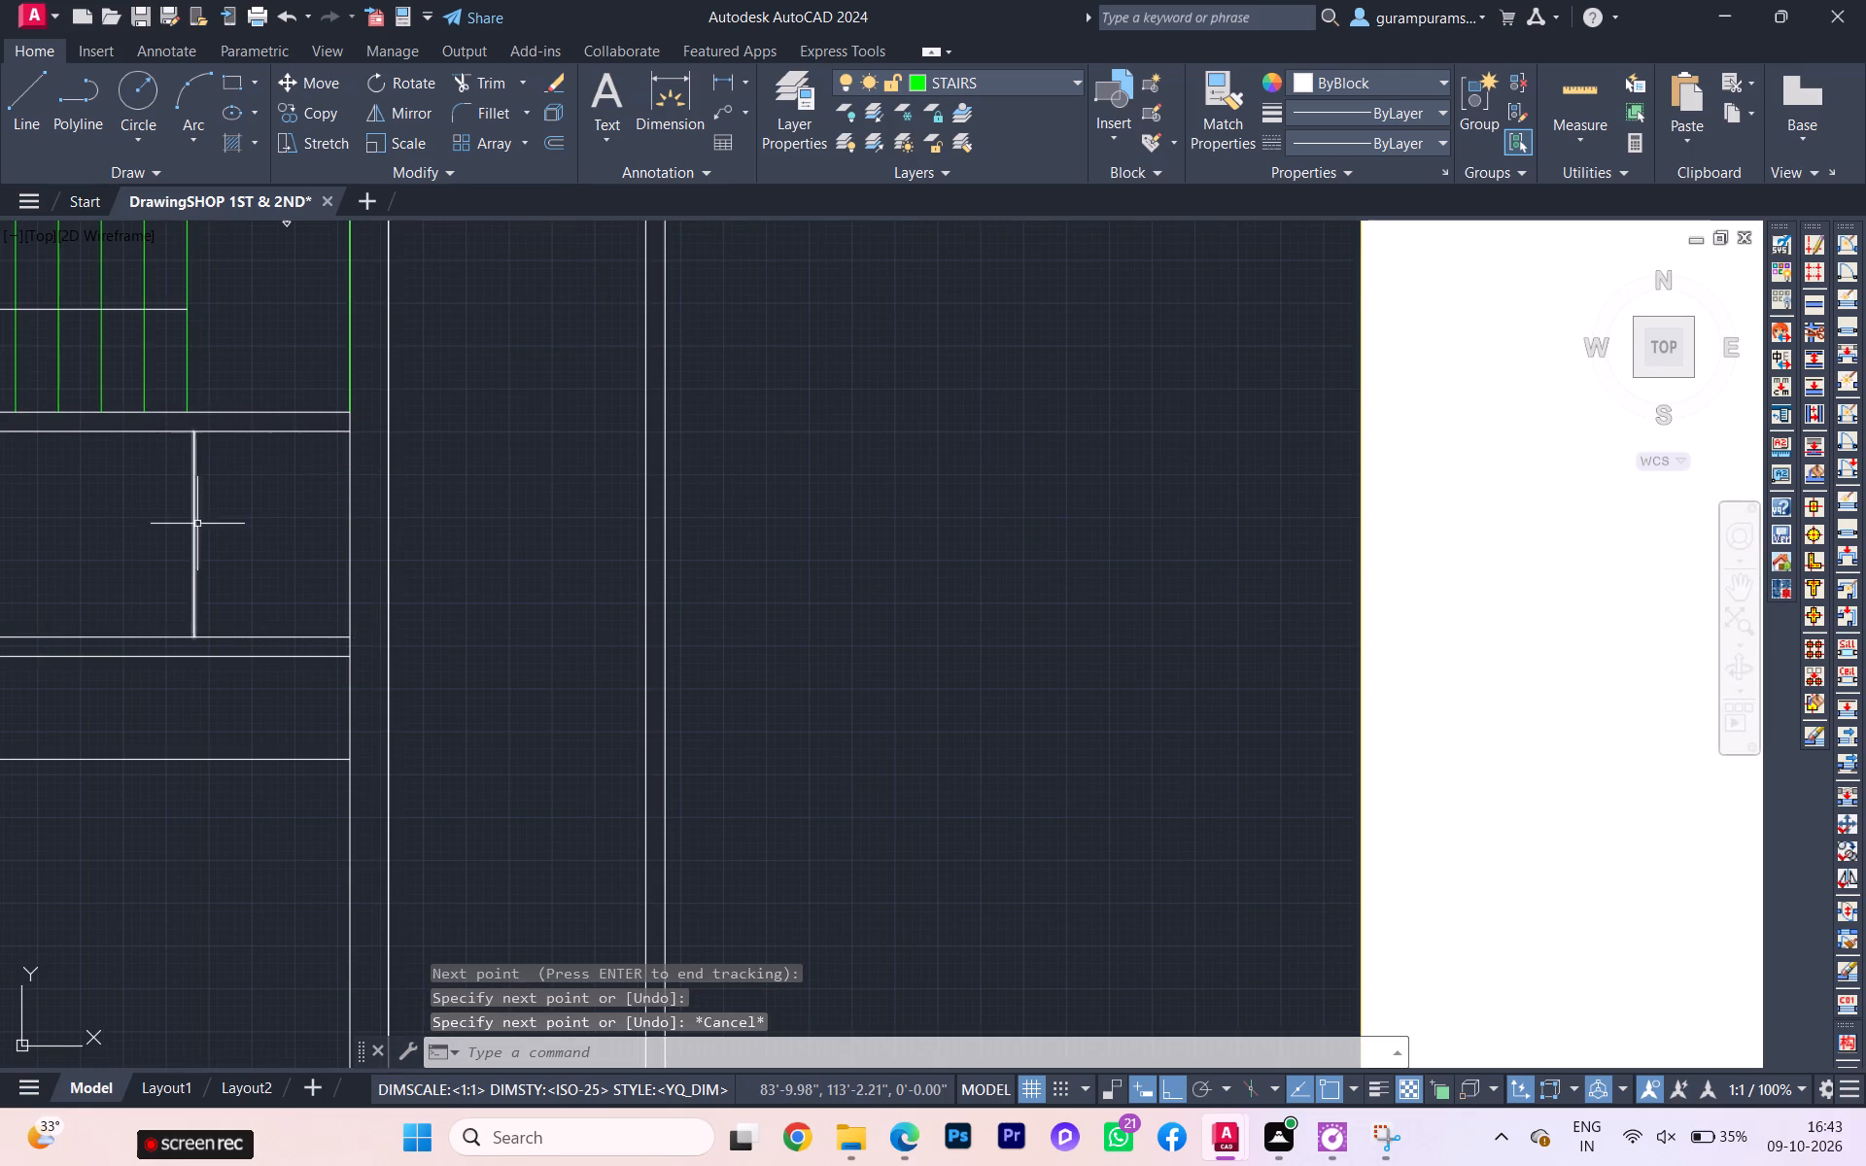
Offset the vertical bath partition line 4.5" away from the outer side wall to give the partition its thickness.
left_click(208, 528)
left_click(163, 526)
key("o")
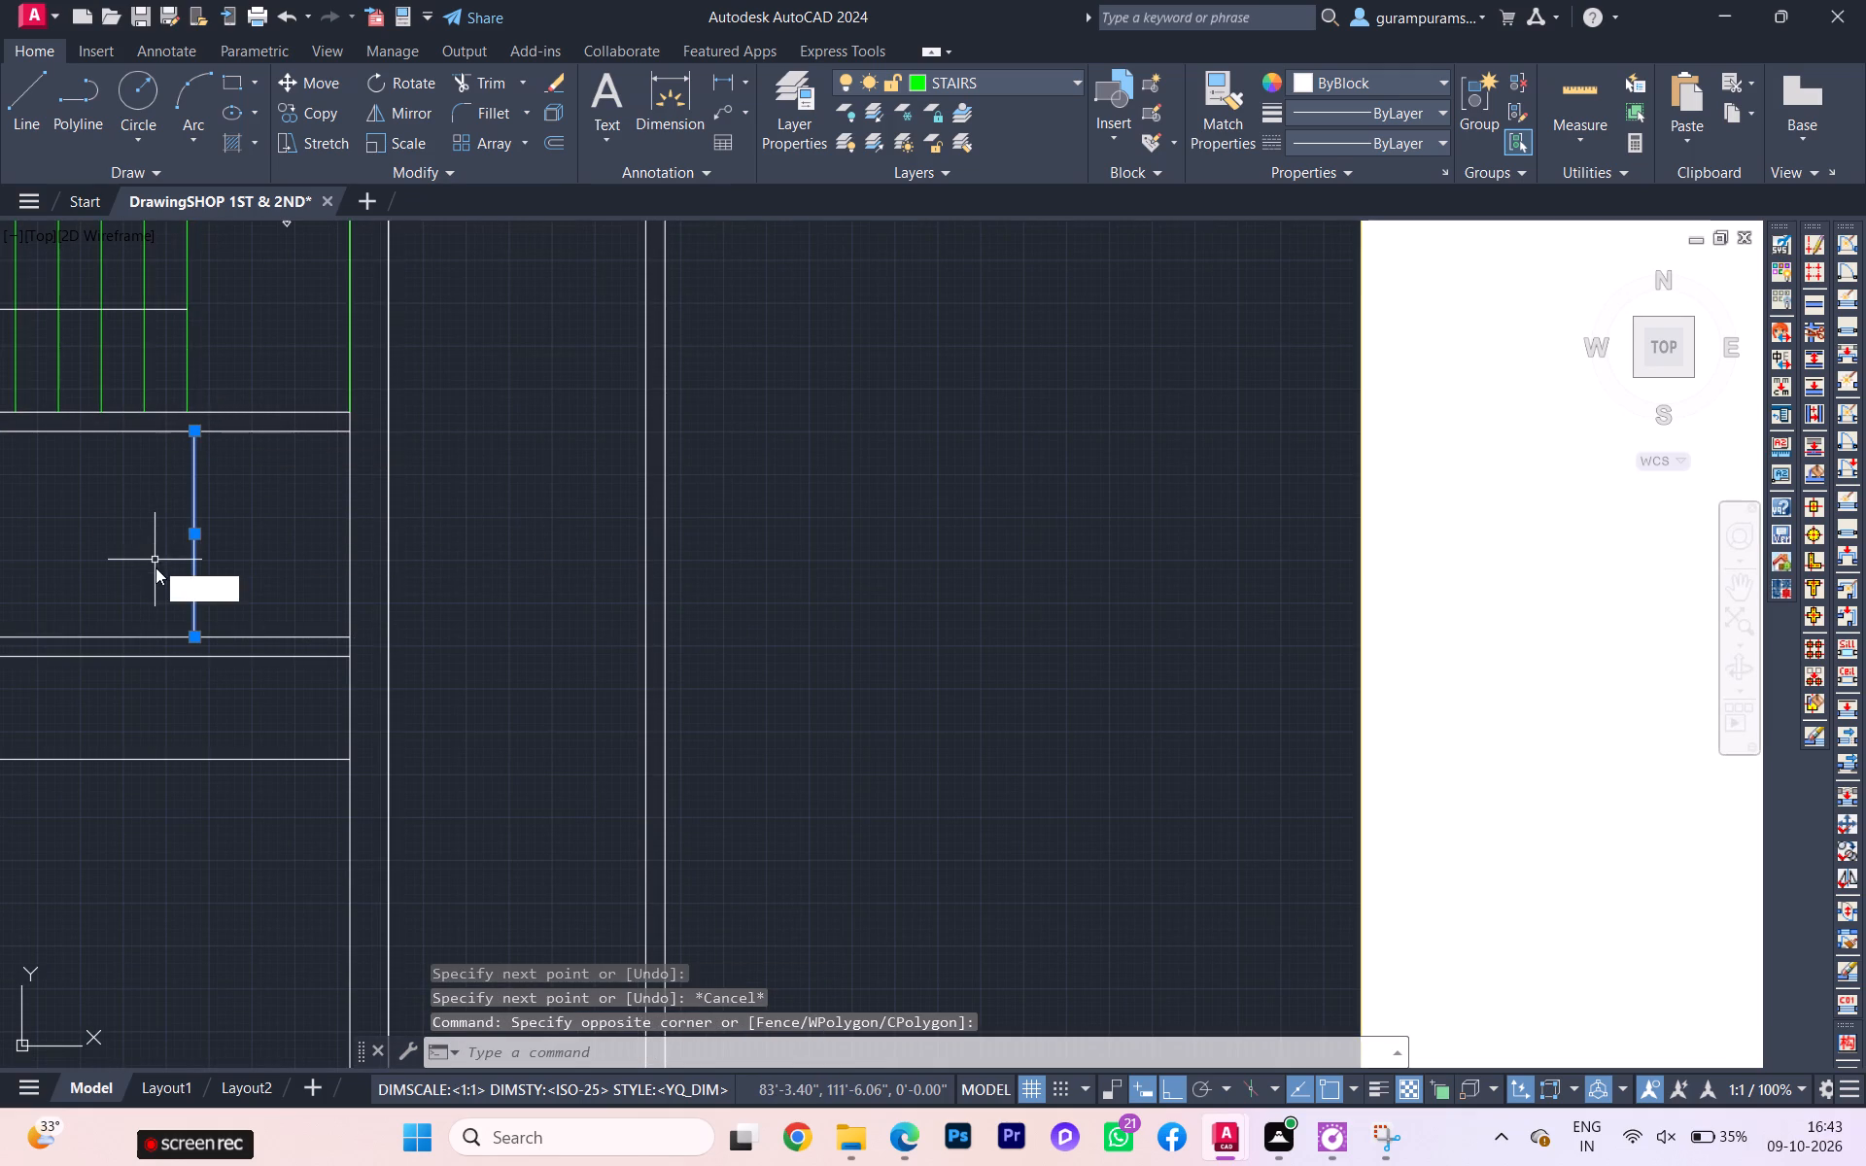
key("Return")
key("space")
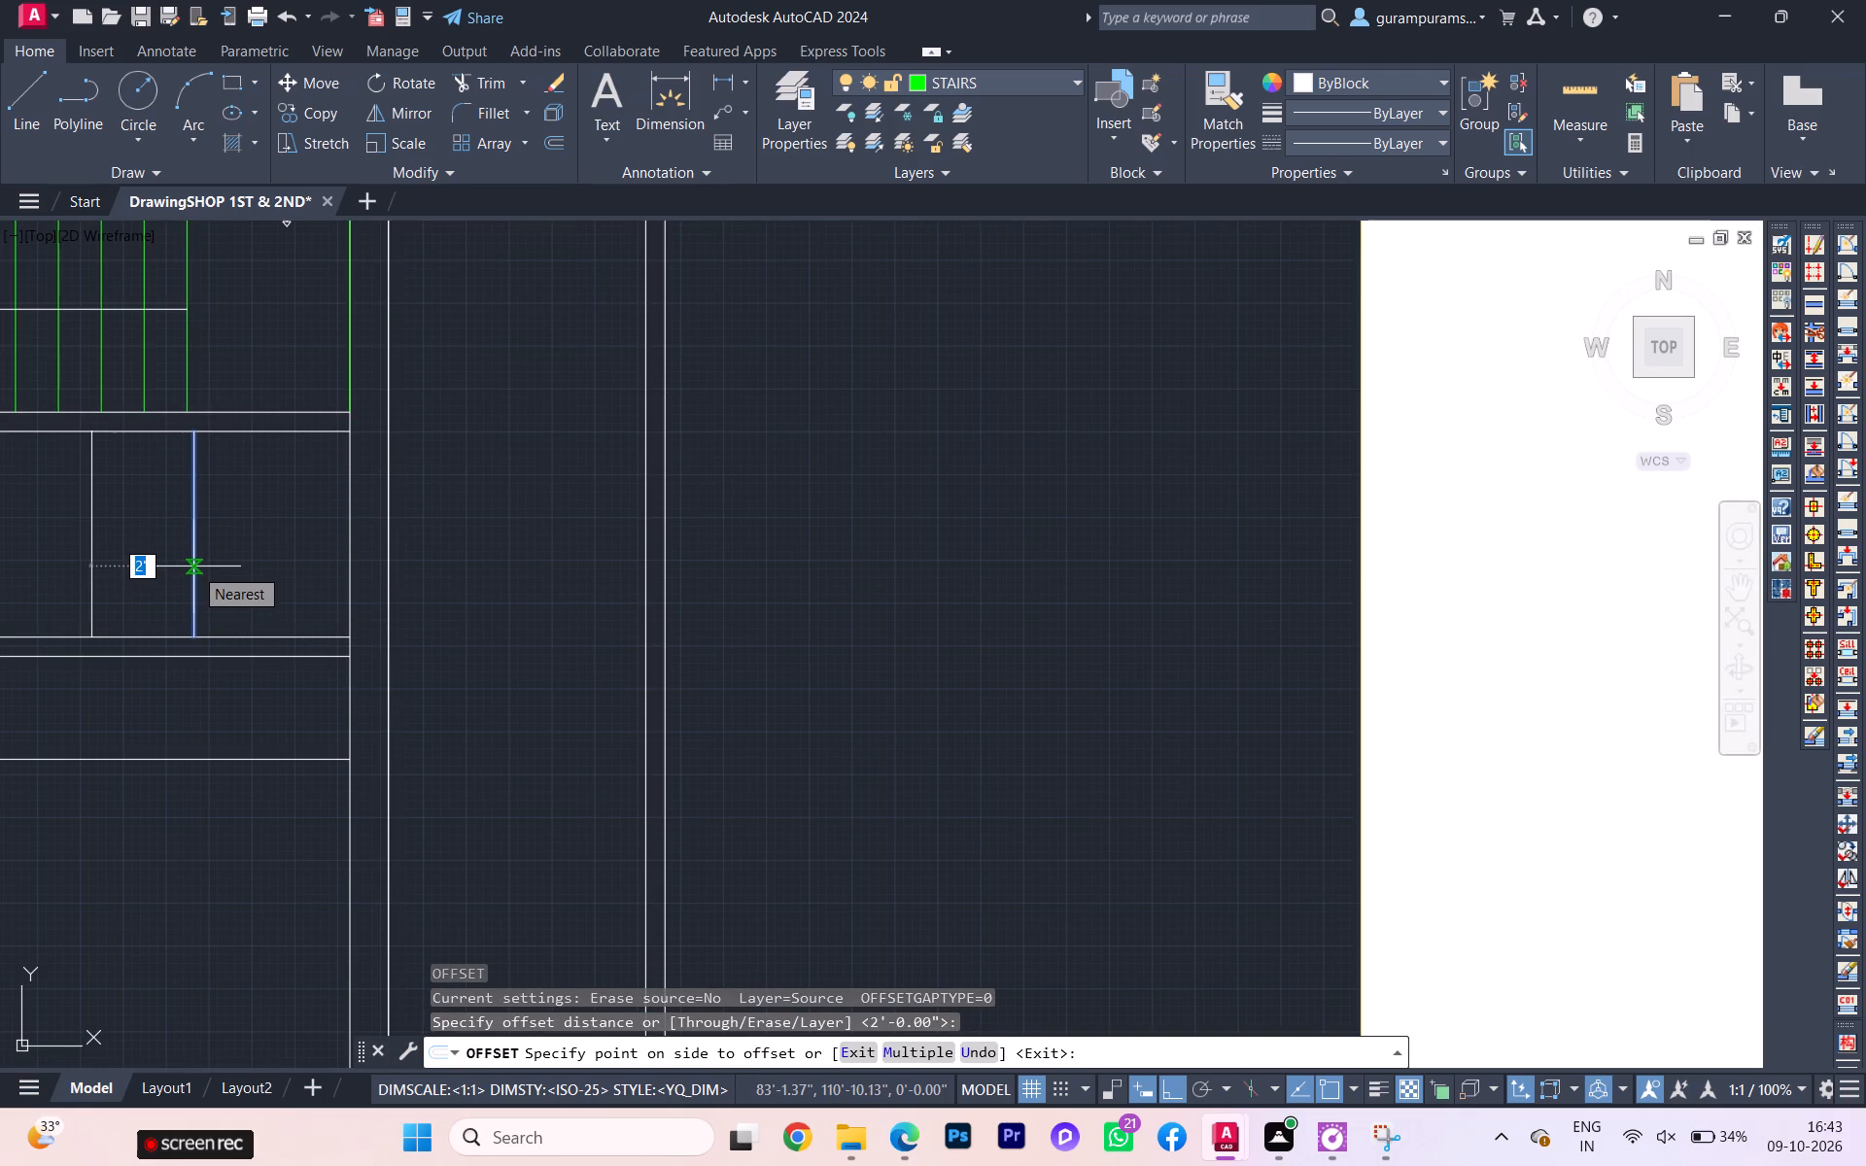
type("4.5")
key("Return")
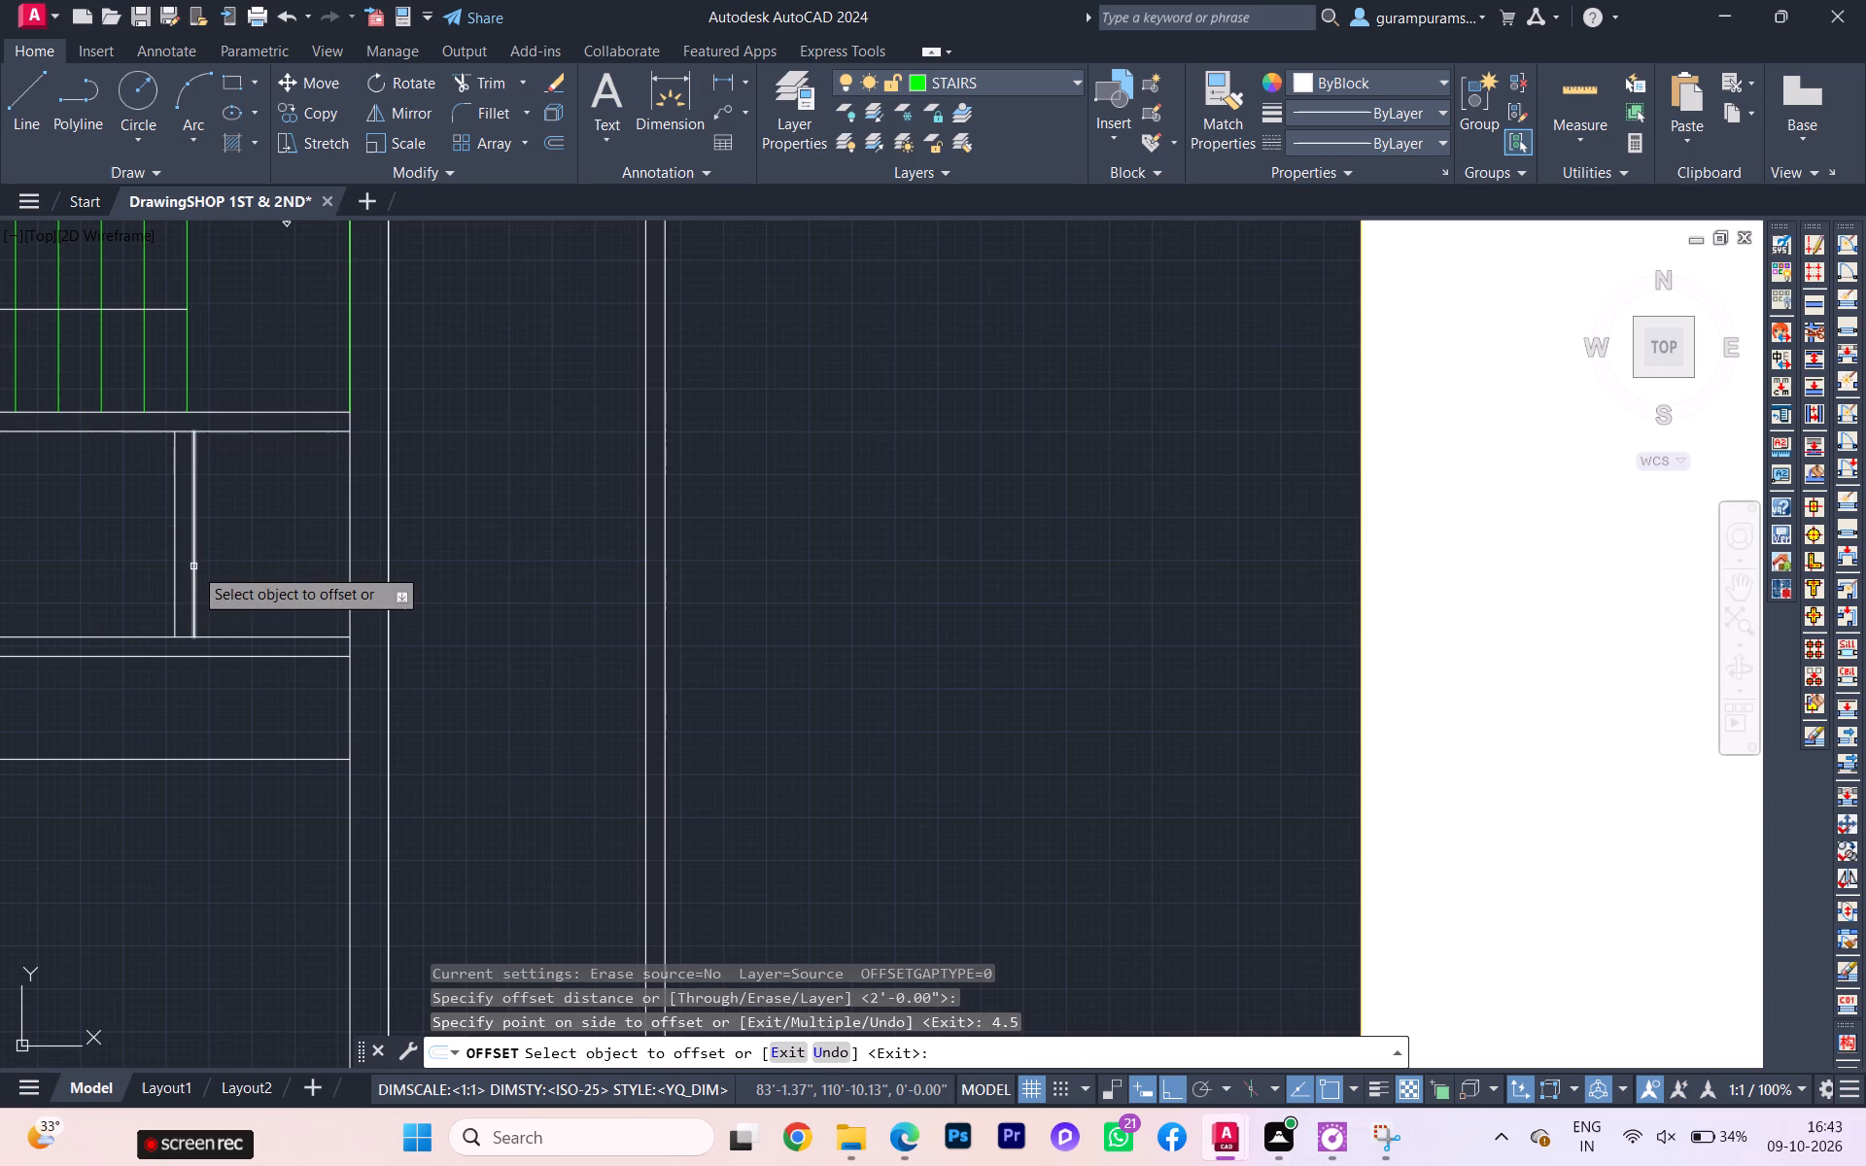
Offset the bath partition's line farther from the outer side wall by 3', away from that wall, to start a second partition.
scroll(195, 572, "down", 2)
scroll(191, 552, "up", 1)
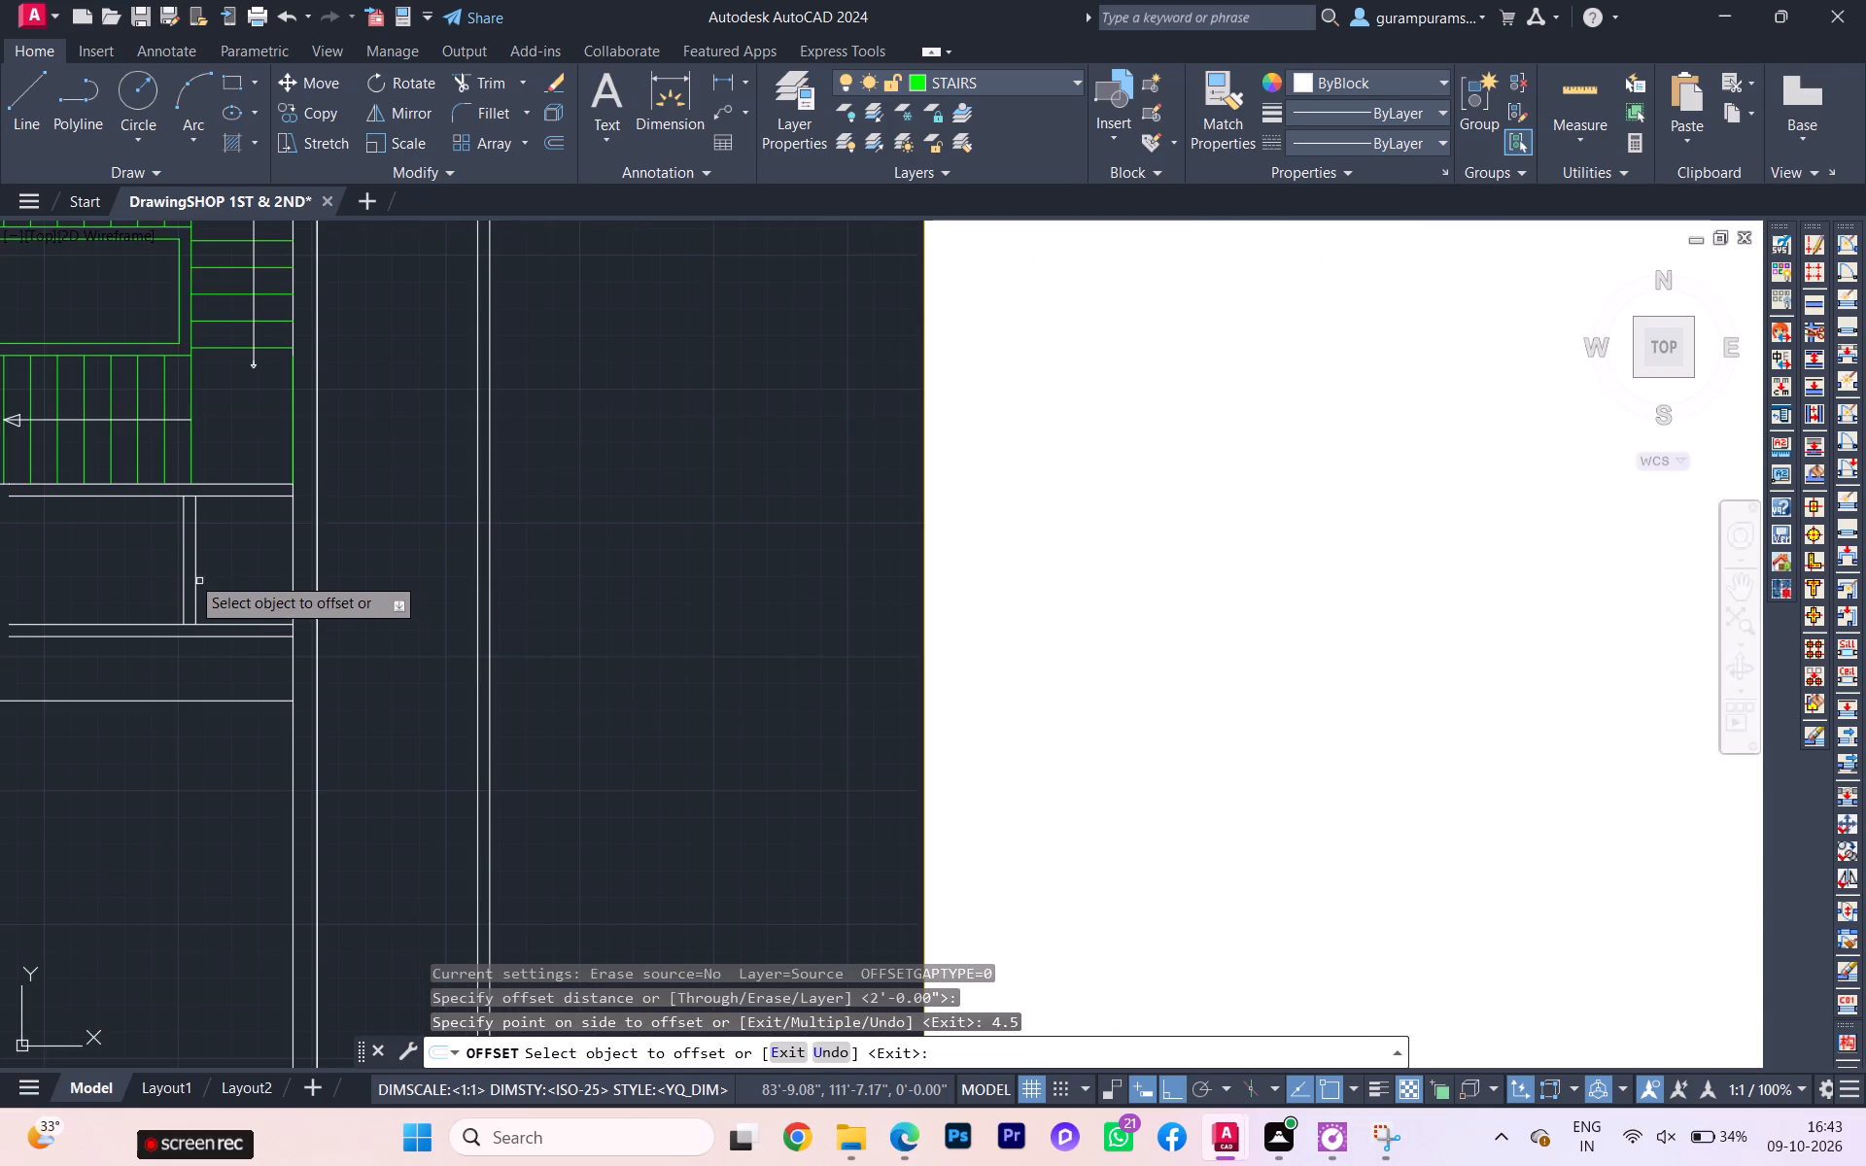
scroll(182, 572, "up", 1)
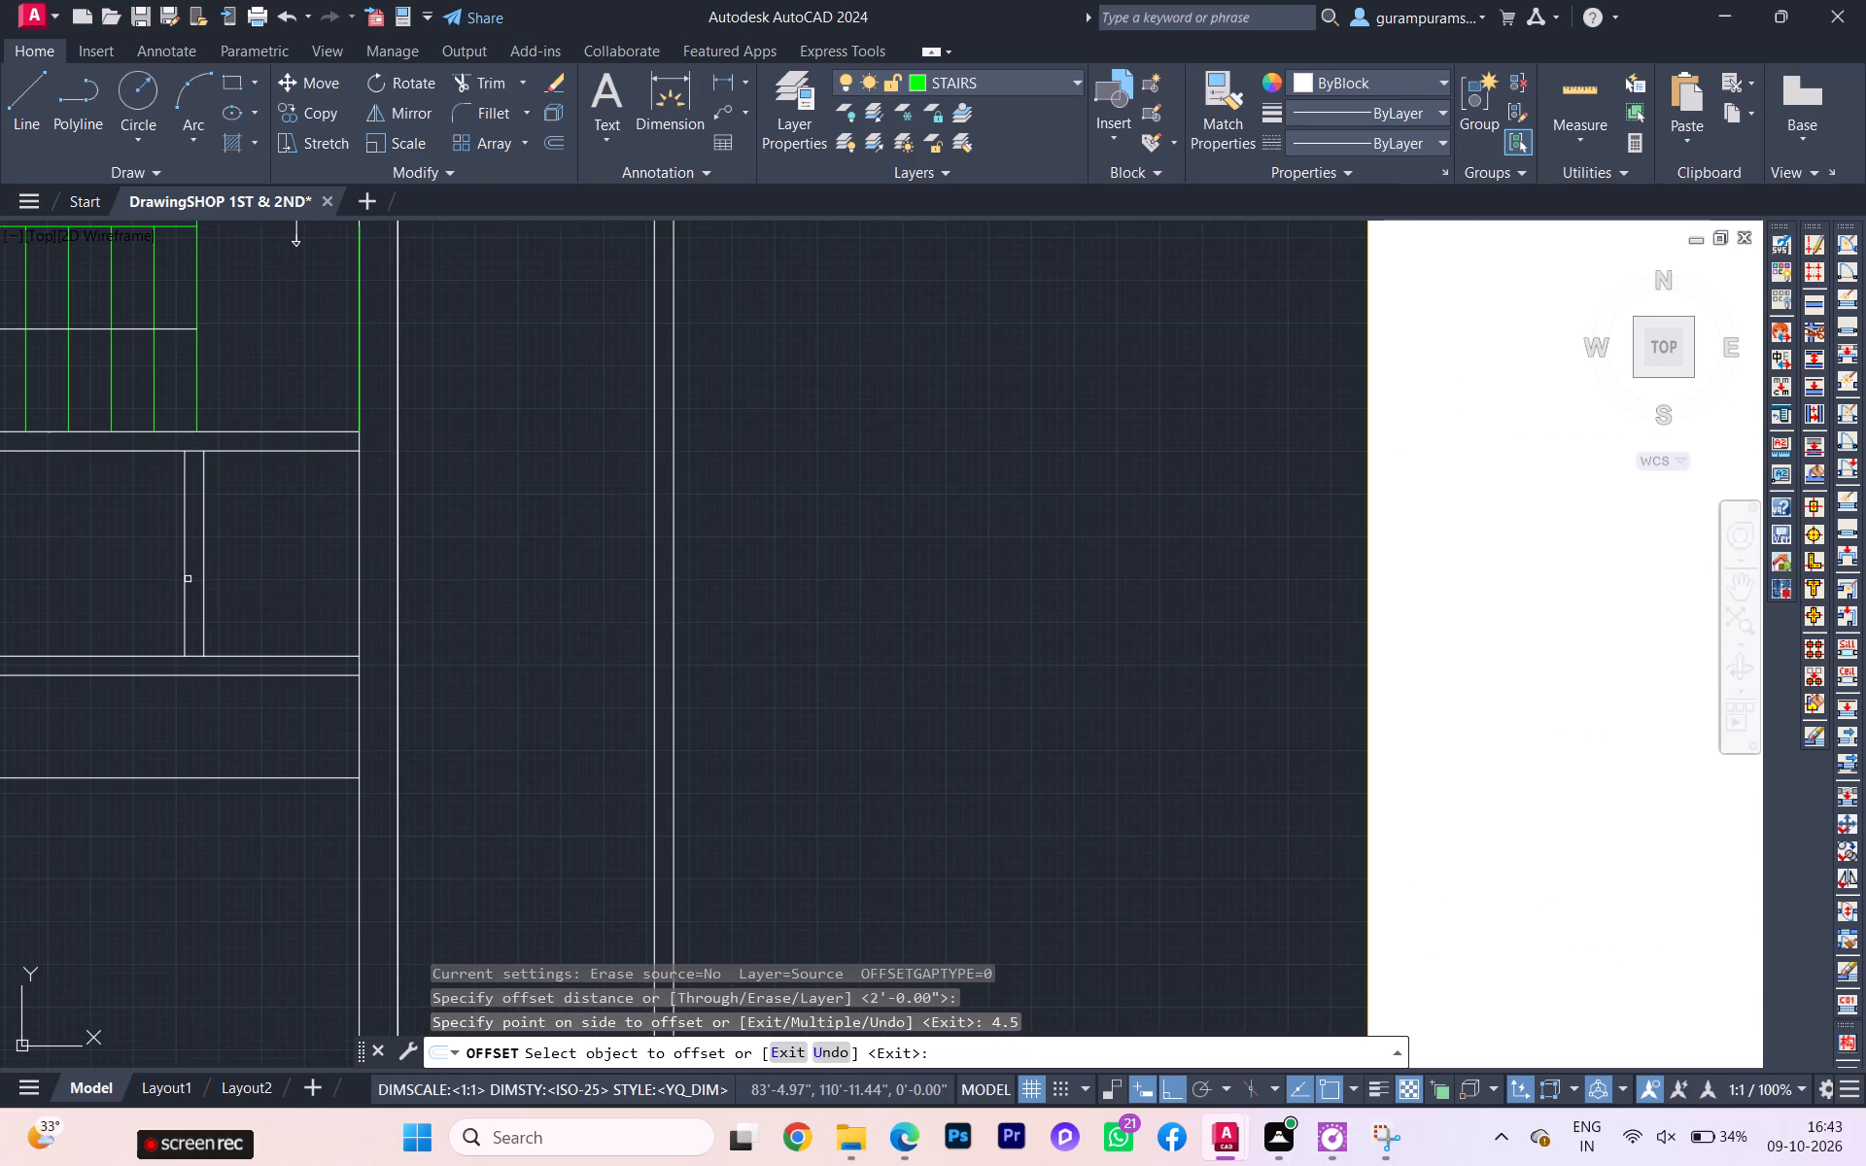
left_click(188, 579)
scroll(152, 573, "down", 1)
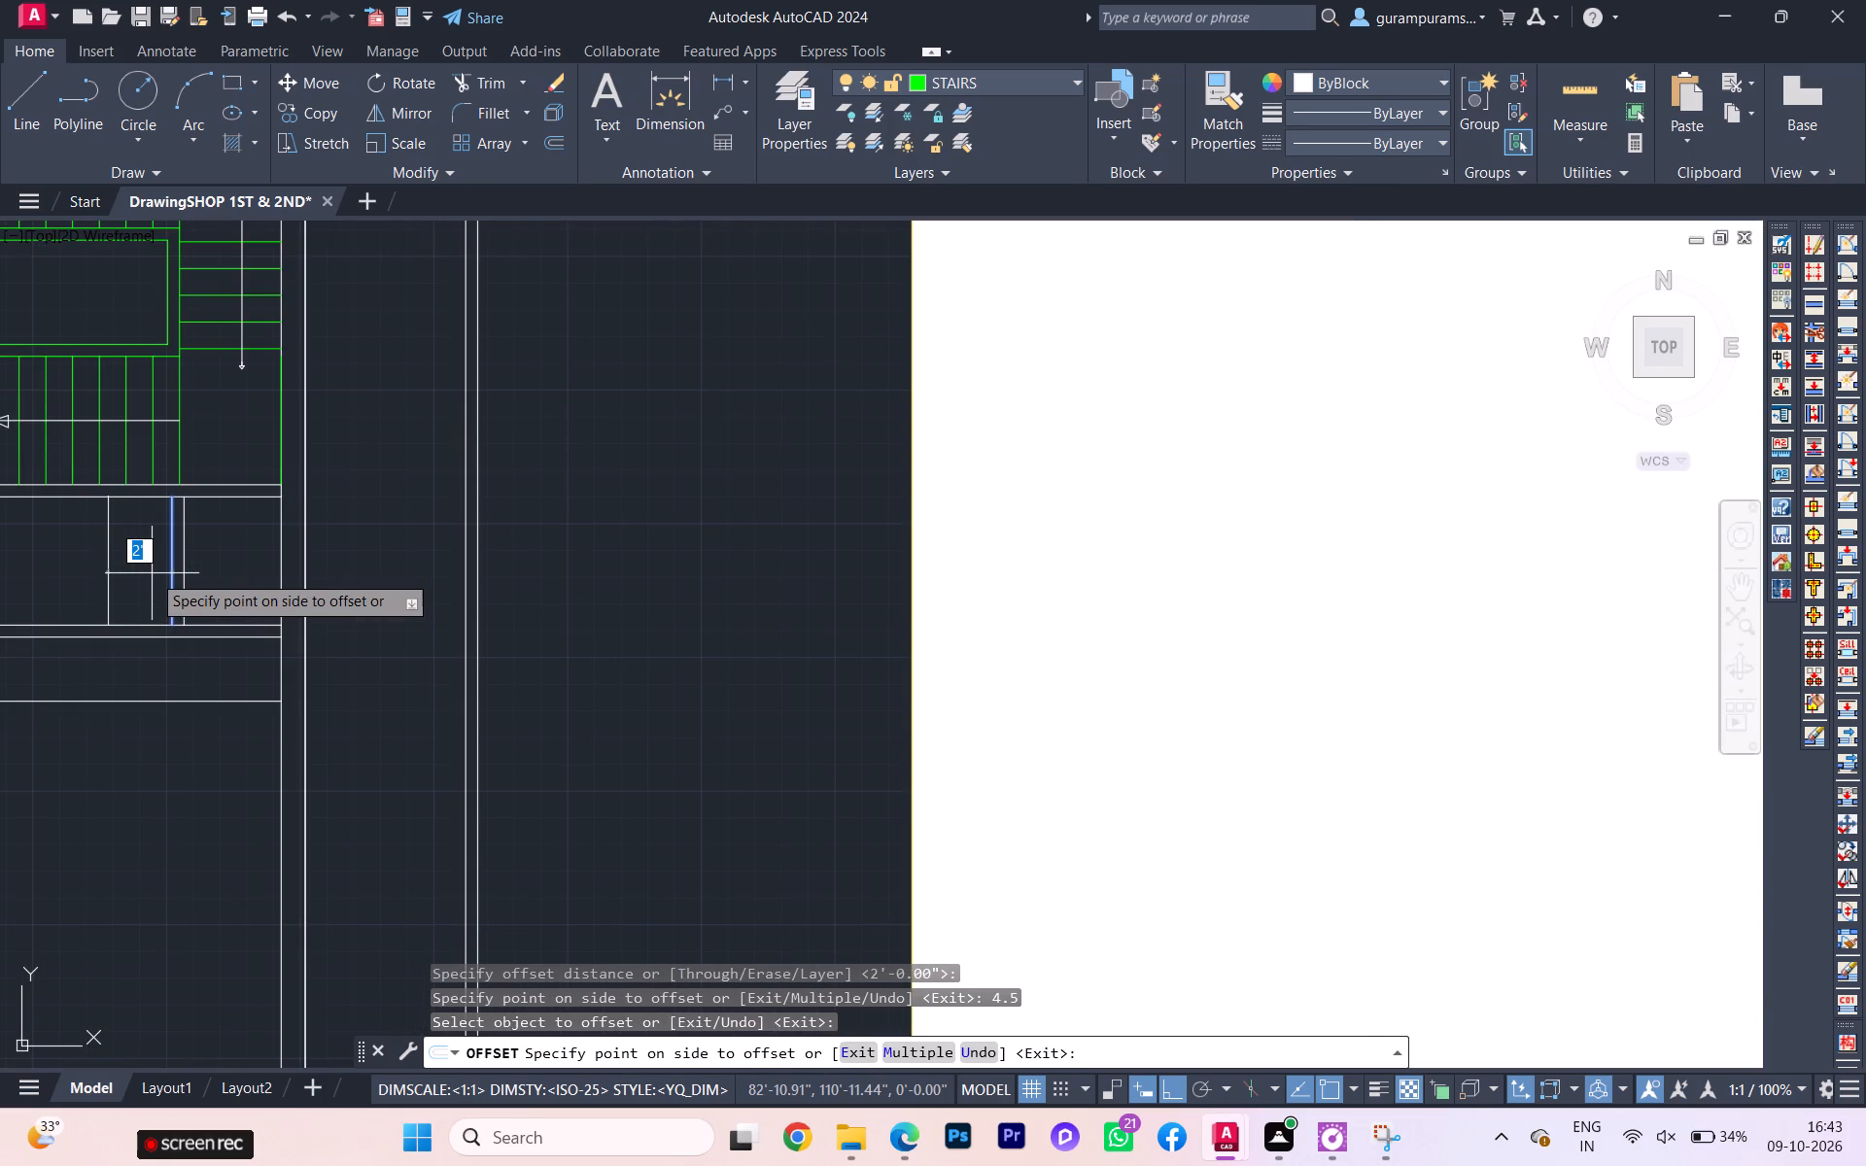
type("3'")
key("Return")
Offset the second partition's line 4.5" away from the outer side wall to give it thickness, and end the Offset command.
scroll(152, 573, "down", 1)
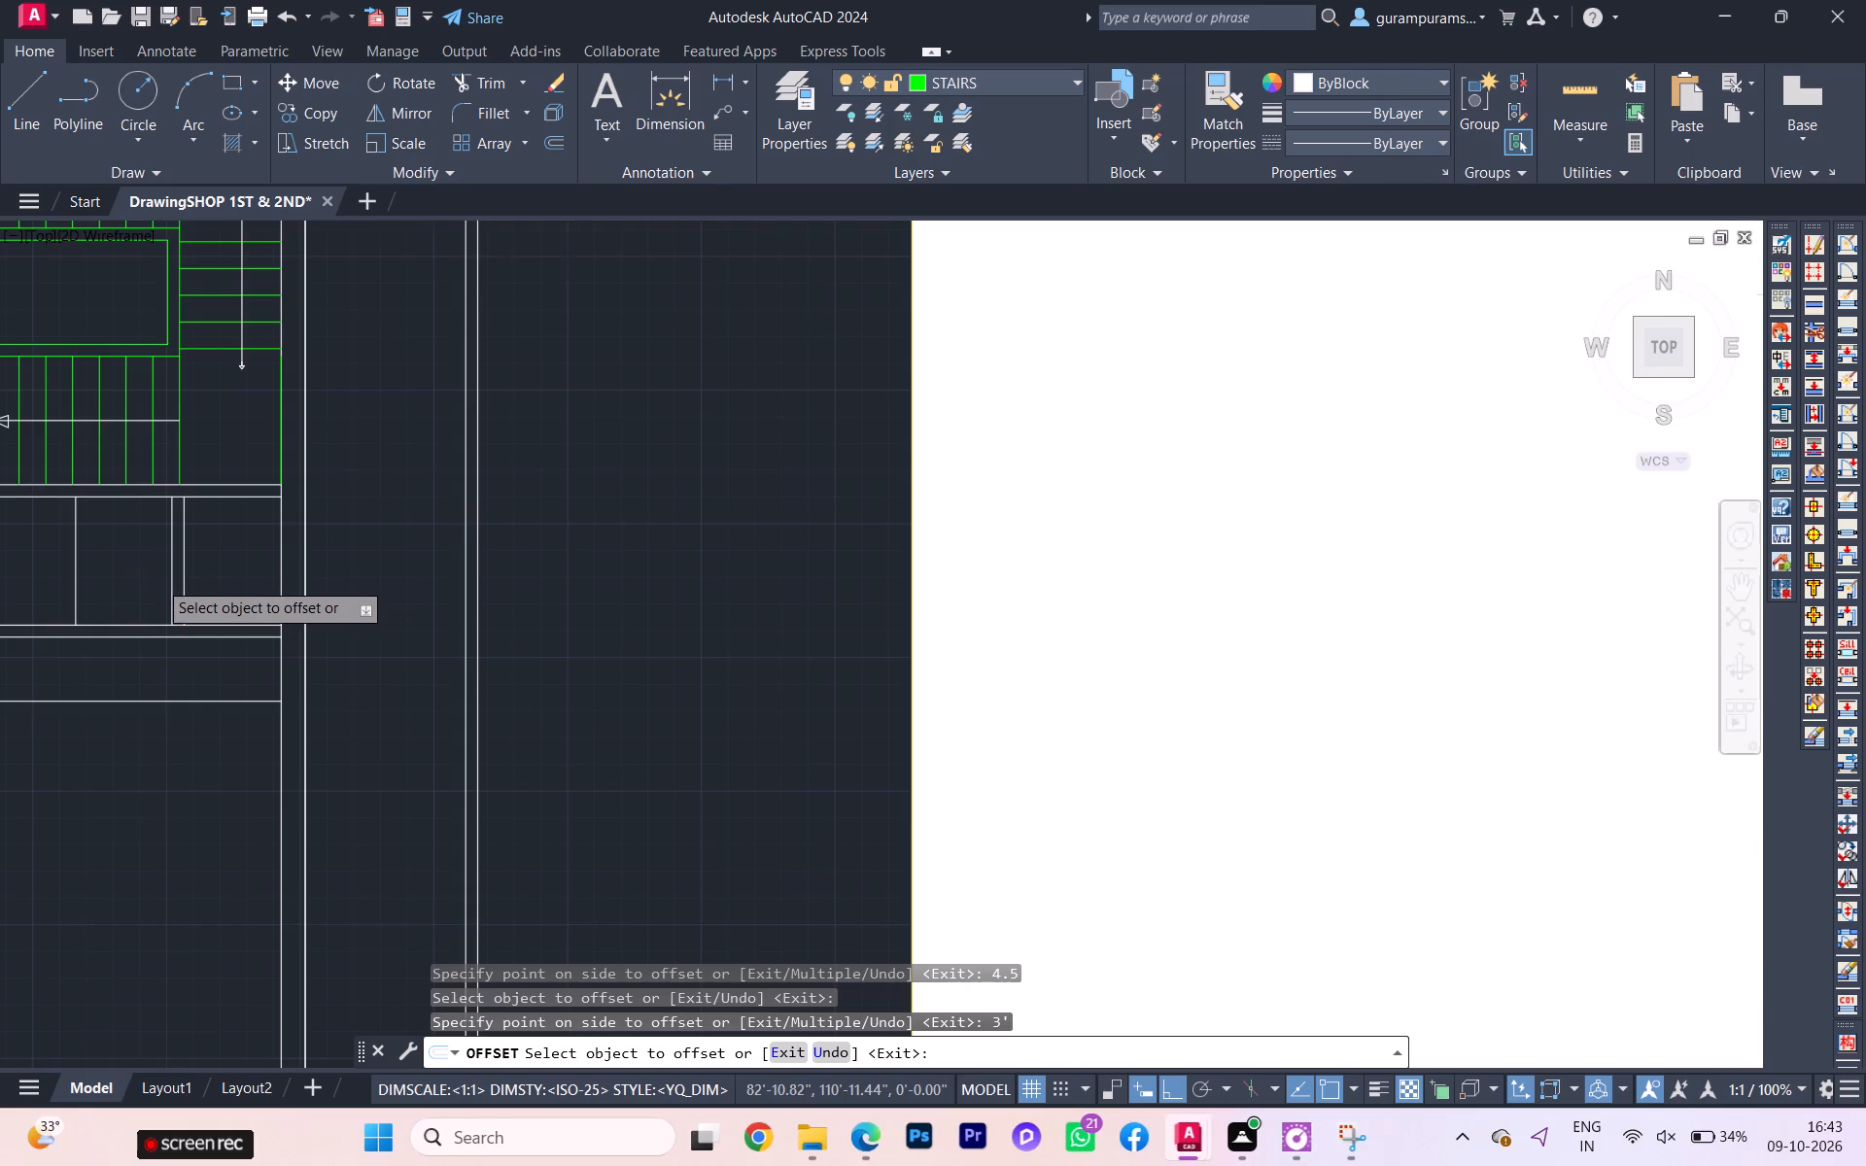
scroll(159, 581, "down", 1)
middle_click_drag(166, 586, 287, 602)
scroll(285, 603, "up", 2)
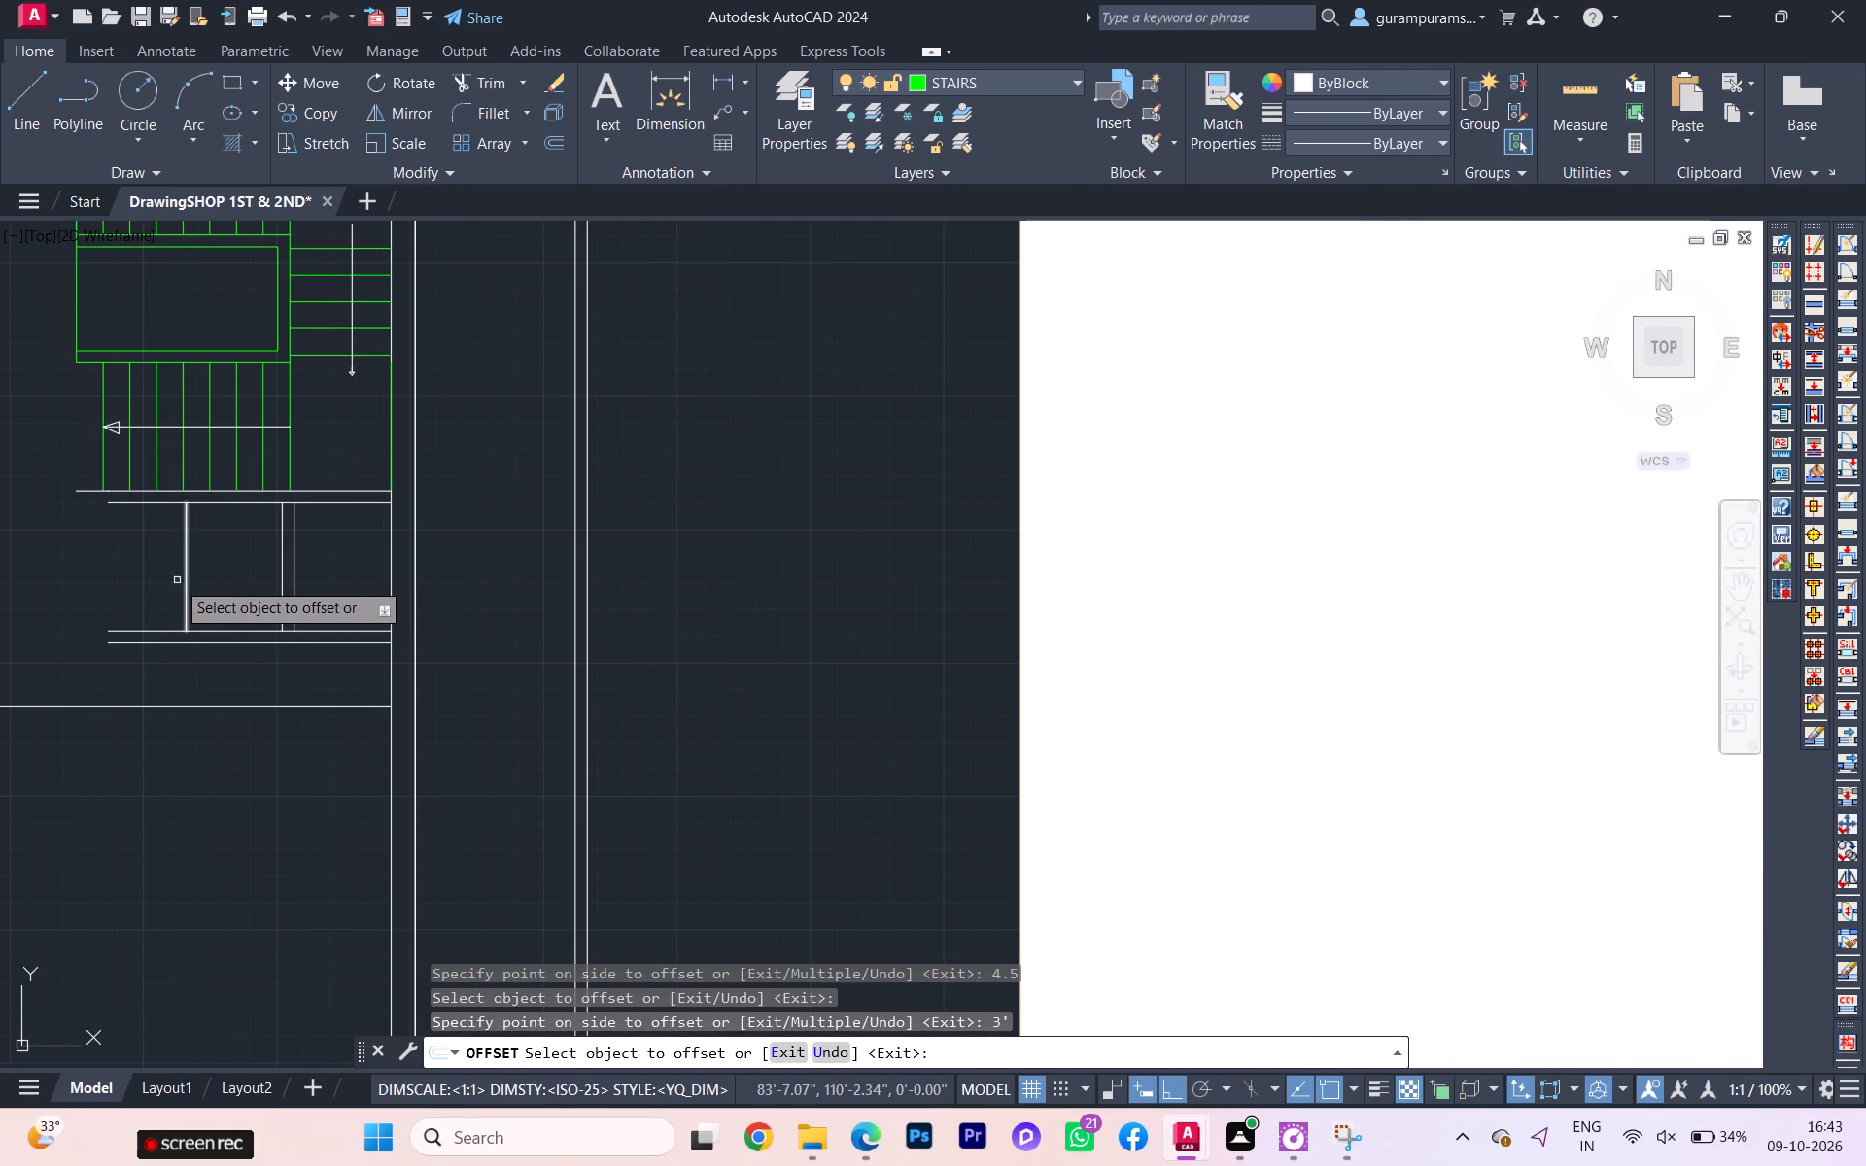
left_click(185, 578)
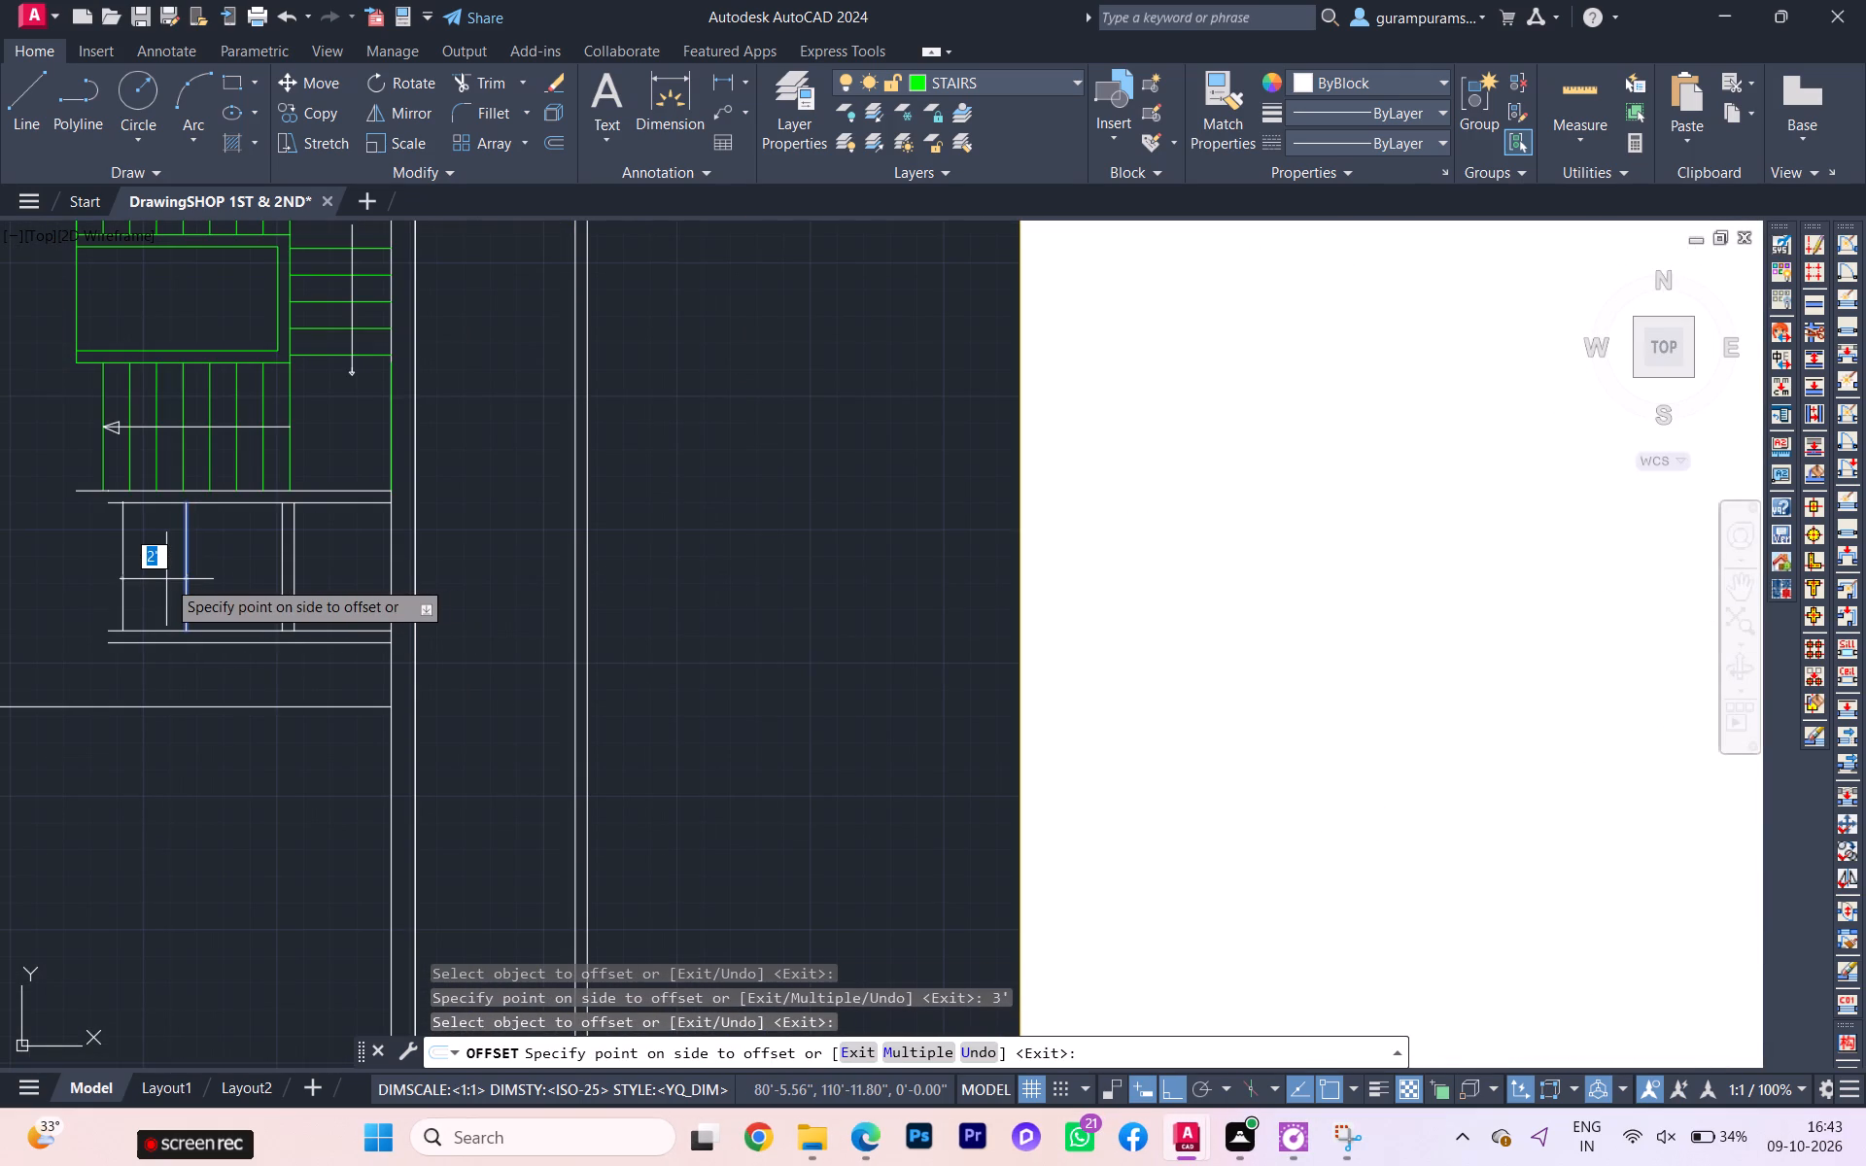
type("4.5")
key("Return")
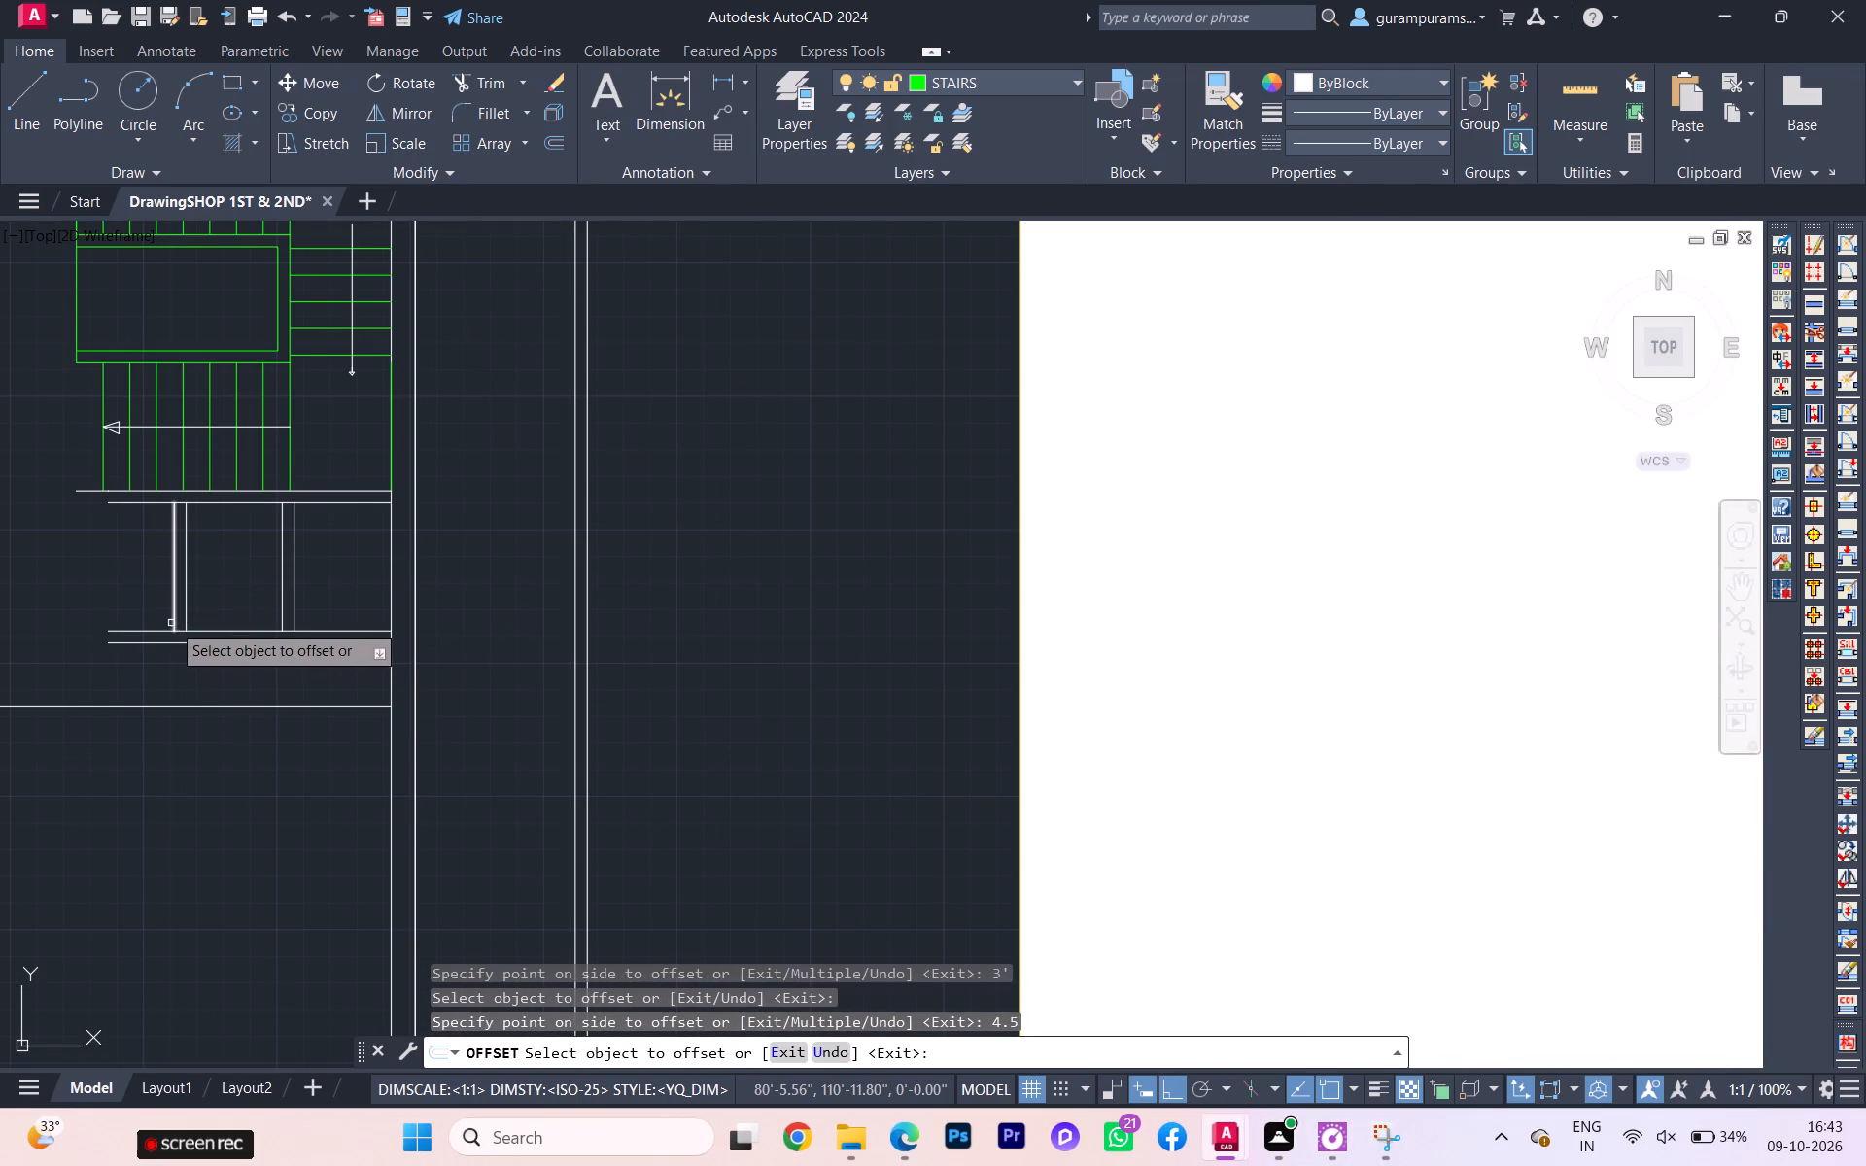
key("Escape")
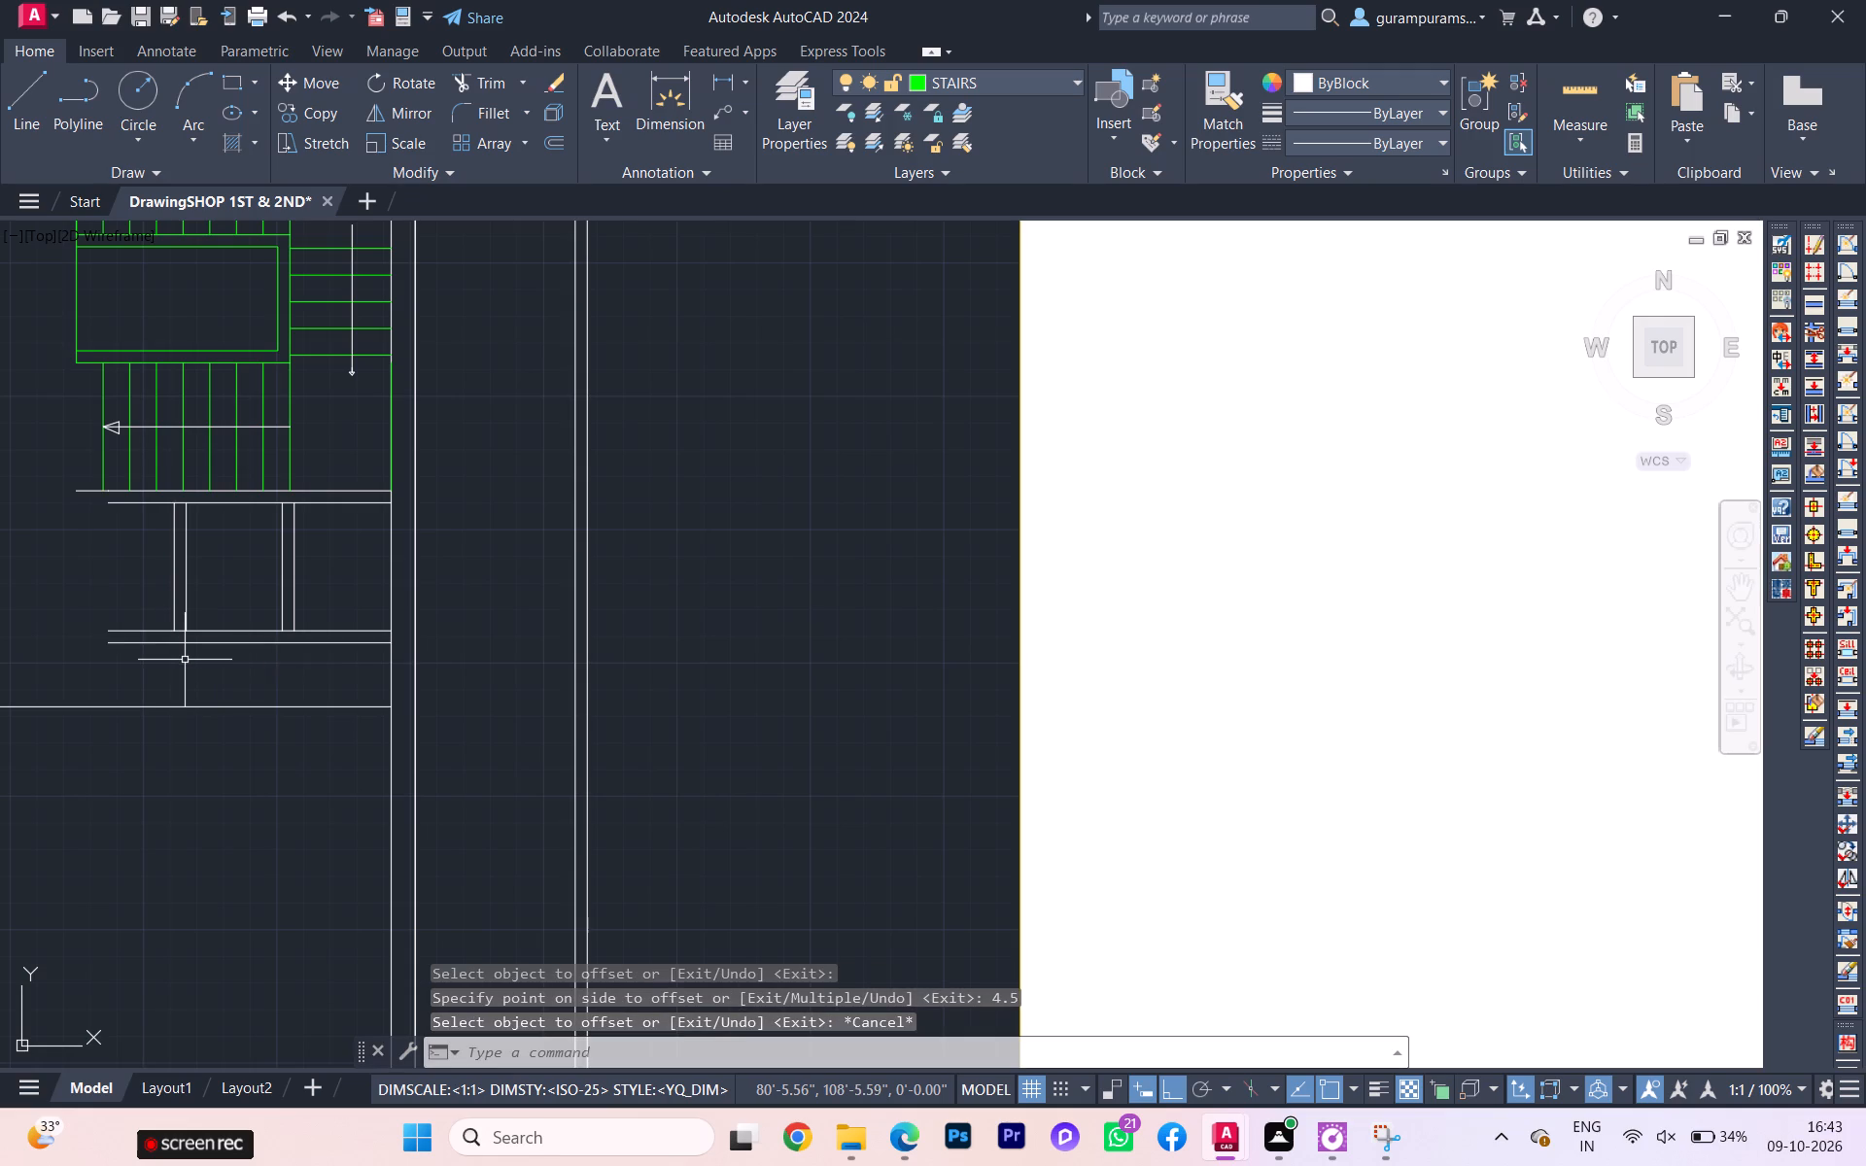
Extend all four lines of the two bath partitions down to the lower bath wall's lower line.
key("e")
key("c")
key("BackSpace")
key("c")
key("BackSpace")
key("BackSpace")
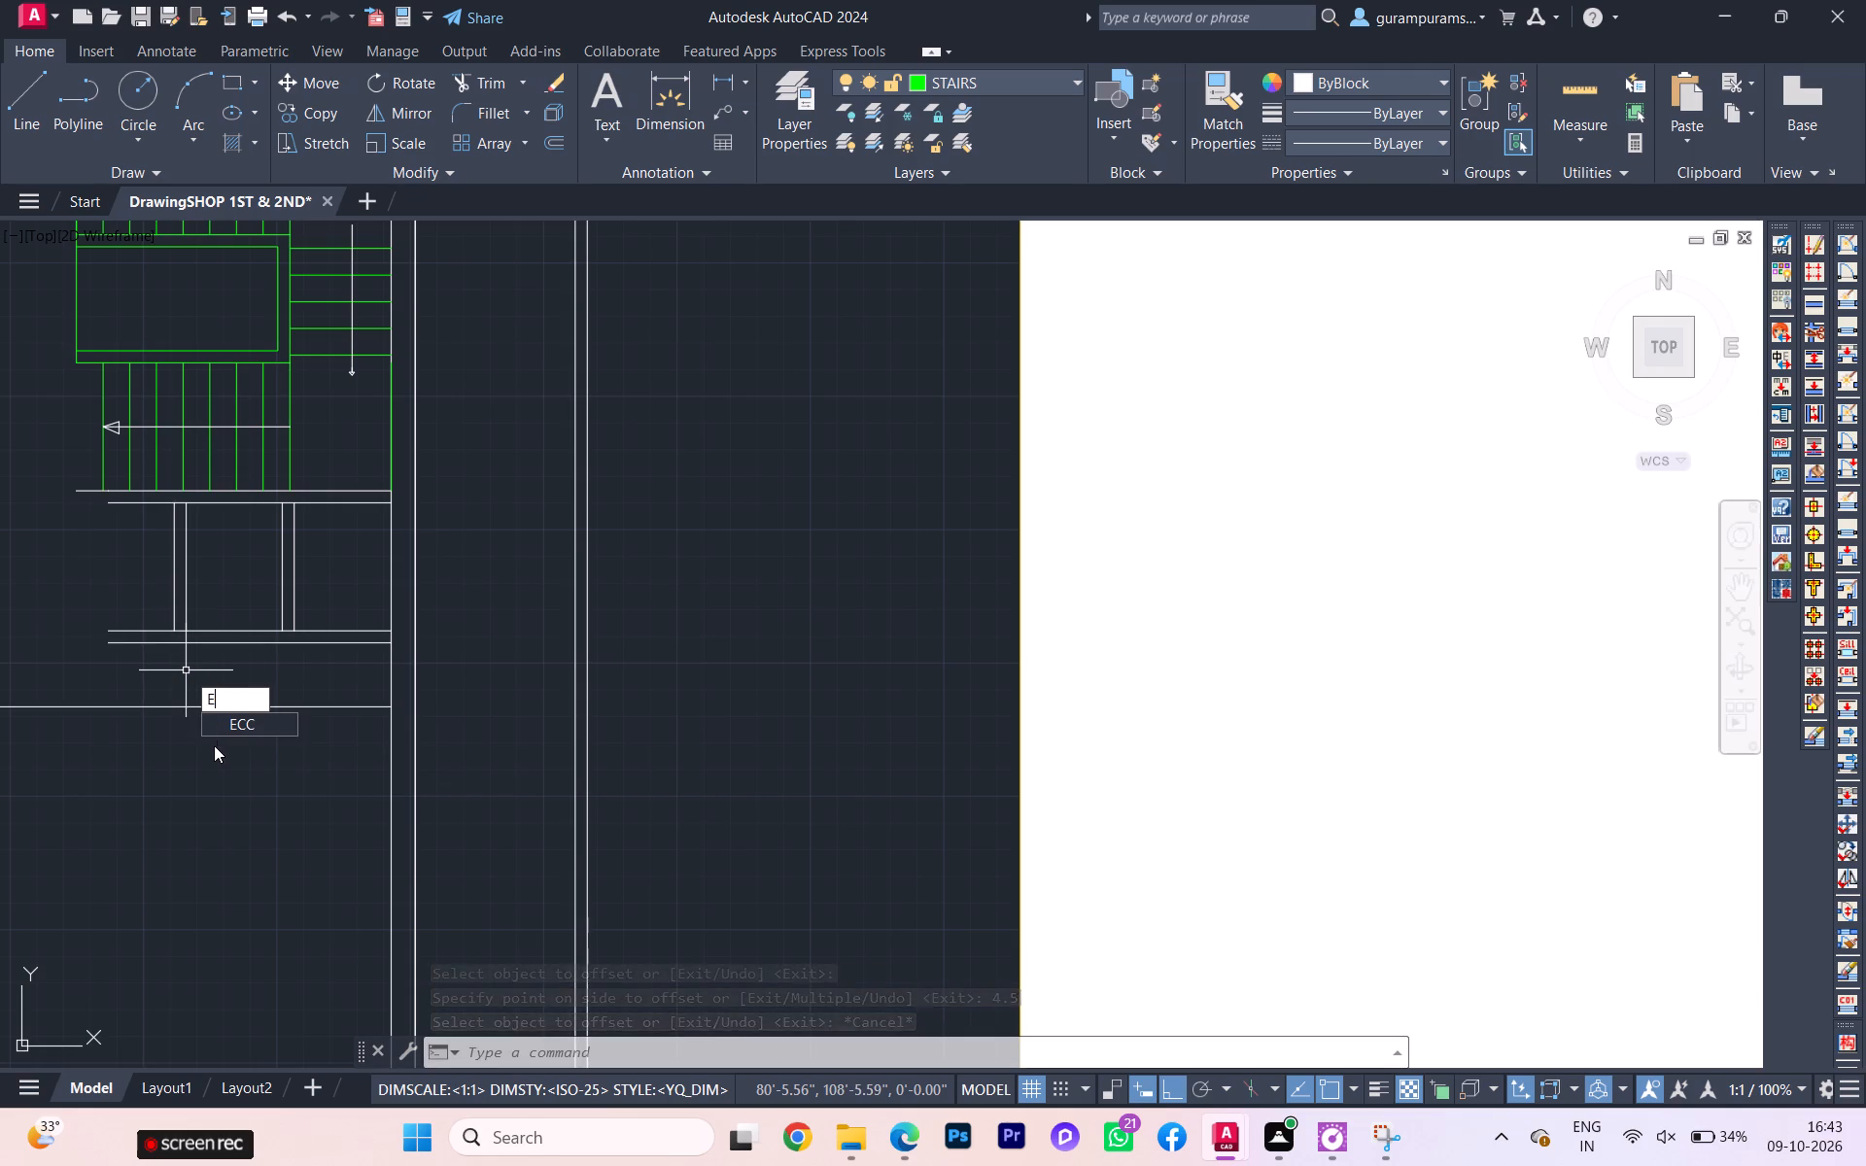
key("x")
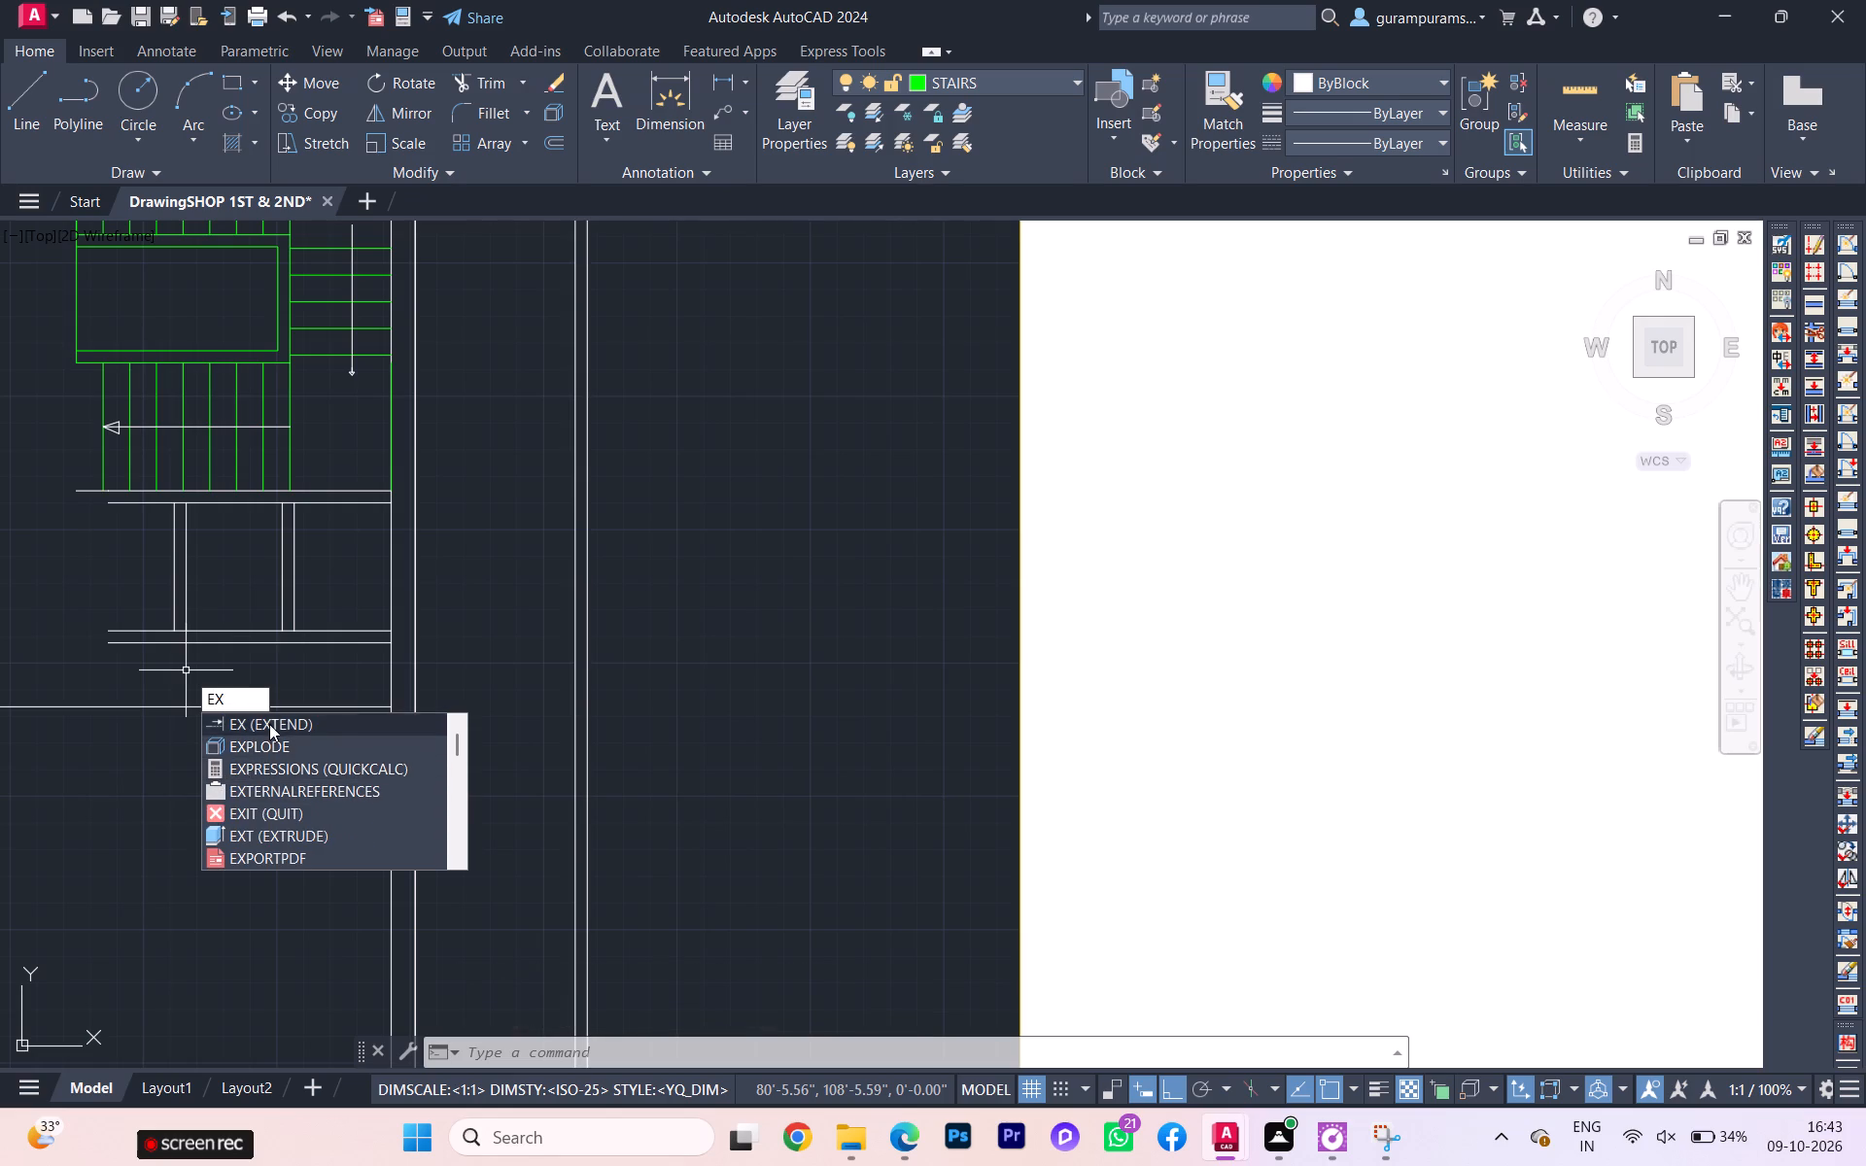
left_click(269, 724)
left_click(185, 620)
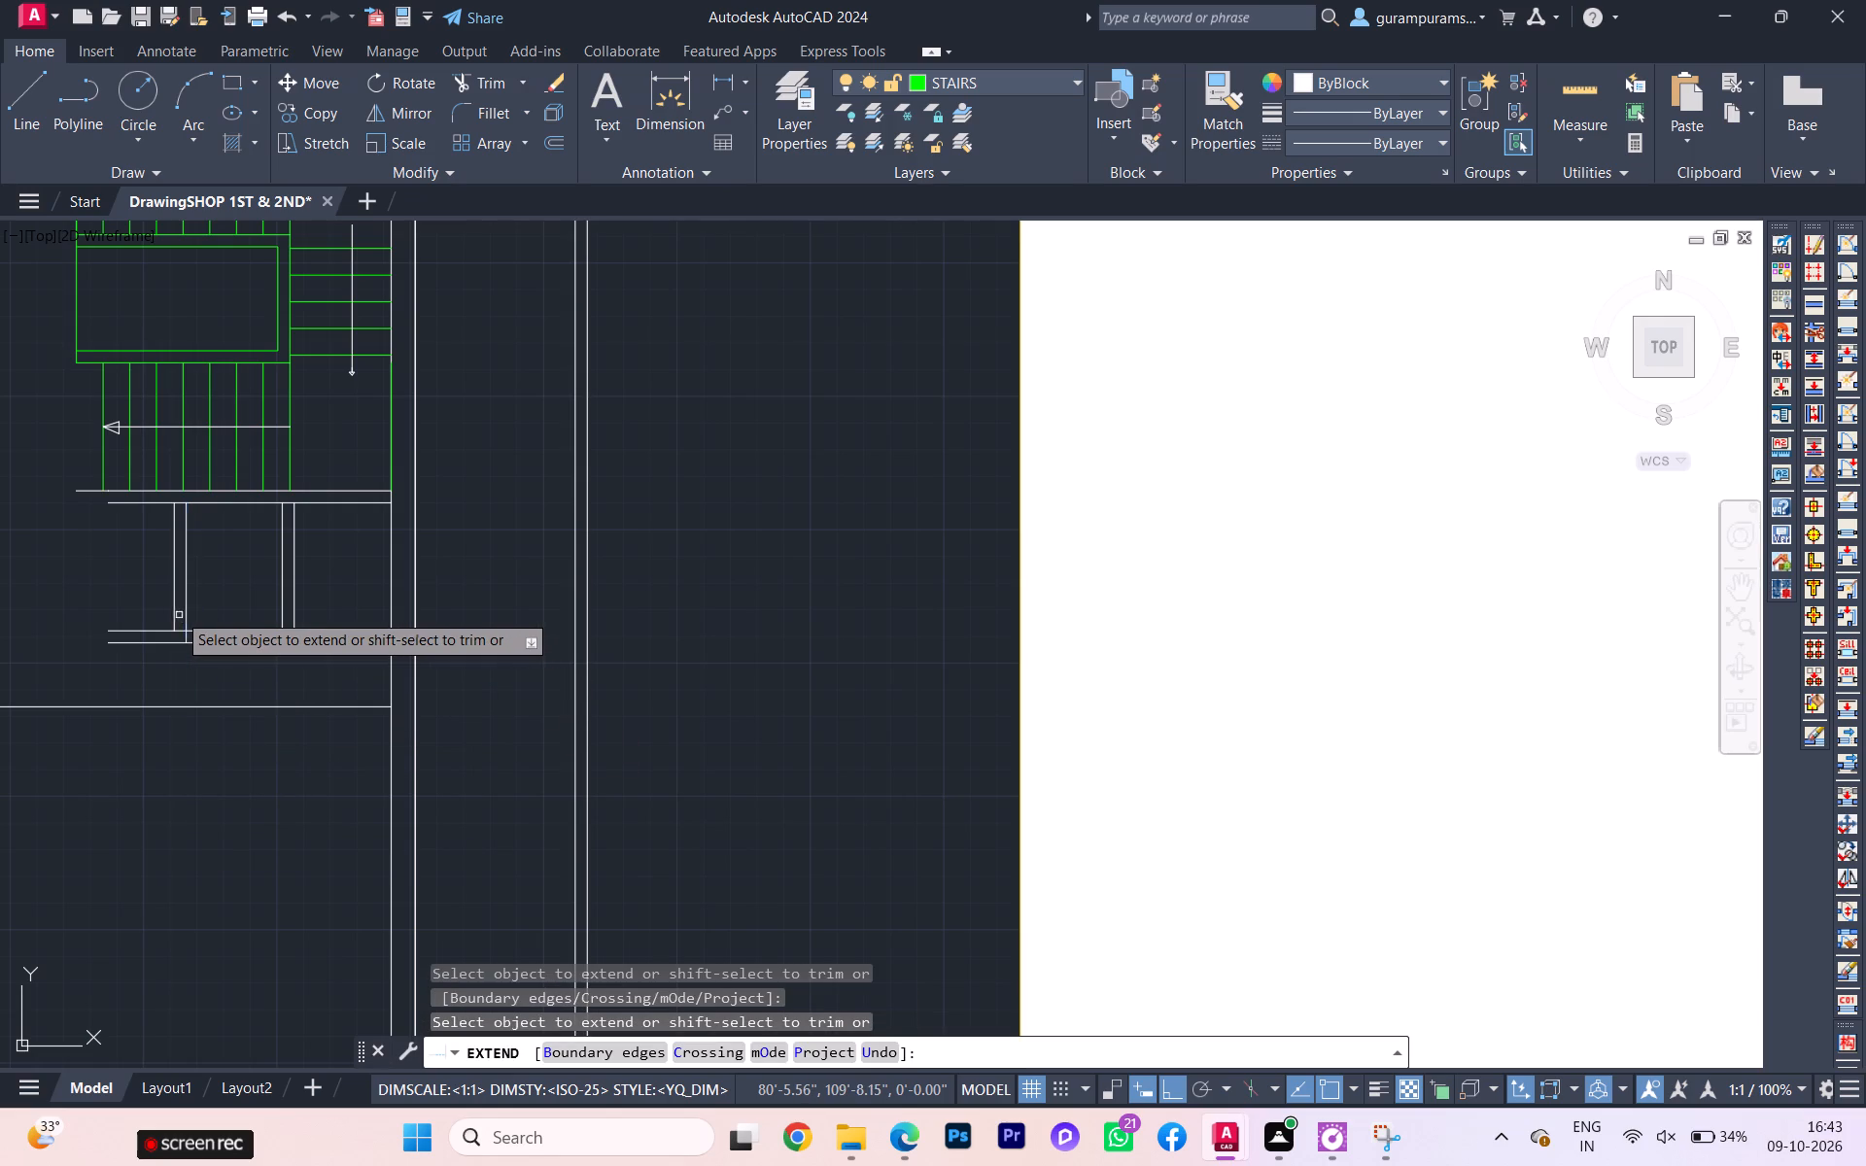
left_click(177, 612)
left_click(282, 622)
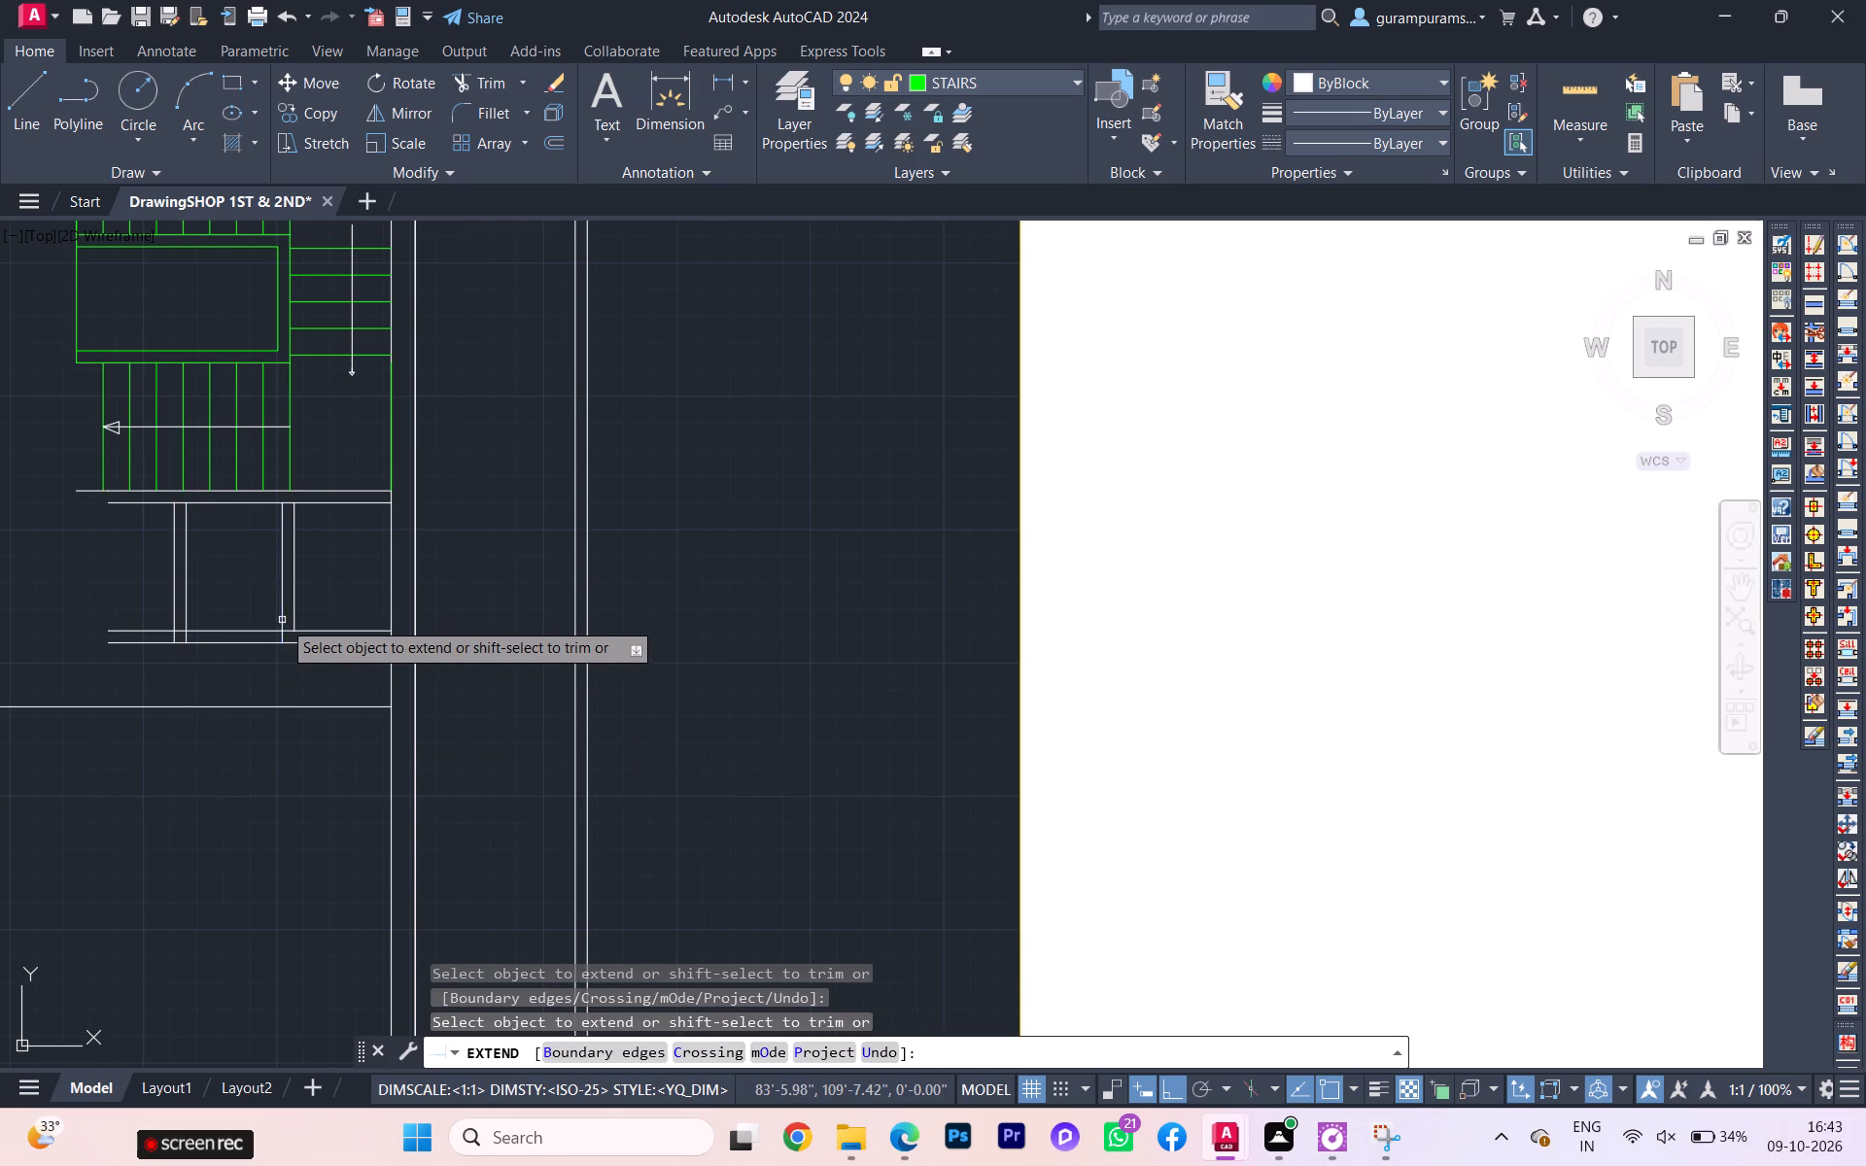
left_click(299, 607)
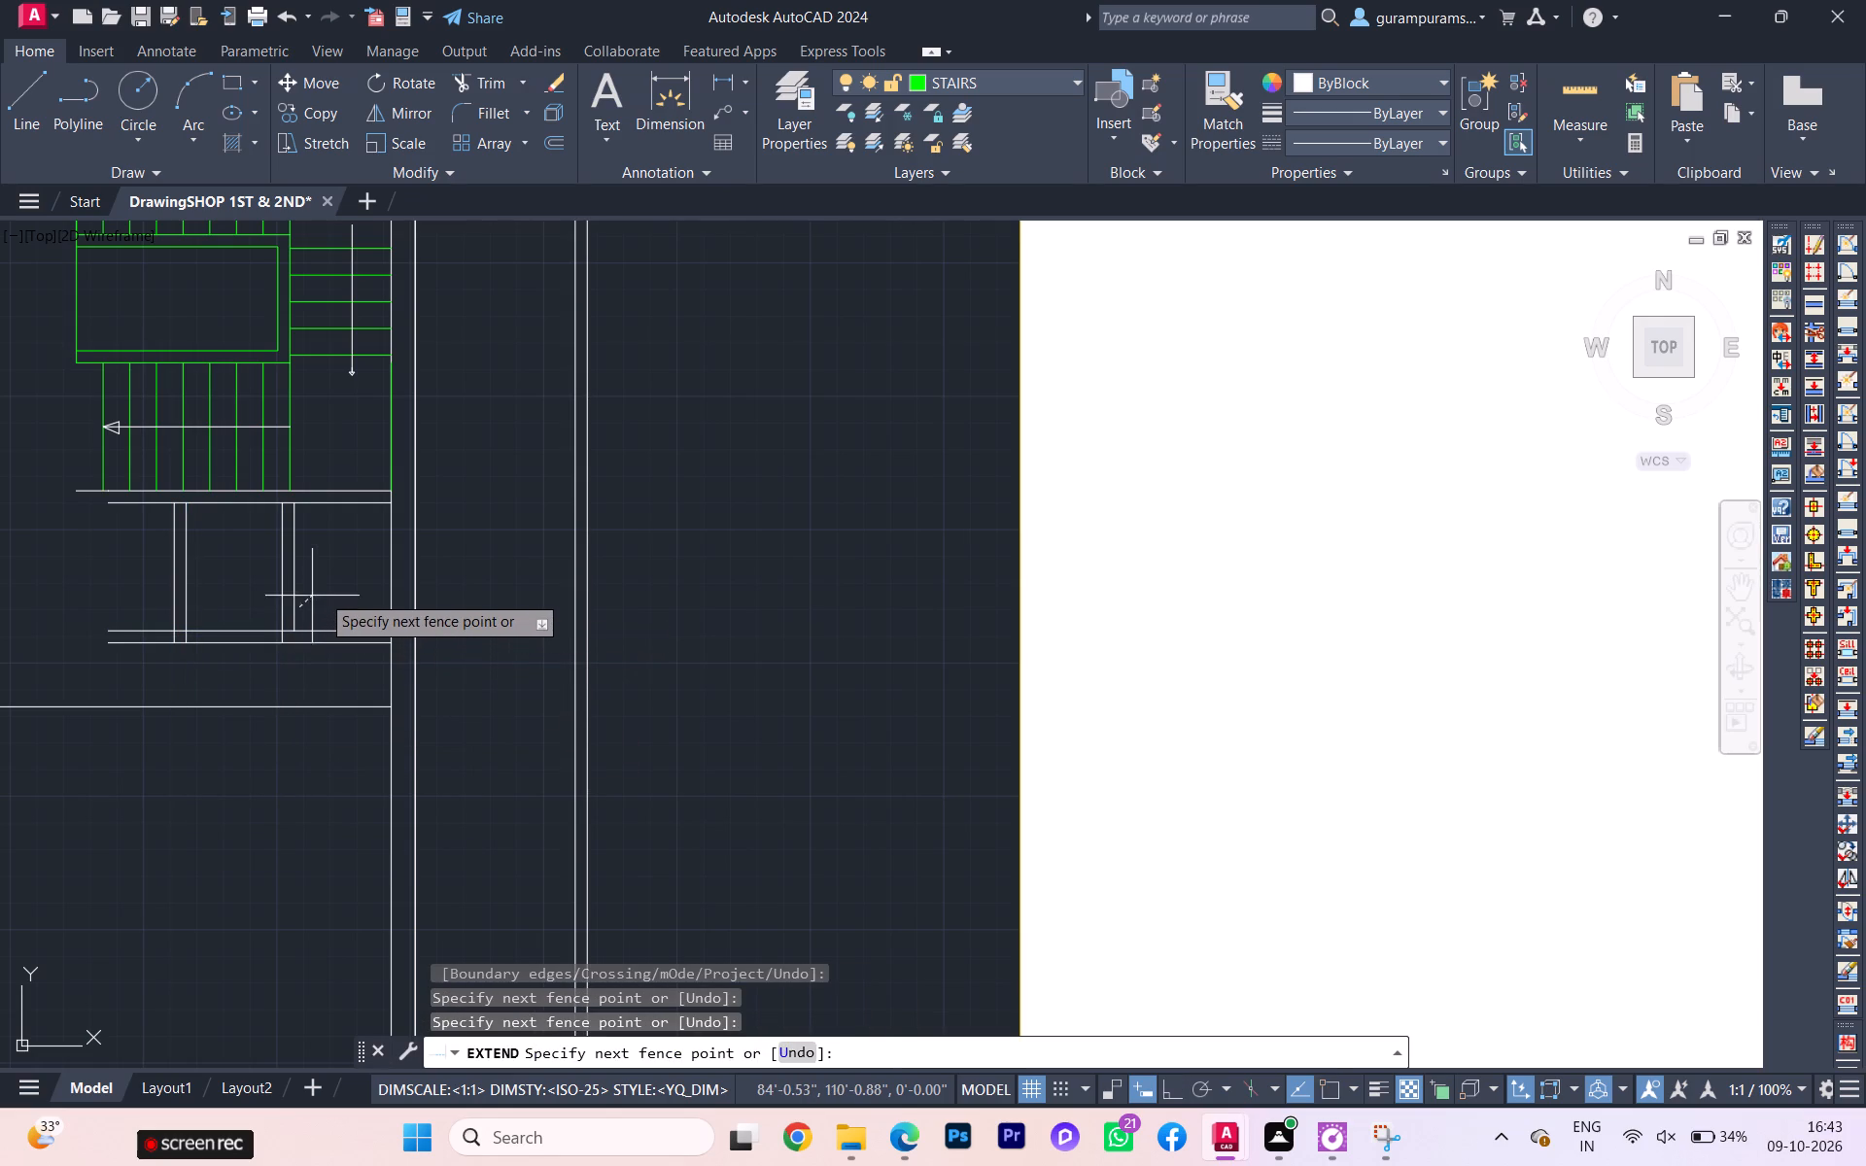
key("space")
key("space")
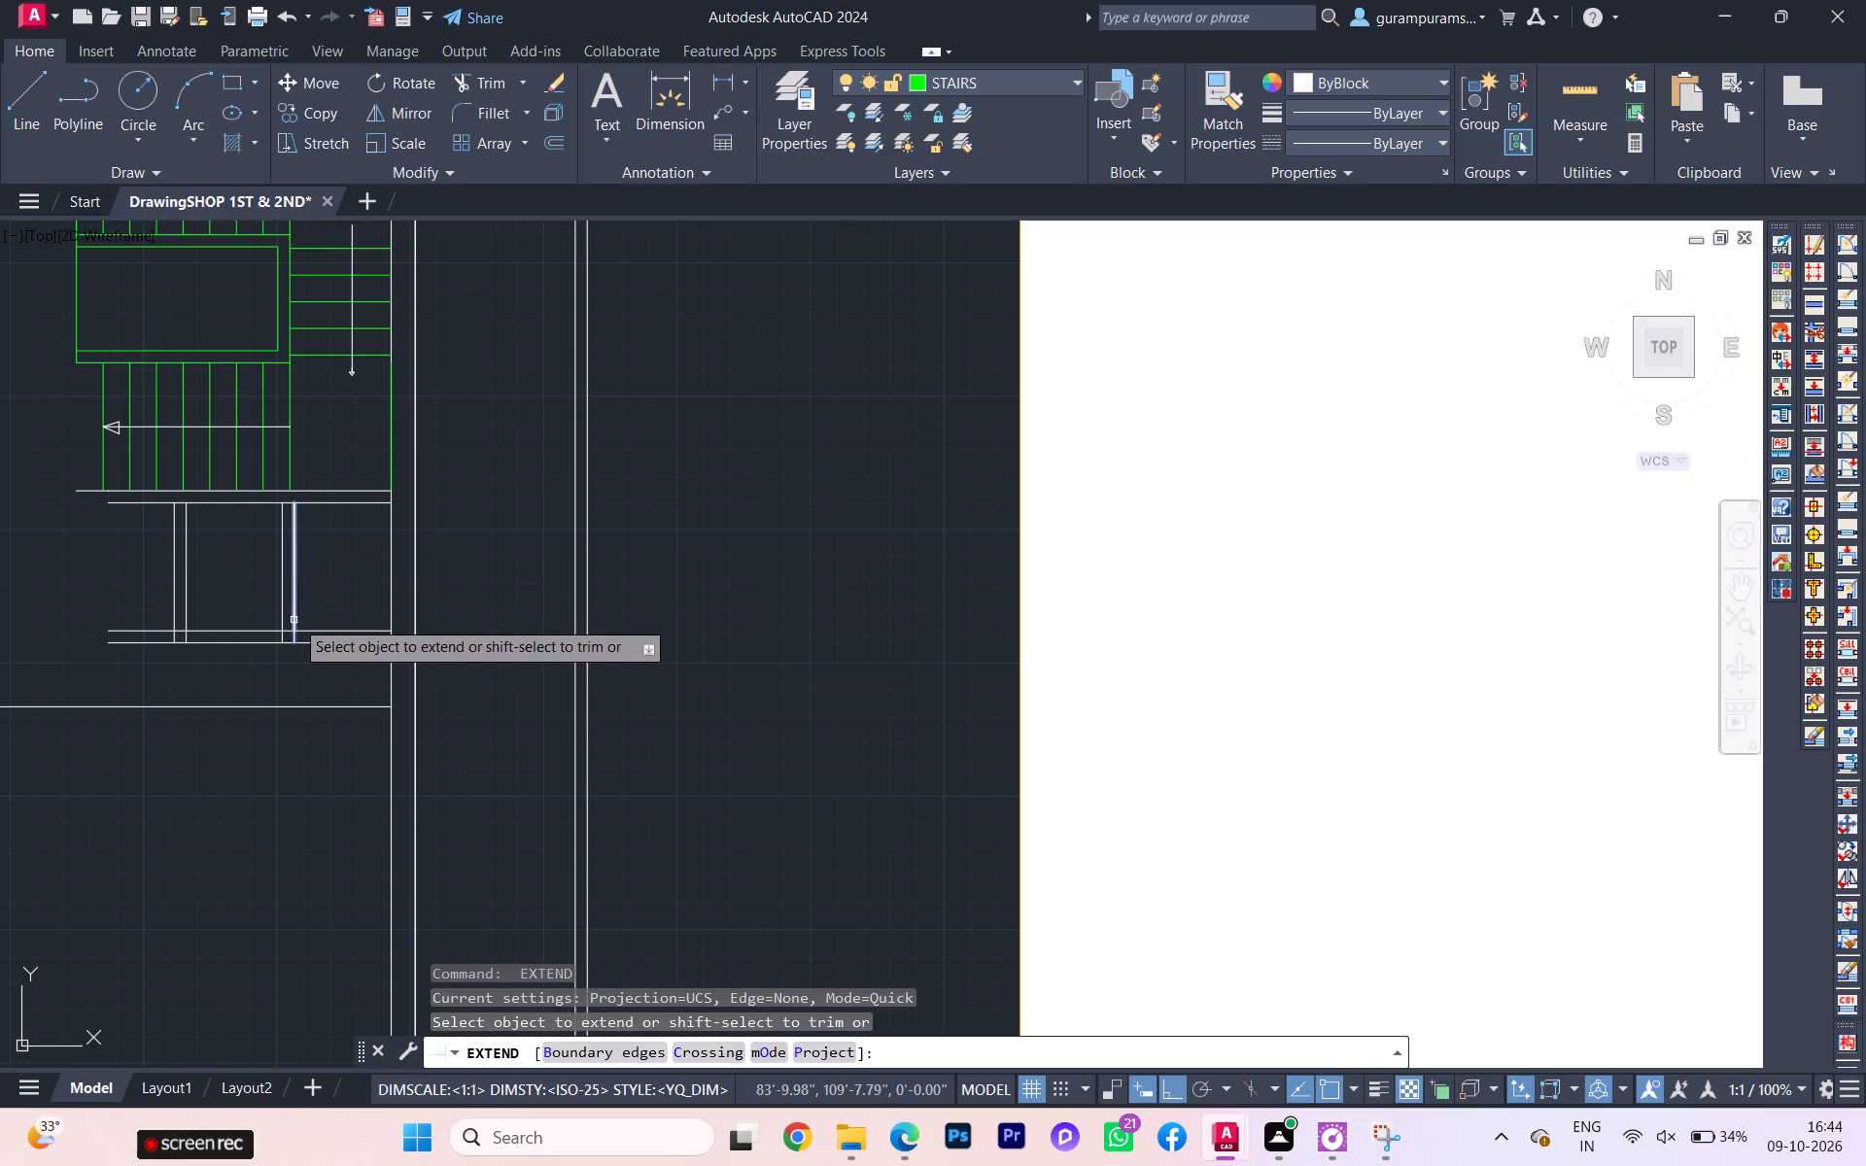
left_click(295, 619)
Examine the bath partitions against the reference ground floor plan beside the drawing, and end the Extend command.
scroll(298, 622, "down", 1)
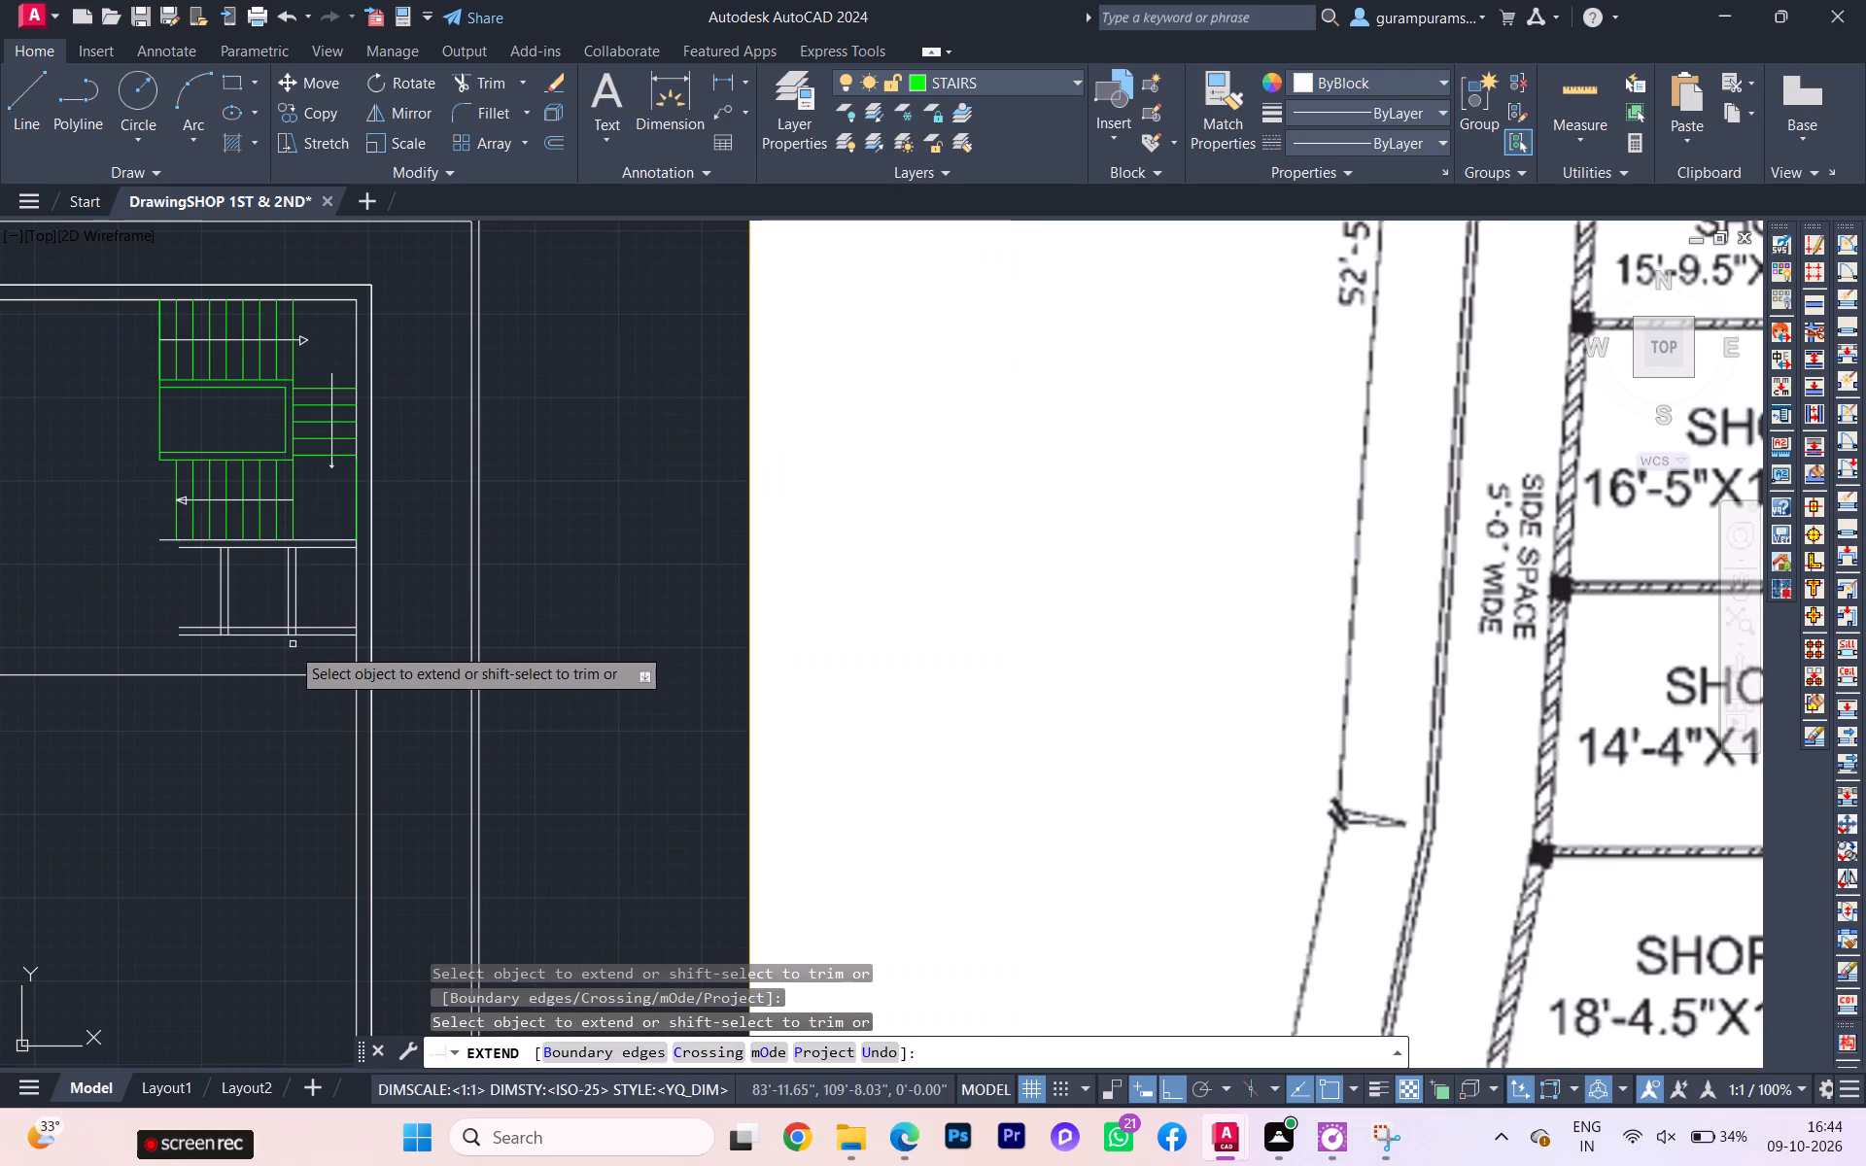
scroll(209, 667, "down", 1)
scroll(209, 666, "up", 1)
scroll(210, 666, "down", 1)
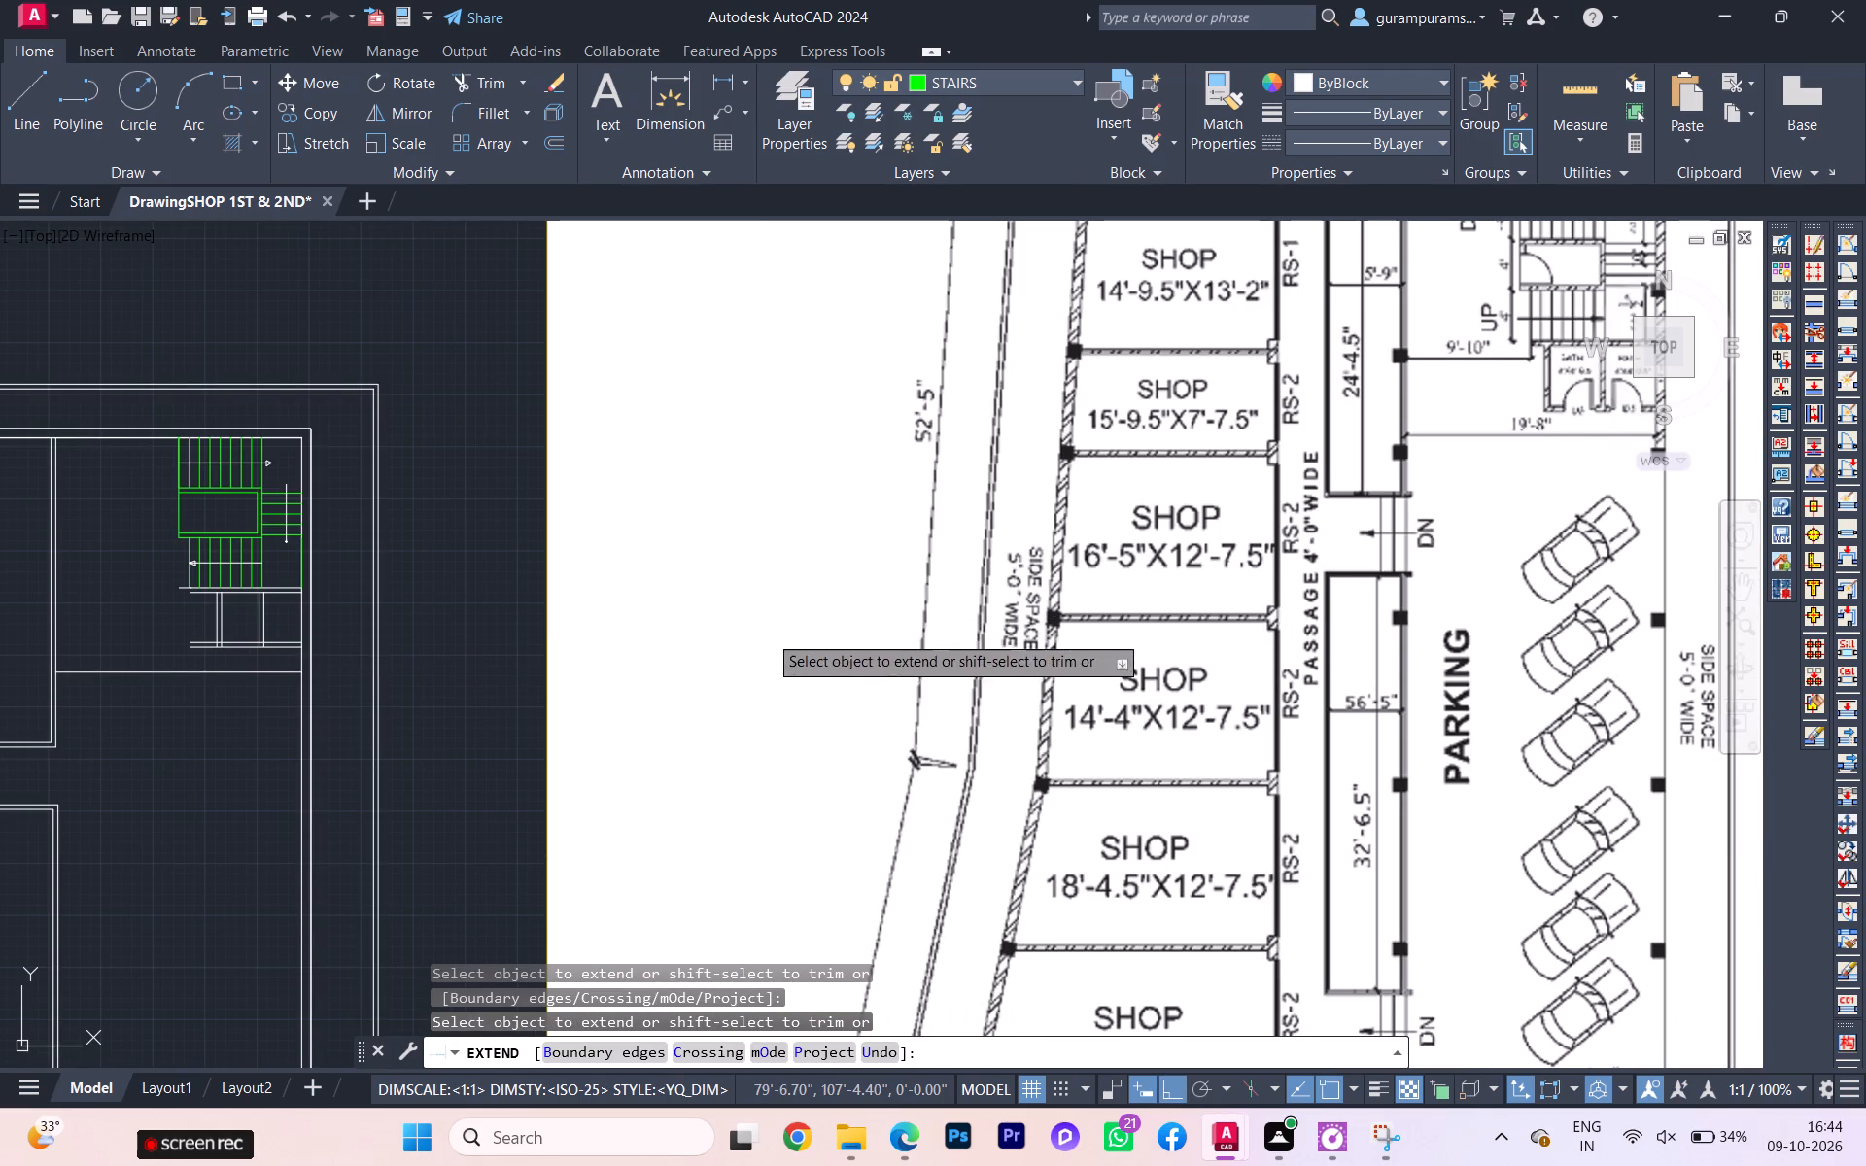
scroll(219, 646, "up", 2)
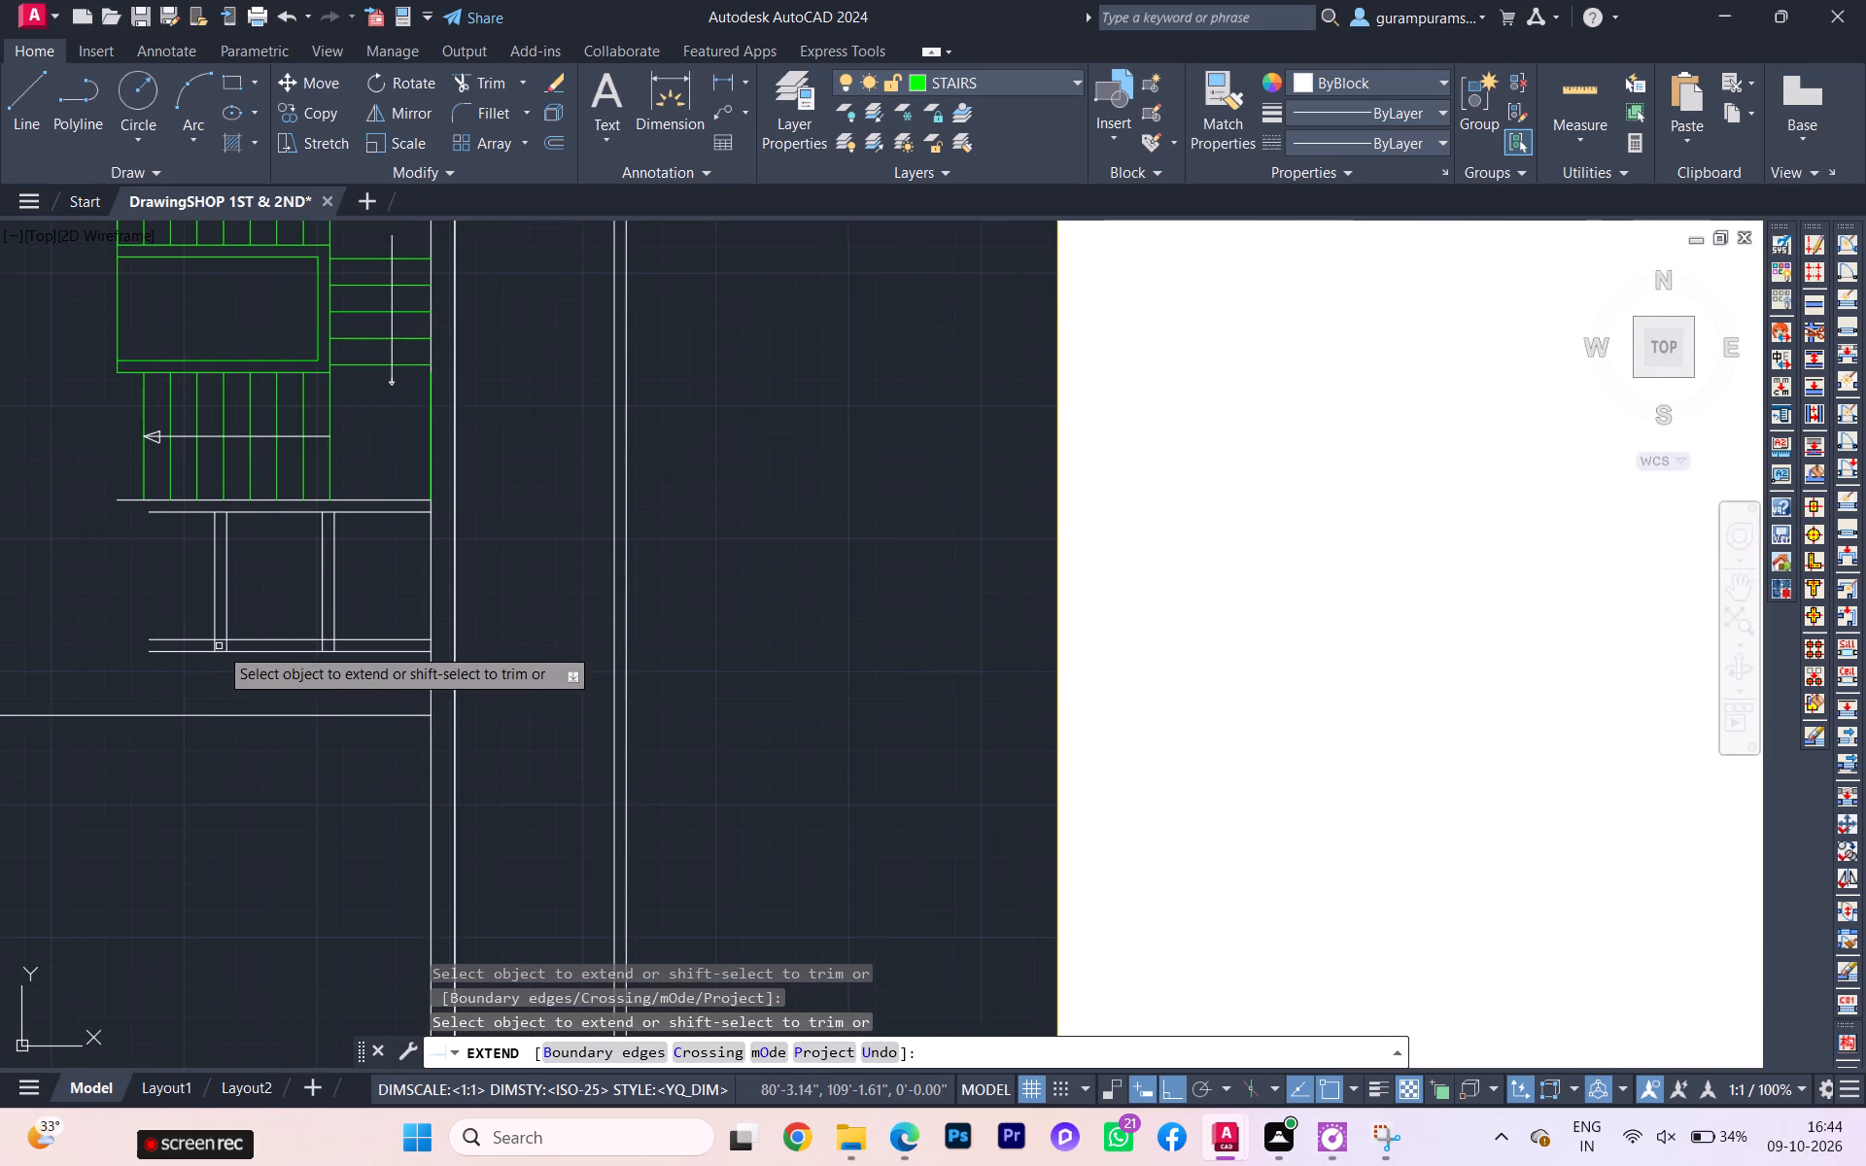
scroll(183, 667, "up", 1)
scroll(182, 667, "down", 3)
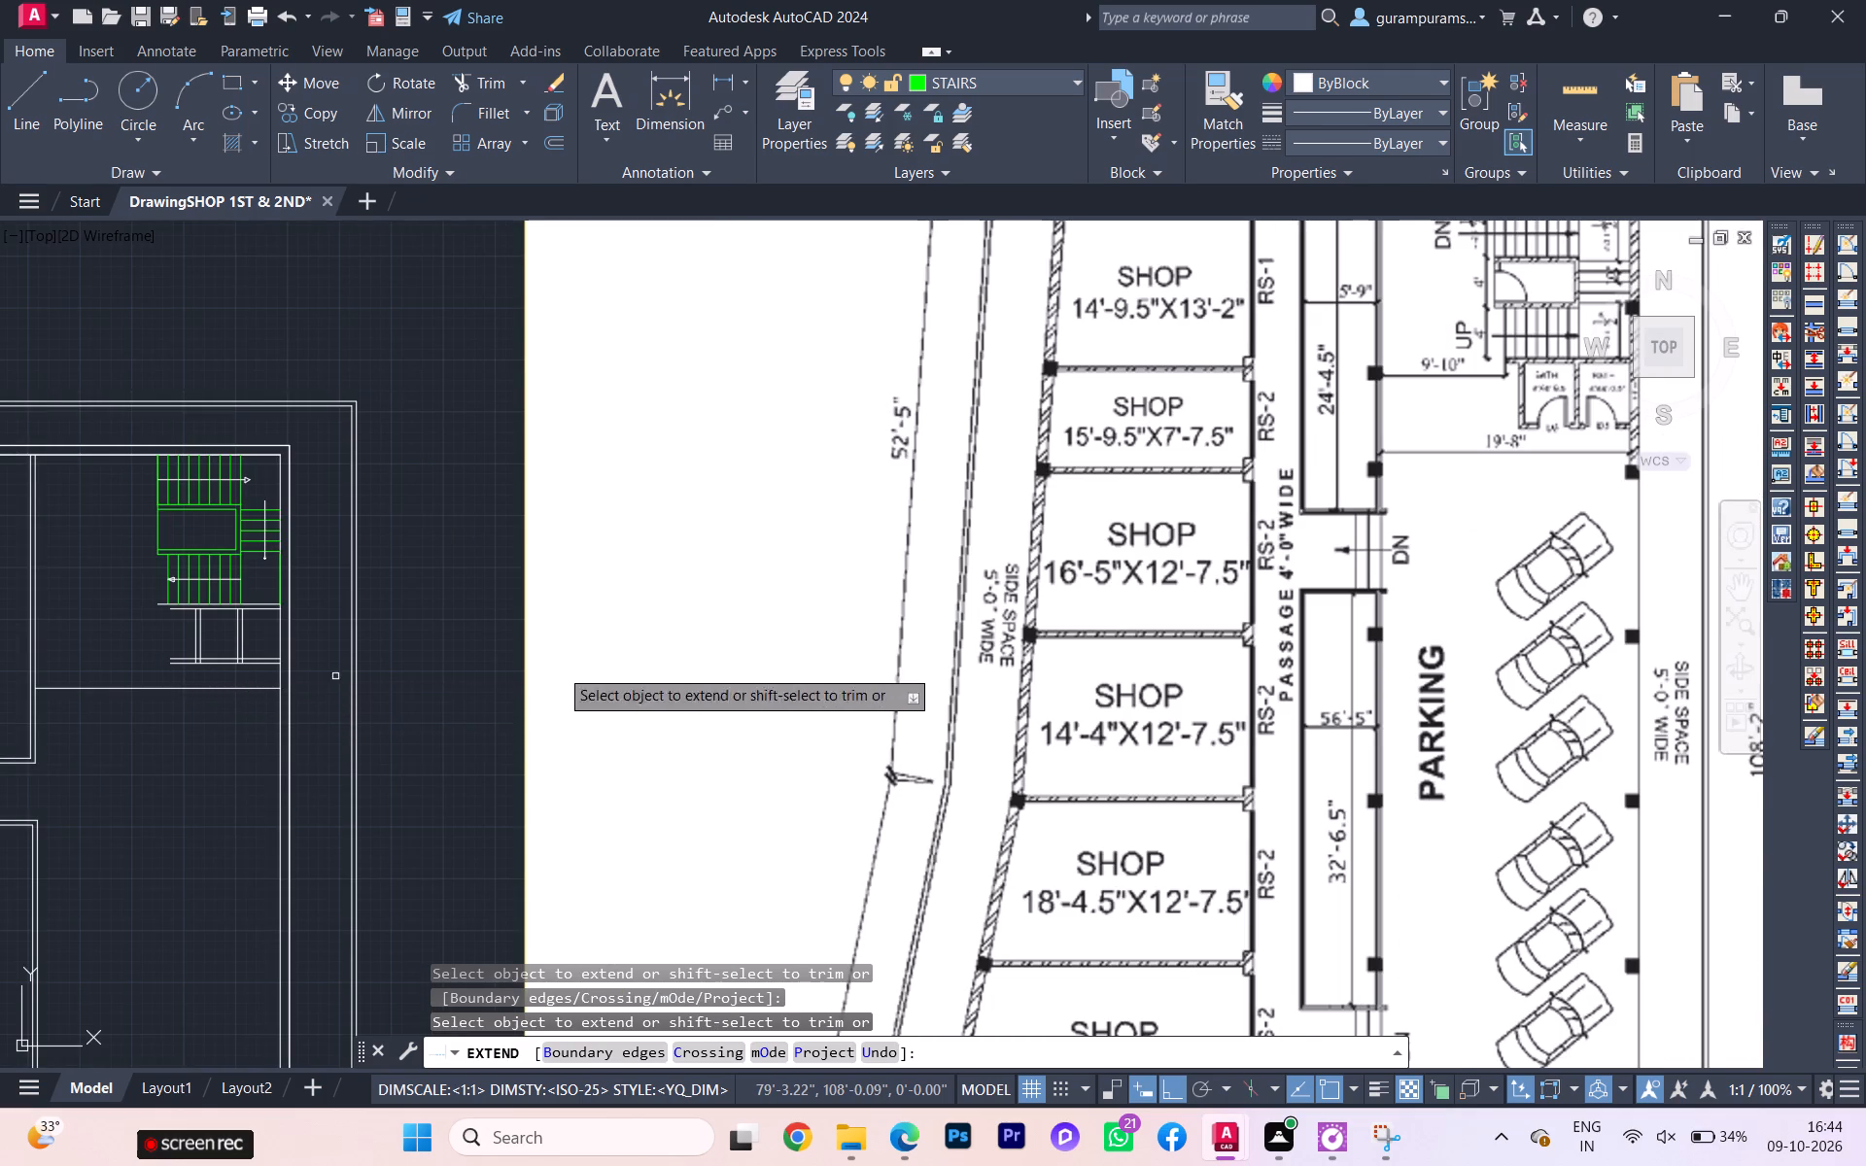
scroll(229, 650, "up", 1)
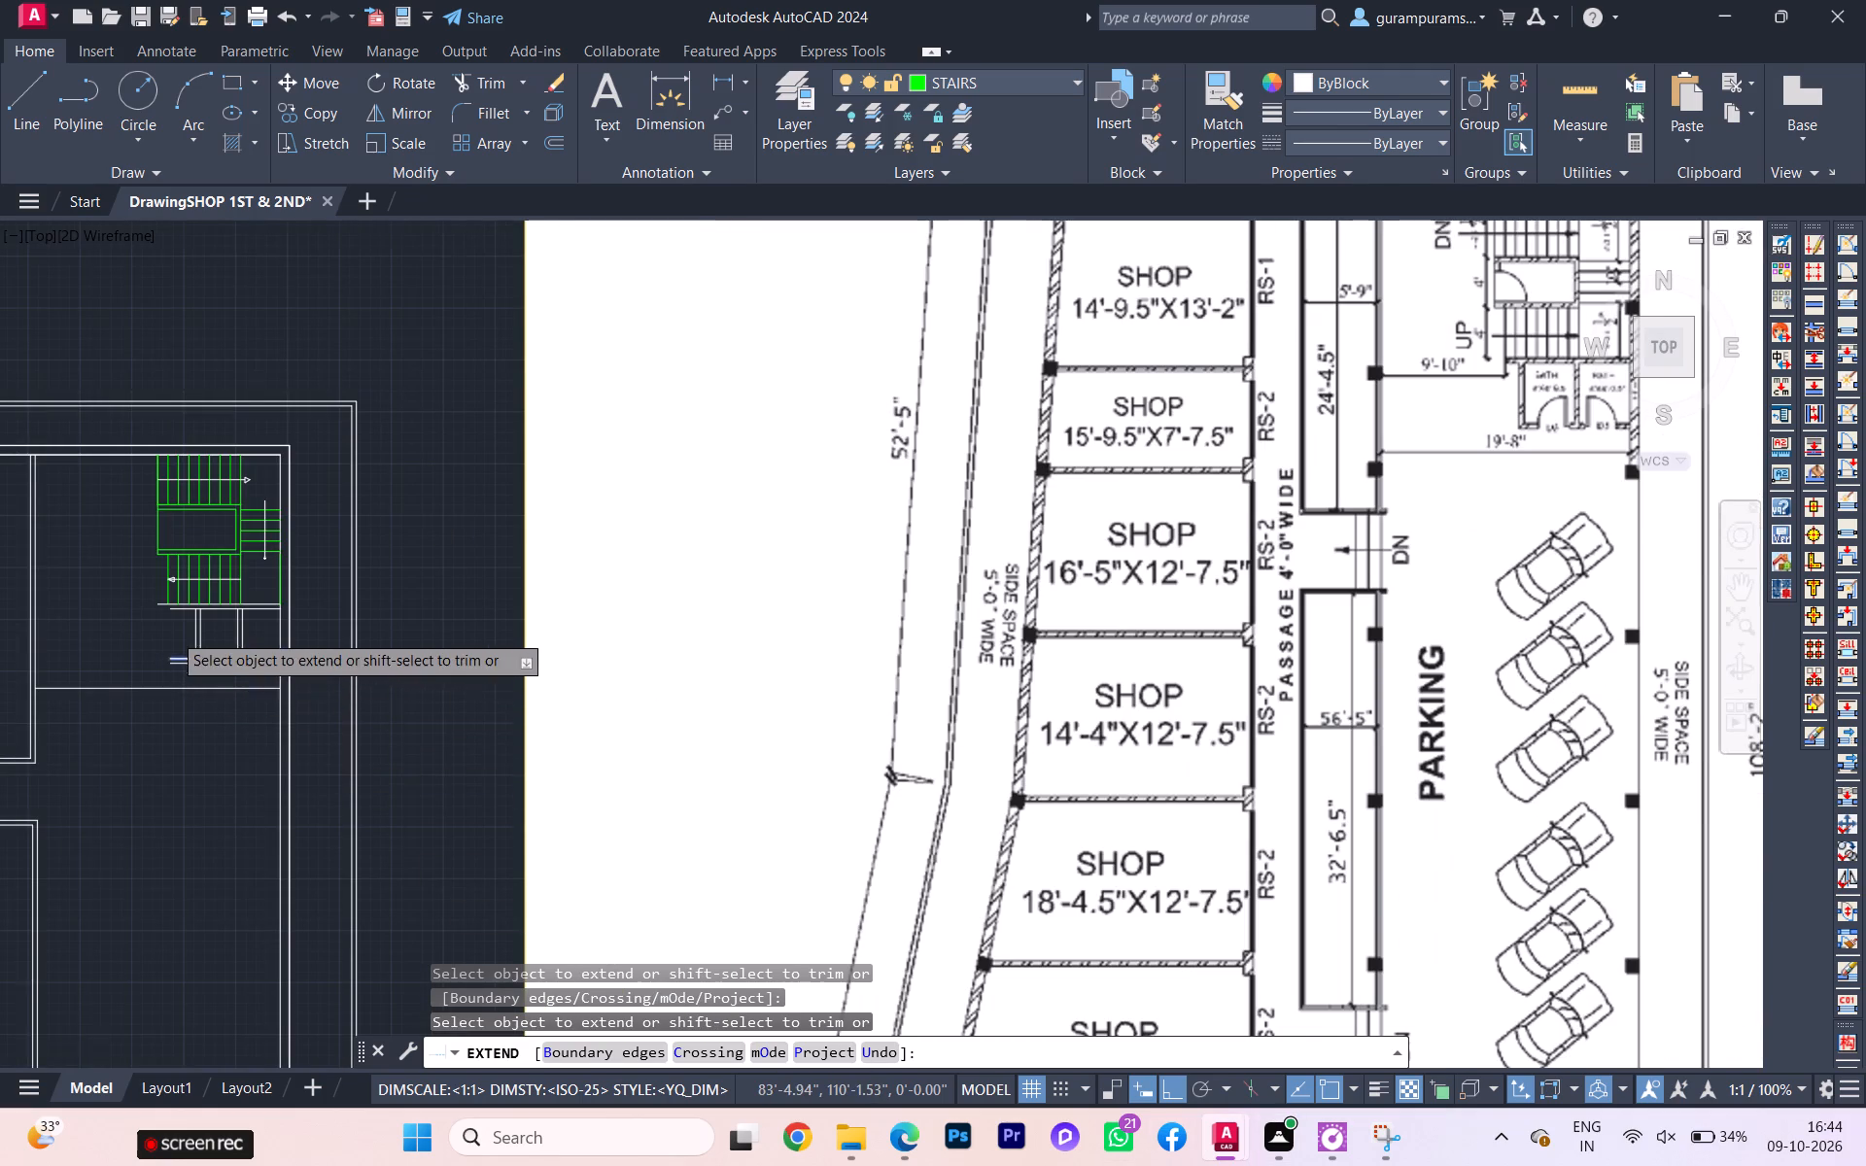
scroll(171, 633, "up", 2)
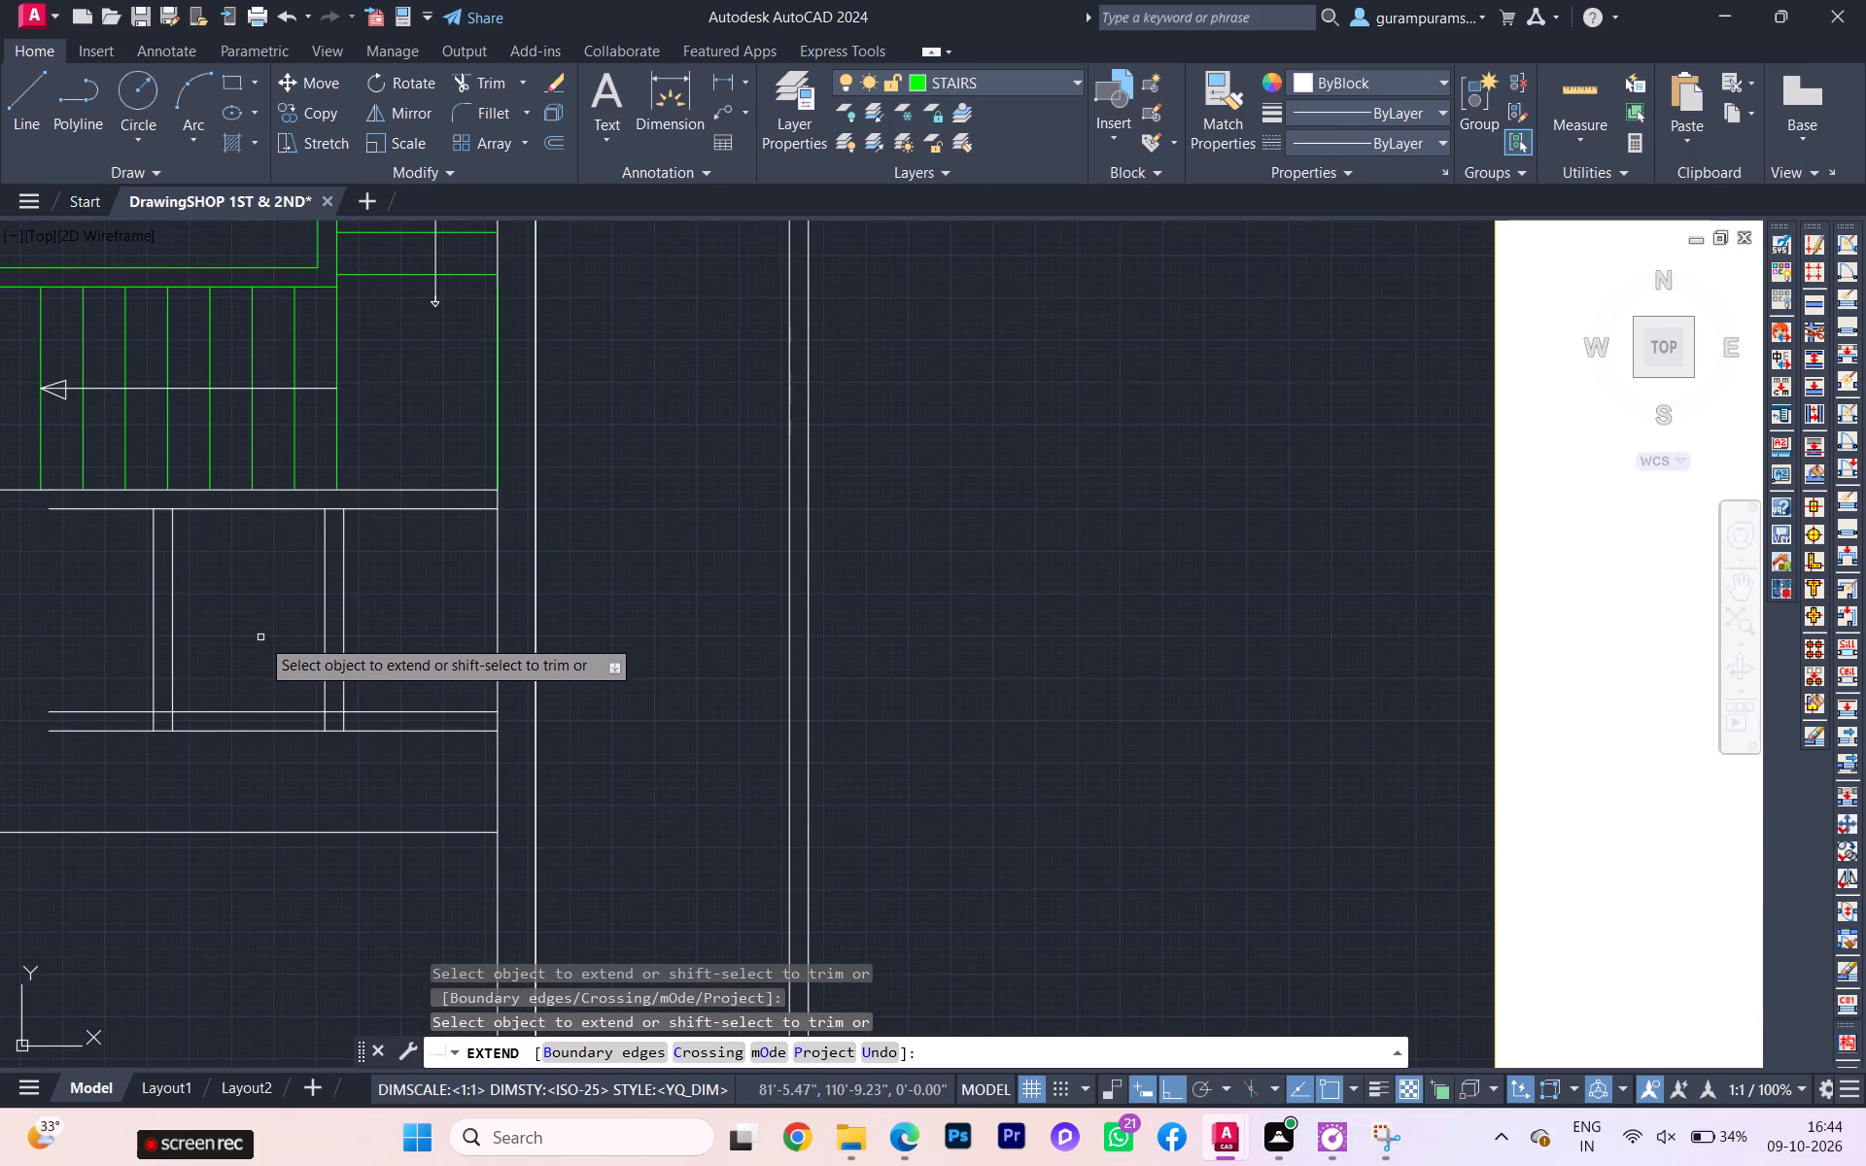
key("Escape")
Move both lines of the bath partition farther from the outer side wall 6" away from that wall.
left_click(259, 631)
left_click(135, 617)
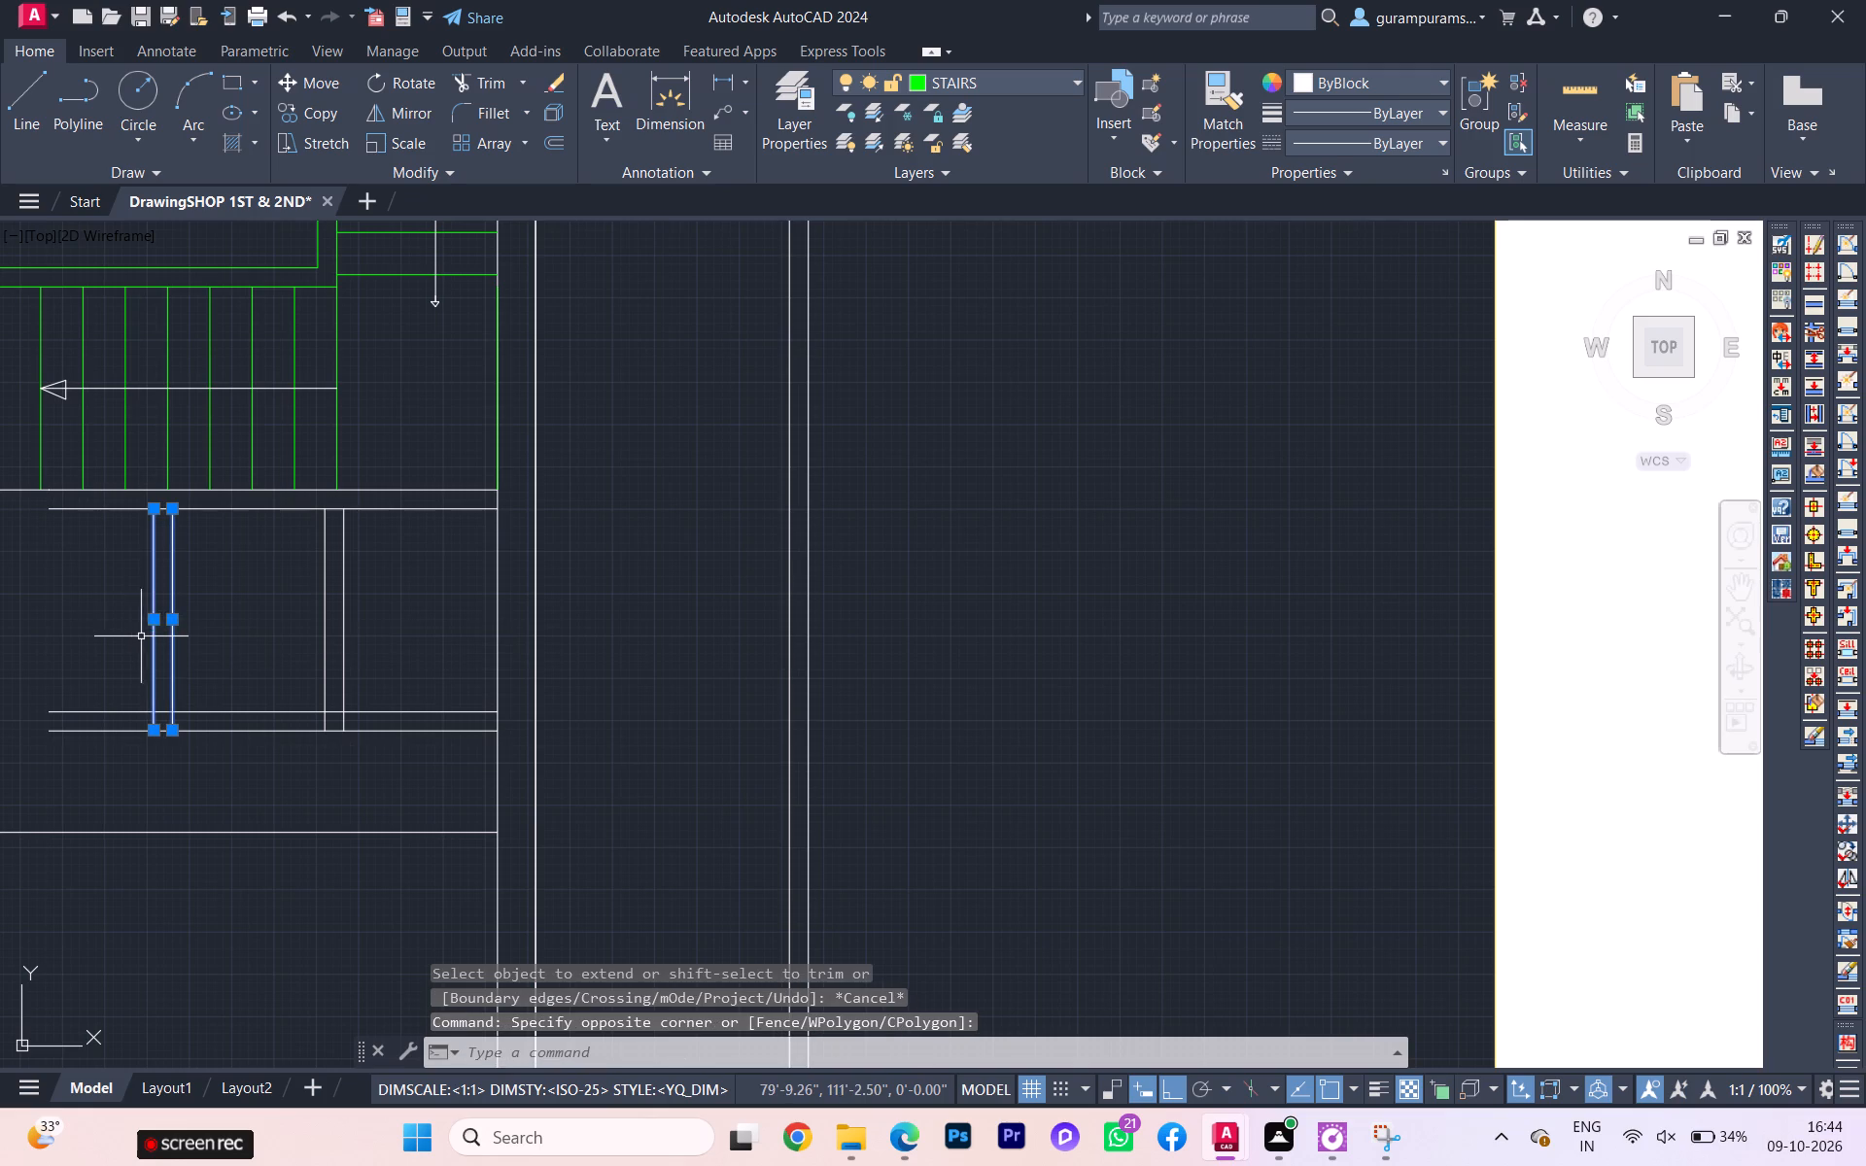
key("m")
key("Return")
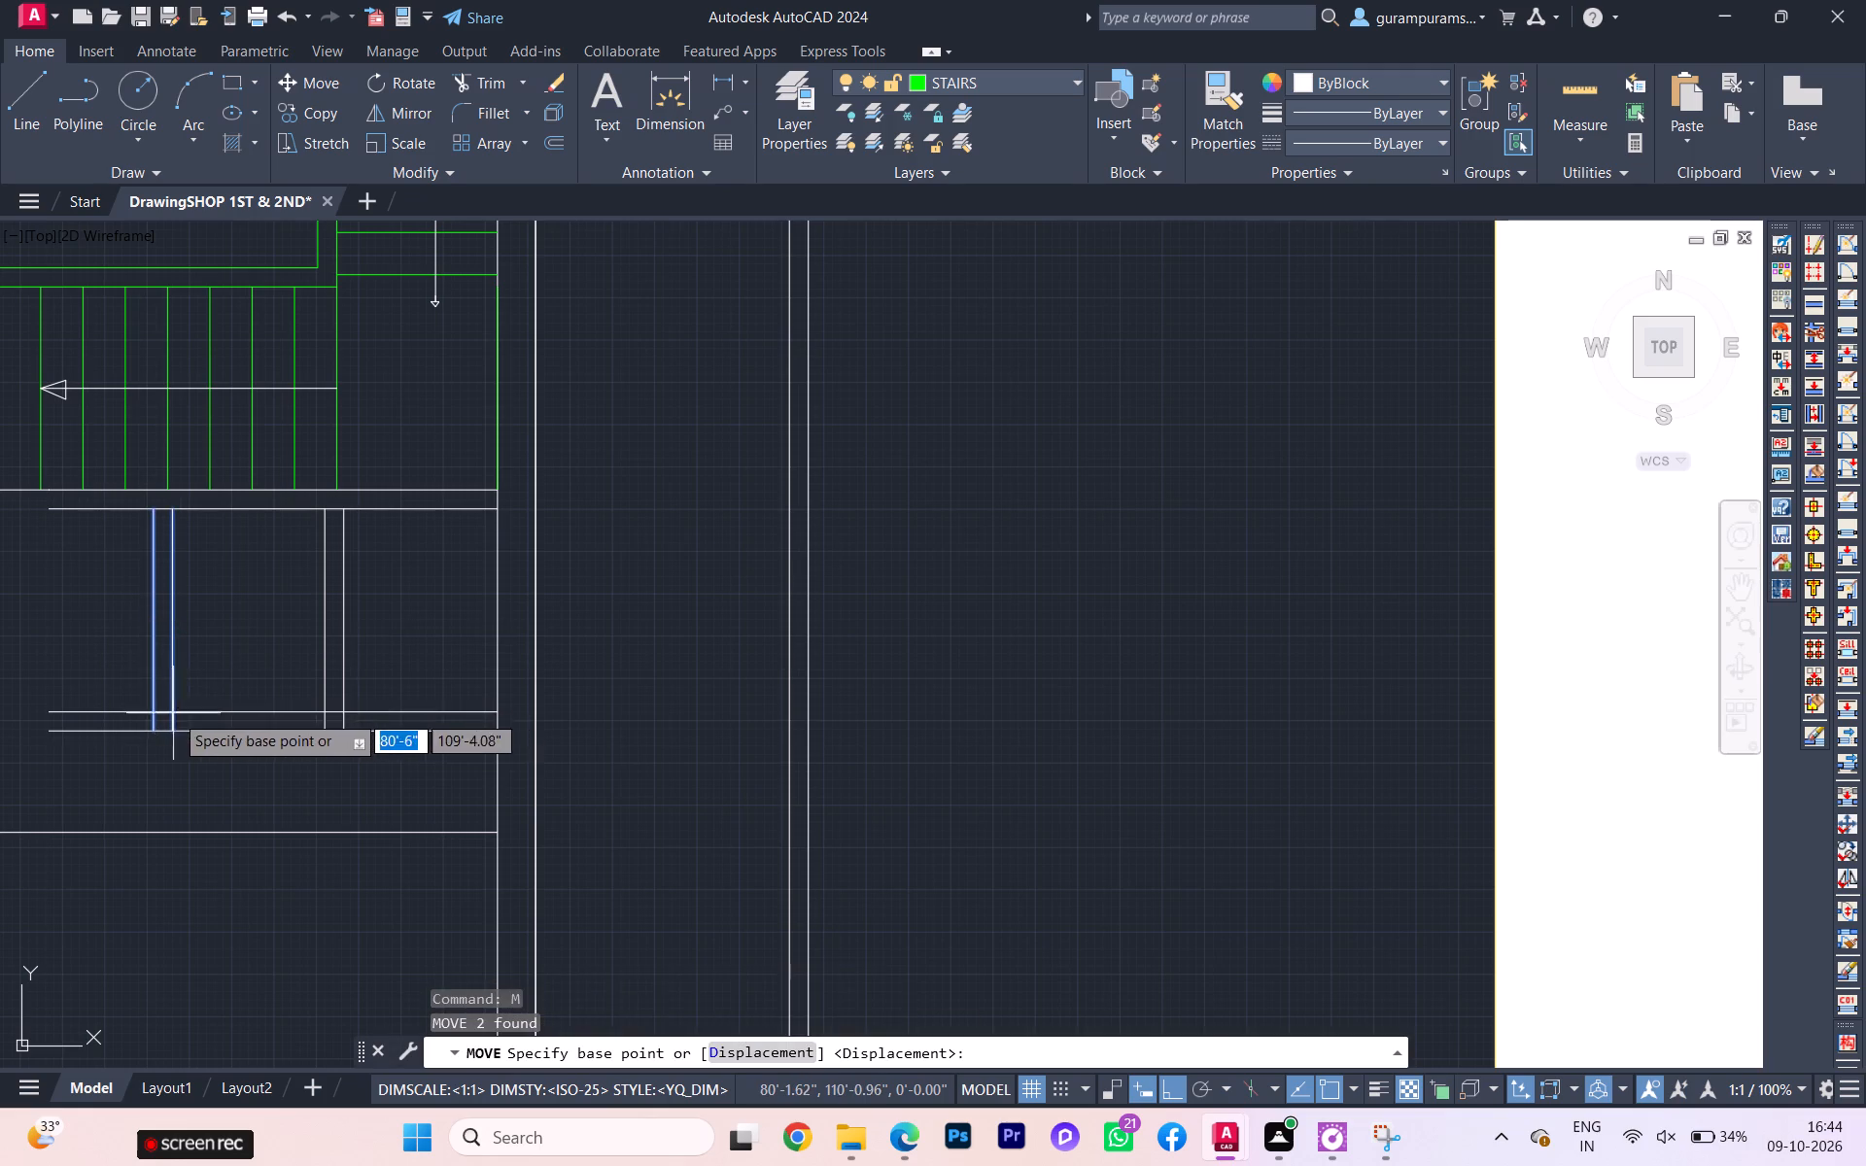
scroll(174, 713, "up", 1)
left_click(171, 745)
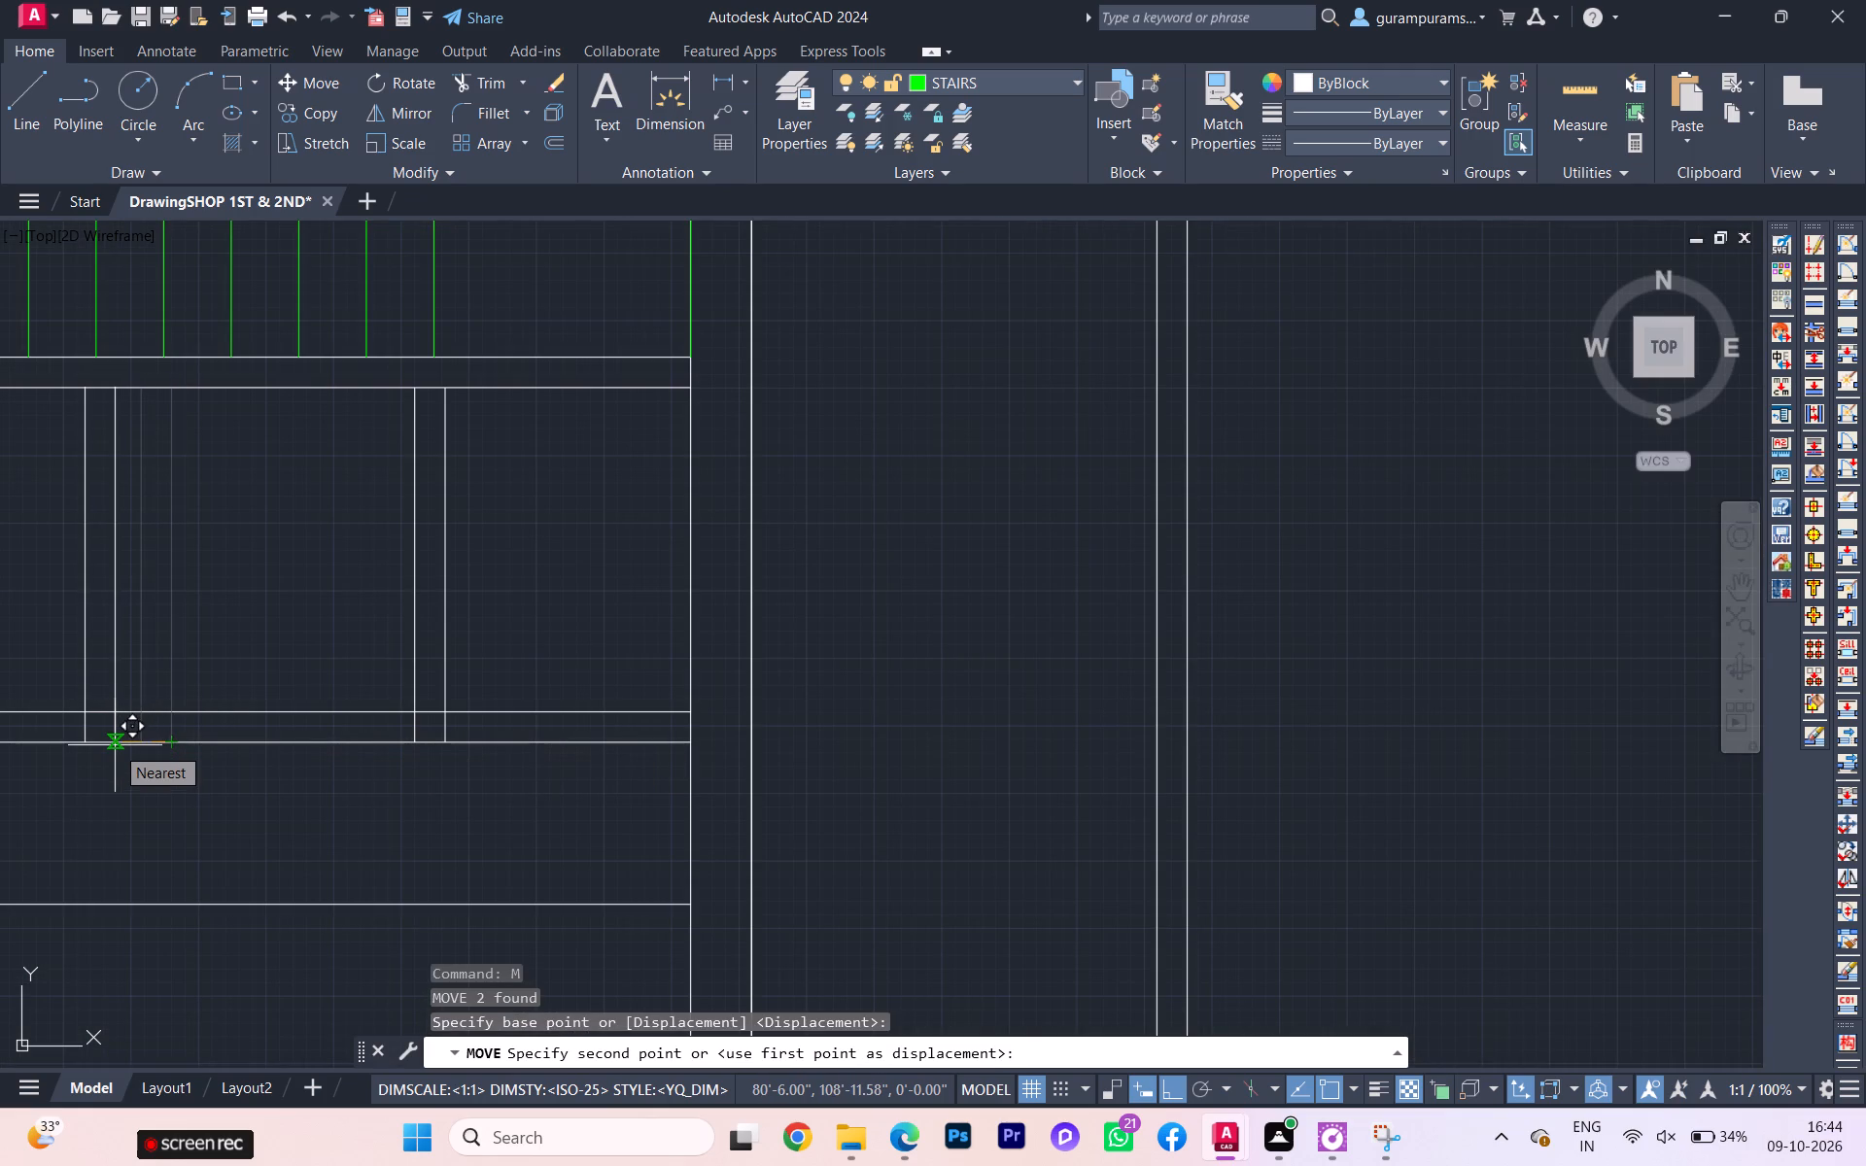
key("5")
key("BackSpace")
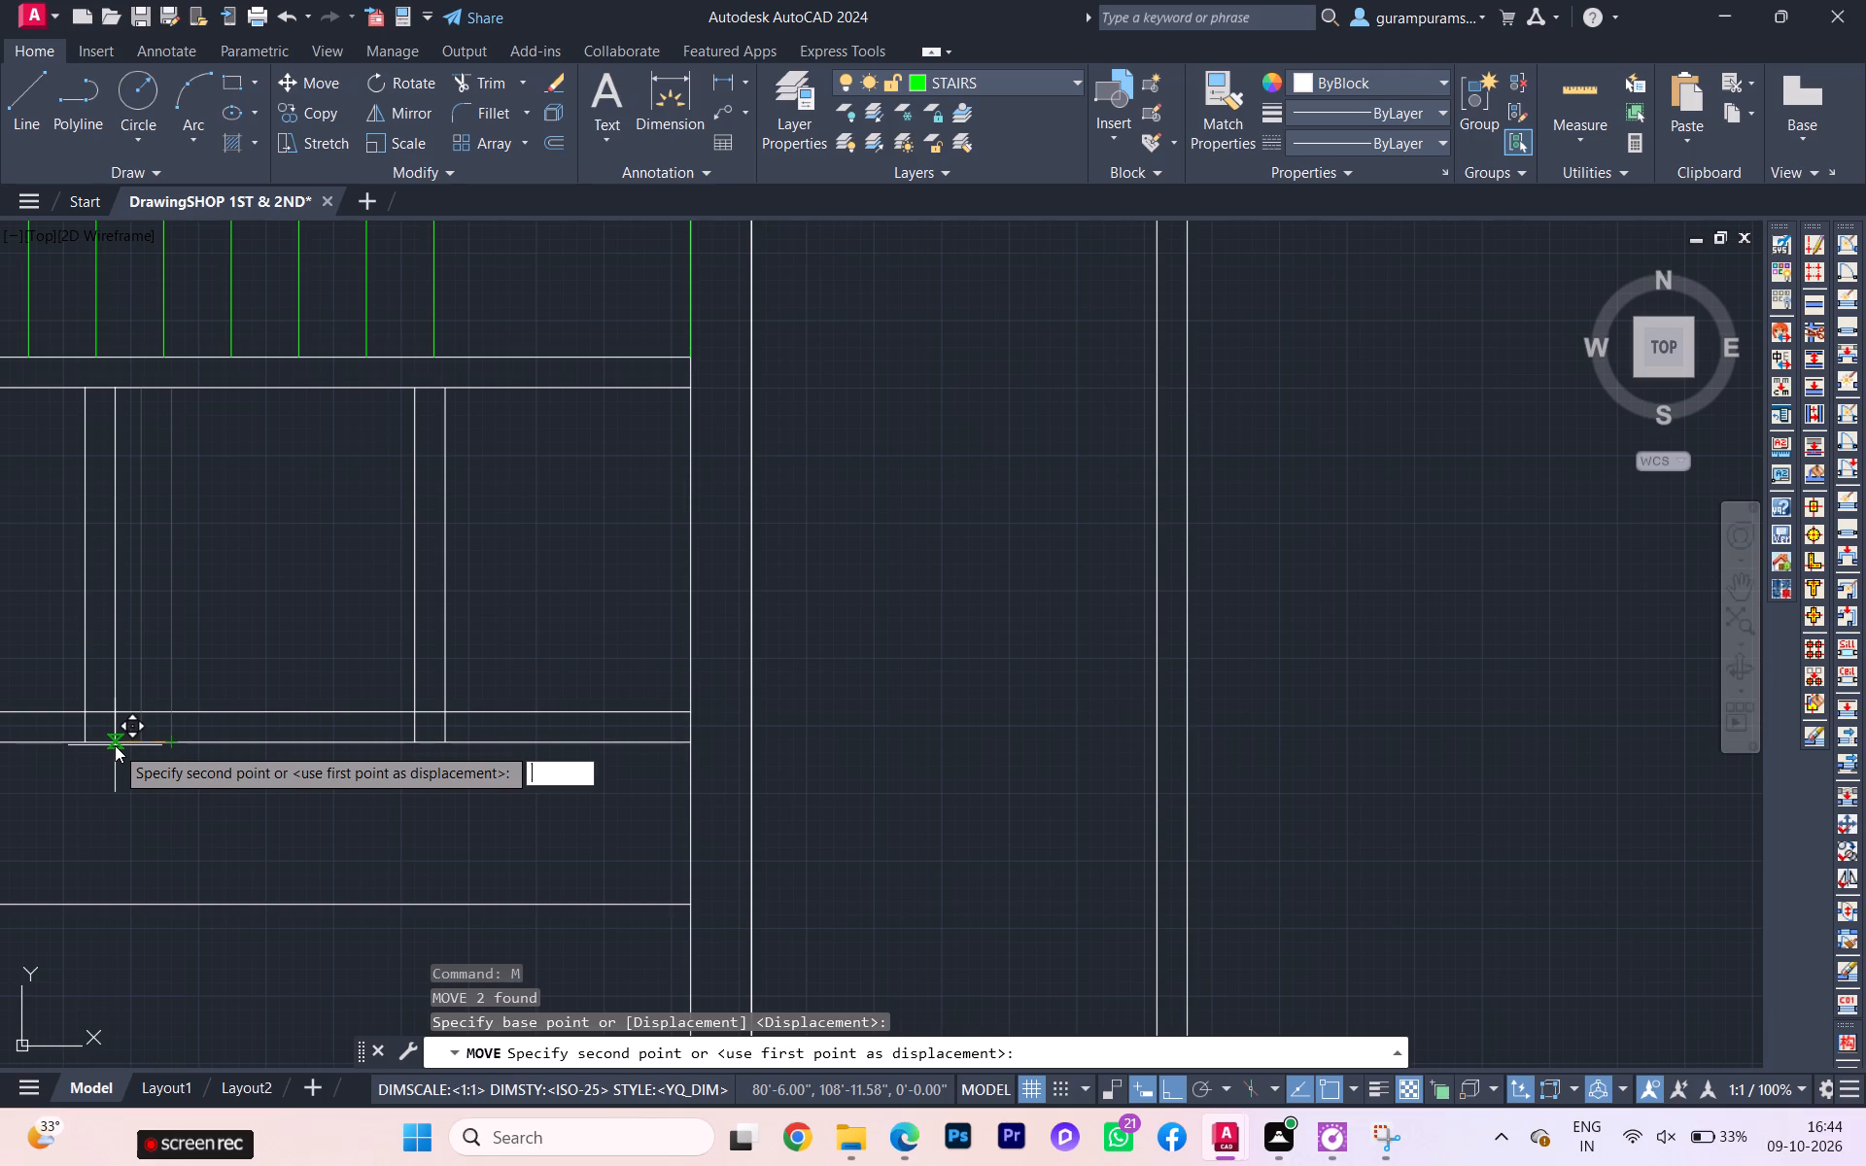
key("6")
key("Return")
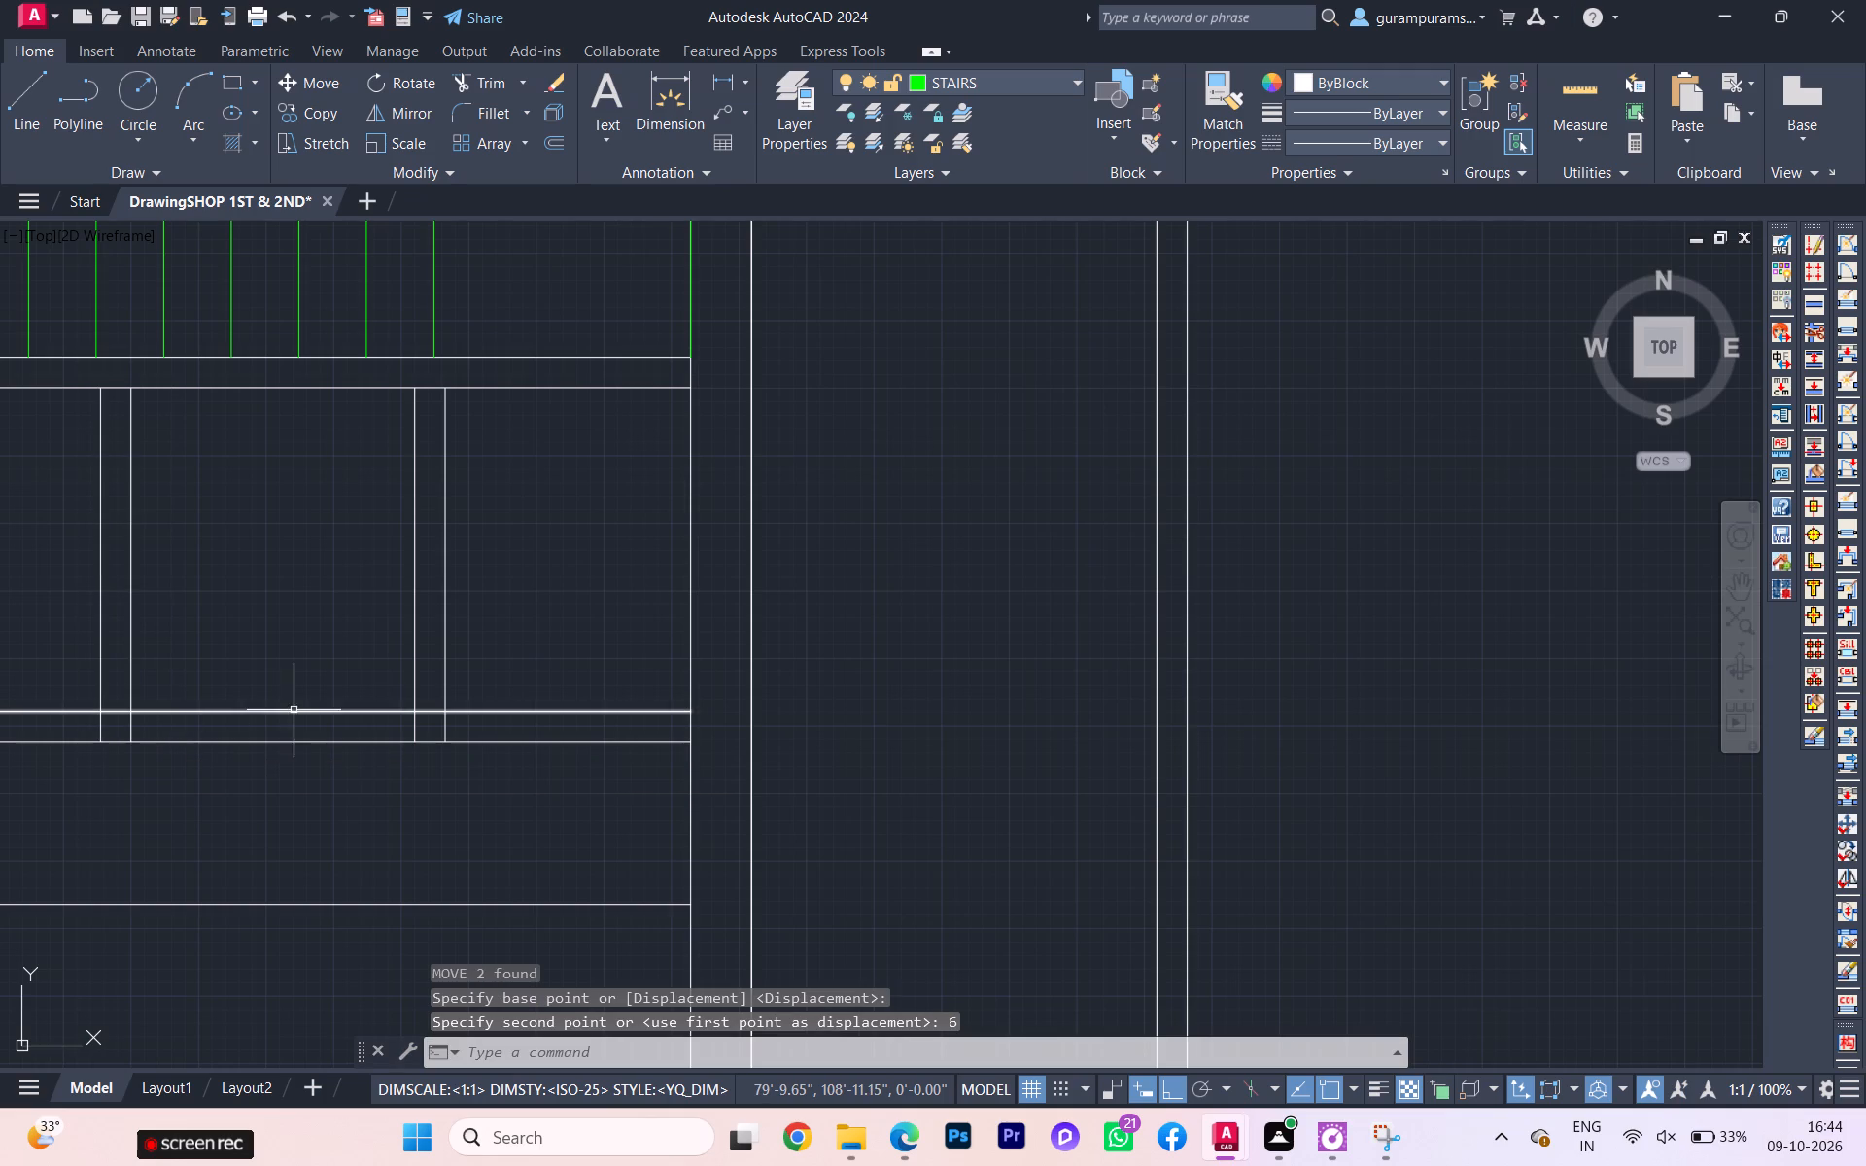
Move both lines of the bath partition nearer the outer side wall 6" away from that wall.
left_click(513, 653)
left_click(389, 646)
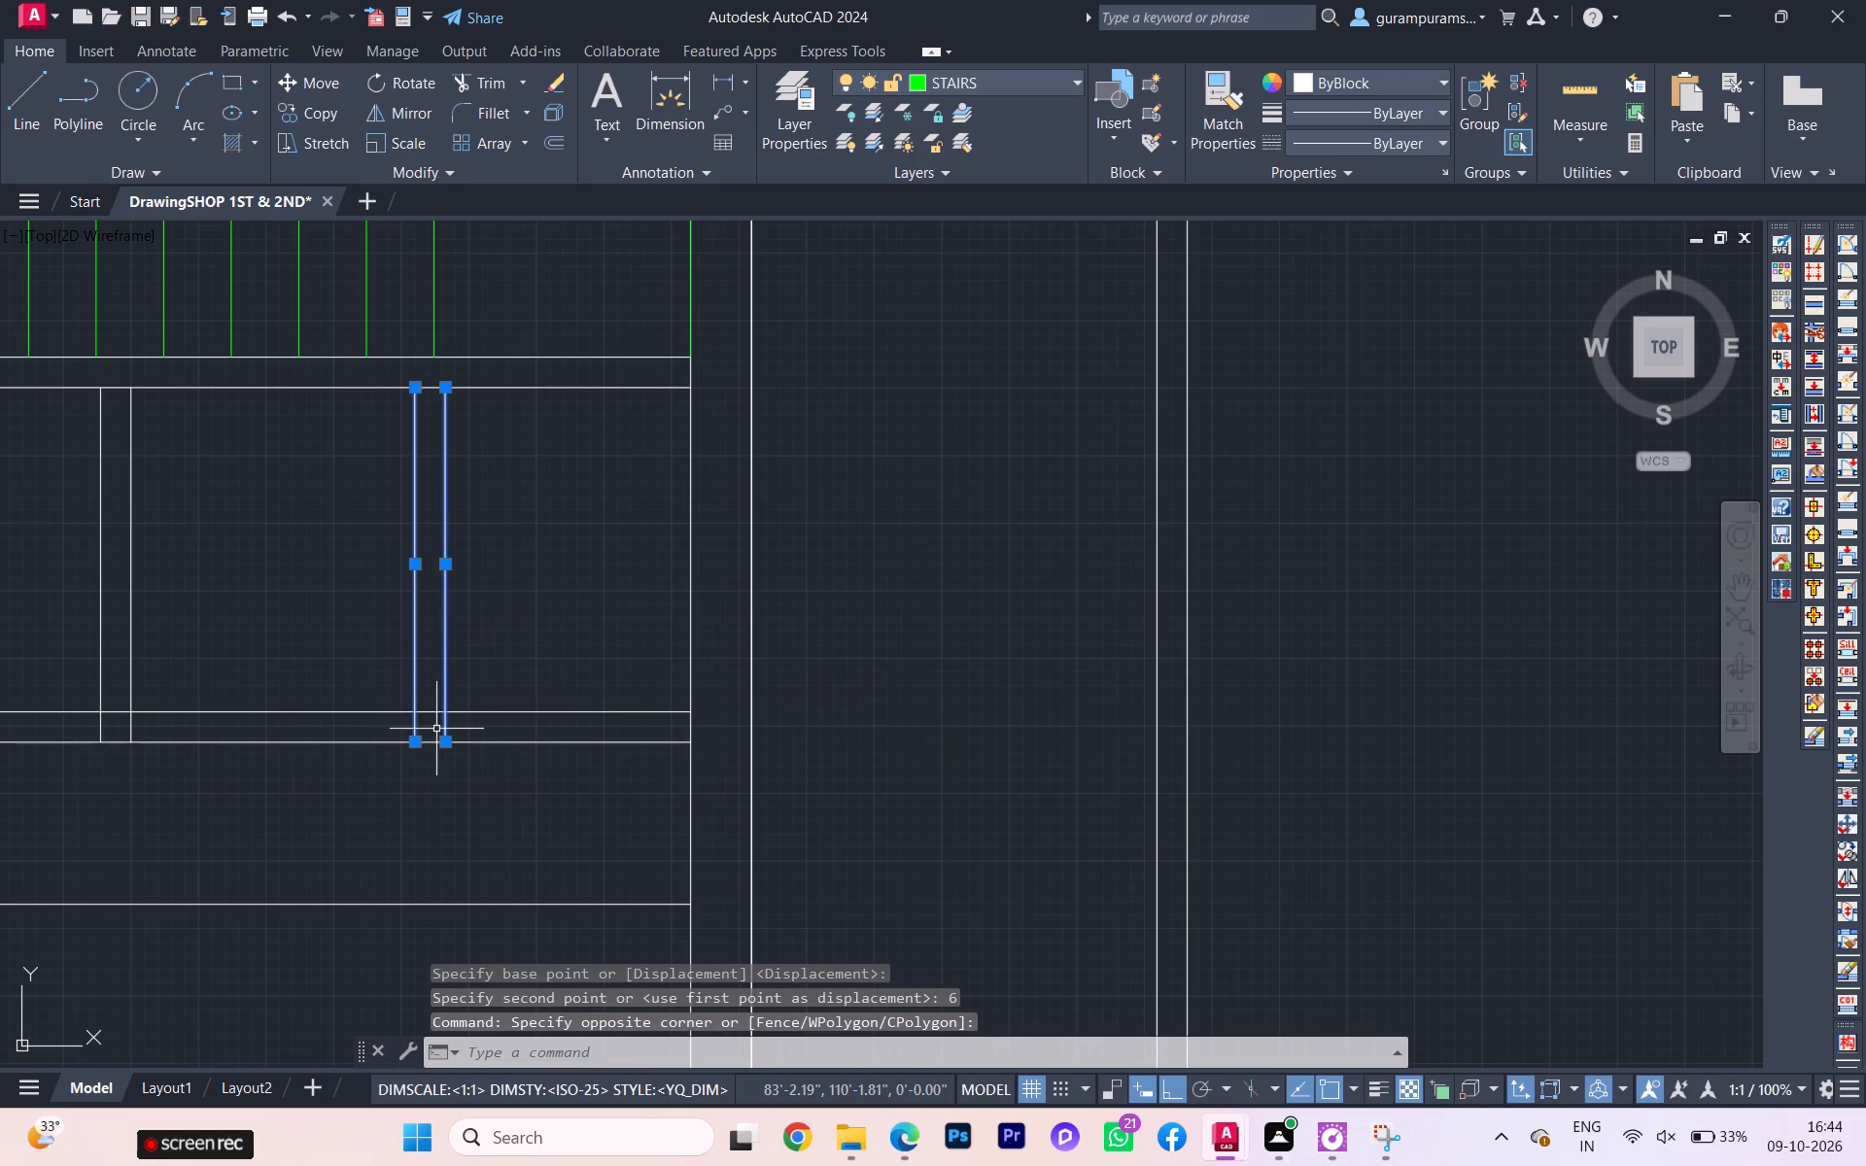
key("m")
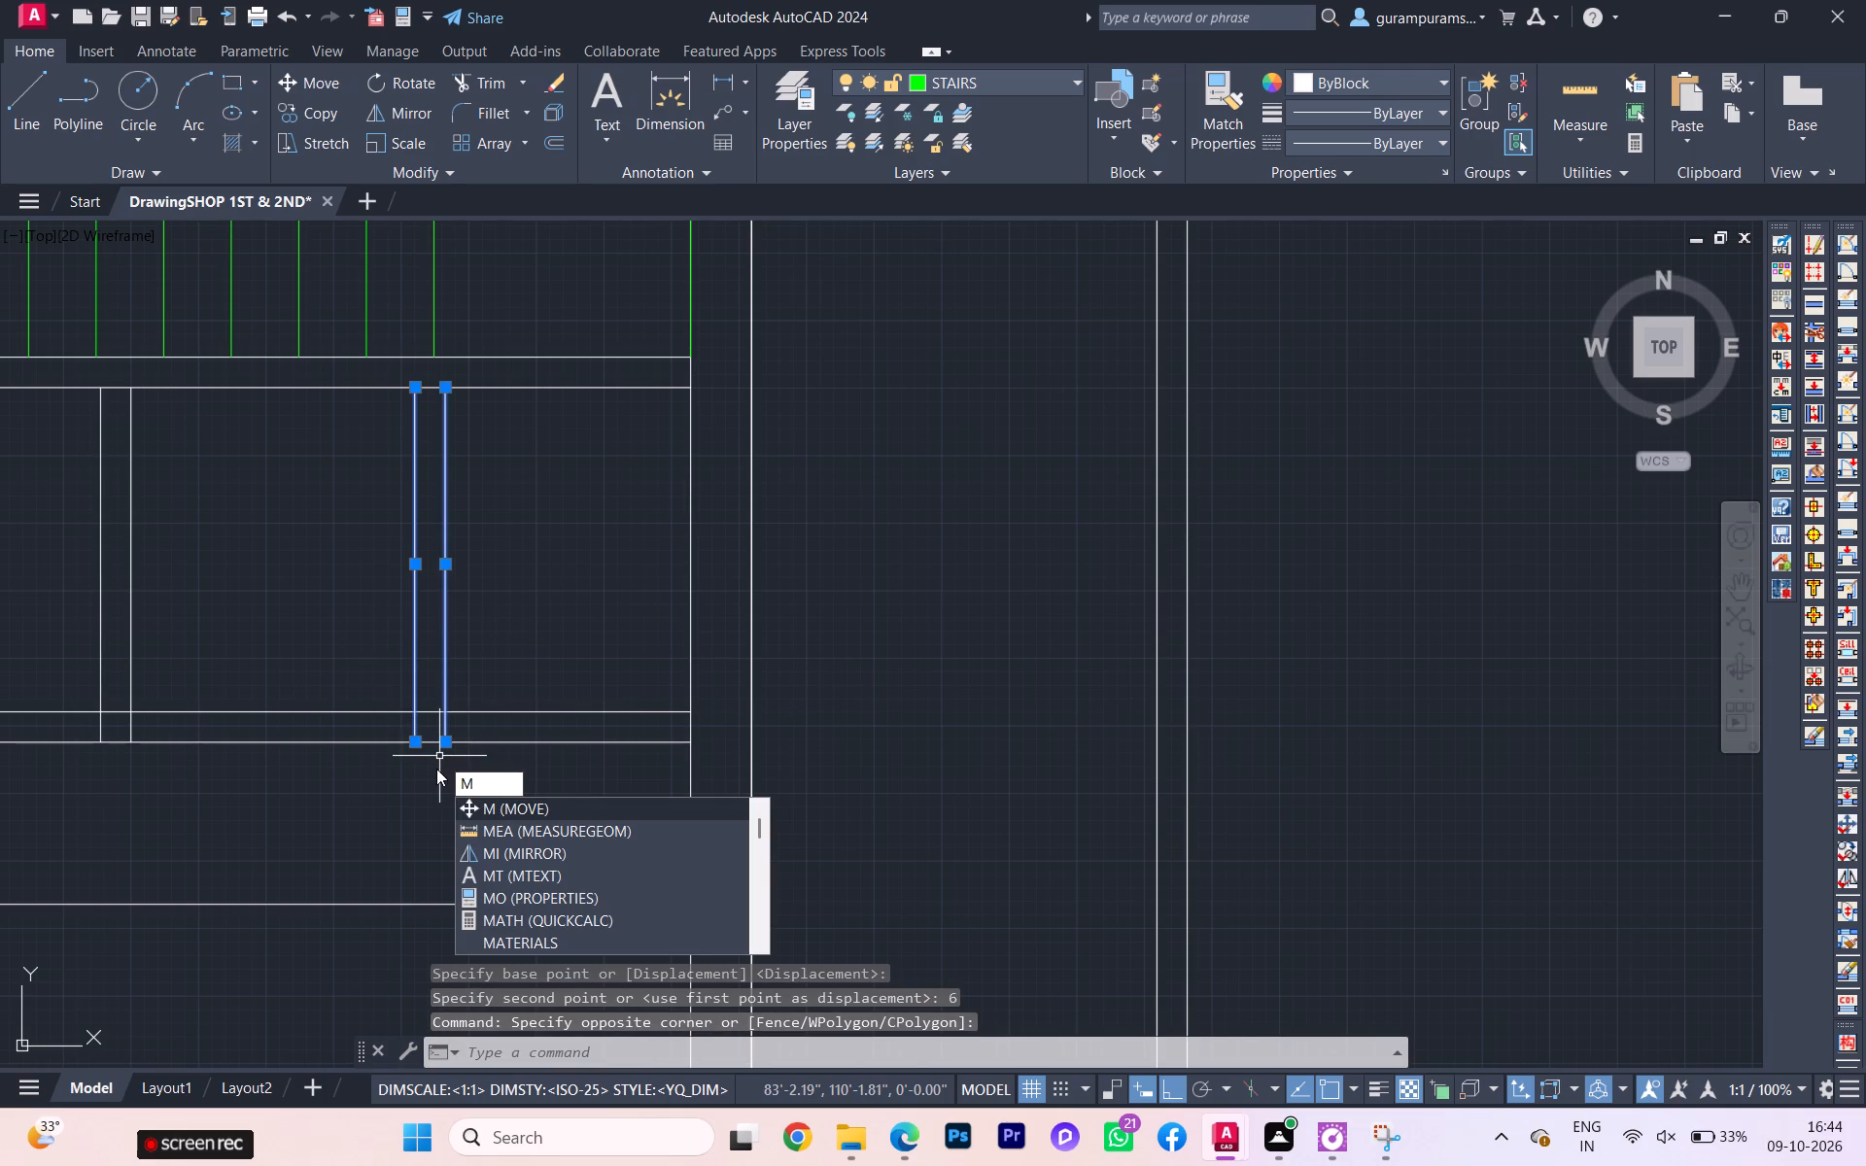
left_click(506, 806)
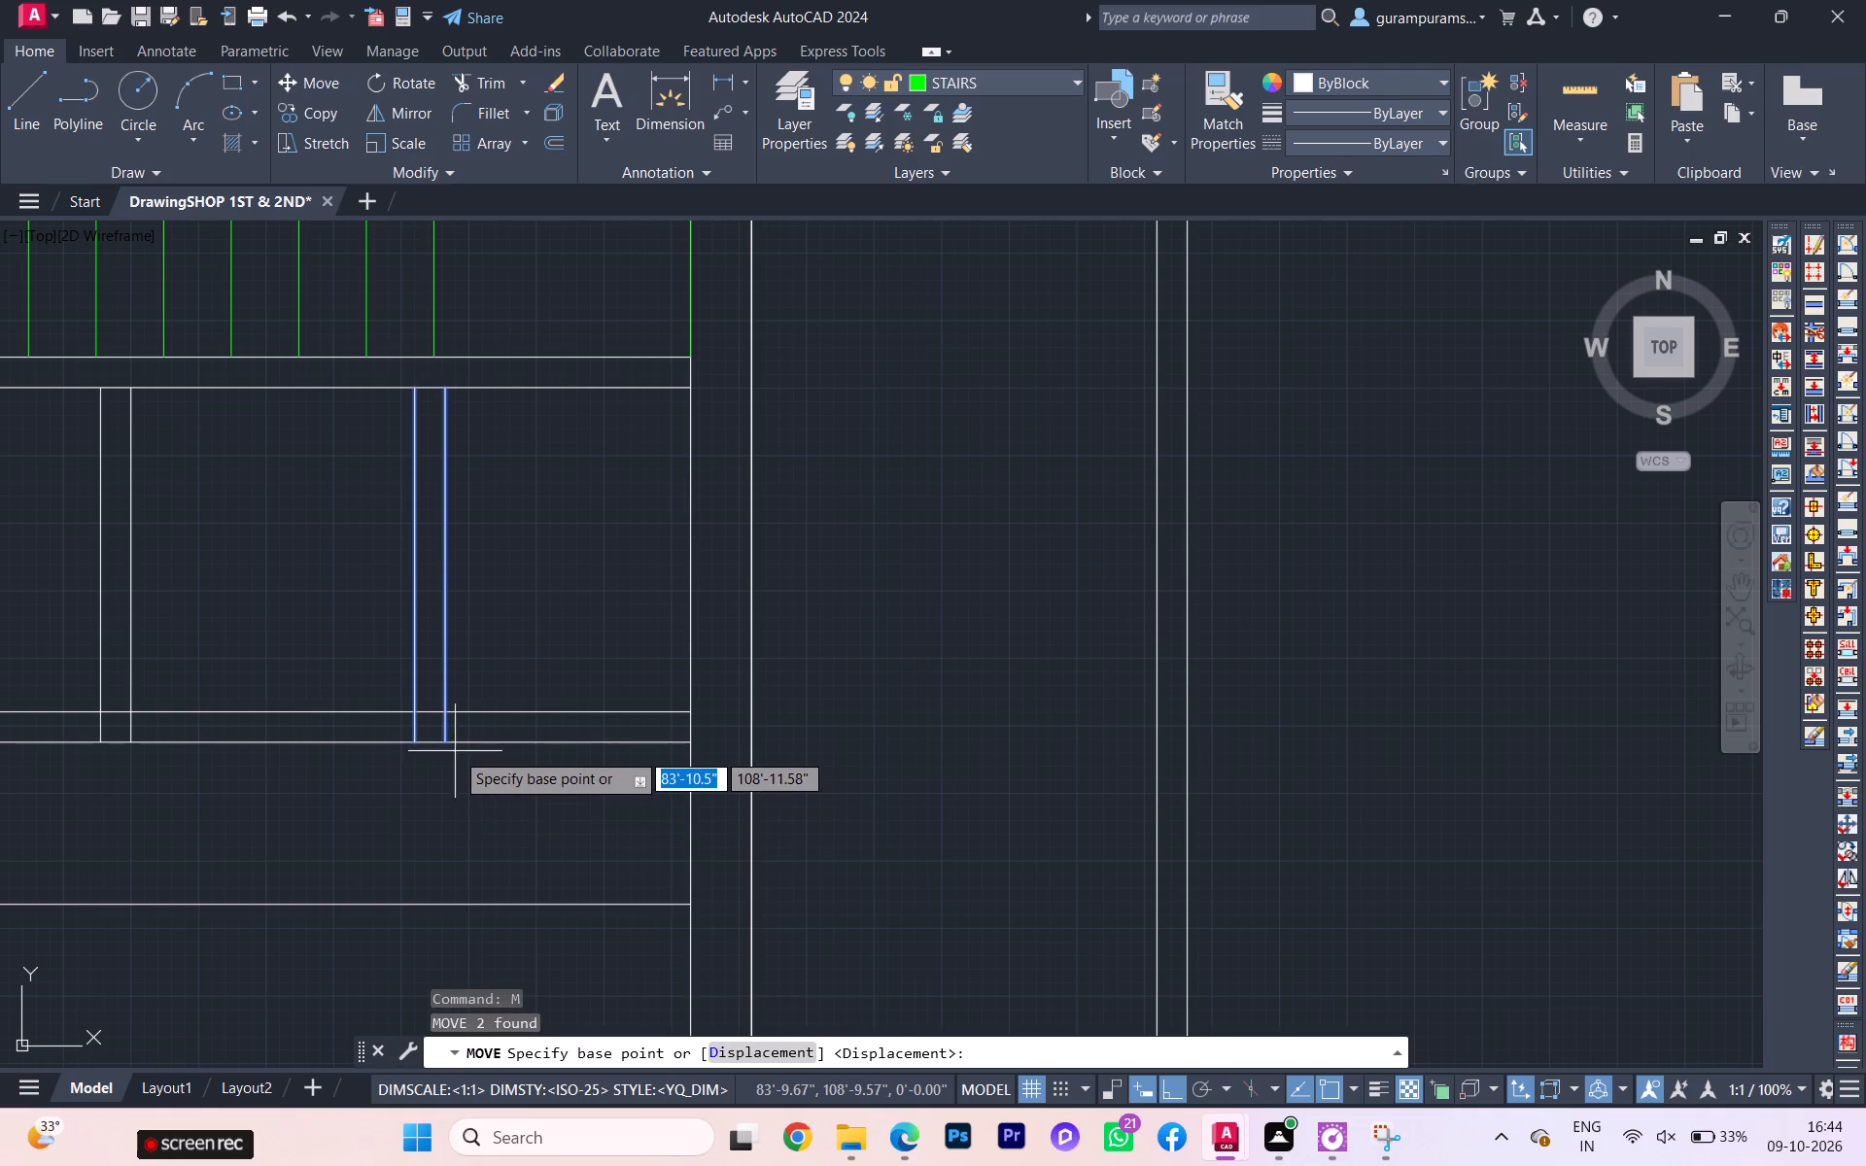
left_click(447, 742)
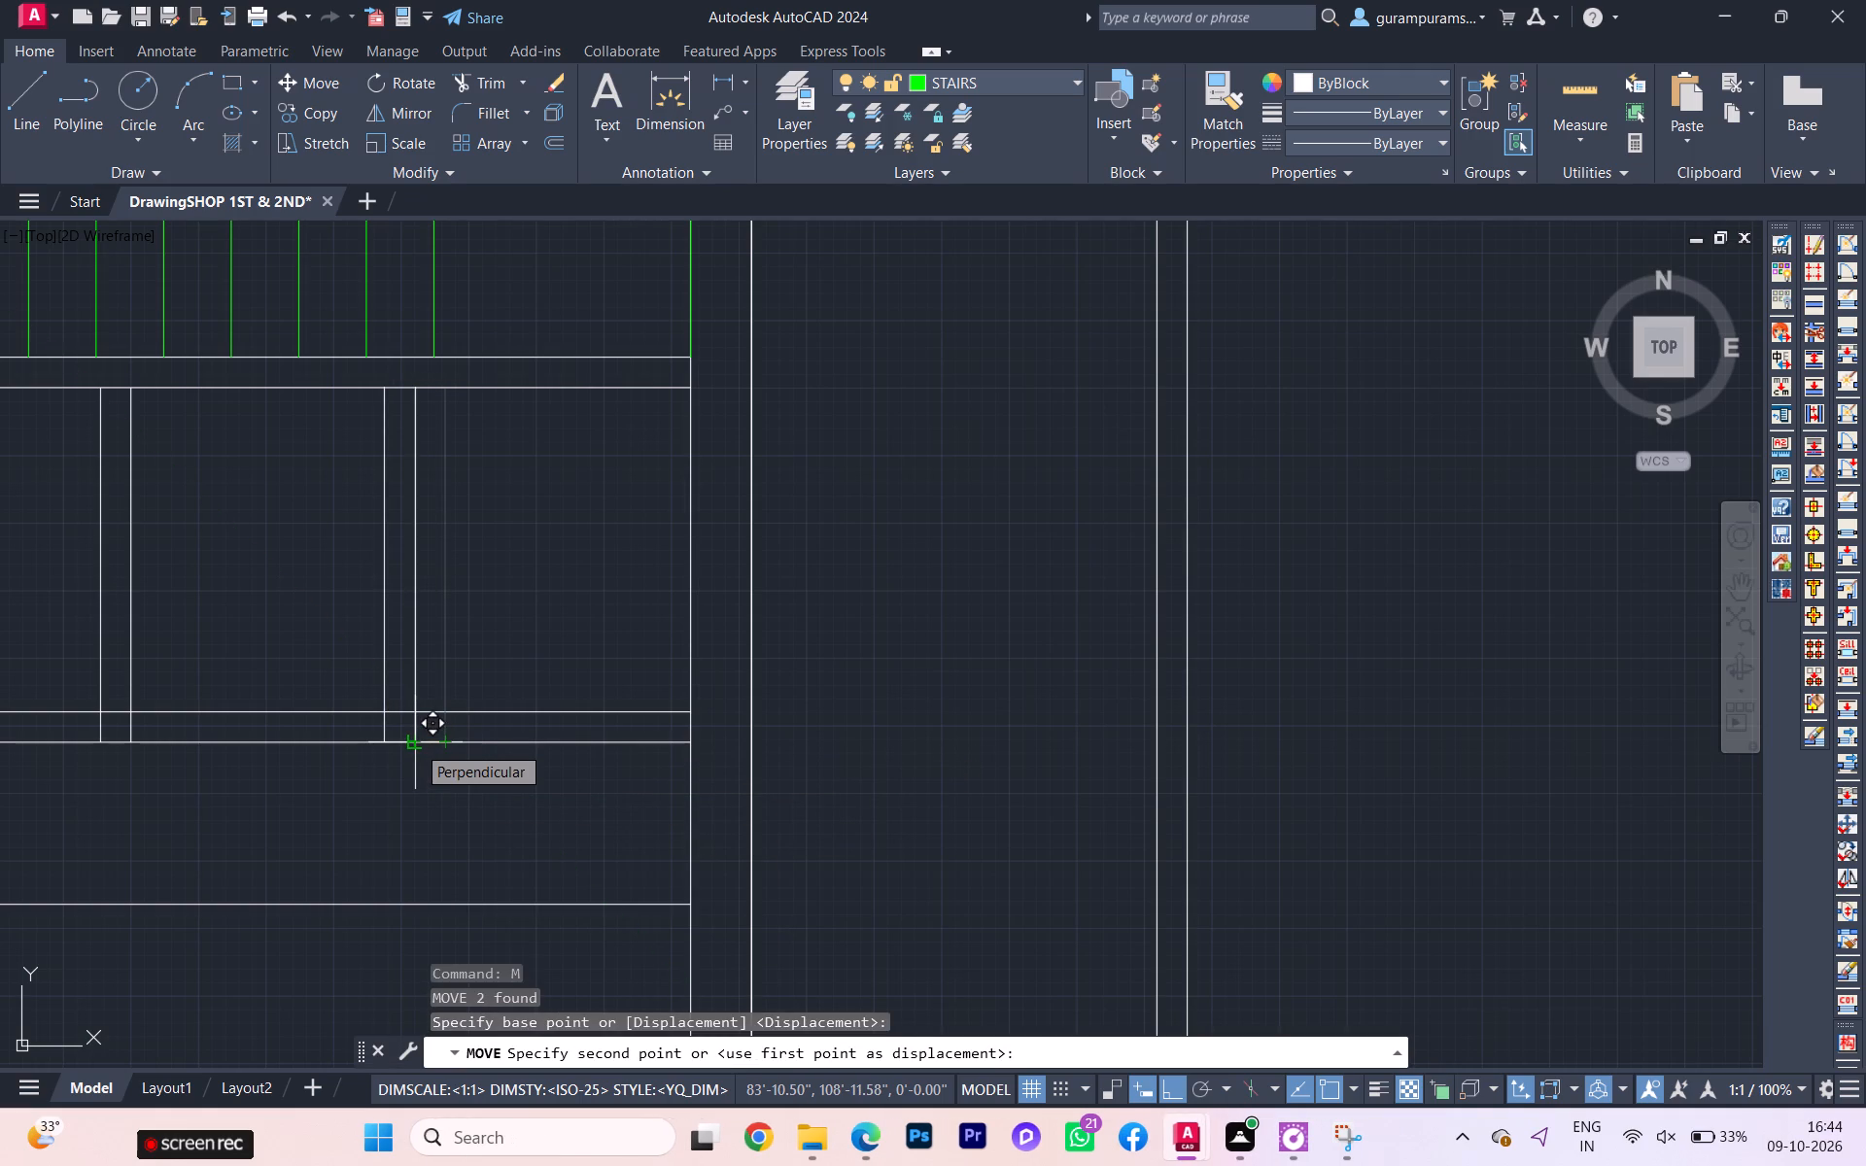
key("6")
key("Return")
scroll(512, 696, "down", 1)
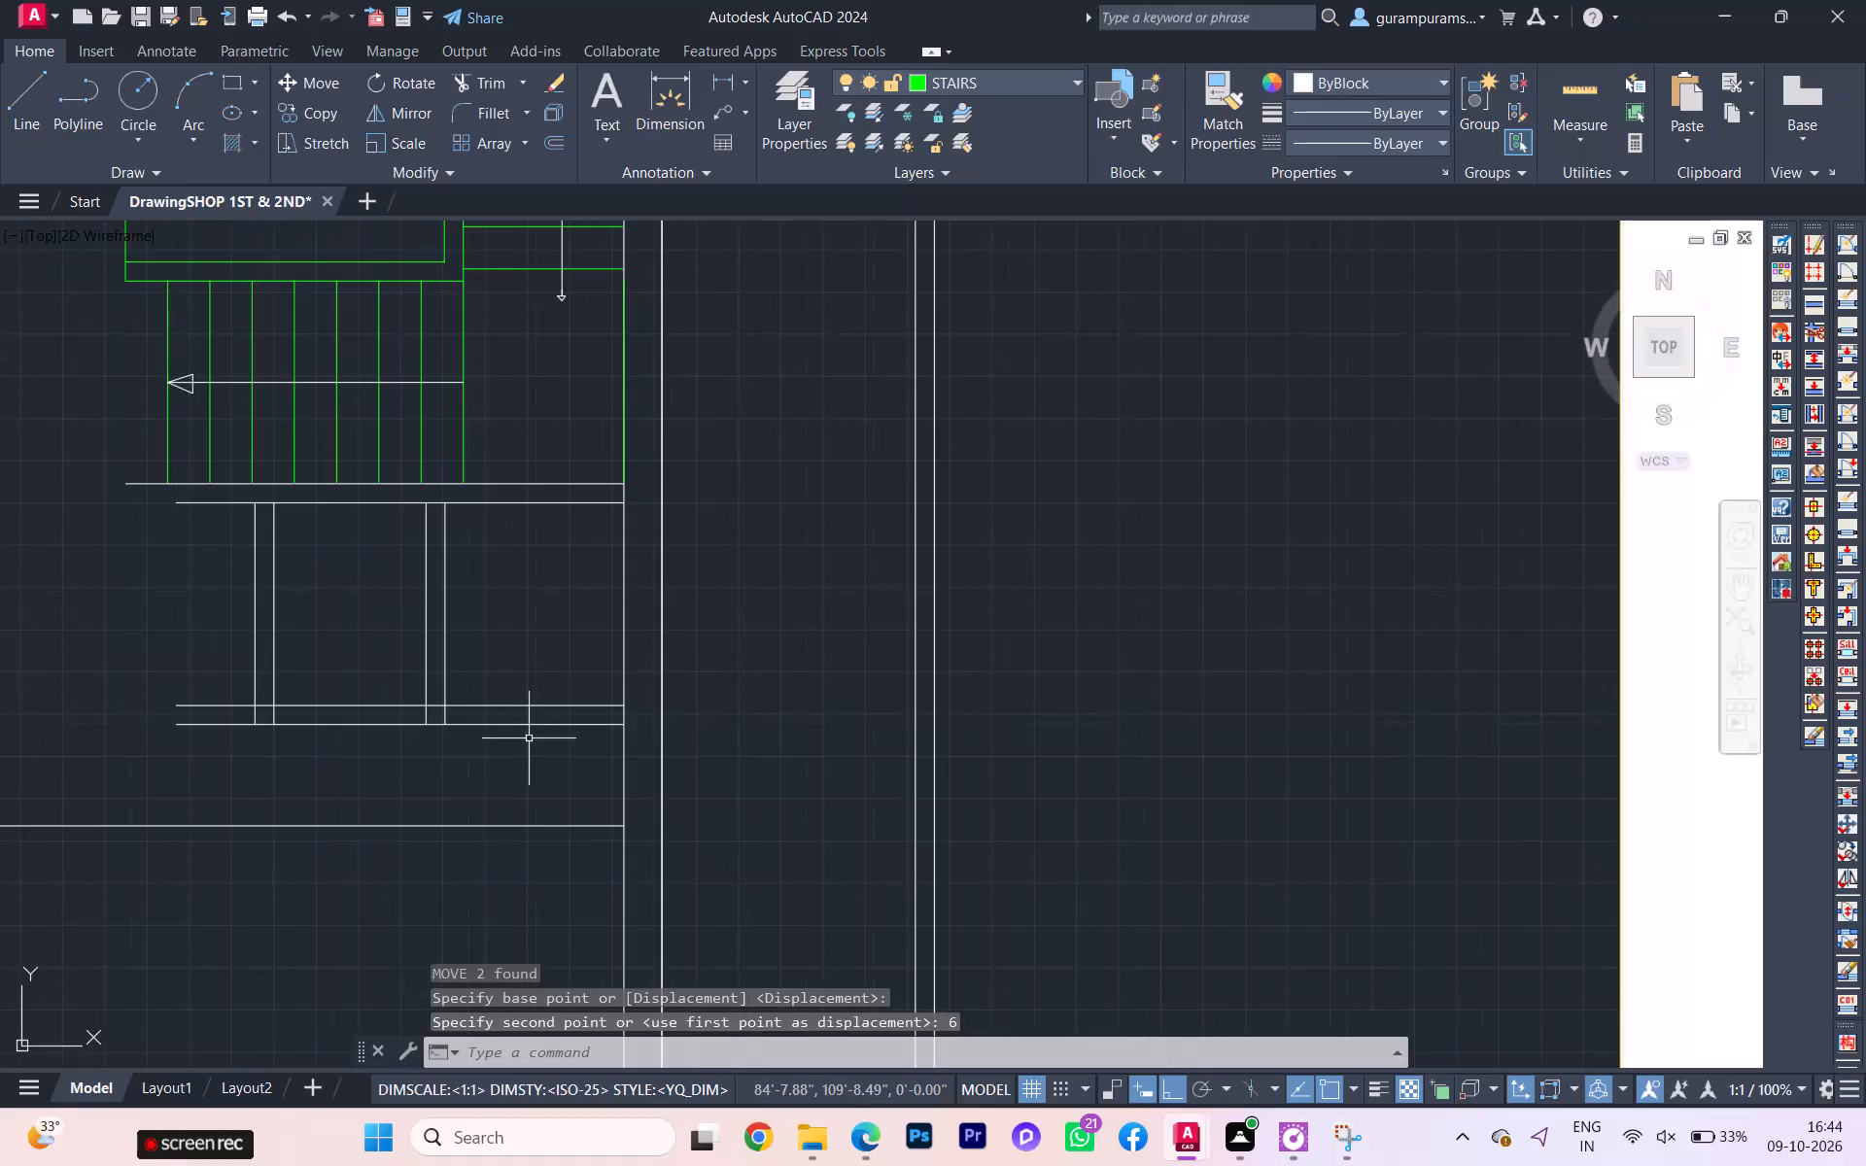
Trim the ends of both lower bath wall lines and the upper bath wall's lower line that overhang the farther partition.
key("Escape")
key("t")
key("r")
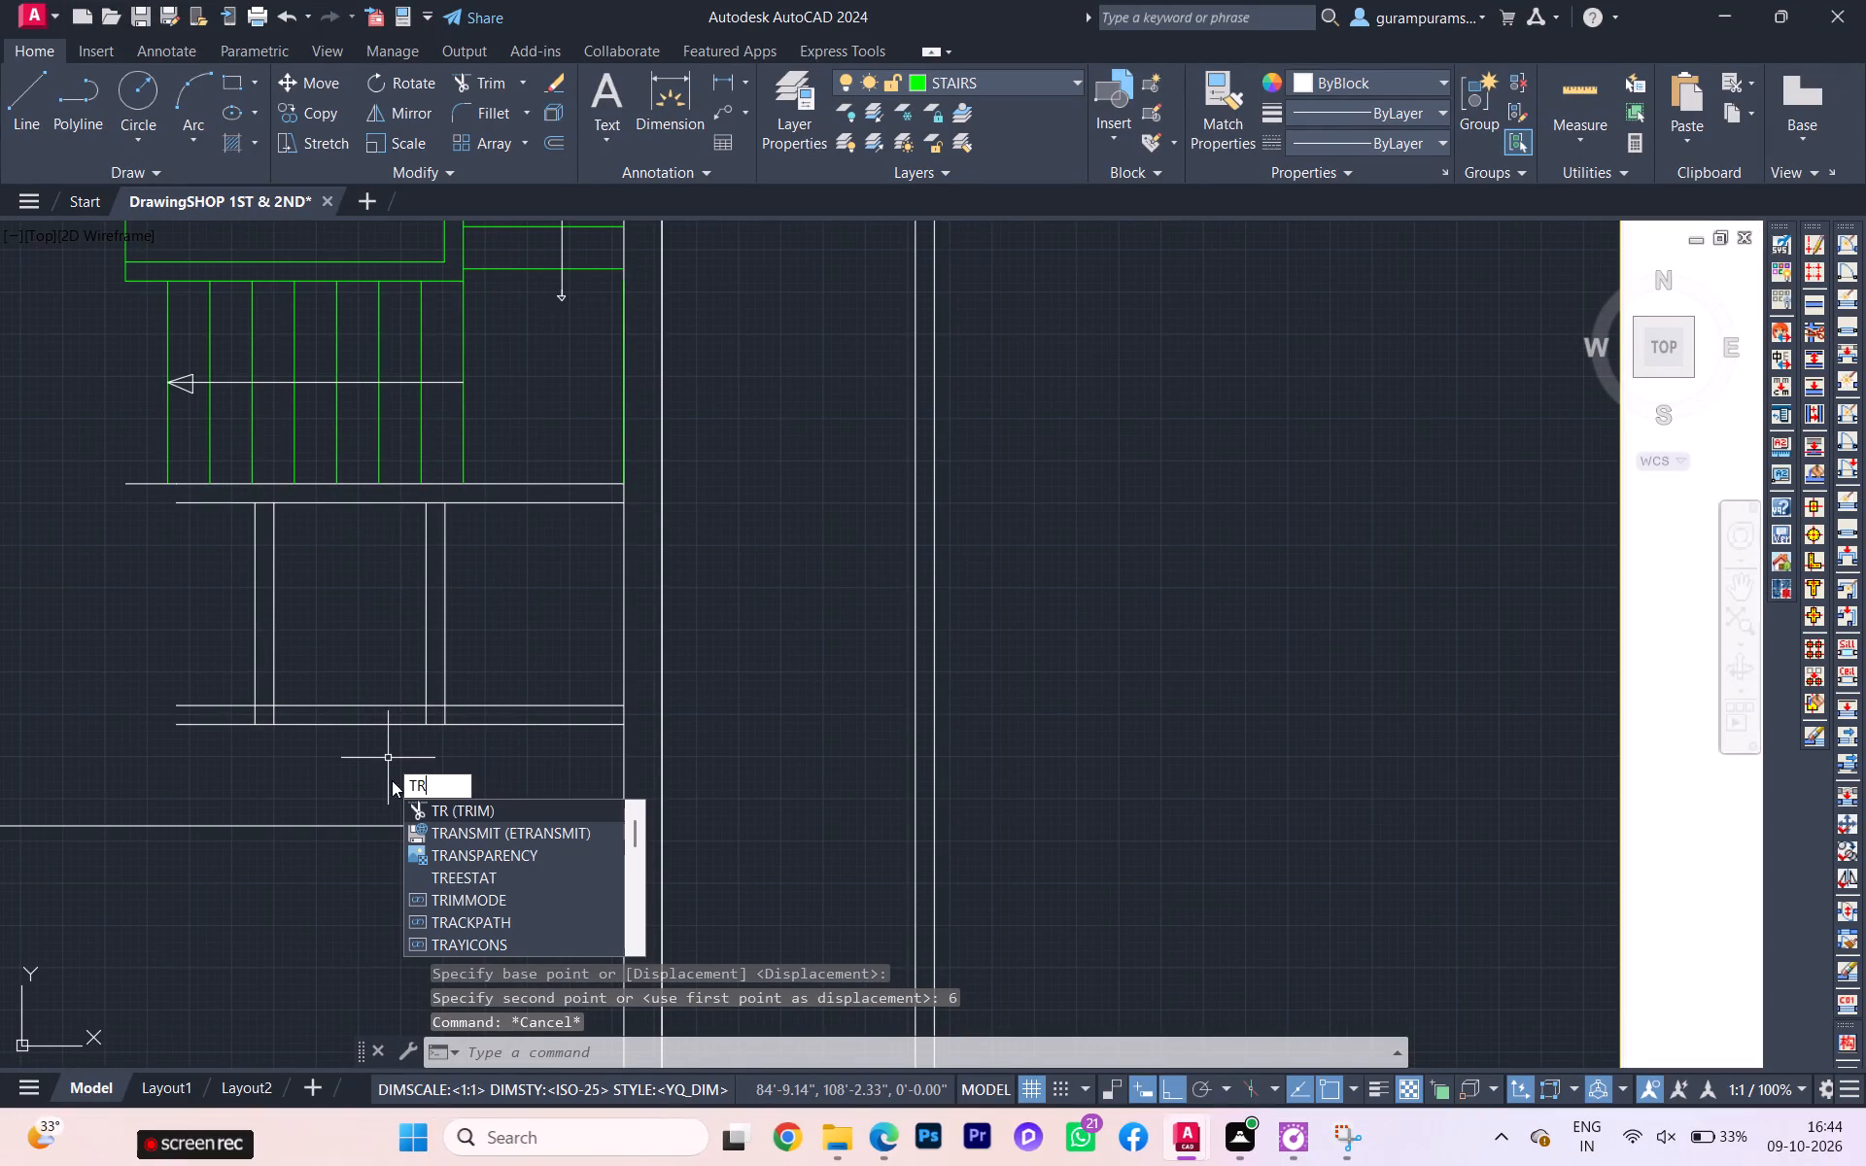
left_click(456, 807)
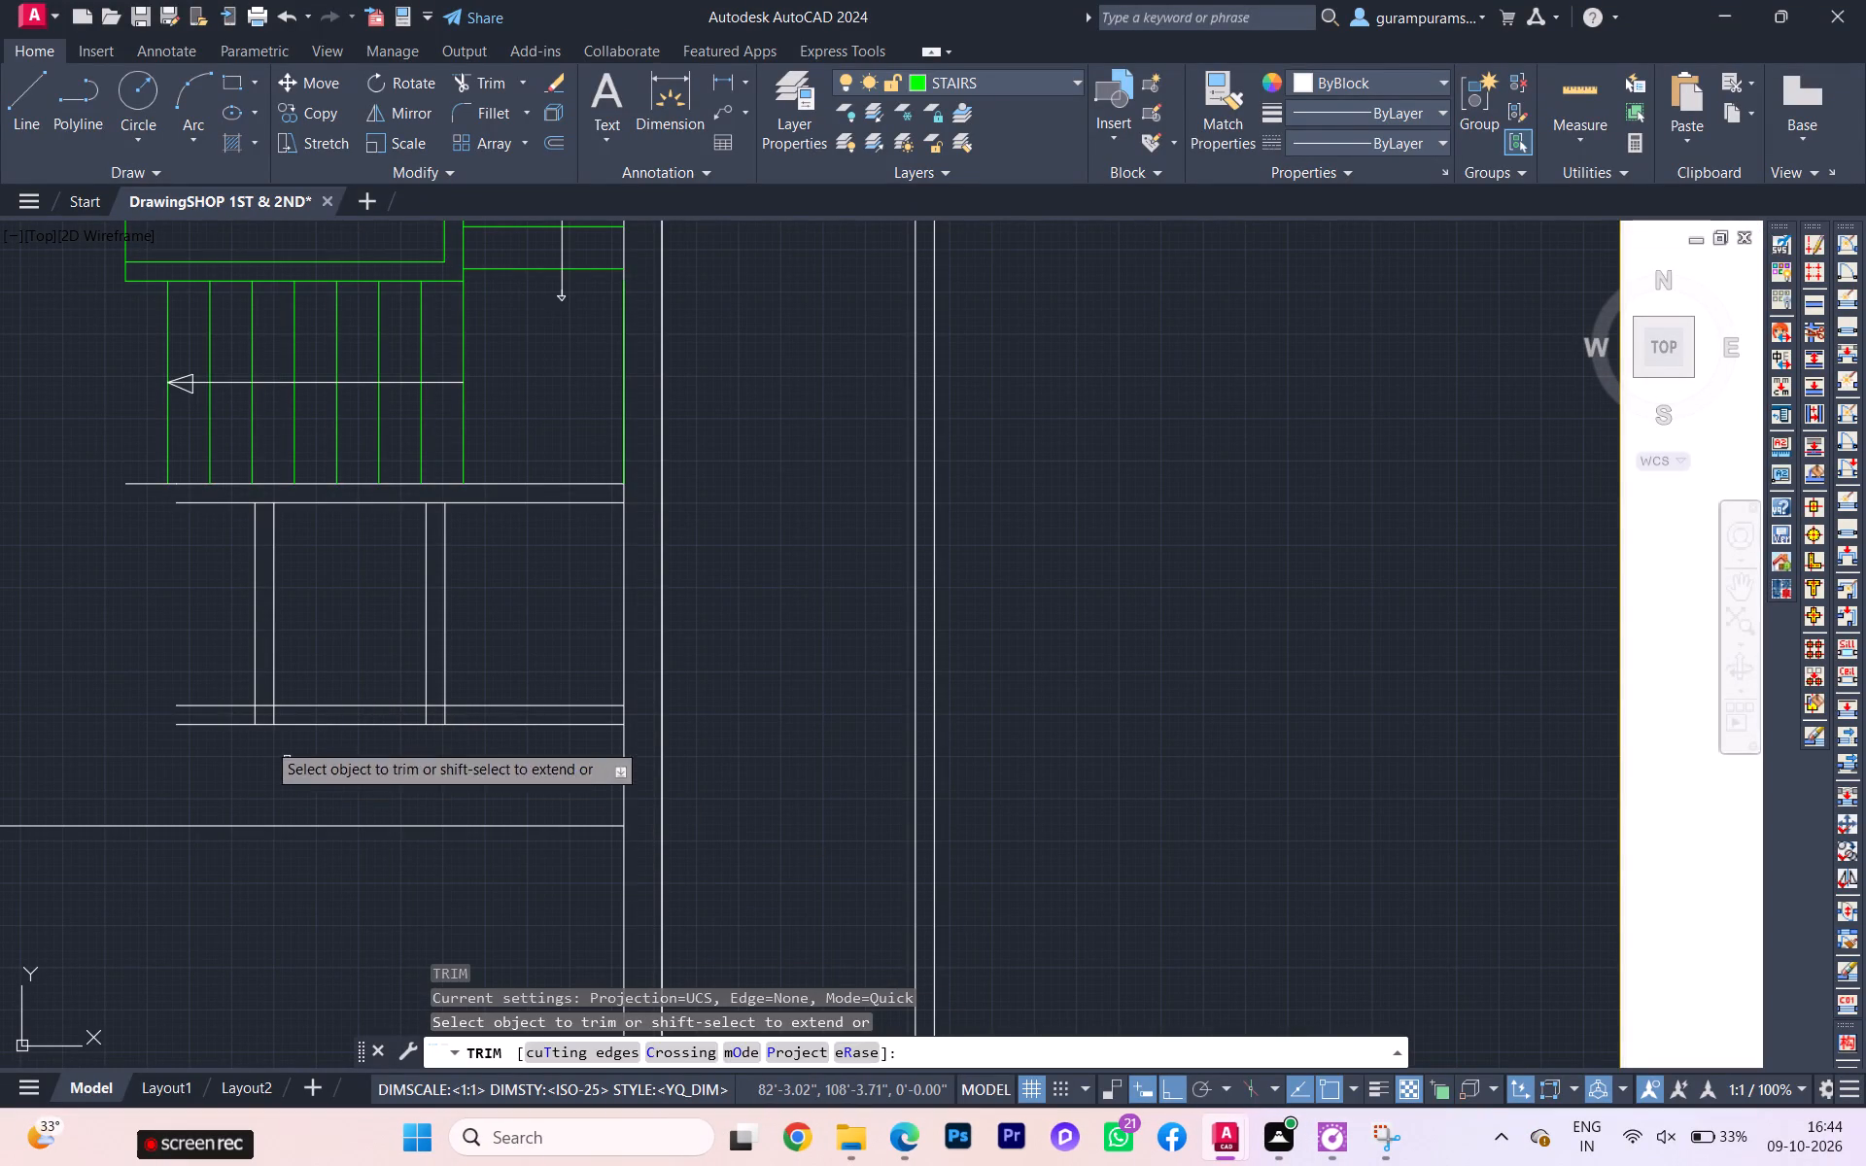
left_click(208, 736)
left_click(203, 701)
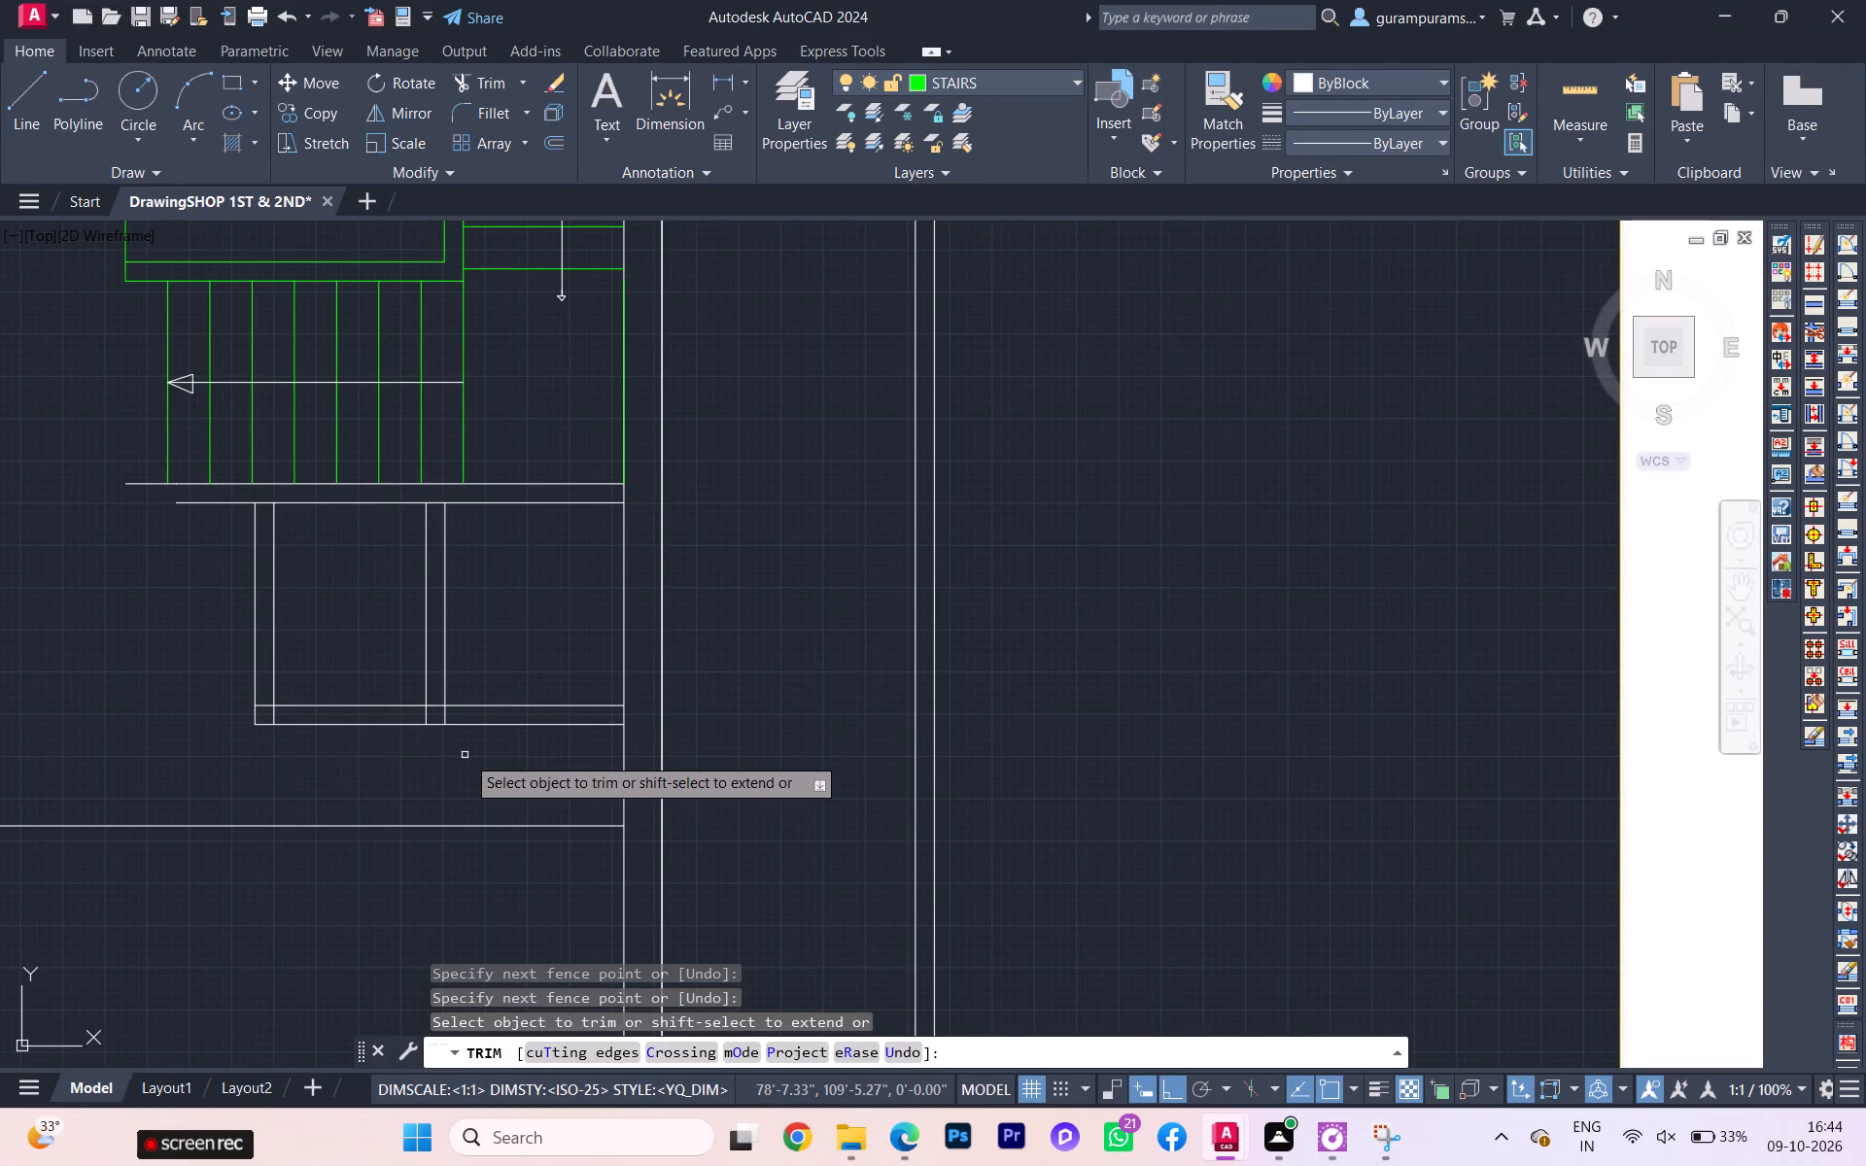
left_click(194, 506)
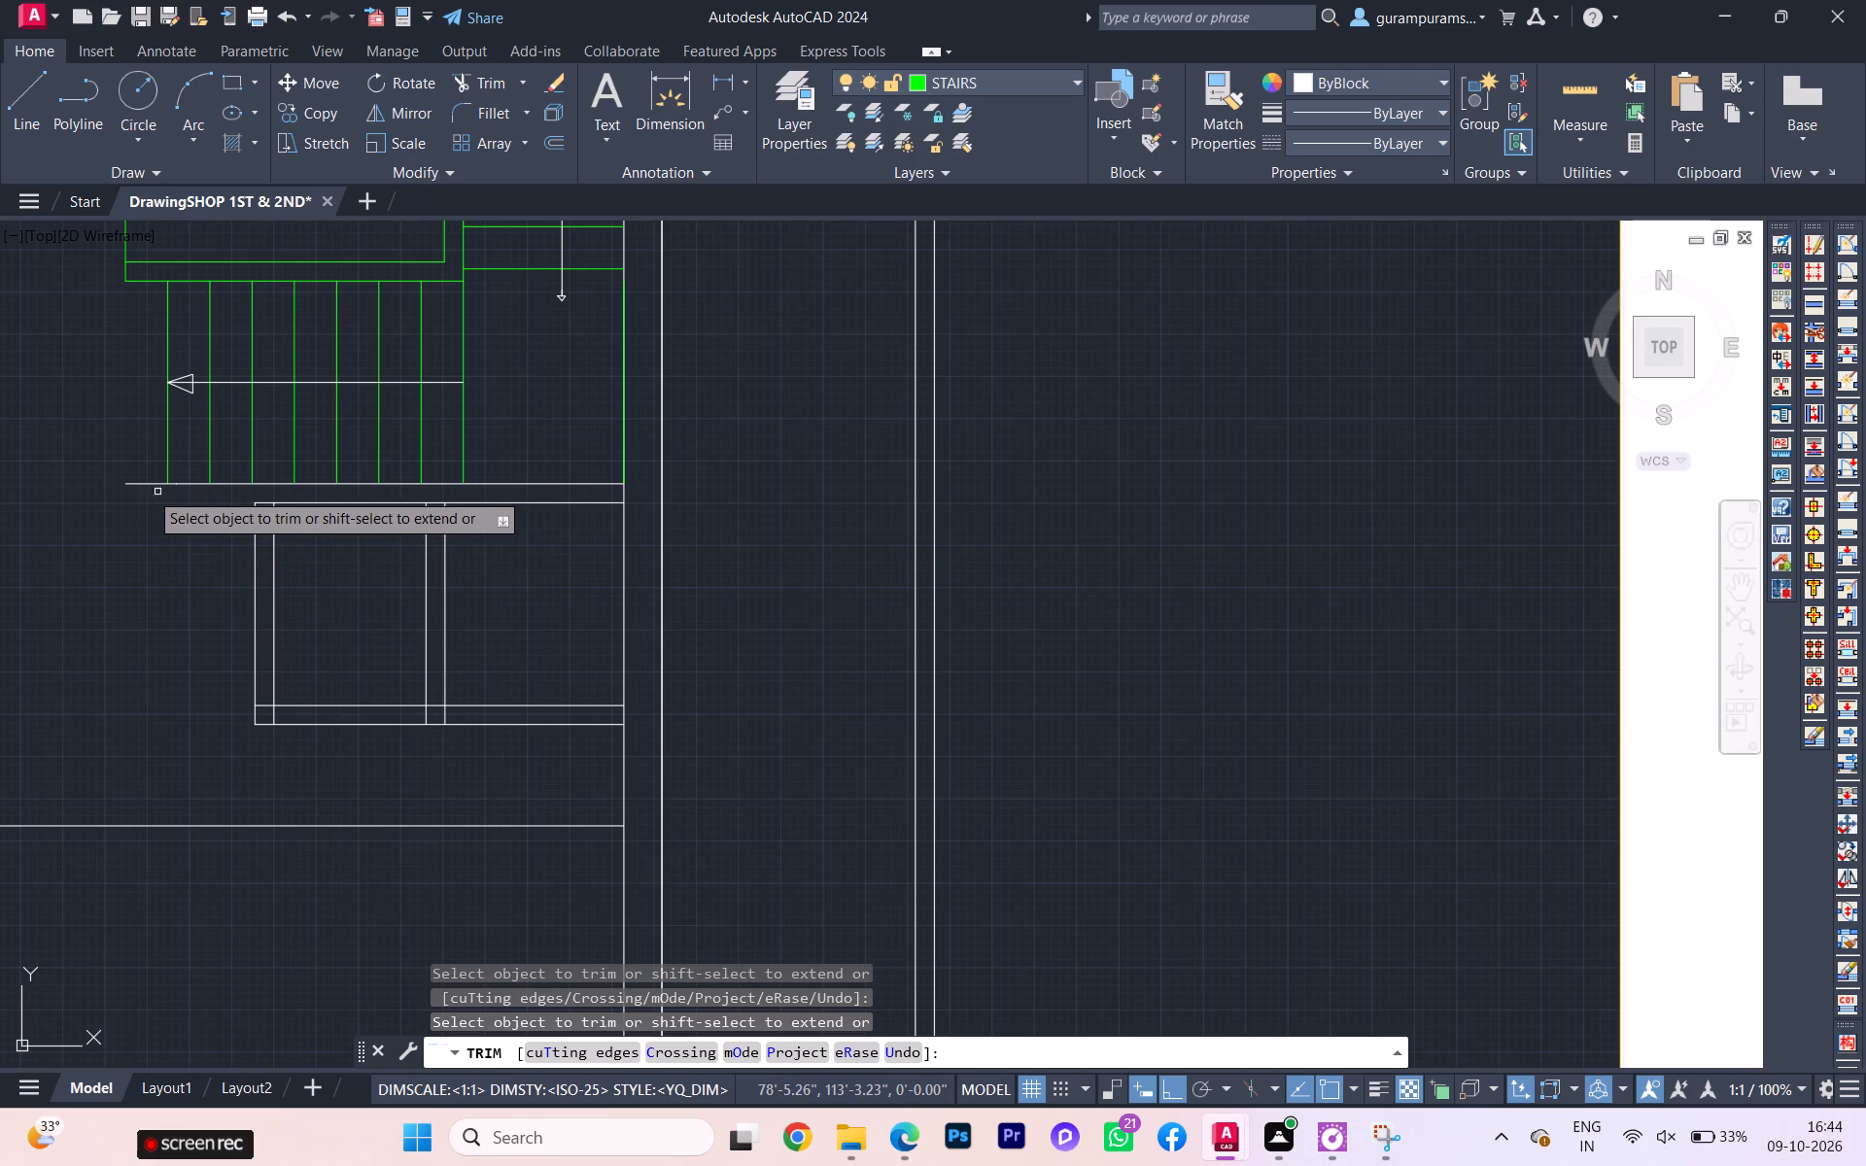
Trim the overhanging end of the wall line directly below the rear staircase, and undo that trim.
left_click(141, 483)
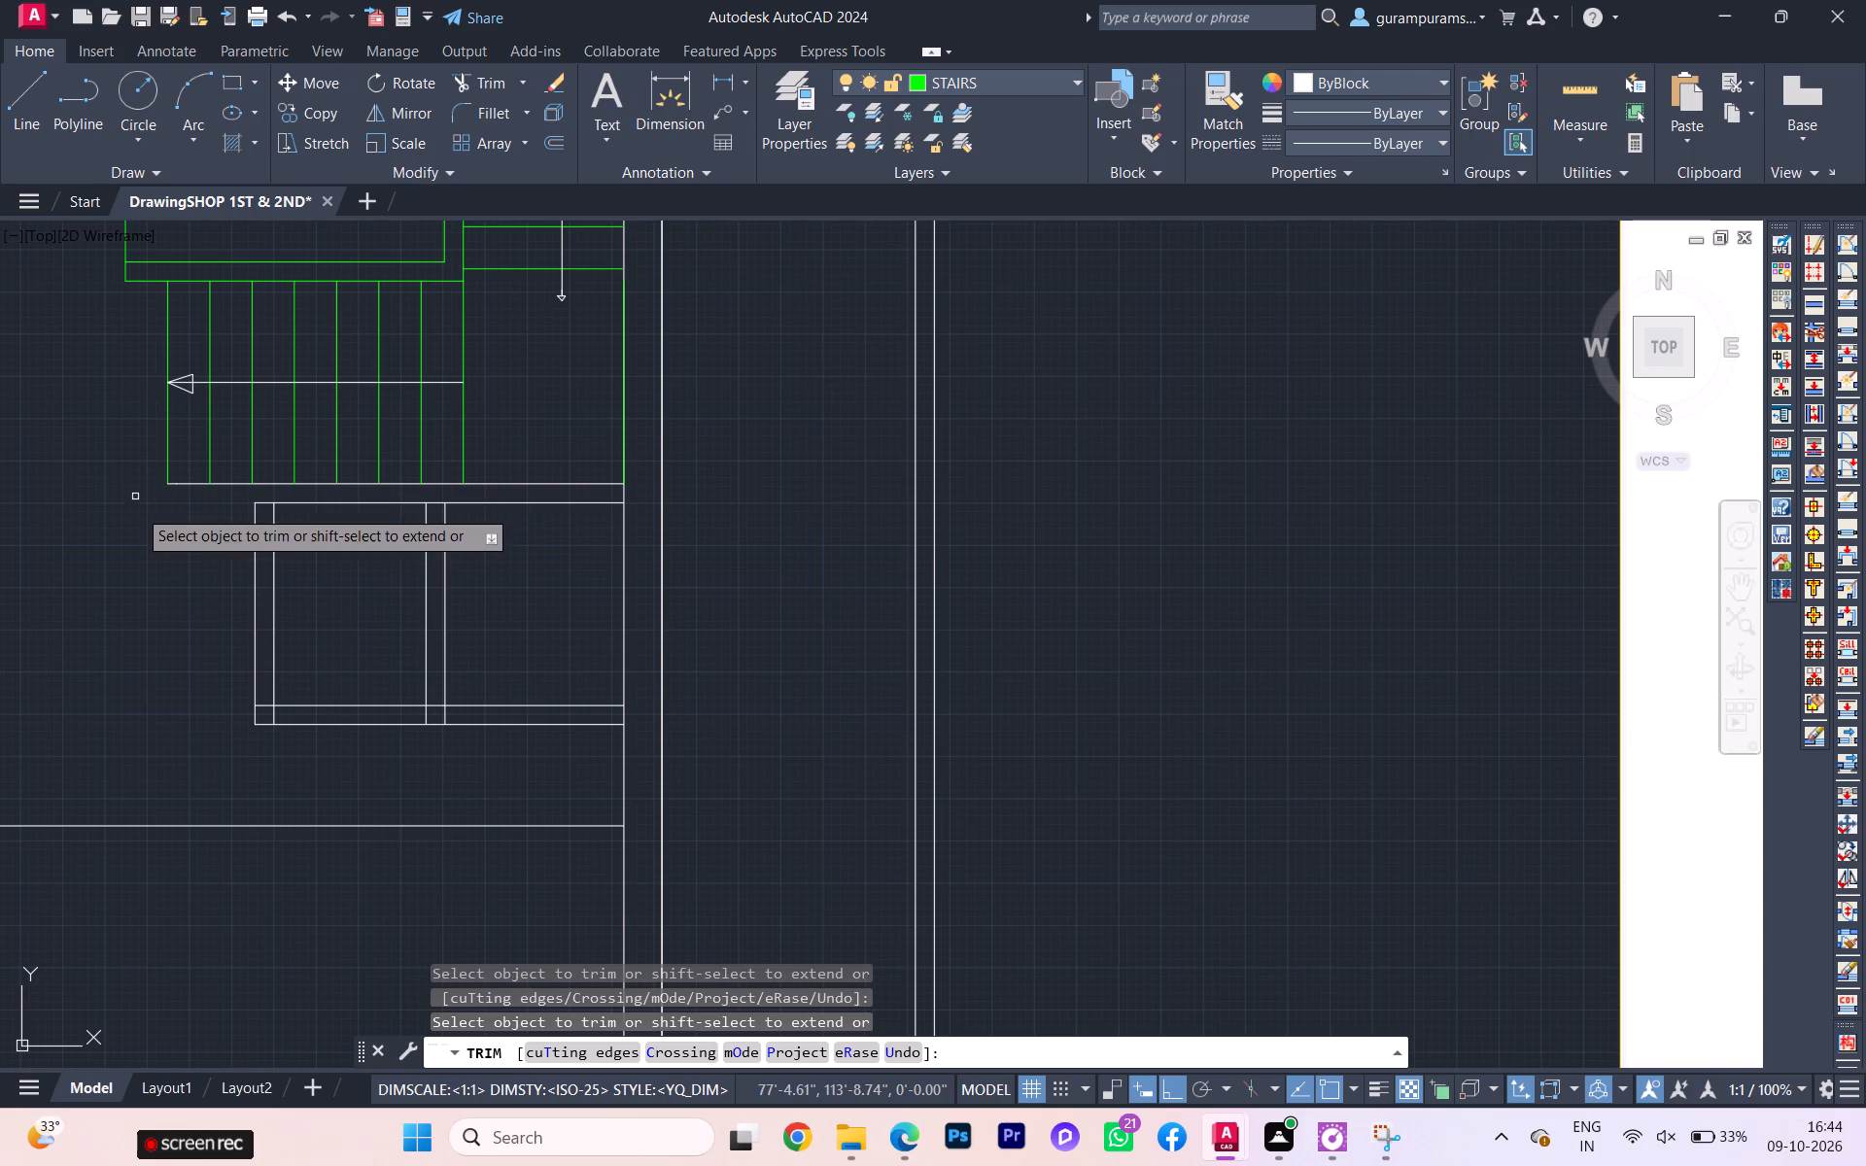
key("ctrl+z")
Compare the bath walls and partitions with the reference ground floor plan beside the drawing, and end the Trim command.
scroll(144, 674, "down", 2)
scroll(147, 677, "up", 1)
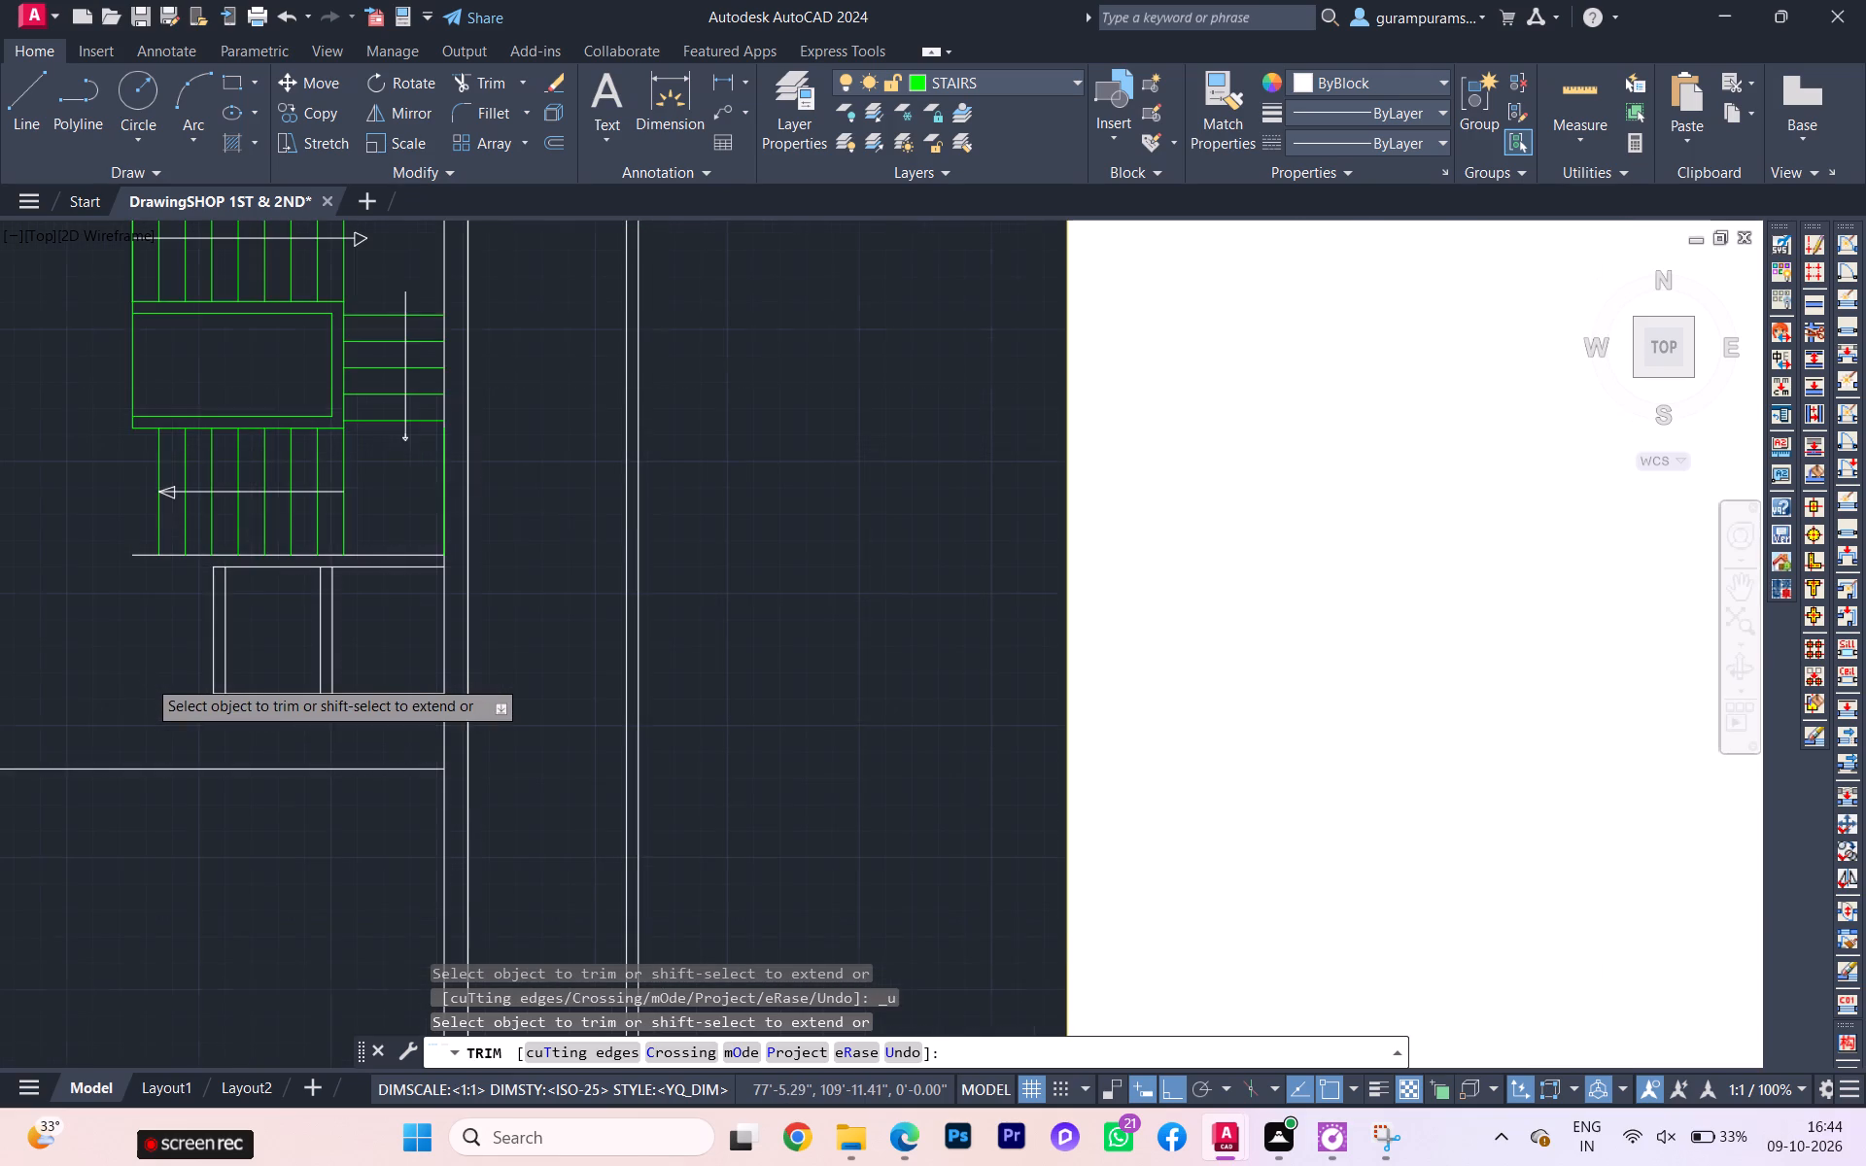
scroll(147, 680, "down", 1)
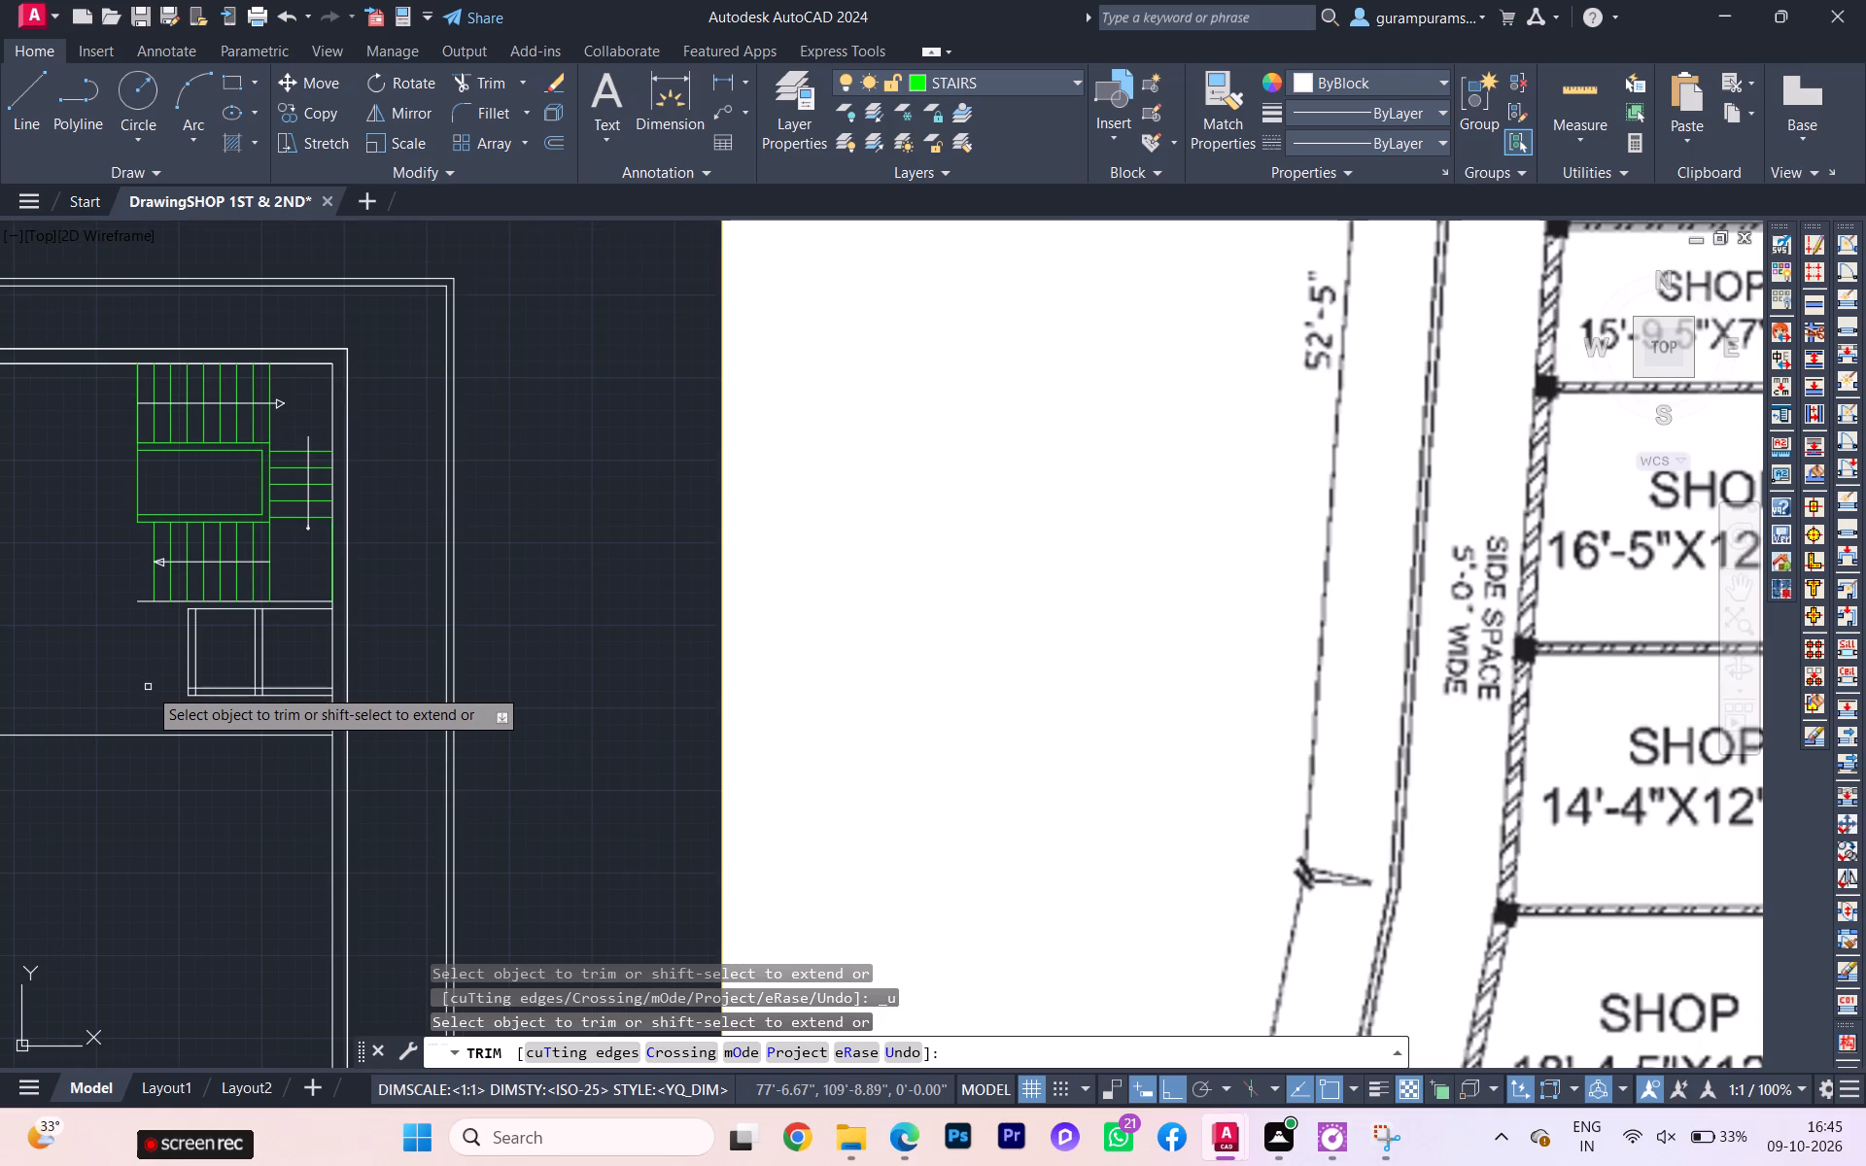
scroll(149, 693, "down", 1)
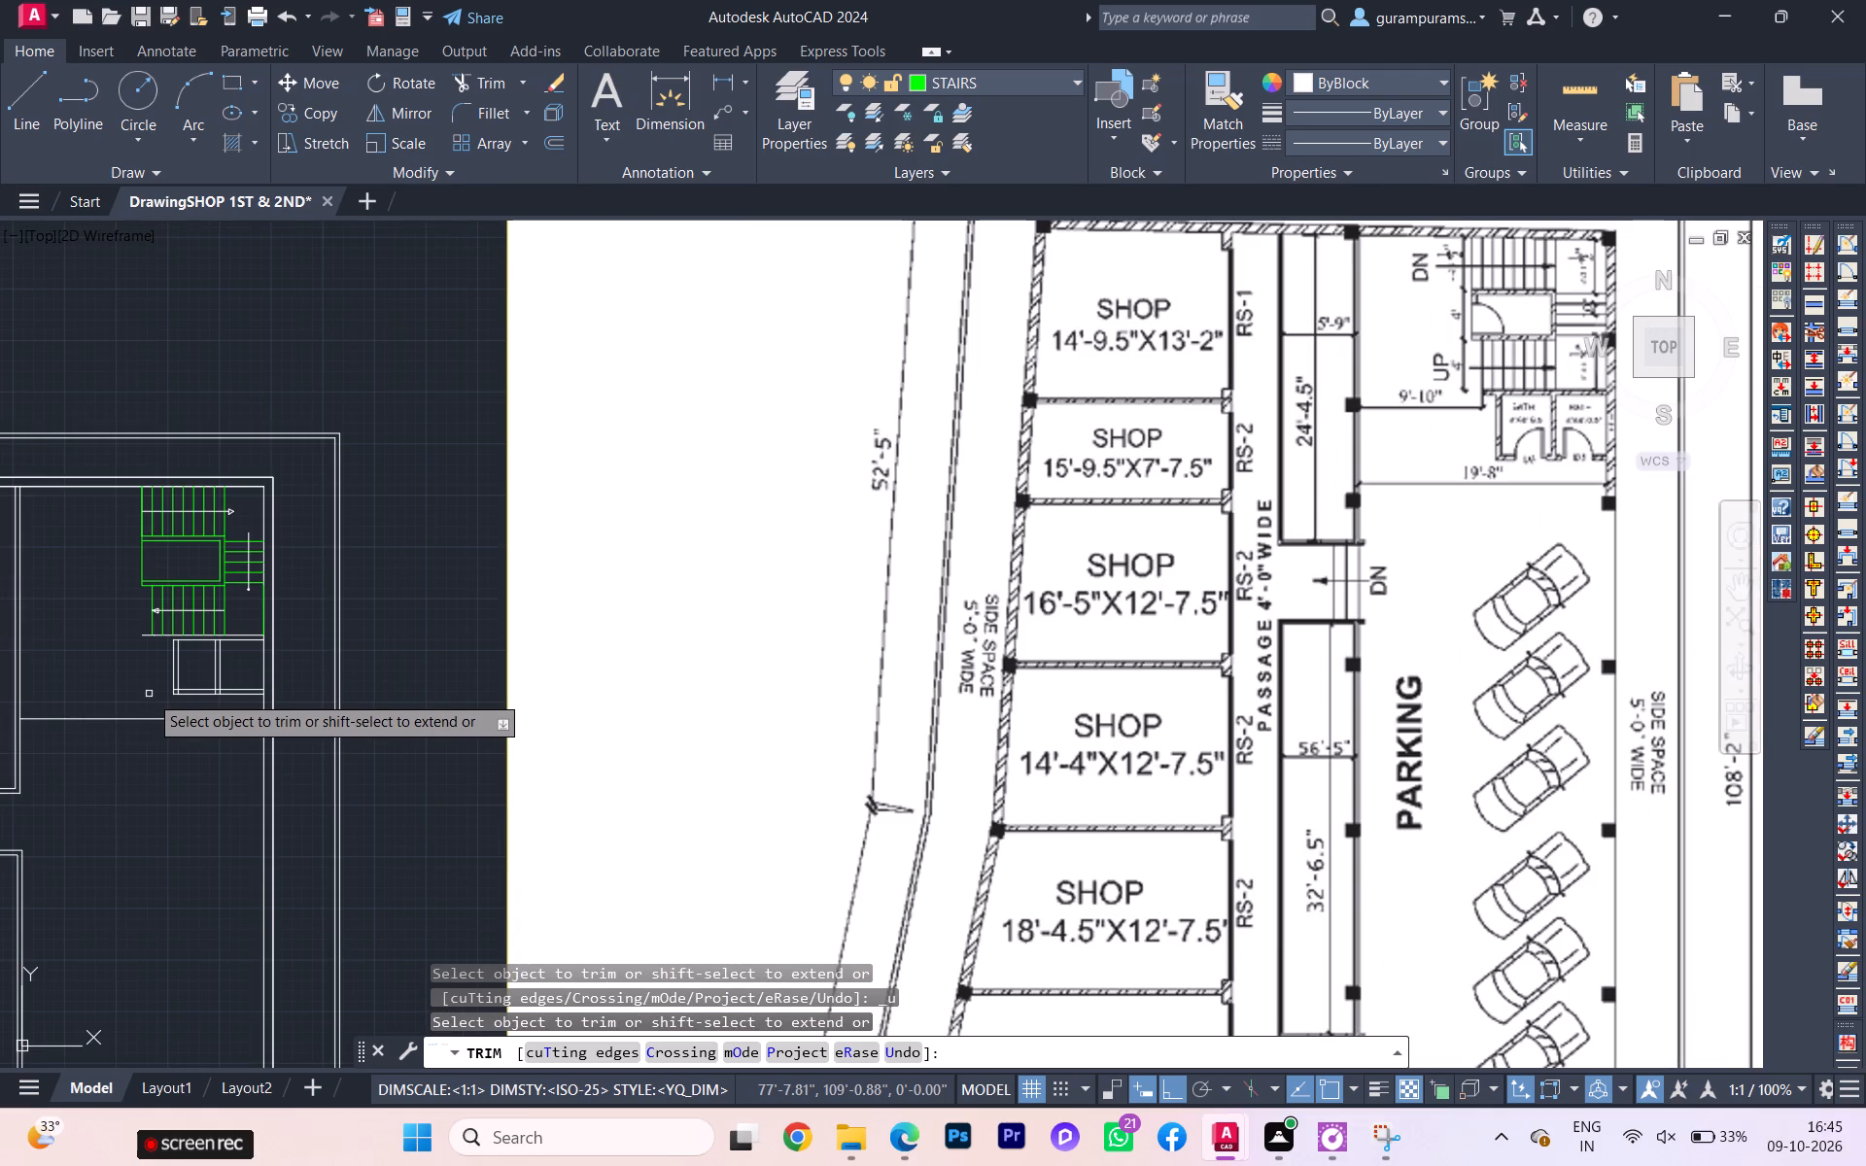
scroll(149, 696, "down", 1)
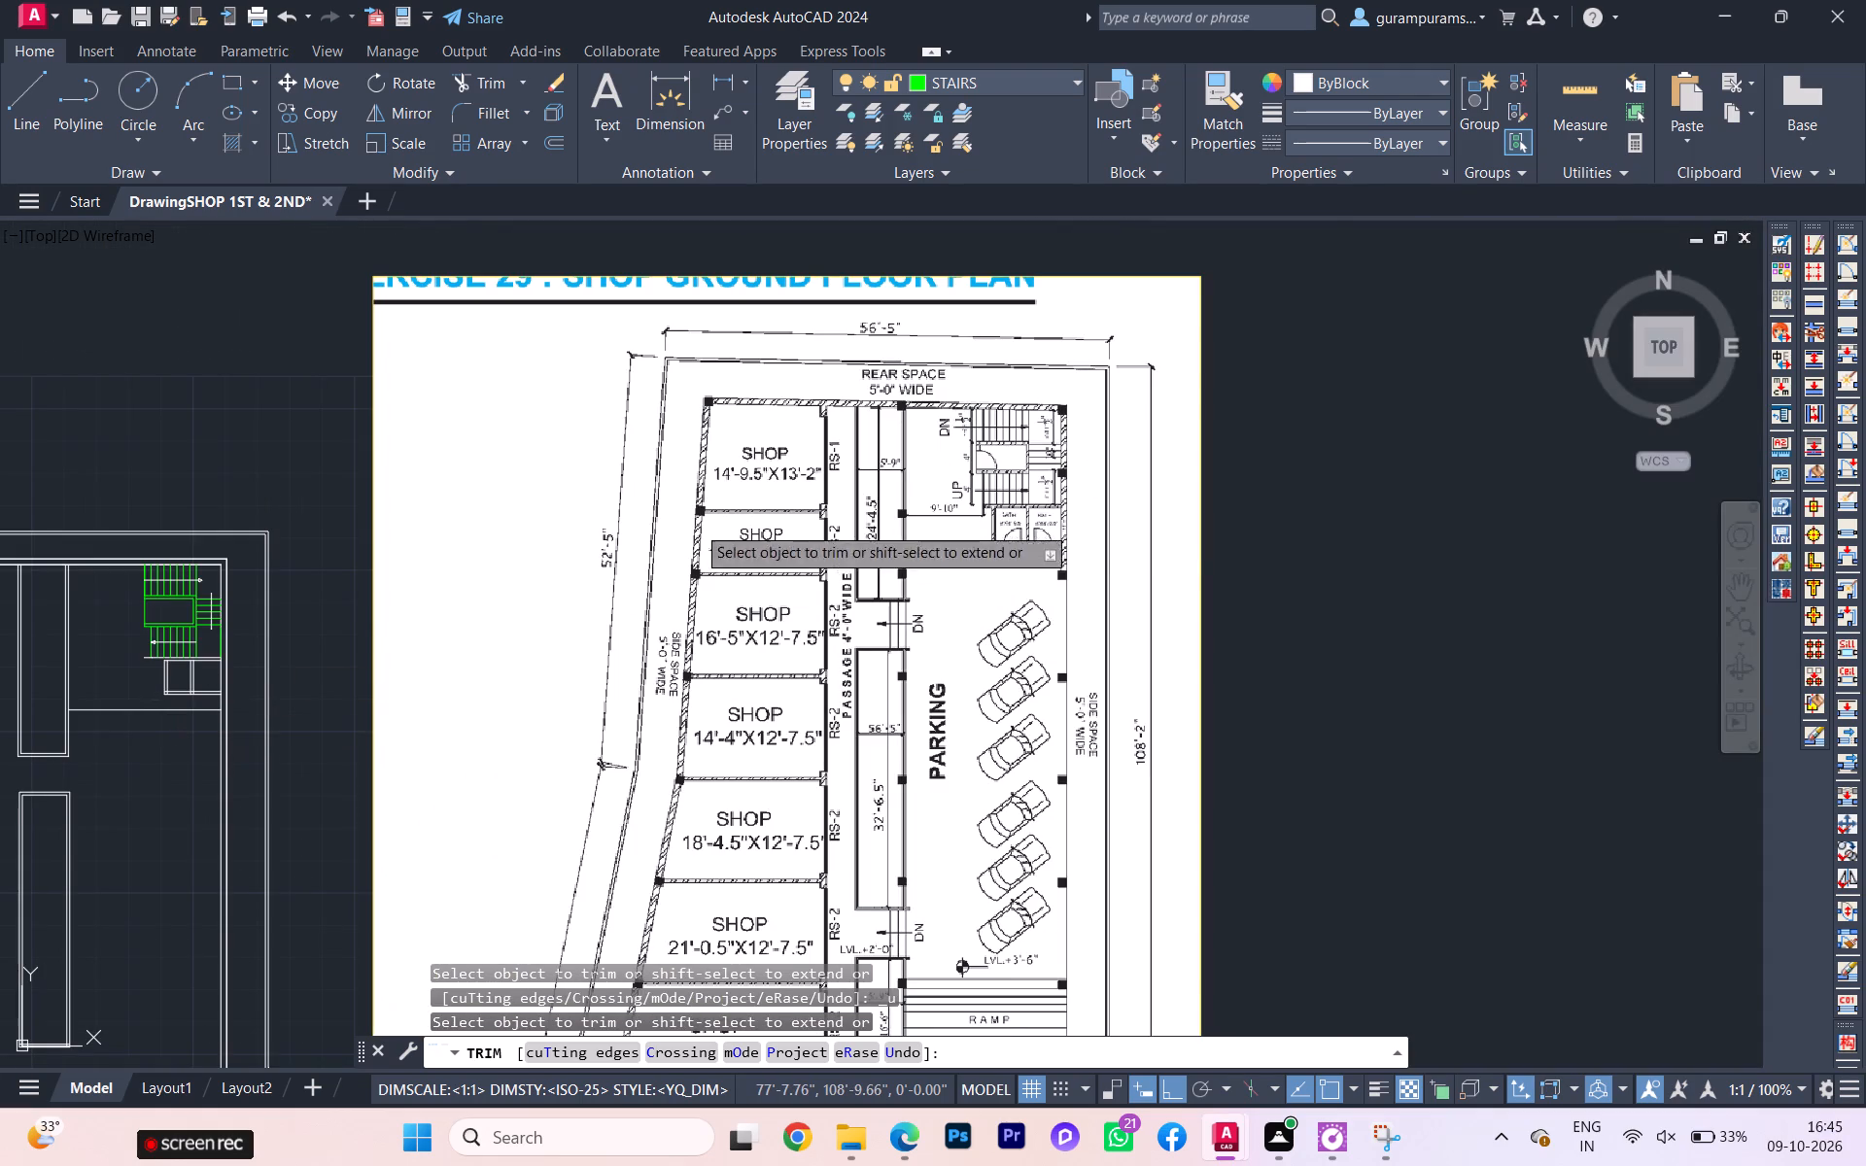
scroll(975, 510, "up", 3)
scroll(967, 521, "down", 1)
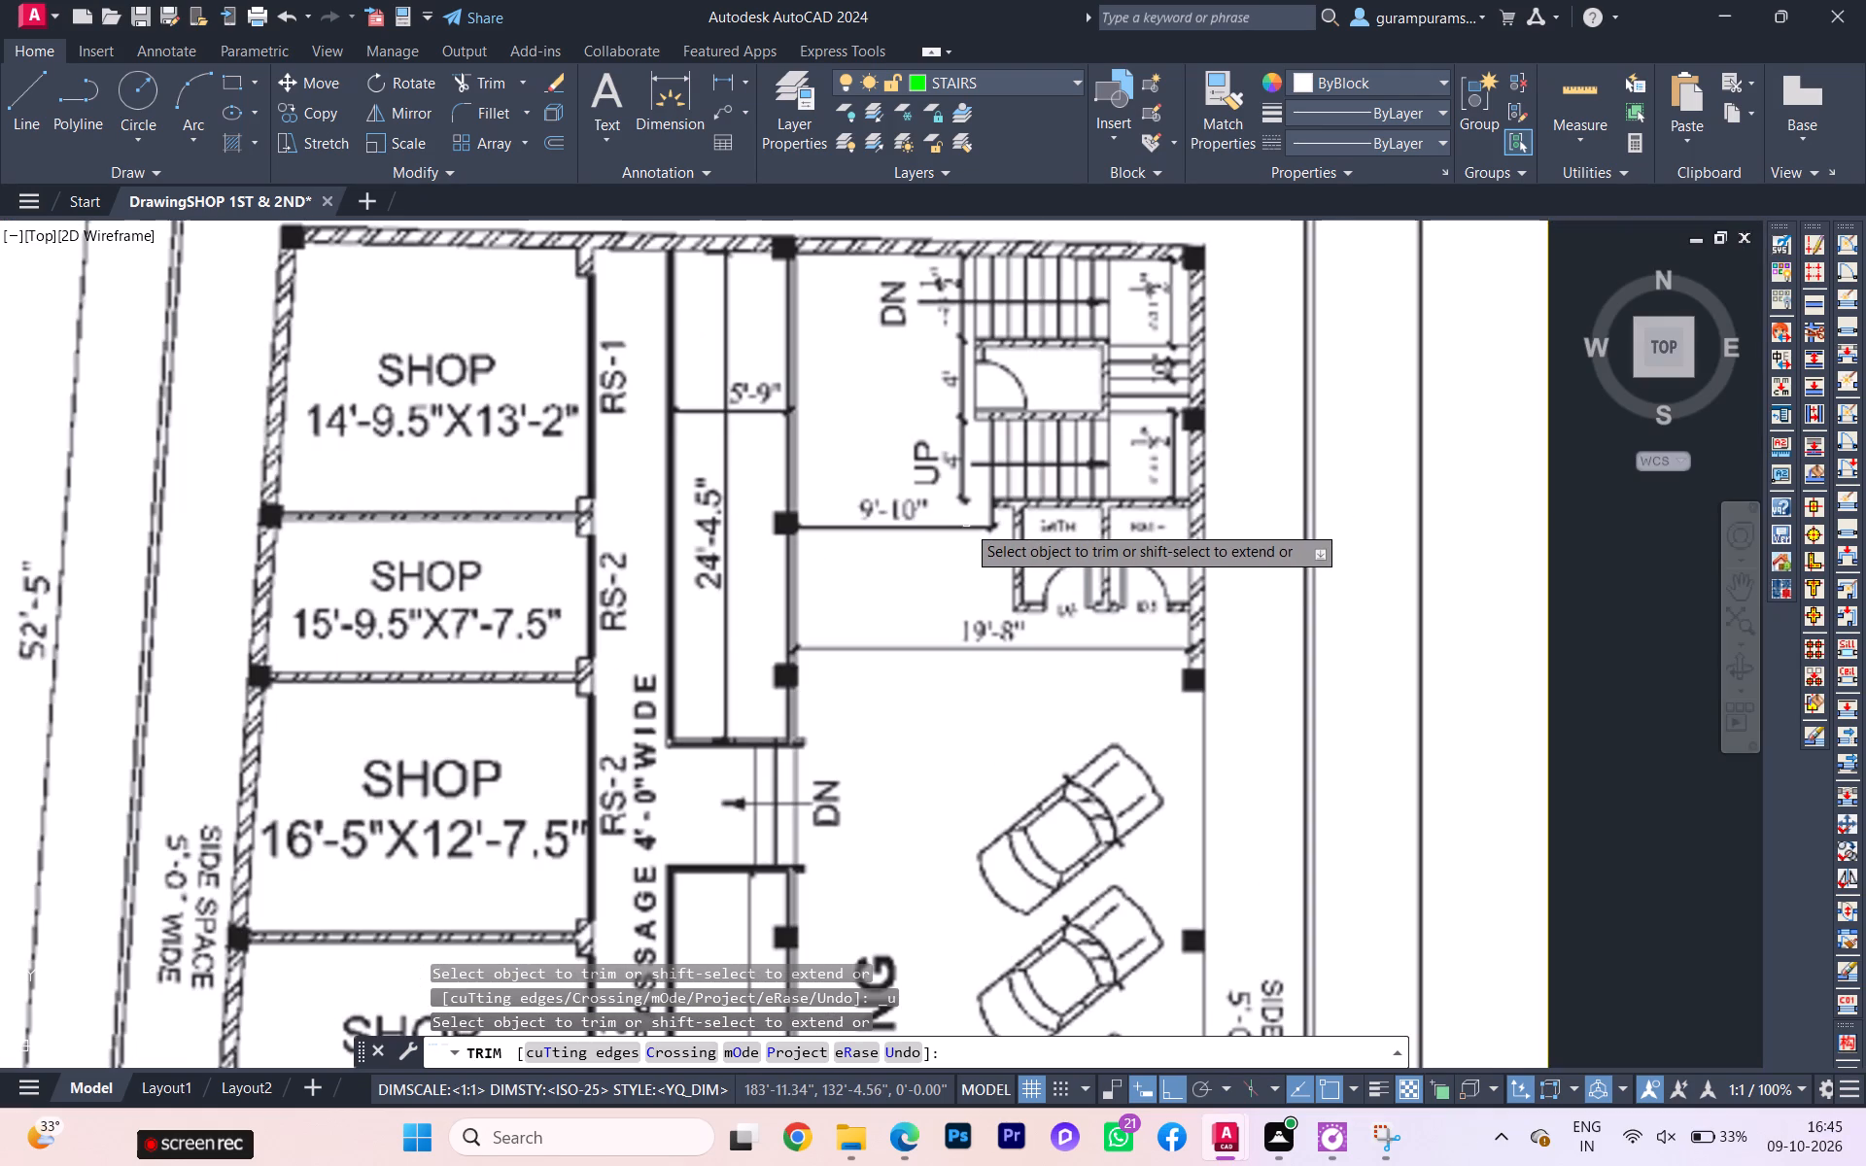
scroll(963, 532, "down", 1)
scroll(440, 737, "down", 3)
scroll(275, 805, "up", 3)
scroll(409, 627, "up", 2)
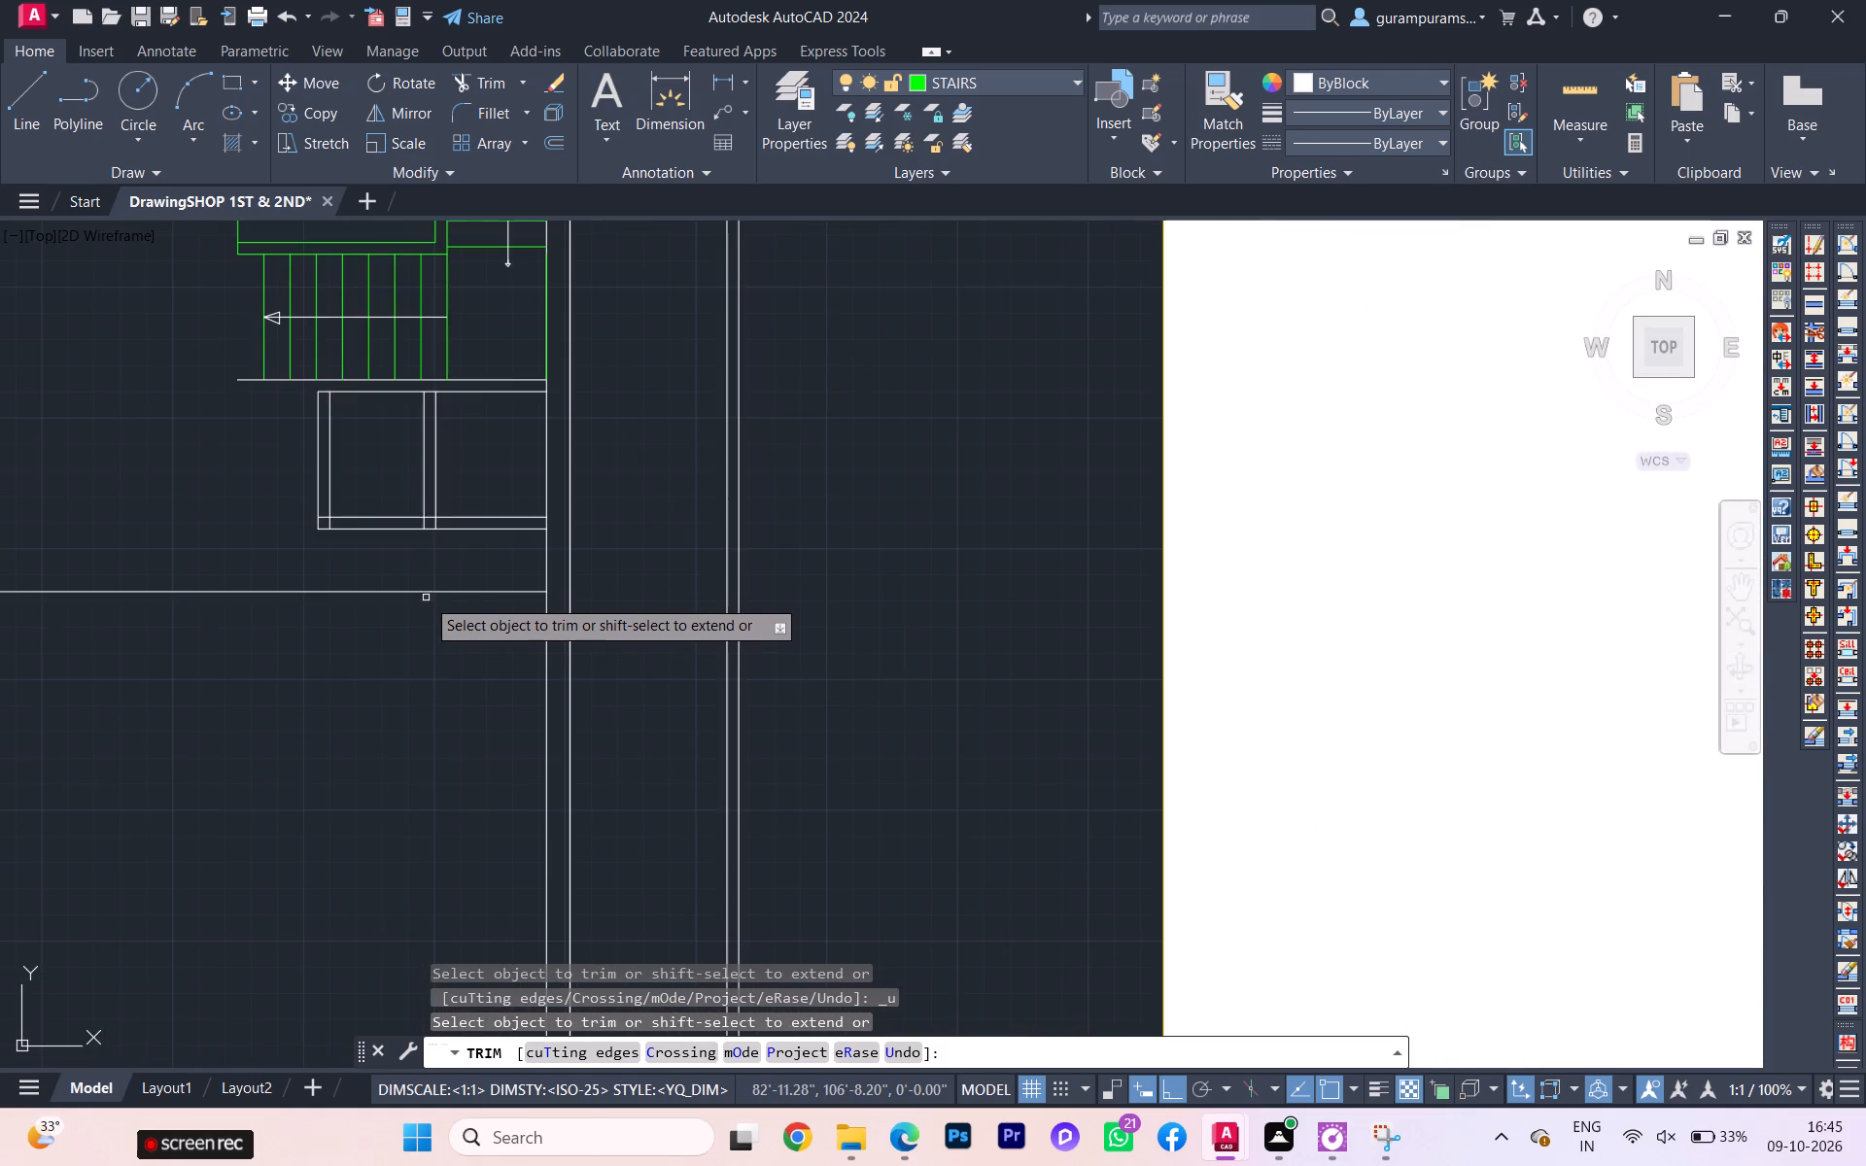
scroll(423, 645, "down", 1)
middle_click_drag(423, 652, 452, 724)
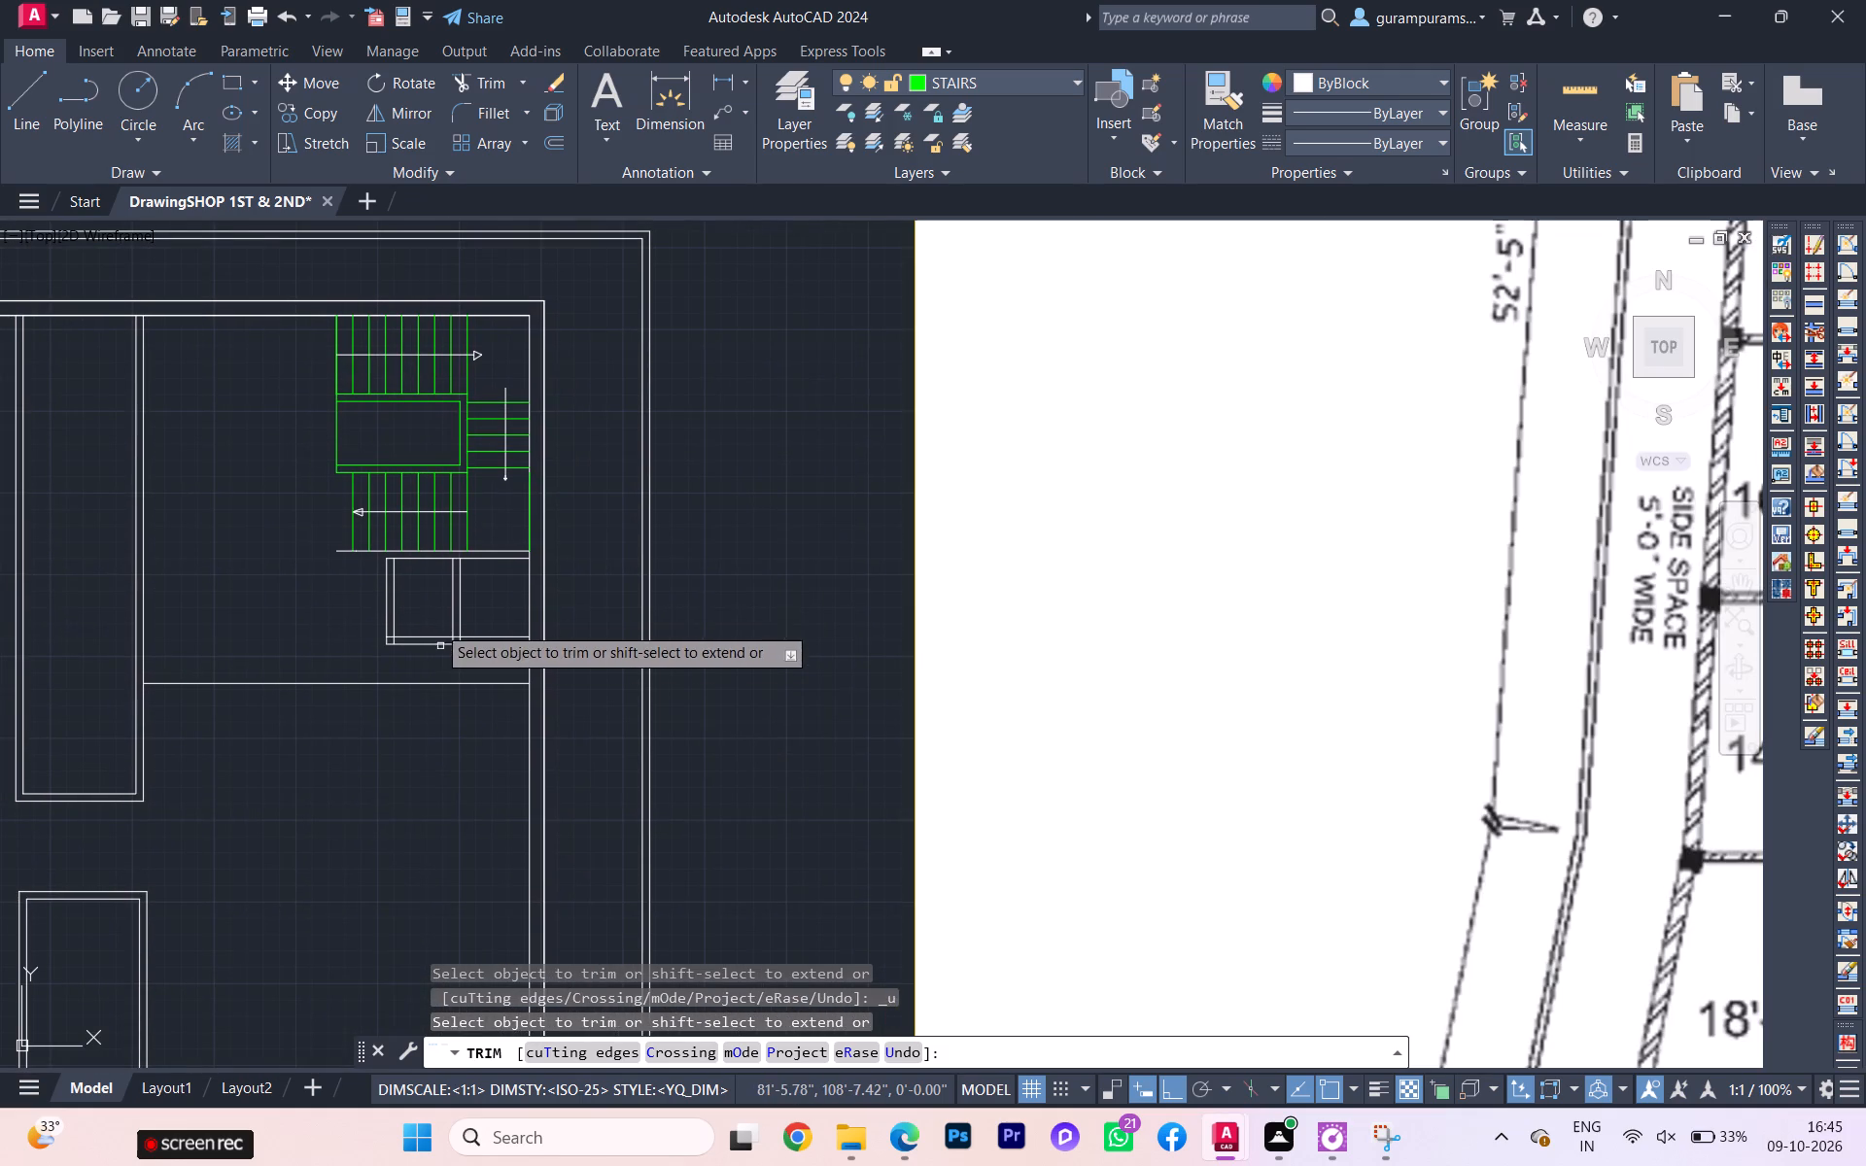
key("Escape")
Move both lines of the bath partition farther from the outer side wall 6" away from that wall.
left_click(428, 604)
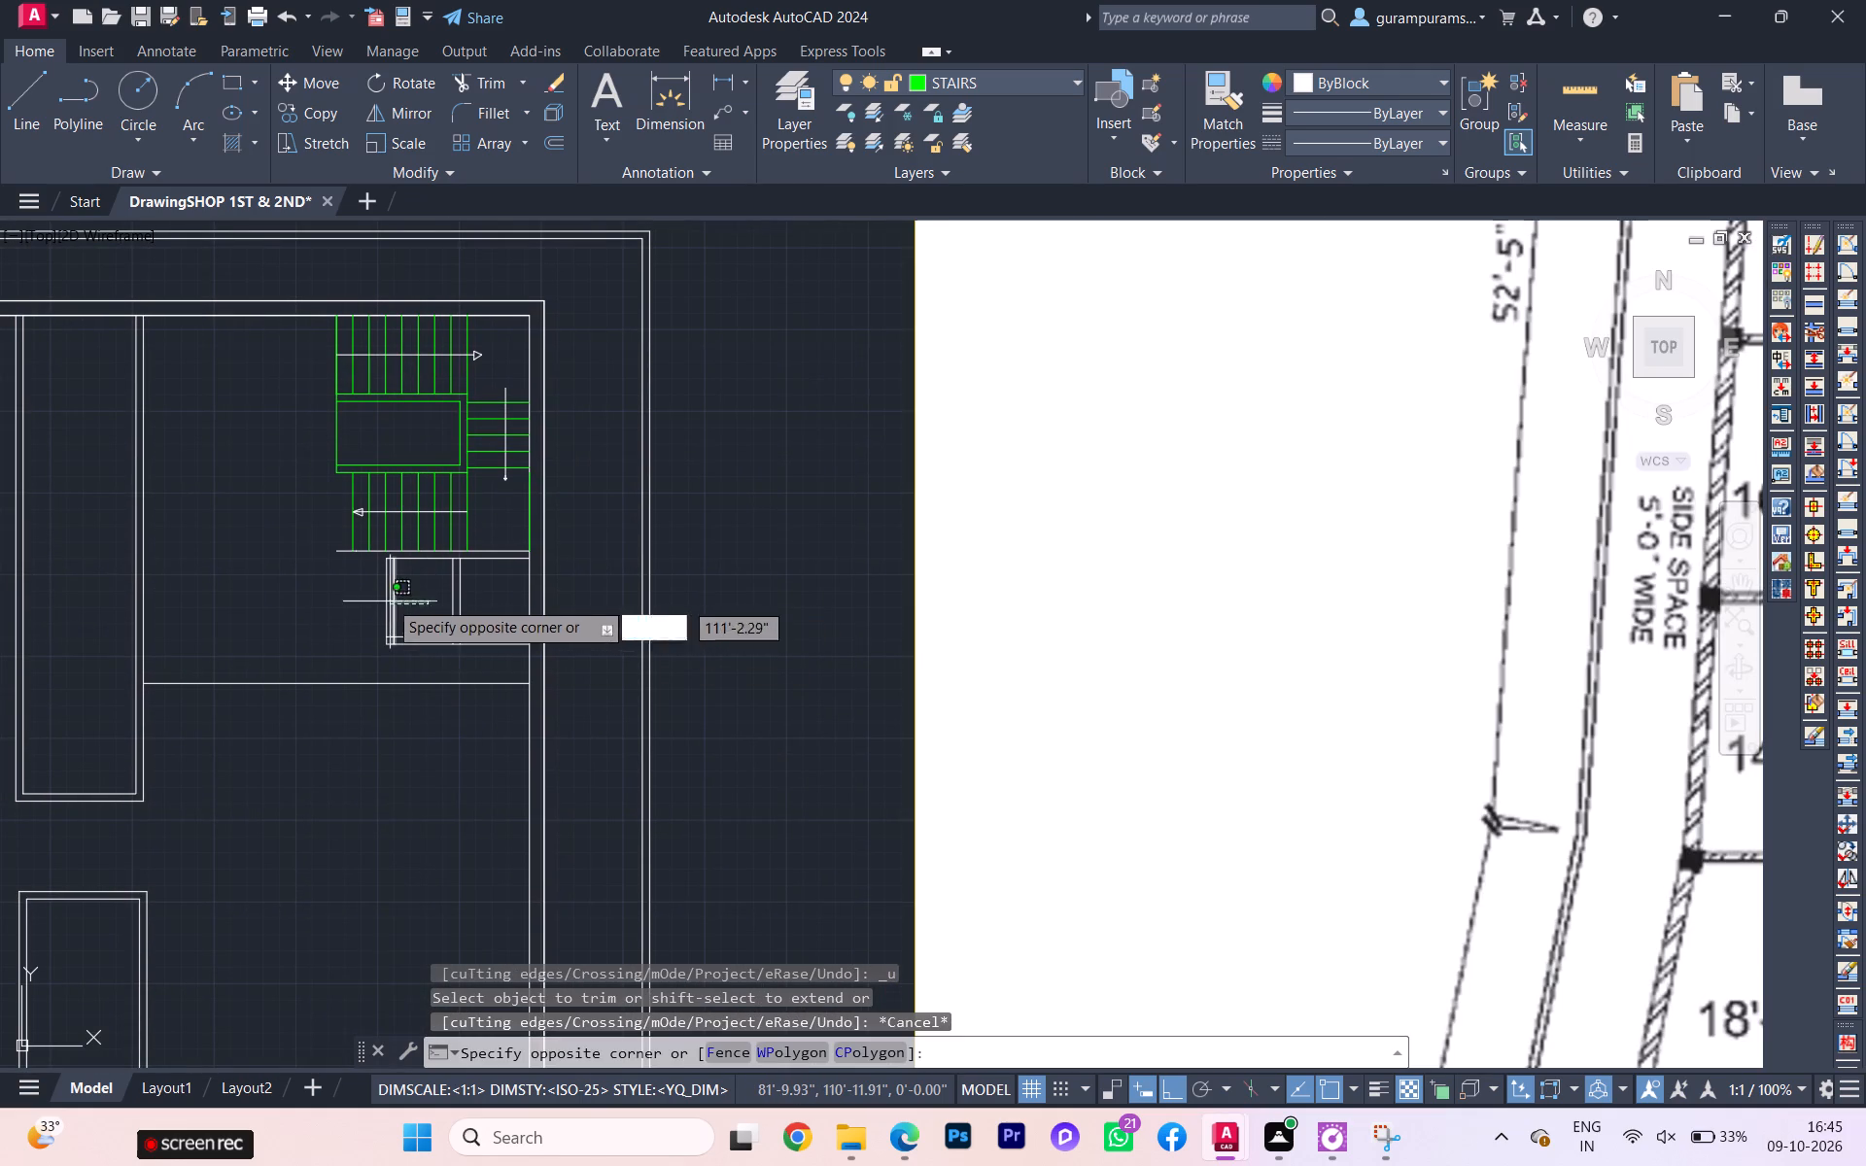
left_click(376, 594)
scroll(393, 630, "up", 1)
key("m")
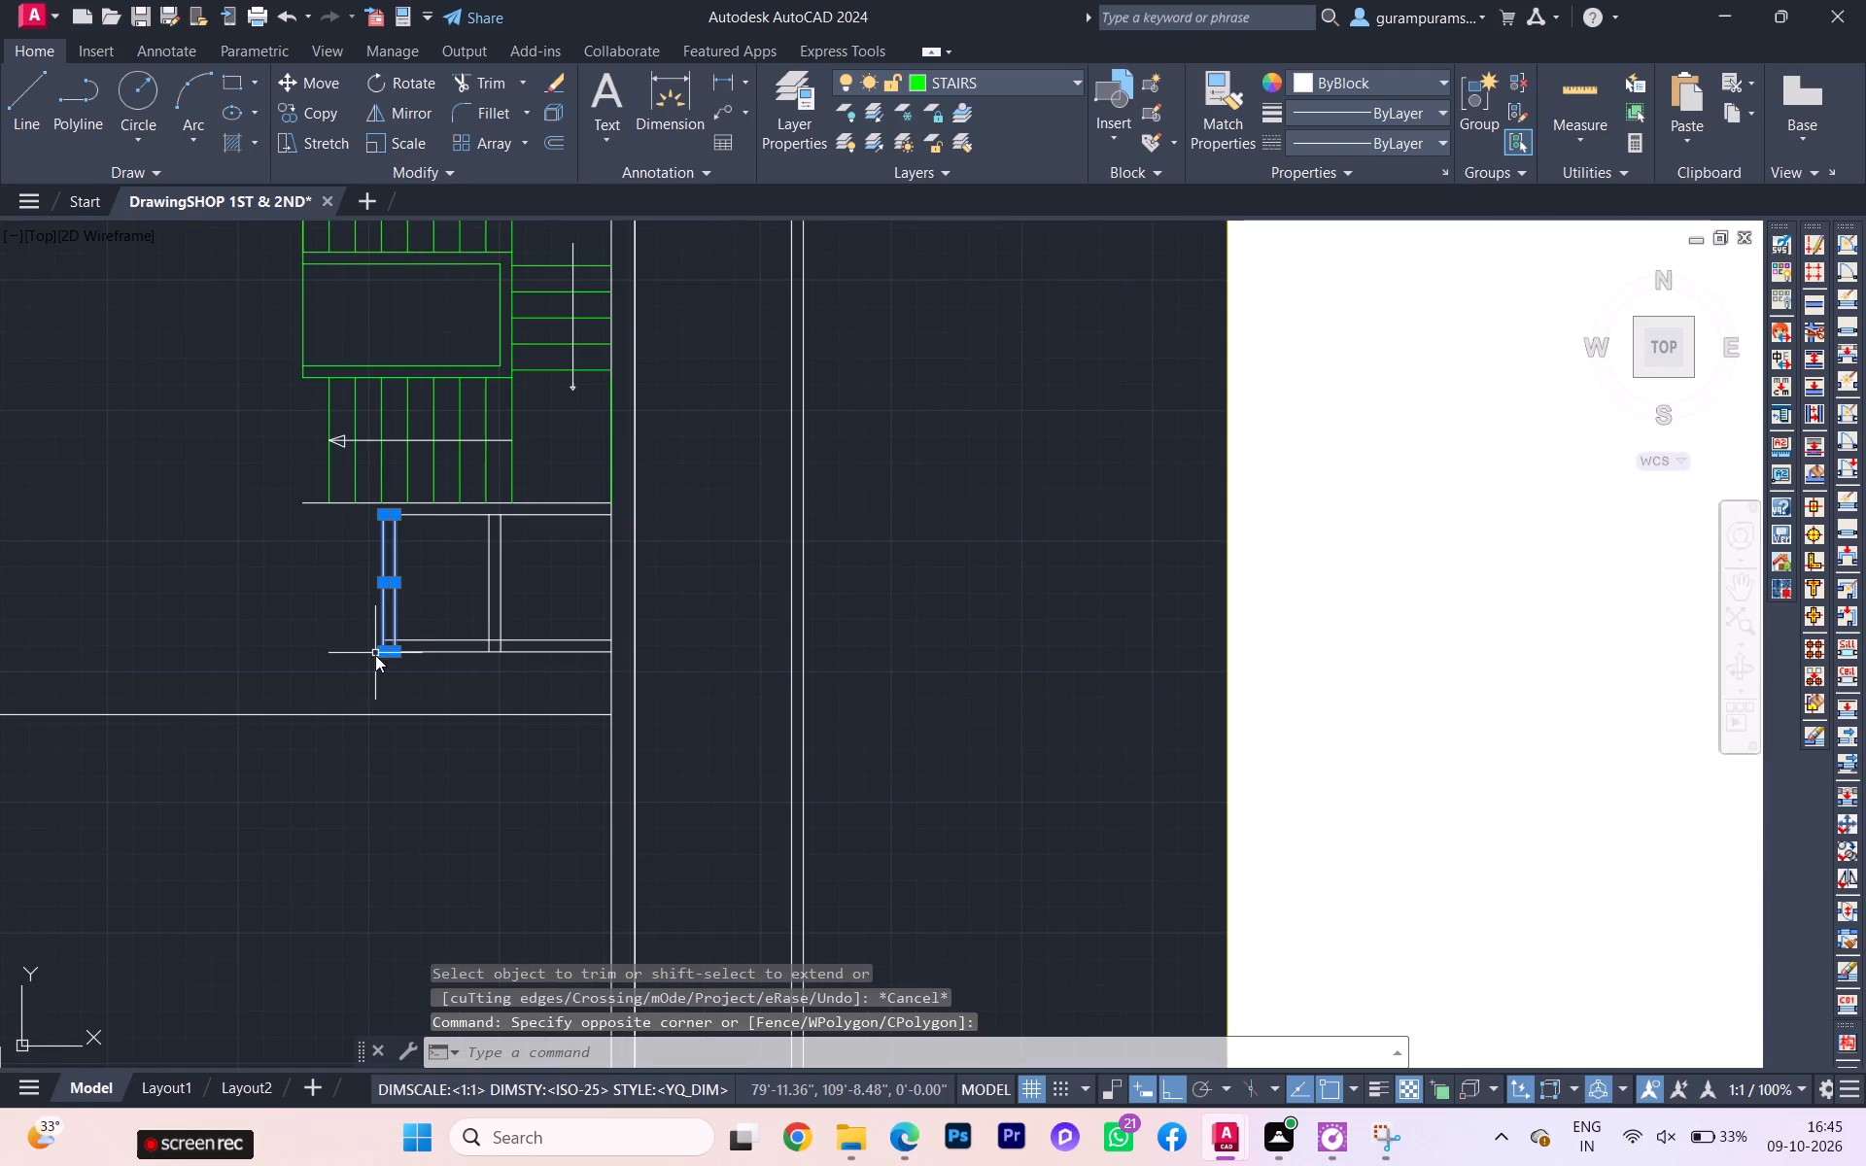
key("Return")
scroll(379, 665, "up", 2)
left_click(419, 637)
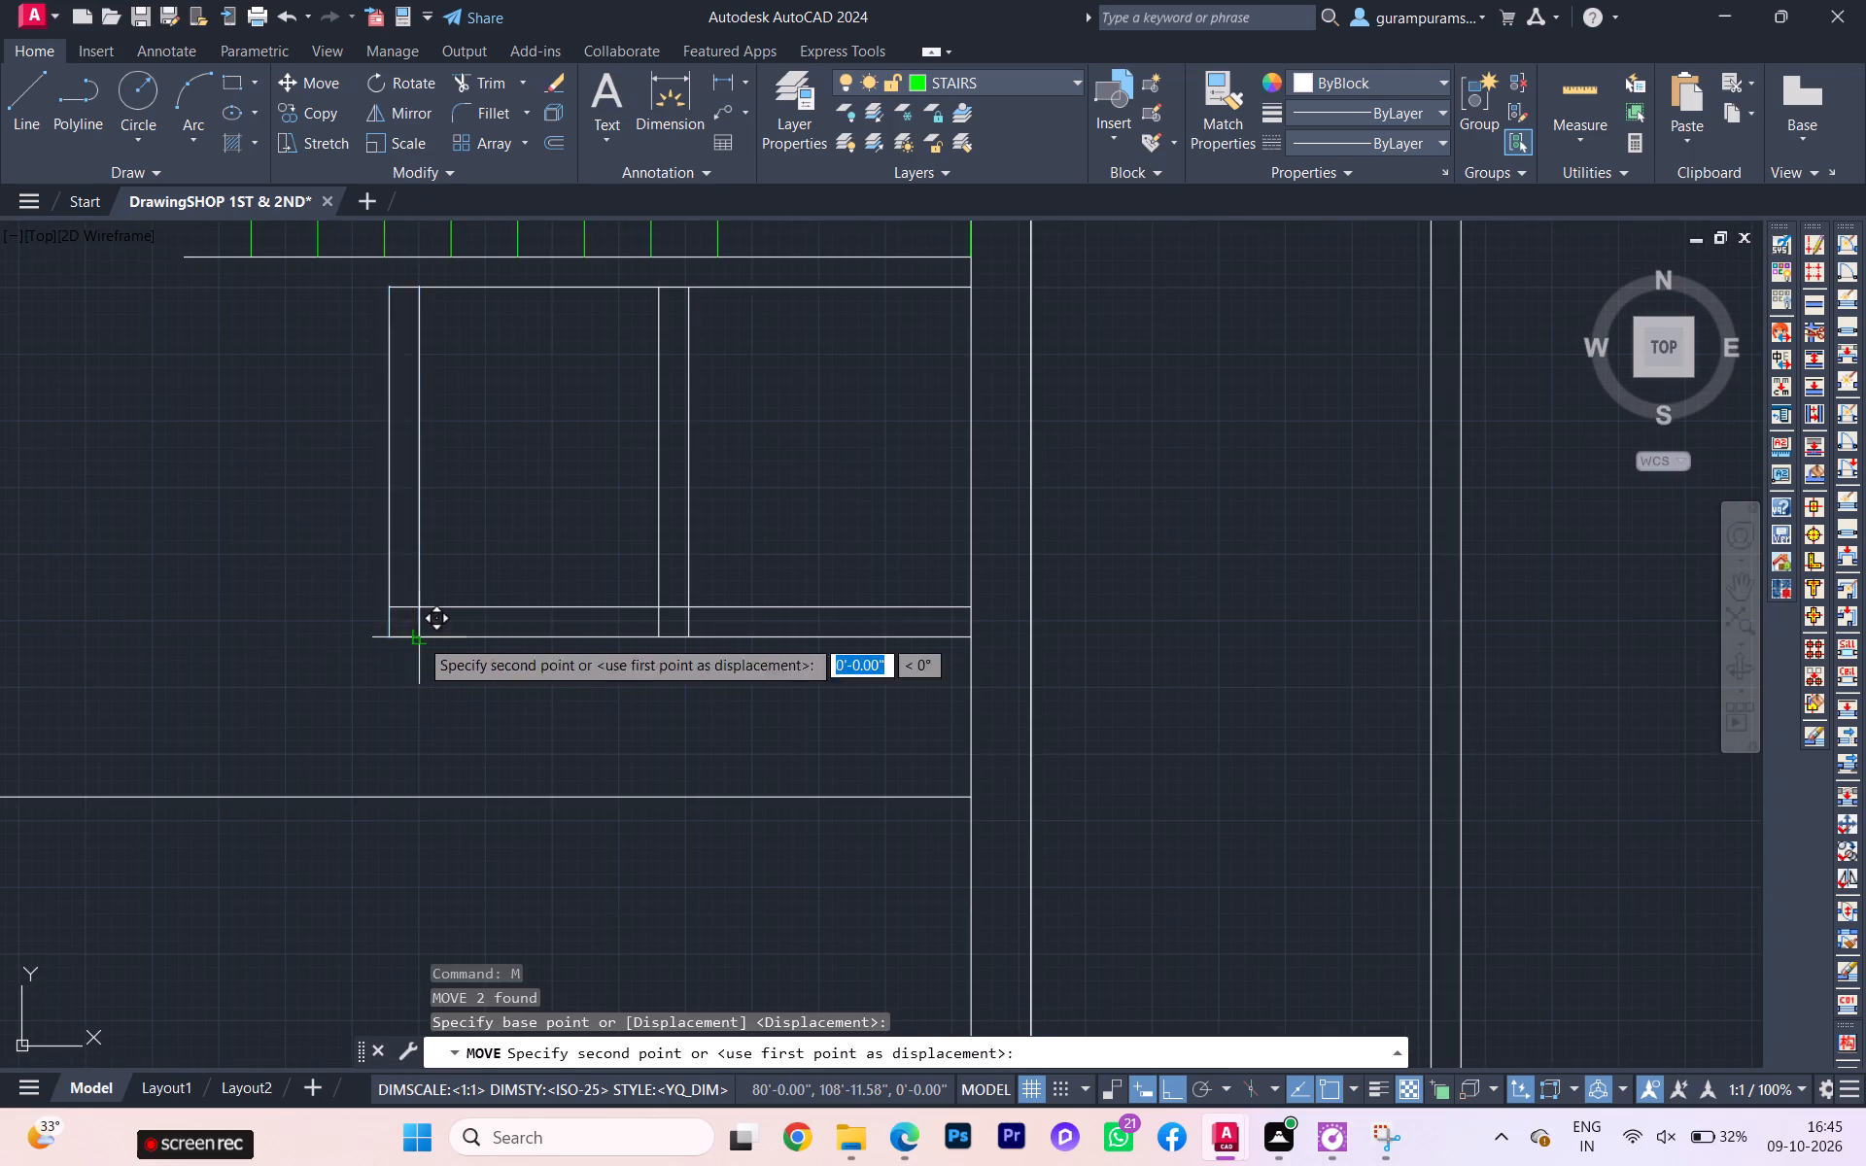
key("6")
key("Return")
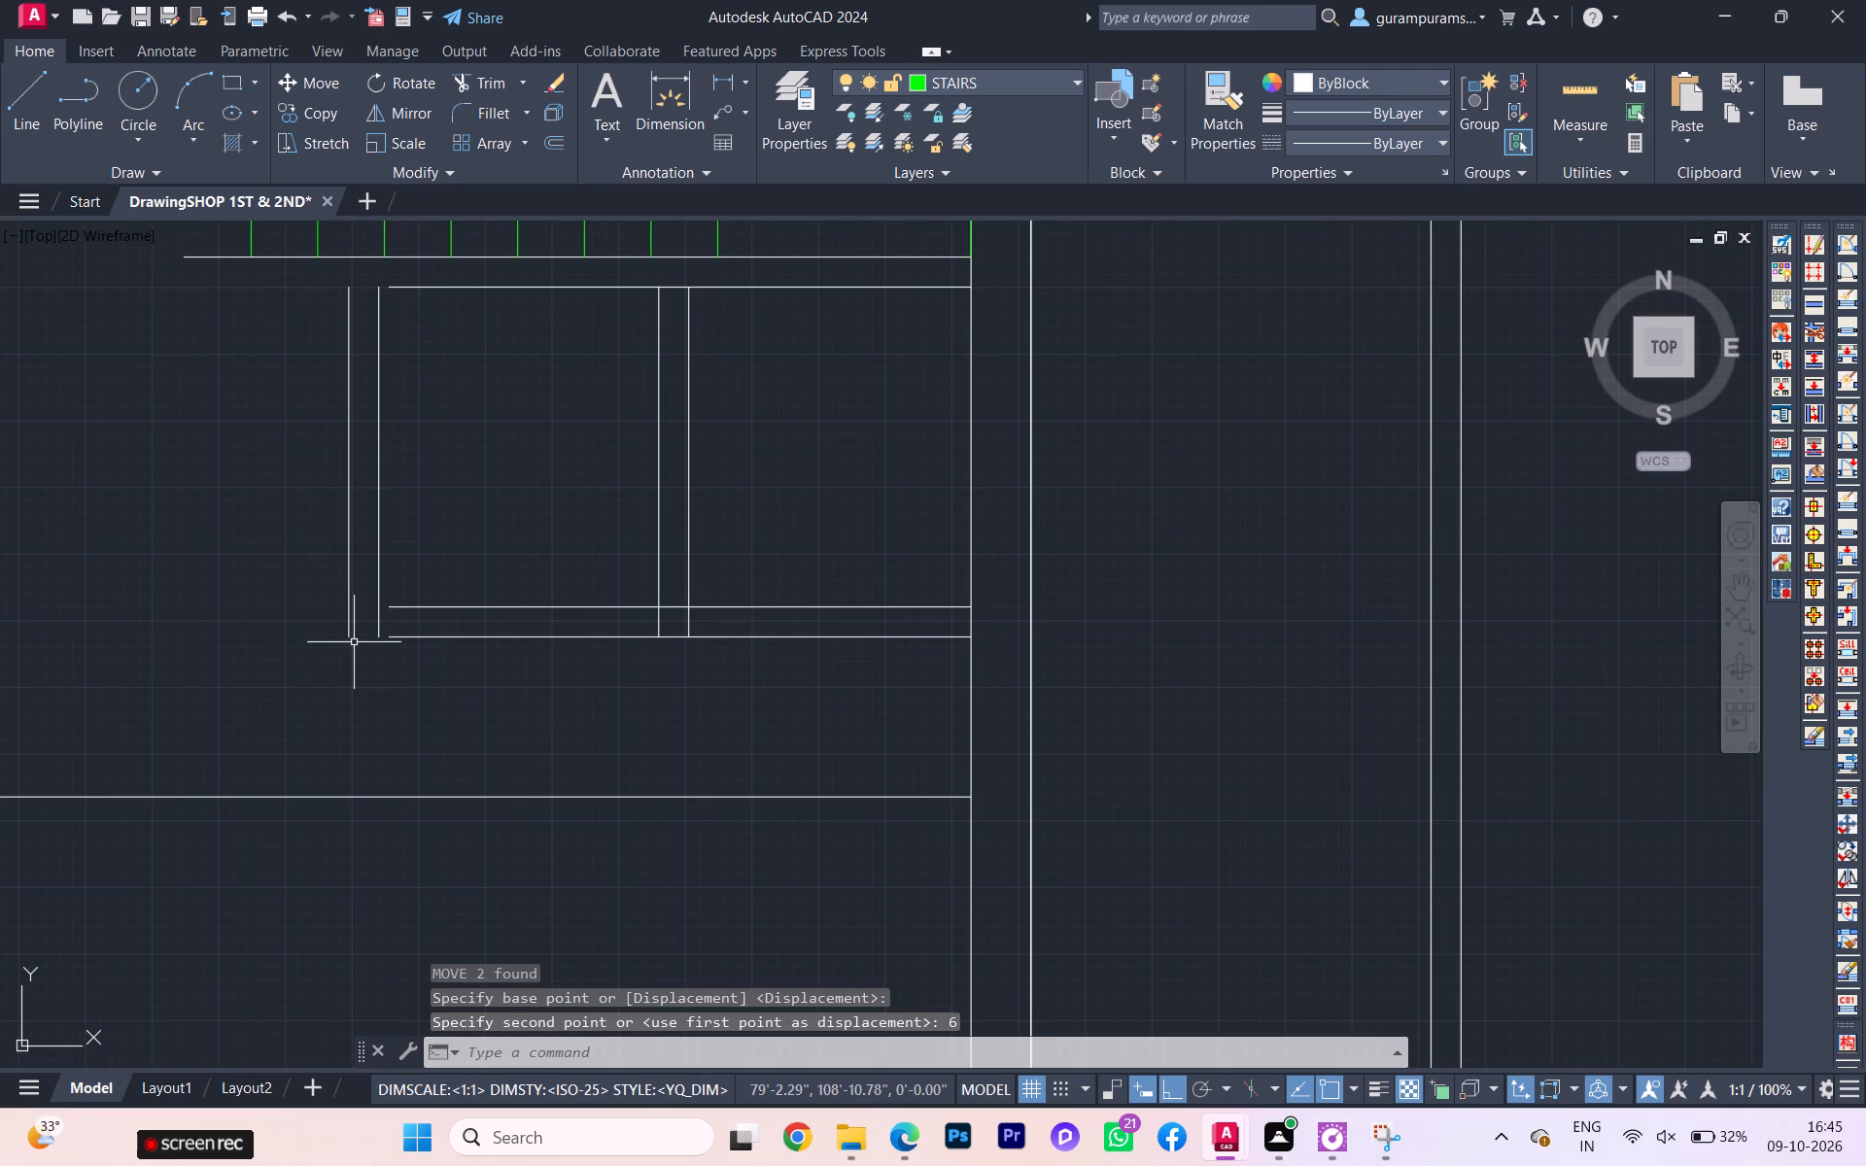
Move both lines of the farther bath partition another 6" away from the outer side wall.
left_click(440, 570)
left_click(340, 521)
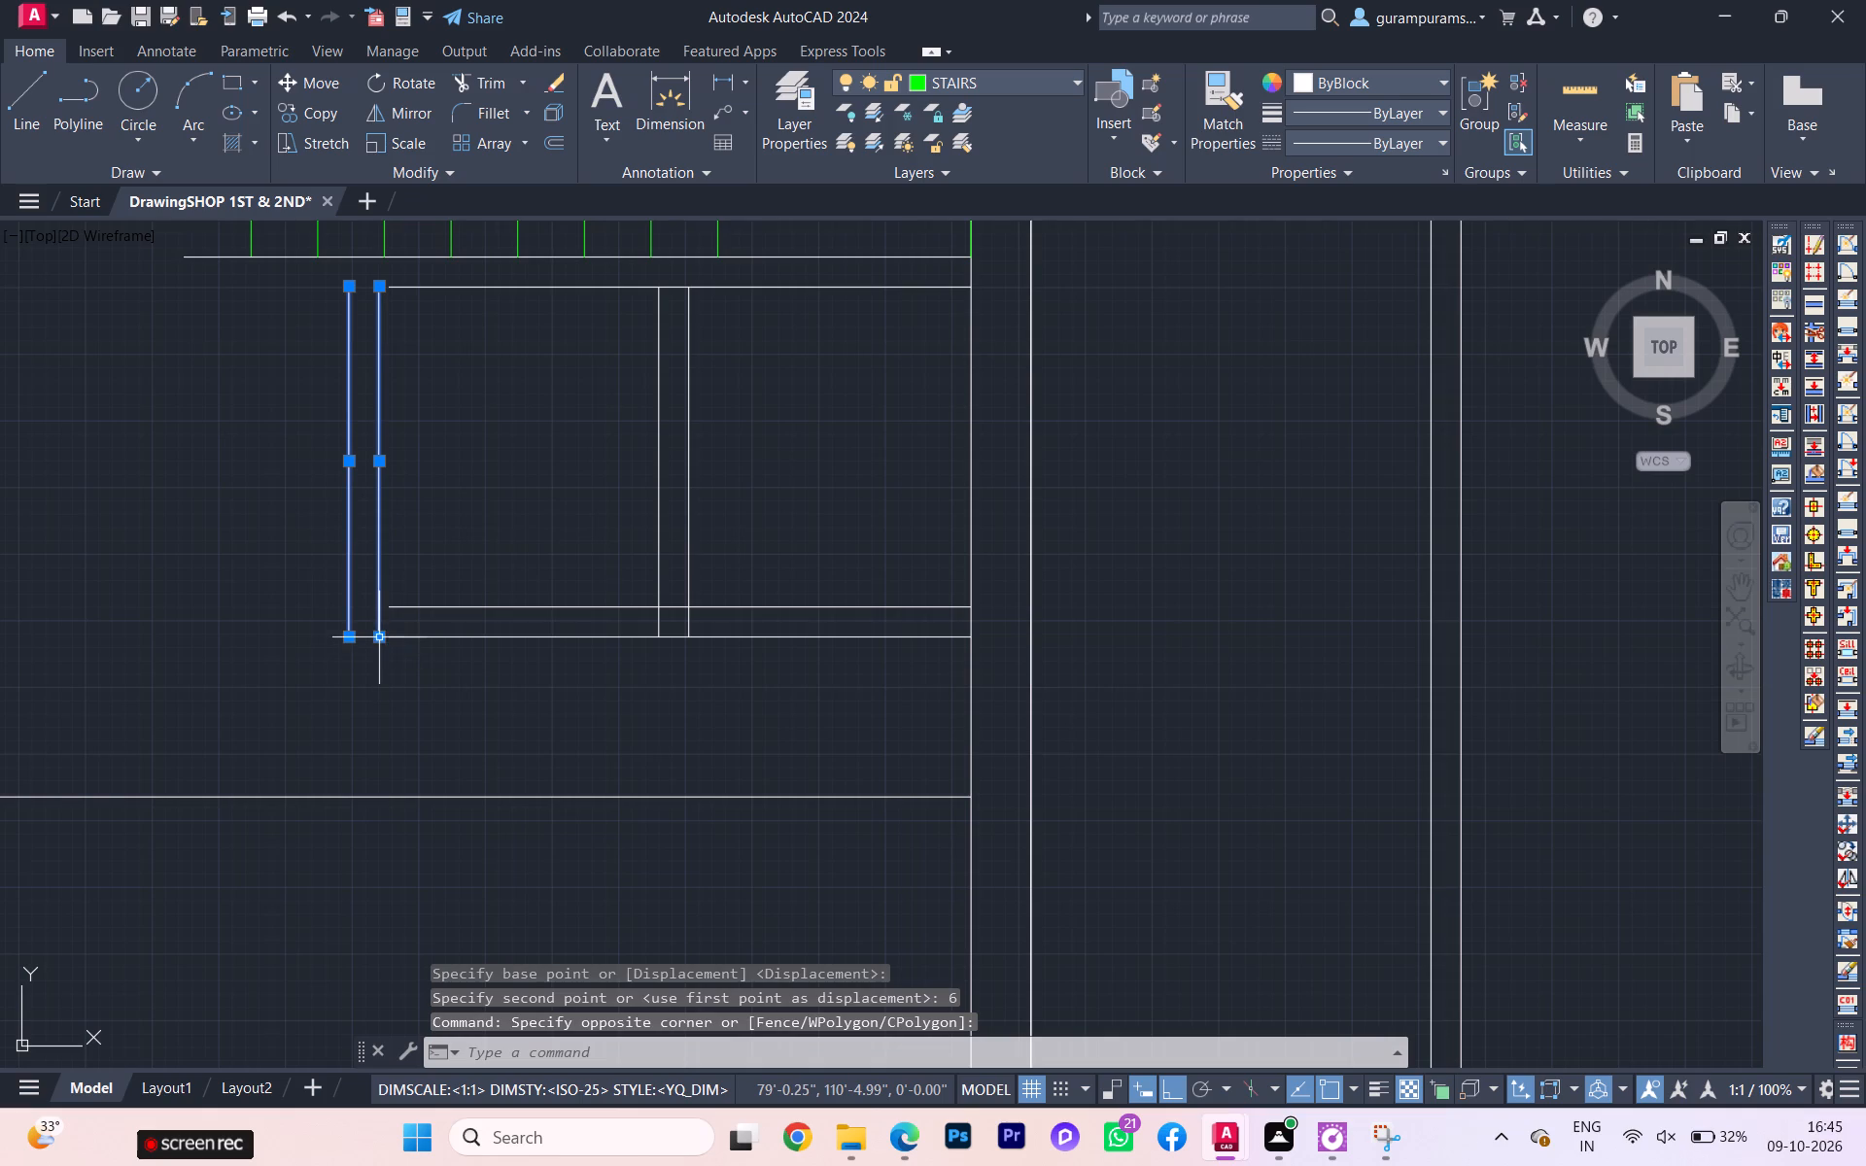
left_click(376, 633)
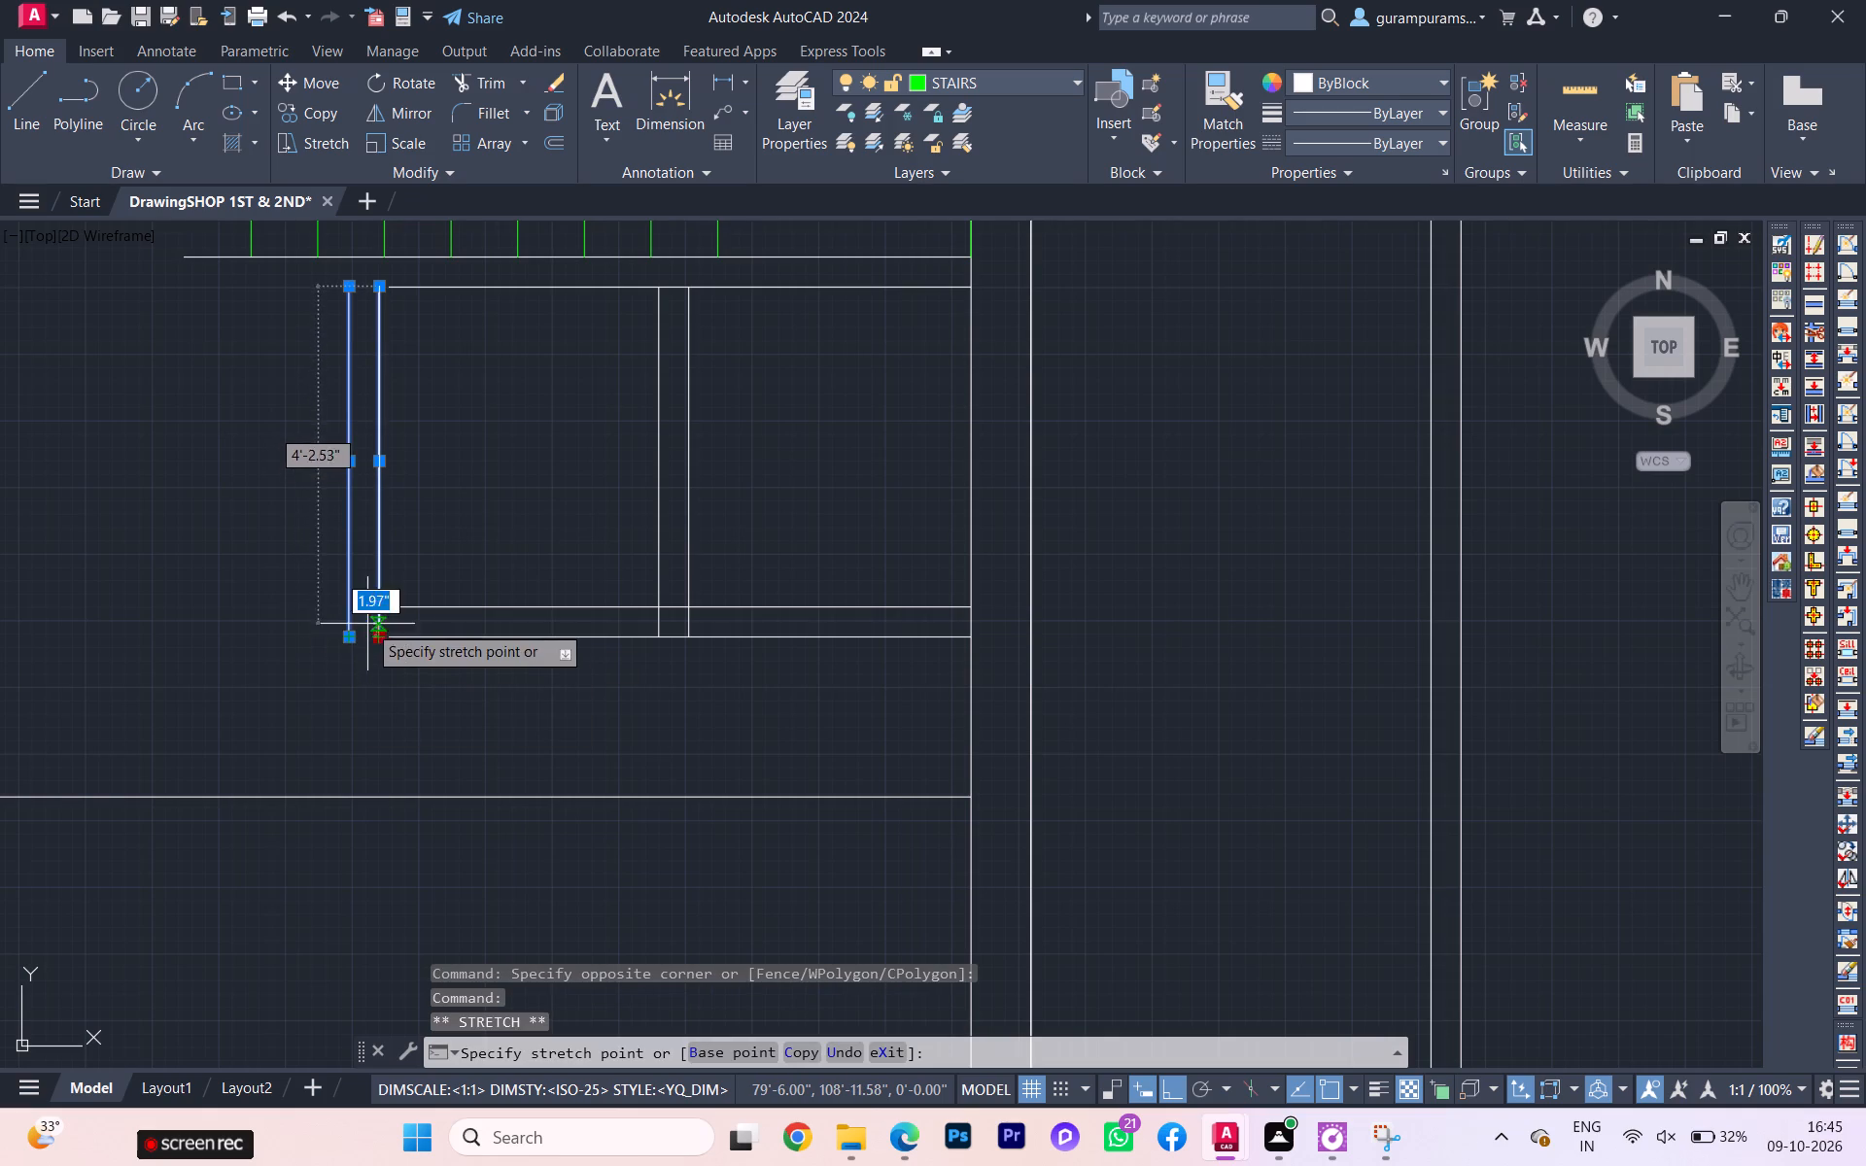
key("Escape")
key("m")
key("Return")
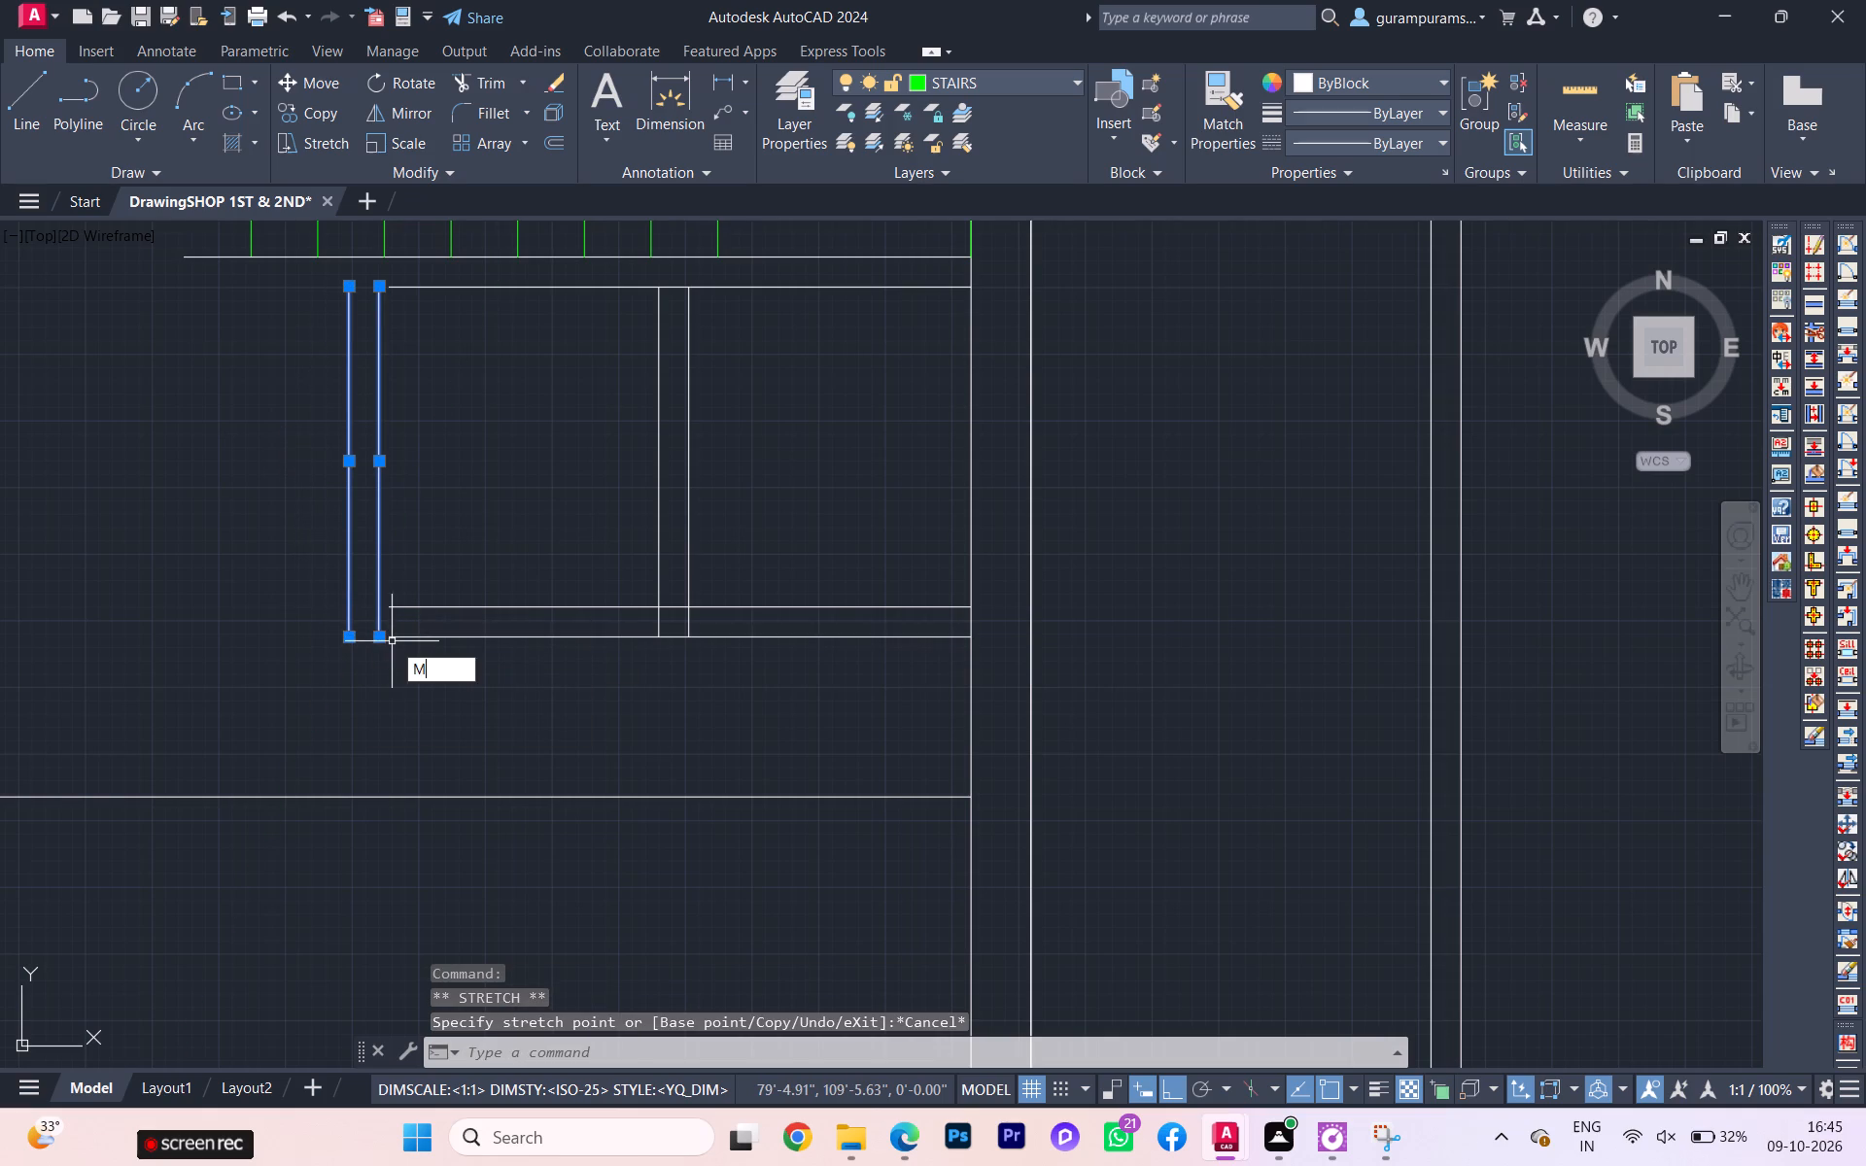
left_click(376, 635)
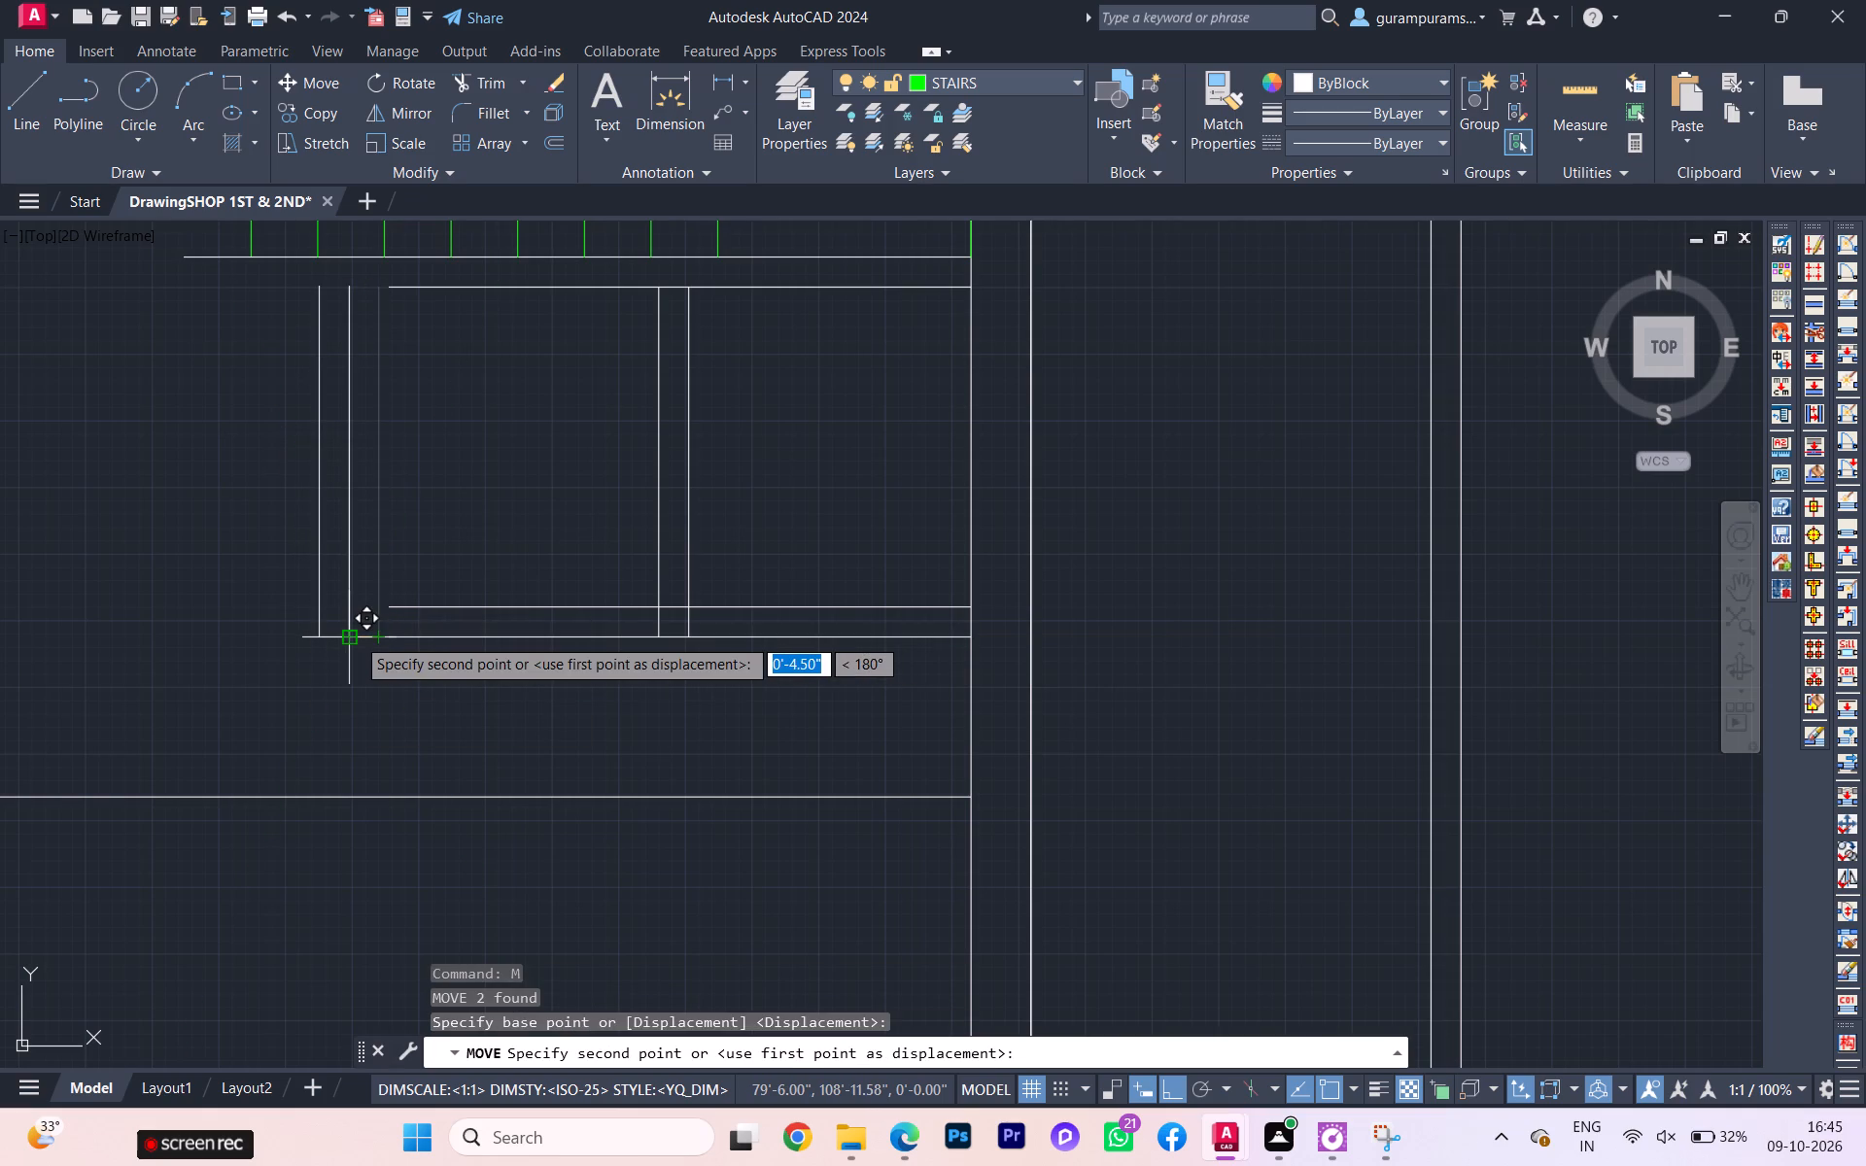
key("6")
key("Return")
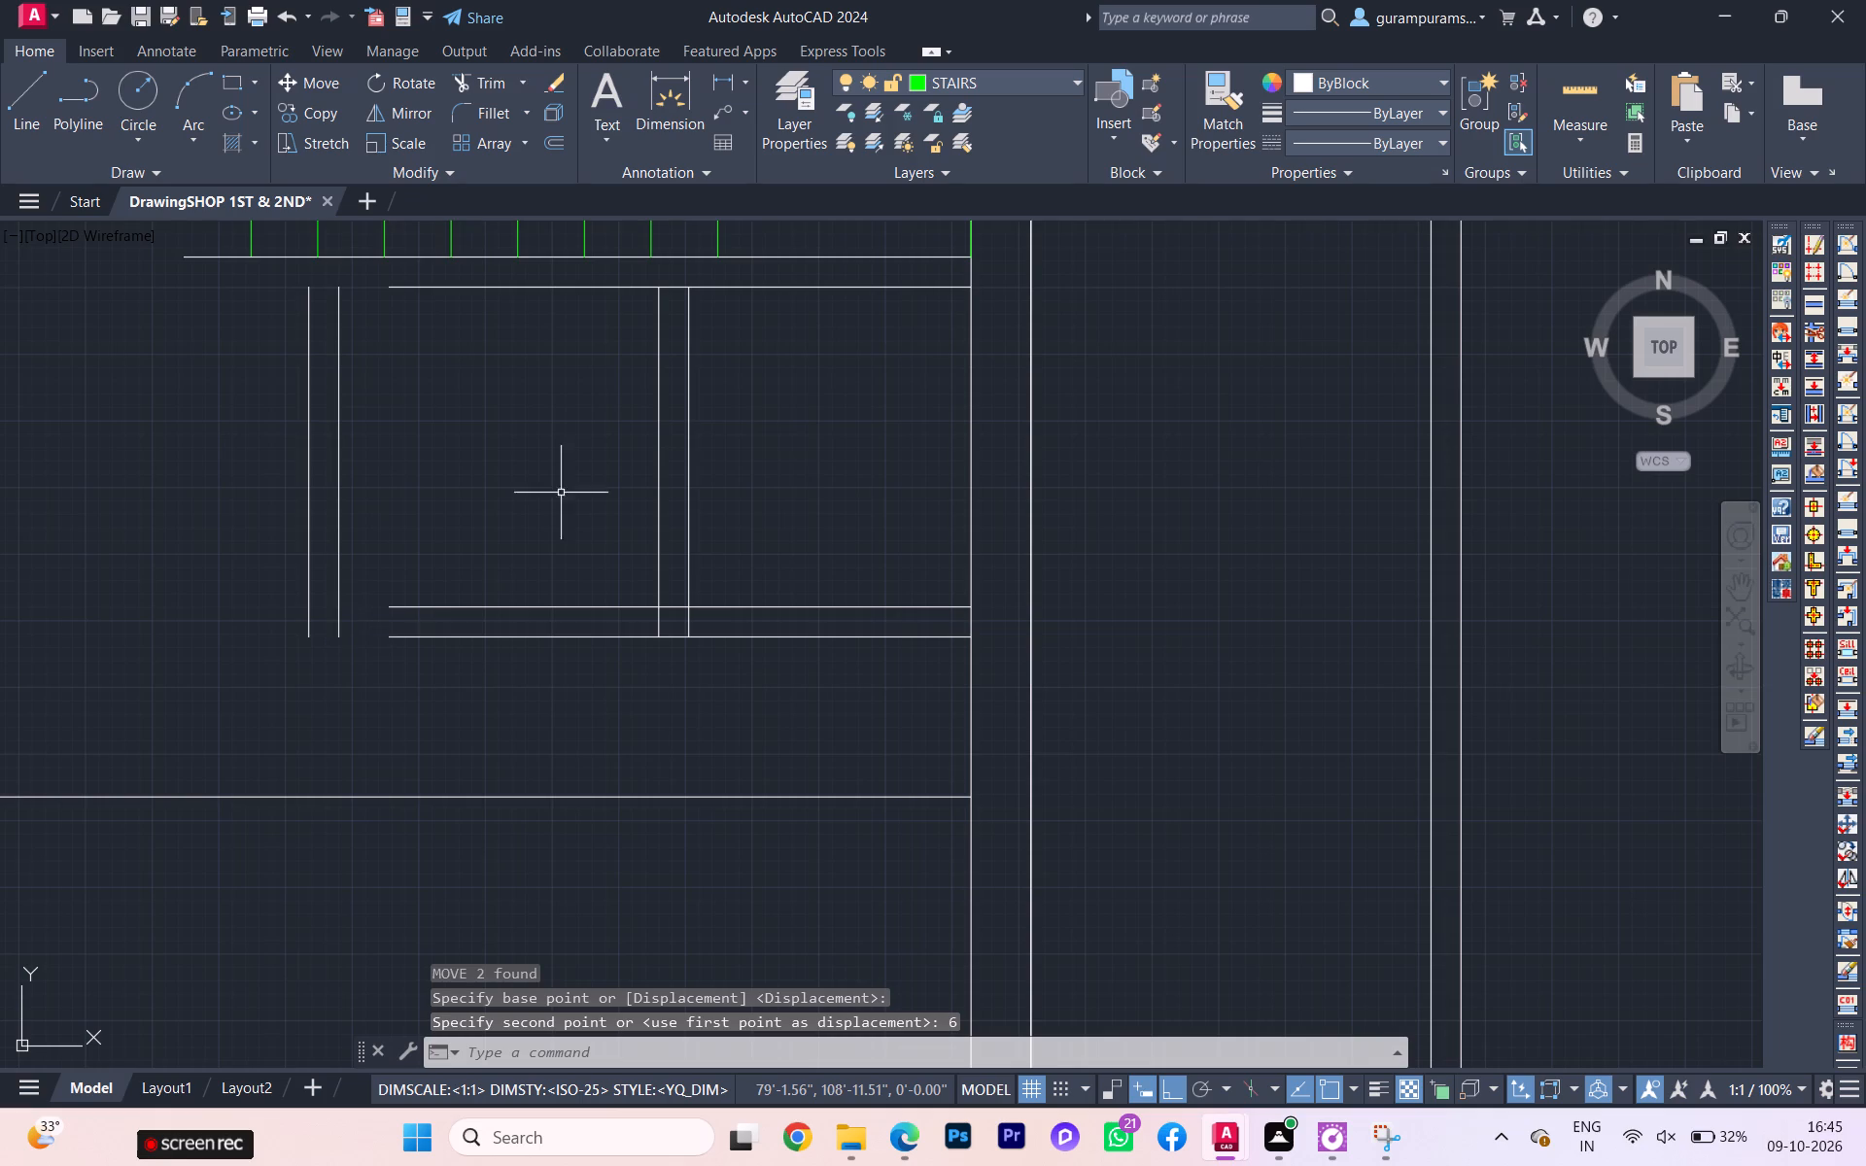
Move both lines of the bath partition nearer the outer side wall 6" away from that wall.
left_click(795, 474)
left_click(603, 442)
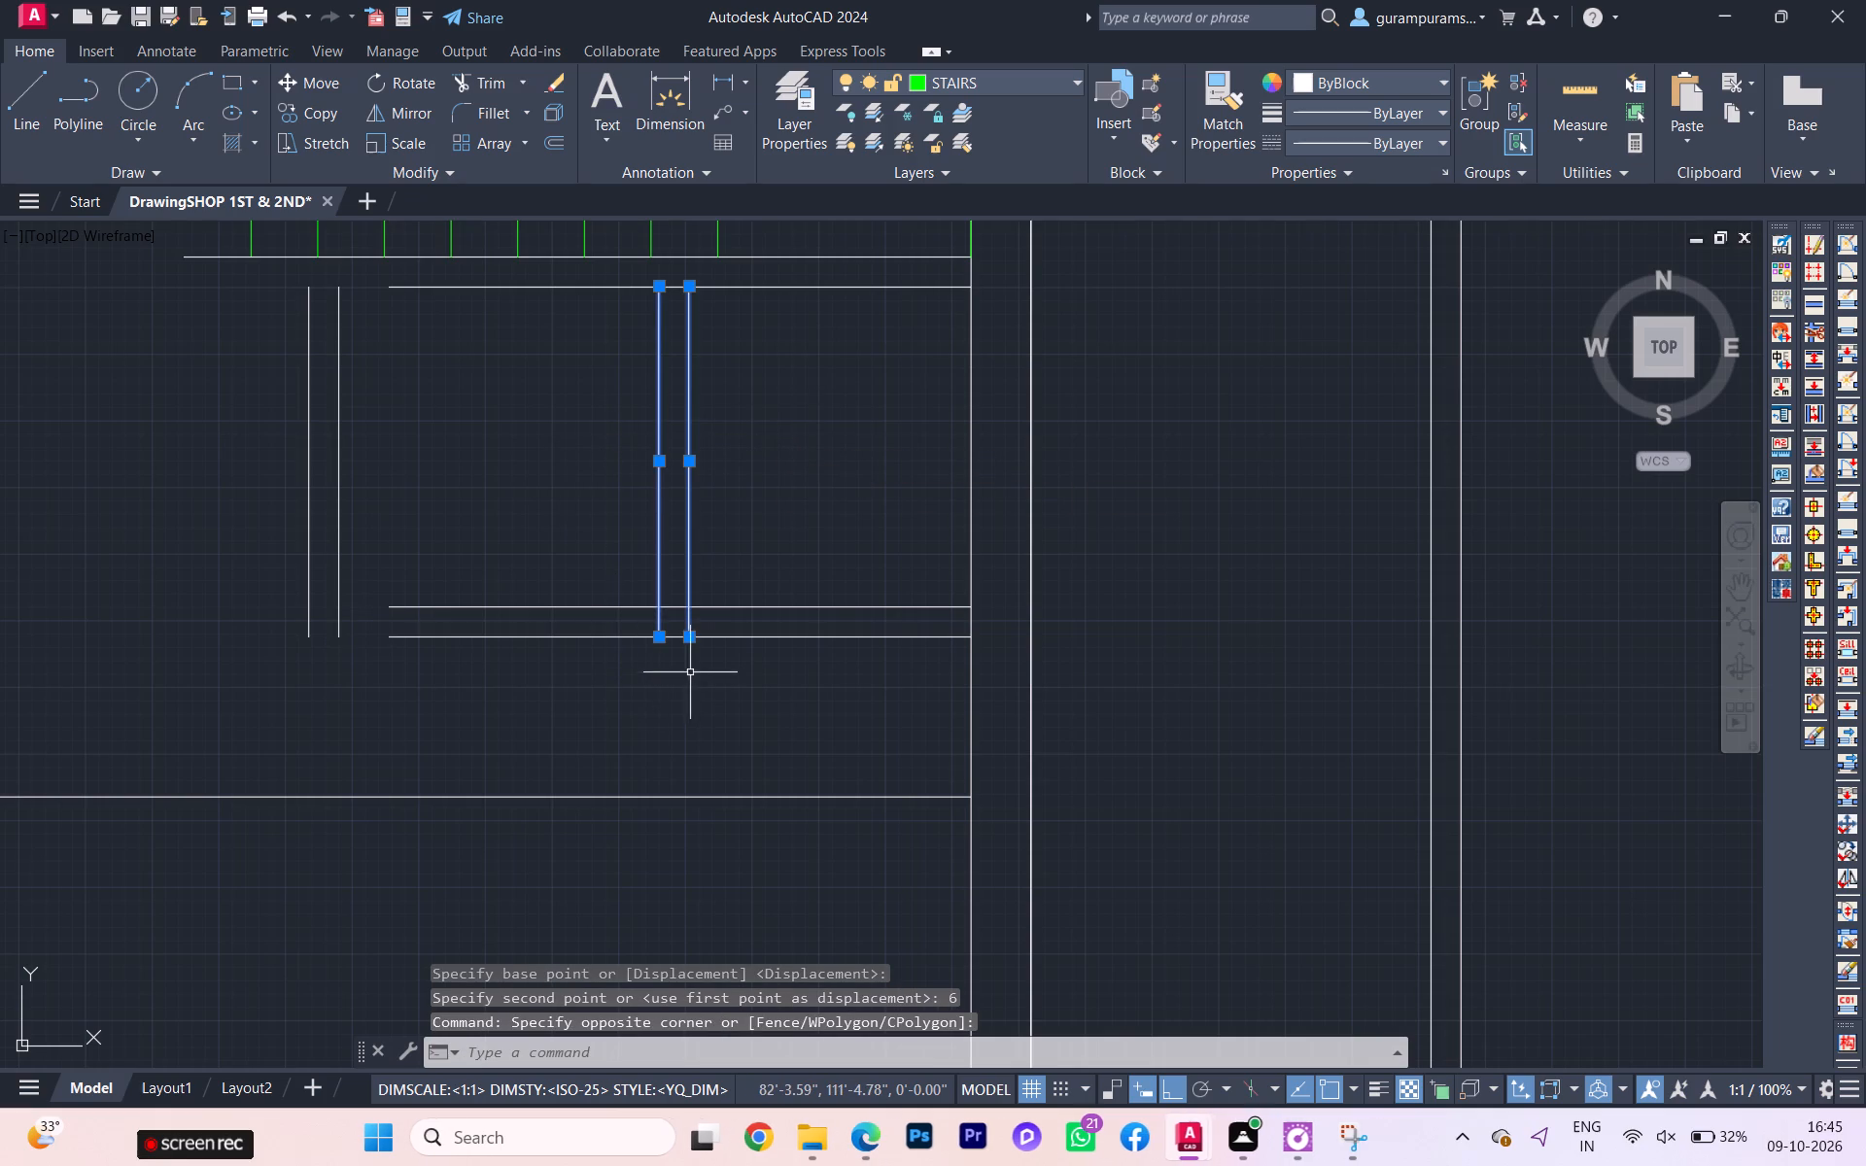
key("m")
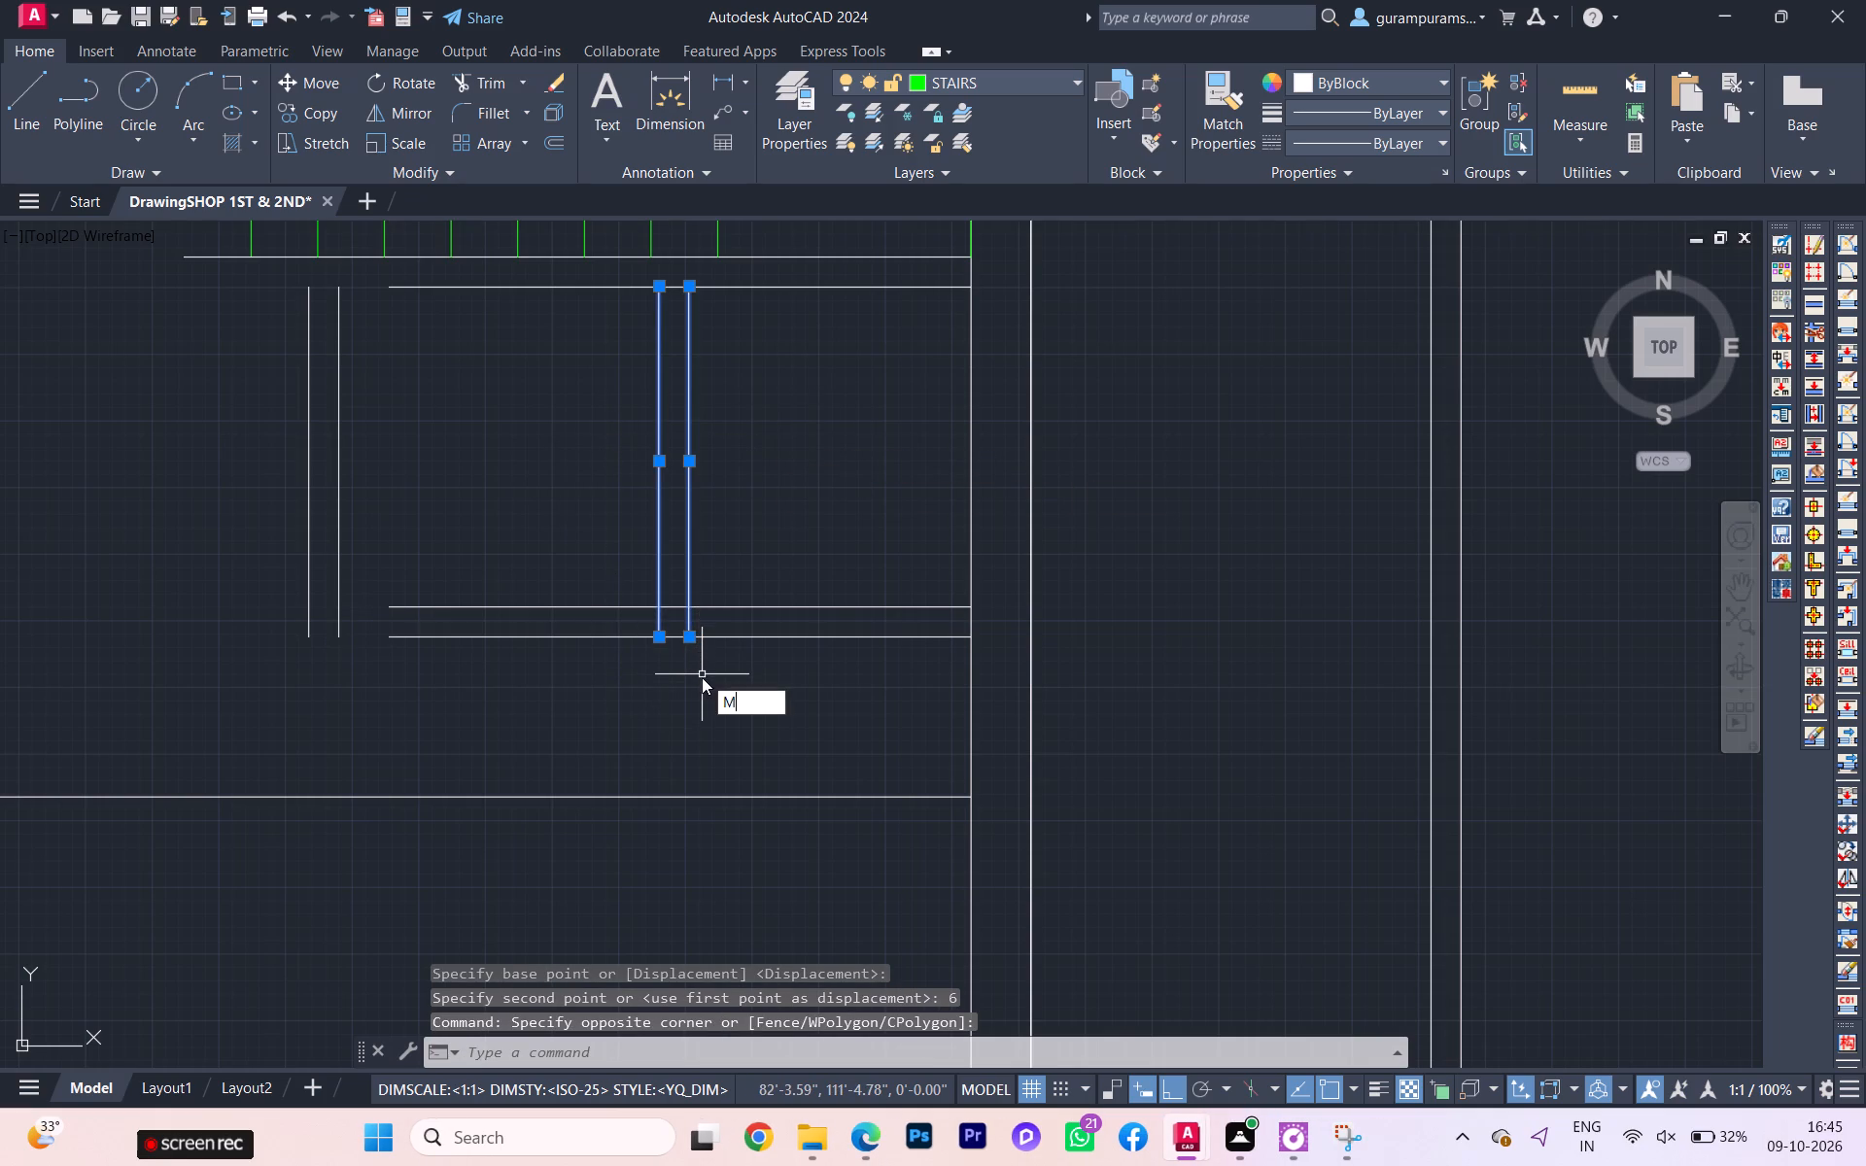
key("Return")
left_click(692, 635)
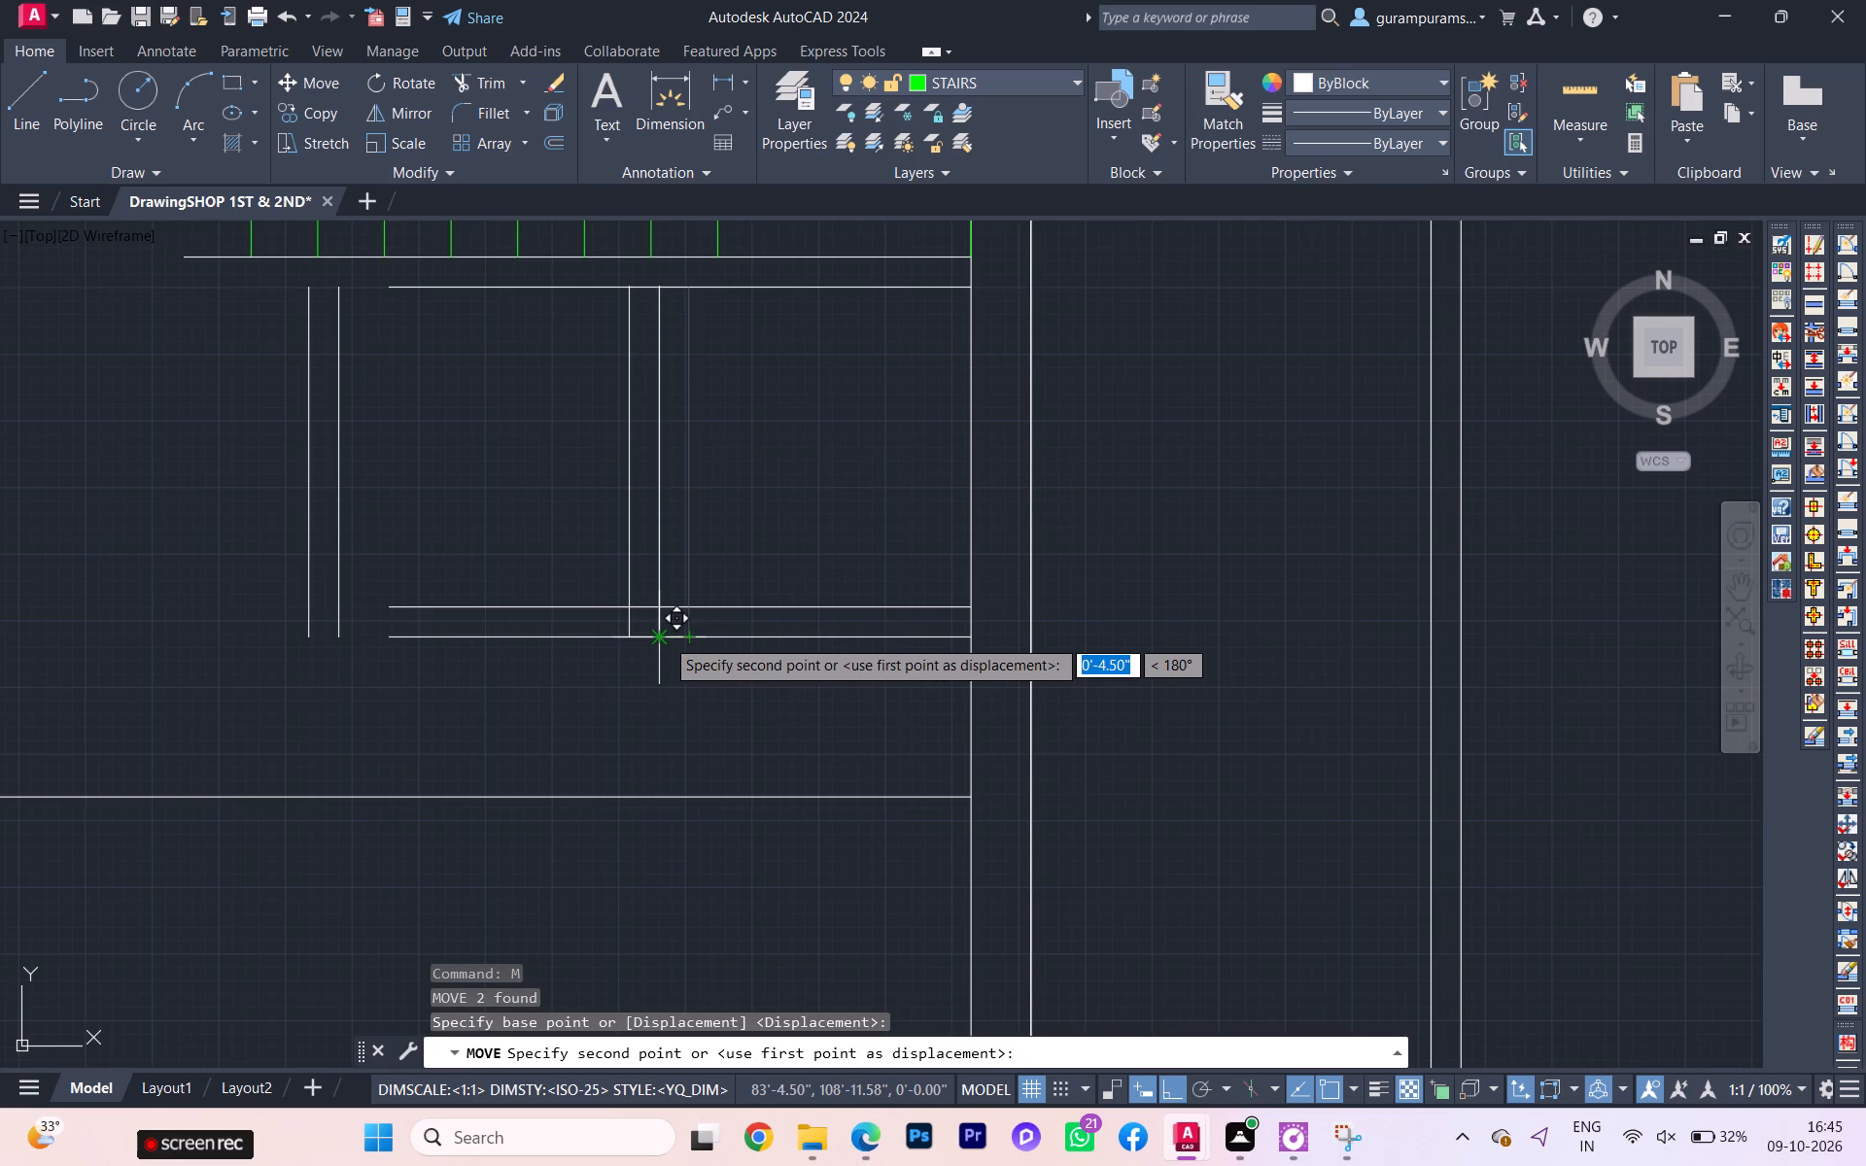
key("6")
key("Return")
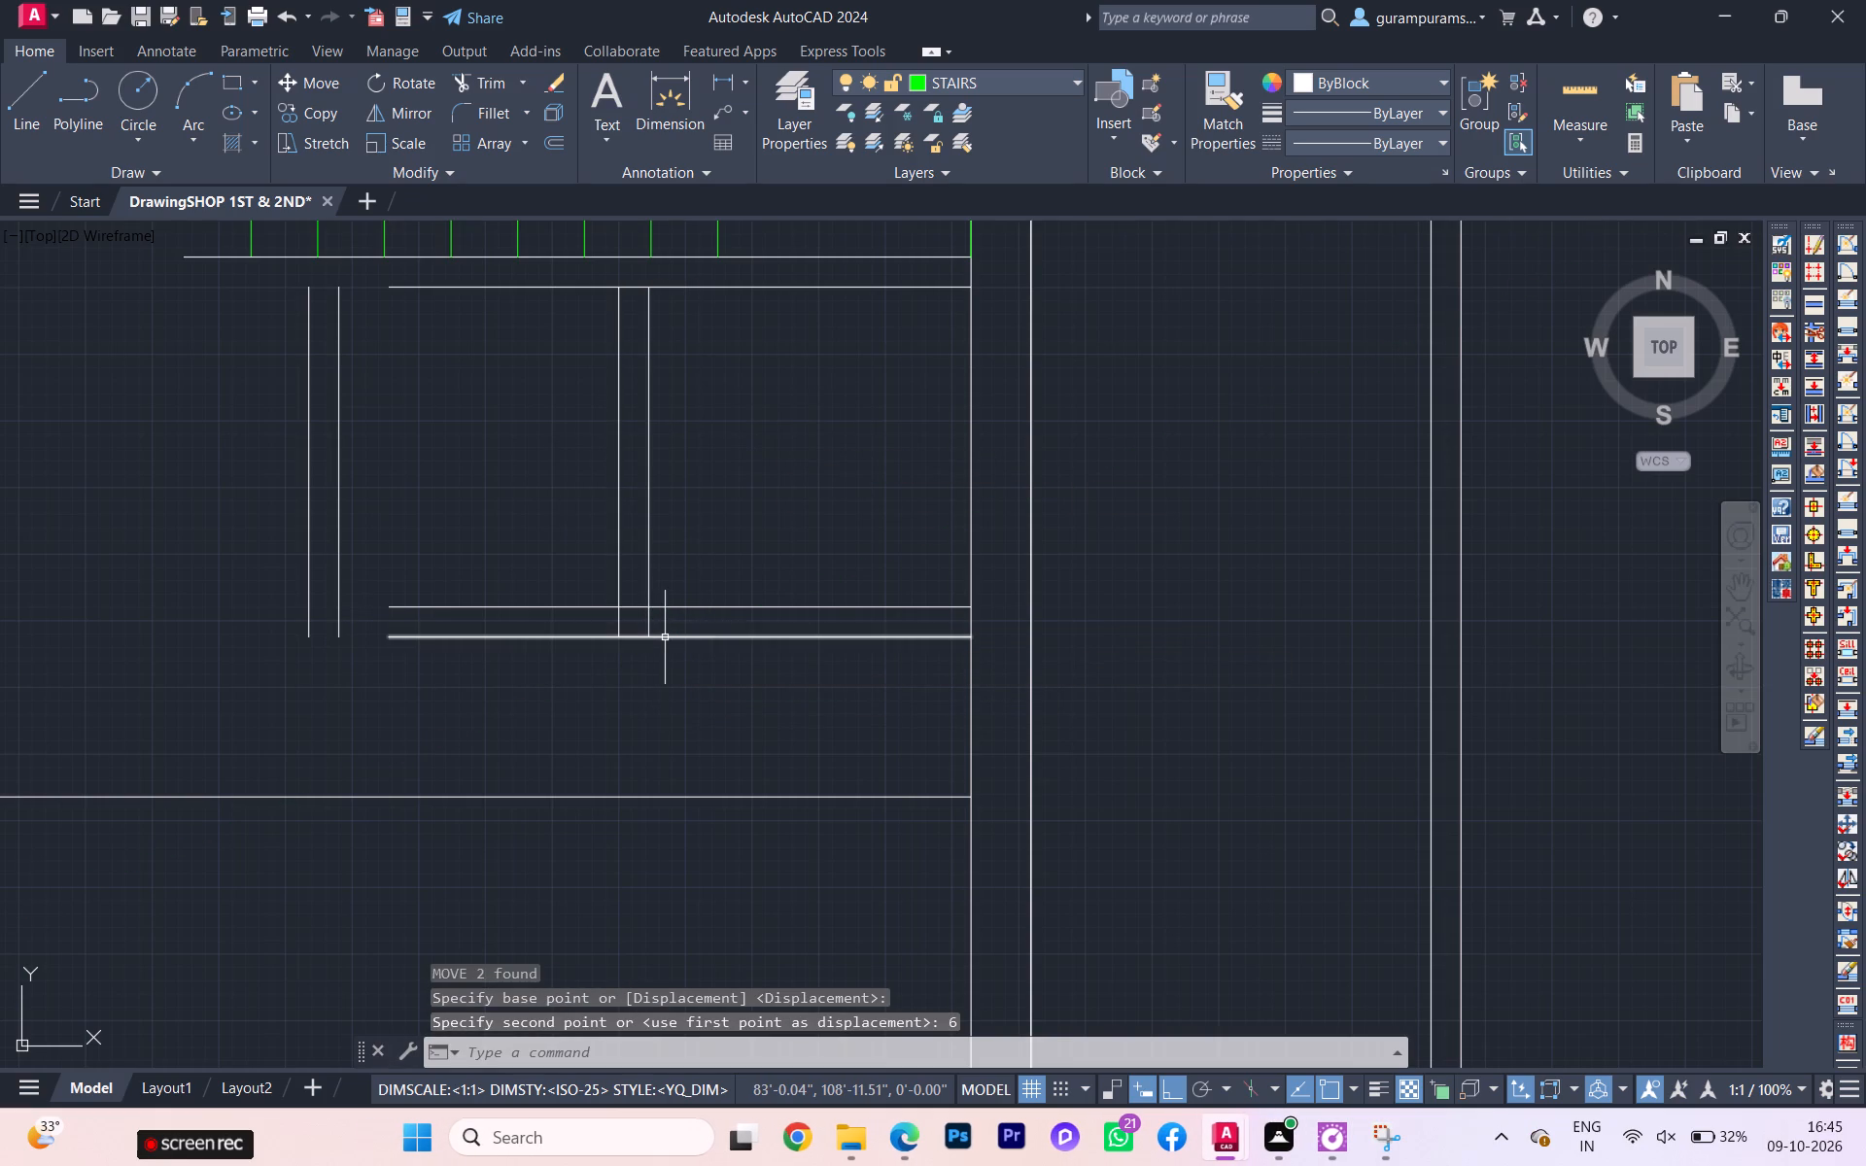
Extend both lower bath wall lines and the upper bath wall's lower line to the outer line of the farther partition.
key("e")
key("x")
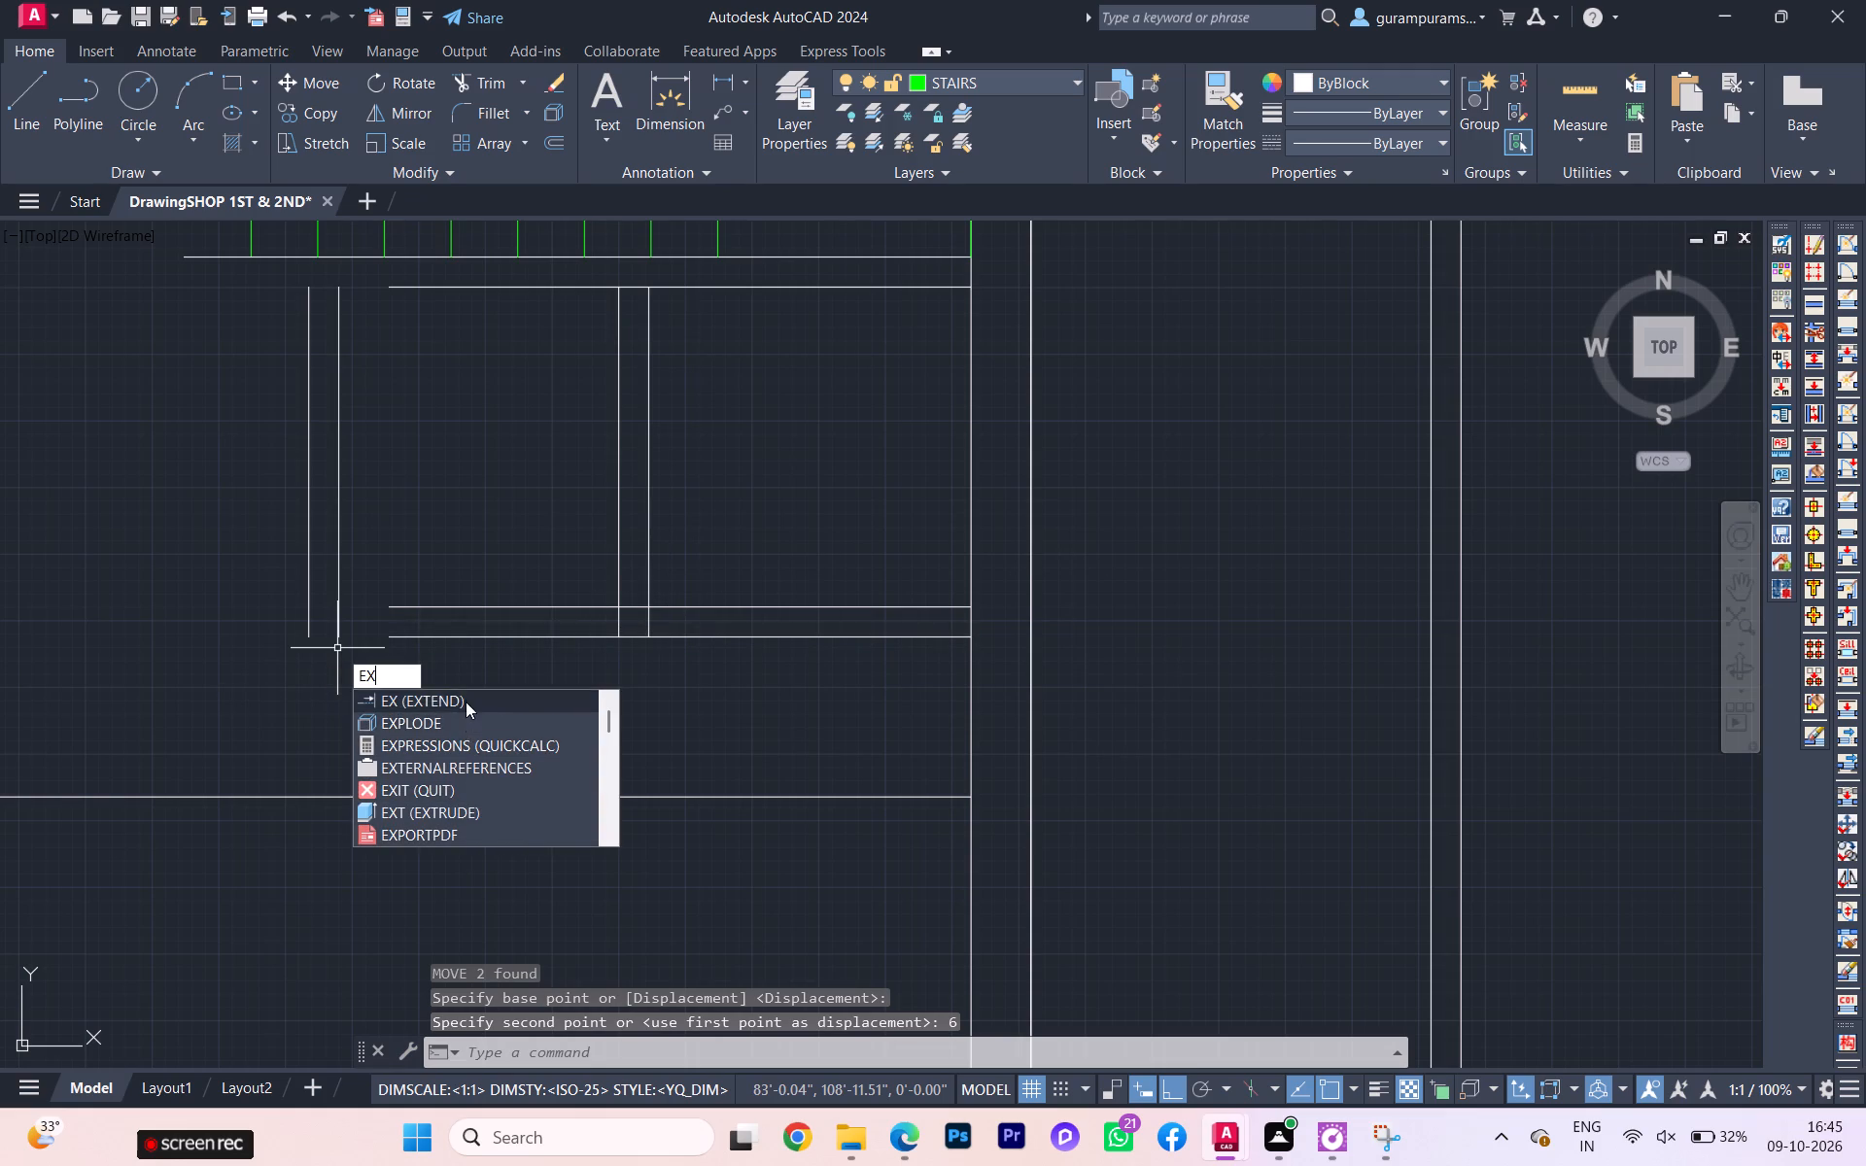
left_click(466, 702)
left_click(450, 638)
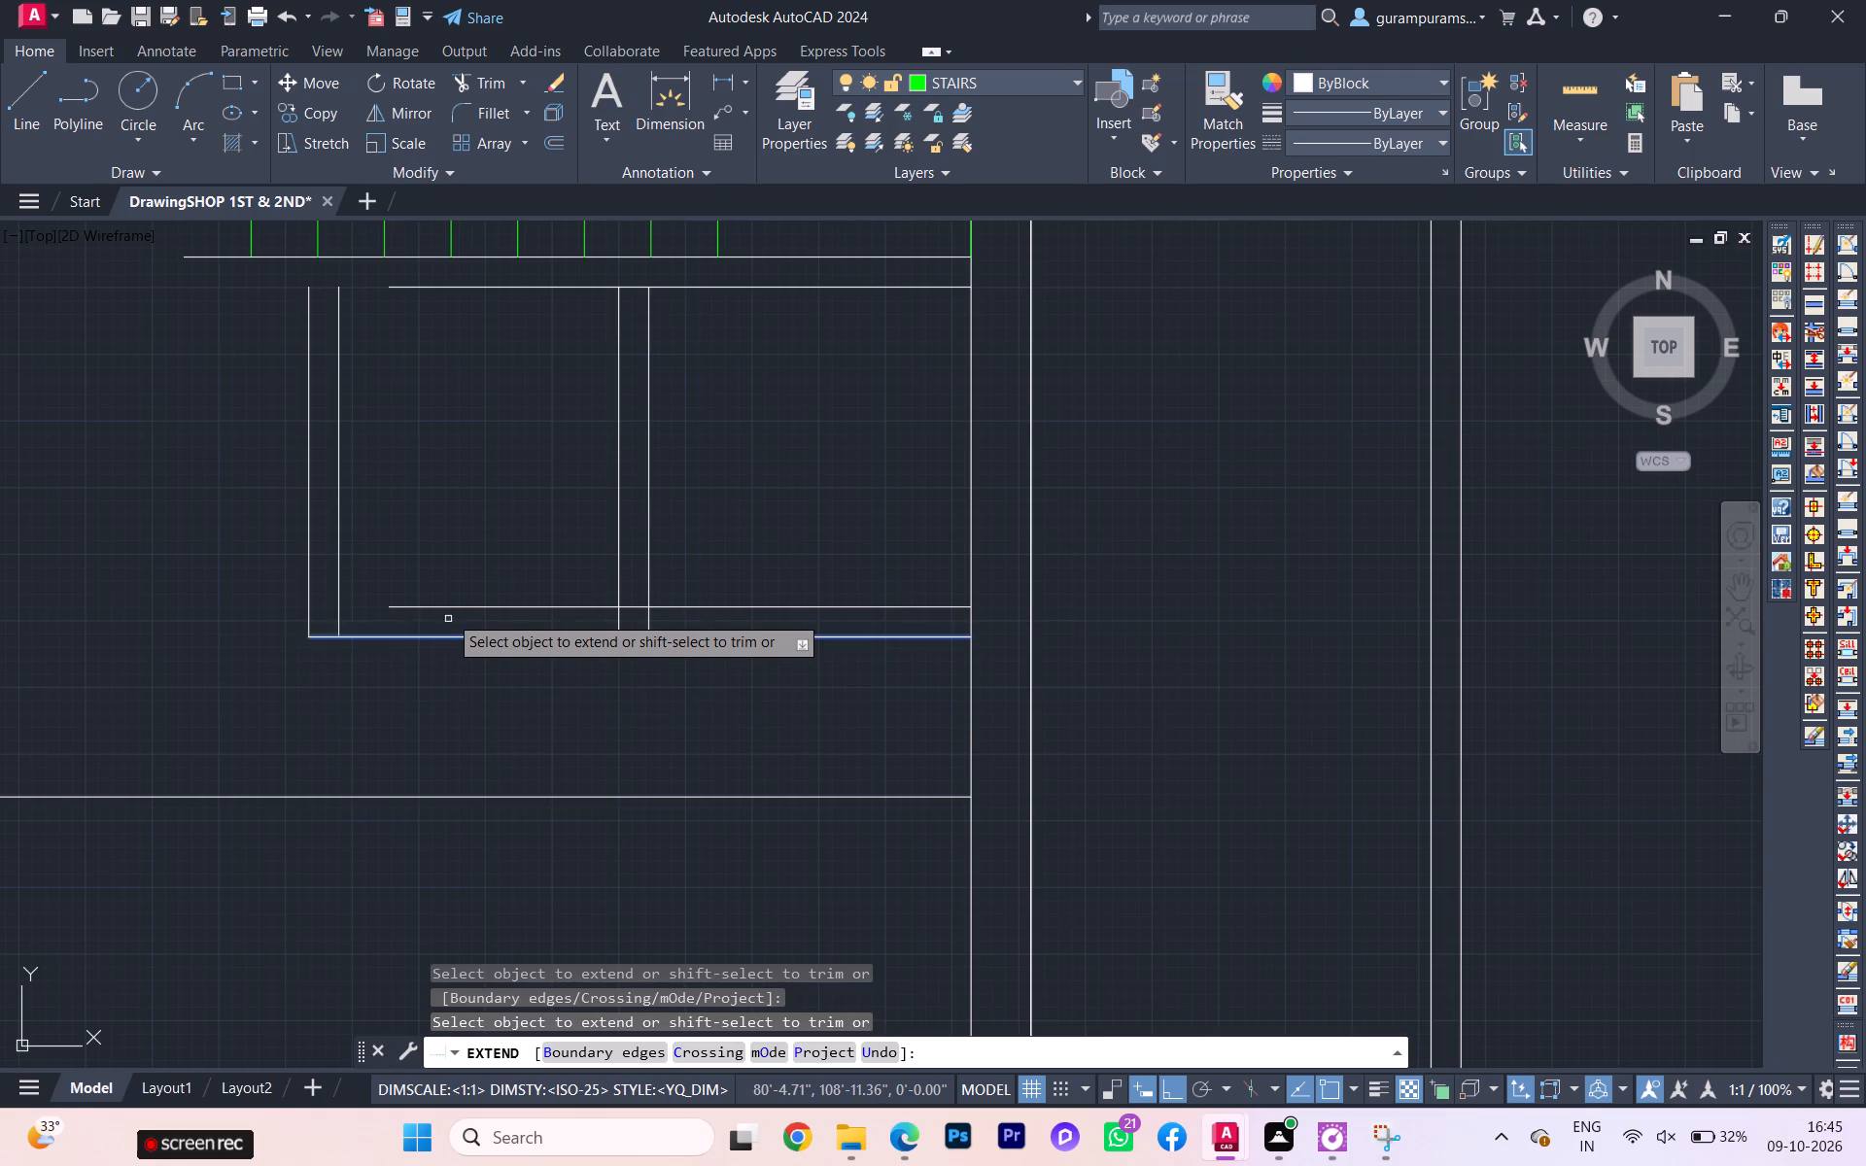
left_click(448, 607)
left_click(423, 640)
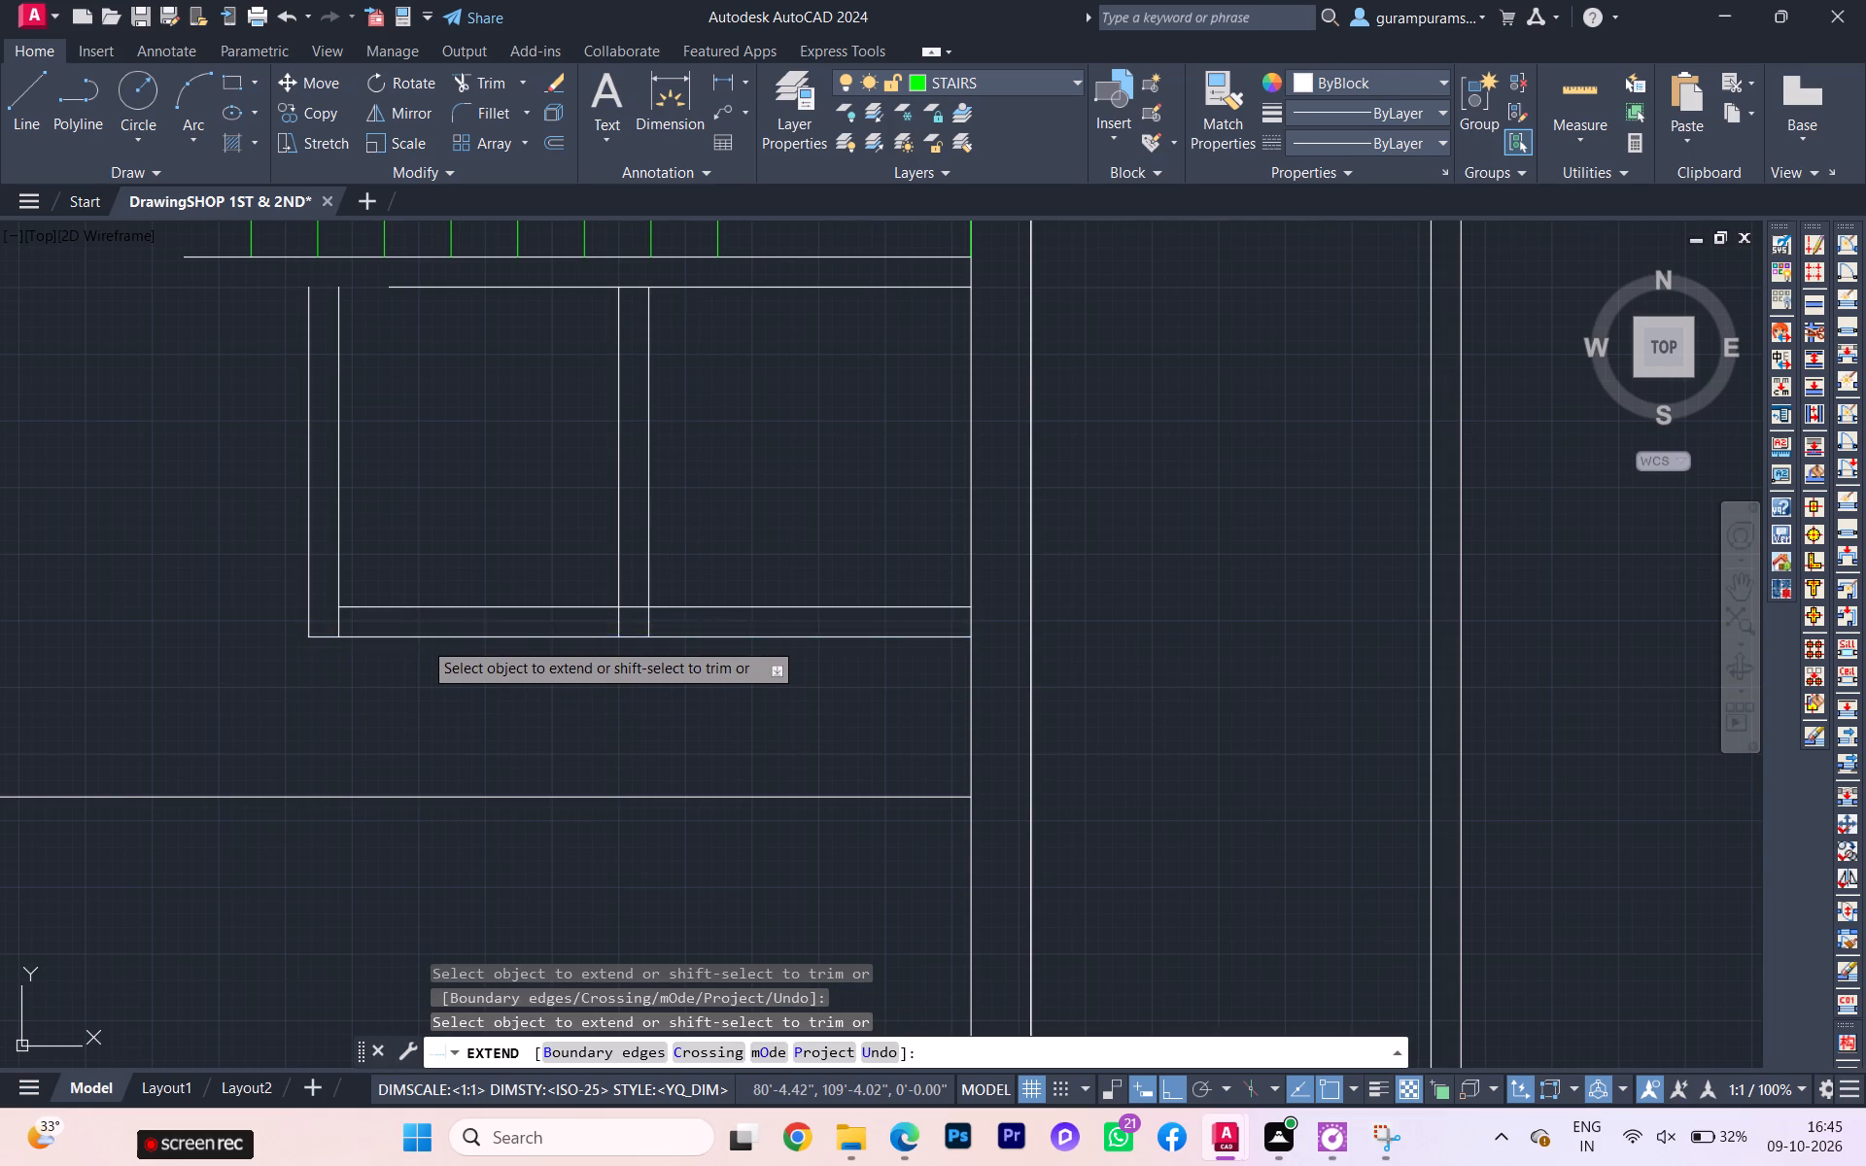
left_click(419, 611)
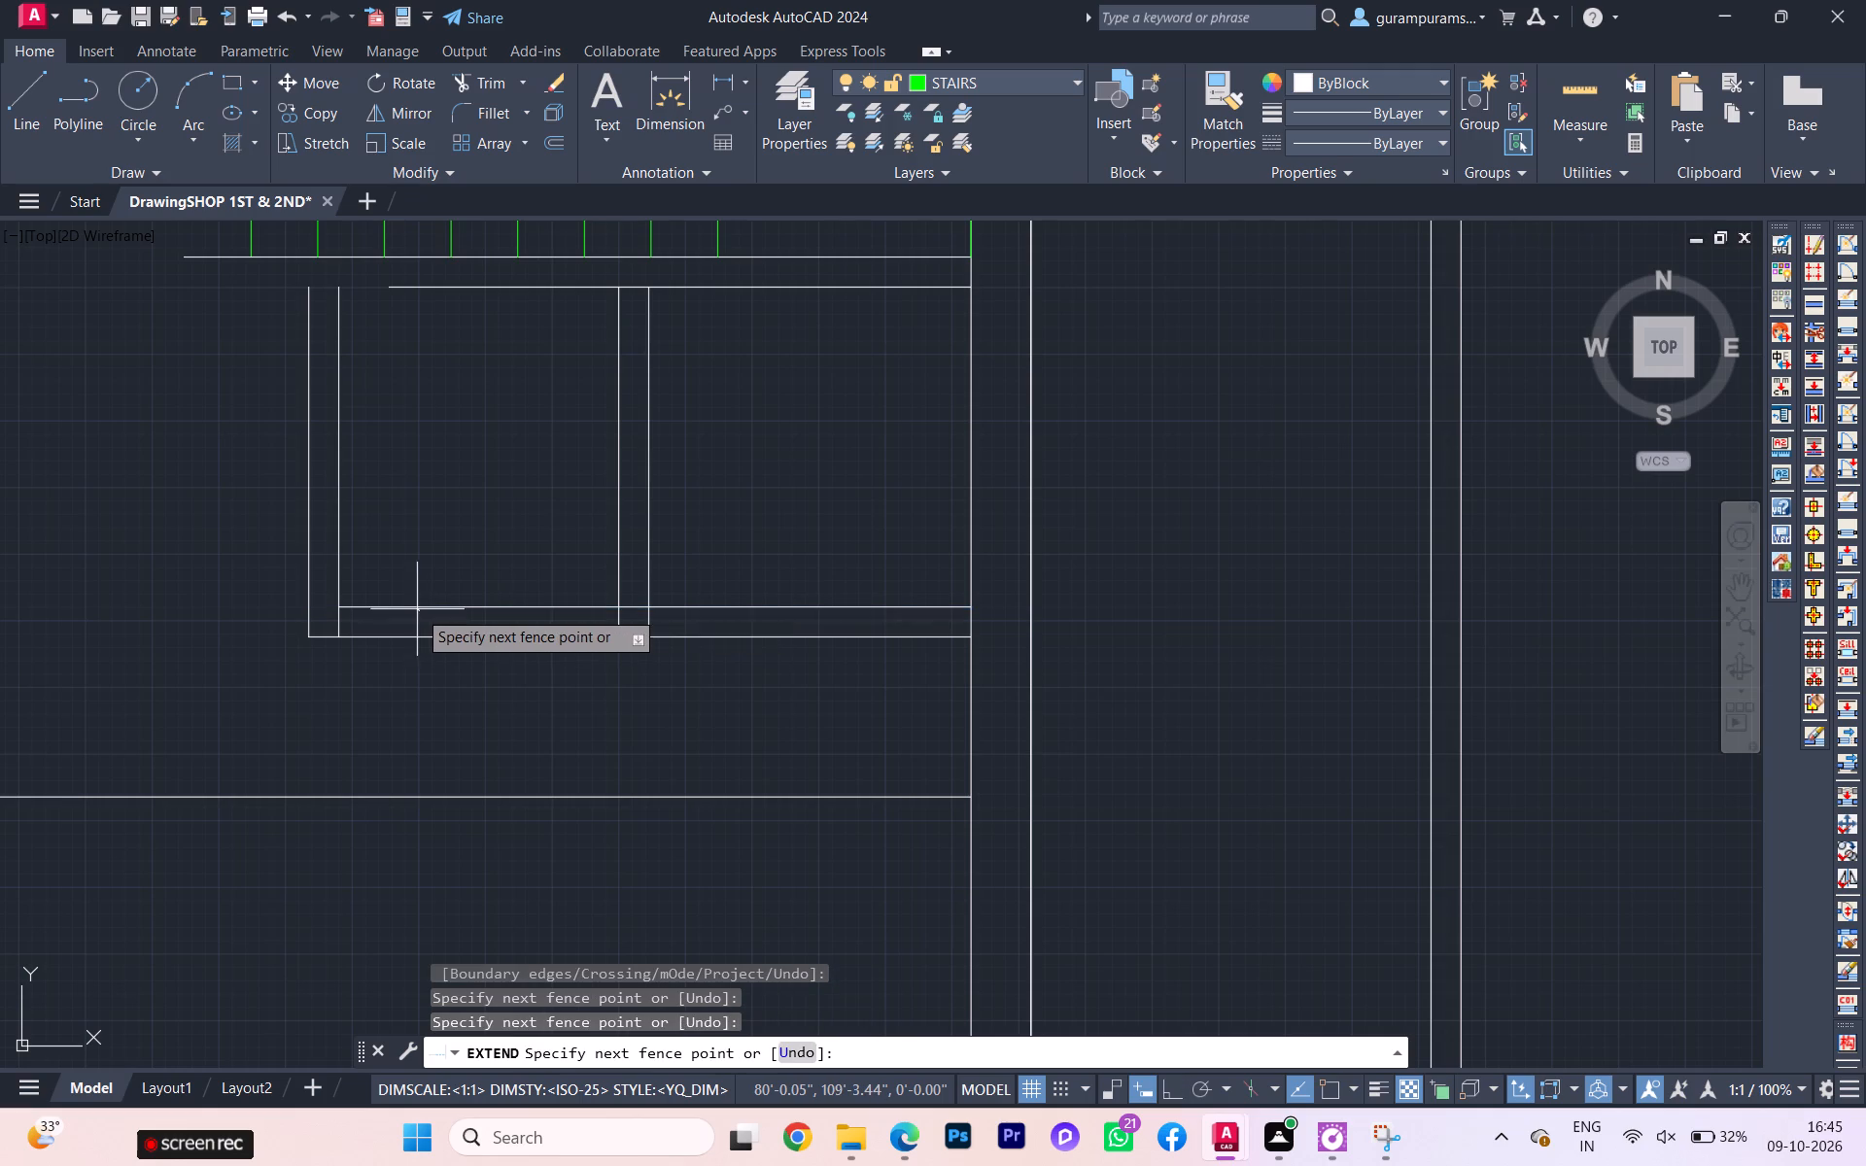
left_click(405, 590)
scroll(504, 577, "down", 1)
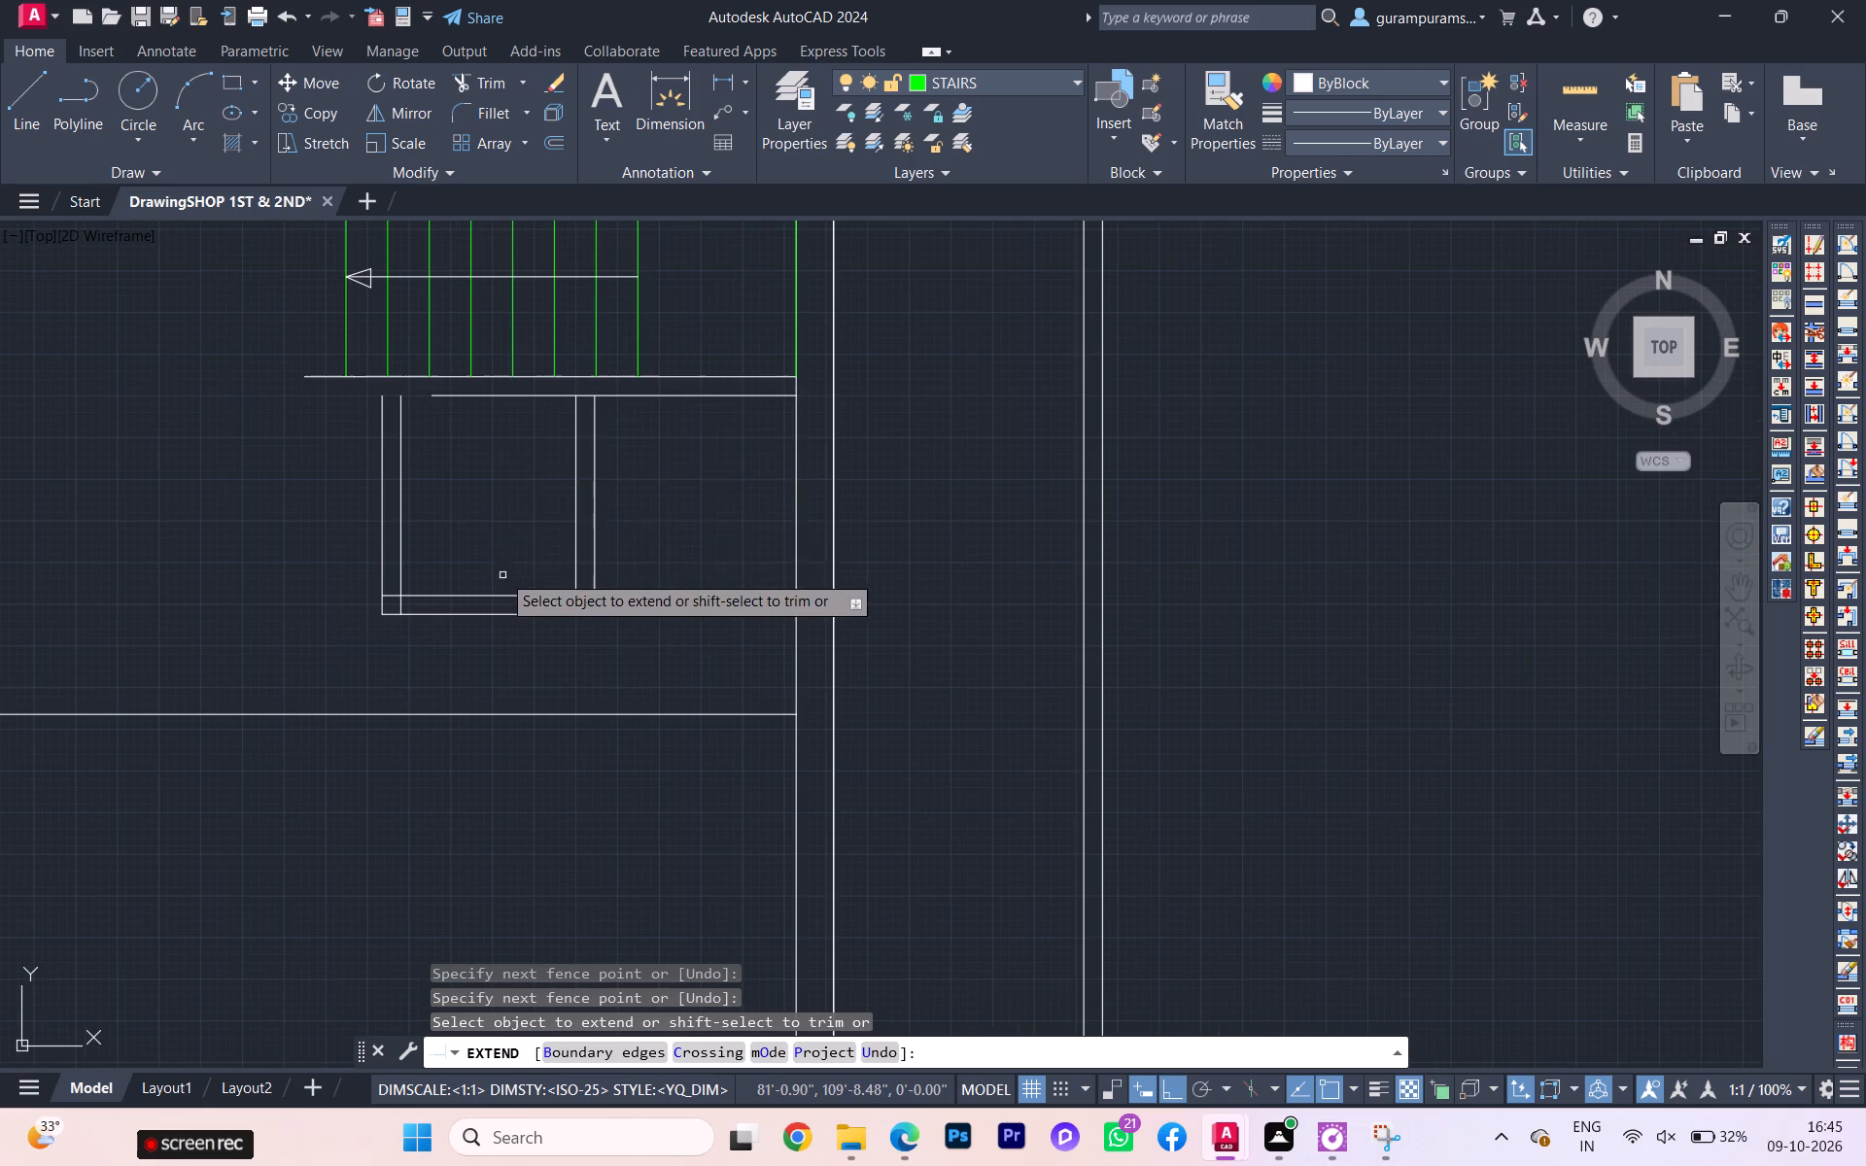
left_click(450, 393)
left_click(423, 394)
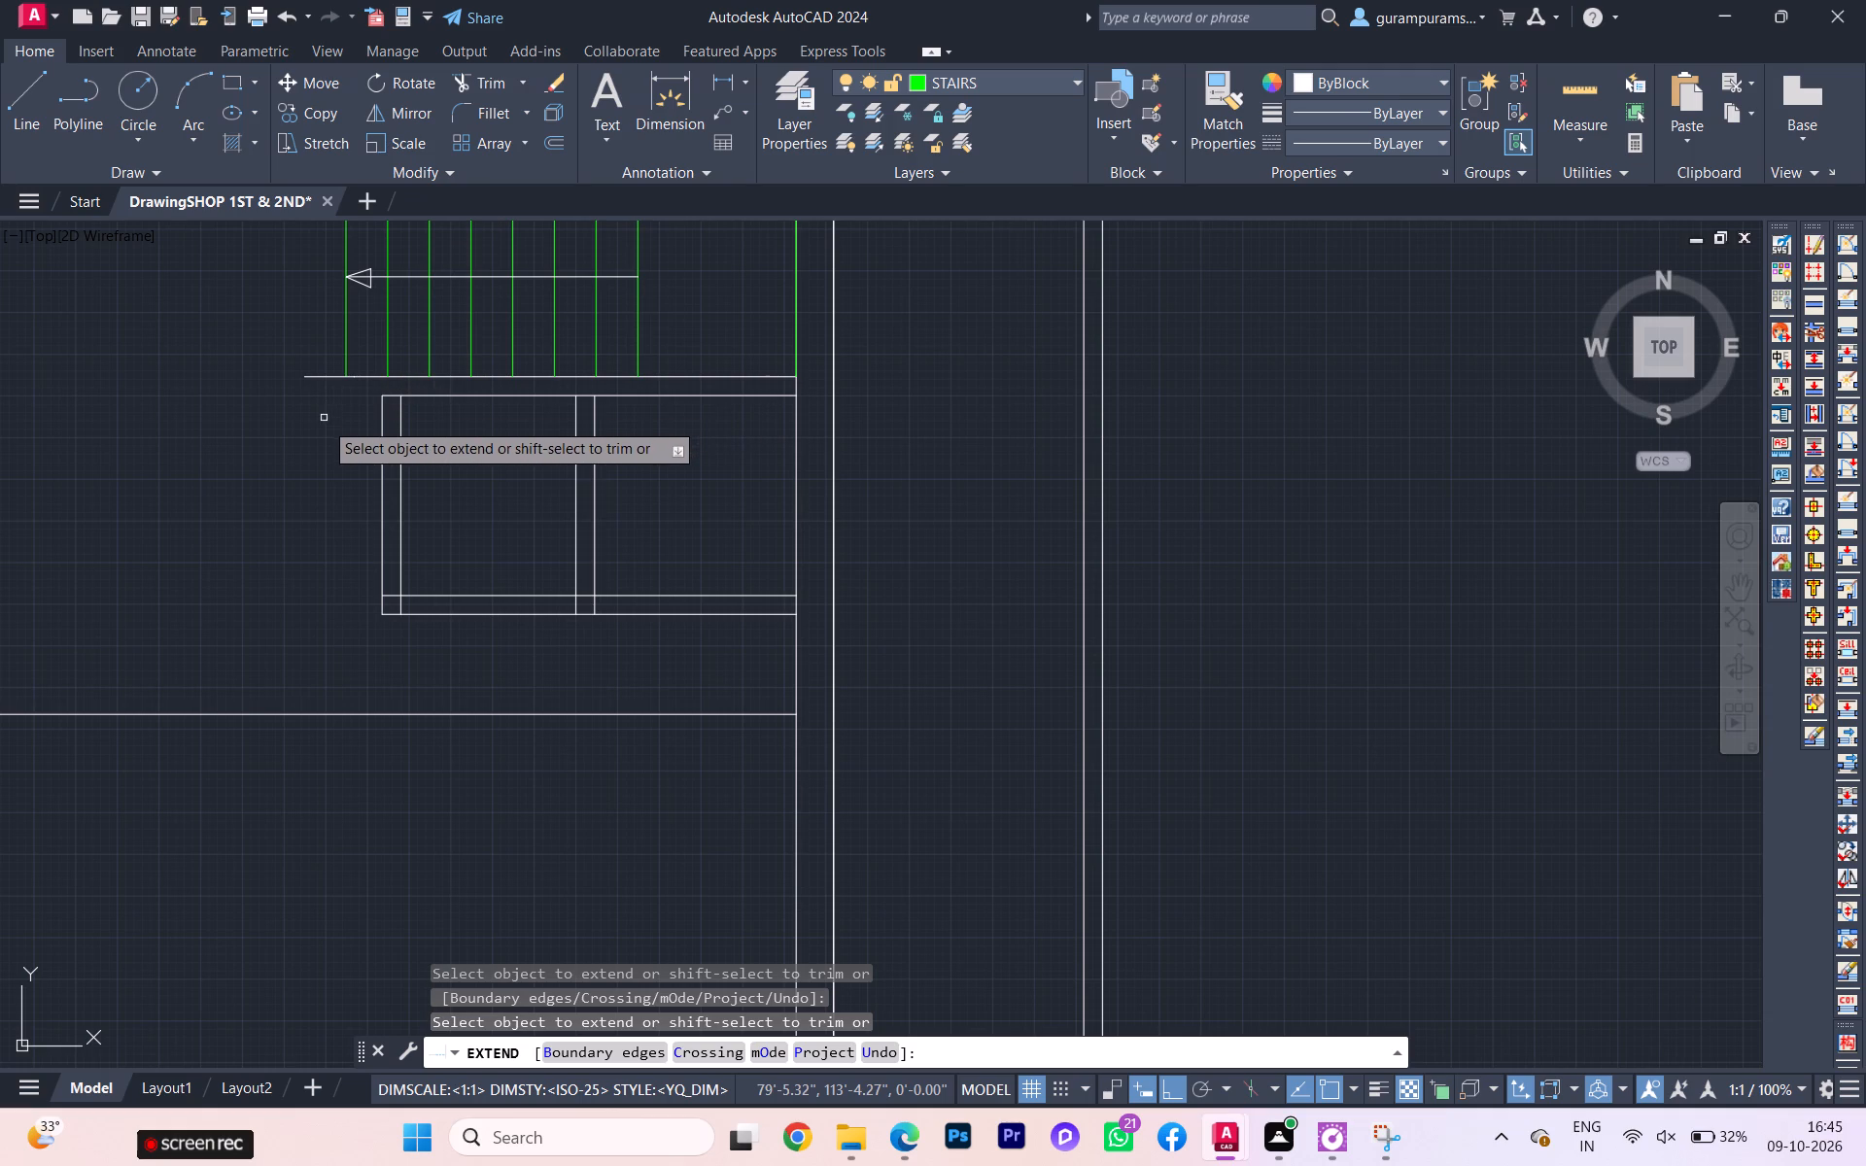
scroll(322, 433, "down", 1)
key("Escape")
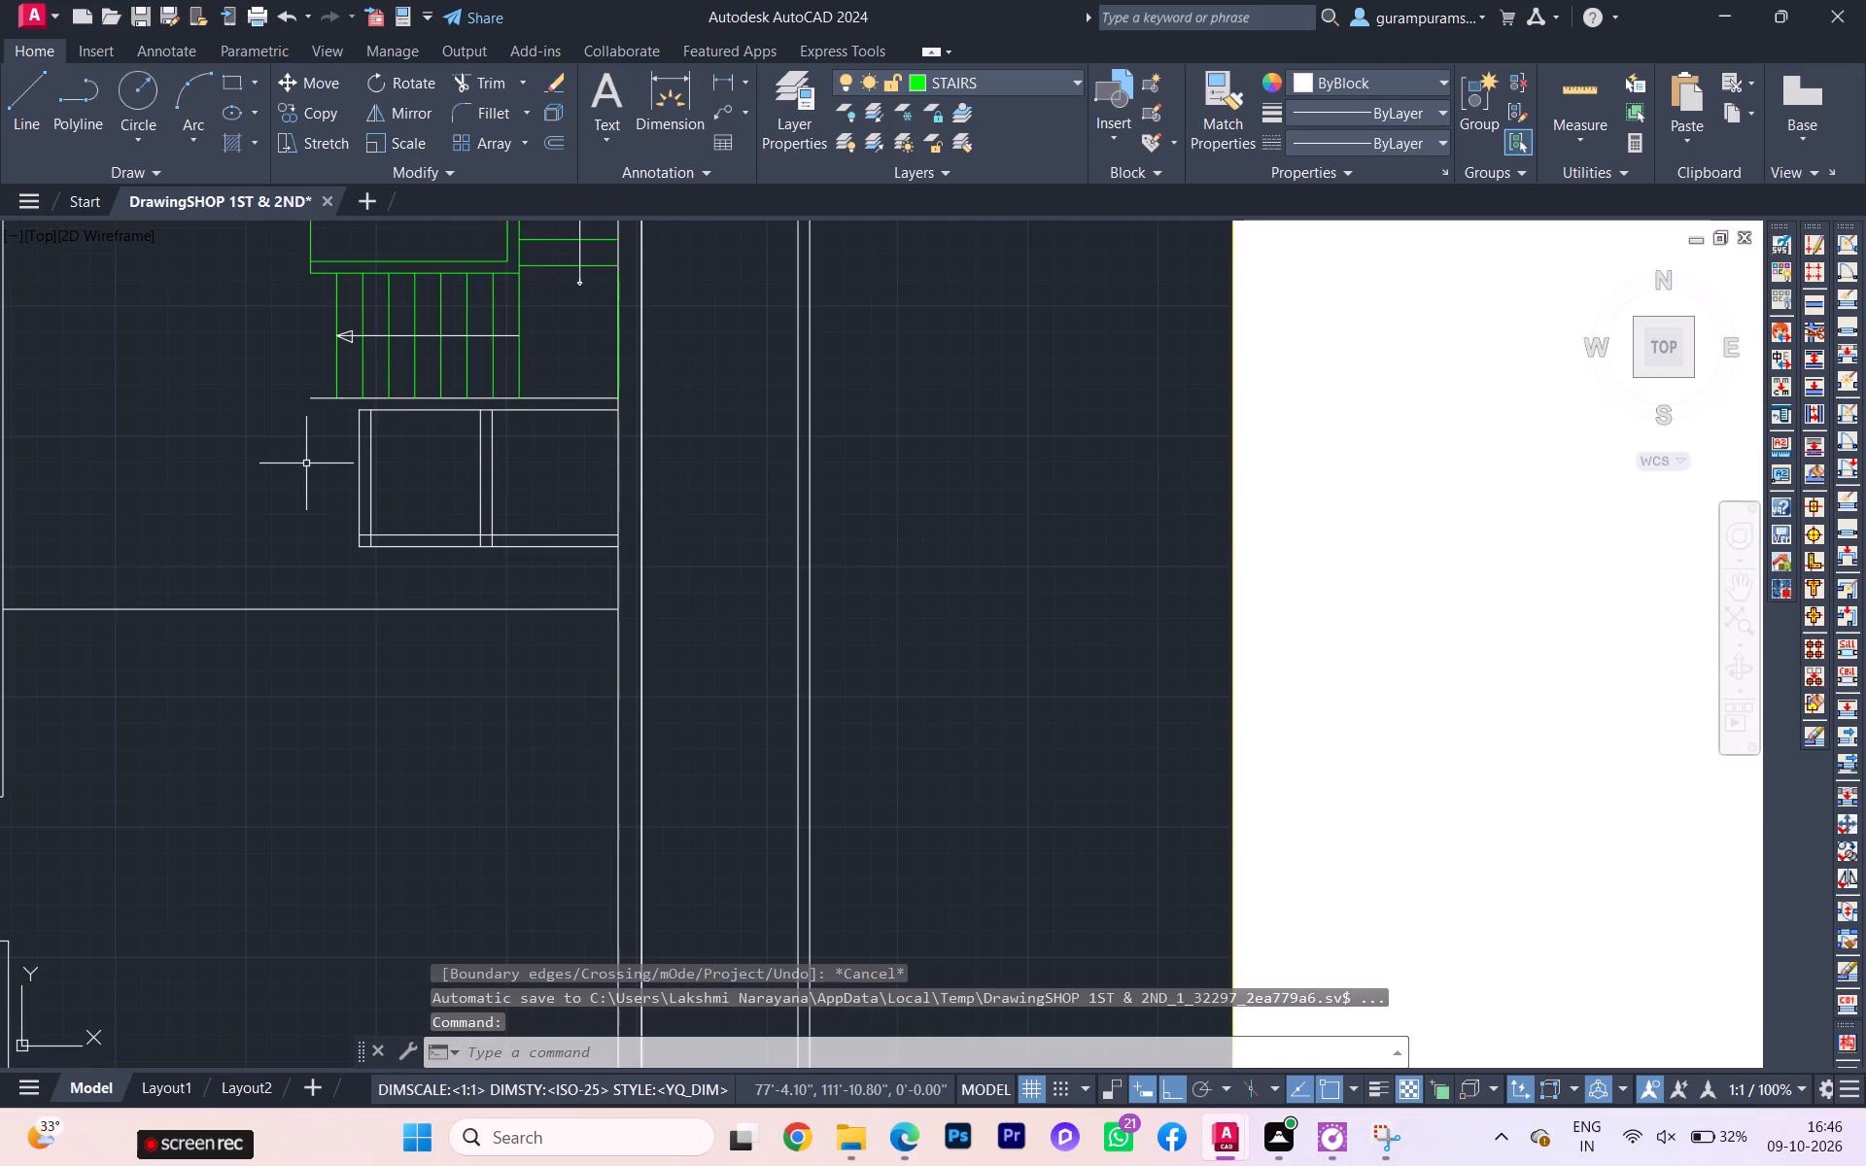
Draw lines closing the open end of the wall below the staircase and running about 1'-6.66" to the farther bath partition's upper corner.
key("l")
key("Return")
scroll(295, 366, "up", 3)
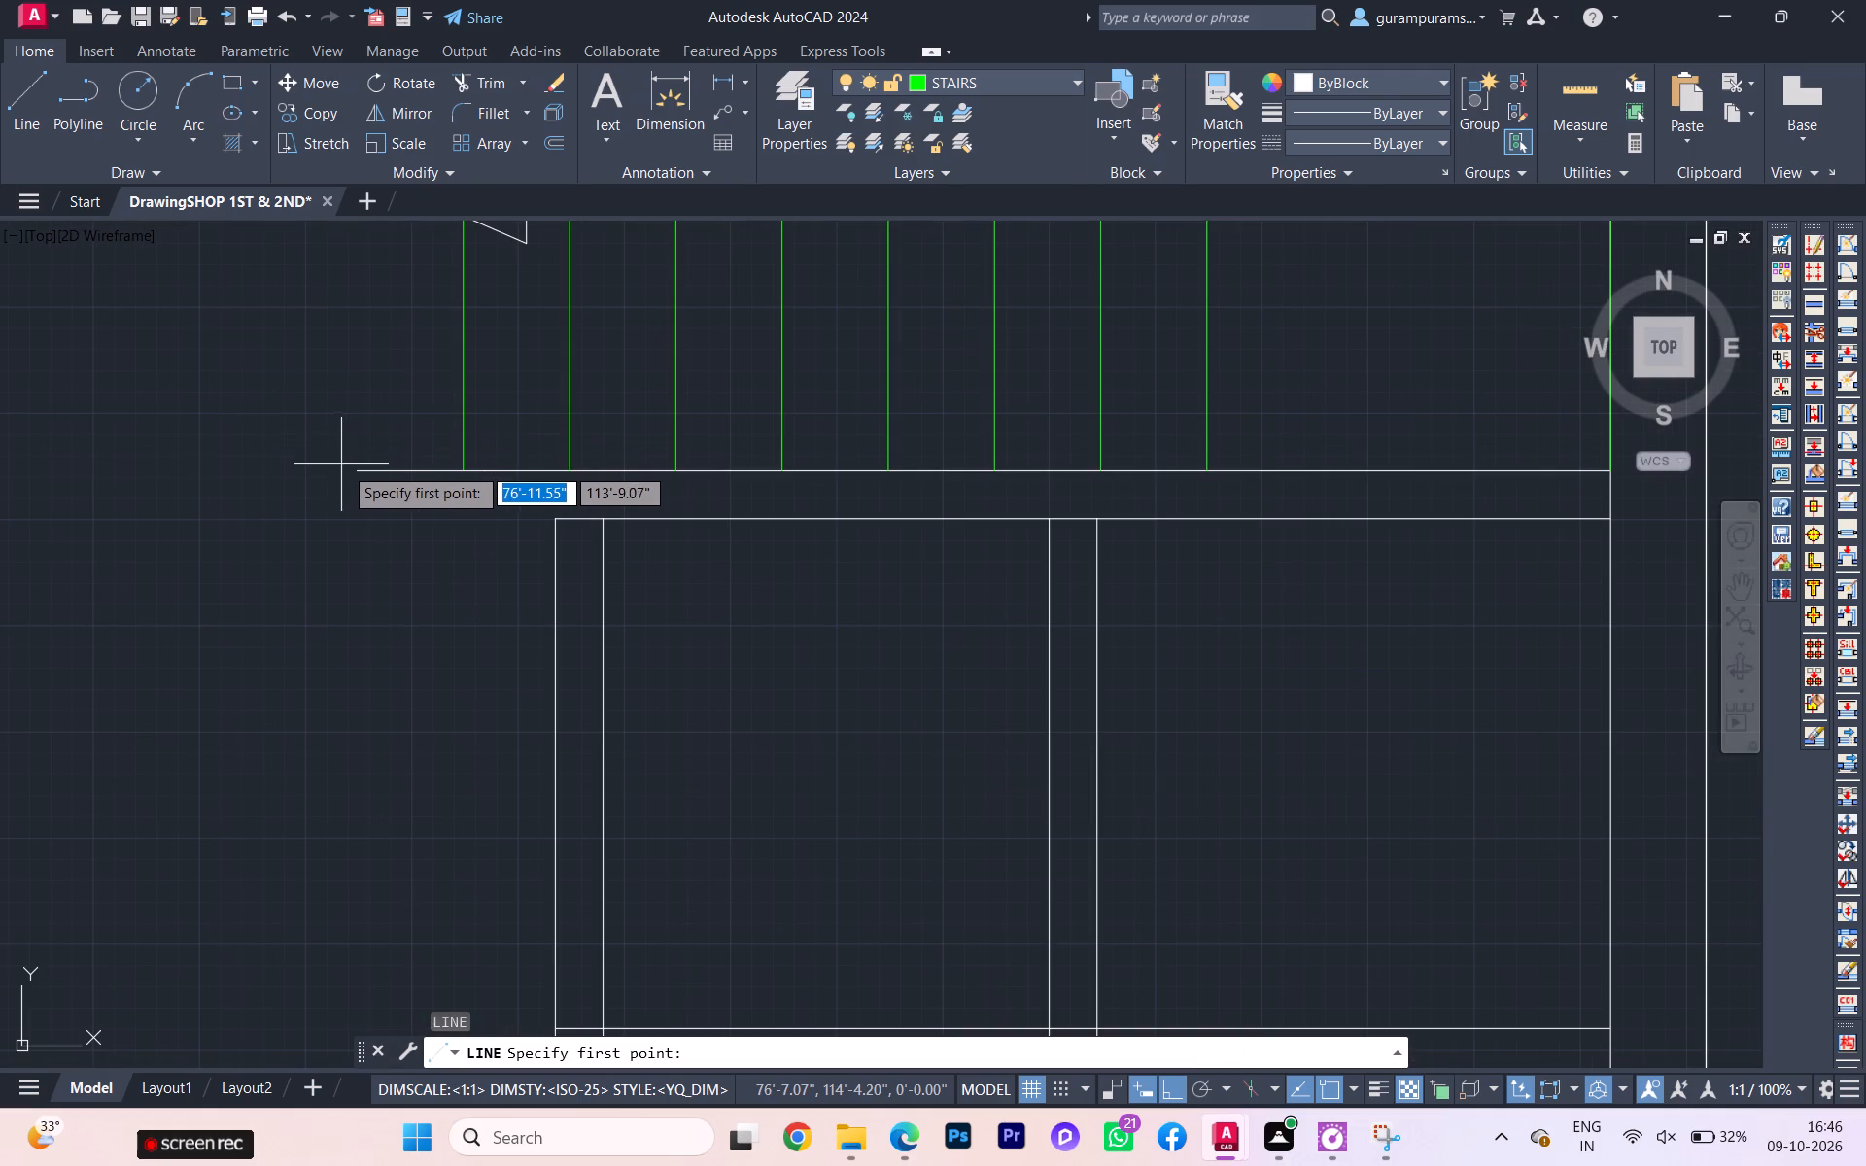
left_click(350, 470)
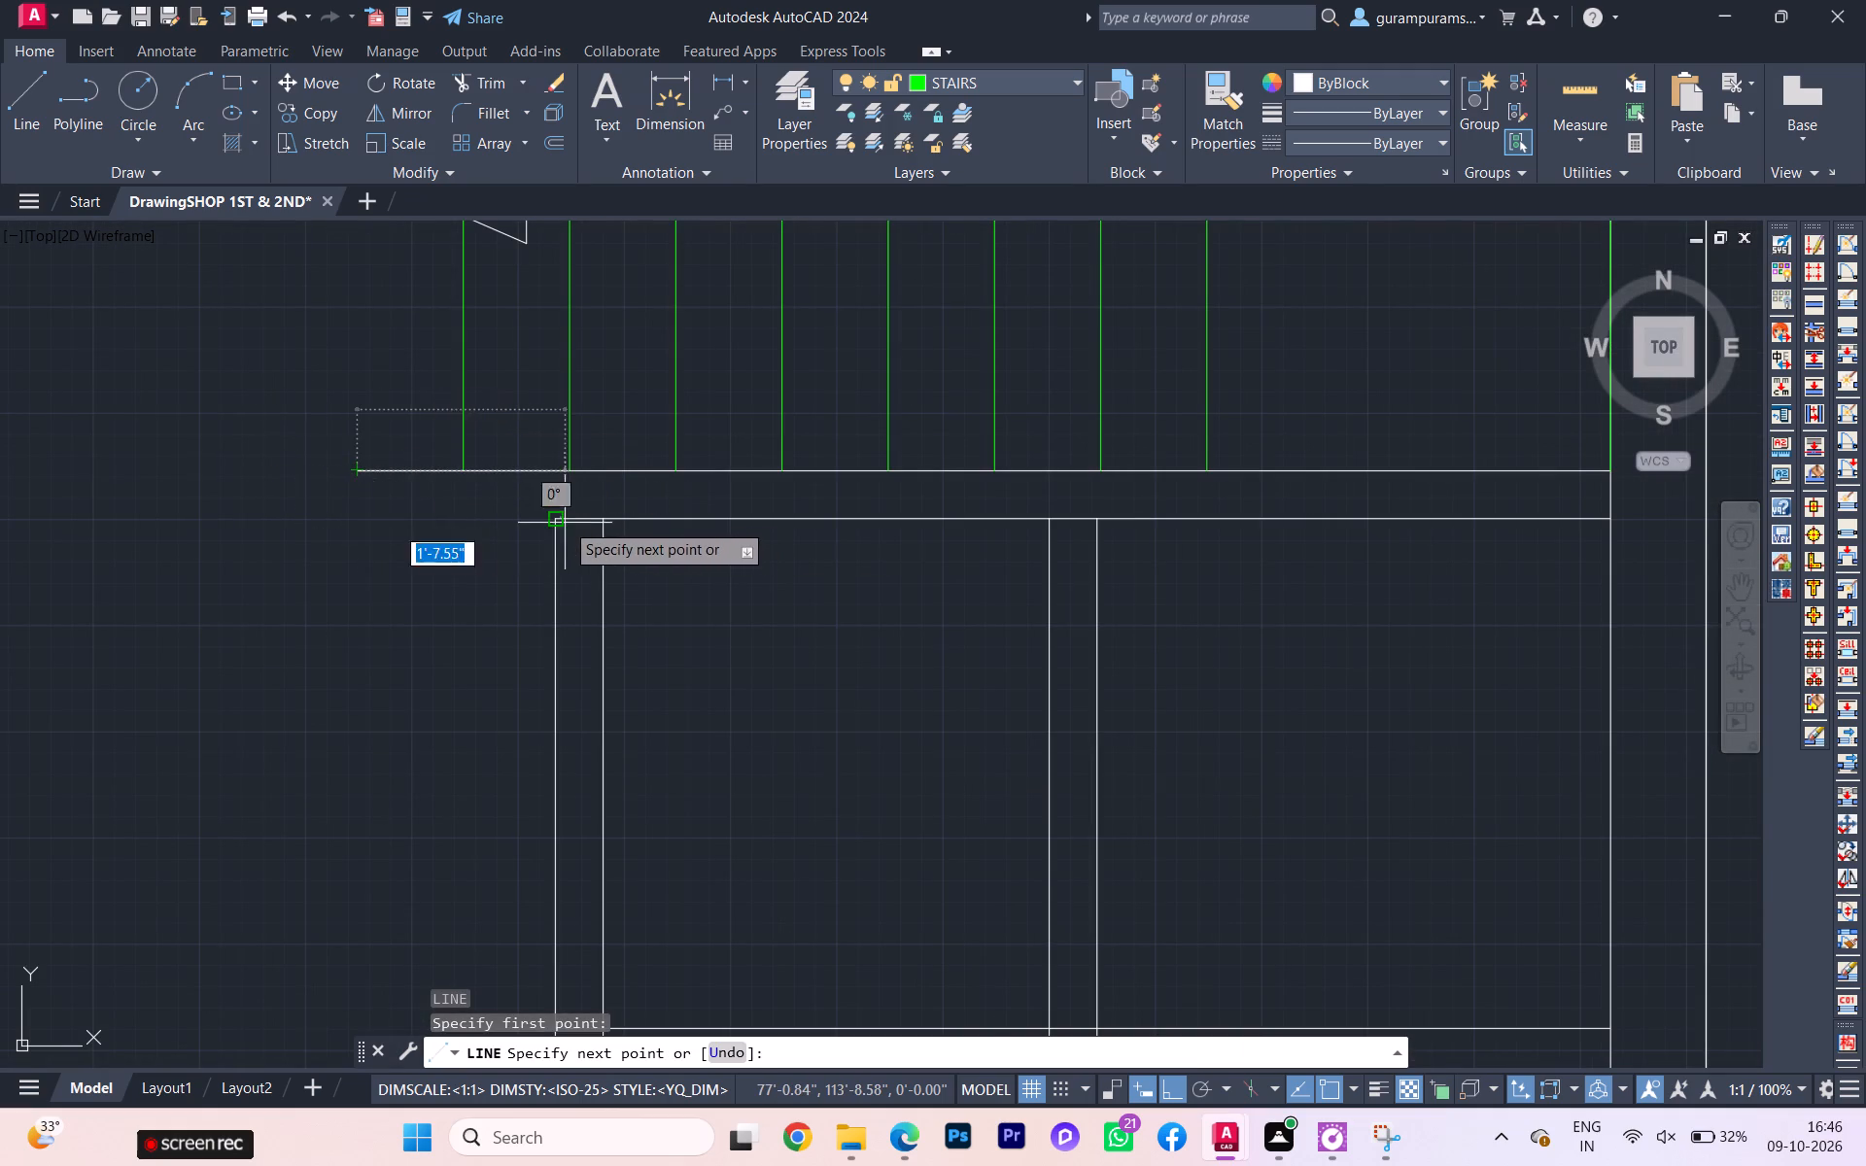
left_click(353, 516)
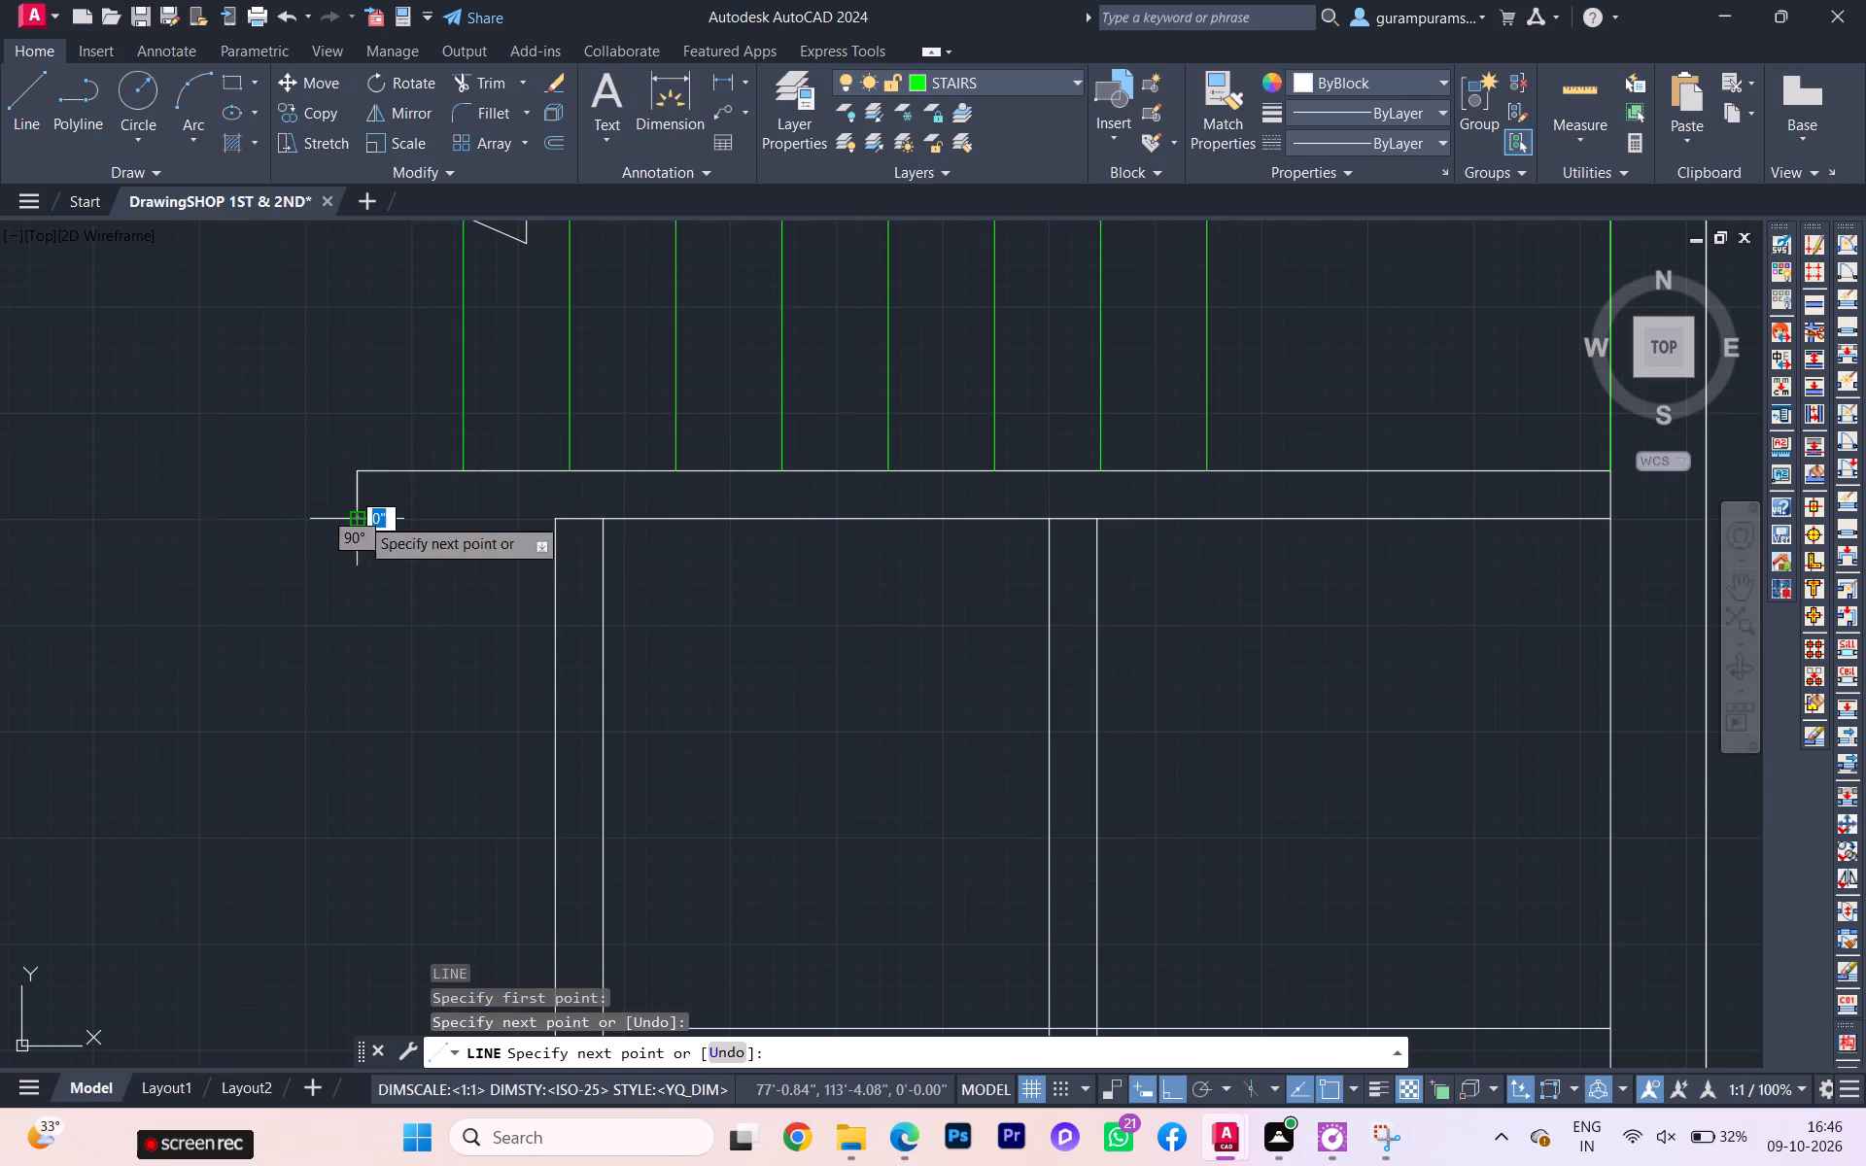
left_click(559, 514)
key("Escape")
Examine the reference plan's staircase, bath and parking areas and compare them with the drafted ground floor plan.
scroll(523, 525, "down", 5)
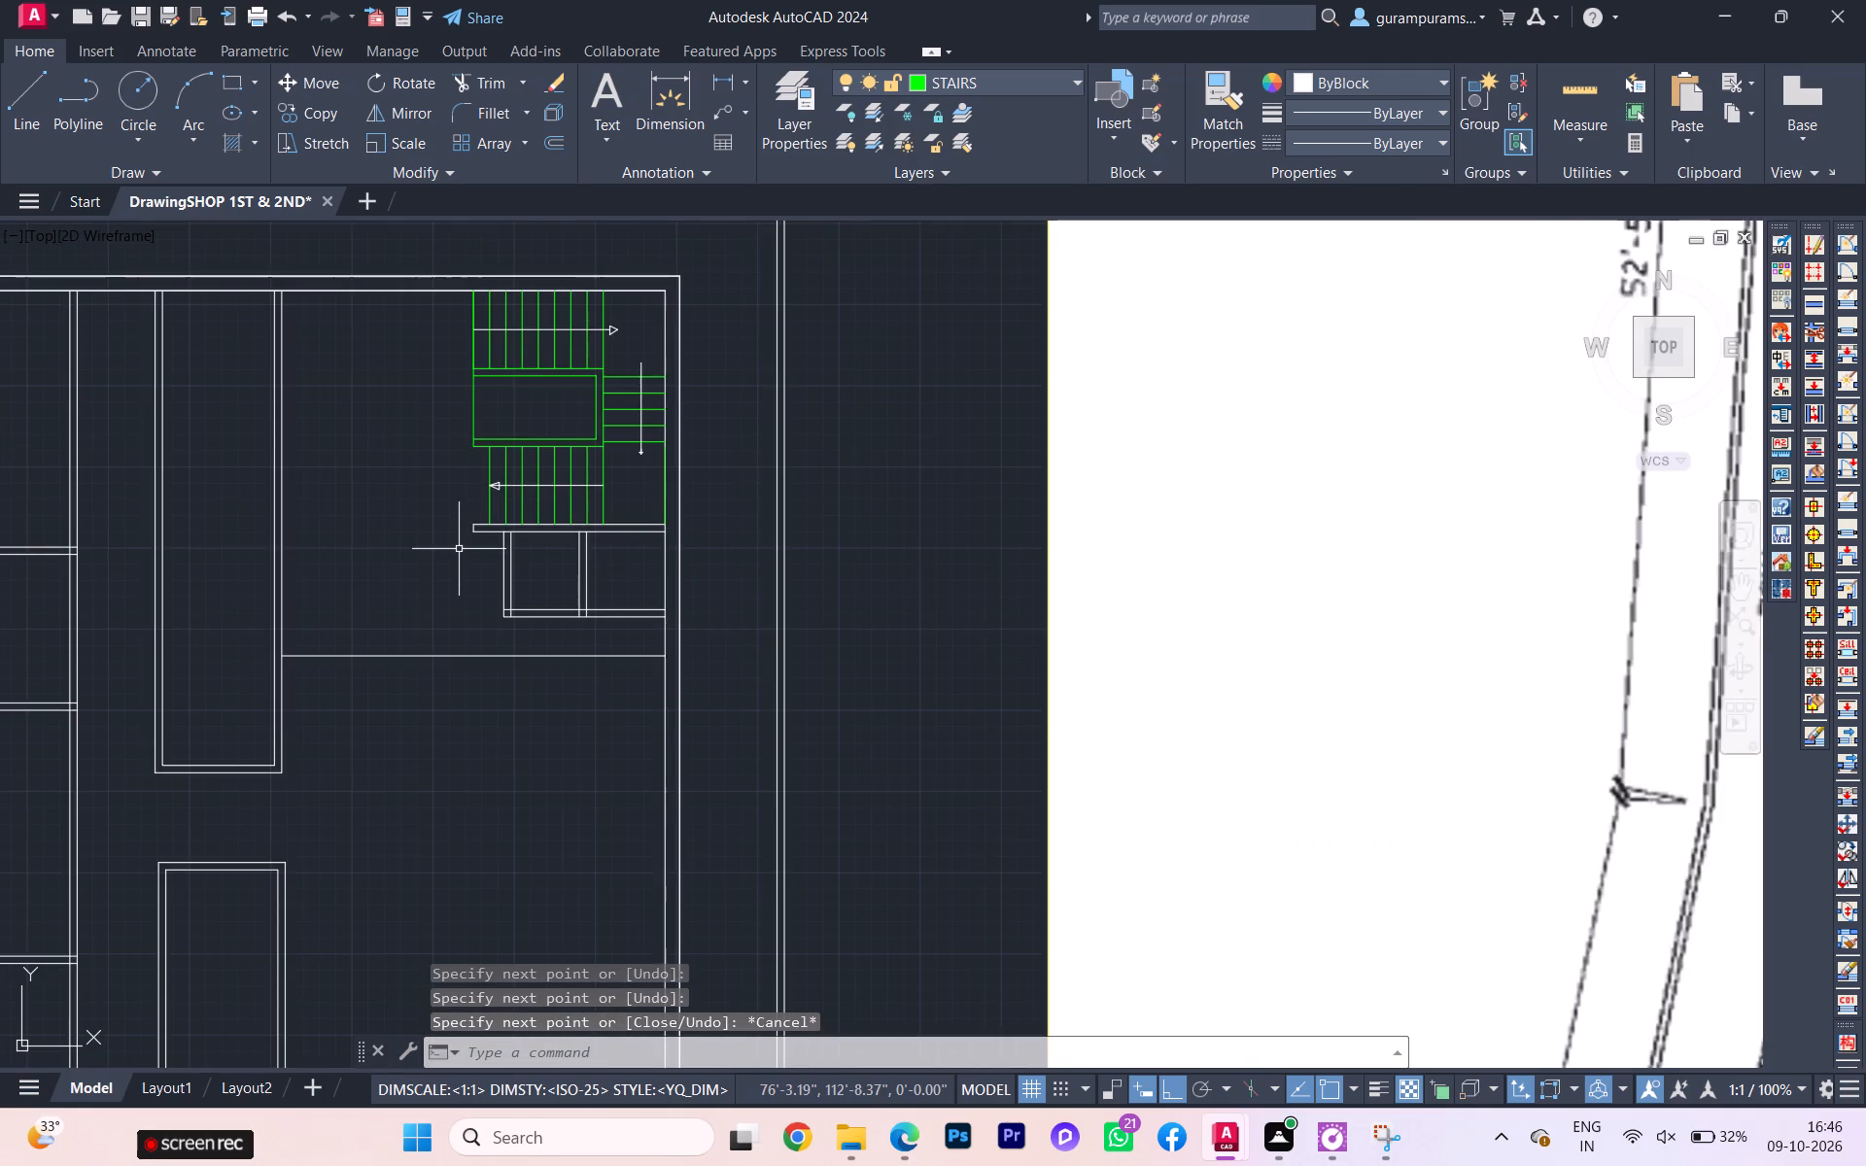
scroll(456, 554, "down", 2)
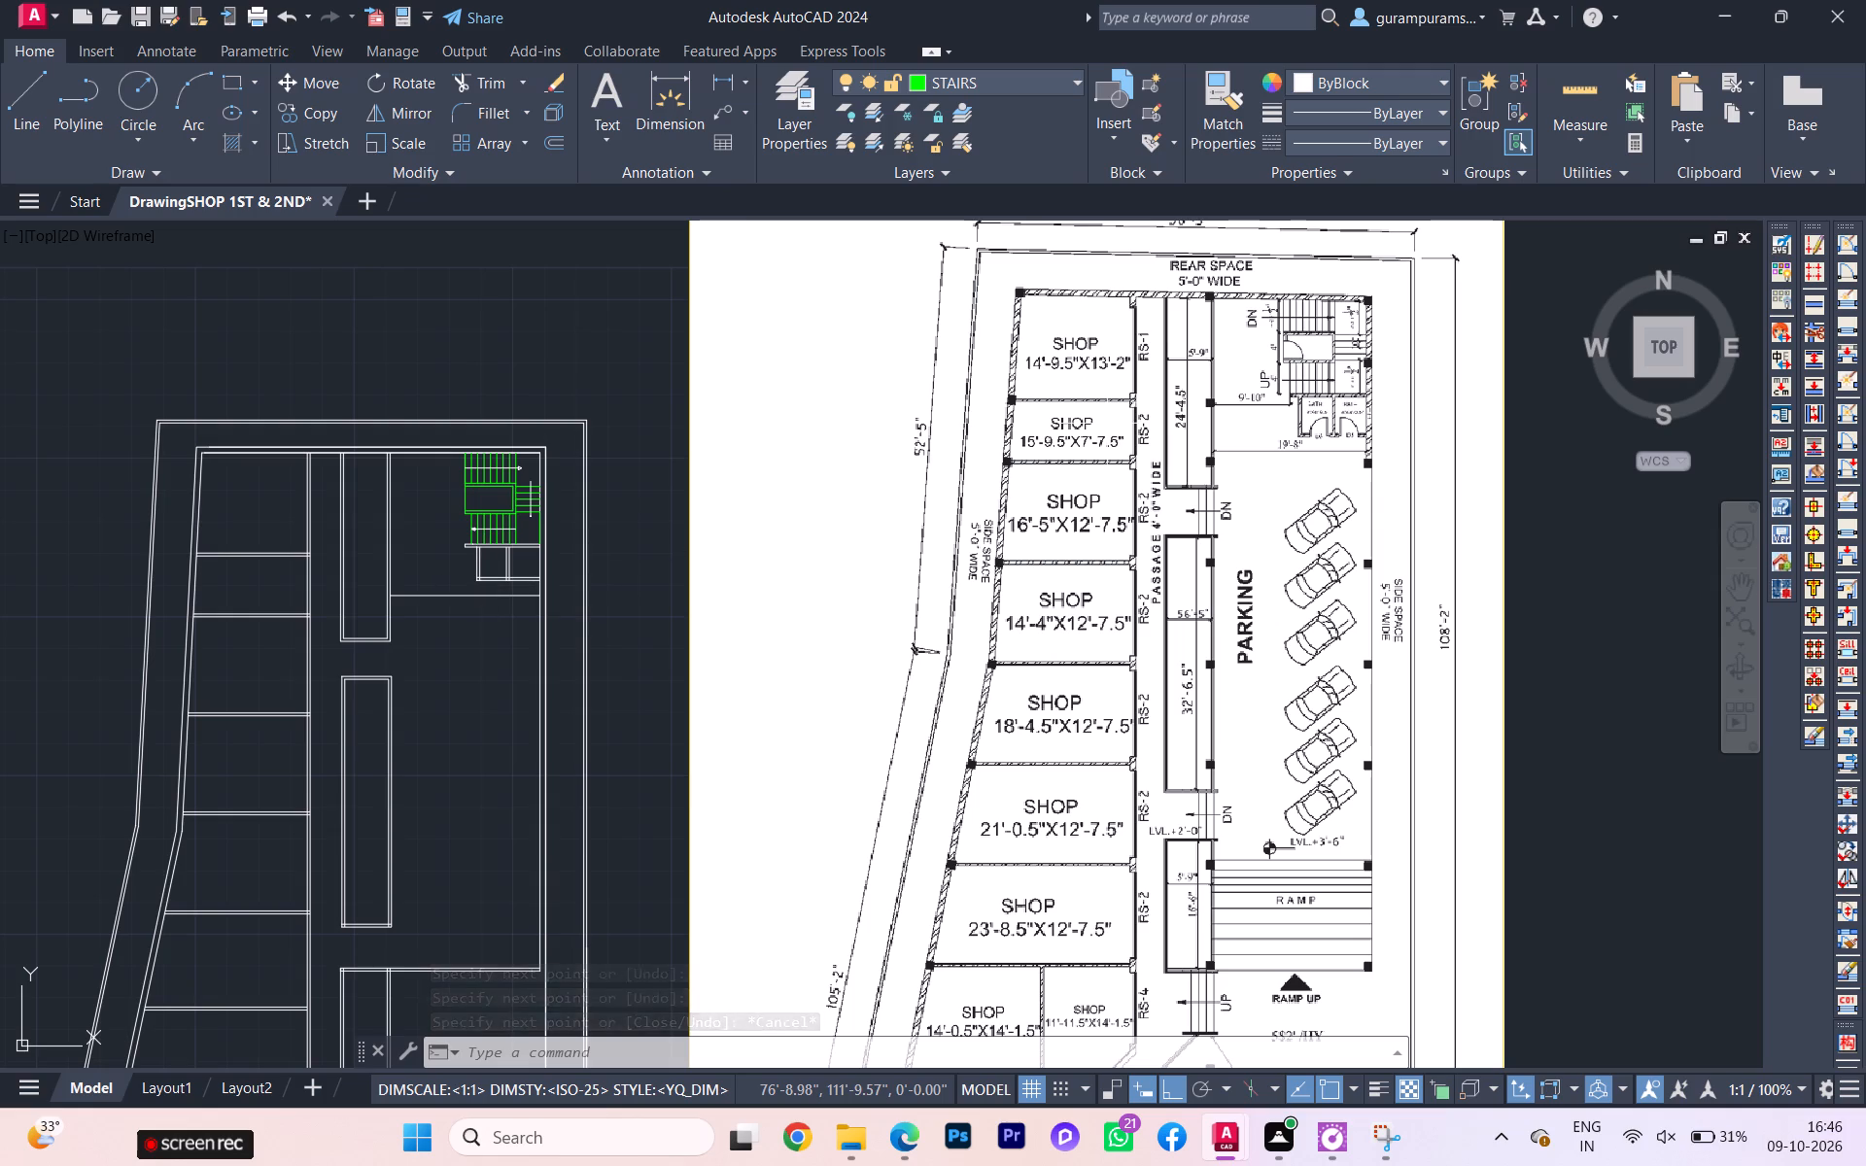
scroll(1364, 411, "up", 2)
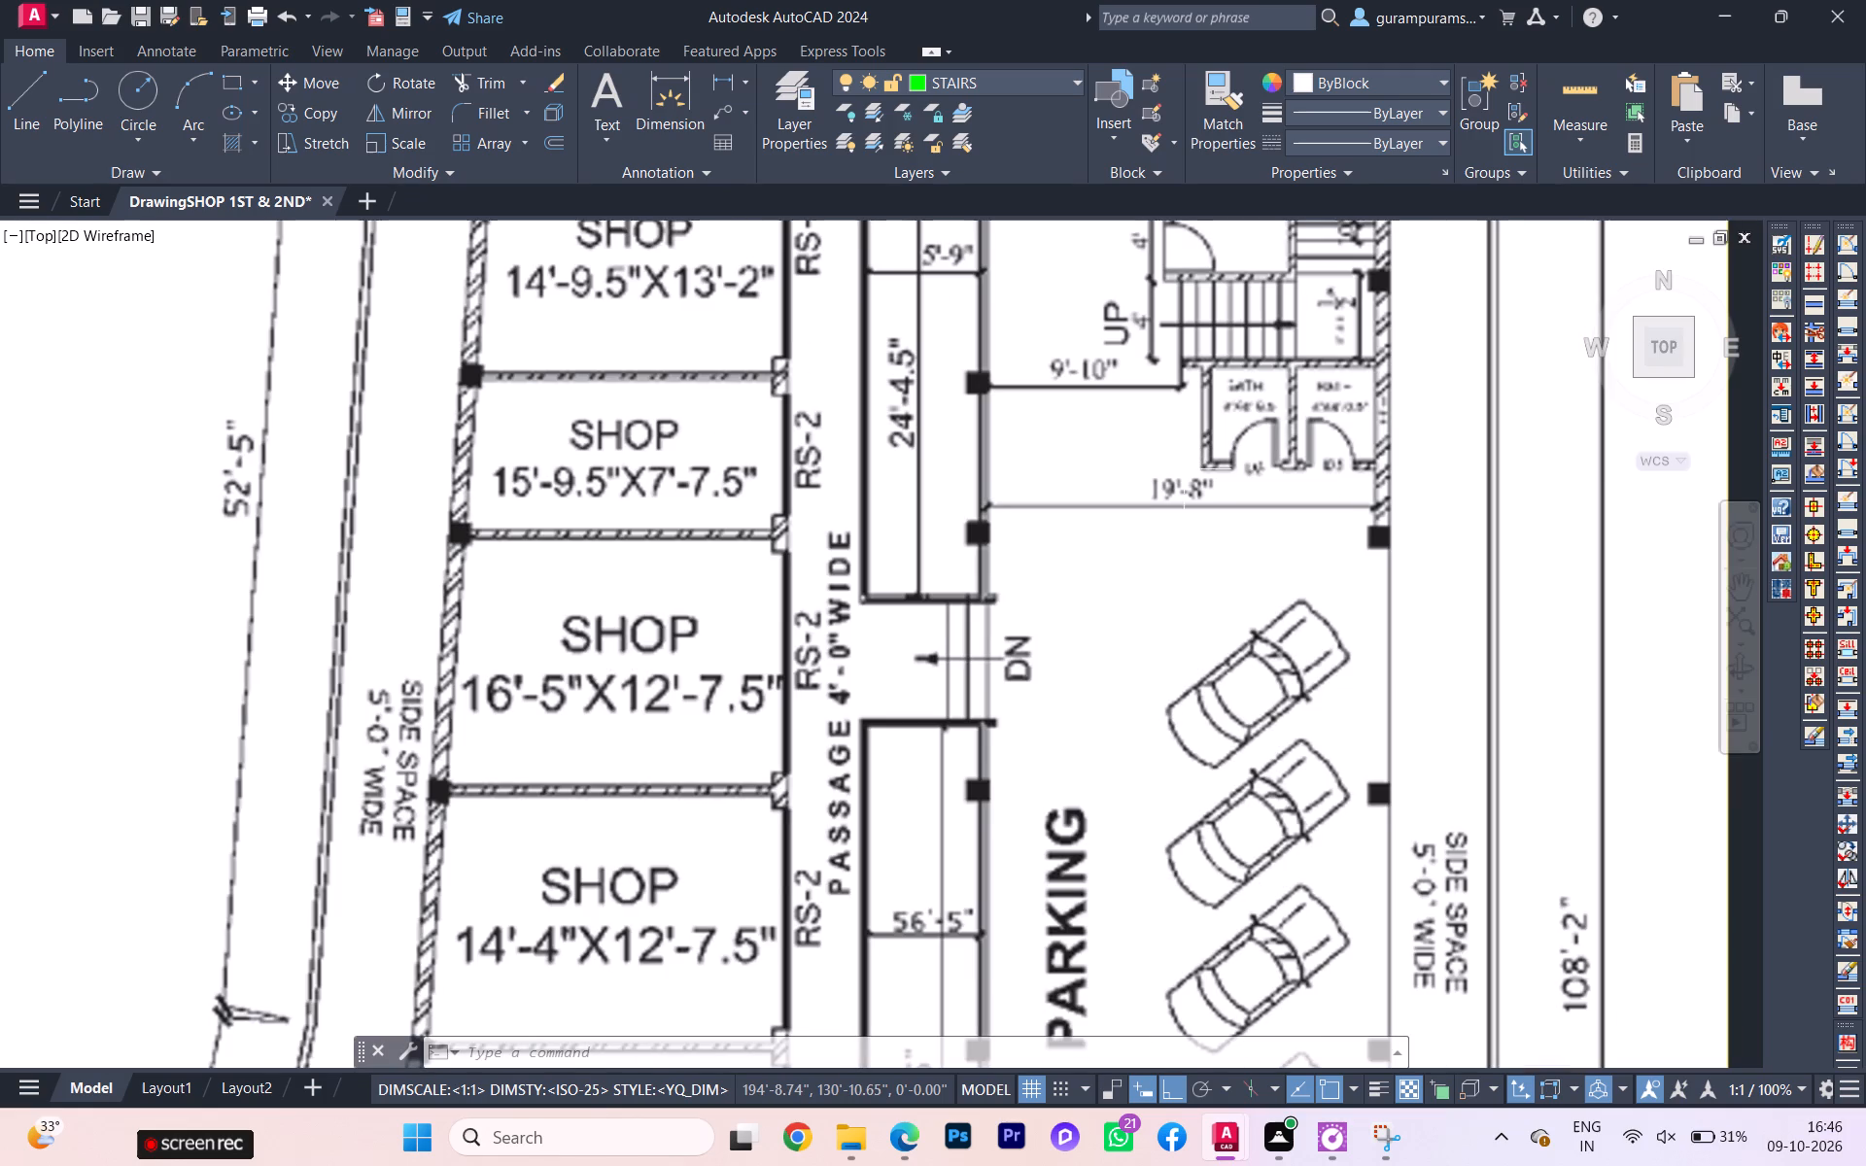
scroll(1154, 479, "down", 2)
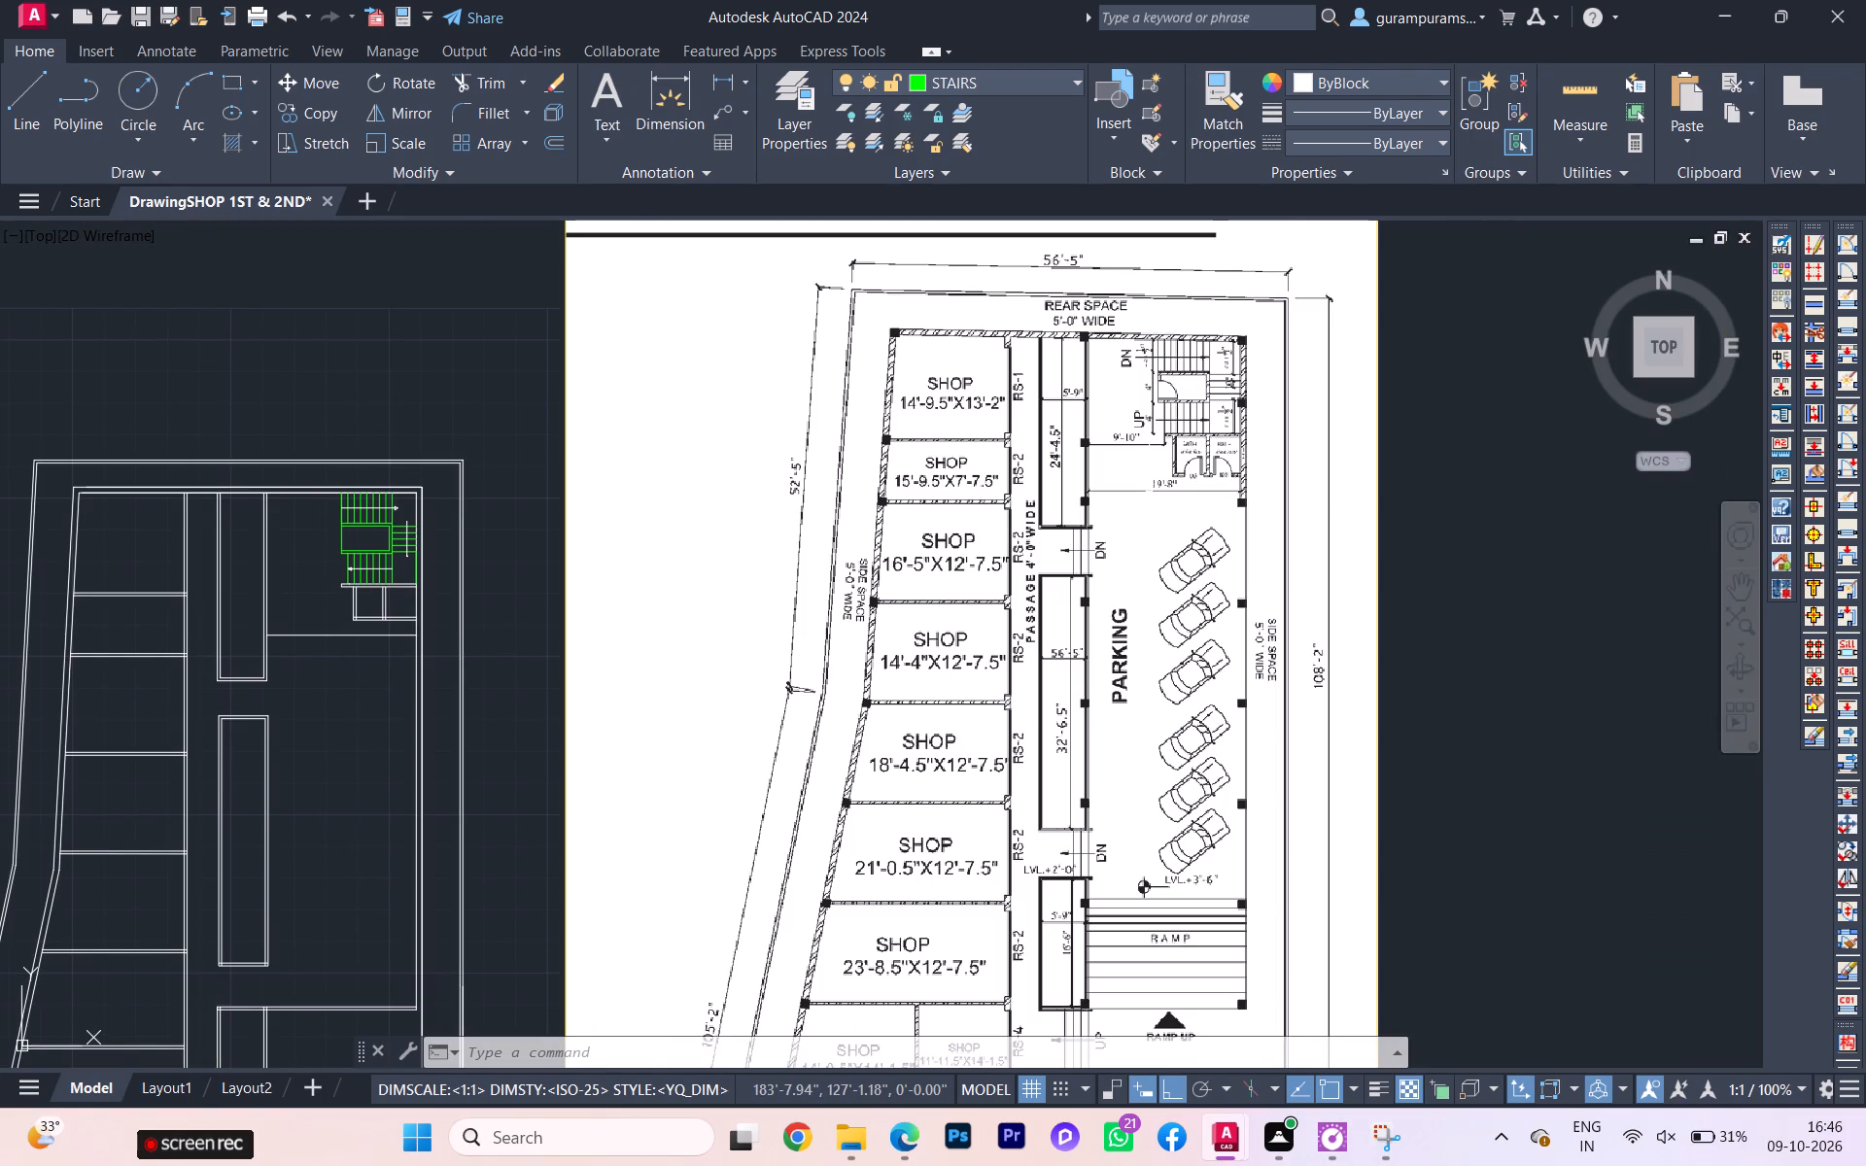
scroll(1147, 497, "up", 3)
scroll(1145, 497, "down", 2)
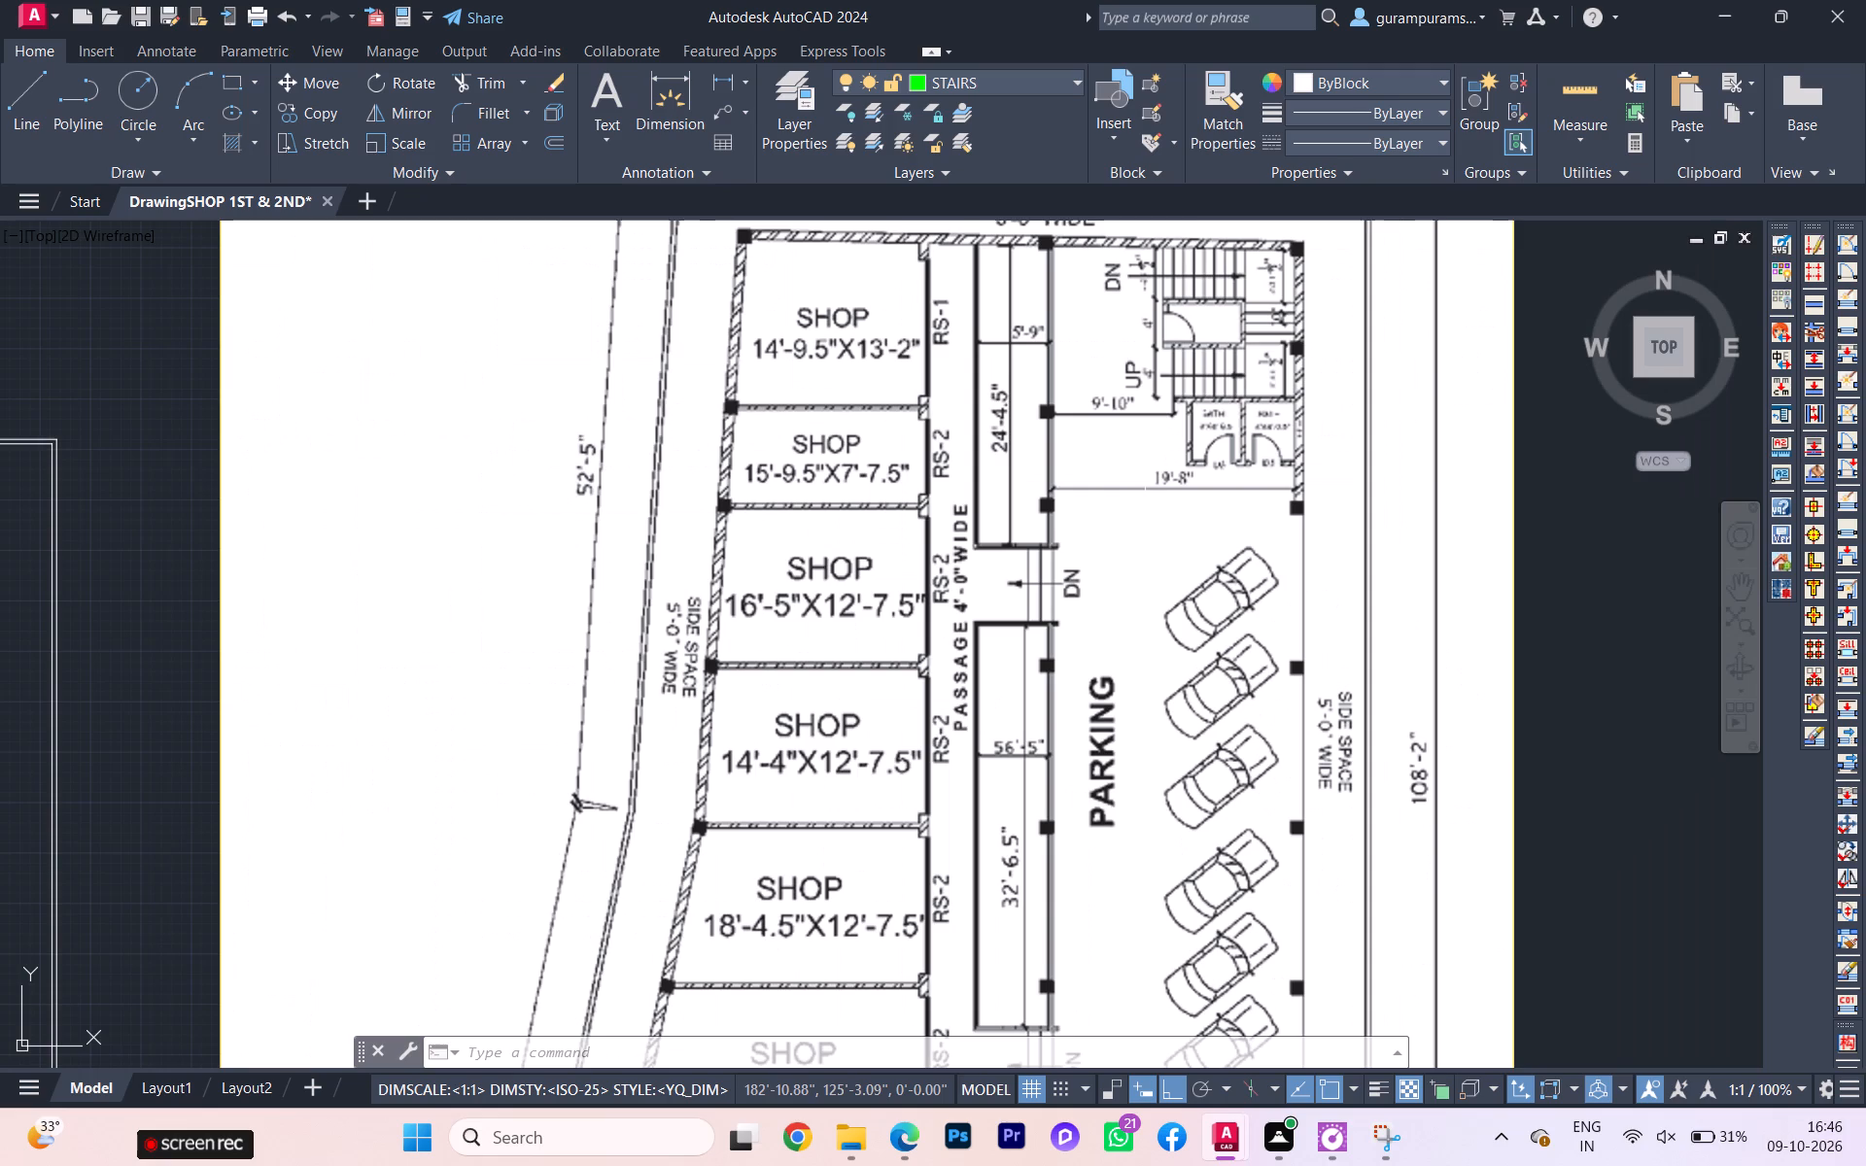
scroll(1145, 497, "up", 1)
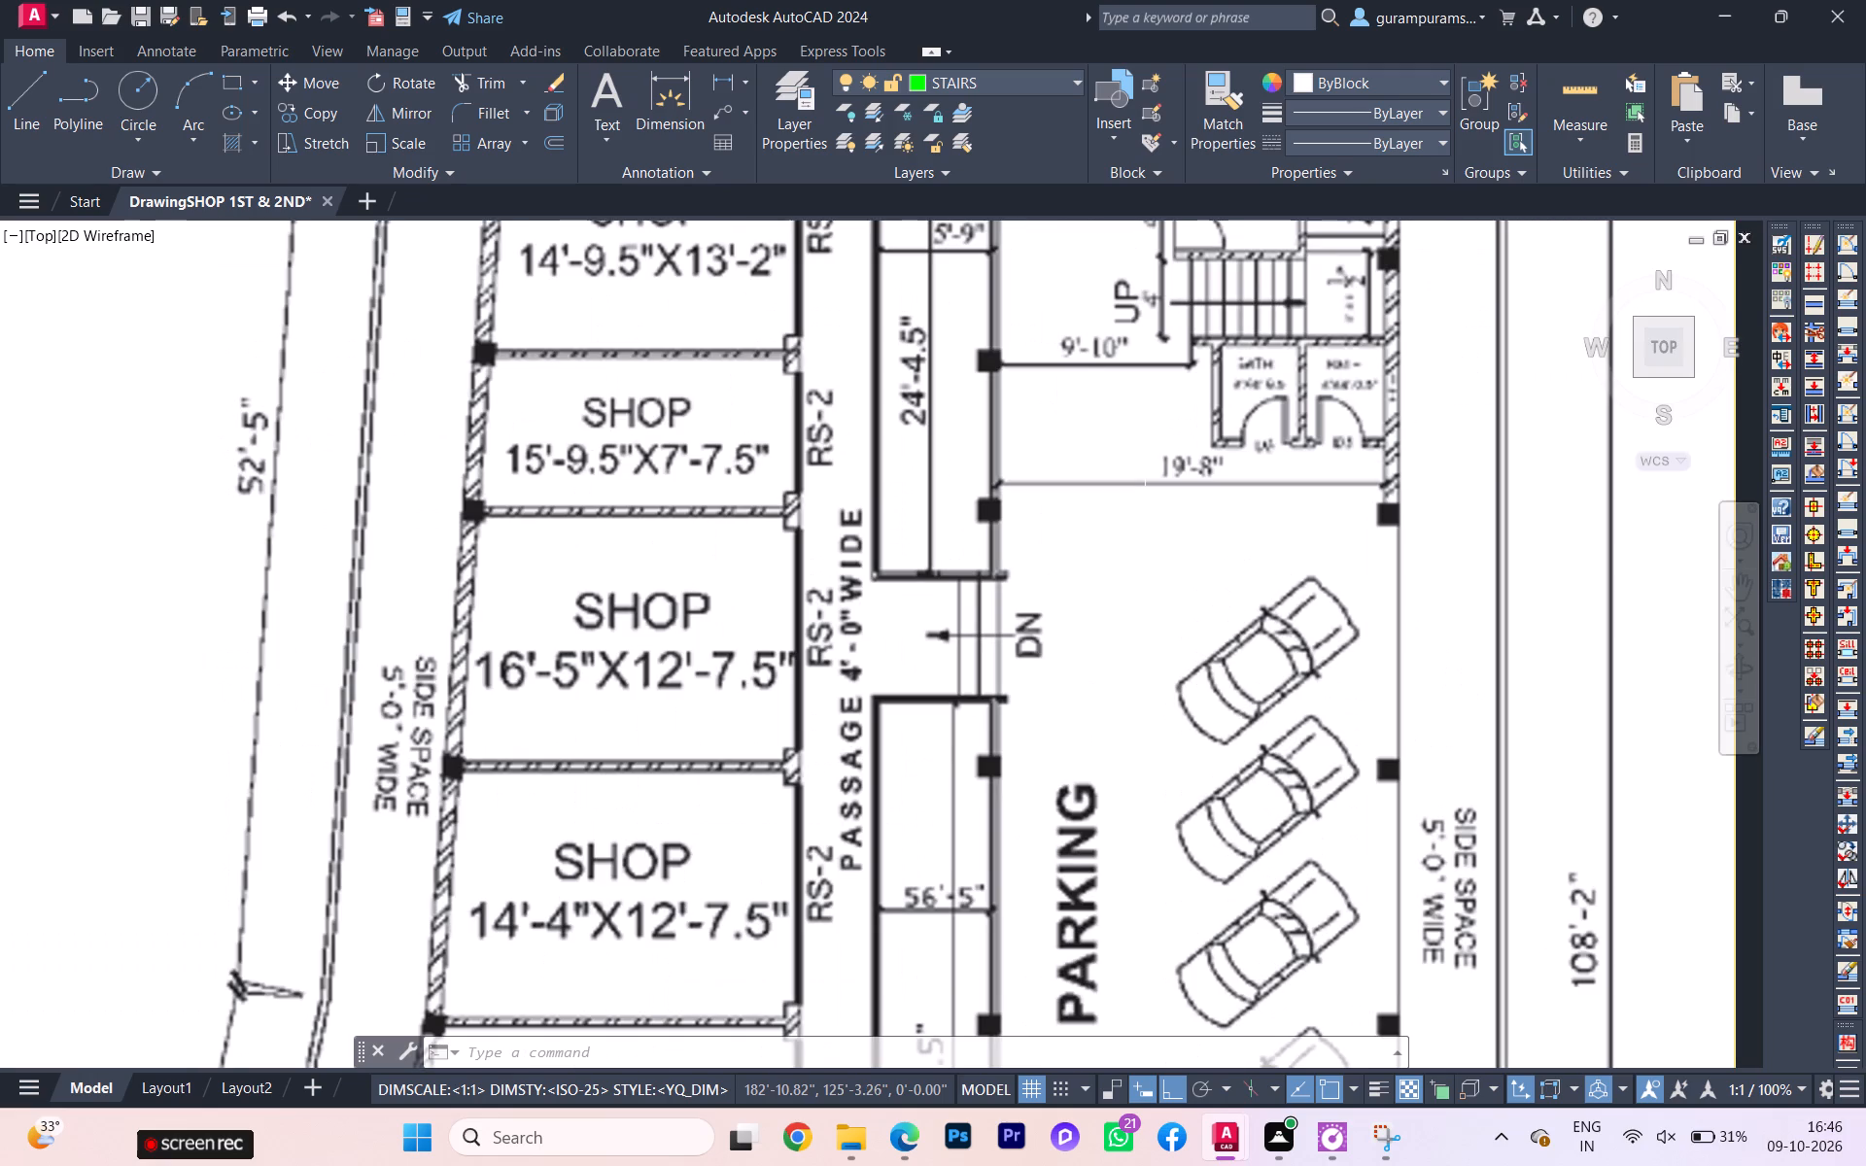
scroll(1145, 500, "down", 2)
scroll(441, 612, "up", 1)
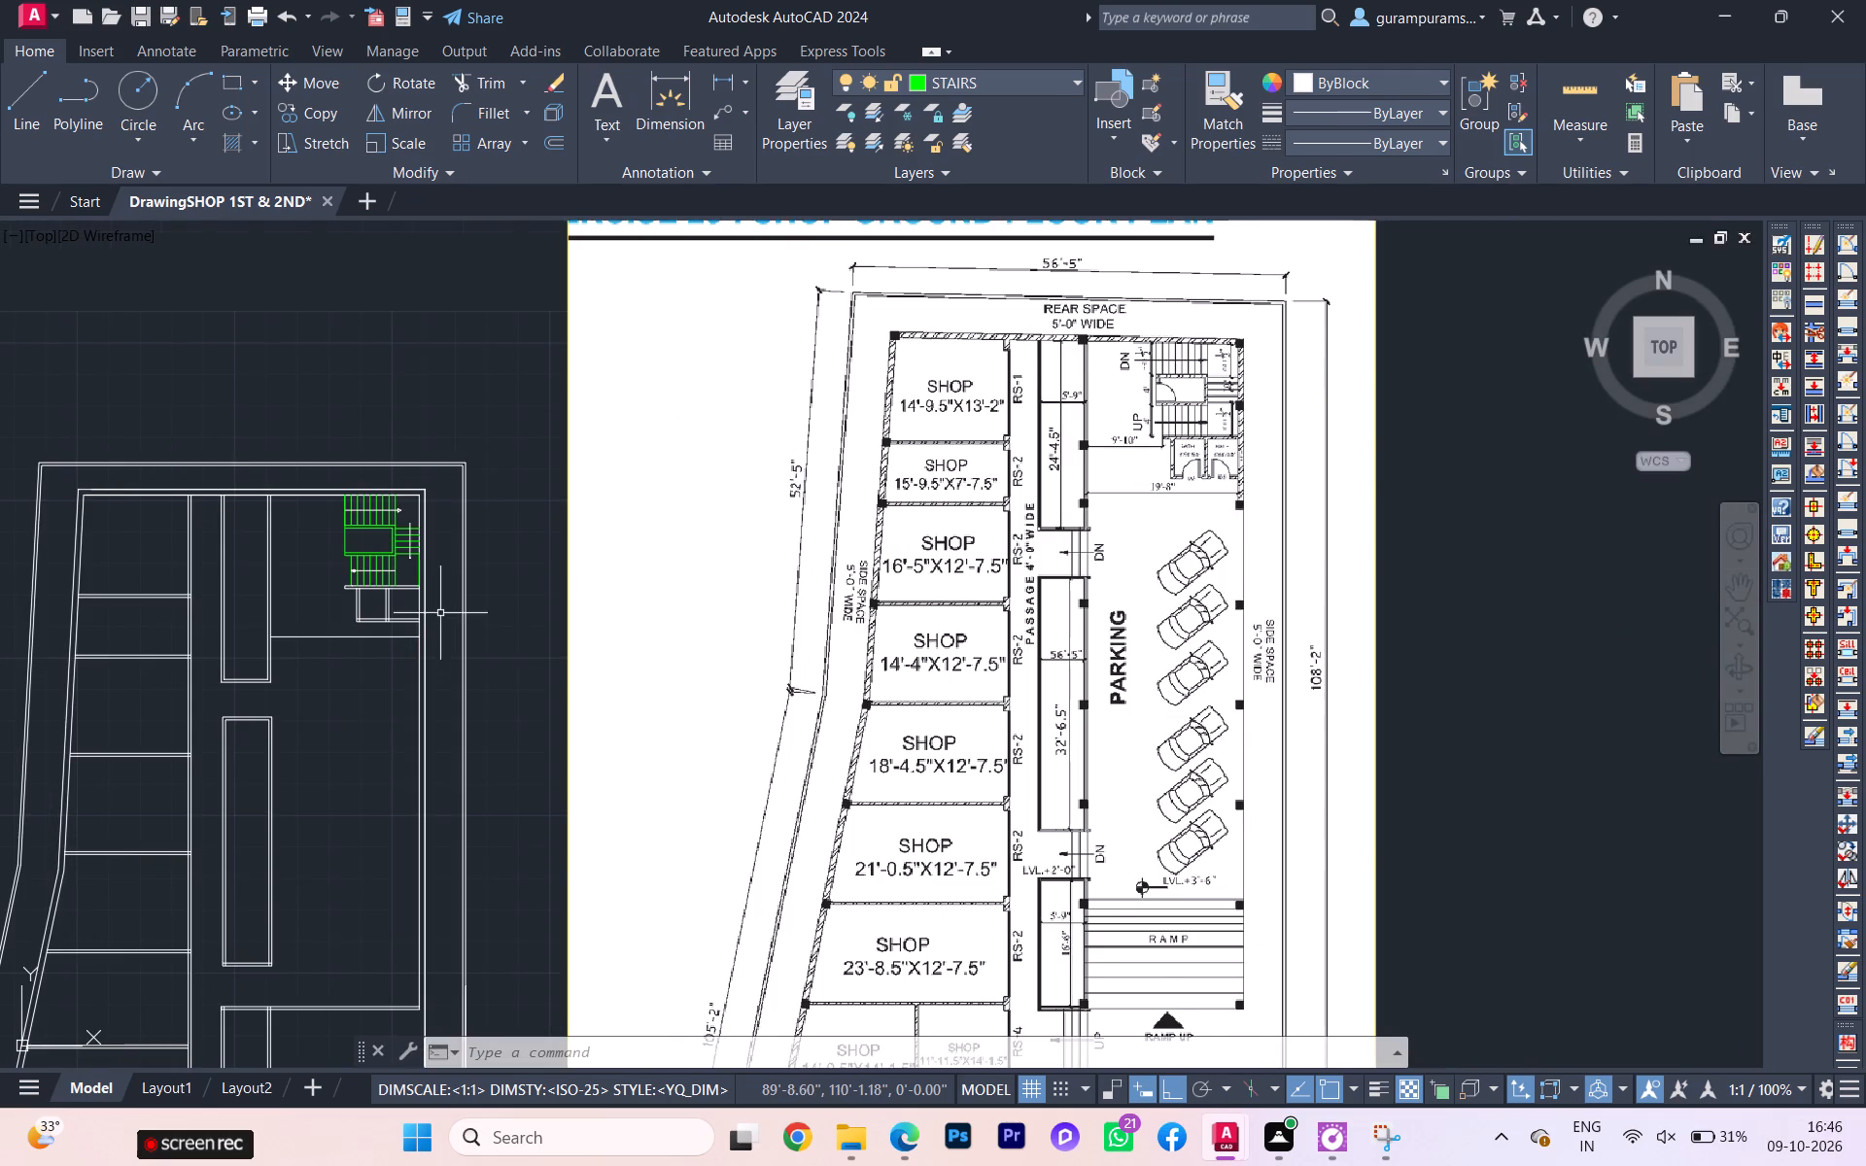
scroll(443, 609, "up", 1)
scroll(360, 640, "up", 1)
scroll(359, 641, "down", 3)
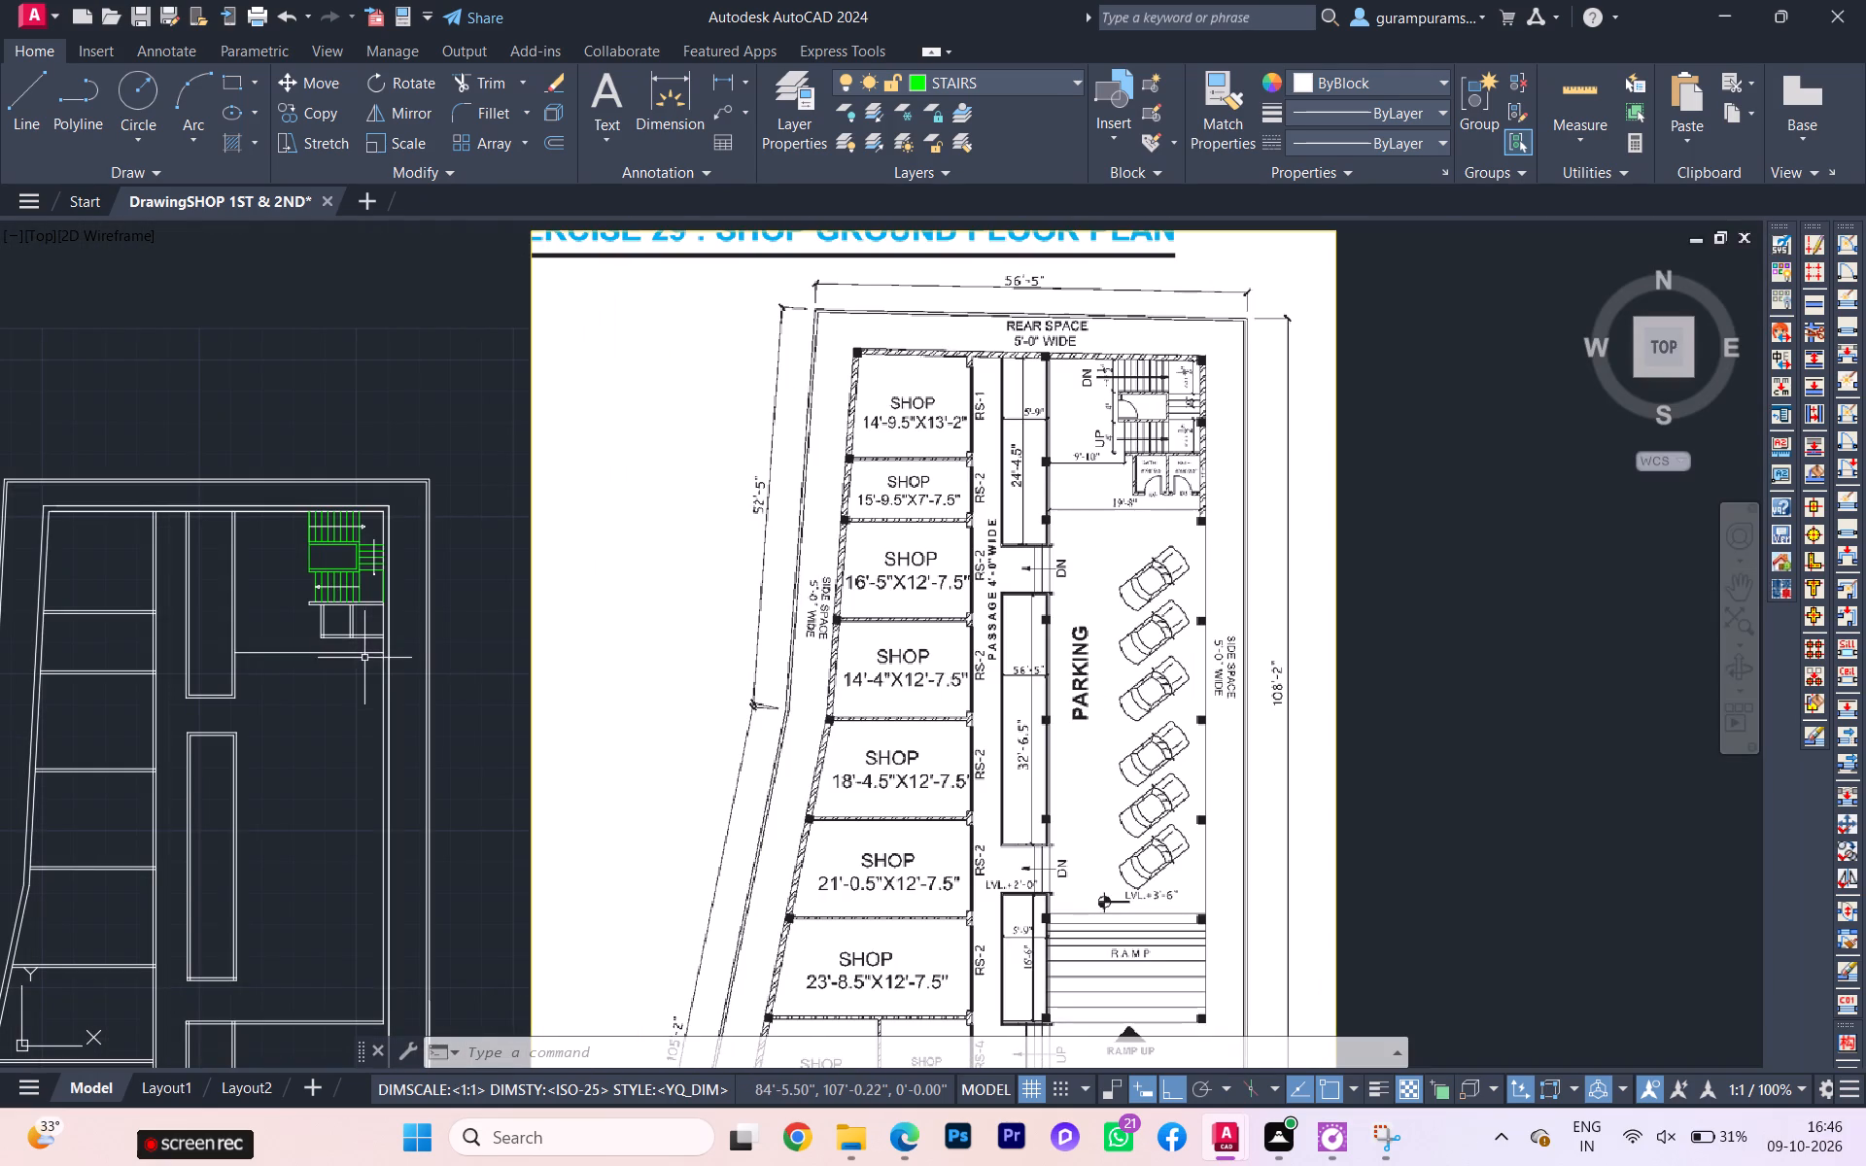
scroll(351, 693, "down", 1)
middle_click_drag(351, 693, 492, 570)
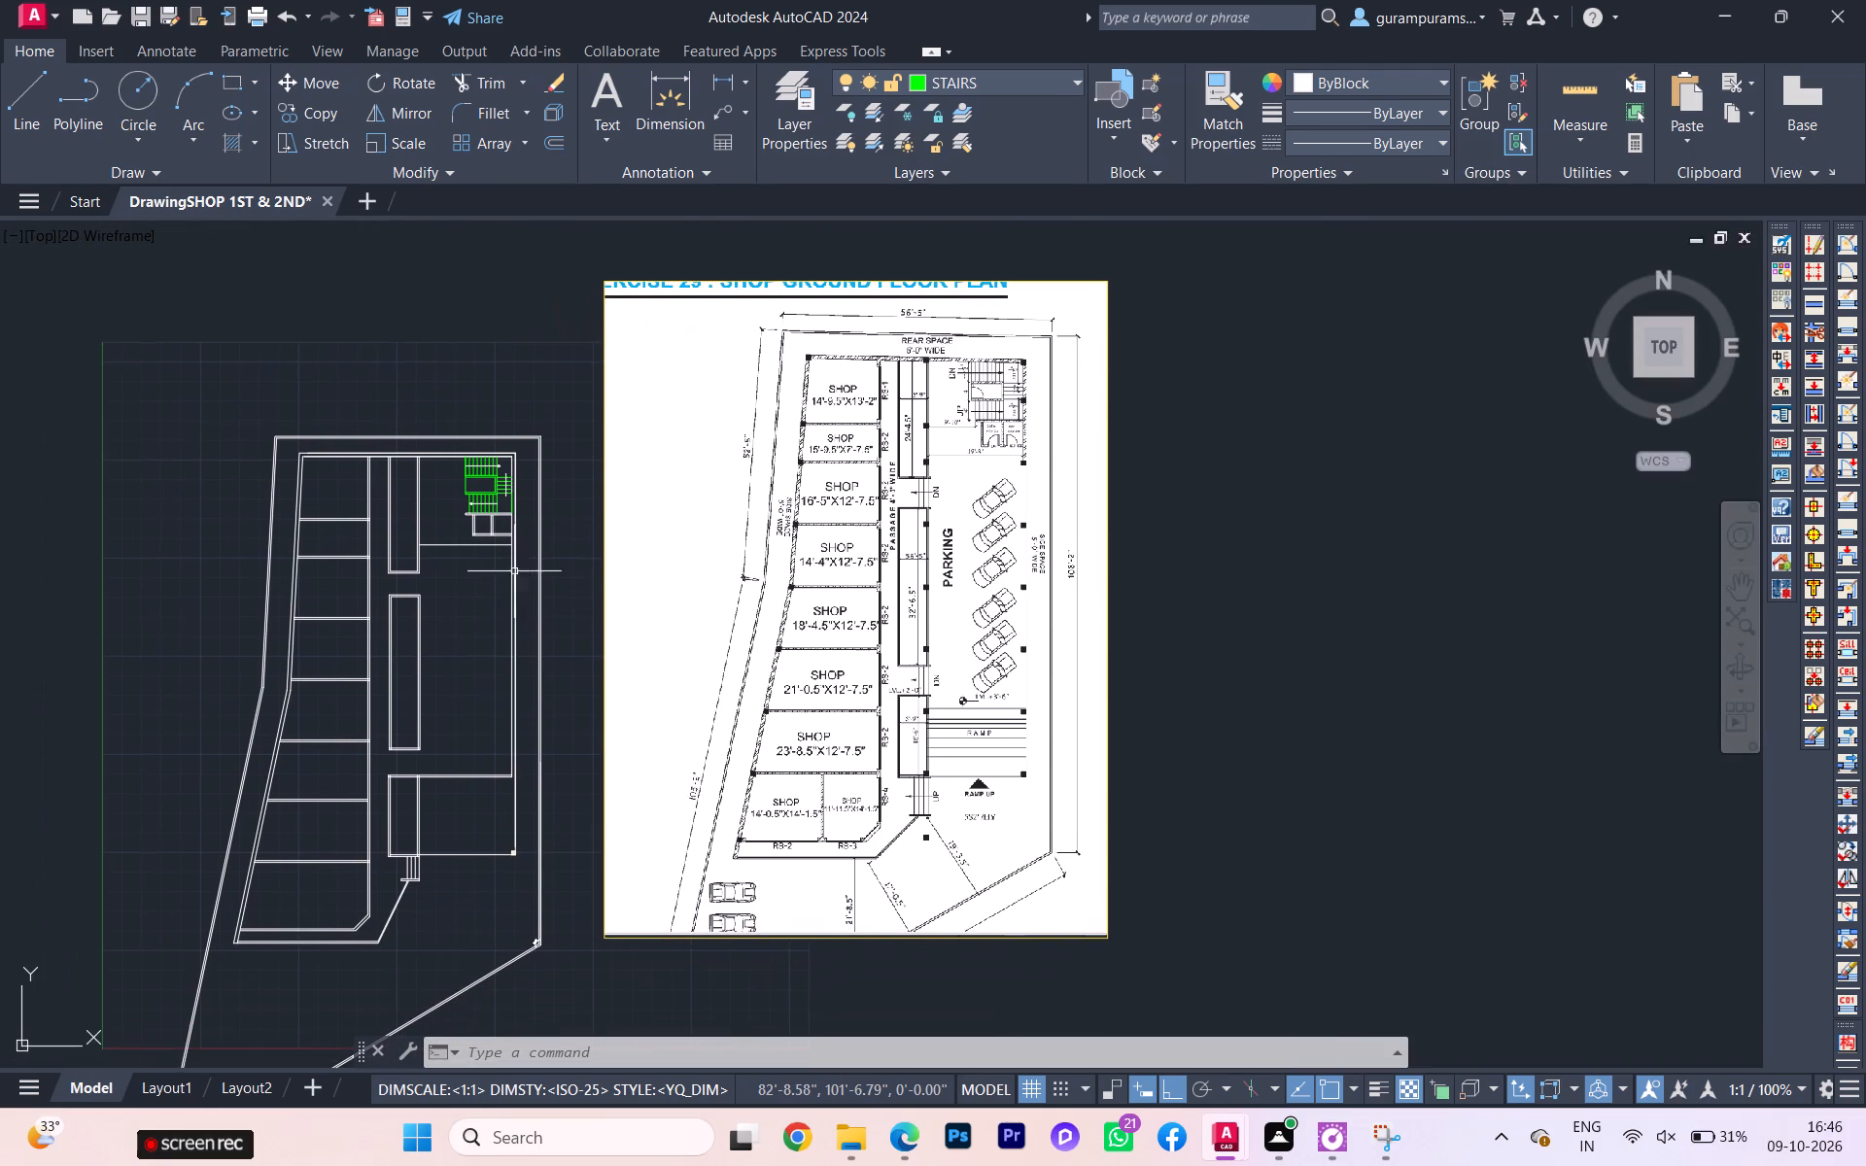
scroll(1049, 546, "up", 1)
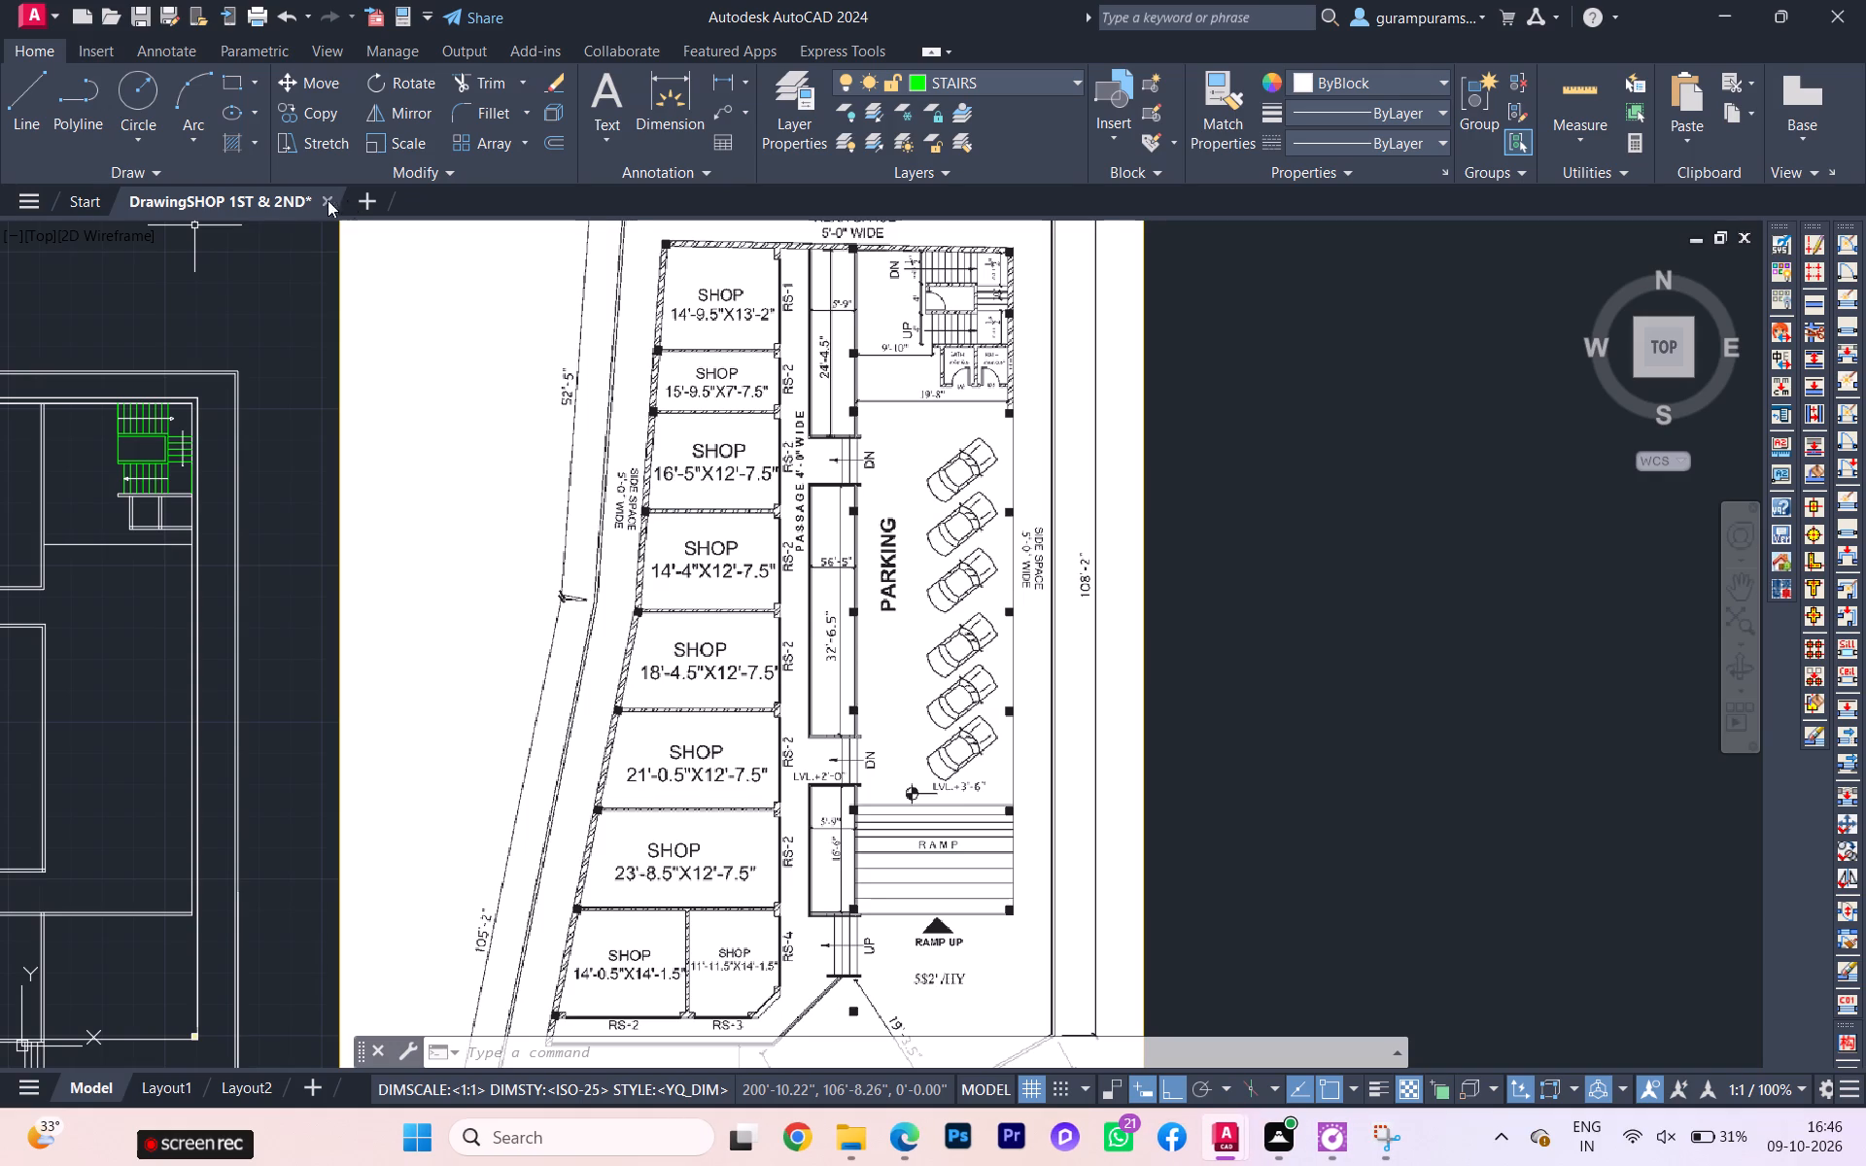
Create a new blank drawing.
left_click(360, 201)
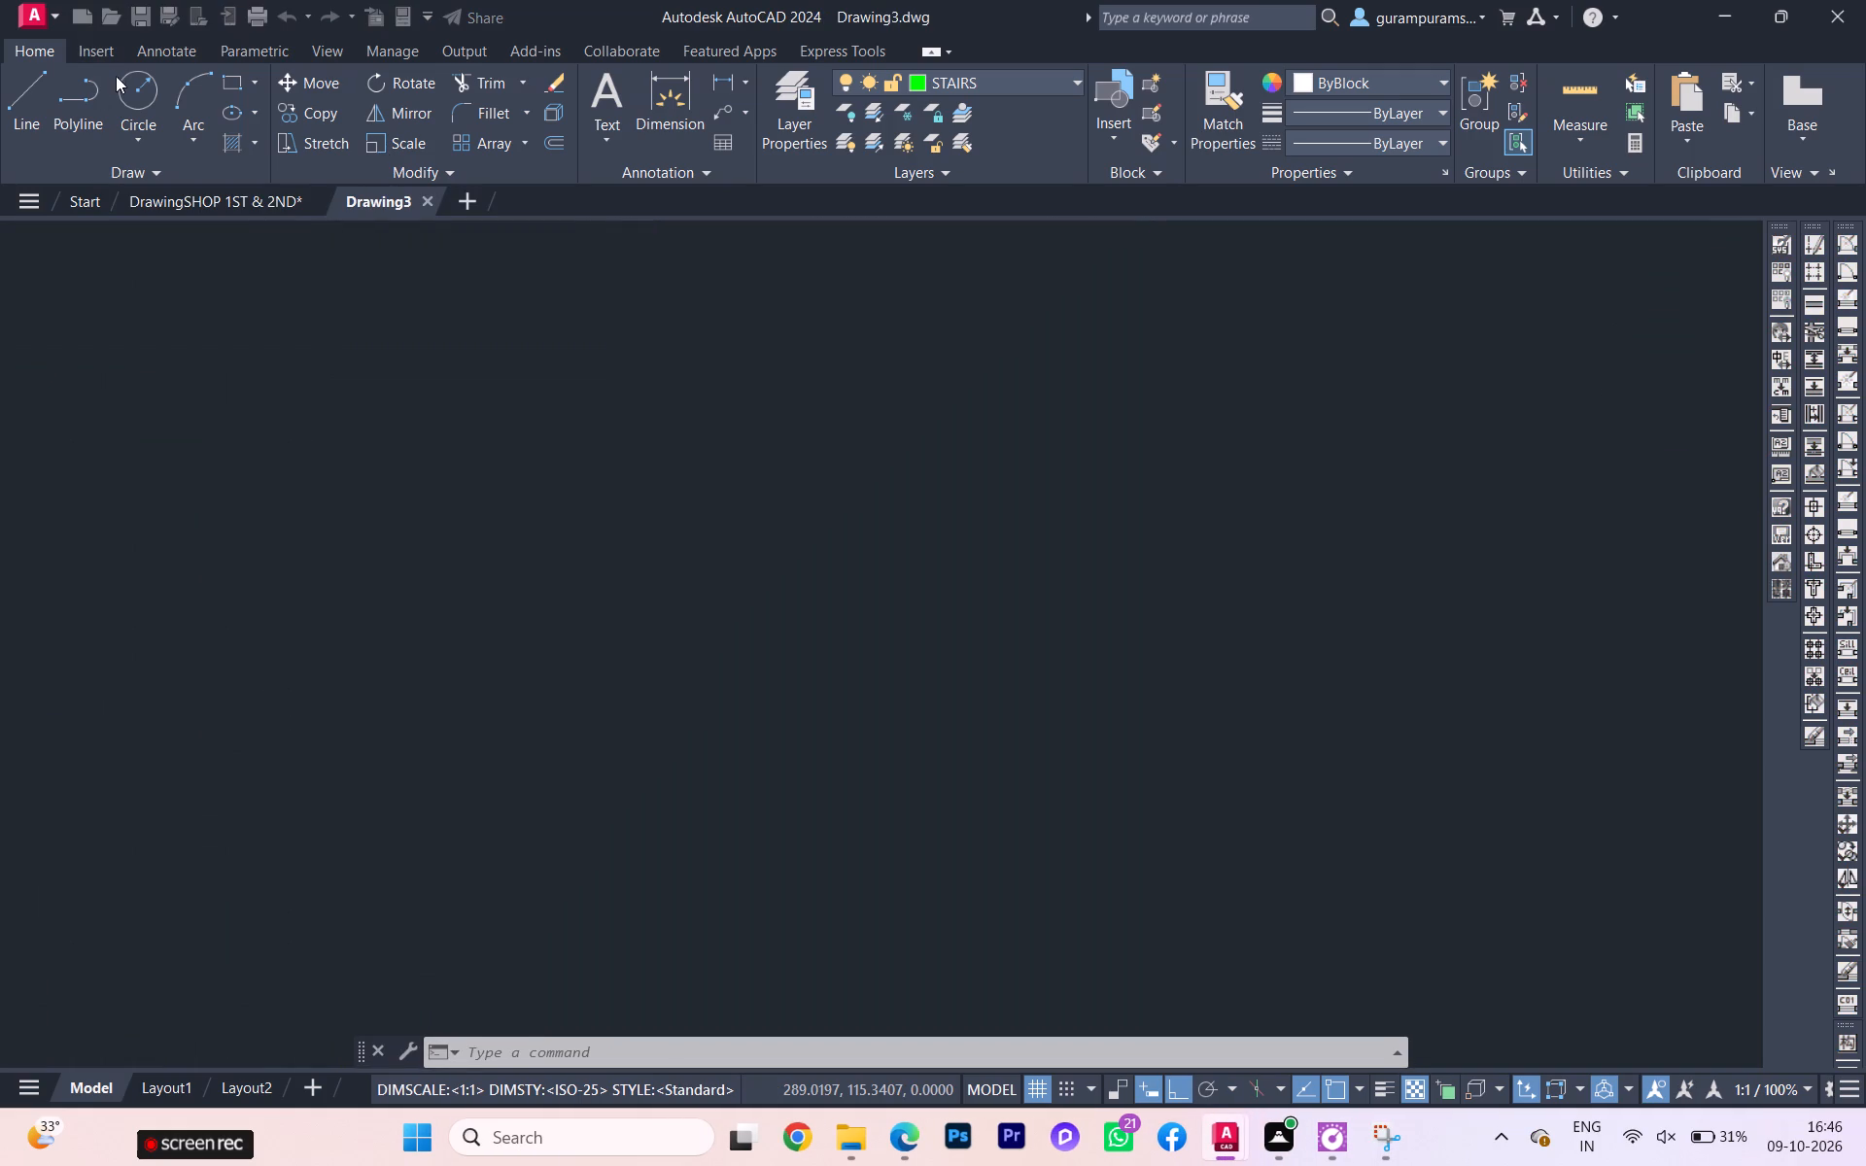
Start a PDF import into the blank drawing and bring up the import format choices again.
left_click(52, 5)
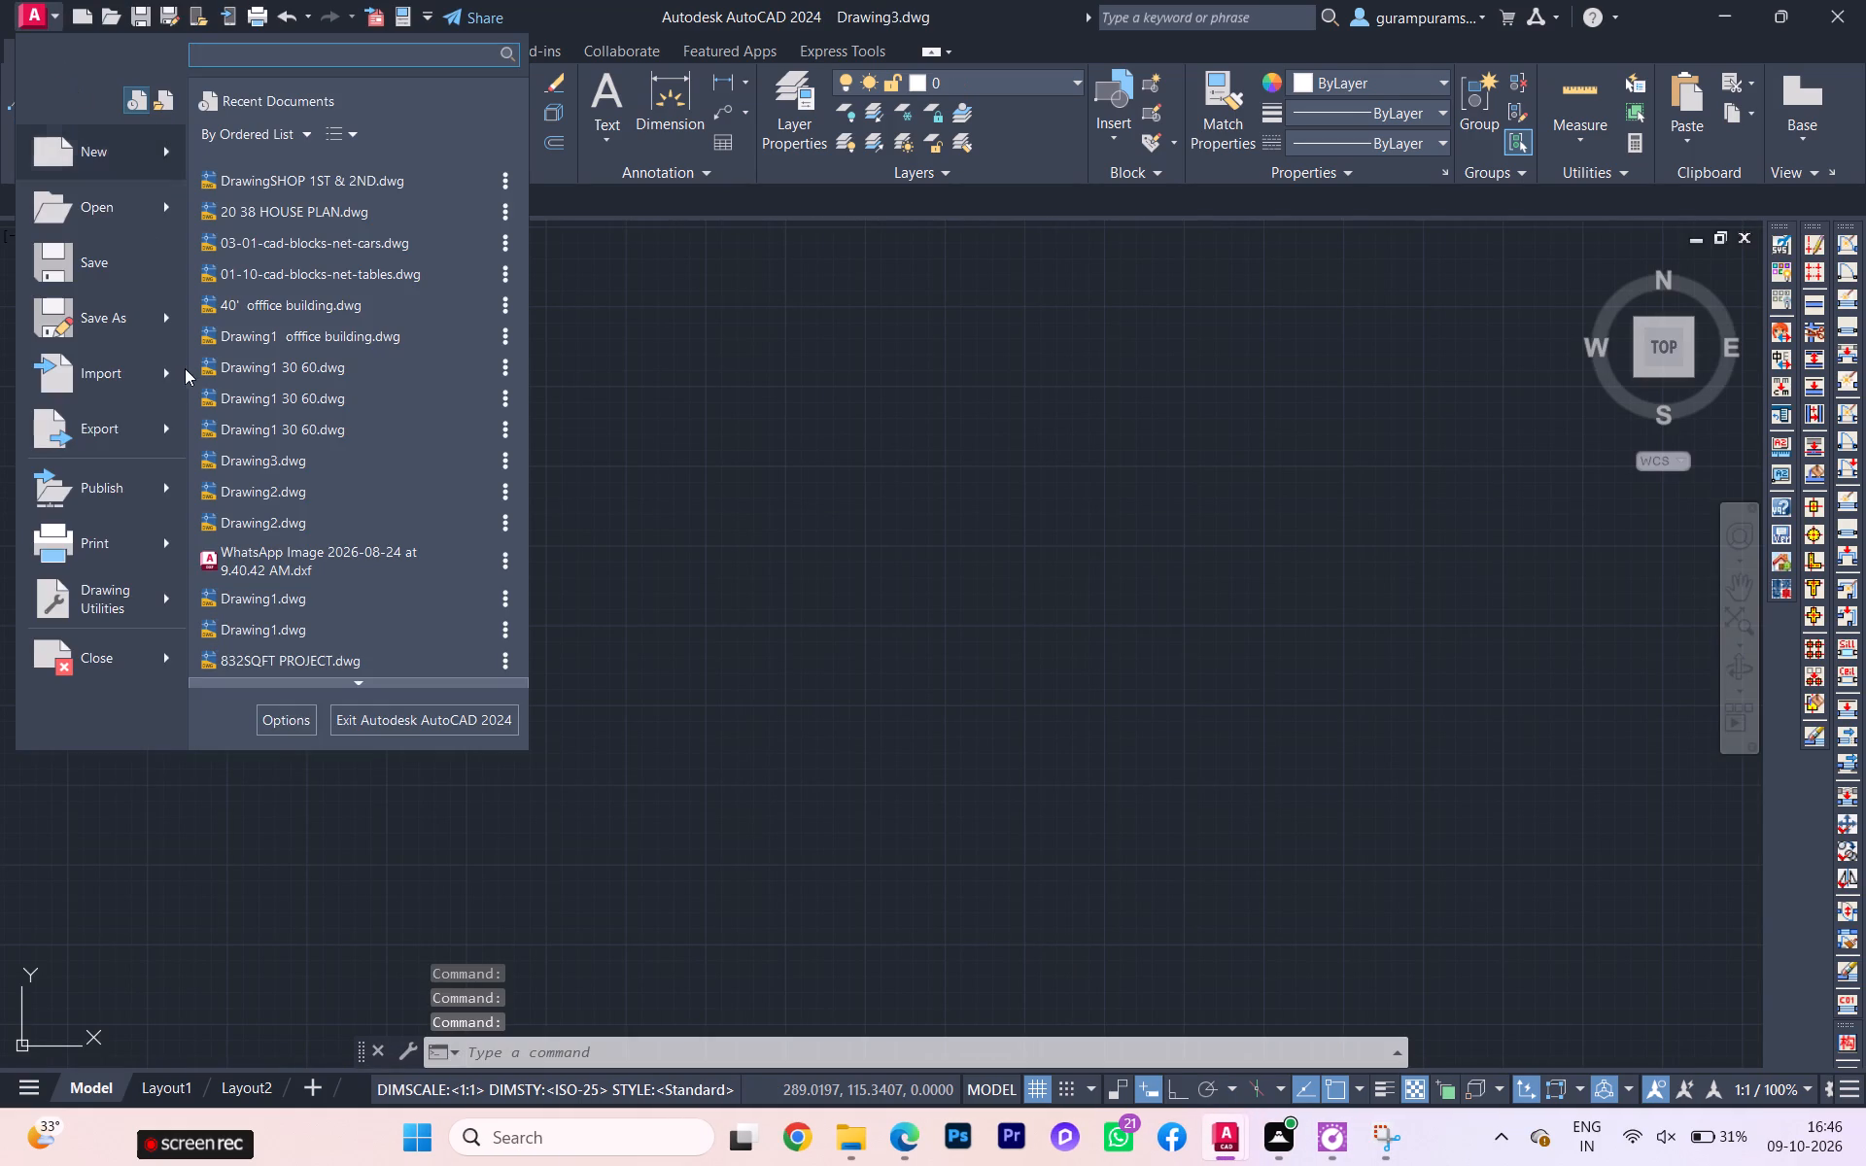
left_click(118, 364)
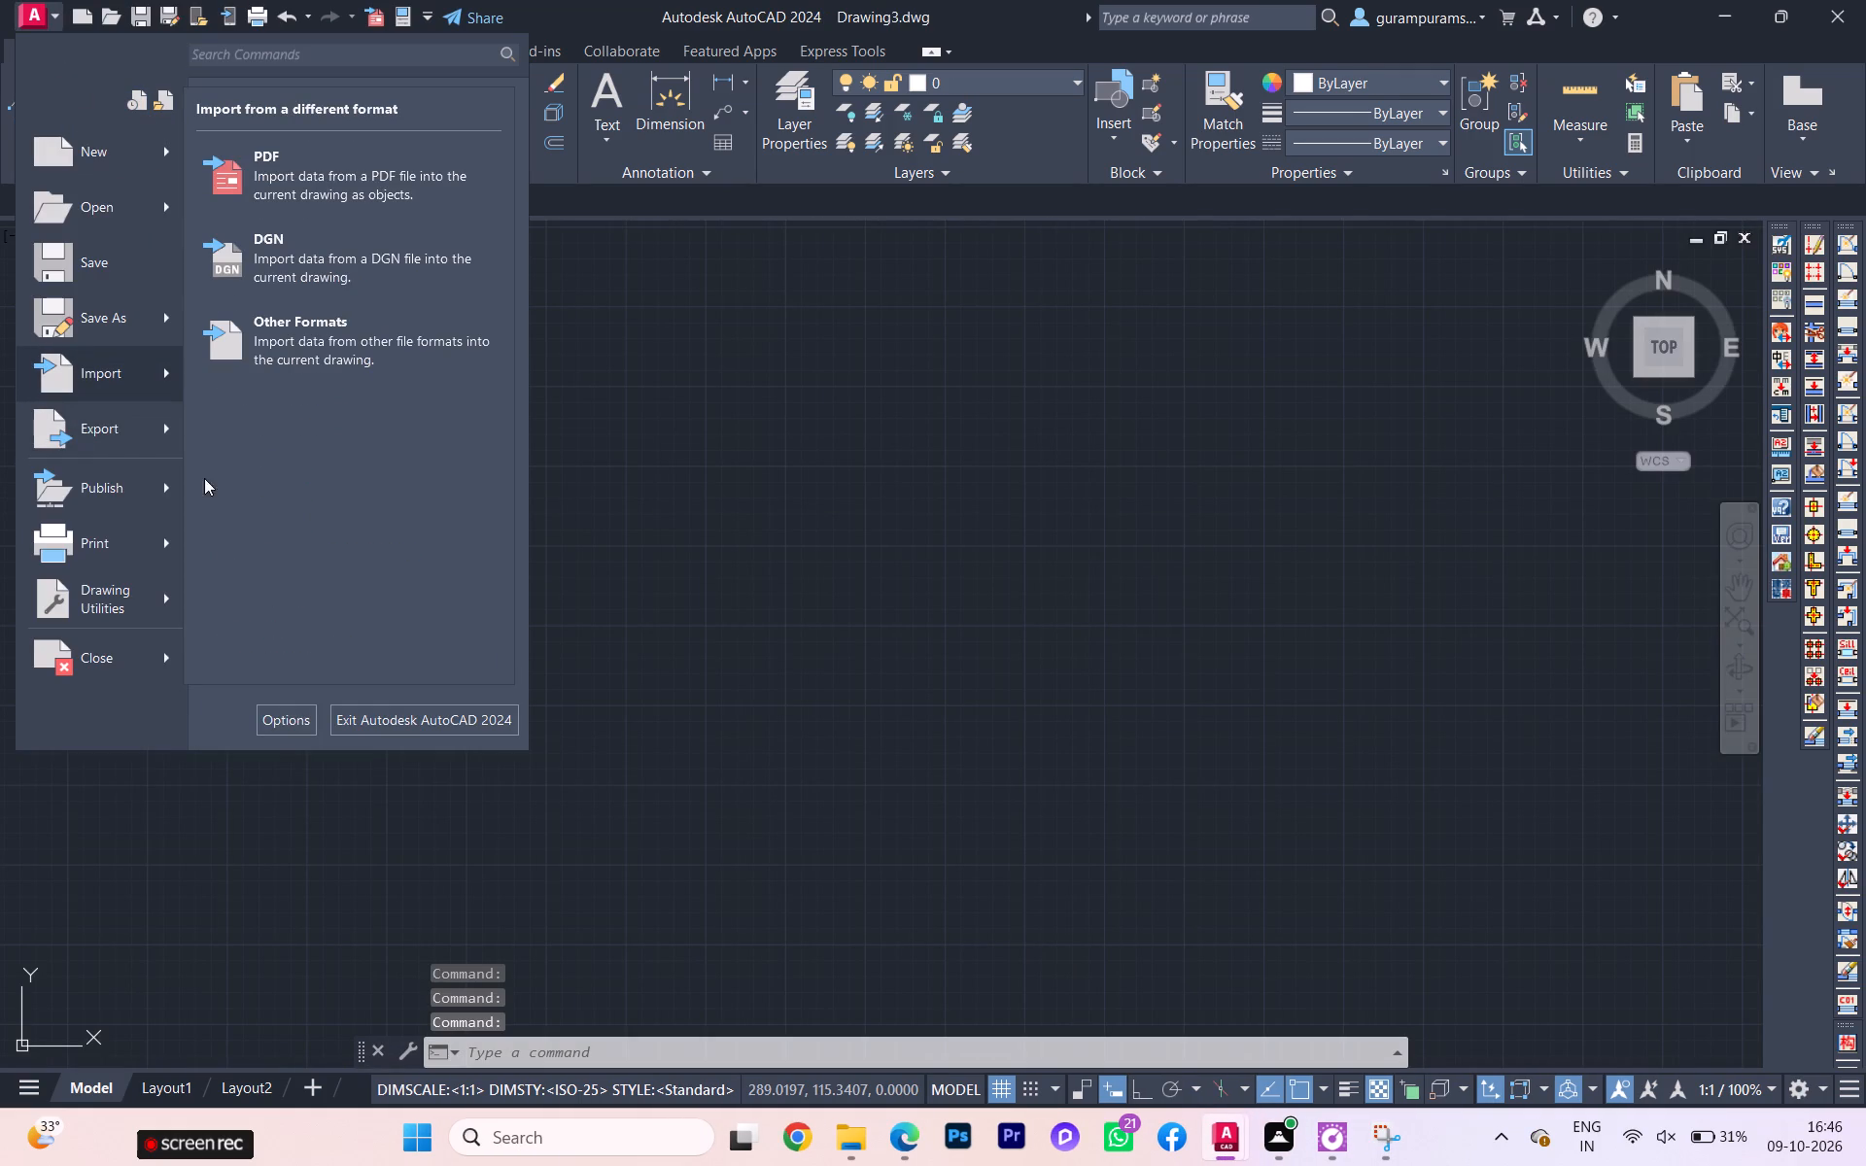
left_click(308, 172)
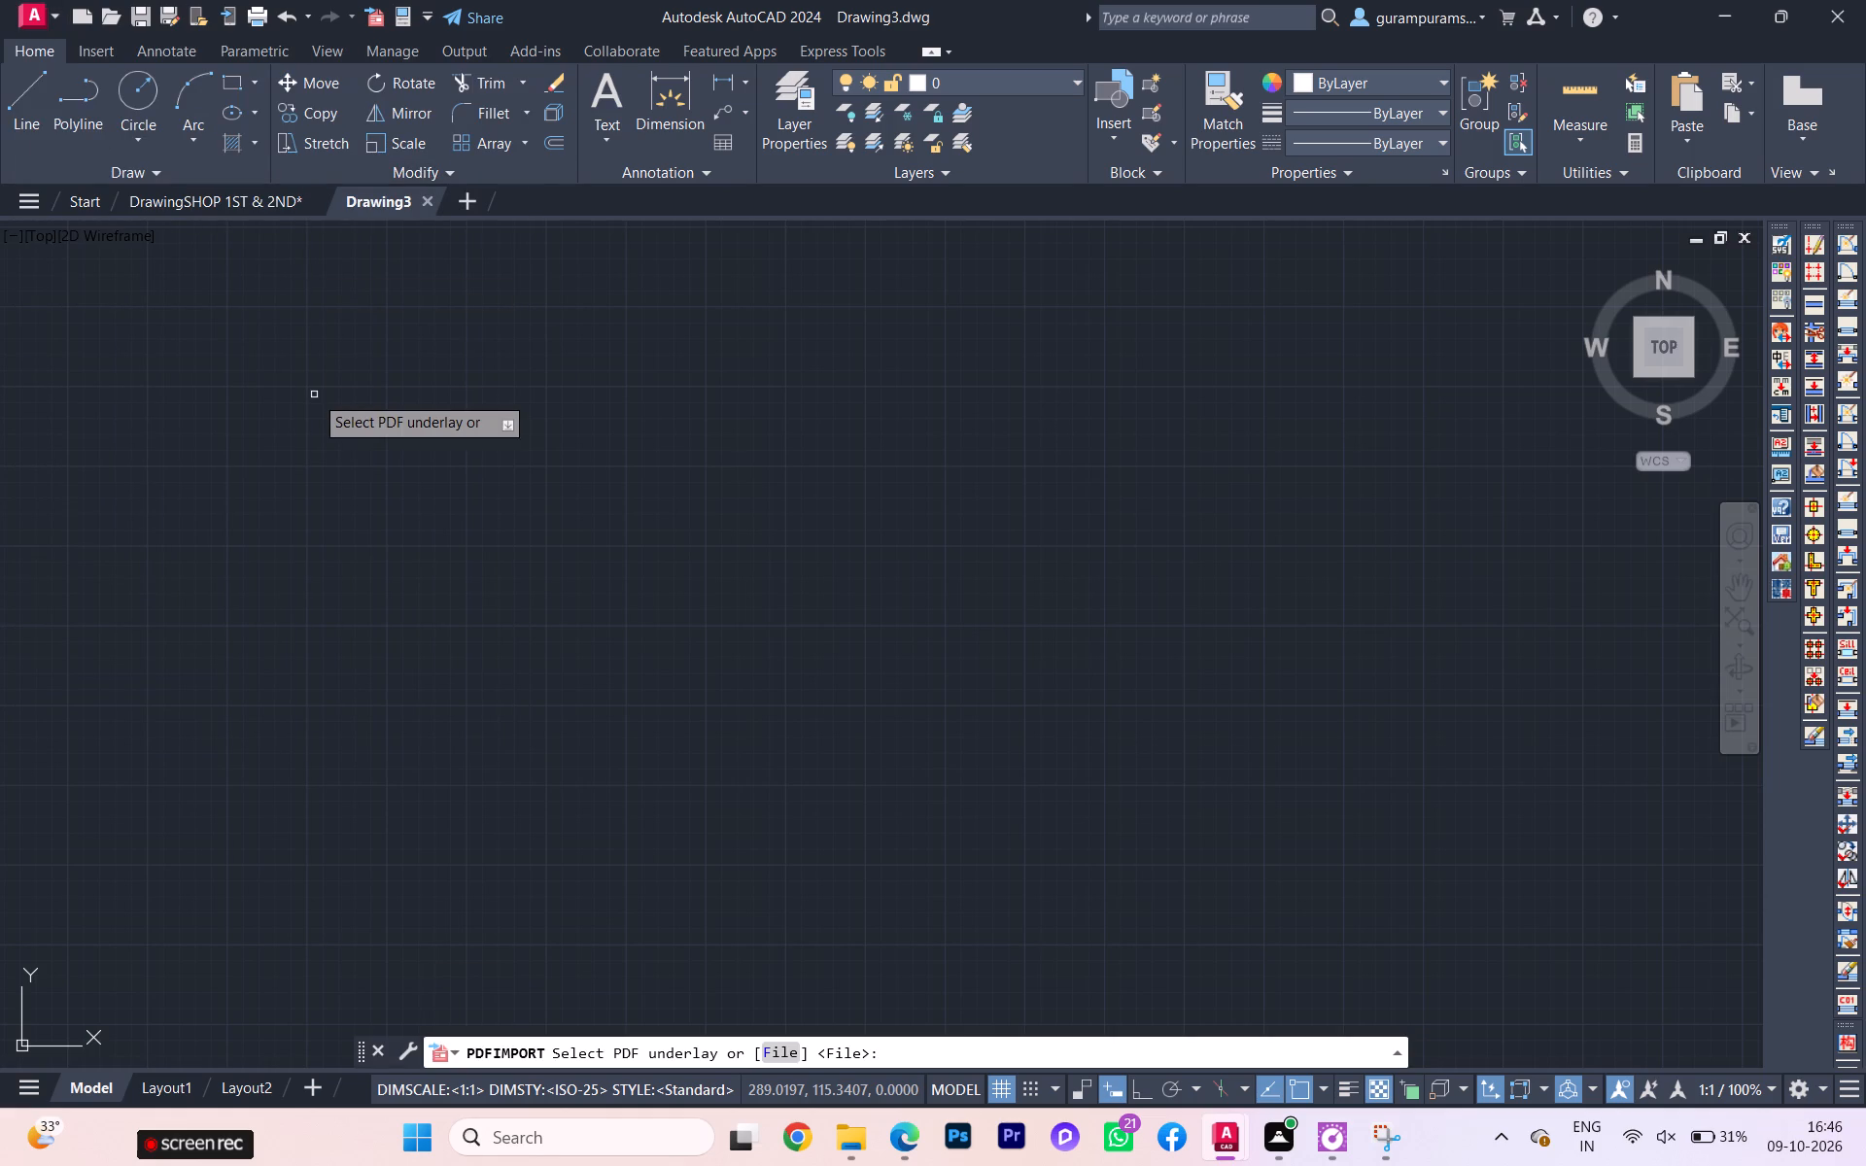
left_click(60, 15)
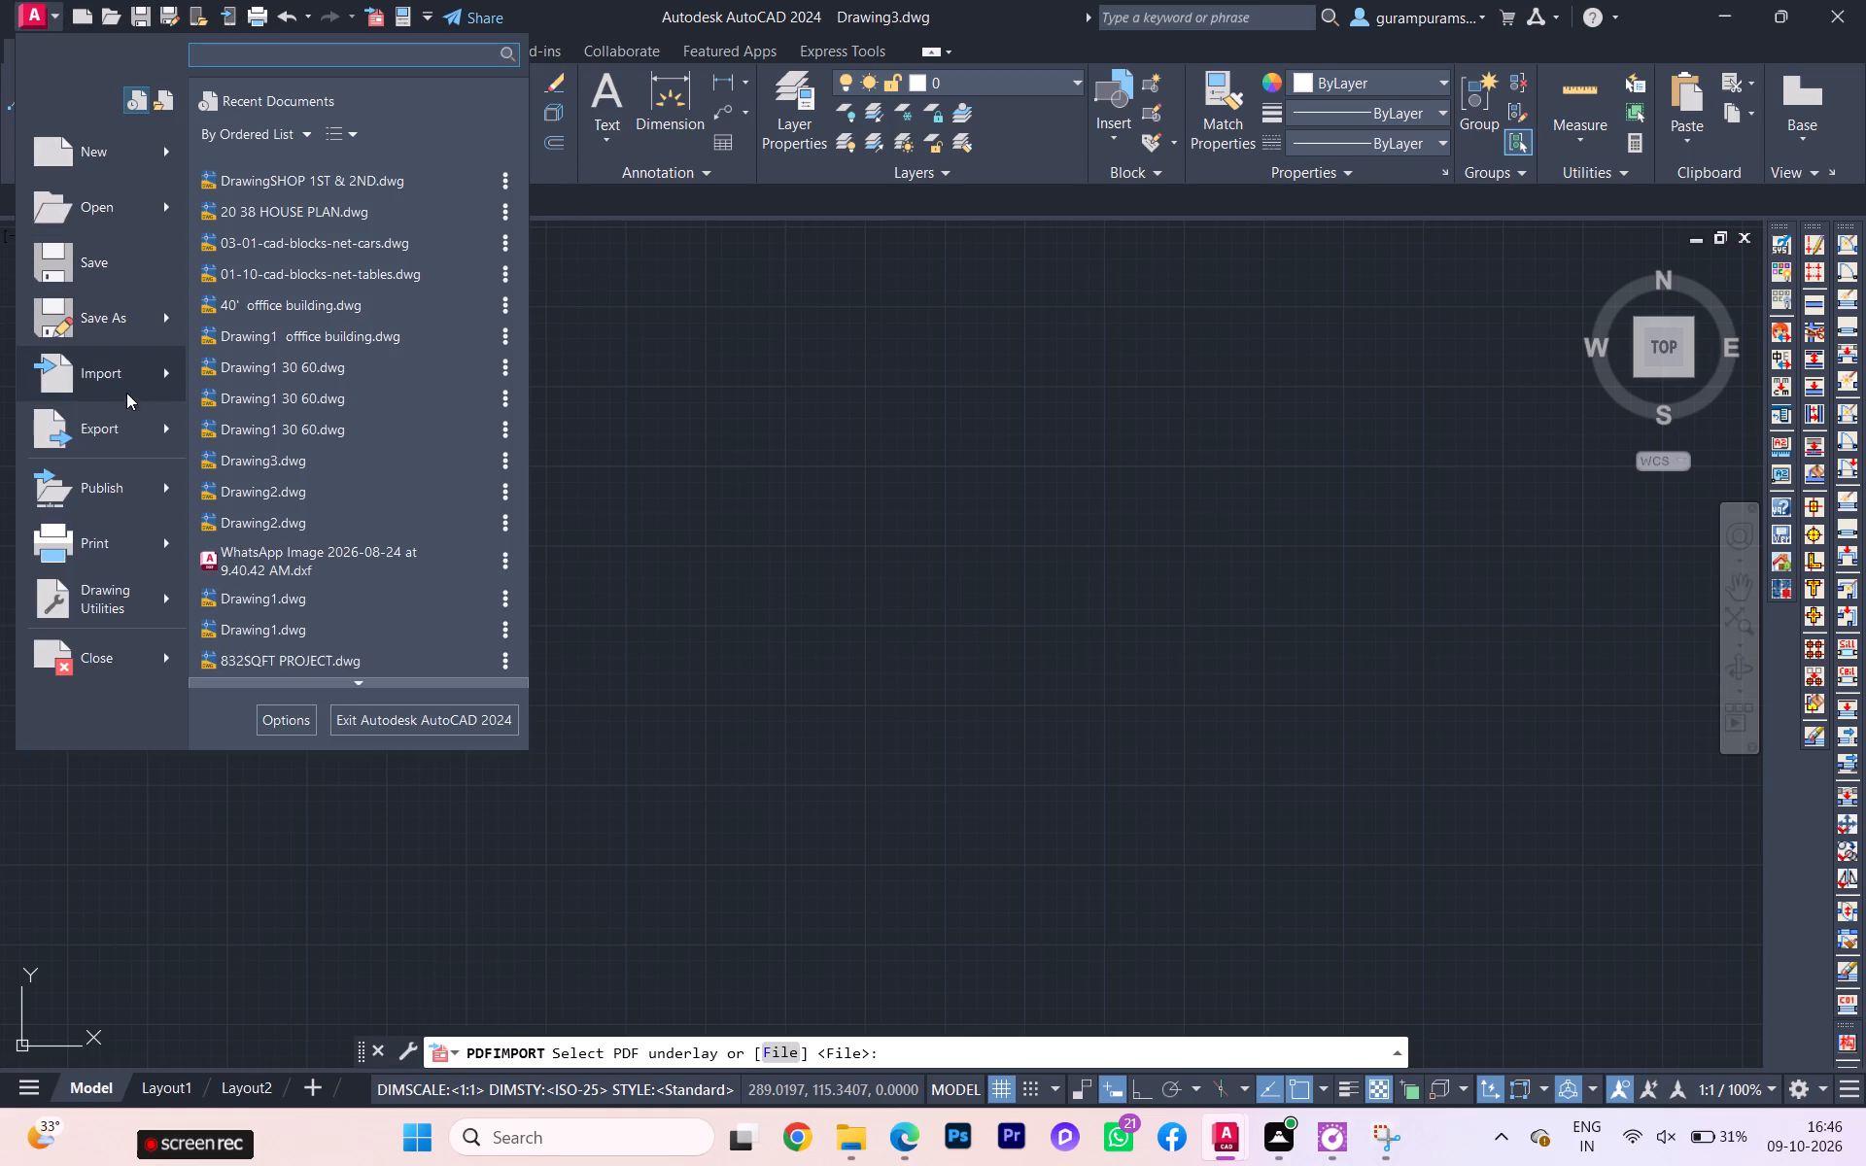
left_click(157, 366)
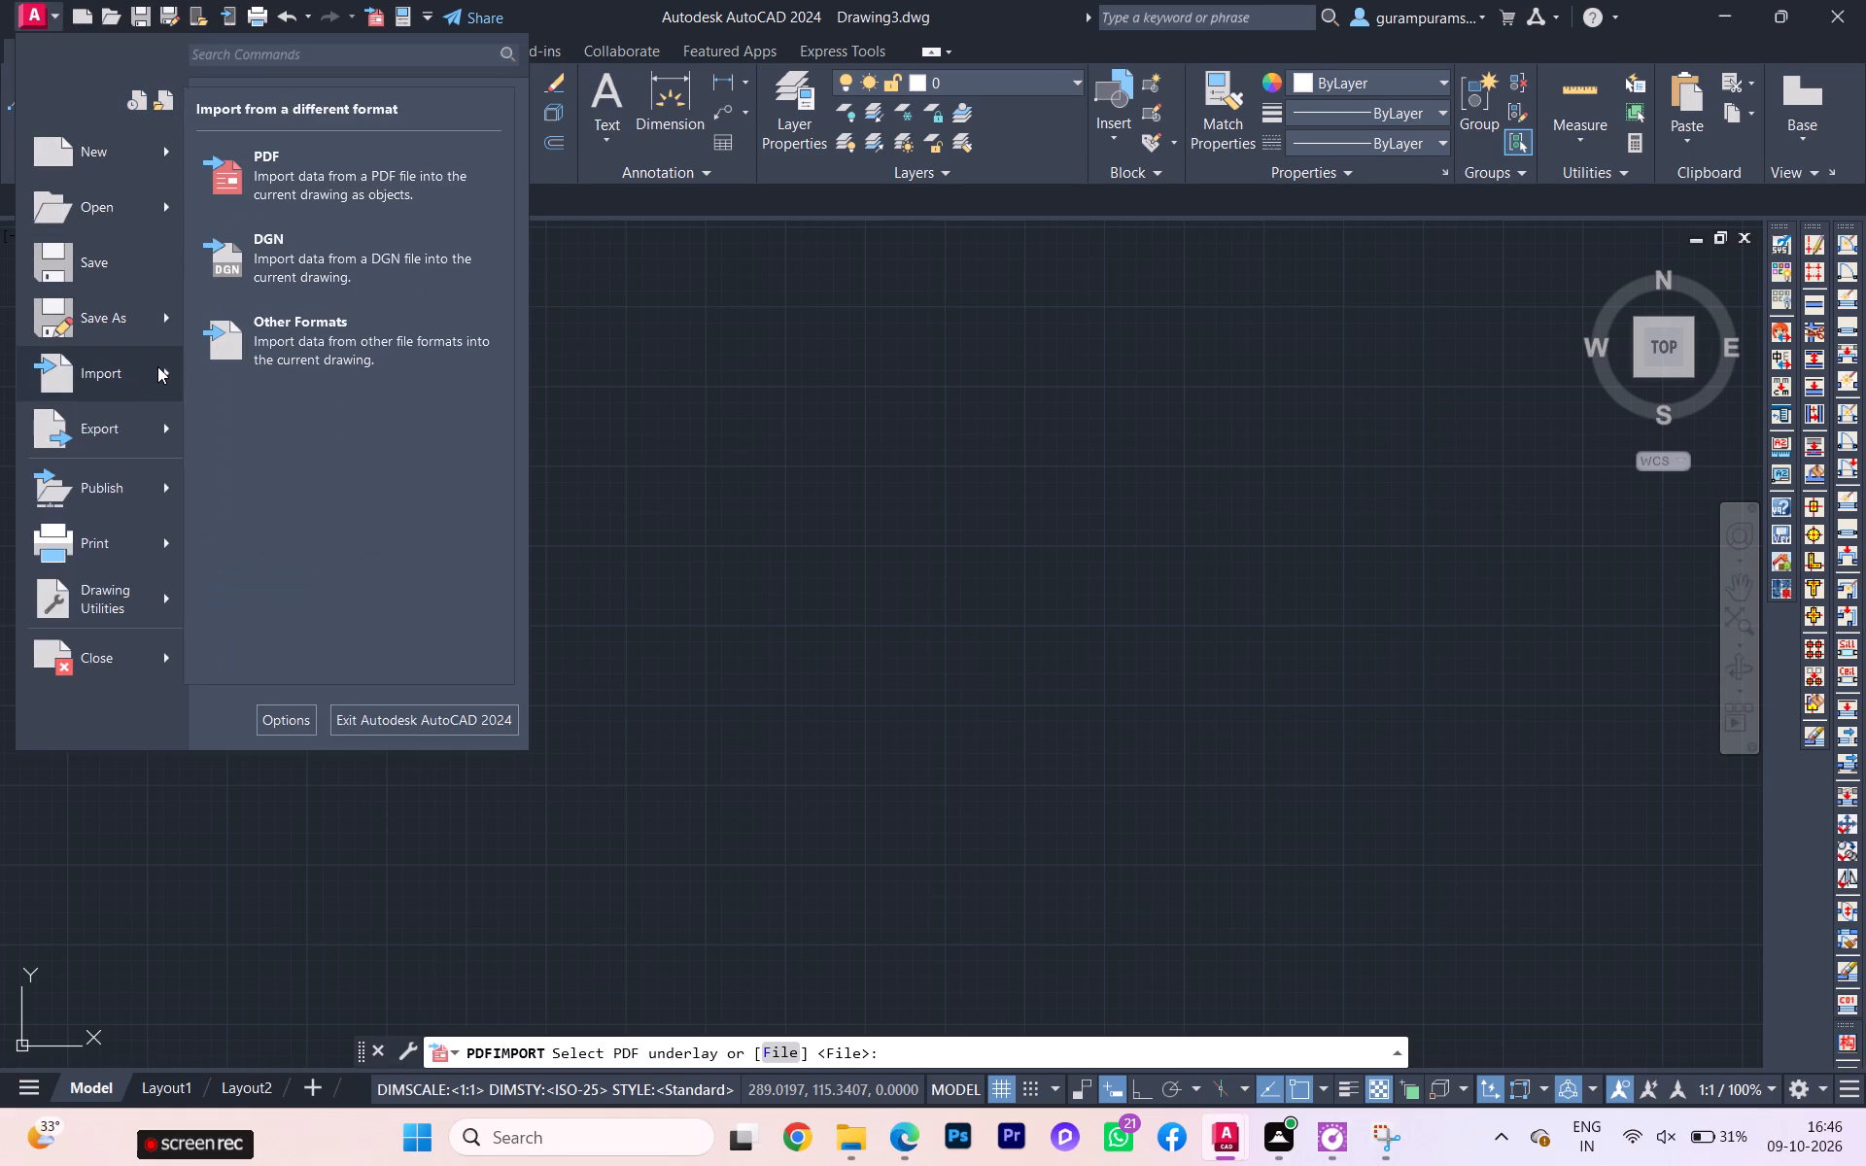
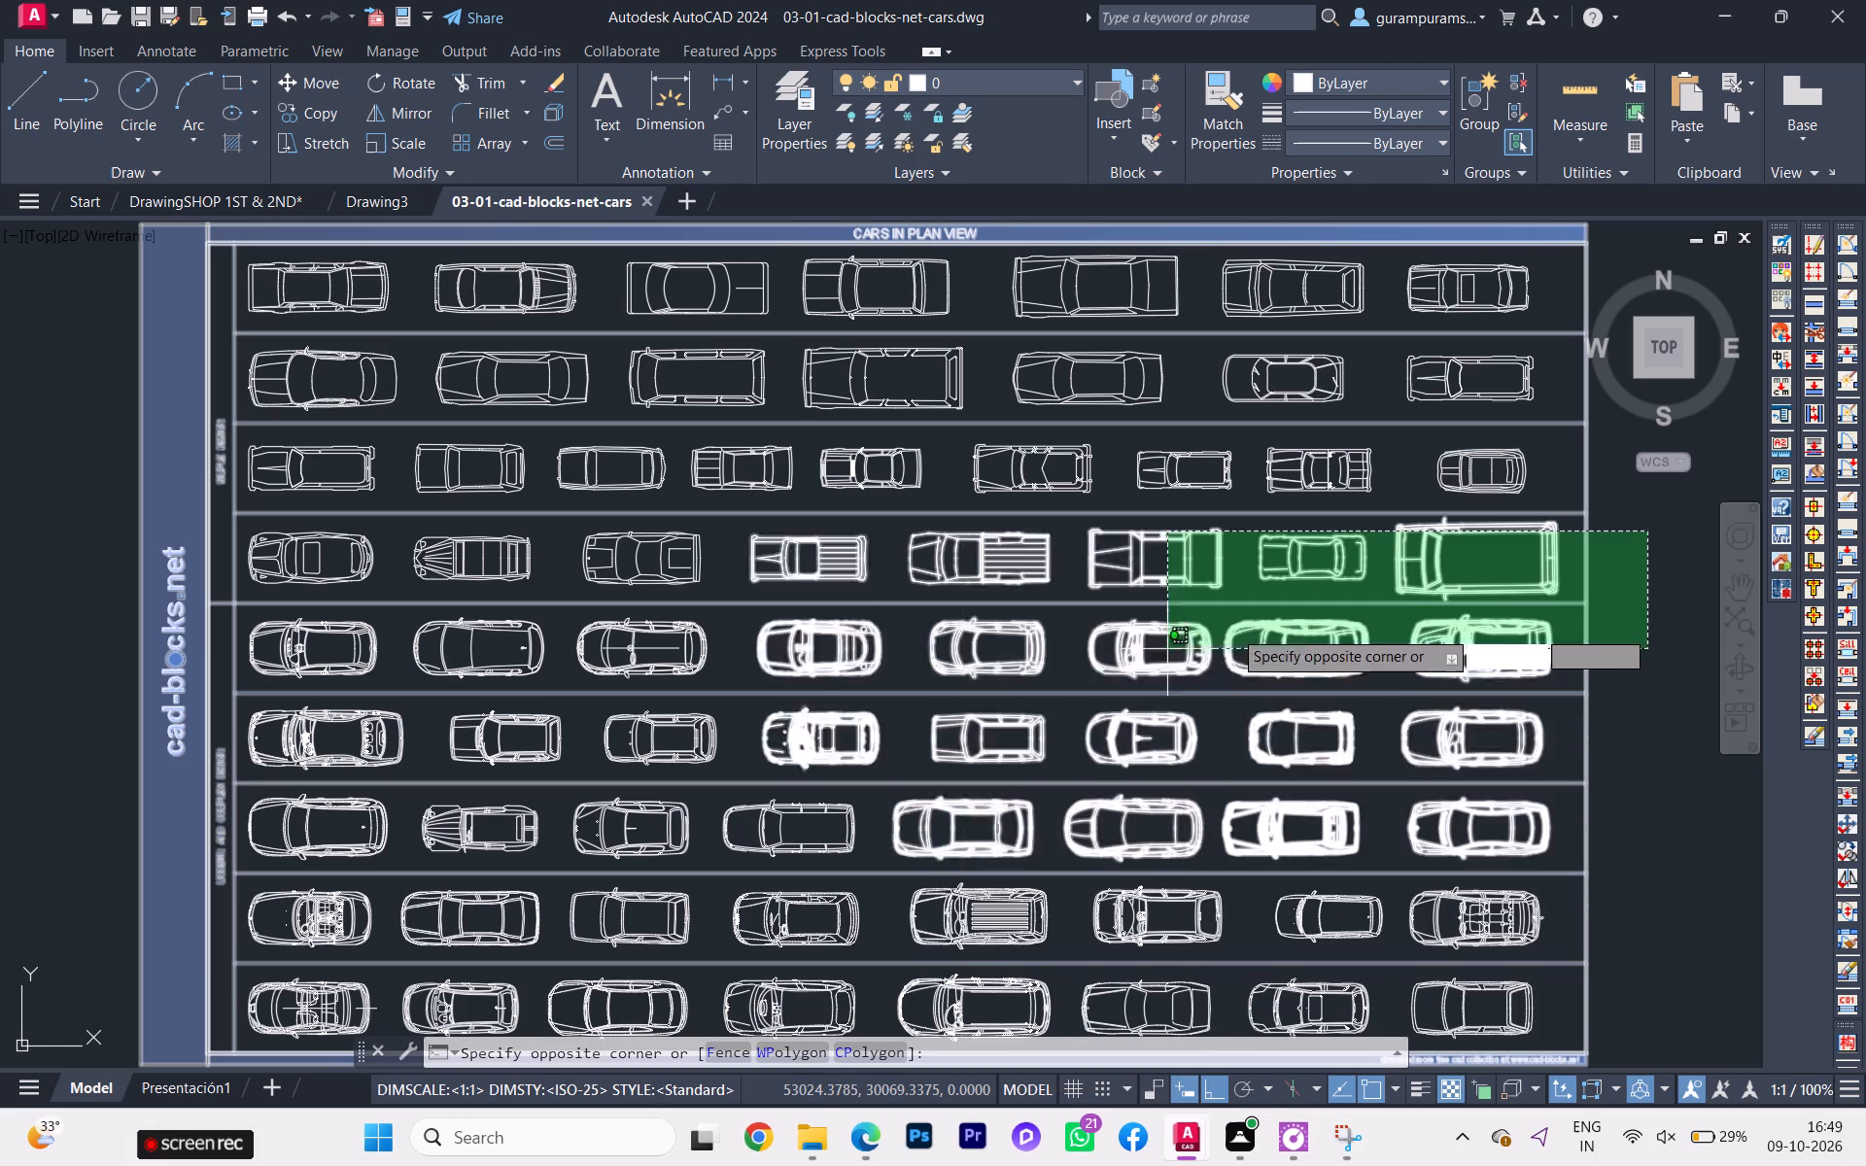
Examine the parking area of the drafted shop plan against the cars shown in the reference plan.
key("Escape")
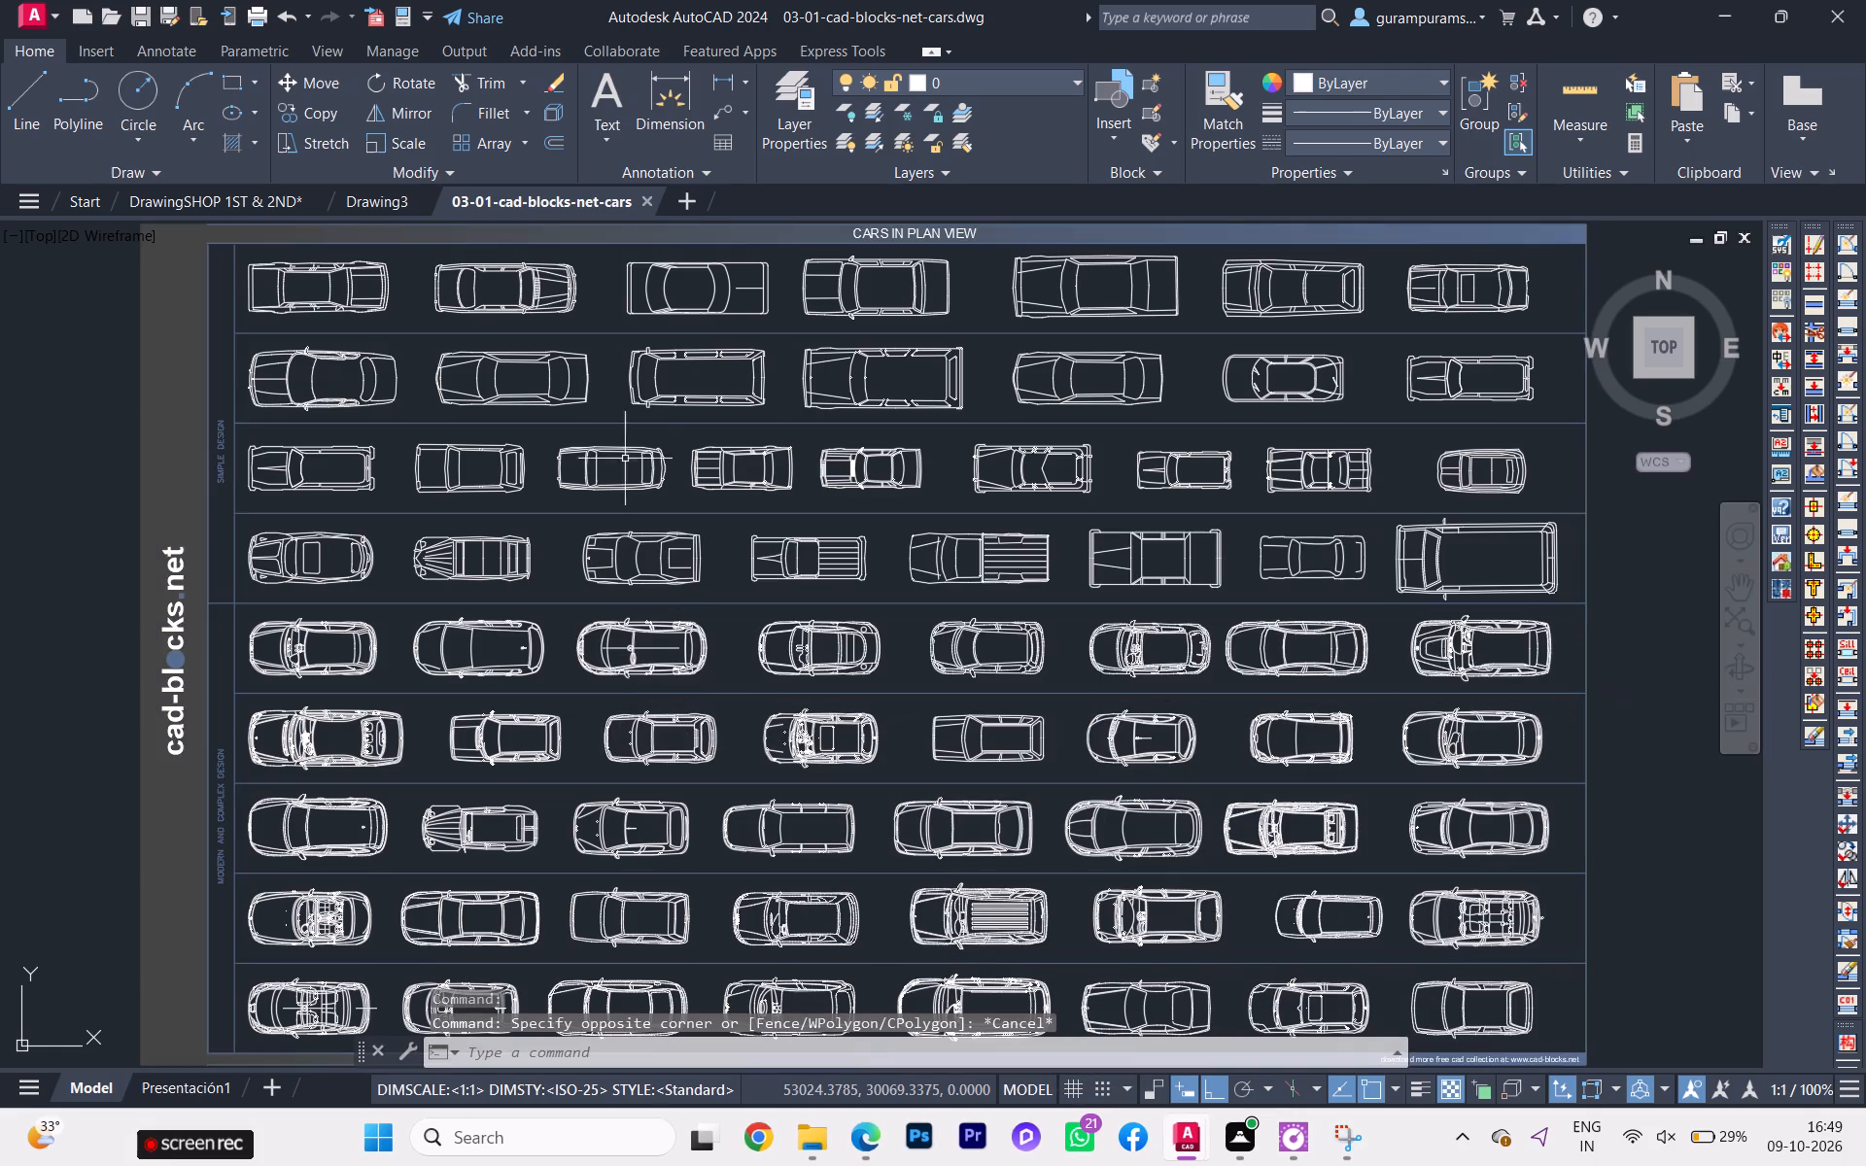
left_click(530, 298)
left_click(263, 194)
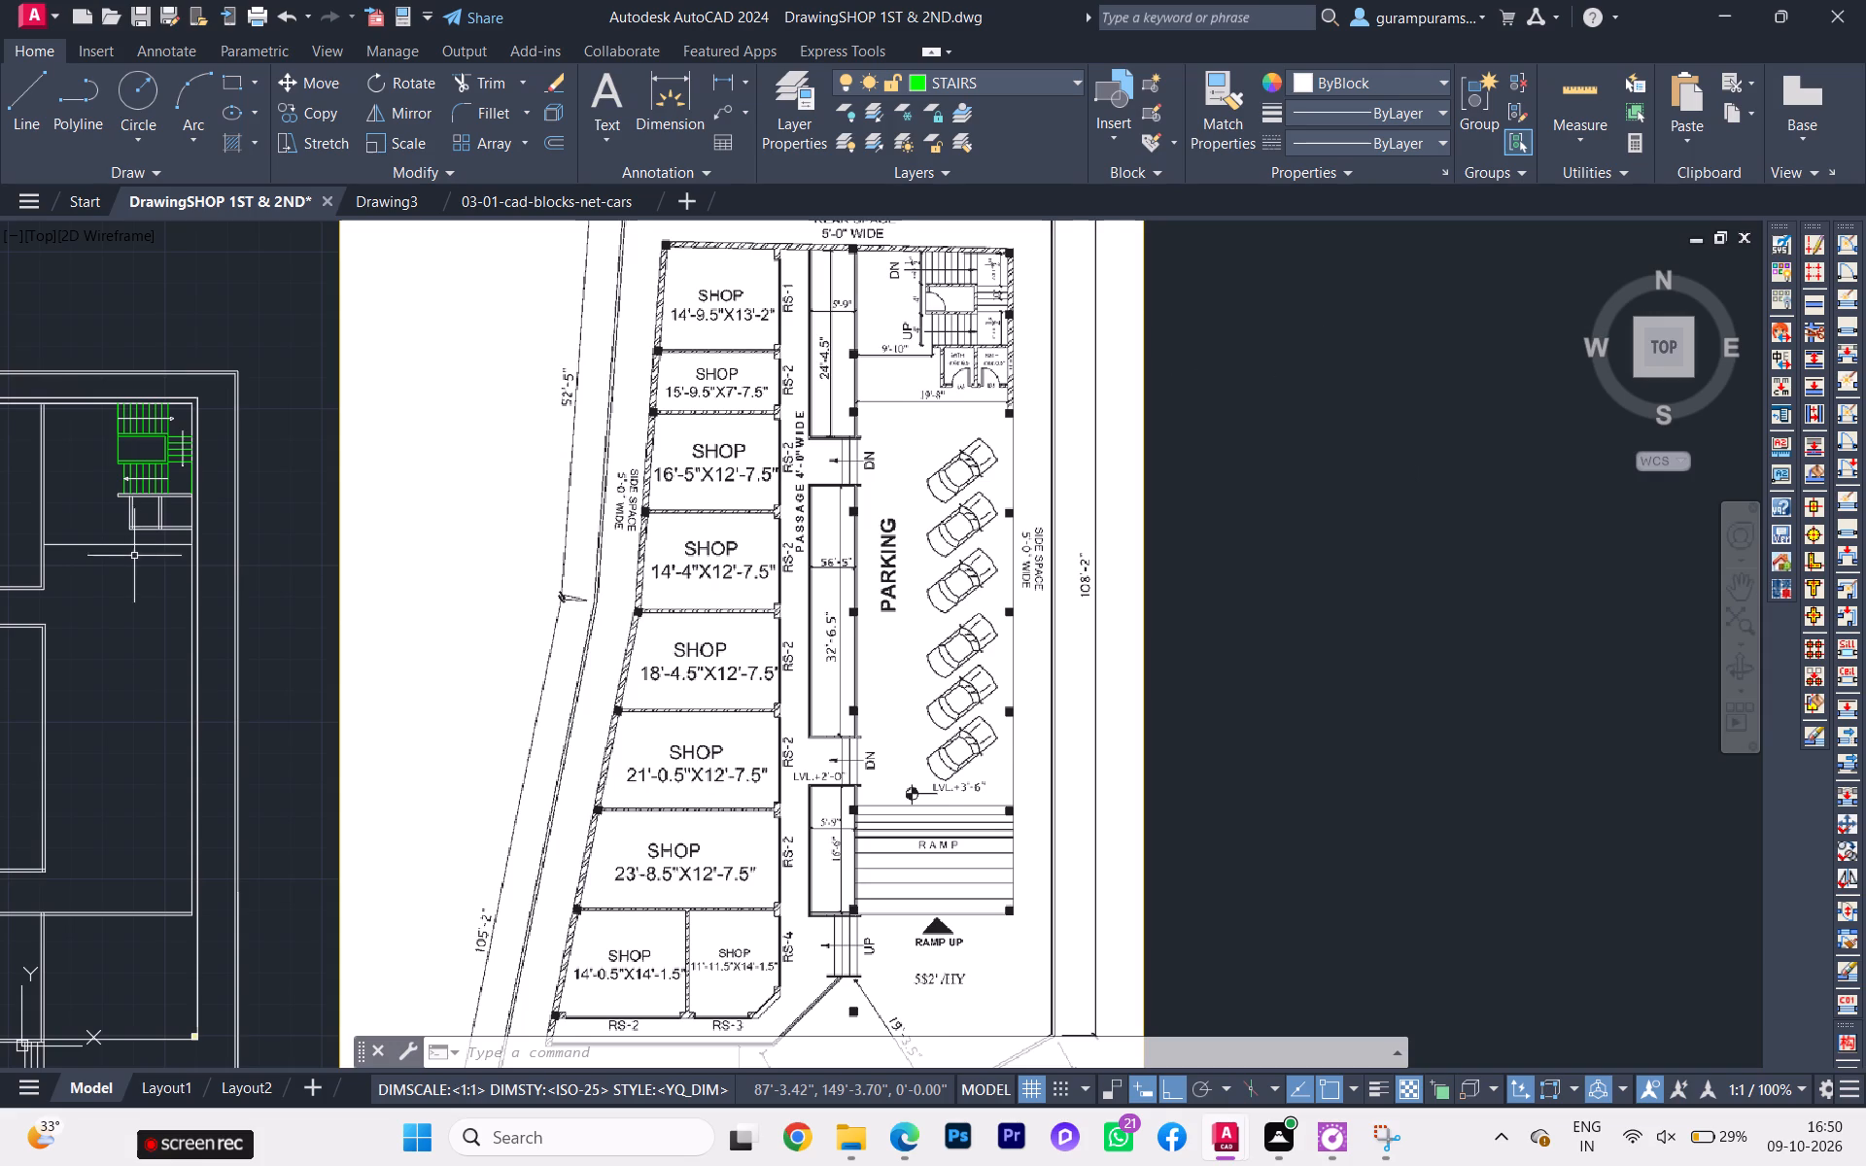
scroll(455, 591, "down", 2)
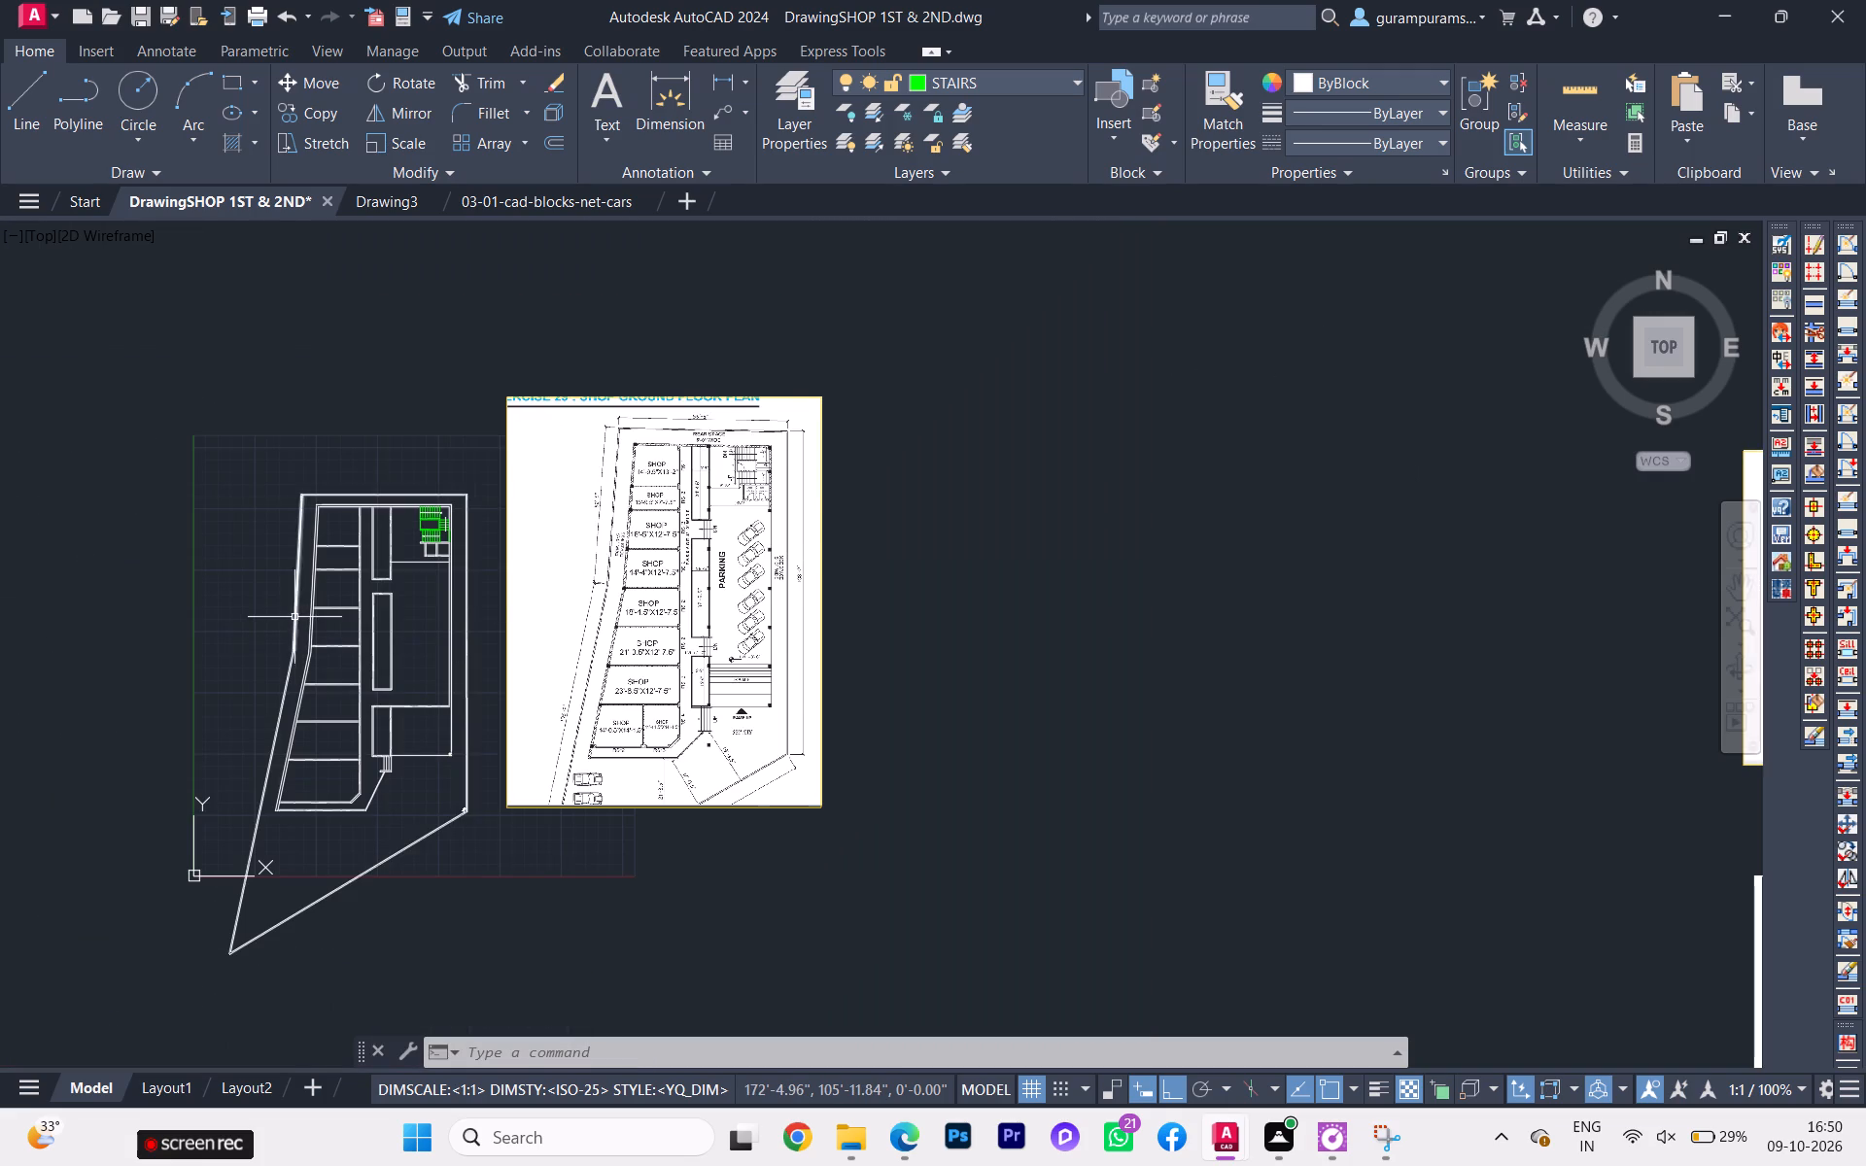
scroll(357, 634, "up", 1)
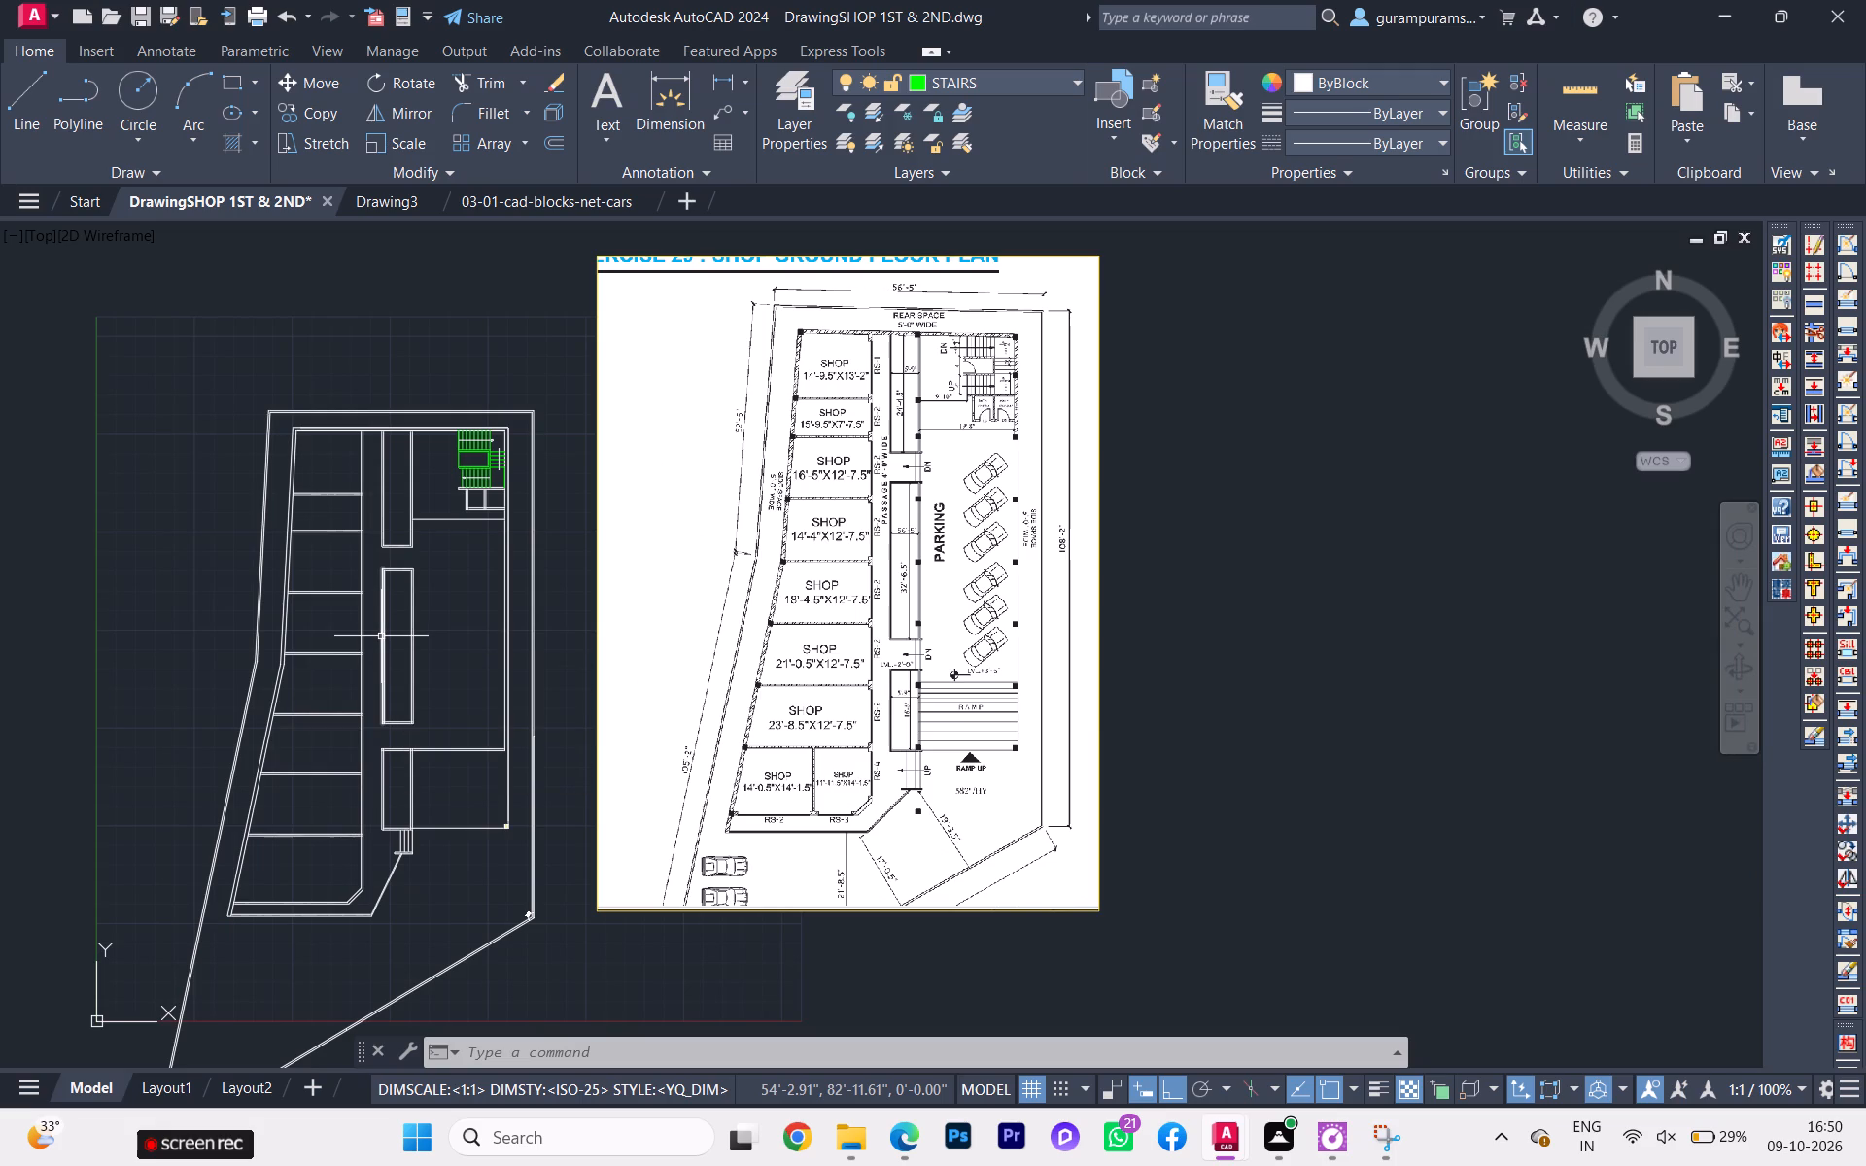
scroll(451, 600, "up", 2)
scroll(451, 611, "down", 1)
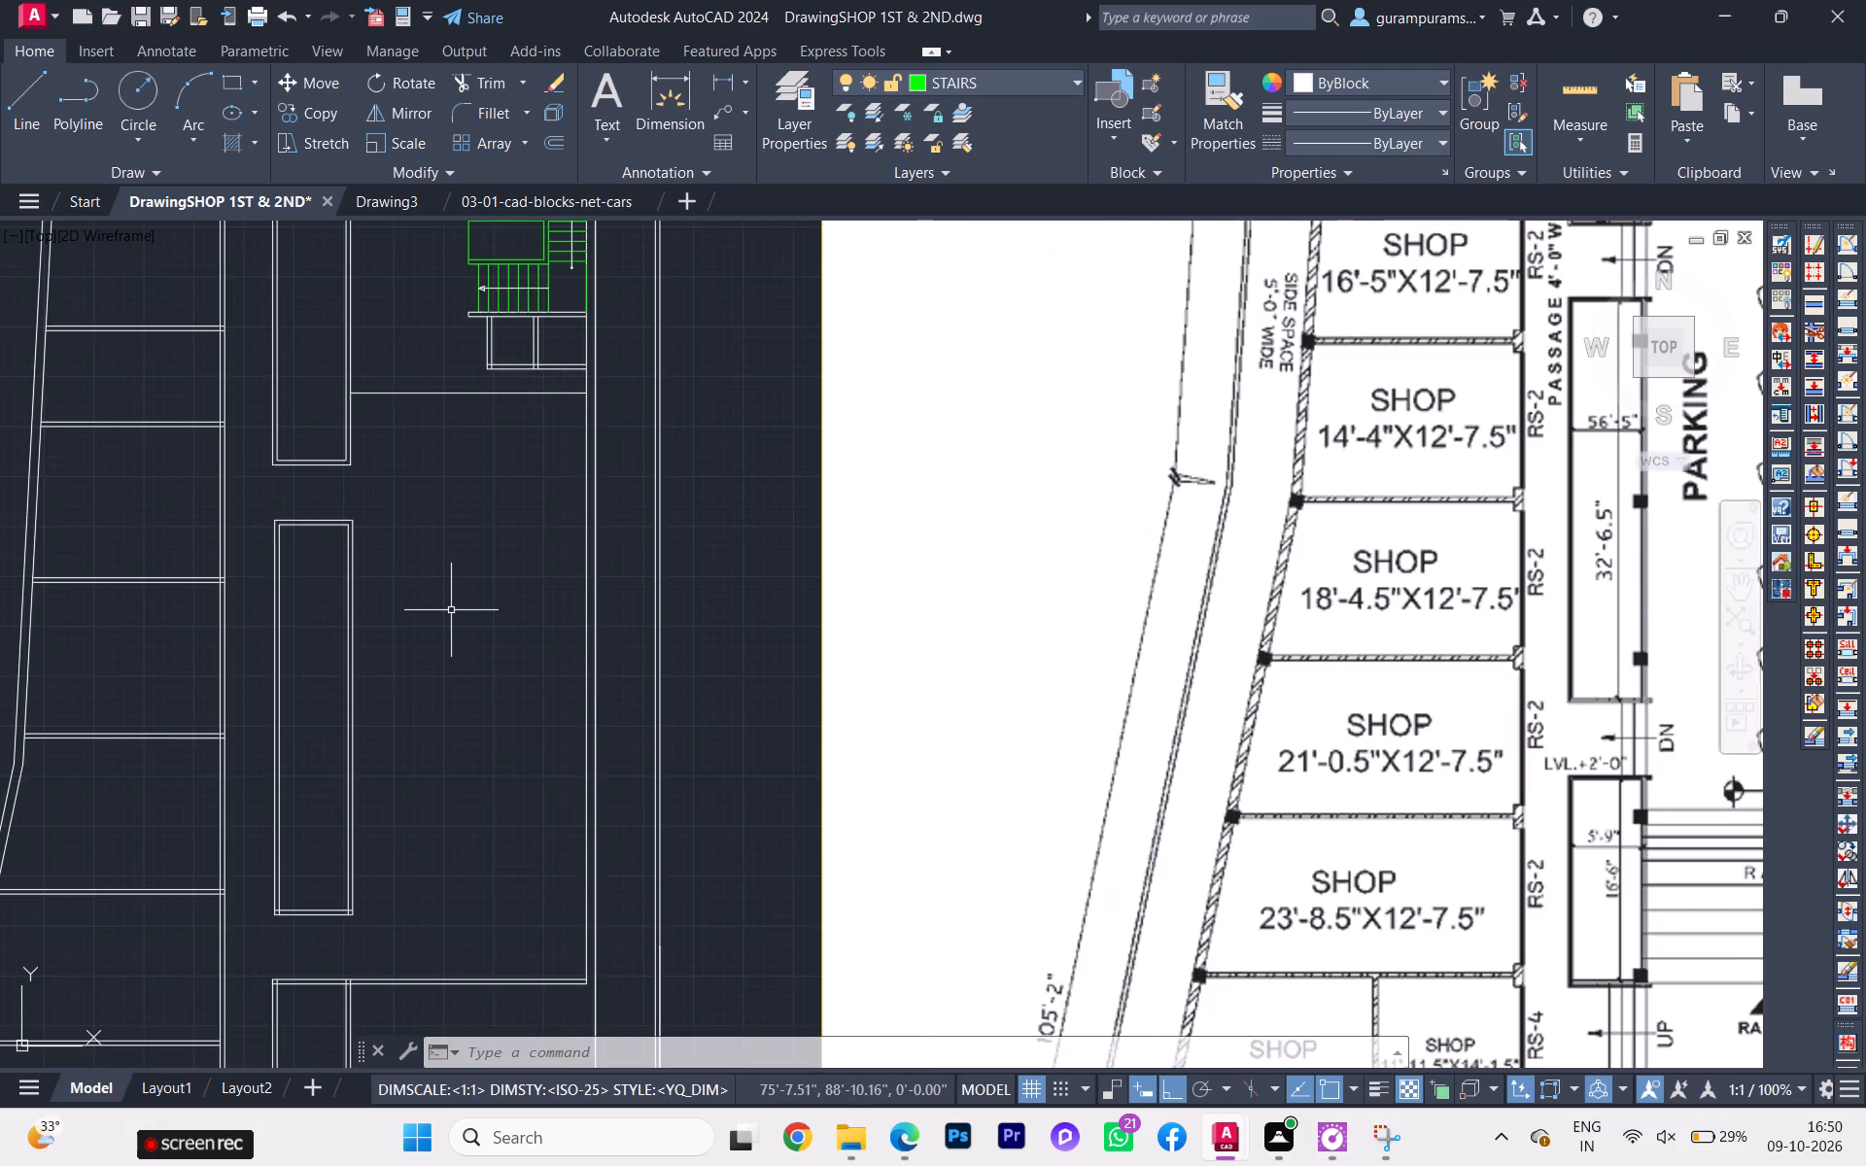
scroll(1019, 615, "down", 2)
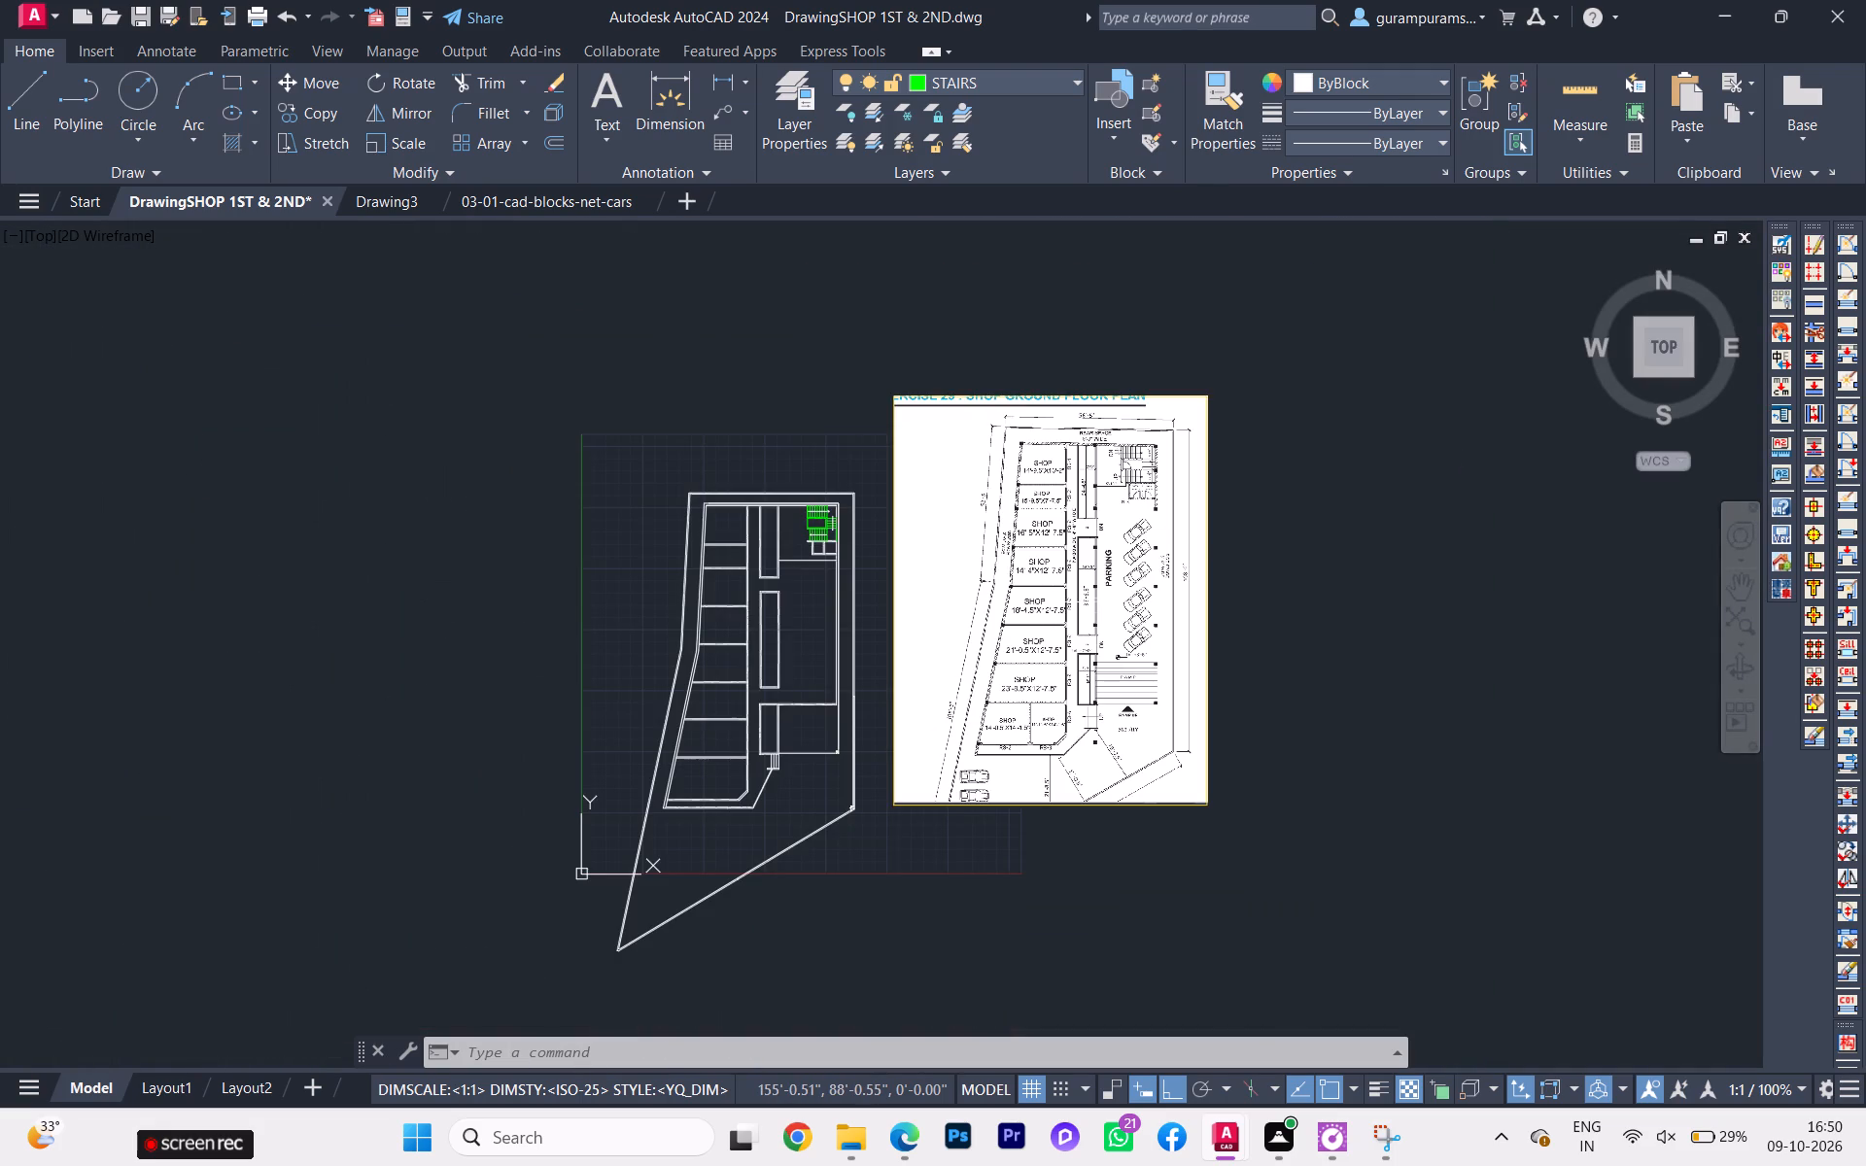
Copy the second car in the top row of the car blocks drawing and paste it beside the shop drawing's reference plan.
left_click(486, 205)
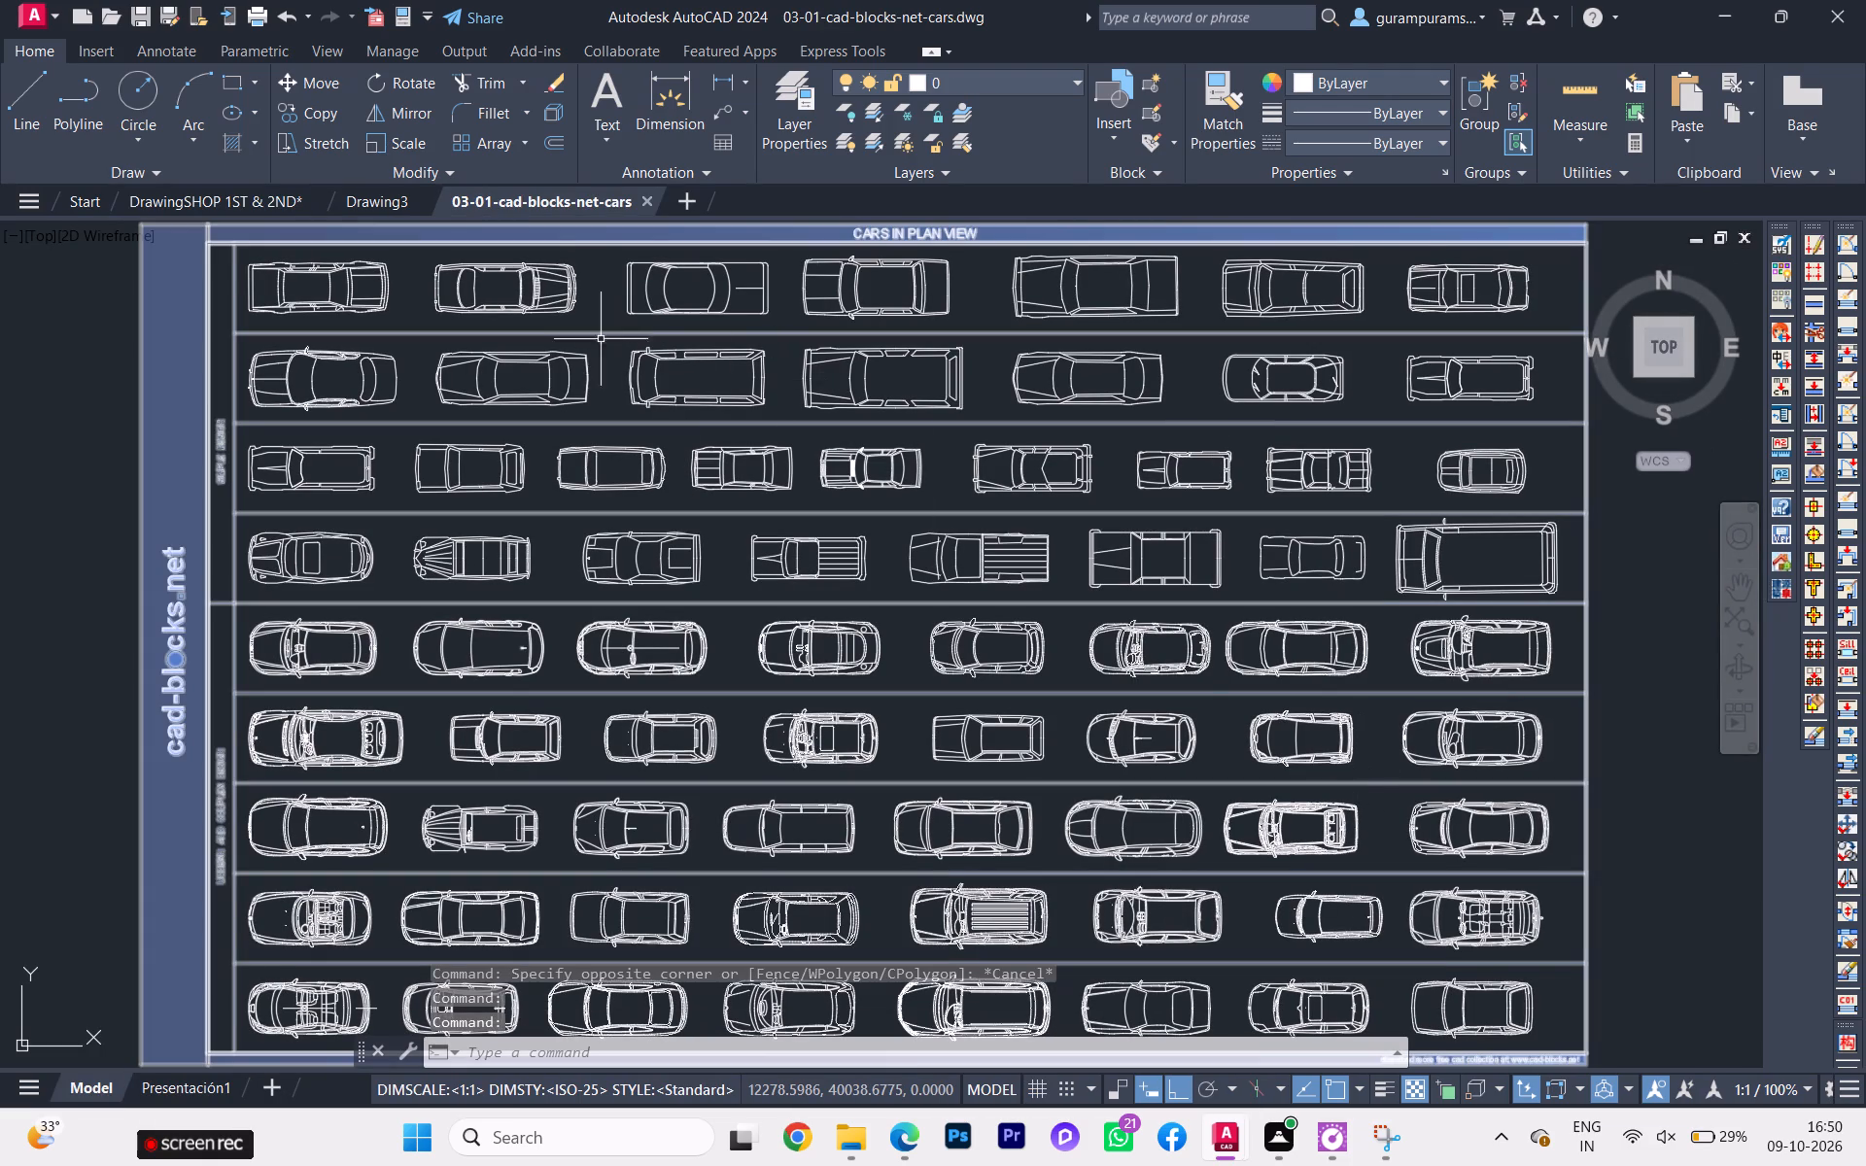
left_click(528, 291)
left_click(487, 286)
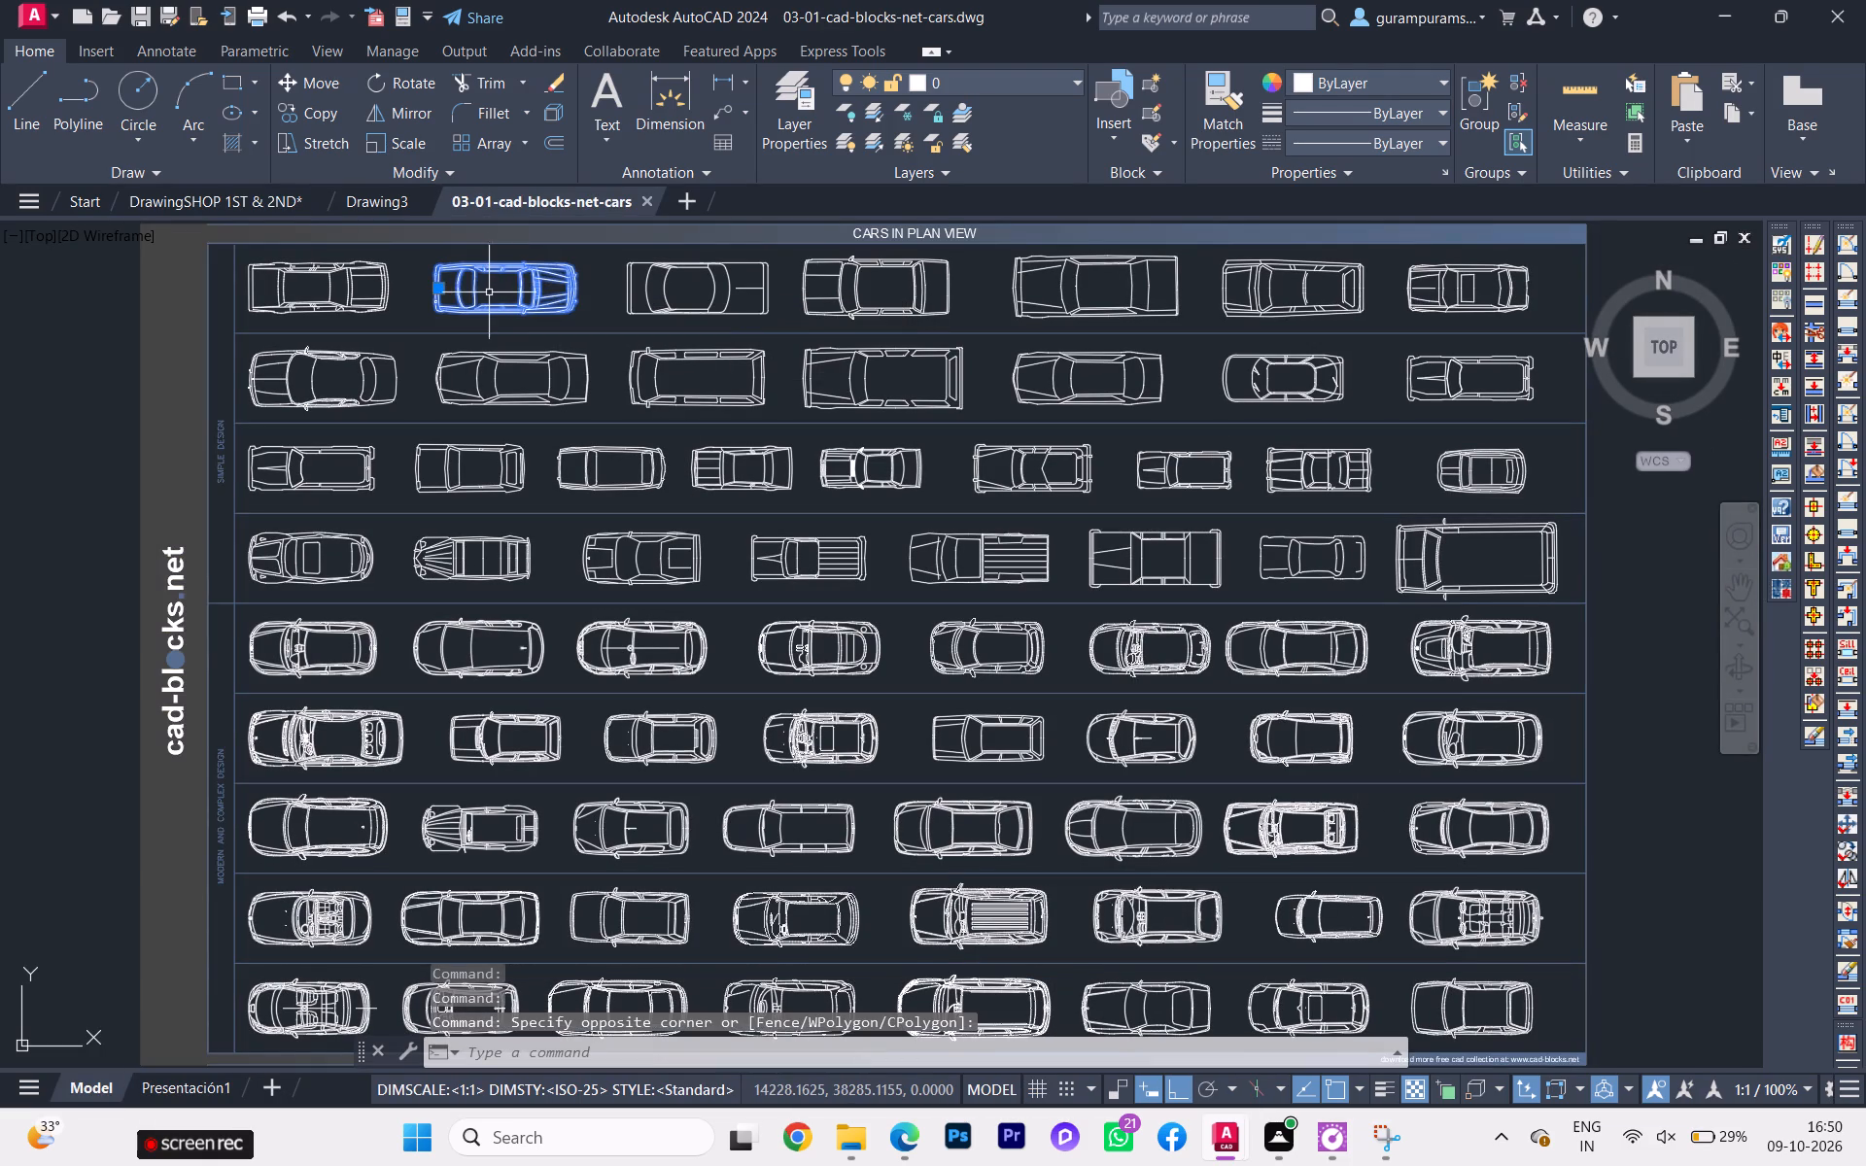
key("ctrl+c")
left_click(294, 202)
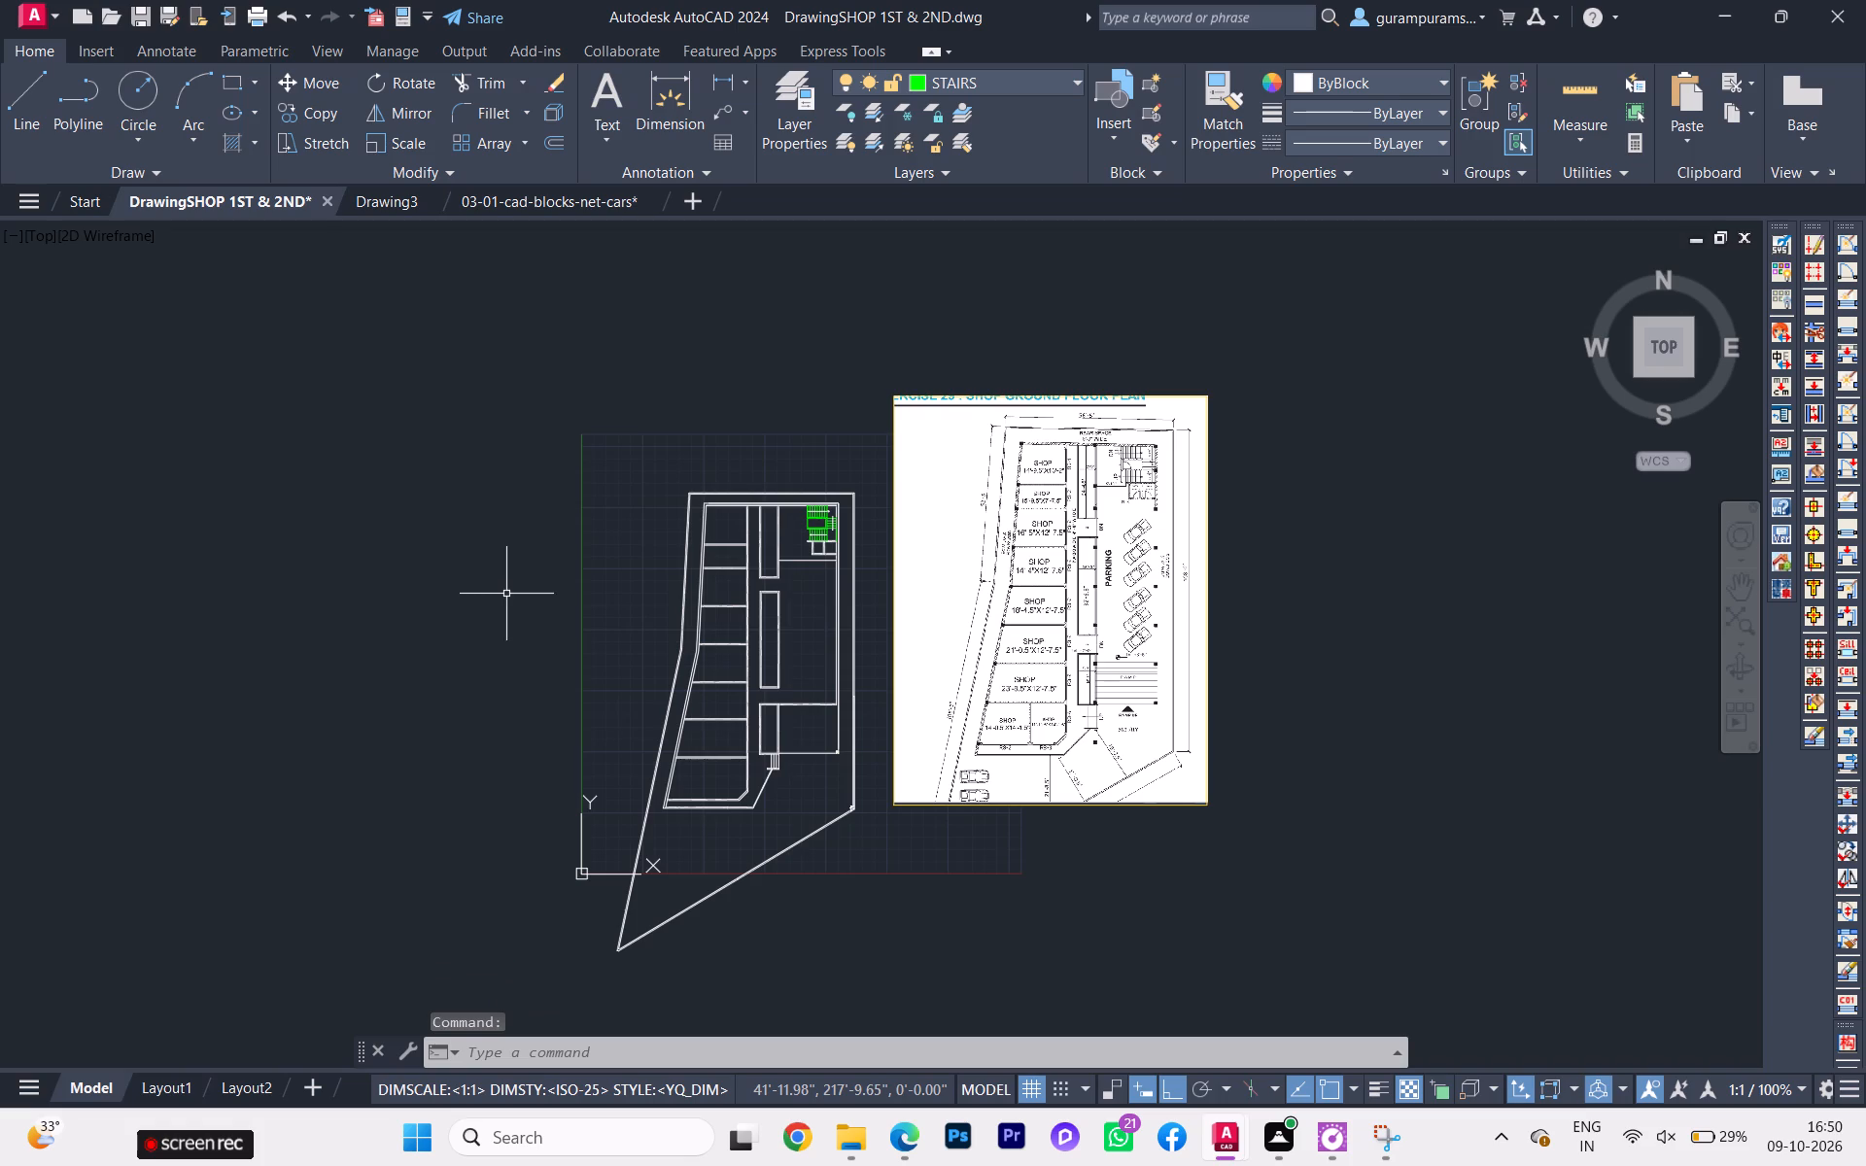
key("ctrl+v")
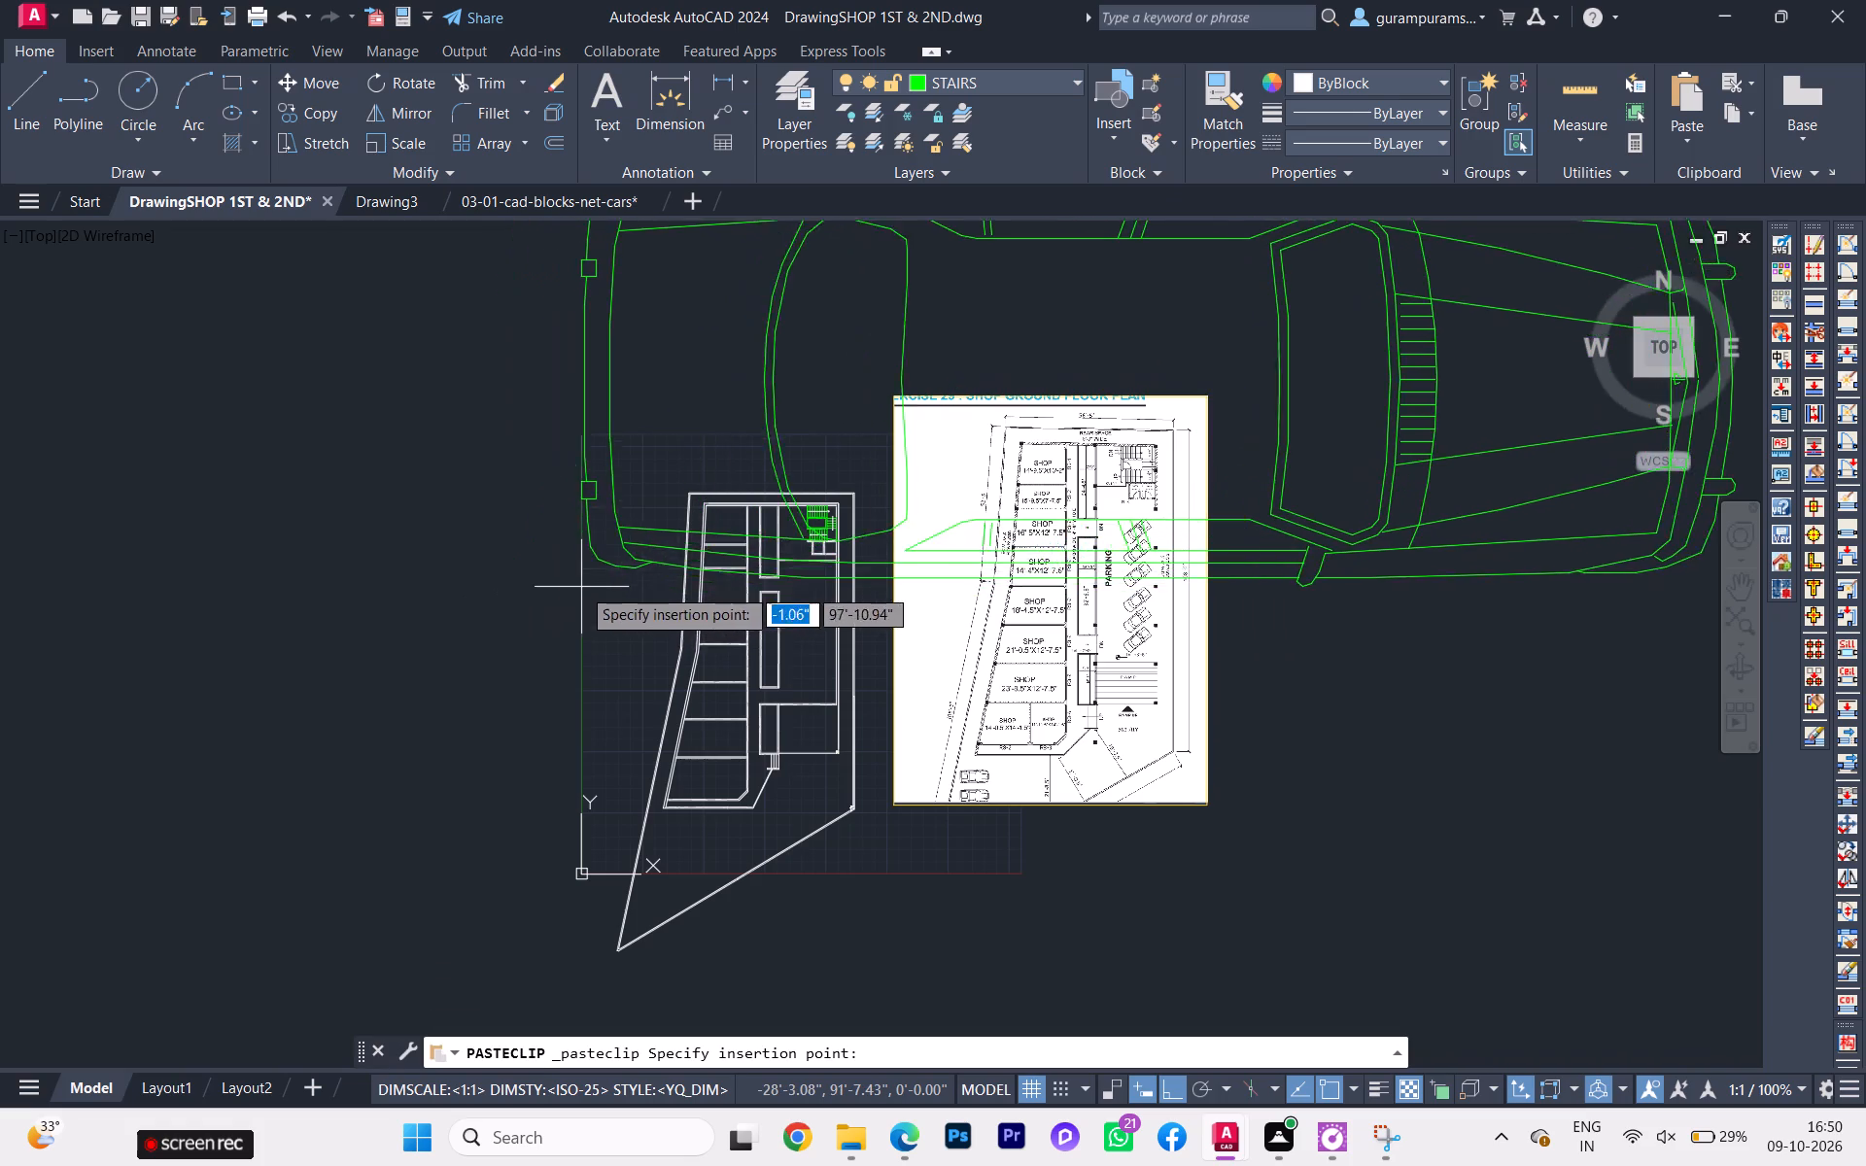
scroll(1161, 603, "down", 1)
middle_click_drag(1161, 606, 709, 623)
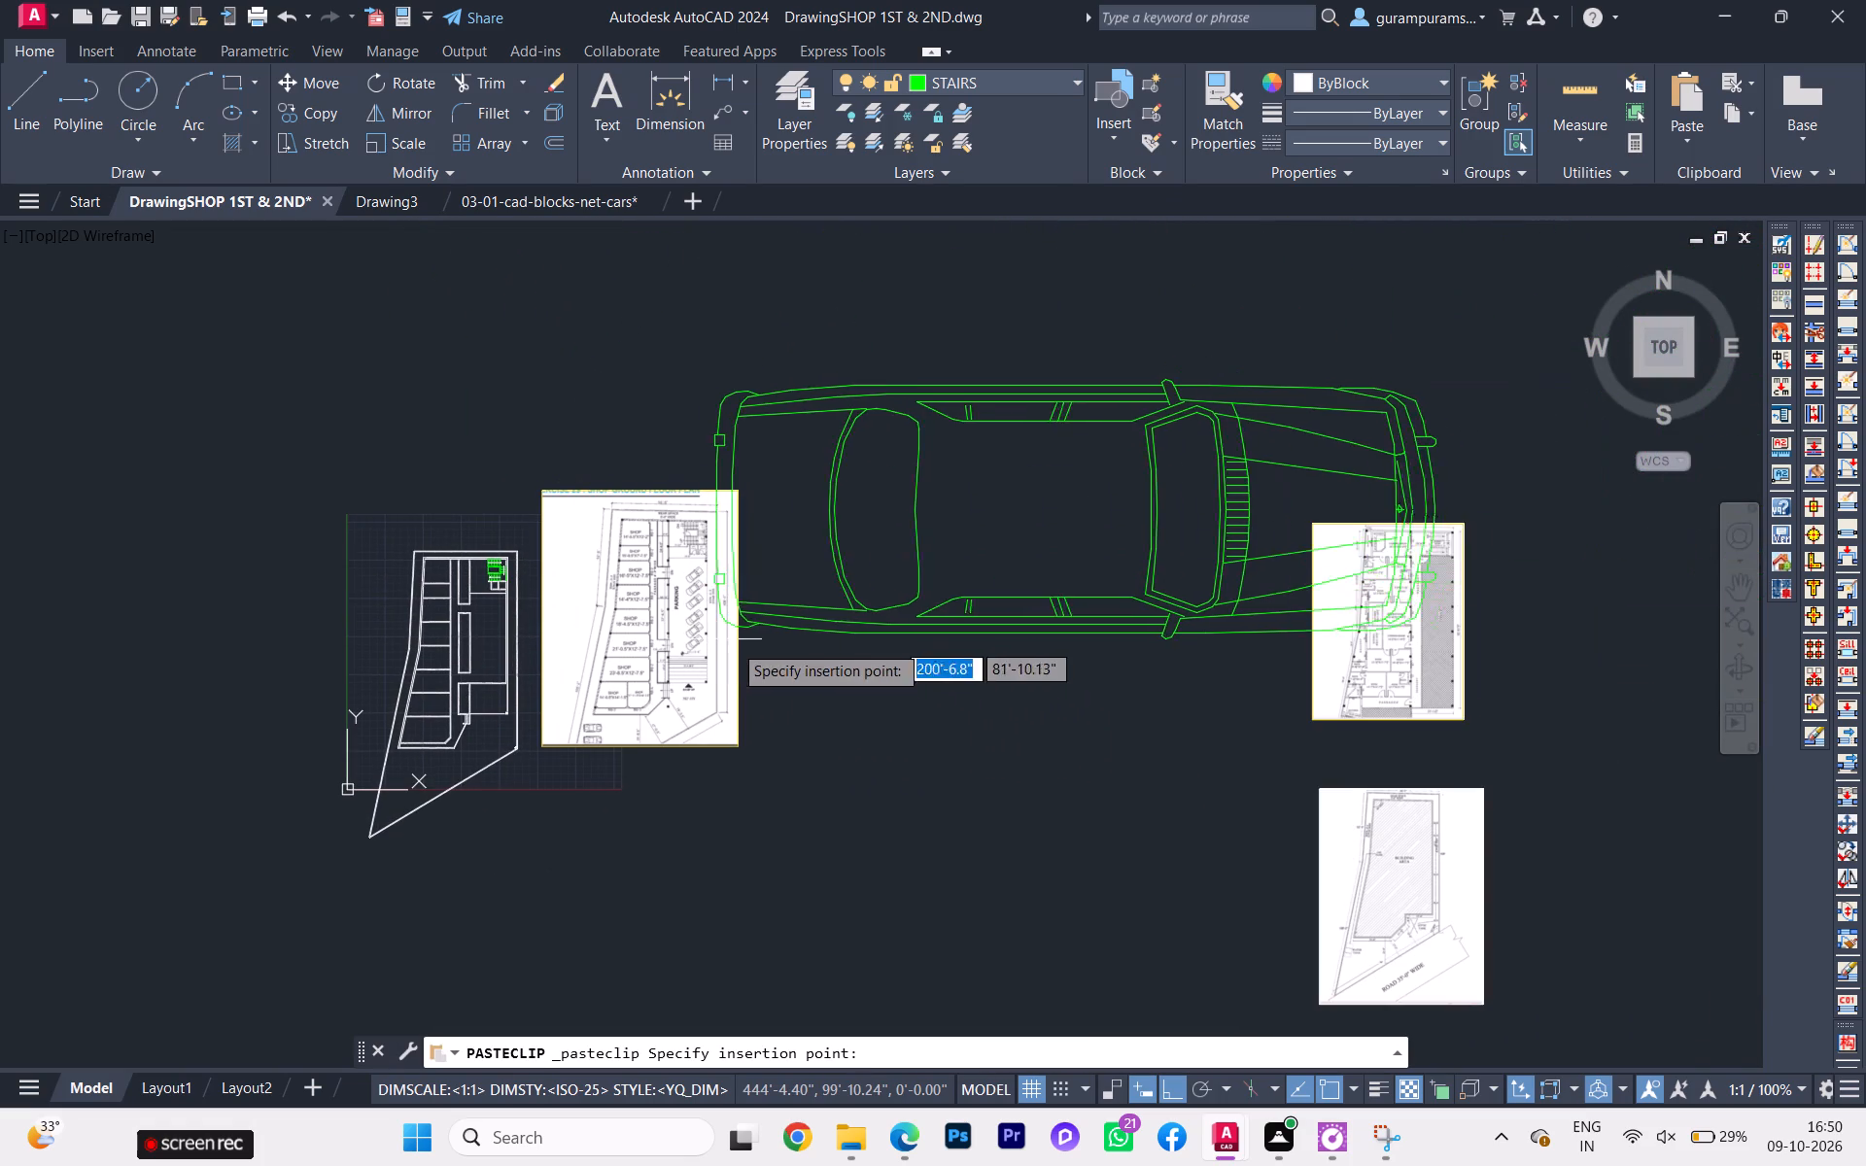
left_click(759, 600)
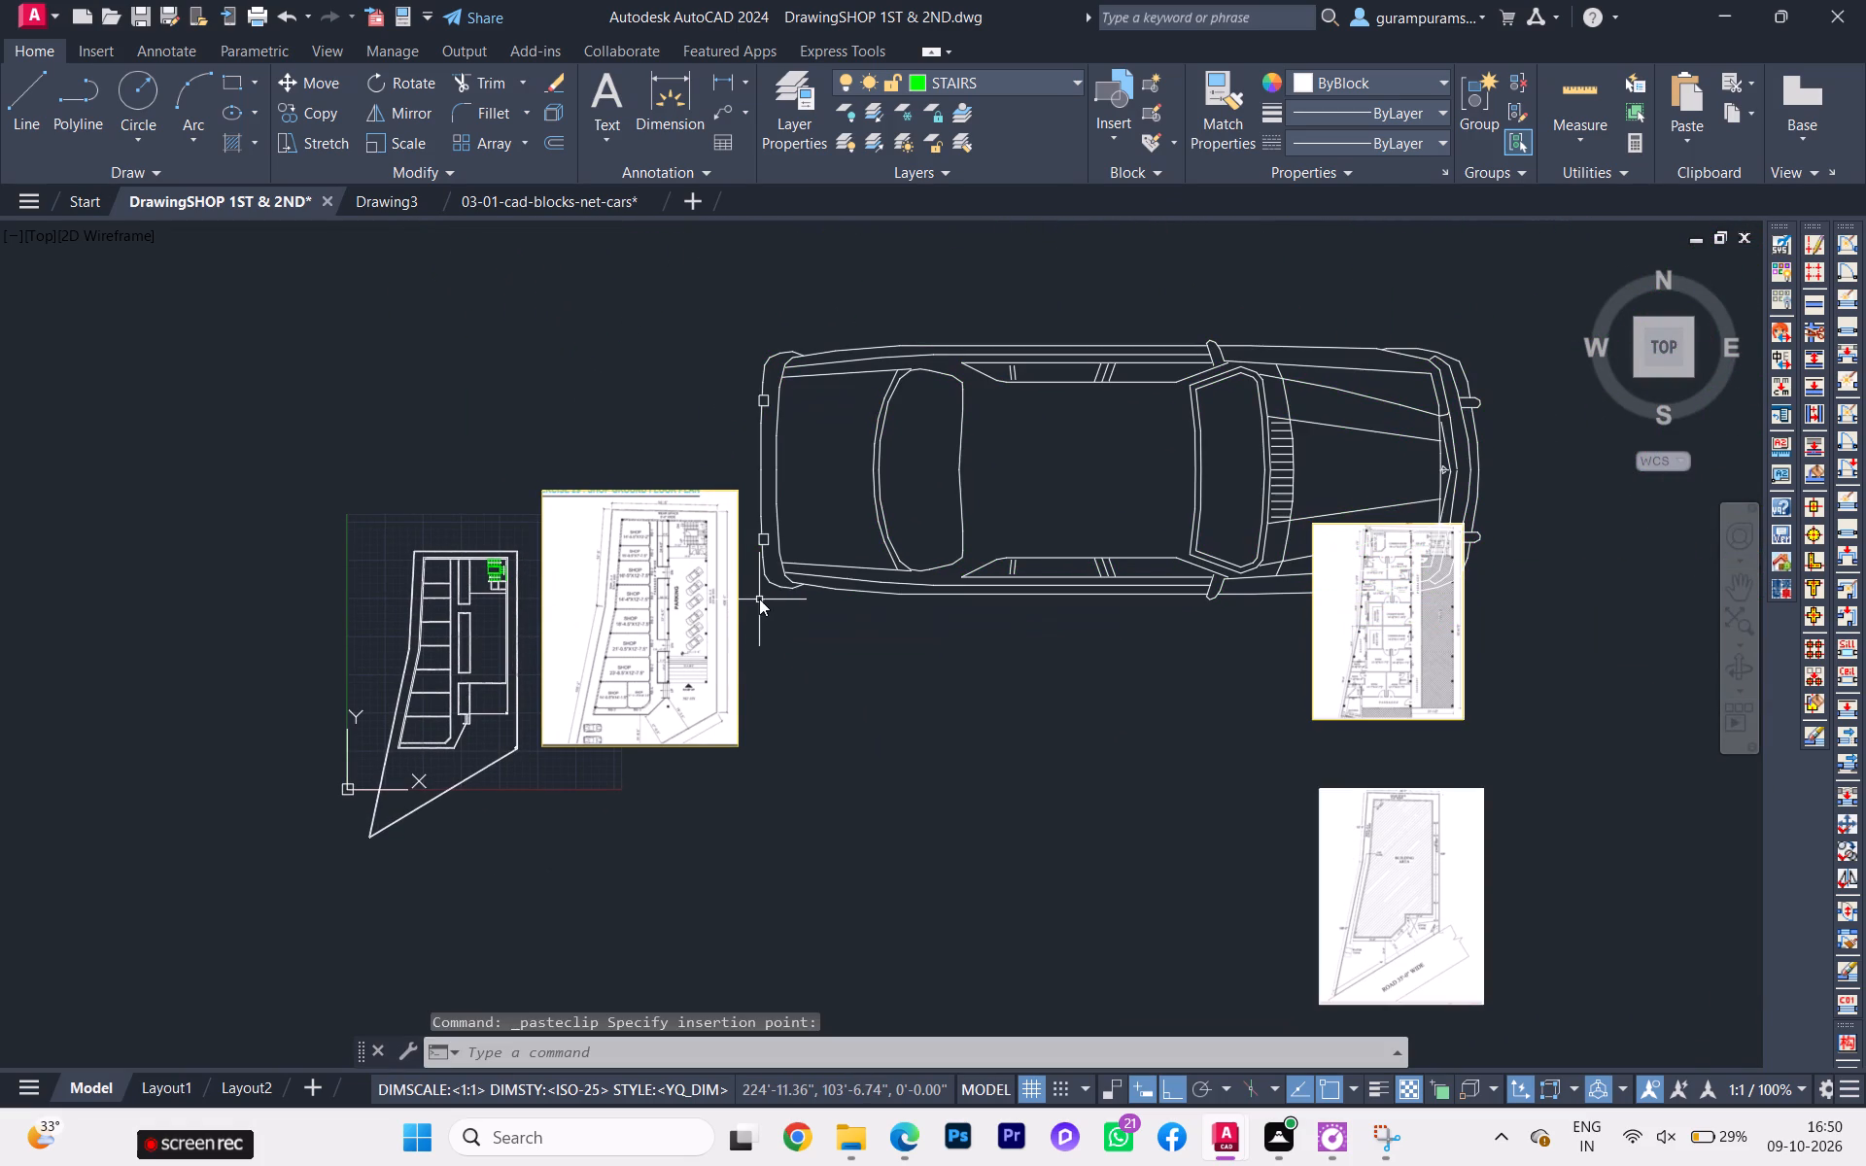
Scale the pasted car down about its lower rear corner to roughly the size of the reference plan's cars.
left_click(899, 608)
left_click(848, 487)
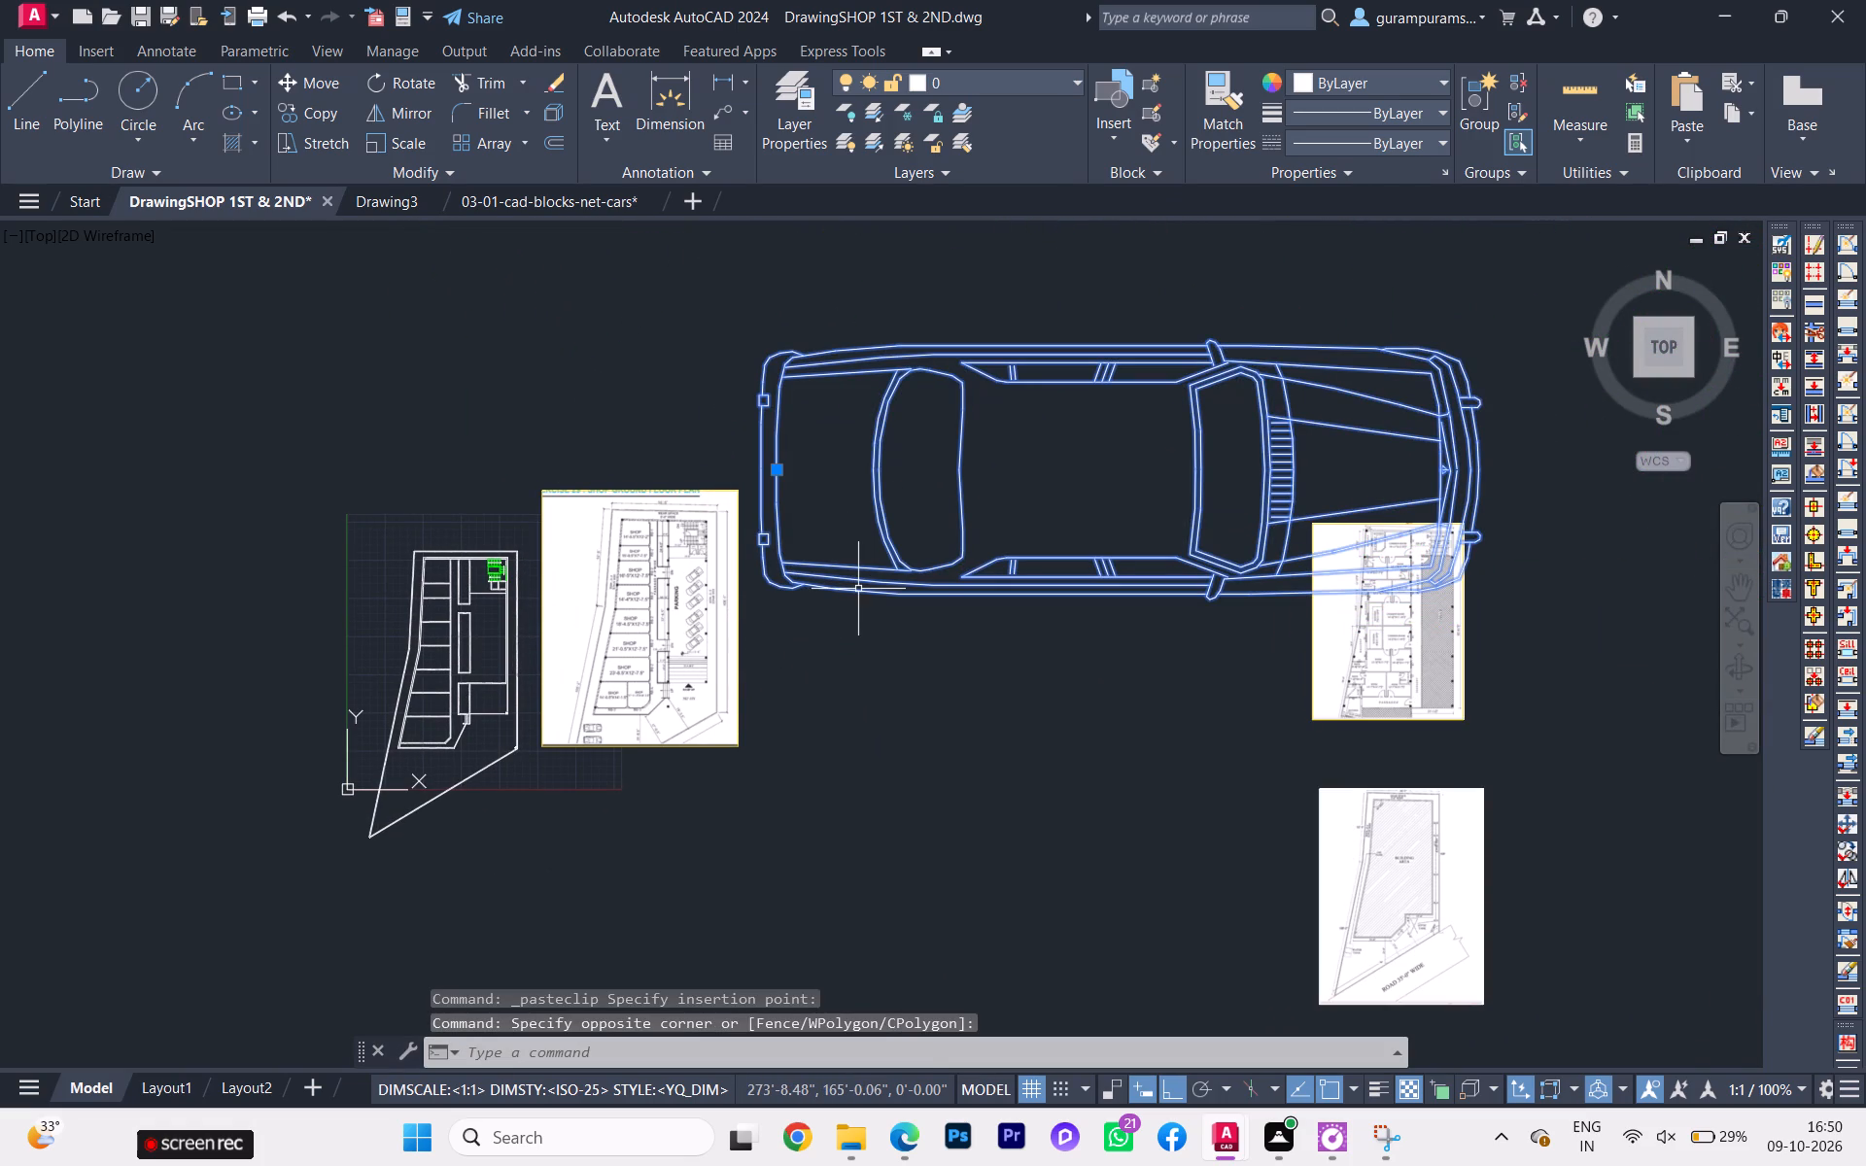
type("SC")
left_click(899, 638)
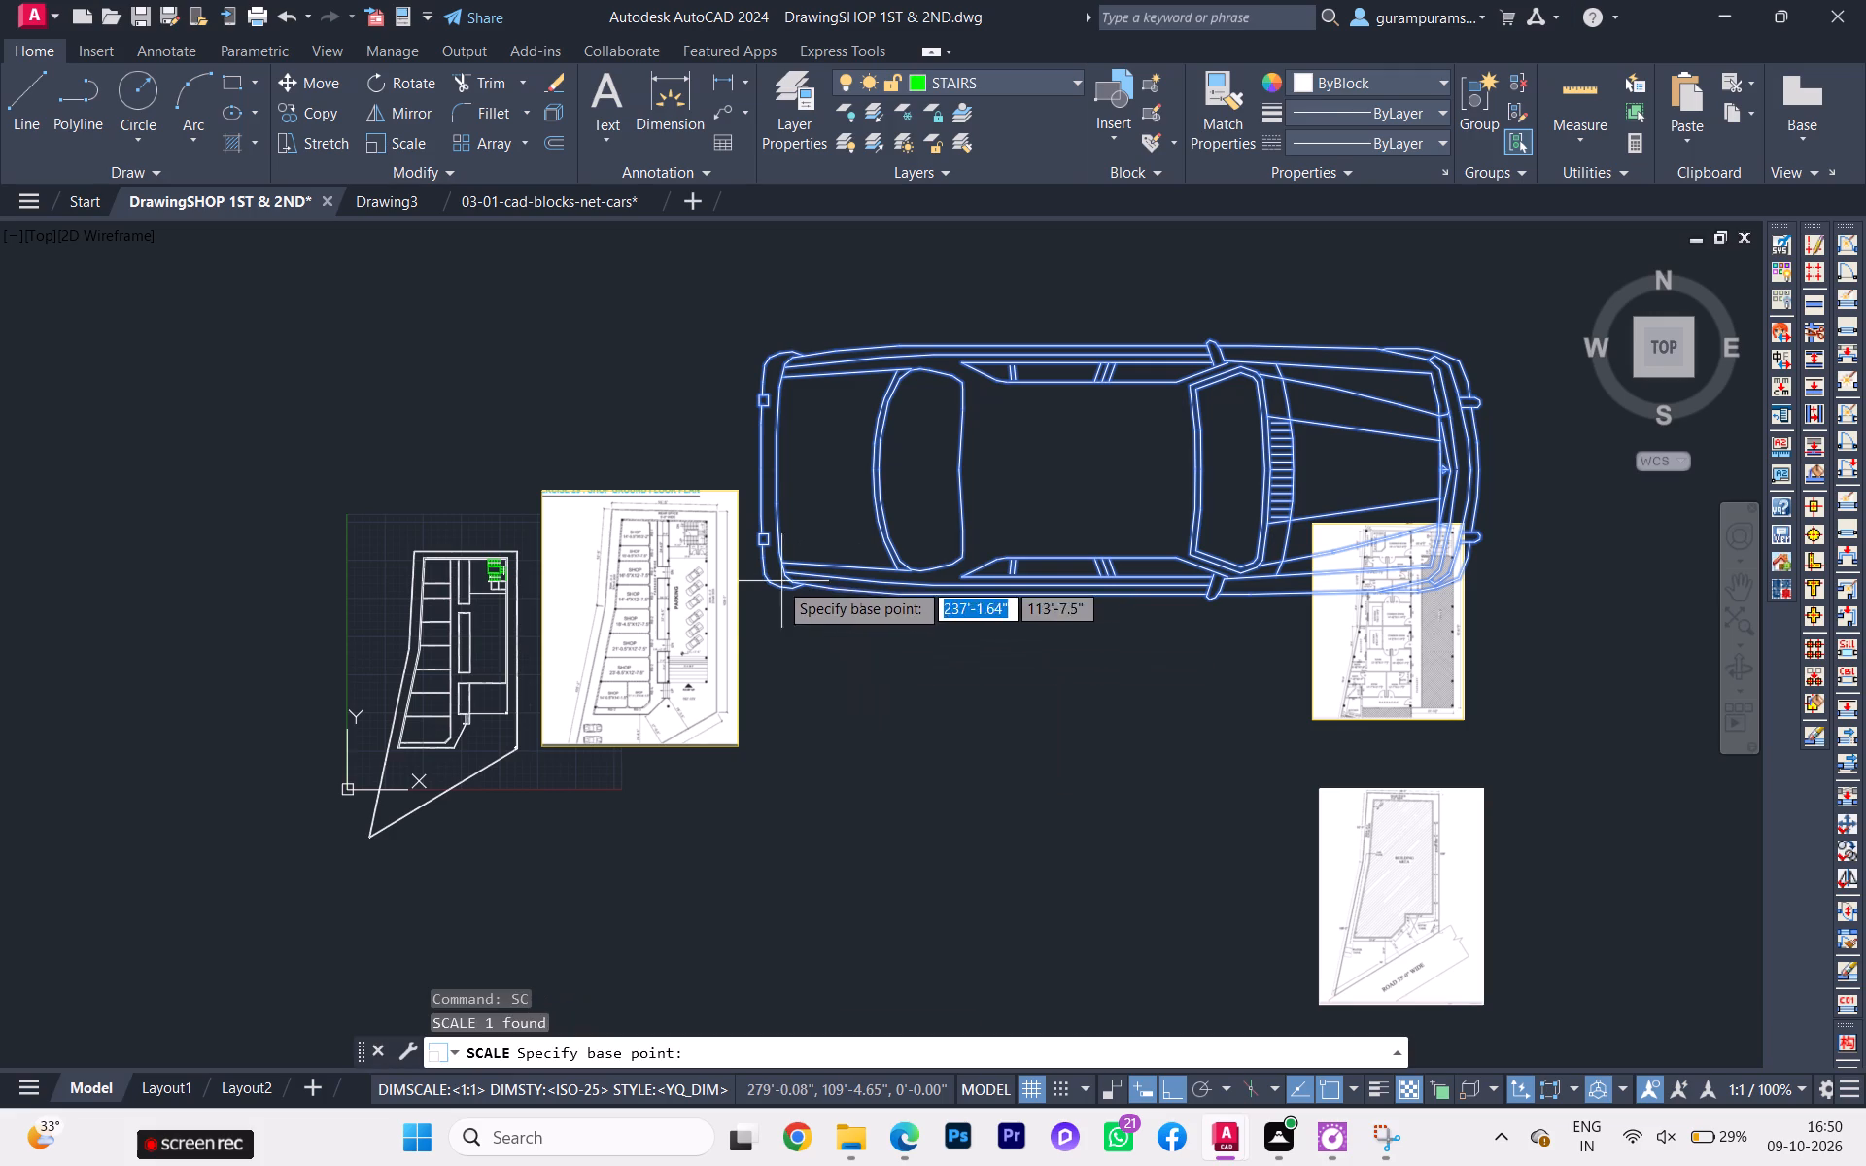
left_click(772, 580)
scroll(467, 611, "up", 5)
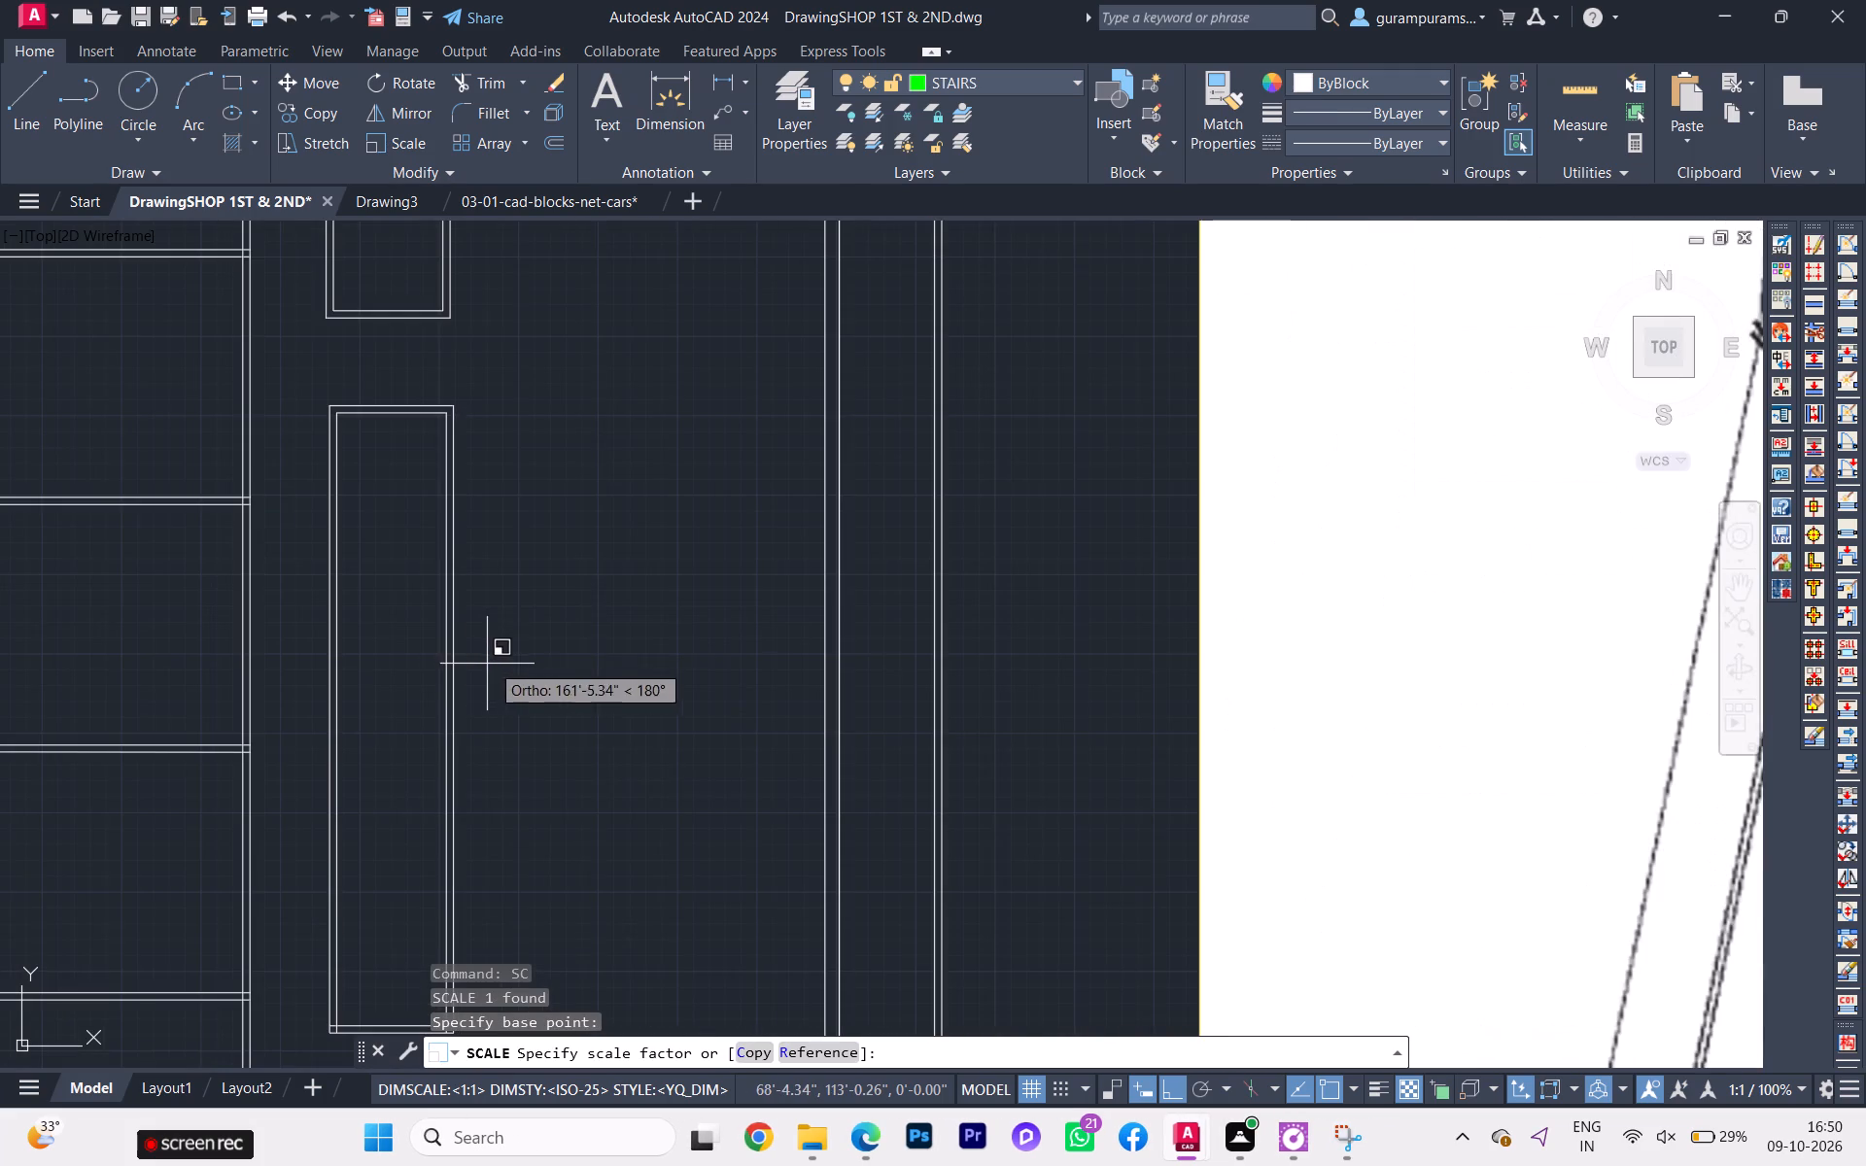
scroll(548, 639, "down", 4)
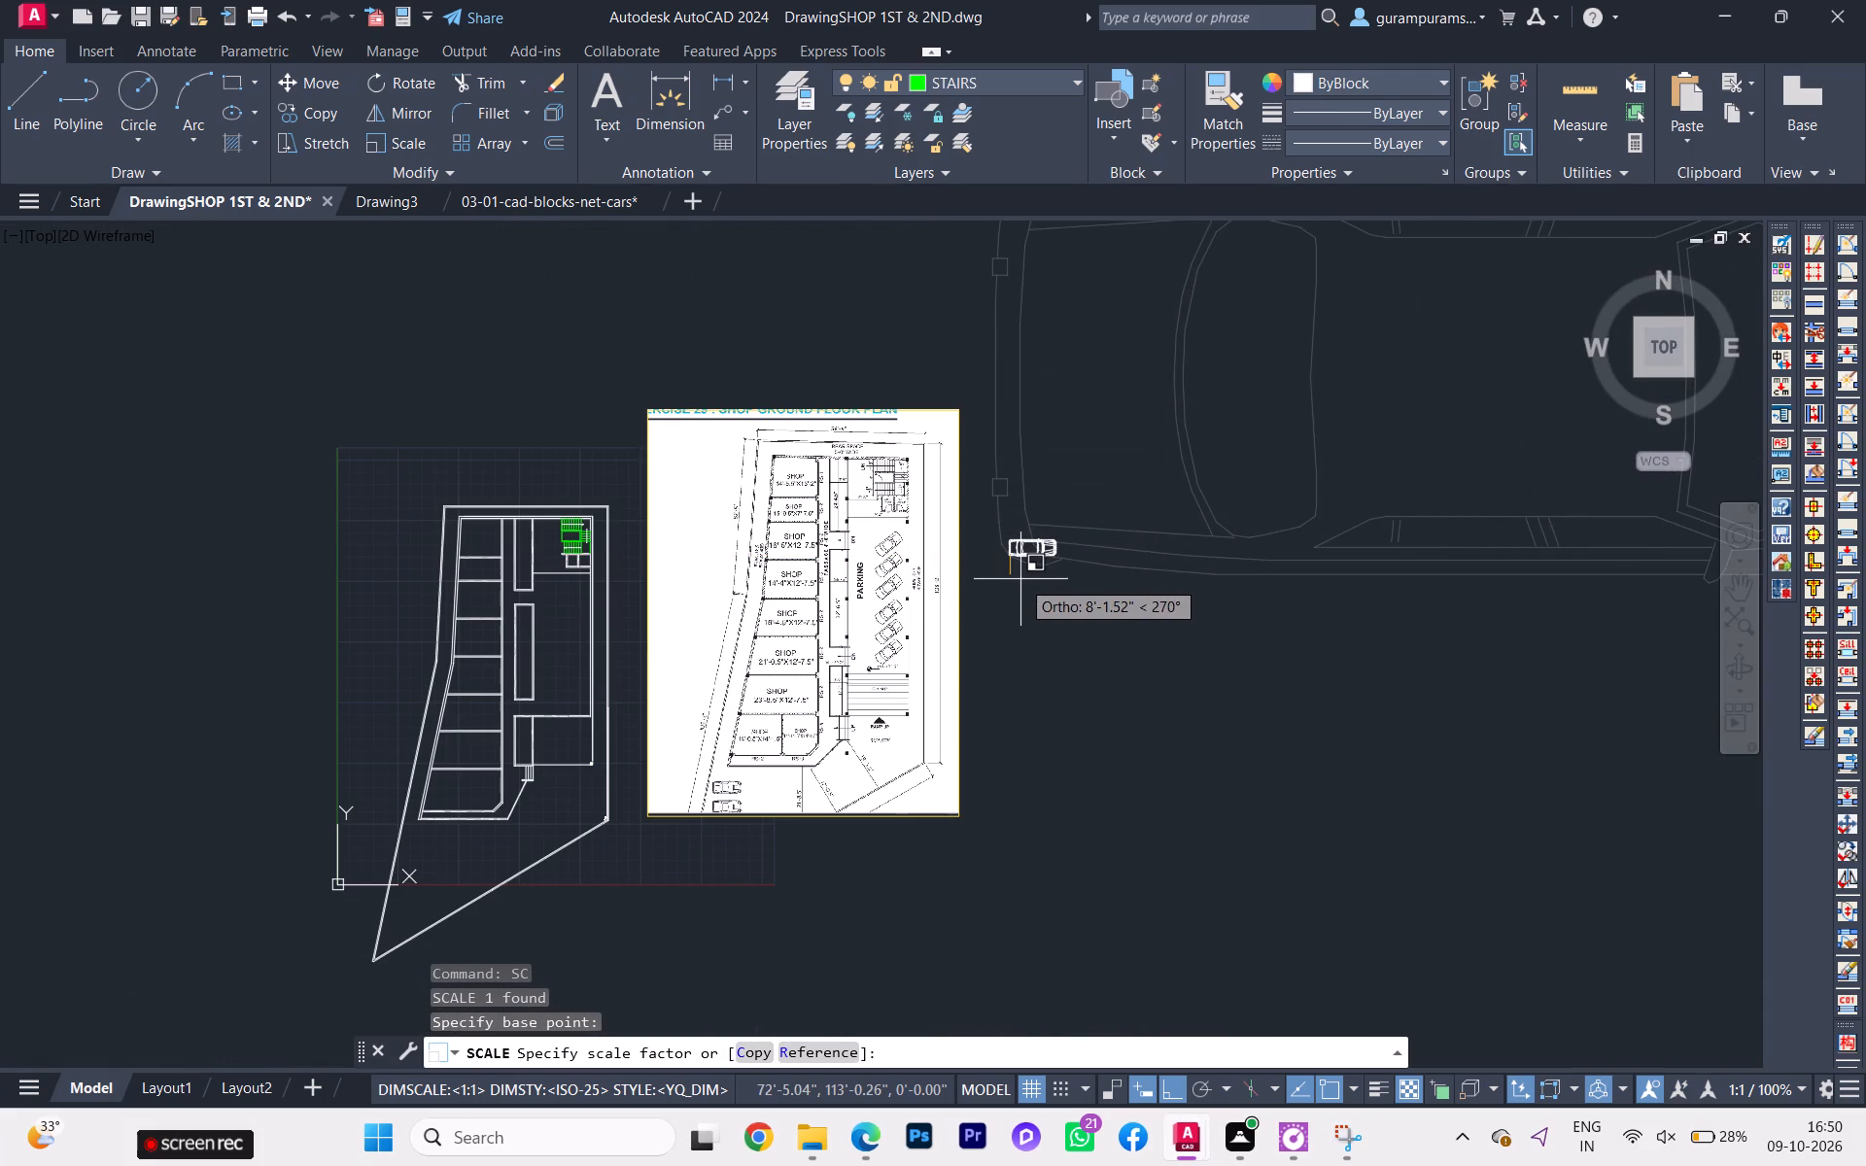
left_click(1020, 579)
Move the reduced car with Ortho off into the drafted plan's parking area, below the bath and staircase.
left_click(1036, 564)
left_click(1004, 532)
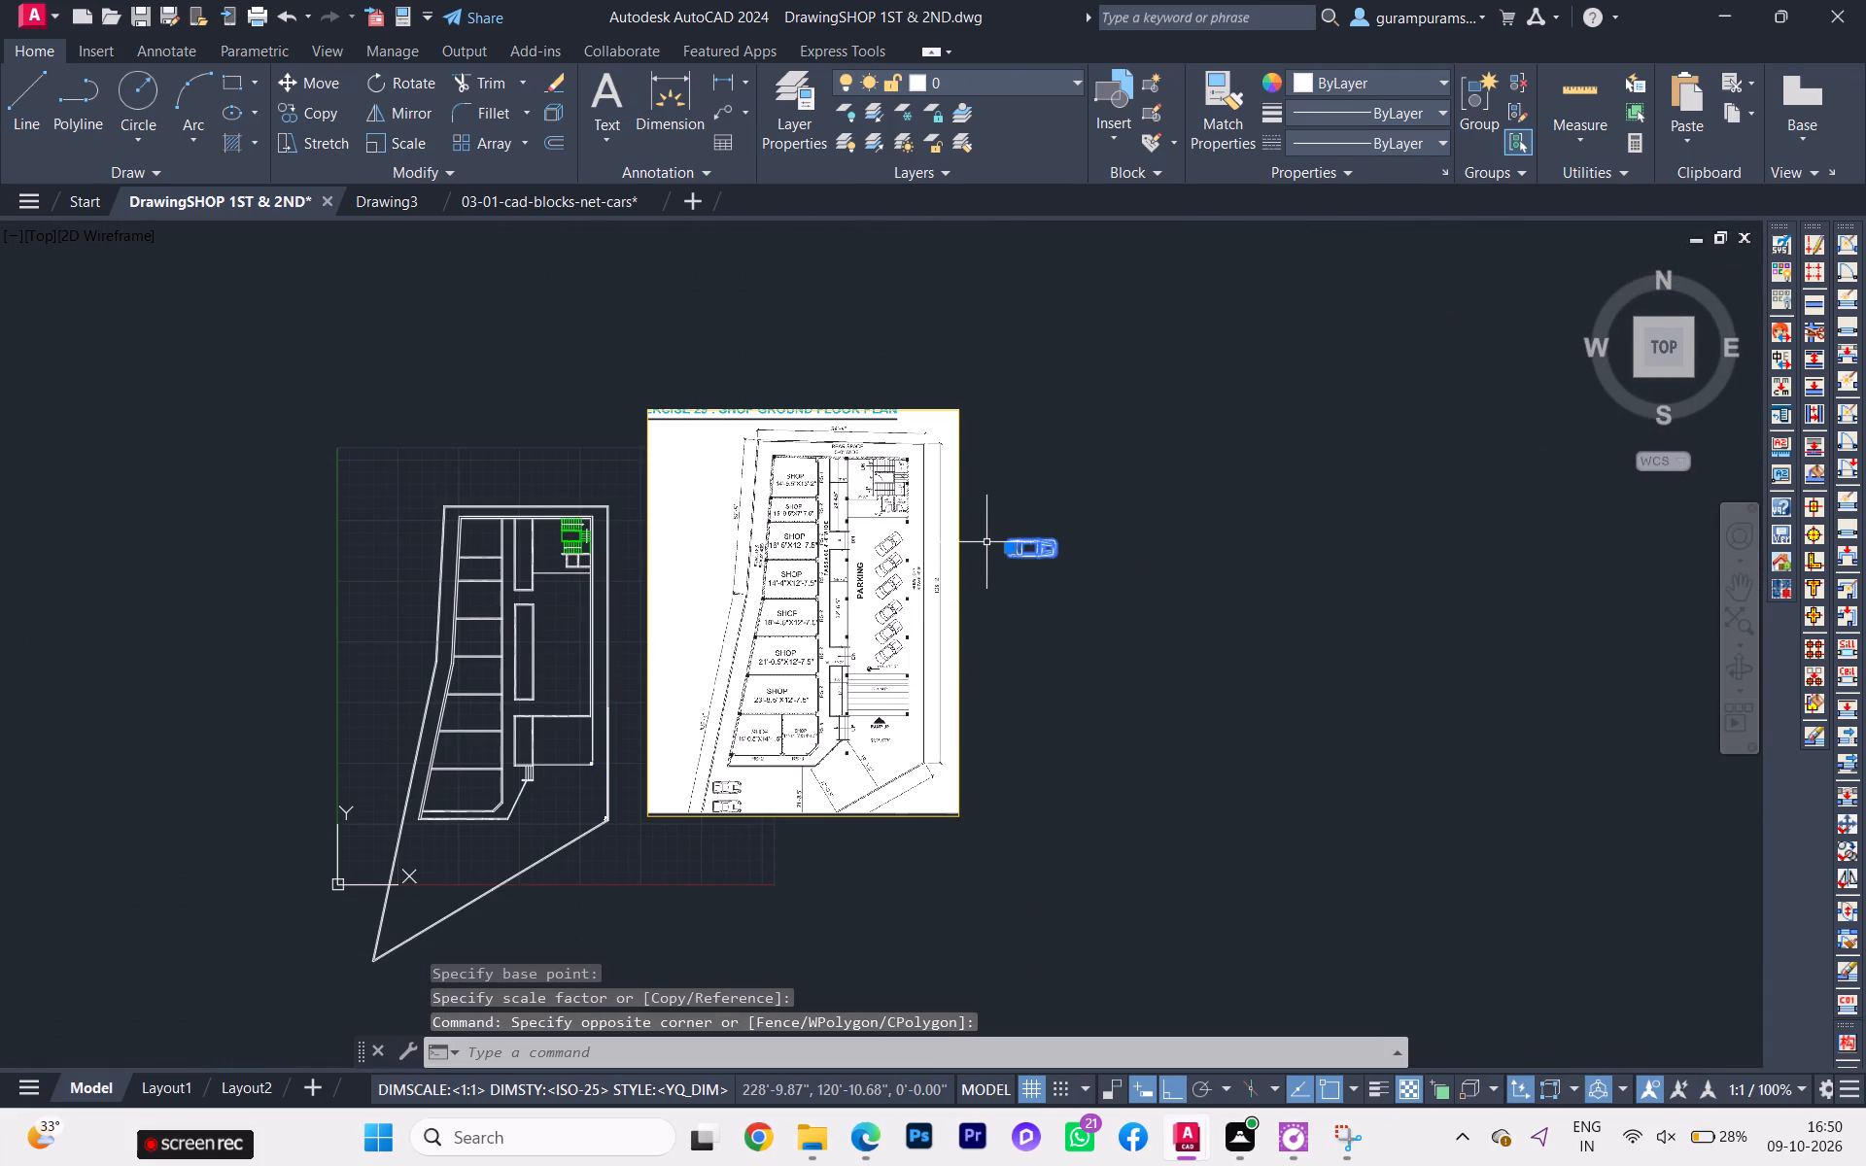
key("m")
key("Return")
left_click(1013, 555)
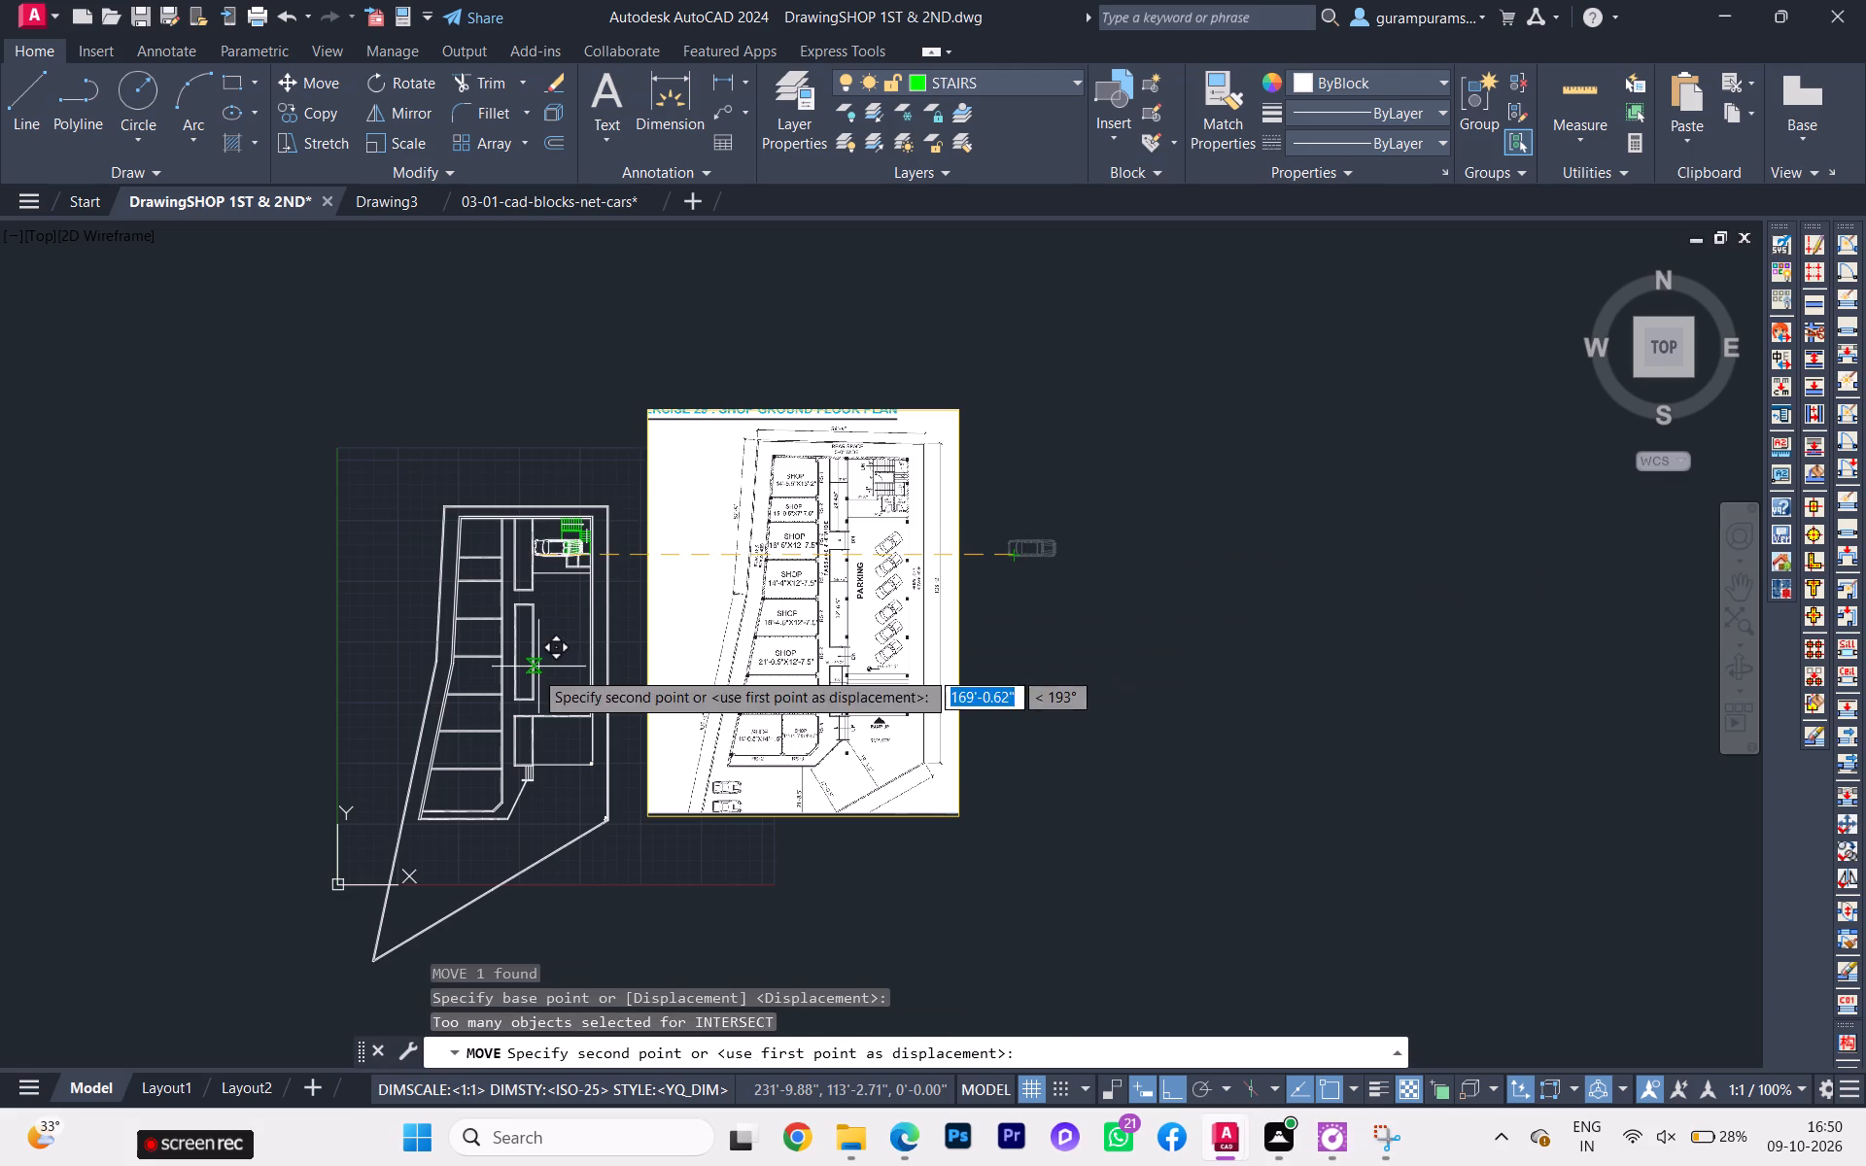
key("F8")
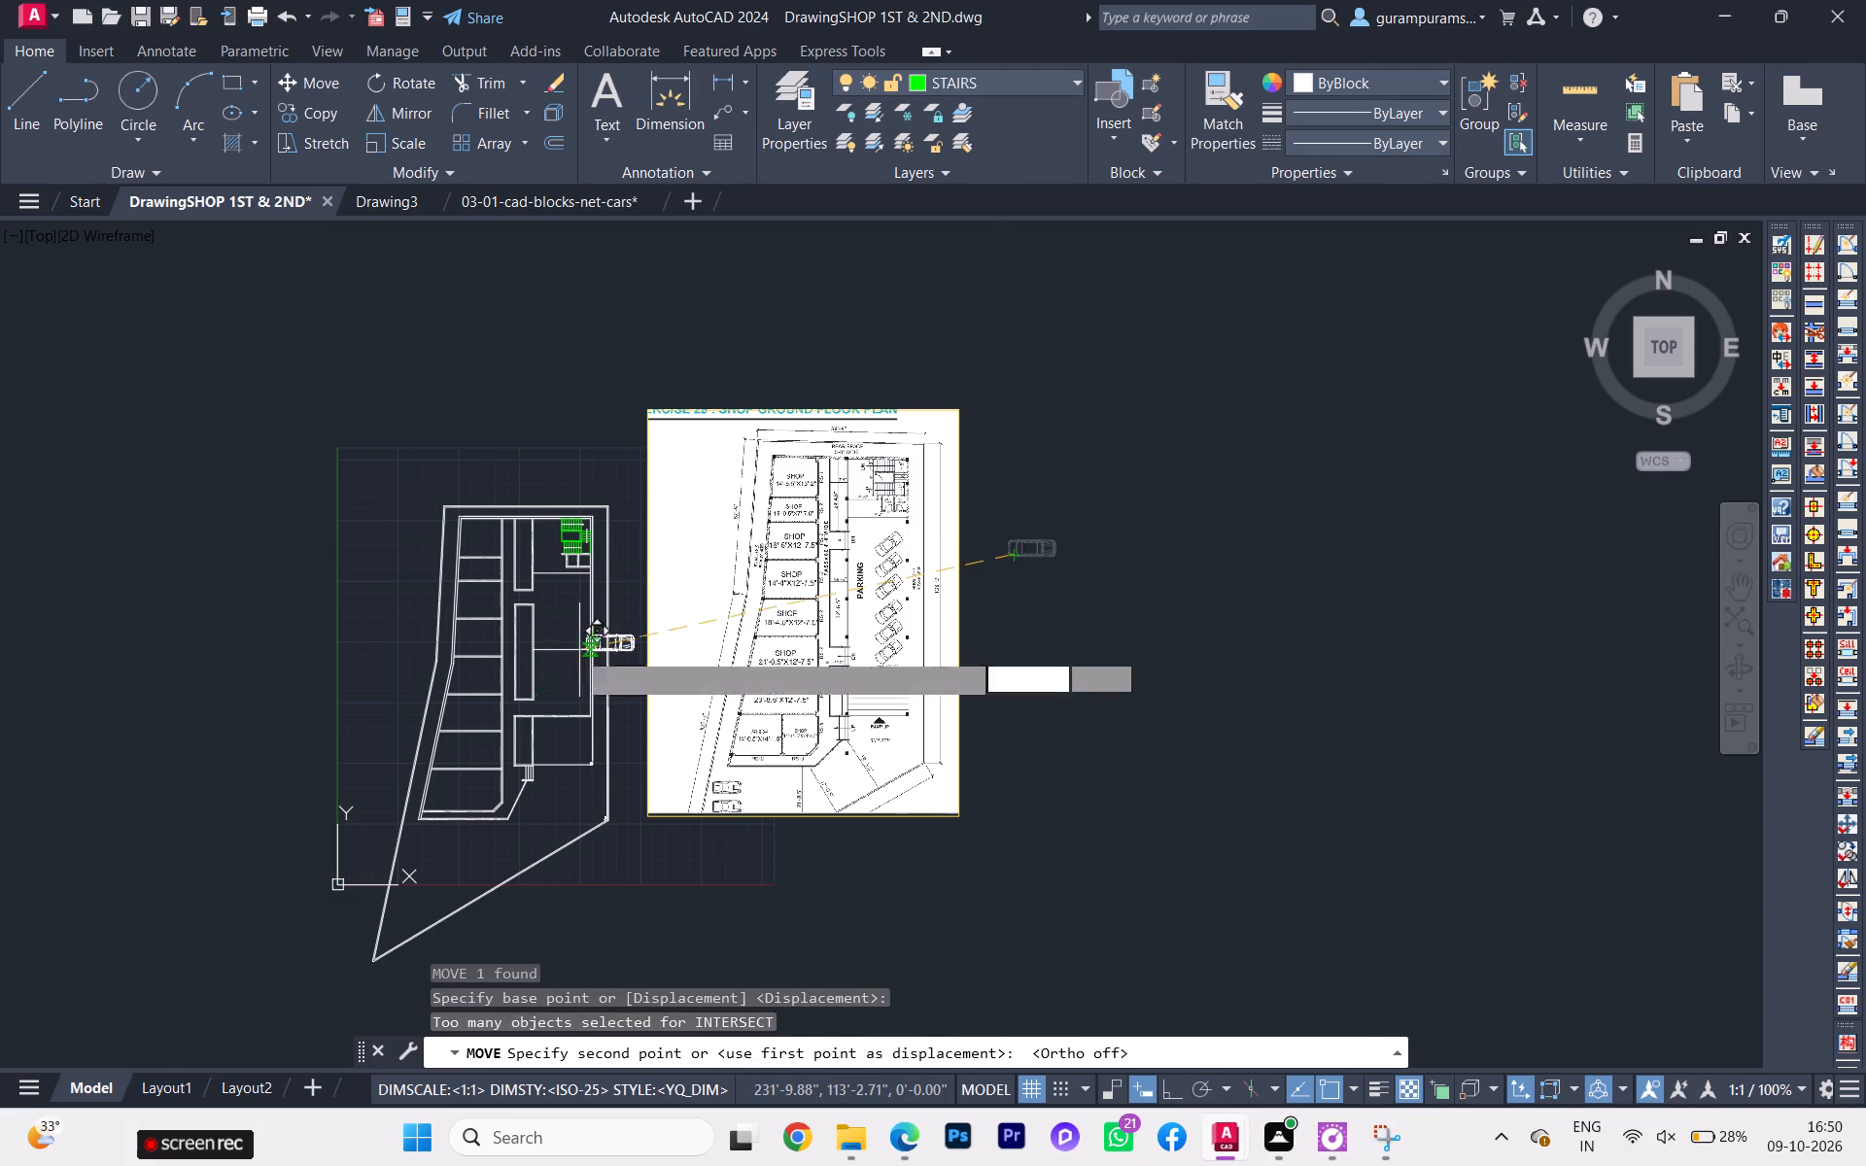
scroll(570, 630, "up", 5)
left_click(355, 486)
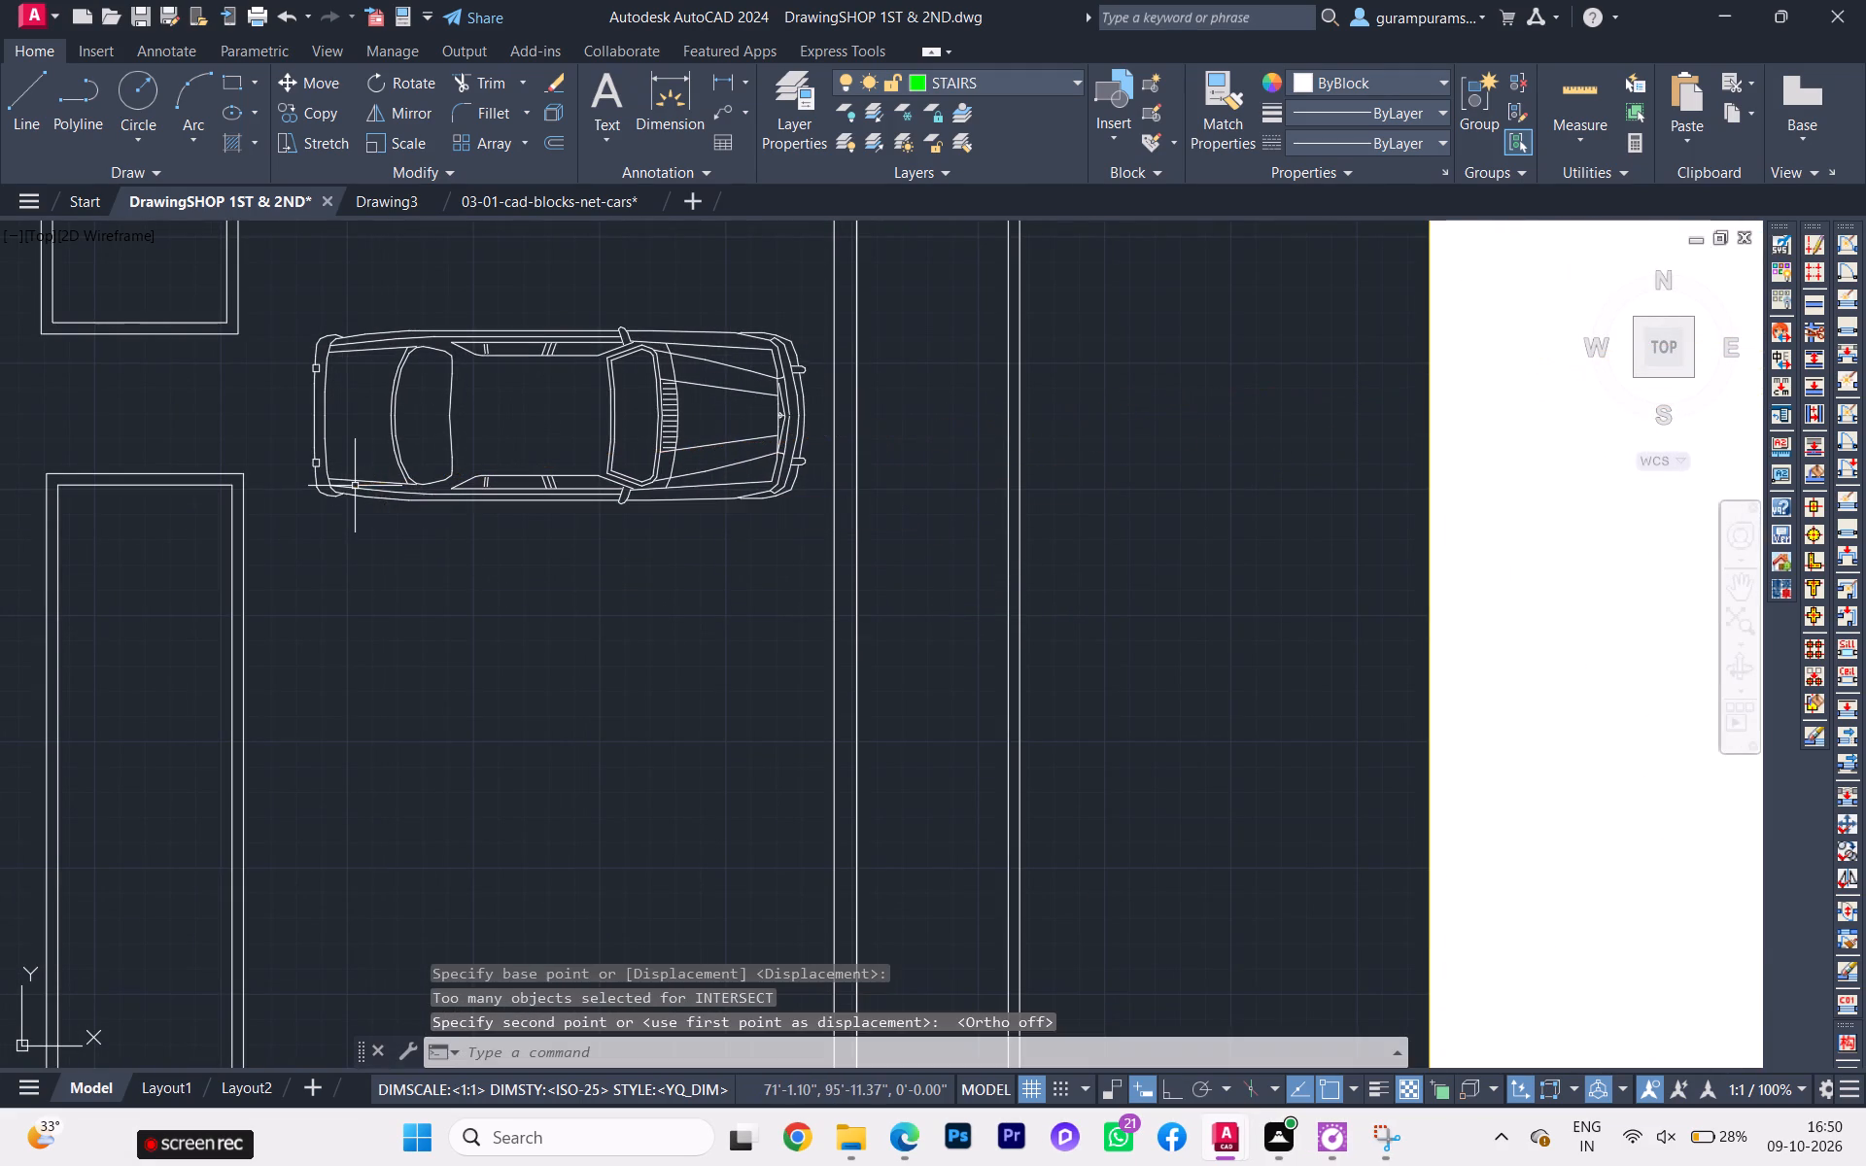
Rotate the car 45° about a point at the parking area's side wall, just beyond the car's front.
scroll(457, 545, "down", 2)
left_click(493, 566)
left_click(433, 490)
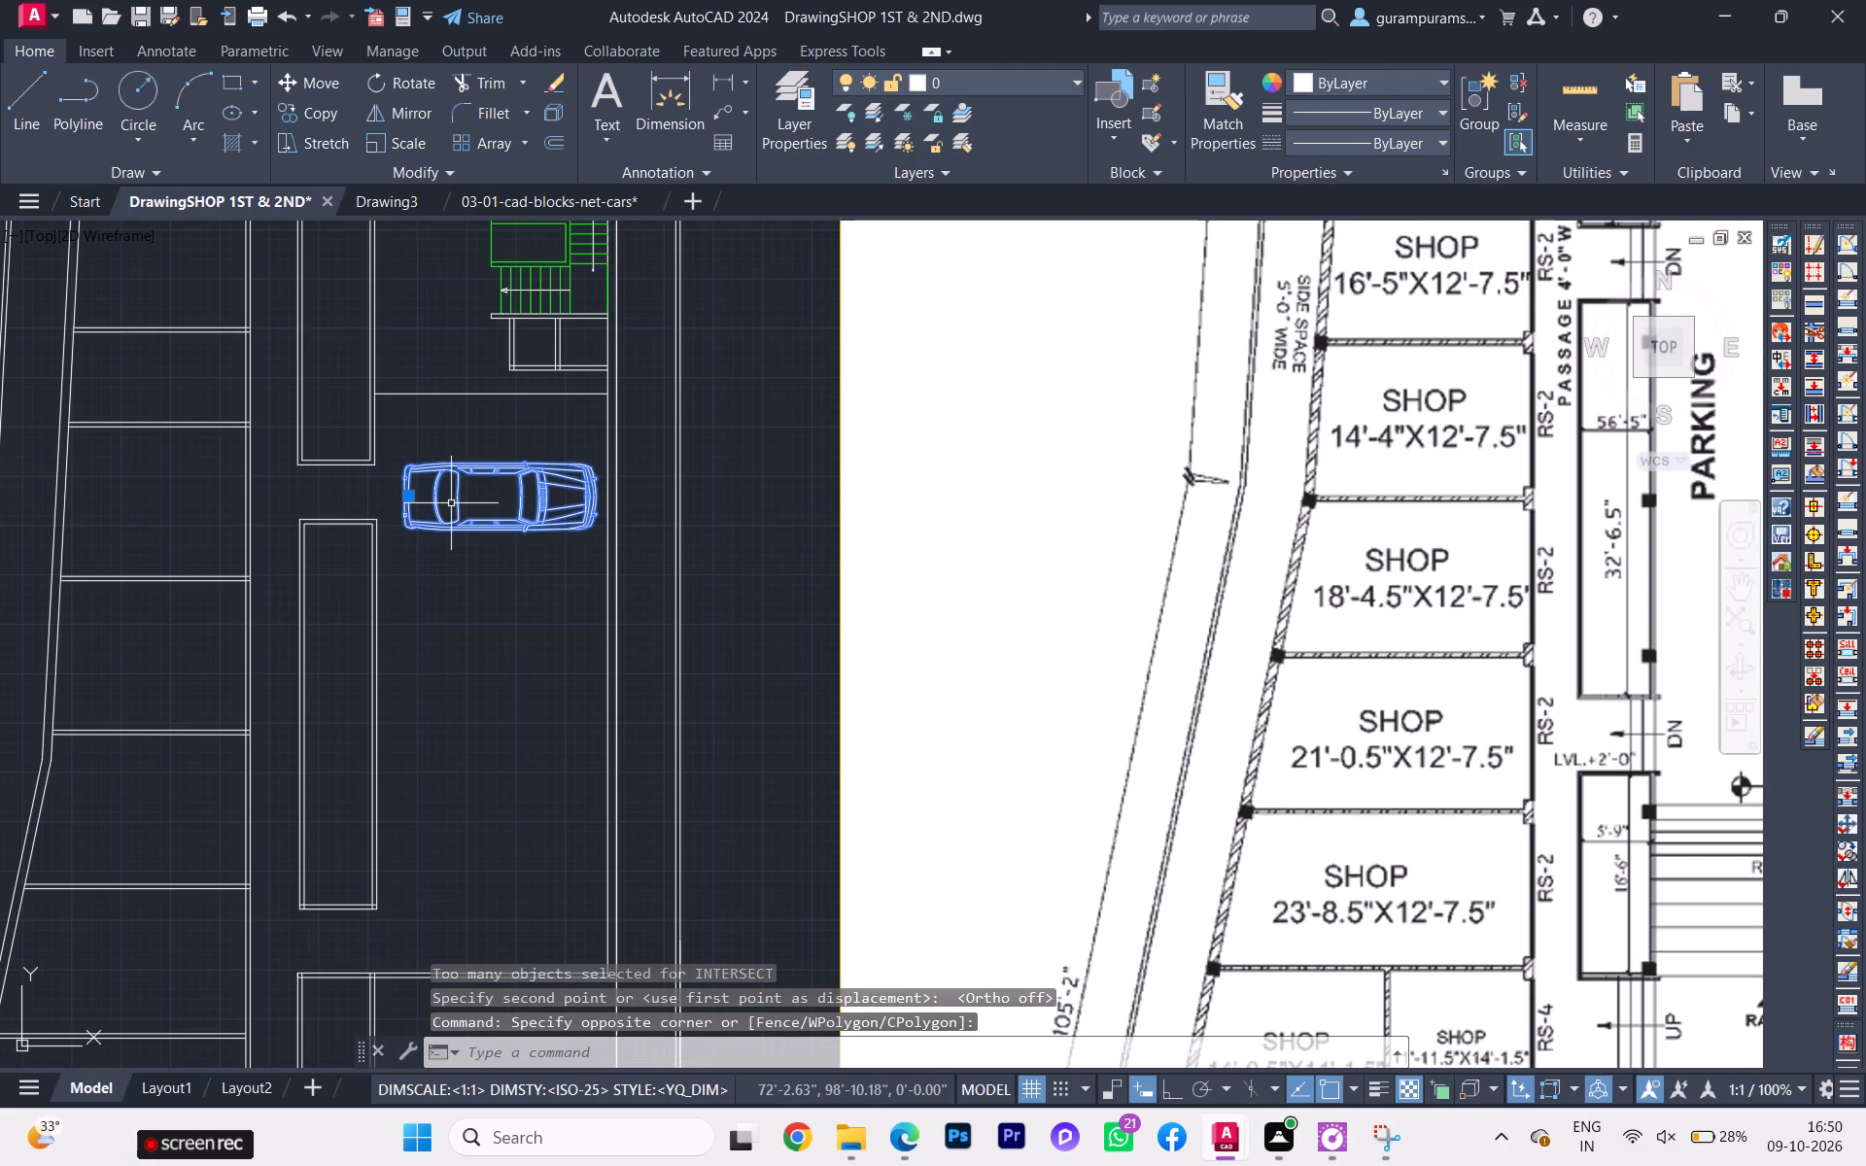
left_click(410, 498)
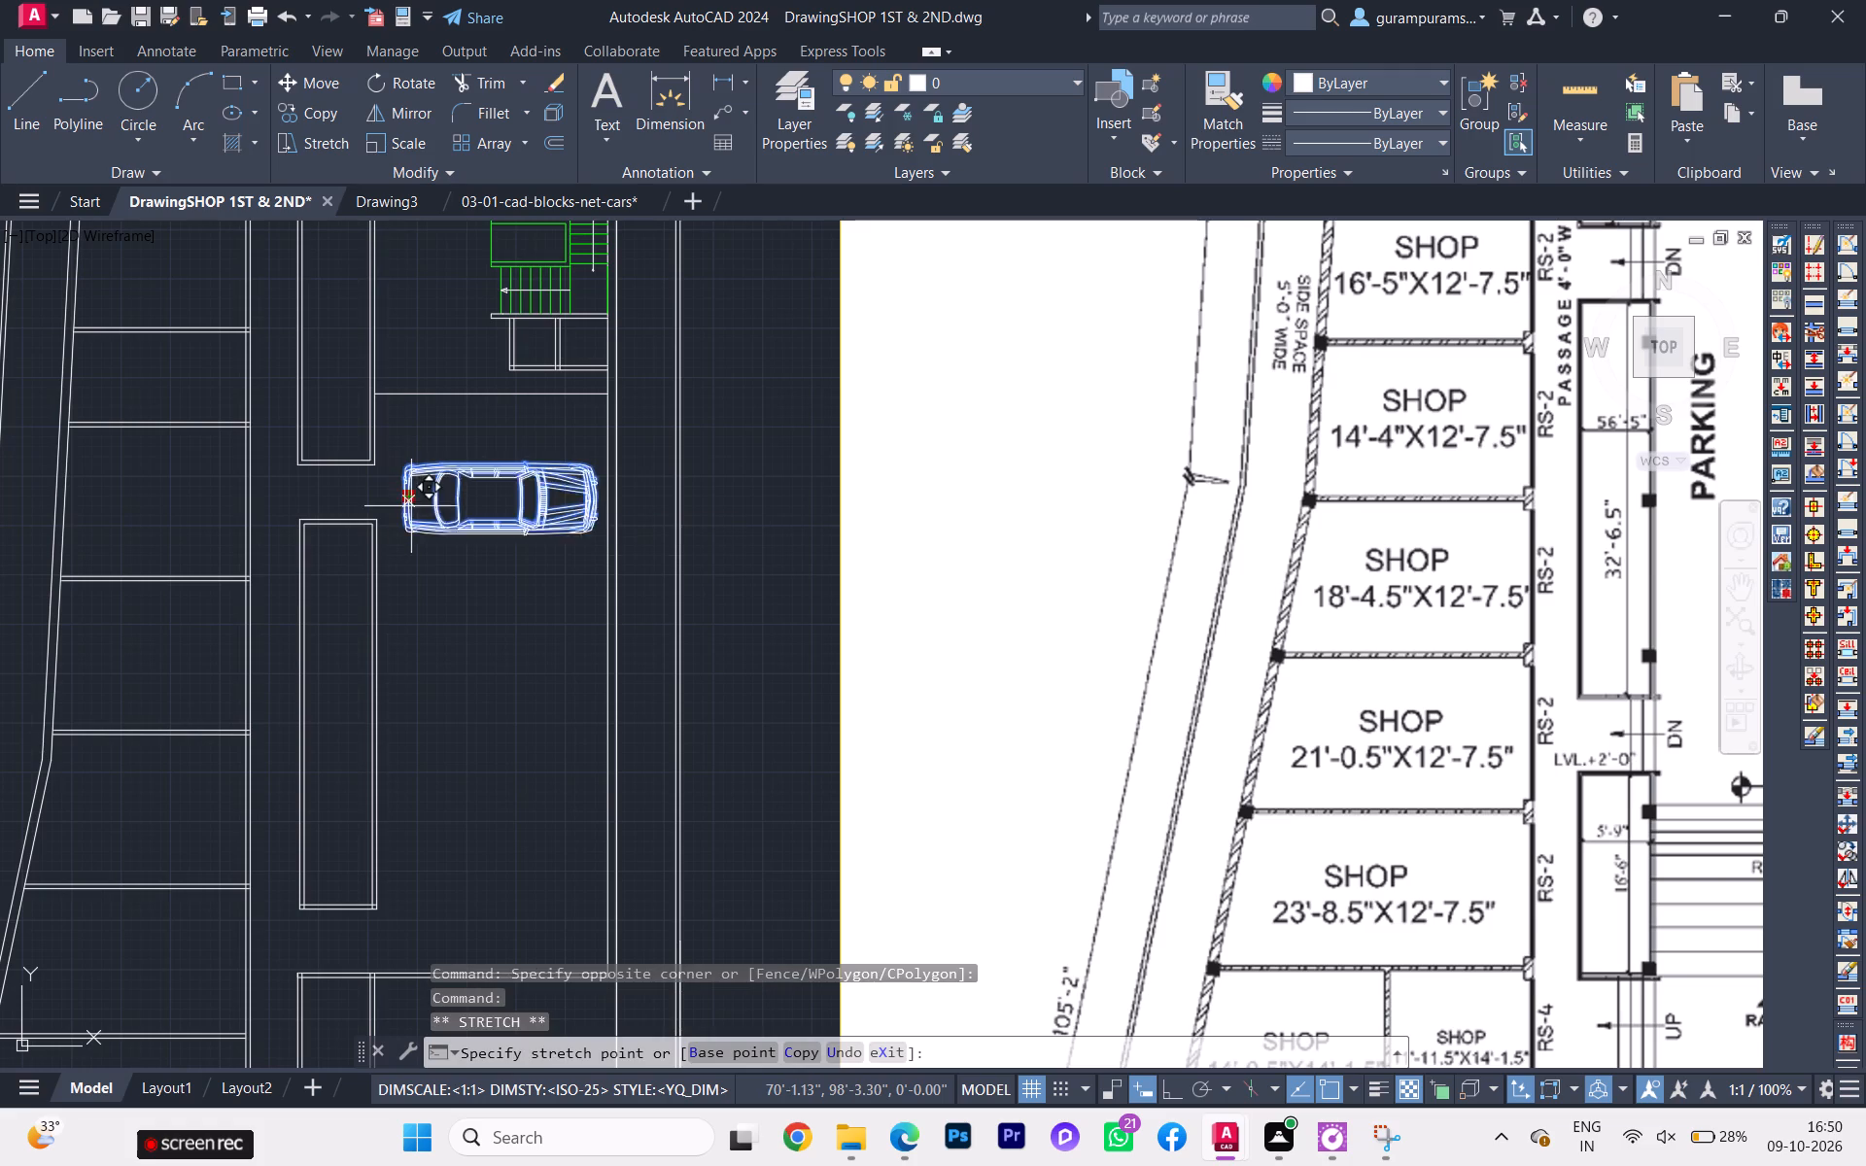
key("Escape")
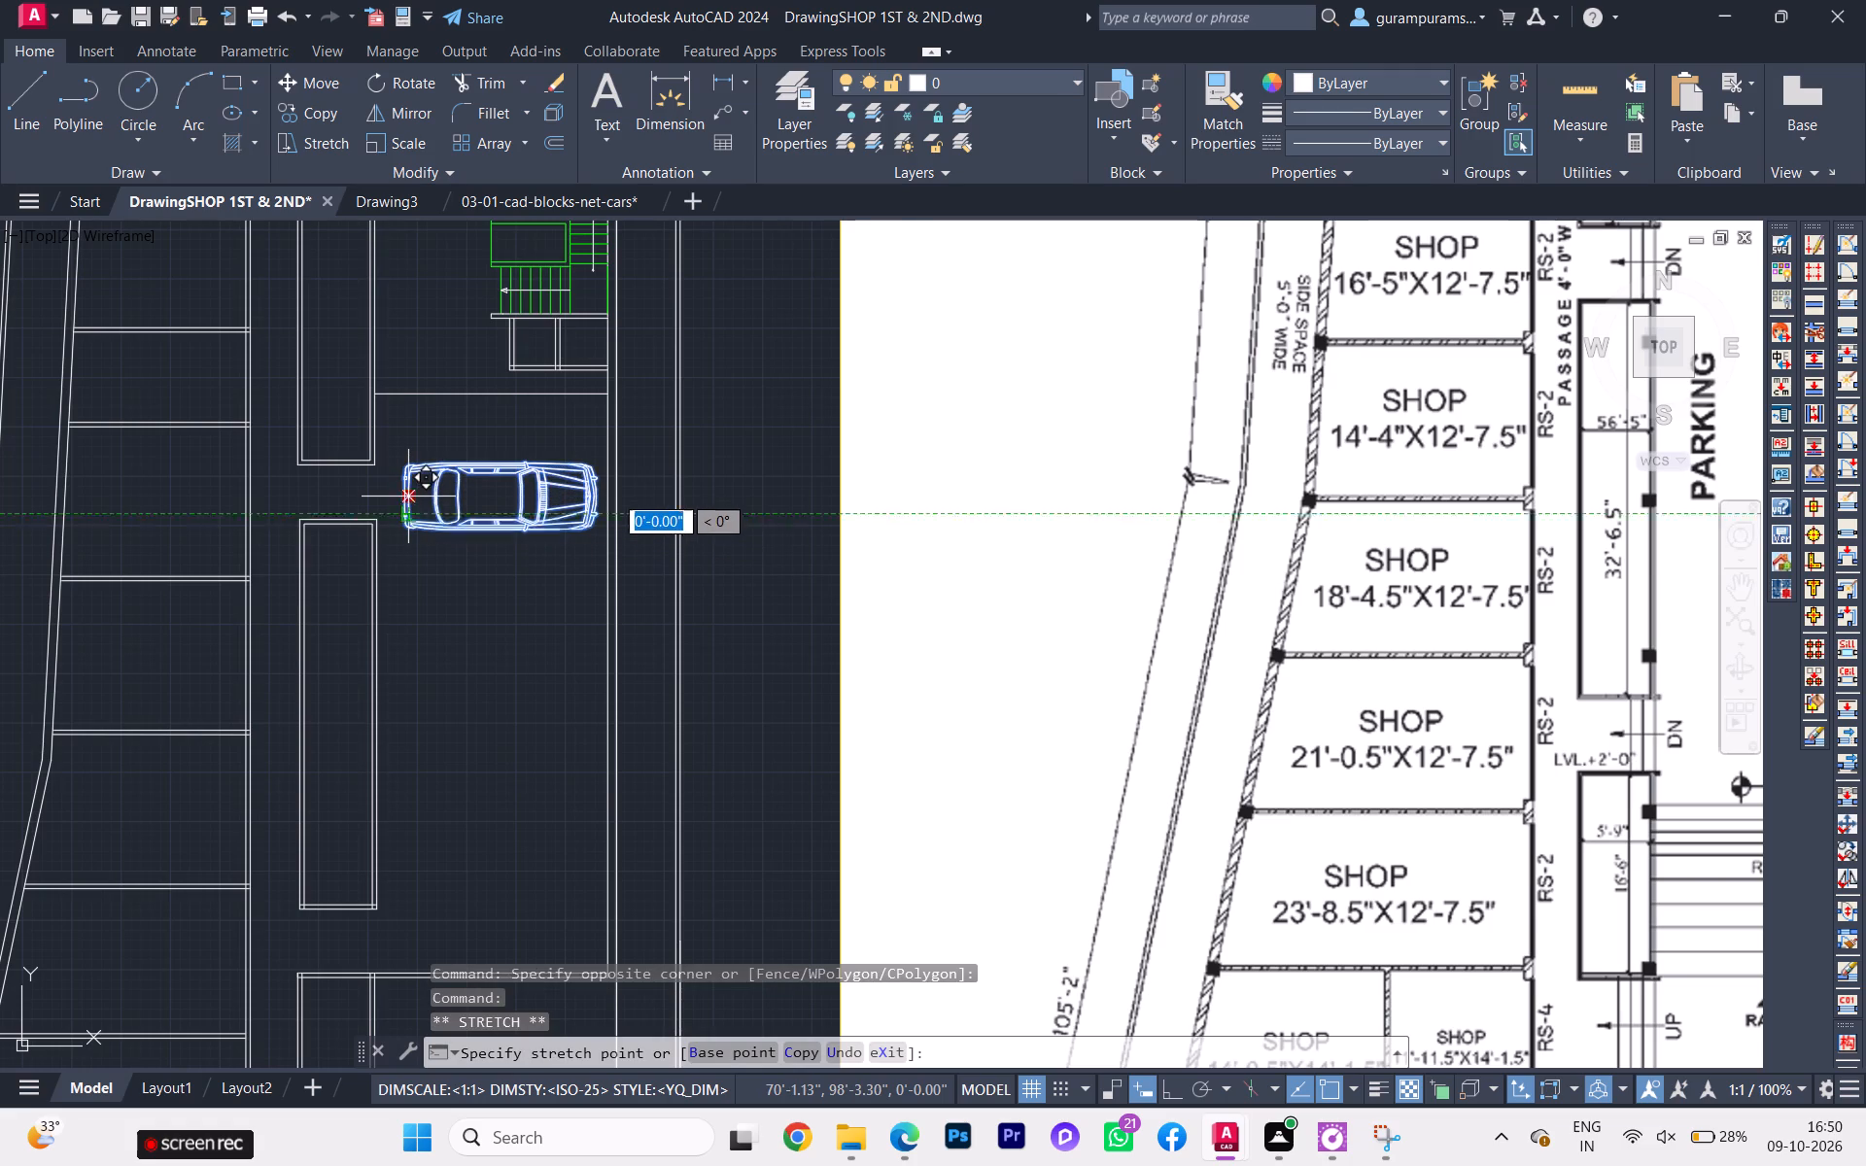
left_click(420, 86)
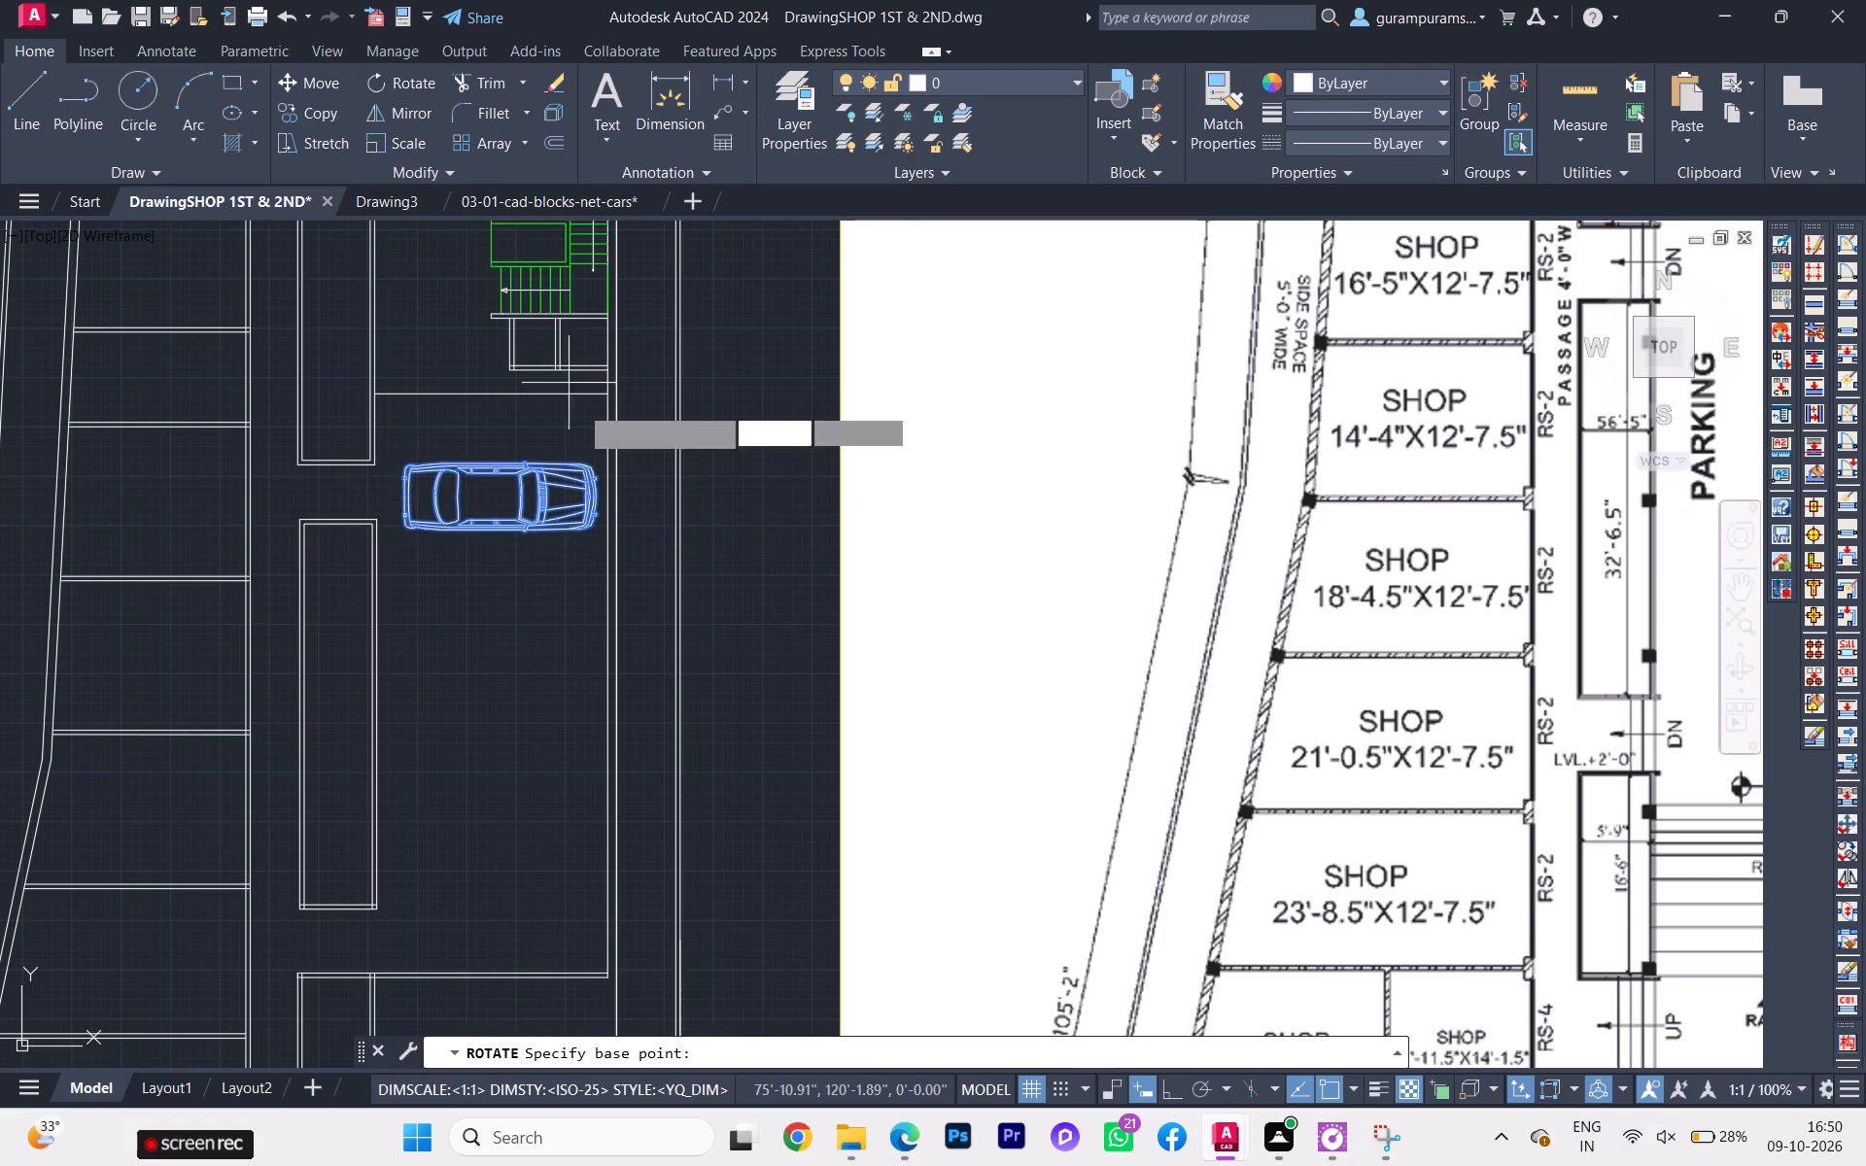
left_click(626, 497)
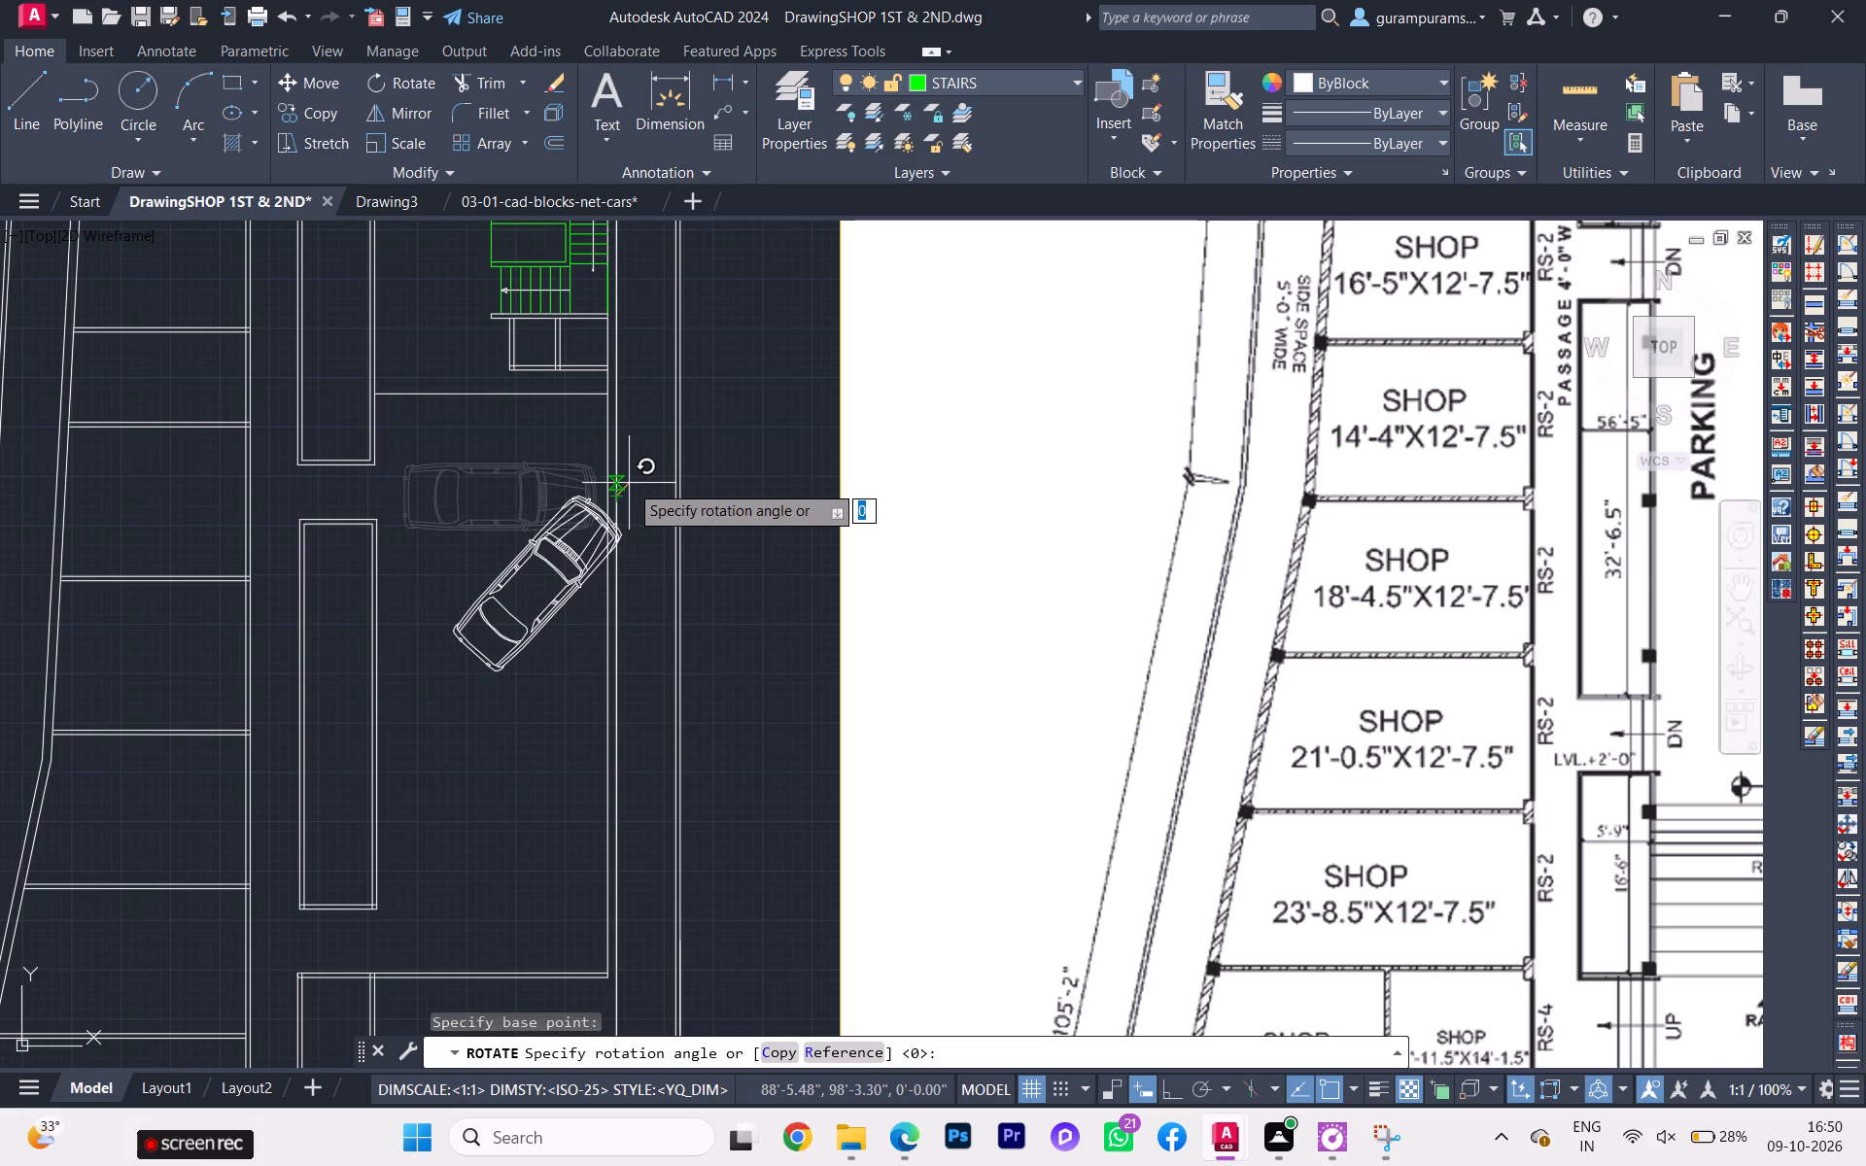
type("45")
key("Return")
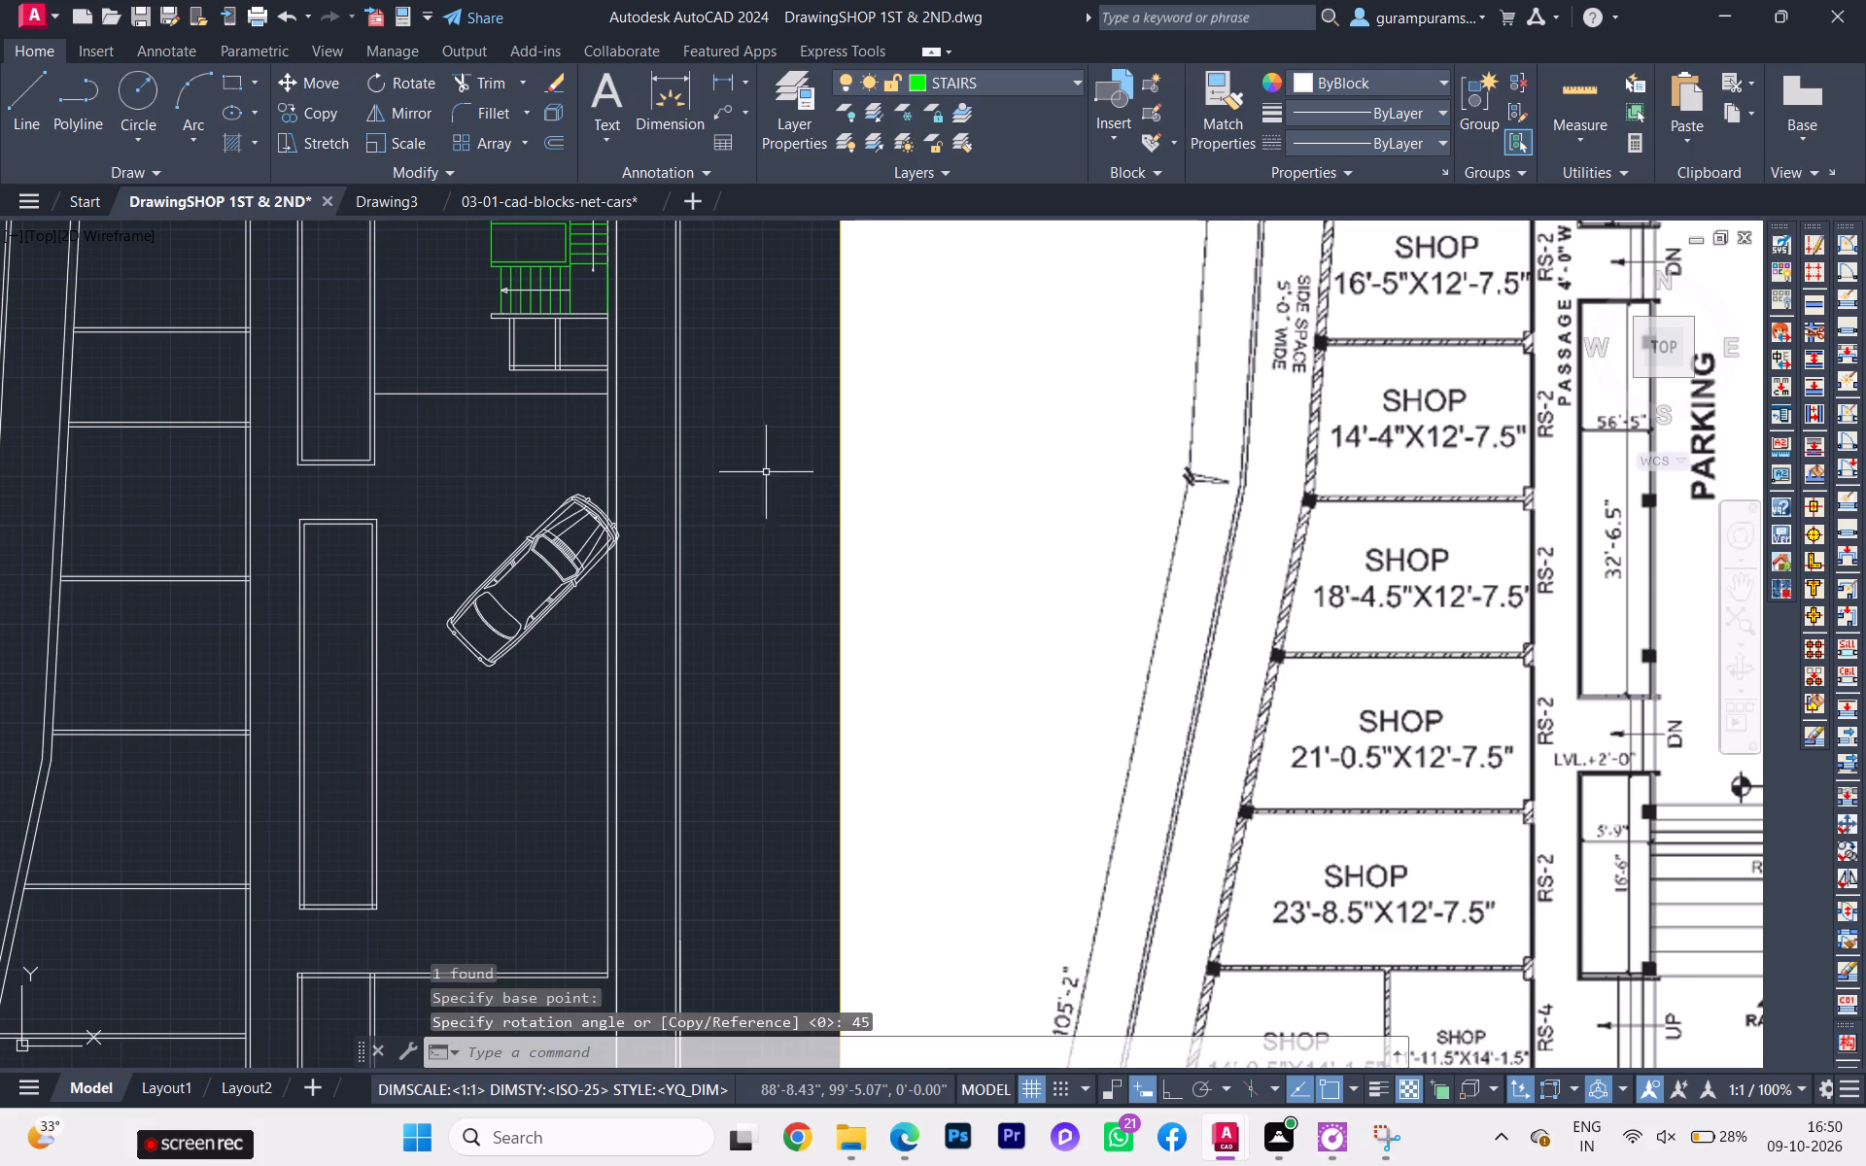
Scale the angled car down slightly more about a point near its rear, matching the reference plan's parked cars.
scroll(659, 483, "down", 2)
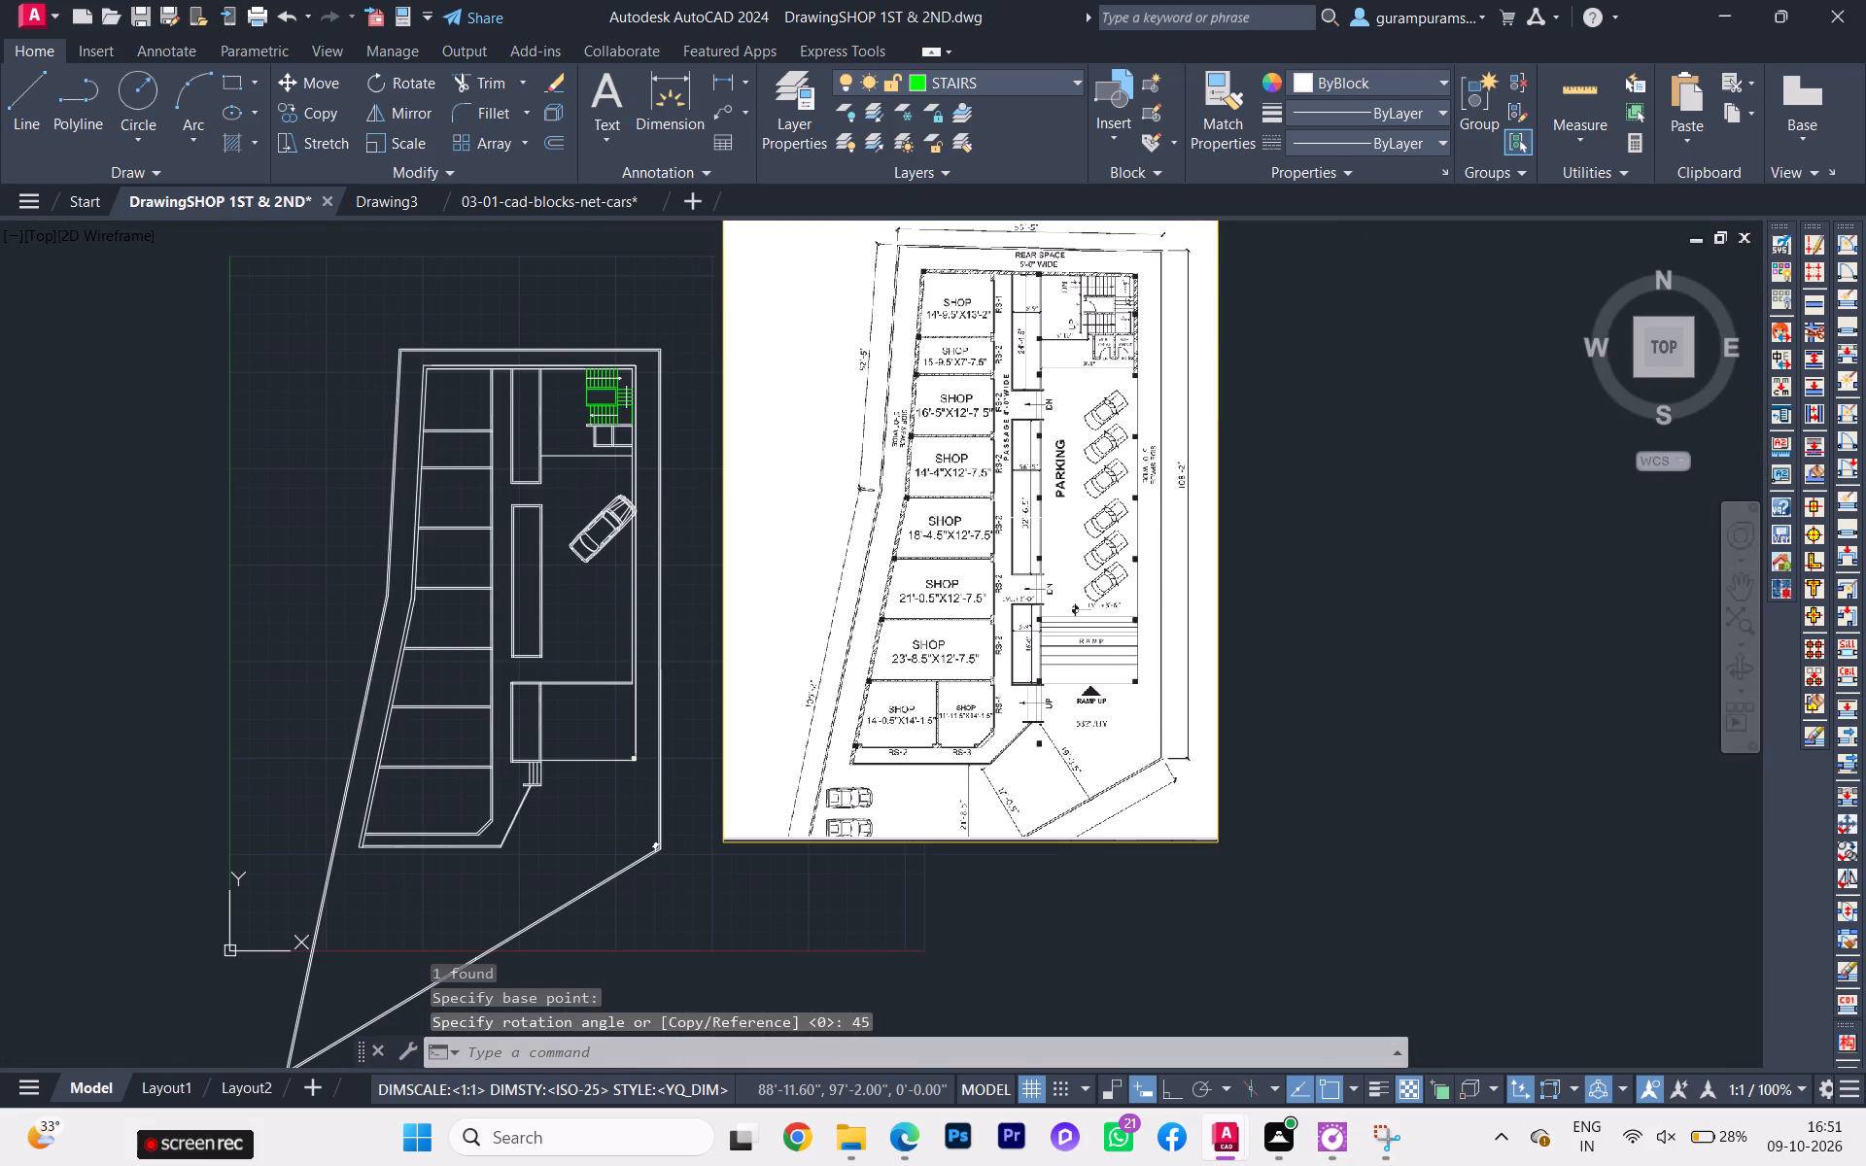
scroll(626, 517, "up", 1)
left_click(587, 537)
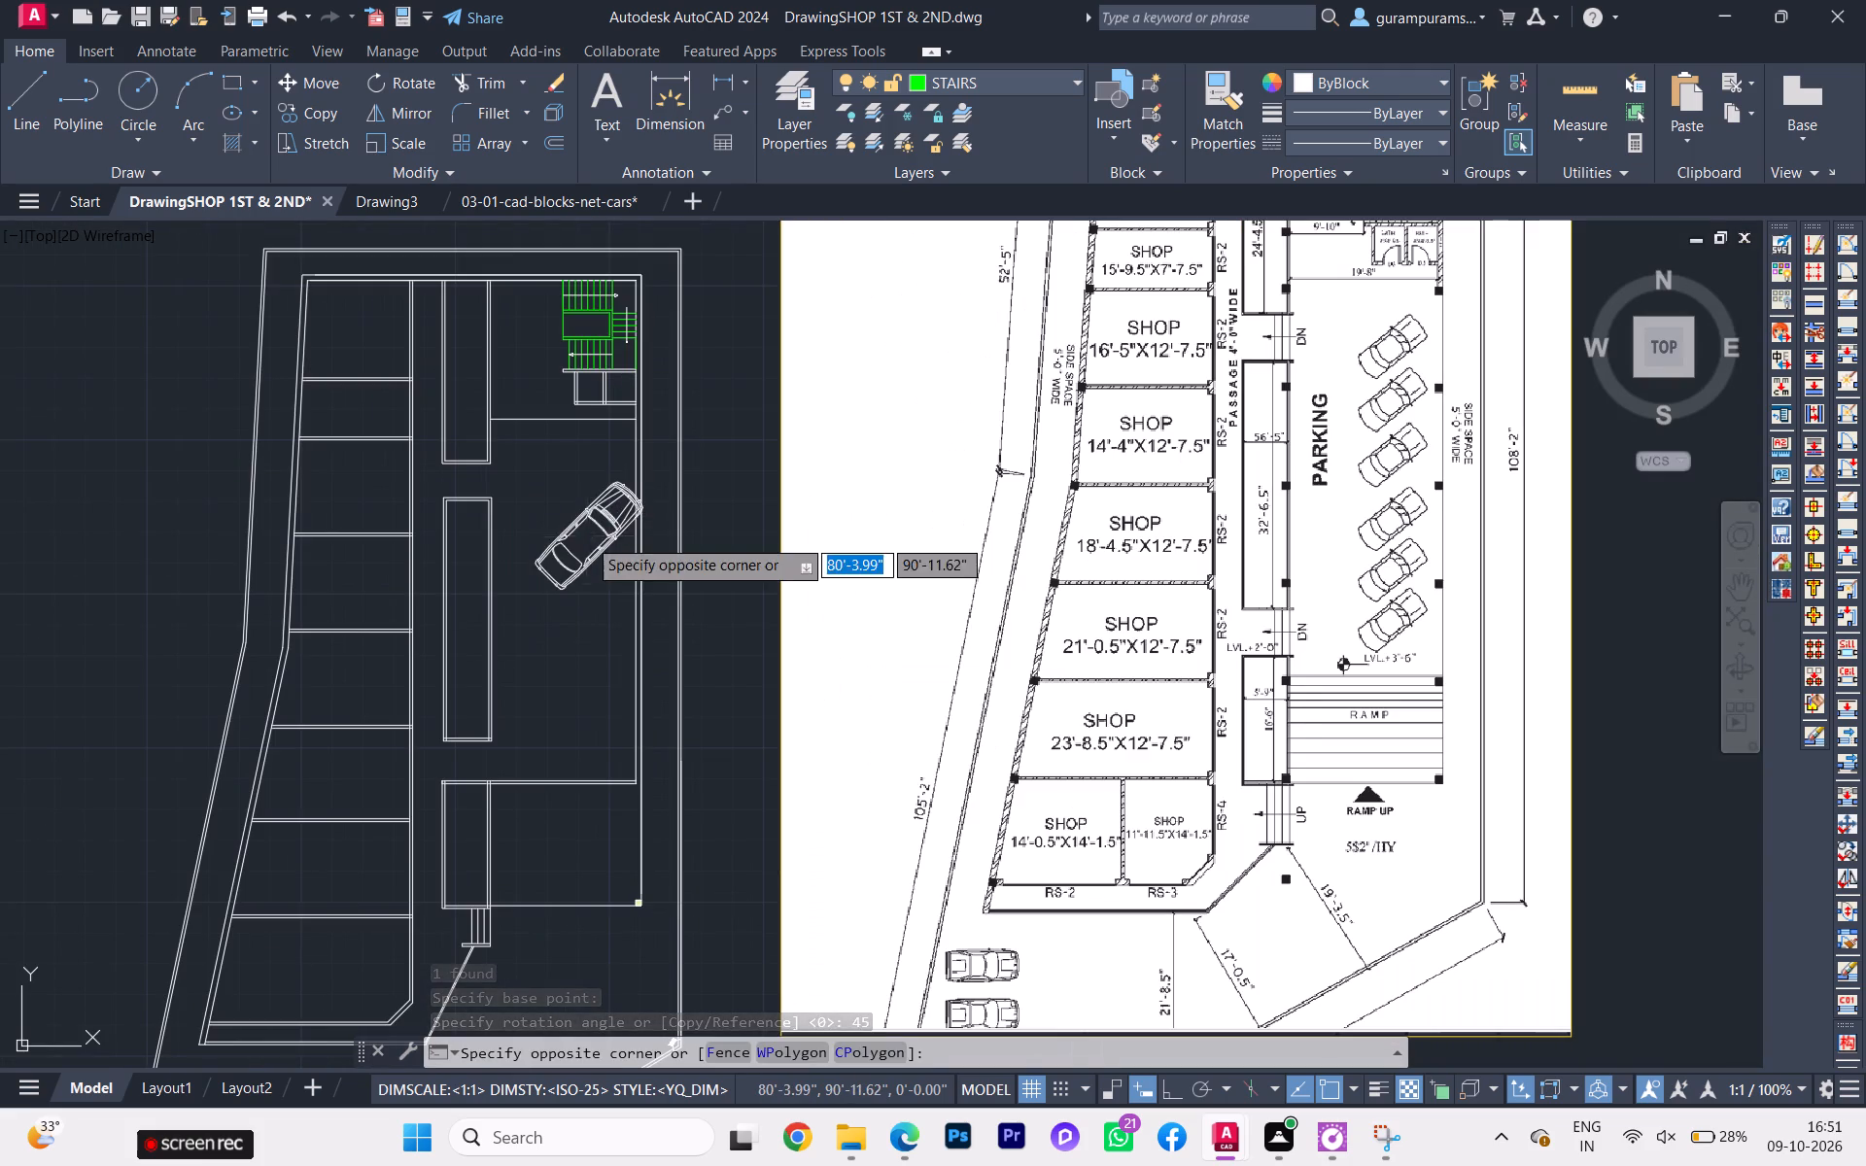
left_click(554, 503)
key("s")
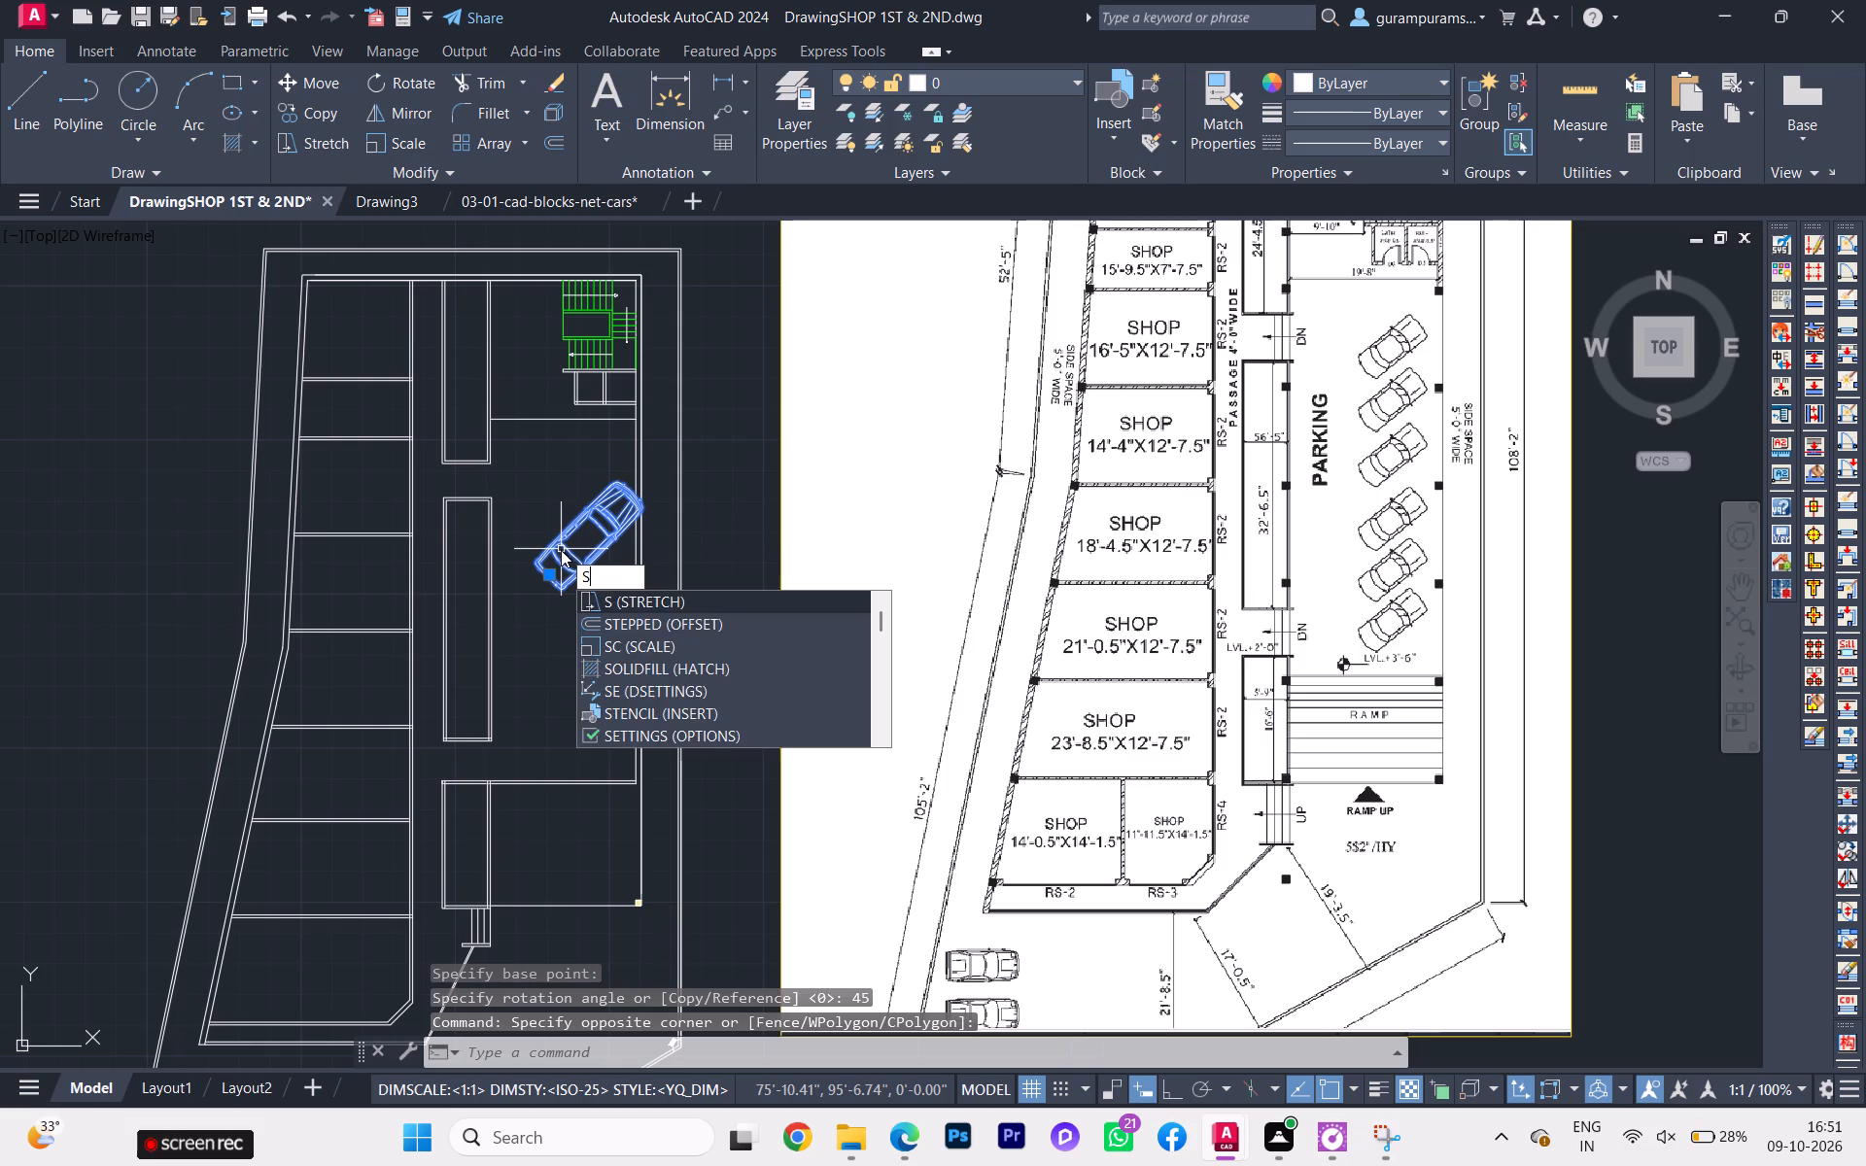
key("c")
key("Return")
left_click(569, 561)
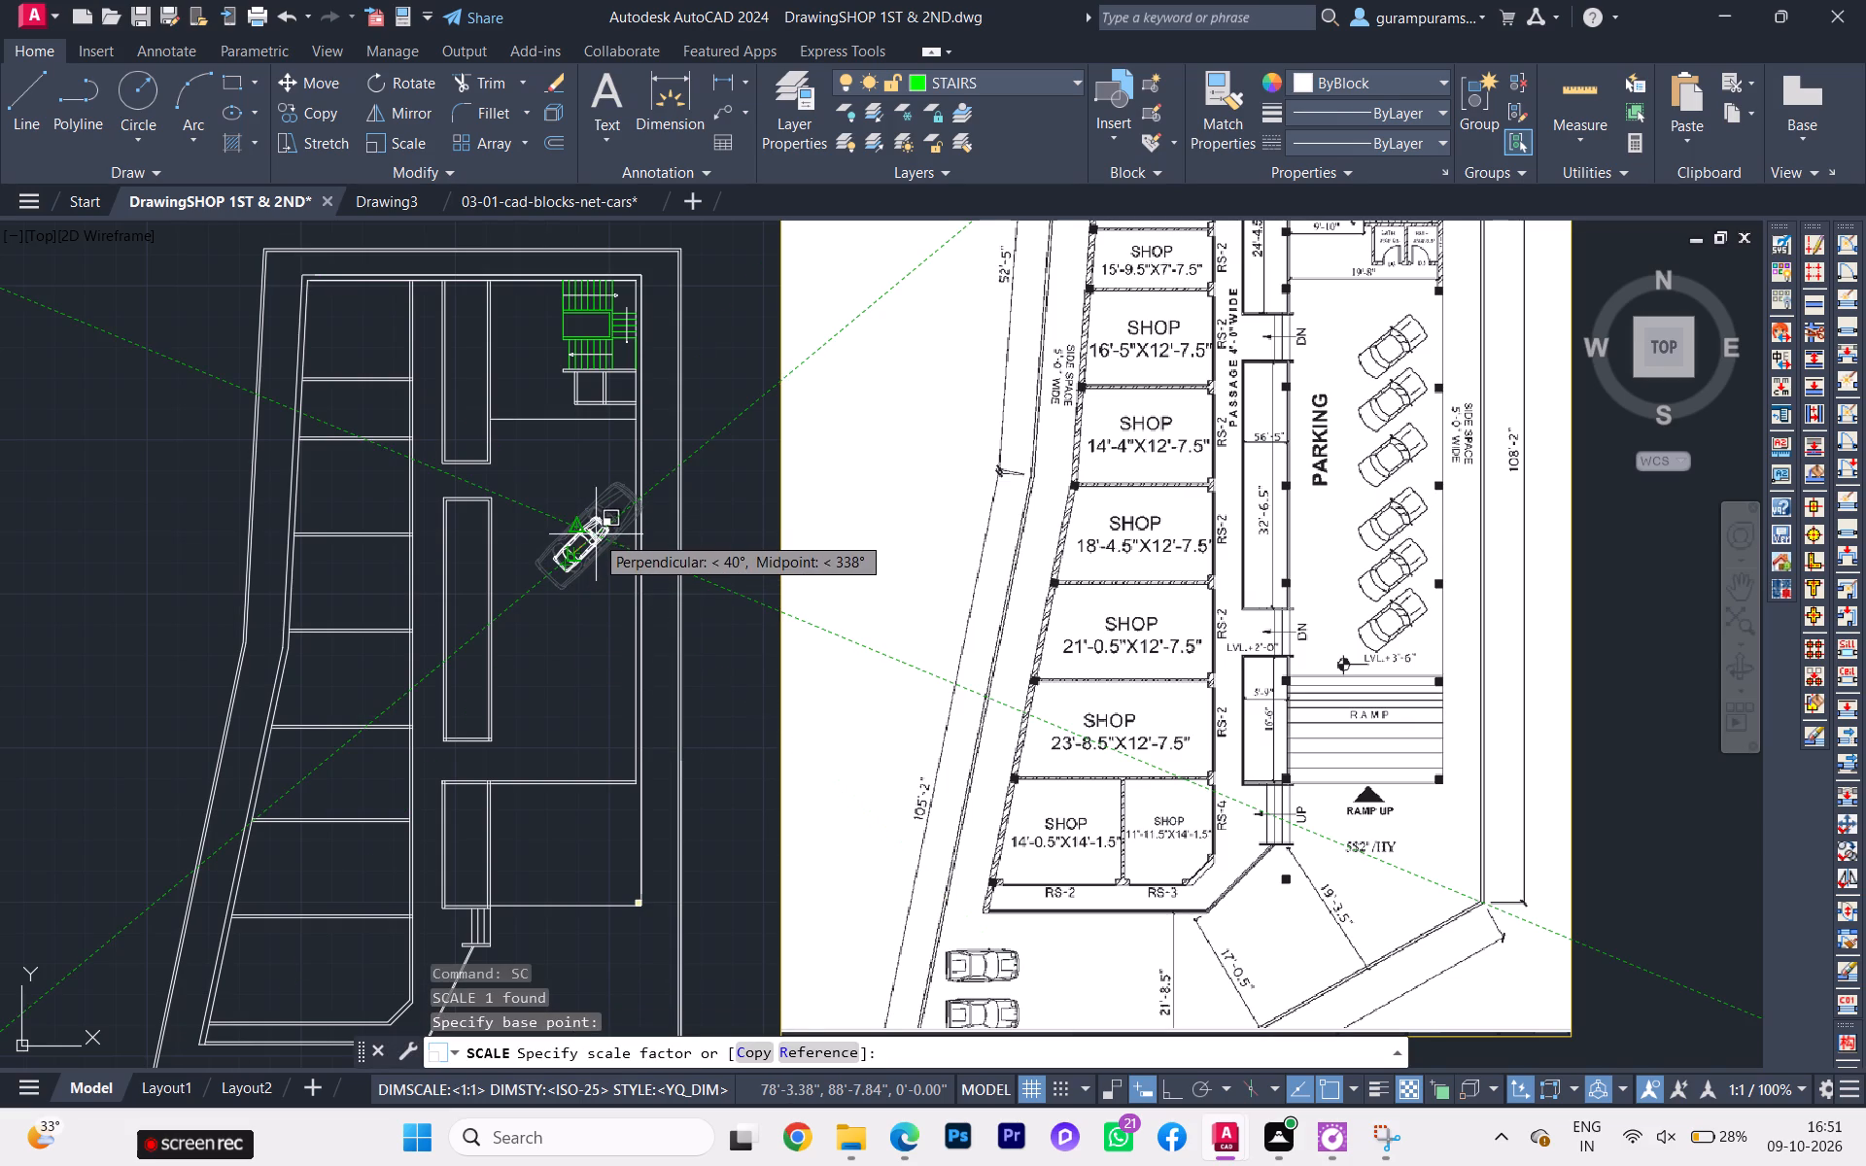
left_click(601, 530)
Move the angled car up about 8'-5" to the top of the parking area, just below the bath.
left_click(588, 560)
left_click(570, 528)
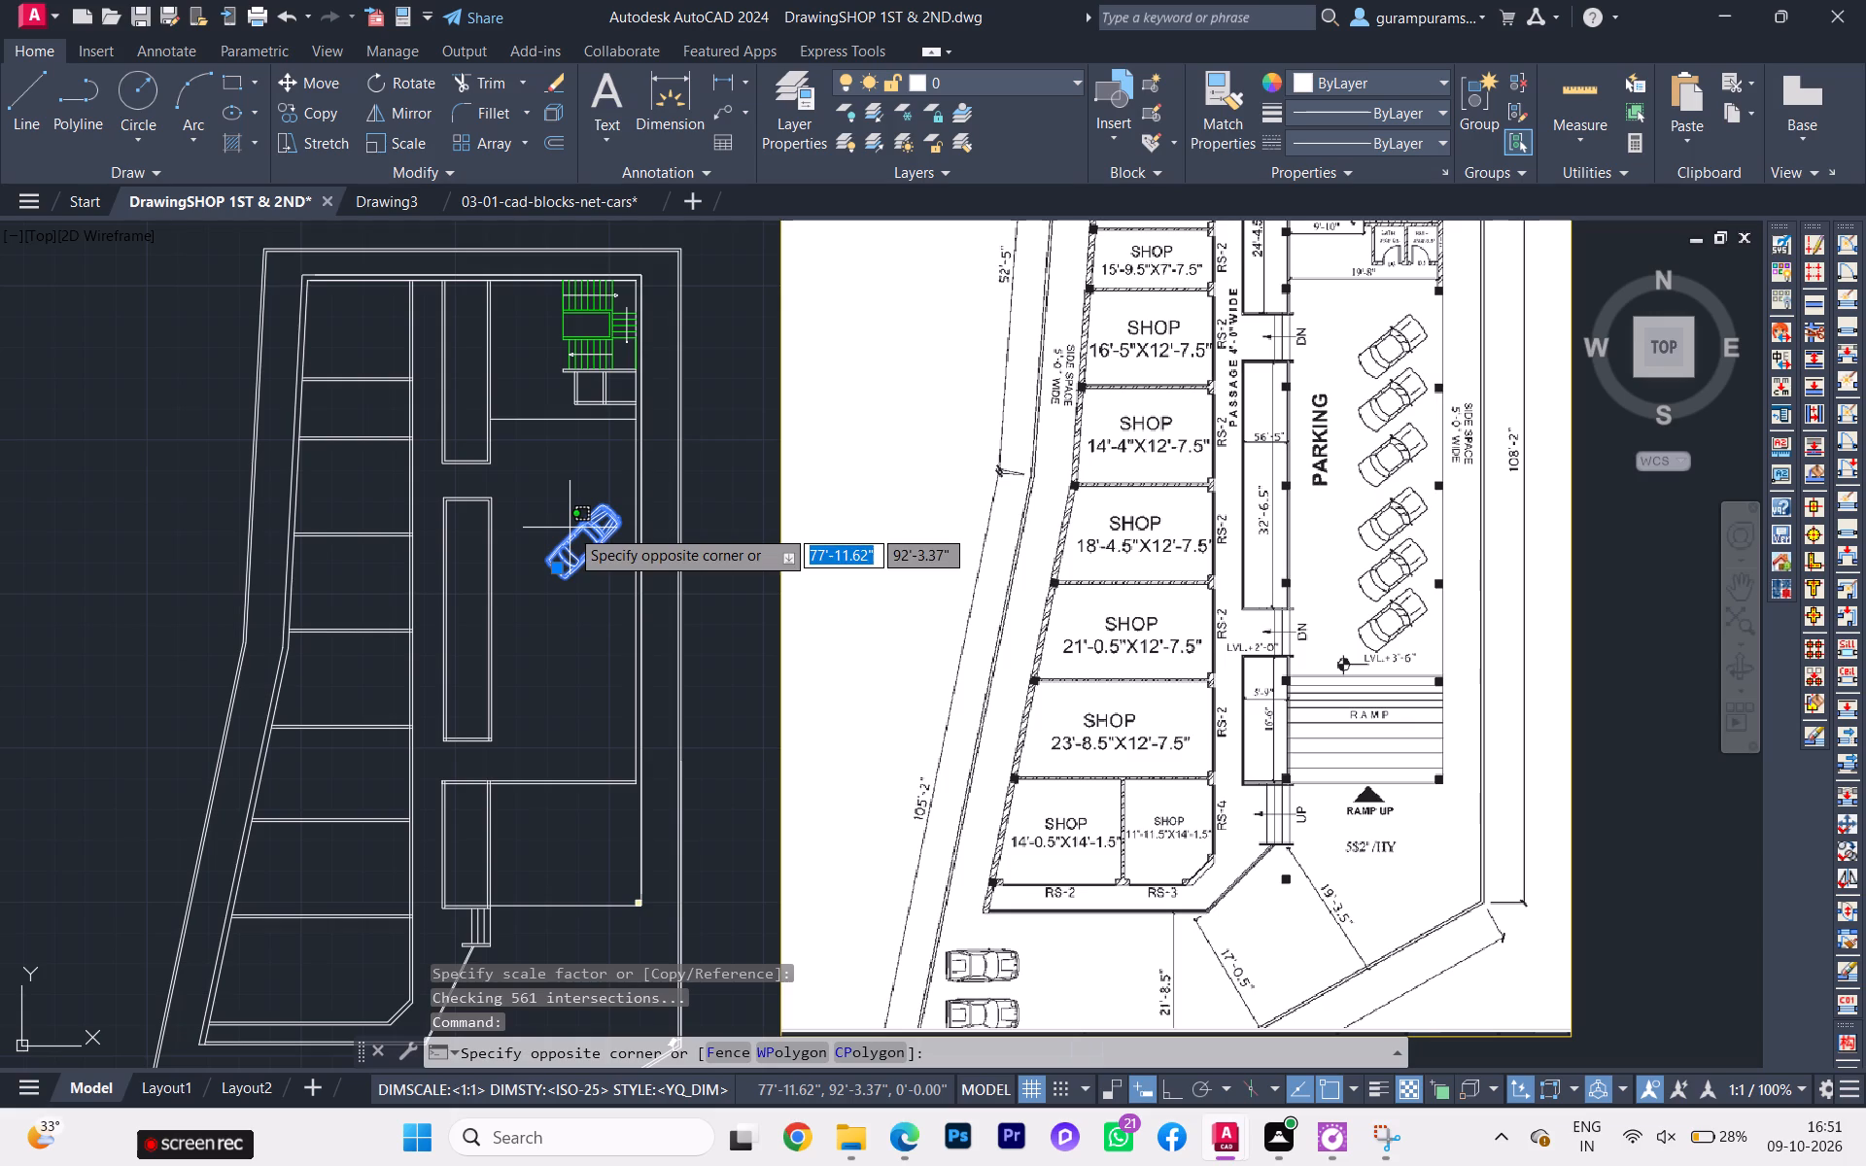
key("m")
key("Return")
left_click(572, 537)
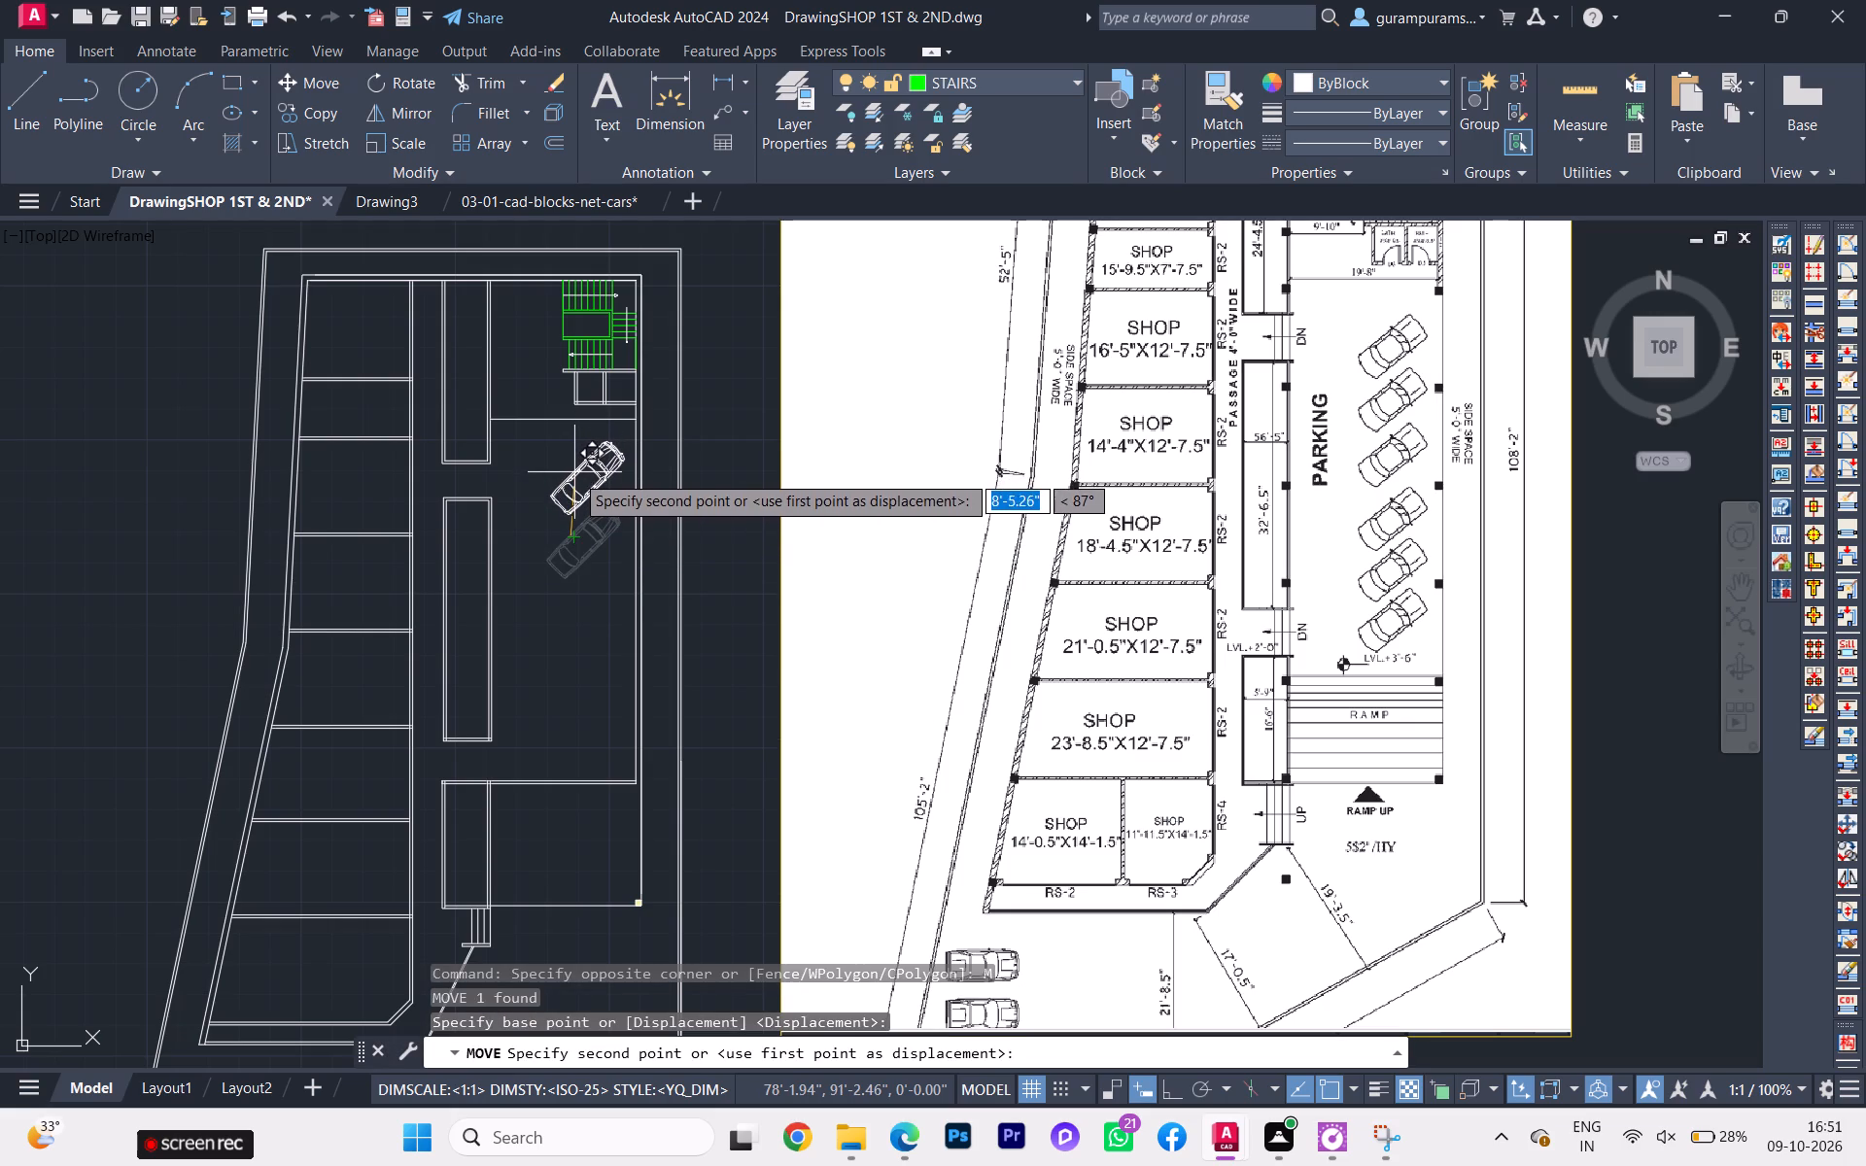
left_click(574, 474)
Copy the angled car straight down the parking area with Ortho on, as a 6-item array spaced about 6'-1" apart.
left_click(581, 490)
left_click(578, 517)
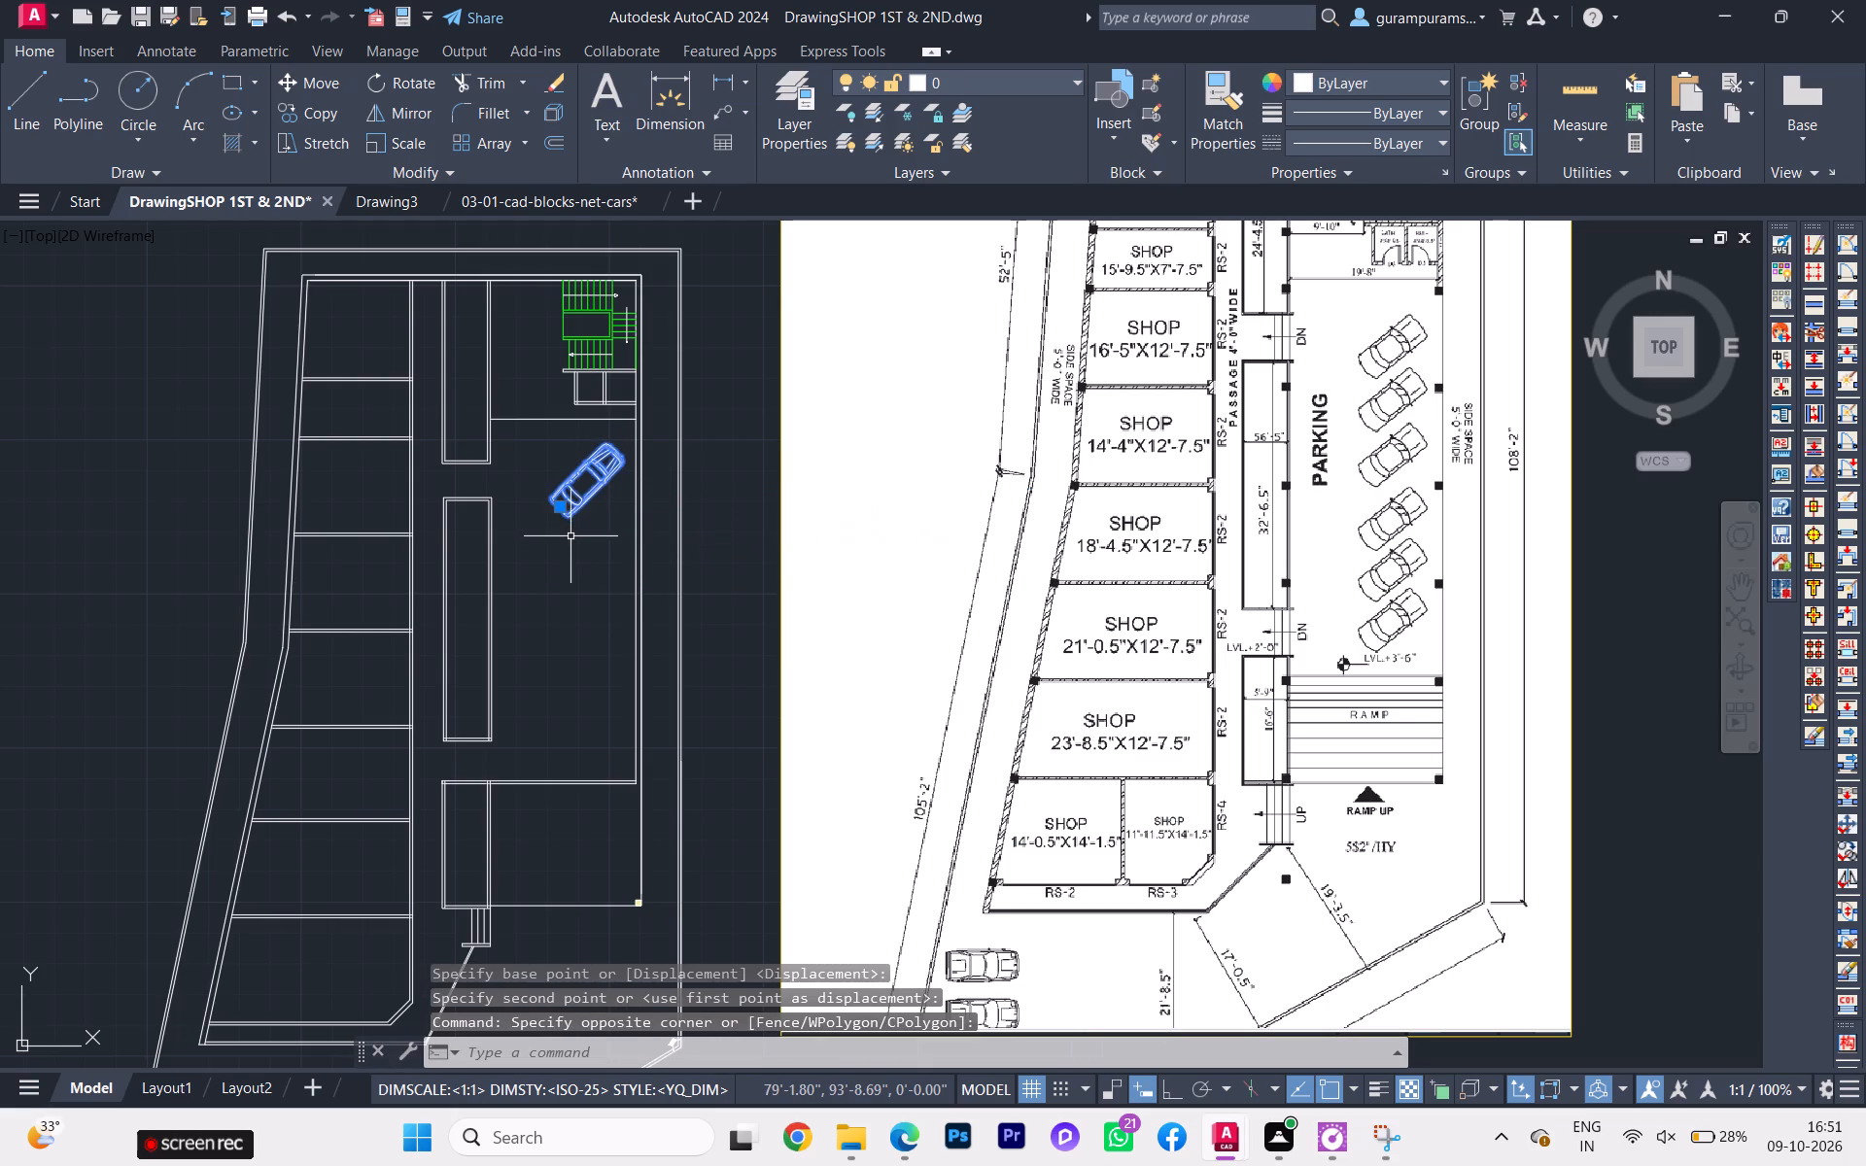
key("c")
key("o")
key("Return")
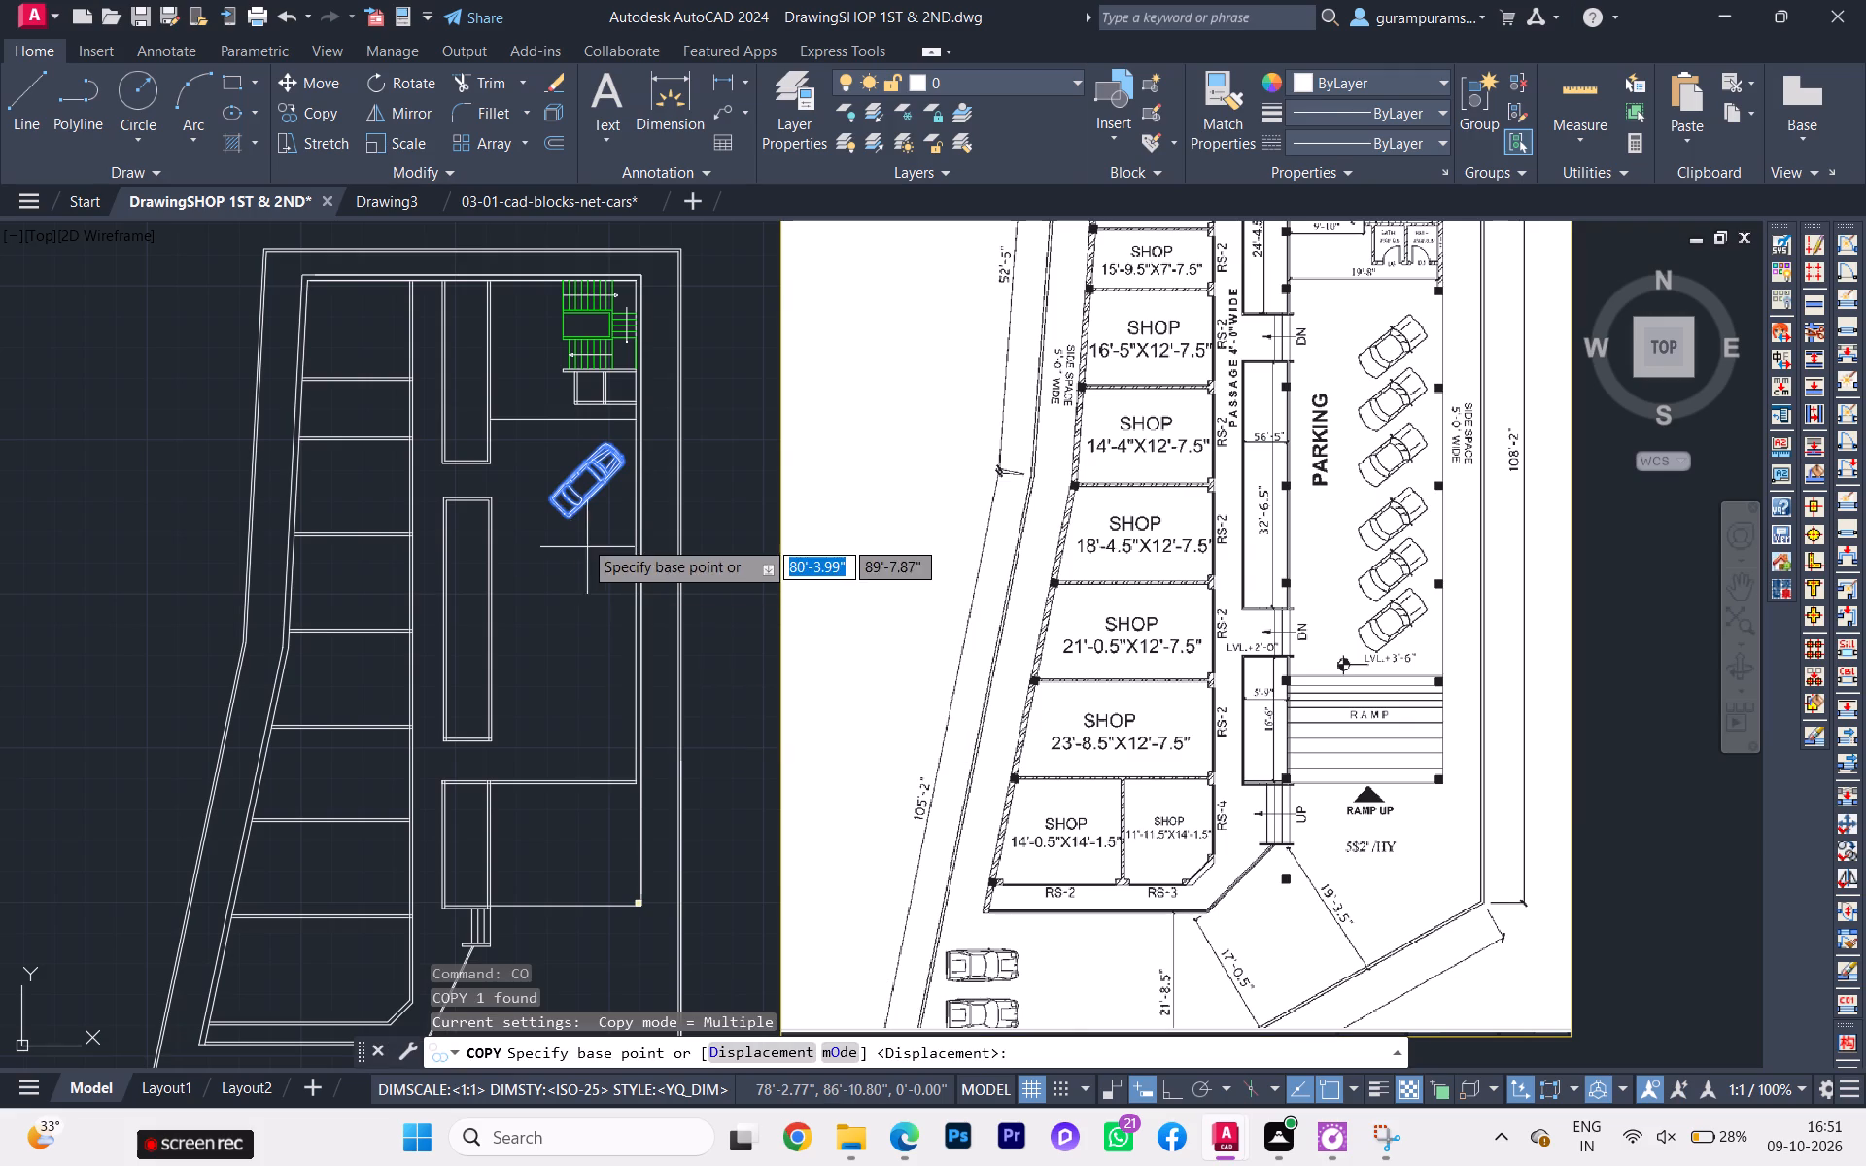
left_click(571, 513)
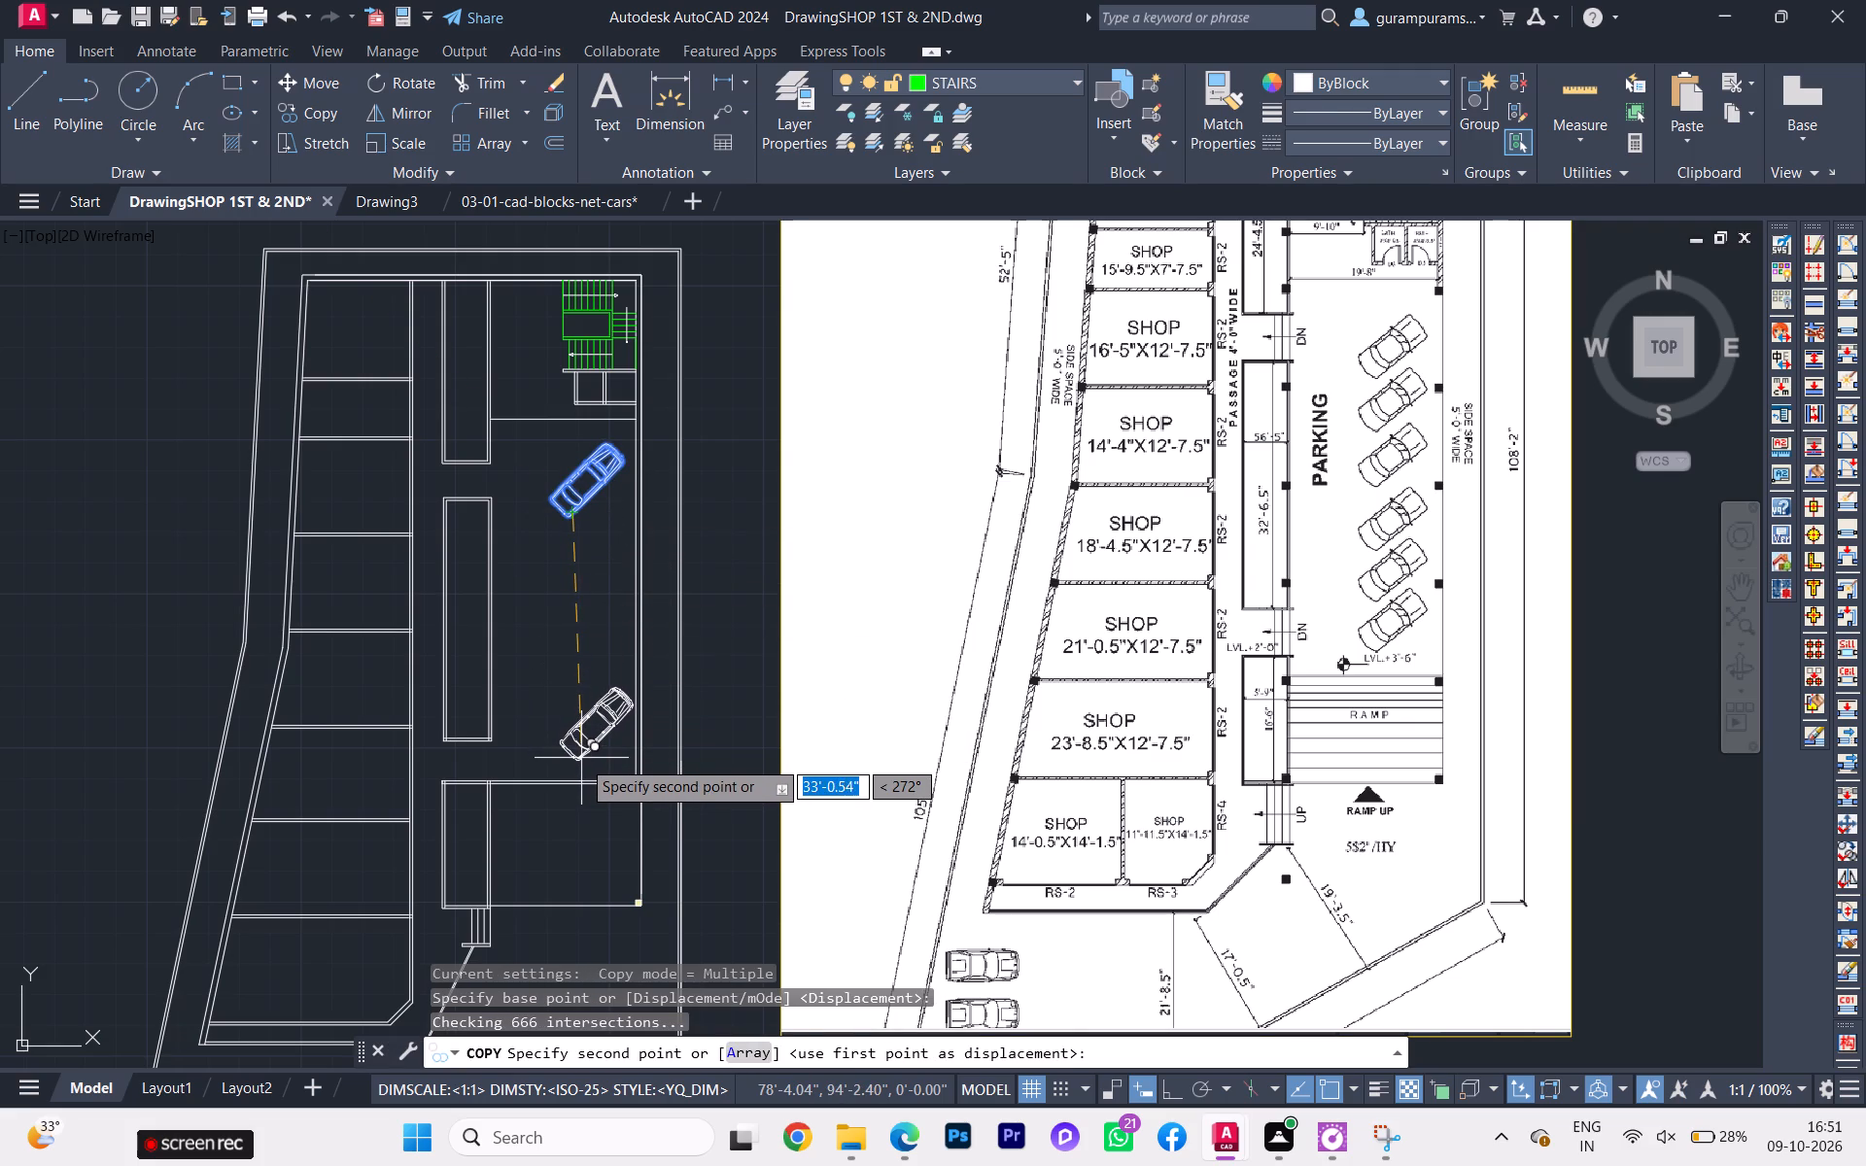
key("a")
key("Return")
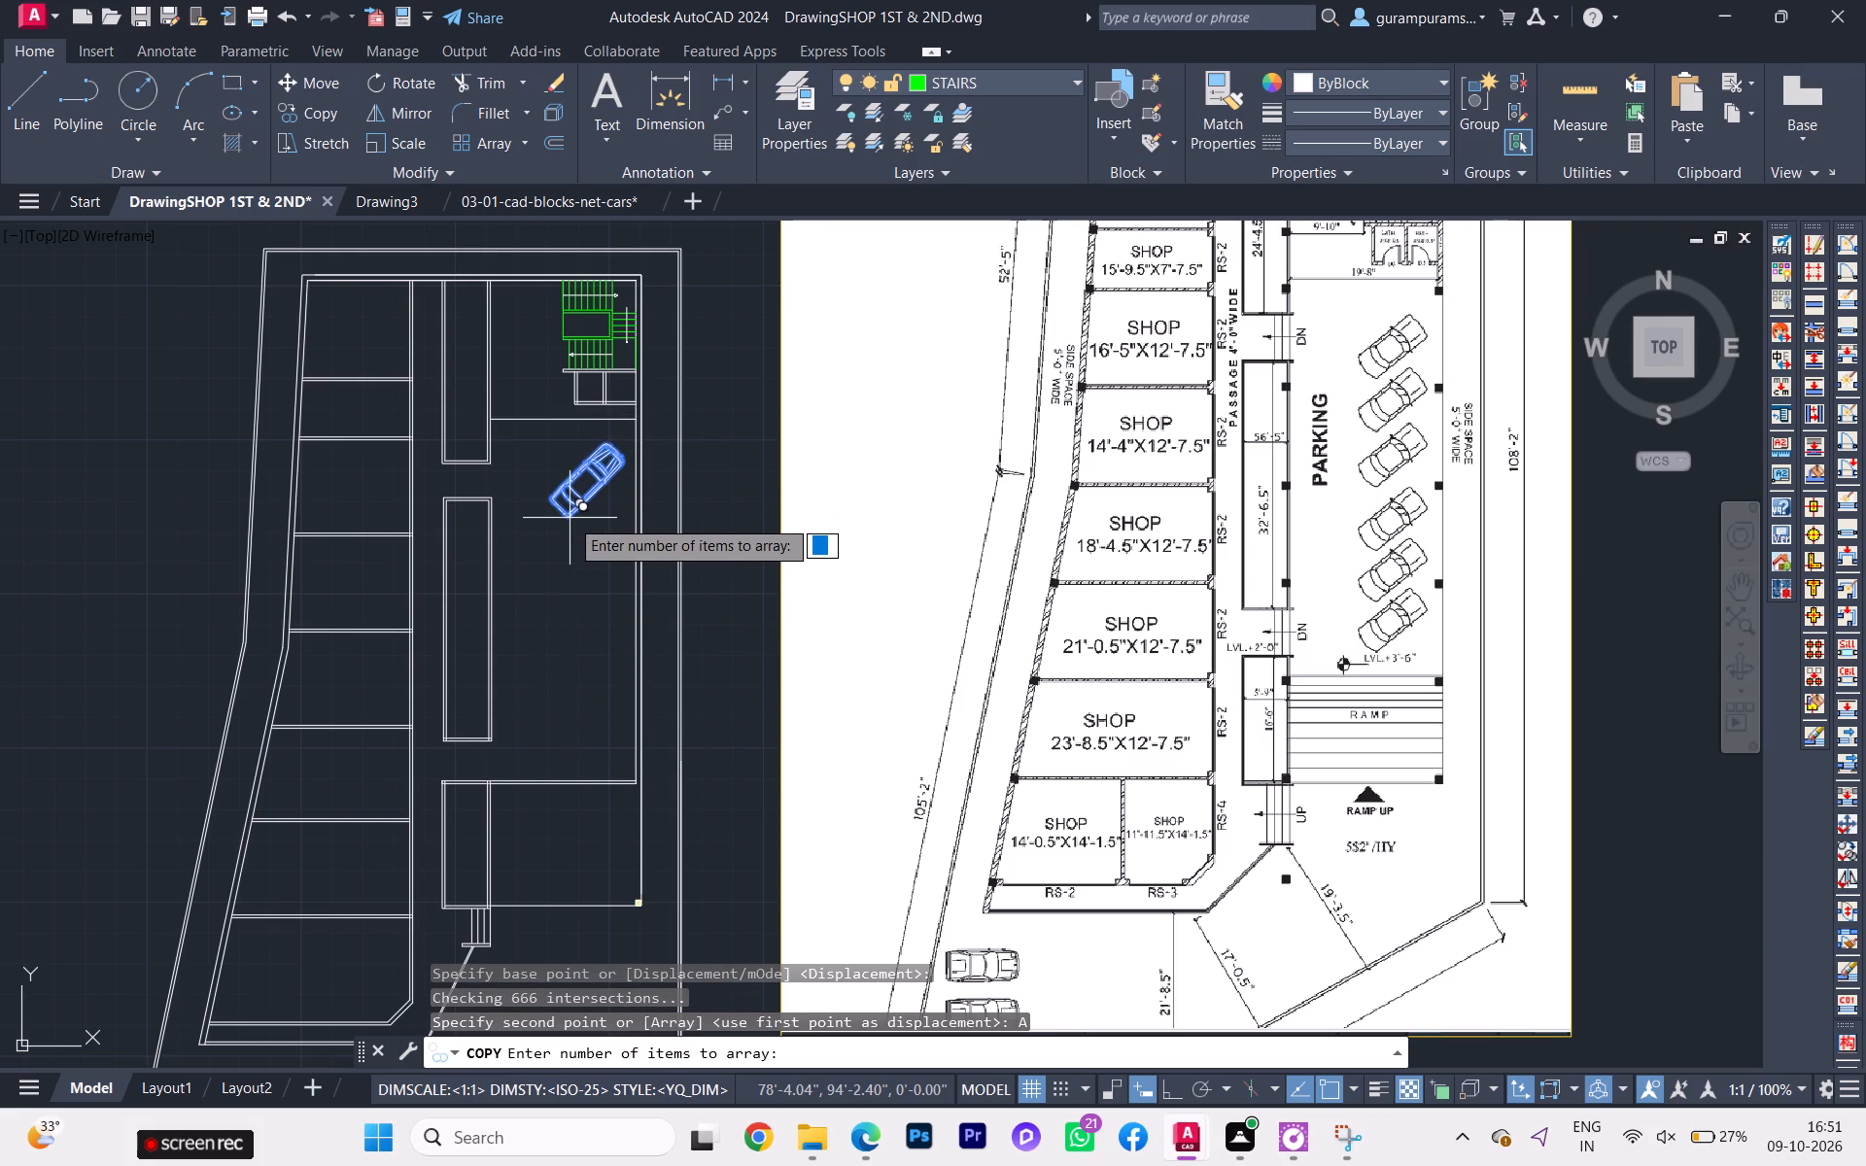
key("6")
key("Return")
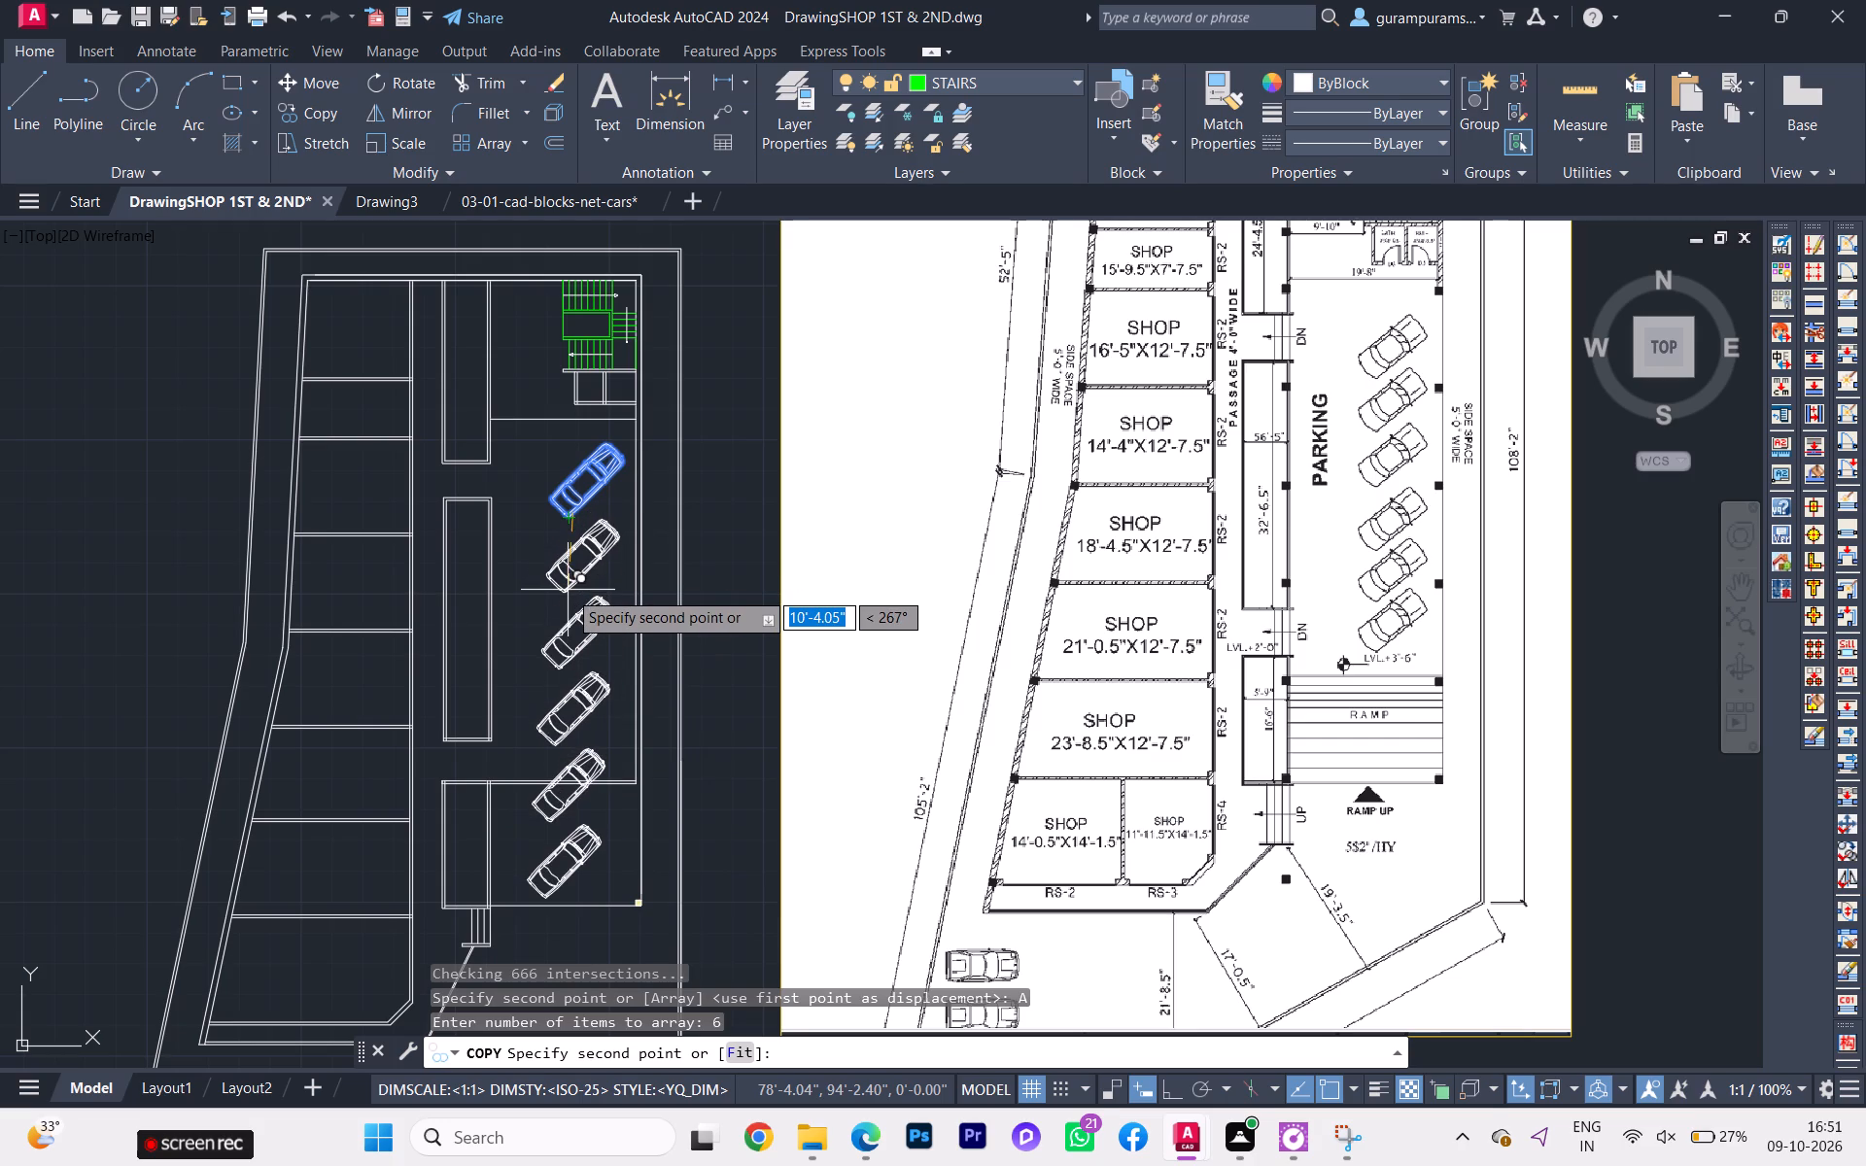
key("F8")
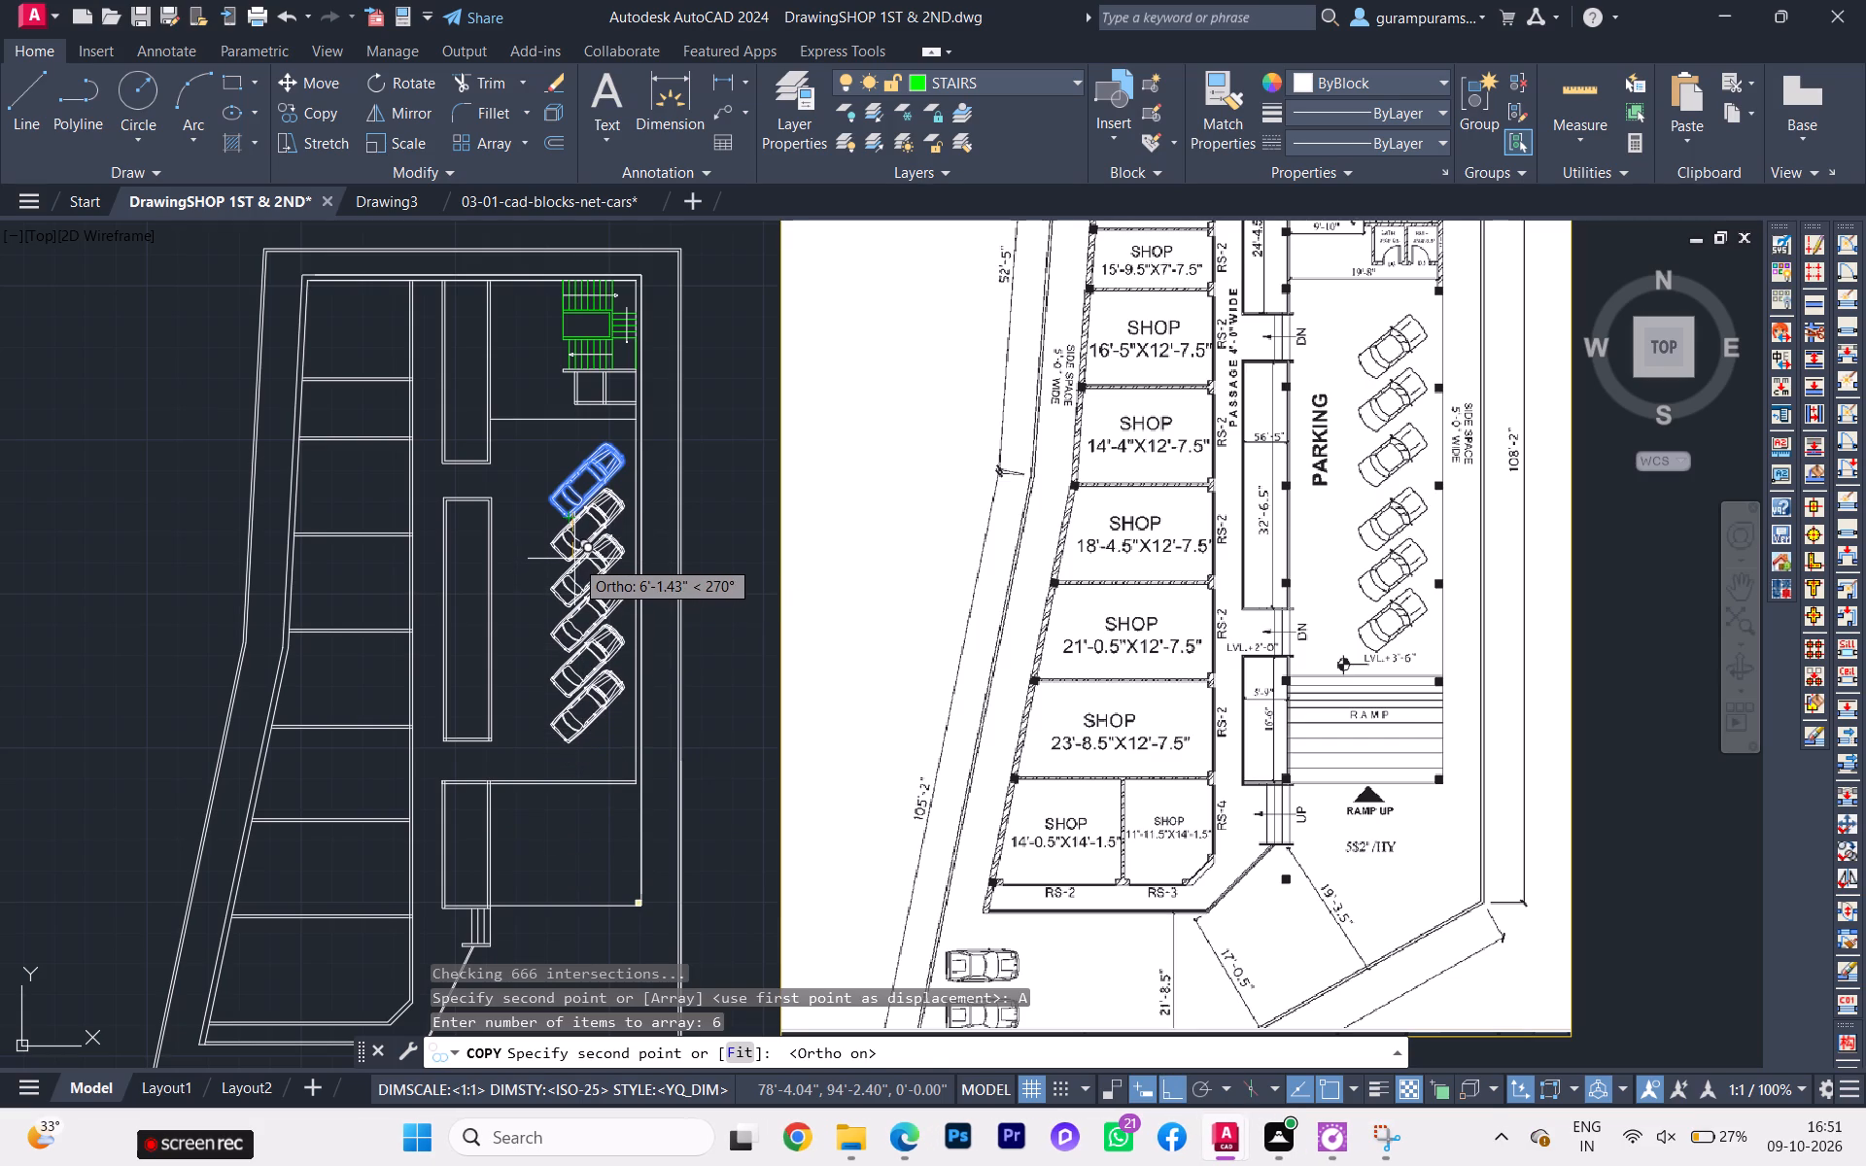
left_click(574, 559)
key("Escape")
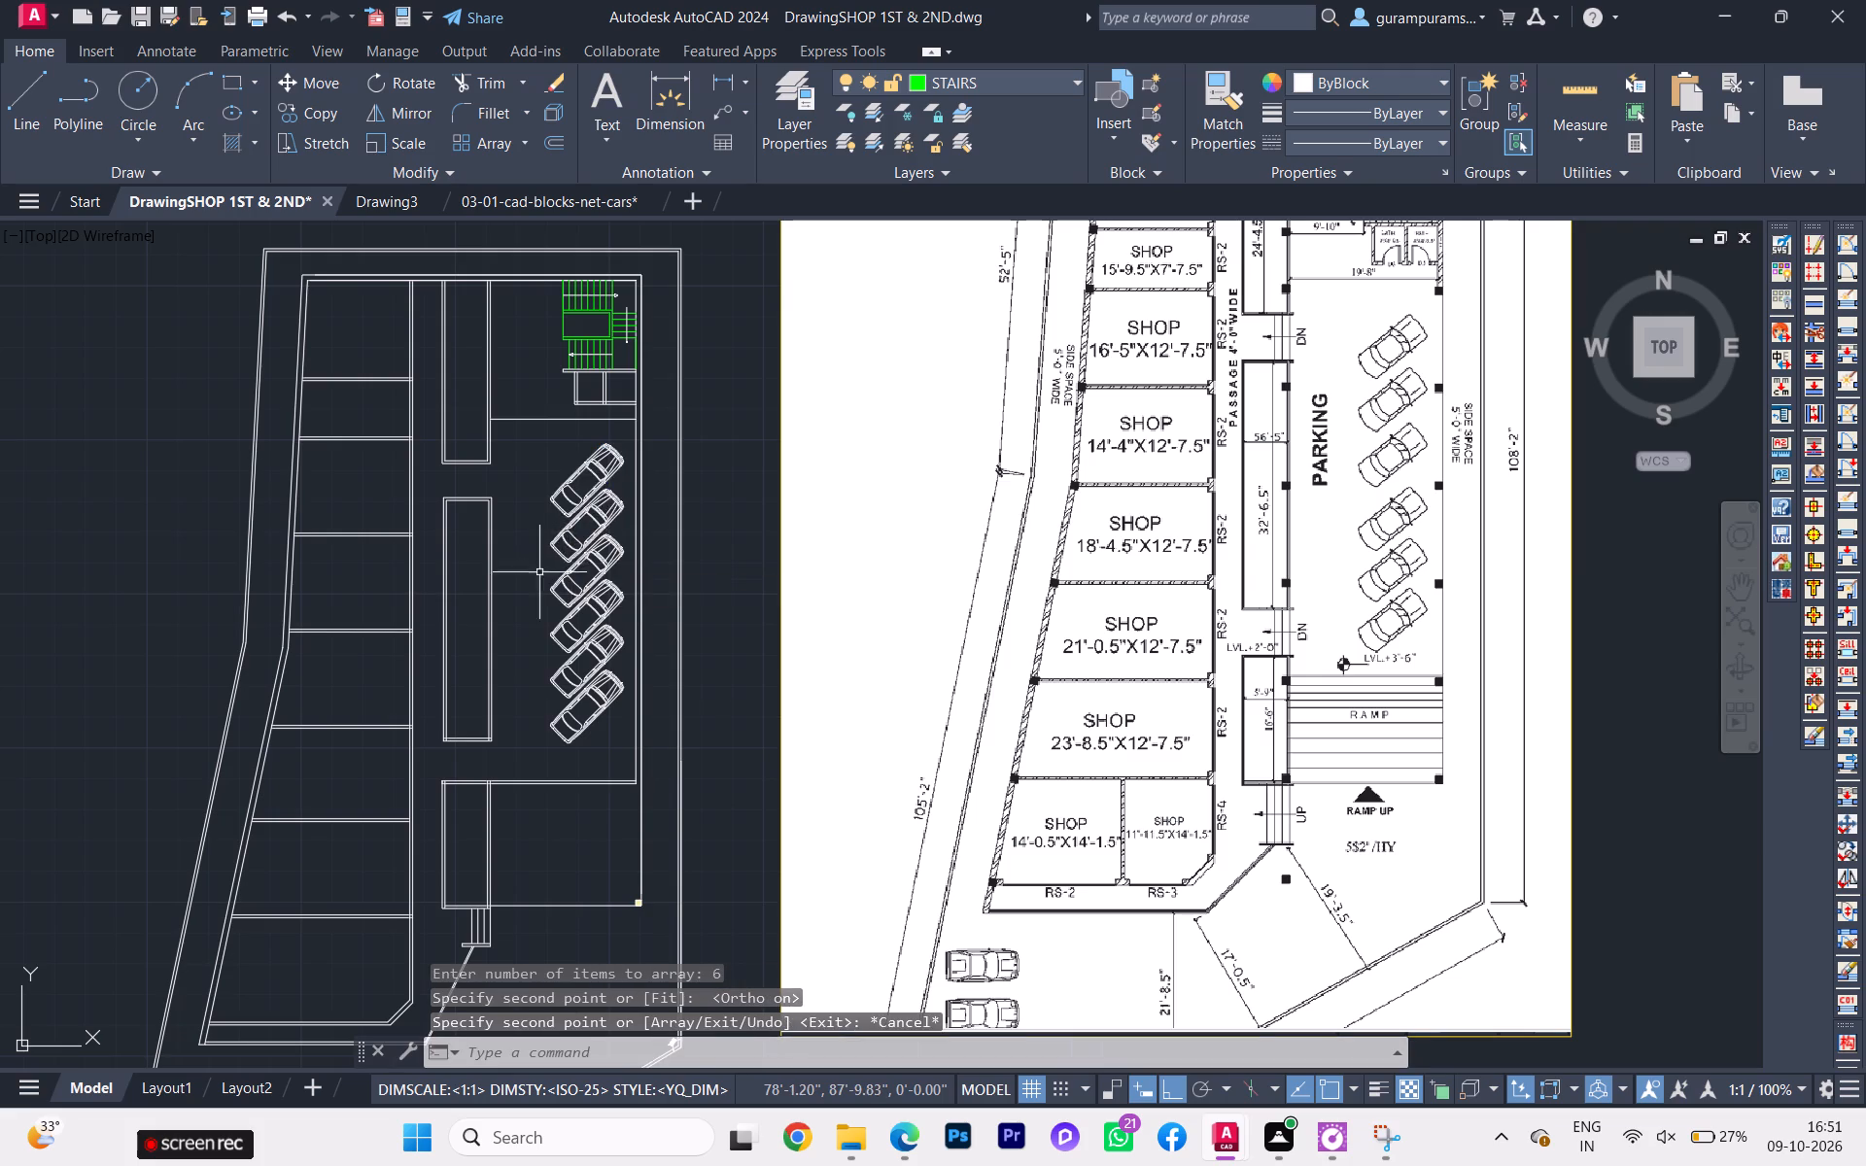
Shift all six parked cars together slightly up and closer to the parking area's side wall with Stretch.
scroll(543, 565, "up", 2)
scroll(543, 565, "down", 3)
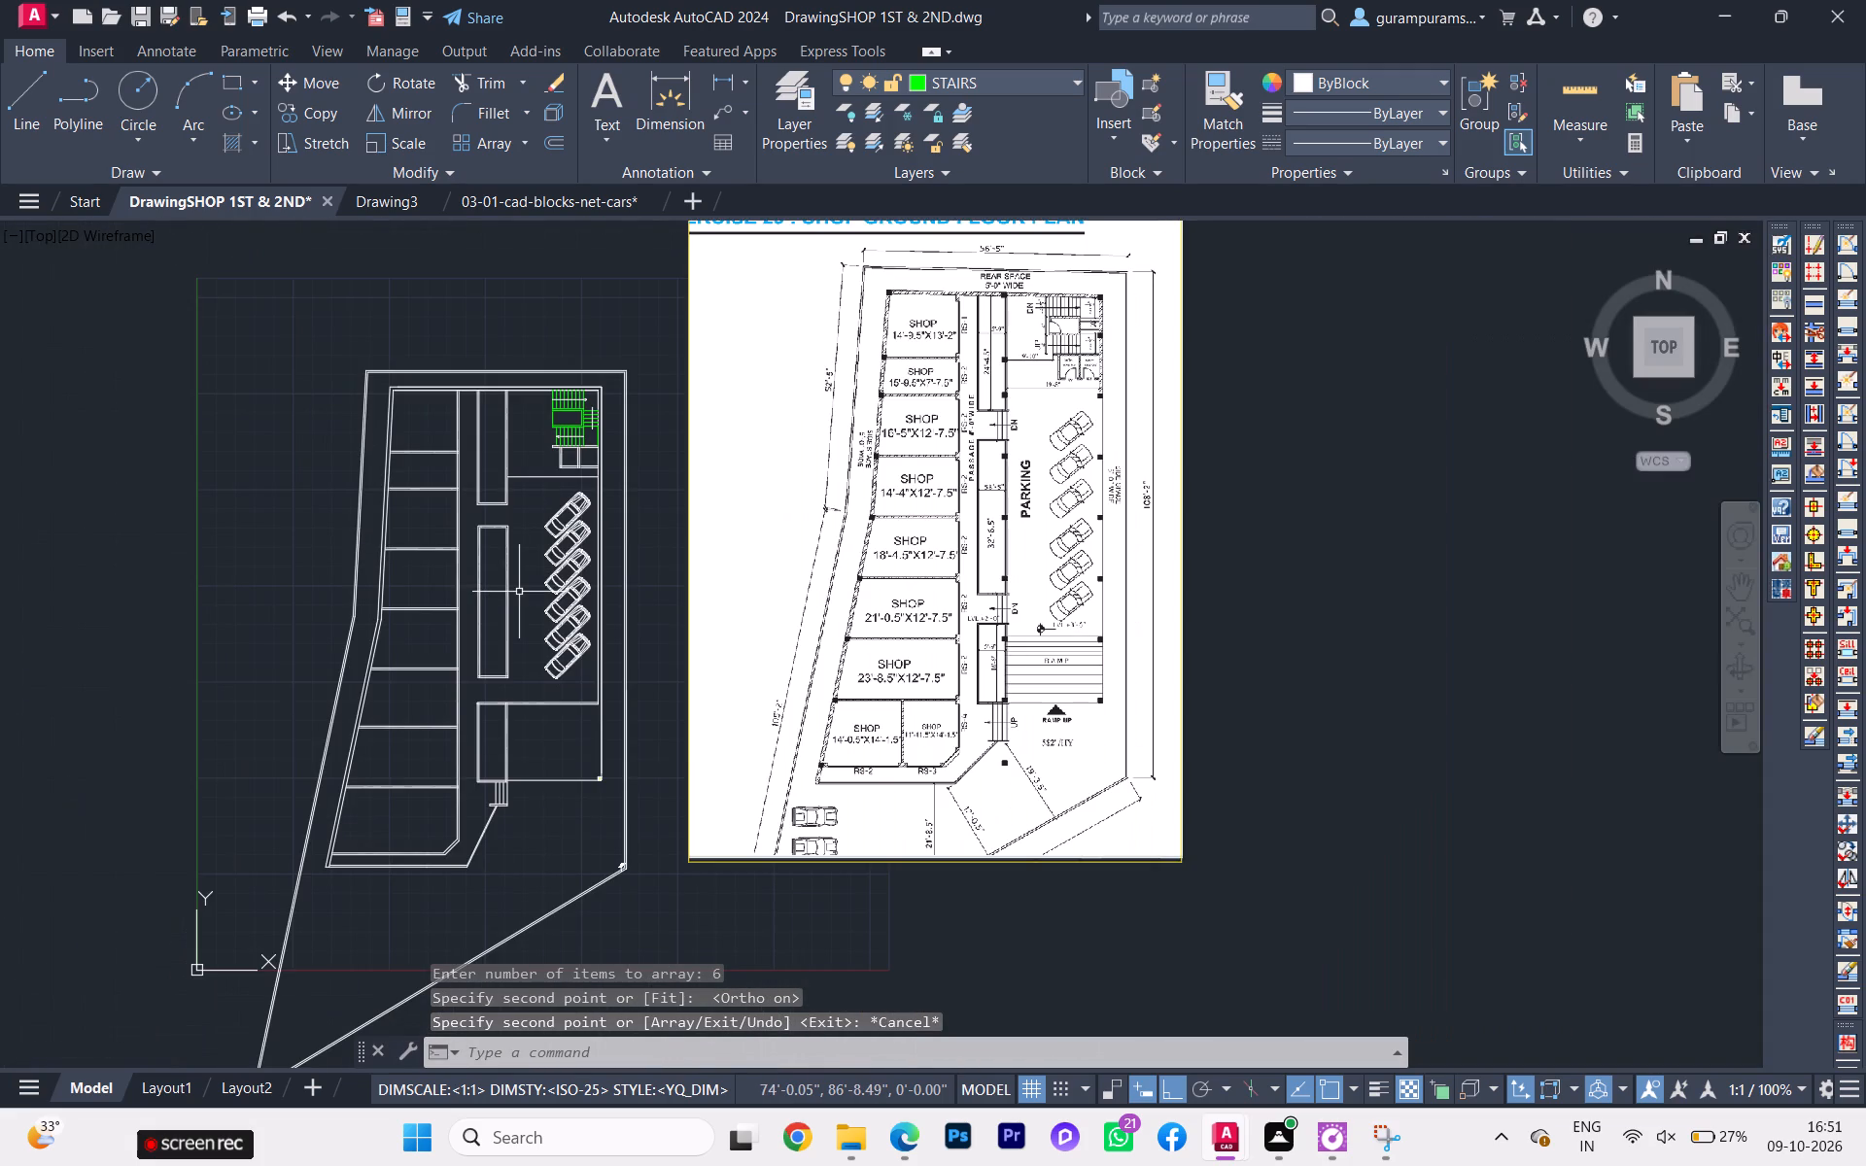
scroll(521, 604, "up", 2)
scroll(527, 600, "down", 1)
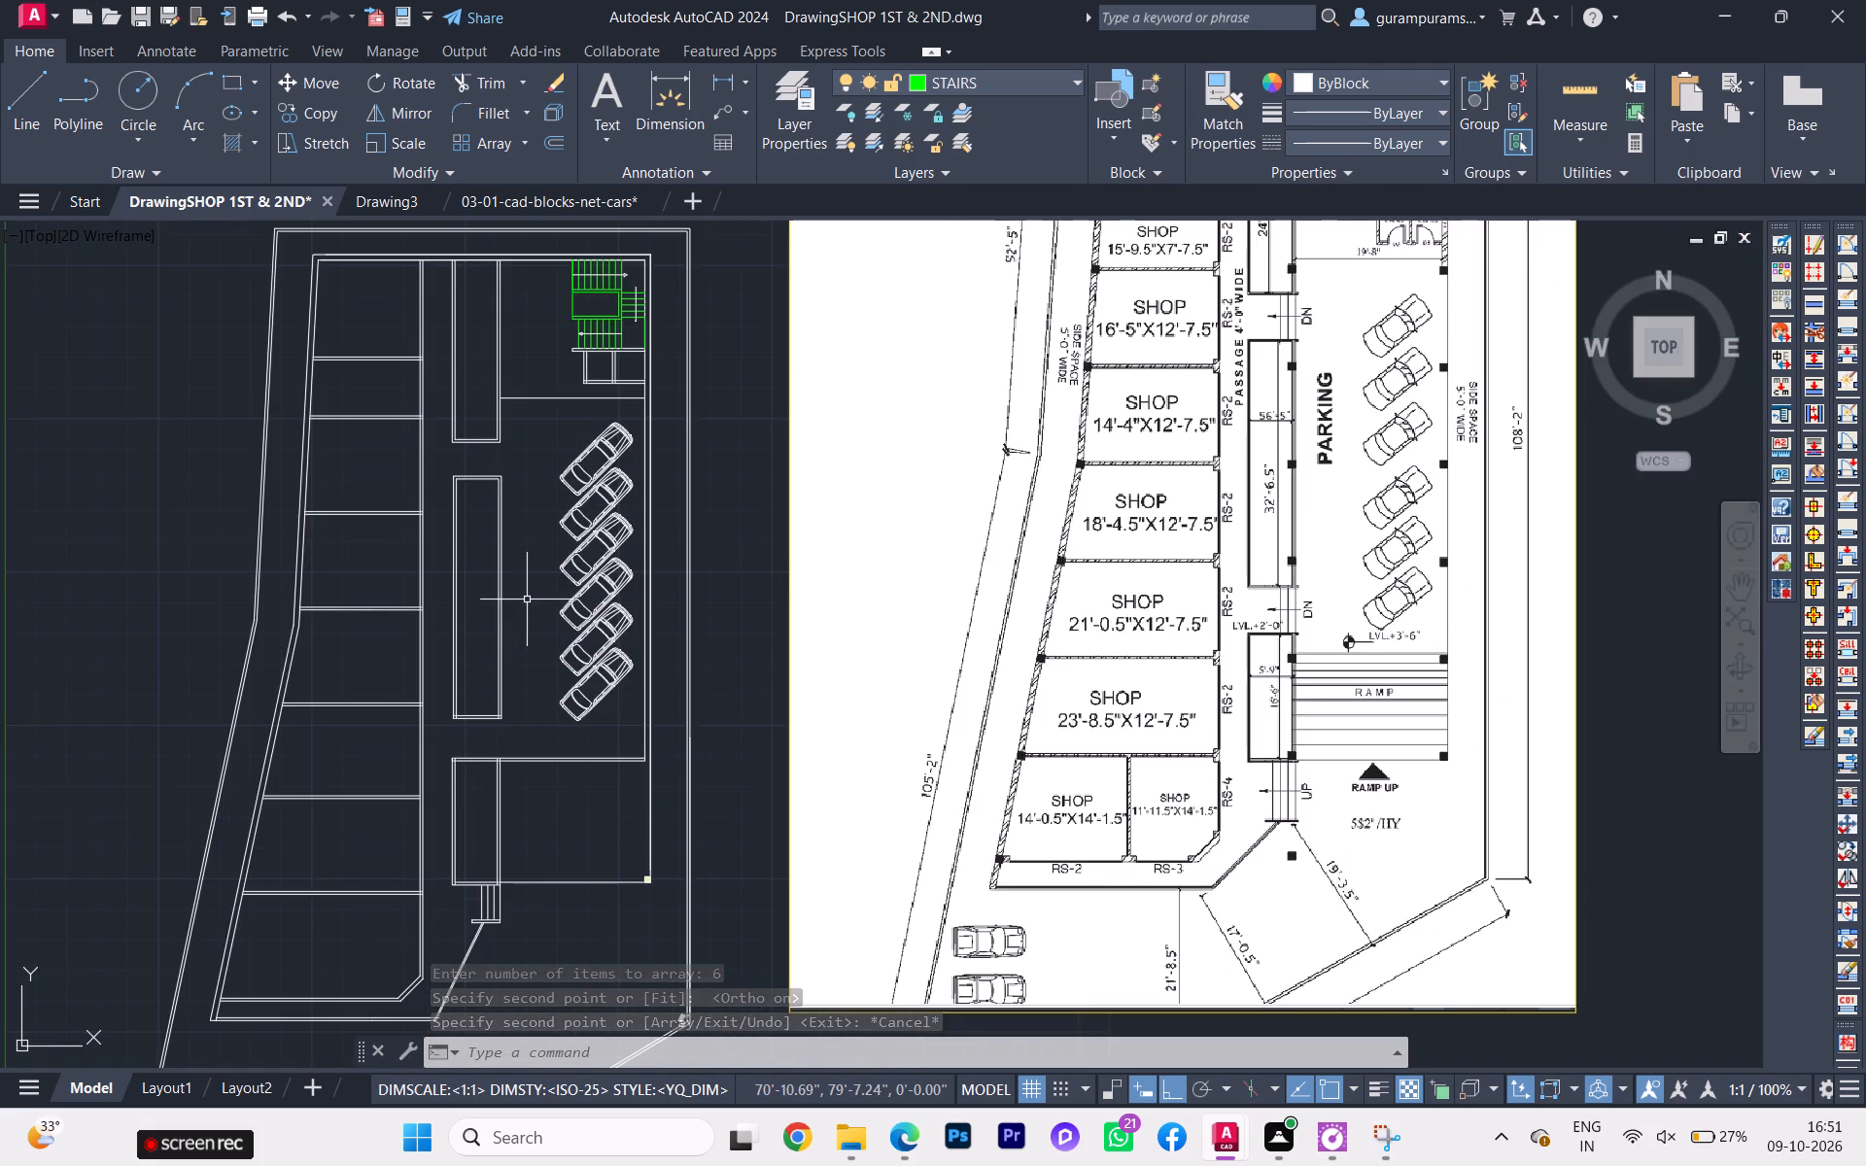
scroll(535, 599, "up", 2)
left_click(657, 648)
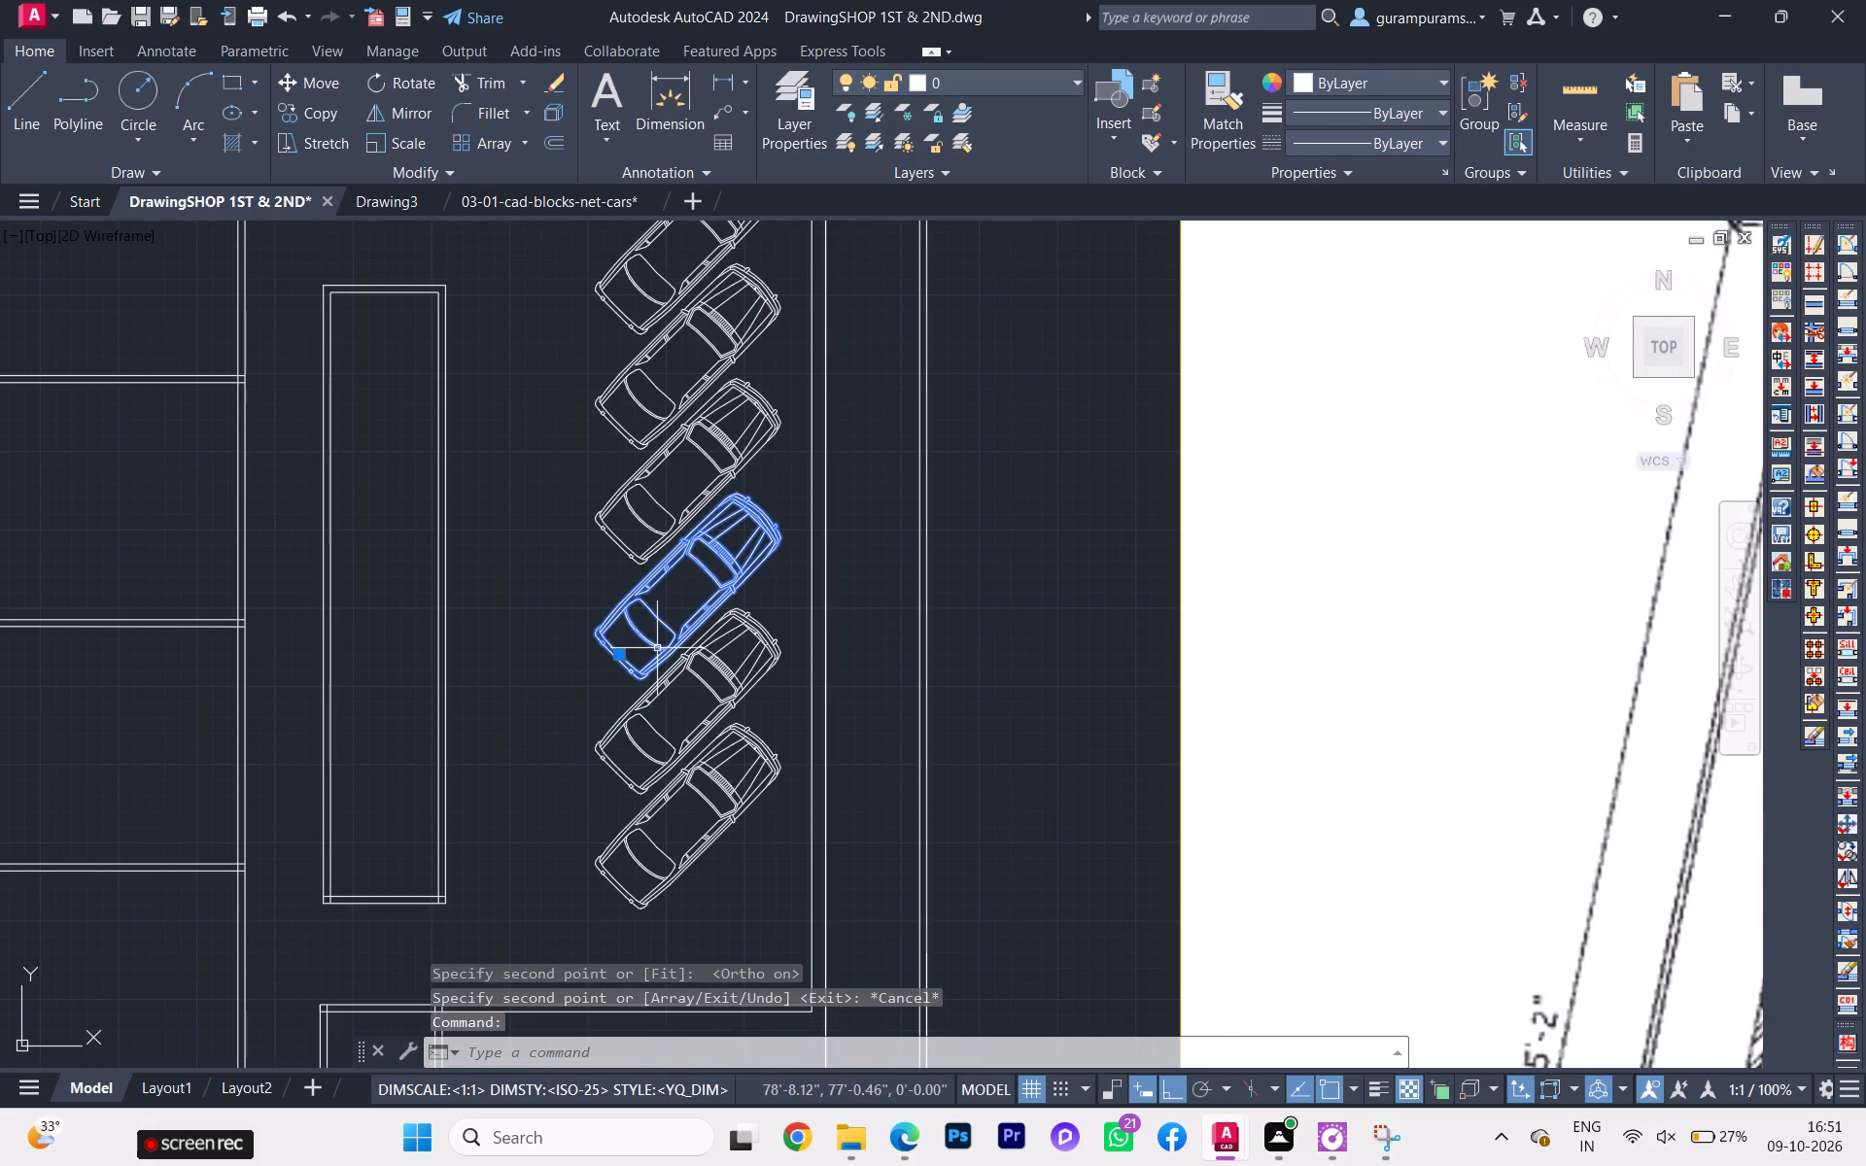
scroll(656, 648, "down", 1)
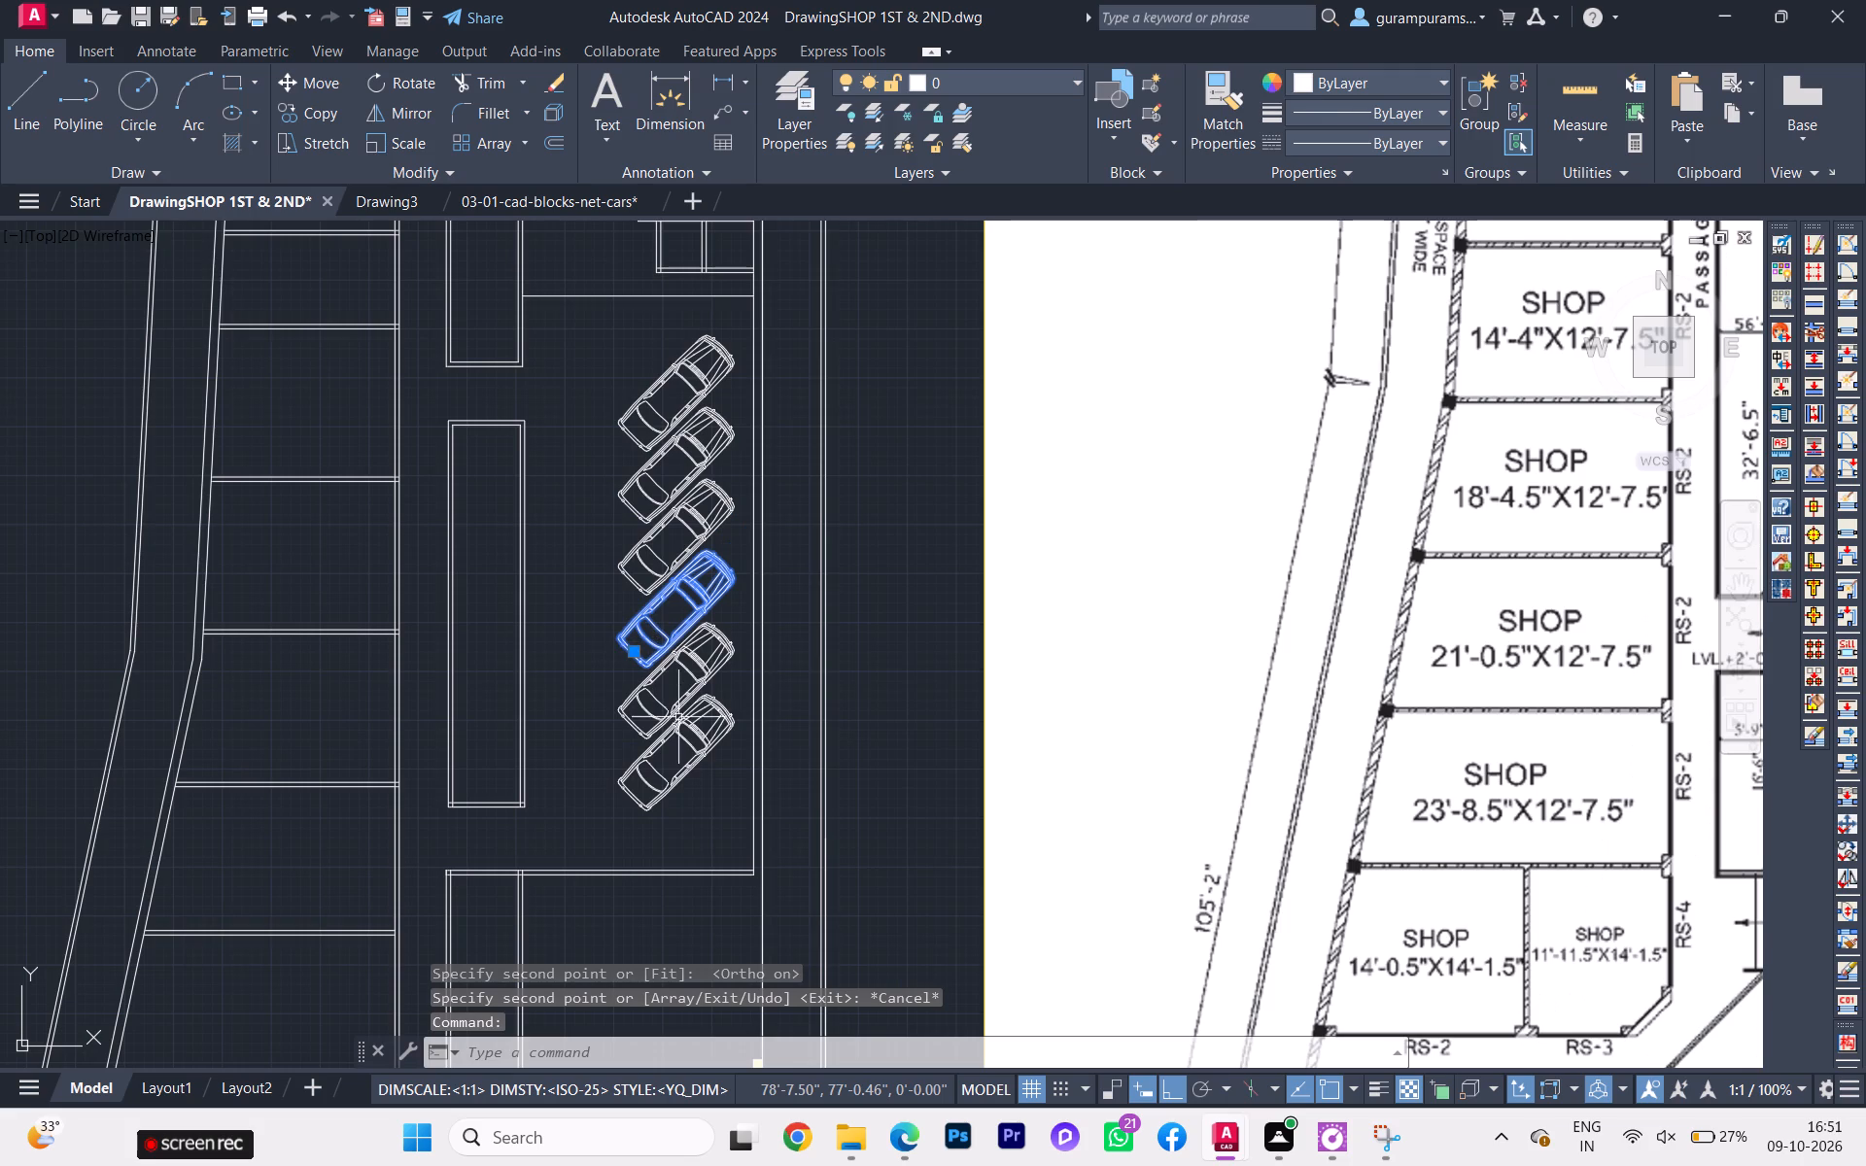
left_click(688, 810)
left_click(599, 374)
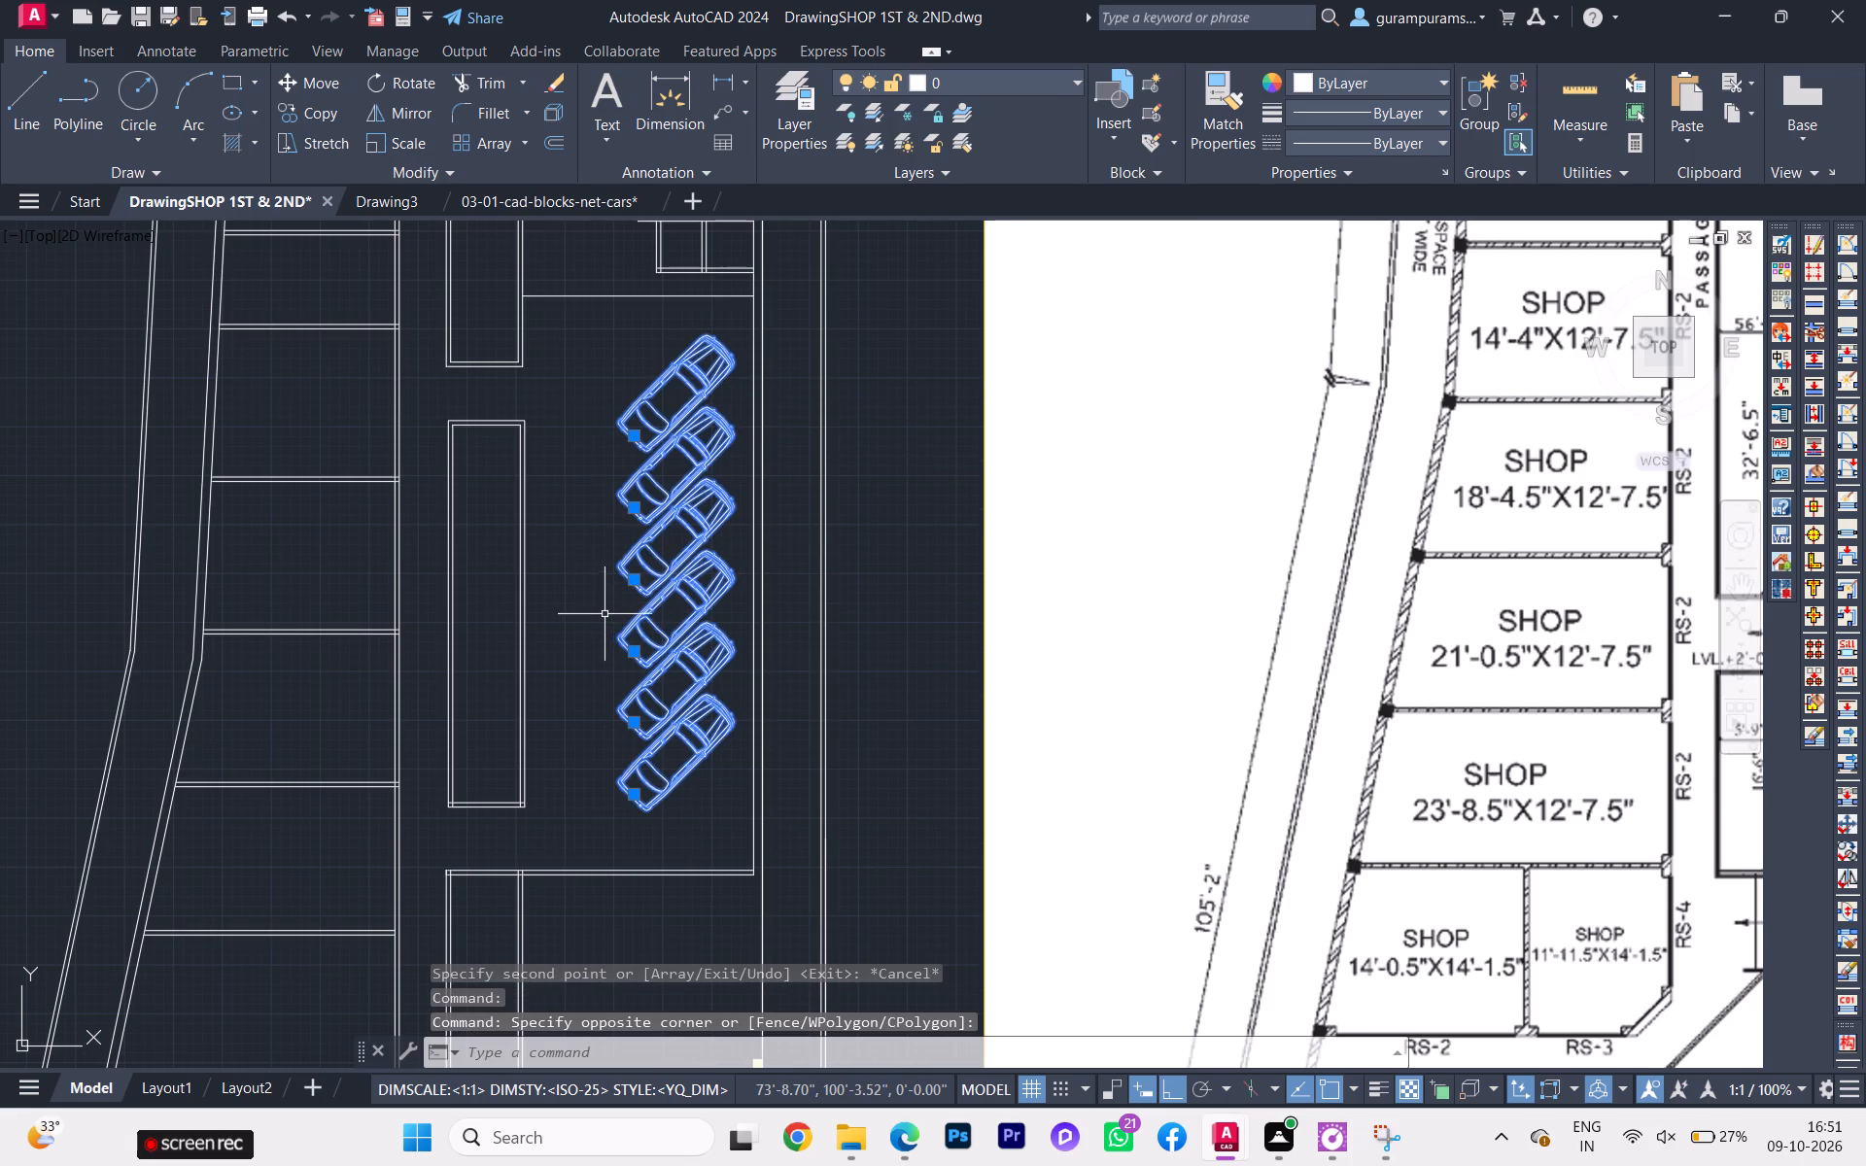
key("s")
left_click(691, 672)
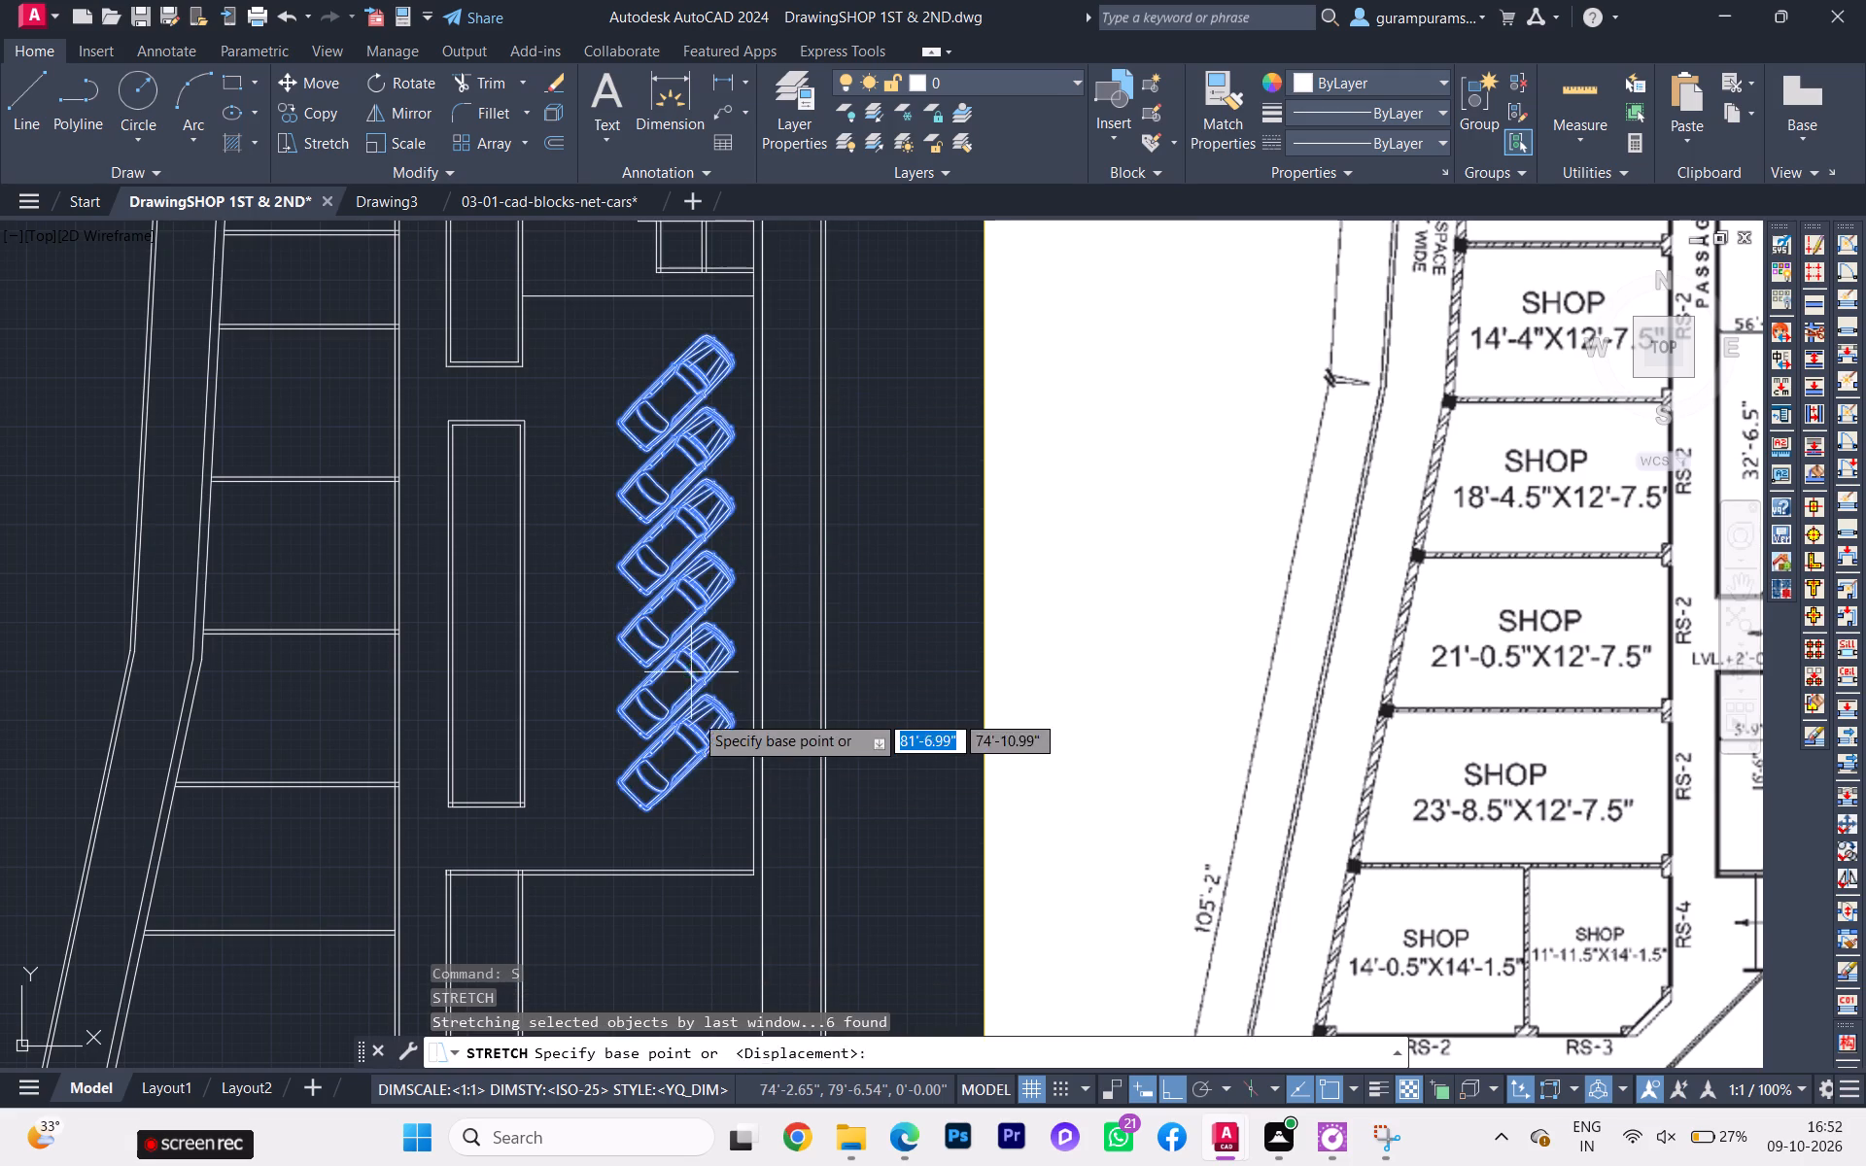
left_click(692, 769)
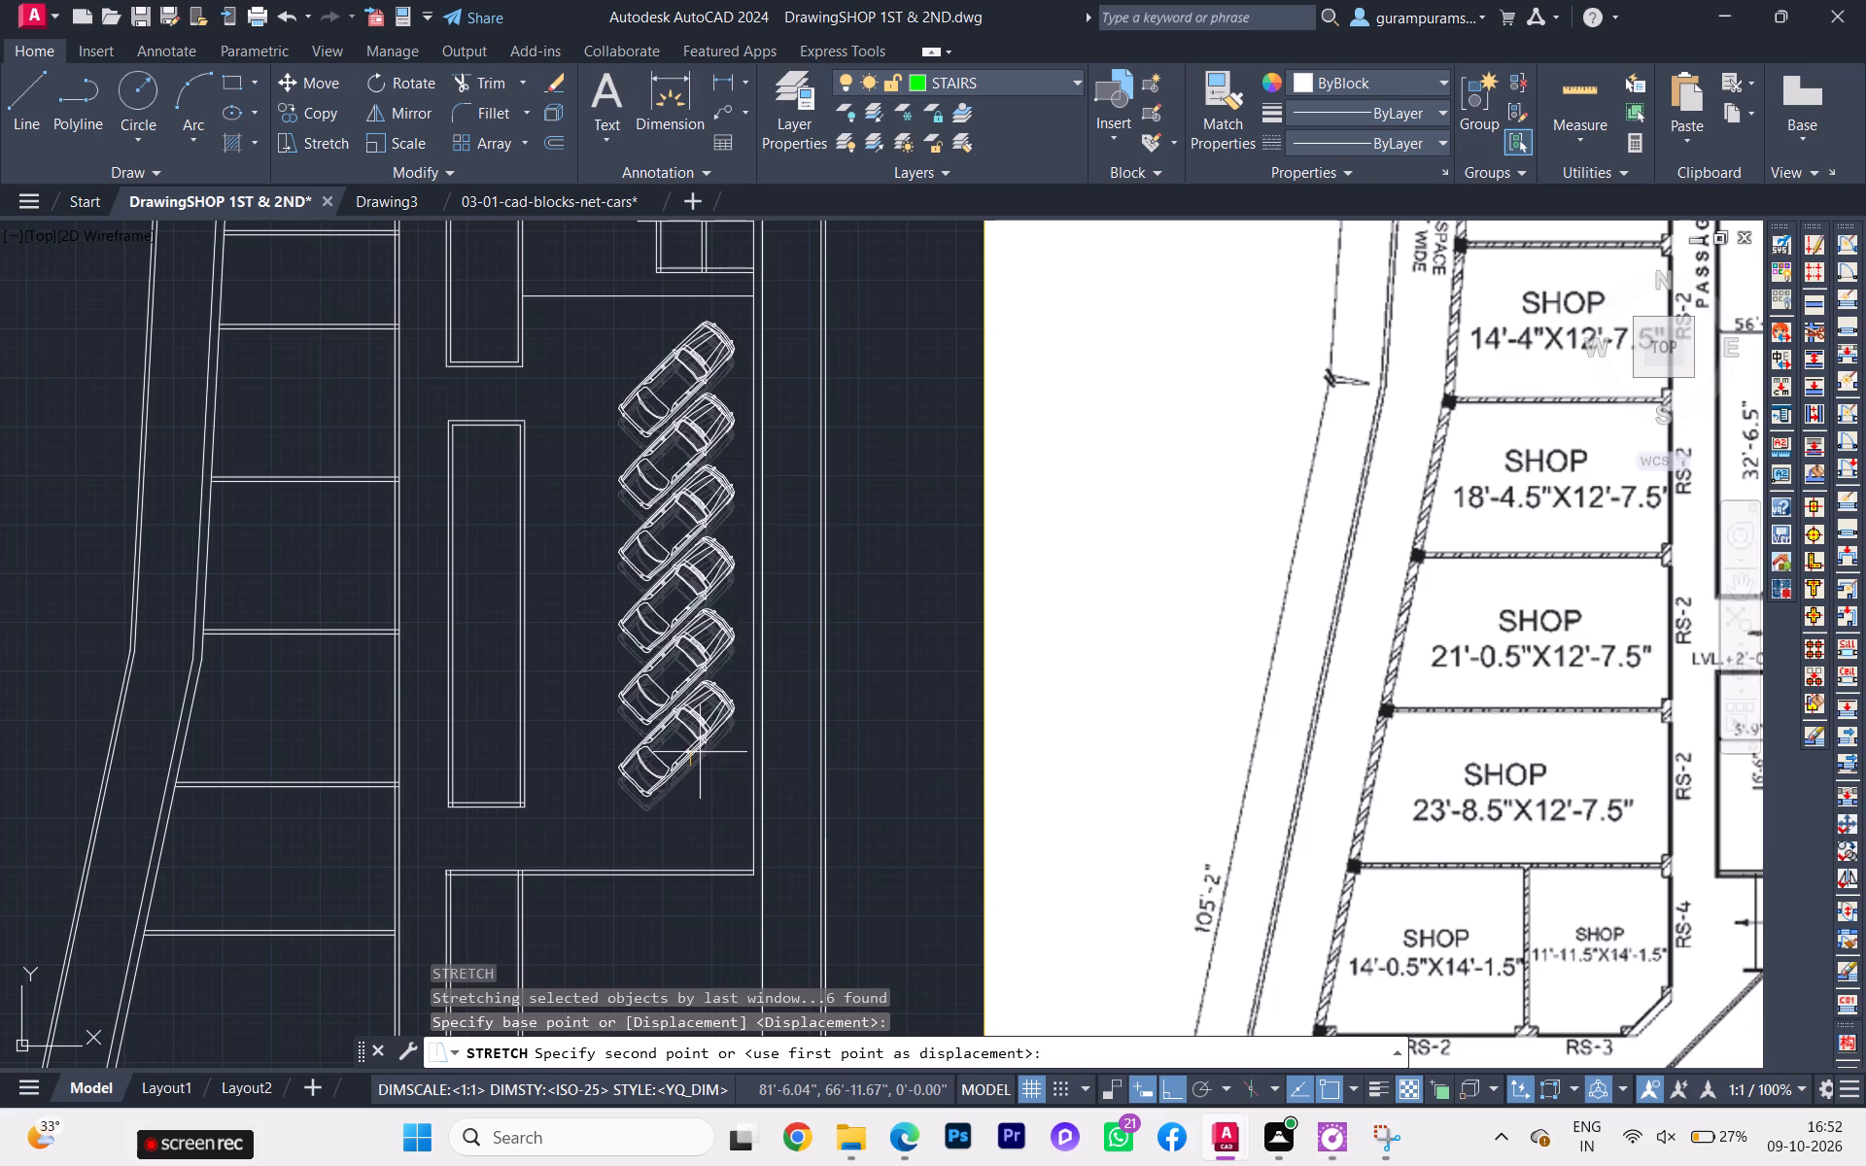
left_click(698, 742)
left_click(694, 751)
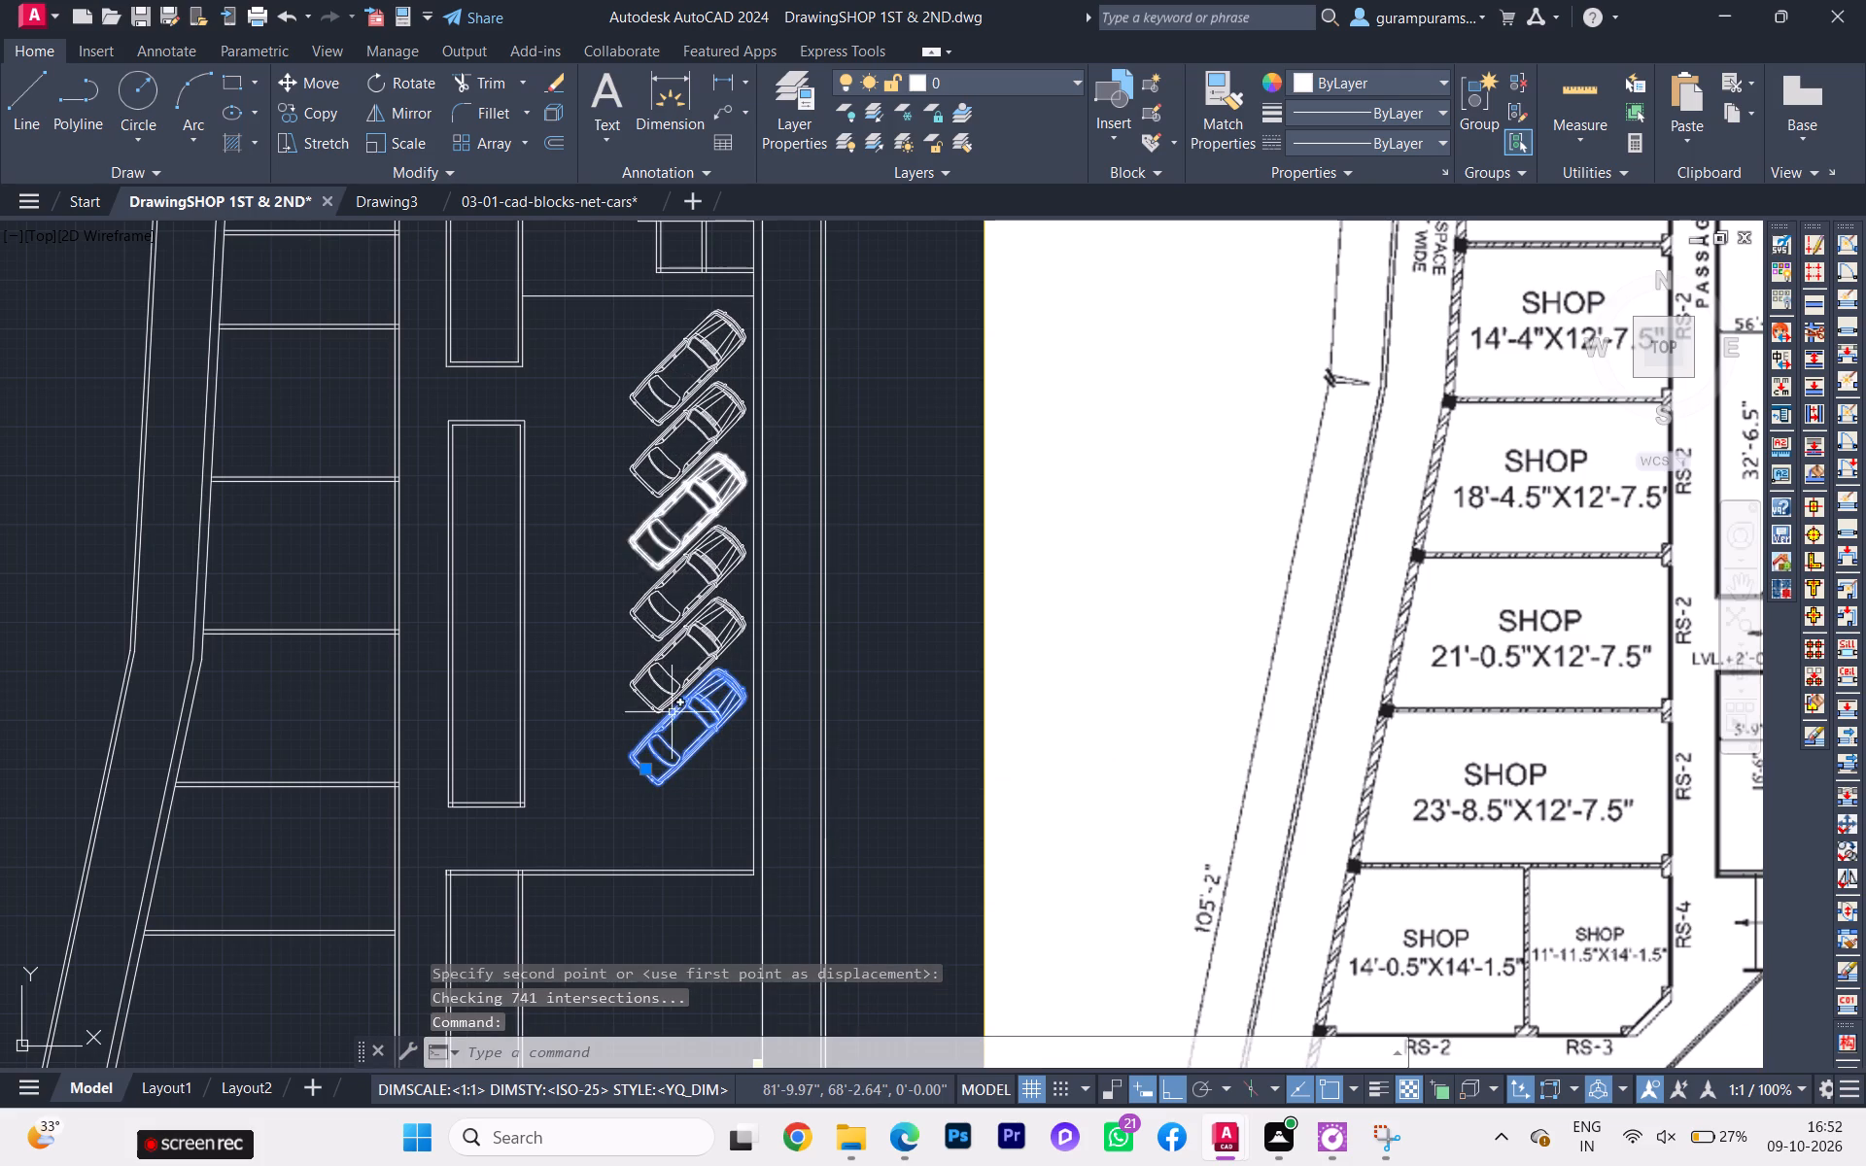
key("Escape")
key("Escape")
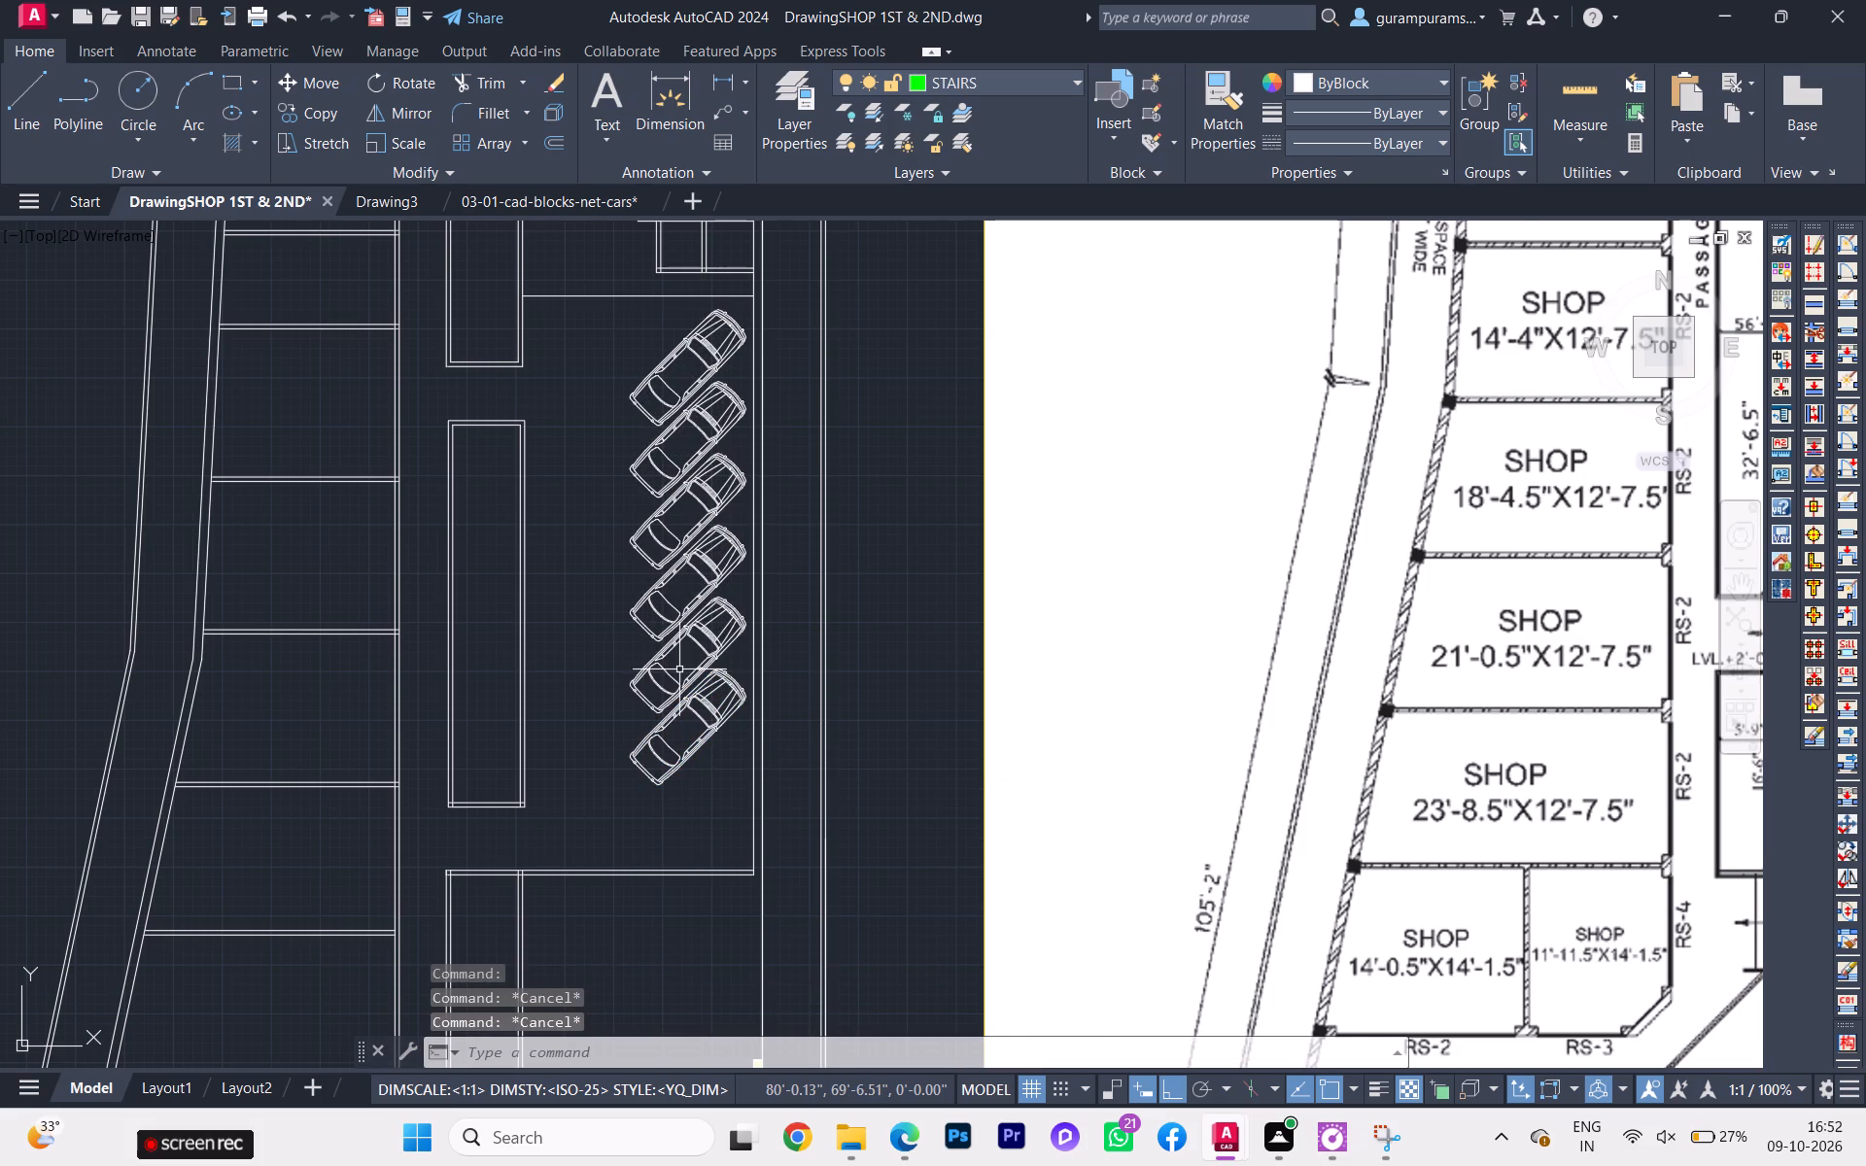
Compare the drafted parking row and surrounding walls with the reference ground floor plan.
scroll(675, 679, "down", 2)
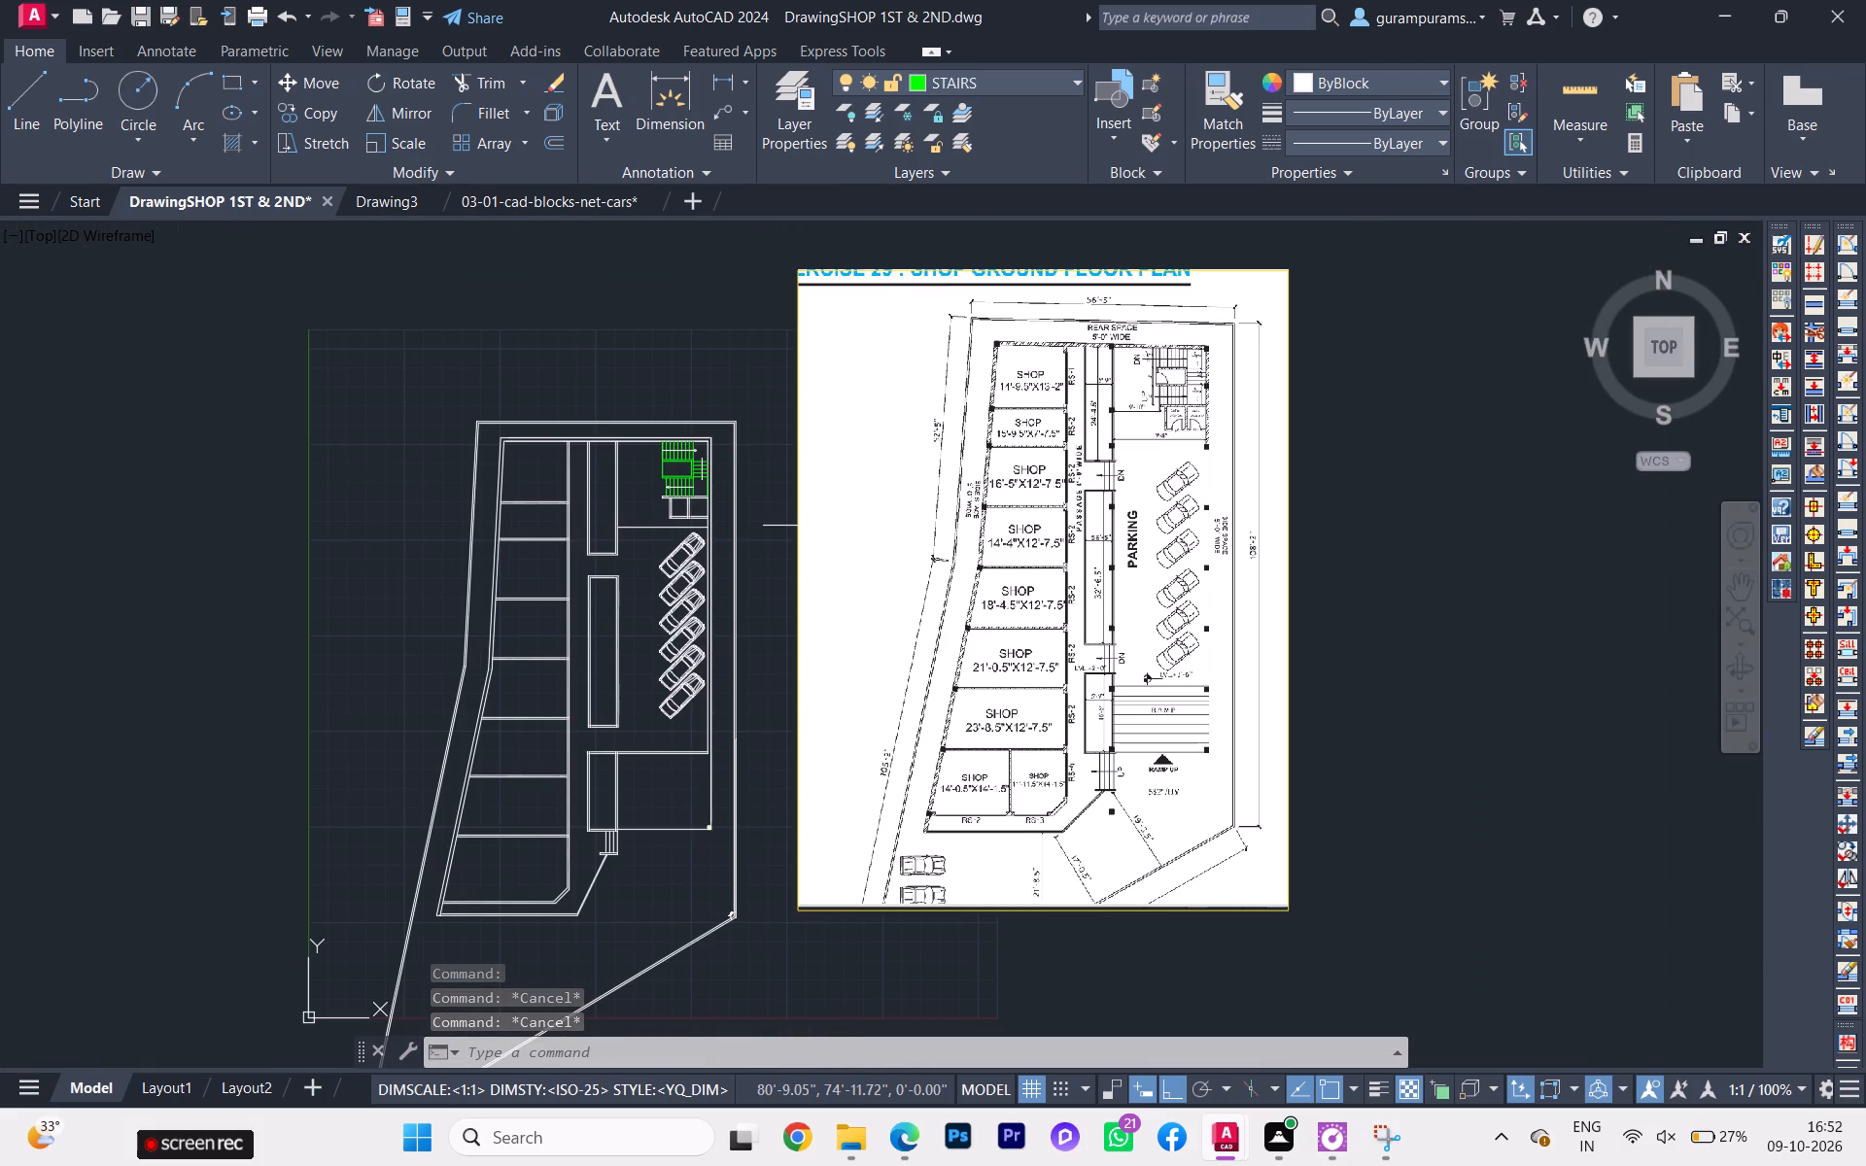
scroll(1168, 506, "up", 1)
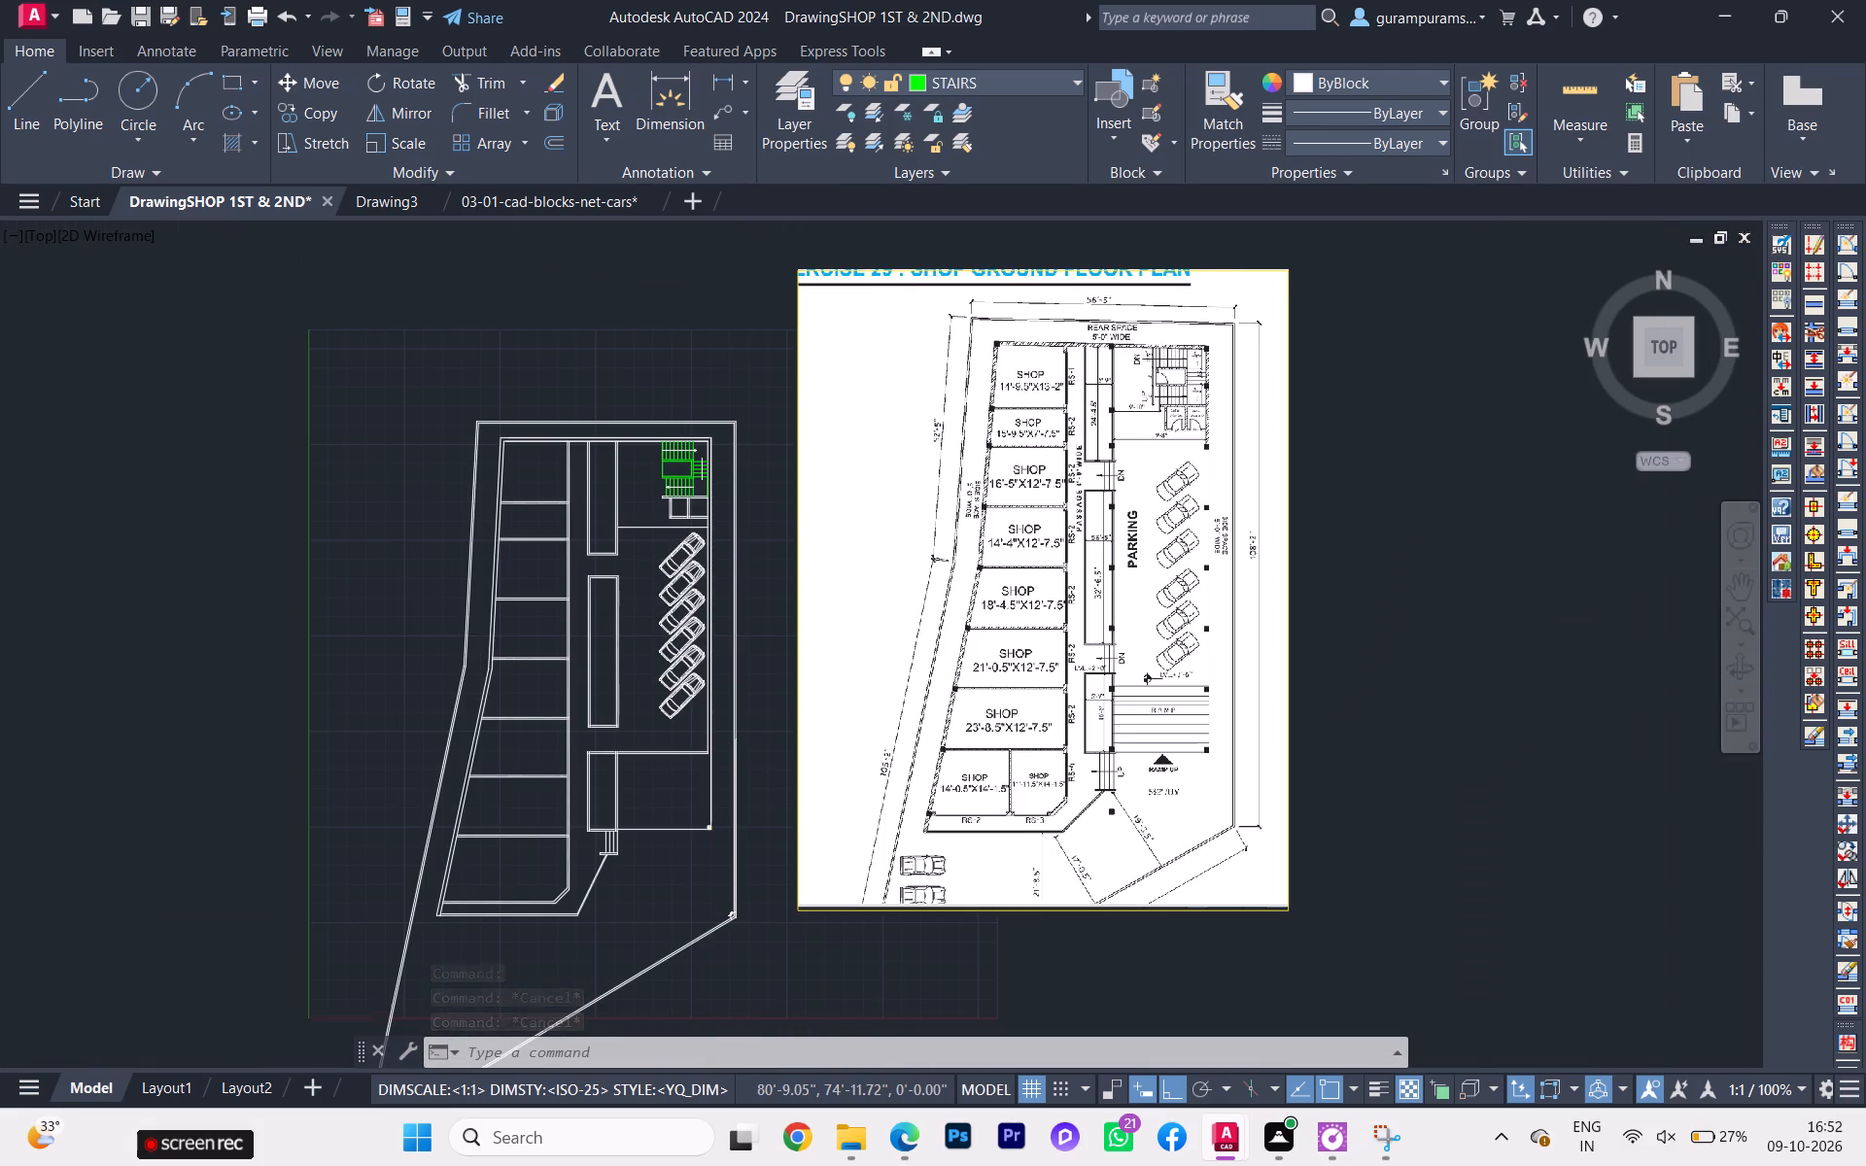
scroll(1168, 506, "up", 1)
scroll(1166, 504, "down", 1)
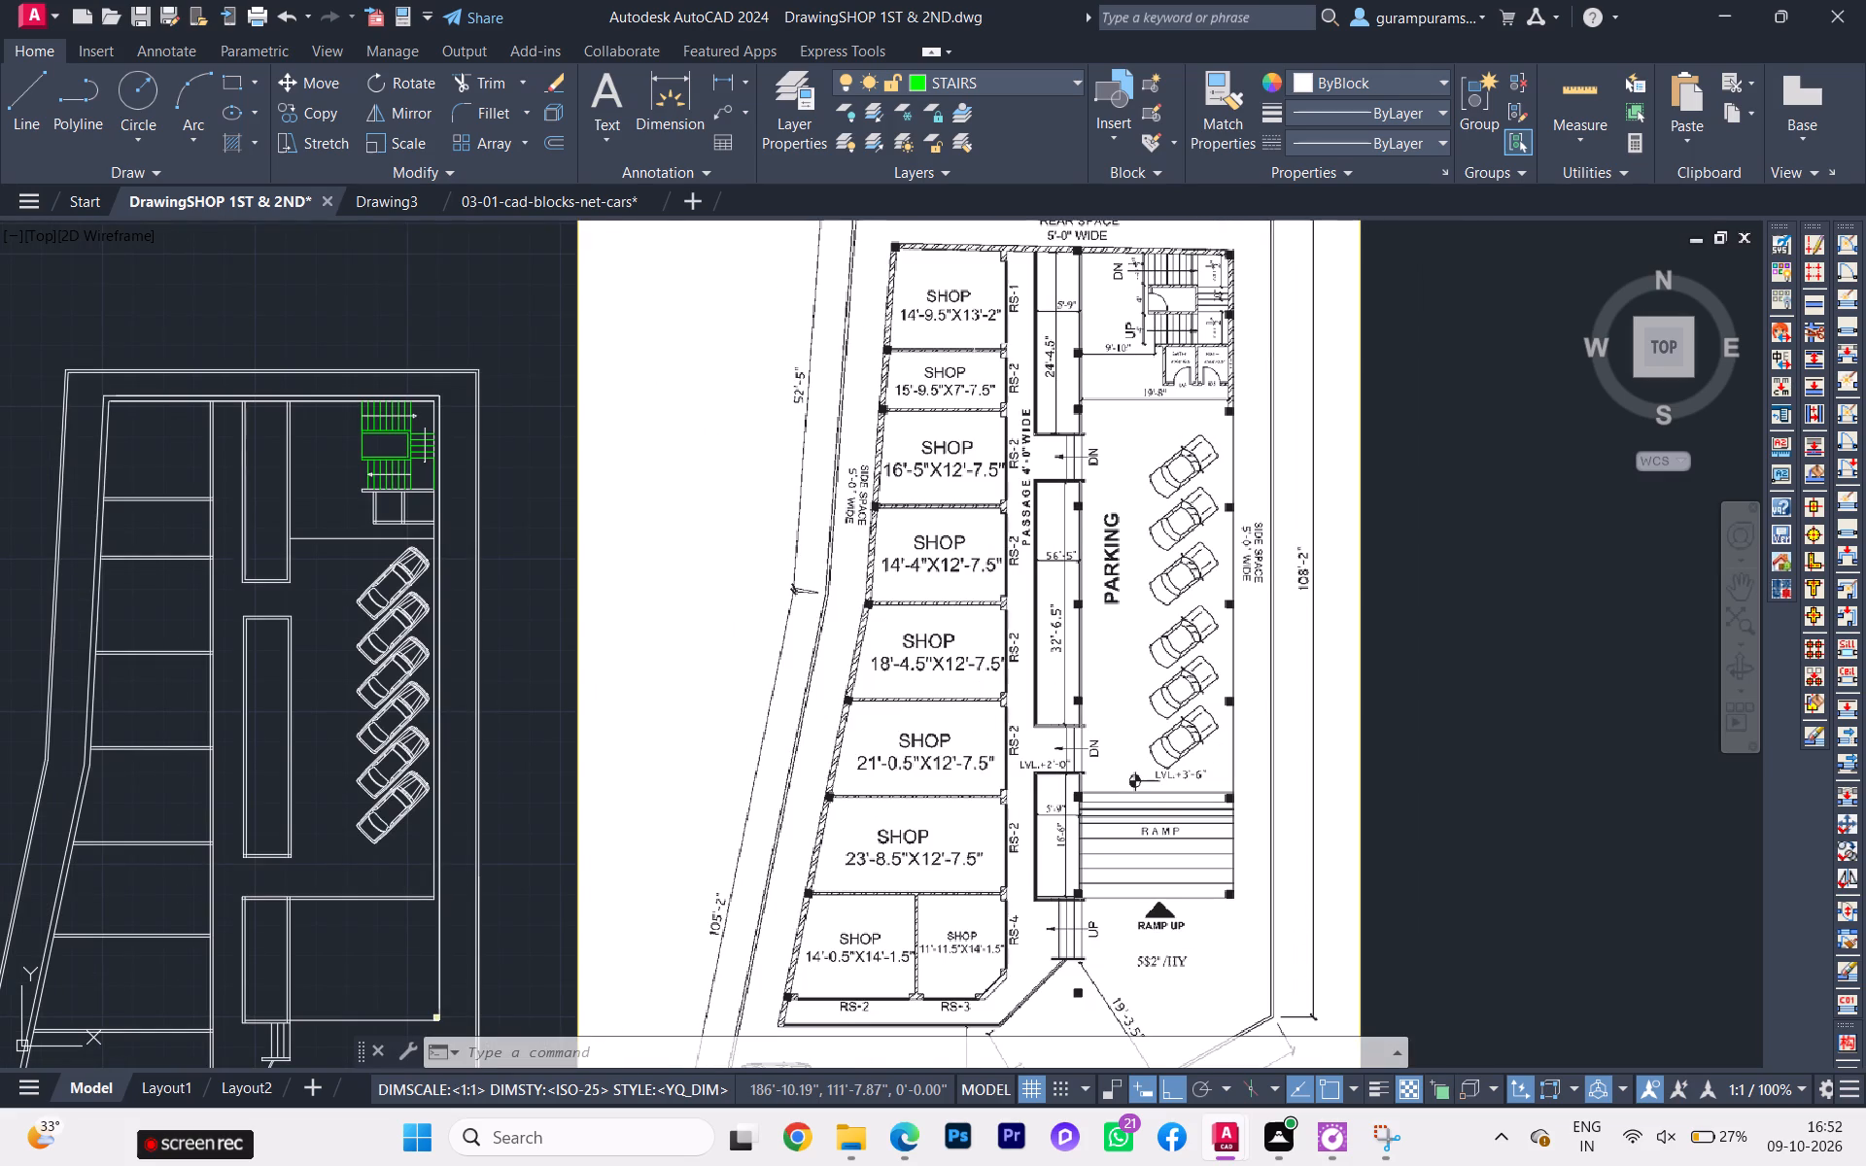
scroll(1282, 356, "up", 2)
scroll(1281, 375, "down", 4)
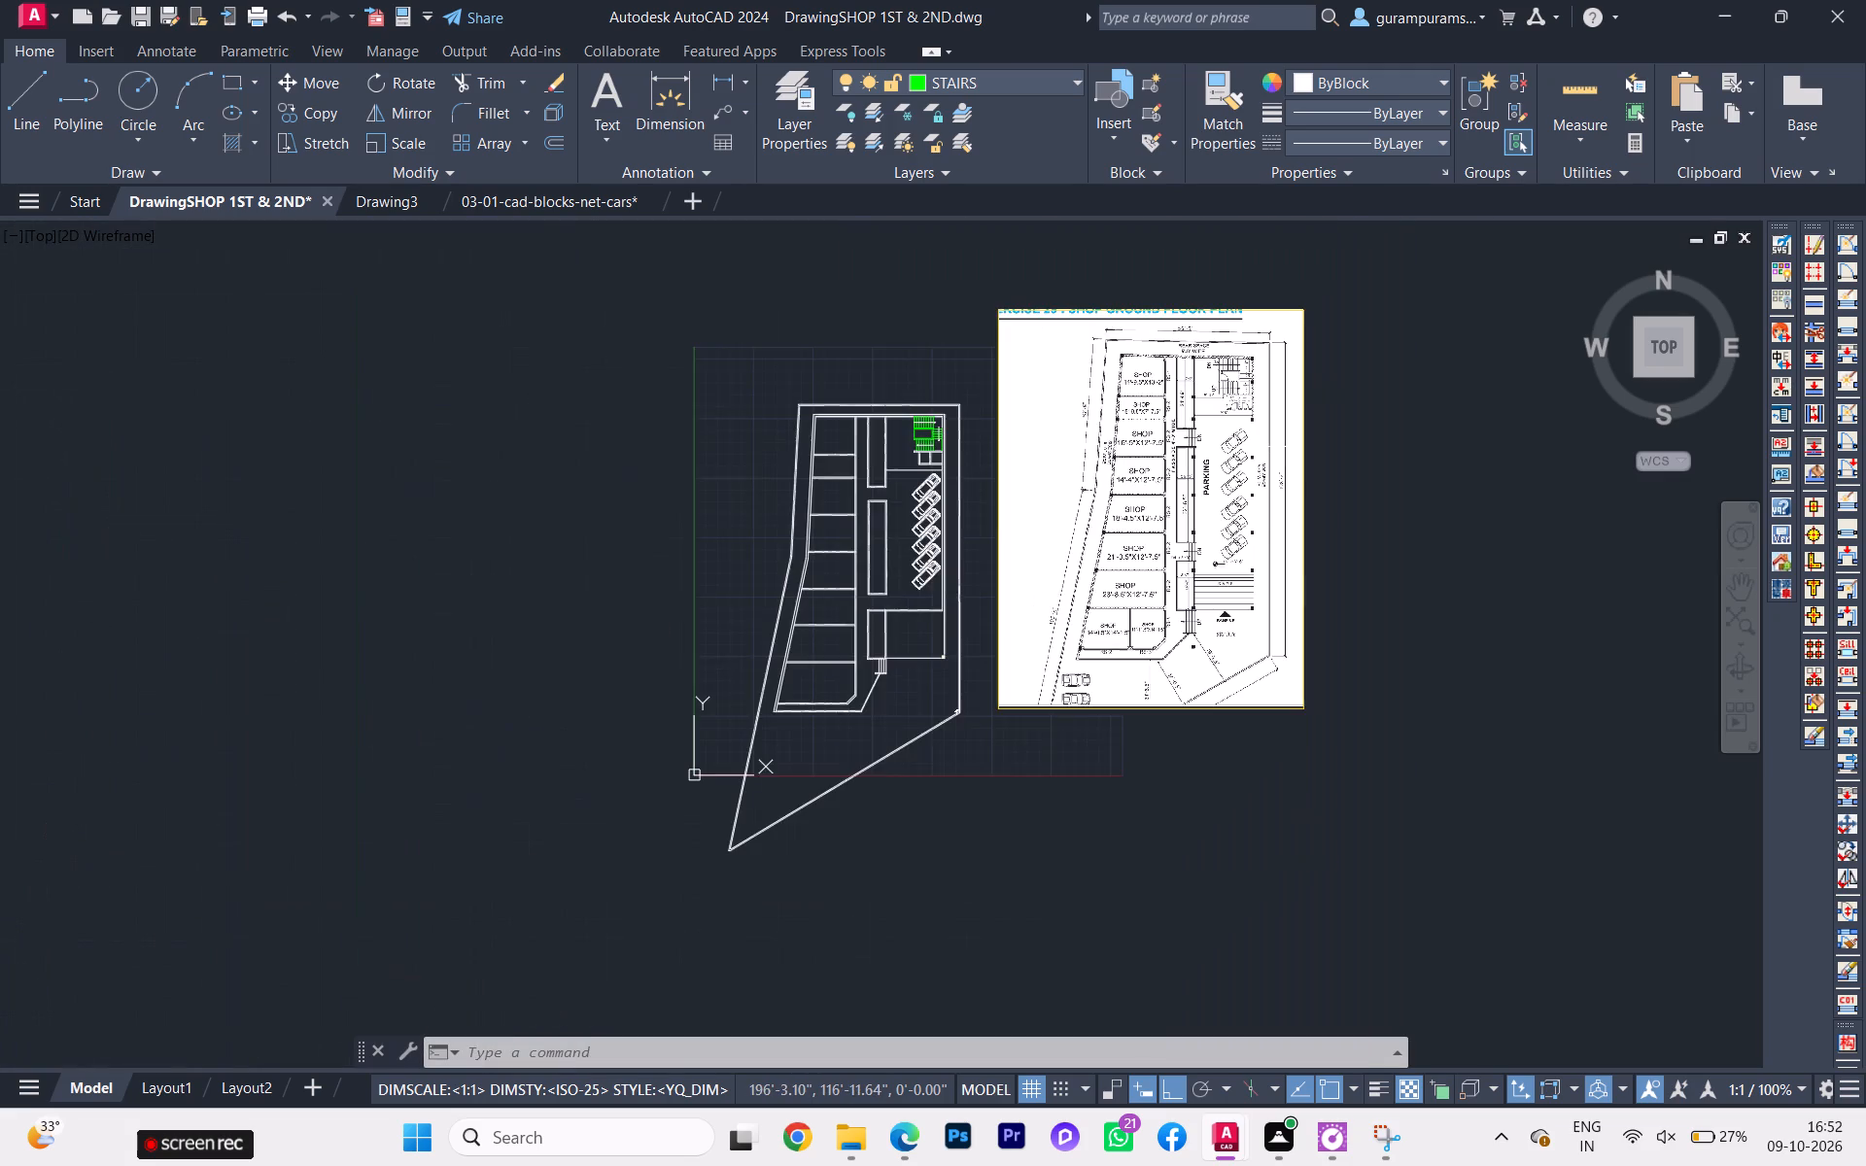
scroll(1056, 463, "up", 3)
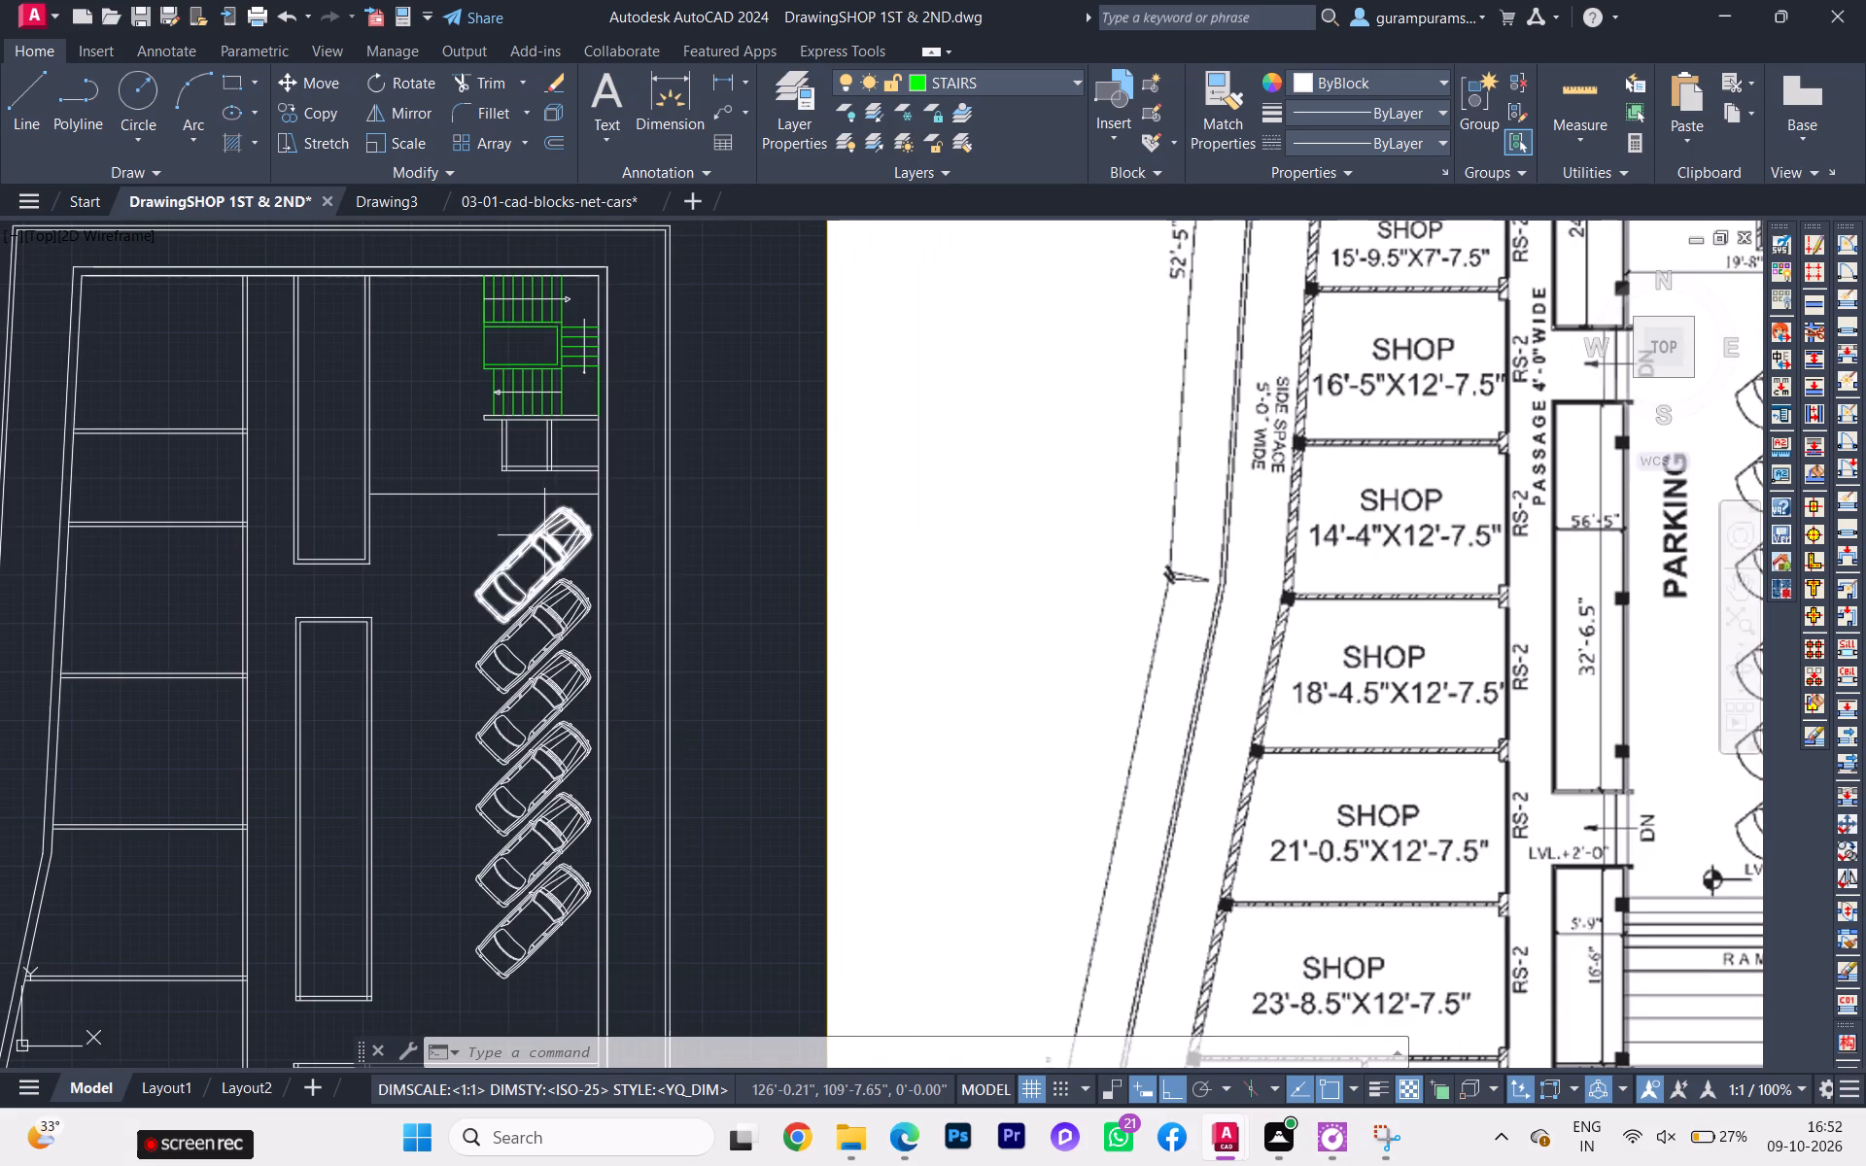
scroll(546, 538, "down", 1)
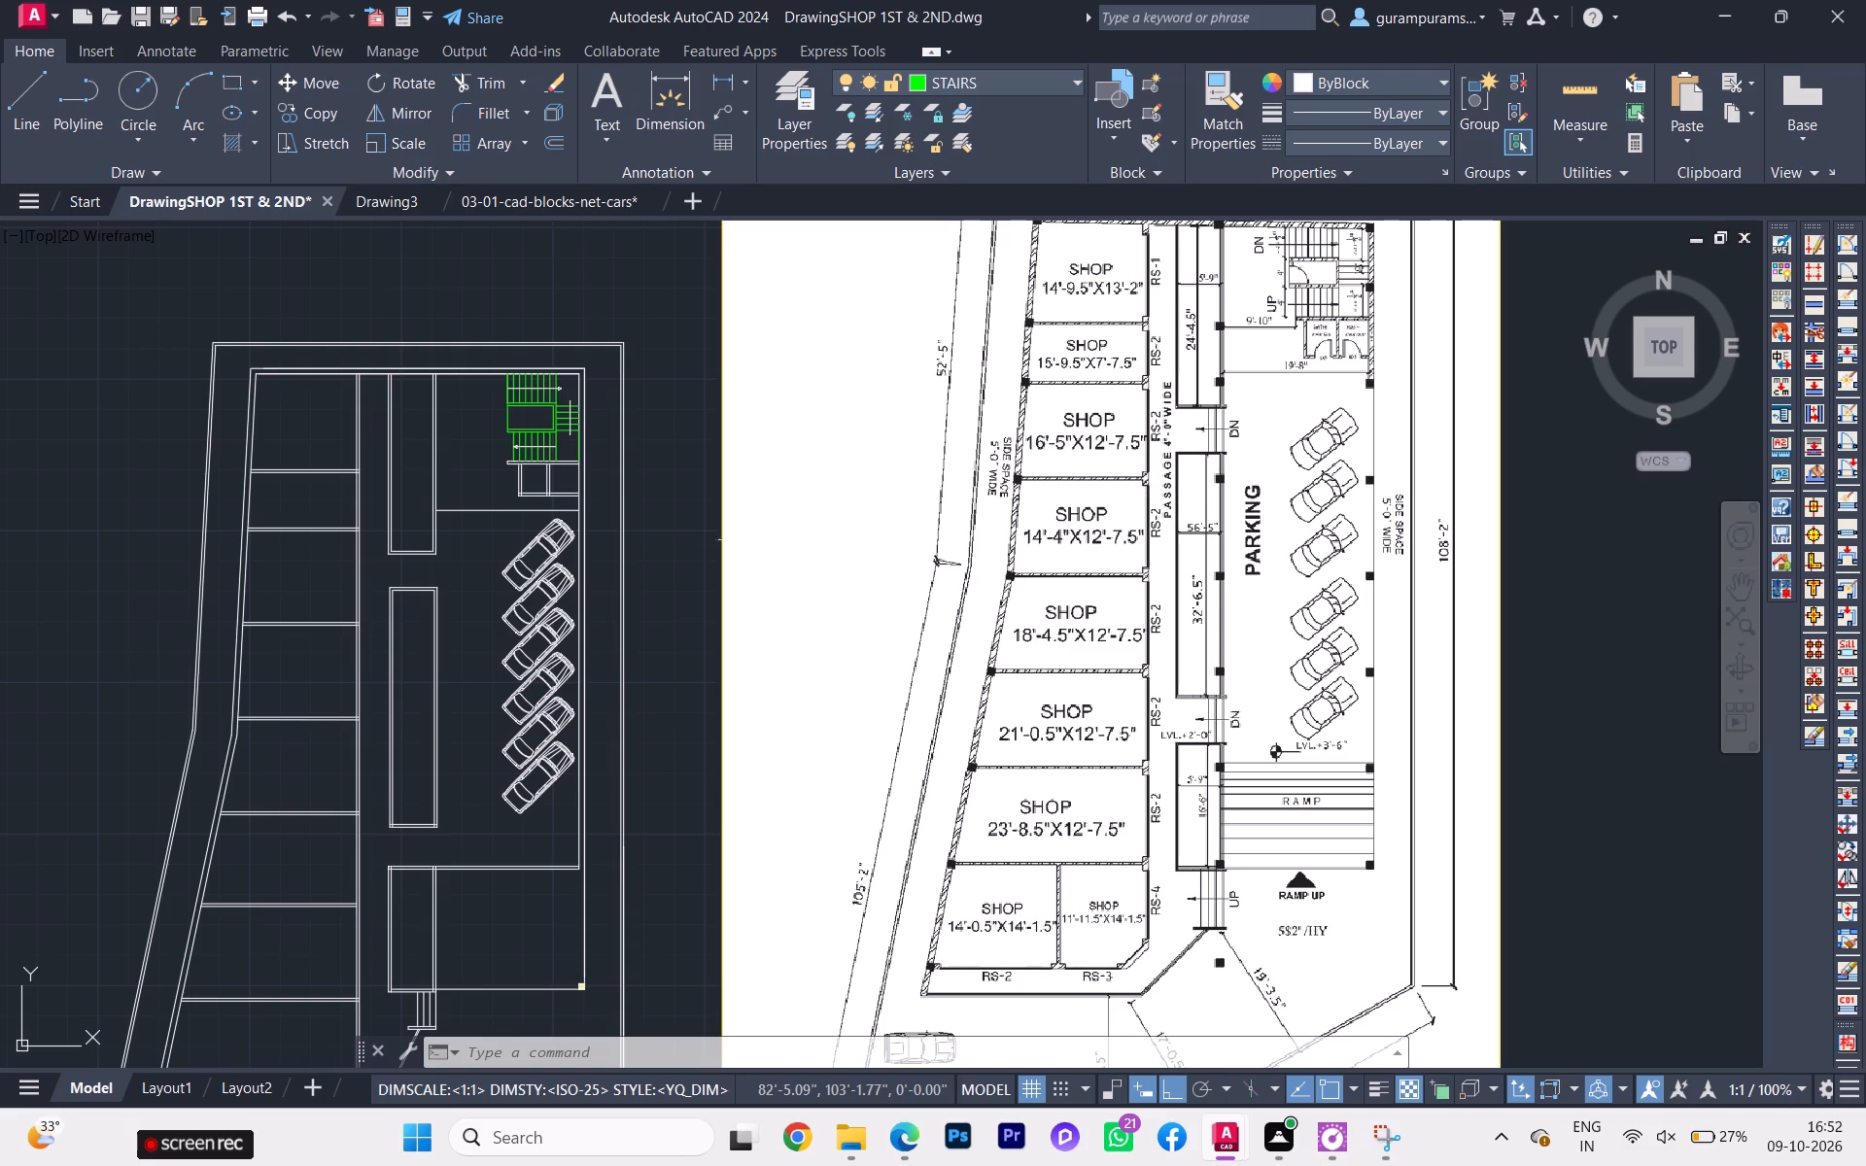
scroll(556, 561, "up", 2)
scroll(494, 577, "down", 1)
Trim the passage-side shop wall's inner line where it crosses the partition between the two rearmost shops.
key("t")
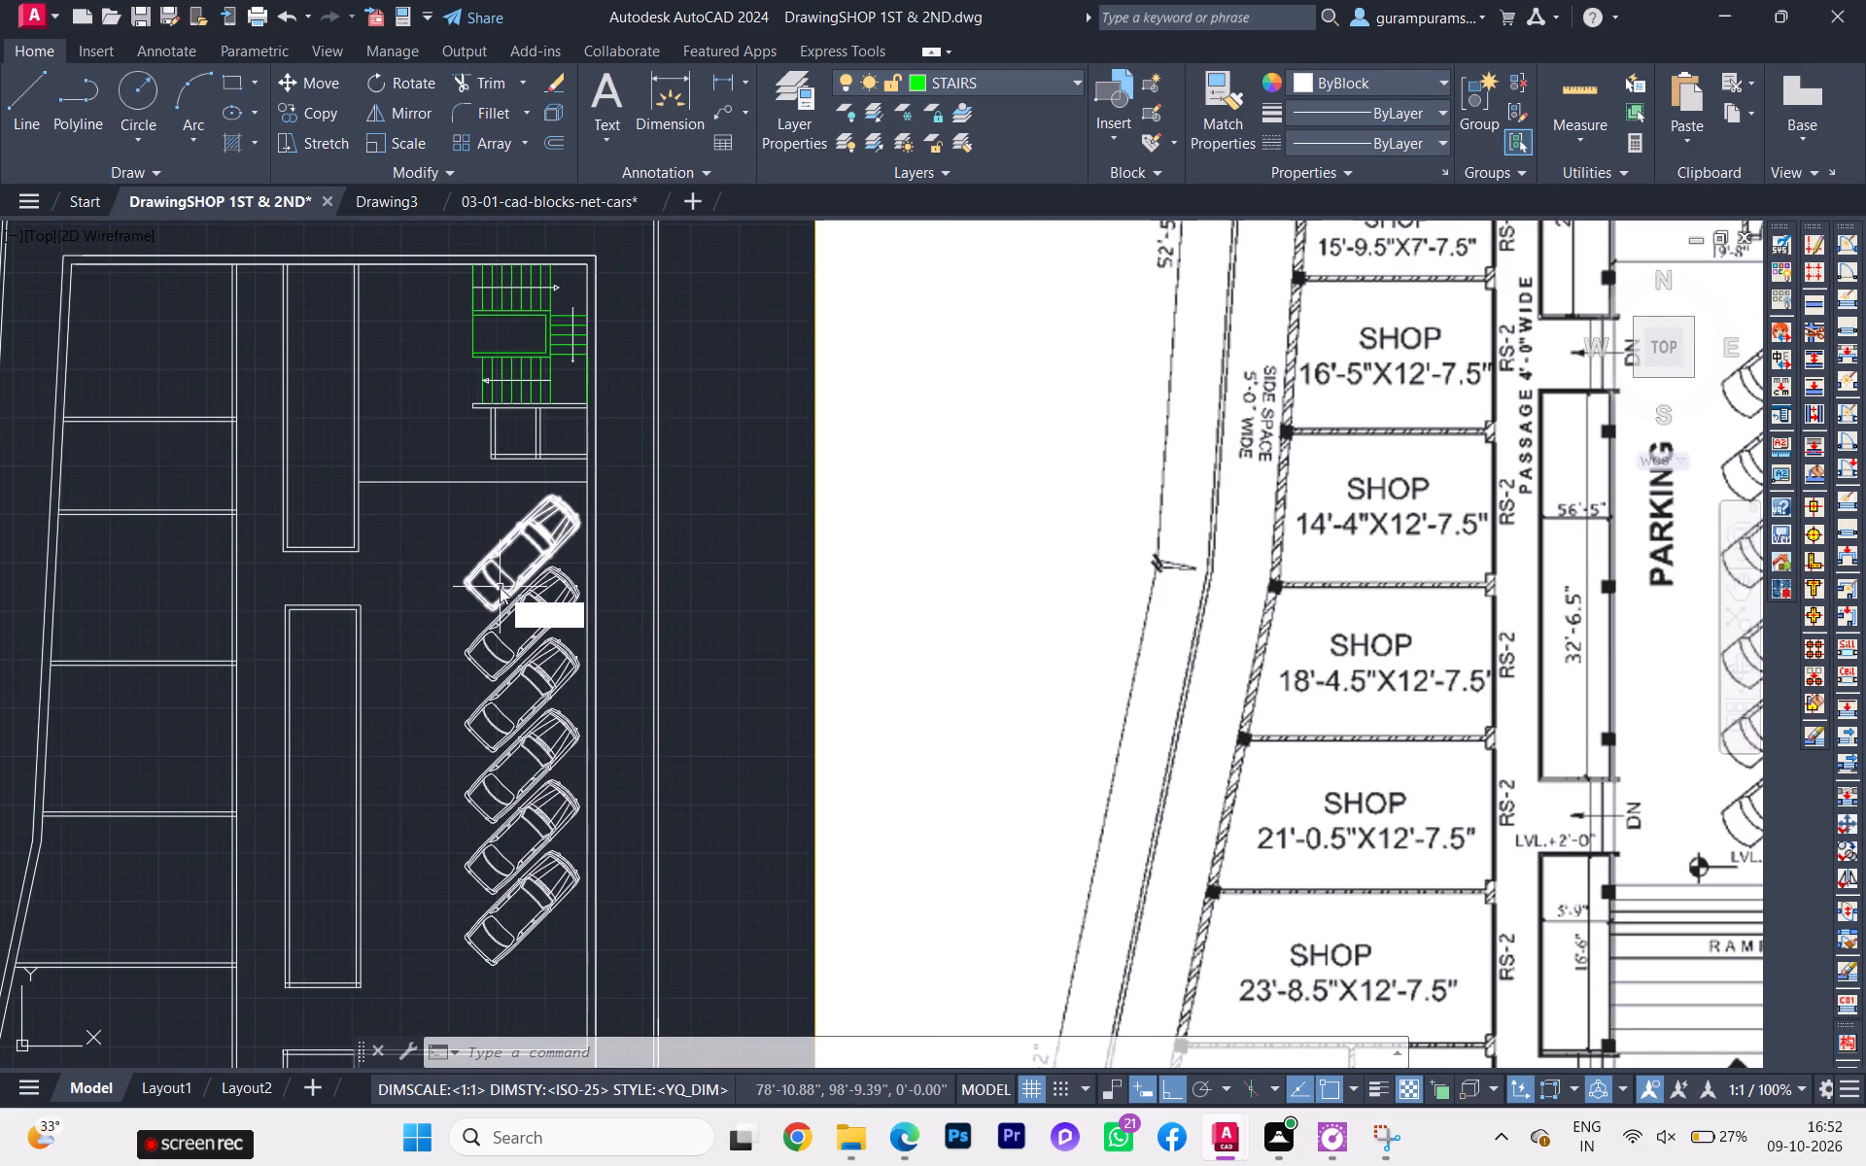
key("r")
key("Return")
scroll(500, 600, "down", 1)
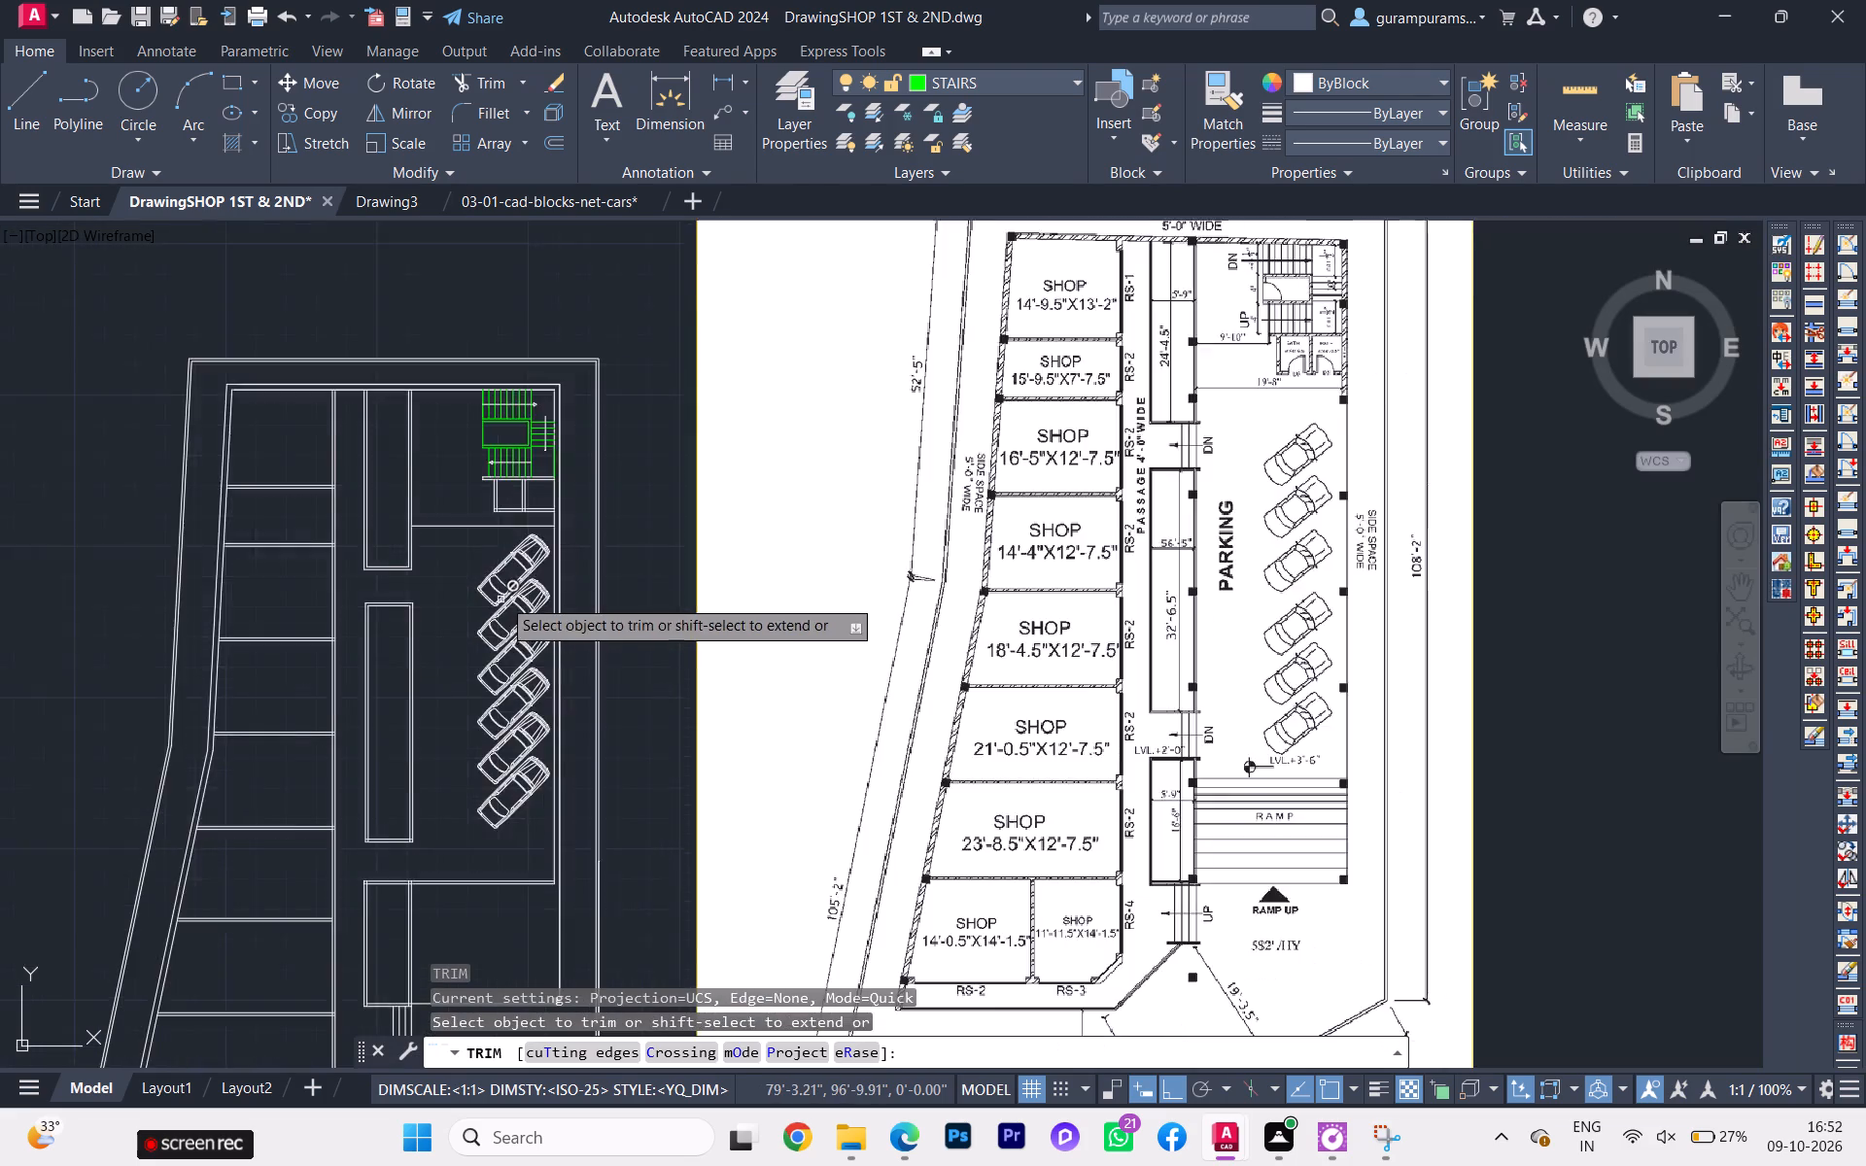
scroll(502, 597, "down", 1)
middle_click_drag(592, 557, 915, 473)
scroll(663, 437, "up", 4)
scroll(1021, 532, "up", 3)
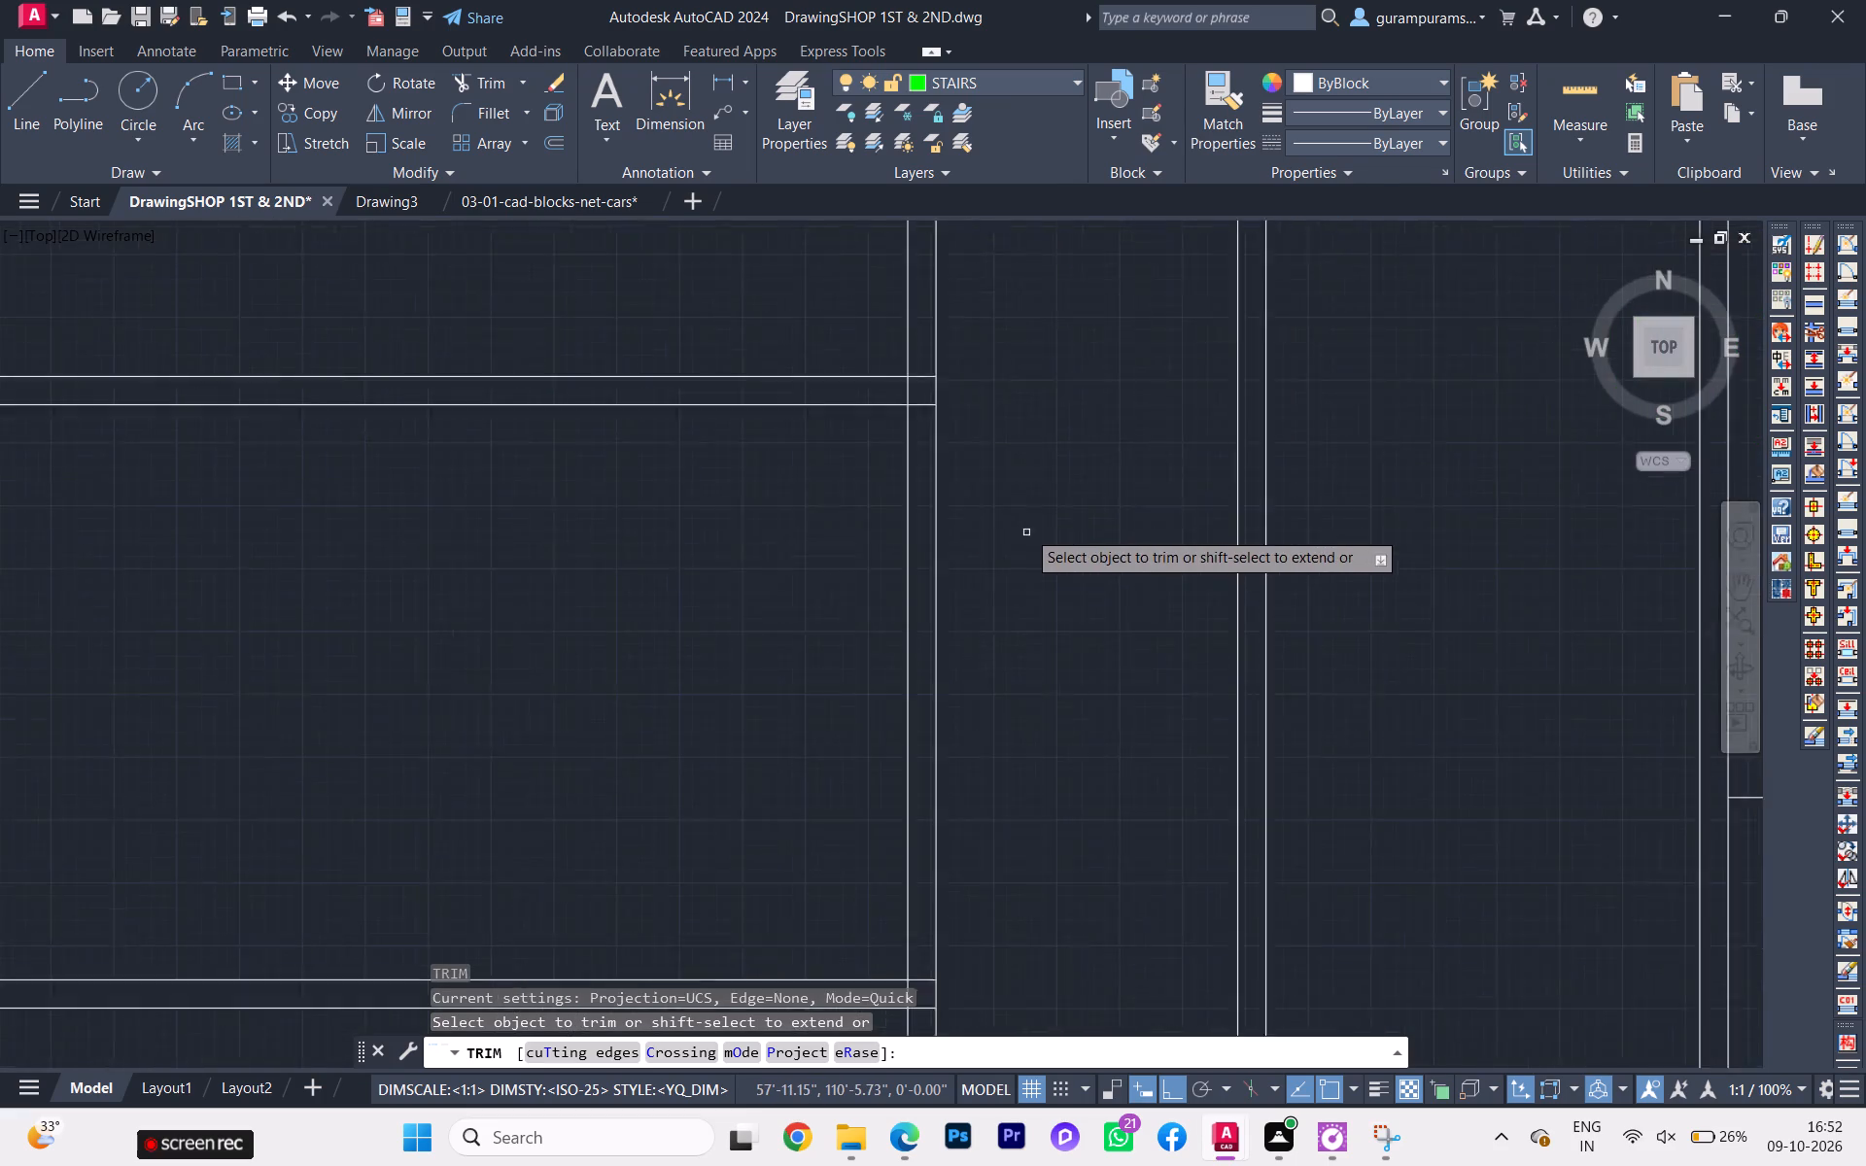
left_click(839, 309)
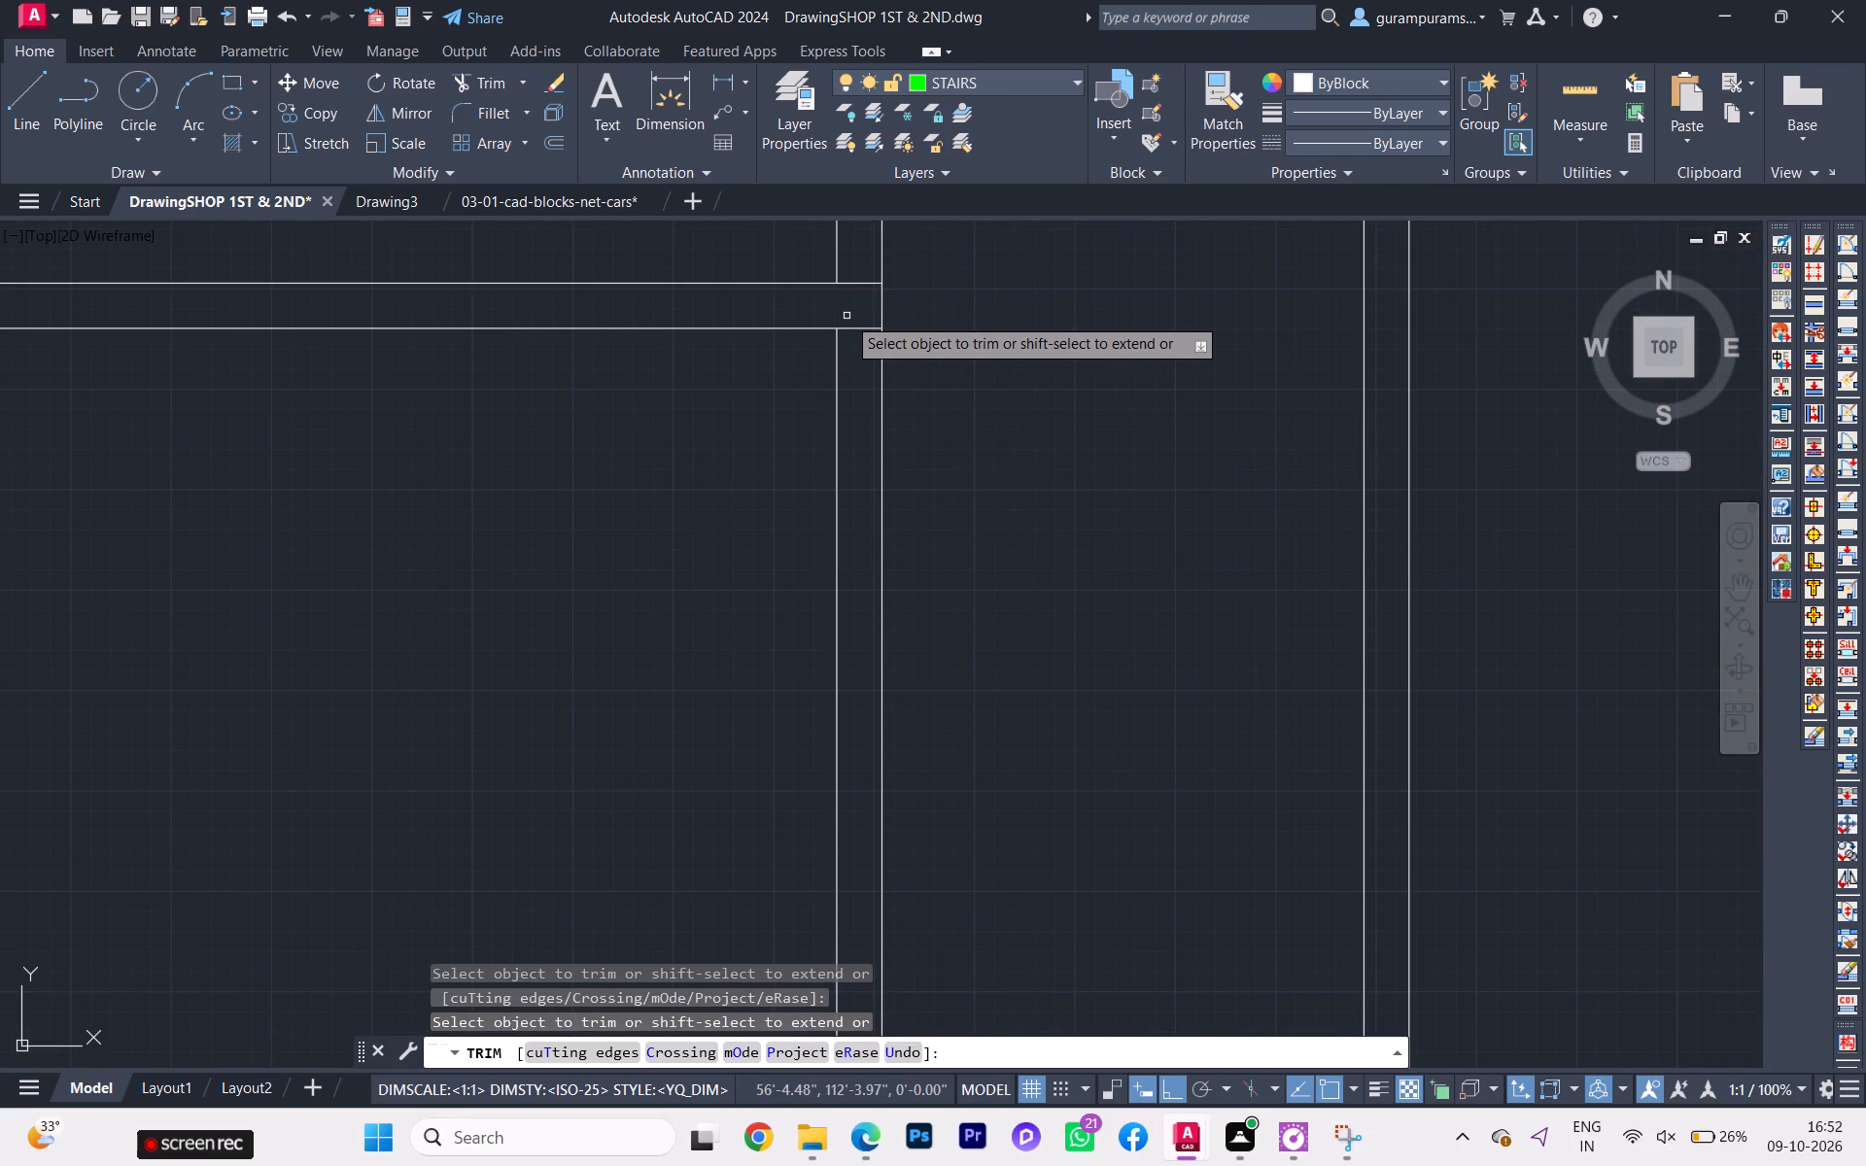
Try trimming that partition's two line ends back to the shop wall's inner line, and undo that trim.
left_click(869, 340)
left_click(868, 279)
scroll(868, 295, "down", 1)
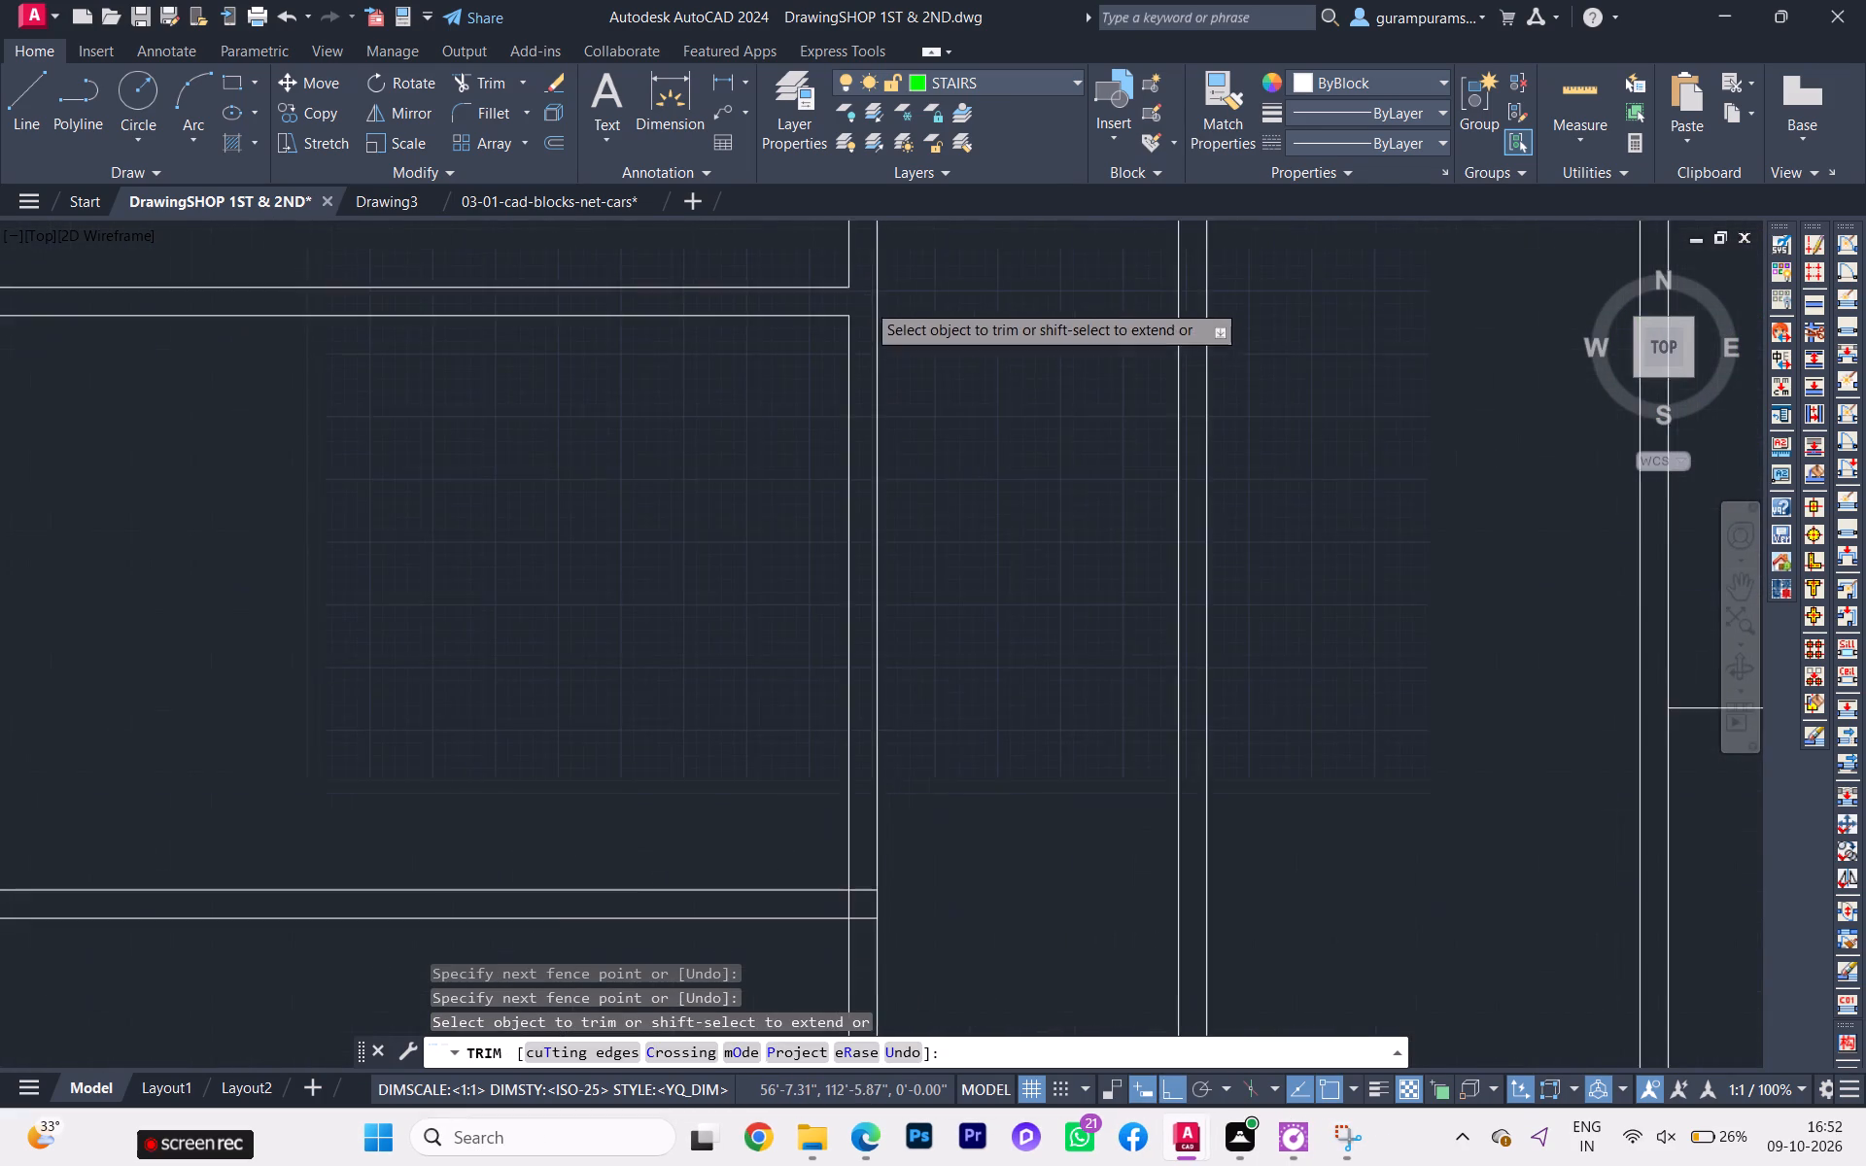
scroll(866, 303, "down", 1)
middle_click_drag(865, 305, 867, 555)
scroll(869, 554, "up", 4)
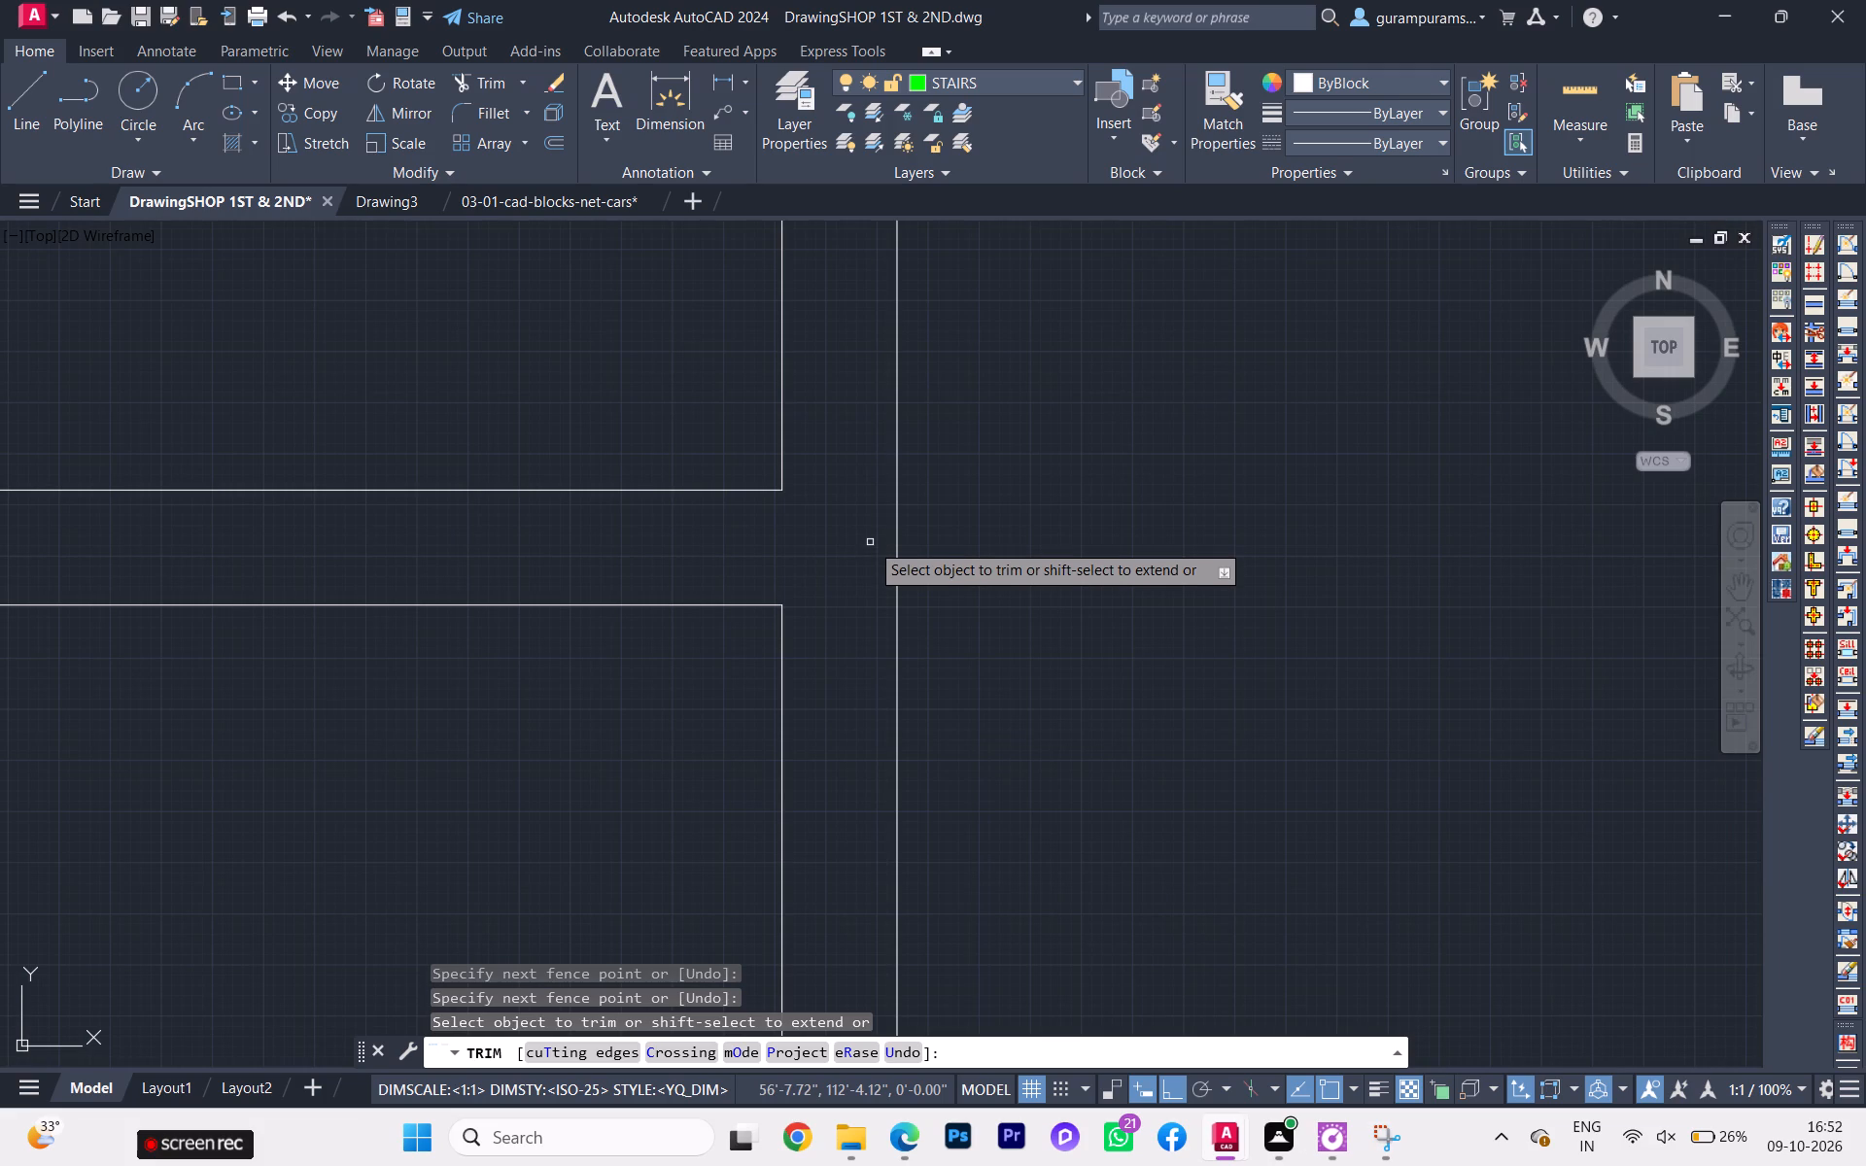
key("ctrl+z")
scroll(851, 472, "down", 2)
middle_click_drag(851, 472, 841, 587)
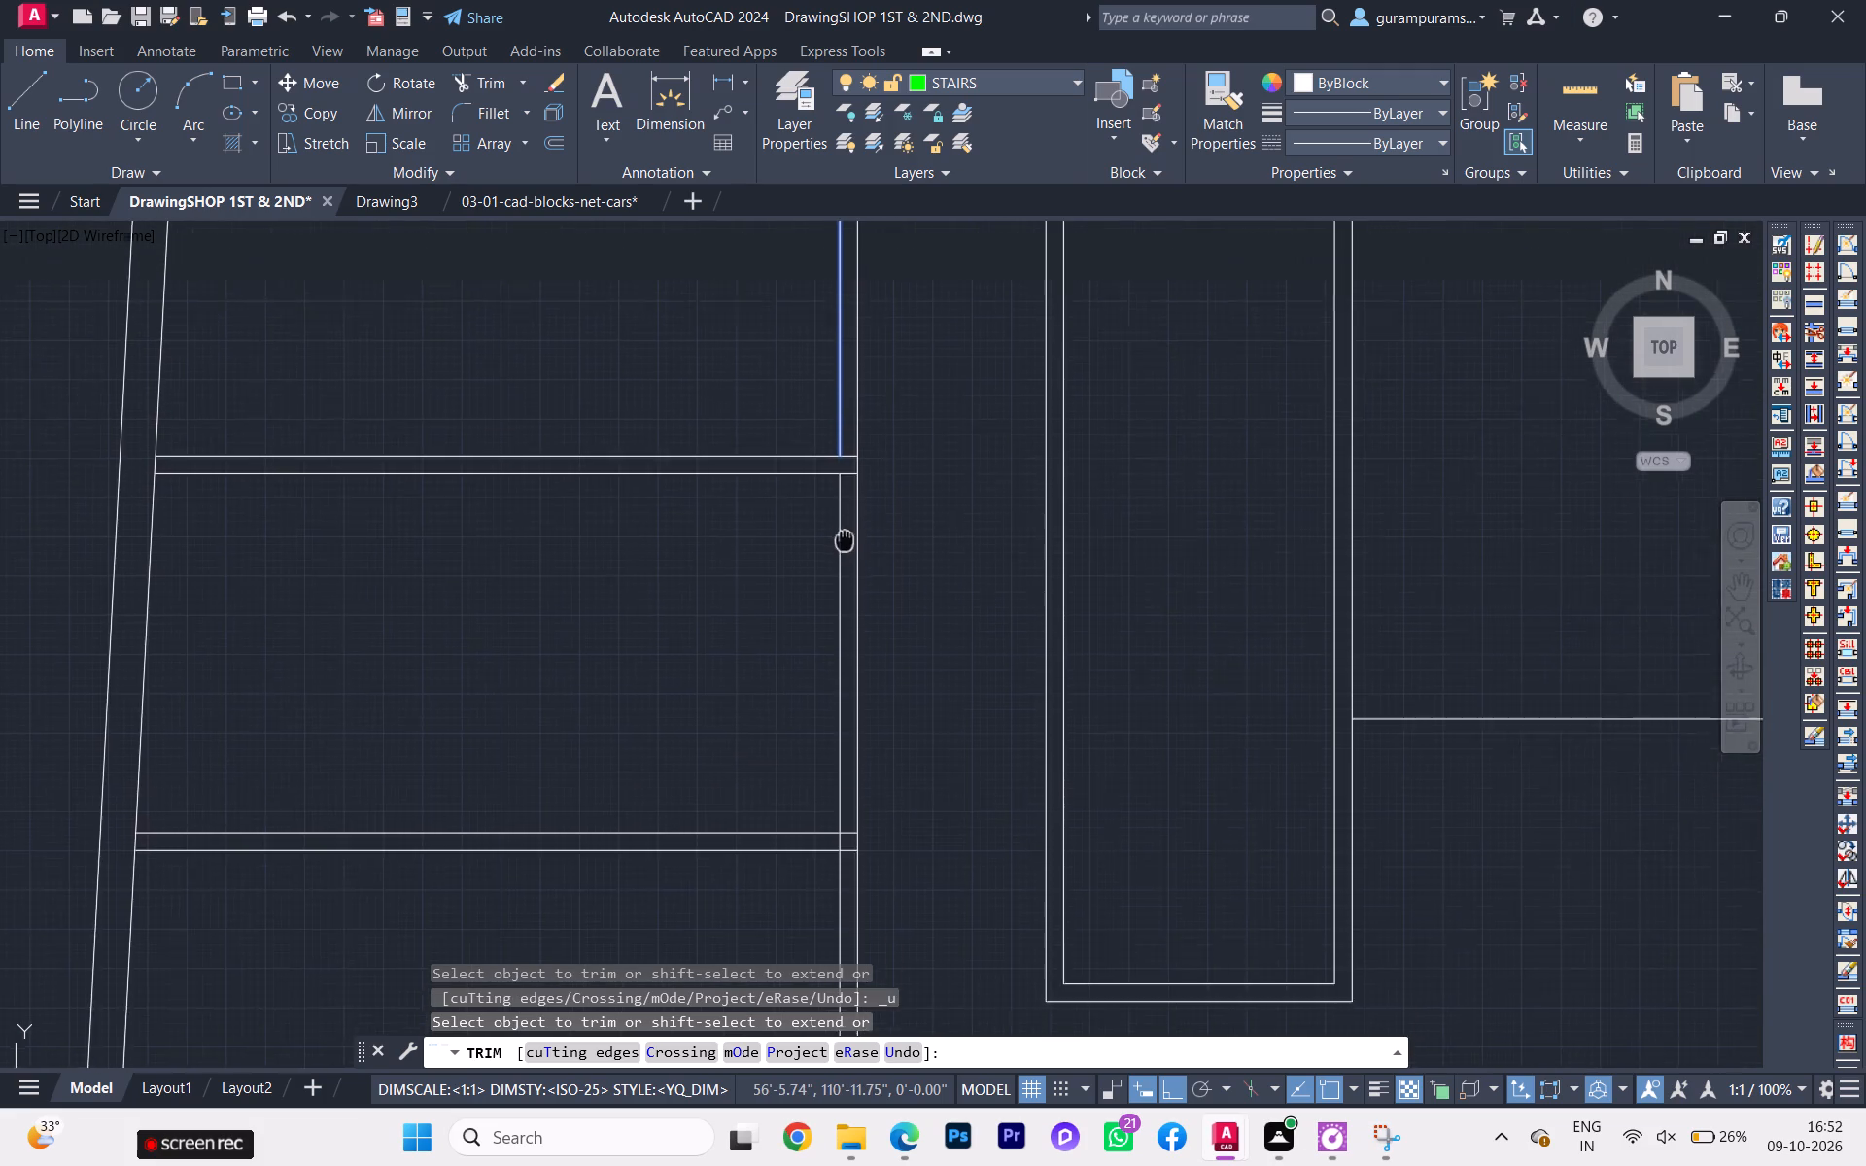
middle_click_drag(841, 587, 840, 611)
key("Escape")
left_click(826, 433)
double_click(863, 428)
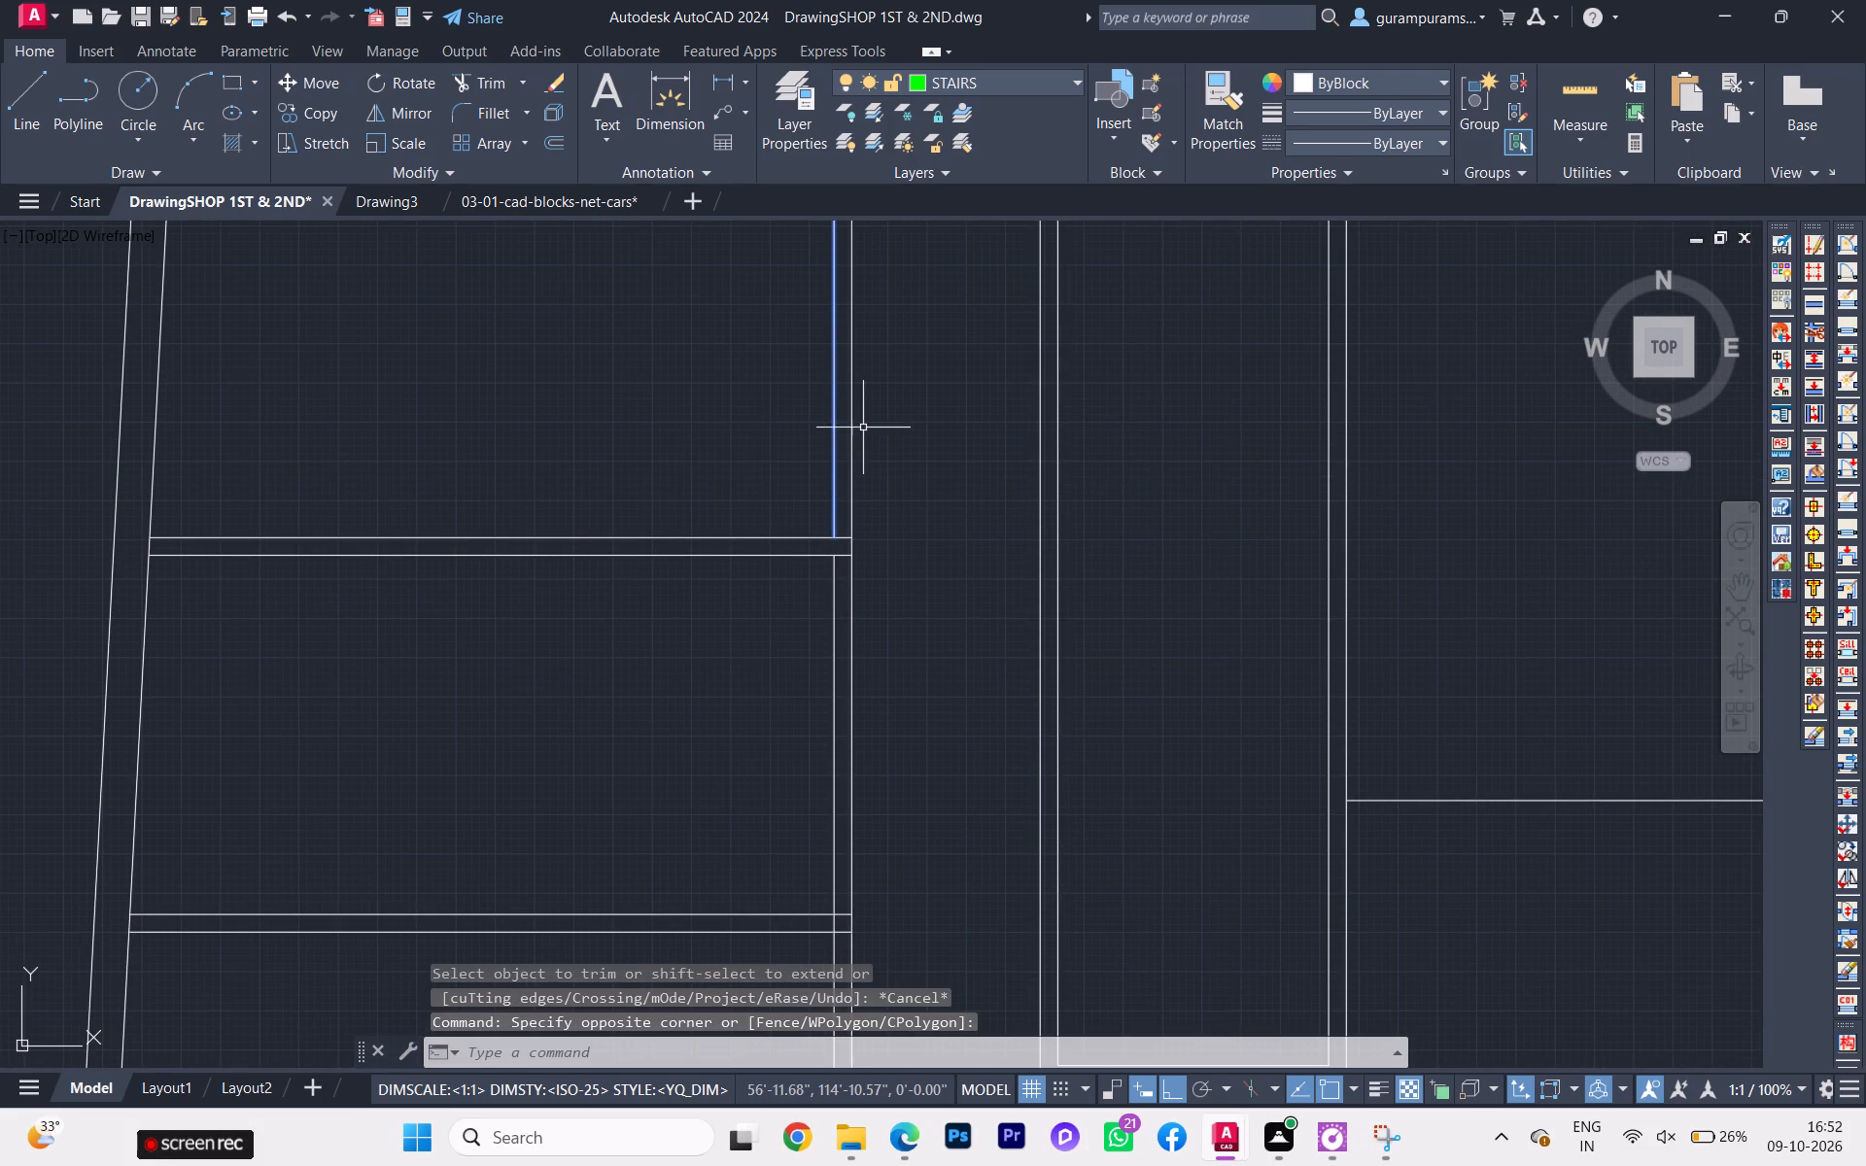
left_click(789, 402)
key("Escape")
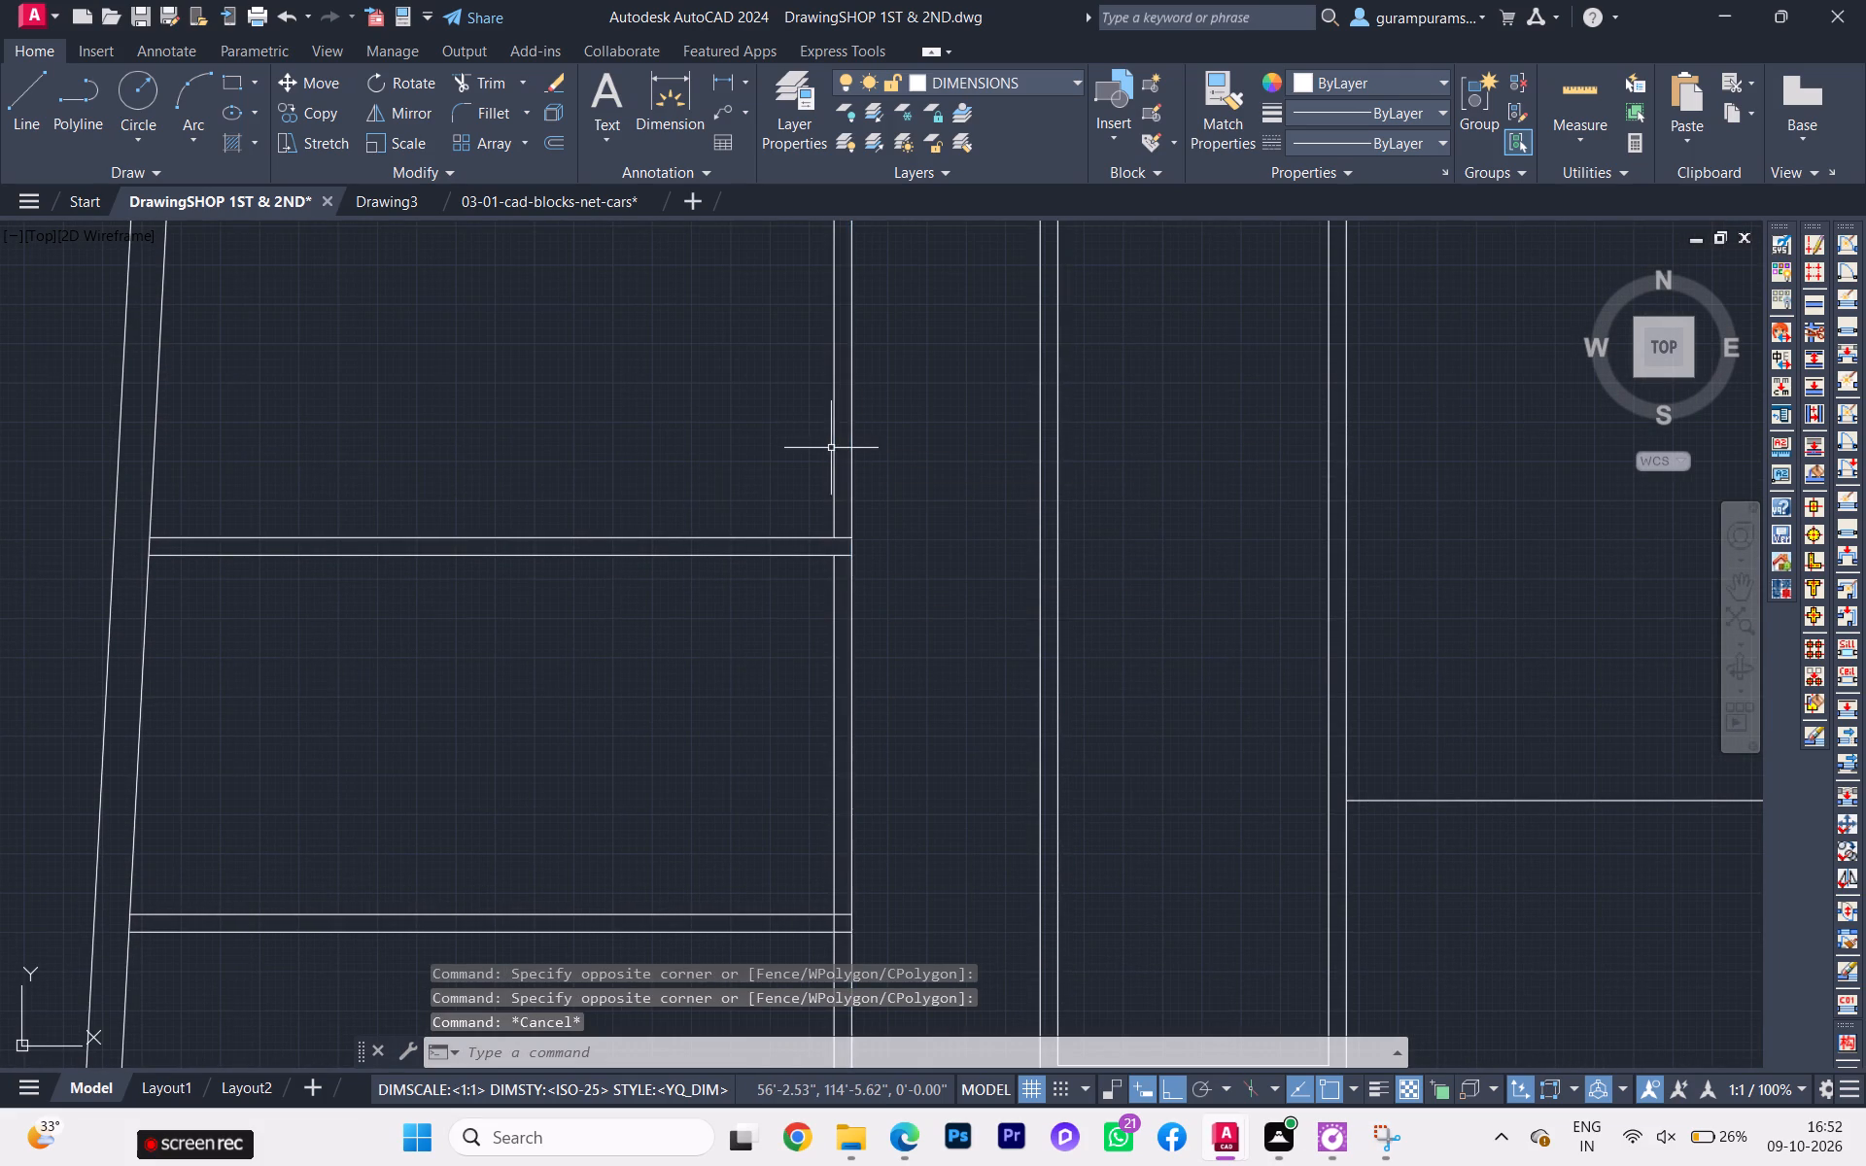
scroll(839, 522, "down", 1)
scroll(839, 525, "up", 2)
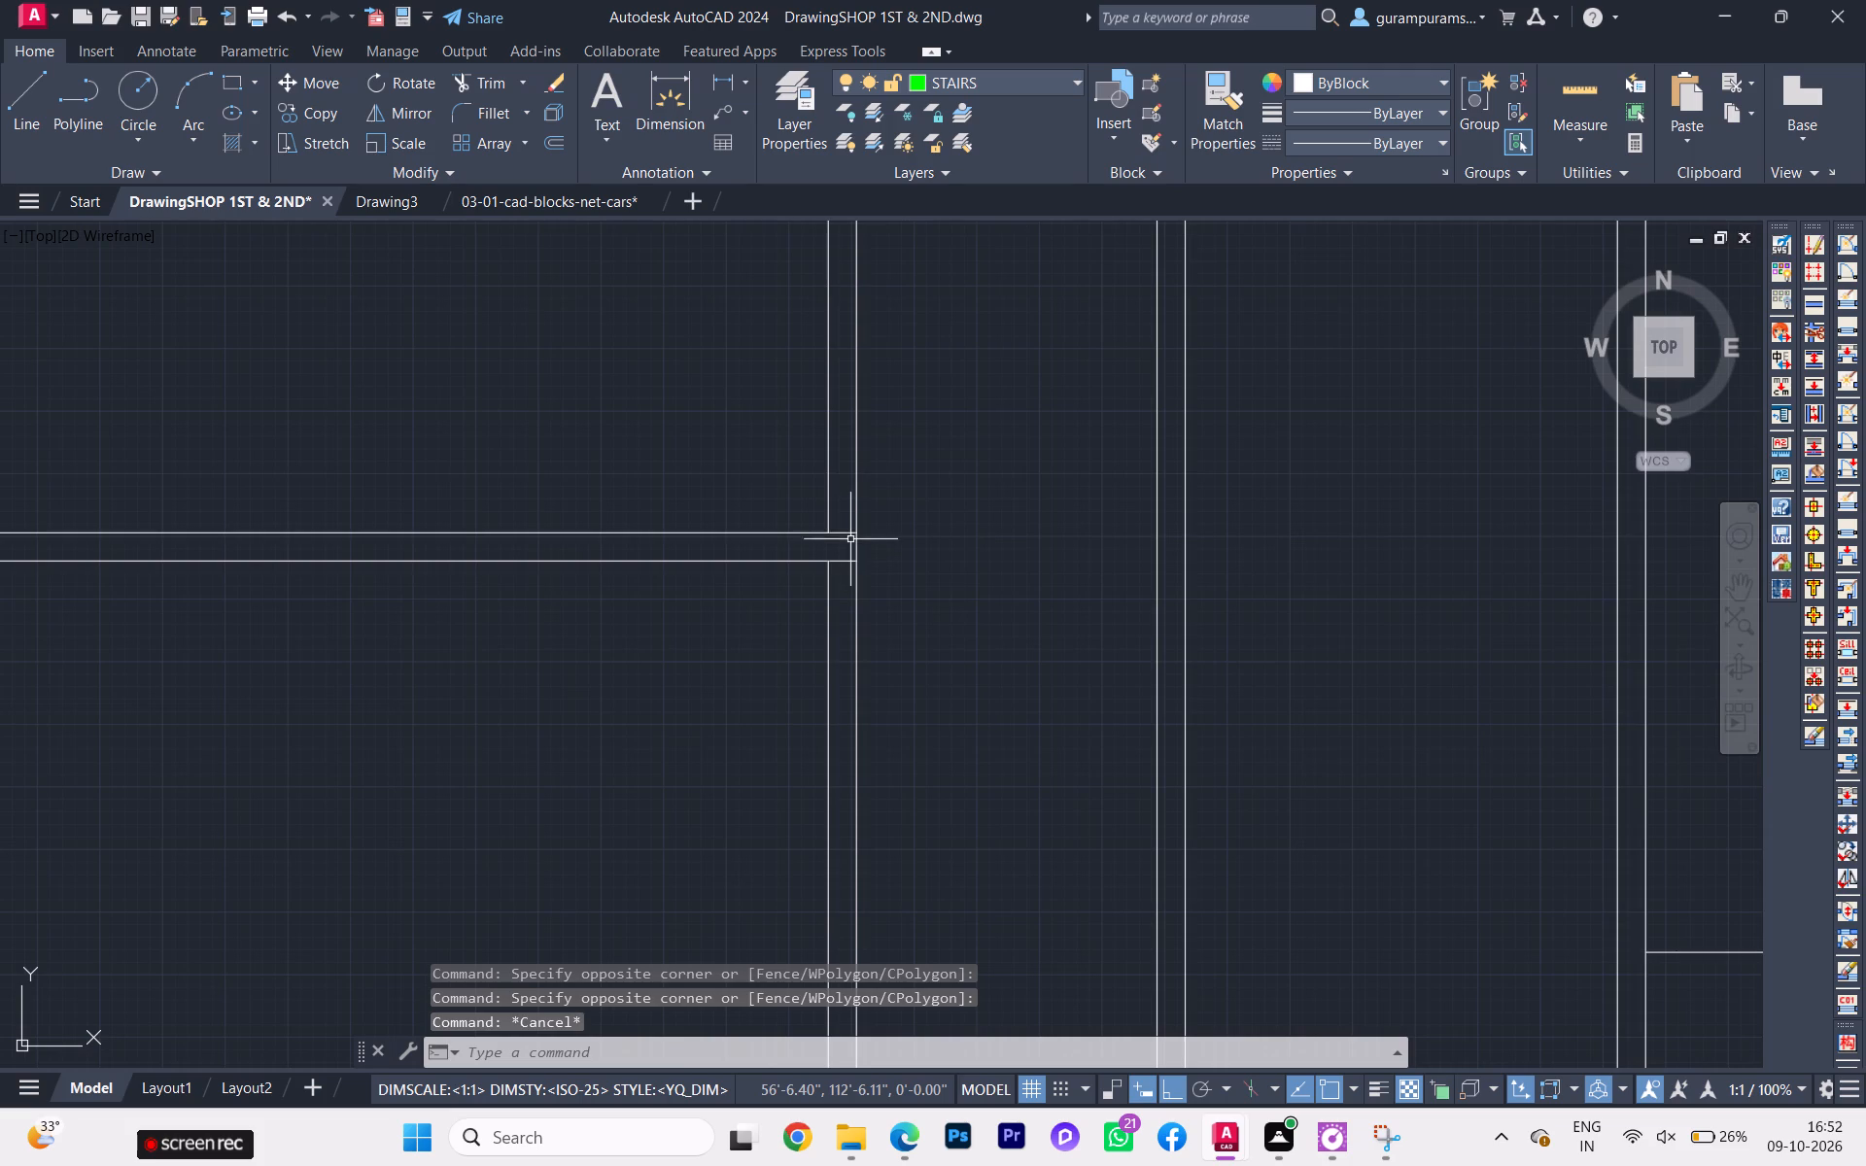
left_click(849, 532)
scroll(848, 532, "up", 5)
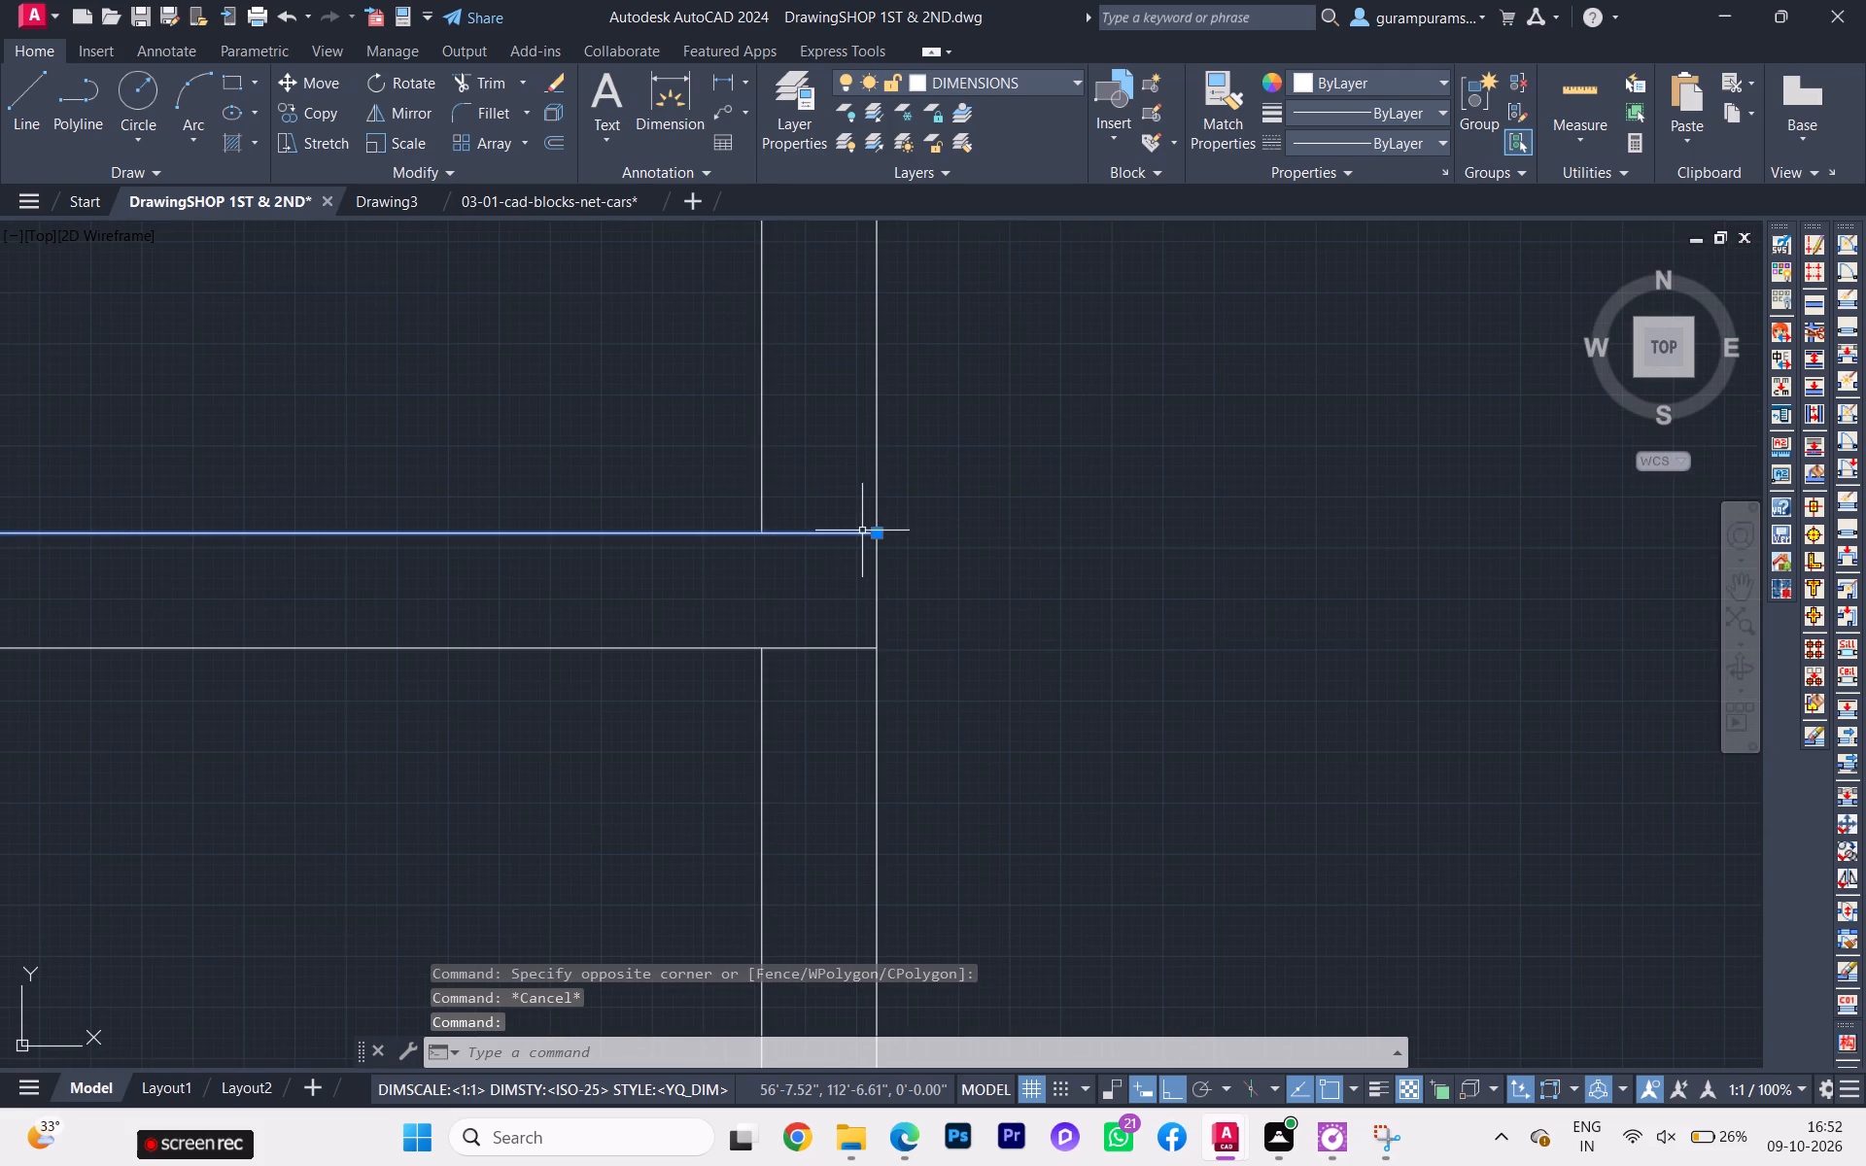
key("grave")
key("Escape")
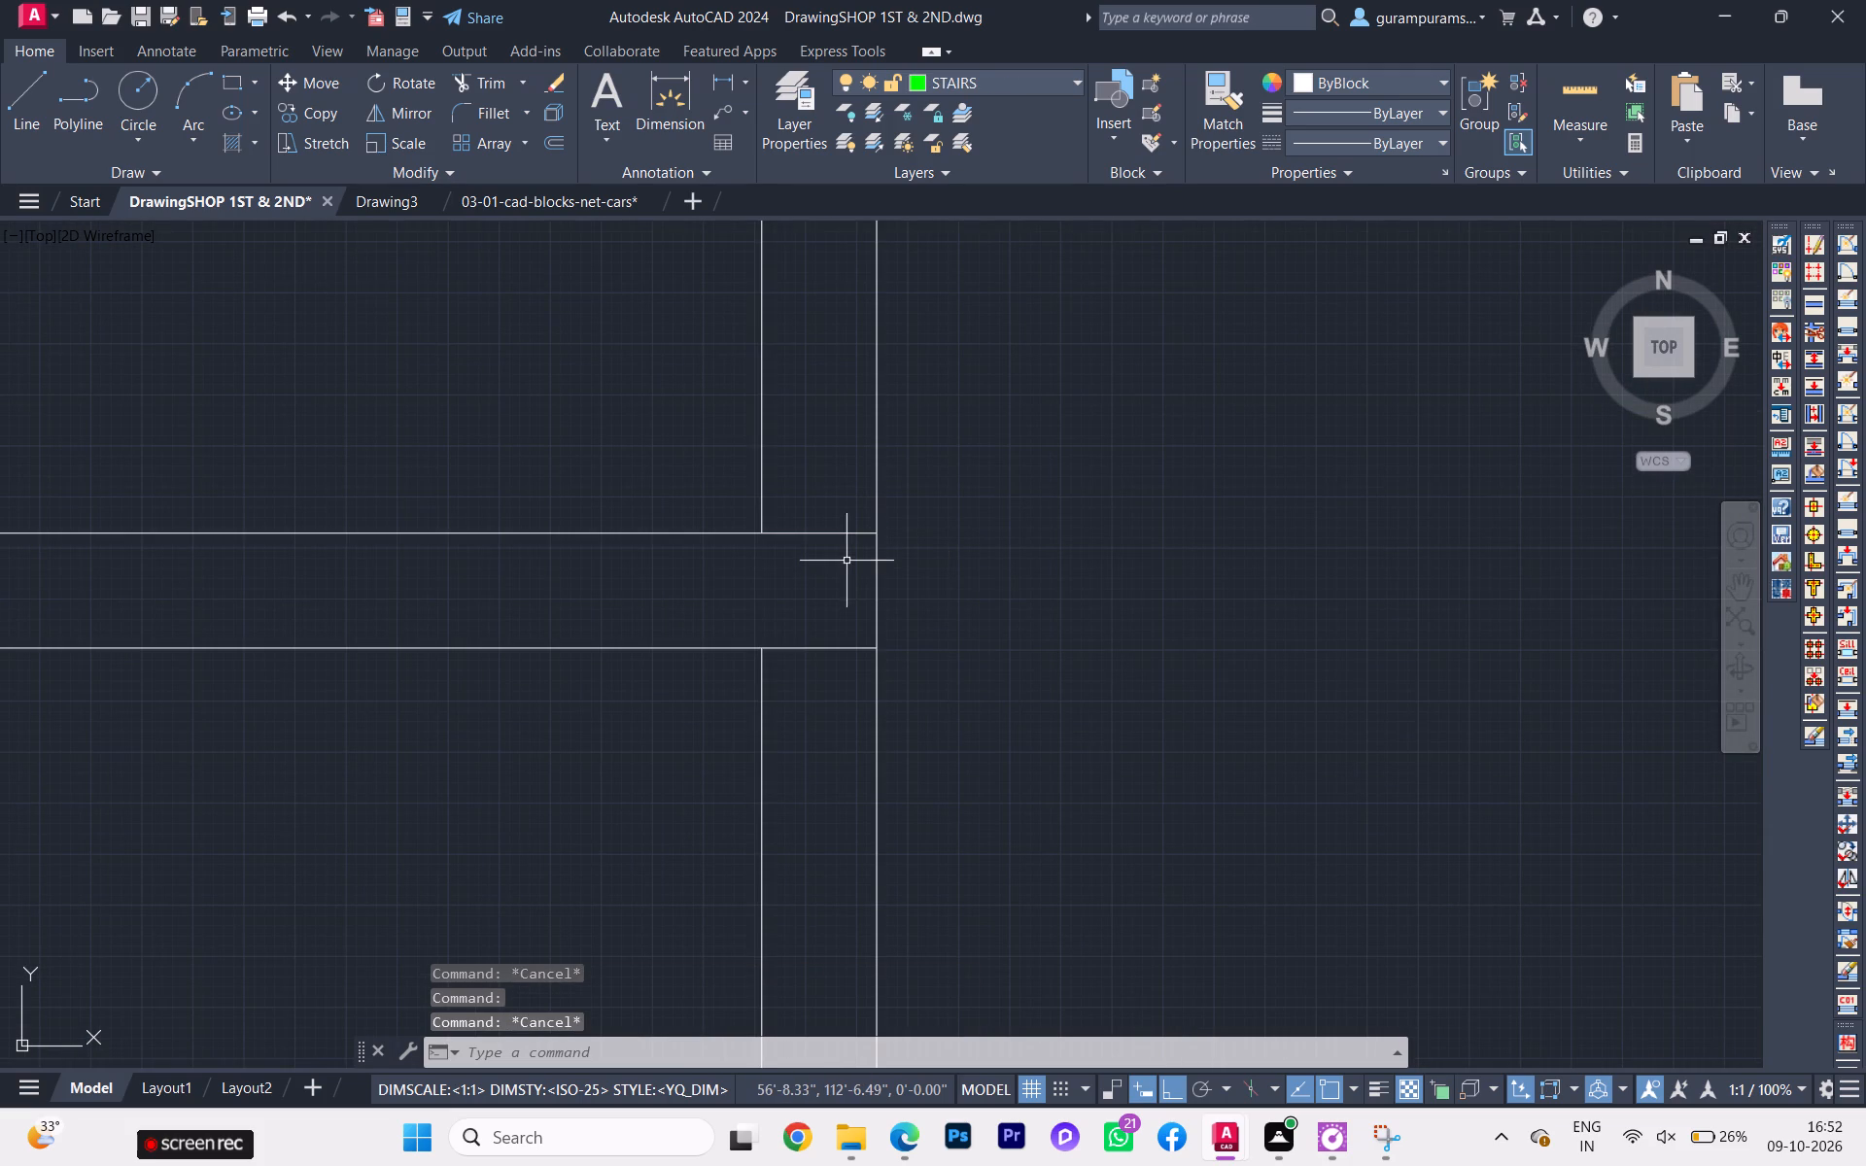
Trim both line ends of the rearmost shop partition back to the passage-side wall's inner line.
key("t")
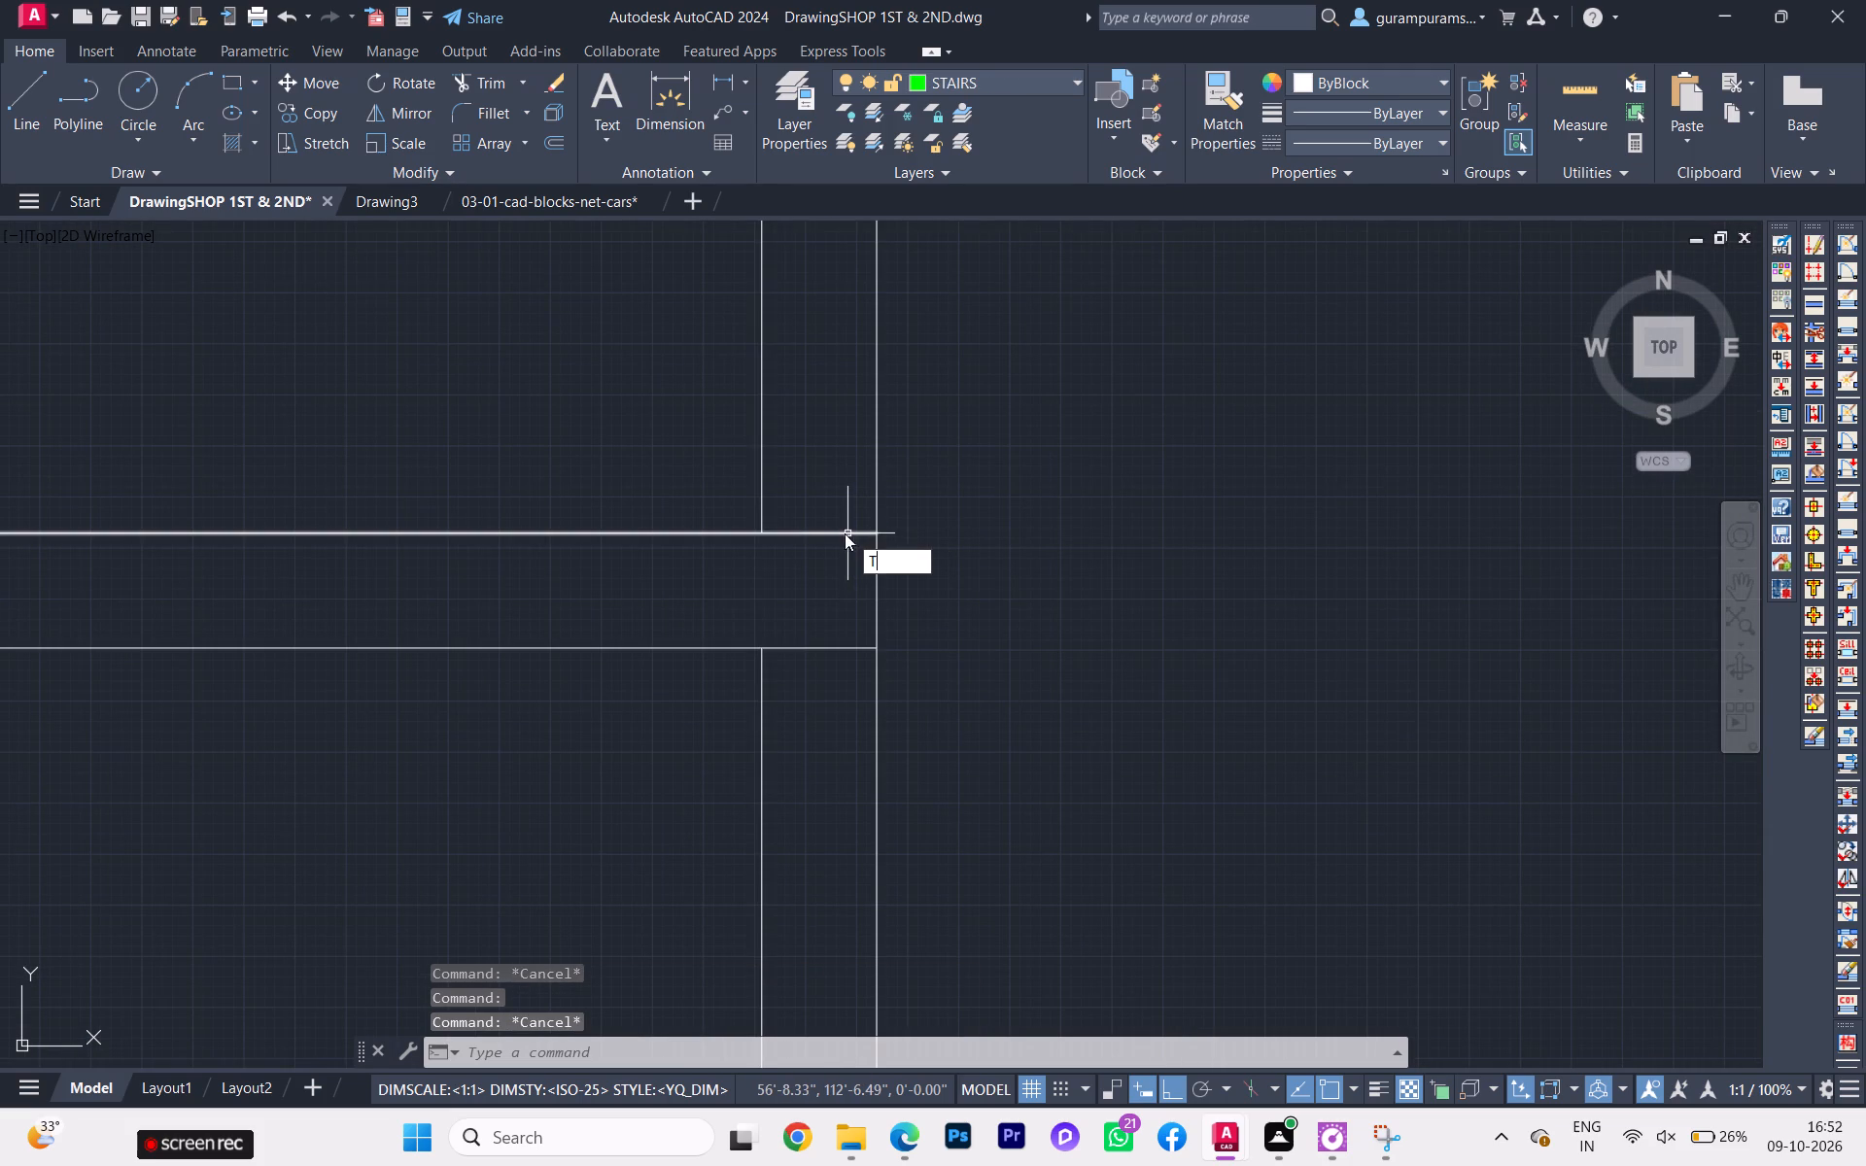
key("r")
left_click(902, 590)
left_click(819, 638)
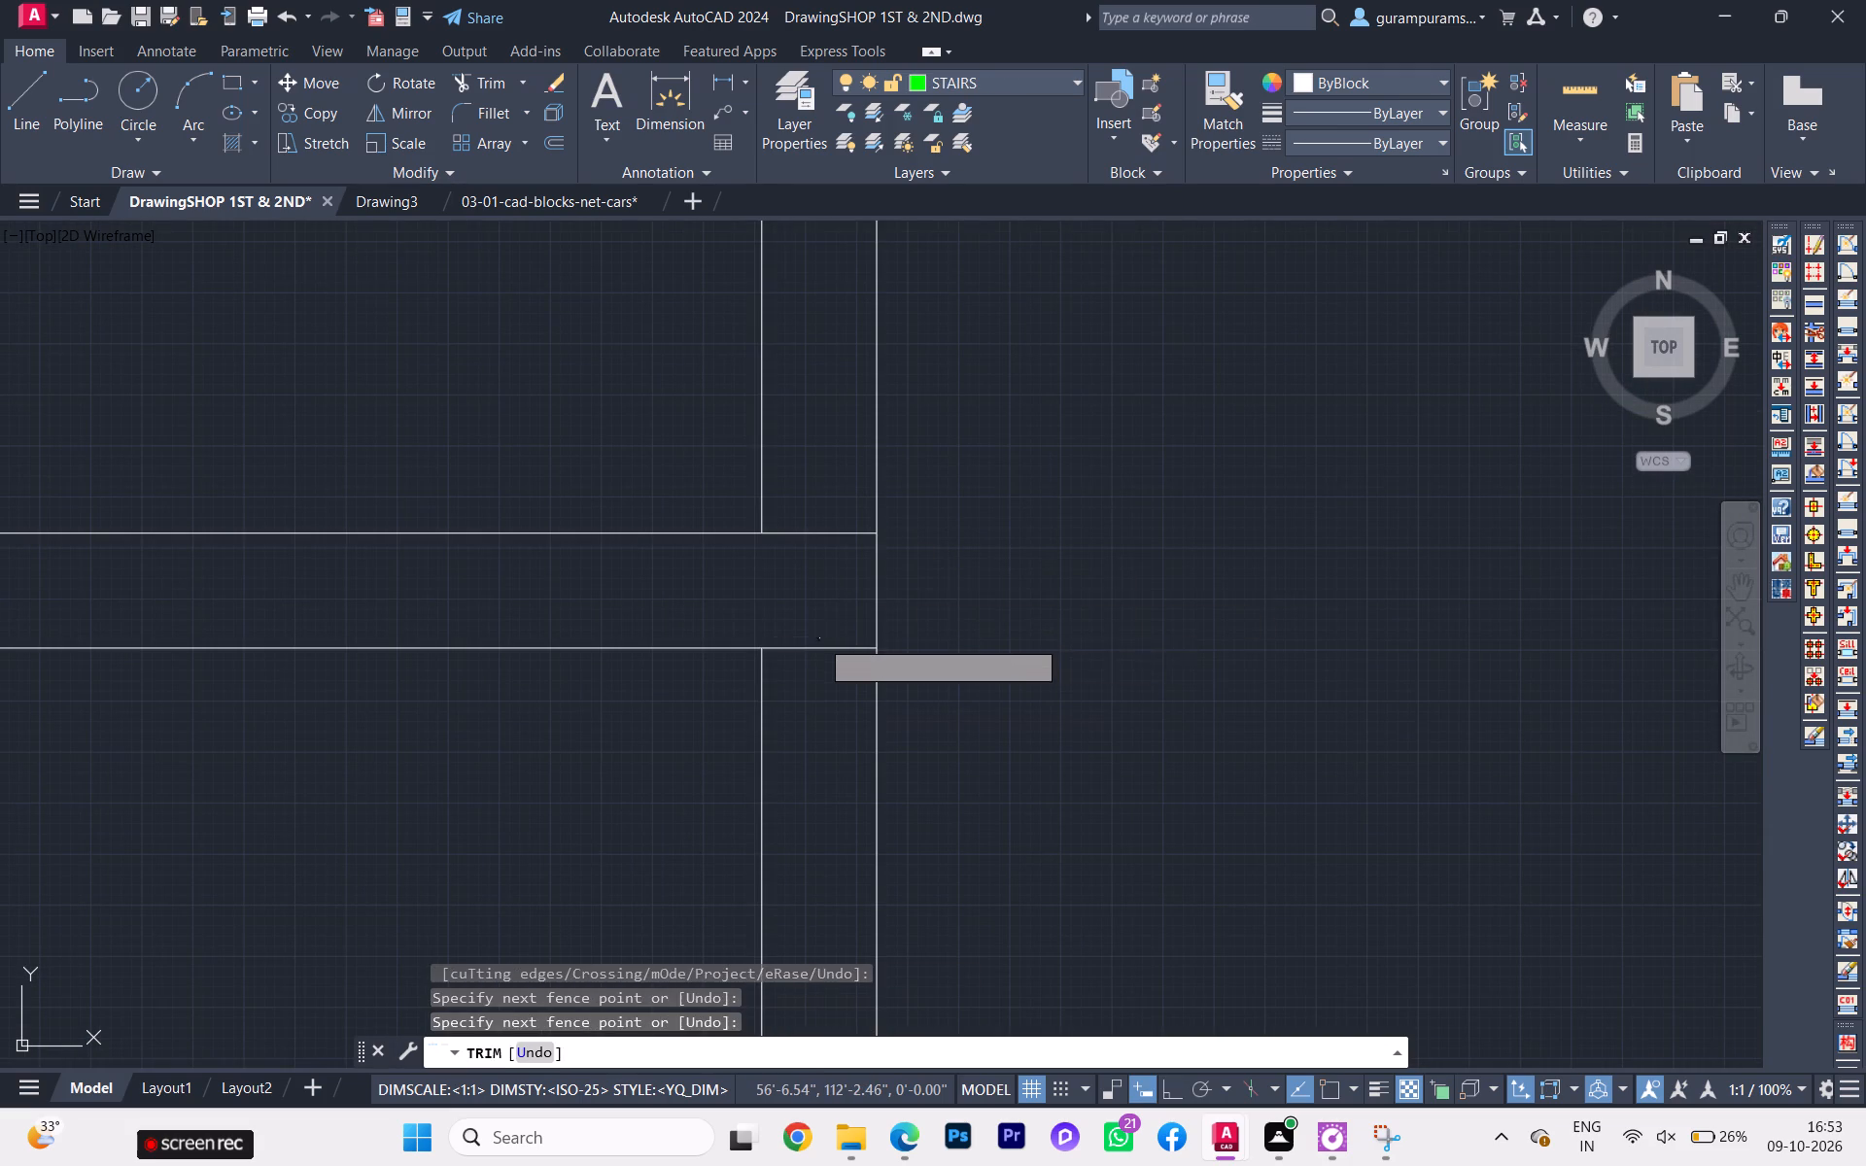
left_click(814, 651)
left_click(825, 645)
left_click(840, 515)
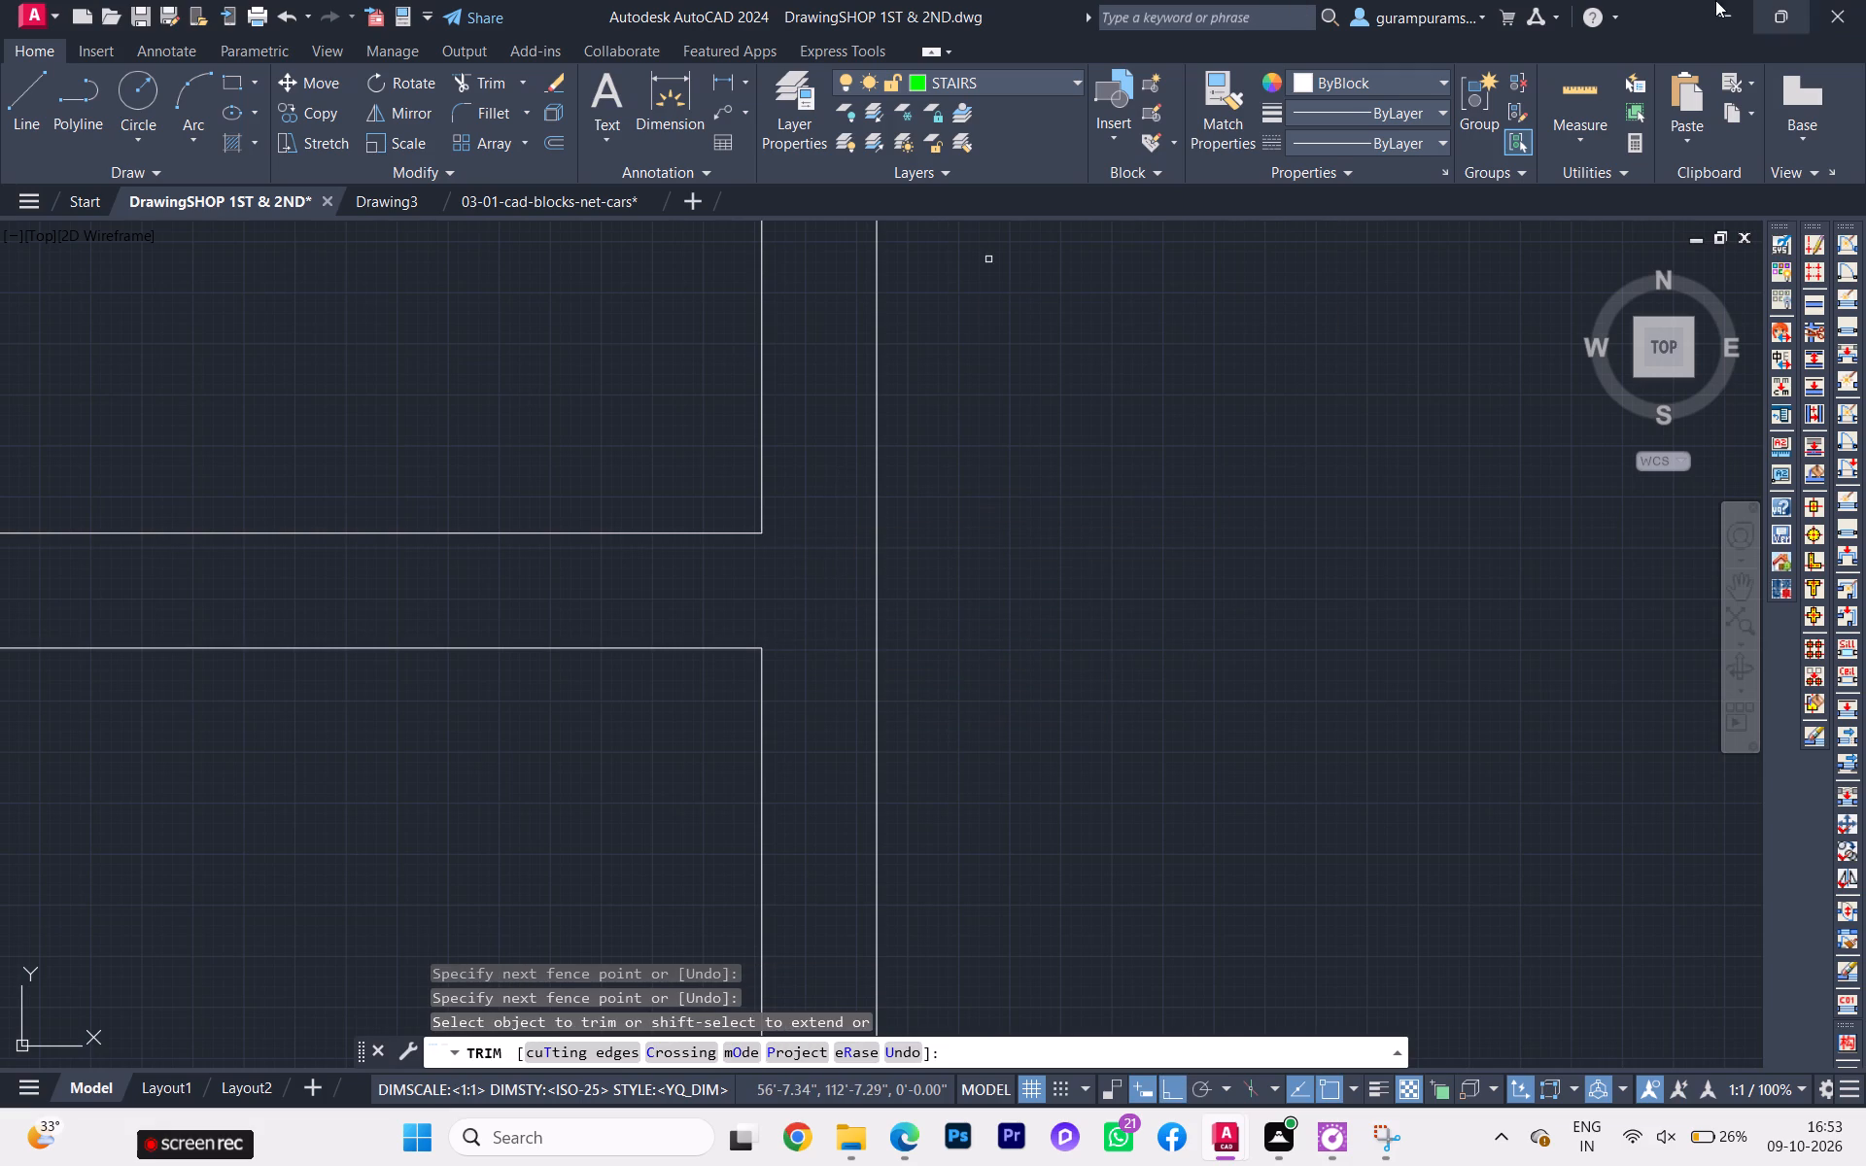
key("Escape")
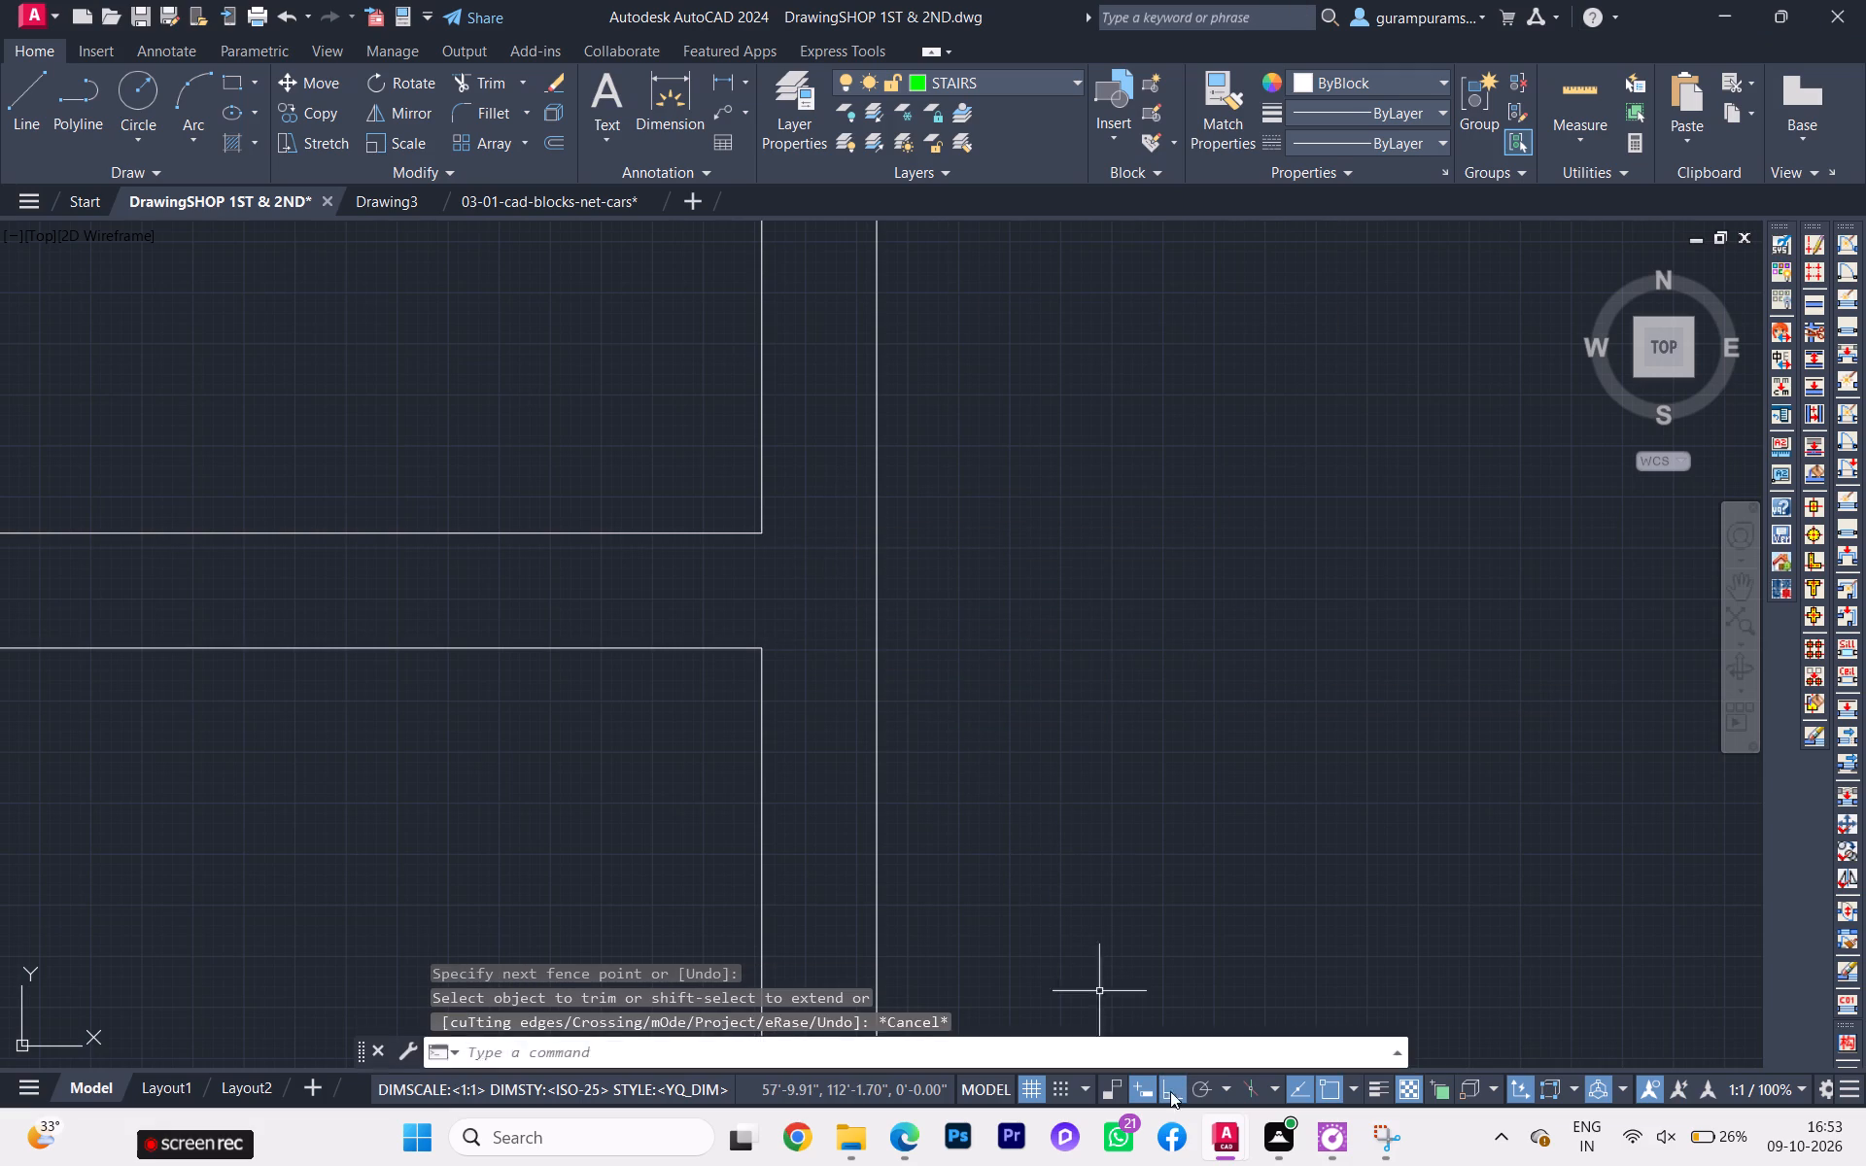
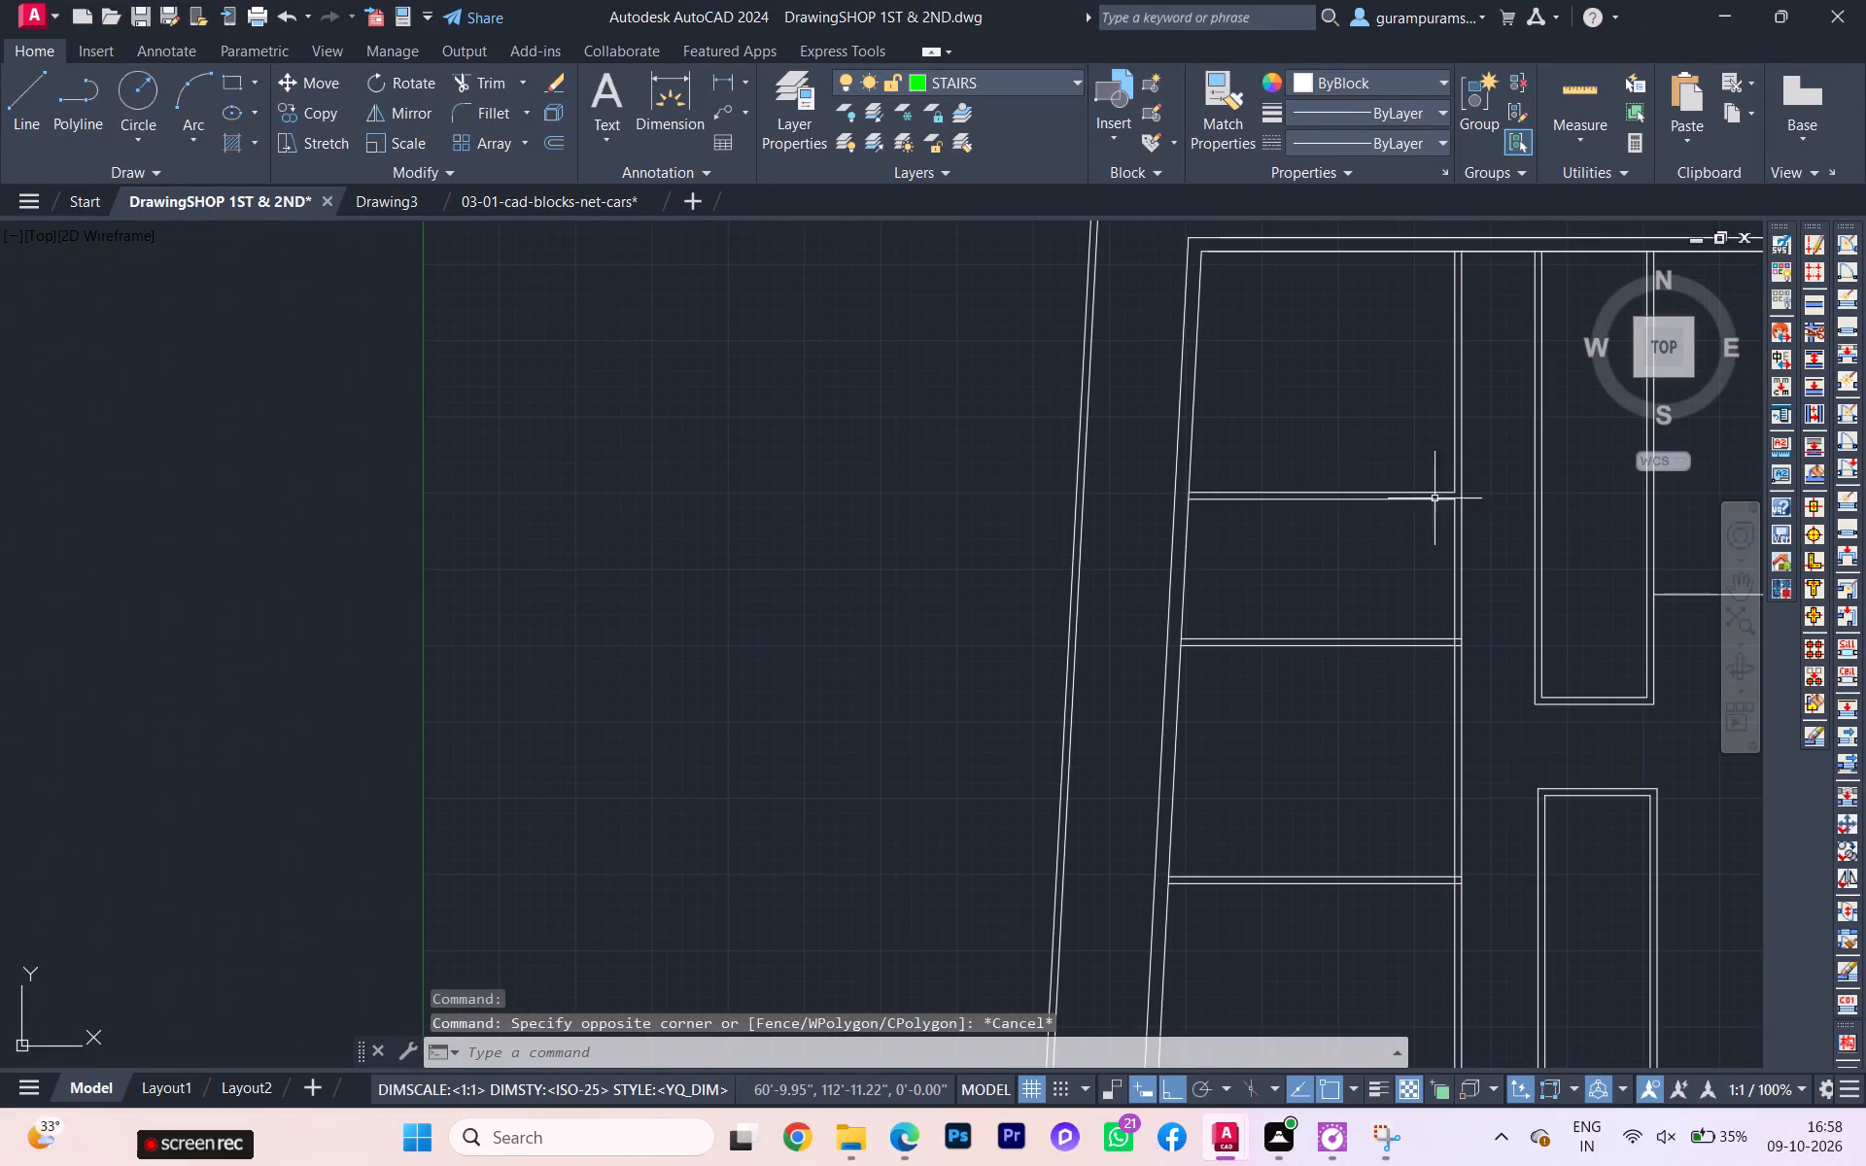
Compare the drawn shop floor plan and its parking area with the ground floor plan reference image beside it.
scroll(1217, 521, "down", 3)
scroll(1372, 627, "up", 2)
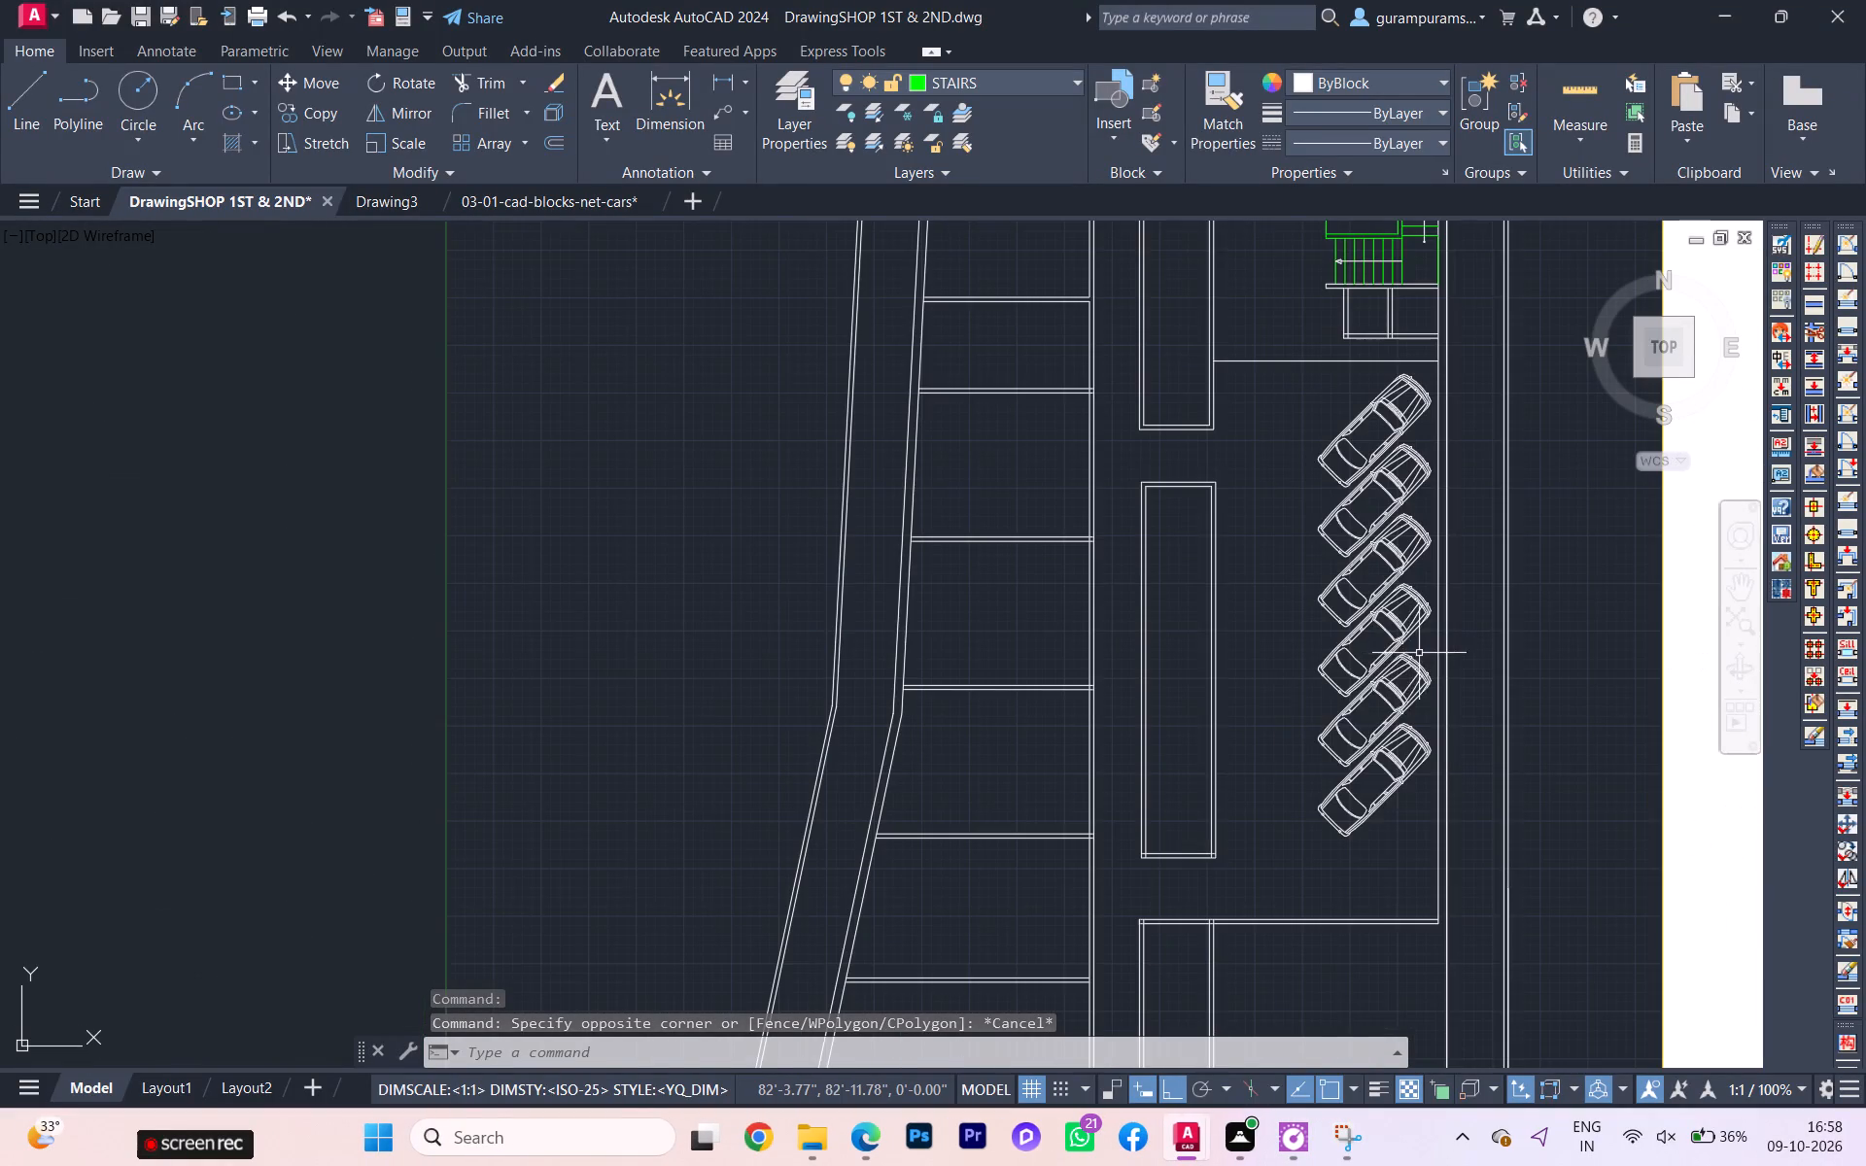
scroll(1268, 522, "down", 2)
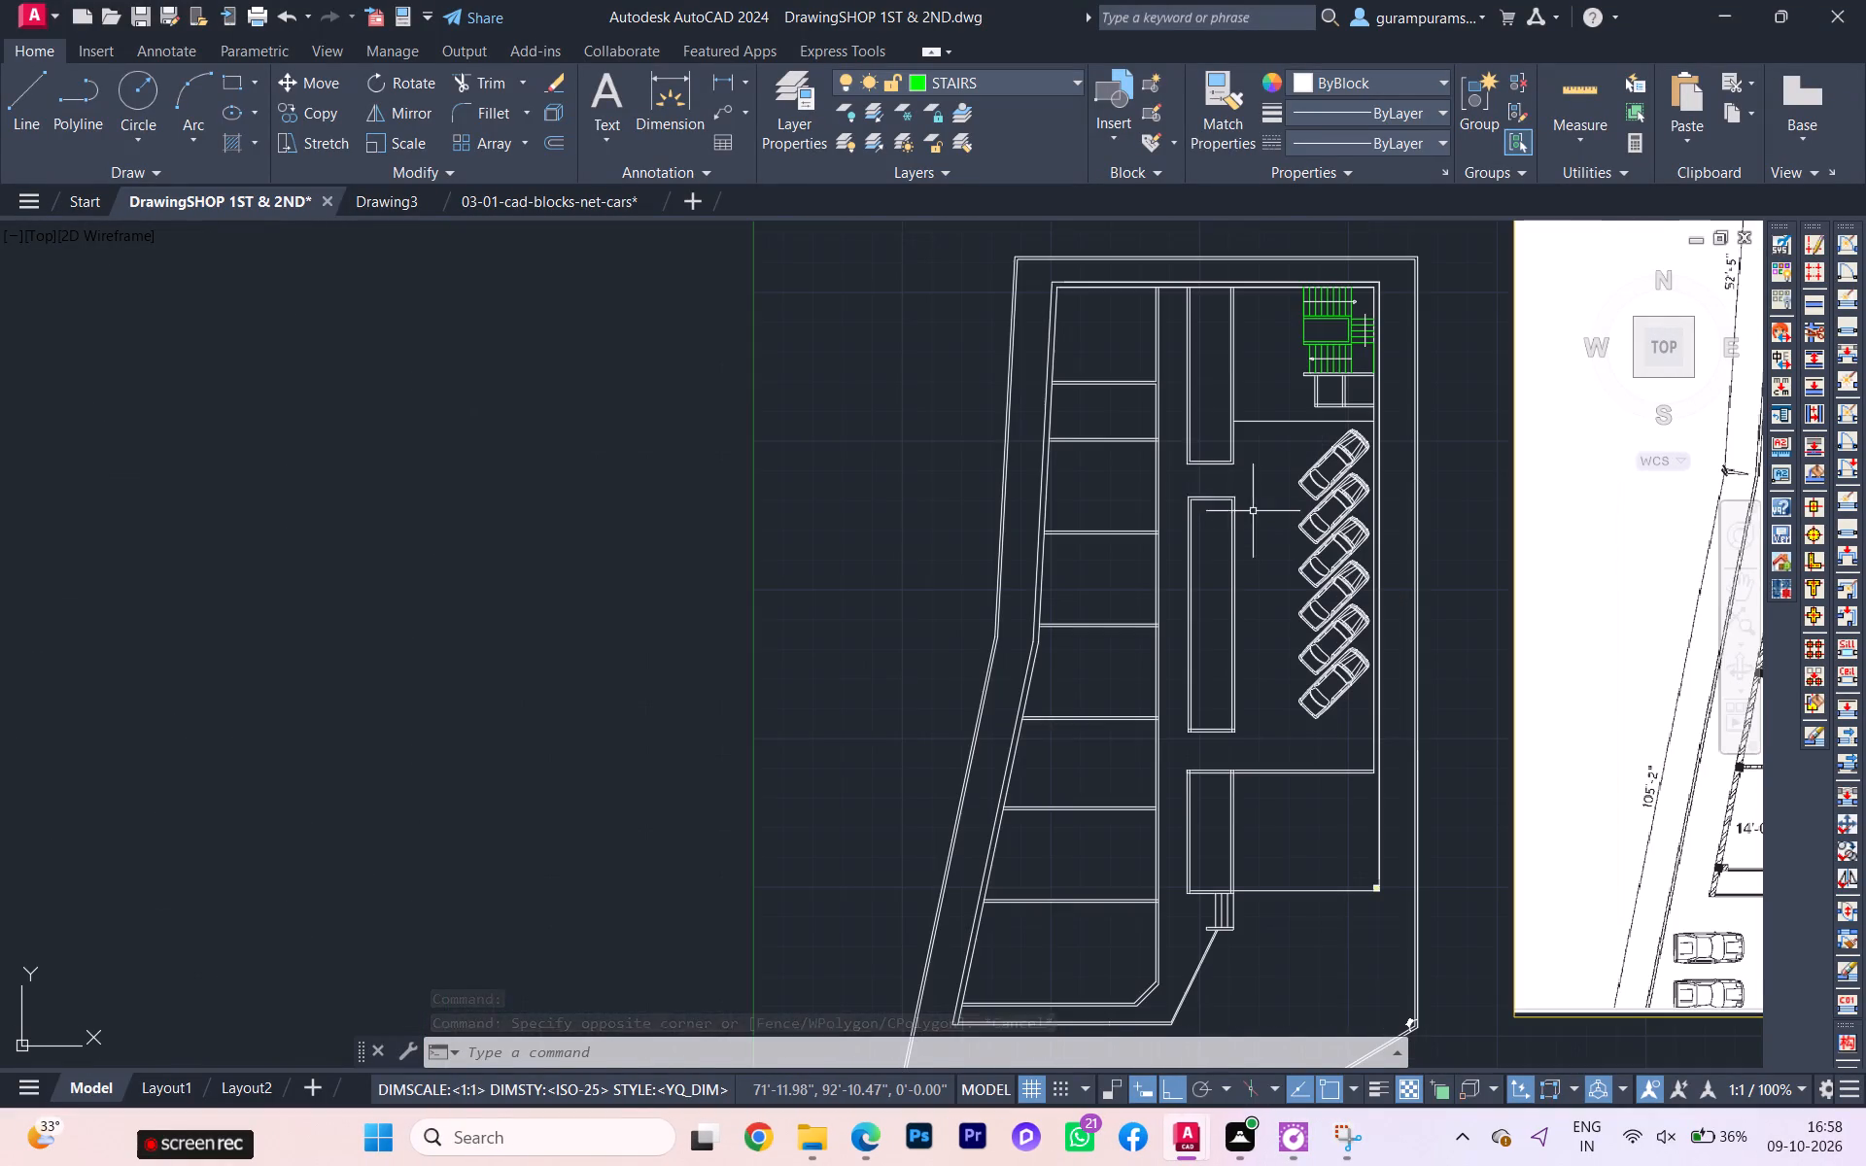
middle_click_drag(1512, 525, 1089, 457)
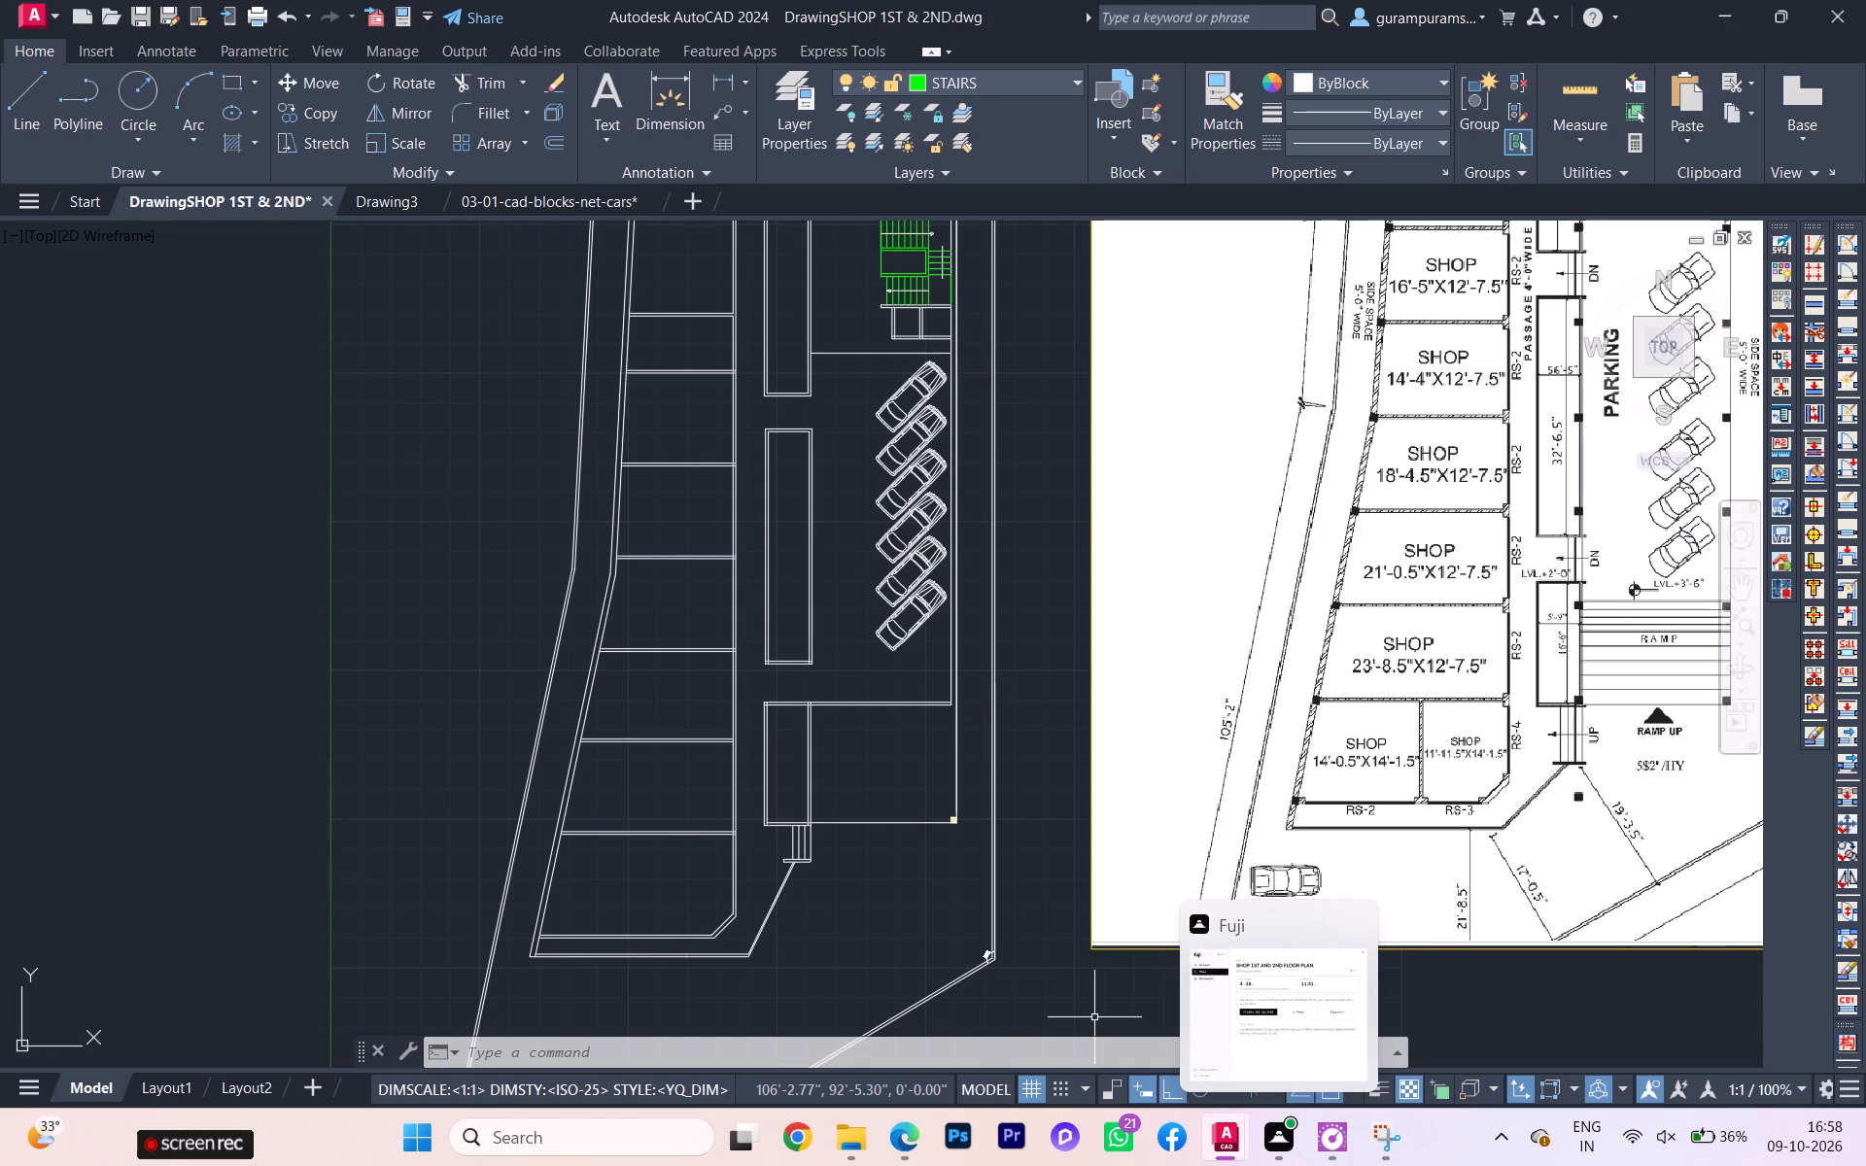
scroll(1059, 739, "down", 1)
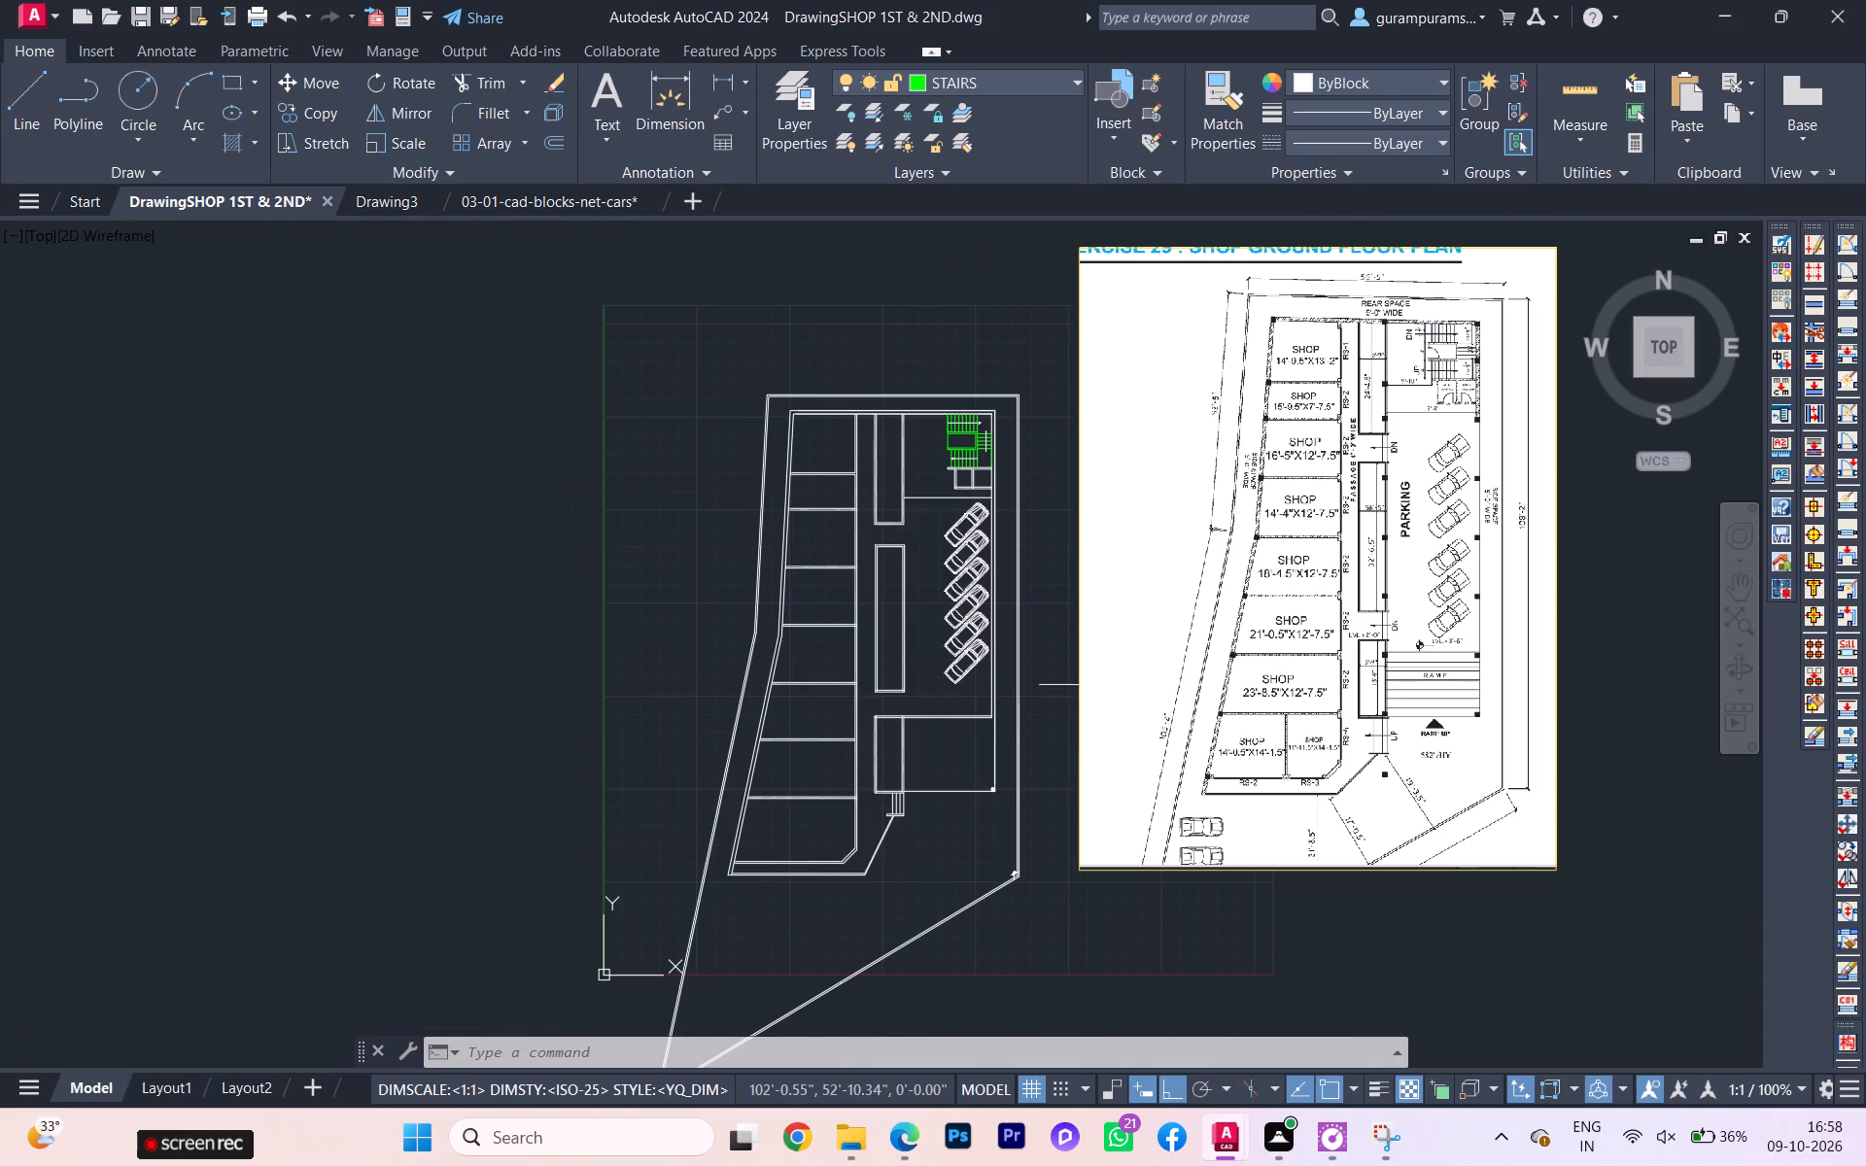
scroll(1232, 585, "up", 1)
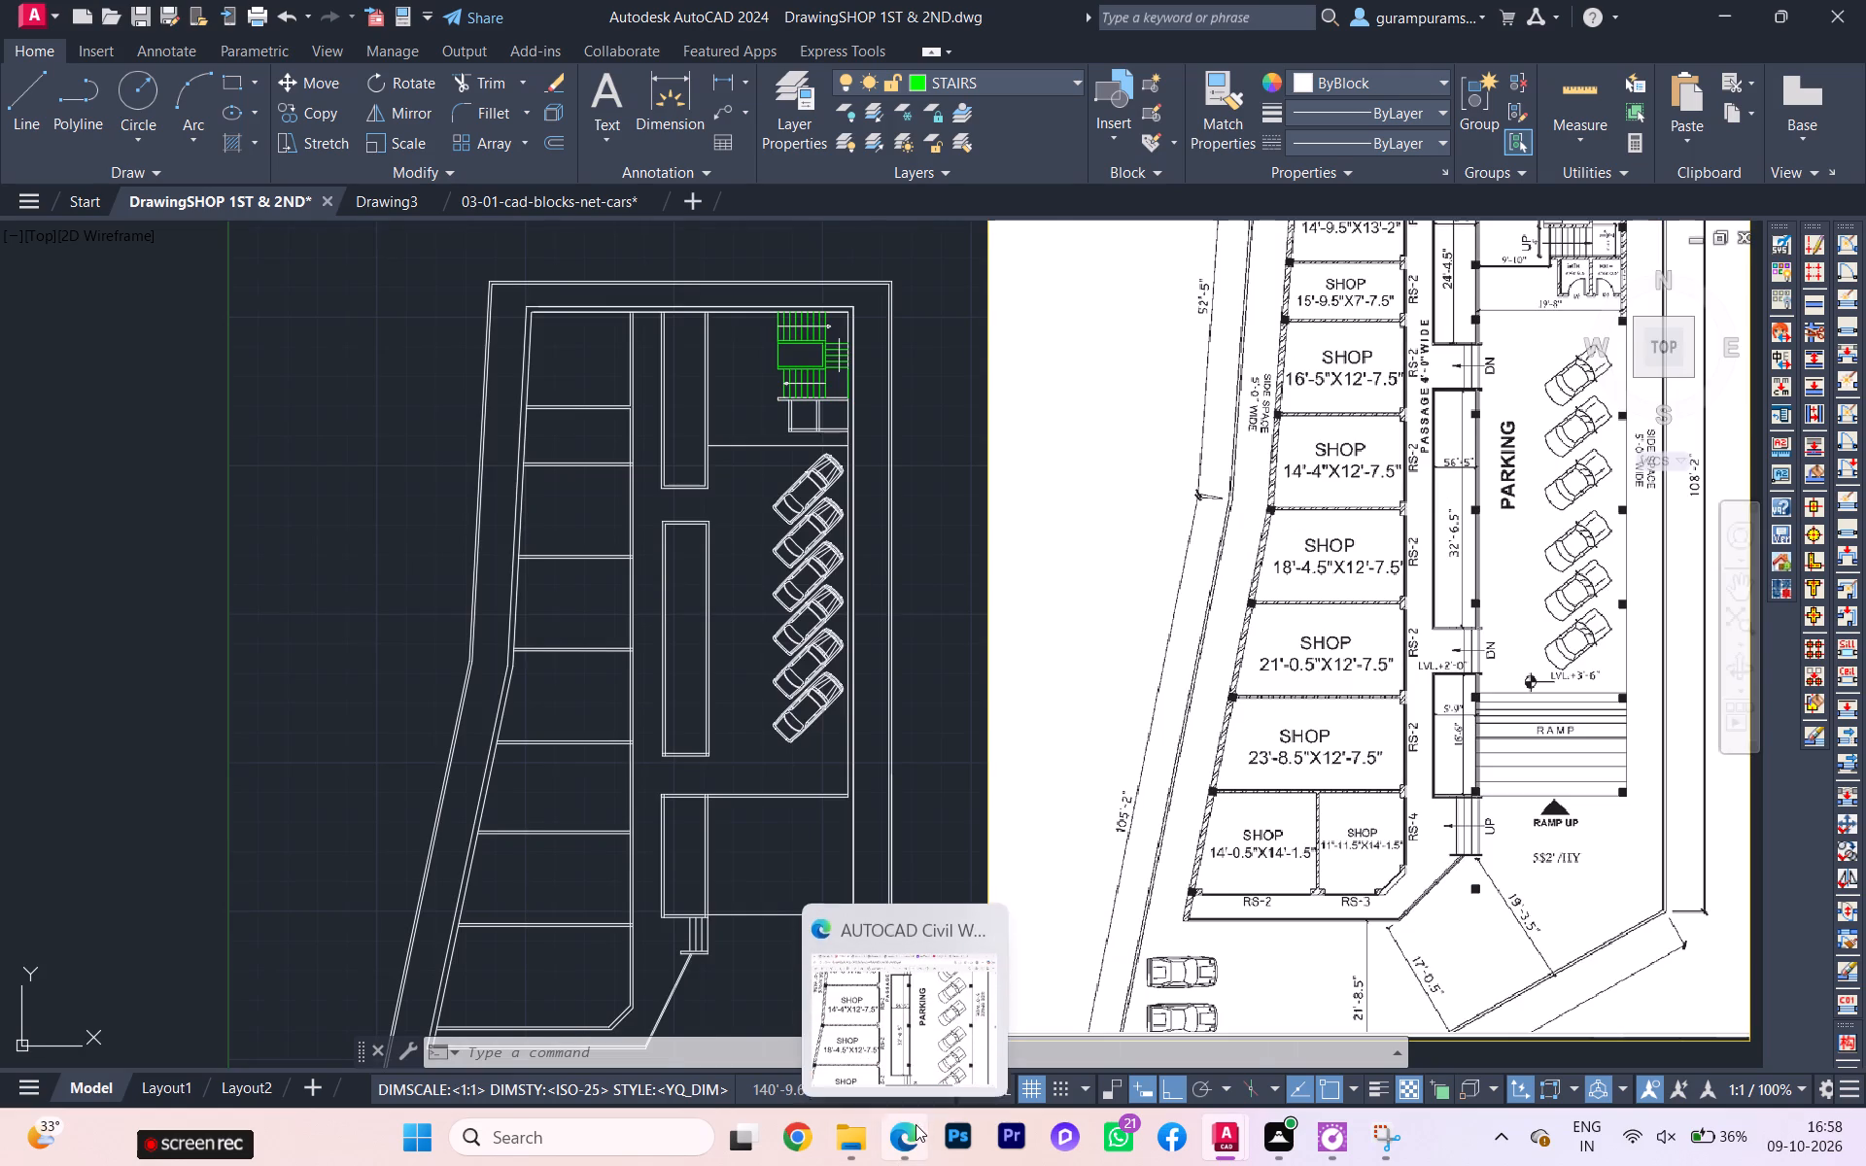
Switch to the AutoCAD workbook PDF in Microsoft Edge and examine the ramp area of the shop floor plan.
left_click(916, 1051)
scroll(1027, 695, "down", 4)
scroll(1015, 755, "up", 1)
scroll(1015, 759, "down", 2)
scroll(1013, 796, "up", 1)
scroll(1013, 800, "down", 1)
scroll(1017, 807, "up", 1)
scroll(1019, 811, "down", 3)
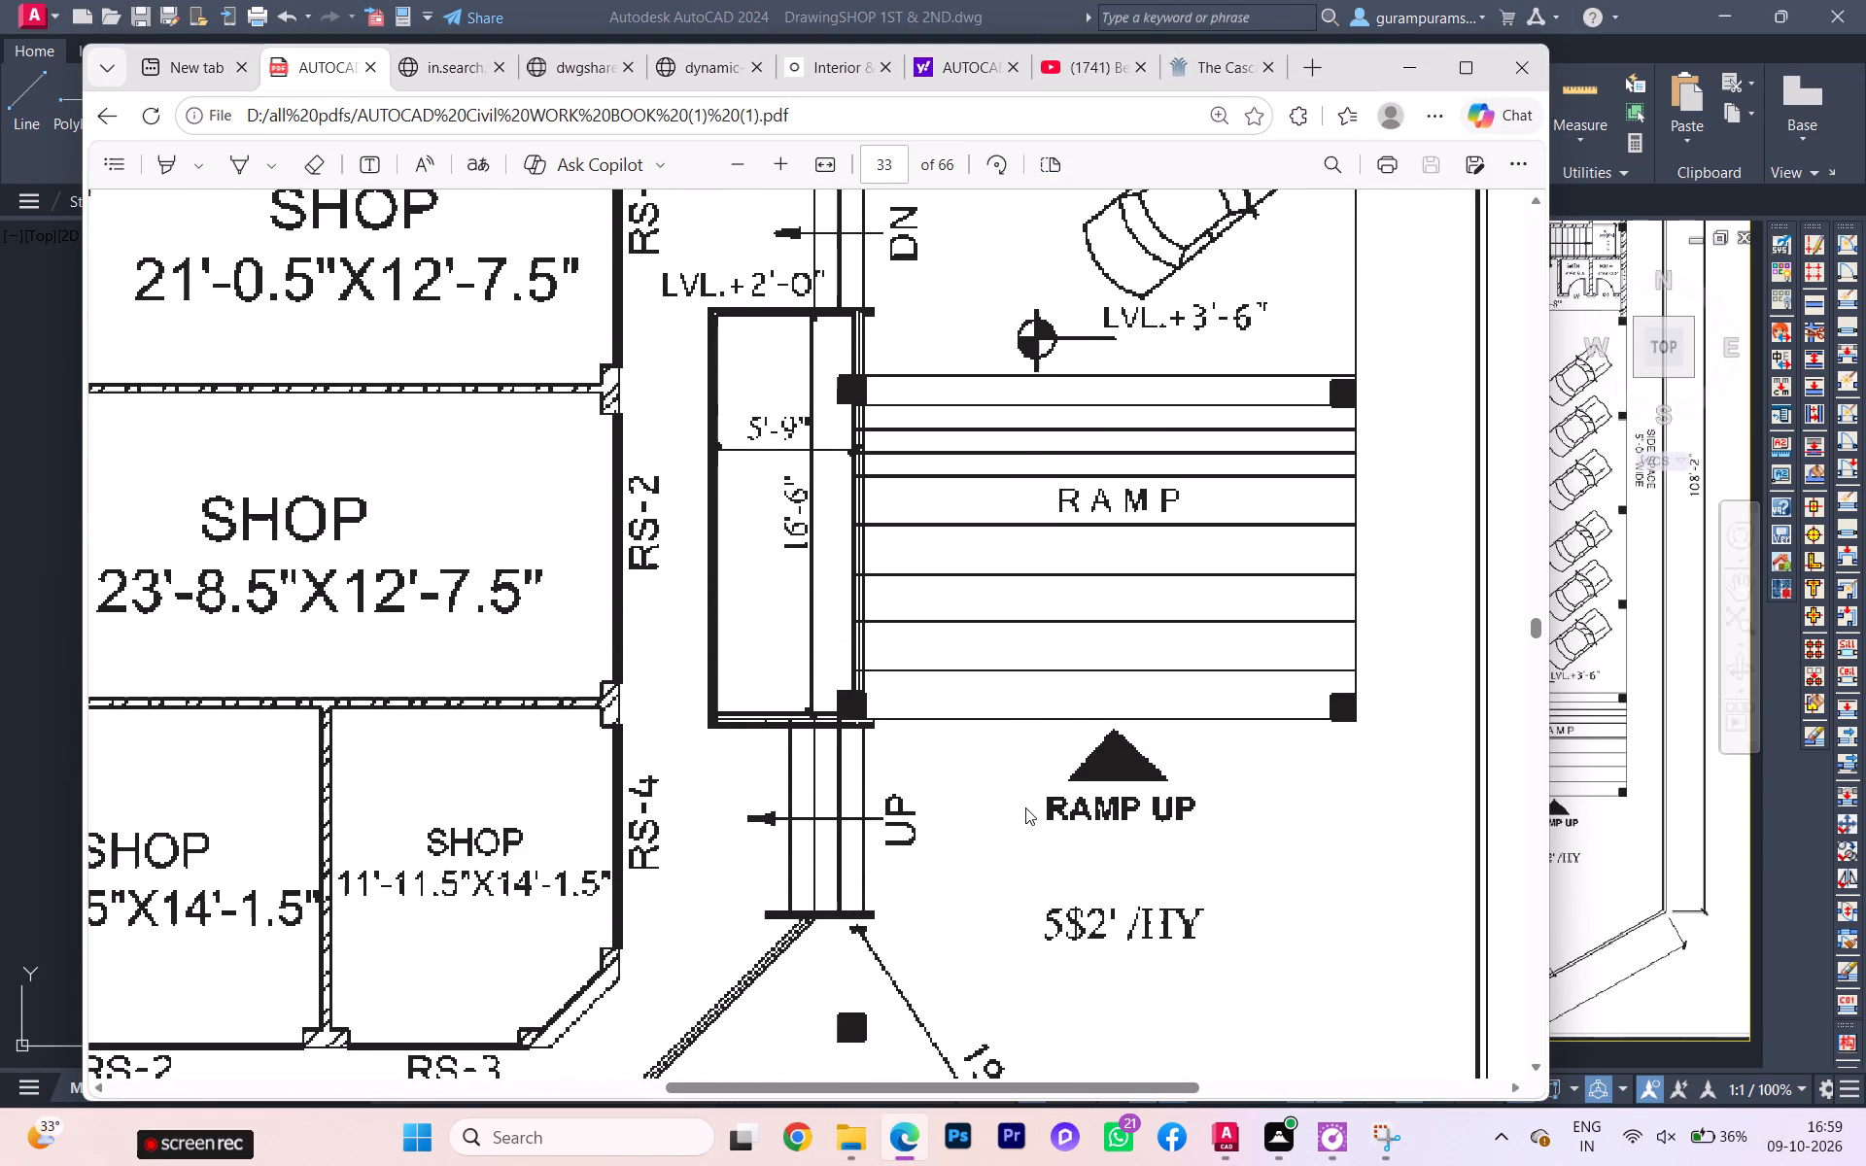
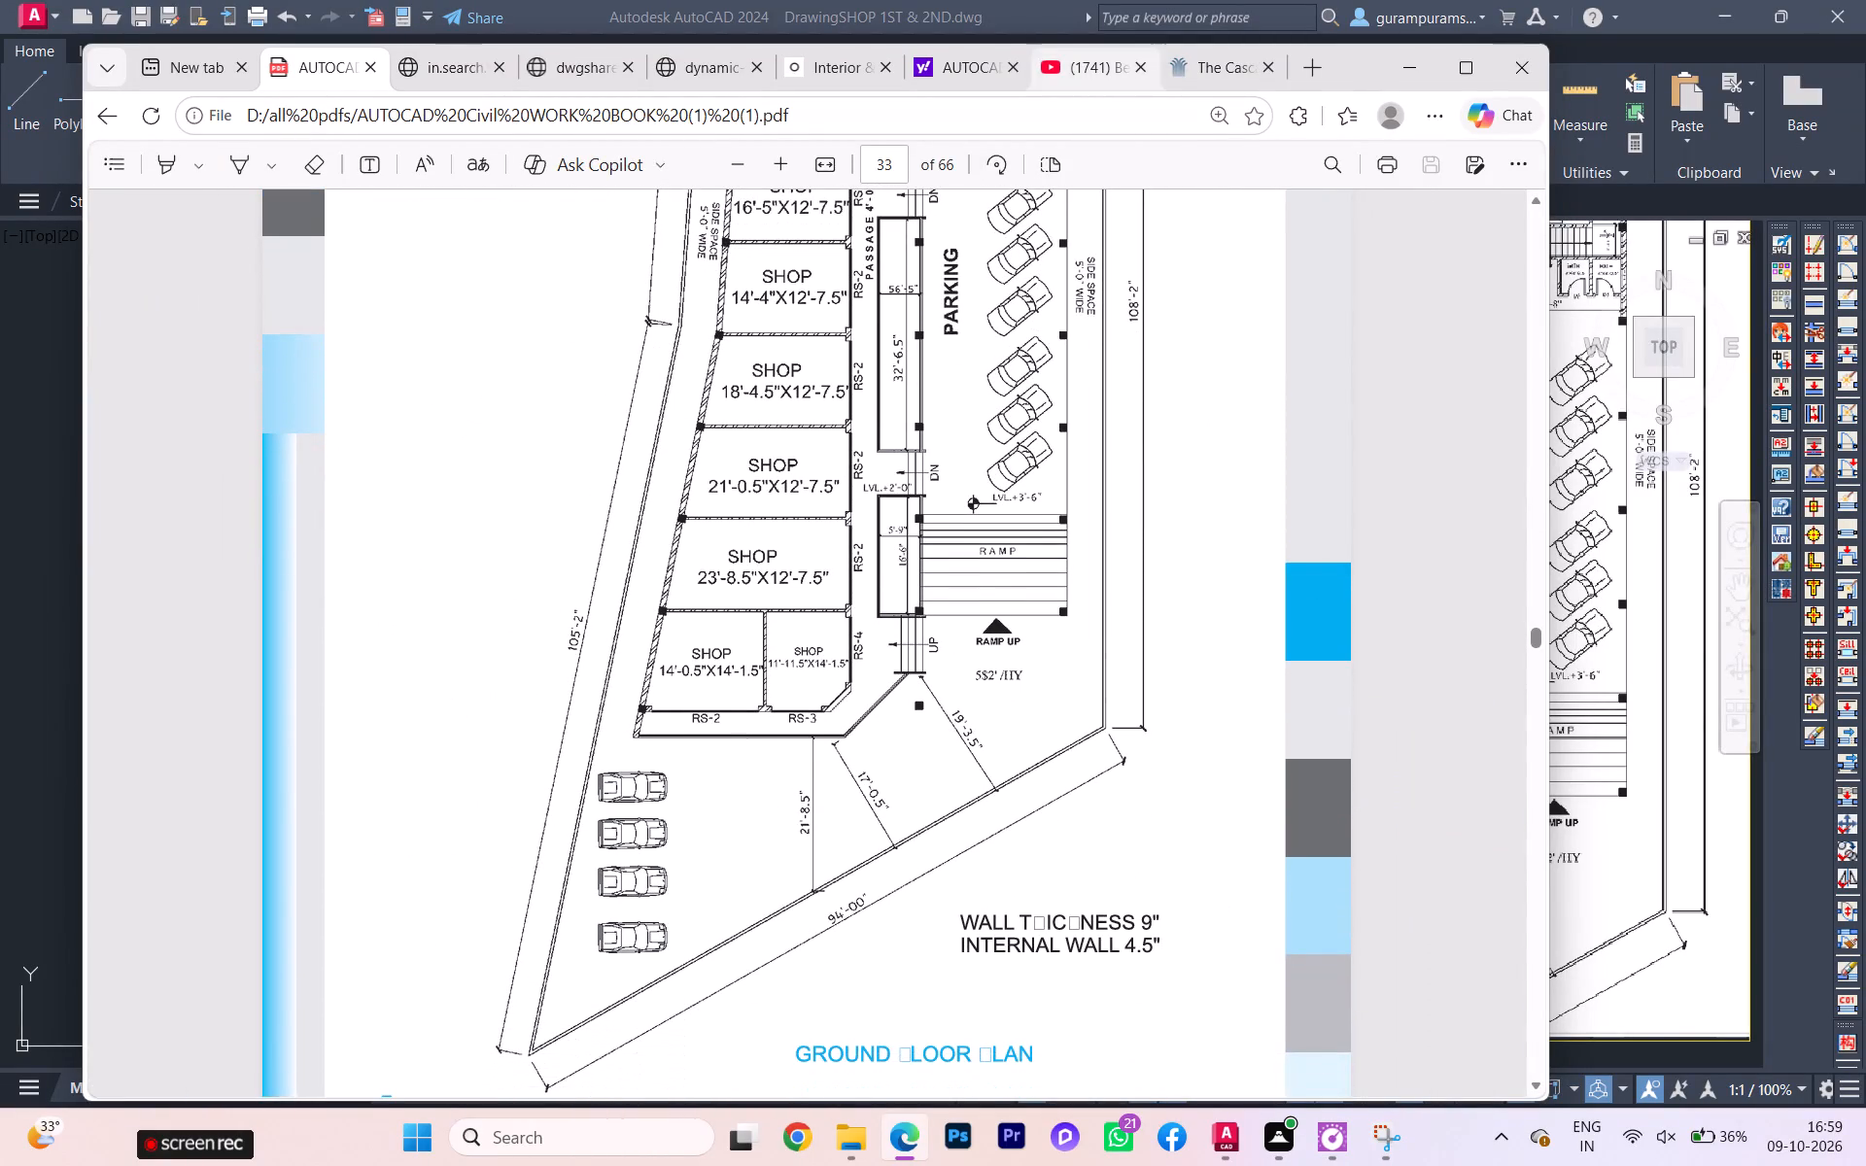
Switch to AutoCAD and copy the second-row sedan from the car blocks drawing into the SHOP 1ST & 2ND drawing, beside the plan.
left_click(1235, 1129)
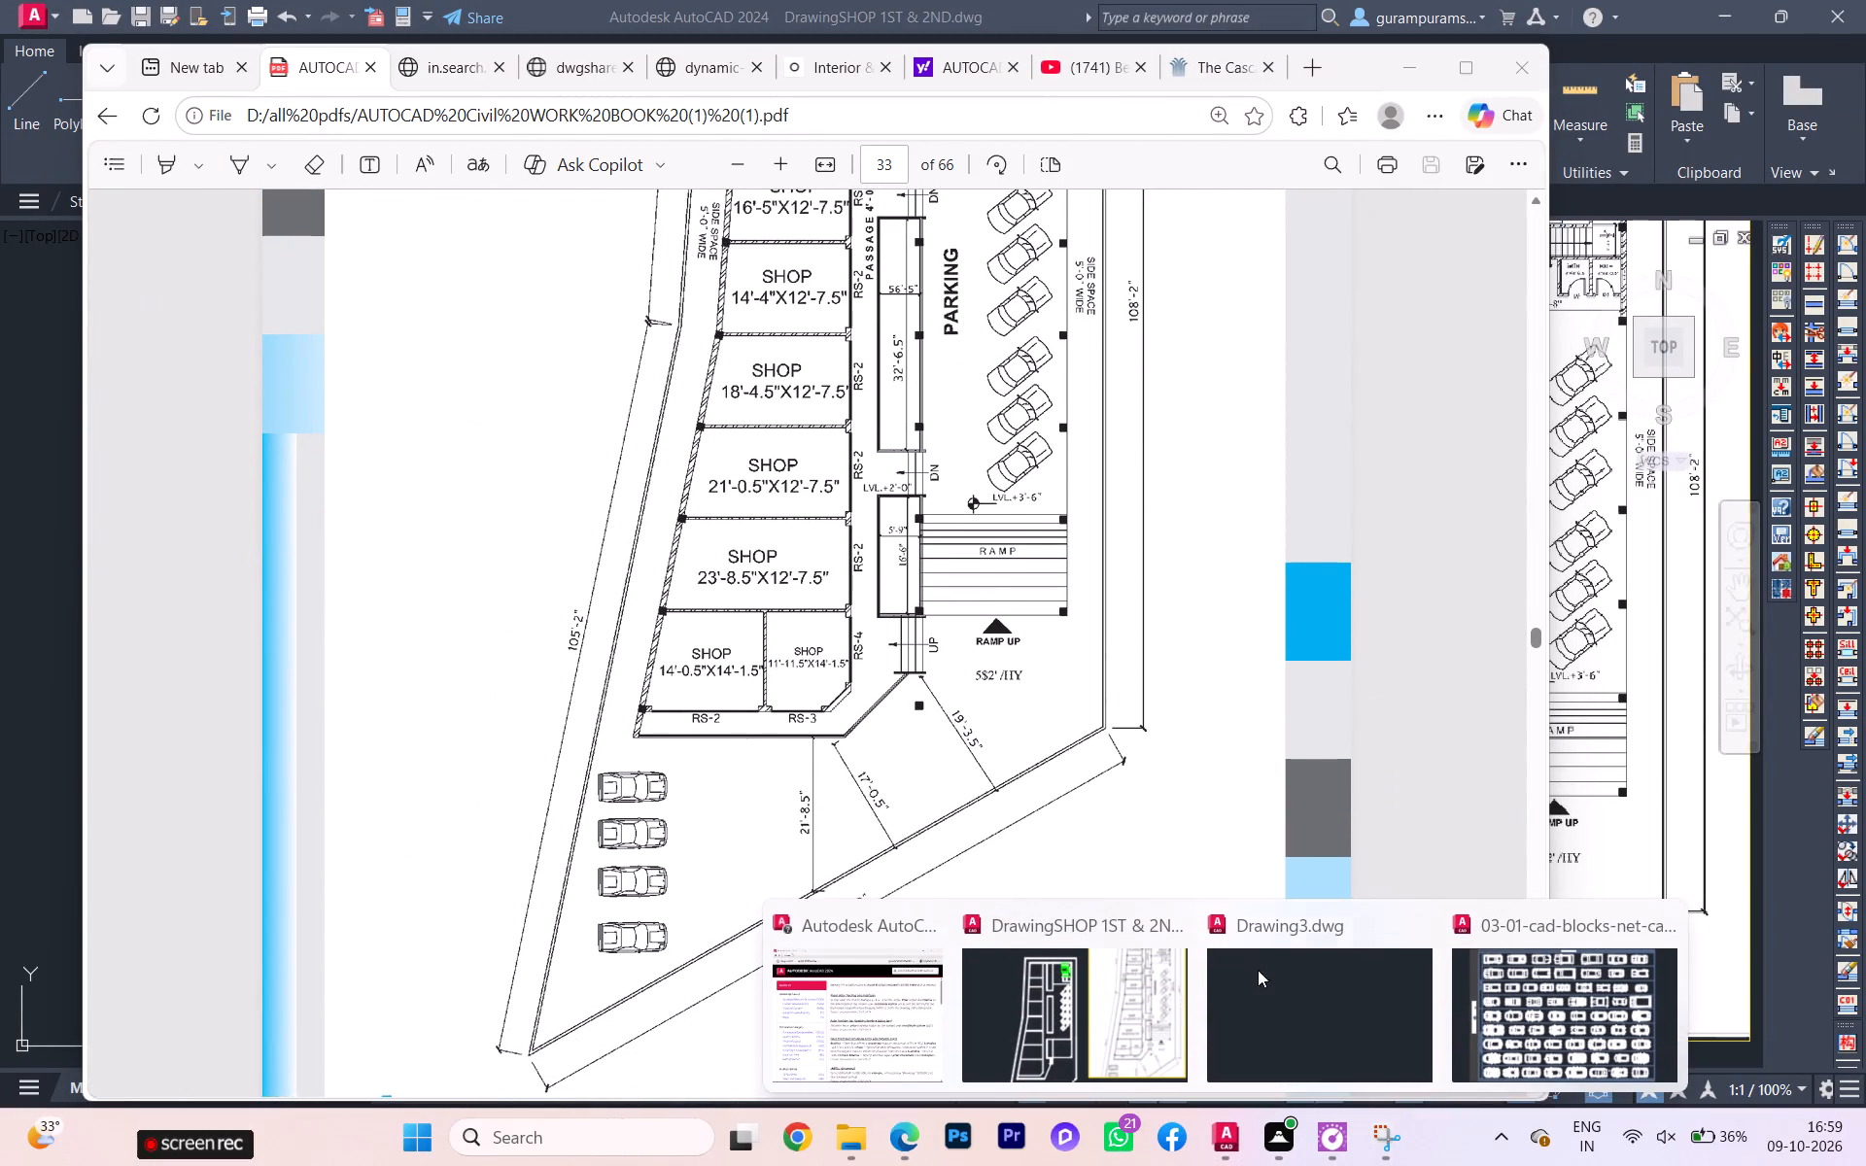
left_click(1060, 1008)
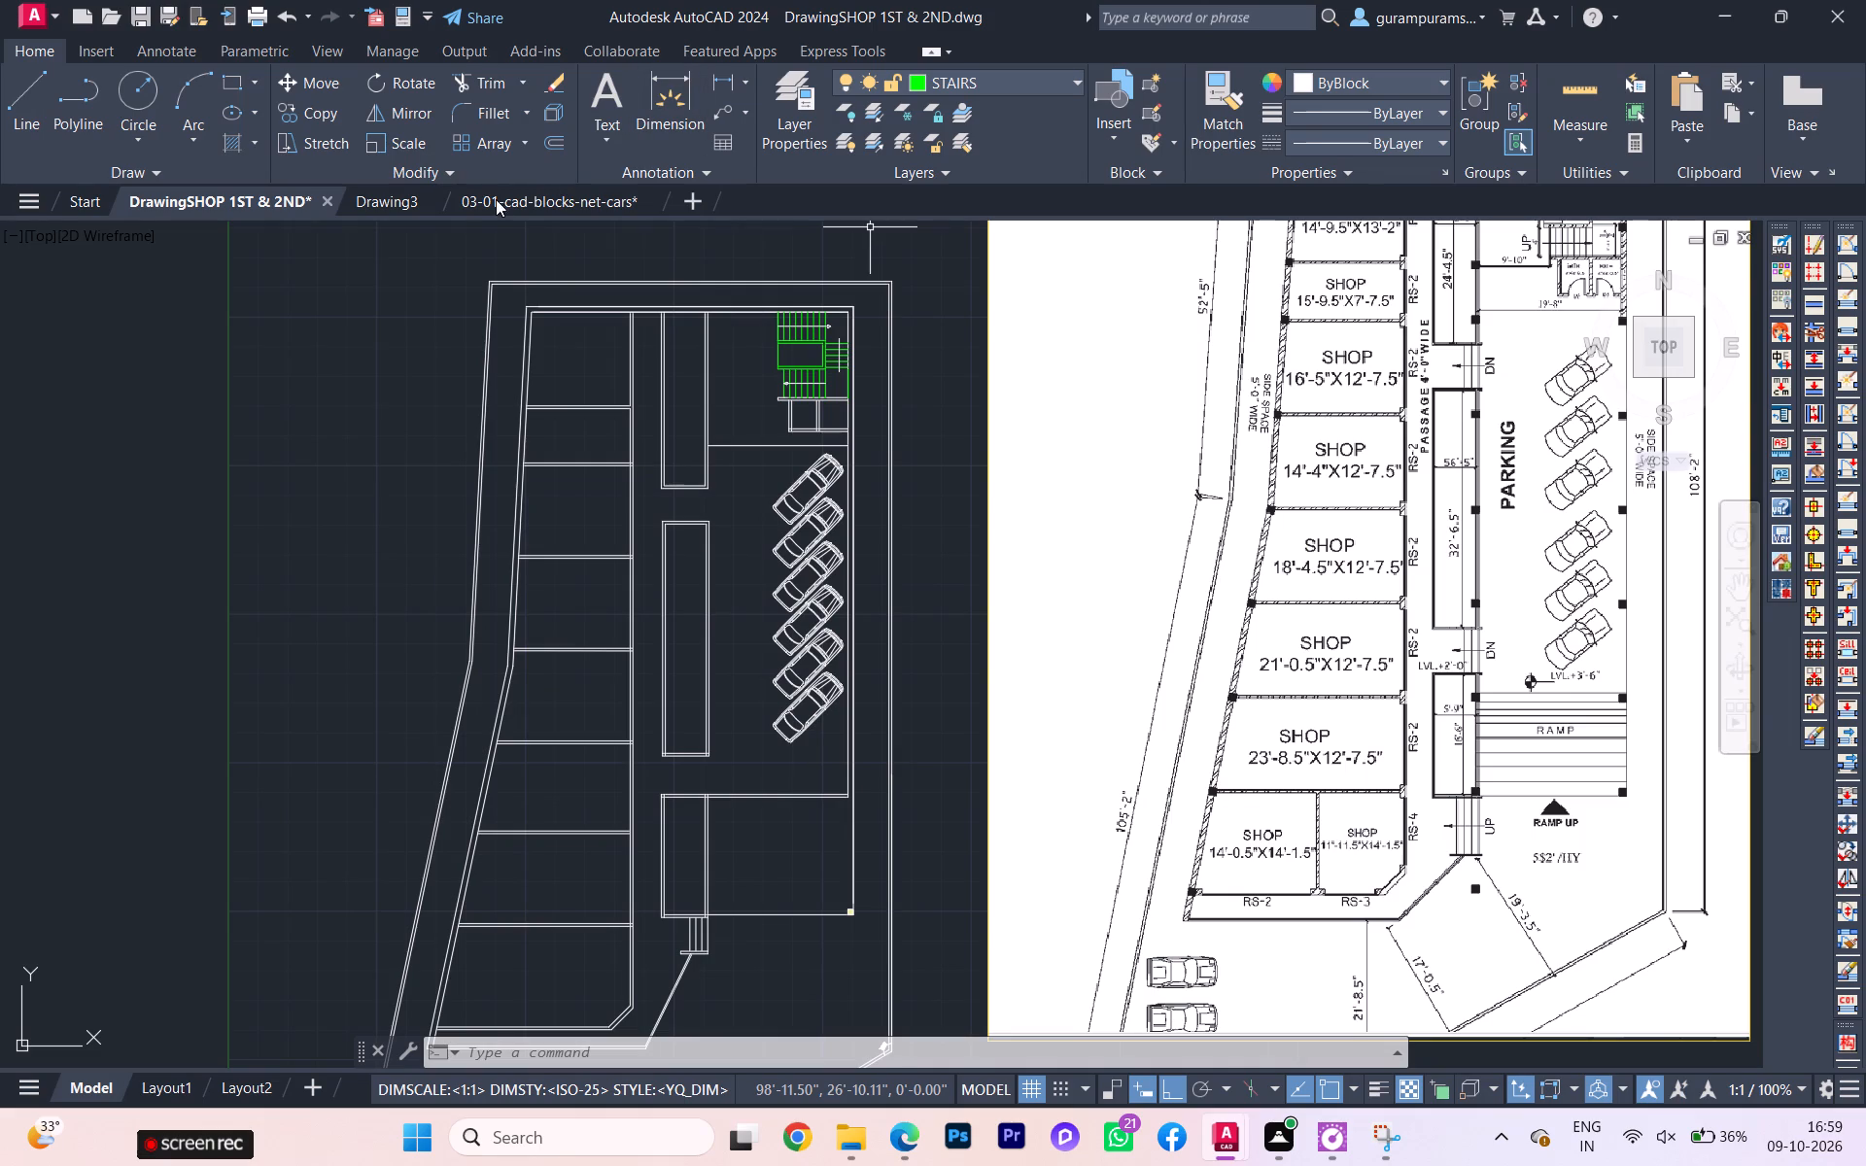
left_click(505, 210)
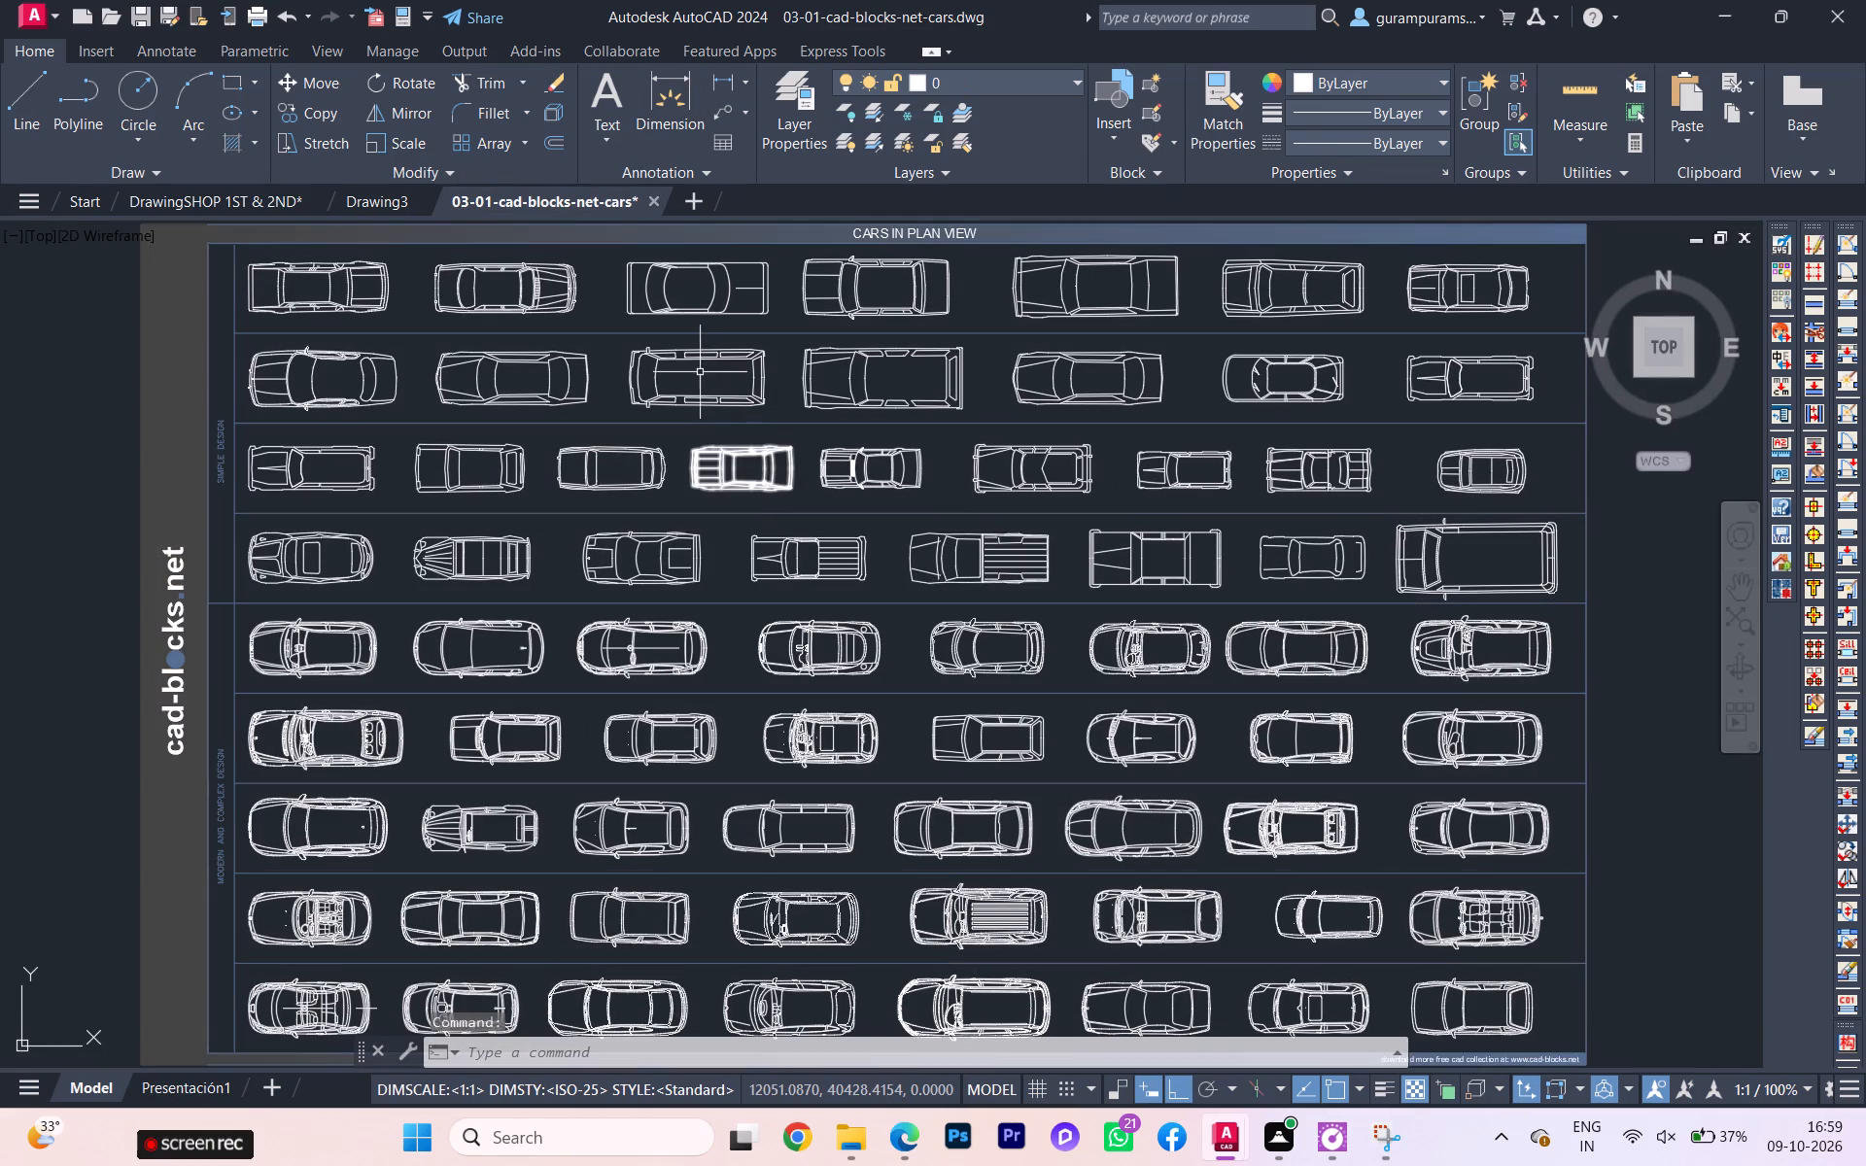
left_click(349, 406)
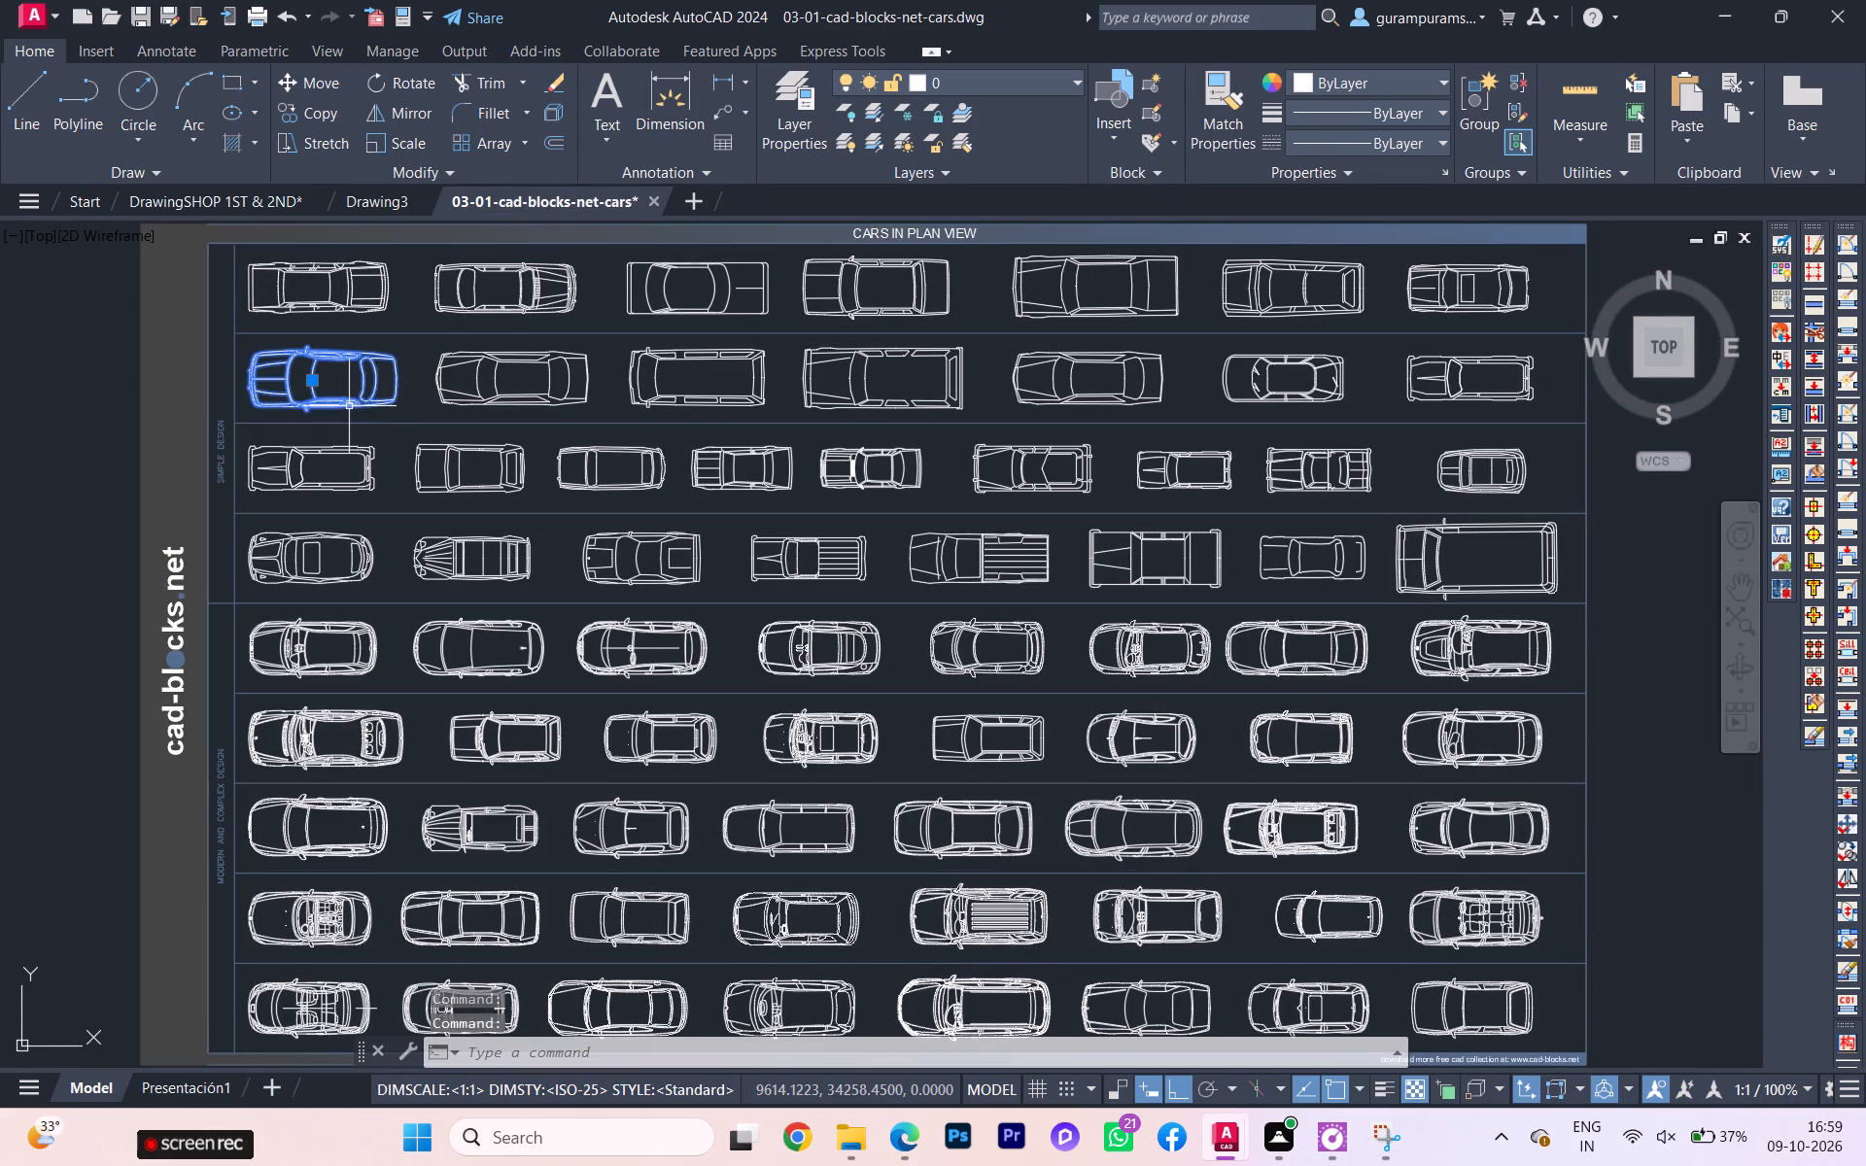
key("ctrl+c")
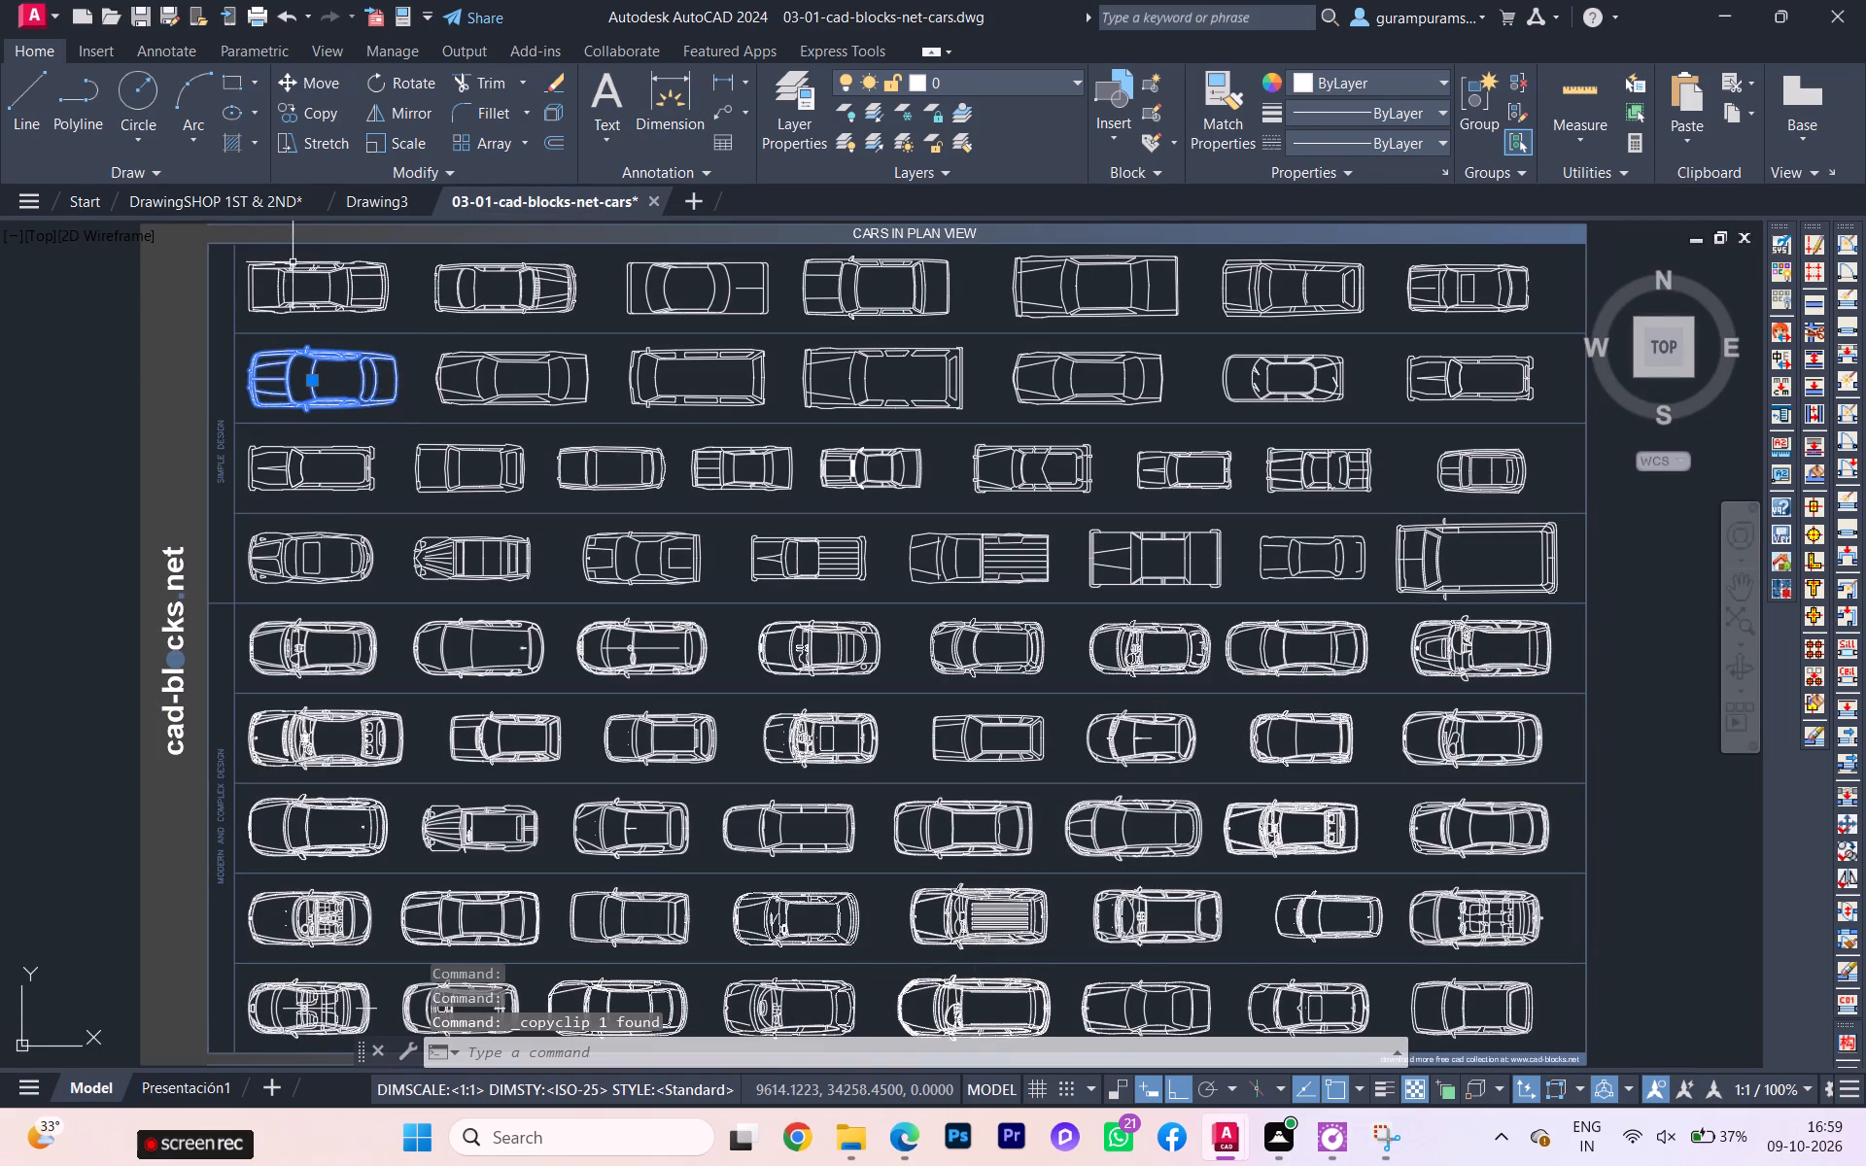
left_click(217, 201)
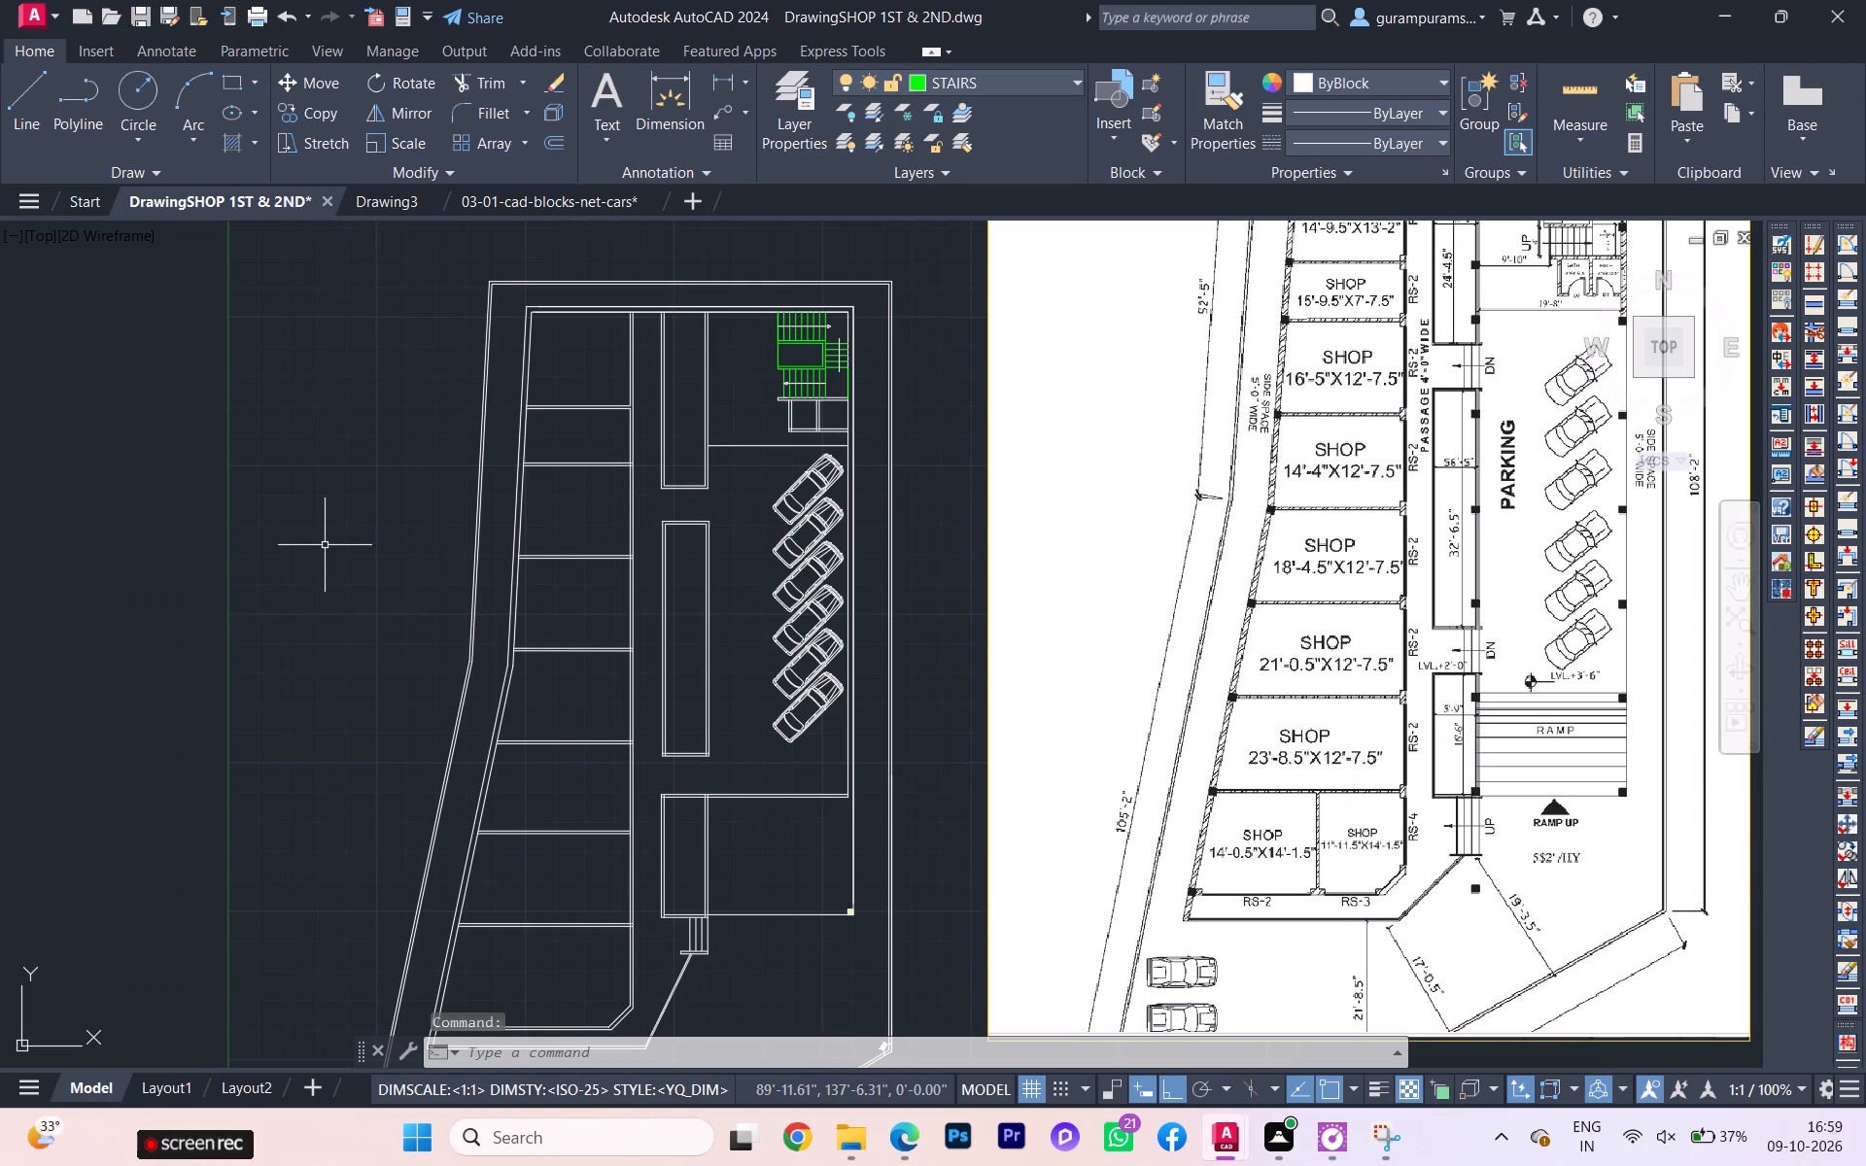
key("ctrl+v")
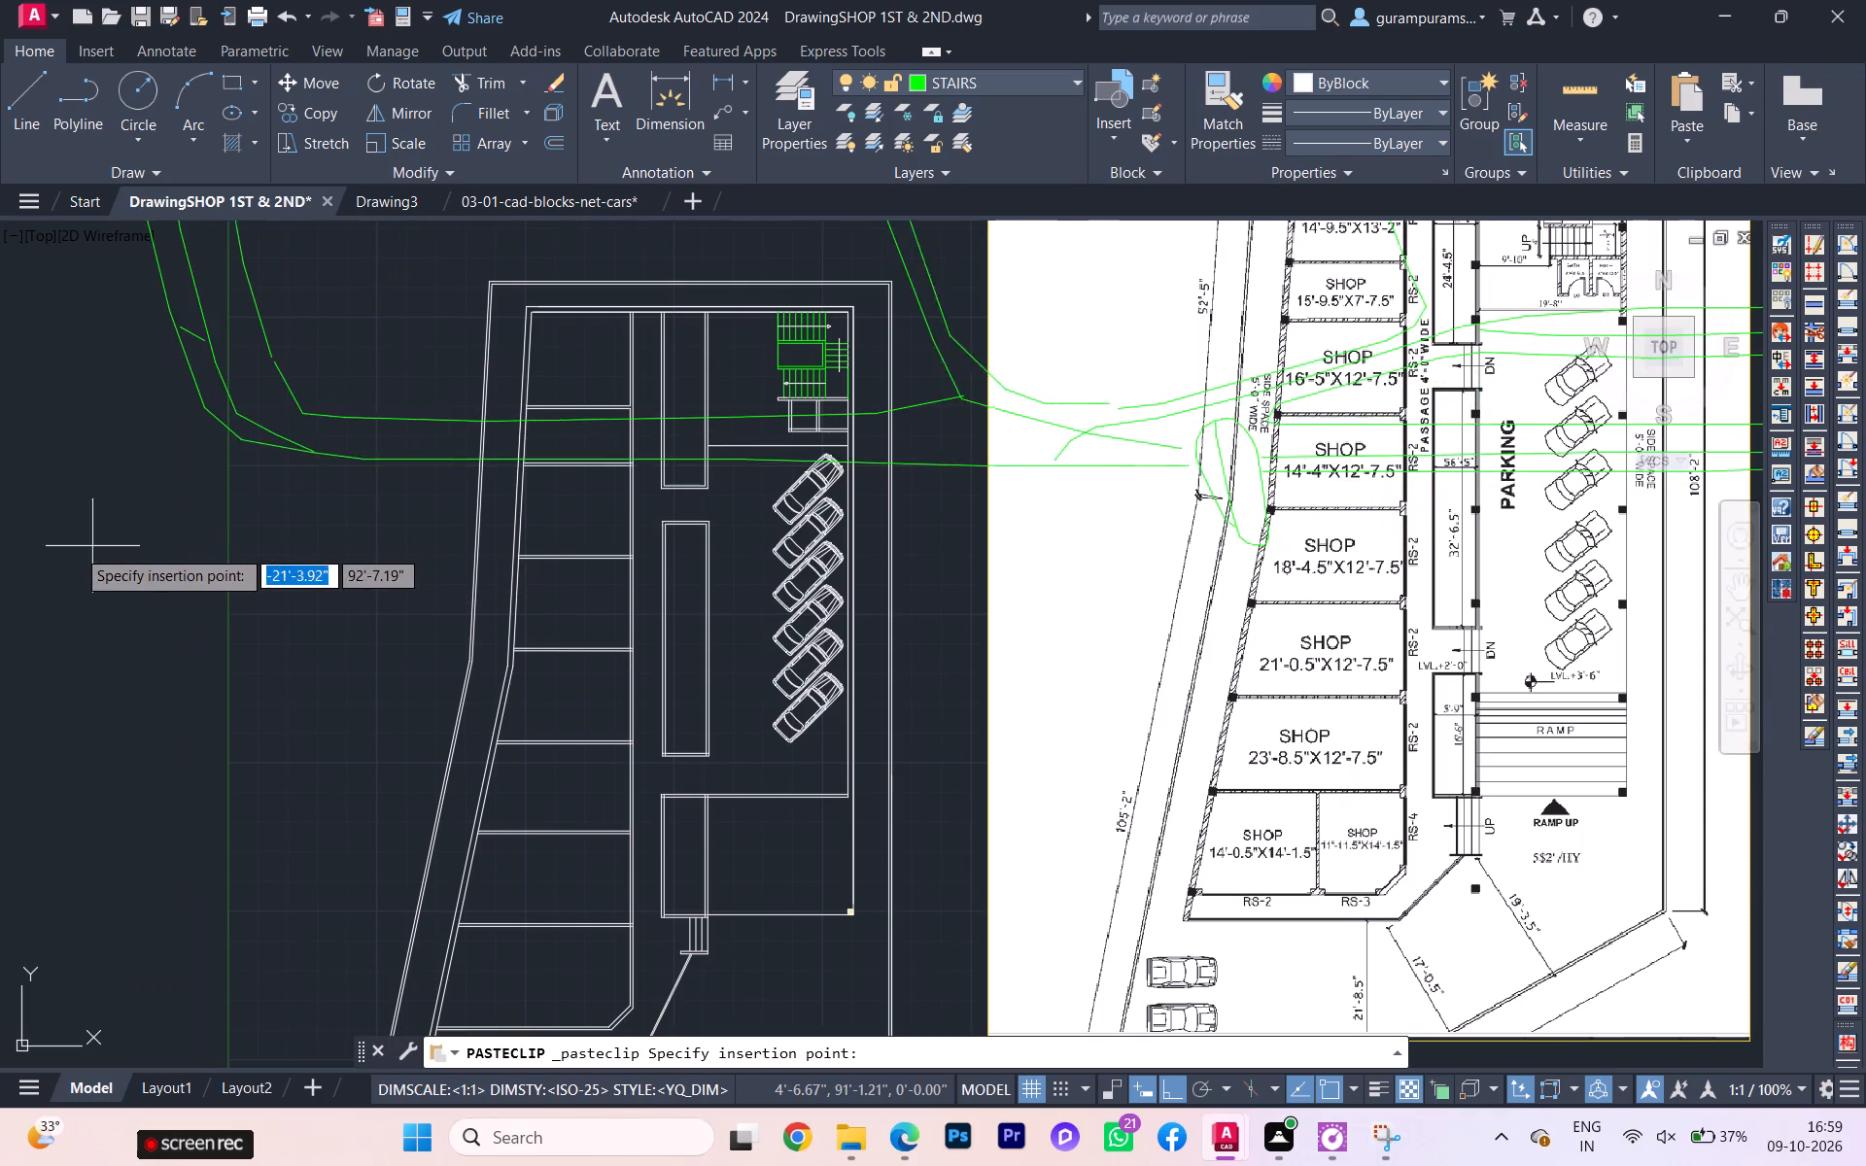
left_click(74, 548)
Scale the oversized pasted car block down to roughly match the size of the shop plan.
scroll(98, 535, "down", 3)
left_click(213, 458)
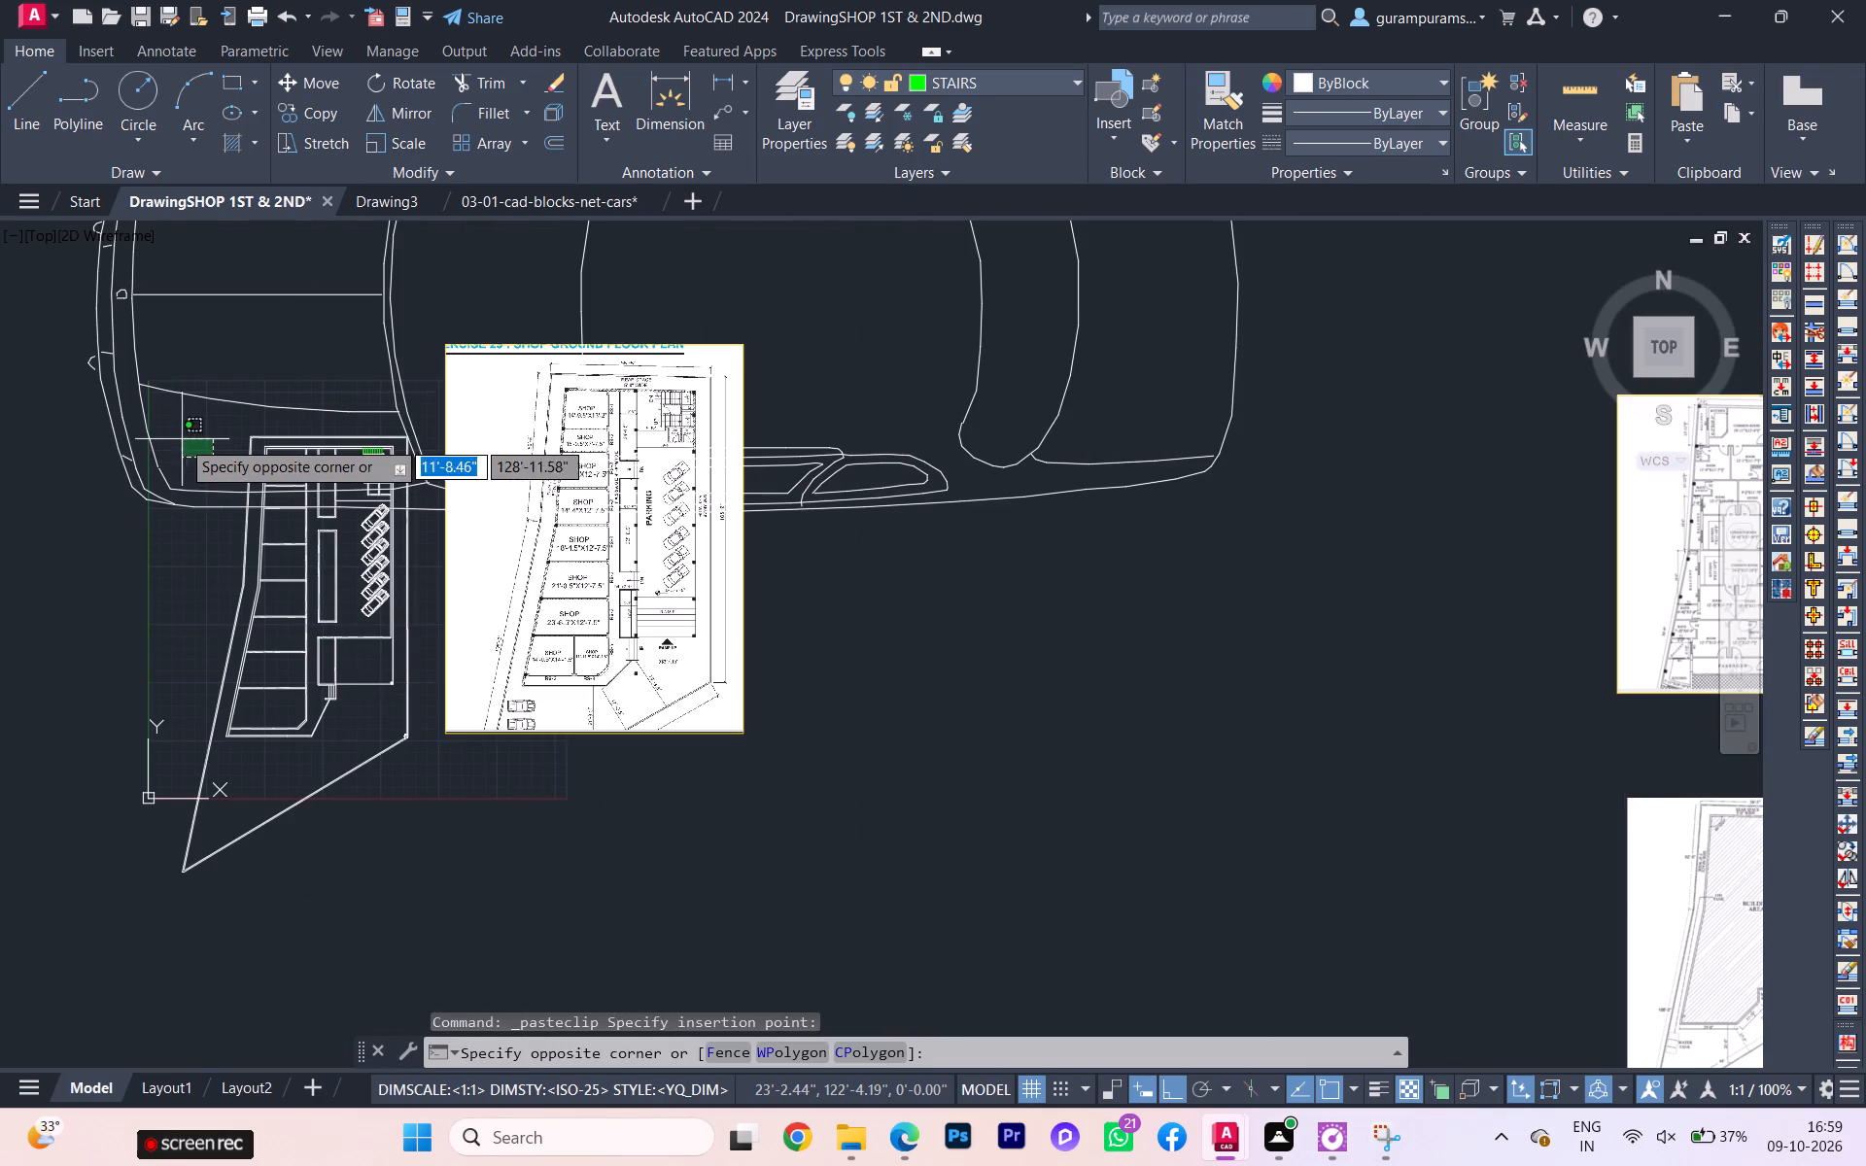
left_click(156, 417)
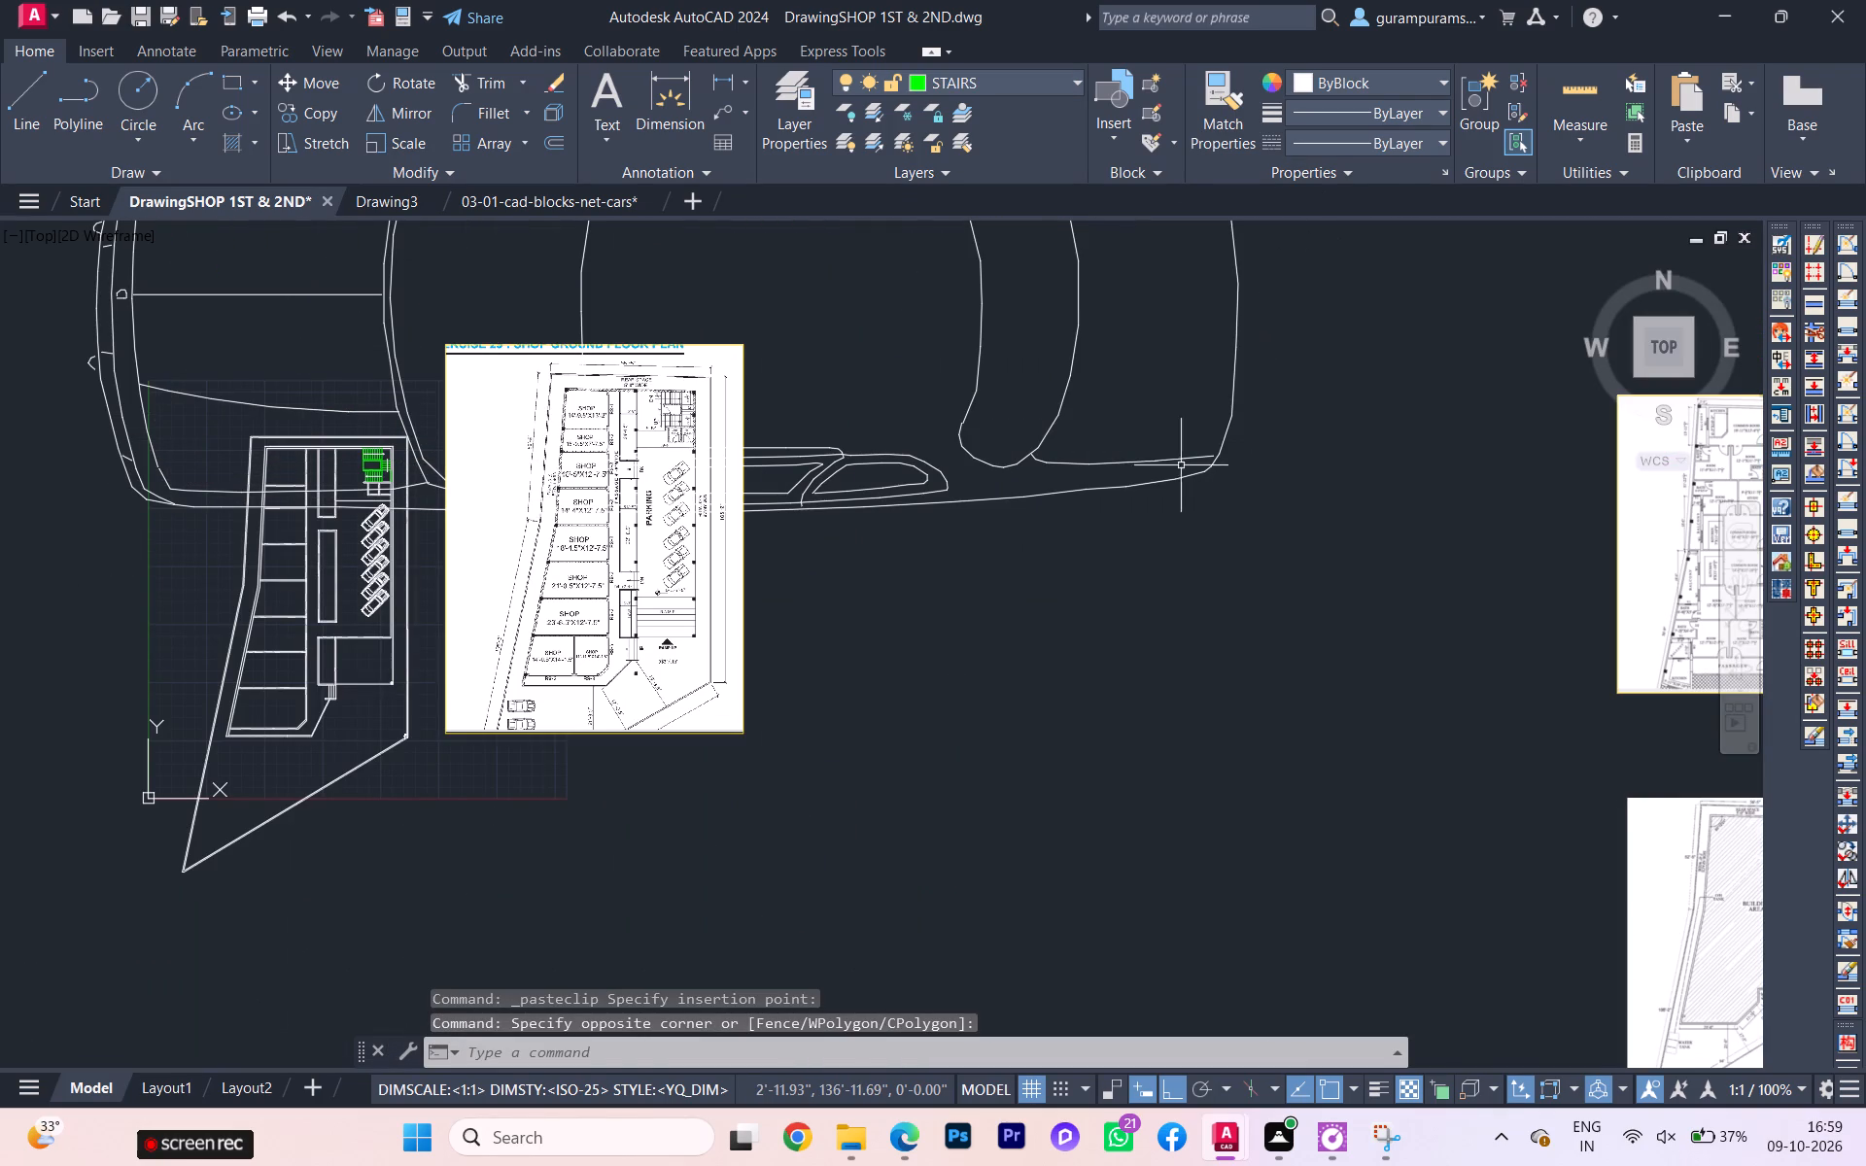
left_click(1142, 498)
left_click(993, 345)
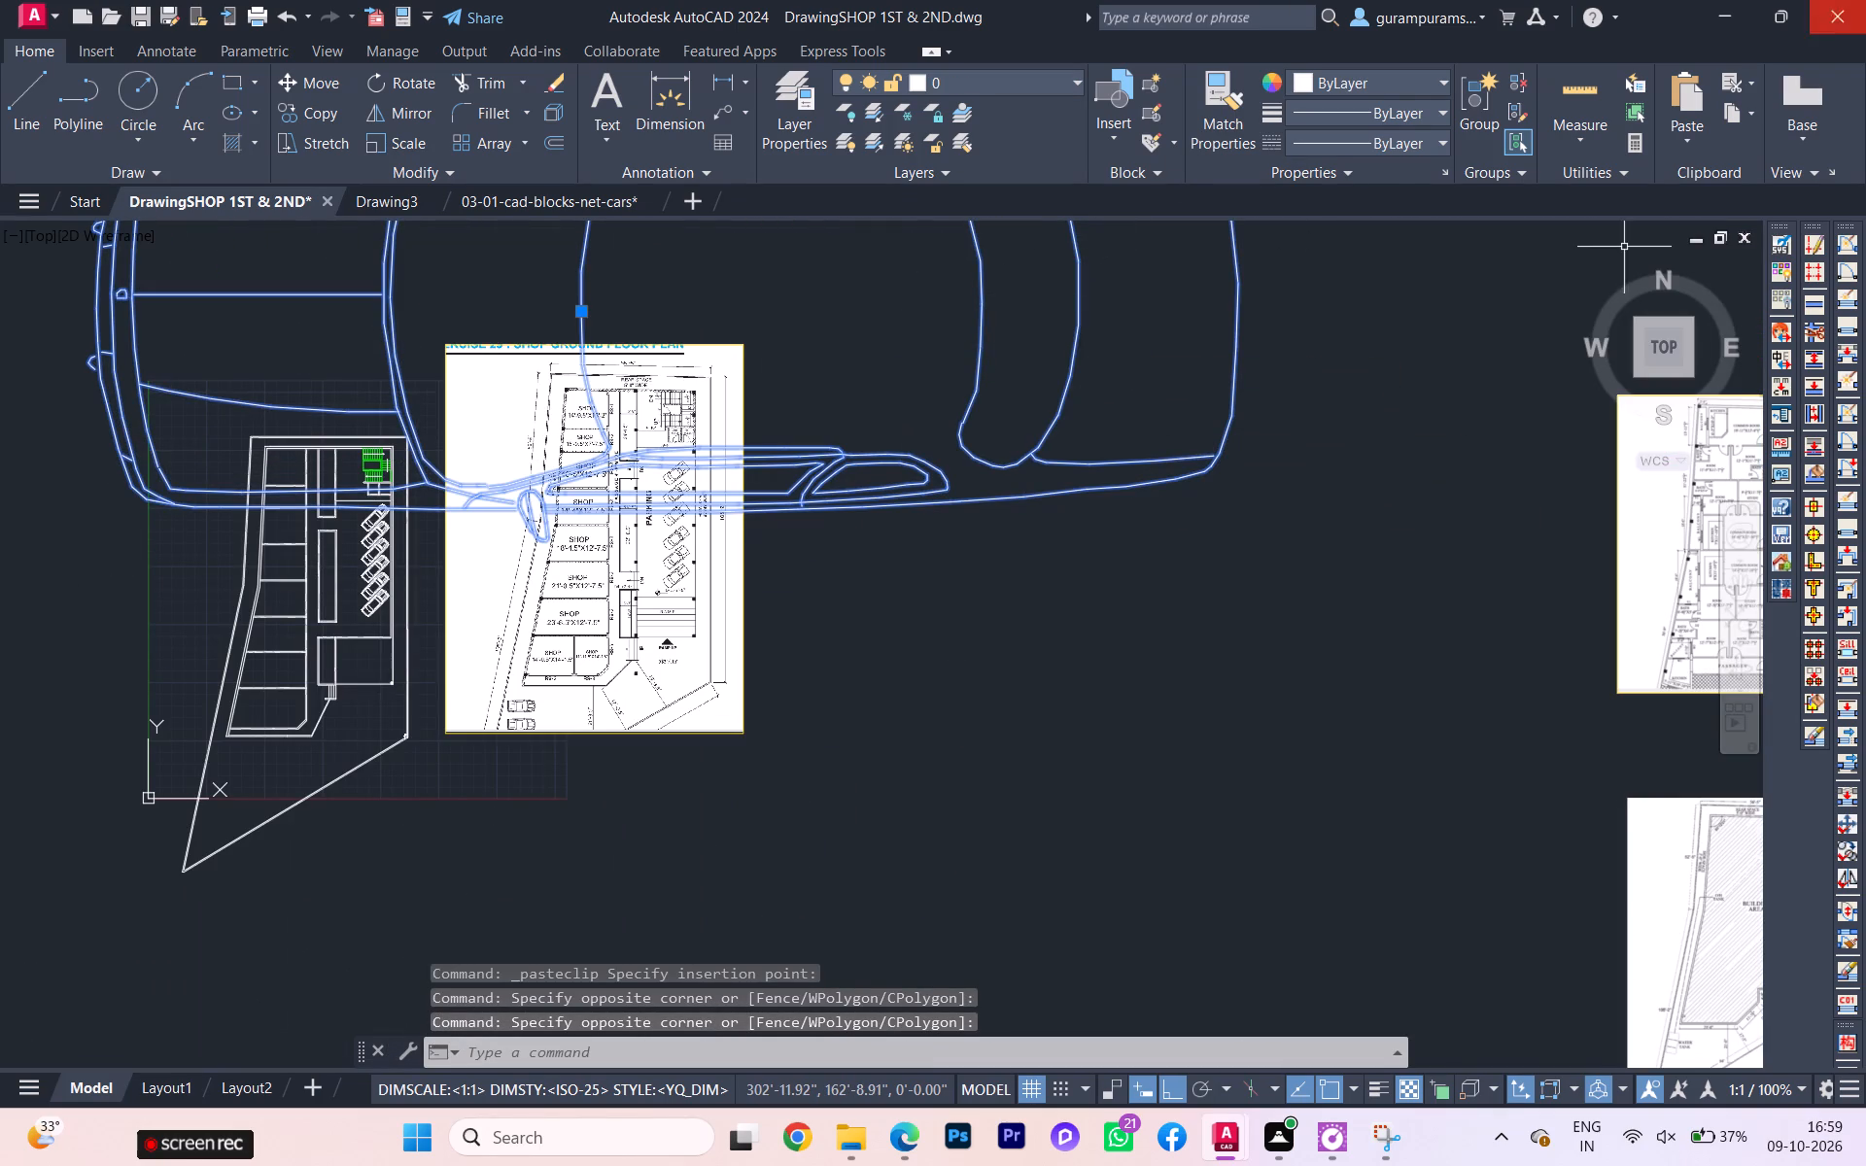
key("s")
key("c")
key("Return")
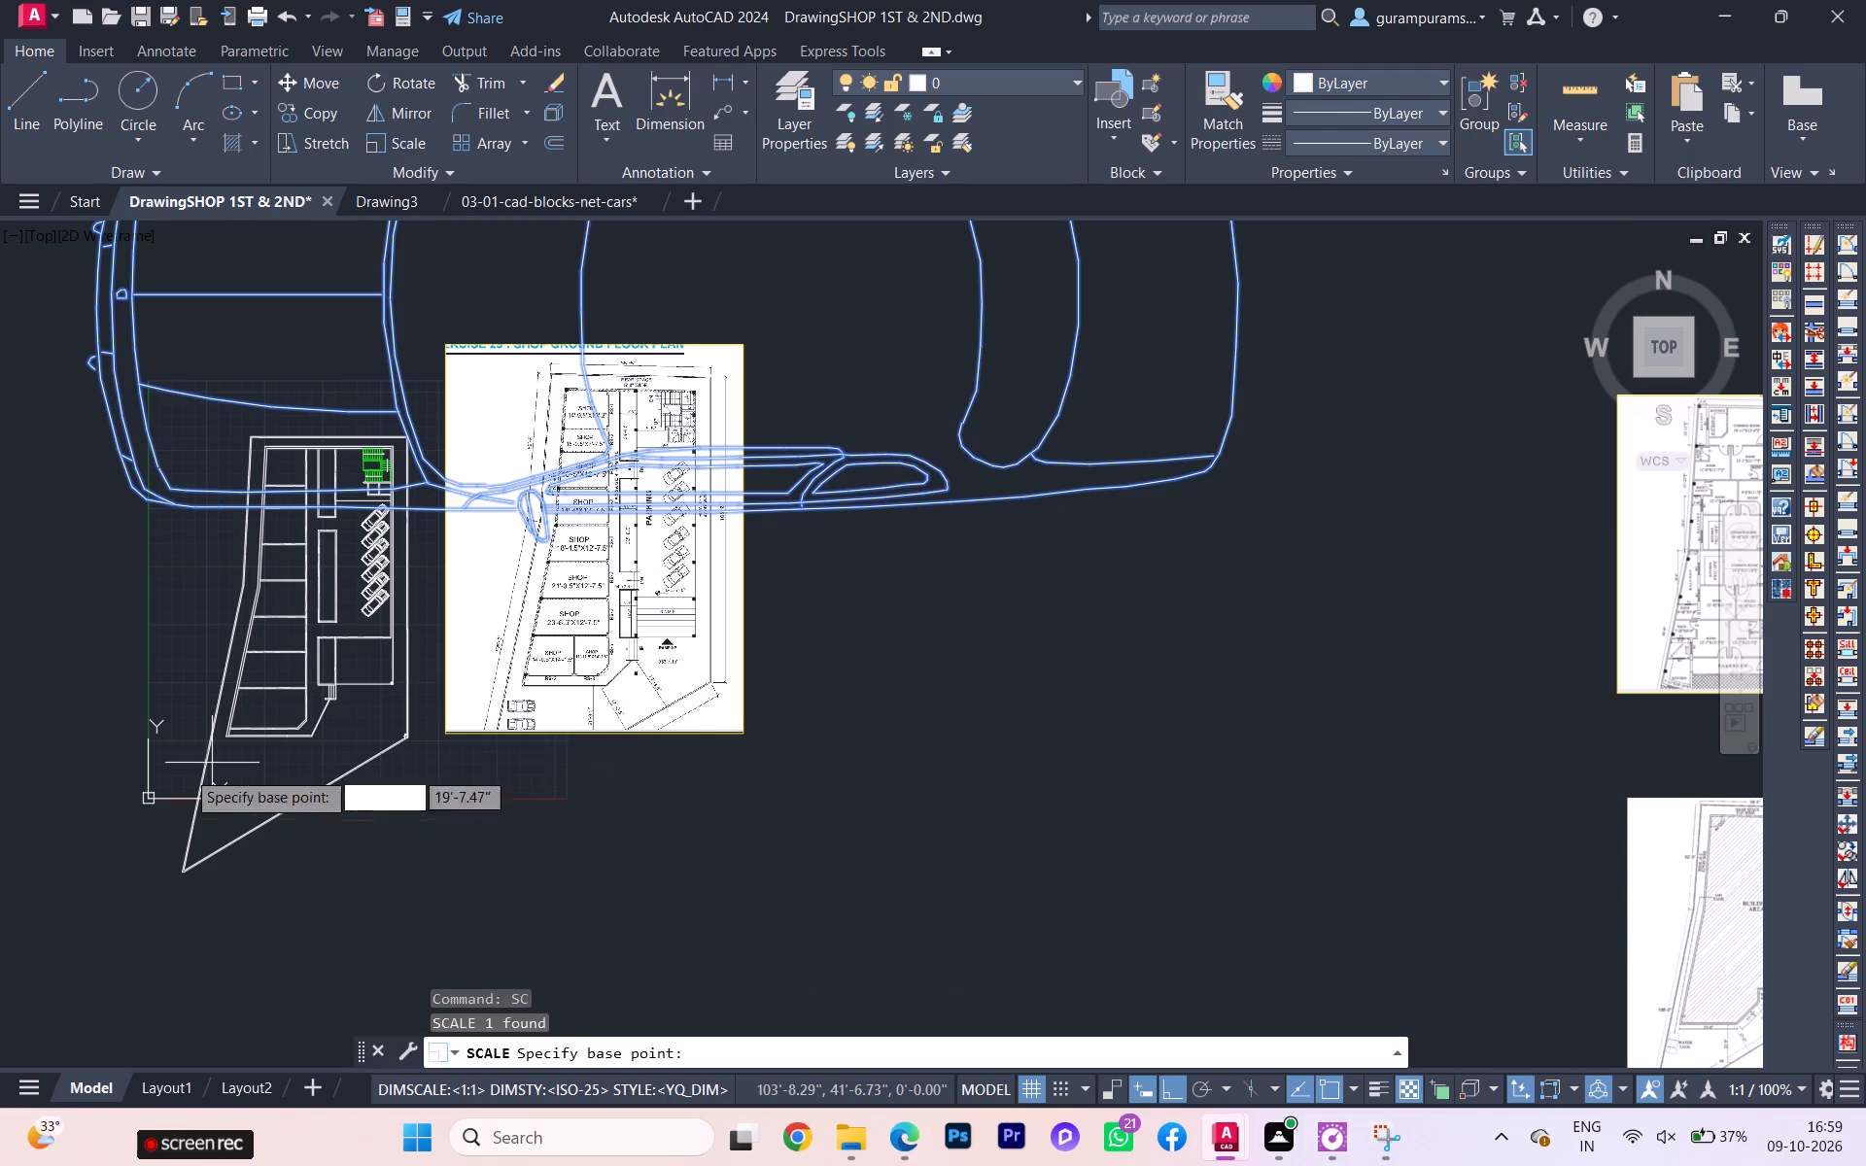
left_click(108, 518)
left_click(152, 487)
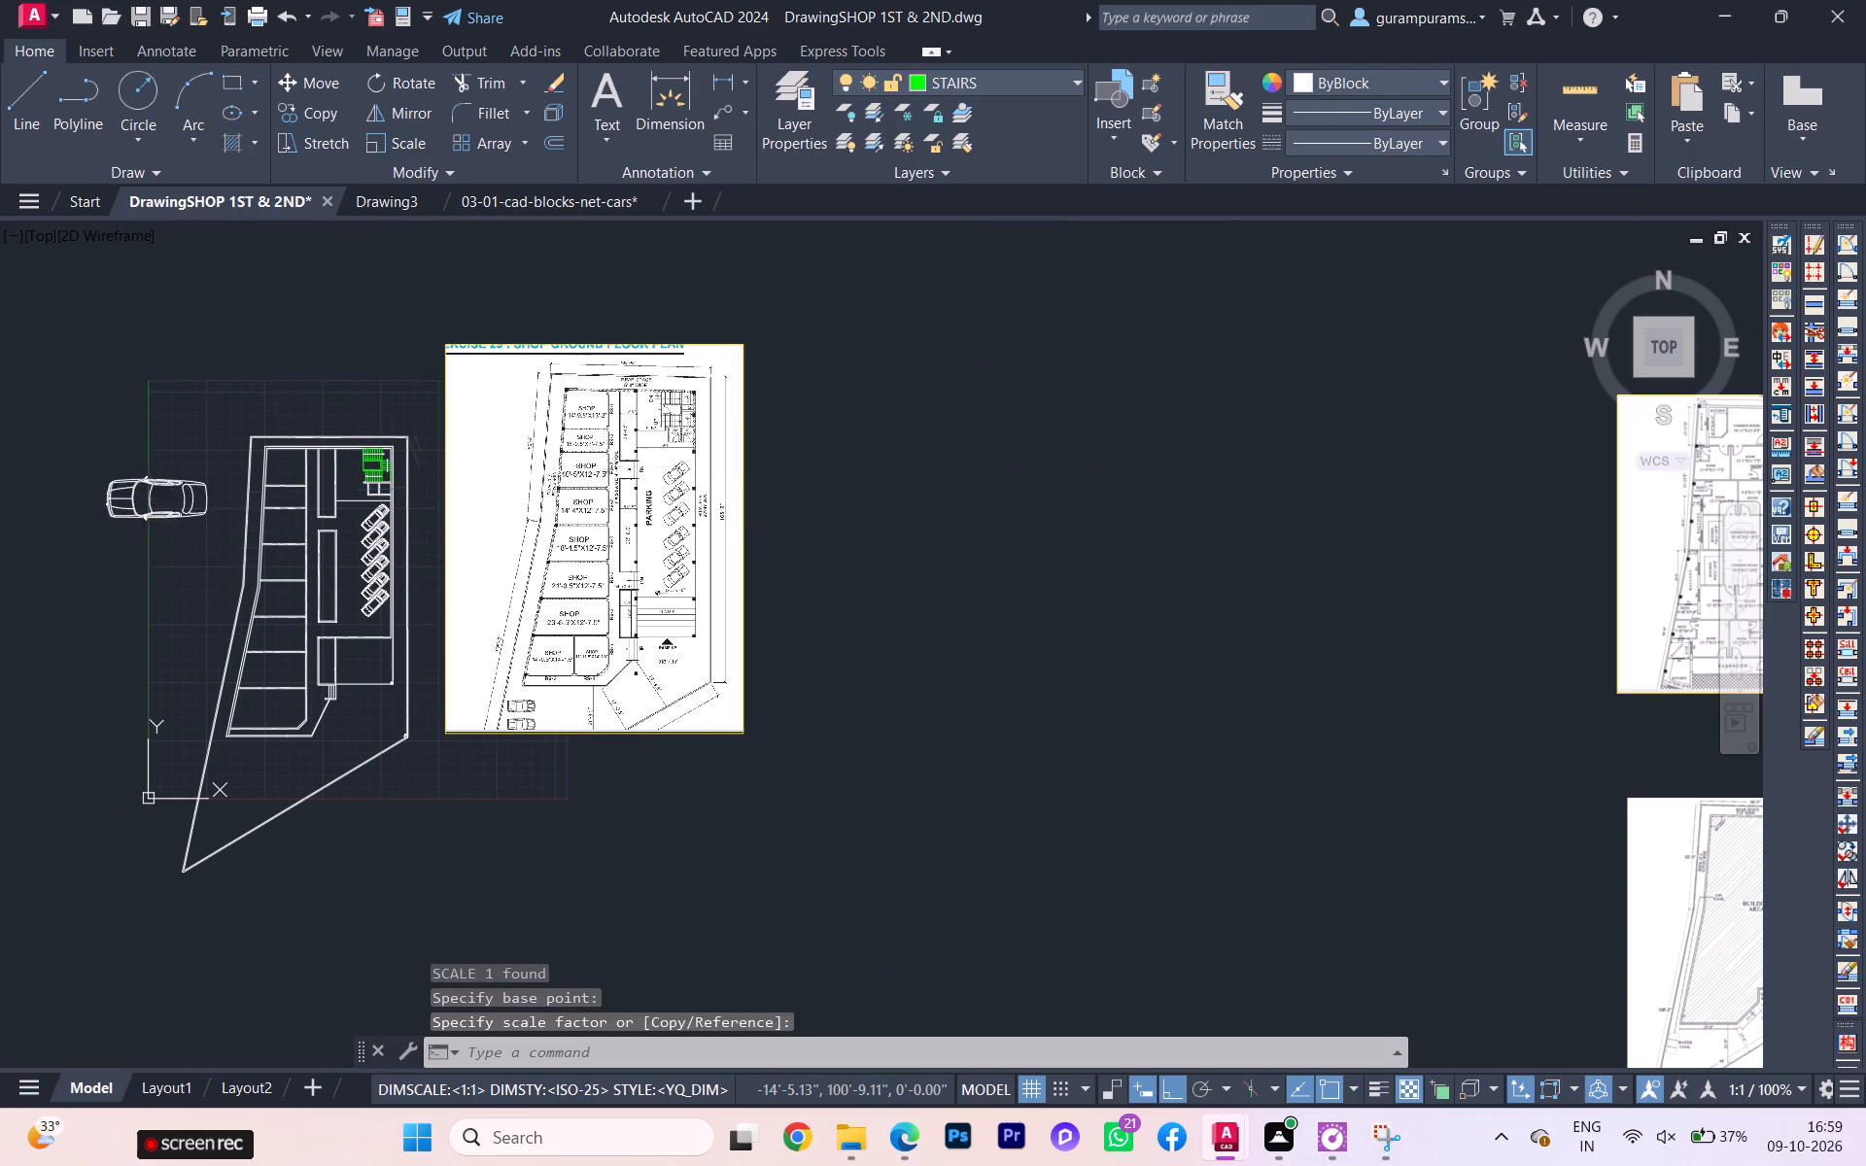
Scale the pasted car block down further, making it smaller than the cars parked in the parking area.
scroll(150, 492, "up", 3)
scroll(225, 500, "down", 1)
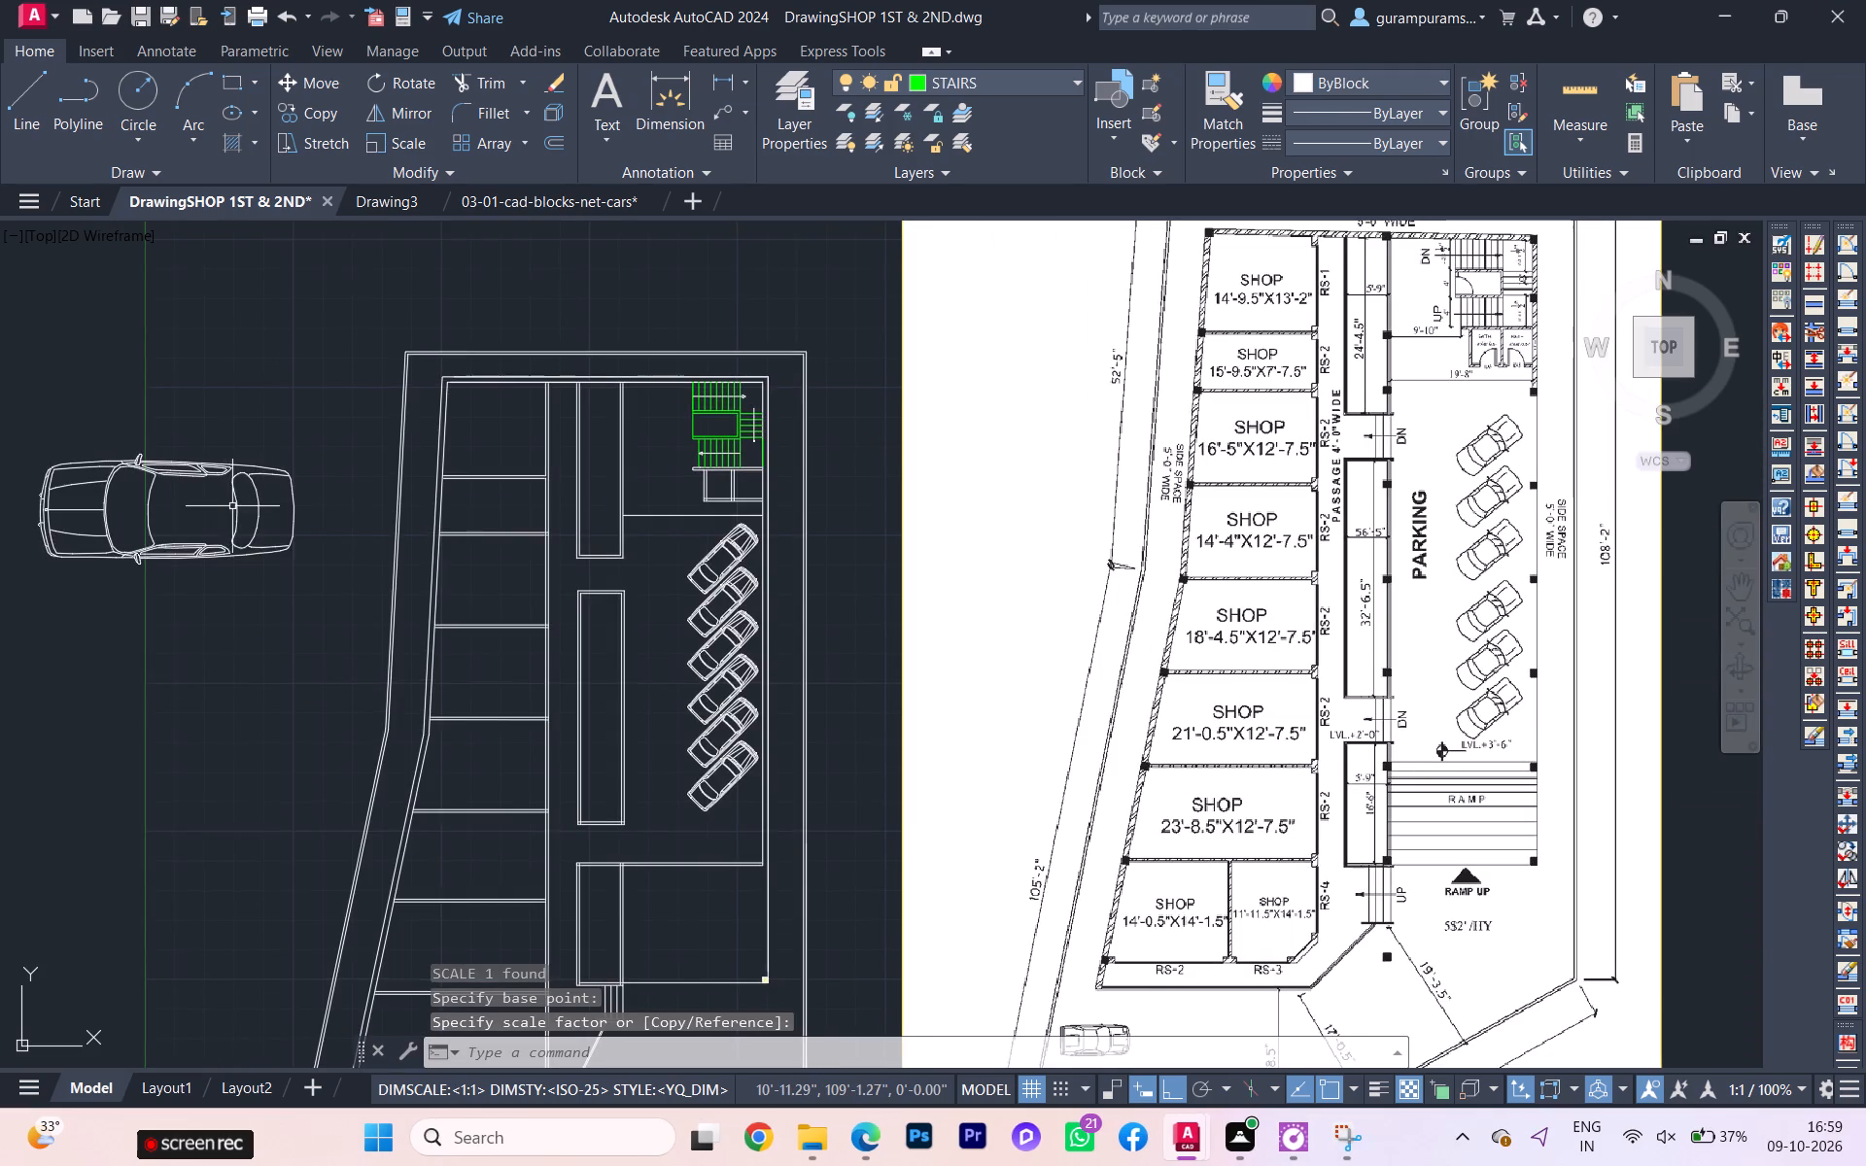
middle_click_drag(249, 513, 323, 383)
scroll(250, 513, "down", 1)
left_click(311, 447)
left_click(263, 374)
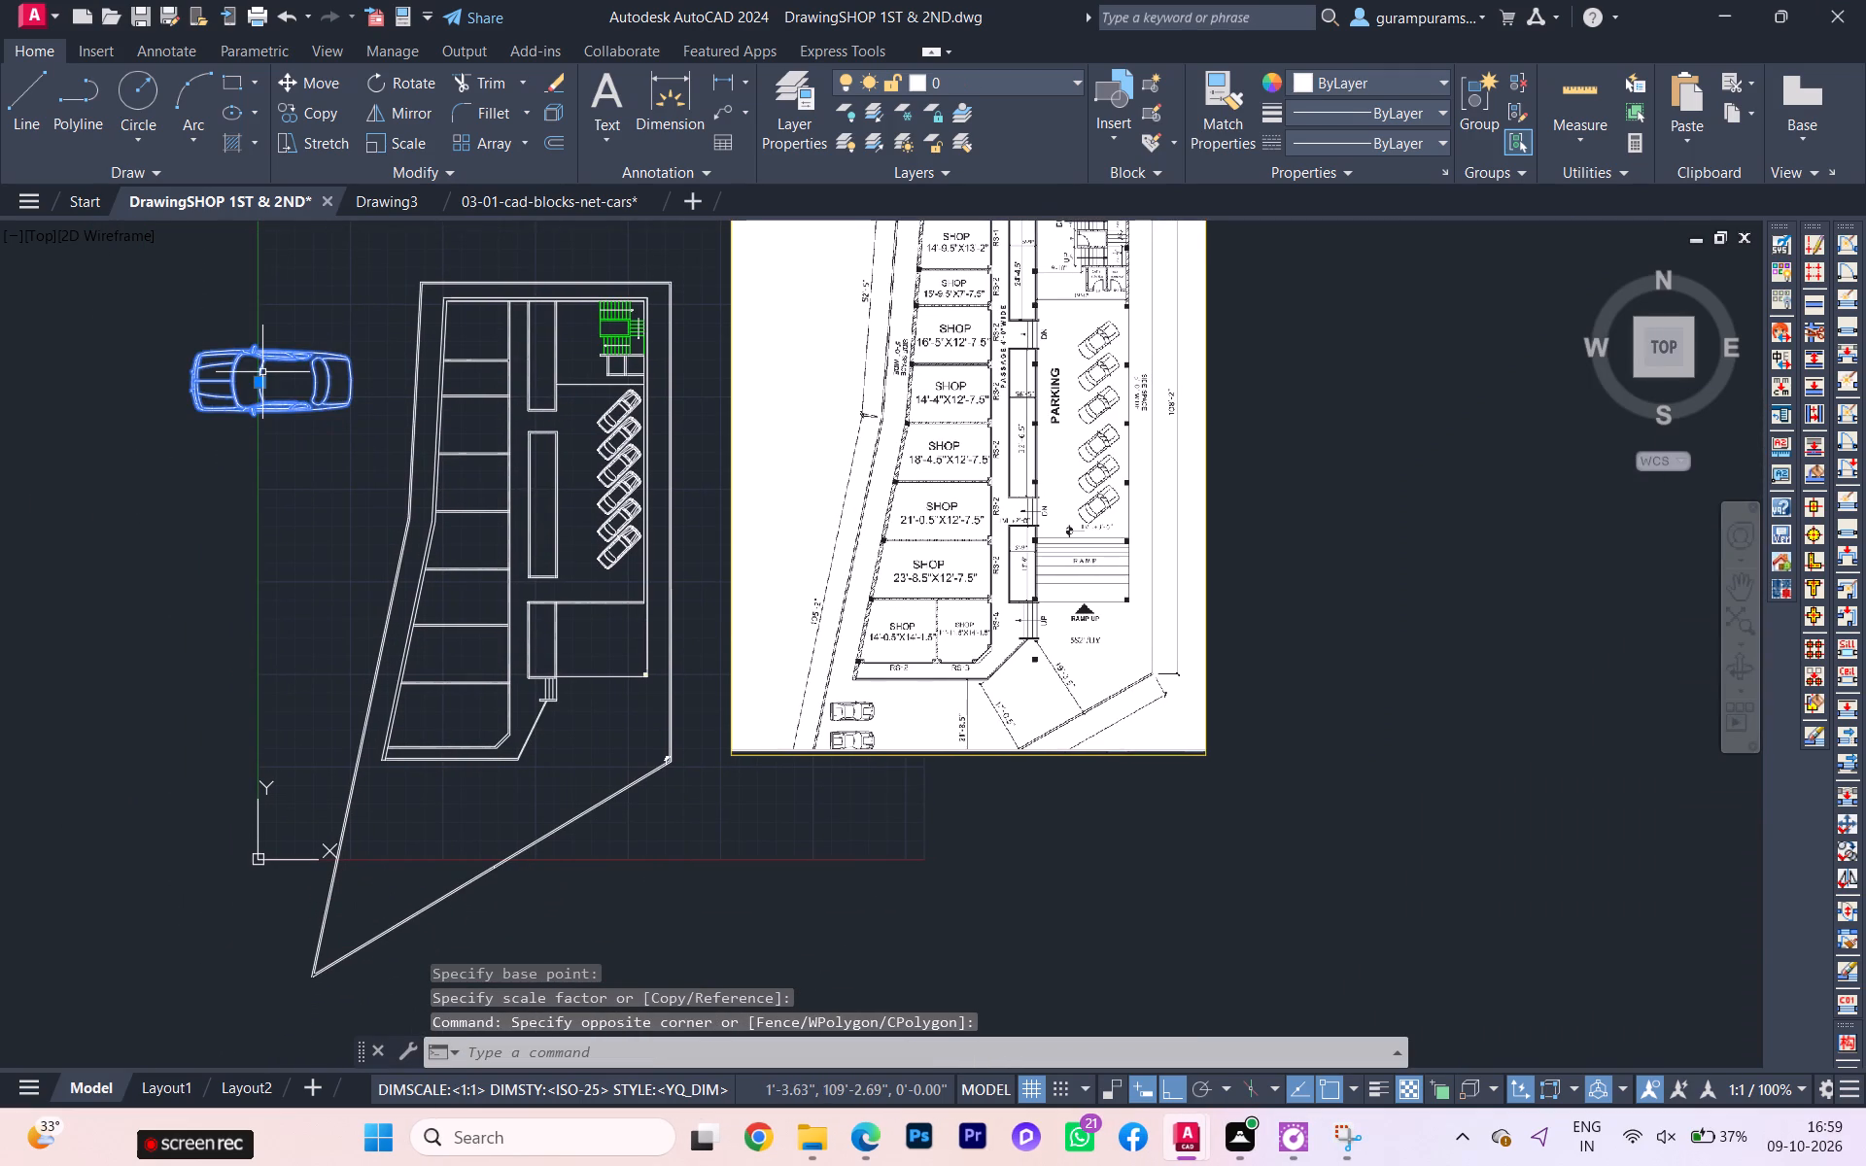
key("s")
key("c")
key("Return")
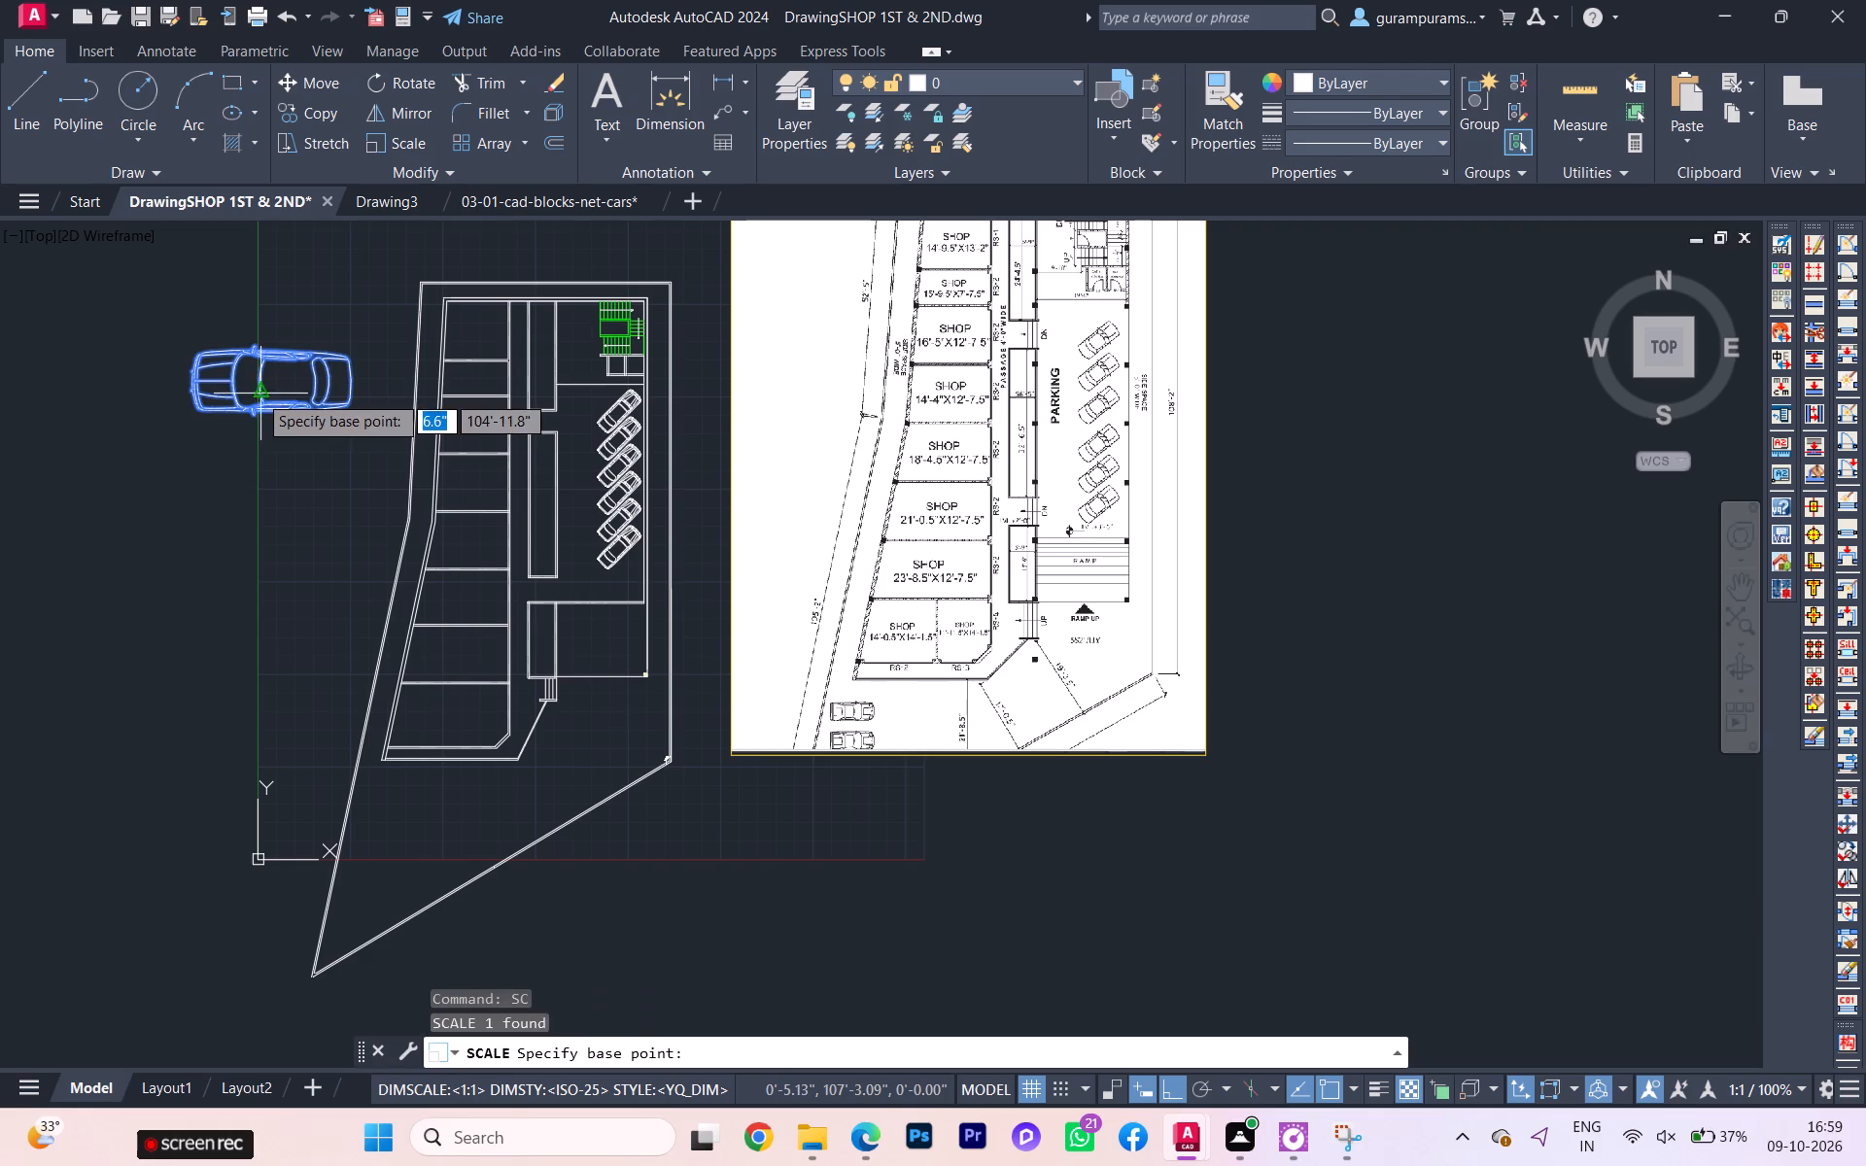
scroll(253, 422, "up", 4)
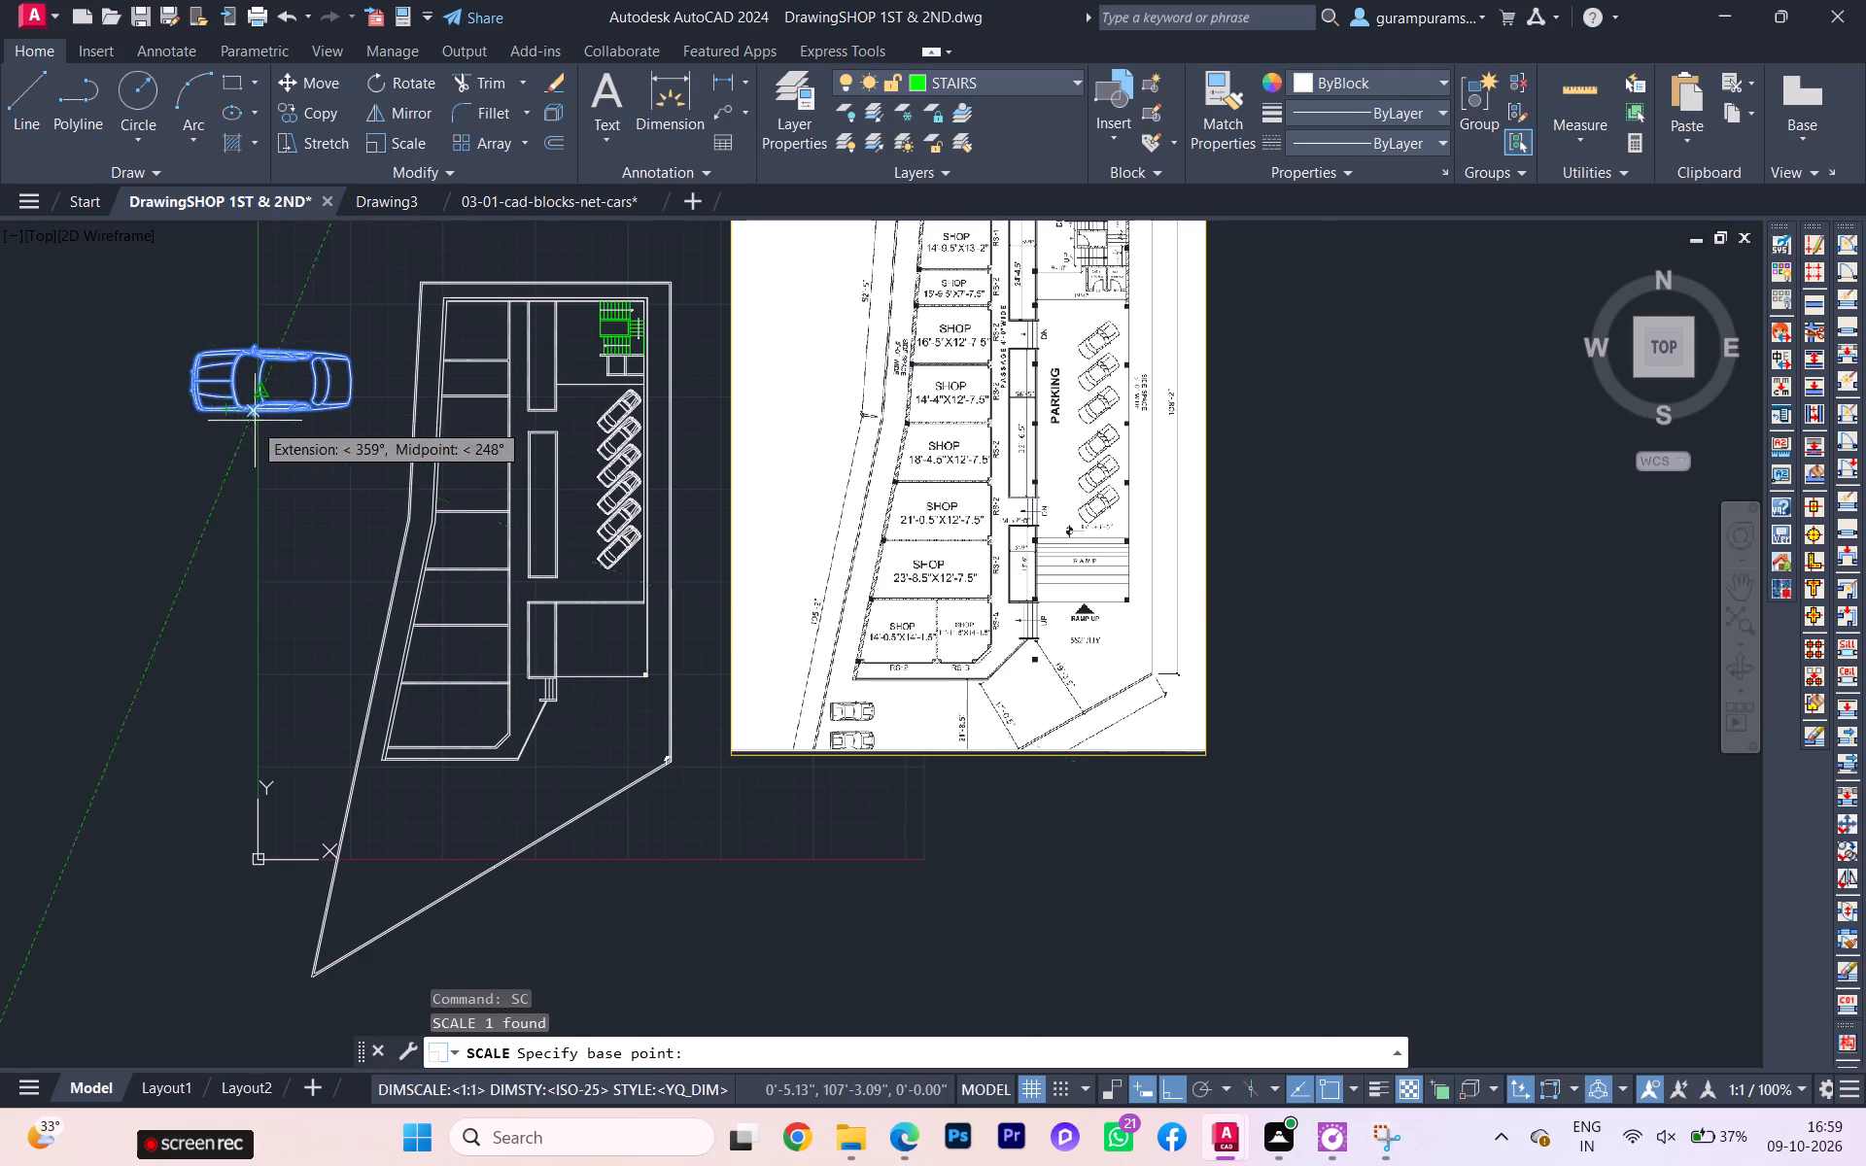
left_click(229, 395)
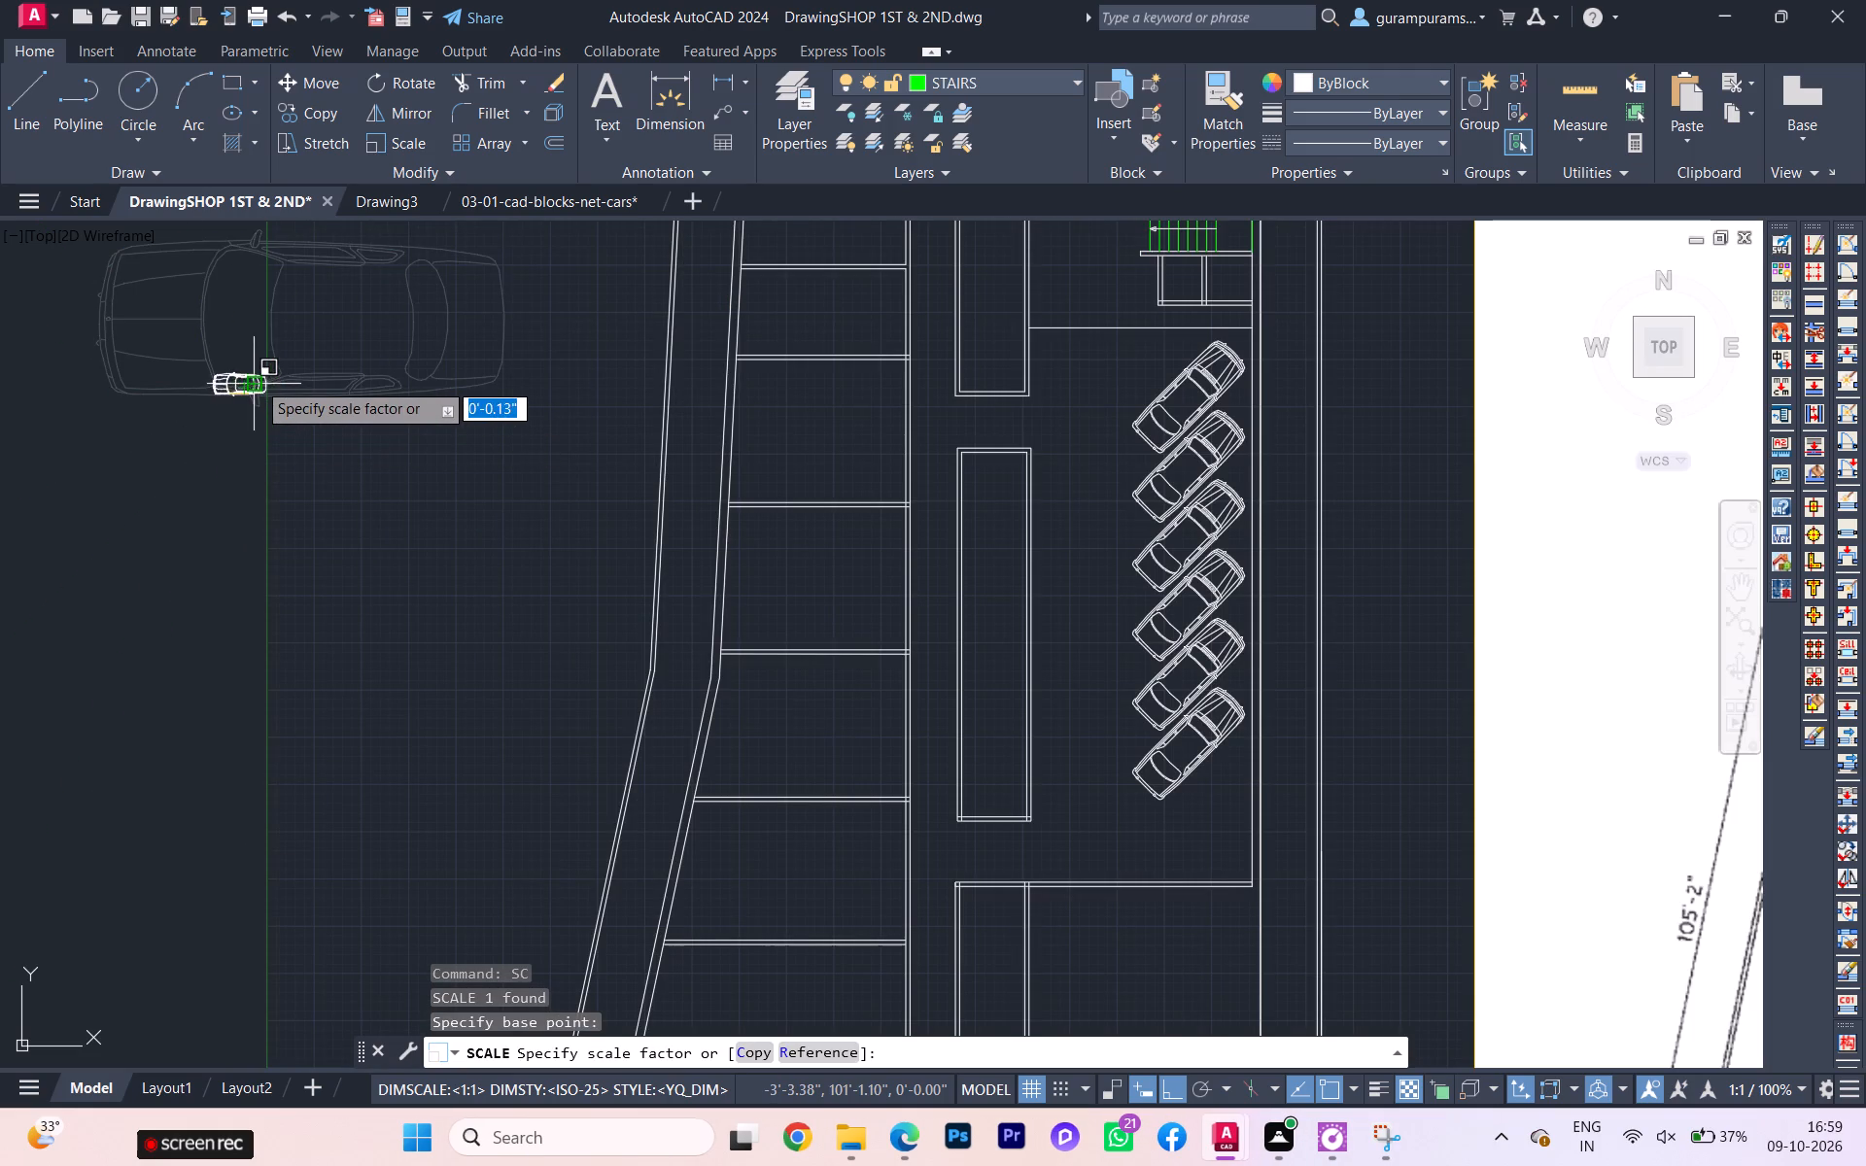
left_click(262, 378)
Scale the car block beside the plan down once more, to about half its size.
key("m")
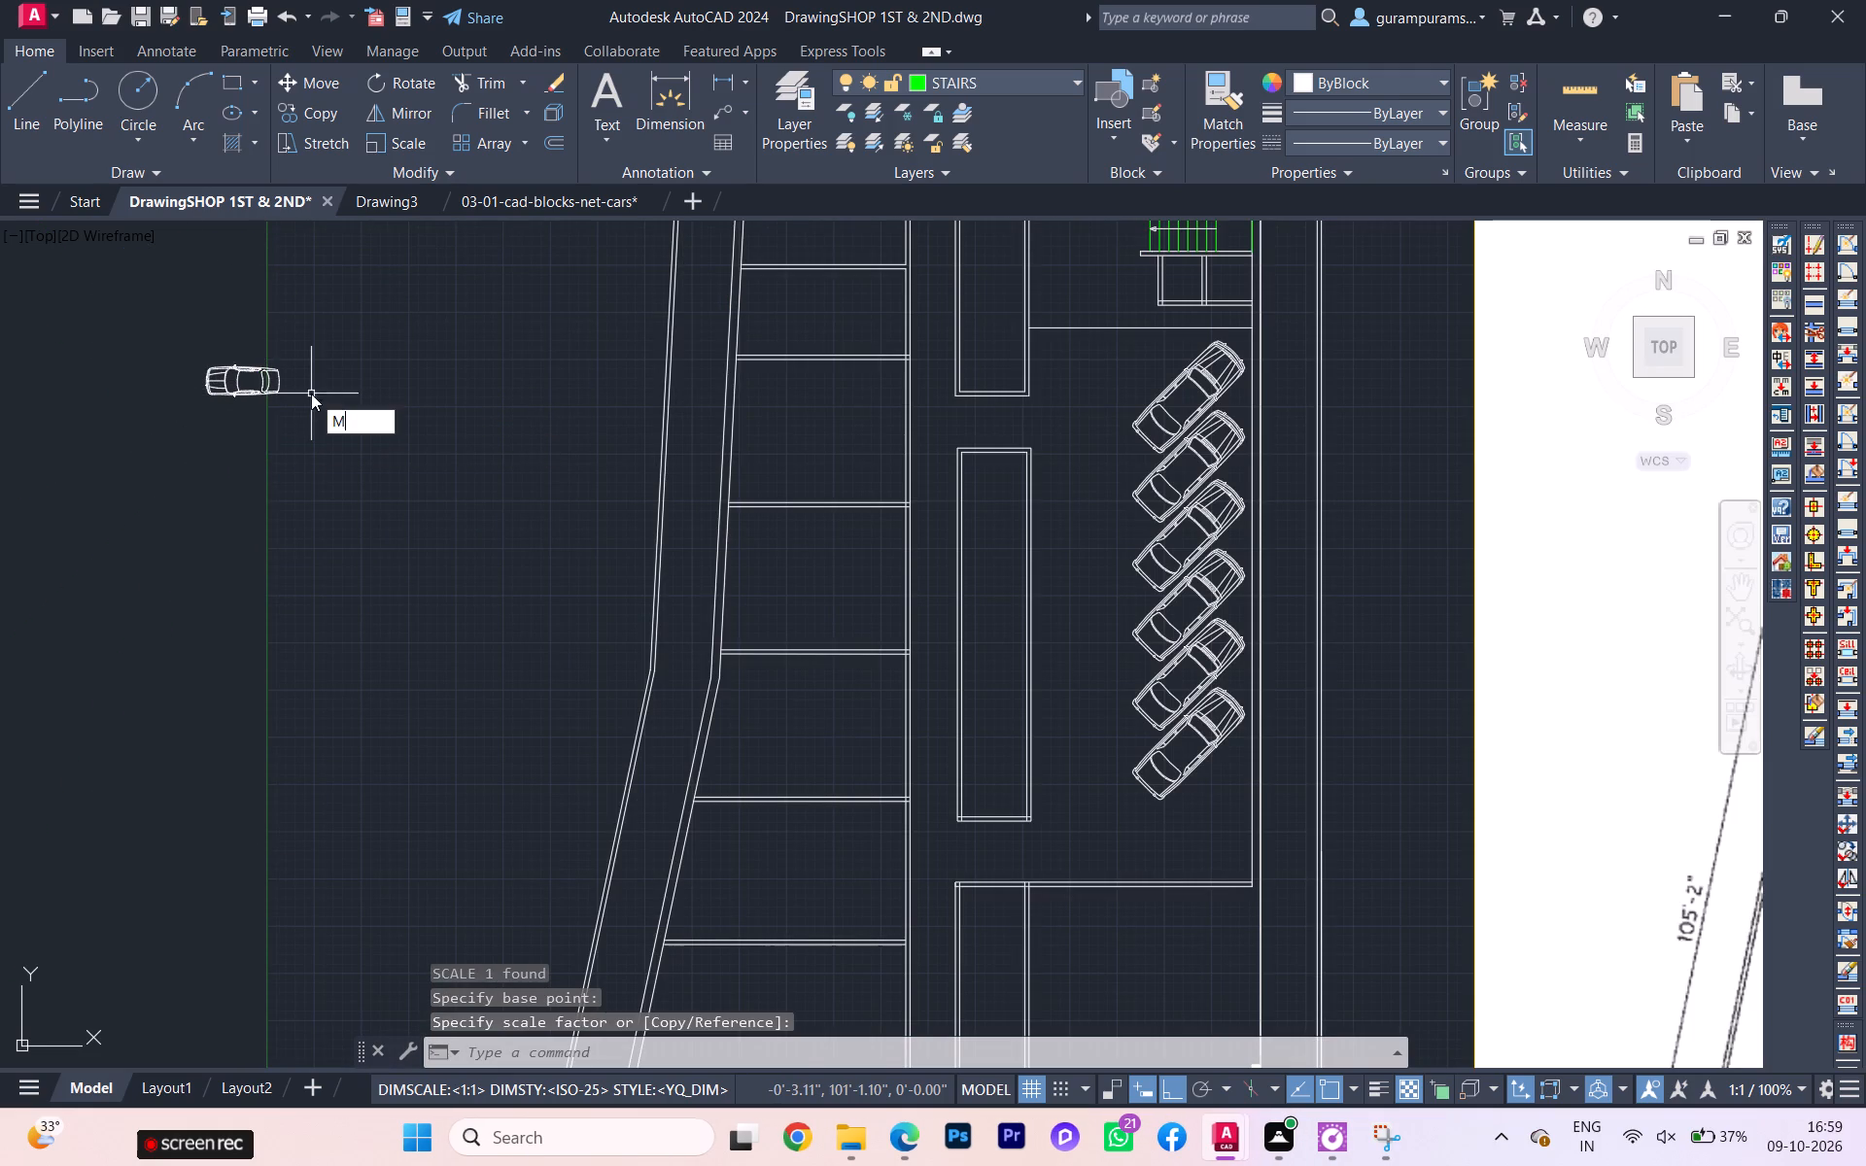
left_click(302, 379)
left_click(194, 365)
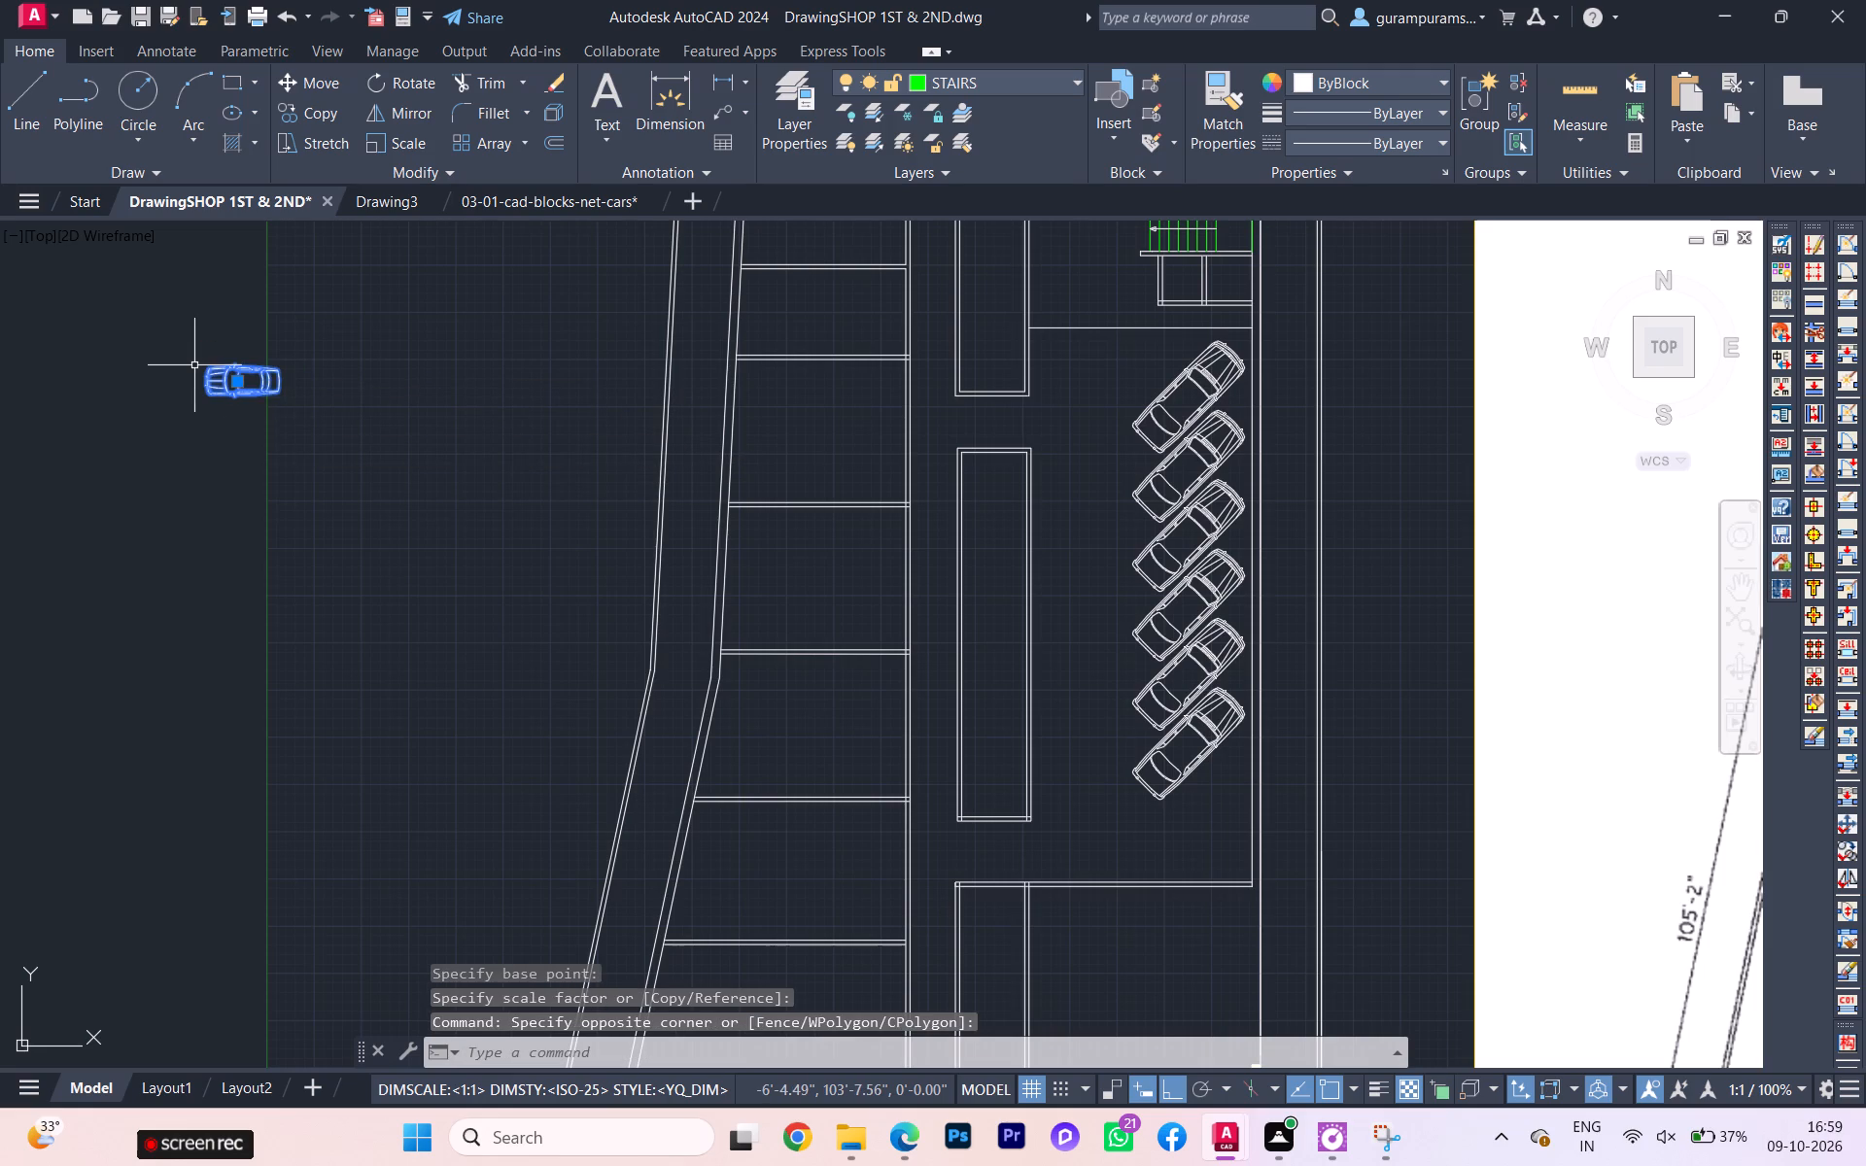
key("Return")
scroll(243, 390, "up", 3)
left_click(252, 369)
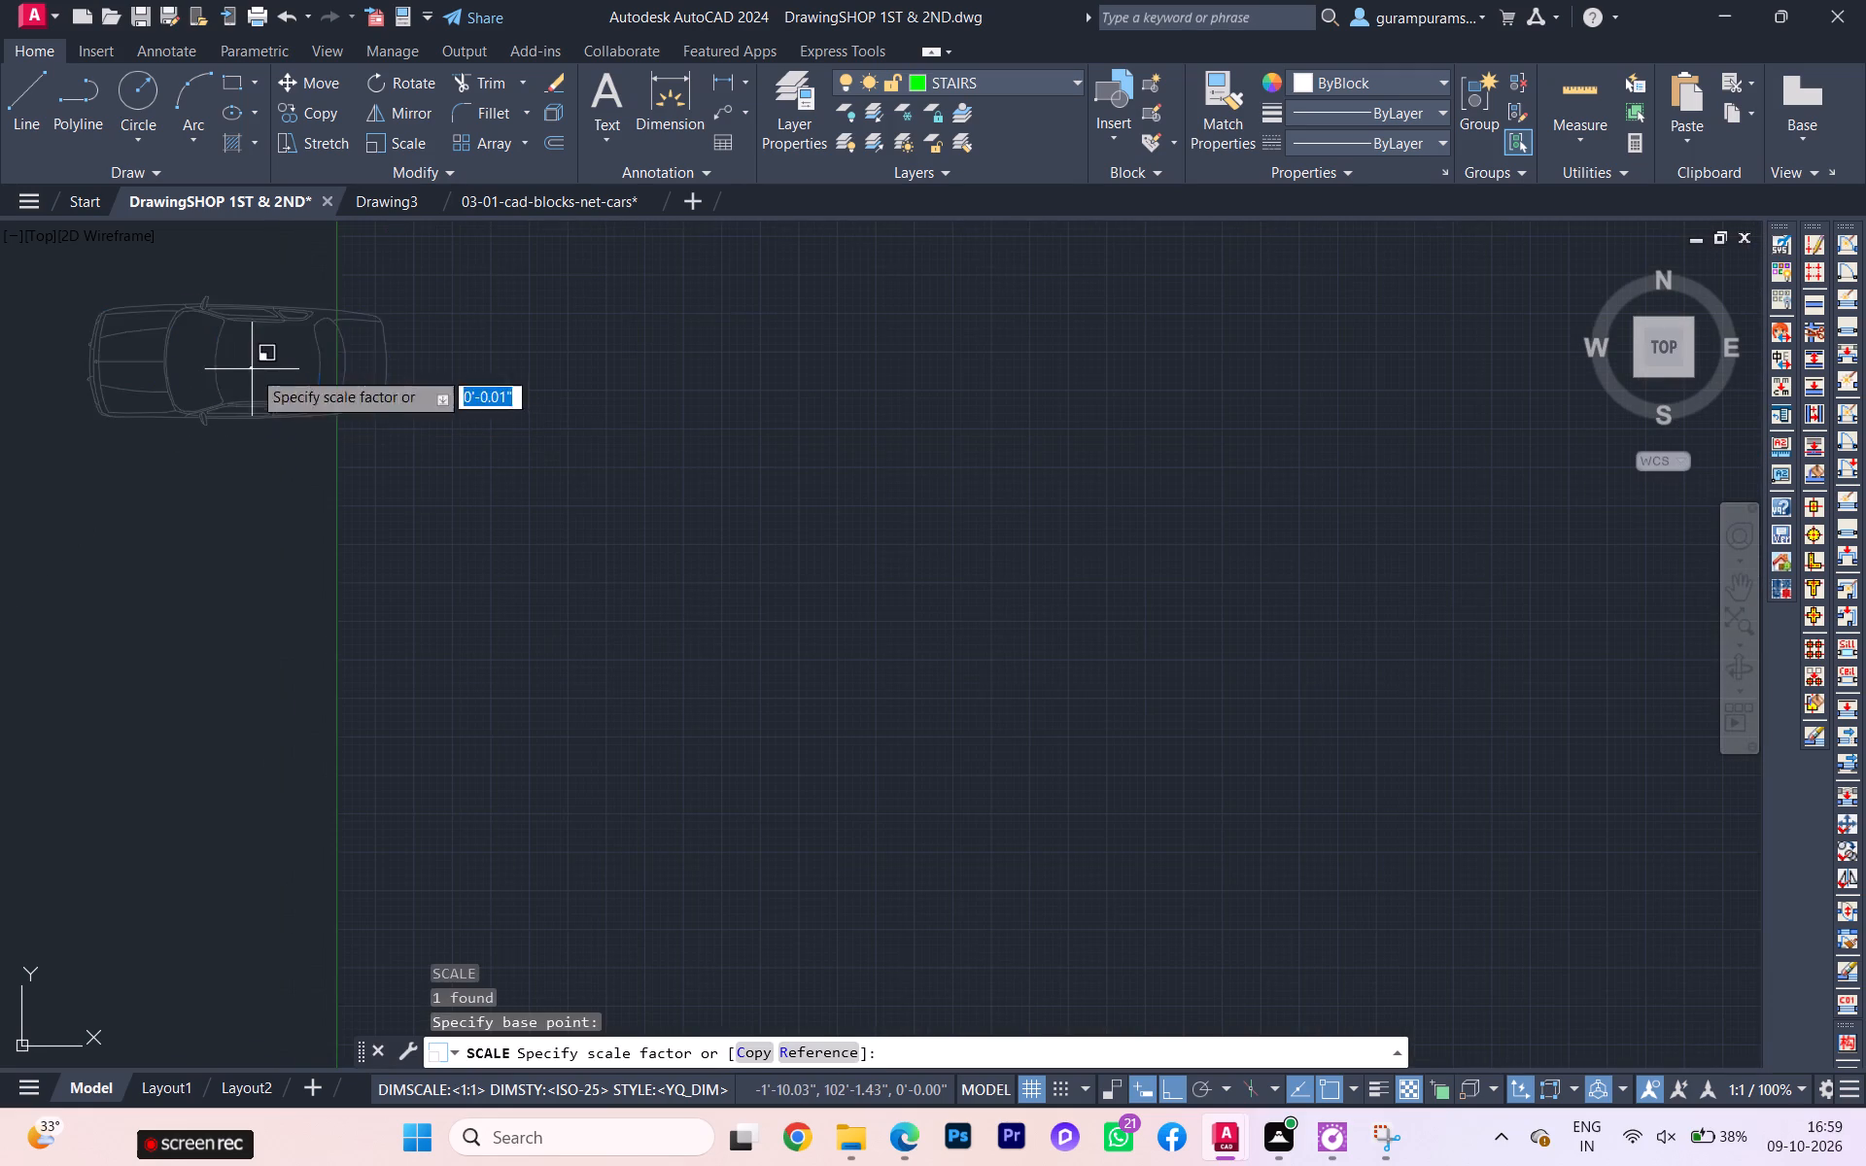
scroll(437, 414, "down", 1)
scroll(461, 436, "up", 1)
scroll(463, 437, "down", 2)
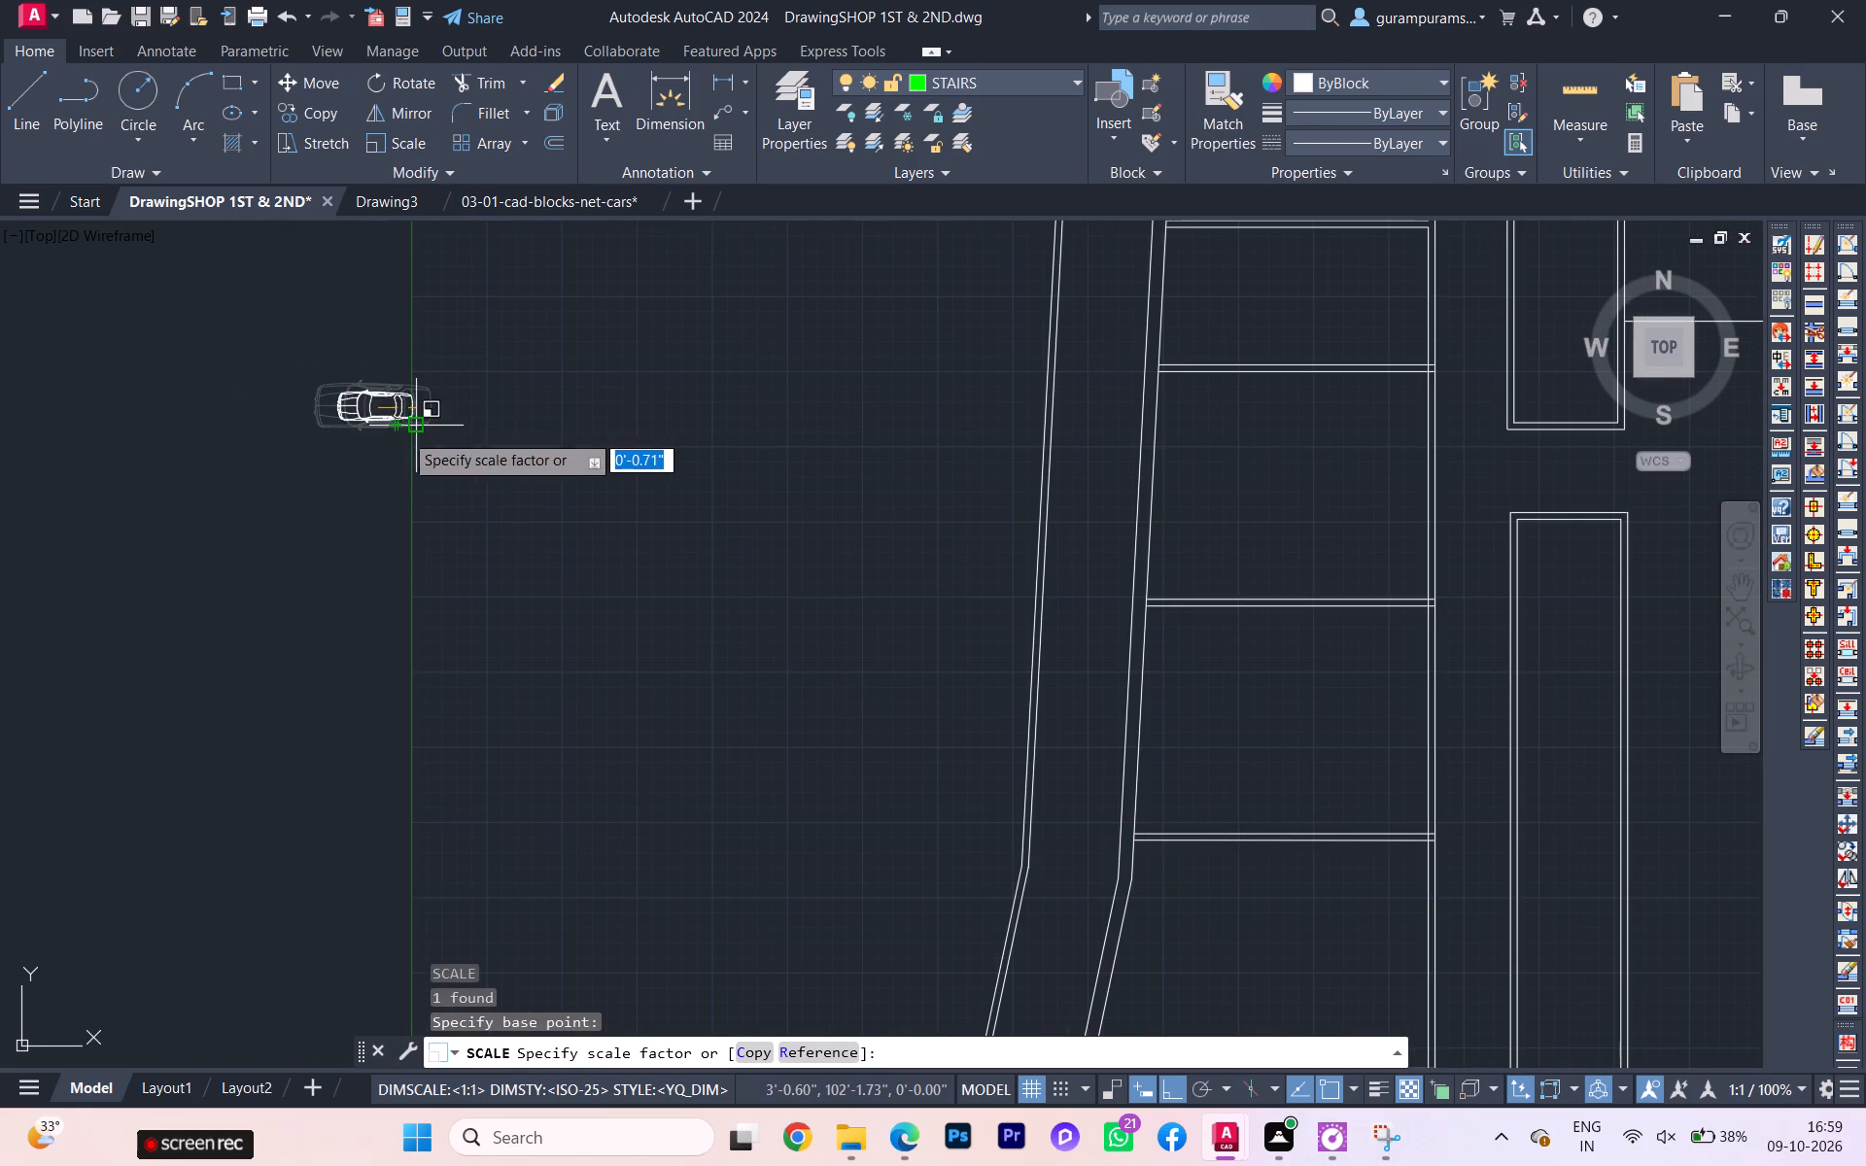
left_click(397, 415)
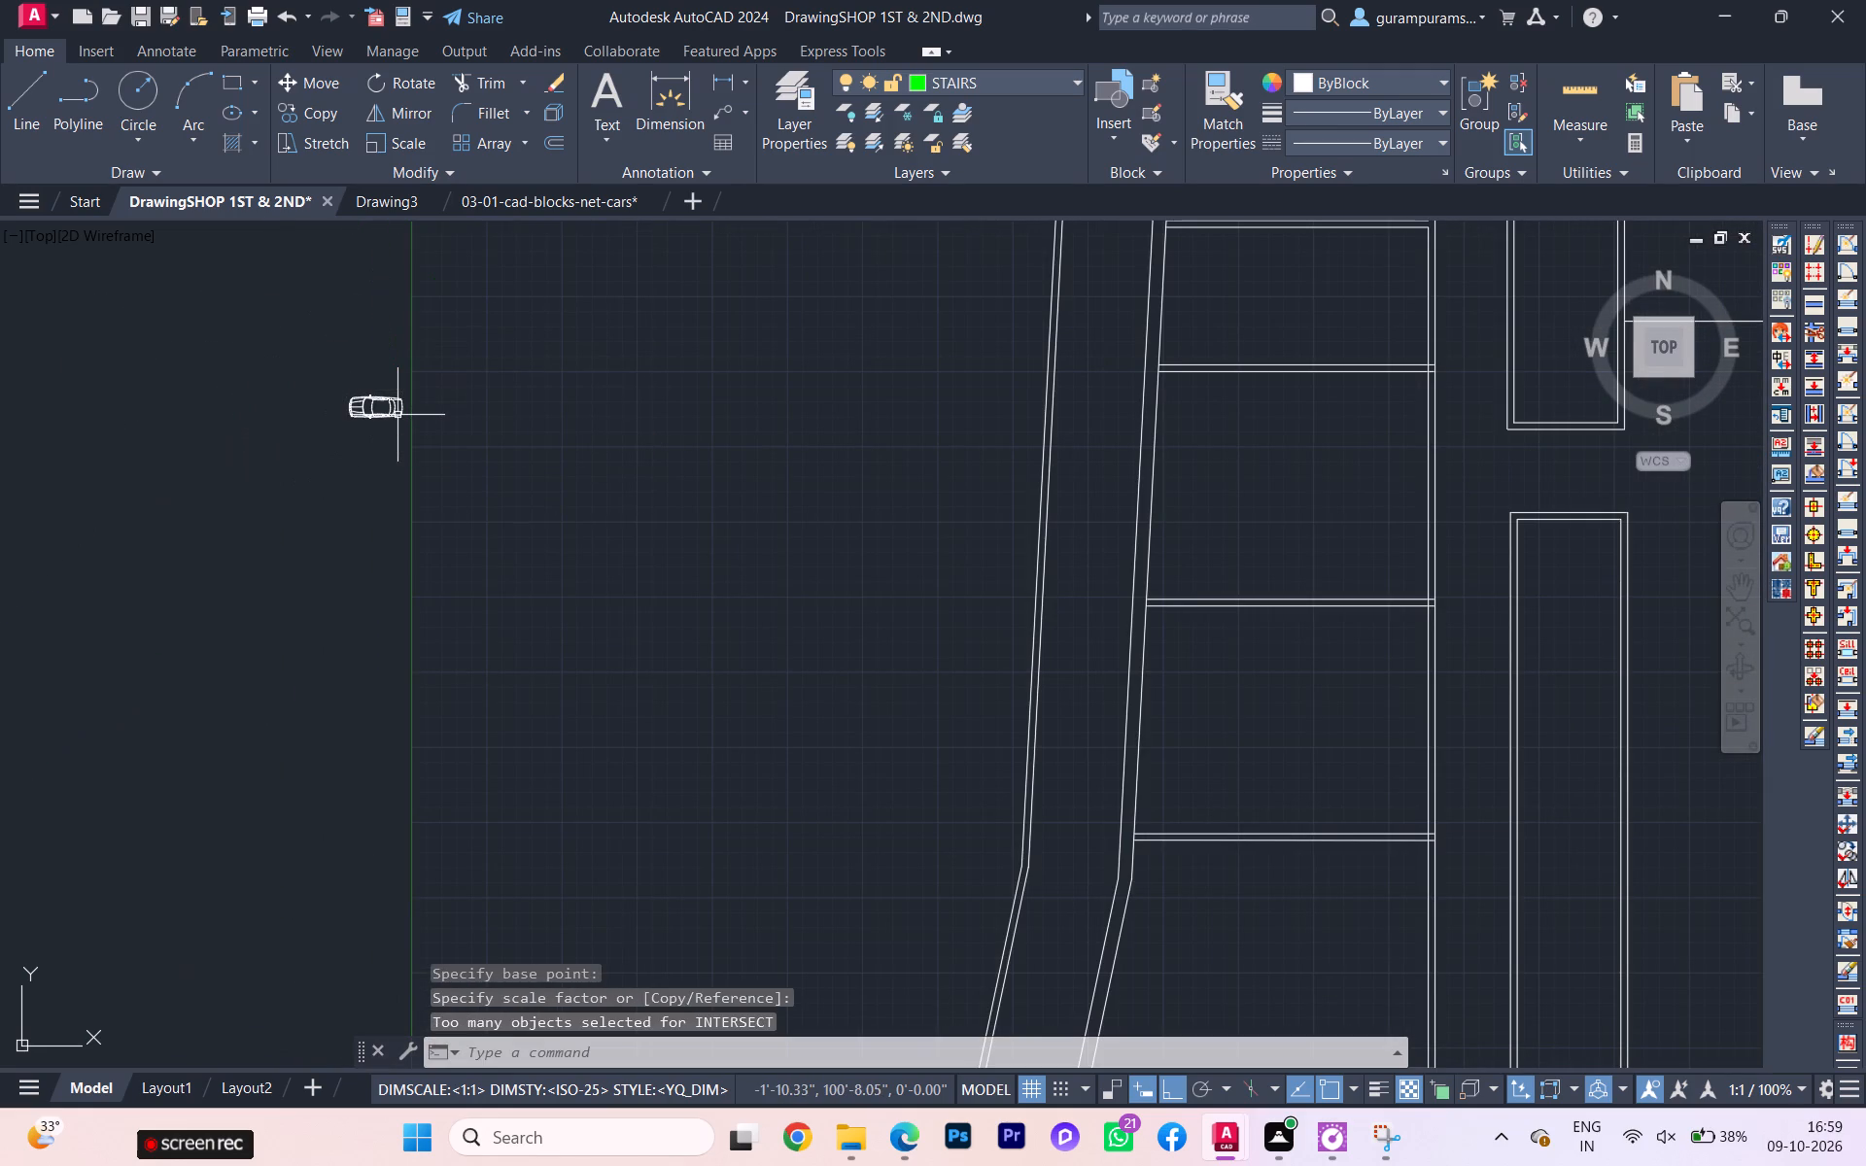
Turn ortho off and move the car block to the open area just below the lower-left corner of the shops.
left_click(372, 422)
key("m")
key("Return")
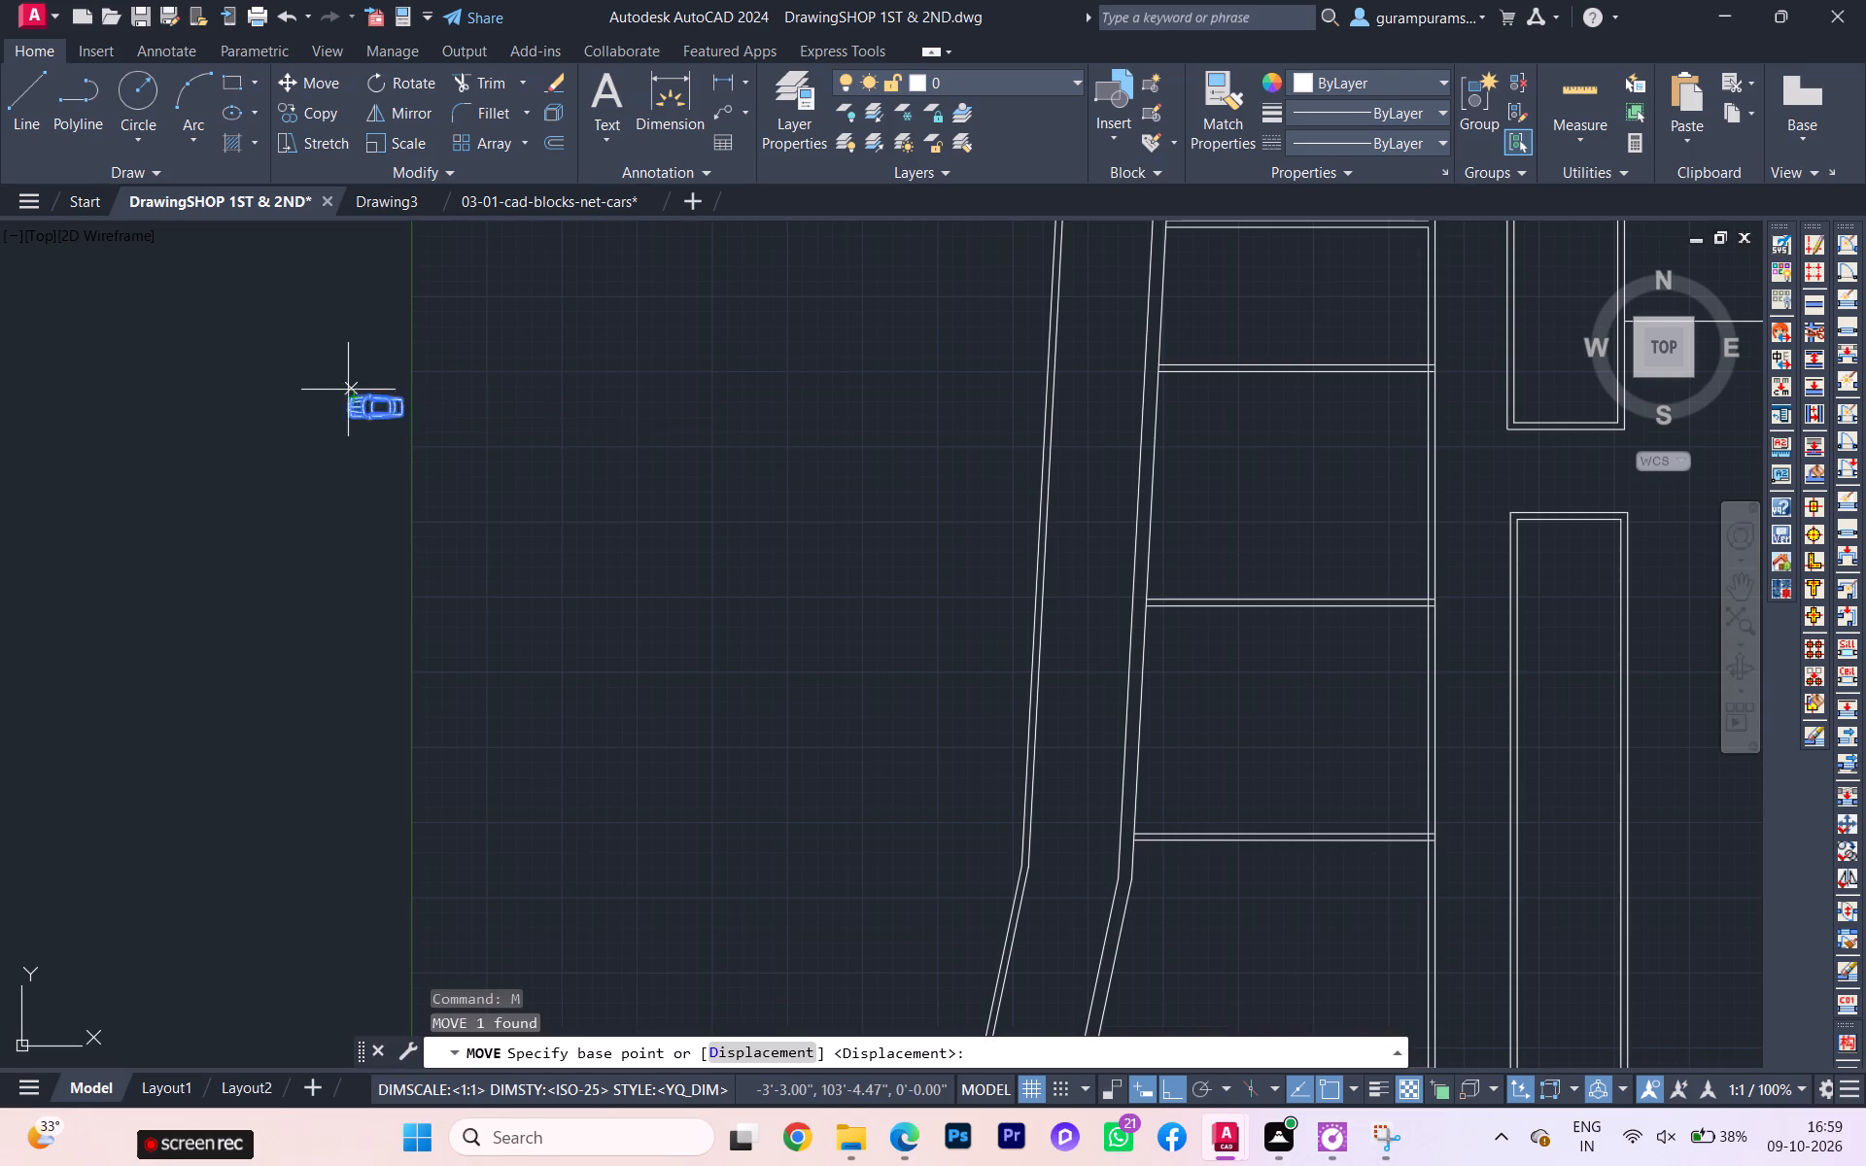
scroll(364, 409, "up", 1)
left_click(389, 406)
scroll(587, 461, "down", 1)
scroll(599, 467, "up", 1)
middle_click_drag(617, 506, 617, 504)
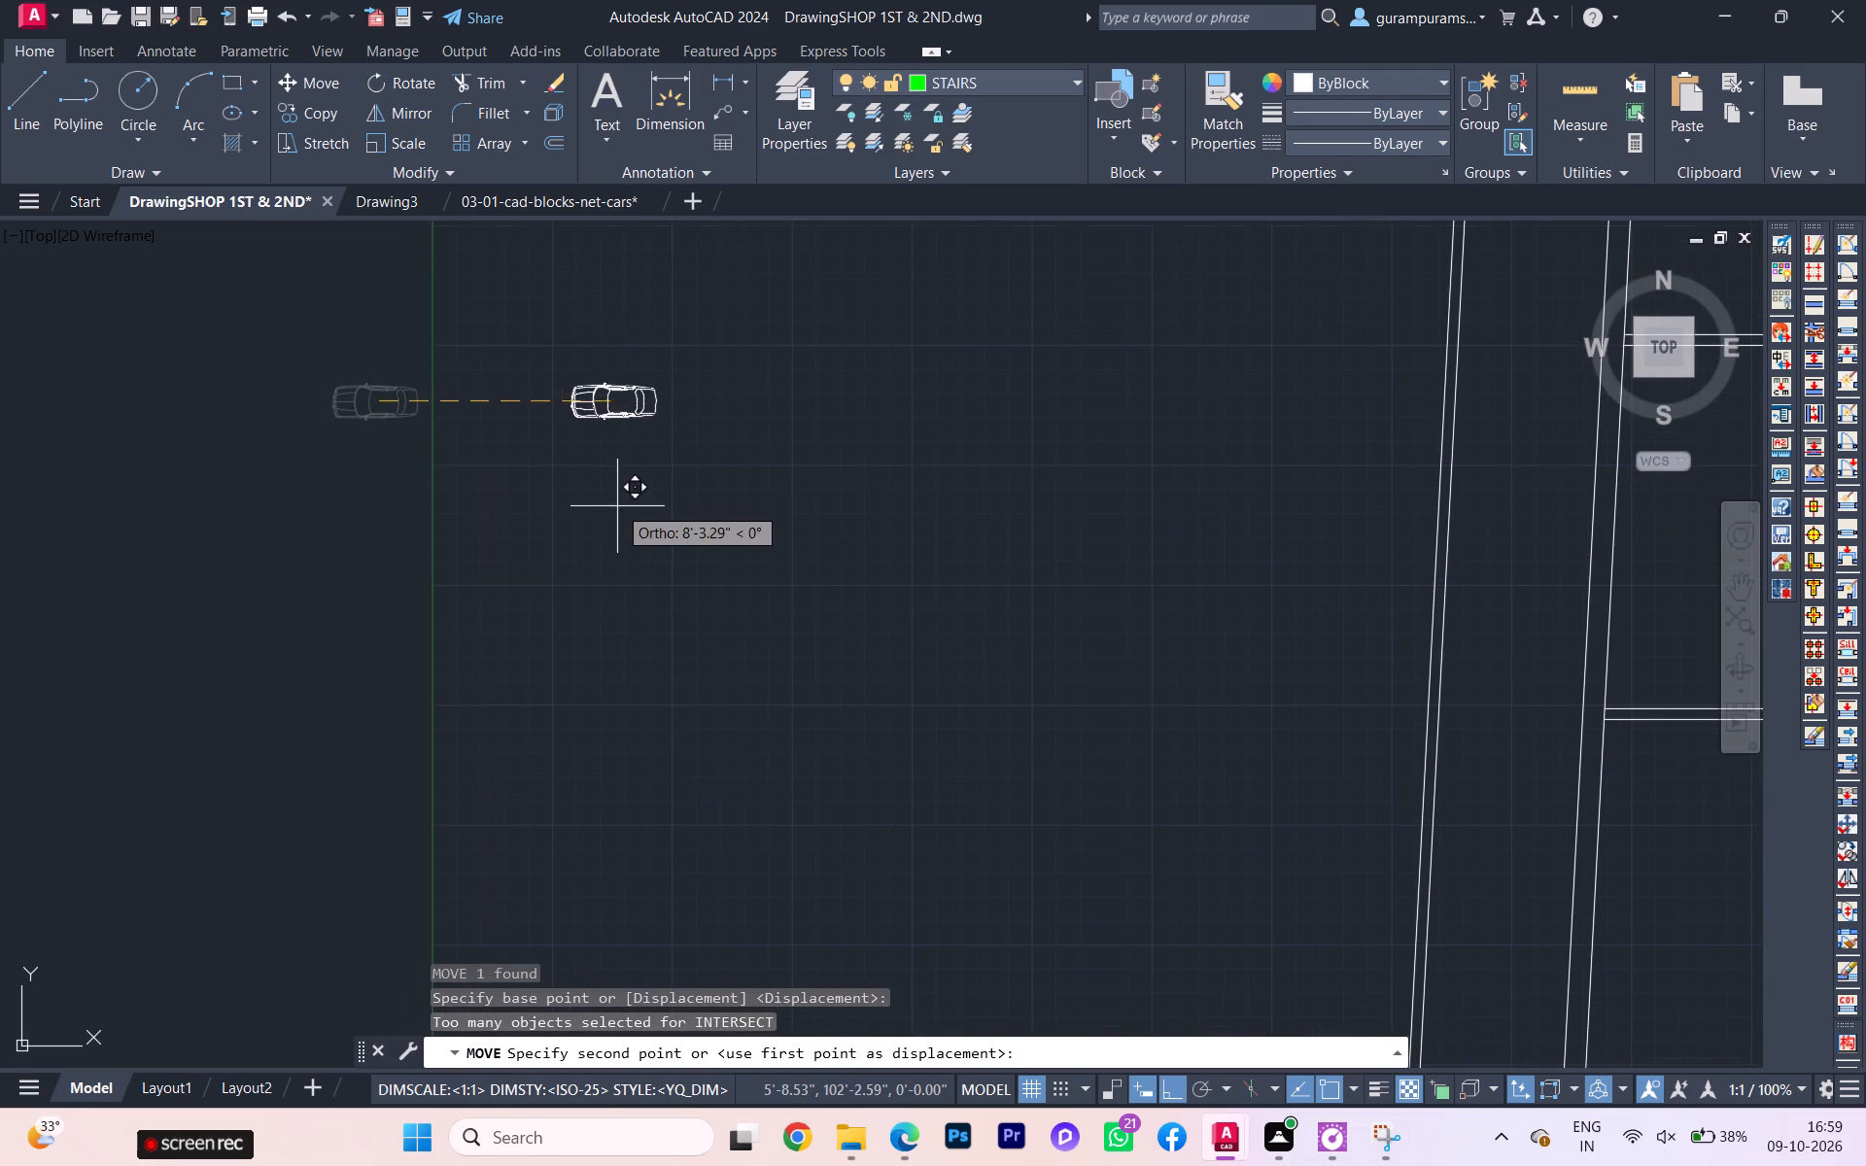
middle_click_drag(617, 504, 553, 201)
scroll(631, 447, "down", 2)
scroll(699, 536, "down", 1)
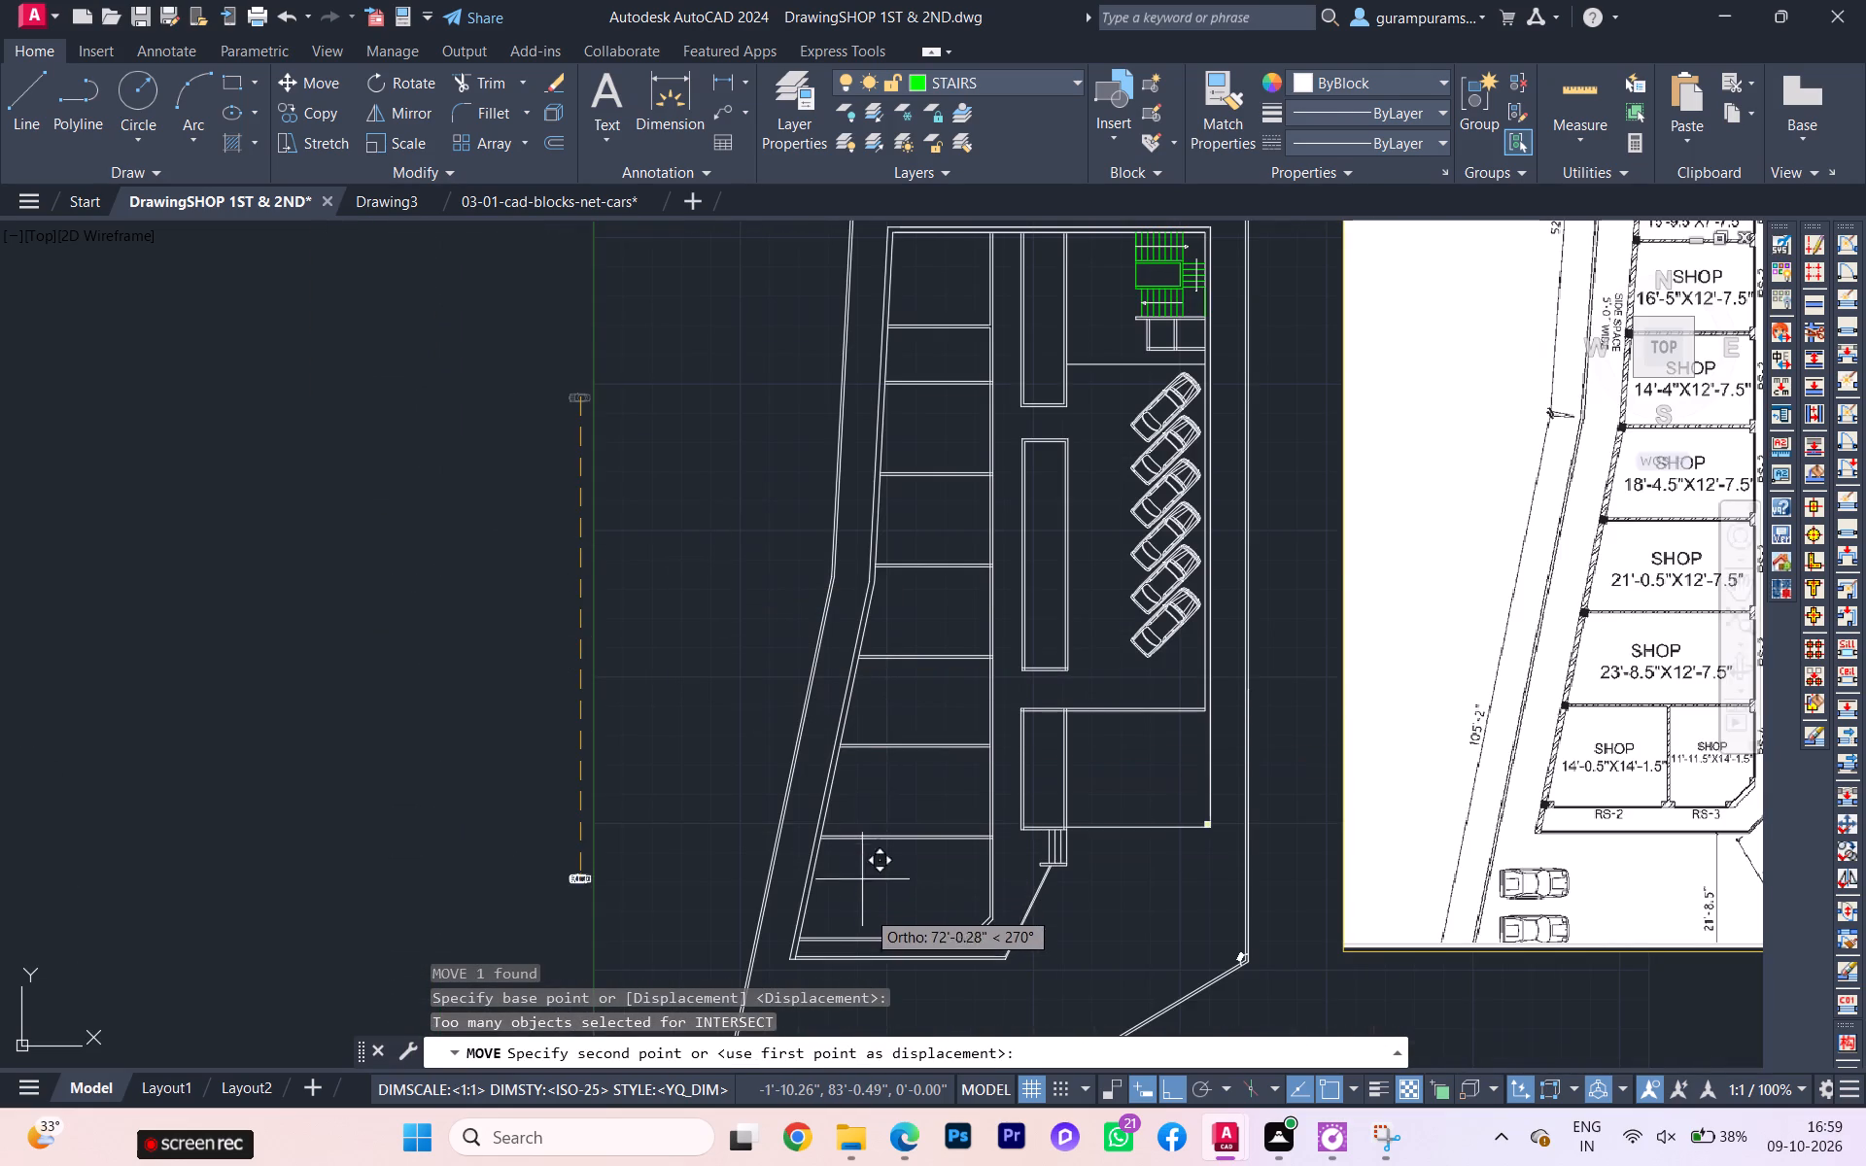
scroll(870, 913, "up", 1)
scroll(845, 909, "down", 2)
middle_click_drag(837, 903, 715, 619)
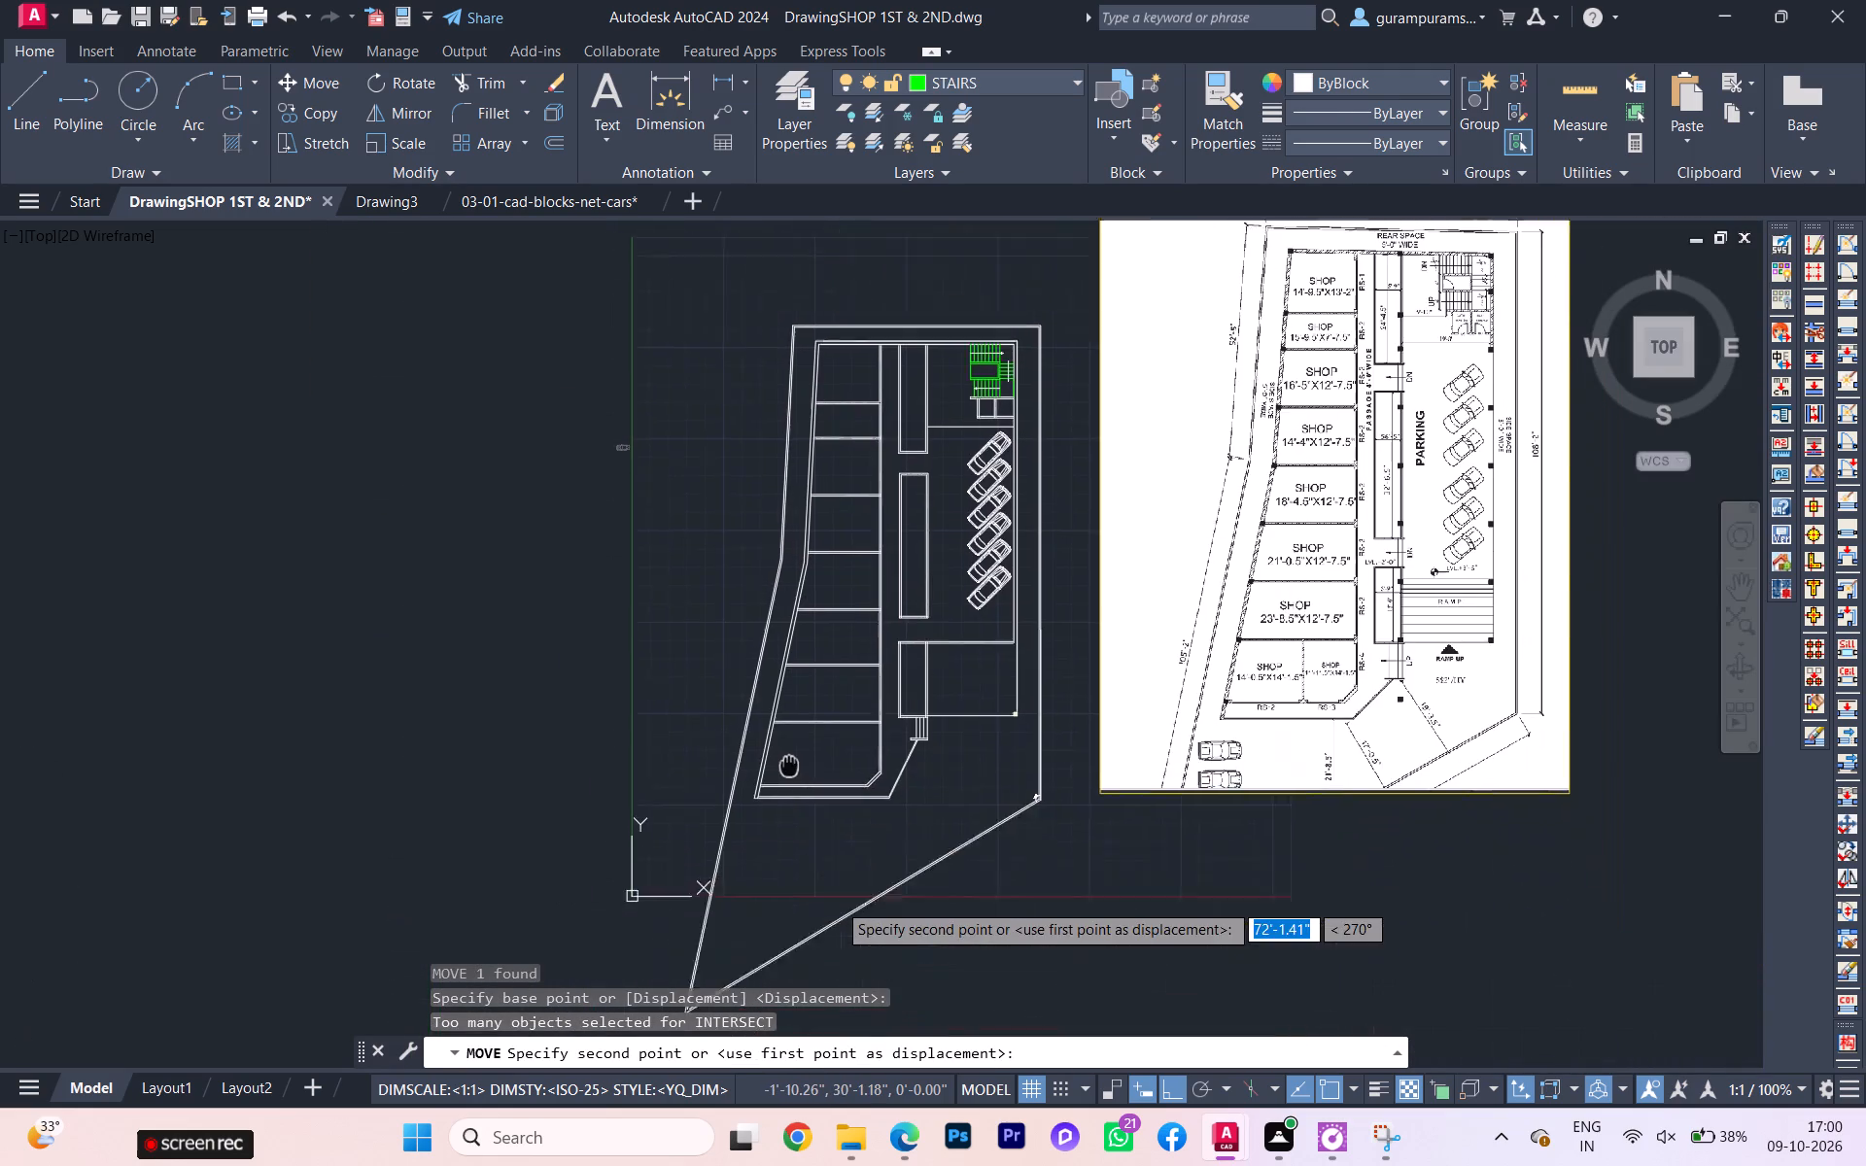
middle_click_drag(715, 619, 700, 597)
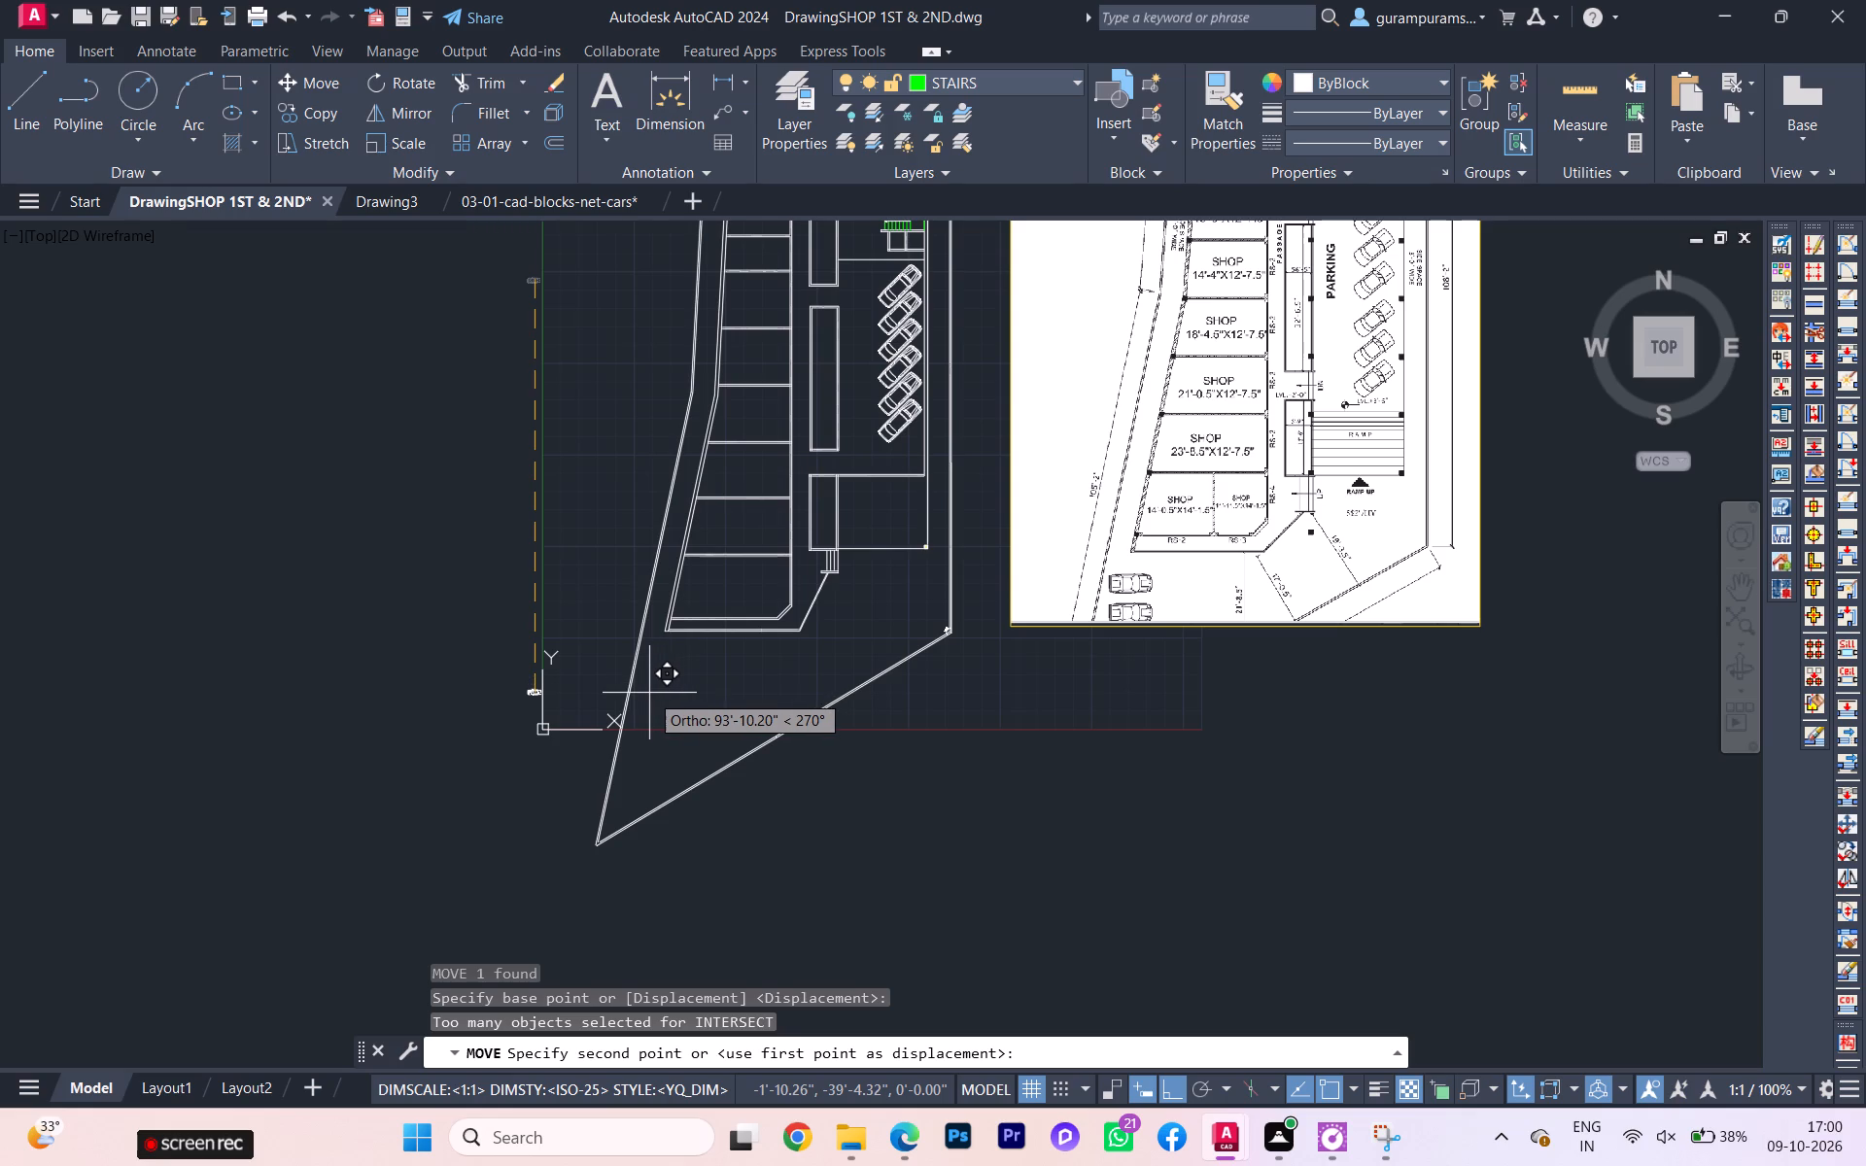
key("F8")
scroll(684, 670, "up", 3)
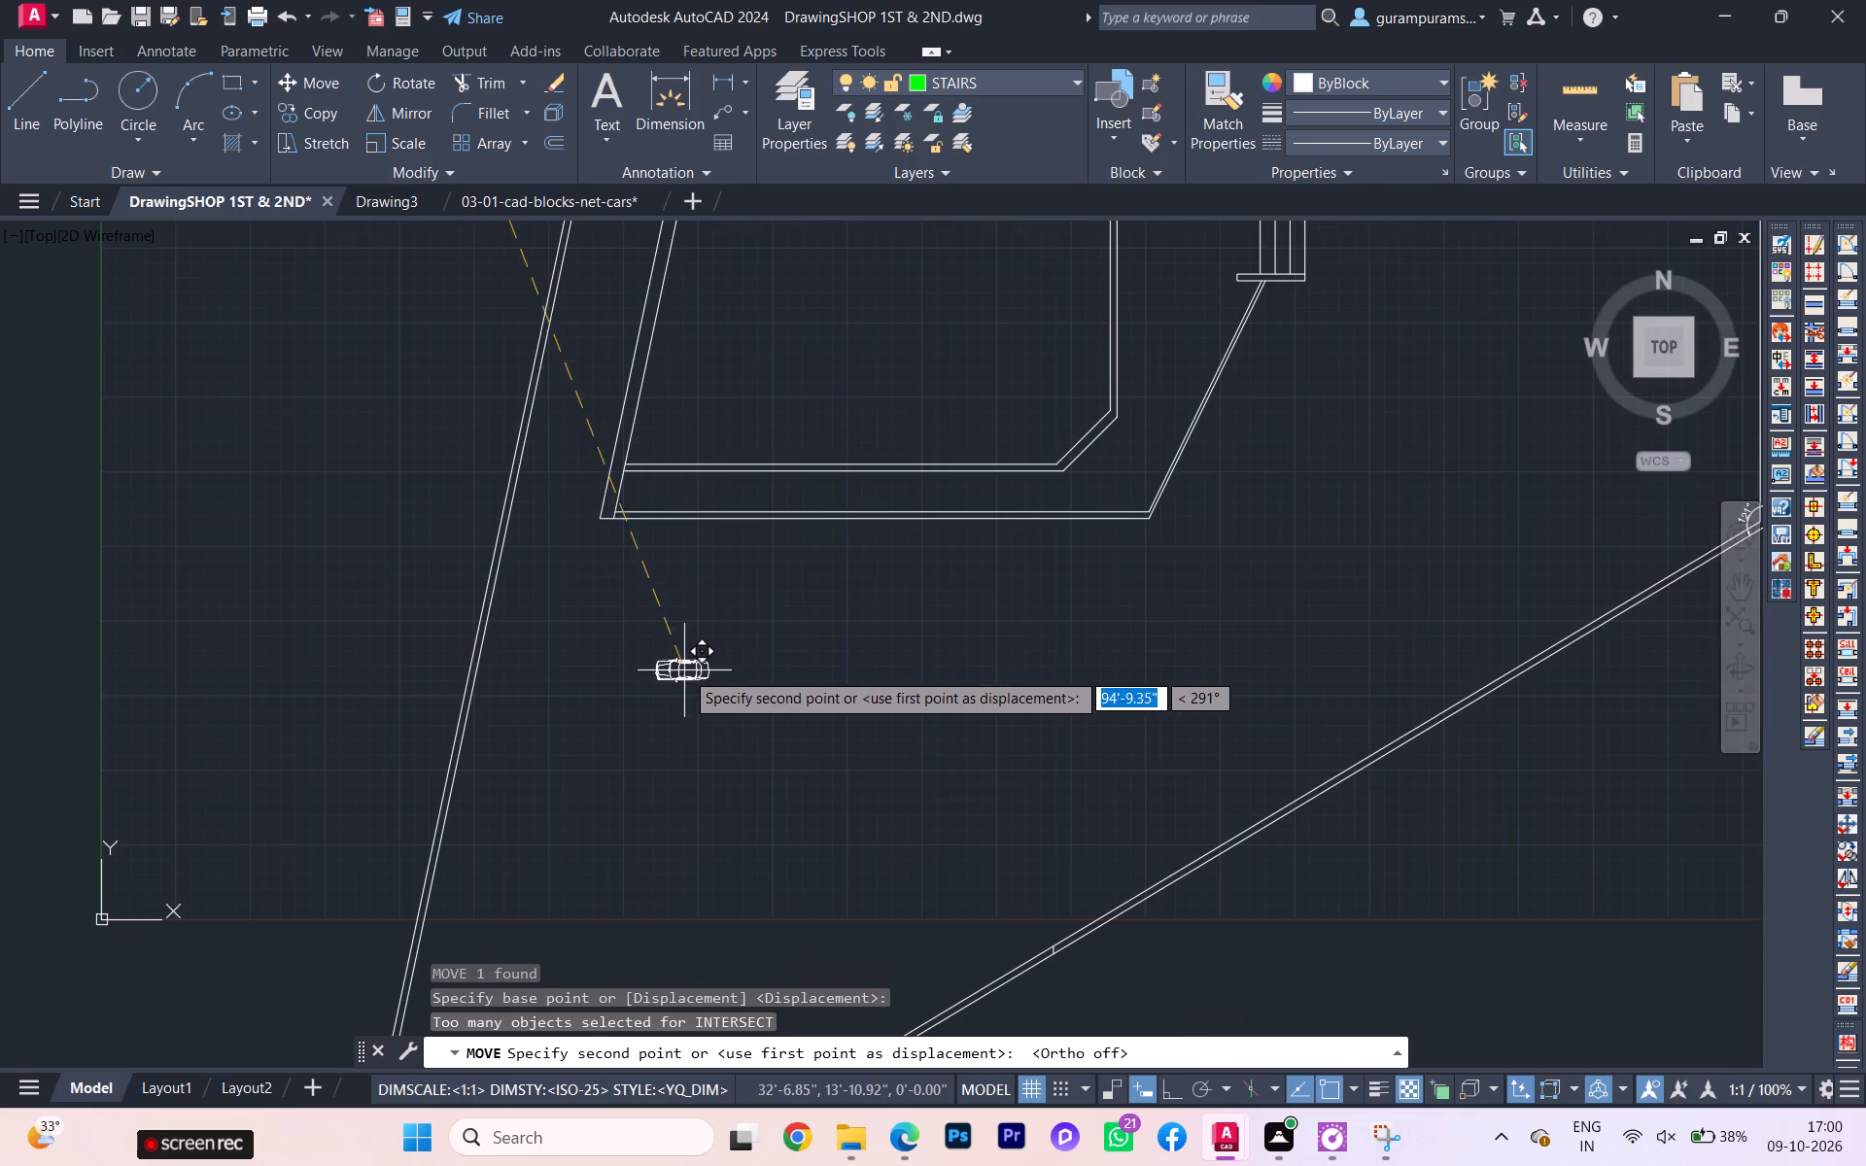
left_click(592, 627)
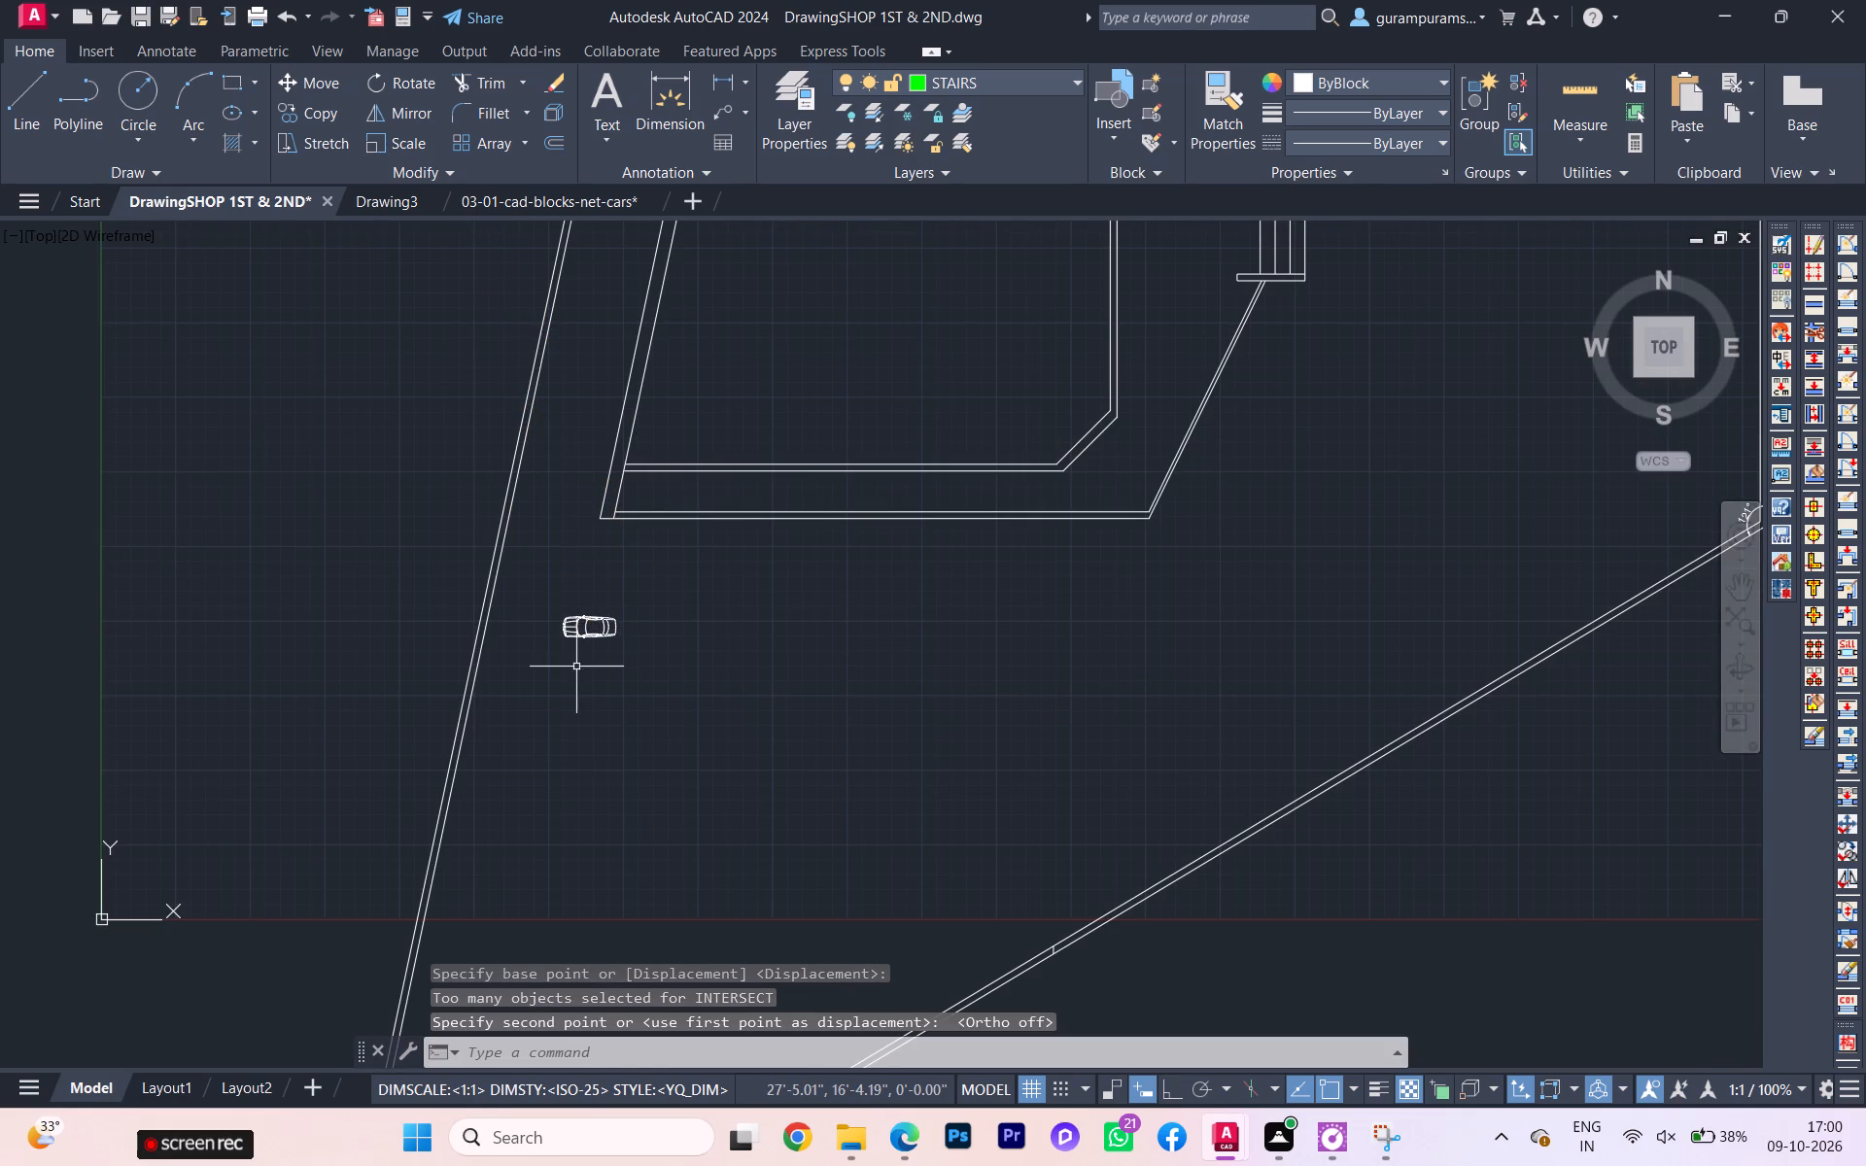
Scale the car block below the shops up by a factor of about 3.5.
left_click(596, 654)
left_click(573, 619)
key("s")
key("c")
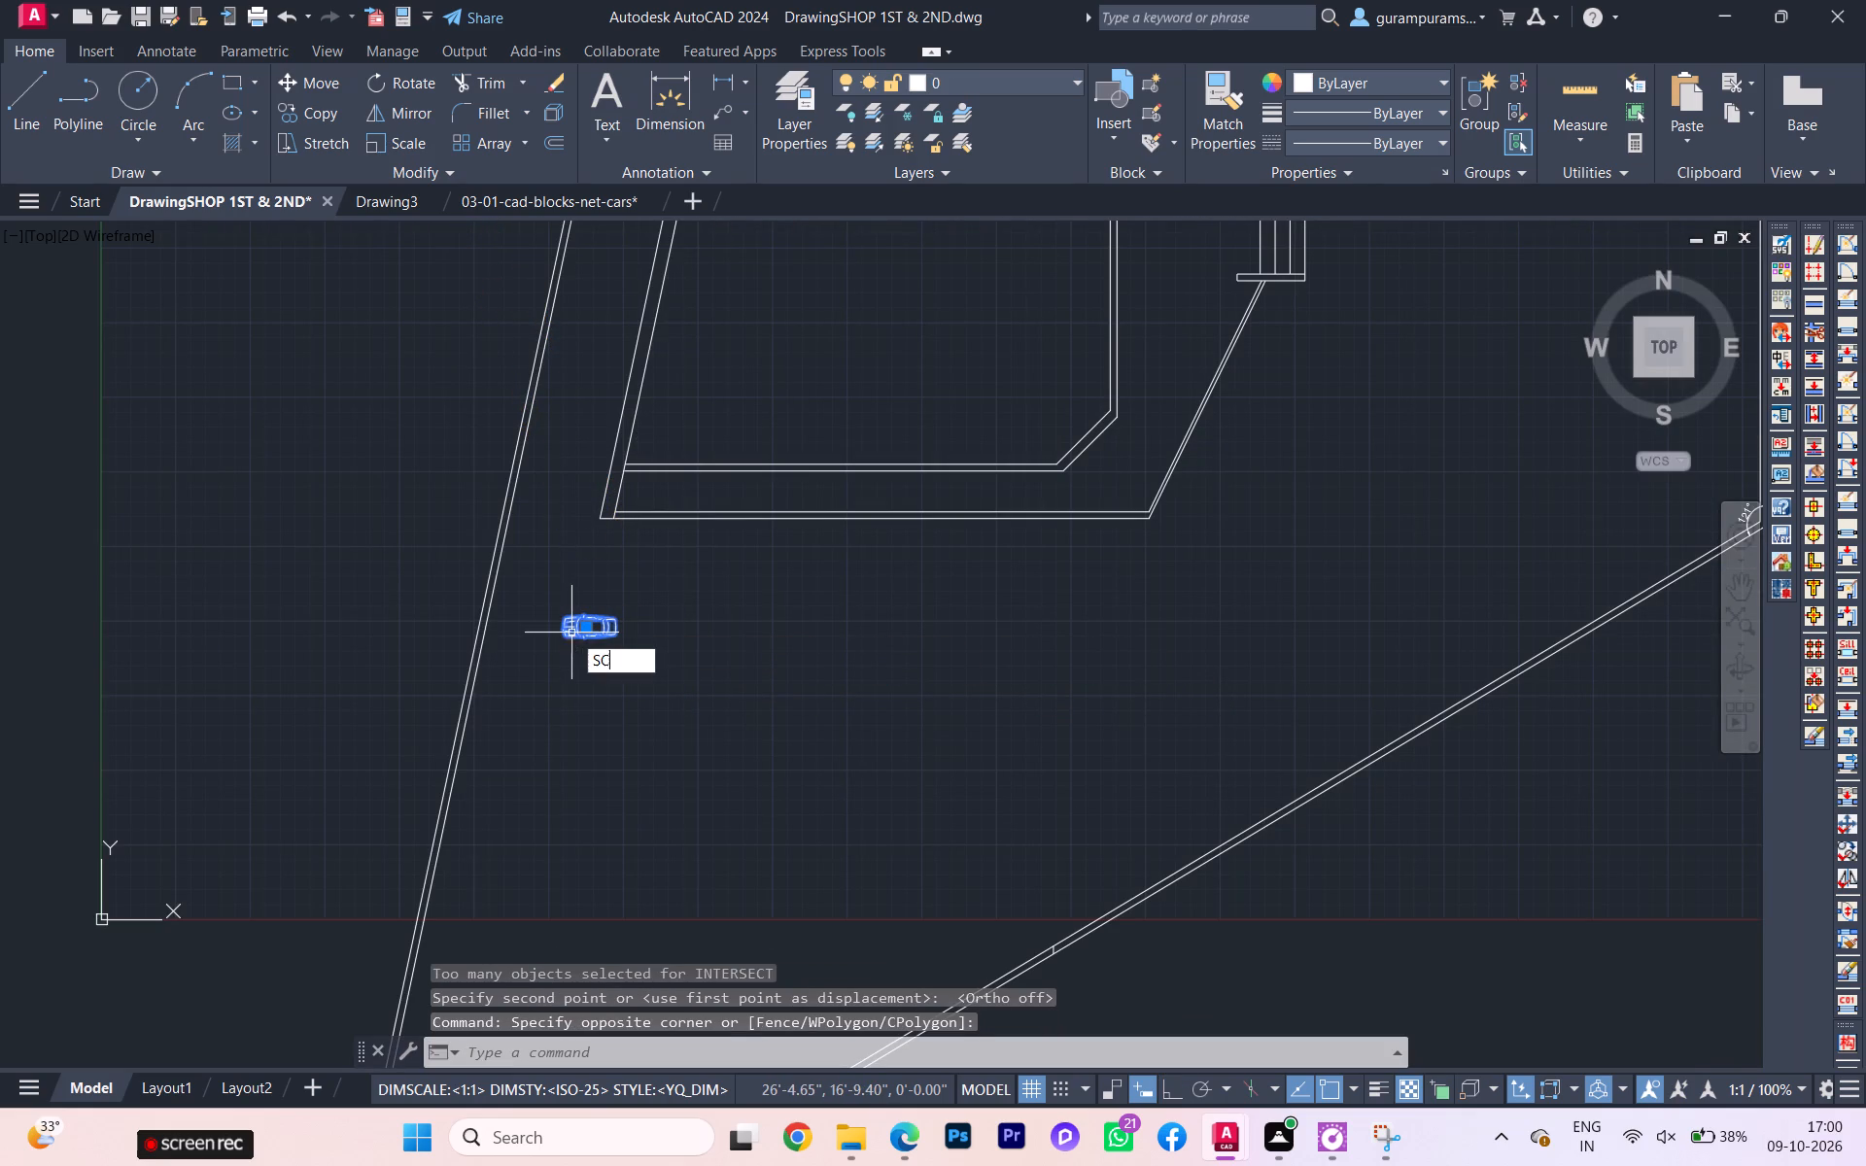
key("Return")
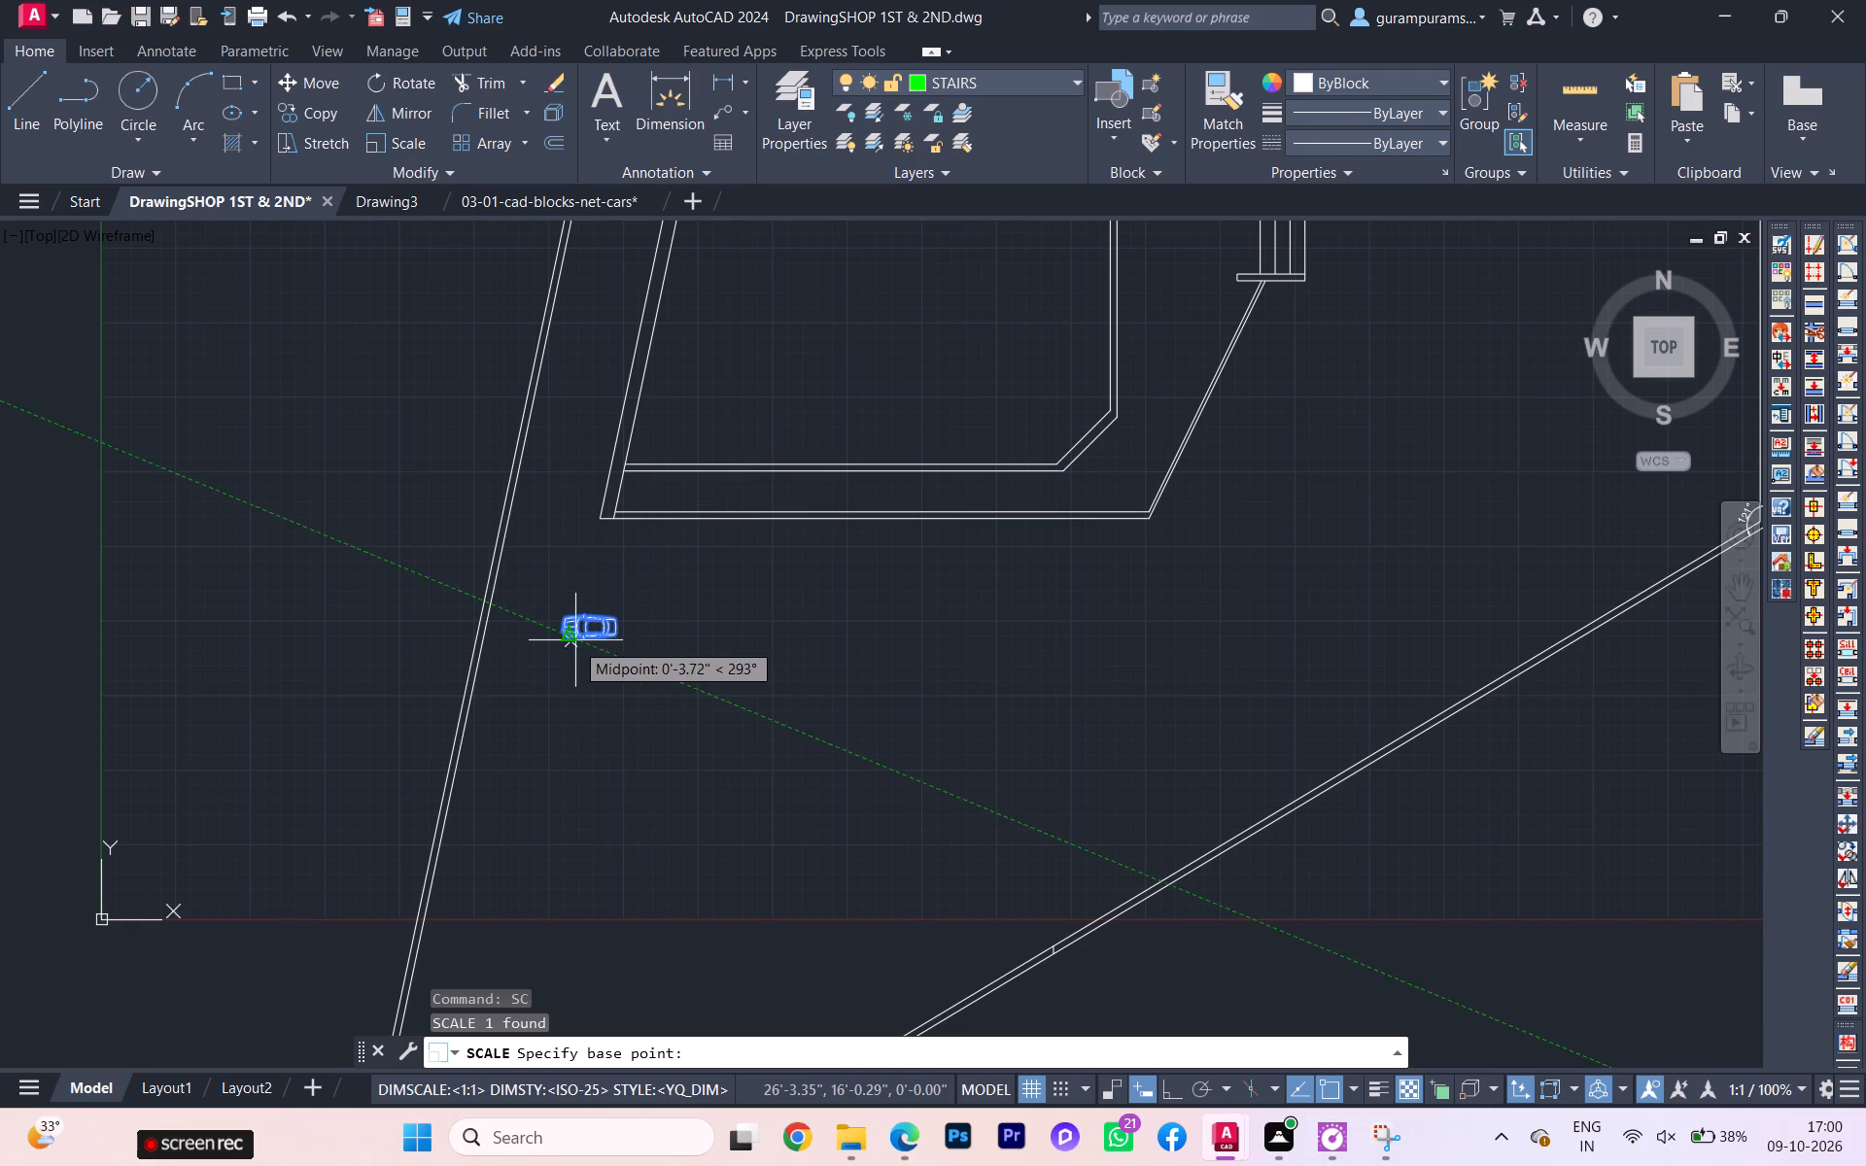
left_click(559, 651)
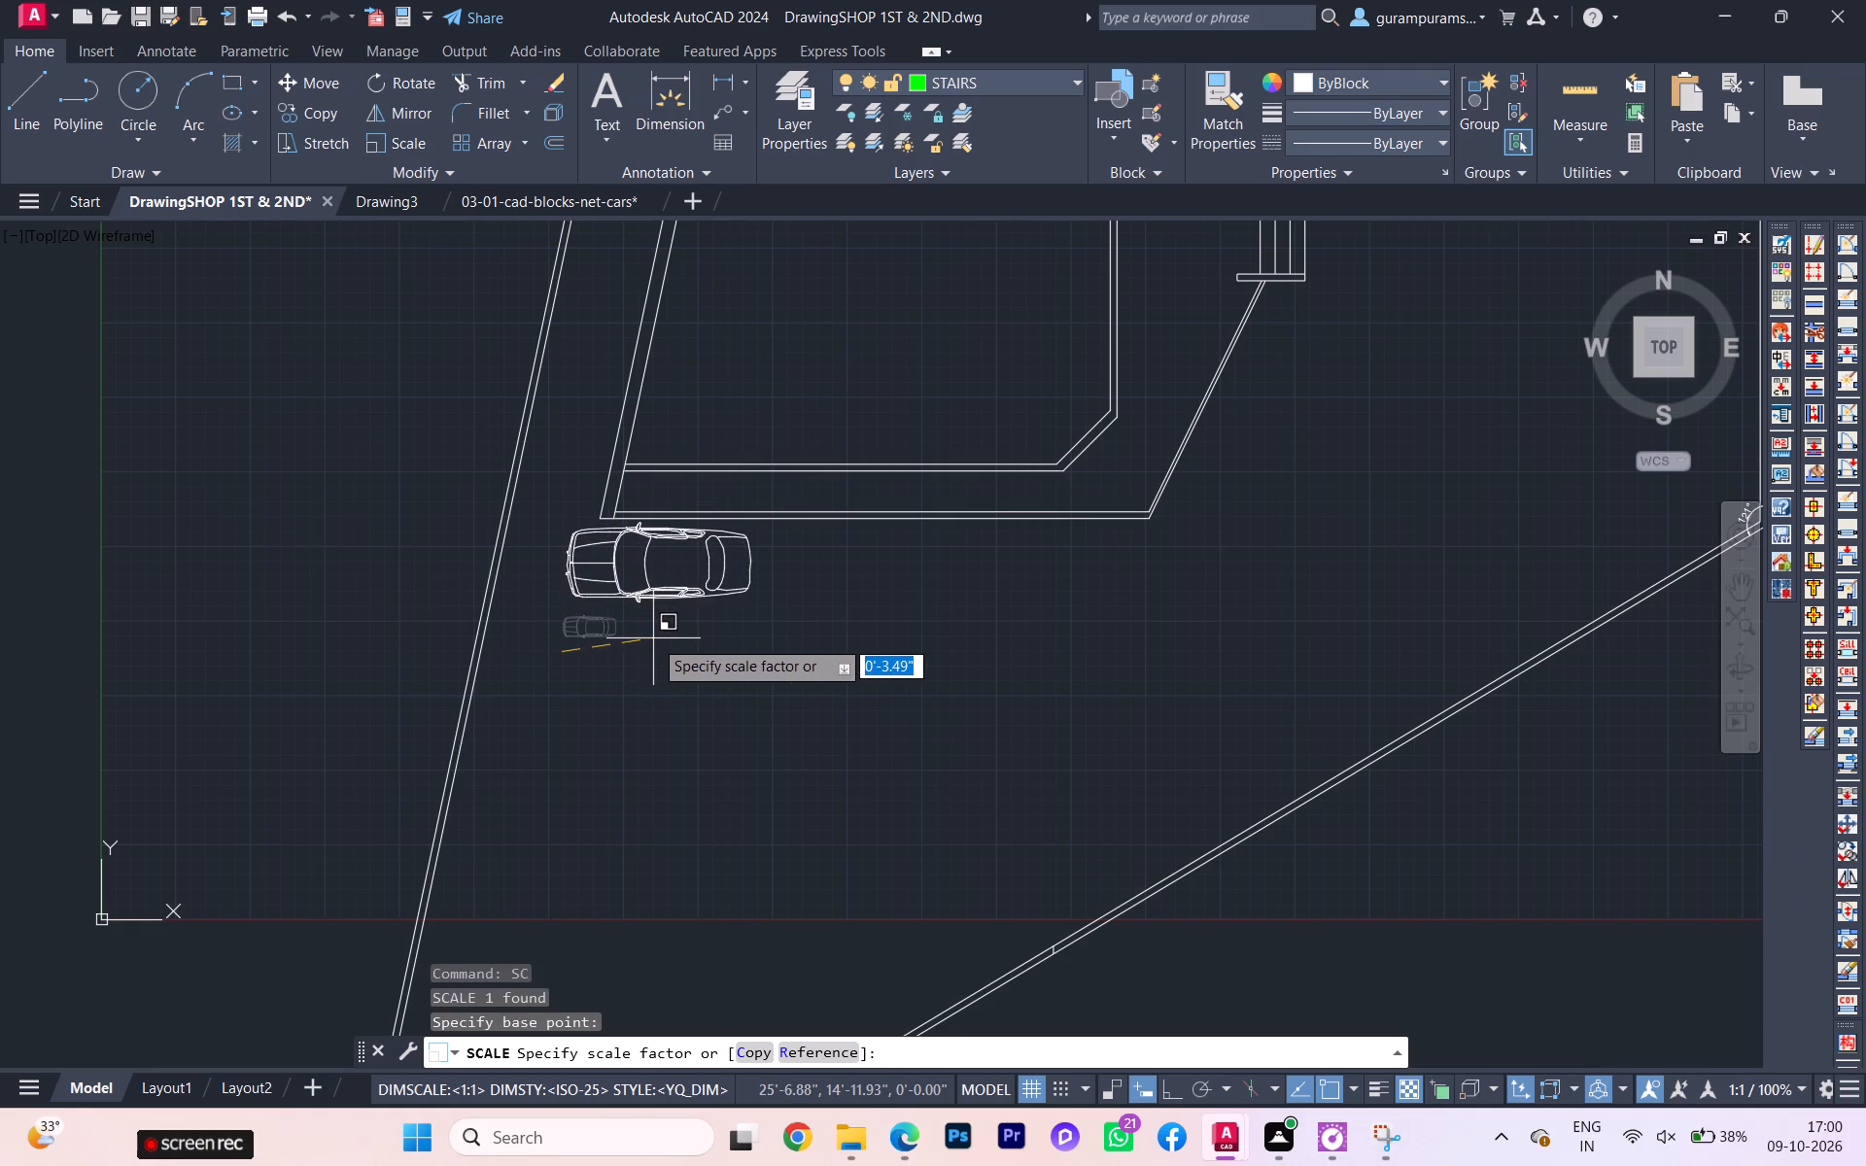
left_click(653, 638)
Move the enlarged car slightly down and left, clear of the shops' bottom wall and beside the slanted boundary.
left_click(649, 611)
left_click(607, 578)
key("m")
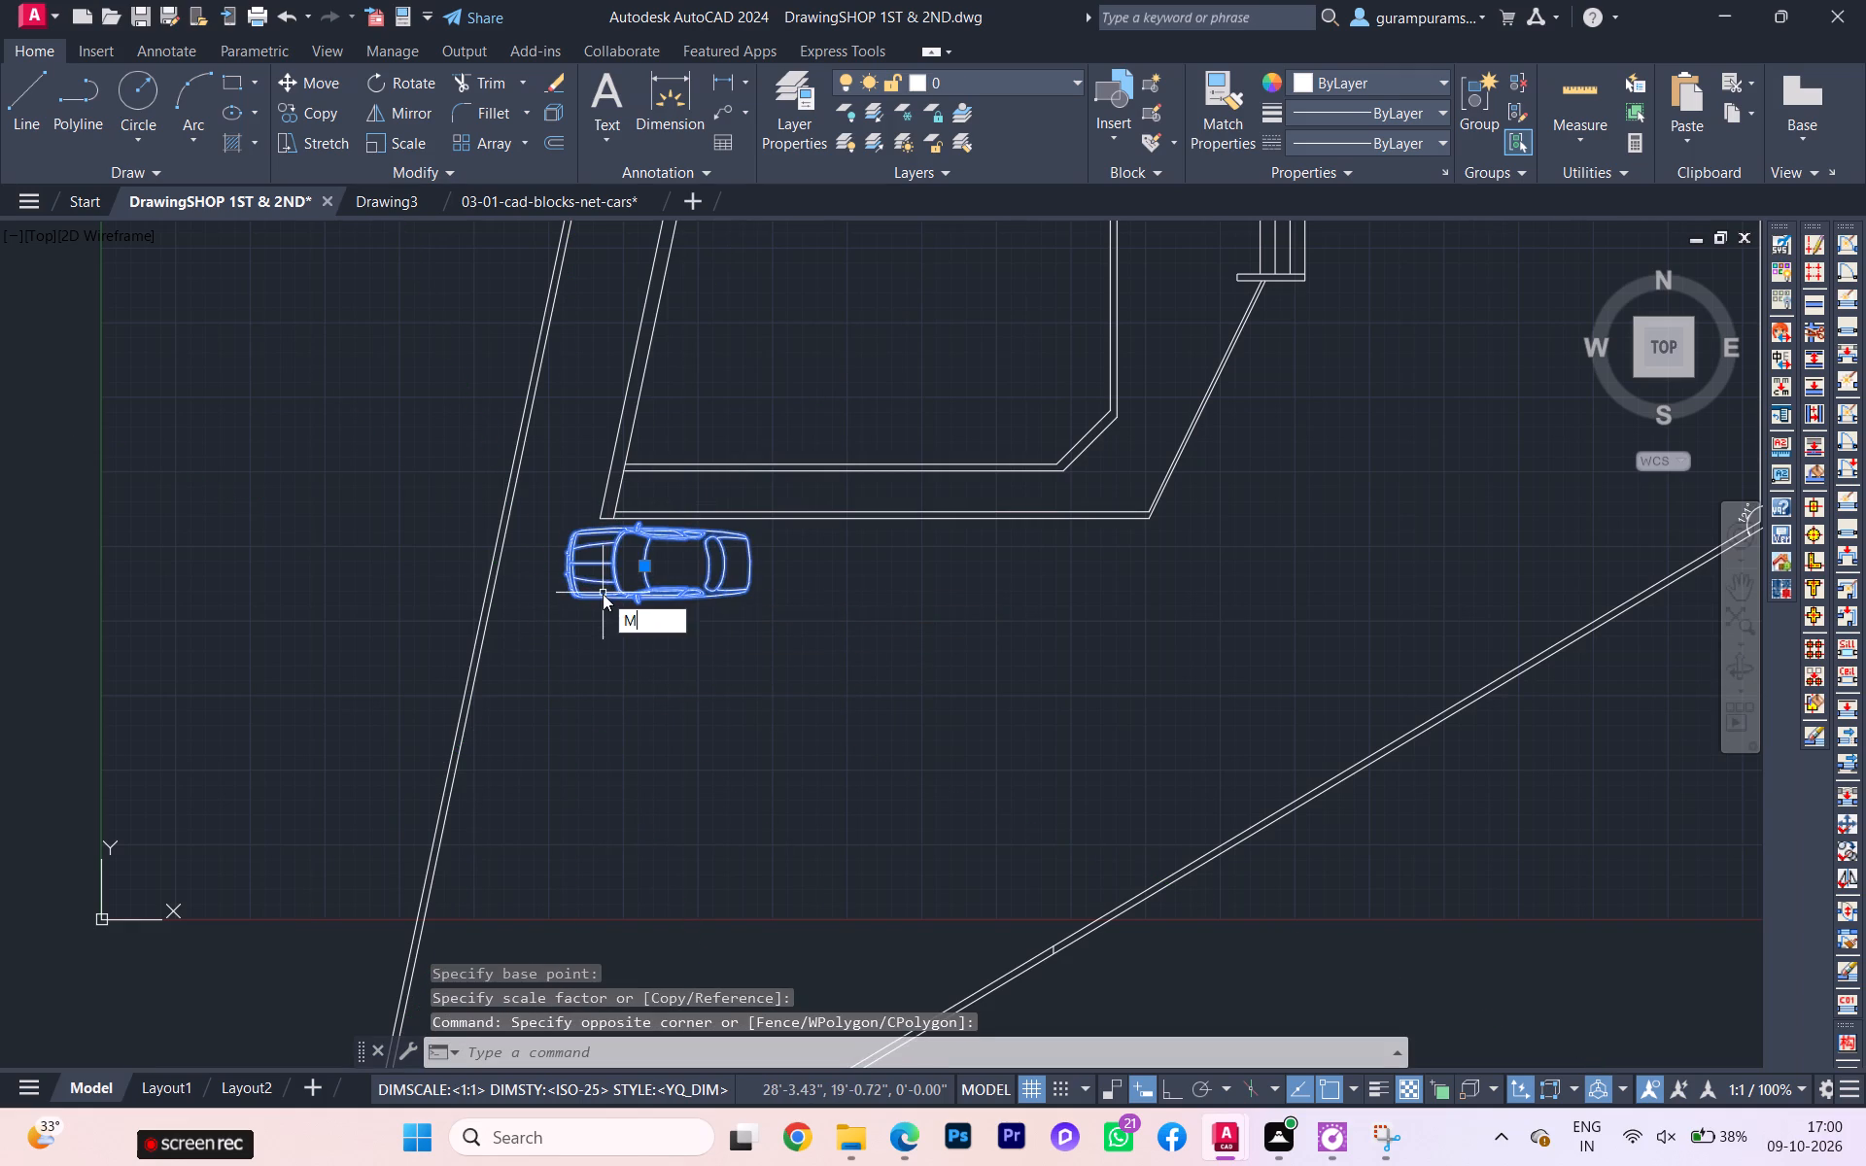
key("Return")
left_click(613, 585)
left_click(591, 644)
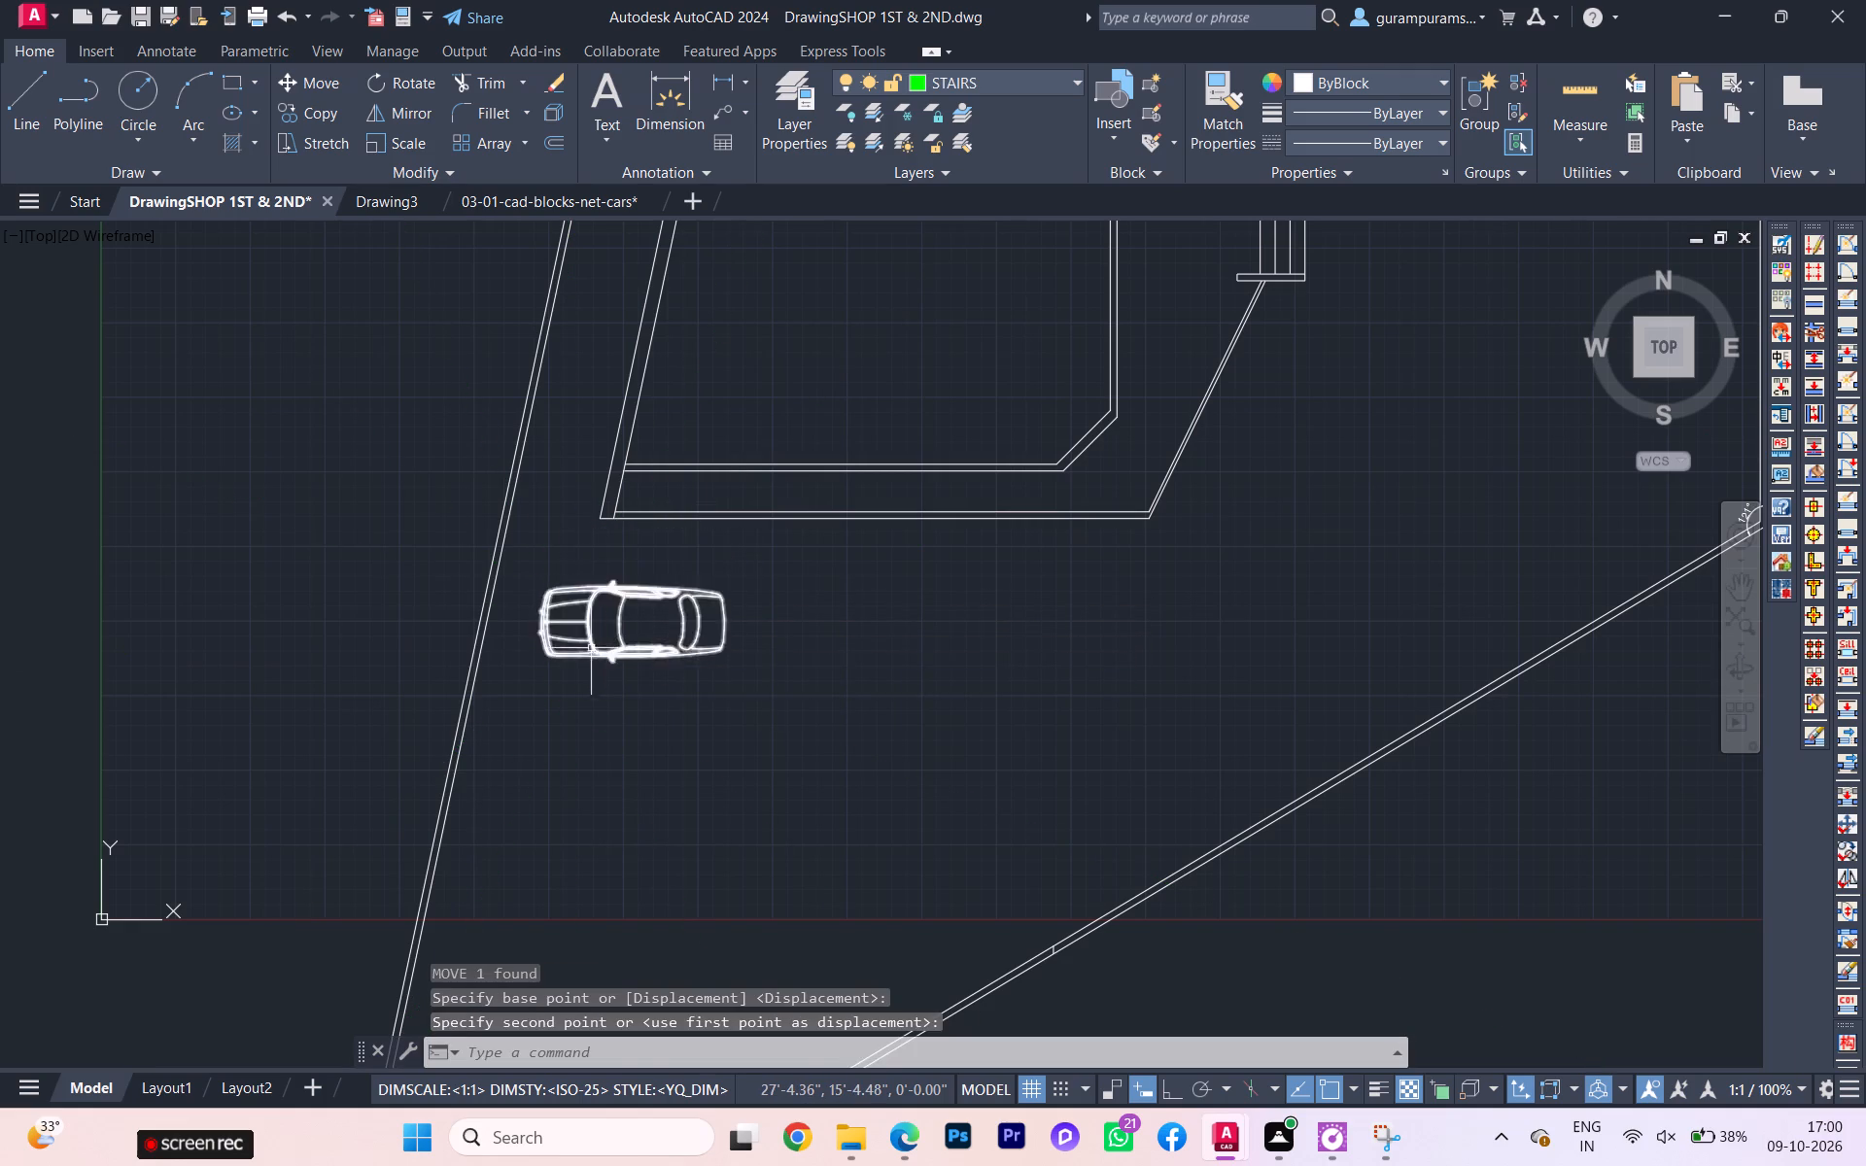
Copy the car below the shops three times downward, forming a column of four cars beside the slanted boundary.
left_click(658, 705)
left_click(600, 595)
scroll(681, 724, "down", 2)
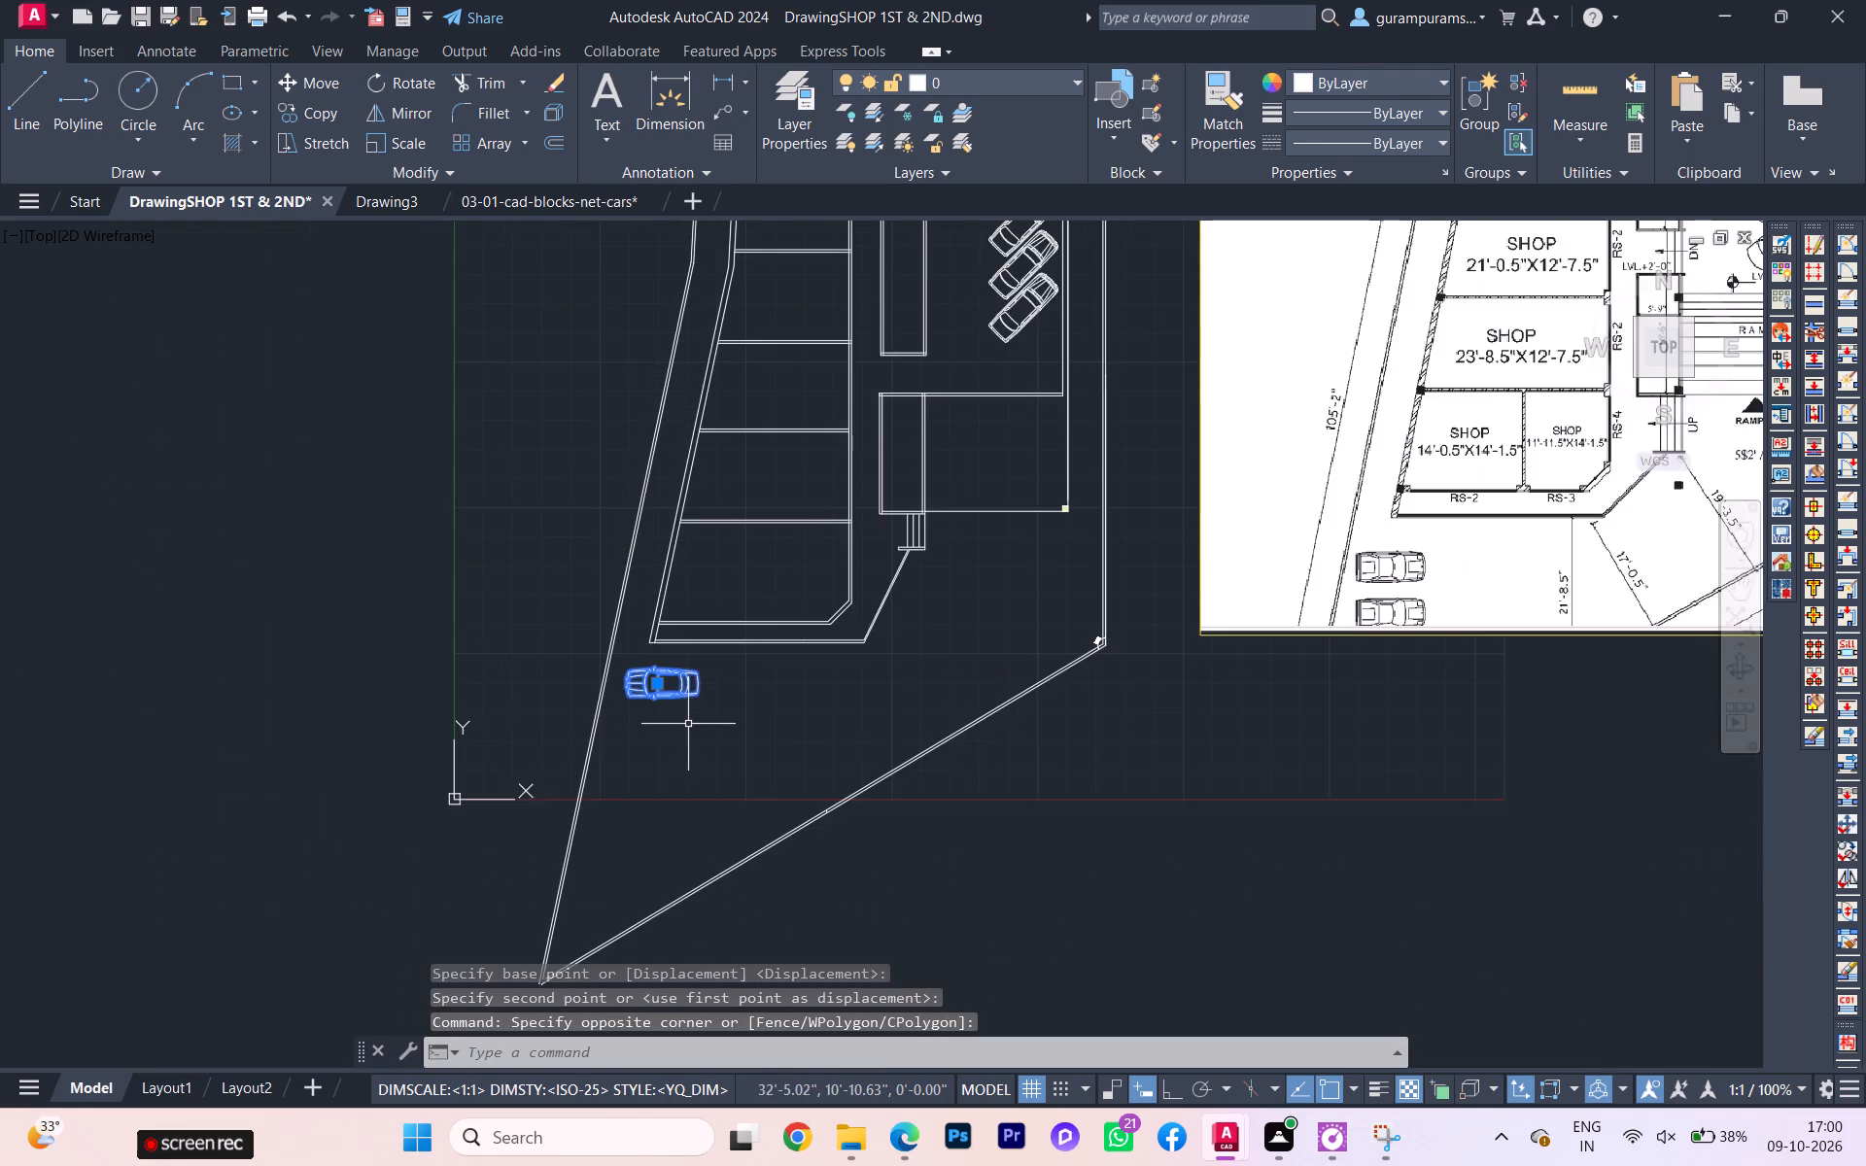
scroll(701, 736, "down", 1)
scroll(627, 718, "up", 1)
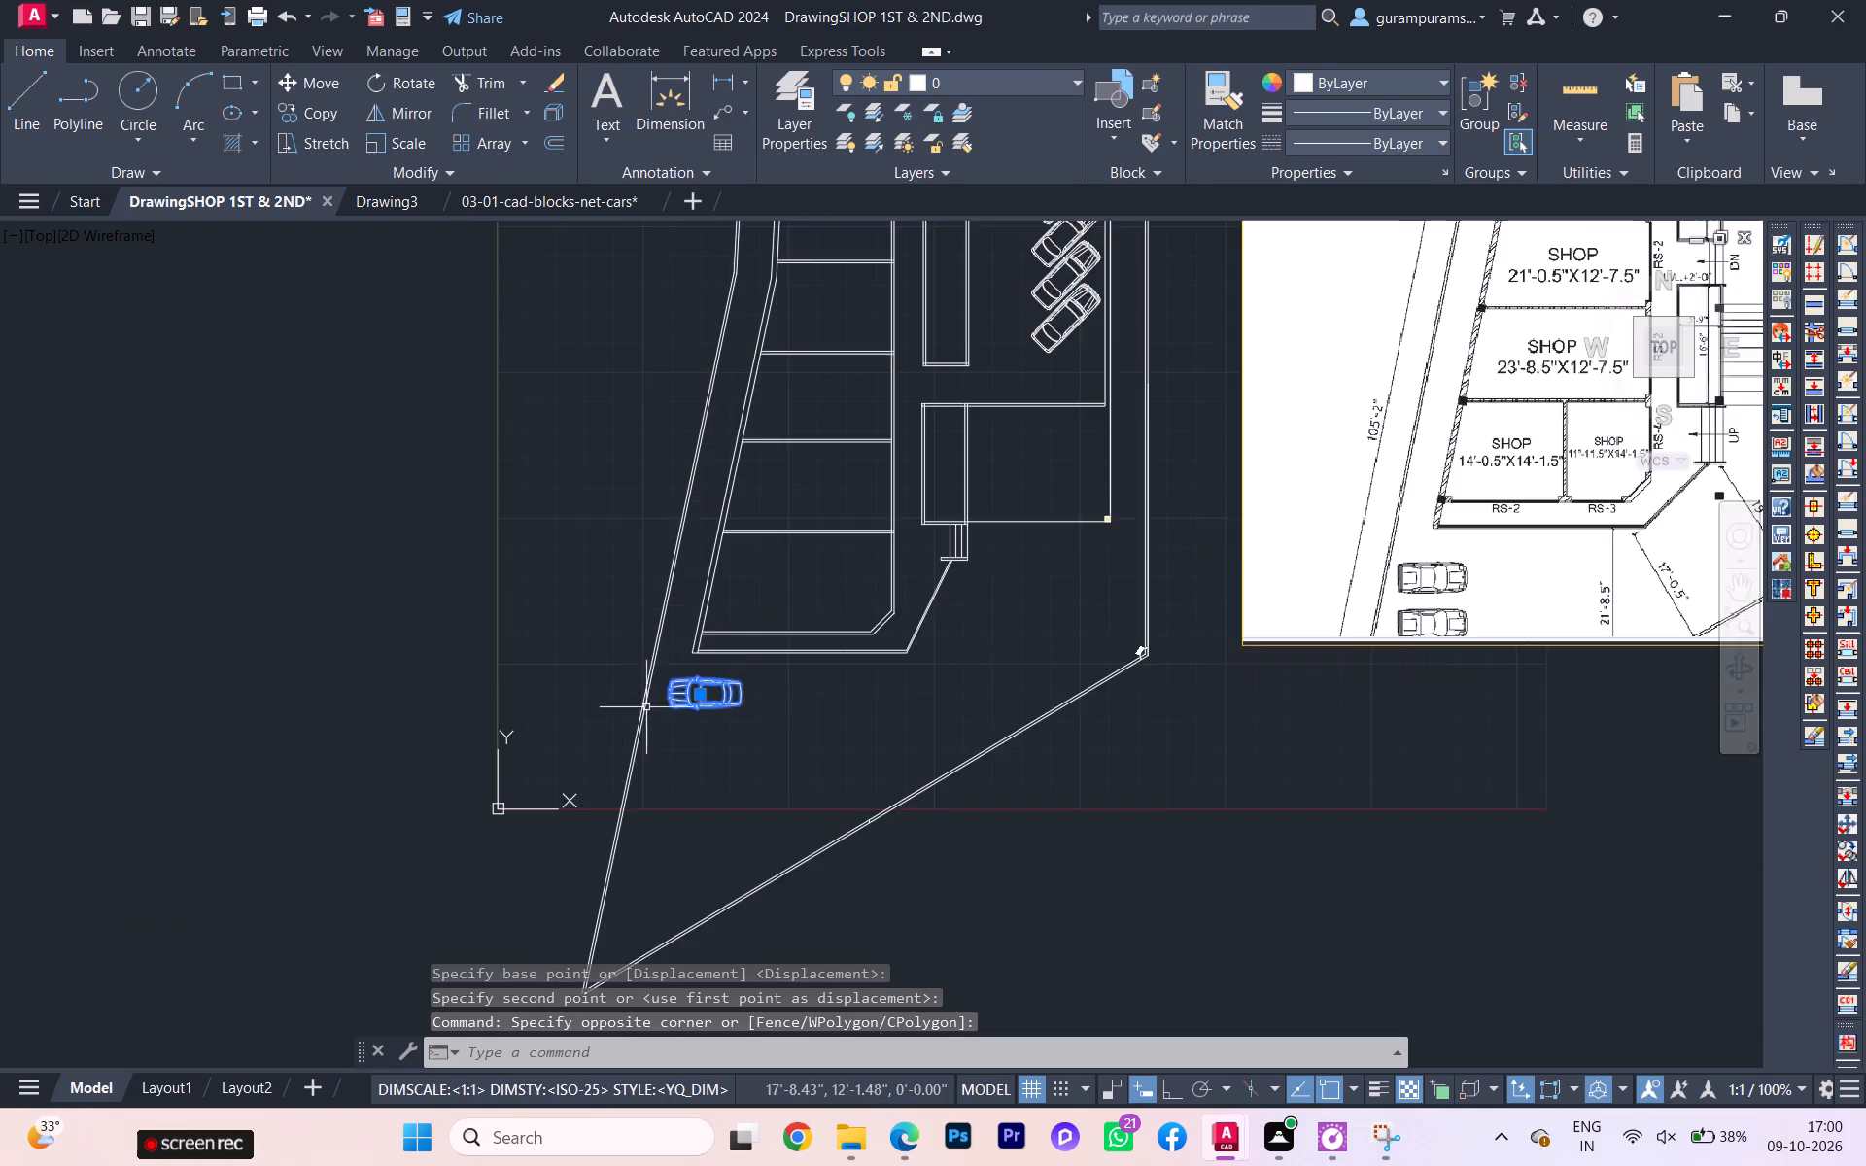
scroll(662, 702, "up", 1)
key("c")
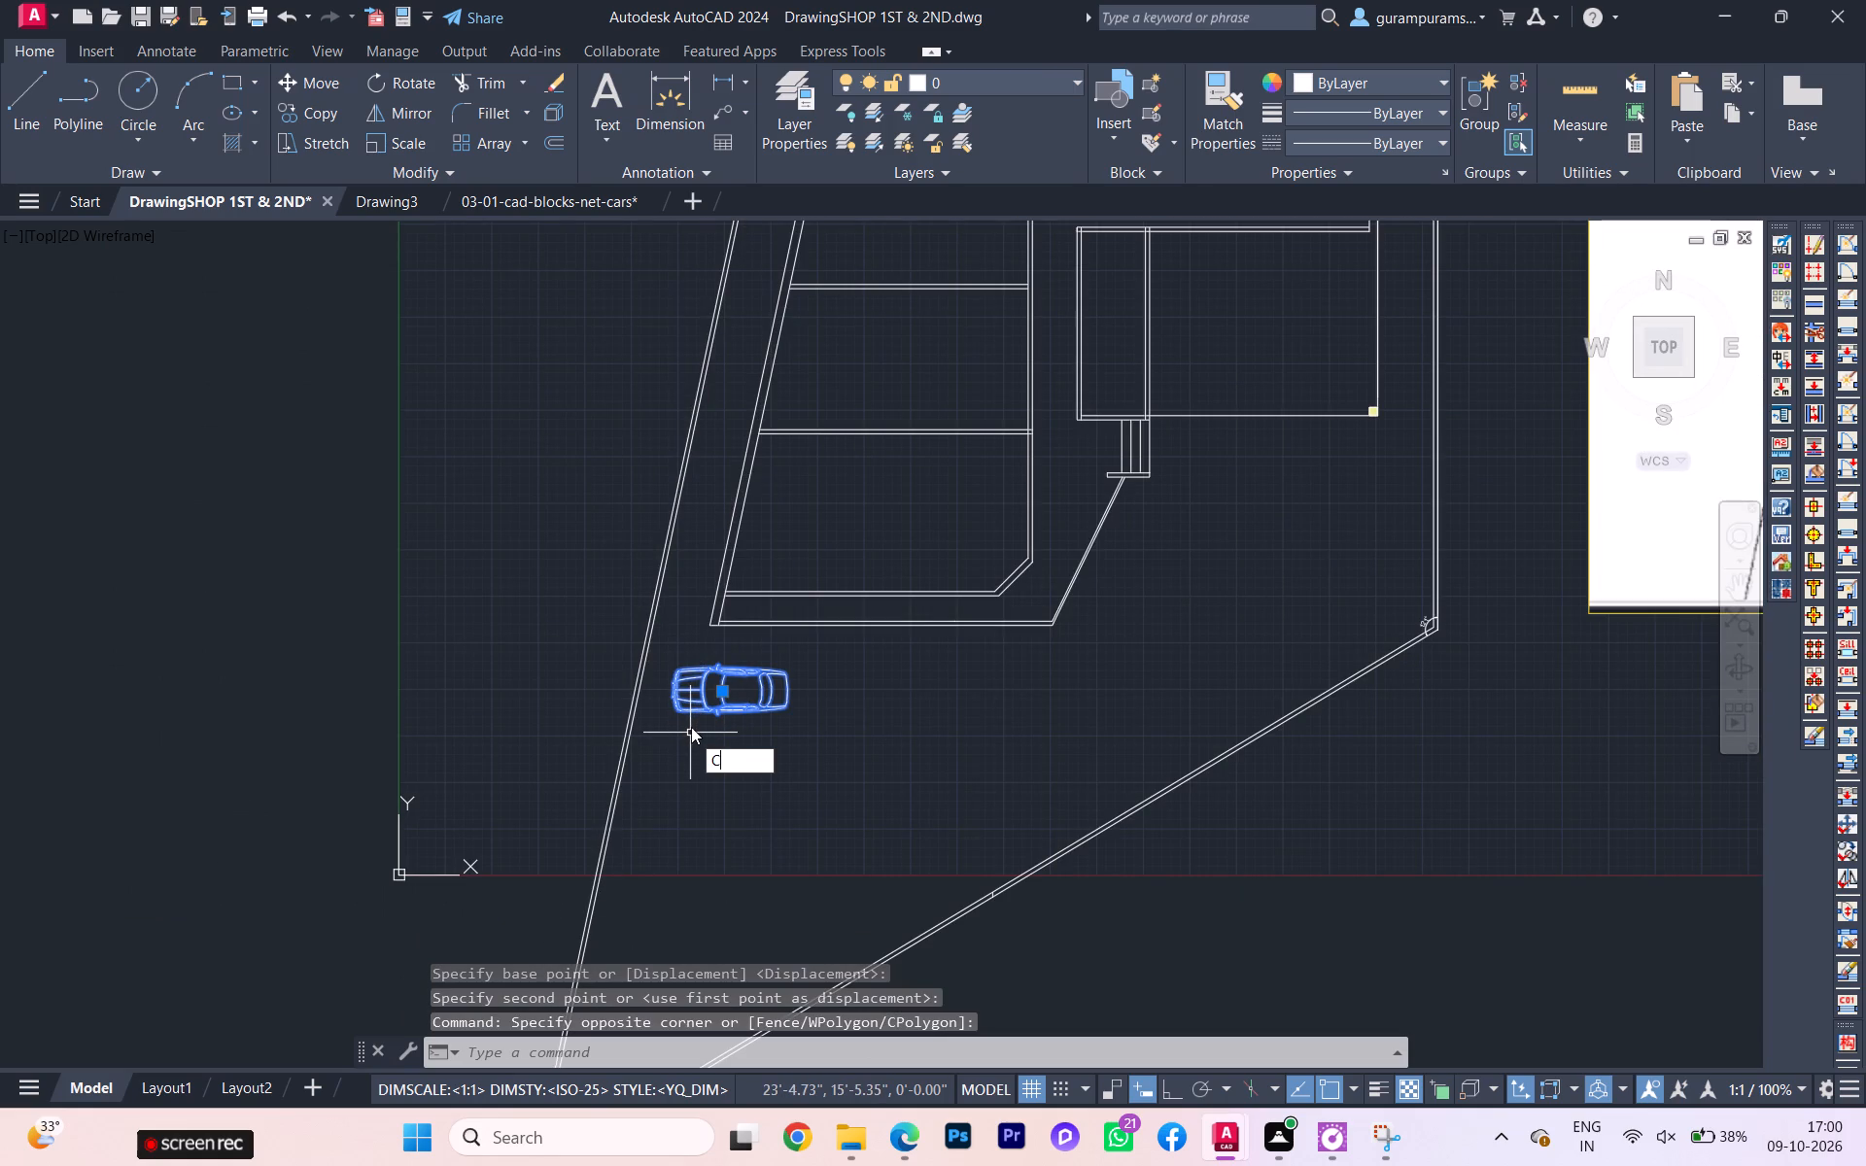
key("o")
key("Return")
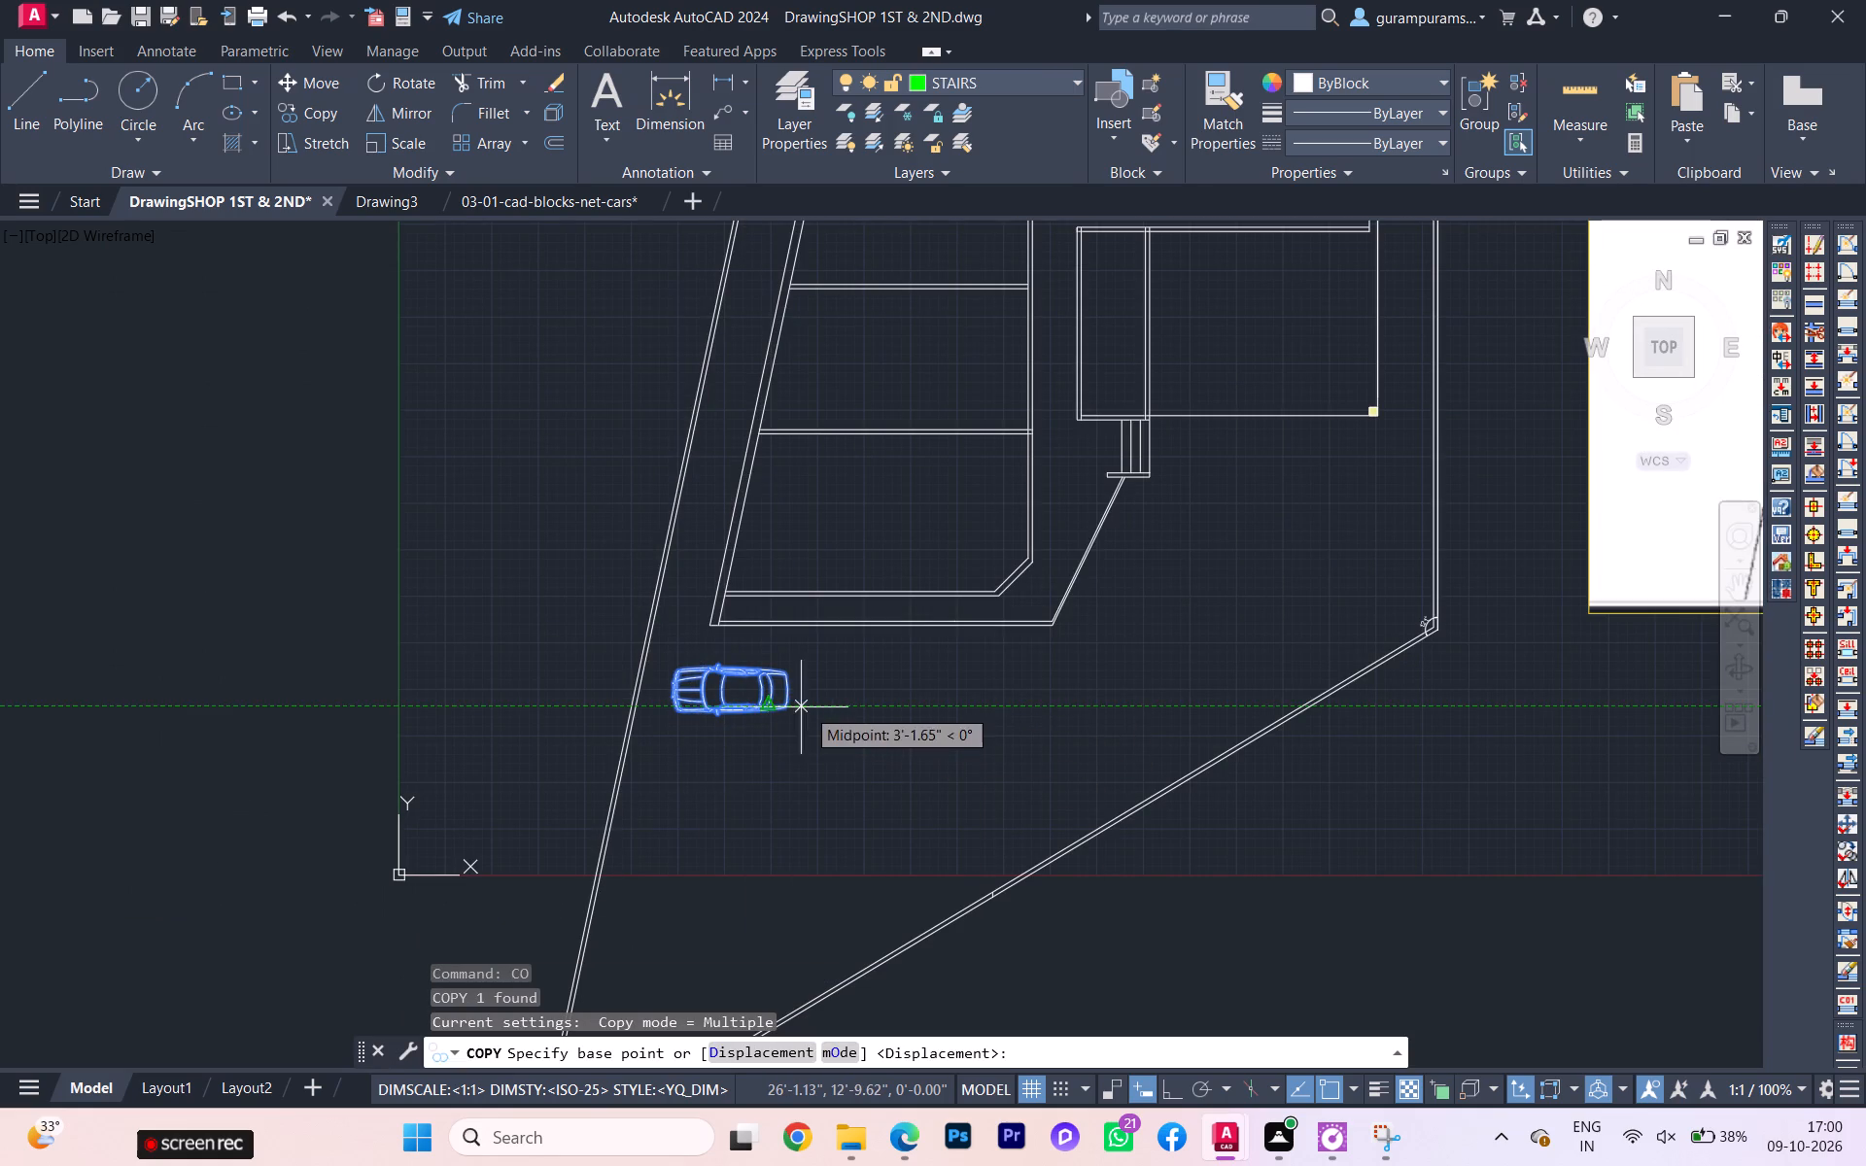
left_click(781, 719)
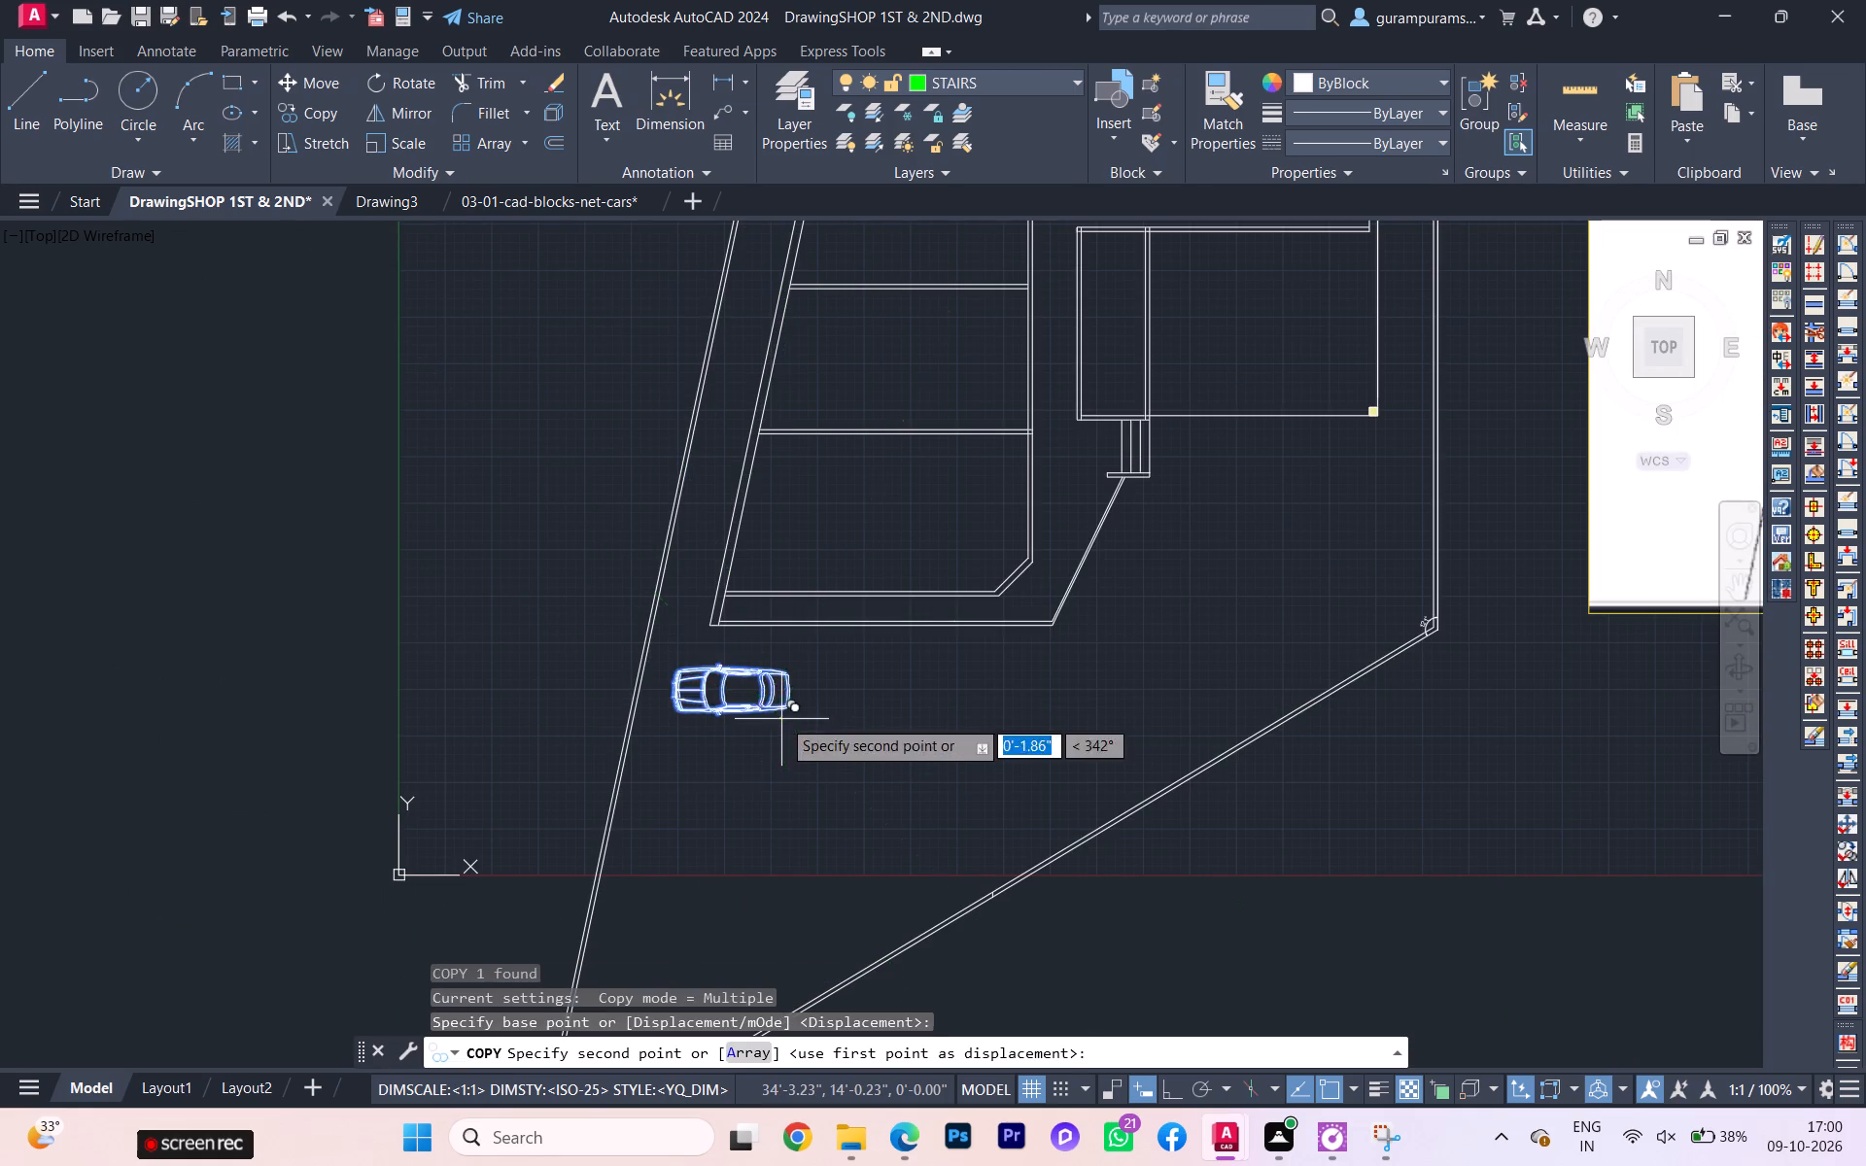
left_click(767, 792)
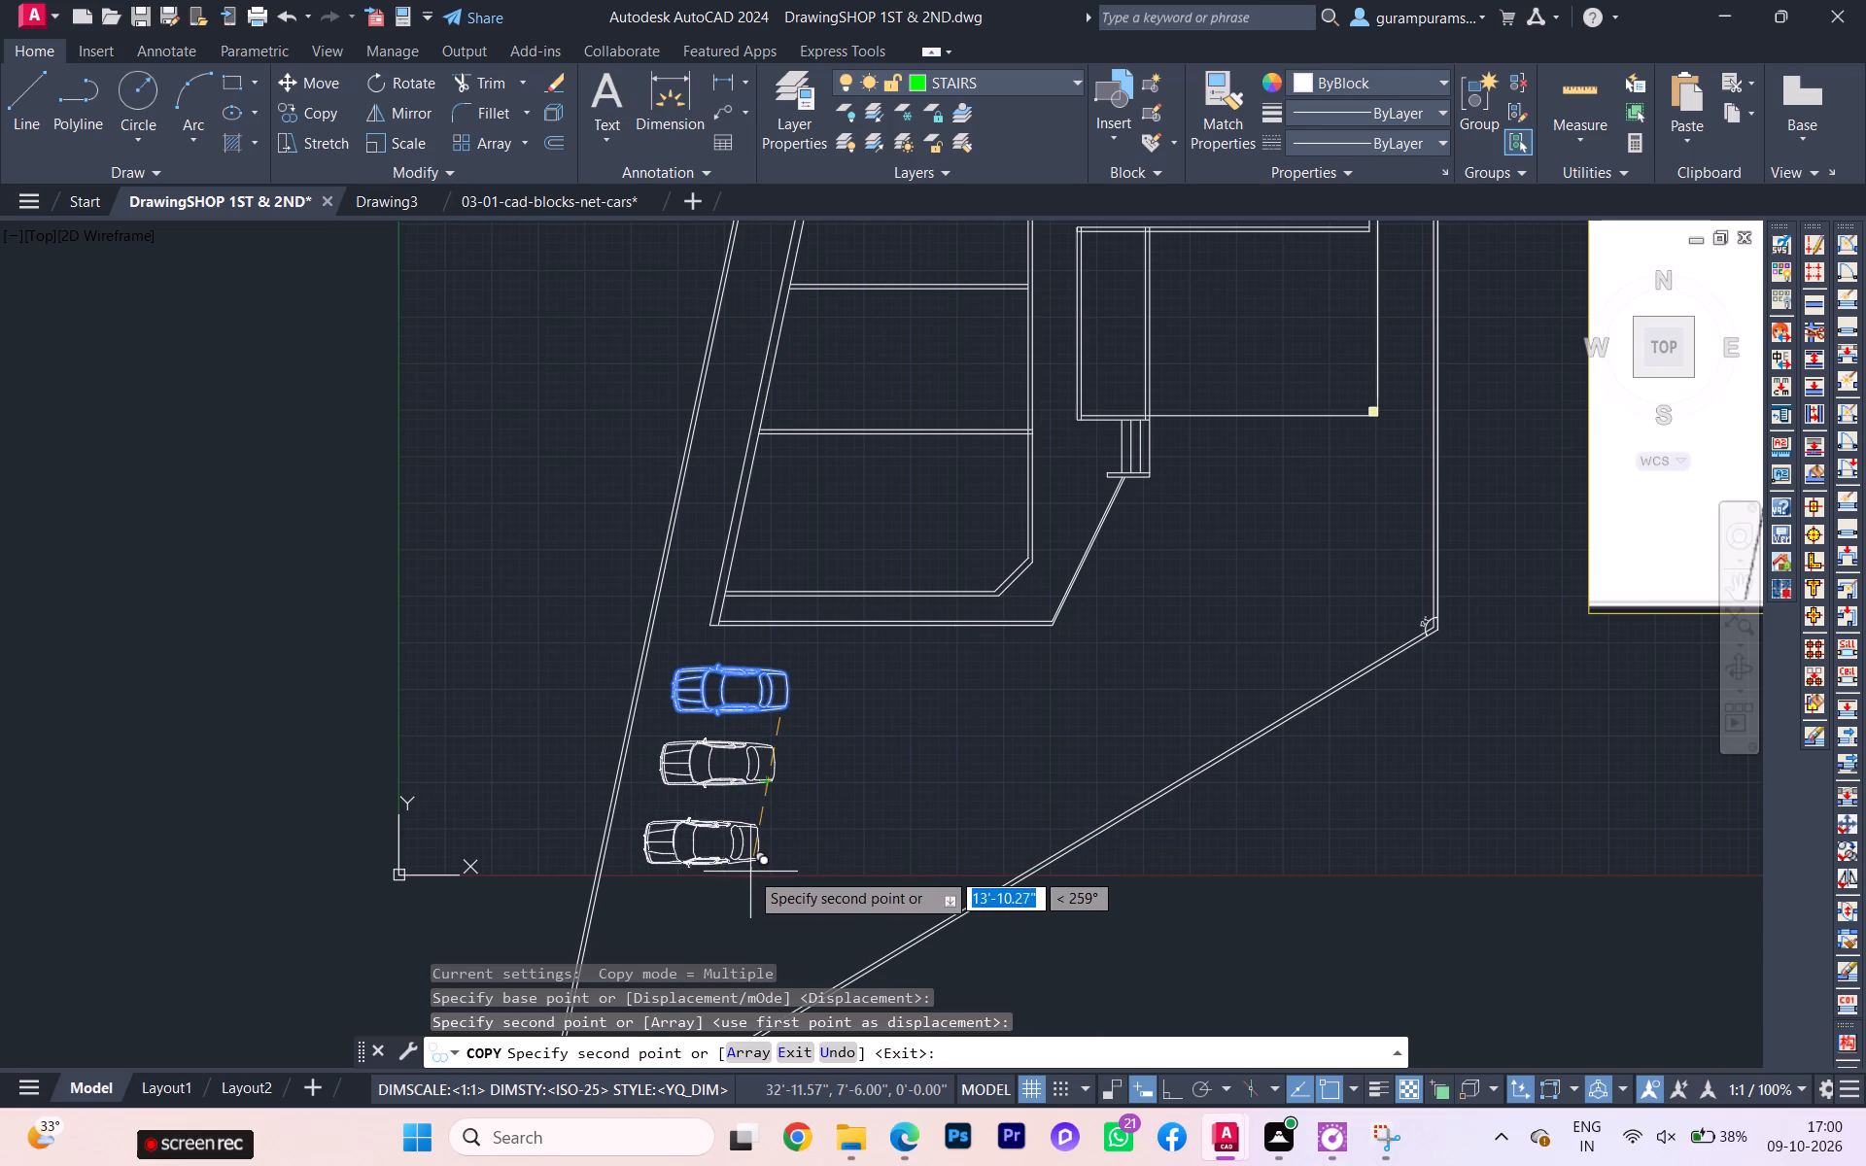
left_click(735, 874)
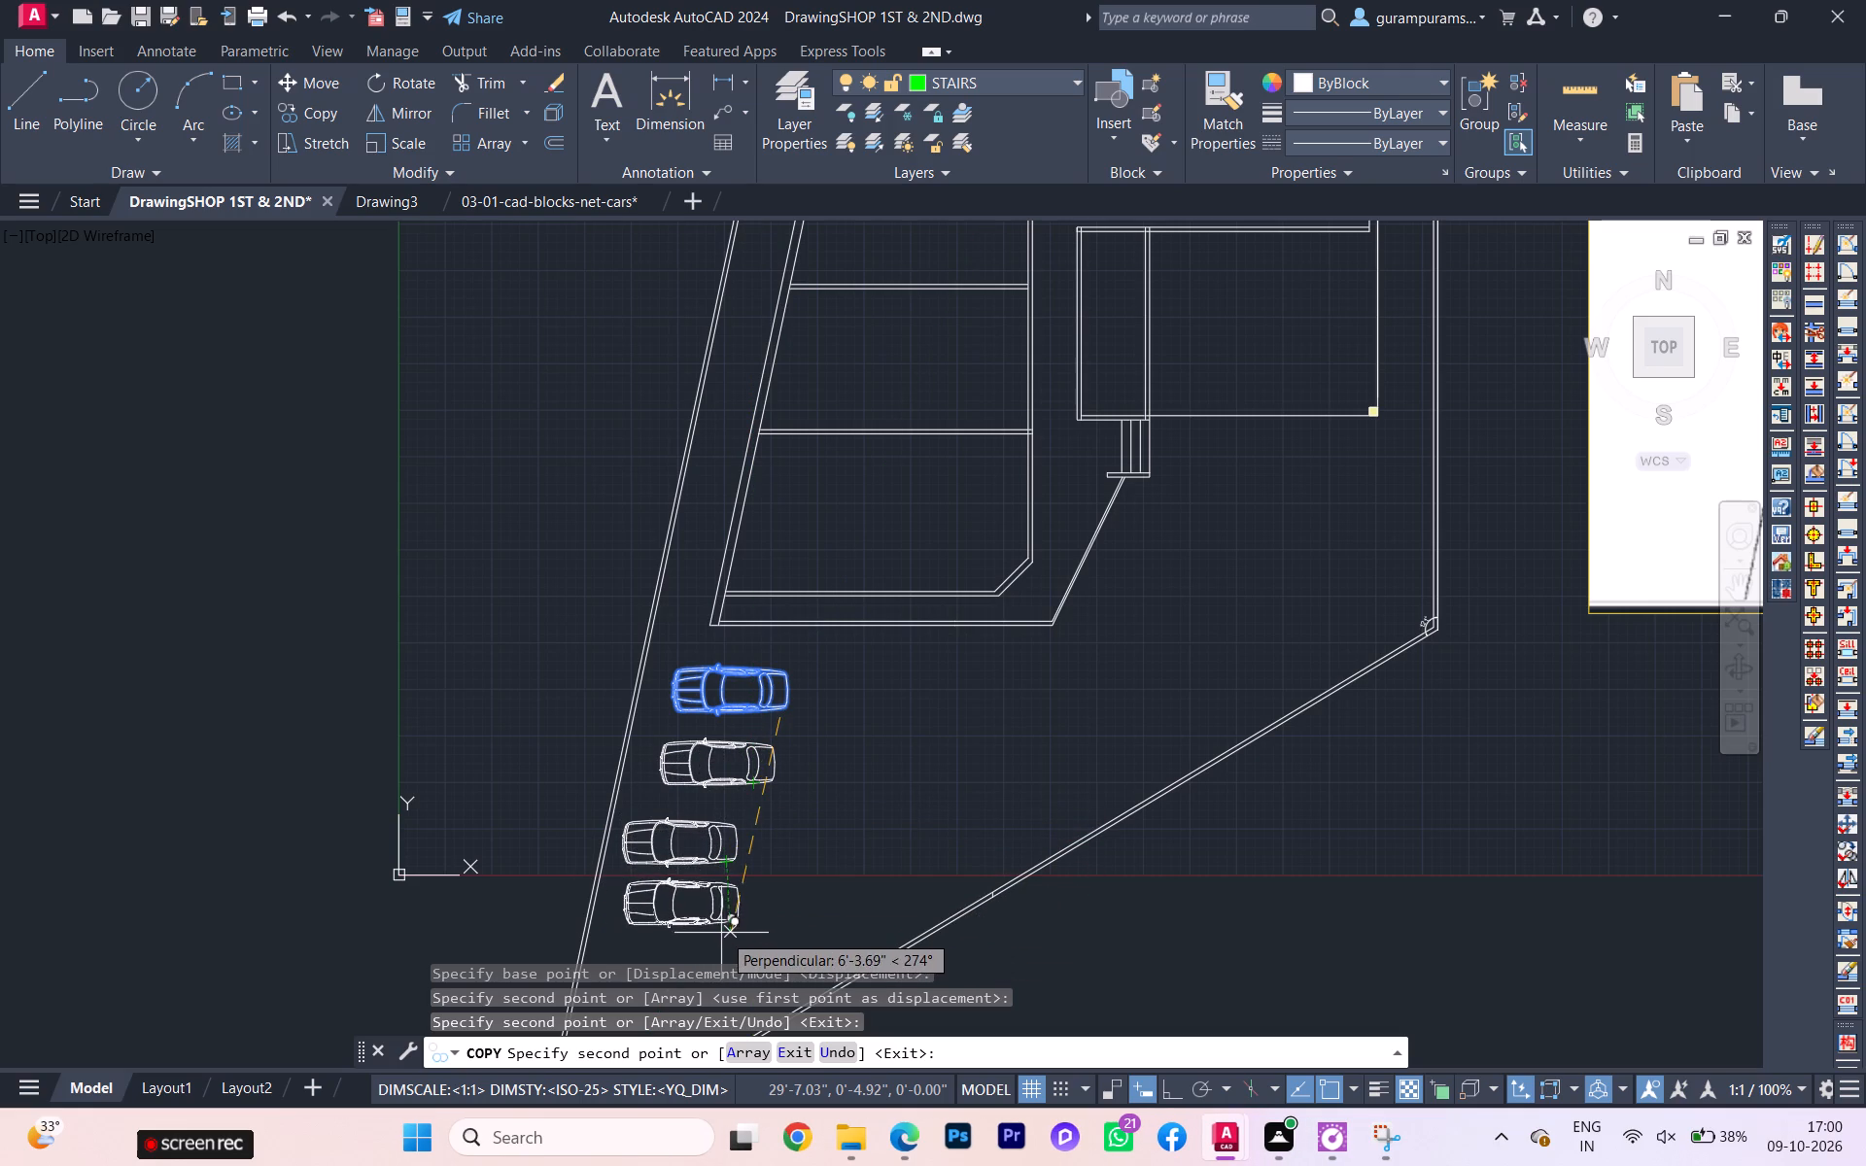
left_click(720, 939)
key("Escape")
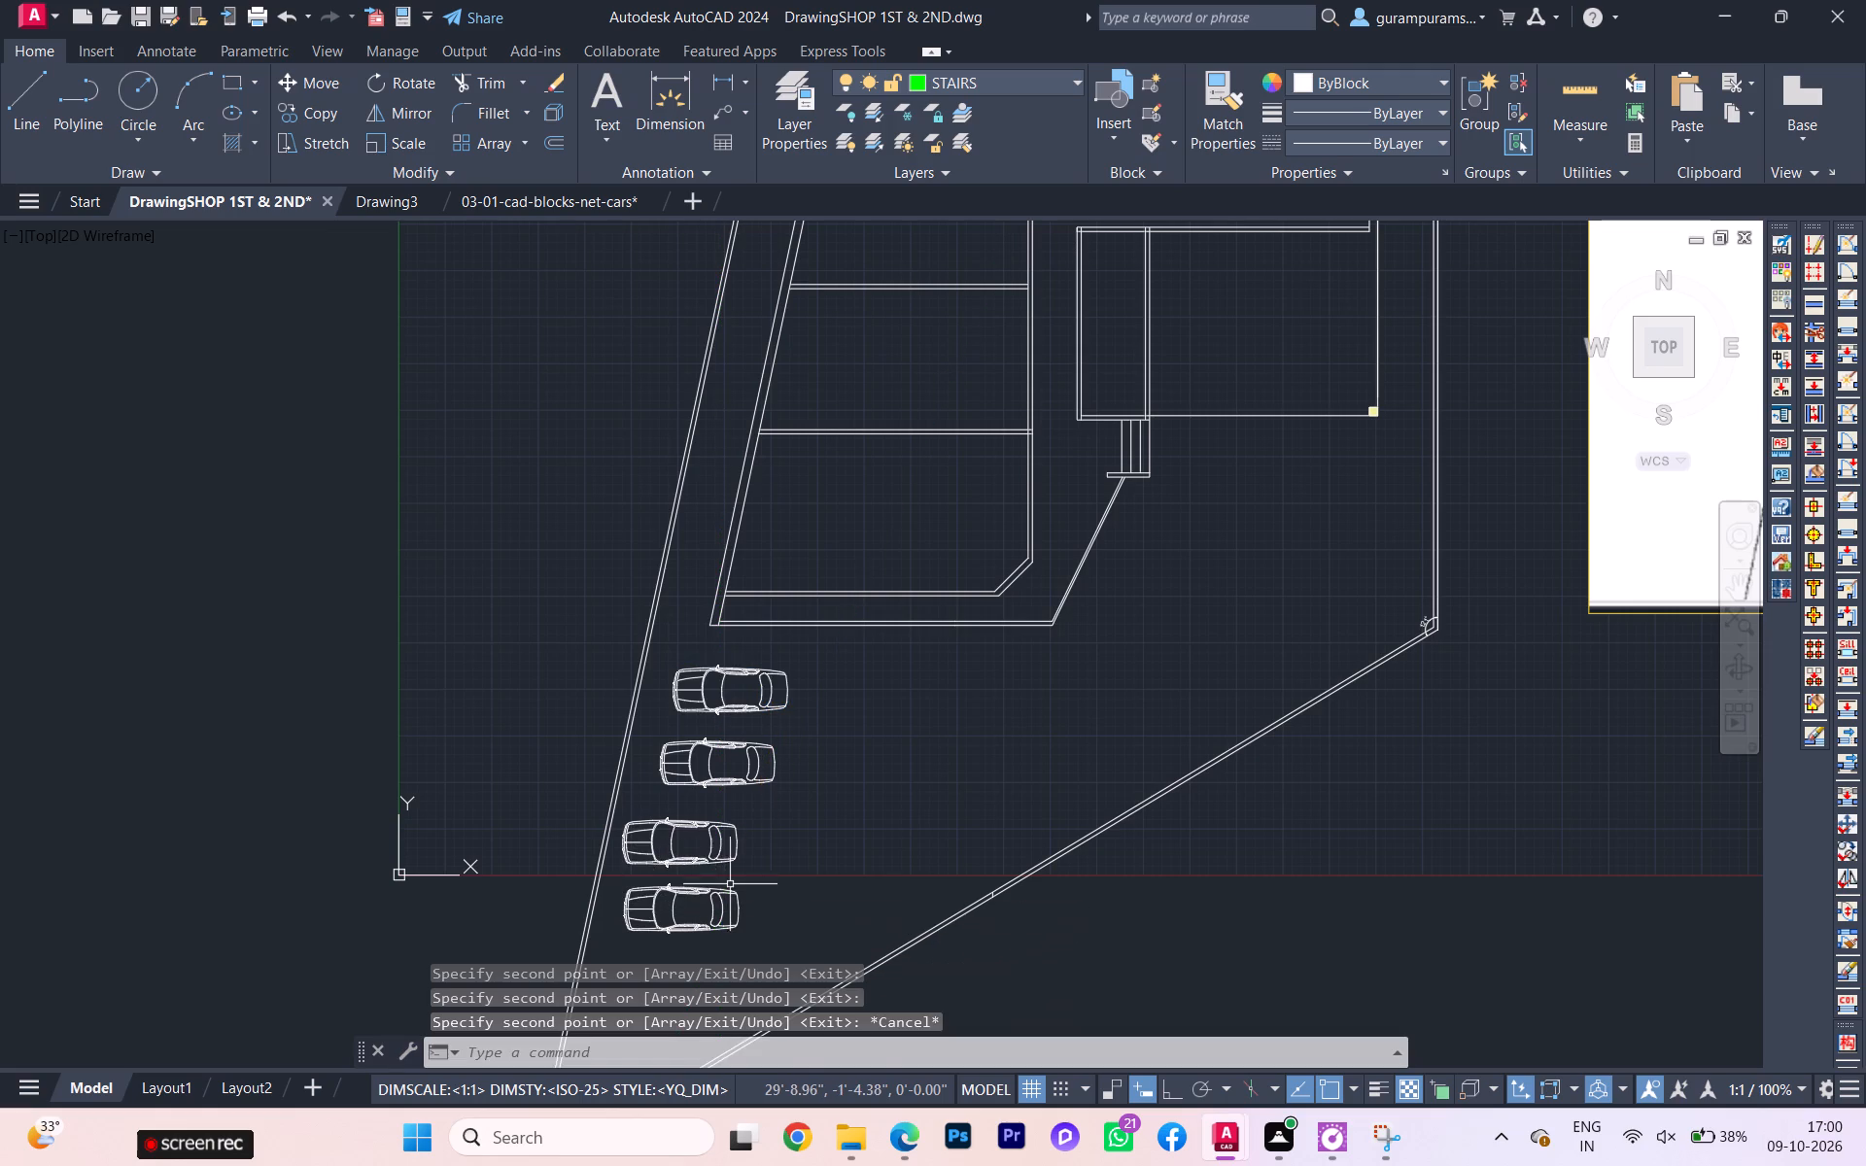
Move the third car of the column slightly right and up, more in line with the cars above it.
left_click(732, 870)
left_click(685, 827)
key("m")
key("Return")
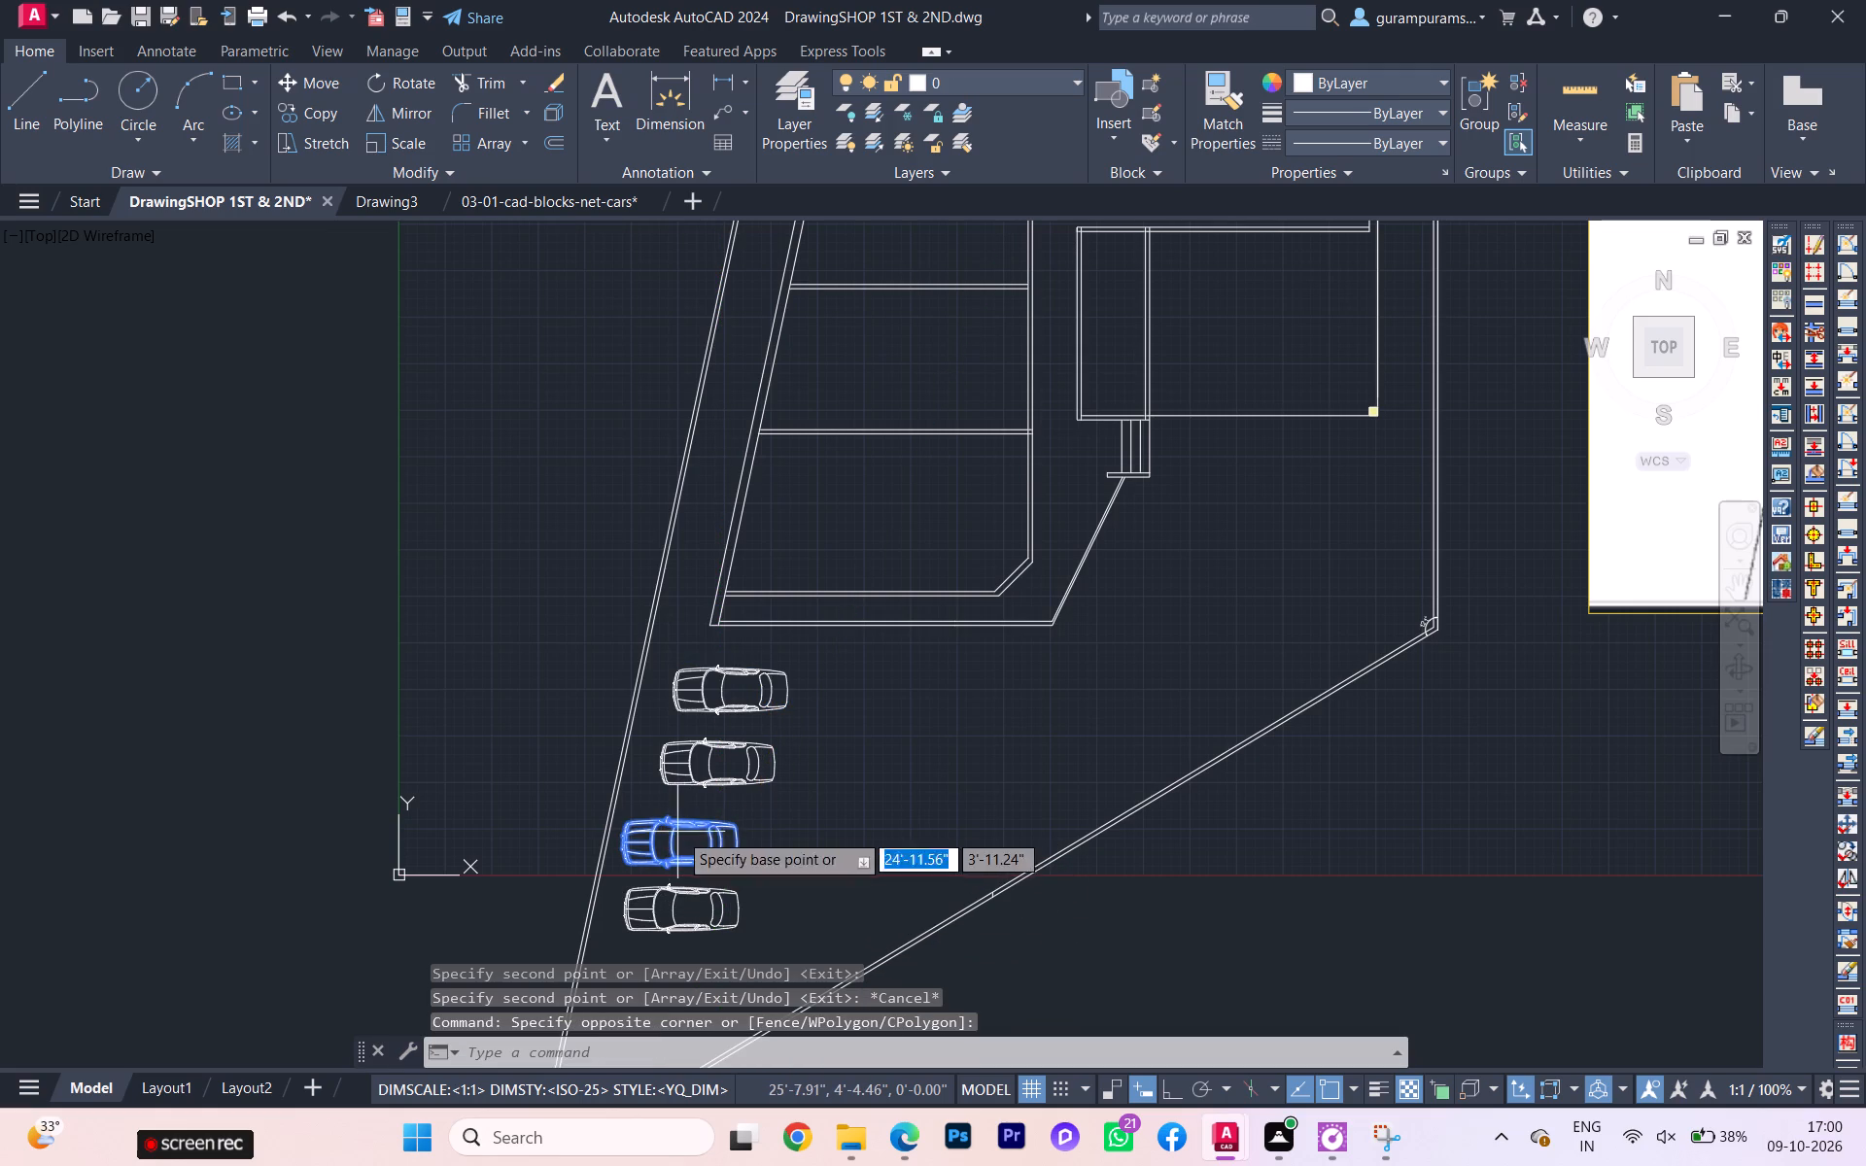
left_click(696, 836)
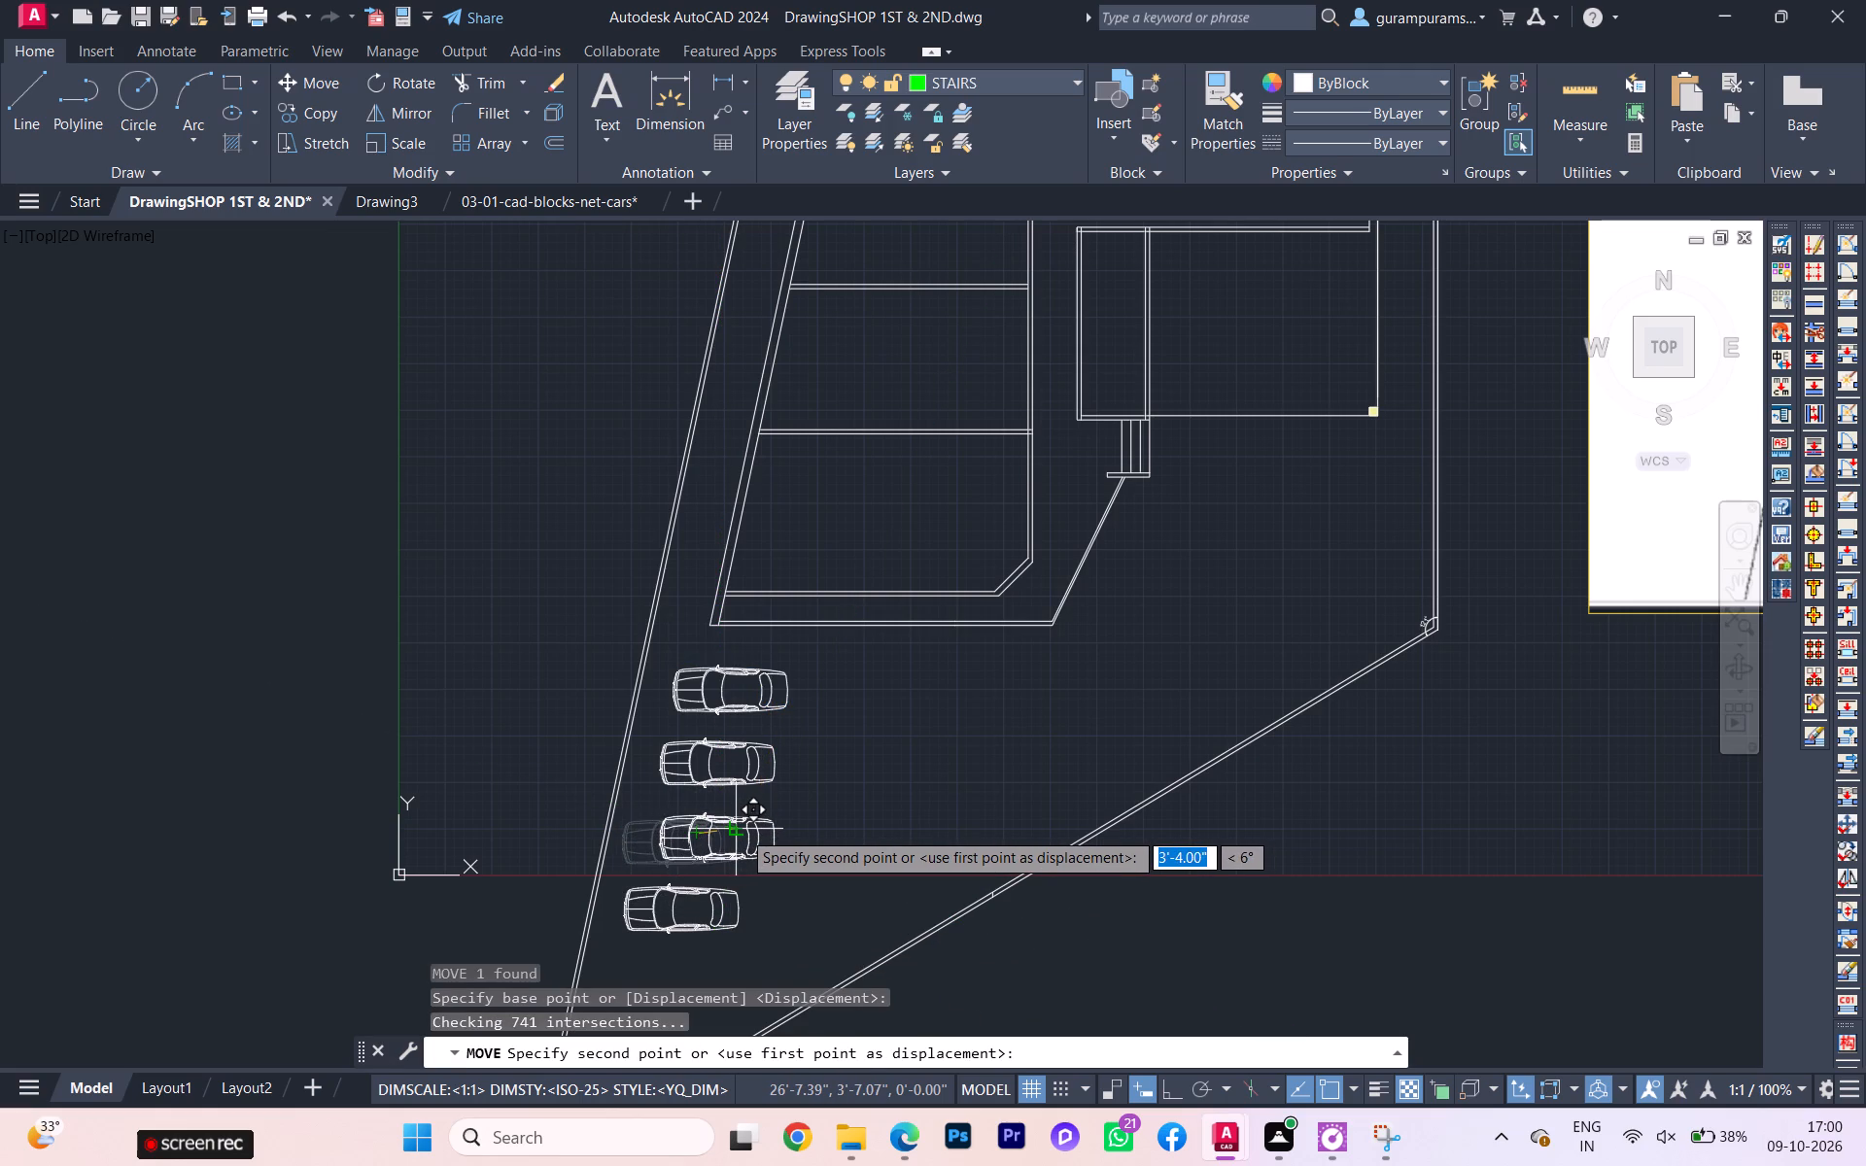
left_click(724, 823)
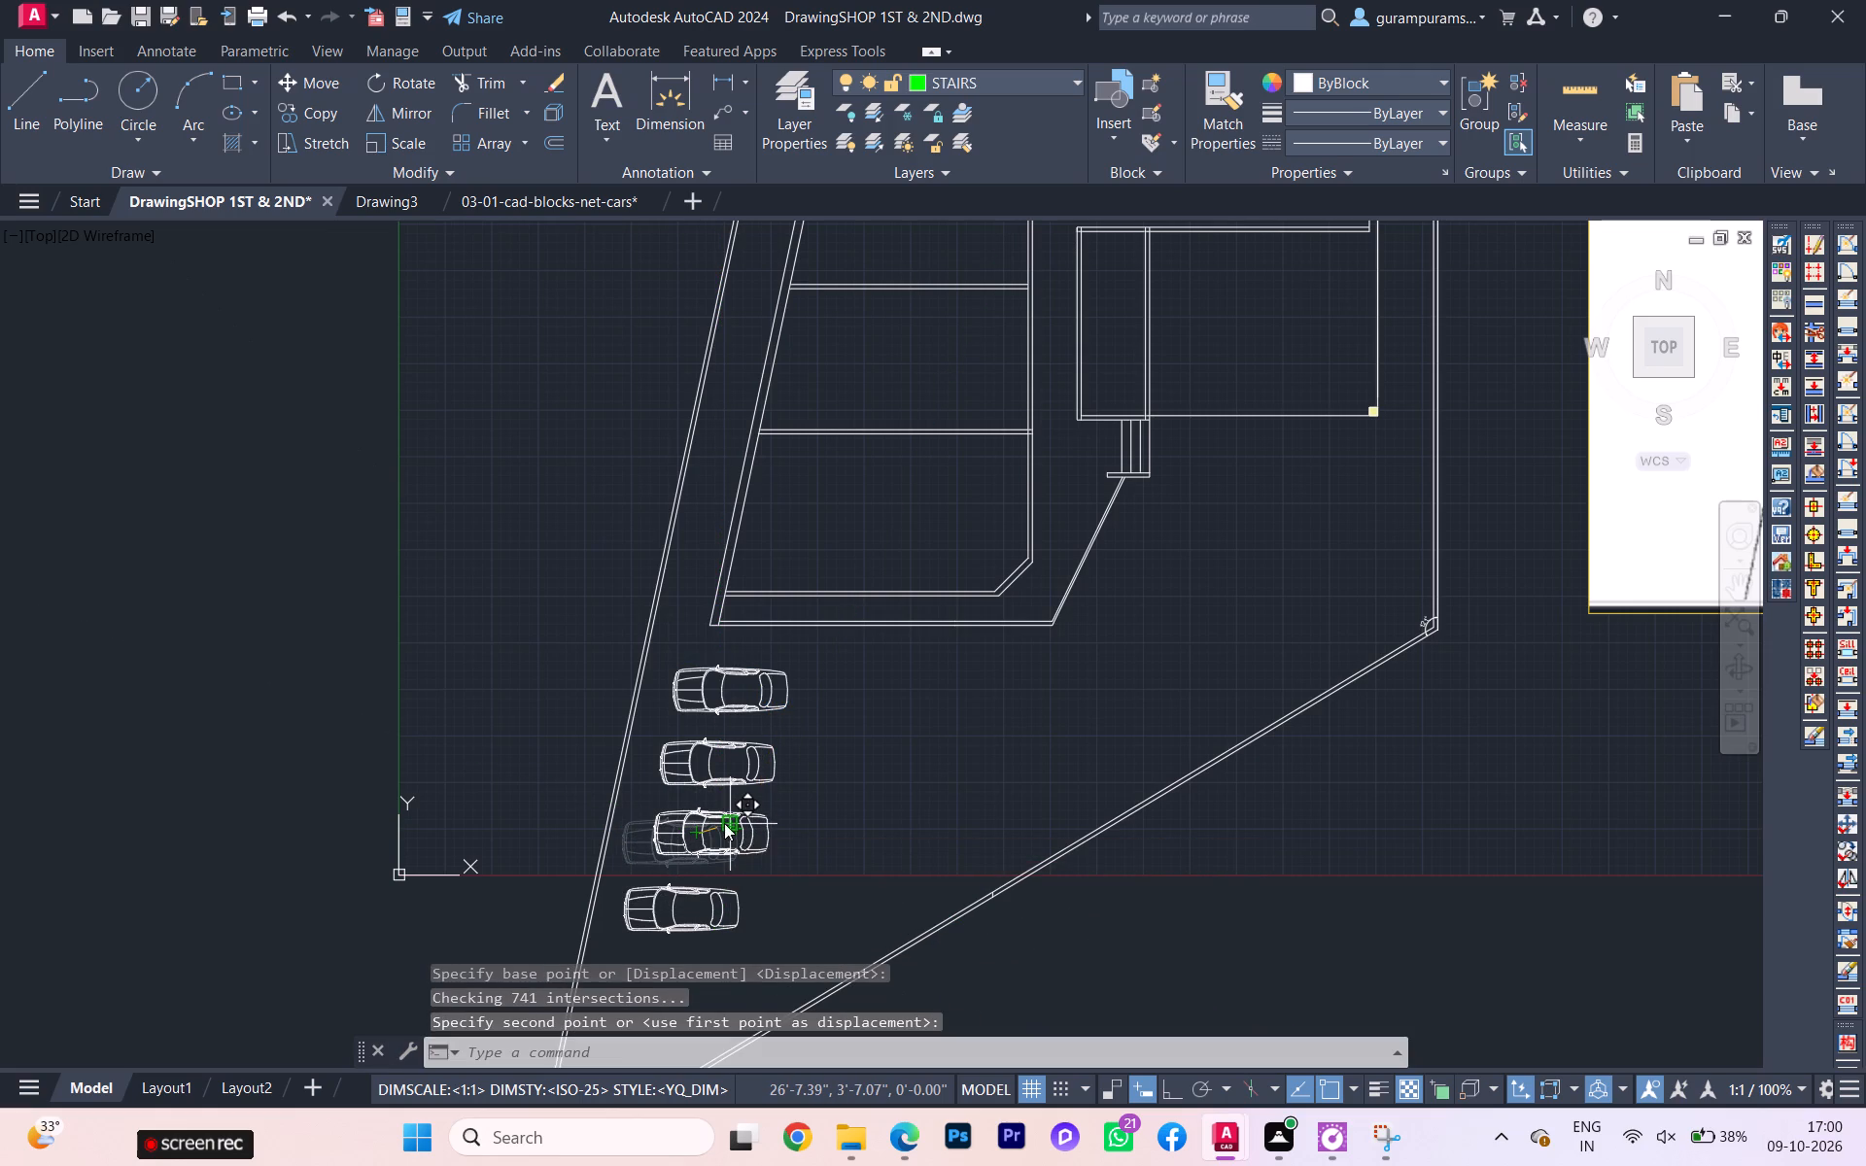
Move the bottom car of the column slightly right, away from the slanted boundary.
left_click(730, 935)
left_click(677, 897)
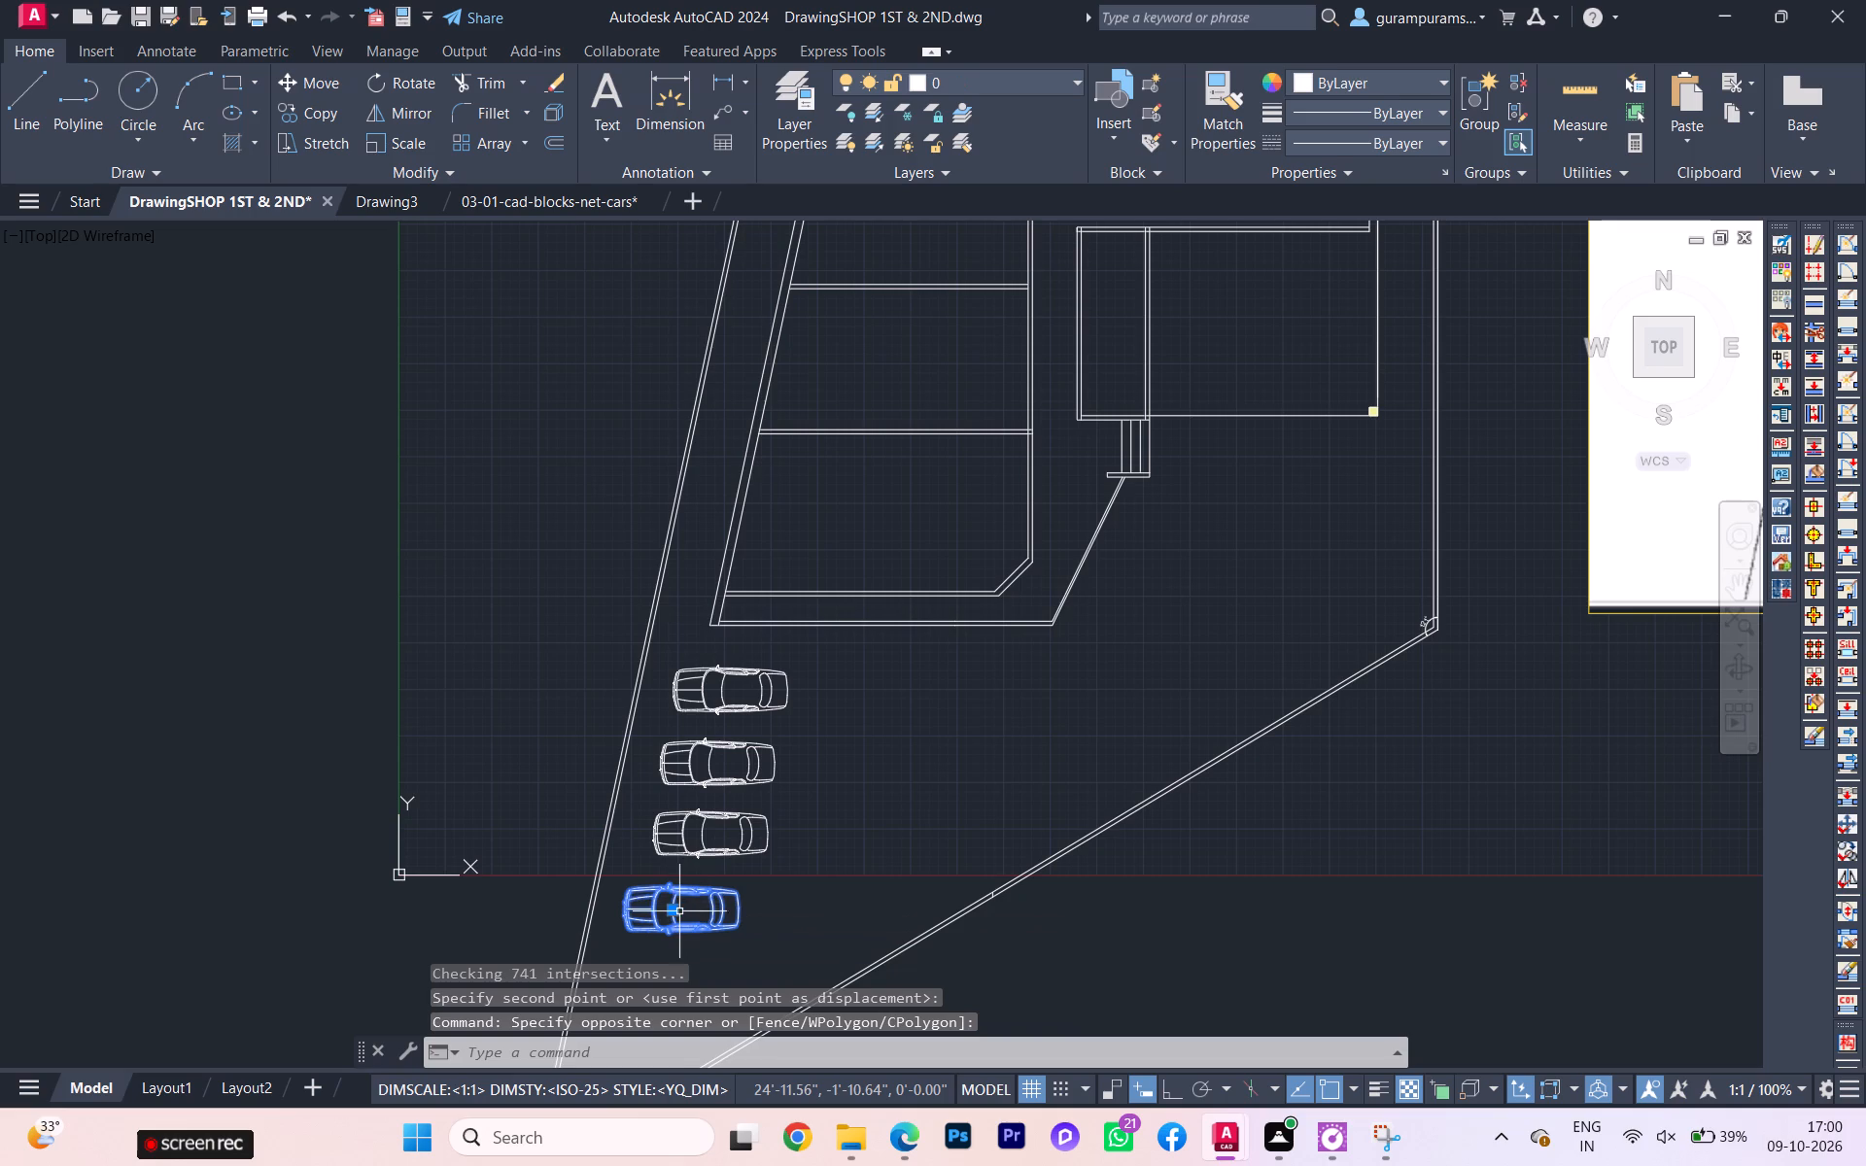
key("m")
key("Return")
left_click(688, 908)
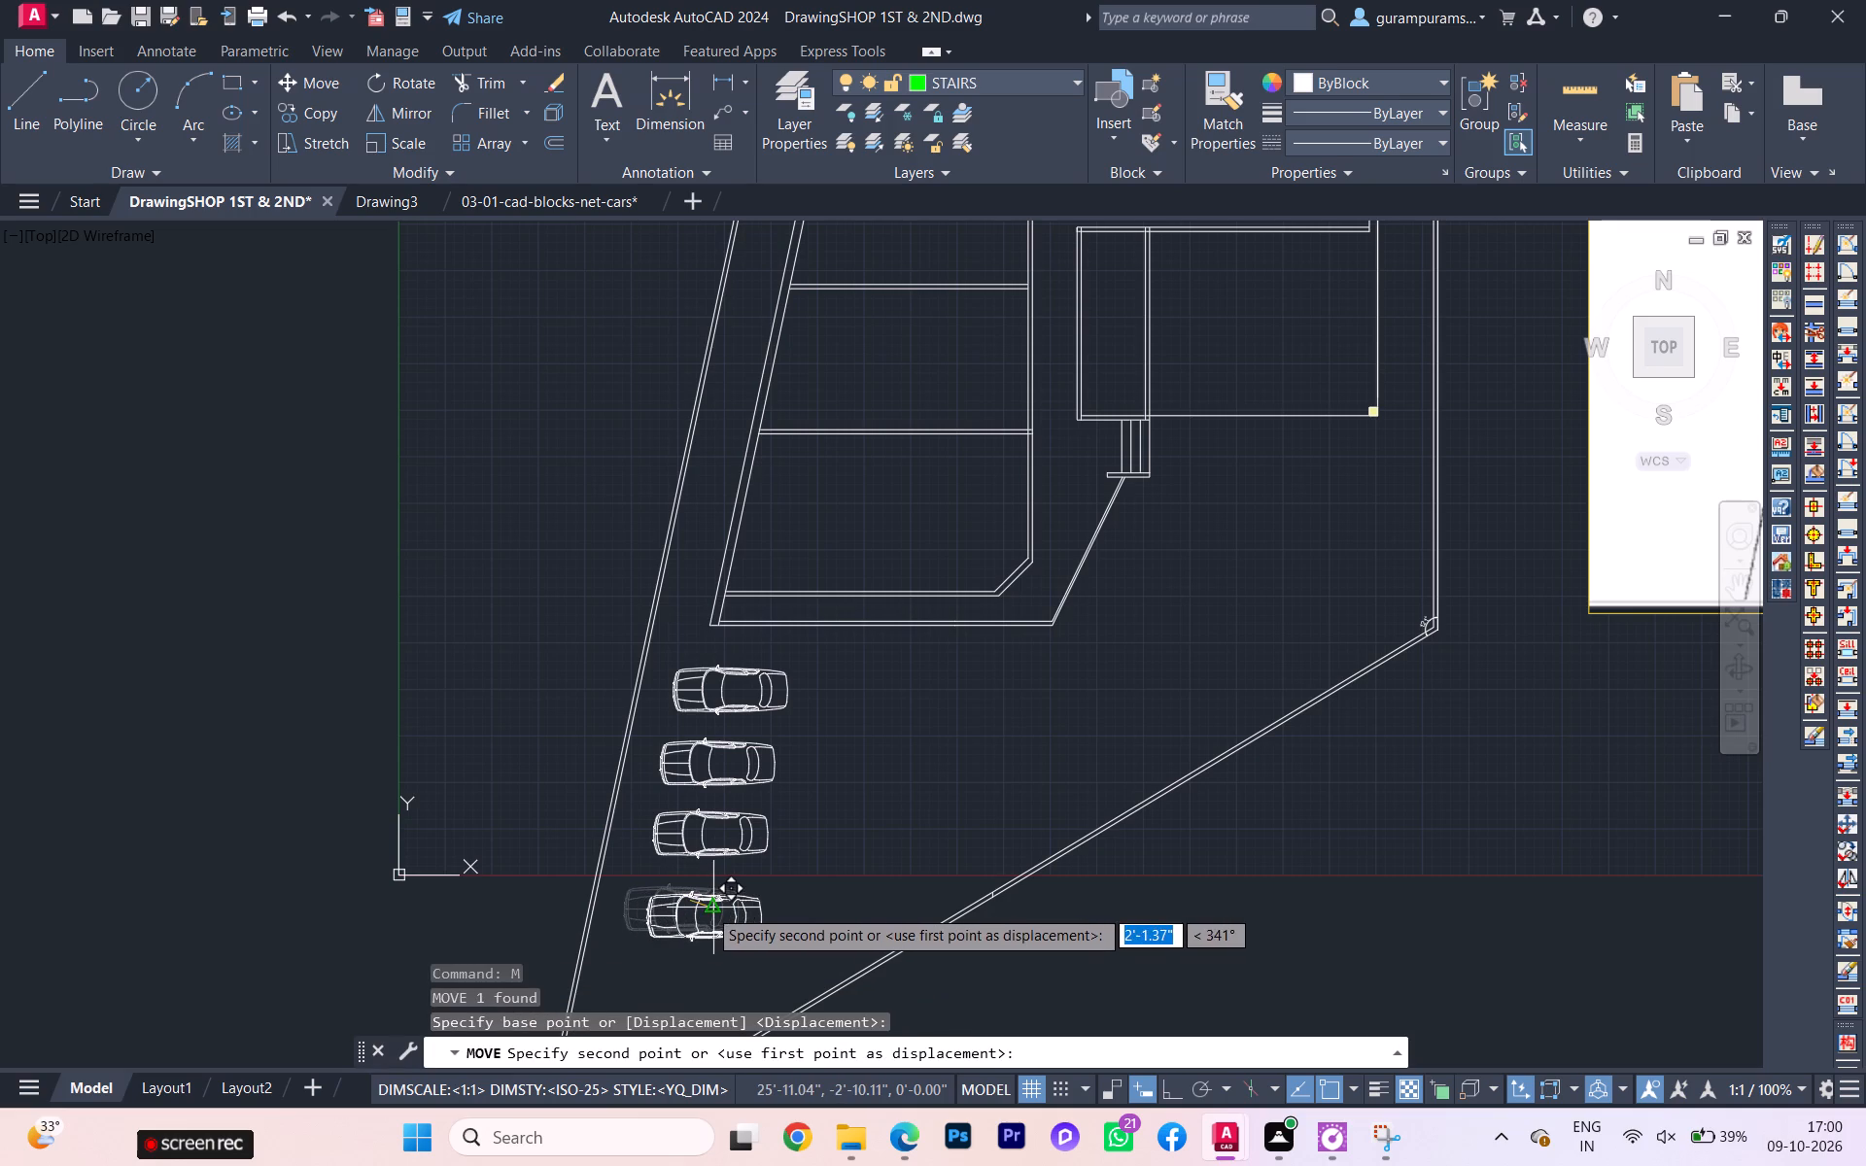
left_click(709, 908)
key("Escape")
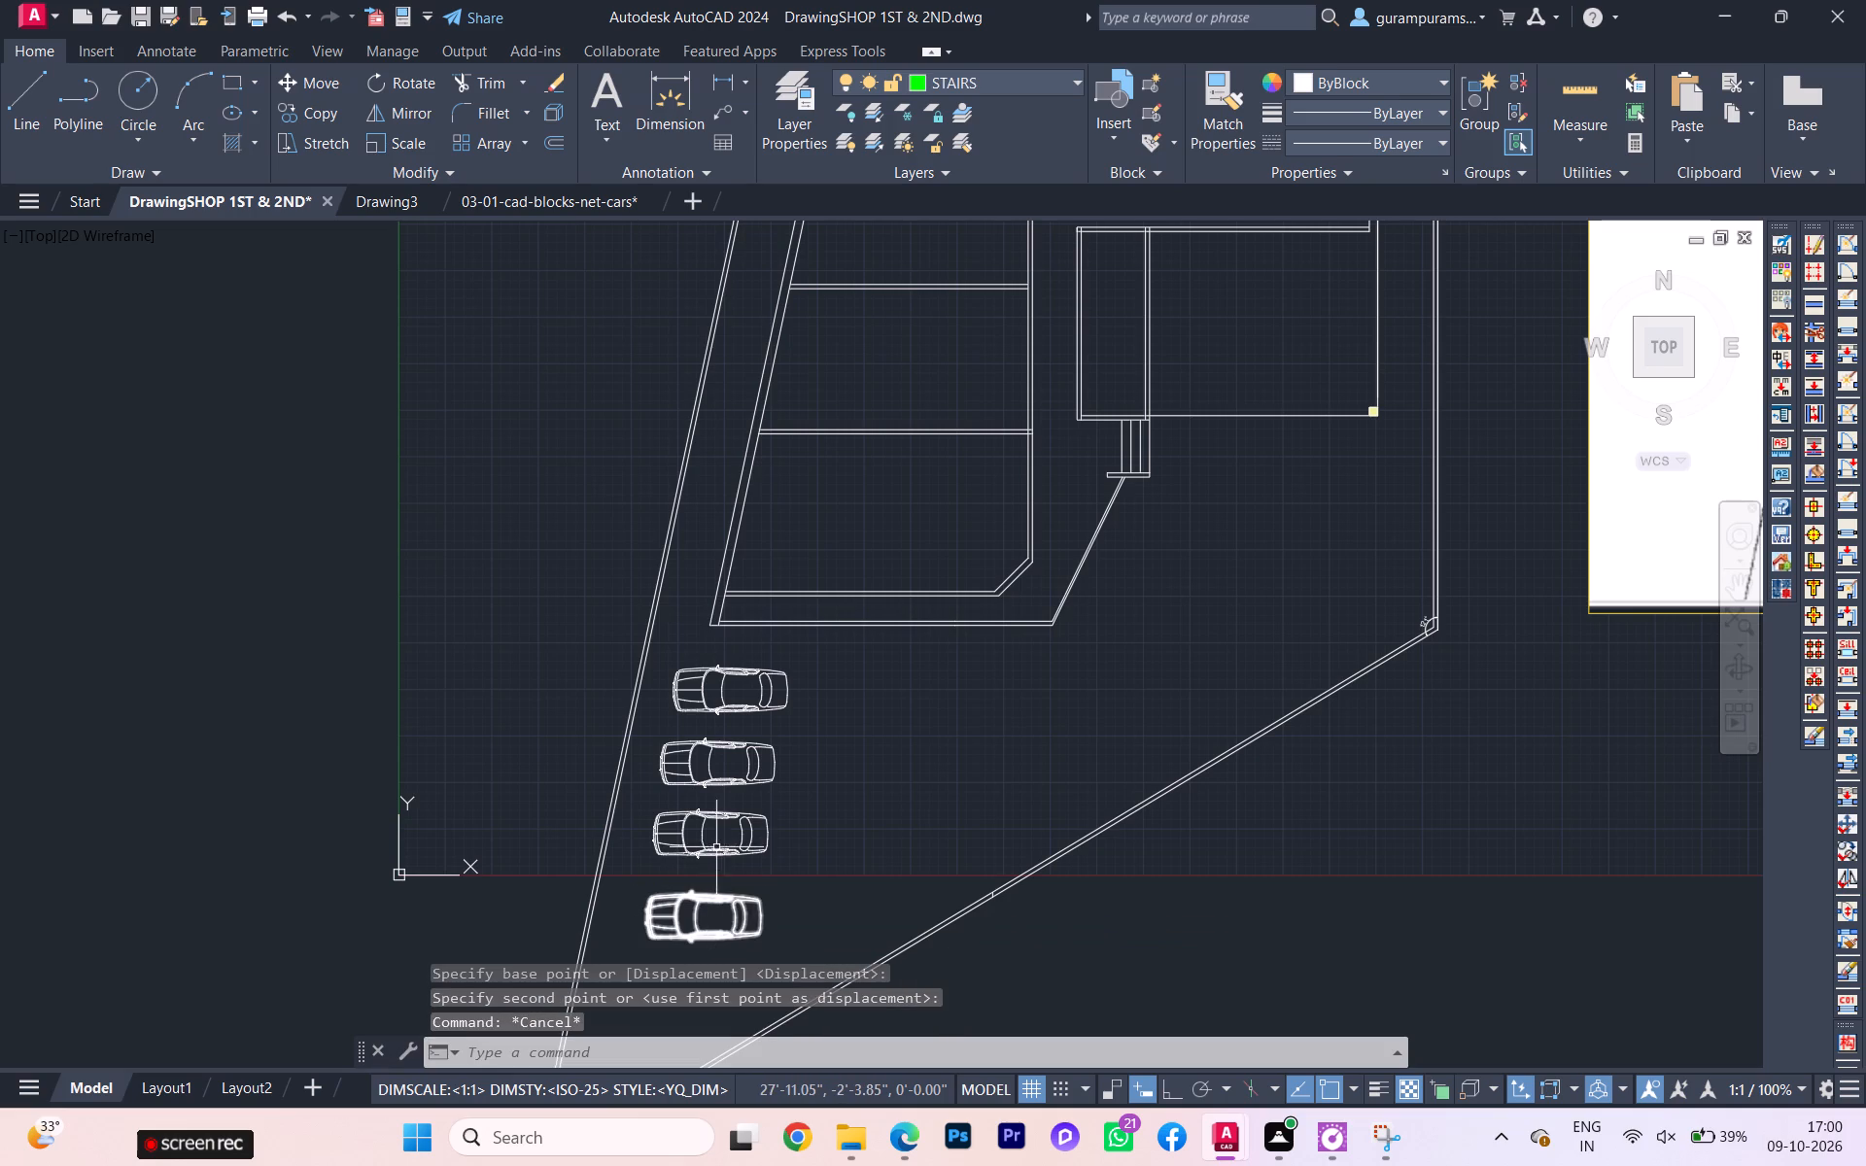
Compare the drawn plan with the reference exercise image, checking the shops, ramp, parking and car areas for missing parts.
scroll(696, 814, "down", 2)
key("Escape")
scroll(757, 844, "up", 2)
scroll(751, 836, "down", 2)
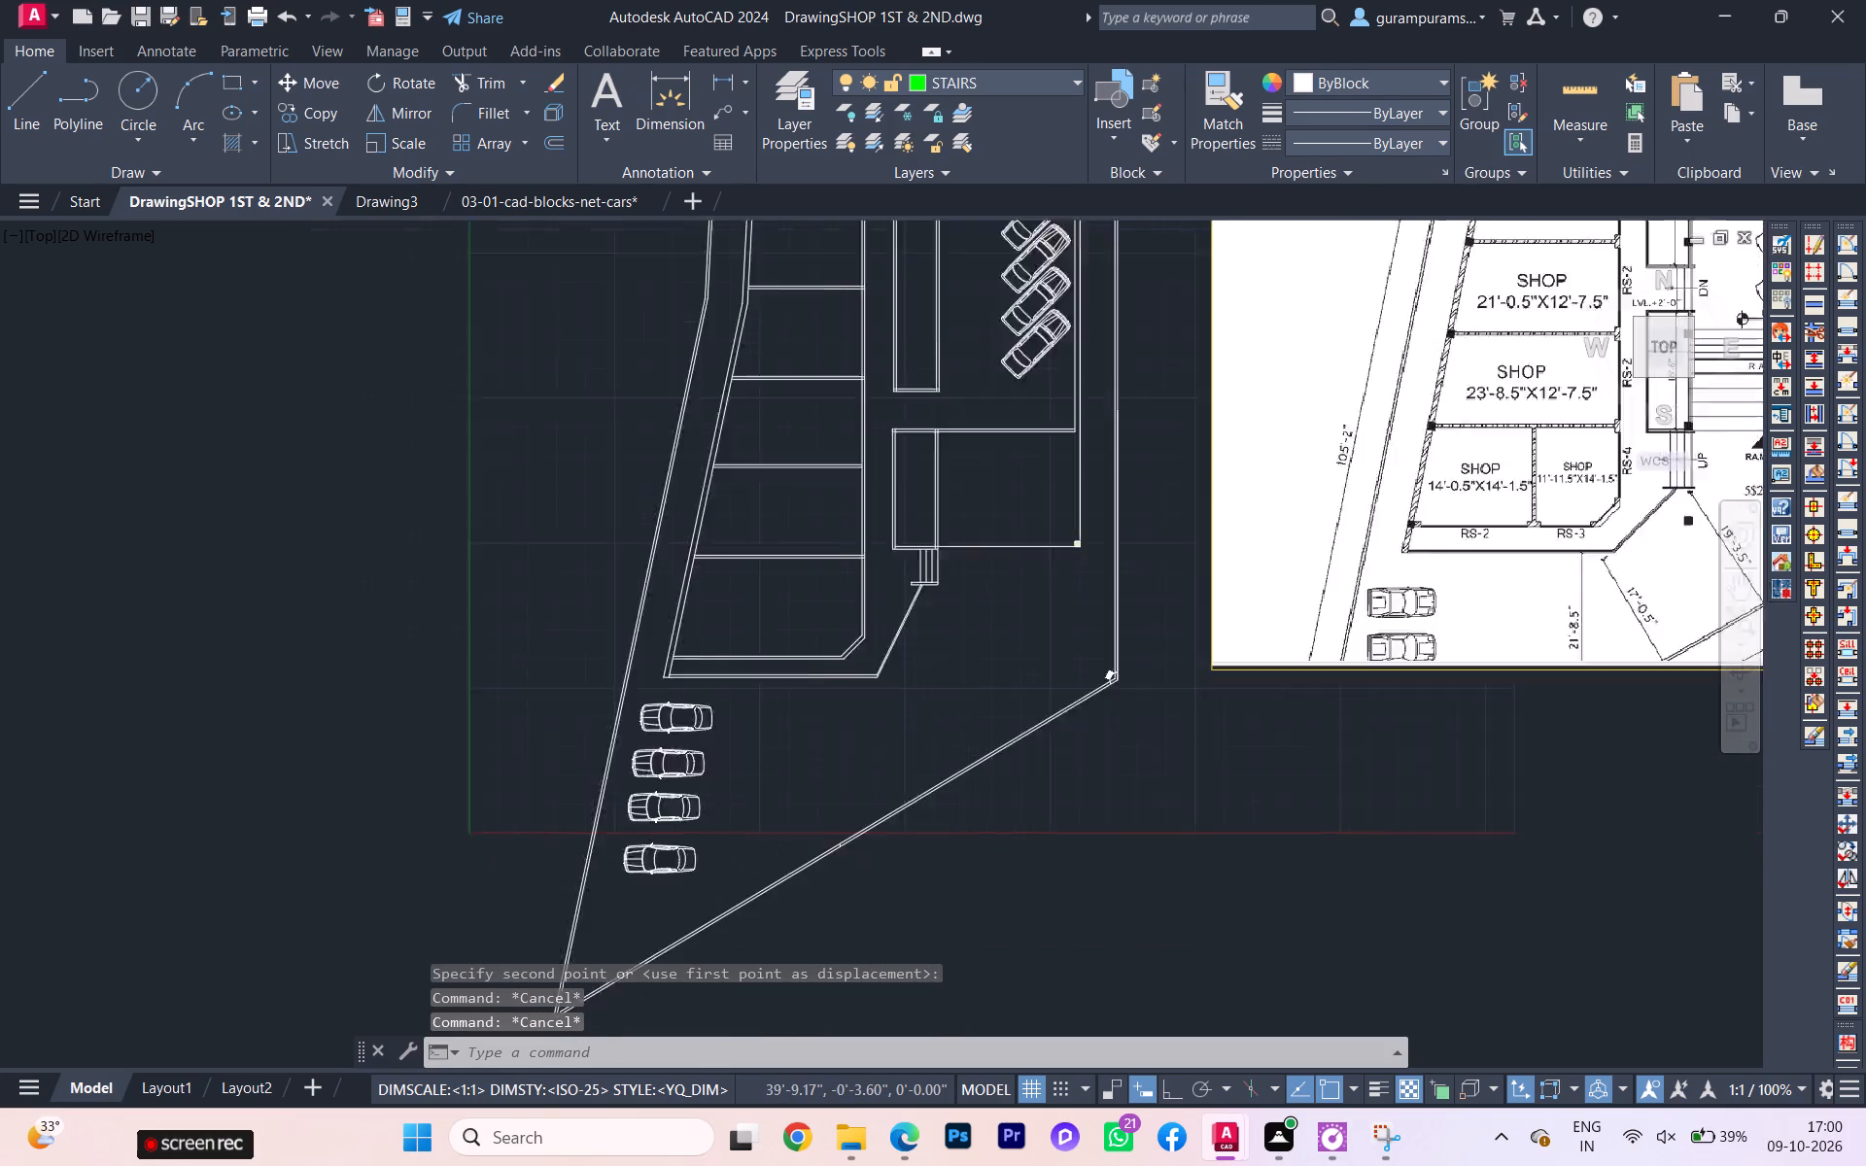
scroll(736, 833, "down", 1)
scroll(822, 743, "up", 2)
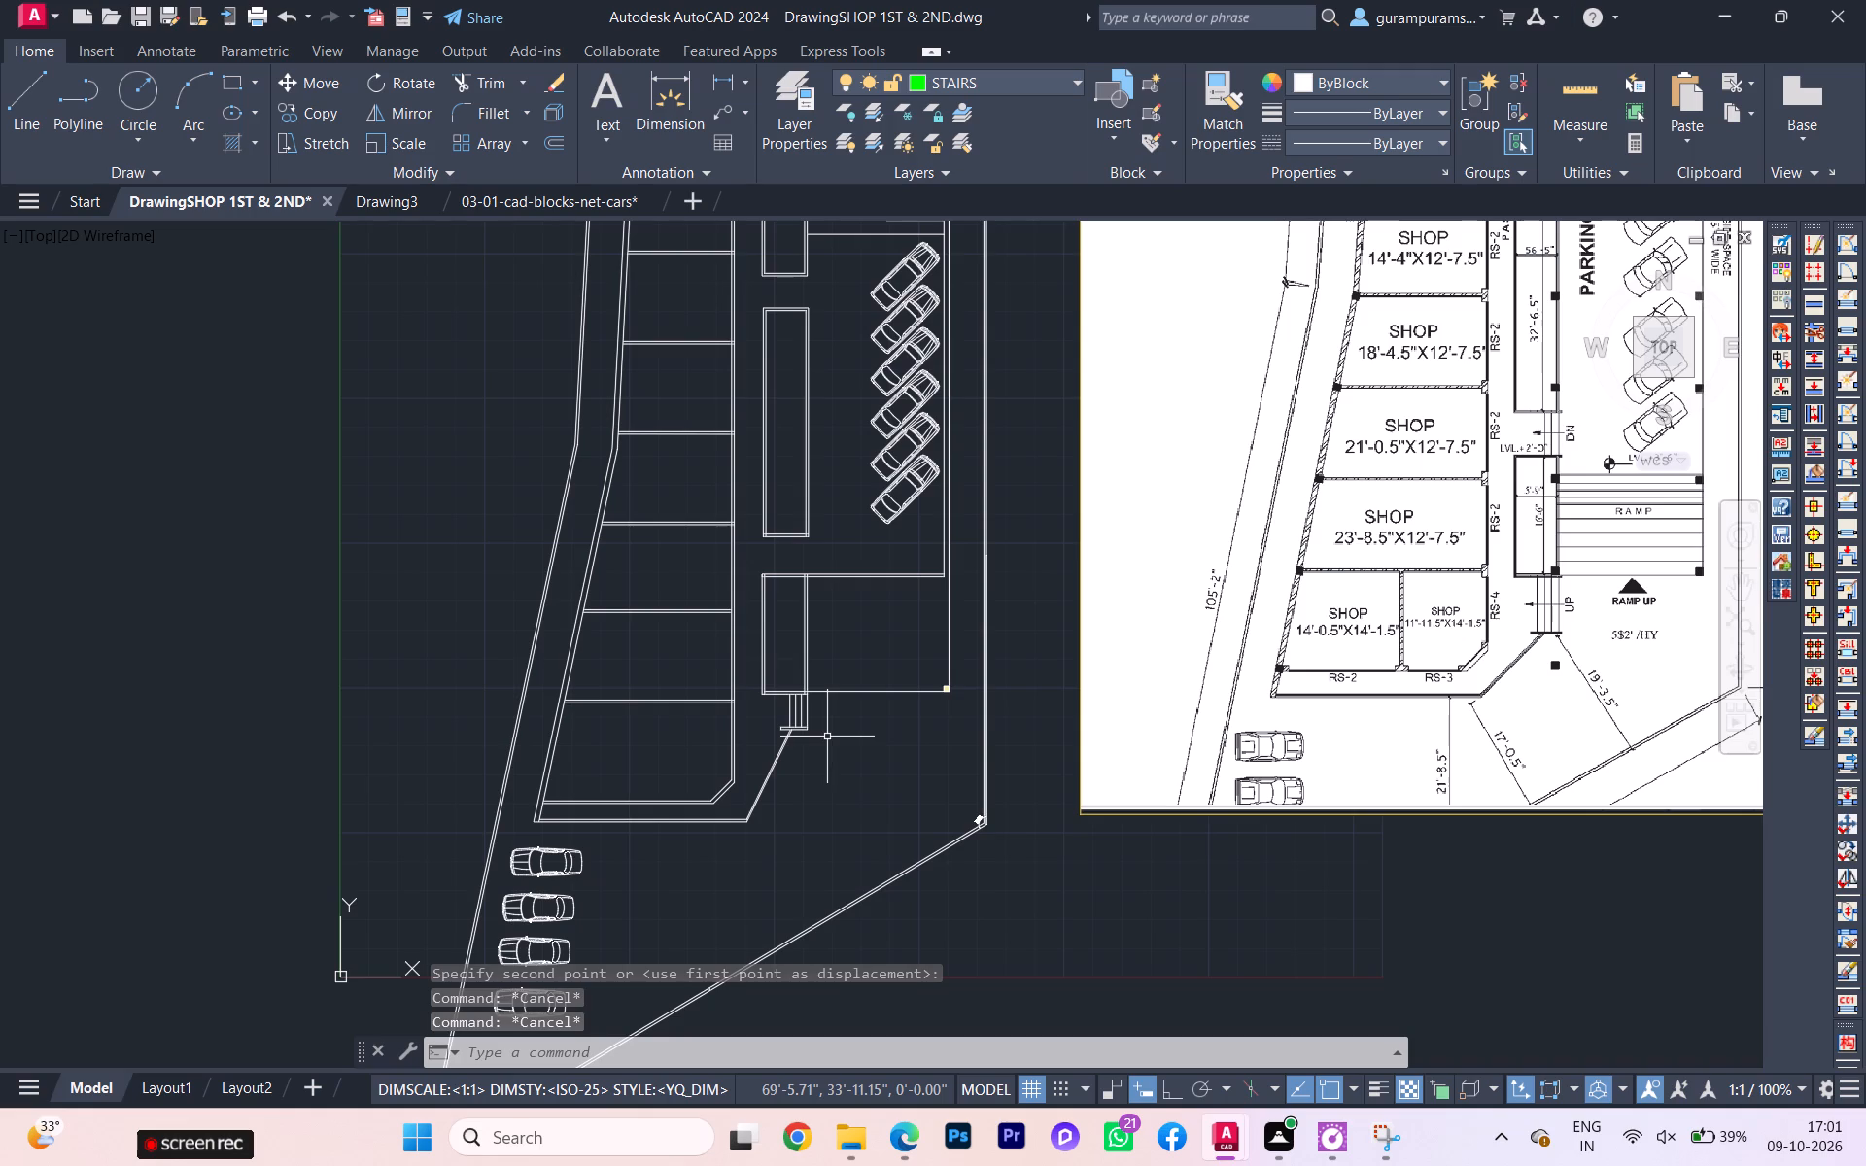
scroll(777, 676, "down", 1)
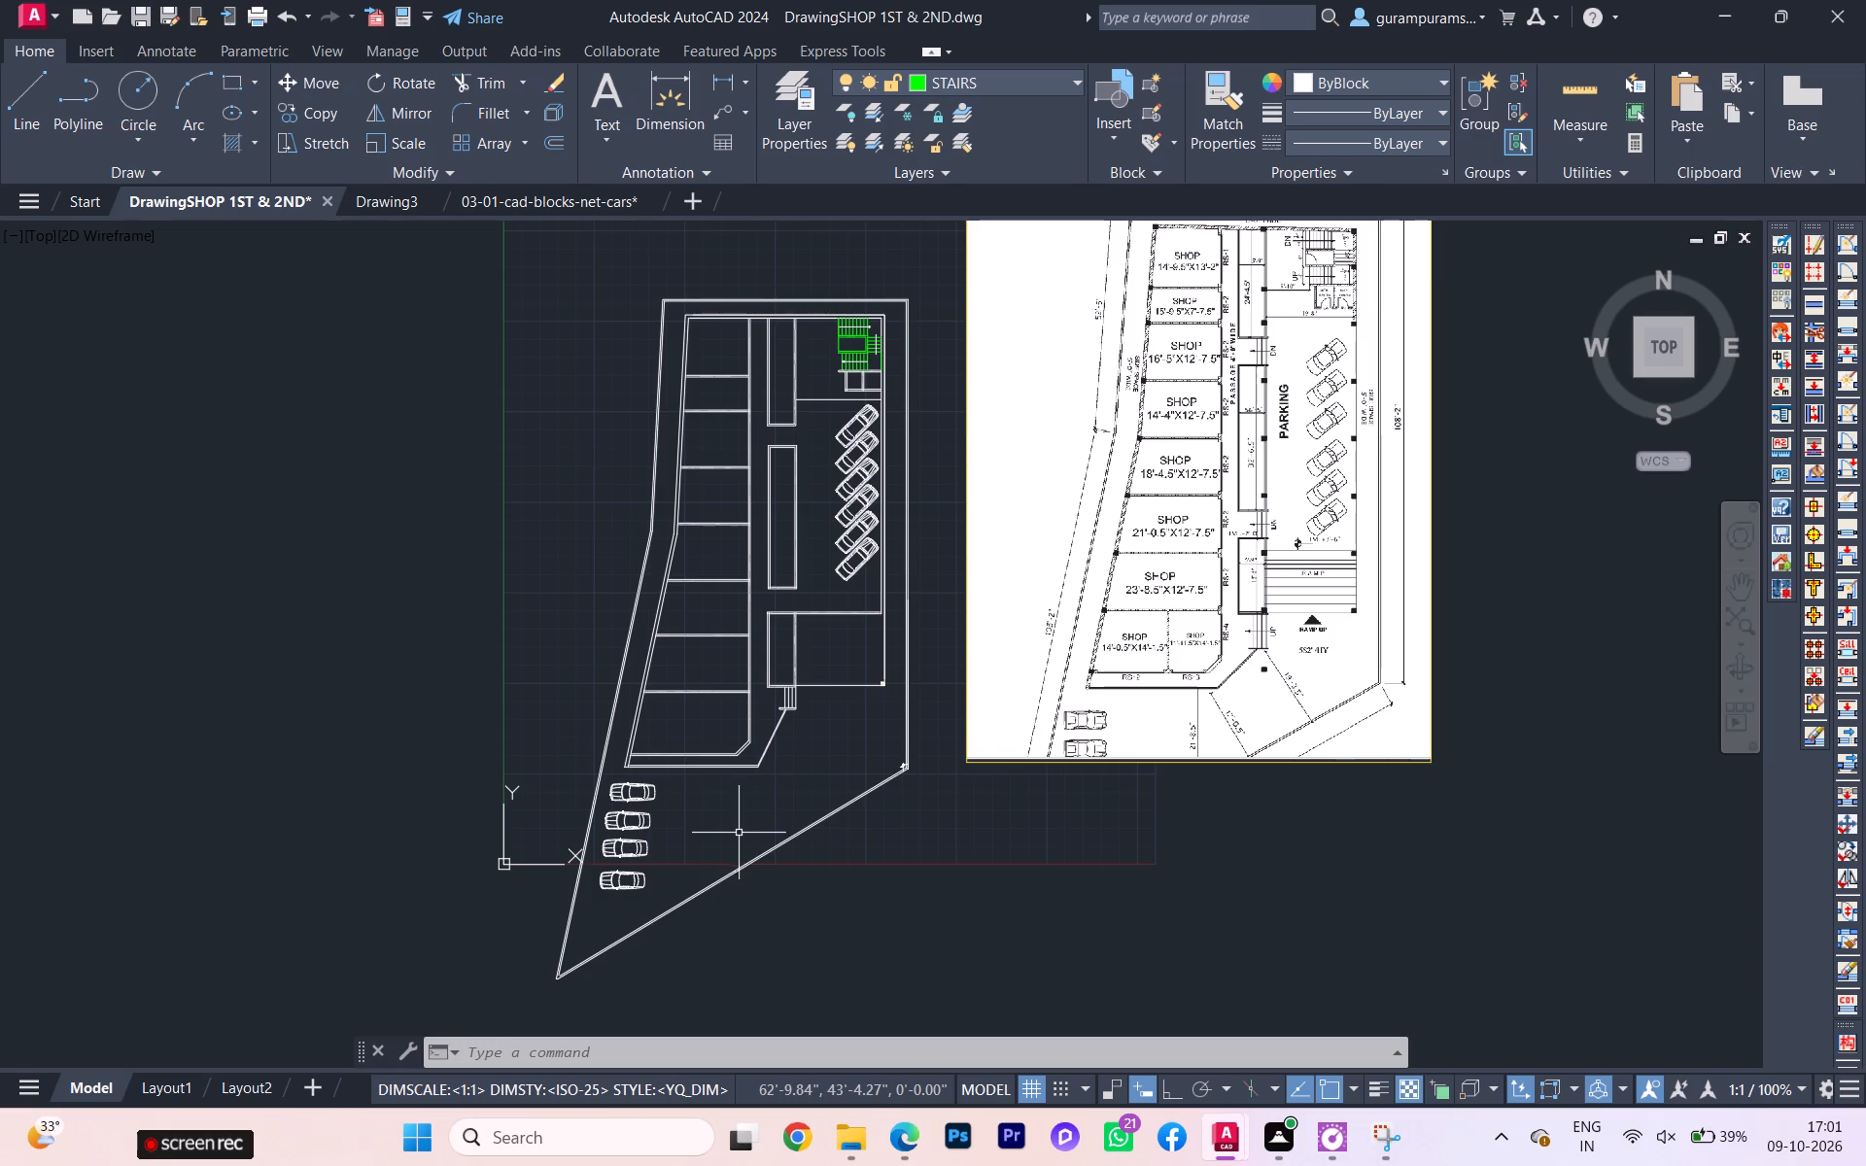
scroll(744, 836, "up", 1)
scroll(744, 836, "down", 1)
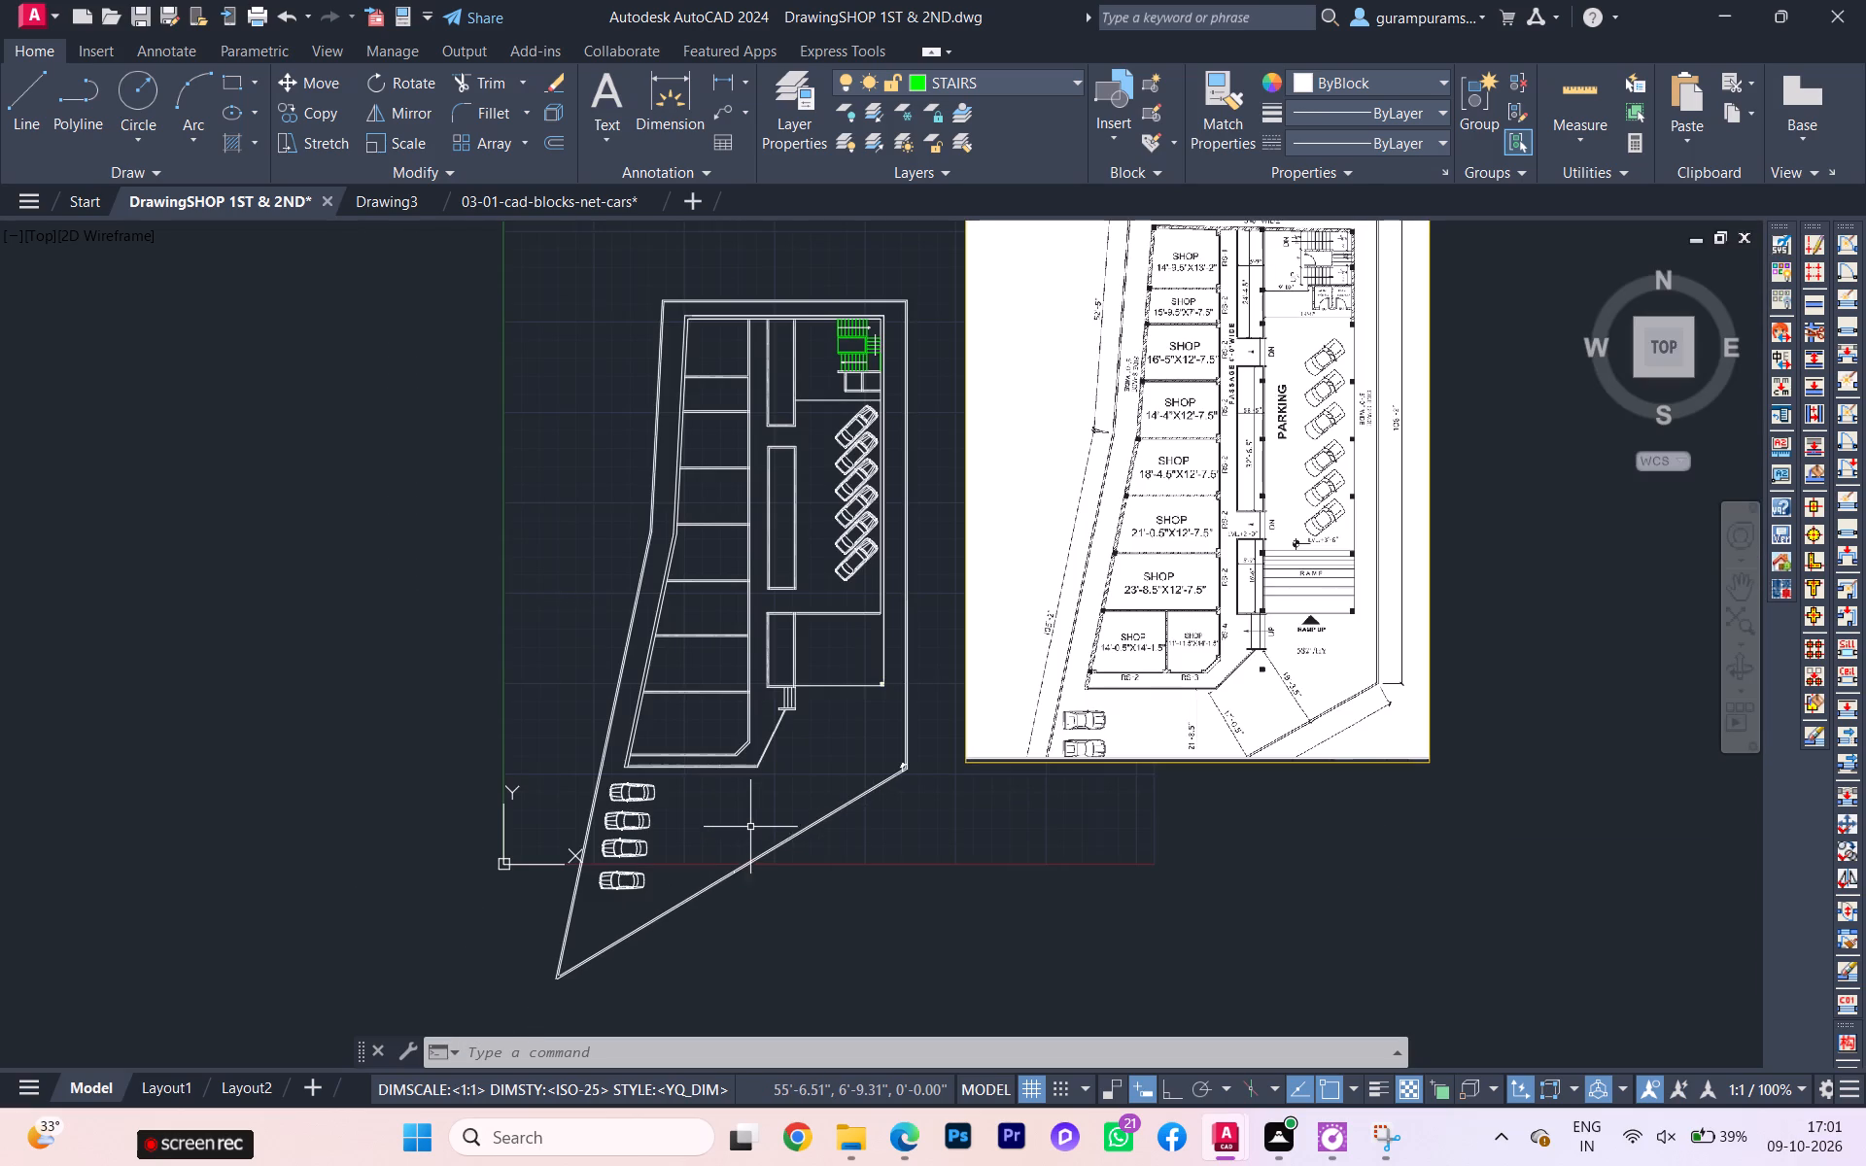
scroll(779, 768, "up", 1)
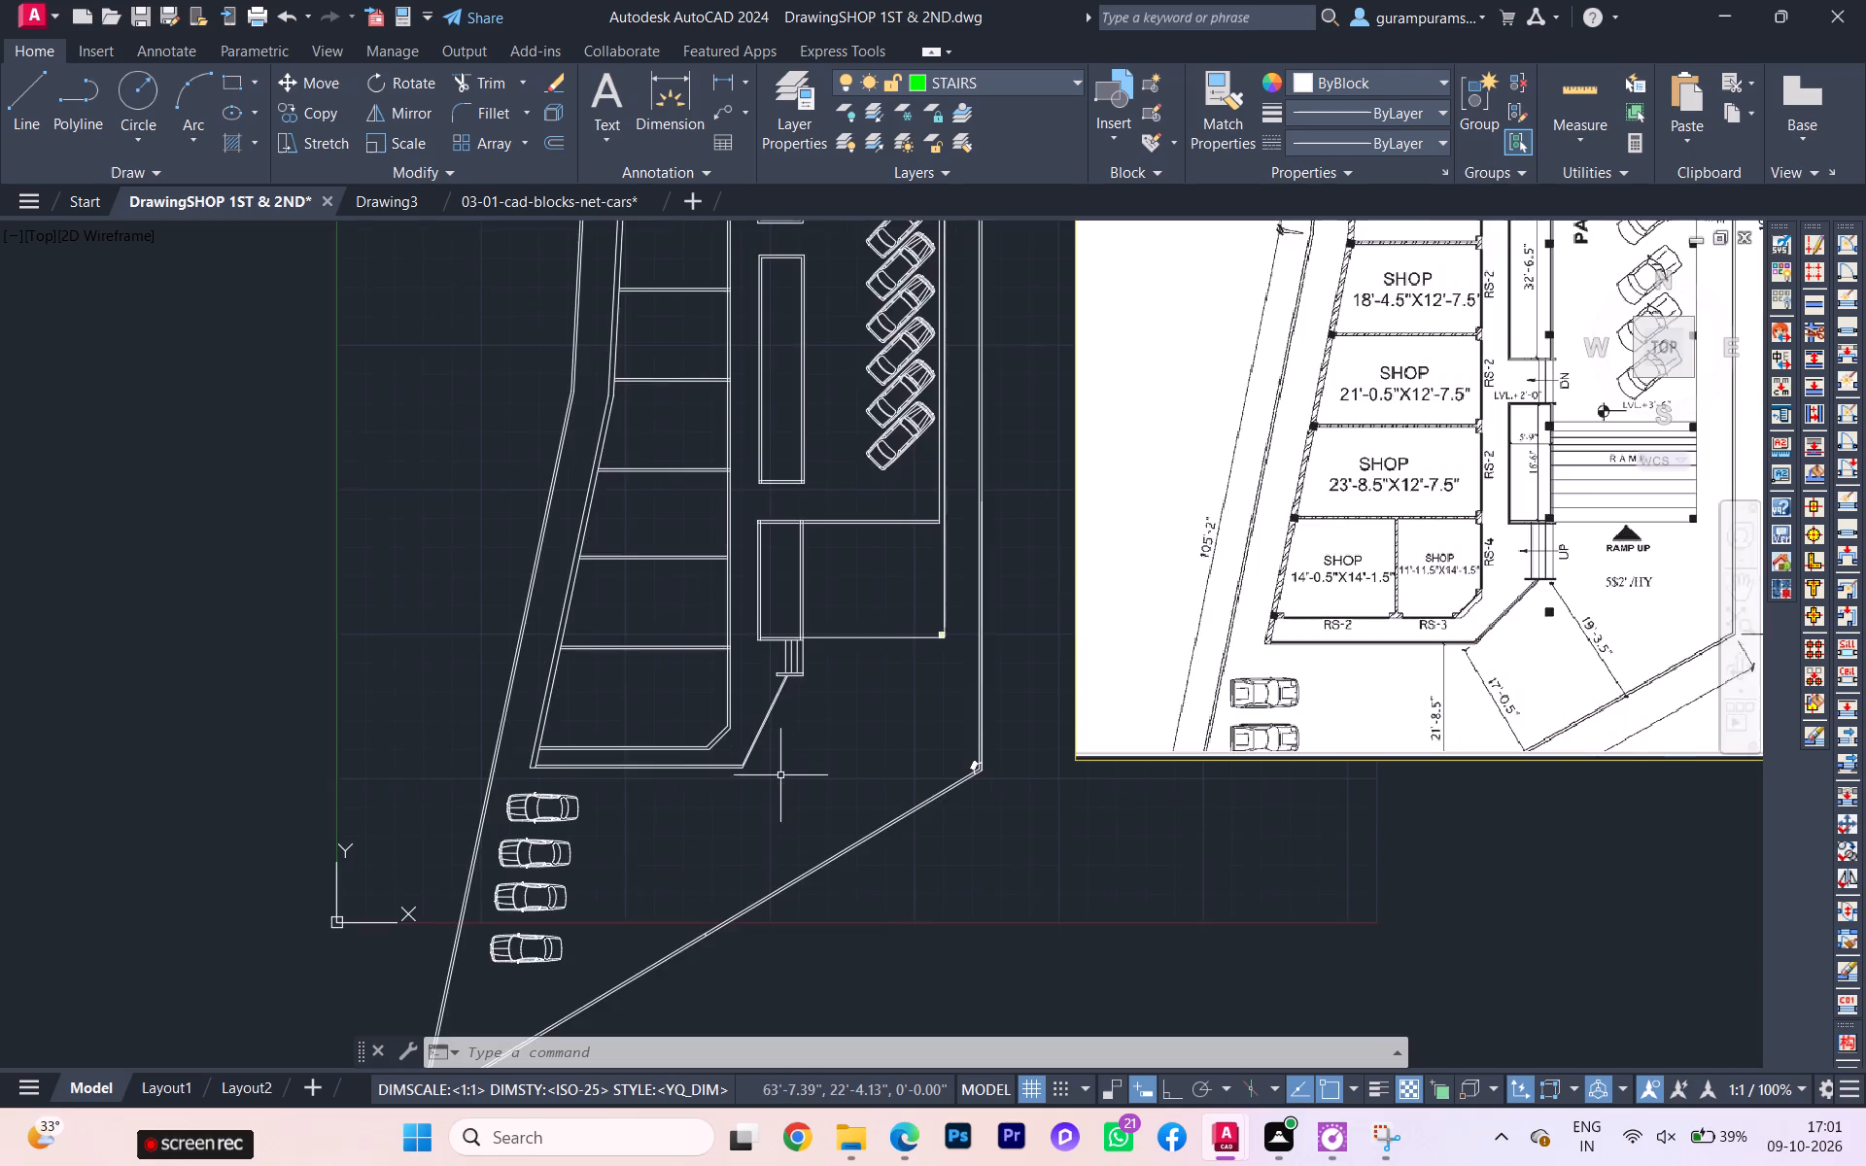
scroll(1294, 724, "down", 2)
scroll(1299, 718, "up", 2)
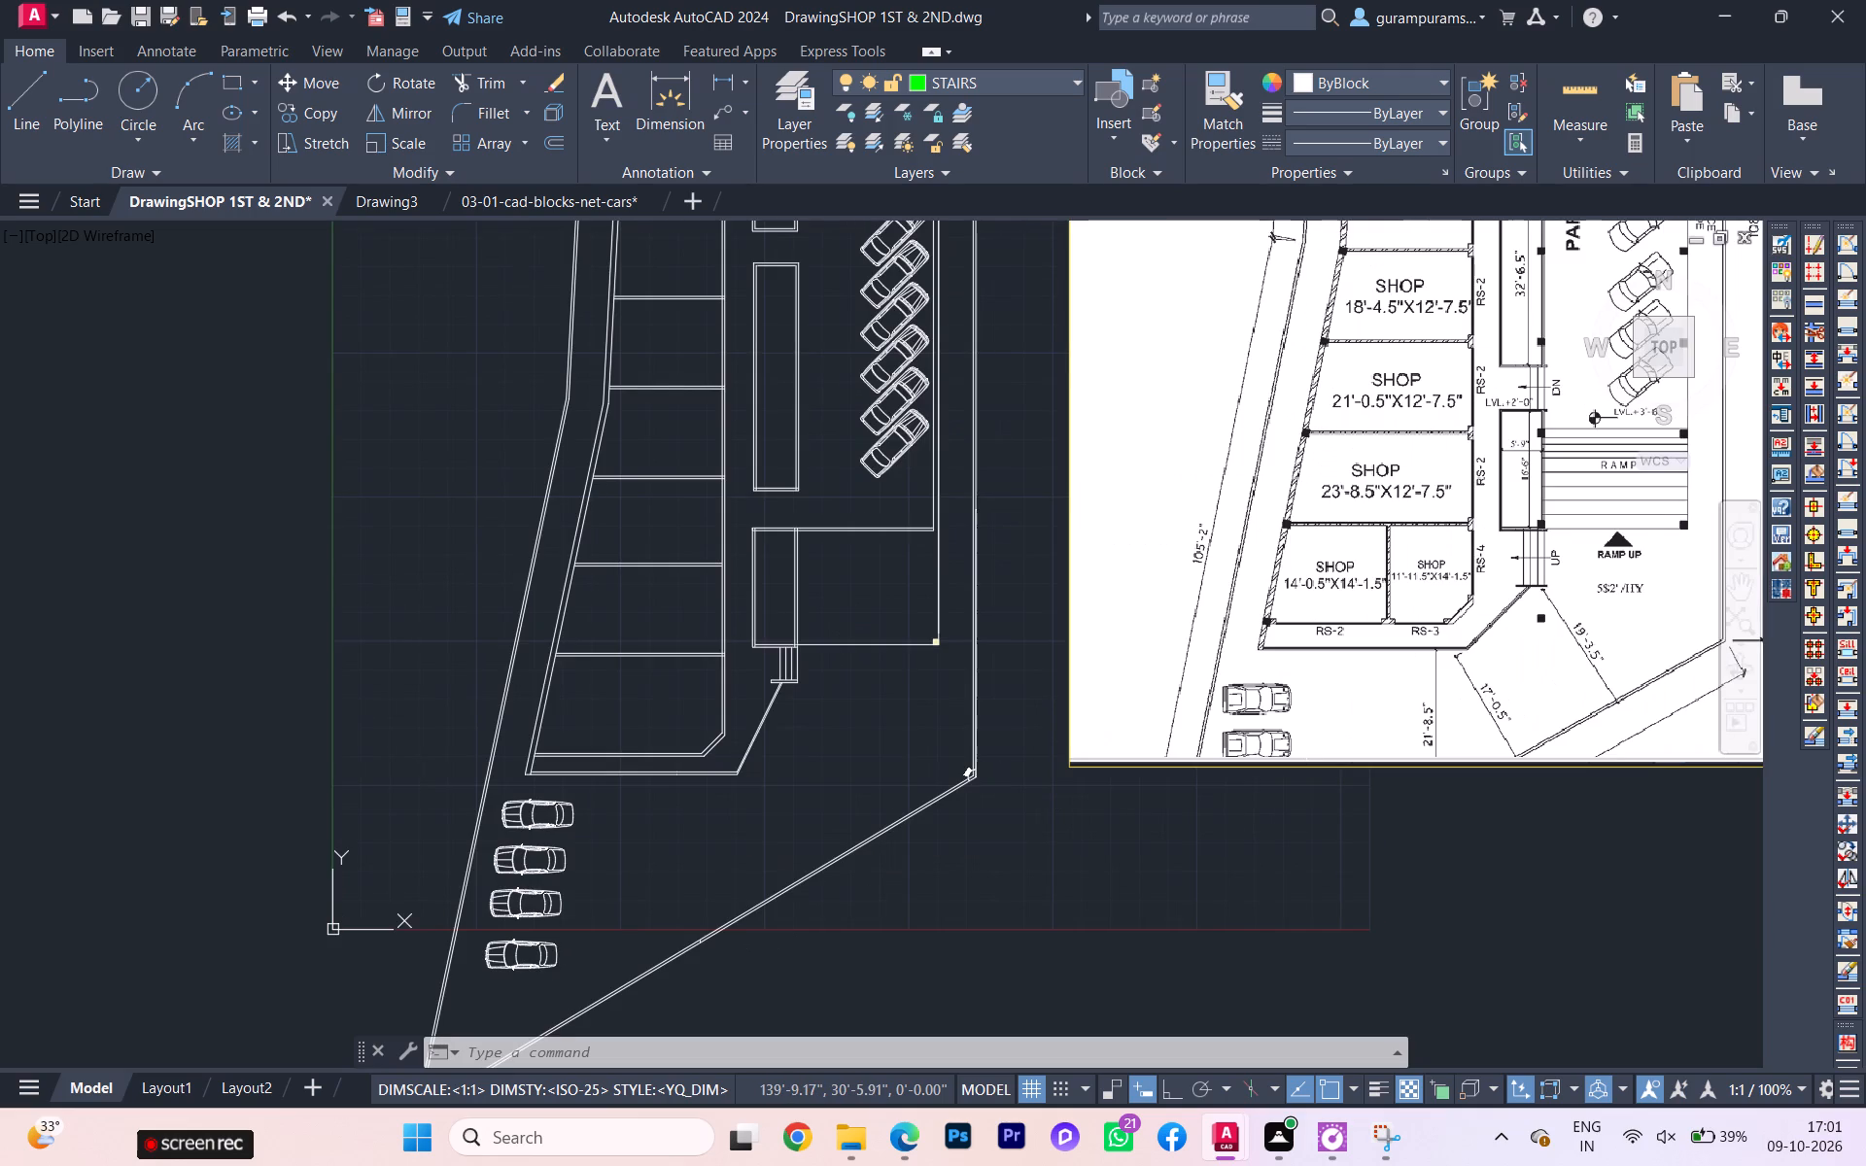
middle_click_drag(1306, 715, 1299, 744)
scroll(1306, 715, "down", 1)
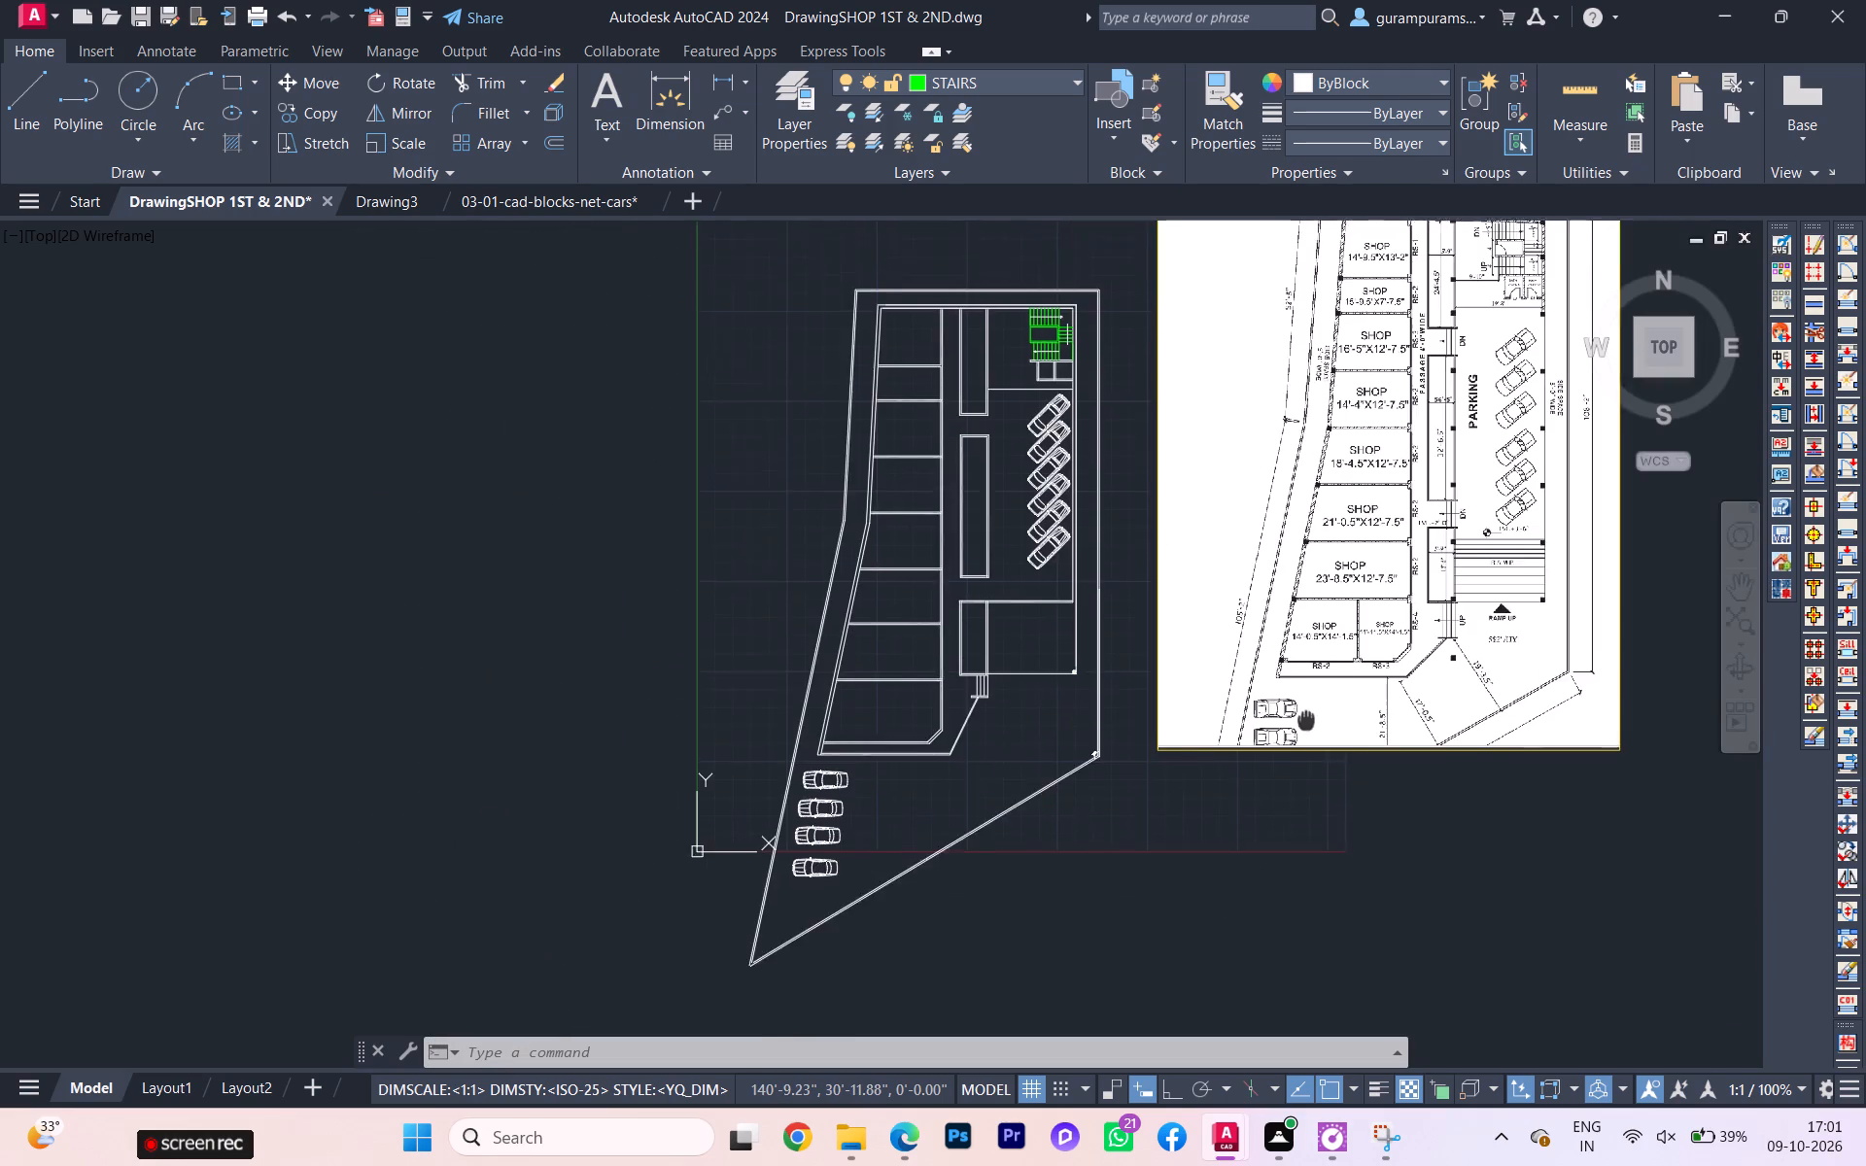
middle_click_drag(1299, 744, 1286, 807)
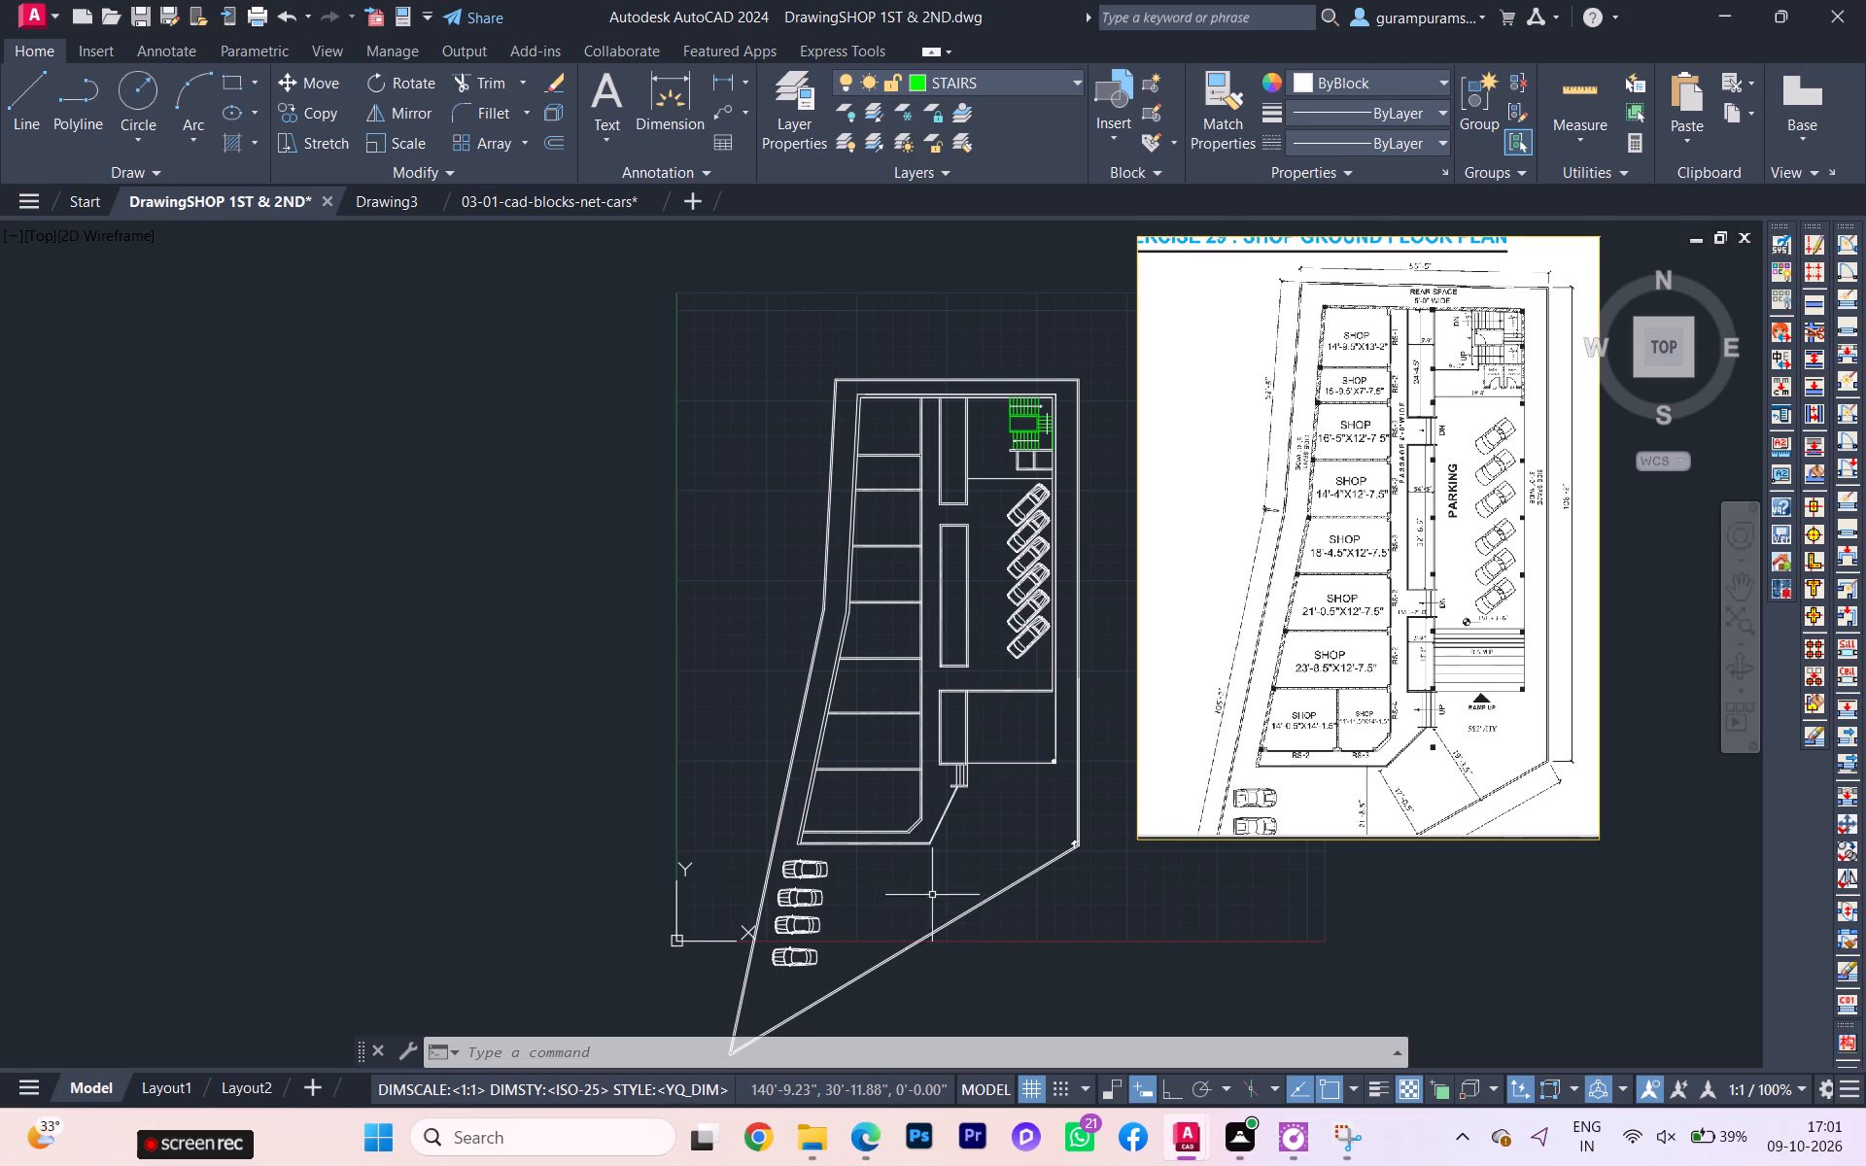
scroll(959, 800, "up", 1)
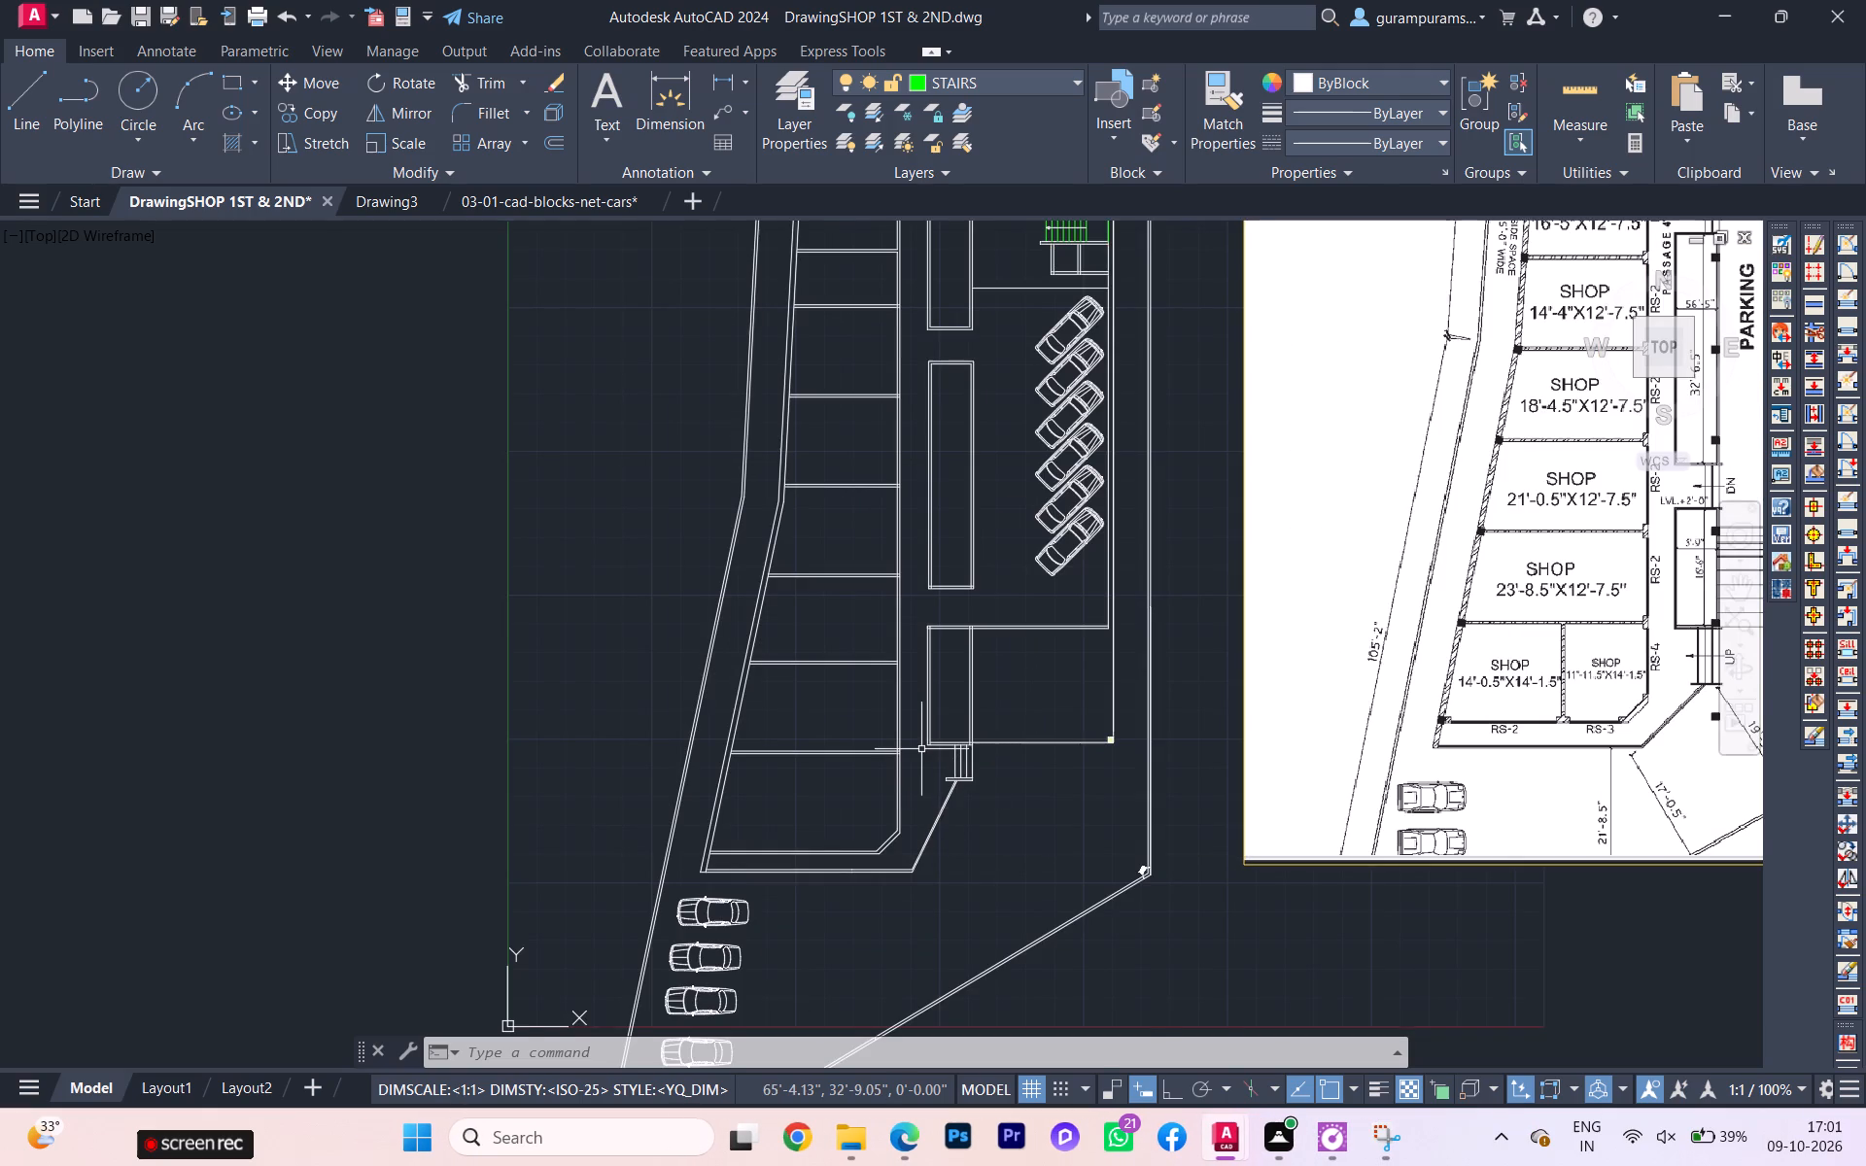
scroll(920, 747, "up", 1)
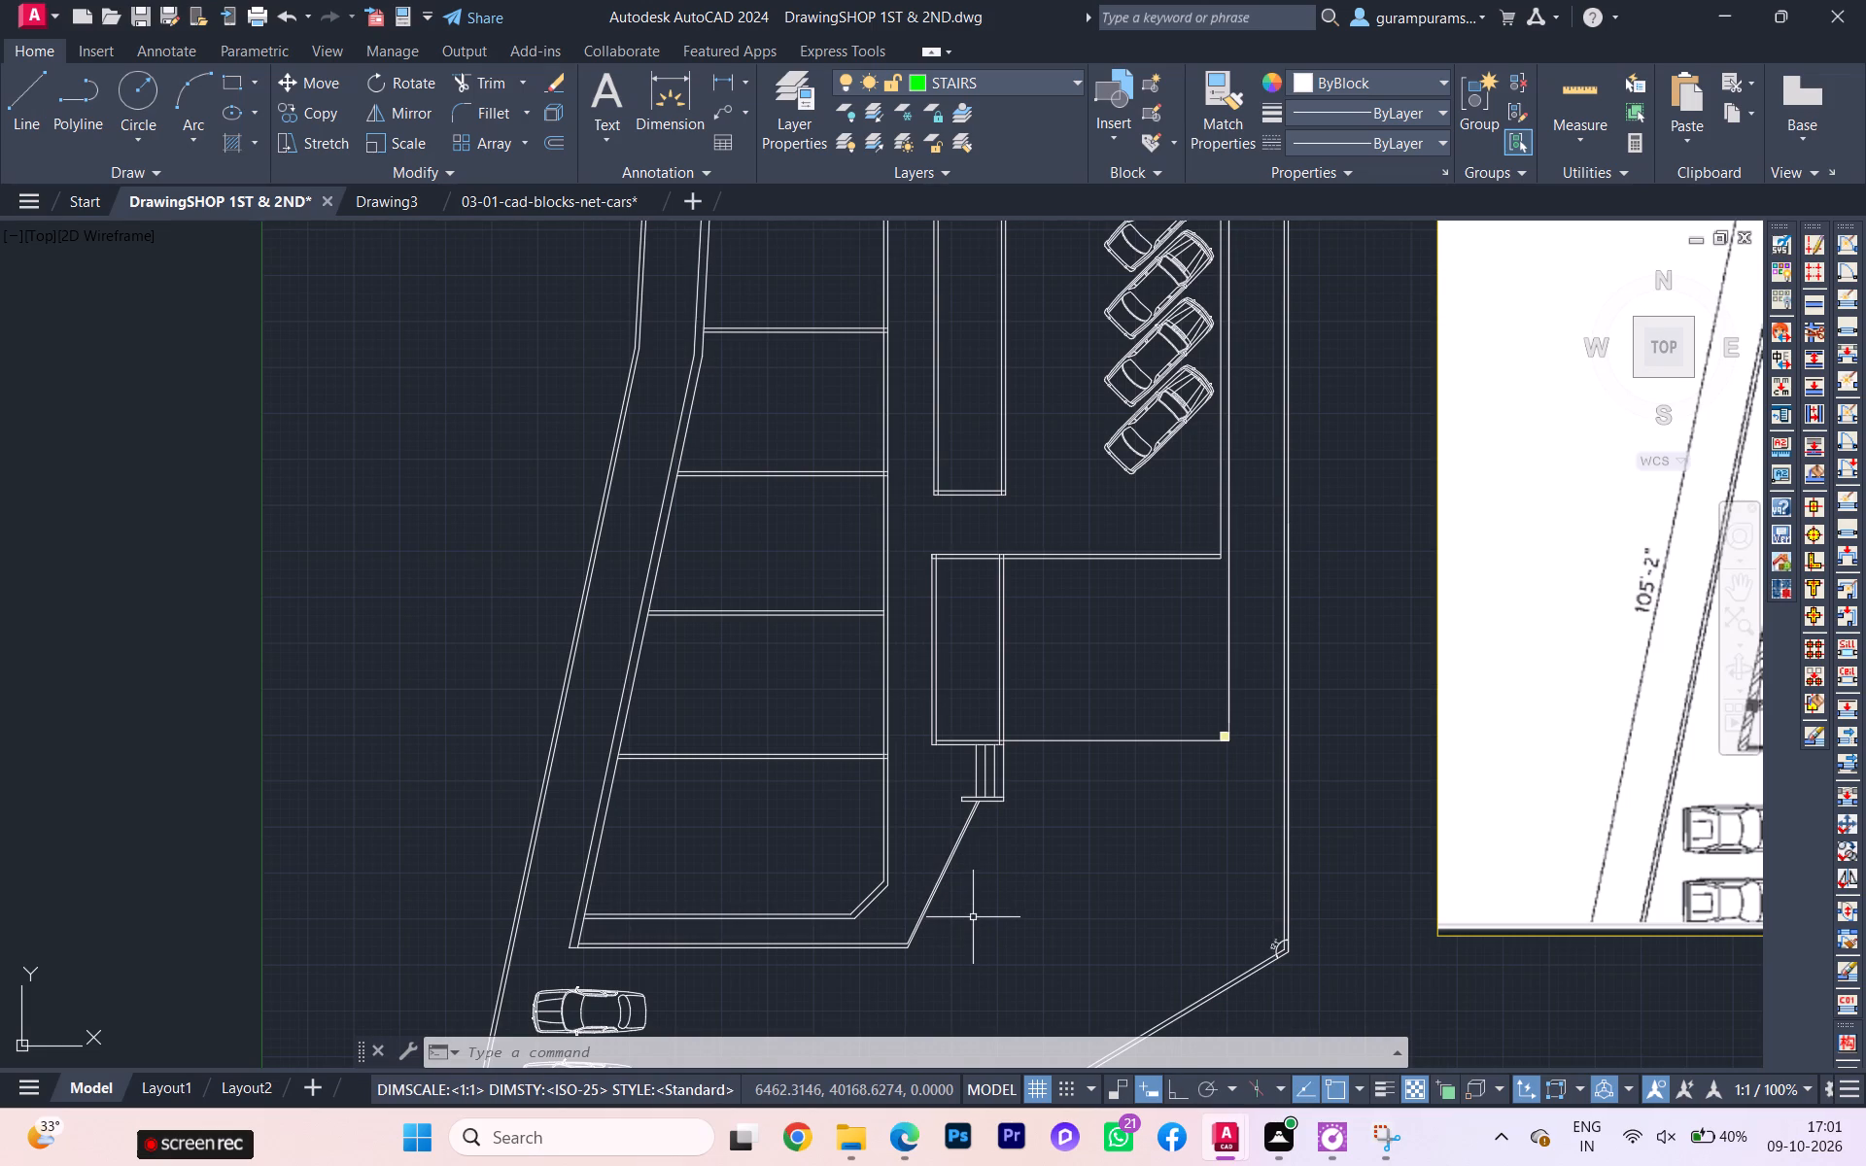
scroll(774, 881, "down", 1)
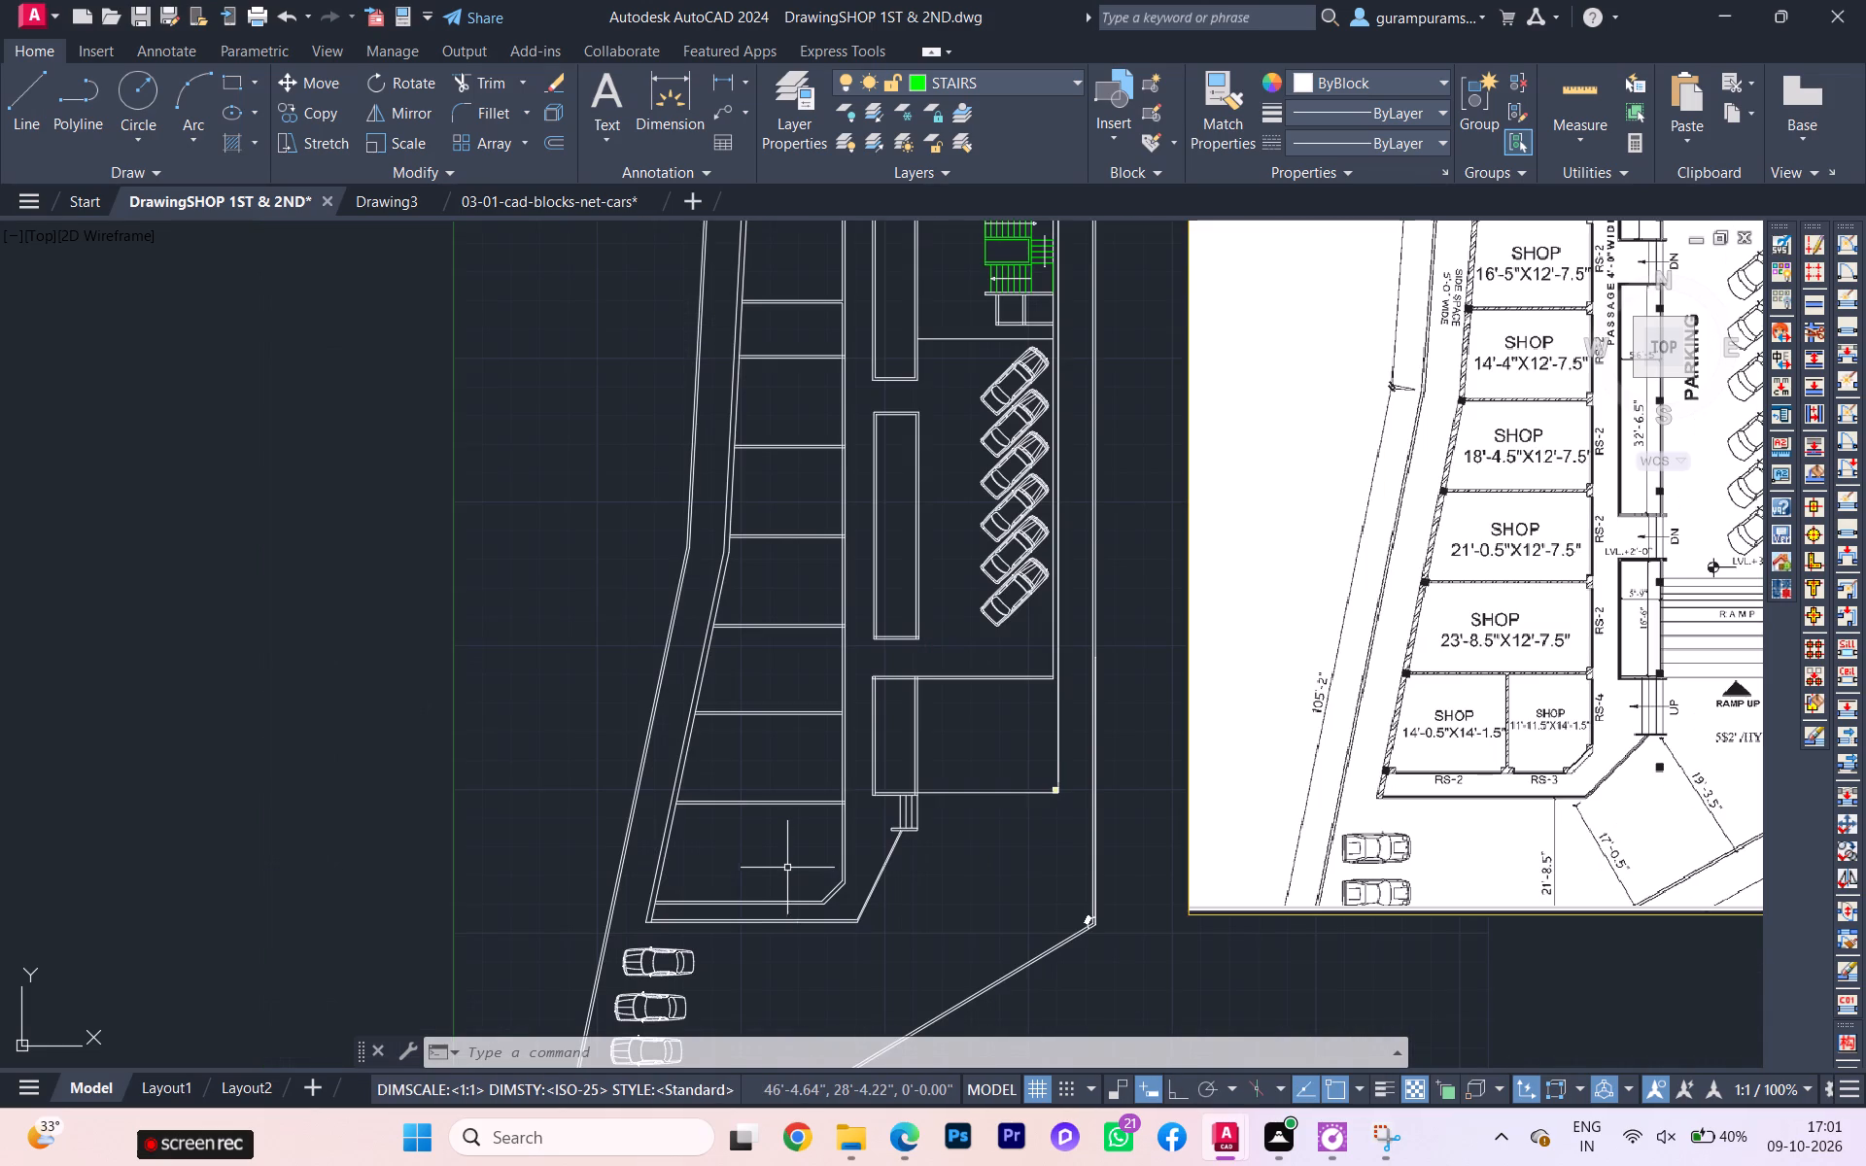
scroll(792, 861, "up", 1)
scroll(1101, 830, "down", 1)
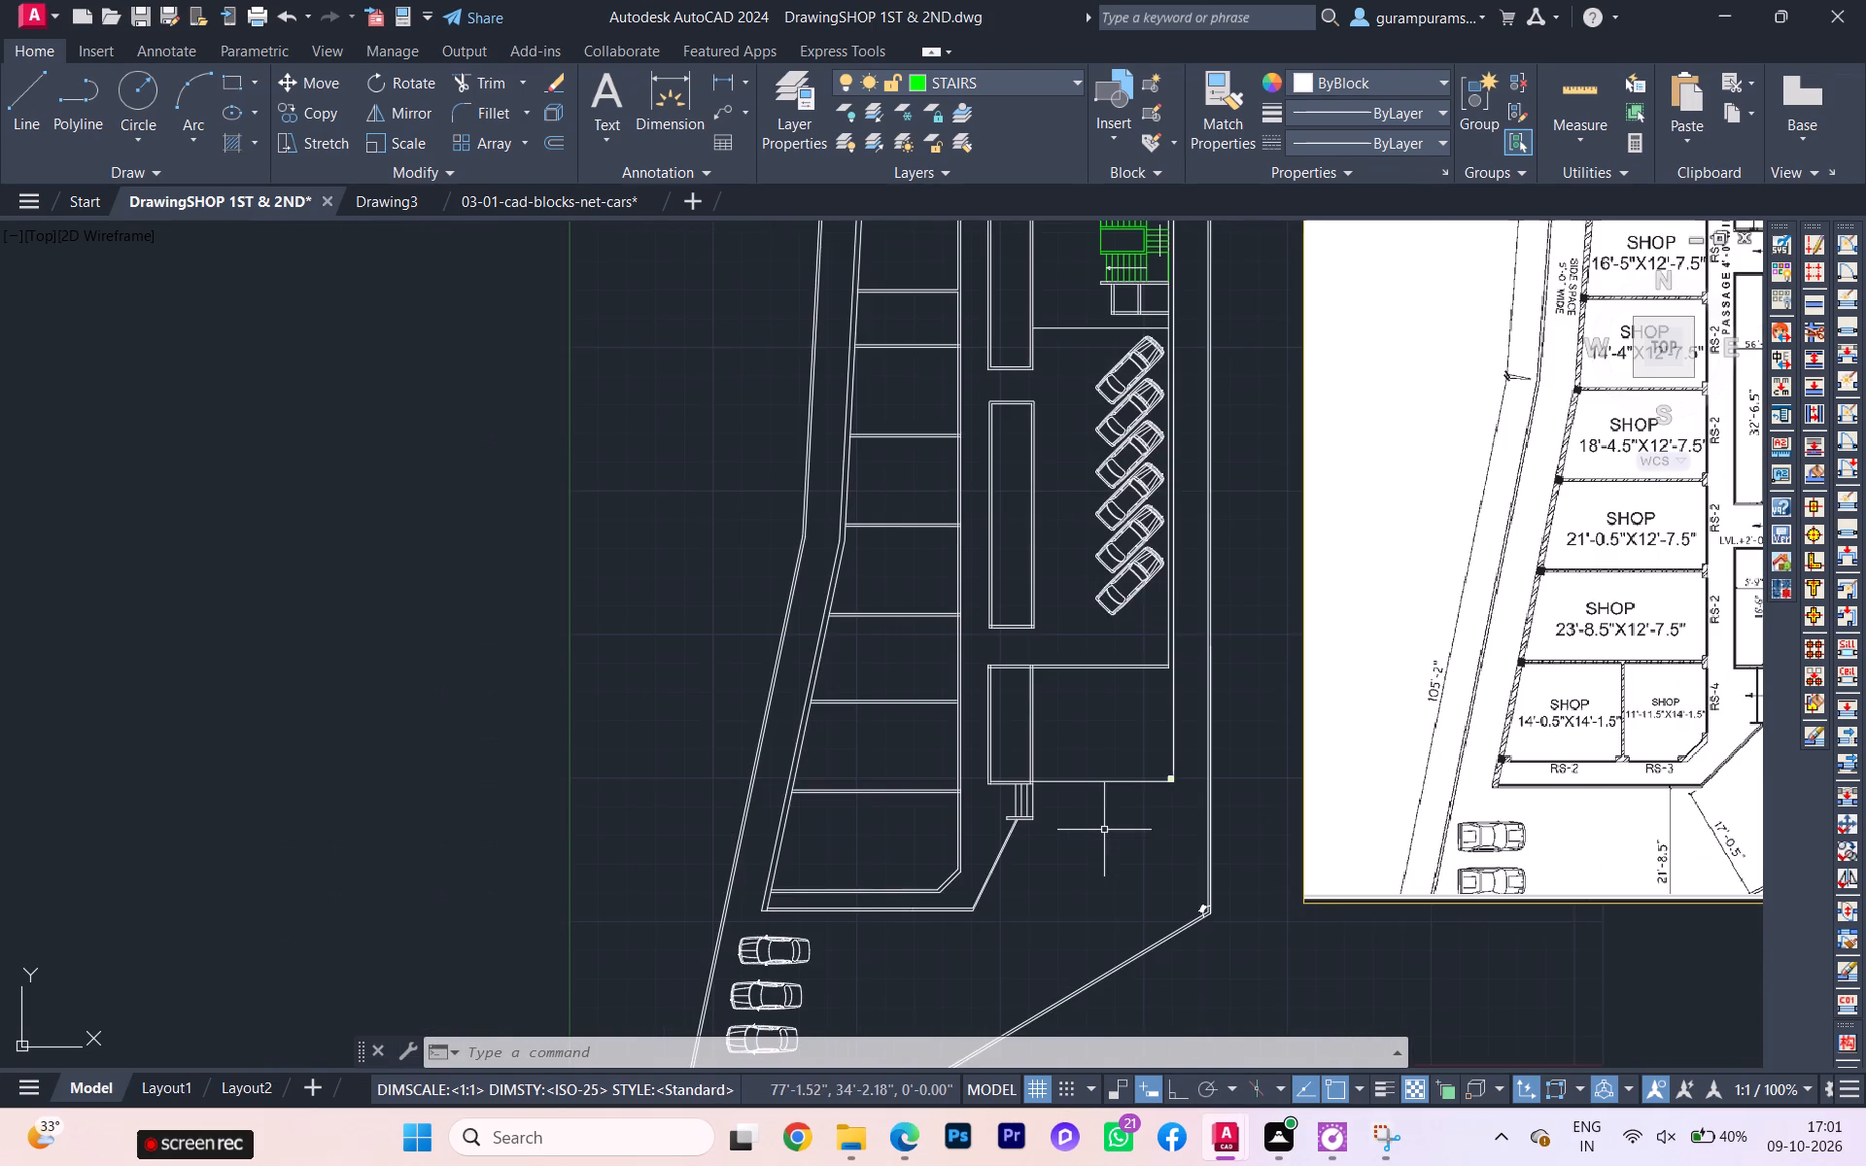
scroll(1104, 833, "down", 1)
scroll(1644, 484, "up", 1)
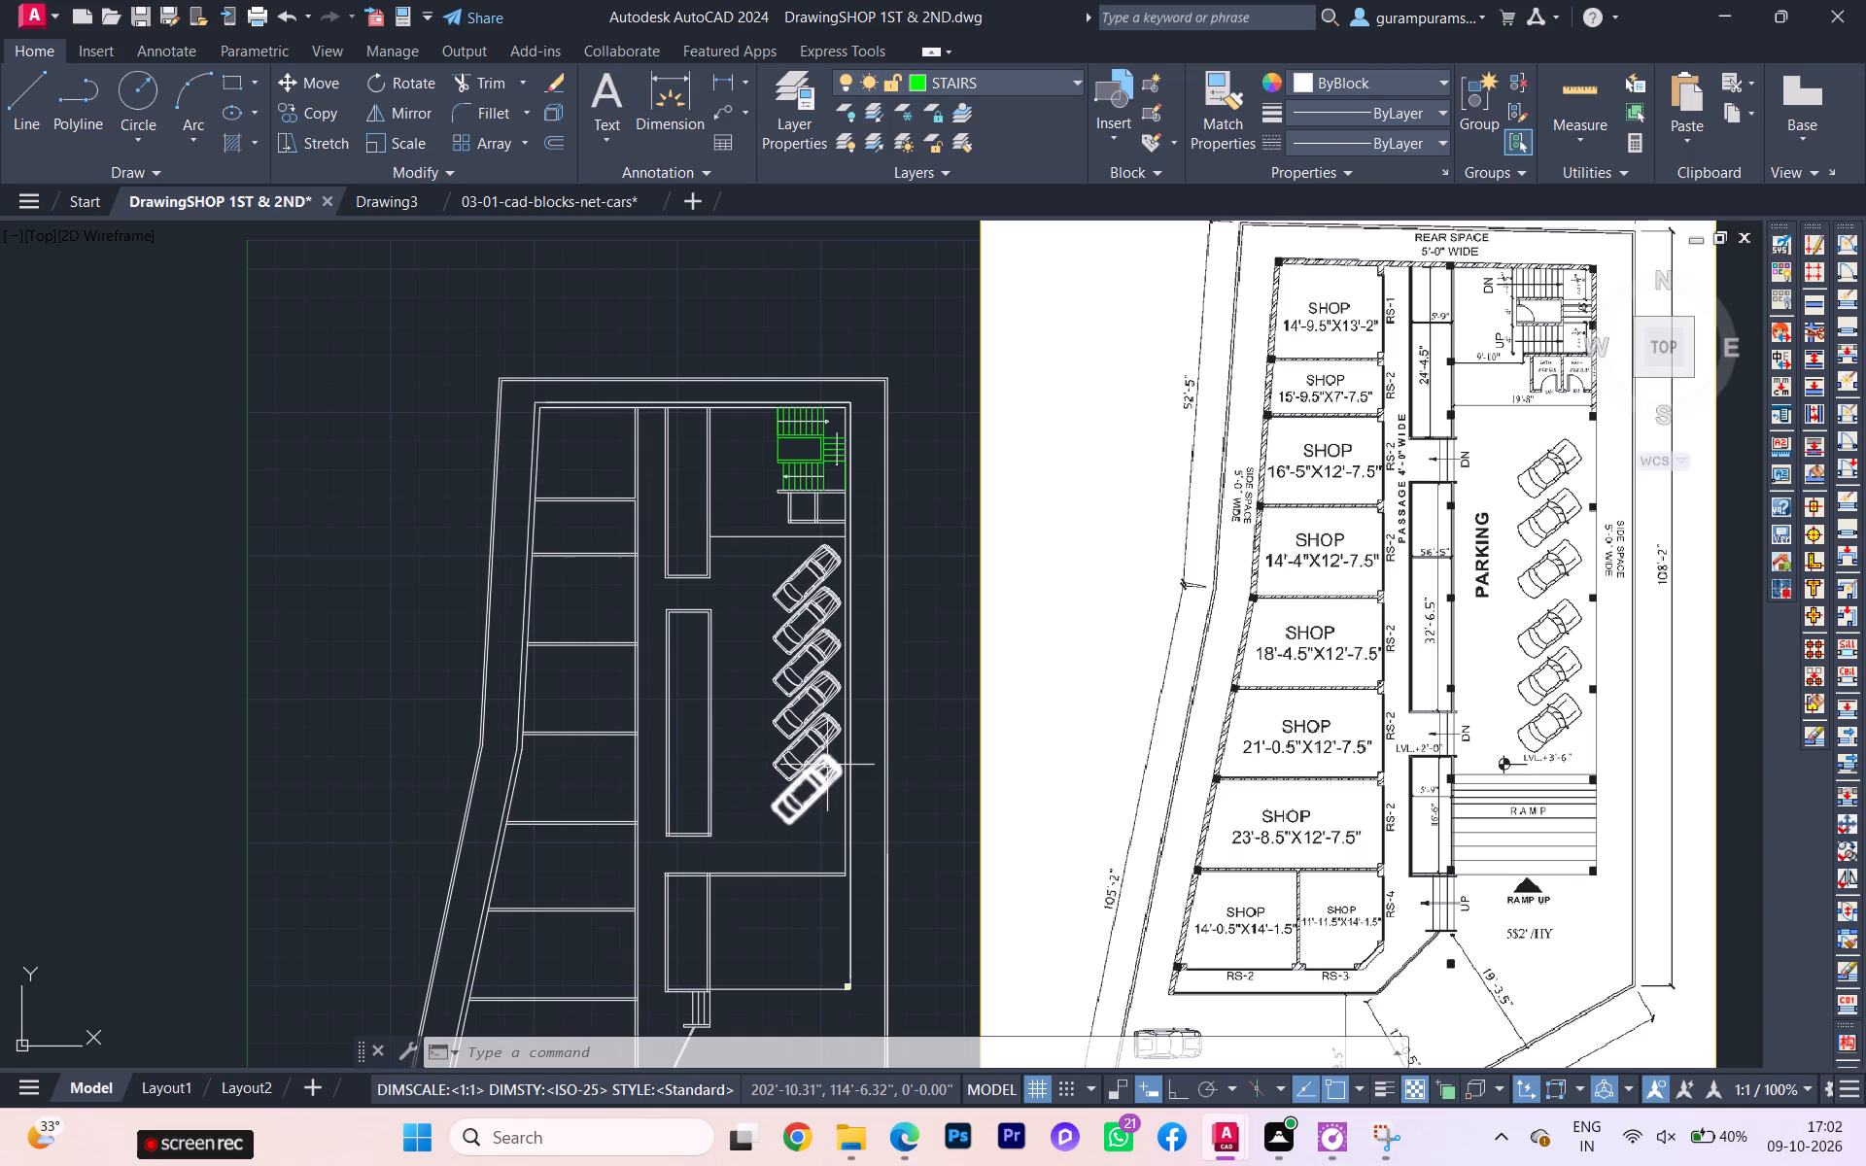
Extend the horizontal line between the stair block and the parked cars to the outer line of the parking's east wall.
scroll(890, 545, "up", 1)
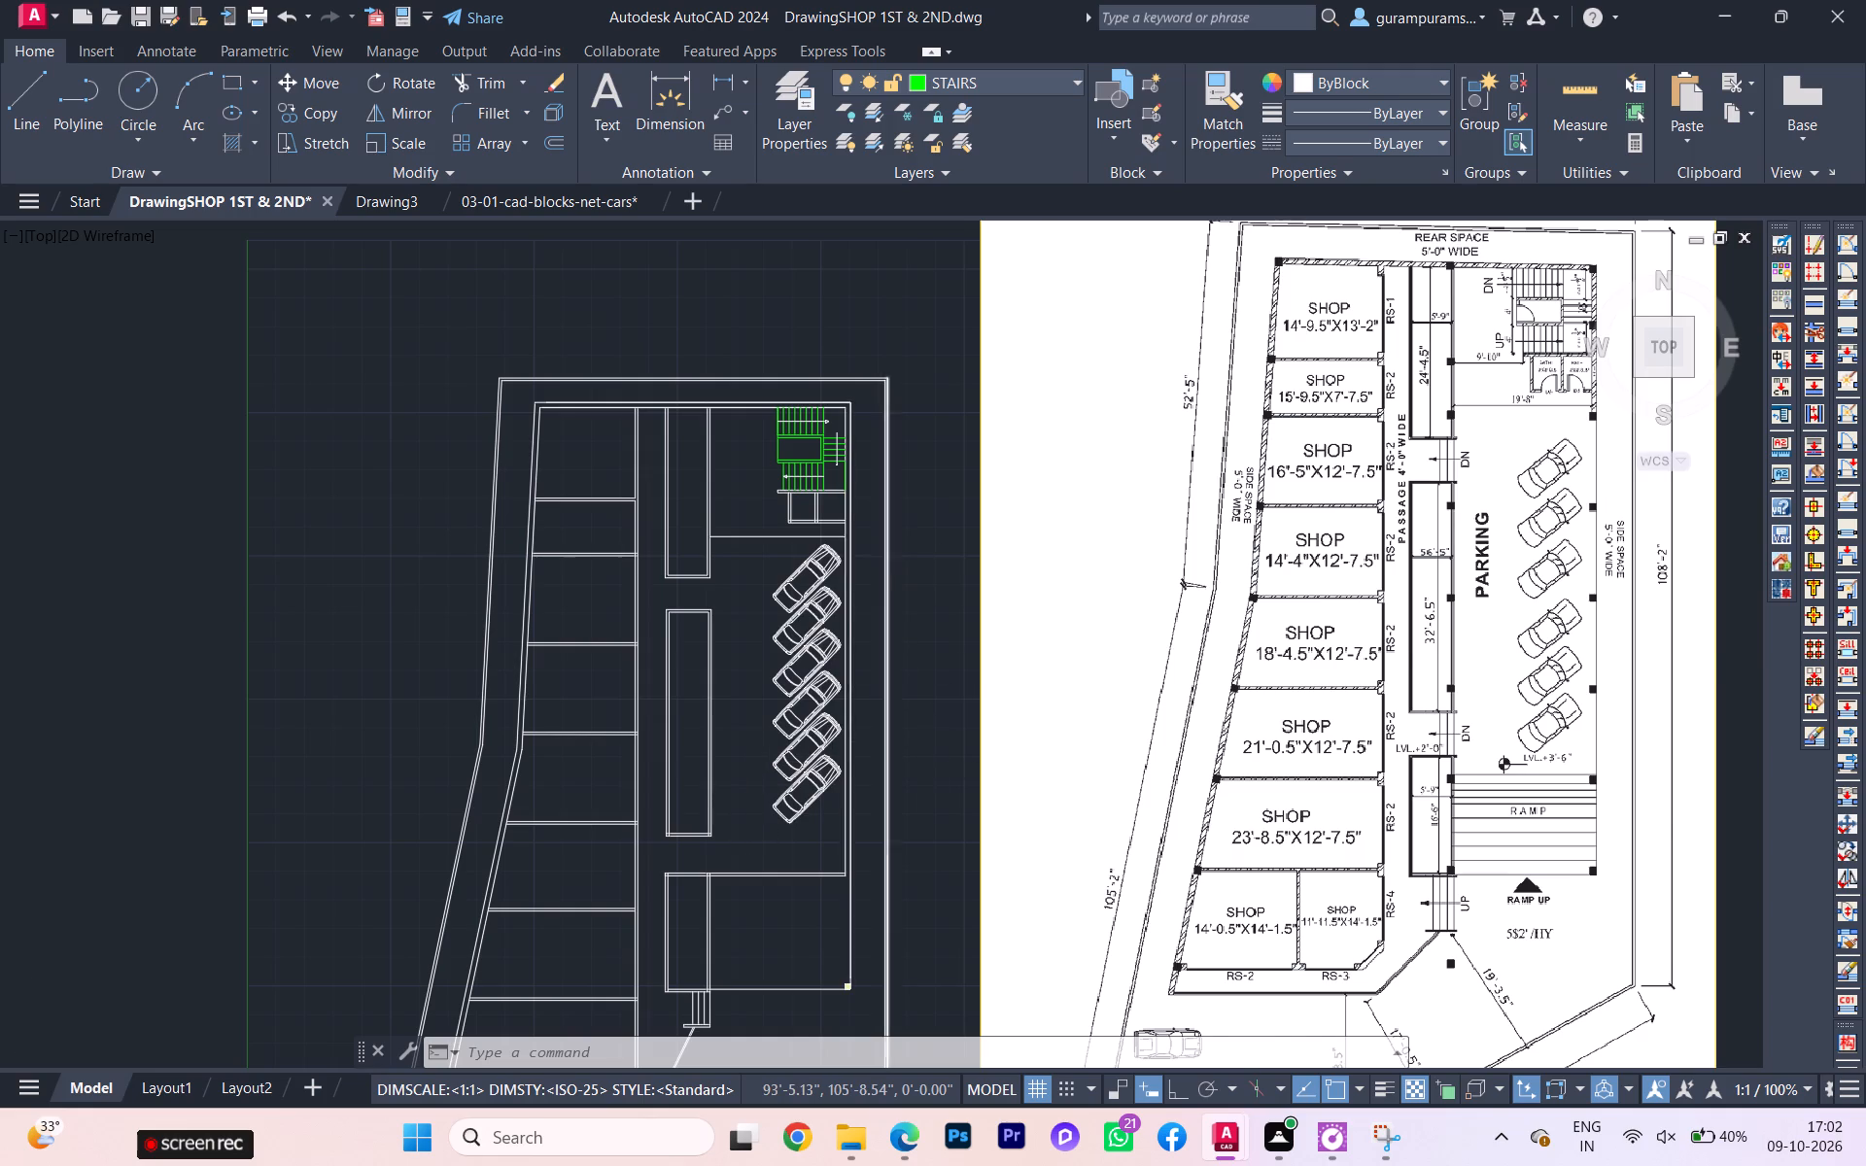
key("e")
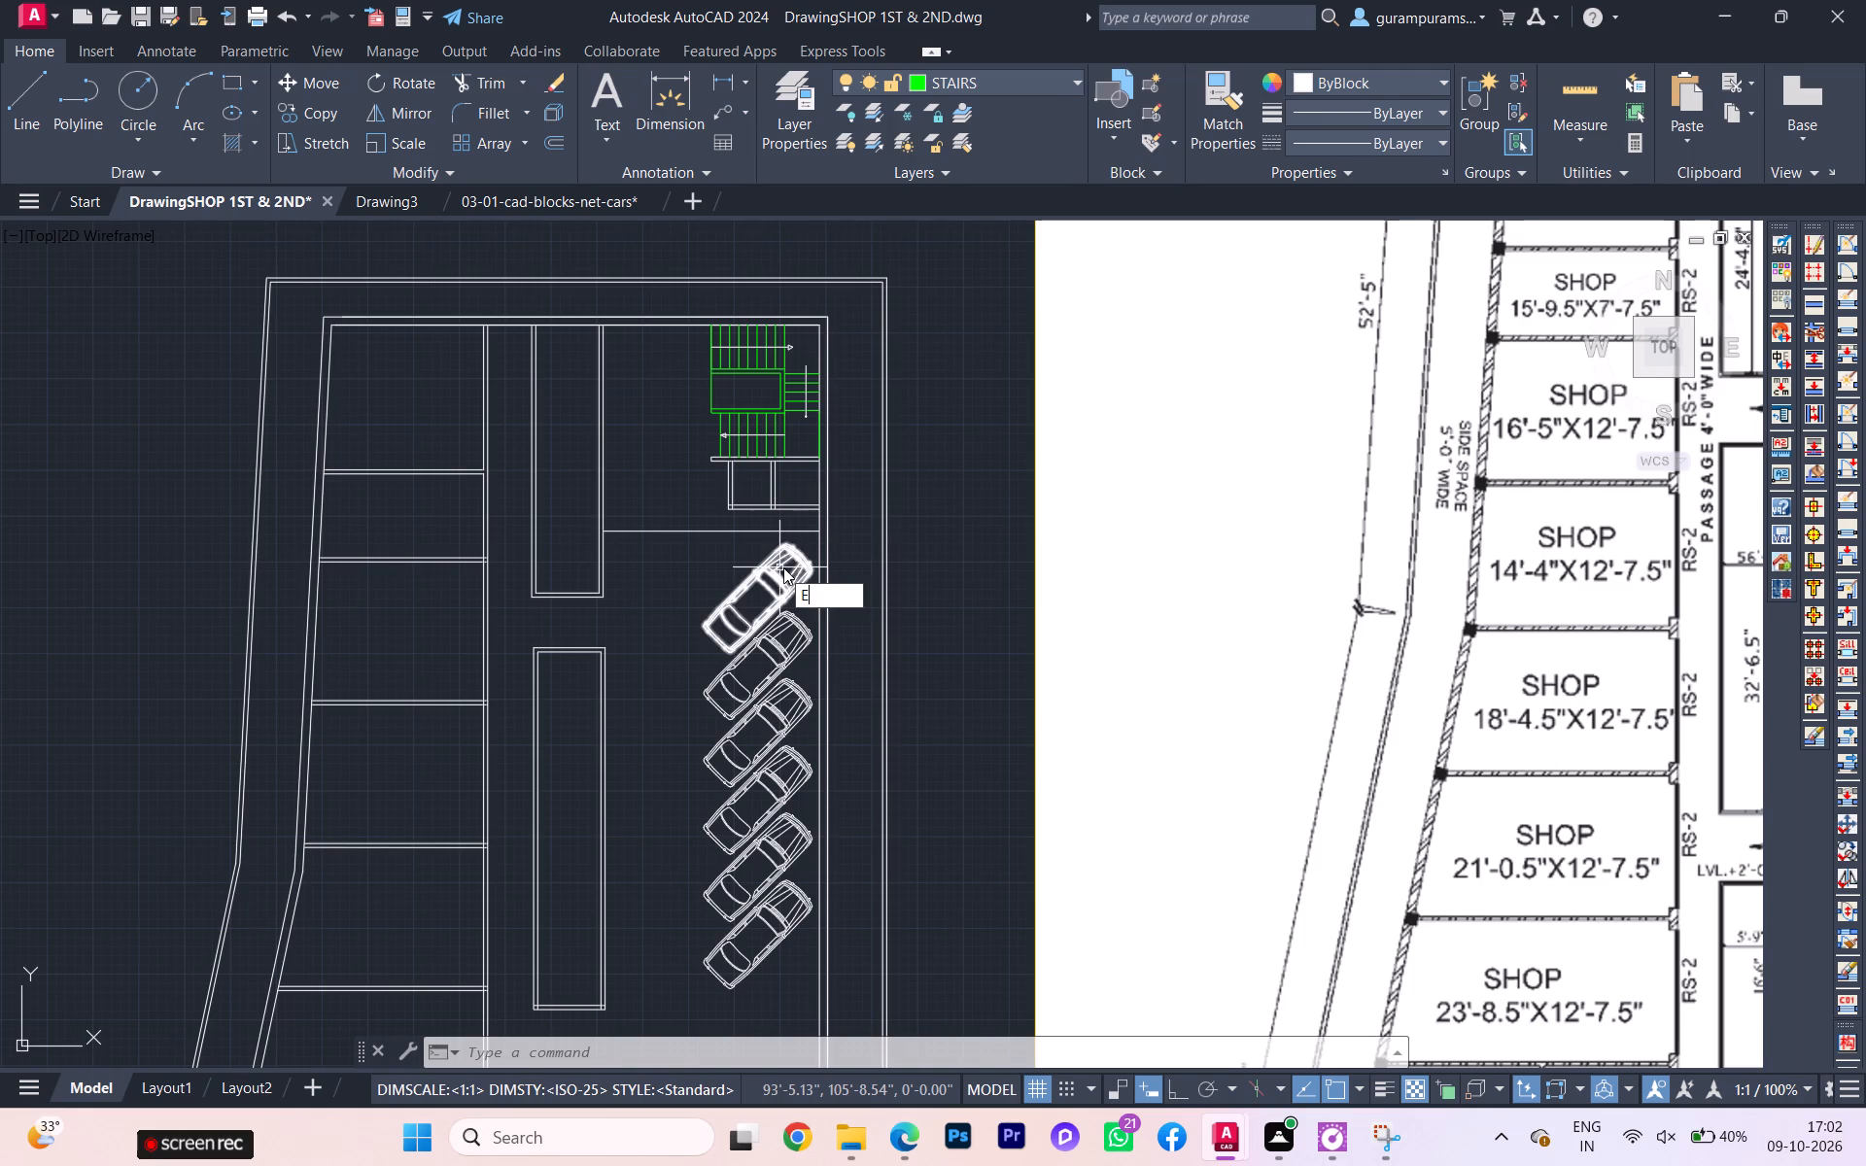
key("x")
left_click(841, 611)
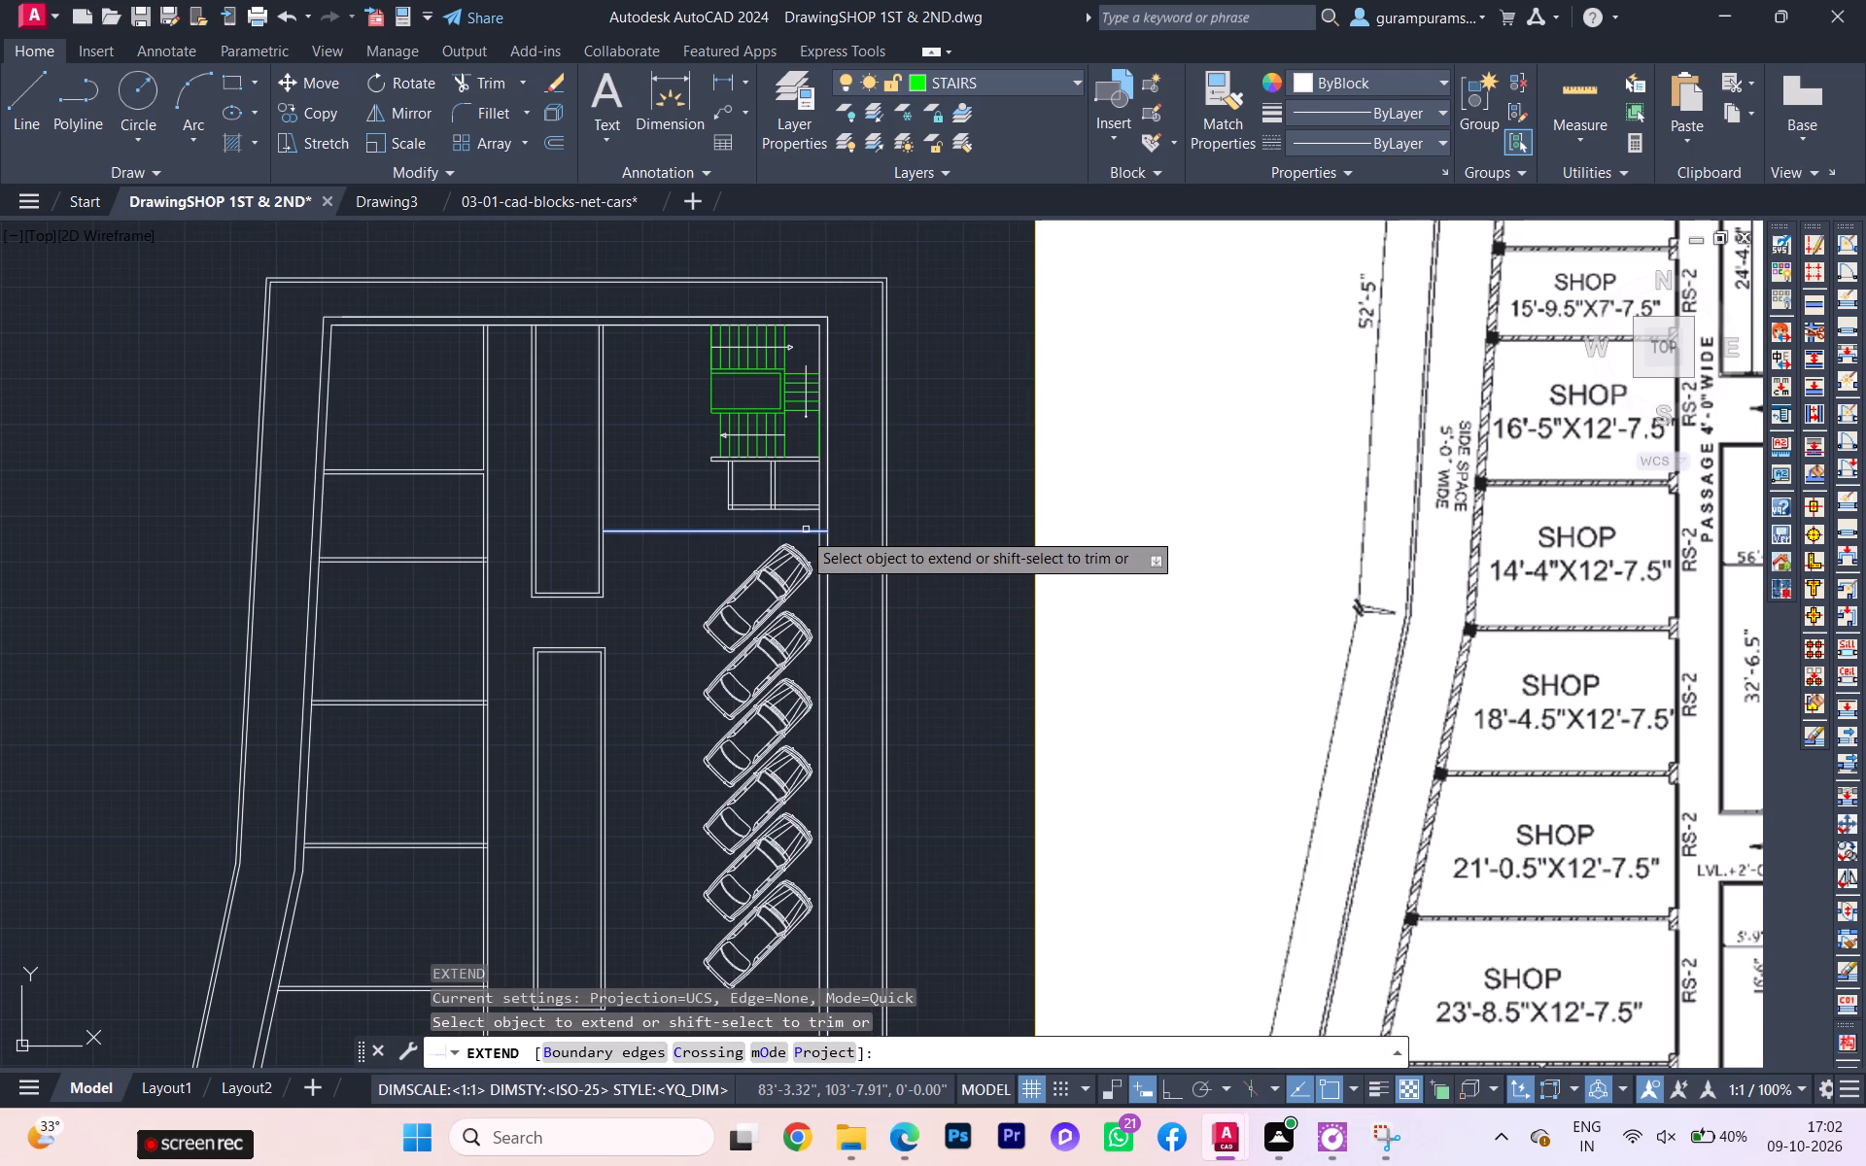
left_click(802, 531)
key("Escape")
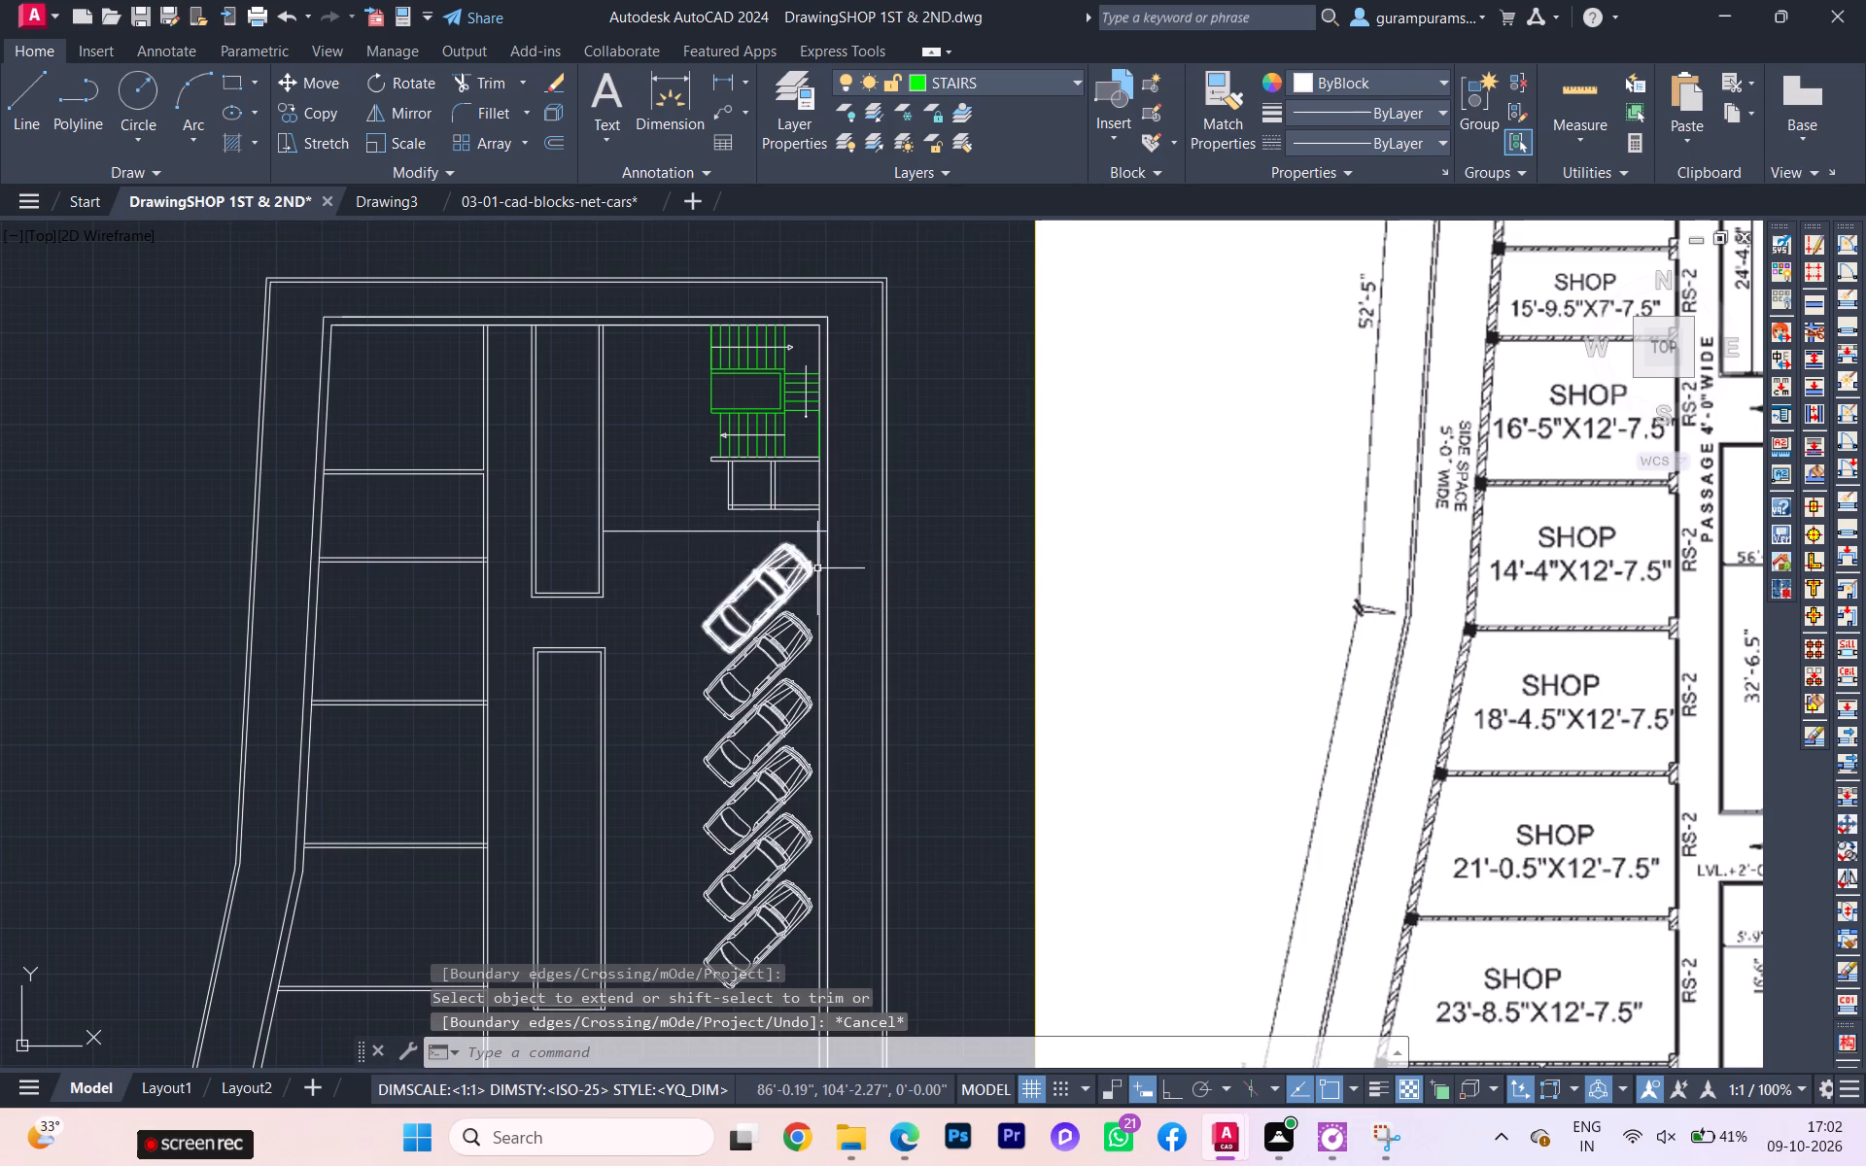
Trim the overlapping lines where the second shop partition from the top meets the passage-side wall.
scroll(561, 596, "up", 1)
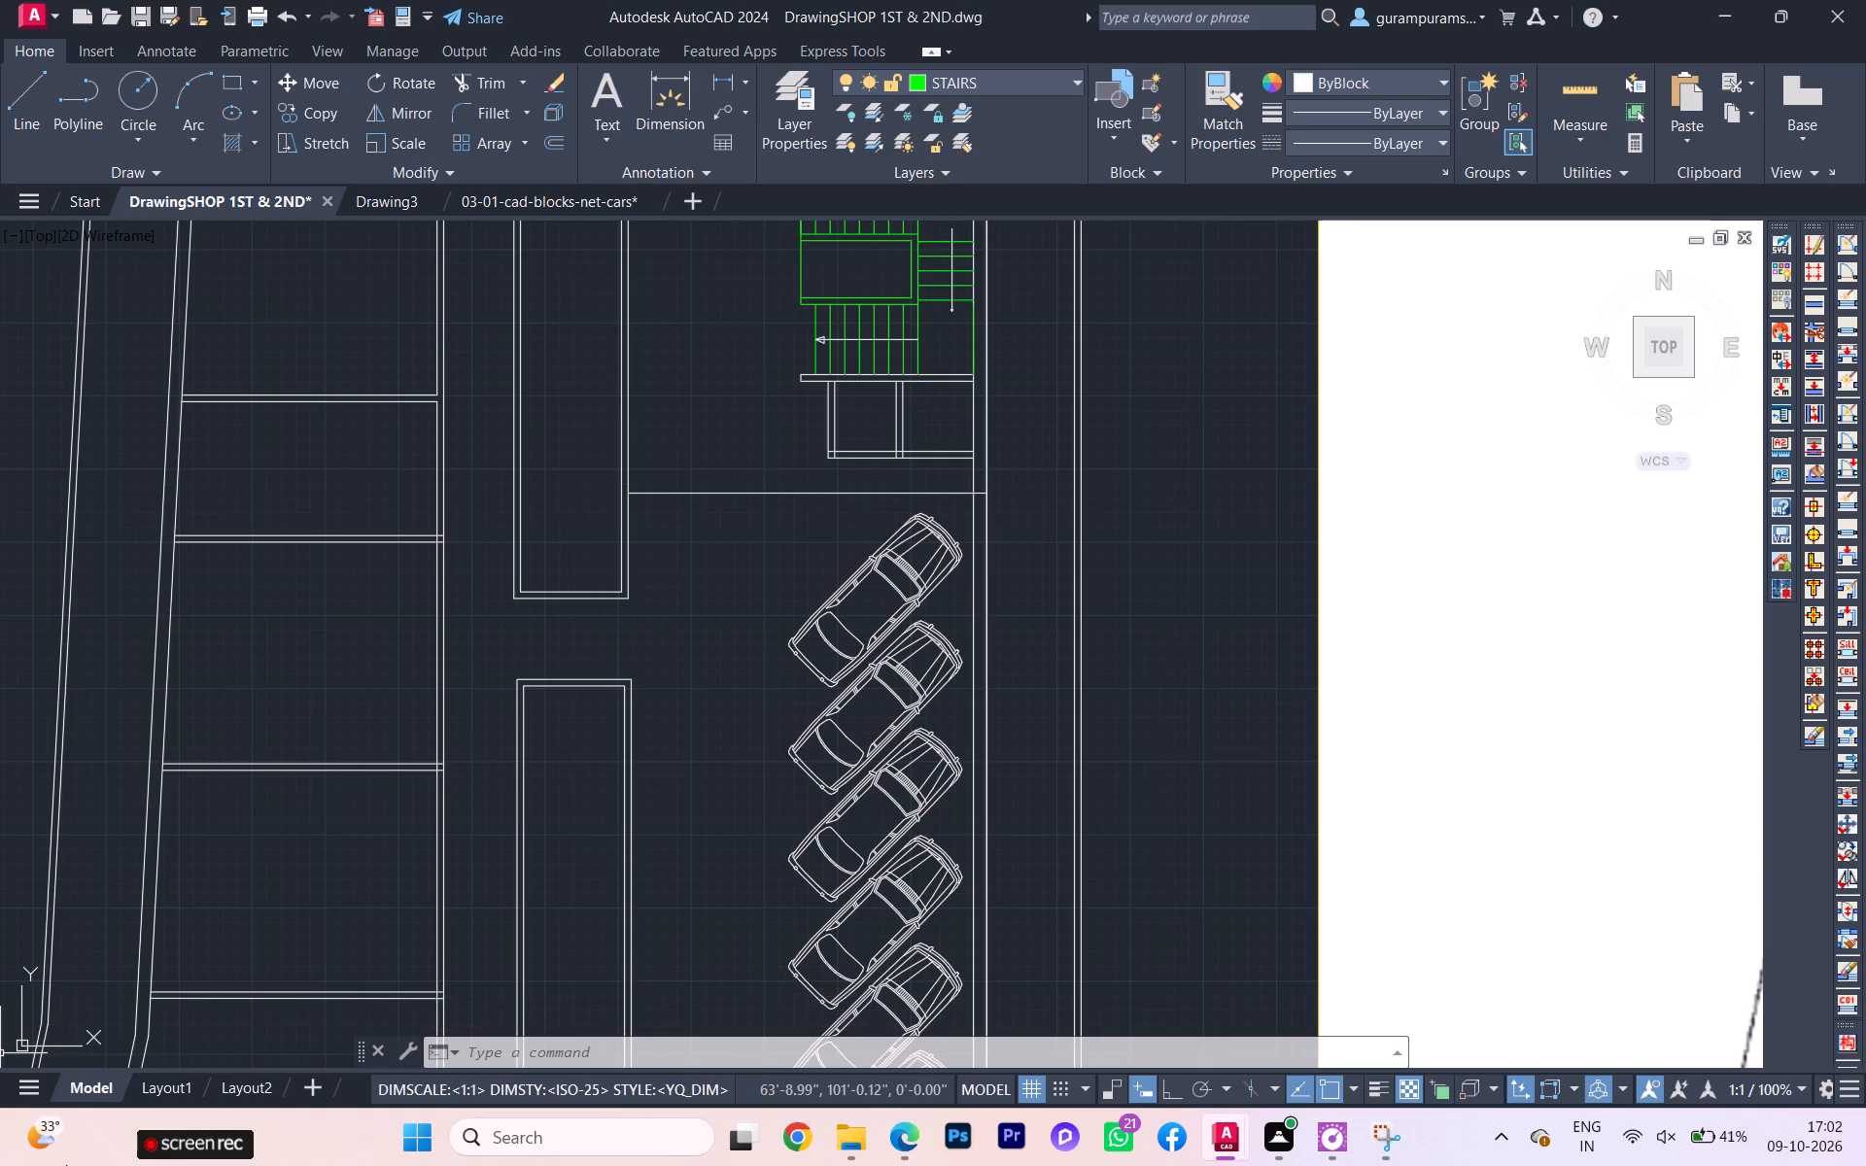
scroll(417, 751, "down", 1)
scroll(379, 568, "up", 3)
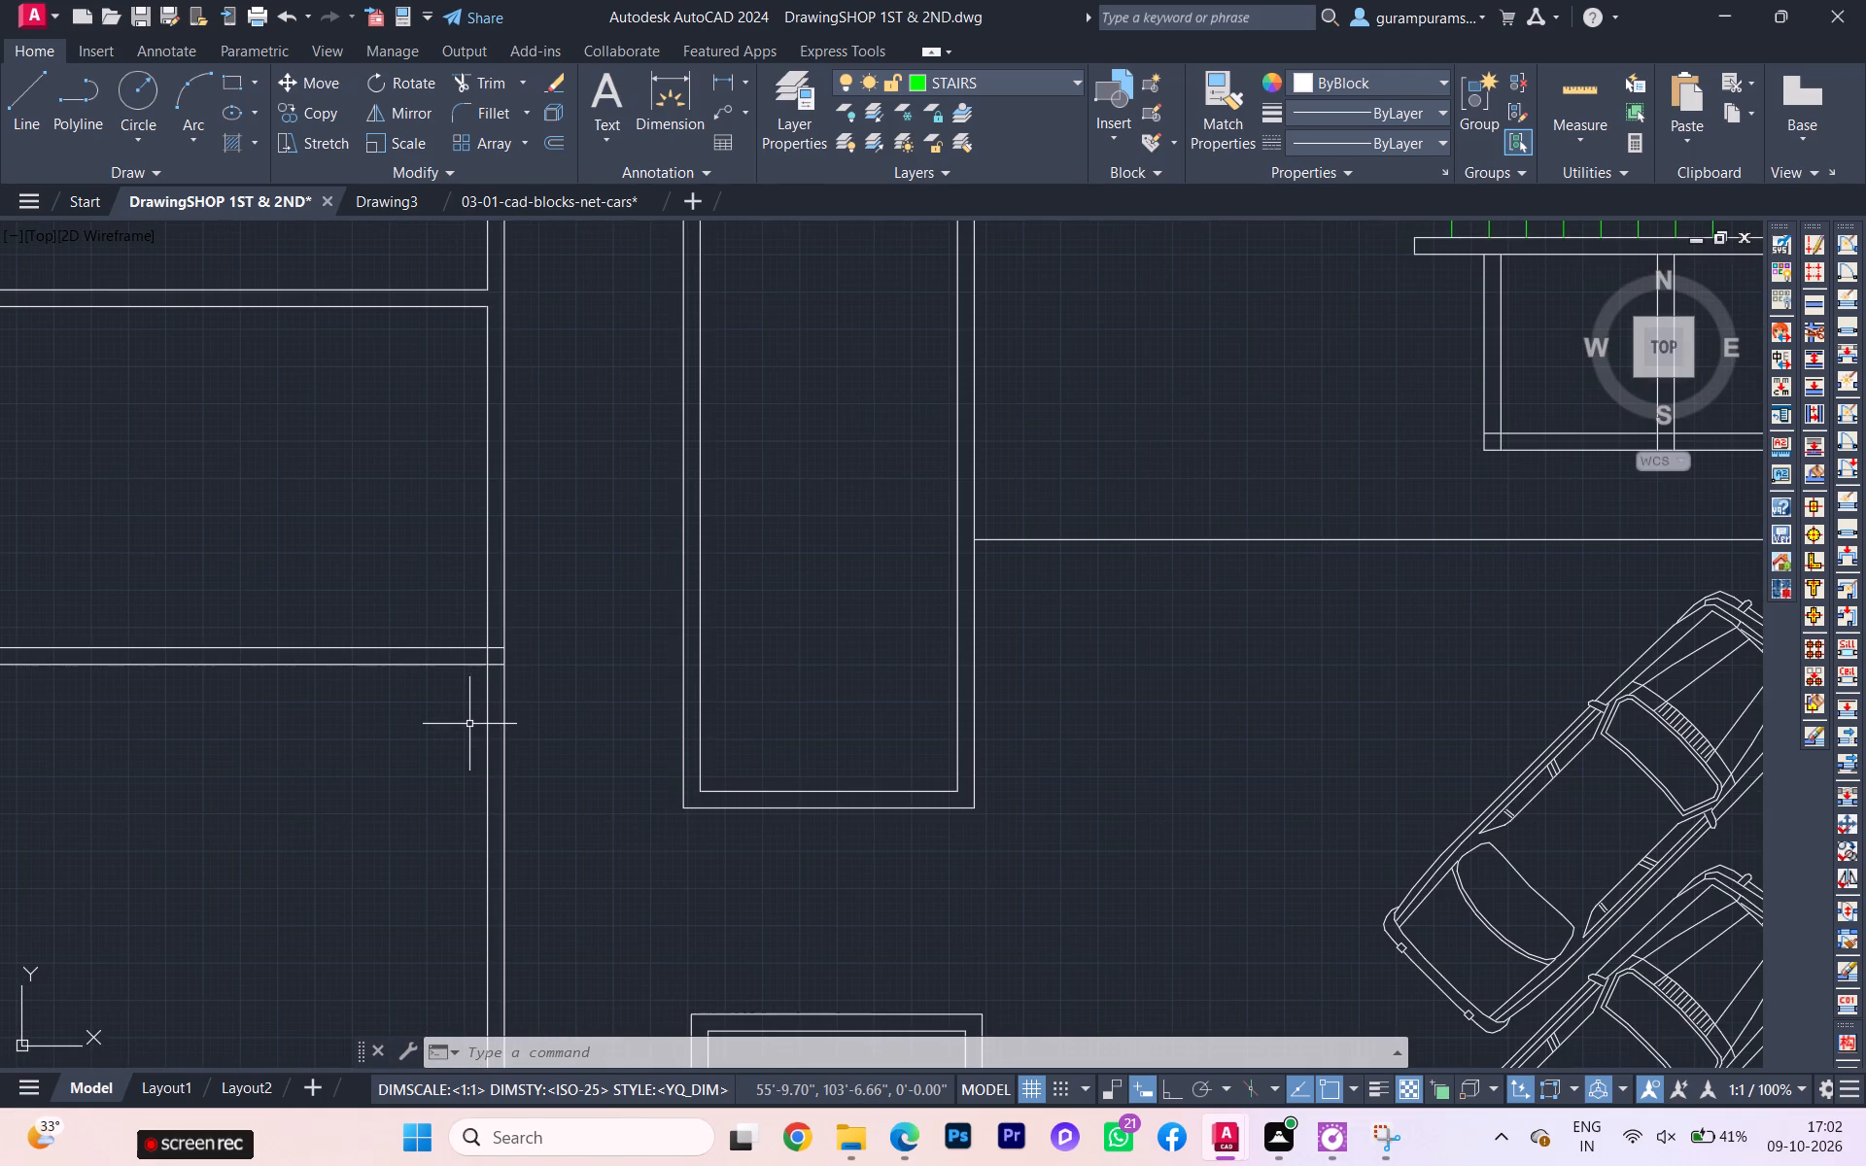
key("t")
key("r")
left_click(575, 778)
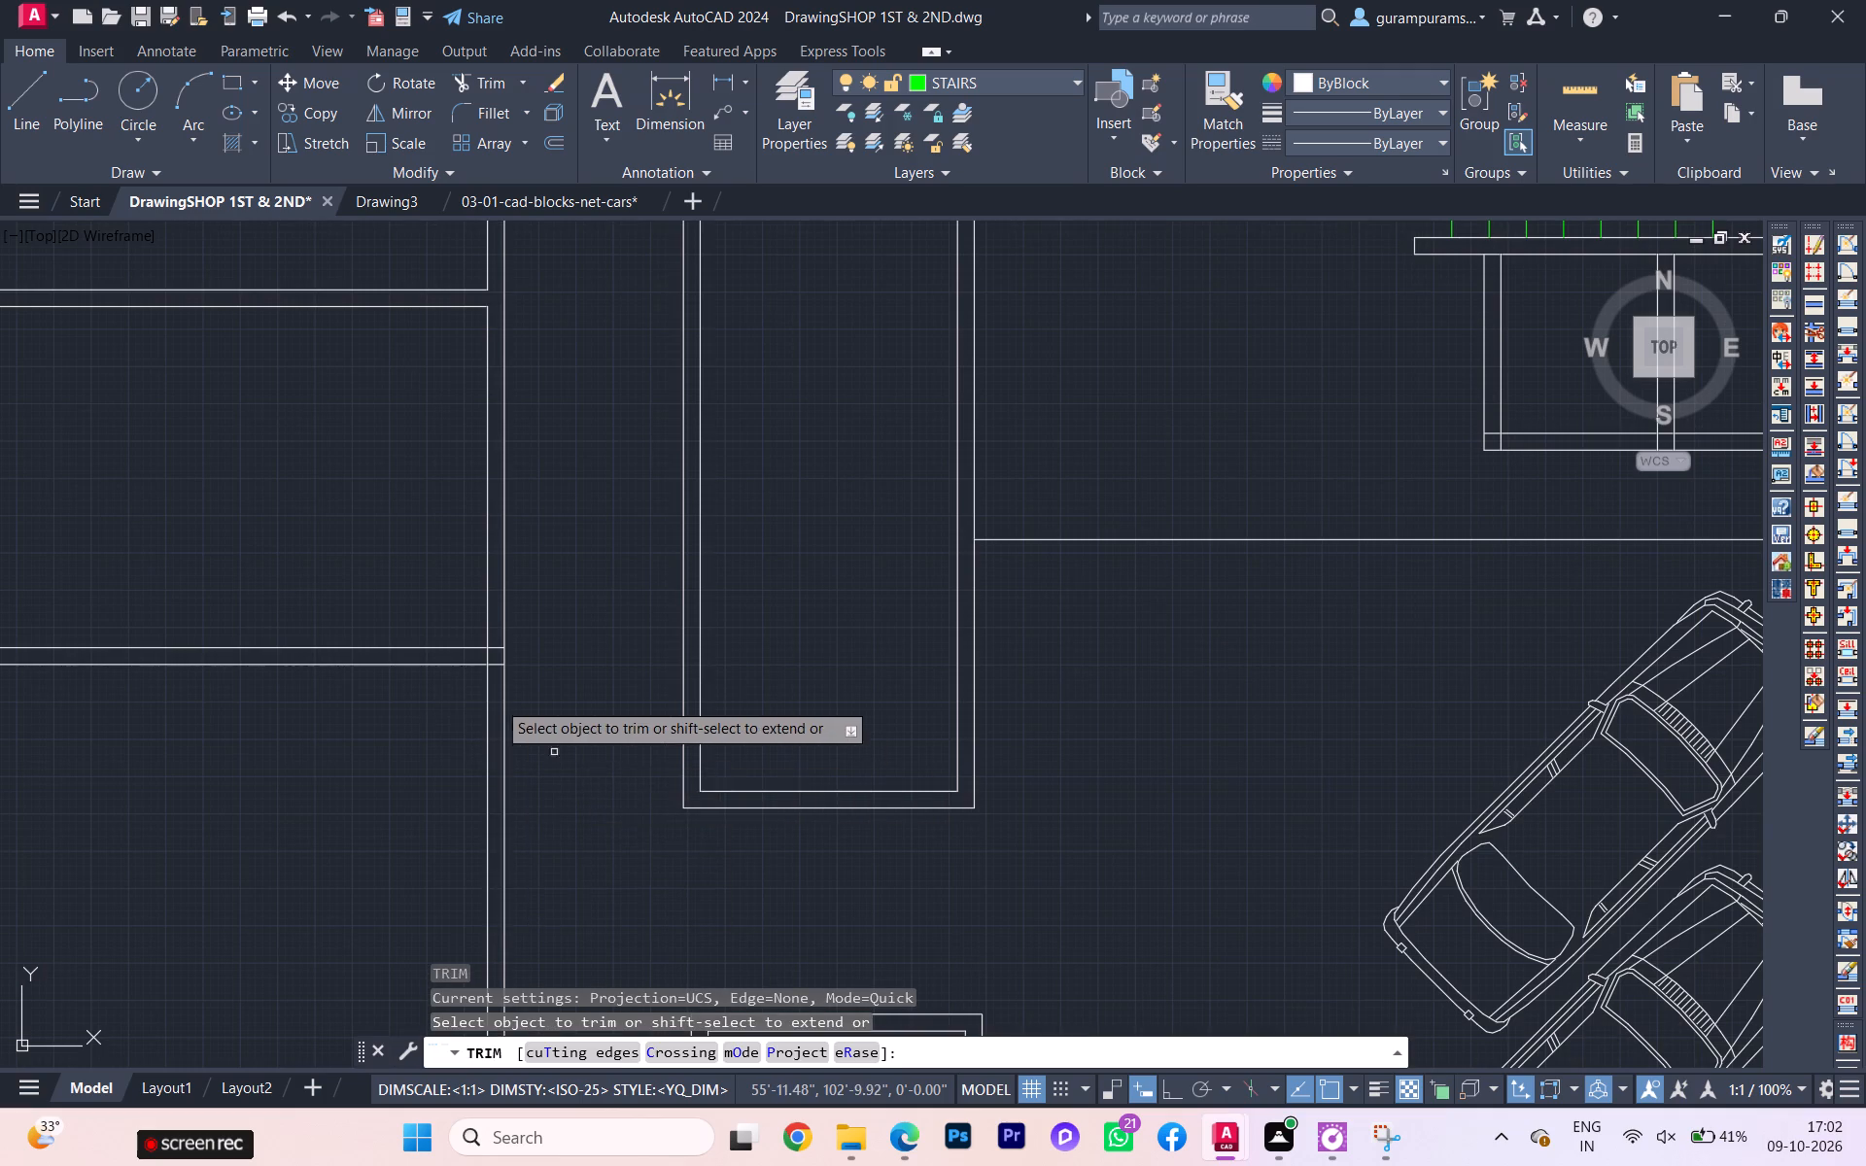
scroll(497, 667, "up", 2)
left_click(489, 649)
left_click(470, 640)
left_click(480, 634)
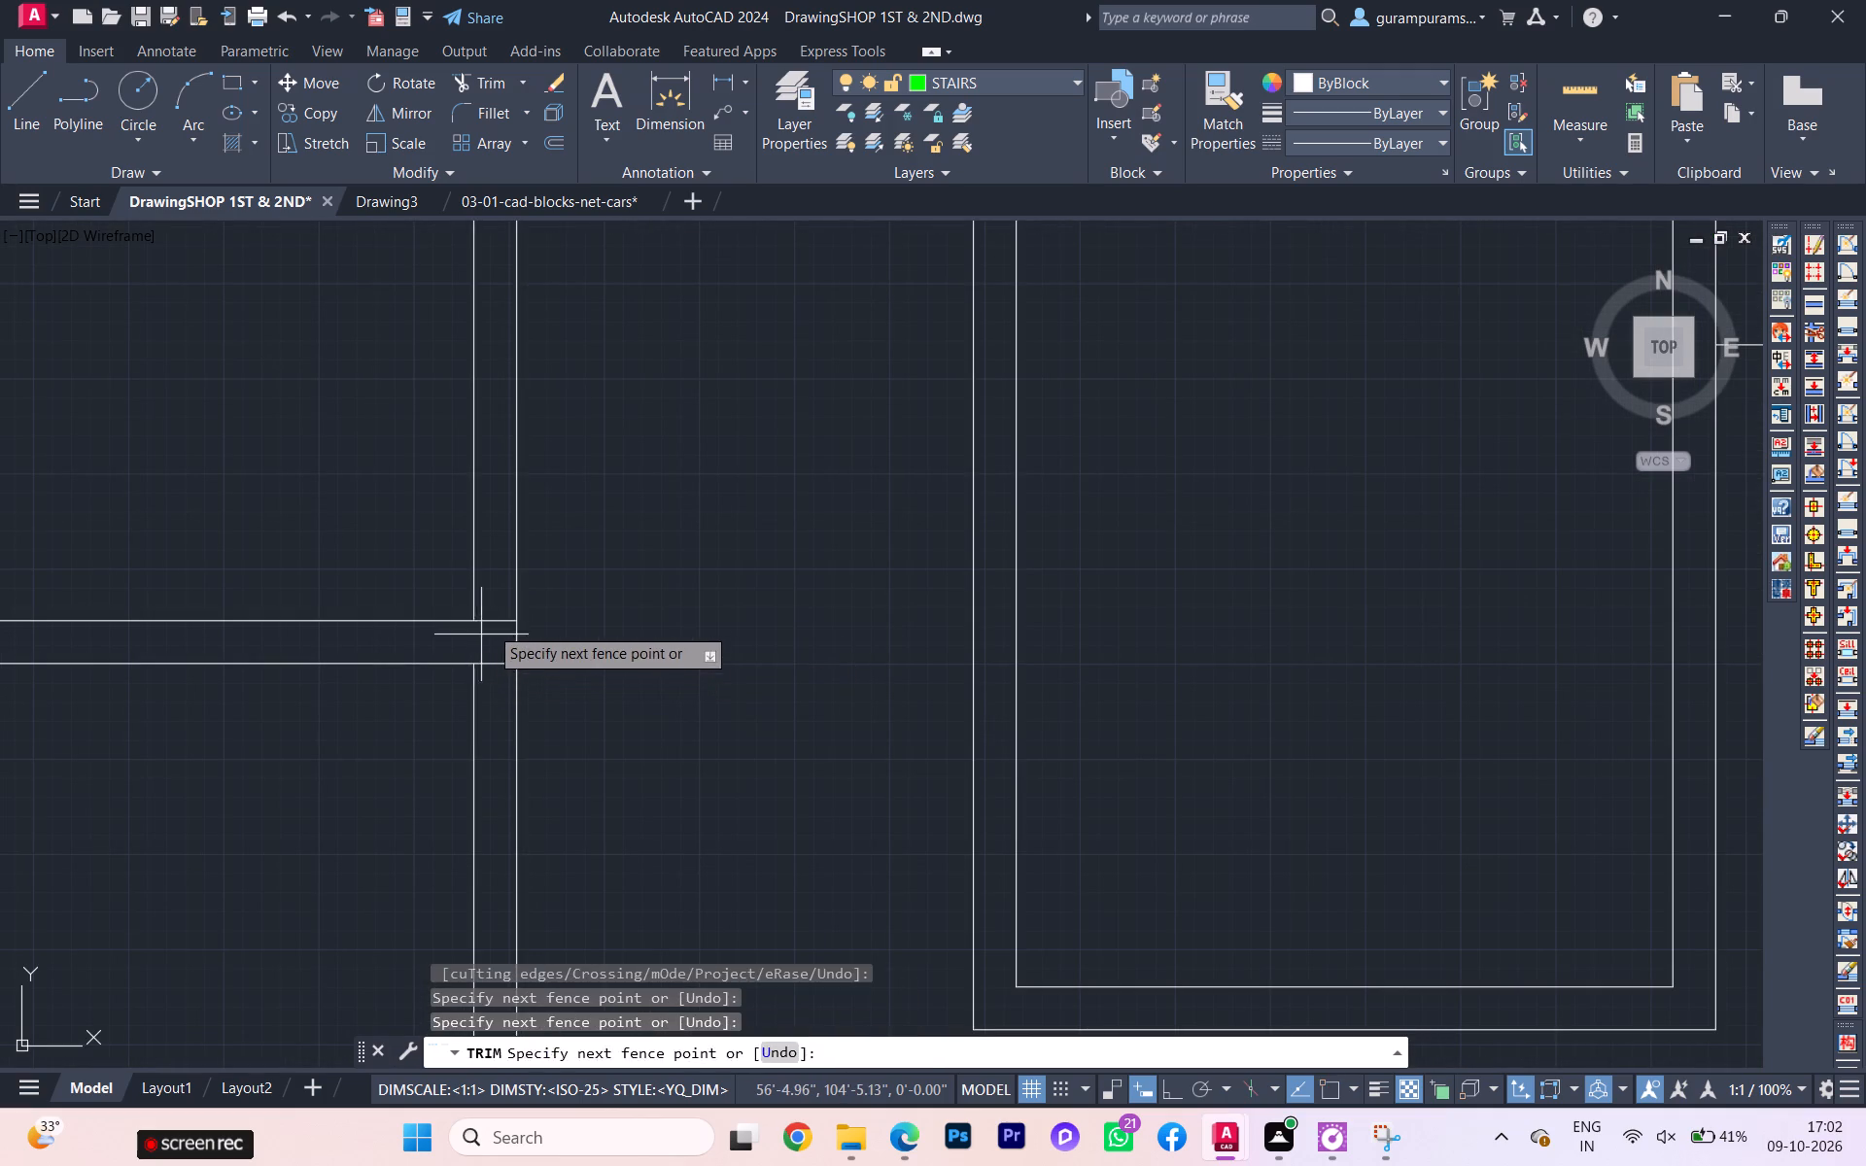
left_click(499, 604)
left_click(491, 629)
left_click(487, 708)
scroll(507, 705, "down", 5)
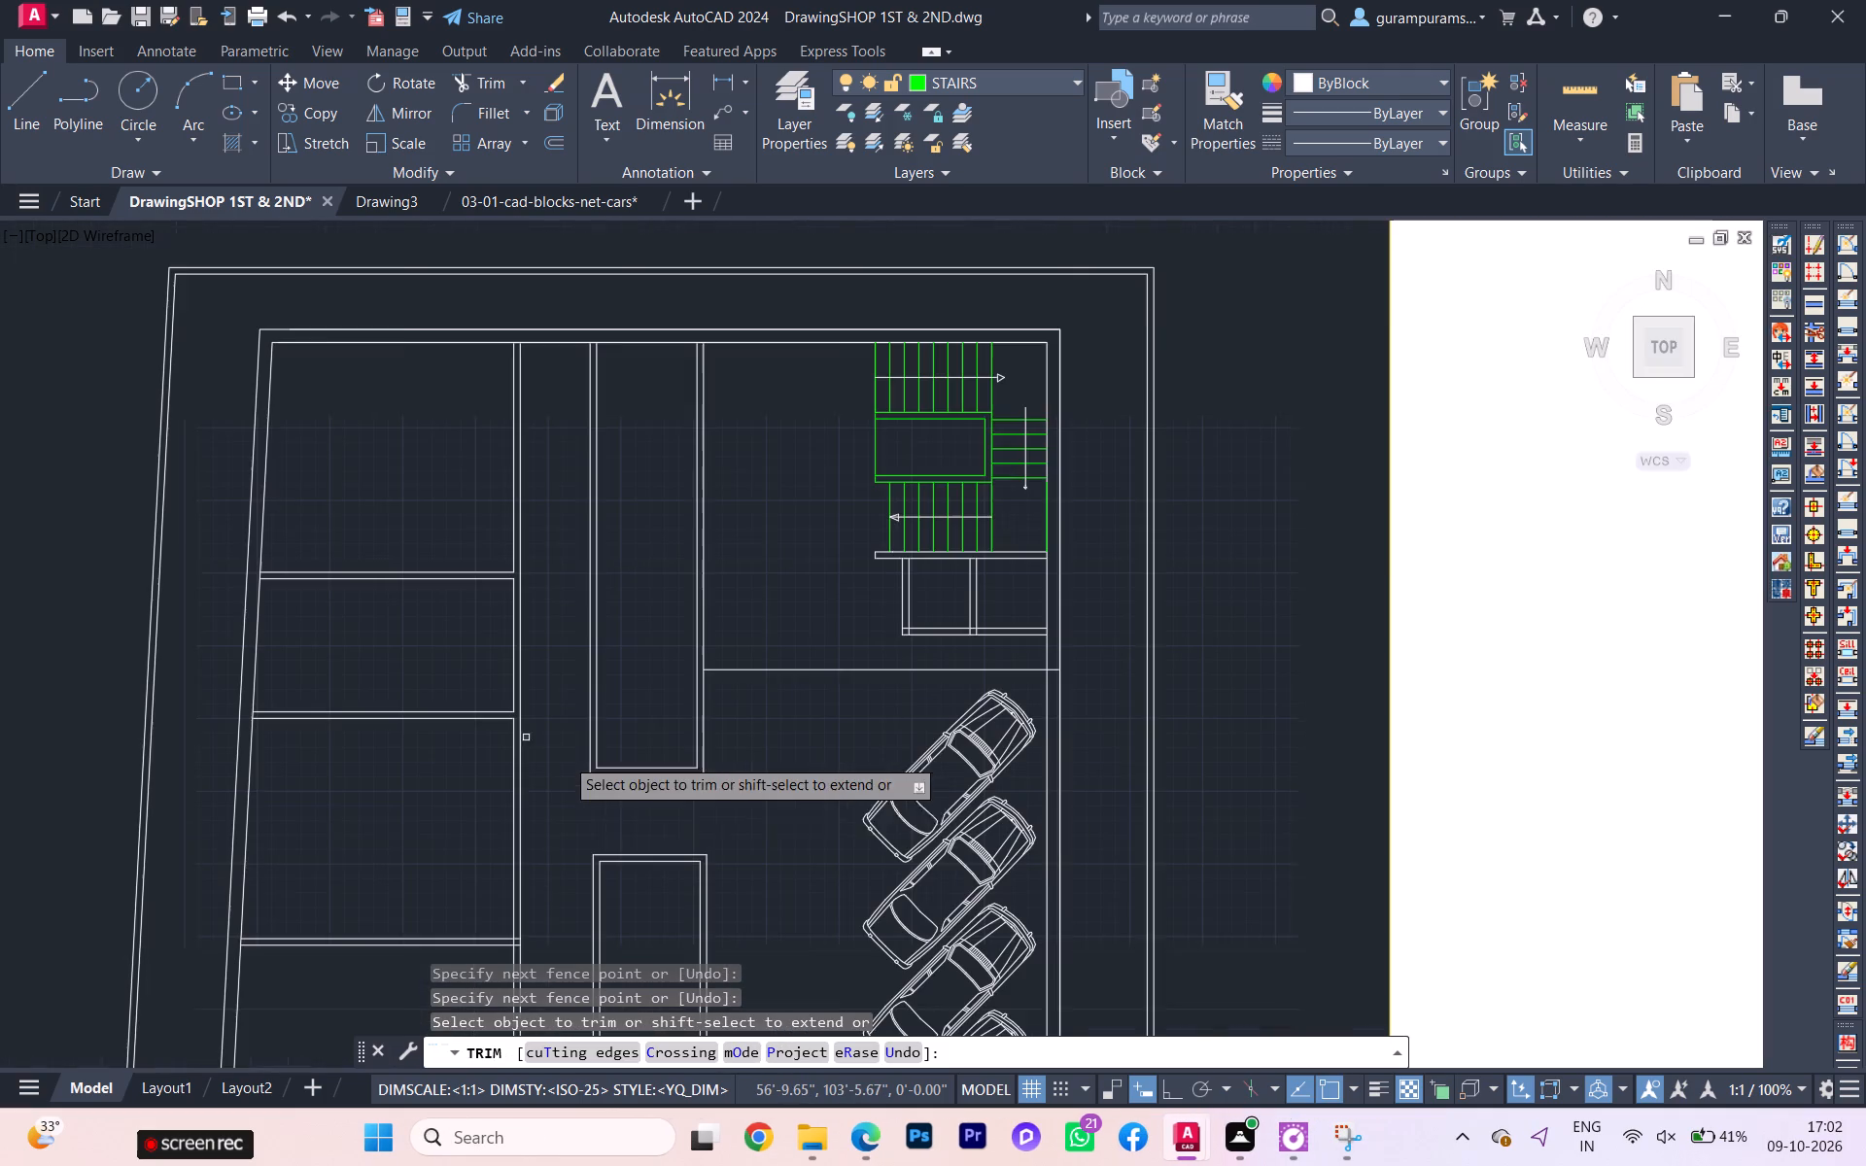
Trim the inner wall line and the partition ends at the third partition's junction with the passage-side wall.
middle_click_drag(577, 786, 506, 443)
scroll(470, 594, "up", 1)
scroll(469, 596, "down", 1)
scroll(468, 596, "up", 3)
scroll(387, 613, "up", 1)
scroll(387, 613, "down", 2)
scroll(387, 613, "up", 2)
left_click(313, 598)
double_click(375, 599)
left_click(375, 559)
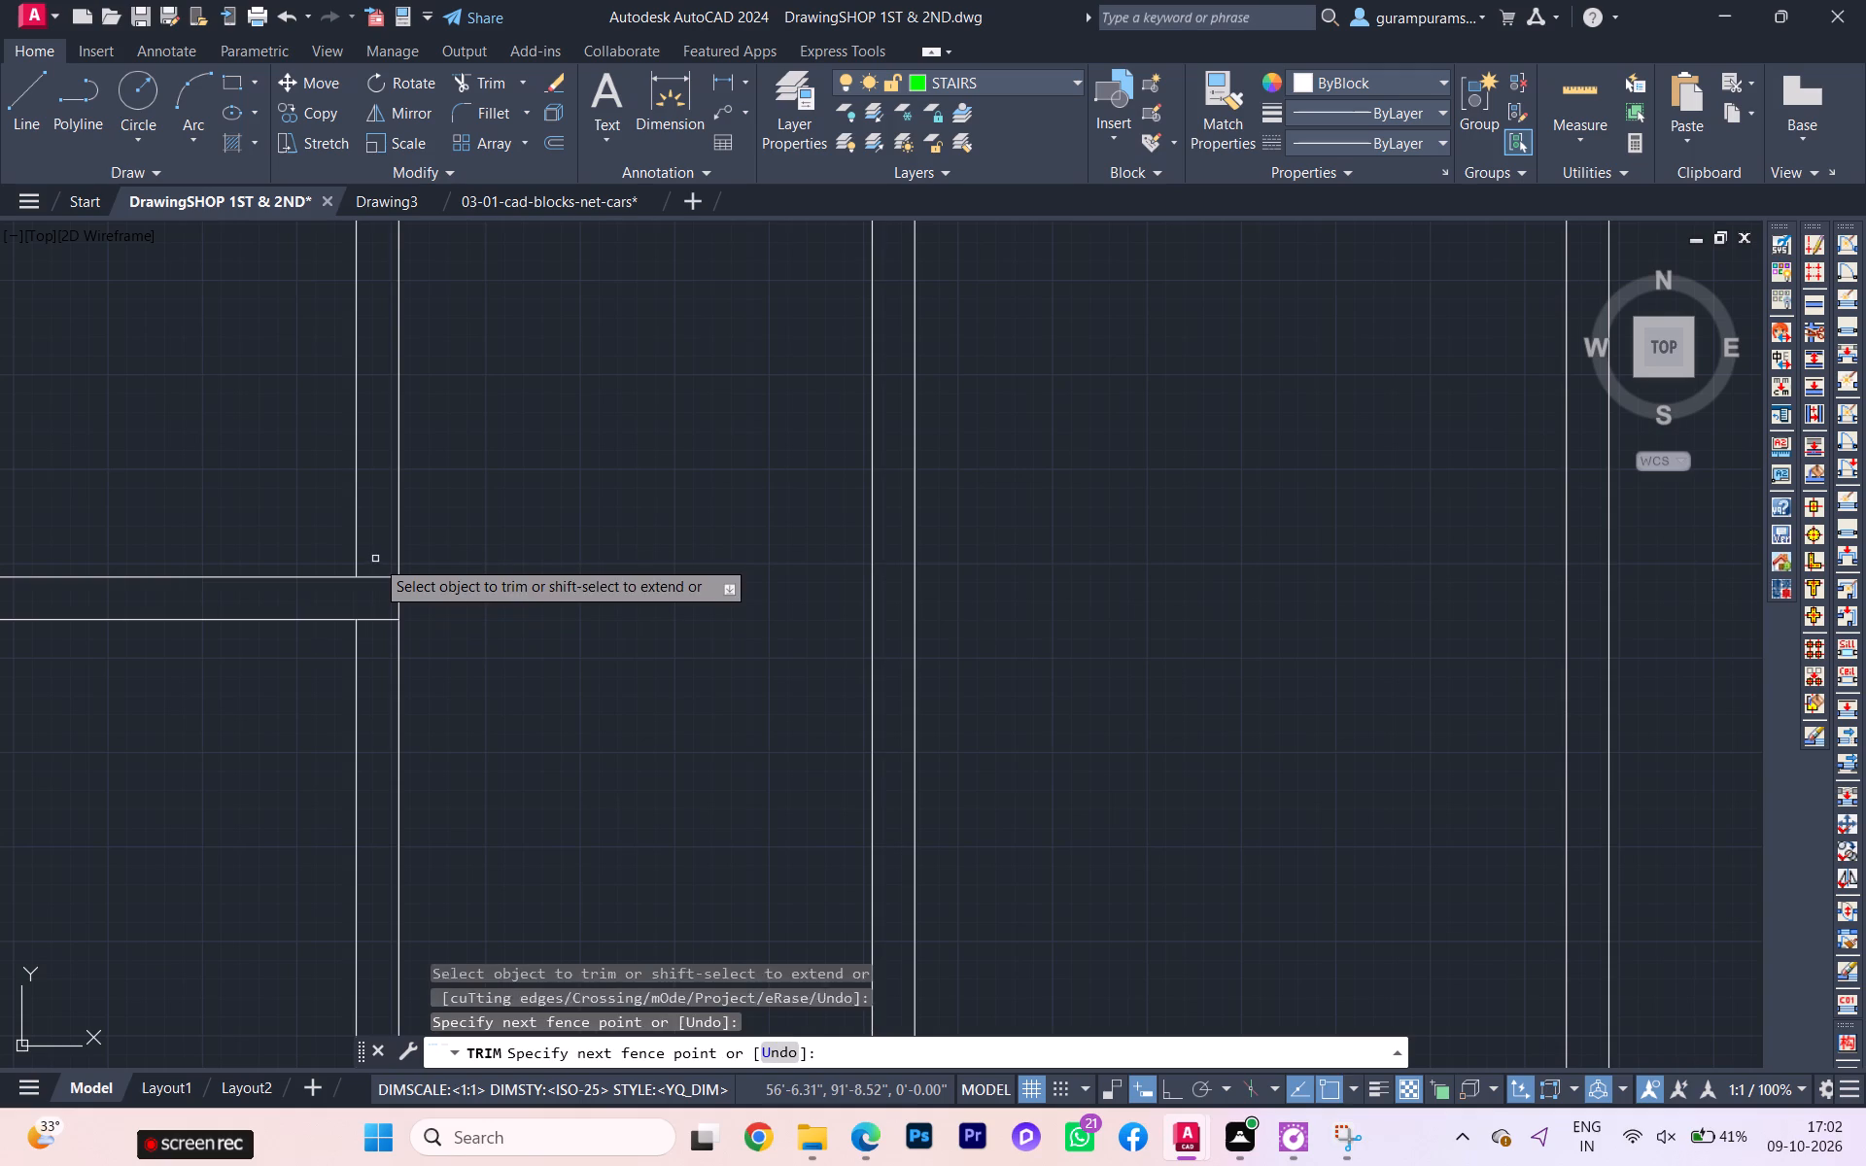
left_click(377, 666)
scroll(378, 657, "down", 4)
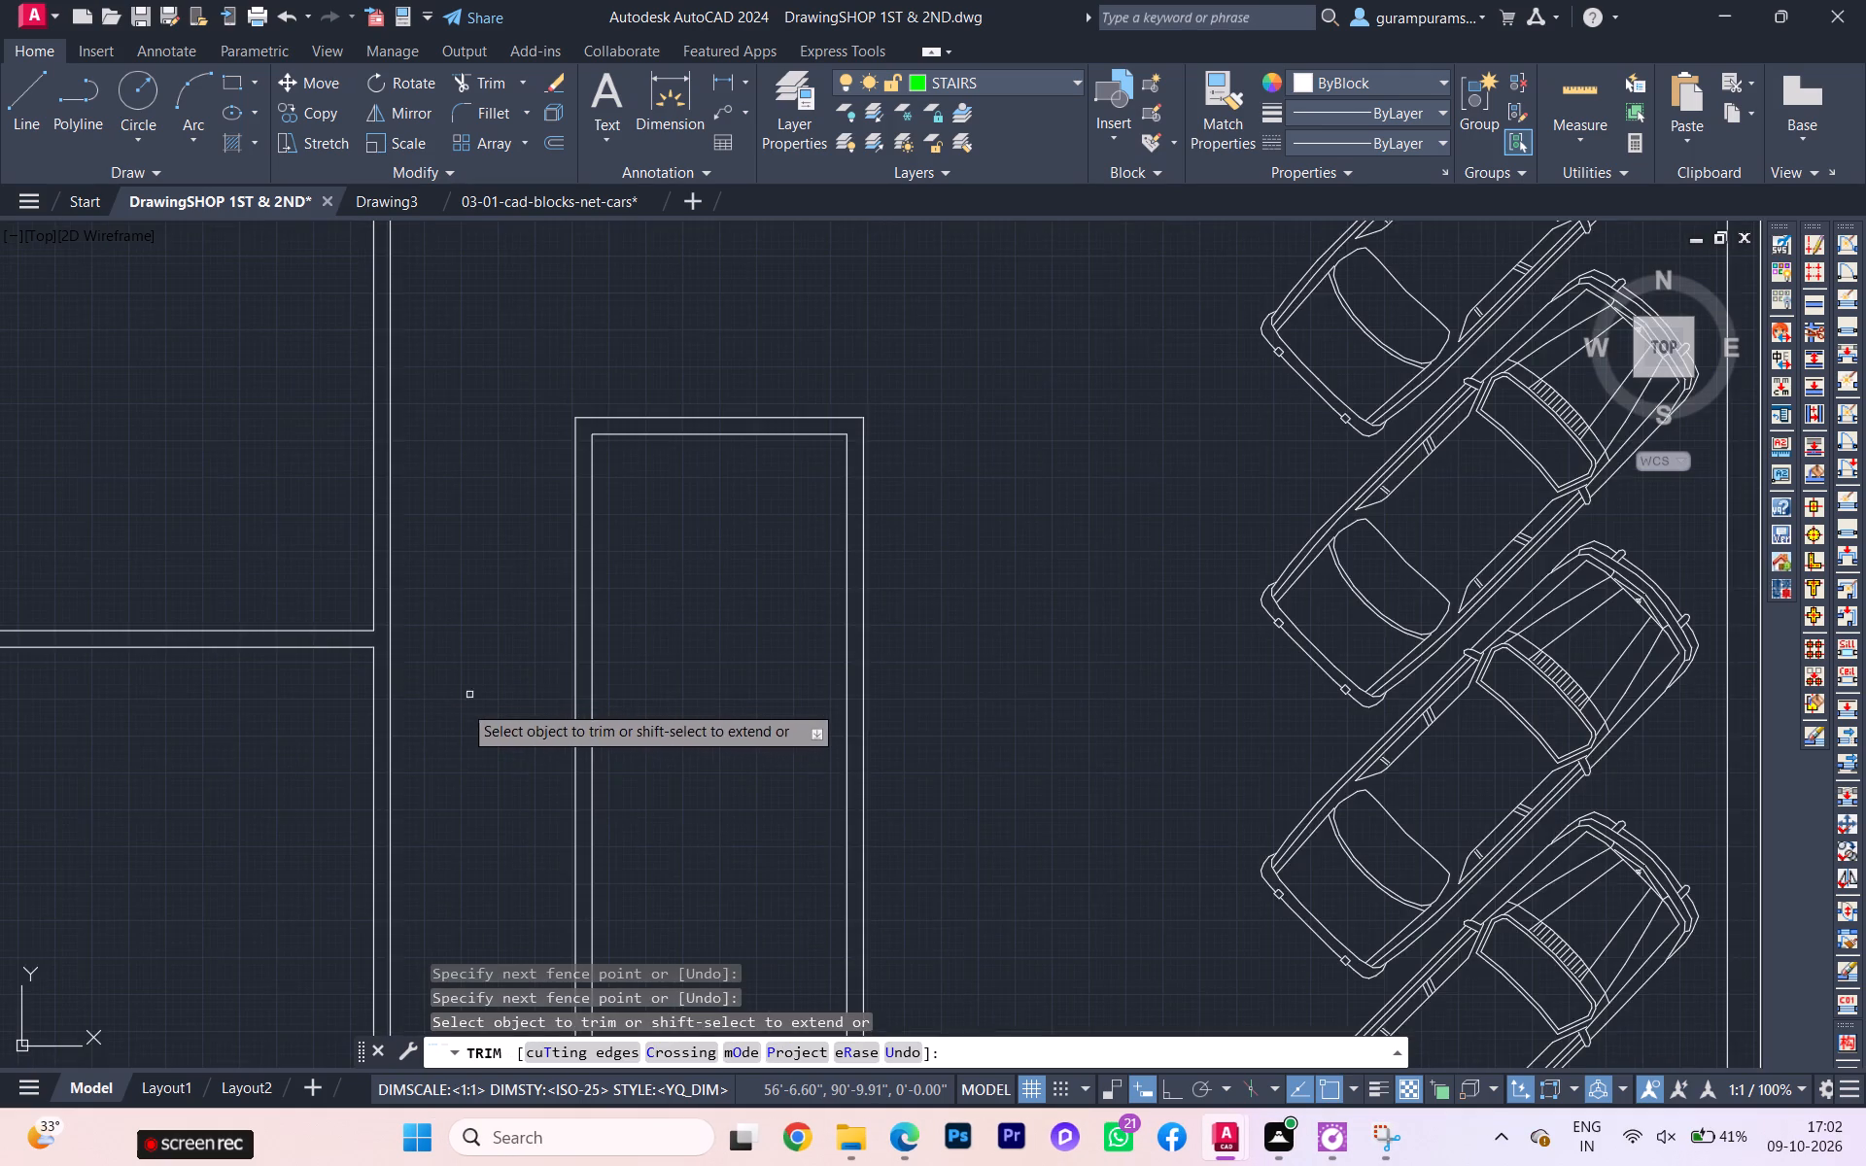
Trim the inner wall line and the partition ends at the fourth partition's junction with the passage-side wall.
scroll(463, 705, "down", 3)
middle_click_drag(465, 719, 500, 480)
scroll(465, 719, "down", 1)
scroll(500, 480, "up", 6)
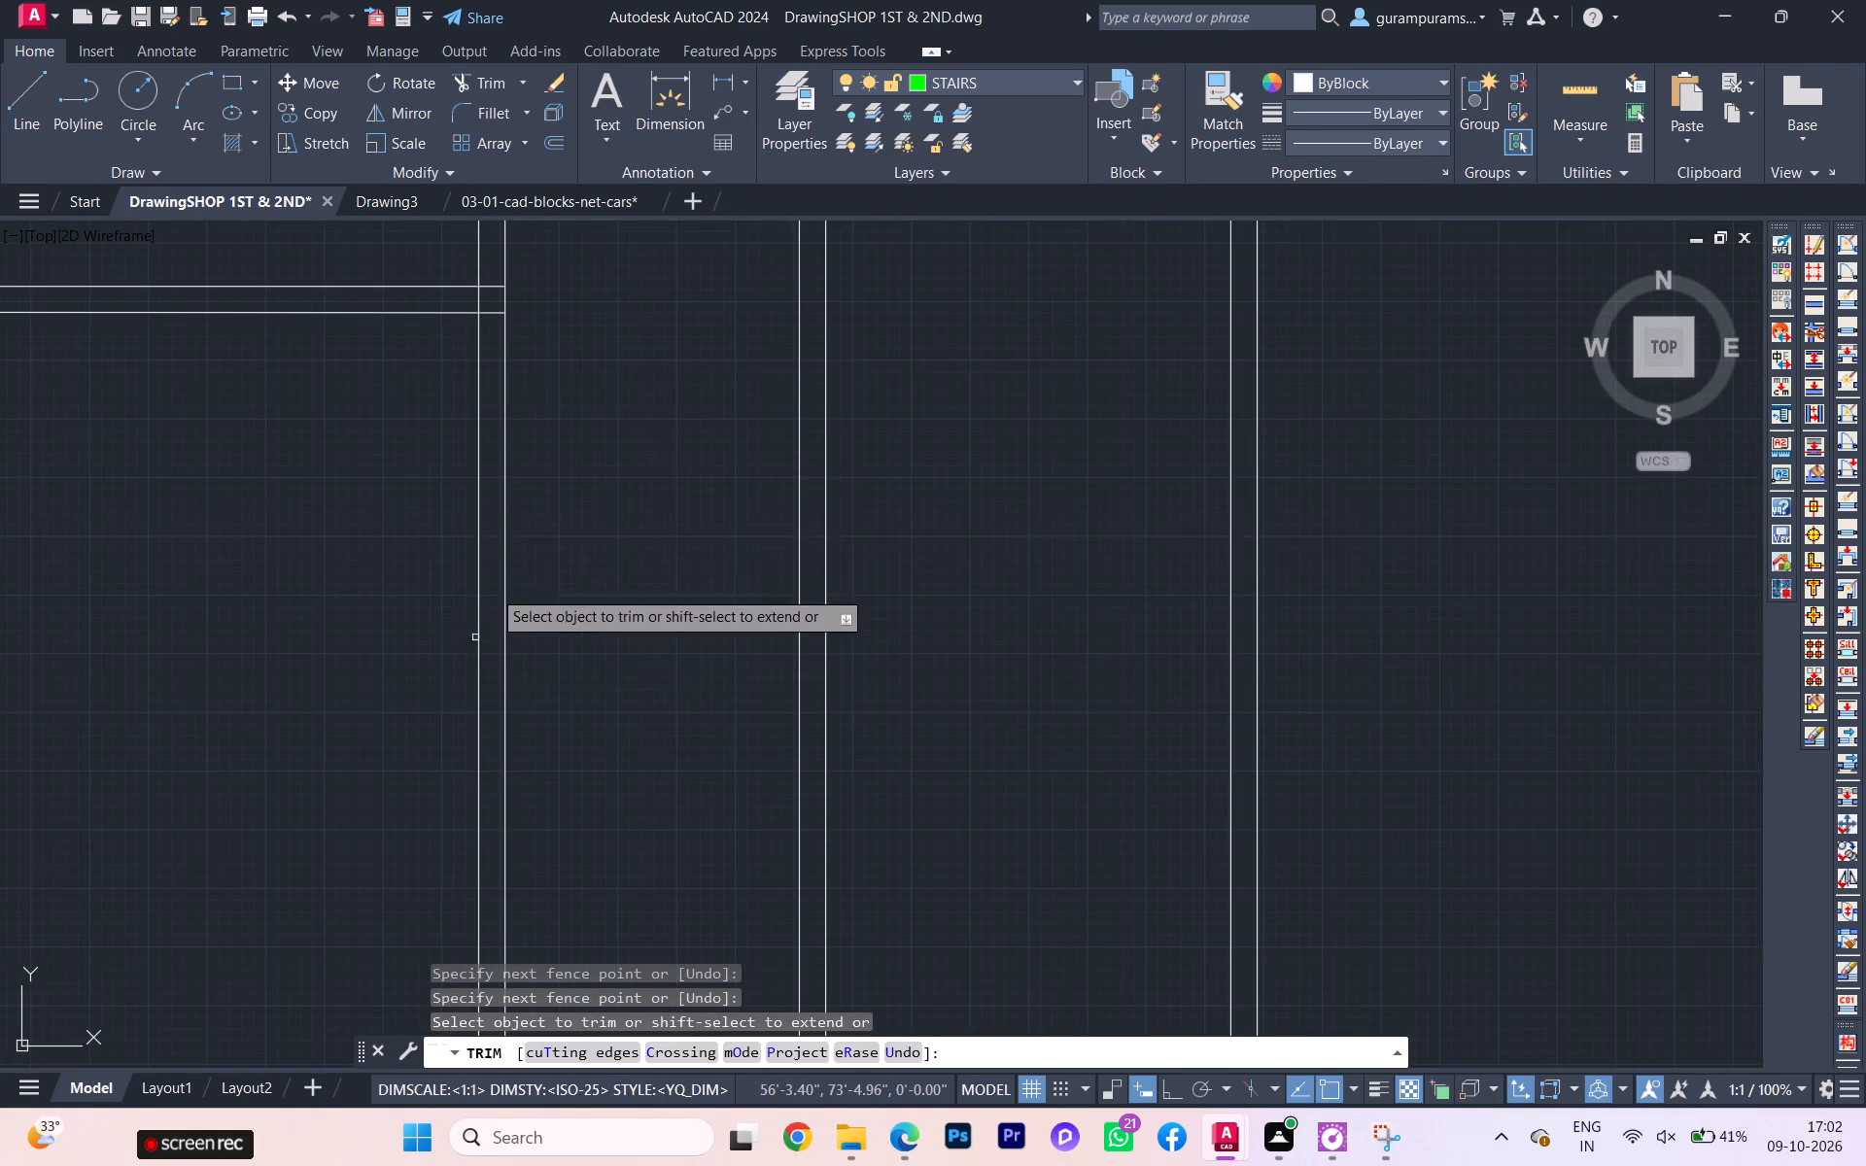
middle_click_drag(590, 453, 581, 555)
scroll(528, 447, "up", 3)
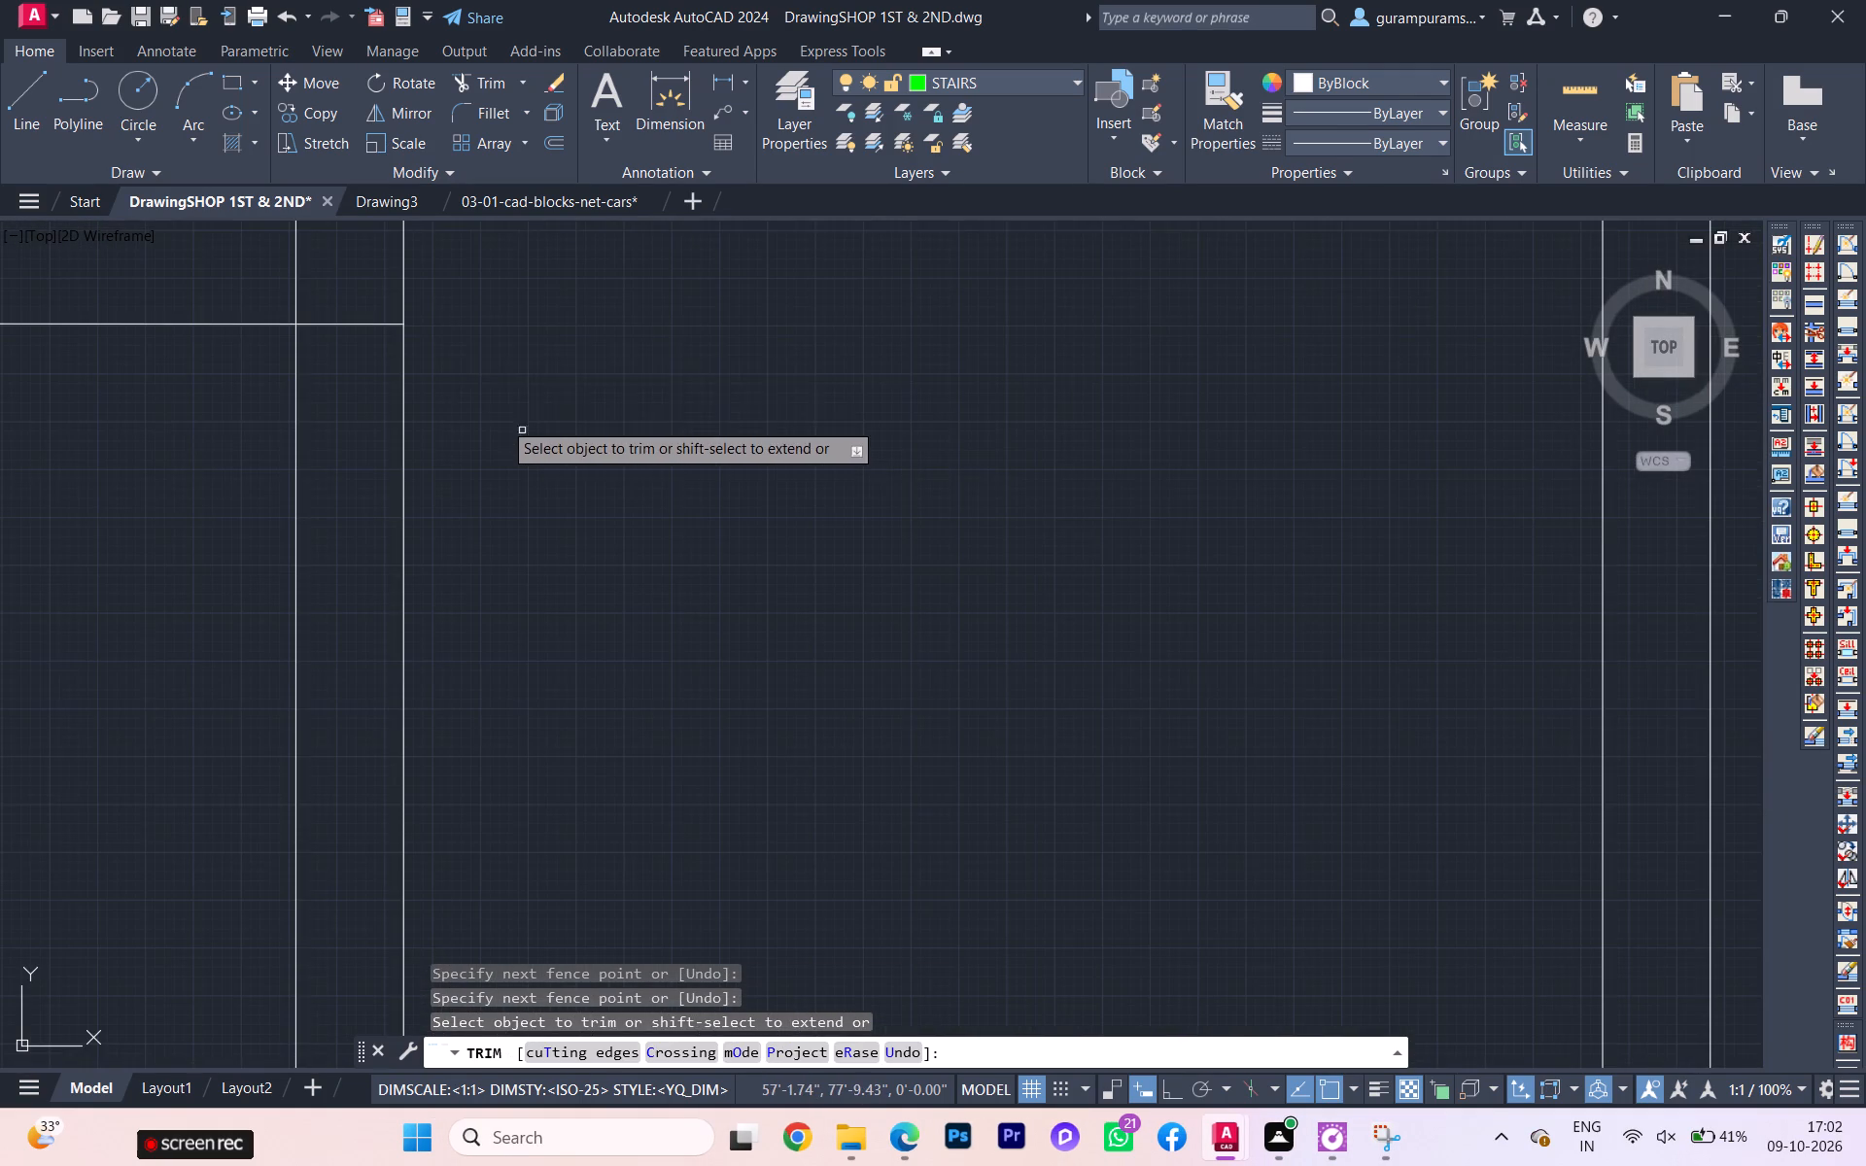
scroll(441, 355, "down", 1)
middle_click_drag(445, 376, 443, 443)
left_click(330, 362)
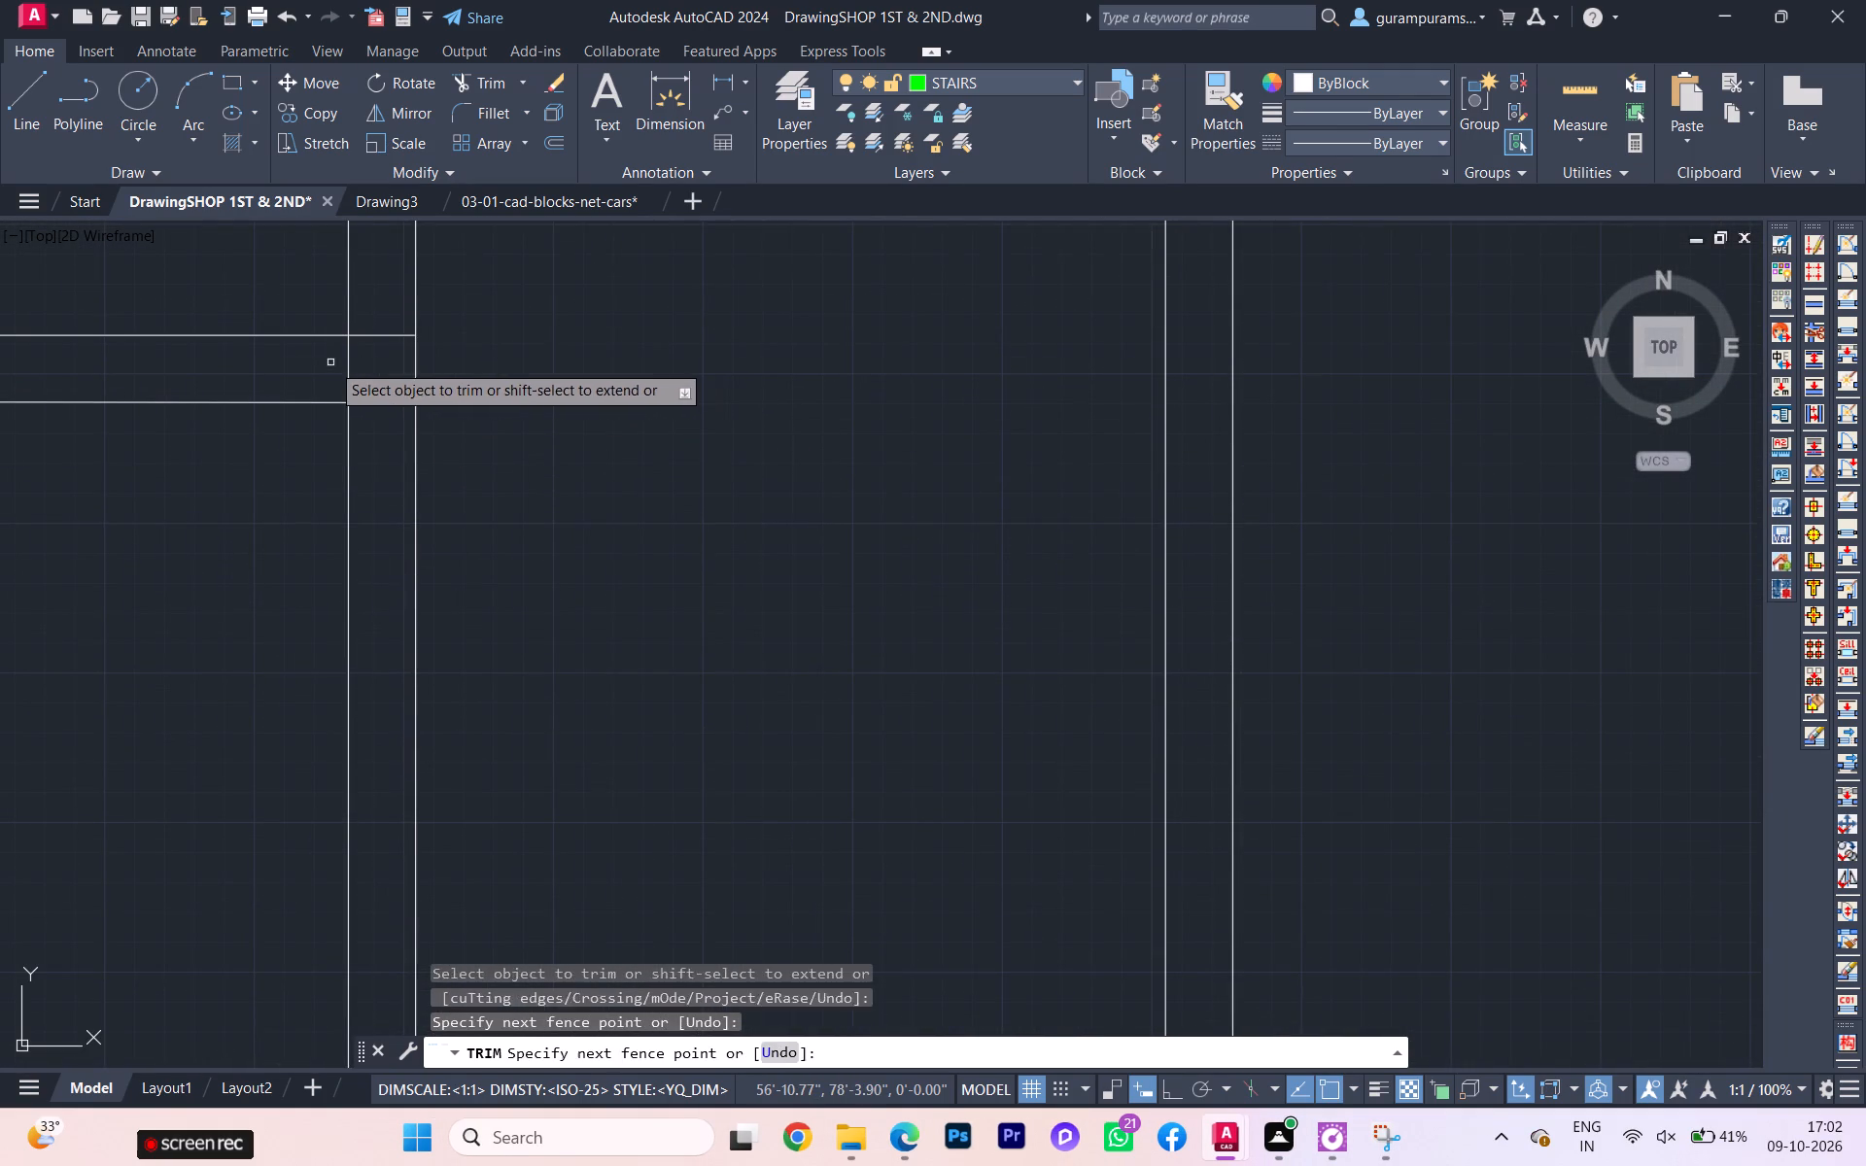
double_click(380, 367)
left_click(390, 317)
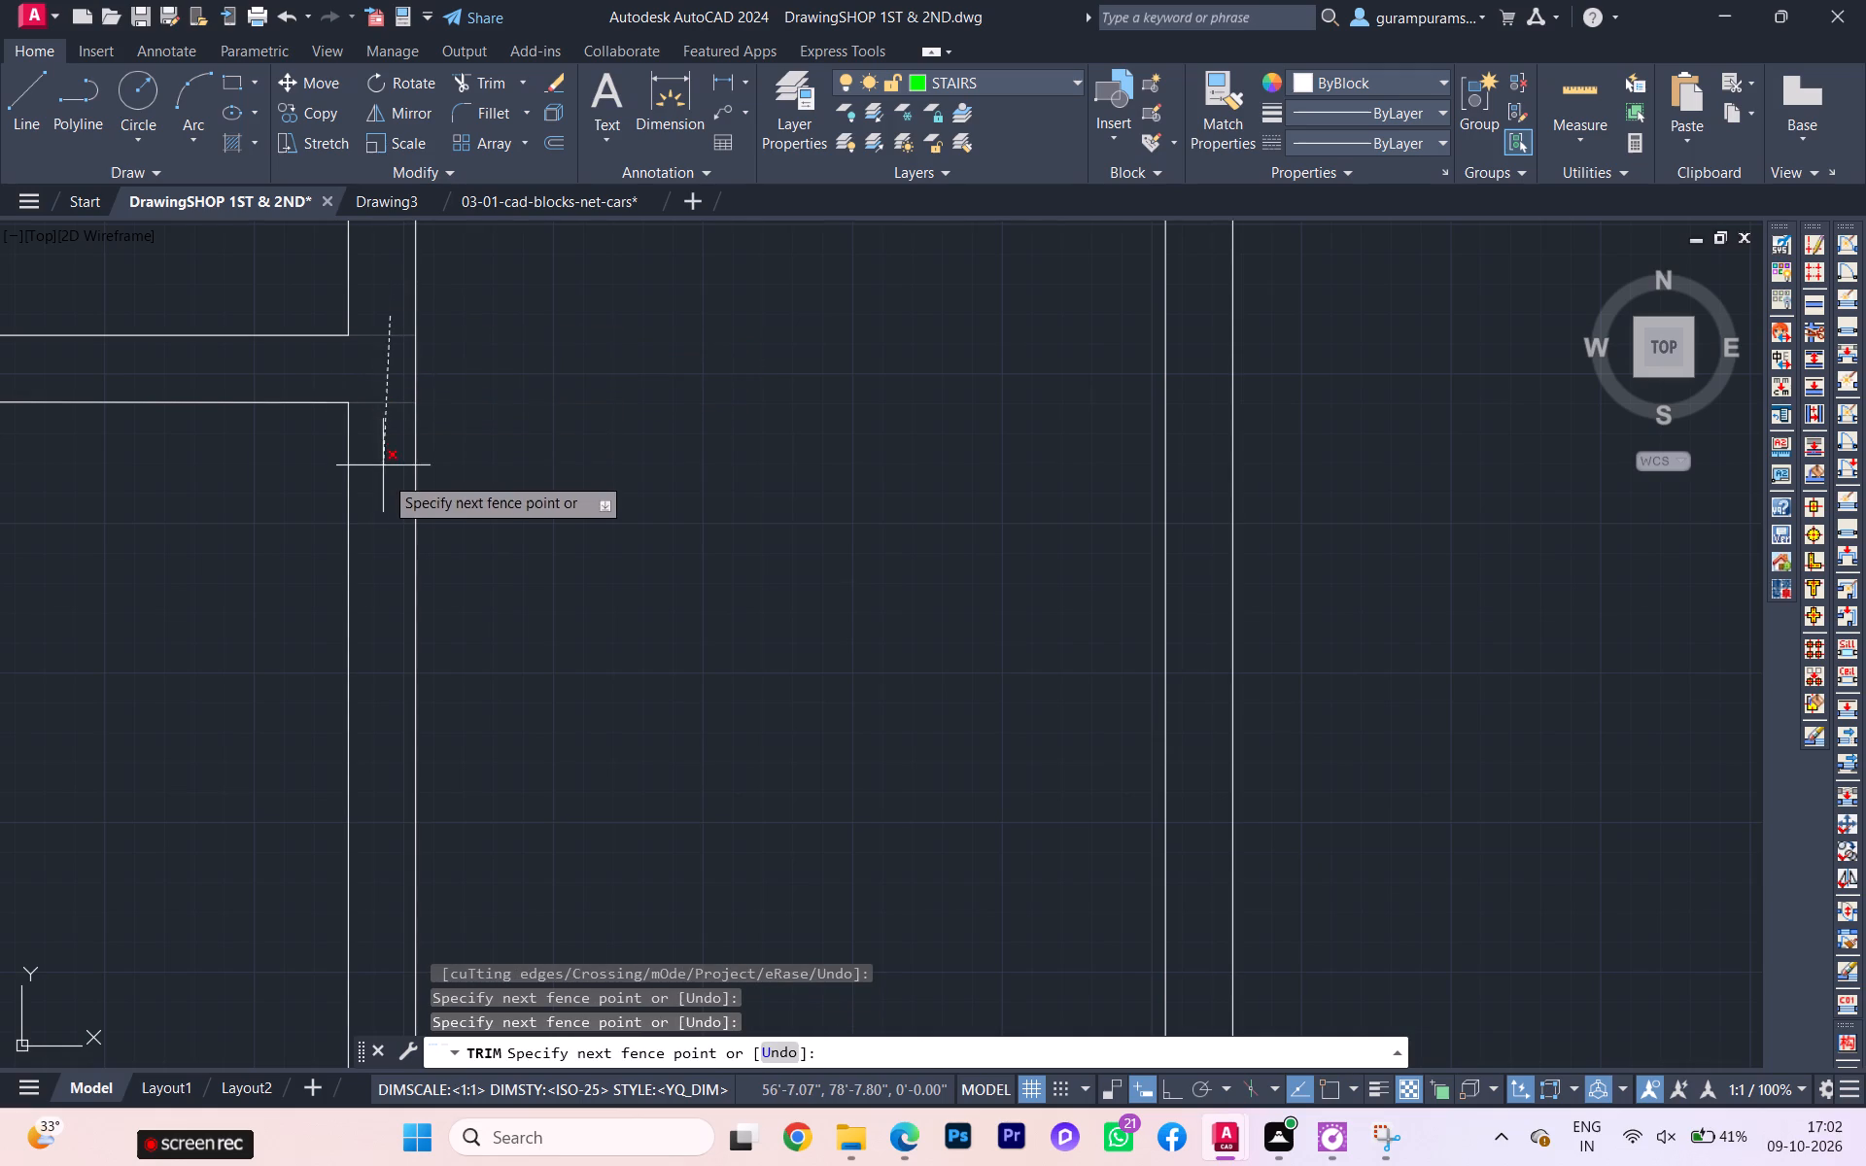
left_click(384, 478)
Trim the inner wall line and the partition ends at the fifth partition's junction with the passage-side wall.
scroll(578, 431, "down", 3)
scroll(576, 528, "down", 2)
scroll(579, 610, "down", 1)
middle_click_drag(579, 610, 535, 454)
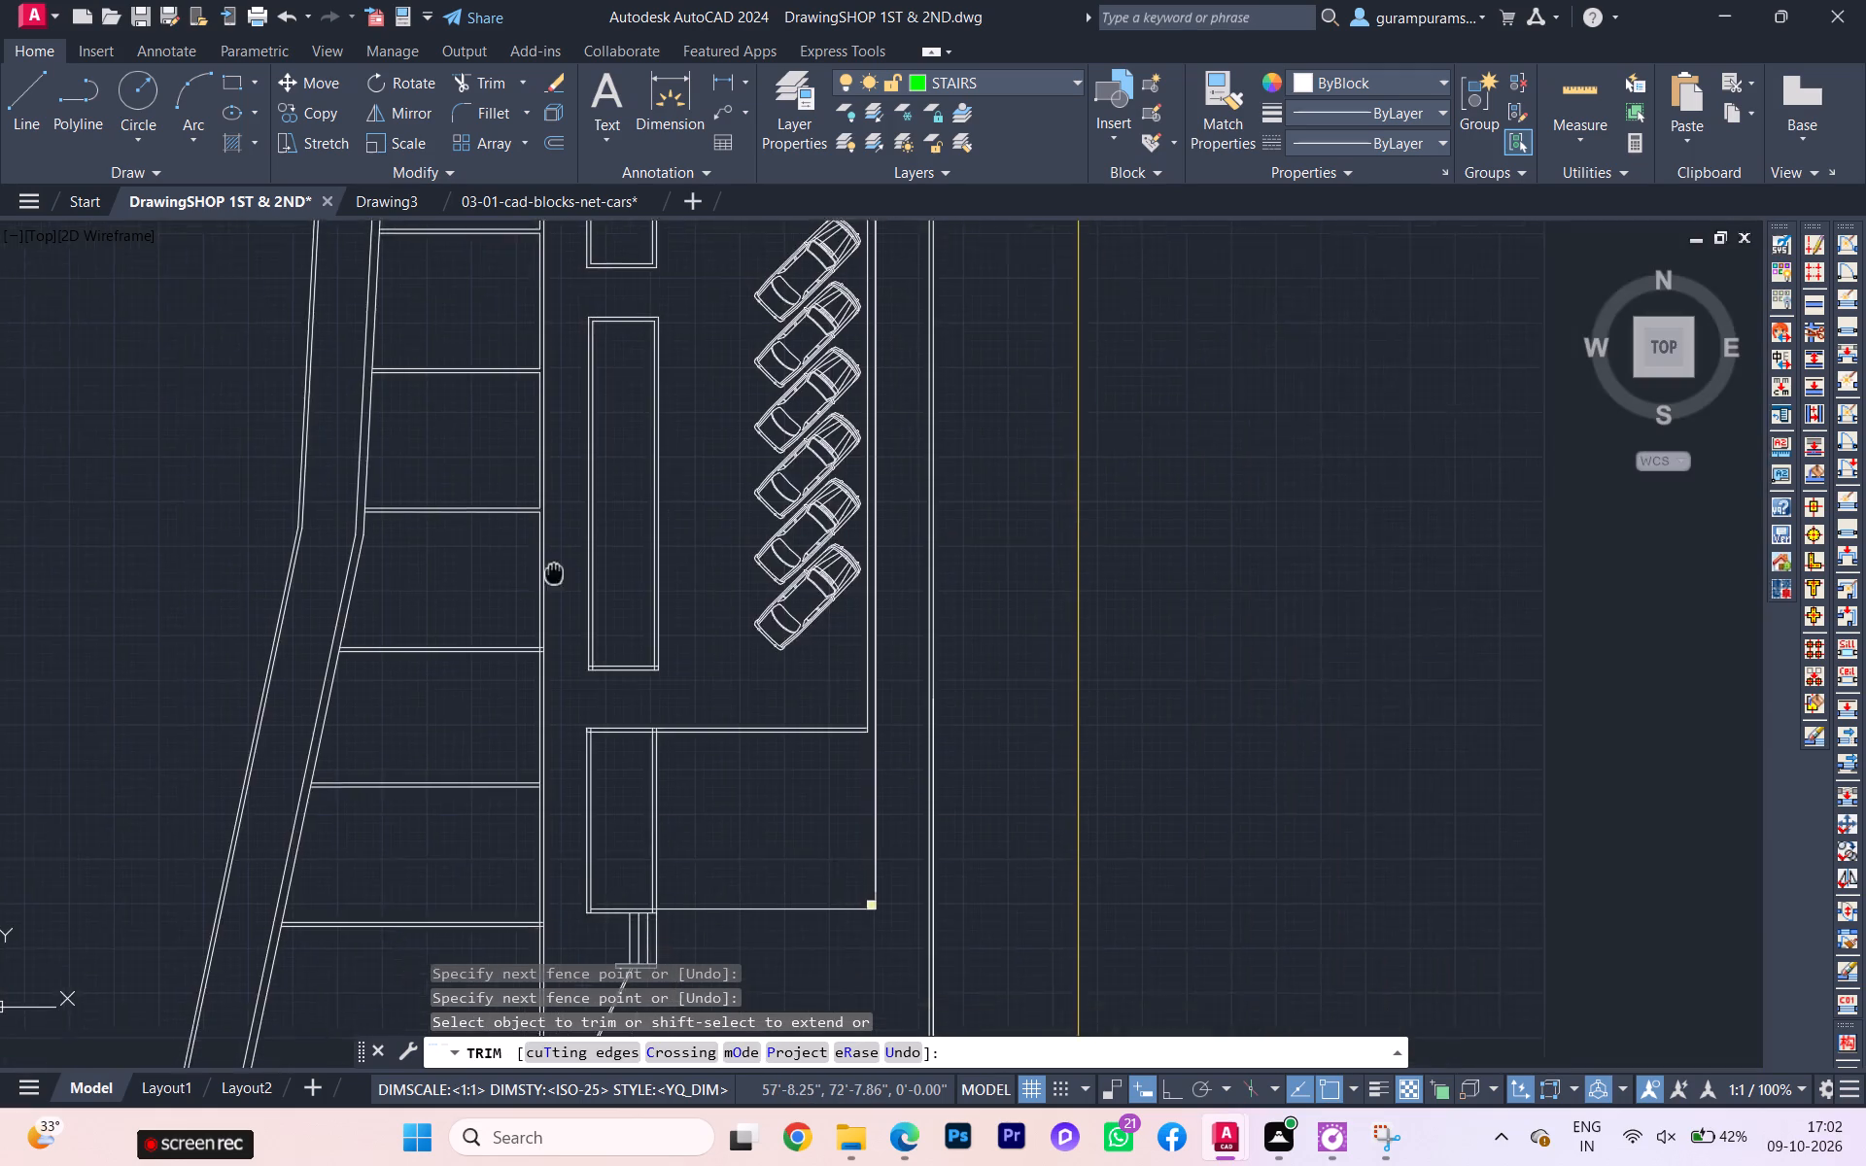
middle_click_drag(535, 454, 514, 392)
scroll(488, 458, "up", 6)
scroll(617, 526, "up", 1)
left_click(632, 533)
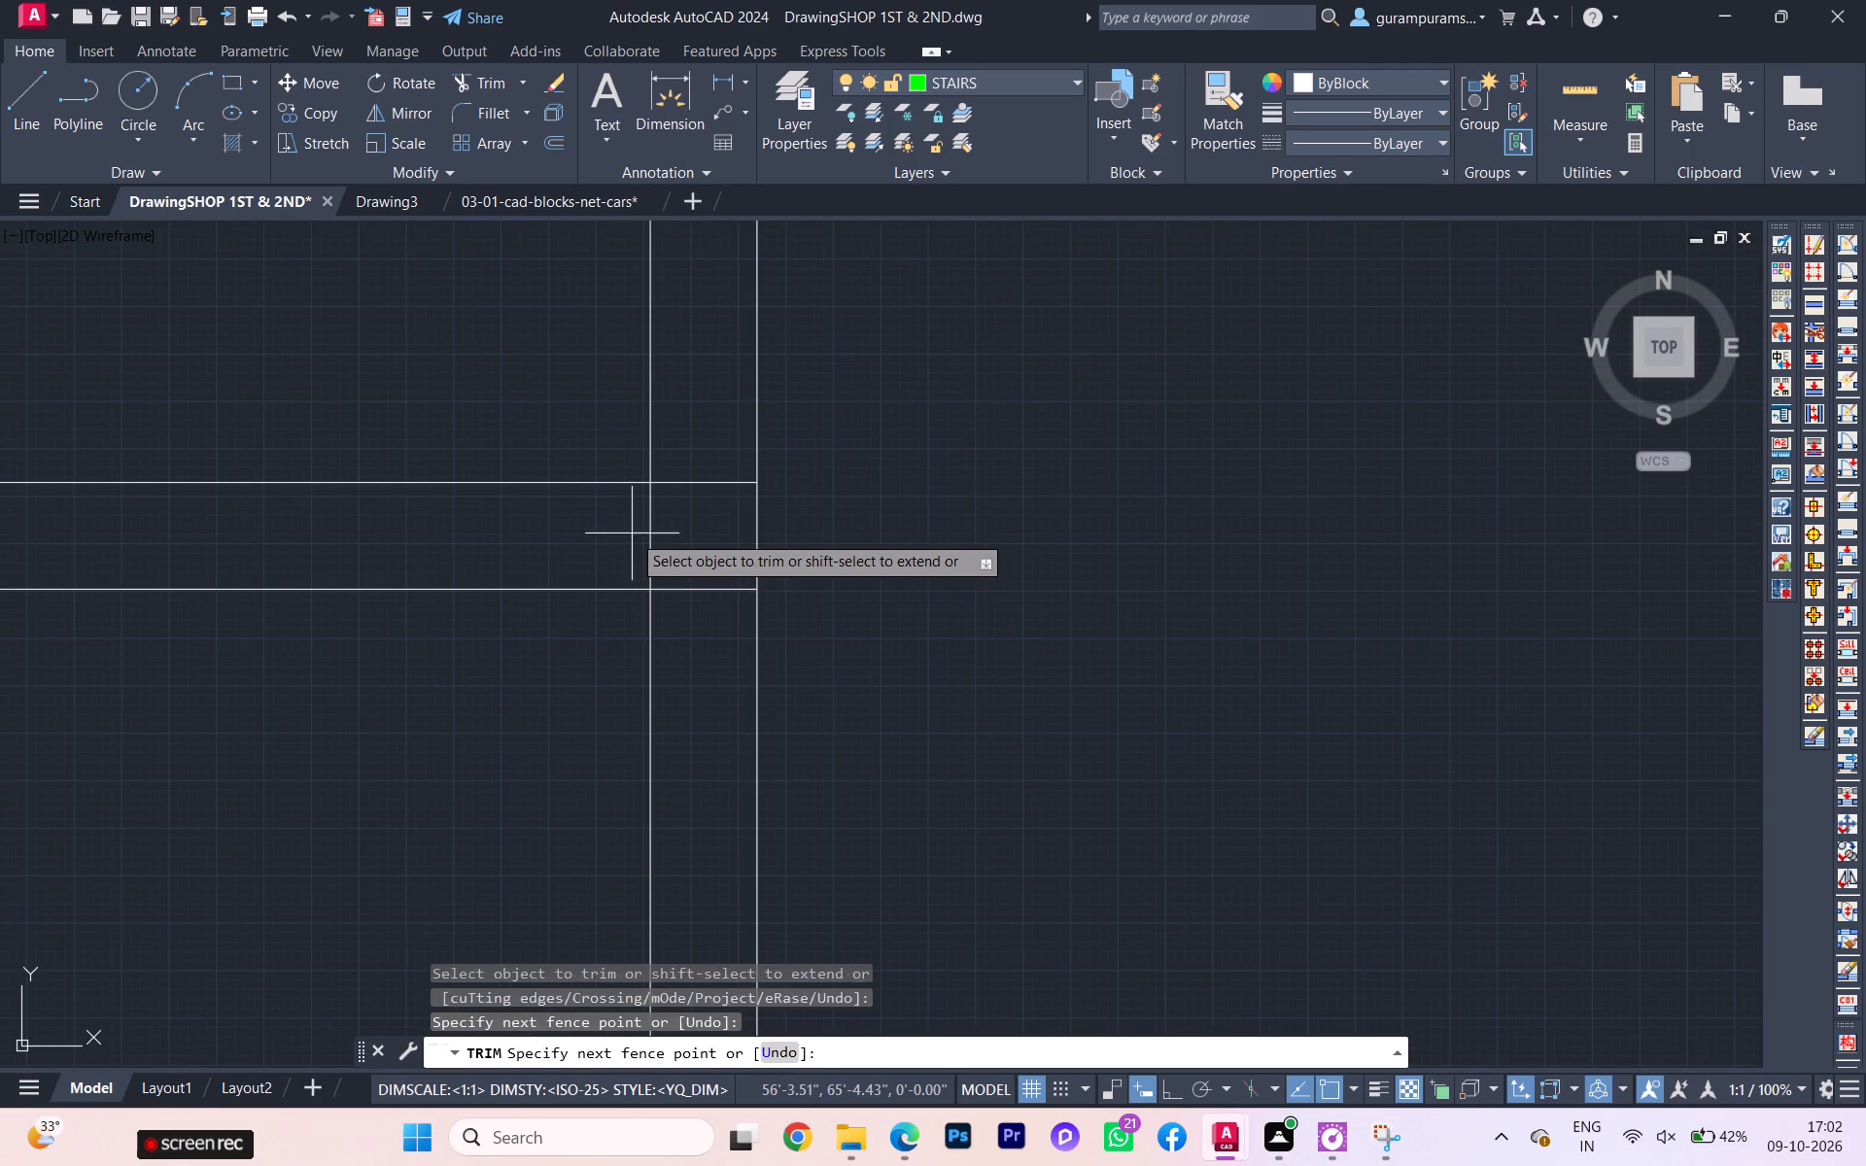
left_click(709, 545)
left_click_drag(702, 523, 694, 483)
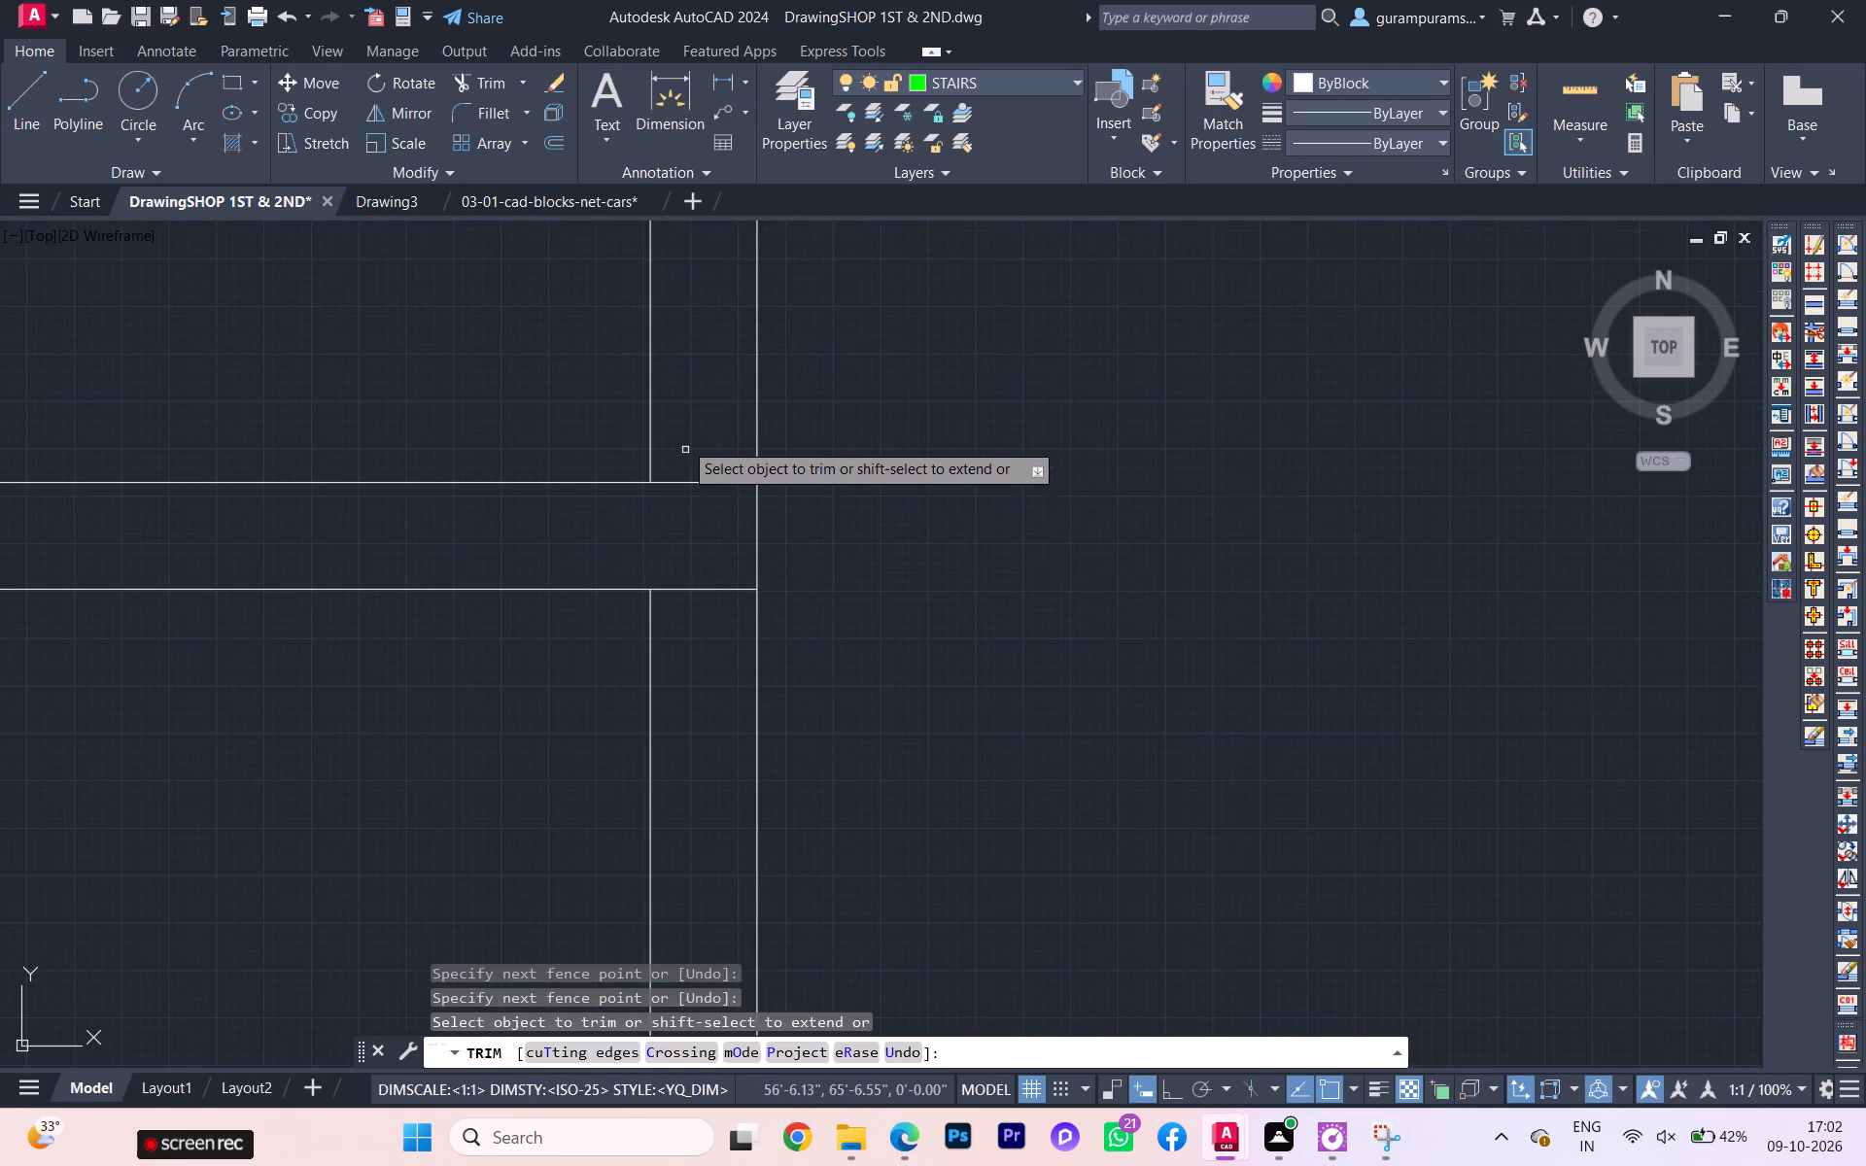
left_click(683, 441)
left_click(689, 715)
Trim the inner passage-side wall line between the two lines of the sixth shop partition.
scroll(706, 569, "down", 3)
scroll(708, 572, "up", 2)
scroll(709, 576, "down", 3)
scroll(788, 725, "down", 1)
middle_click_drag(791, 732, 696, 395)
scroll(656, 434, "up", 4)
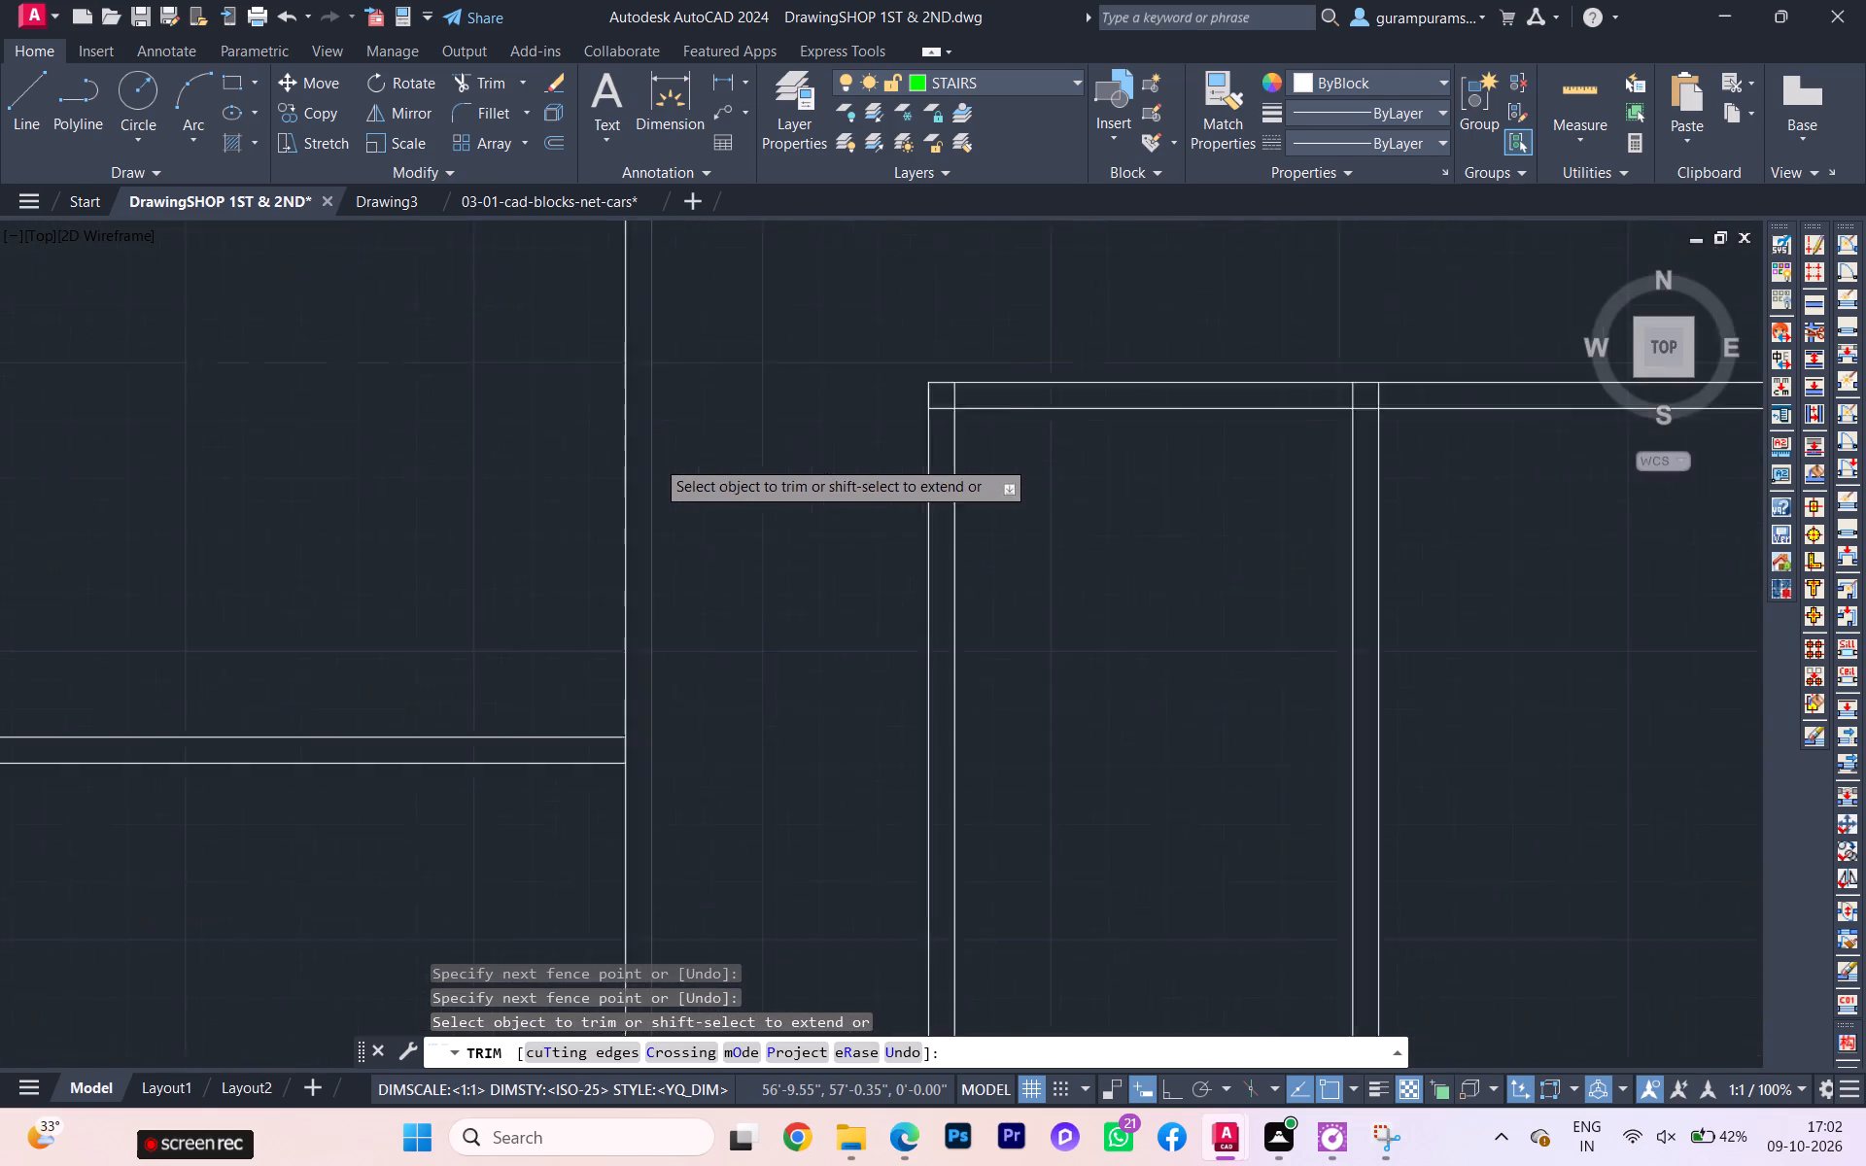
scroll(630, 681, "down", 2)
middle_click_drag(638, 704, 635, 641)
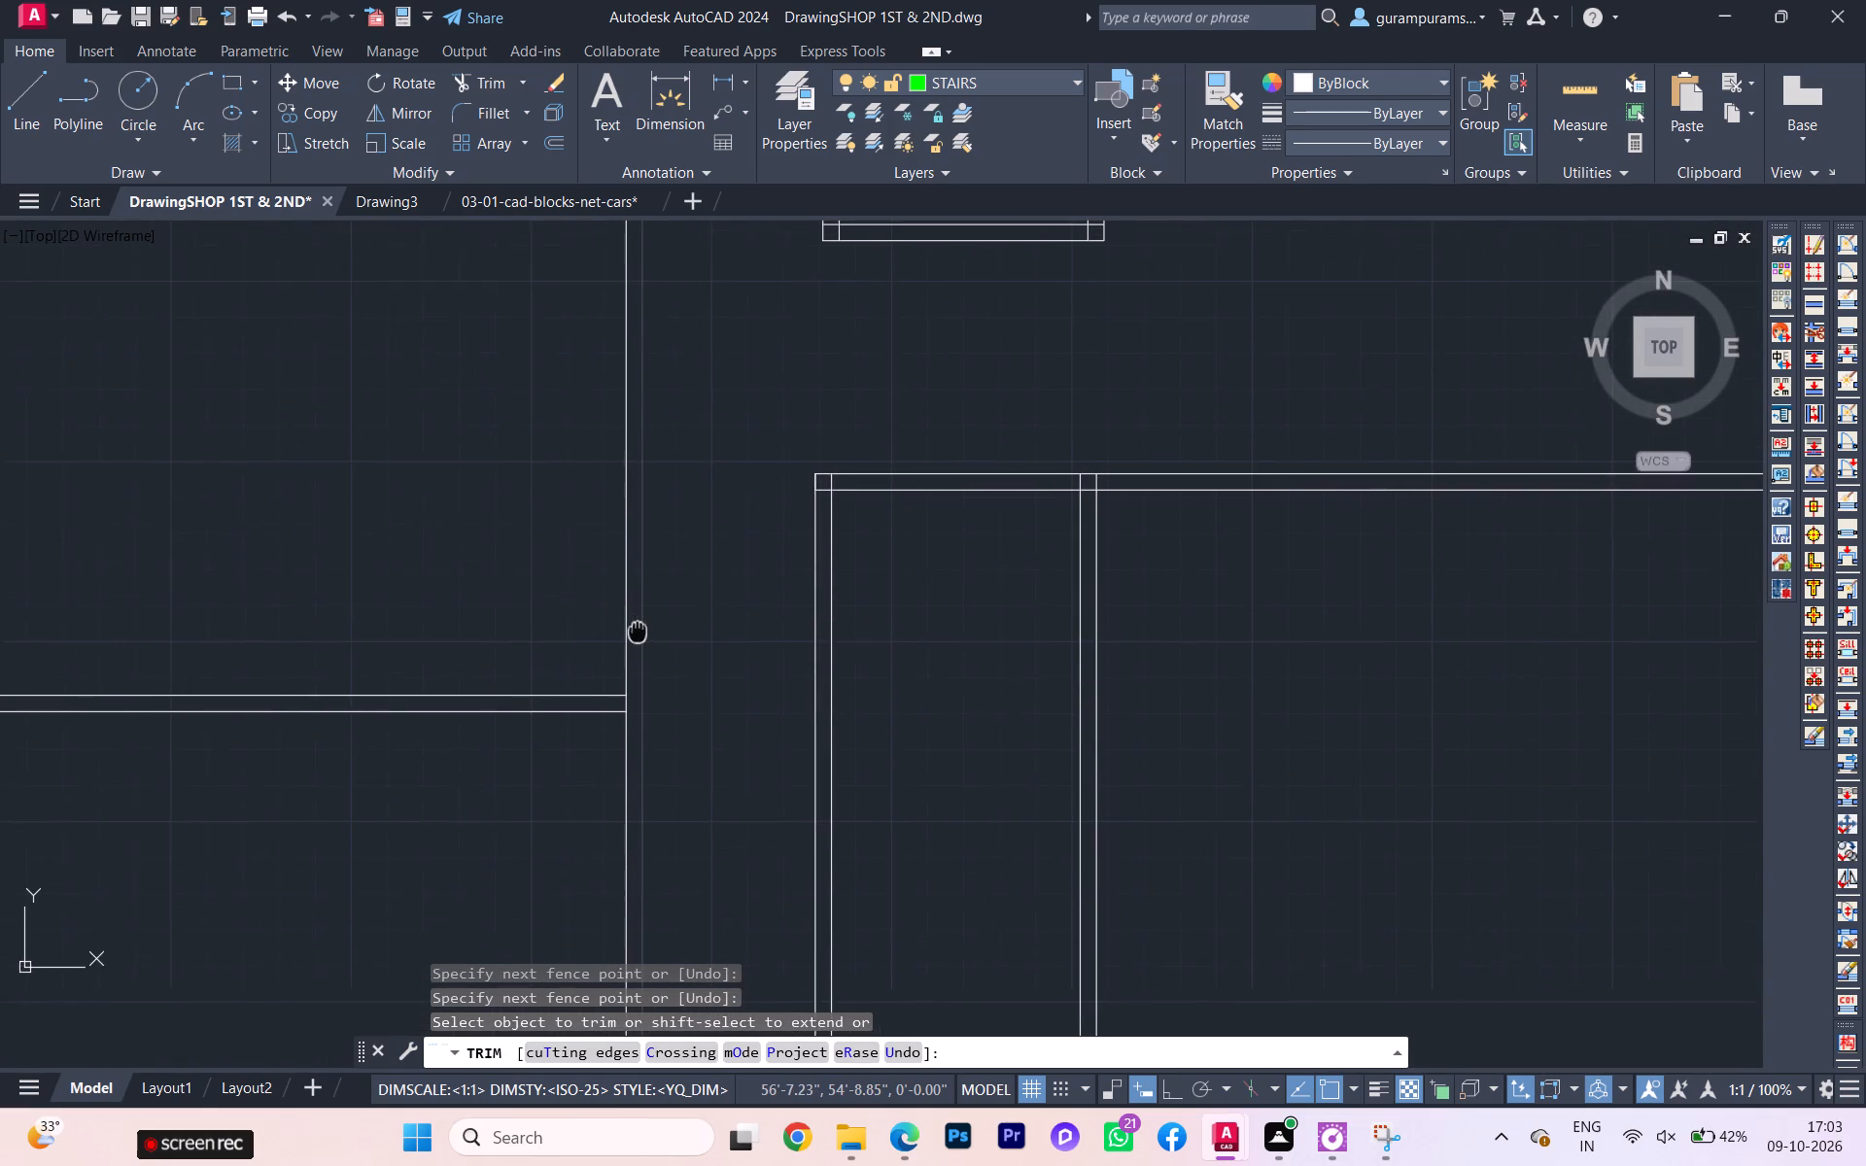
middle_click_drag(635, 641, 634, 642)
scroll(591, 736, "up", 4)
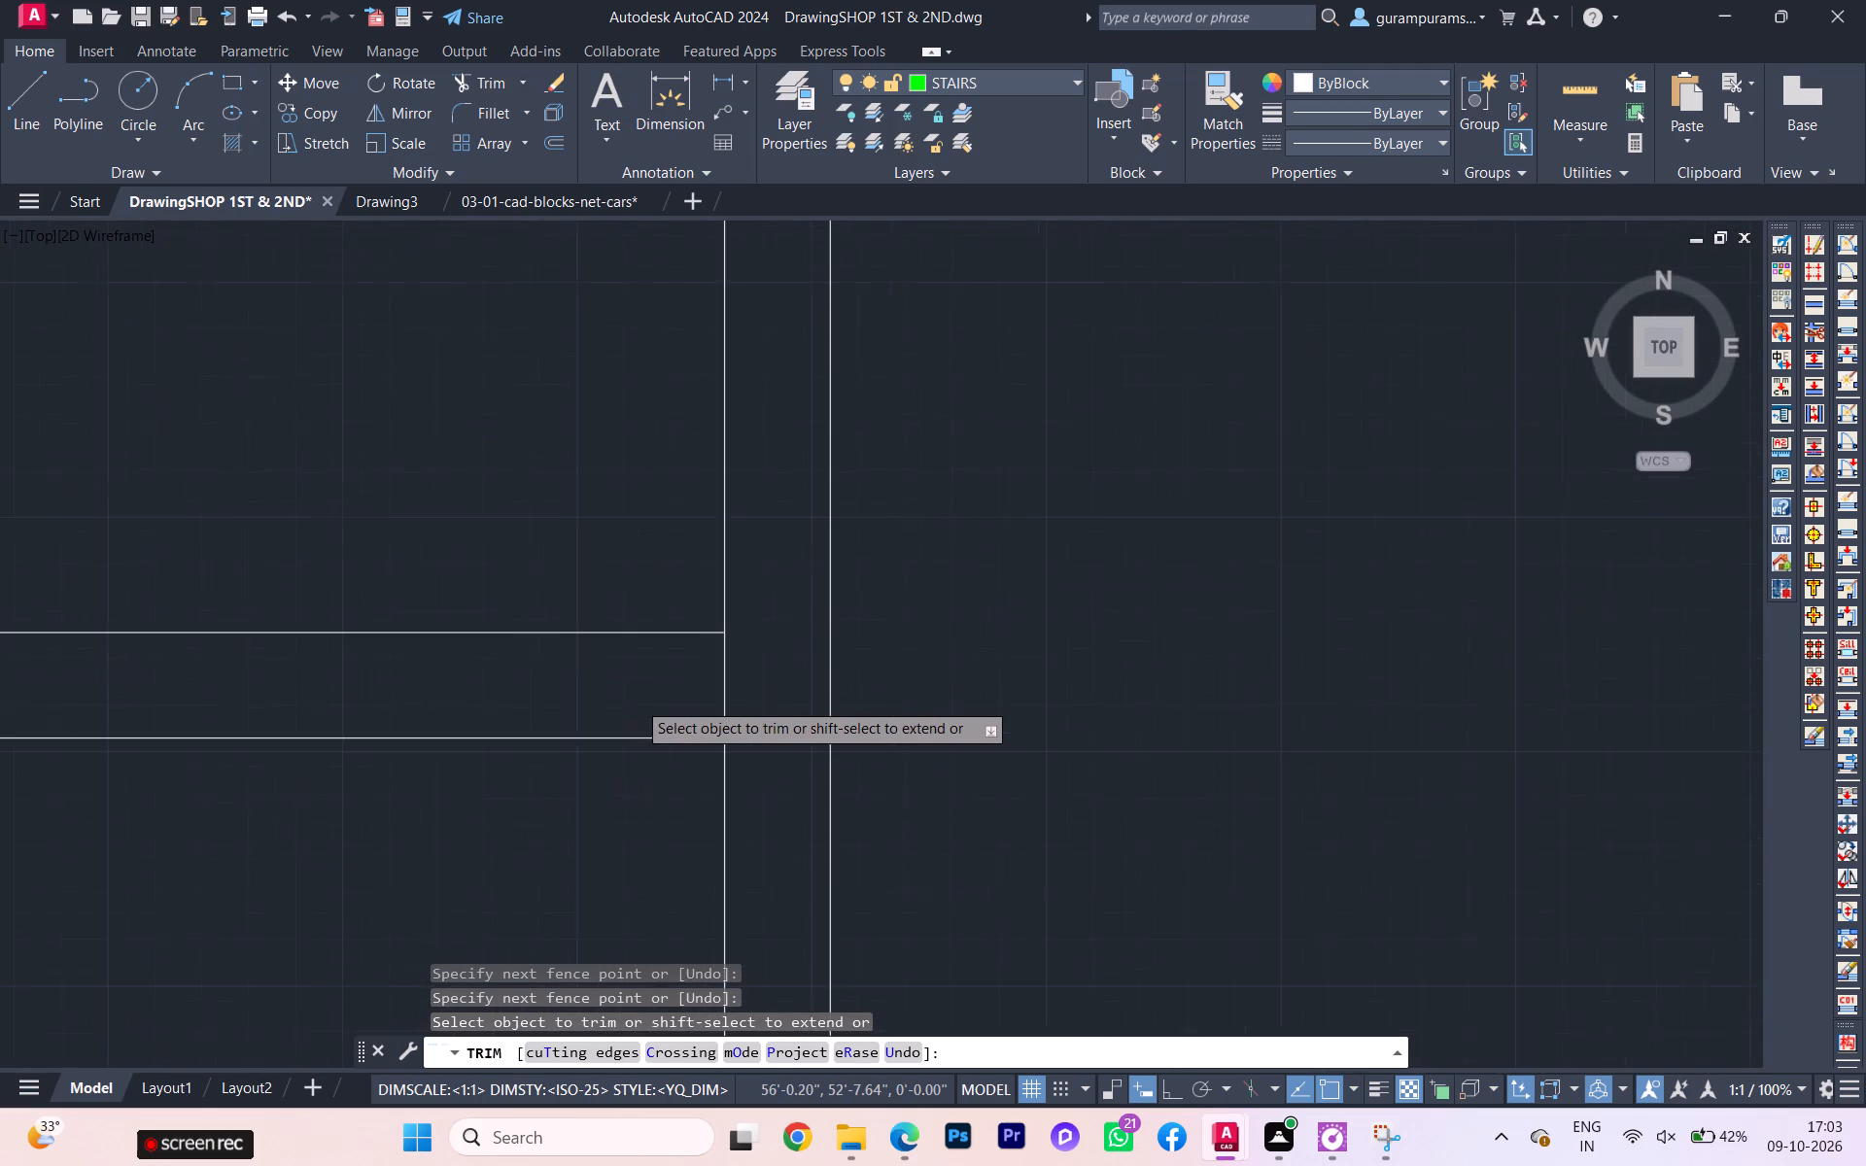
left_click(646, 695)
left_click(756, 705)
Trim the inner wall line and the partition ends where the lowest shop partition meets the passage-side wall.
scroll(751, 703, "down", 4)
middle_click_drag(762, 725, 762, 724)
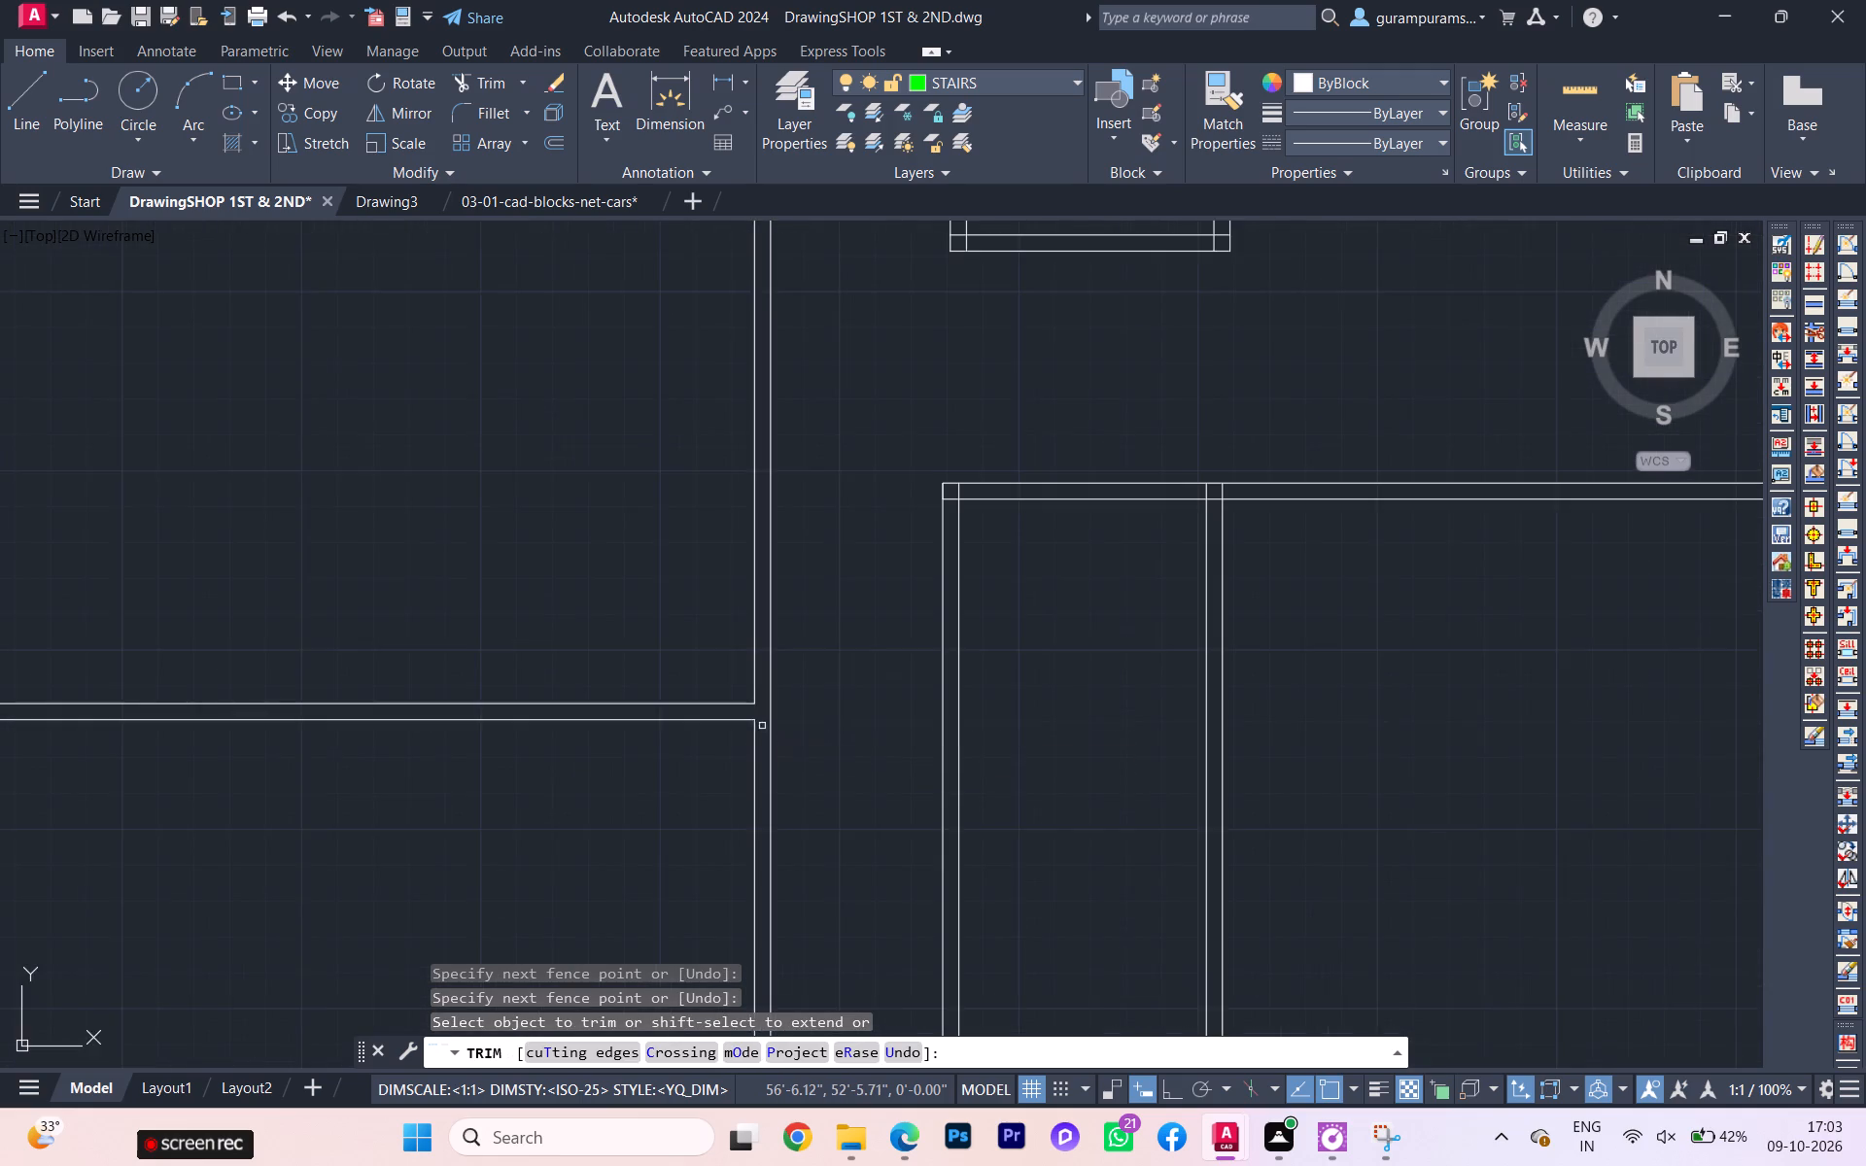
middle_click_drag(762, 724, 730, 429)
scroll(725, 688, "down", 2)
middle_click_drag(777, 830, 706, 612)
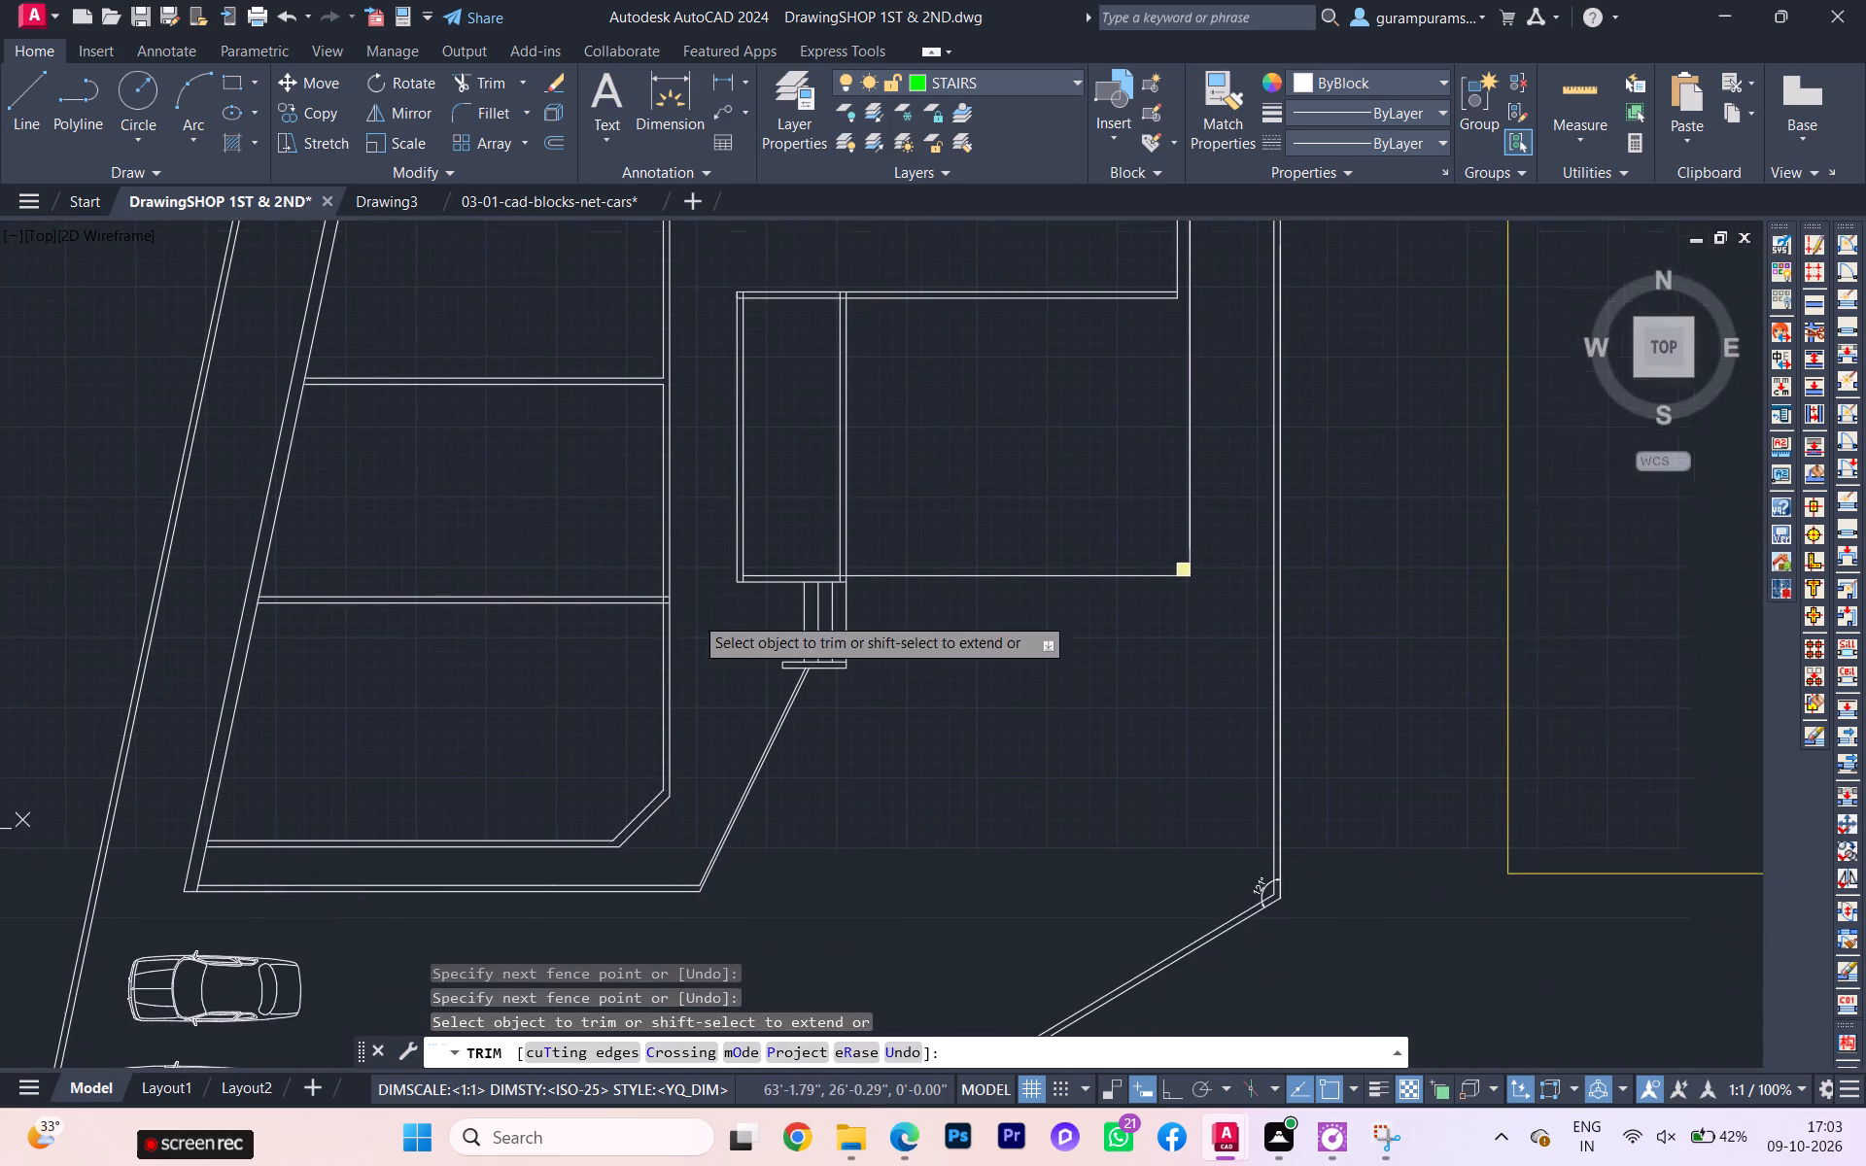
scroll(654, 596, "up", 6)
left_click(710, 697)
left_click(781, 706)
left_click(807, 781)
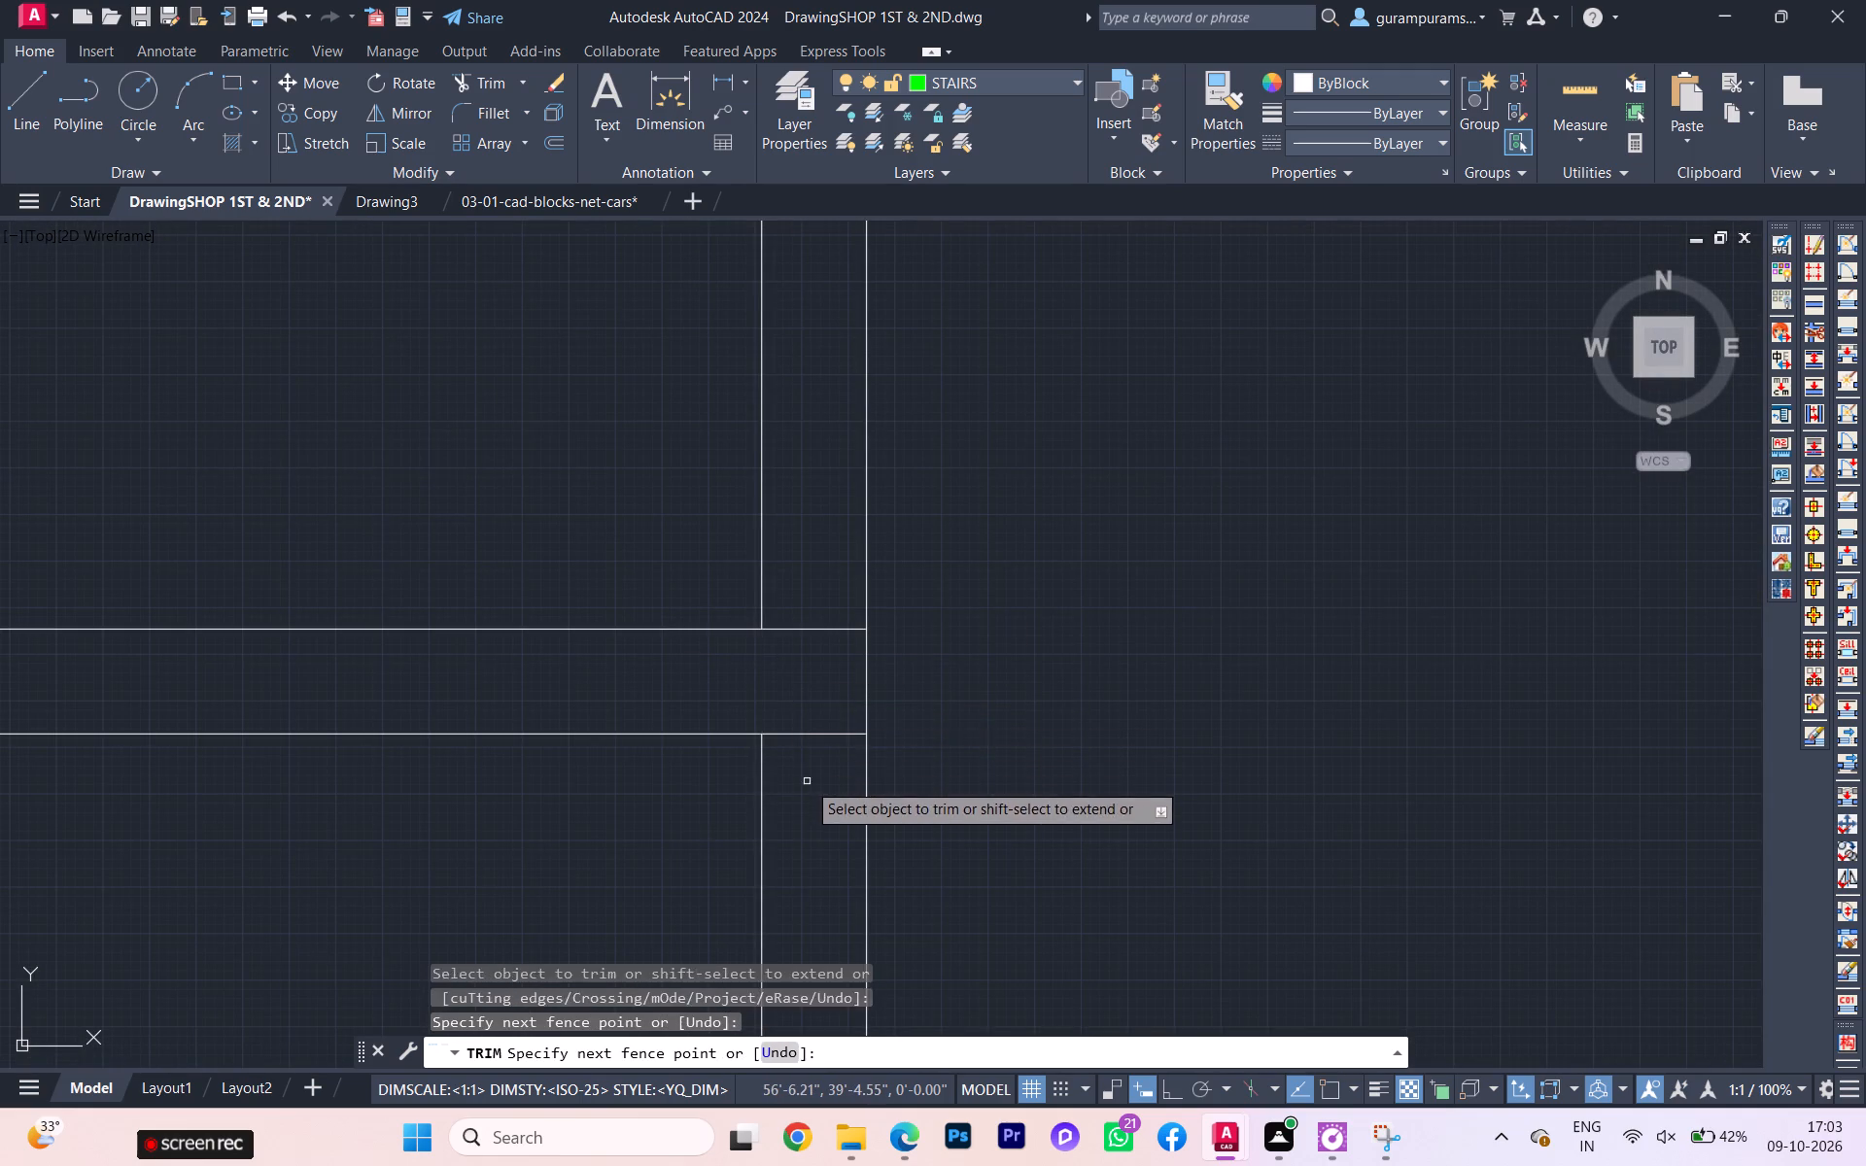
left_click(810, 566)
scroll(766, 709, "down", 1)
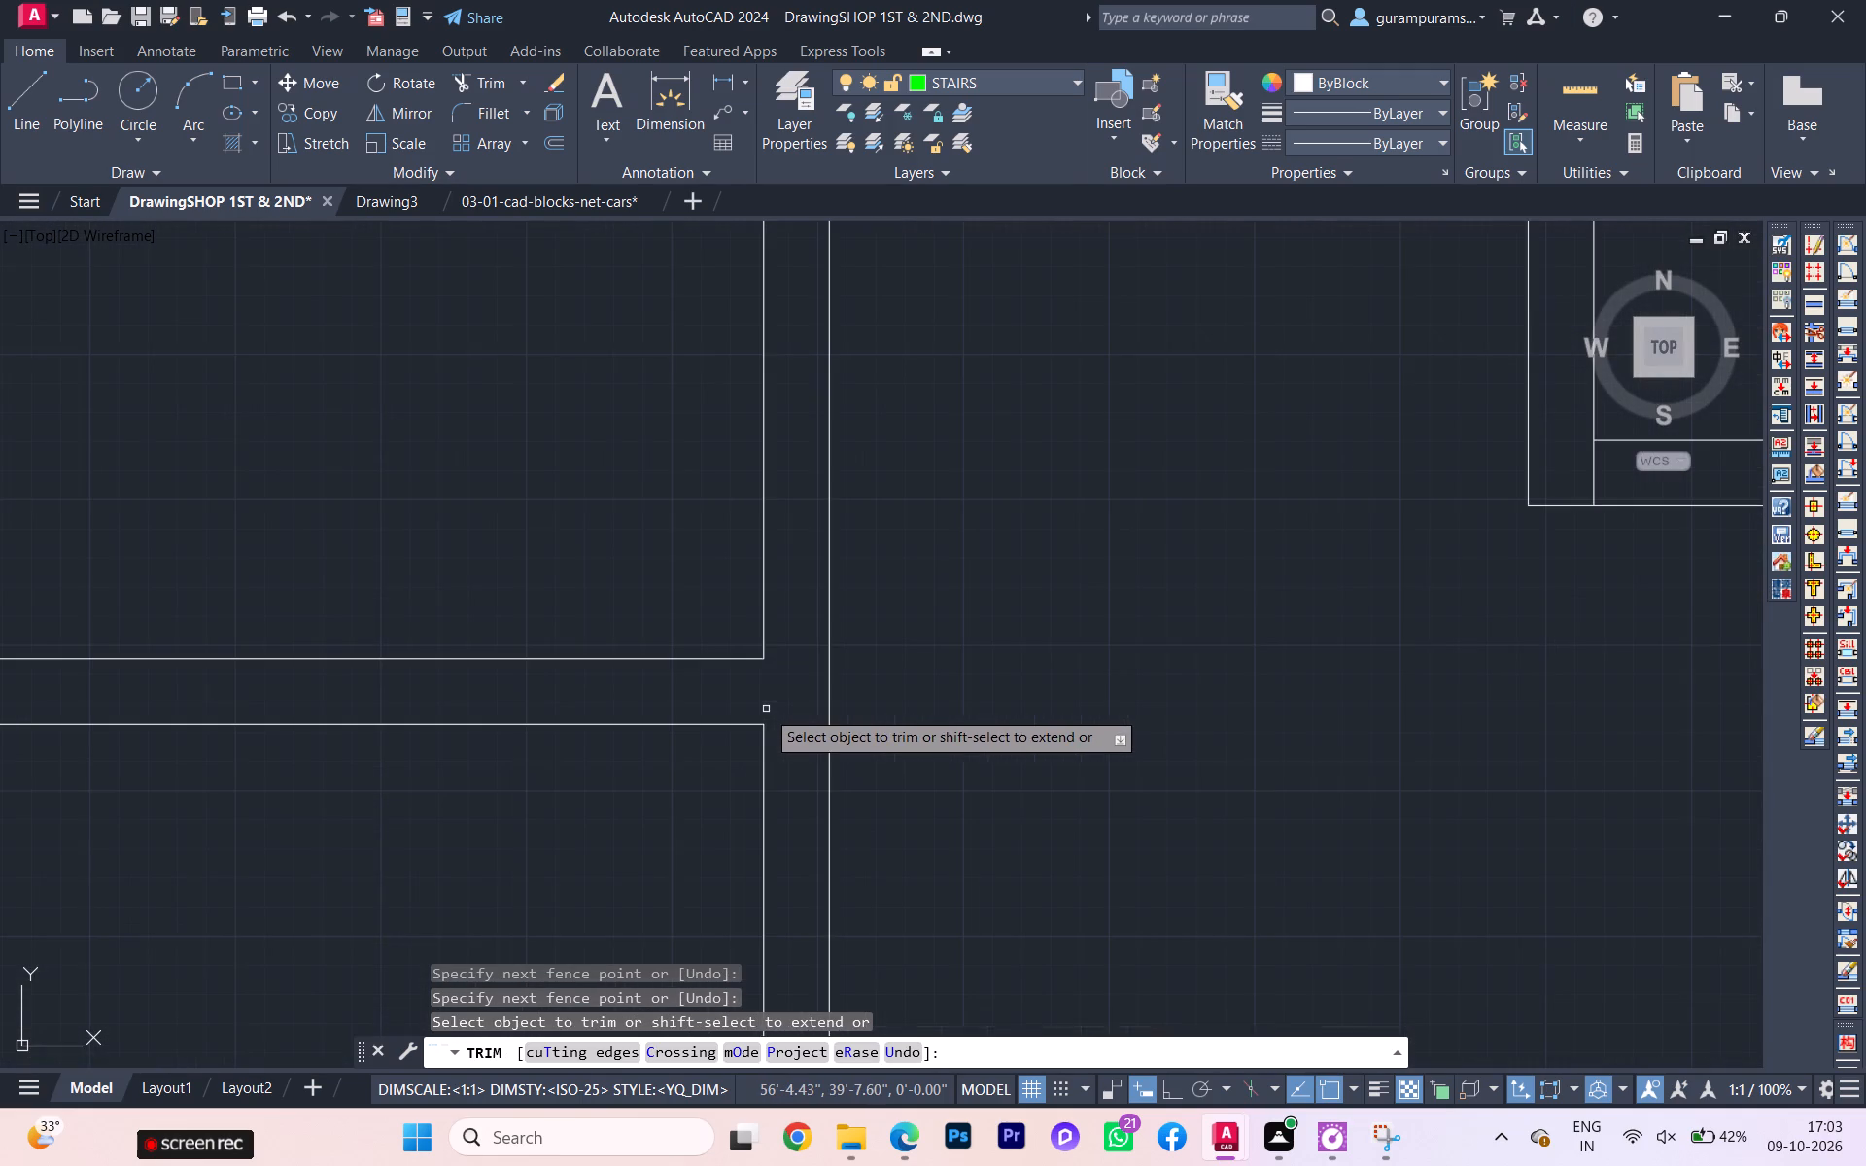
key("Escape")
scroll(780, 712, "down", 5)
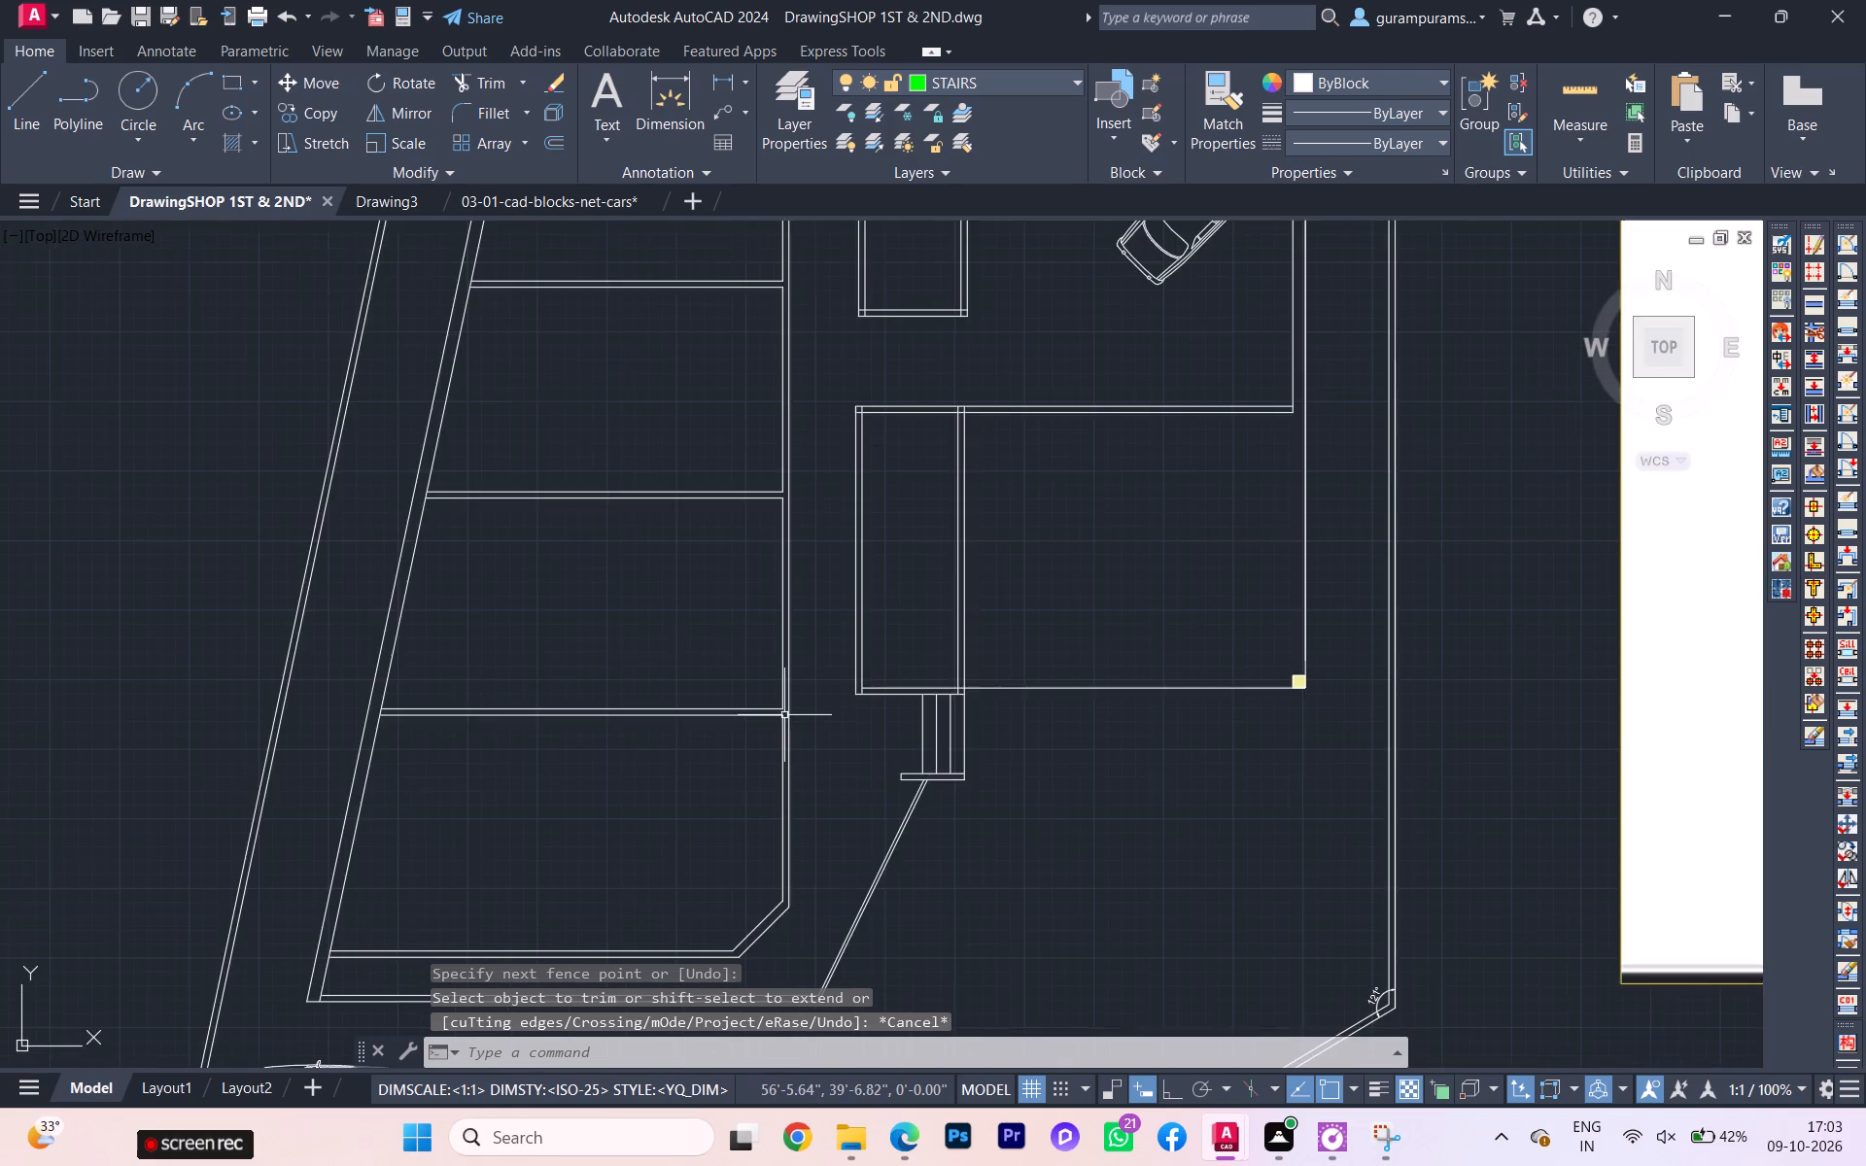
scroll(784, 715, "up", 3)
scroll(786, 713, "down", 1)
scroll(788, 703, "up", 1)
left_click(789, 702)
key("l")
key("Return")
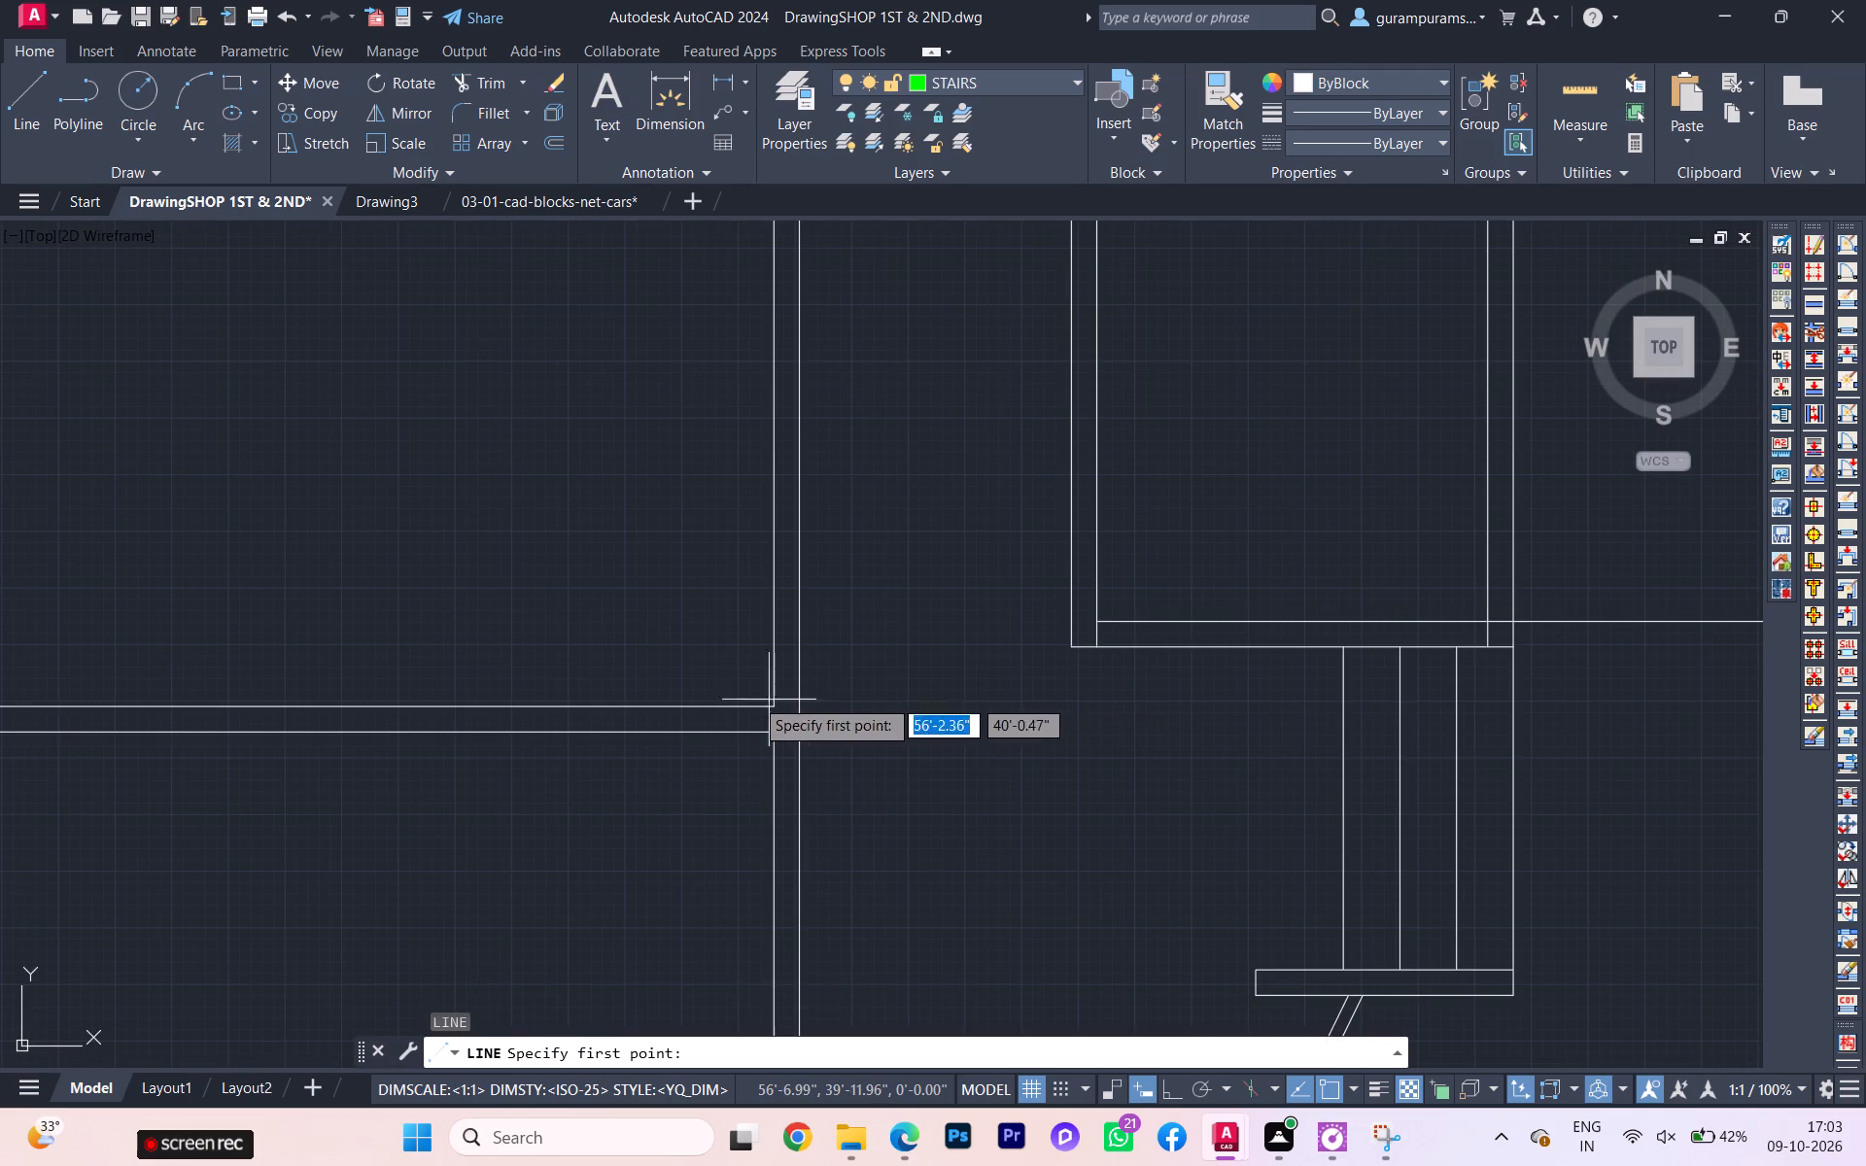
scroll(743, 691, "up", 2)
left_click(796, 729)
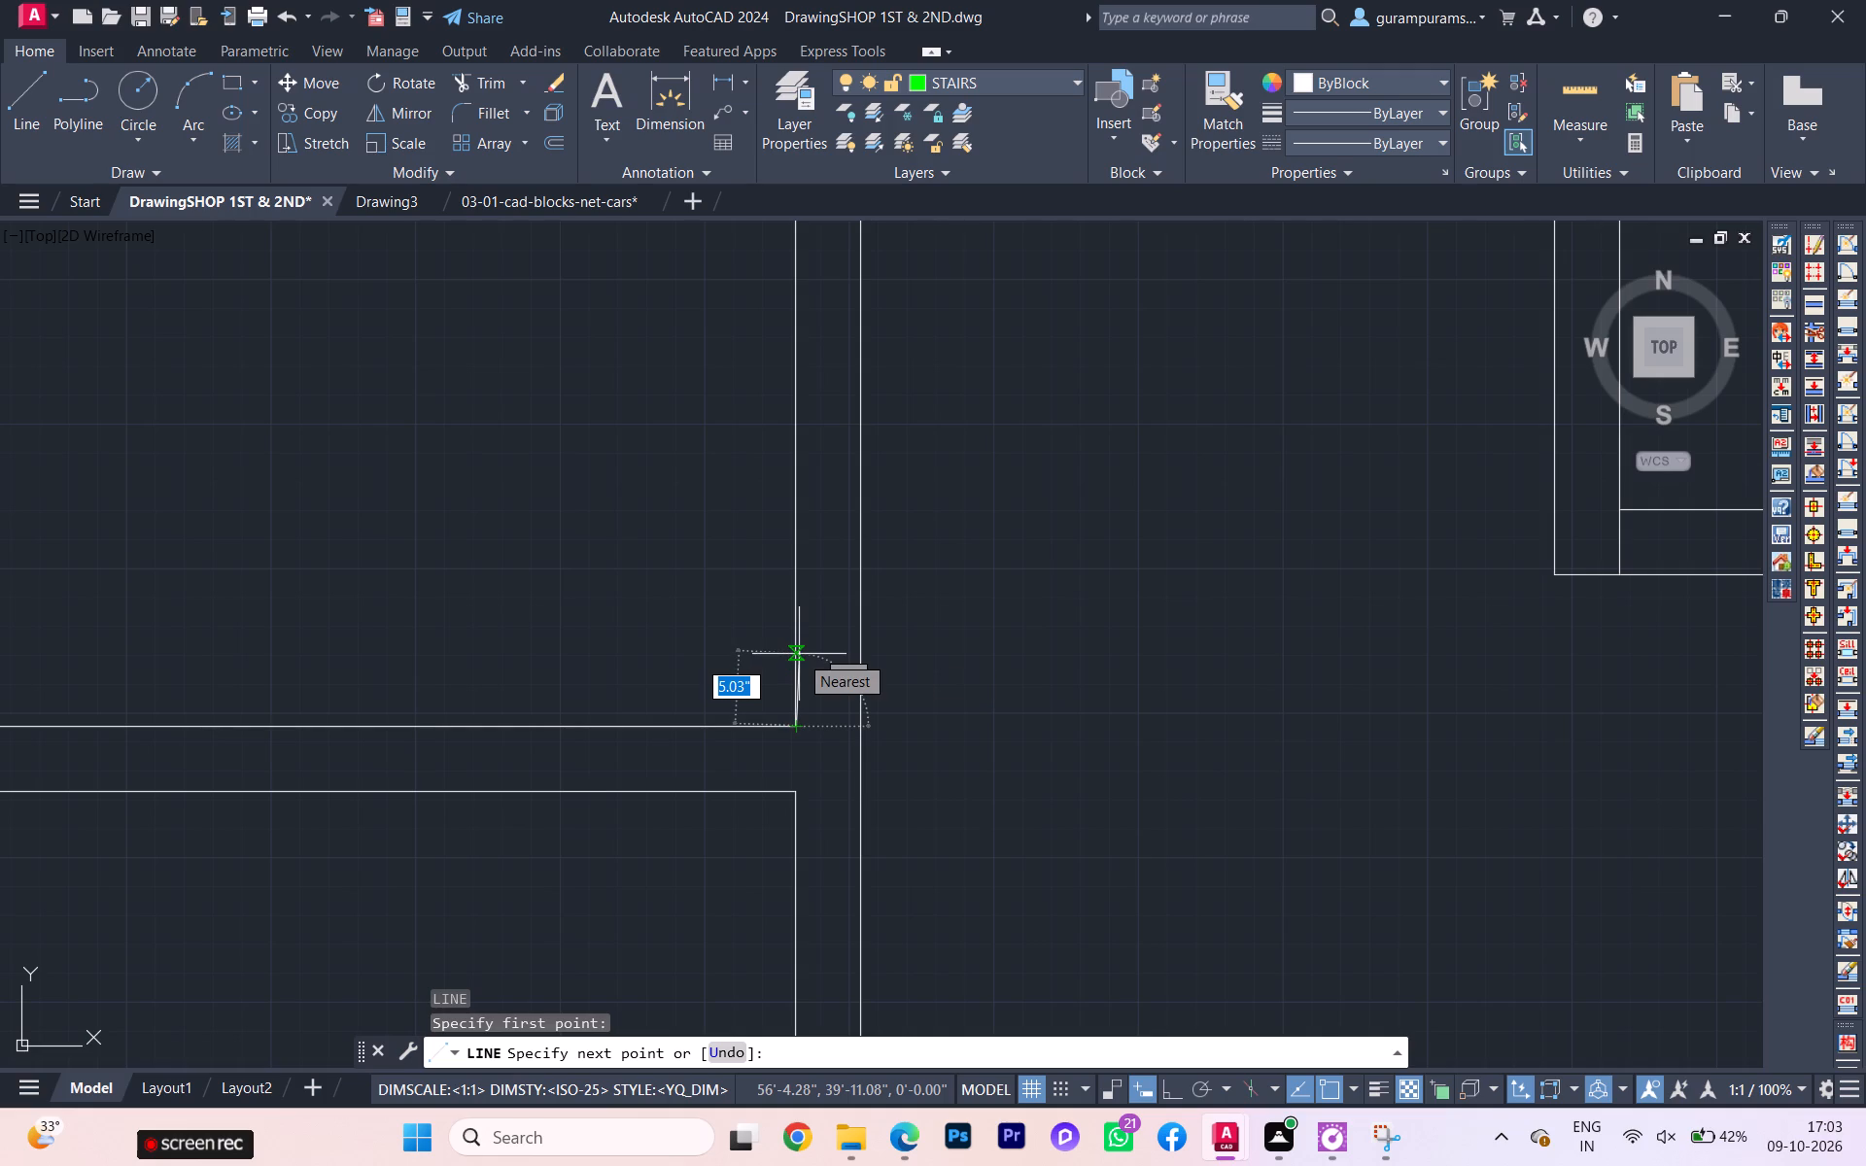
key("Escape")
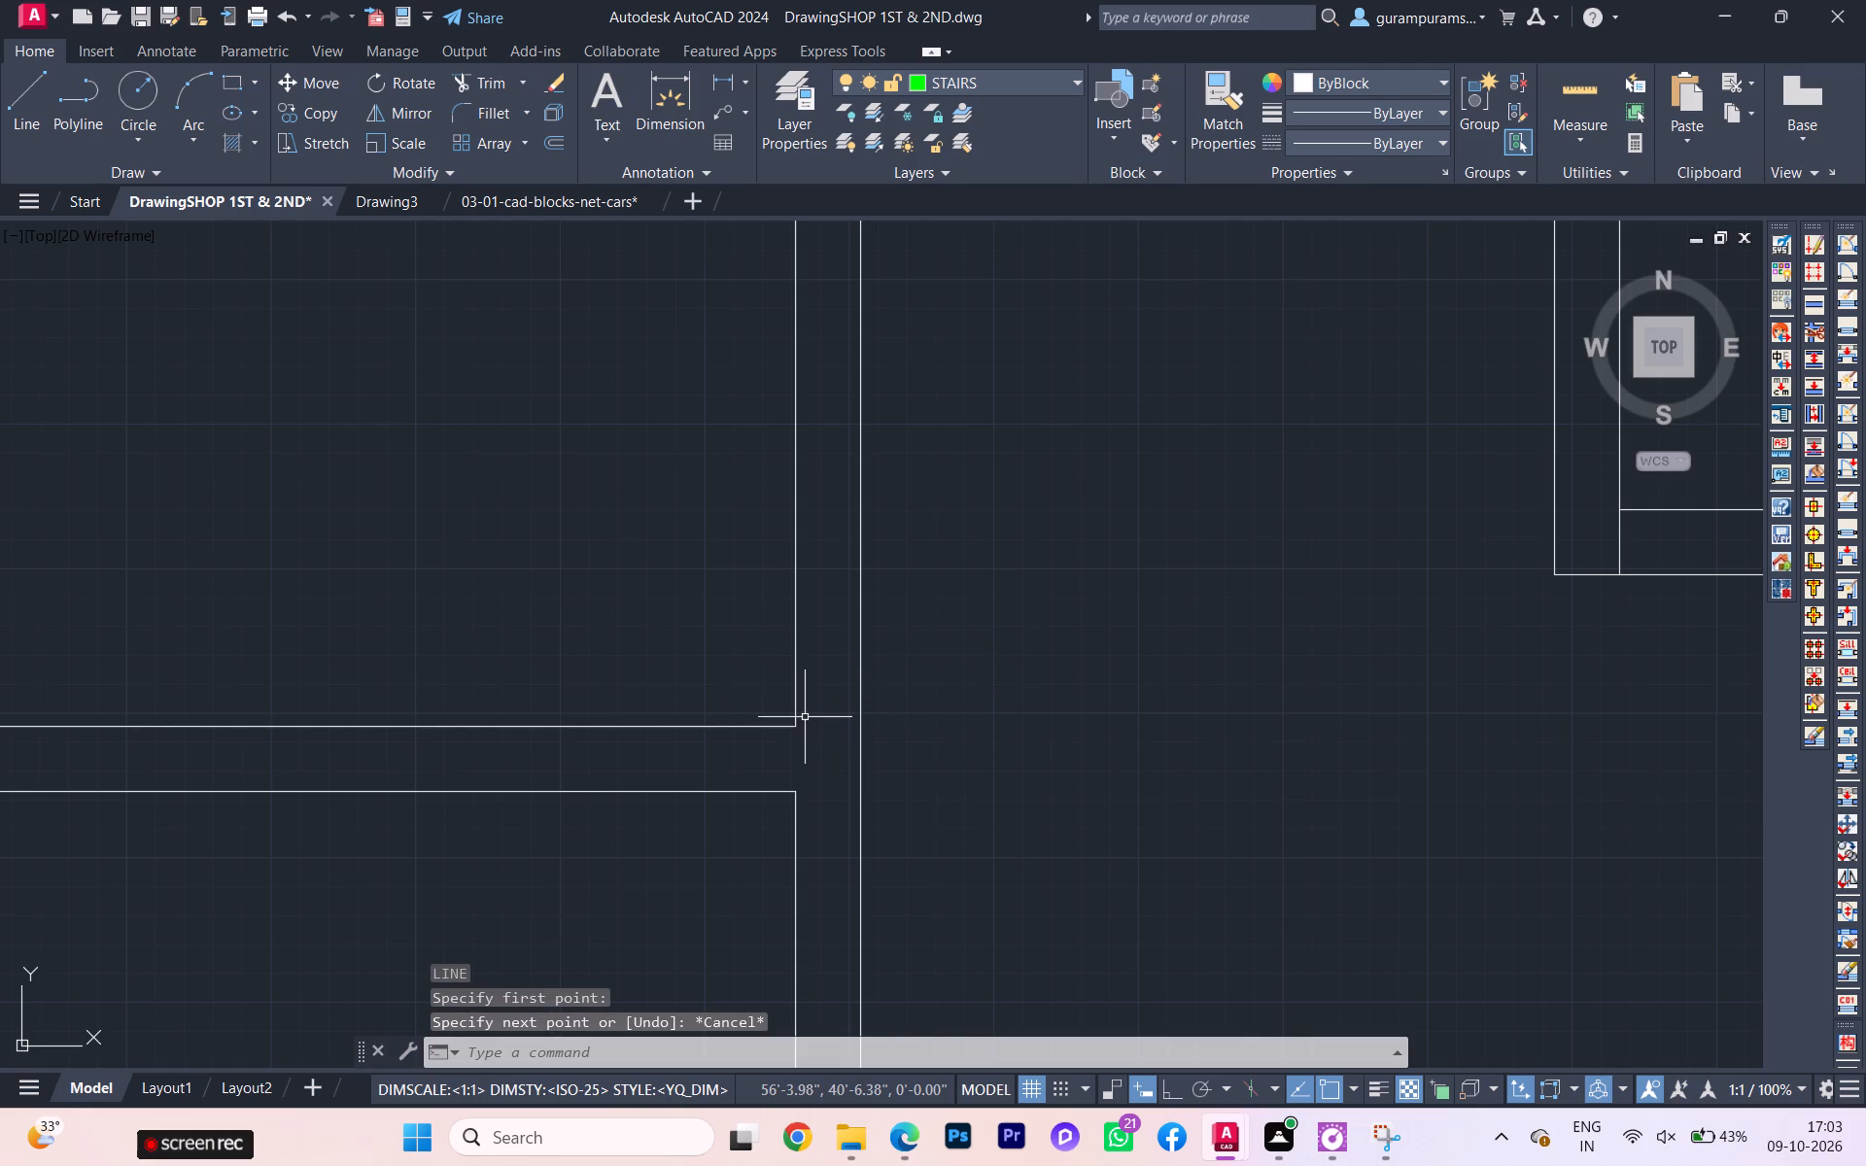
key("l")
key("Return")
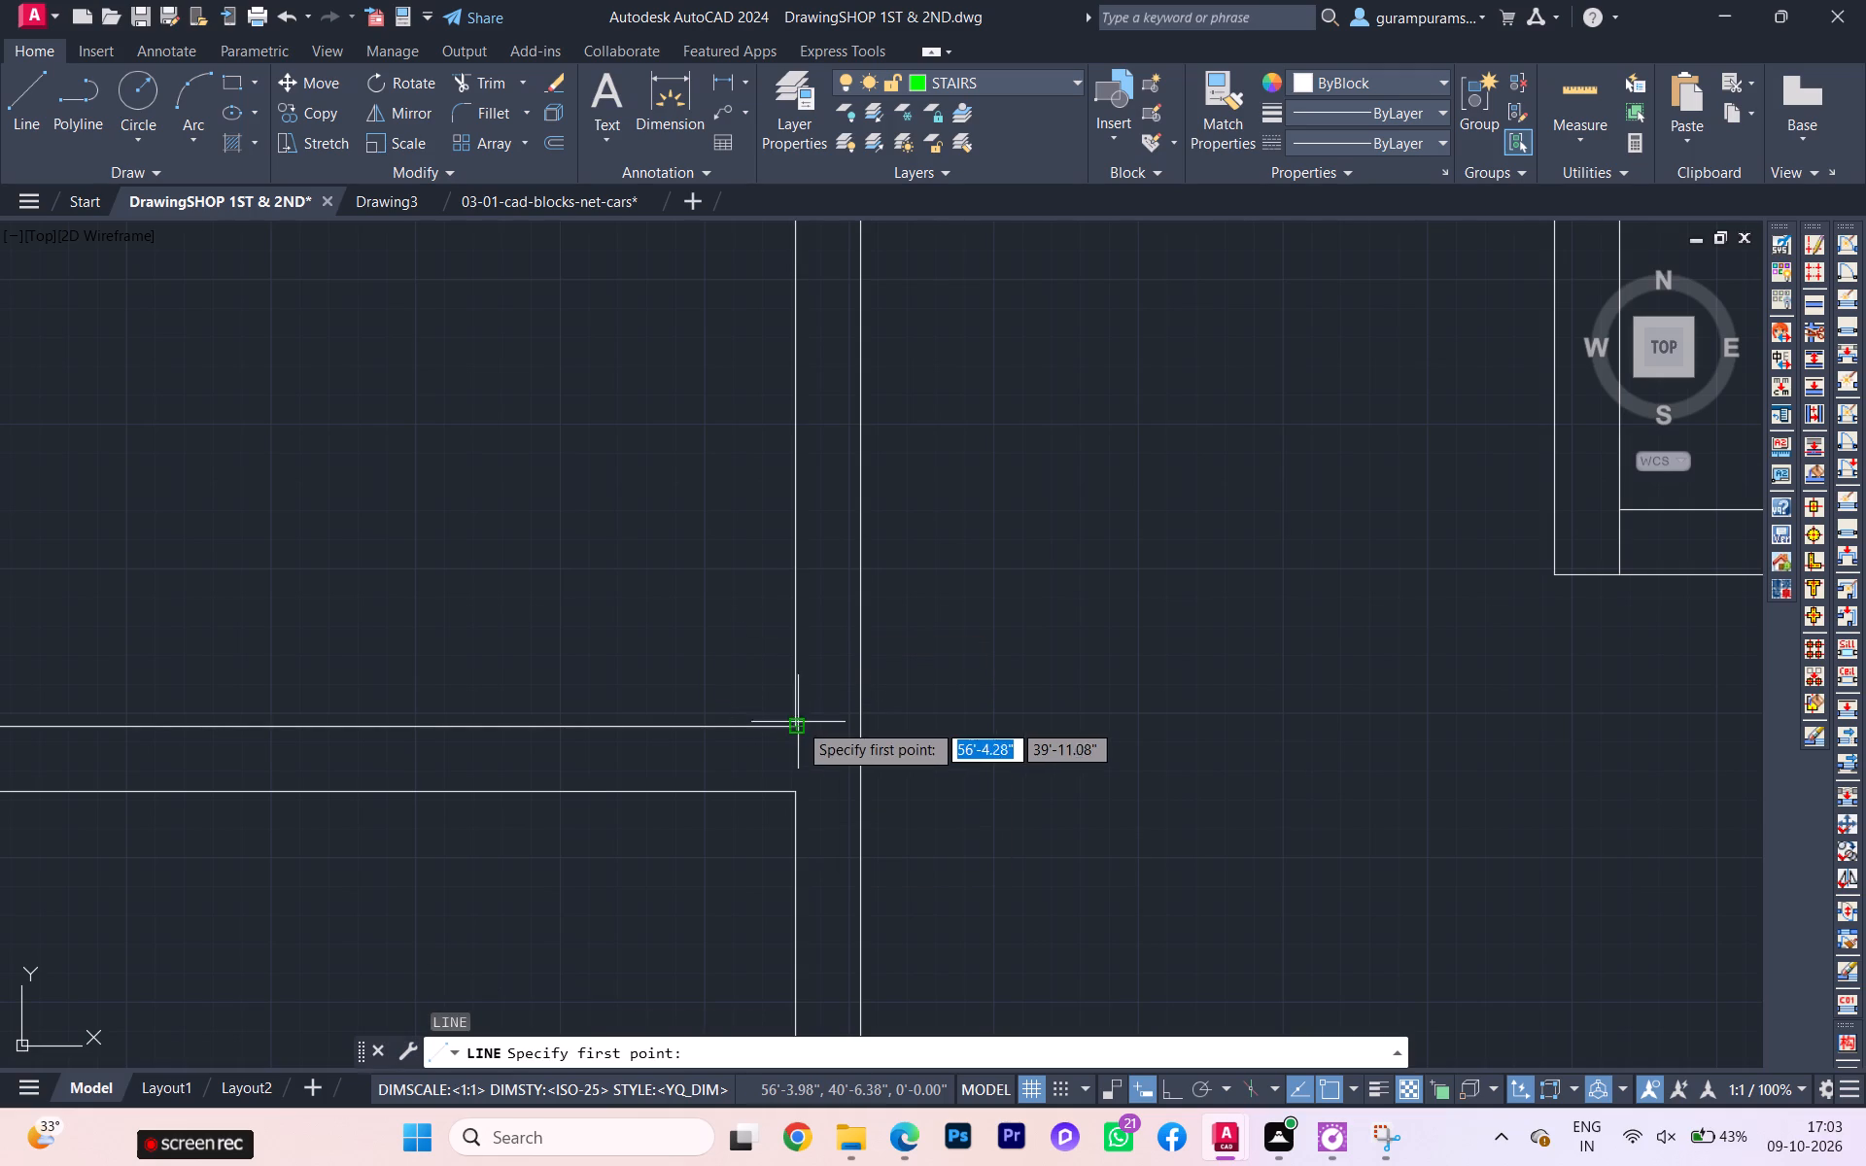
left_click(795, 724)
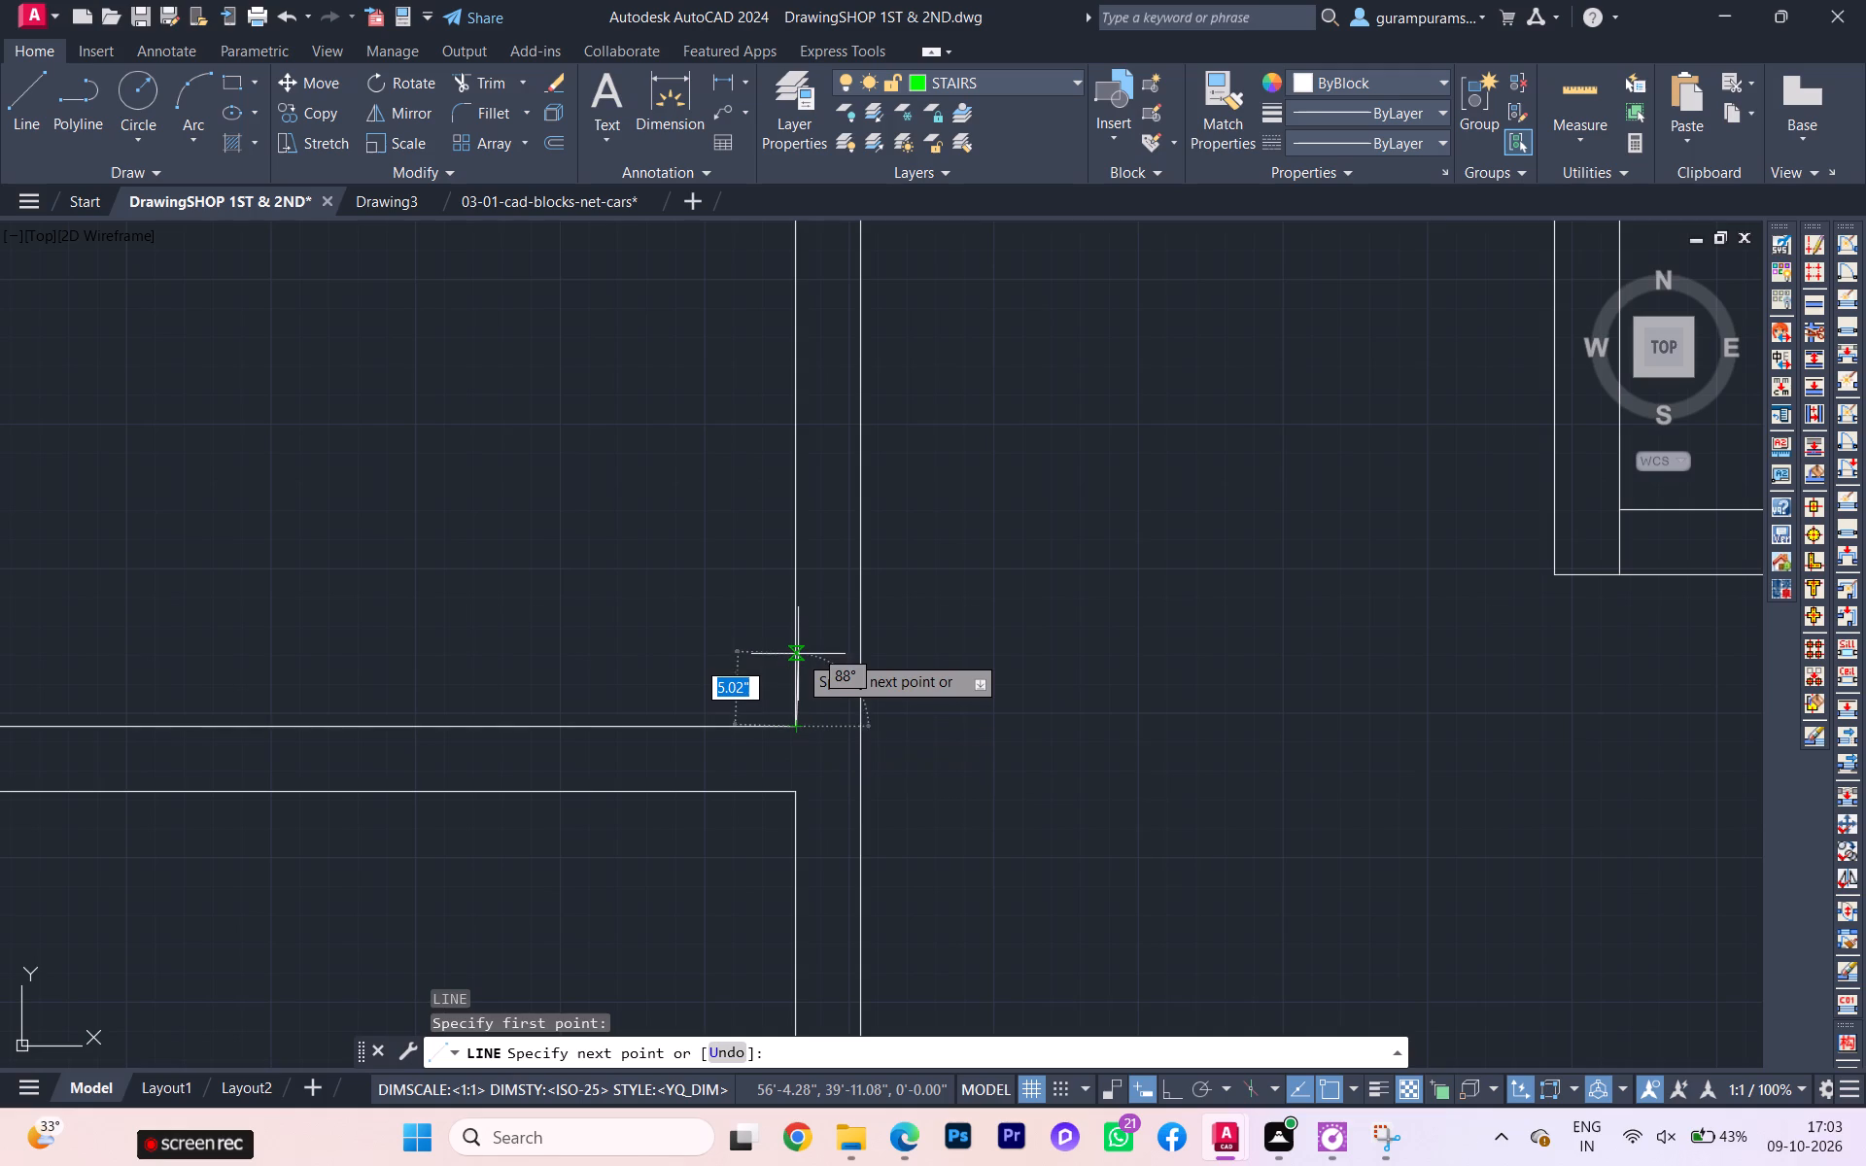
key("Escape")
Draw a 4.5" line across the passage-side wall, tracked 3" above the upper inner corner of the lowest partition junction.
key("space")
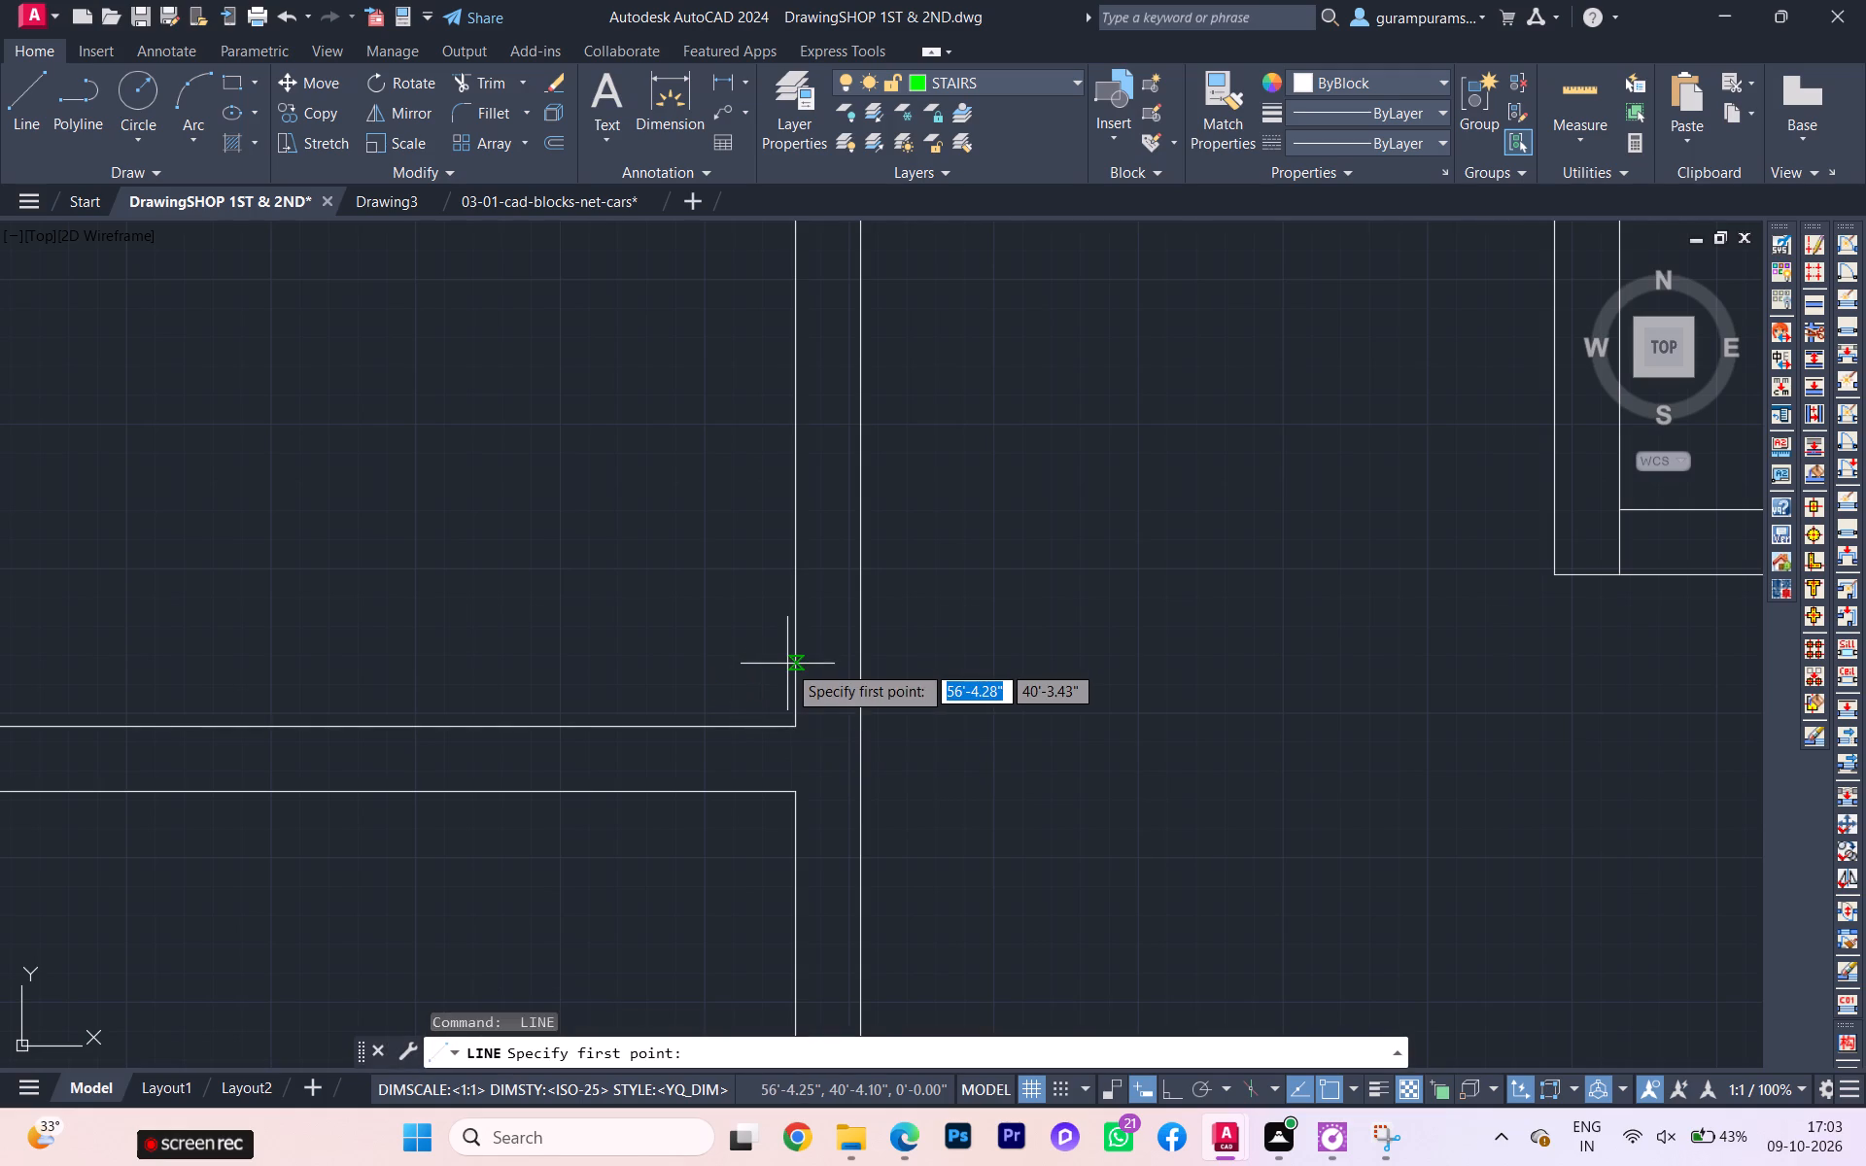
key("t")
key("k")
key("Return")
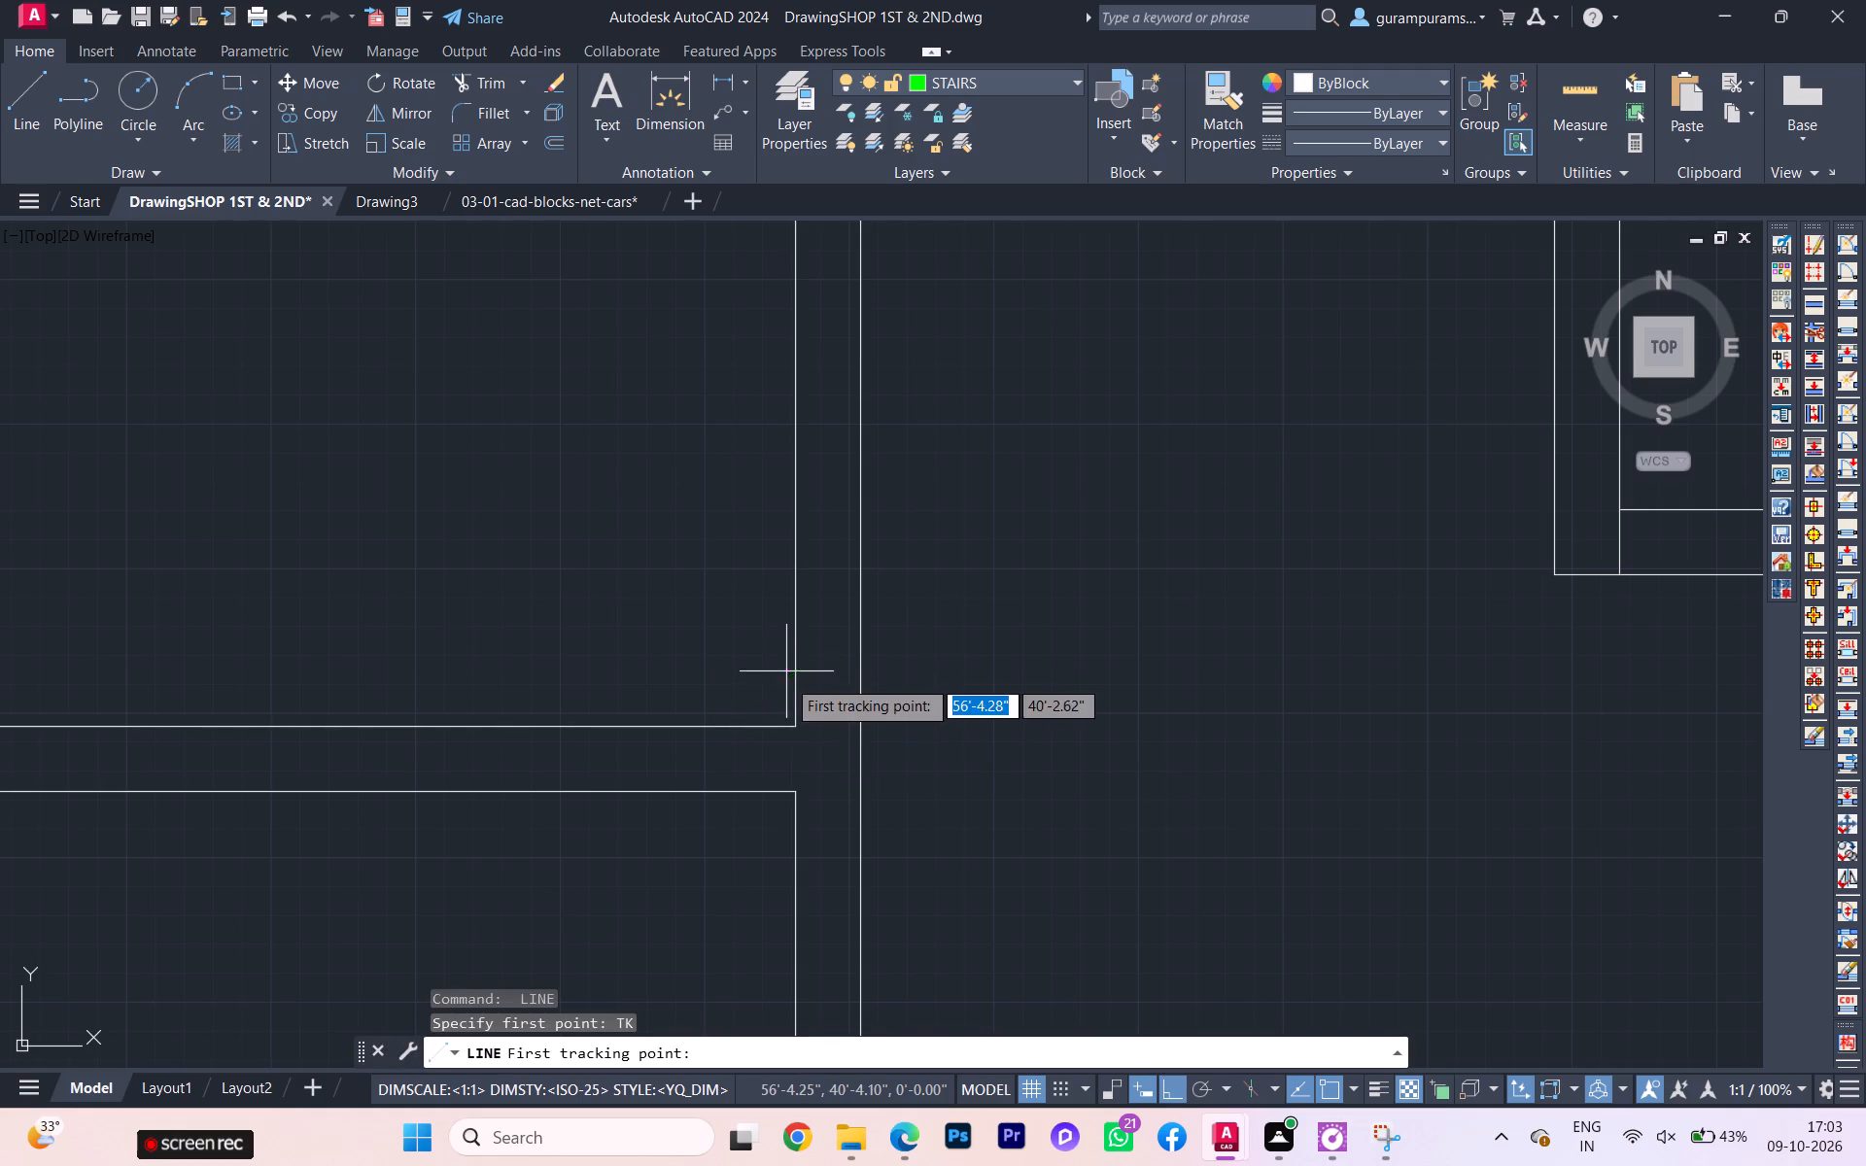
left_click(792, 728)
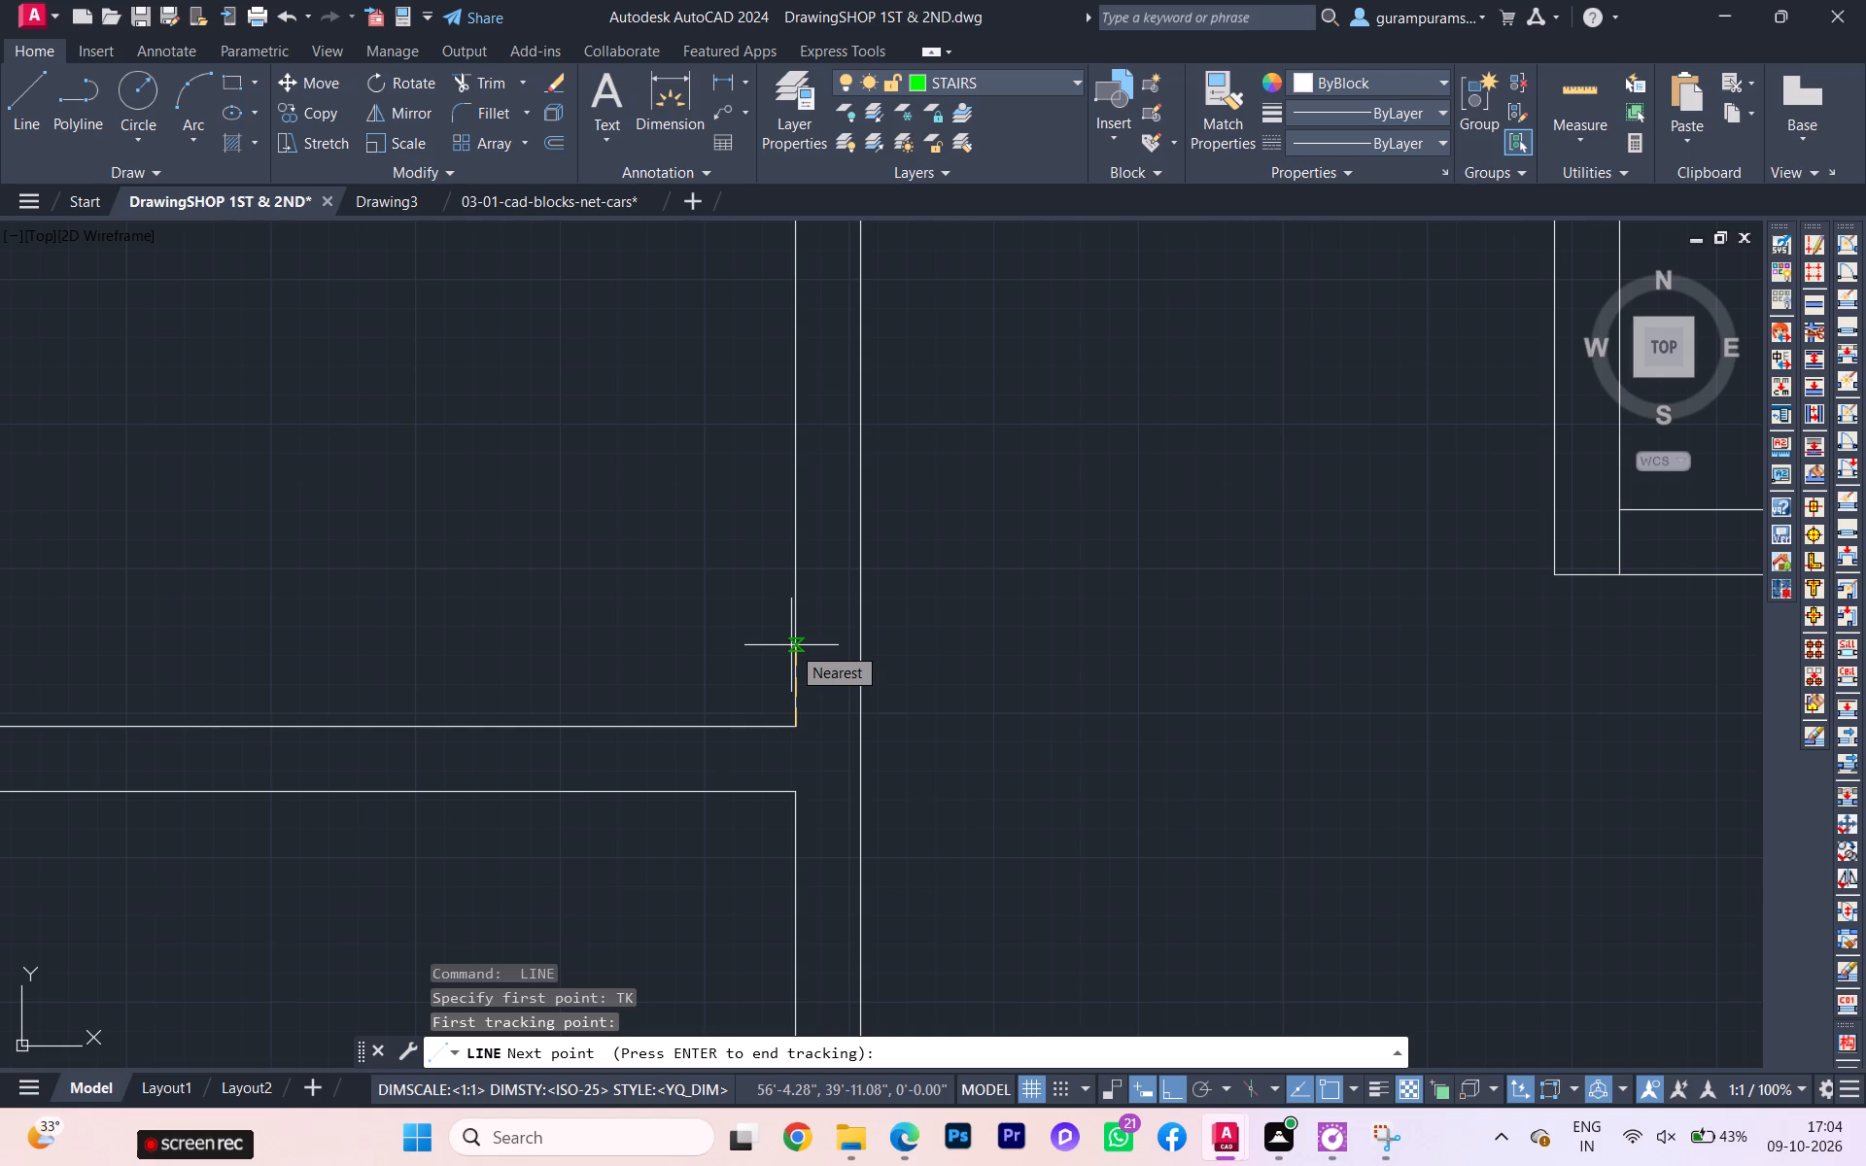
key("3")
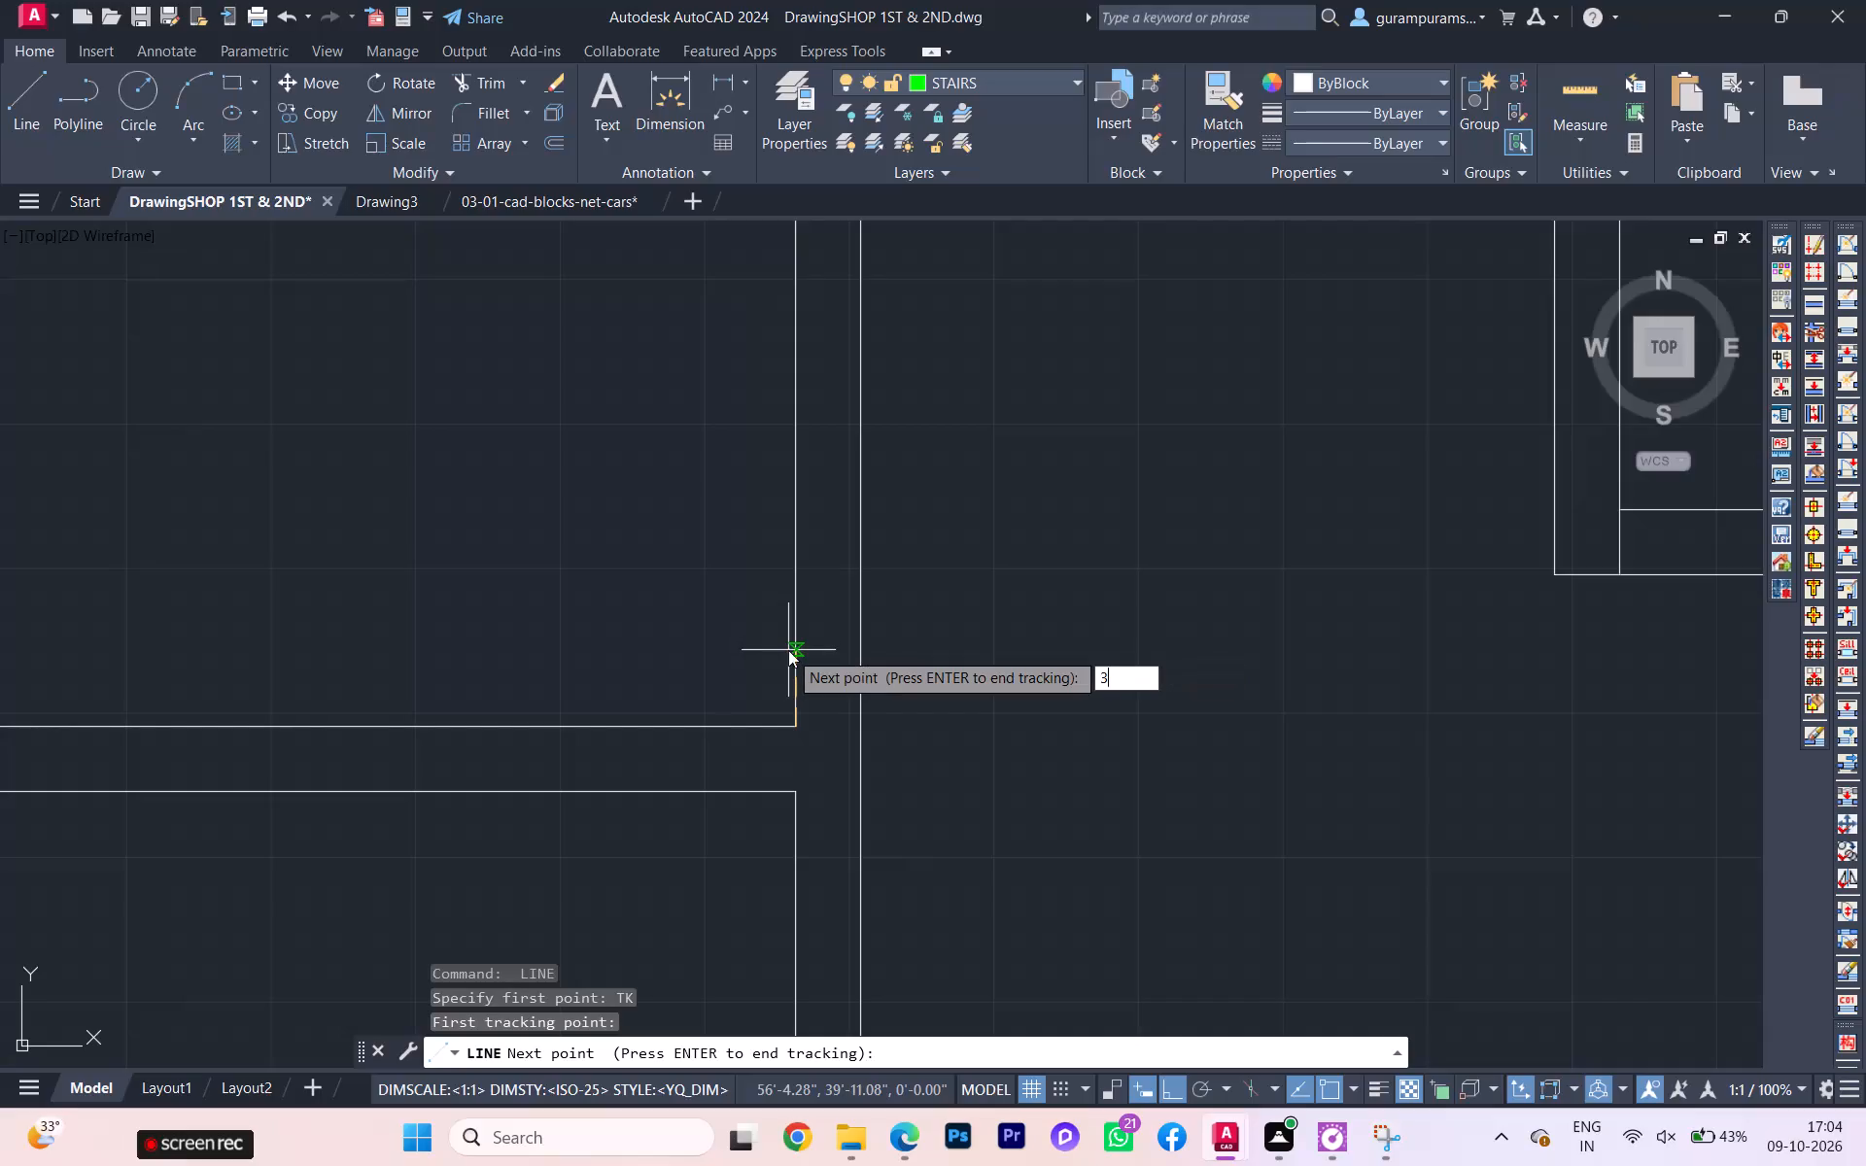
key("Return")
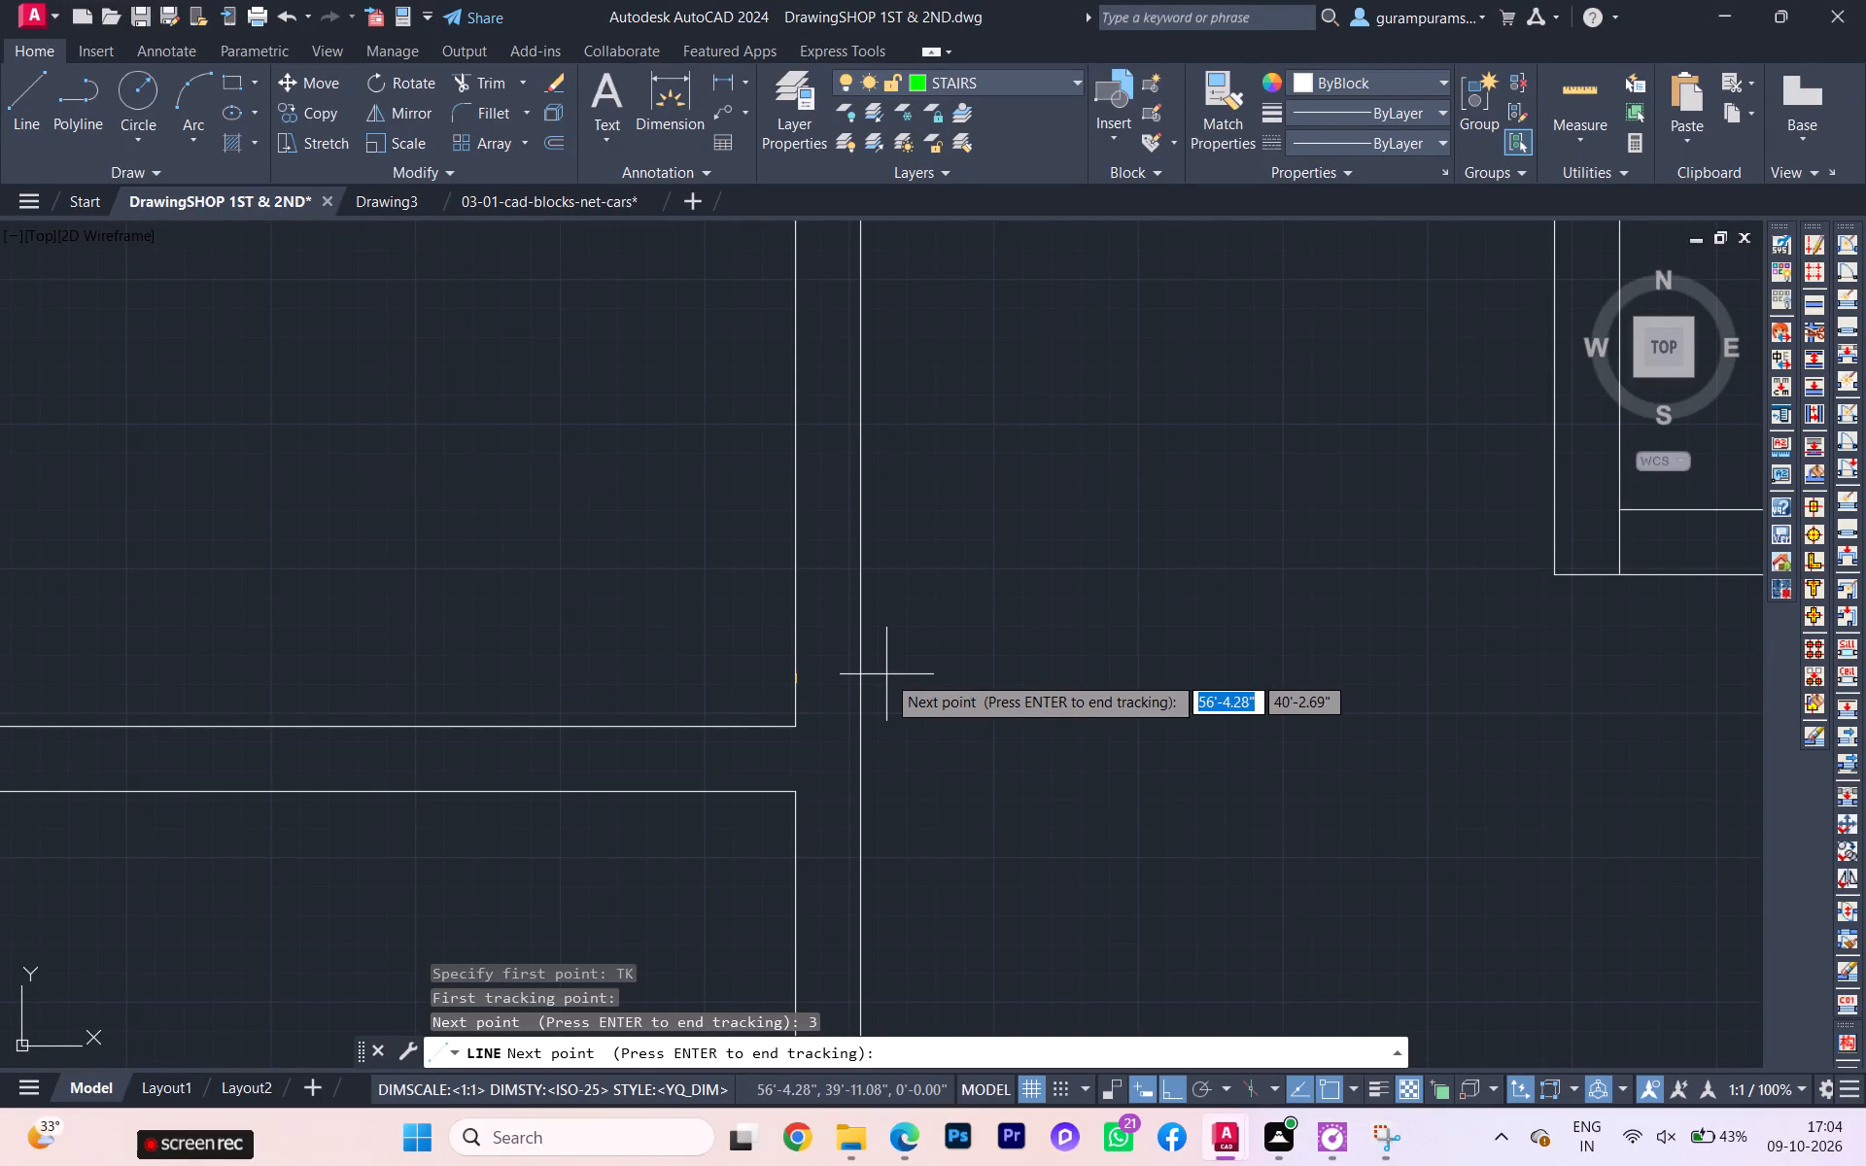
key("Return")
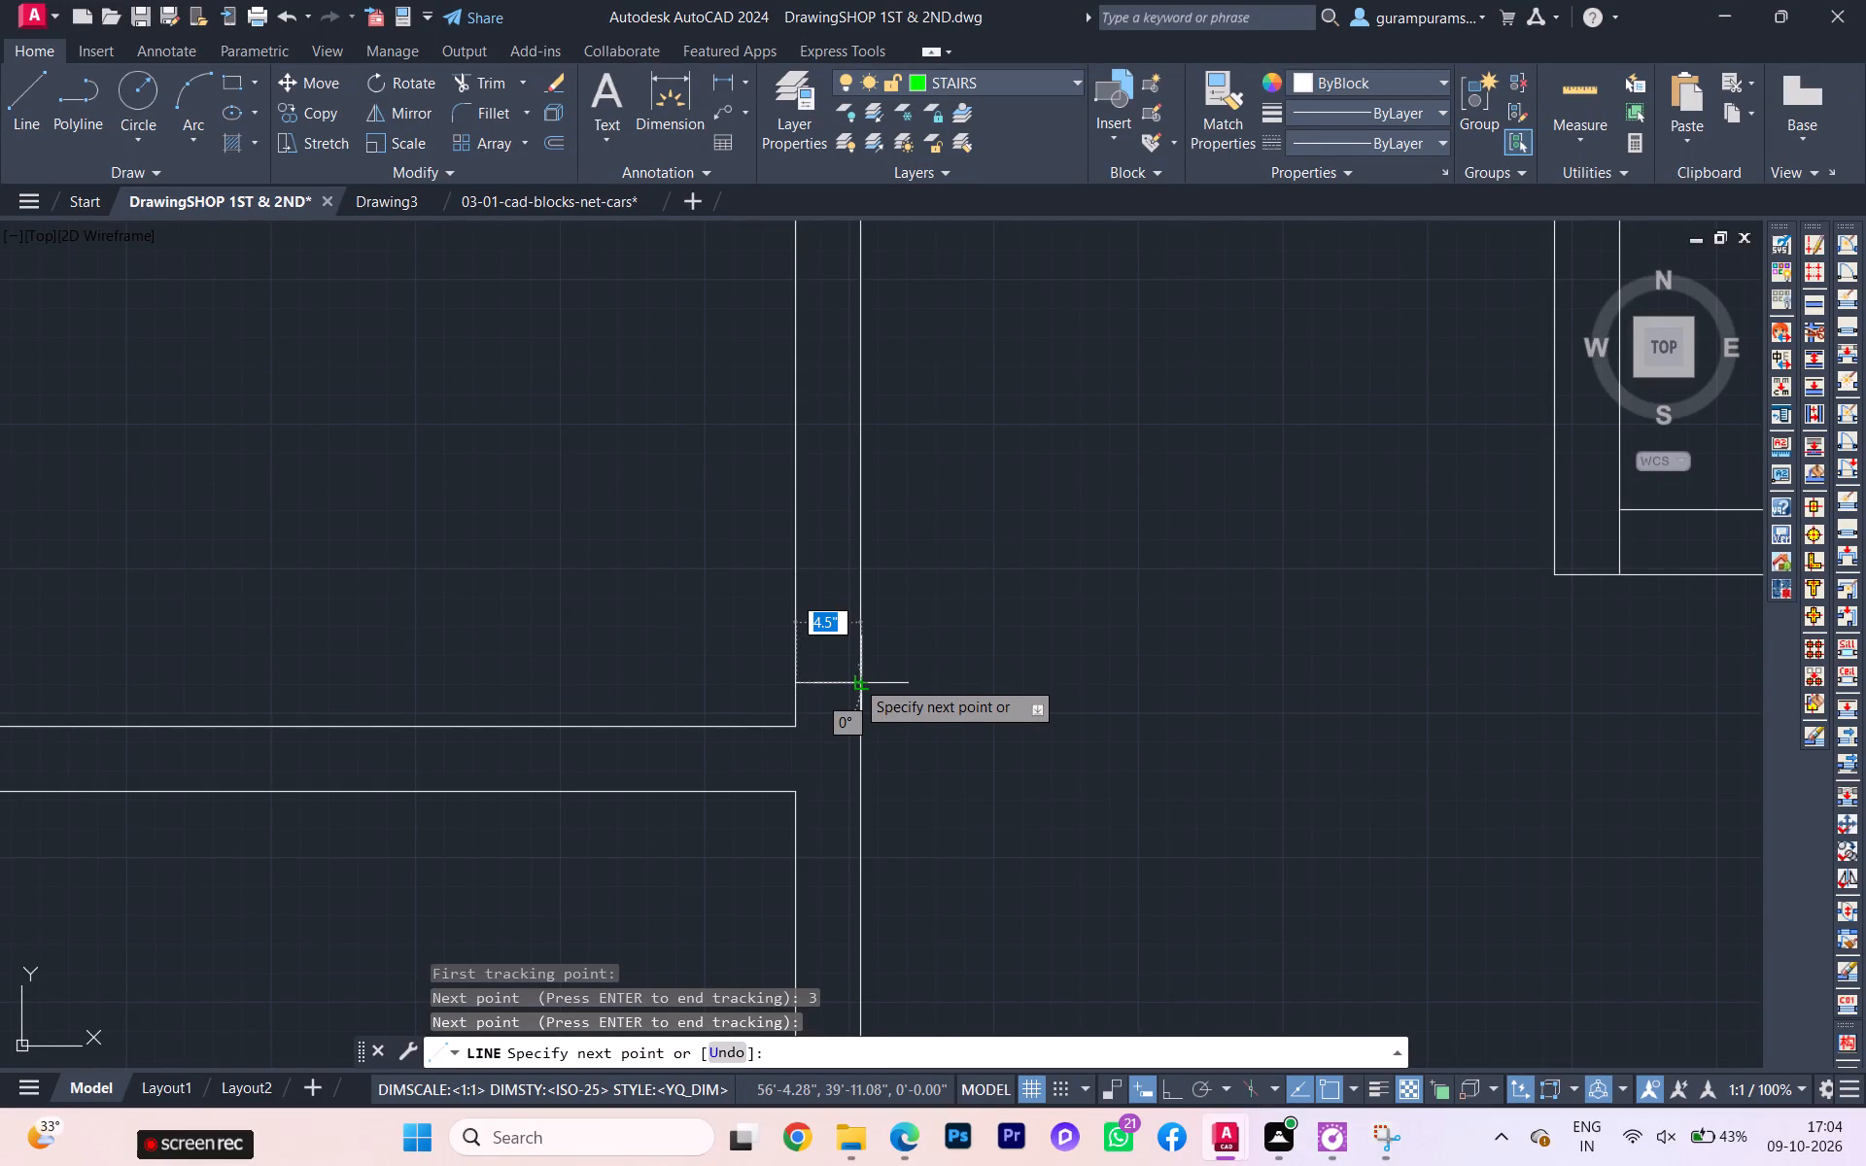
left_click(855, 679)
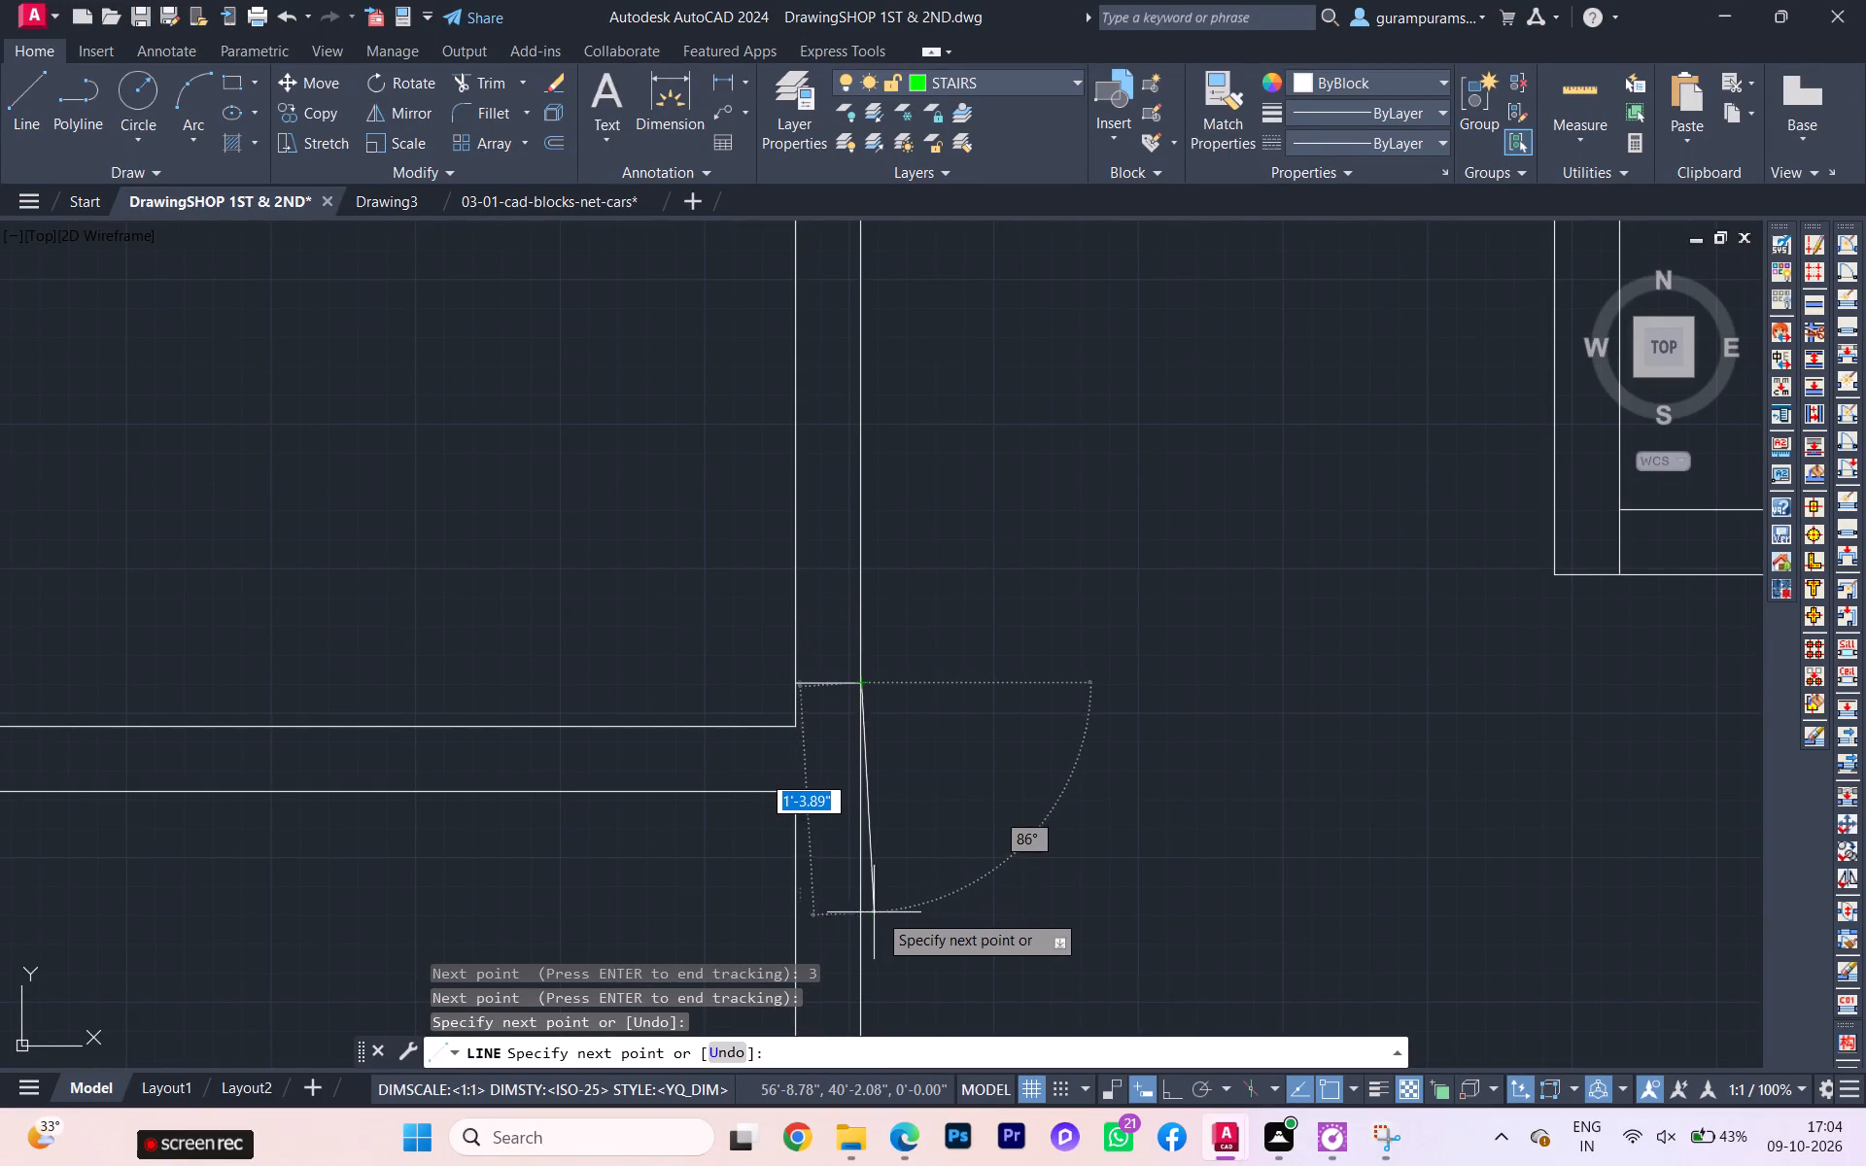
key("Escape")
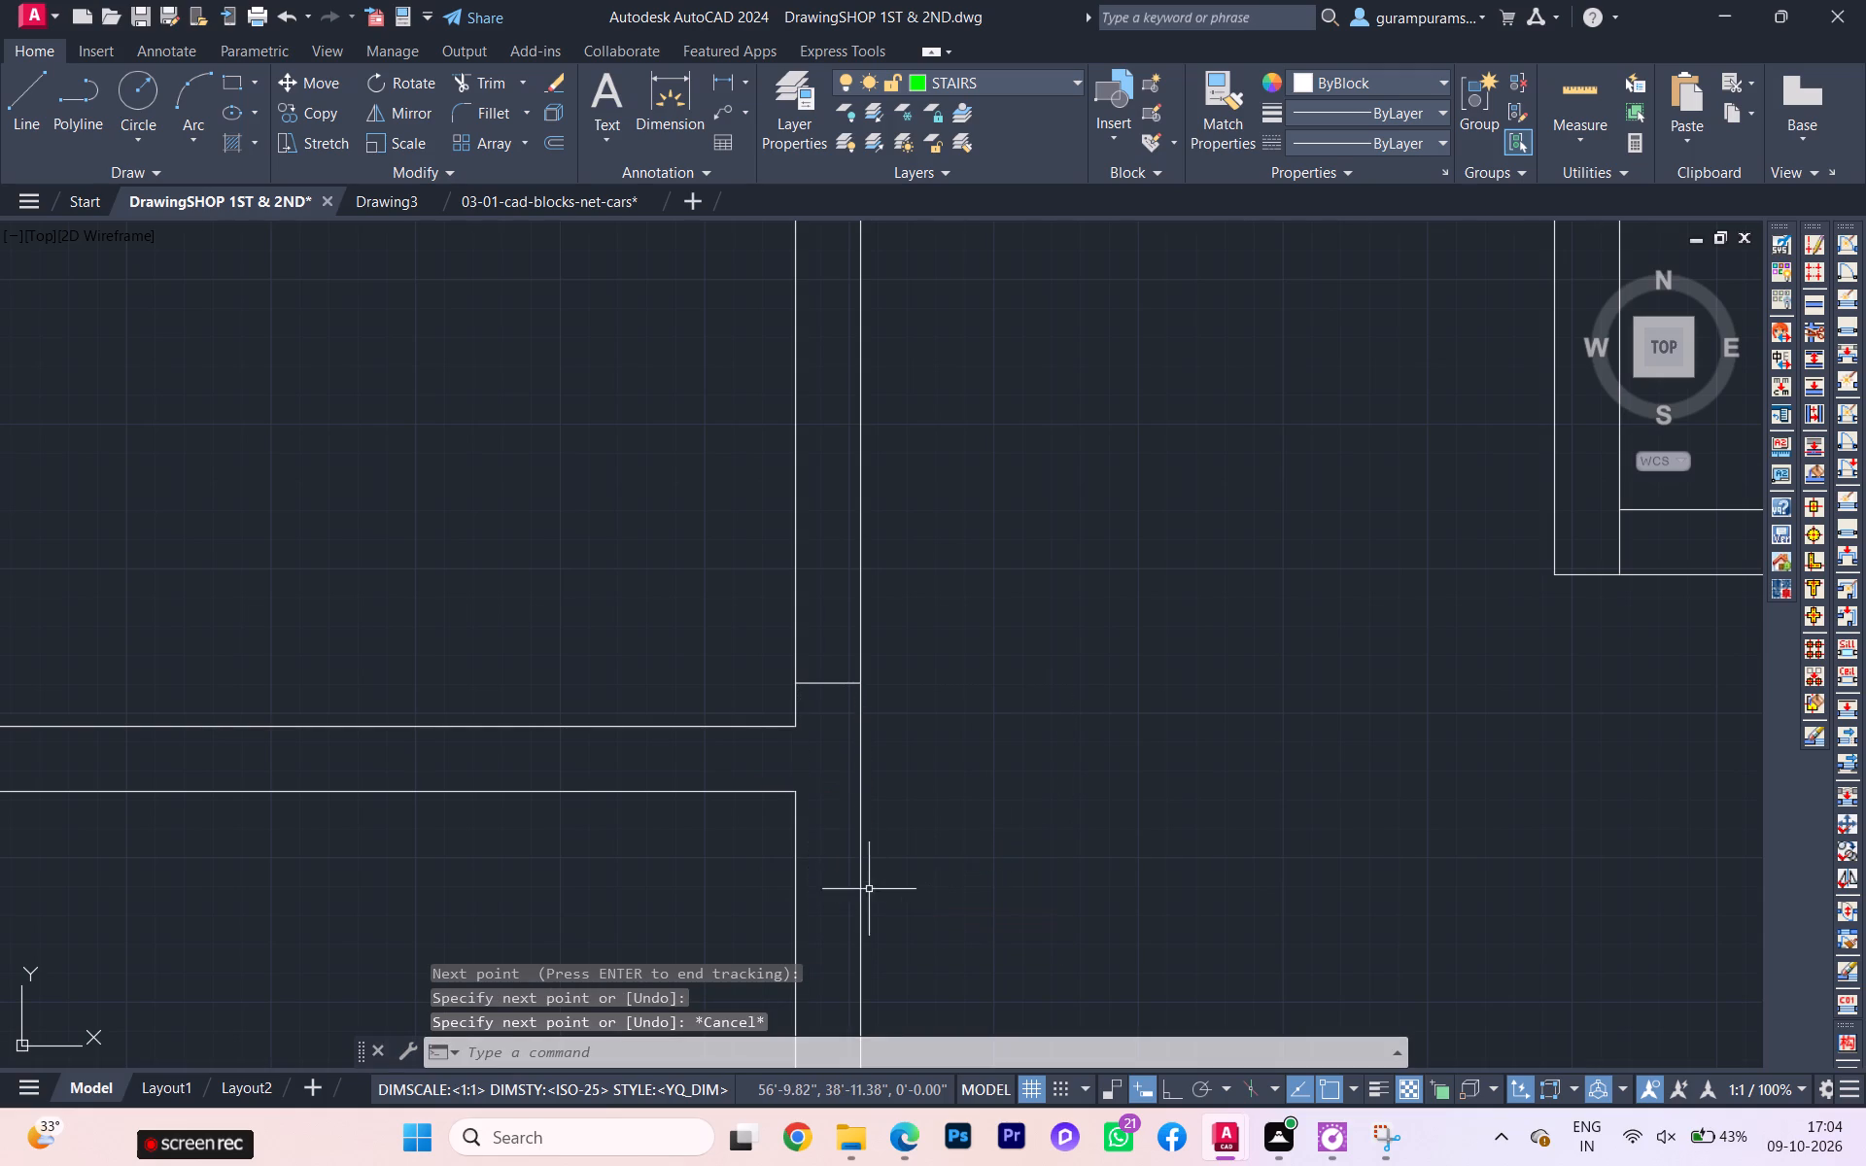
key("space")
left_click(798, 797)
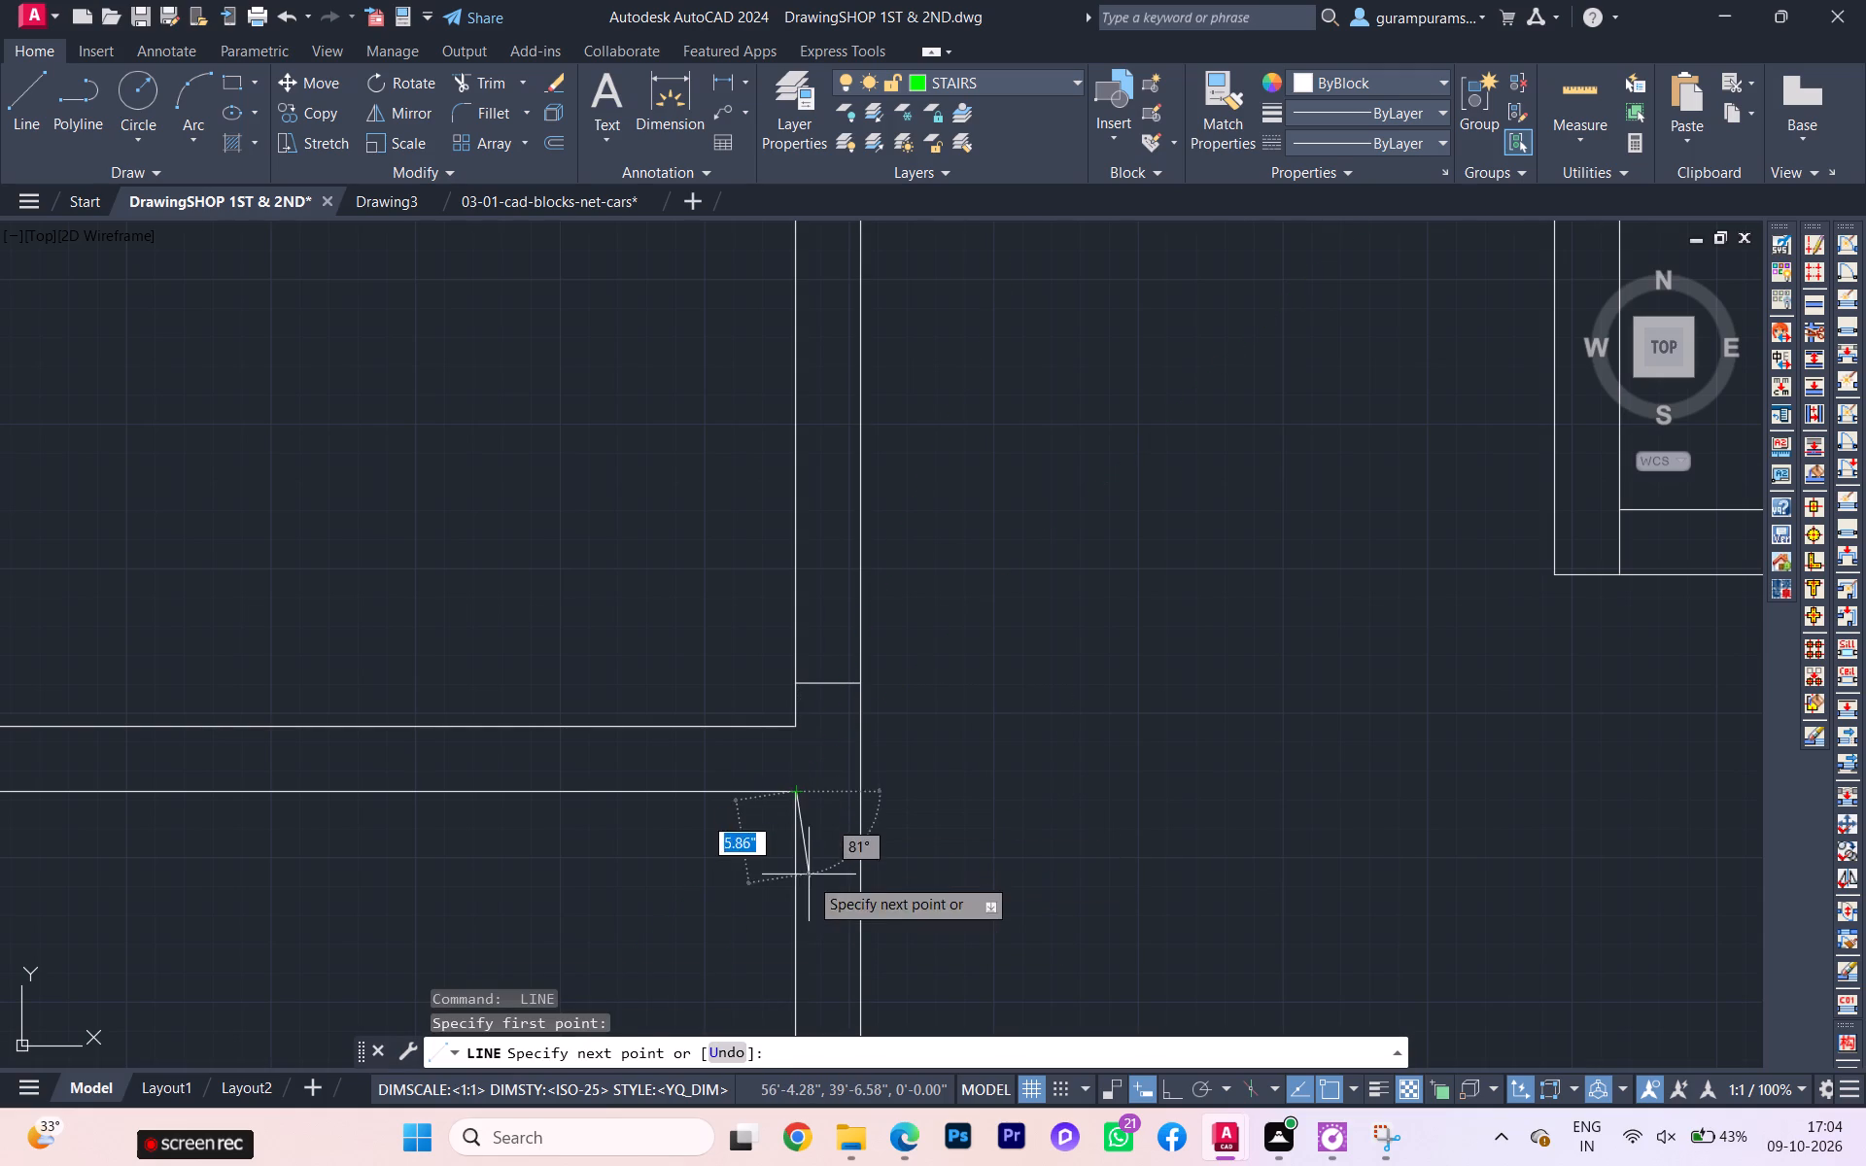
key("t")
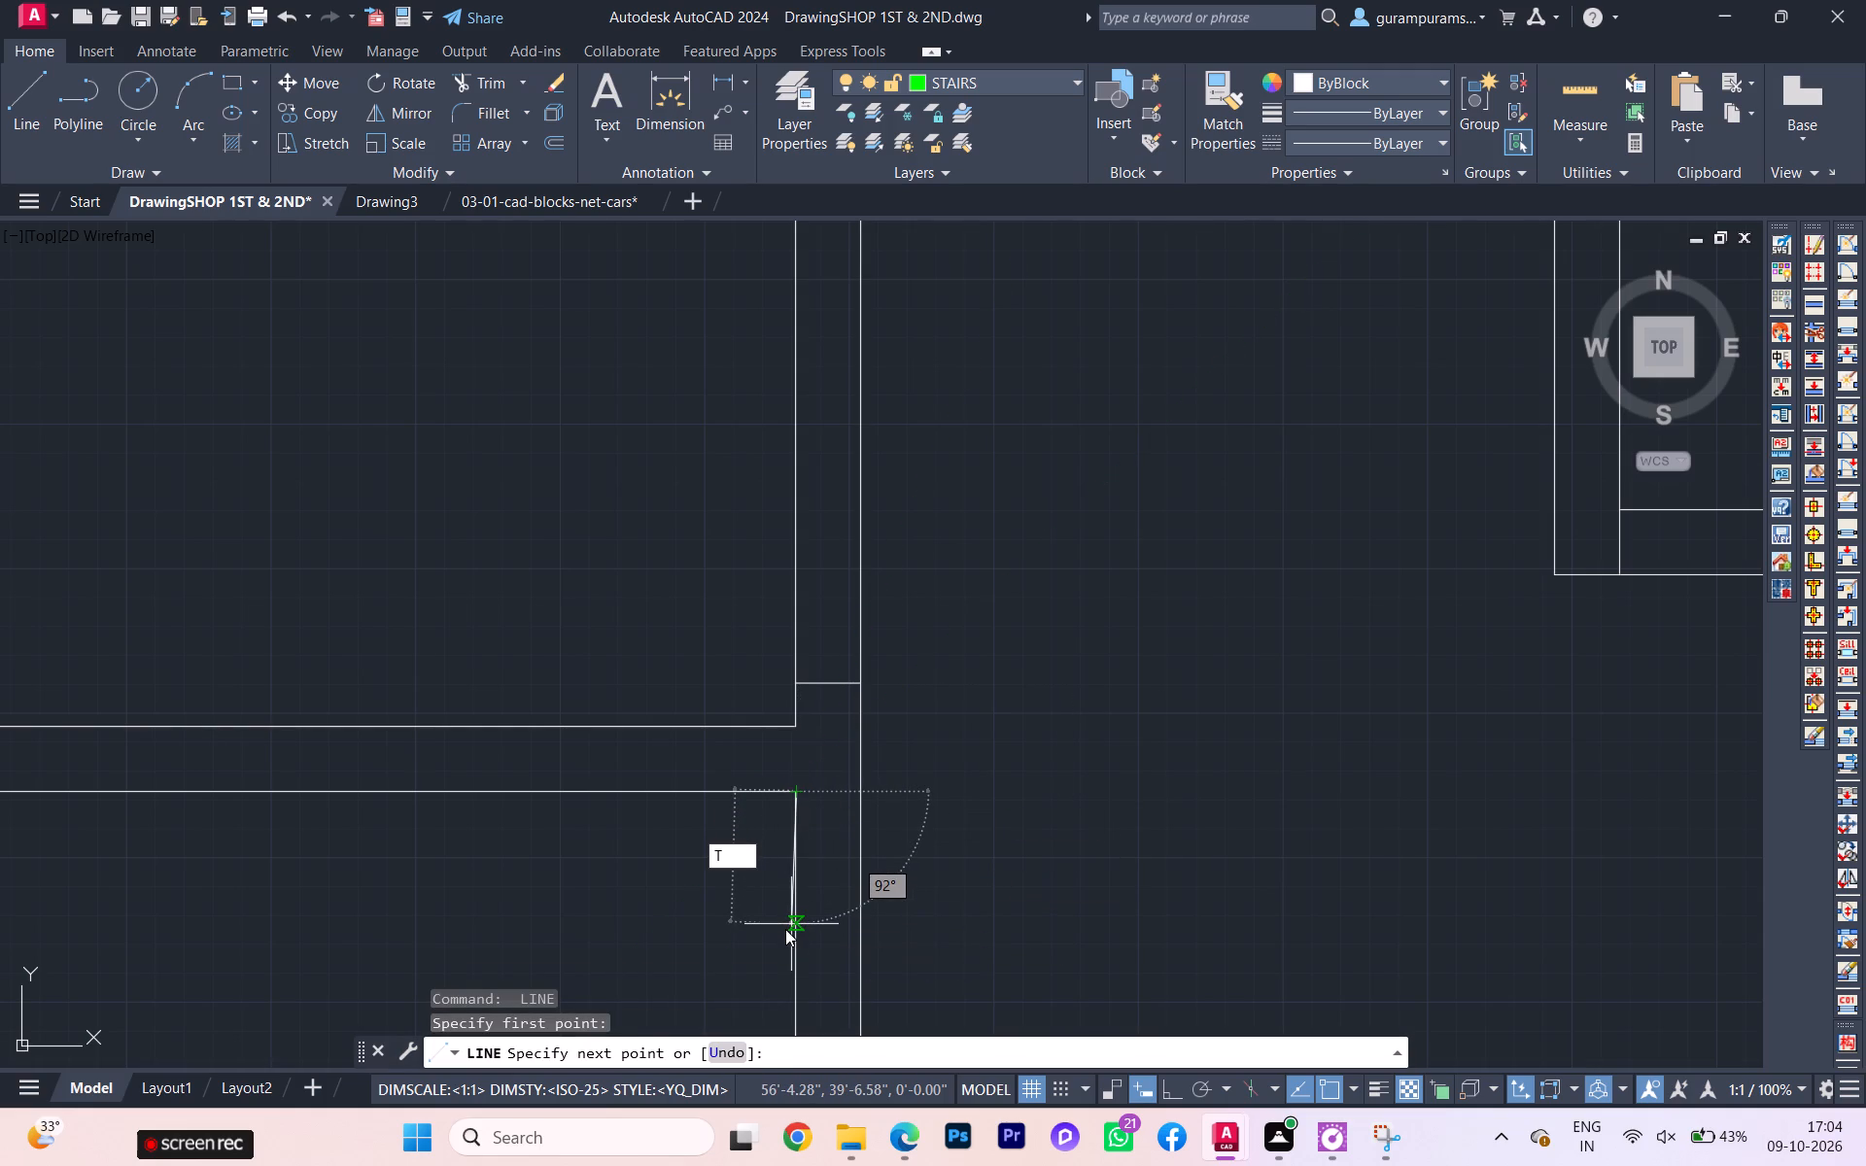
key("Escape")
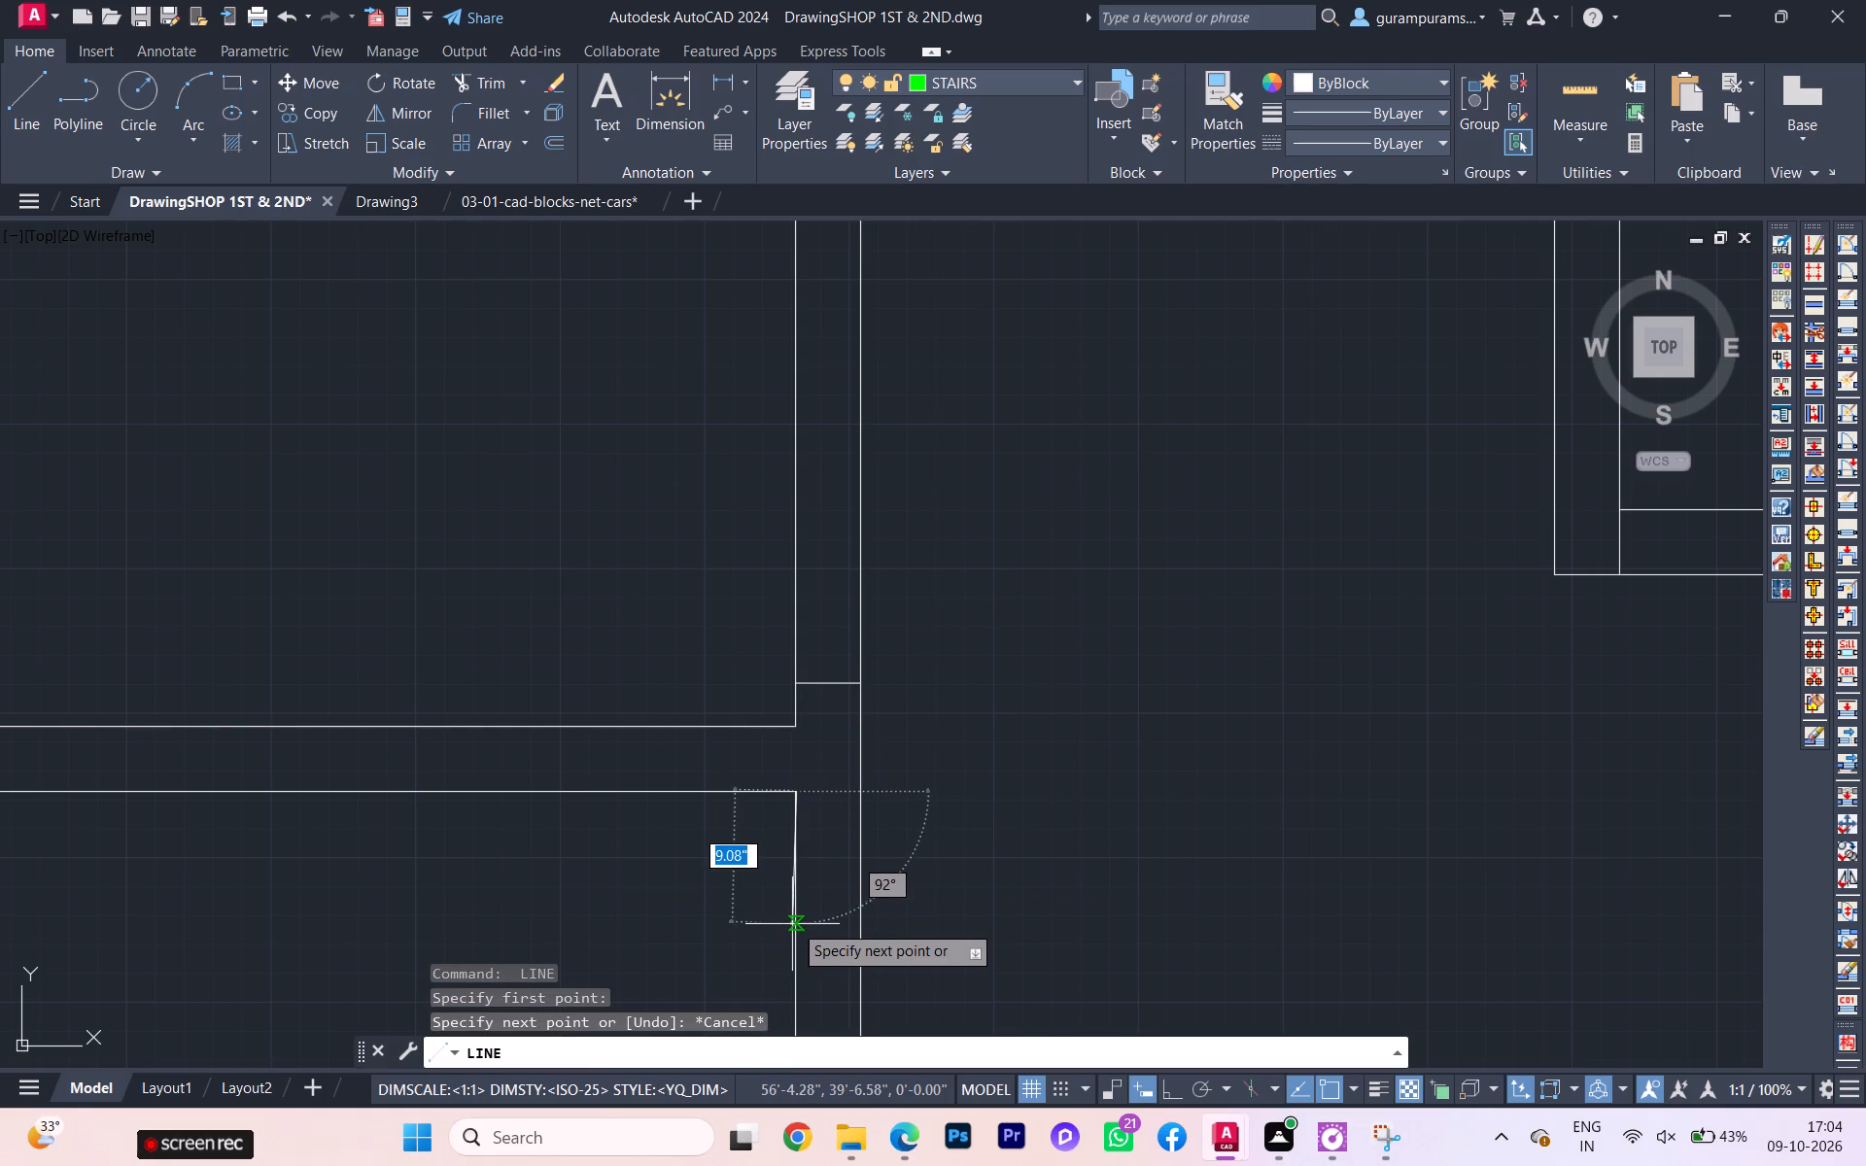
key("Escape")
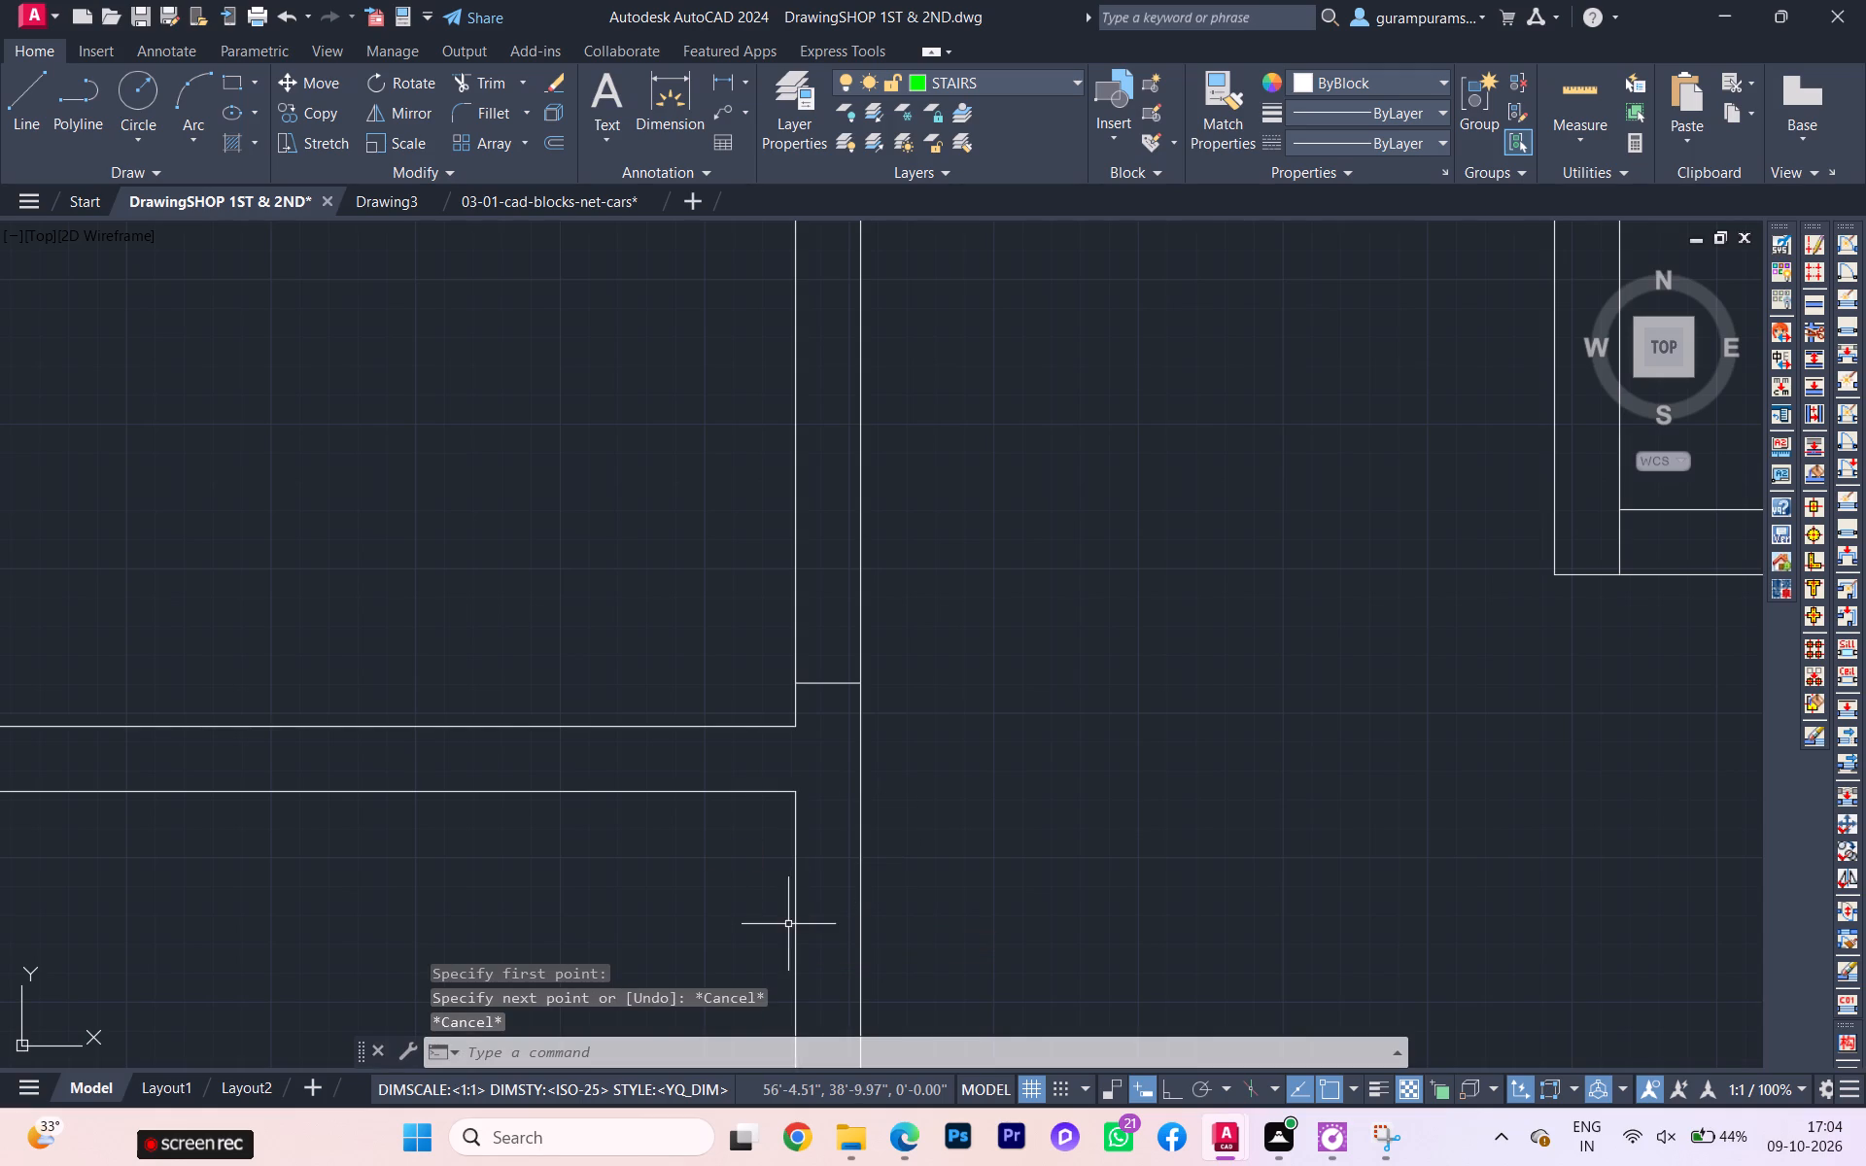
Draw a 4.5" line across the passage-side wall, tracked 3" below the lower inner corner of the lowest partition junction.
key("space")
key("t")
key("k")
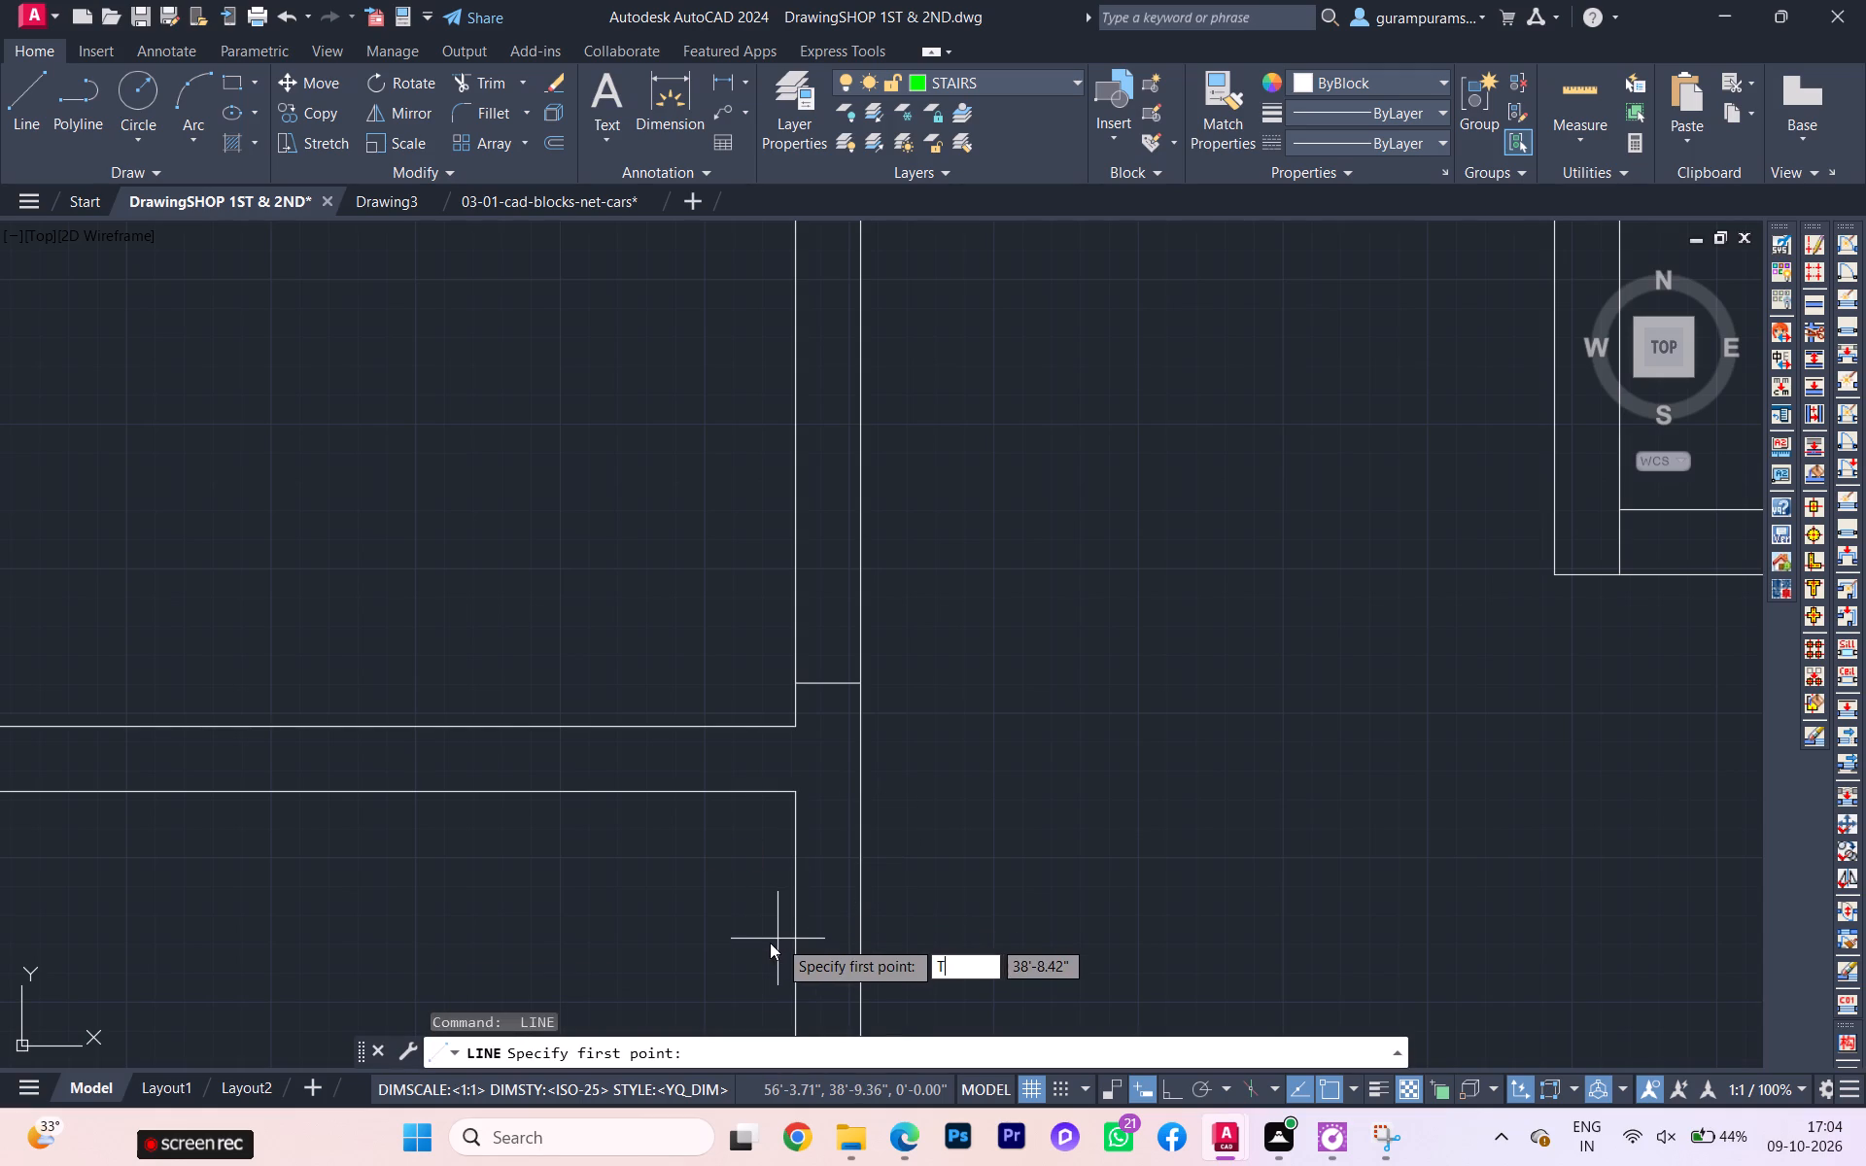
key("Return")
left_click(795, 805)
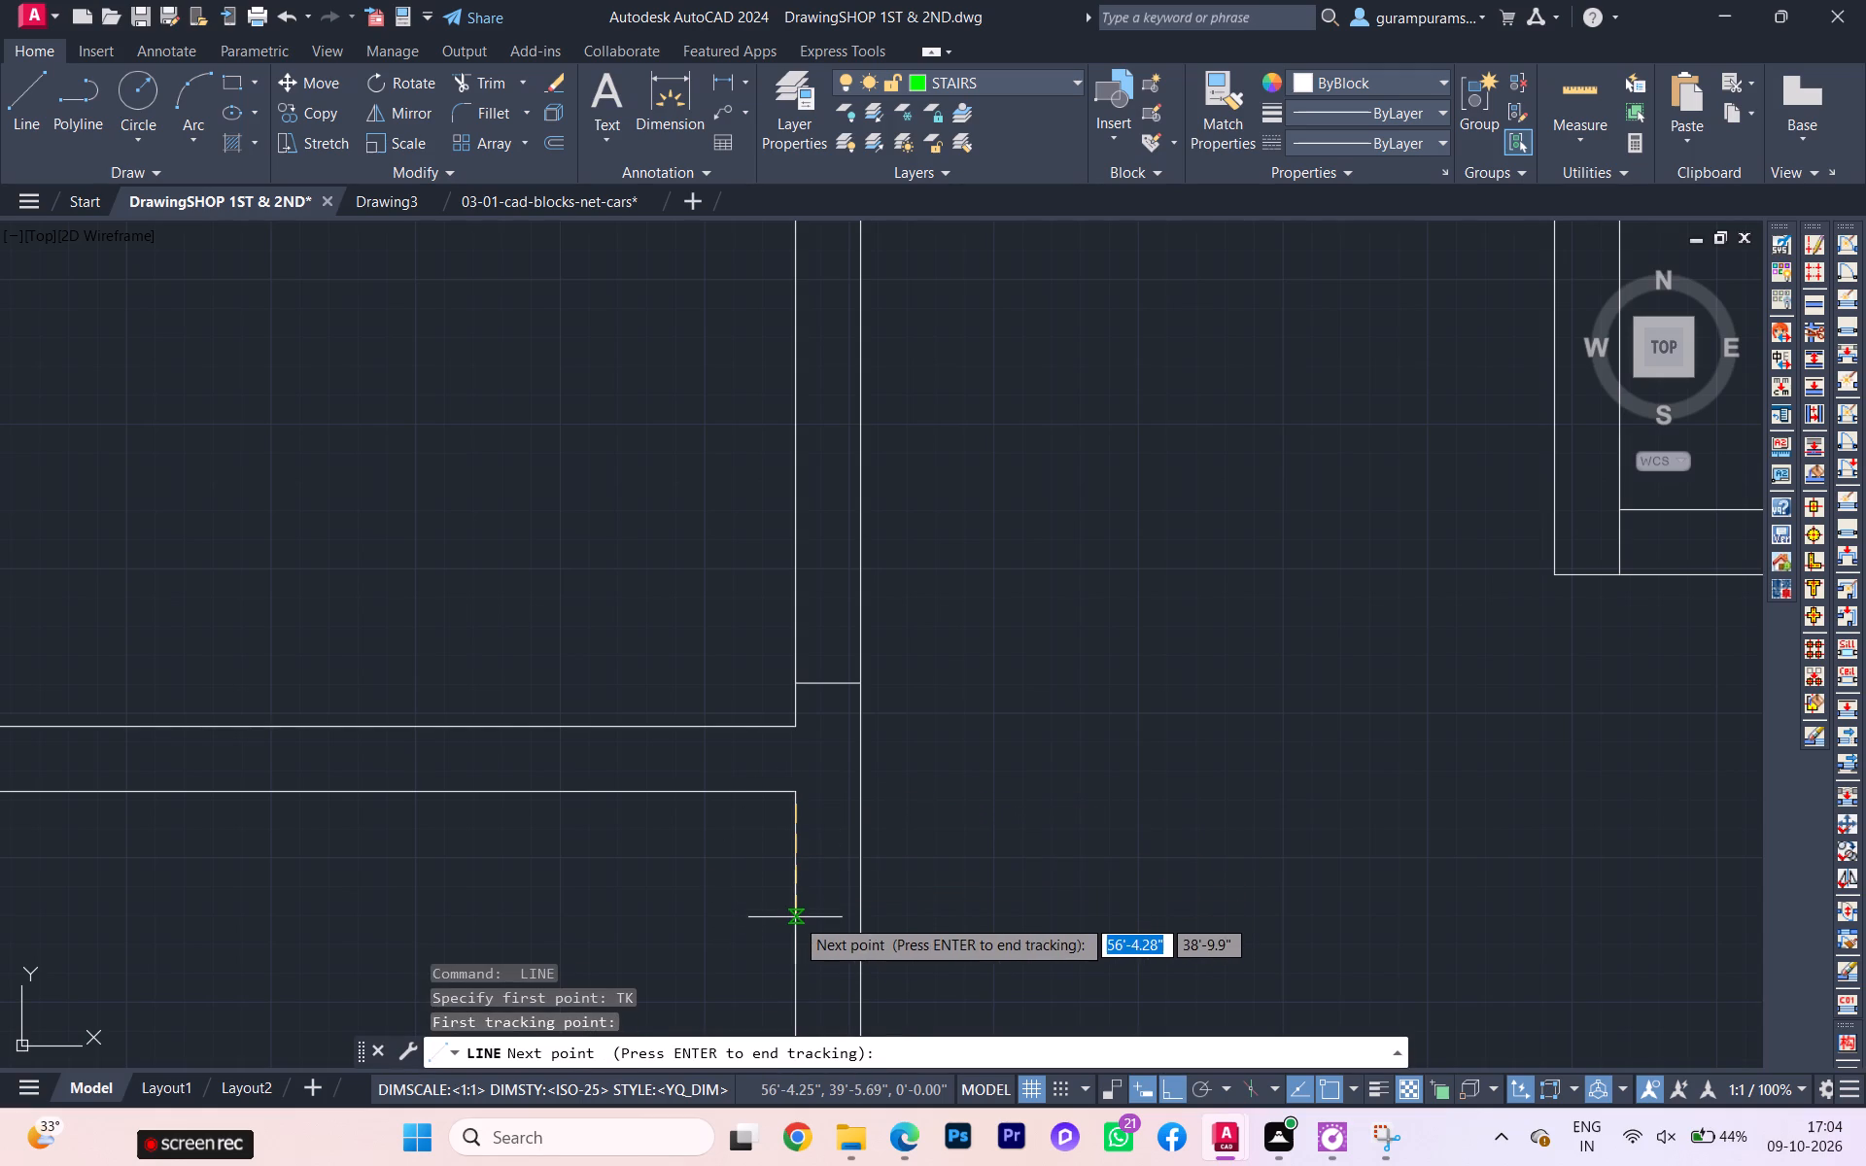
key("3")
key("Return")
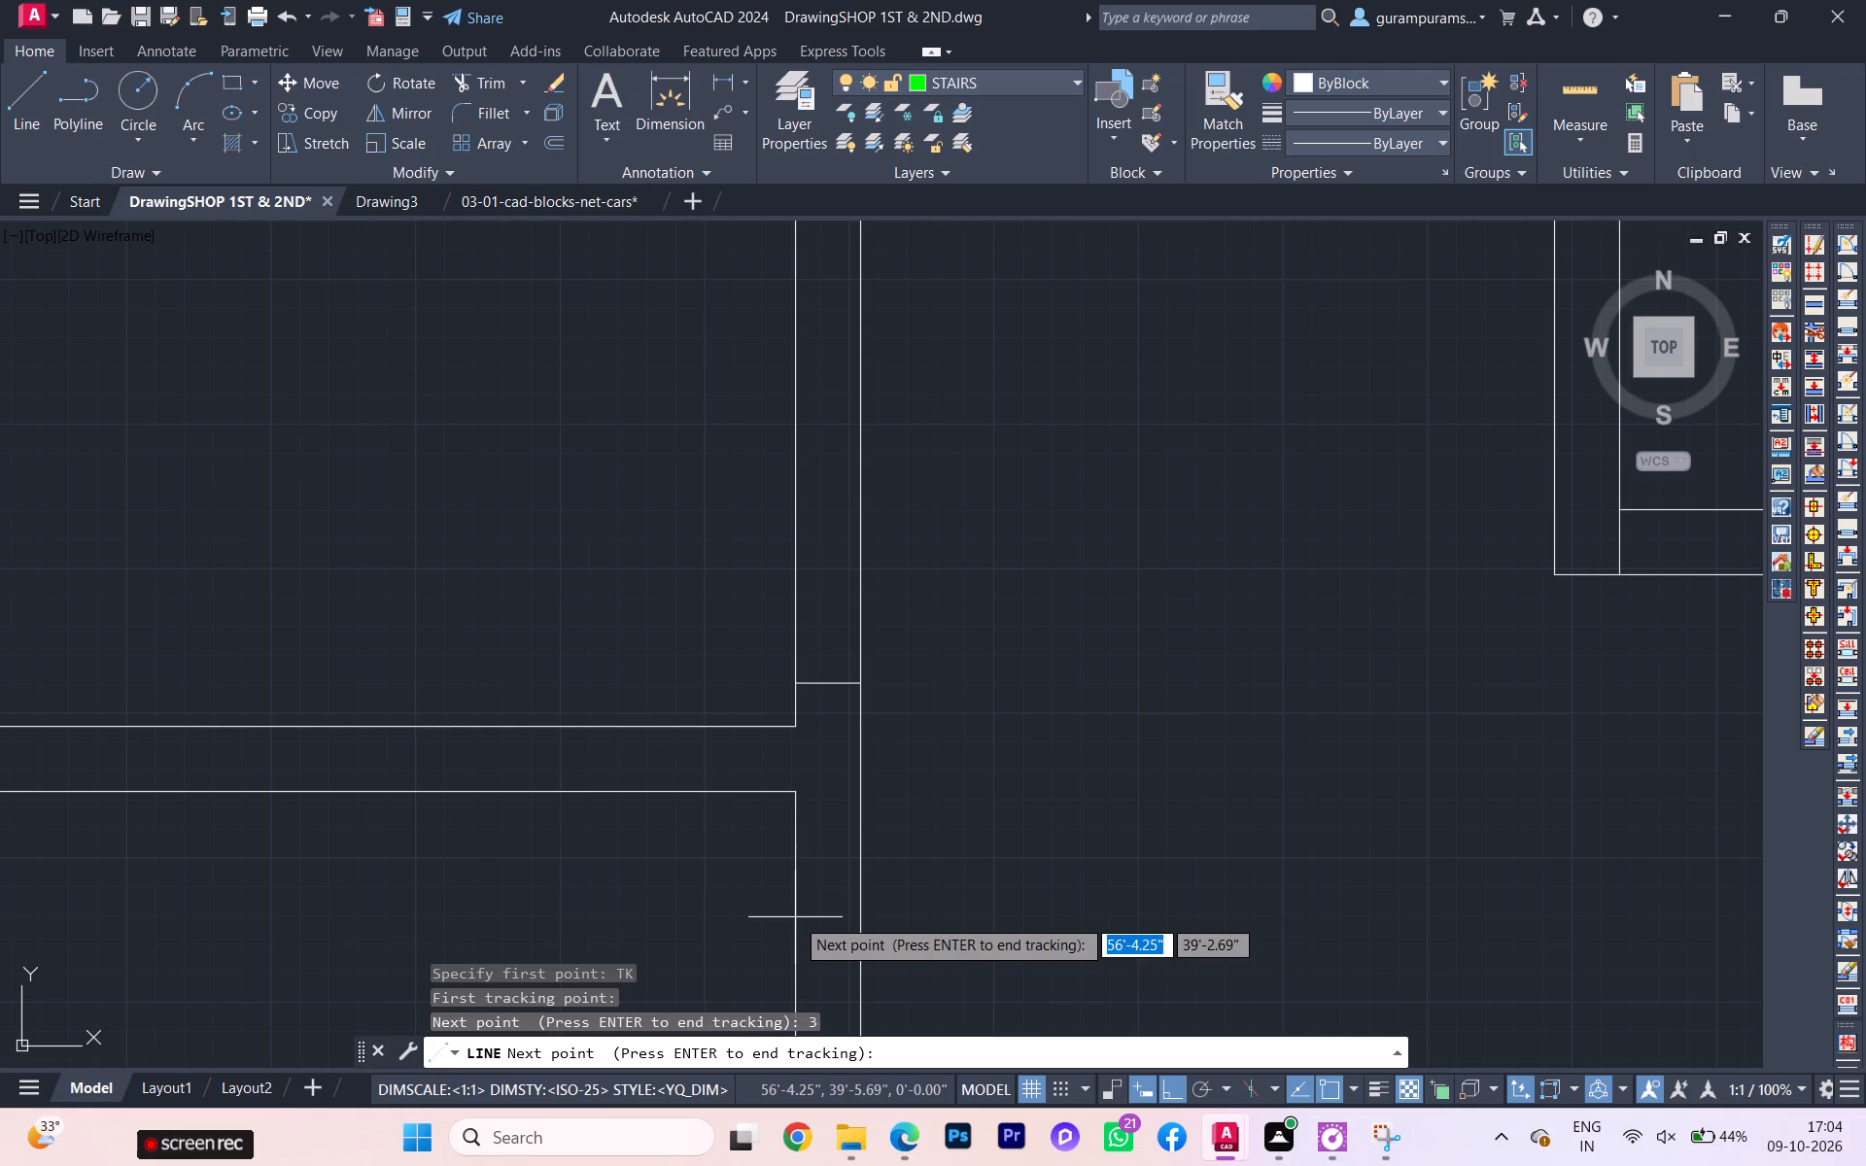
key("Return")
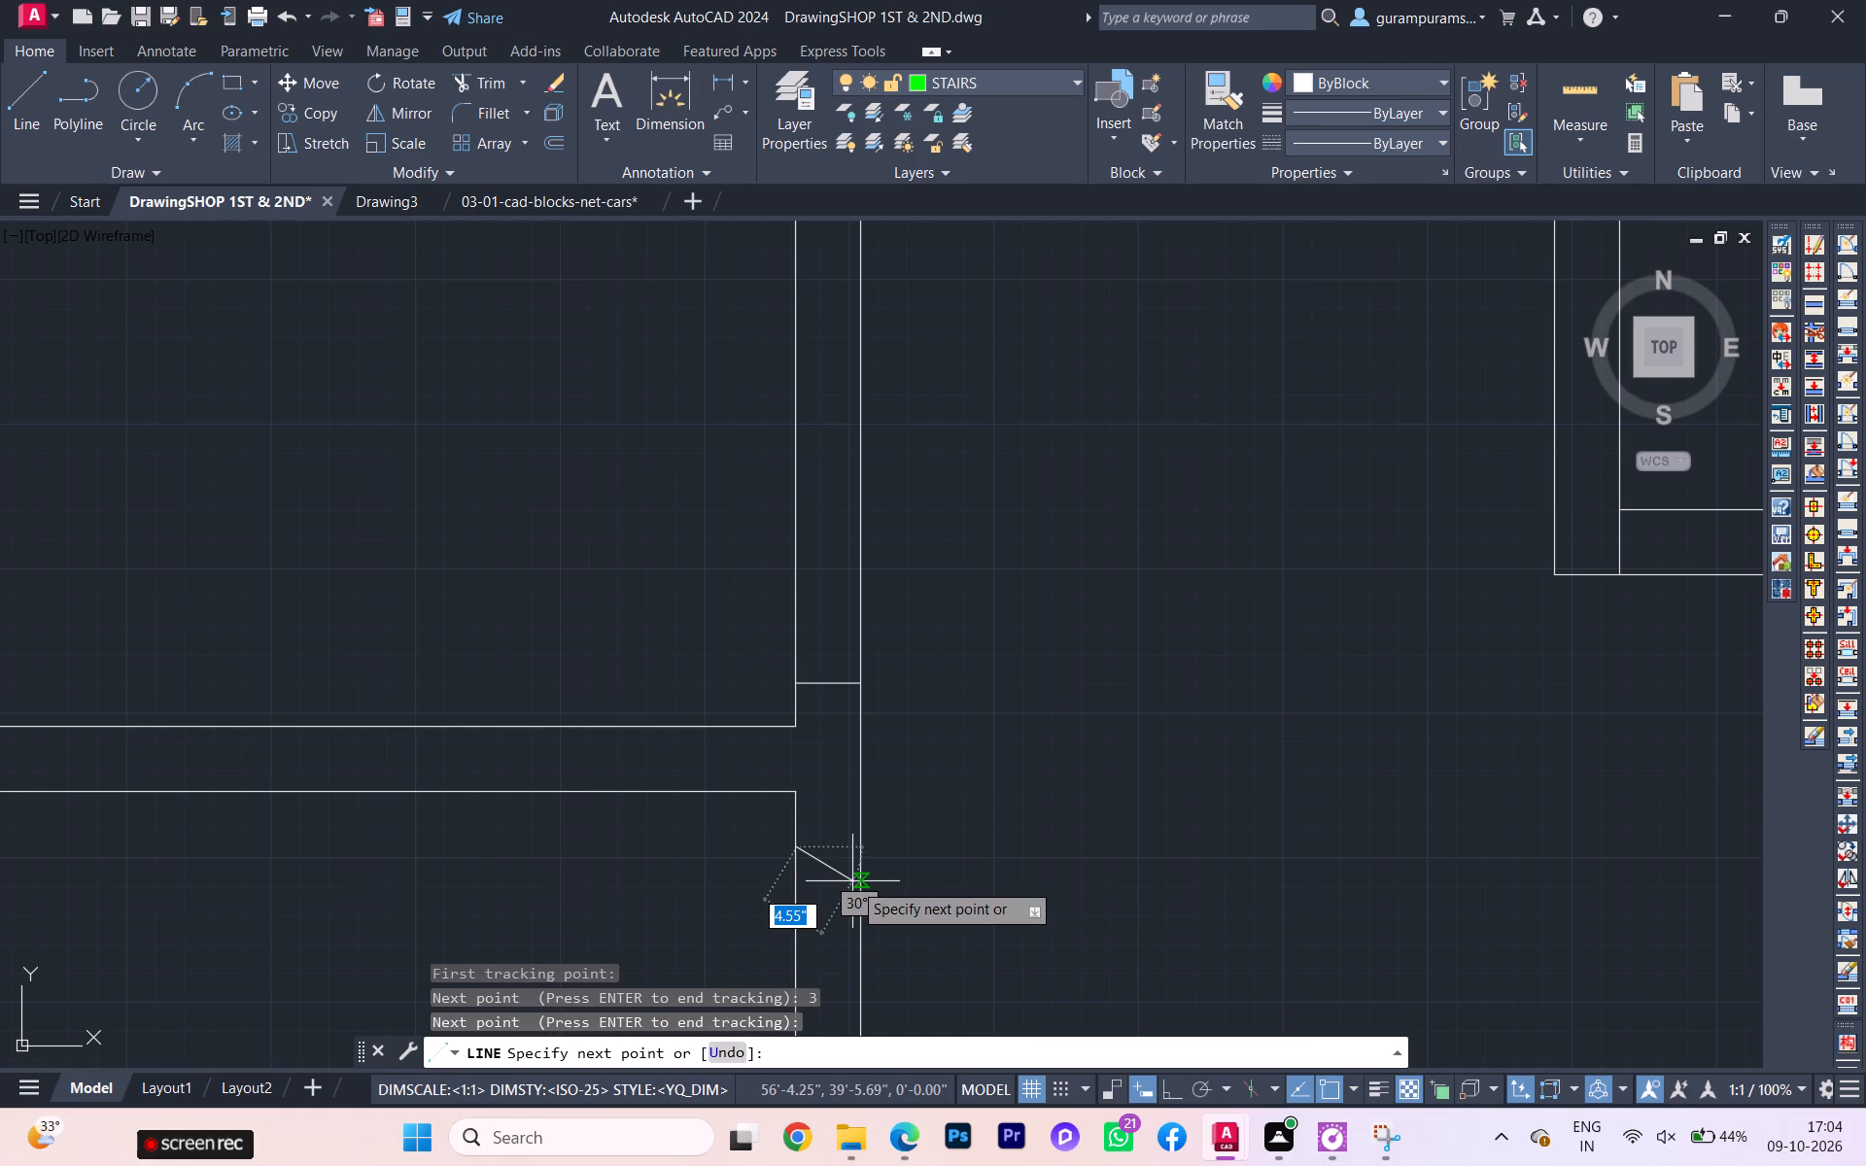
scroll(871, 852, "up", 2)
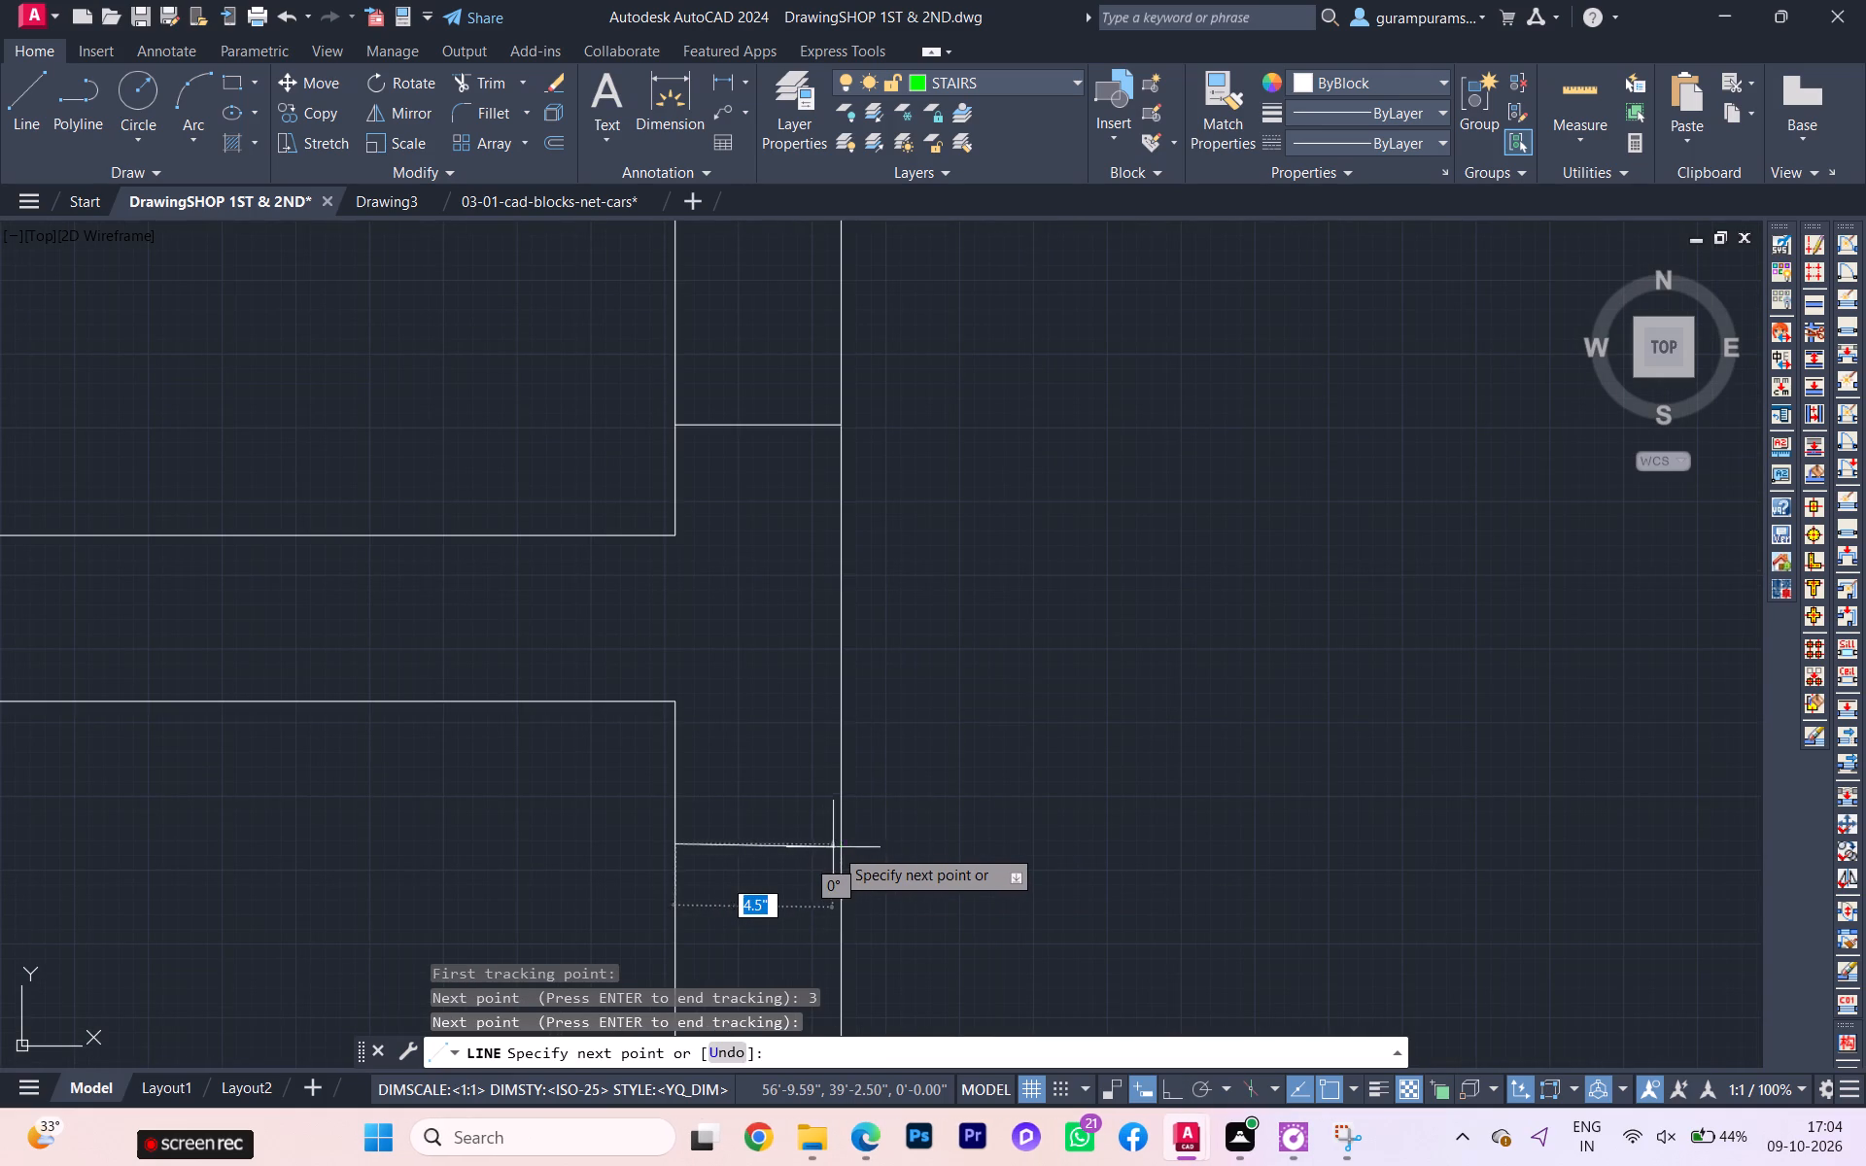
key("F8")
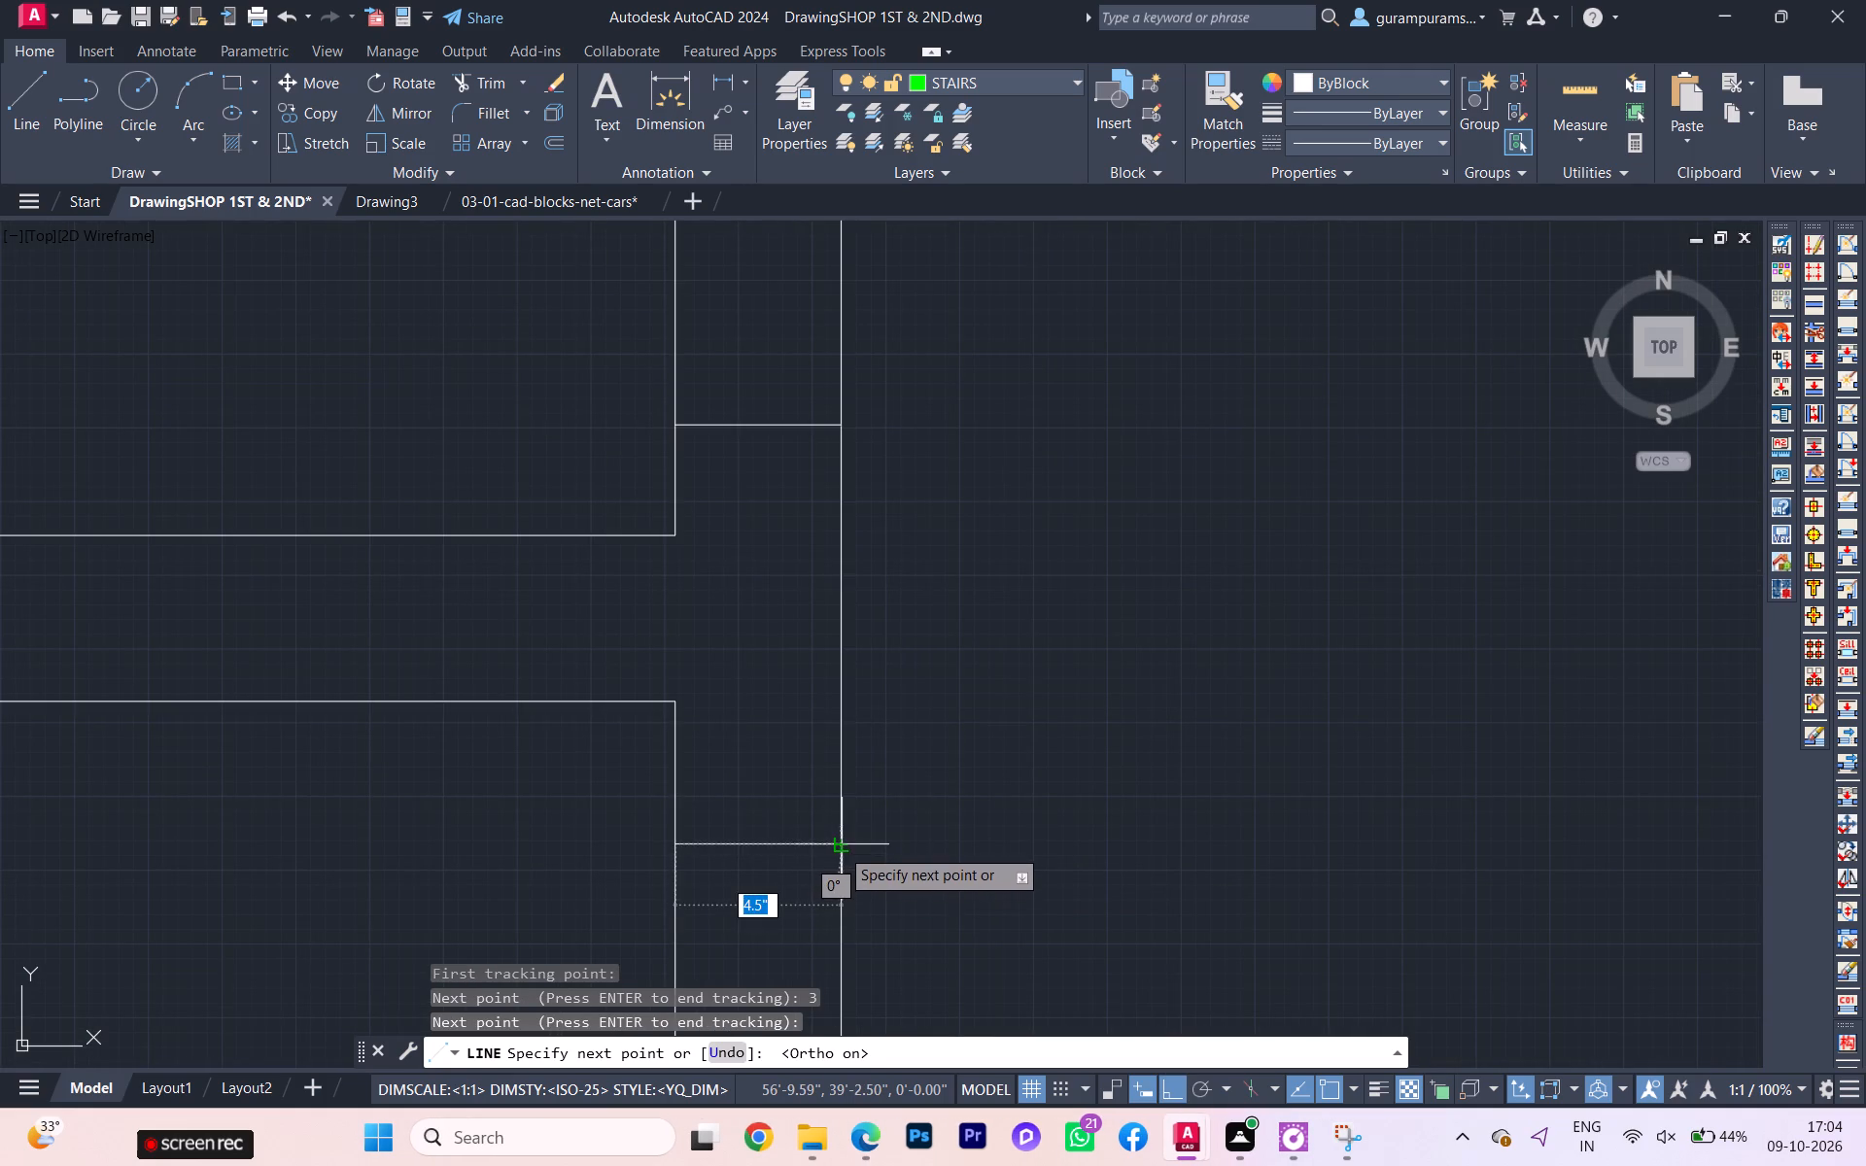
left_click(842, 844)
key("Return")
Draw a line across the passage-side wall, tracked 6" above the upper inner corner of the second-lowest partition junction.
scroll(837, 859, "down", 3)
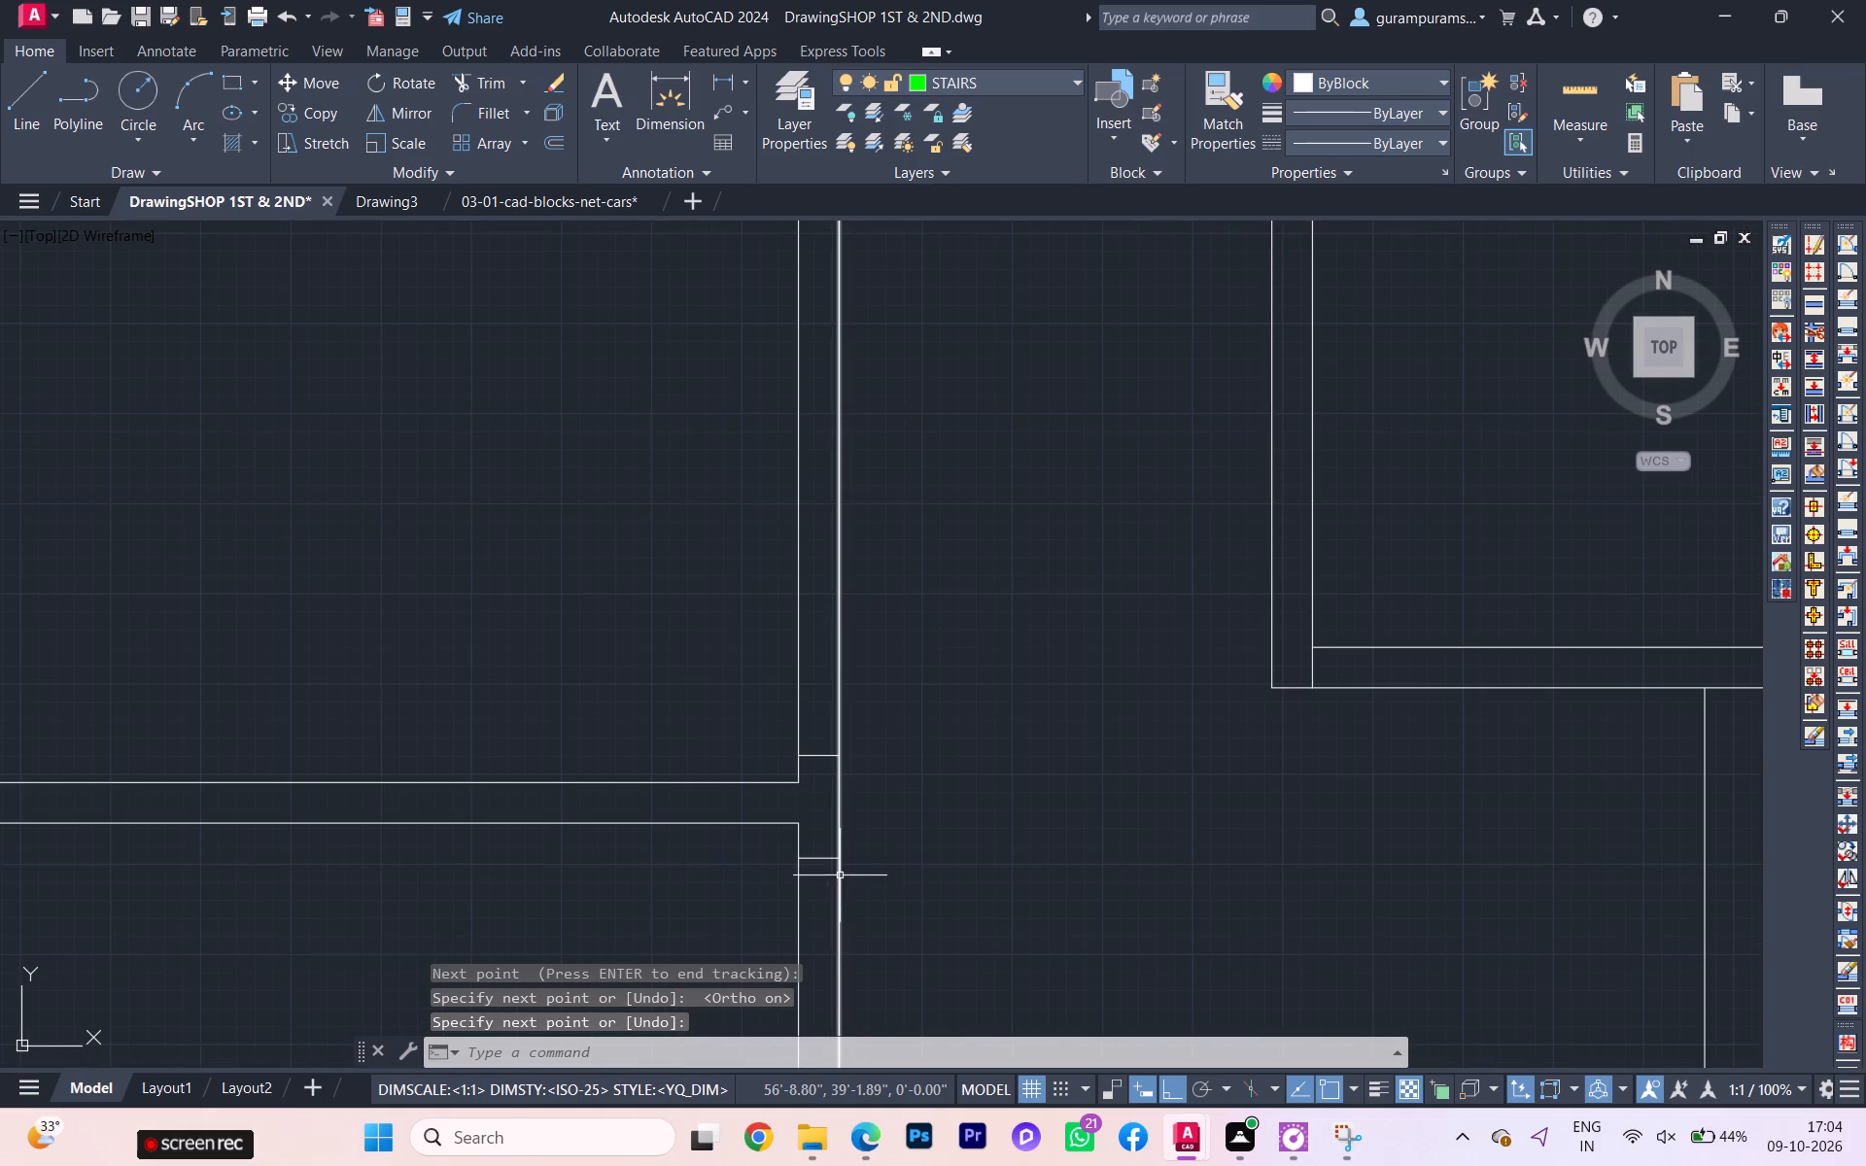
scroll(835, 913, "down", 2)
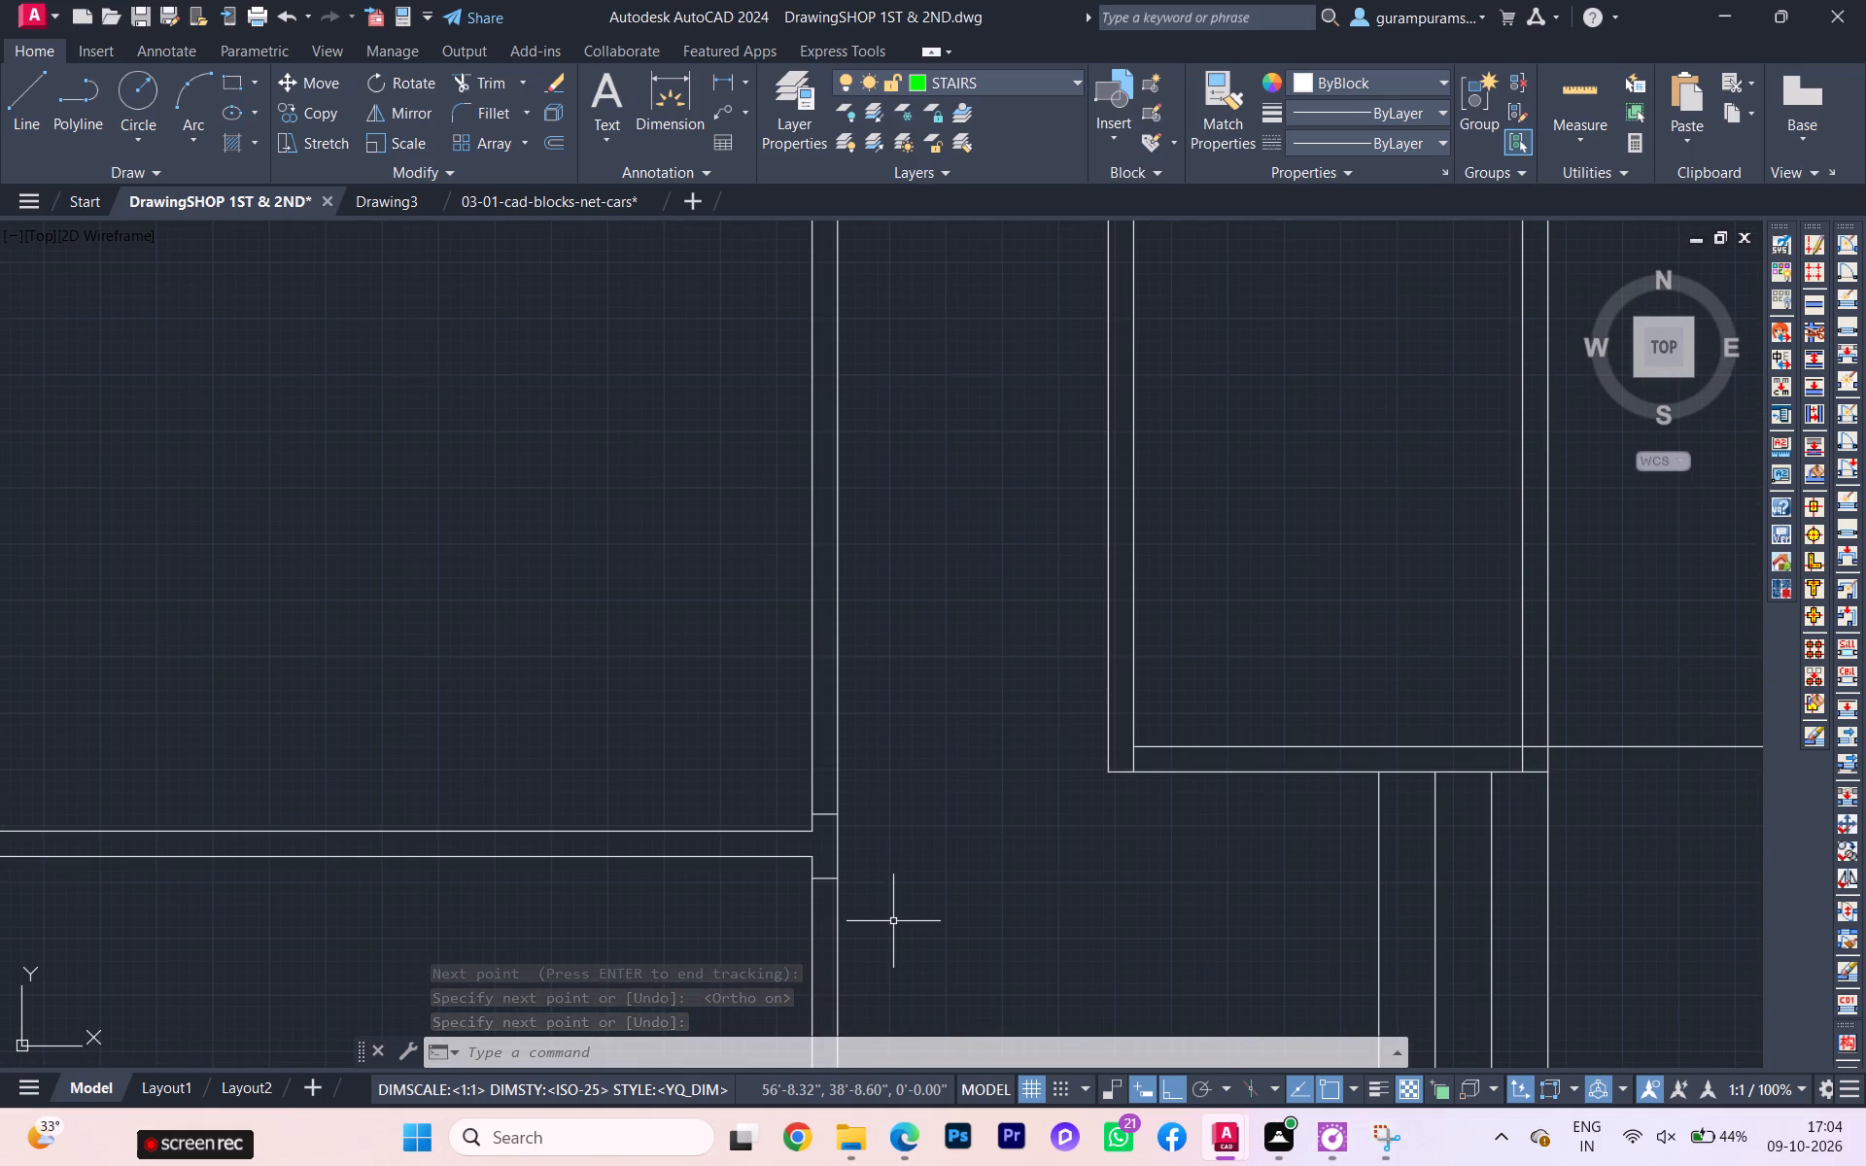
scroll(847, 902, "down", 2)
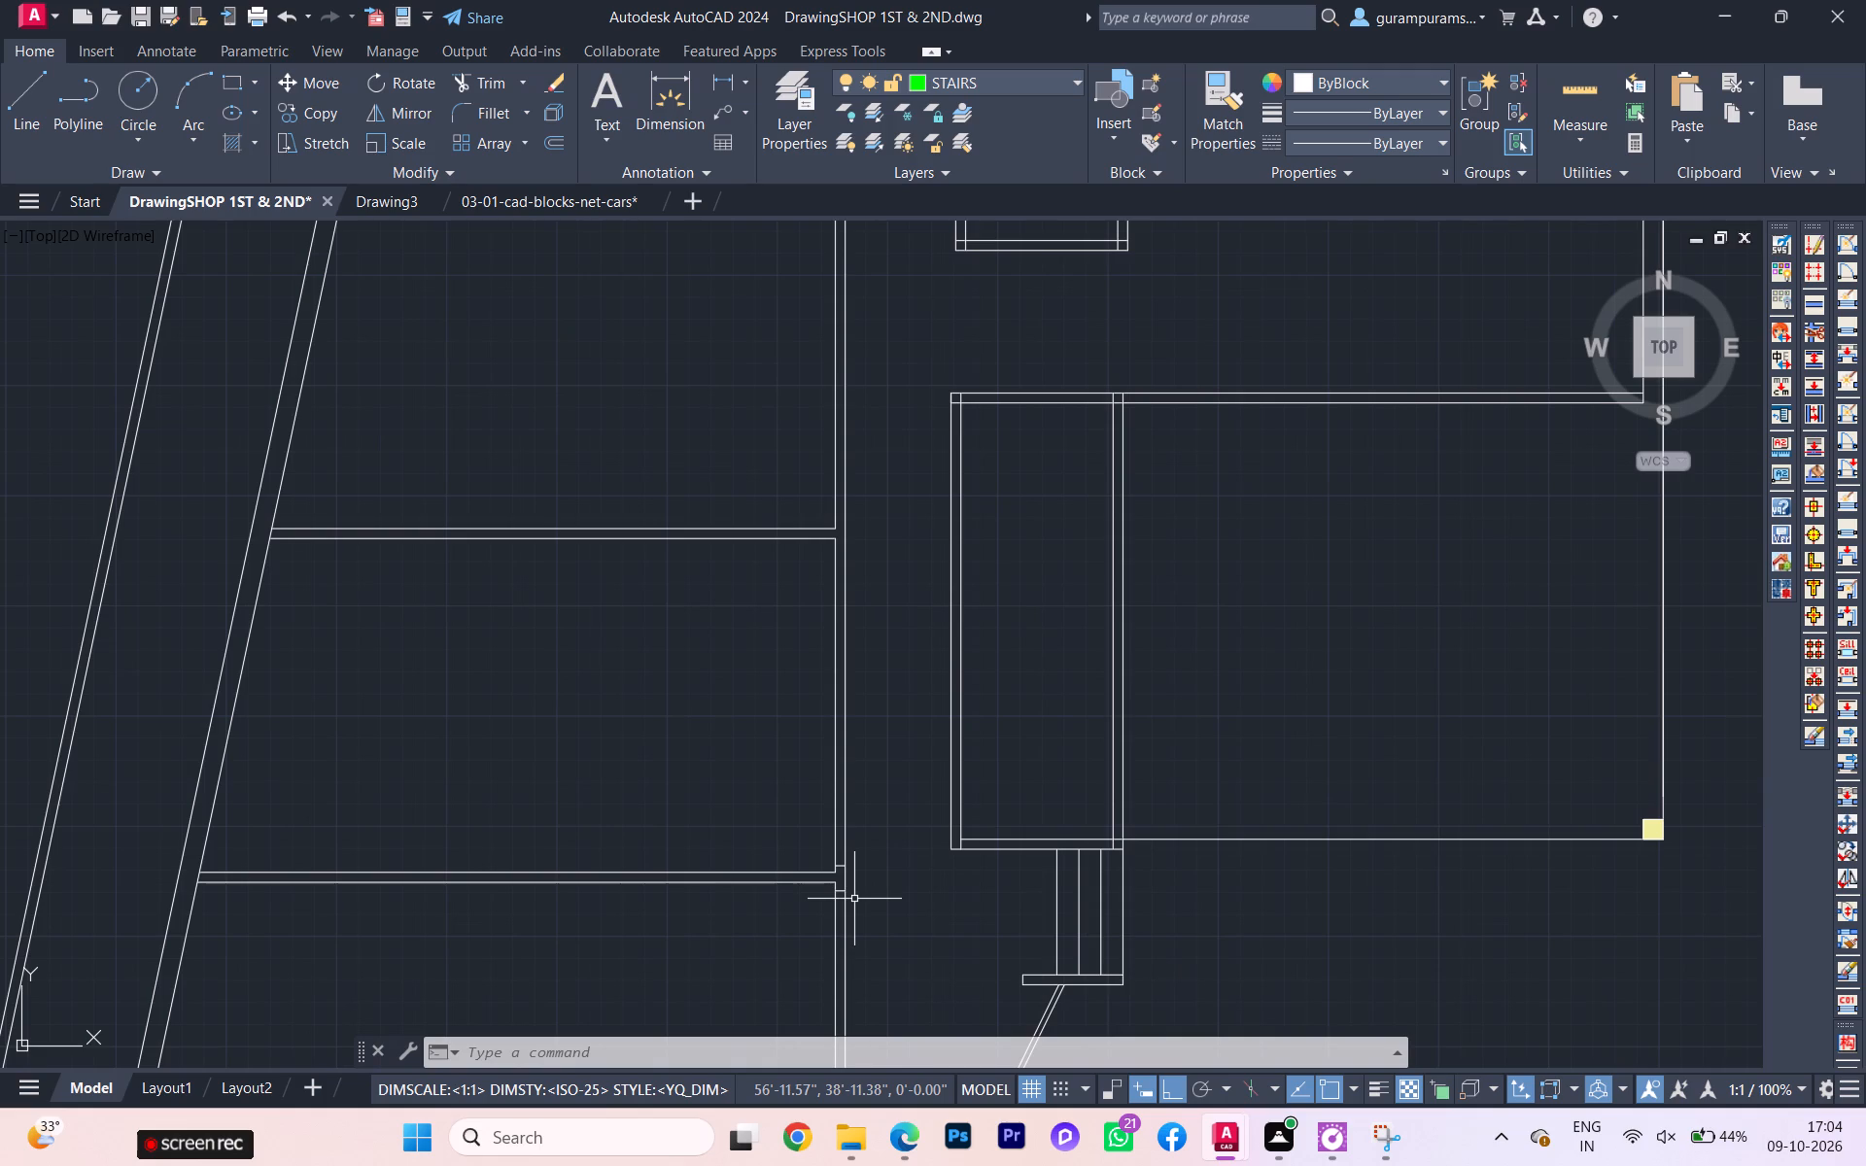
scroll(812, 969, "up", 1)
scroll(812, 969, "down", 2)
middle_click_drag(806, 946, 779, 805)
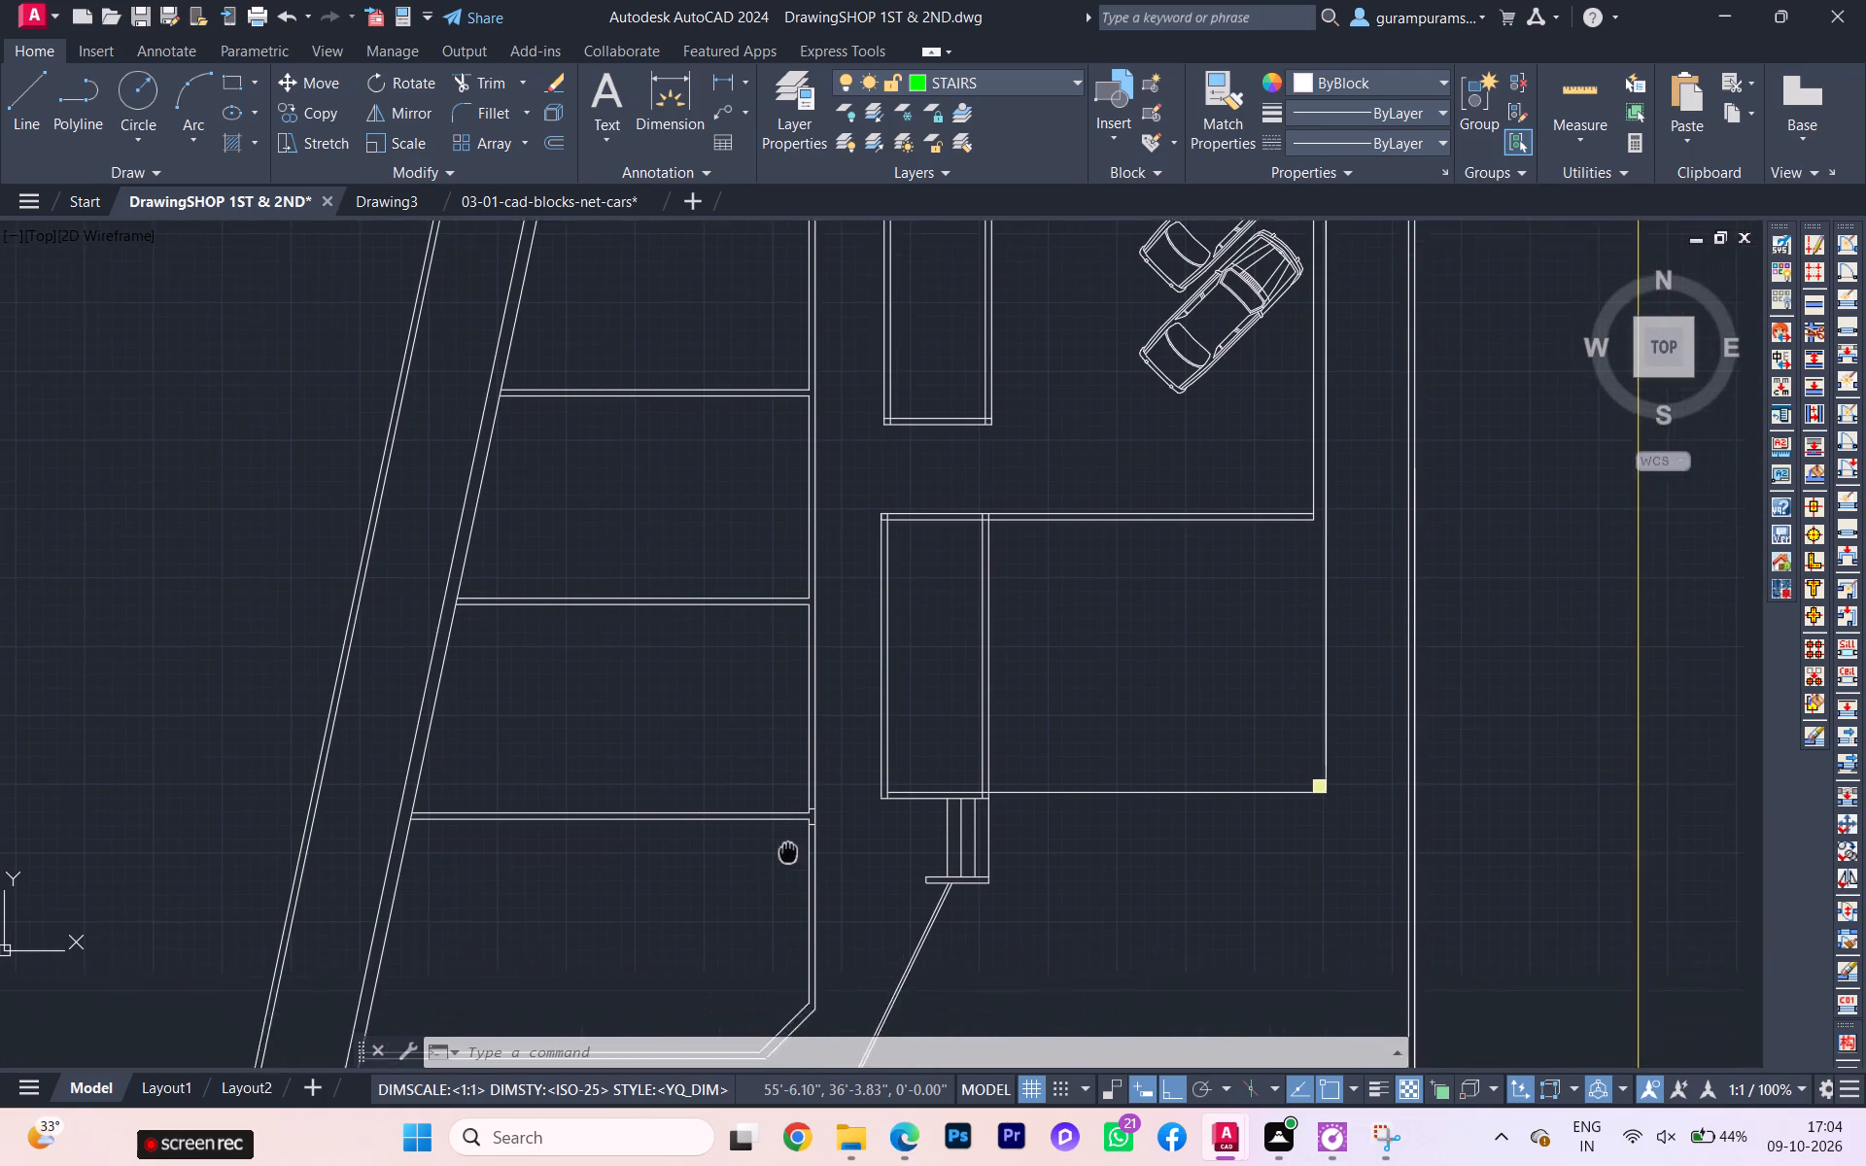
middle_click_drag(779, 805, 777, 793)
scroll(779, 788, "up", 2)
scroll(803, 828, "down", 1)
scroll(820, 635, "up", 2)
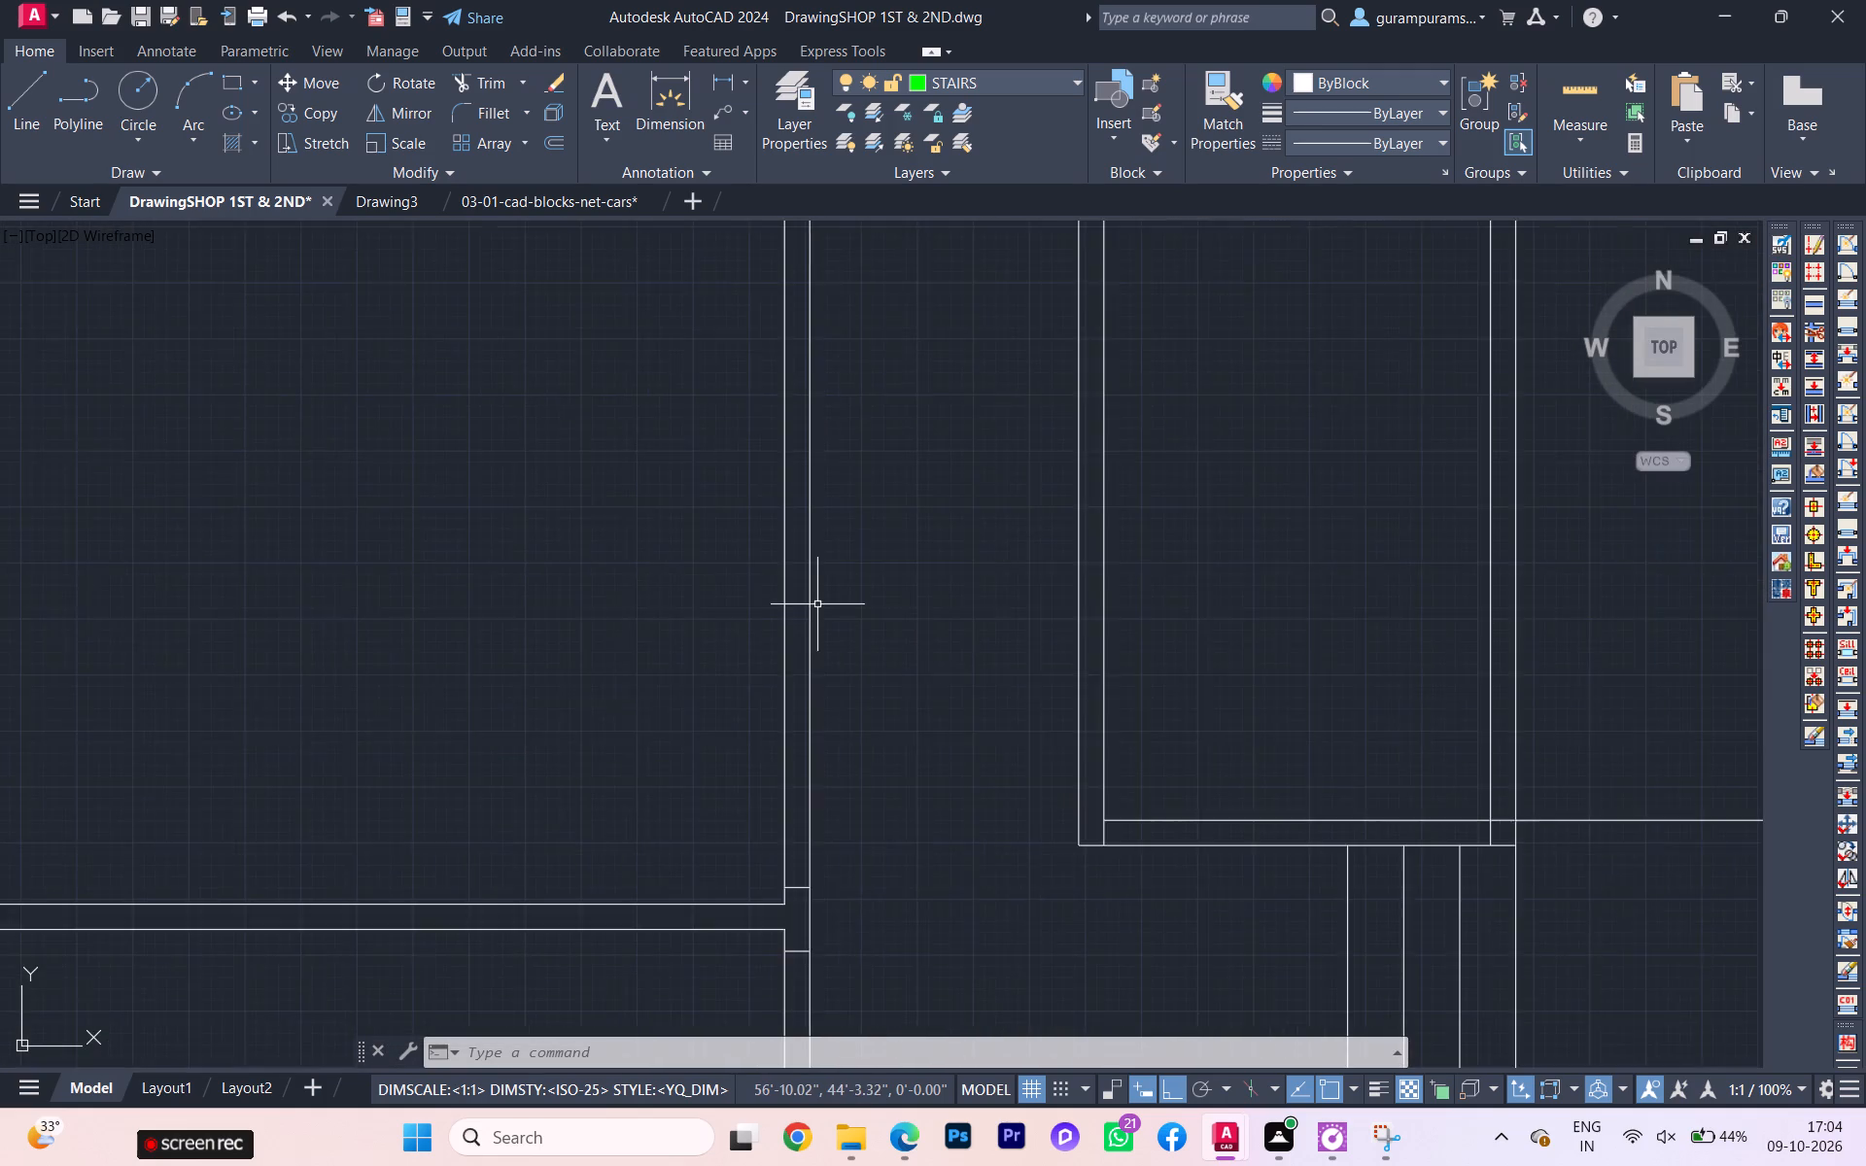
scroll(816, 622, "down", 3)
middle_click_drag(819, 641, 870, 951)
scroll(863, 702, "up", 3)
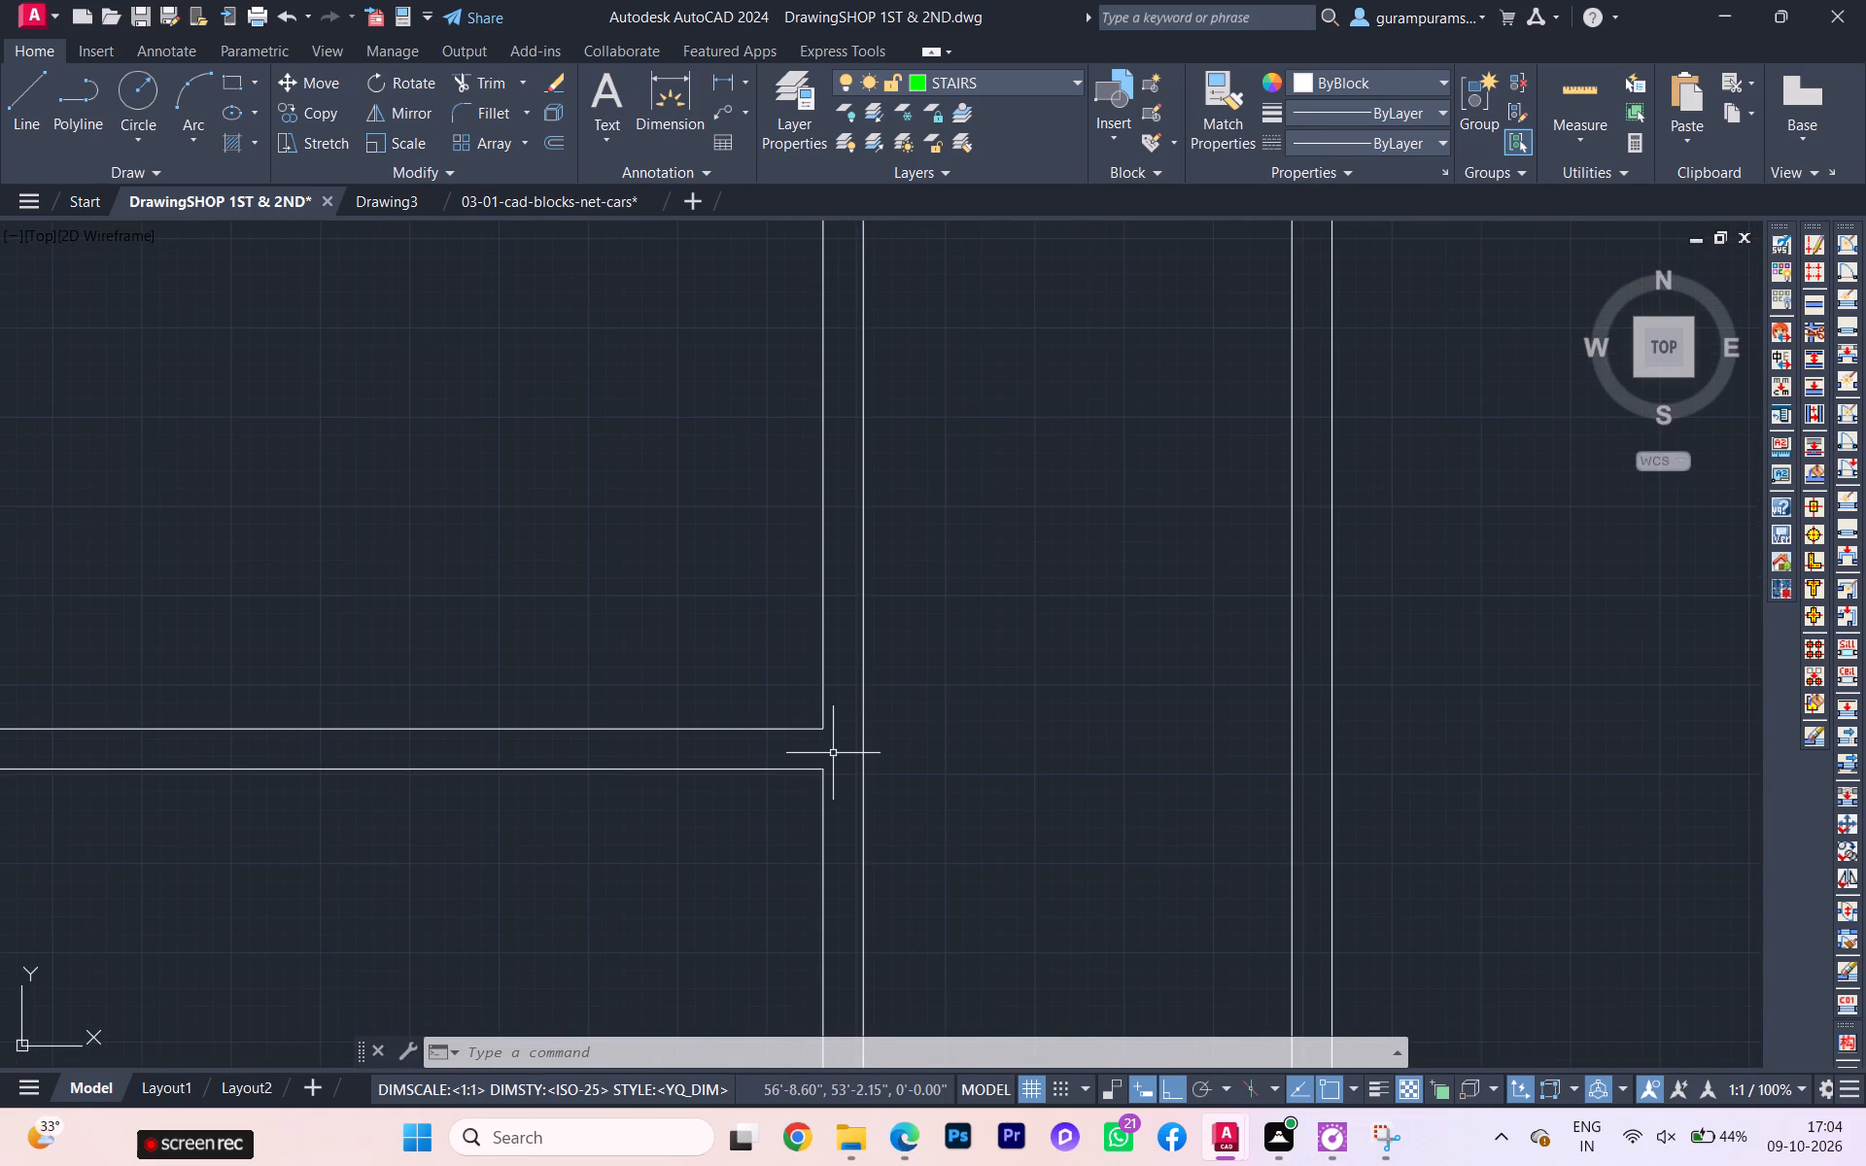
key("l")
key("space")
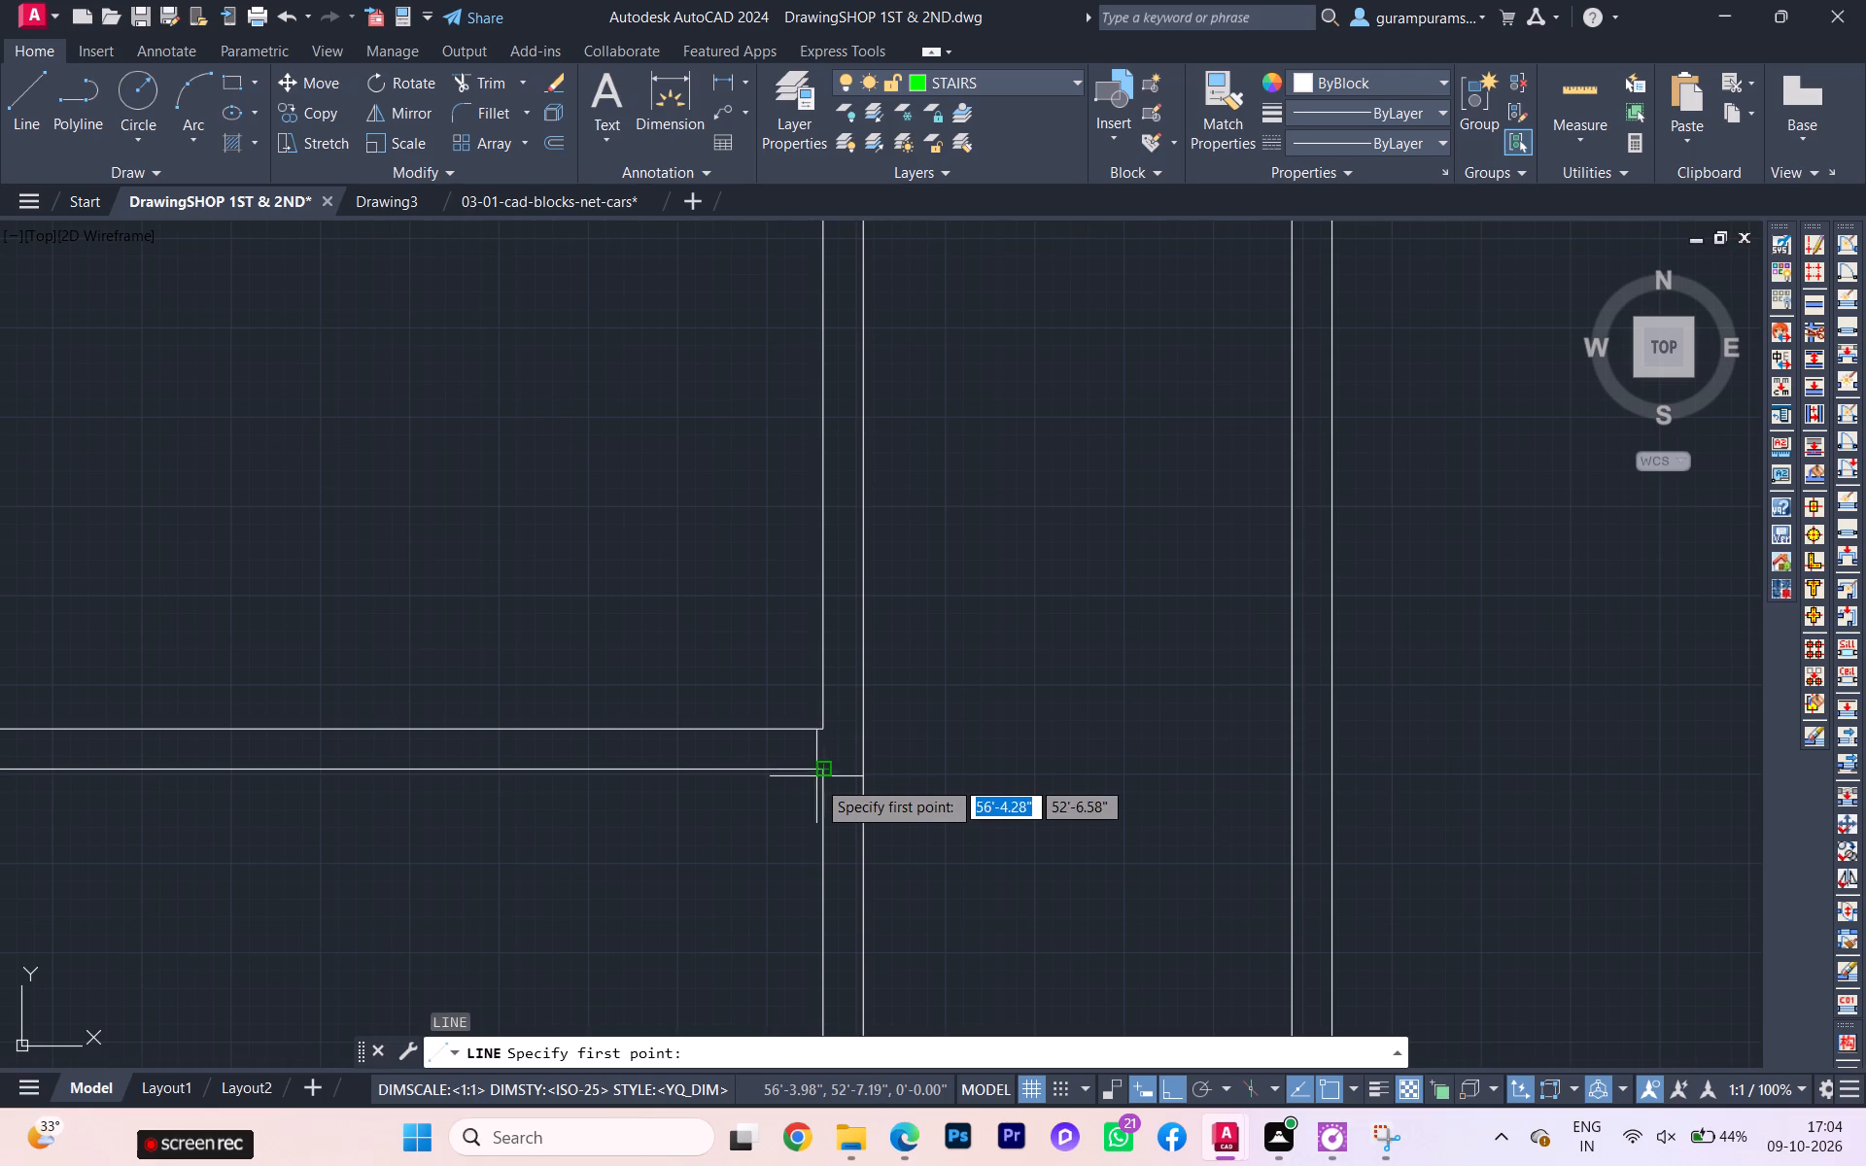
key("t")
key("k")
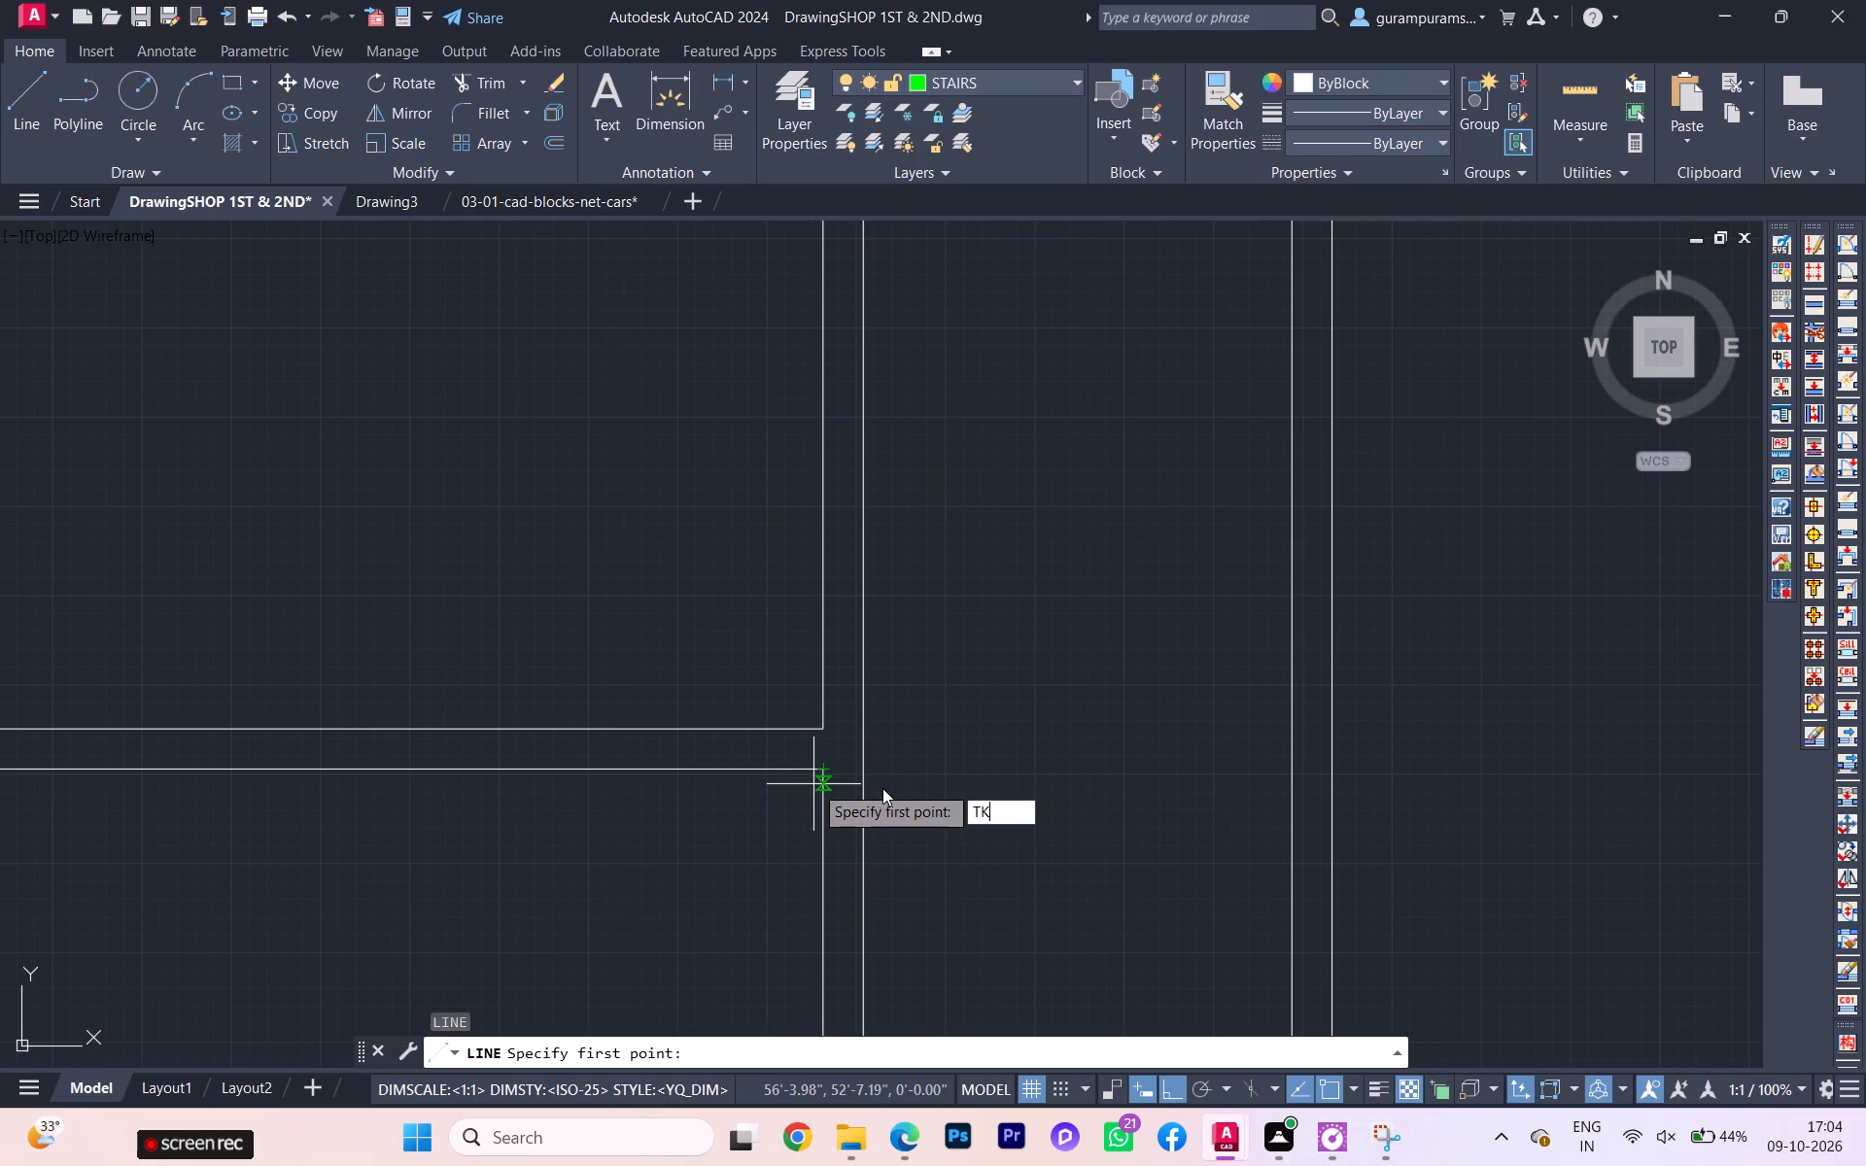
key("Return")
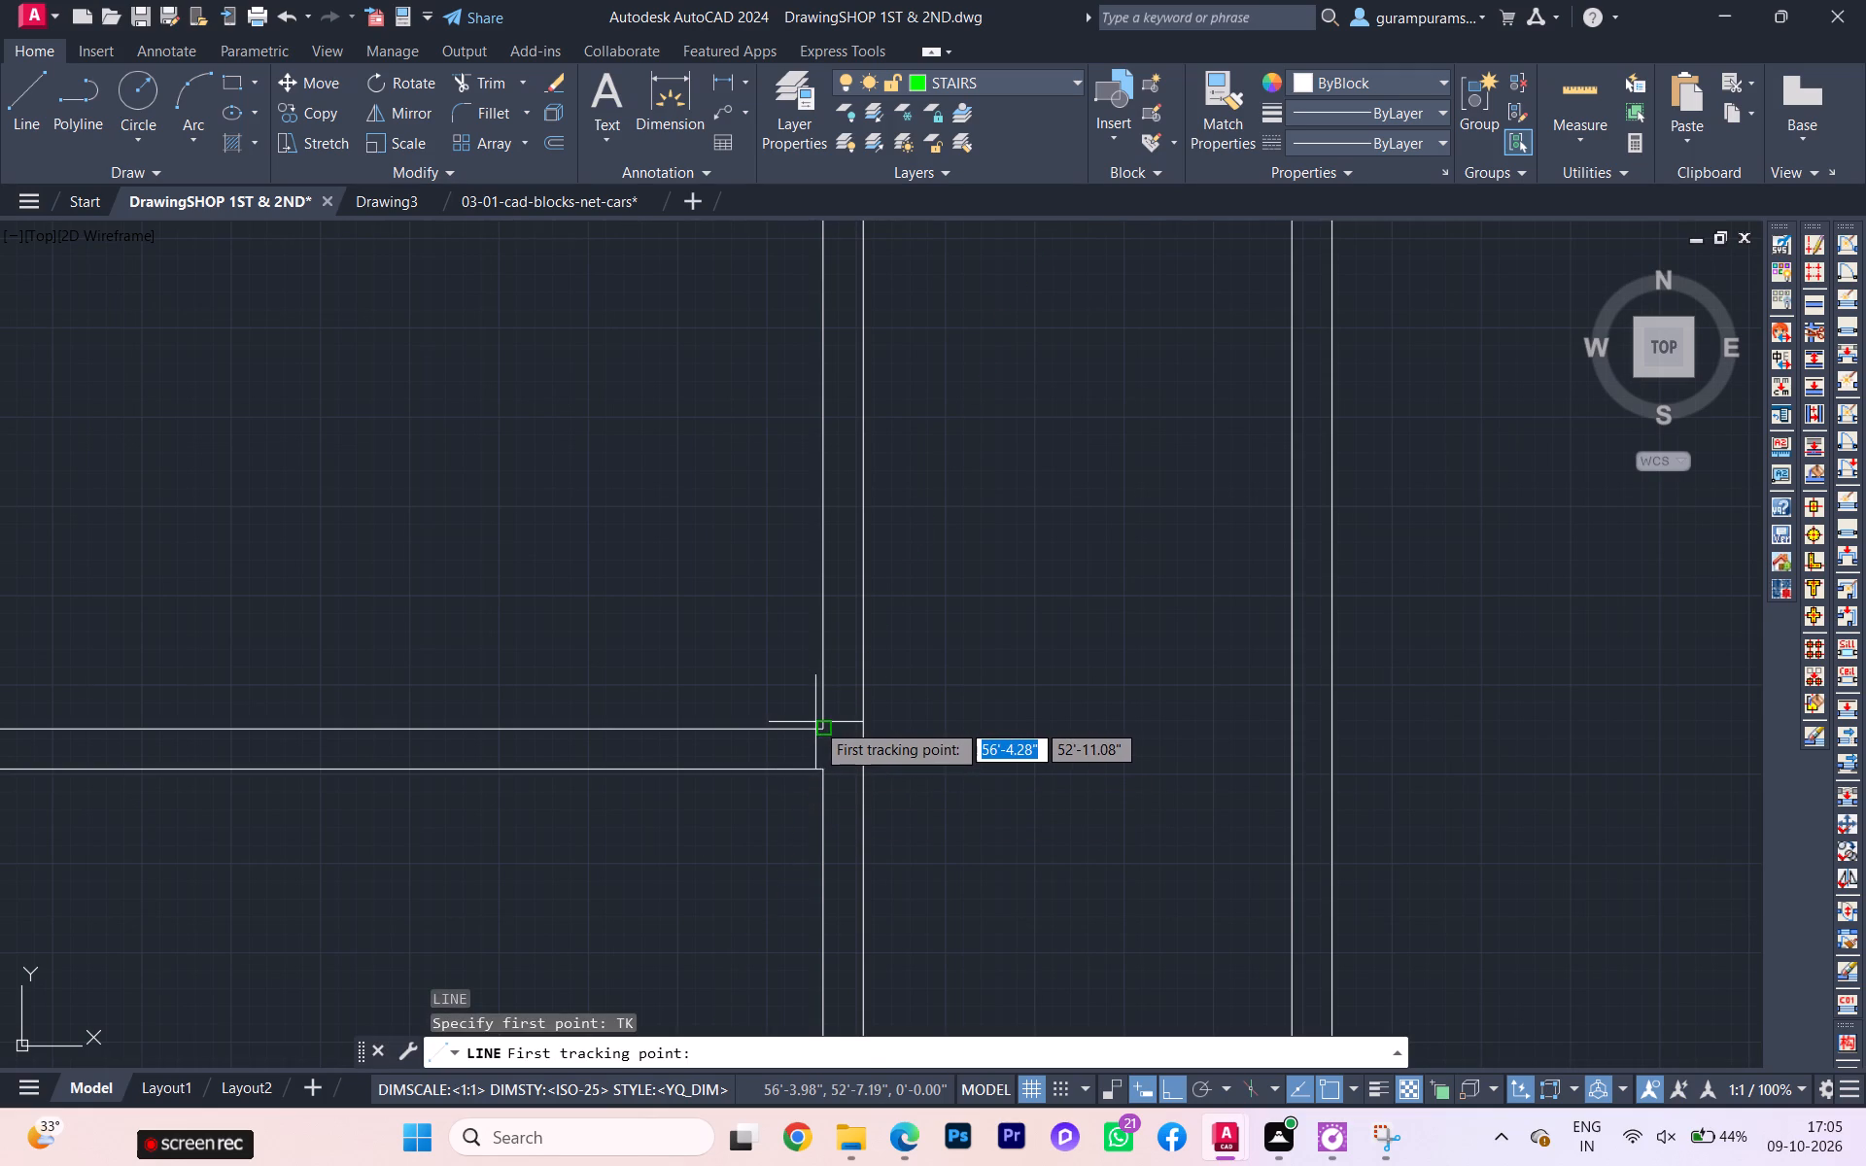
left_click(820, 723)
key("6")
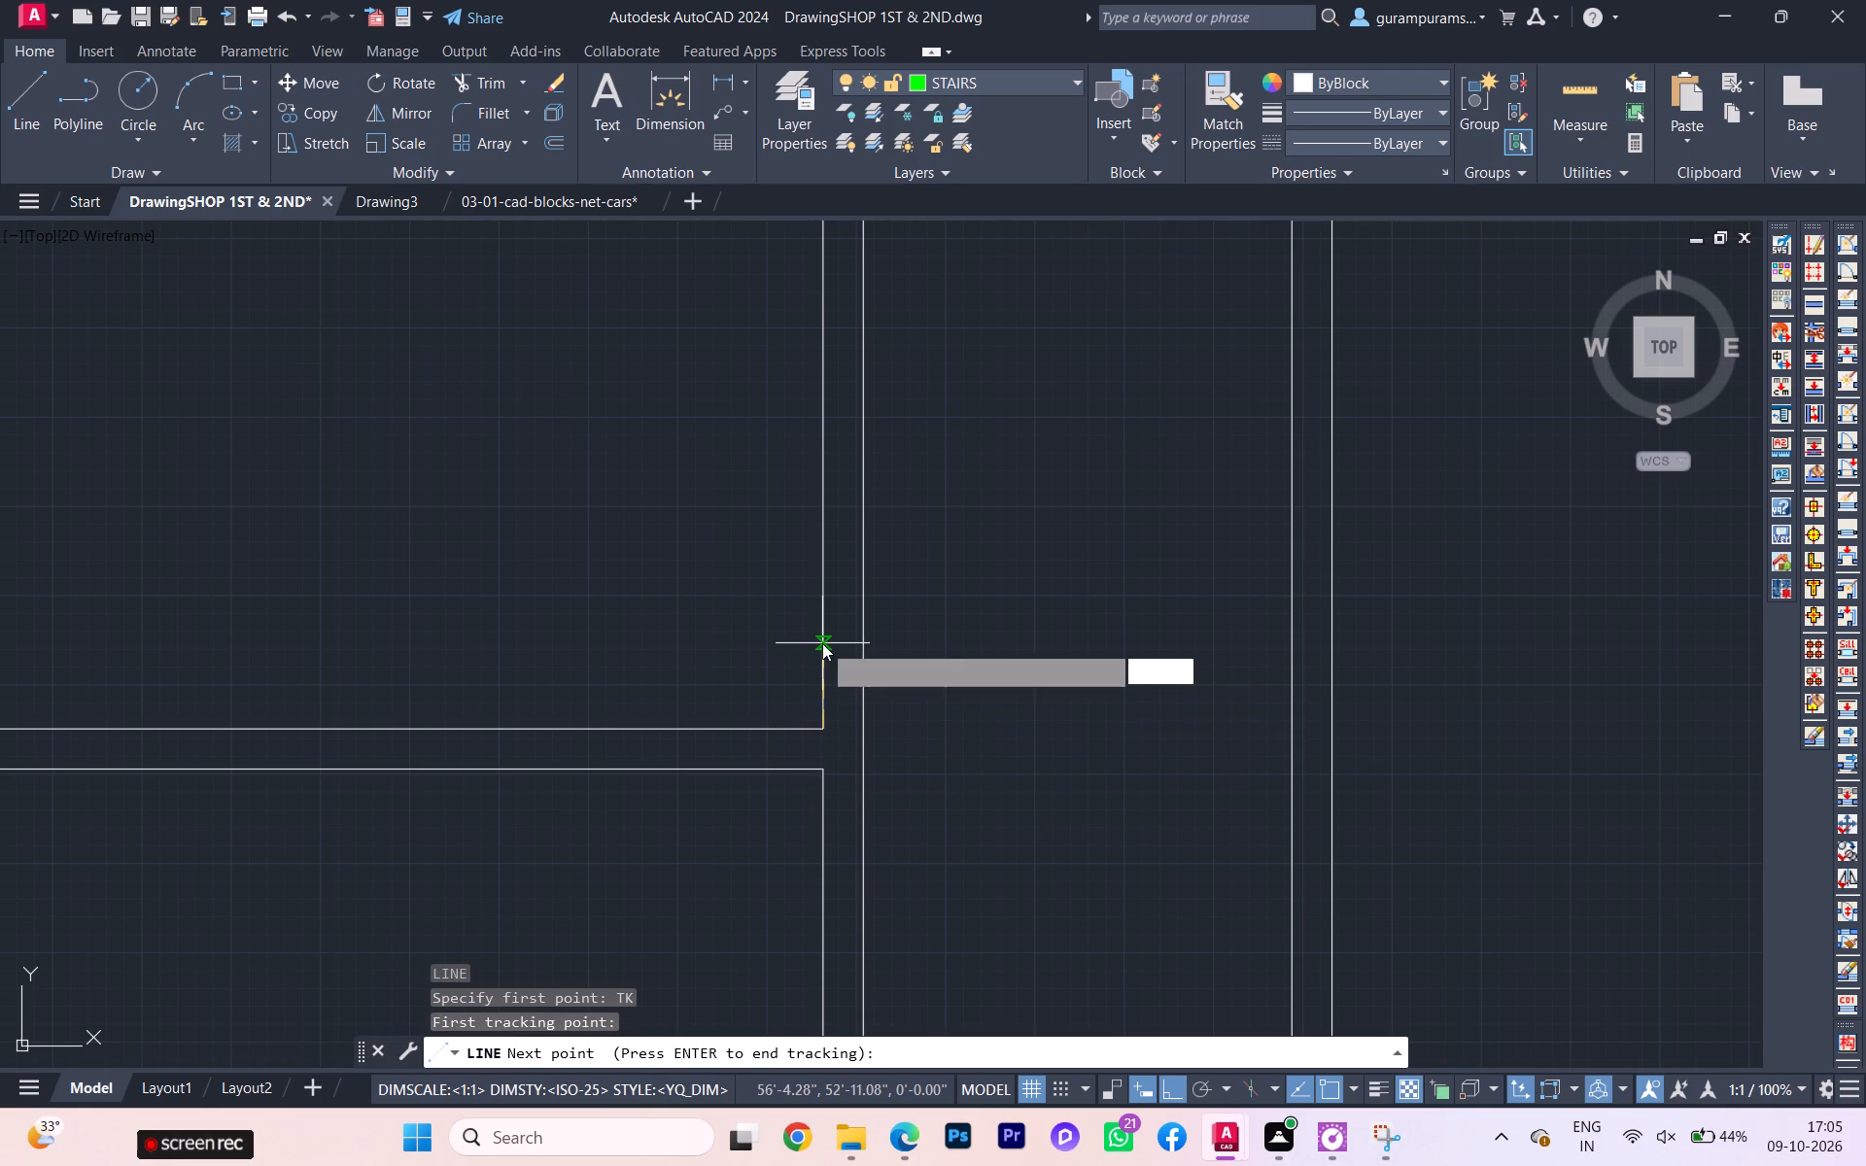
key("Return")
key("Return")
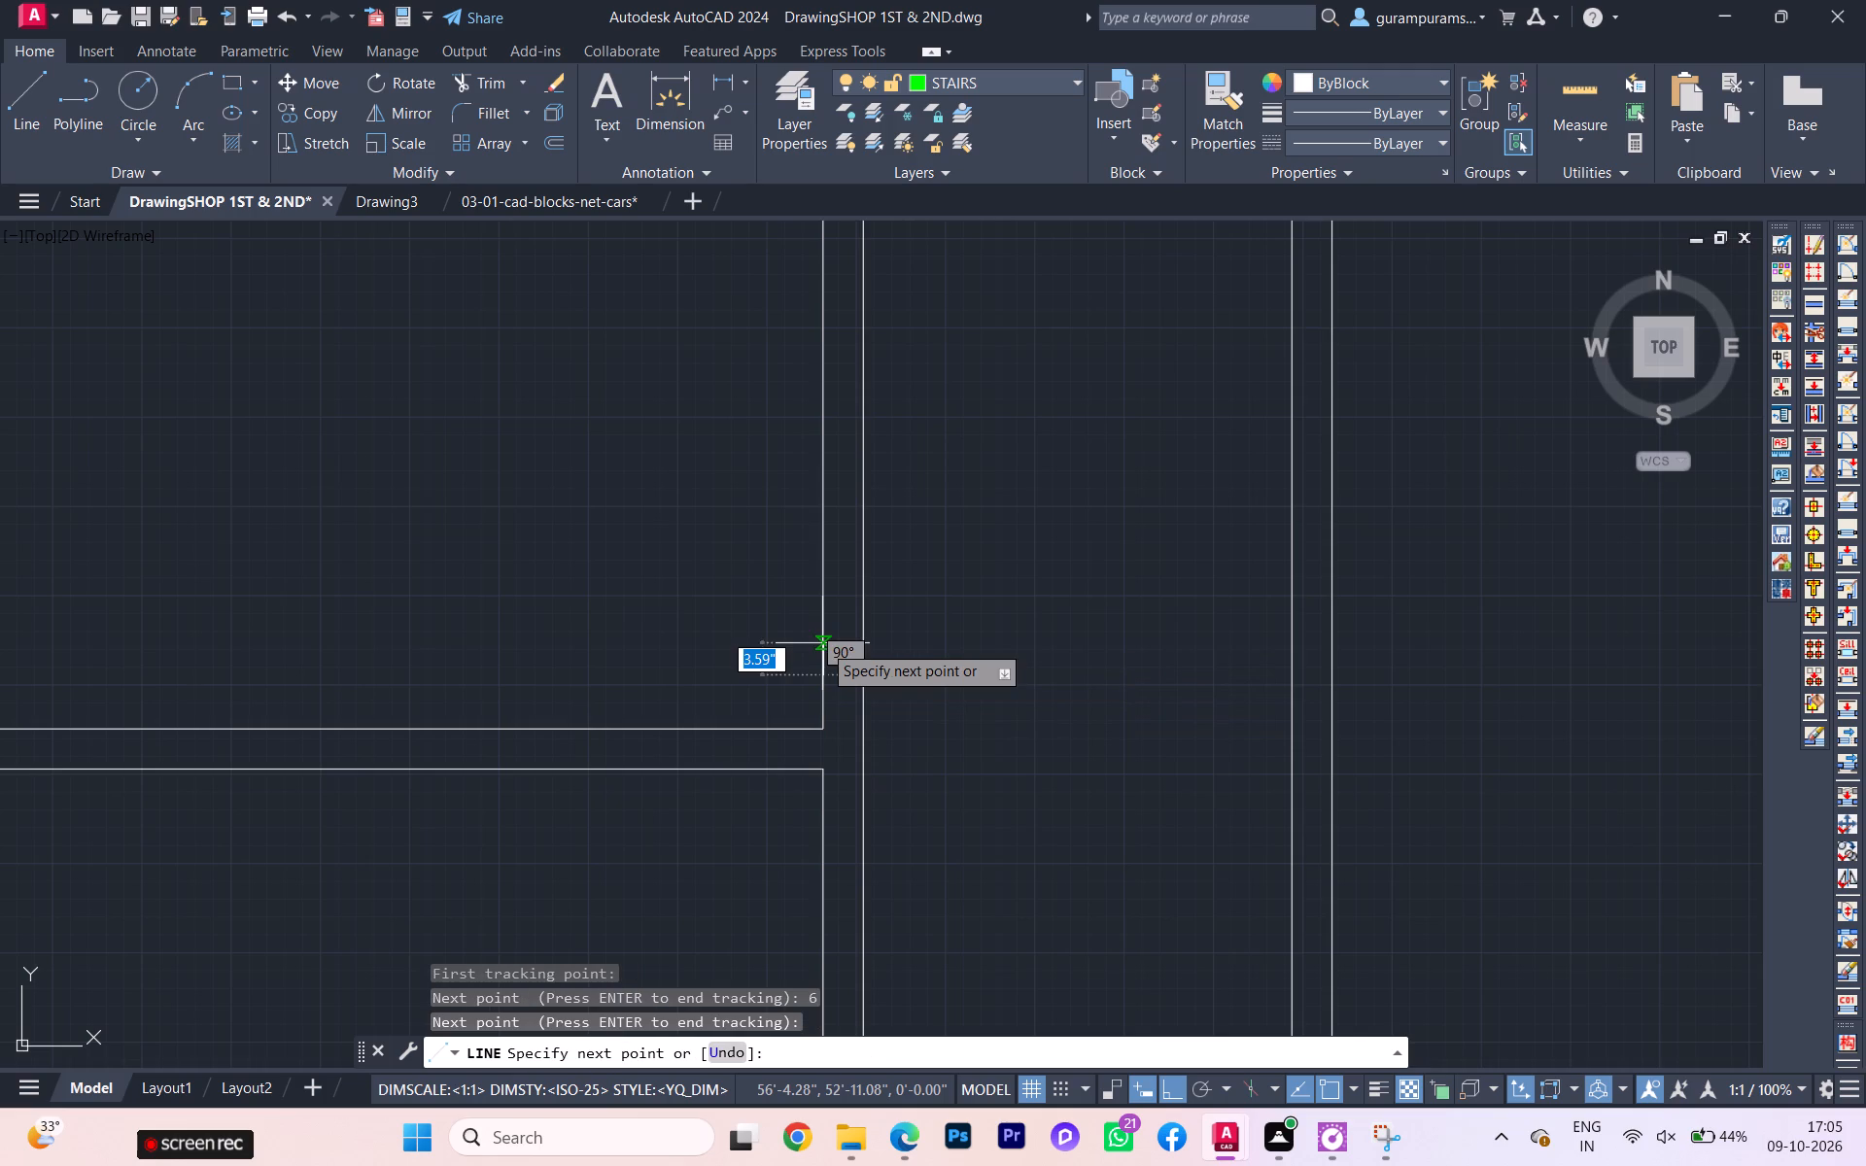
left_click(867, 665)
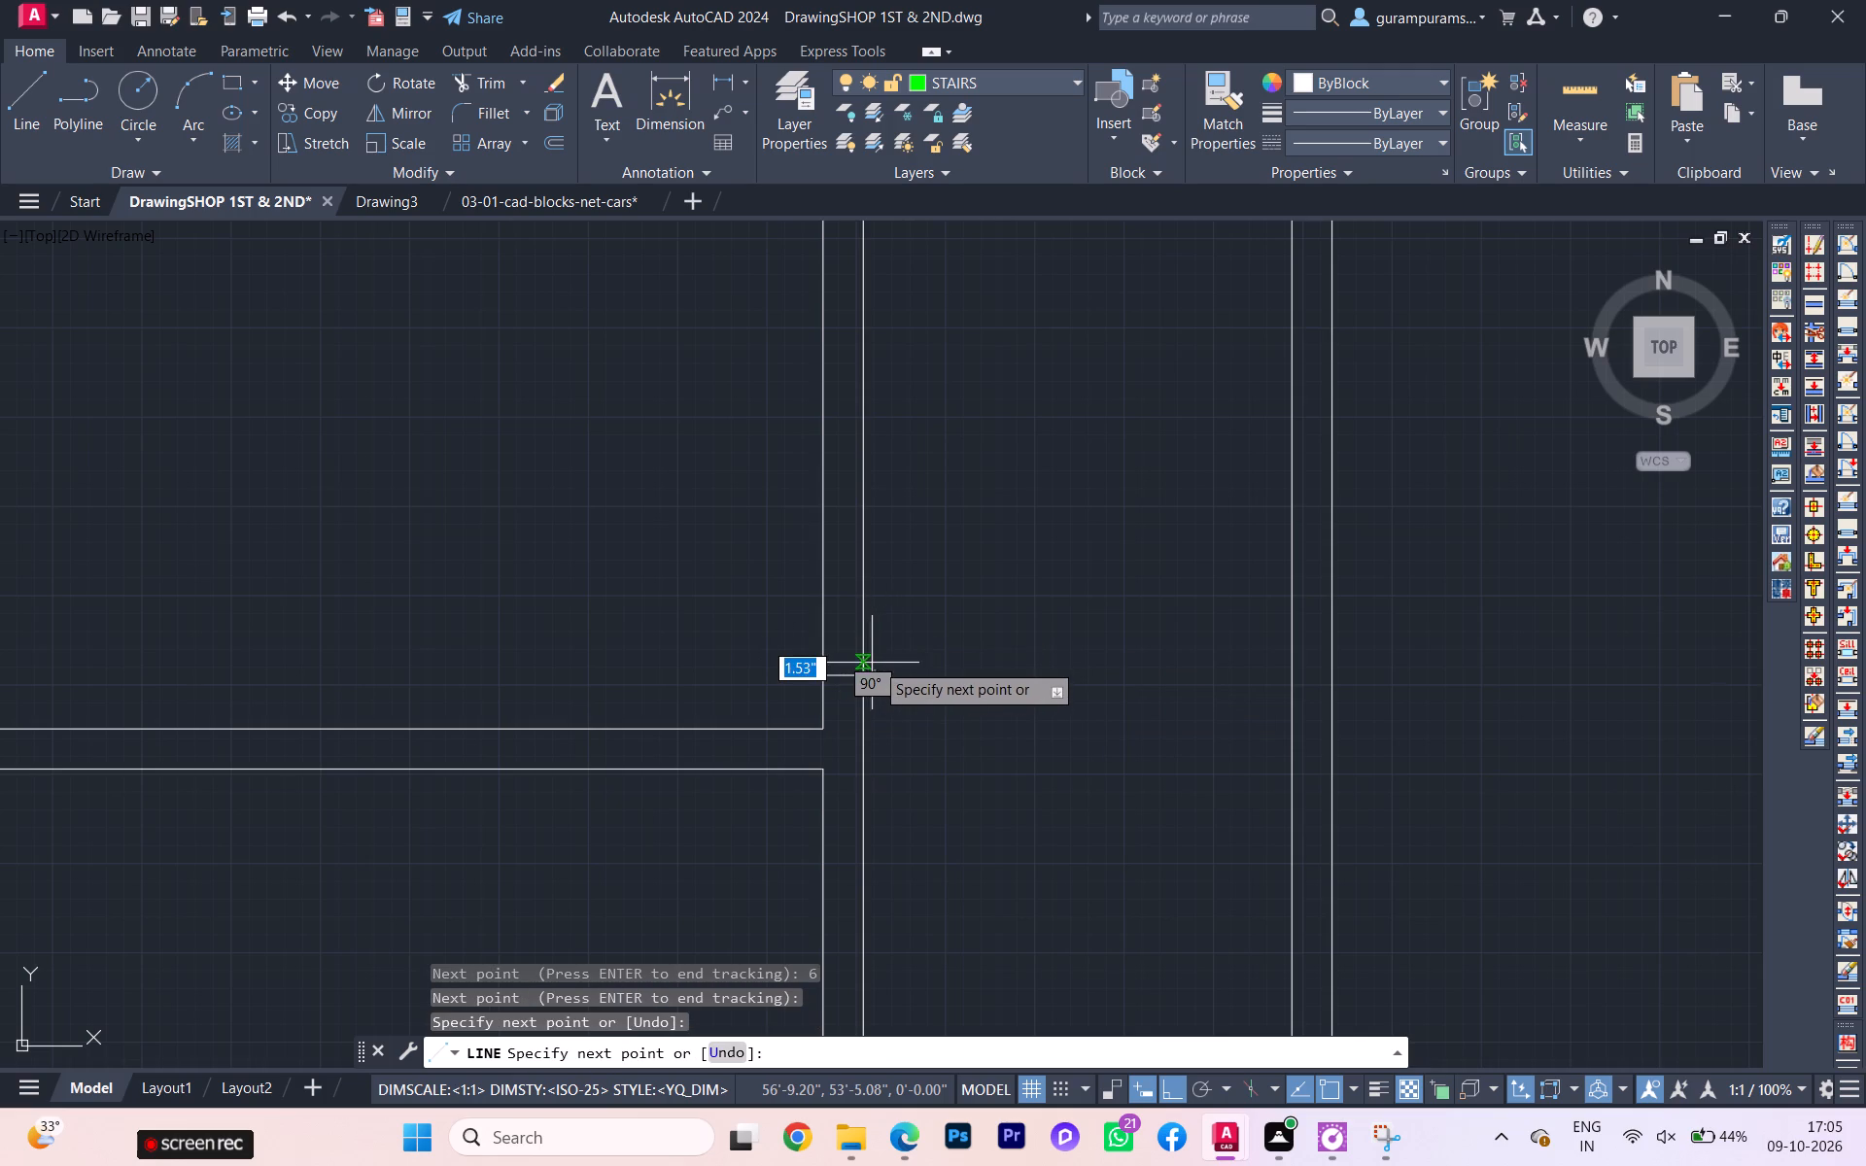
key("Return")
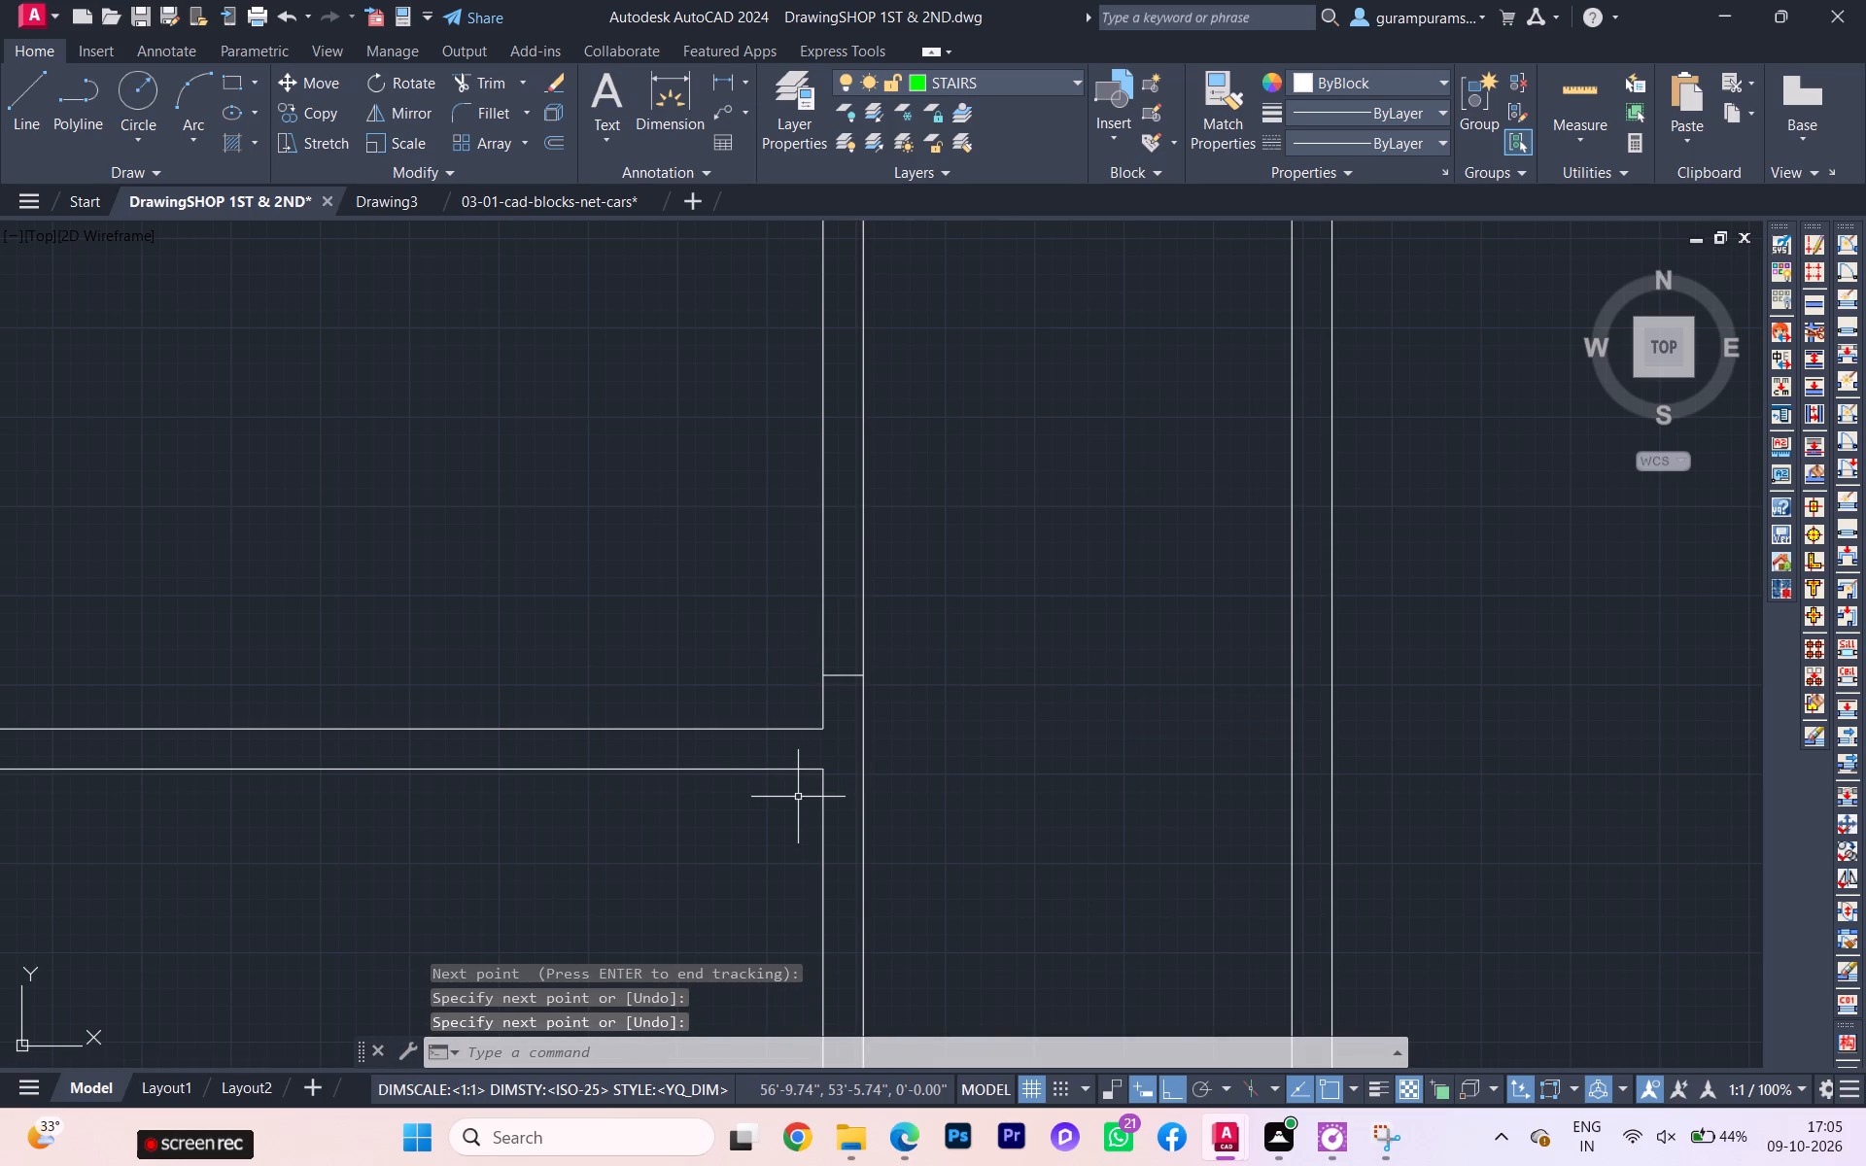
Draw a line from the second-lowest partition junction's lower inner corner, 6" down the wall by tracking and straight across the passage-side wall.
key("space")
left_click(824, 766)
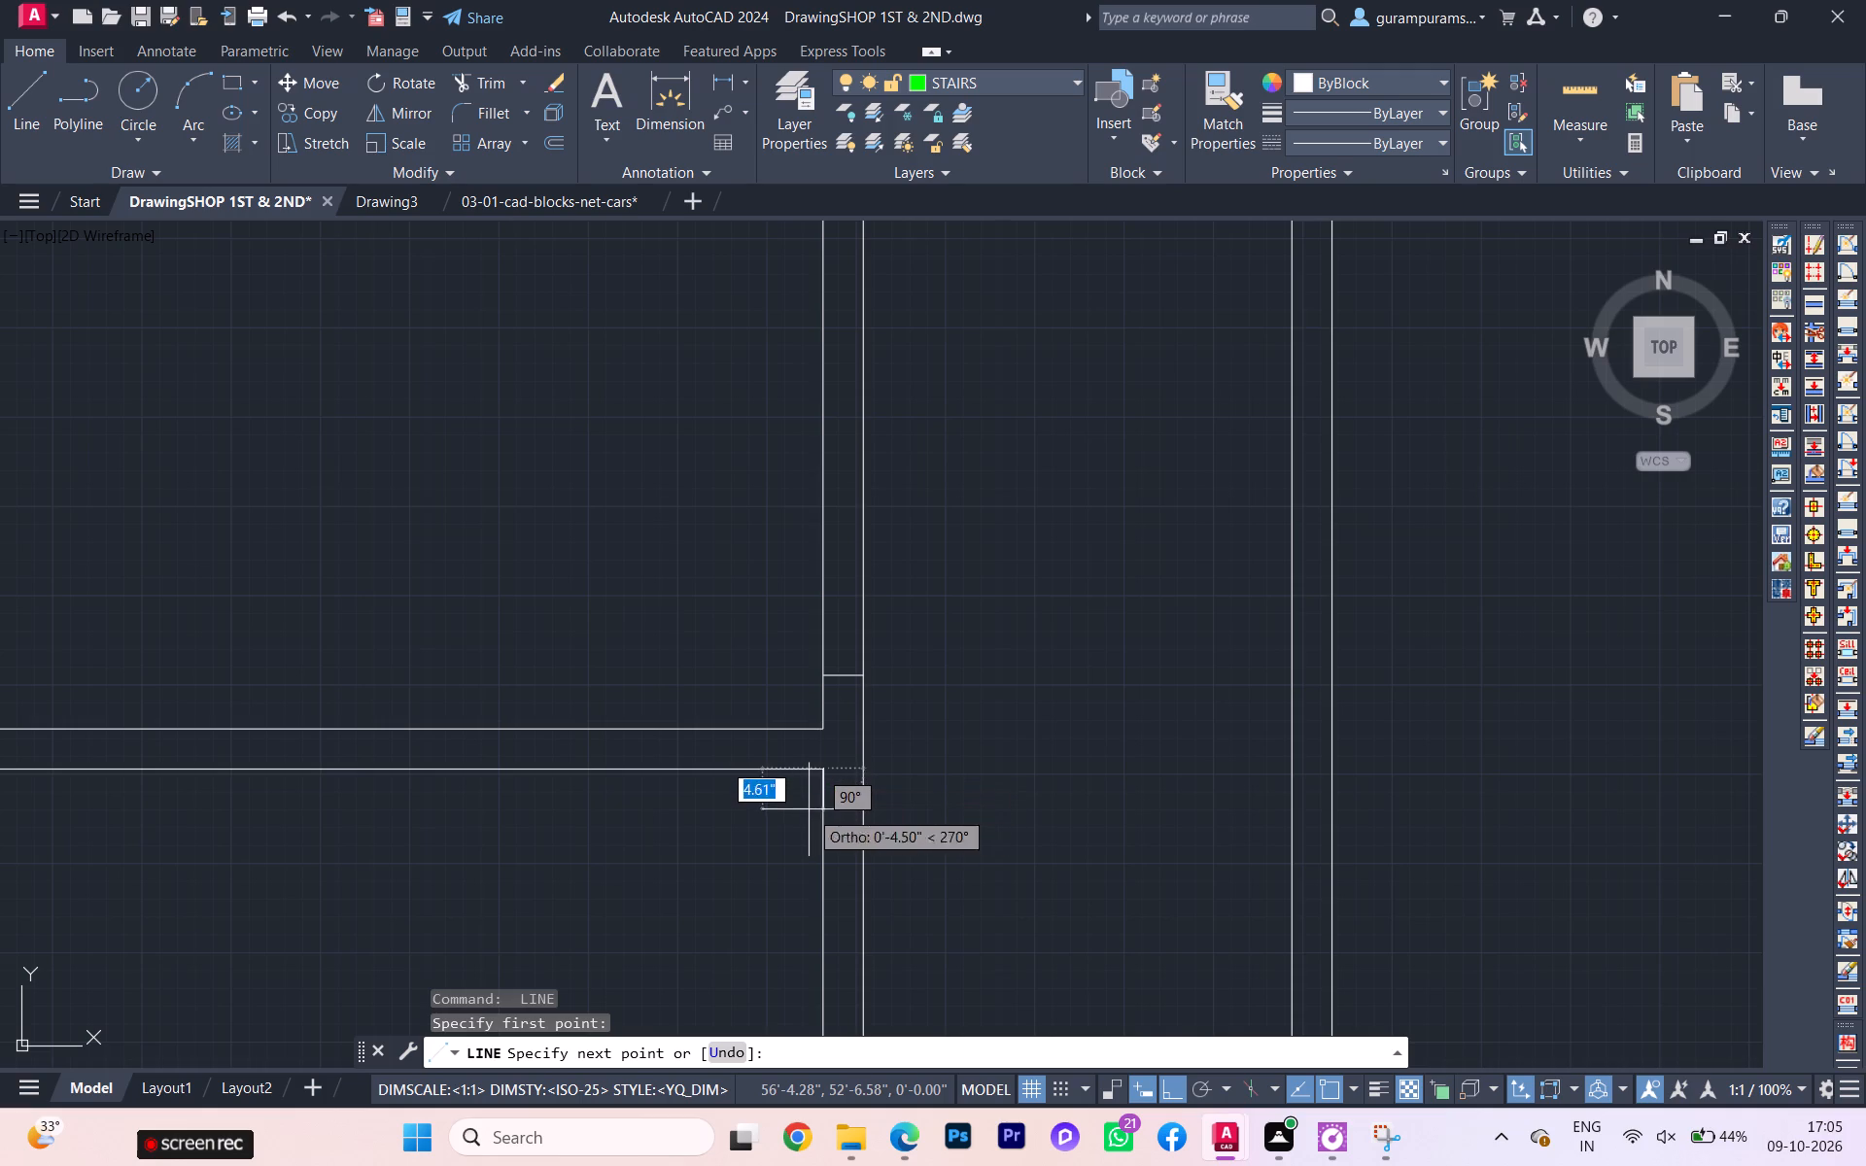
key("t")
key("k")
key("Return")
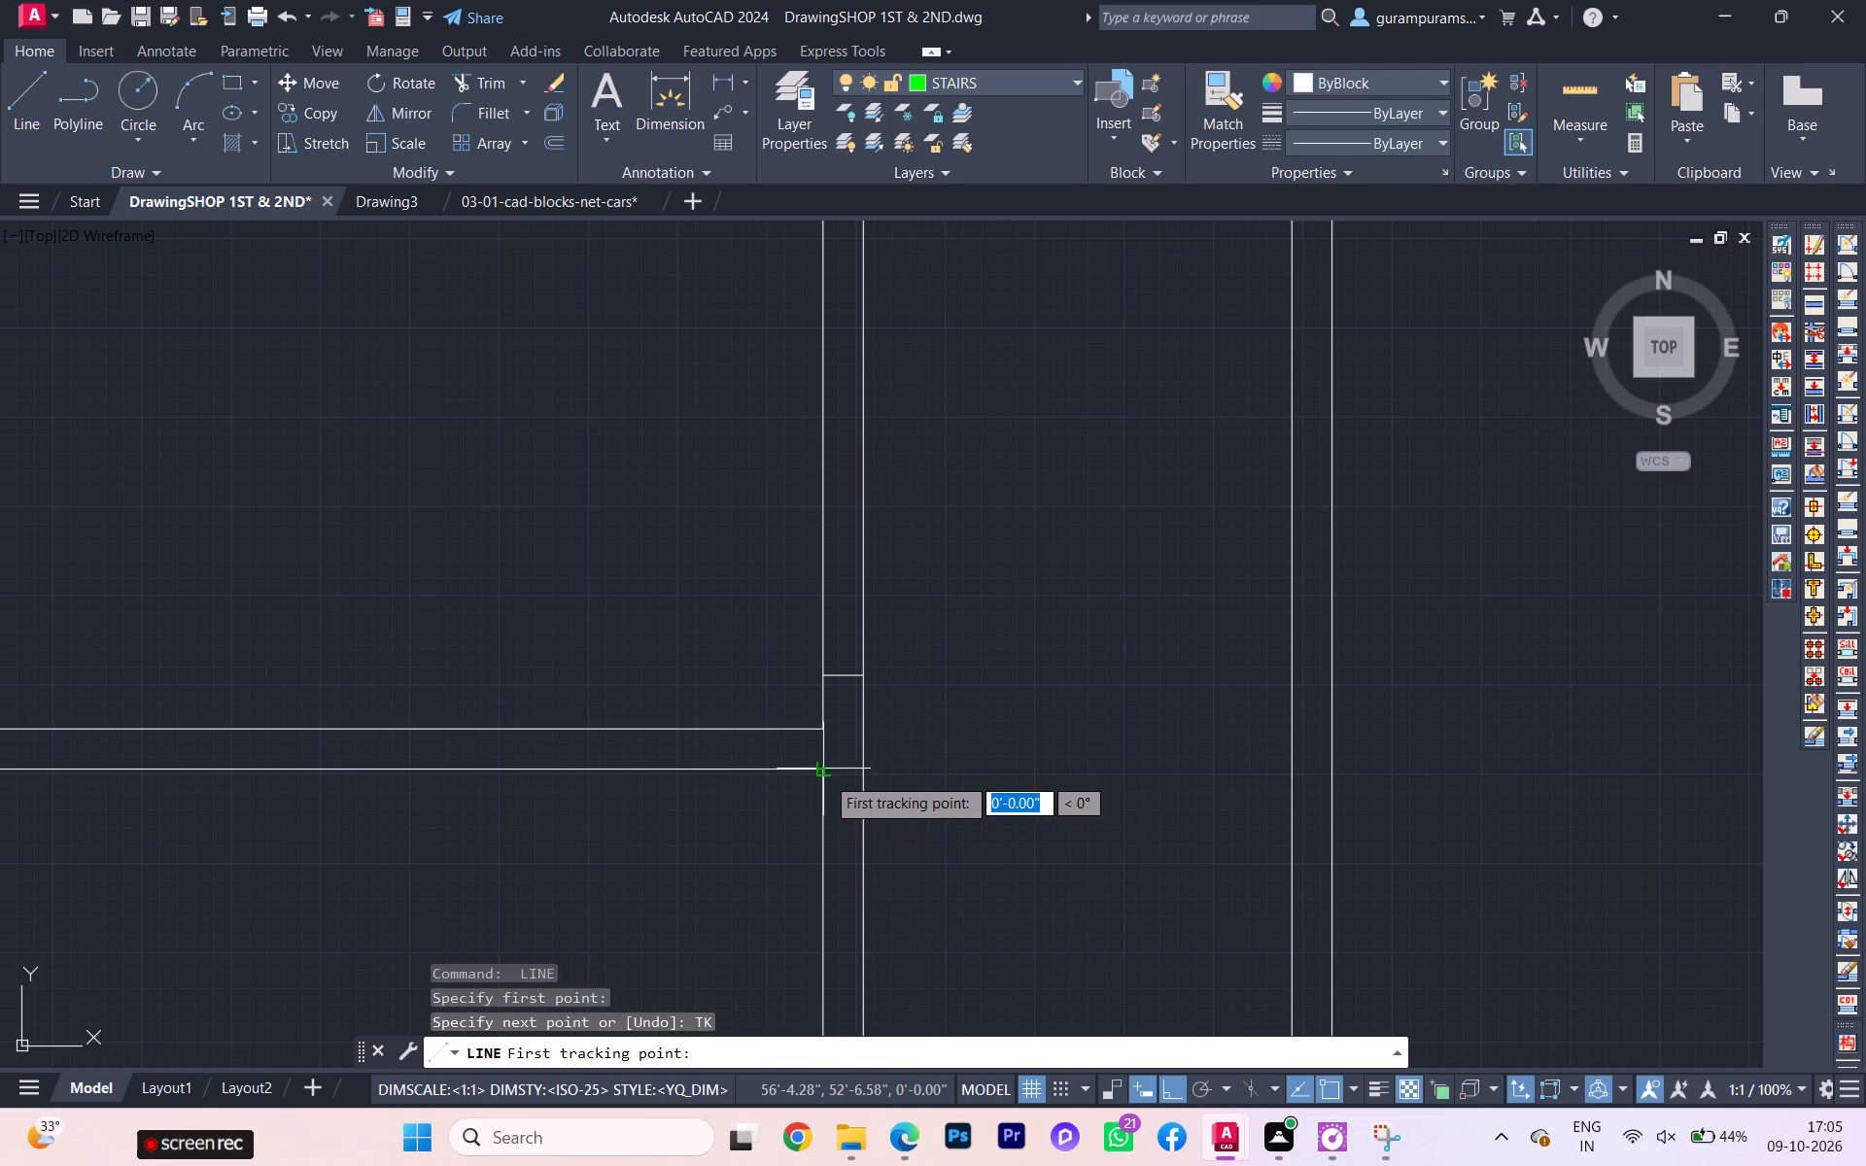
left_click(825, 775)
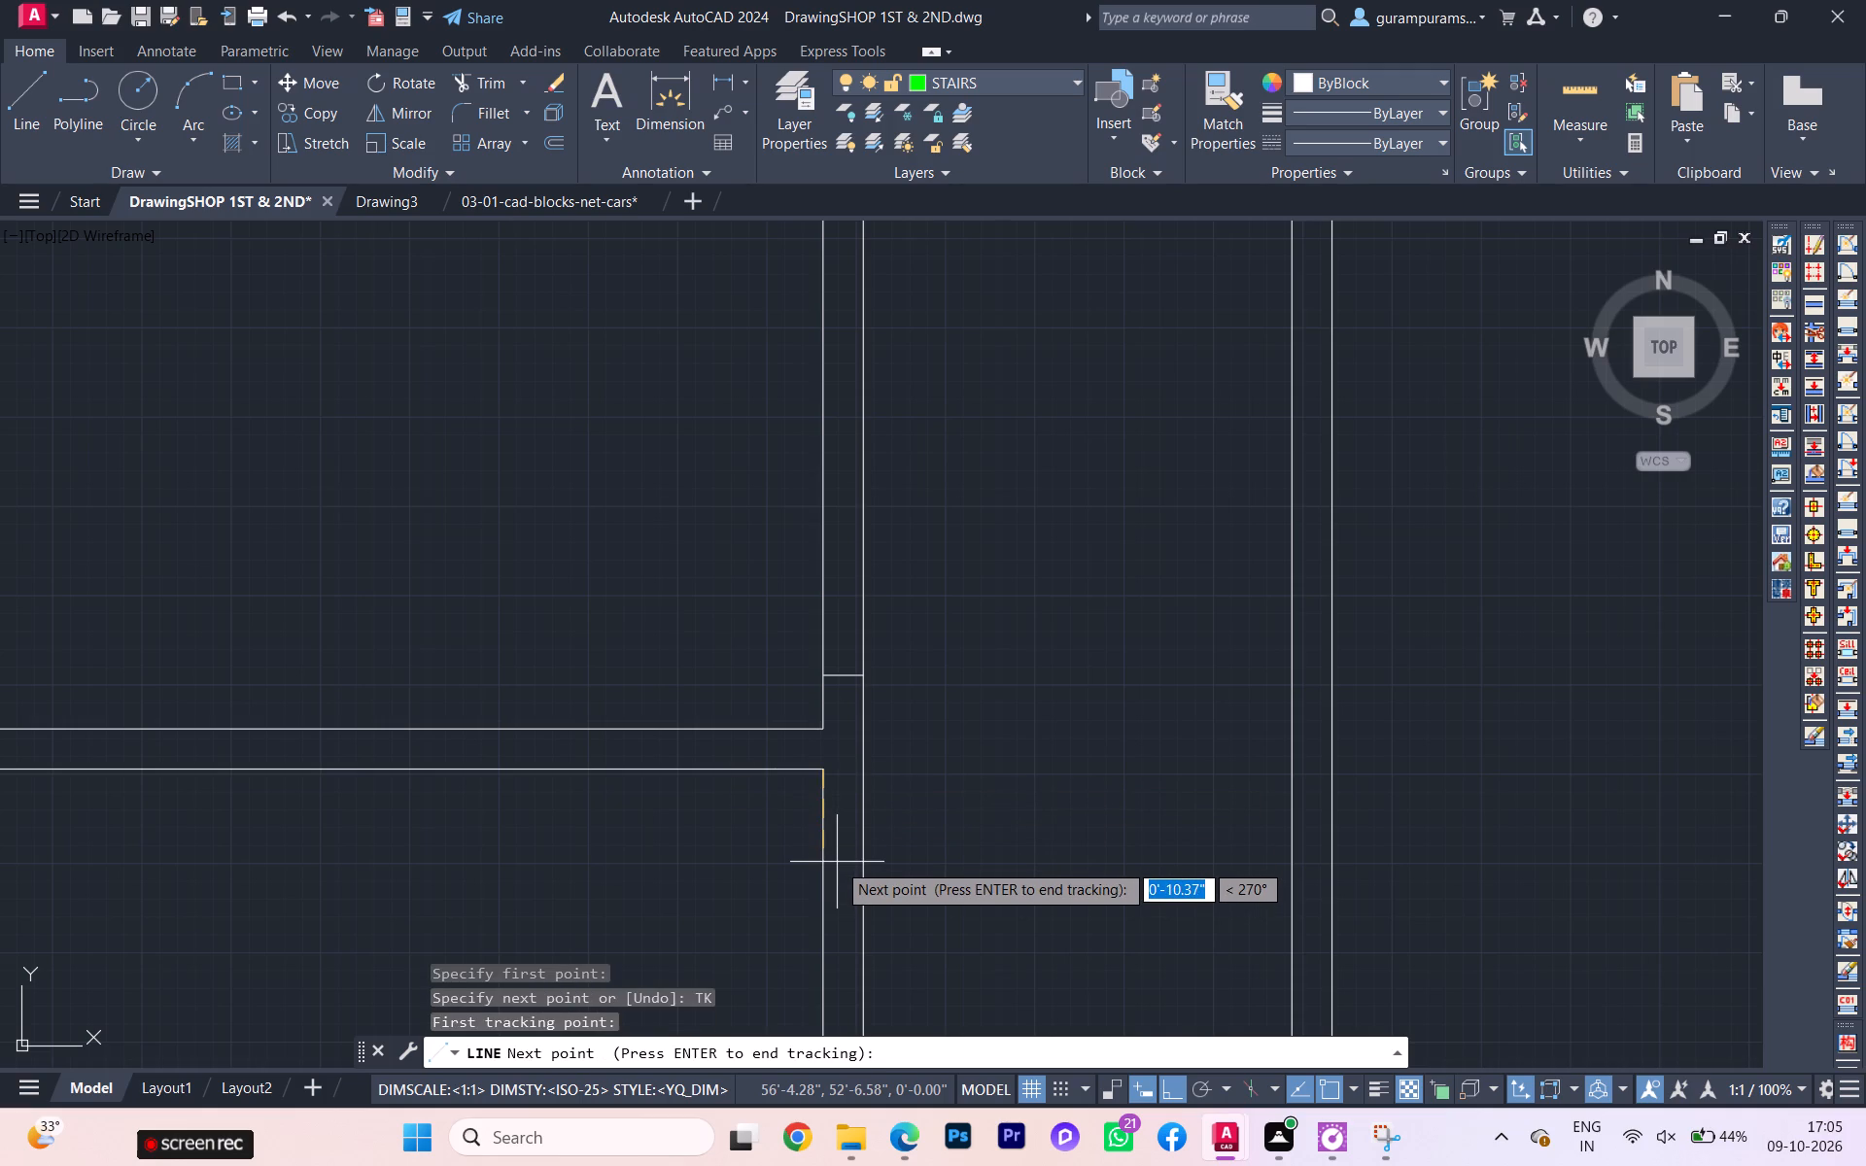
key("6")
key("Return")
key("Return")
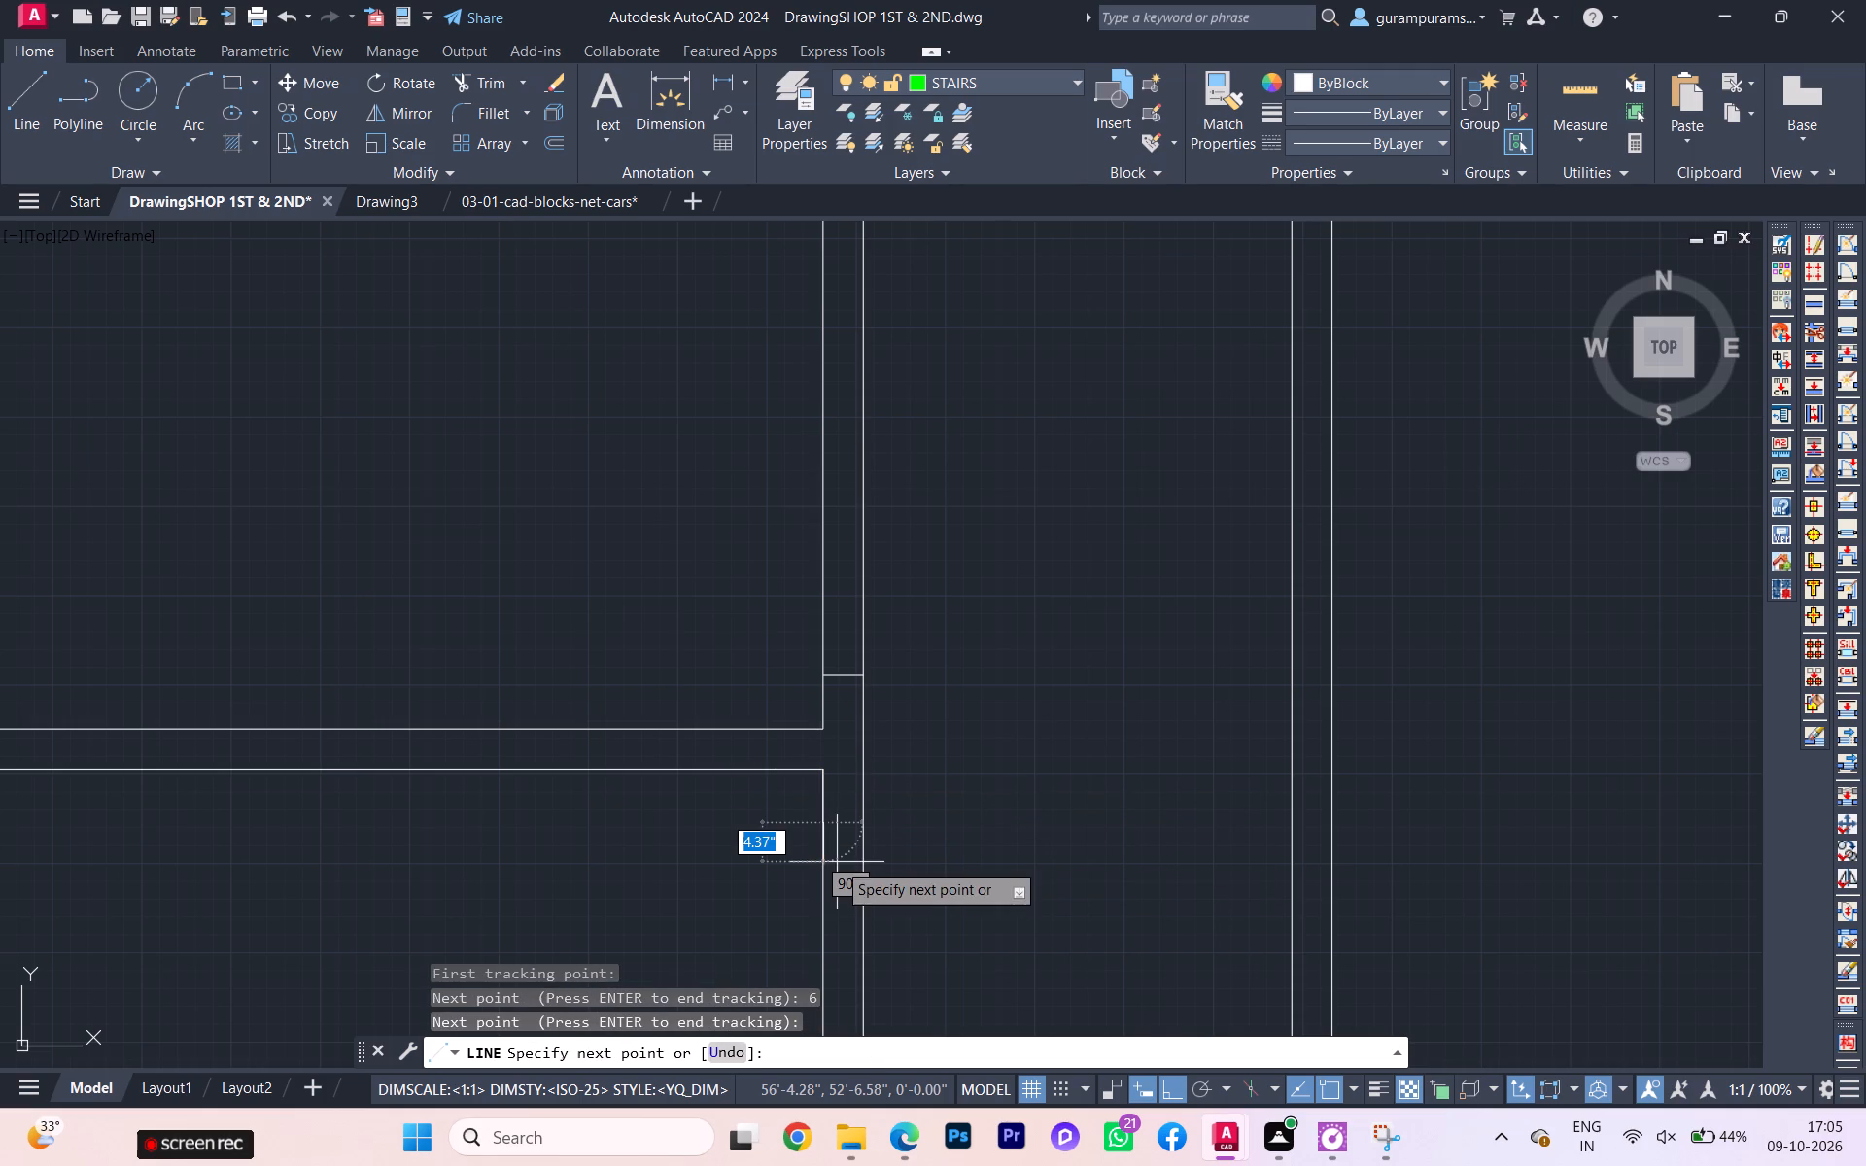
scroll(852, 815, "up", 2)
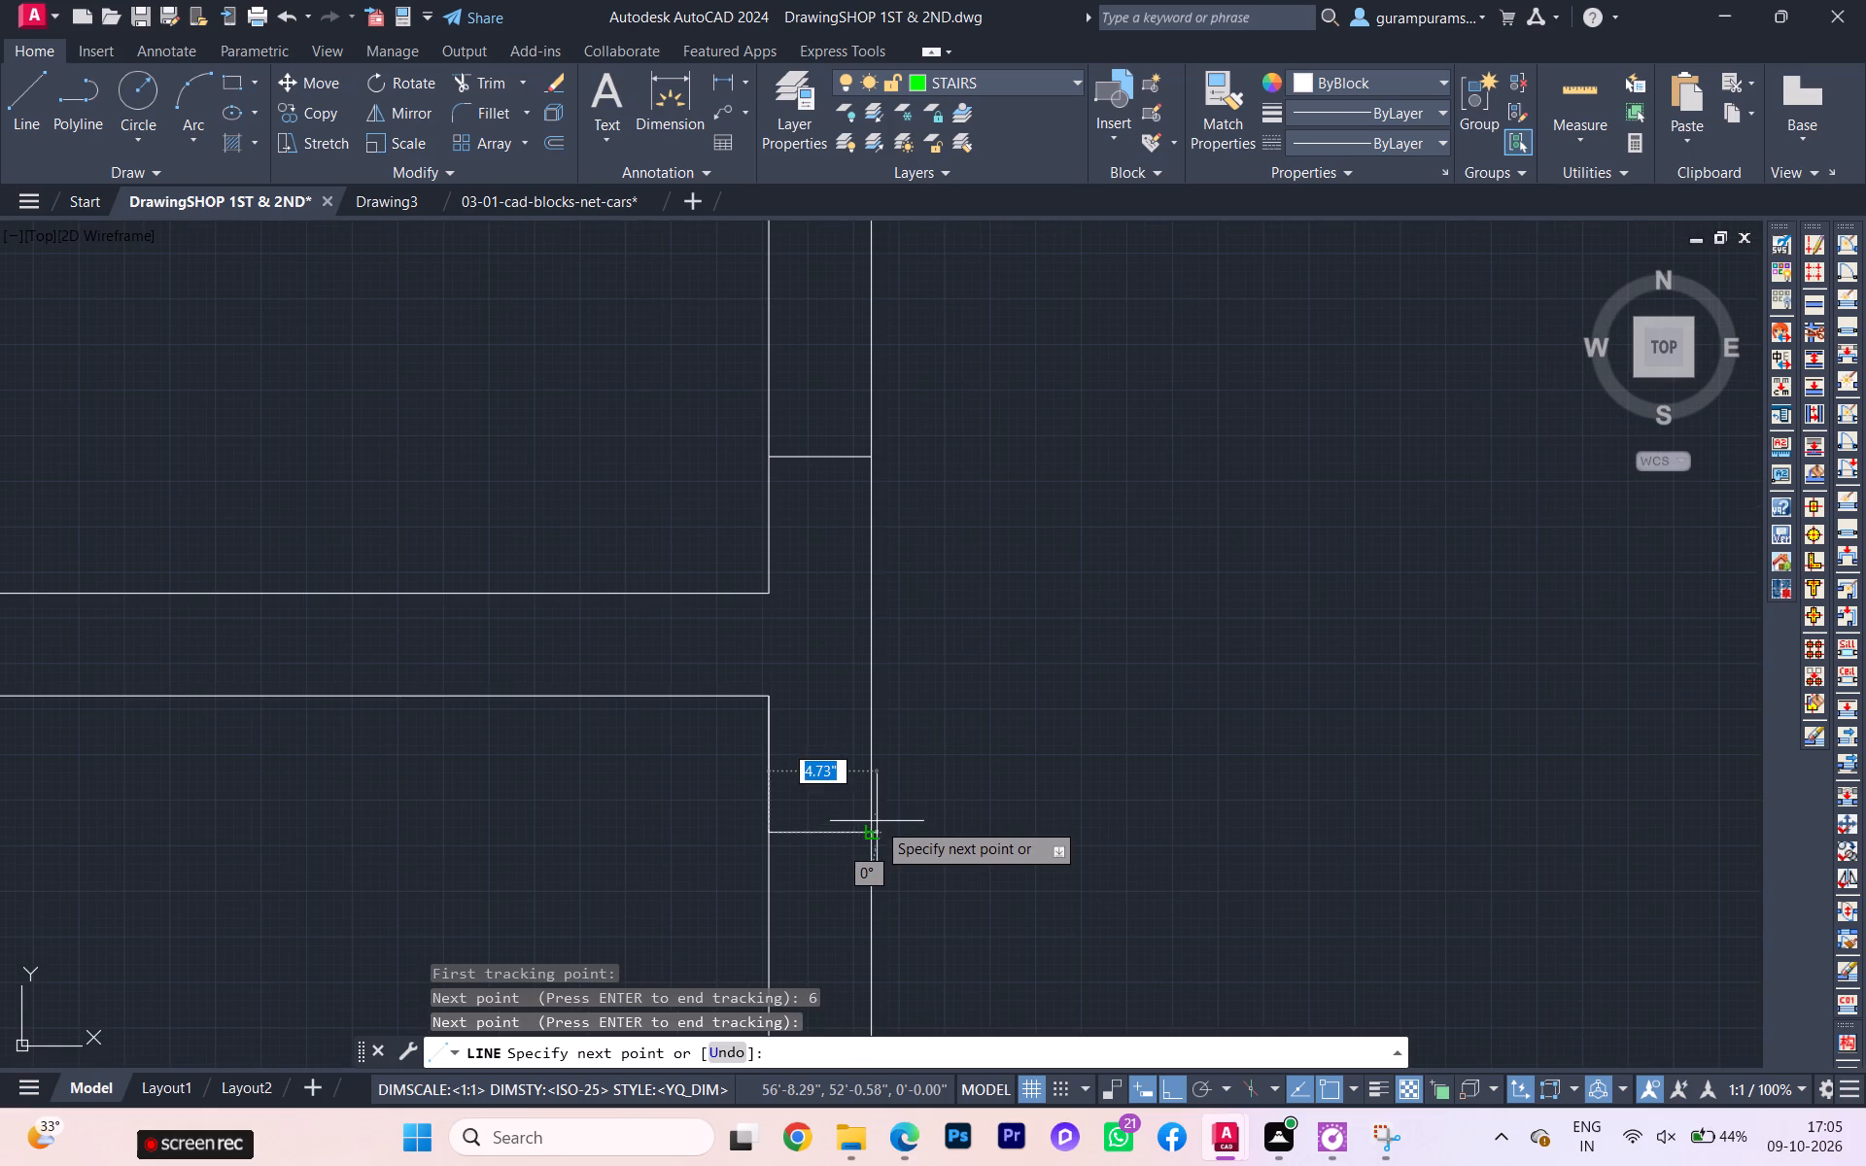
left_click(869, 831)
key("Return")
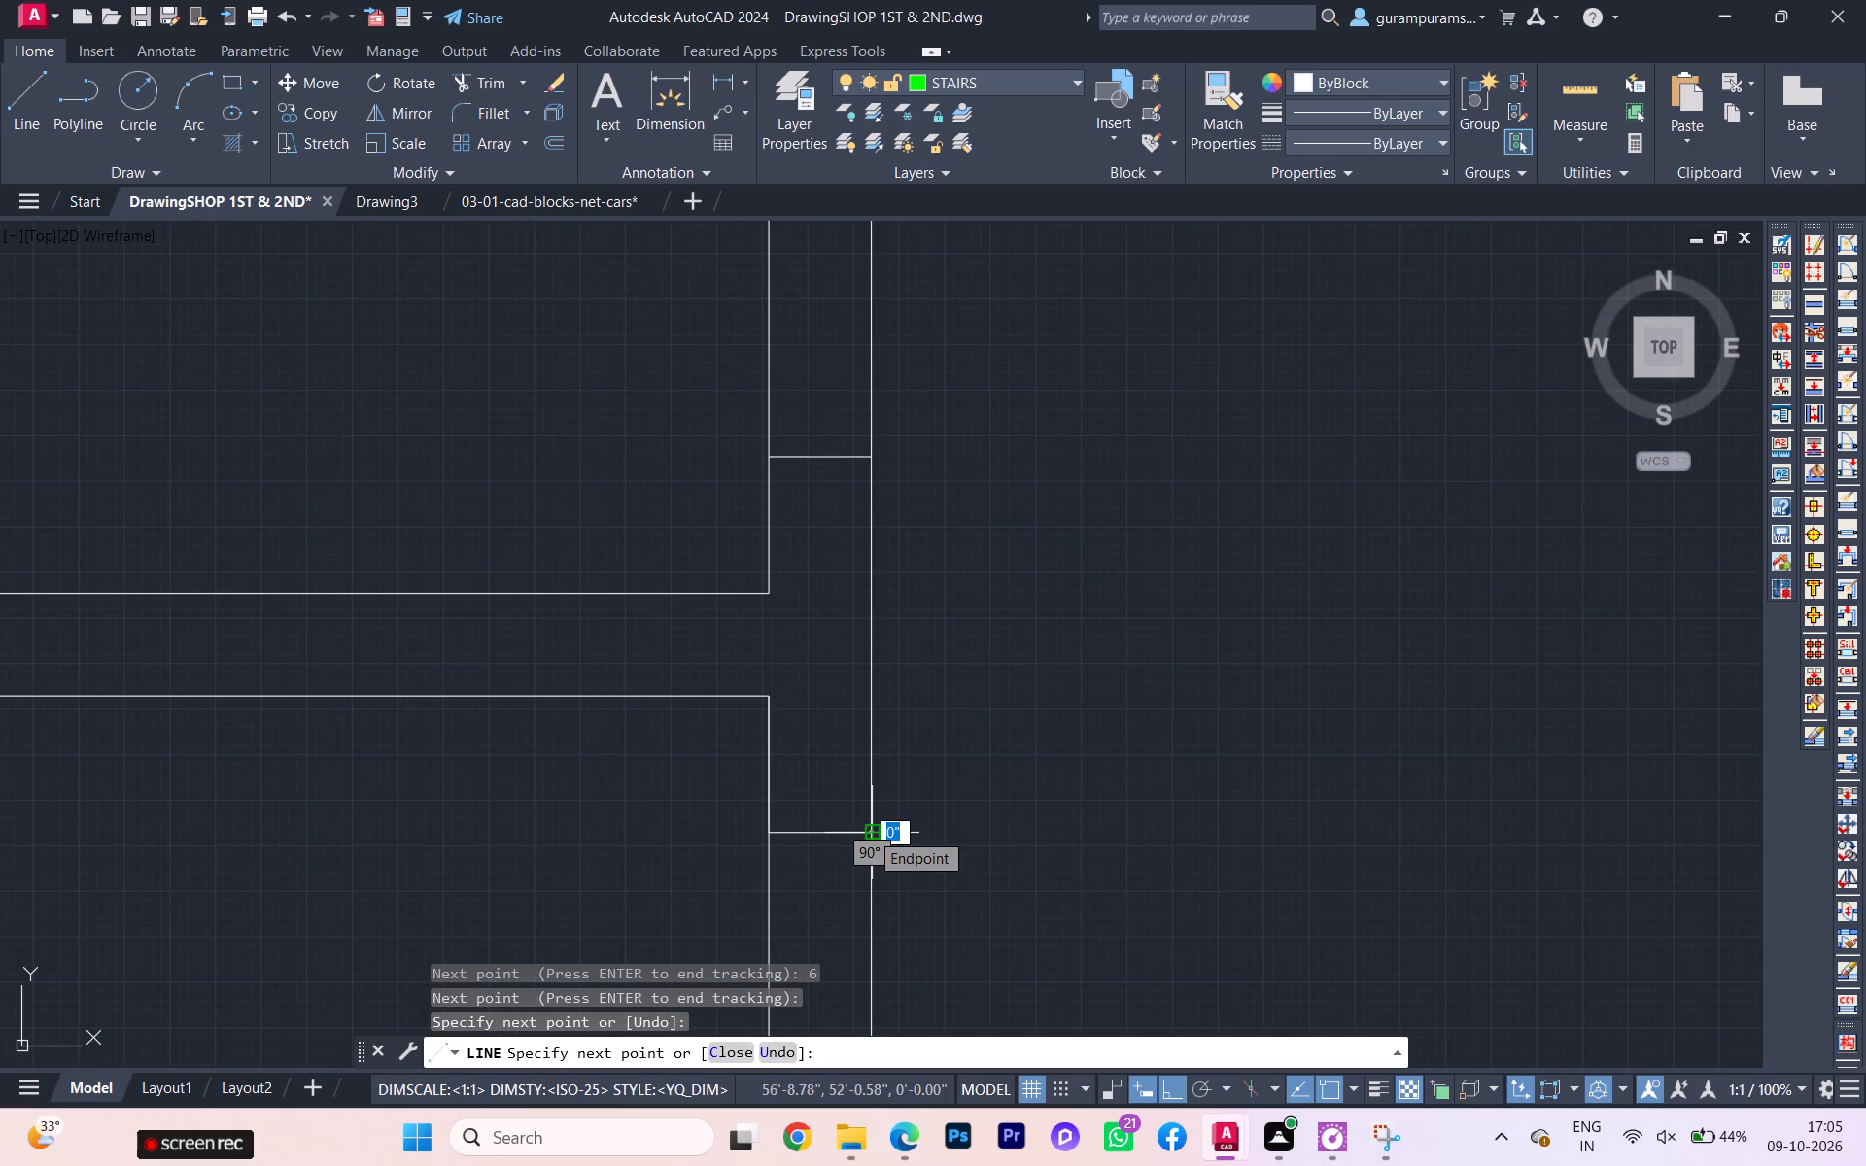
key("Escape")
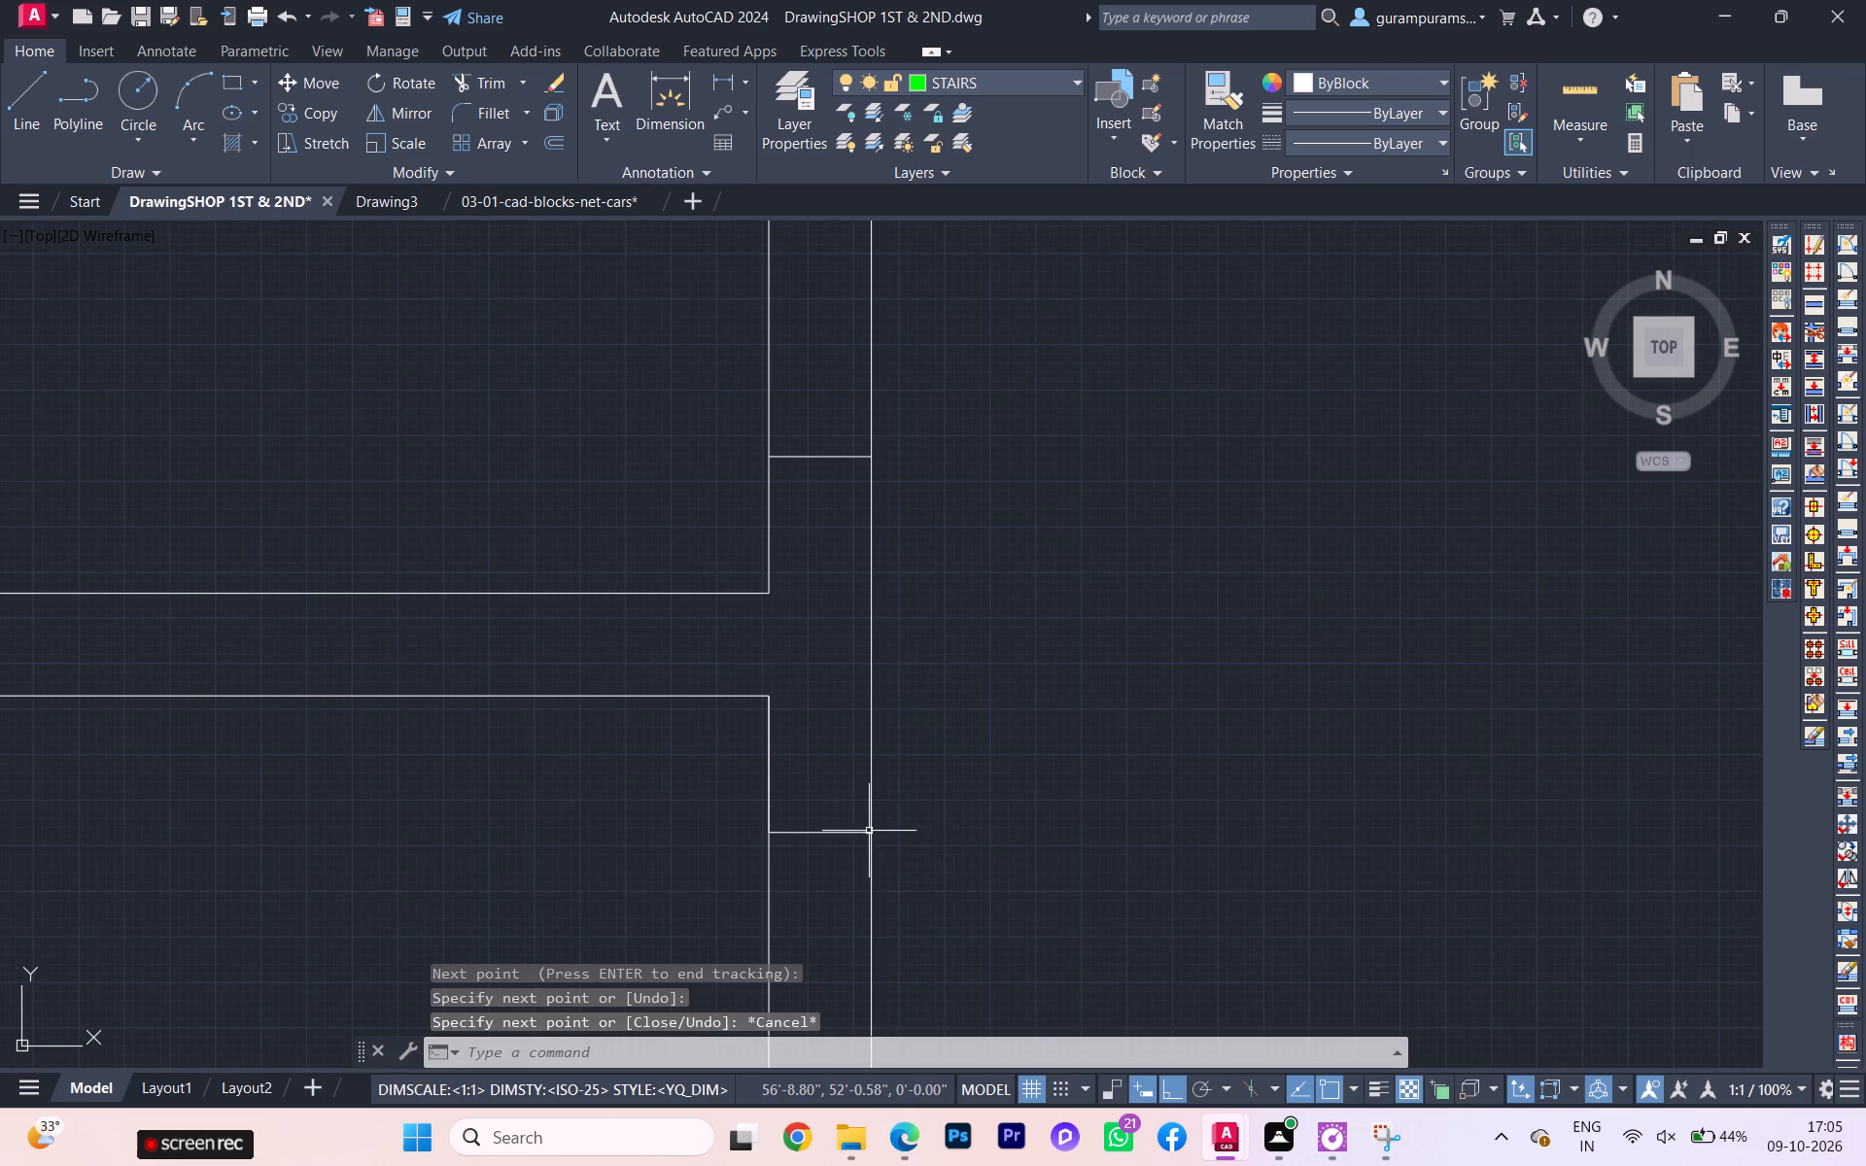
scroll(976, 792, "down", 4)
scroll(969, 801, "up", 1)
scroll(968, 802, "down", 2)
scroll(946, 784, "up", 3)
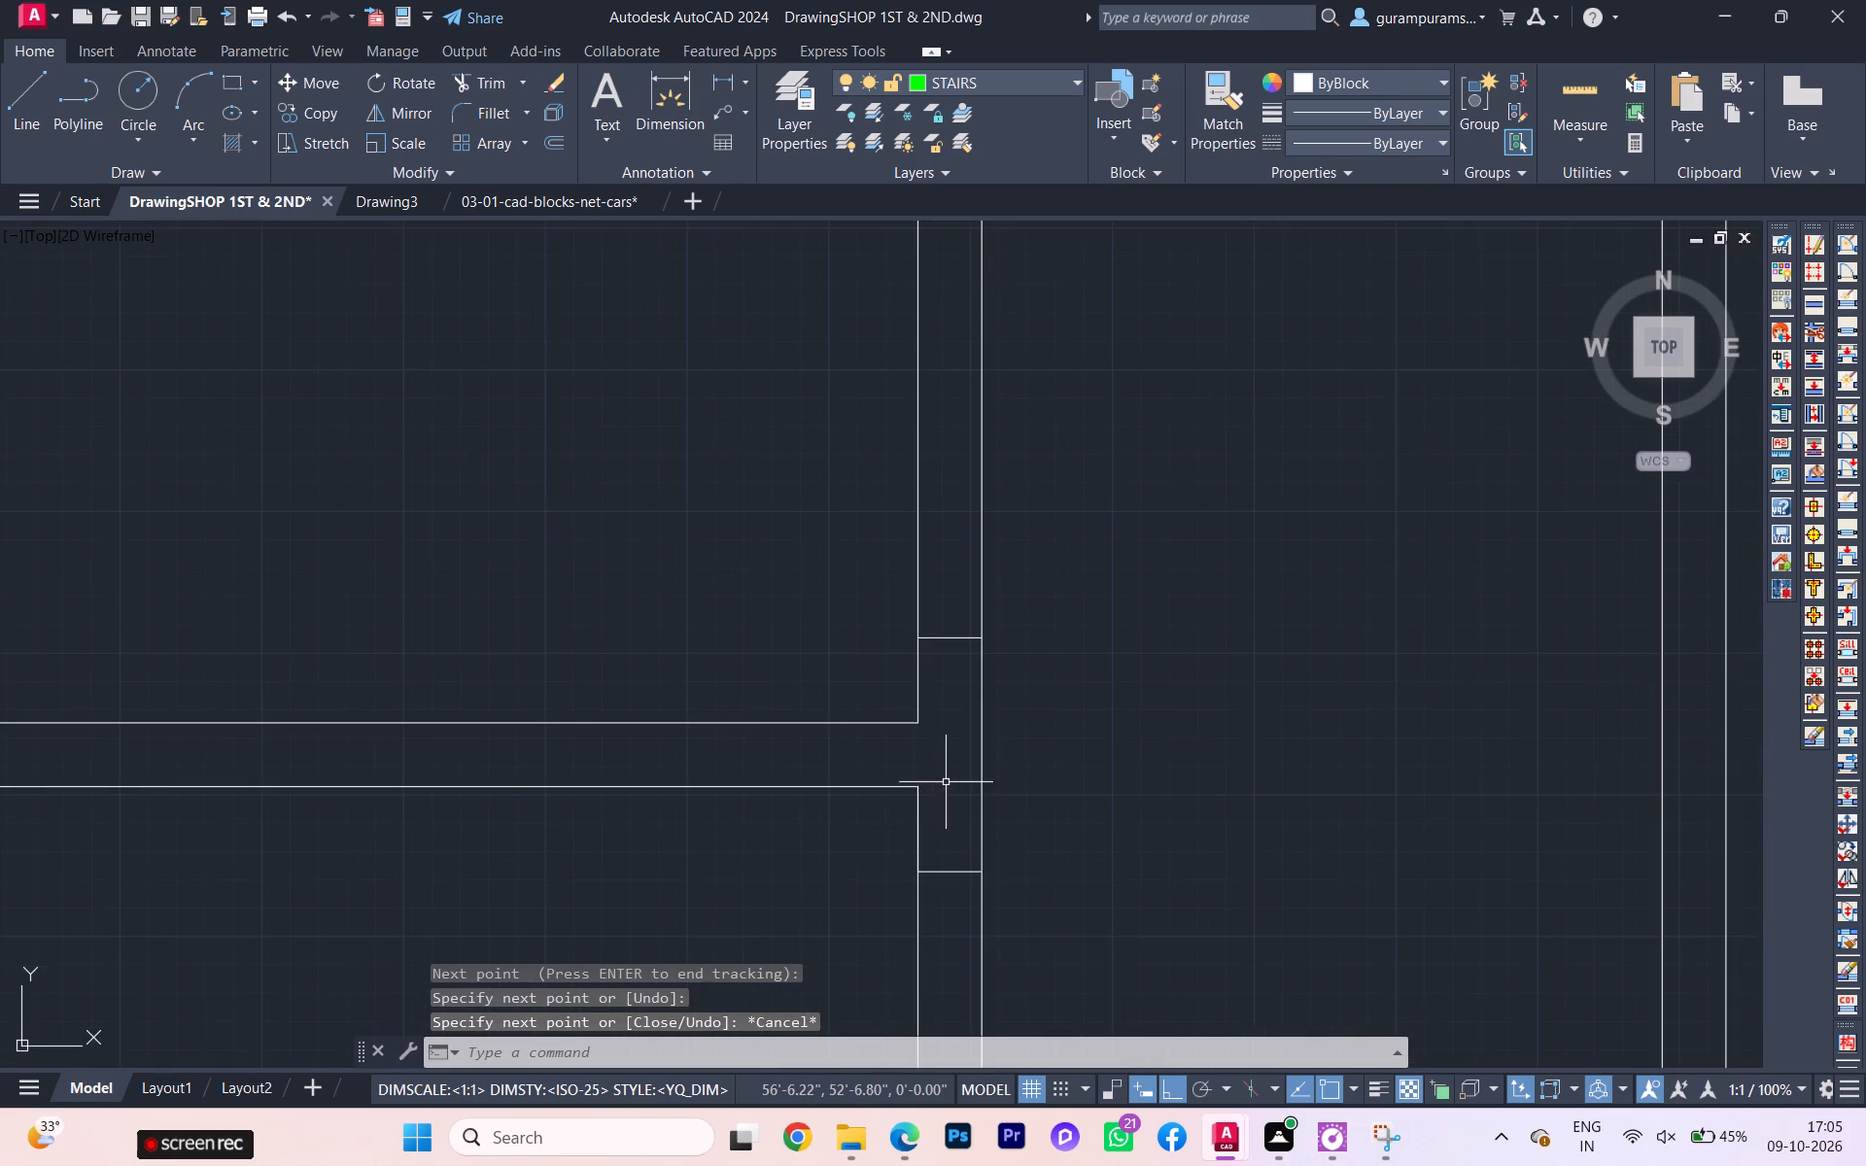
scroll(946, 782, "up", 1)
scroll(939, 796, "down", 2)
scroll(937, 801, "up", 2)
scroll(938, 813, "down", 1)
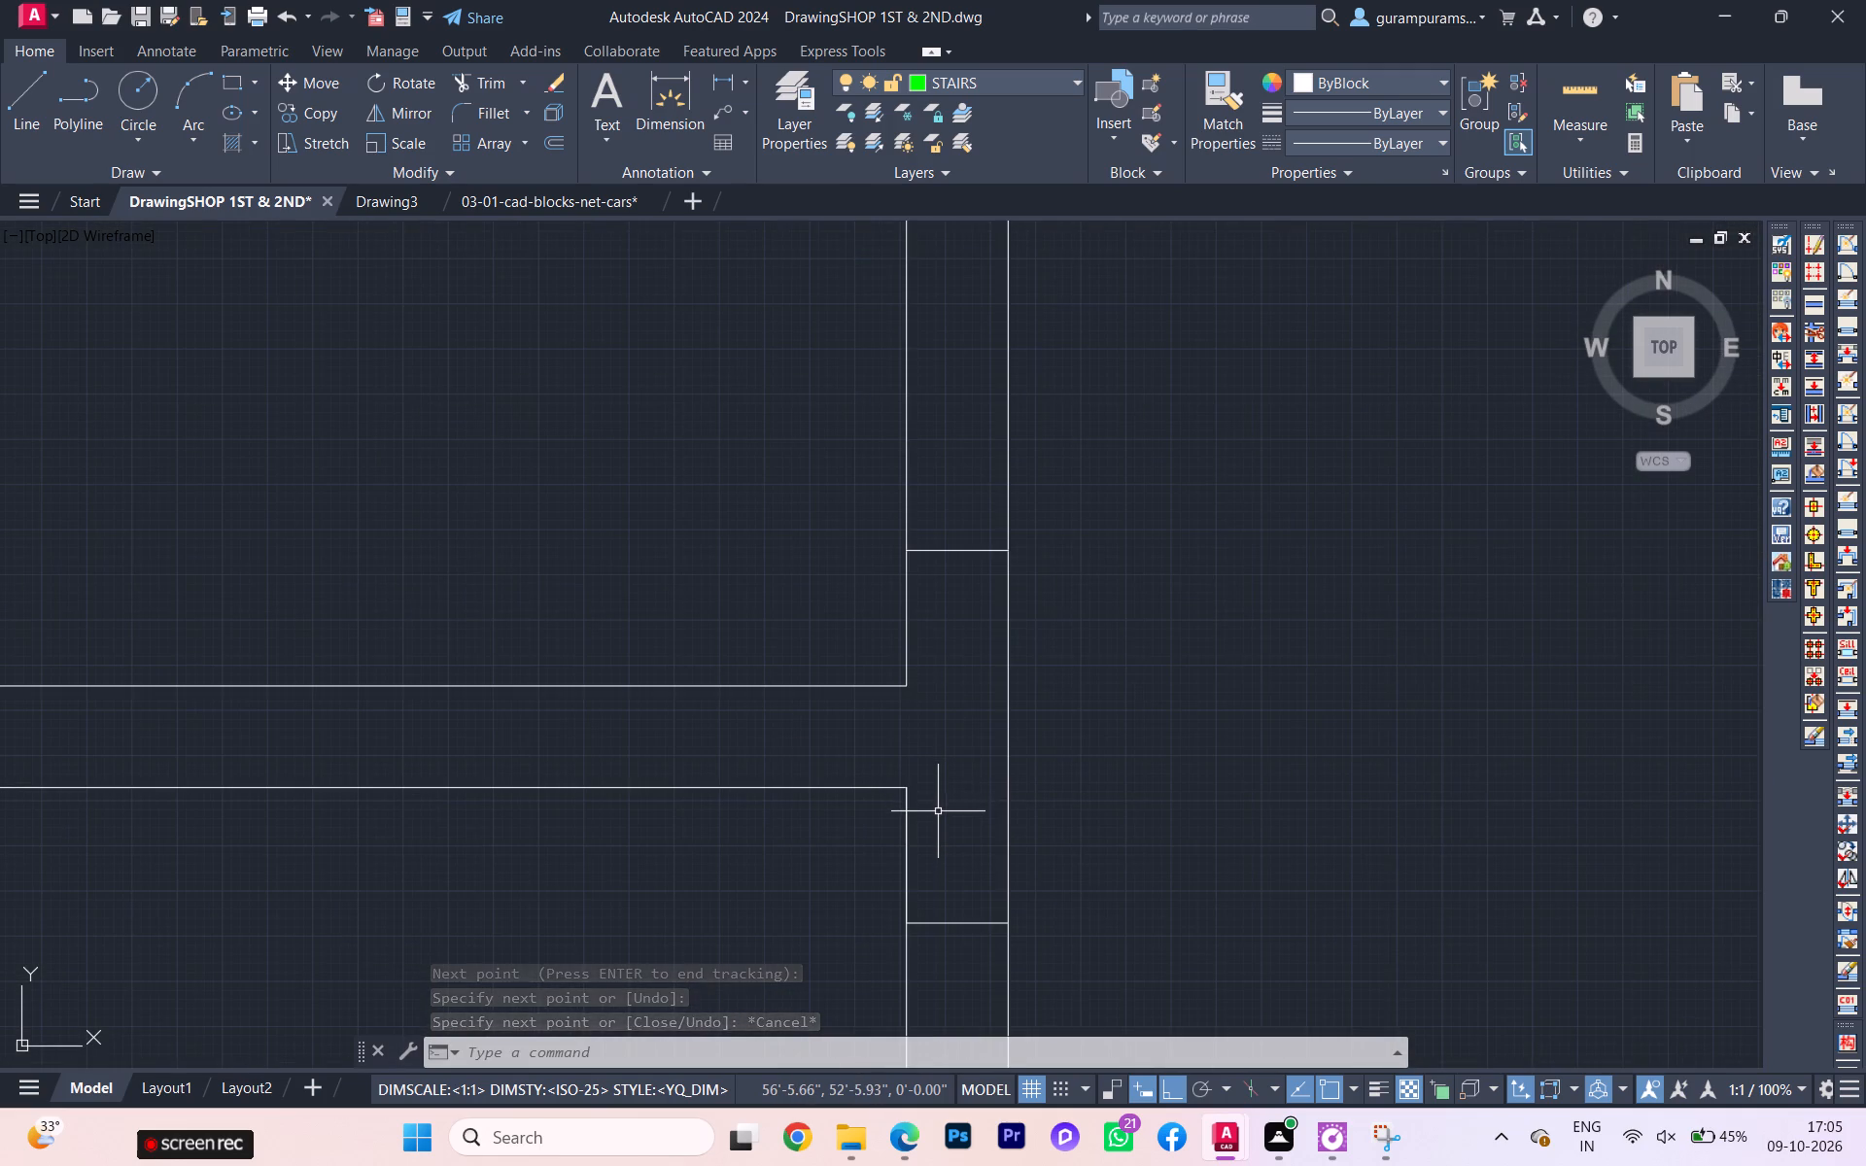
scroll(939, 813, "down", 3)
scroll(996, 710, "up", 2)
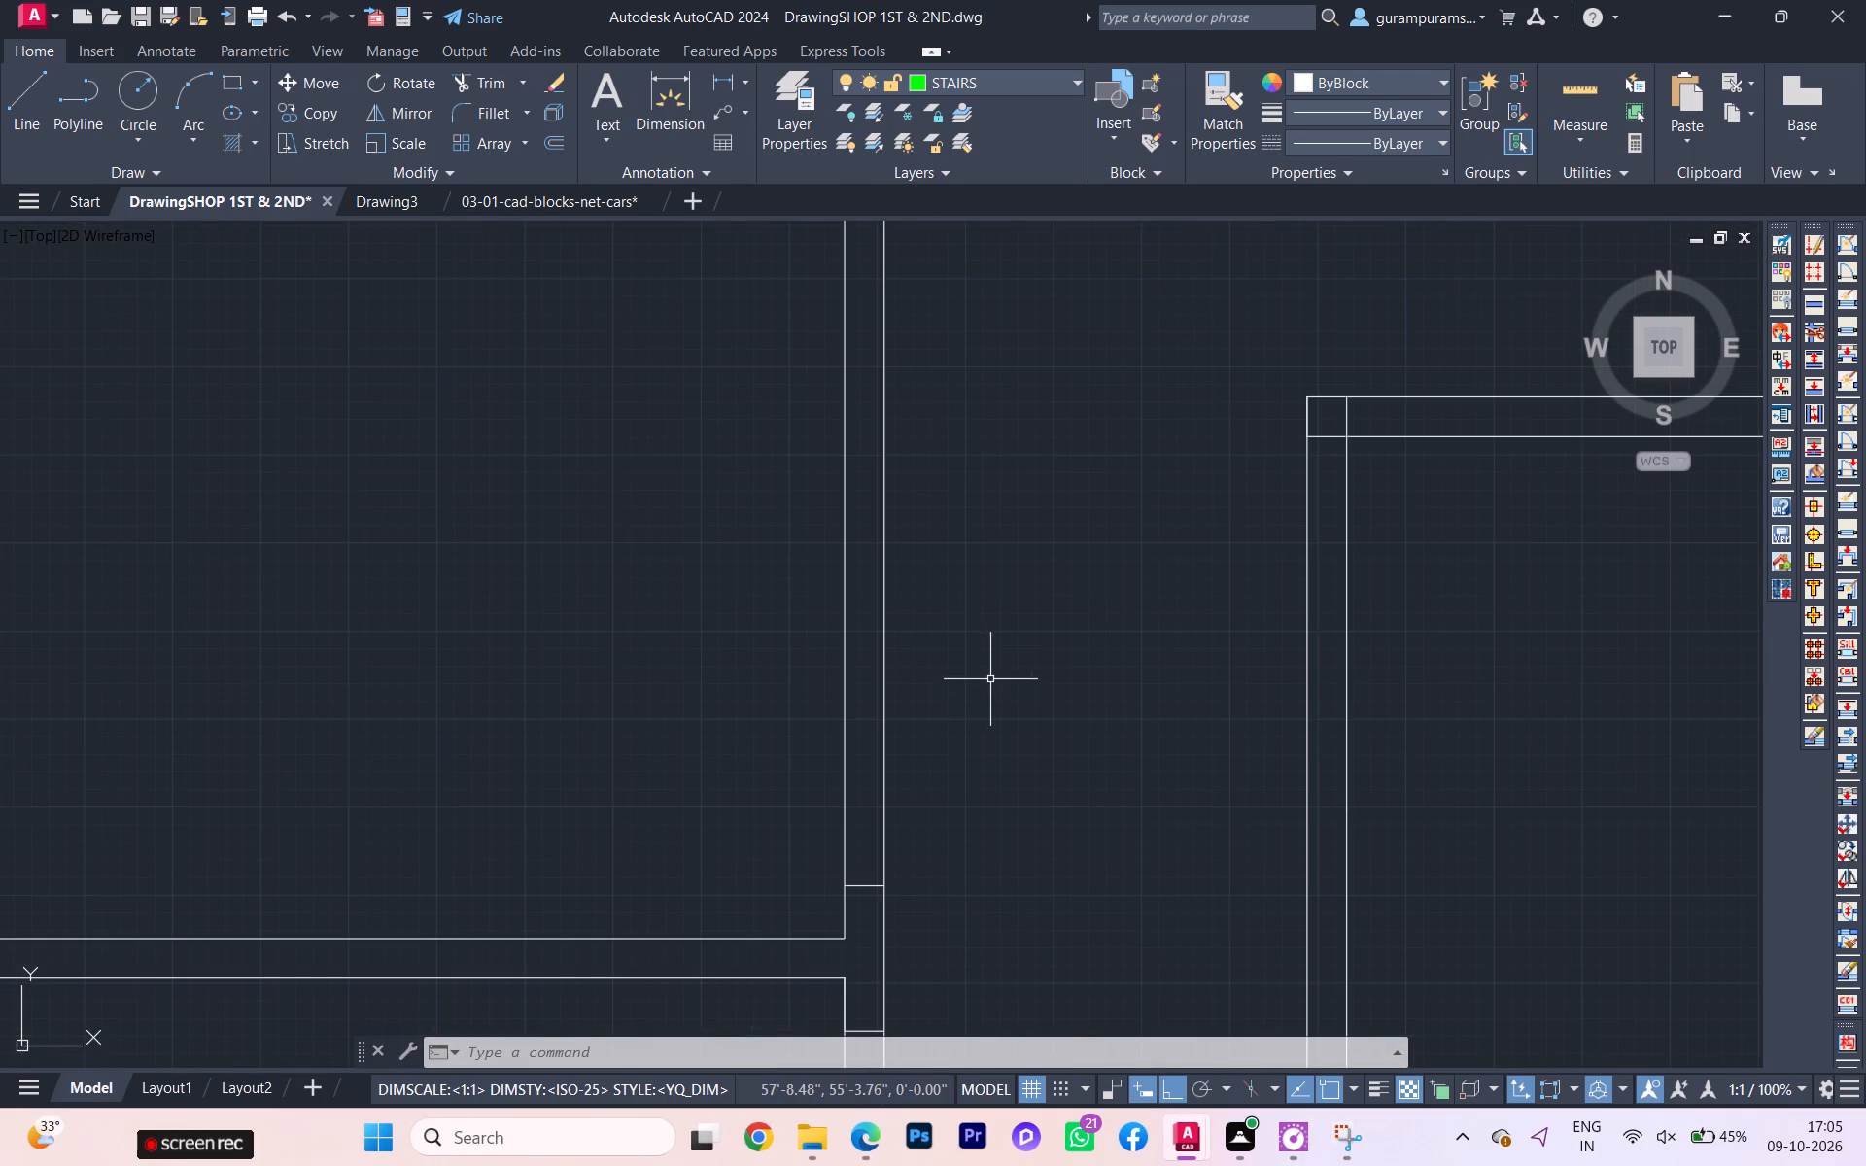
Draw a 6" line down the passage-side wall's inner face from the lower inner corner of the third-lowest partition junction.
key("space")
scroll(984, 690, "down", 2)
middle_click_drag(984, 691, 992, 1071)
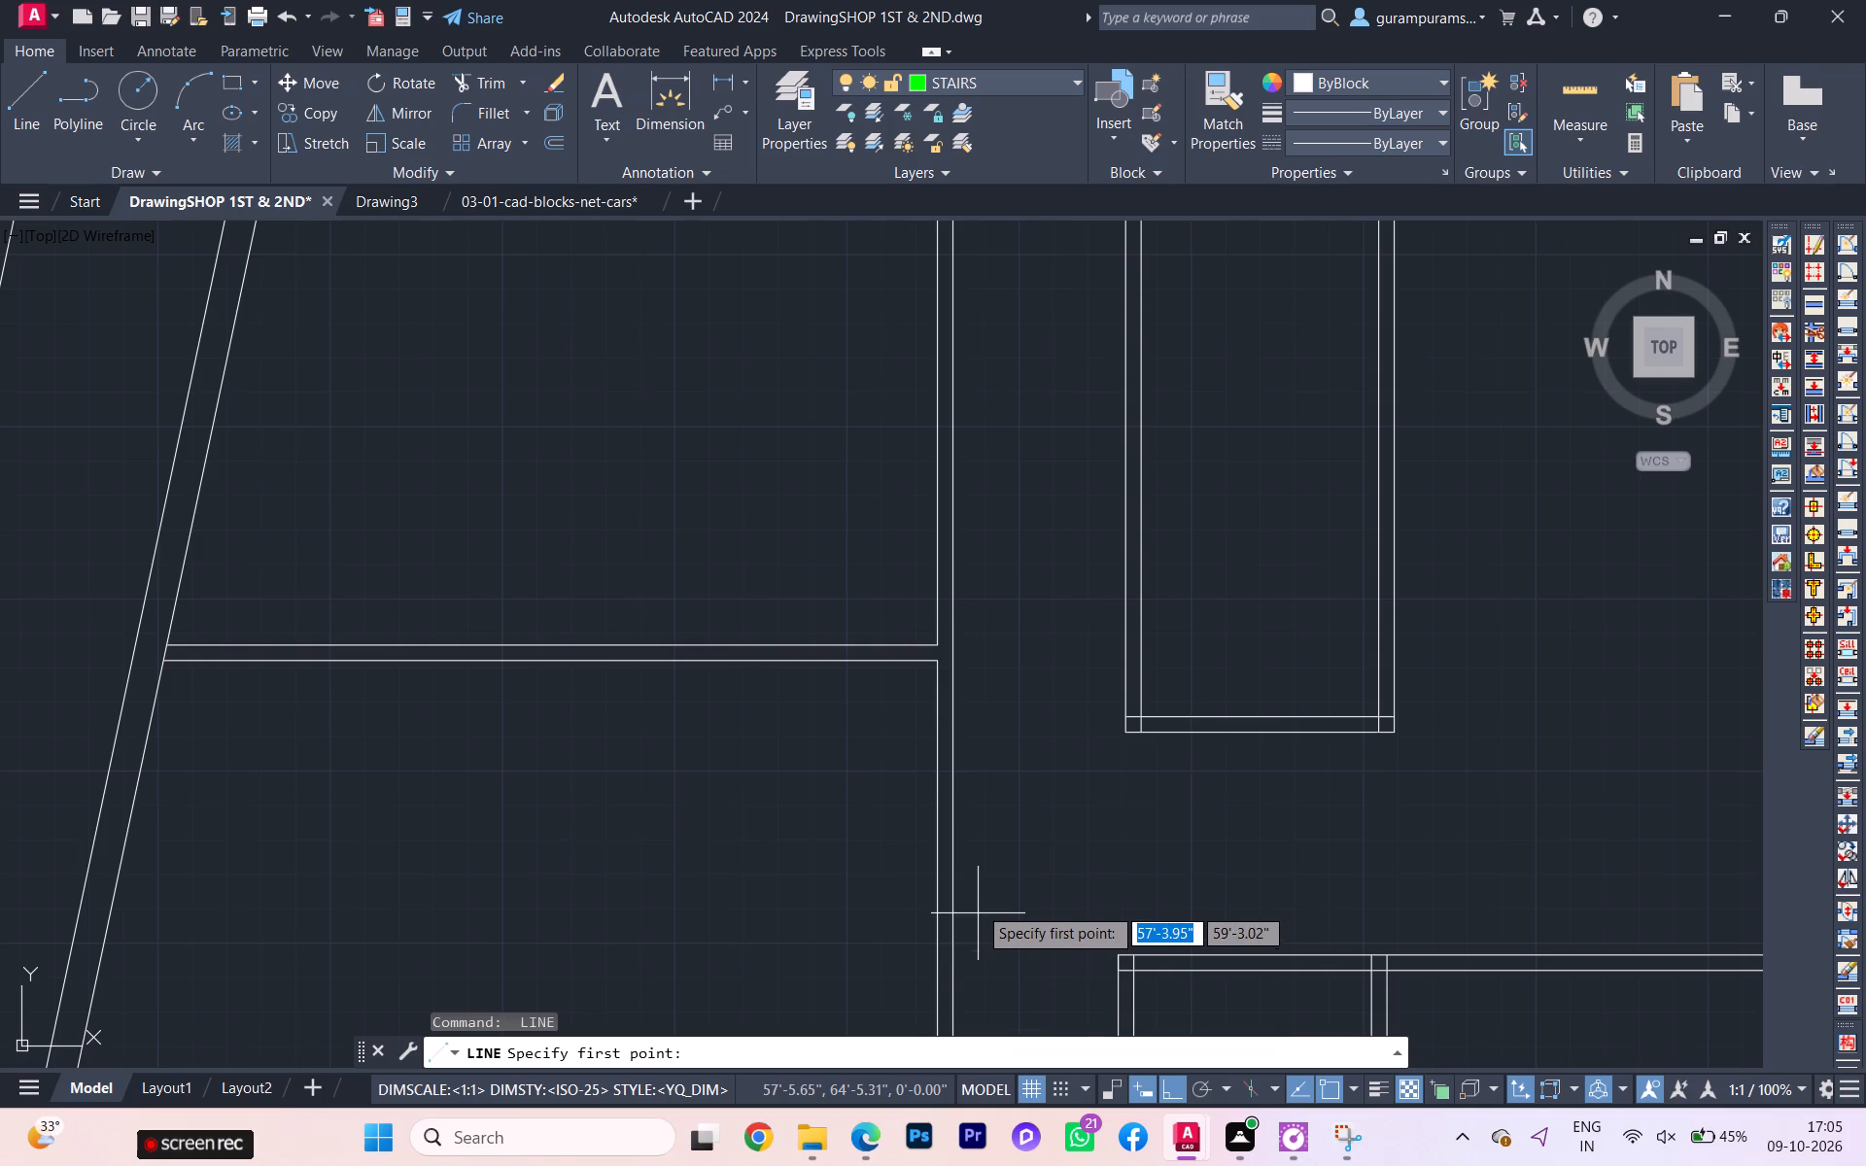
key("t")
key("k")
key("Return")
scroll(943, 636, "up", 3)
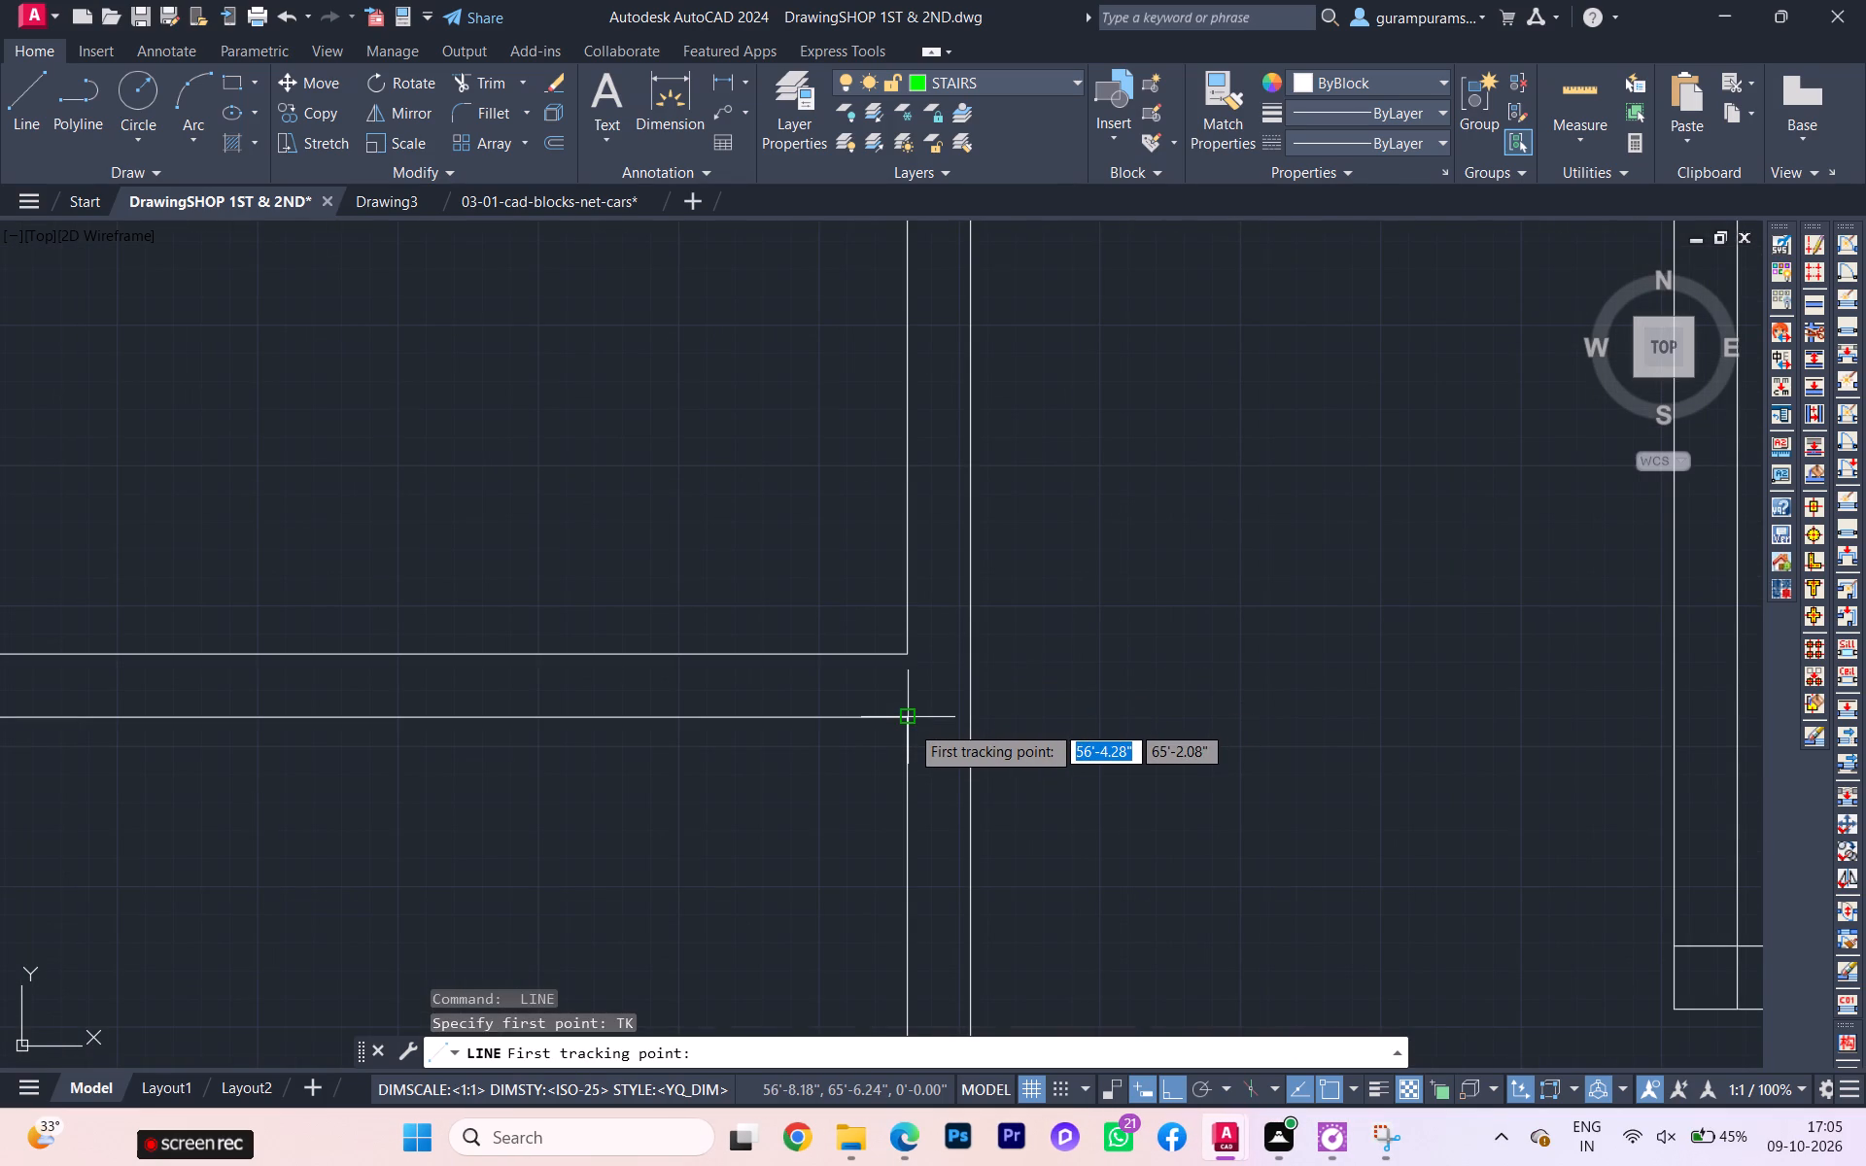
key("t")
key("k")
key("Return")
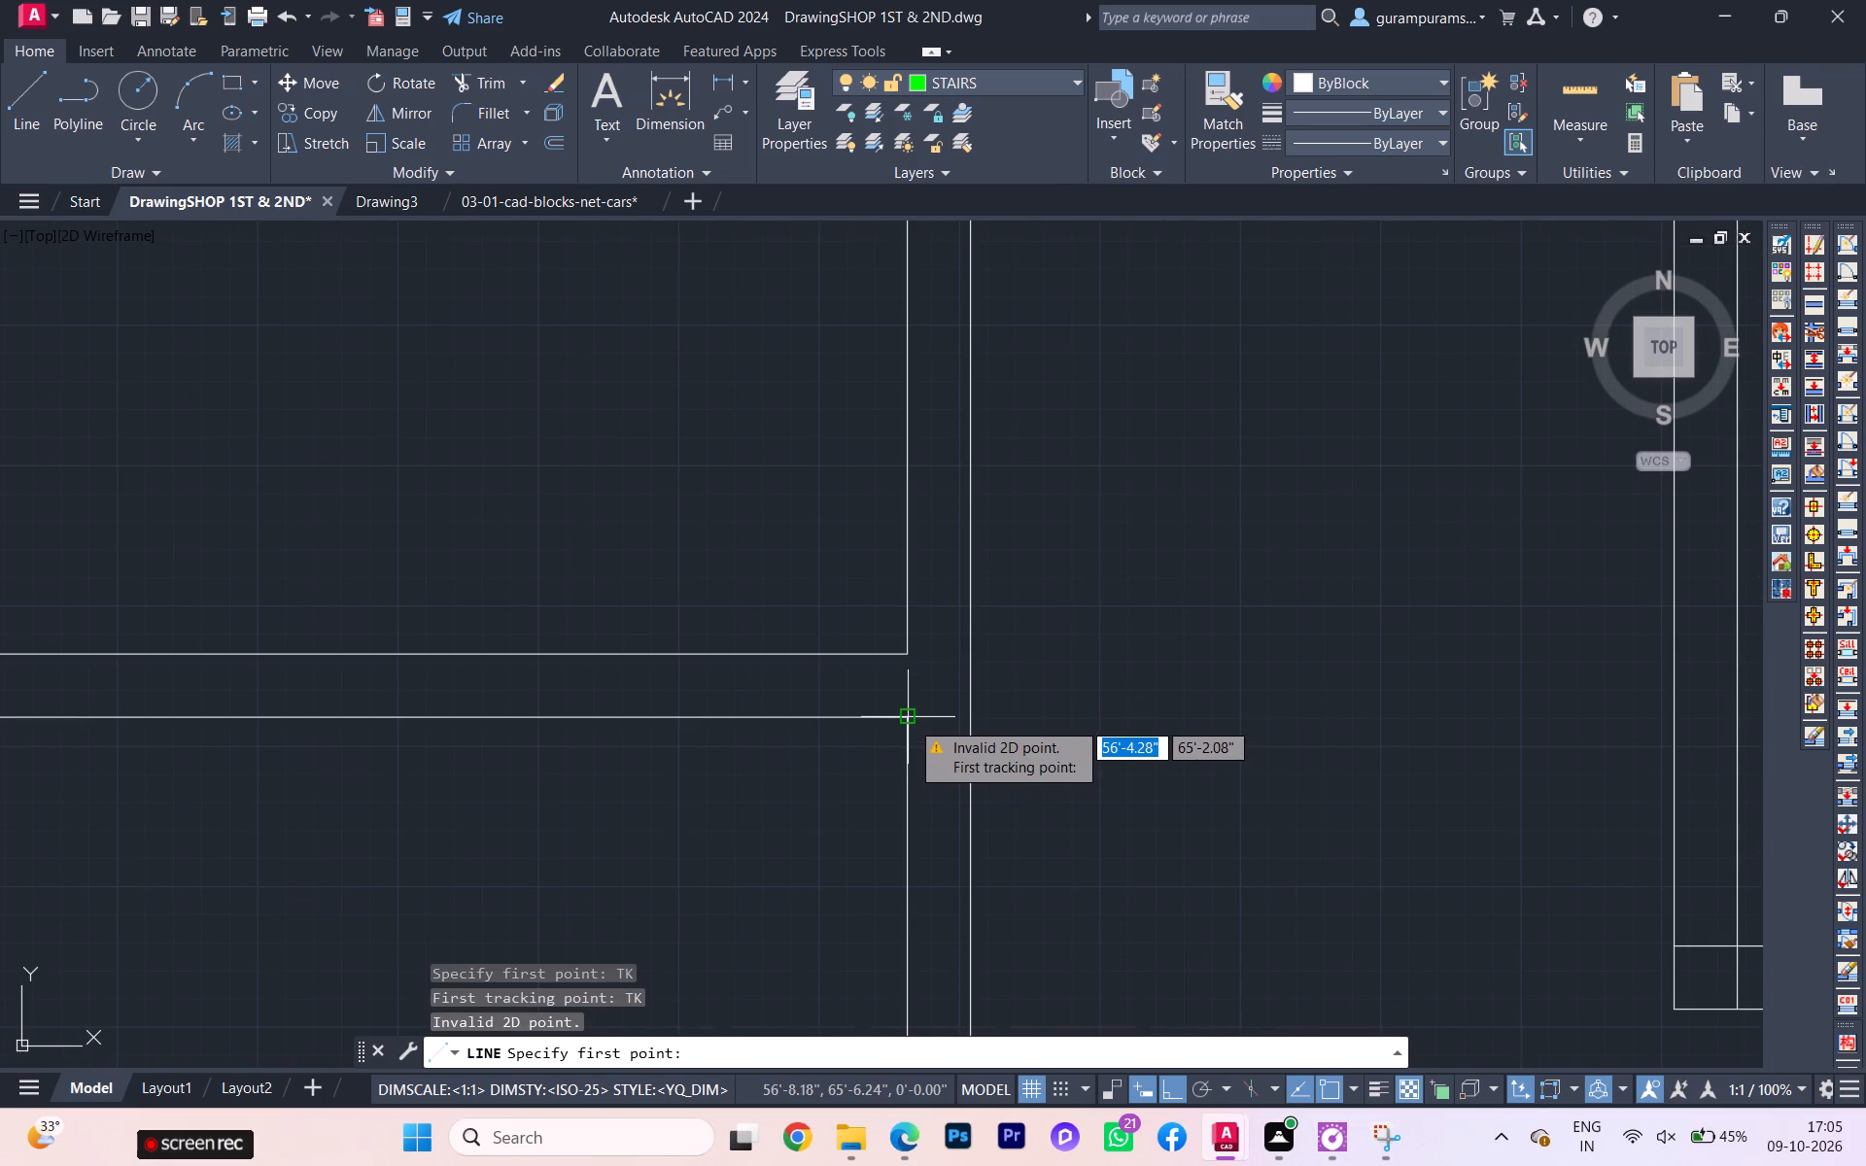
left_click(909, 718)
key("6")
key("Return")
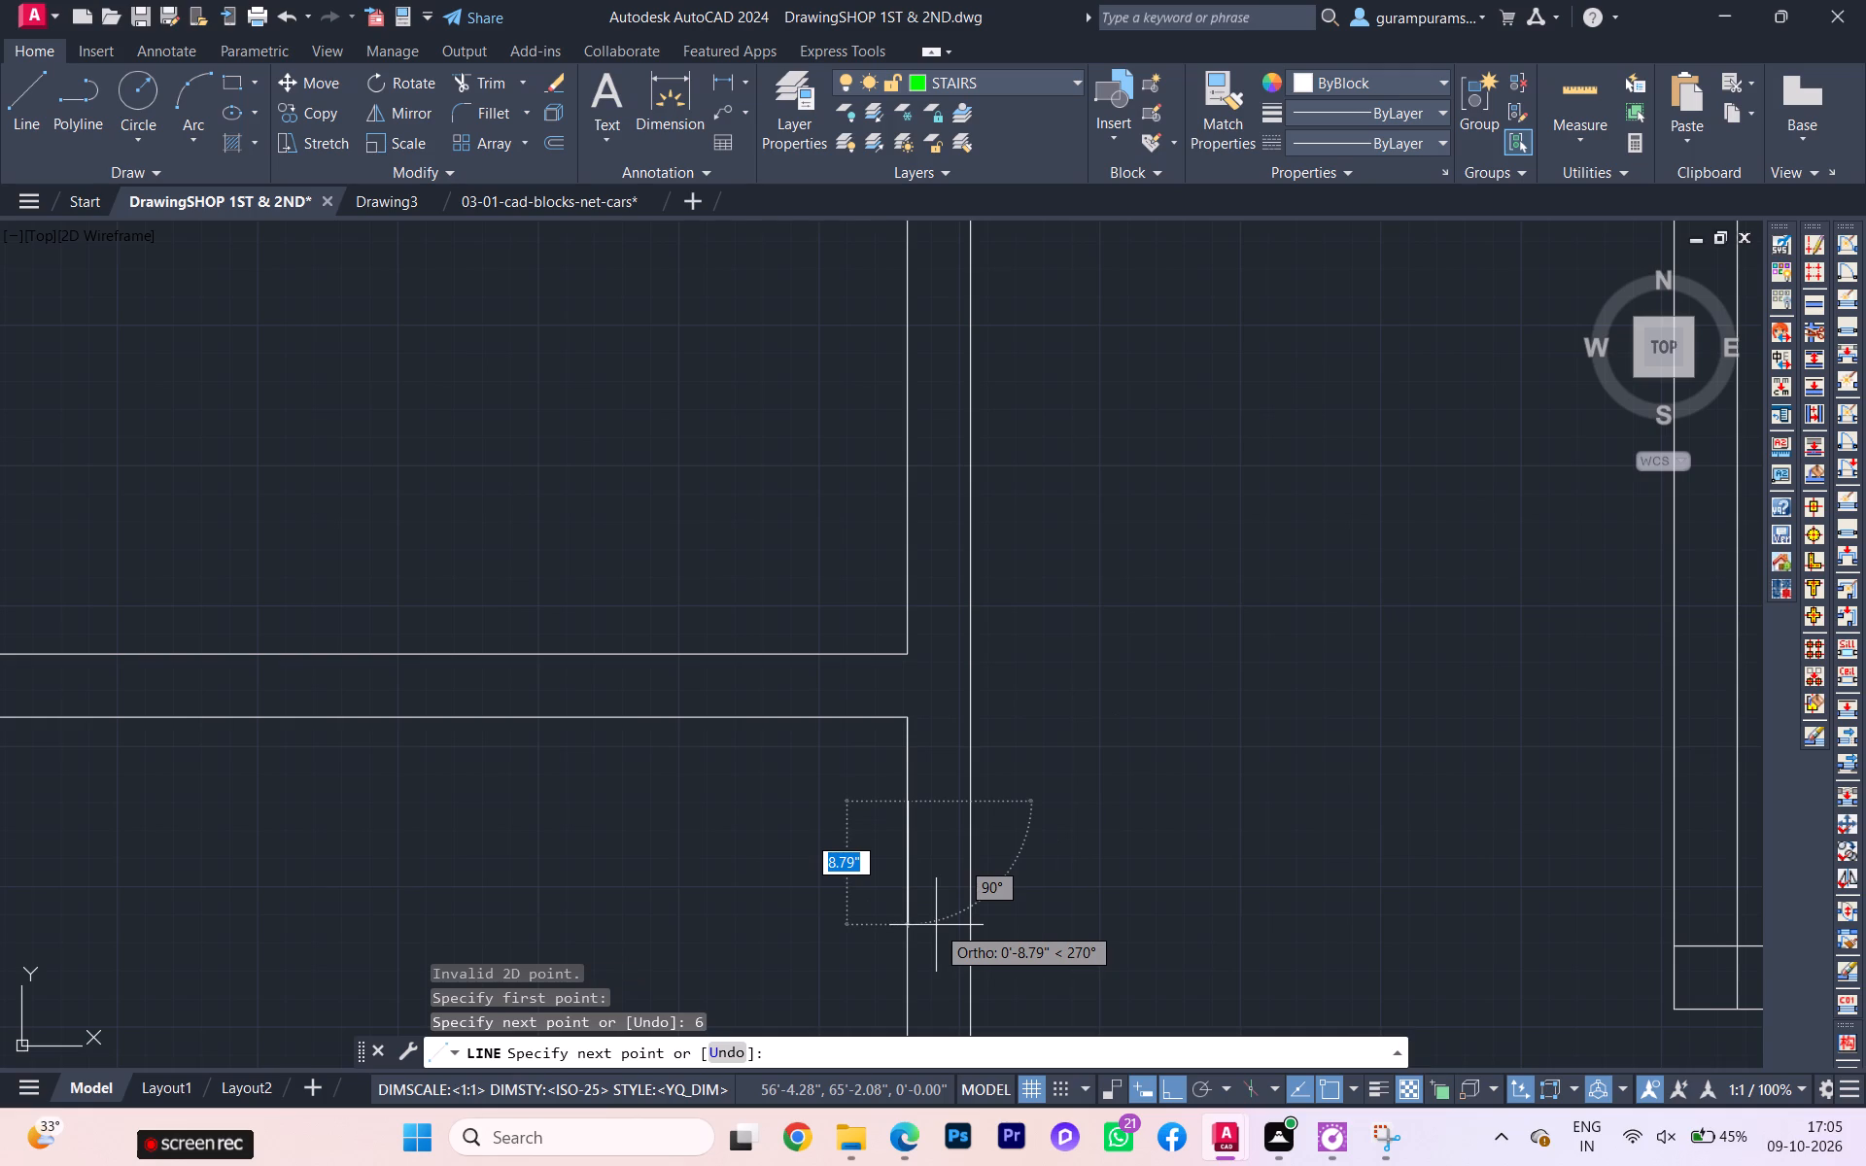
key("Escape")
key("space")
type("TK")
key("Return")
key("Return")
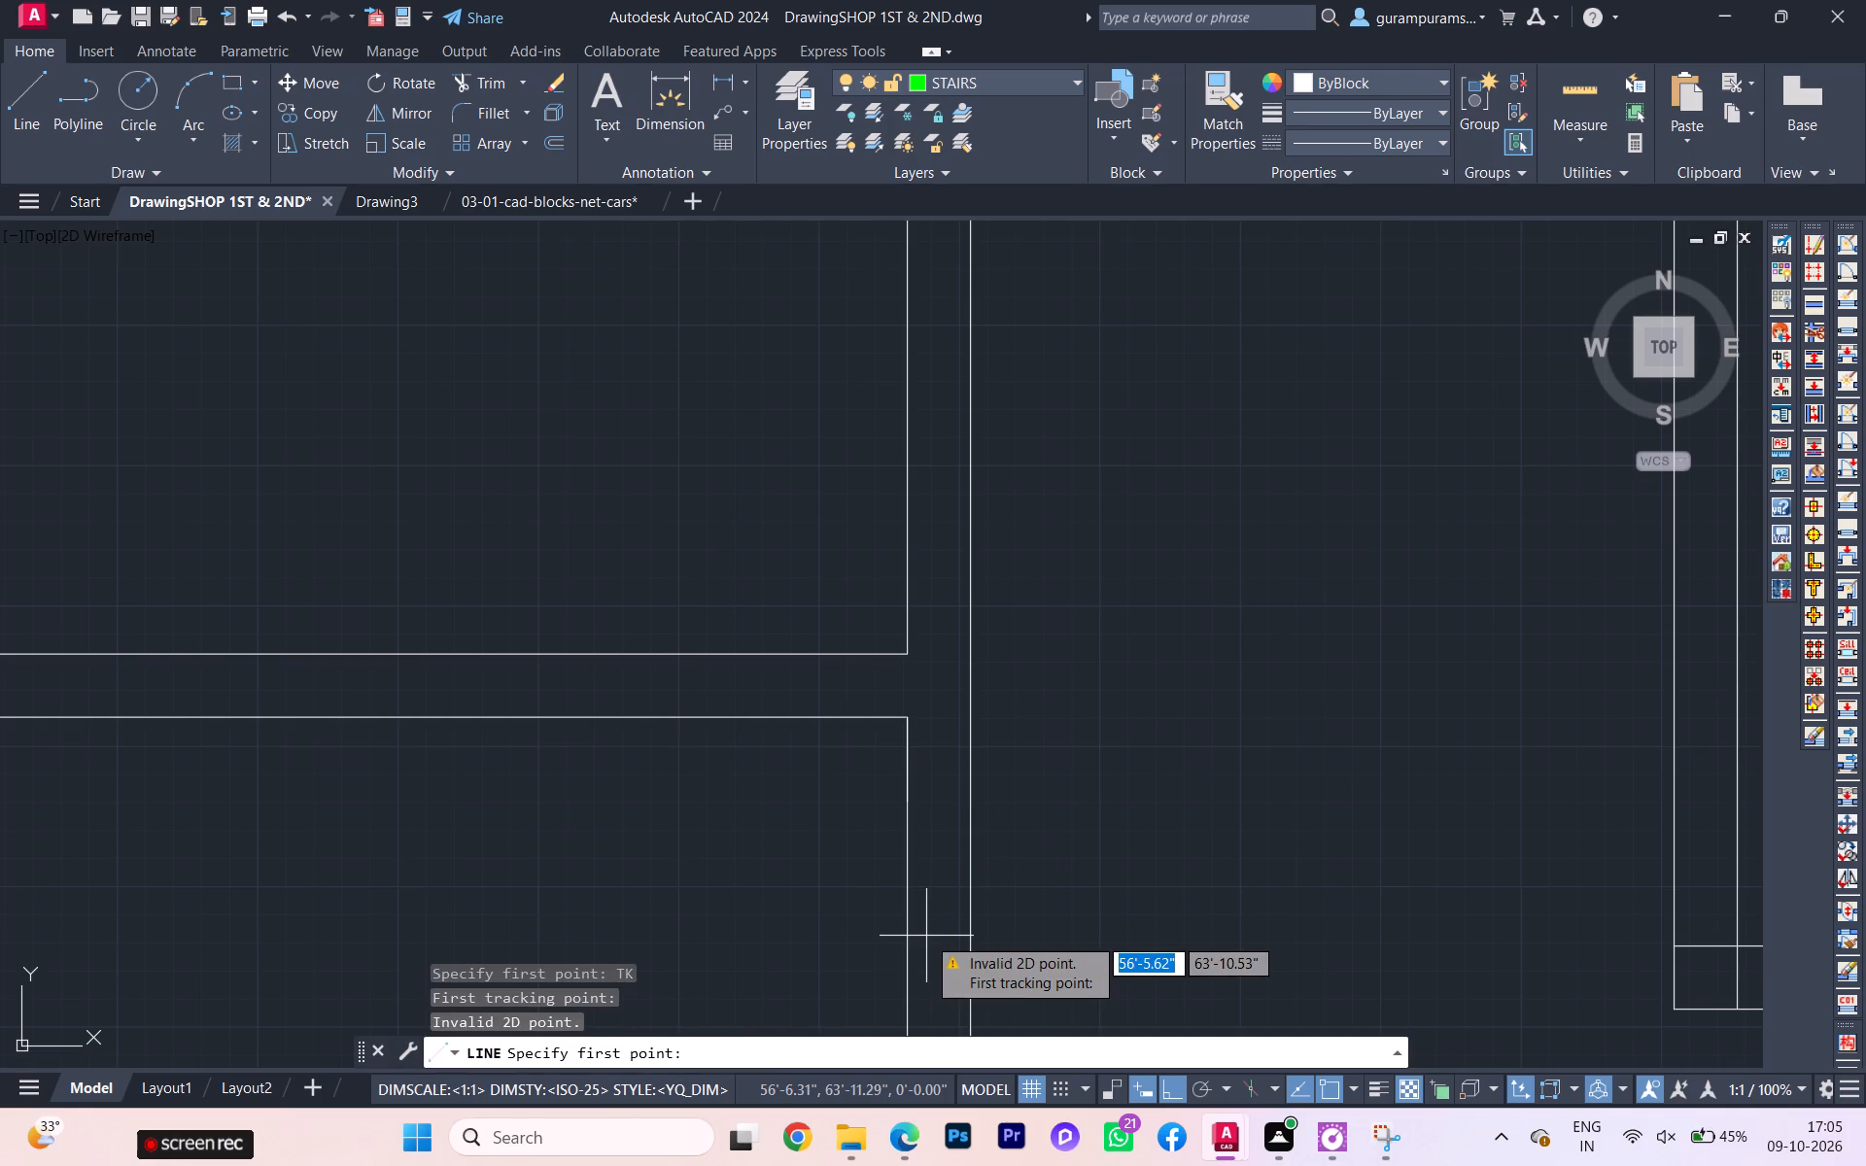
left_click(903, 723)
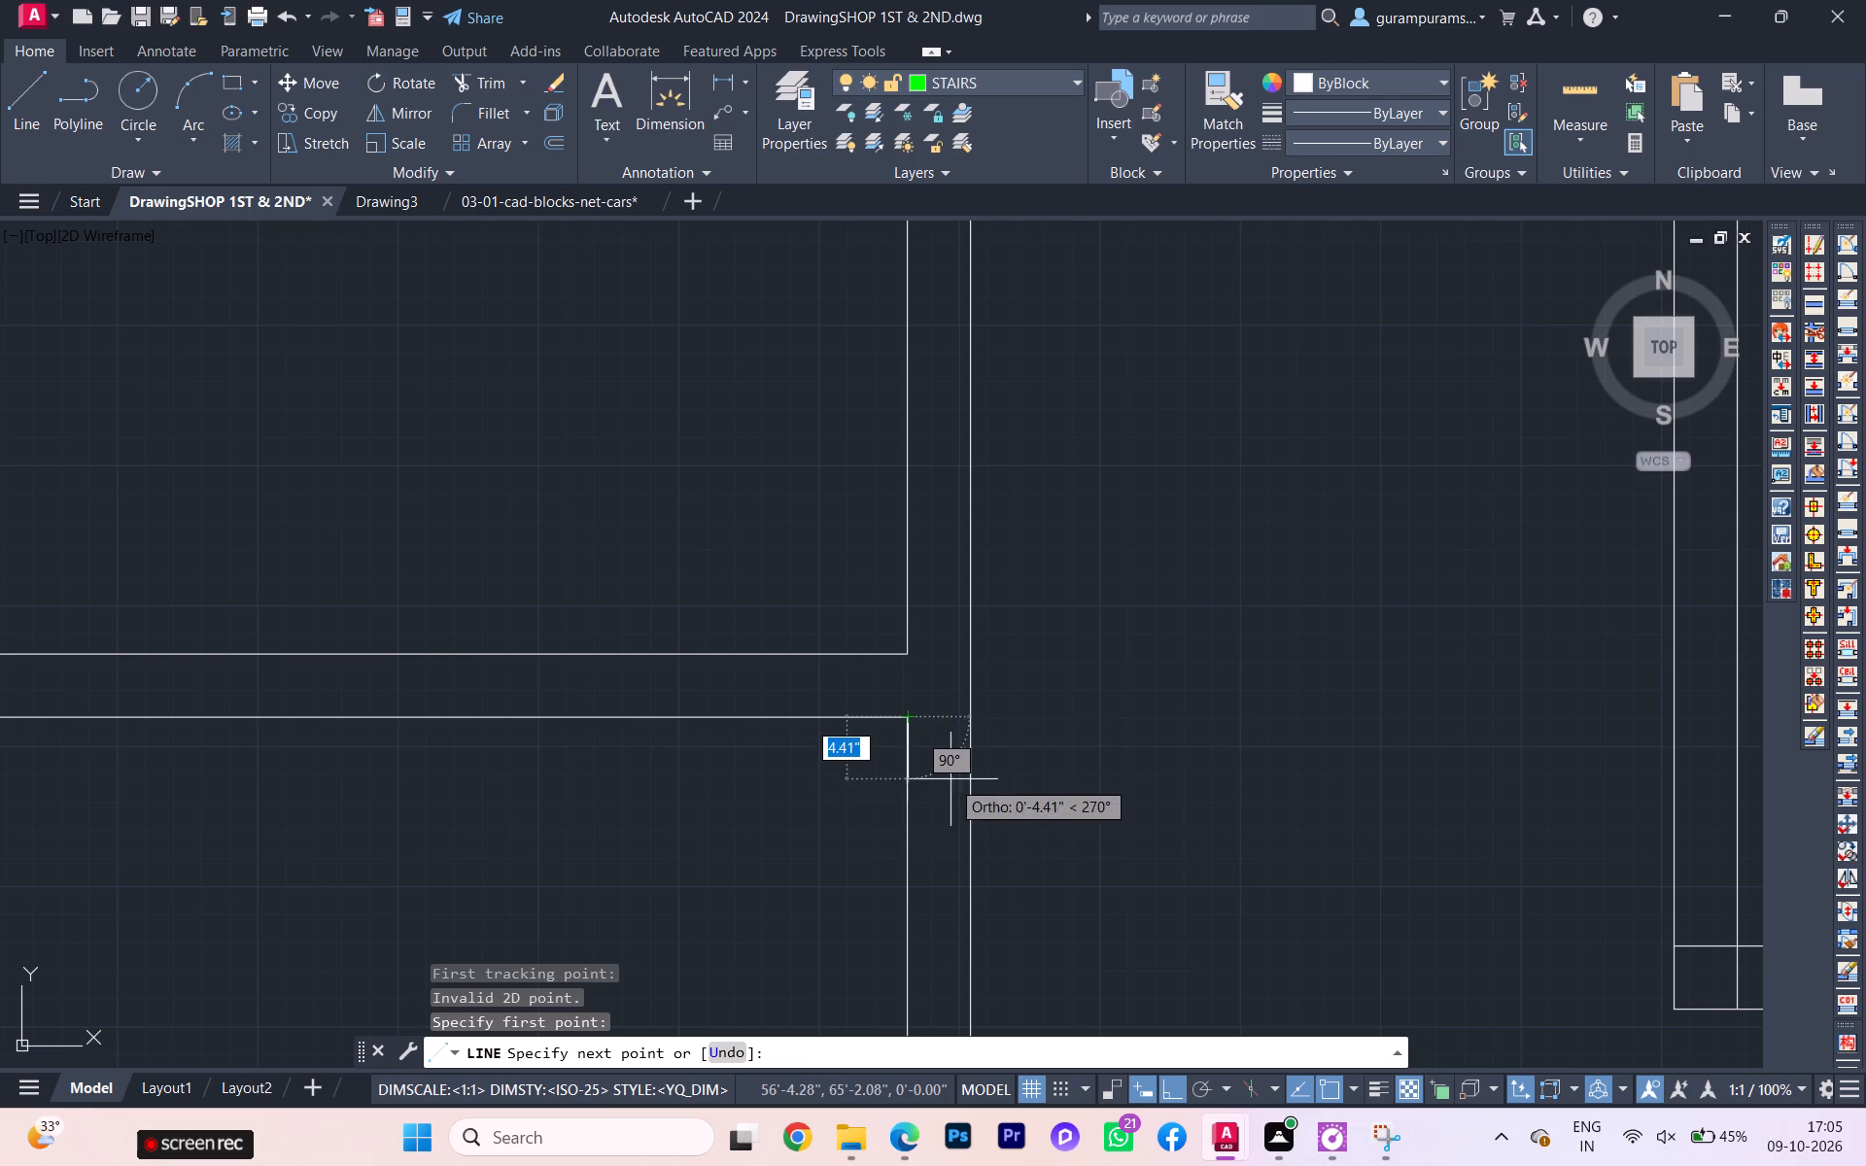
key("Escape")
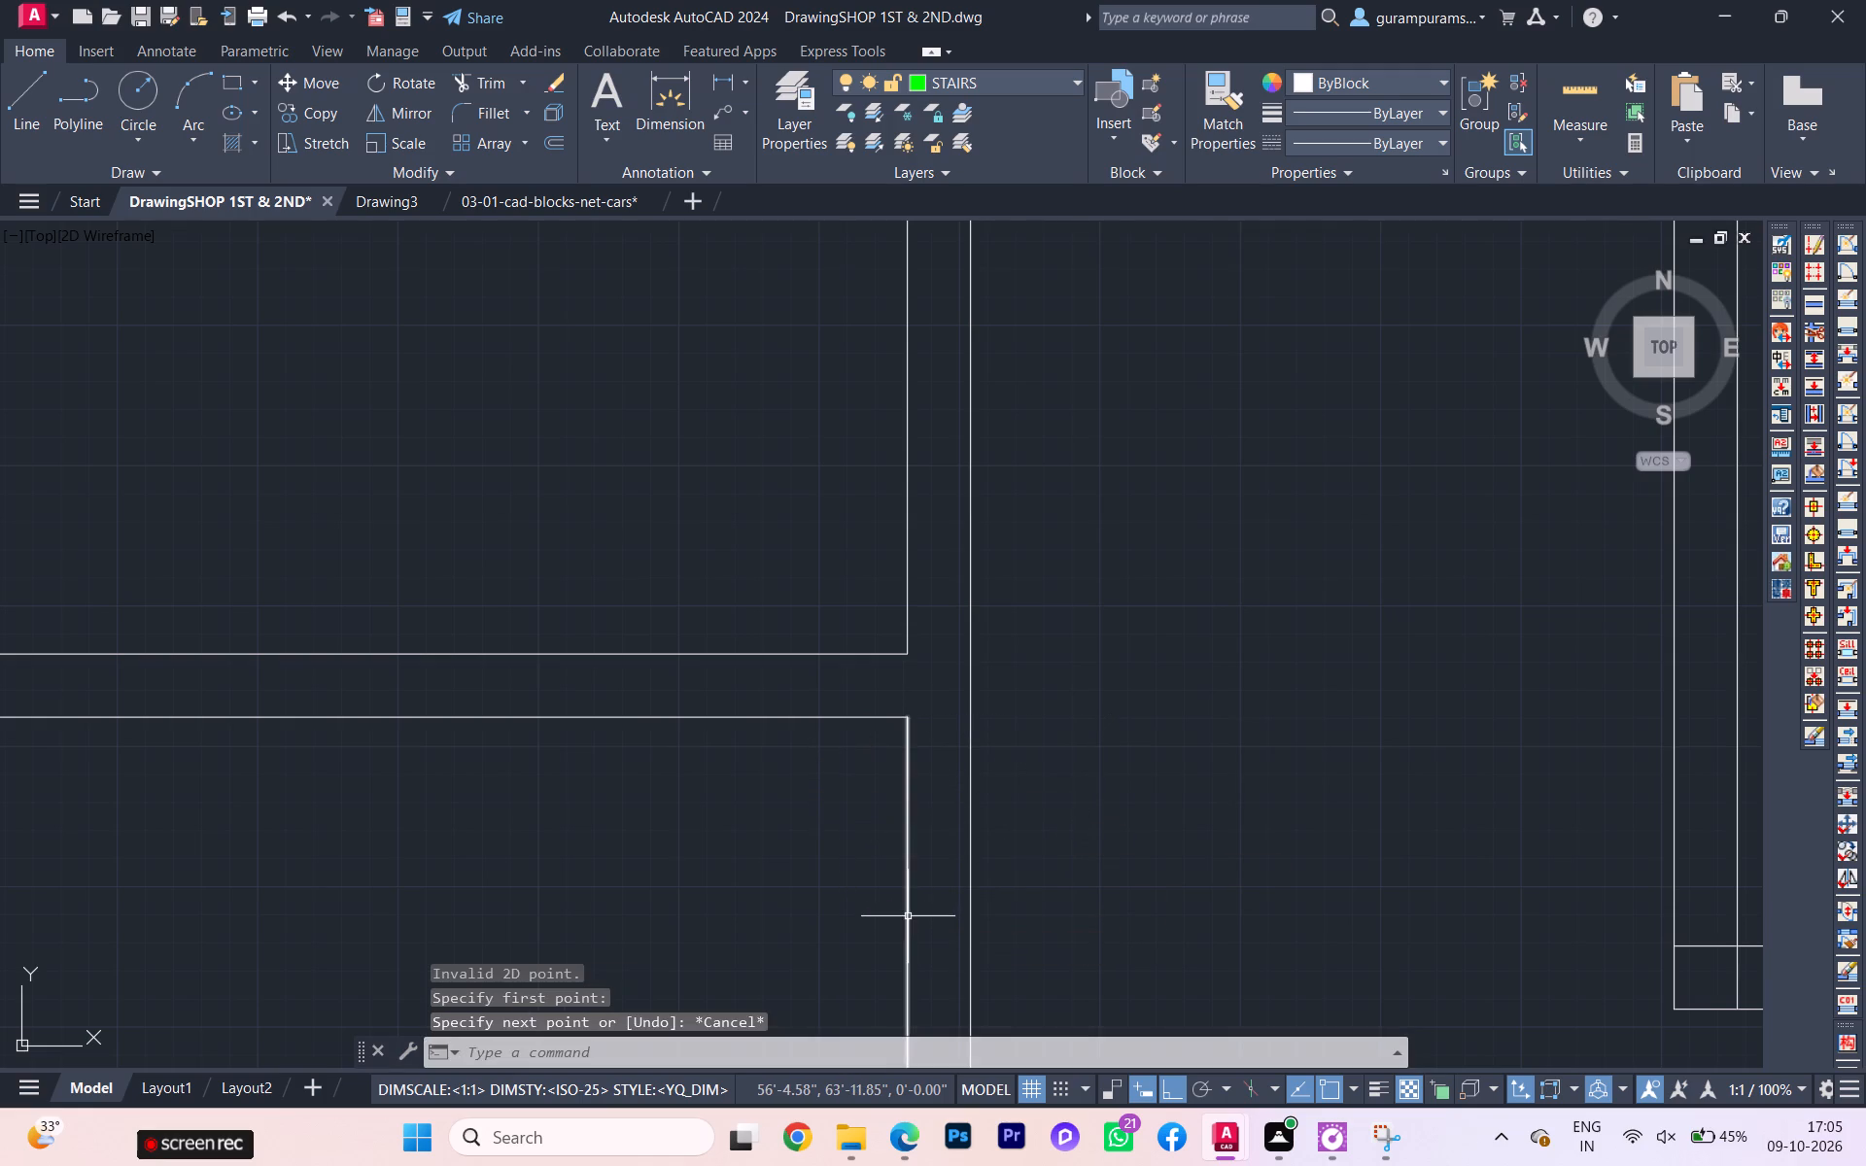
Draw a line across the passage-side wall, tracked 6" below the lower inner corner of the third-lowest partition junction.
key("space")
key("t")
key("k")
key("Return")
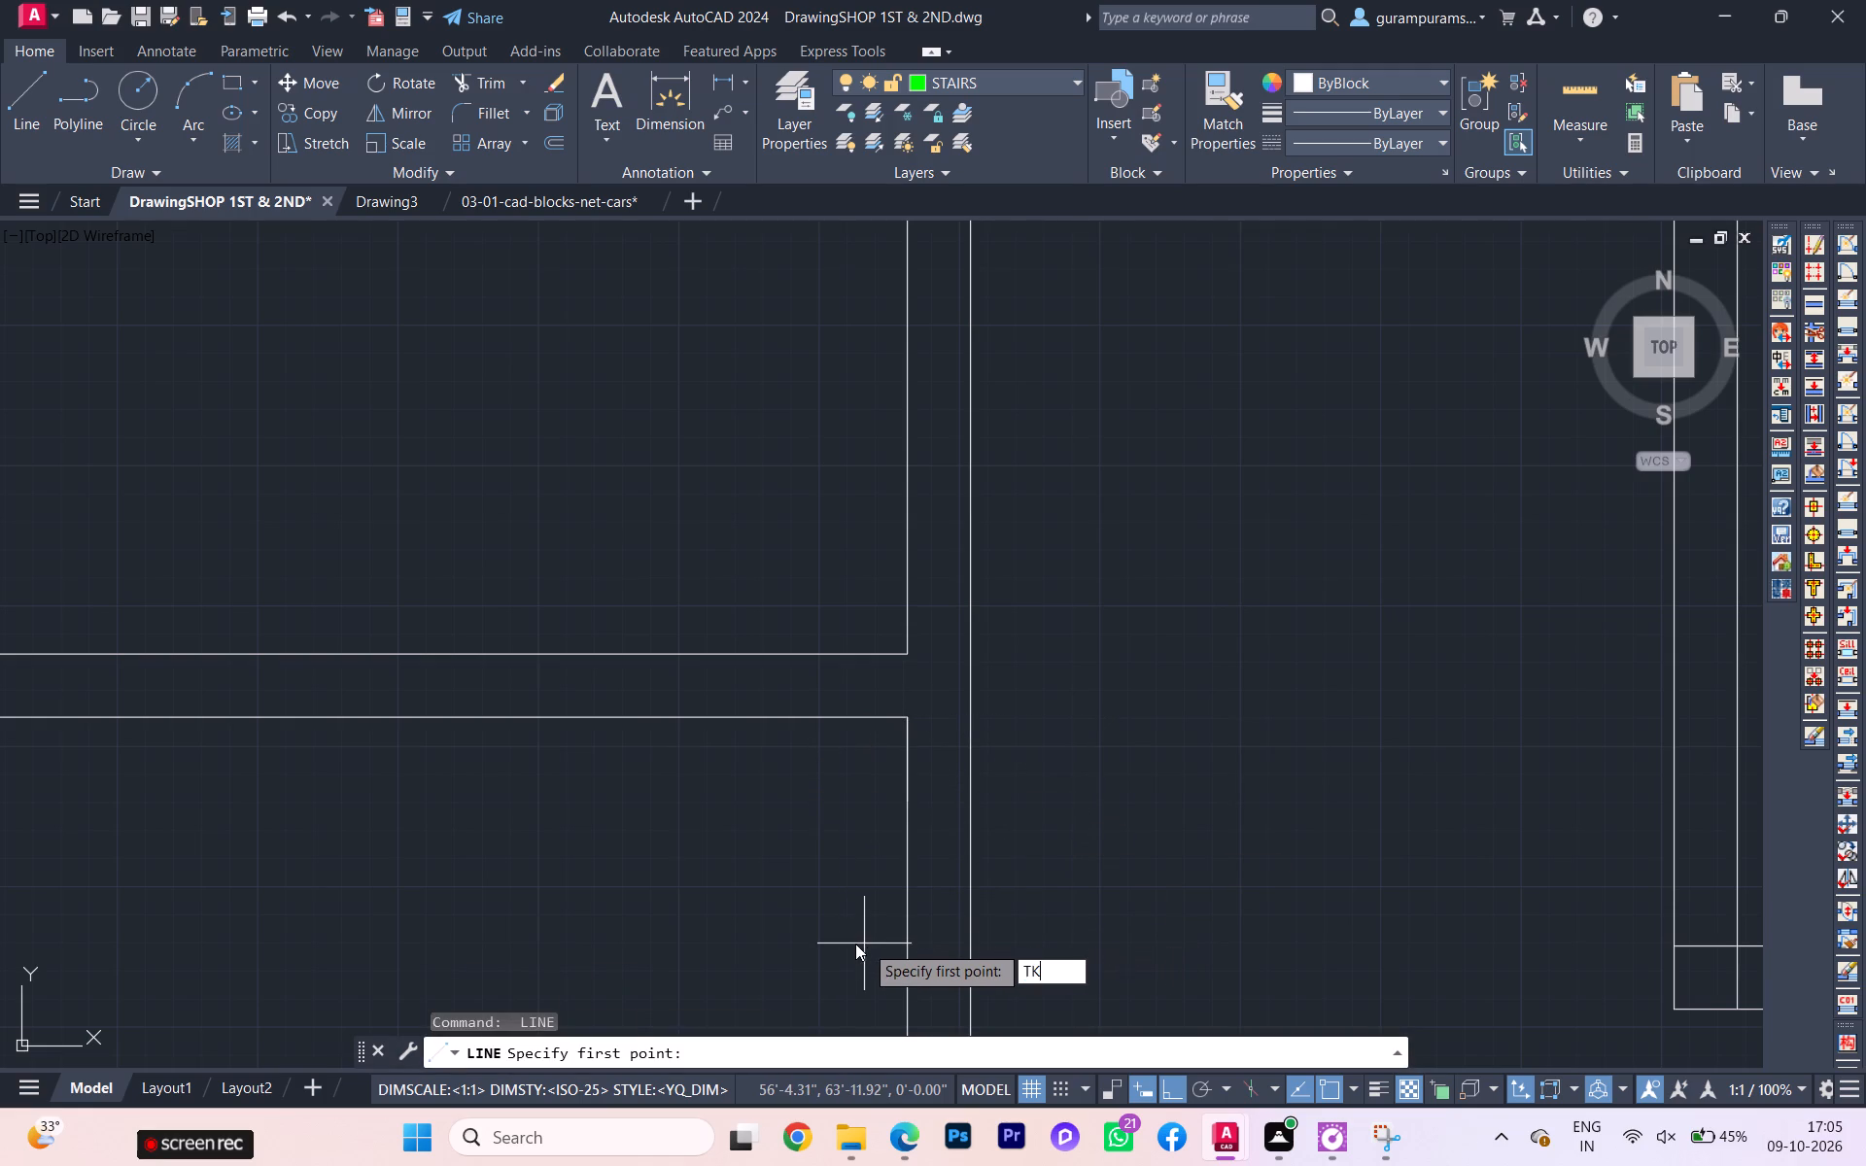
left_click(905, 720)
key("6")
key("Return")
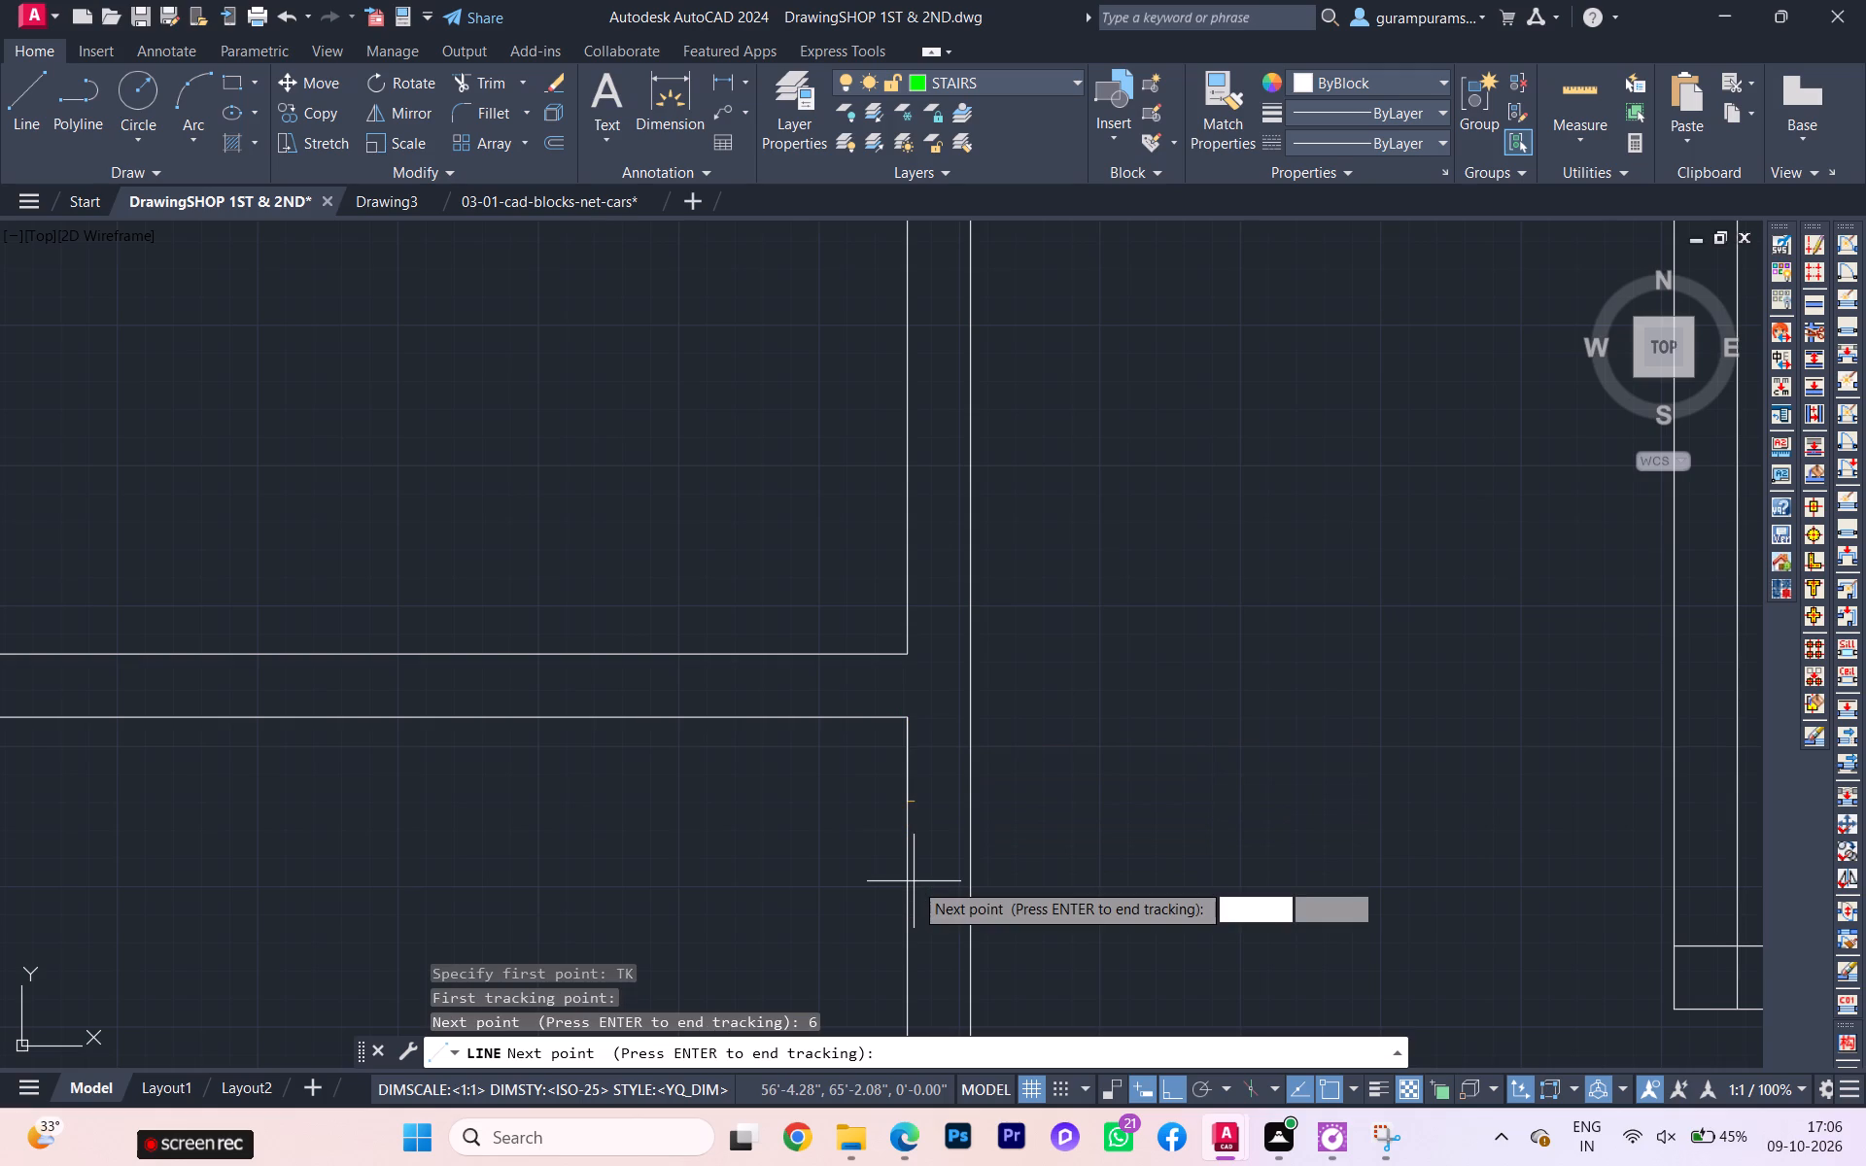
key("Return")
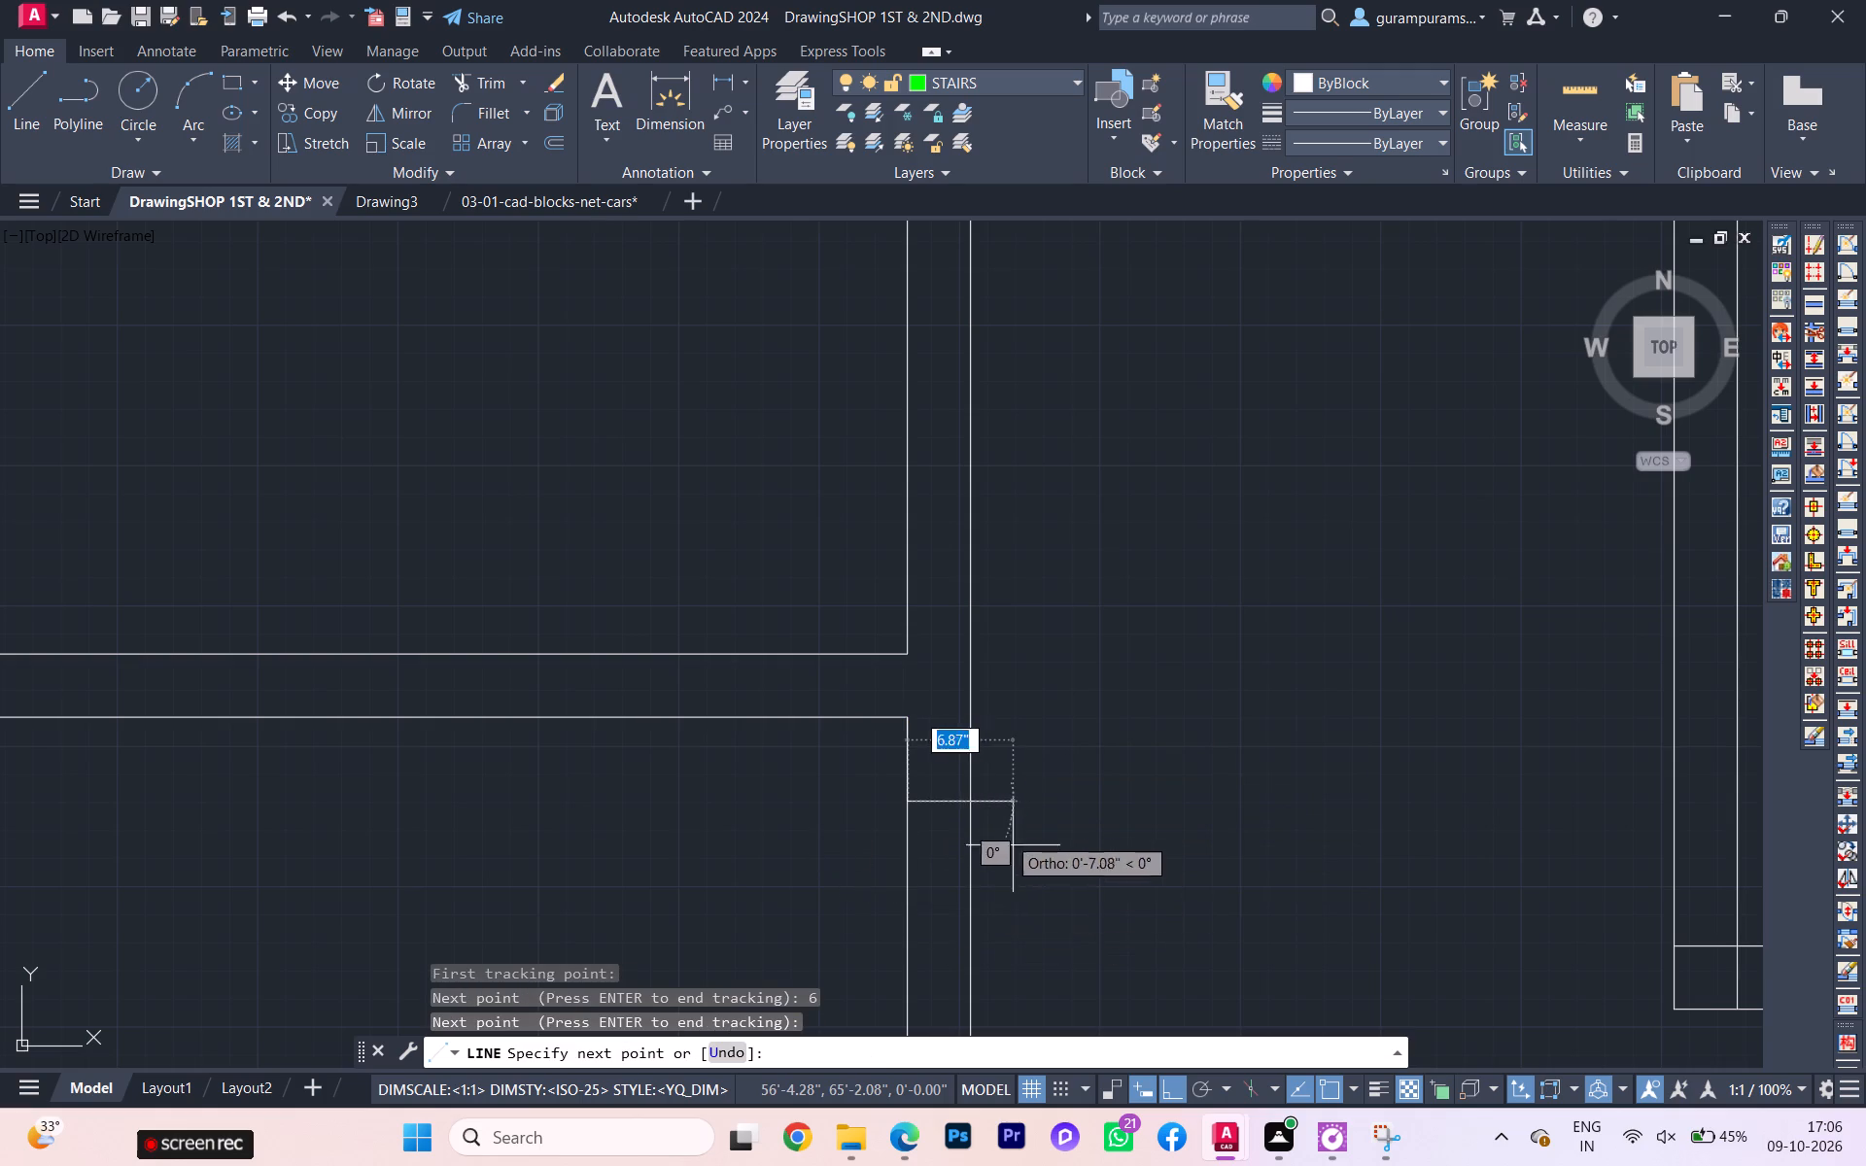
left_click(976, 803)
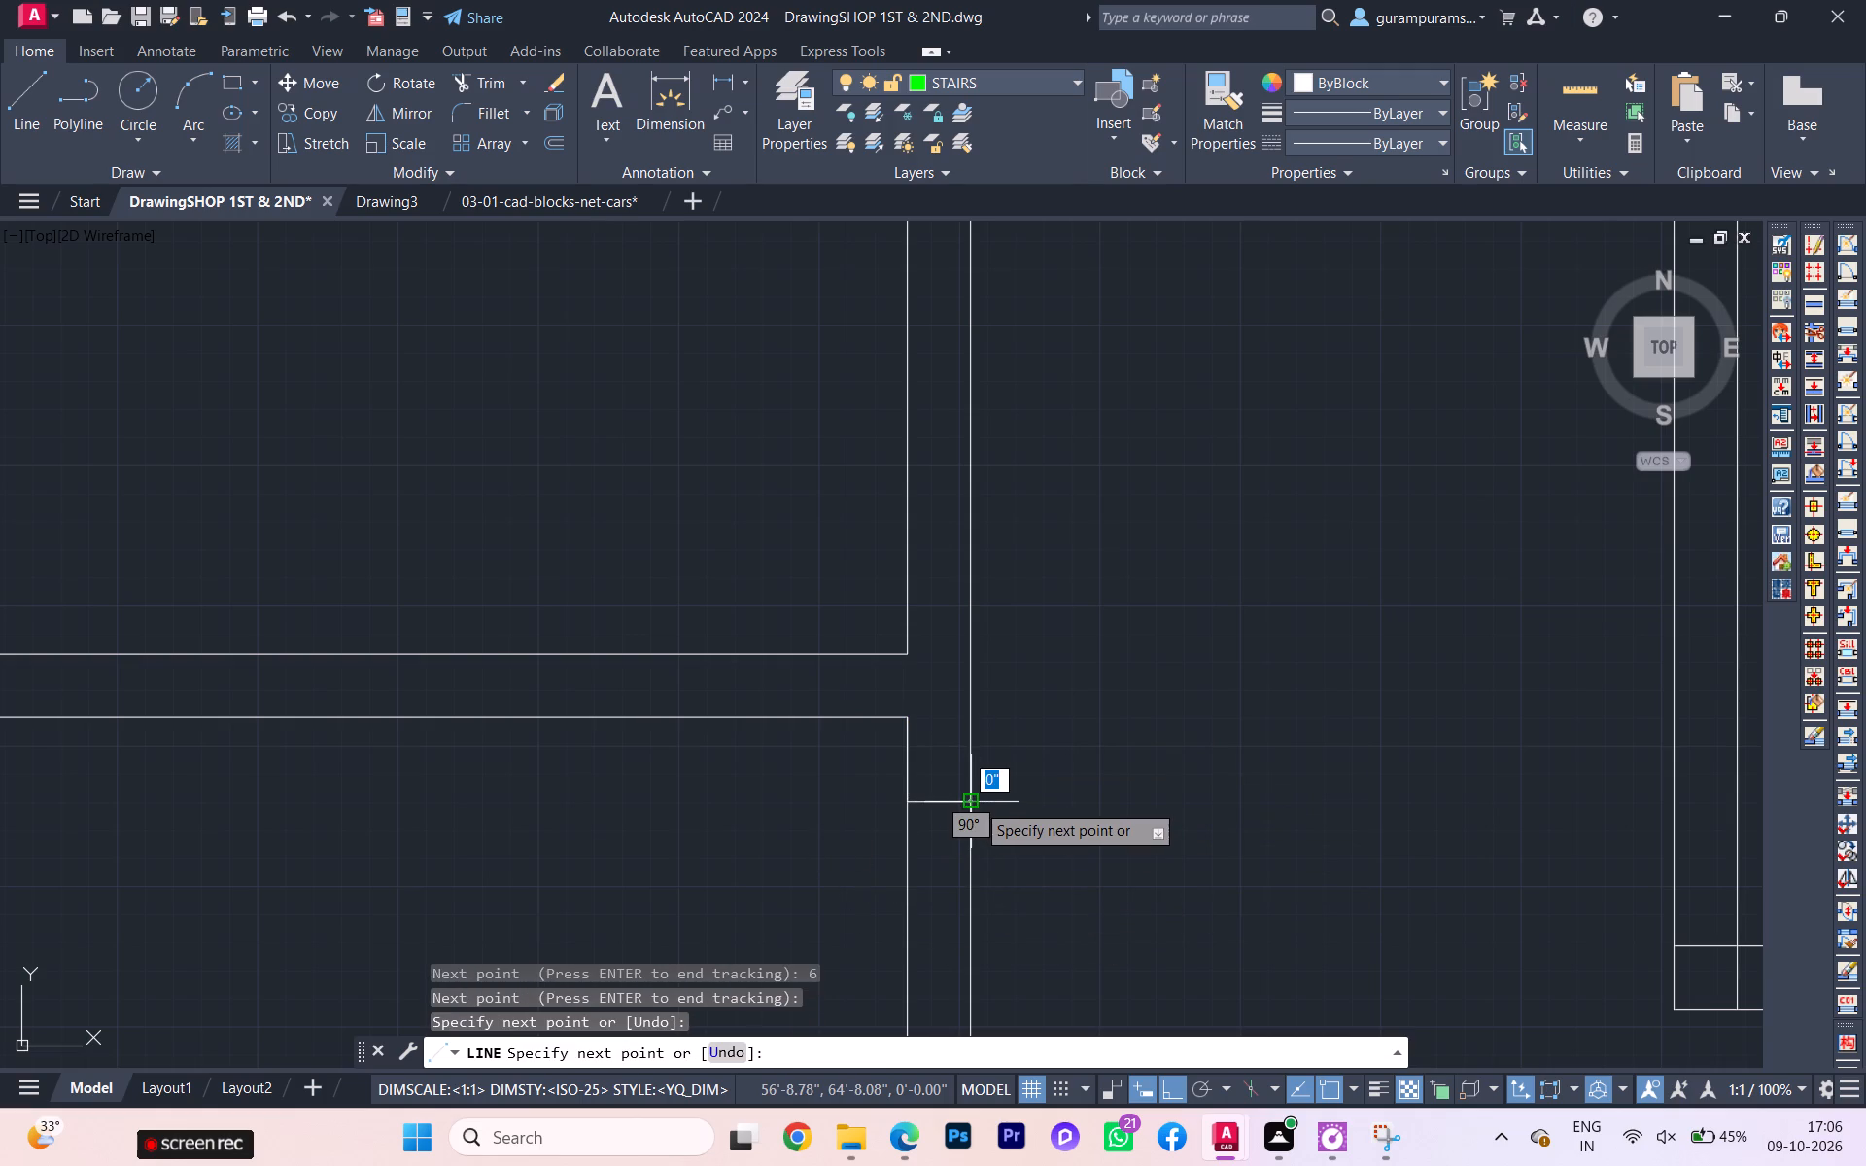
key("Return")
Draw a line across the passage-side wall, tracked 6" above the upper inner corner of the third-lowest partition junction.
key("space")
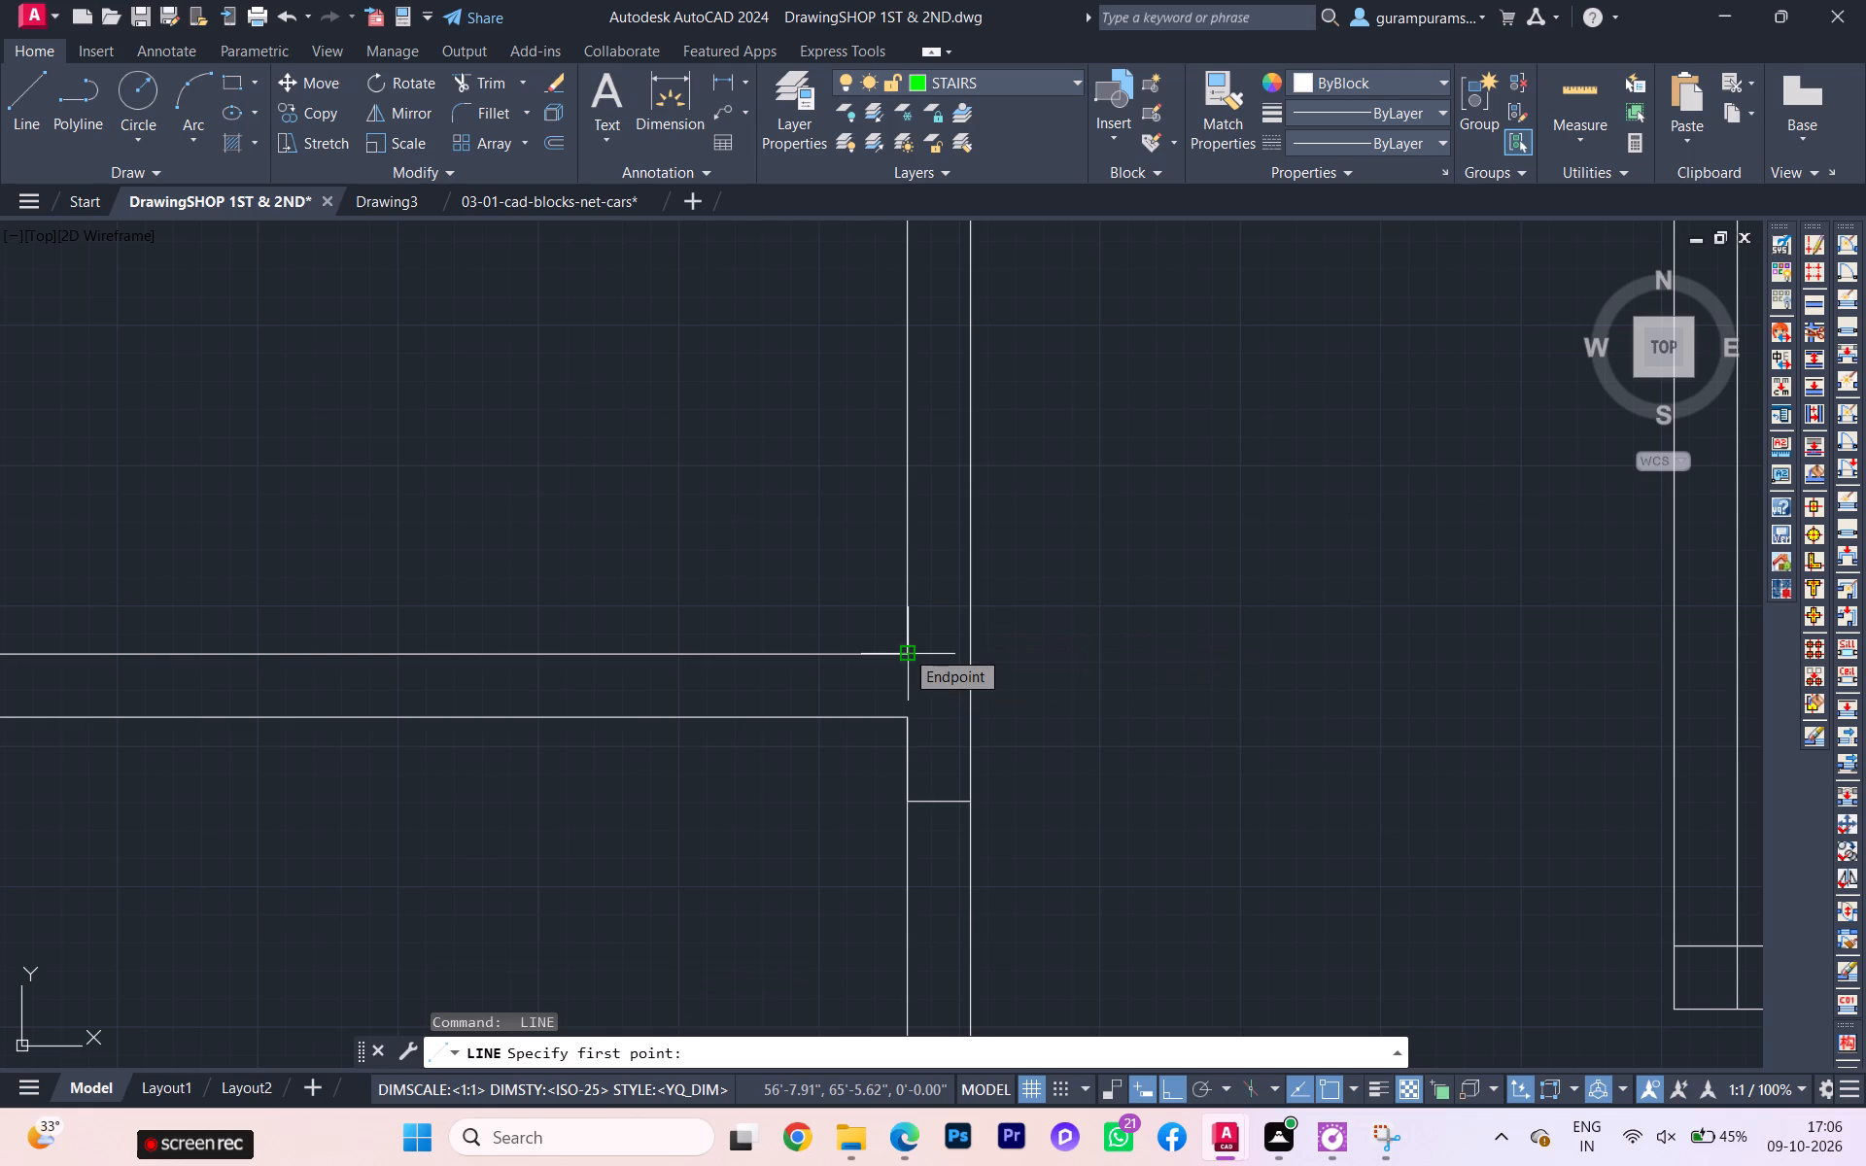
key("t")
key("k")
key("Return")
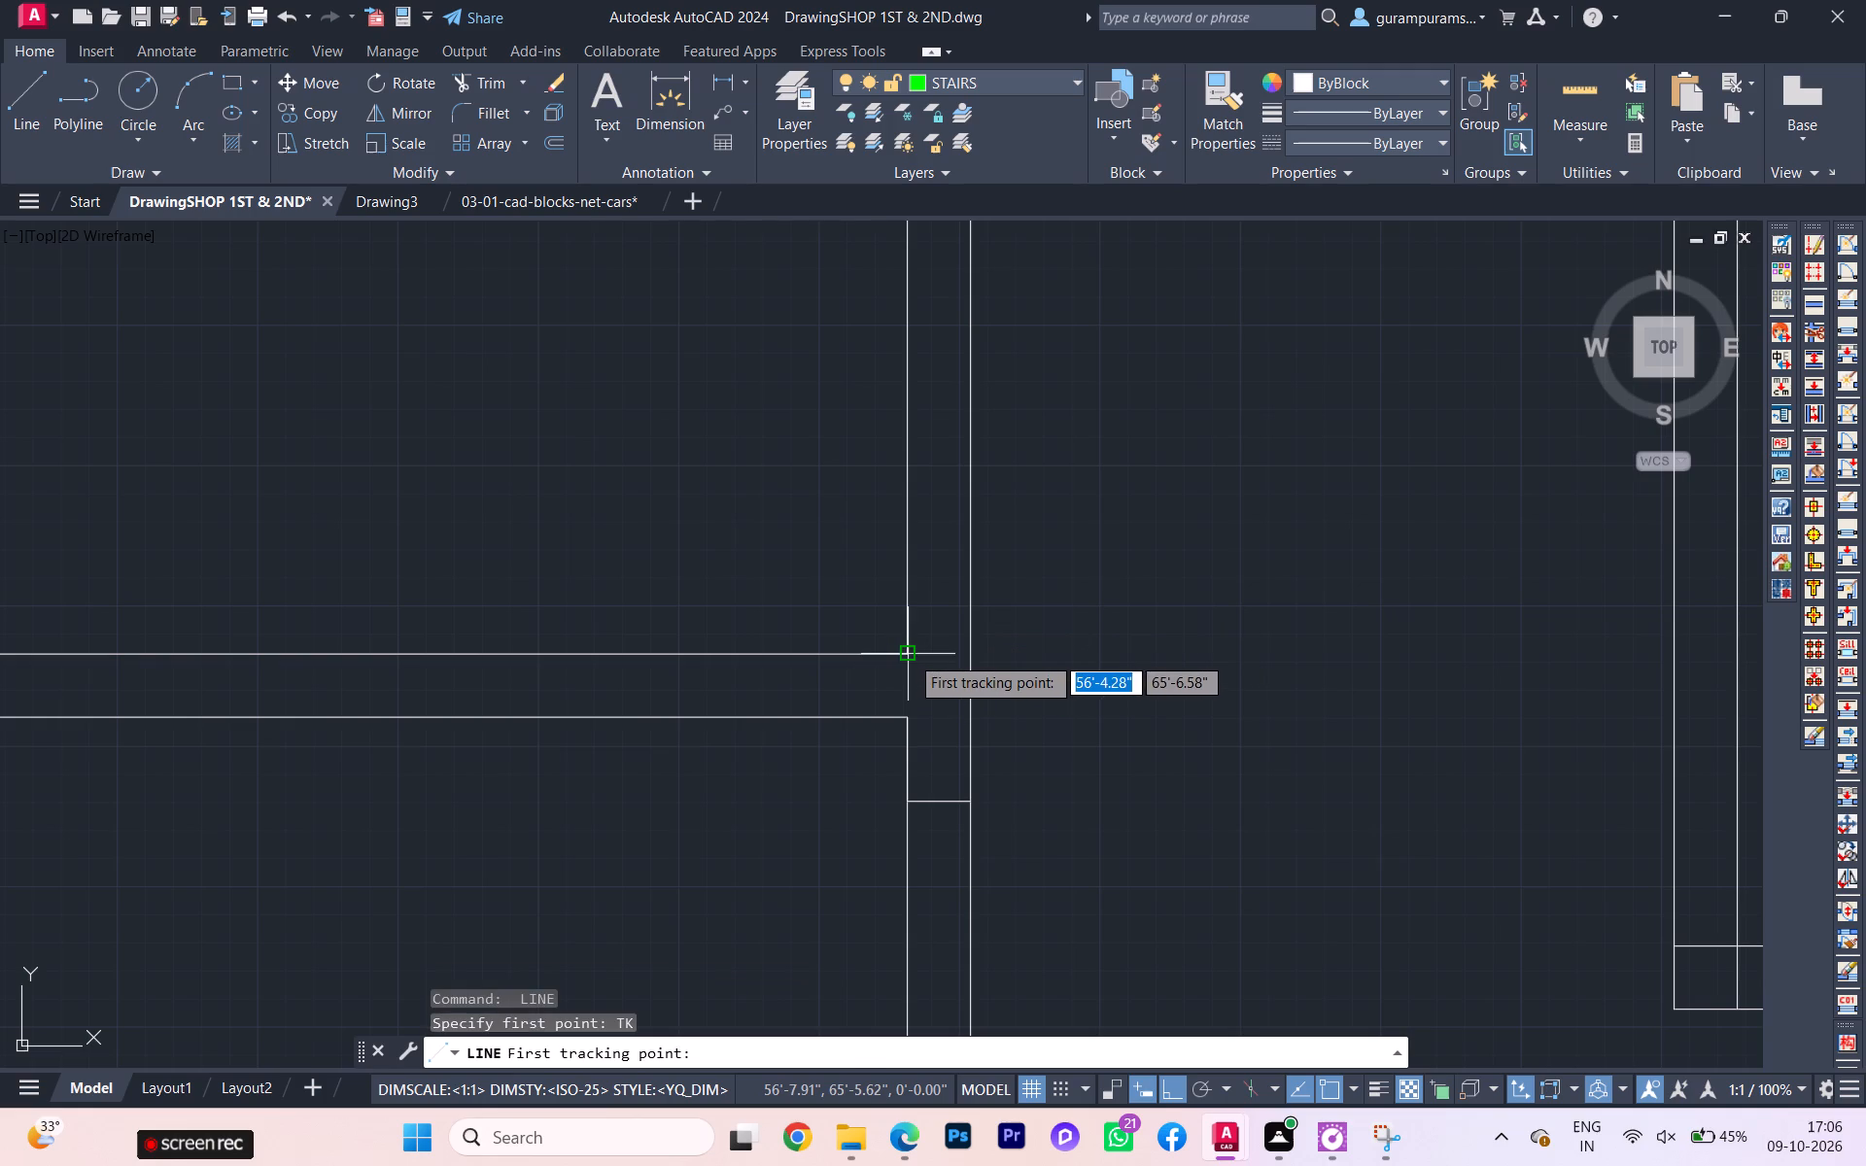
left_click(910, 655)
key("6")
key("Return")
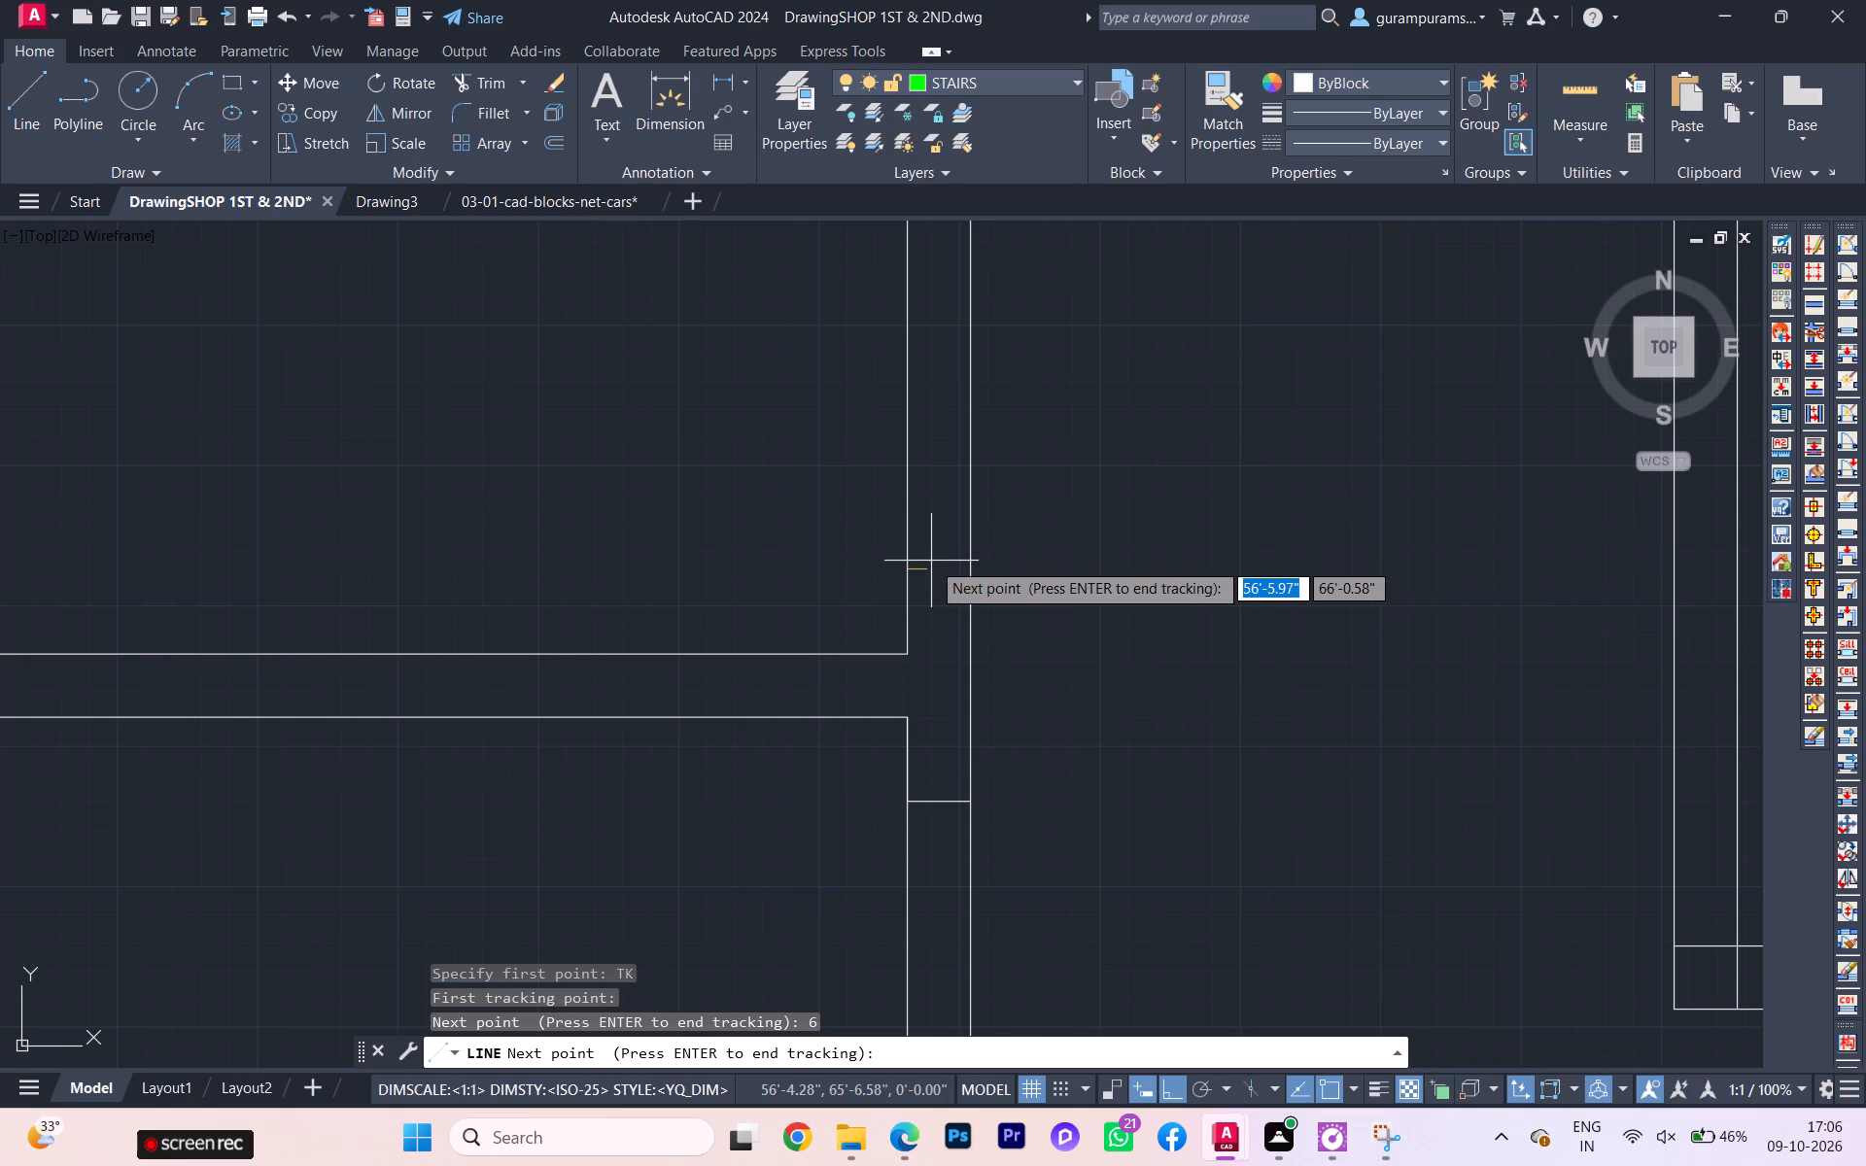
key("Return")
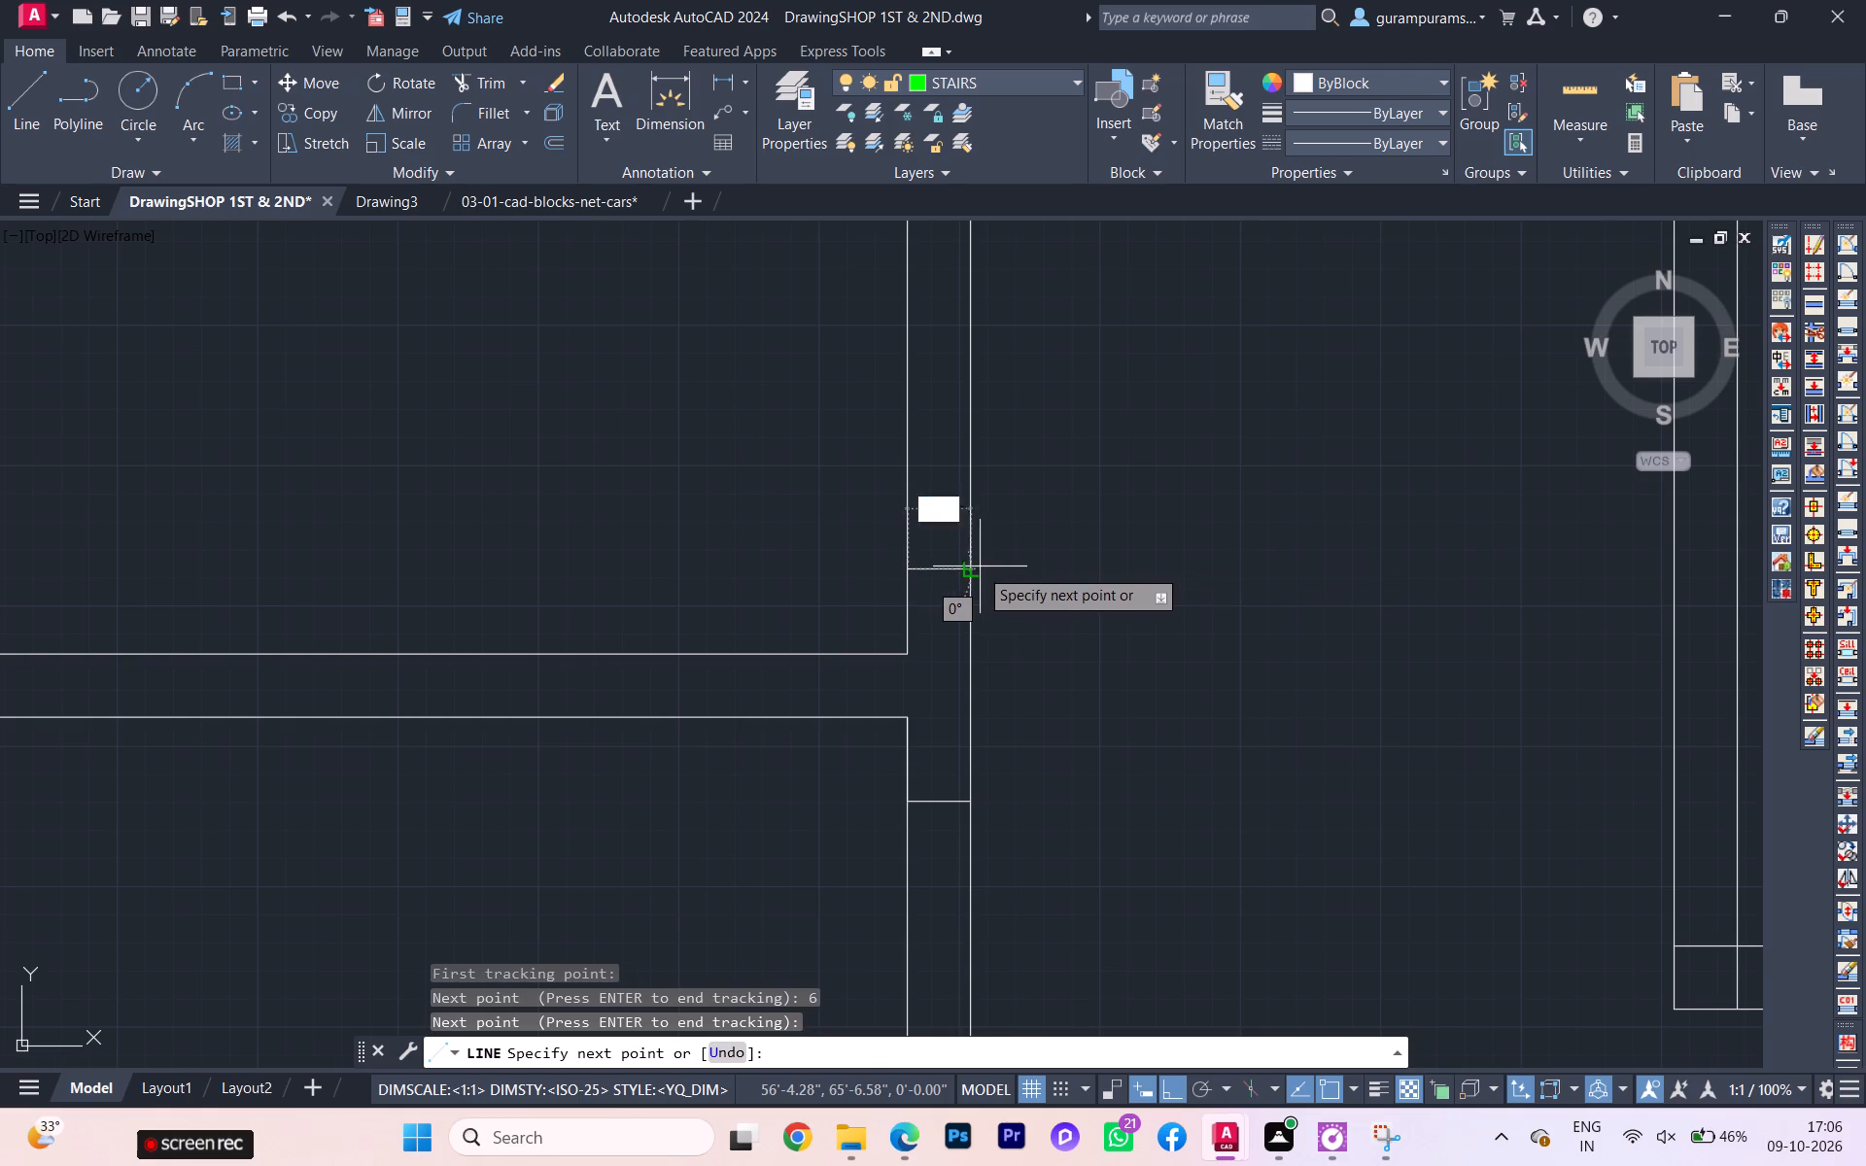
left_click(971, 566)
key("Escape")
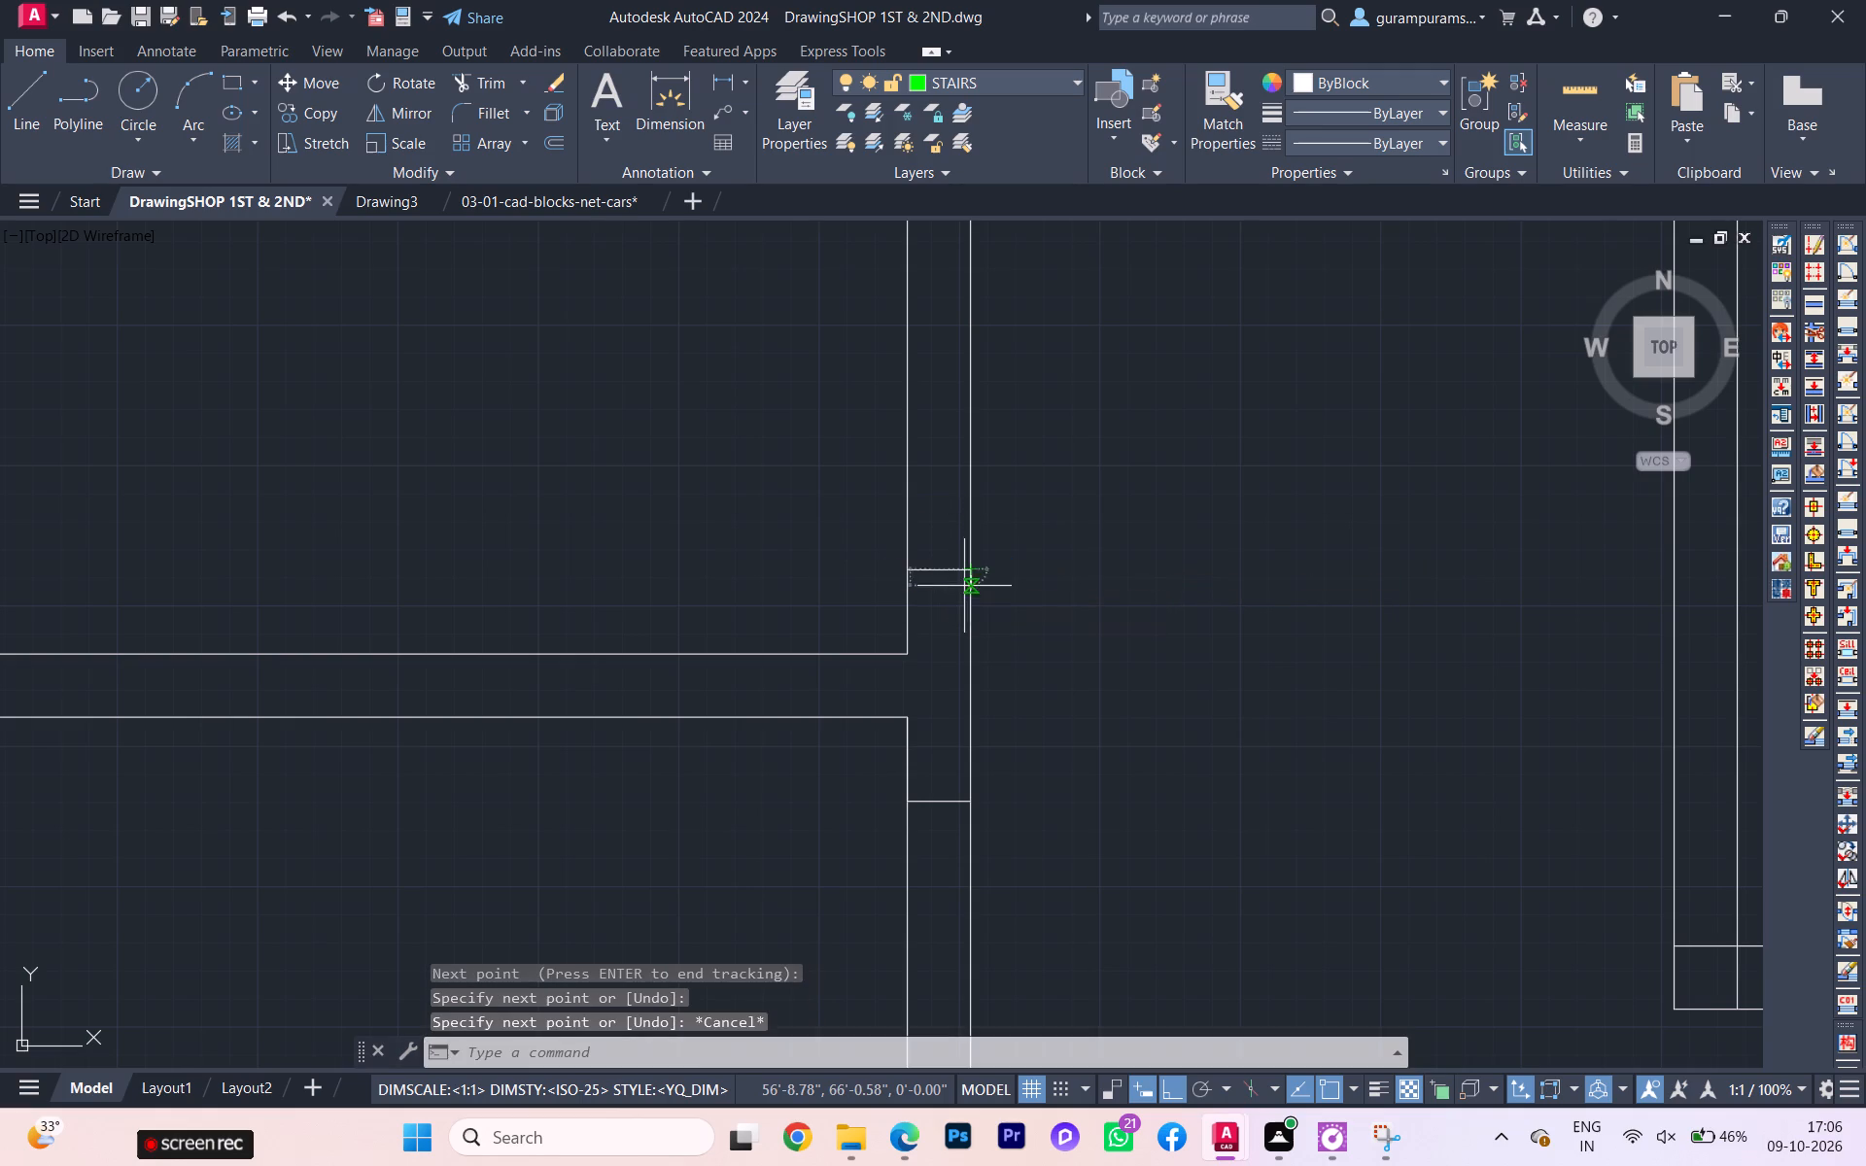
Examine the shop partitions along the passage-side wall to locate the junctions above the third-lowest one.
scroll(968, 590, "down", 1)
scroll(956, 608, "up", 1)
scroll(956, 613, "down", 1)
scroll(829, 728, "down", 7)
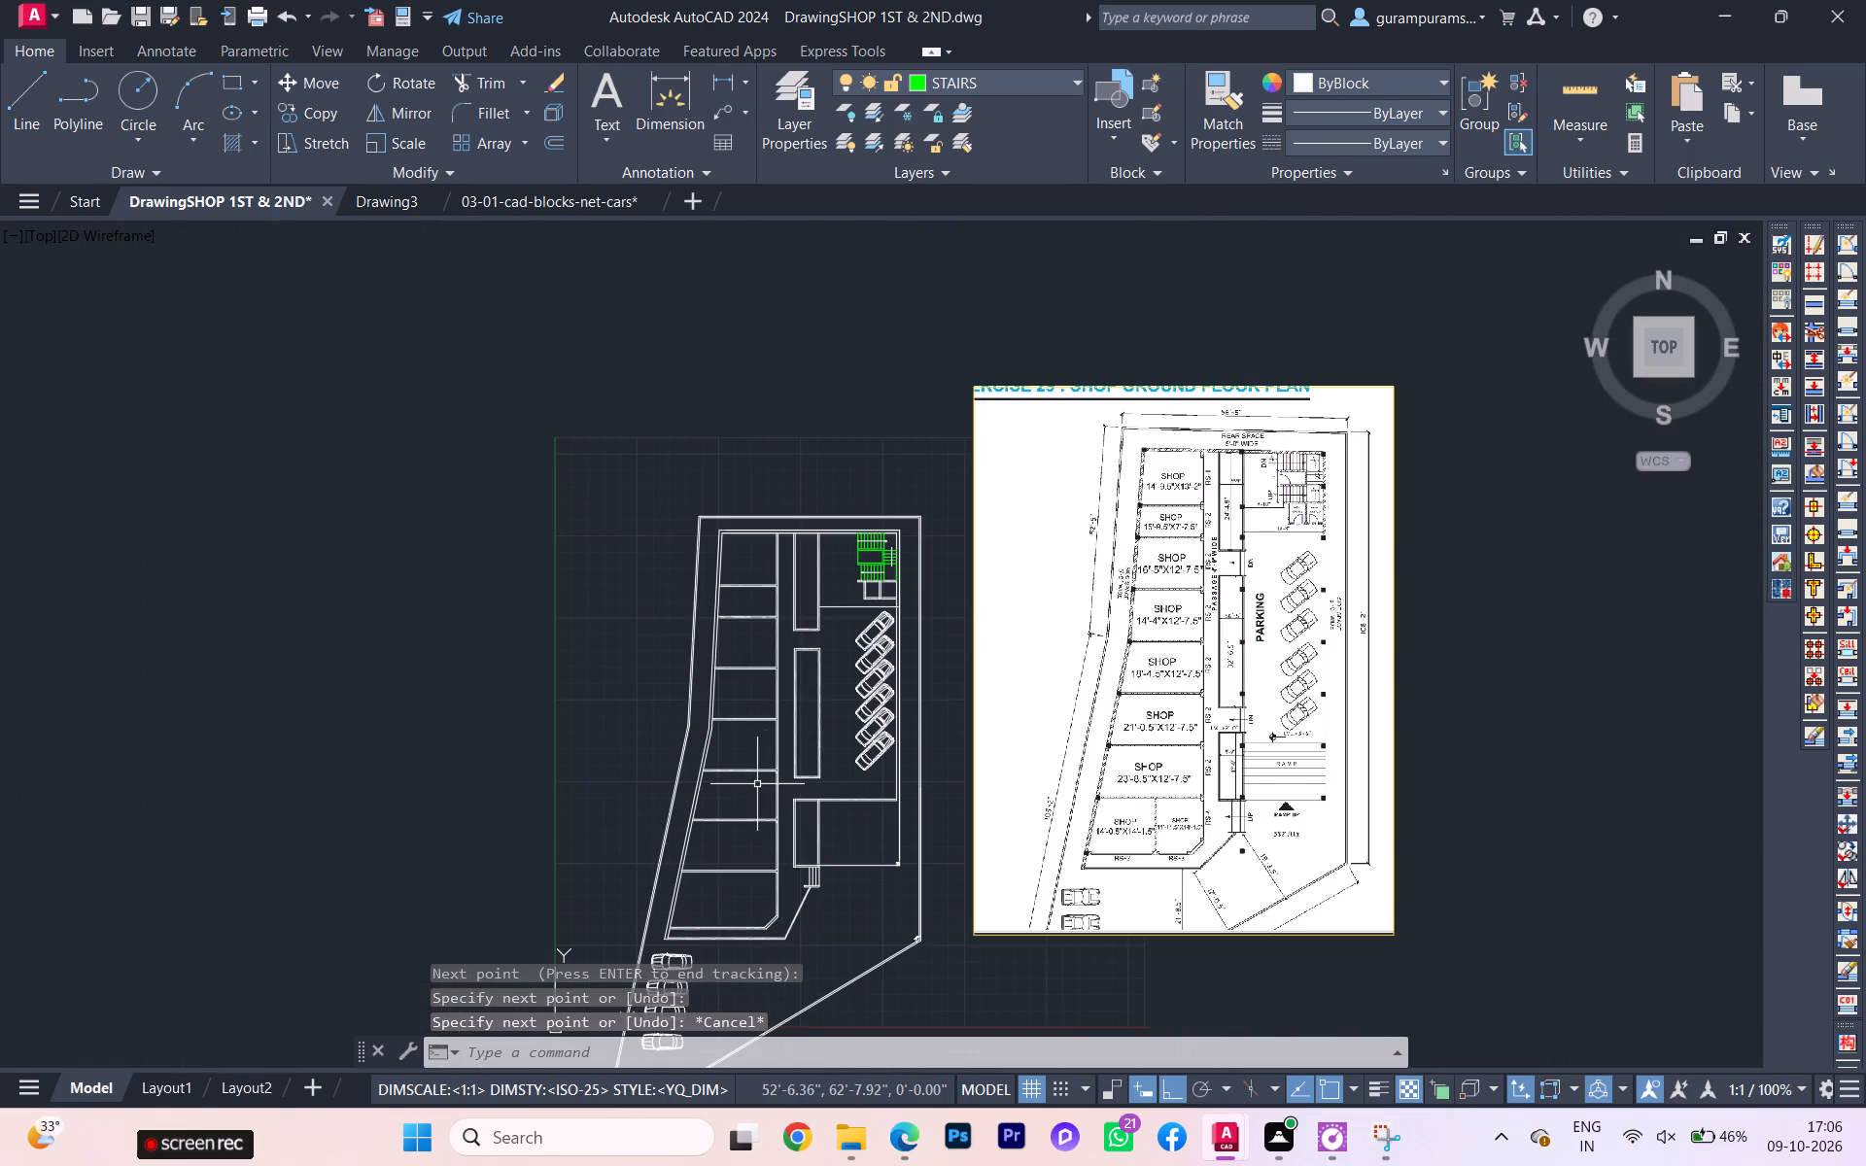
scroll(821, 700, "up", 2)
scroll(659, 715, "up", 2)
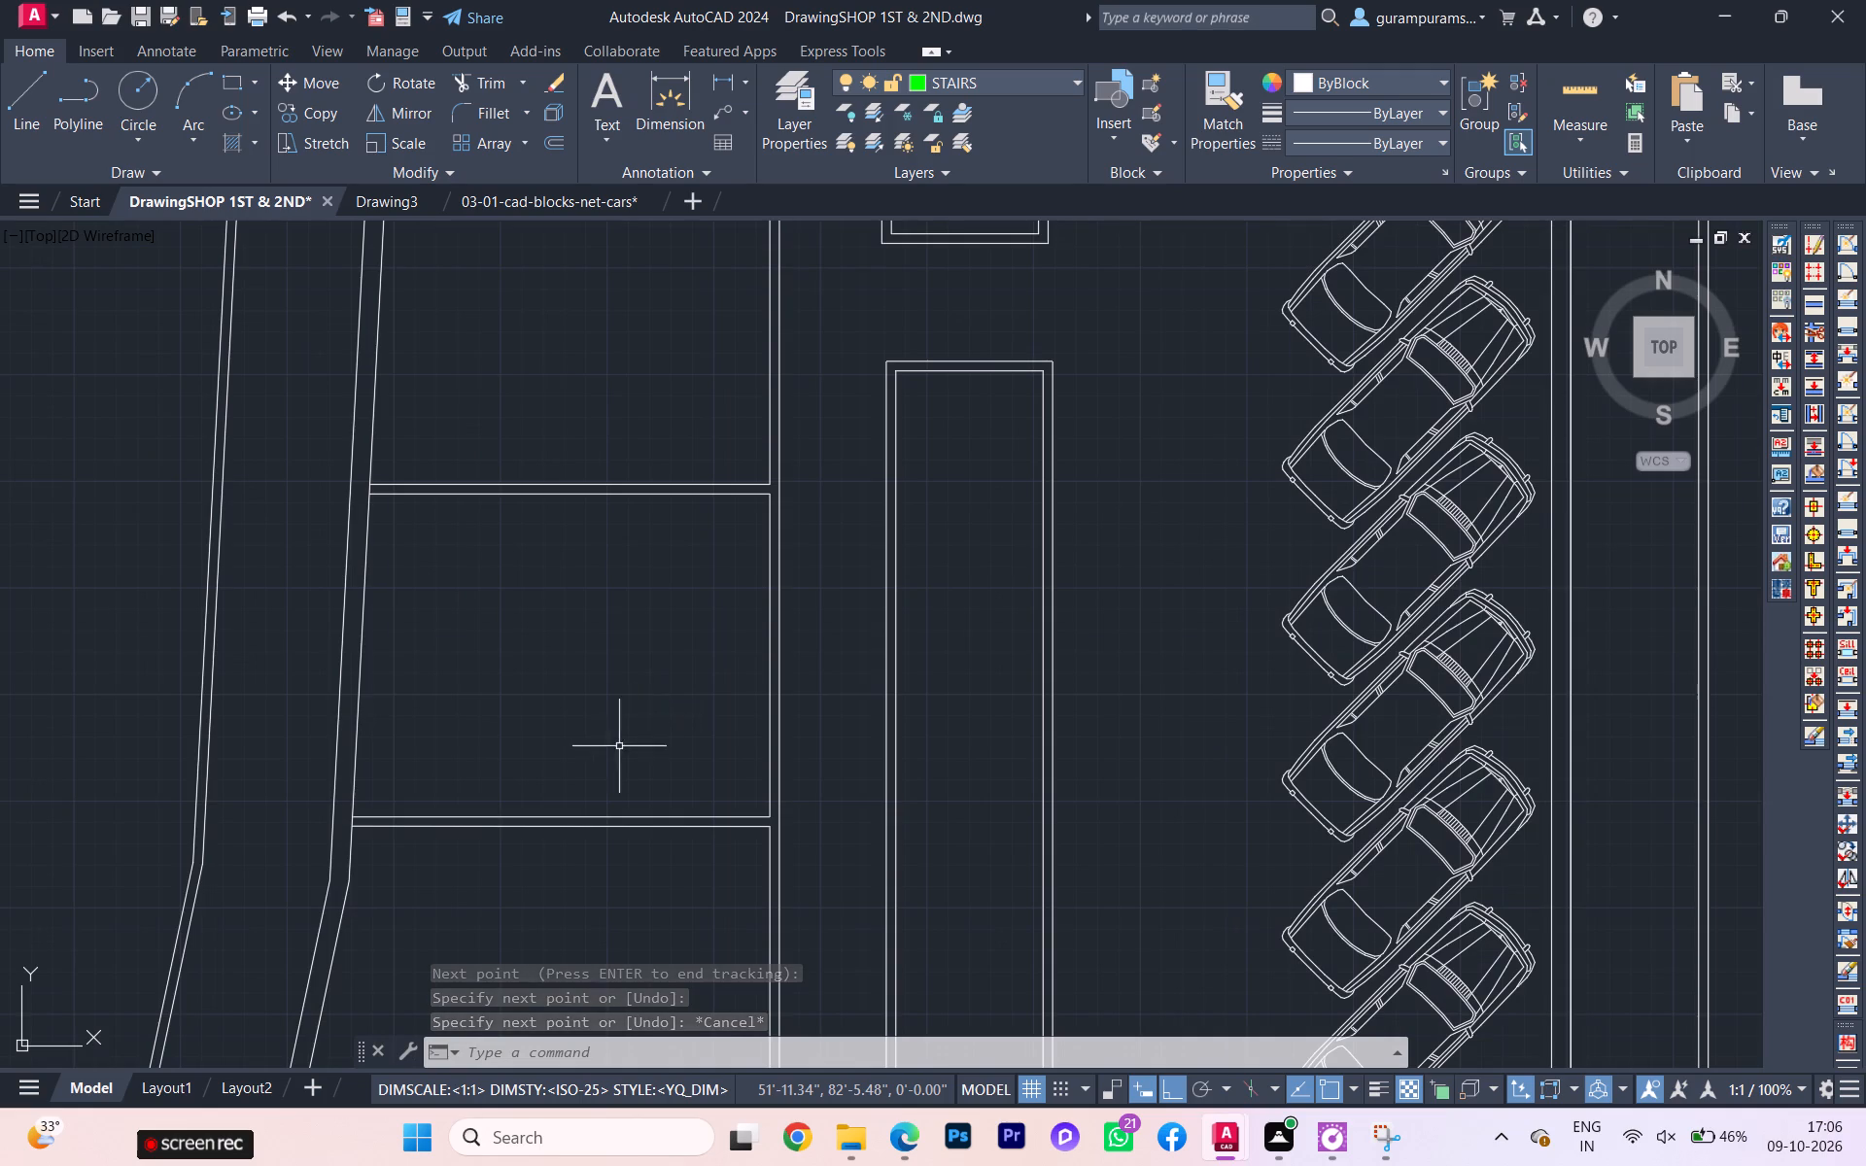
scroll(589, 760, "up", 1)
scroll(586, 759, "down", 2)
scroll(651, 630, "up", 2)
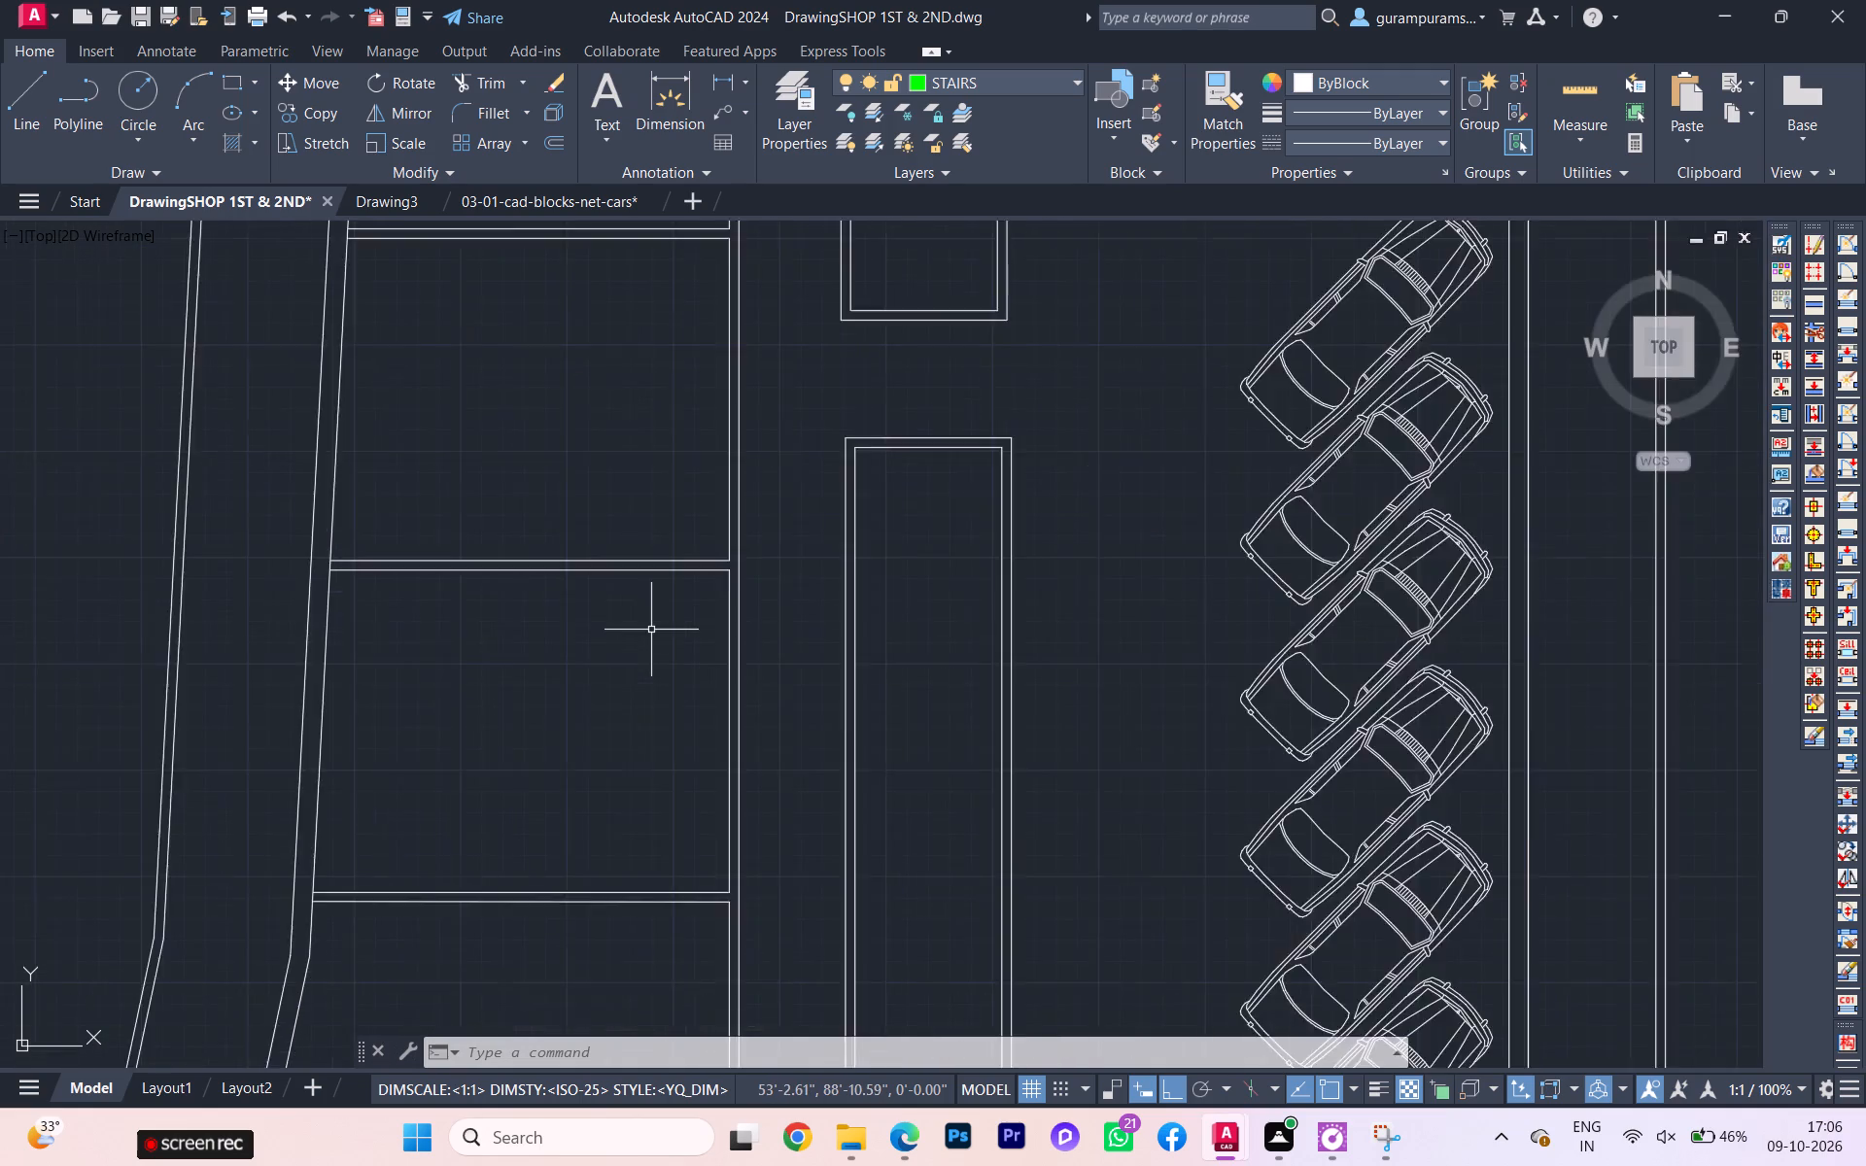
scroll(715, 579, "down", 1)
scroll(687, 814, "down", 1)
middle_click_drag(682, 823, 678, 771)
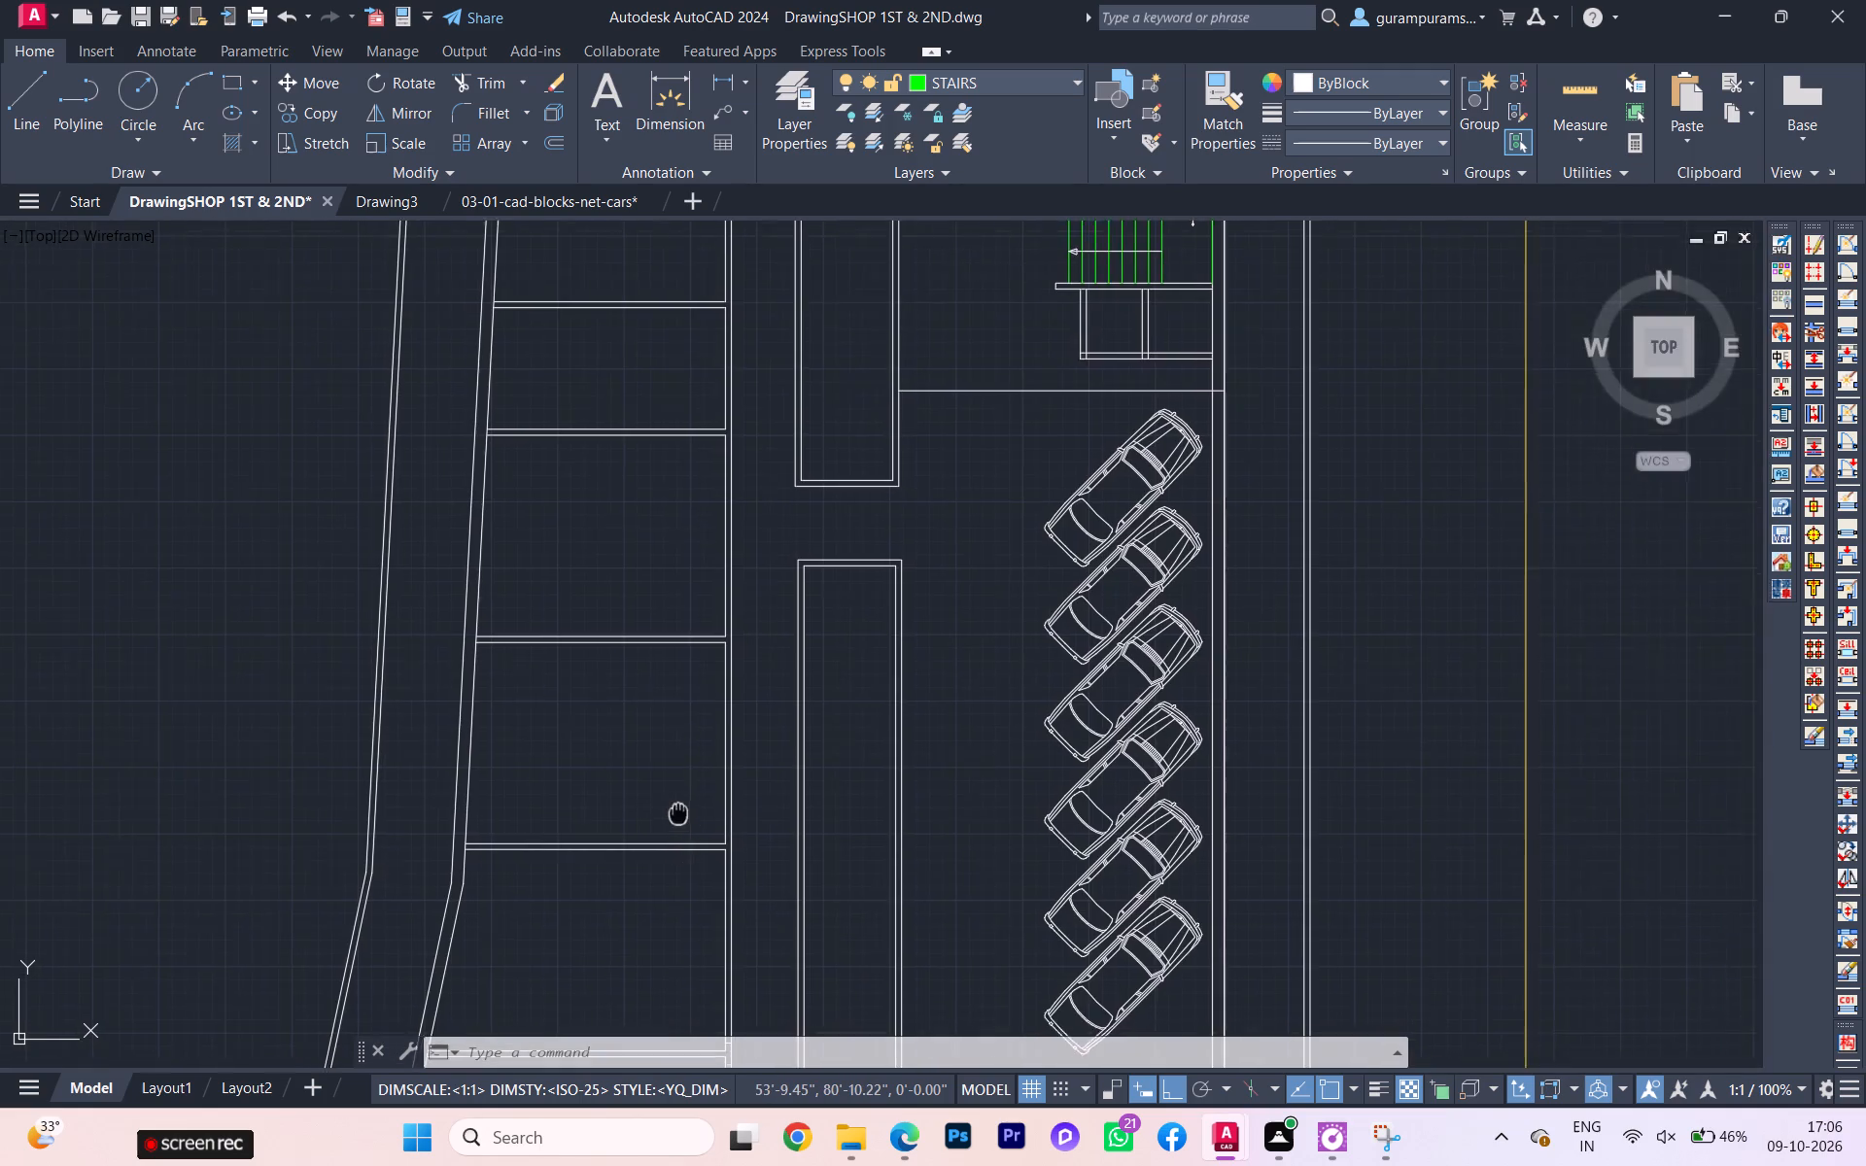
middle_click_drag(678, 771, 684, 642)
scroll(708, 854, "up", 2)
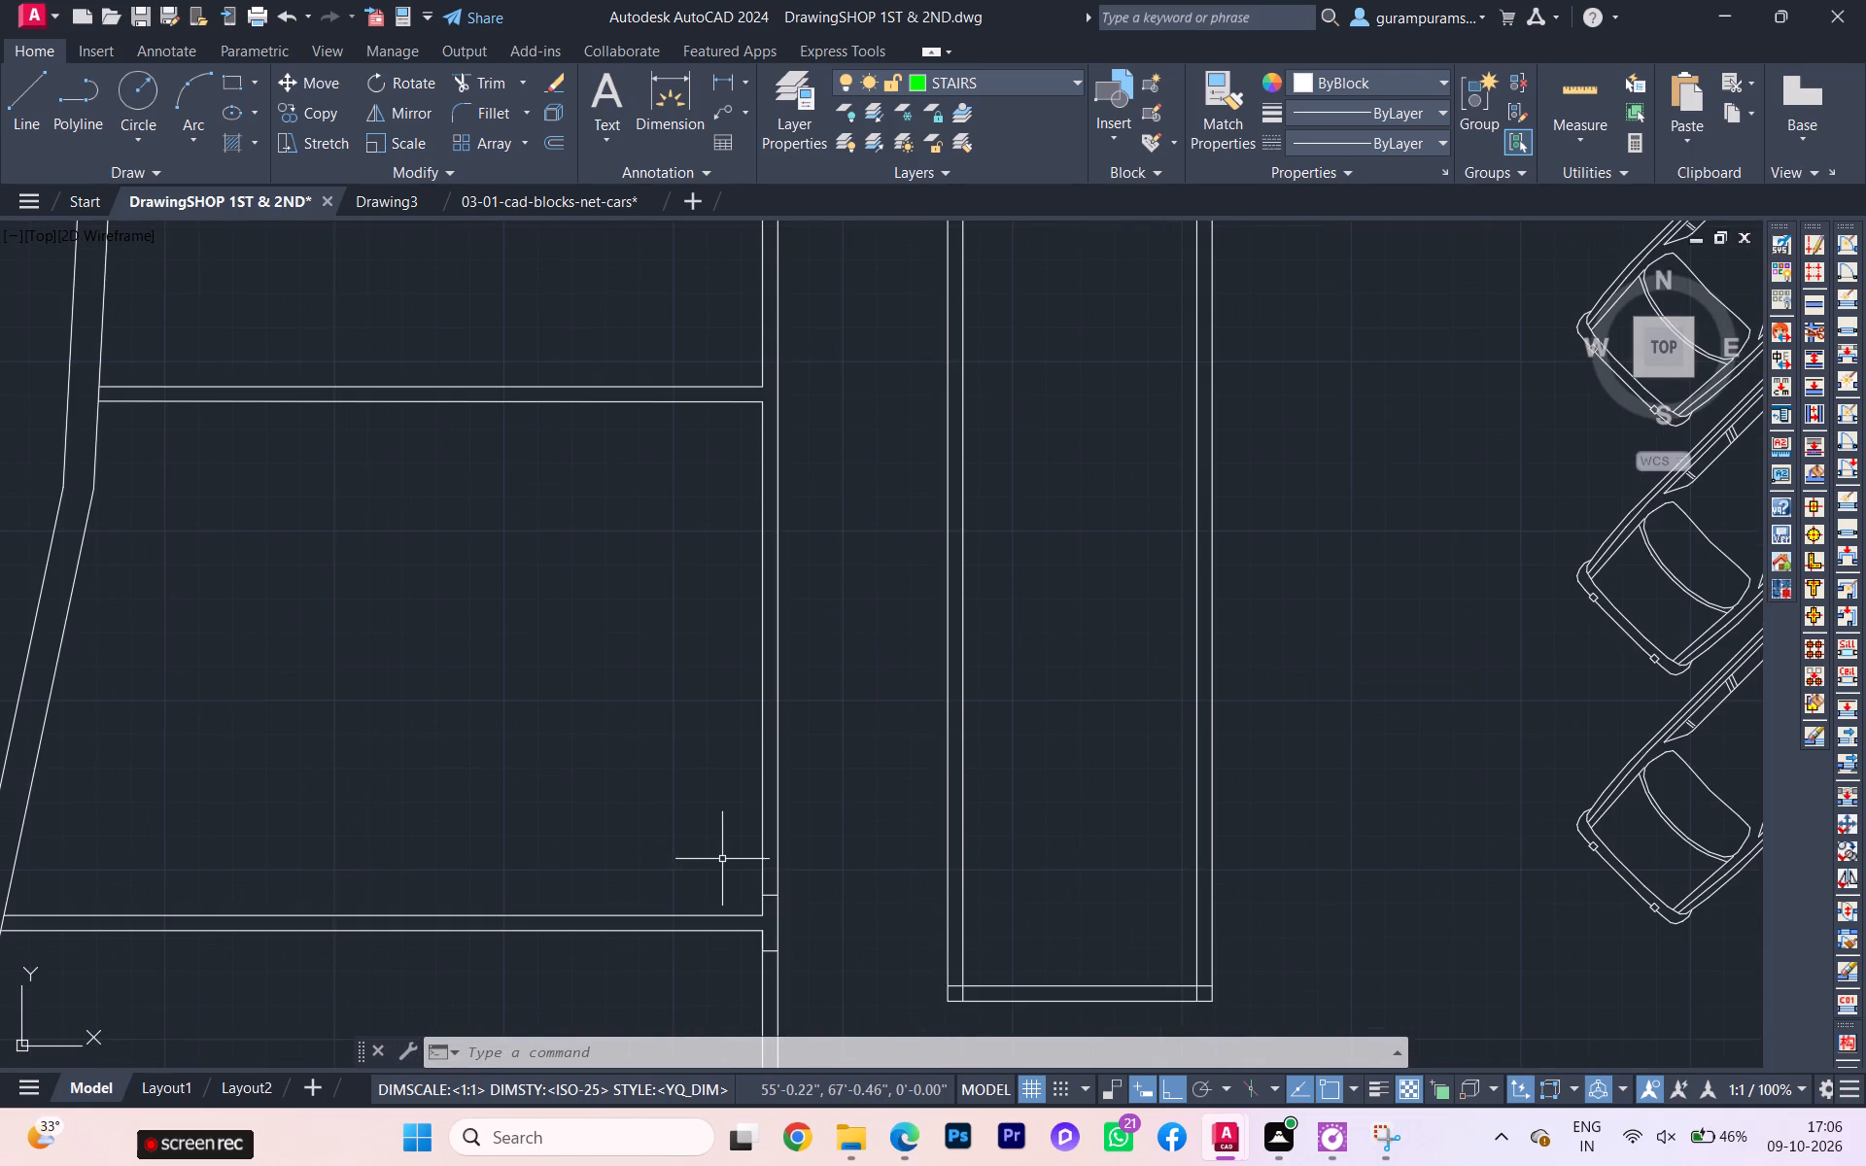
scroll(733, 869, "down", 2)
scroll(787, 606, "up", 1)
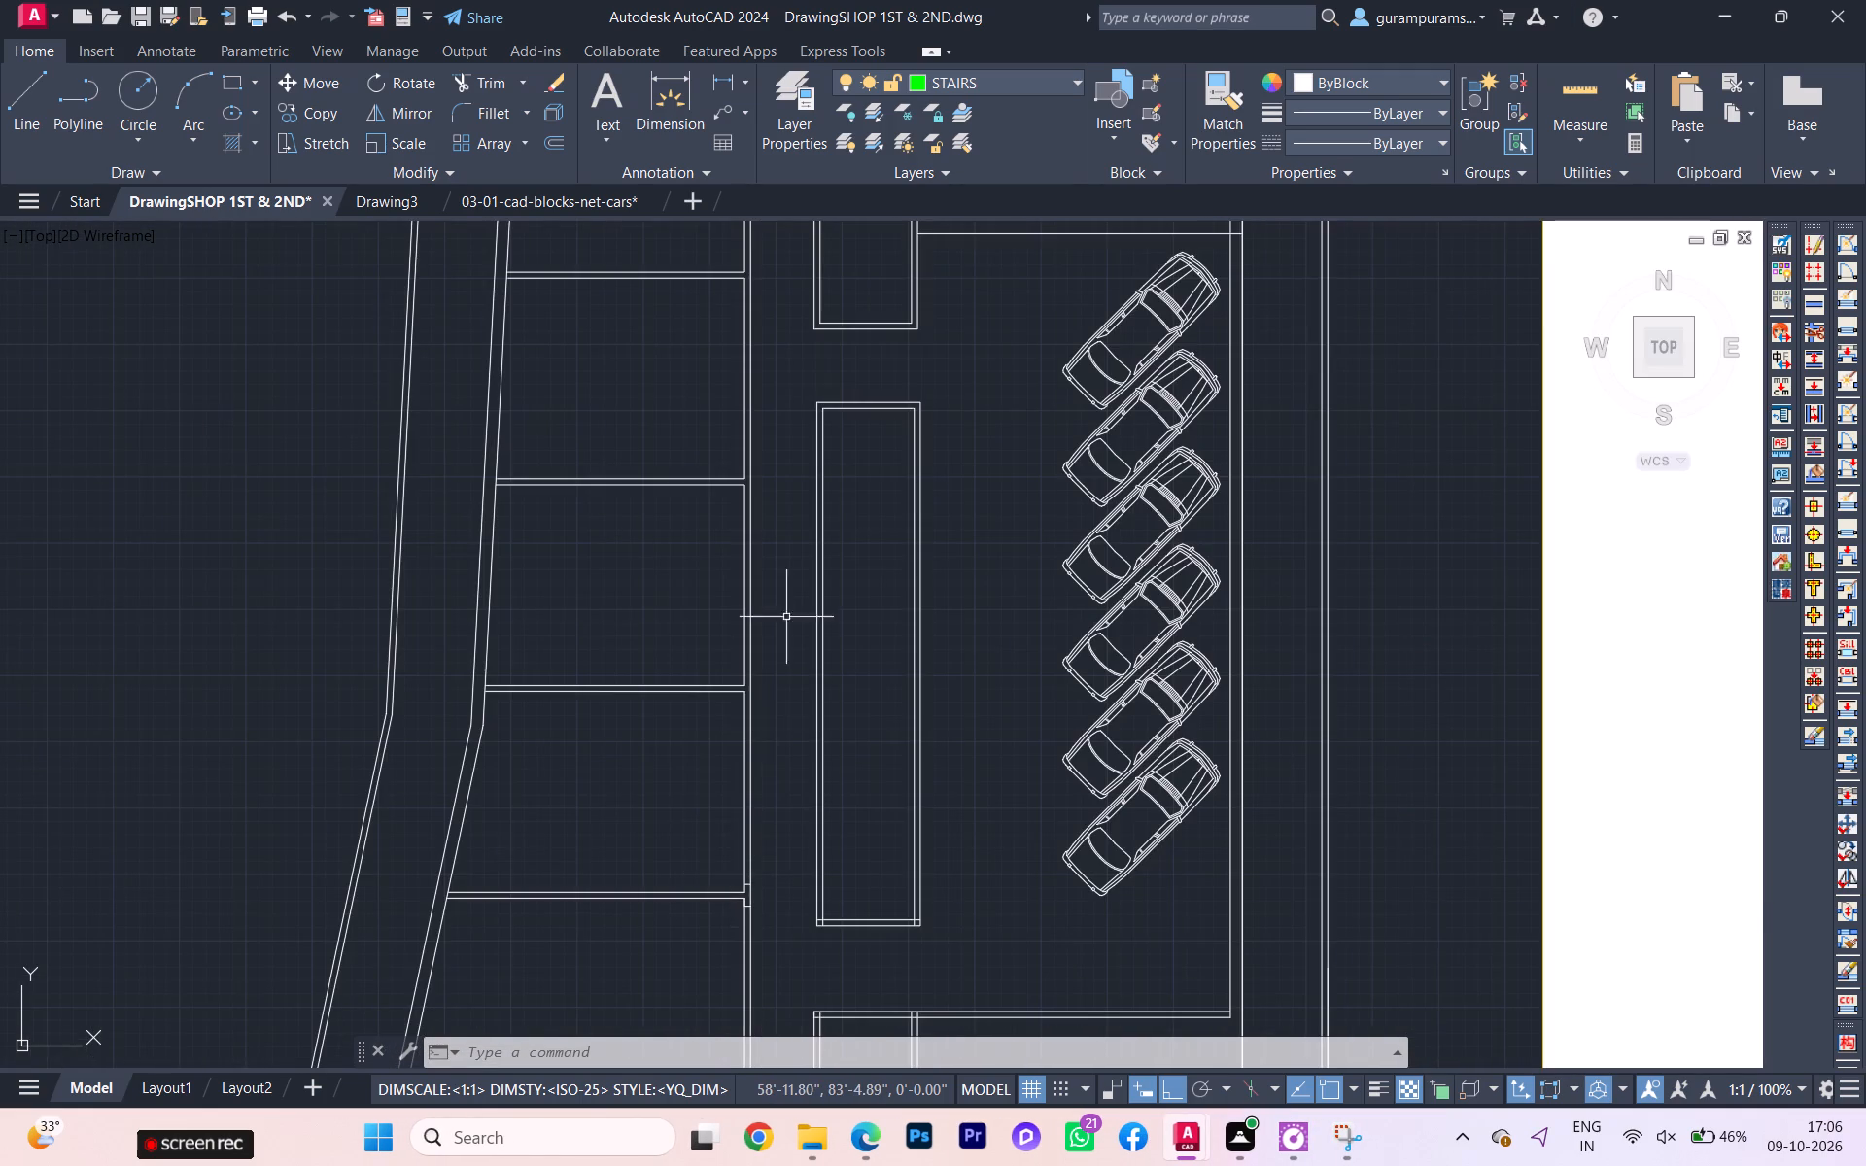
scroll(774, 621, "up", 1)
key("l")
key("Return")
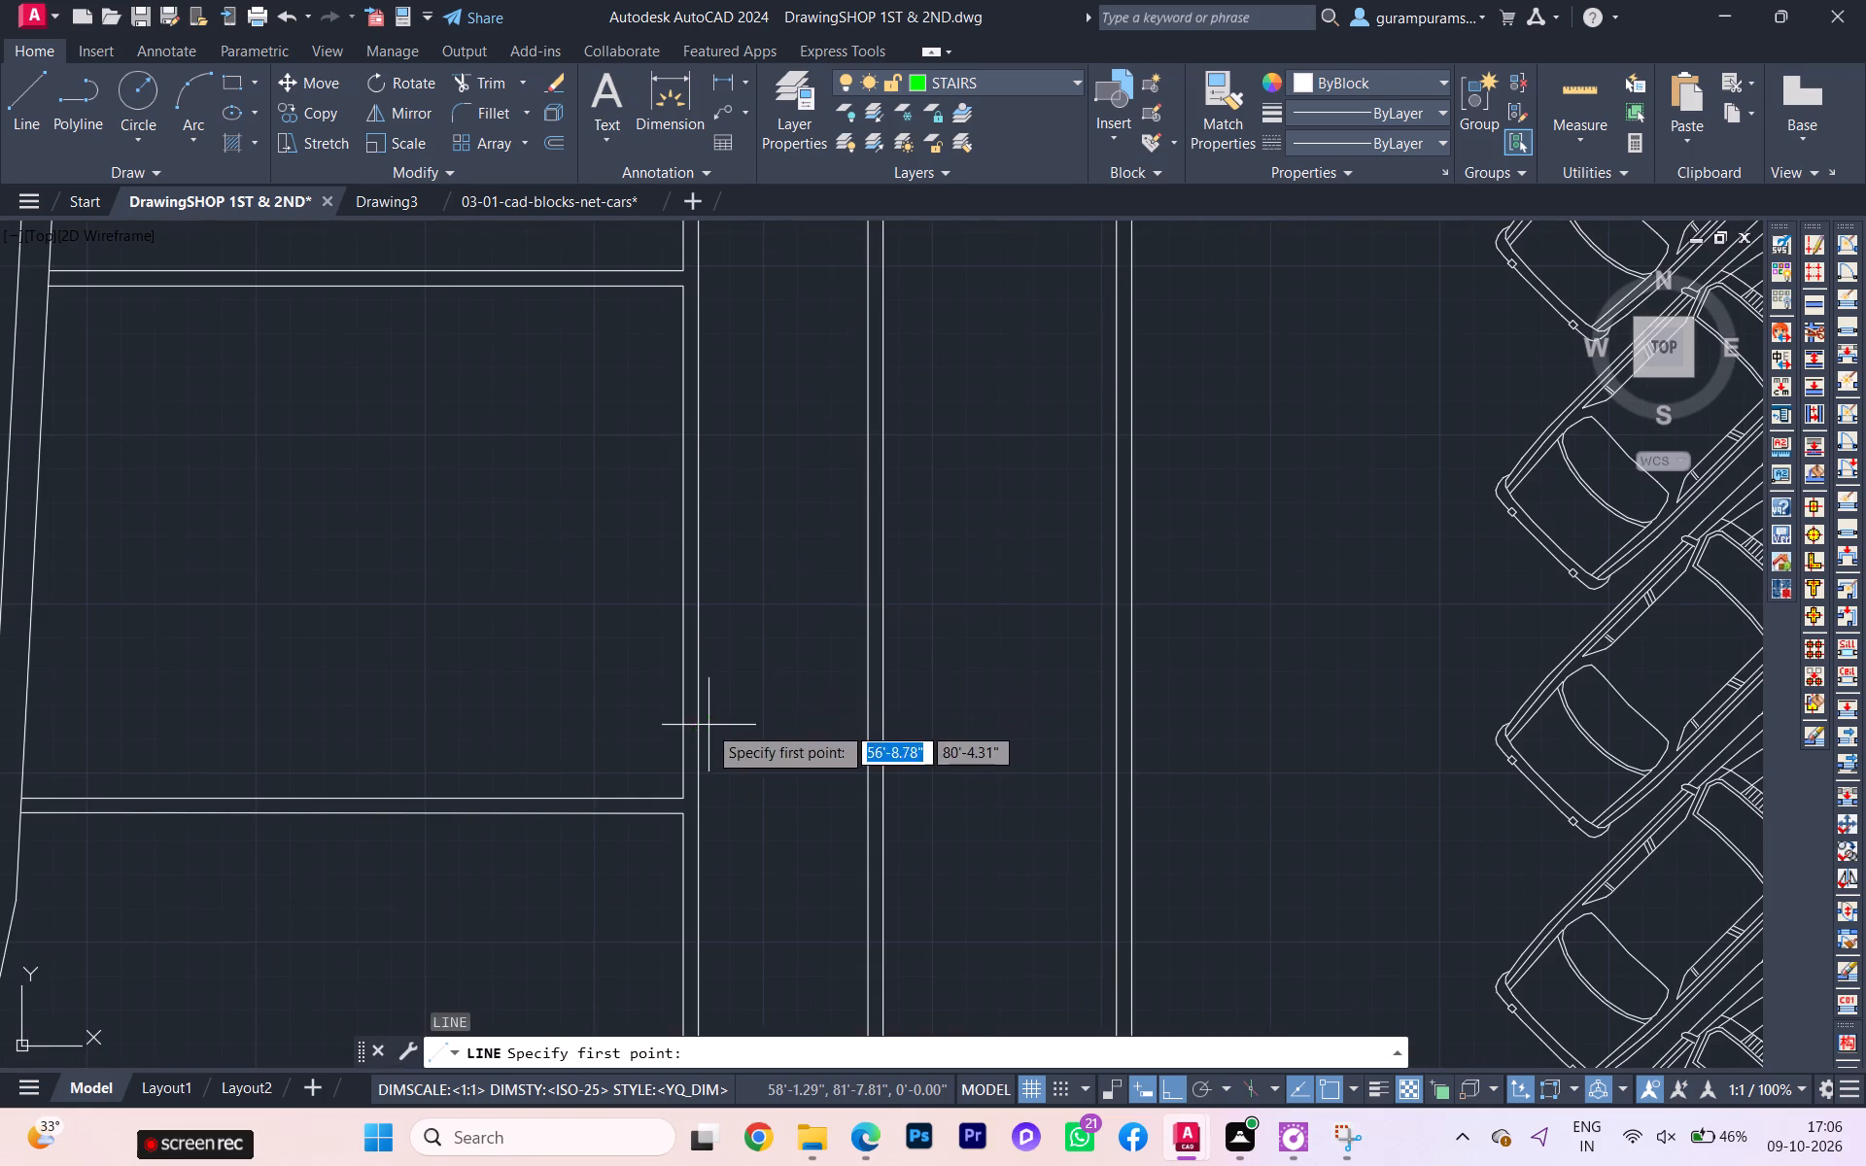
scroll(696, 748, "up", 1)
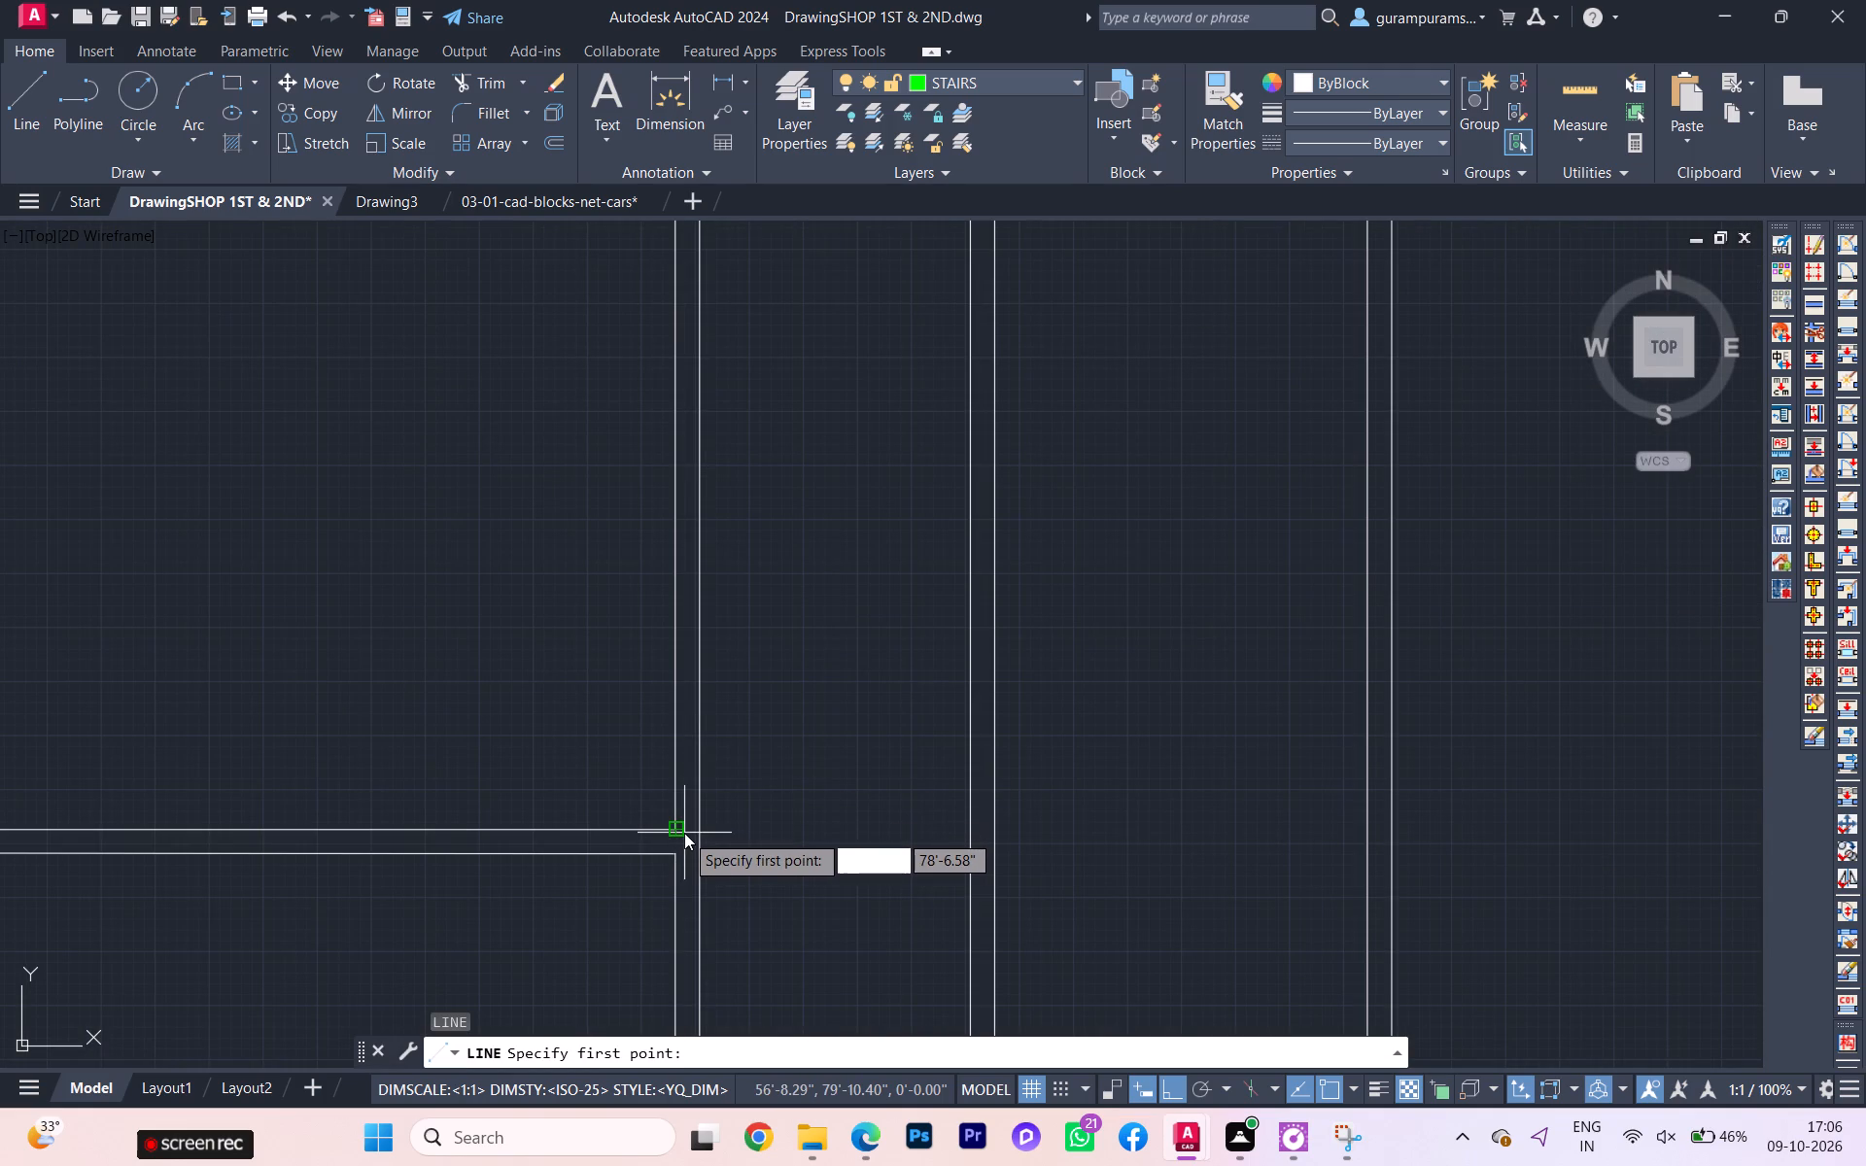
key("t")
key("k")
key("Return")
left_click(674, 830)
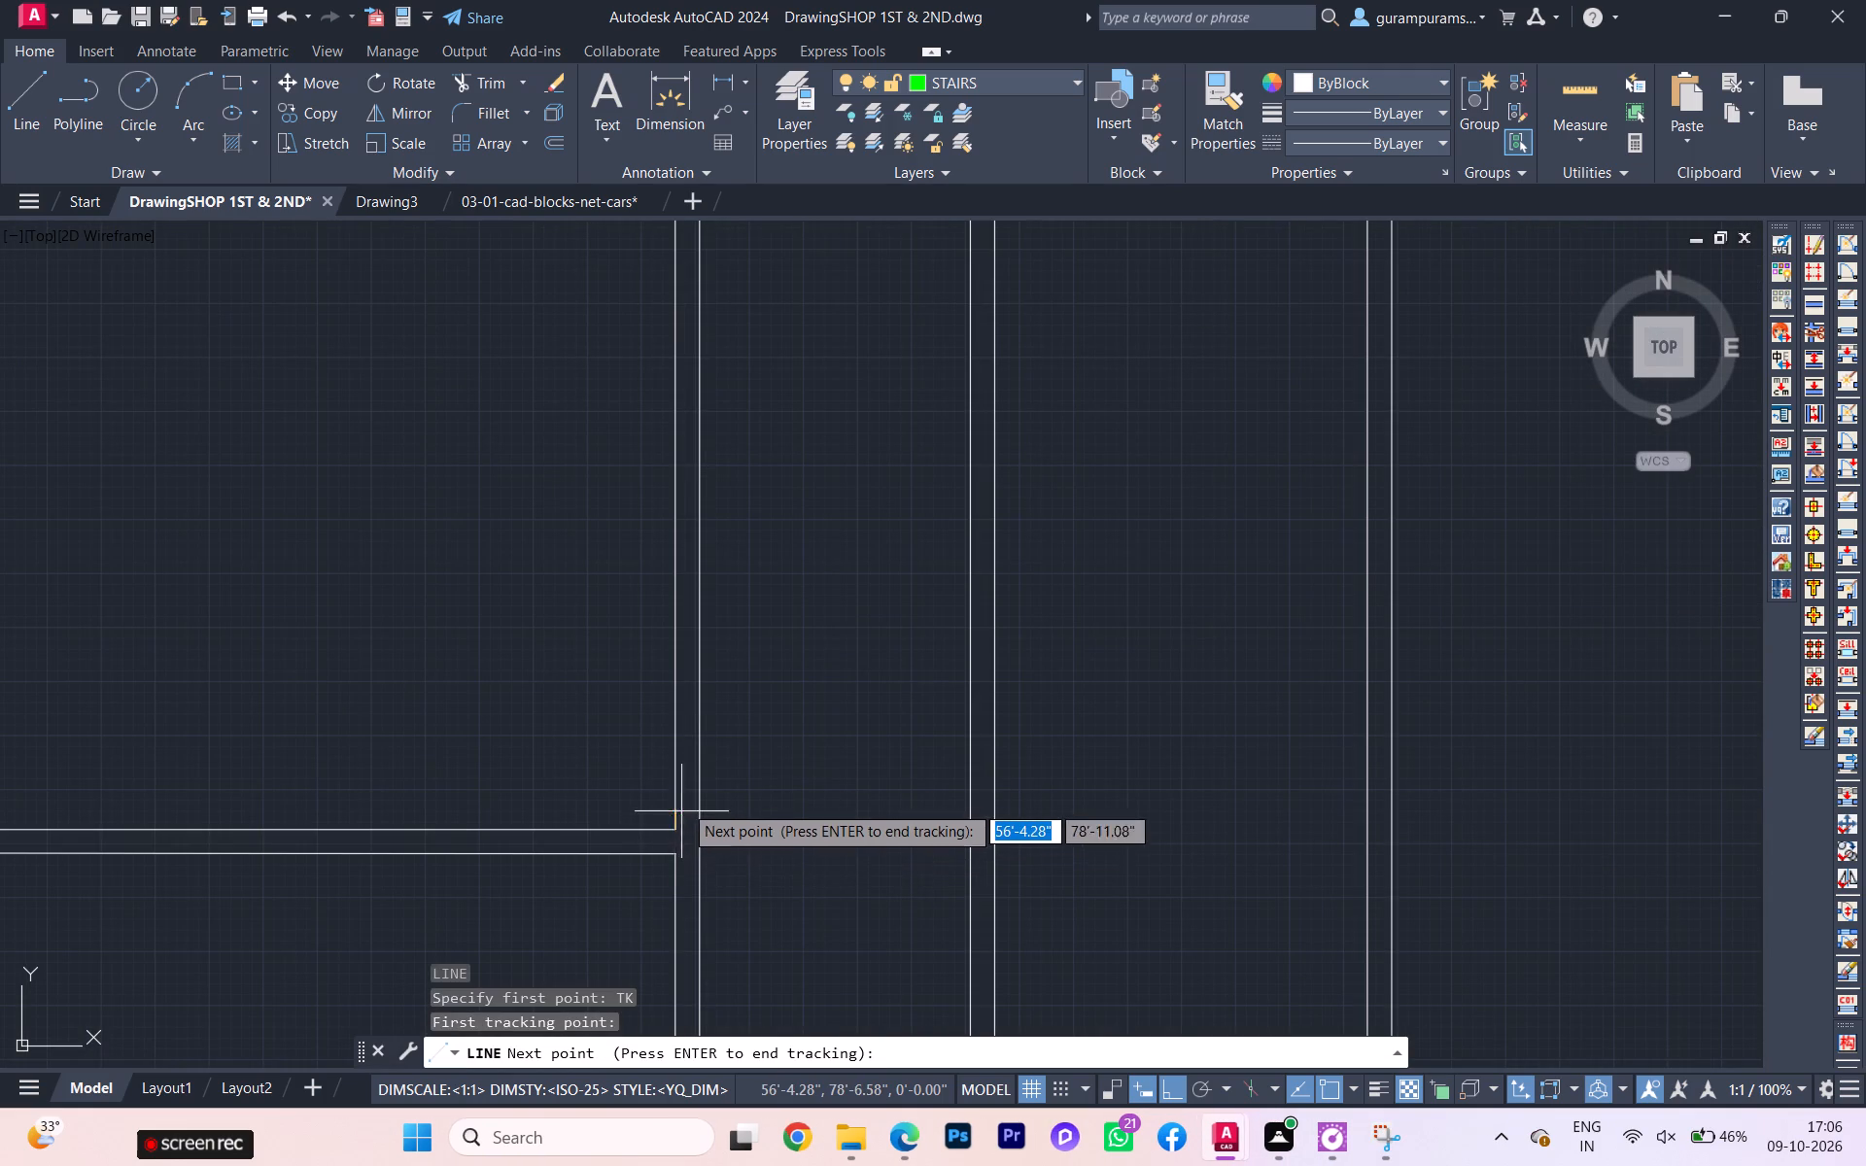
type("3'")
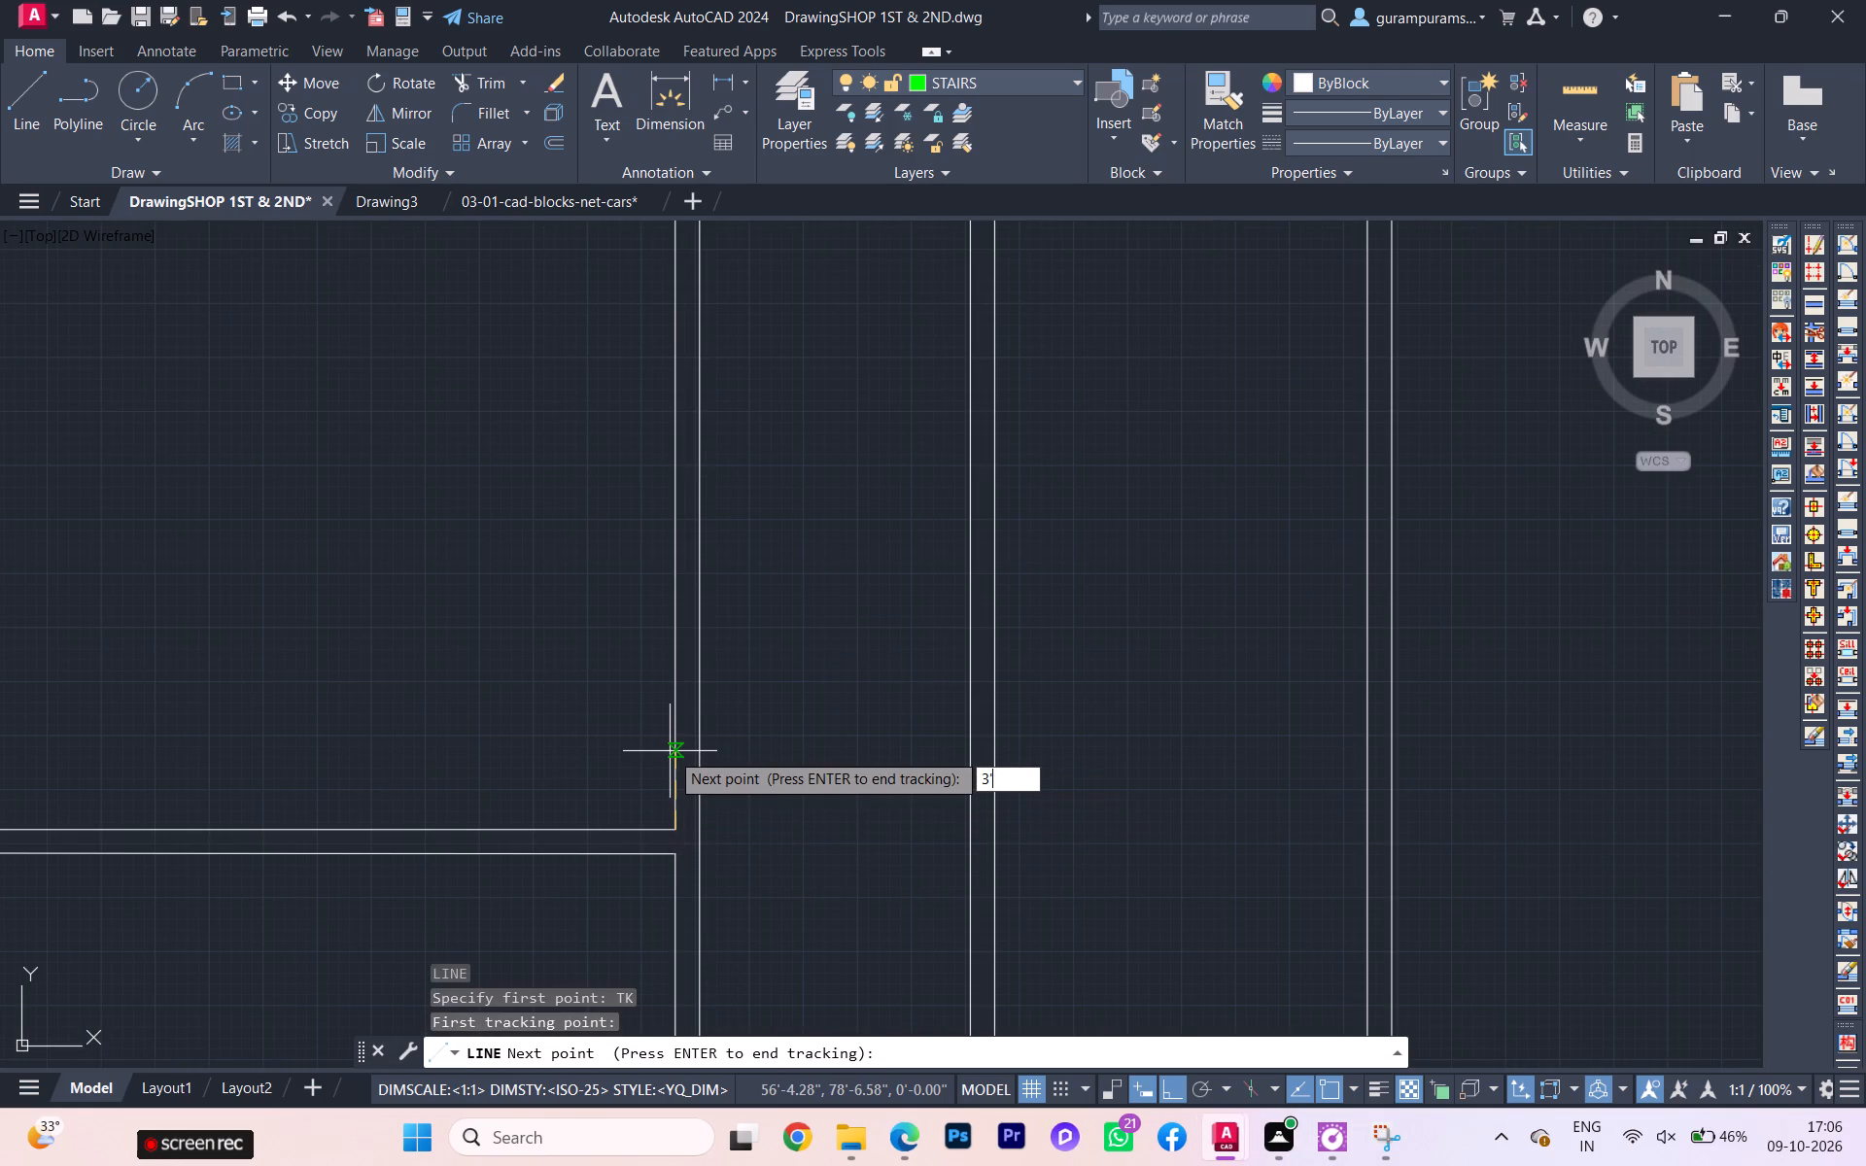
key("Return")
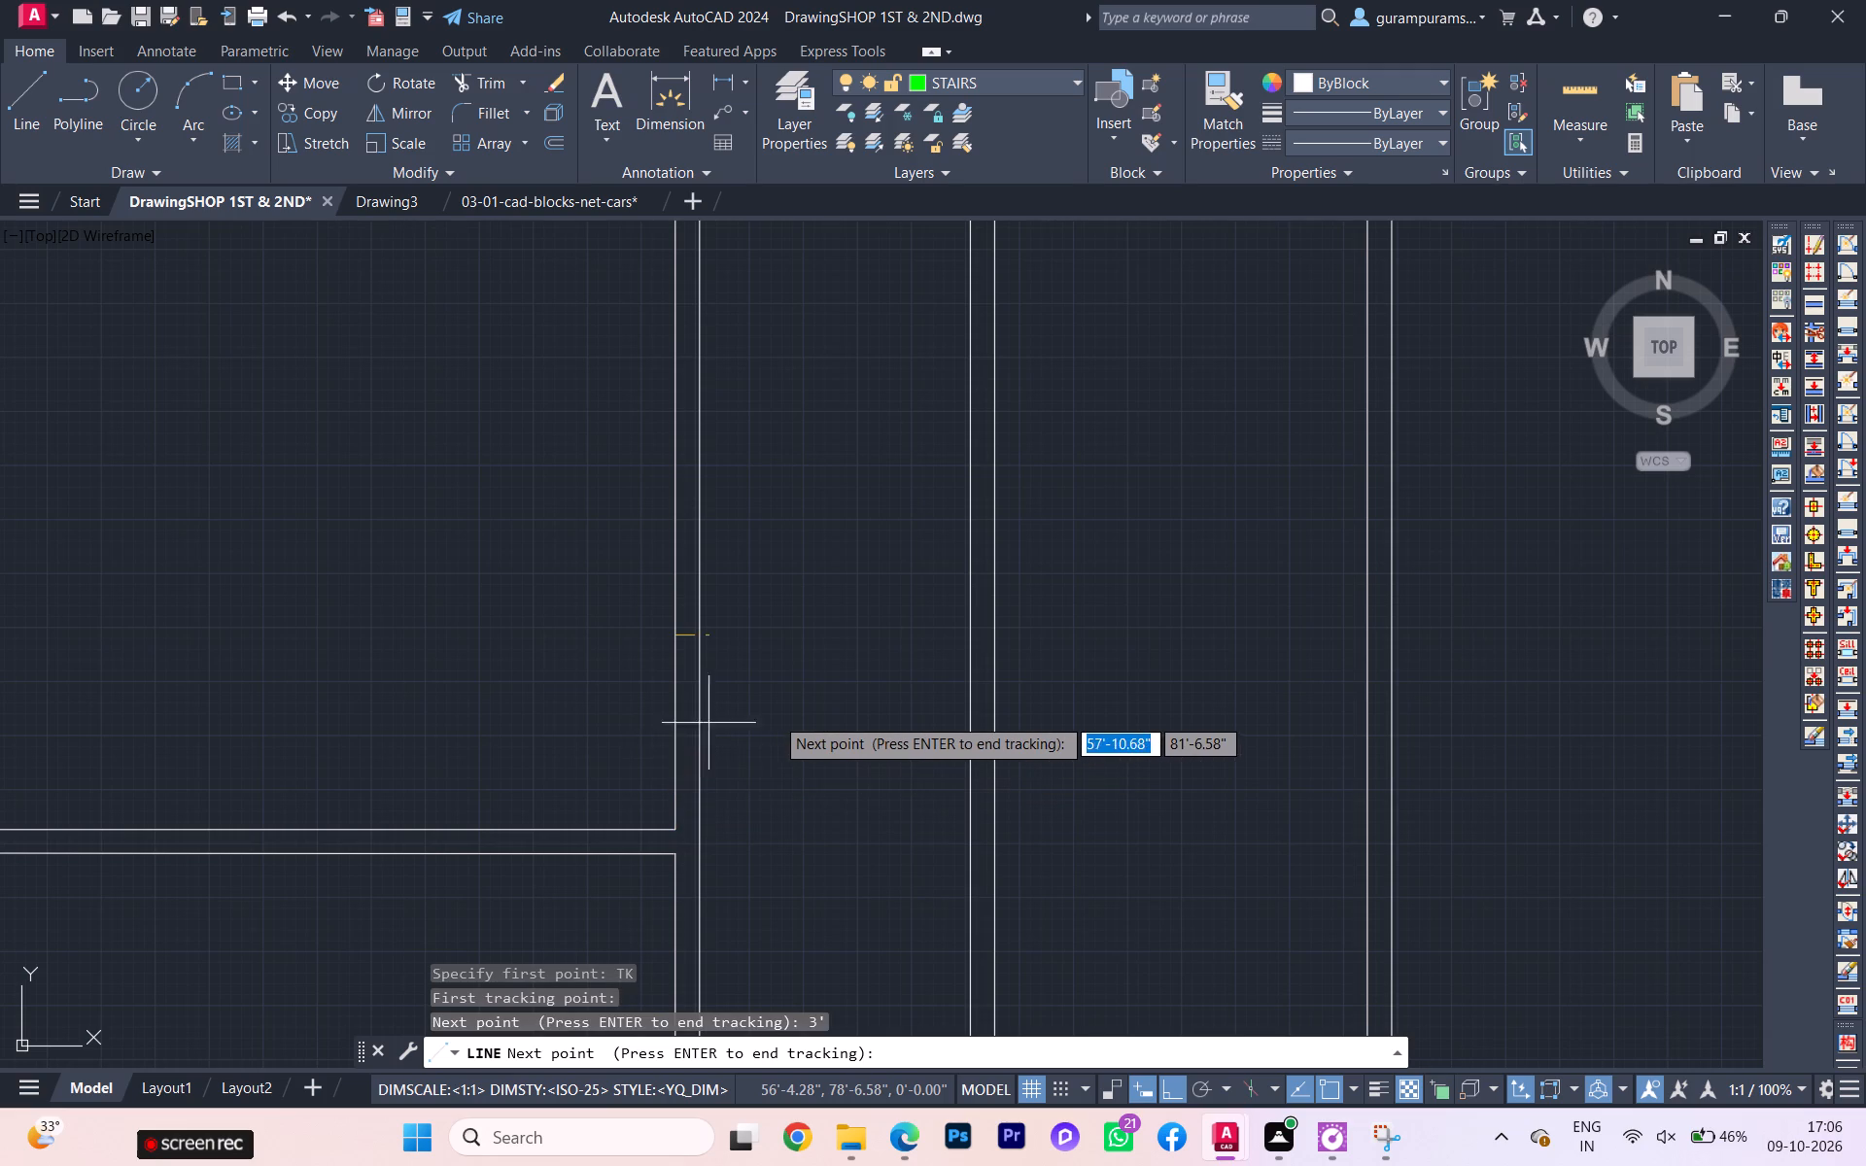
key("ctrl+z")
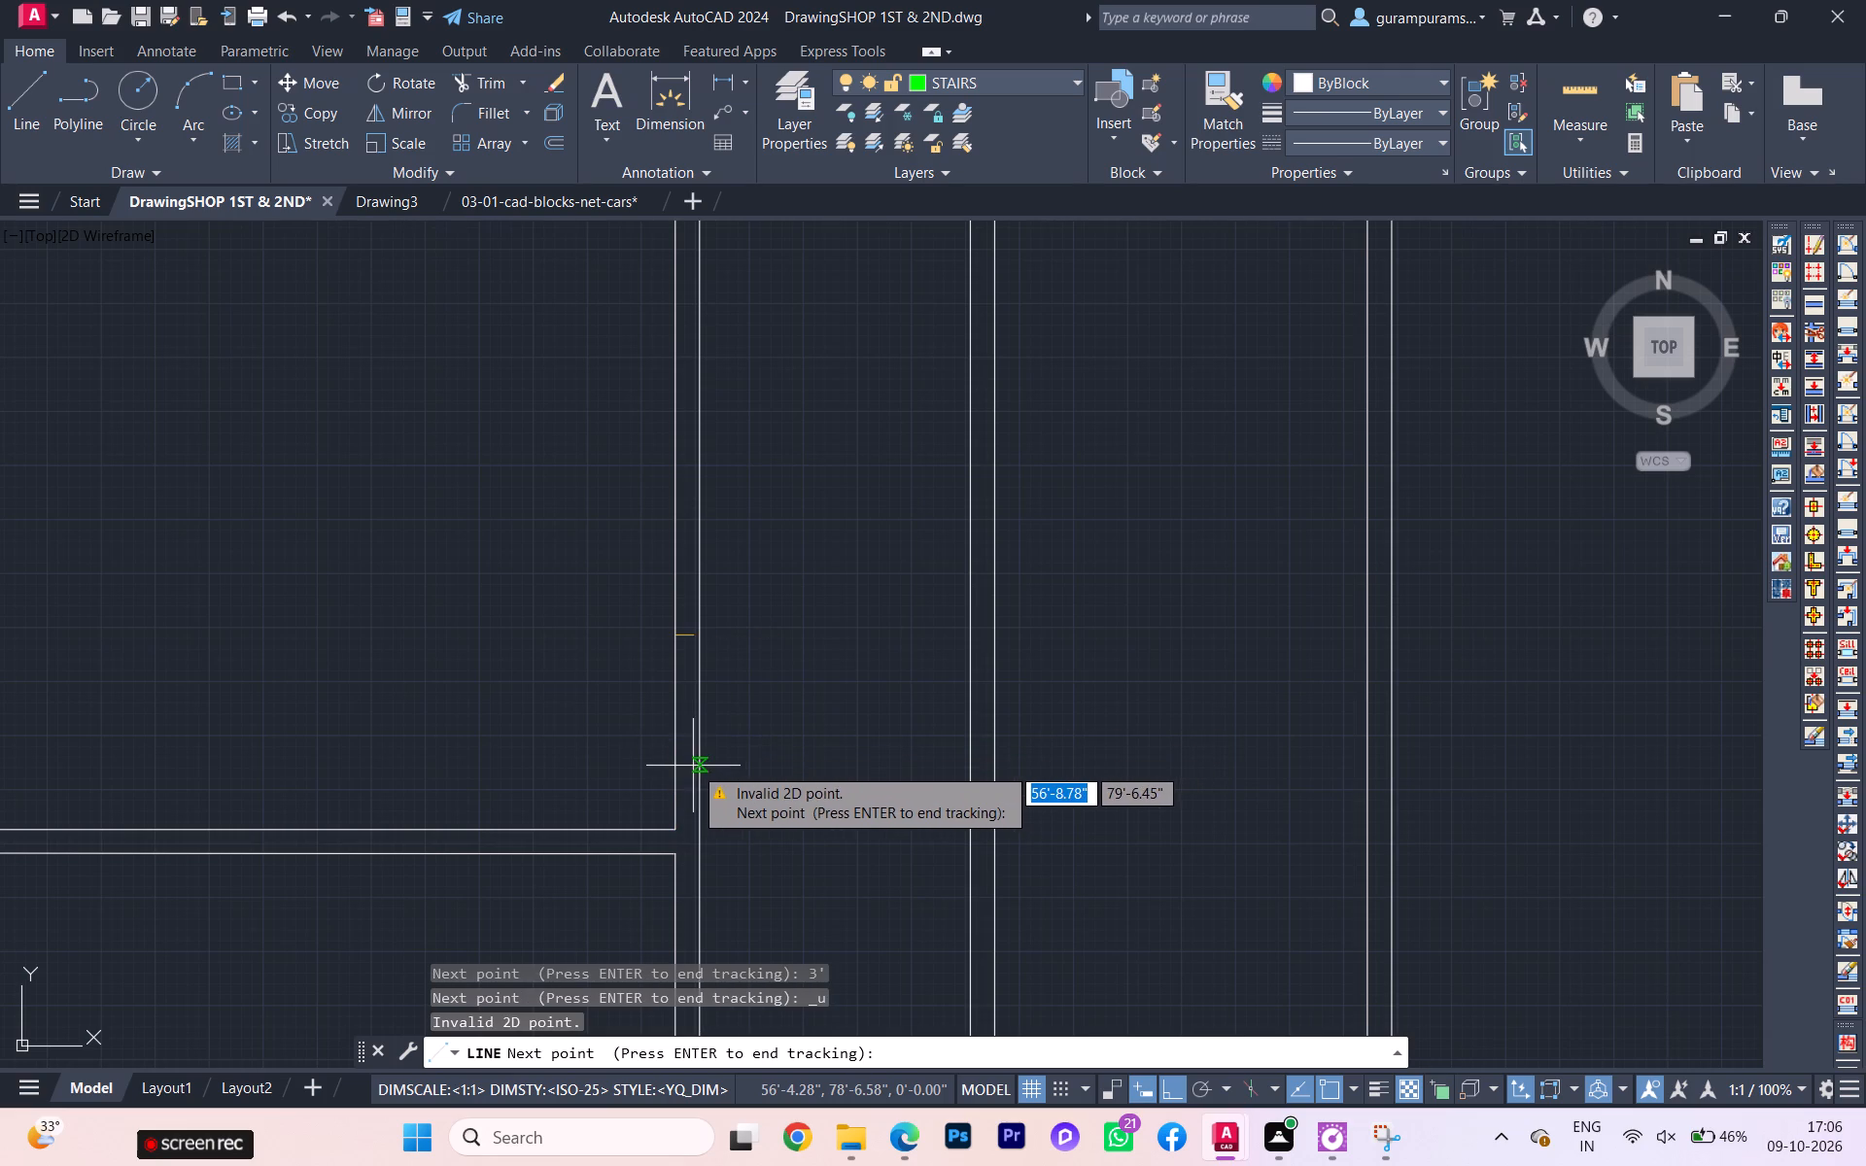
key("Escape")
Draw a line across the passage-side wall, tracked 6" above the upper inner corner of the fourth-lowest partition junction.
key("space")
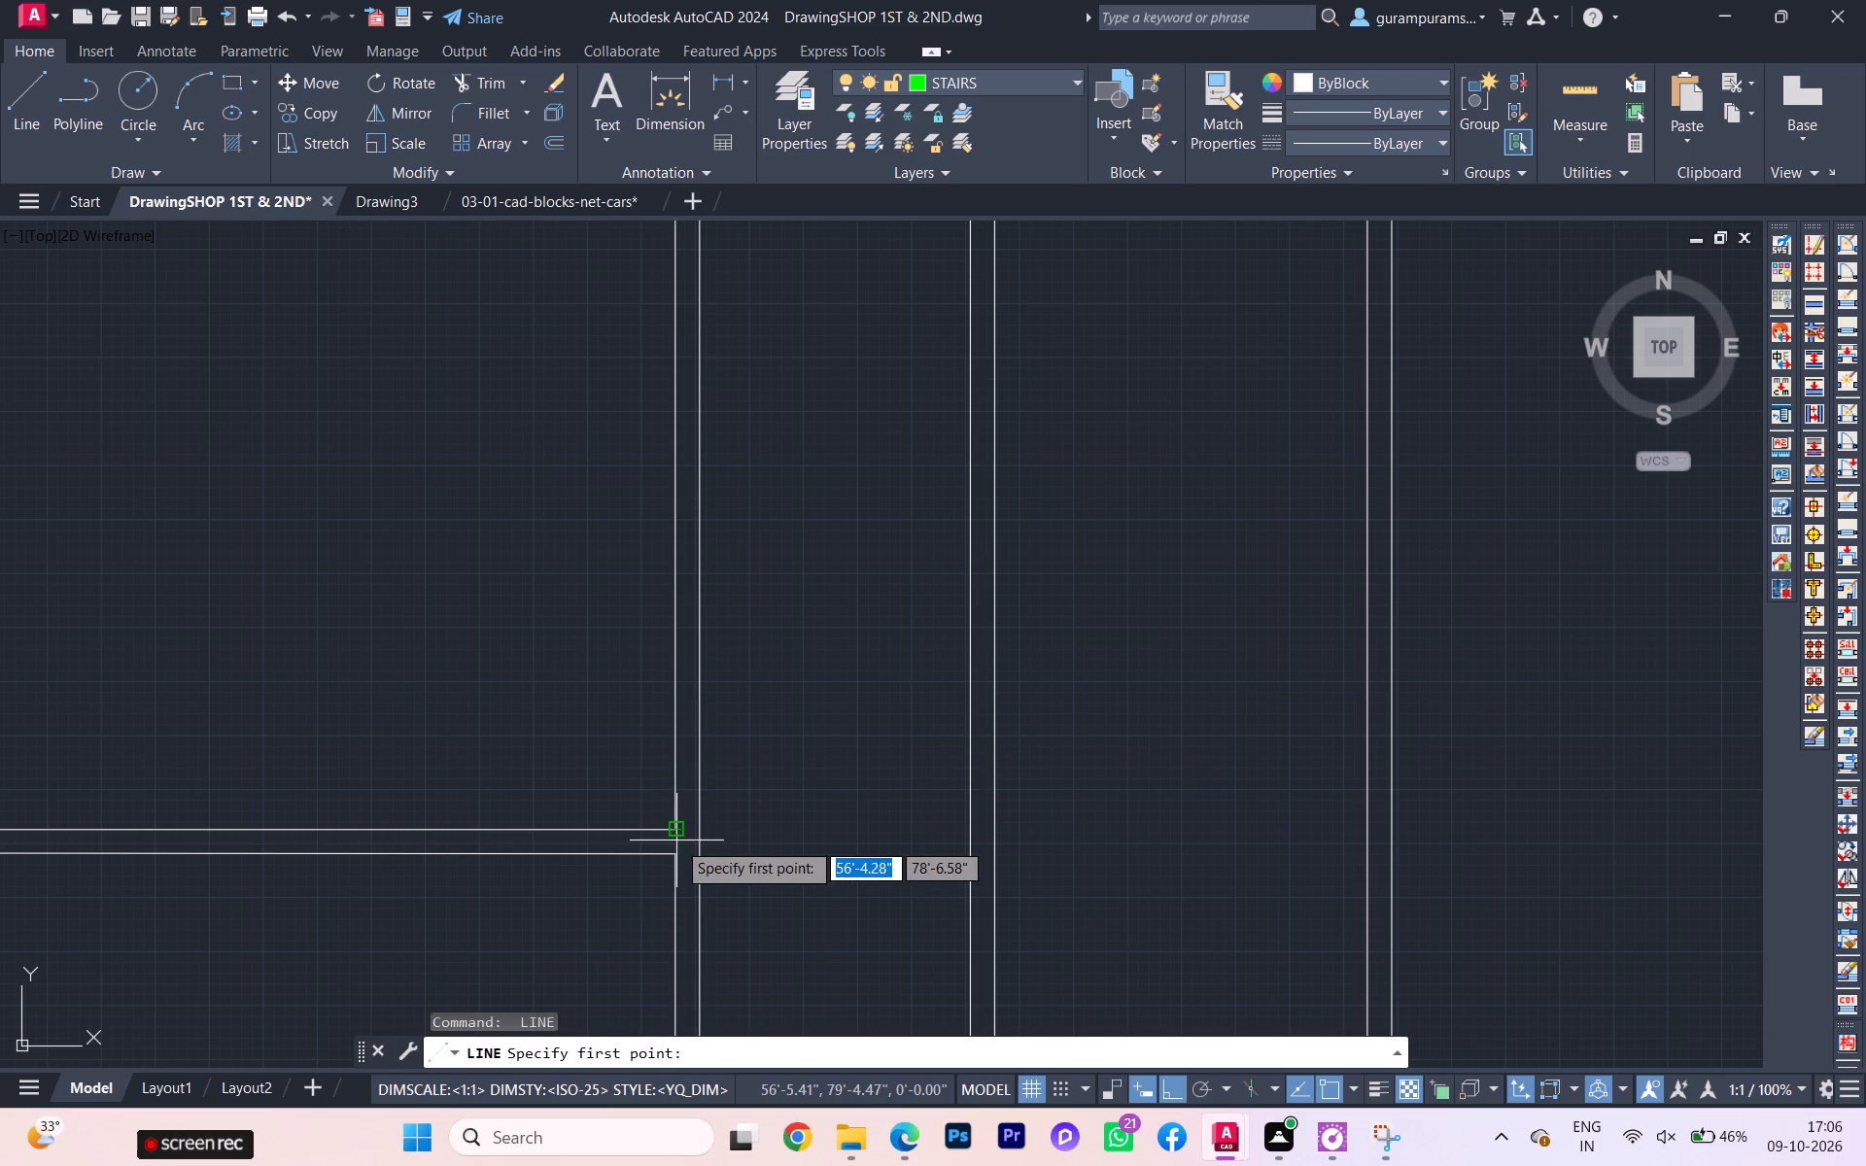
type("TK")
key("Return")
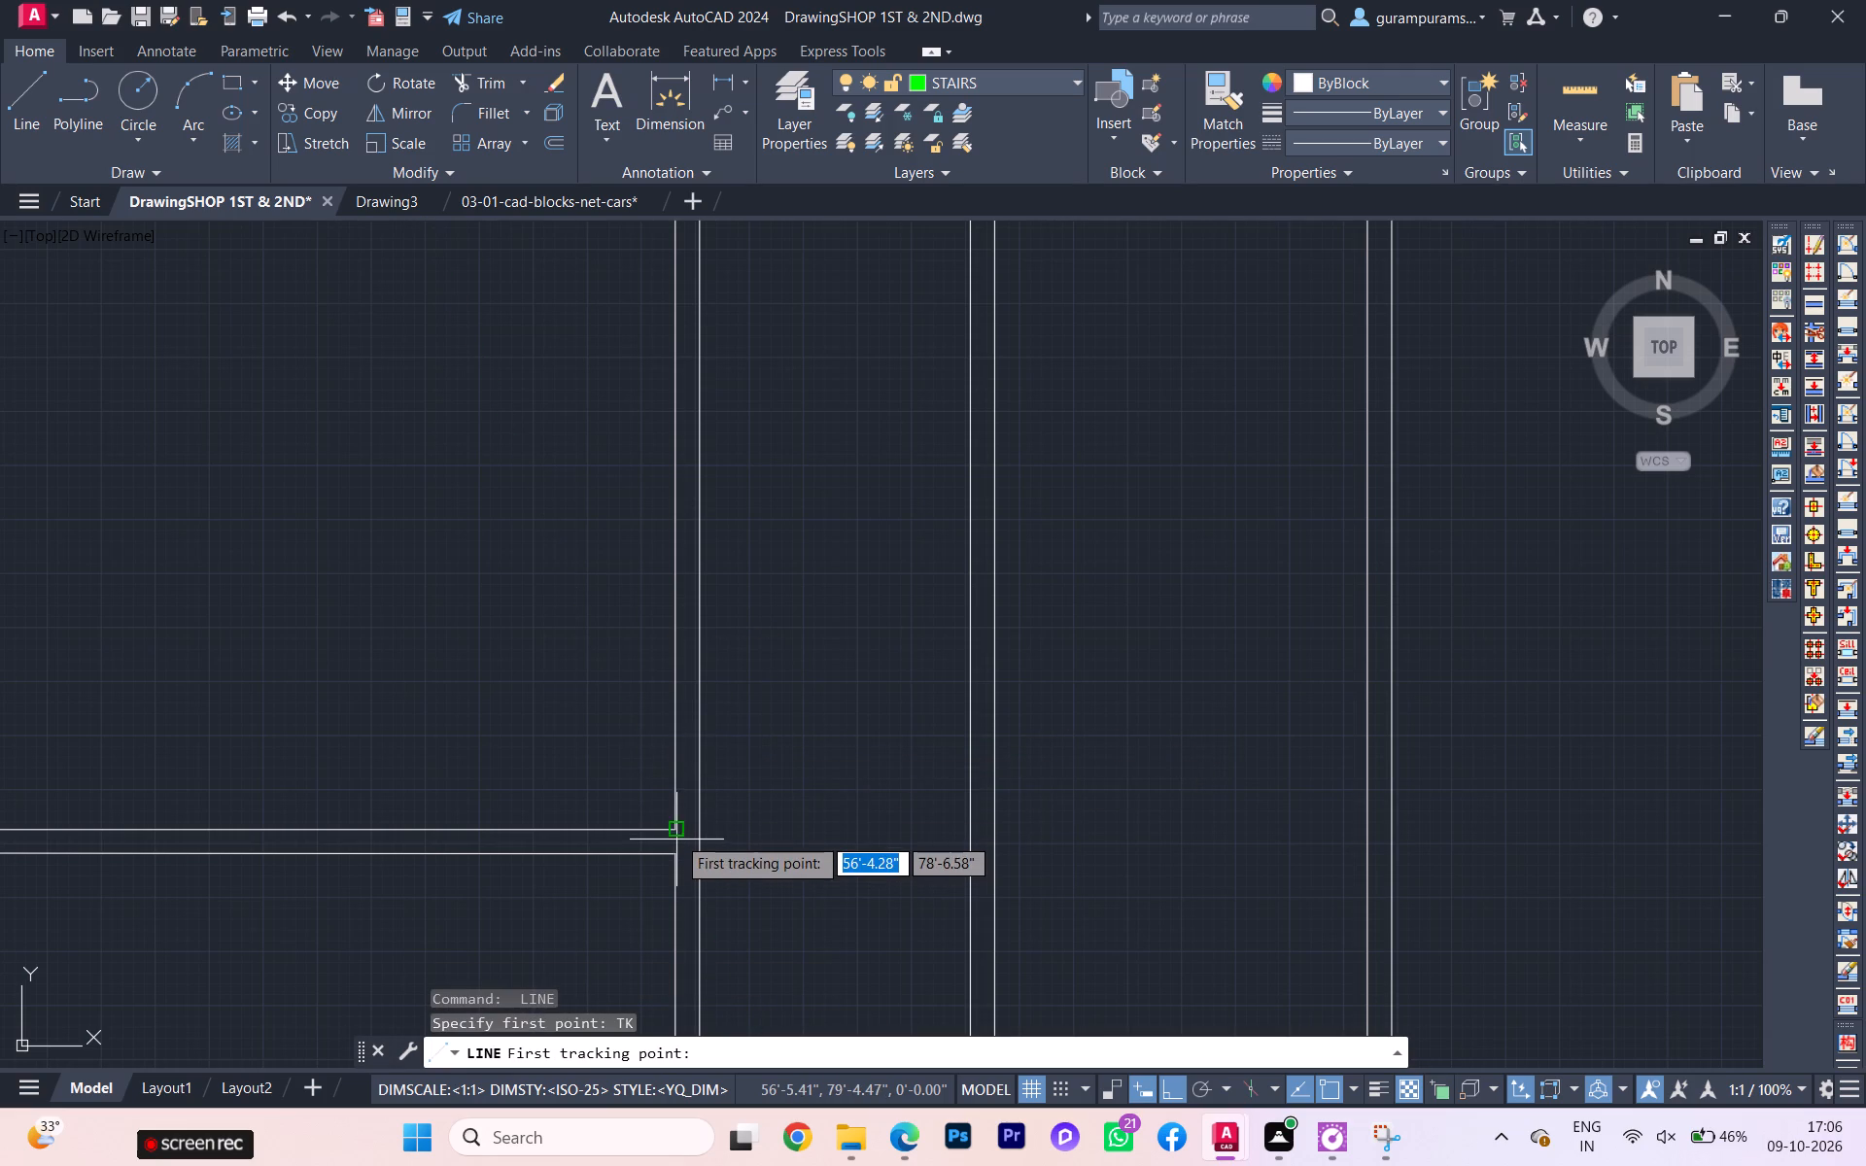
left_click(676, 823)
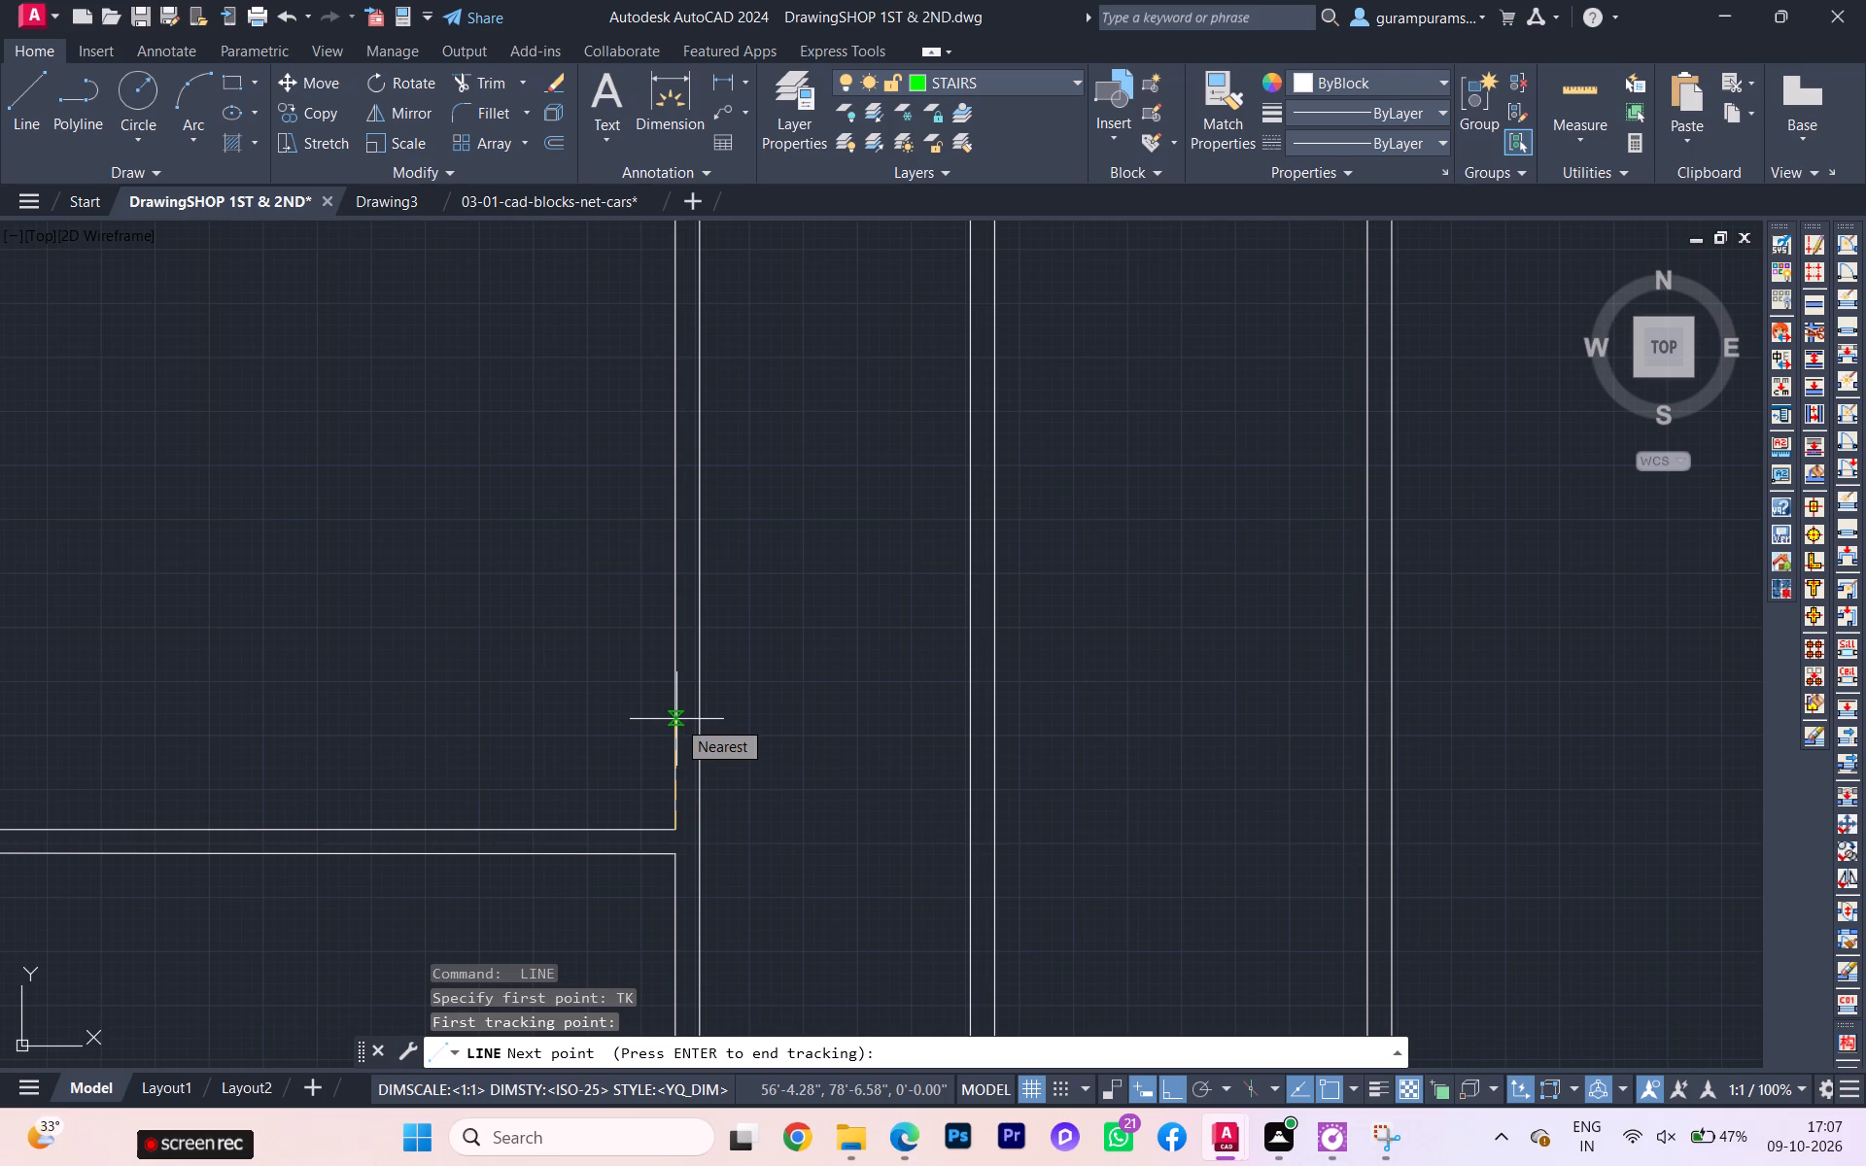
key("6")
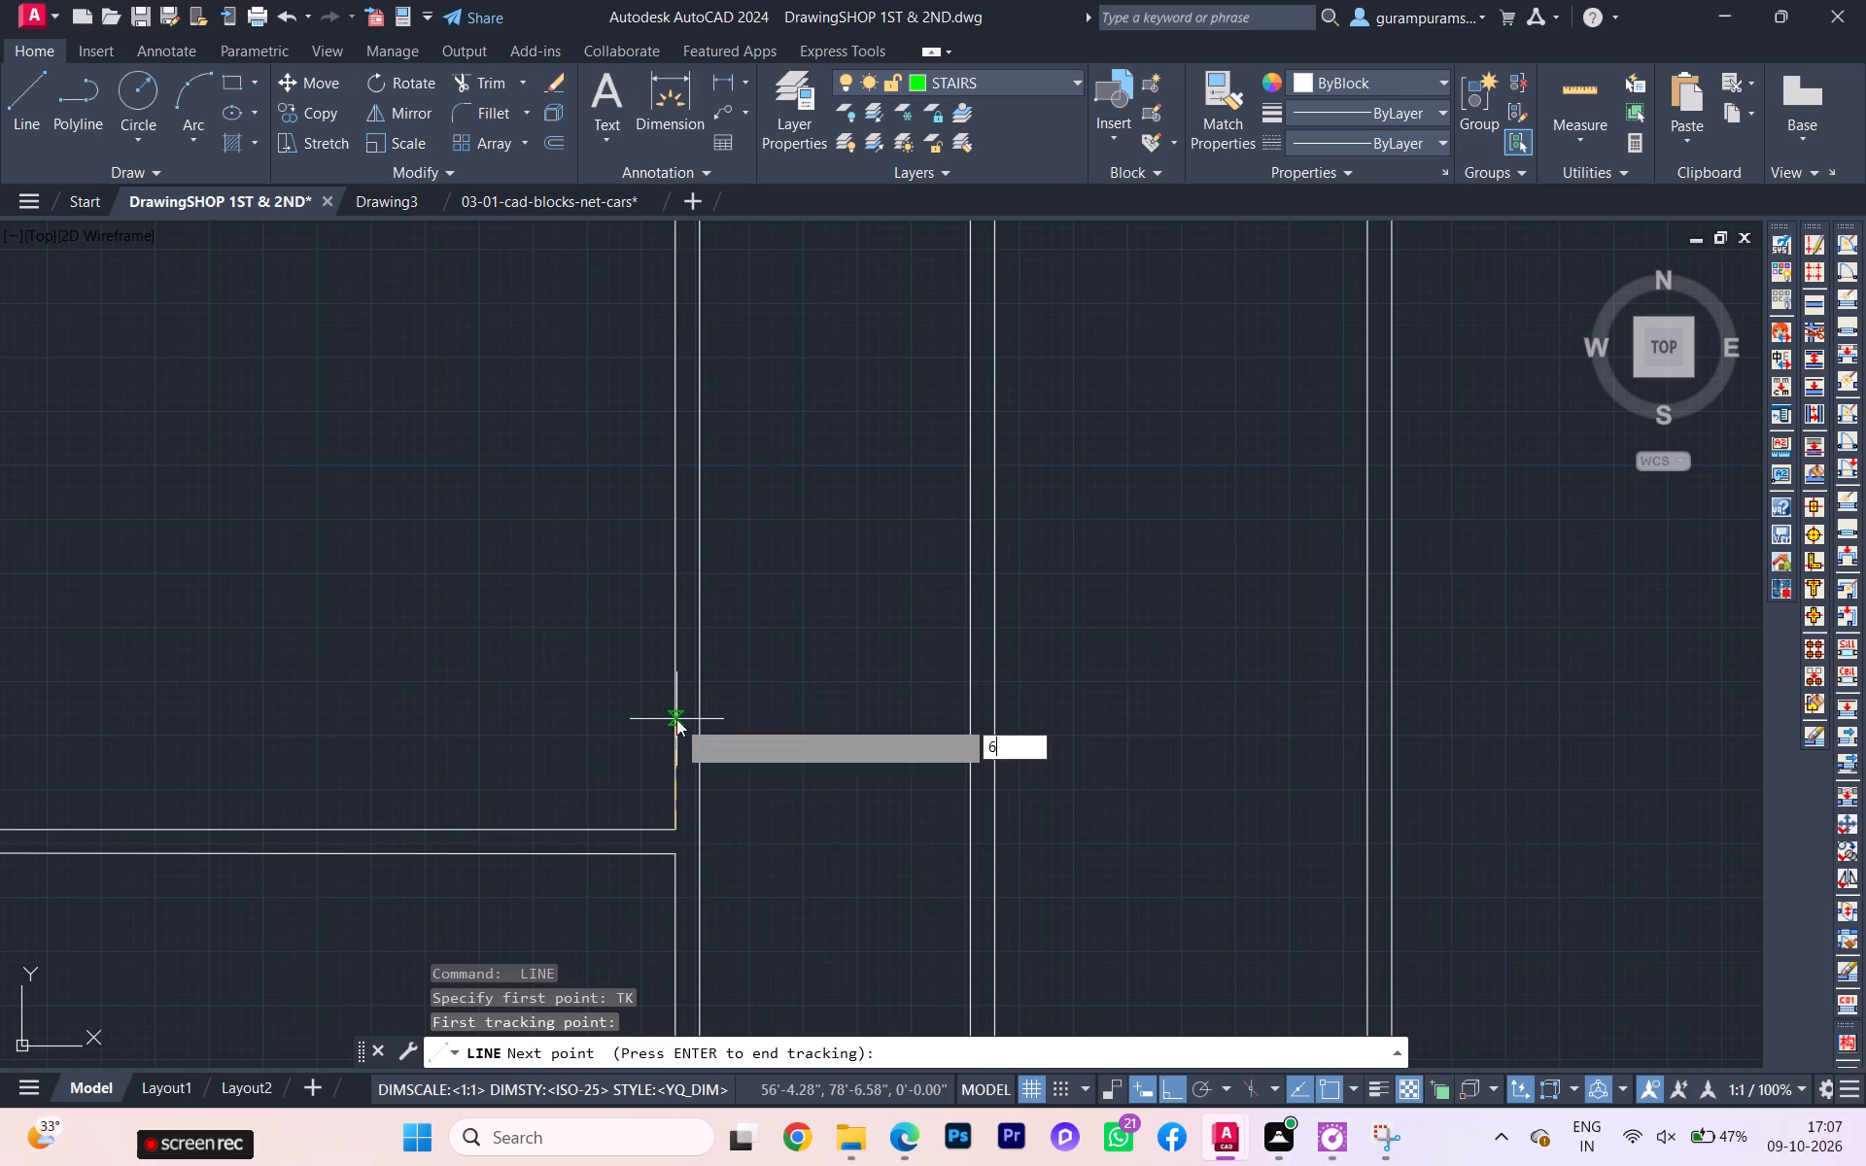
key("Return")
key("Return")
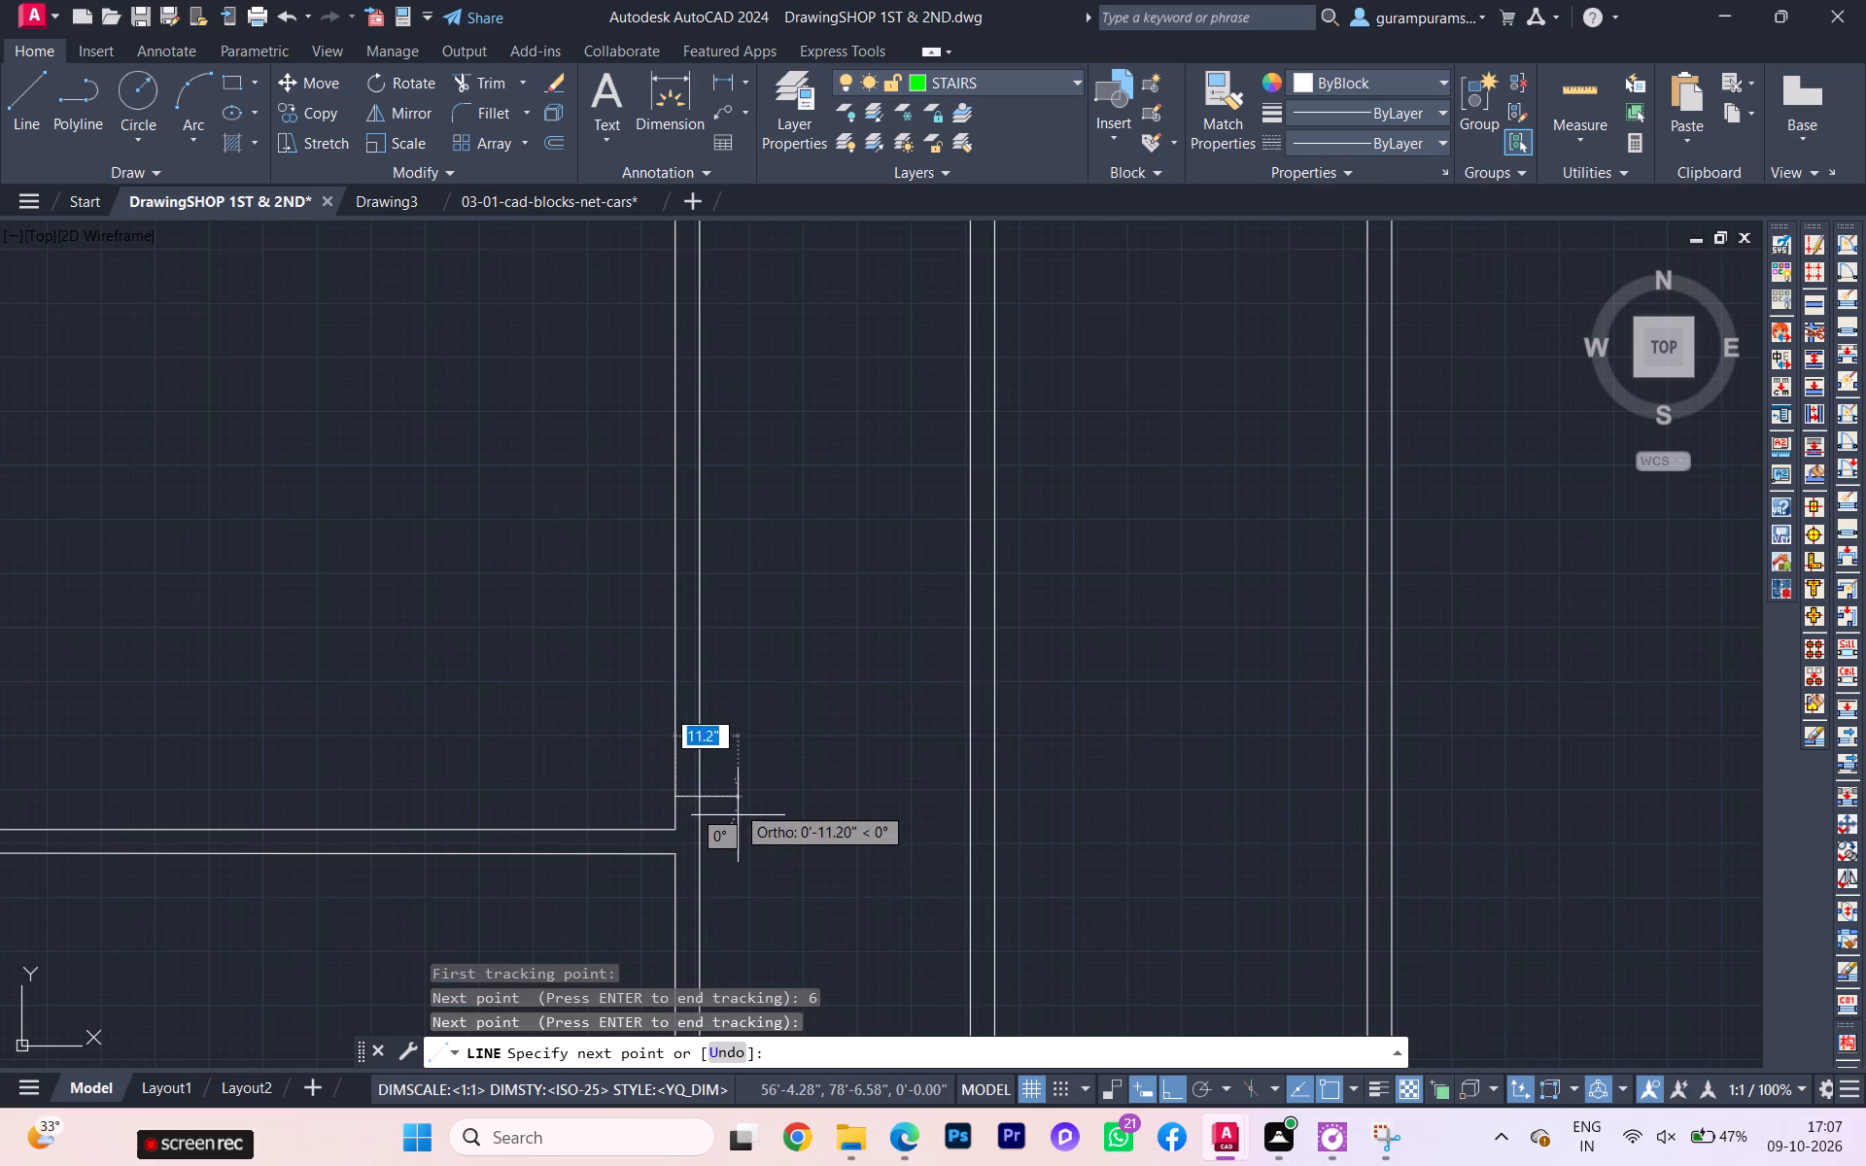
scroll(736, 790, "up", 1)
scroll(736, 790, "down", 1)
scroll(736, 788, "up", 1)
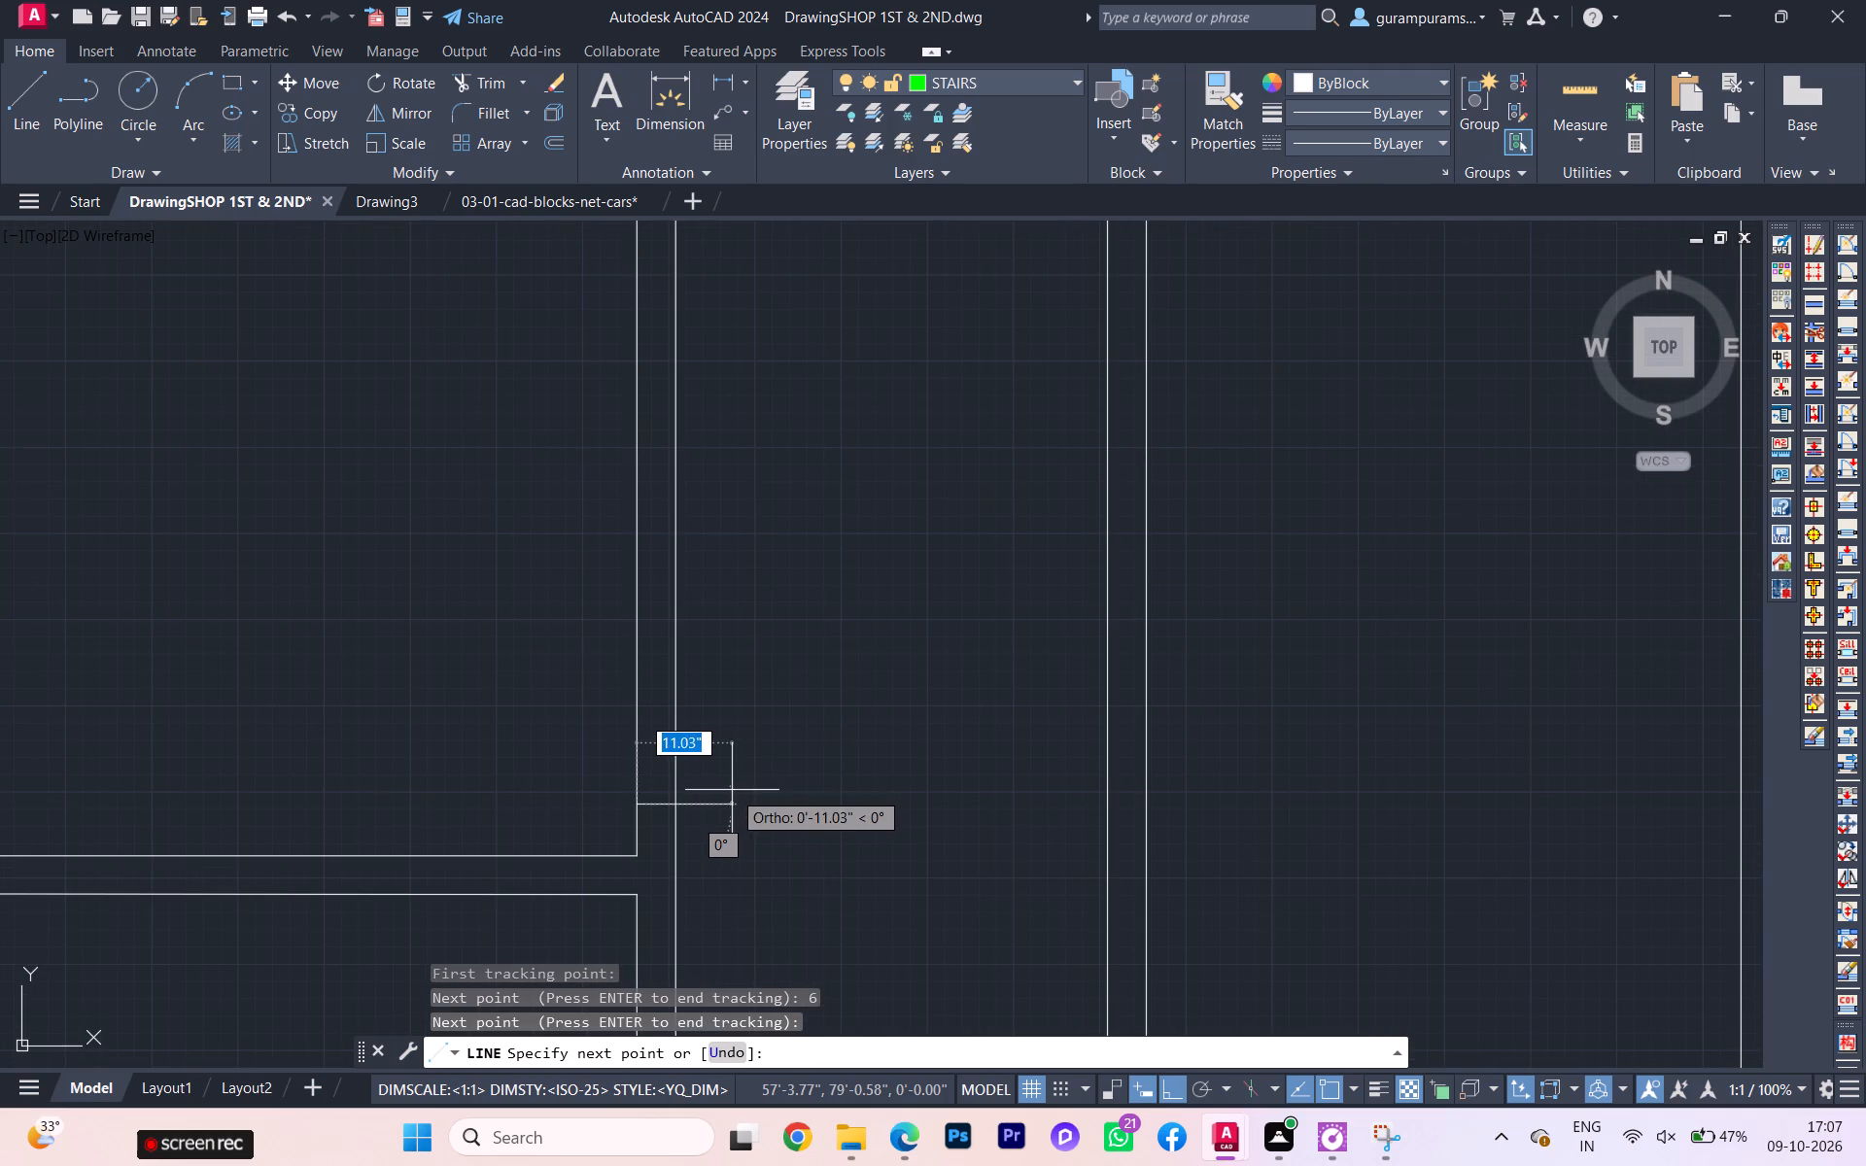
scroll(723, 809, "up", 2)
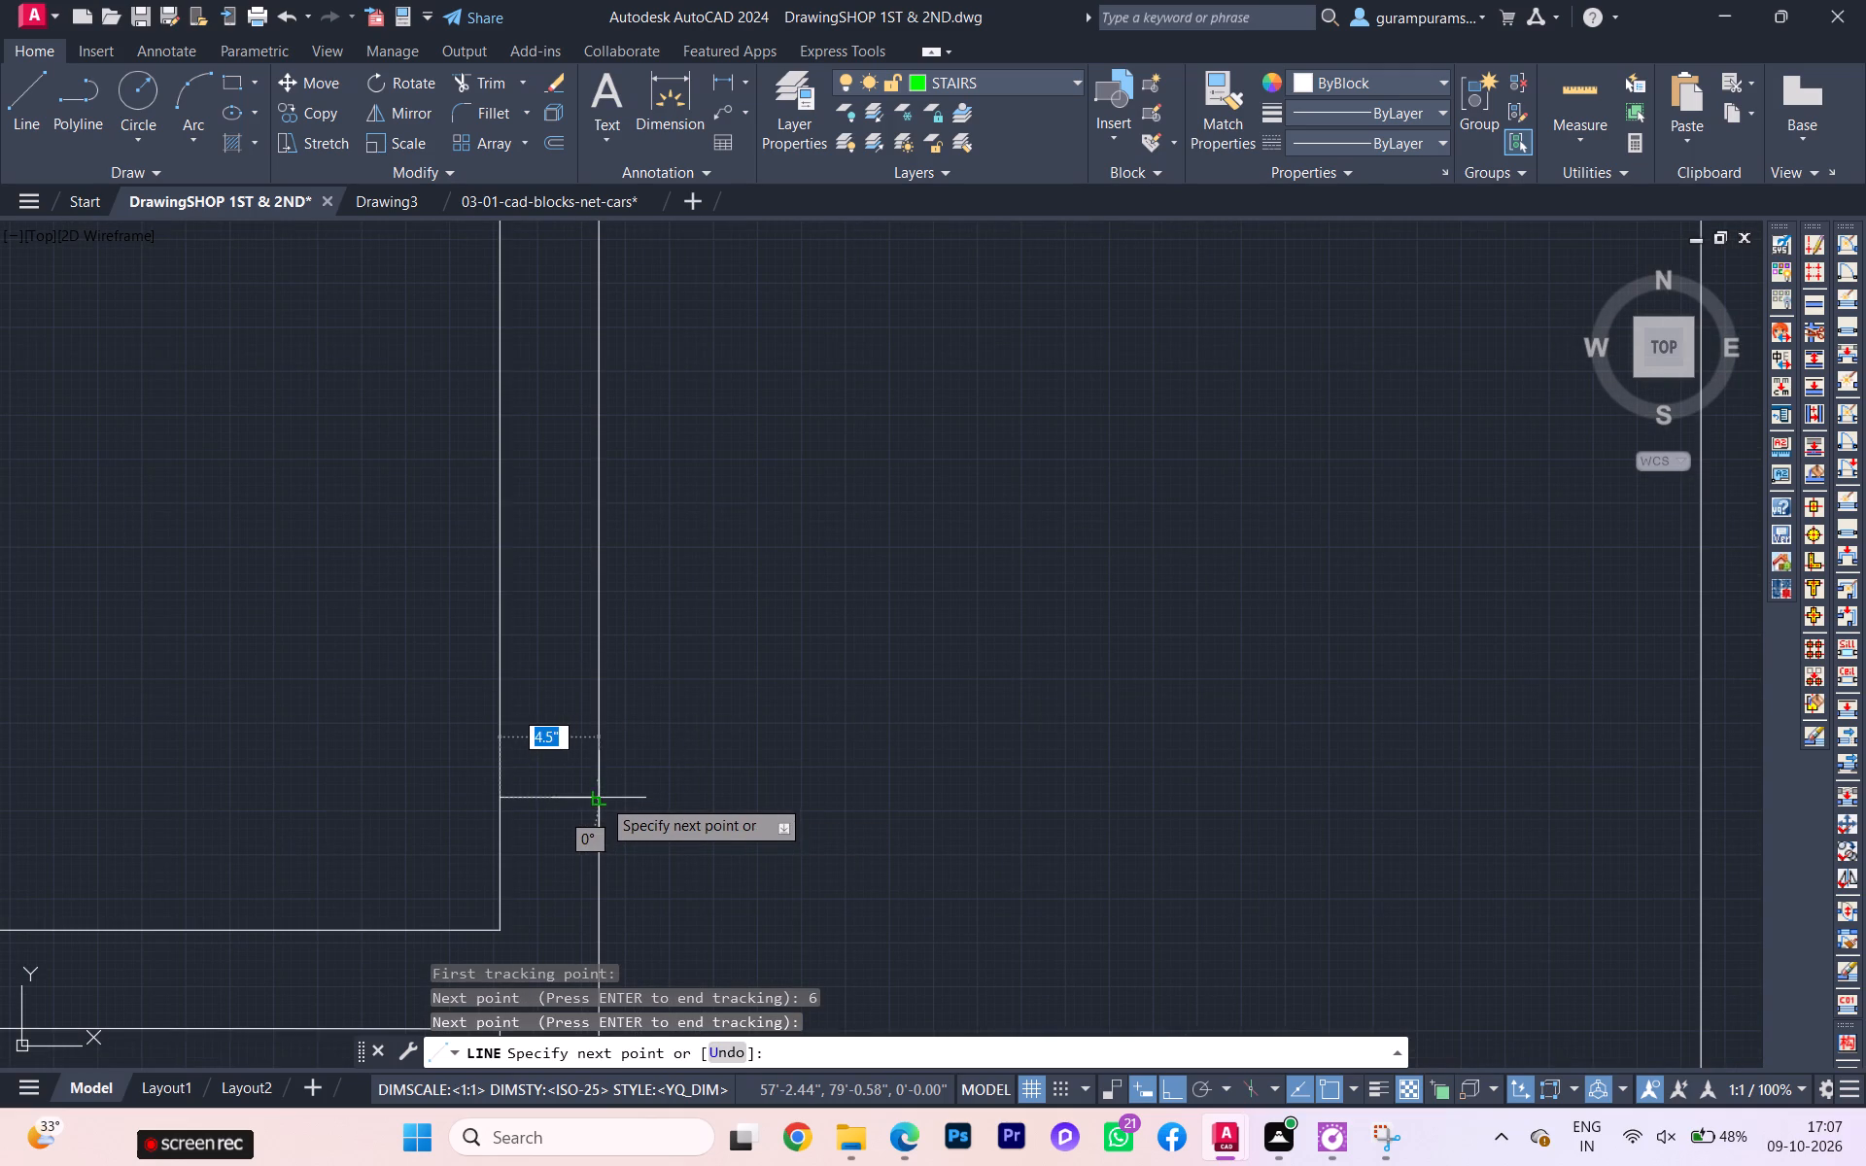
left_click(599, 798)
key("Return")
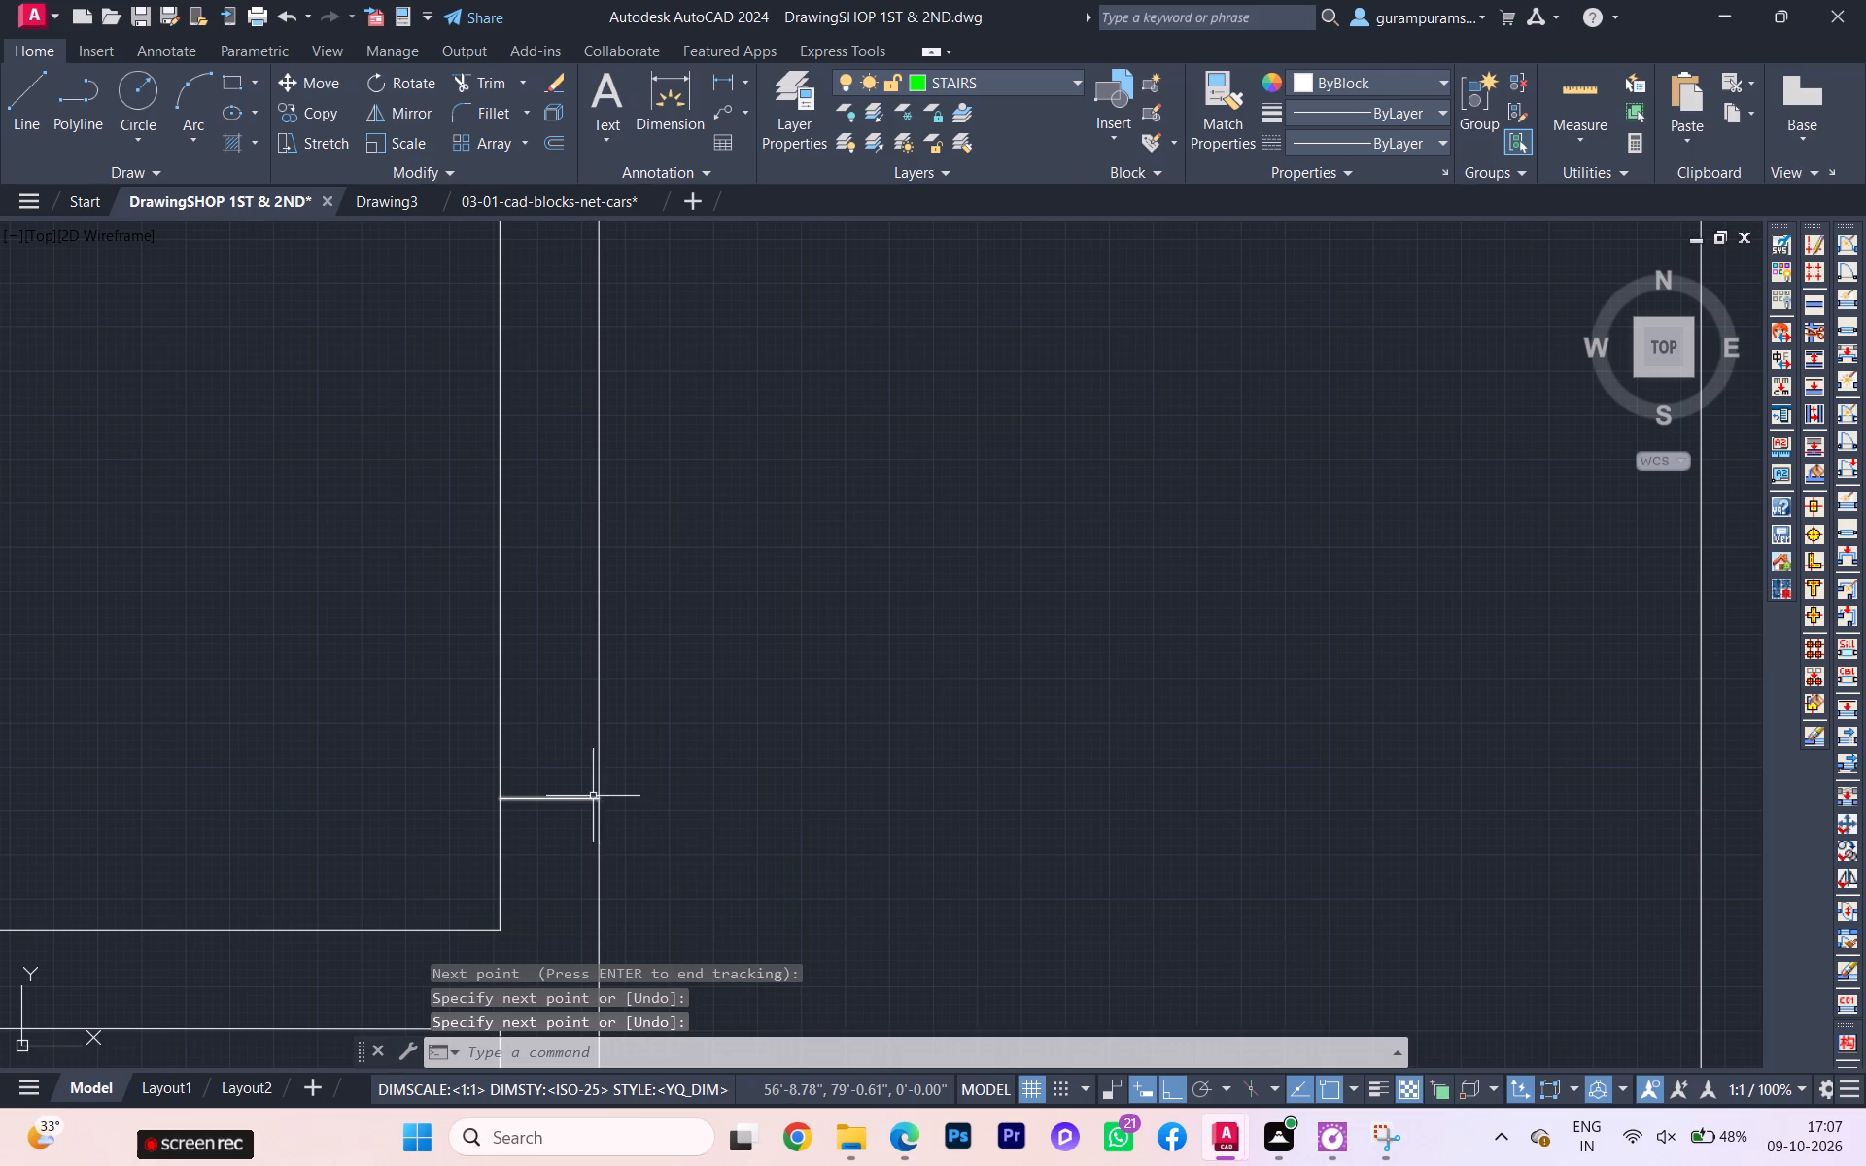
Draw a line across the passage-side wall, tracked 6" below the lower inner corner of the fourth-lowest partition junction.
key("space")
scroll(717, 899, "down", 2)
middle_click_drag(716, 761, 741, 517)
scroll(741, 517, "up", 1)
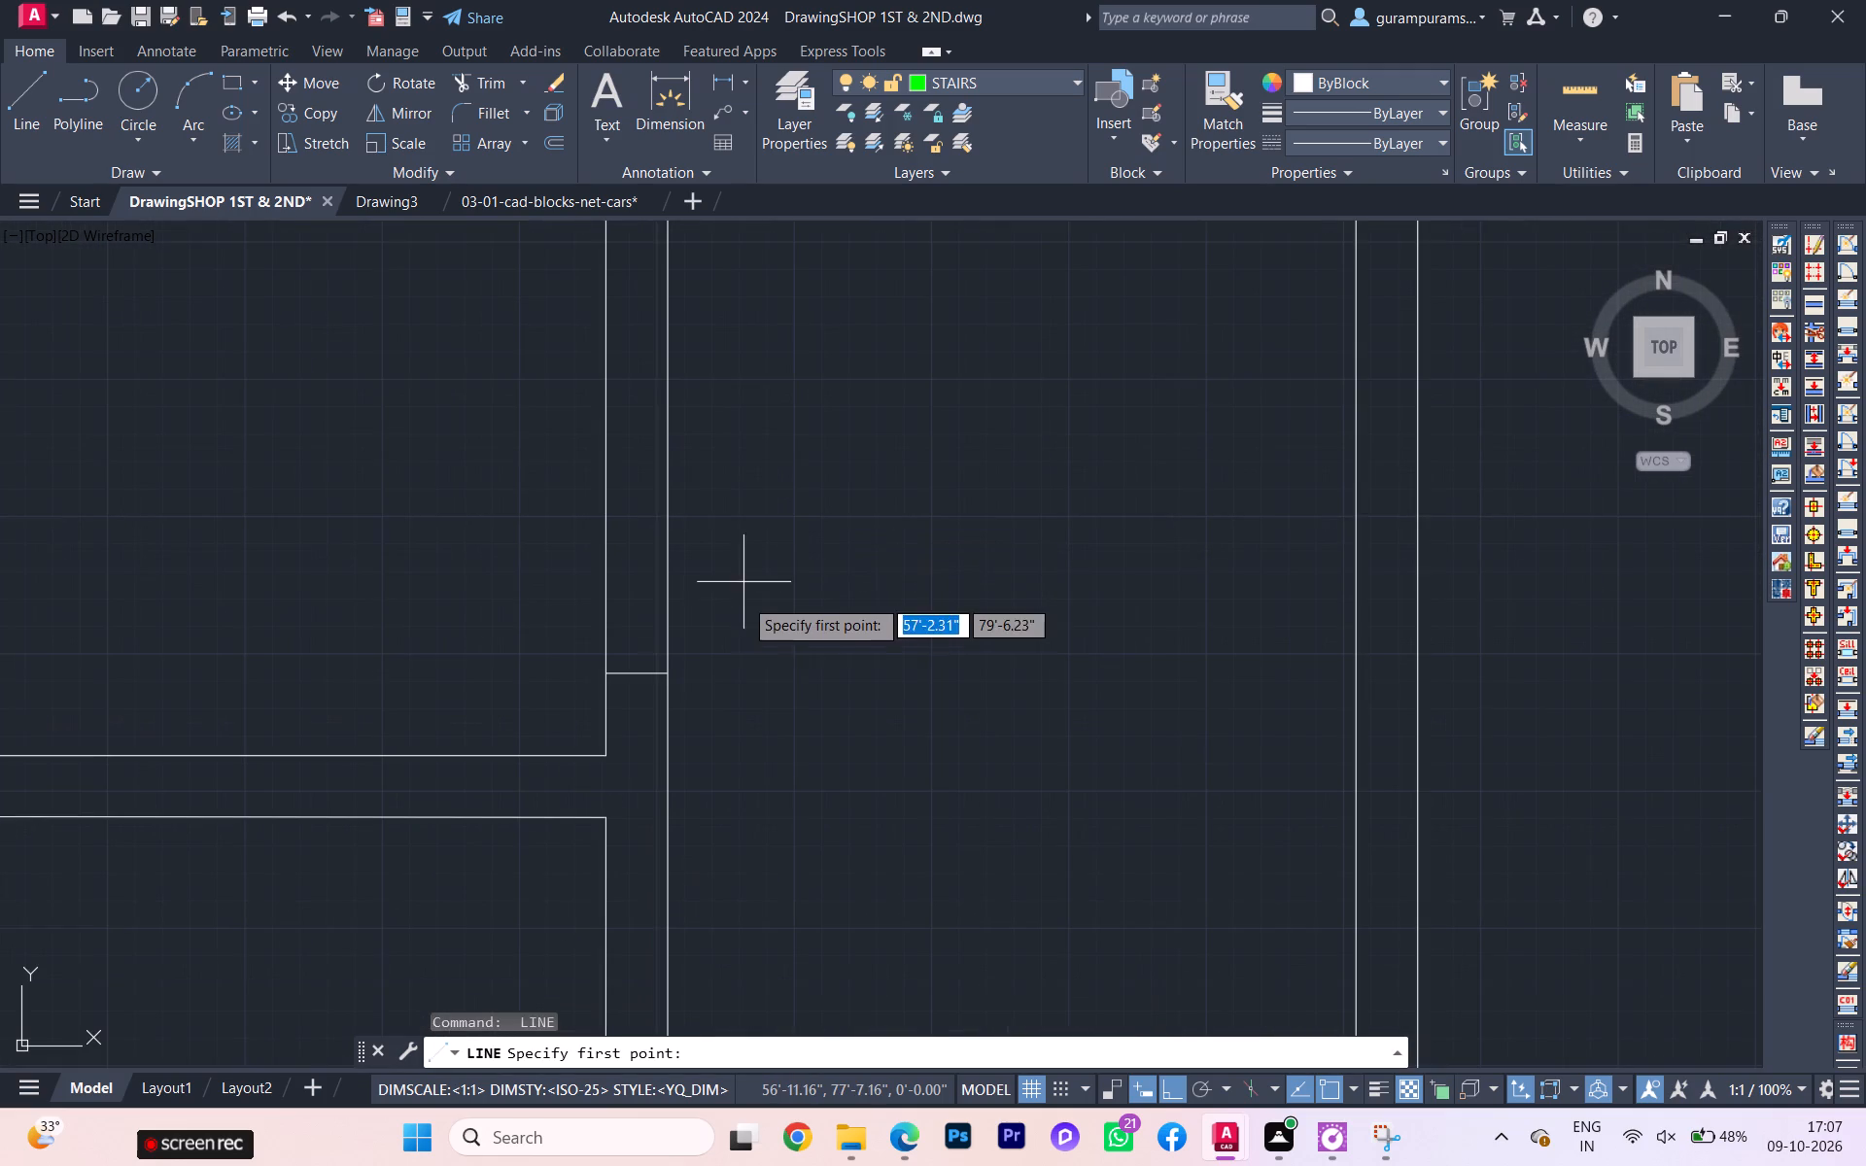
key("t")
key("k")
key("Return")
scroll(645, 761, "up", 1)
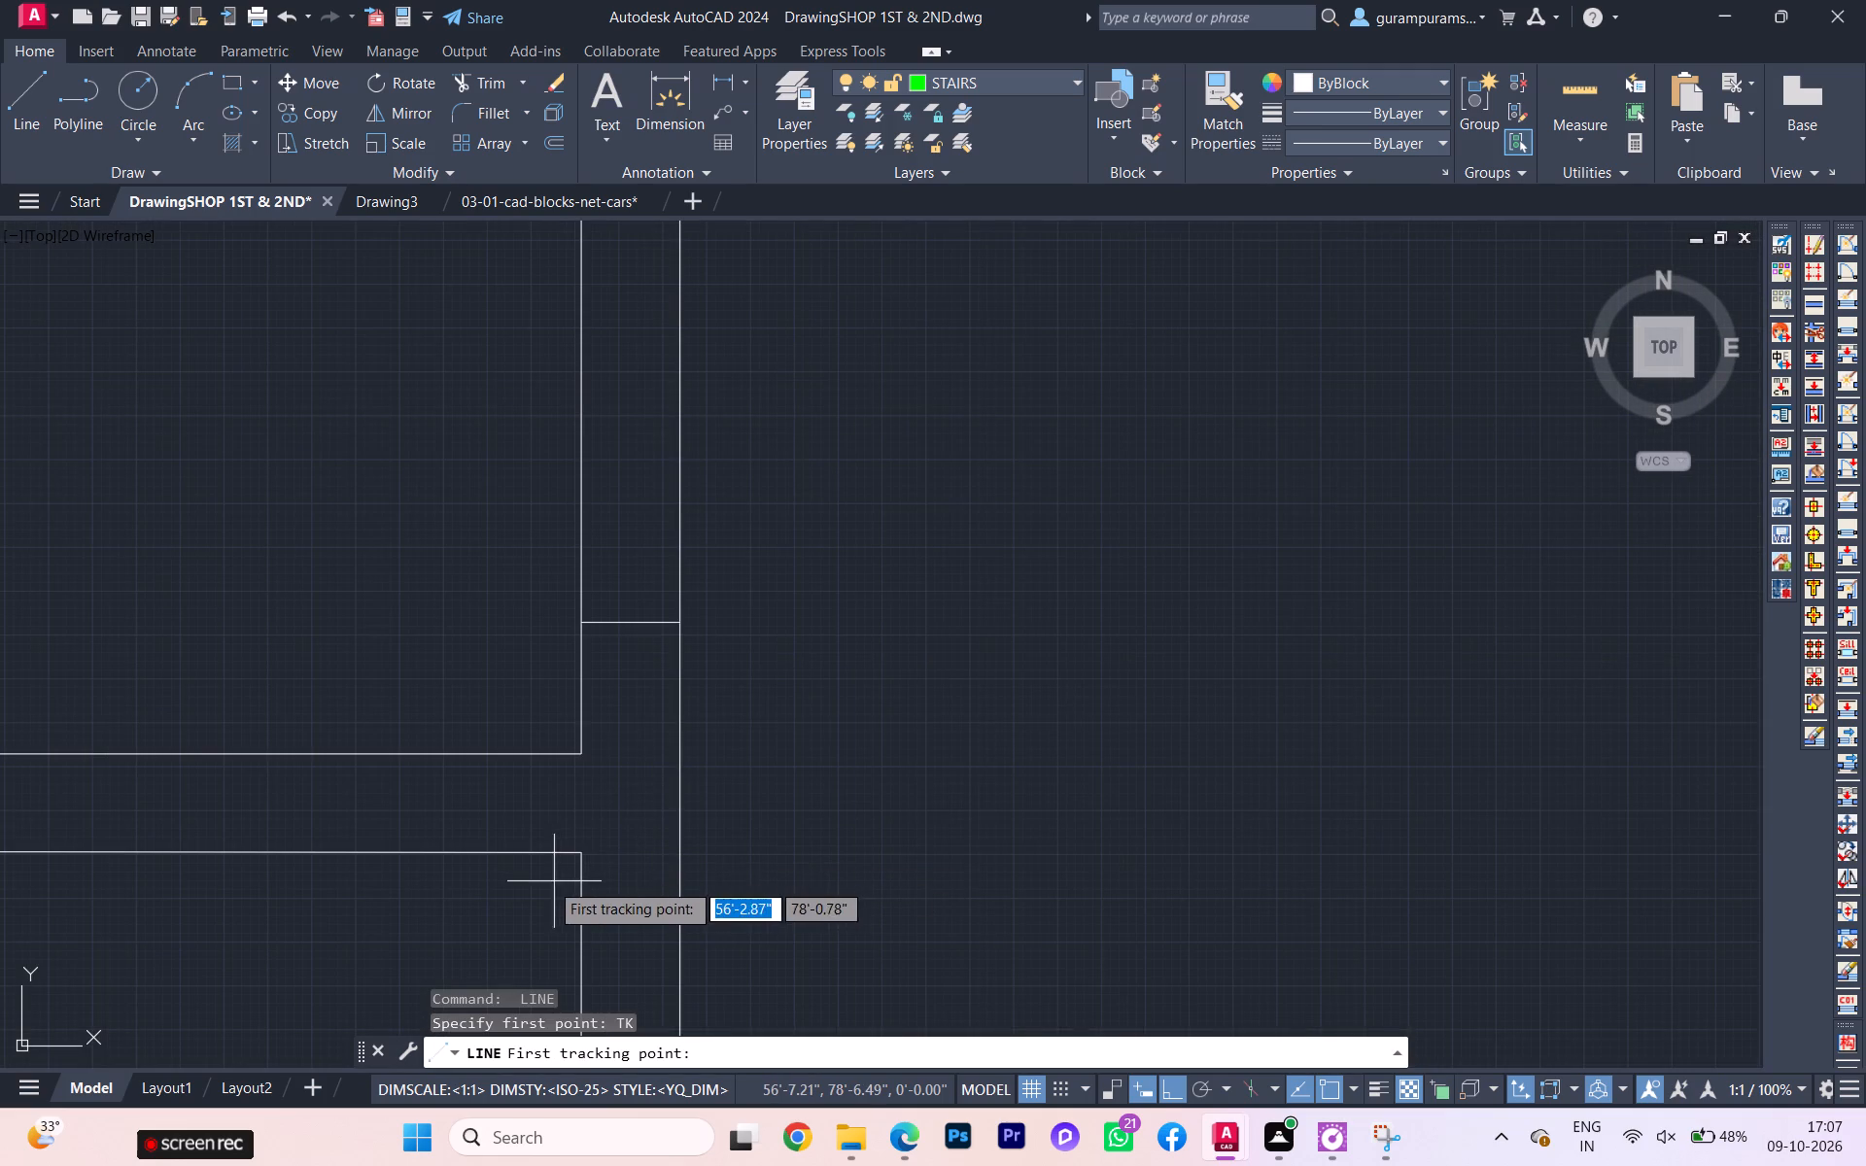
left_click(578, 858)
scroll(601, 803, "down", 3)
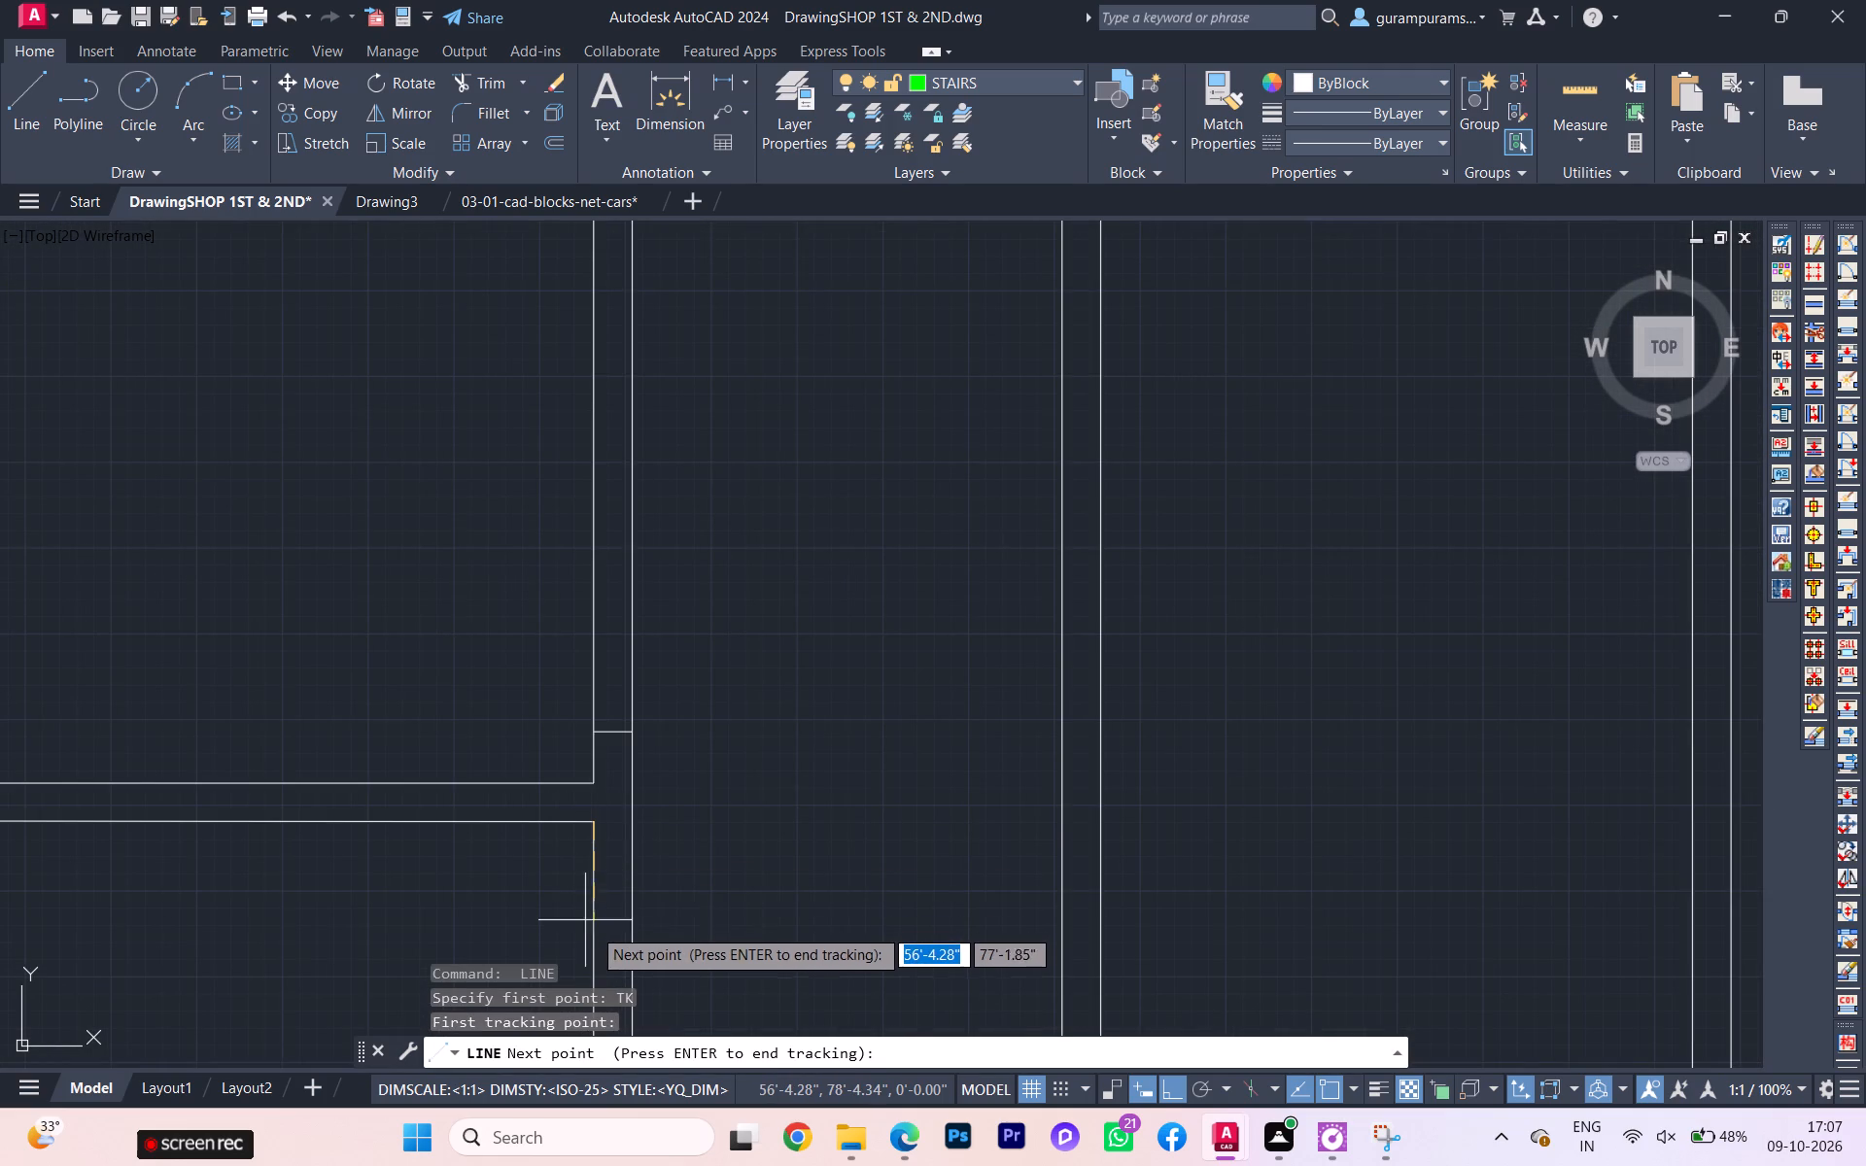
key("6")
key("Return")
key("Return")
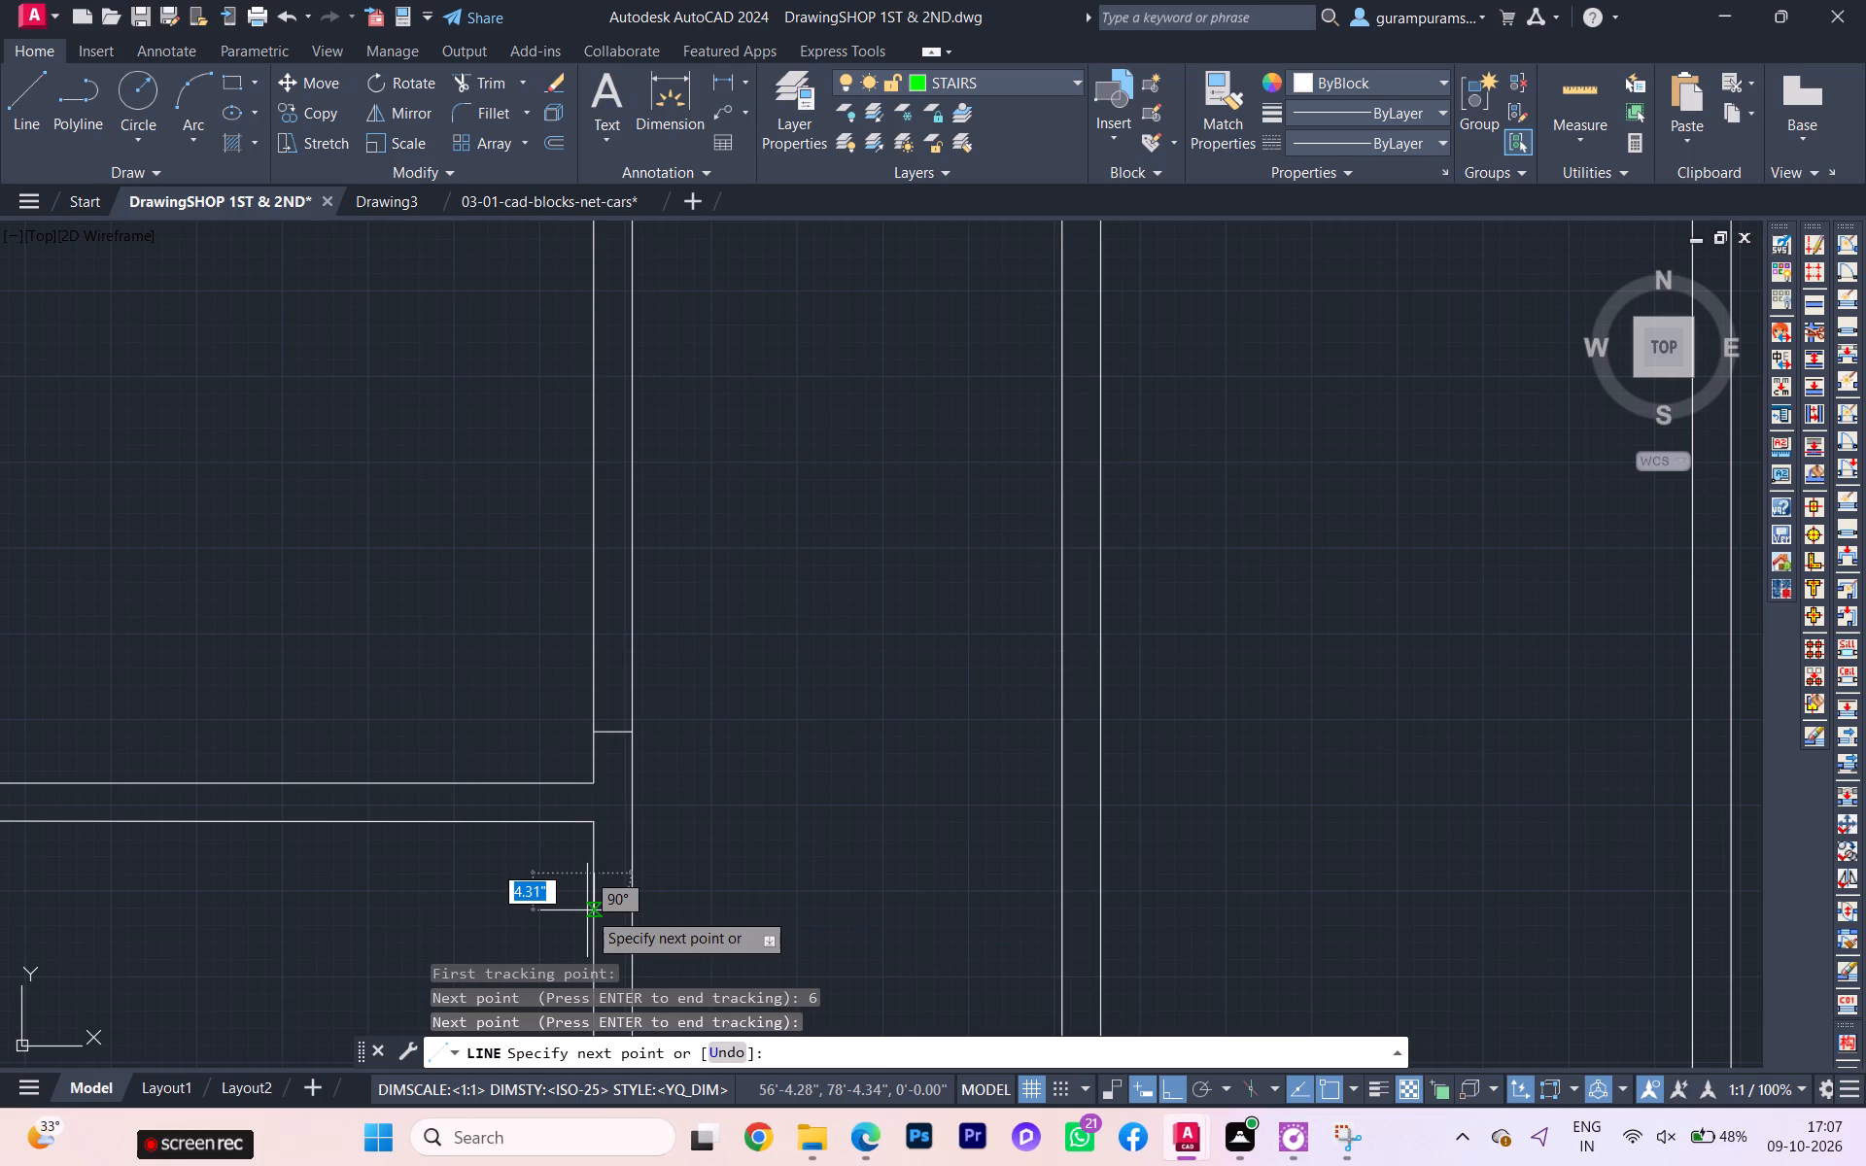
scroll(667, 846, "up", 2)
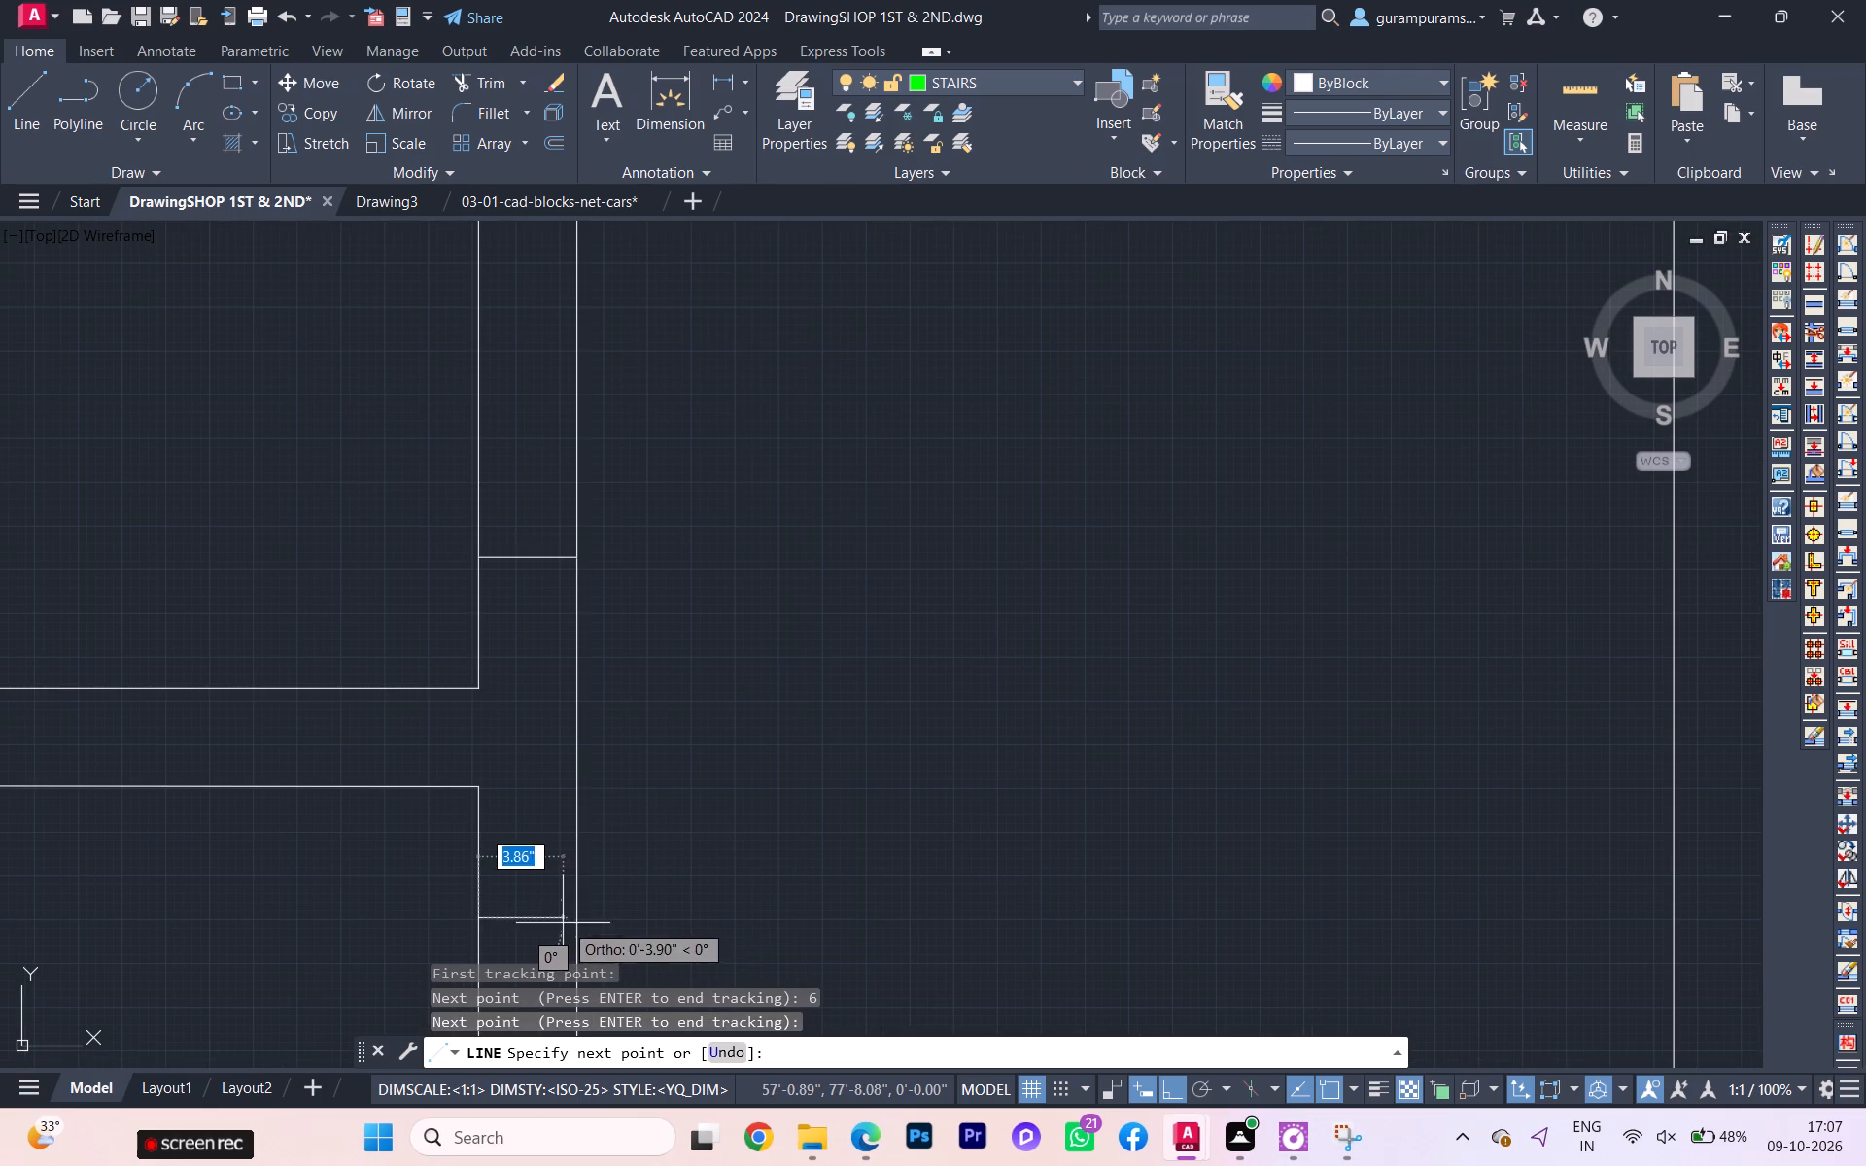
left_click(584, 922)
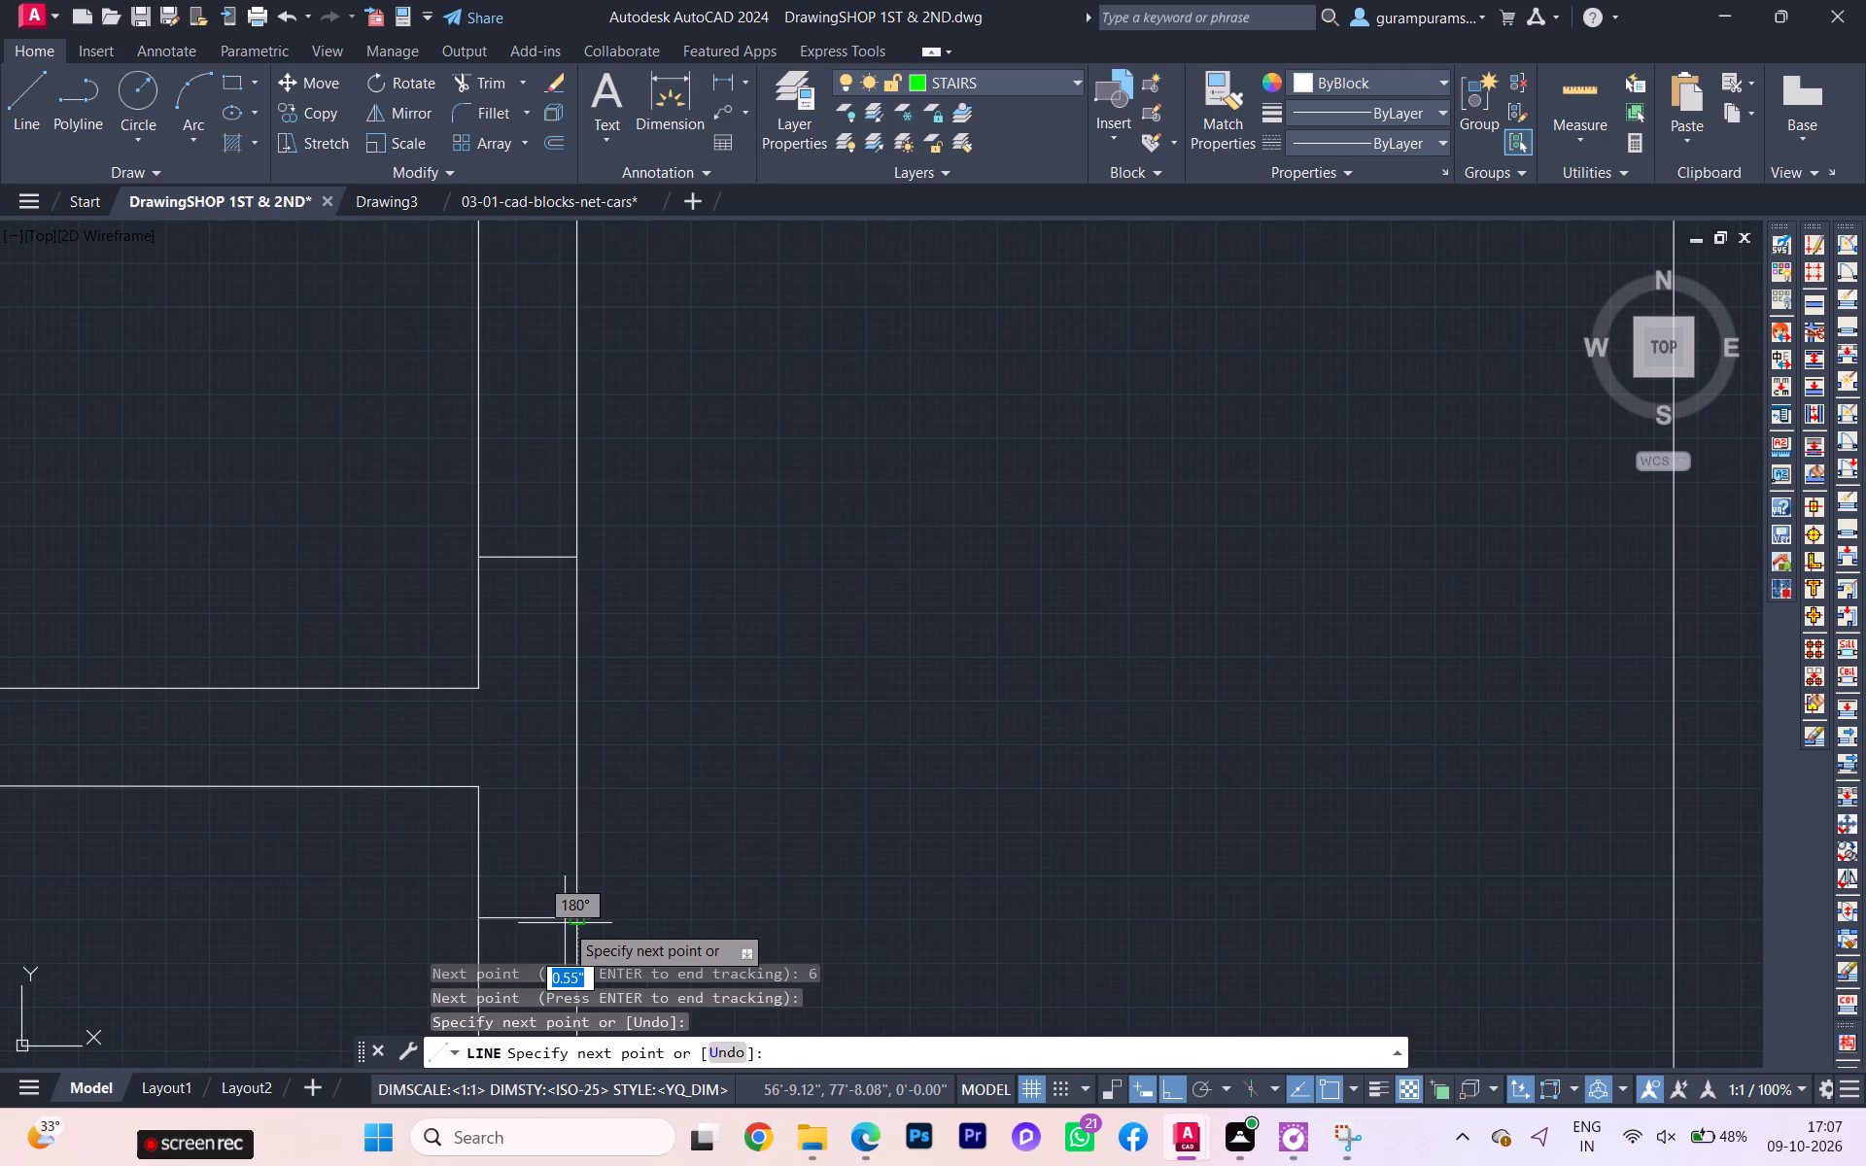
key("Escape")
Draw a line across the passage-side wall, tracked 6" above the upper inner corner of the fifth-lowest partition junction.
scroll(651, 883, "down", 5)
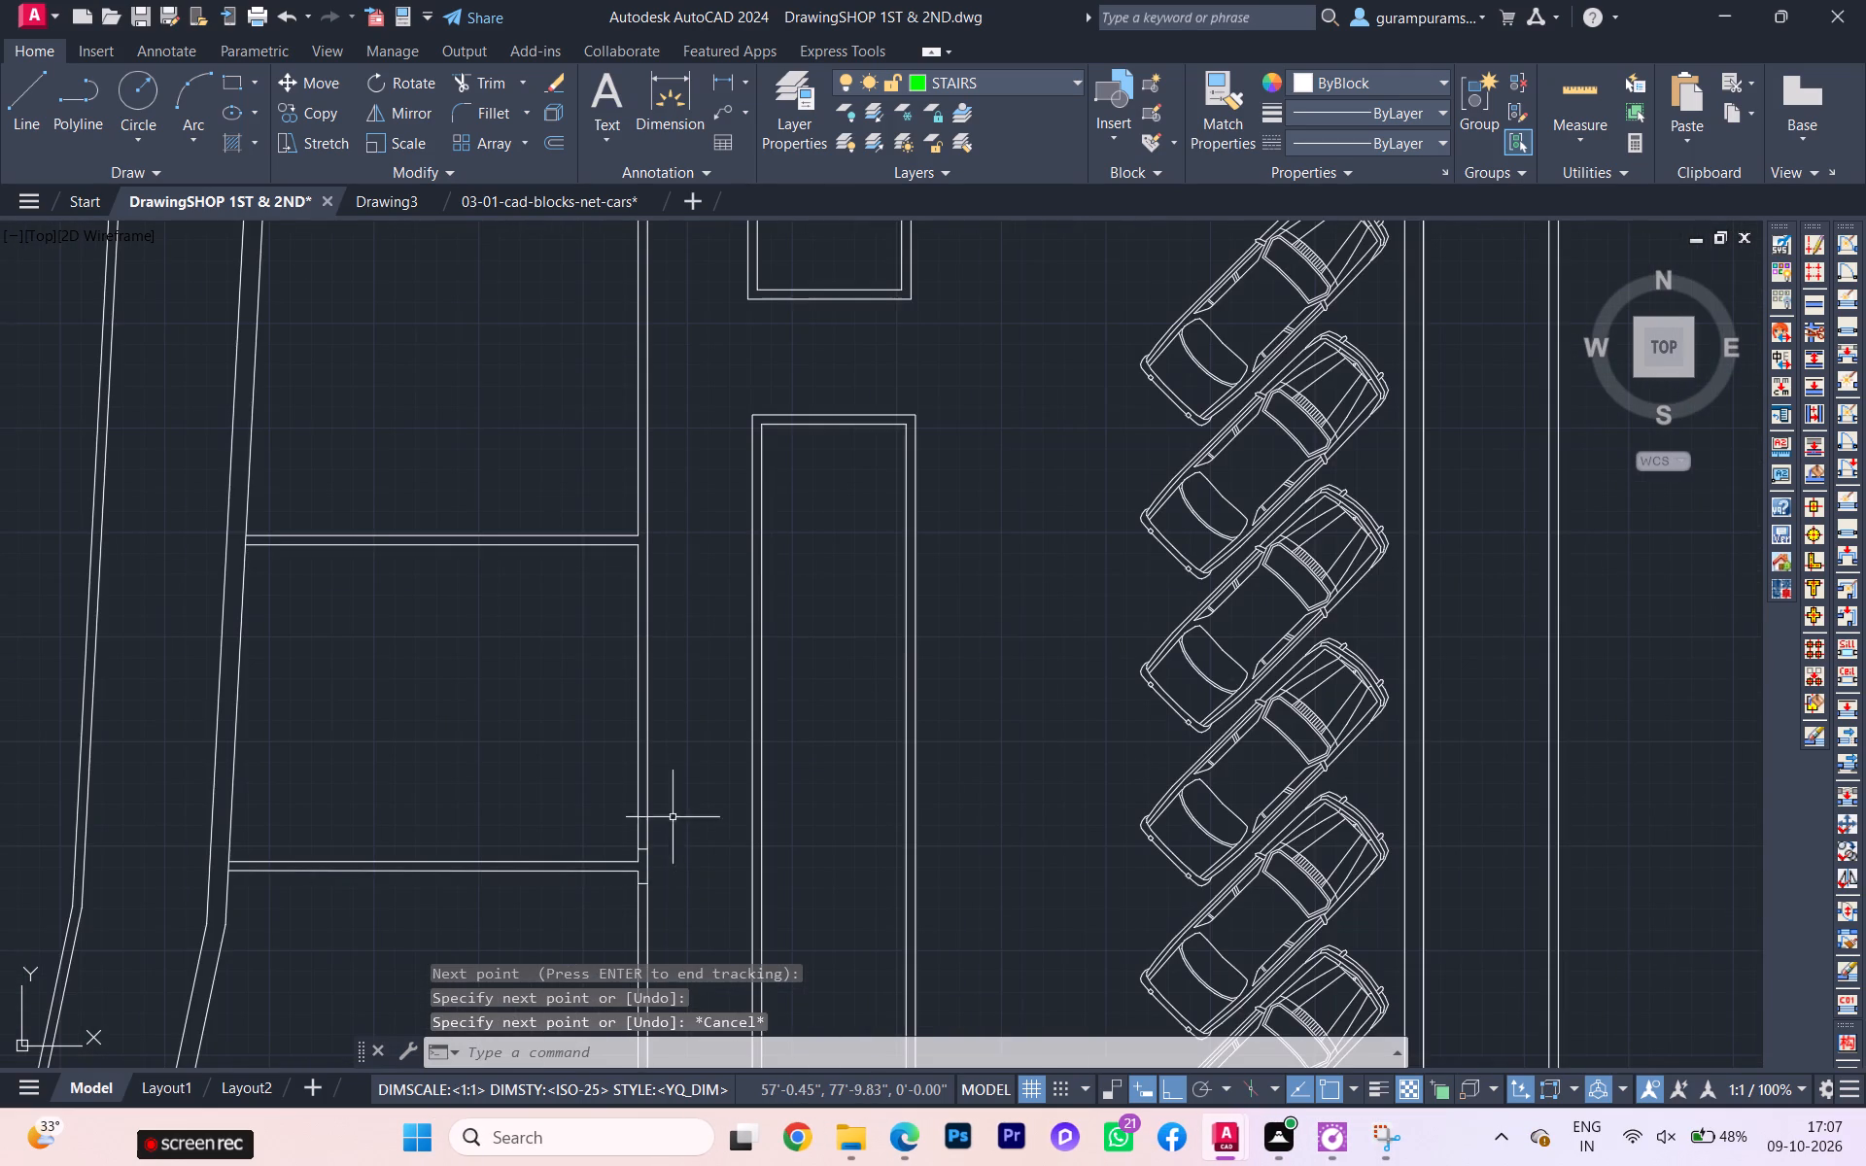
key("space")
scroll(615, 538, "up", 3)
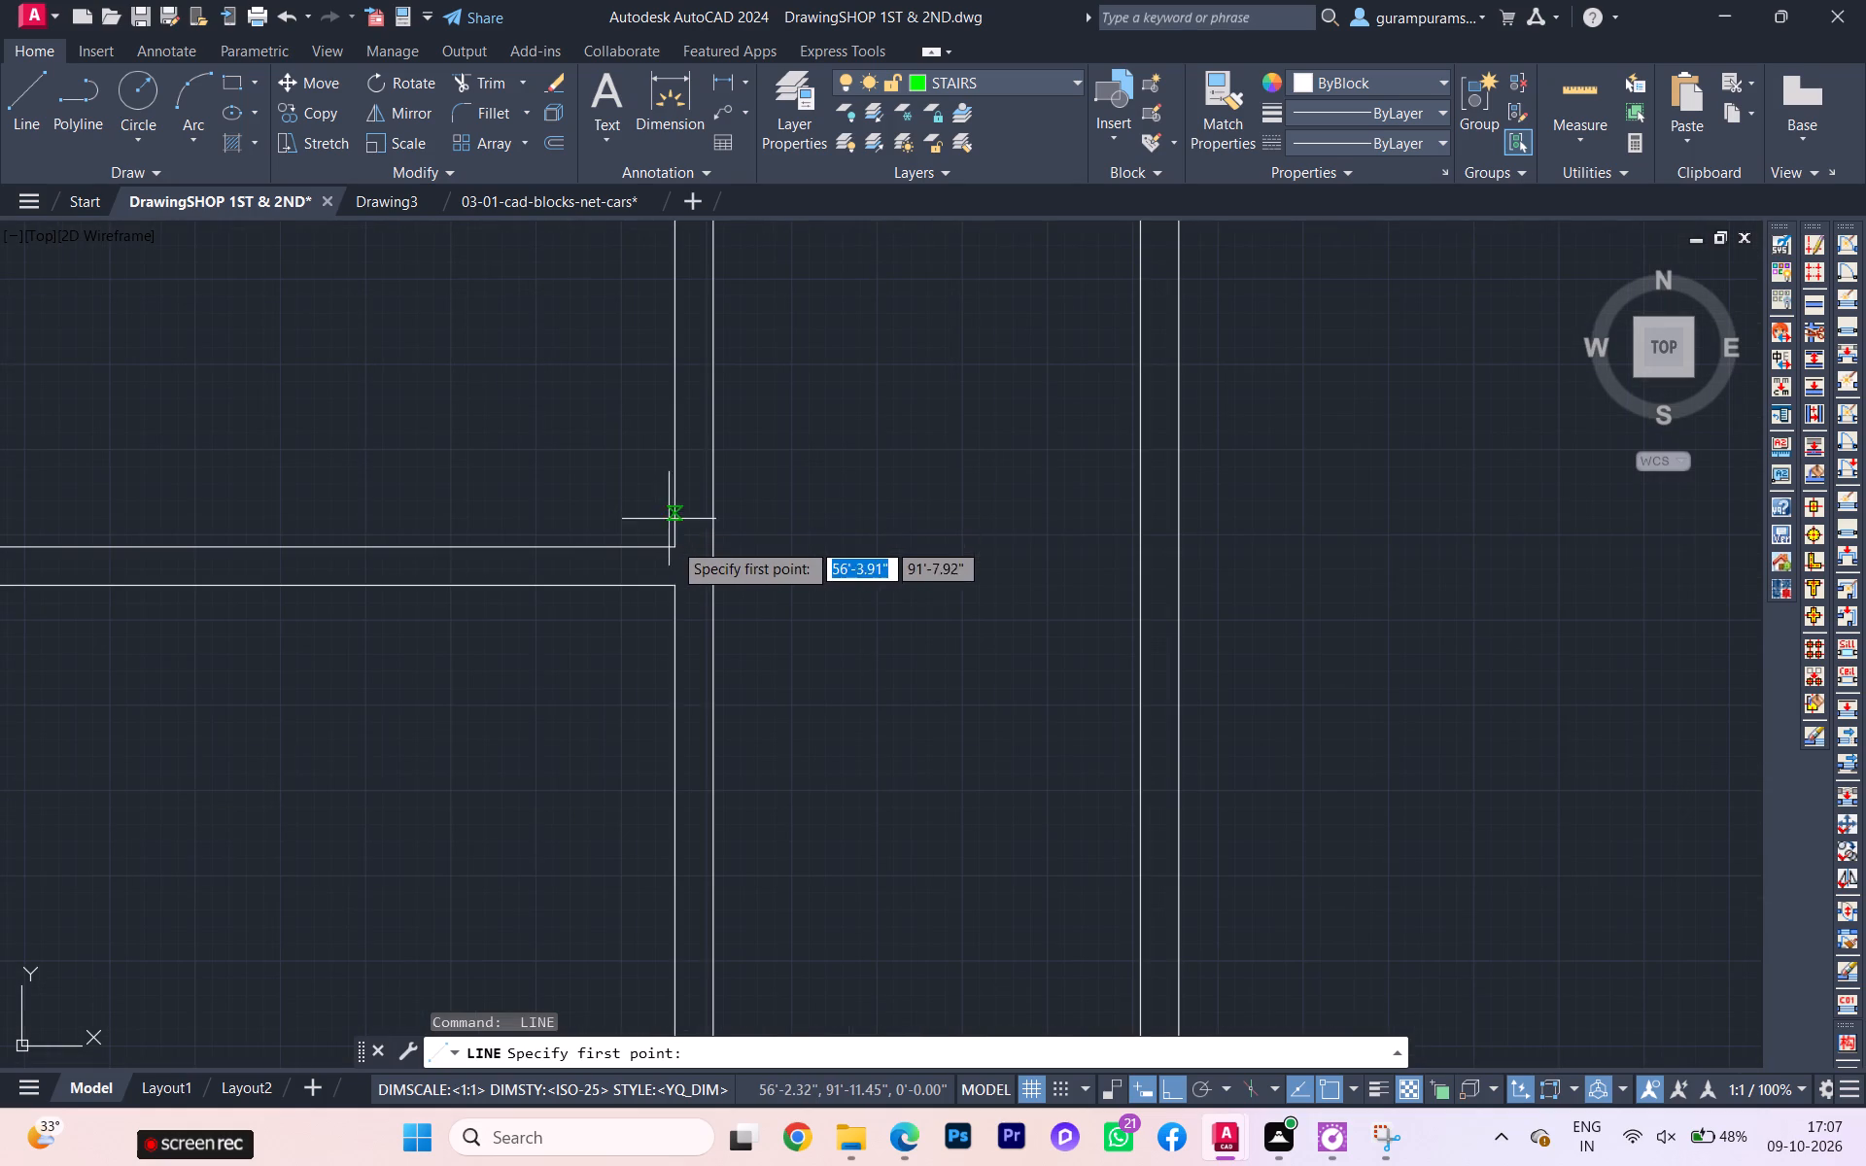
type("TK")
key("Return")
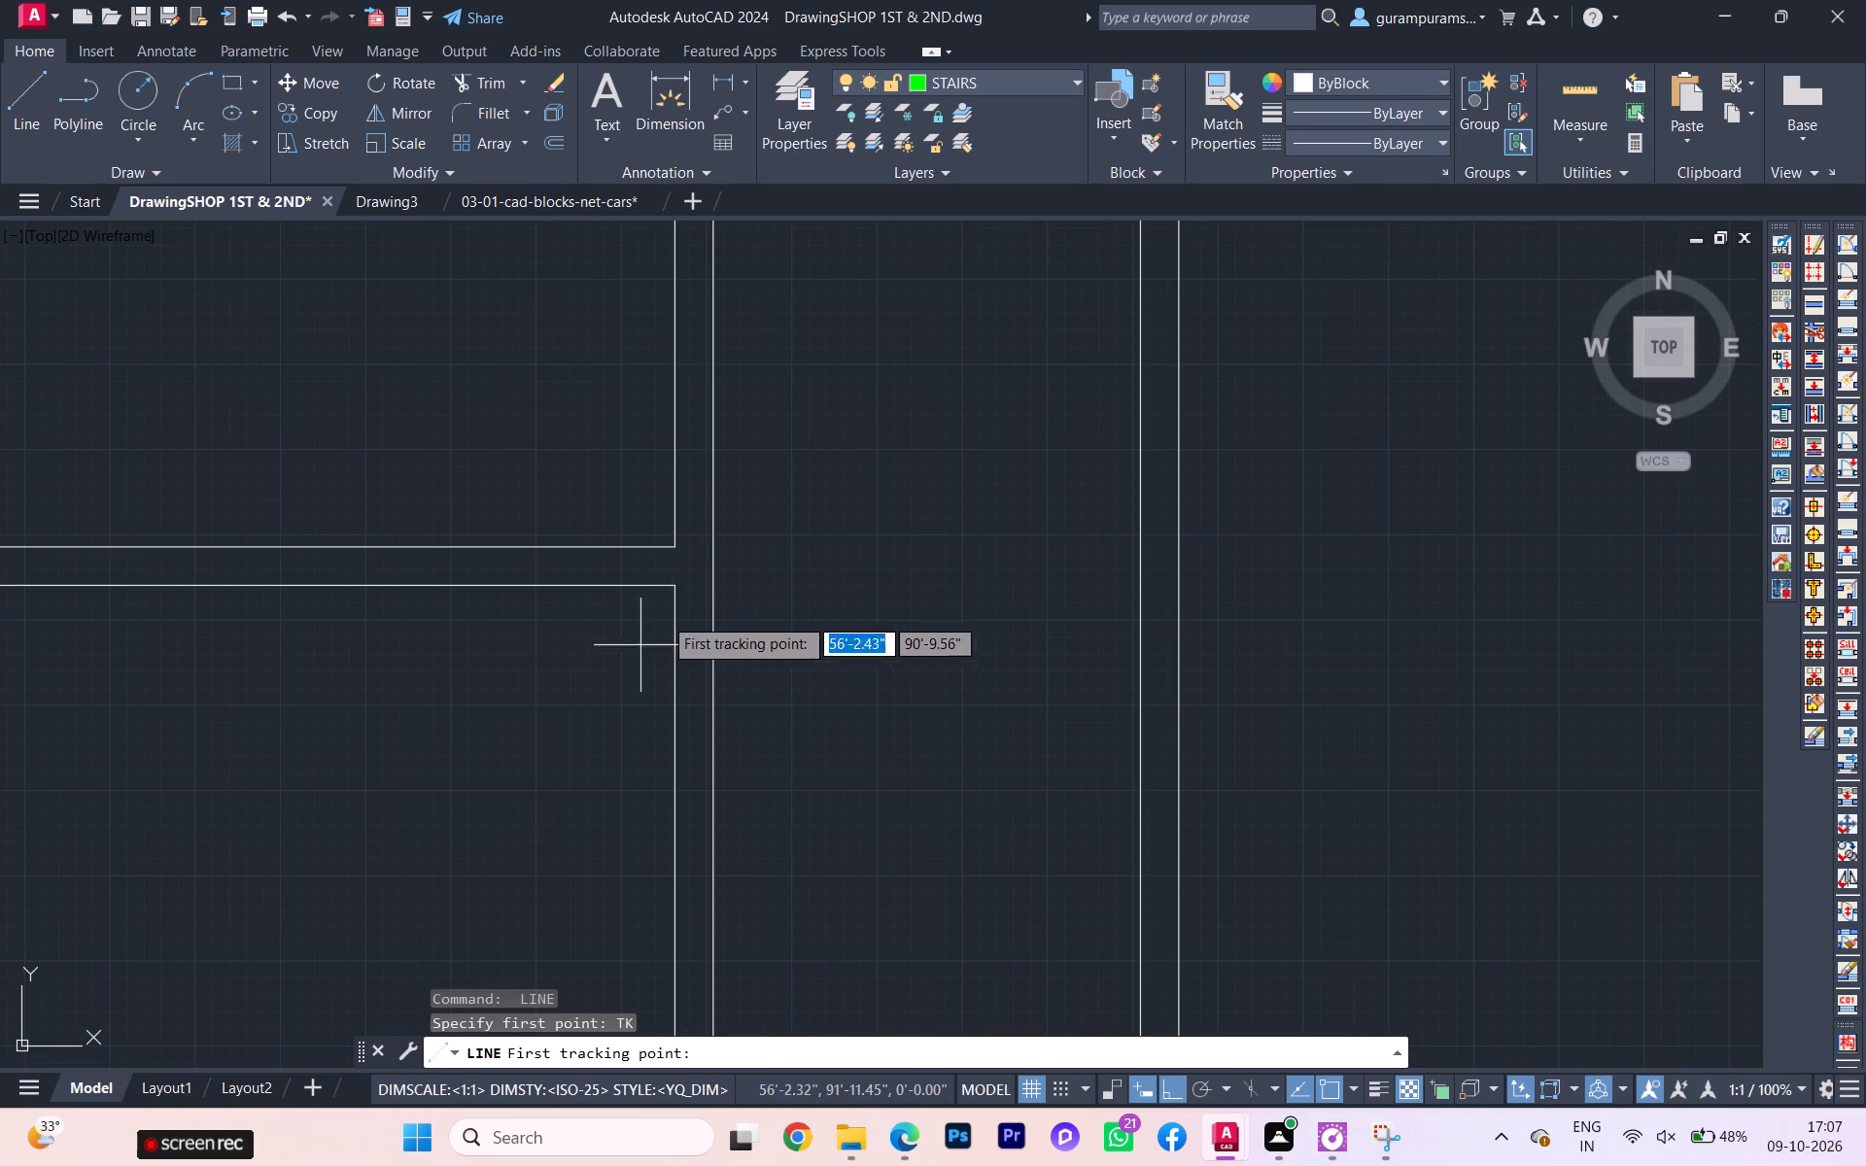
left_click(676, 542)
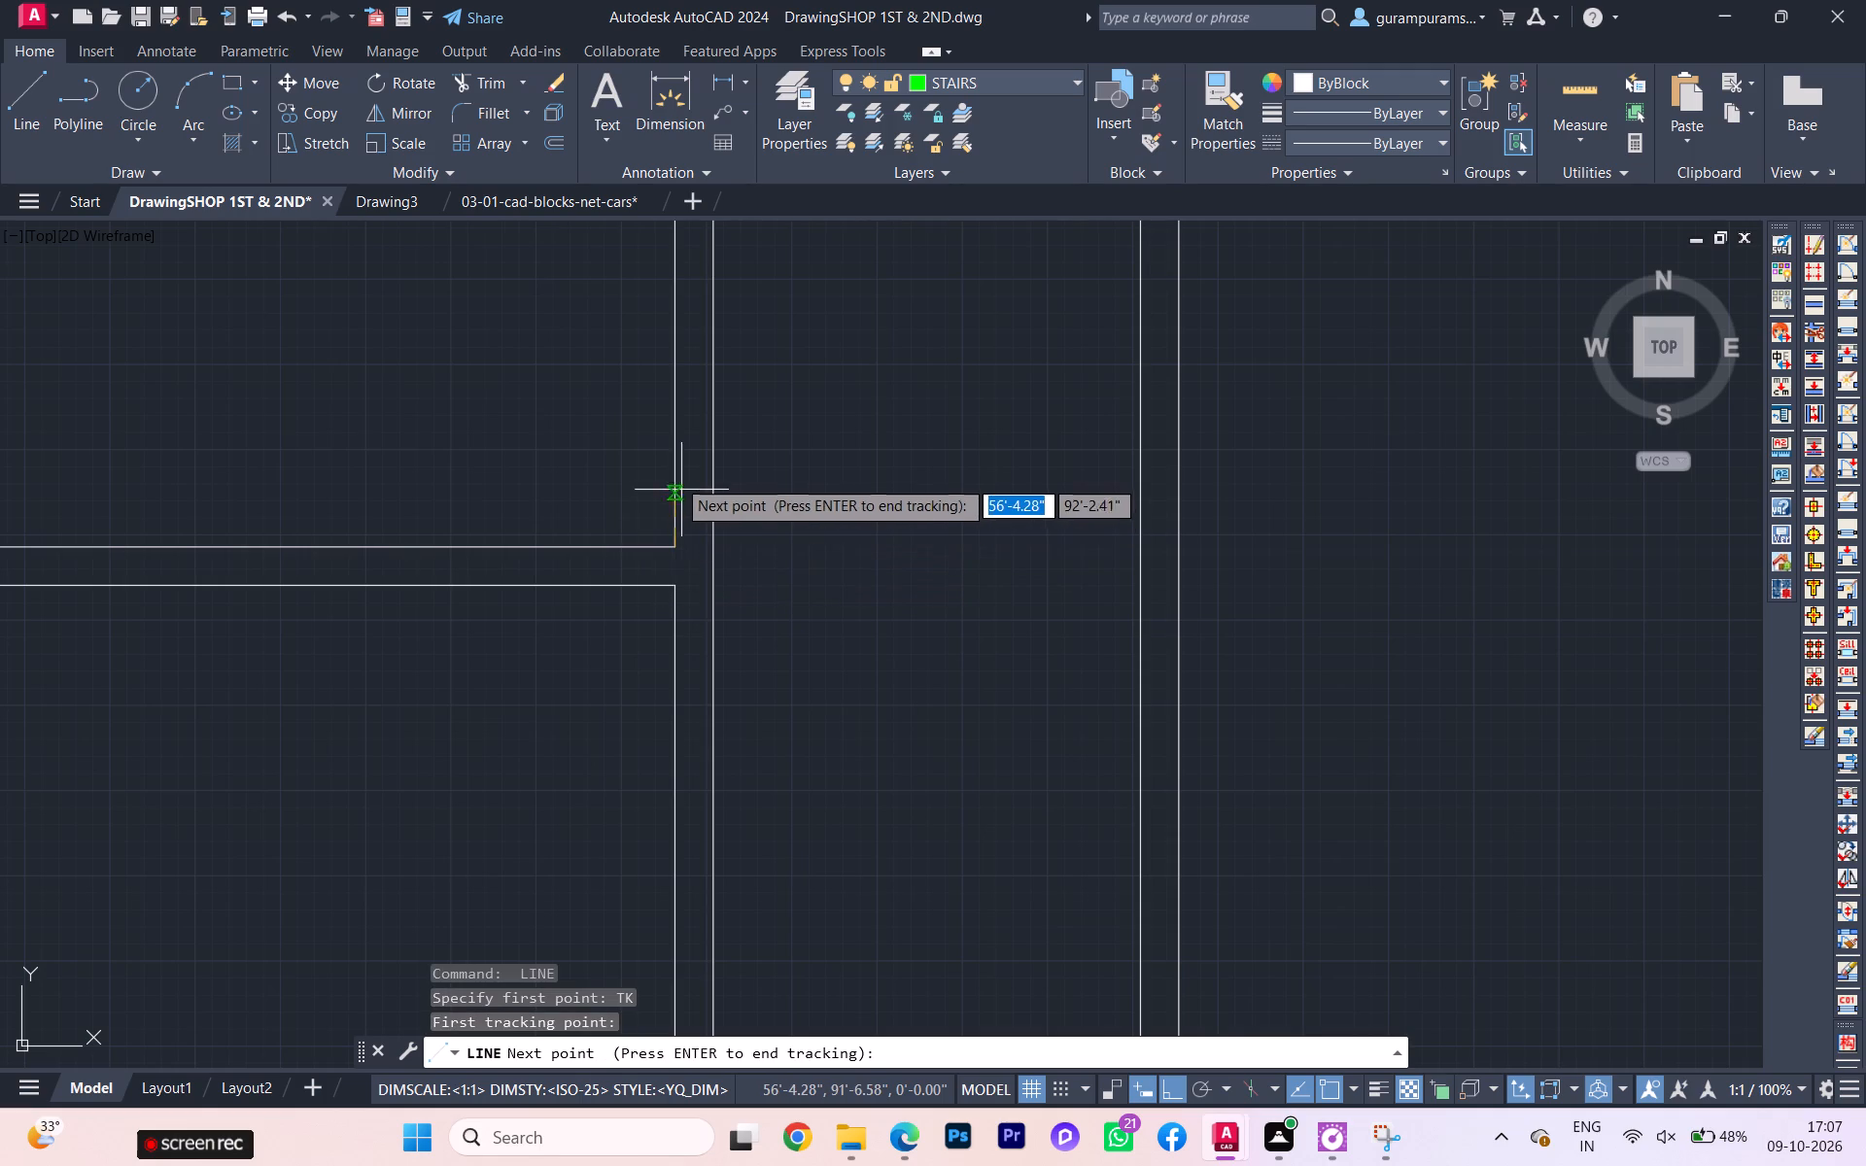
key("6")
key("Return")
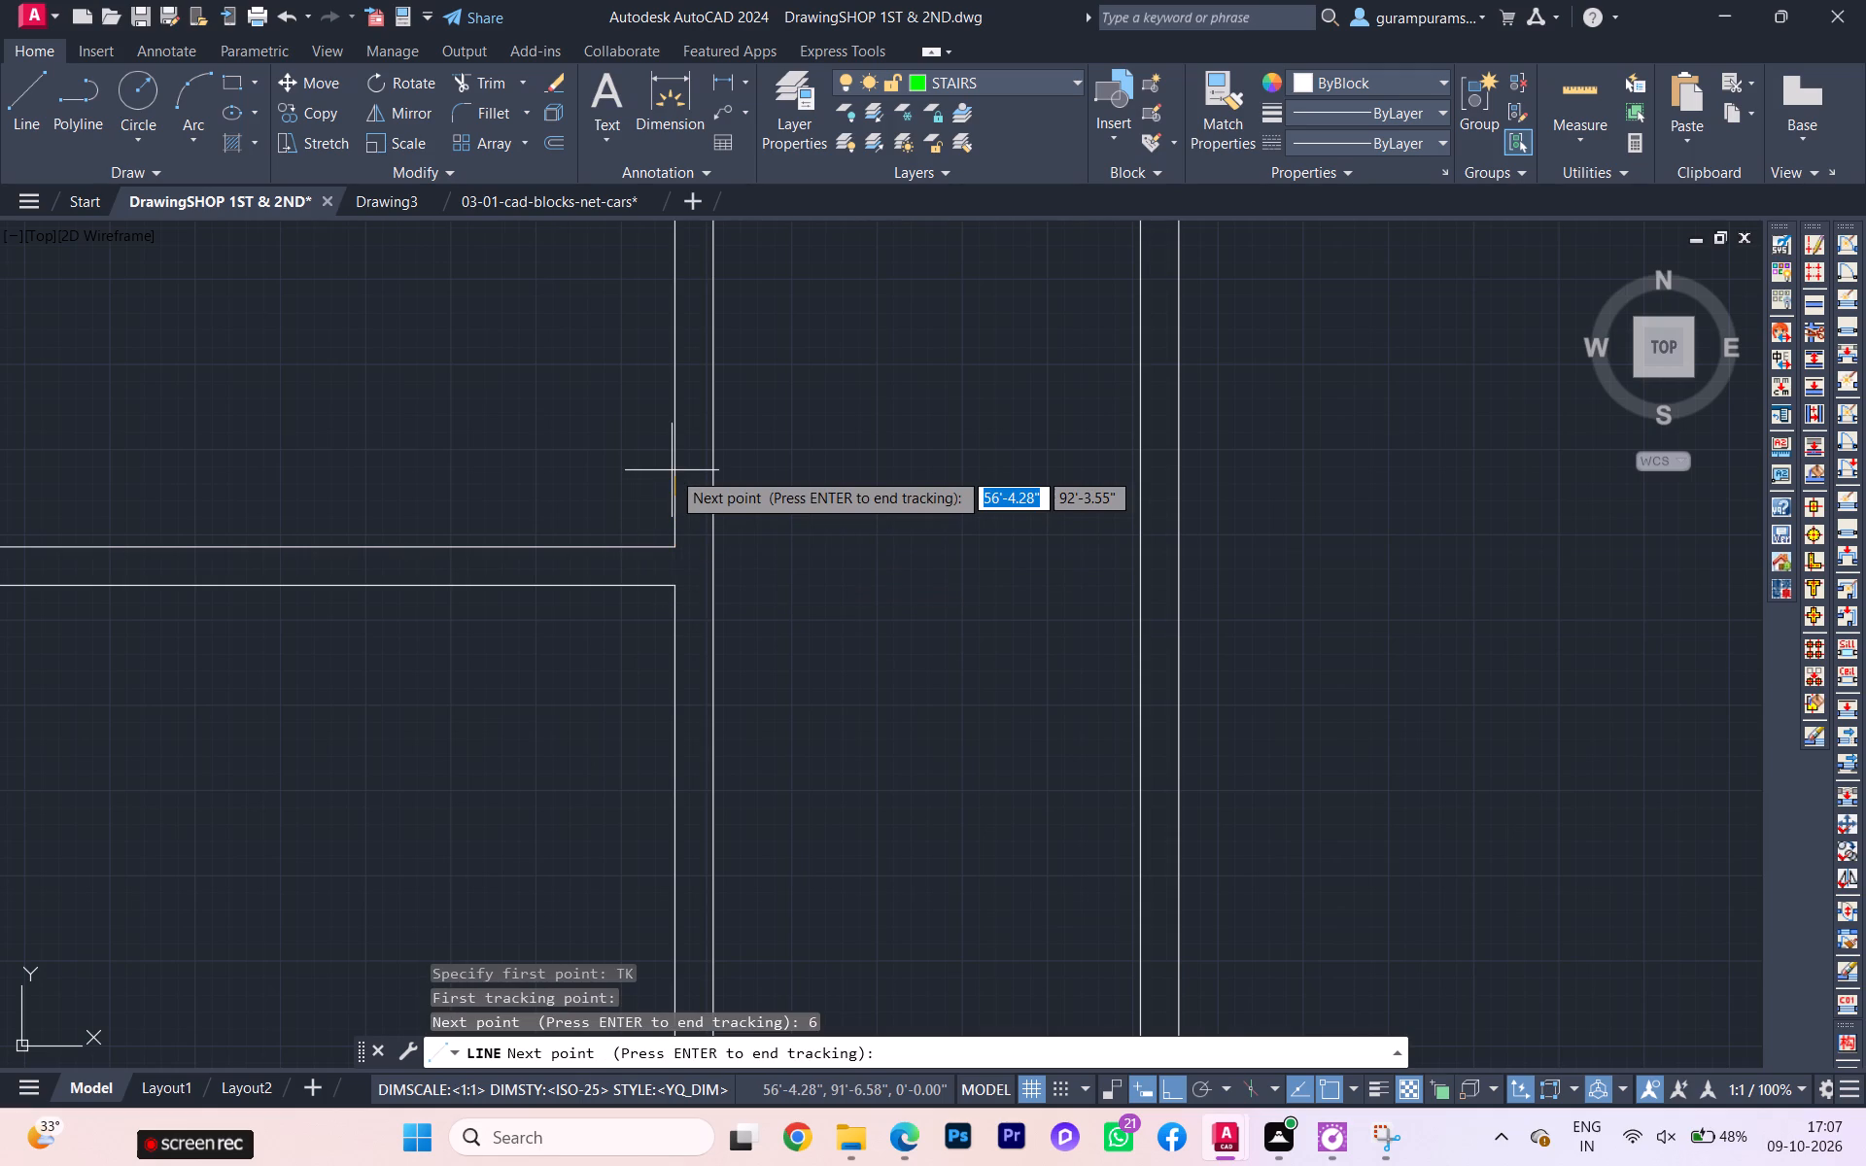
key("Return")
scroll(730, 466, "up", 2)
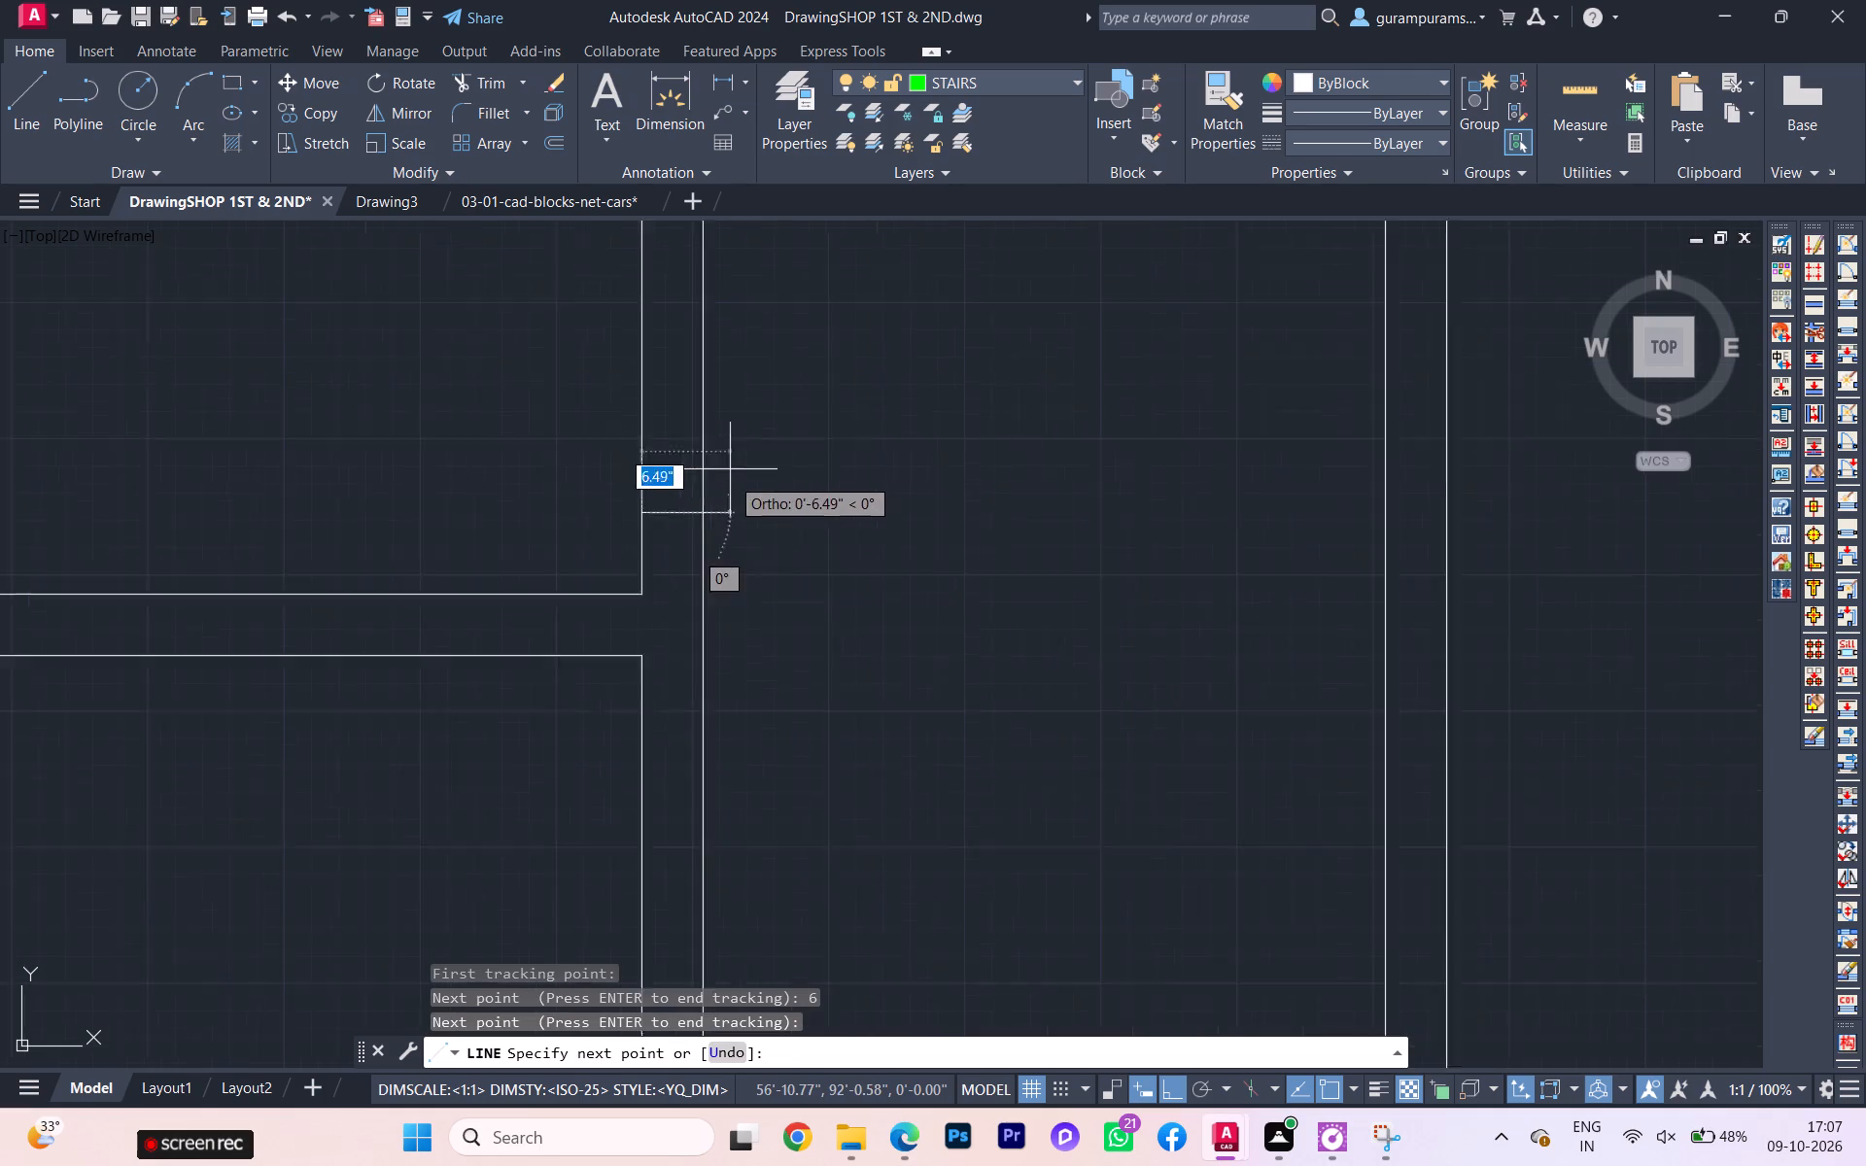
scroll(730, 477, "up", 1)
left_click(654, 580)
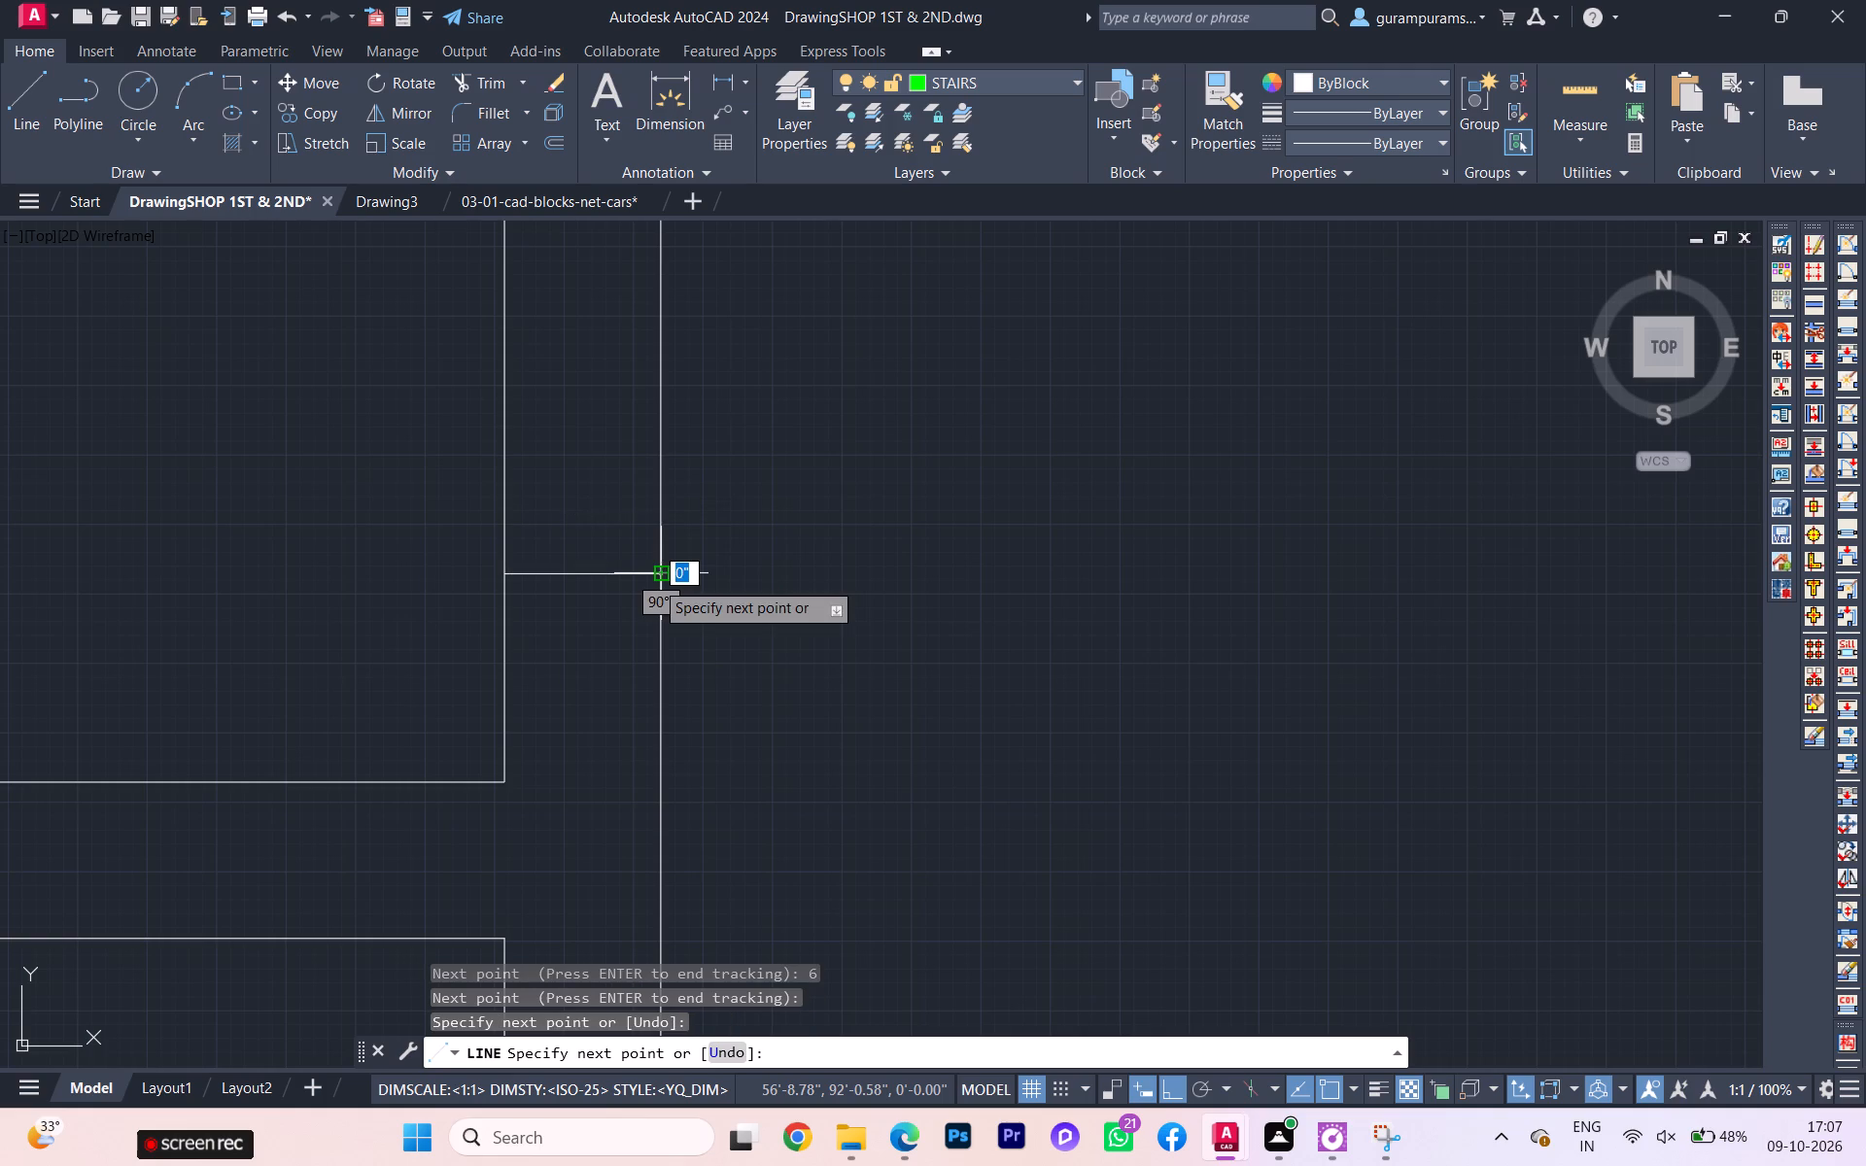
key("Return")
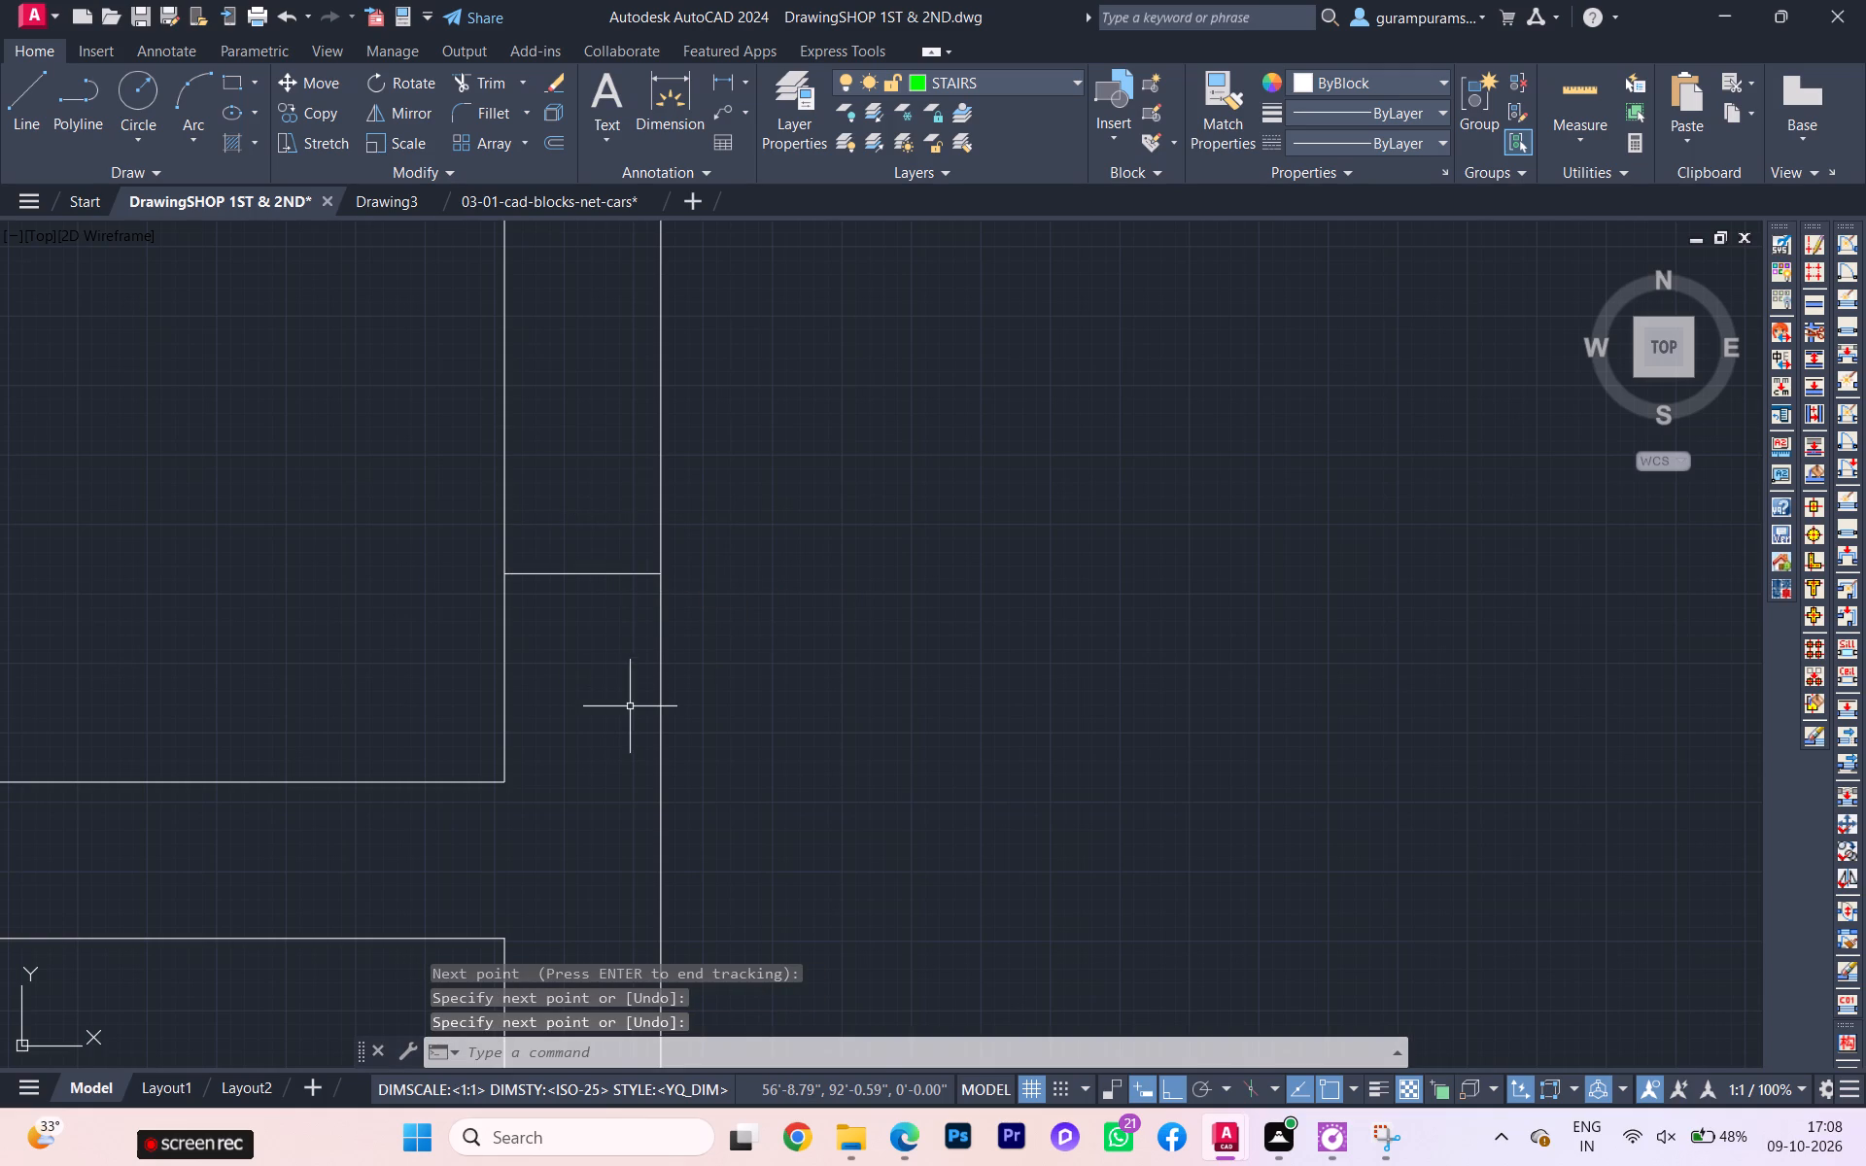
Mirror the line above the fifth-lowest junction downward about a horizontal axis within the partition's thickness, keeping the original.
left_click(625, 630)
left_click(578, 573)
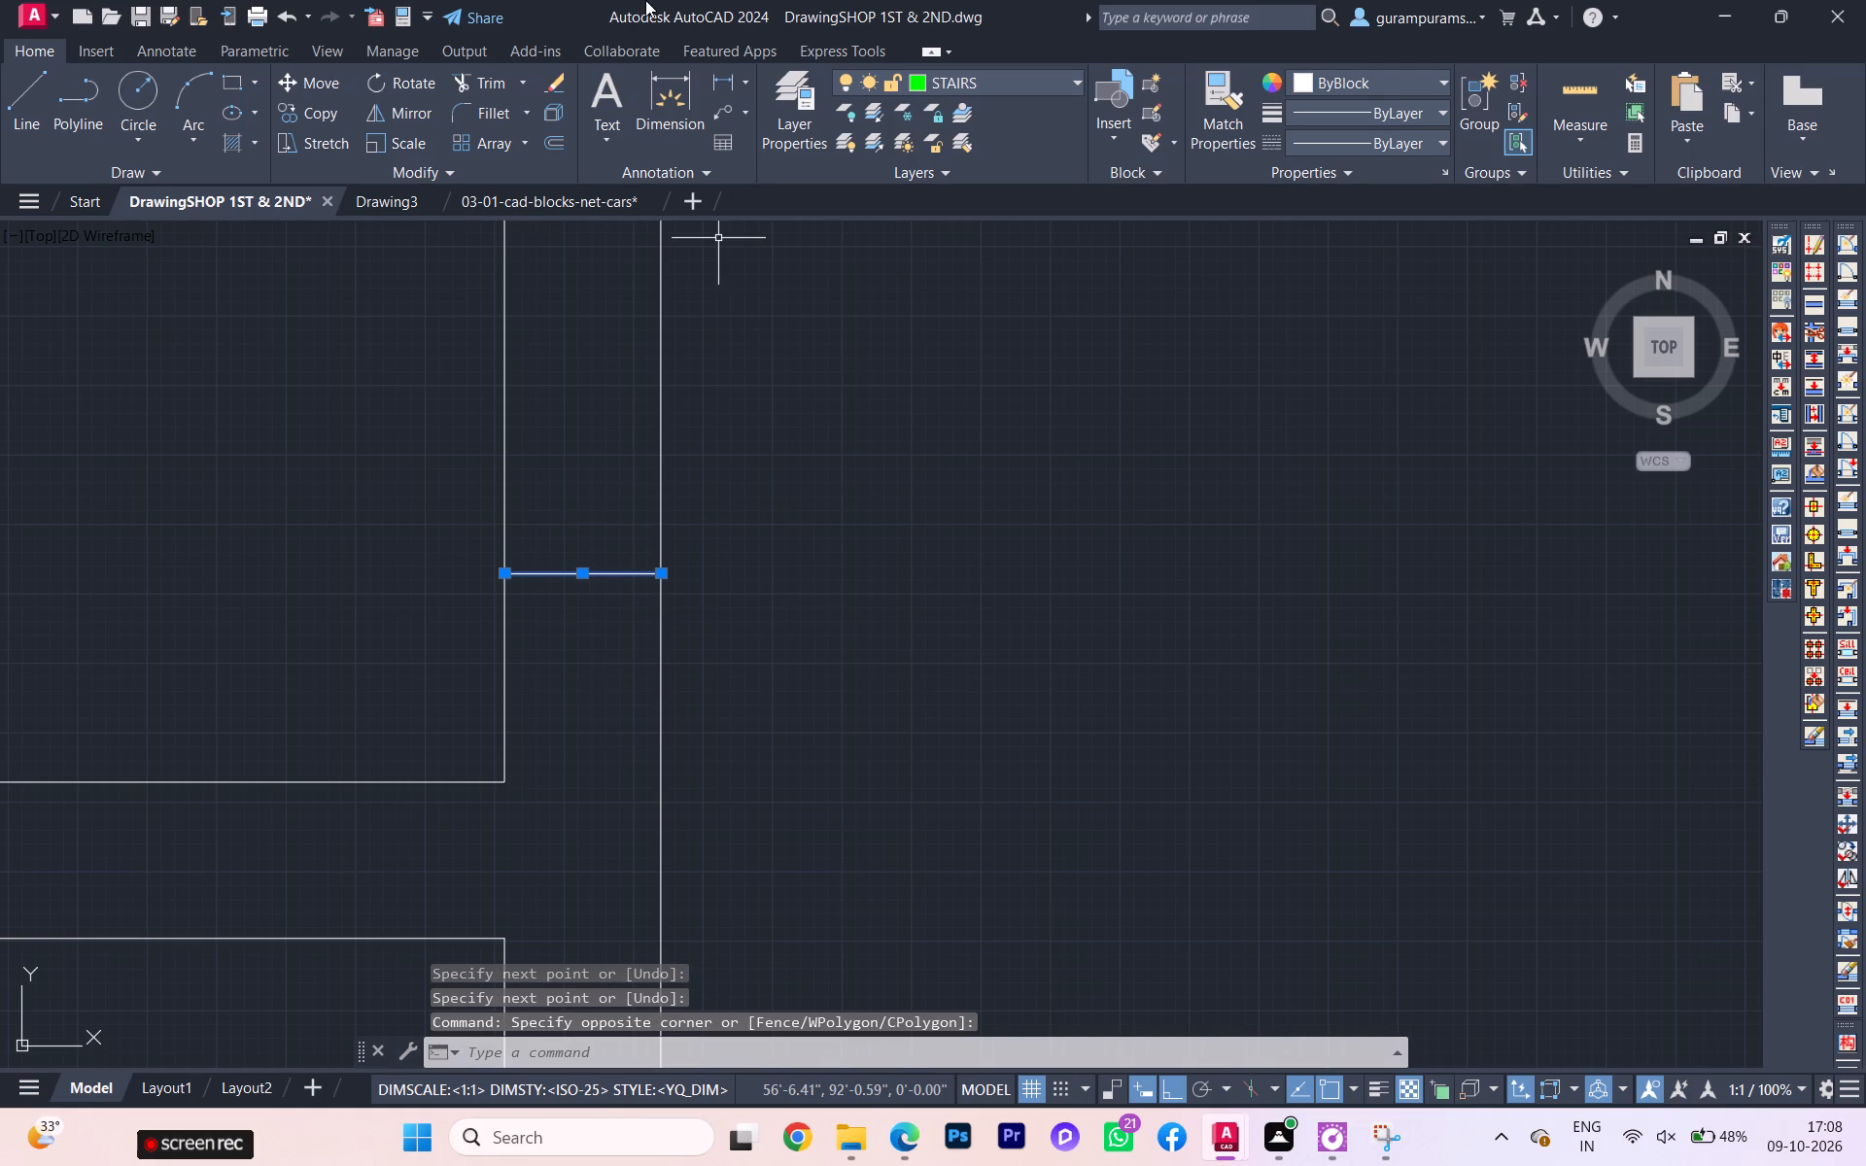
left_click(413, 114)
scroll(605, 462, "down", 1)
middle_click_drag(607, 469, 600, 292)
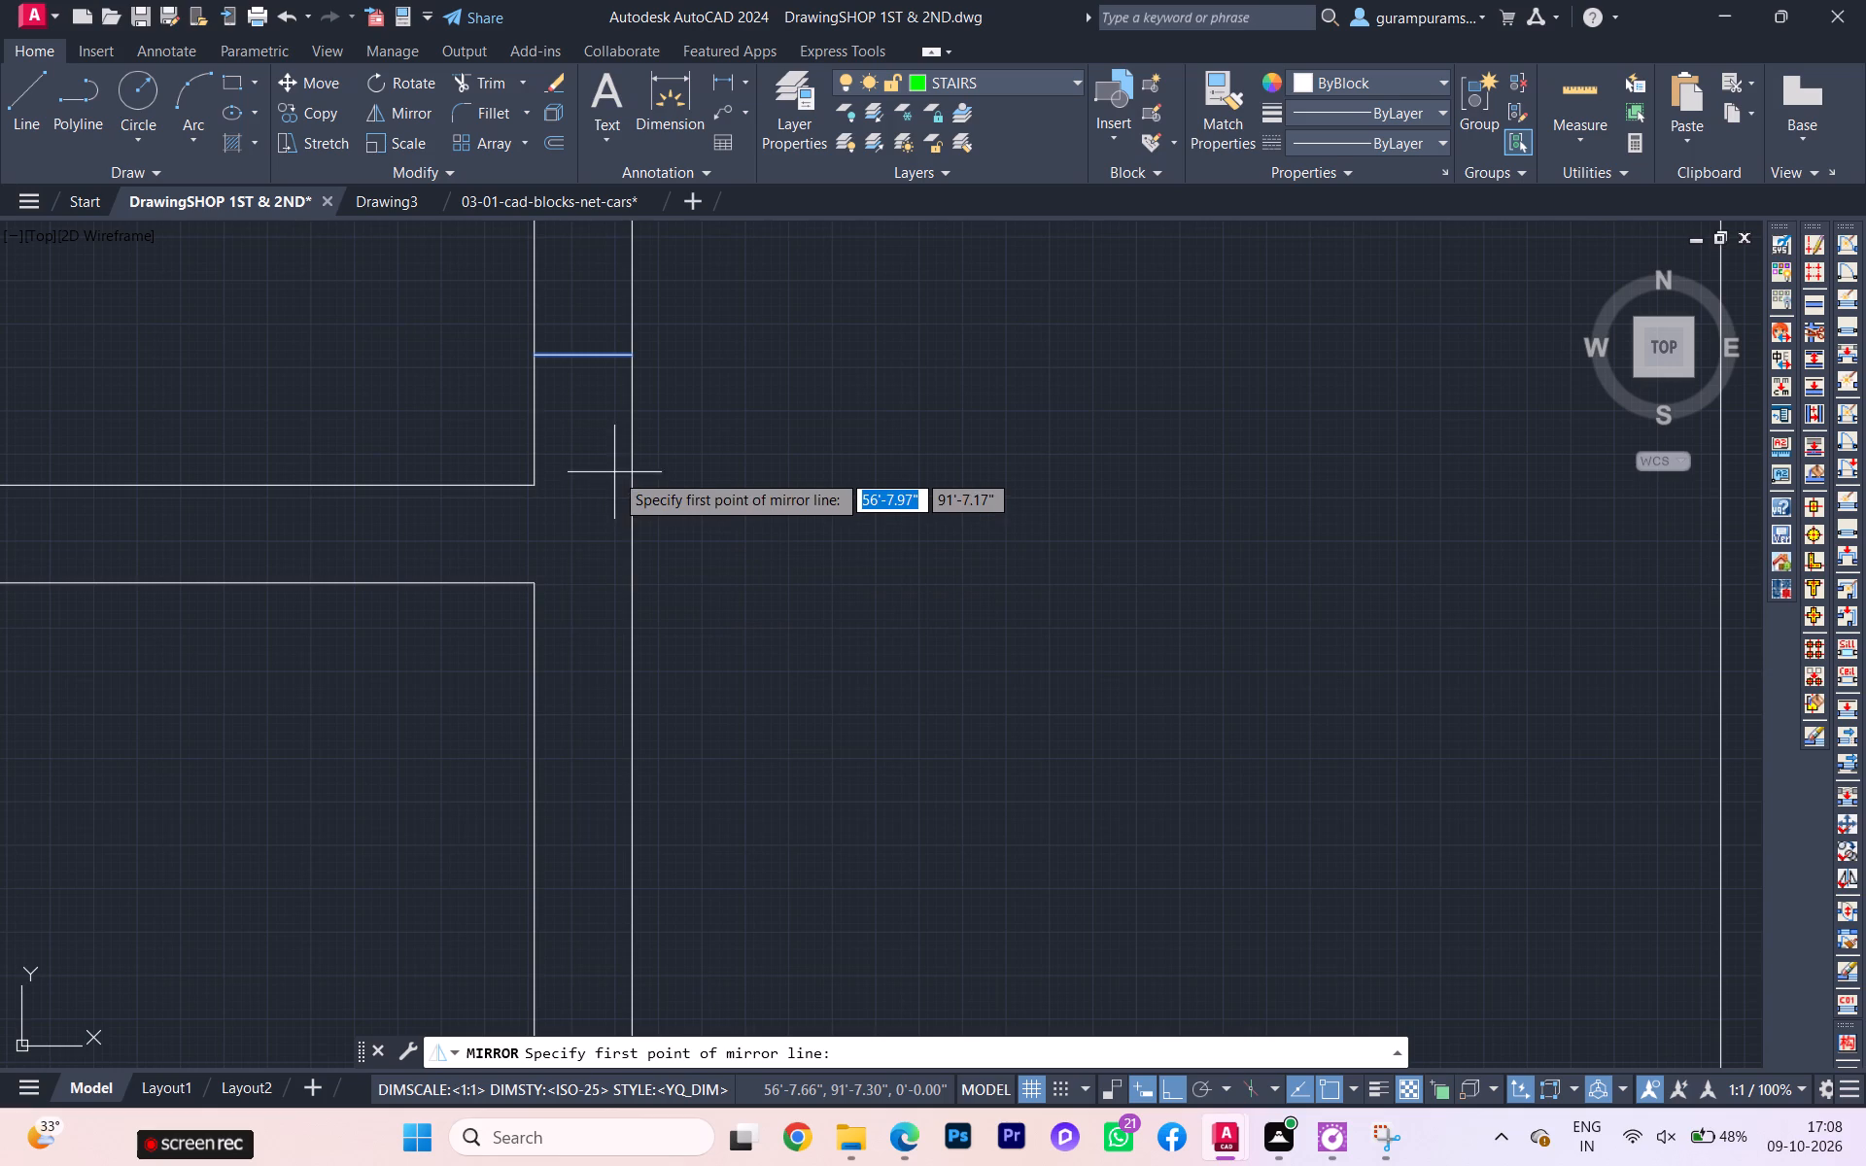
left_click(632, 519)
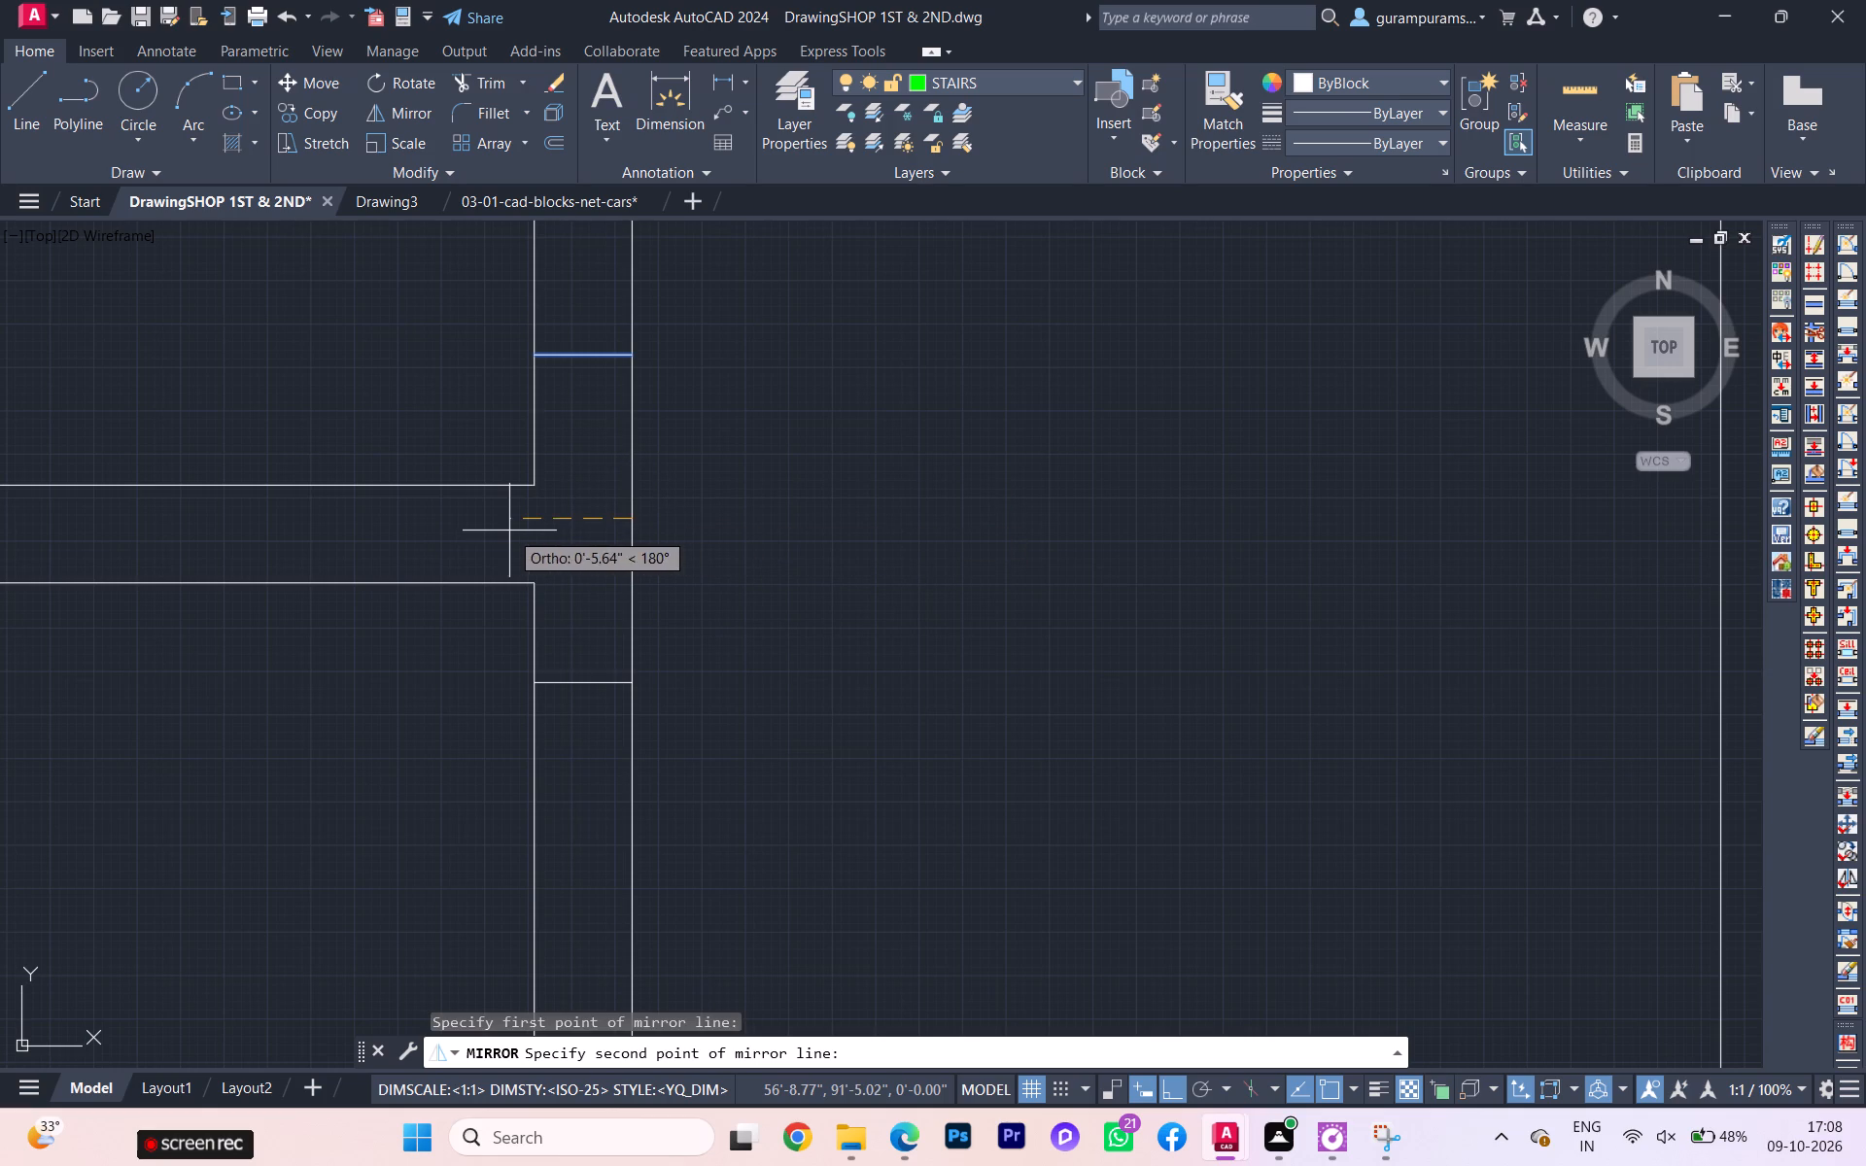
left_click(509, 531)
left_click_drag(551, 605, 509, 531)
scroll(564, 541, "down", 2)
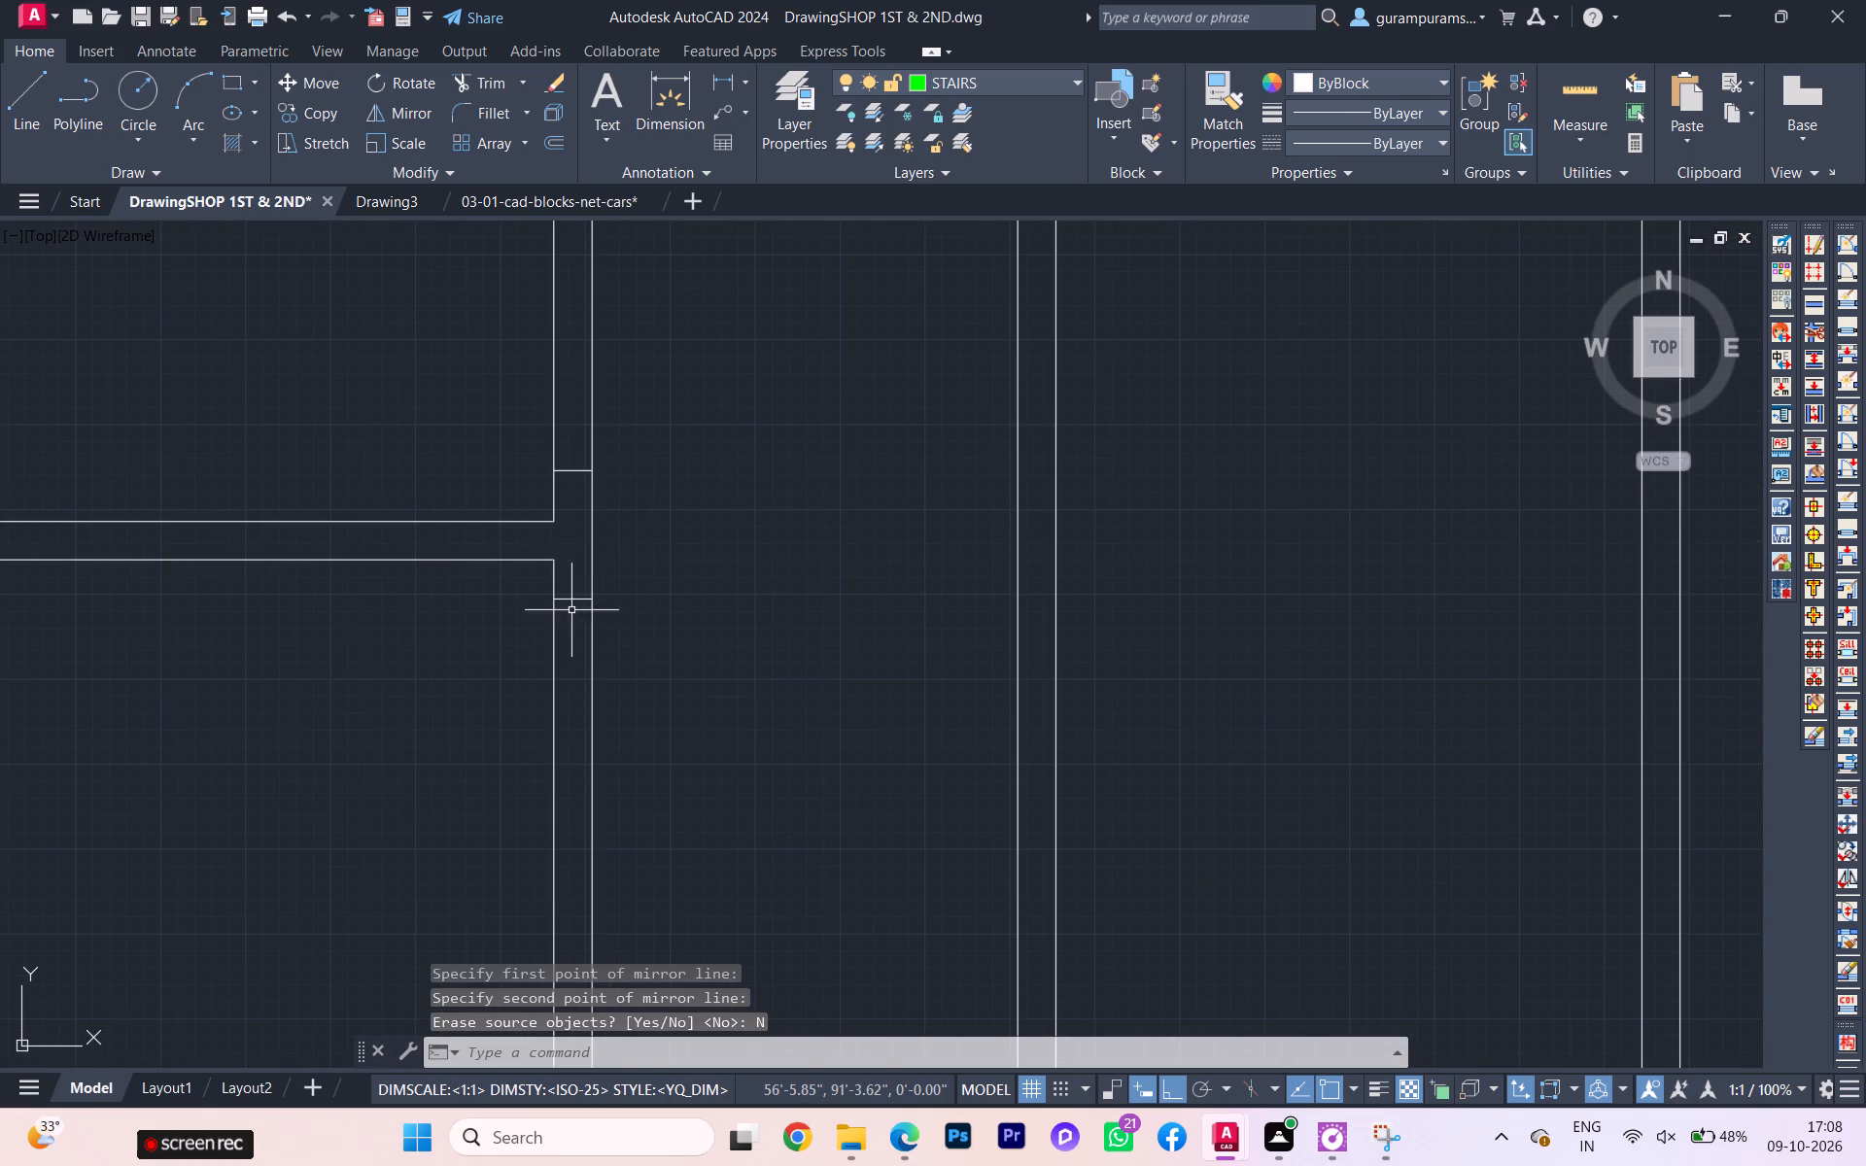
Copy both opening lines at the fifth-lowest junction from its lower inner corner to the sixth-lowest junction's lower inner corner, 13' above.
left_click(570, 620)
left_click(567, 457)
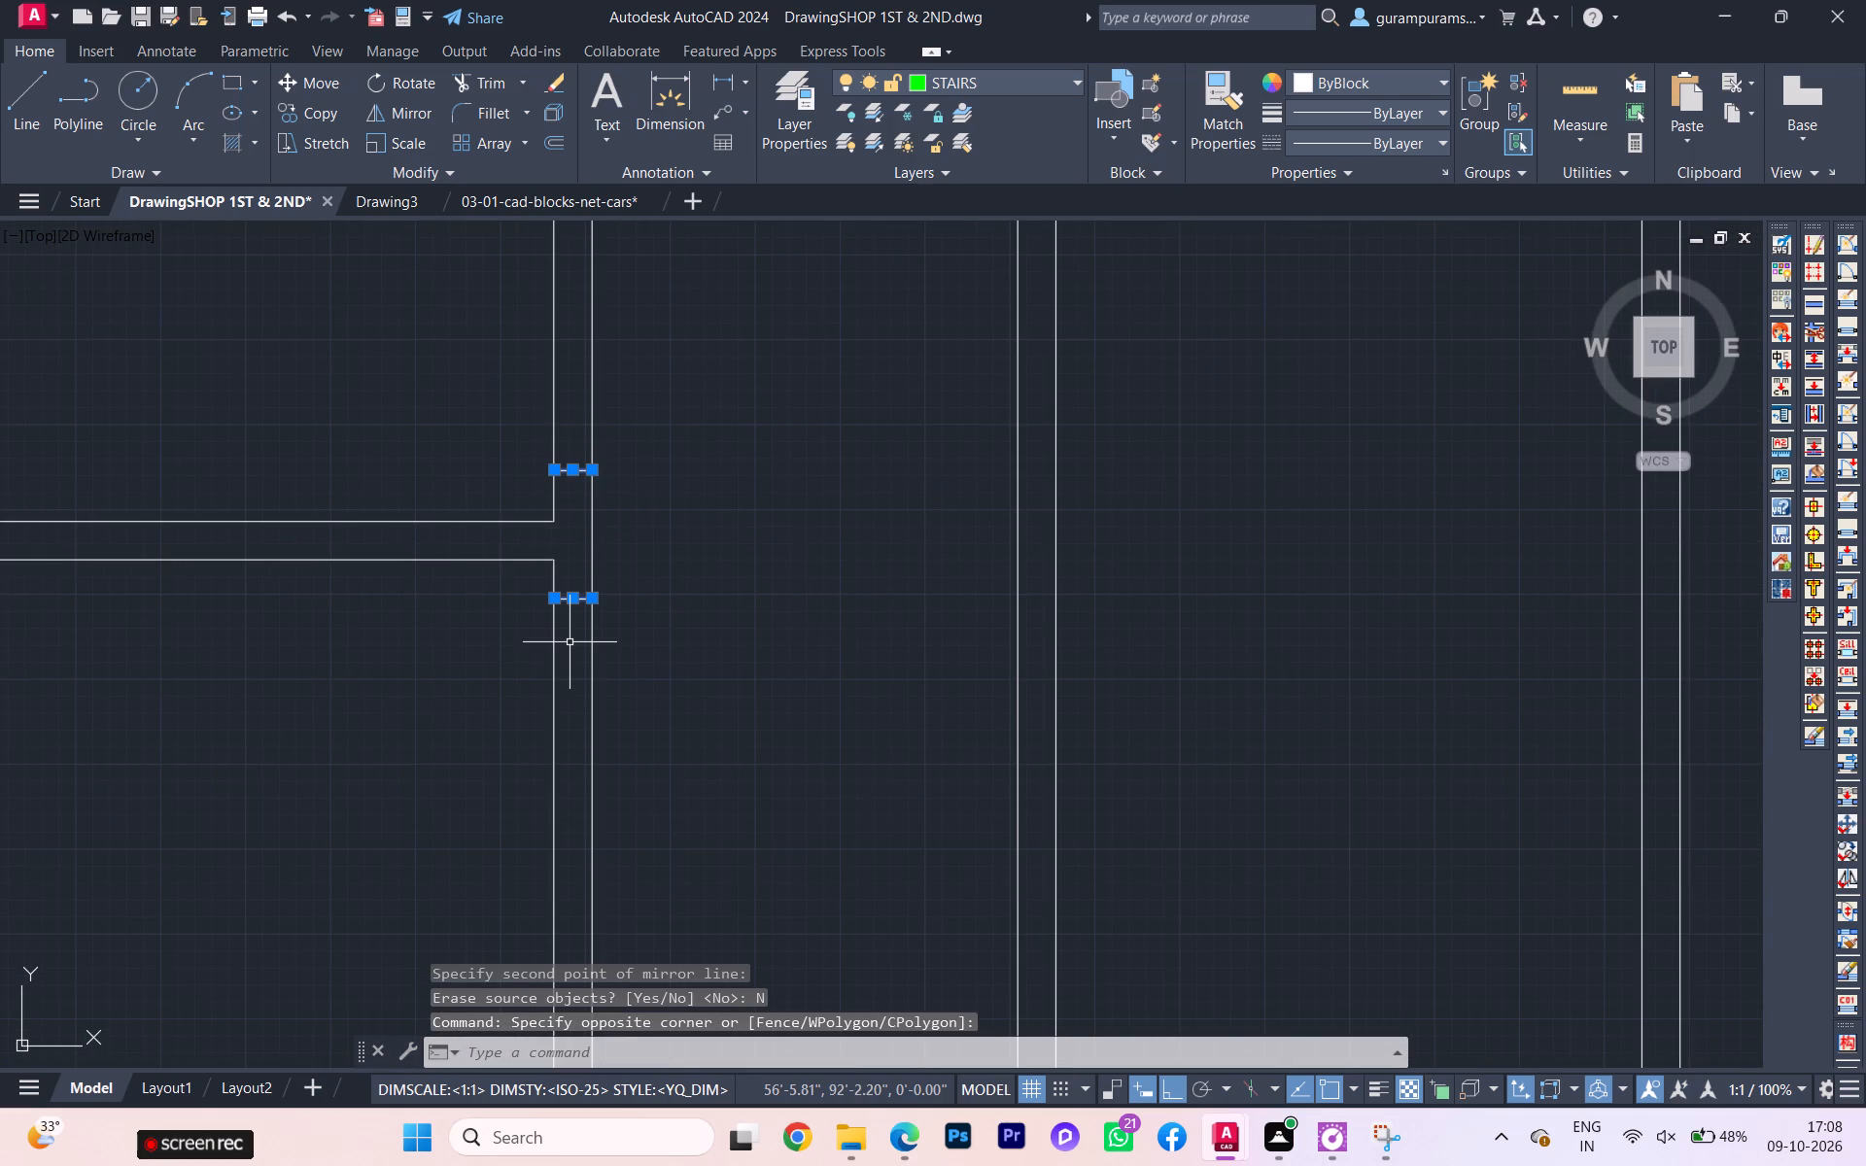
key("c")
key("o")
key("Return")
scroll(571, 653, "up", 1)
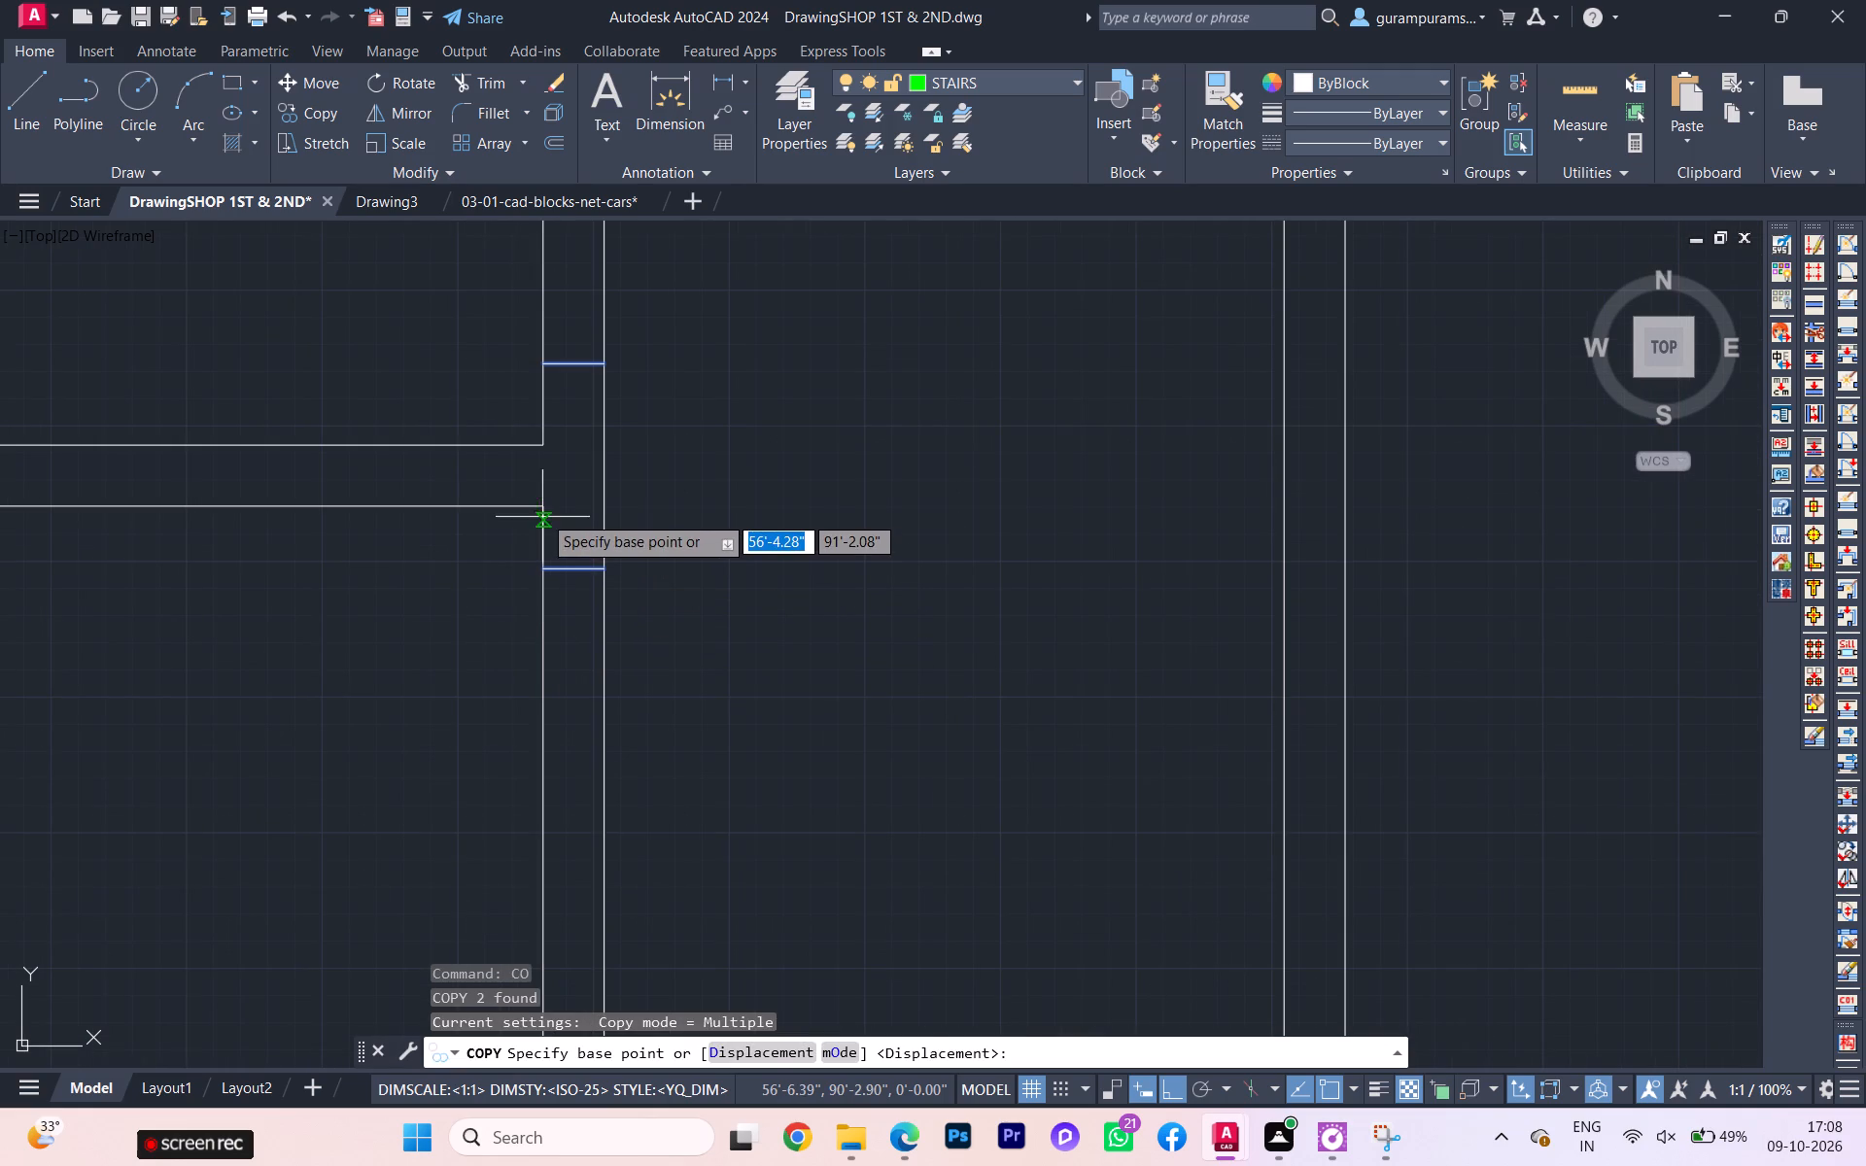
left_click(543, 512)
scroll(547, 490, "down", 5)
middle_click_drag(558, 536, 605, 810)
scroll(606, 780, "up", 1)
scroll(594, 438, "down", 1)
middle_click_drag(595, 451, 645, 753)
scroll(641, 670, "up", 3)
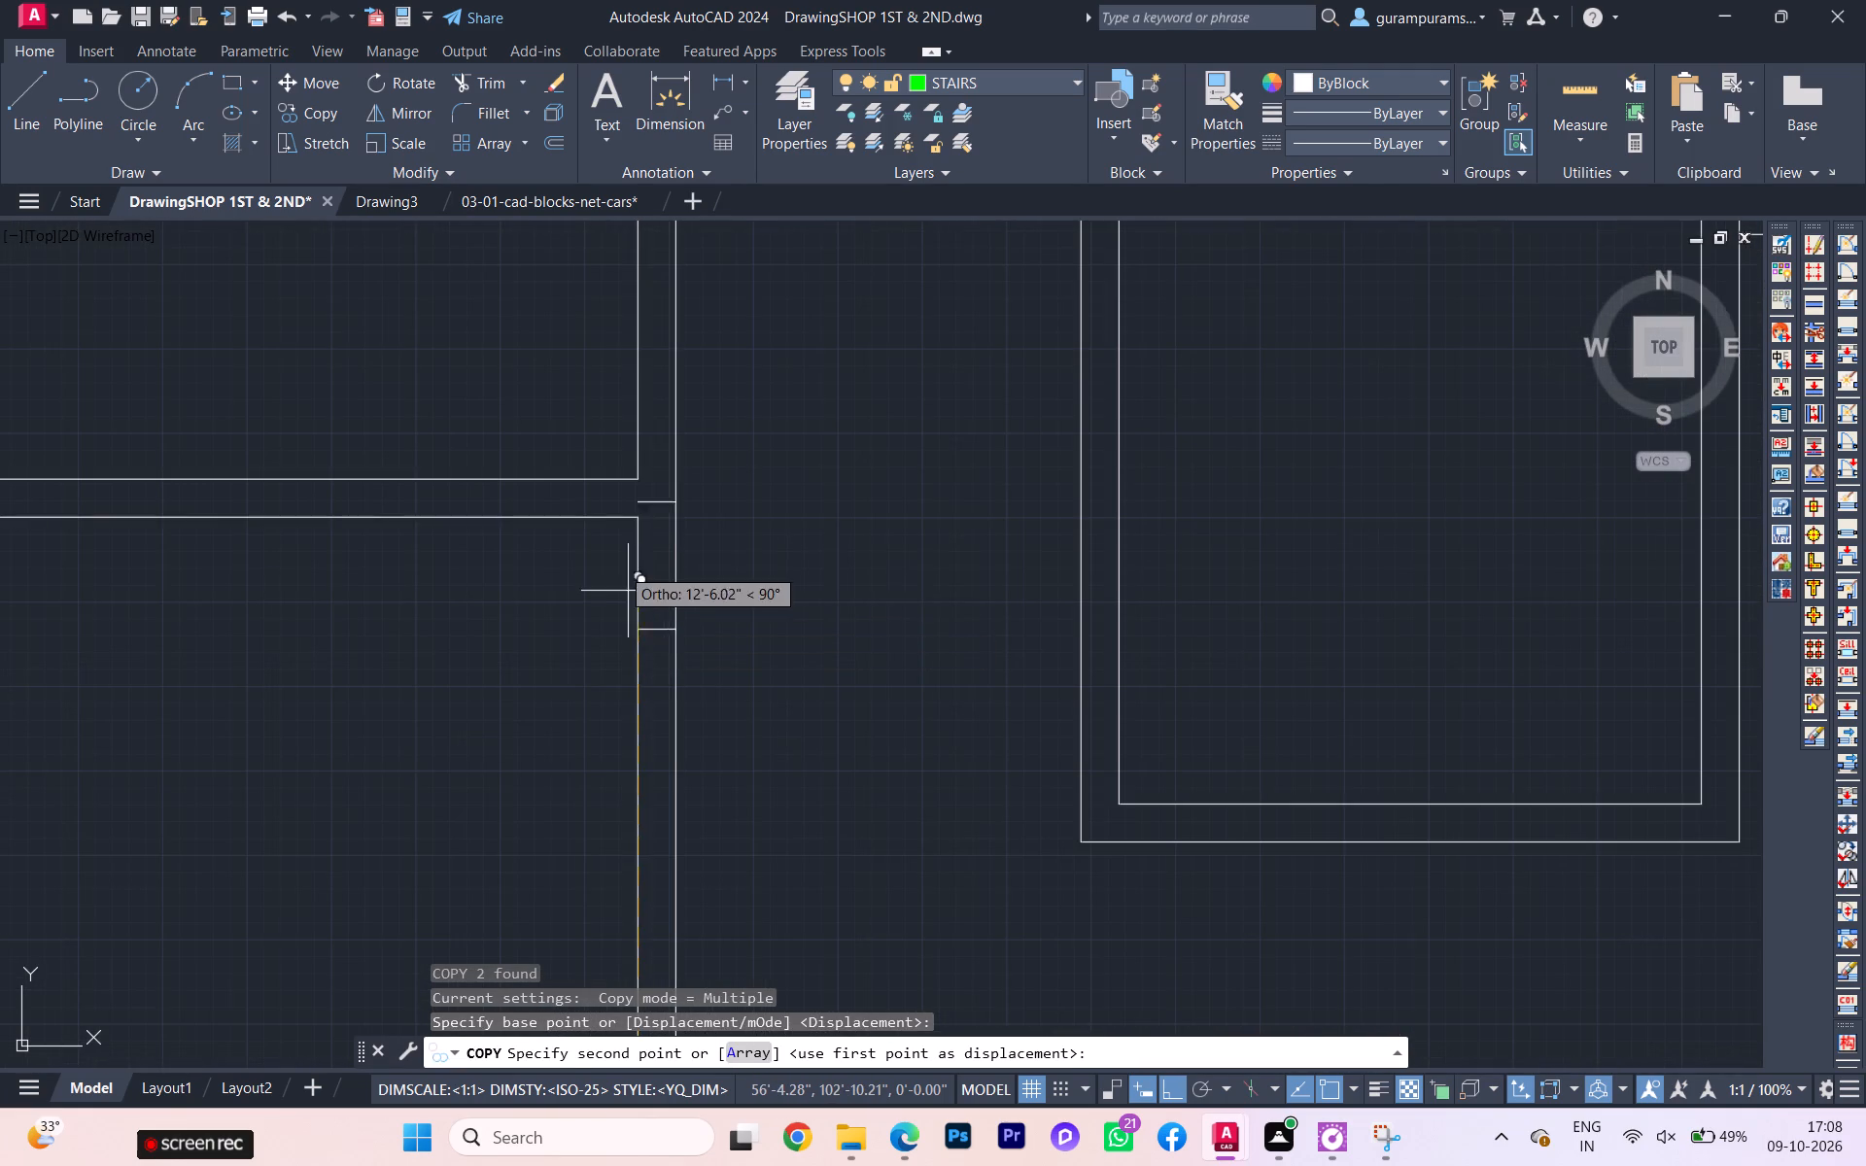
left_click(632, 514)
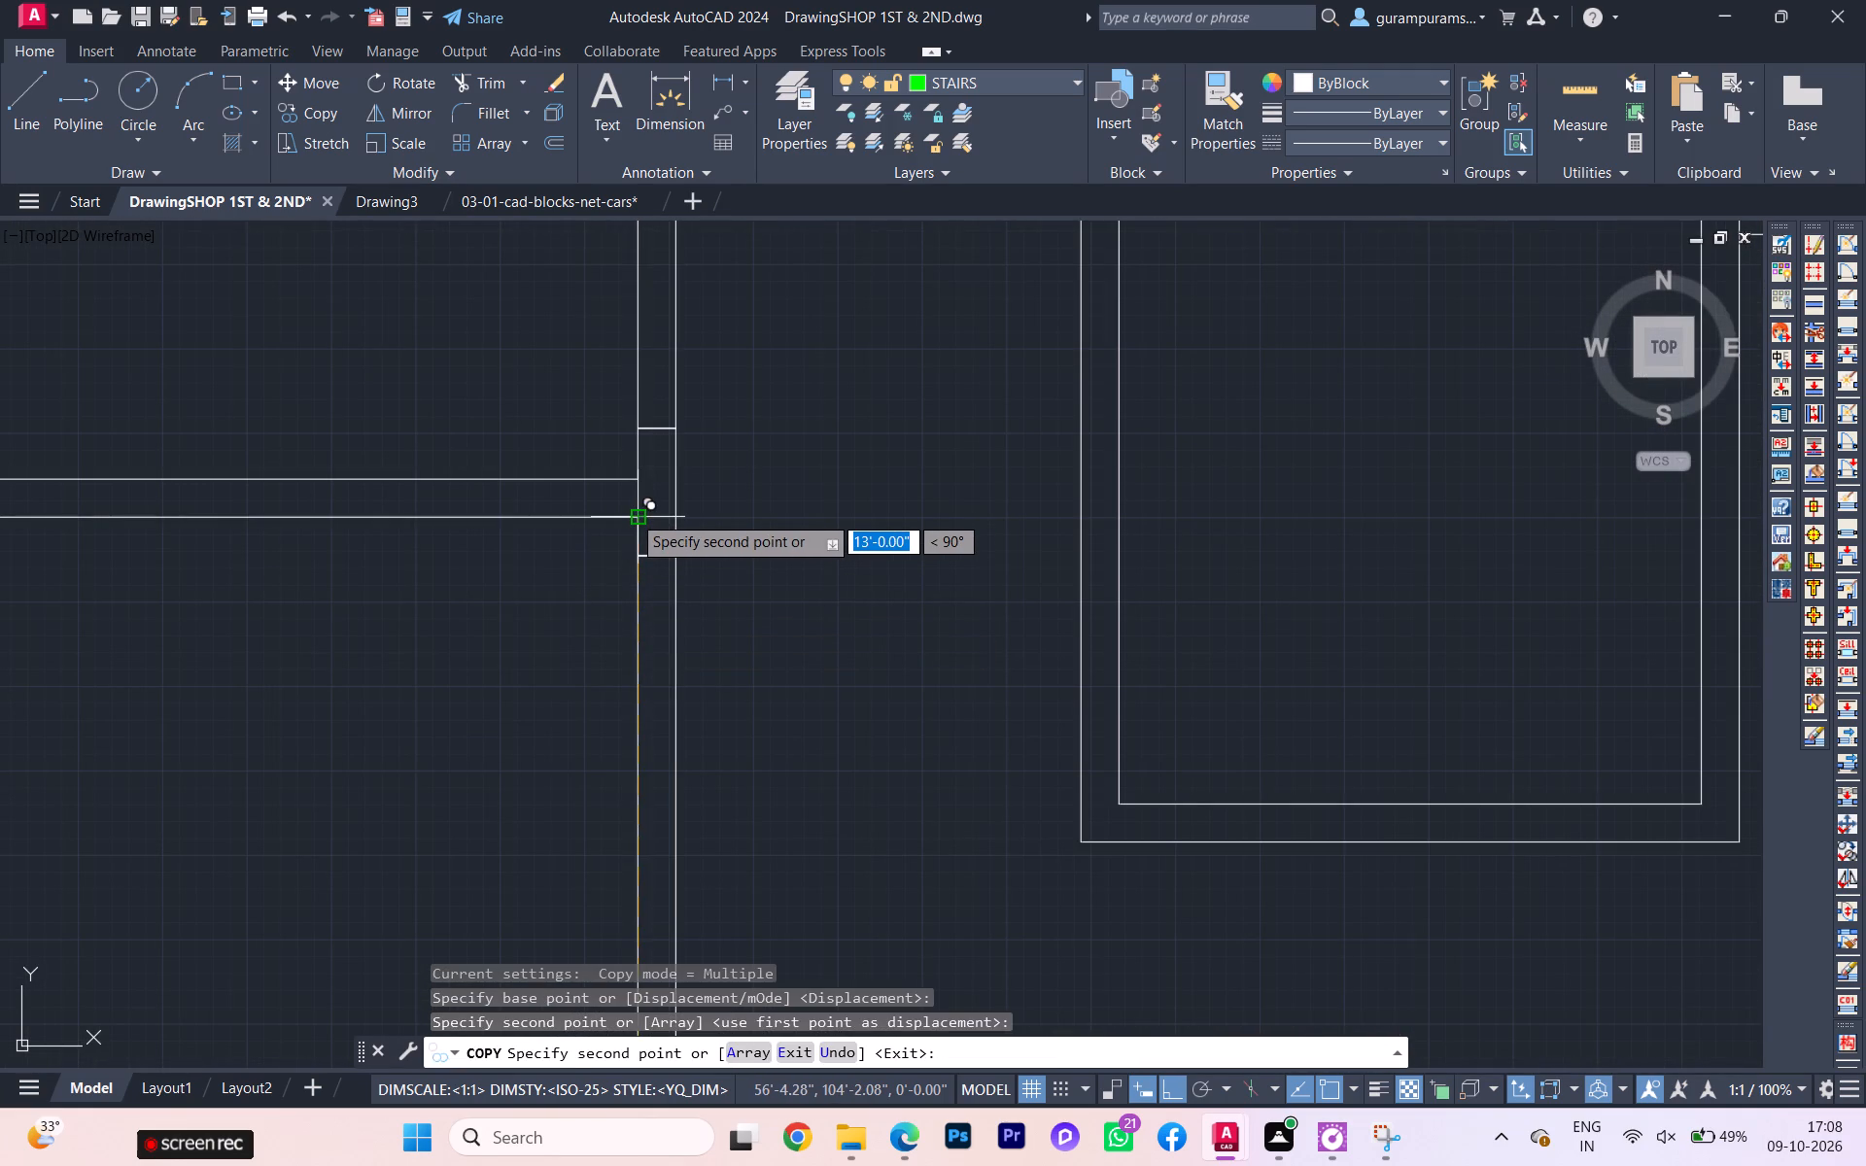
Place another copy of the two opening lines at the topmost partition junction, near its lower inner corner.
scroll(660, 626, "down", 2)
middle_click_drag(660, 640, 774, 878)
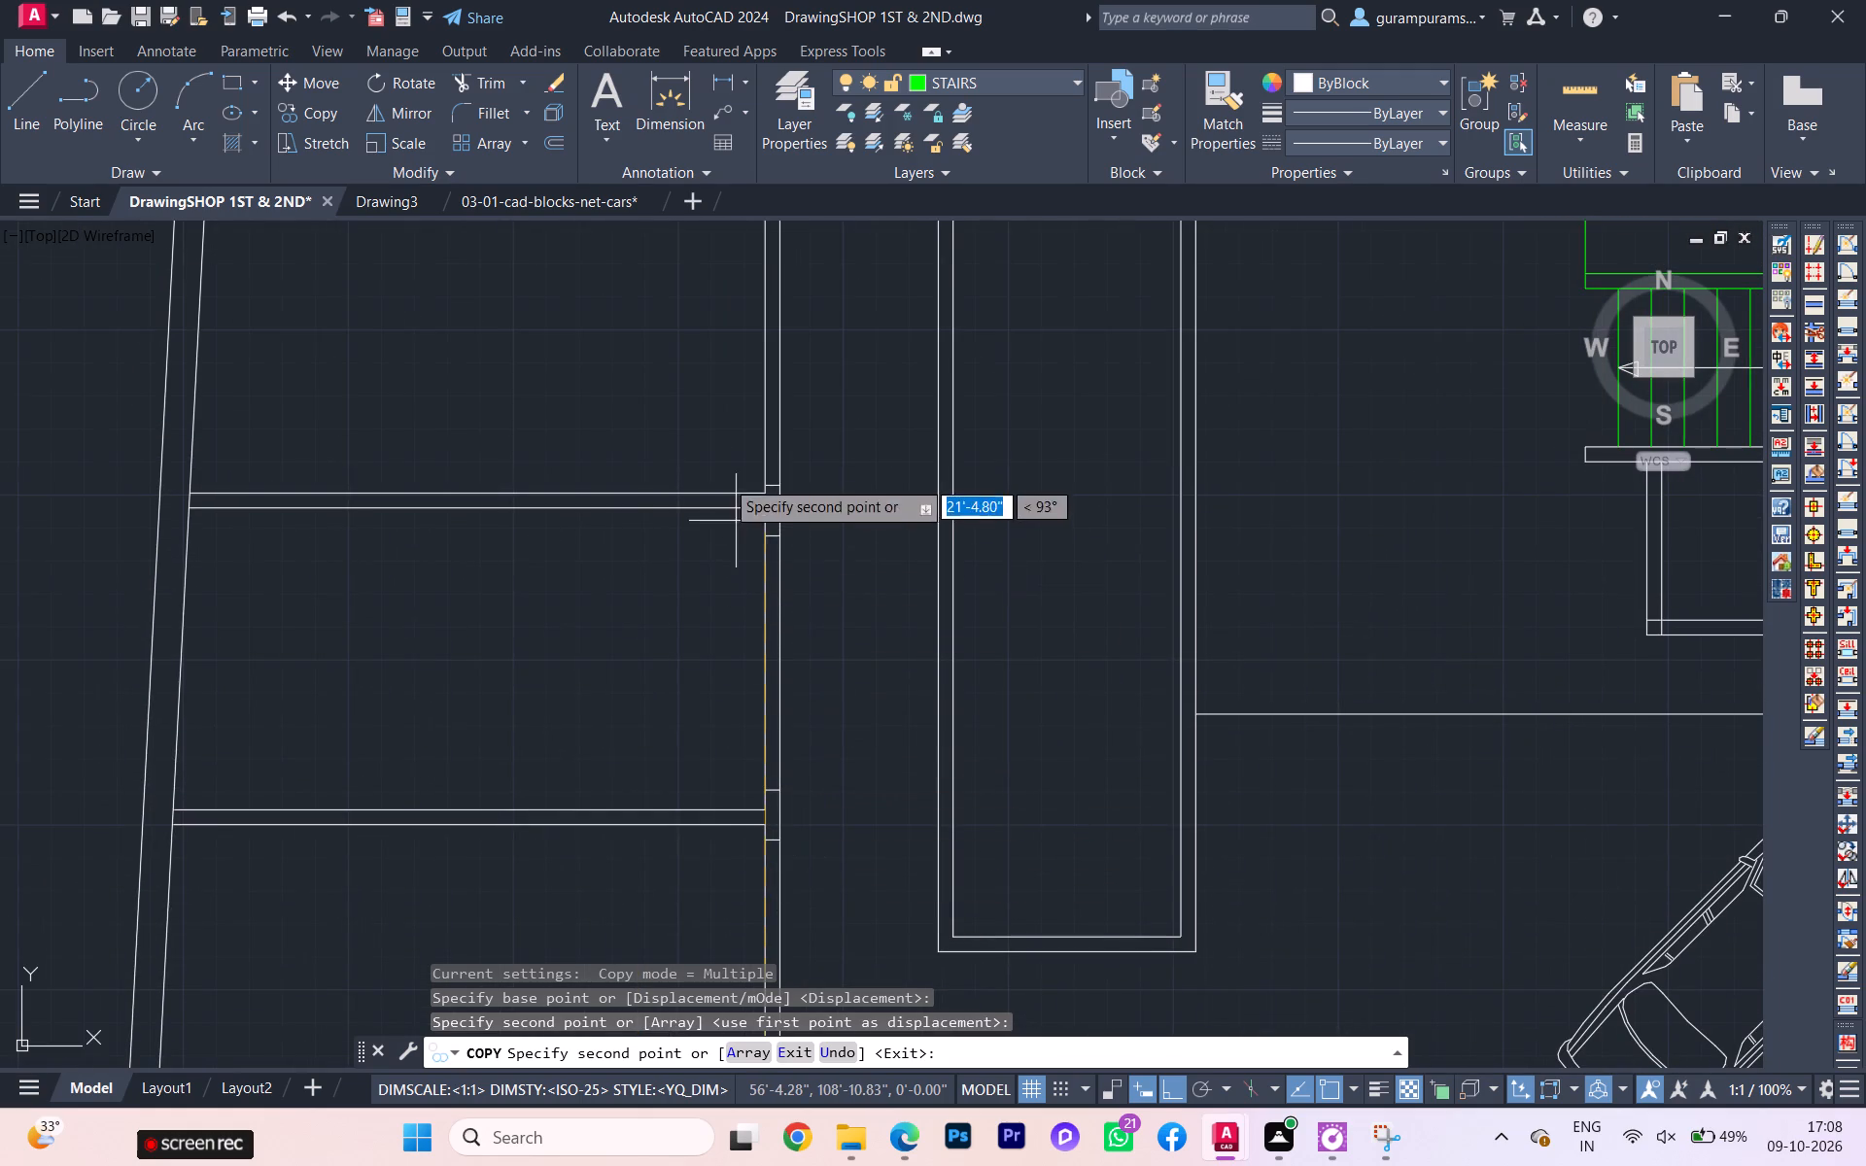
scroll(755, 488, "up", 2)
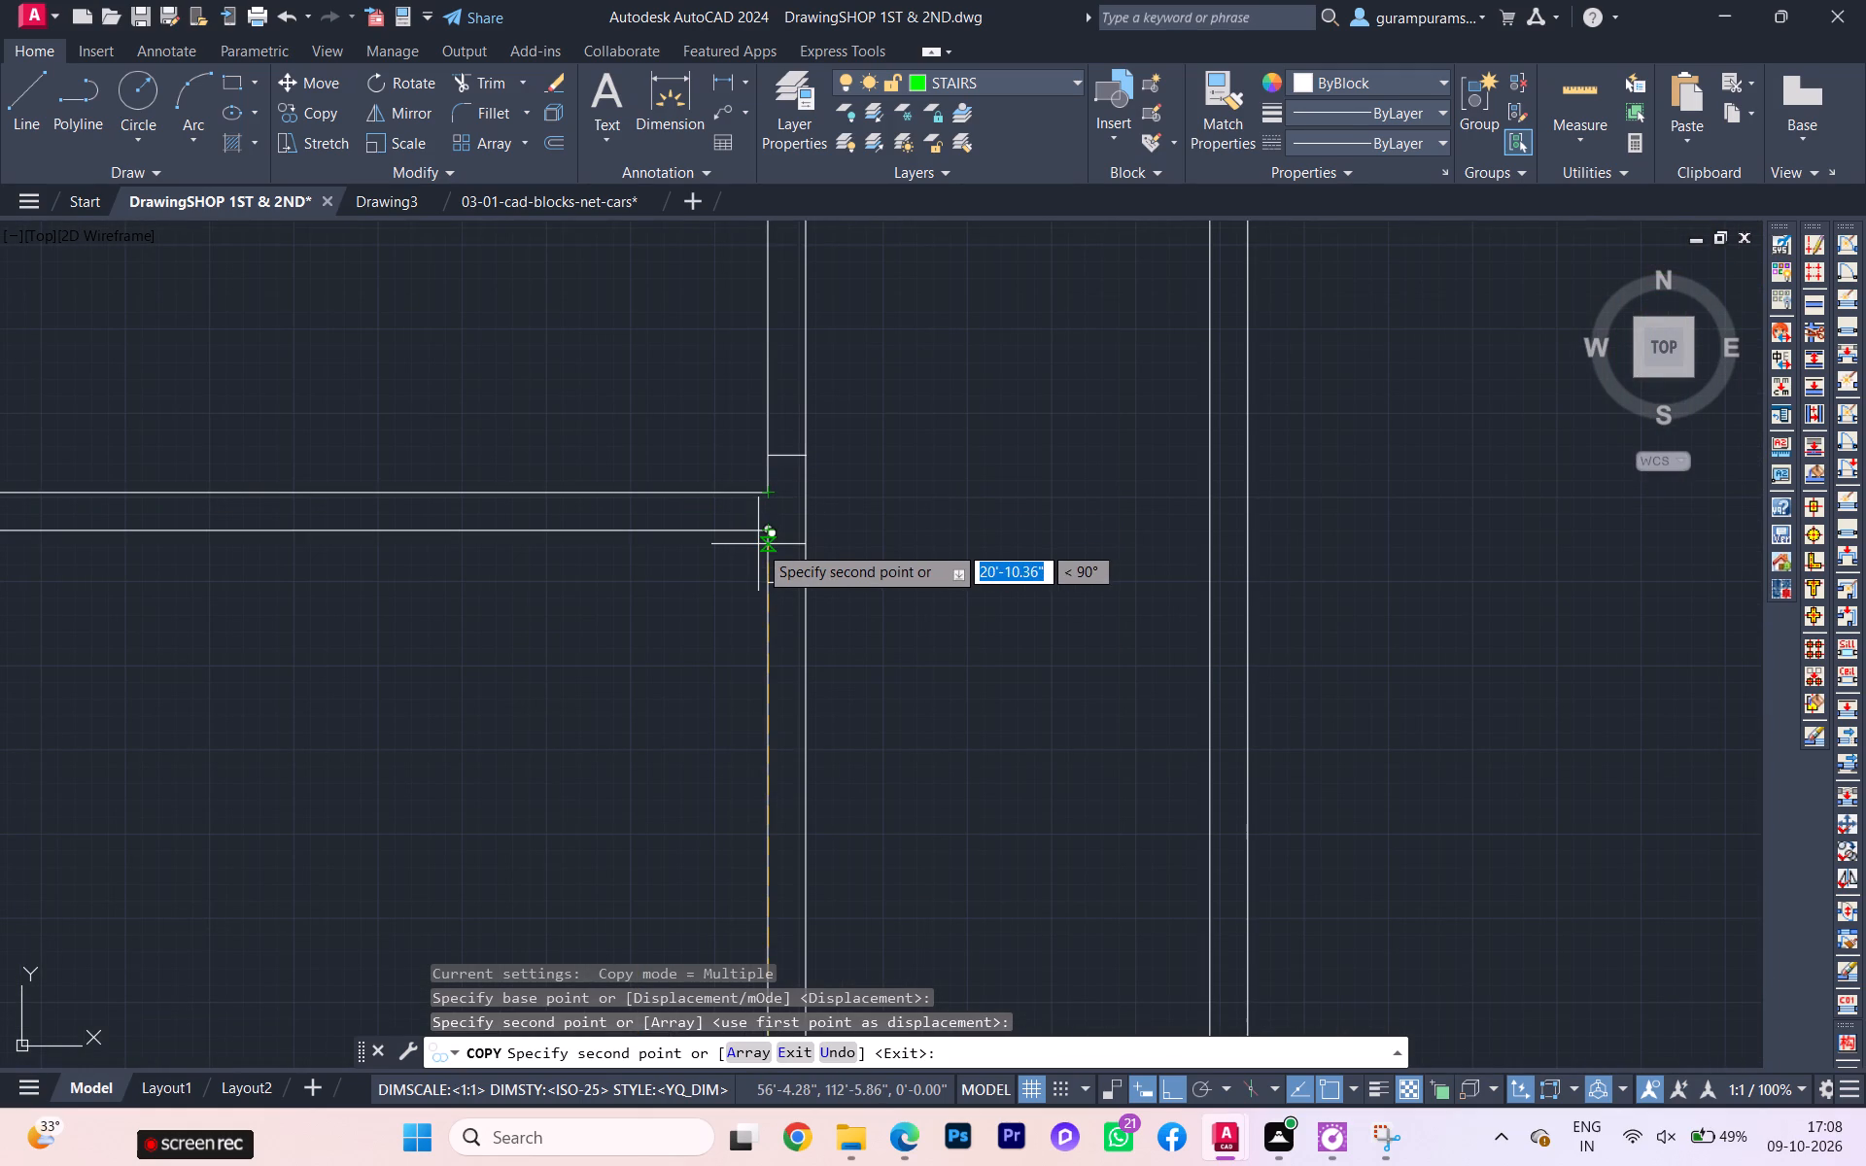
left_click(761, 541)
scroll(791, 467, "down", 2)
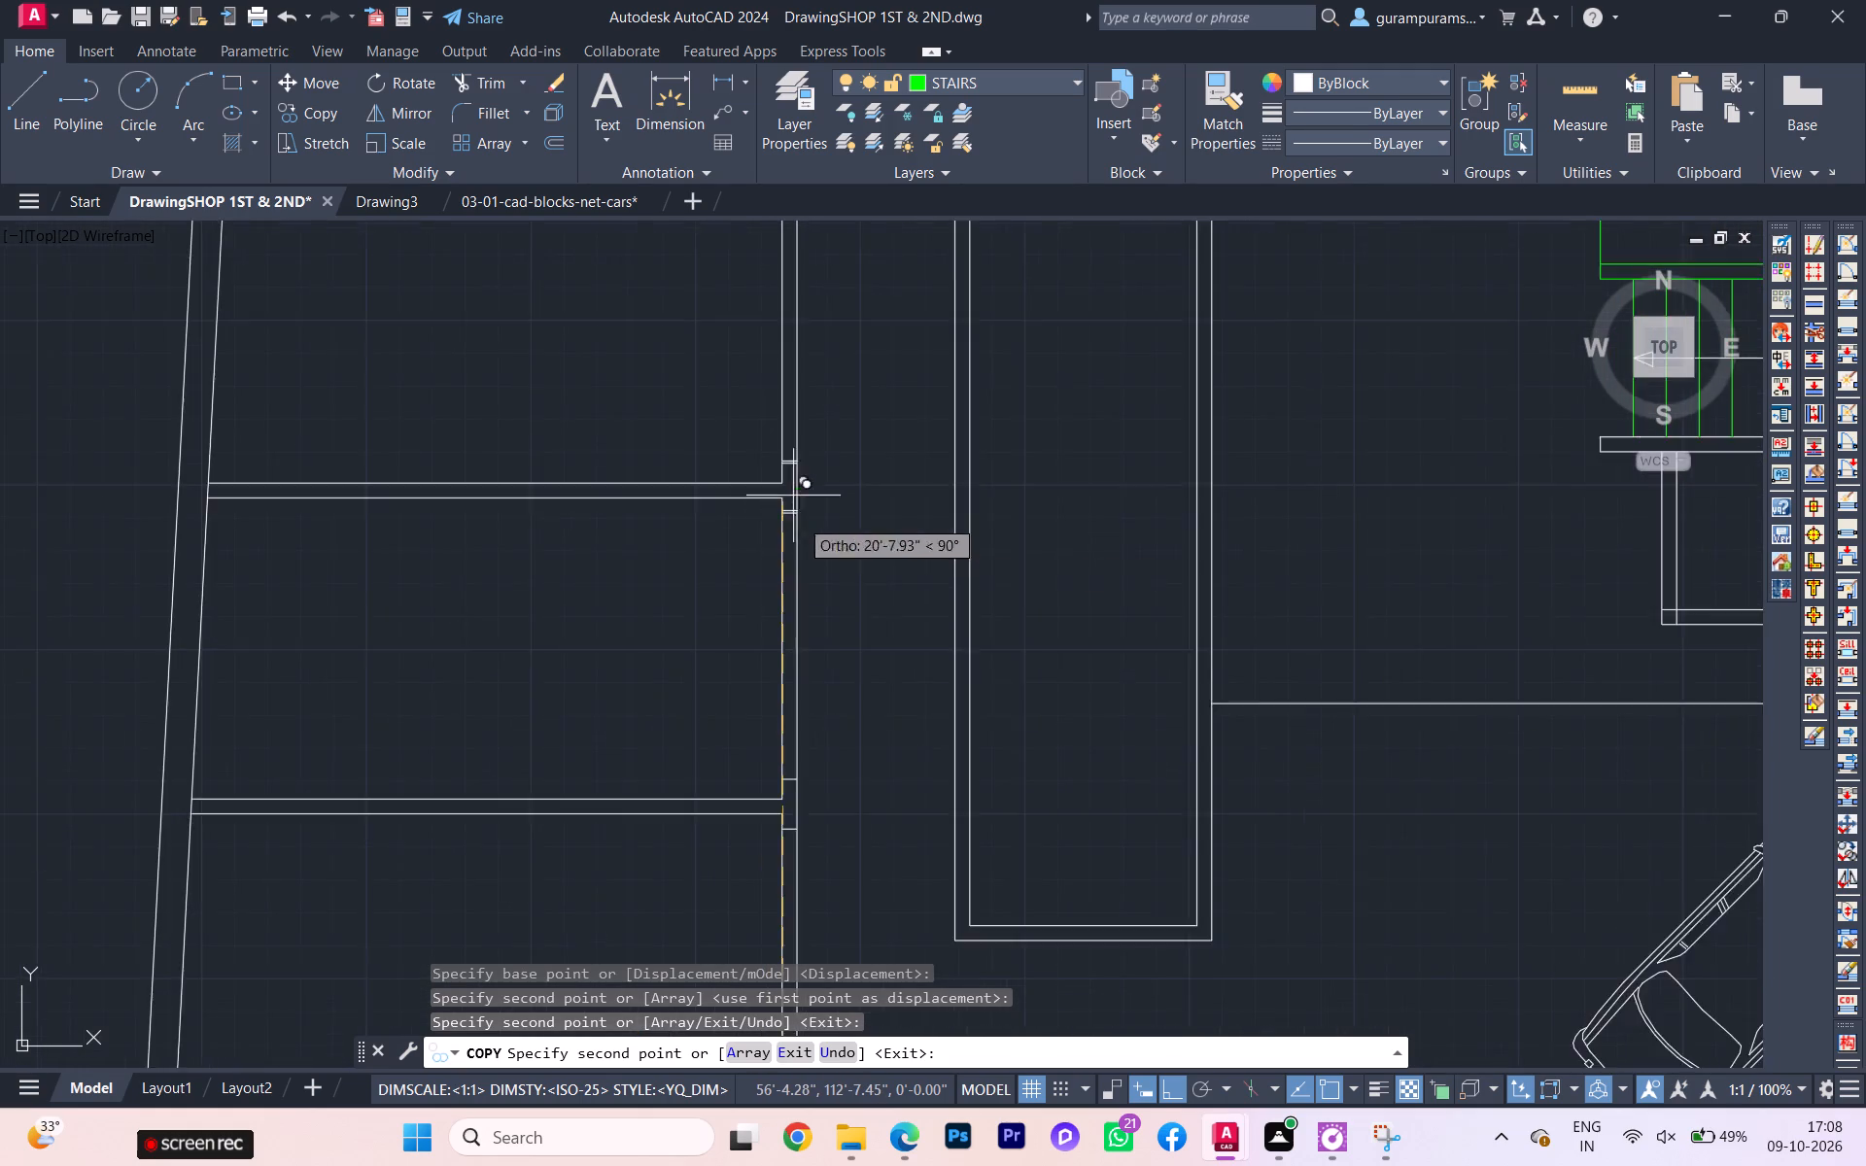
Examine the partition ends along the passage-side wall in the reference plan against the drawn shop partitions.
middle_click_drag(818, 620, 926, 1095)
scroll(909, 735, "down", 3)
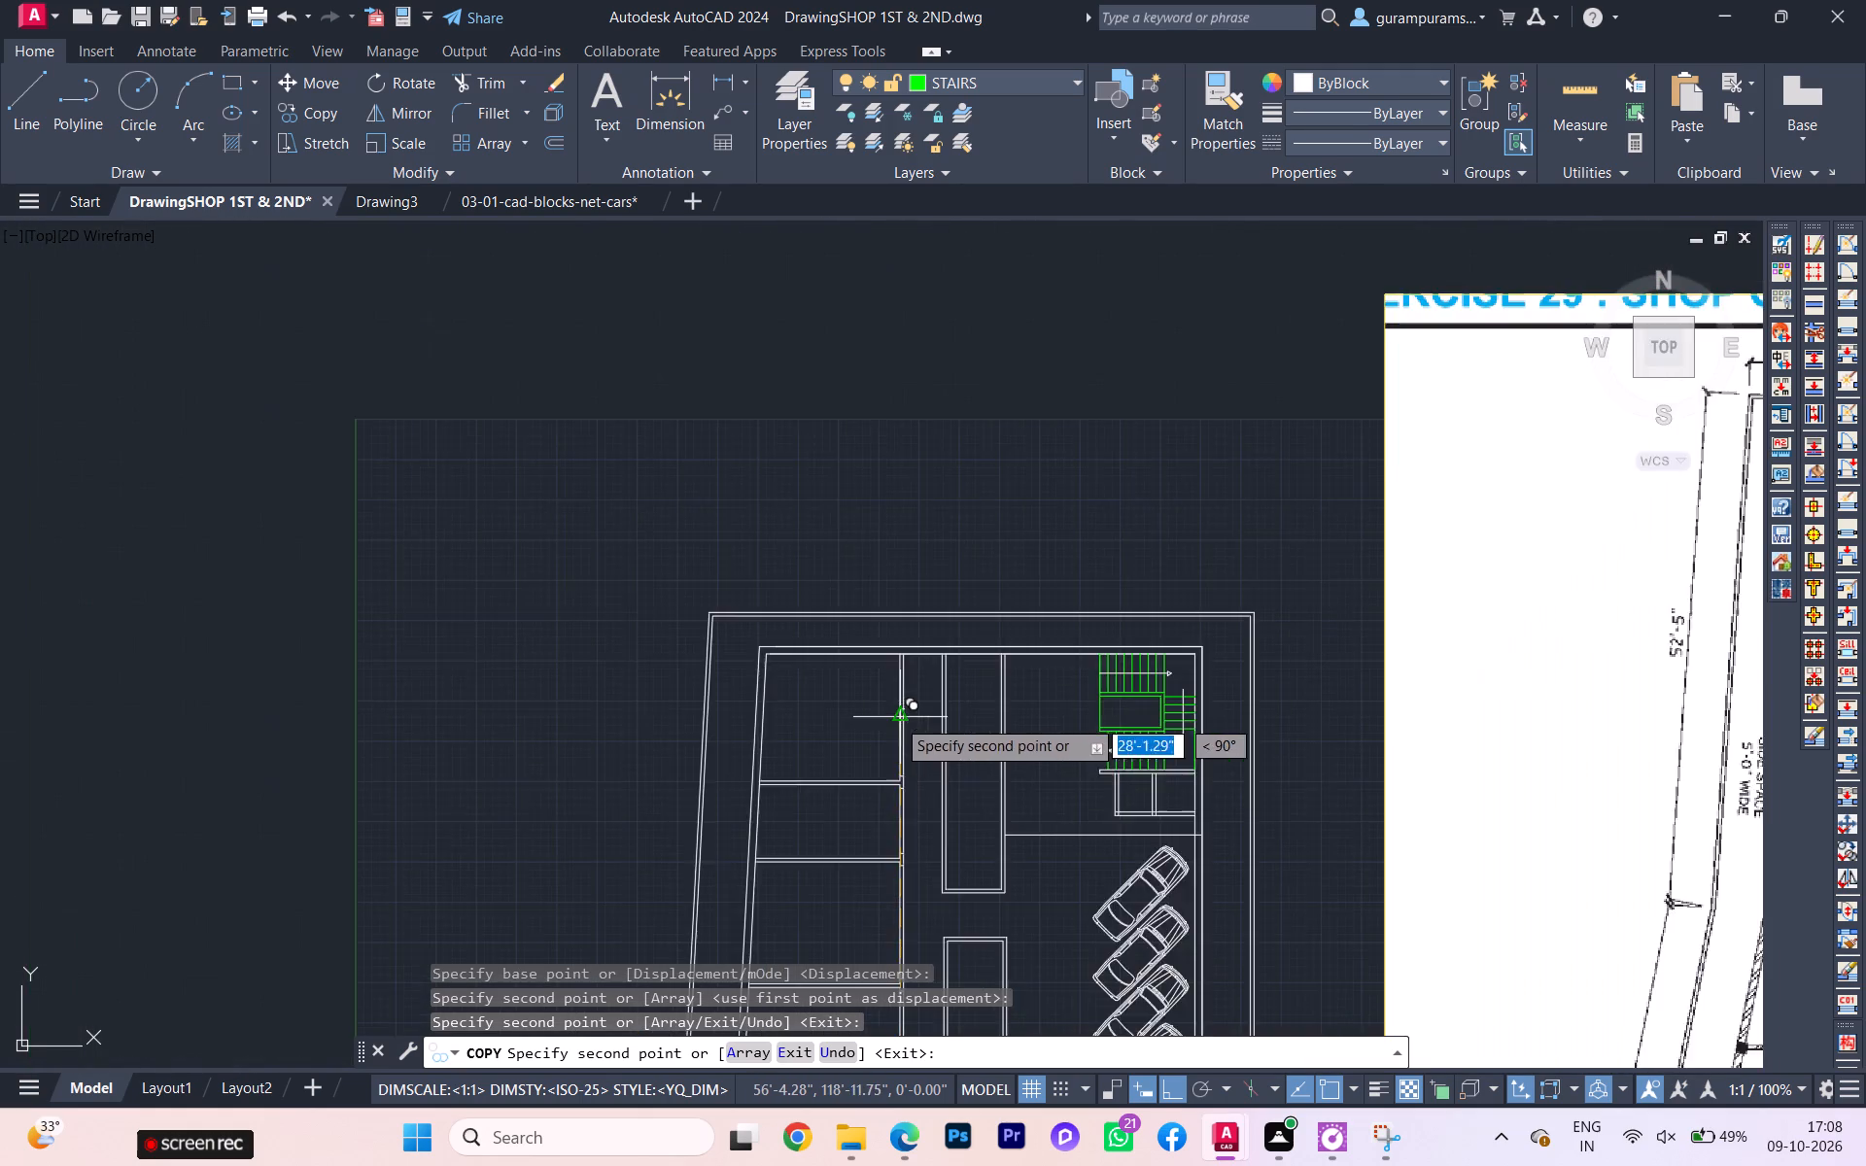
scroll(896, 721, "down", 1)
middle_click_drag(900, 747, 593, 385)
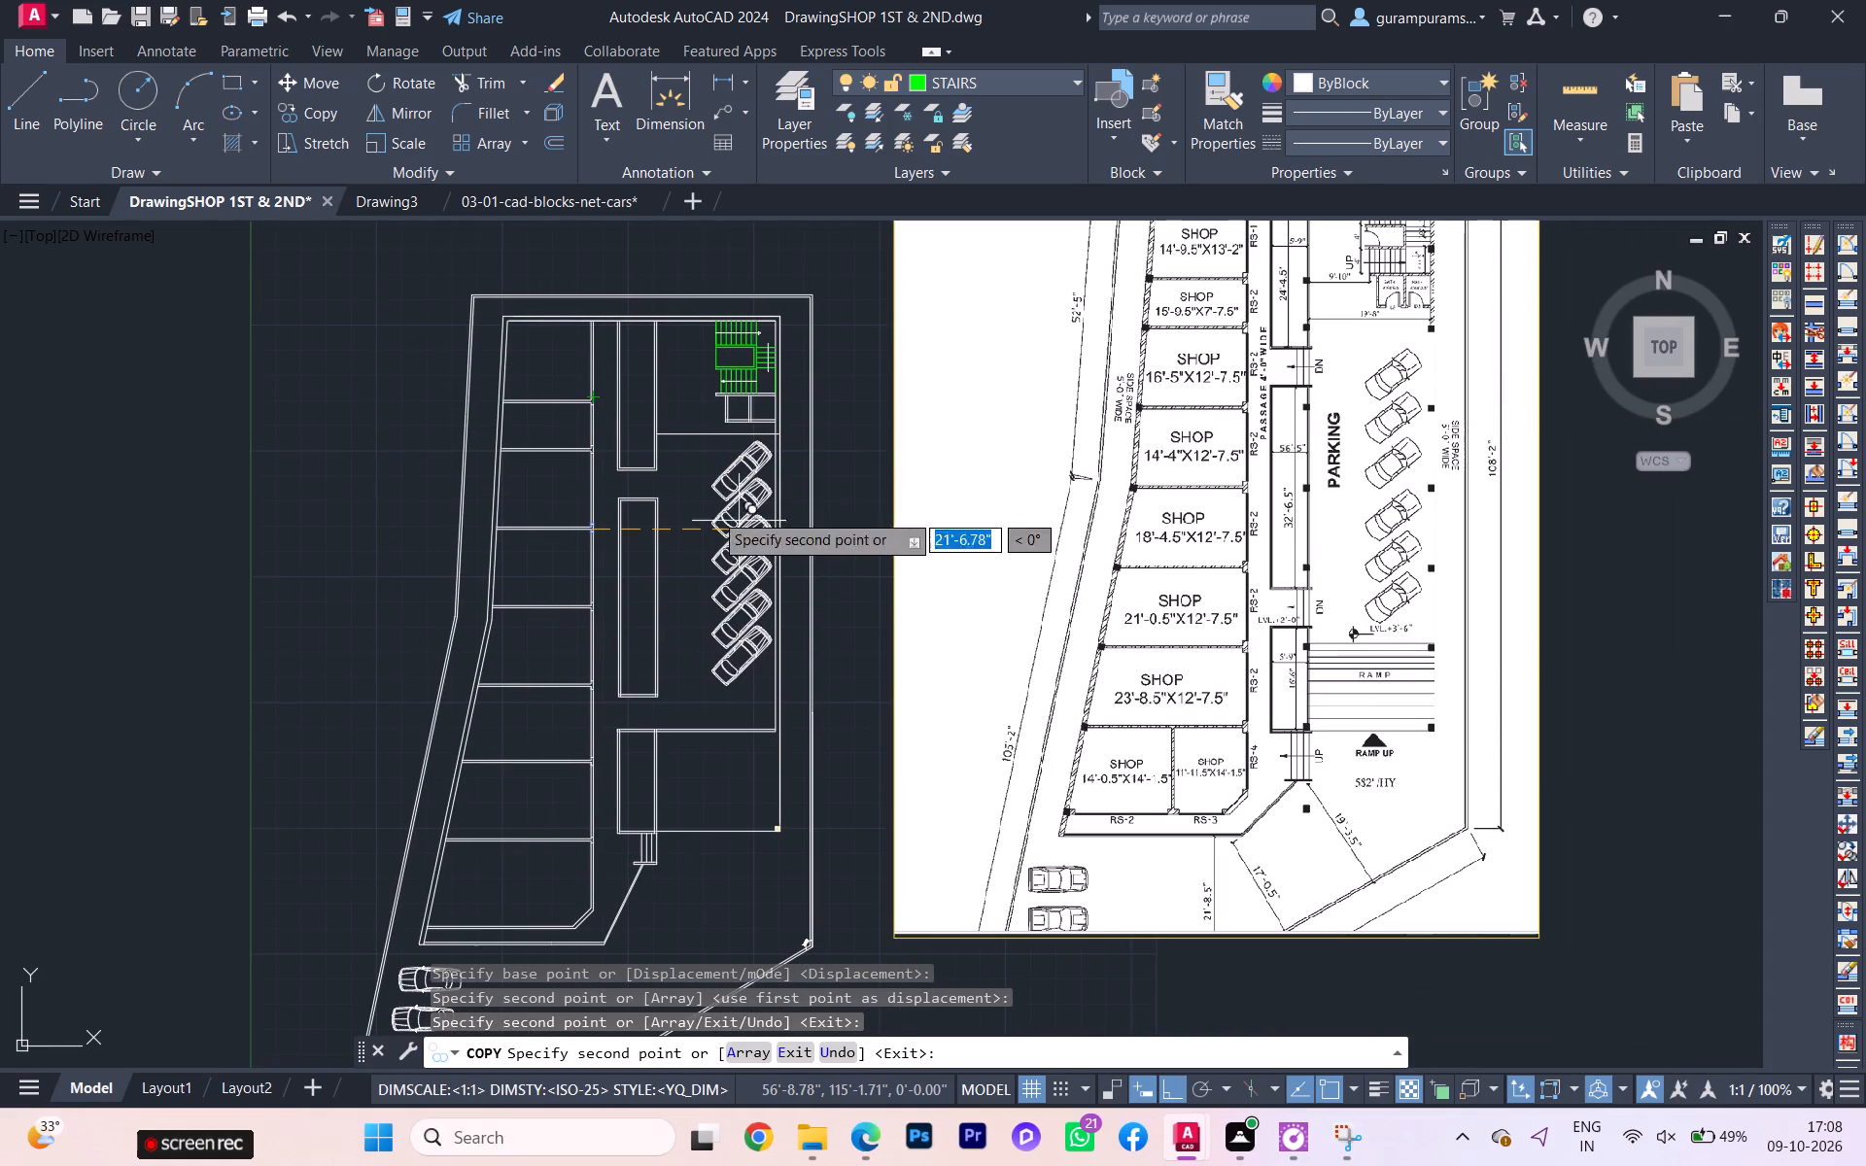
scroll(576, 525, "up", 1)
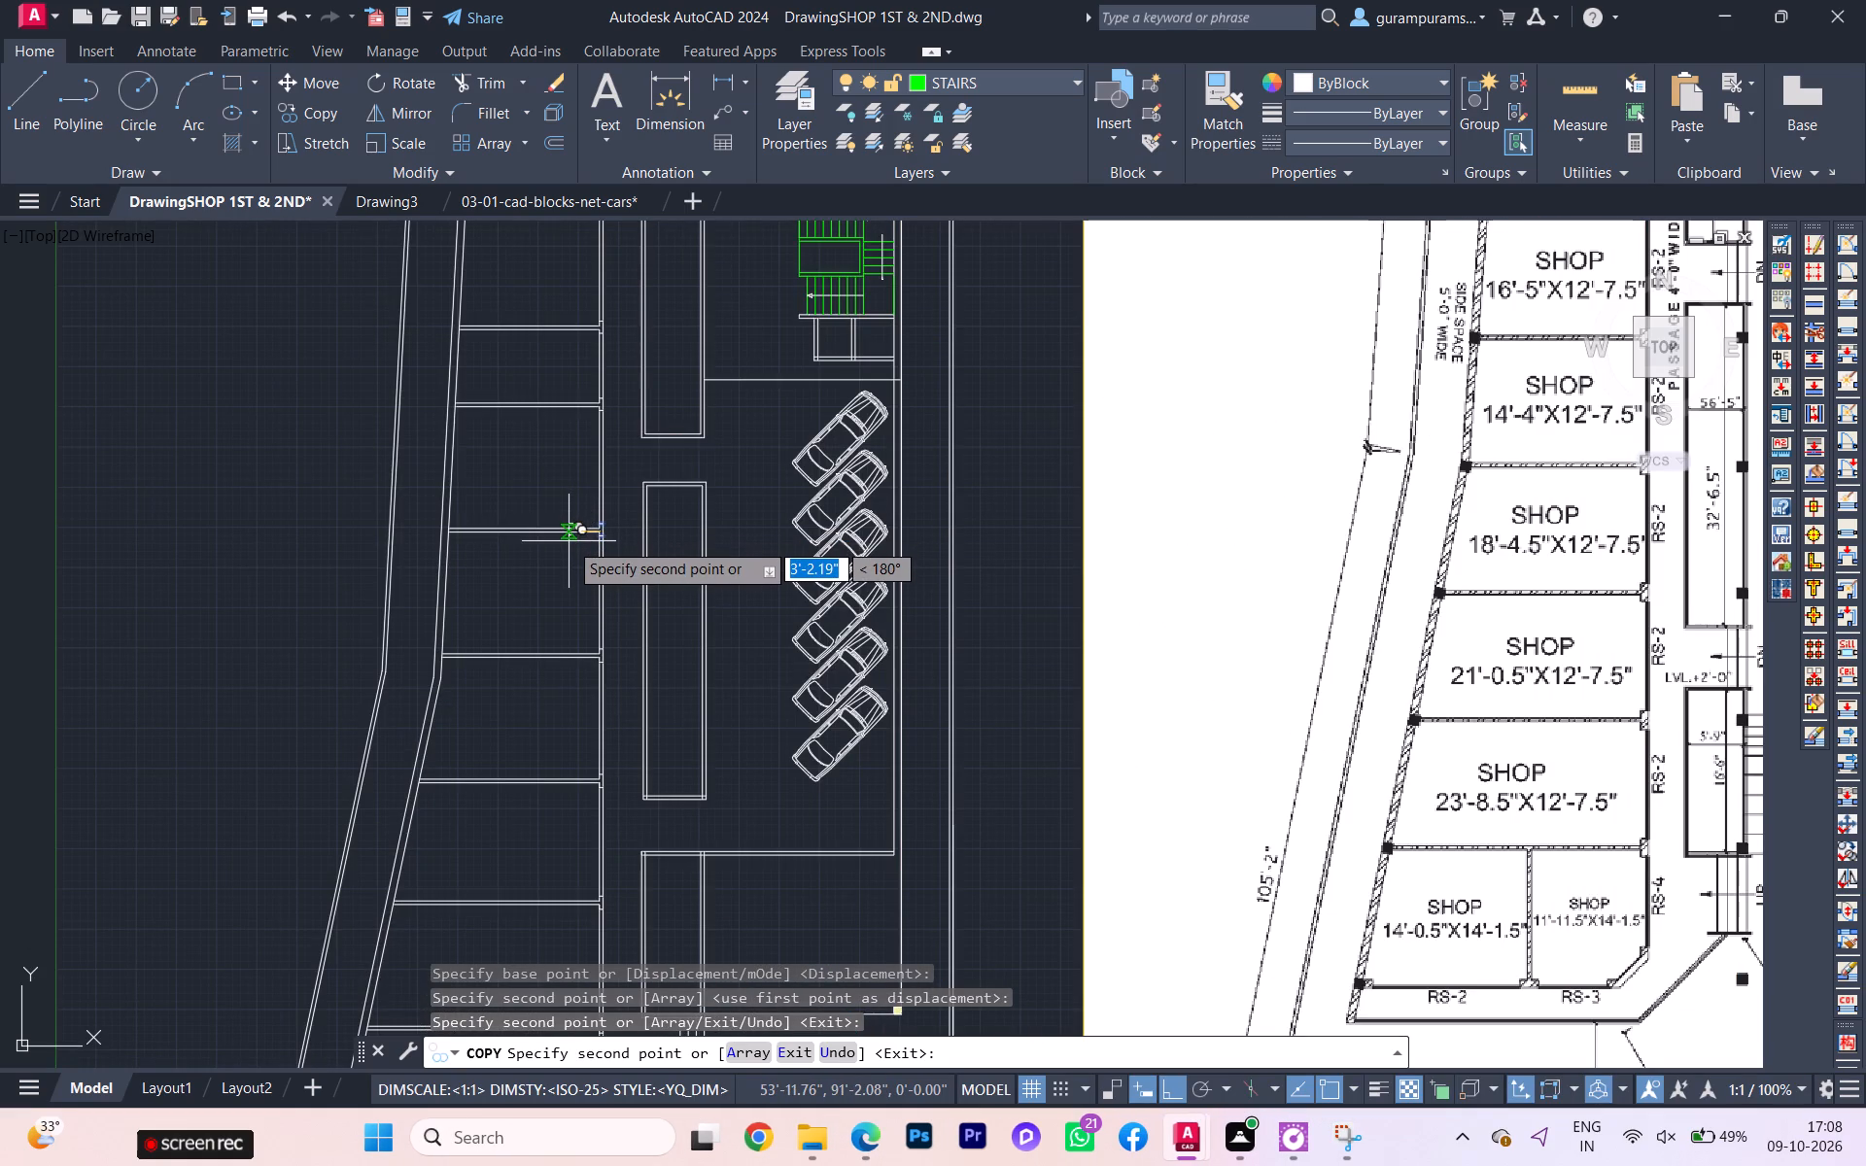
scroll(579, 577, "up", 1)
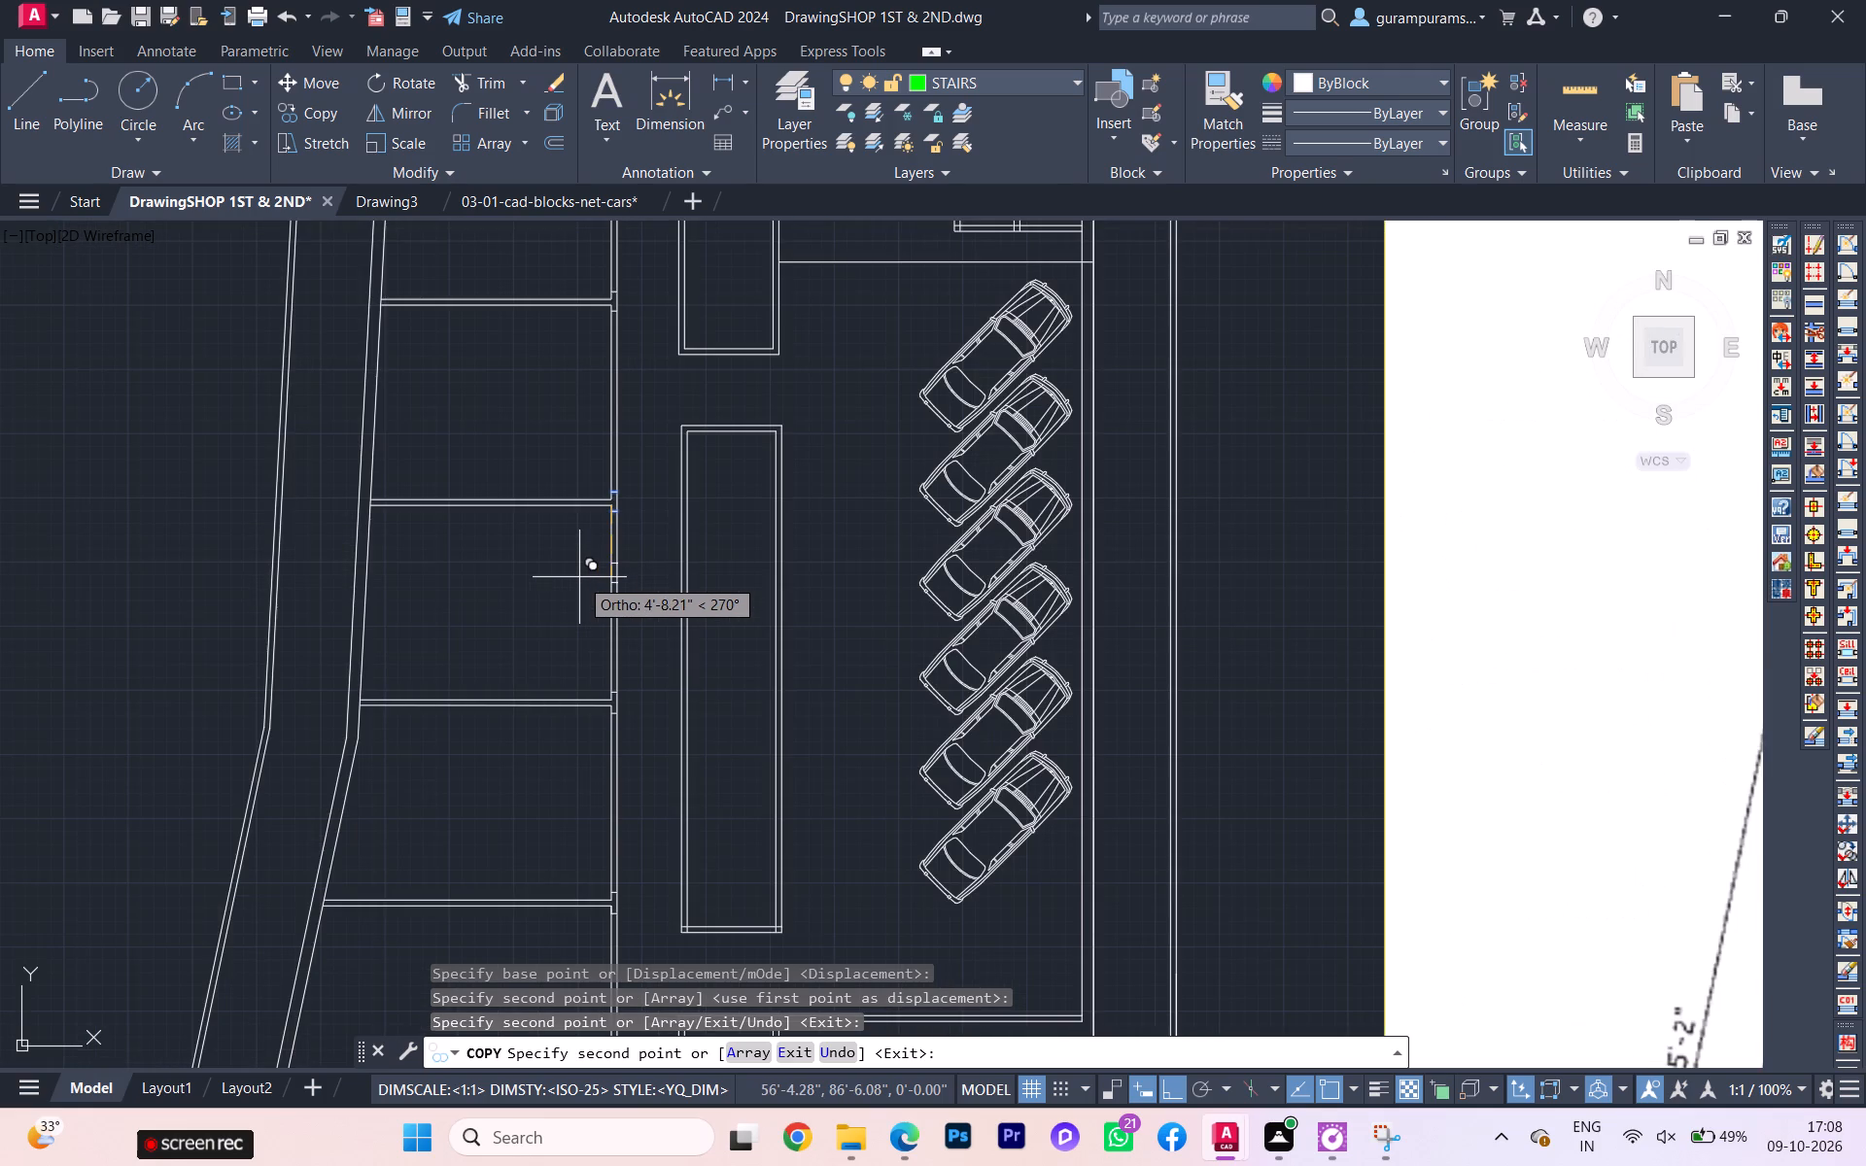
scroll(579, 576, "up", 2)
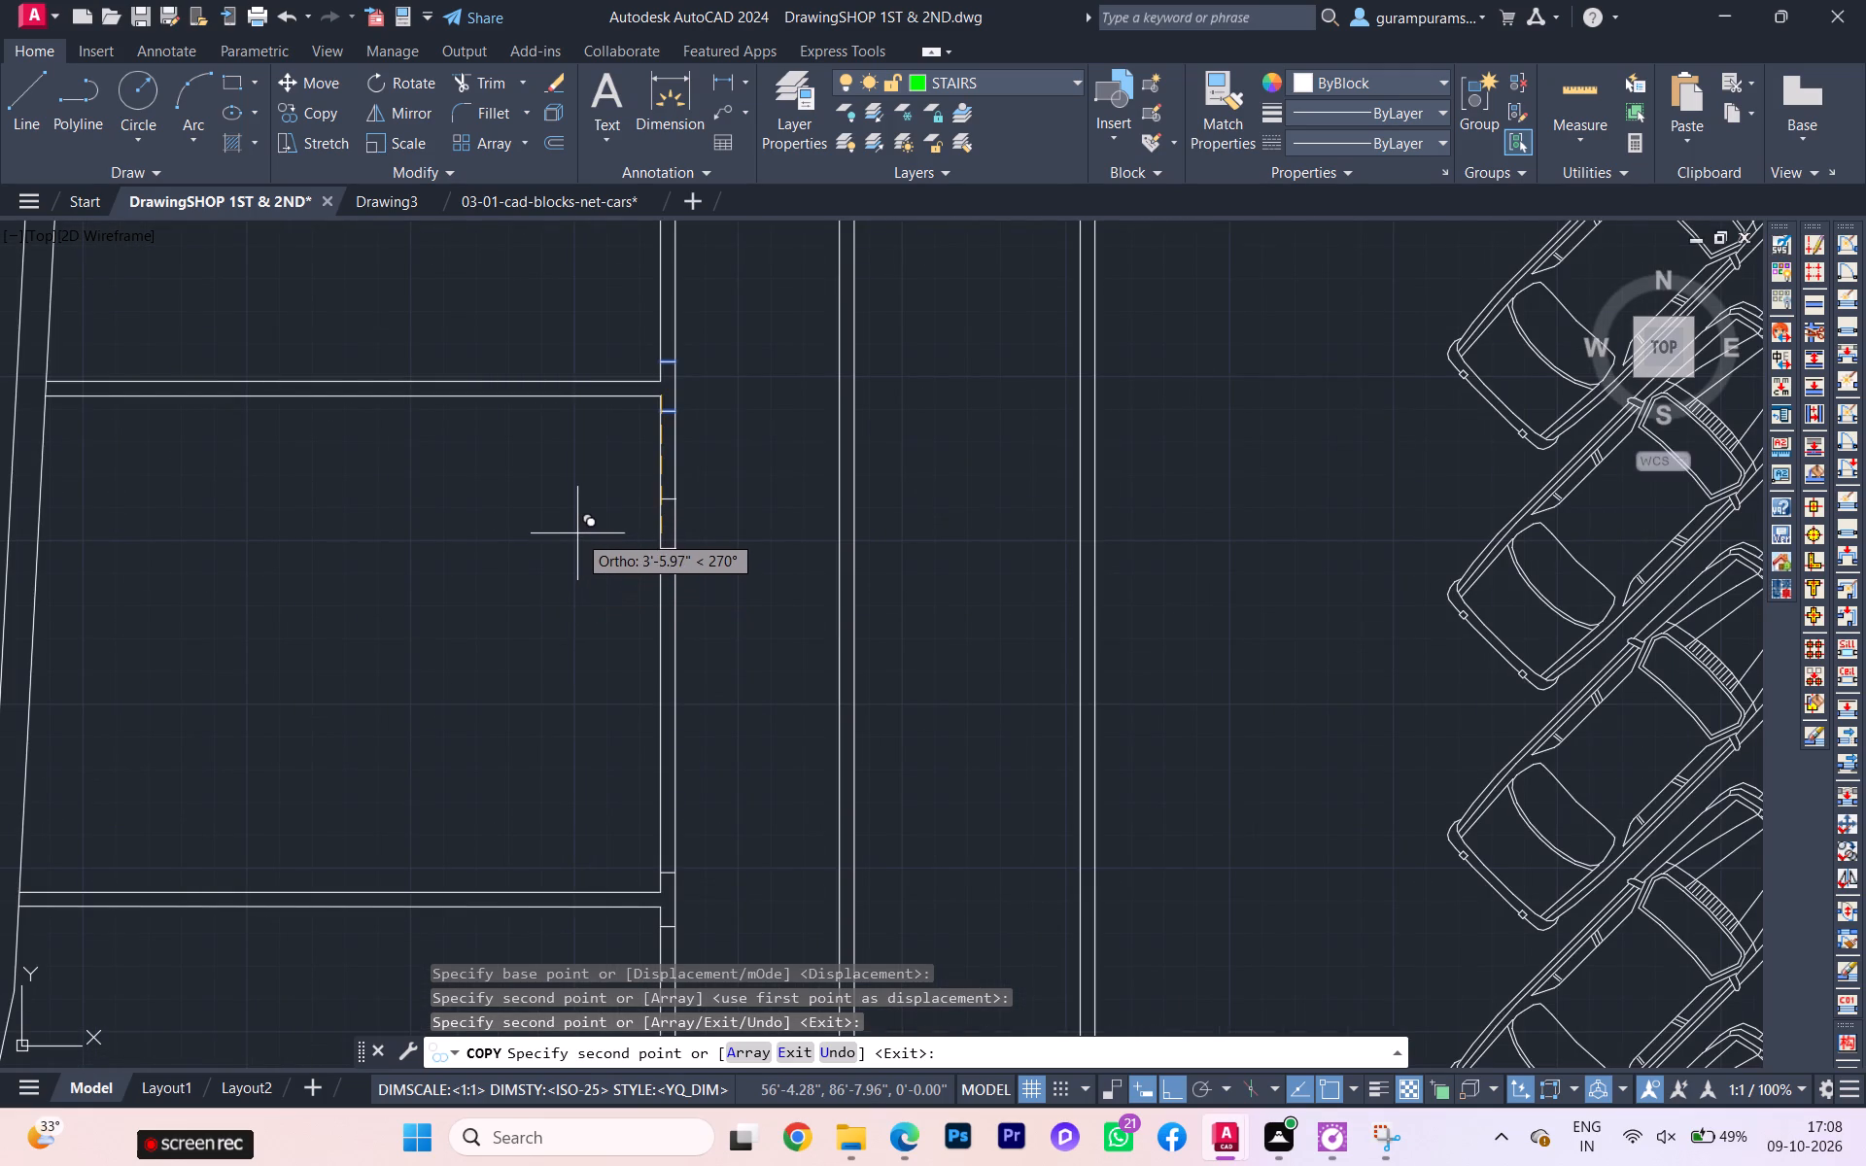
key("Escape")
scroll(594, 523, "down", 1)
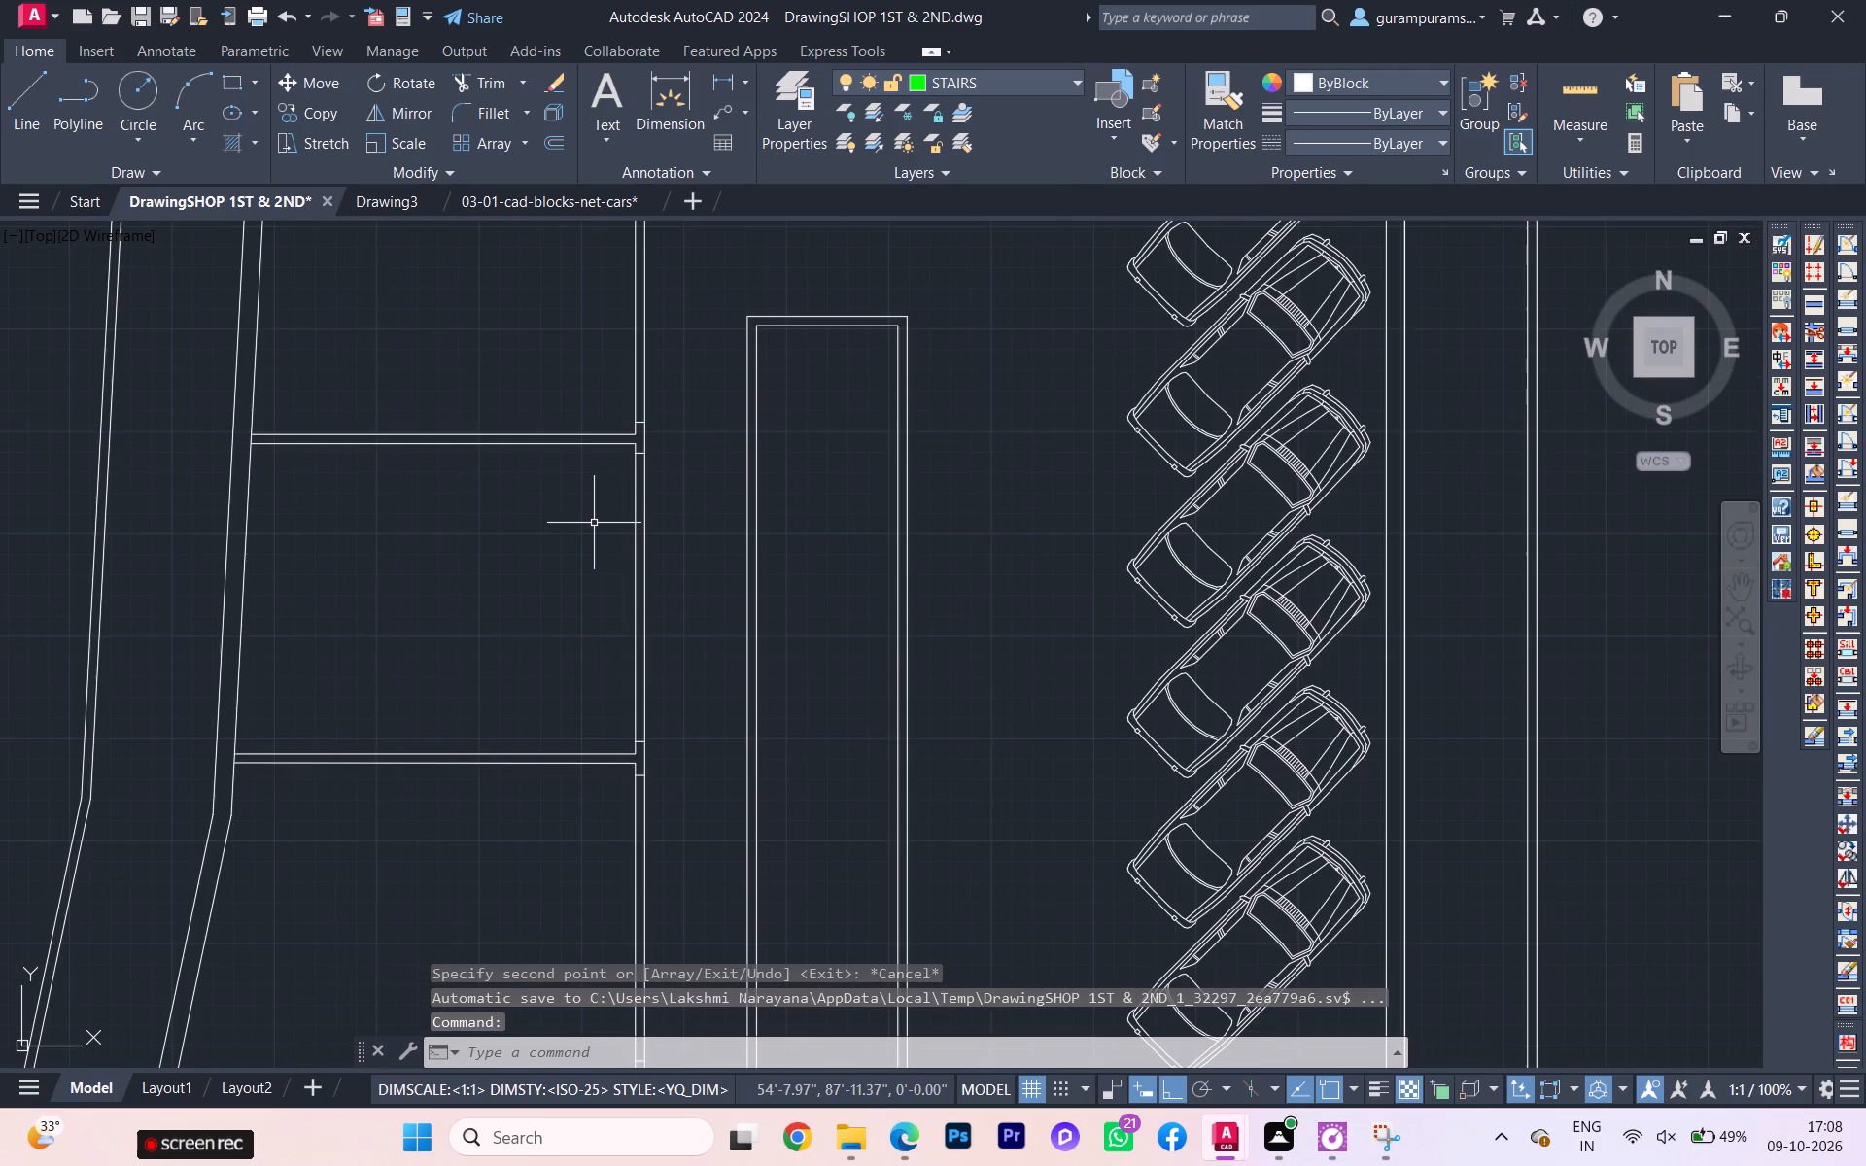
scroll(597, 528, "down", 3)
middle_click_drag(597, 529, 593, 508)
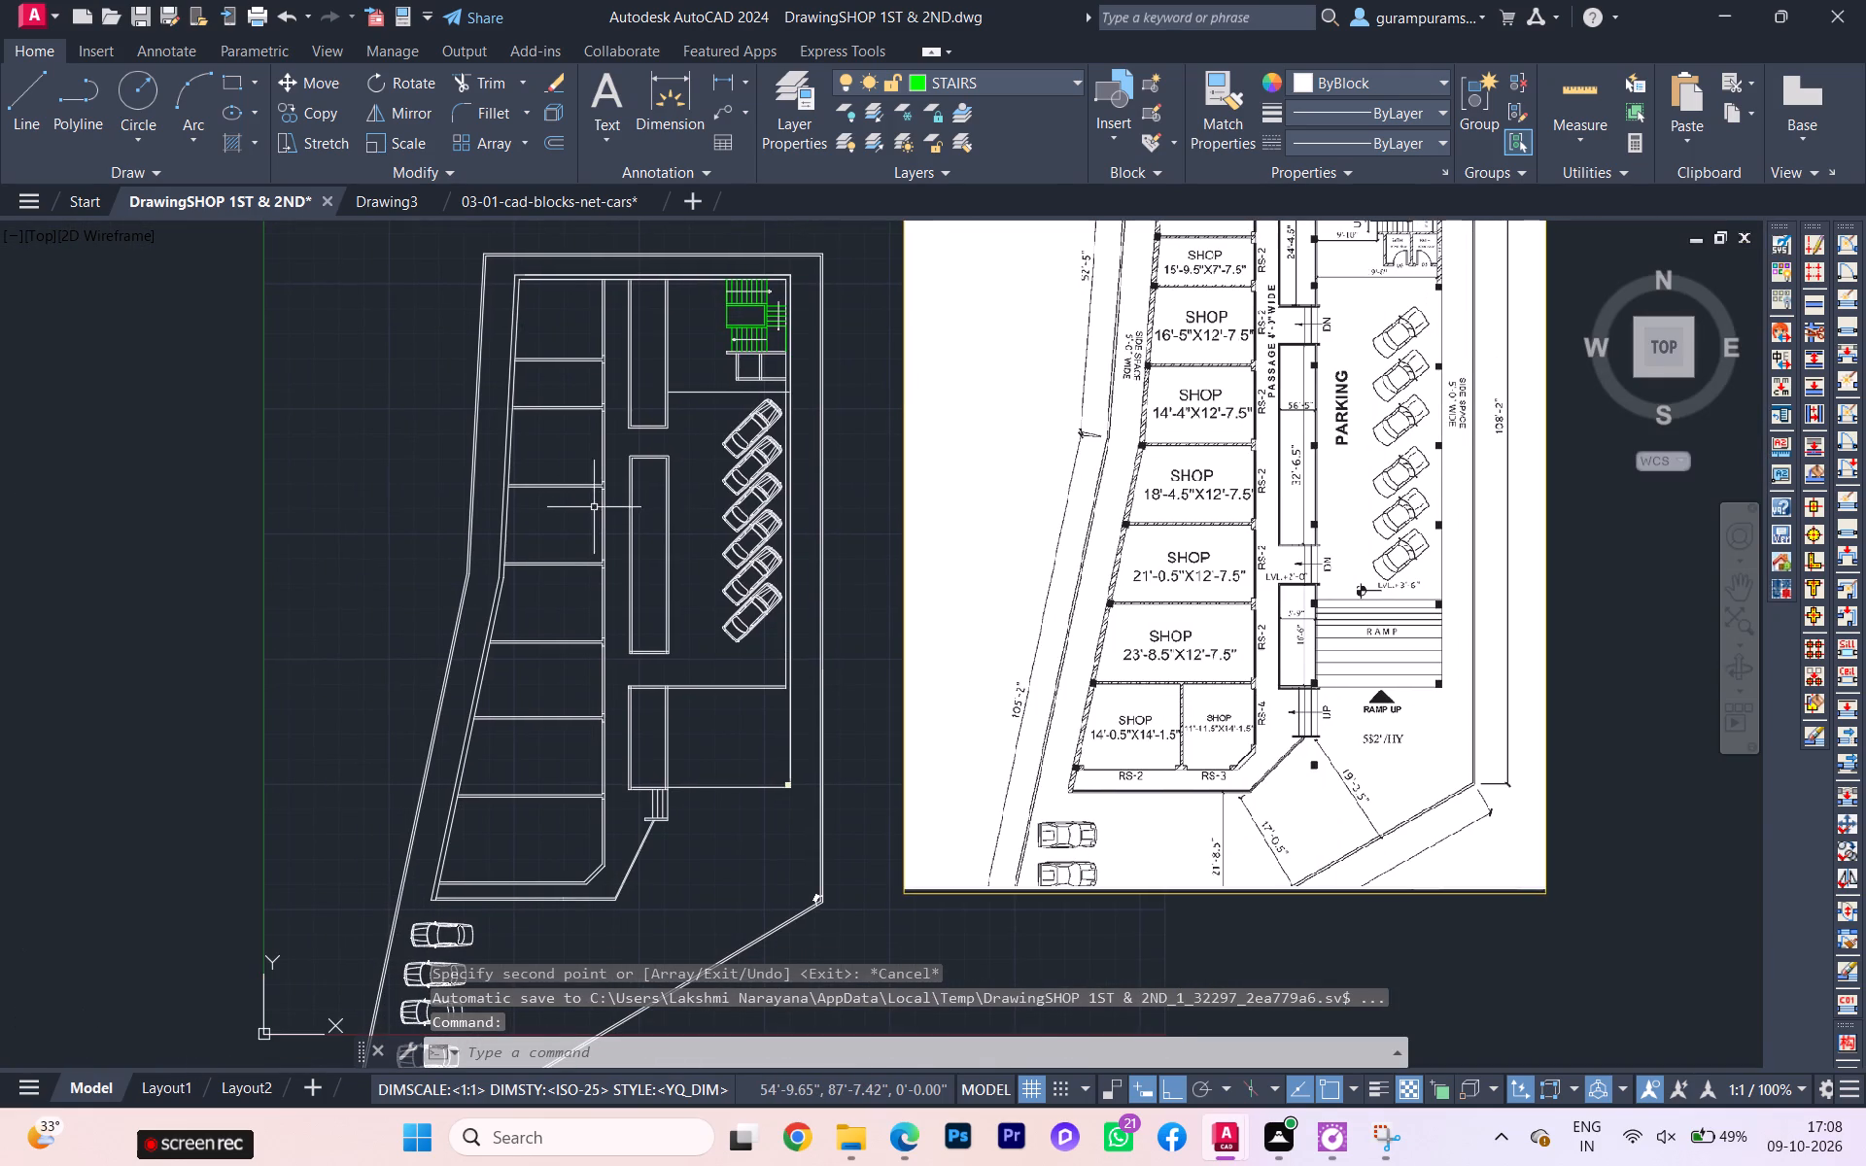
scroll(1261, 565, "up", 3)
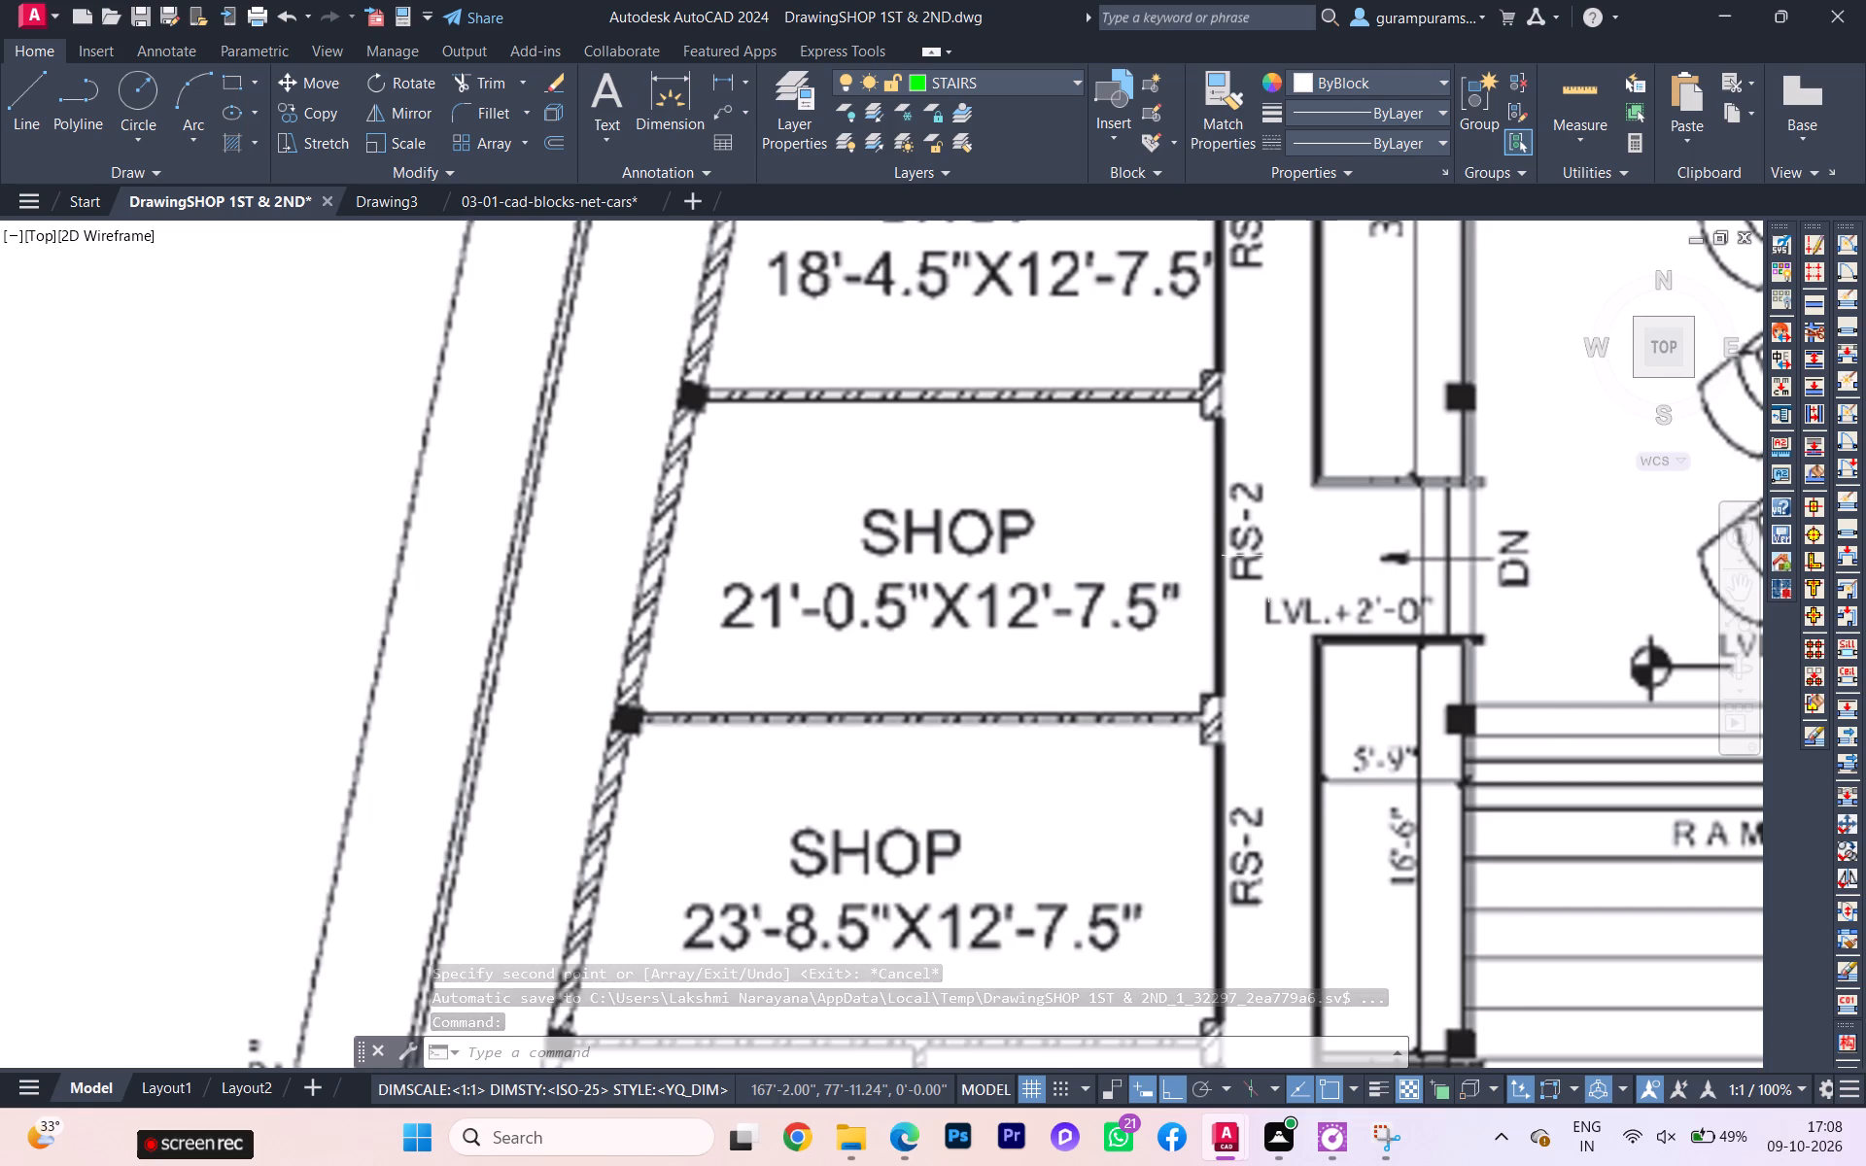
scroll(1268, 556, "down", 2)
scroll(1153, 574, "down", 1)
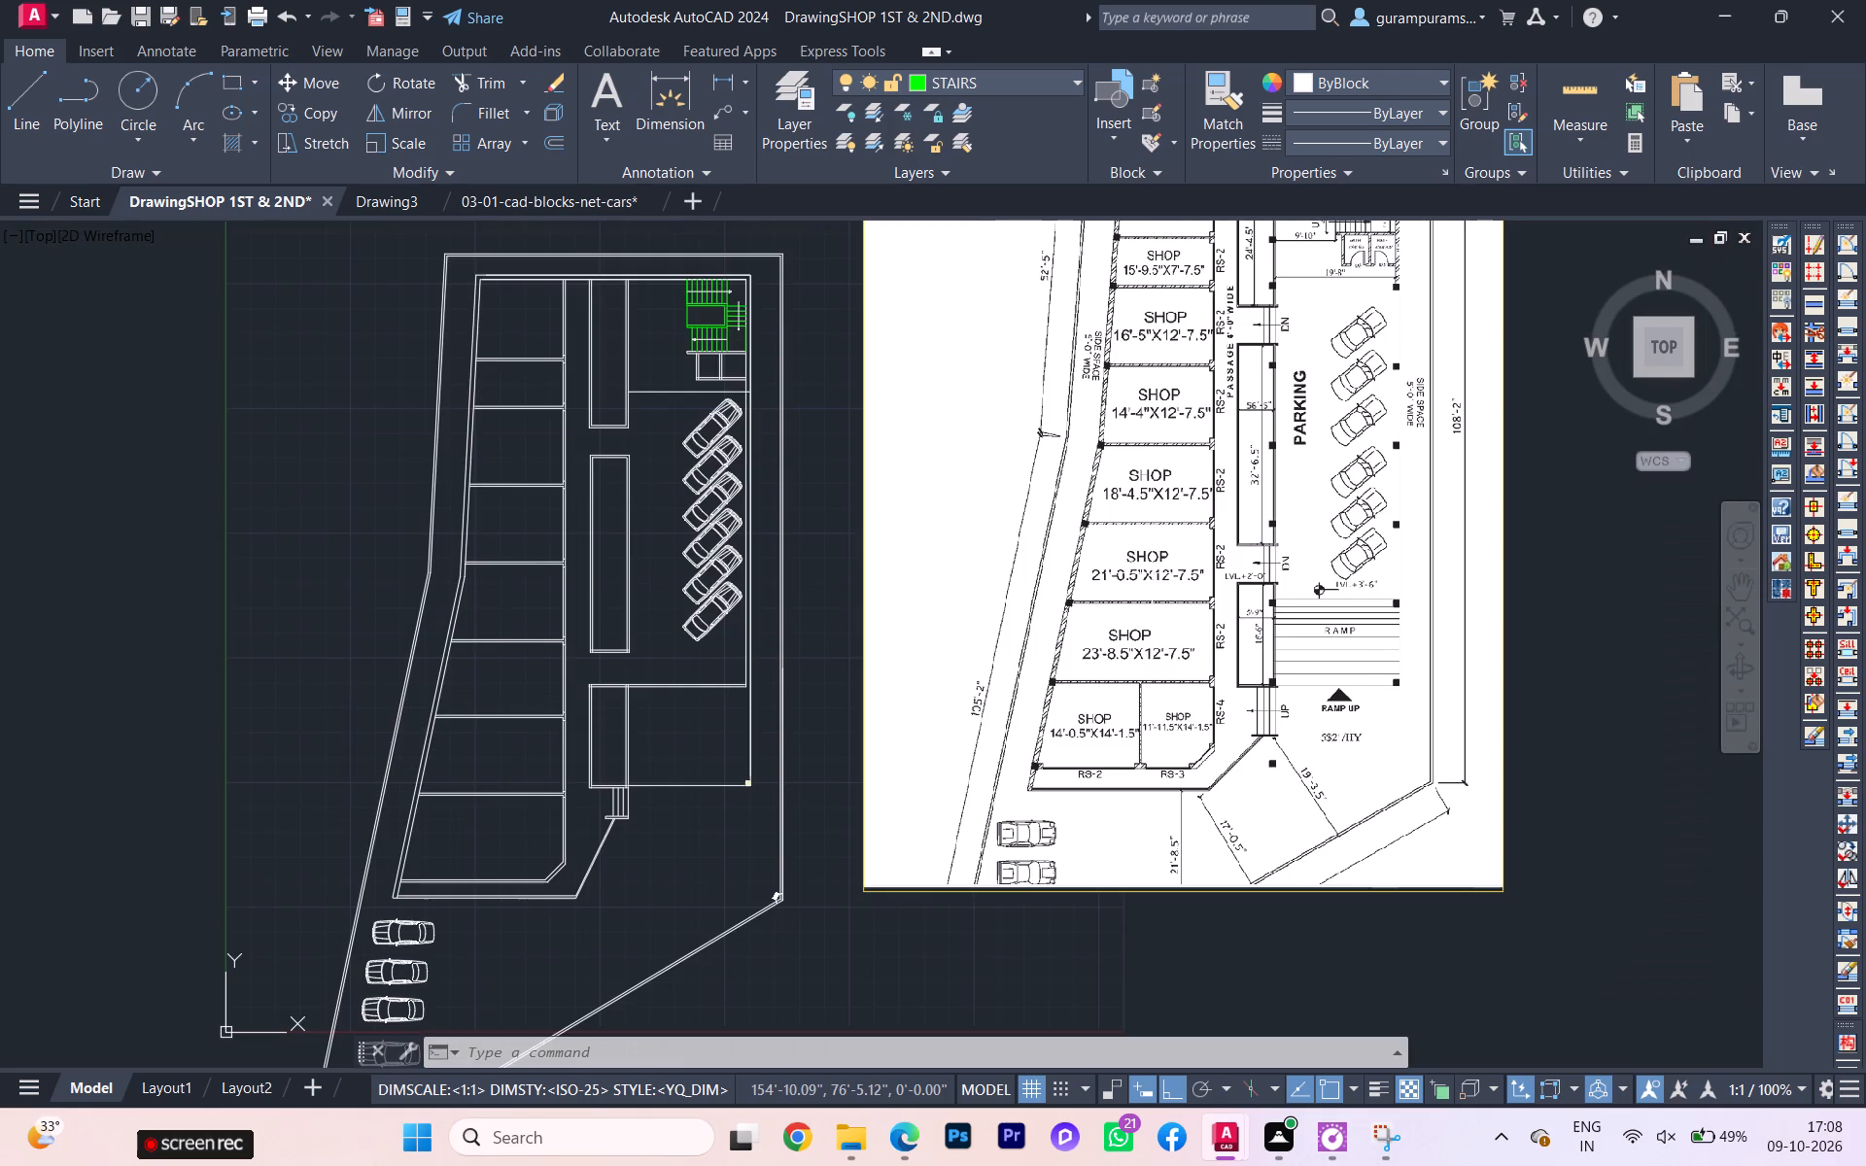
Draw a pier outline at the fourth-lowest partition junction, from the lower opening line 4.5" into the shop, up and back to the upper opening line.
middle_click_drag(1157, 570, 1331, 576)
scroll(729, 585, "up", 2)
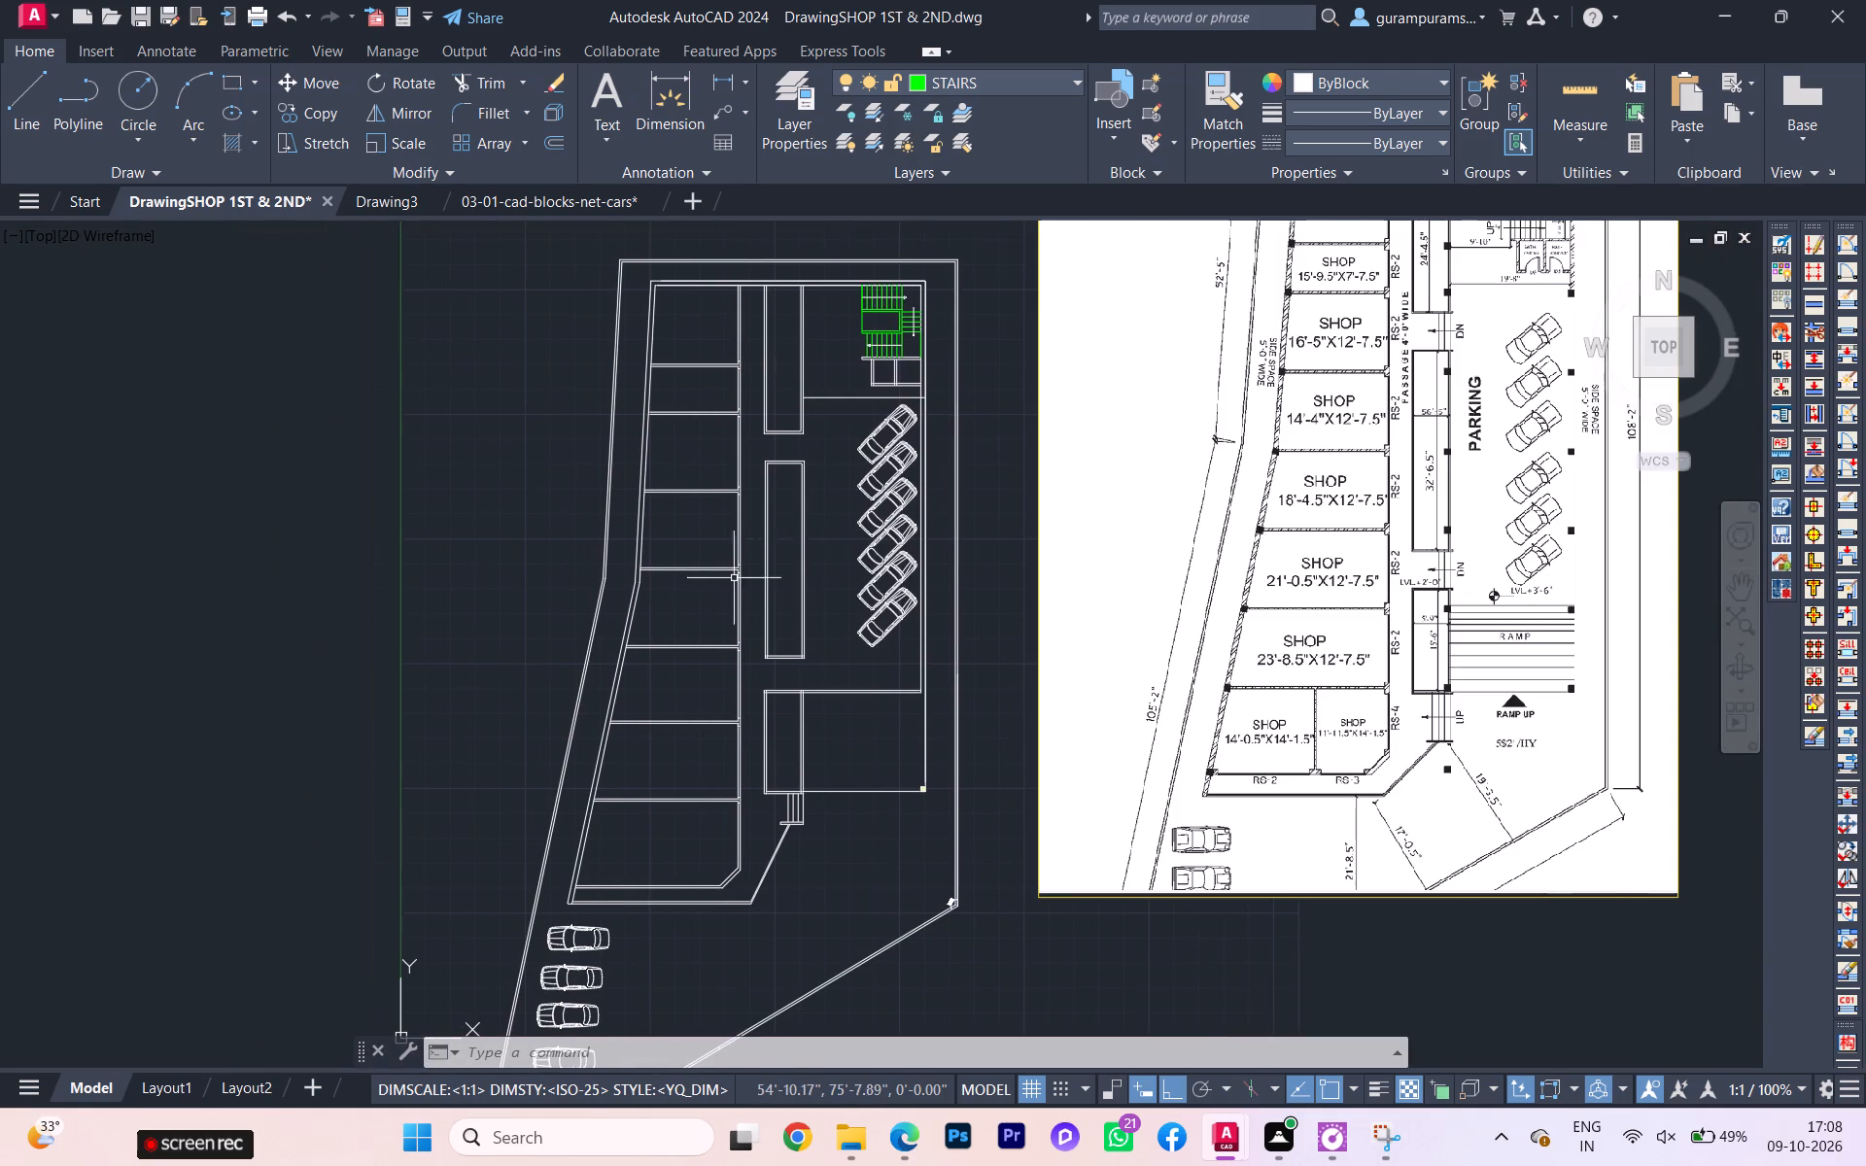
scroll(729, 585, "up", 2)
scroll(781, 509, "up", 3)
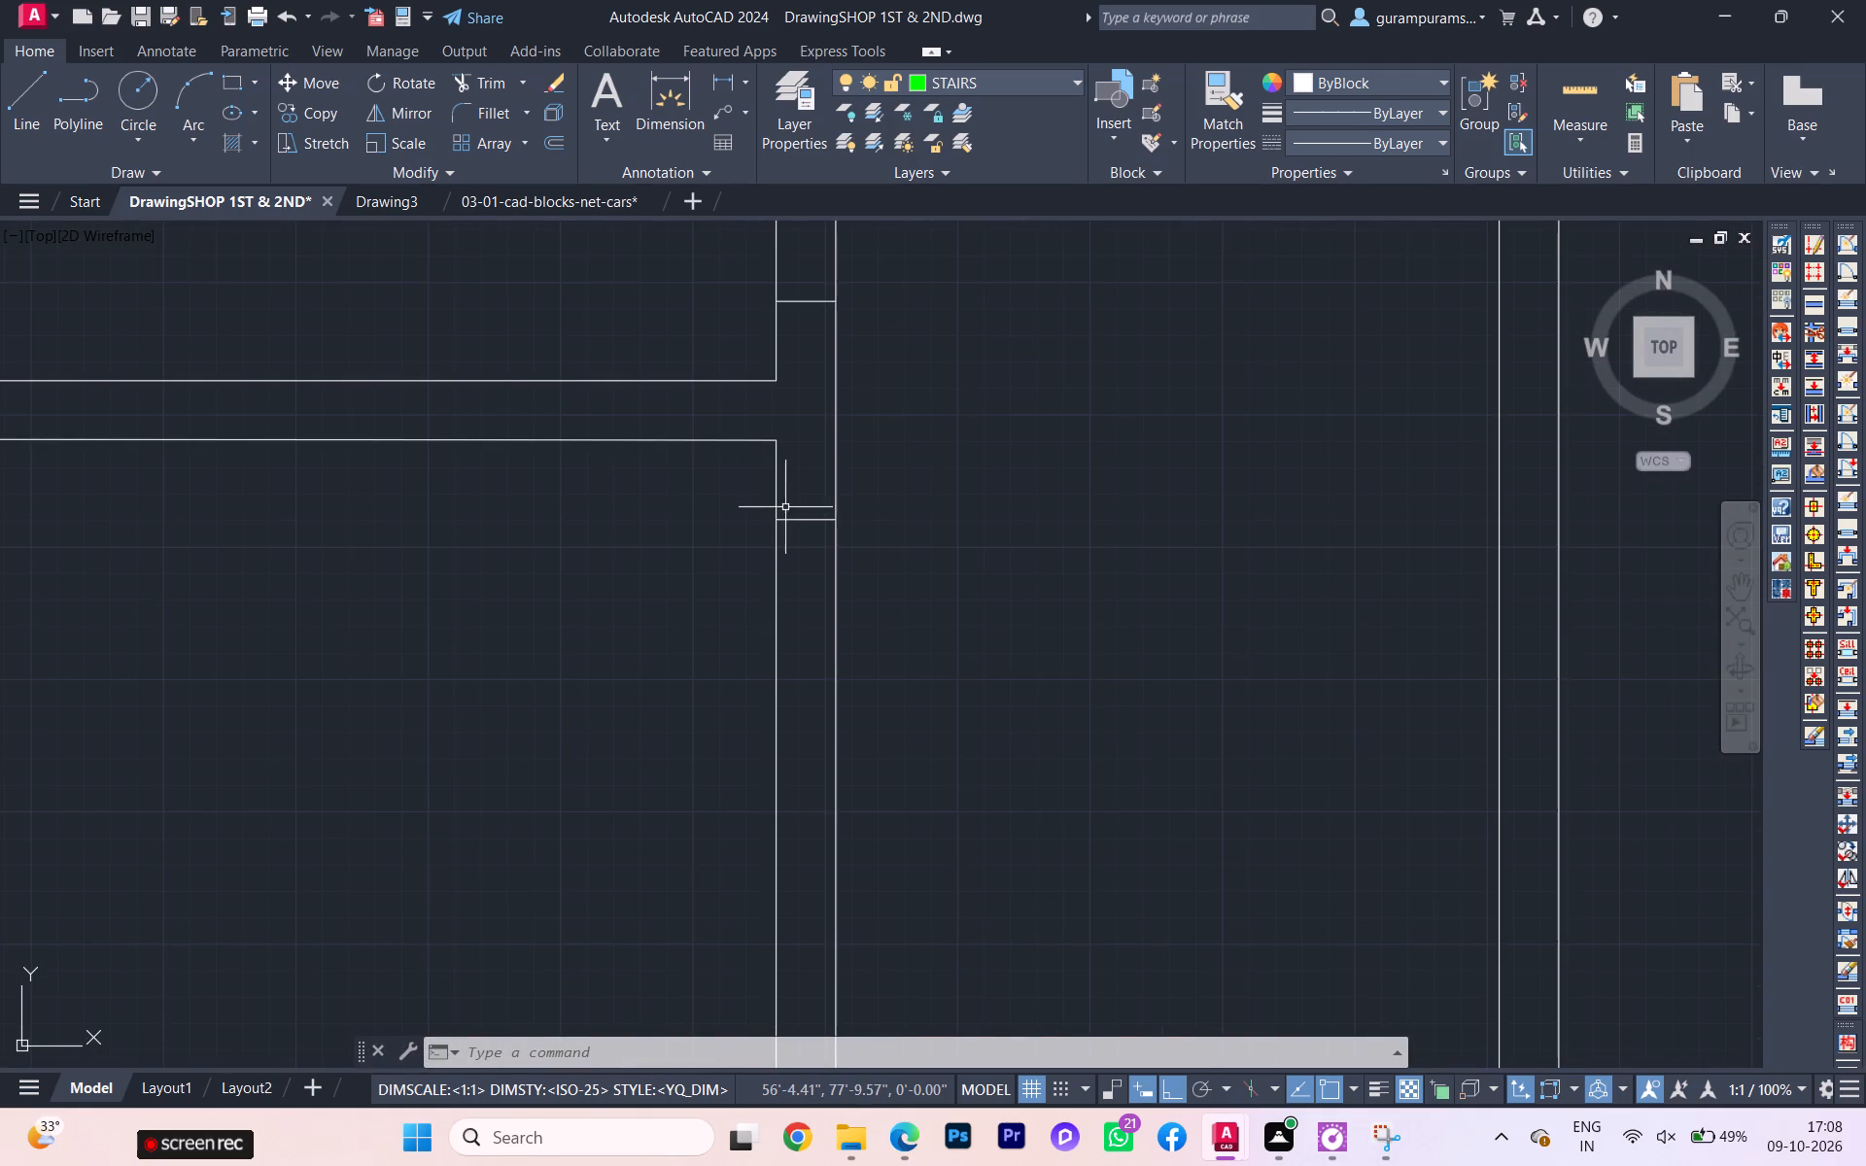
key("l")
key("Return")
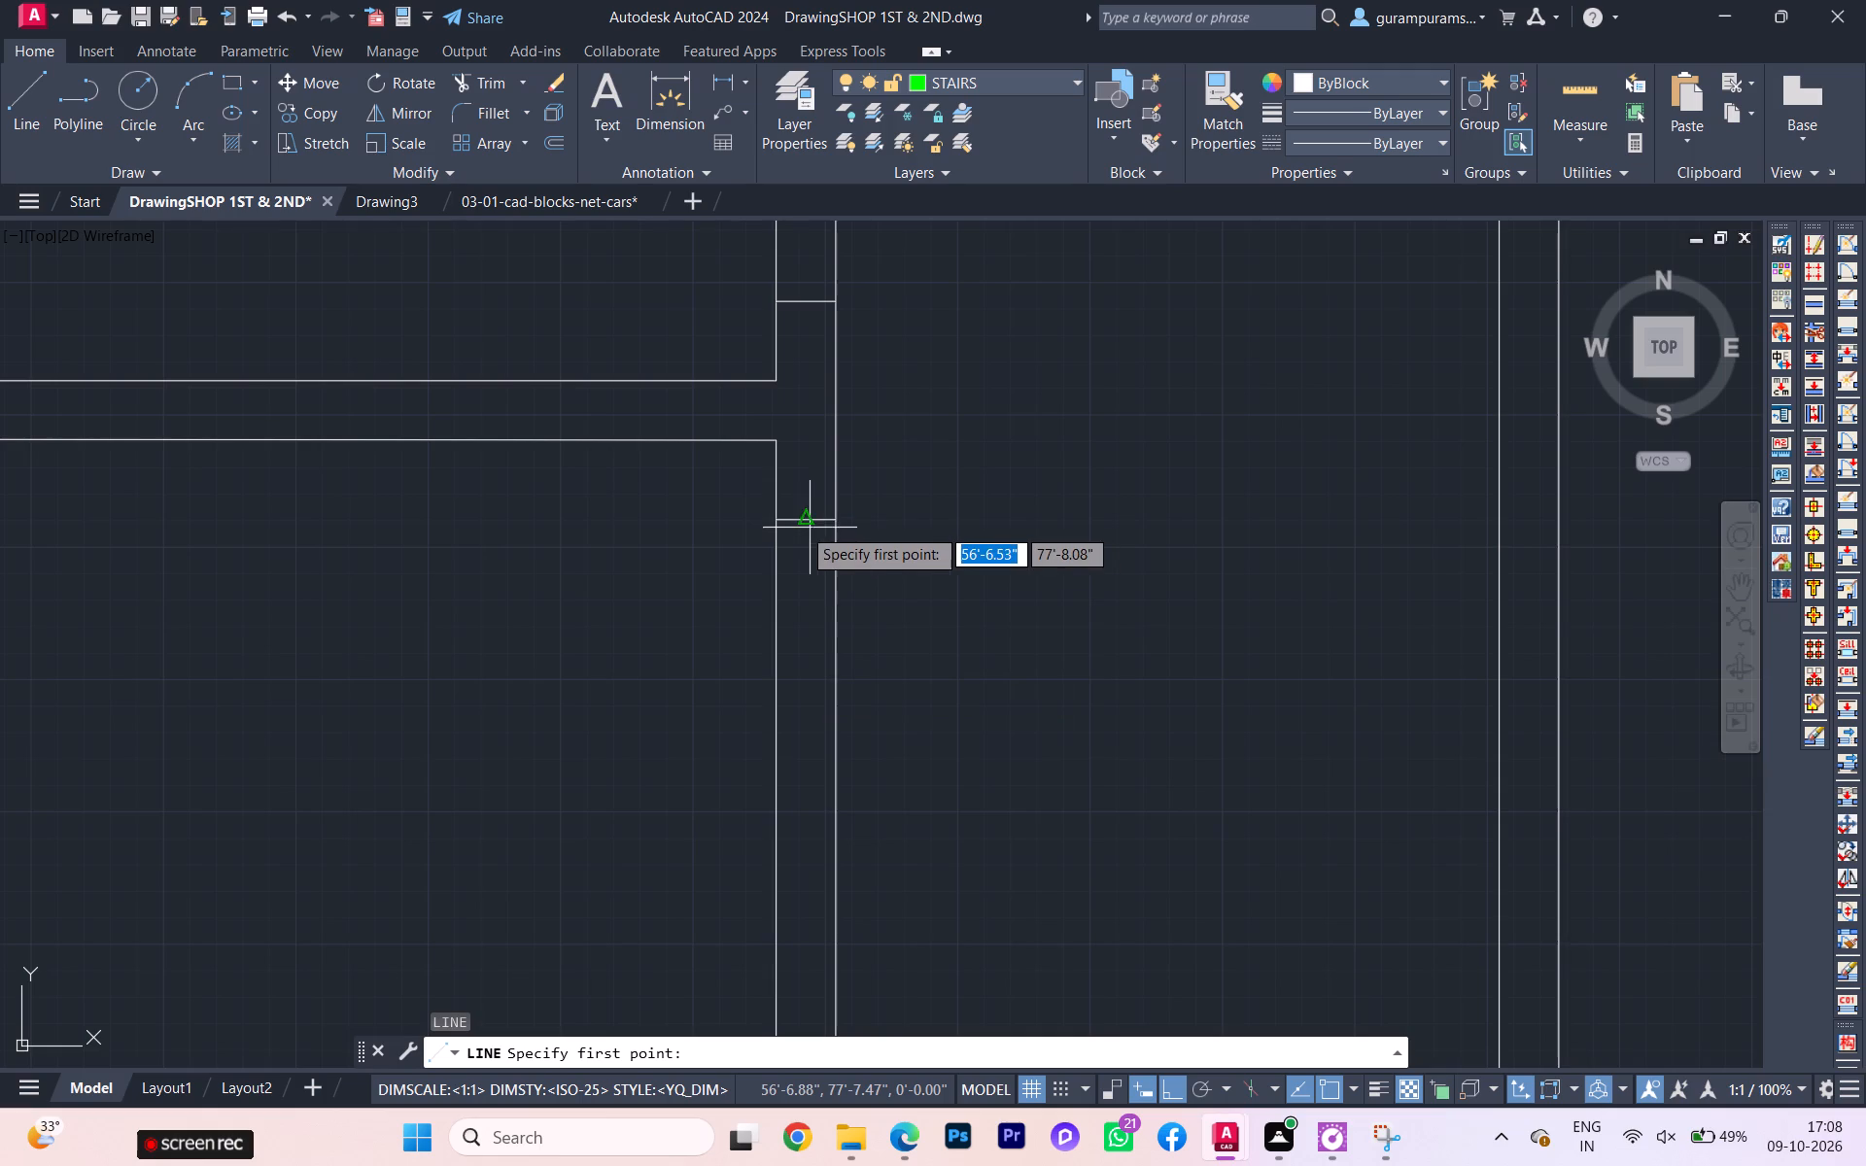
left_click(772, 521)
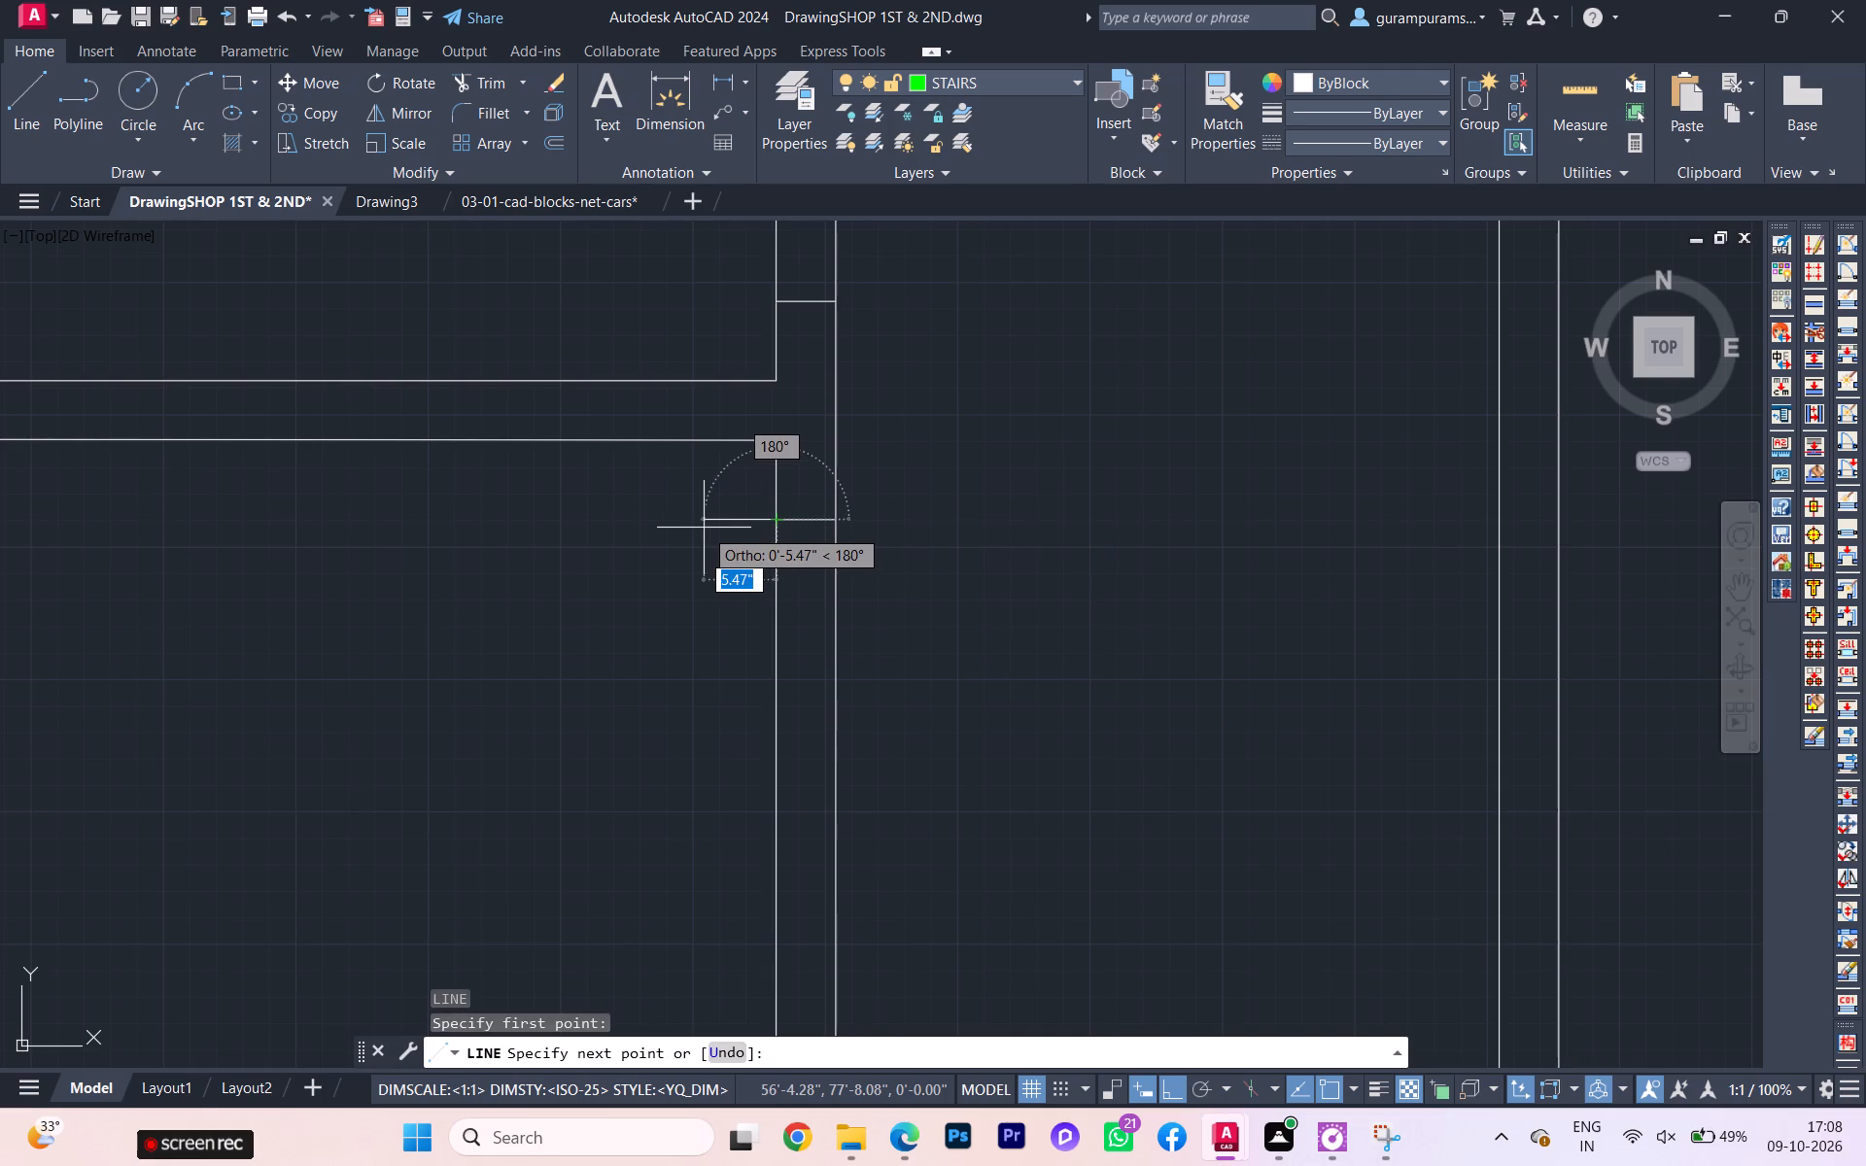
type("4.5")
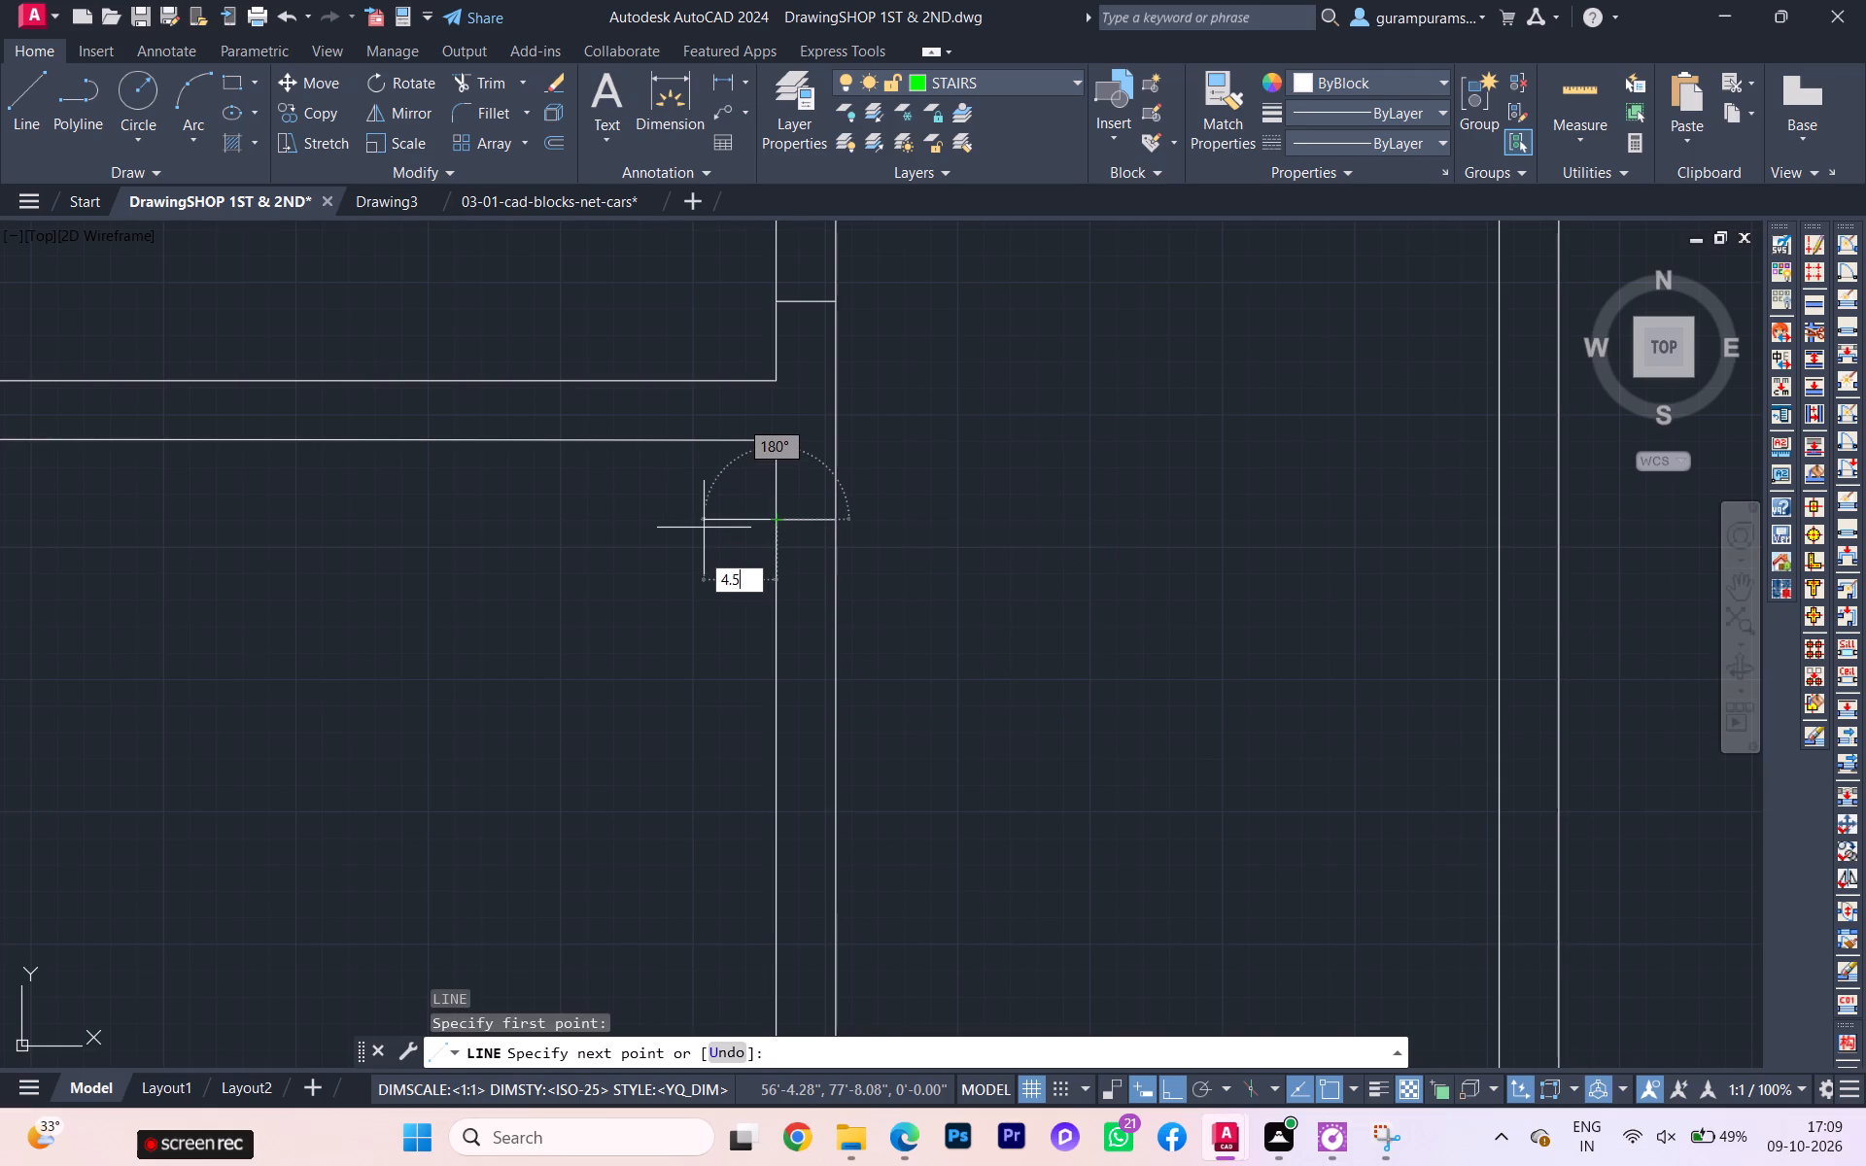
key("Return")
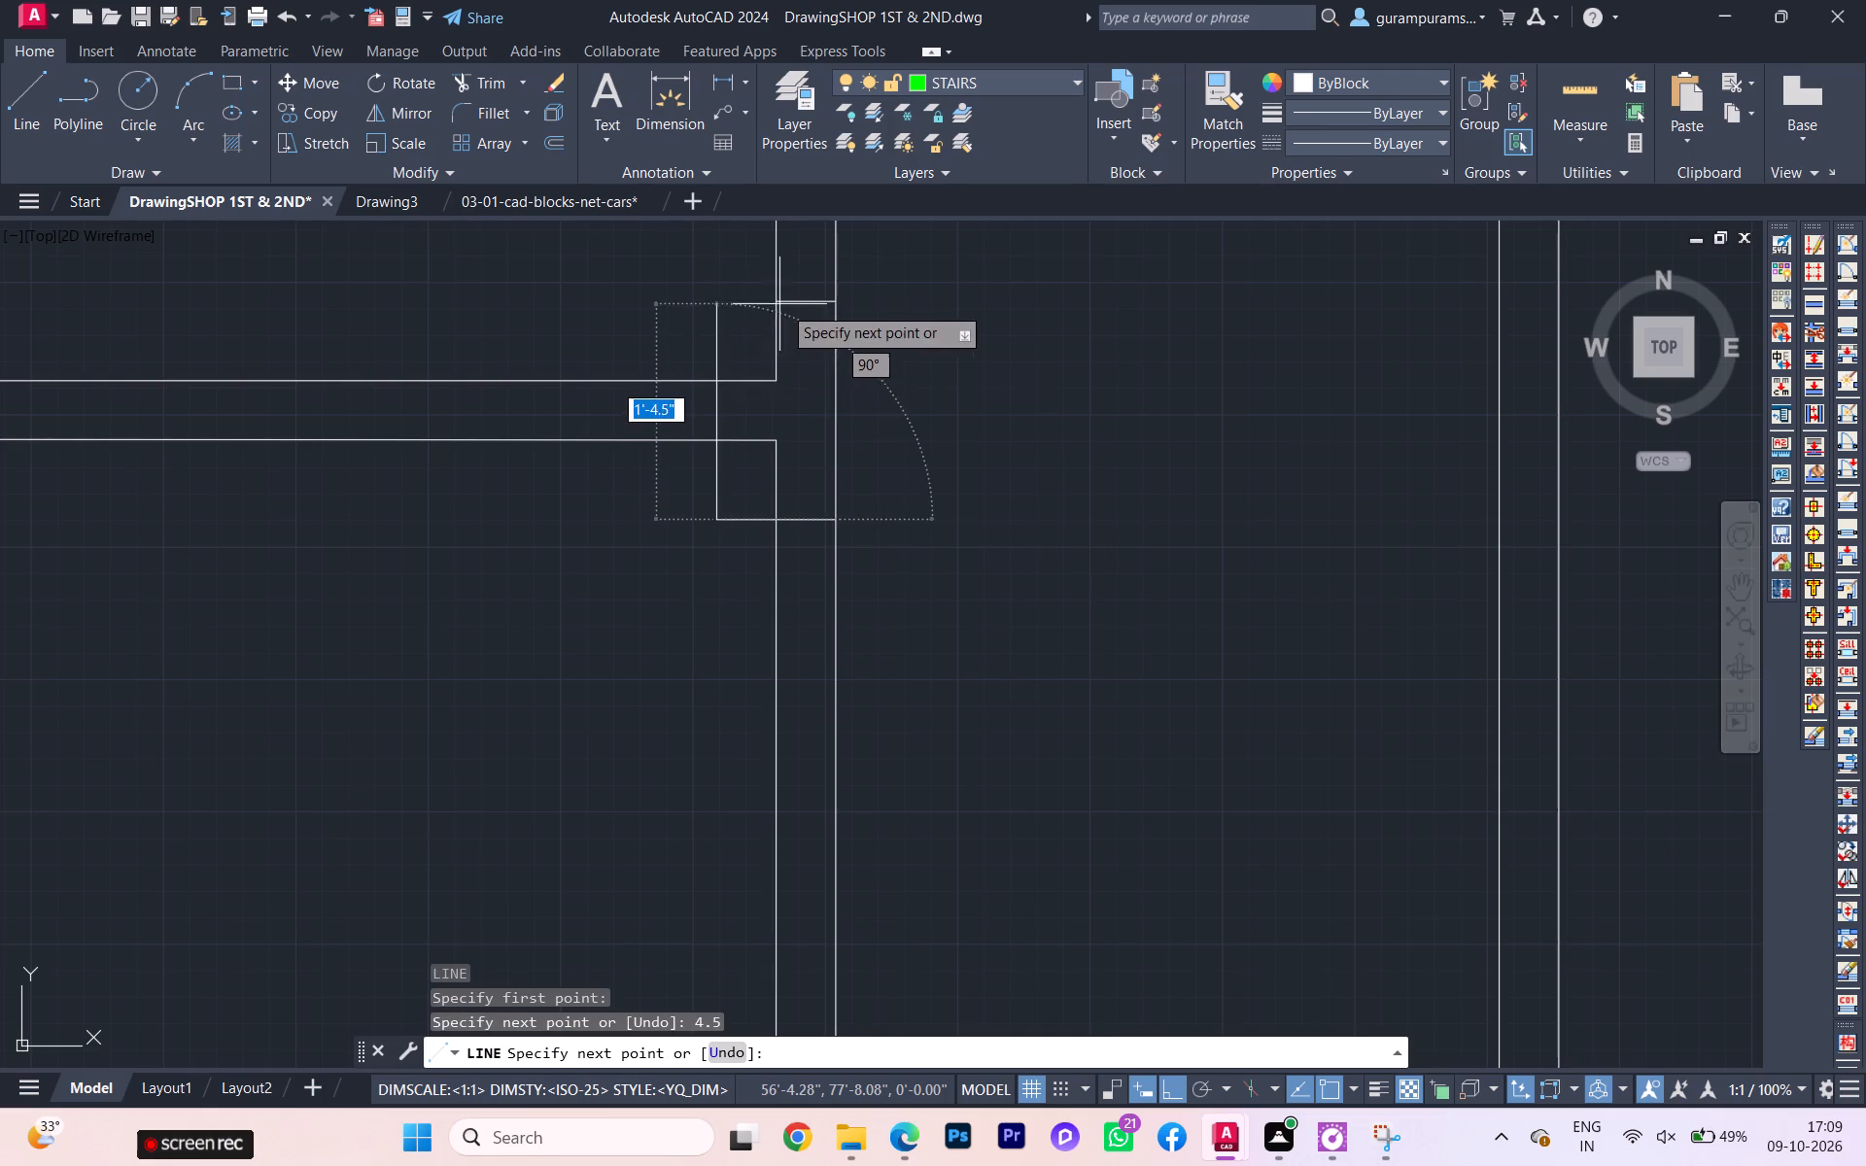
left_click(717, 302)
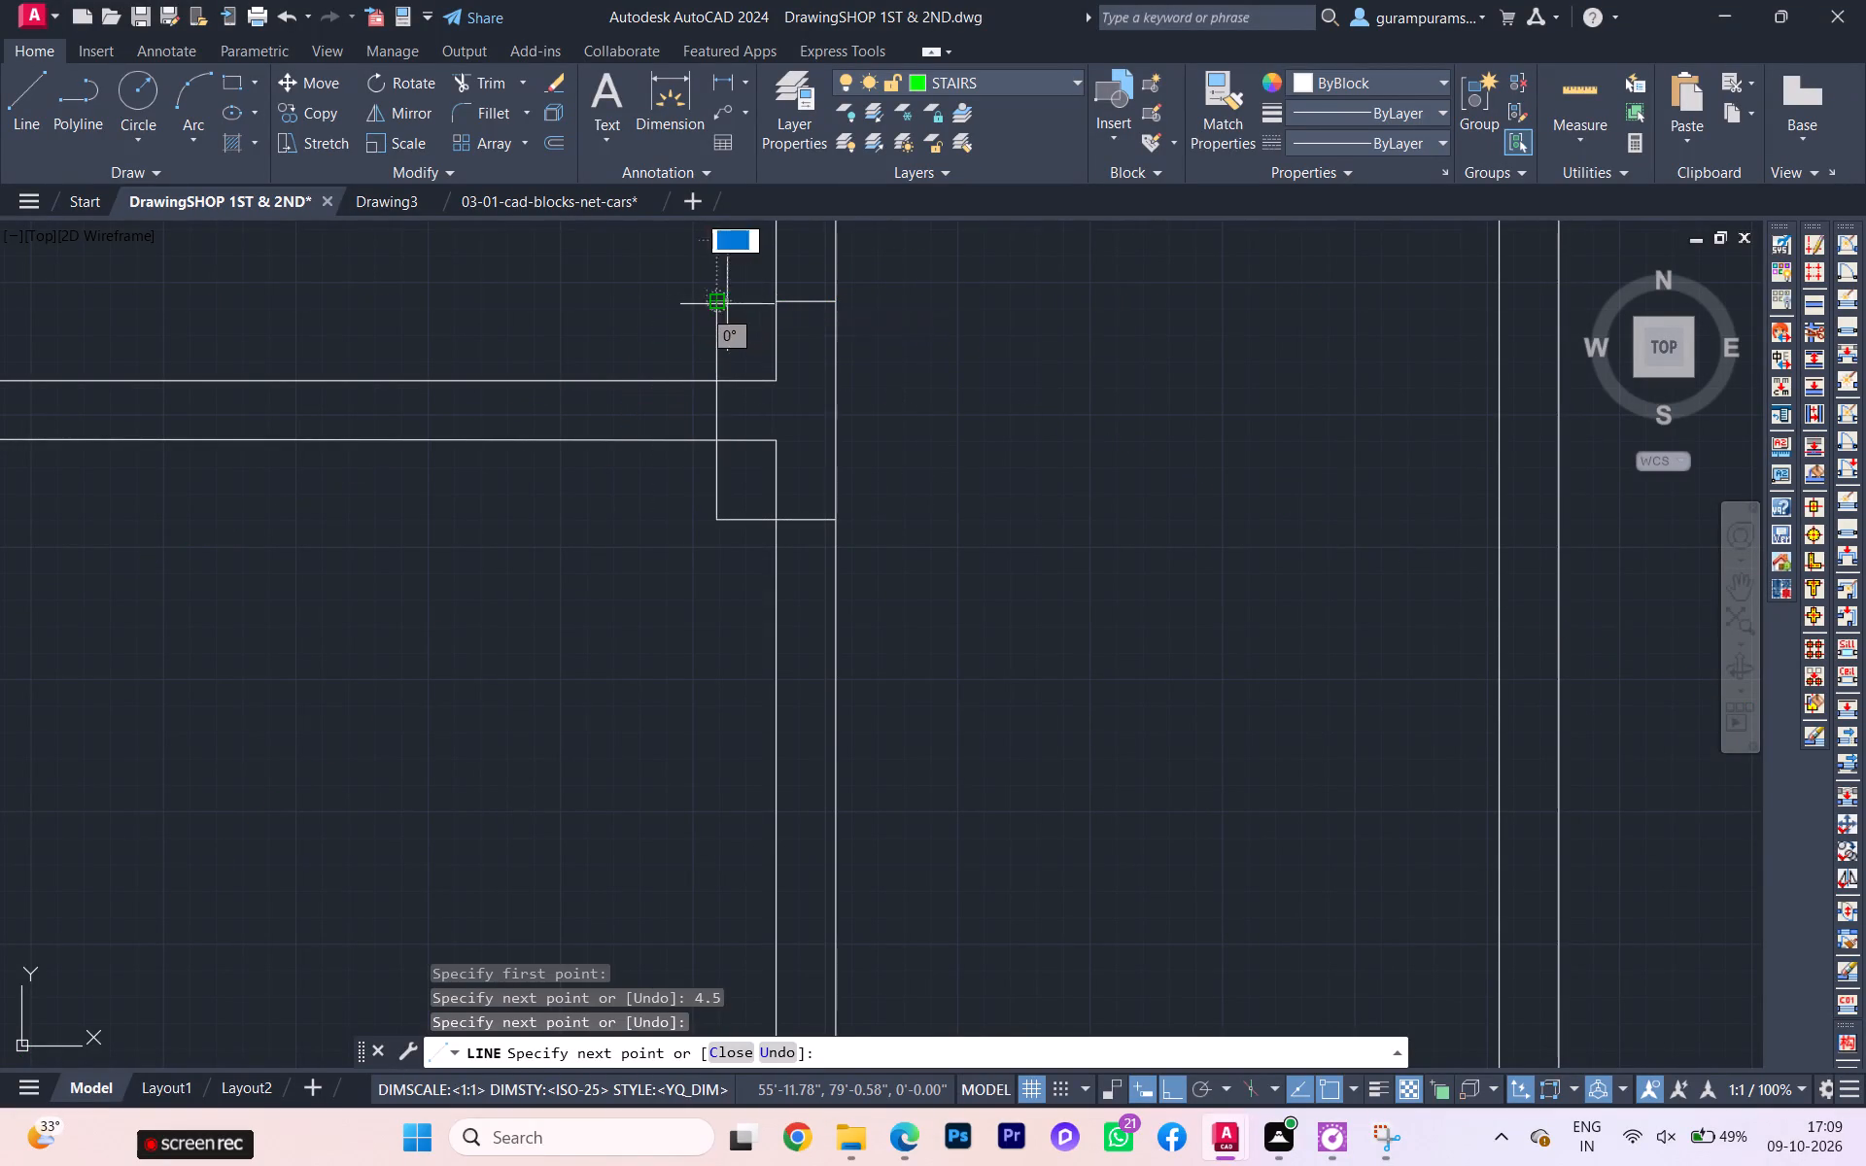
left_click(784, 302)
key("Escape")
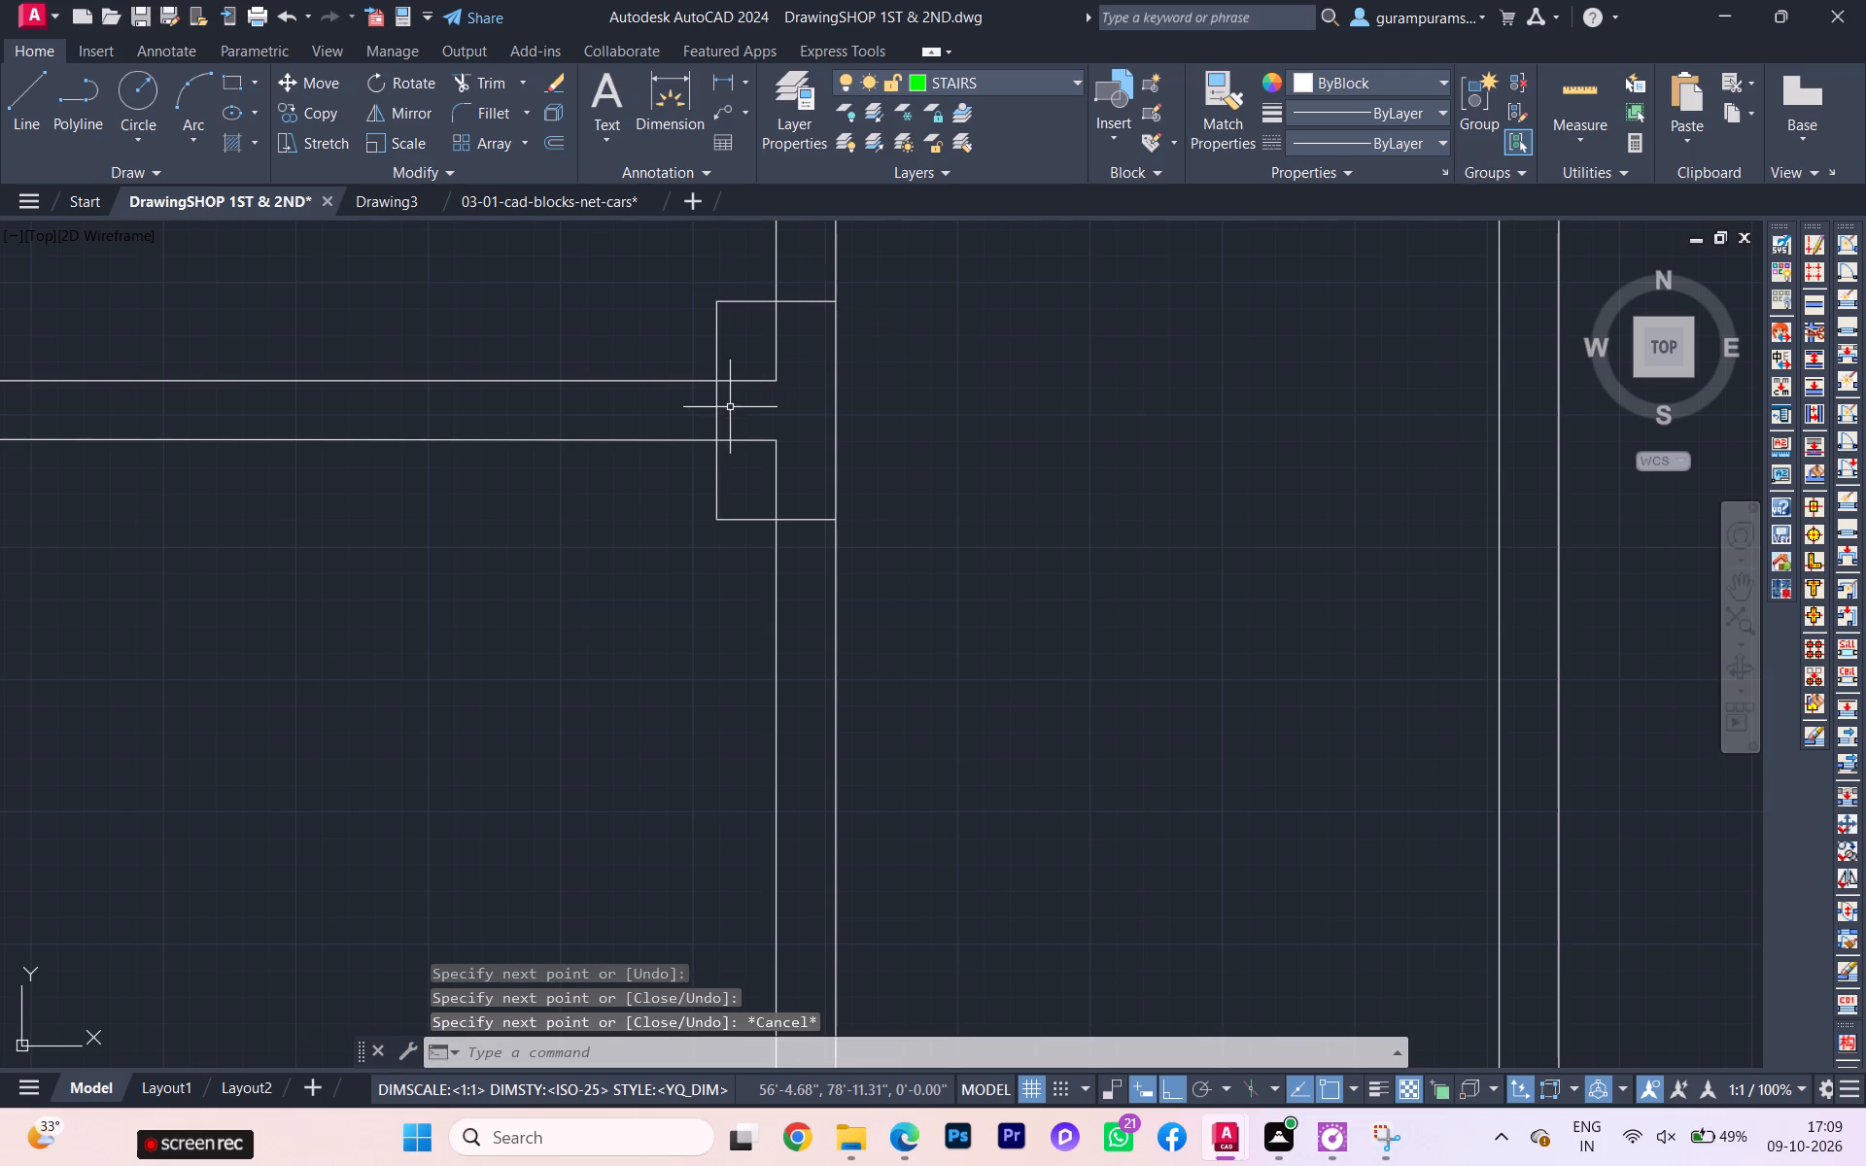
Trim the pier outline between the partition lines, and the partition and inner wall lines inside the pier, at the fourth-lowest junction.
key("t")
key("r")
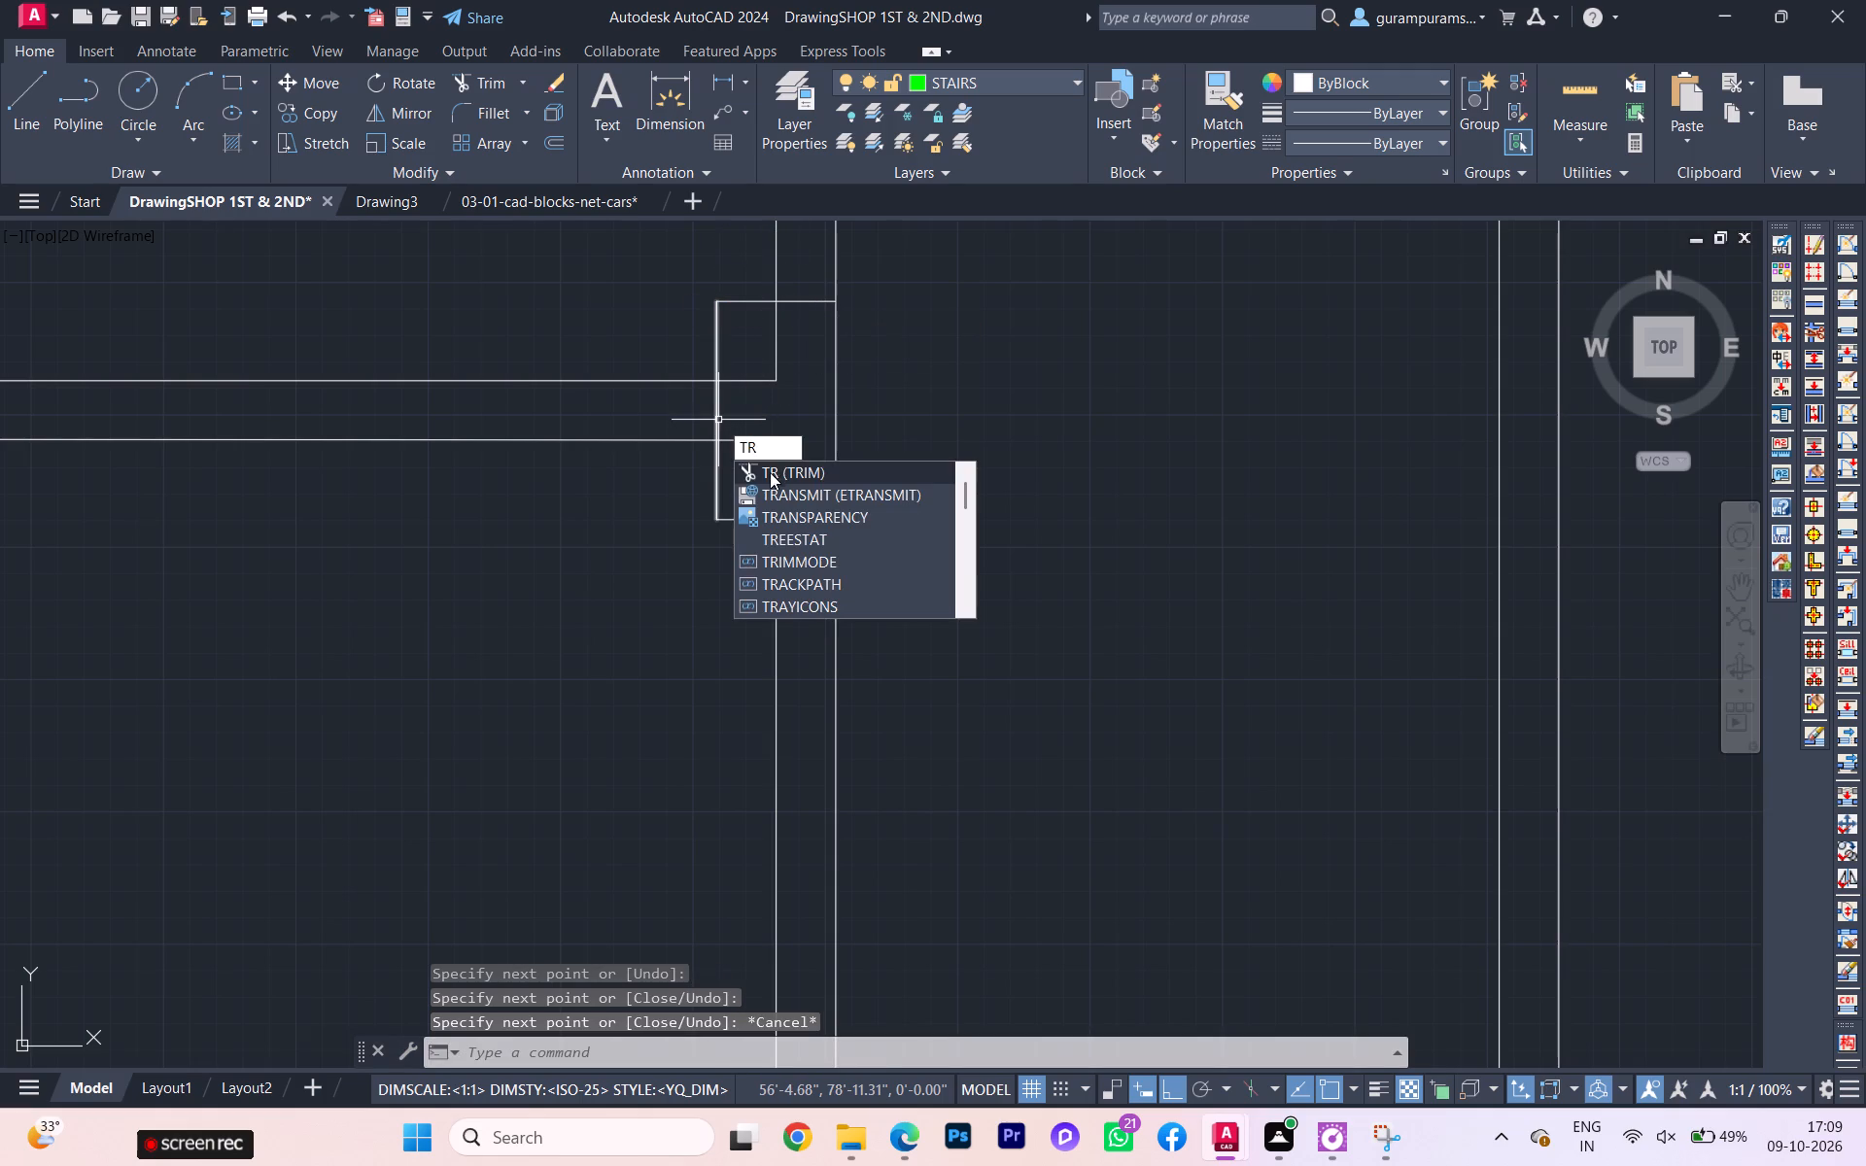
left_click(770, 473)
left_click(727, 407)
left_click(699, 405)
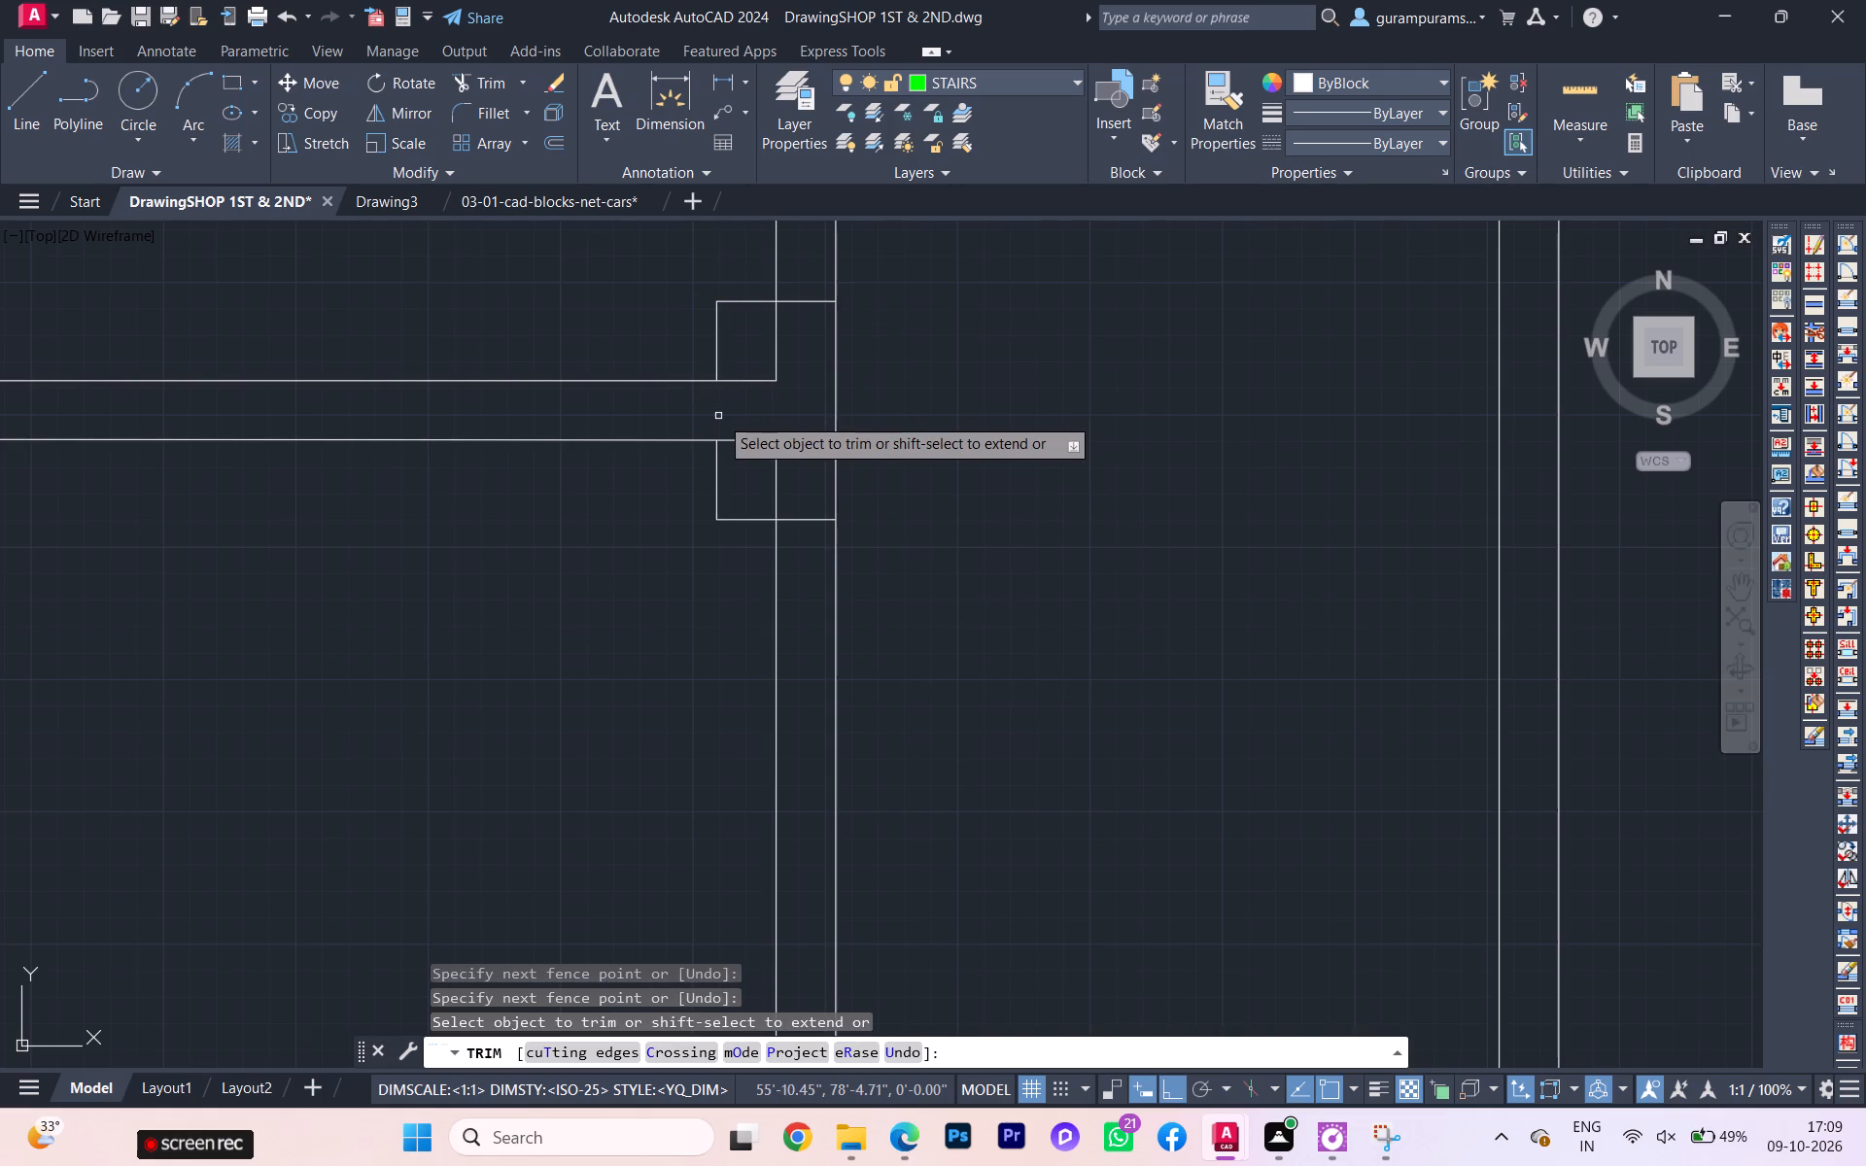
left_click(760, 388)
left_click(756, 372)
left_click(760, 366)
left_click(785, 369)
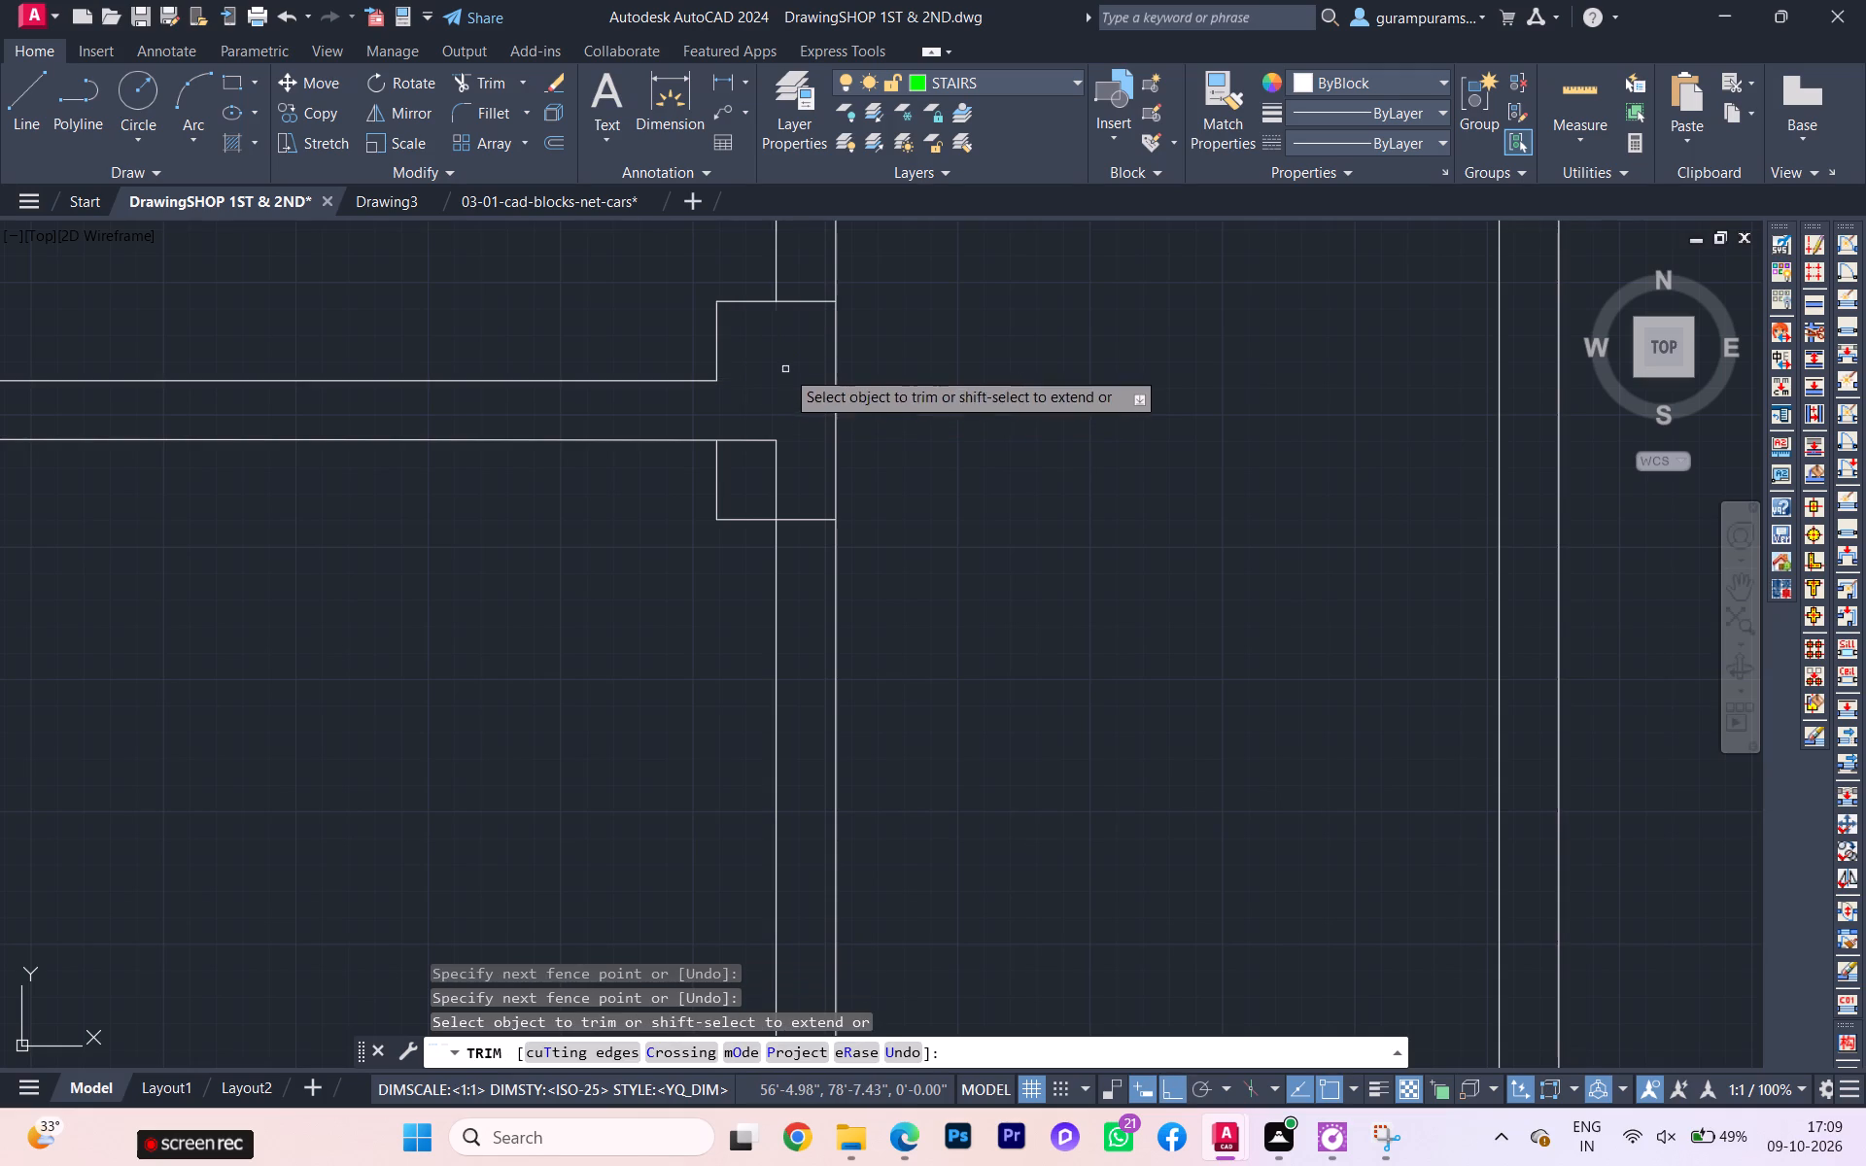
left_click(760, 440)
left_click(791, 463)
left_click(743, 465)
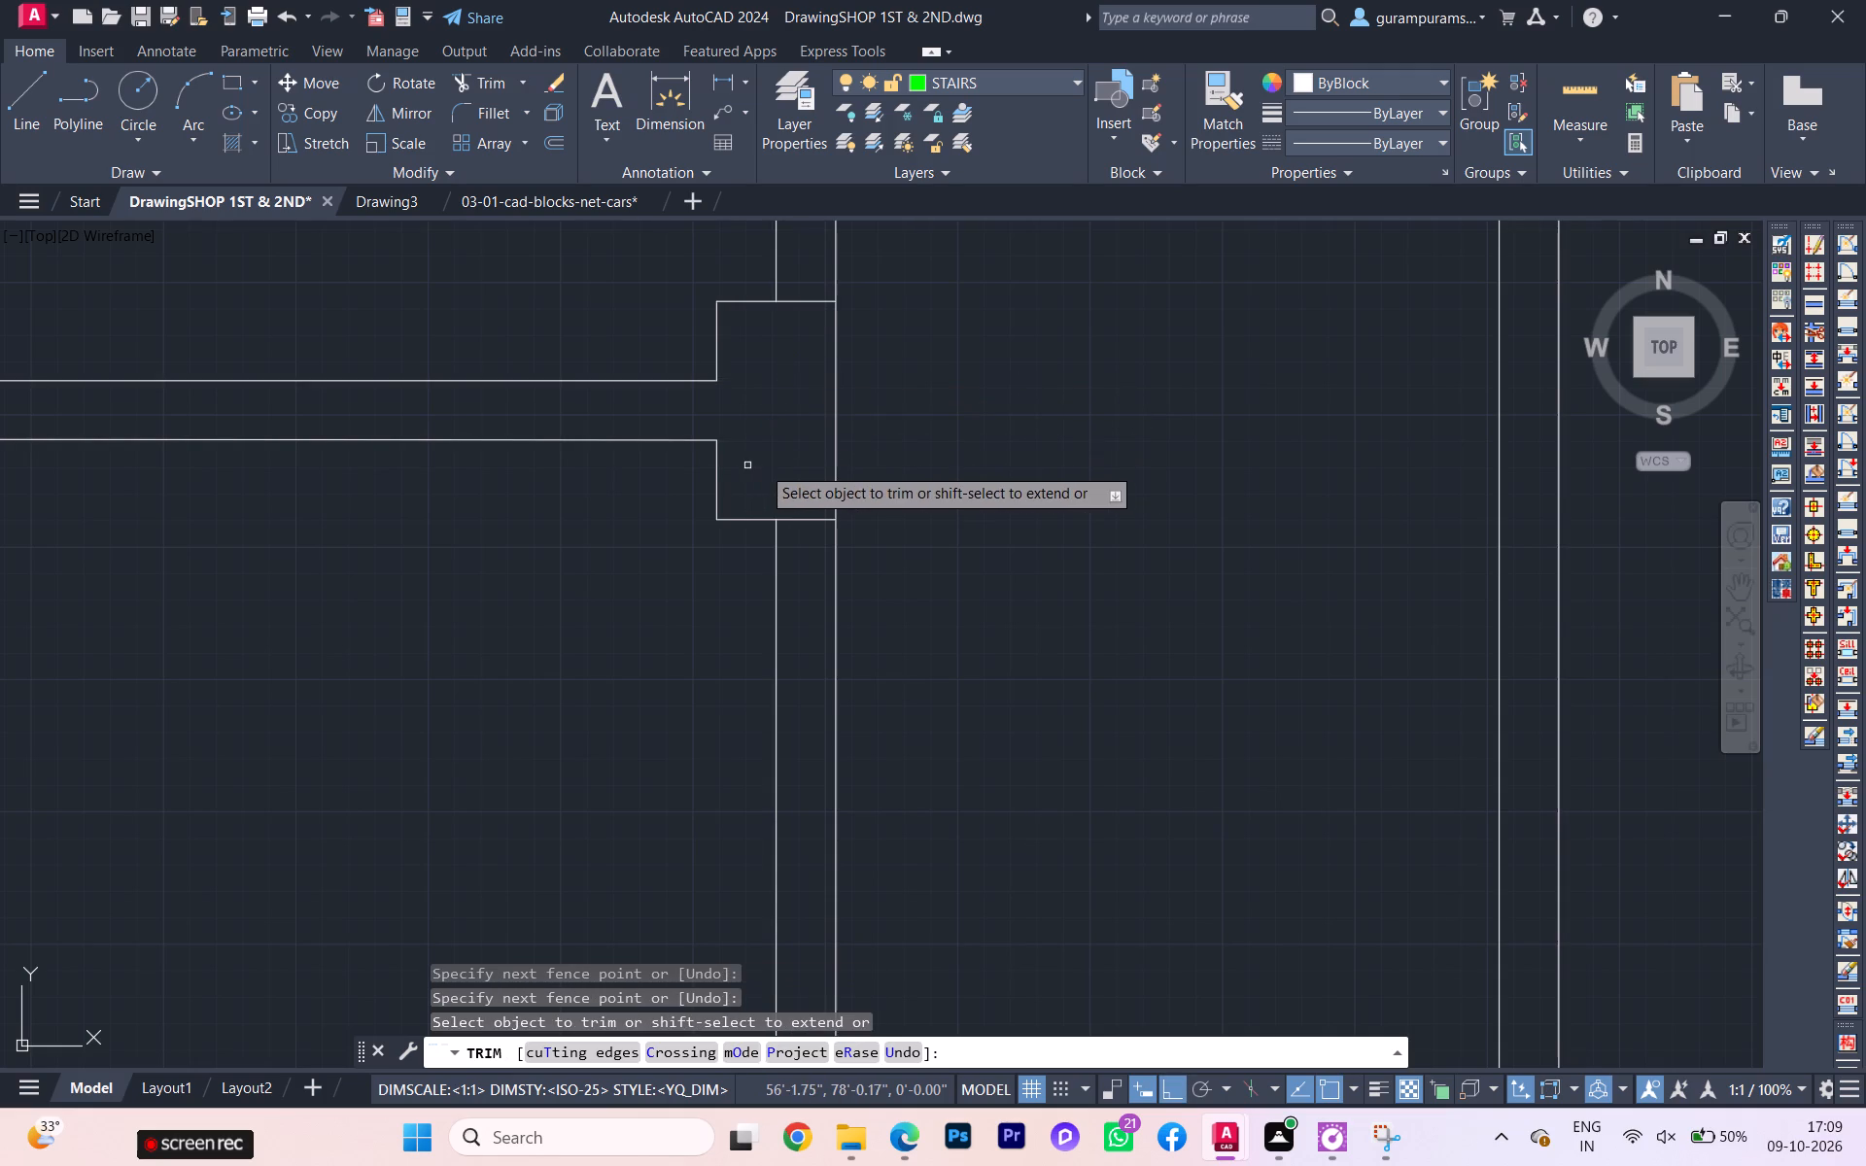
scroll(769, 469, "down", 2)
key("Escape")
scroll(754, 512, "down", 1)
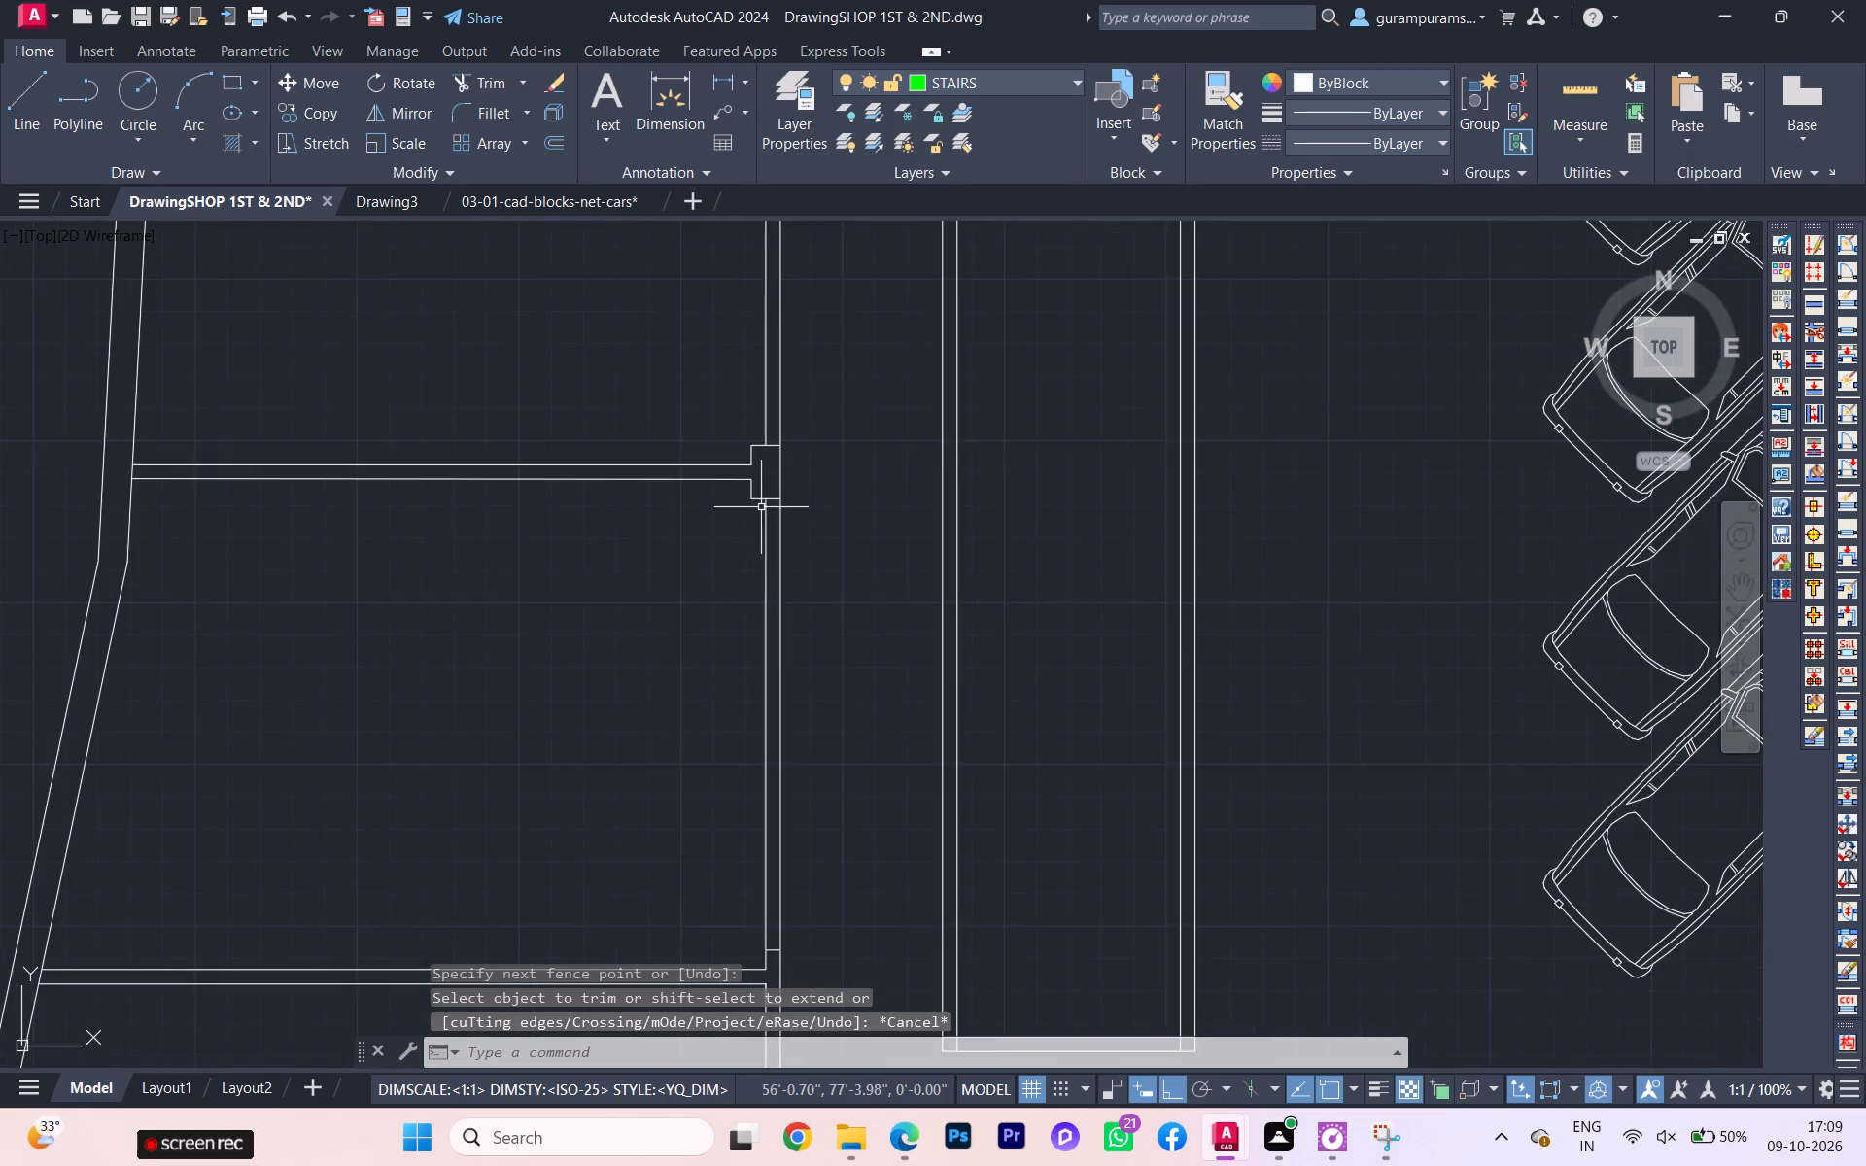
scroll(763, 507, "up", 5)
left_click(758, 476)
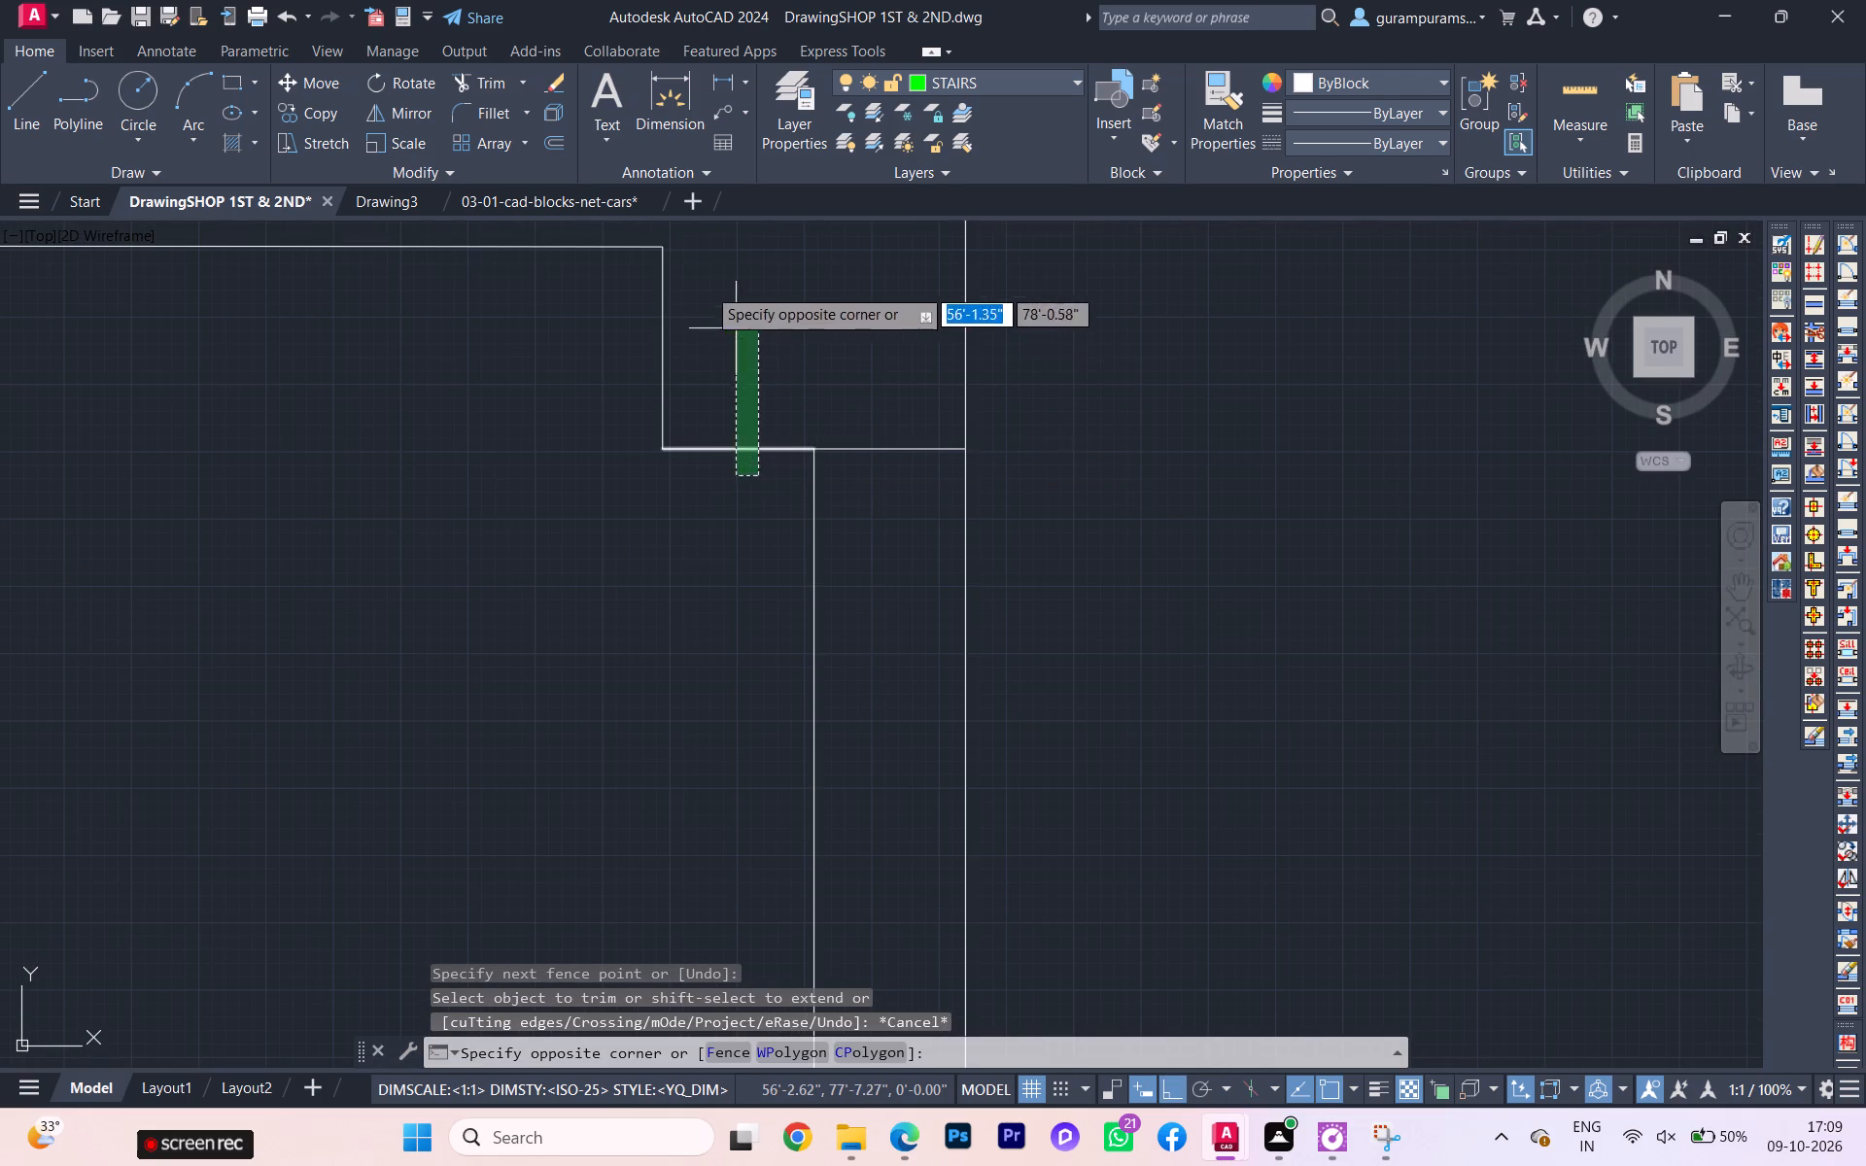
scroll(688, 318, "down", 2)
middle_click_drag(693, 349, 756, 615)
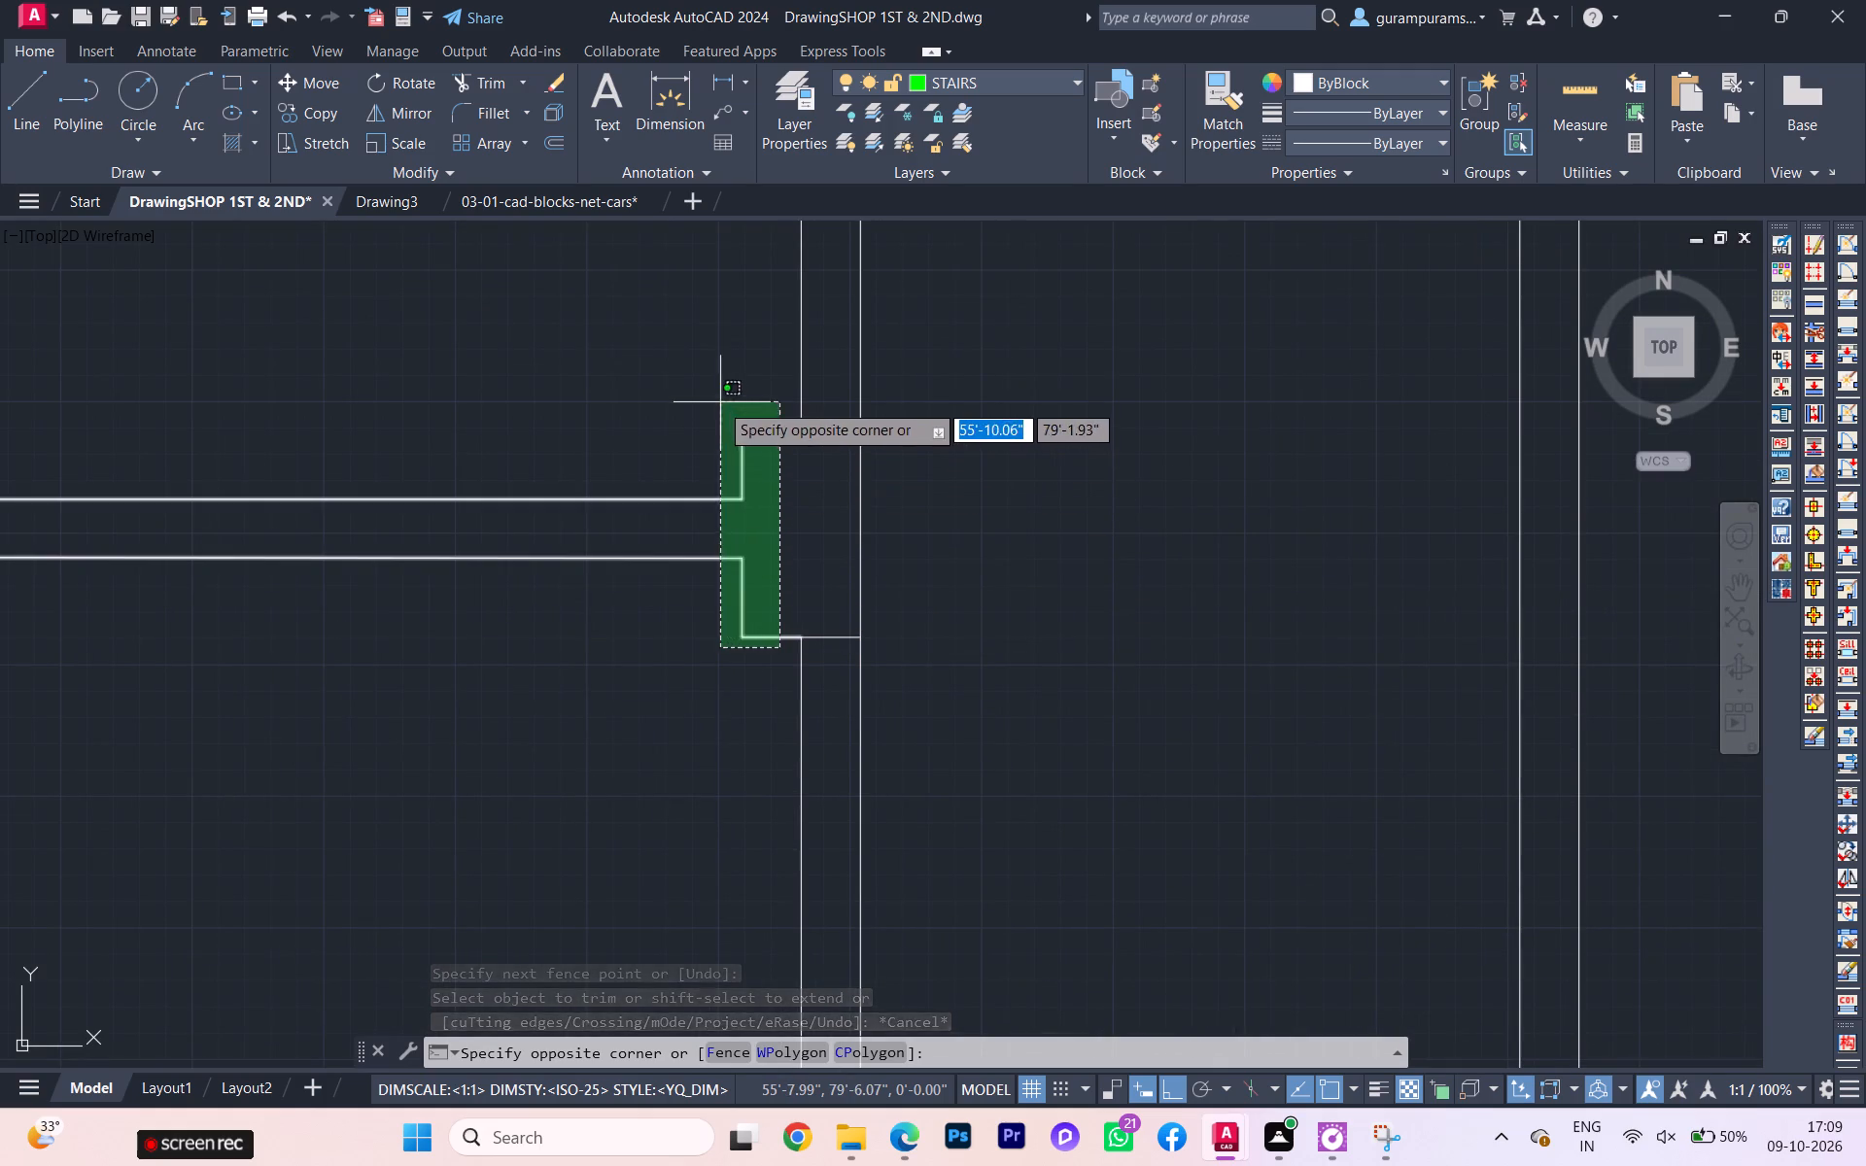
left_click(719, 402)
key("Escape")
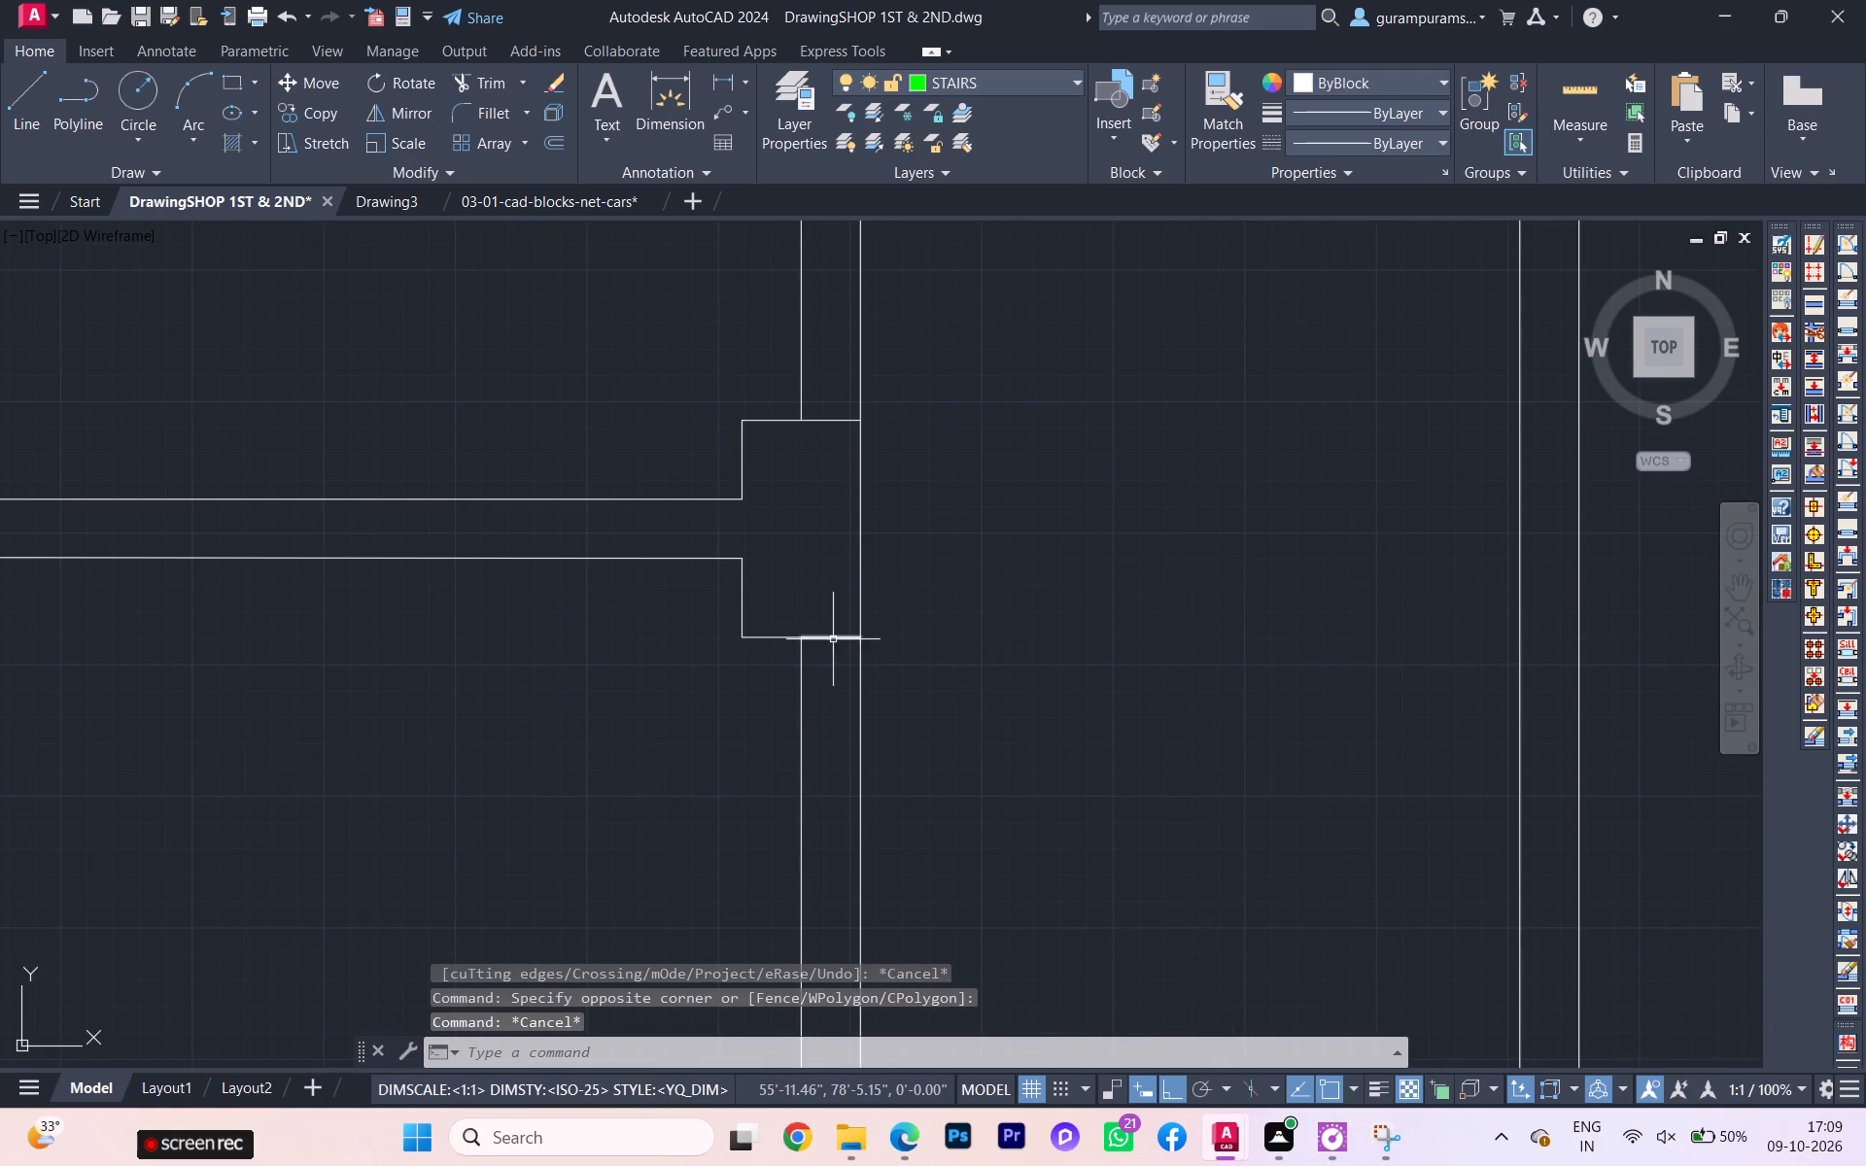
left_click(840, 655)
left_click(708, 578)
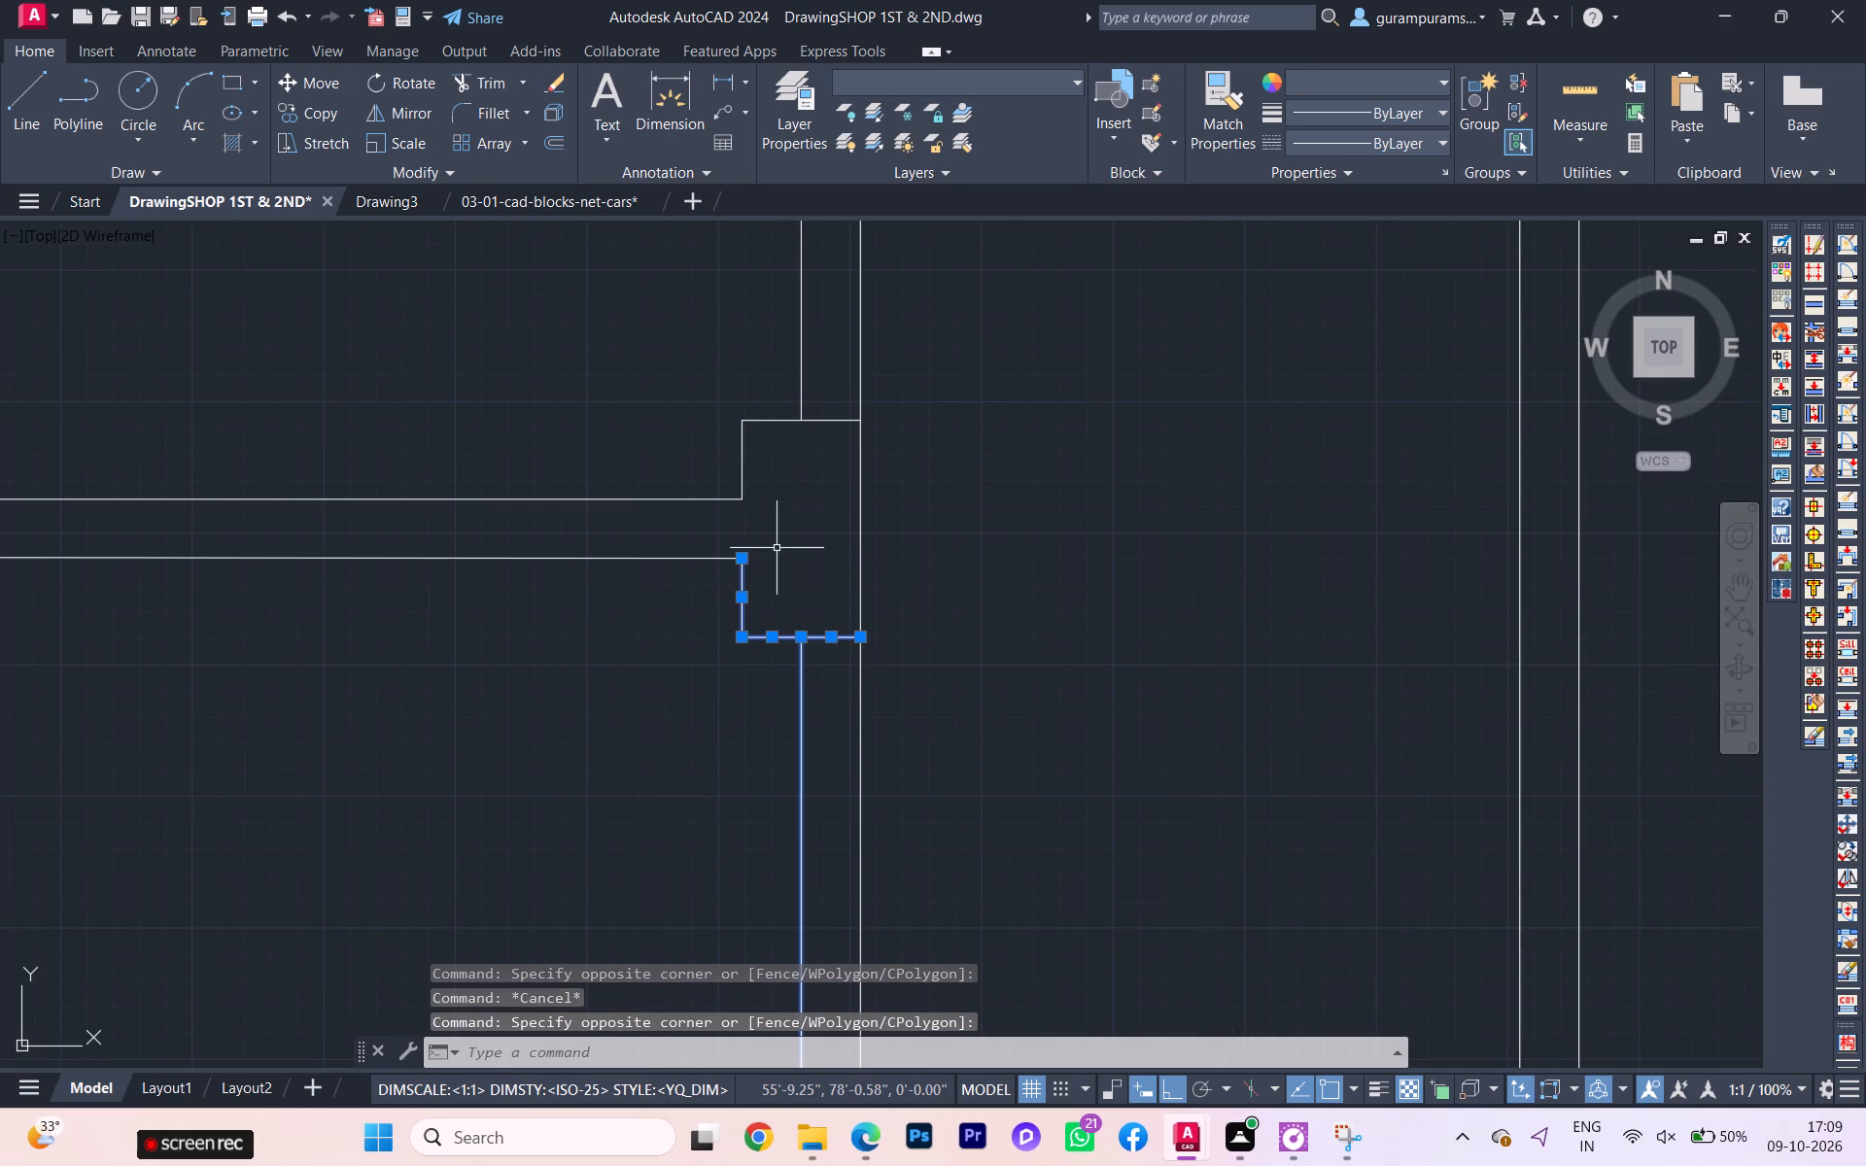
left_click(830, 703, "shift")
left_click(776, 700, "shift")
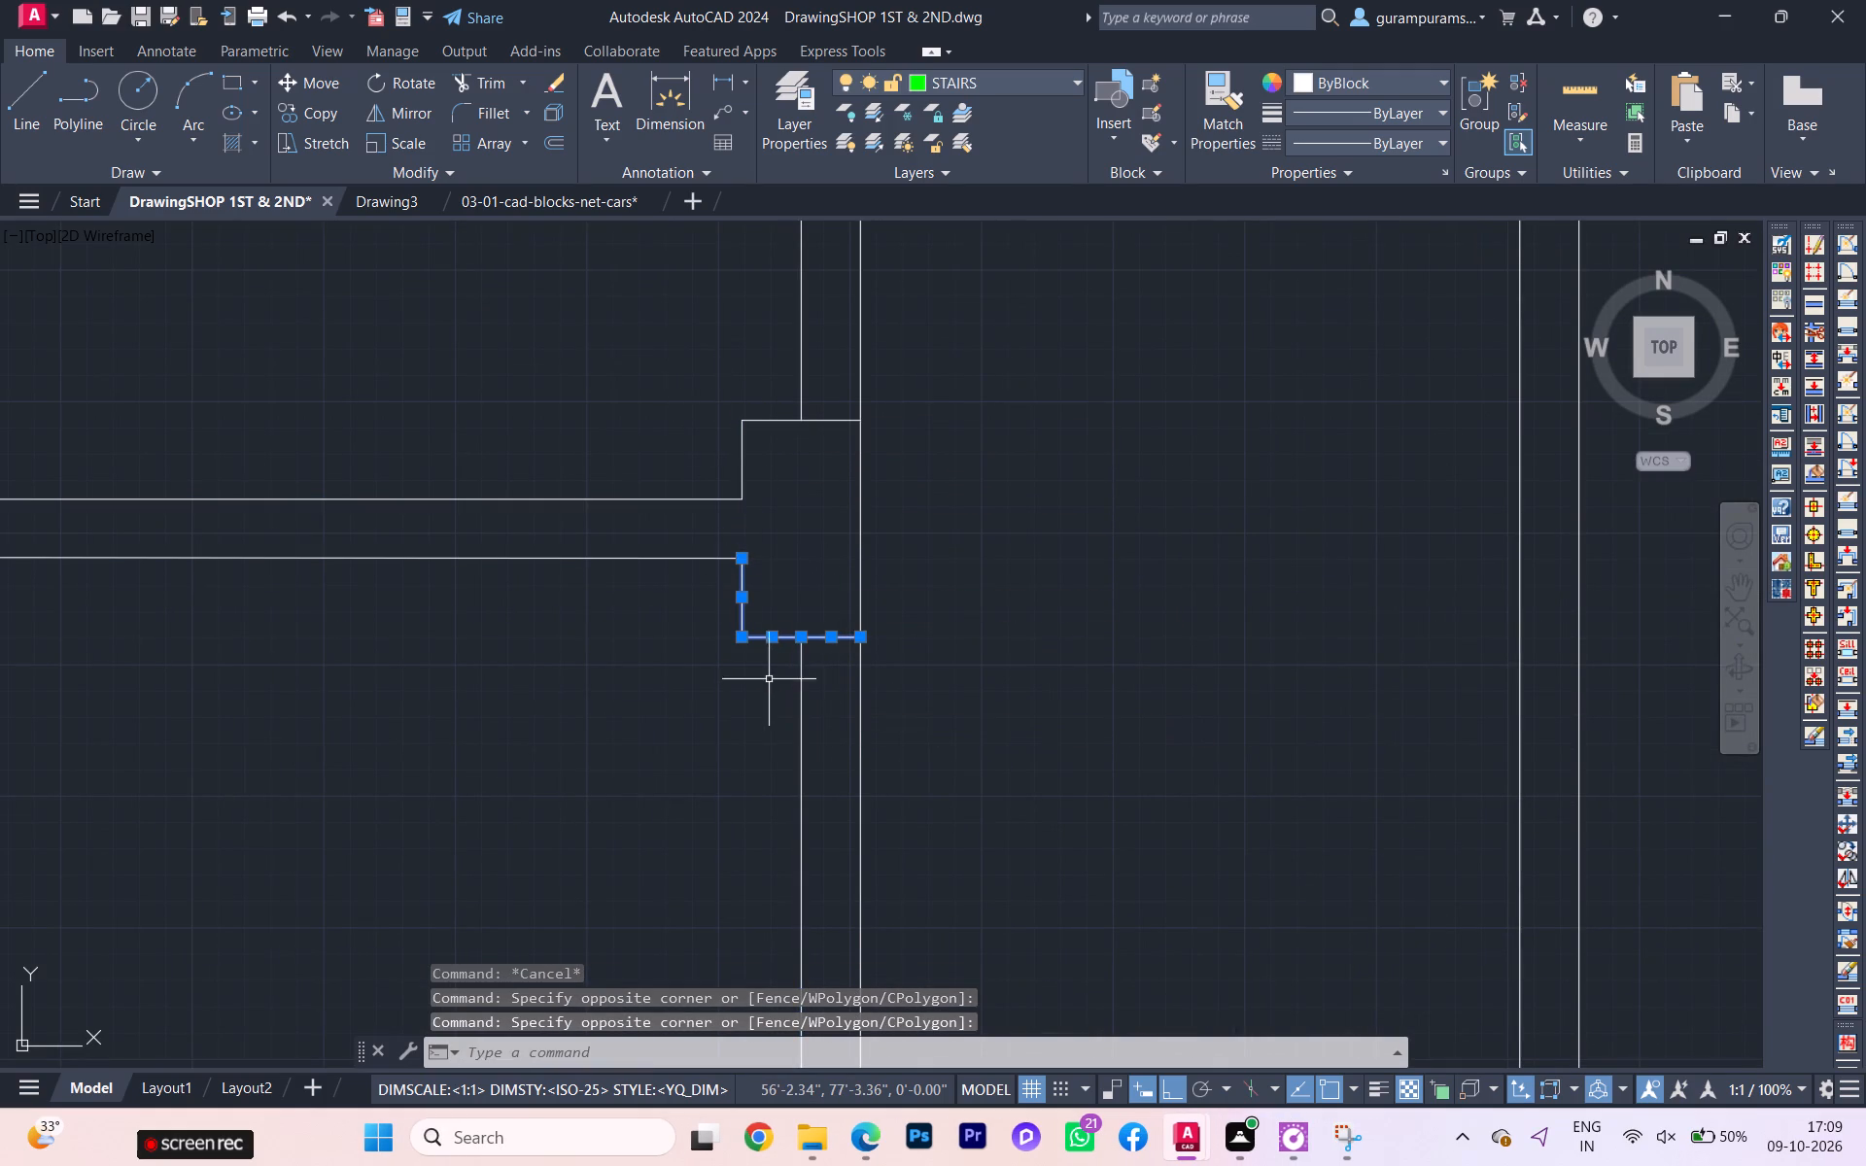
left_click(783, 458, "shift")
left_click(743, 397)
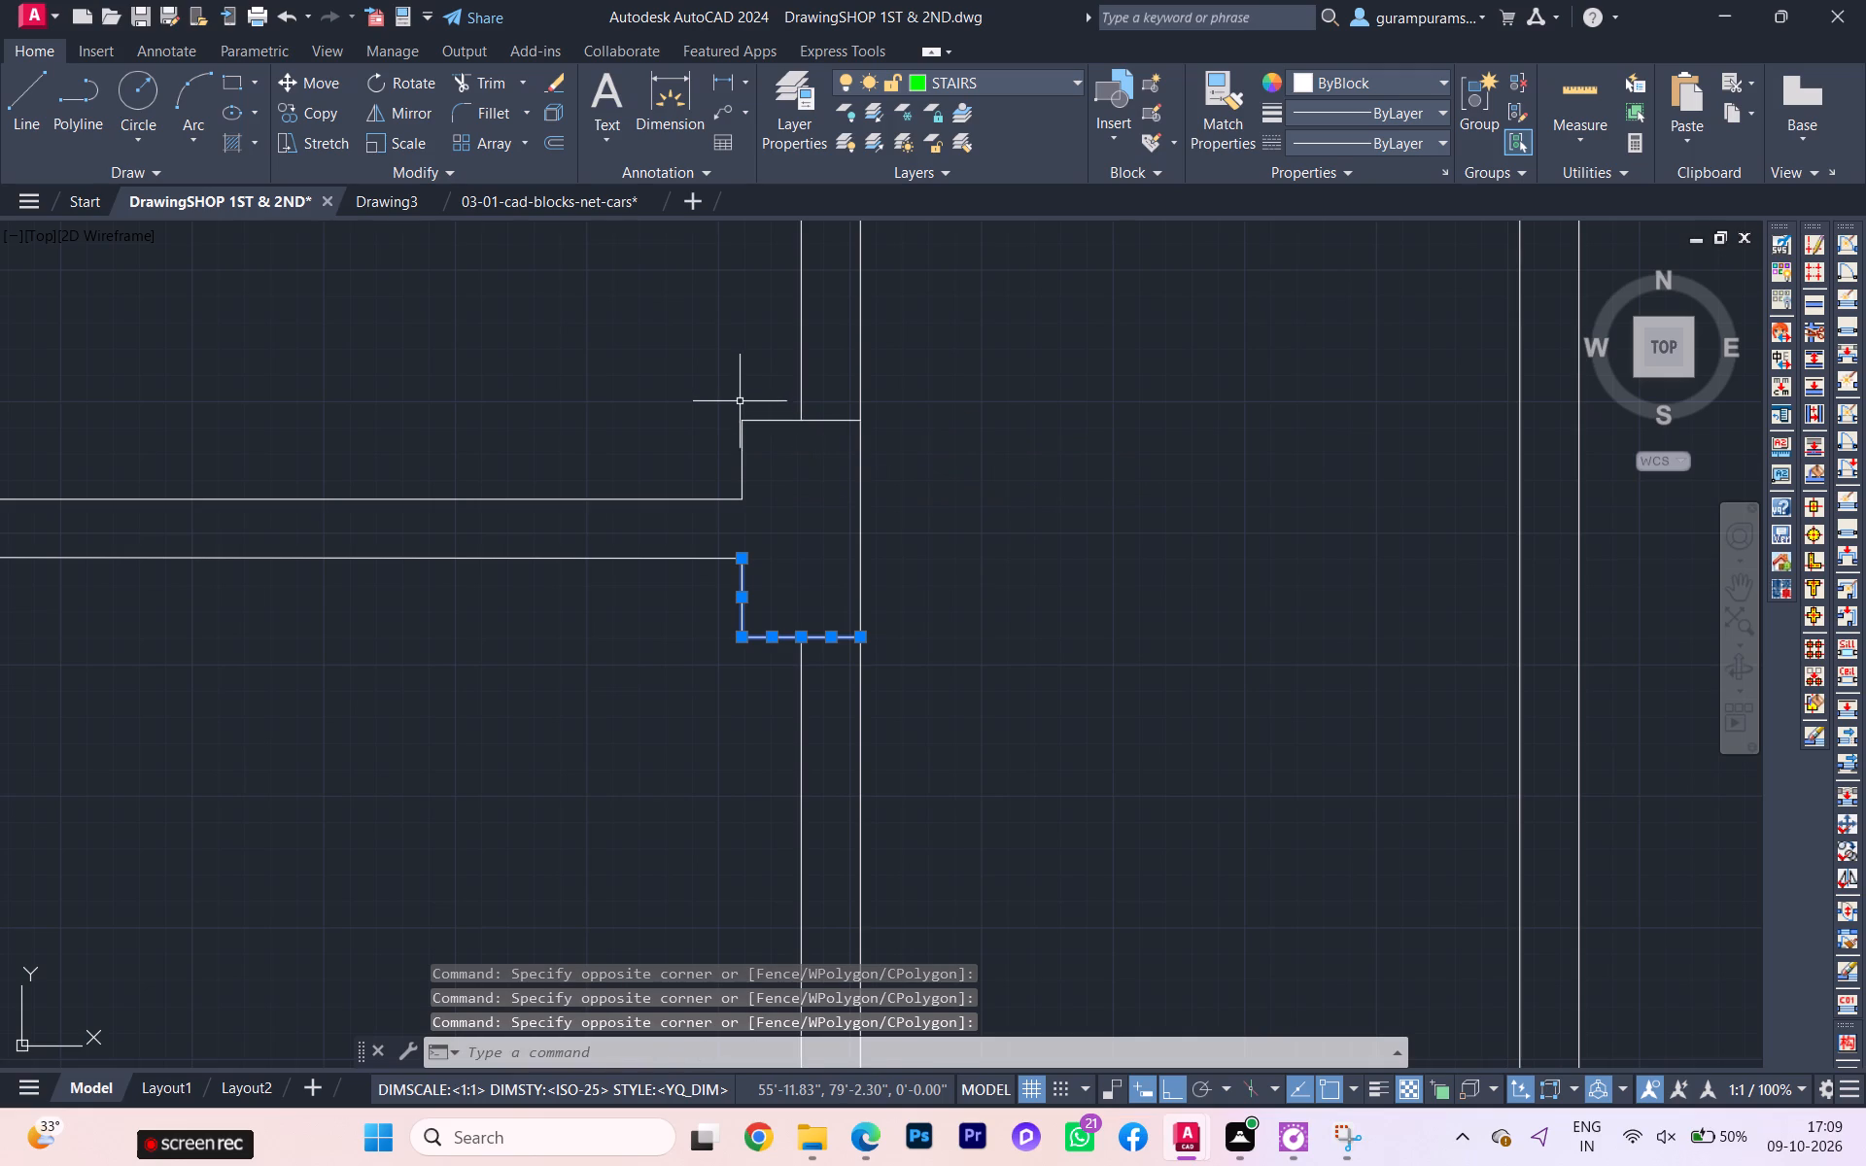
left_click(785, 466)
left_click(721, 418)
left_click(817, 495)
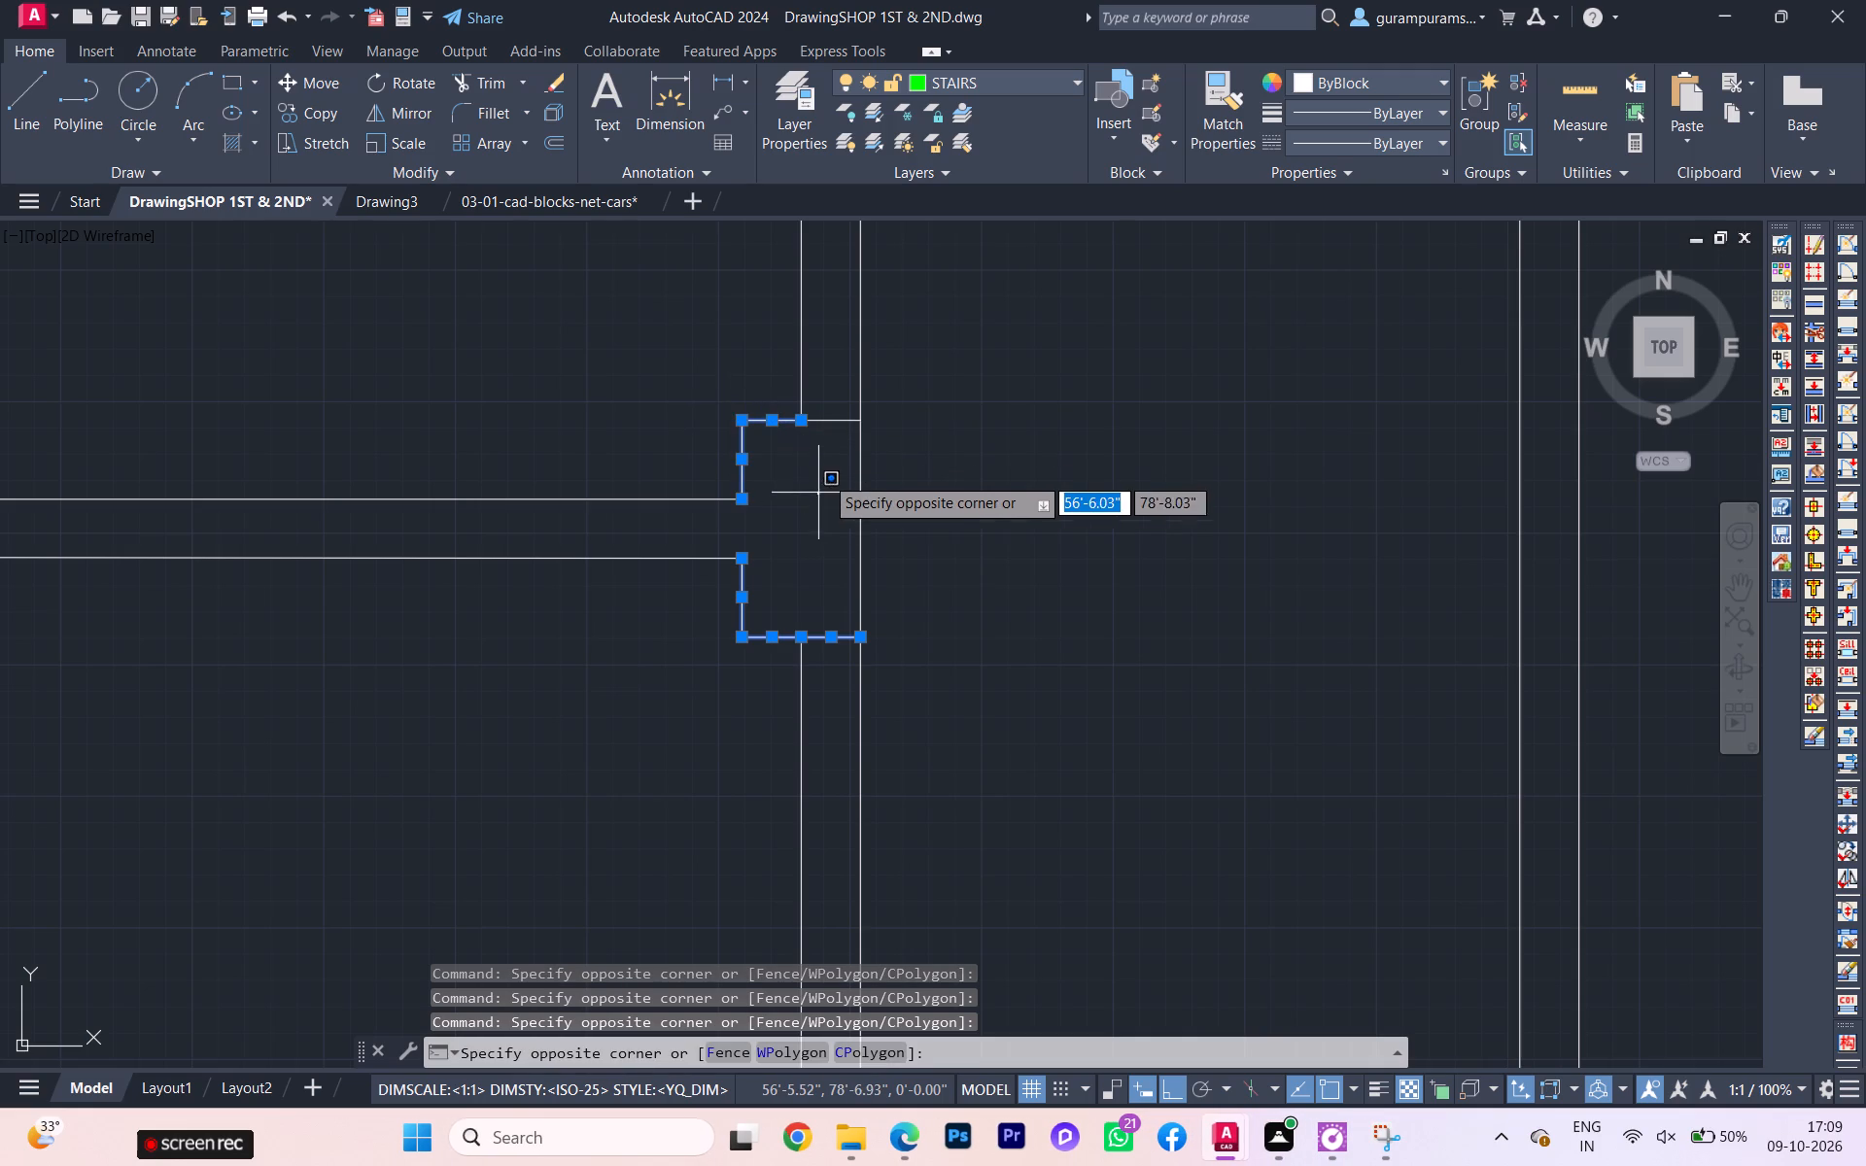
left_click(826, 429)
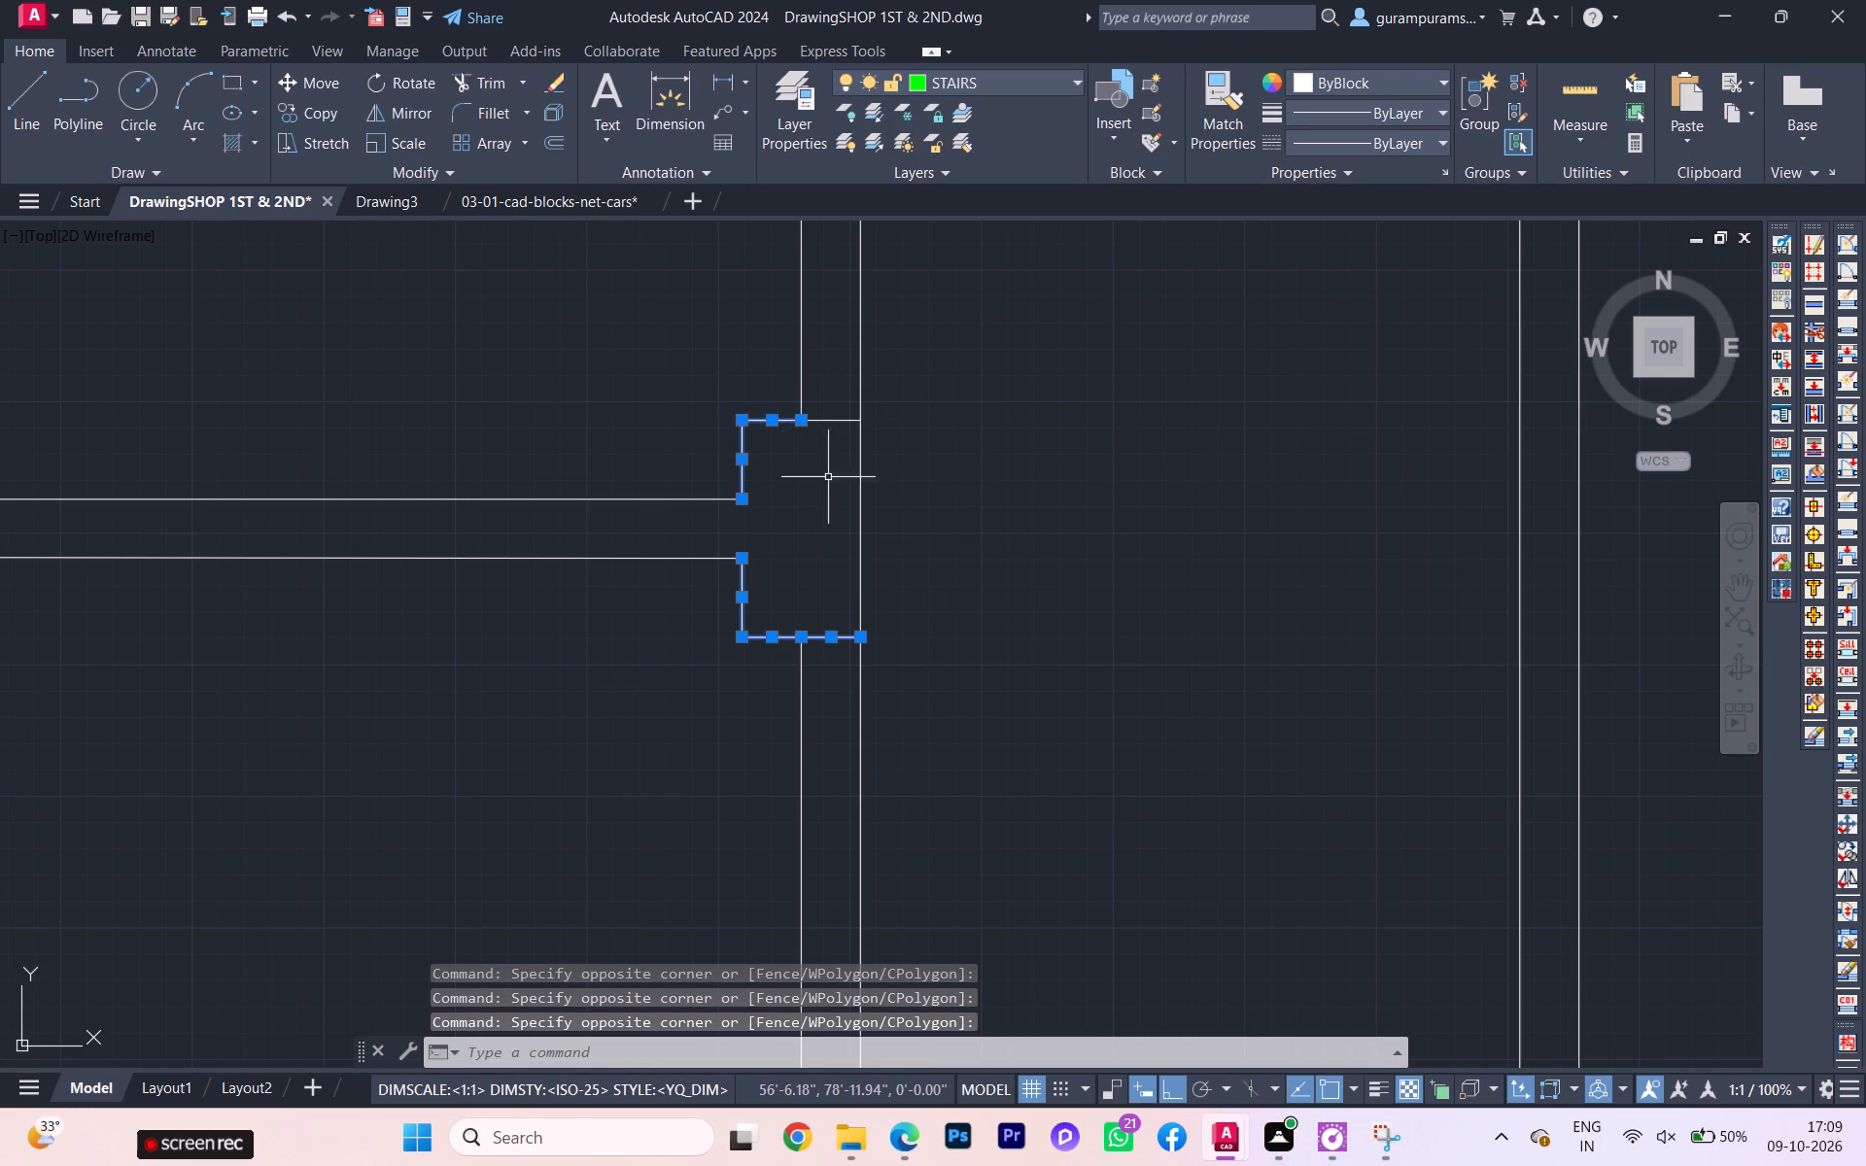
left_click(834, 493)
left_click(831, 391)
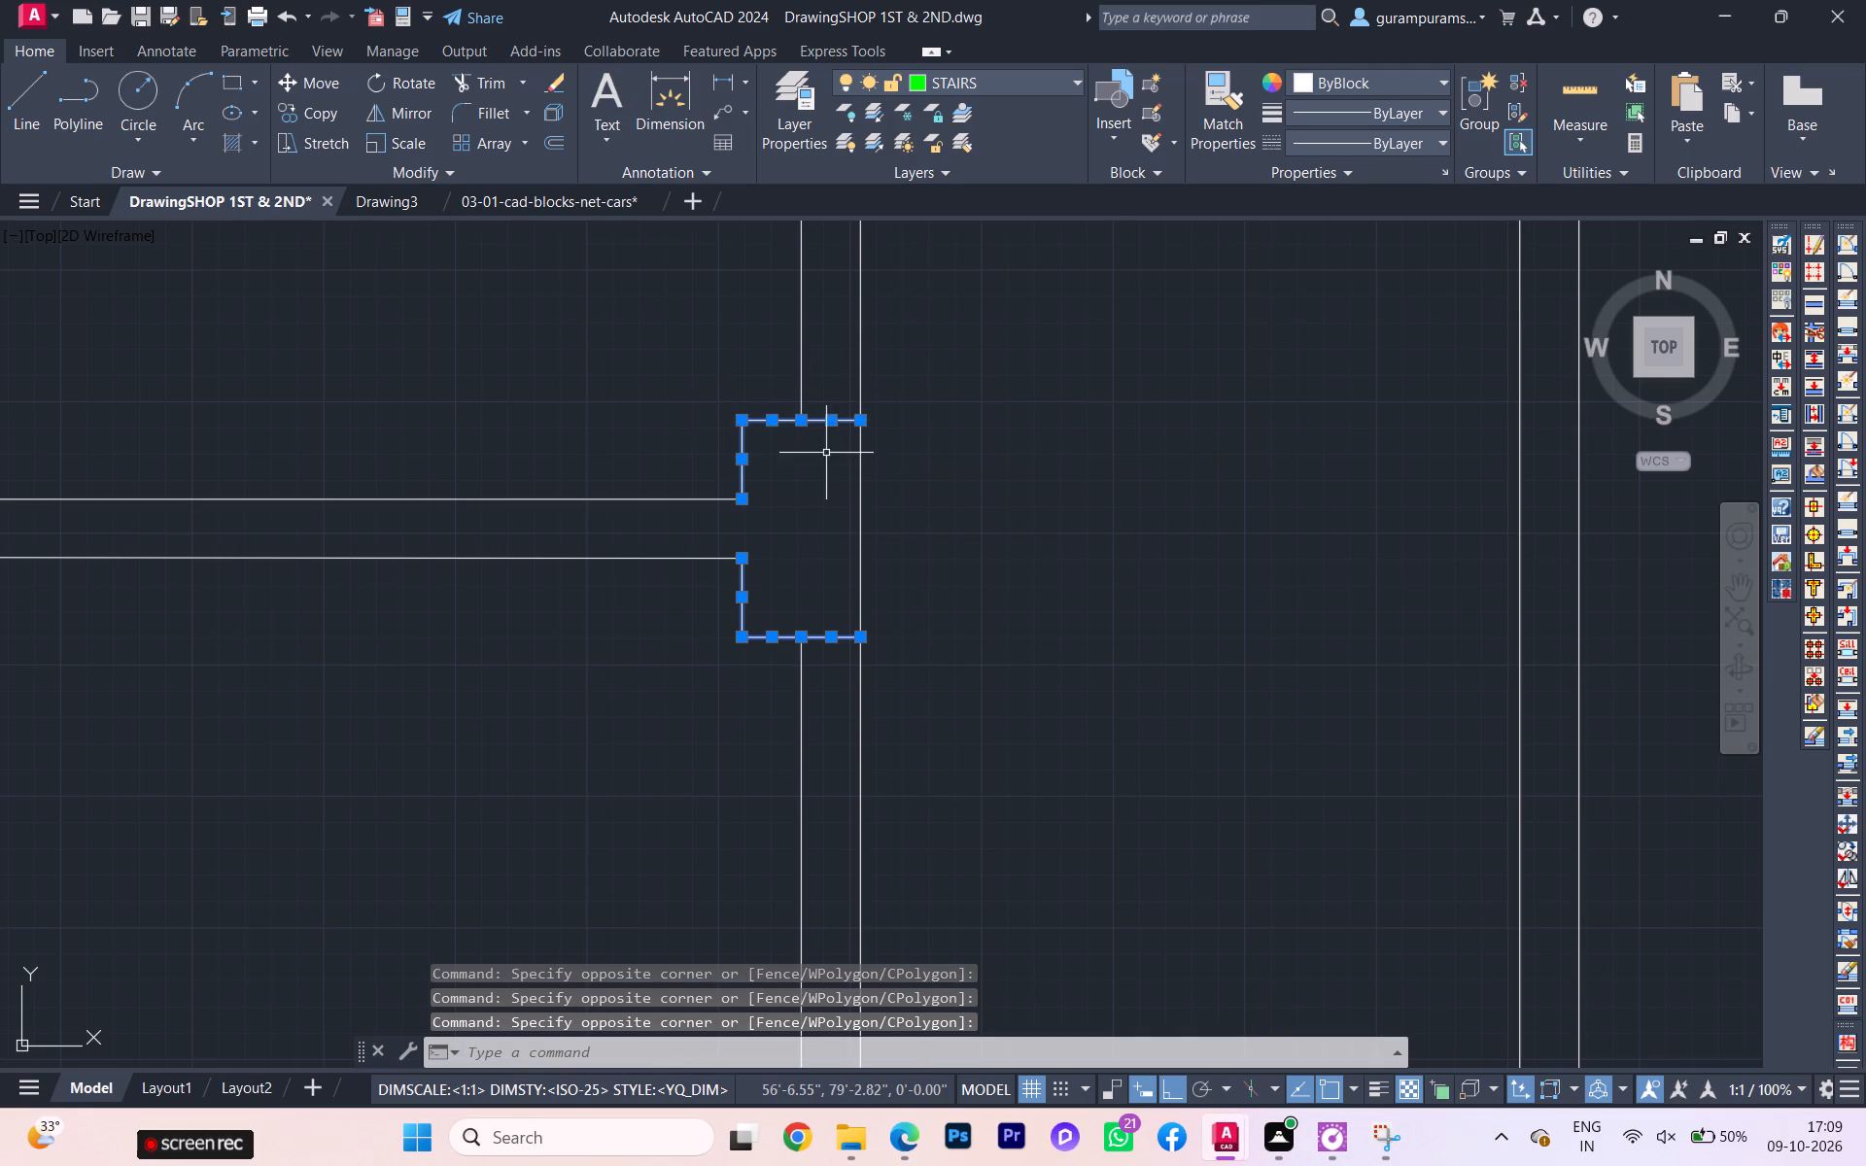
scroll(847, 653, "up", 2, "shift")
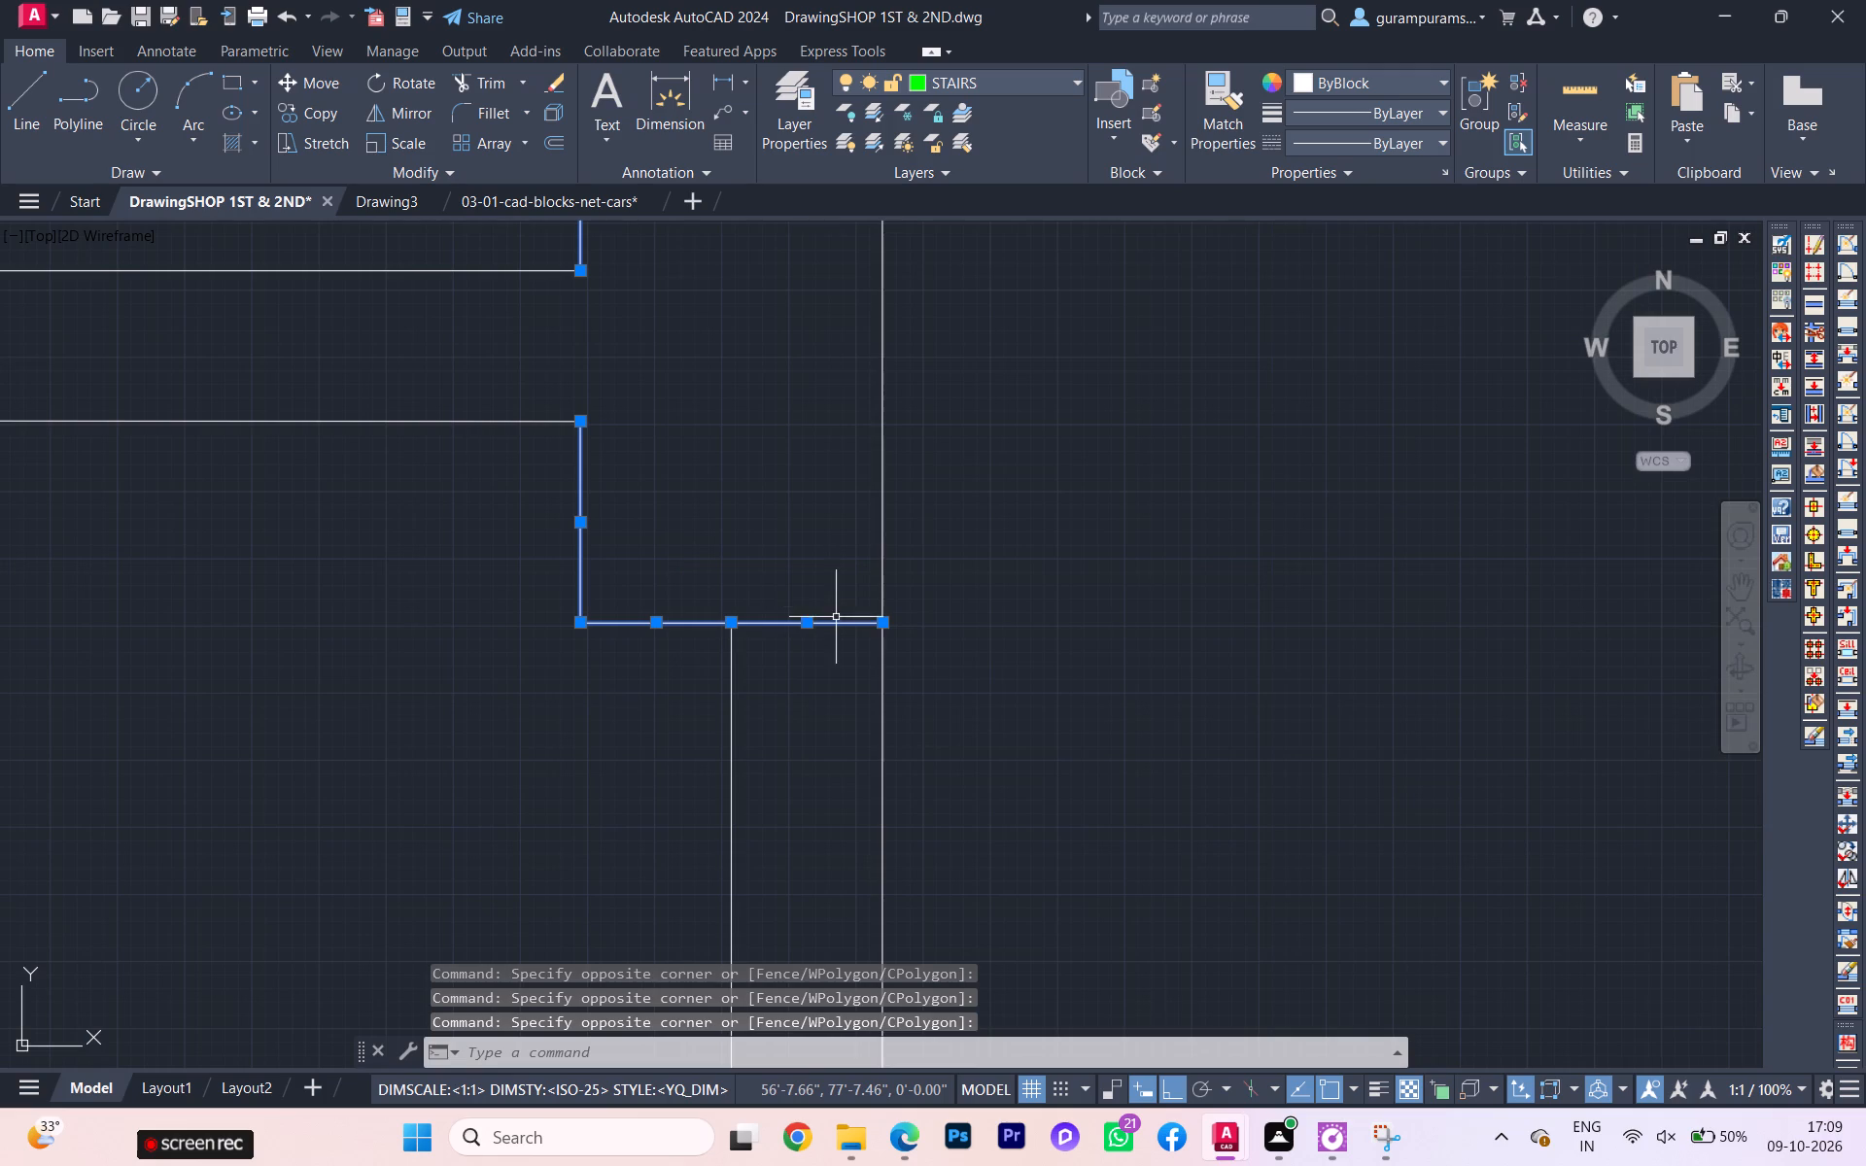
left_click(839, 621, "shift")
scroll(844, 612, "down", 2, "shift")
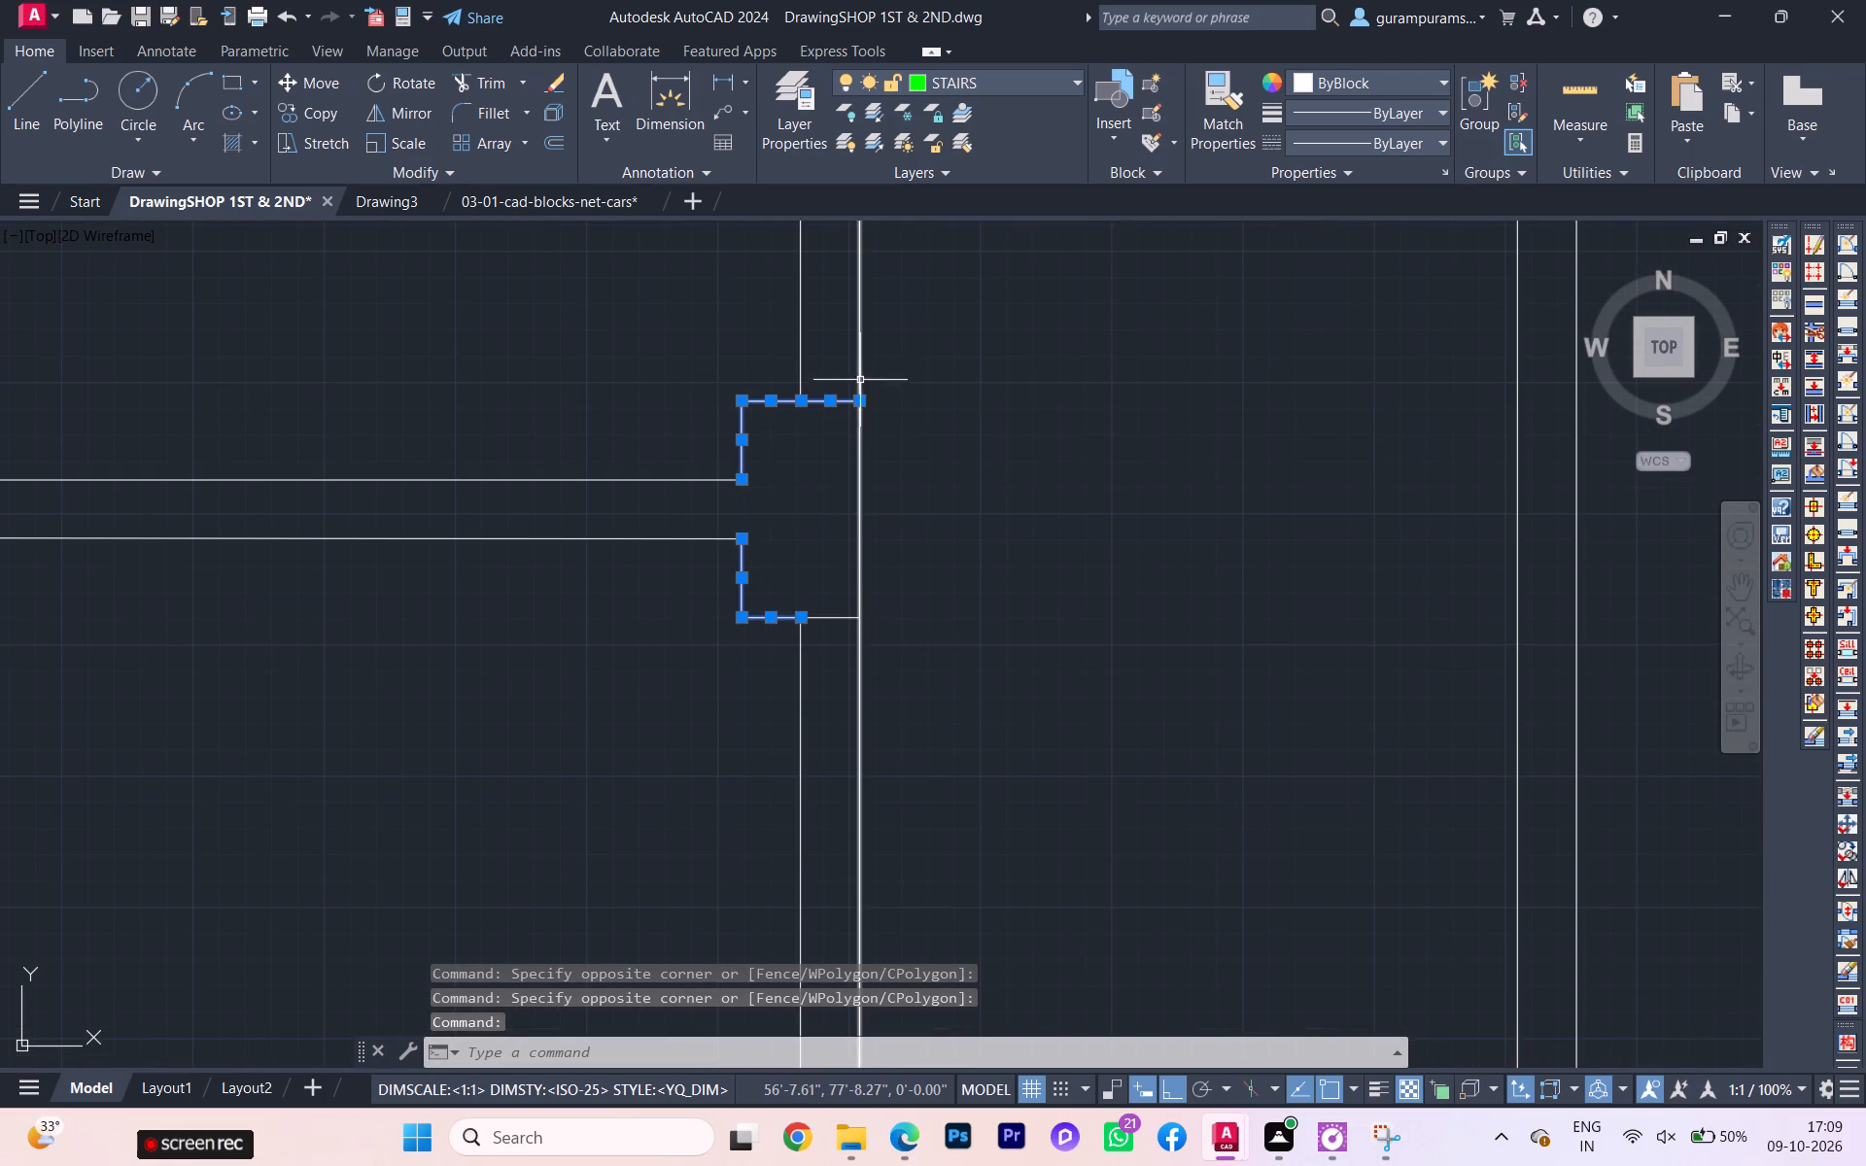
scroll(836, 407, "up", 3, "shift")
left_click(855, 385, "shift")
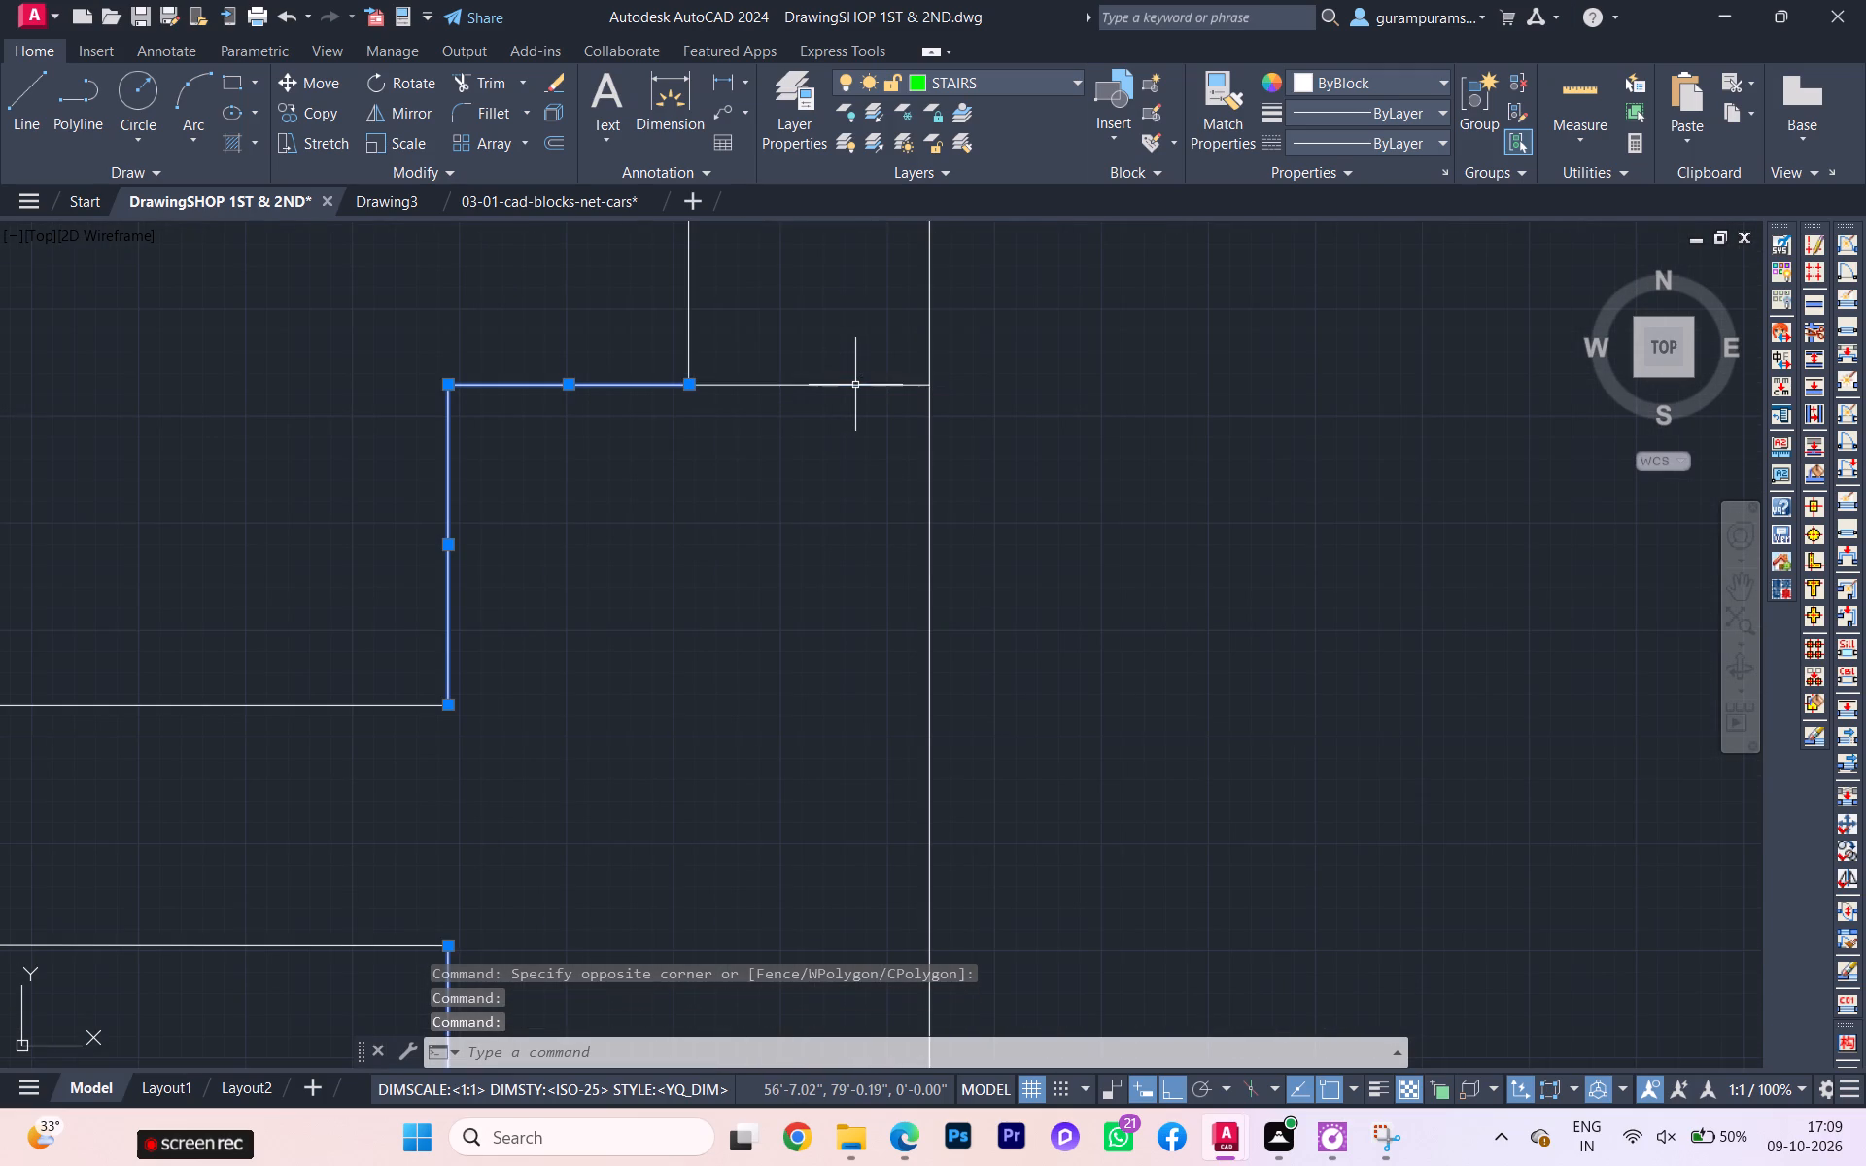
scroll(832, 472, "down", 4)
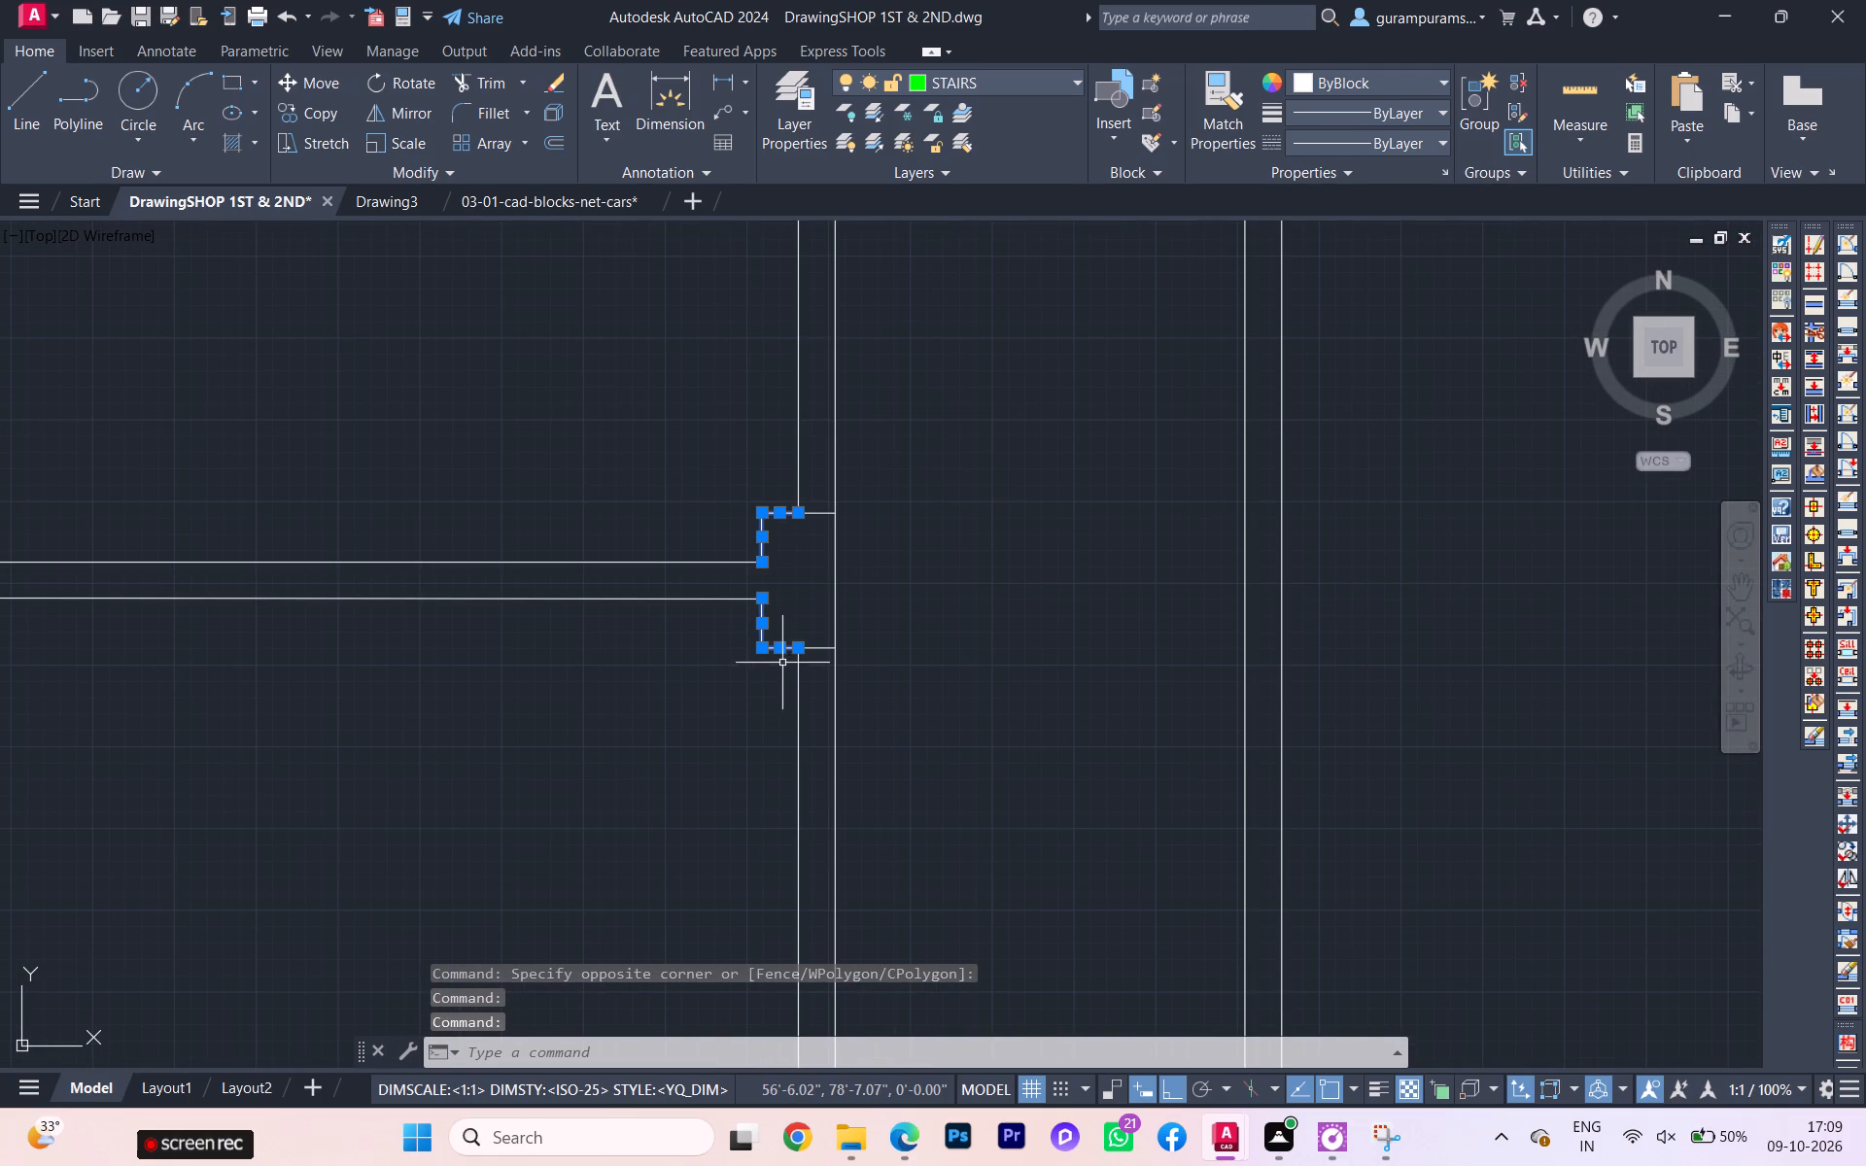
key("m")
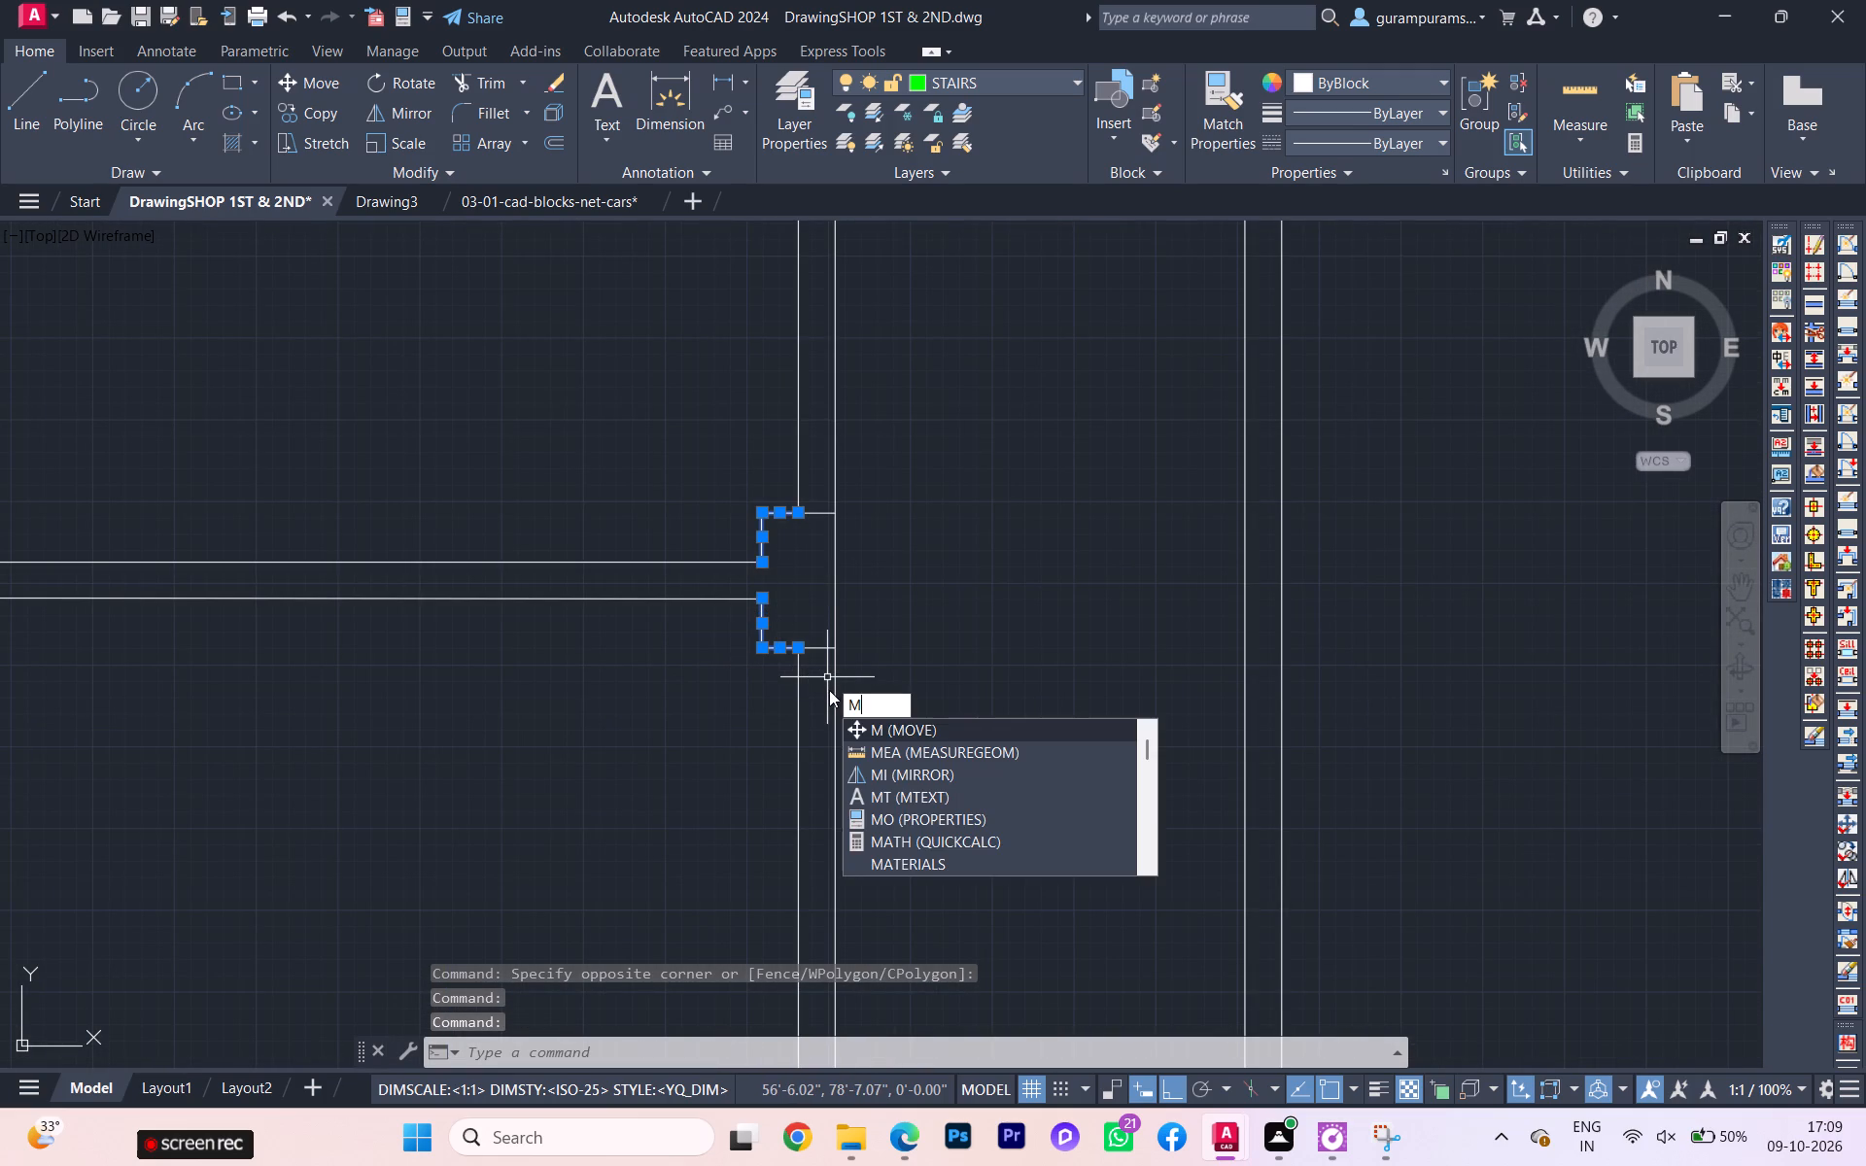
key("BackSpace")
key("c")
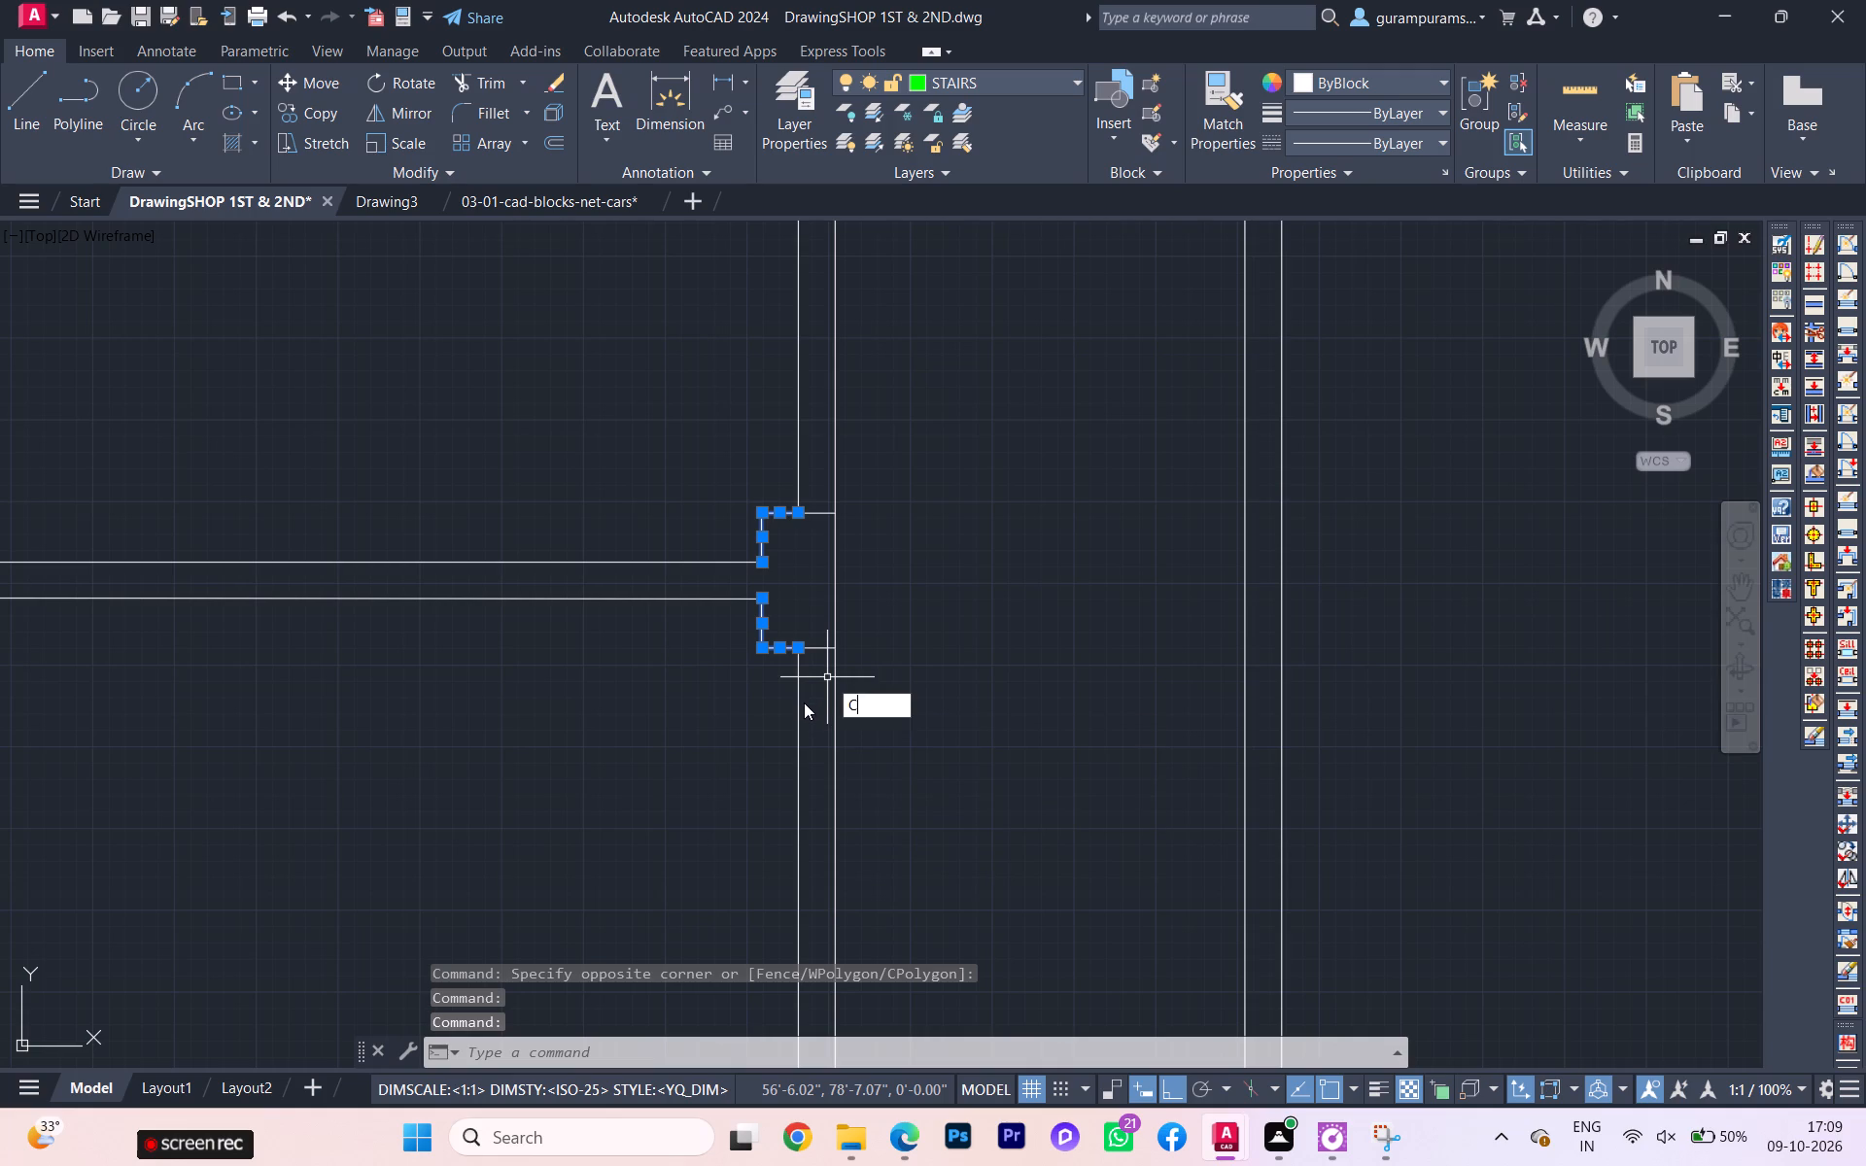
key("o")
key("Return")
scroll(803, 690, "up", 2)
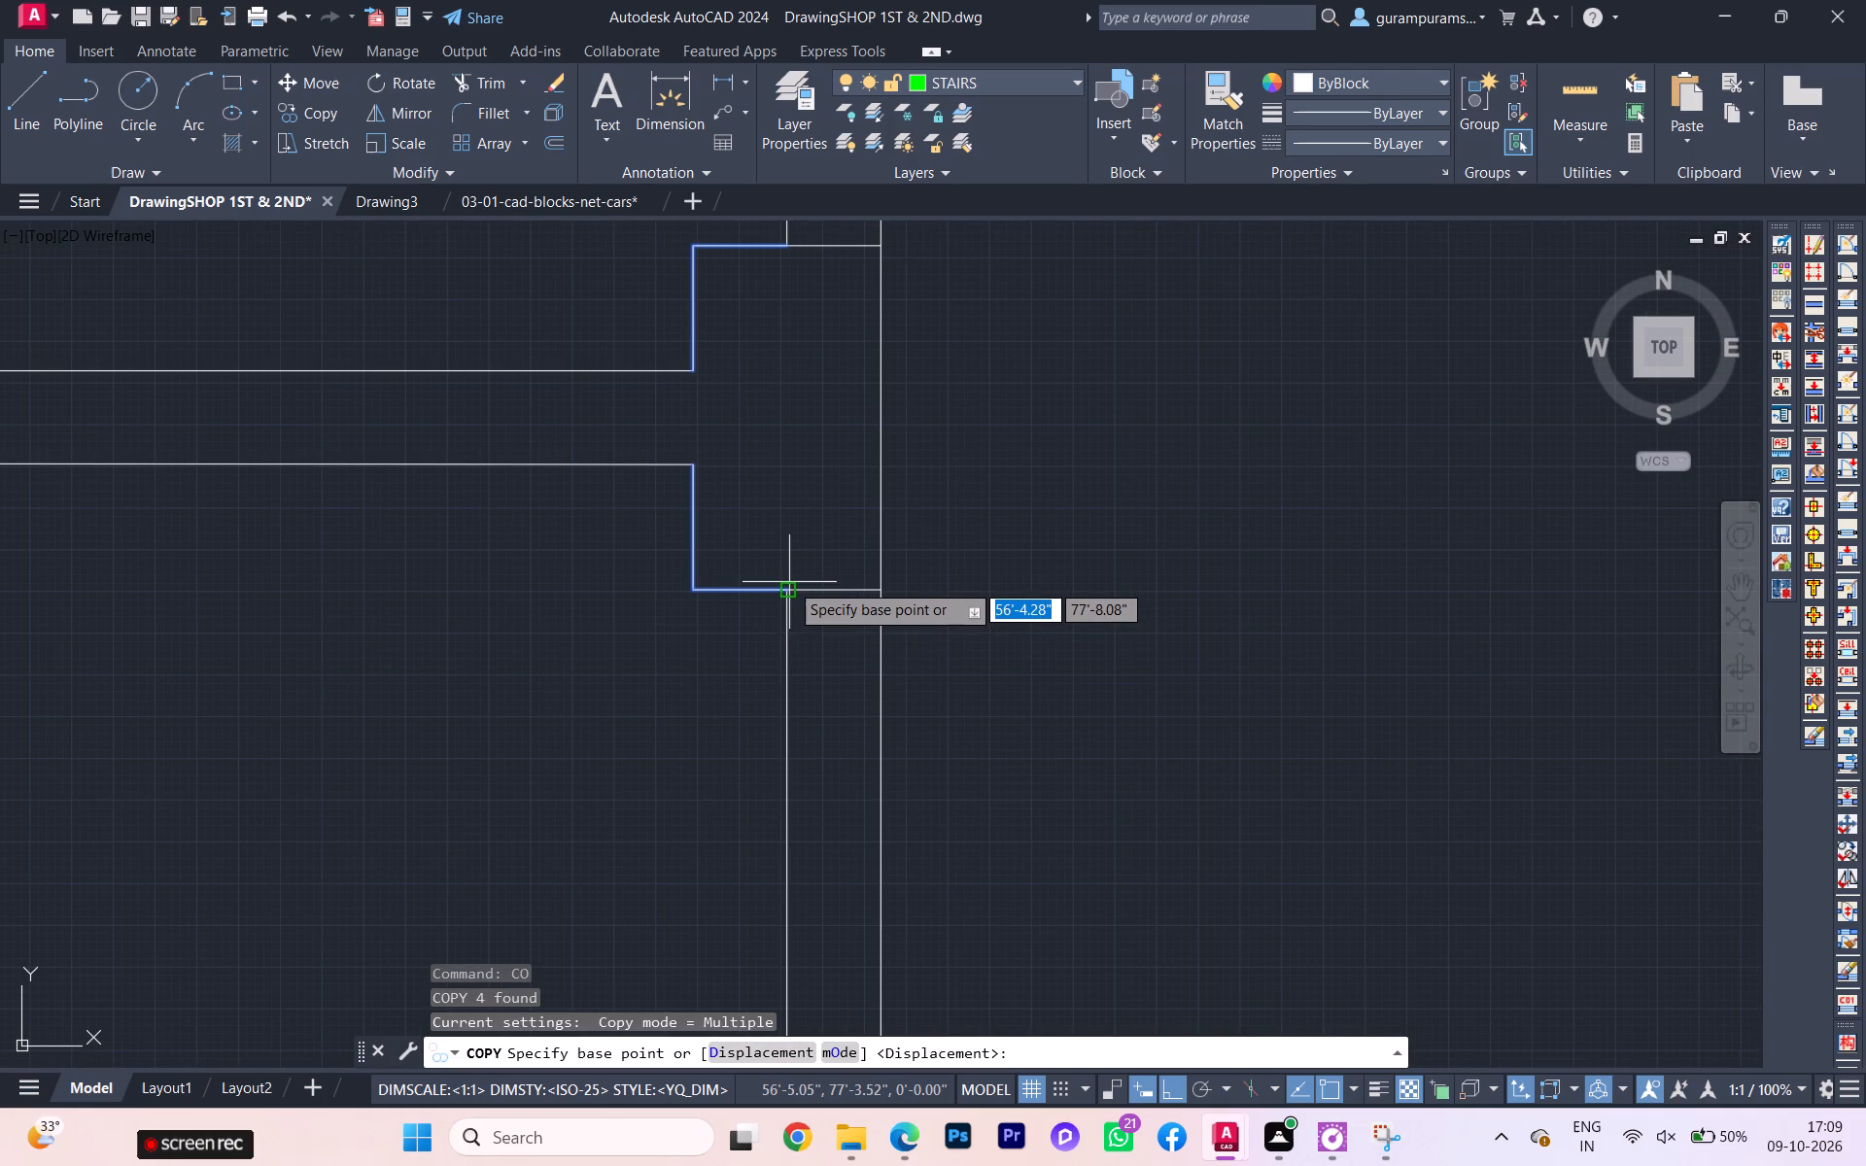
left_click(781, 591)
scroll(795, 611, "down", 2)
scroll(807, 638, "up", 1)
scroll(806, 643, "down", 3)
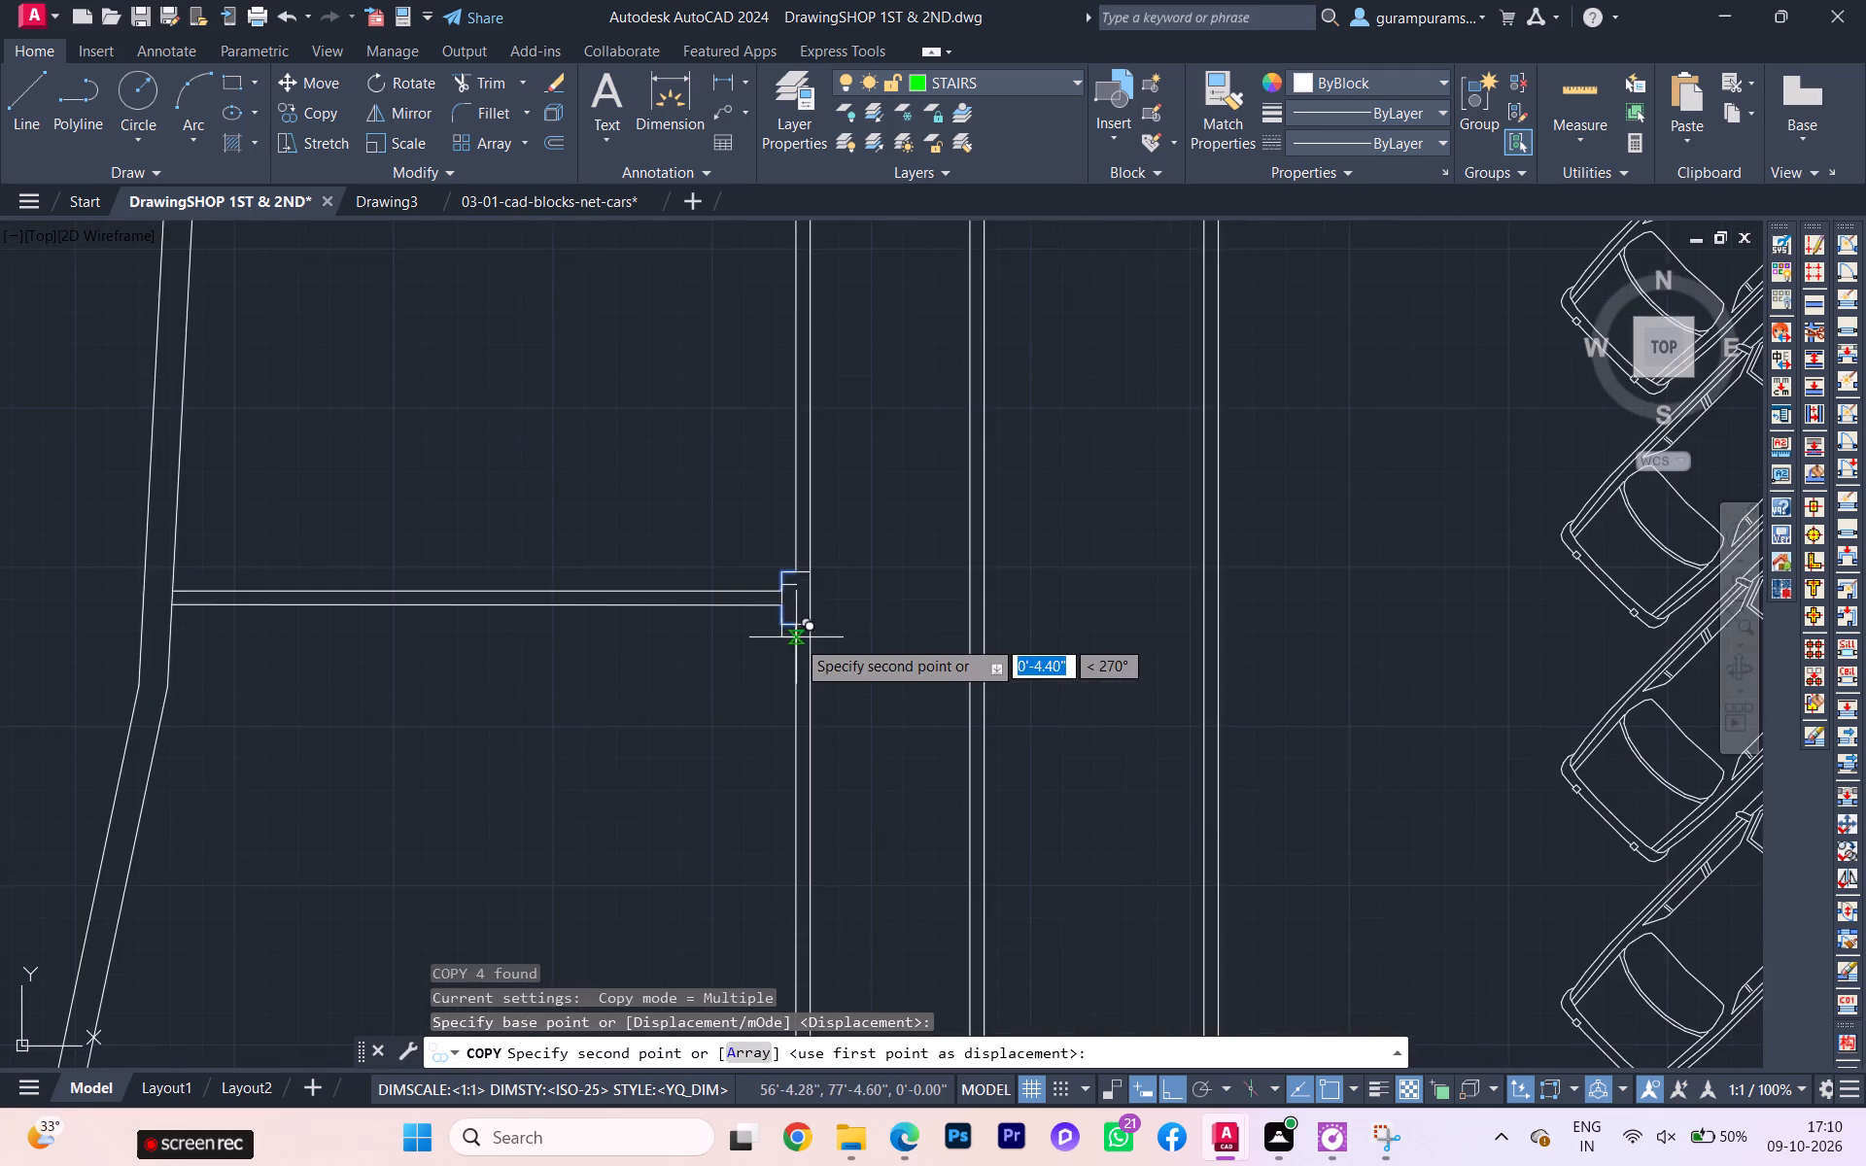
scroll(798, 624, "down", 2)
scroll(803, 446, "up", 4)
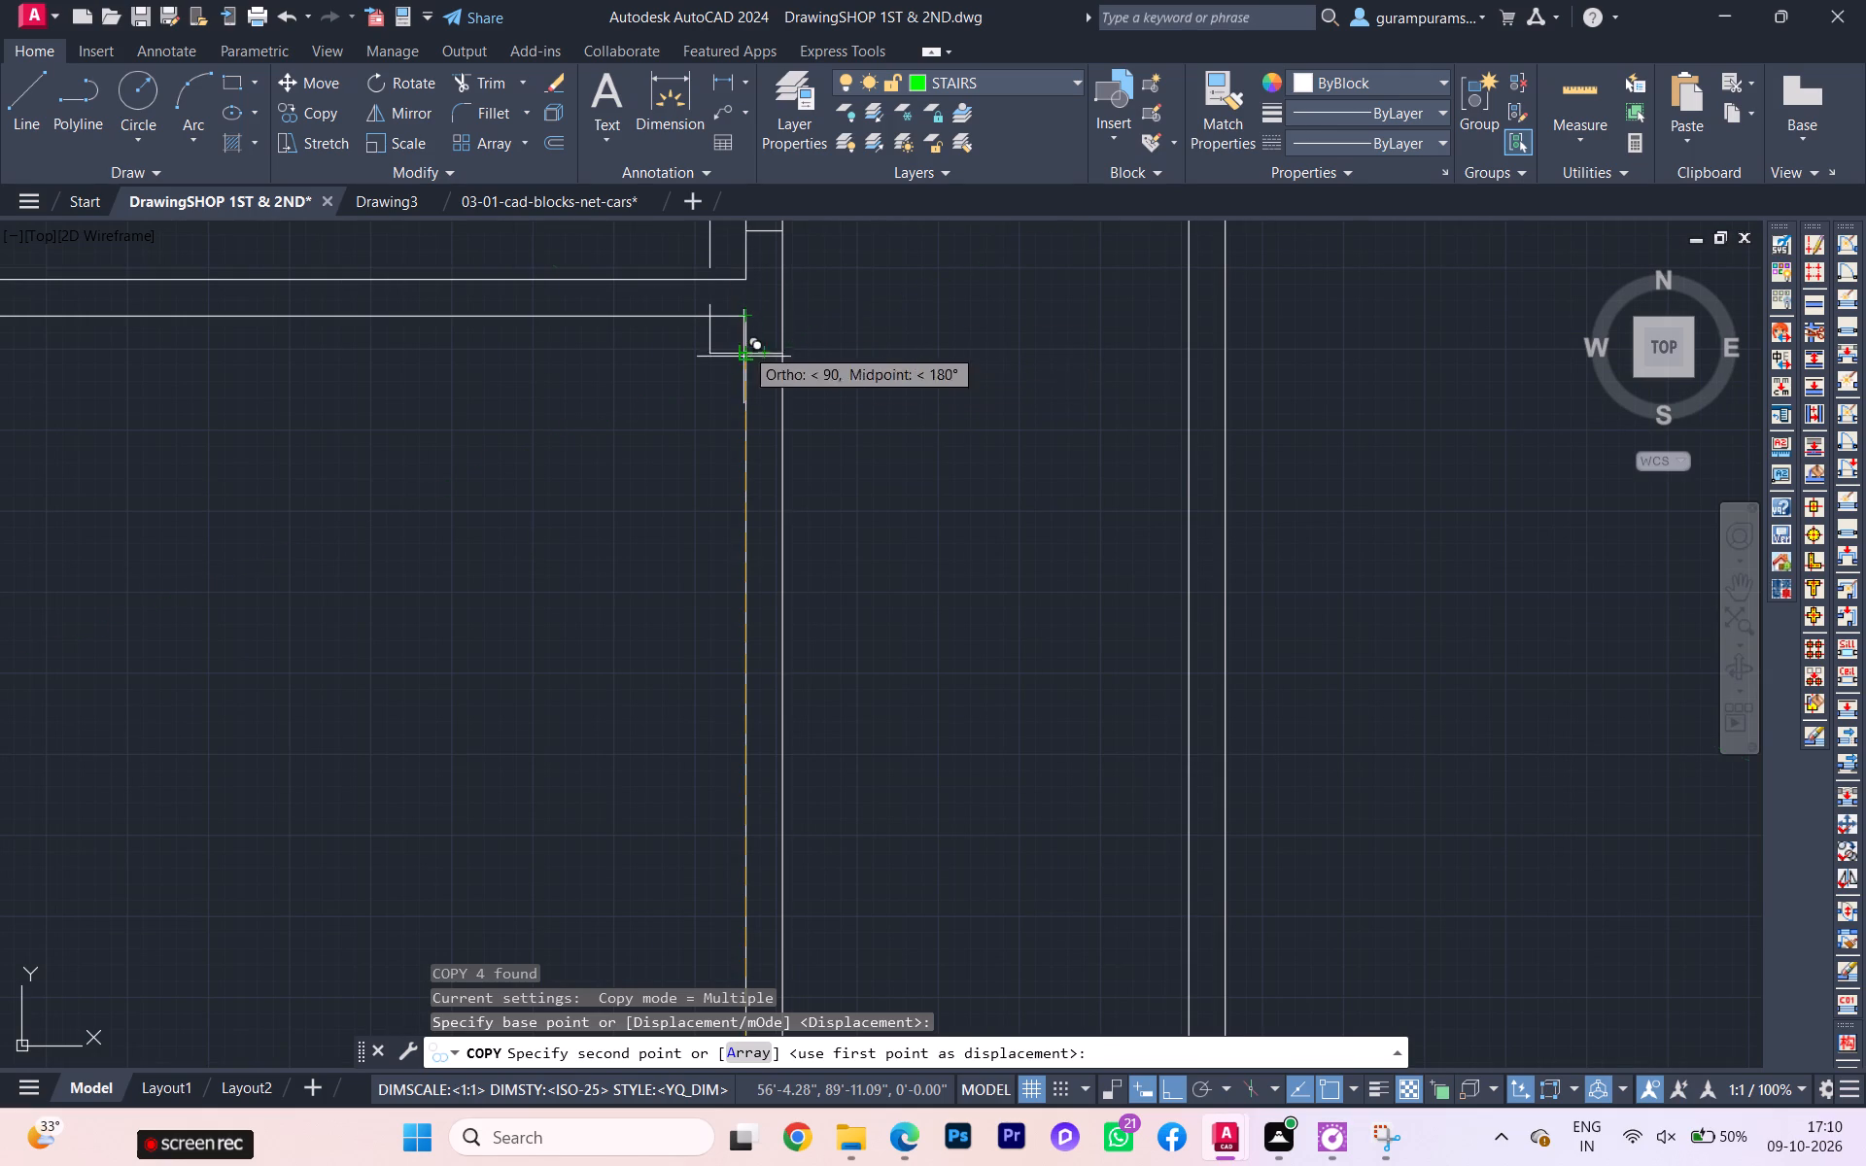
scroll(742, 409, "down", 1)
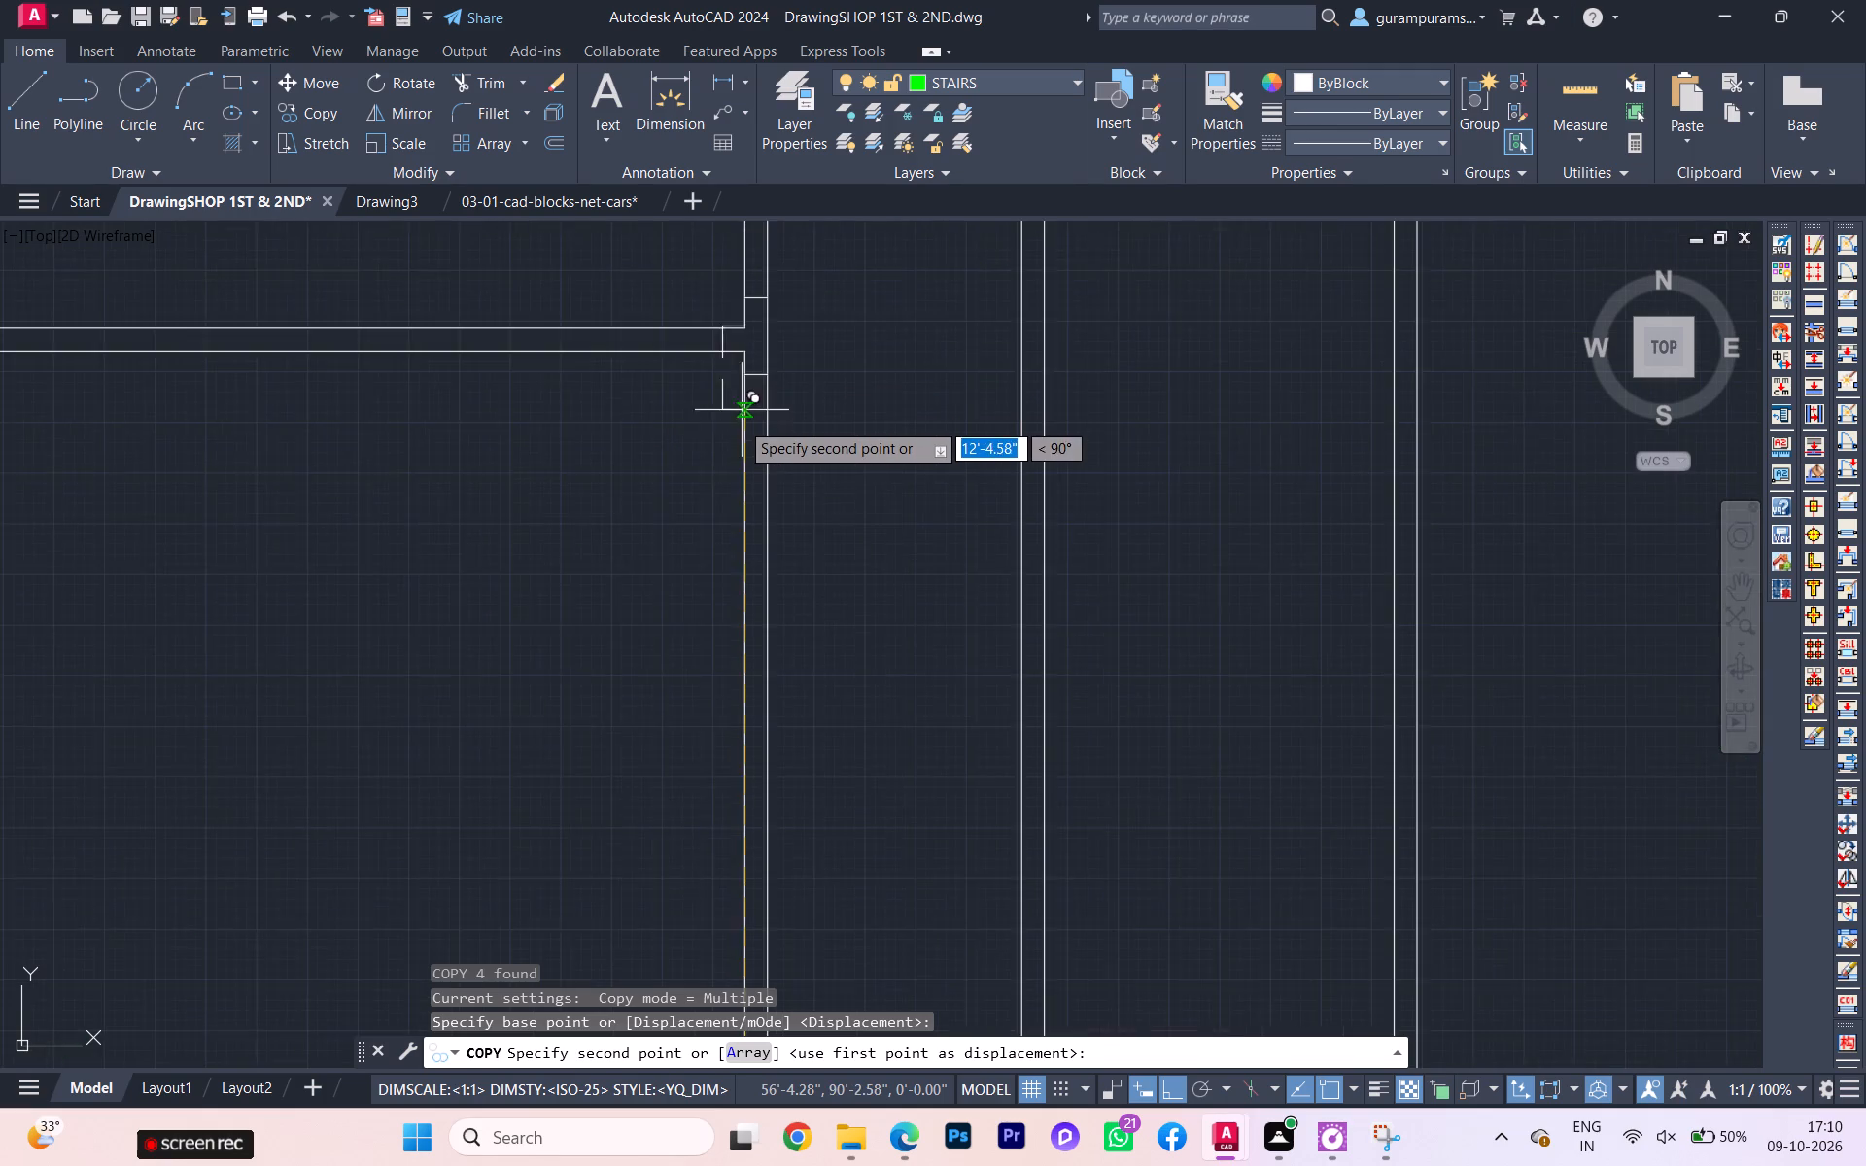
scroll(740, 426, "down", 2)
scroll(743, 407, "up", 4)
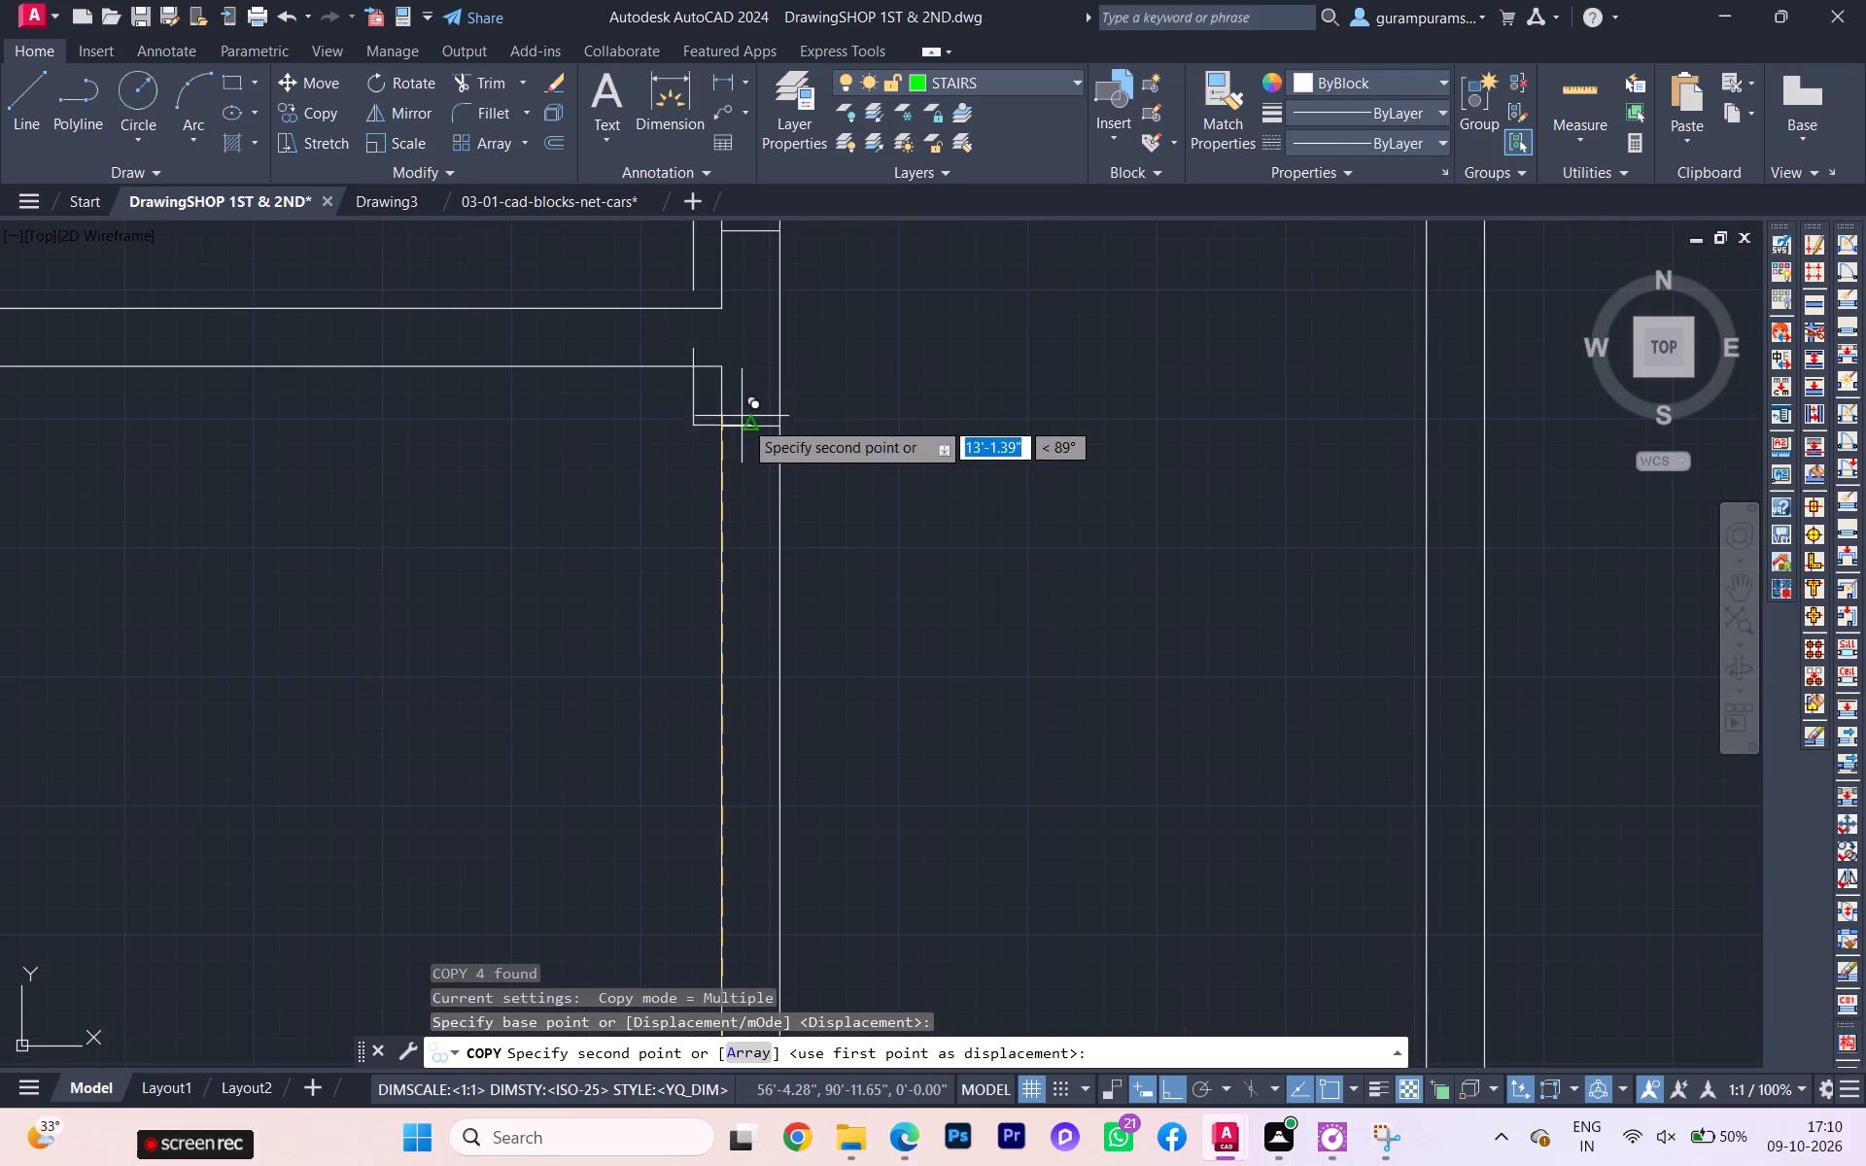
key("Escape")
Copy the four pier outline lines from the fourth-lowest partition junction about 13' up the passage-side wall to the next junction, meeting its upper opening line.
scroll(755, 477, "down", 1)
middle_click_drag(755, 477, 771, 226)
scroll(796, 541, "down", 3)
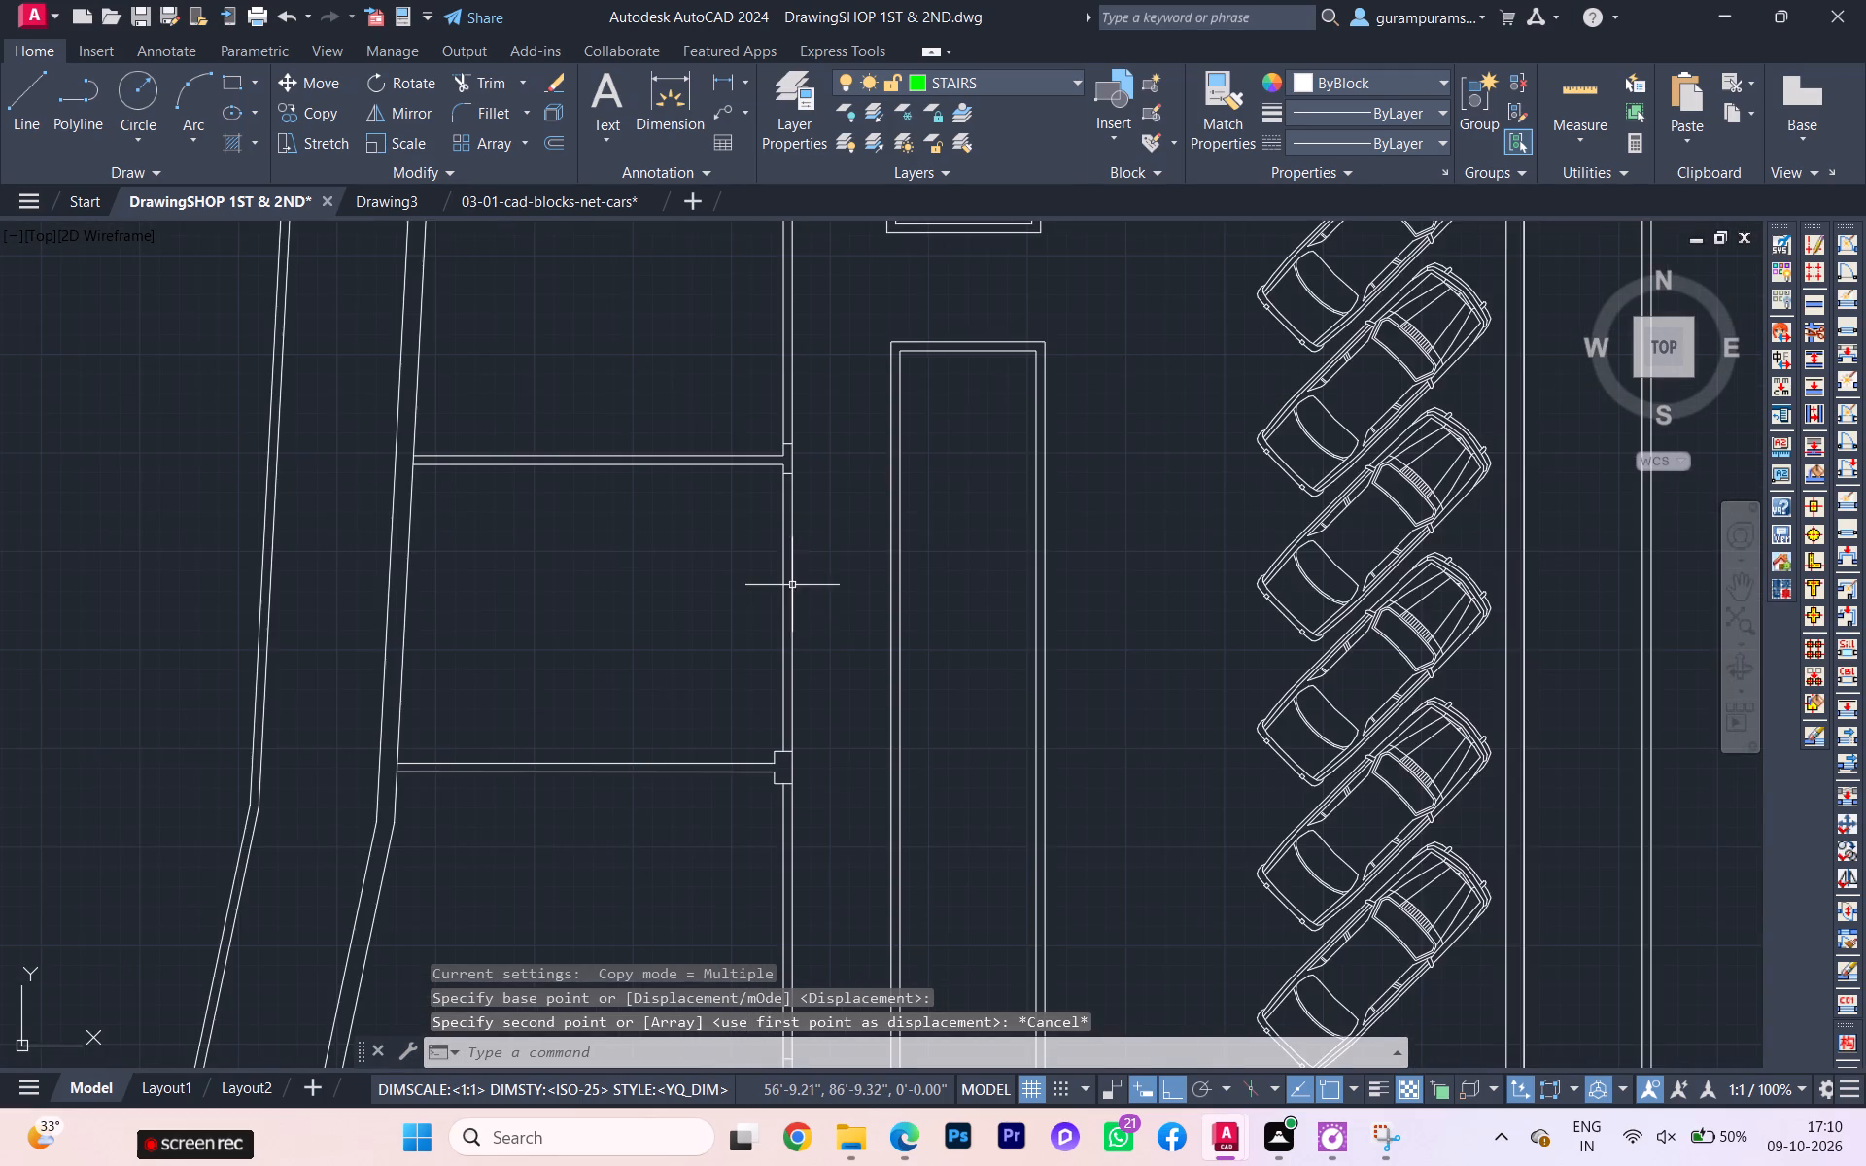
middle_click_drag(797, 616, 776, 508)
scroll(743, 691, "up", 3)
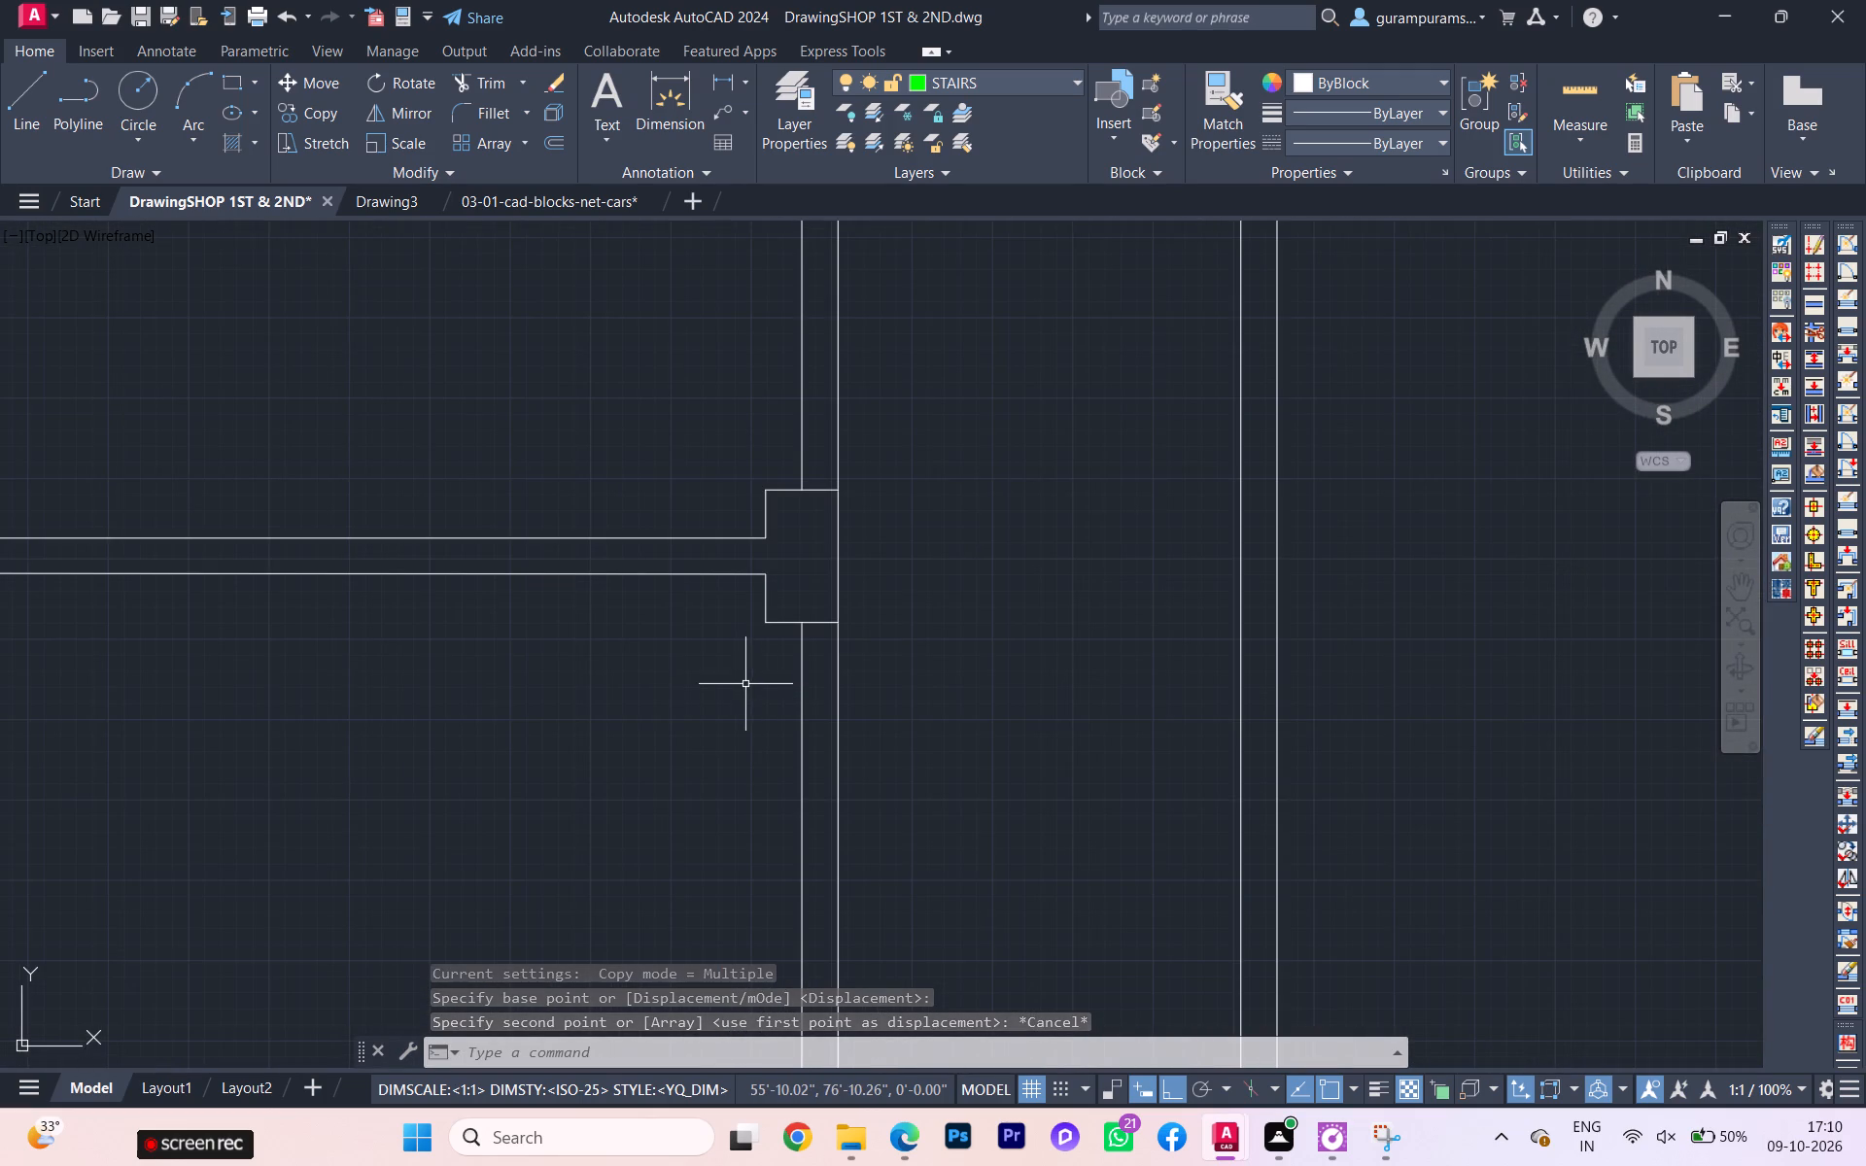
scroll(770, 650, "up", 1)
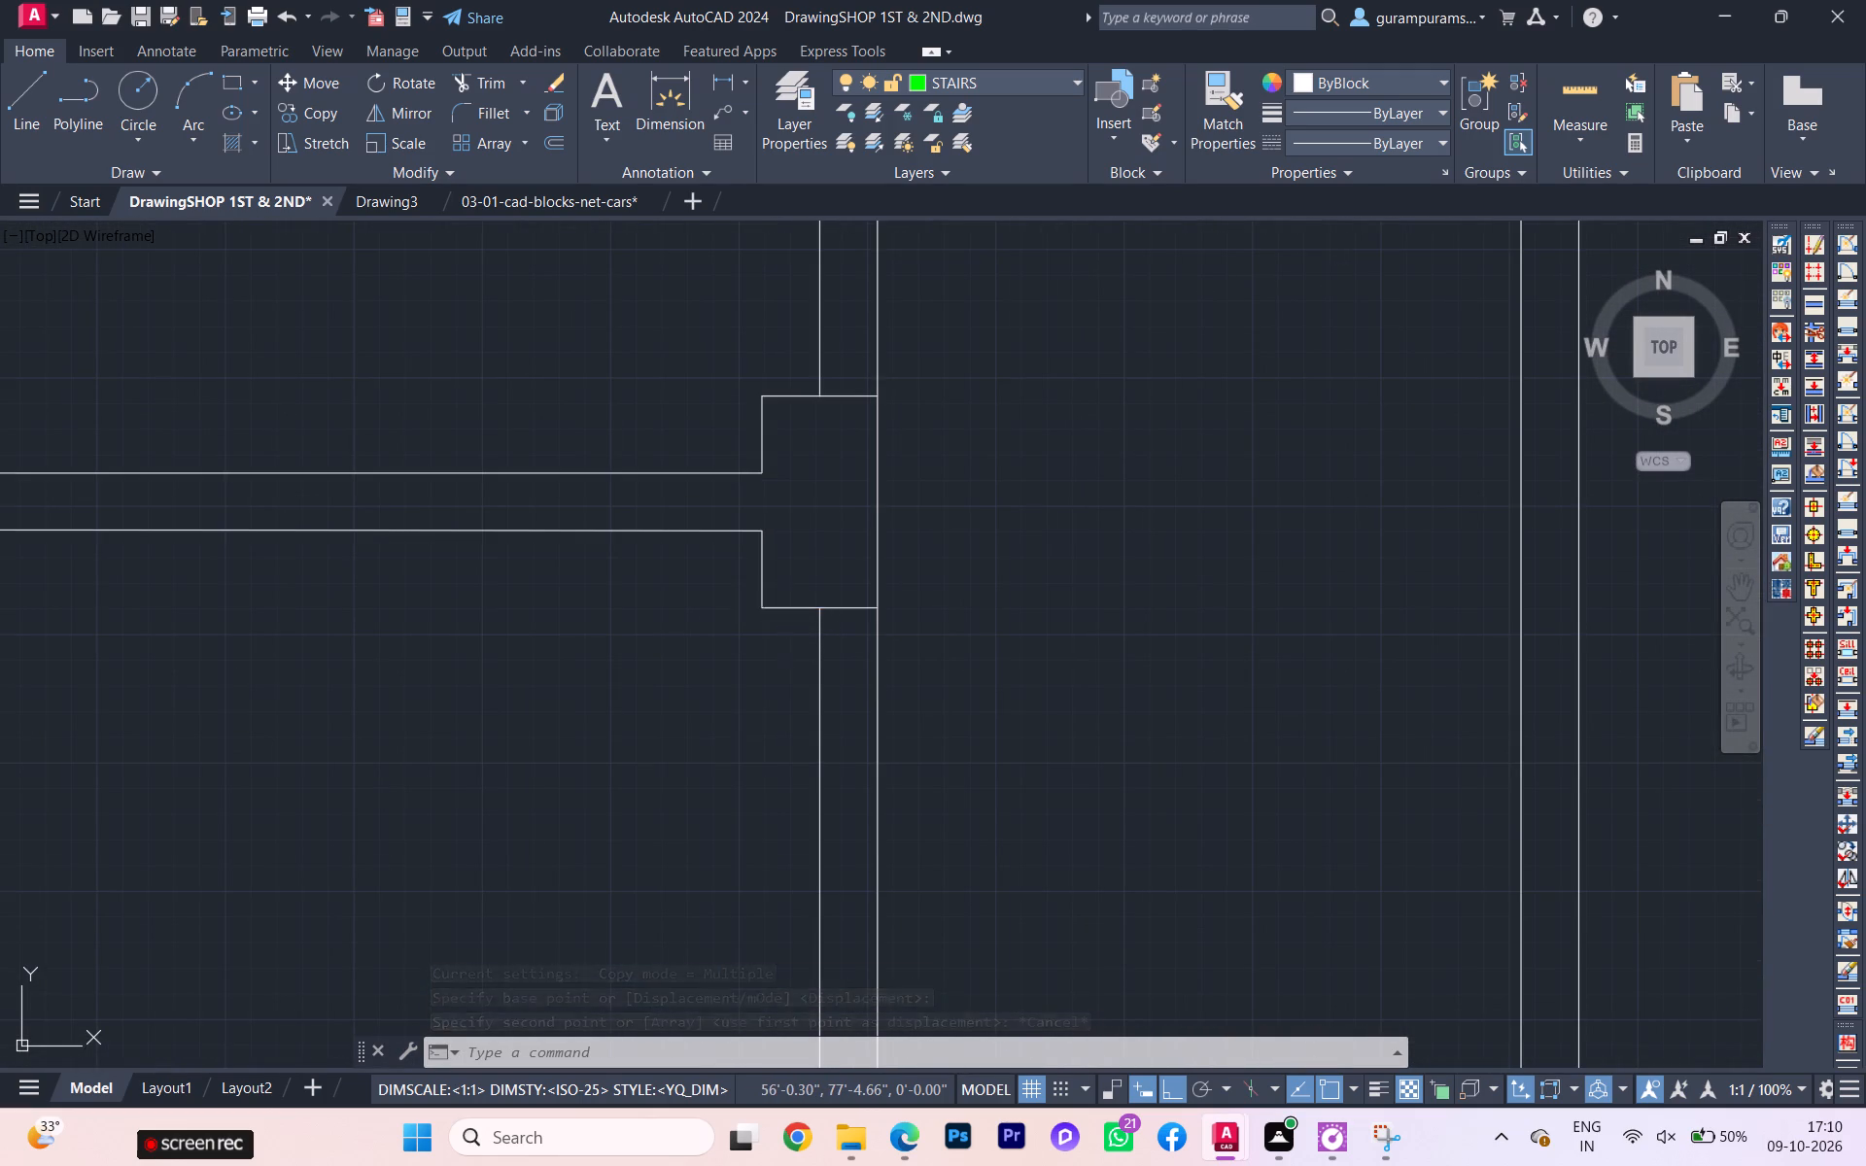
left_click(783, 607)
left_click(765, 585)
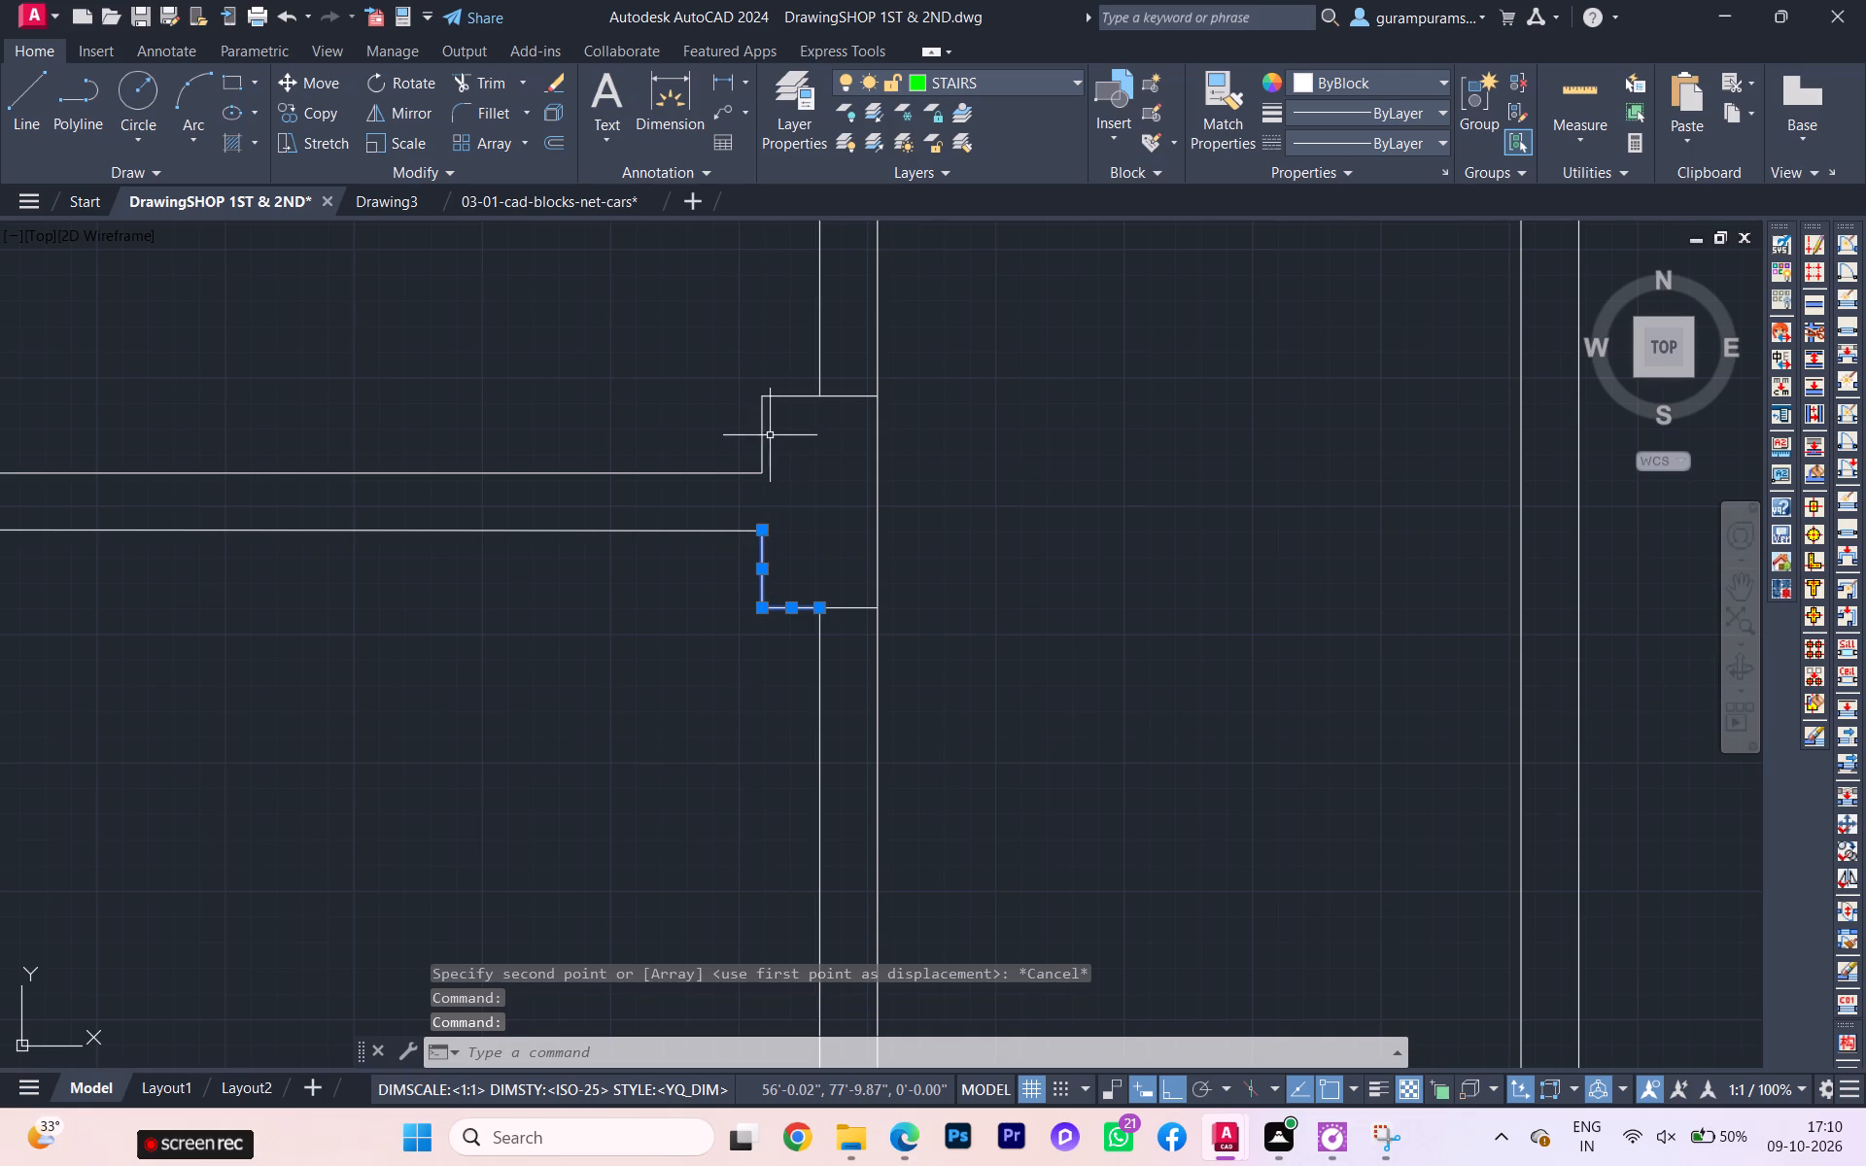
left_click(761, 438)
left_click(791, 399)
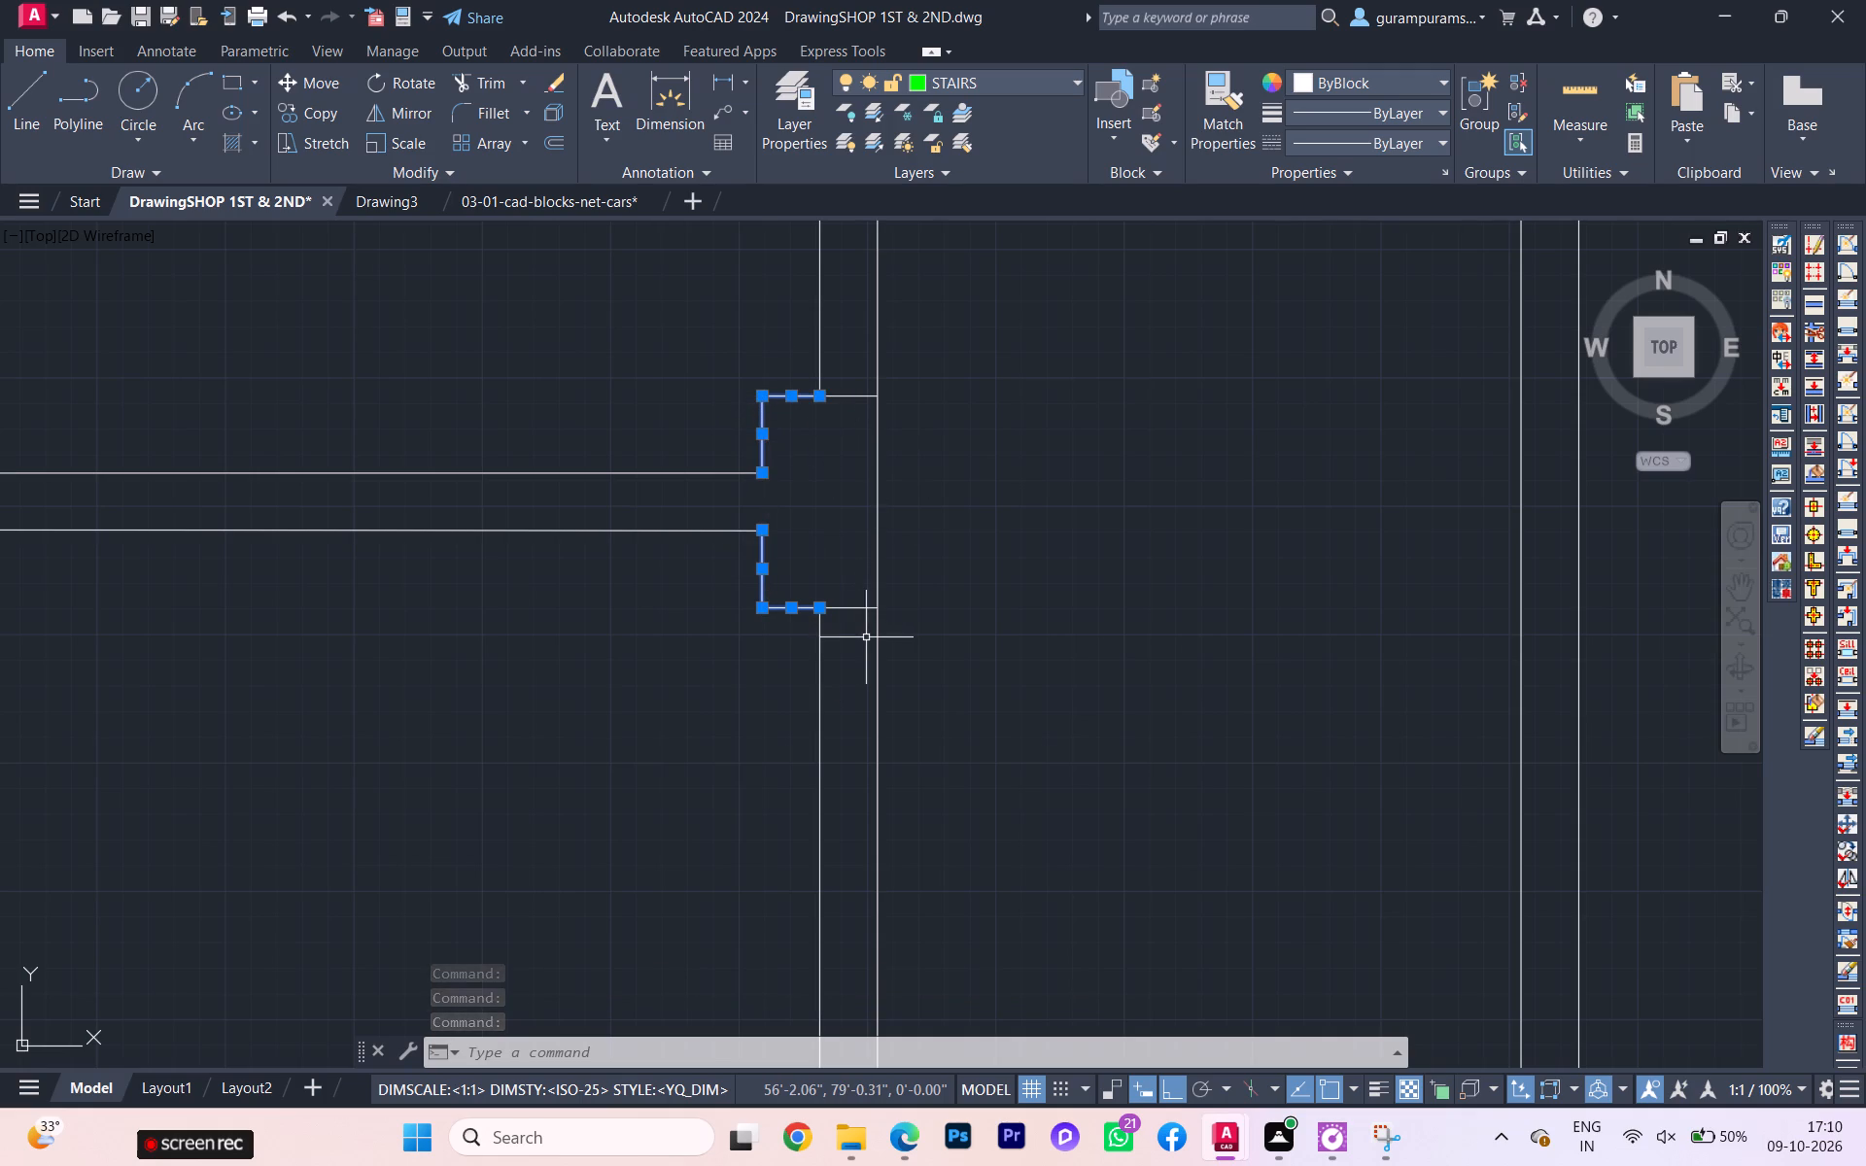
key("c")
key("o")
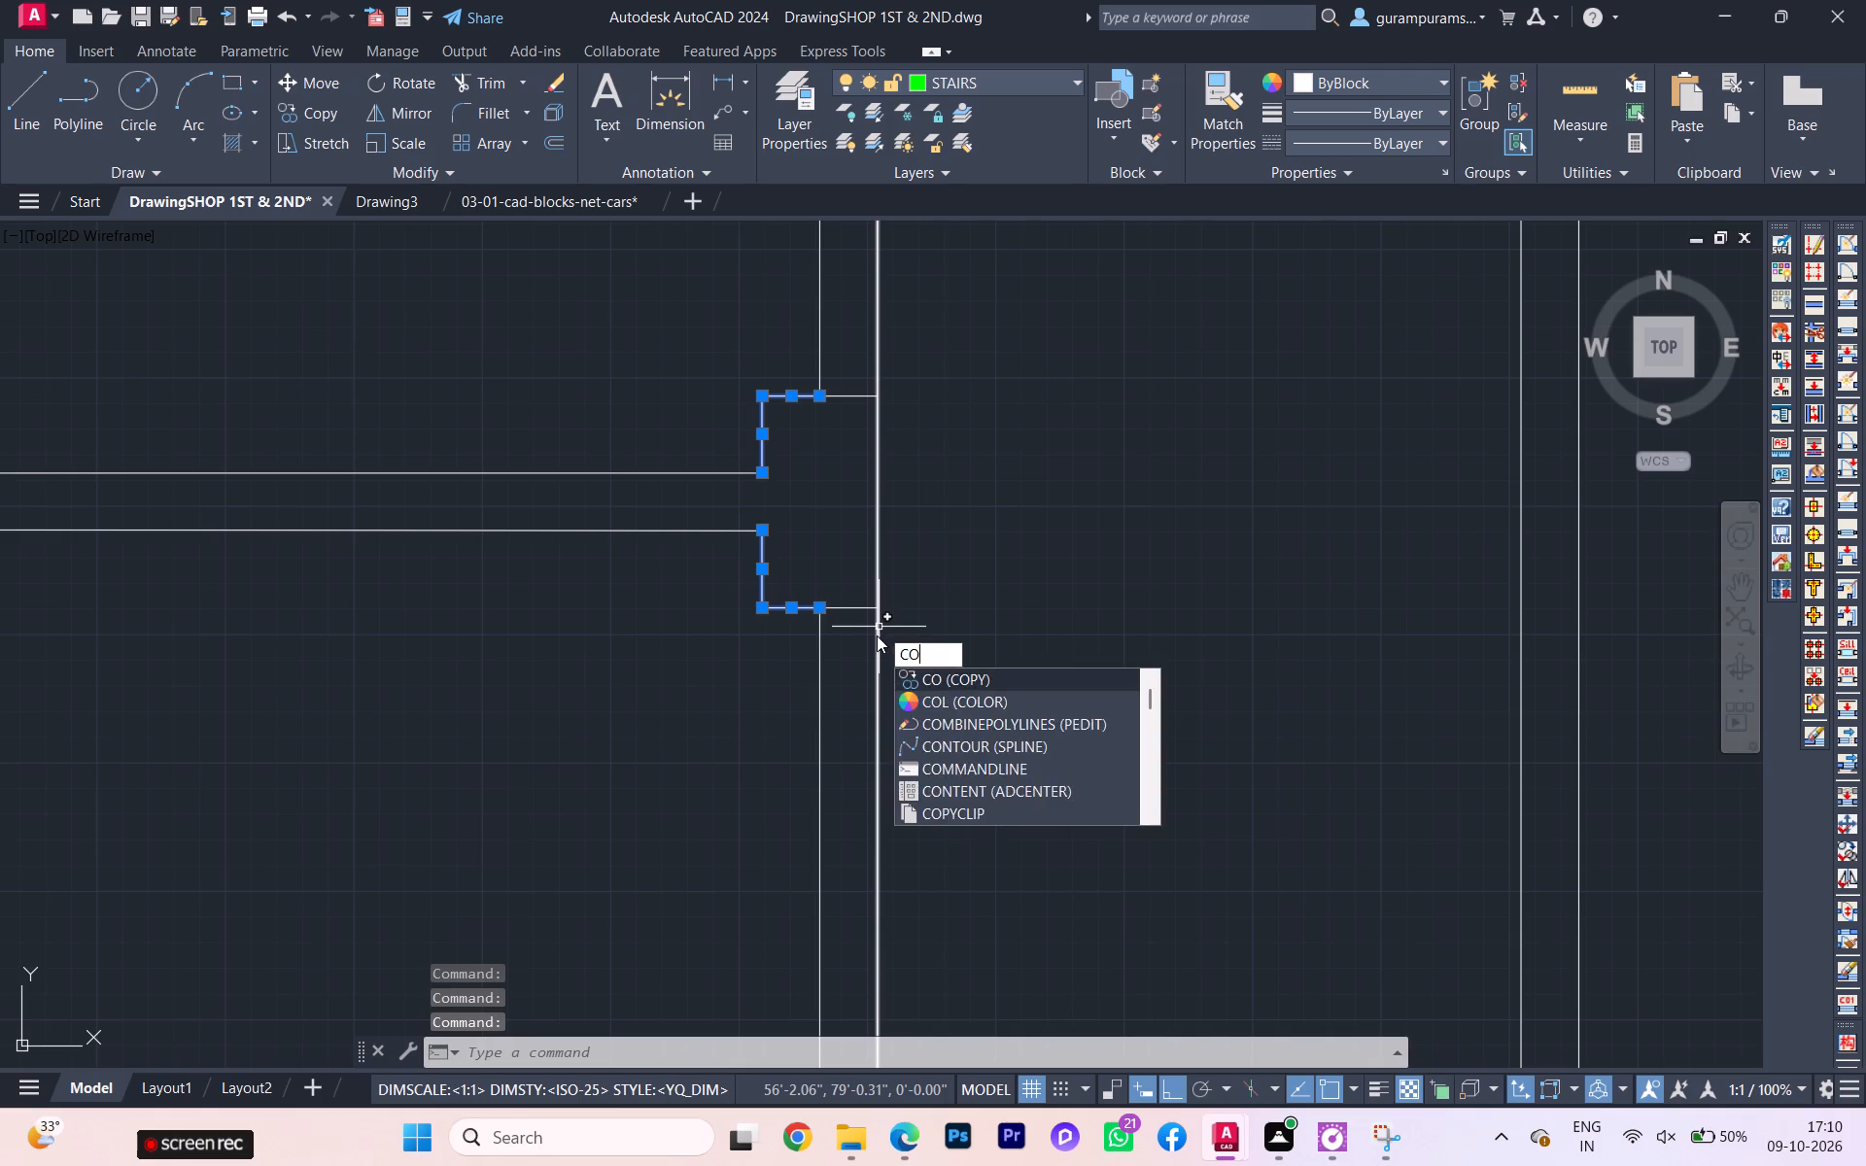
key("Return")
left_click(870, 610)
scroll(890, 612, "down", 1)
scroll(893, 617, "up", 1)
scroll(893, 618, "down", 1)
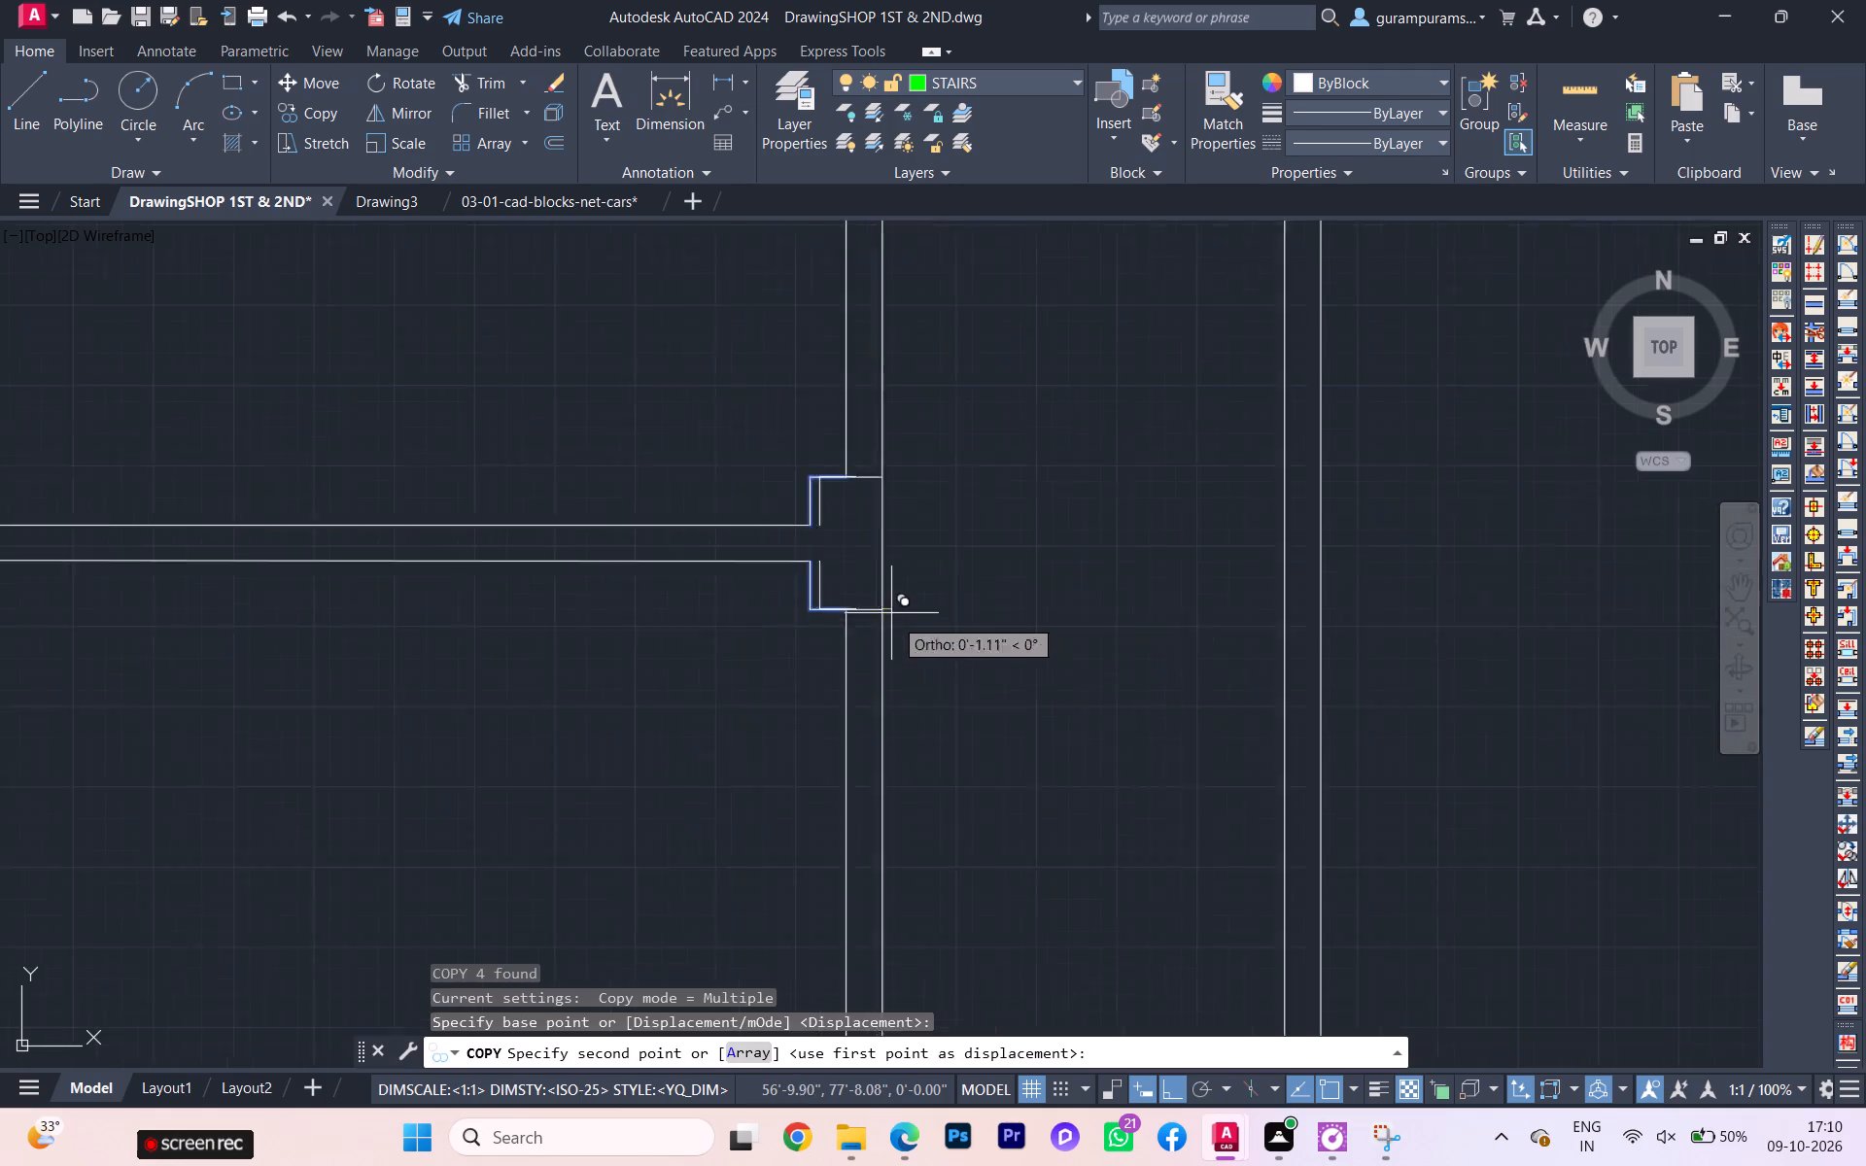
scroll(893, 620, "down", 5)
scroll(916, 664, "up", 1)
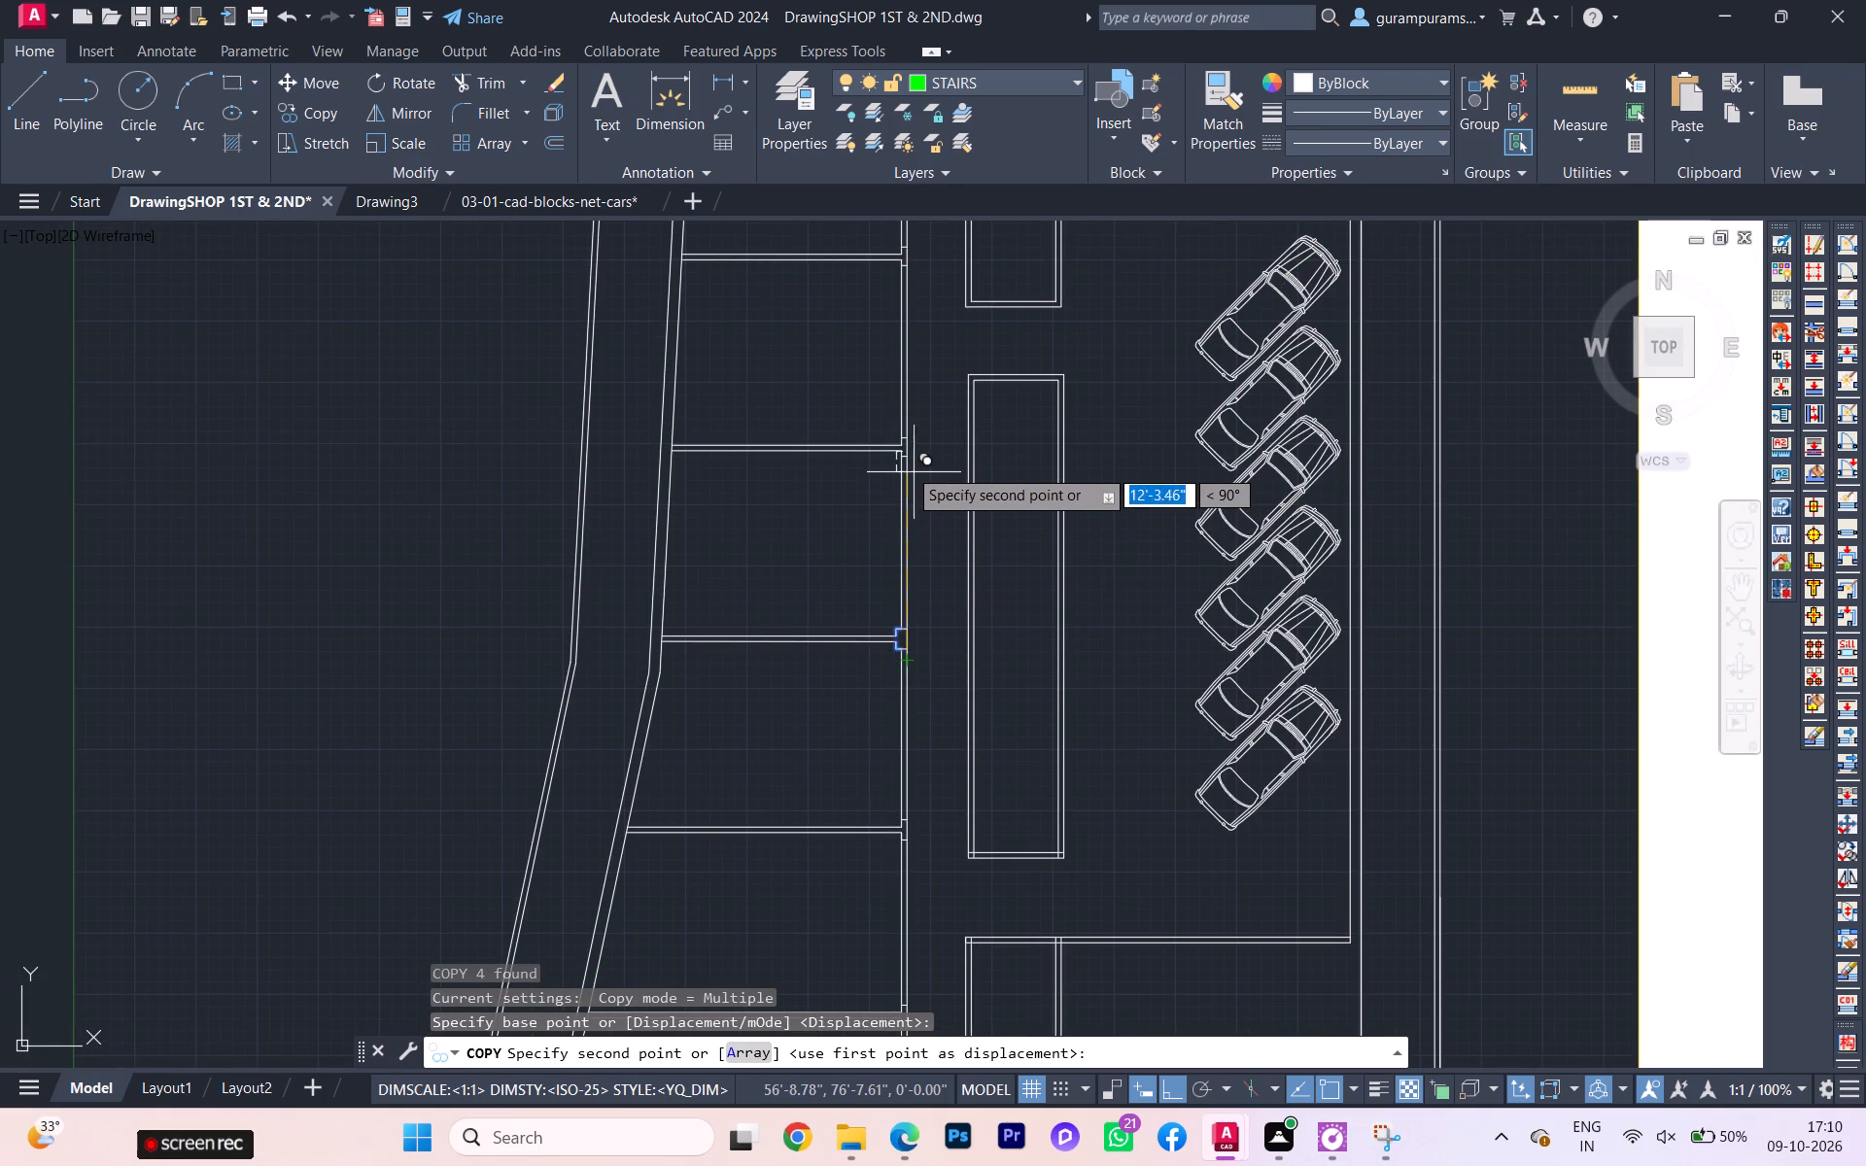
scroll(908, 464, "up", 2)
scroll(908, 463, "down", 2)
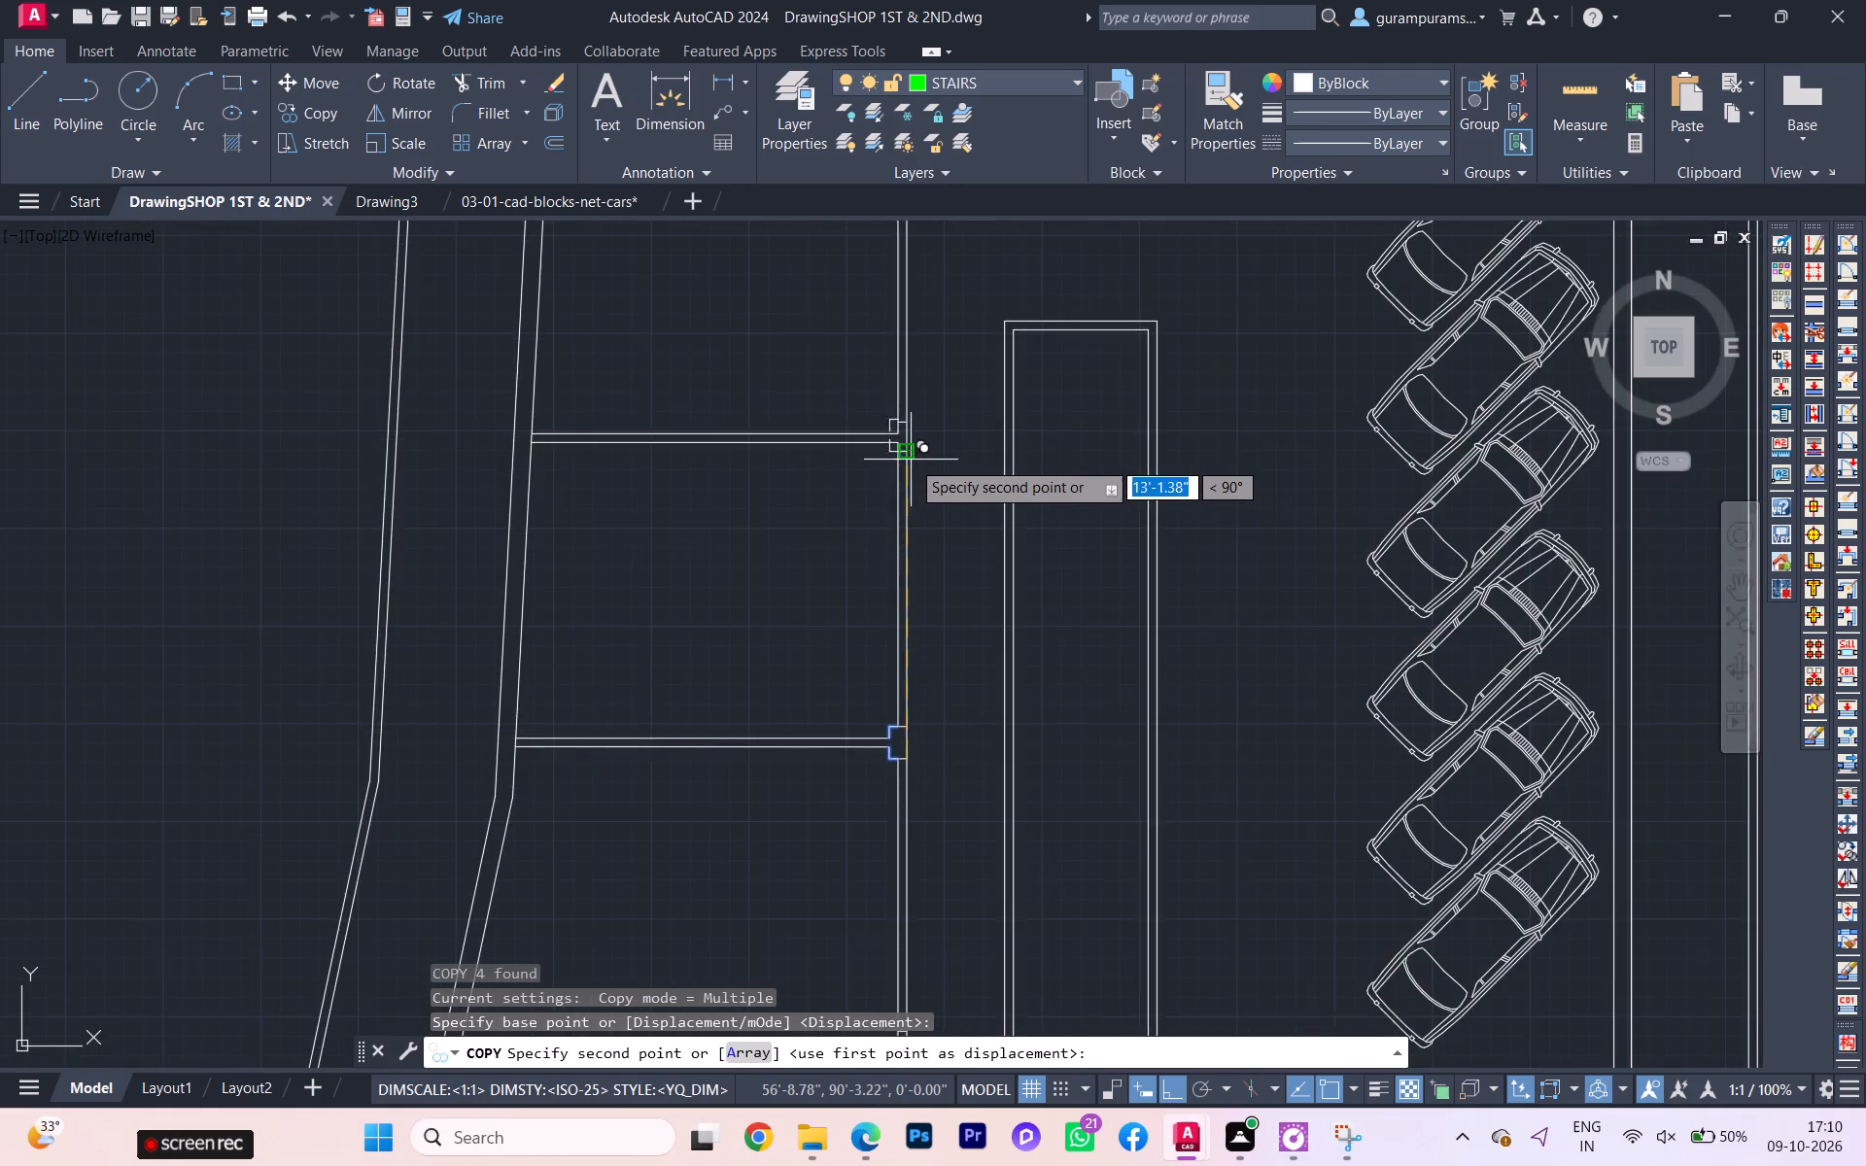
scroll(911, 460, "up", 4)
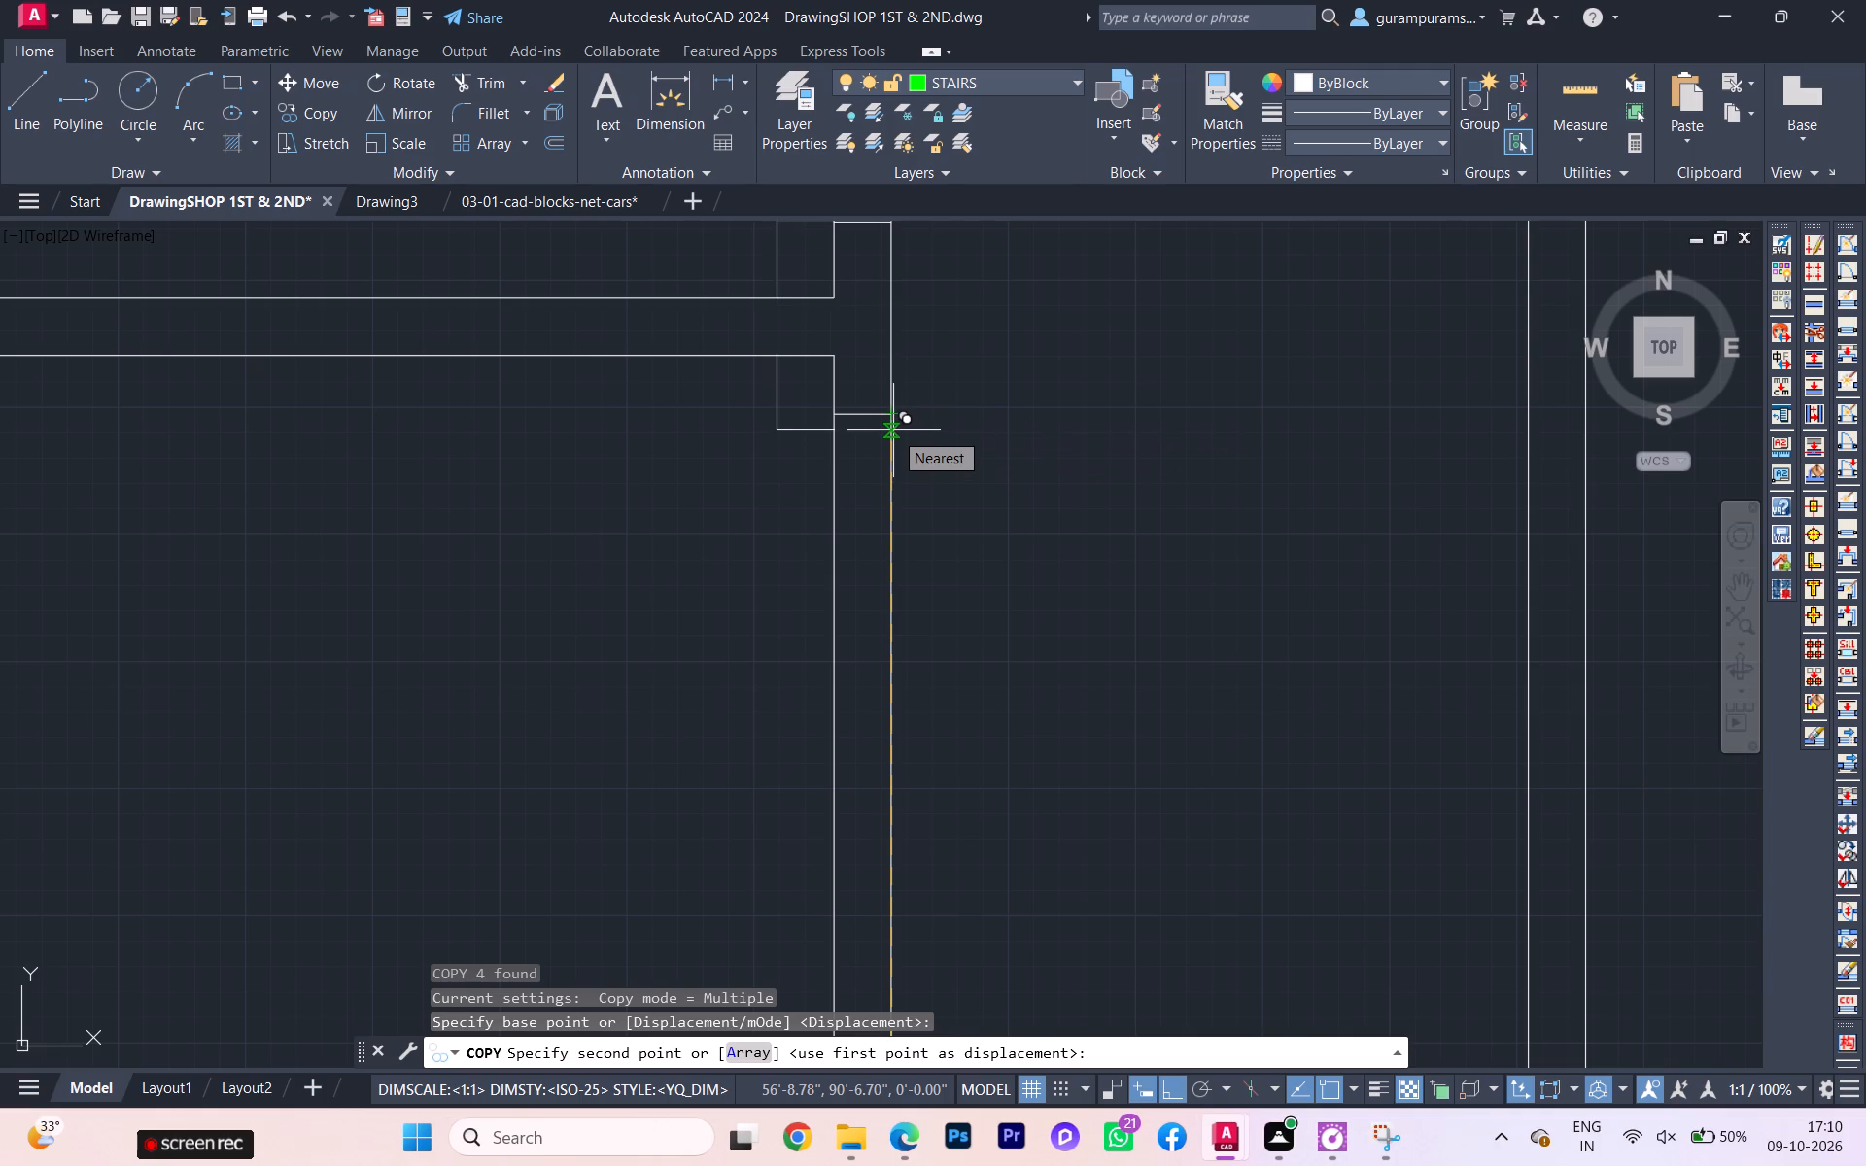
left_click(893, 430)
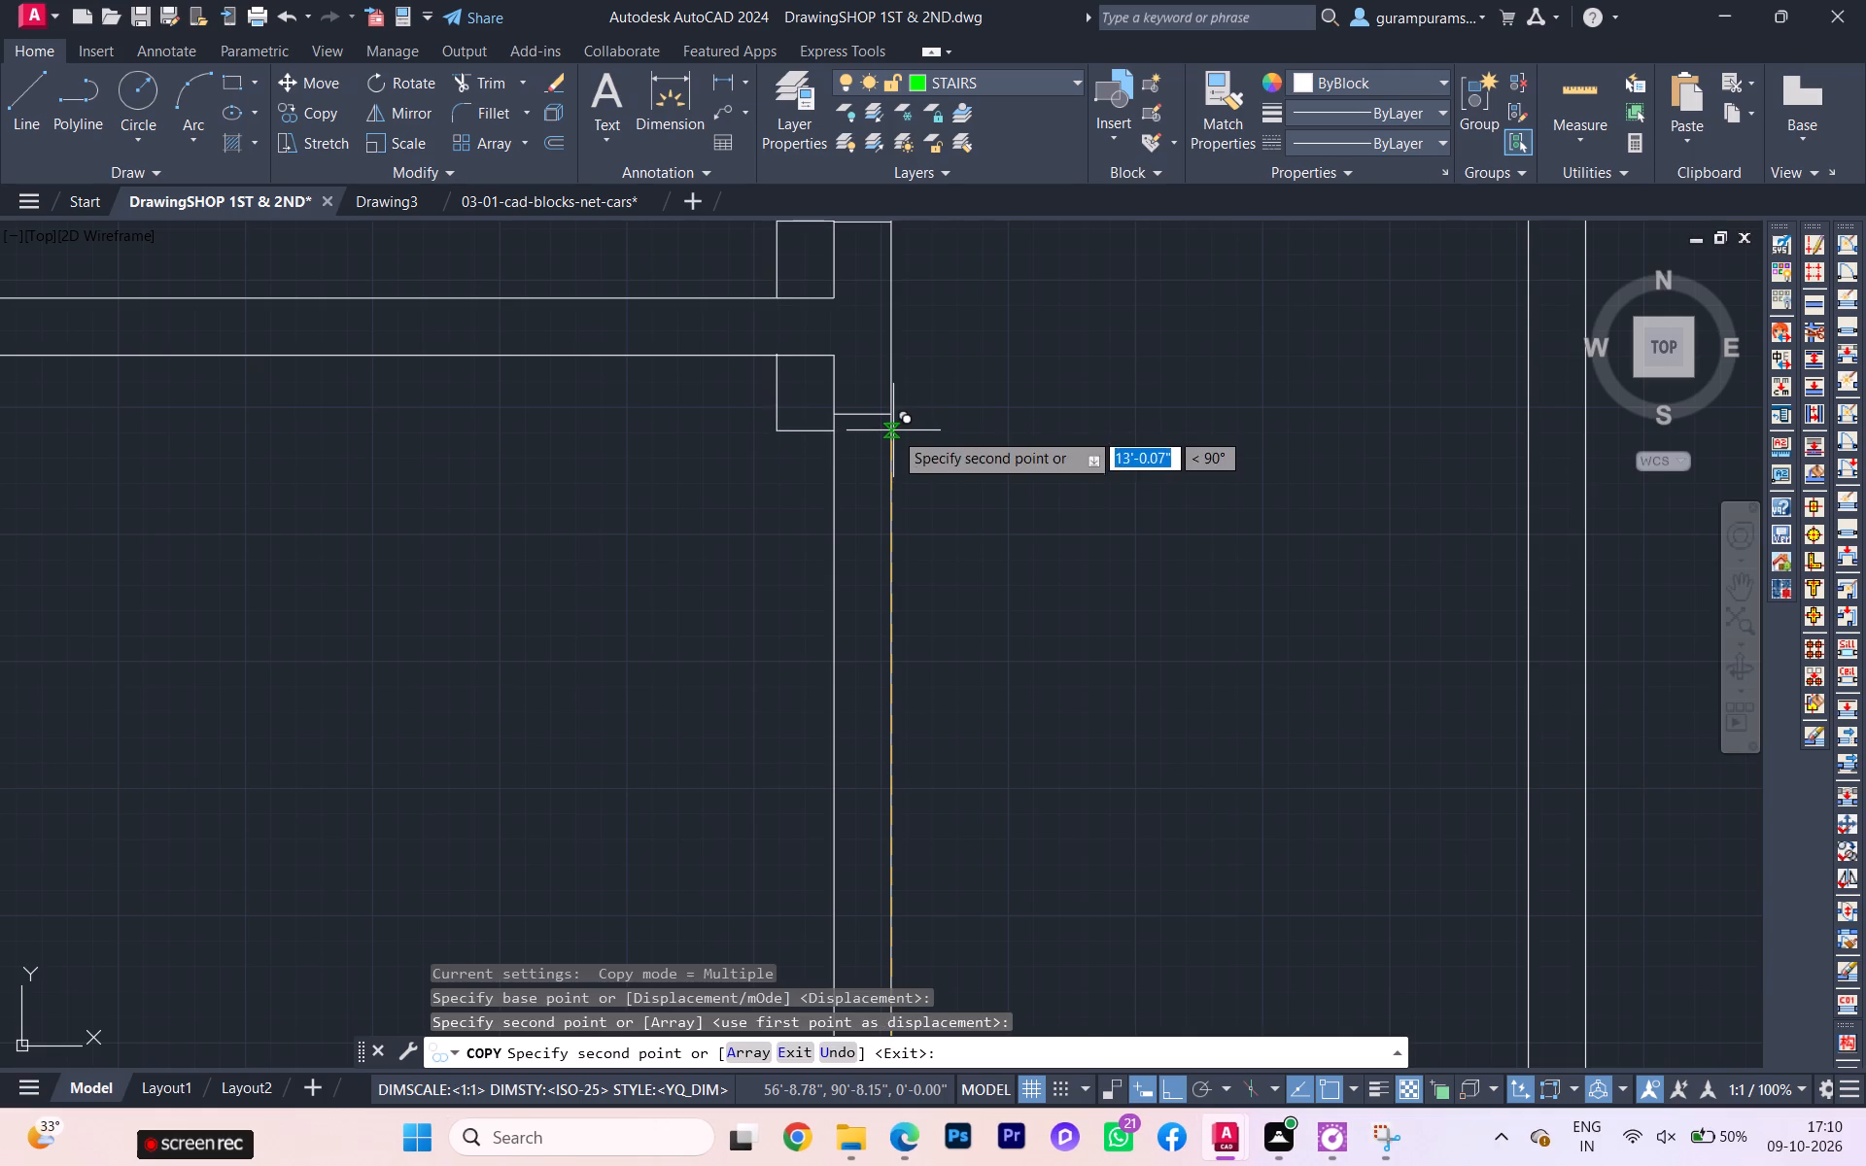
Place another copy of the pier outline at the second-highest partition junction, about 26'-1" above the original.
scroll(922, 478, "down", 2)
middle_click_drag(938, 550, 969, 1077)
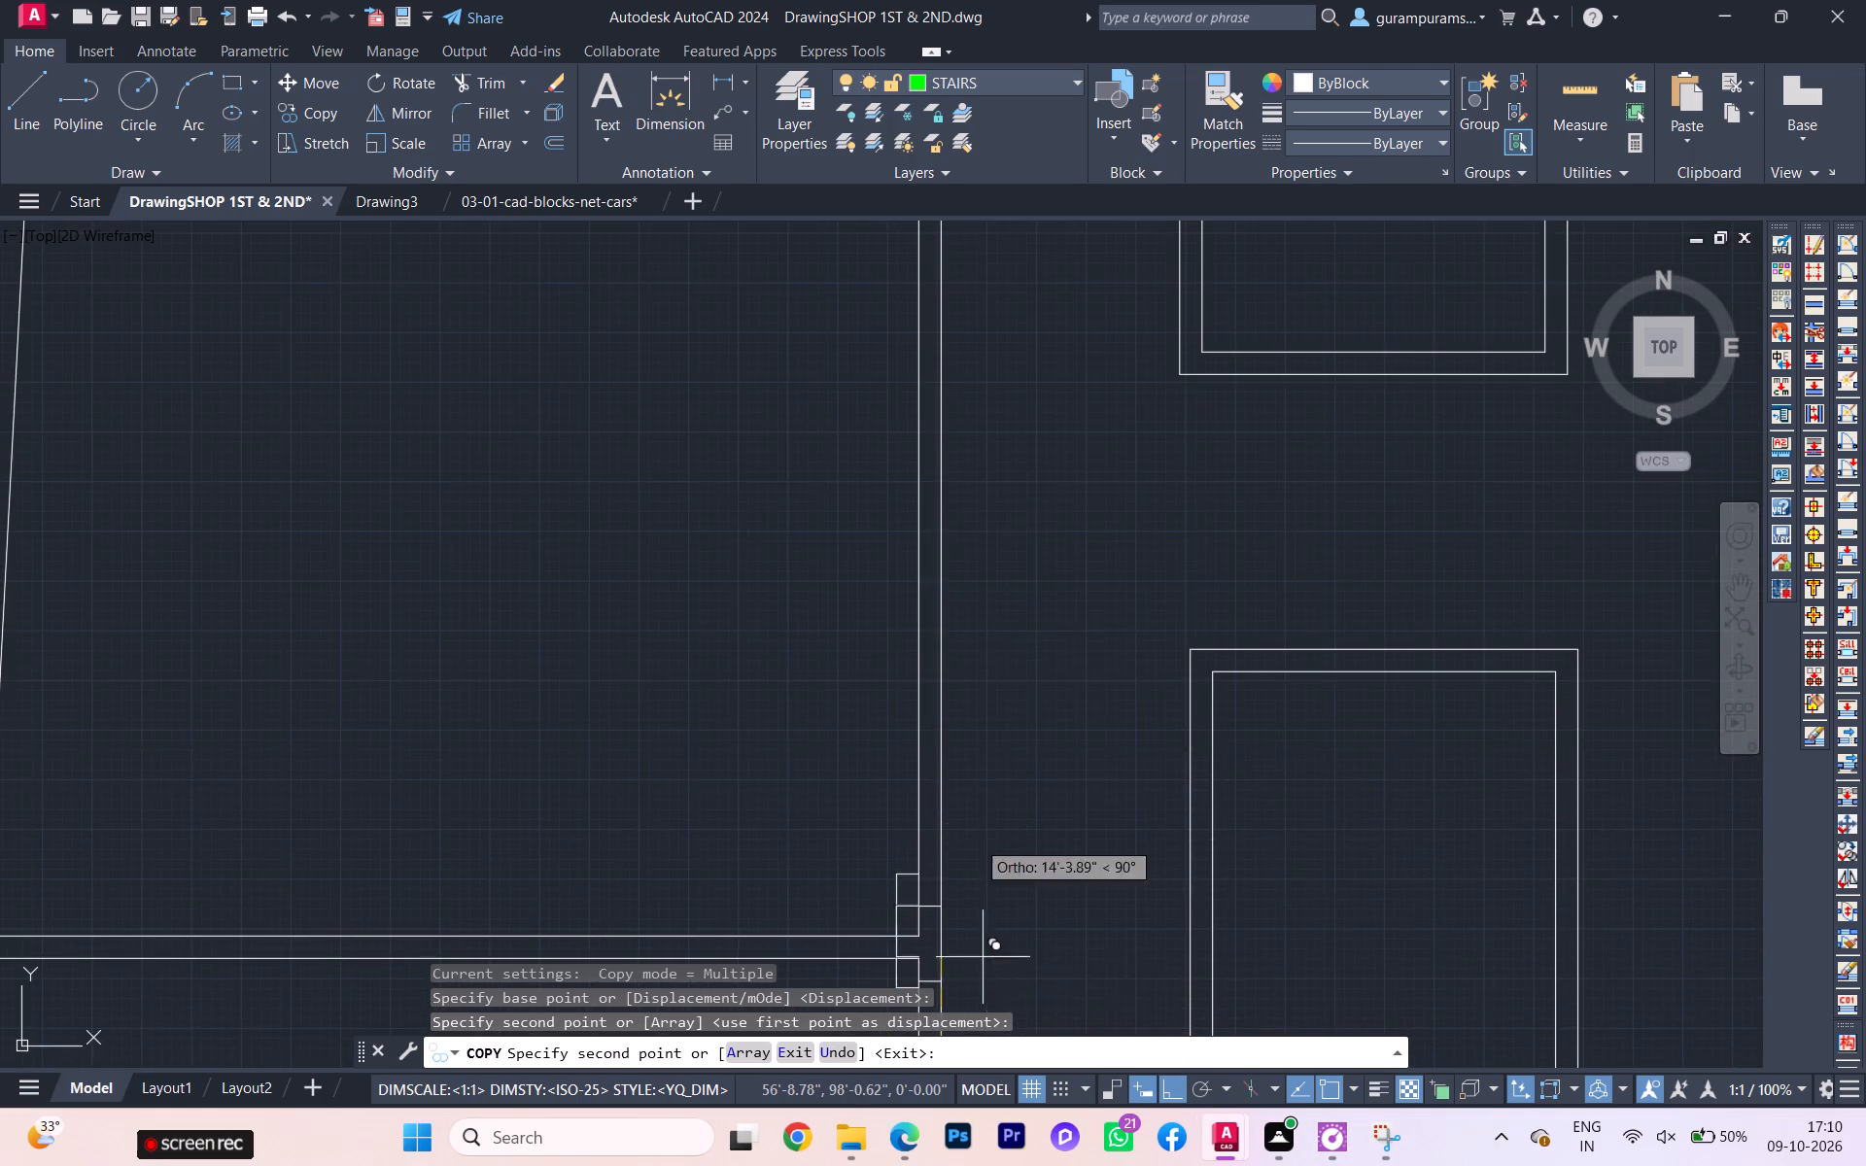
scroll(950, 505, "down", 2)
scroll(948, 400, "up", 3)
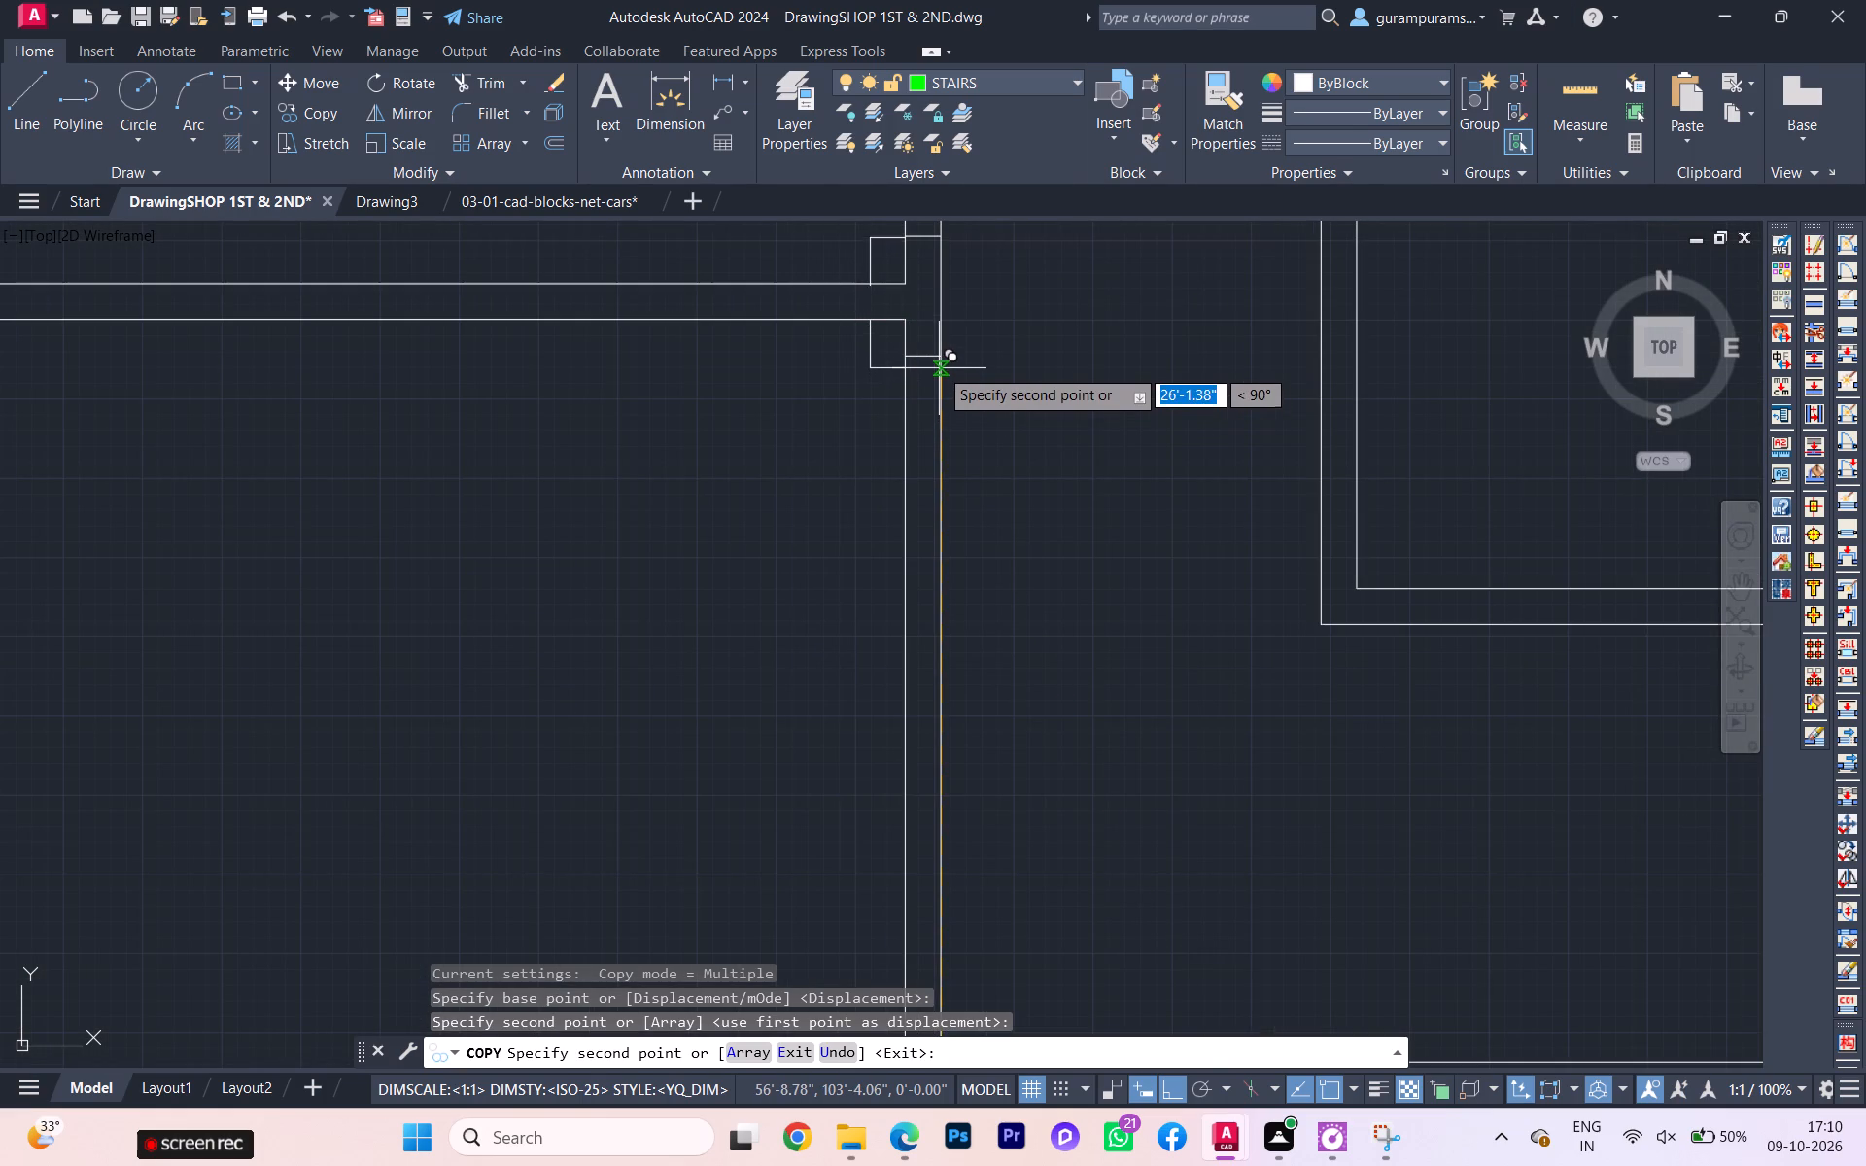
left_click(939, 368)
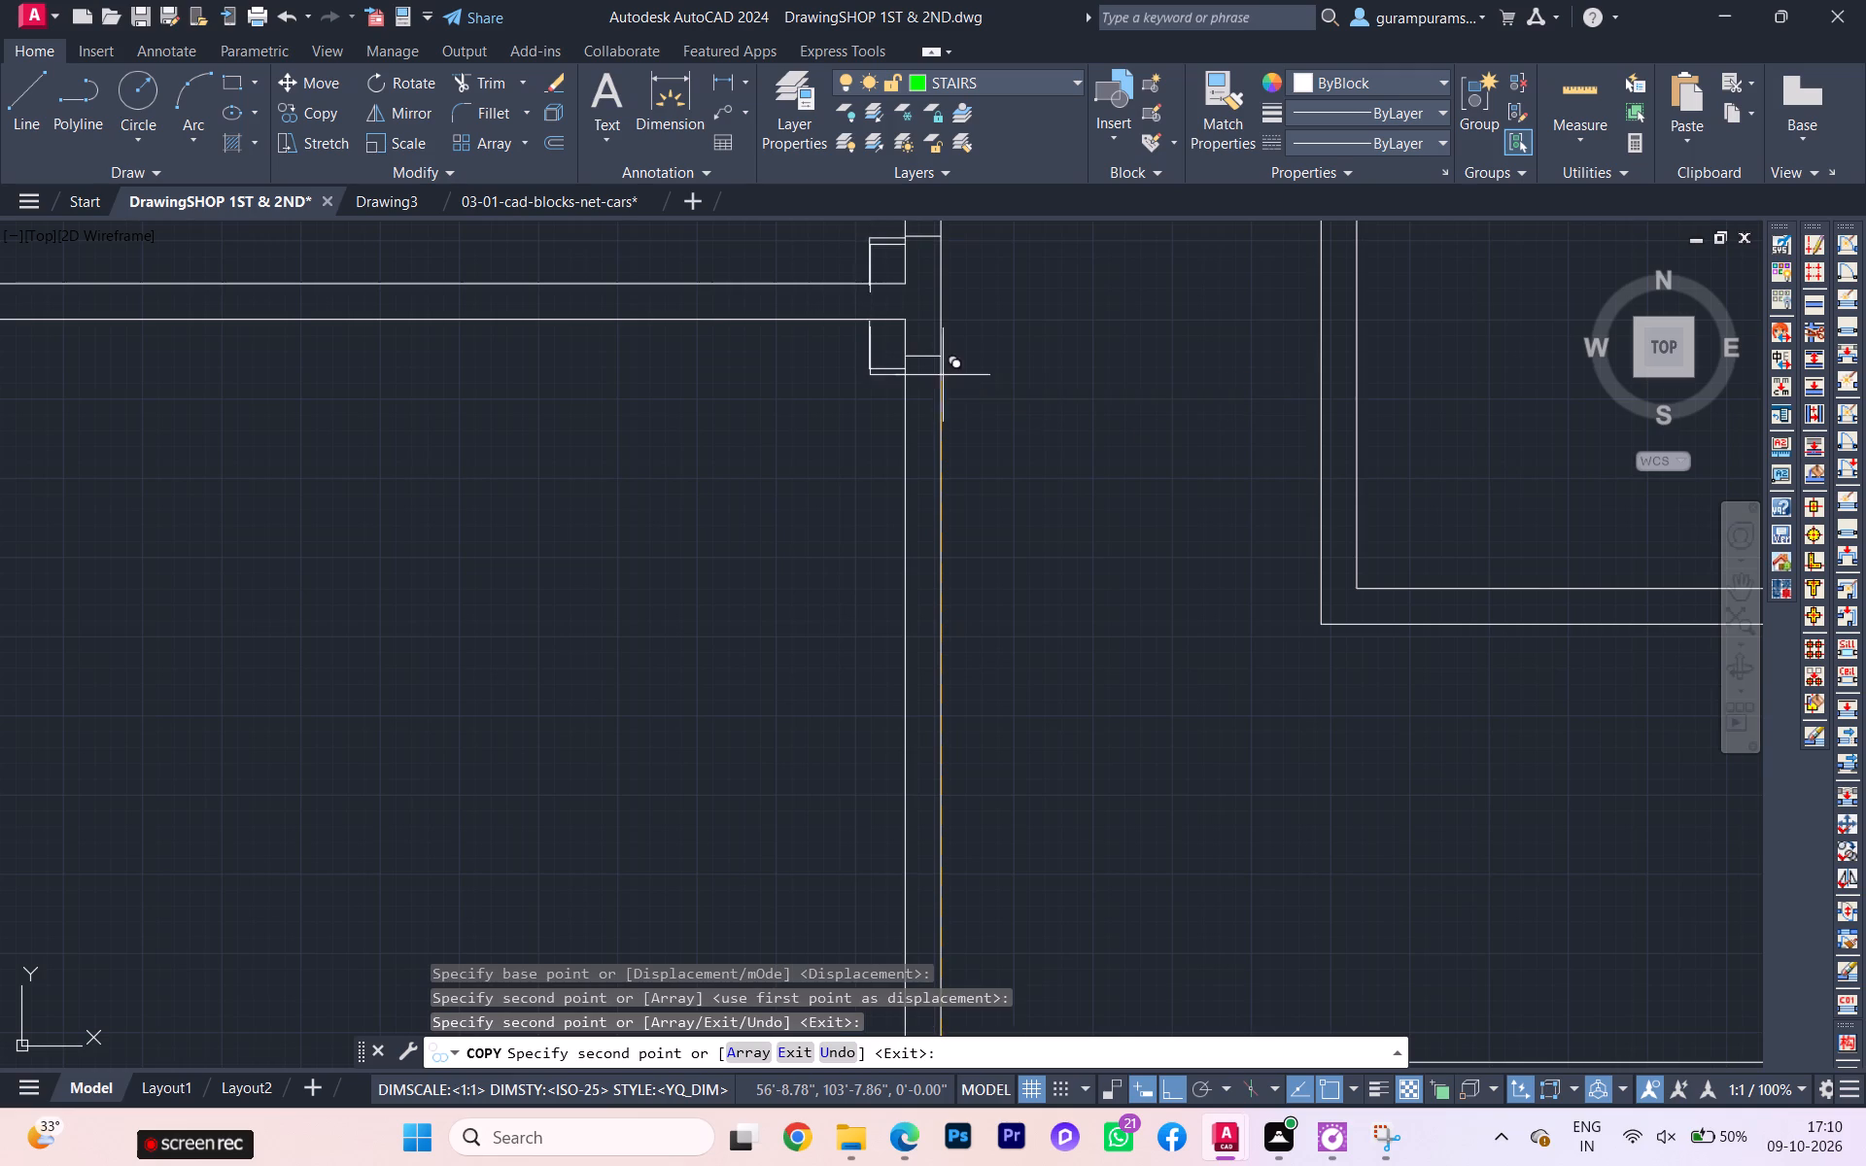
Place another copy of the pier outline at the topmost partition junction, about 34' above the original.
scroll(964, 410, "down", 2)
middle_click_drag(978, 448, 1064, 838)
scroll(1064, 838, "down", 1)
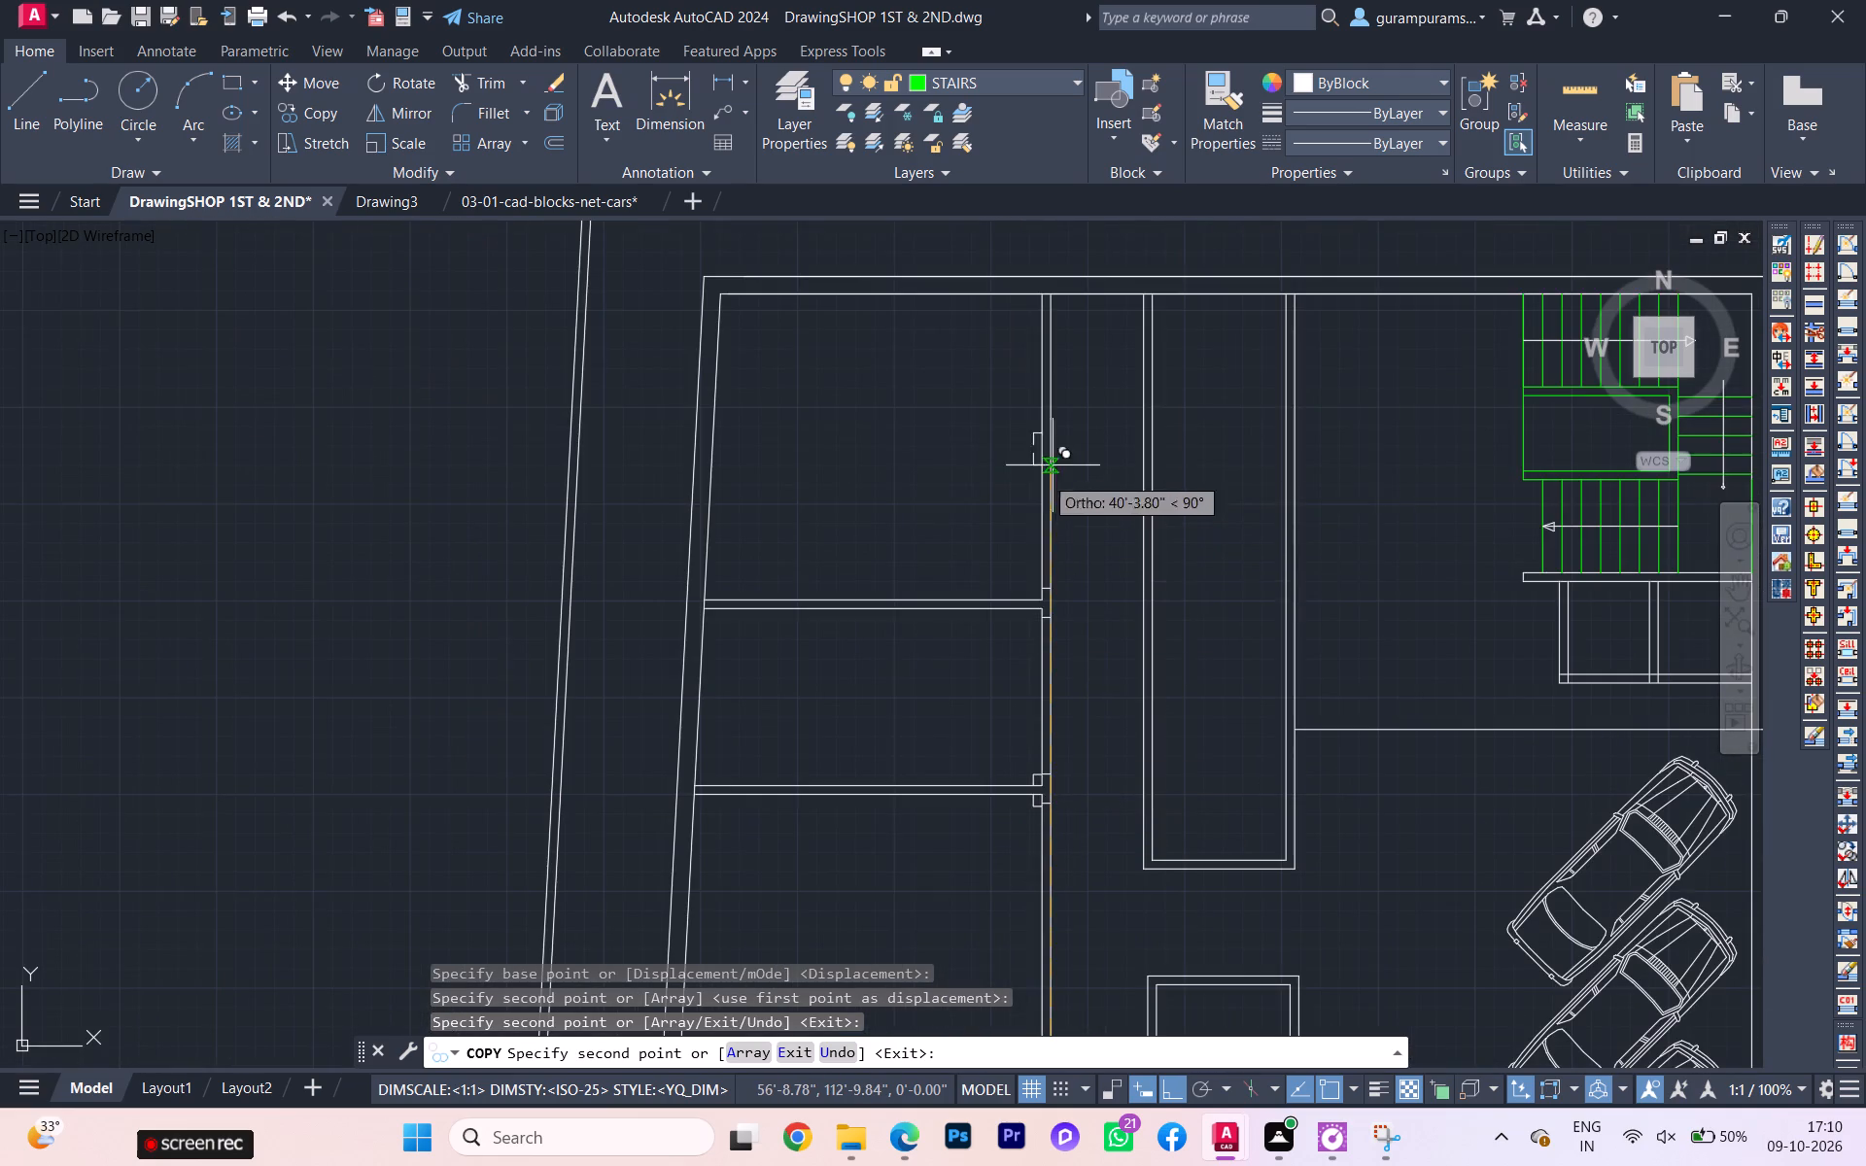
scroll(1039, 560, "up", 2)
scroll(1056, 640, "up", 3)
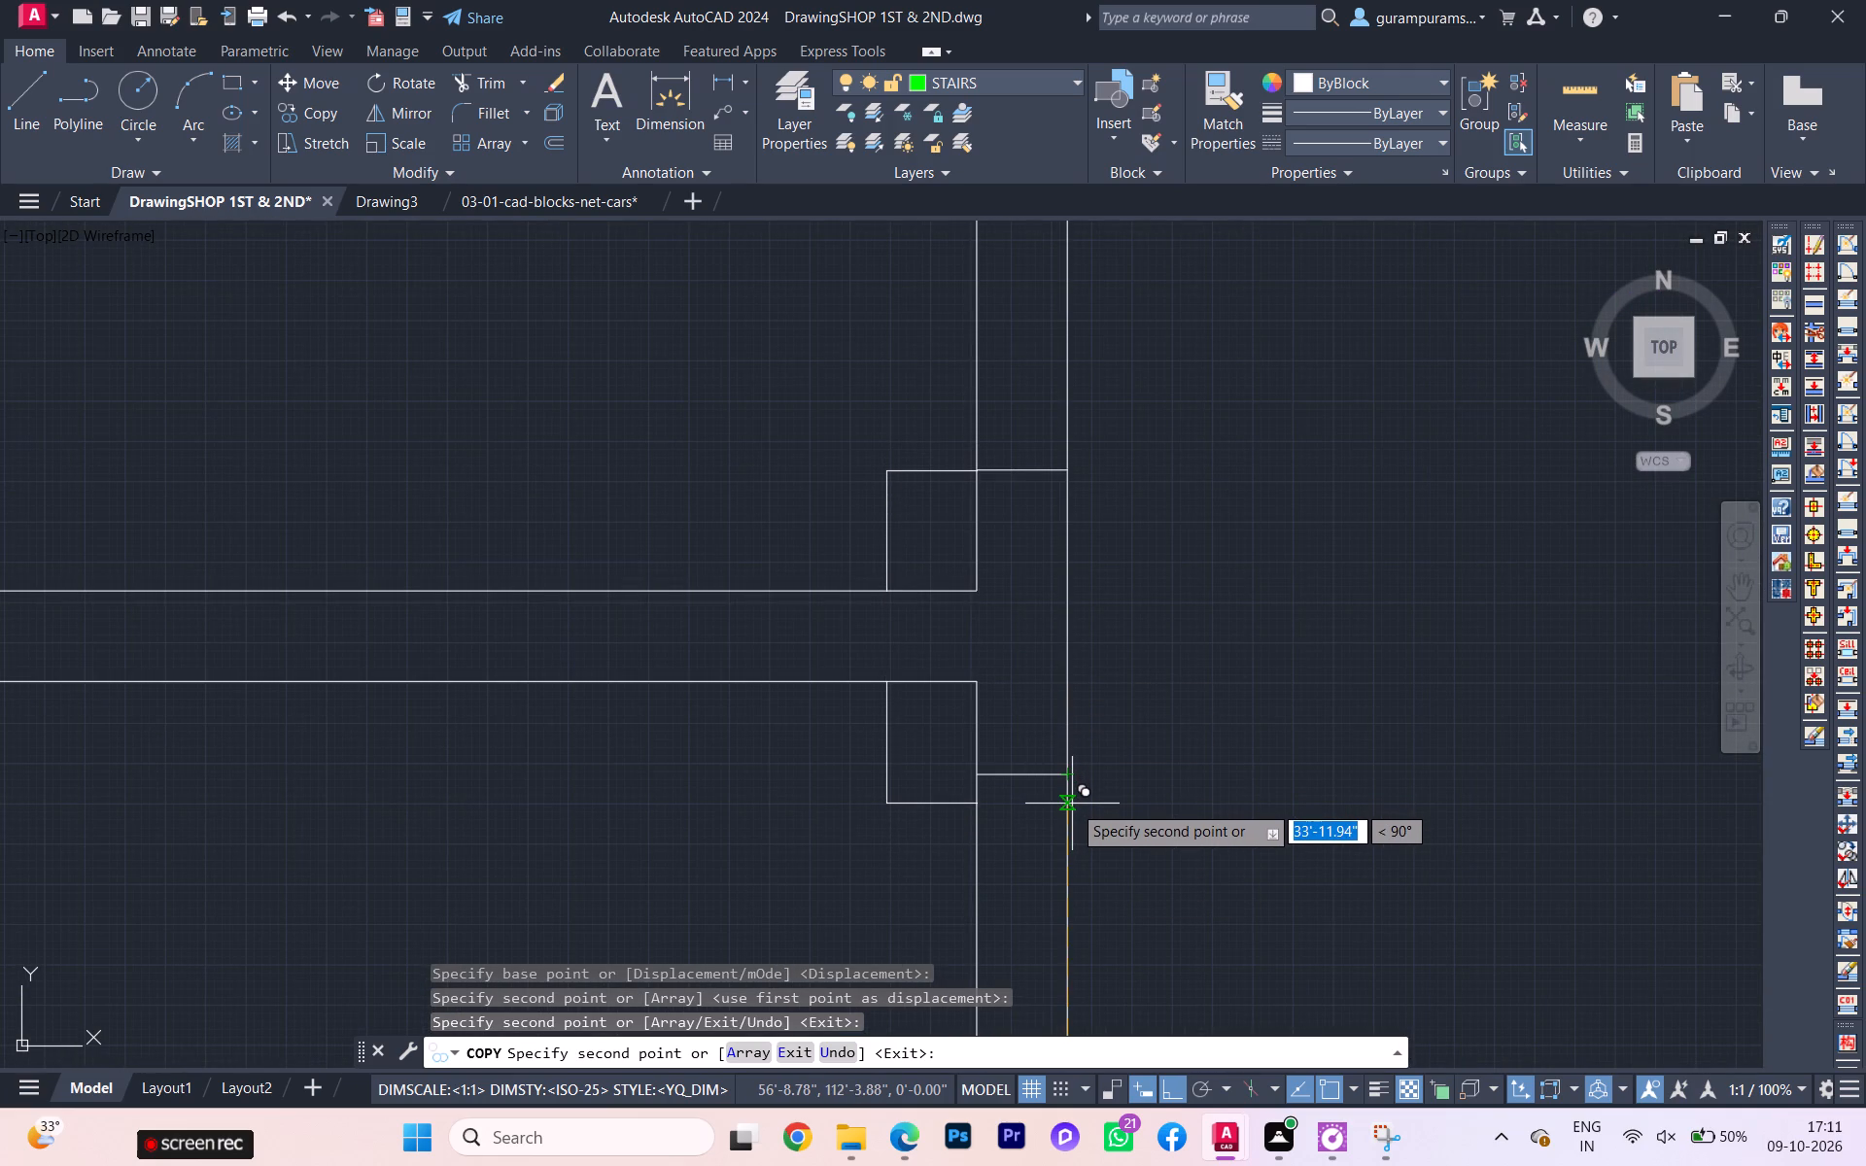
left_click(1072, 804)
Place another copy of the pier outline at the lowest partition junction, about 38'-7" below the original.
scroll(1051, 640, "down", 2)
scroll(1051, 644, "up", 1)
scroll(1051, 647, "down", 5)
scroll(1024, 746, "down", 2)
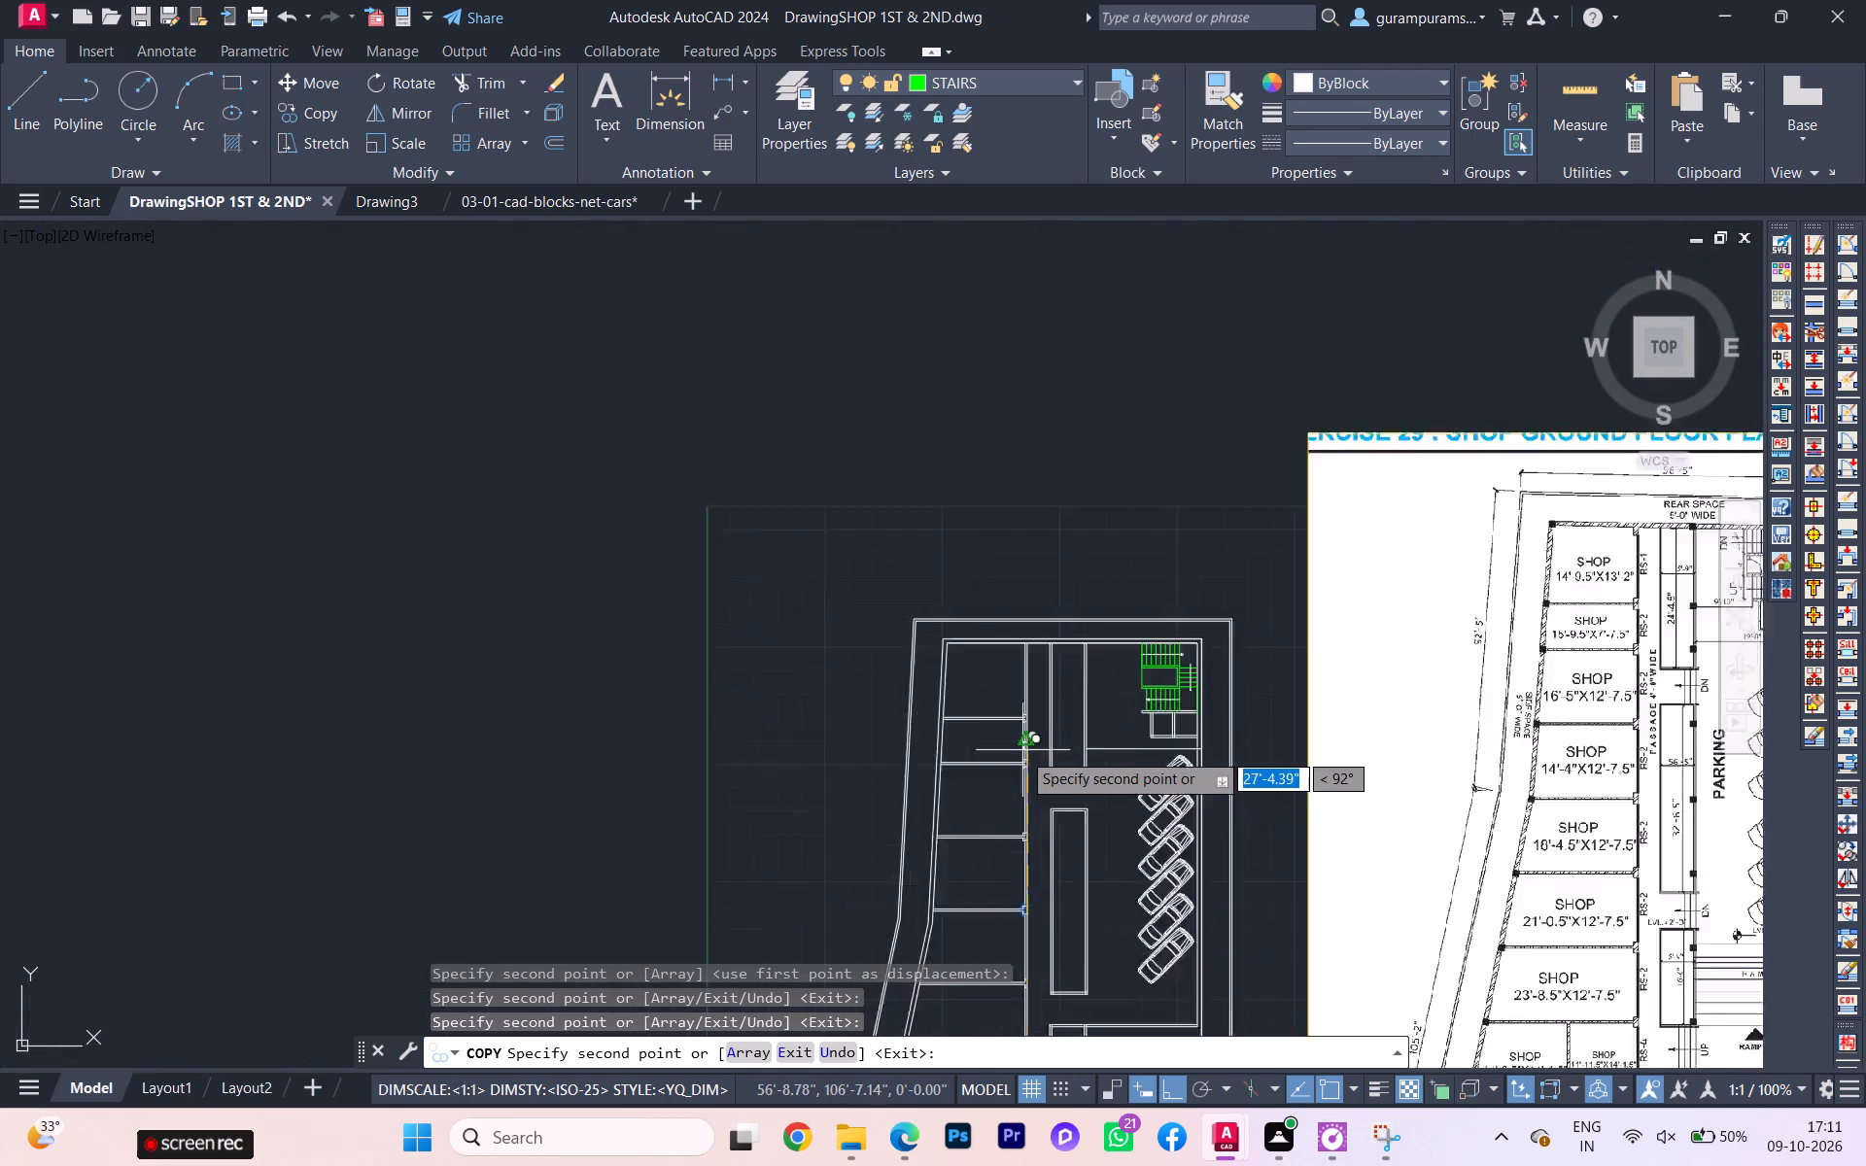
scroll(1021, 752, "down", 3)
middle_click_drag(996, 711, 918, 366)
scroll(927, 561, "up", 5)
scroll(947, 474, "down", 1)
scroll(947, 475, "up", 1)
scroll(947, 475, "down", 1)
middle_click_drag(949, 485, 899, 769)
scroll(958, 432, "up", 3)
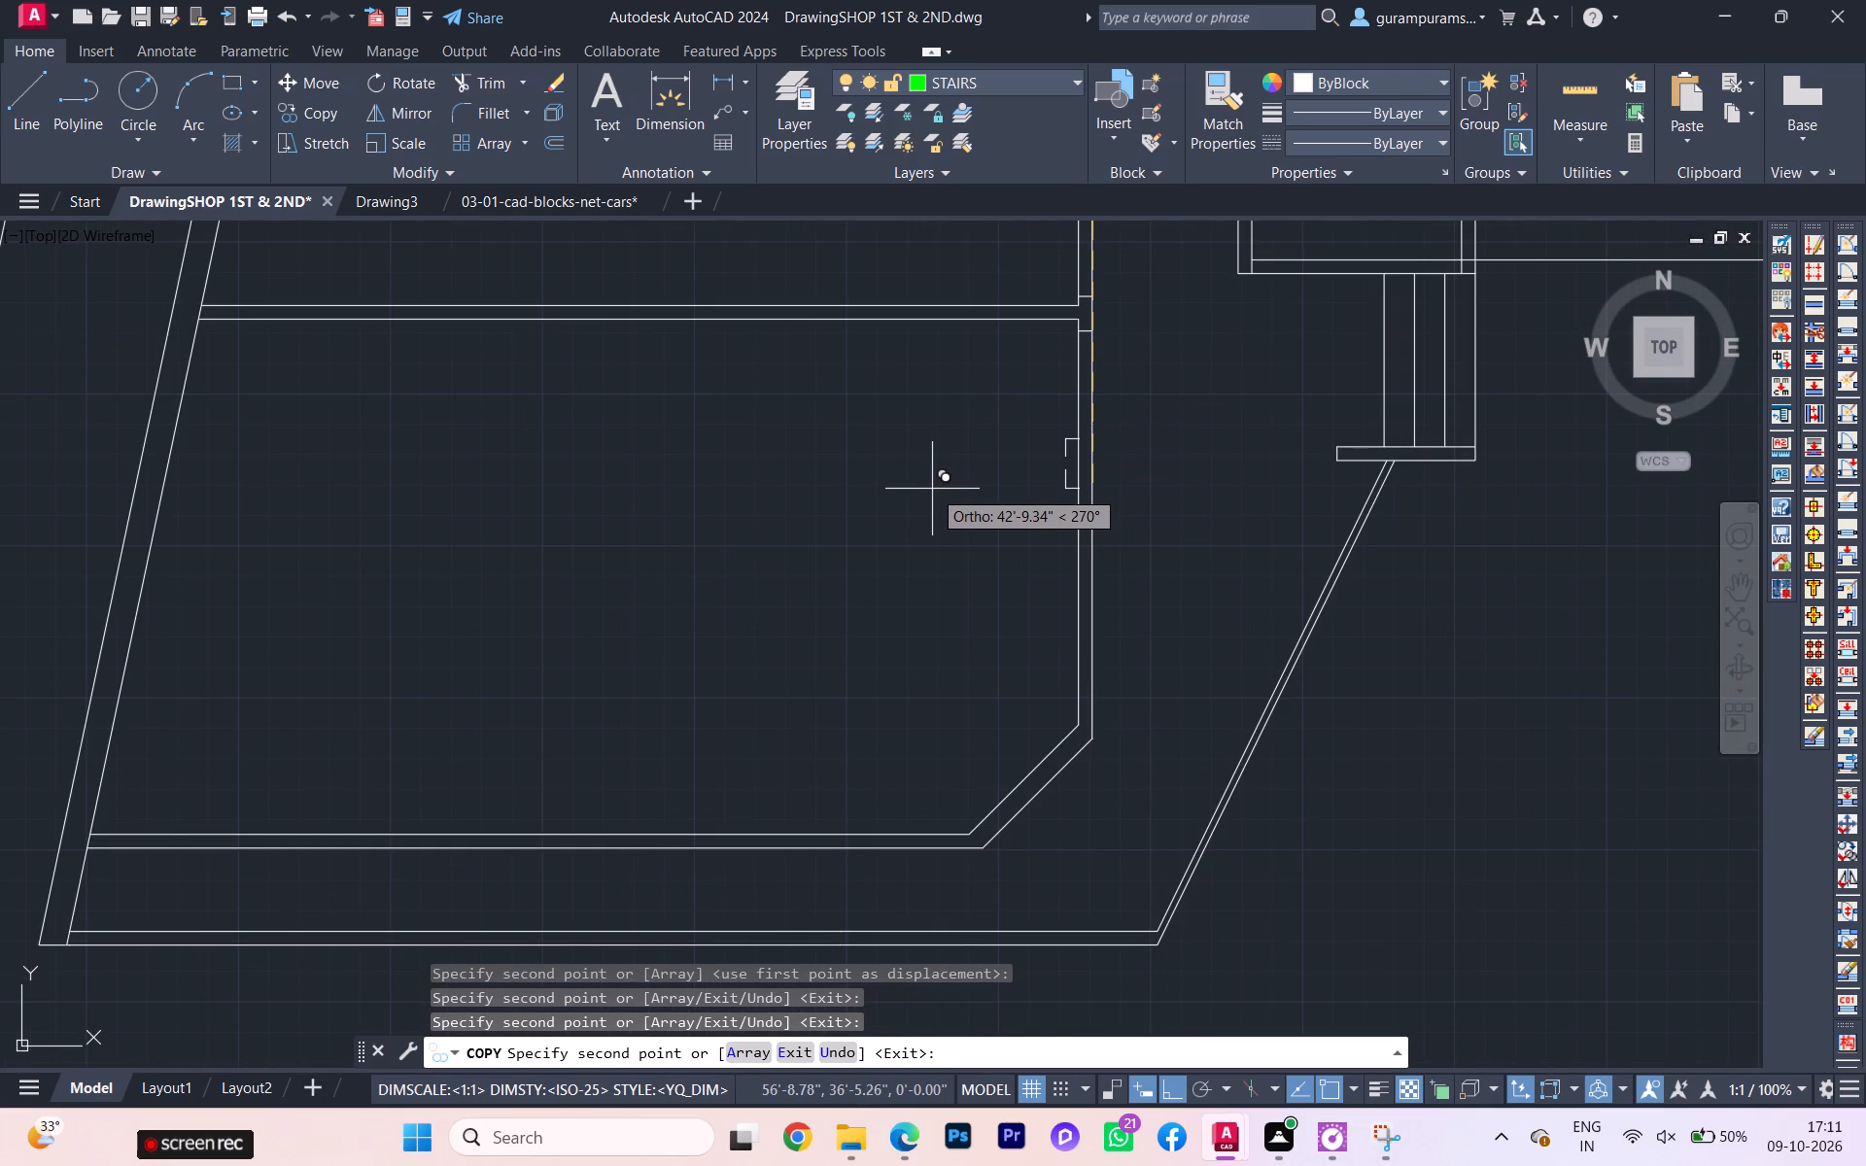
scroll(969, 494, "up", 1)
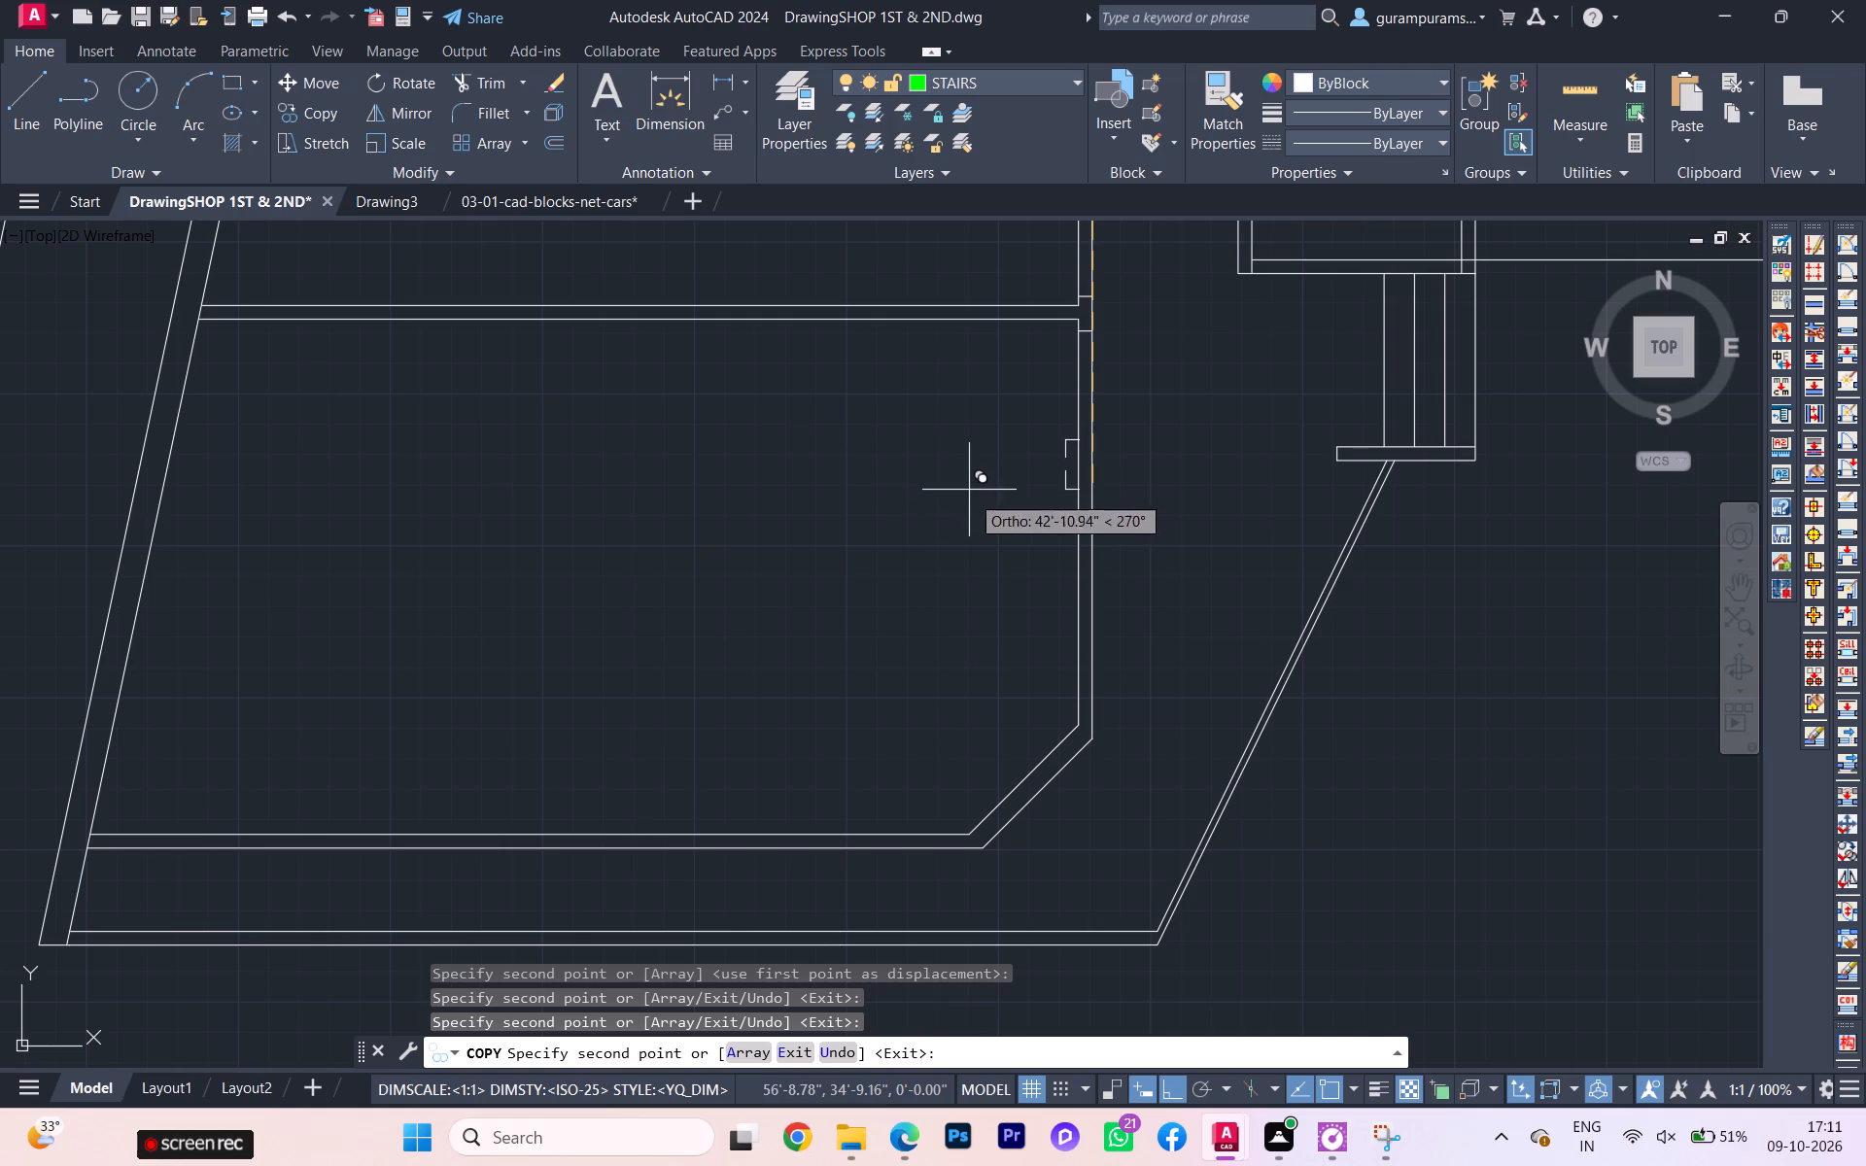
scroll(1061, 408, "down", 2)
middle_click_drag(1057, 439, 1088, 811)
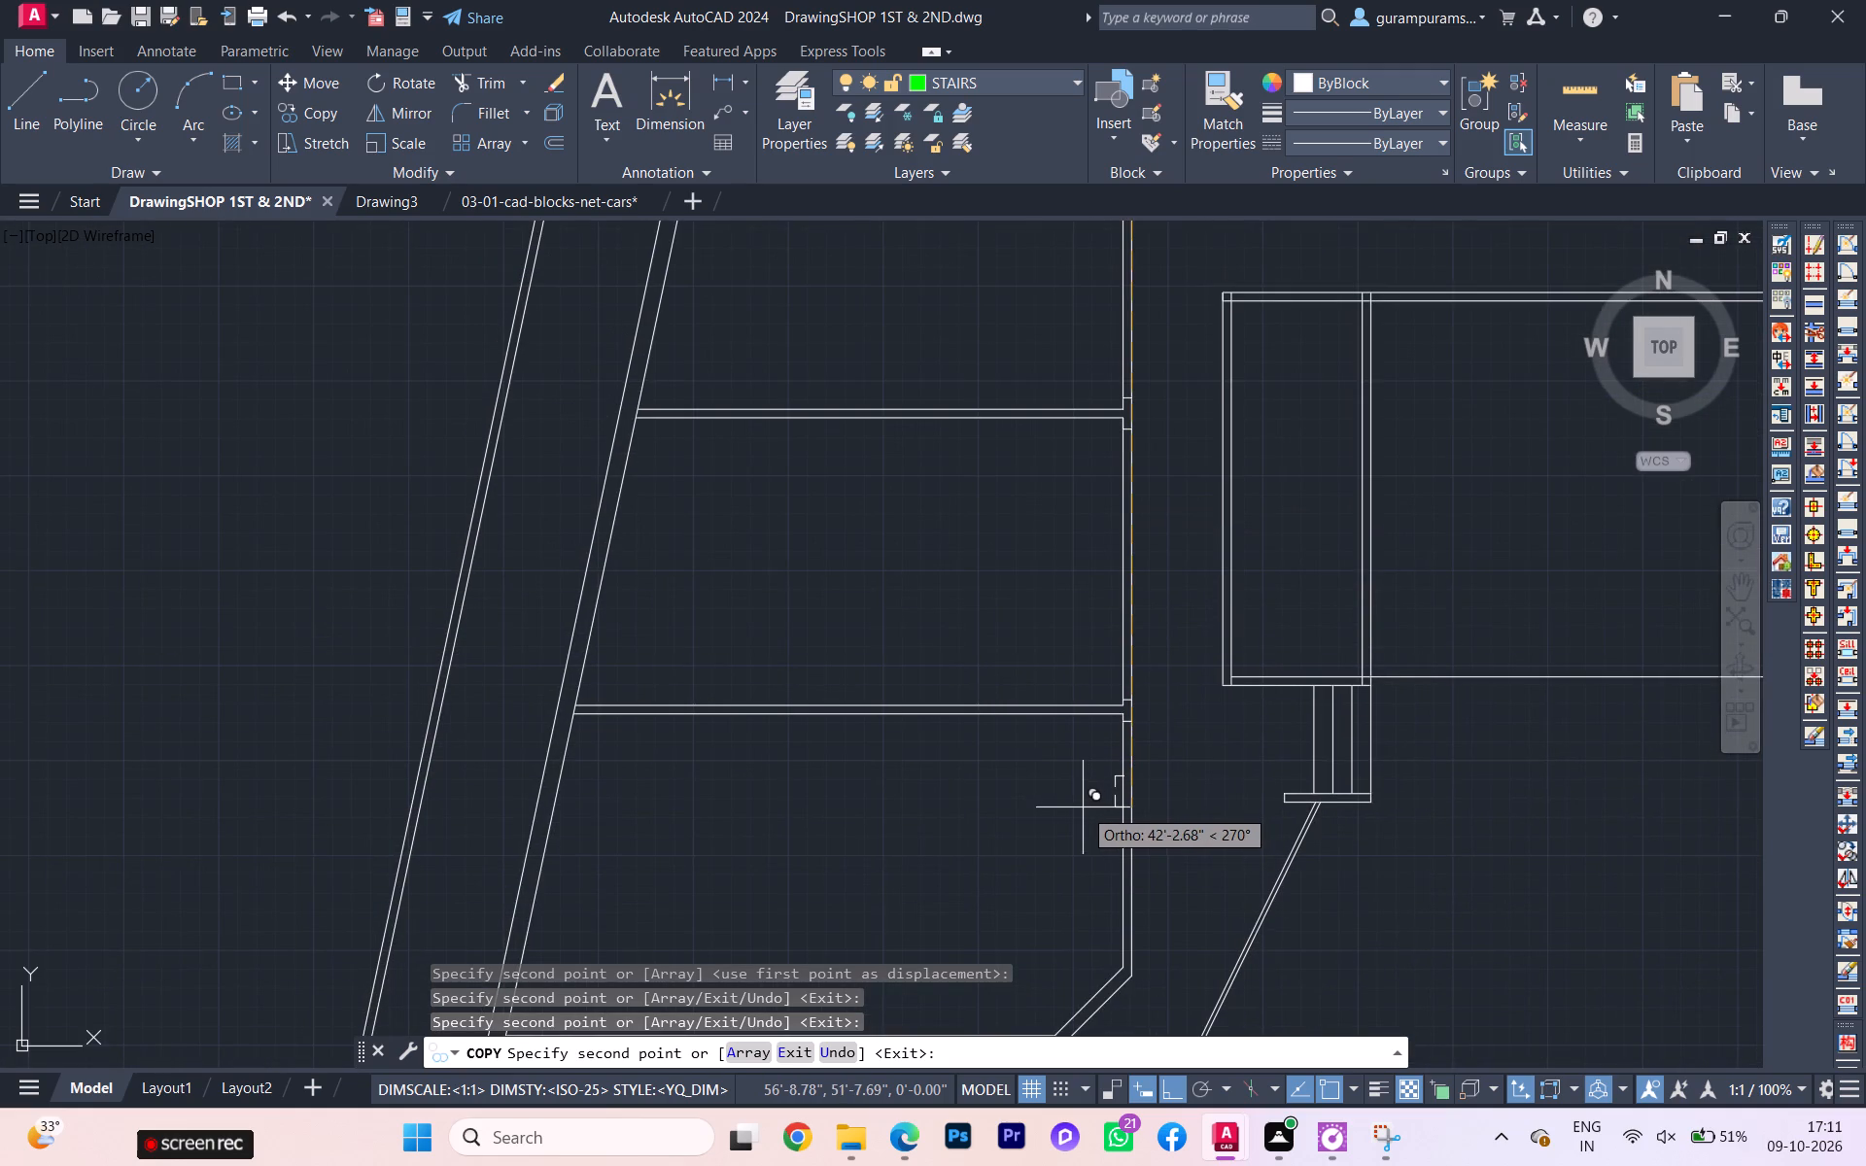
scroll(1117, 729, "up", 3)
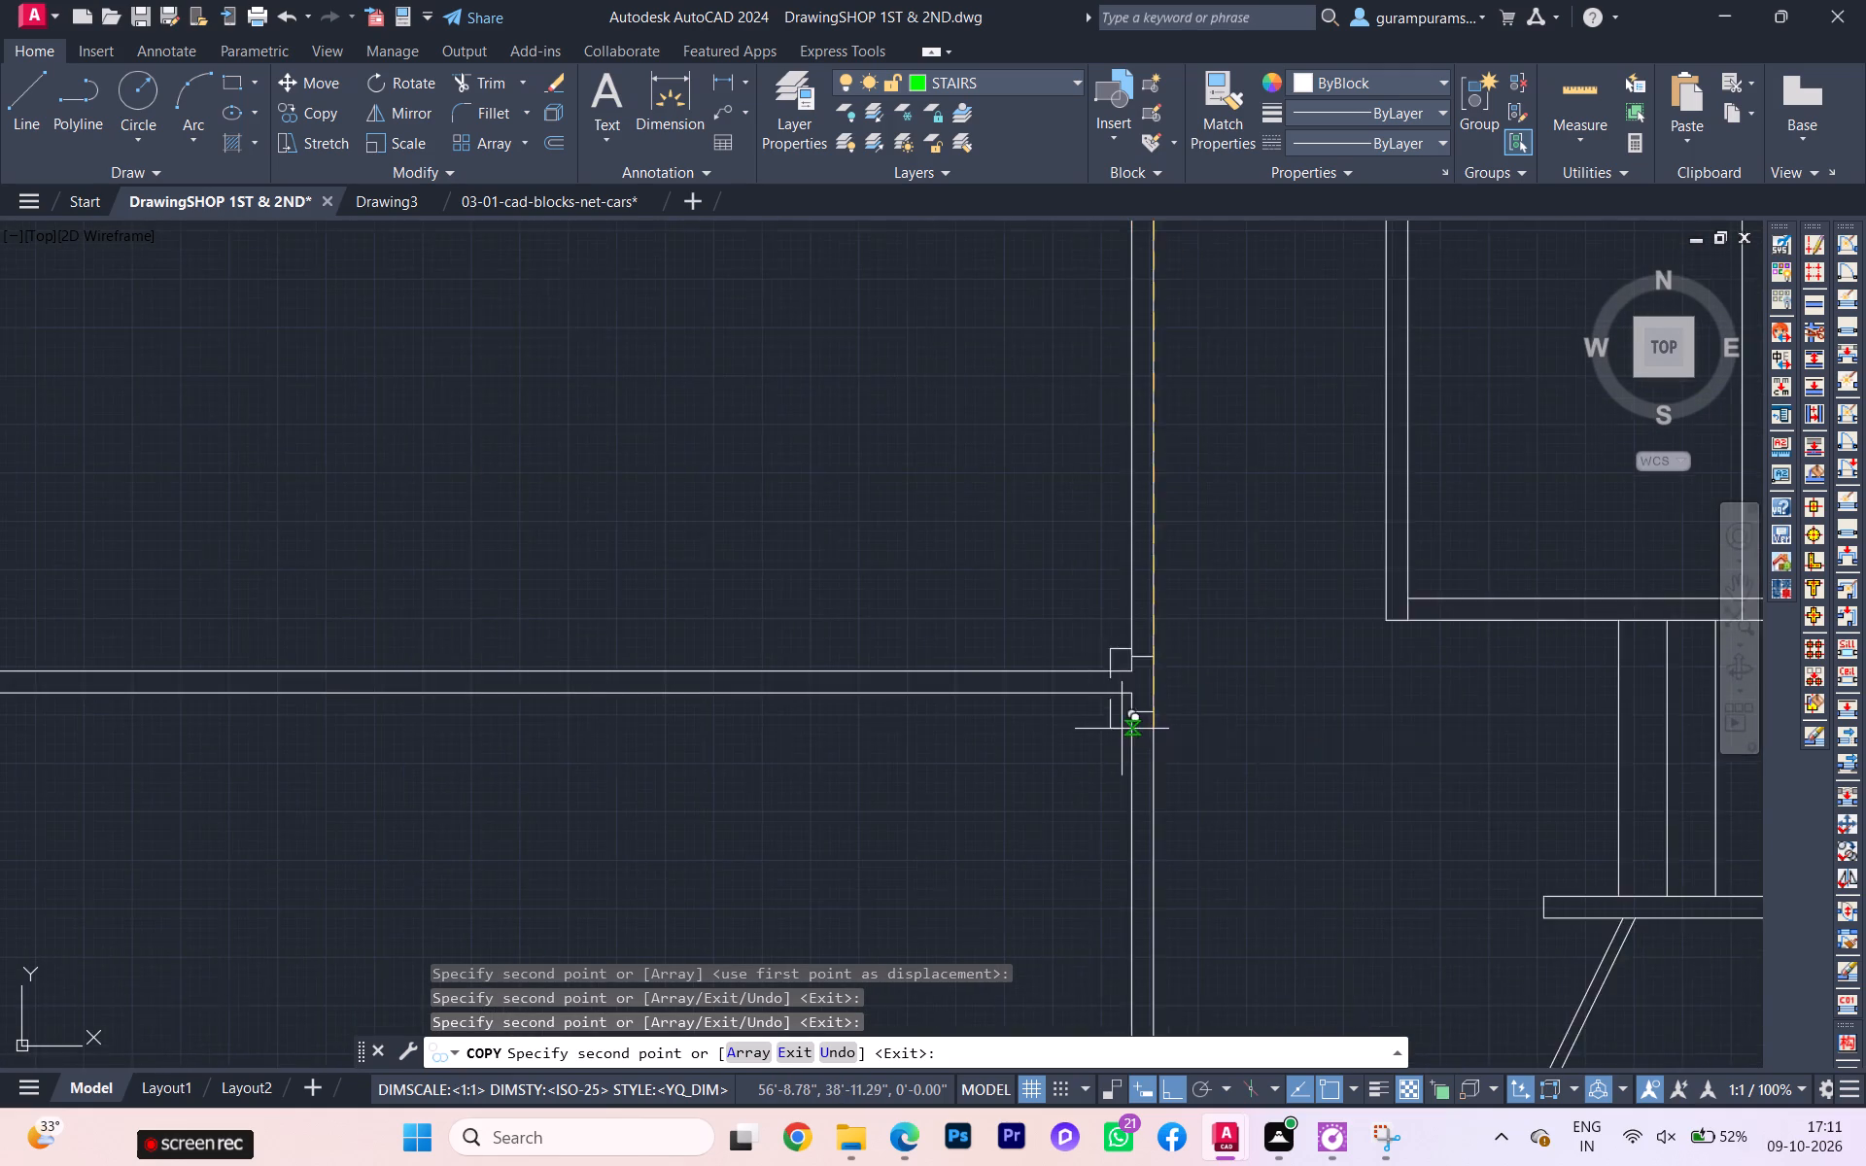
scroll(1123, 729, "up", 2)
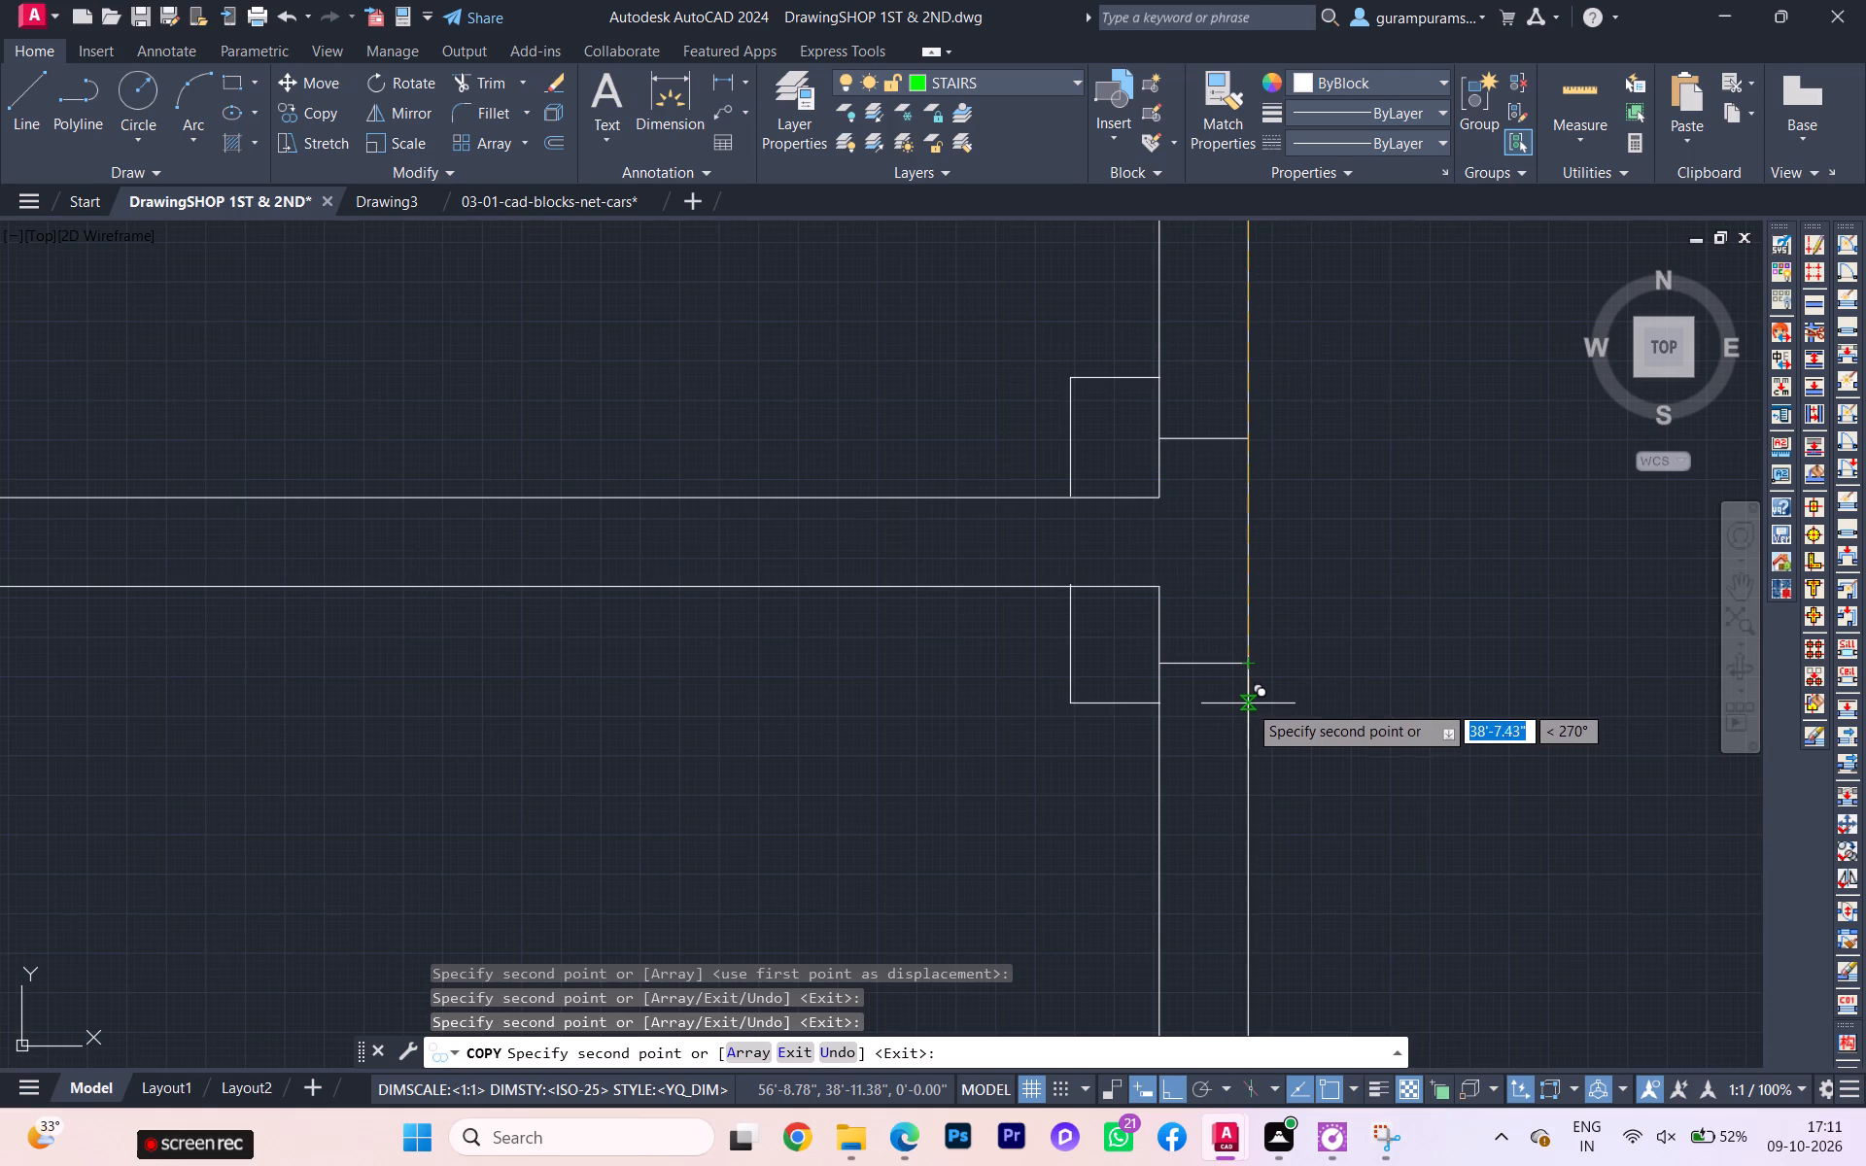
left_click(1249, 704)
scroll(1261, 684, "up", 1)
scroll(1261, 684, "down", 2)
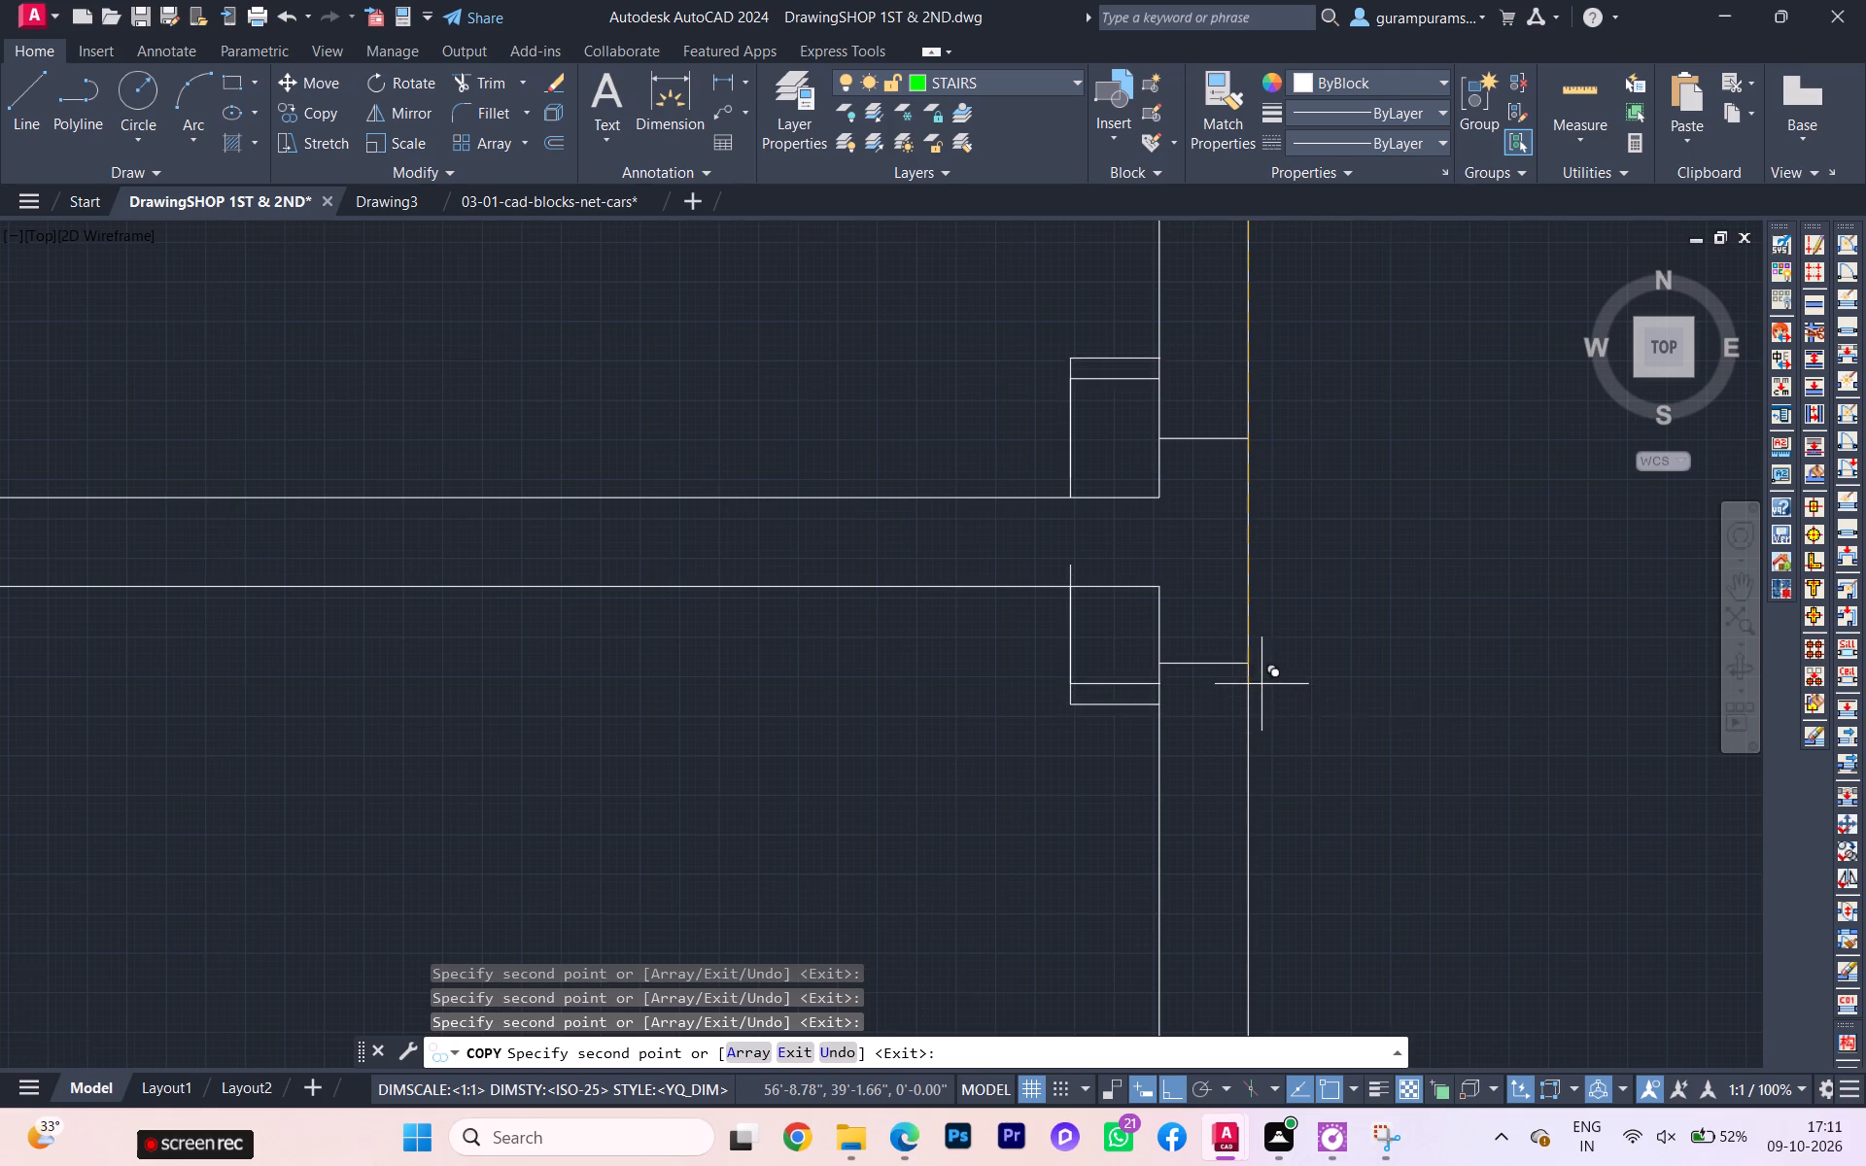
Place another copy of the pier outline at the second-lowest partition junction, about 25'-7" below the original.
scroll(1261, 683, "down", 1)
middle_click_drag(1259, 730, 1301, 993)
scroll(1317, 731, "down", 1)
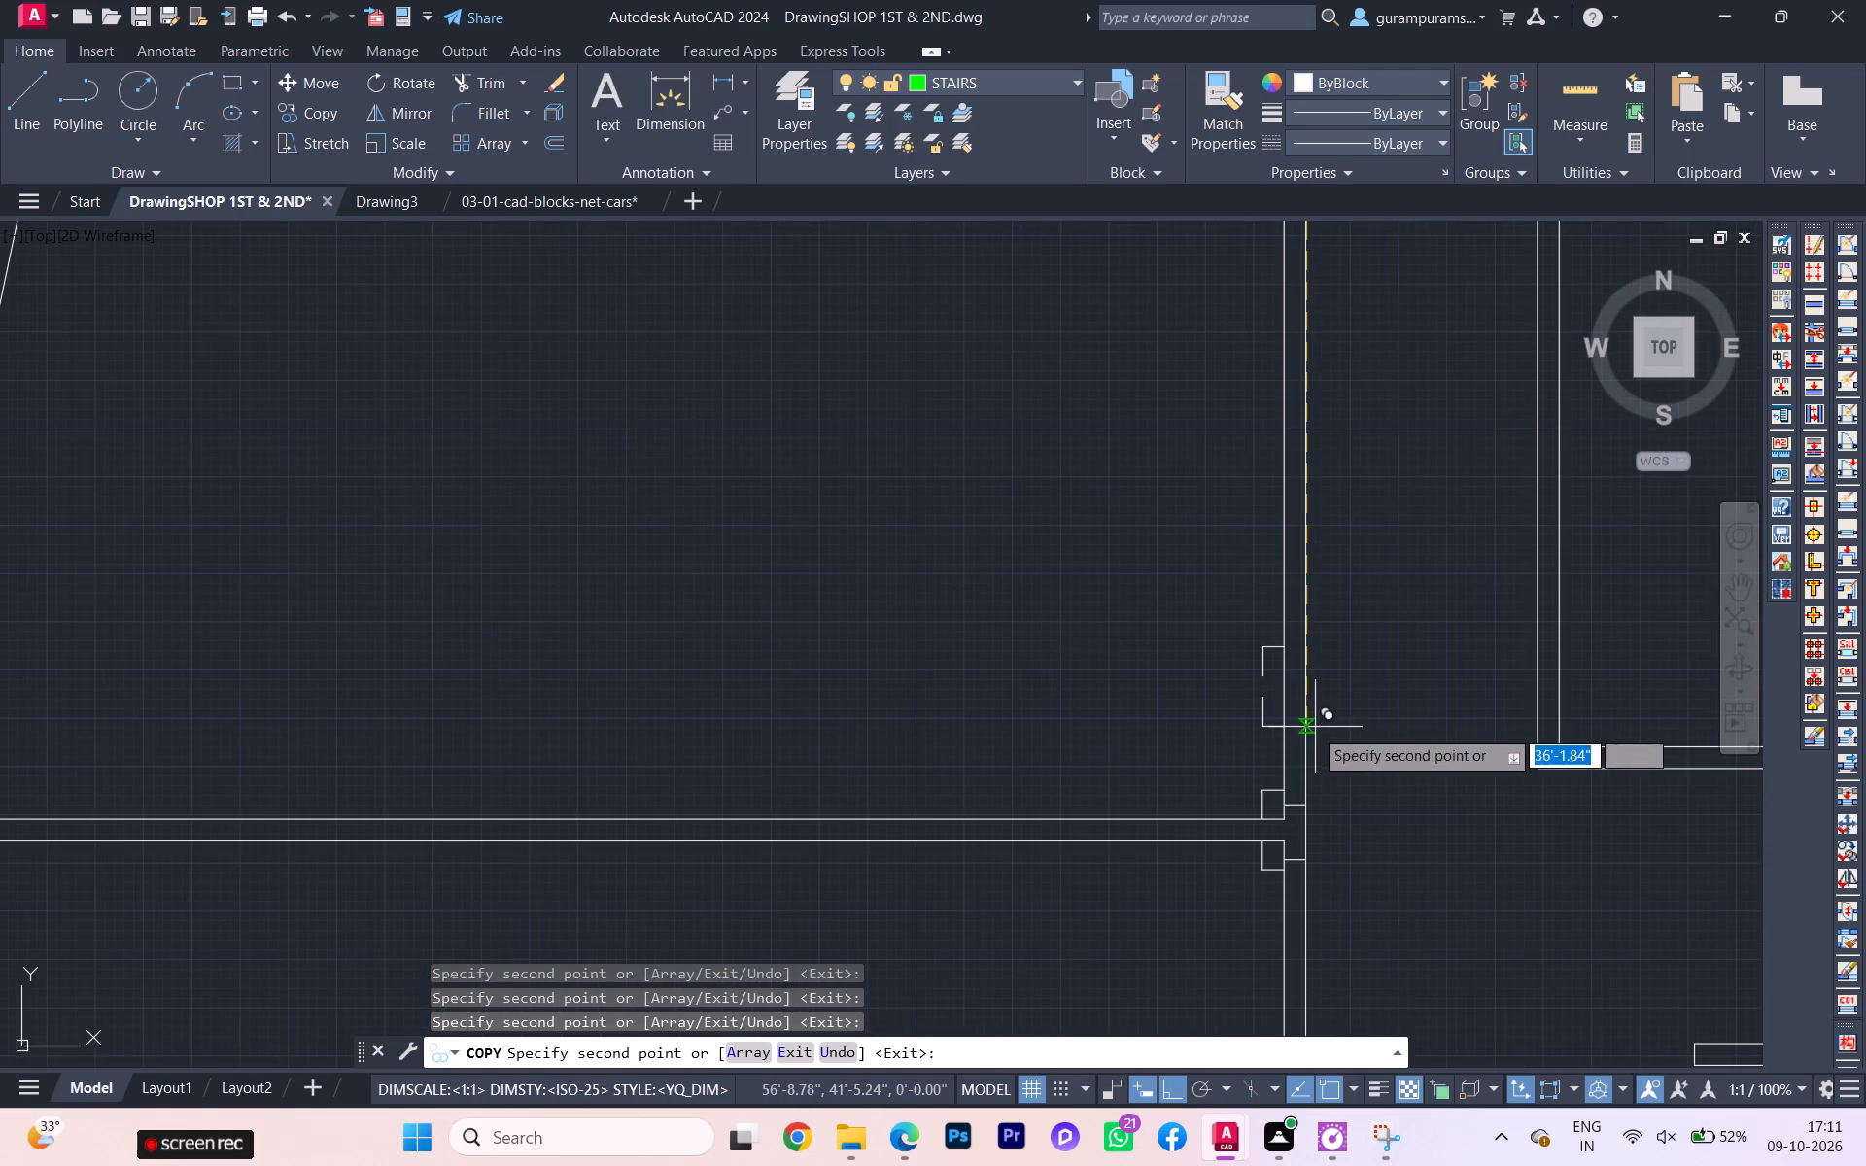
scroll(1303, 743, "down", 2)
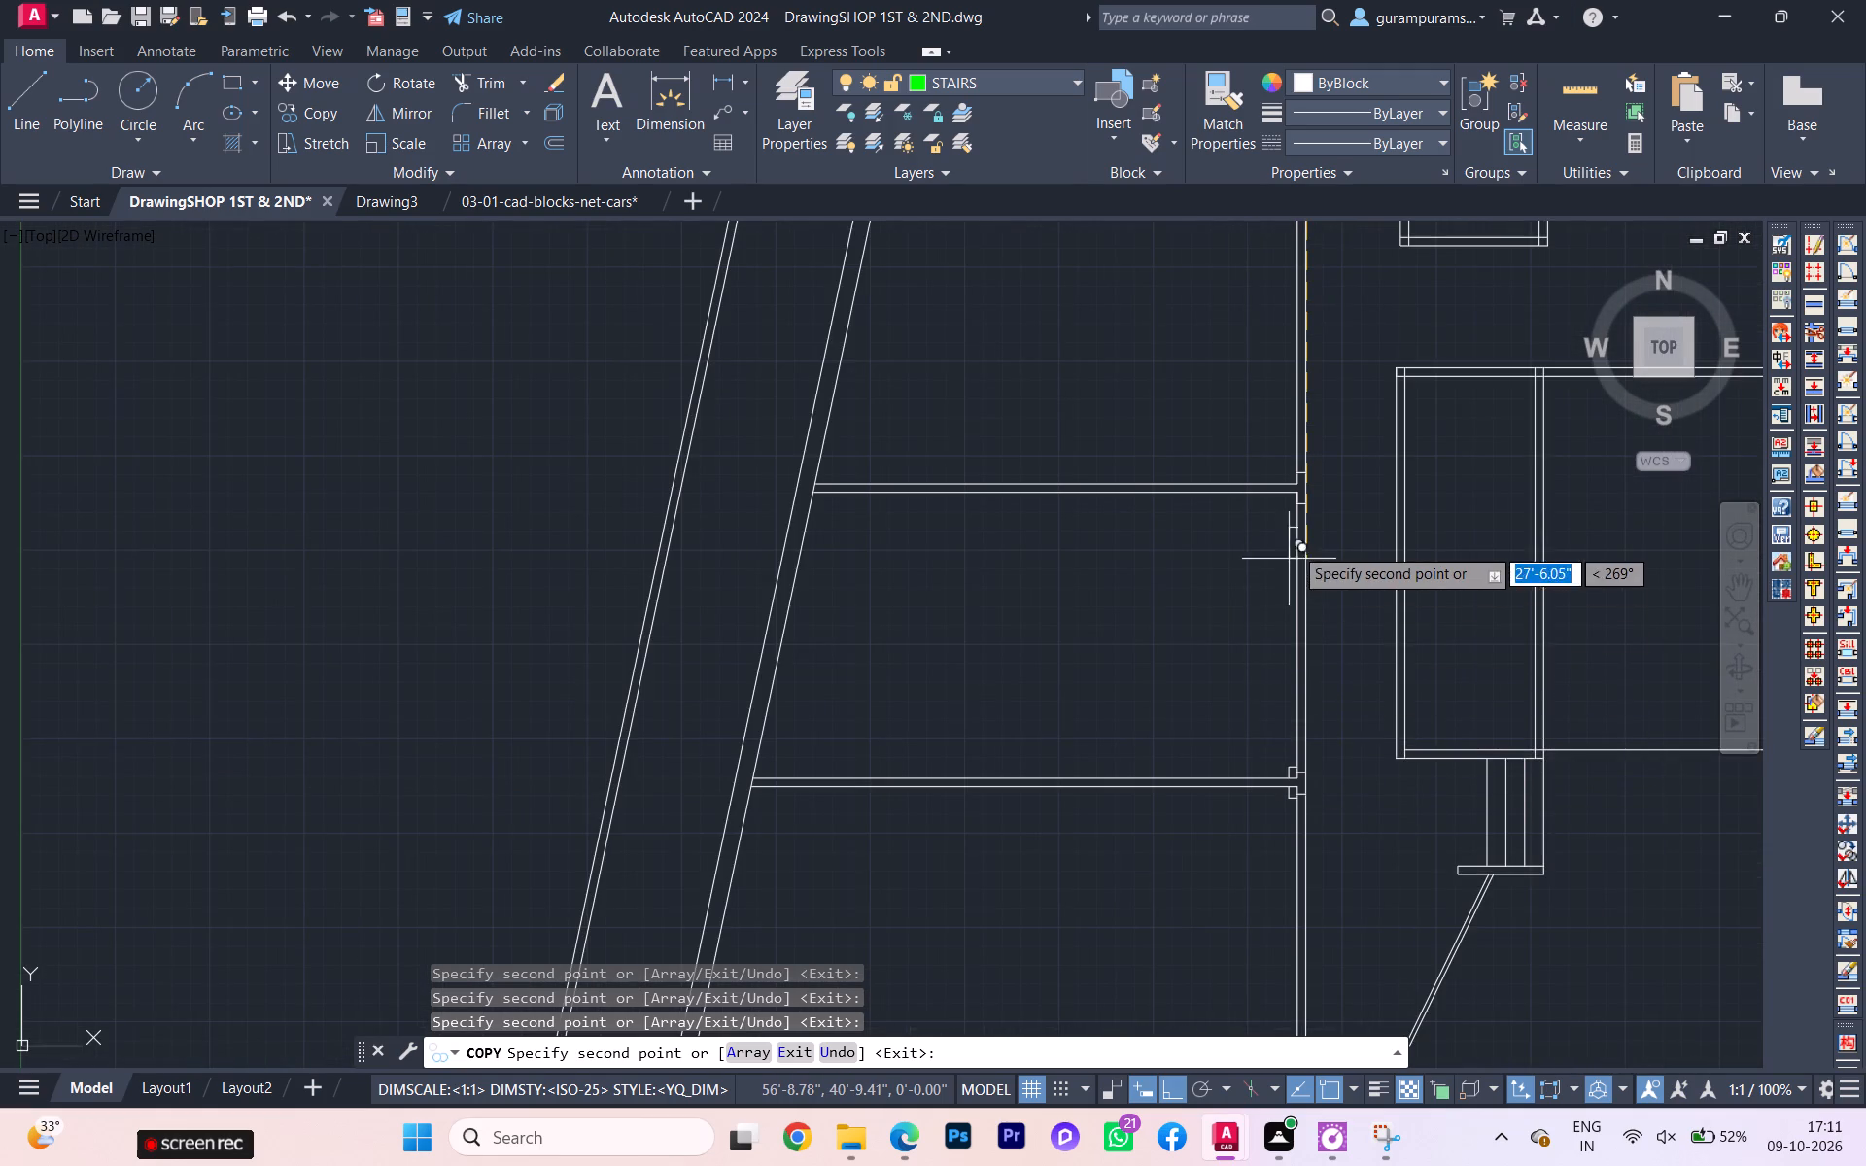
scroll(1305, 528, "up", 4)
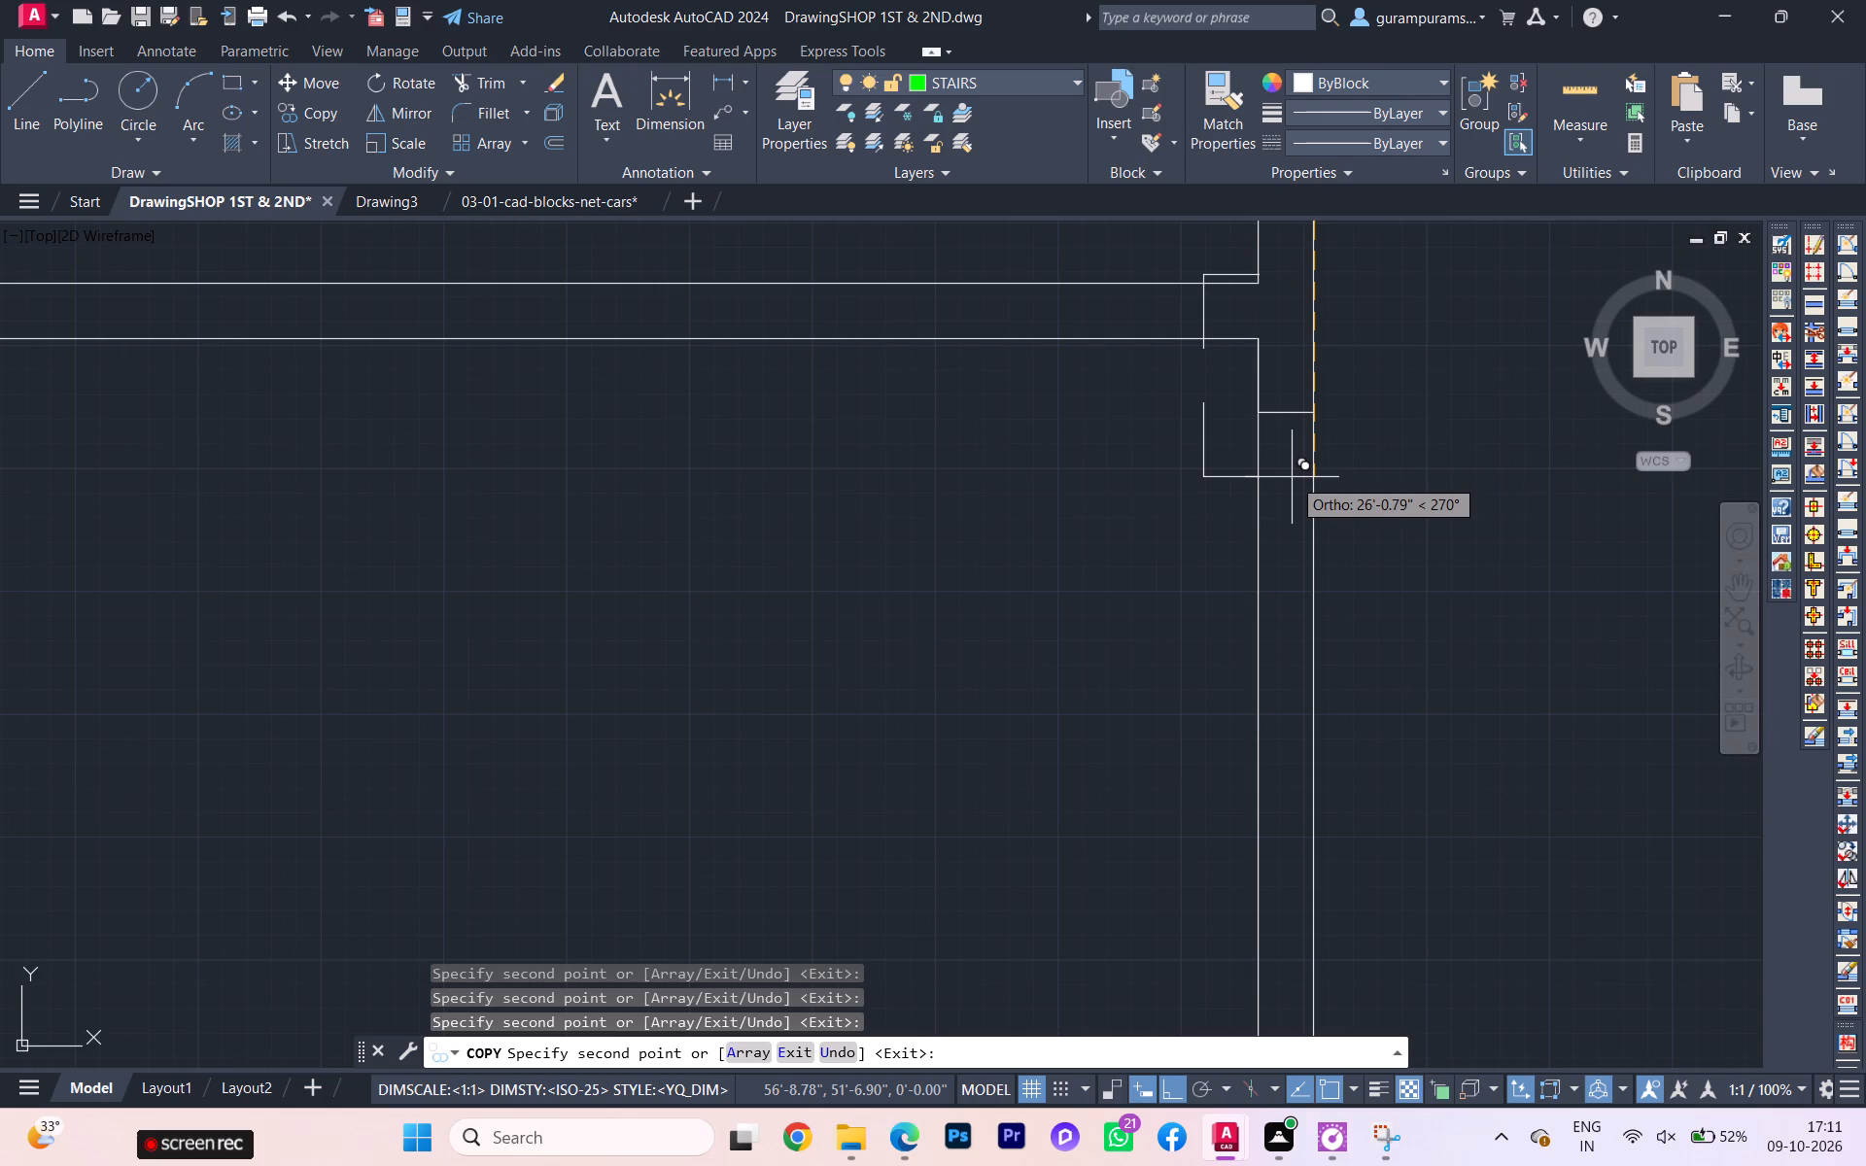
left_click(1312, 415)
Place another copy of the pier outline at the third-lowest partition junction, about 13' below the original, and end the copying.
scroll(1296, 550, "down", 6)
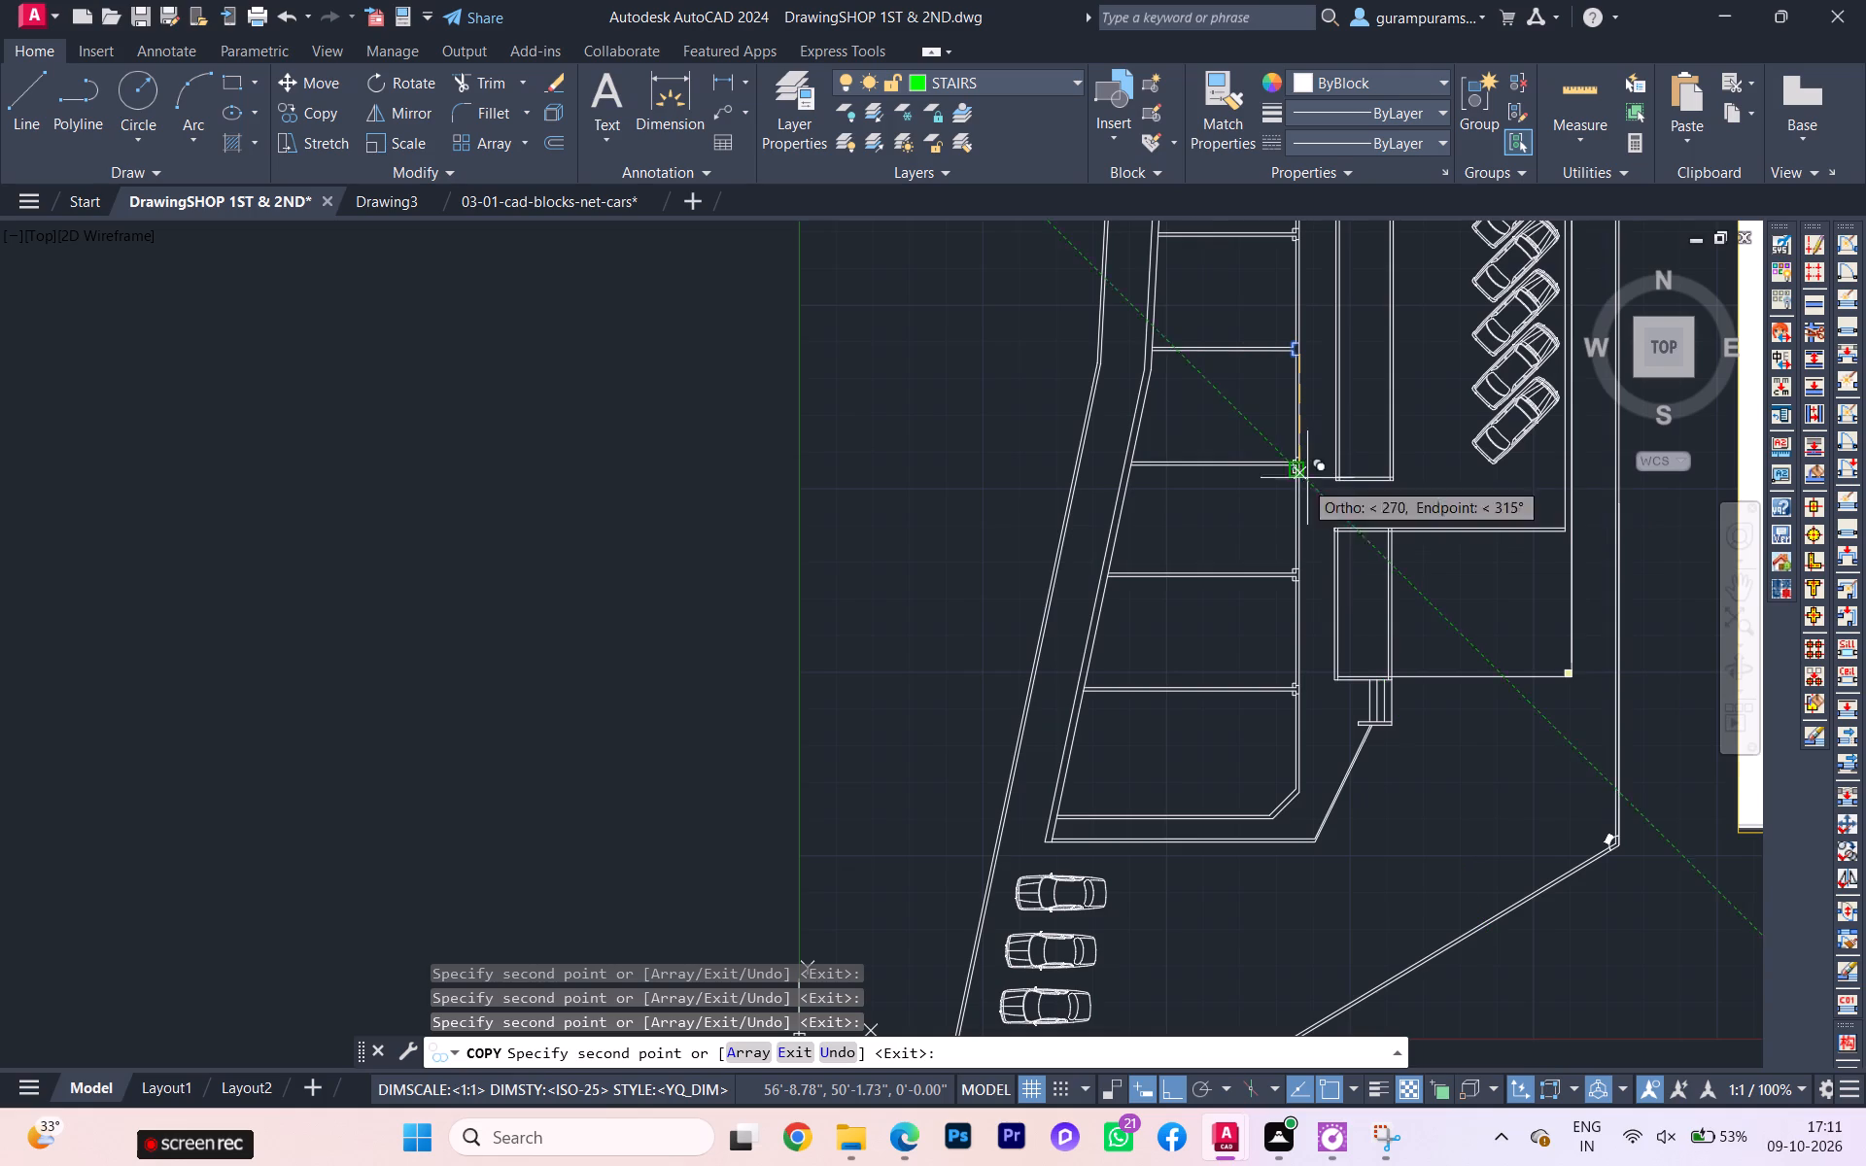
scroll(1192, 460, "up", 4)
scroll(1373, 471, "down", 2)
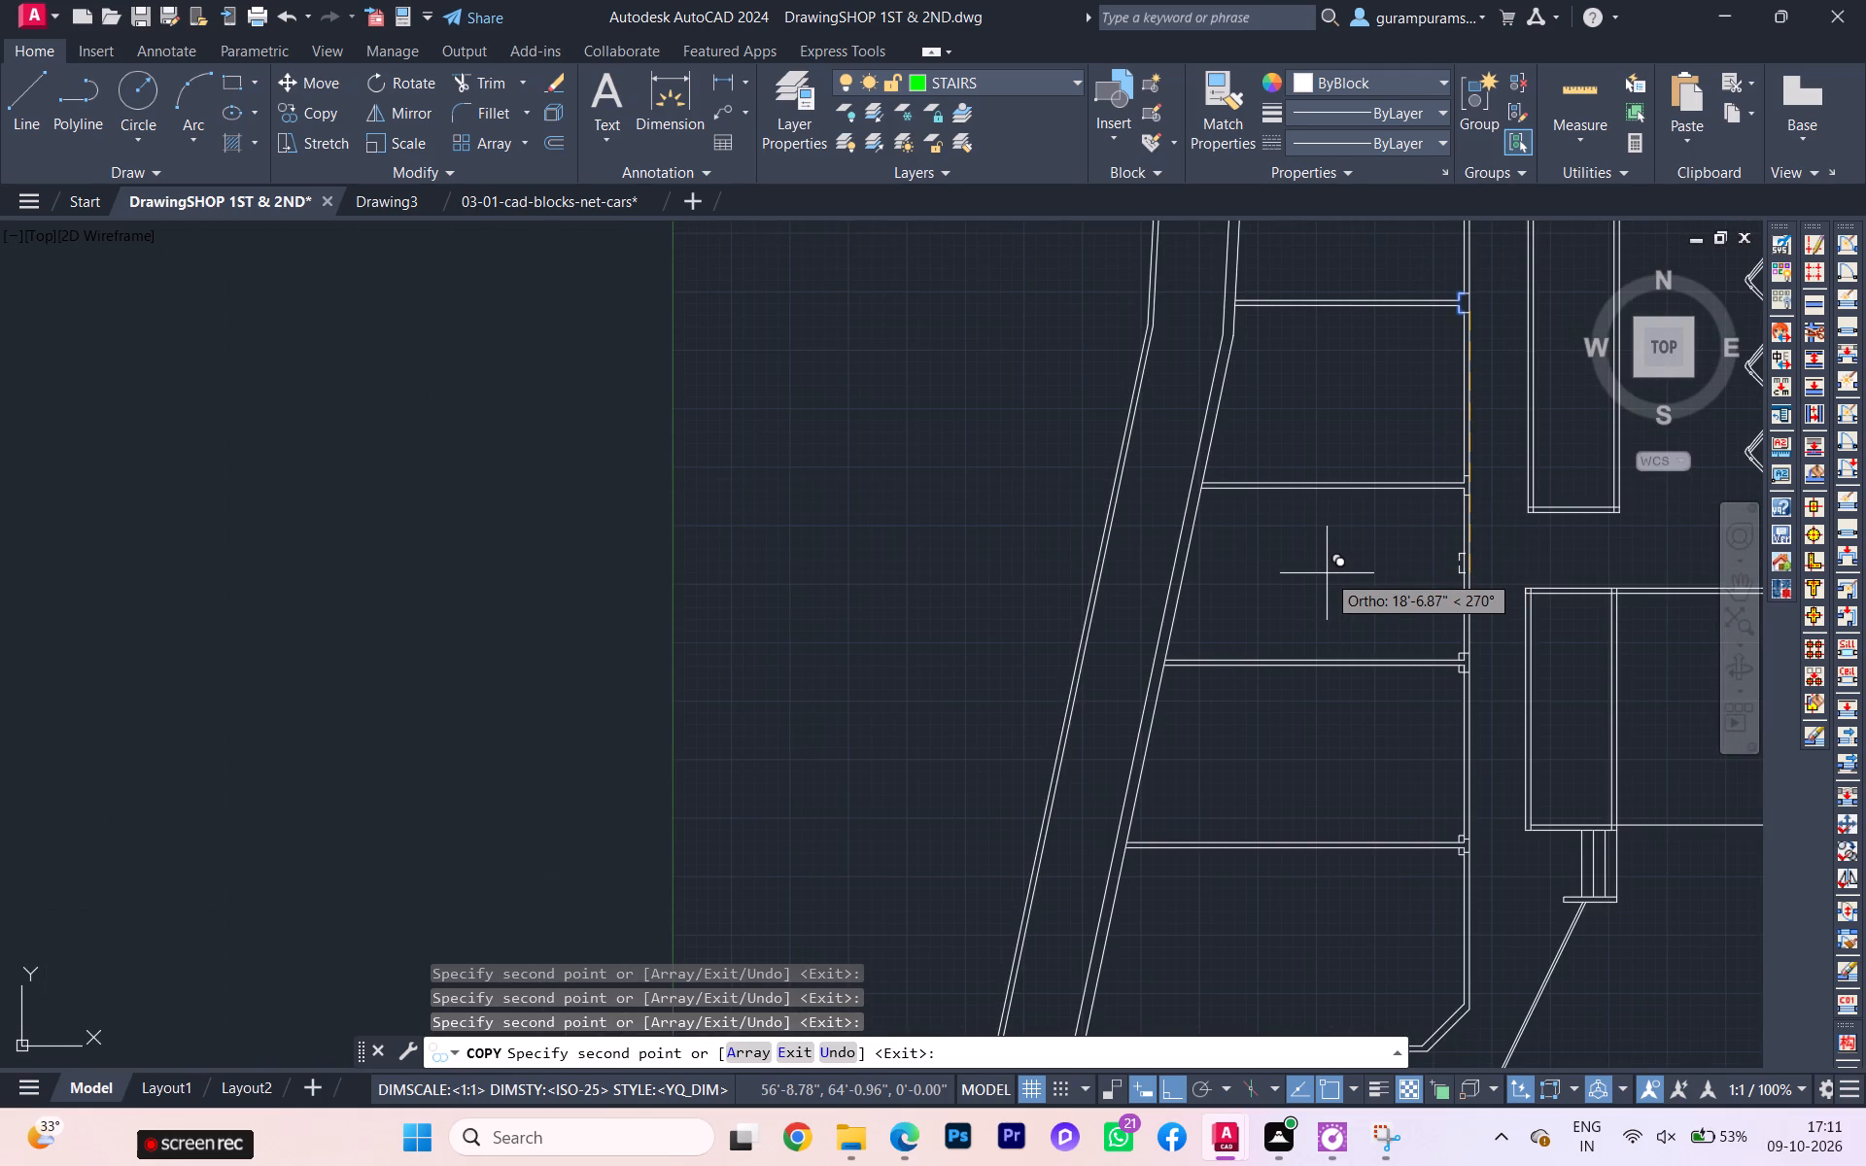
scroll(1462, 494, "up", 1)
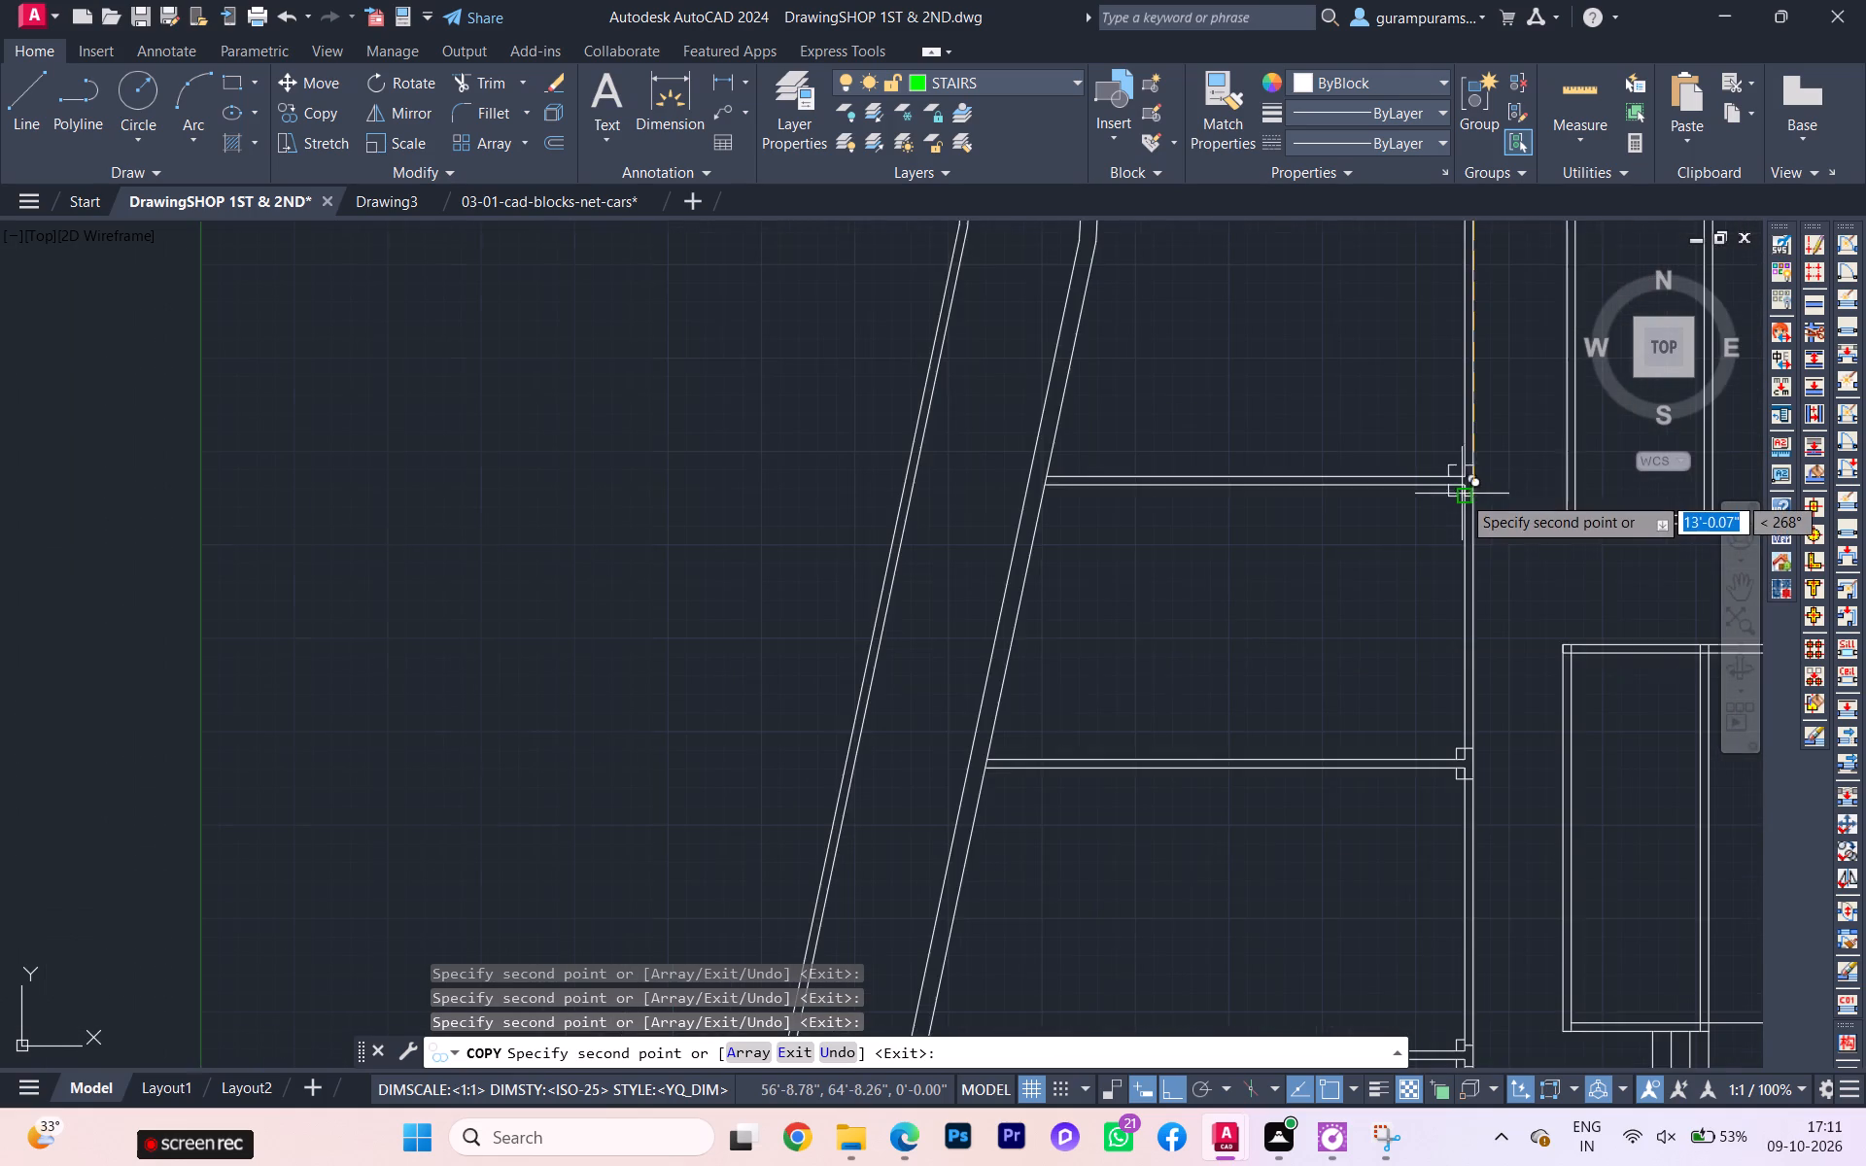
scroll(1463, 494, "up", 5)
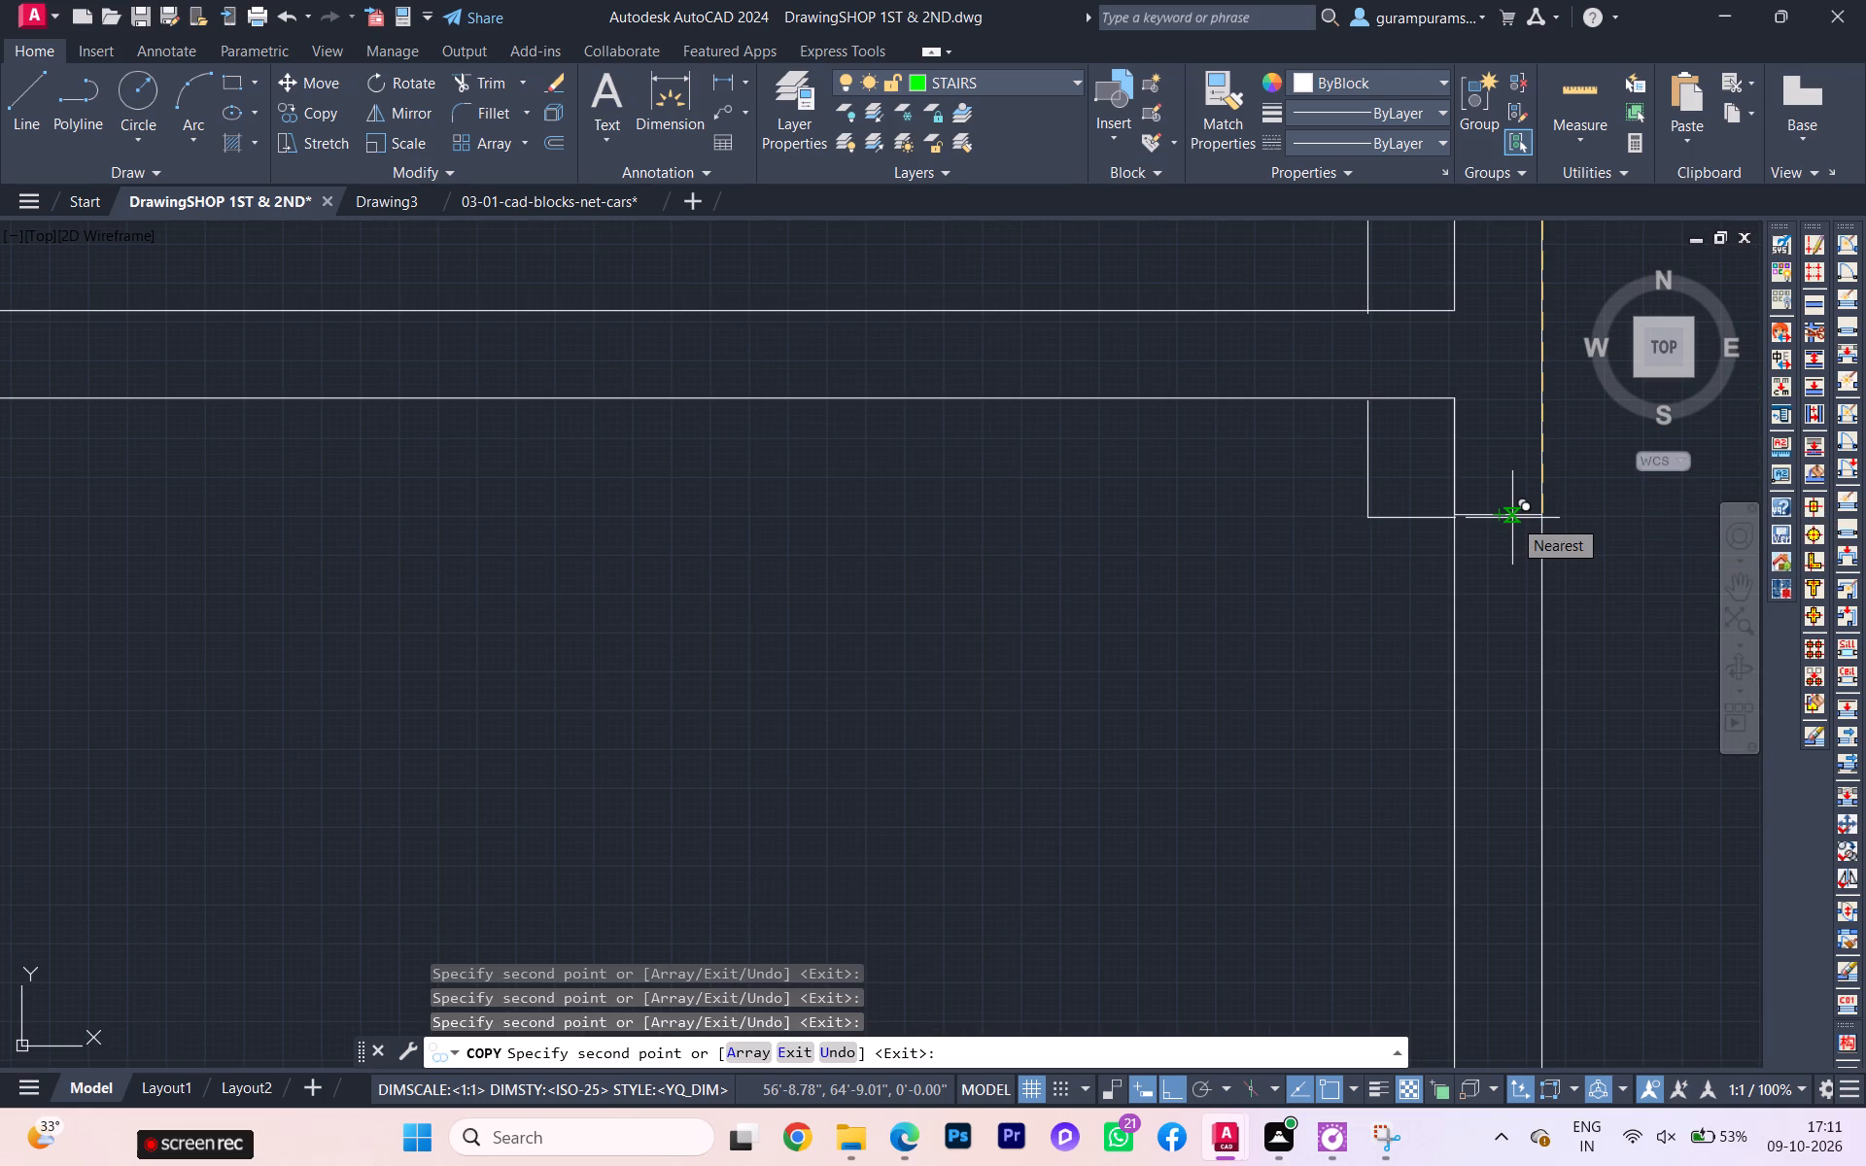
left_click(1512, 516)
scroll(1498, 553, "down", 2)
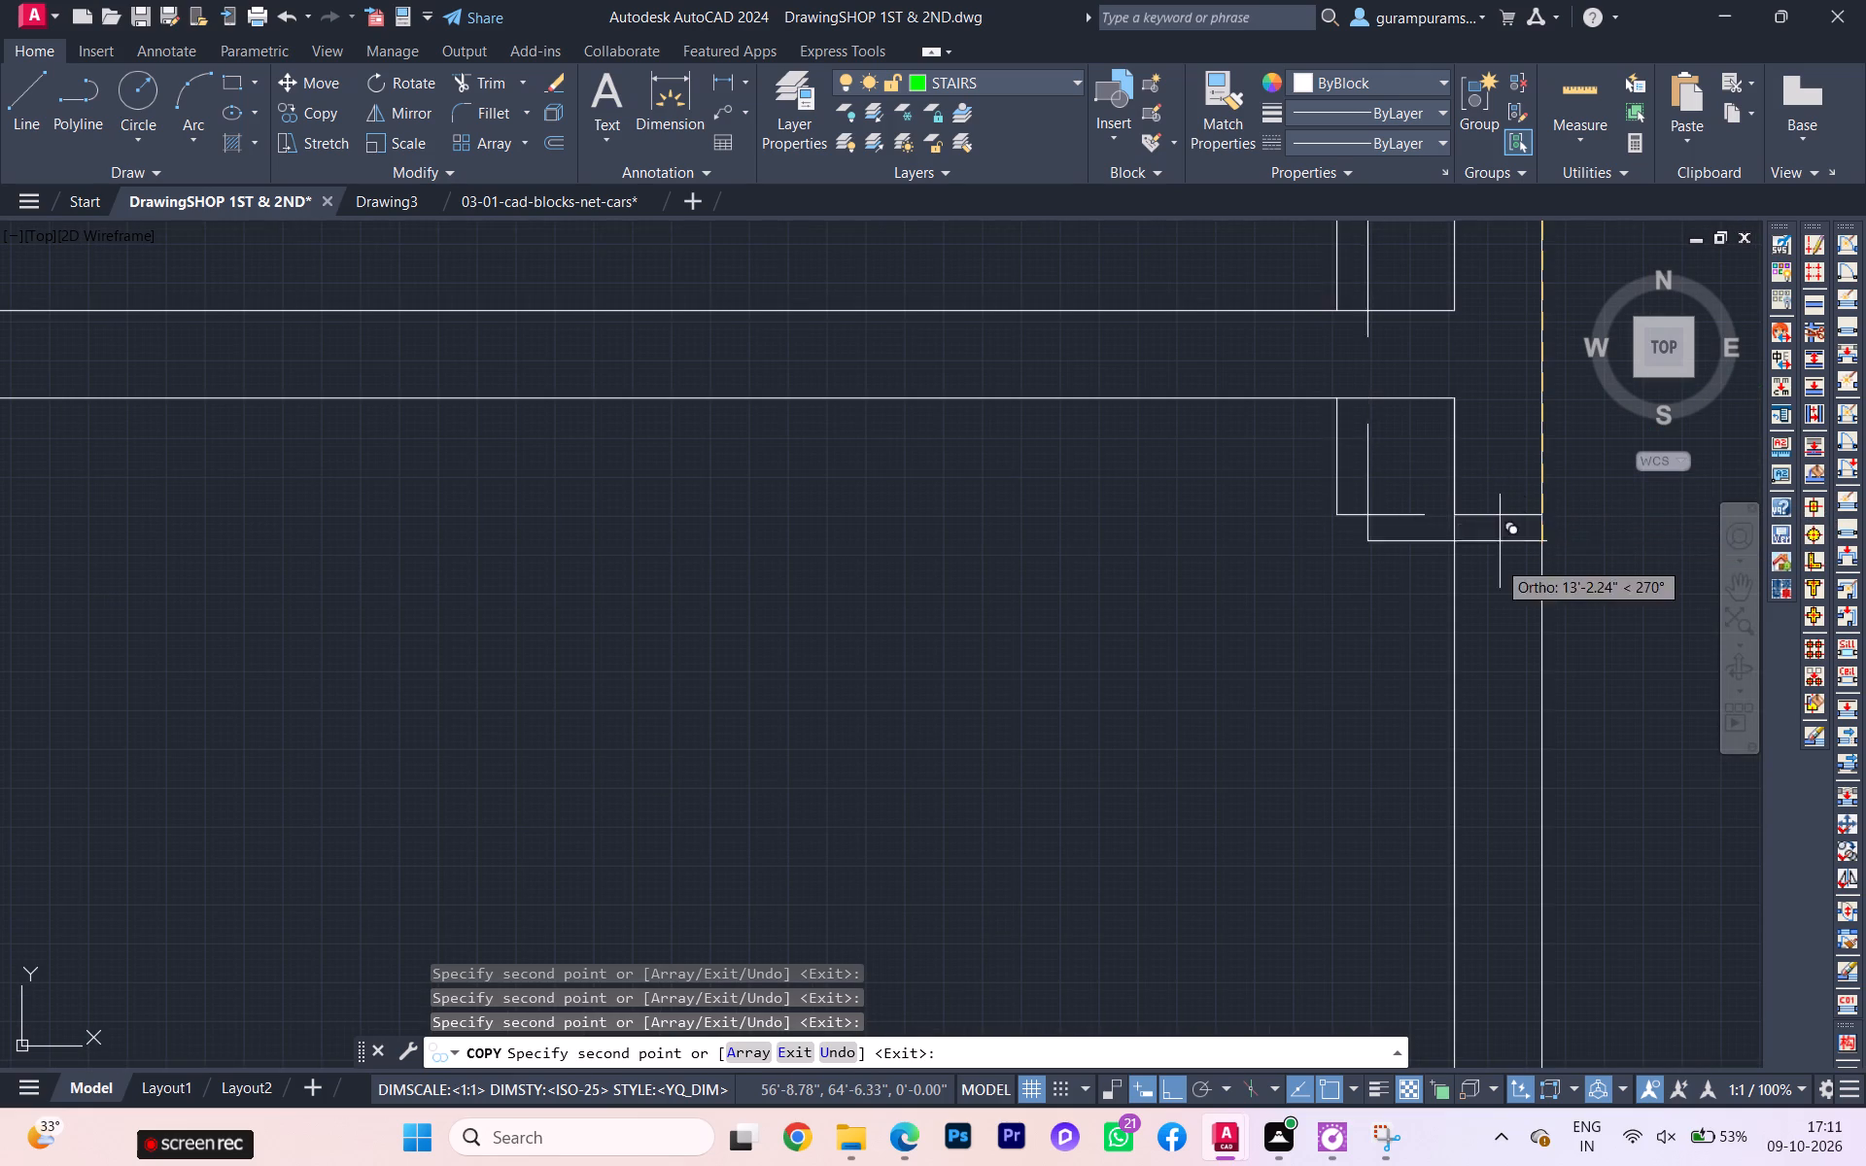
scroll(1488, 568, "down", 3)
scroll(1488, 572, "up", 1)
scroll(1494, 596, "down", 4)
scroll(1504, 519, "up", 3)
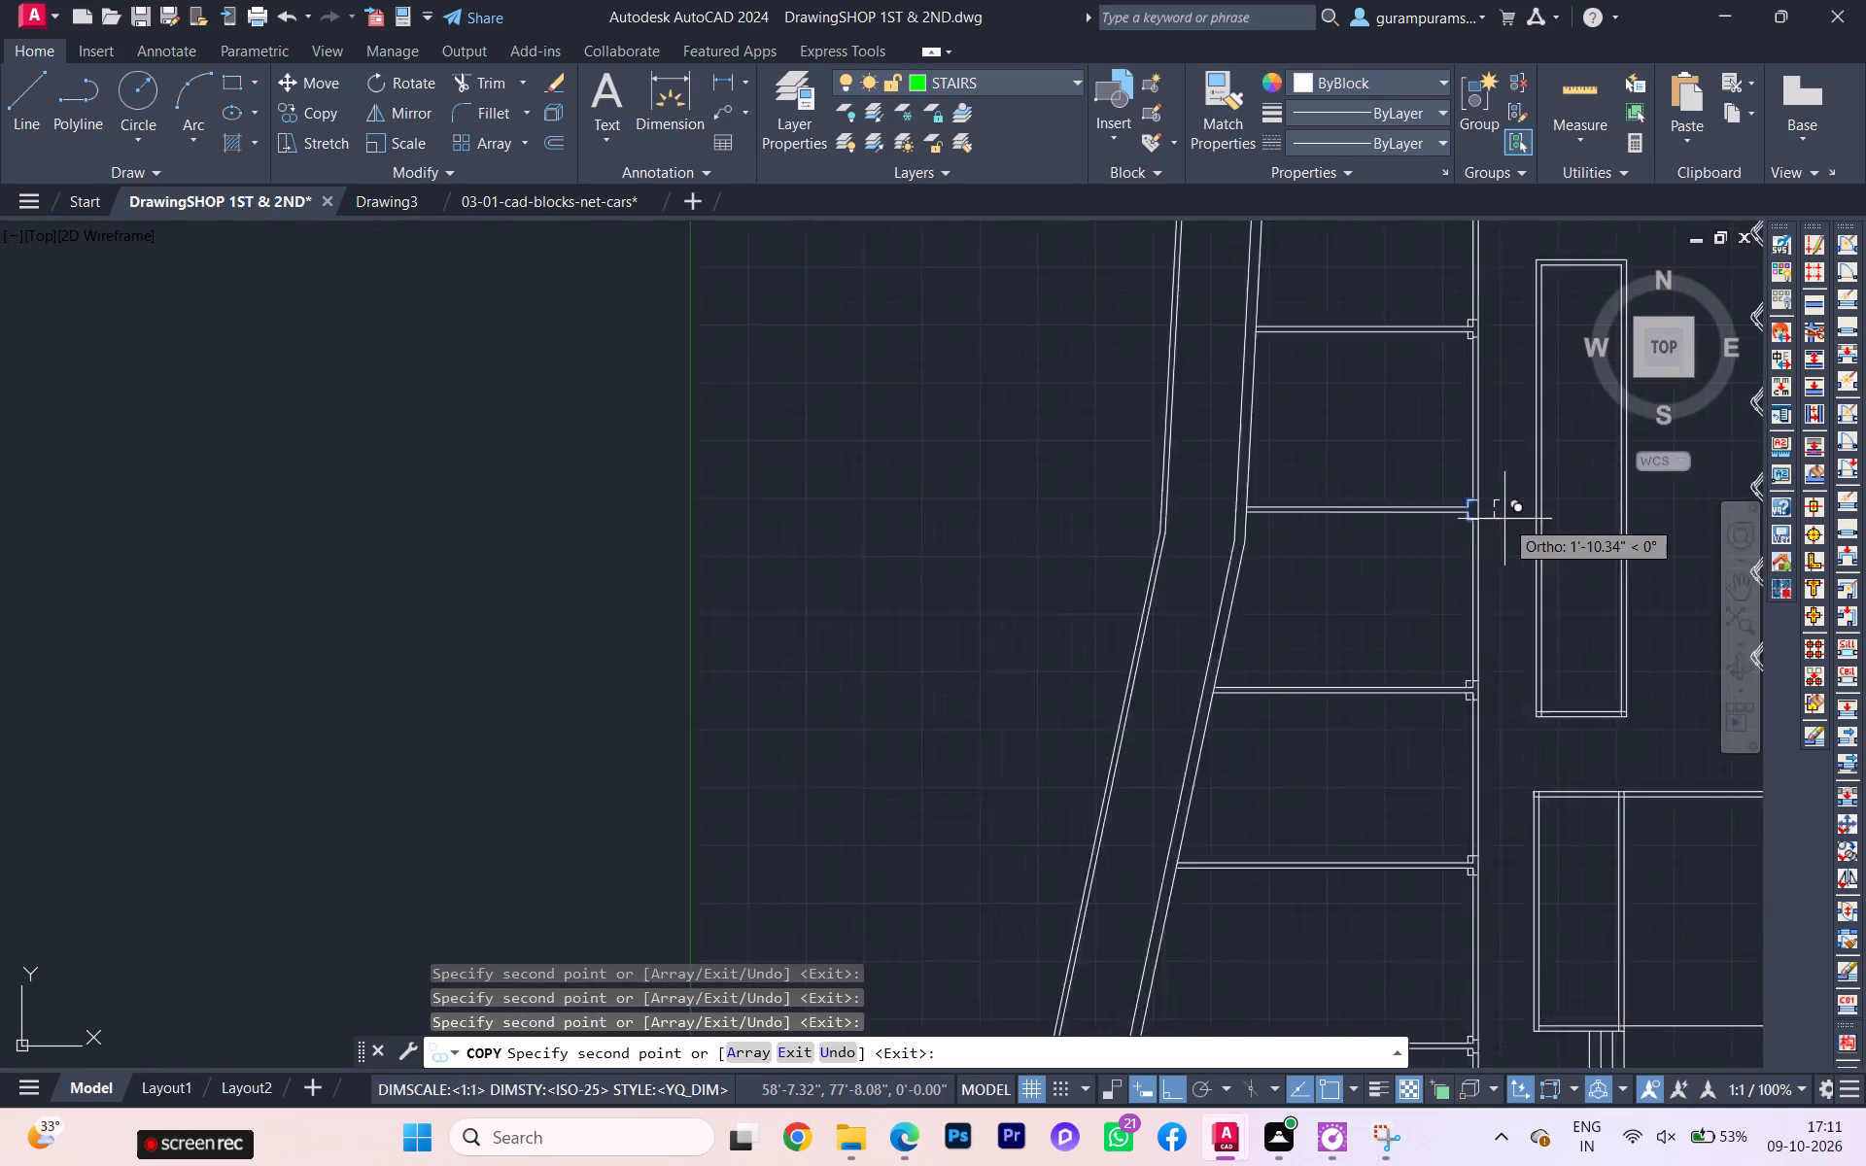
scroll(1504, 519, "up", 1)
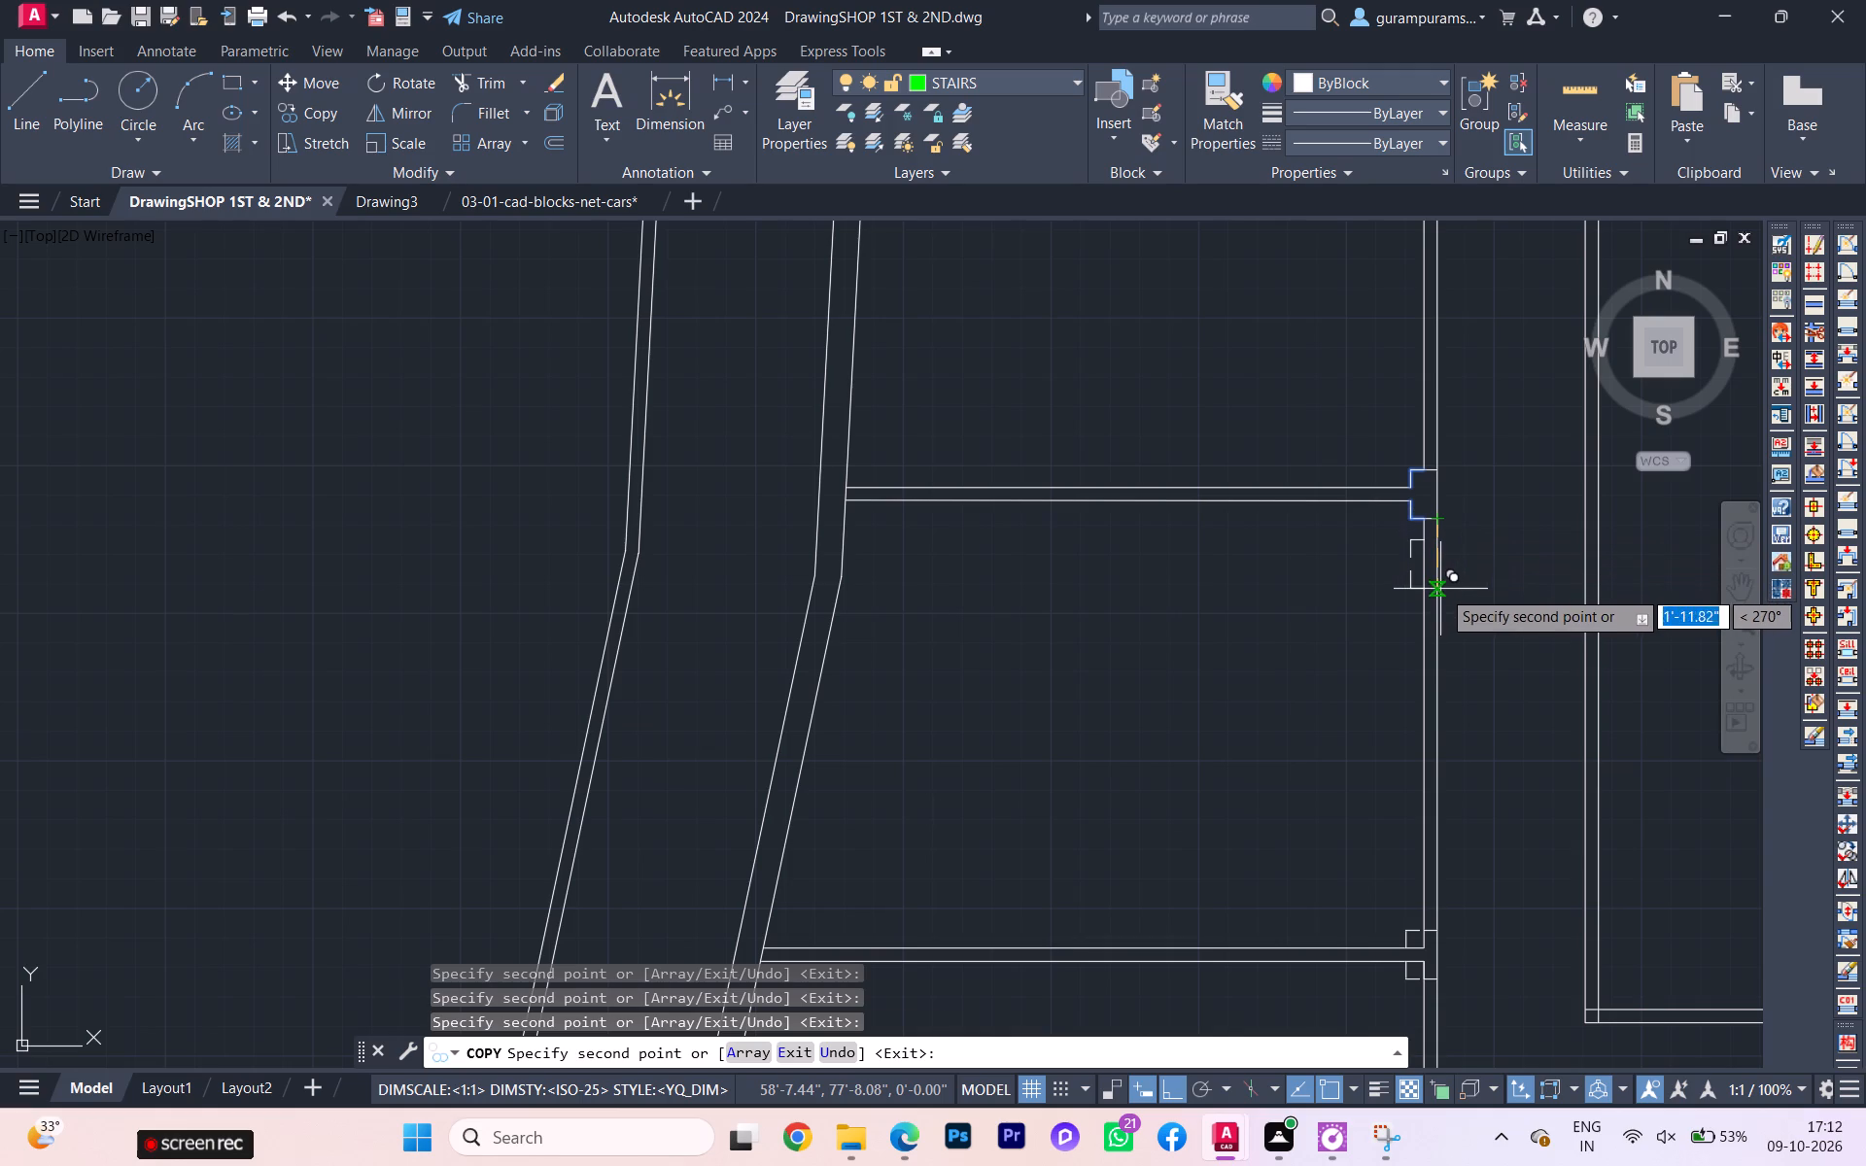
key("Escape")
Trim the partition line ends and the inner passage-side wall line inside the pier at the third-lowest junction.
type("TR")
key("Return")
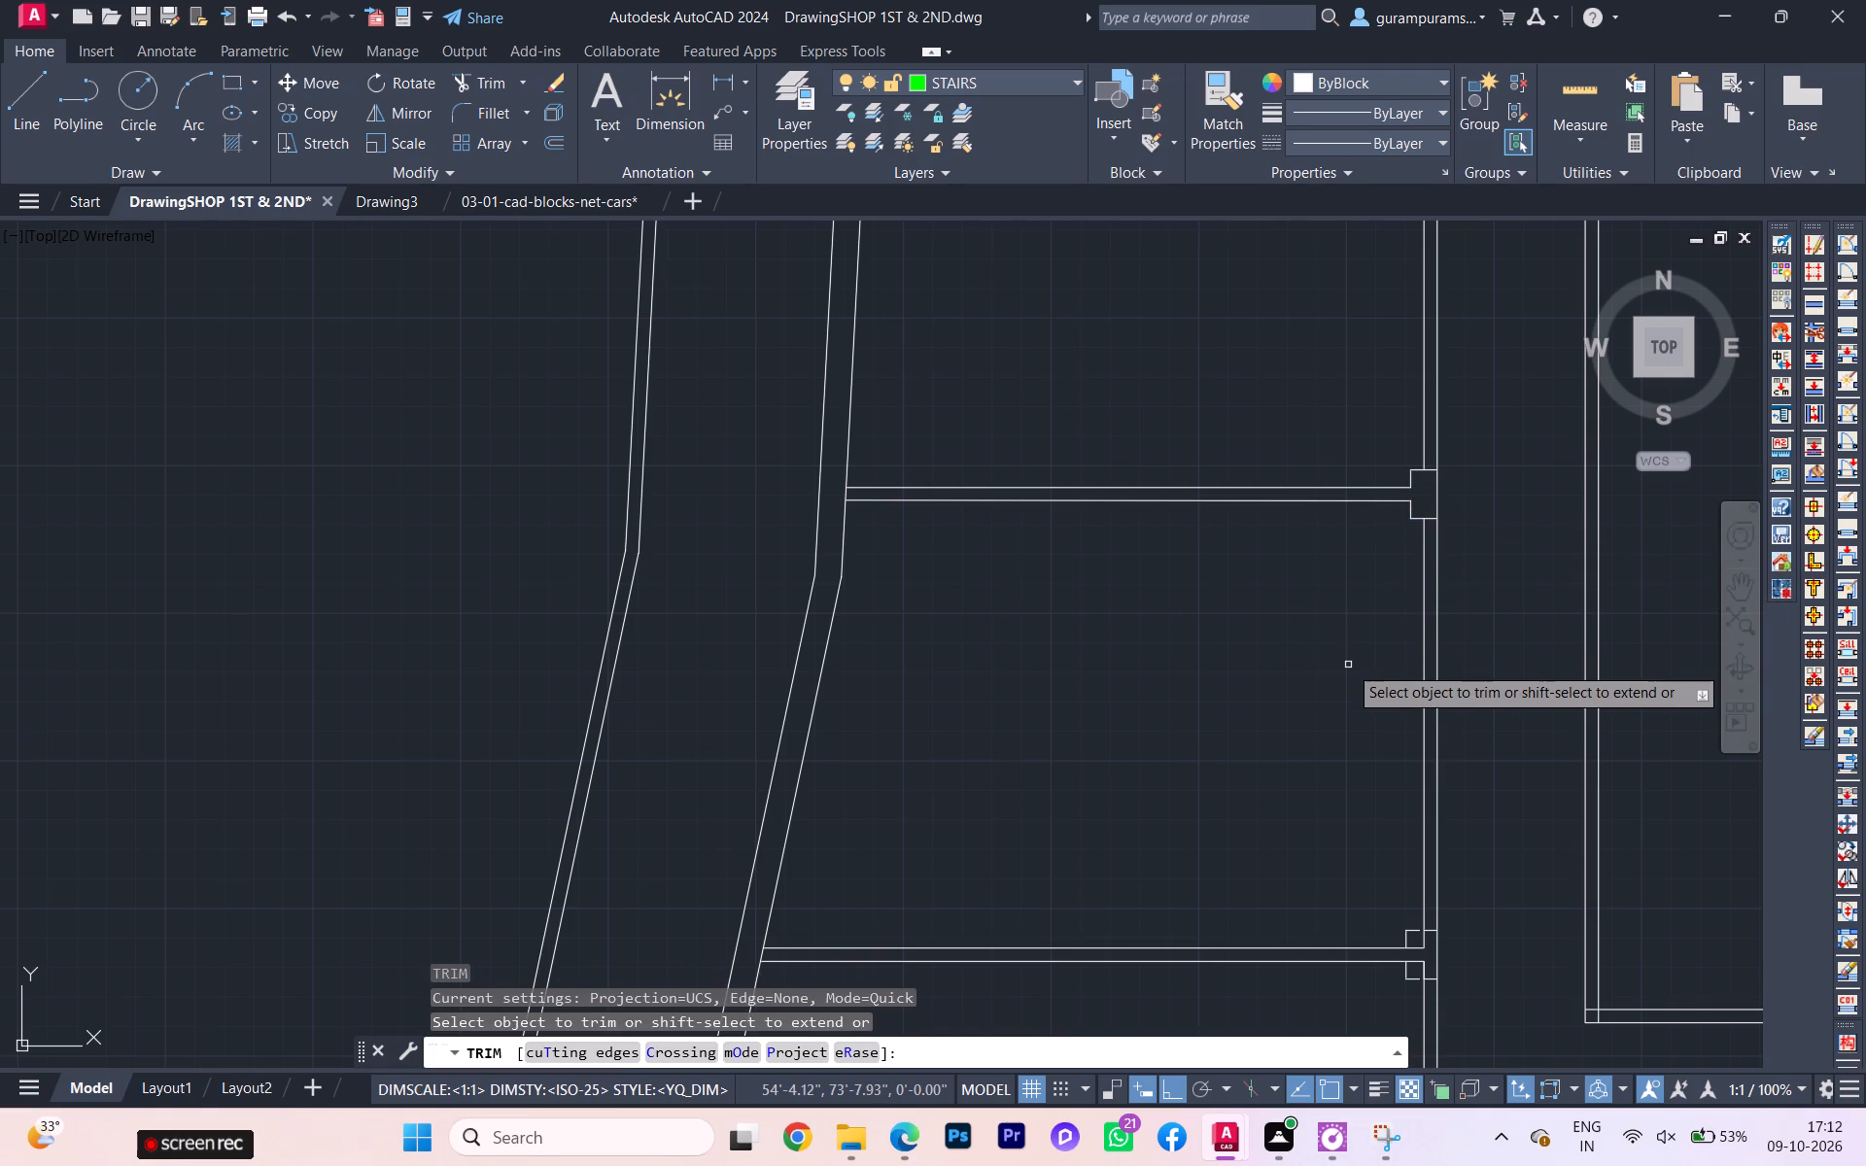
scroll(1447, 1015, "up", 1)
scroll(1447, 1015, "down", 2)
scroll(1447, 1013, "up", 2)
scroll(1406, 946, "up", 4)
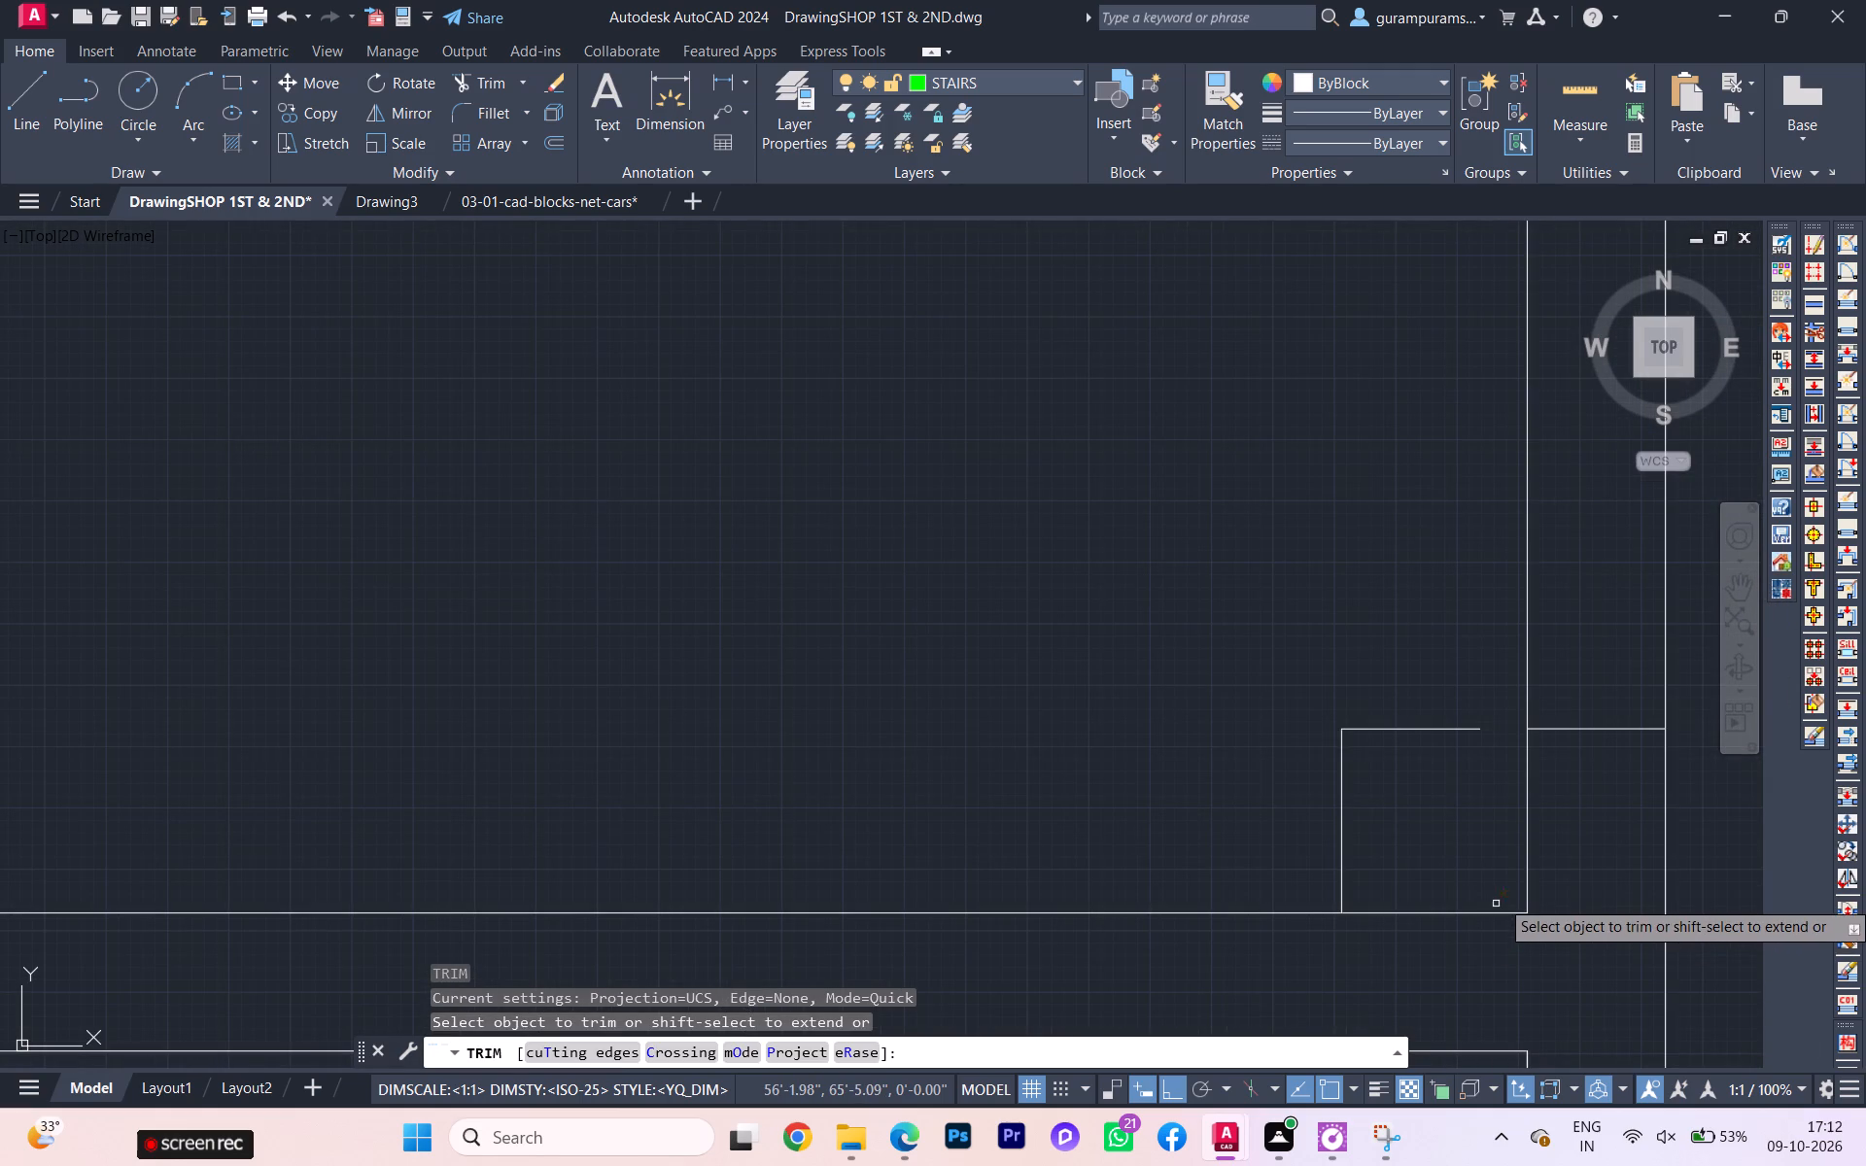
left_click_drag(1509, 897, 1502, 906)
left_click(1476, 924)
left_click(1529, 891)
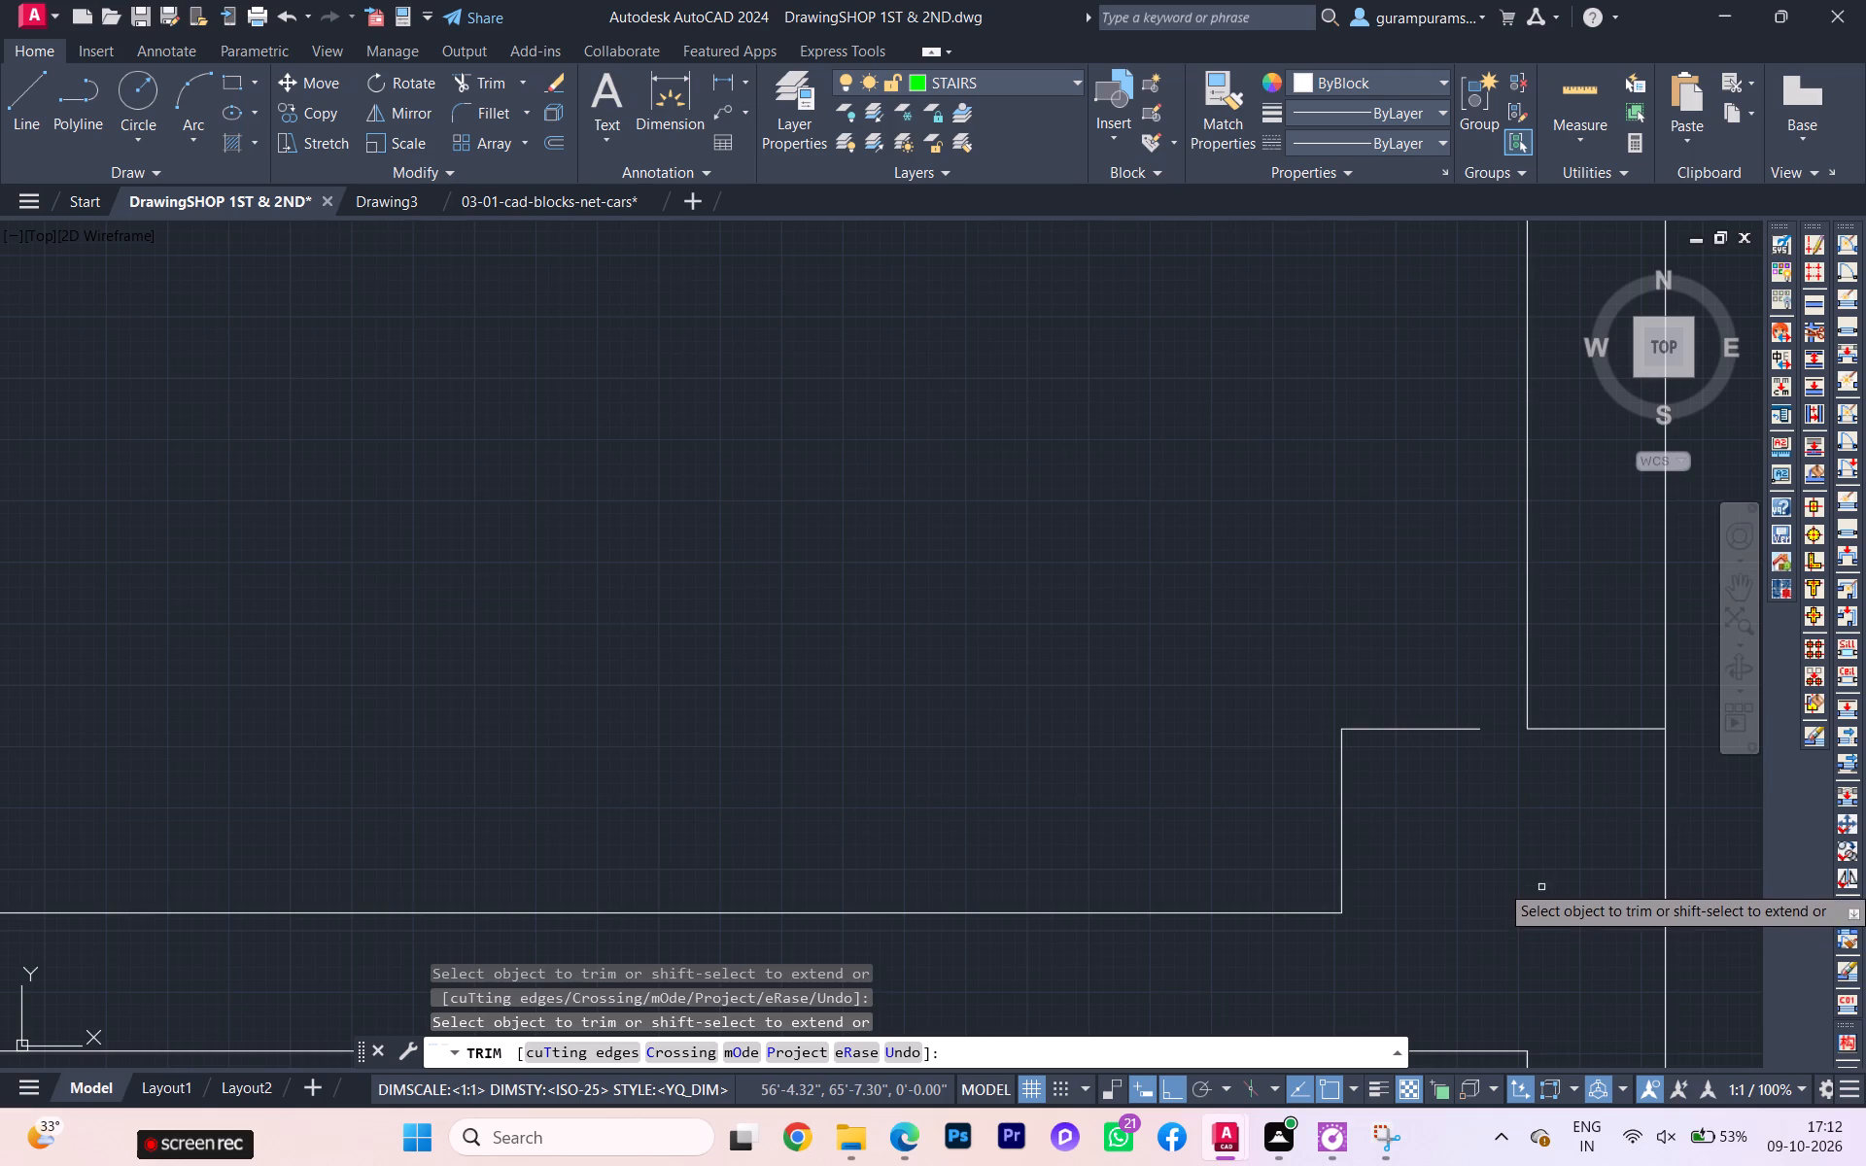
scroll(1464, 832, "down", 3)
left_click(1476, 951)
left_click(1468, 914)
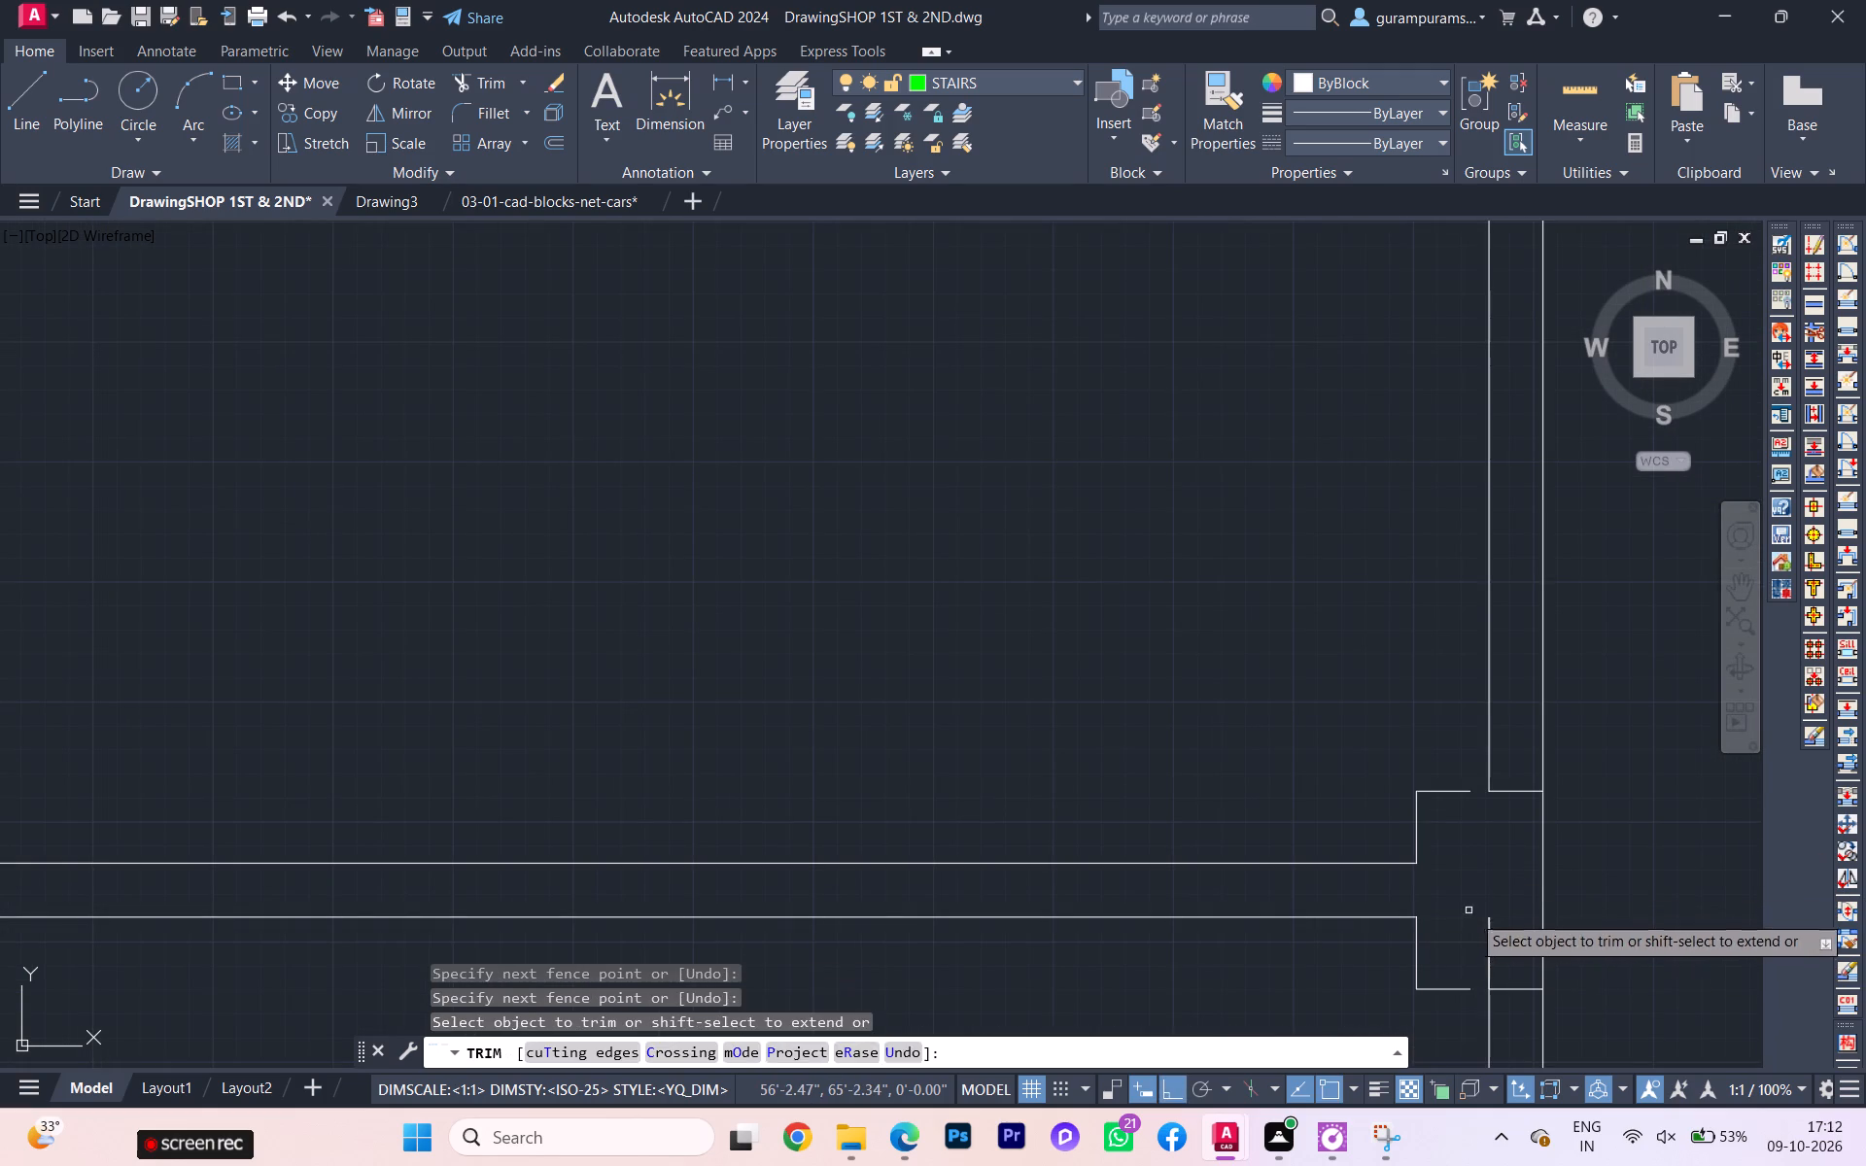
left_click(1476, 931)
left_click(1493, 940)
scroll(1468, 817, "down", 3)
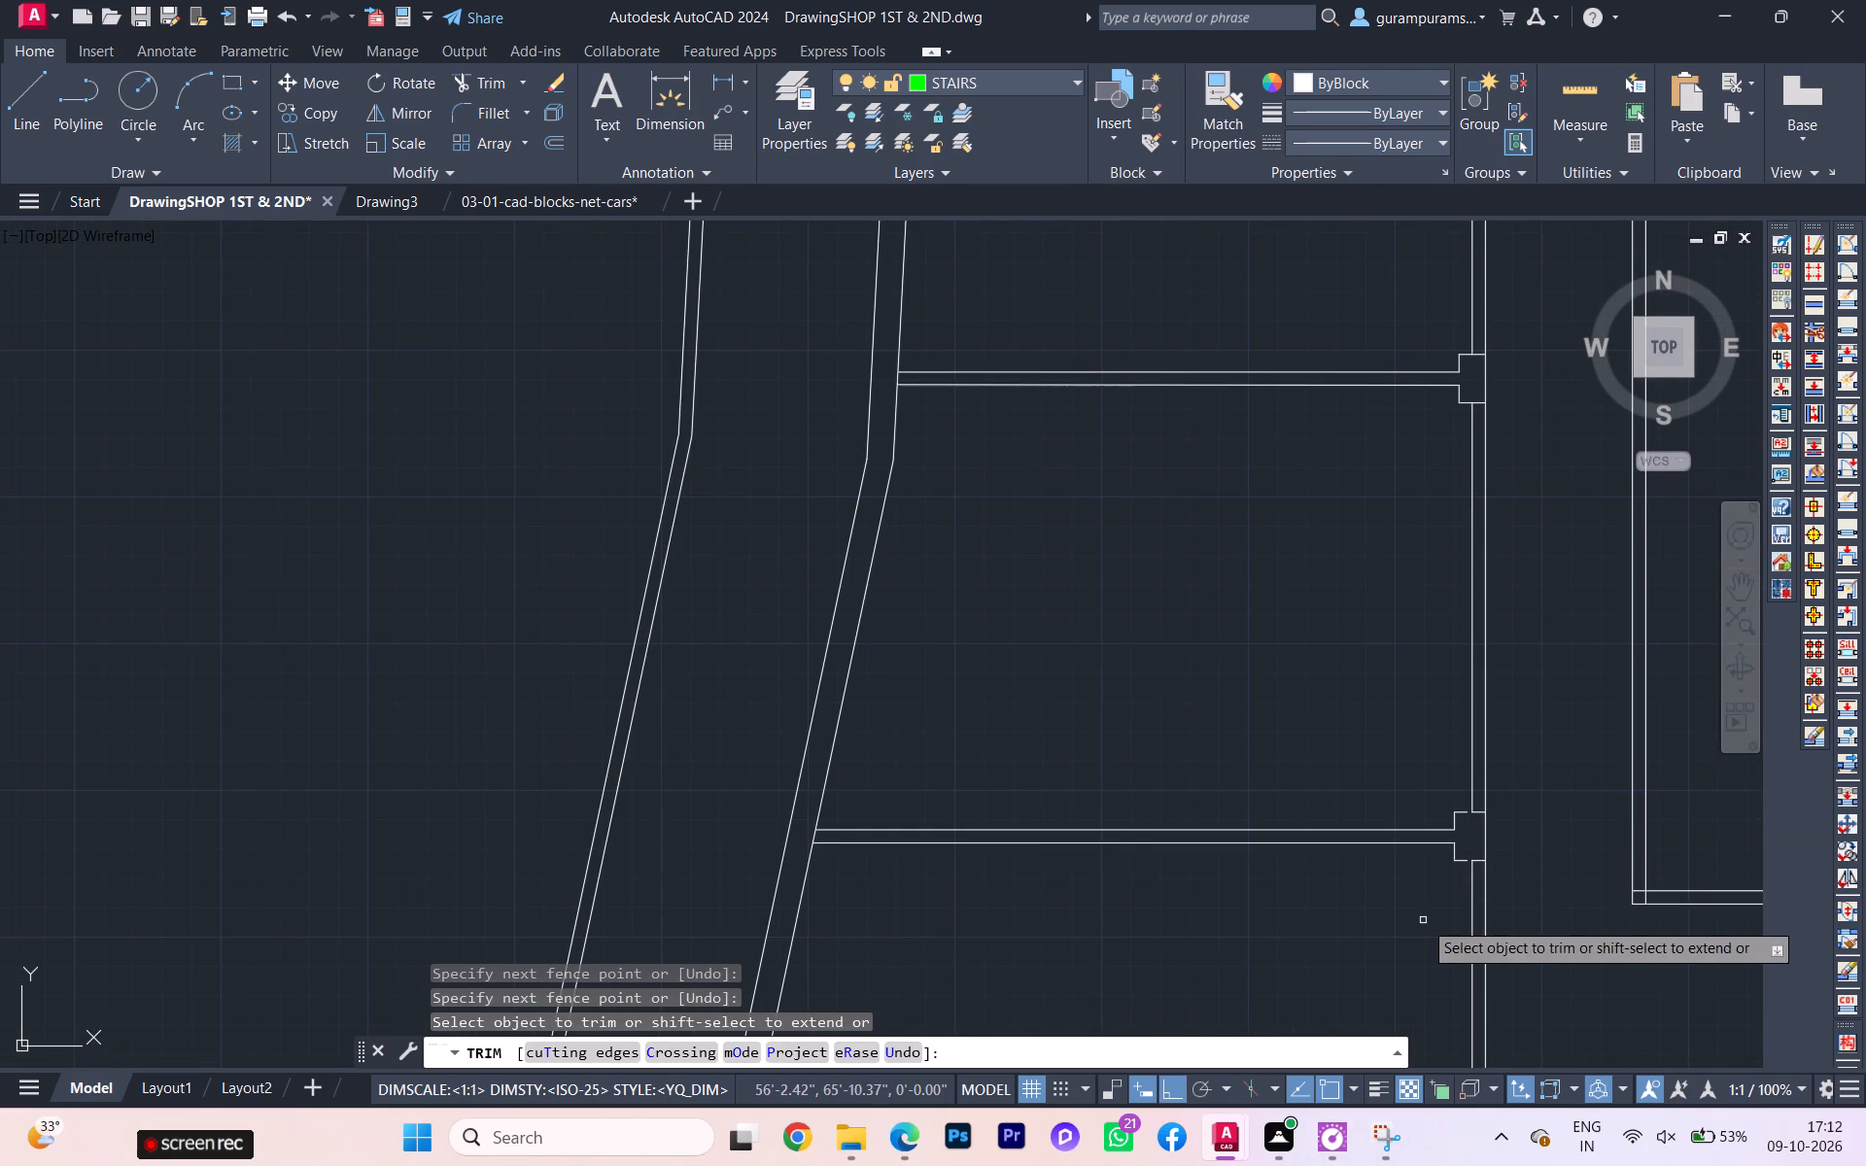
Trim the inner wall line and both partition line ends inside the pier at the second-lowest junction.
scroll(1288, 607, "down", 3)
scroll(1330, 796, "up", 2)
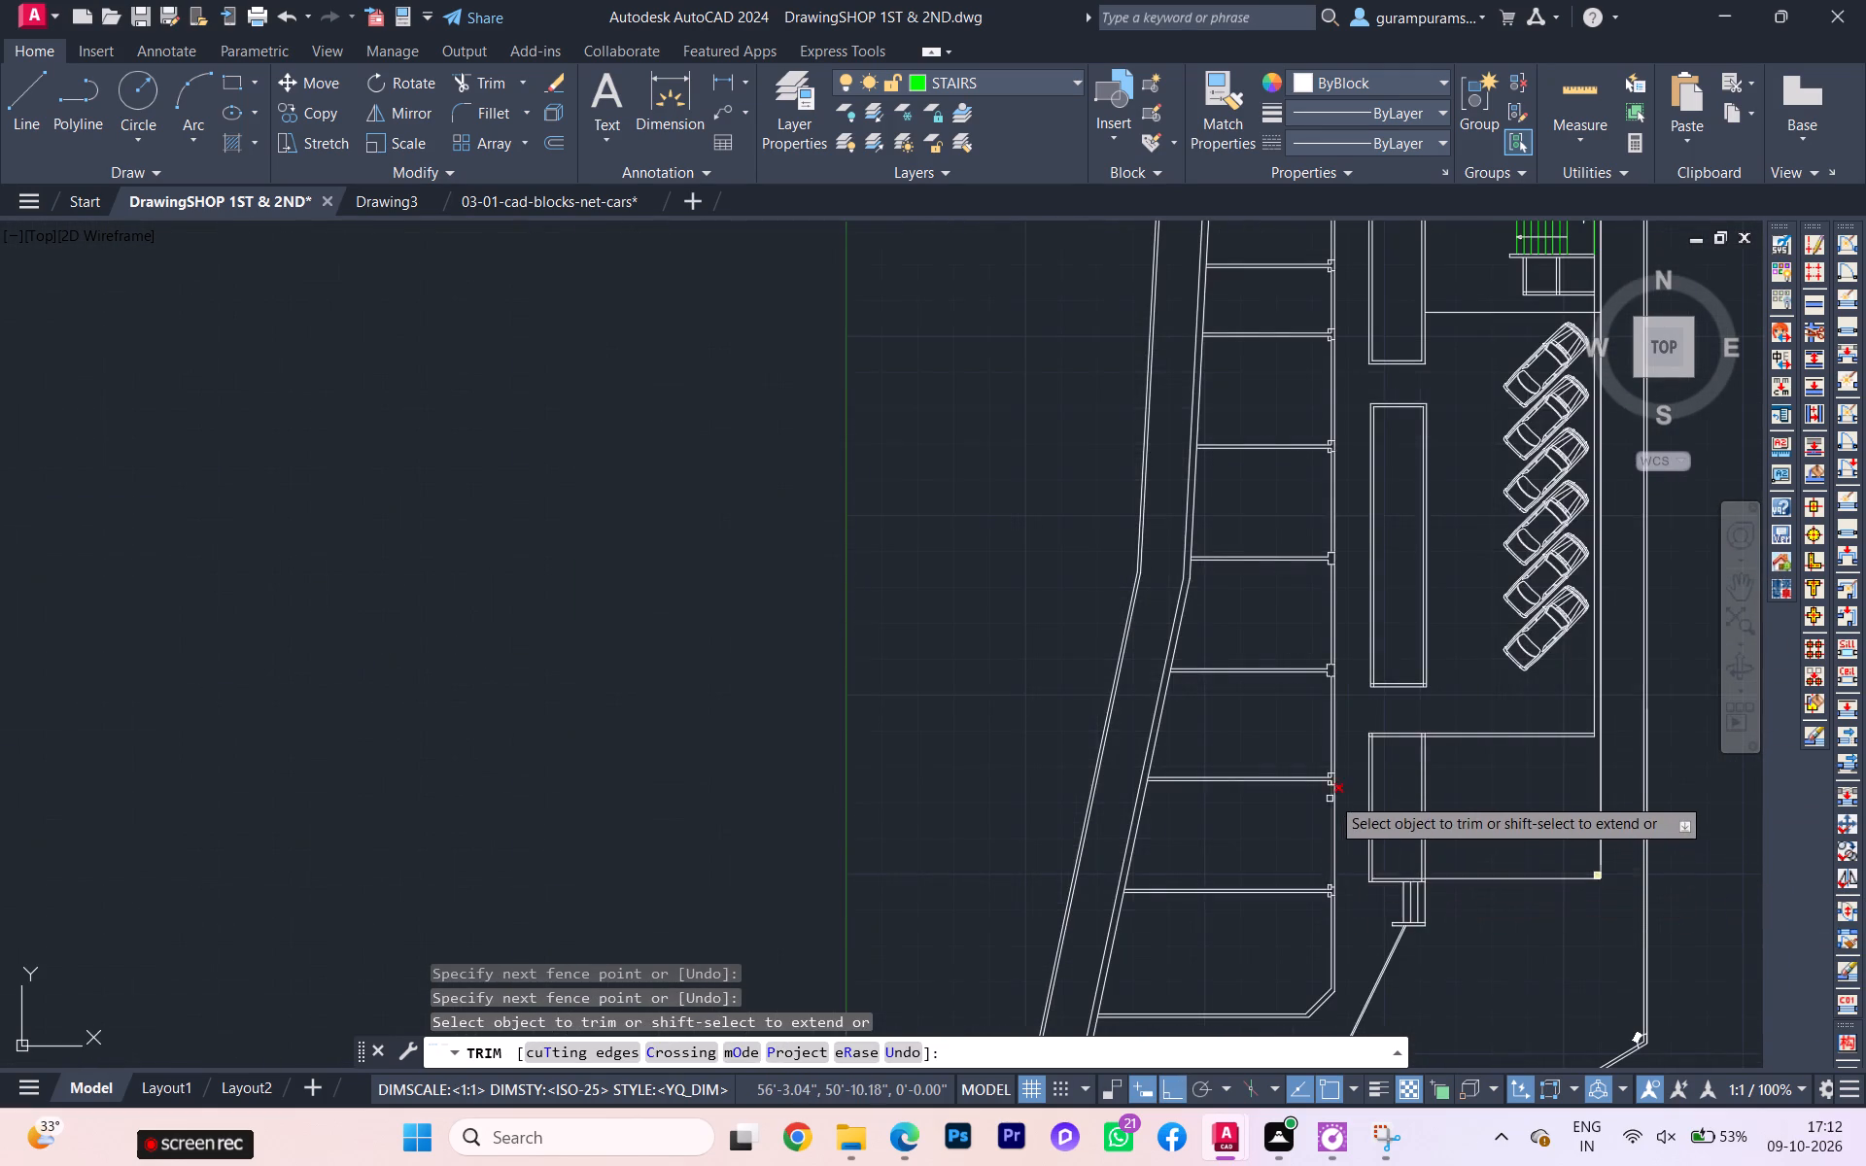
scroll(1330, 796, "up", 2)
scroll(1345, 713, "up", 3)
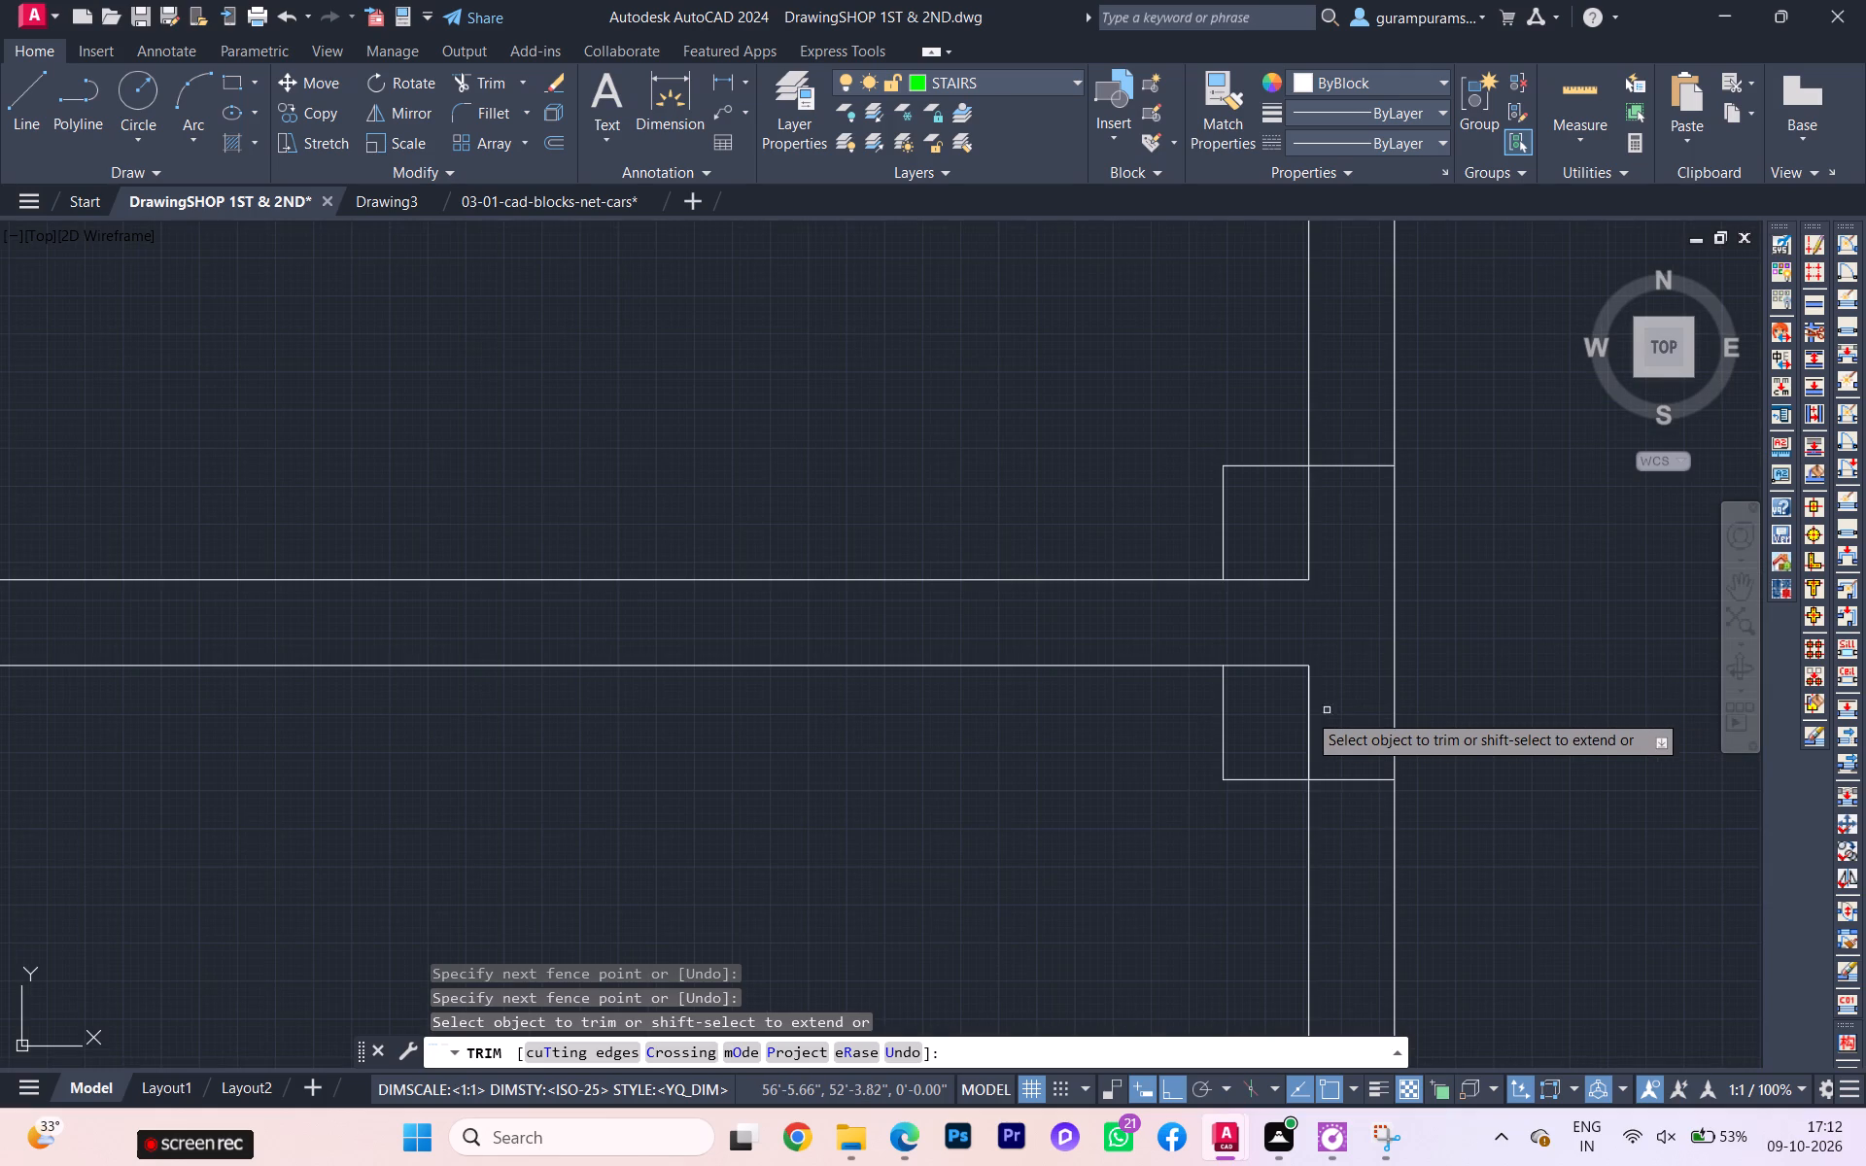
left_click(1346, 719)
left_click(1268, 659)
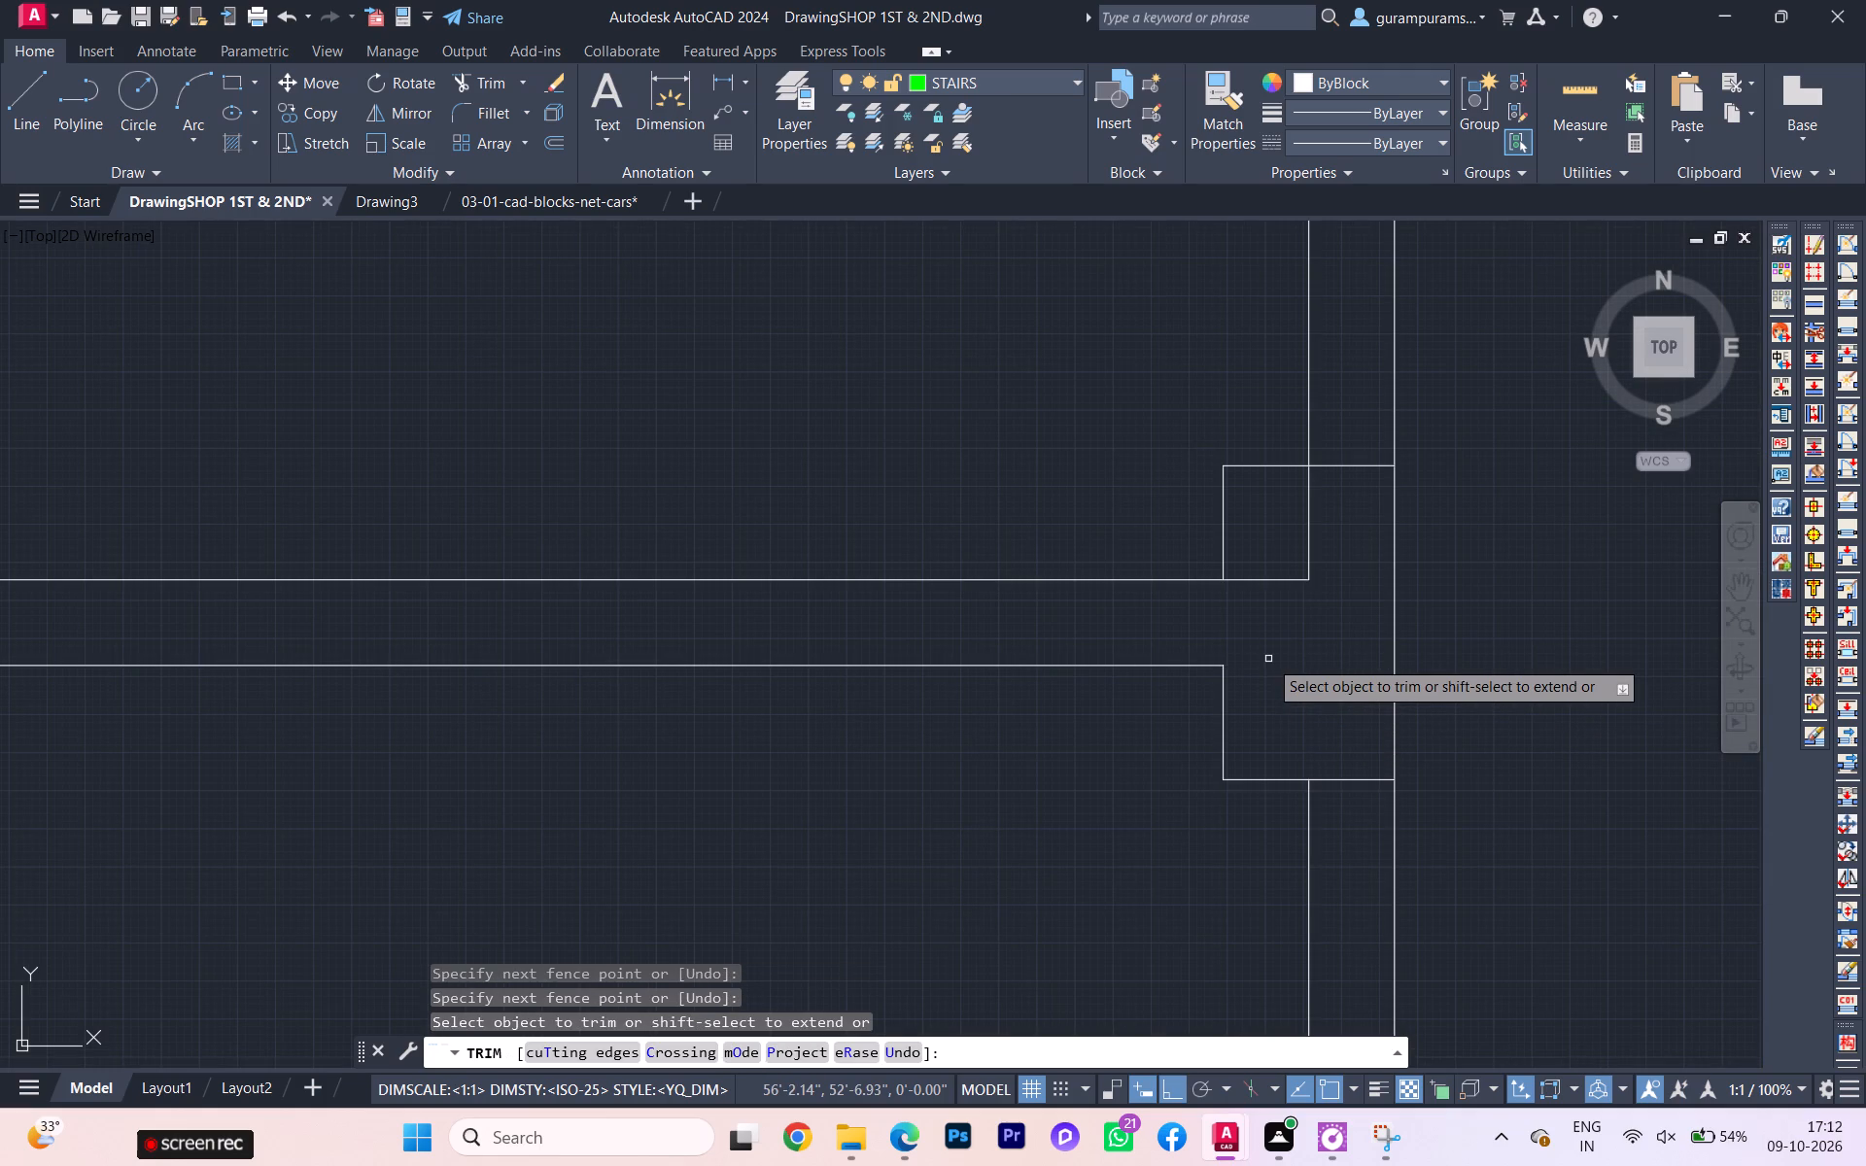
left_click(1330, 534)
left_click(1239, 596)
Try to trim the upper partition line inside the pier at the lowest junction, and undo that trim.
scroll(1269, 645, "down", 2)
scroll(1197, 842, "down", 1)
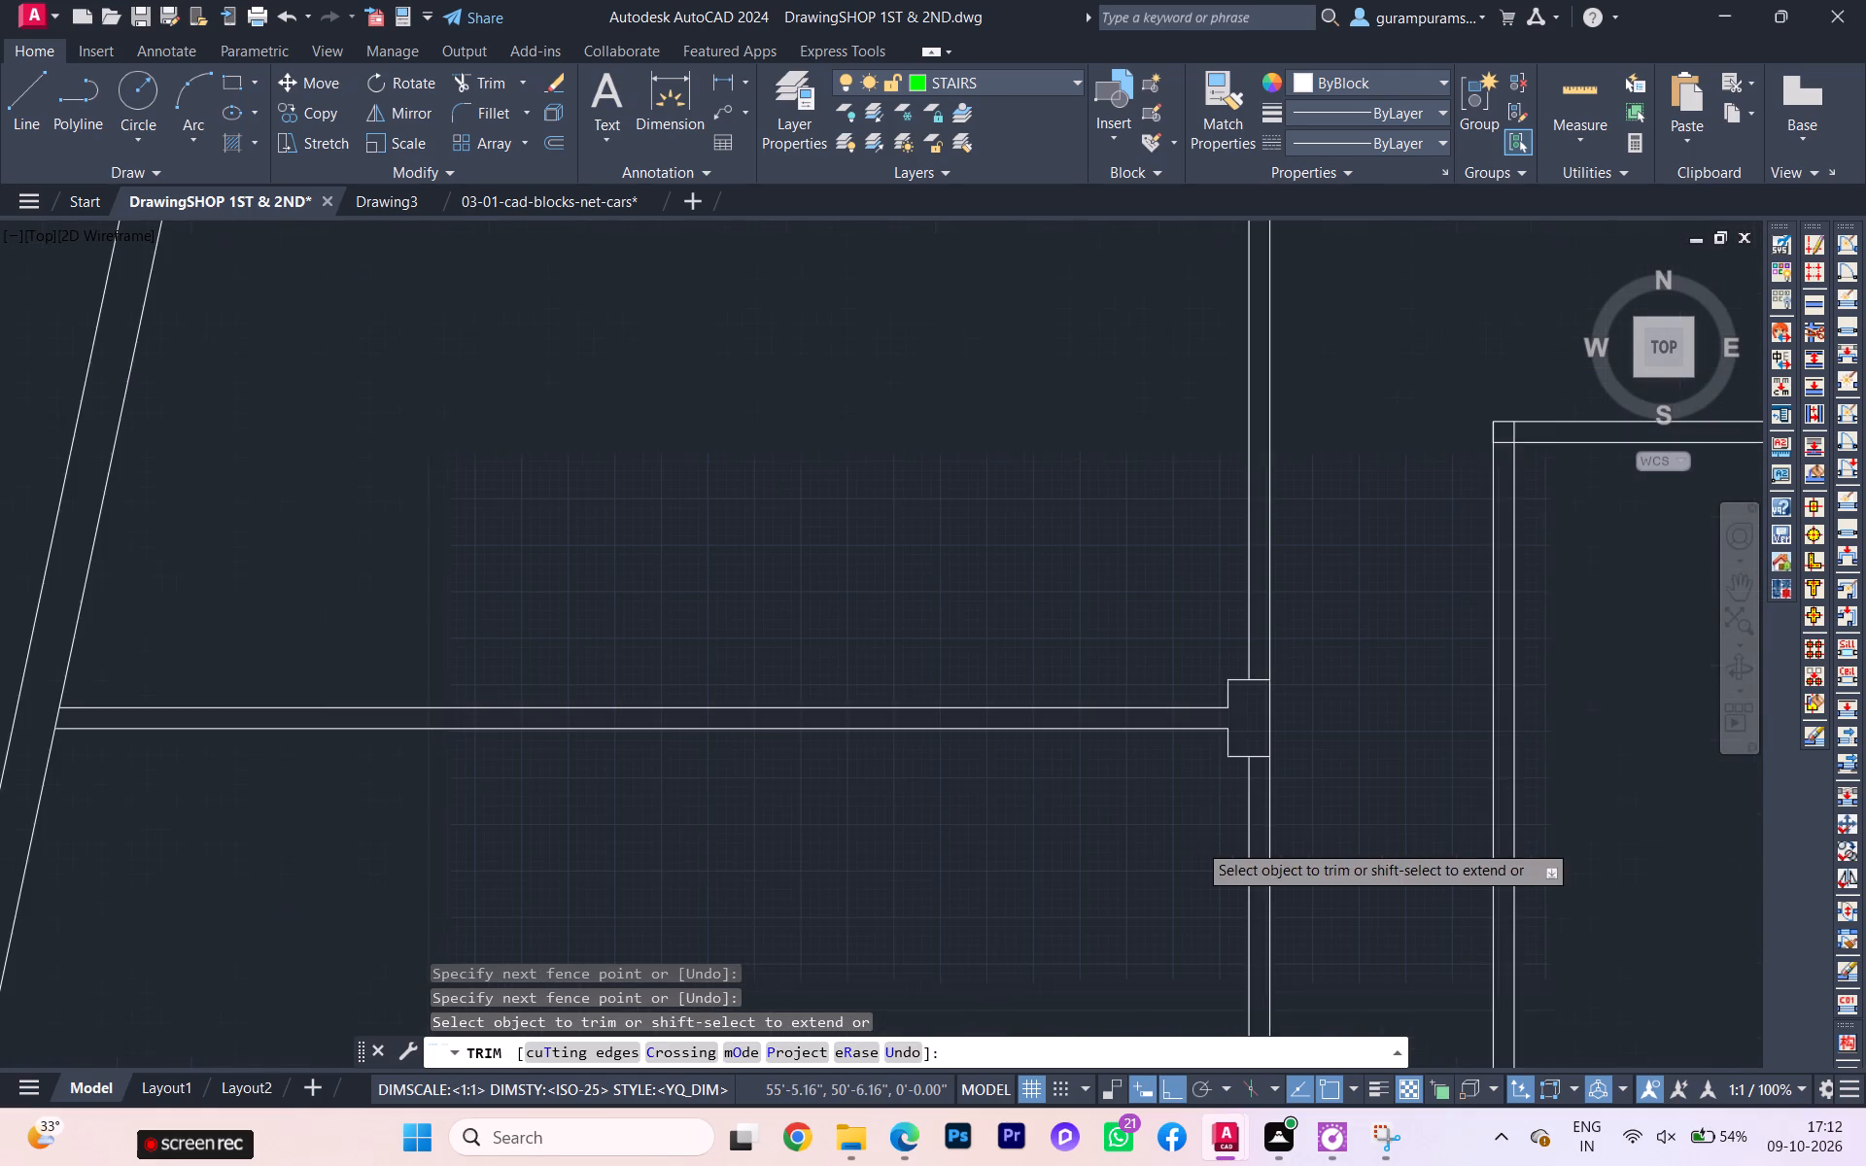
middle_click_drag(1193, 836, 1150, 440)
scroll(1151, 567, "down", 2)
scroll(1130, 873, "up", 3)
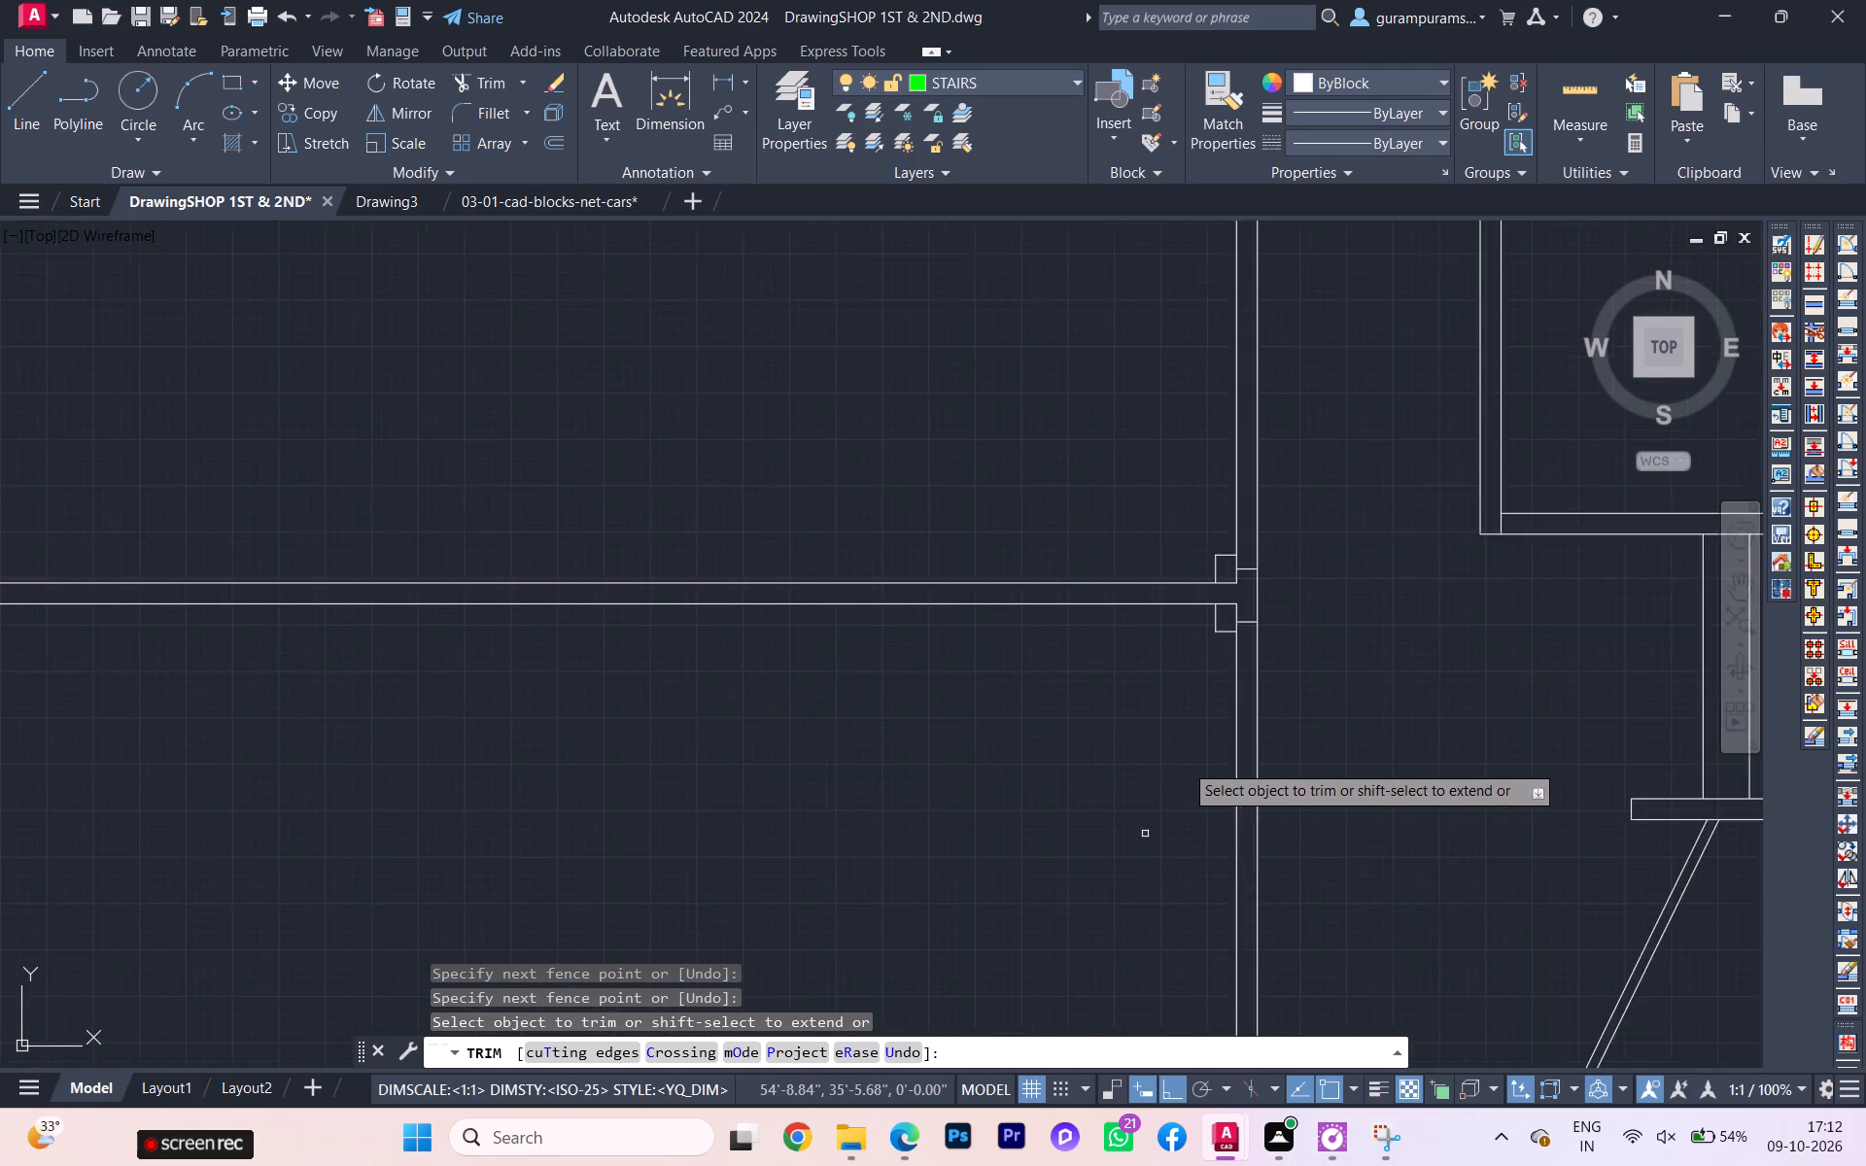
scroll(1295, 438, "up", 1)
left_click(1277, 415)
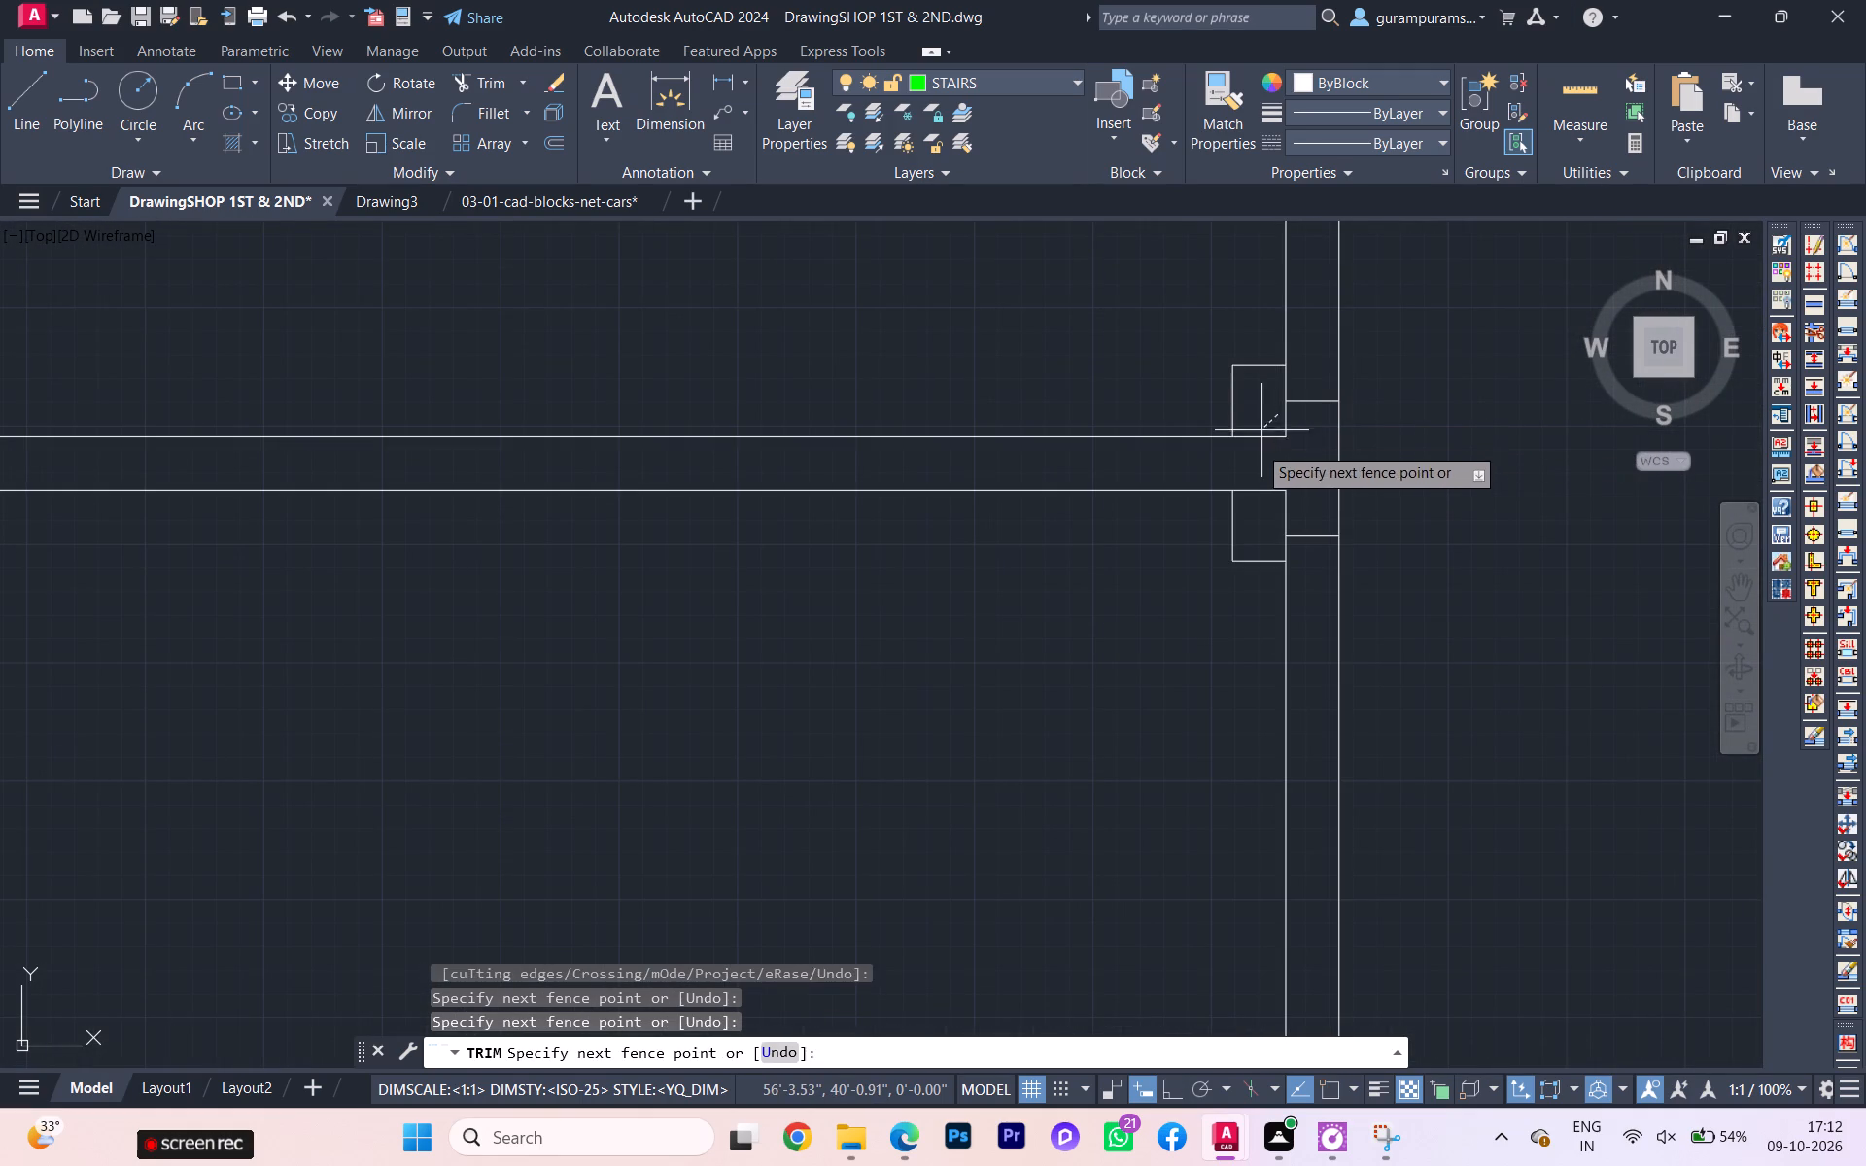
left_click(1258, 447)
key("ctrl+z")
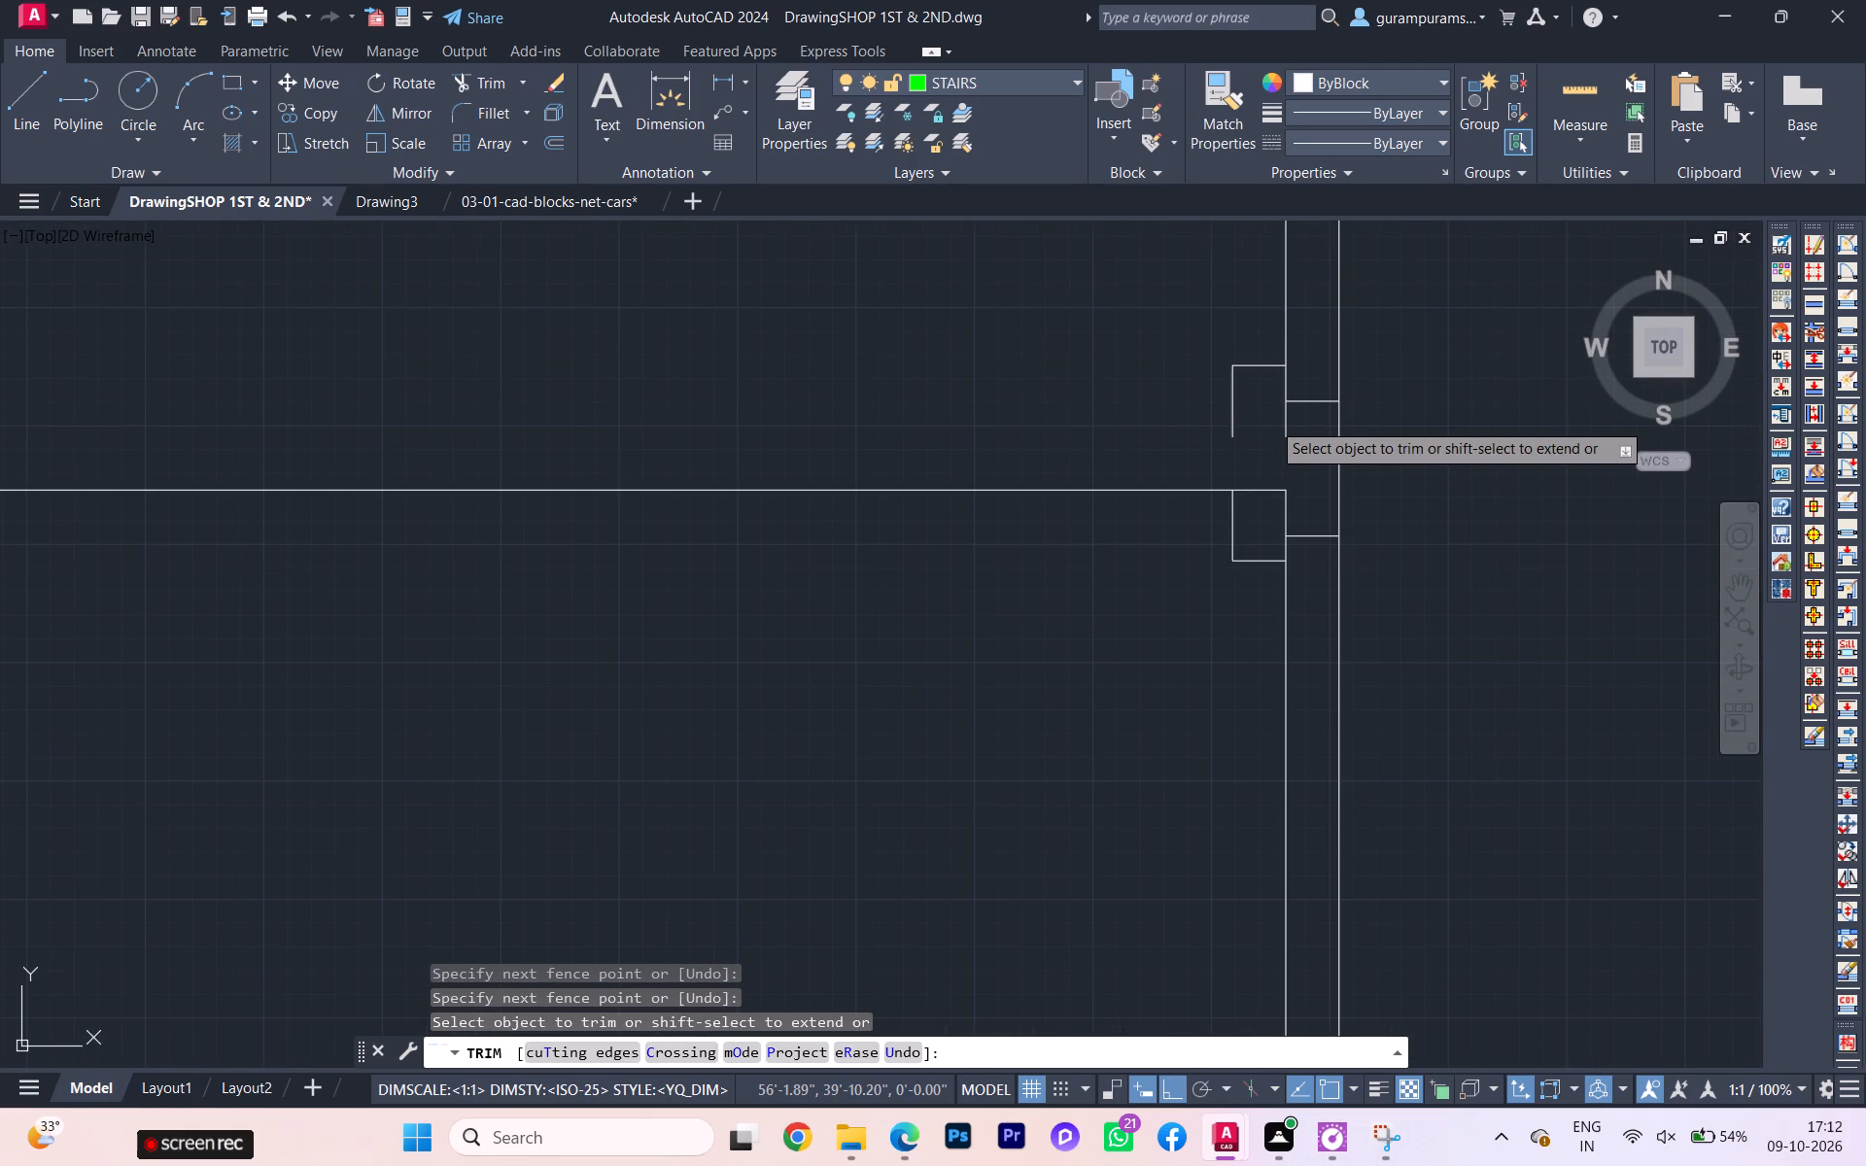
Trim the lower partition line end and the lower part of the inner wall line inside the pier at the lowest junction.
scroll(1335, 550, "down", 4)
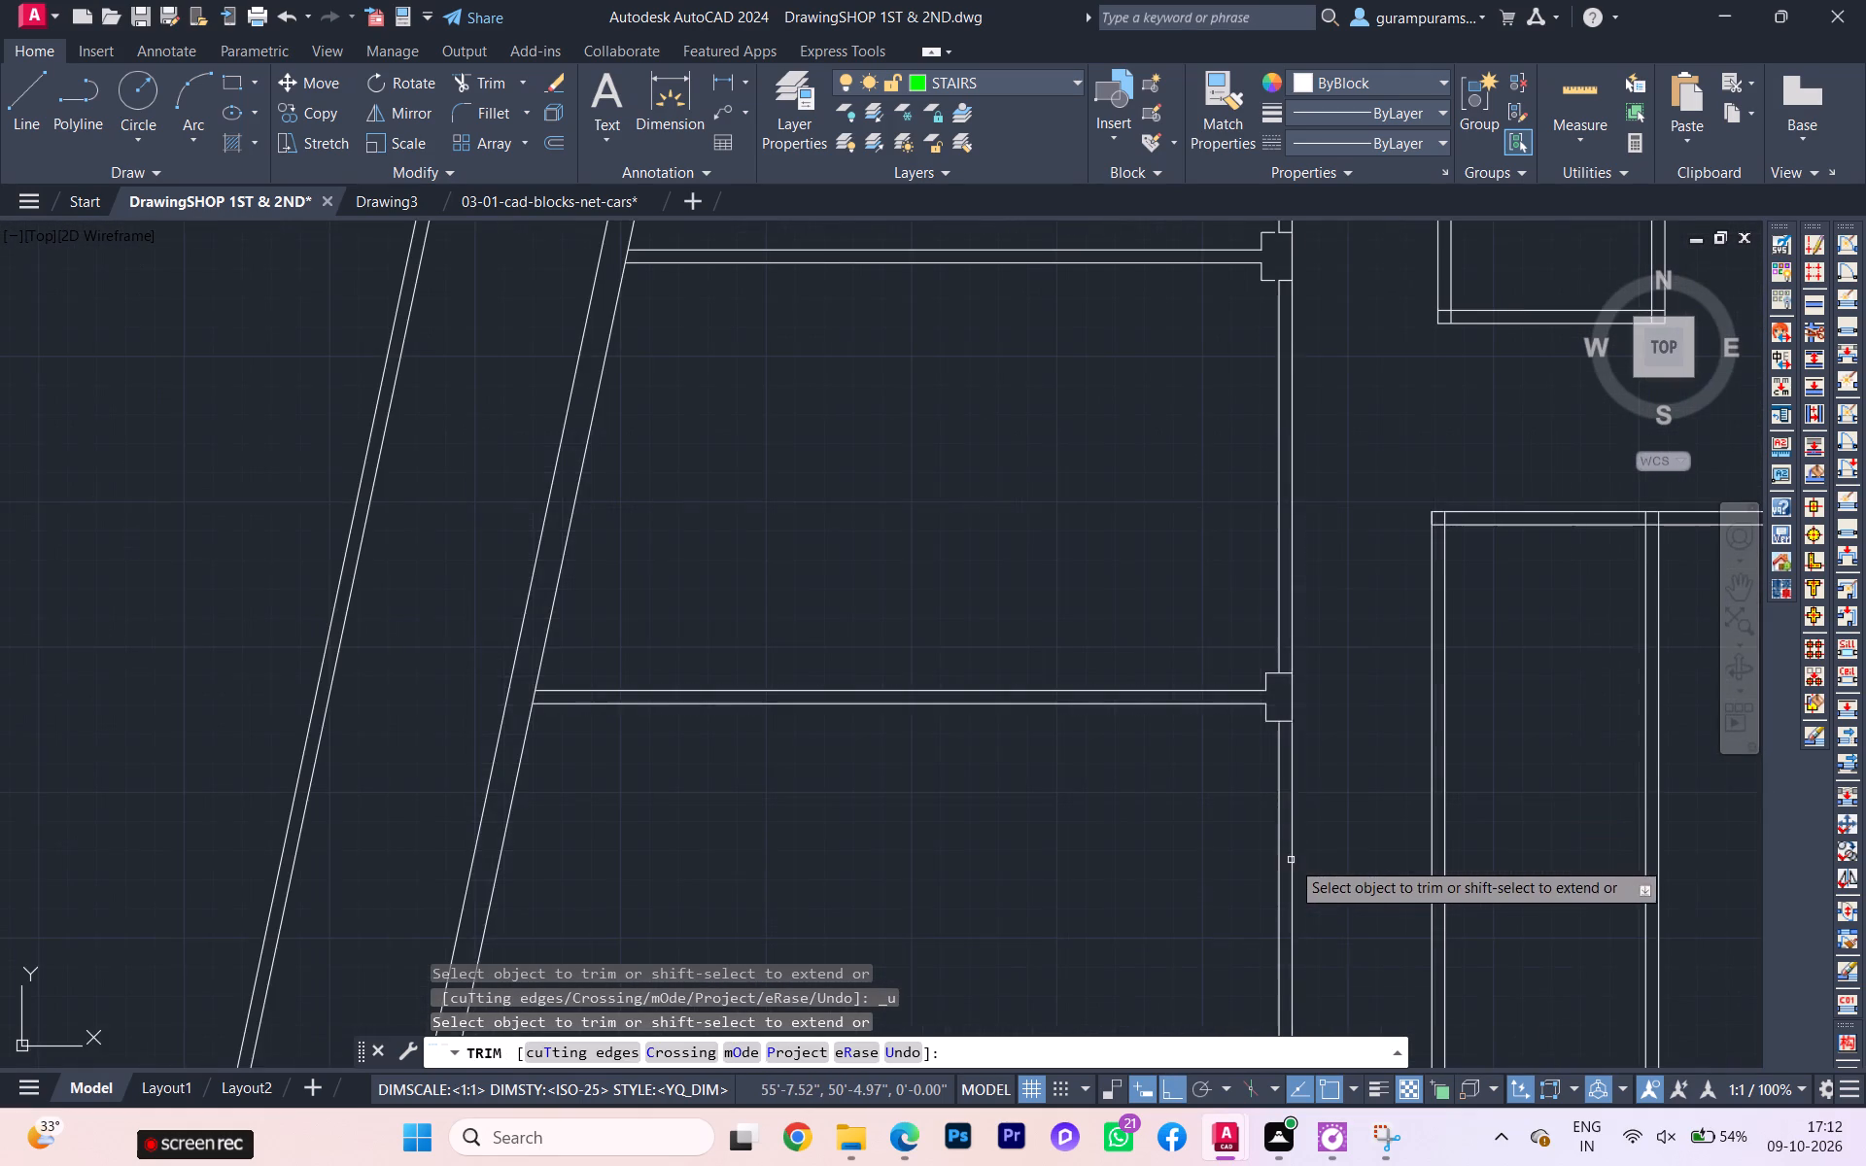
scroll(1261, 884, "down", 1)
middle_click_drag(1203, 841, 1122, 429)
scroll(1192, 636, "up", 3)
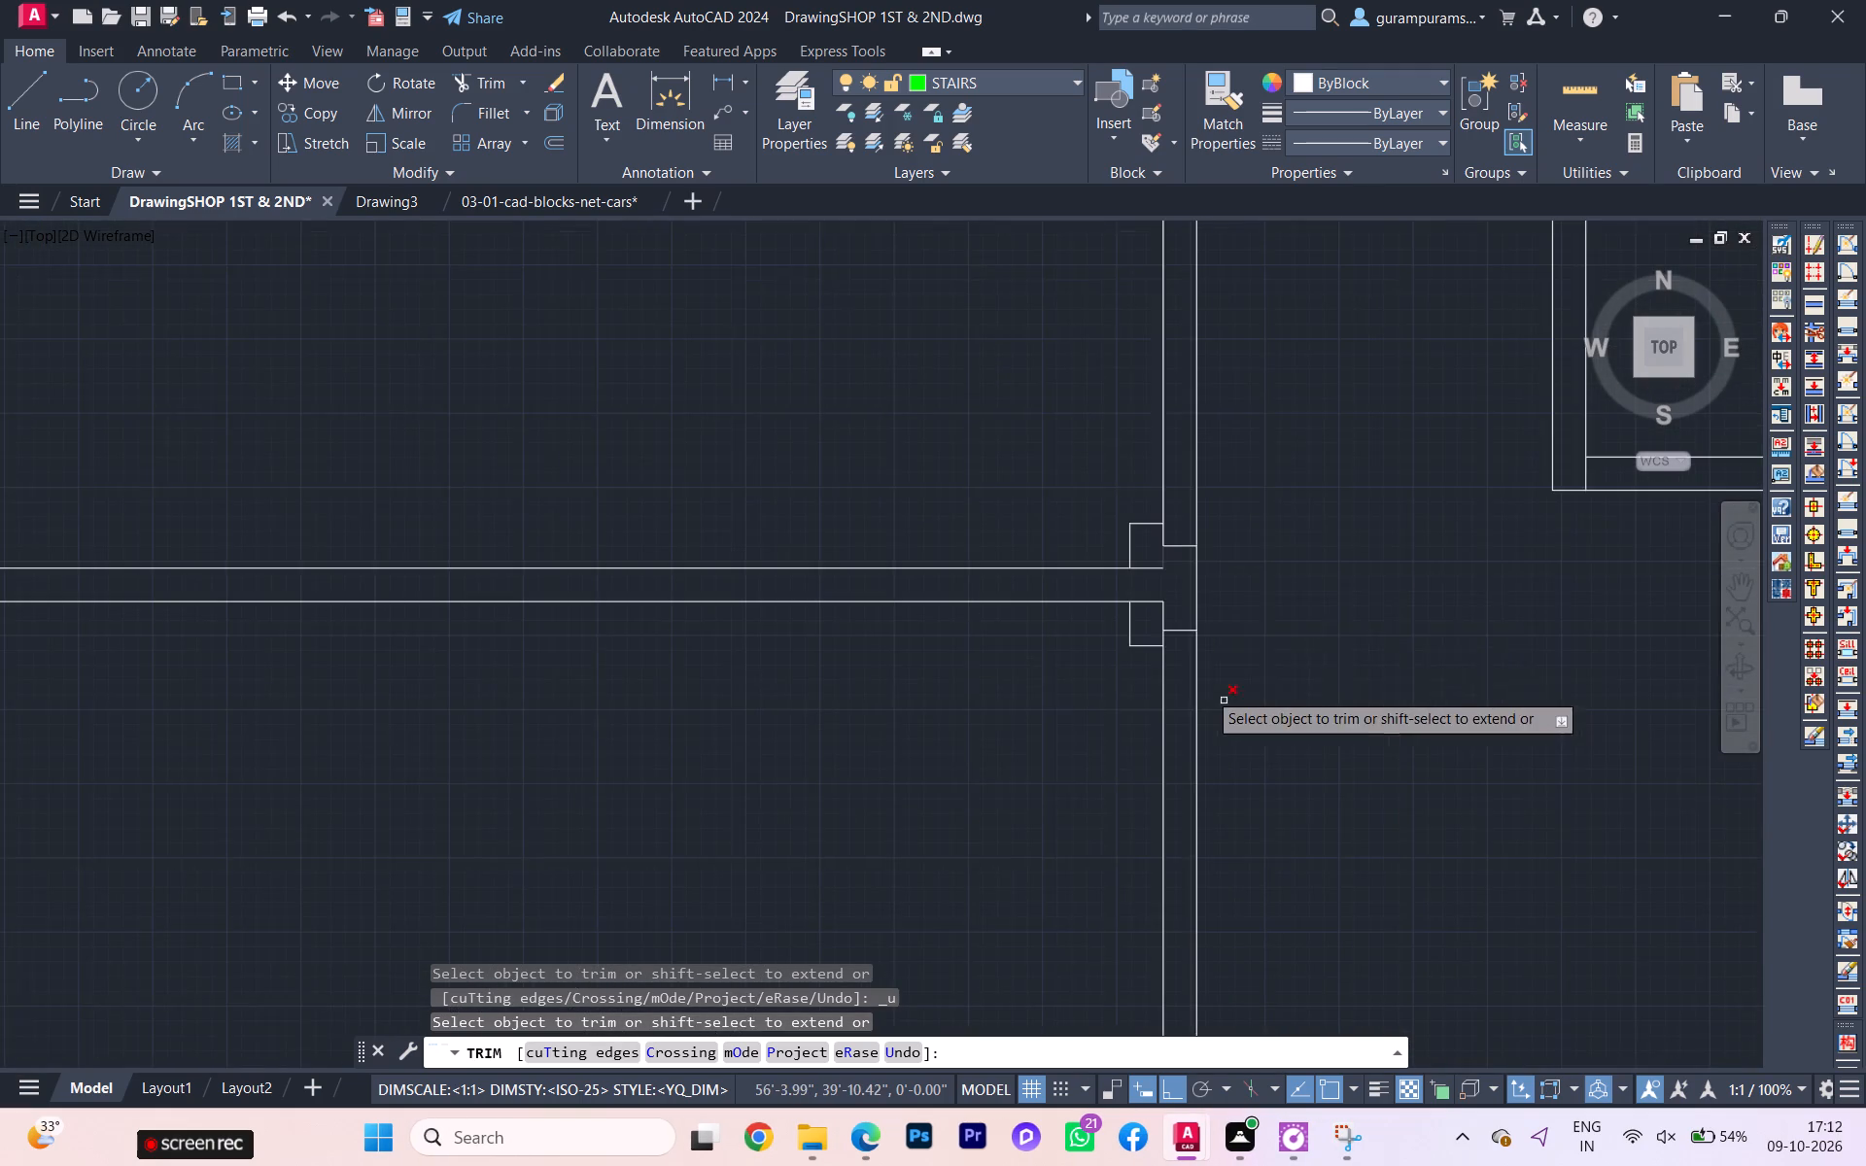
scroll(1125, 604, "up", 5)
left_click(1156, 615)
left_click(1182, 585)
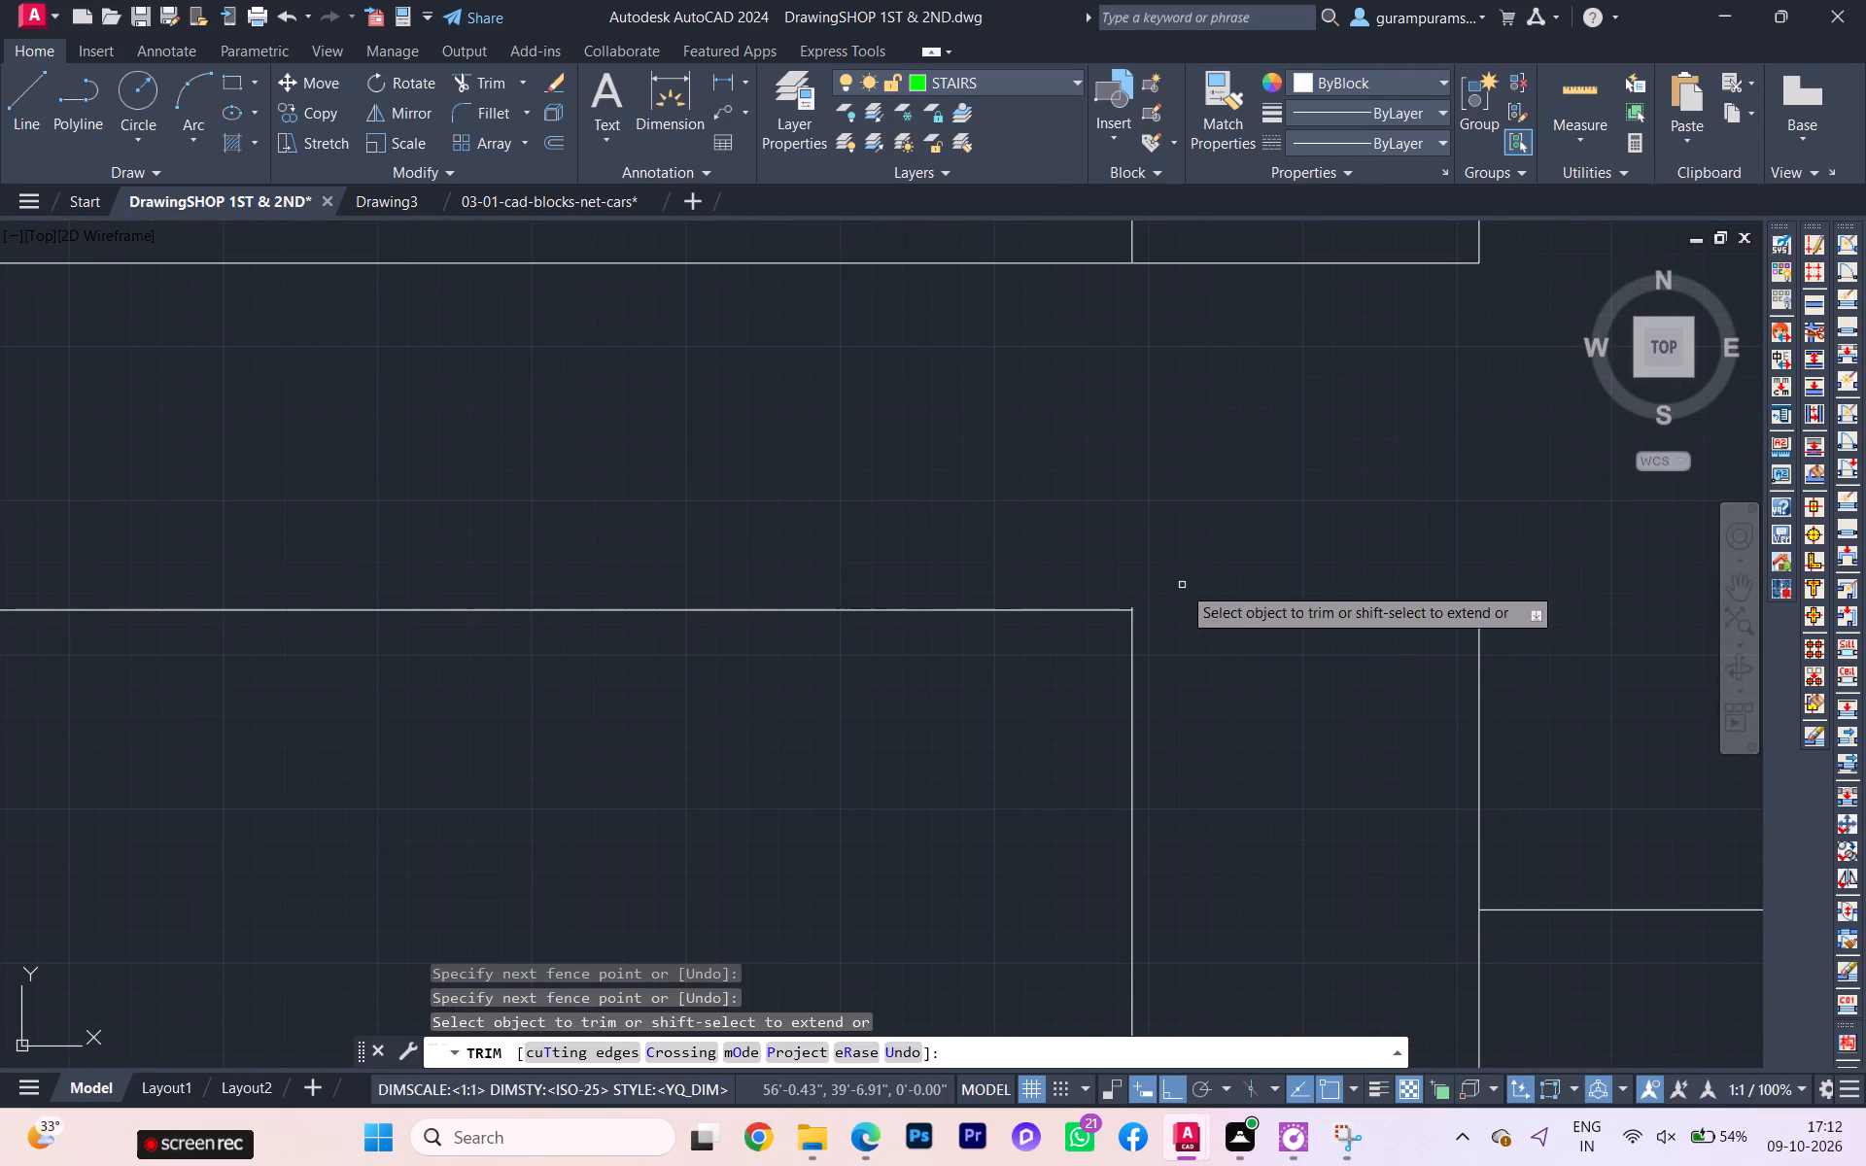
left_click(1516, 695)
left_click(1439, 703)
scroll(1260, 697, "down", 3)
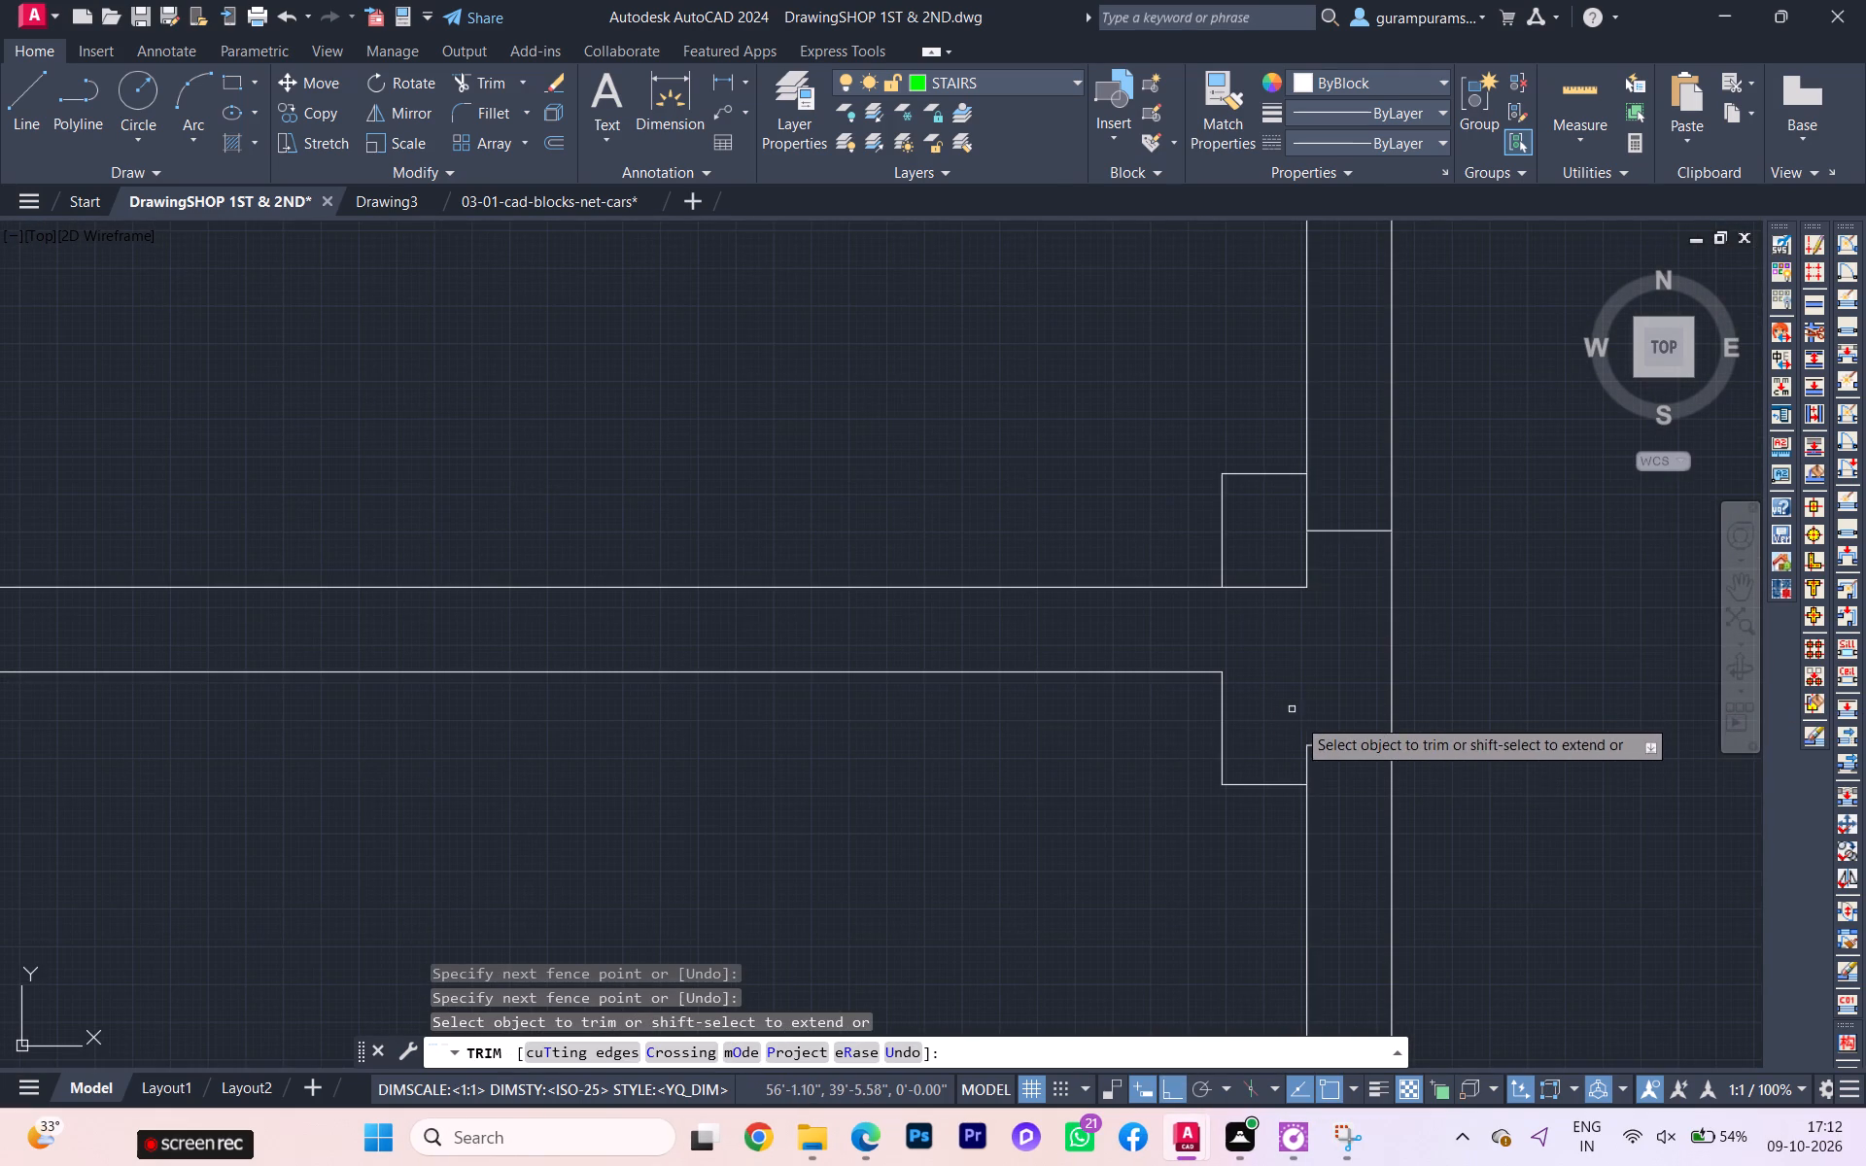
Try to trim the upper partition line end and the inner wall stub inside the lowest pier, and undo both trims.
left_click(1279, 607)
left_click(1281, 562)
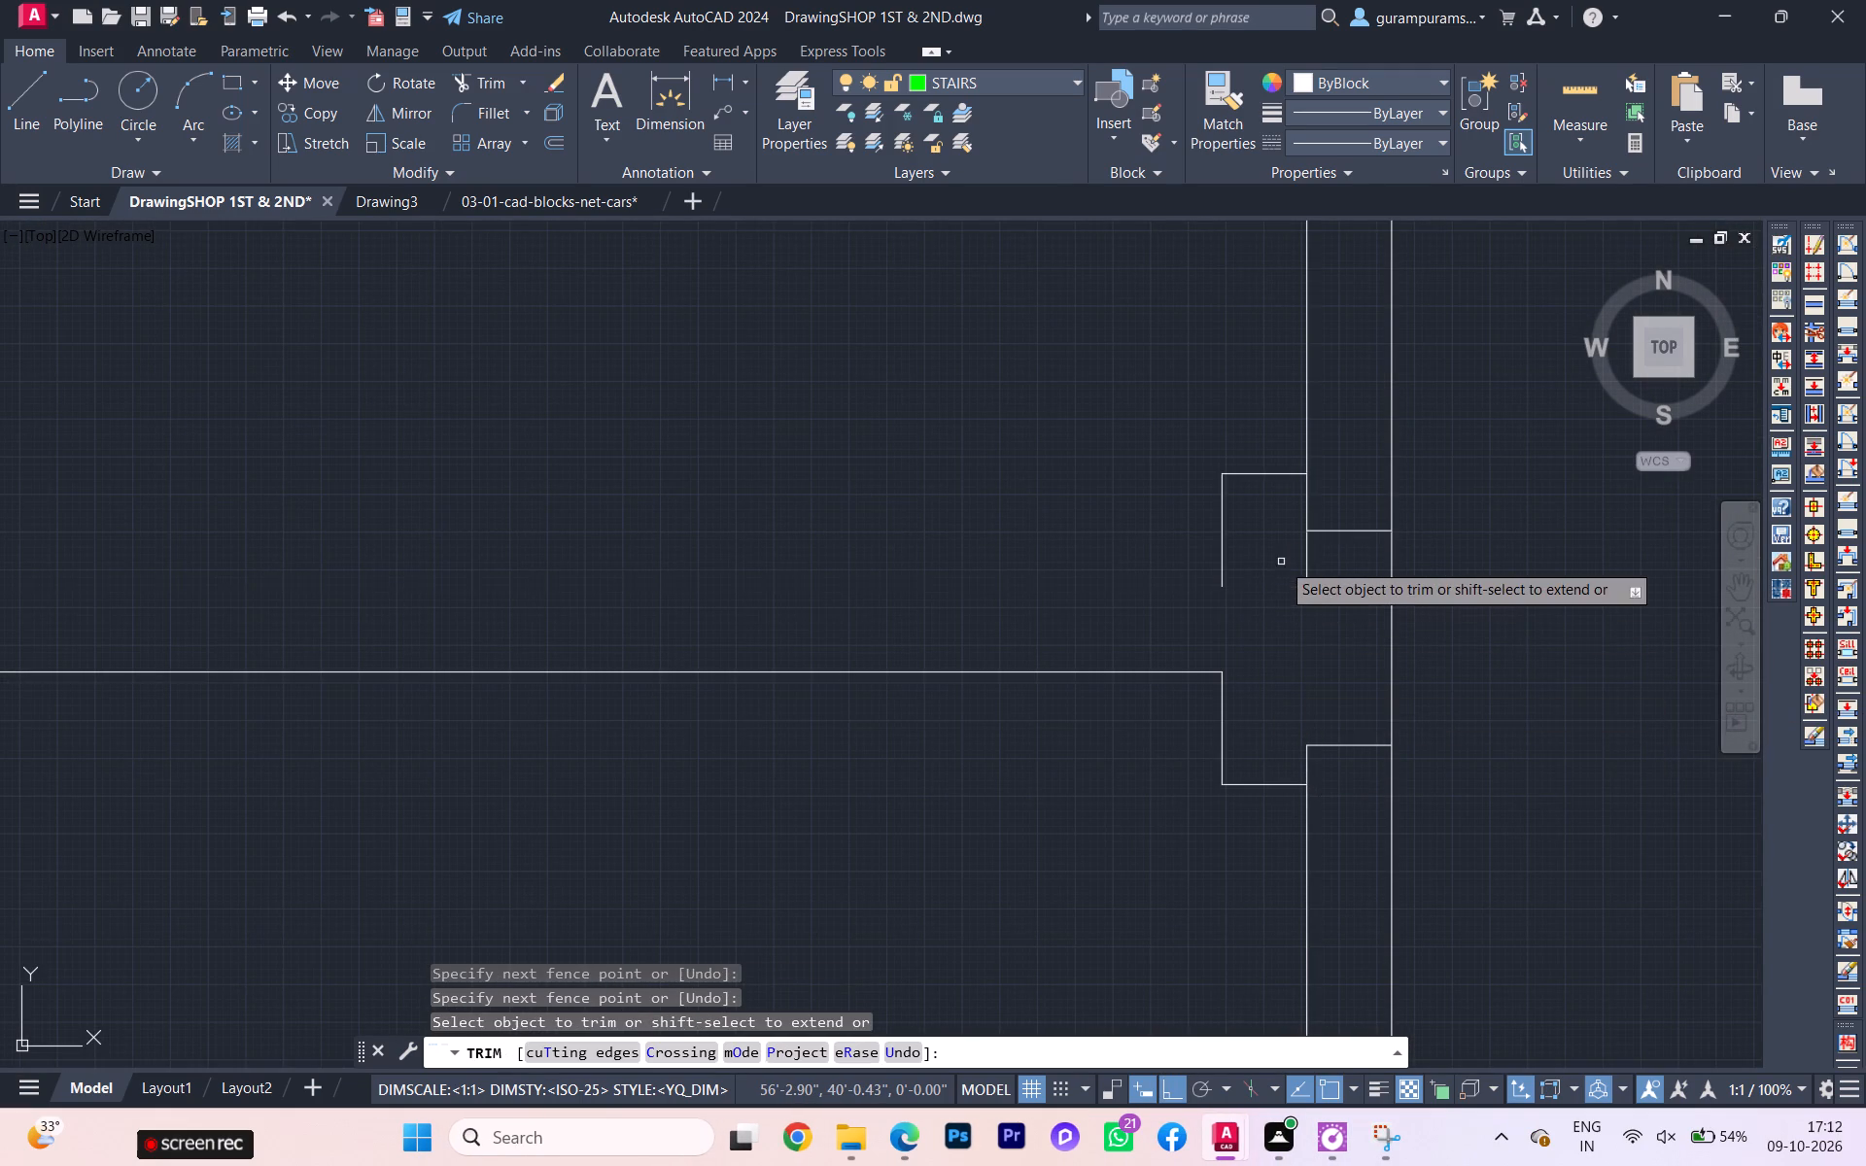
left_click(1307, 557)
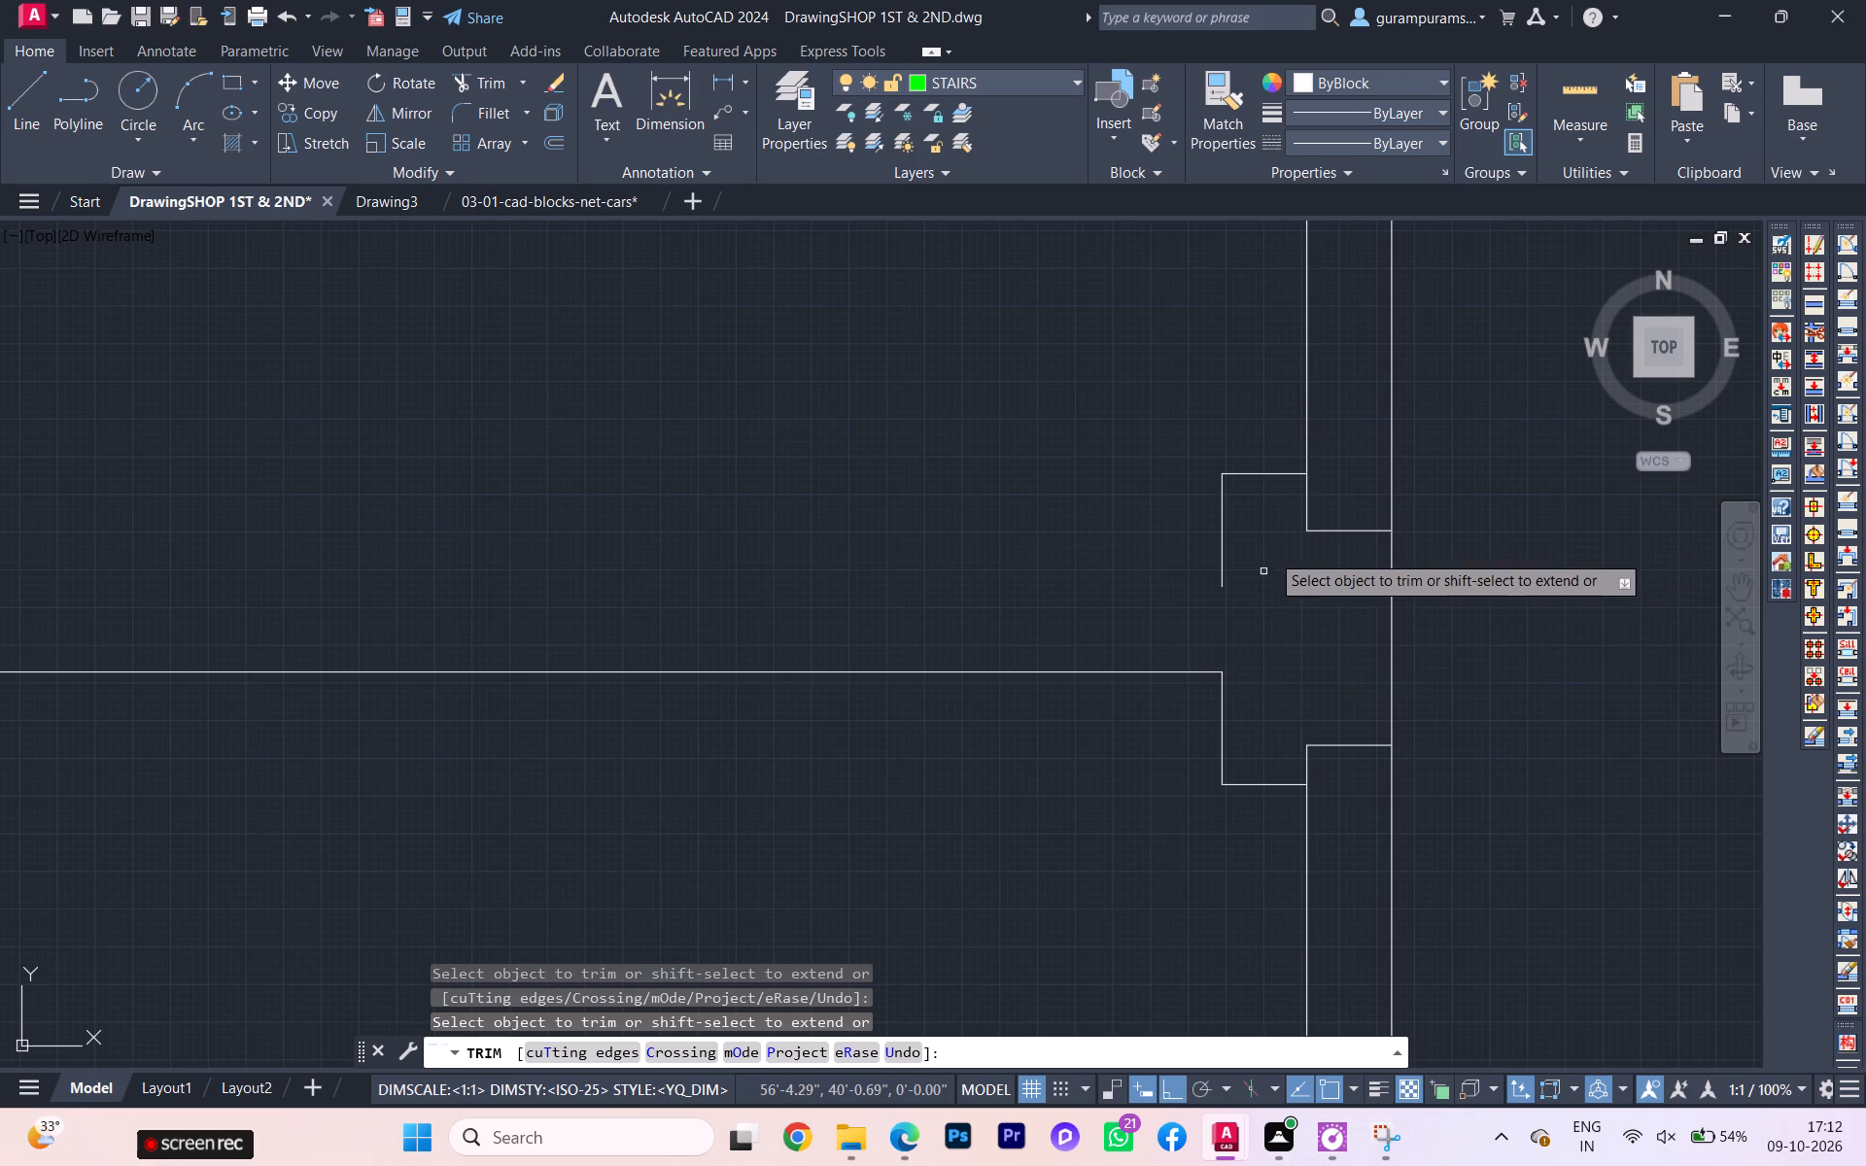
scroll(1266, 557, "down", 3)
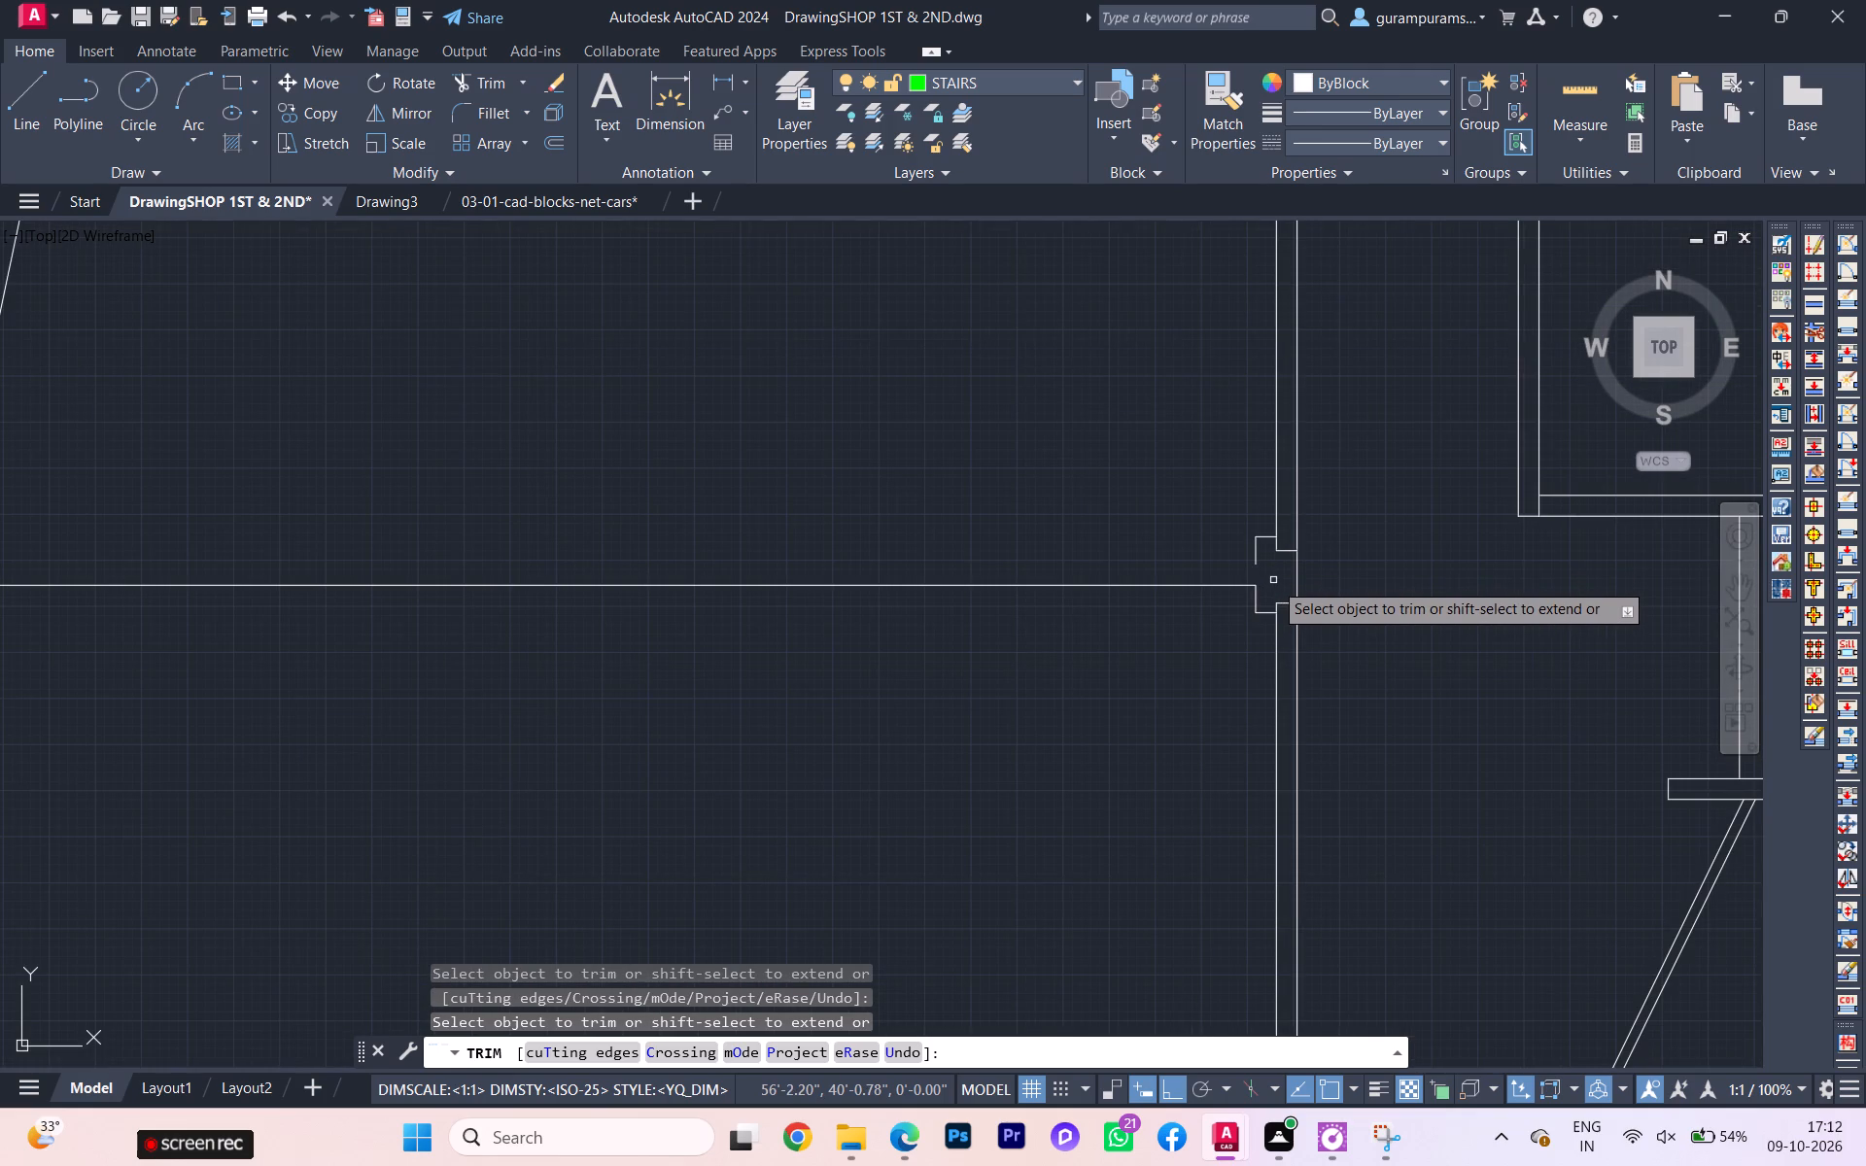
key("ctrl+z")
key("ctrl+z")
Trim the lower partition line end and the lower part of the inner wall line inside the pier at the fifth-lowest junction.
scroll(1277, 593, "down", 3, "ctrl")
scroll(1280, 596, "down", 1)
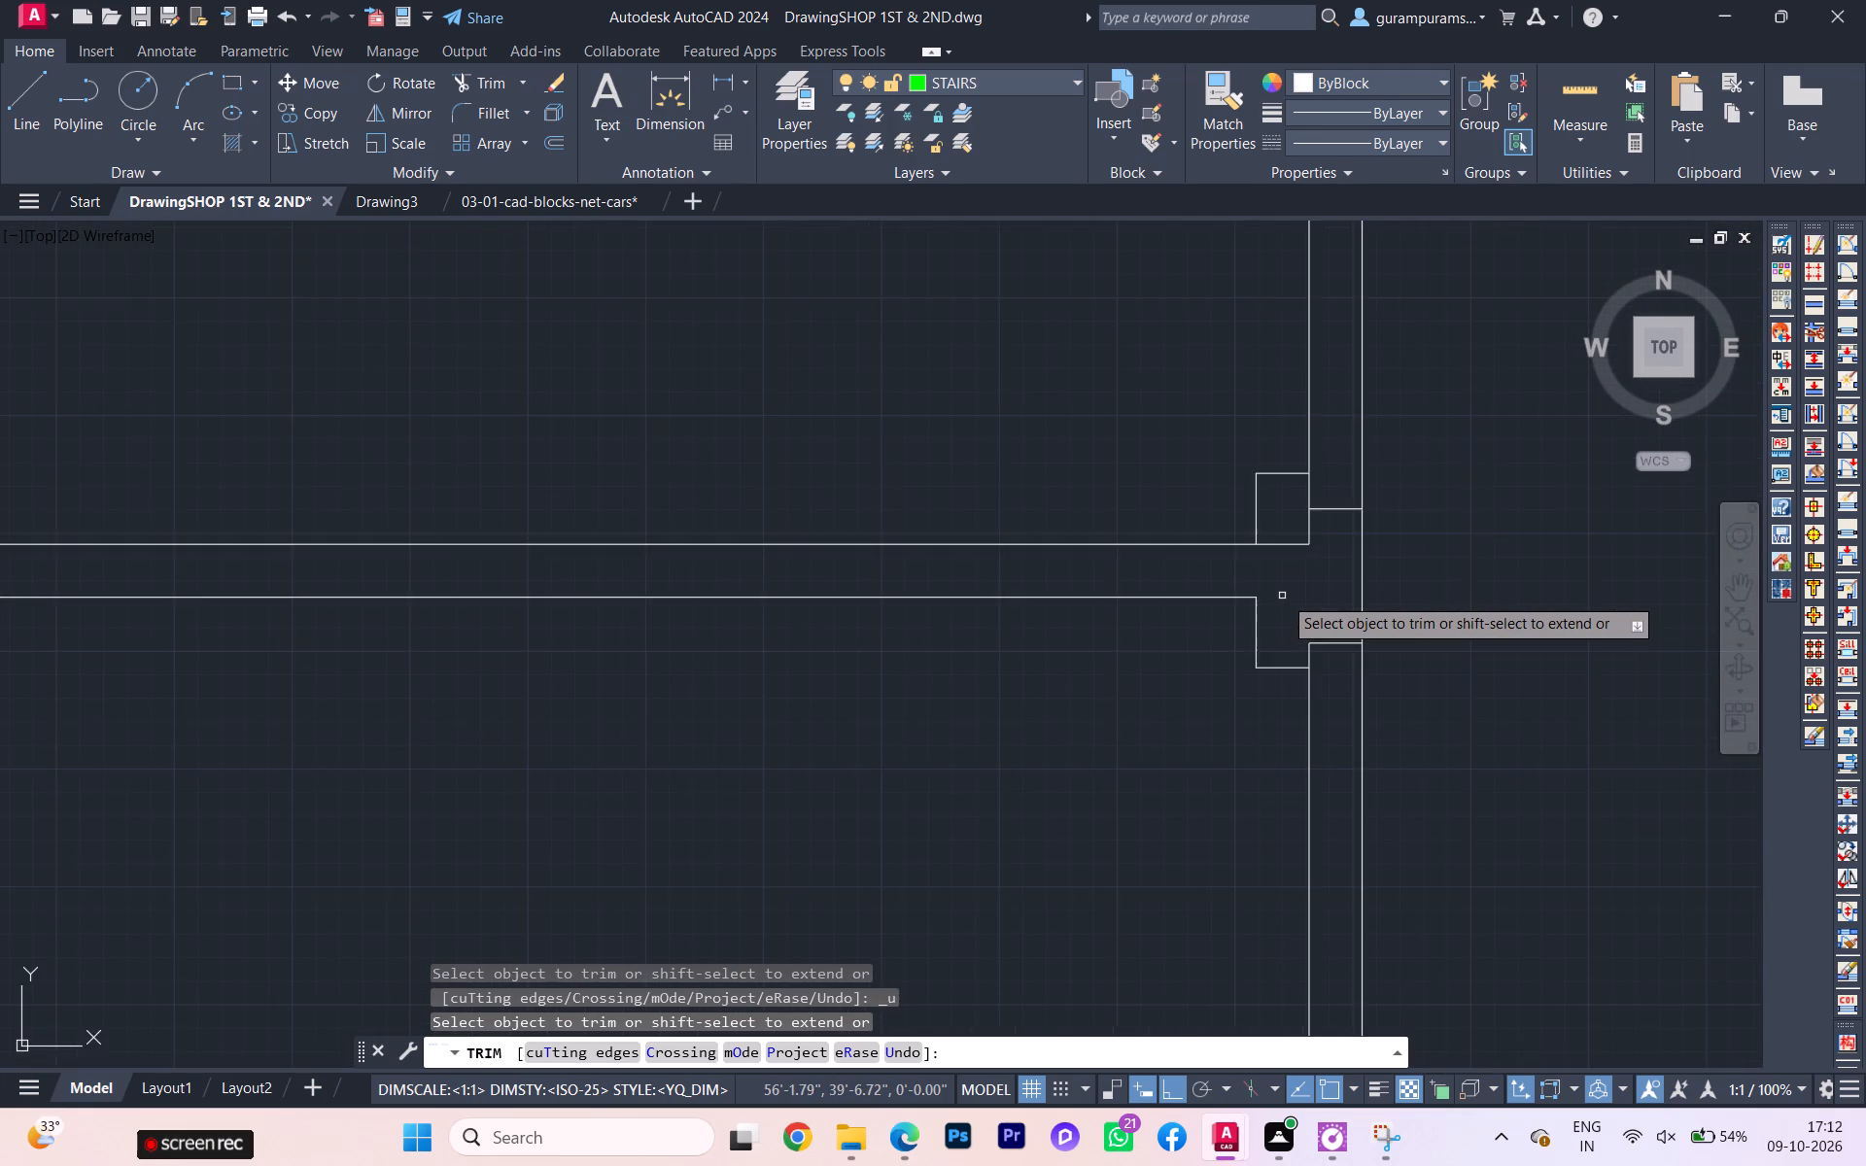
scroll(1283, 596, "down", 5)
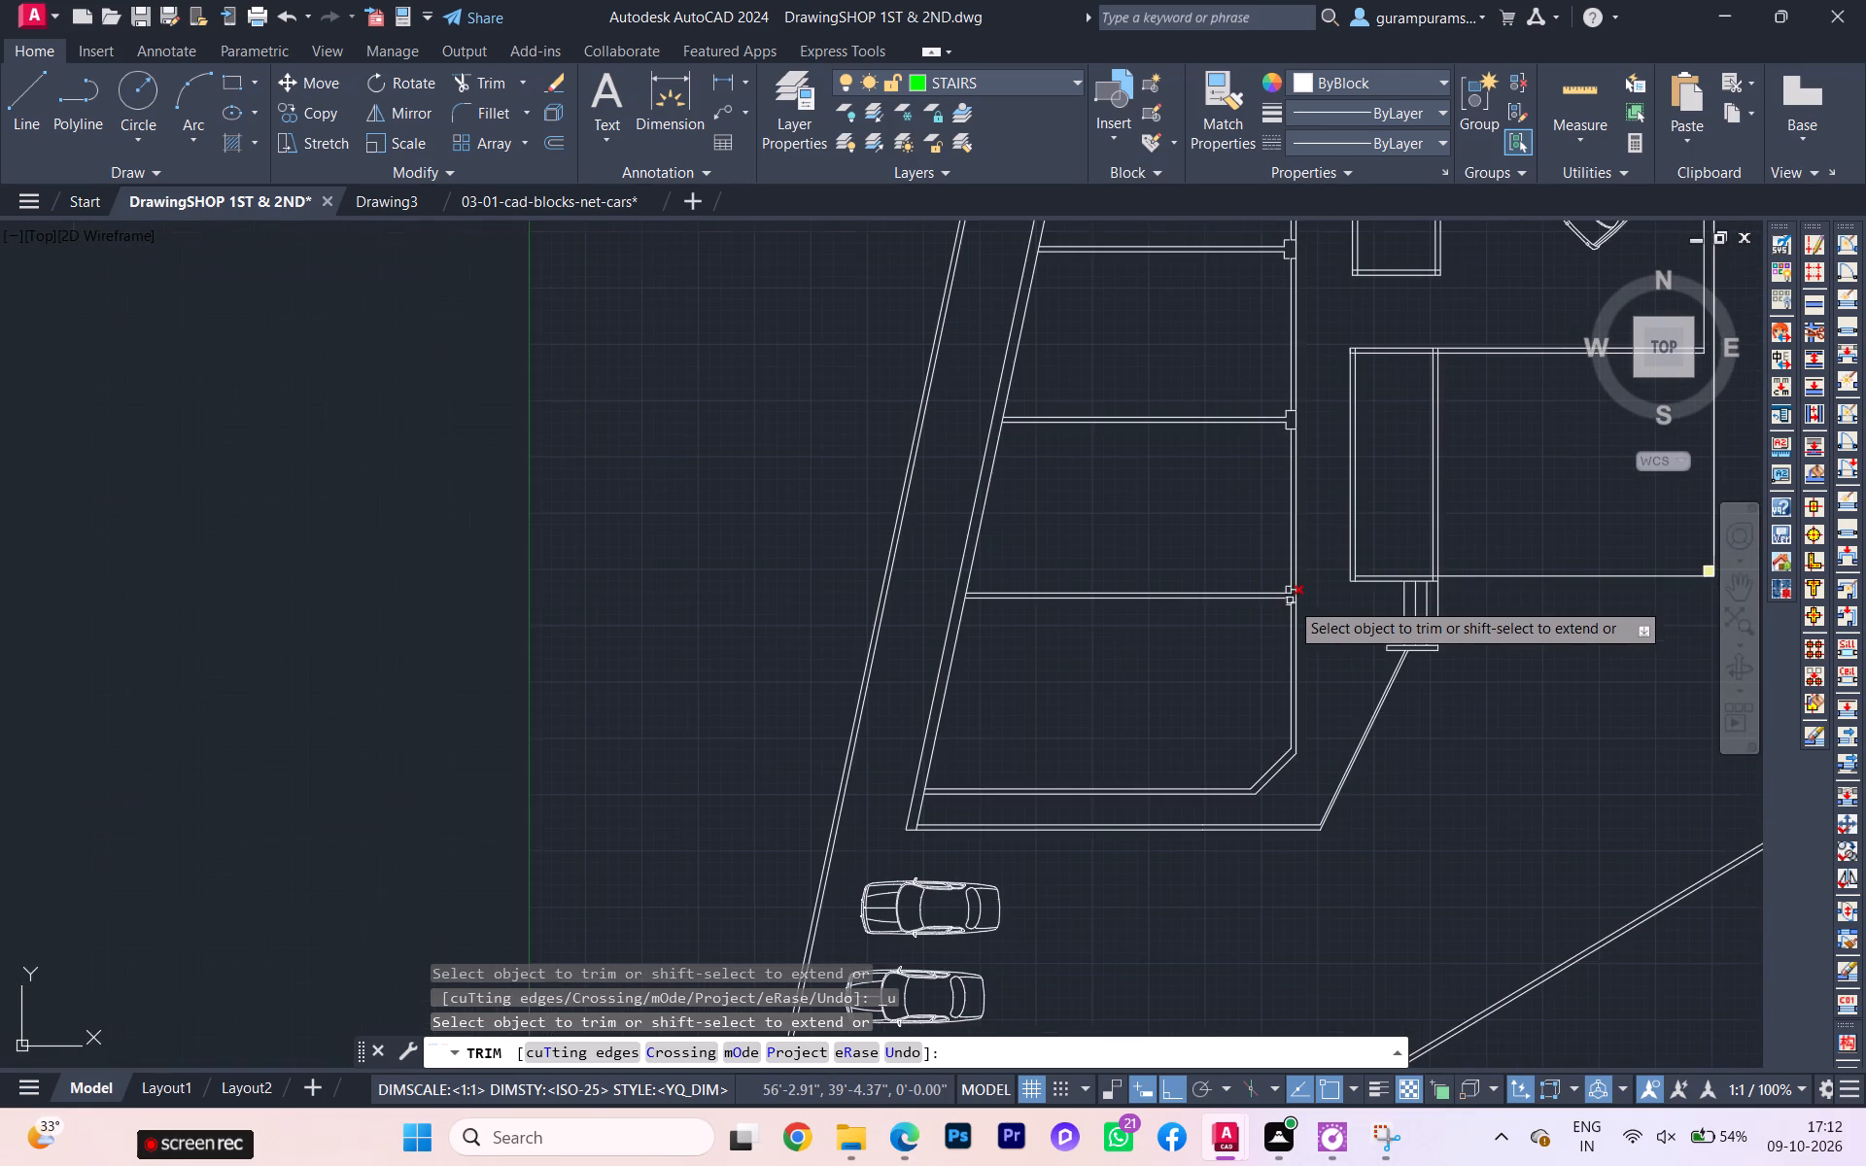
scroll(1268, 497, "up", 2)
scroll(1261, 494, "down", 1)
middle_click_drag(1265, 527, 1306, 905)
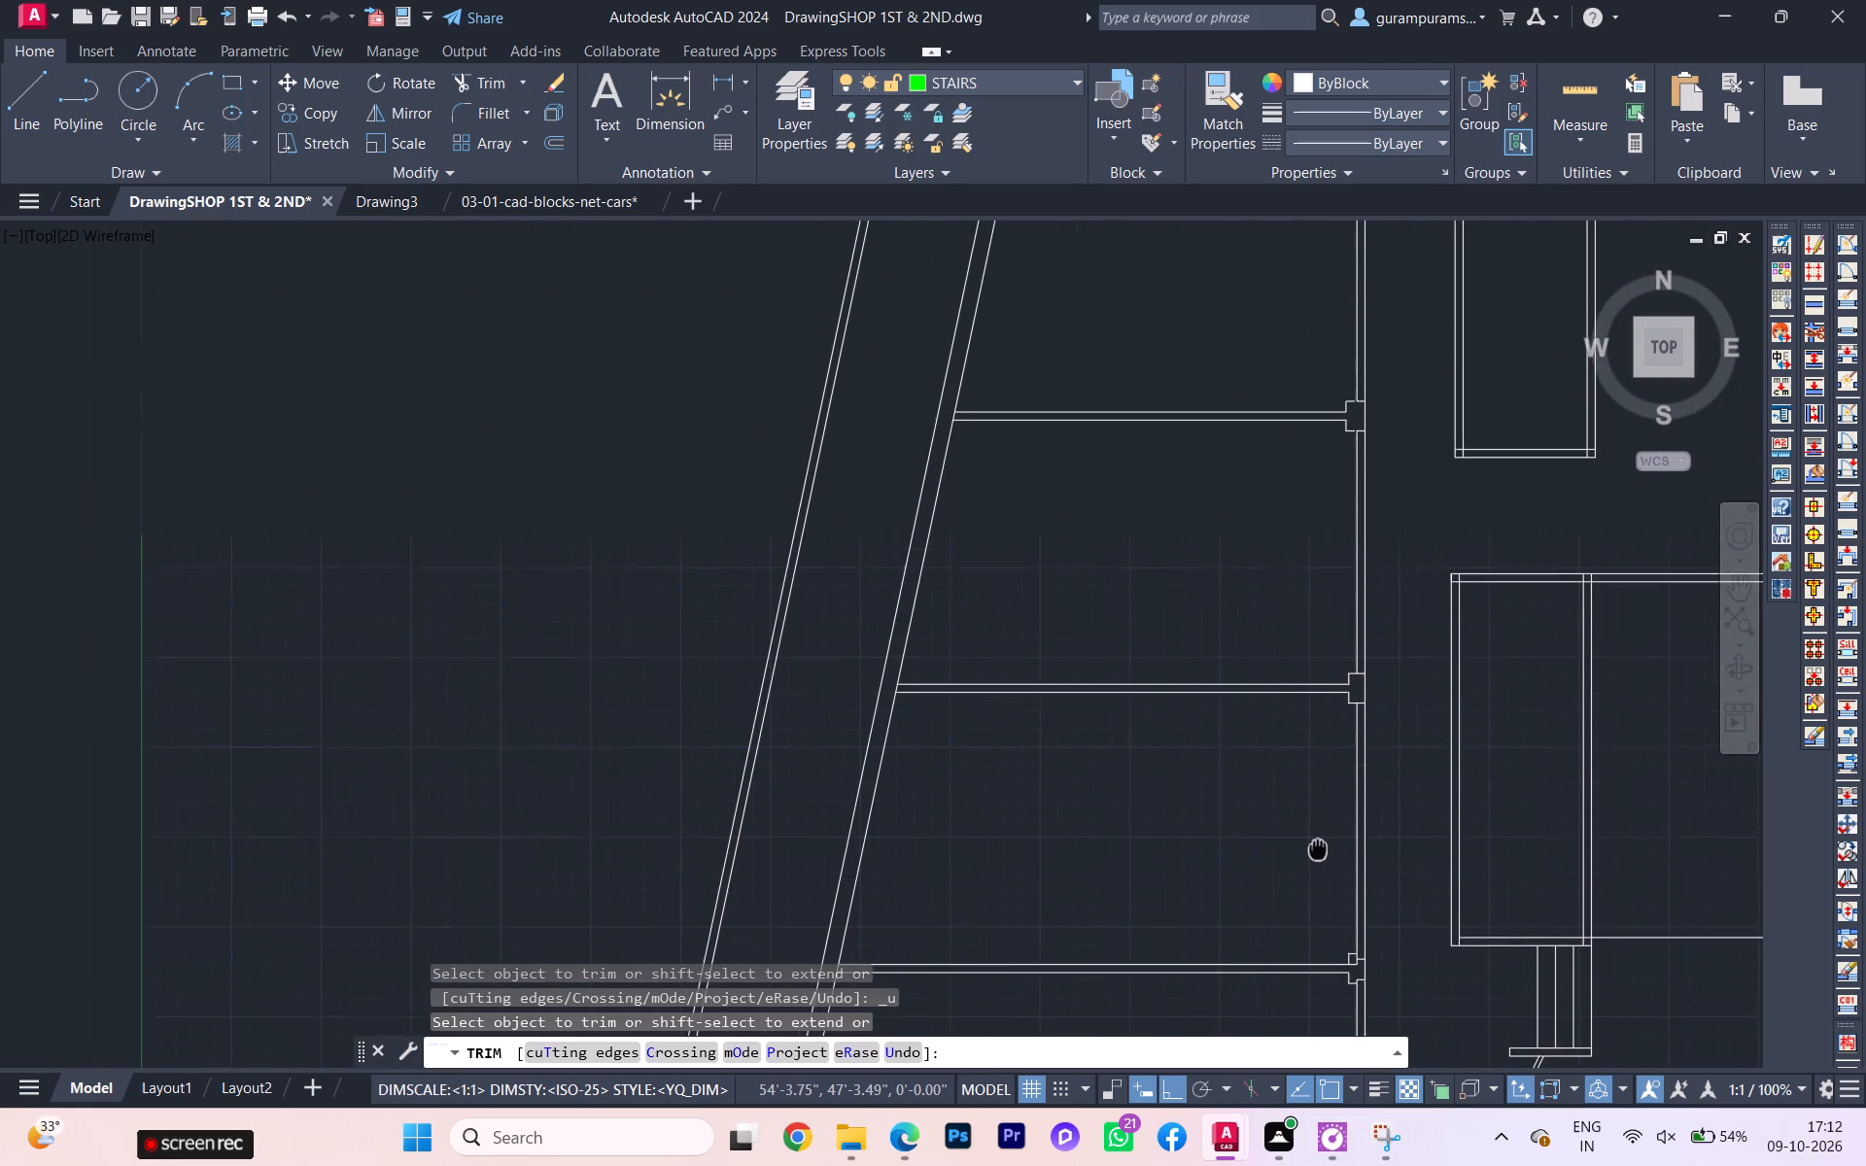
scroll(1251, 547, "up", 4)
scroll(1325, 554, "down", 1)
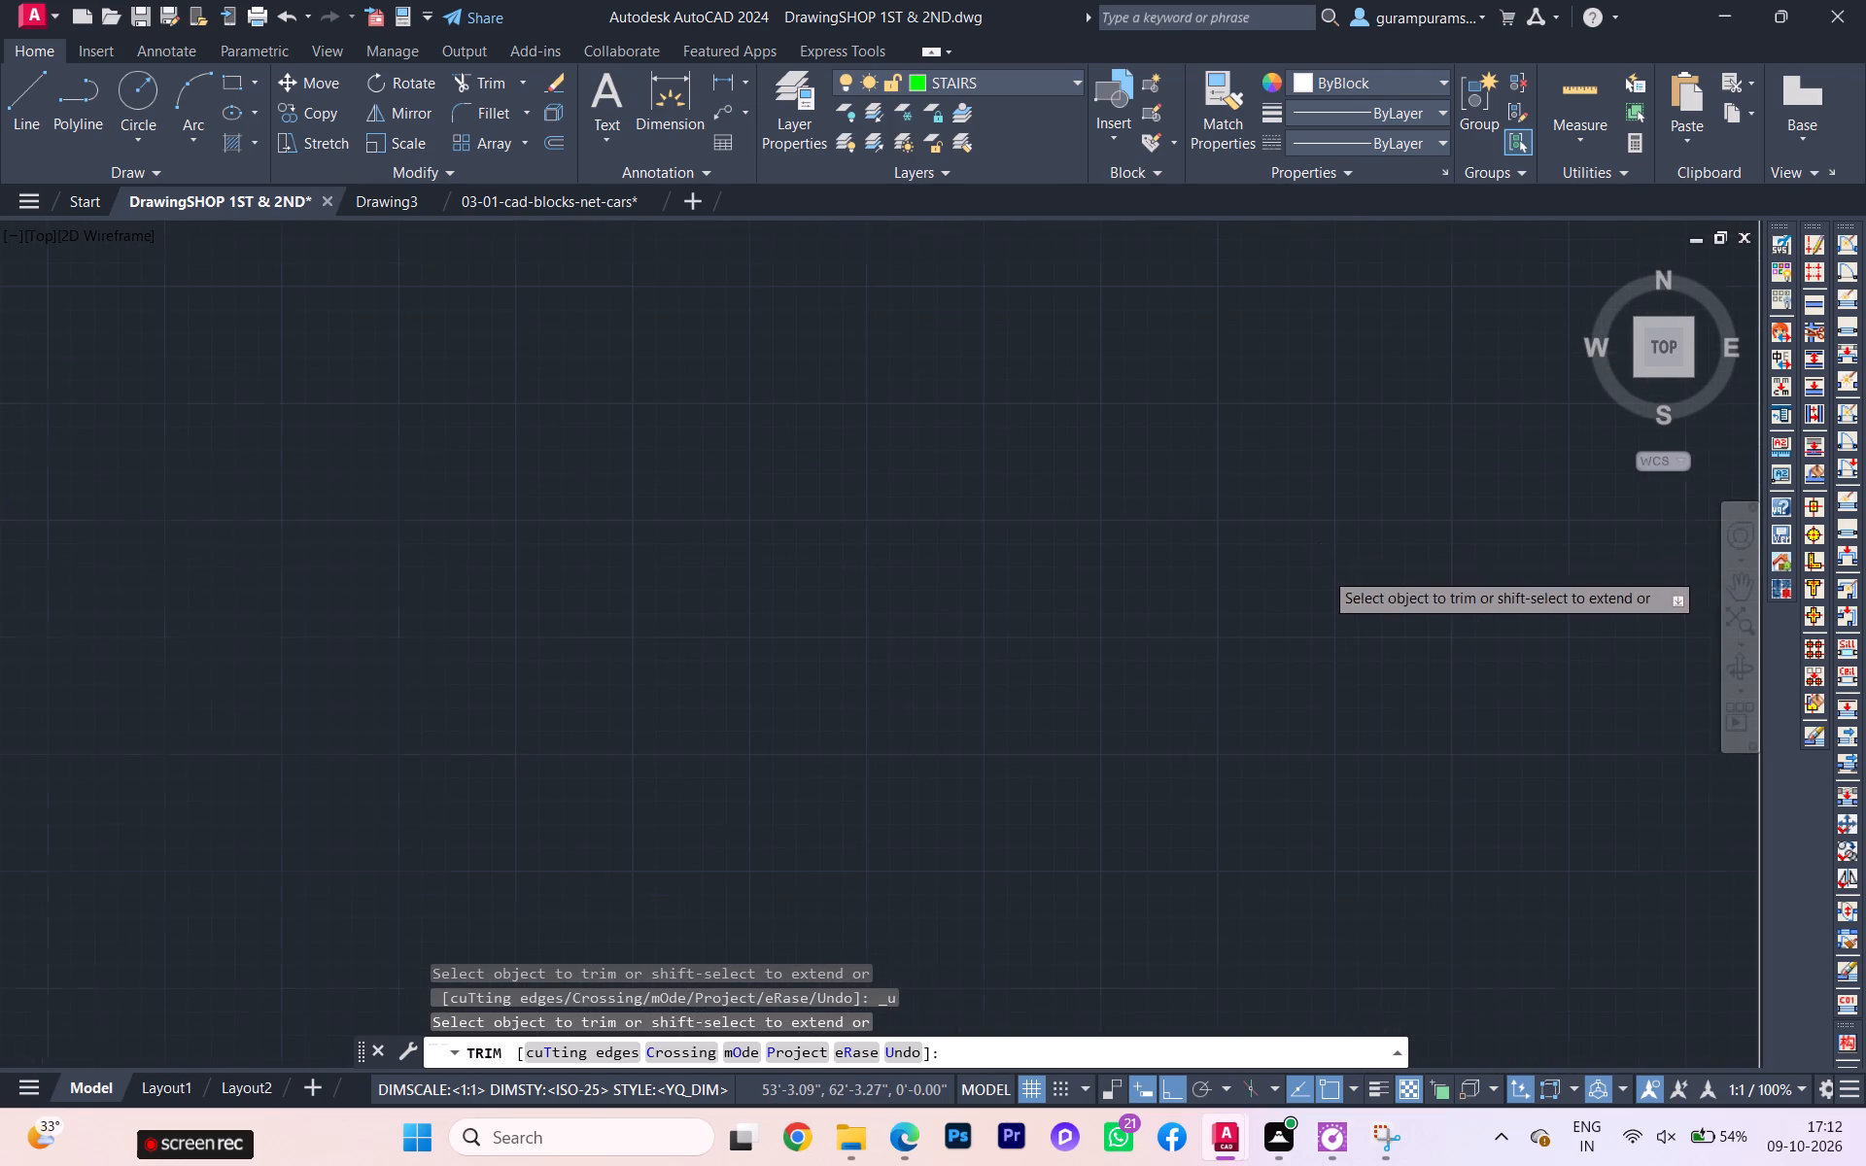
scroll(1324, 572, "down", 3)
middle_click_drag(1334, 583, 1439, 865)
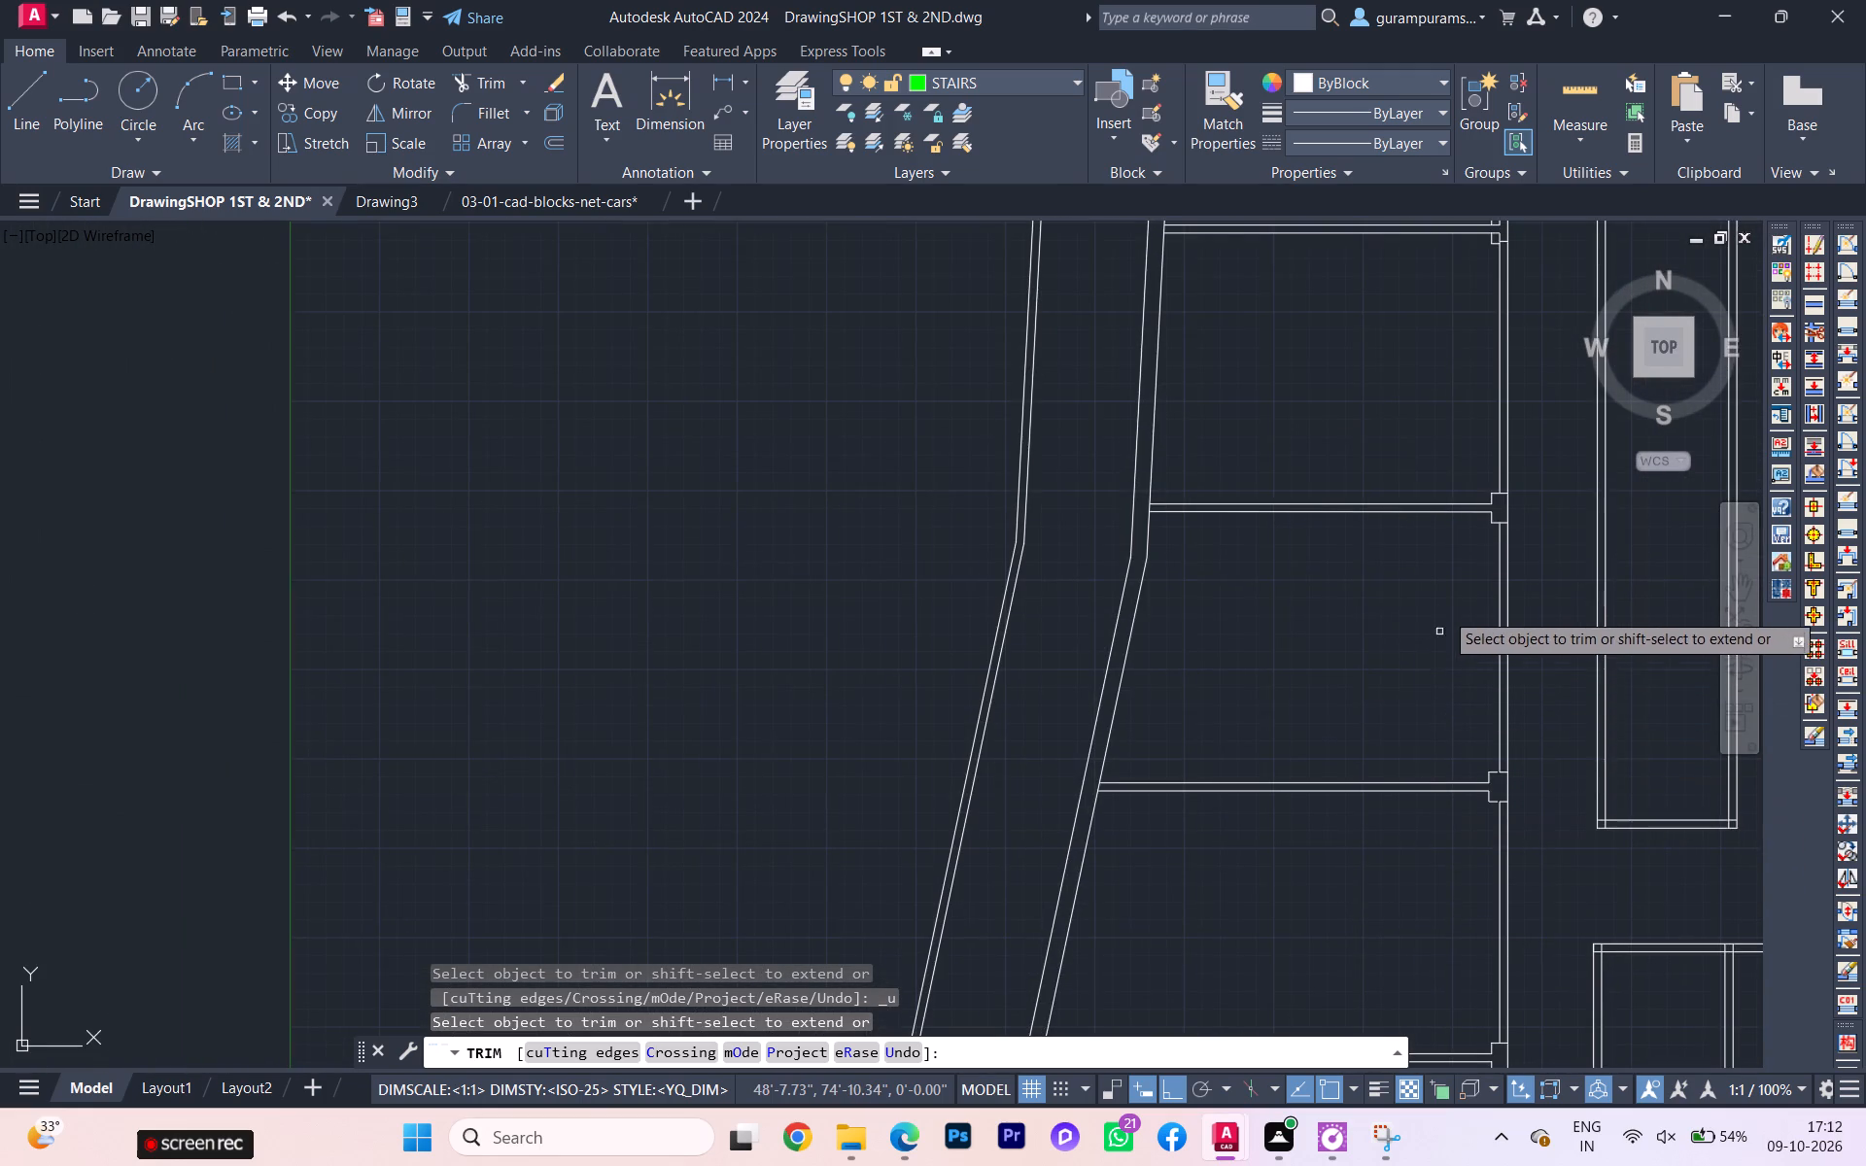
scroll(1441, 606, "up", 2)
scroll(1436, 608, "down", 4)
scroll(1412, 382, "up", 1)
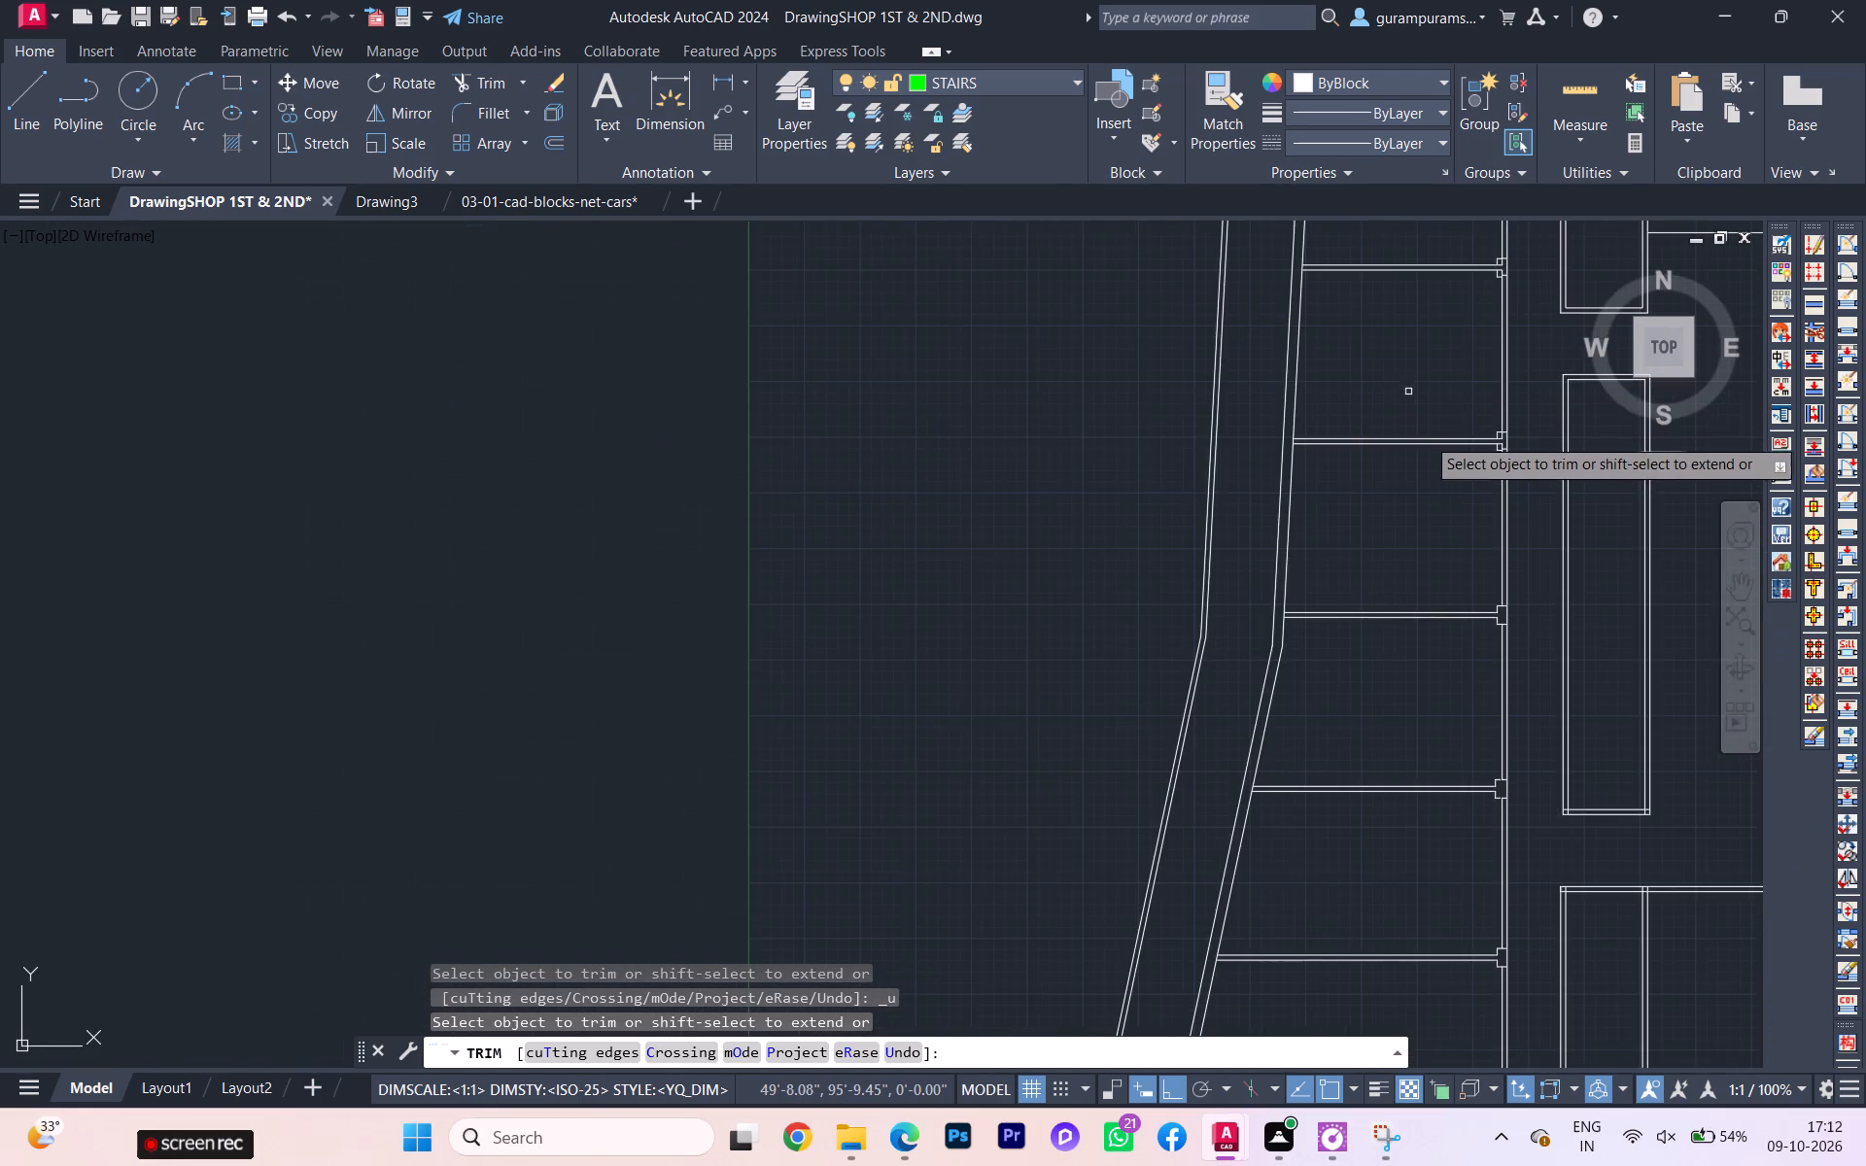
scroll(1447, 478, "up", 3)
middle_click_drag(1465, 513, 1364, 597)
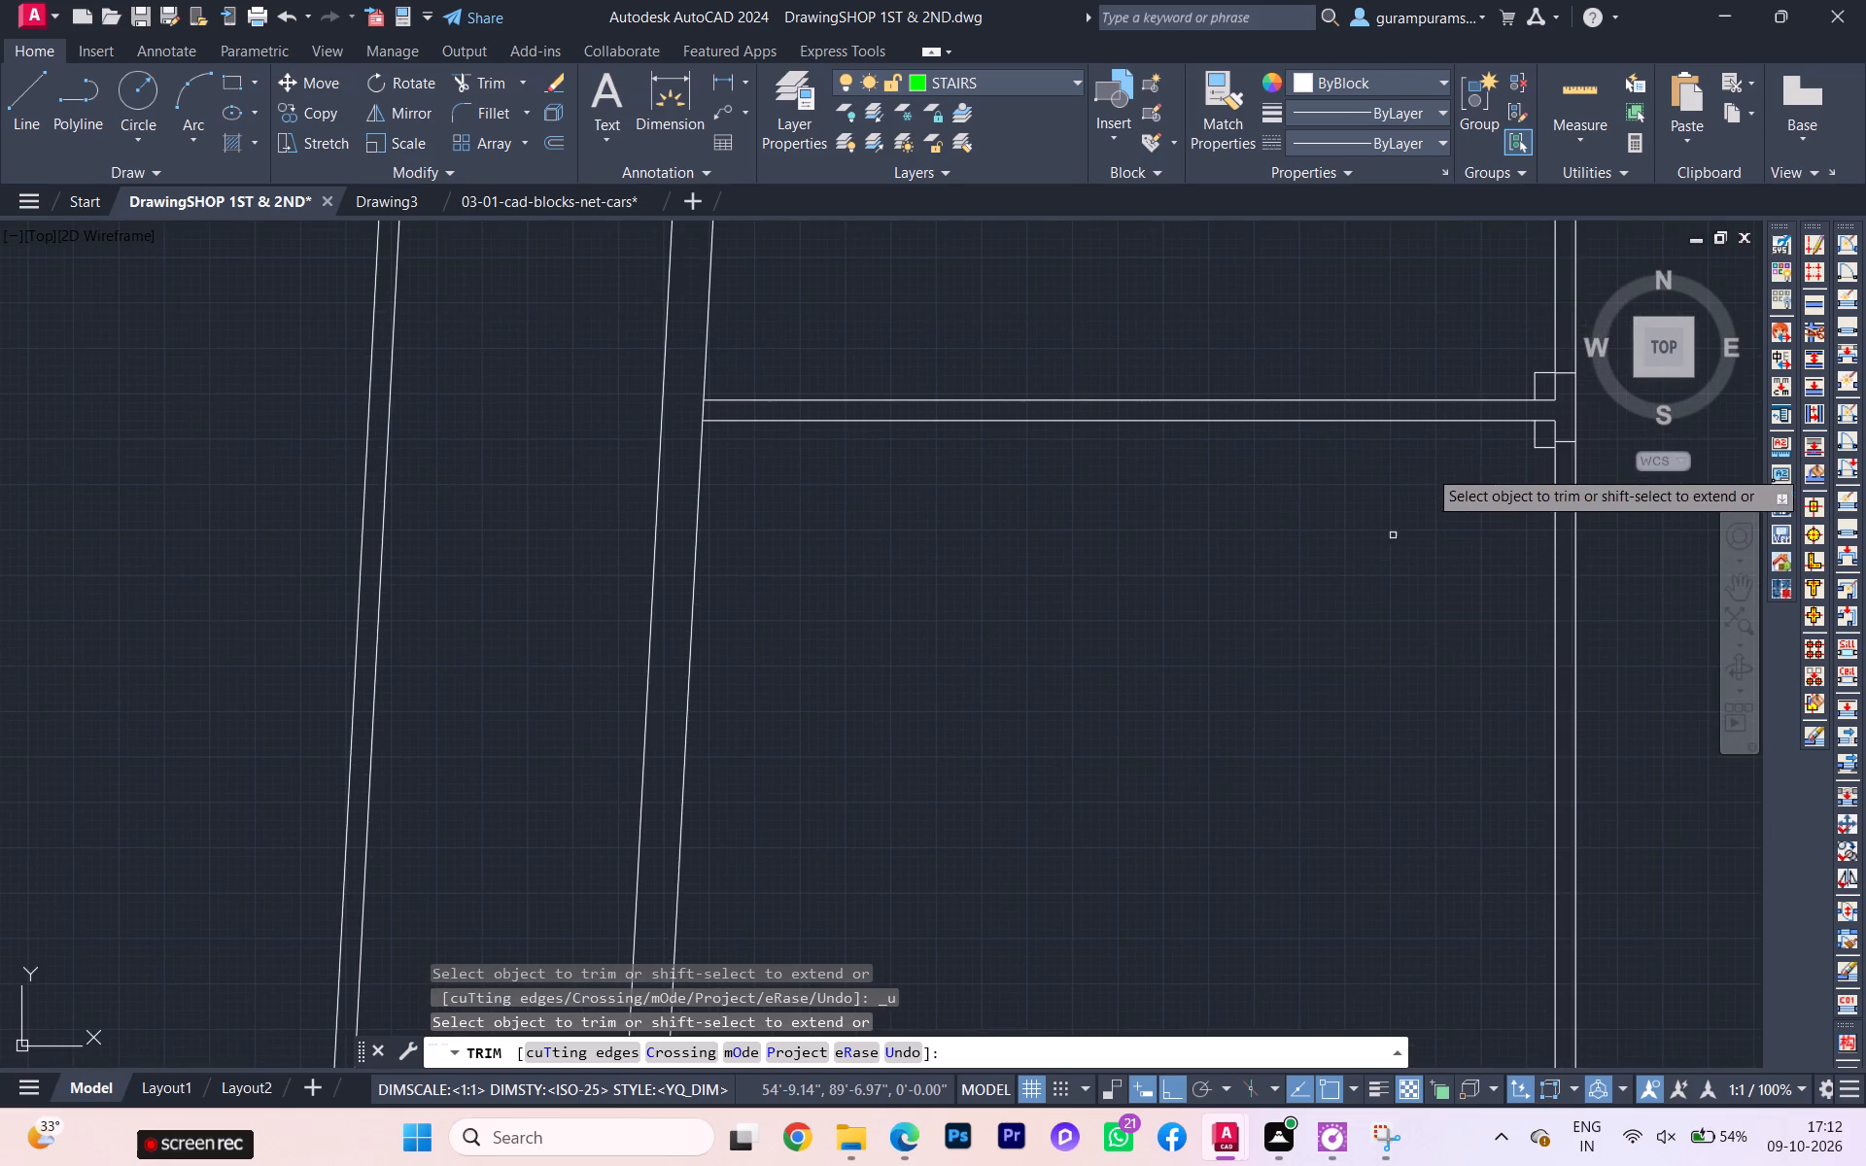
scroll(1514, 442, "up", 3)
middle_click_drag(1054, 543, 774, 666)
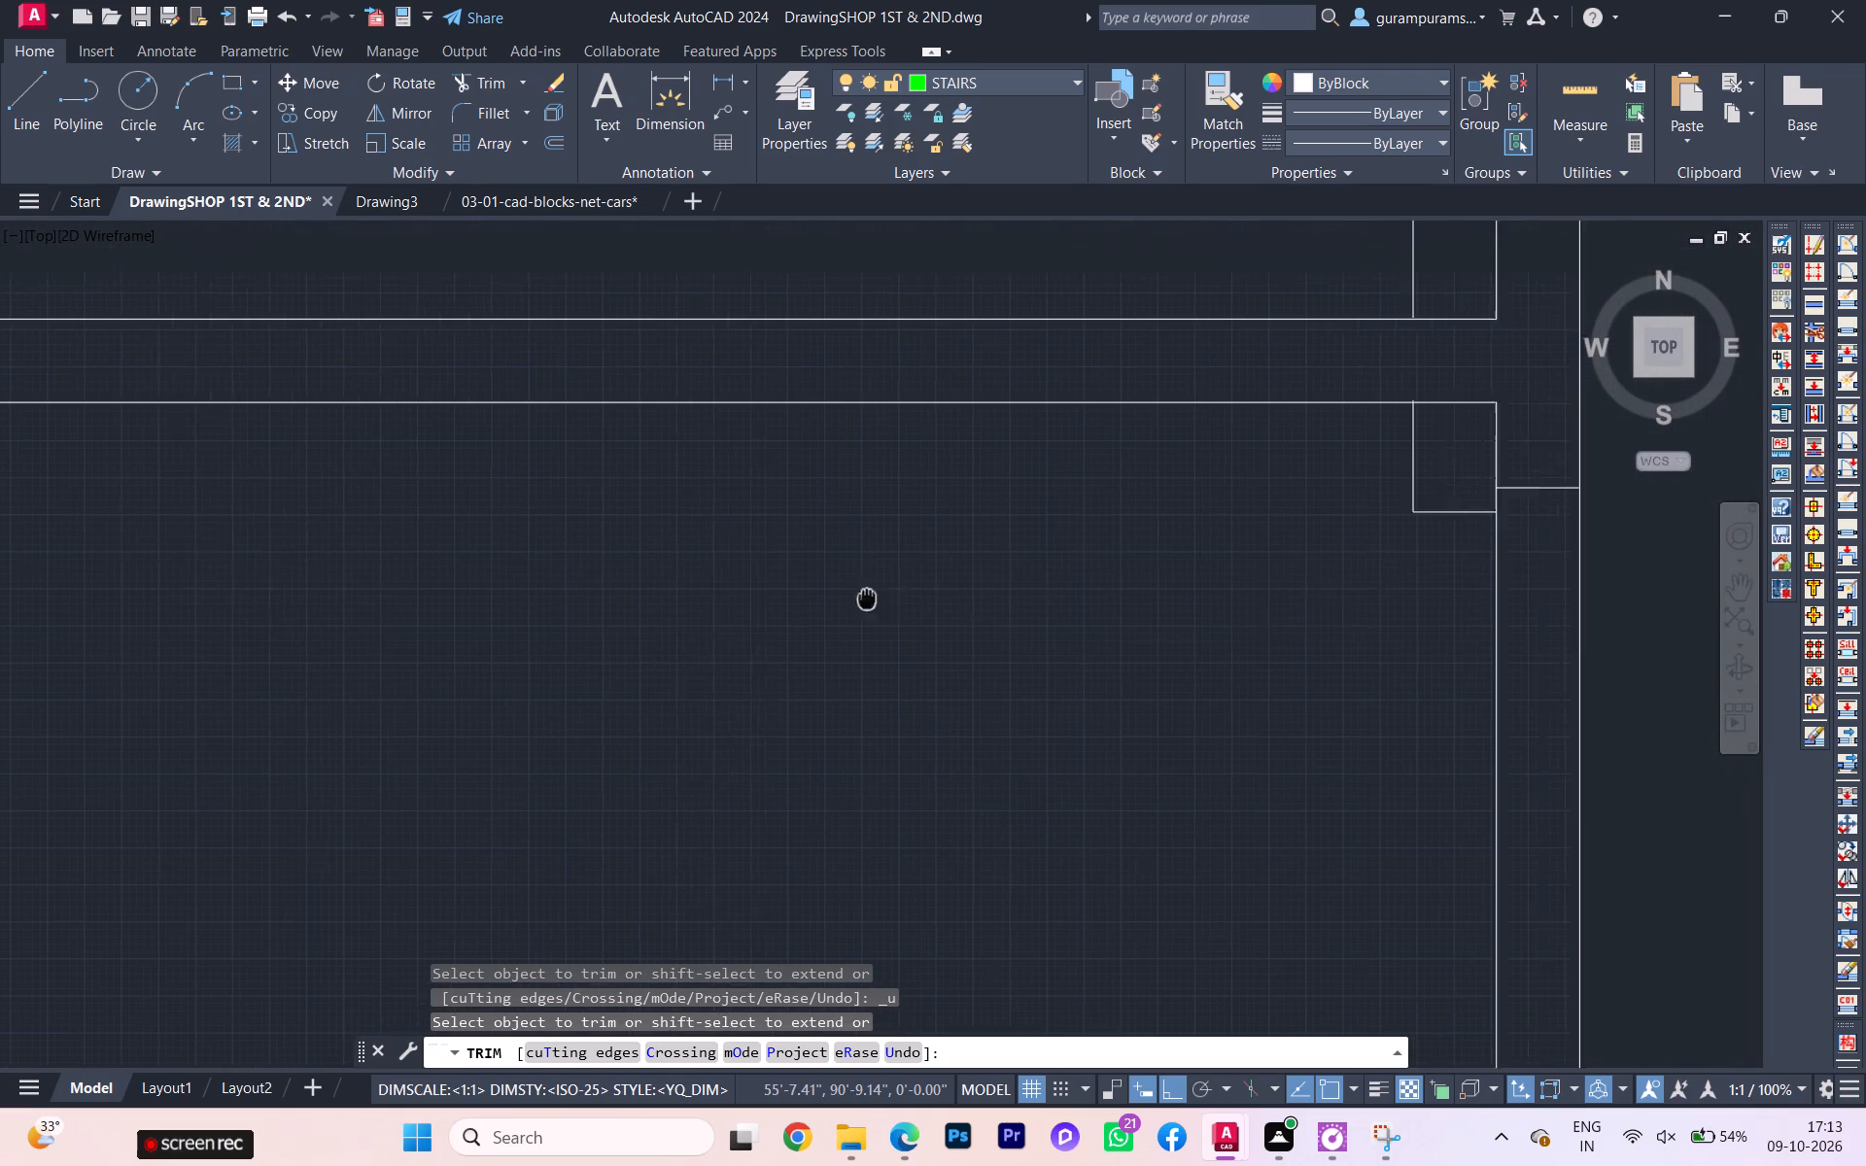
middle_click_drag(774, 666, 744, 706)
scroll(1497, 447, "up", 1)
scroll(1216, 566, "up", 2)
left_click(1218, 564)
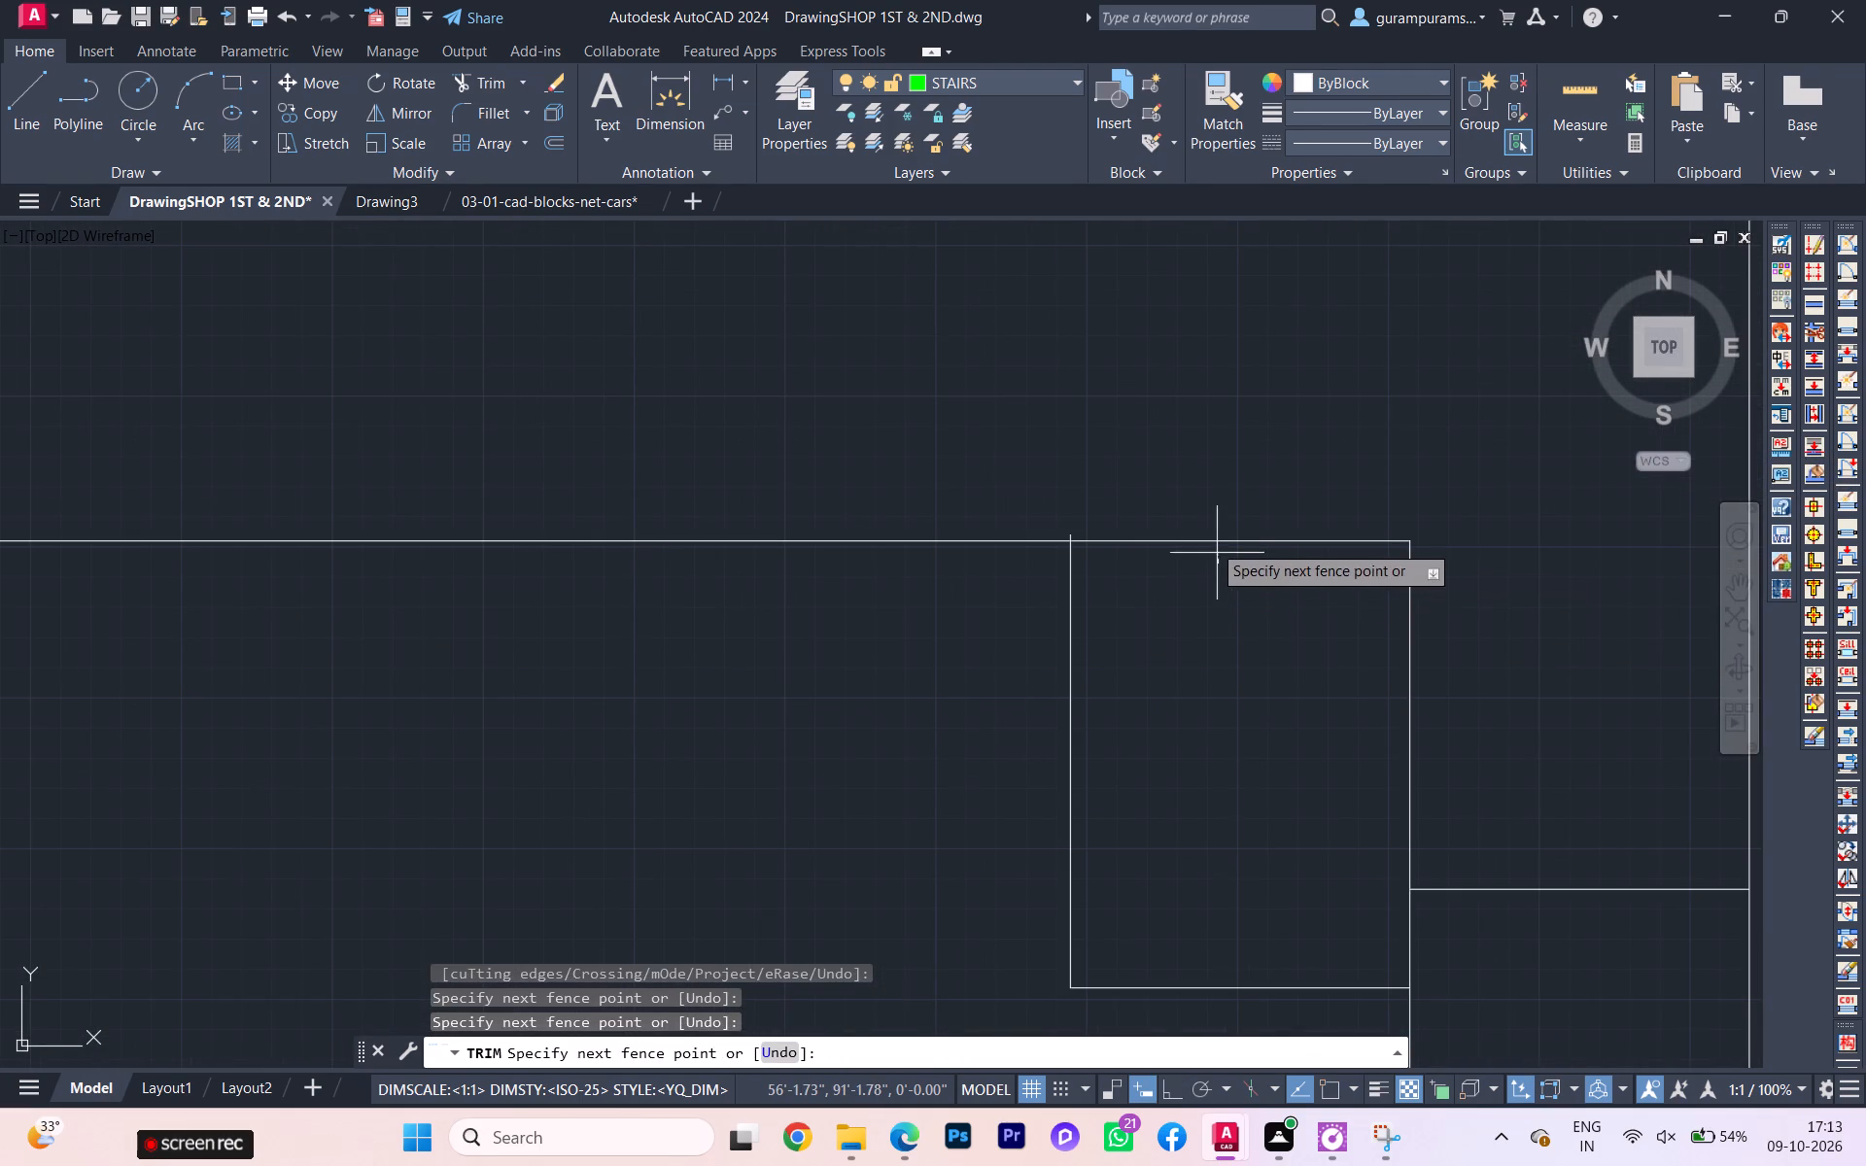
left_click(1208, 525)
left_click(1265, 597)
left_click(1435, 637)
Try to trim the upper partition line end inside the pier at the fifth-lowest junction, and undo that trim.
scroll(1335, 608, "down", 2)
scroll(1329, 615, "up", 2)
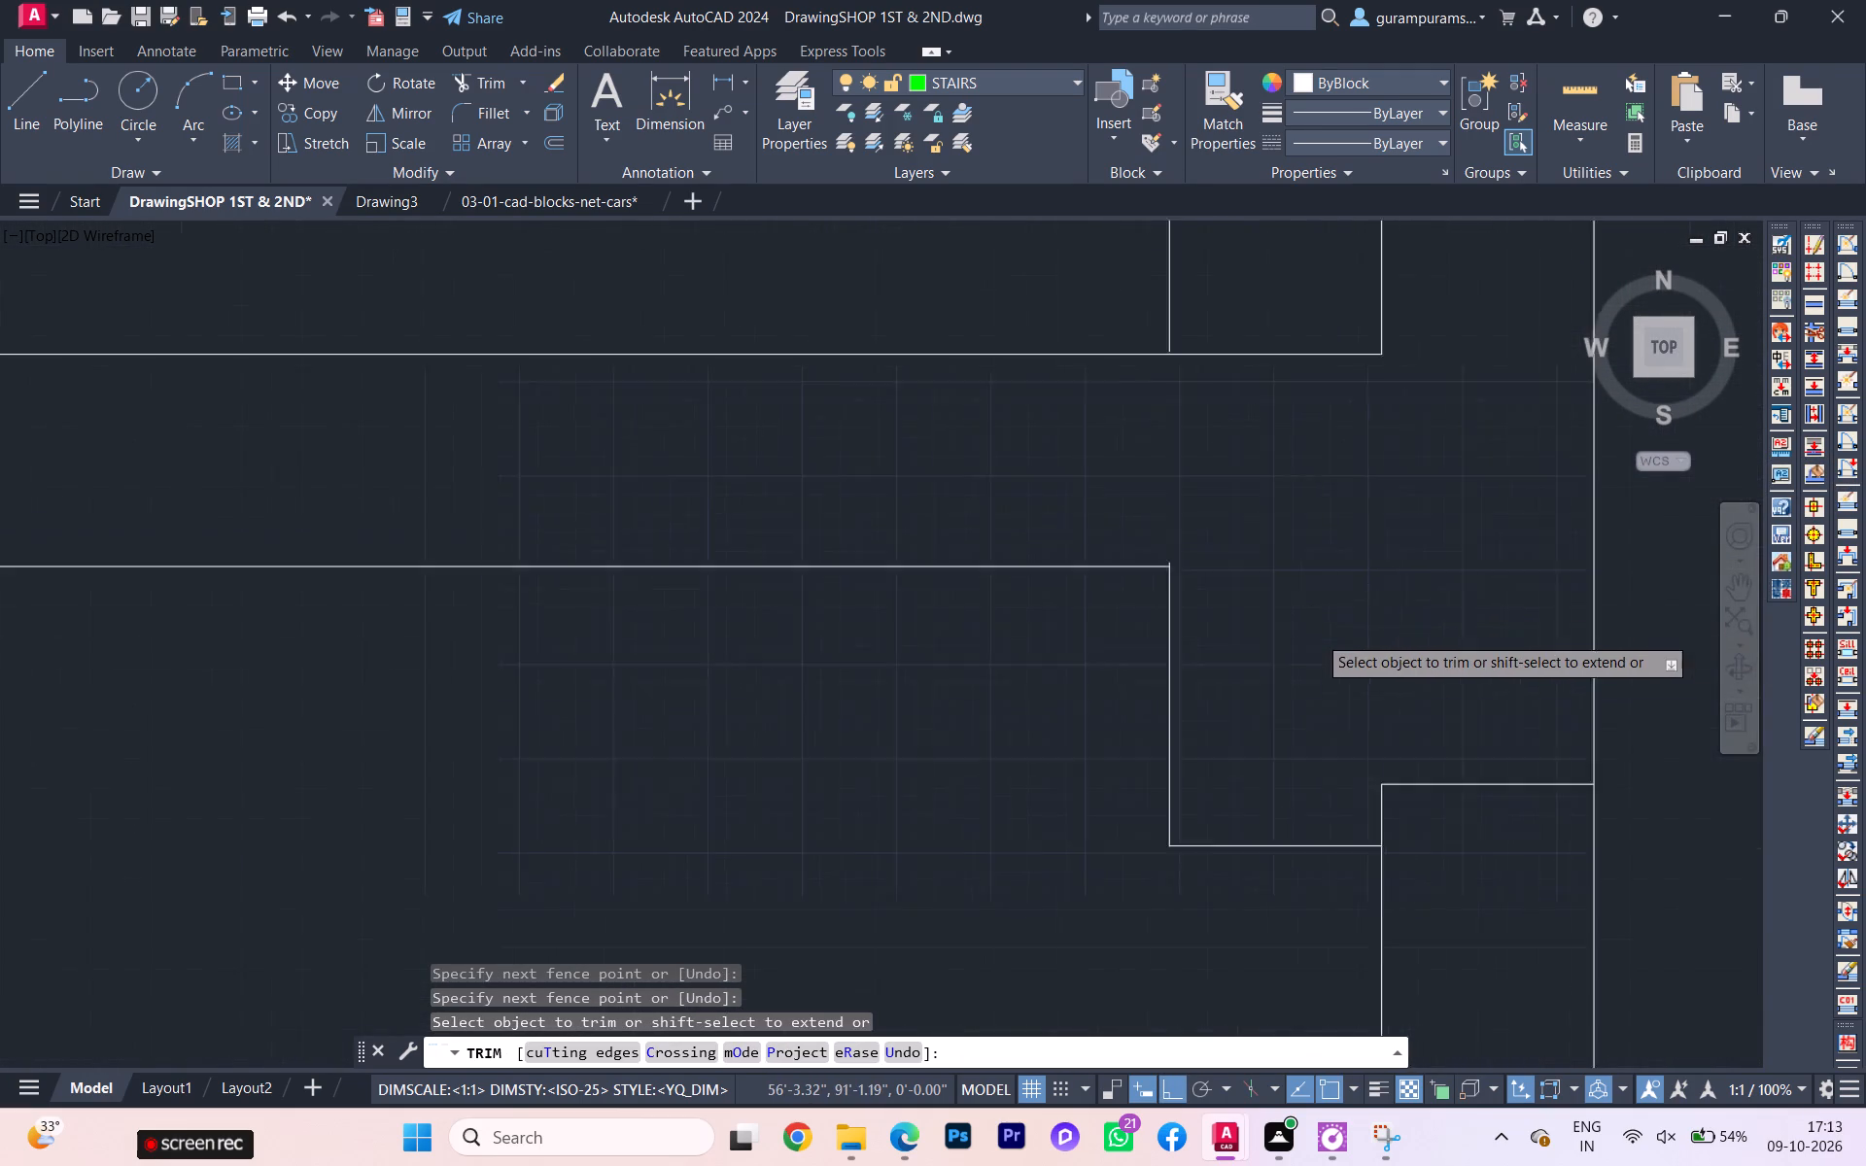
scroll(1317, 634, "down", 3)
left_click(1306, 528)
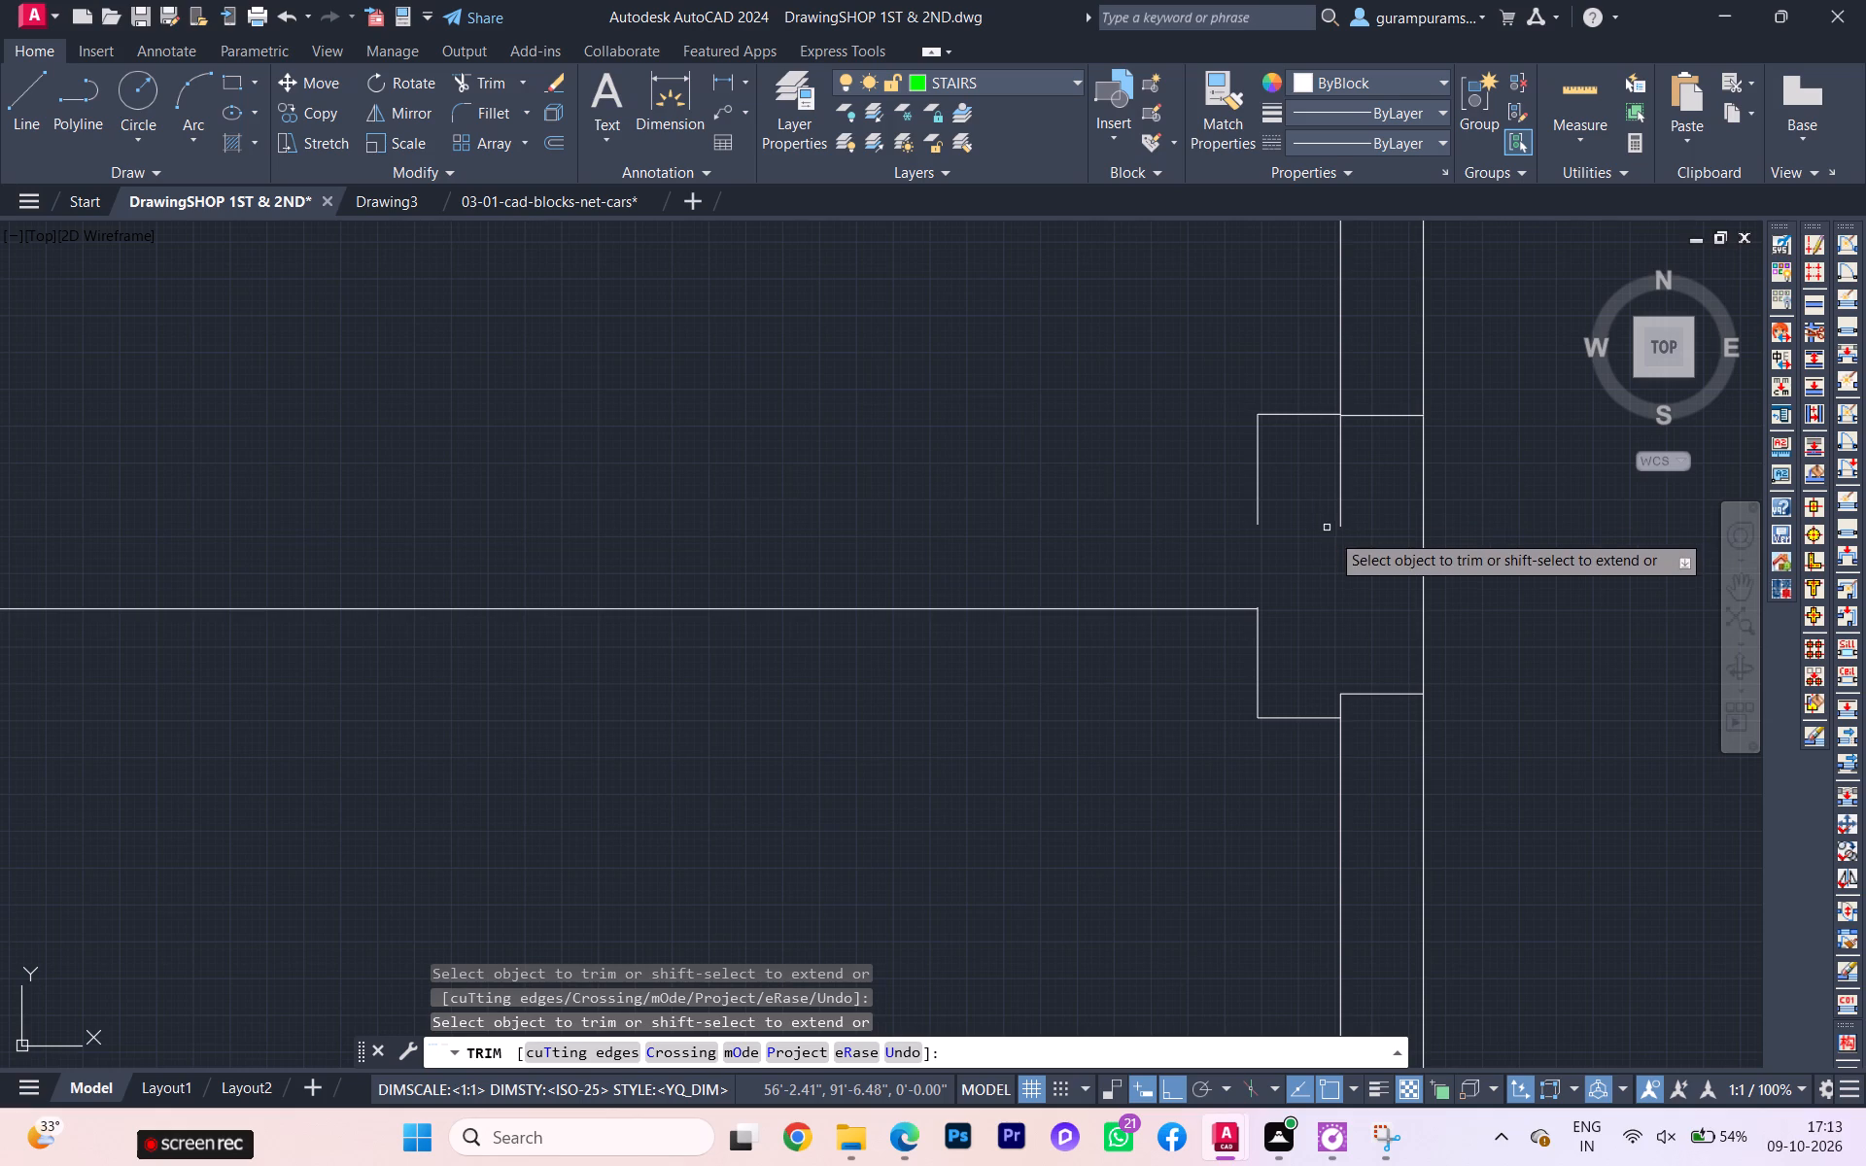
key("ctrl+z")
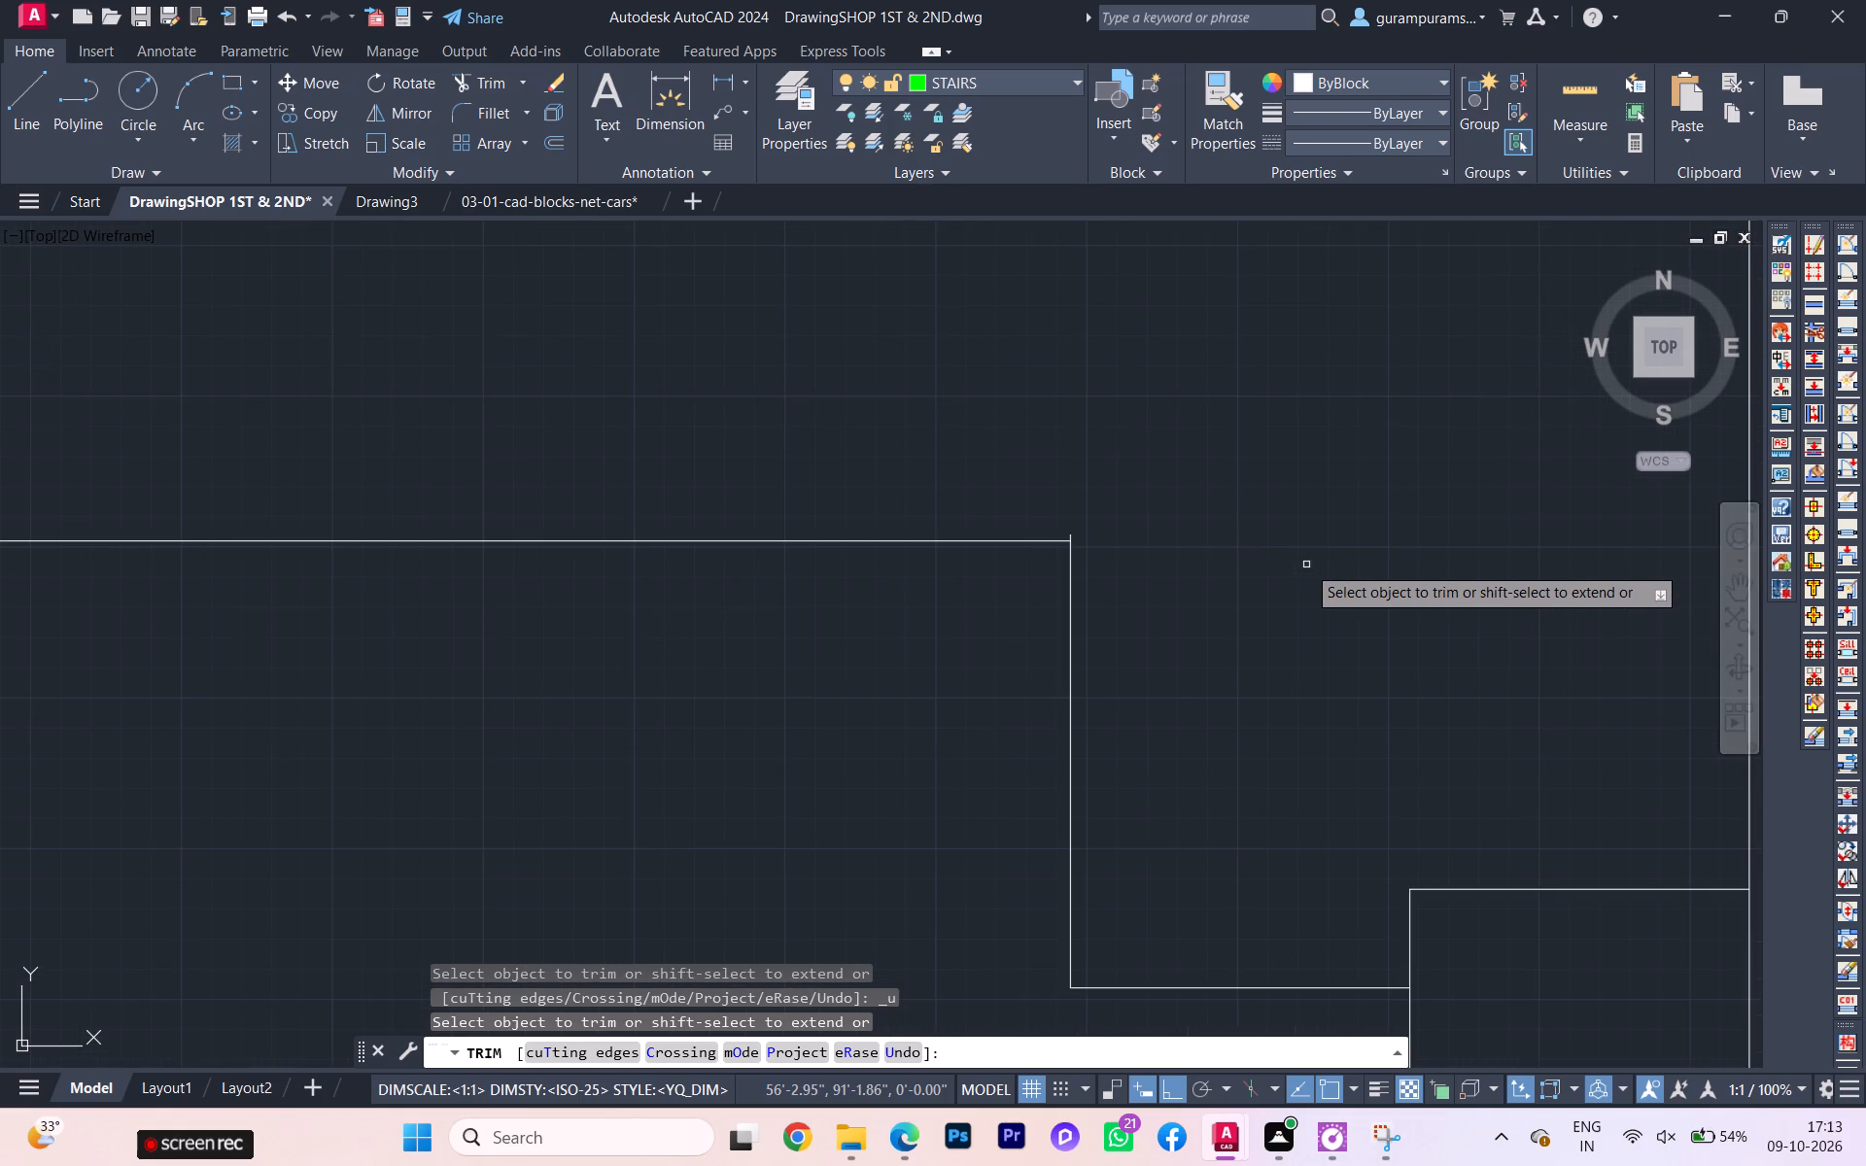
Trim the remaining inner wall line stub inside the upper half of the fifth-lowest pier and end trimming.
scroll(1305, 574, "down", 6)
scroll(1304, 581, "up", 2)
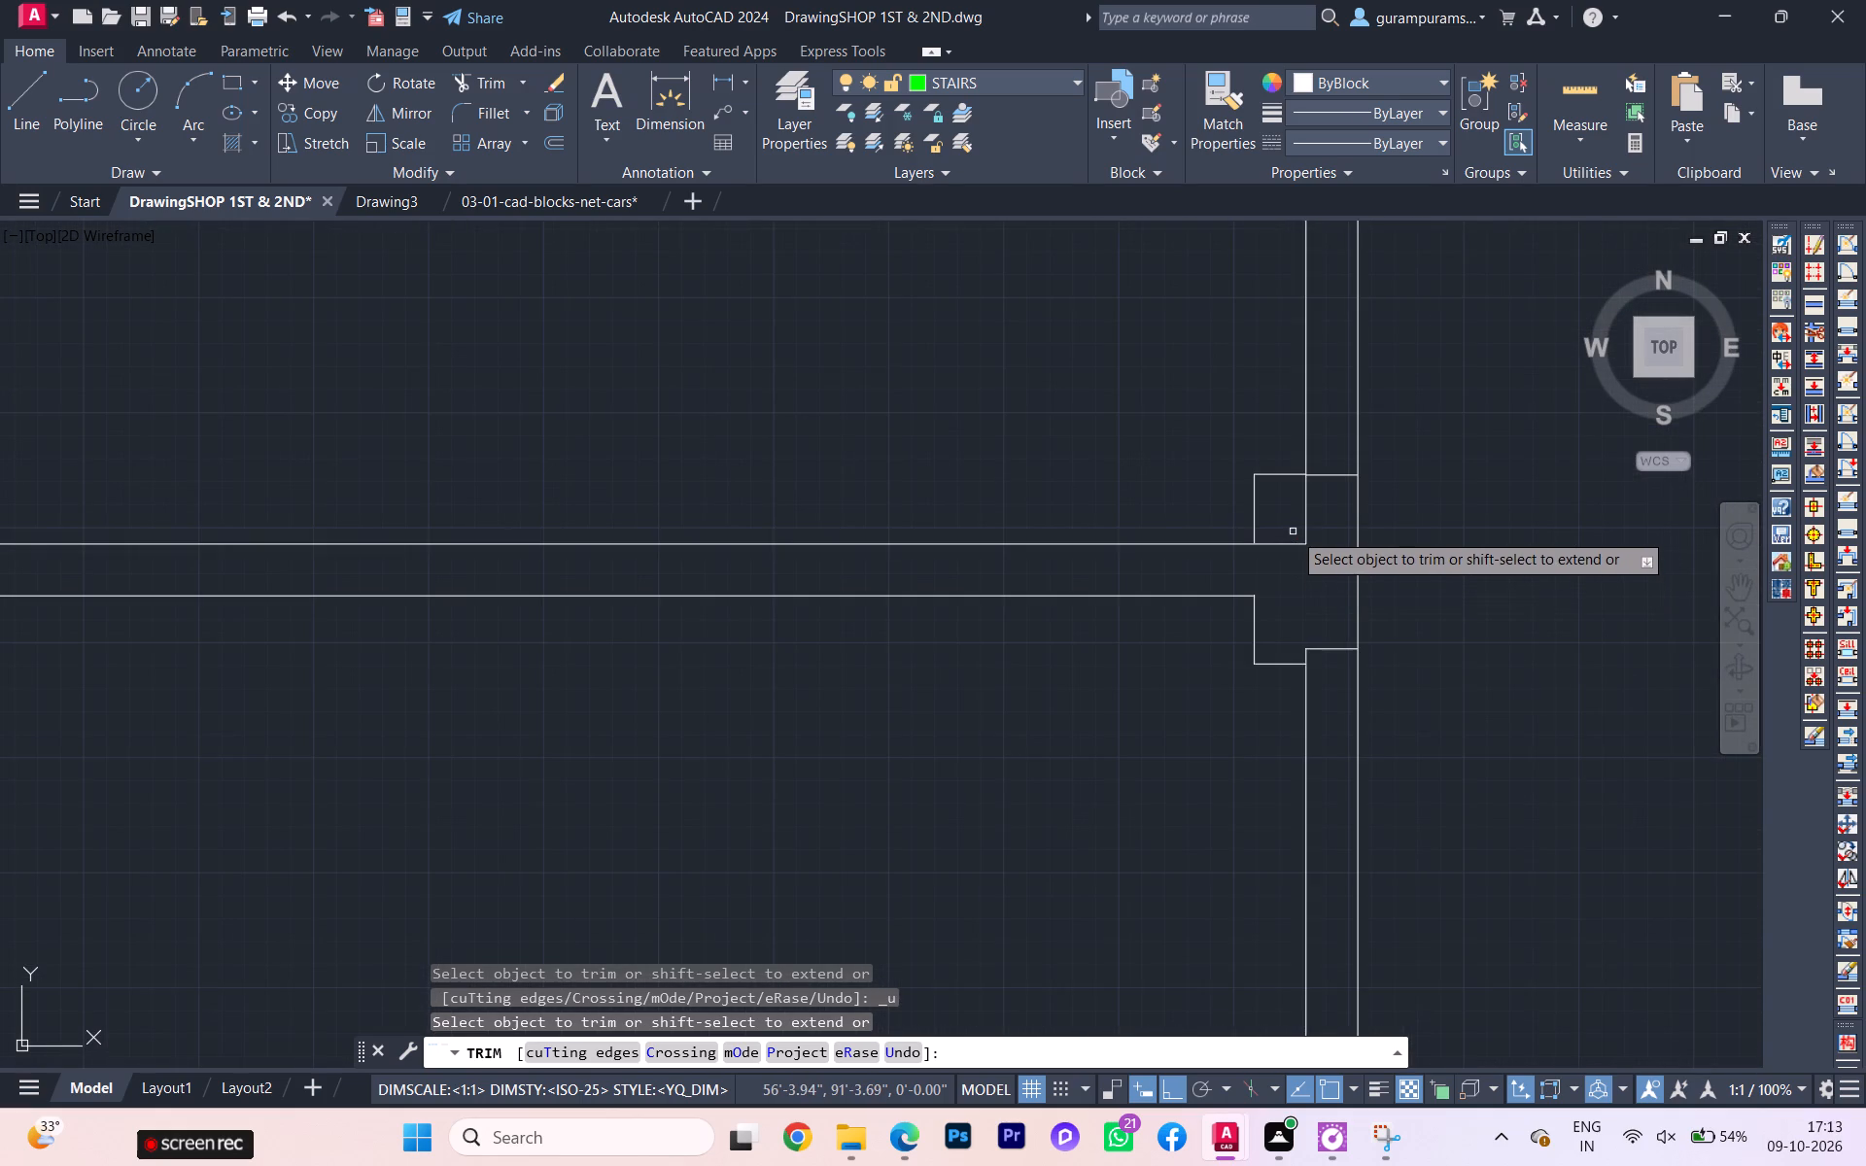
left_click(1303, 533)
scroll(1303, 533, "up", 2)
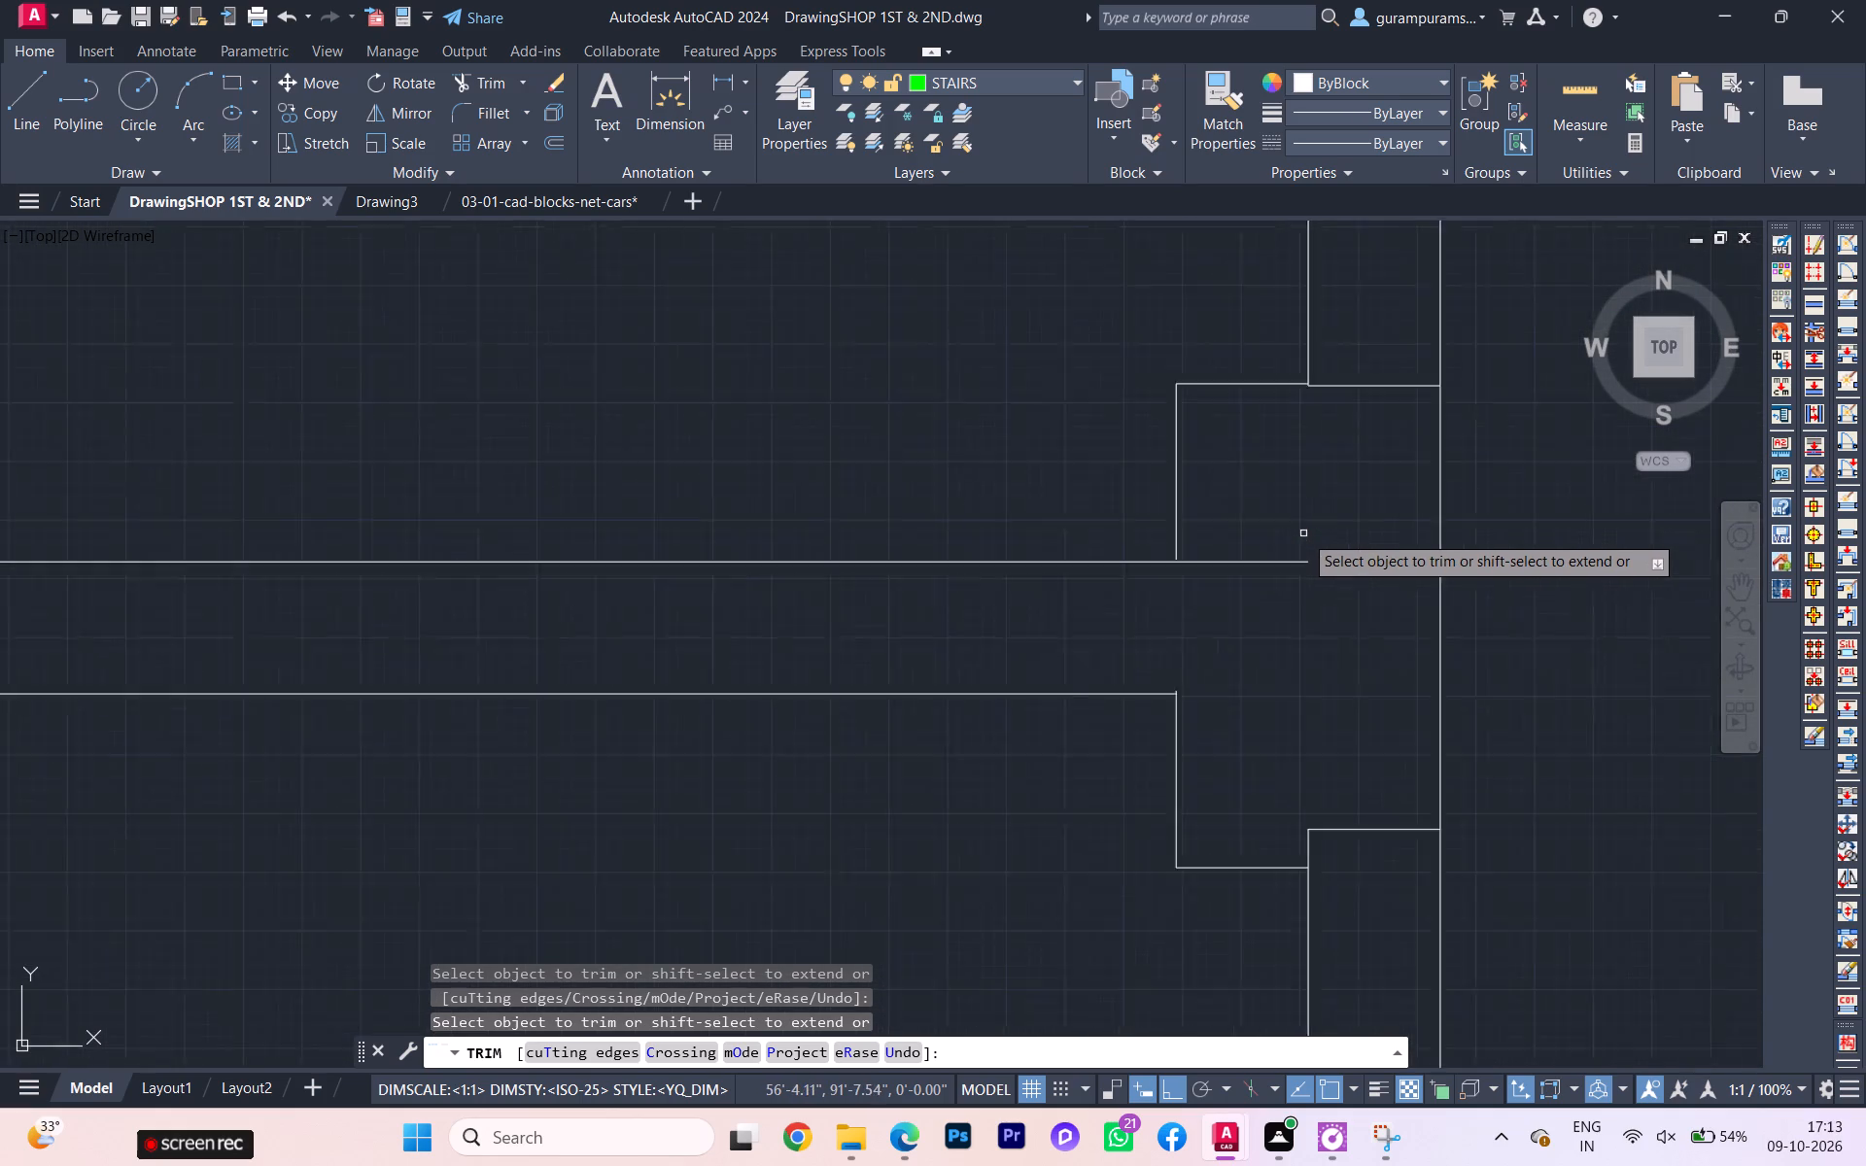
scroll(1303, 533, "up", 1)
scroll(1135, 570, "up", 2)
key("Escape")
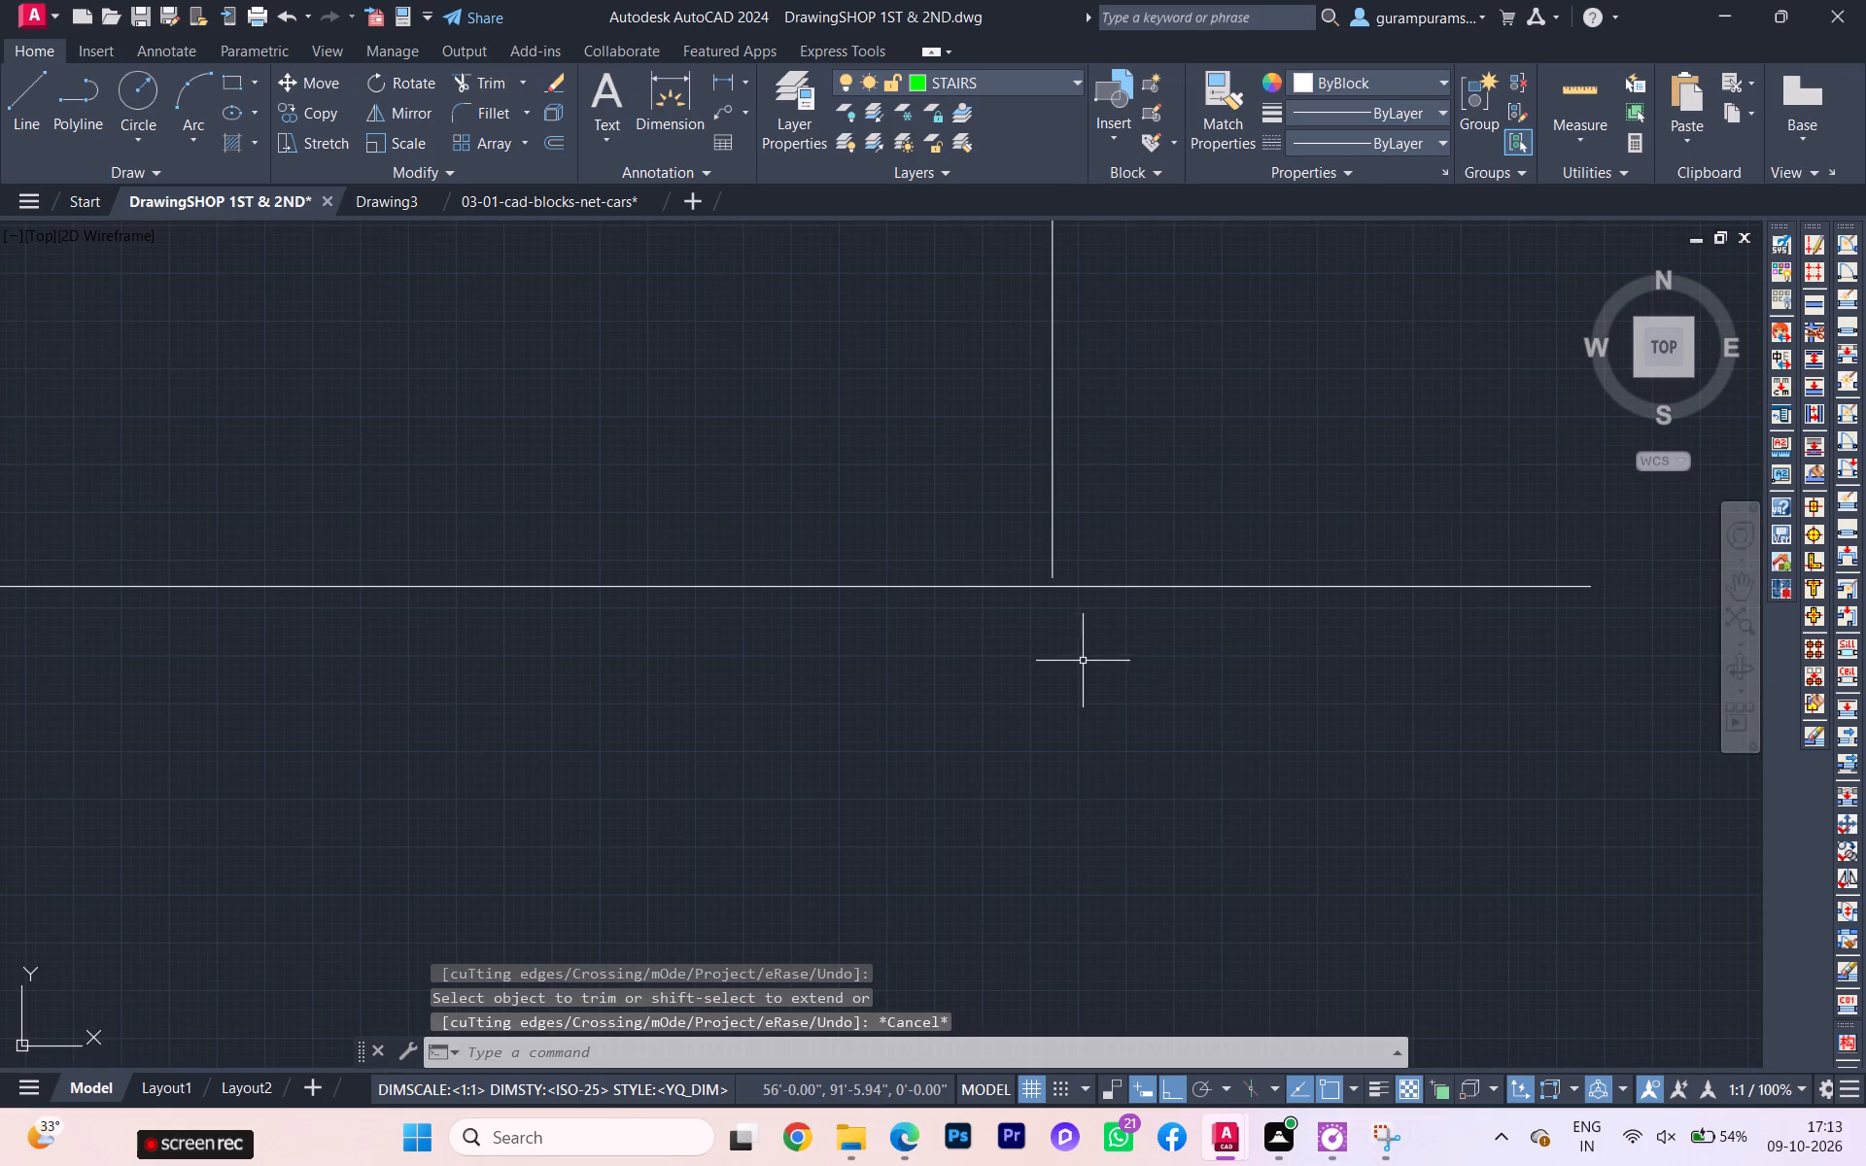
Extend the fifth-lowest pier's upper short vertical edge down to the upper partition line.
key("e")
key("x")
left_click(1147, 703)
left_click(1053, 558)
scroll(1136, 644, "down", 4)
scroll(1137, 736, "up", 4)
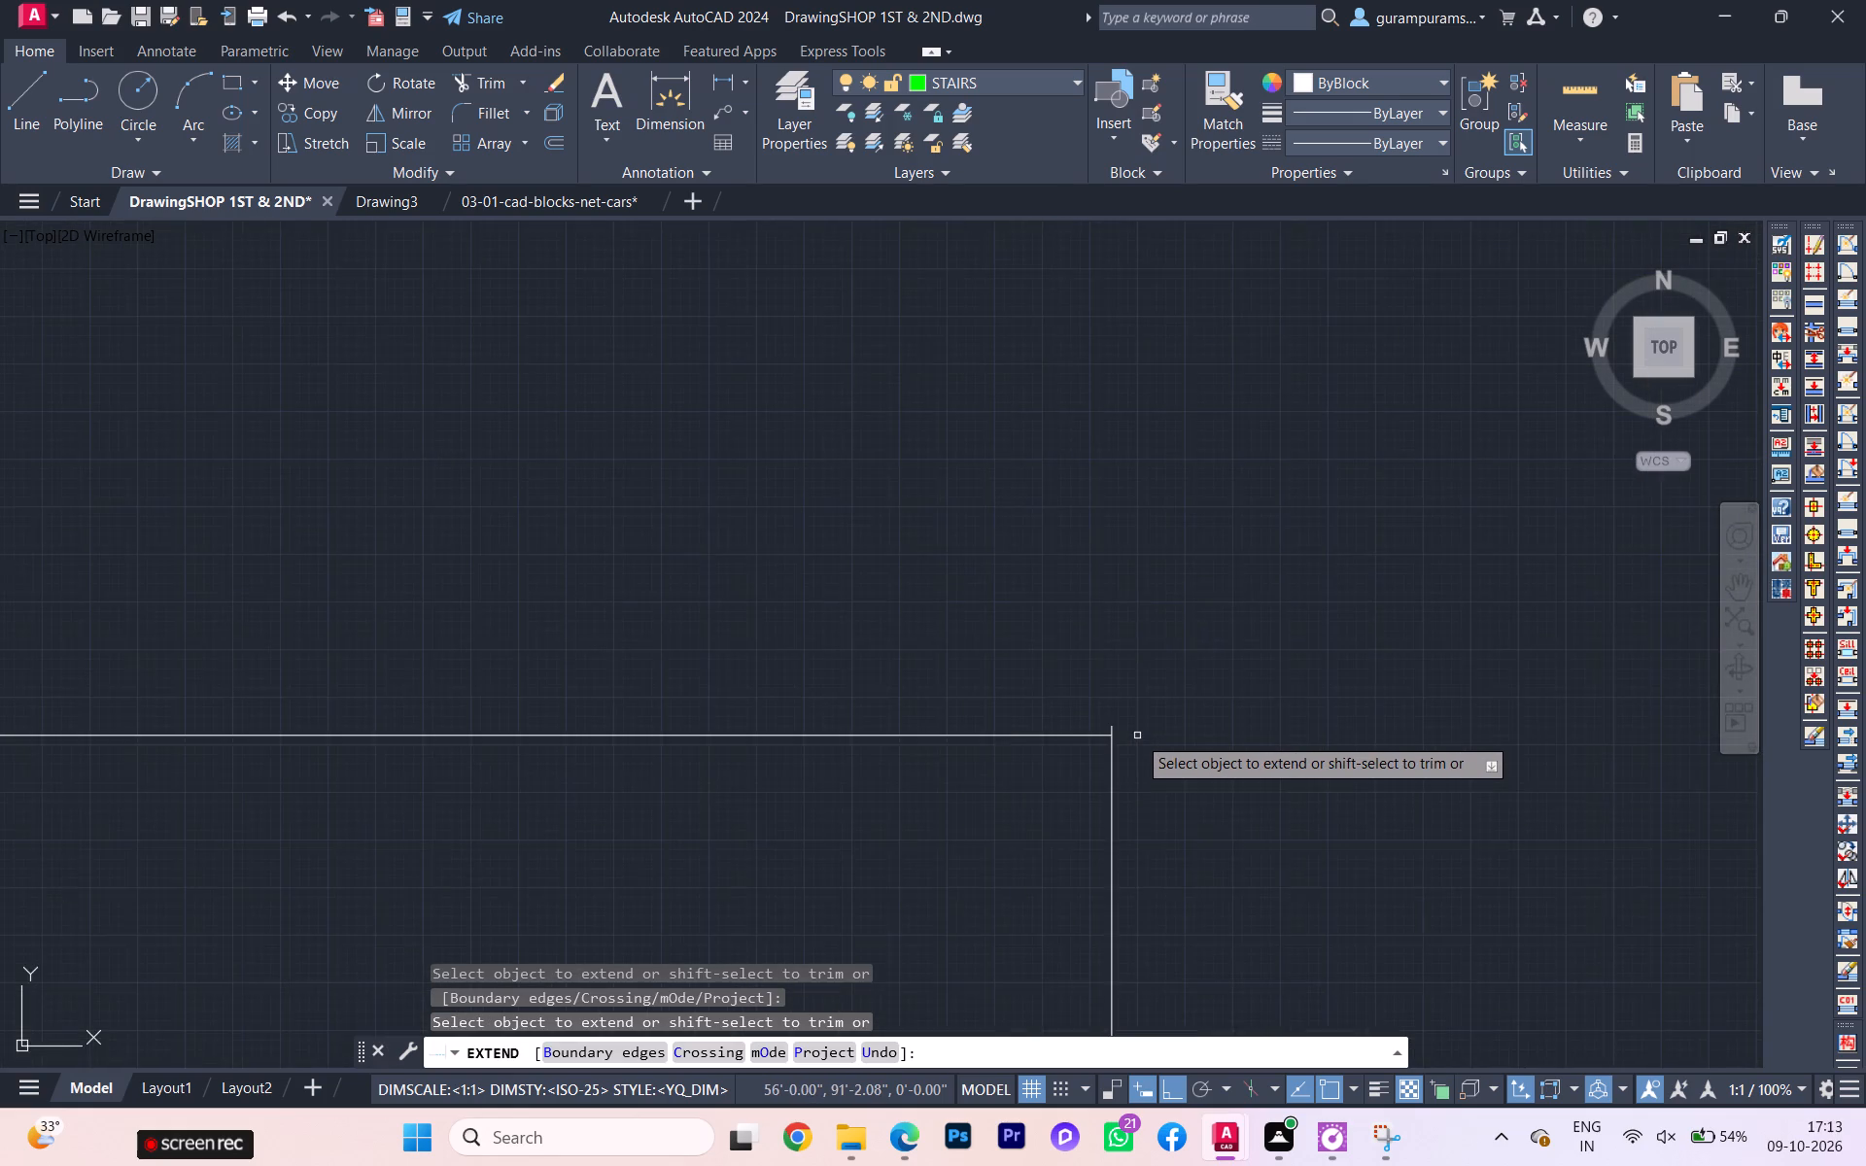
scroll(1137, 736, "up", 1)
scroll(1137, 733, "down", 8)
scroll(1145, 720, "up", 2)
key("Escape")
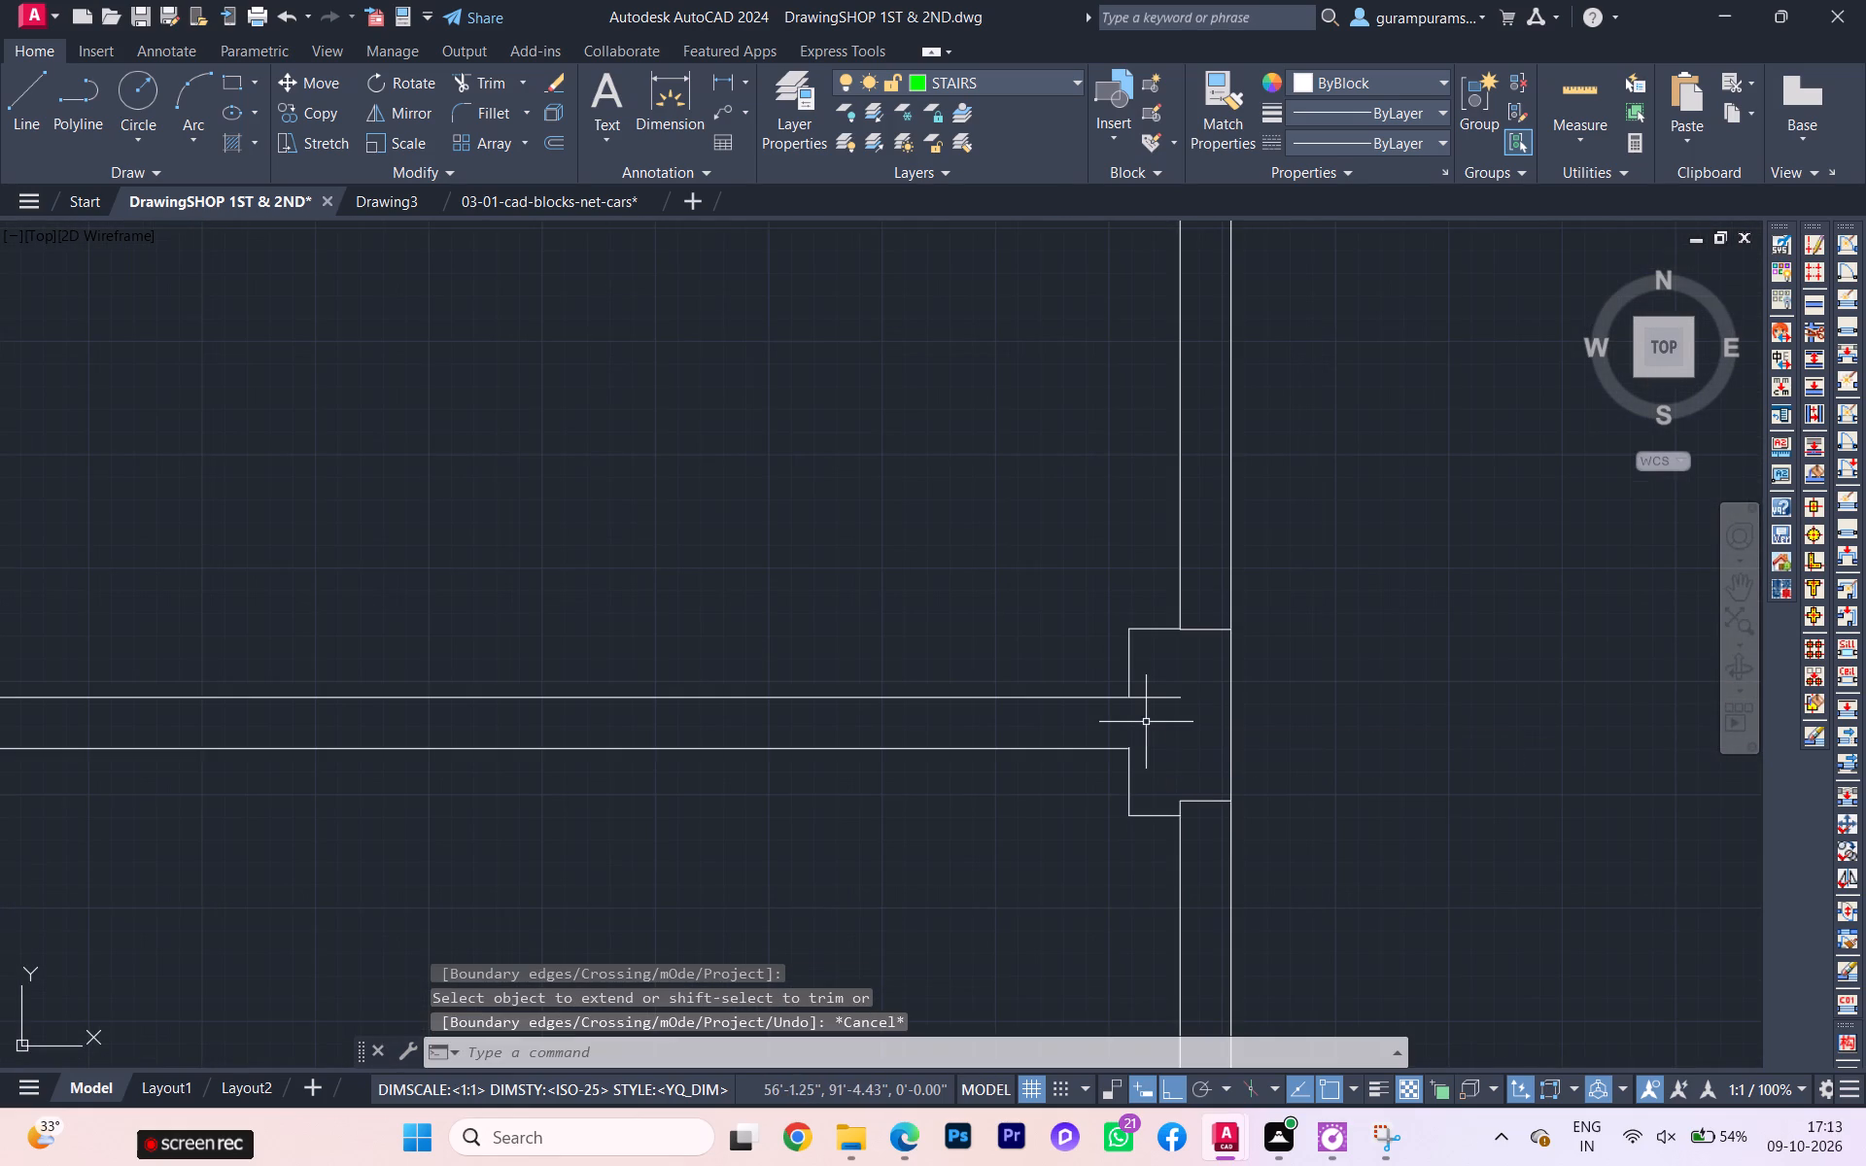
Trim the upper partition line end inside the pier at the fifth-lowest junction.
key("t")
key("r")
key("Return")
scroll(1180, 718, "up", 2)
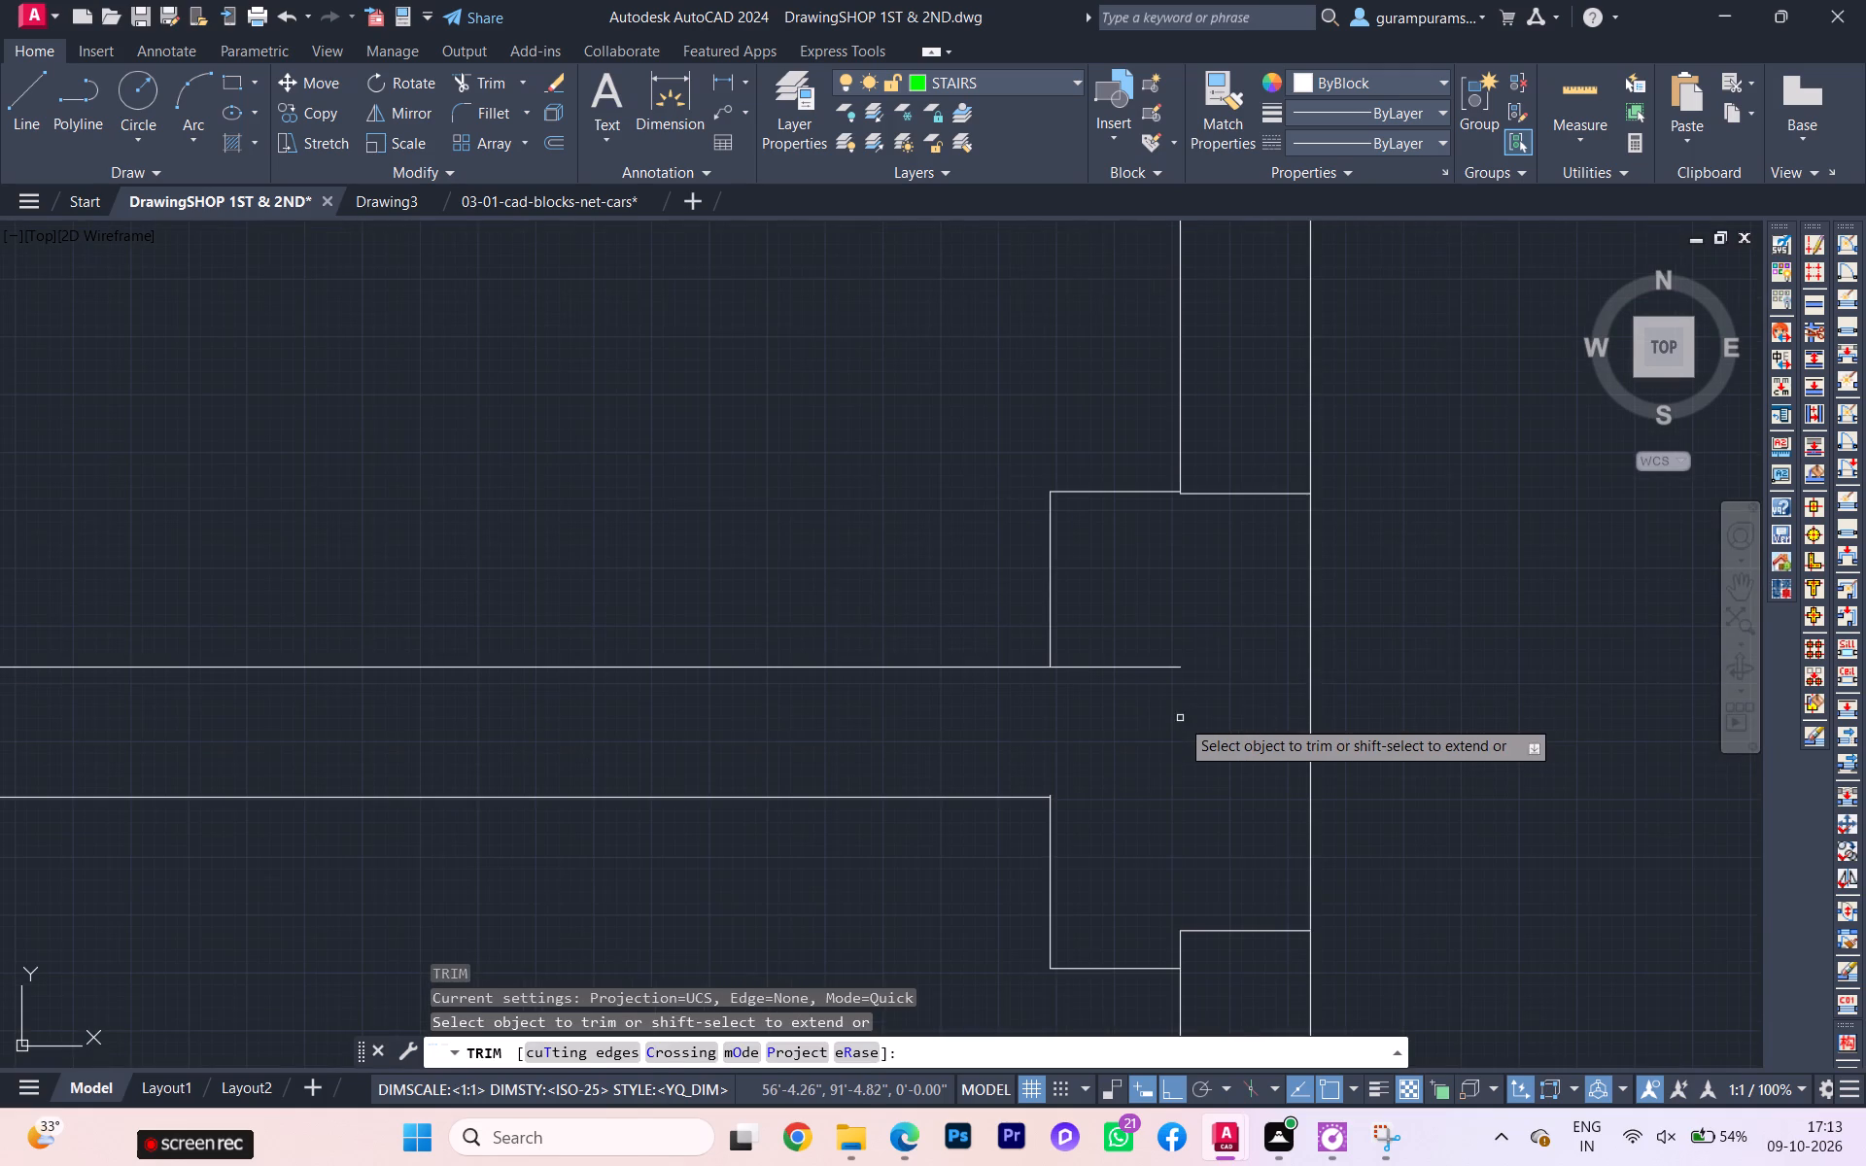
left_click(1180, 718)
left_click(1160, 659)
Trim both inner wall line stubs and the upper partition line end inside the pier at the sixth-lowest junction.
scroll(1155, 669, "down", 3)
scroll(1182, 645, "up", 2)
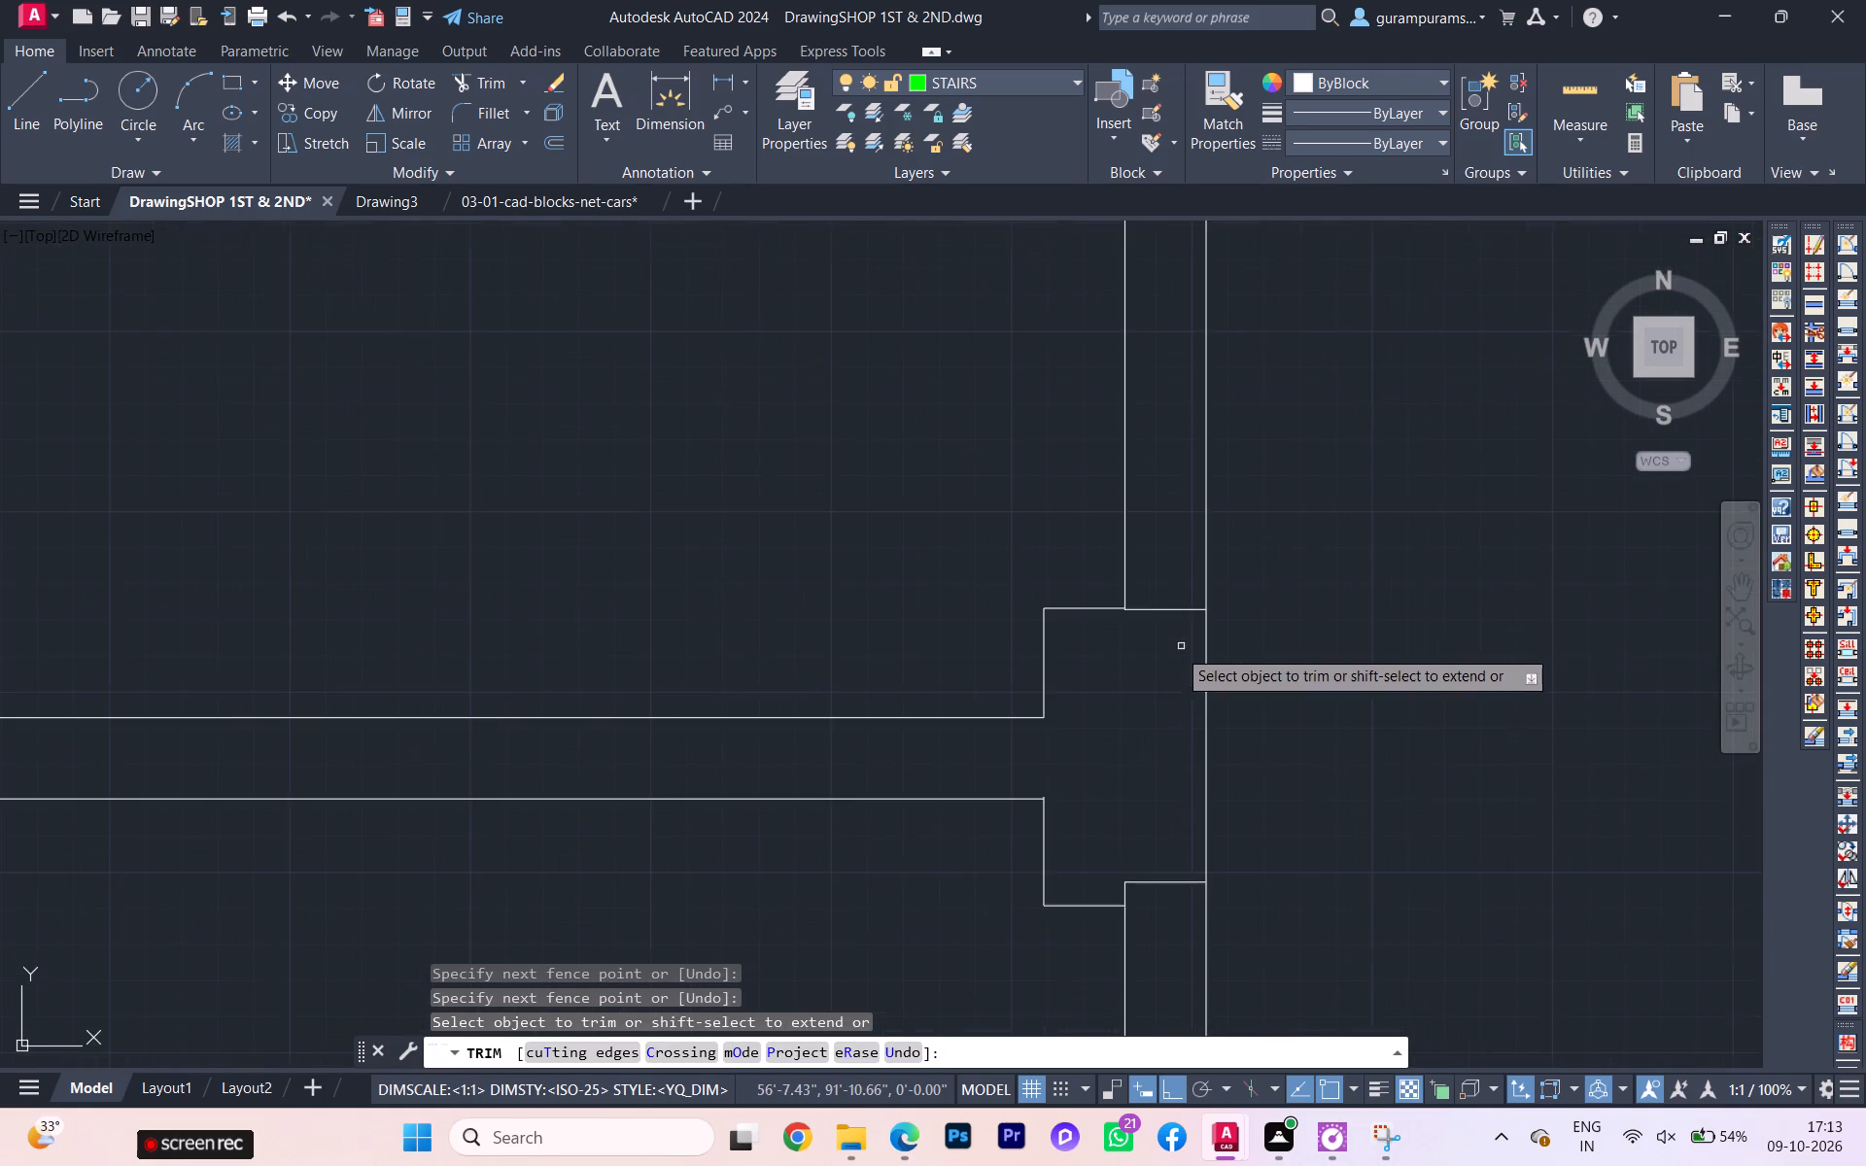
scroll(1160, 660, "up", 1)
scroll(1149, 710, "down", 5)
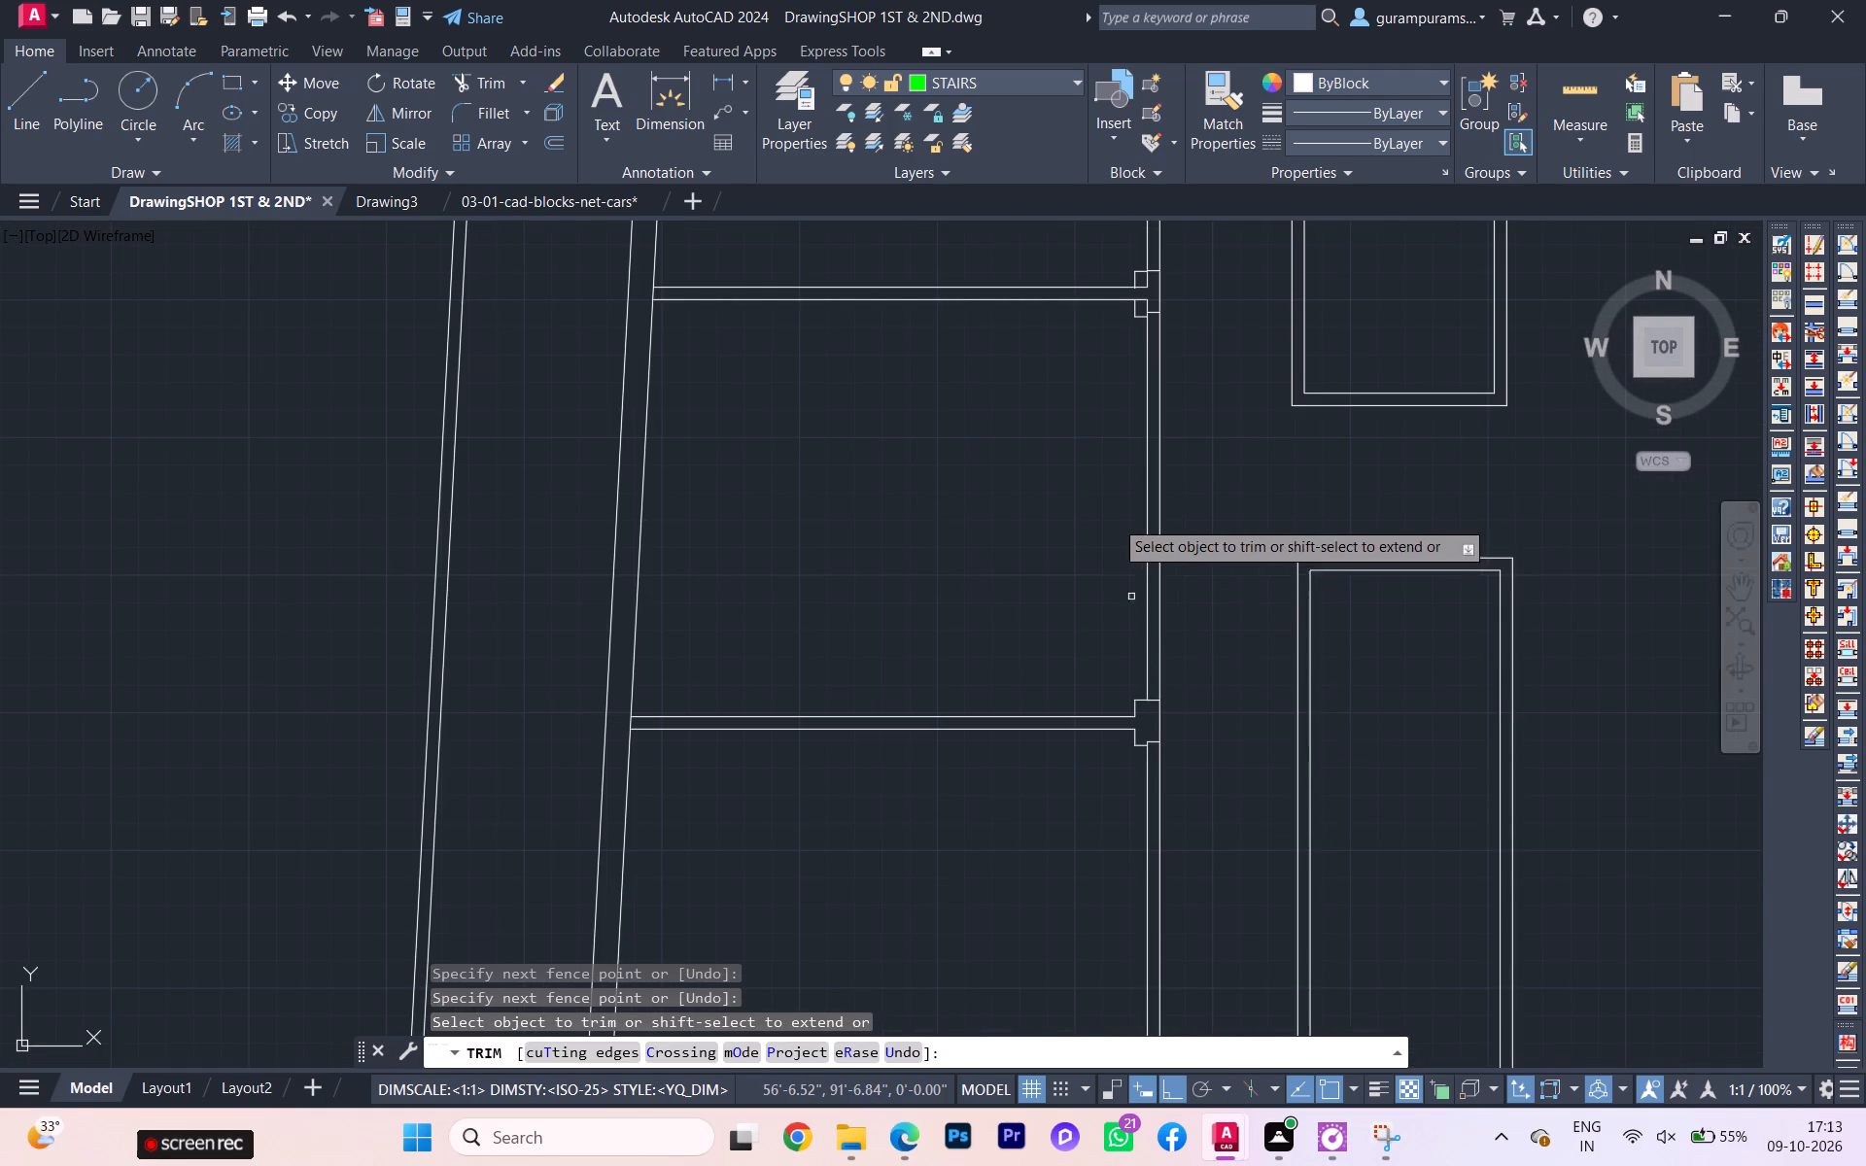
middle_click_drag(1106, 502, 1066, 727)
scroll(1098, 541, "up", 5)
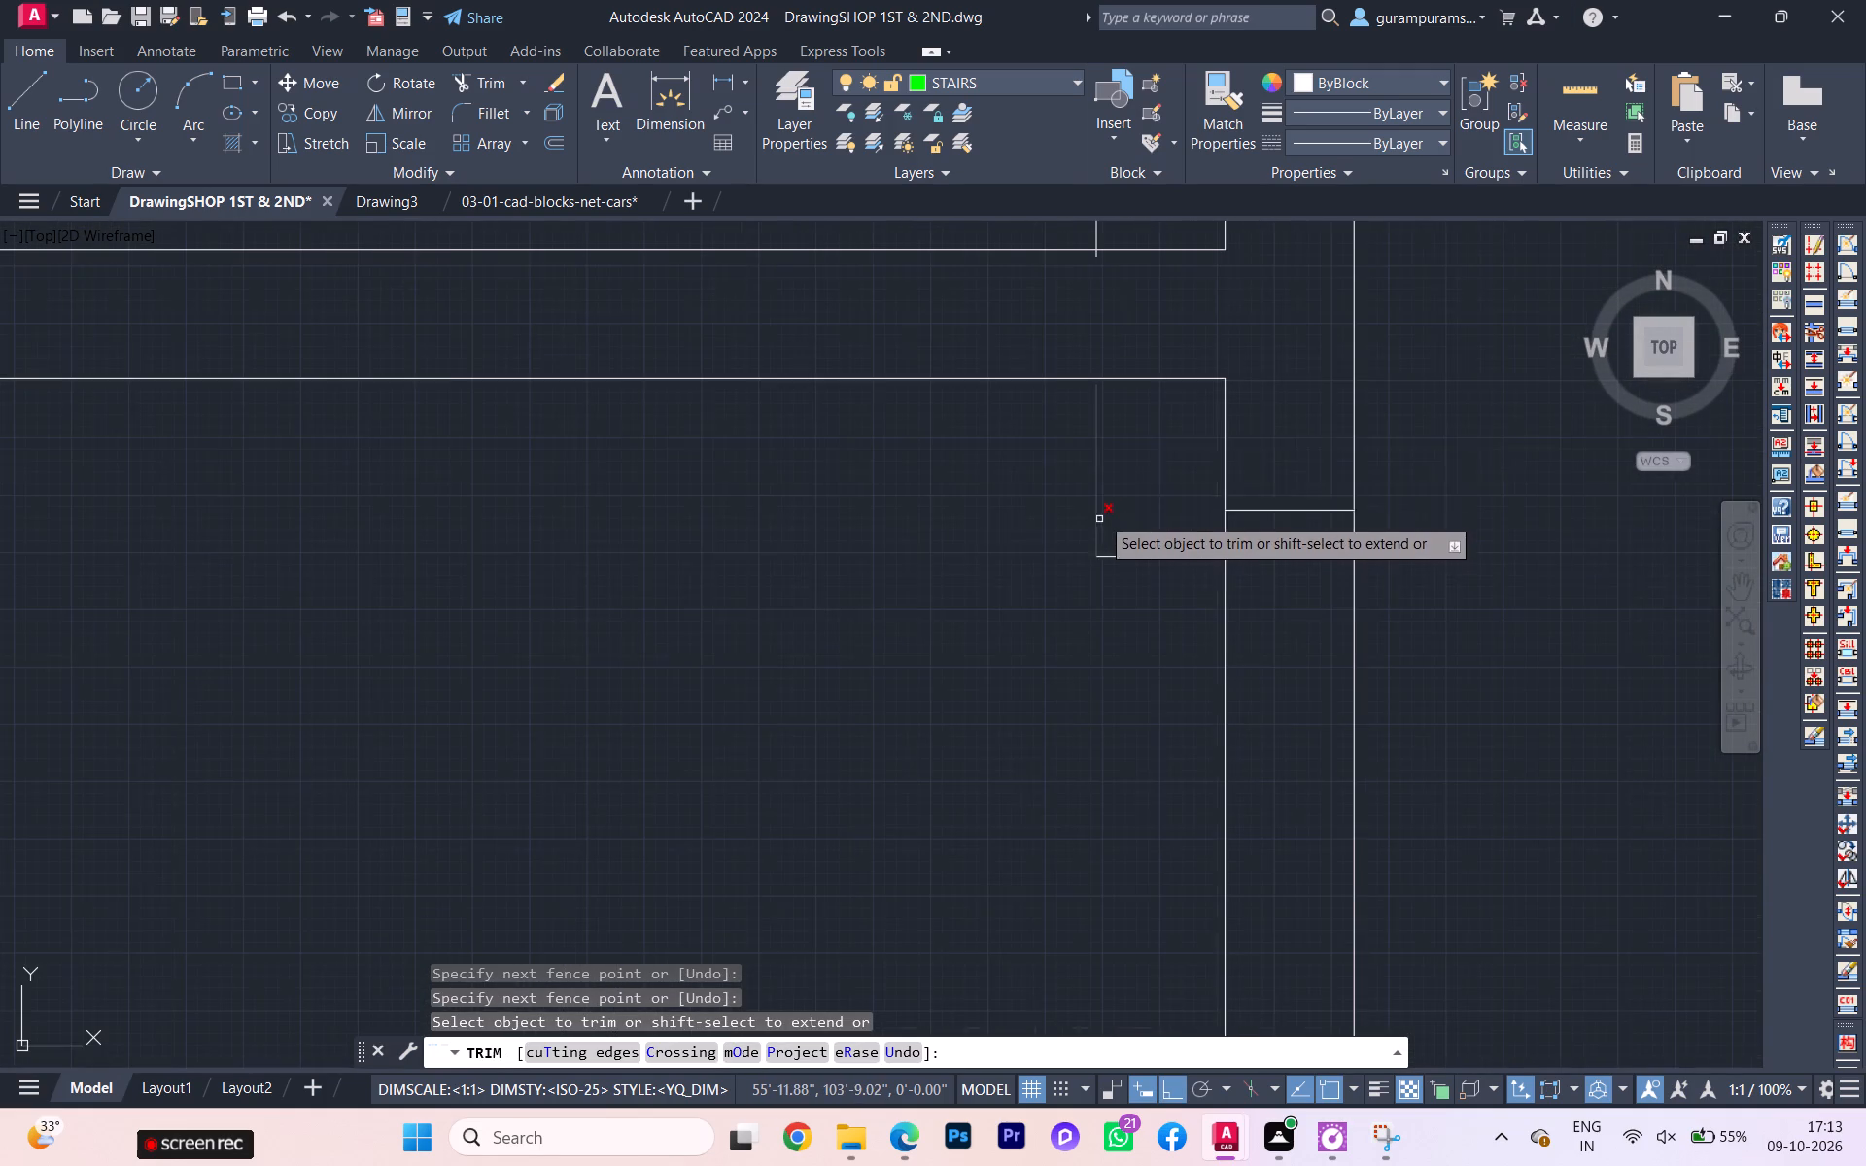
left_click(1147, 416)
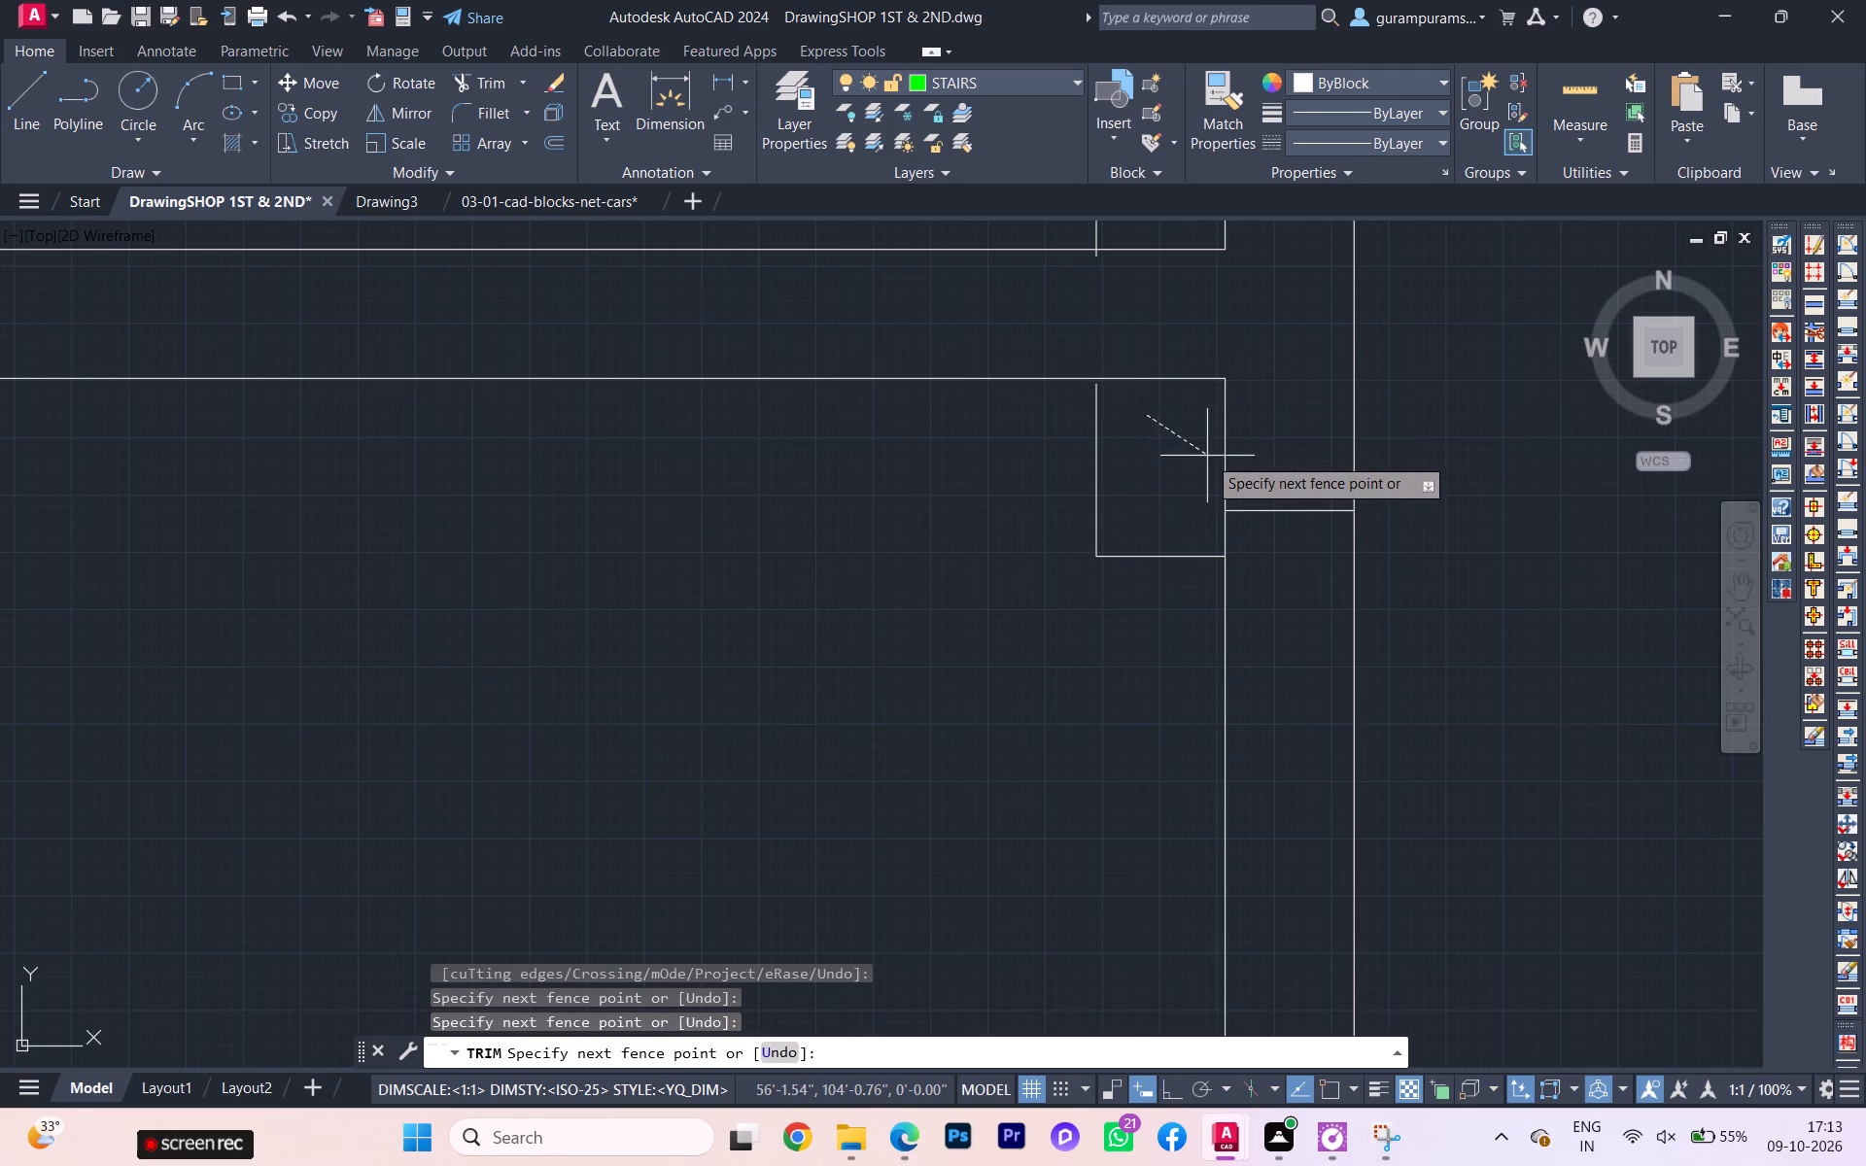
left_click(1234, 442)
scroll(1230, 455, "down", 3)
middle_click_drag(1226, 463, 1205, 542)
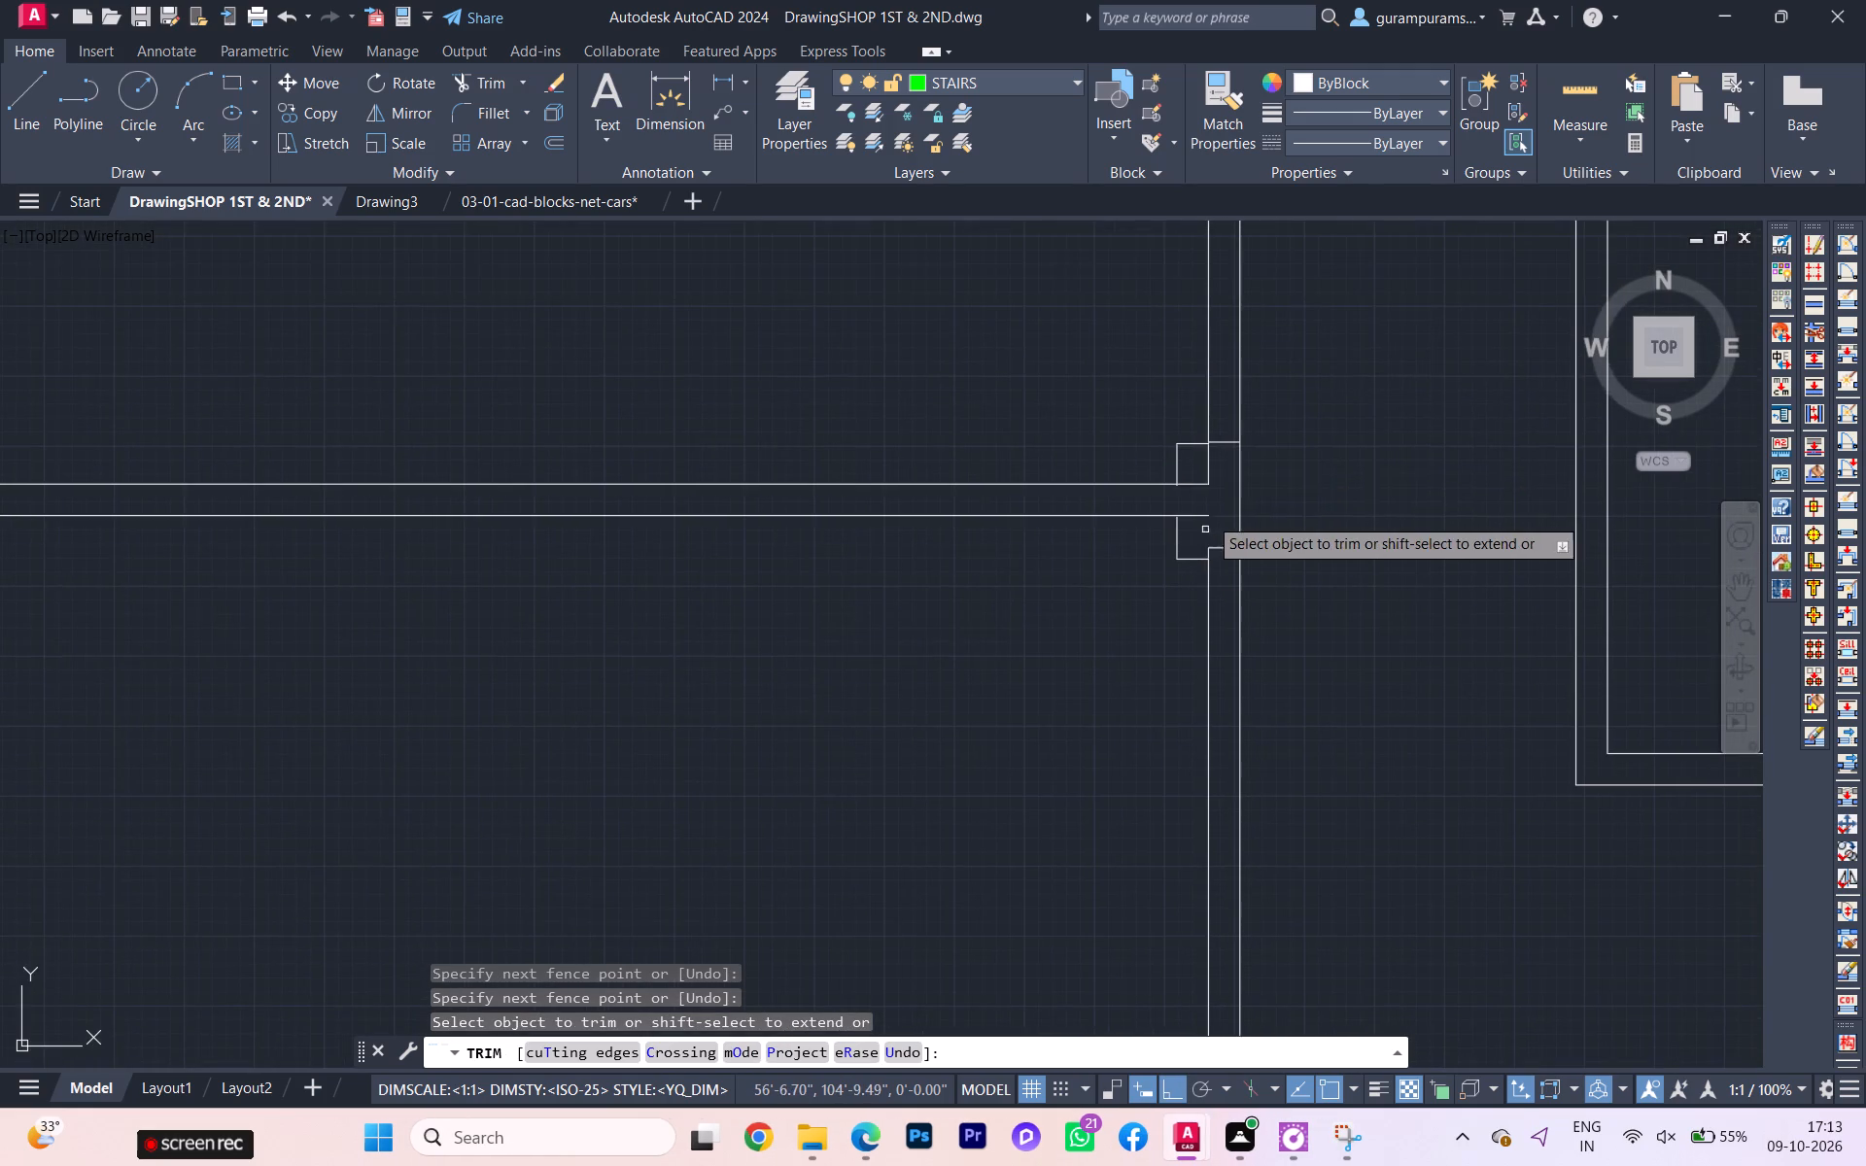
scroll(1207, 484, "up", 3)
left_click(1244, 444)
left_click(1161, 435)
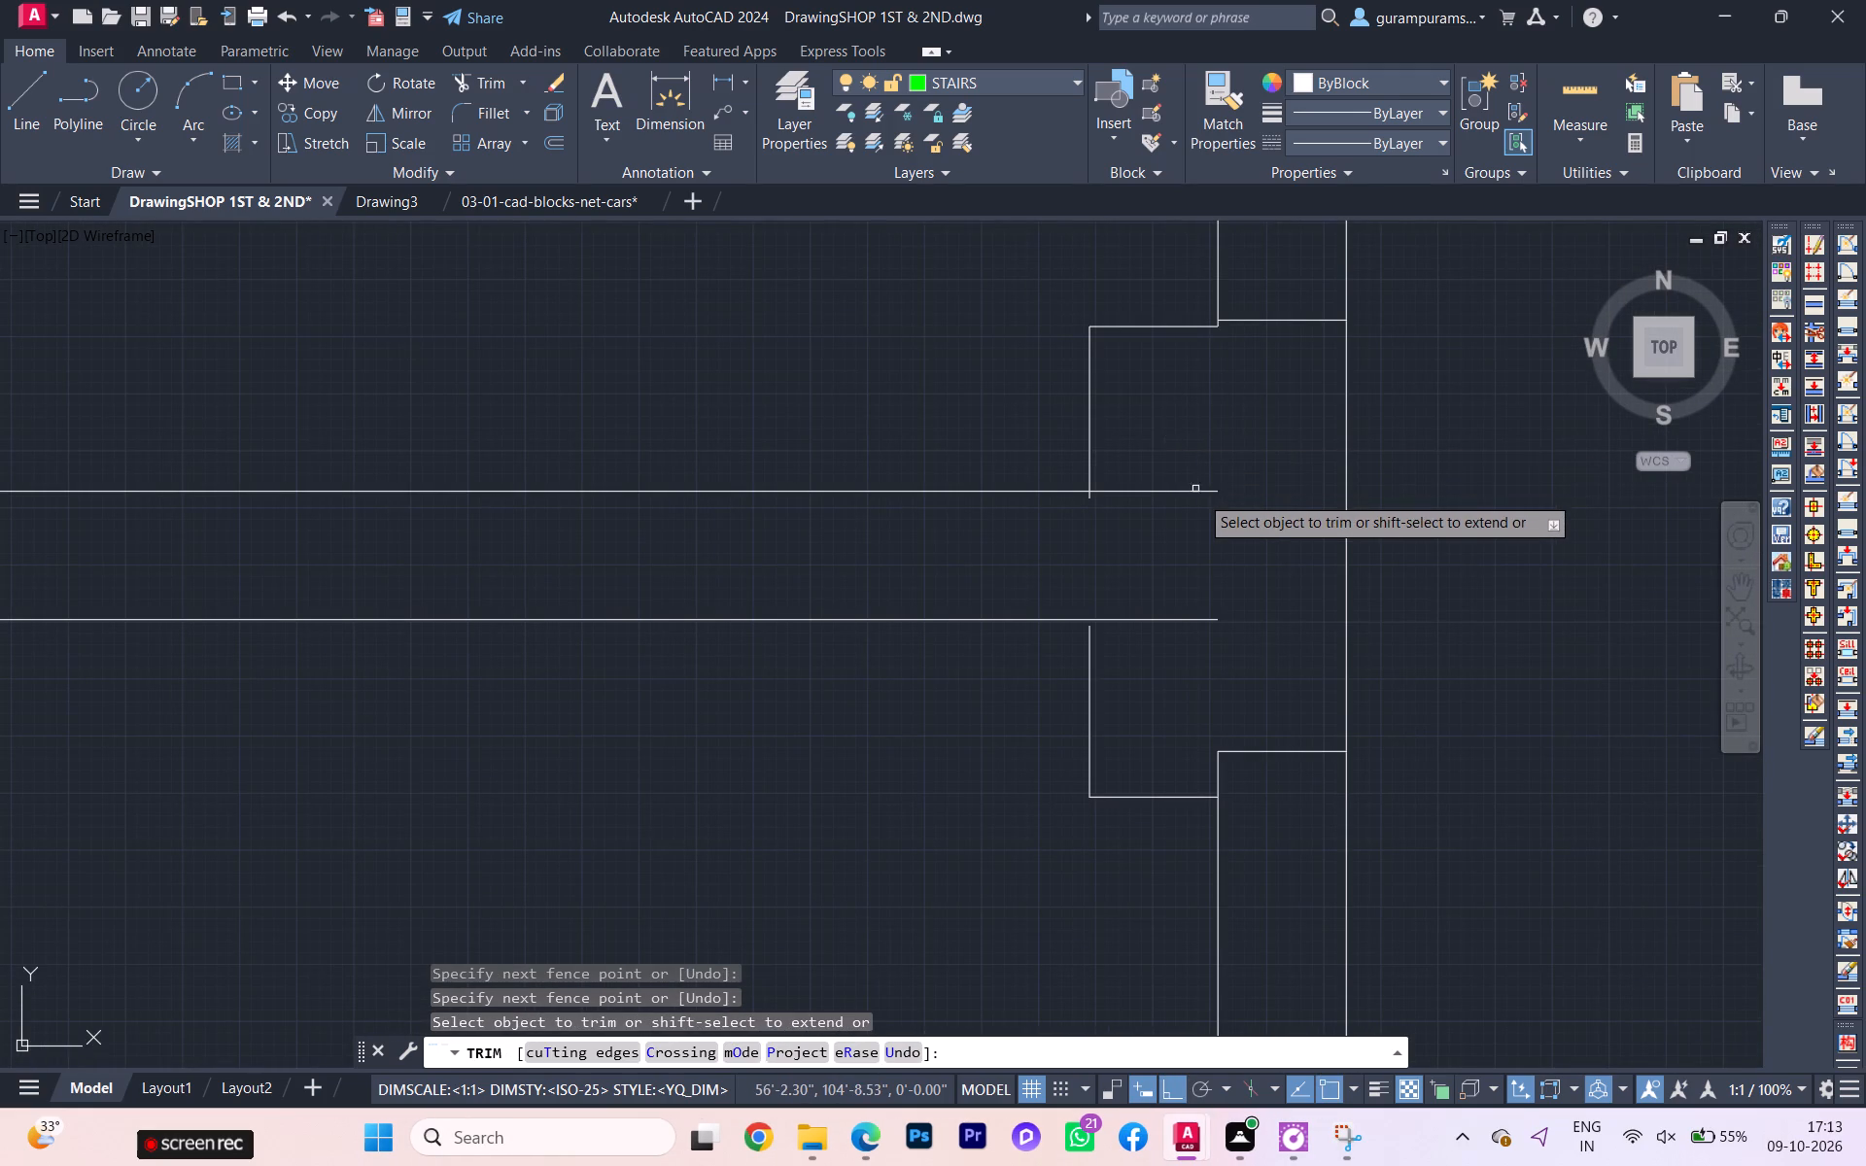
scroll(1201, 497, "up", 1)
left_click(1192, 488)
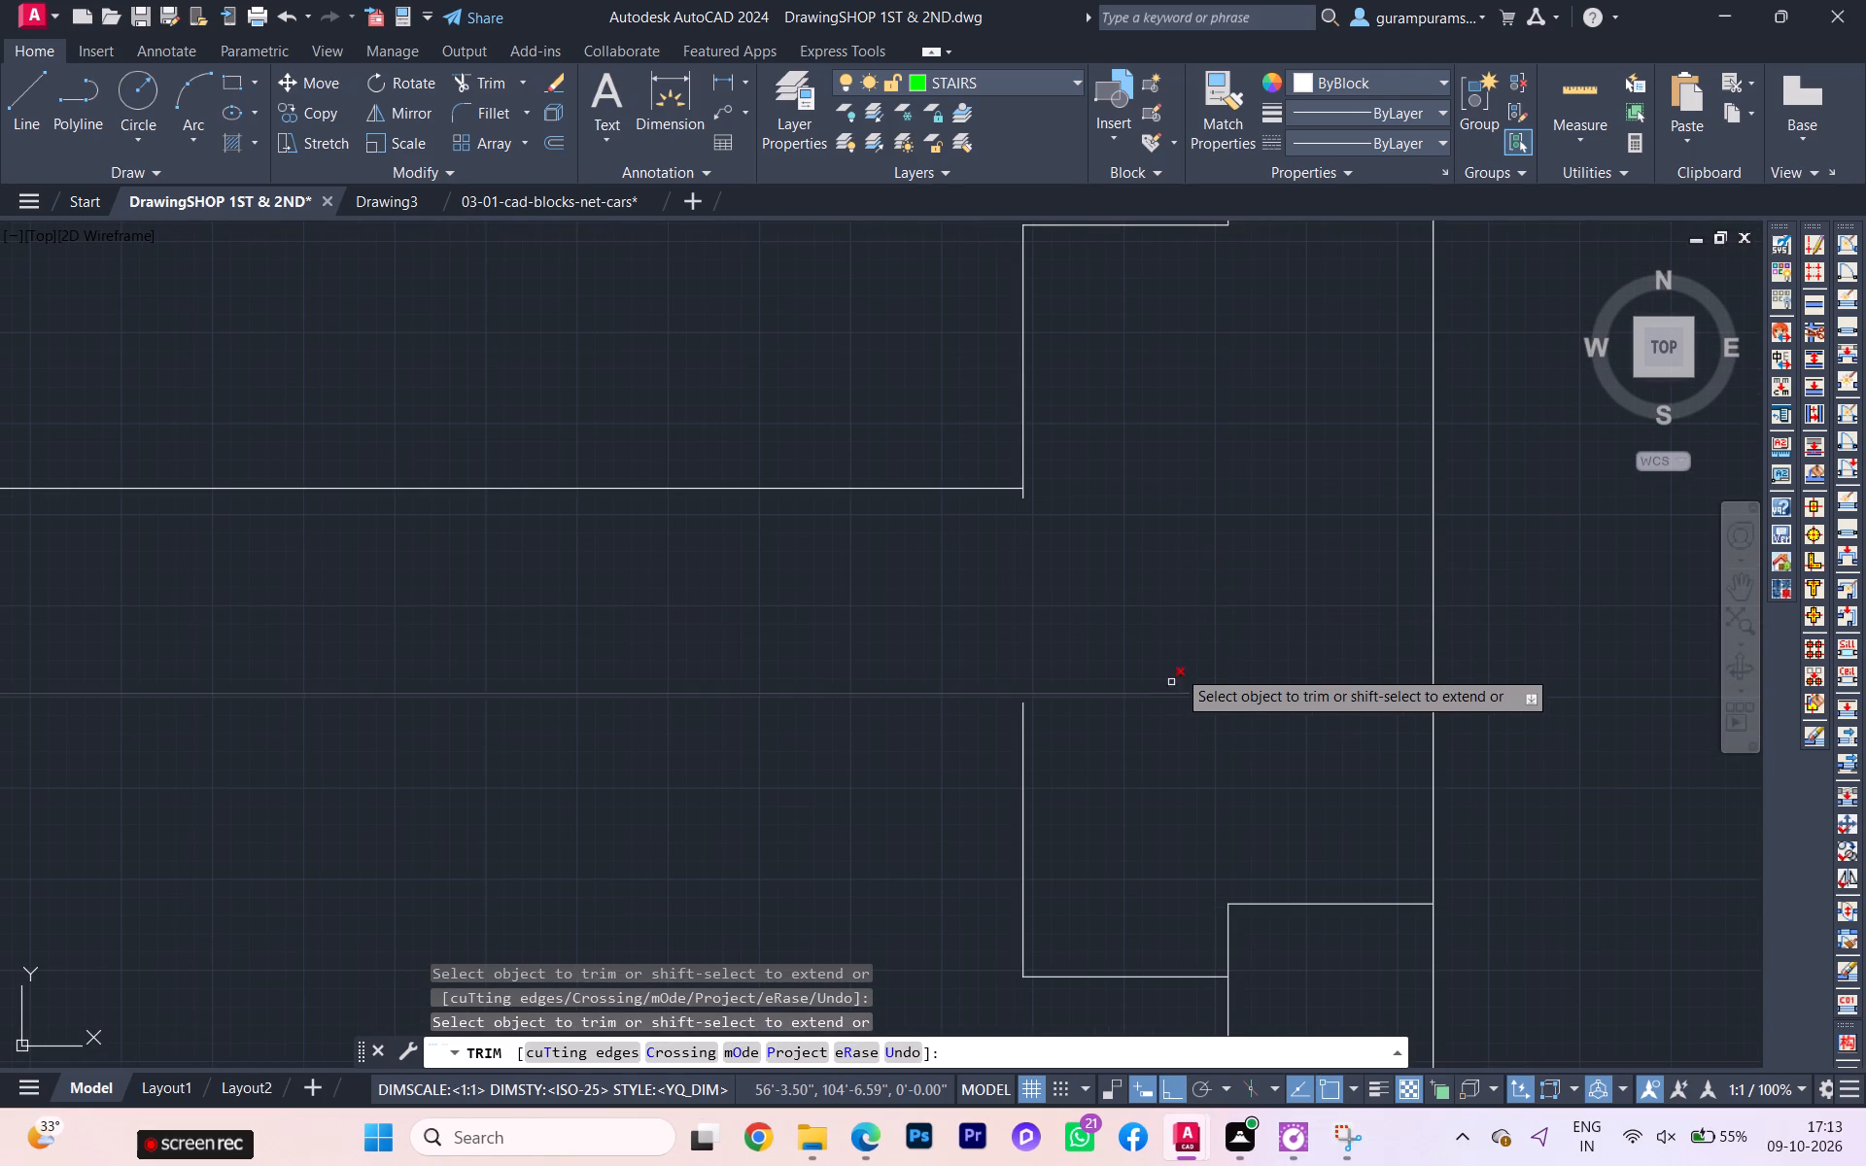
key("Escape")
Extend the sixth-lowest pier's lower short vertical edge up to the lower partition line.
key("e")
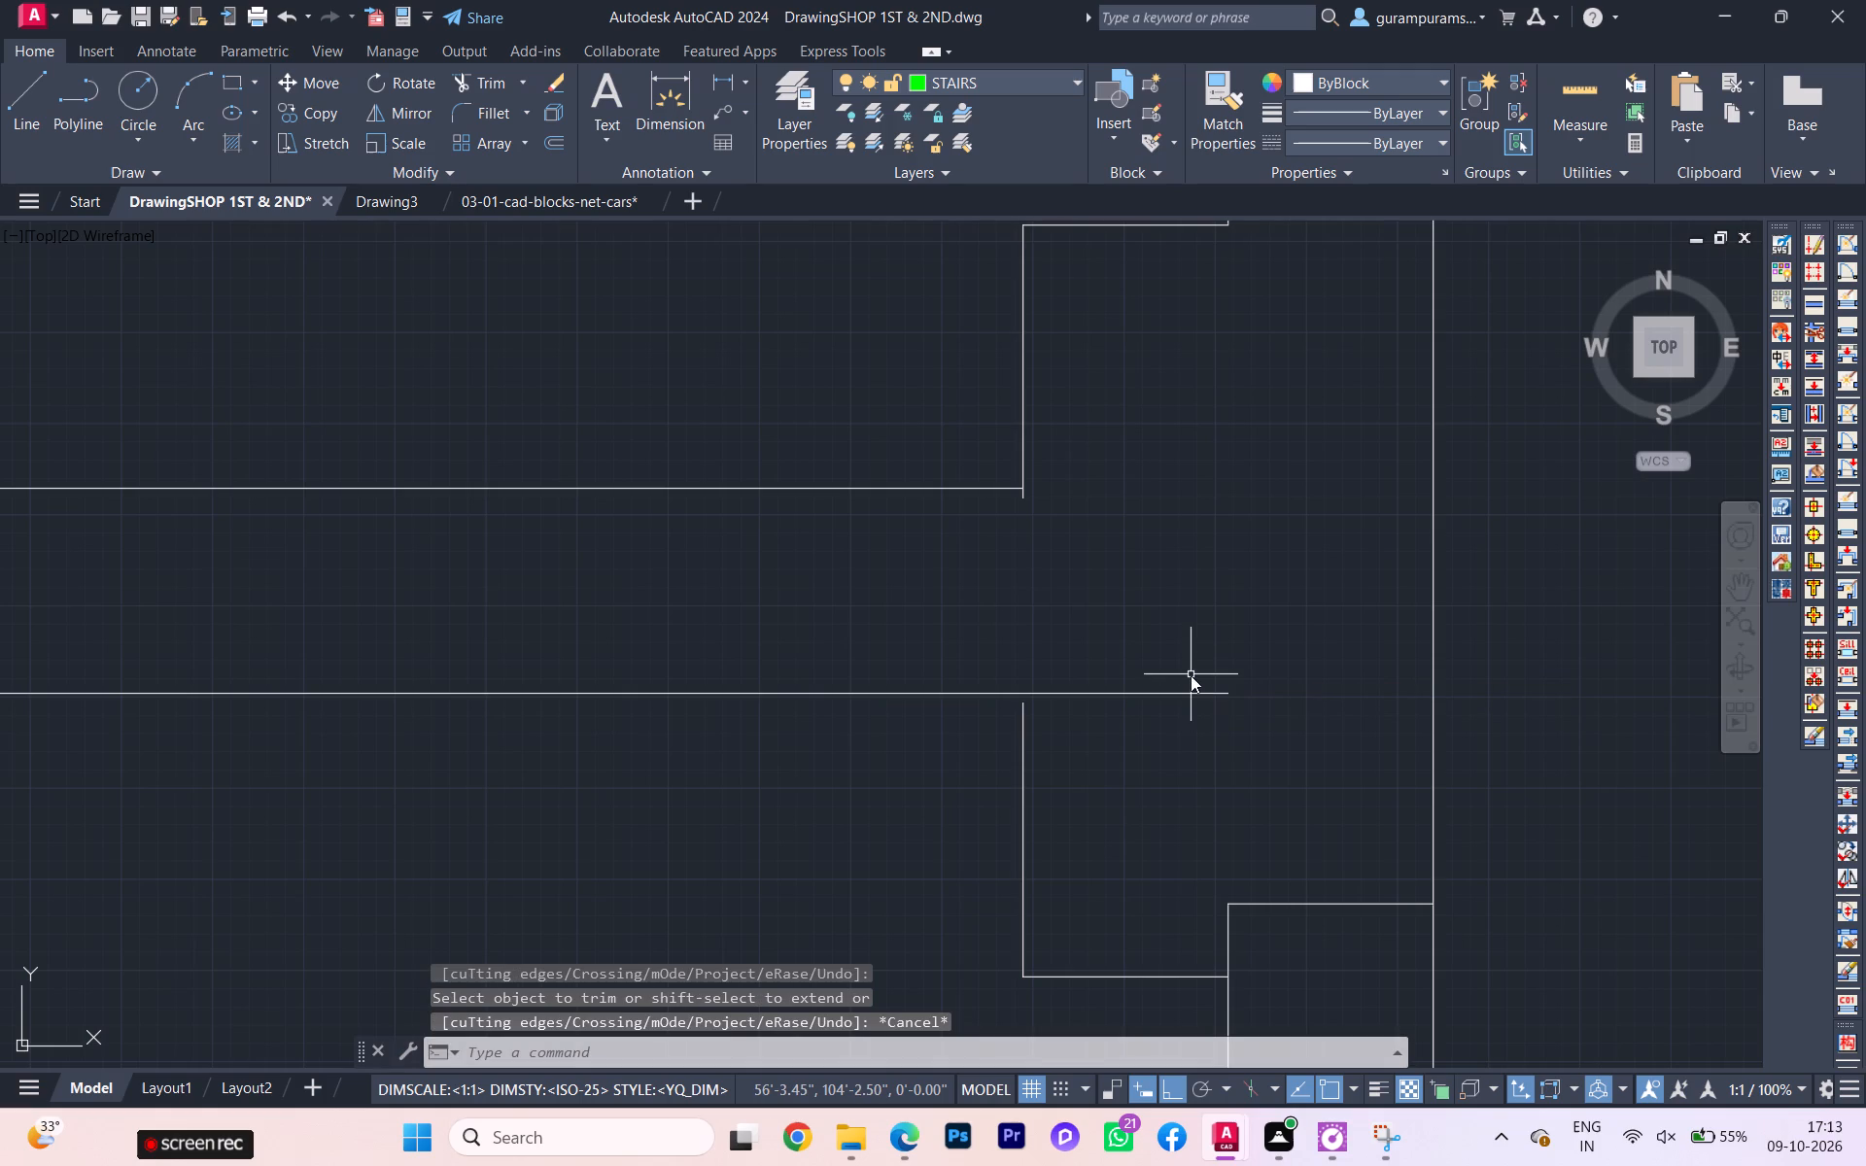
key("x")
left_click(1266, 731)
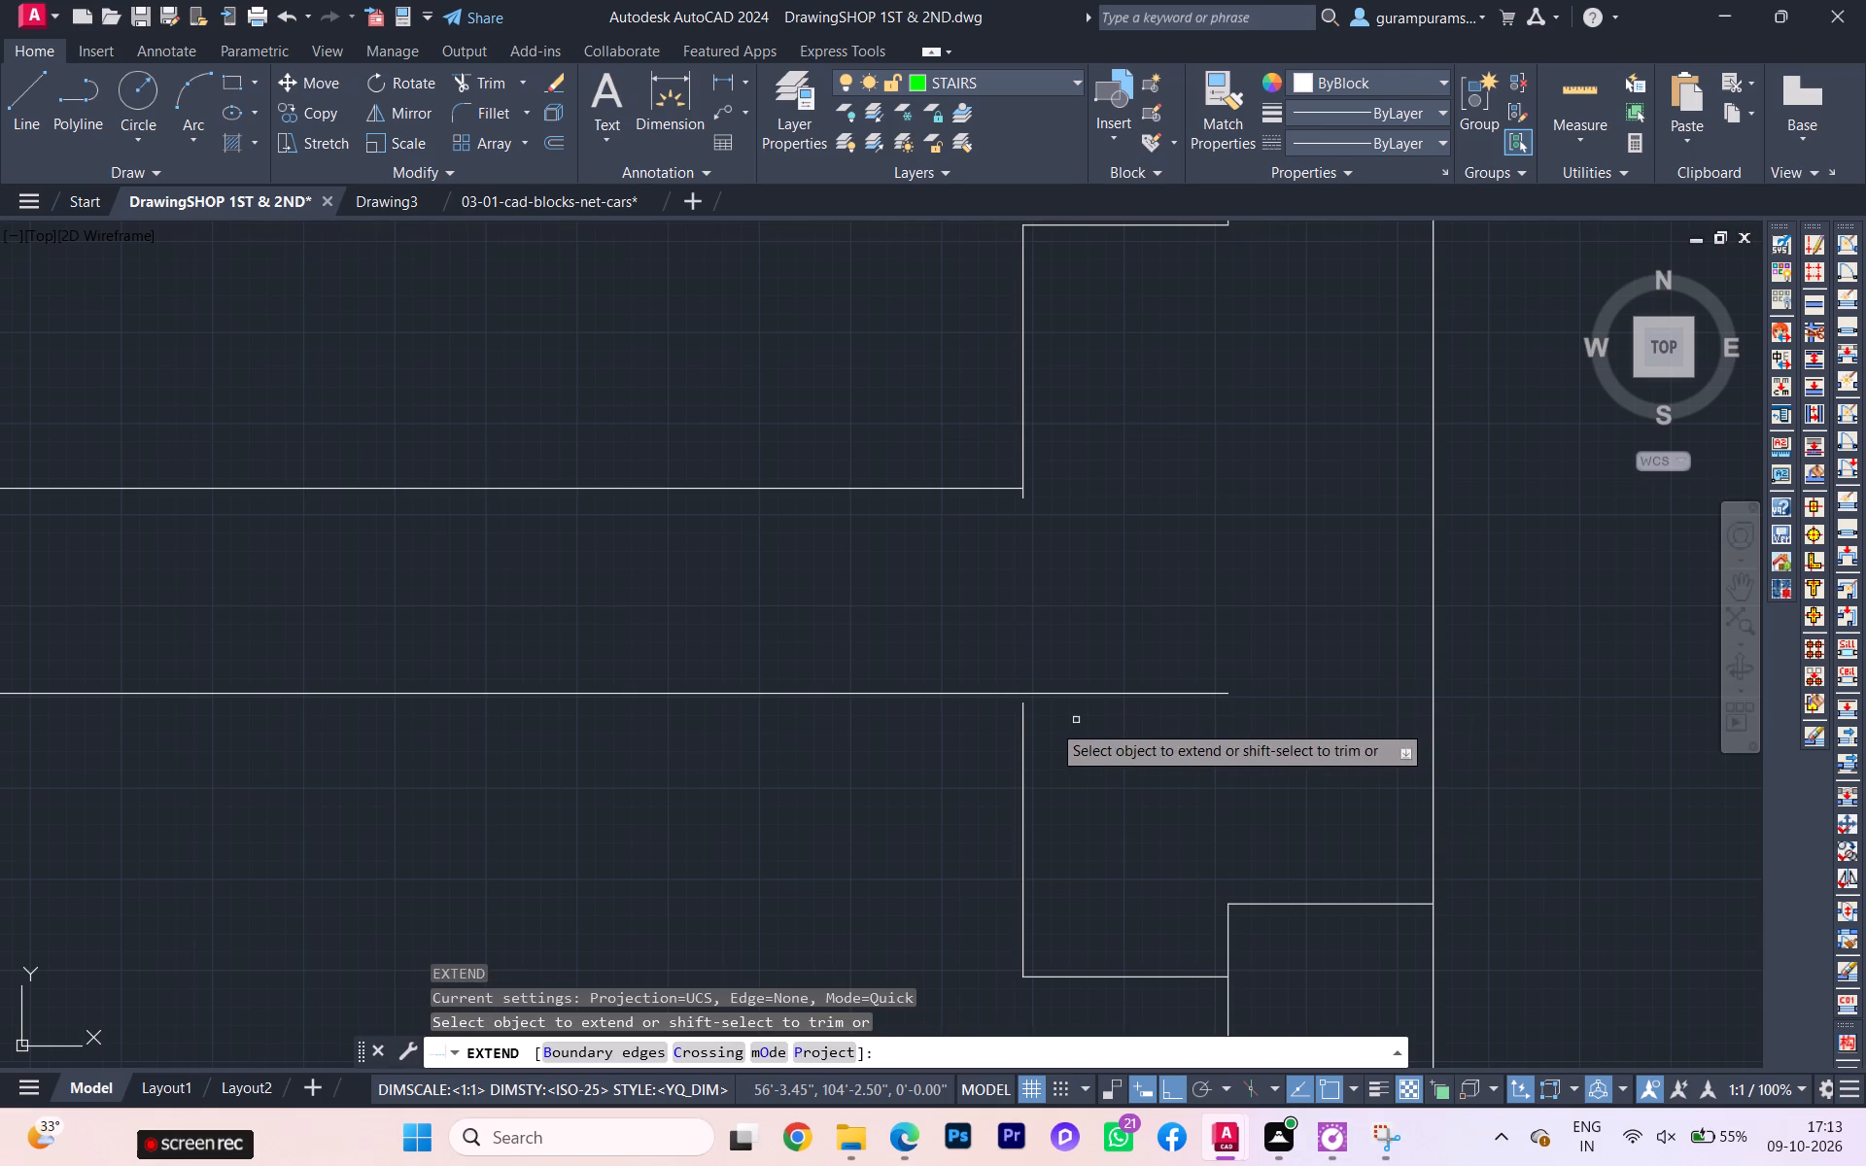
left_click(1023, 735)
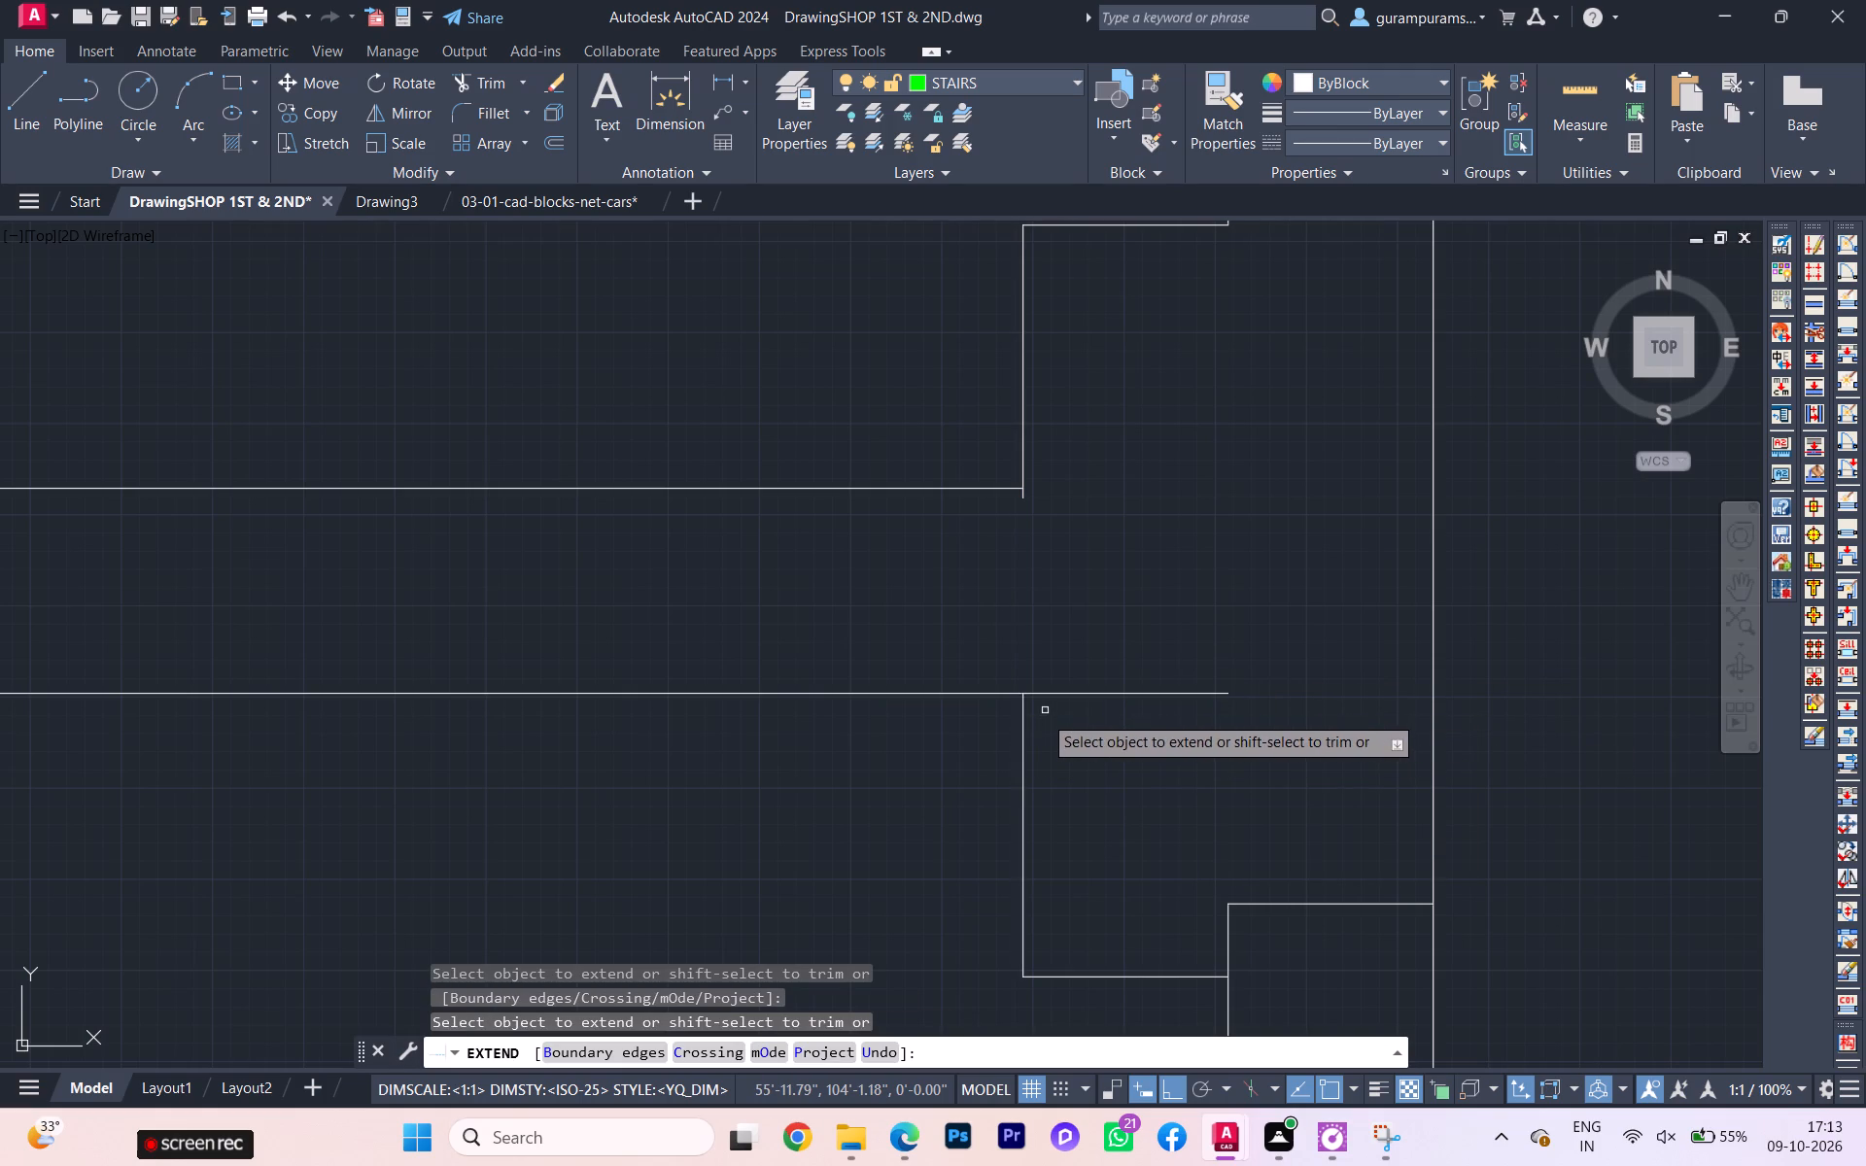
key("Escape")
Trim the upper short edge's overshoot and the lower partition line end inside the pier at the sixth-lowest junction.
type("TR")
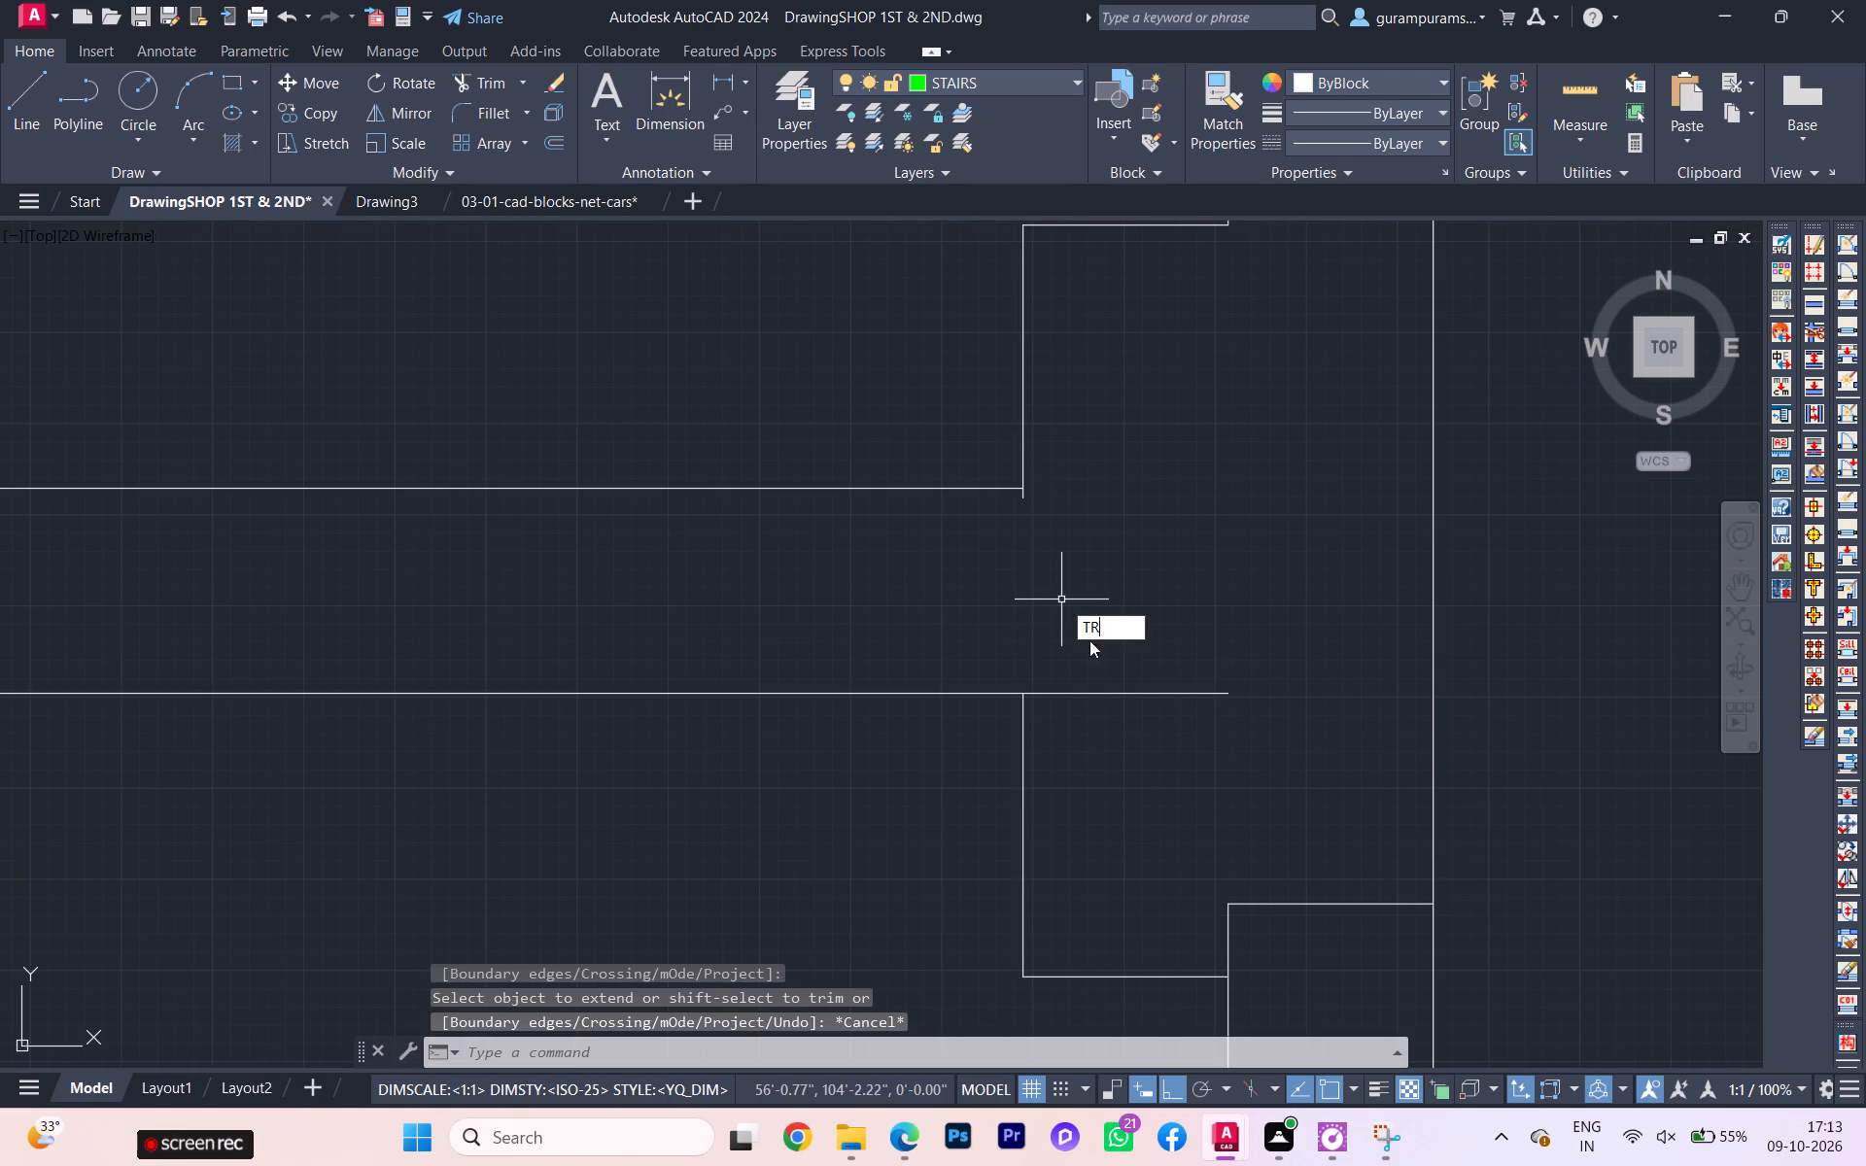
left_click(1138, 653)
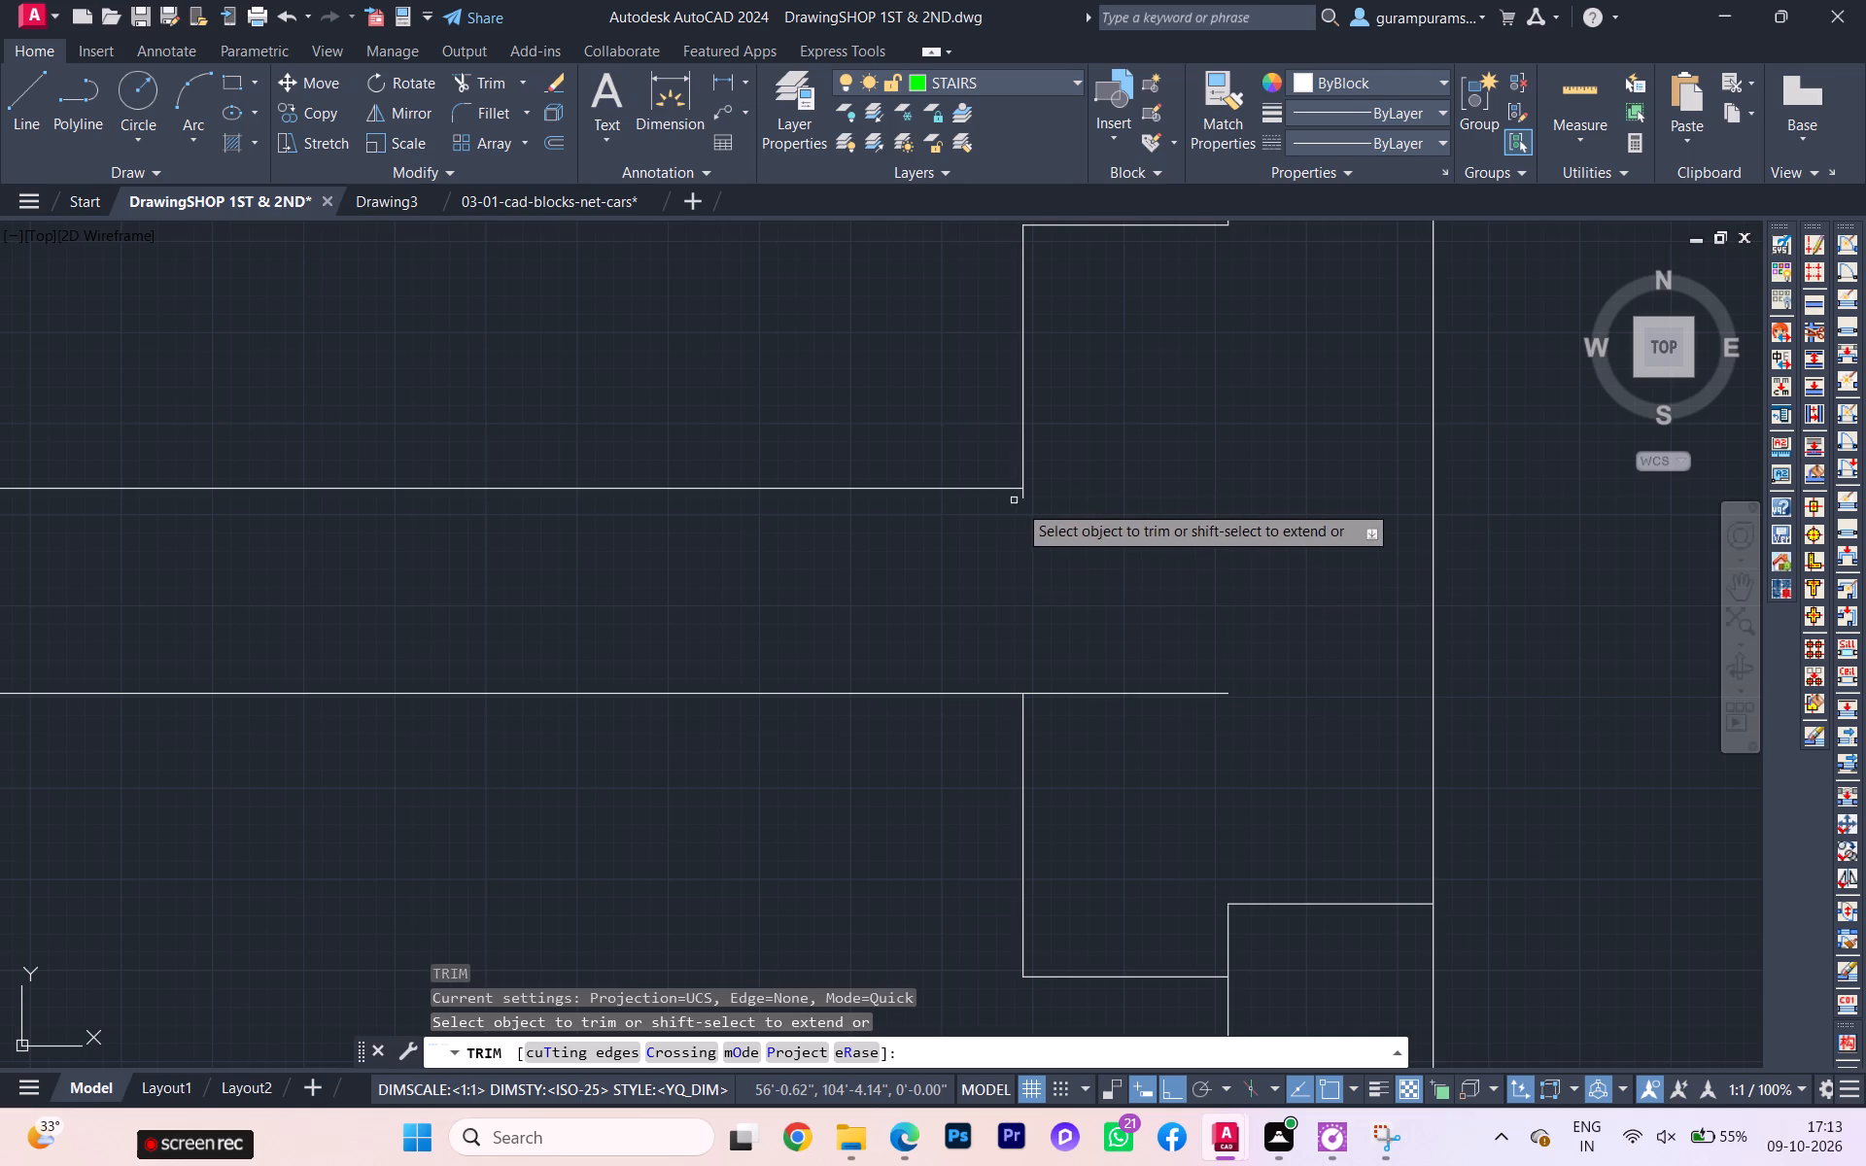
left_click(1020, 497)
left_click(1089, 672)
left_click(1100, 728)
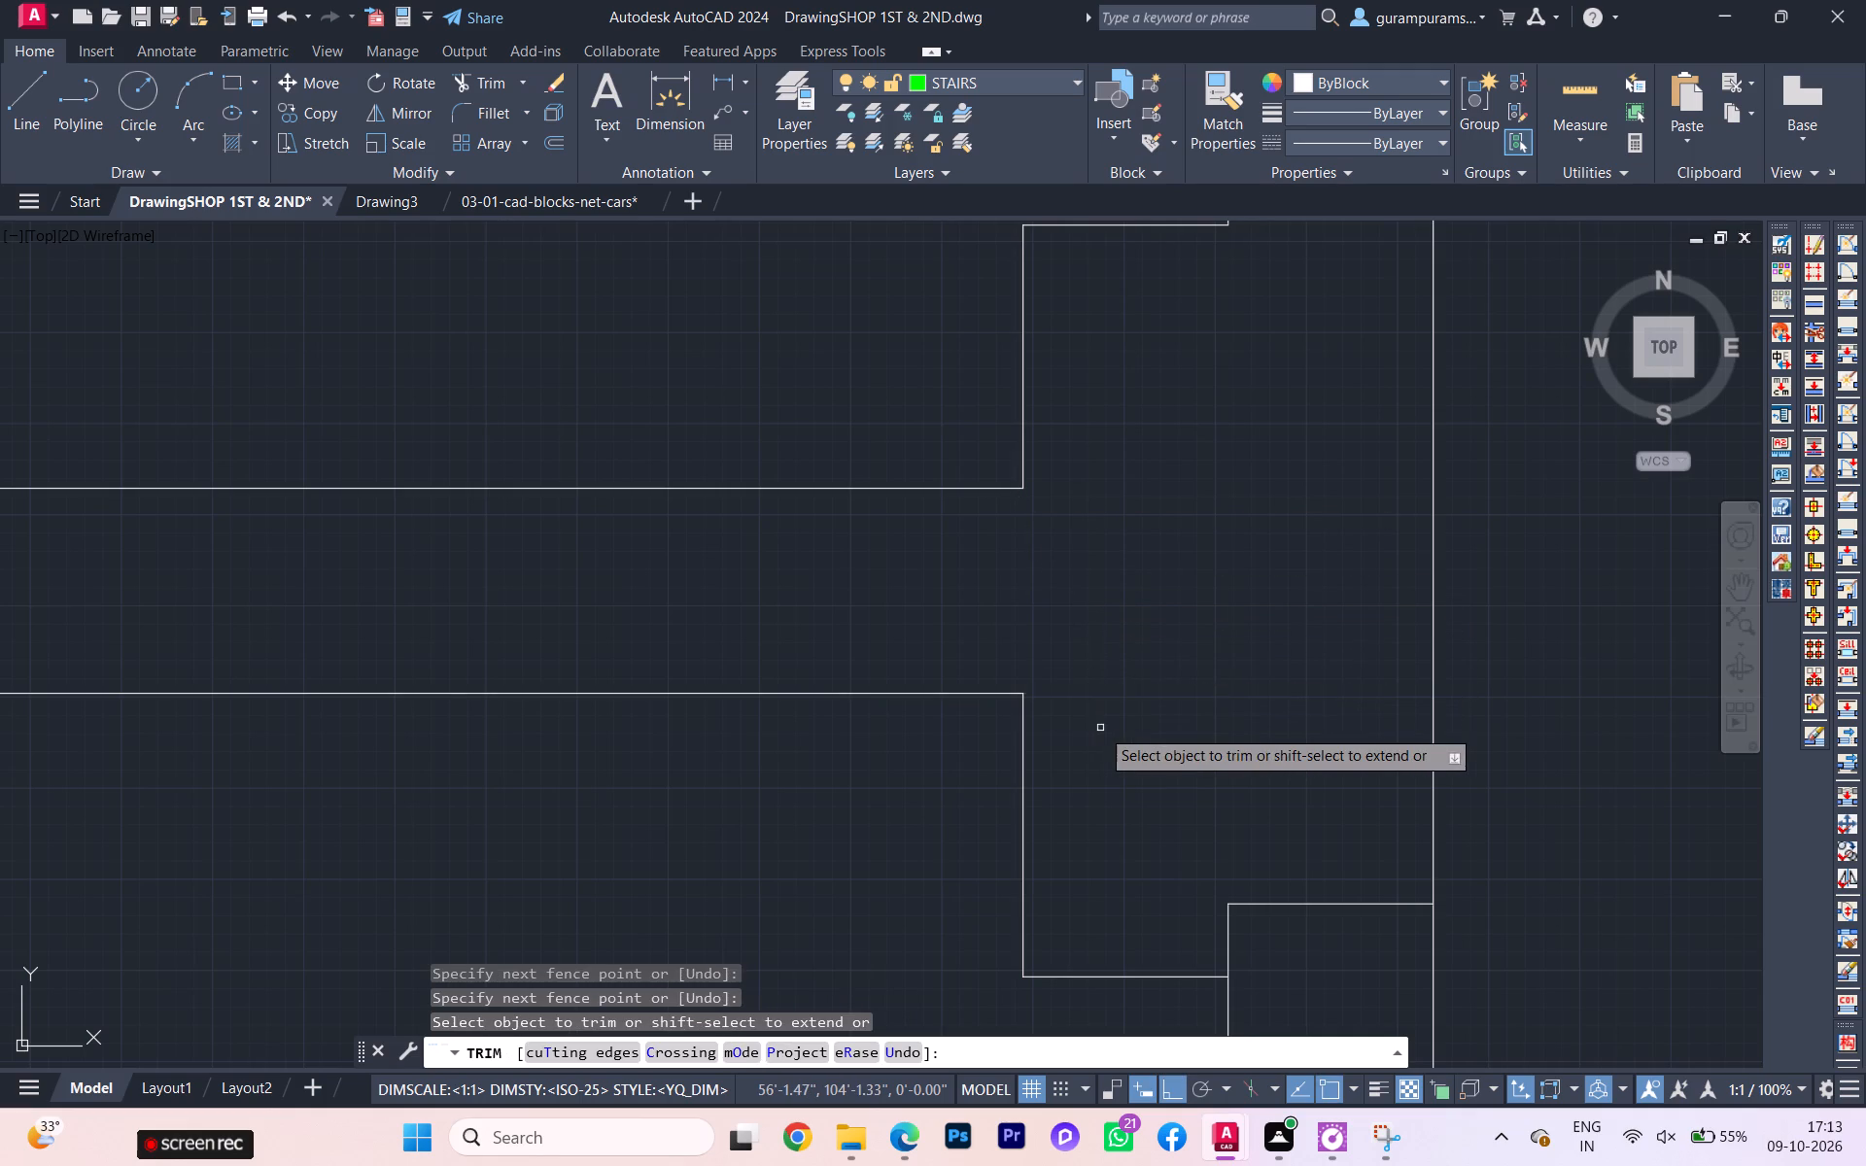
Trim the inner wall line stub between the lower cross line and the sixth-lowest pier's bottom edge.
scroll(1132, 760, "down", 3)
scroll(1148, 804, "up", 3)
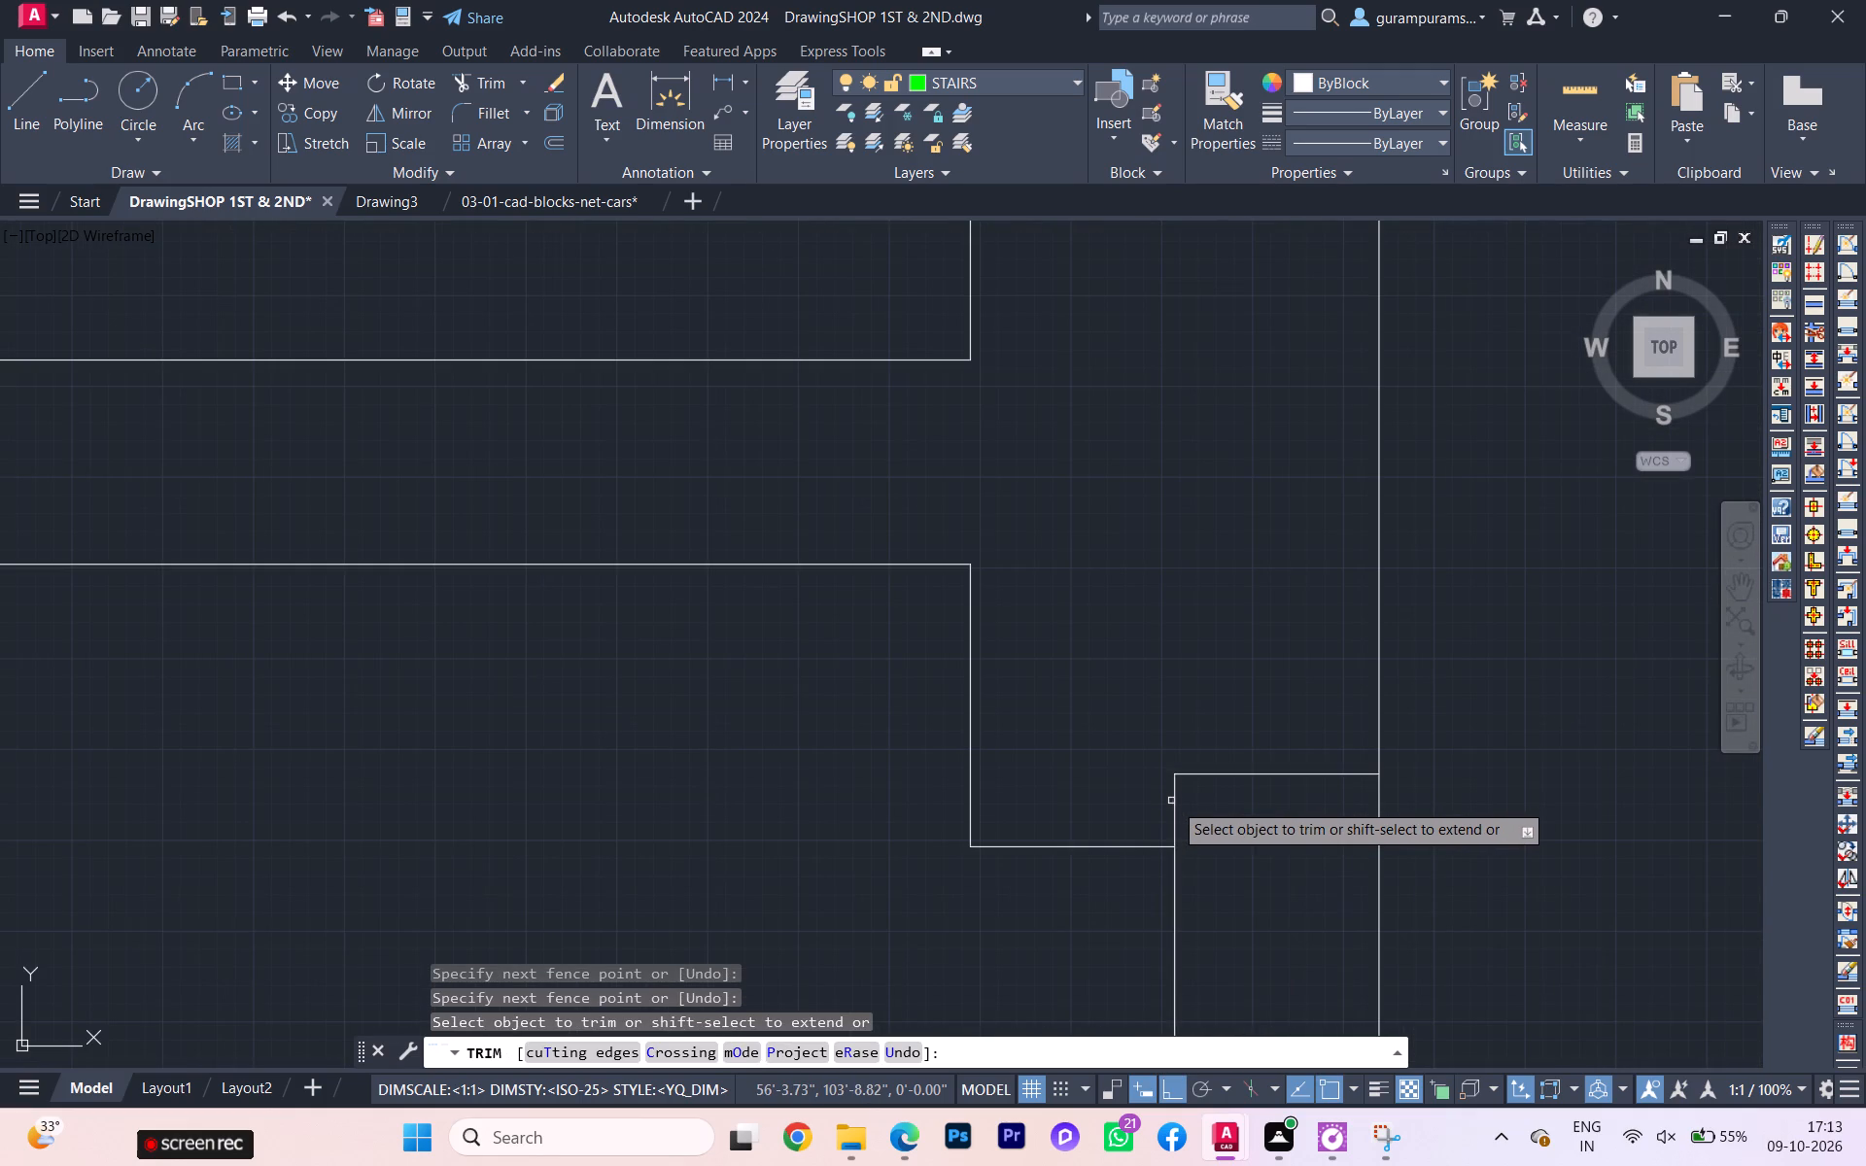
left_click(1173, 802)
scroll(1169, 801, "down", 3)
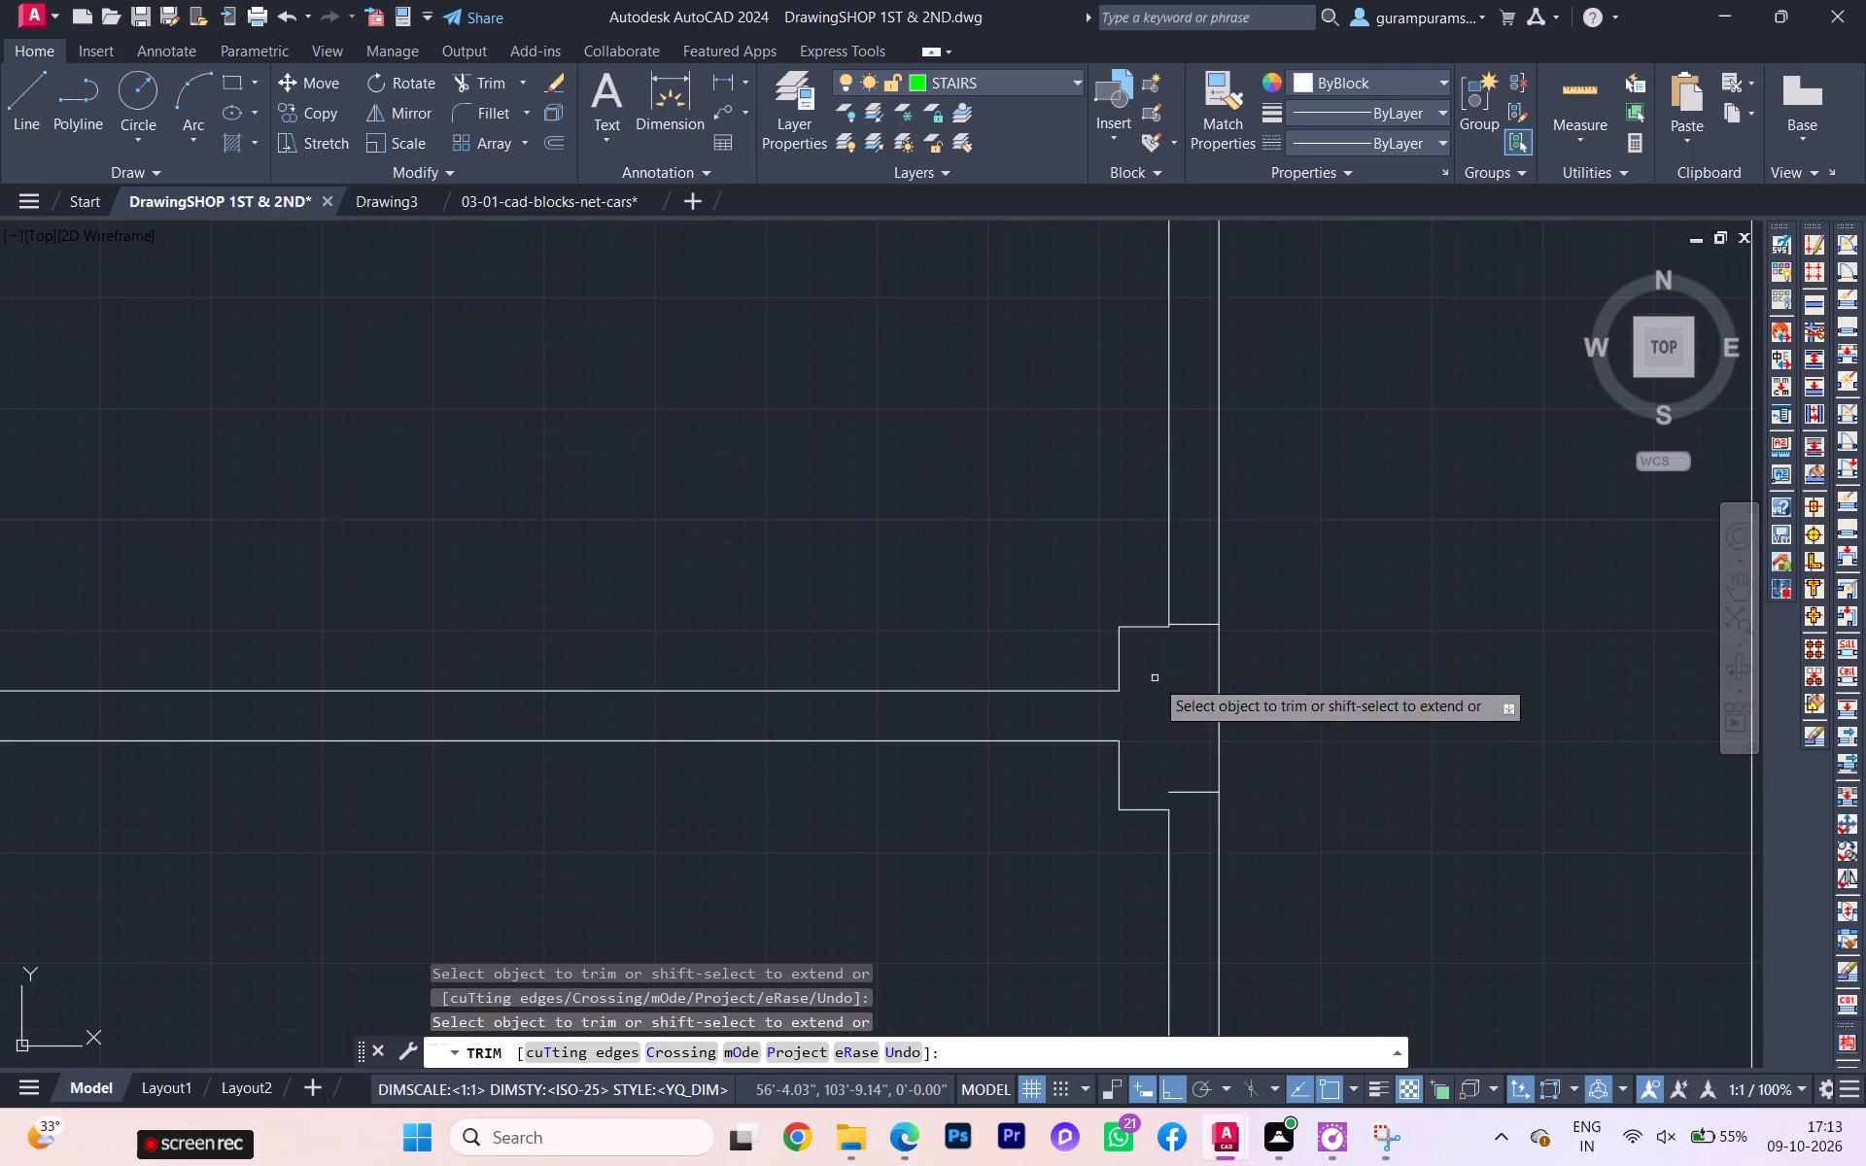
scroll(1155, 678, "up", 2)
scroll(1175, 566, "up", 3)
key("Escape")
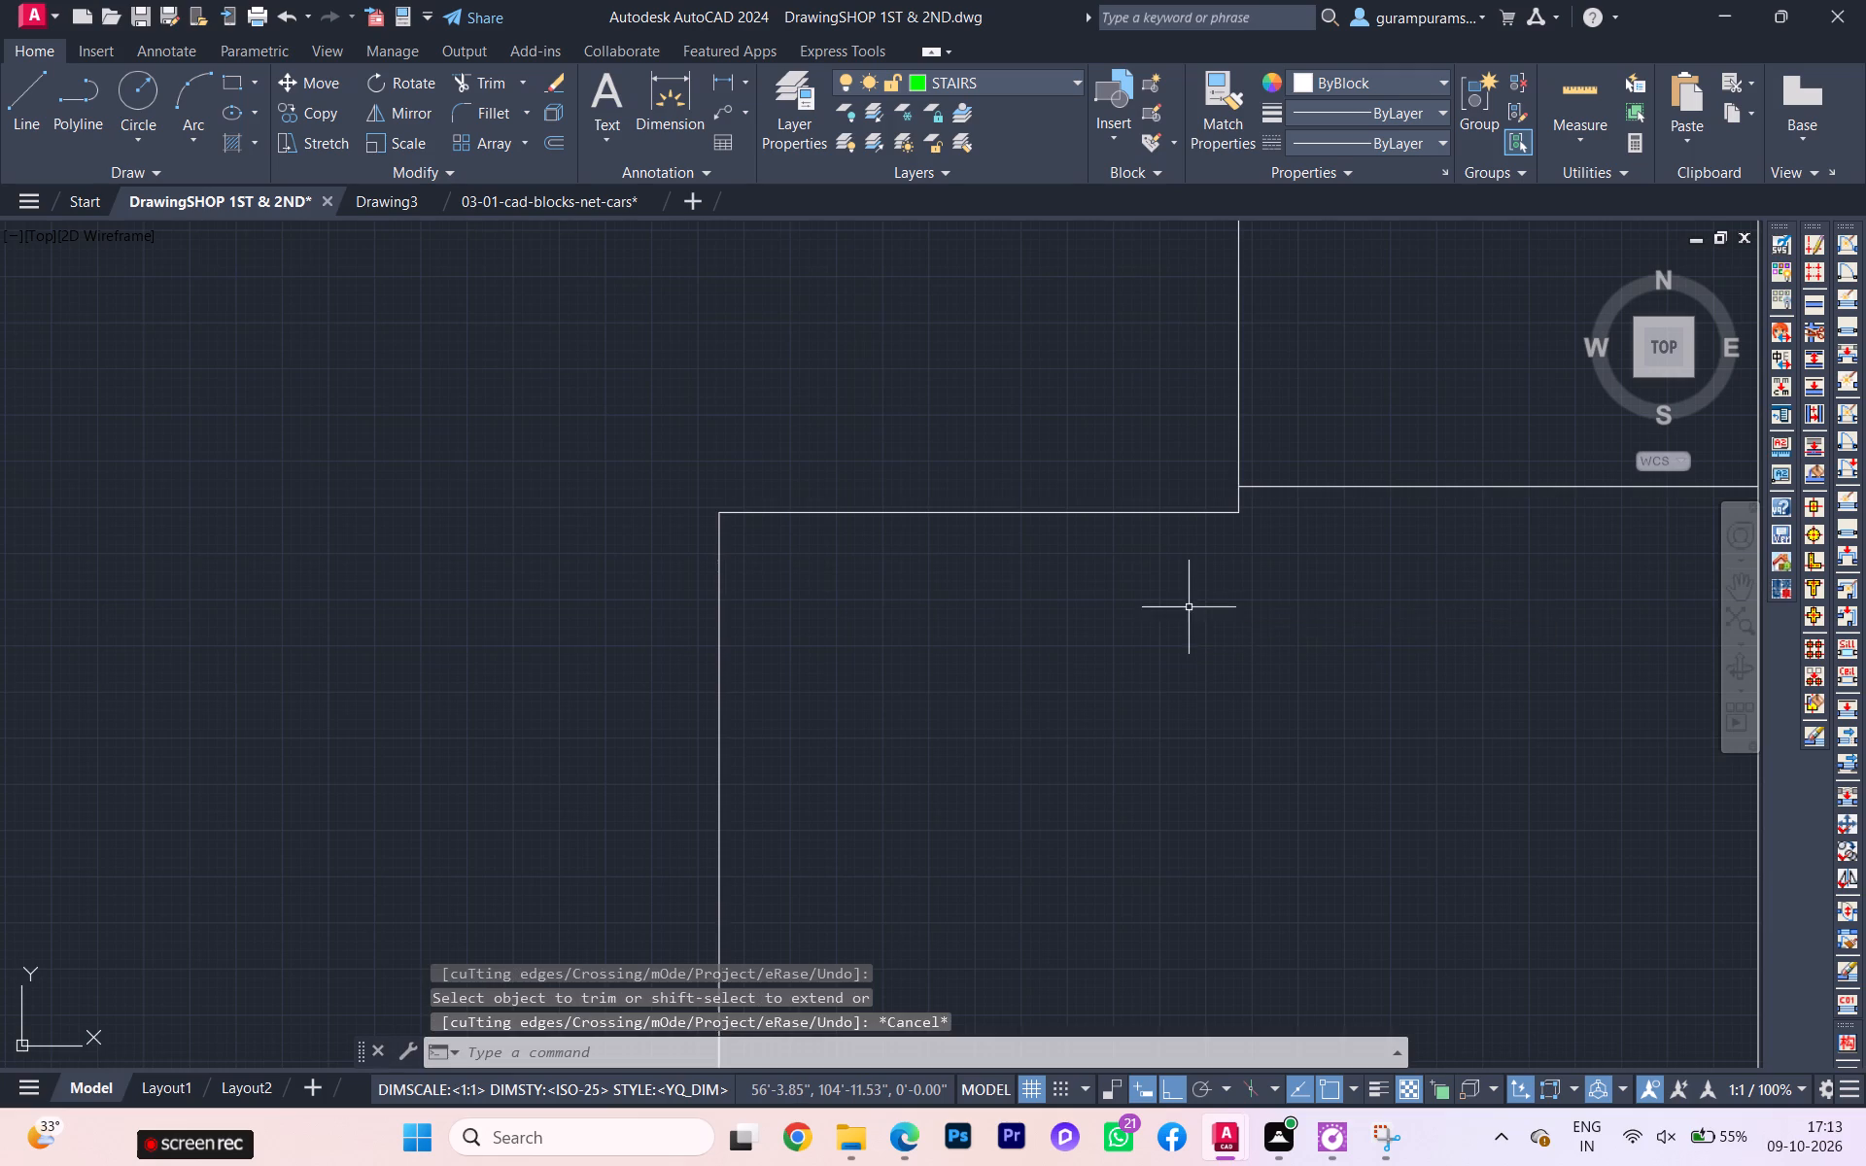
Move the upper cross line in the wall thickness down to the corner of the sixth-lowest pier's top edge.
scroll(1205, 652, "down", 3)
middle_click_drag(1217, 693, 1203, 613)
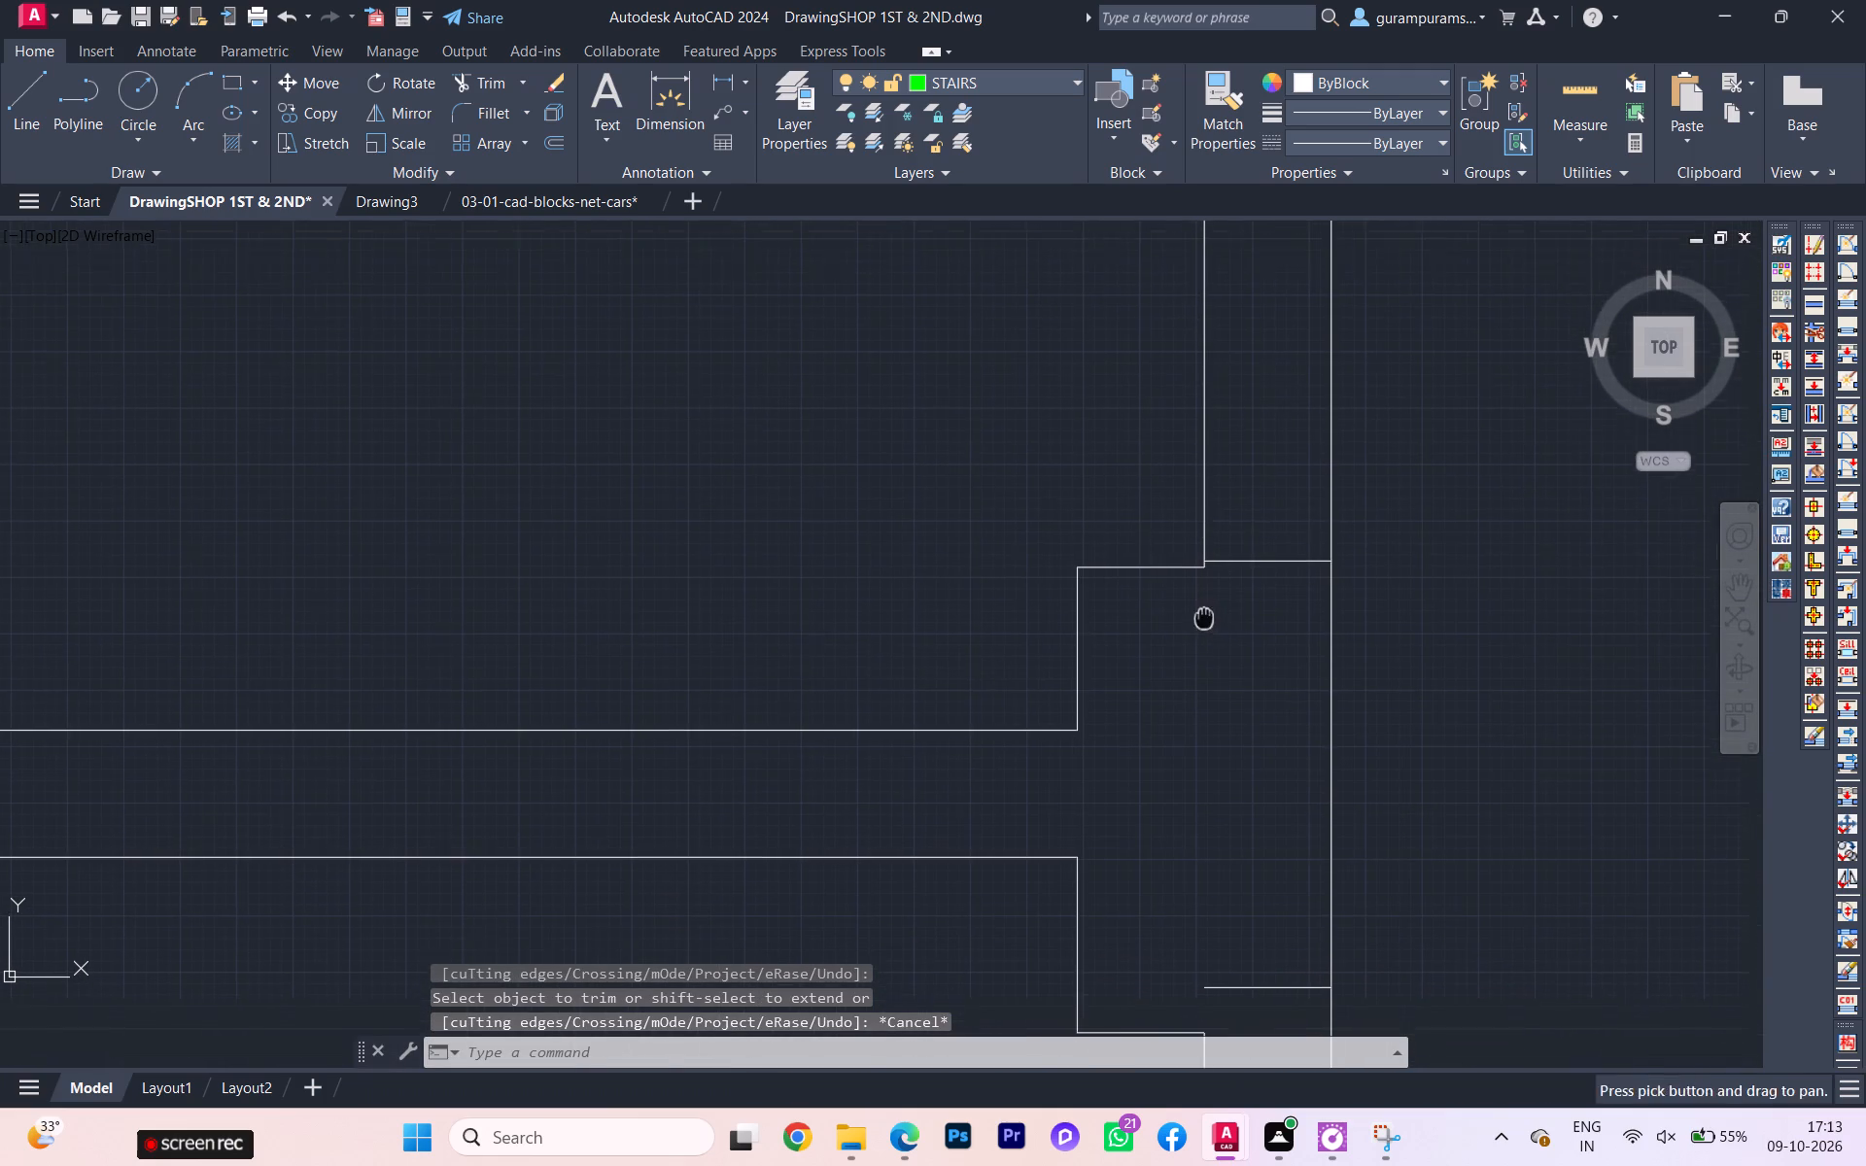
left_click(1254, 613)
left_click(1257, 529)
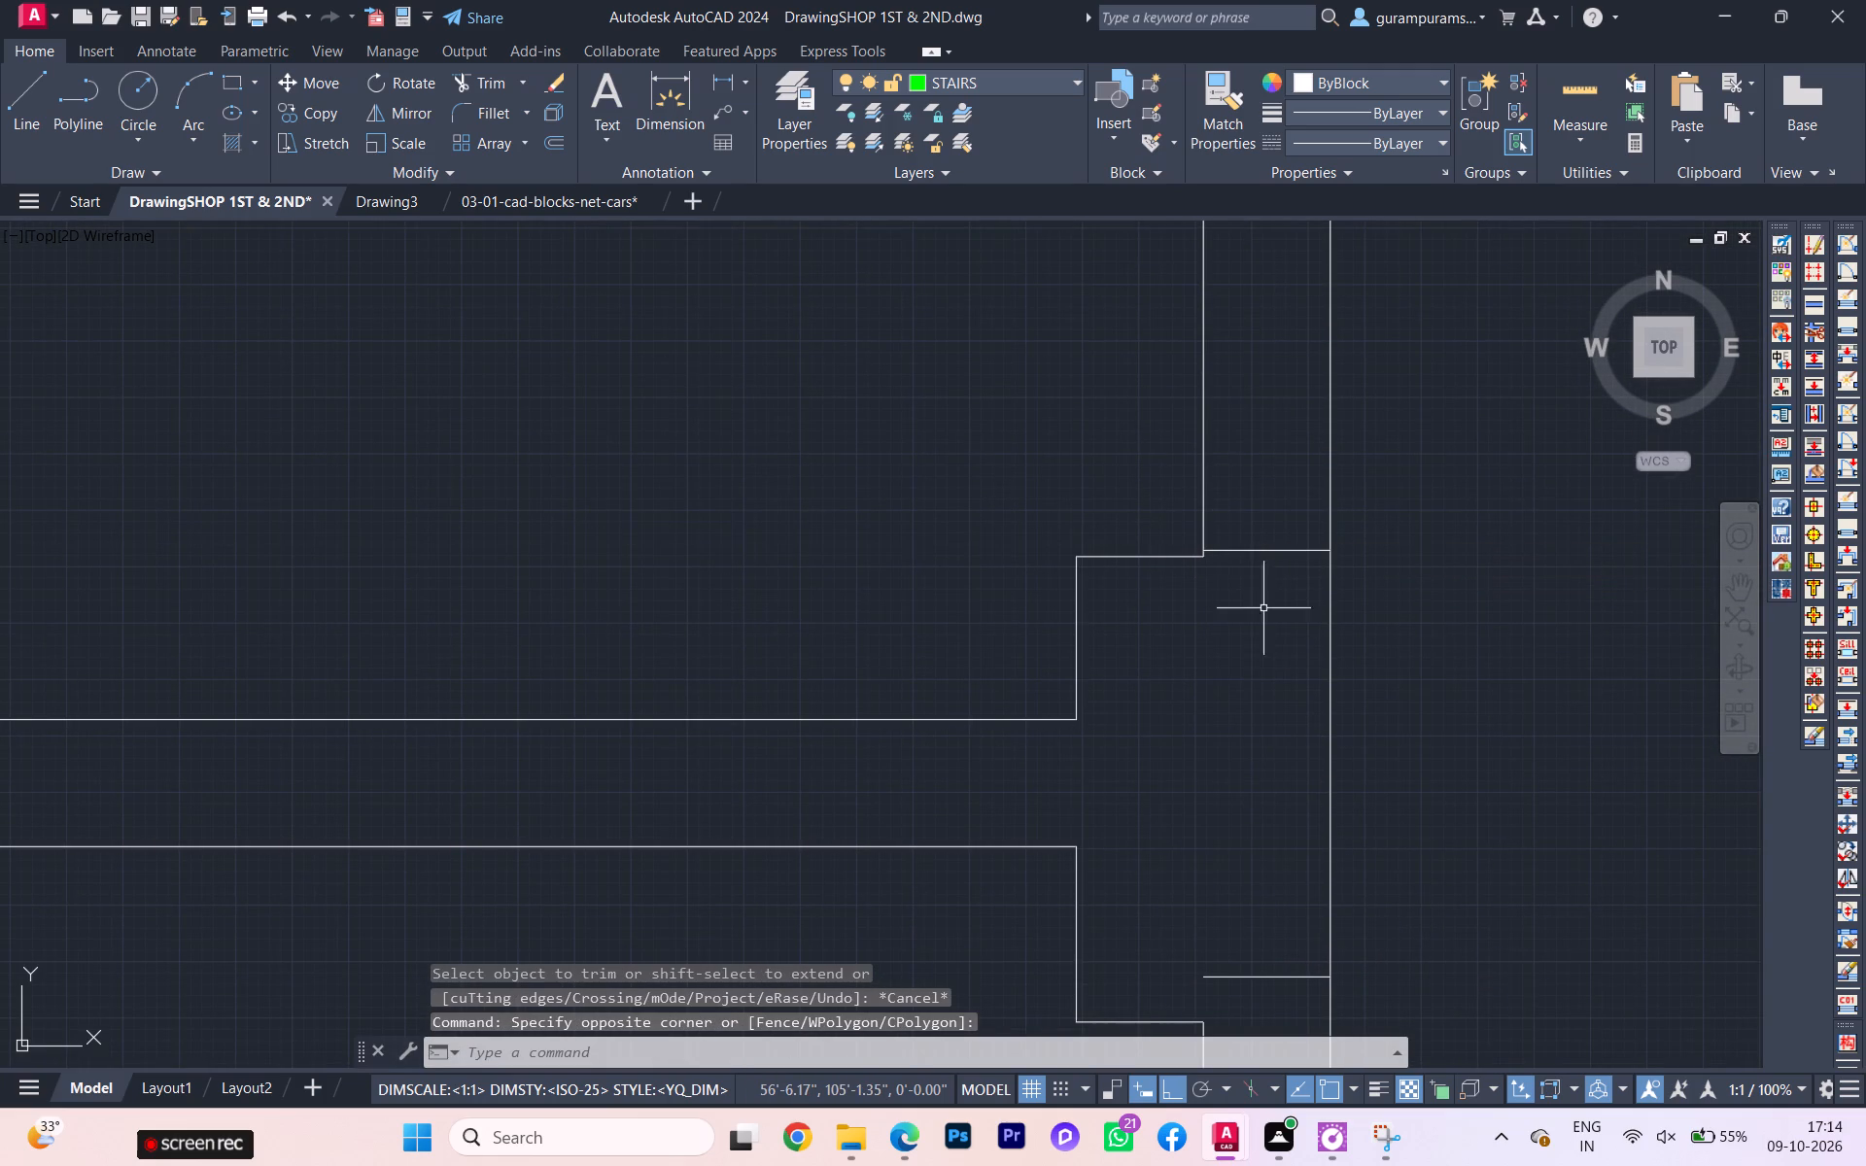
key("Escape")
left_click(1284, 615)
left_click(1254, 508)
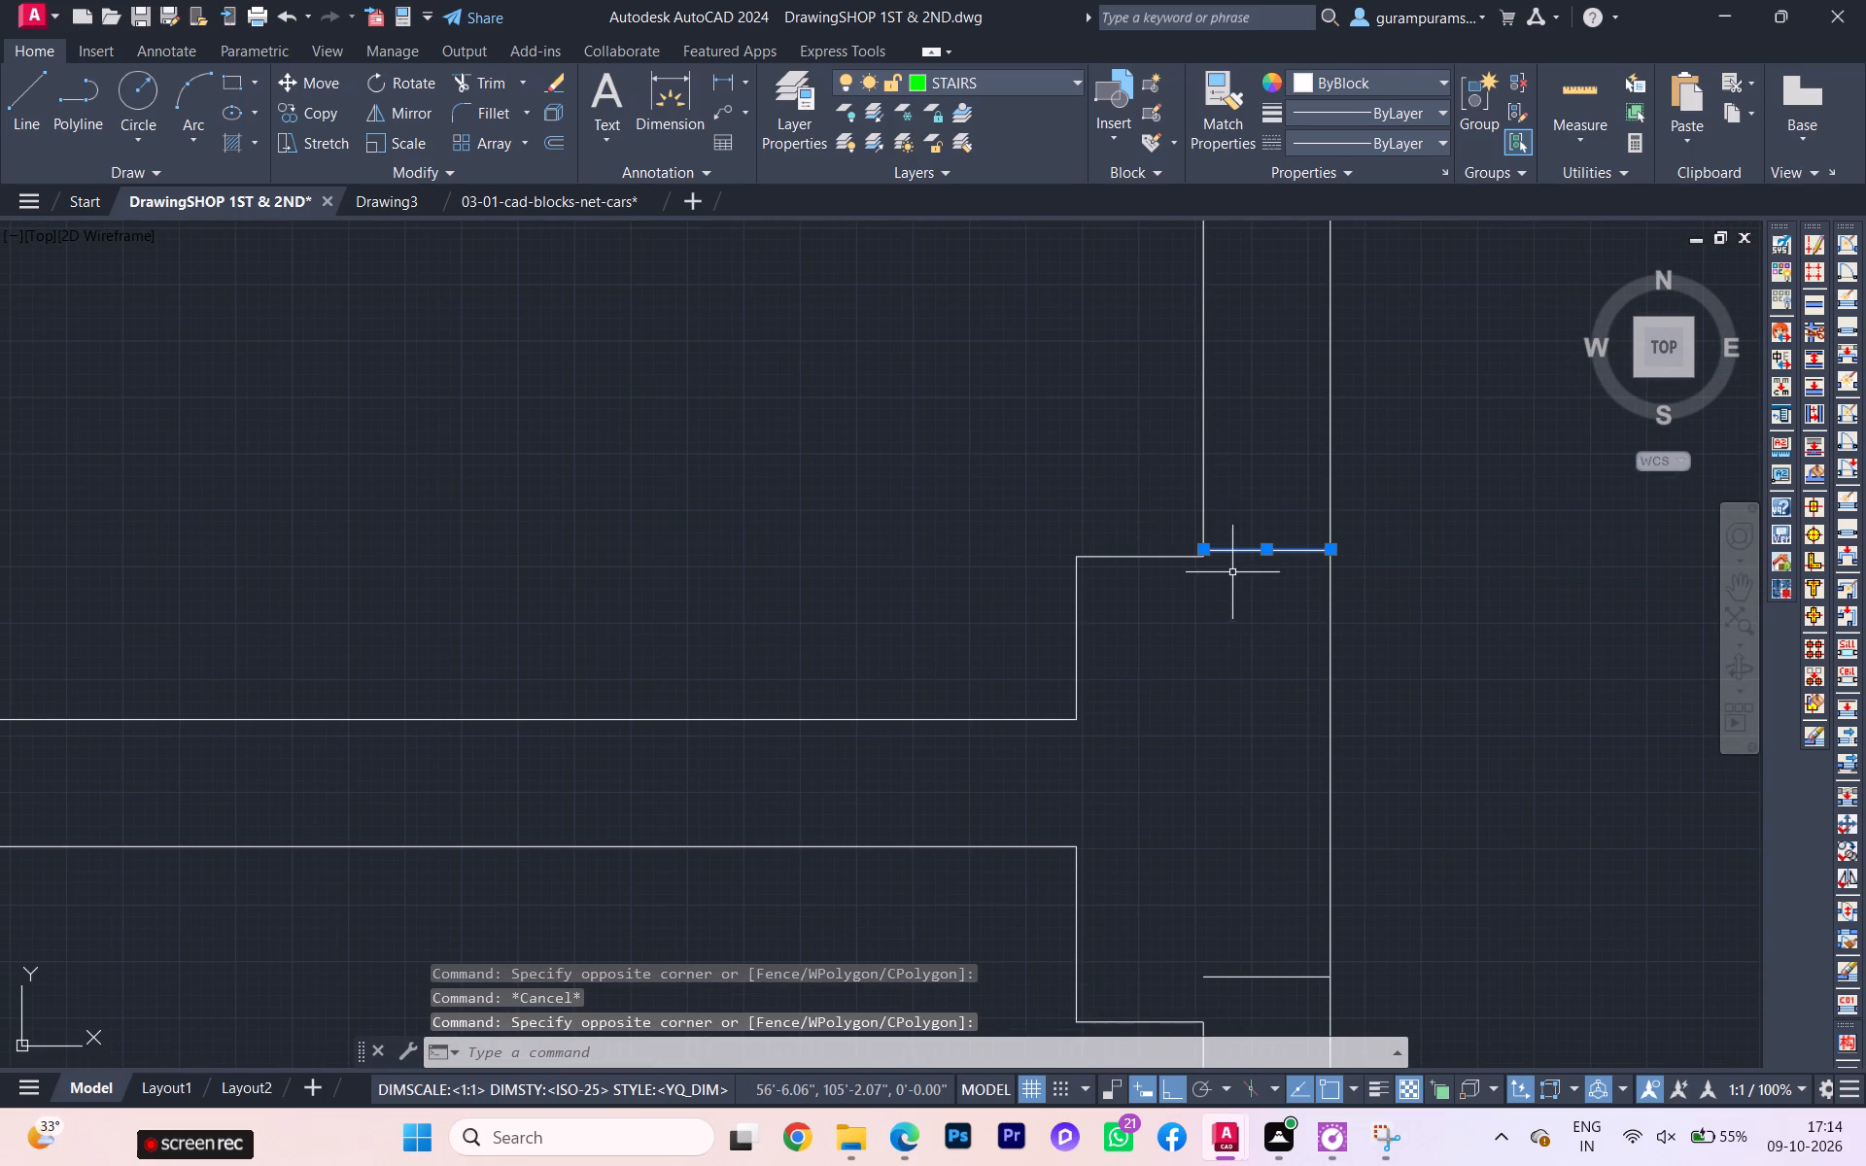
key("m")
left_click(1288, 625)
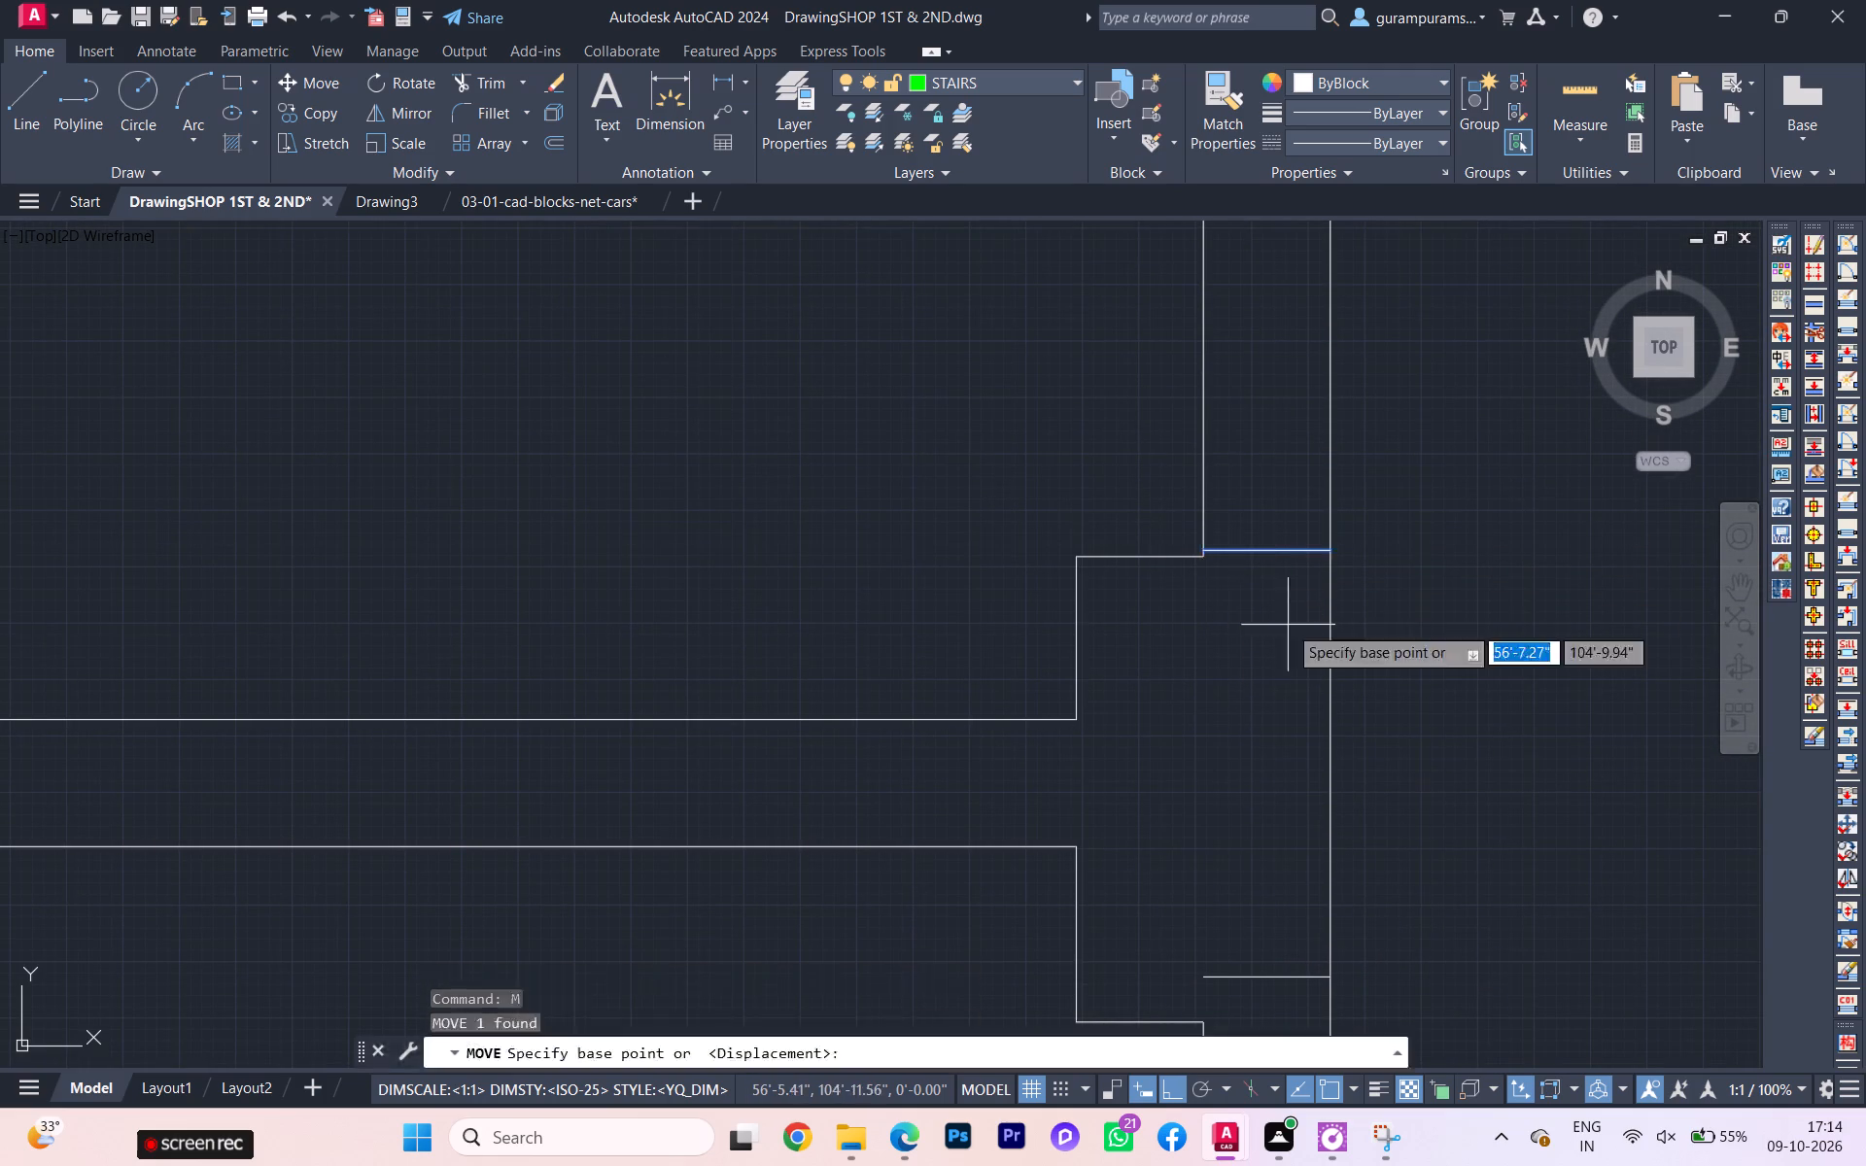
scroll(1164, 563, "up", 3)
scroll(1362, 481, "up", 2)
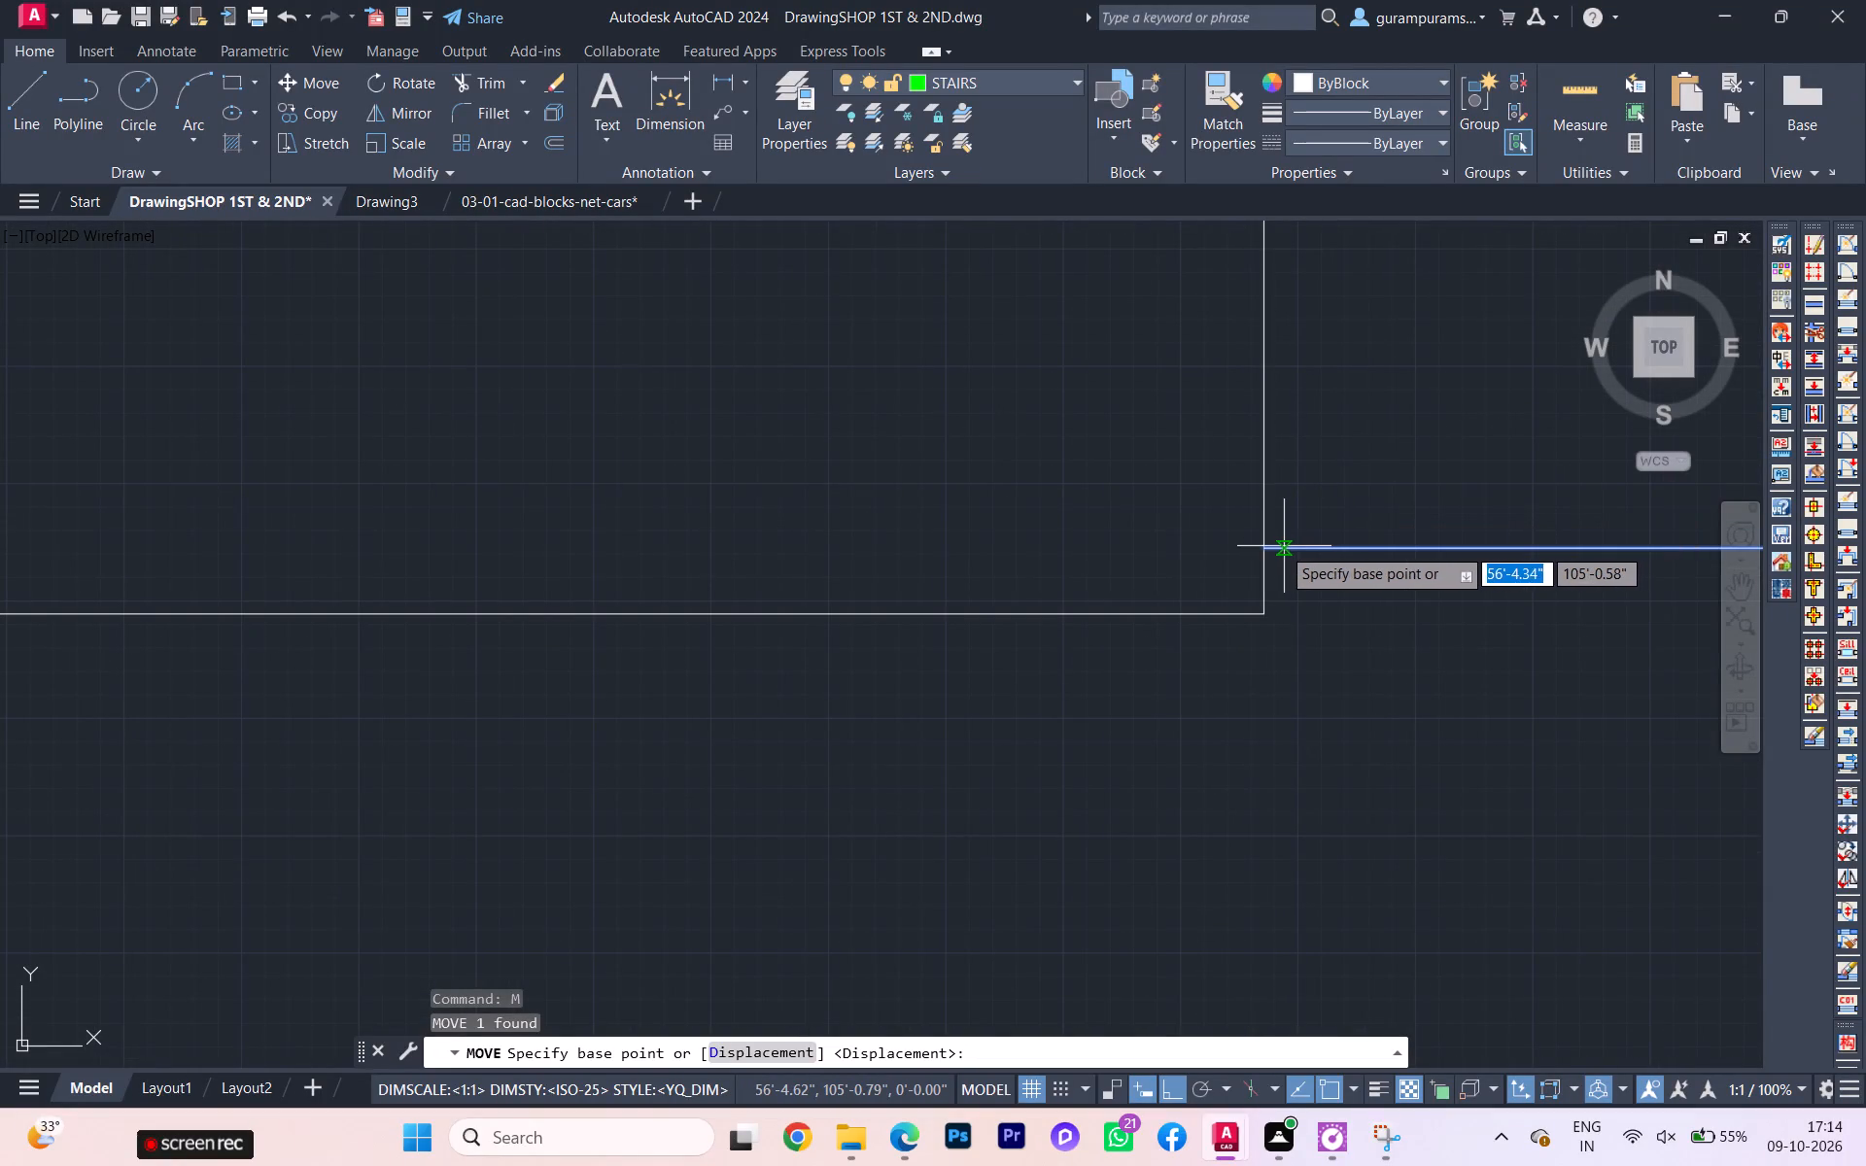
left_click(1267, 547)
left_click(1264, 608)
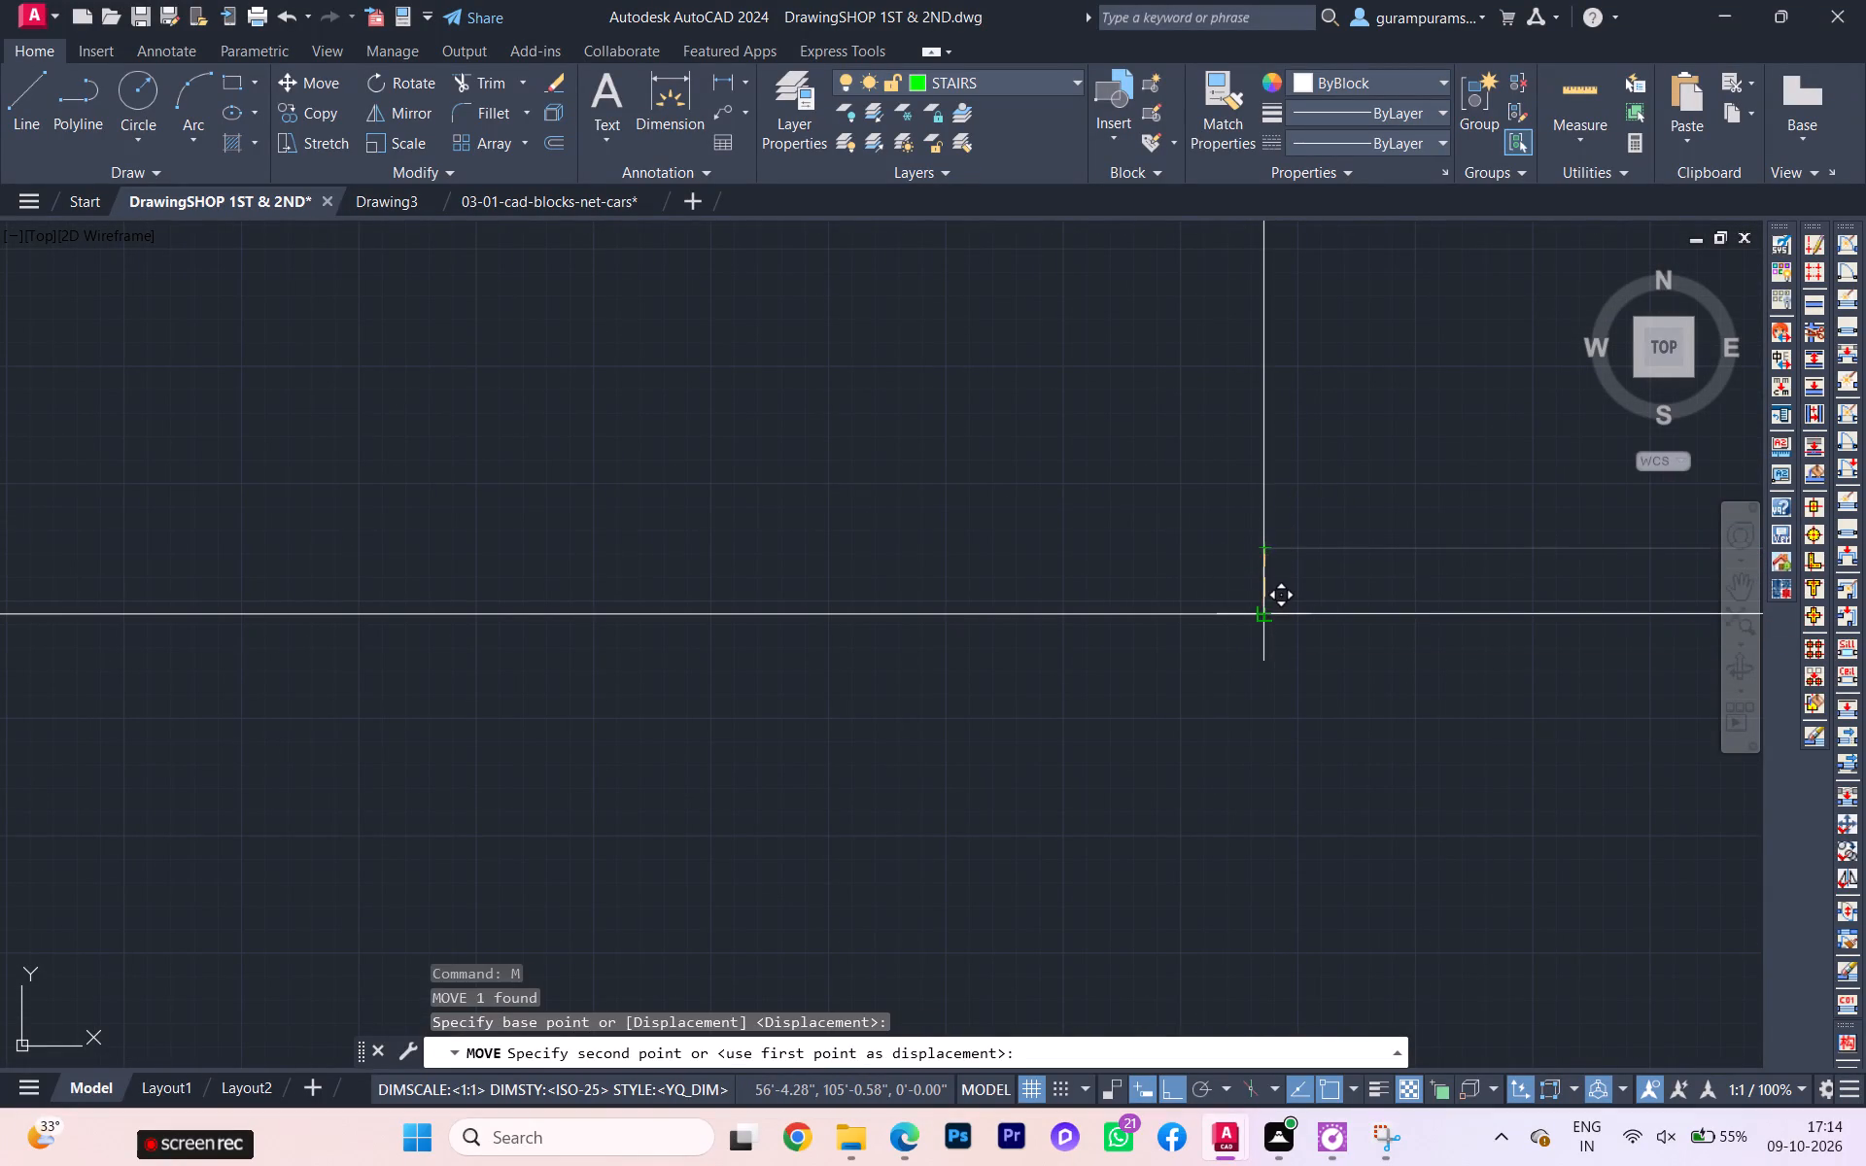
Move the lower cross line in the wall thickness down to the corner of the sixth-lowest pier's bottom edge.
scroll(1264, 591, "down", 1)
scroll(1264, 591, "up", 1)
scroll(1265, 591, "down", 7)
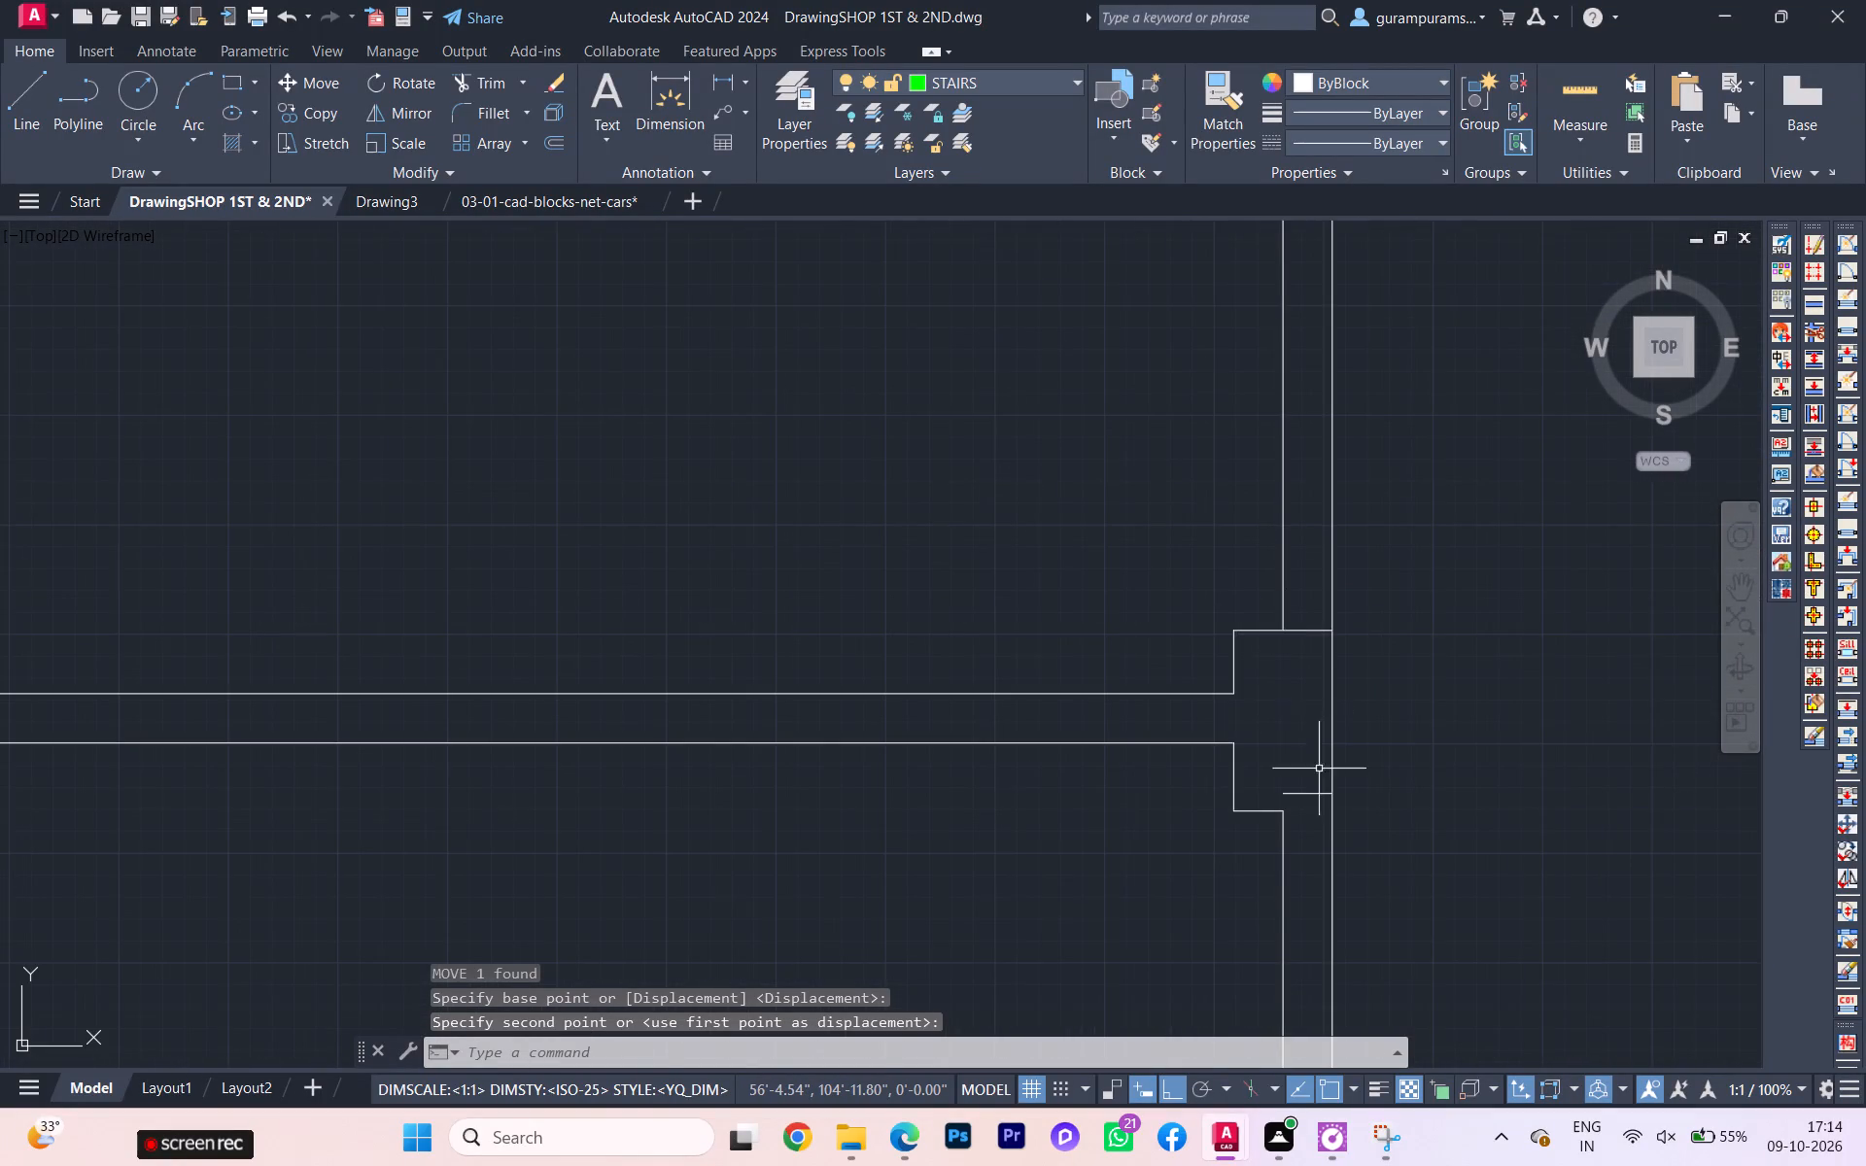
scroll(1344, 850, "up", 3)
left_click(1152, 678)
left_click(1135, 611)
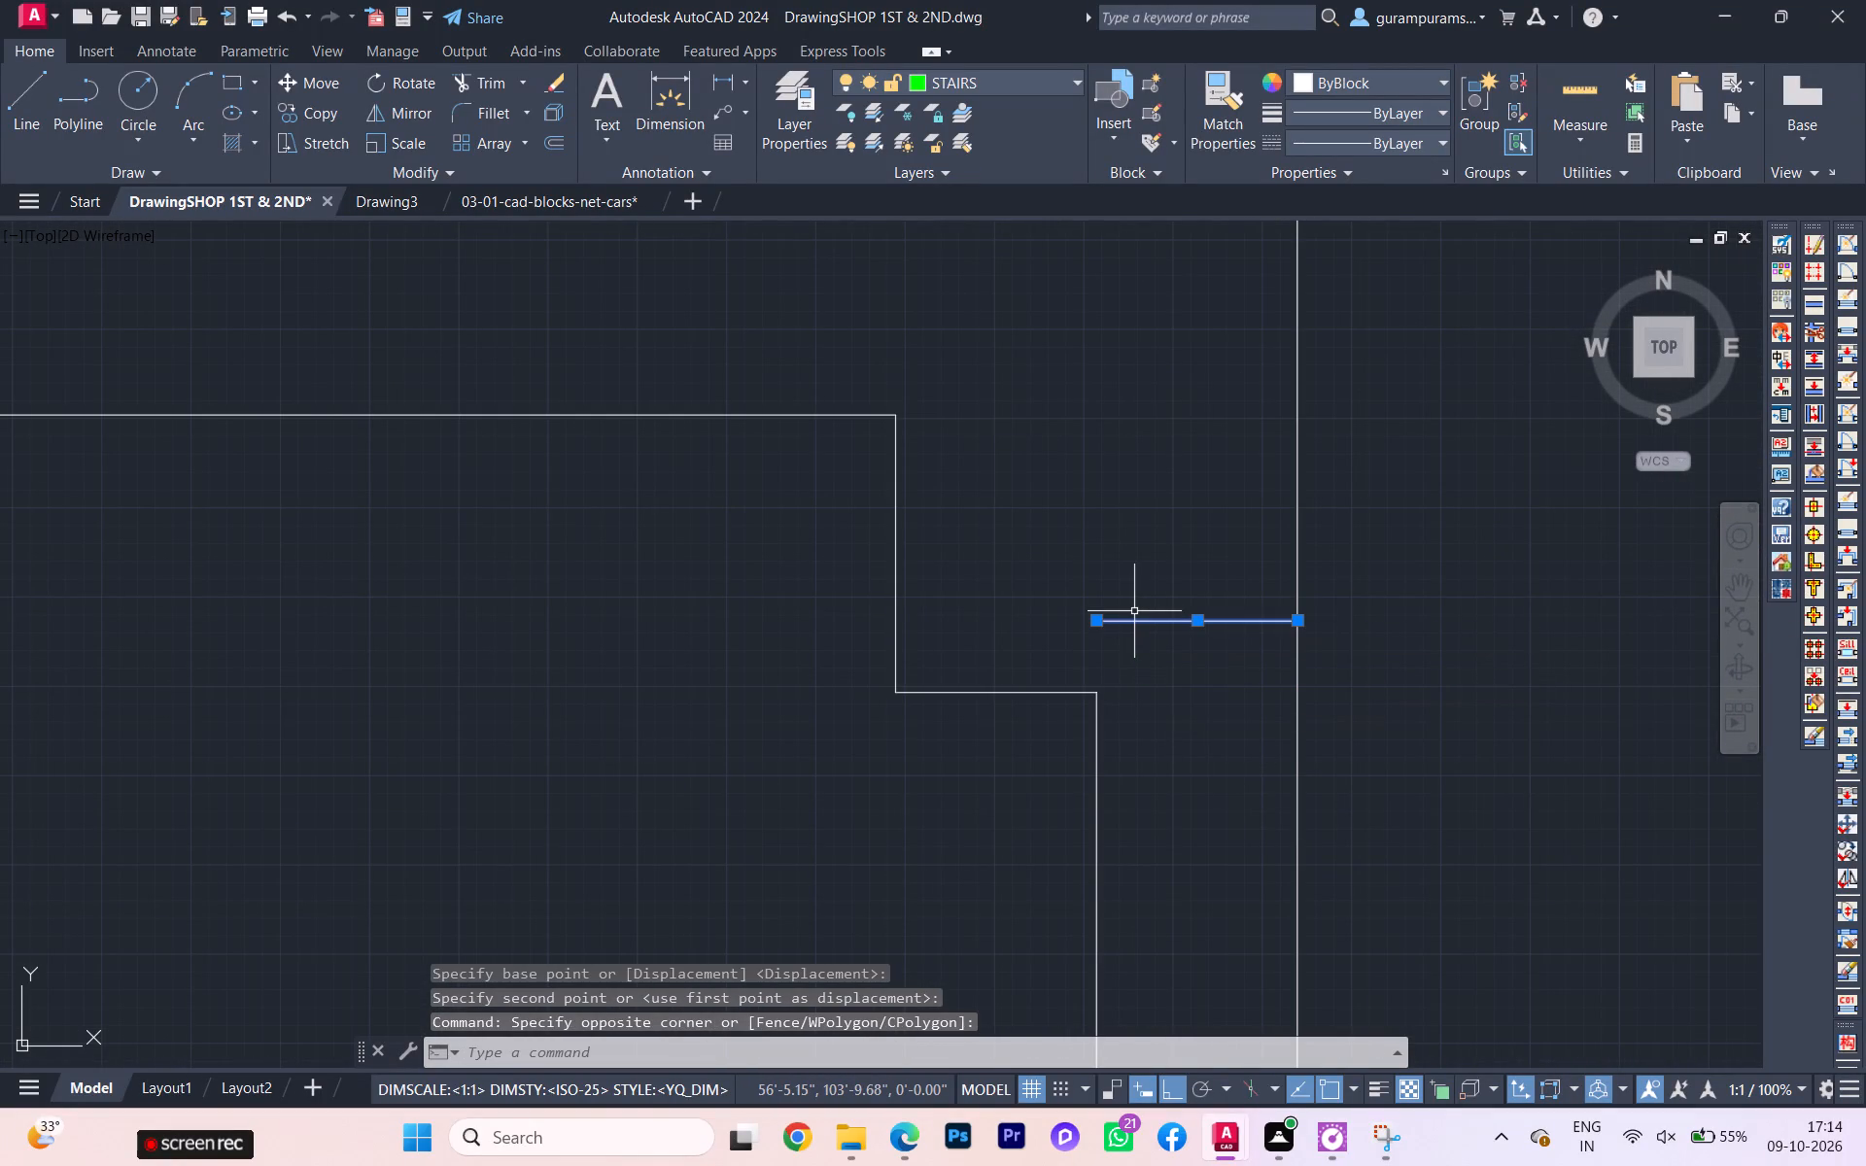
key("m")
key("Return")
scroll(1123, 622, "up", 2)
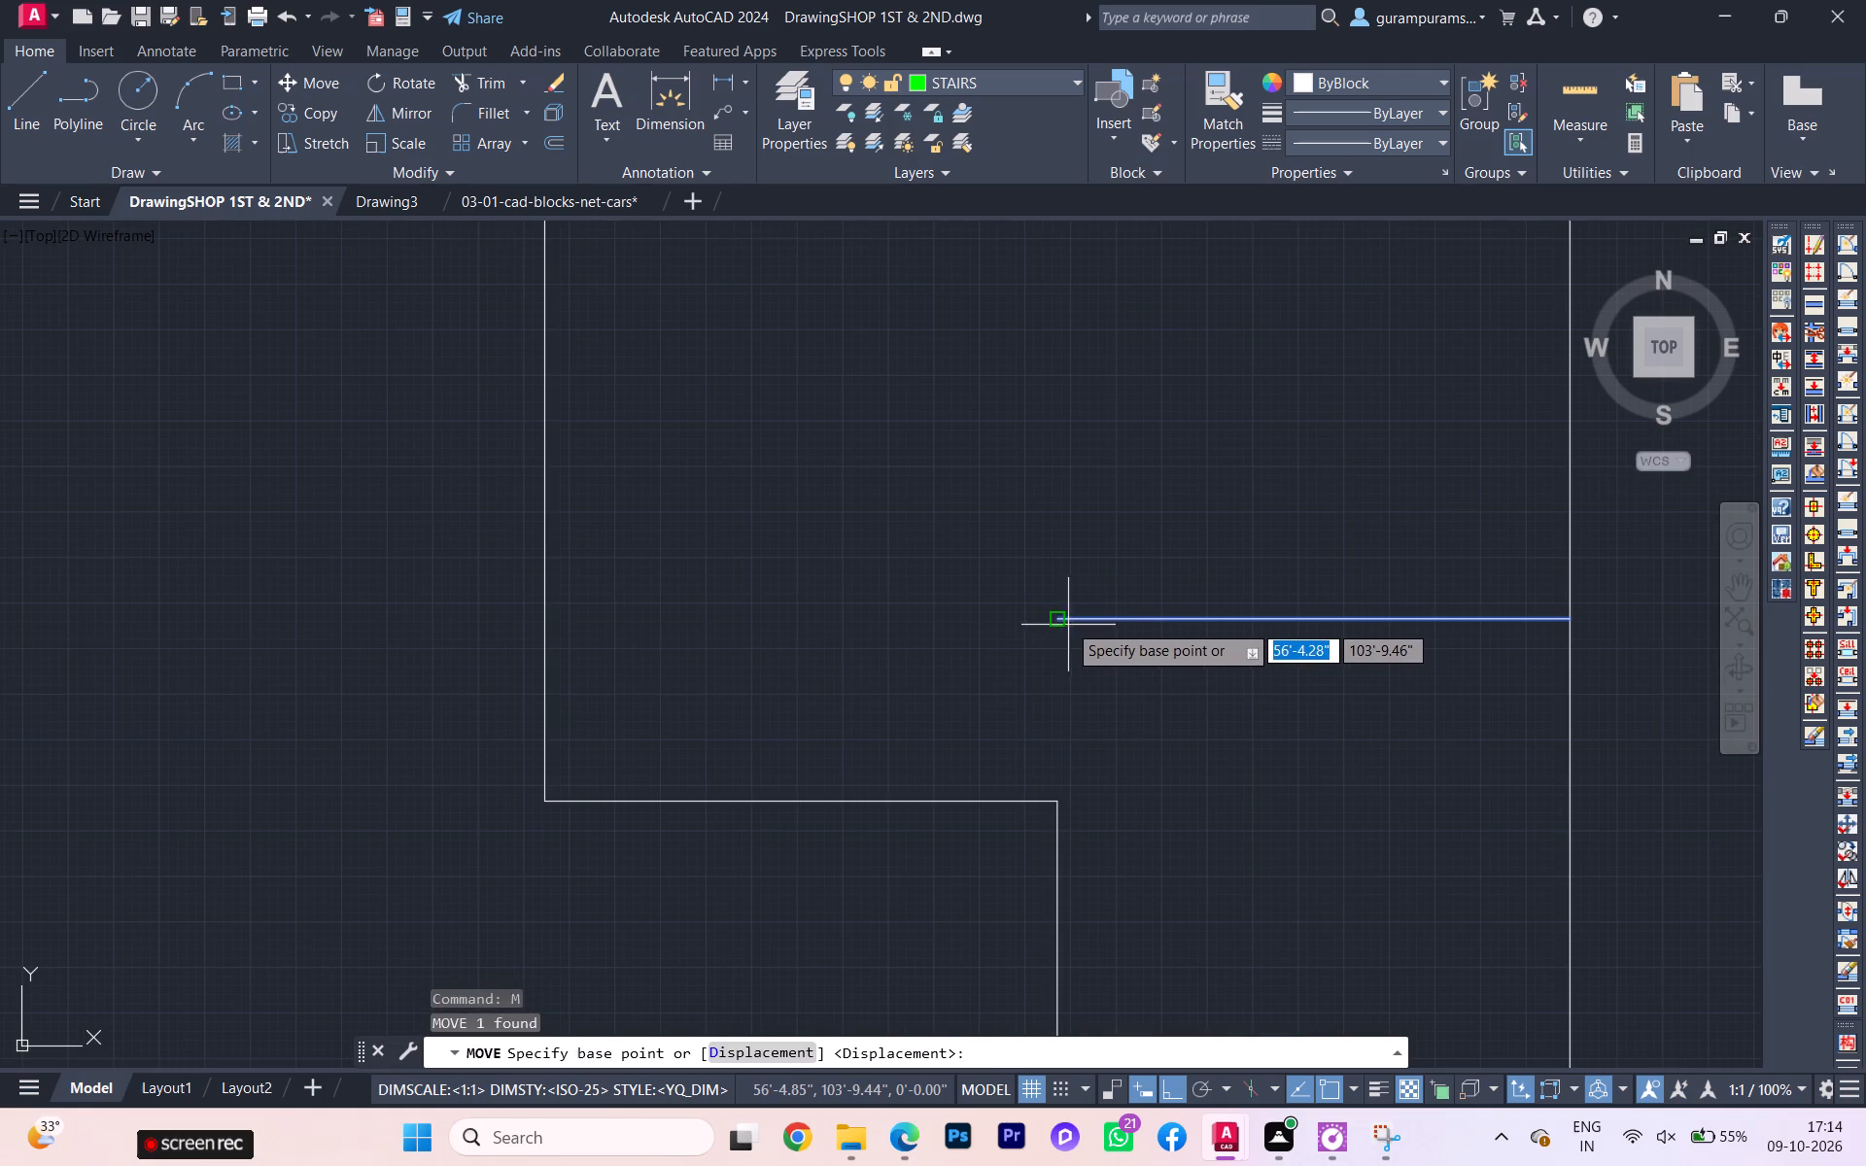
left_click(1062, 620)
left_click(1055, 796)
Trim the inner wall line stub in the pier's upper half and the upper partition line end at the seventh-lowest junction.
scroll(1080, 715, "down", 11)
scroll(1069, 481, "up", 3)
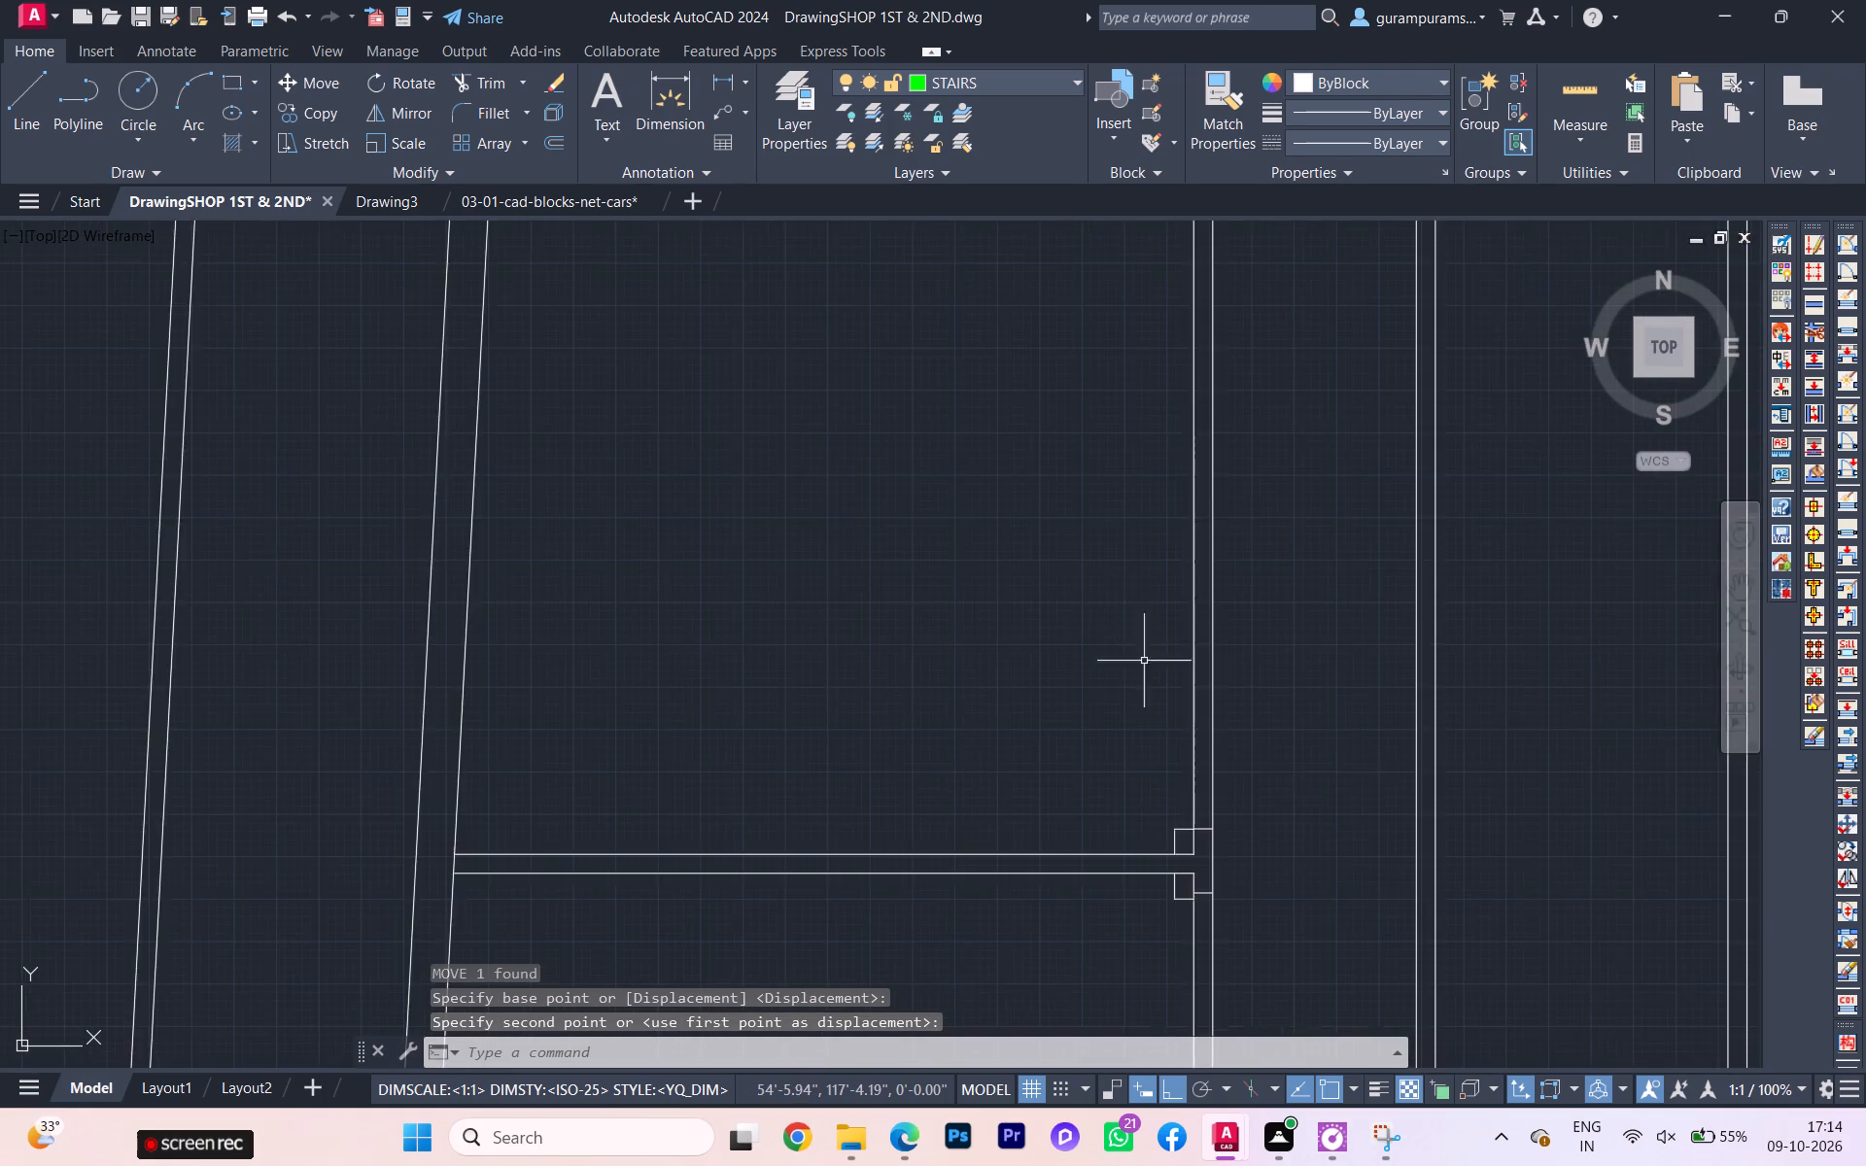
scroll(1166, 749, "up", 3)
middle_click_drag(1174, 801, 1010, 444)
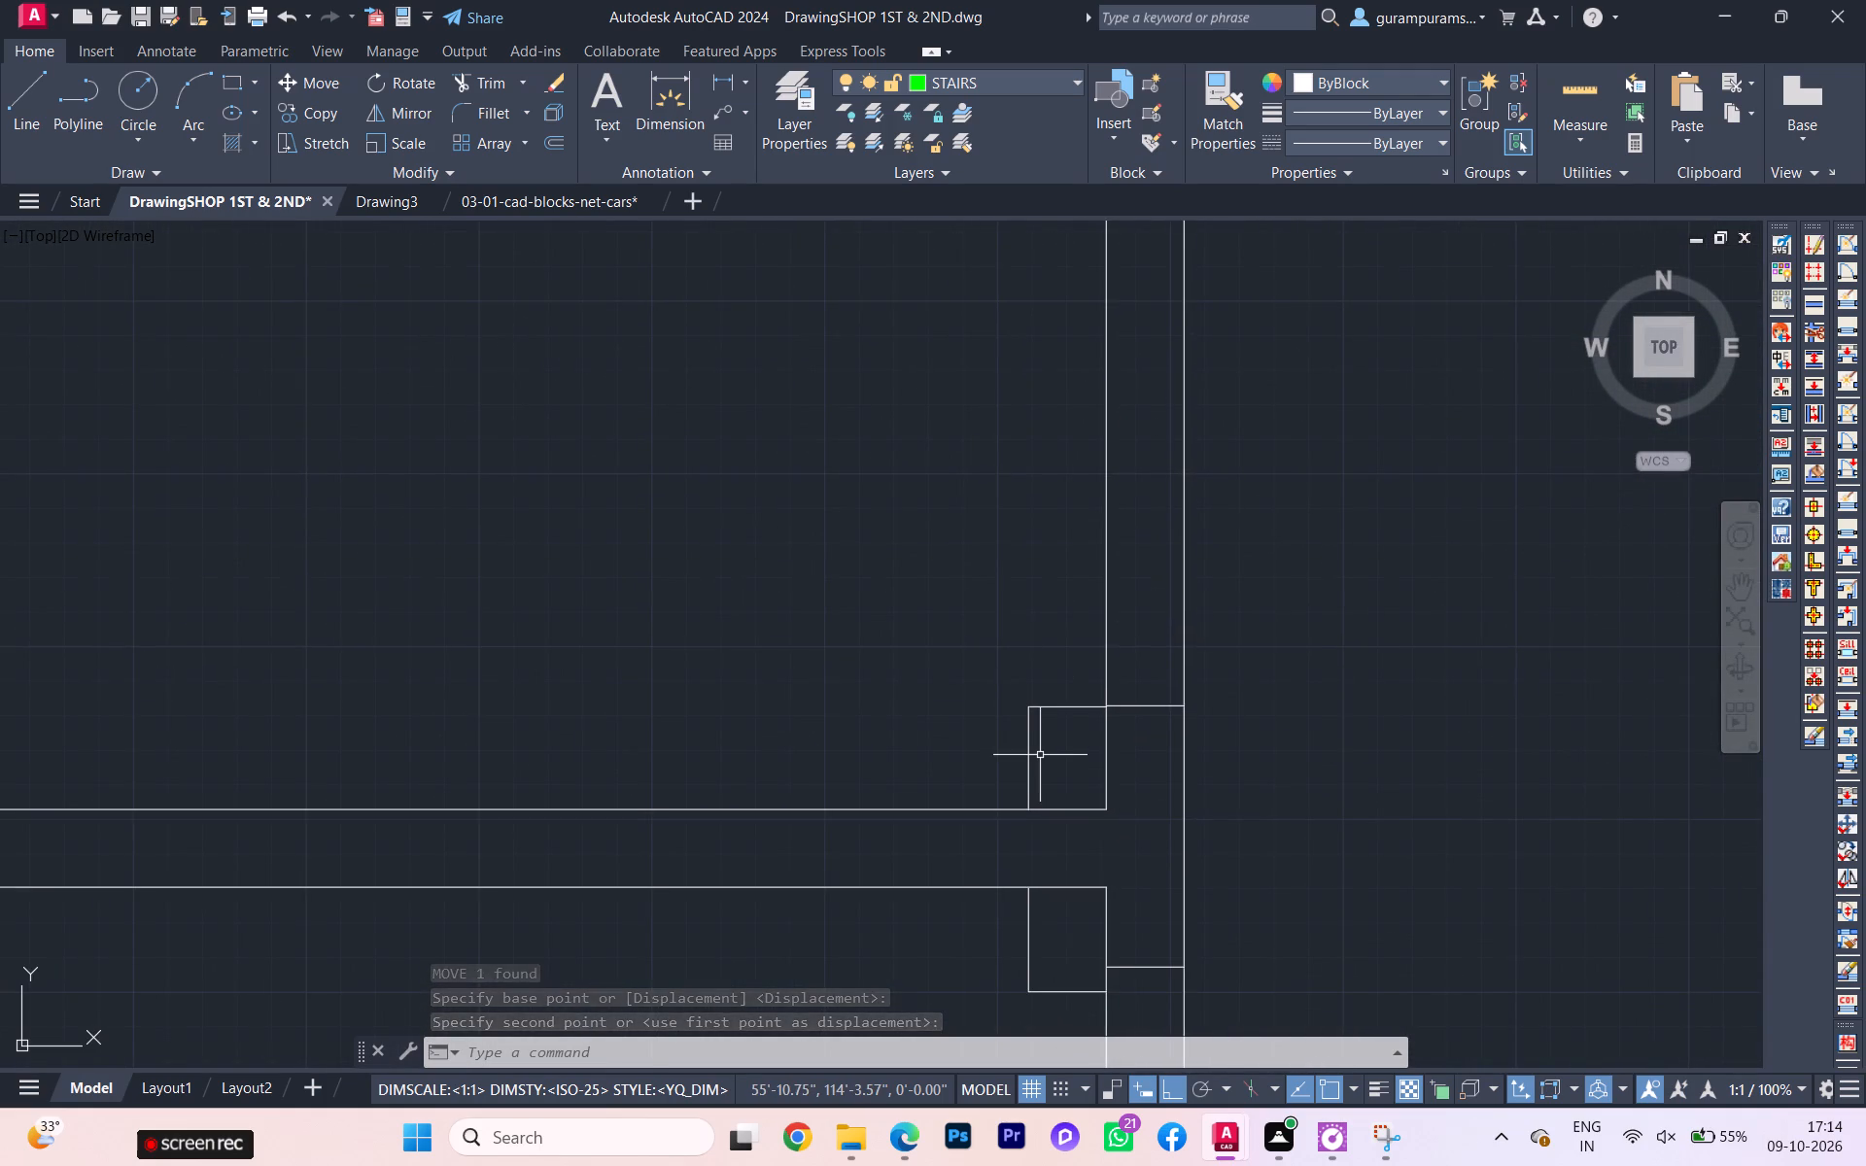
key("t")
key("r")
left_click(1104, 810)
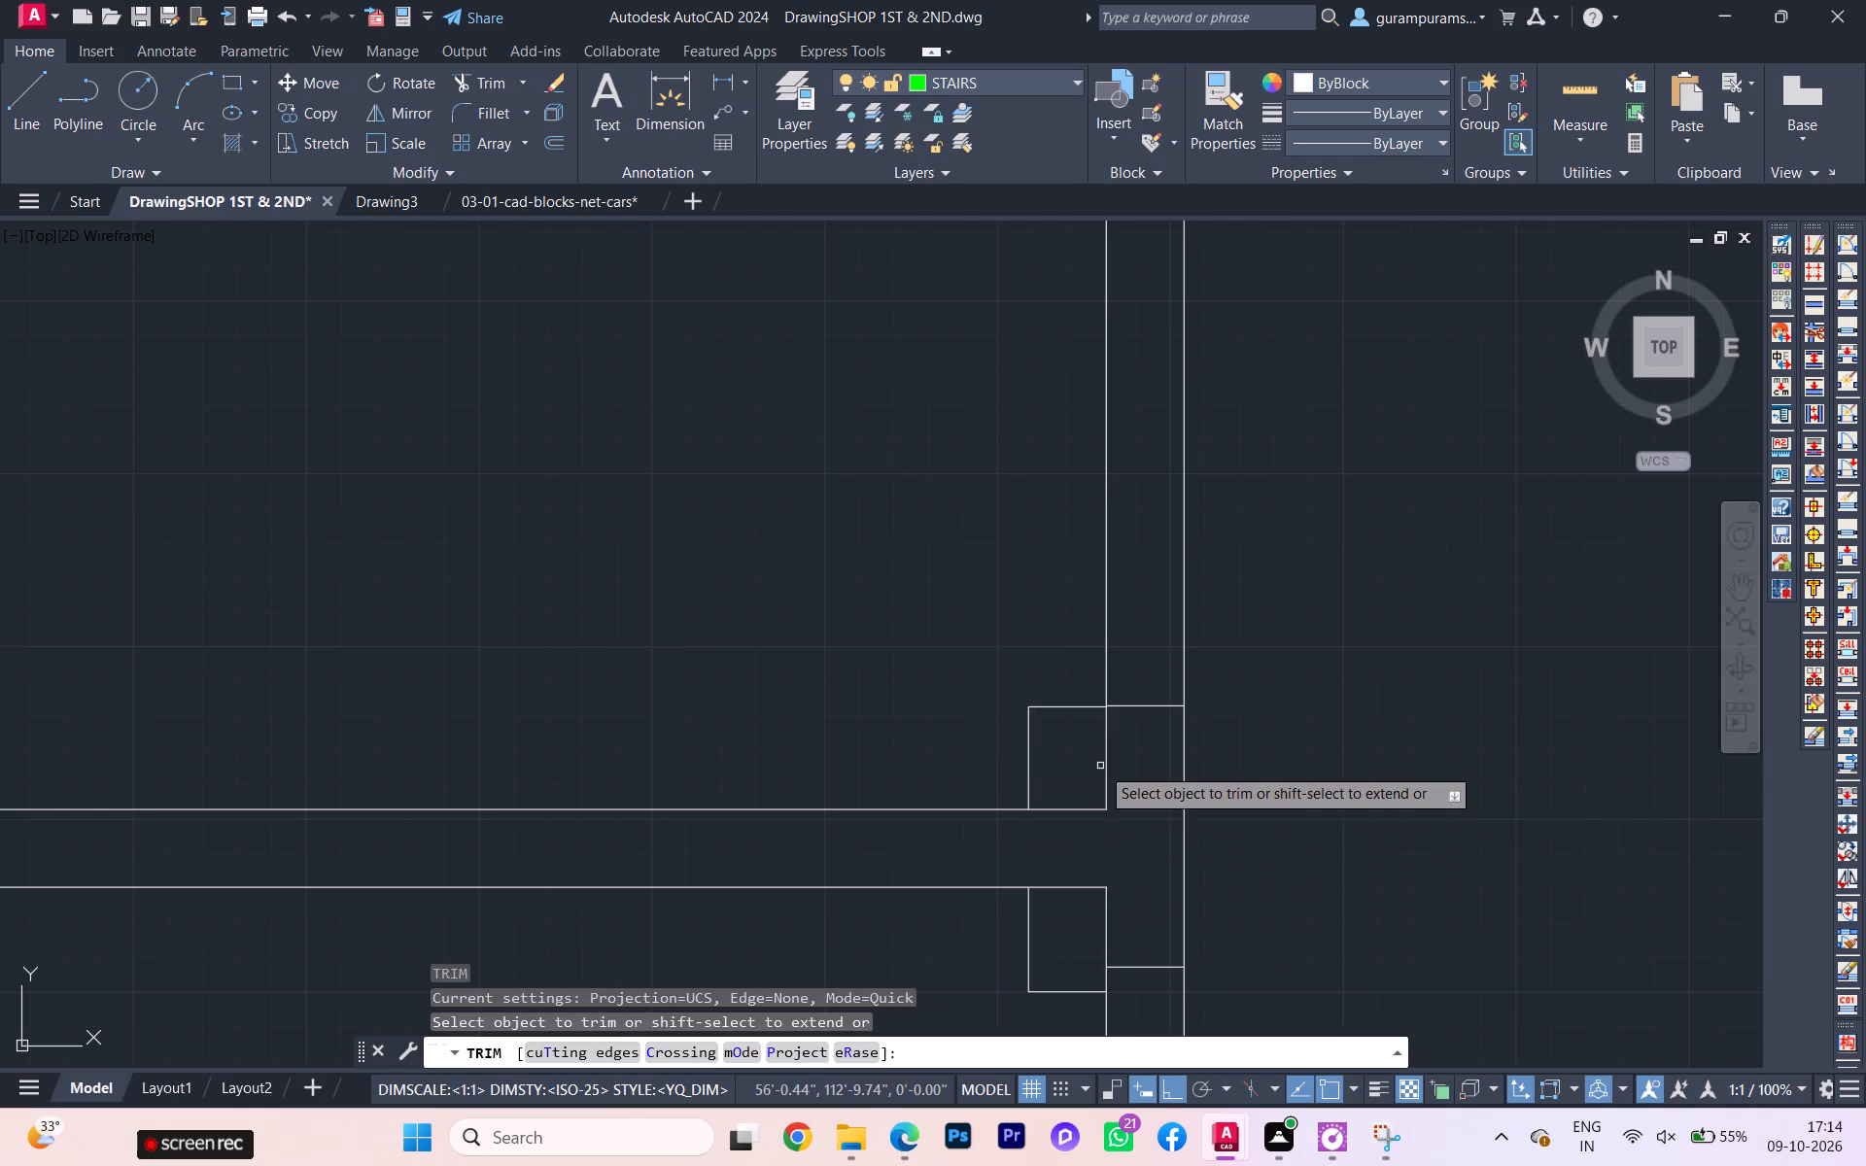
scroll(1100, 766, "up", 1)
left_click(1106, 770)
left_click(1107, 770)
left_click(1123, 768)
scroll(1101, 823, "down", 2)
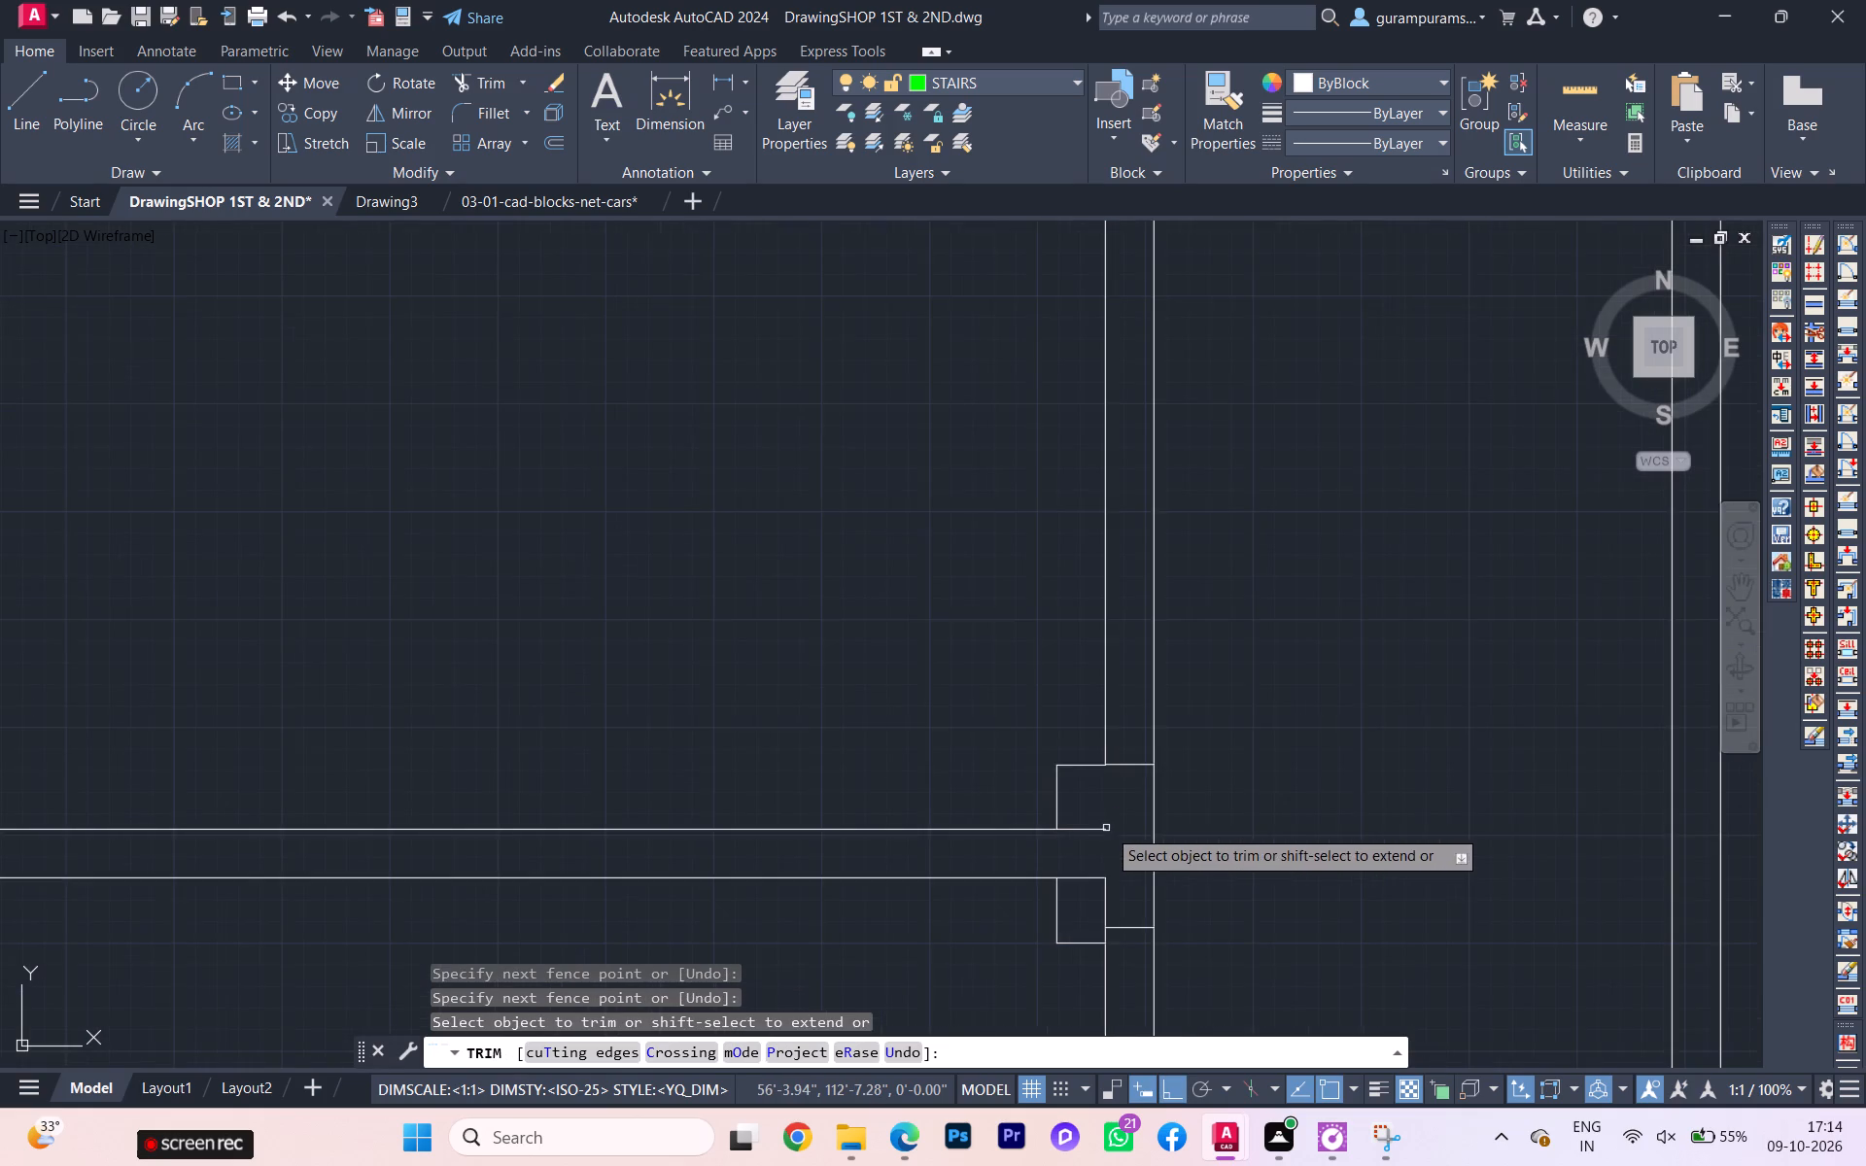
middle_click_drag(1107, 828, 1090, 761)
left_click(1078, 763)
Trim the inner wall line stub inside the lower half of the seventh-lowest pier.
scroll(1086, 833, "up", 2)
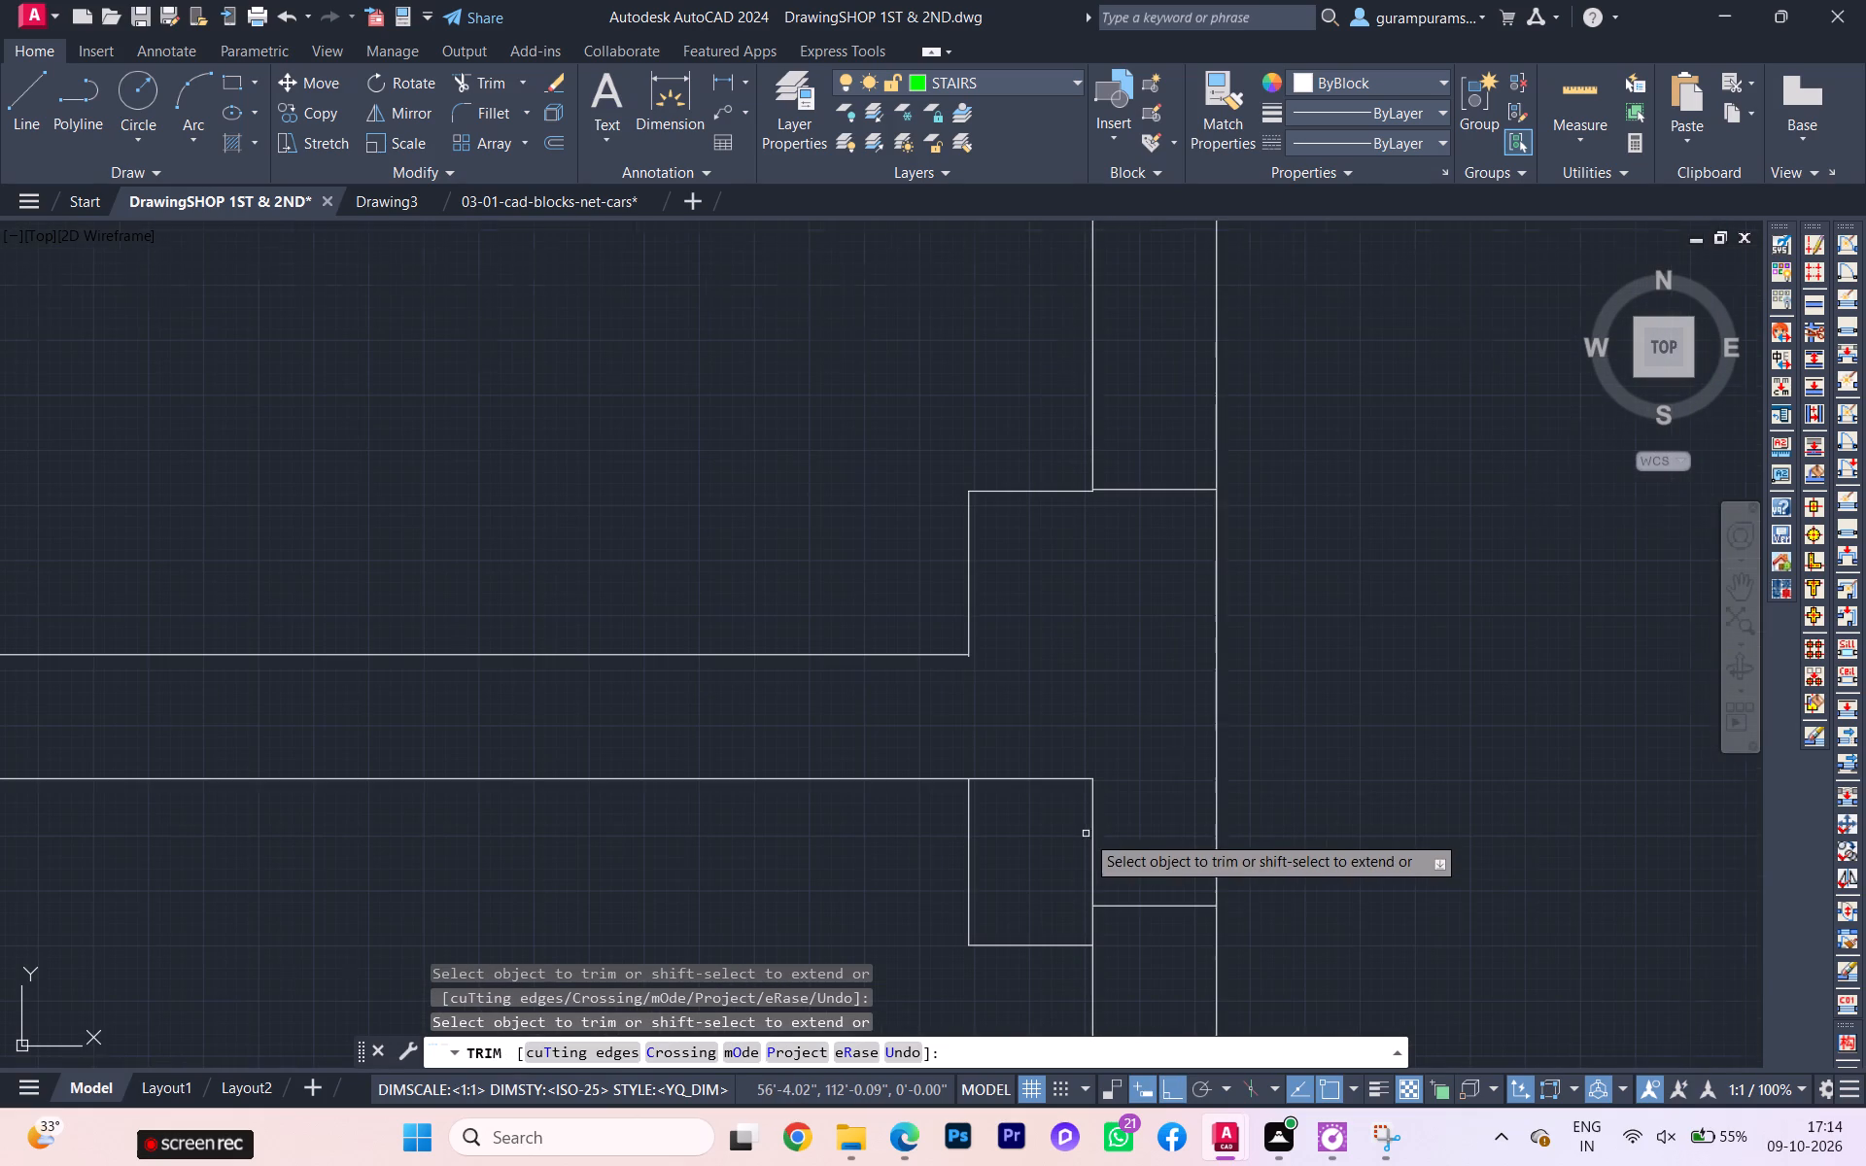
left_click(1085, 835)
left_click(1128, 838)
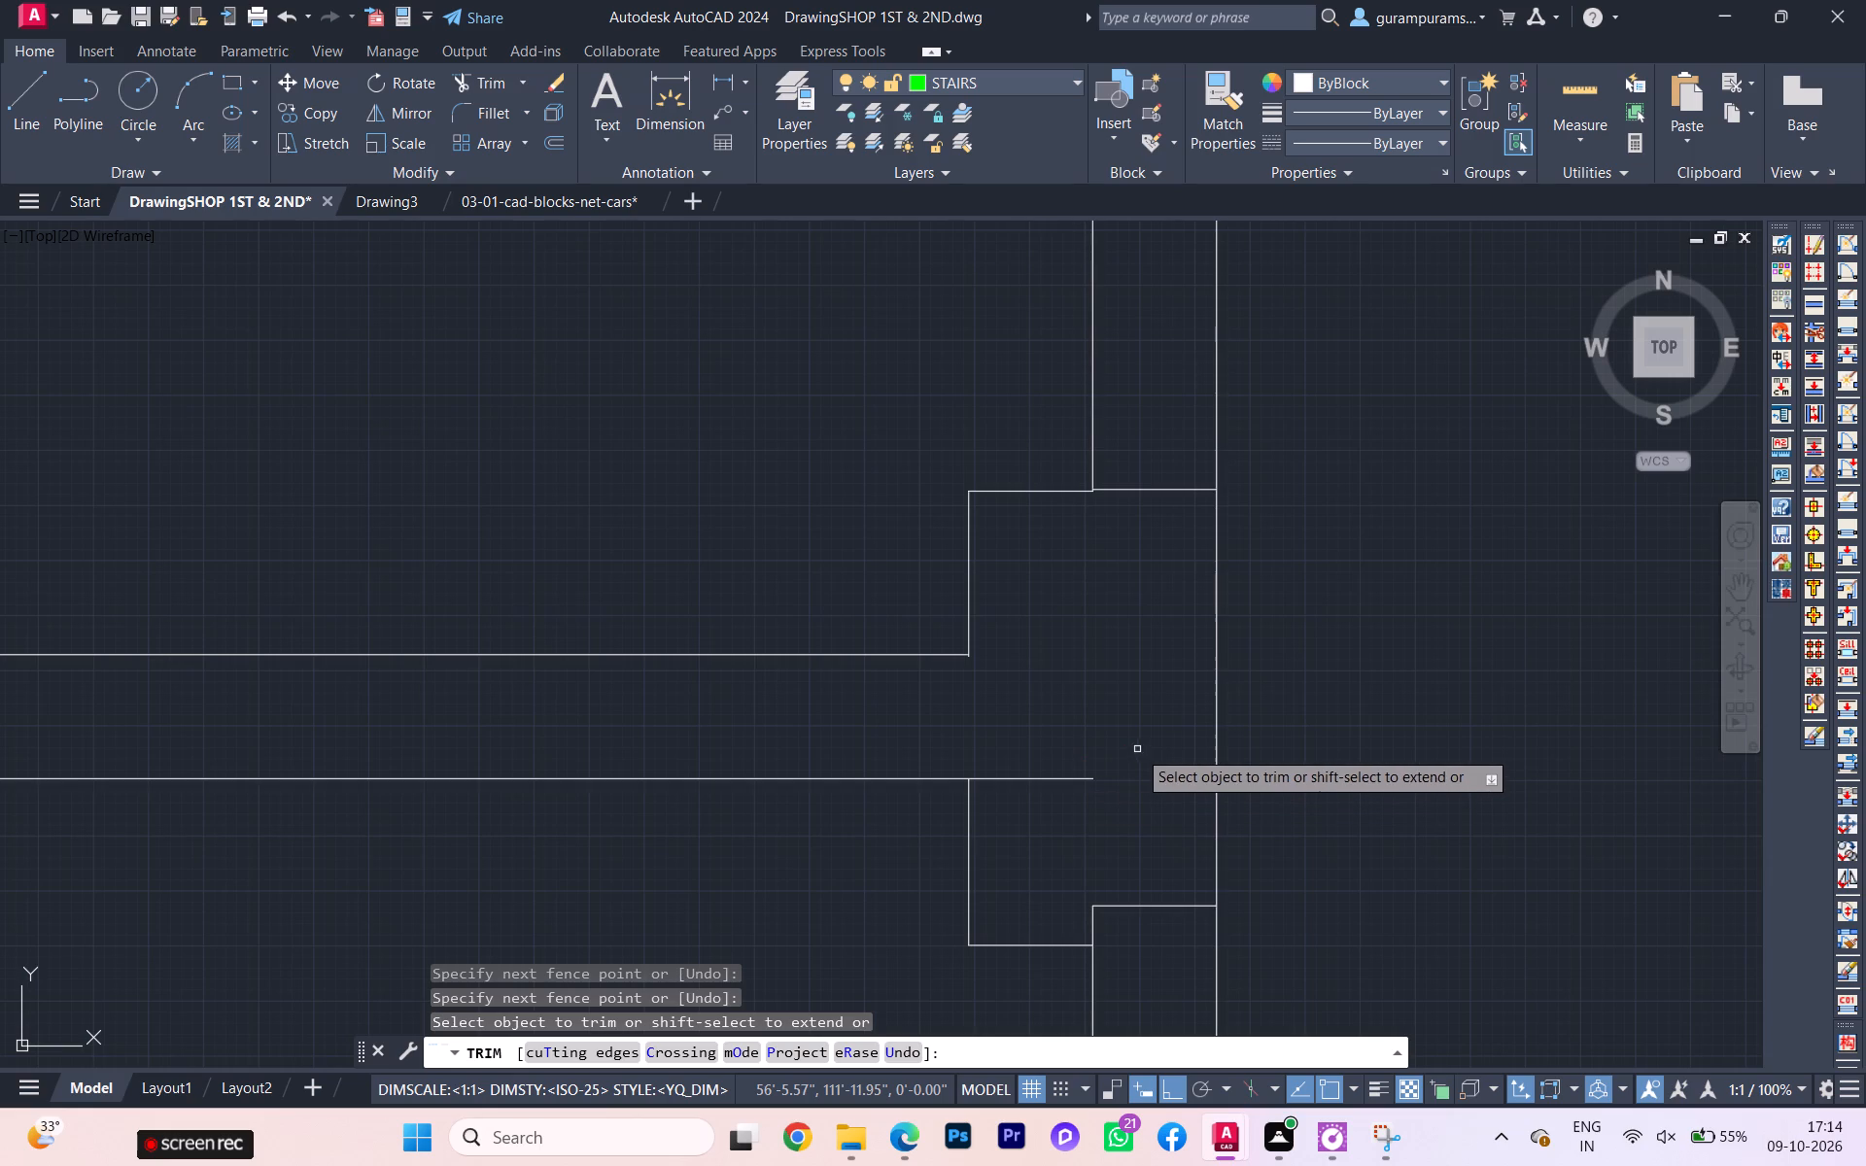
key("Escape")
Stretch the top end of the seventh-lowest pier's lower short vertical edge up to the lower partition line.
scroll(1016, 806, "up", 3)
scroll(983, 805, "down", 1)
scroll(982, 805, "up", 2)
left_click_drag(966, 806, 954, 806)
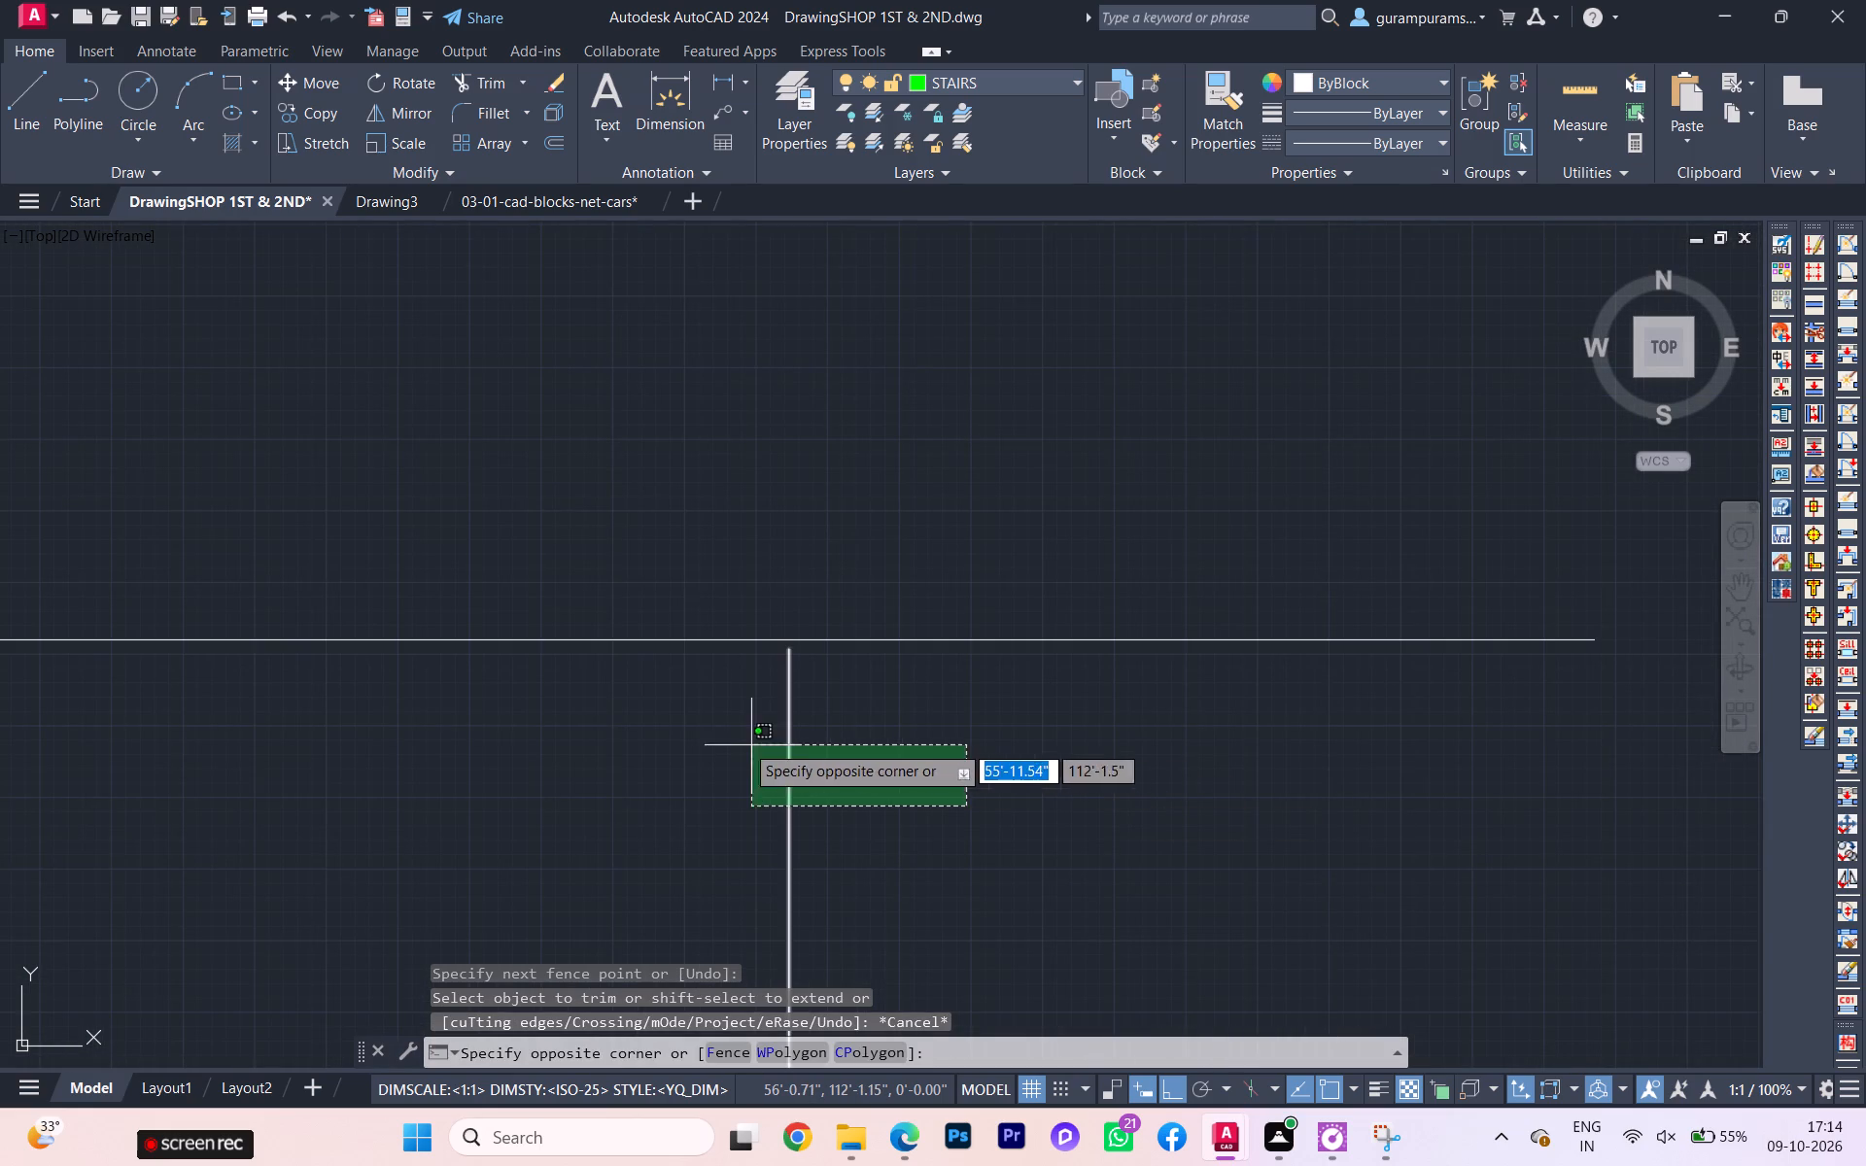
left_click(742, 741)
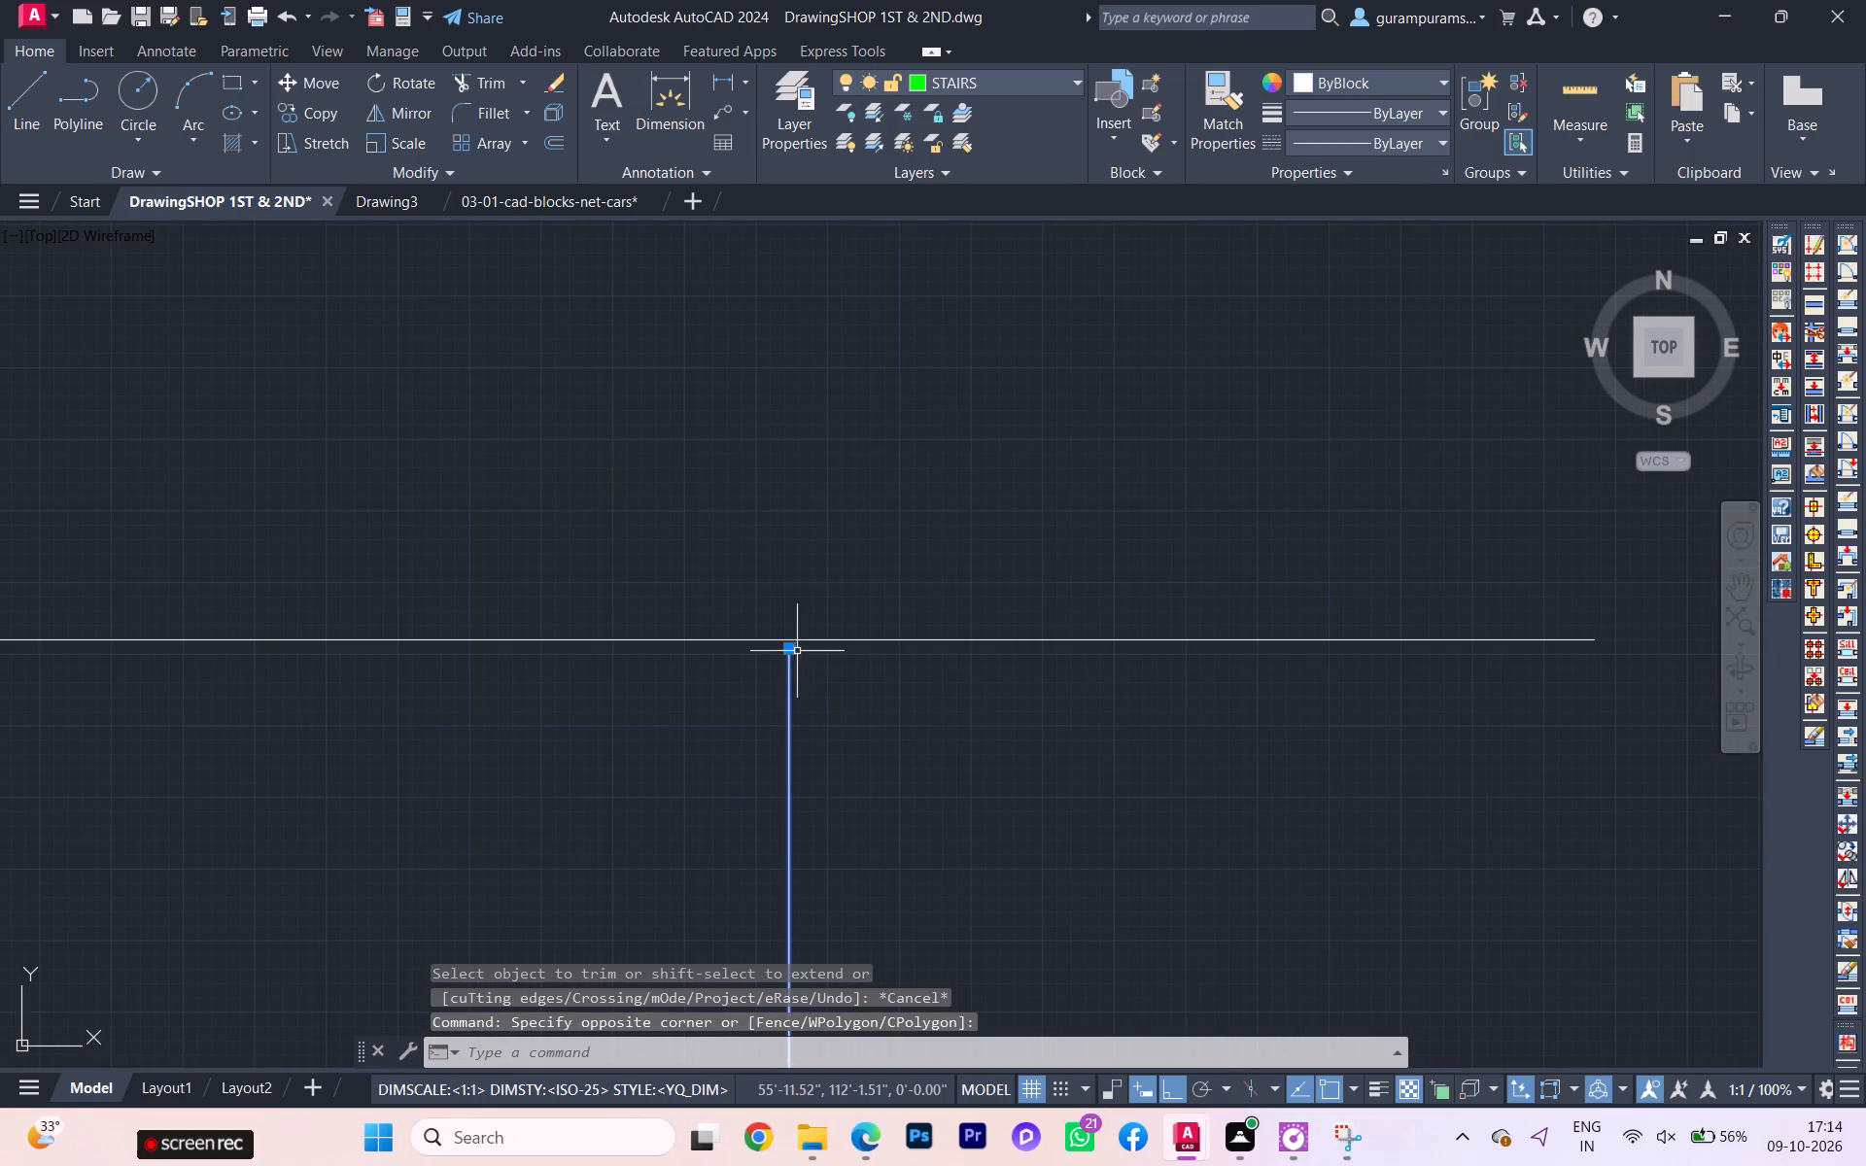
left_click(788, 652)
scroll(789, 639, "up", 3)
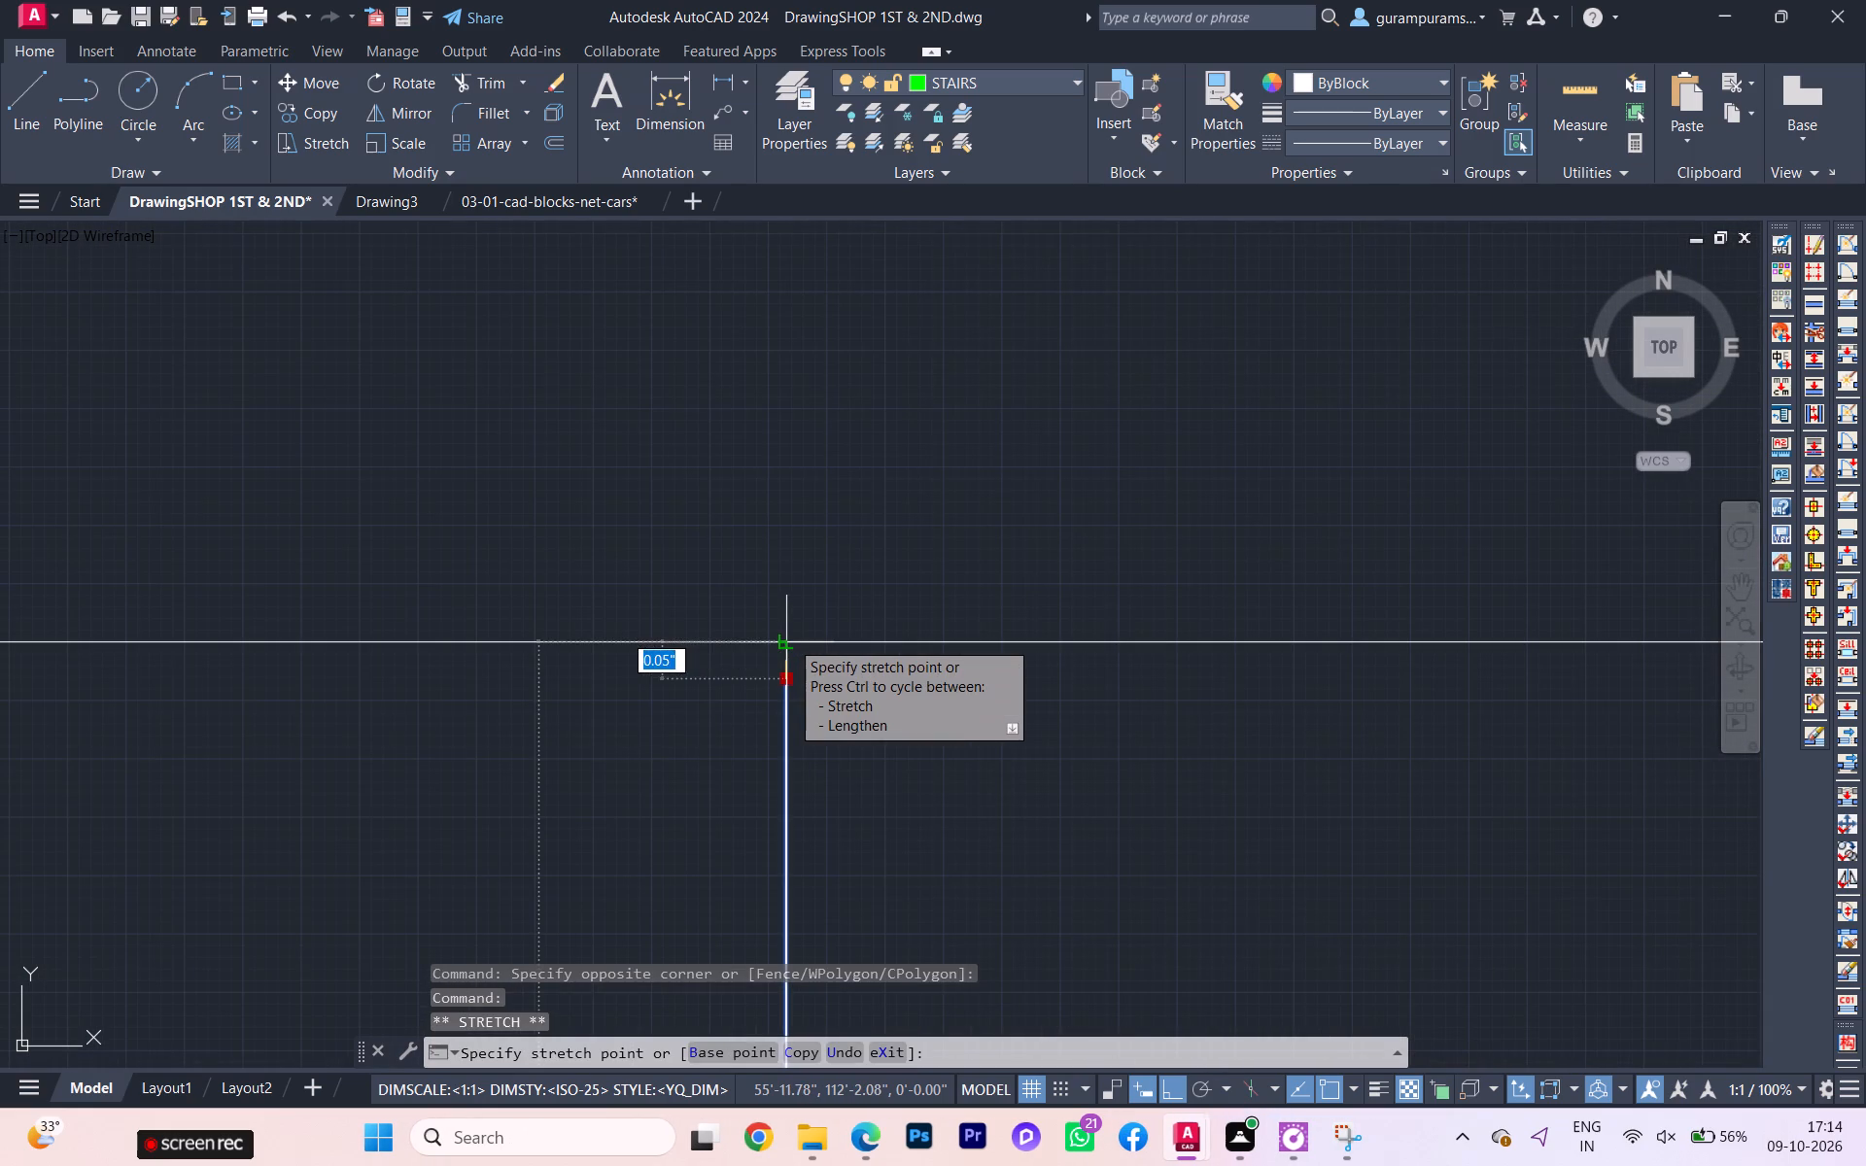
left_click(789, 639)
key("Escape")
scroll(835, 688, "up", 1)
scroll(835, 689, "down", 2)
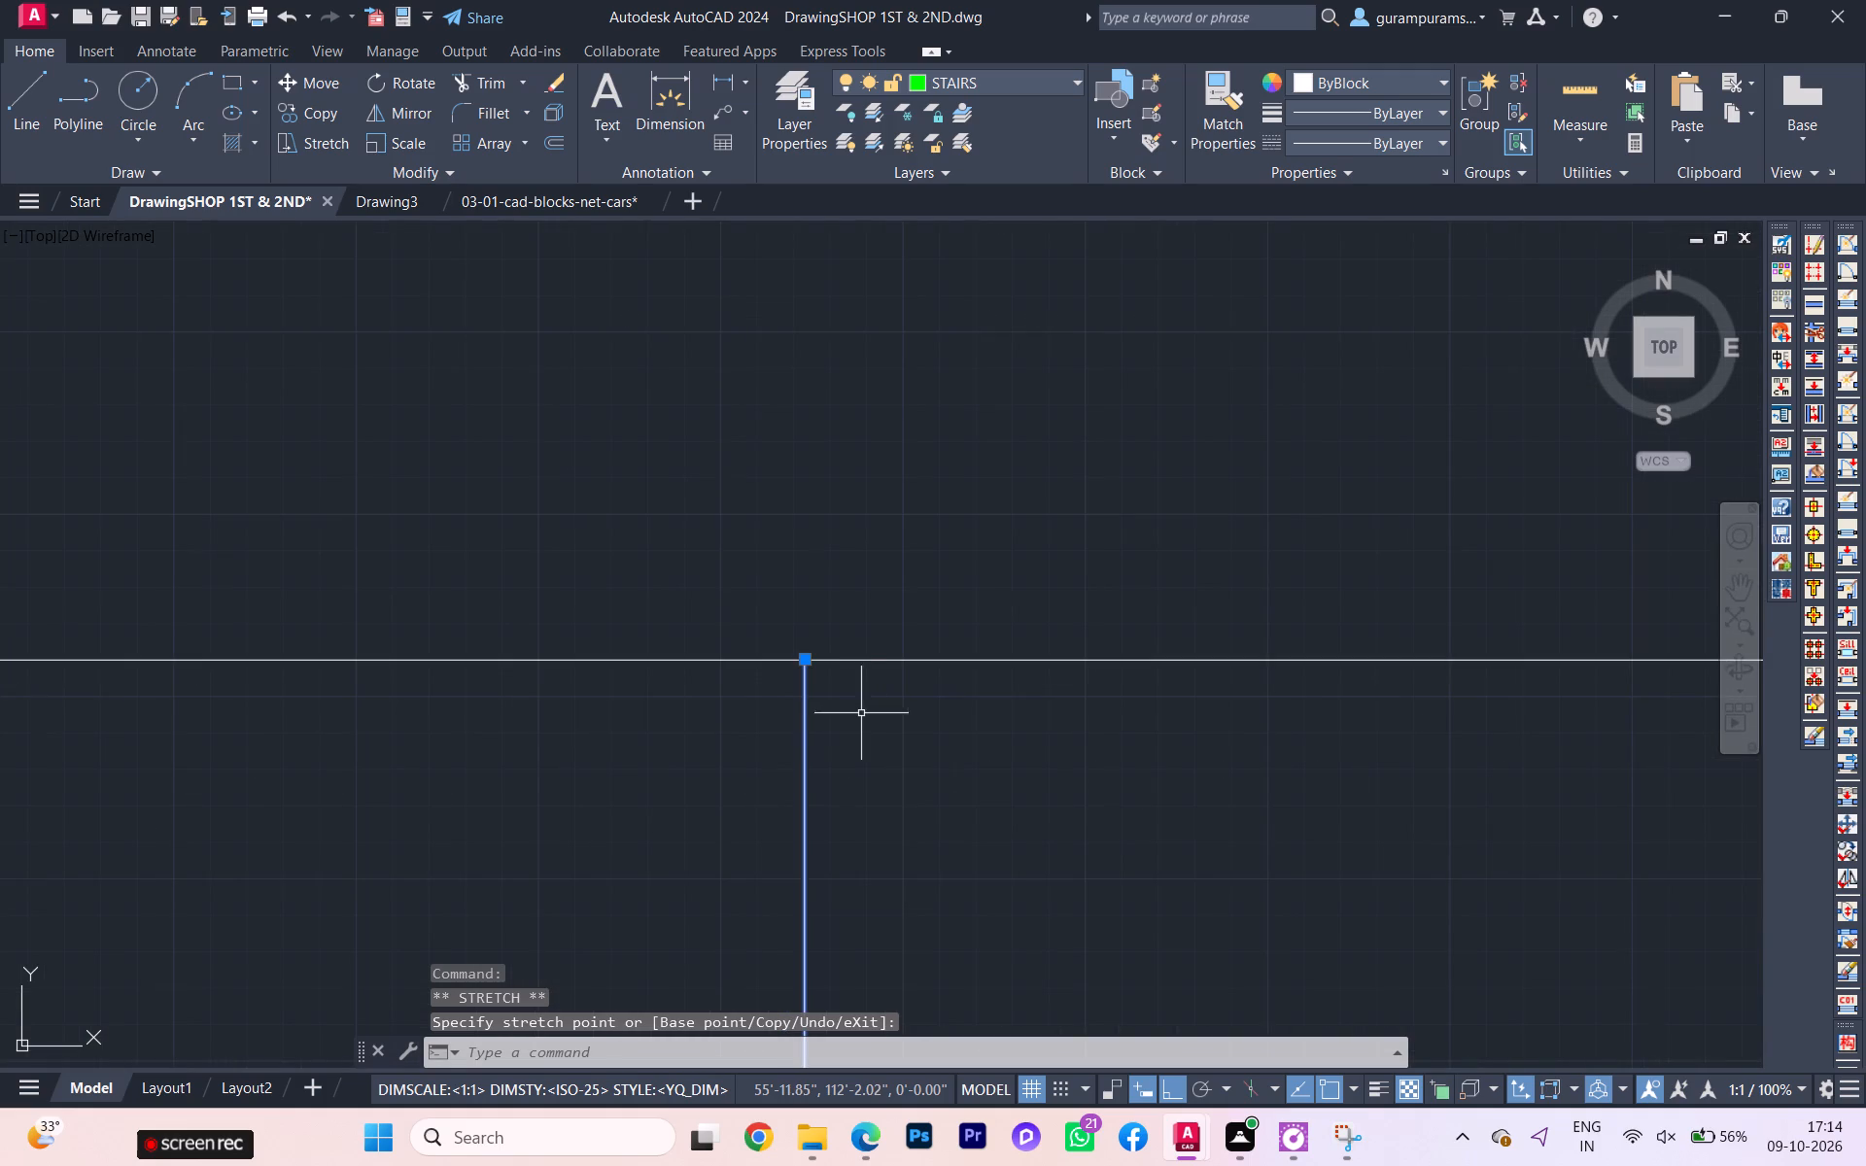
key("Escape")
Trim the lower partition line end inside the pier at the seventh-lowest junction.
key("t")
key("r")
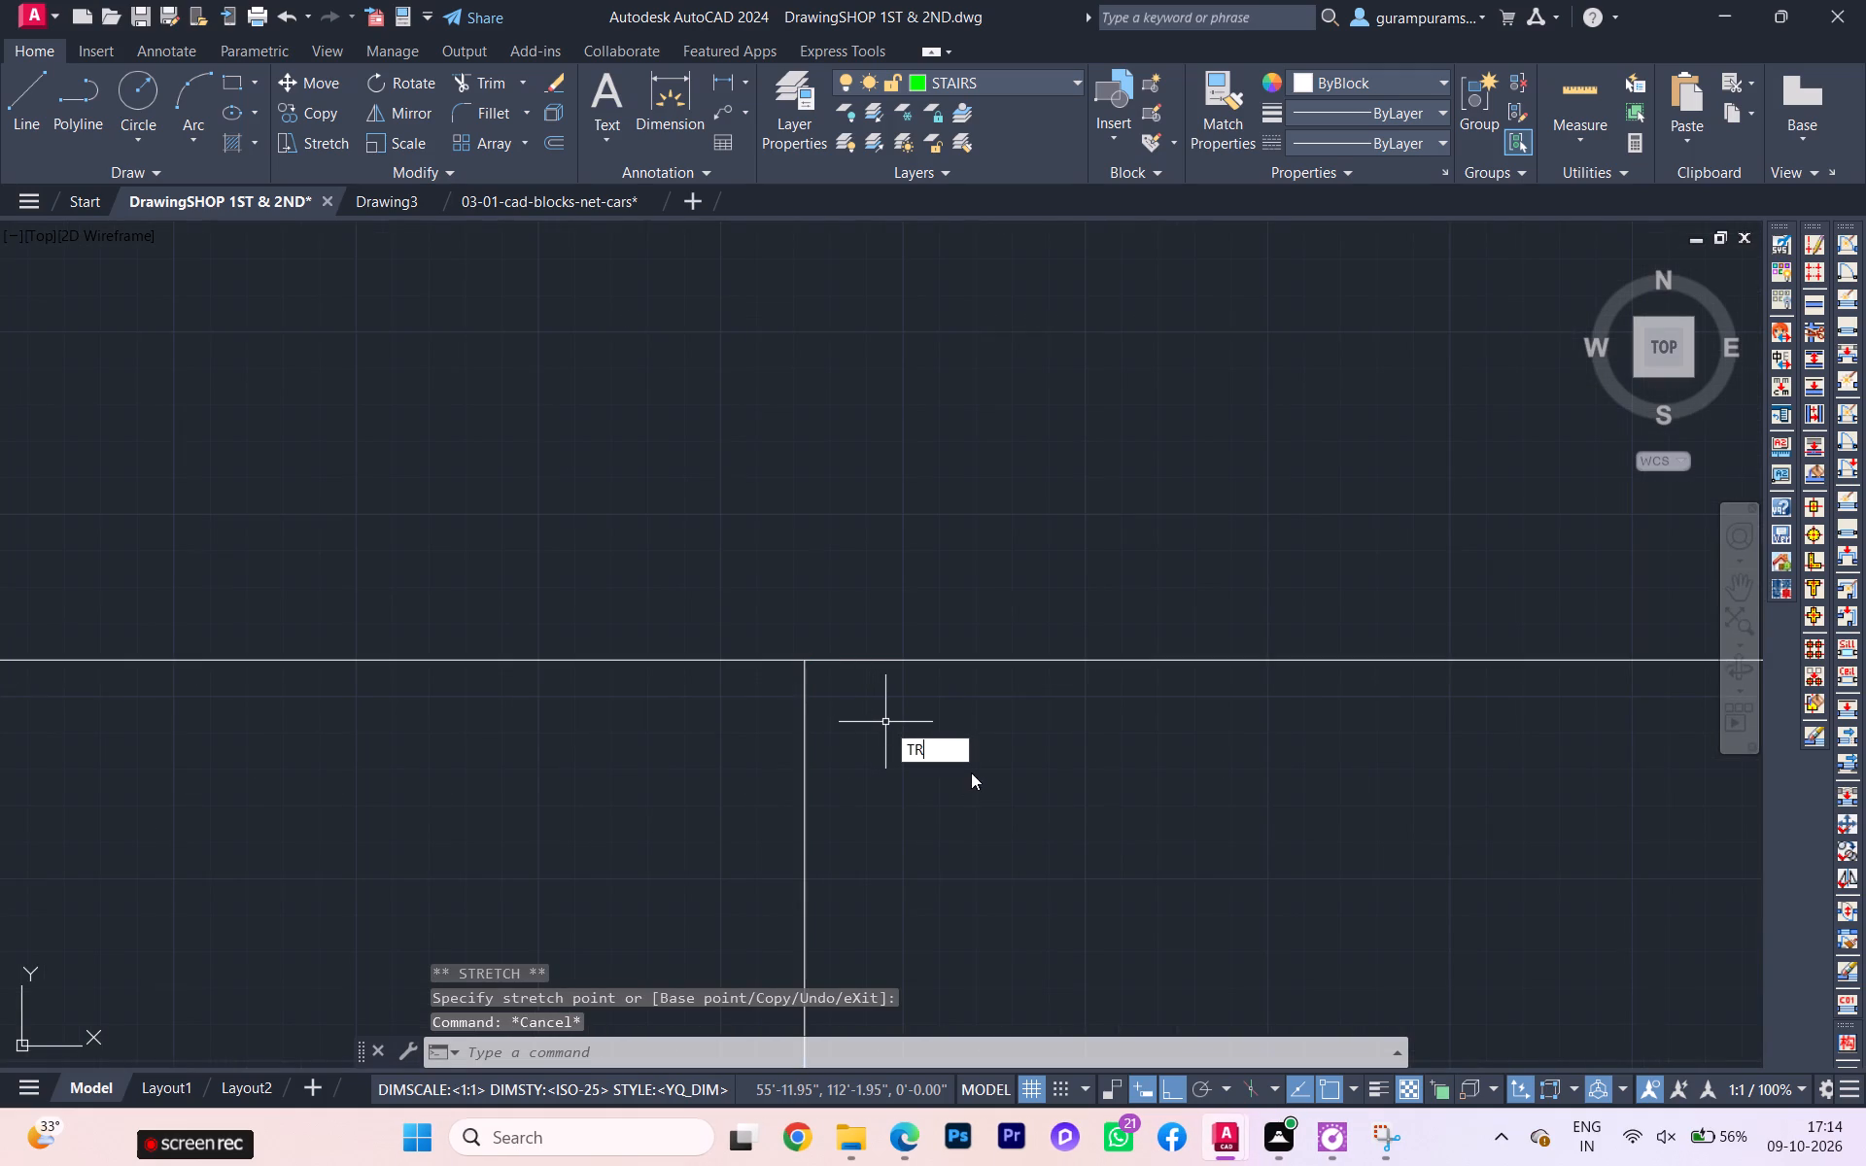
left_click(973, 766)
left_click(1002, 725)
left_click(1004, 637)
scroll(983, 660, "down", 6)
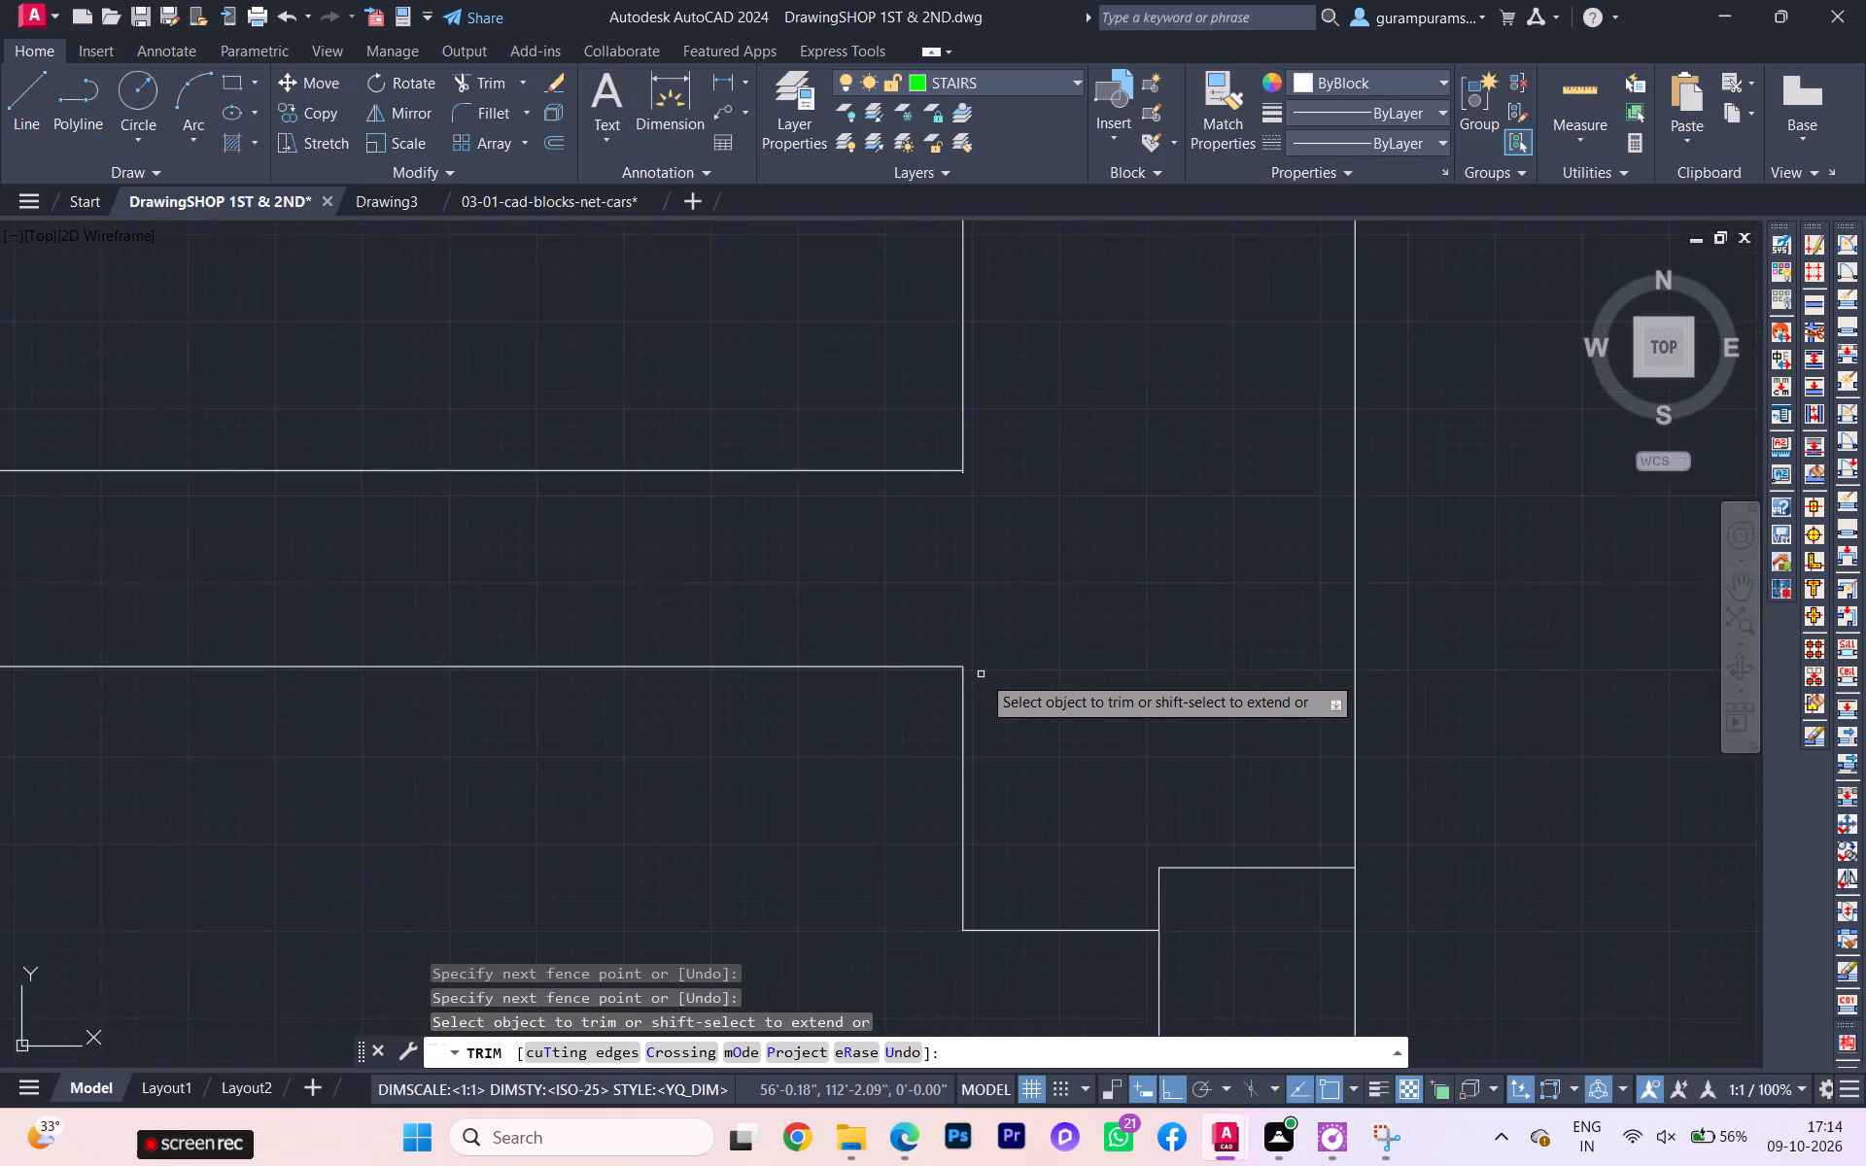
scroll(982, 674, "down", 2)
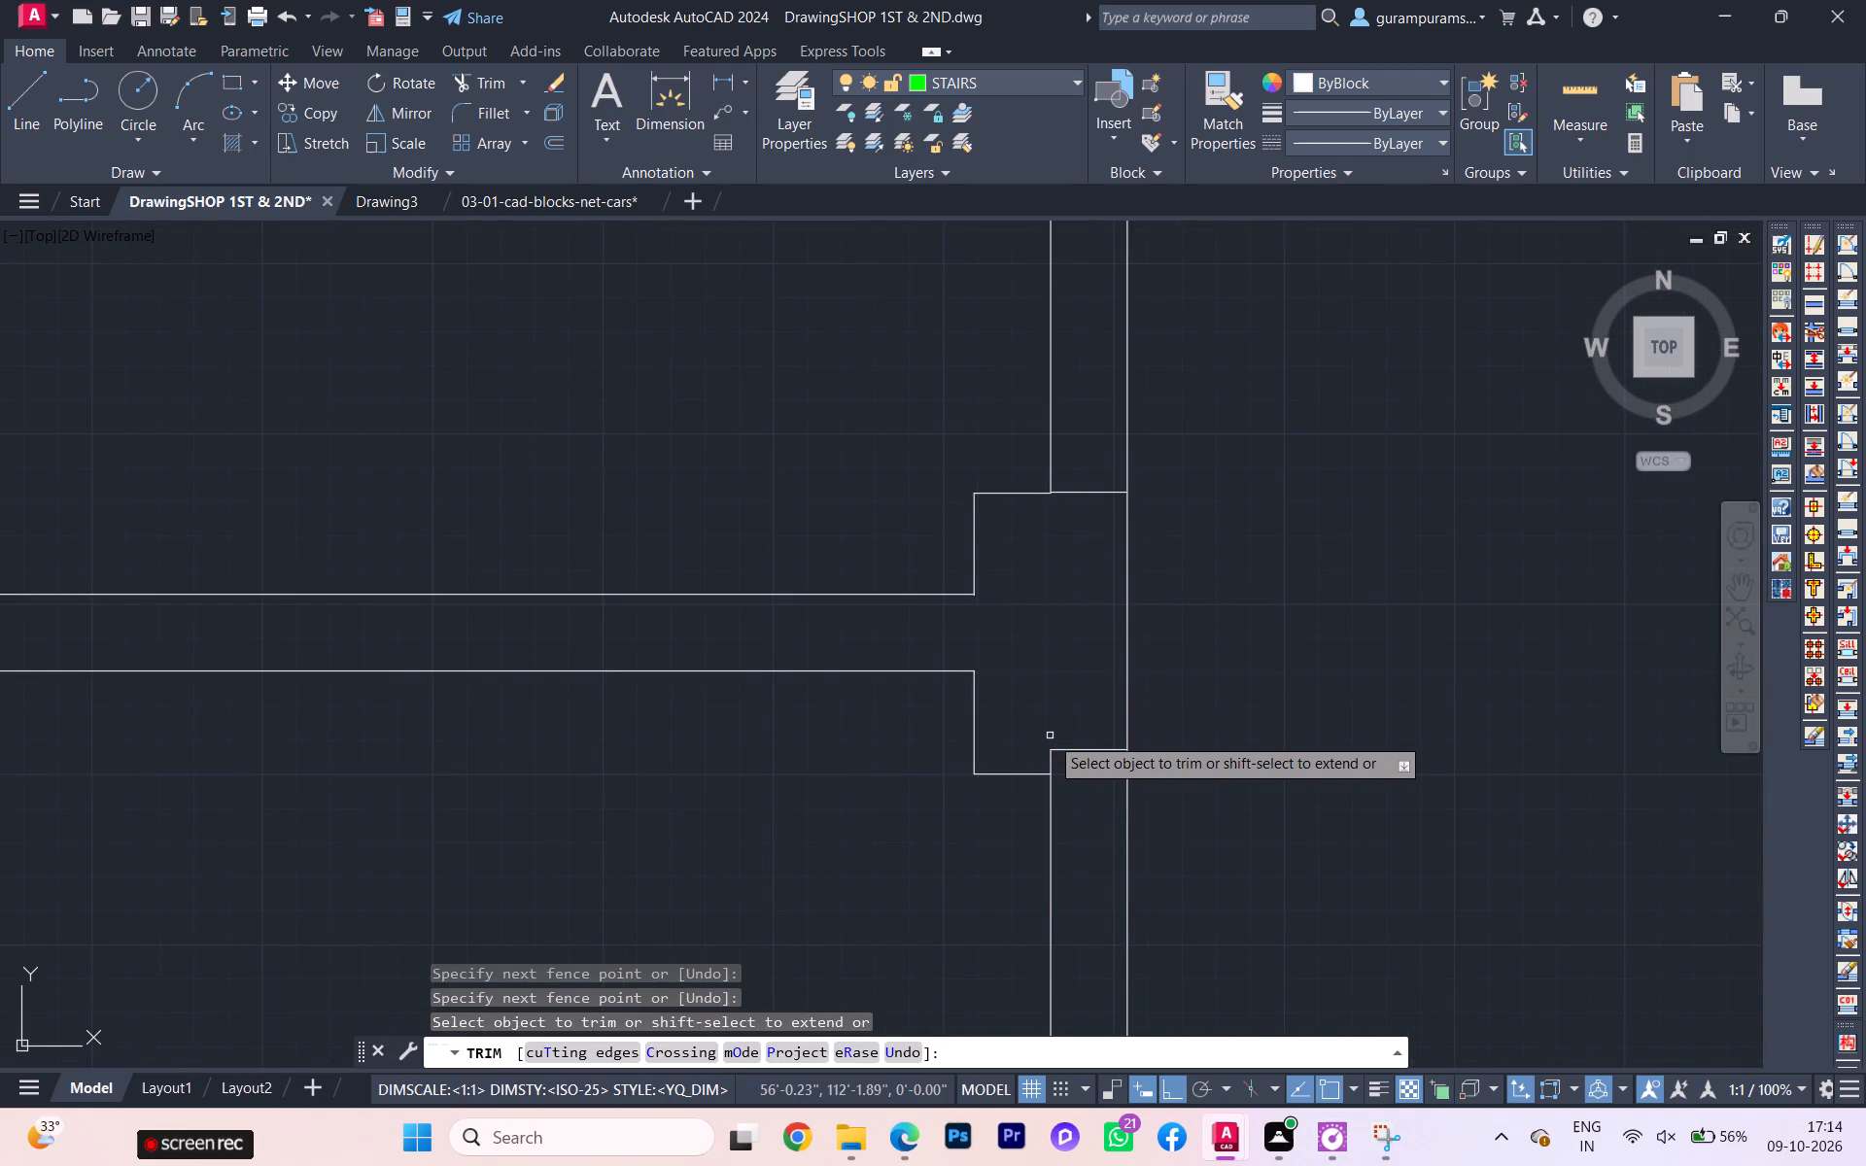
key("Escape")
Move the upper cross line between the wall lines down to align with the seventh-lowest pier's top edge.
scroll(1057, 564, "up", 2)
scroll(1053, 614, "down", 2)
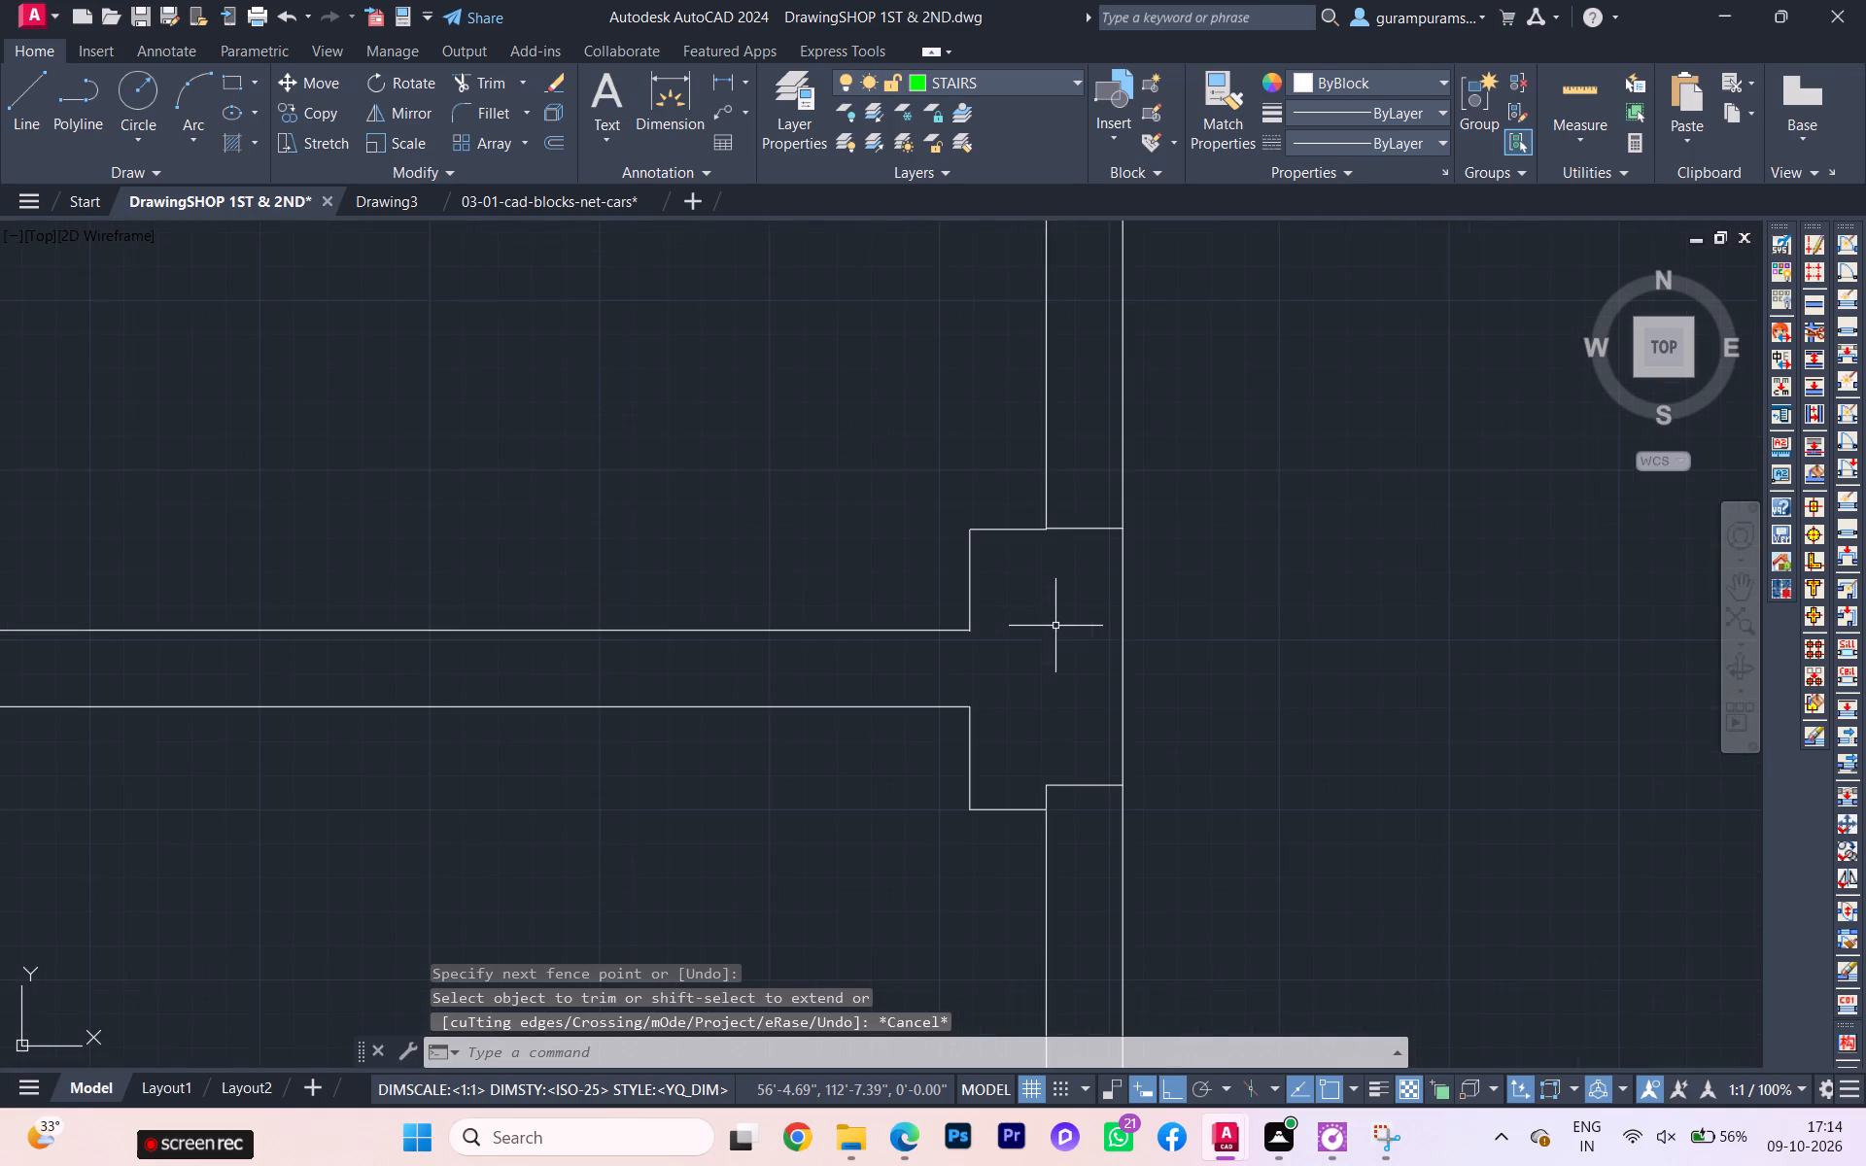
scroll(1072, 585, "up", 2)
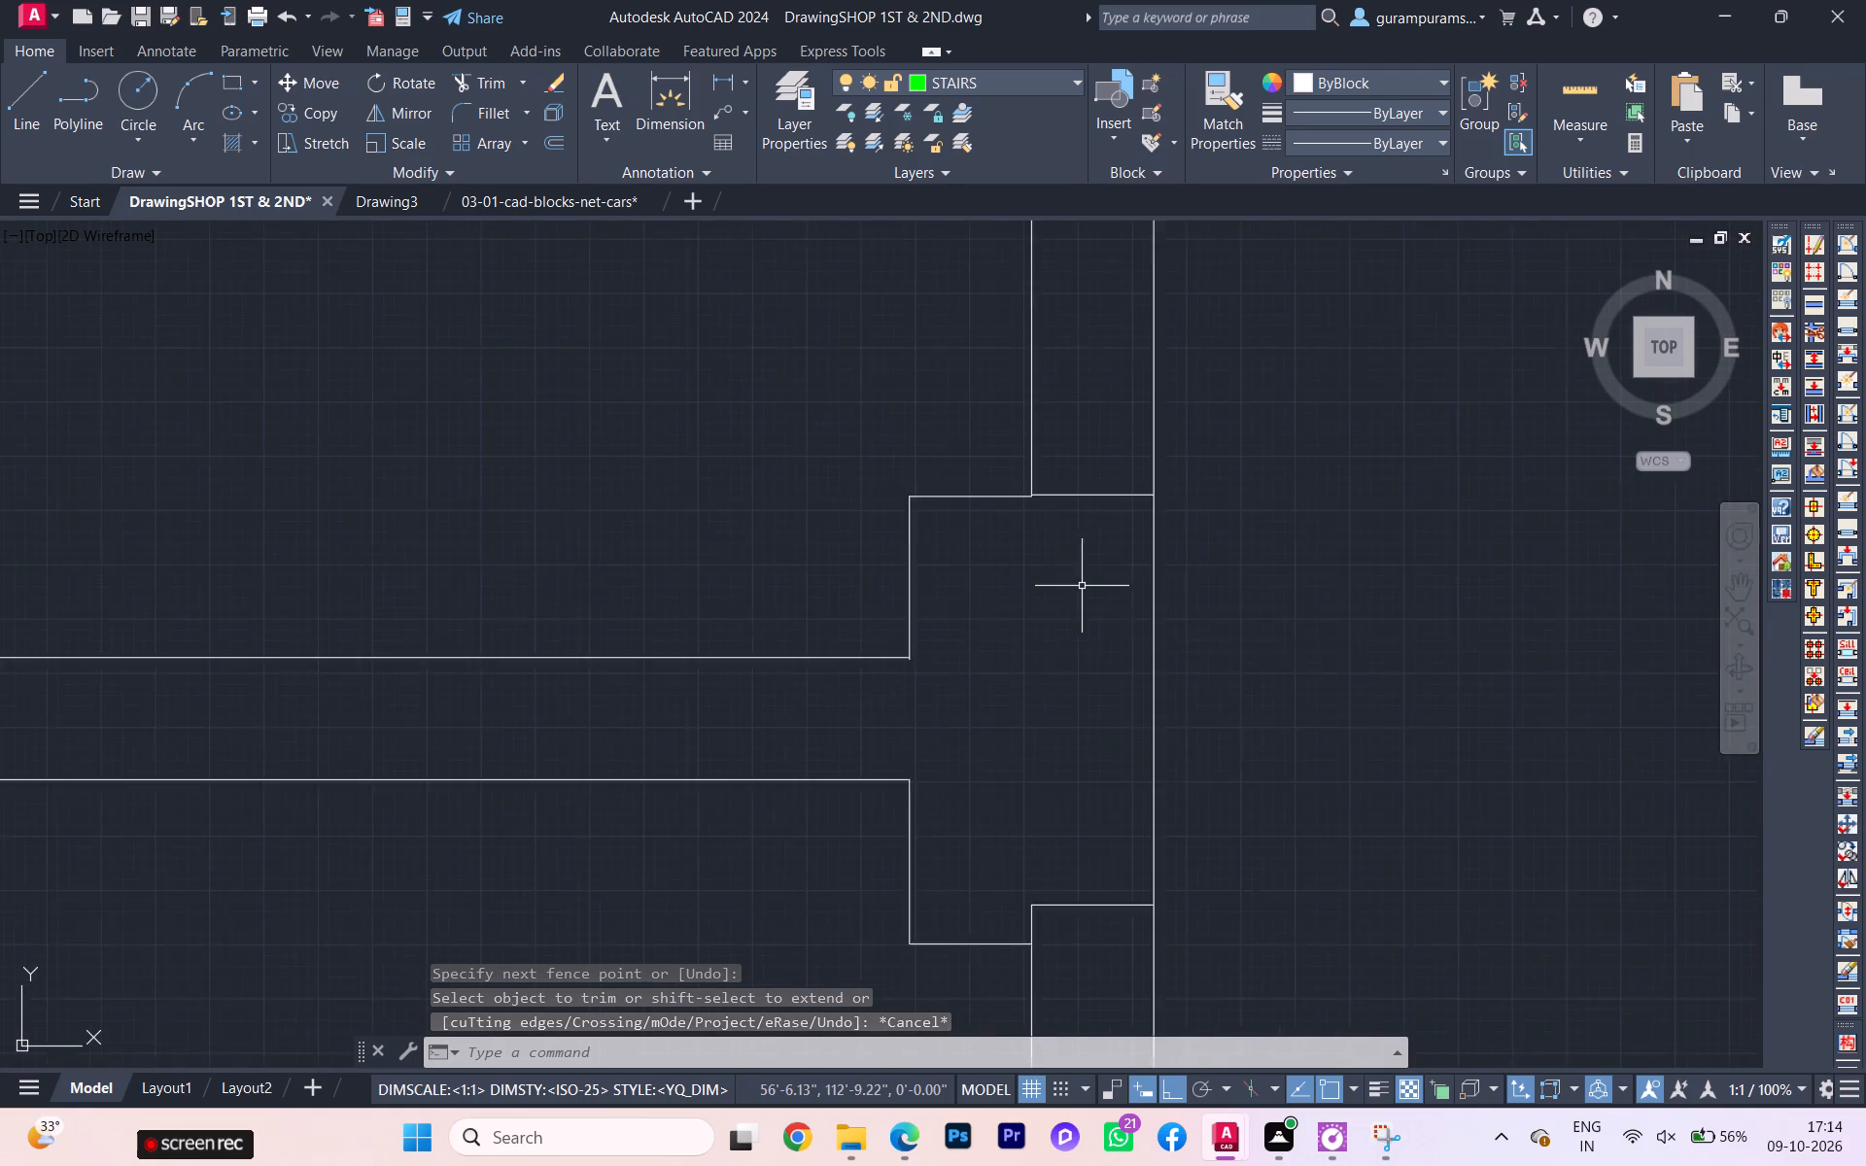
left_click(1122, 528)
left_click(1086, 398)
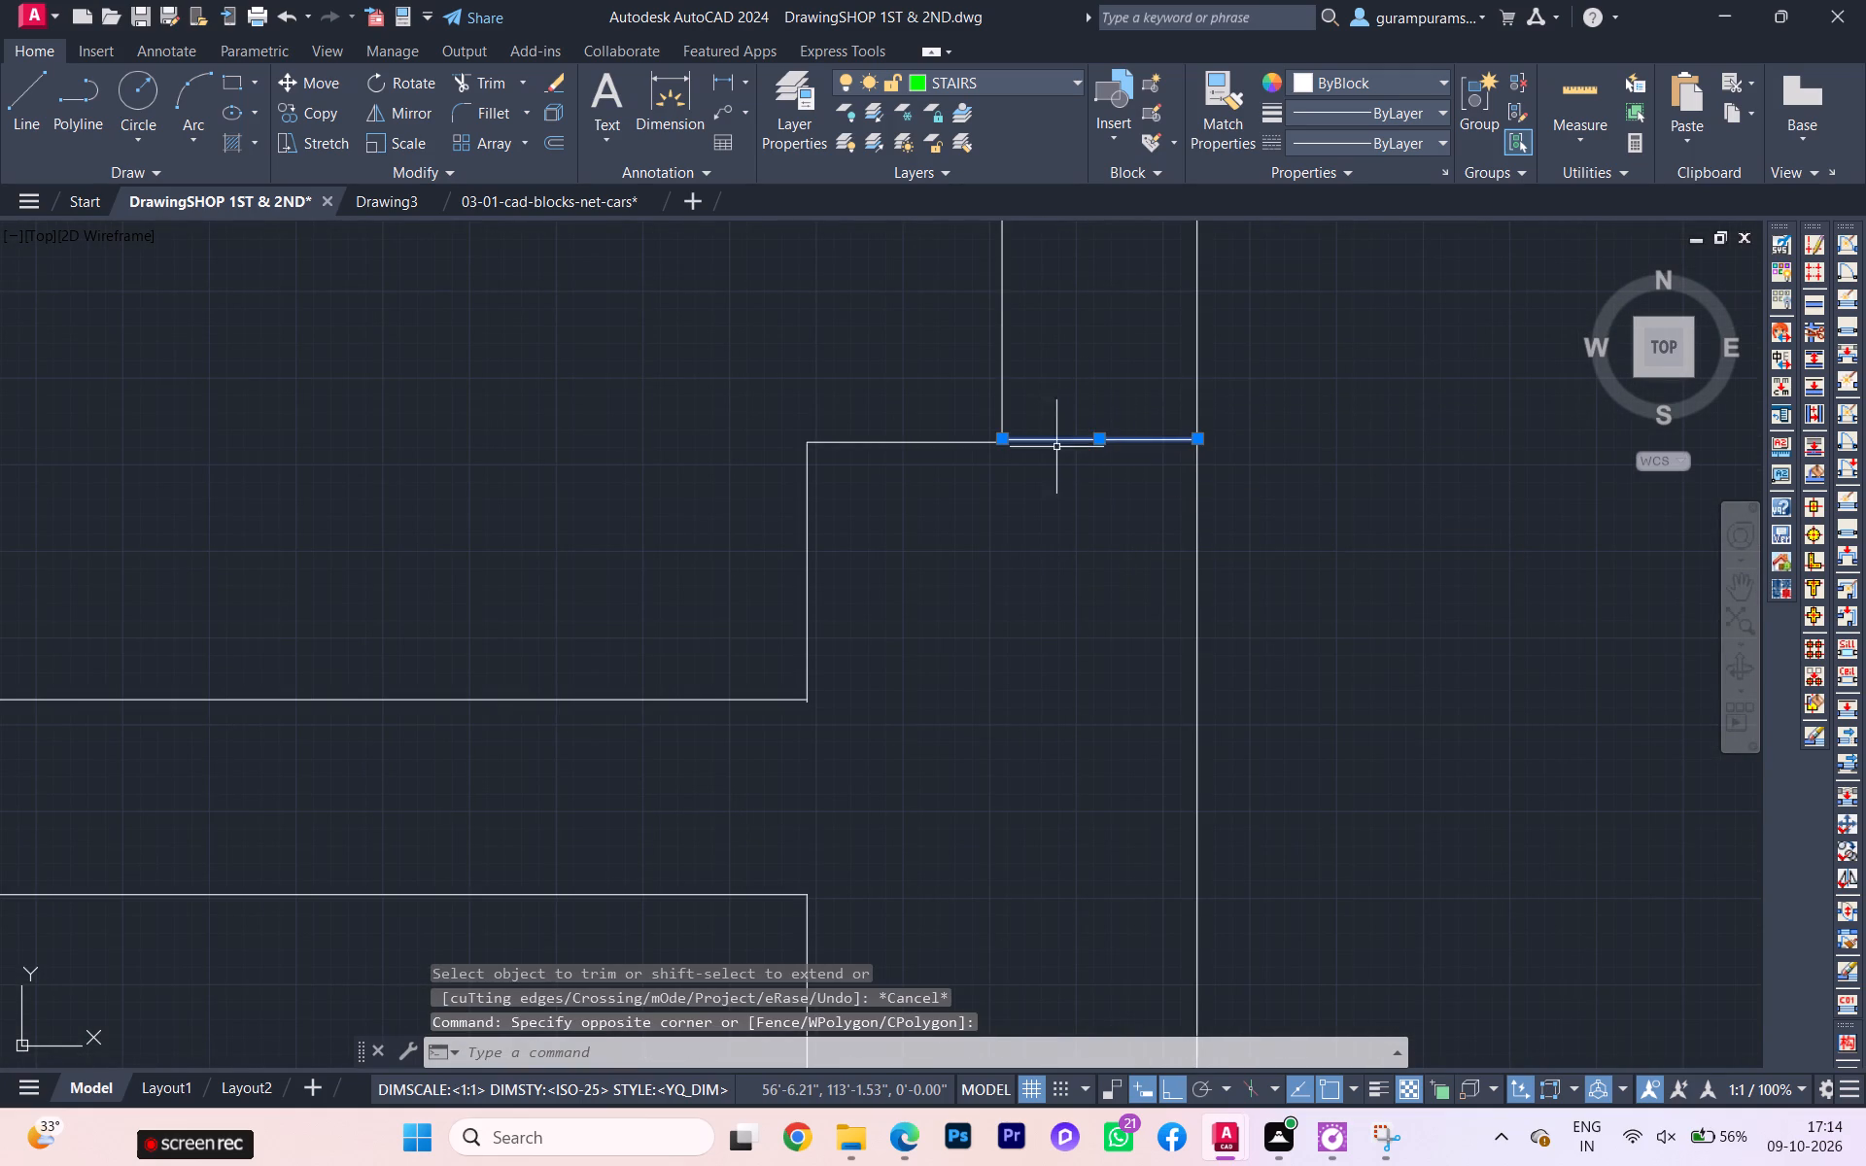
scroll(1028, 455, "up", 7)
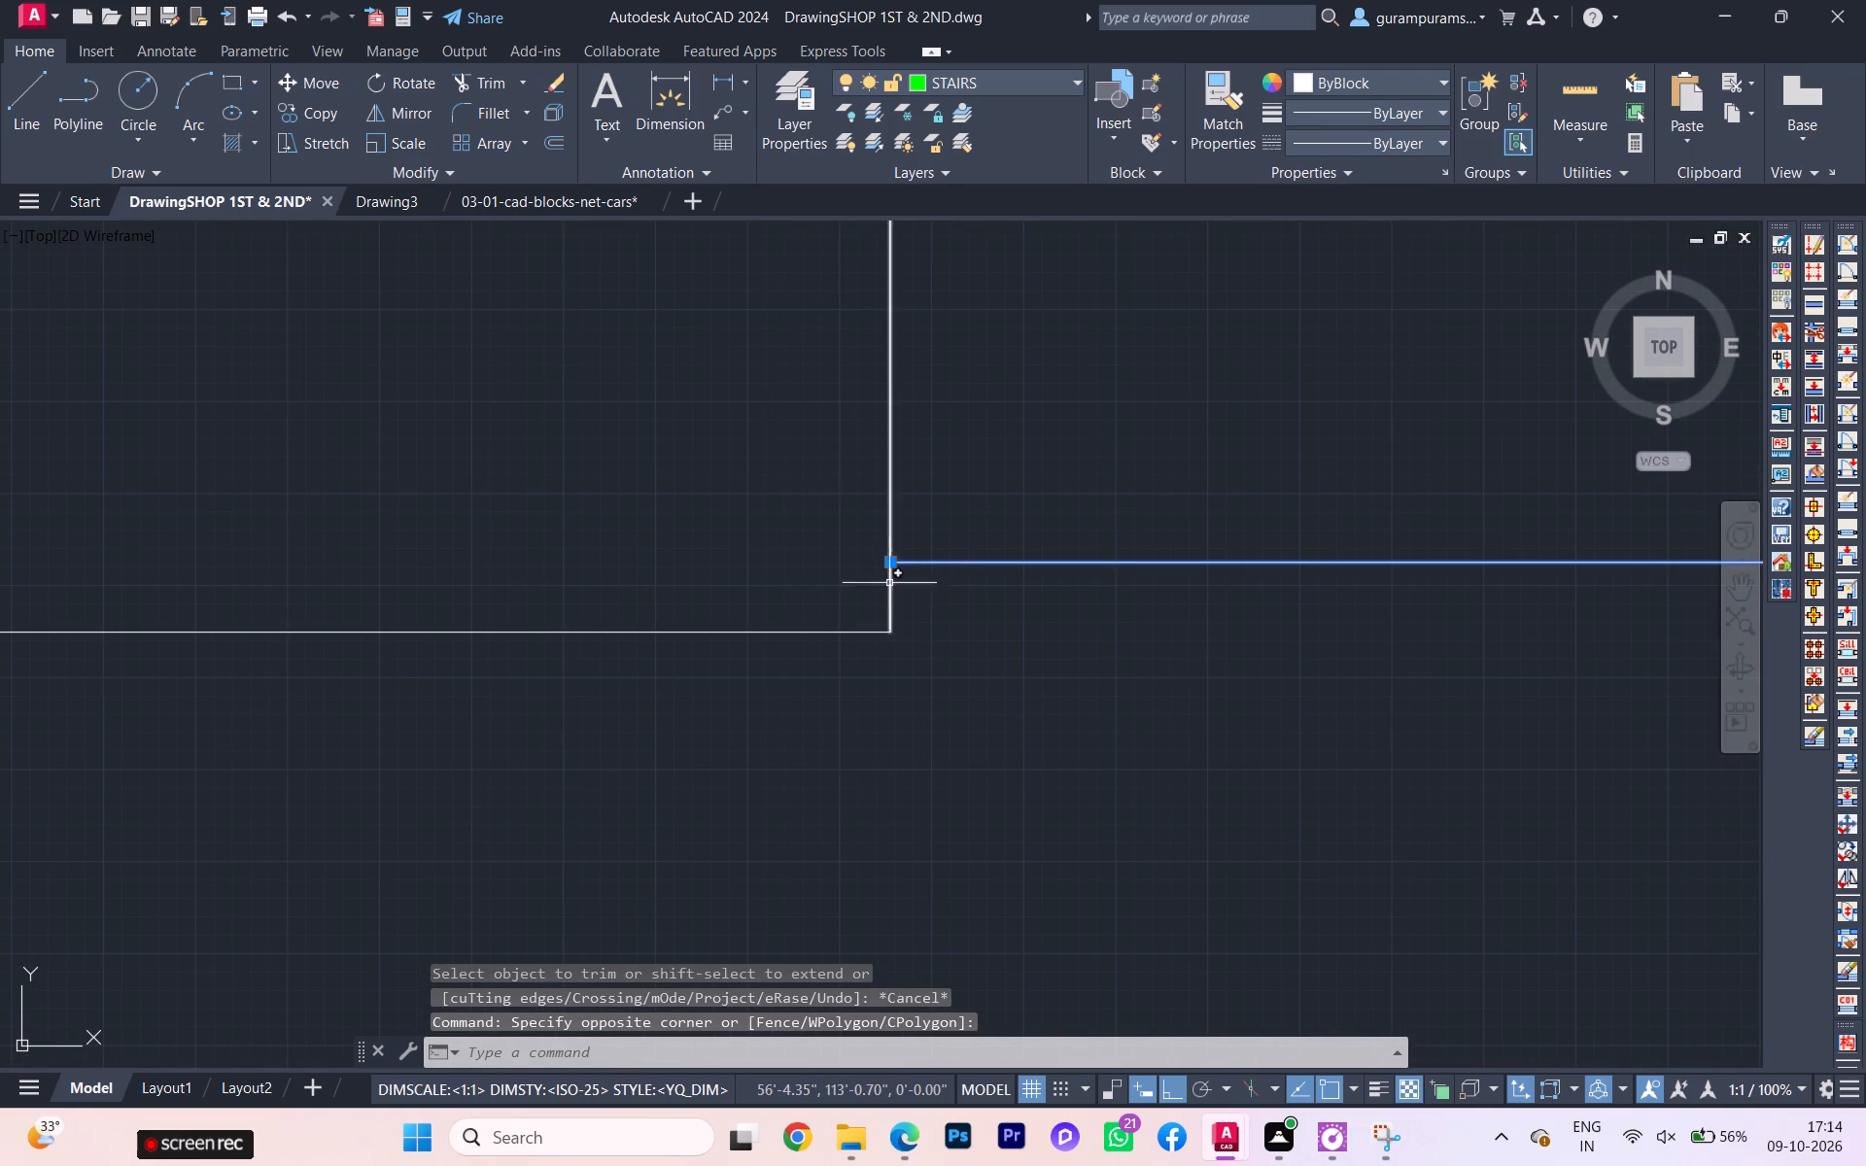
scroll(1024, 588, "down", 1)
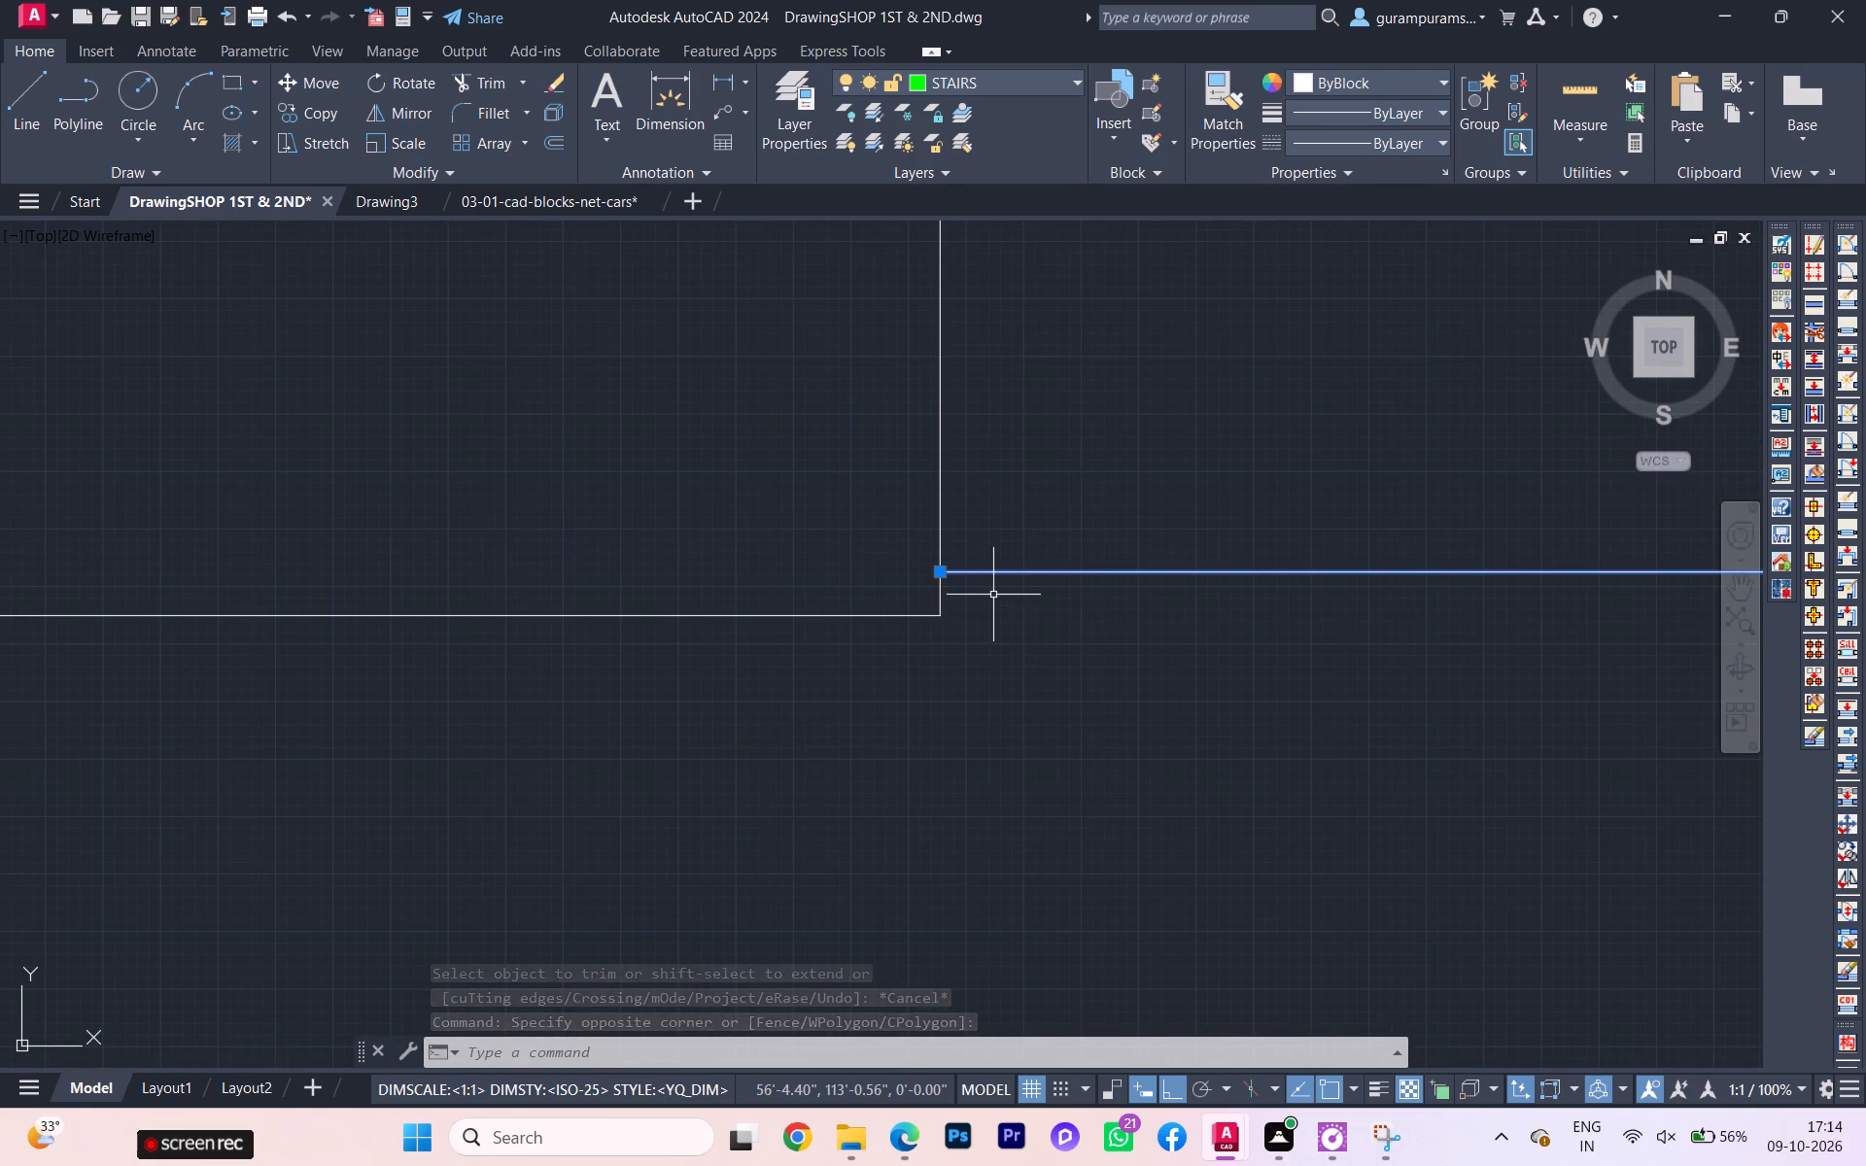
key("m")
key("Return")
left_click(943, 566)
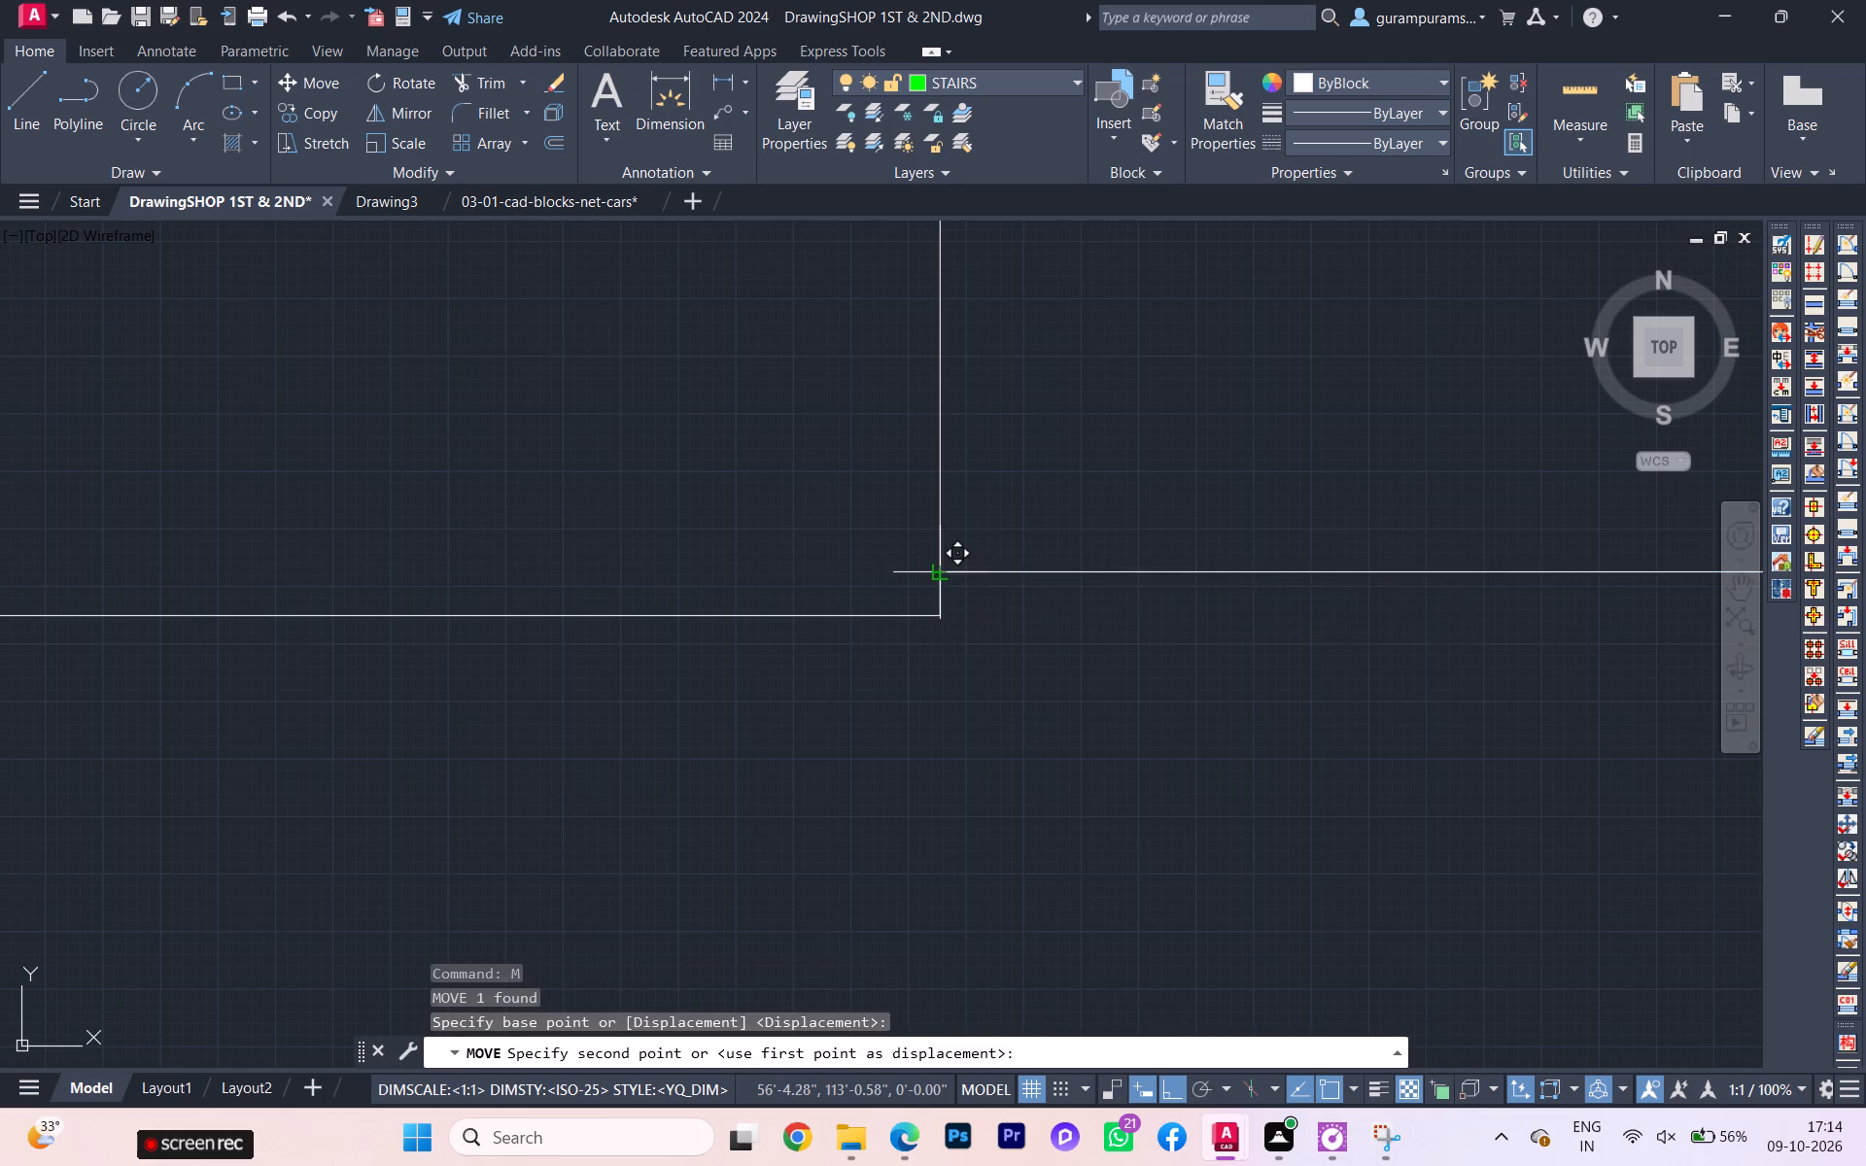
left_click(939, 611)
Move the lower cross line between the wall lines down to align with the seventh-lowest pier's bottom edge.
scroll(947, 589, "down", 9)
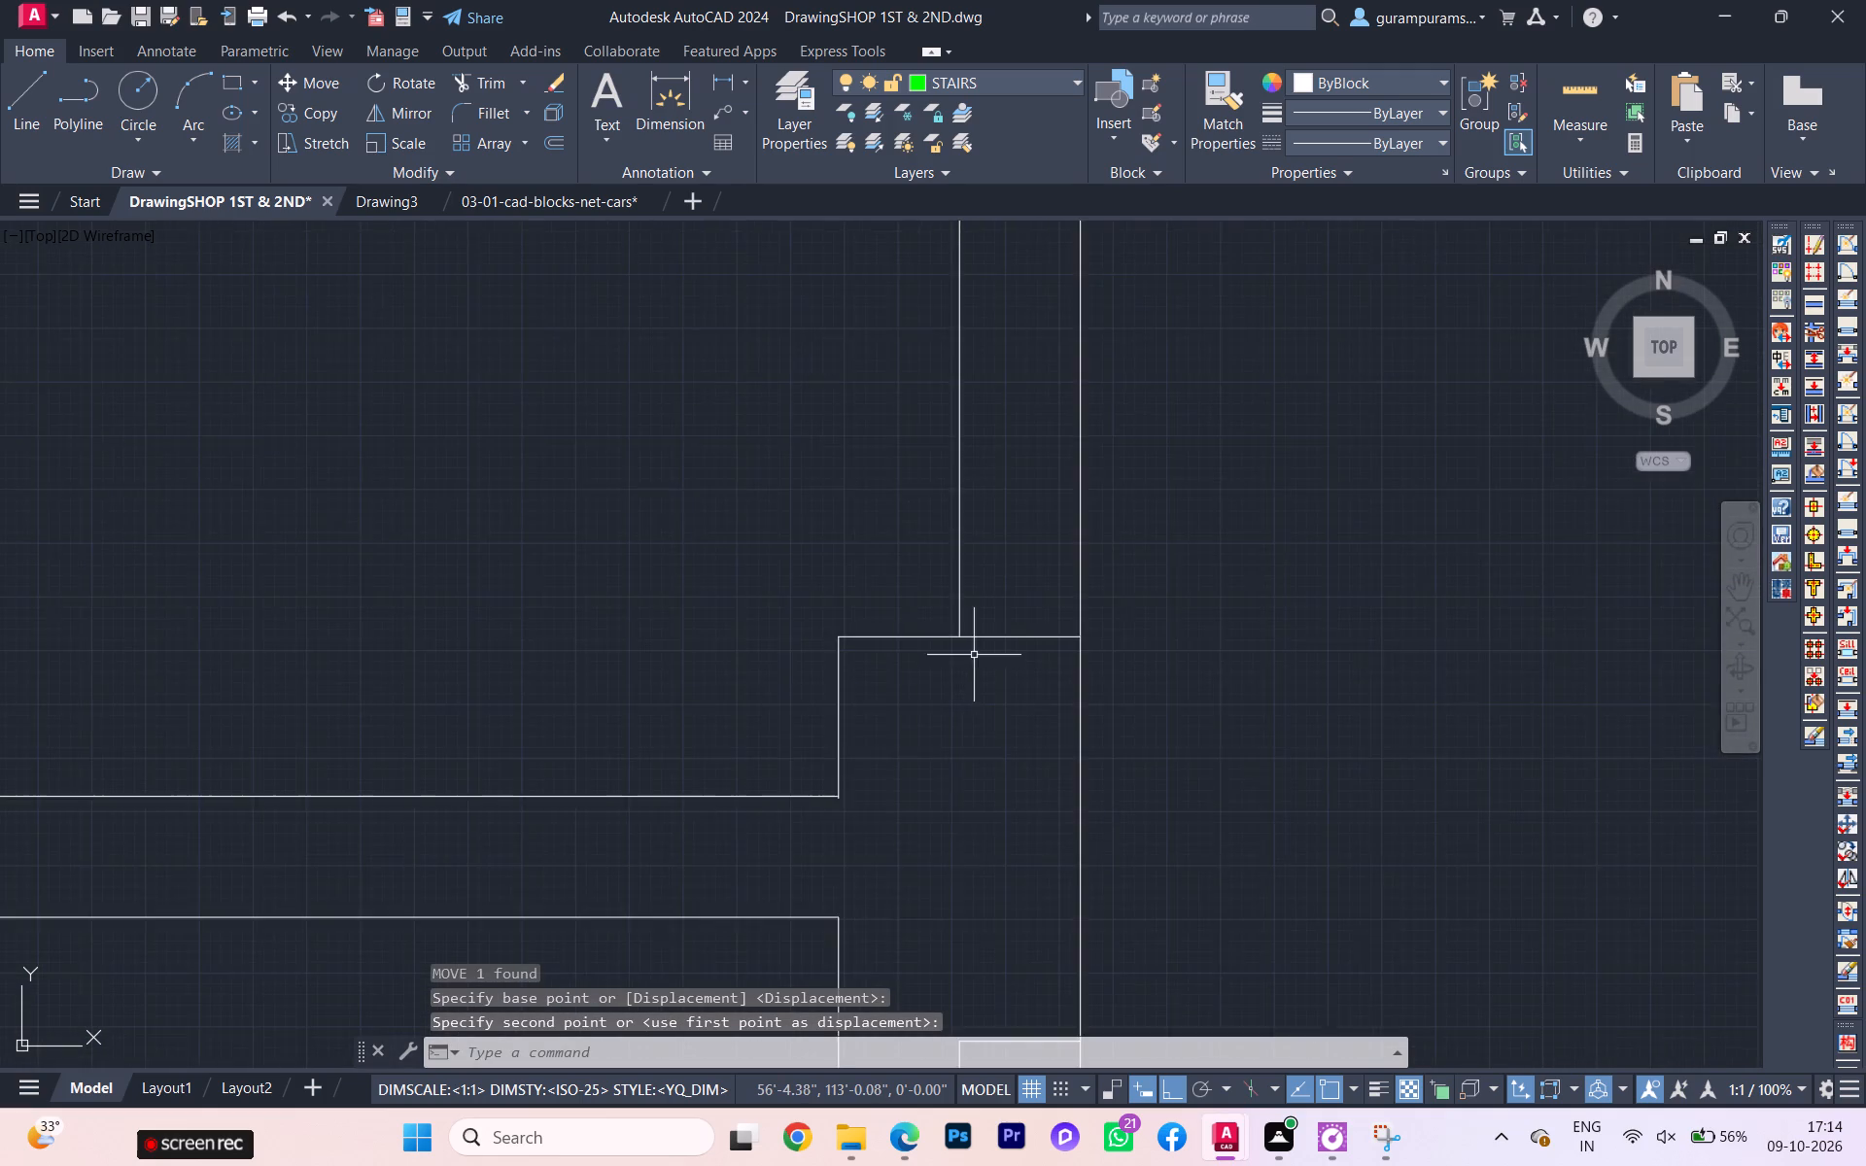
scroll(1028, 676, "down", 4)
scroll(1041, 726, "up", 3)
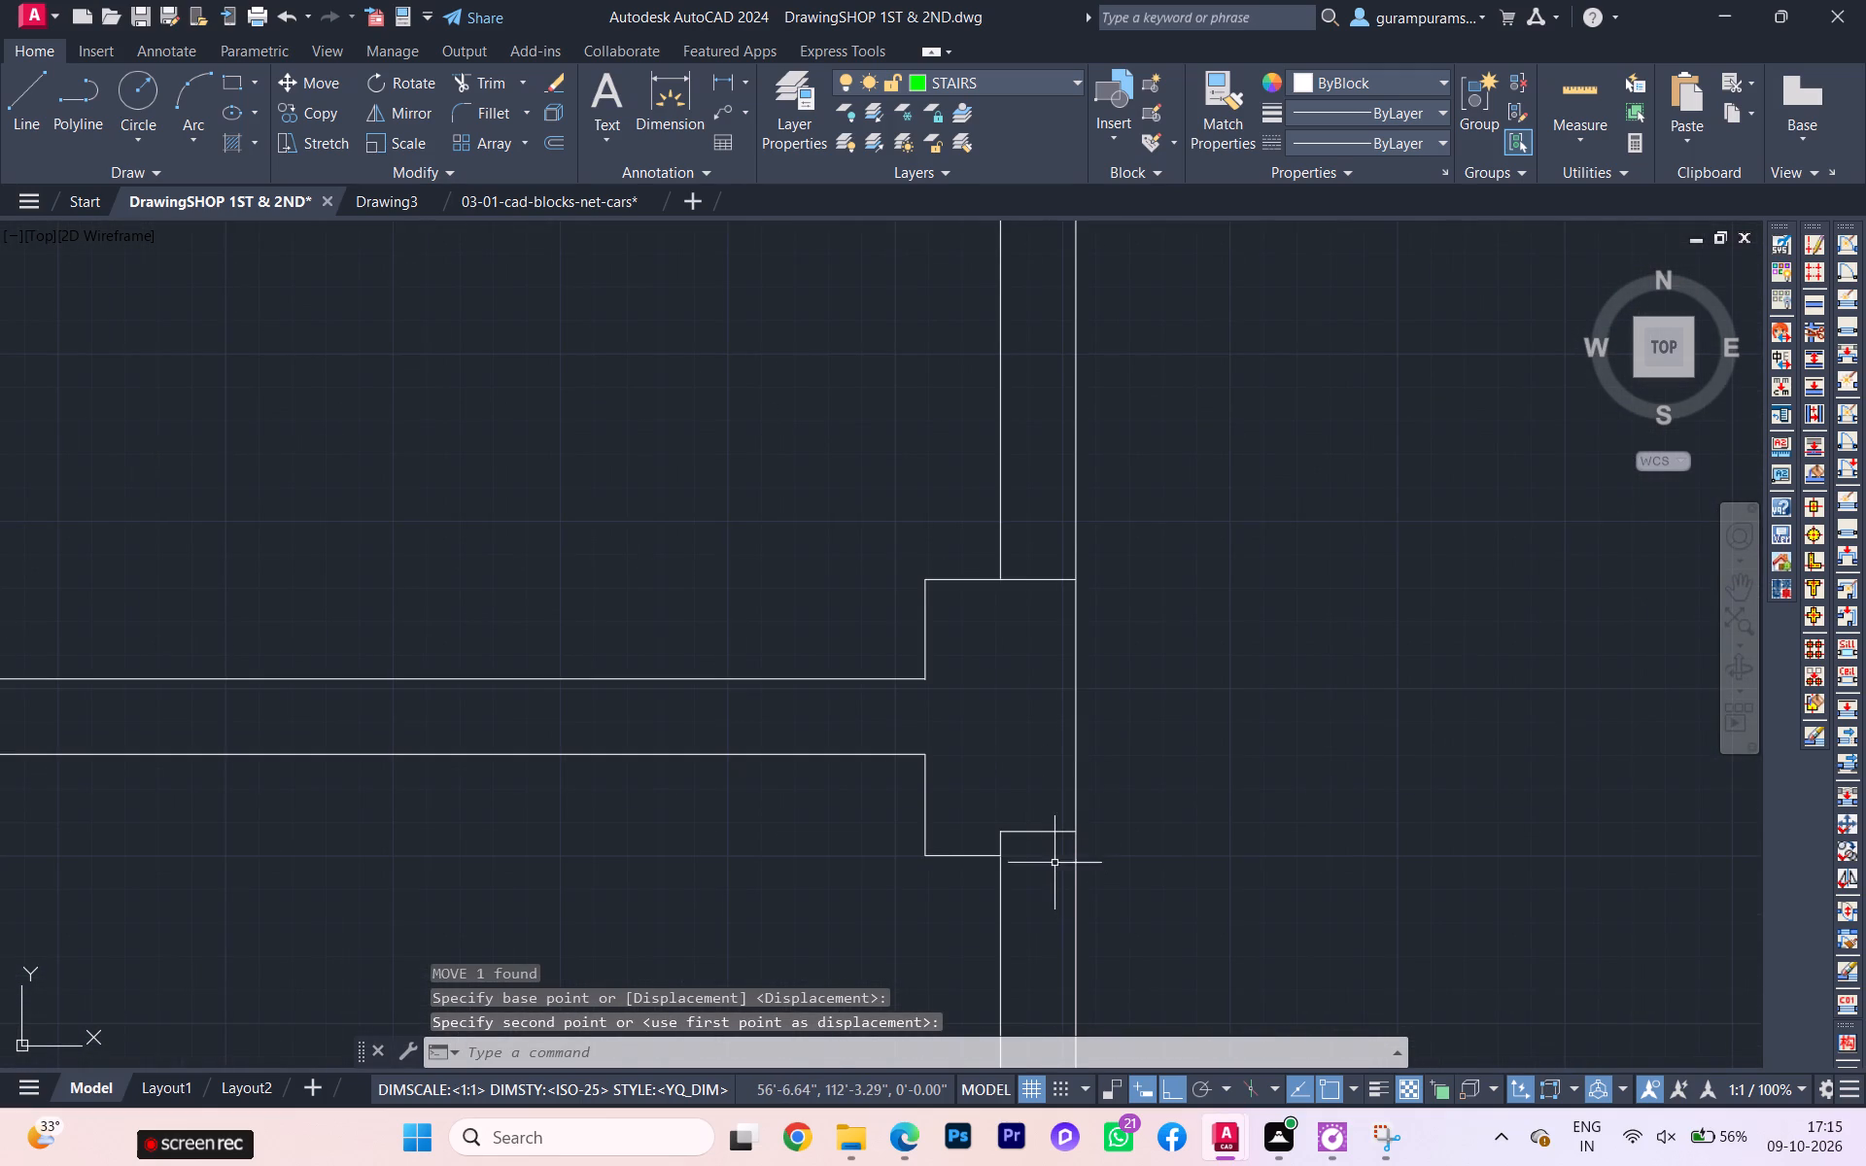
left_click(1040, 842)
left_click(1034, 813)
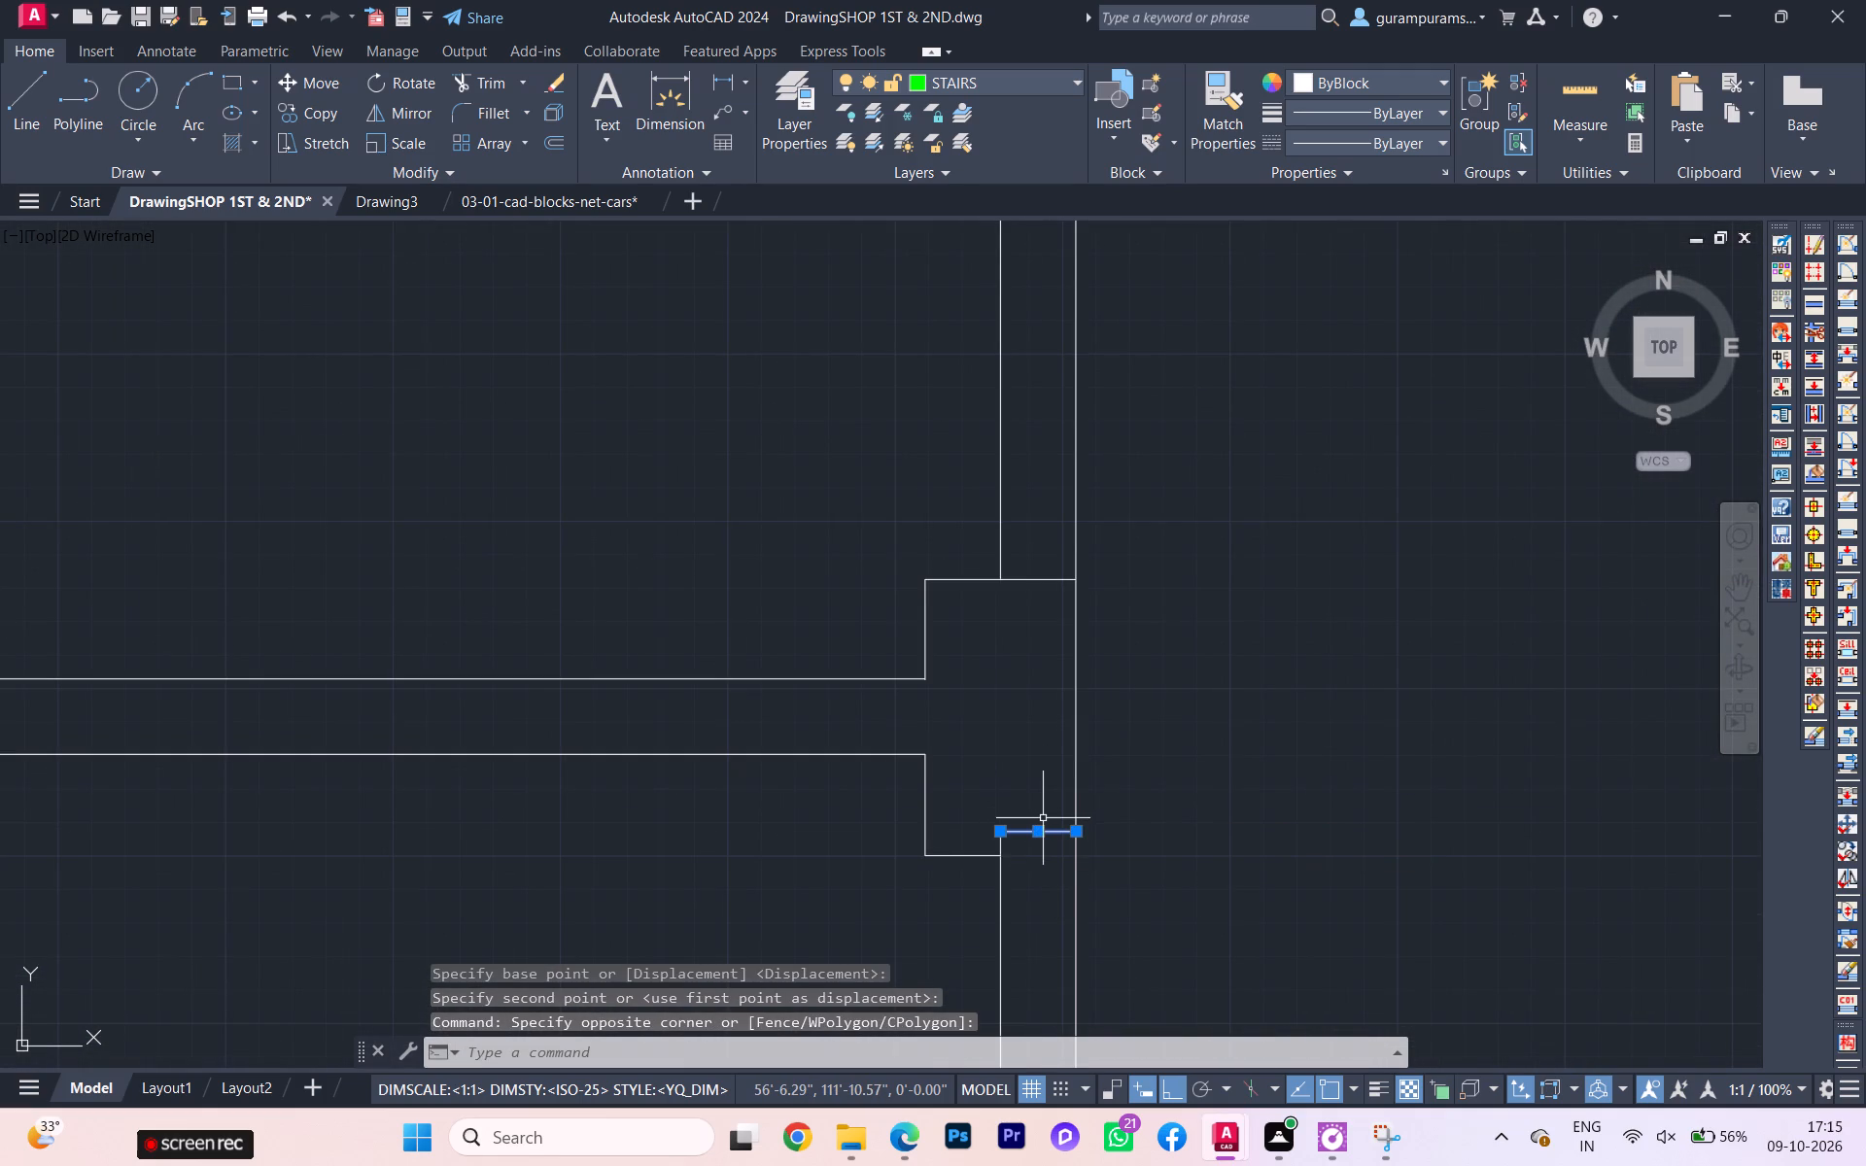
key("m")
key("Return")
scroll(1019, 862, "up", 4)
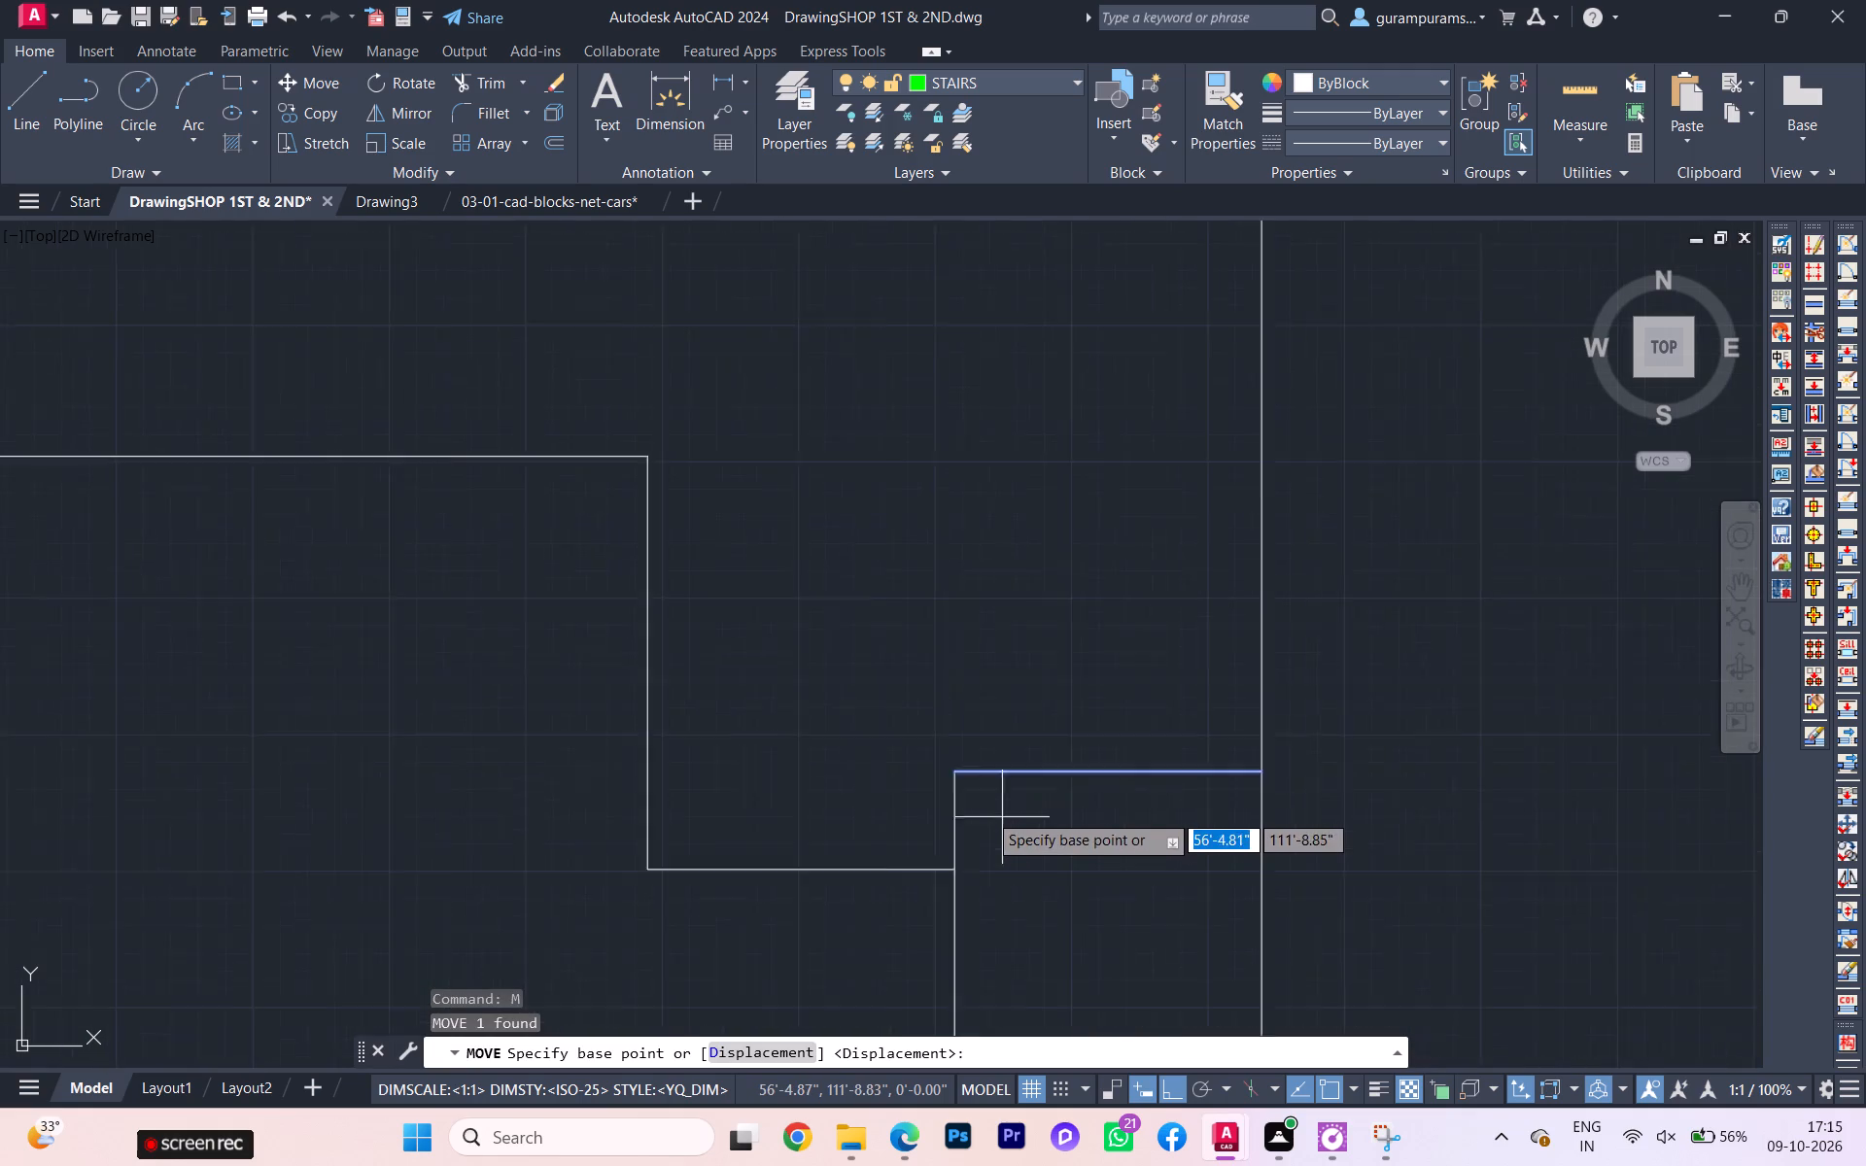
left_click(934, 751)
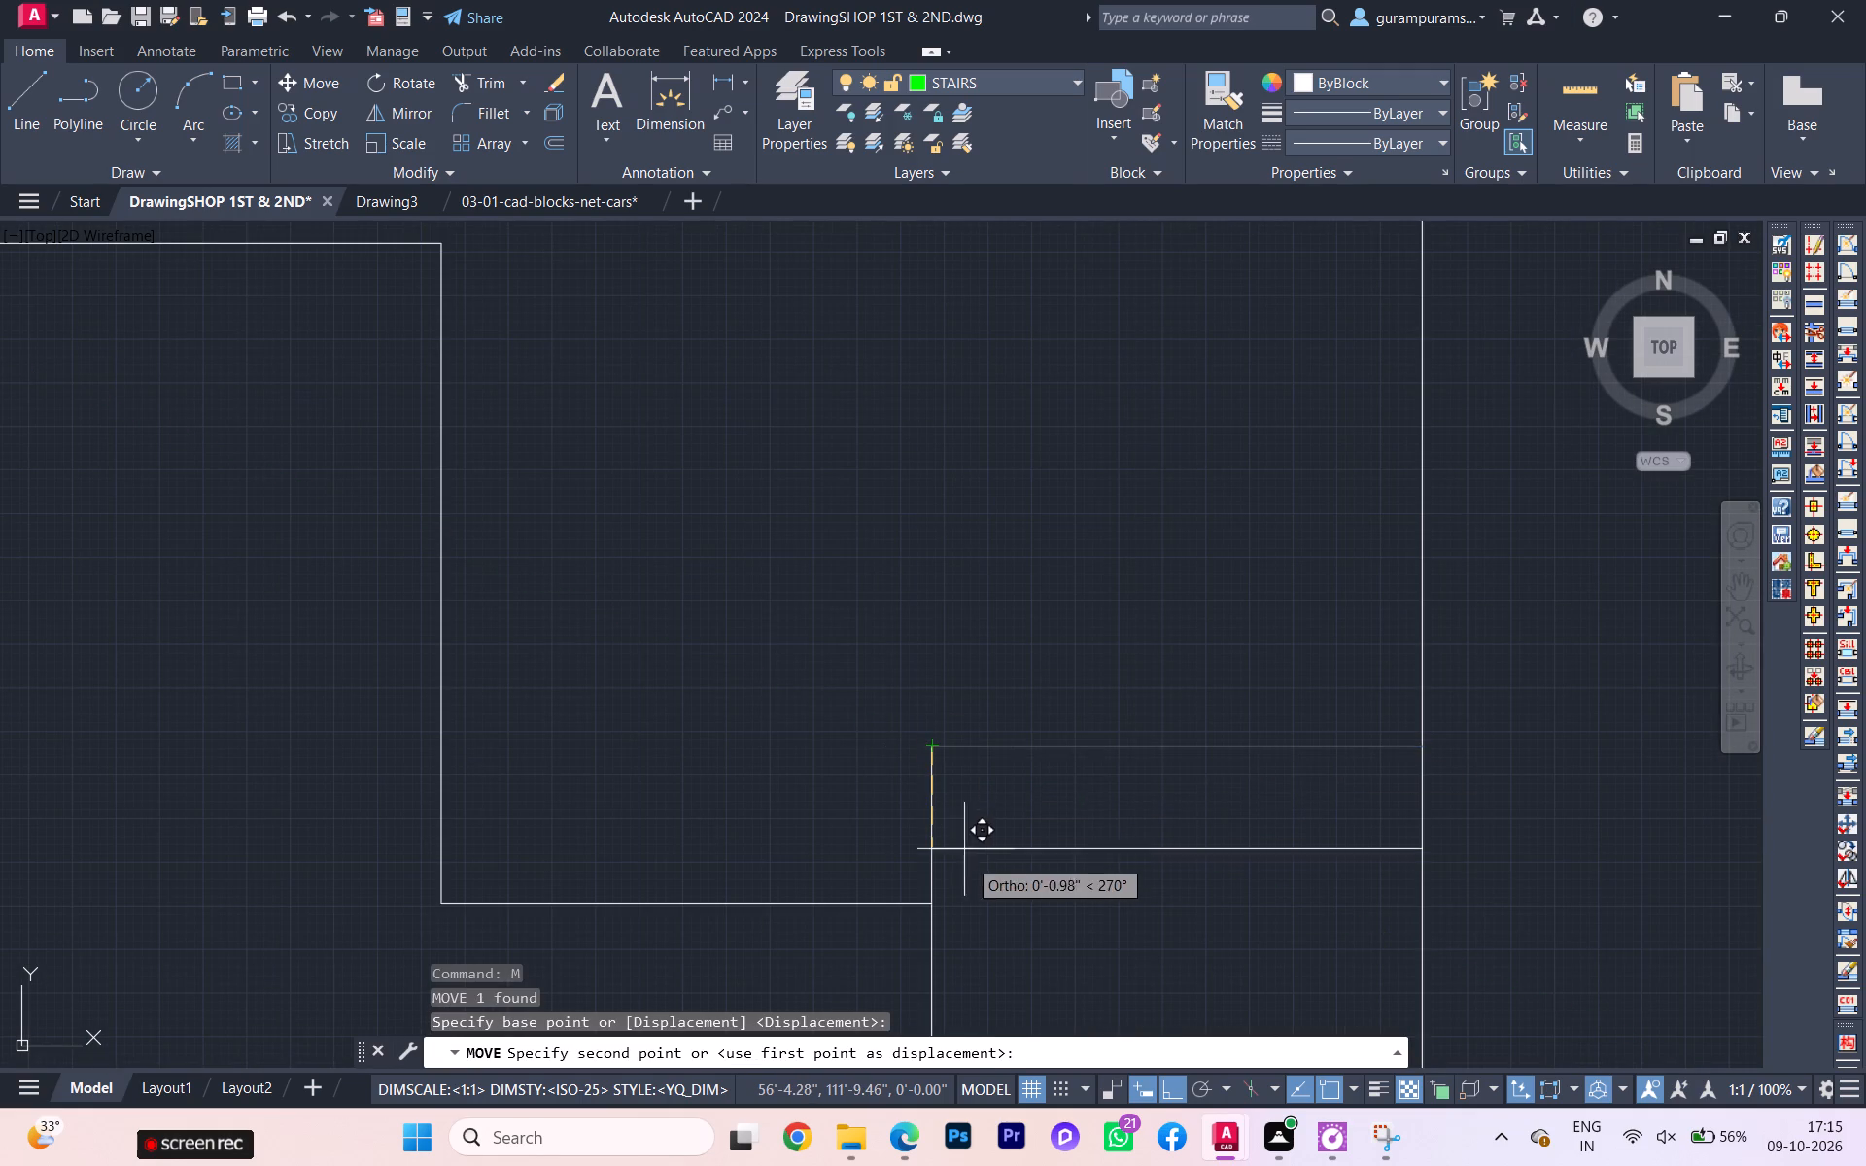
left_click(935, 904)
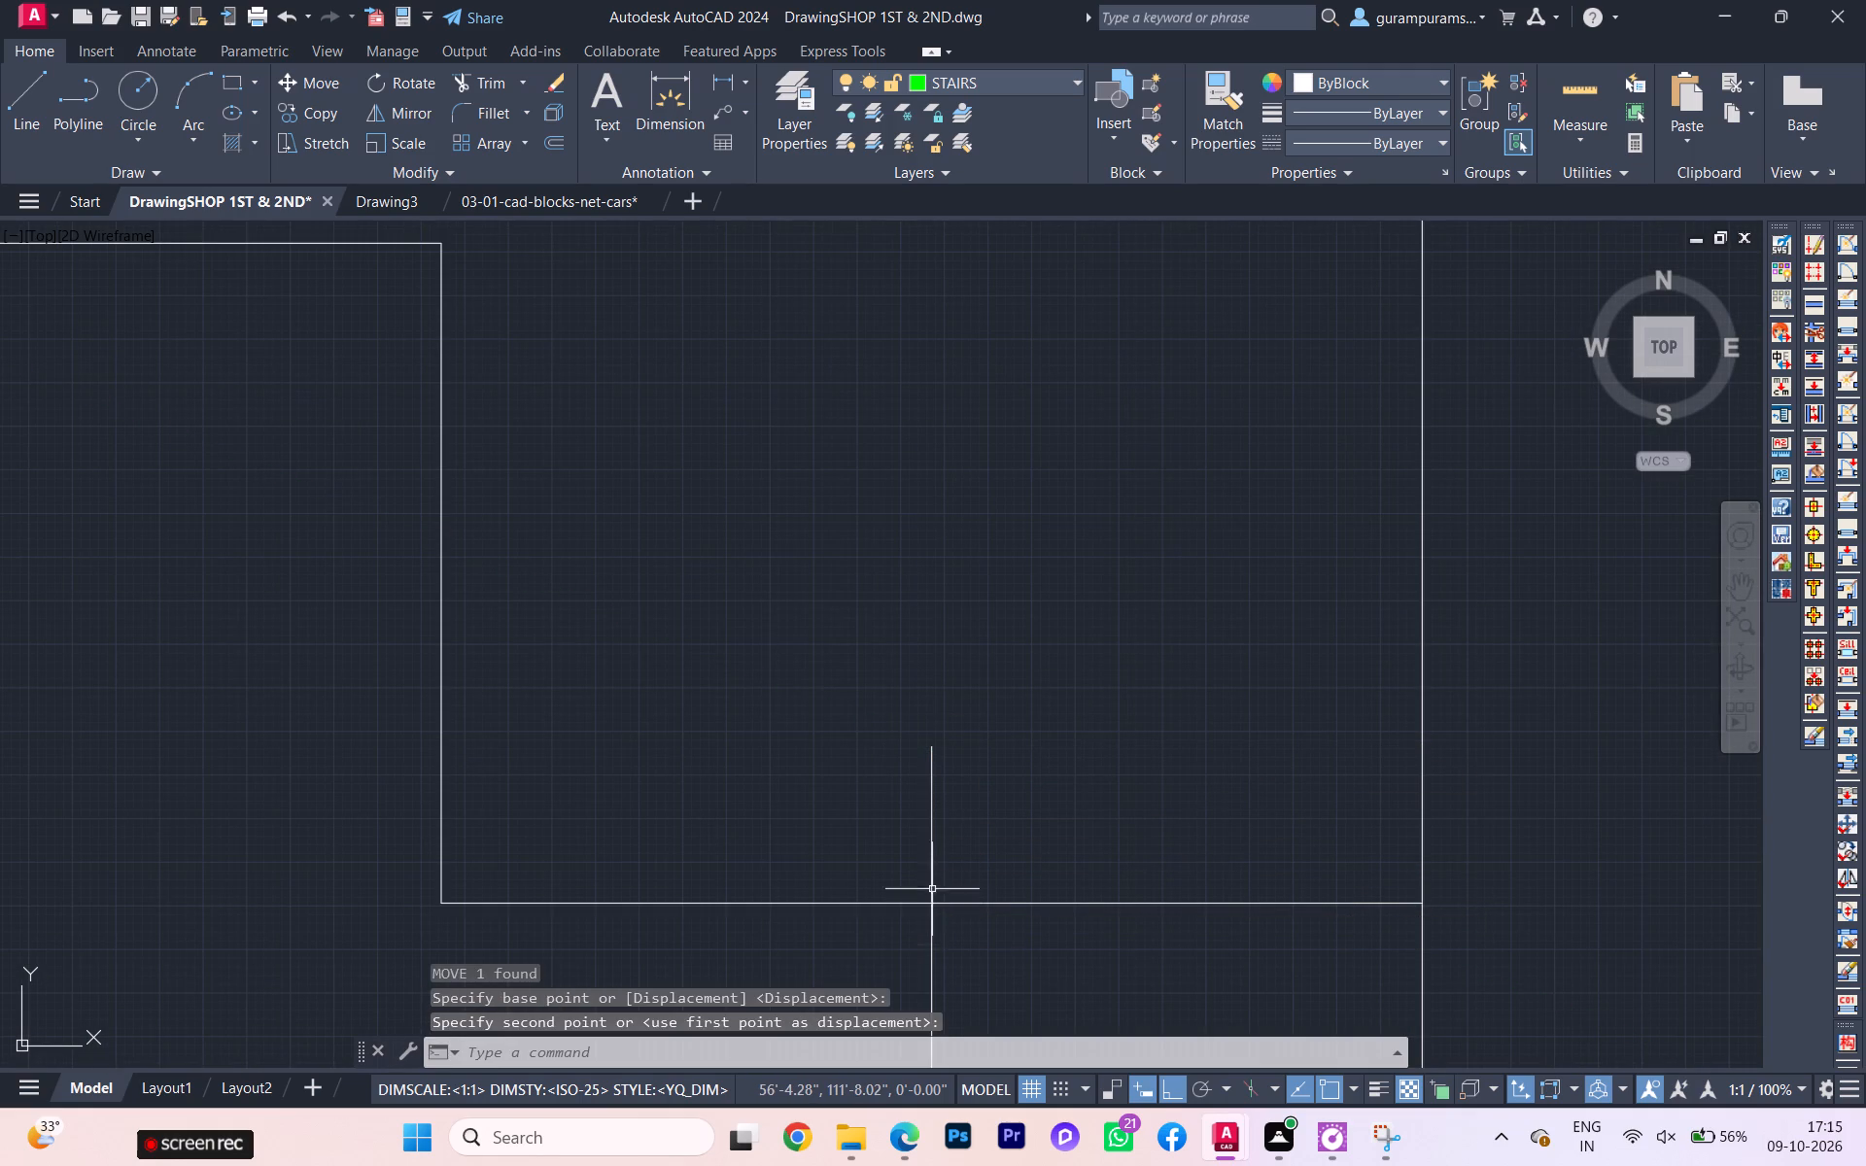
key("Escape")
Trim the inner wall line stub above the bottom edge of the seventh-lowest pier.
type("TR")
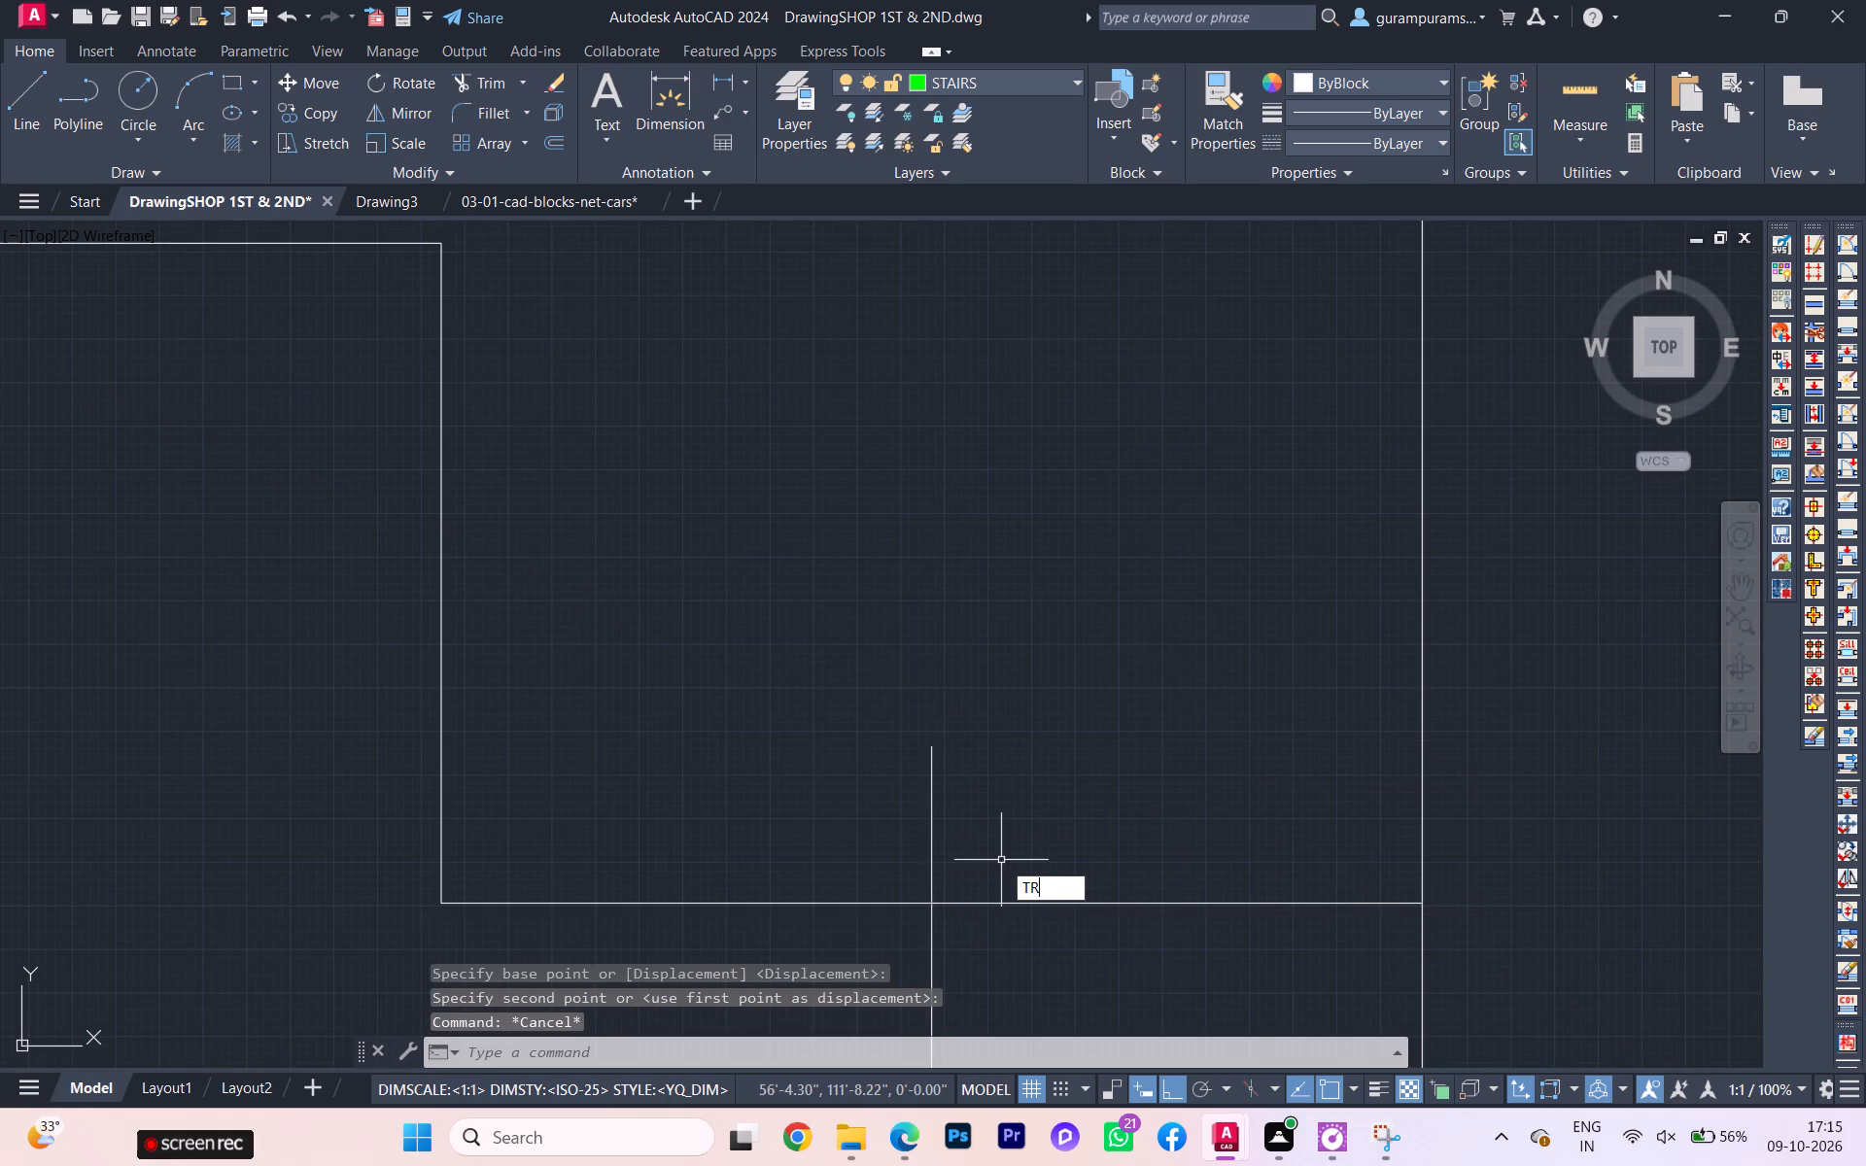
left_click(1054, 909)
left_click(1006, 808)
left_click(890, 821)
Remove the lower and upper cross lines between the wall lines at the fifth-lowest pier with Trim.
scroll(895, 811, "down", 7)
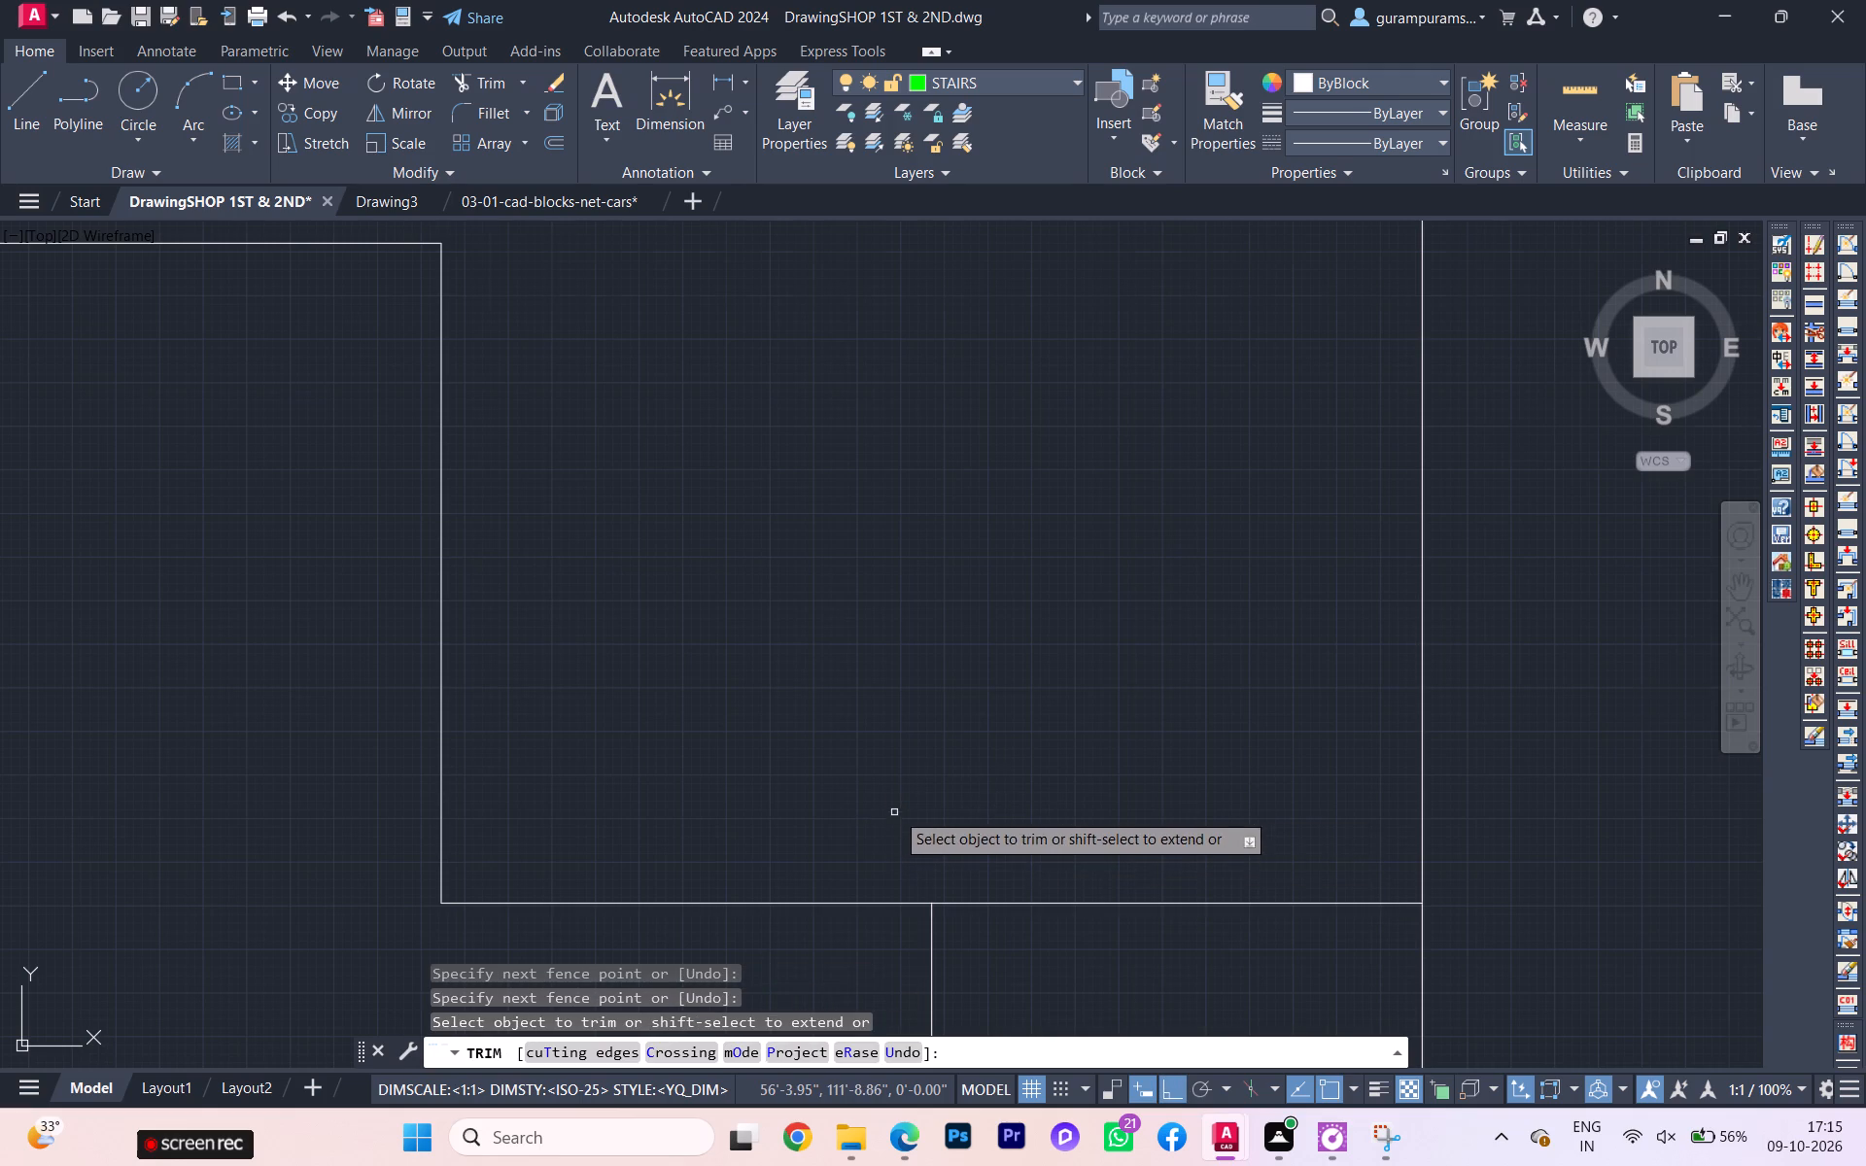
scroll(948, 805, "down", 9)
scroll(997, 817, "up", 3)
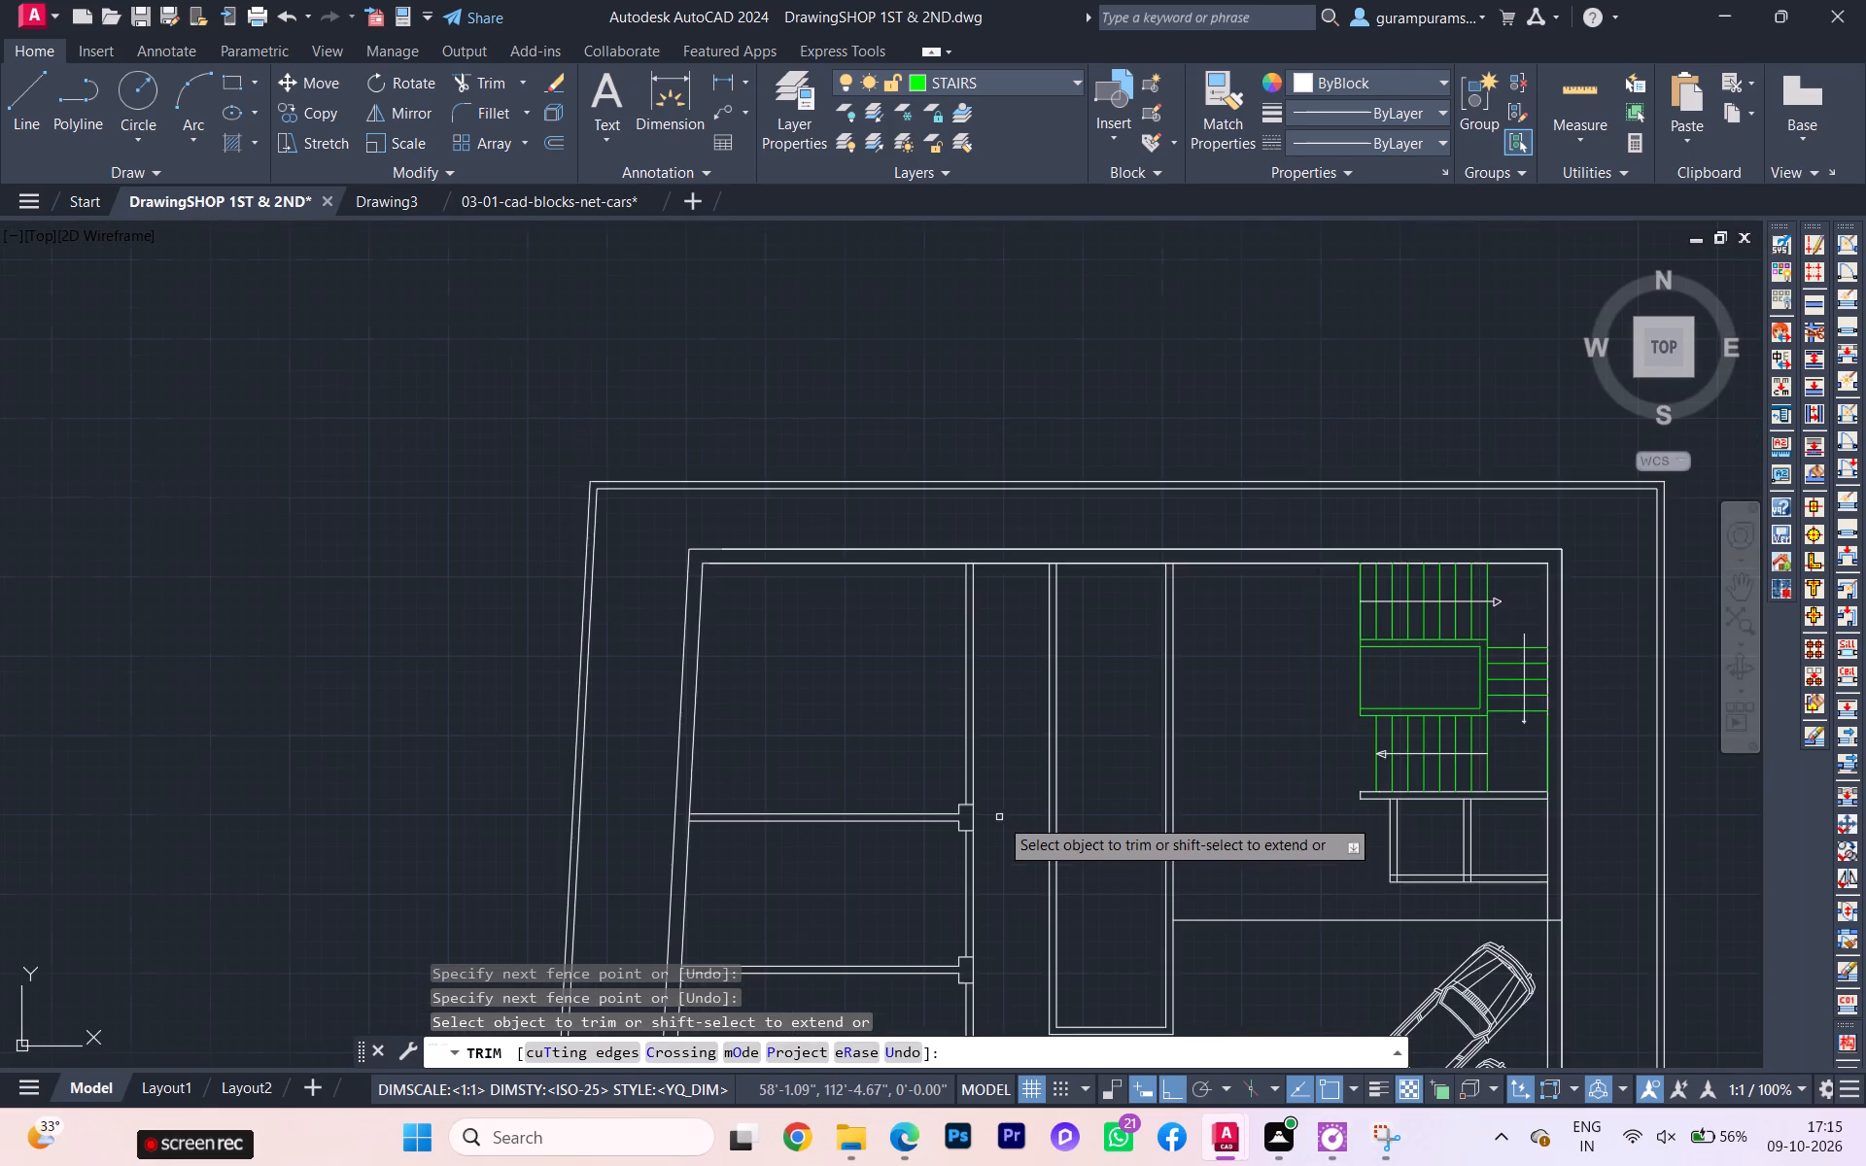
scroll(1008, 833, "up", 2)
scroll(1008, 838, "down", 2)
middle_click_drag(1002, 868, 970, 546)
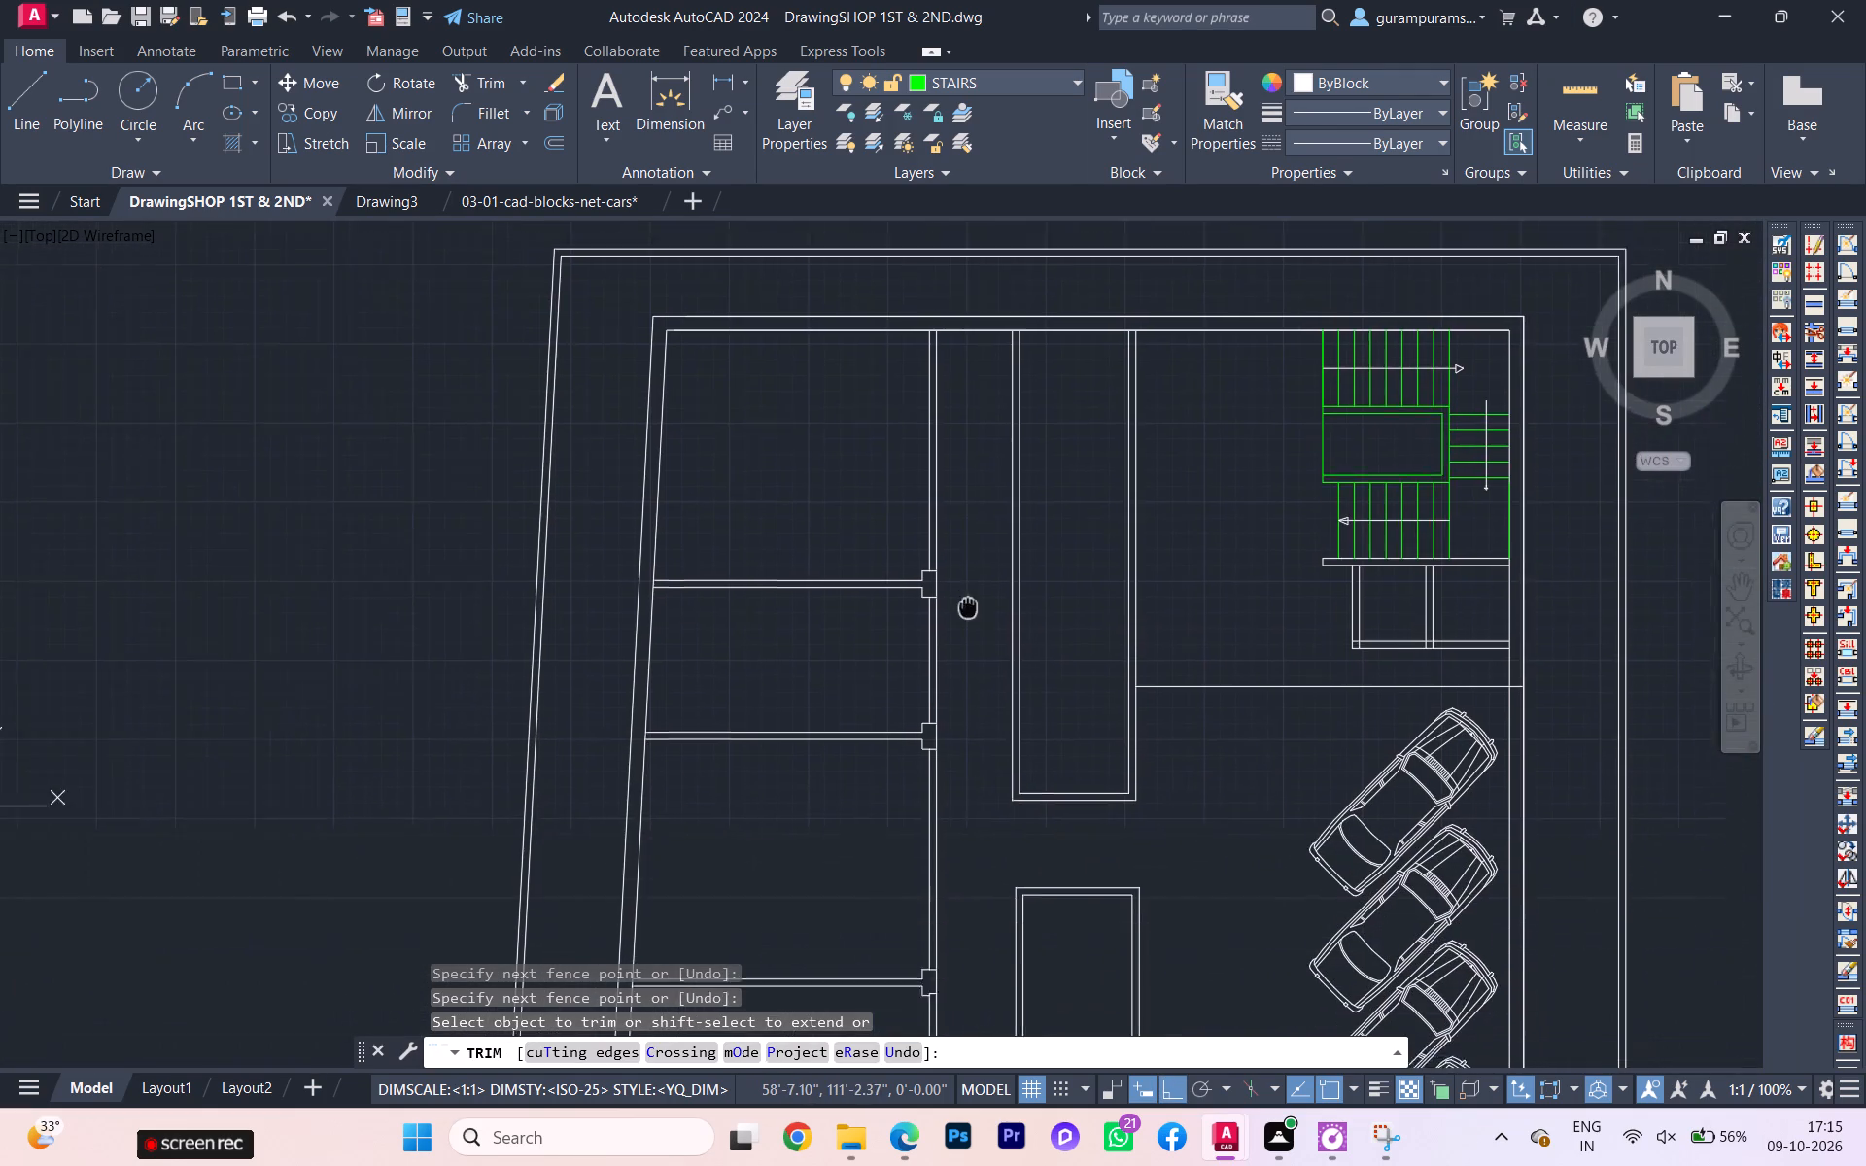
scroll(950, 908, "up", 5)
scroll(950, 923, "down", 1)
middle_click_drag(949, 927, 989, 692)
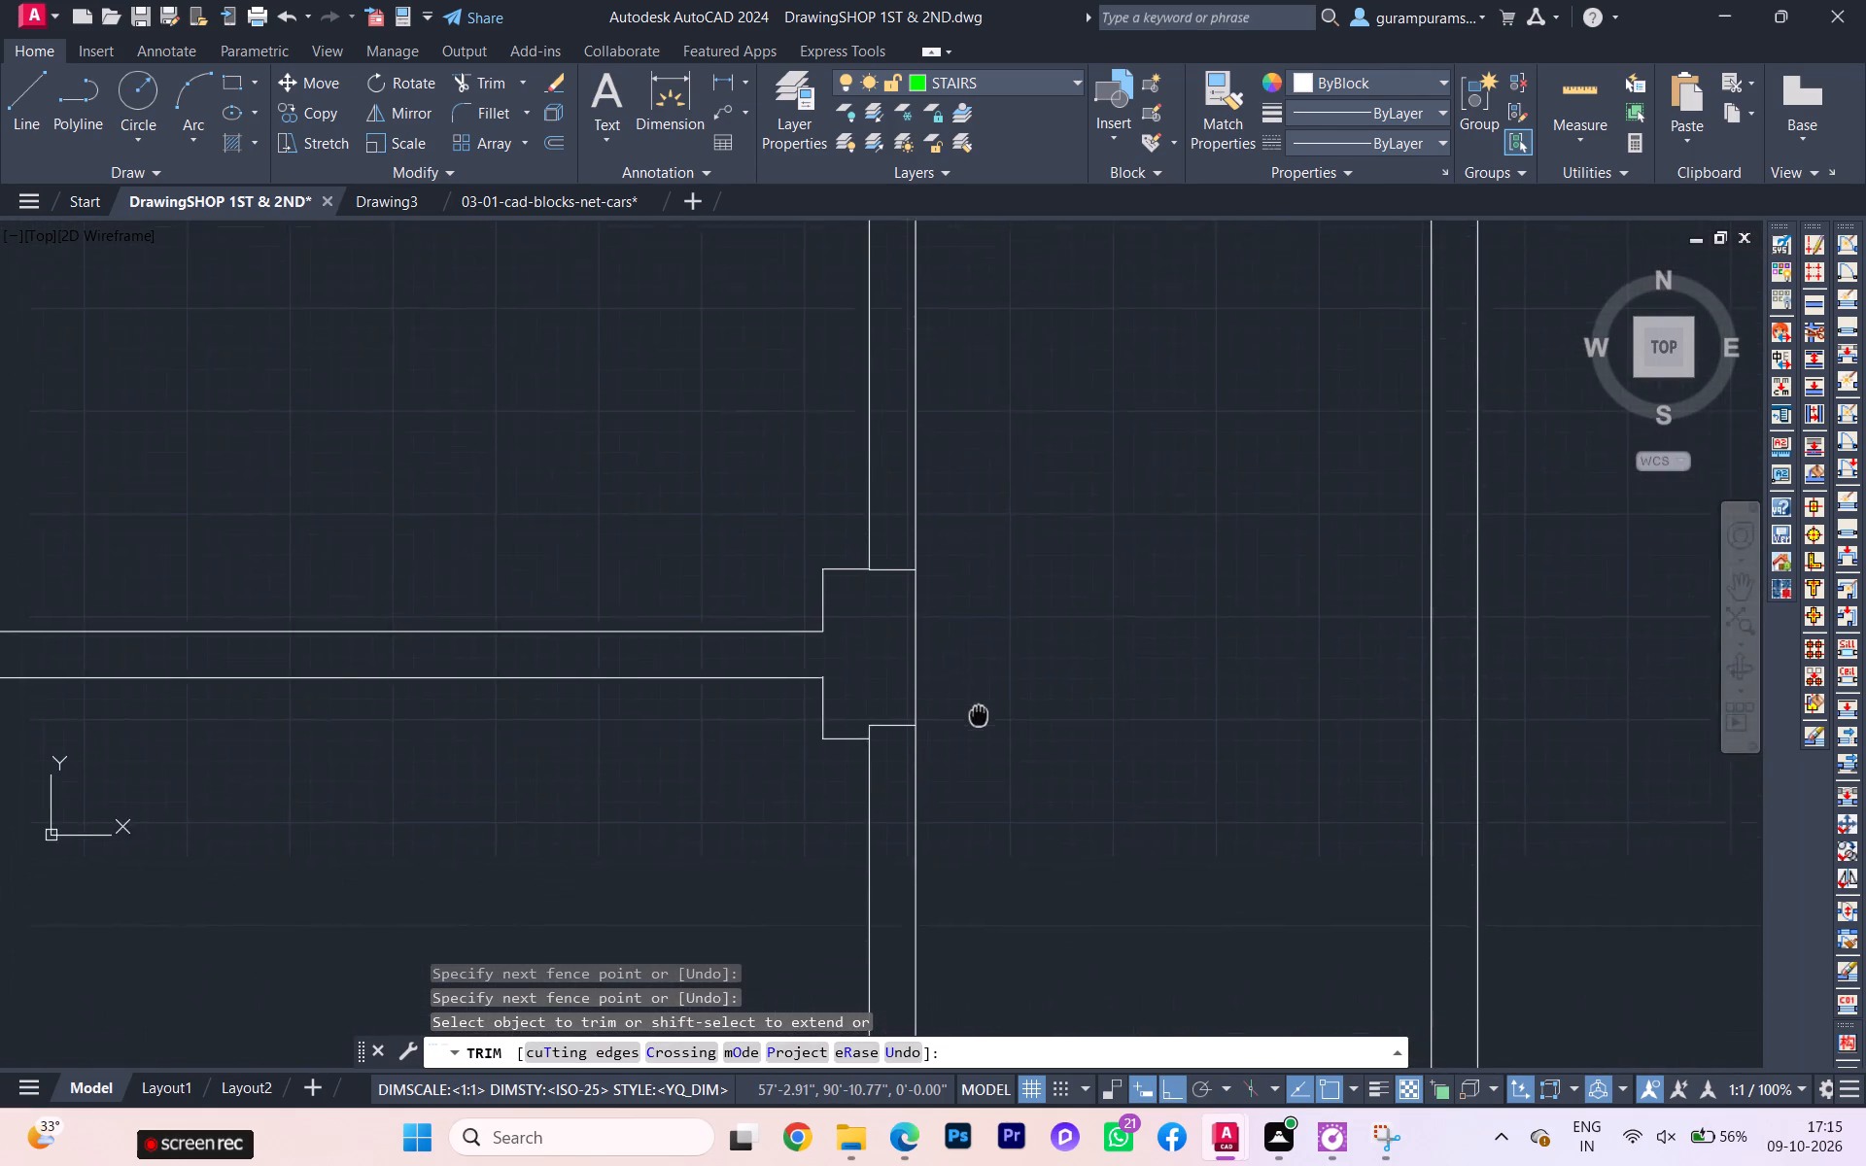
middle_click_drag(989, 692, 993, 688)
scroll(904, 731, "up", 2)
left_click(910, 652)
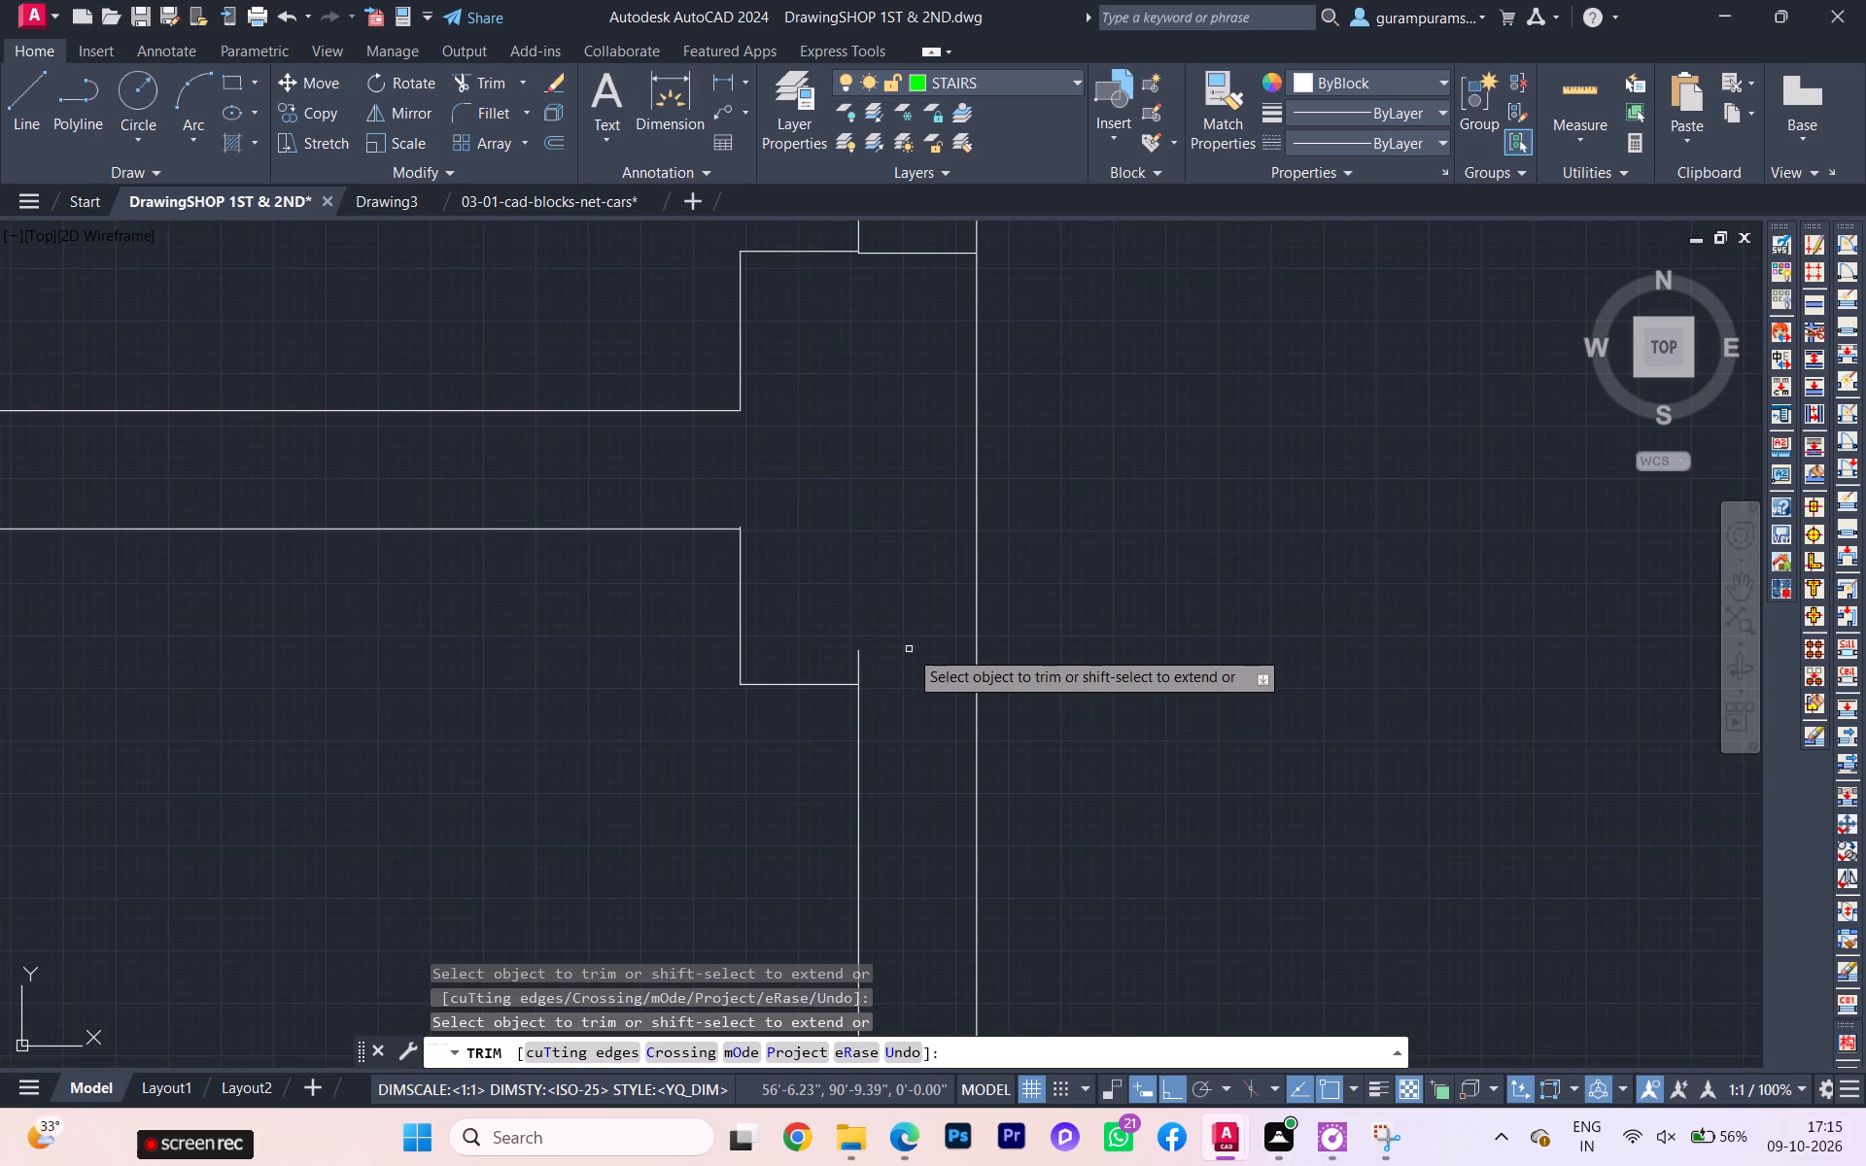
left_click(902, 272)
left_click(909, 238)
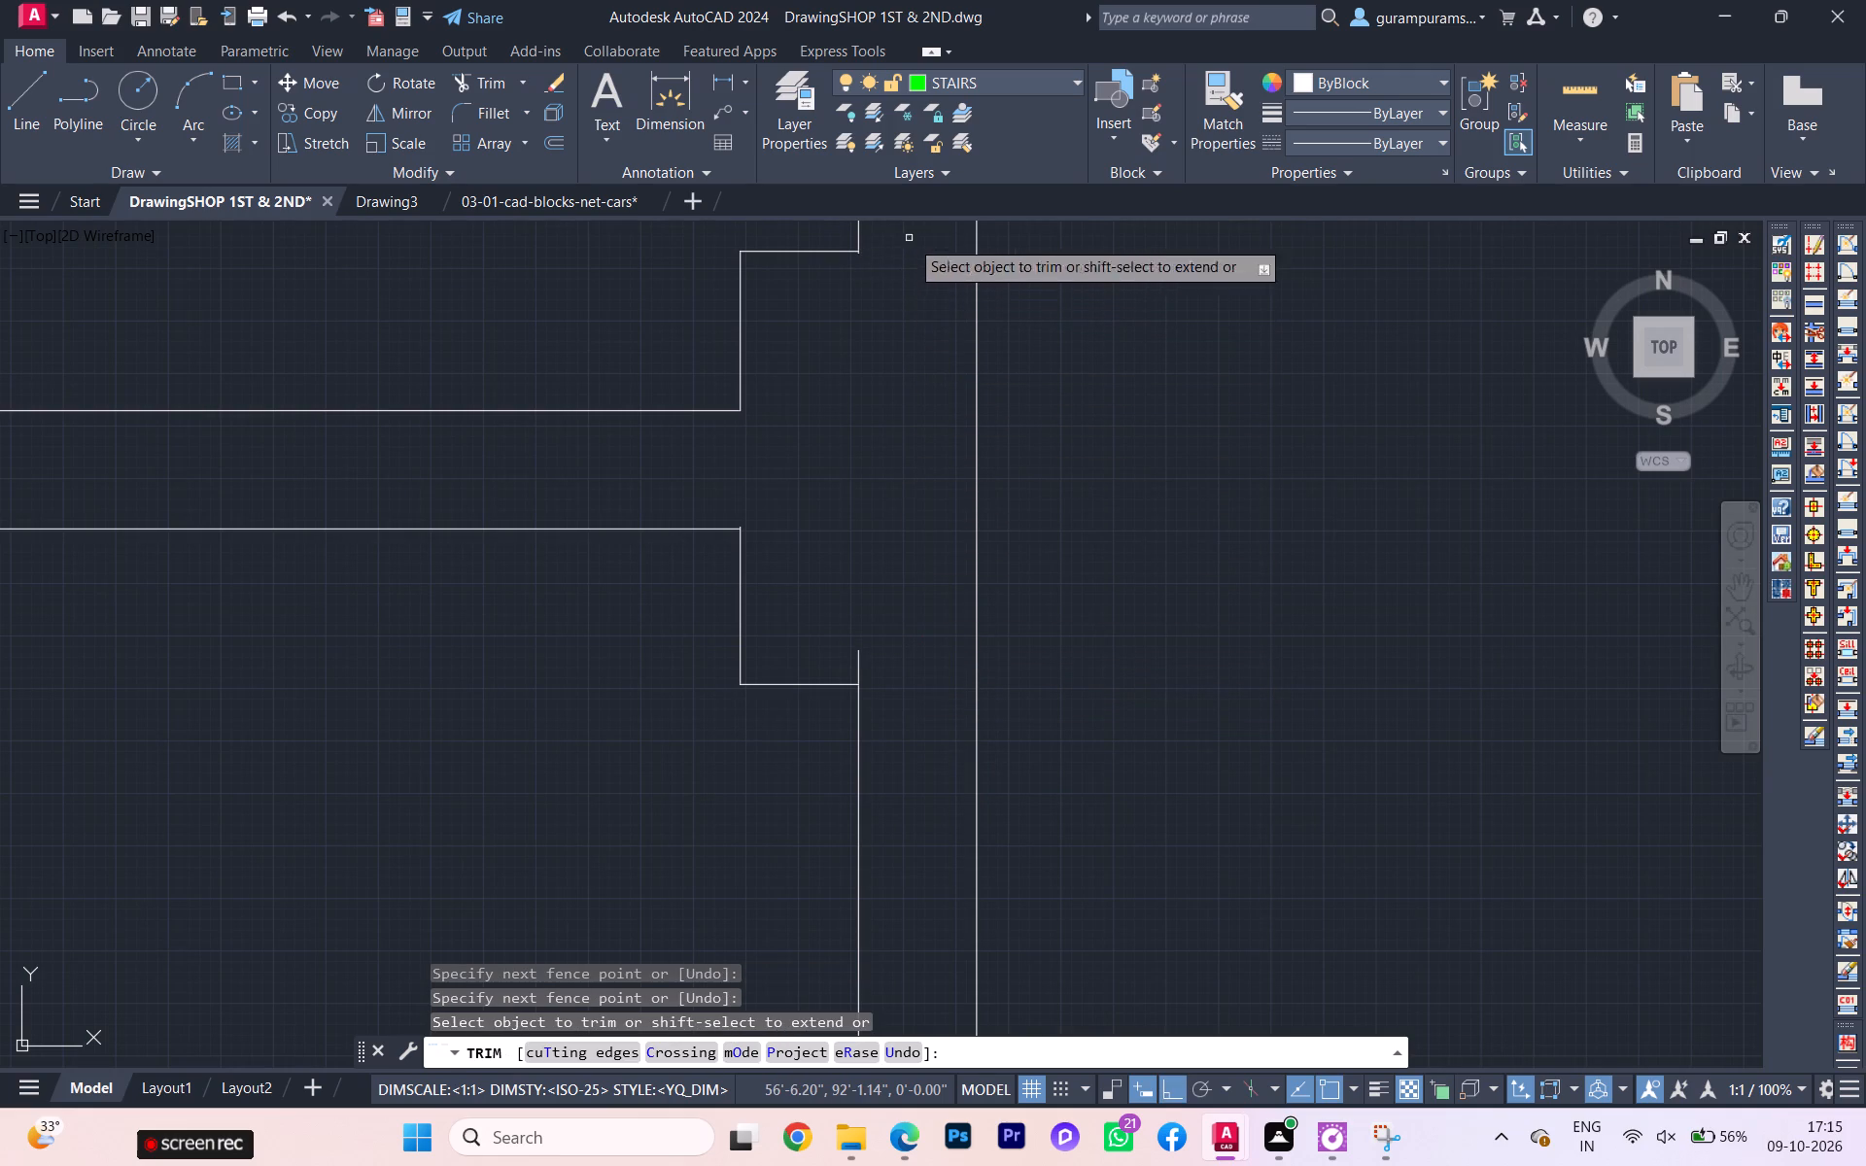
Extend the fifth-lowest pier's bottom and top edges across to the passage-side wall line.
key("e")
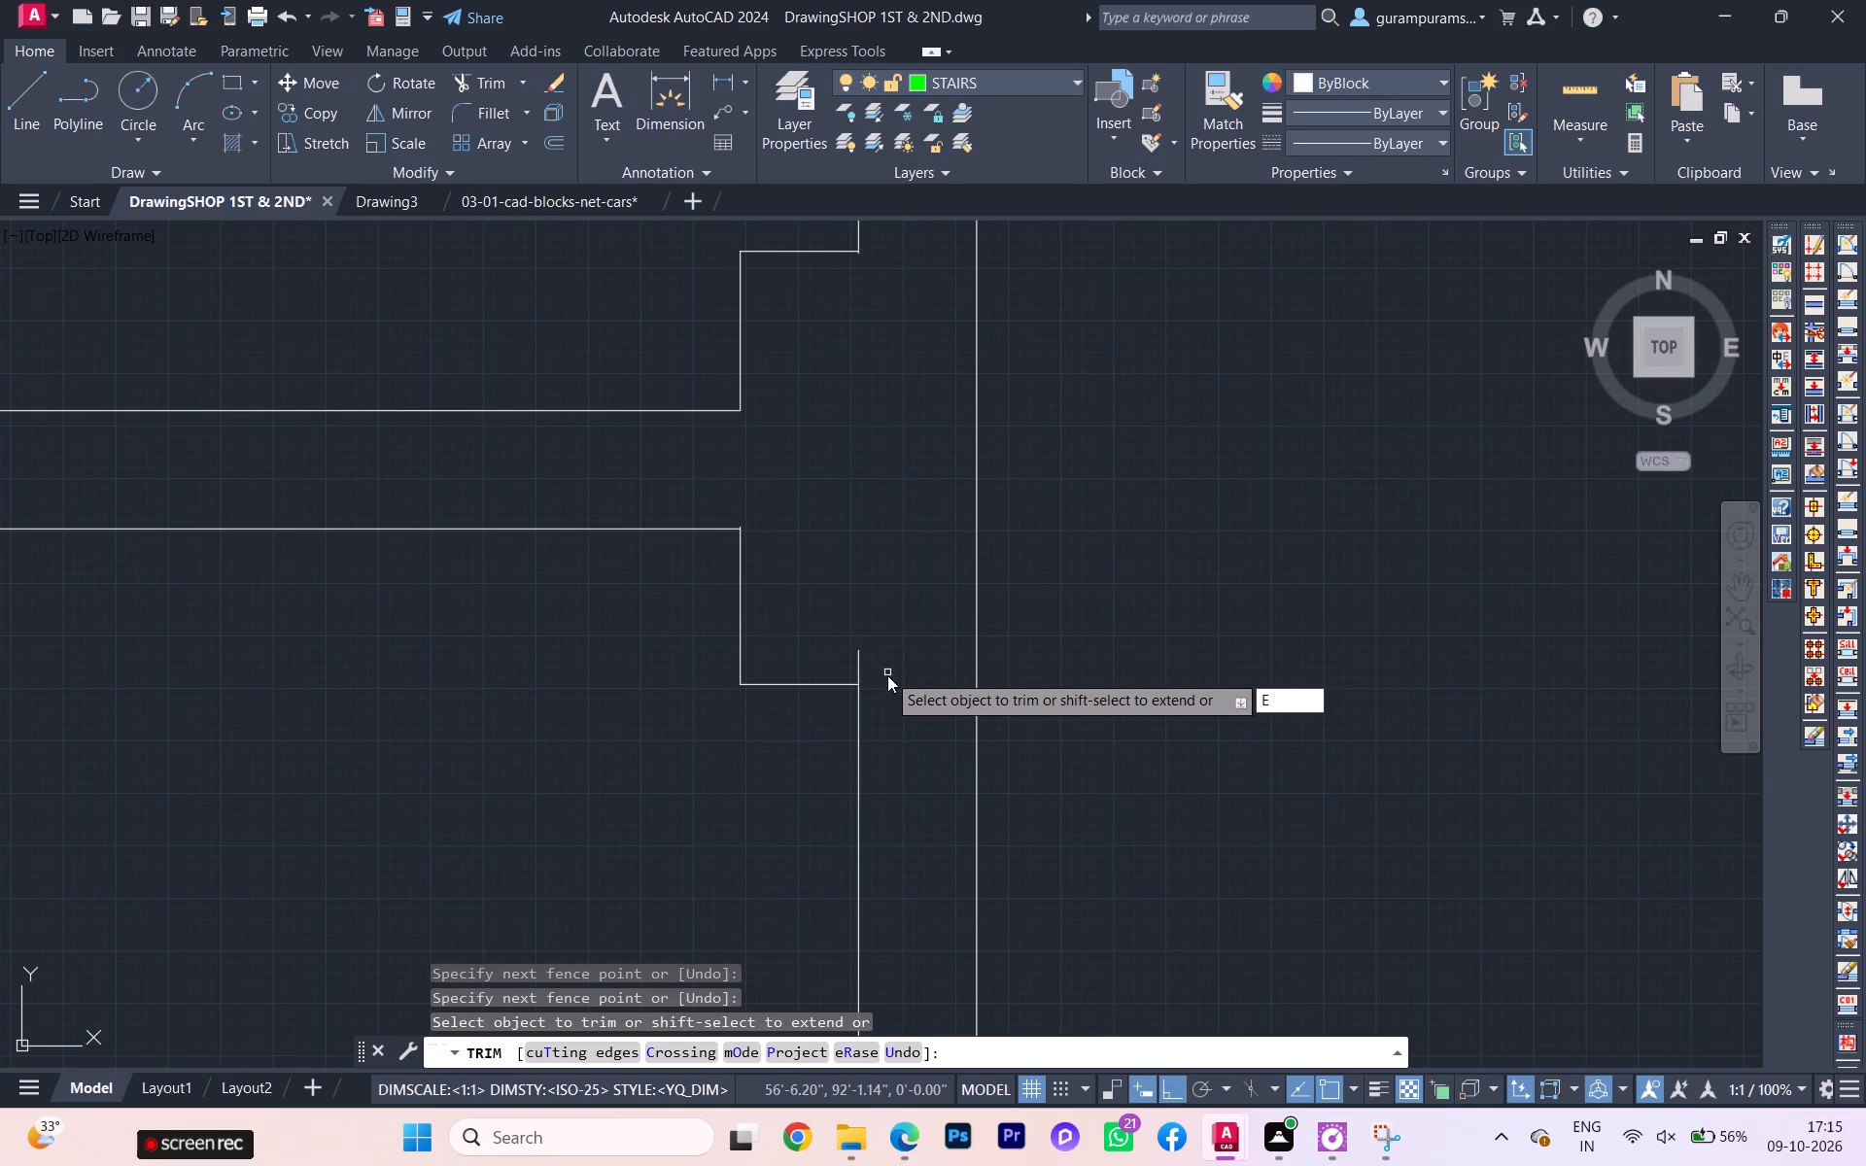
key("Escape")
key("e")
key("x")
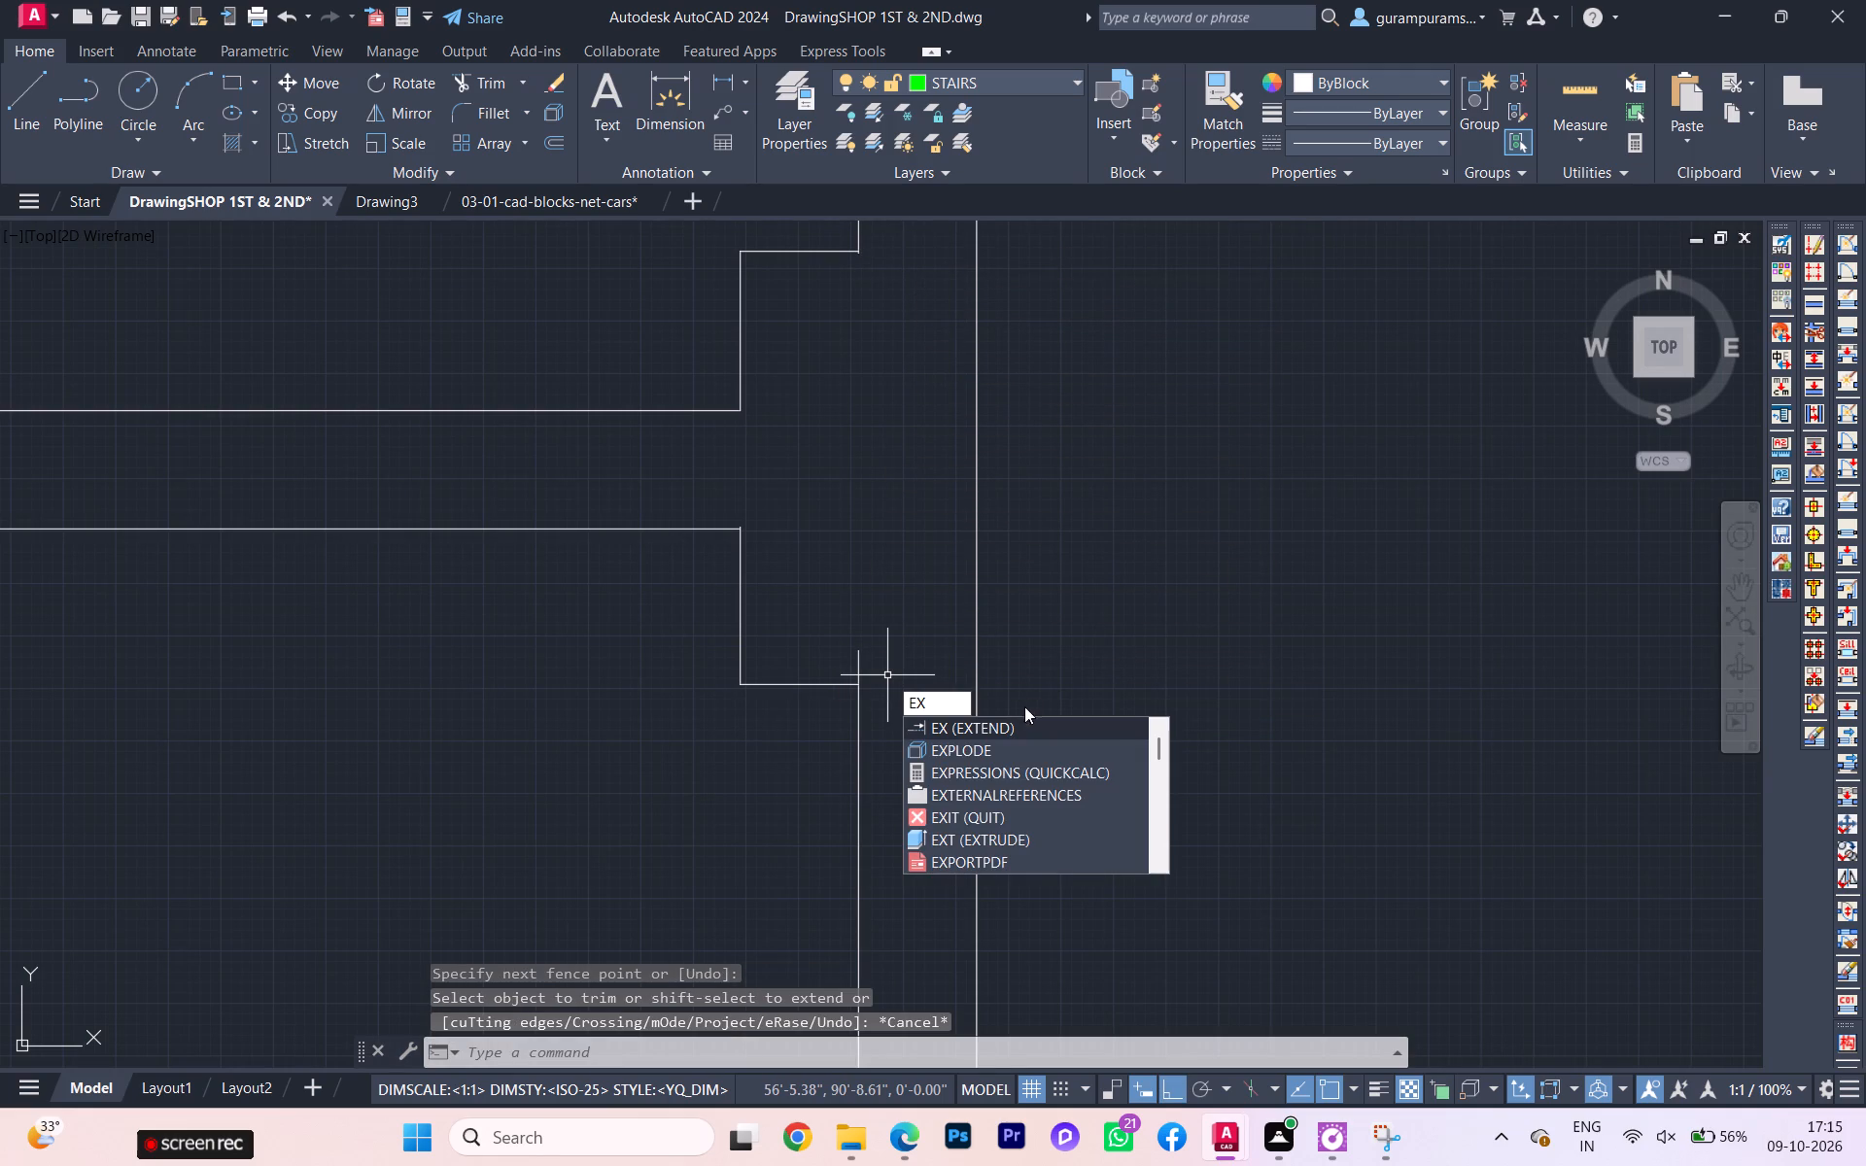
left_click(1008, 727)
left_click(837, 681)
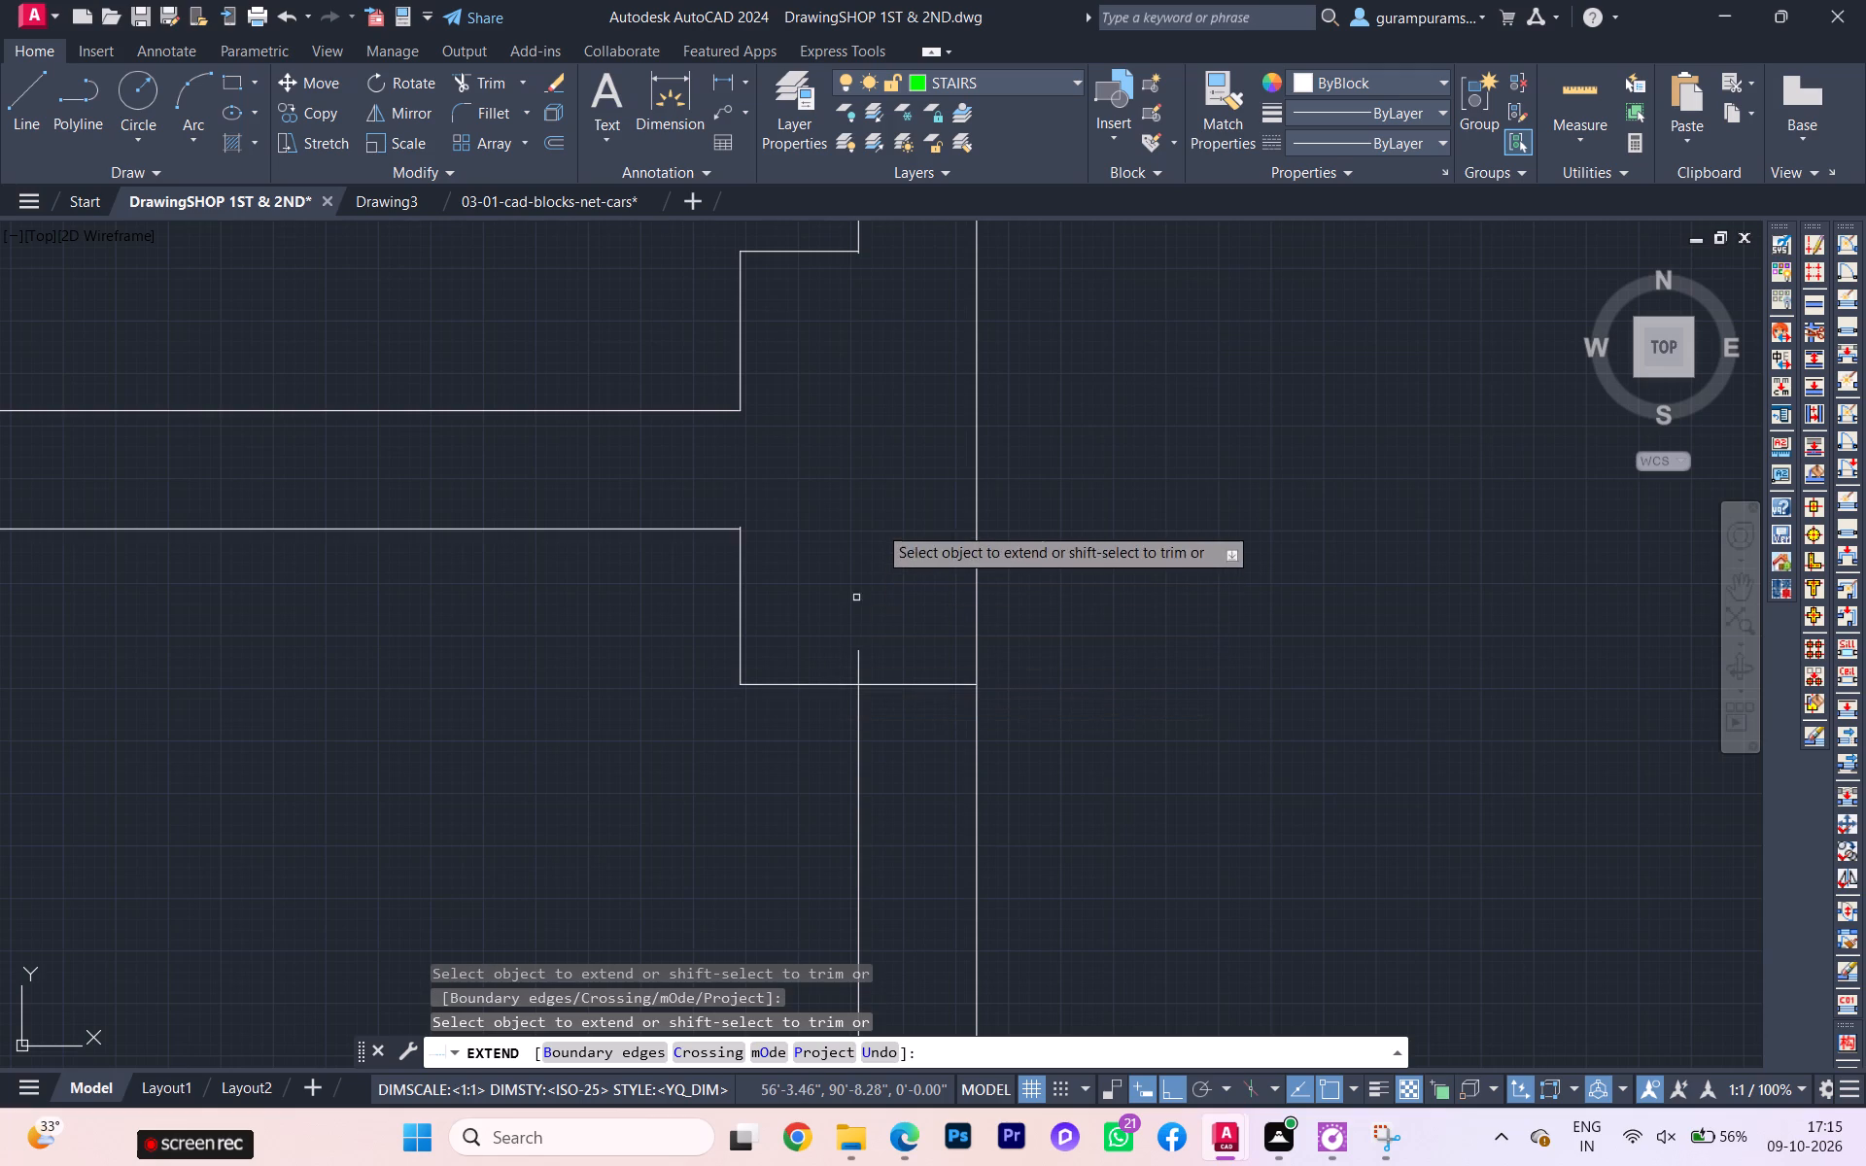
left_click(818, 254)
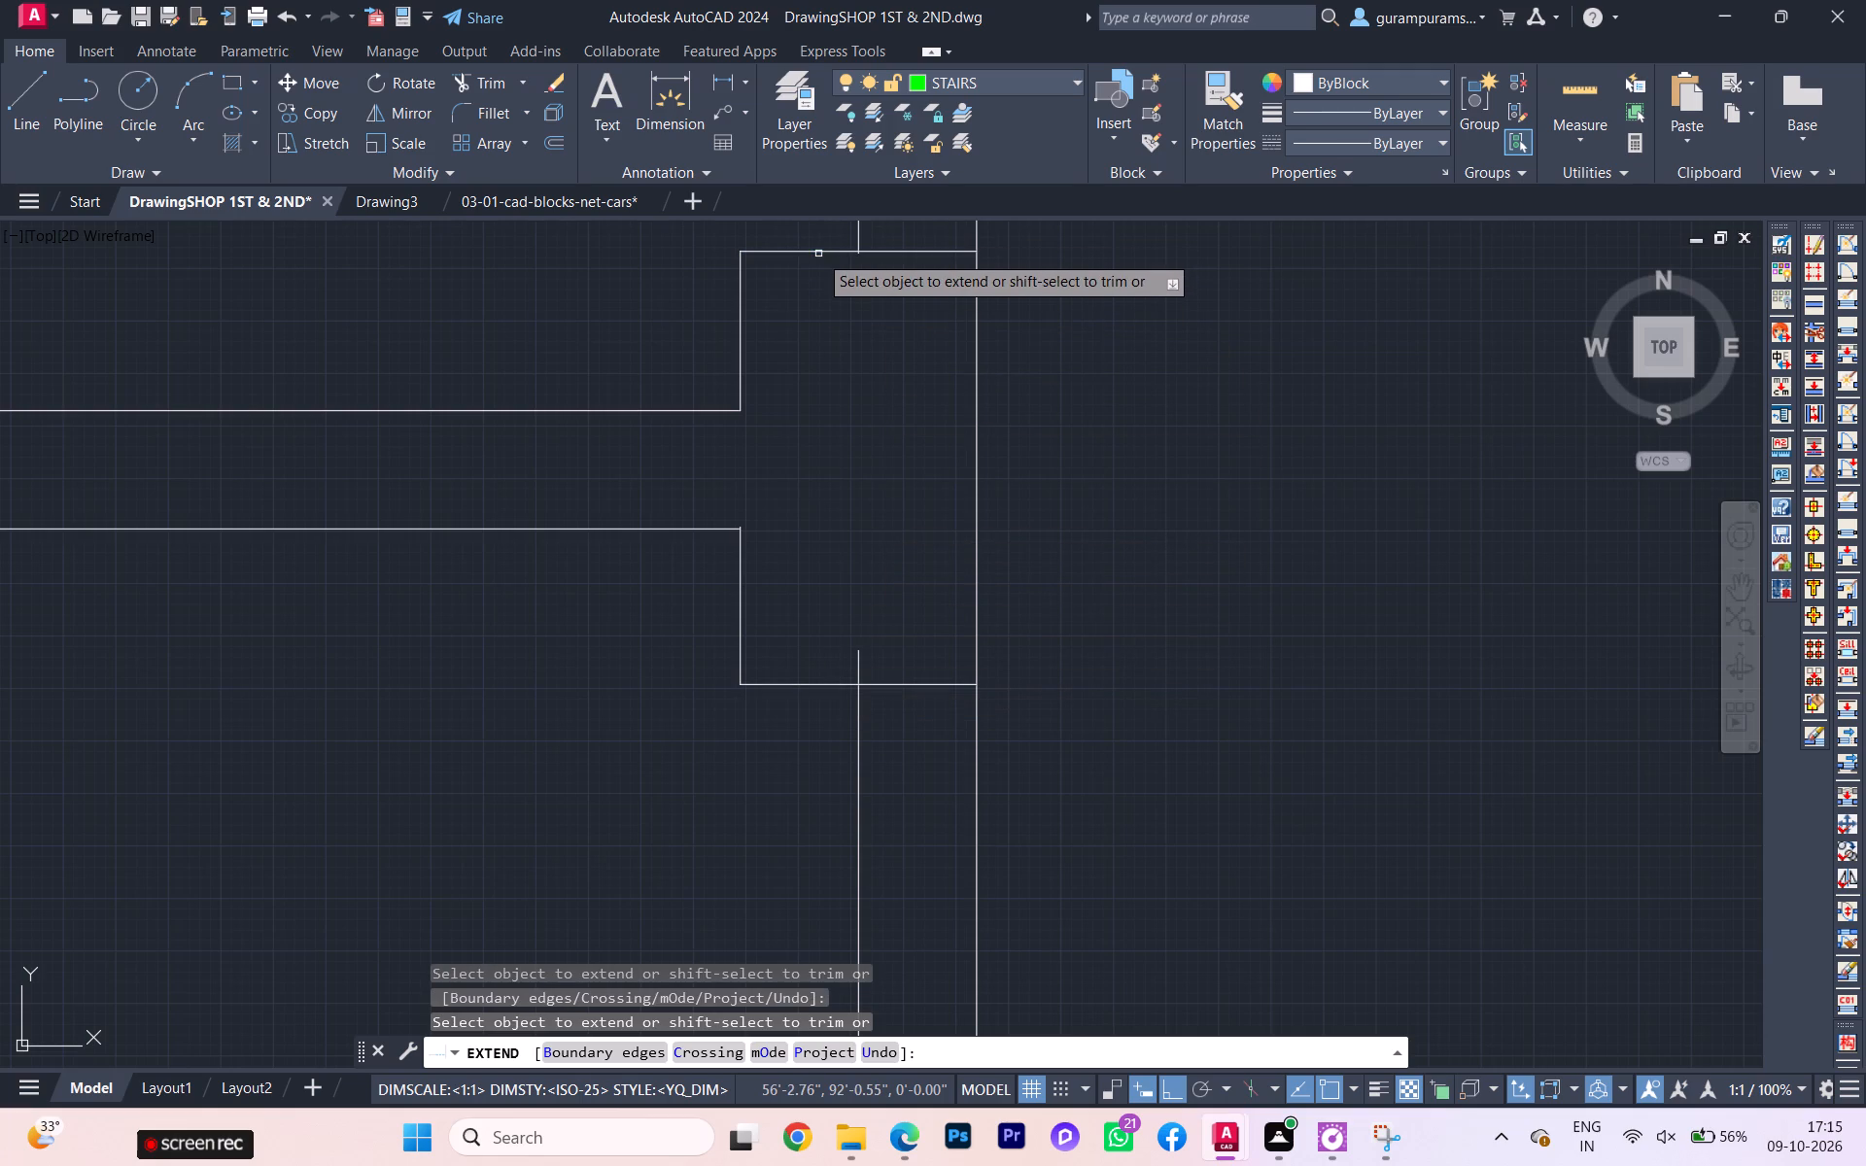
key("Escape")
Trim the inner wall line stub inside the lower half of the fifth-lowest pier.
type("TR")
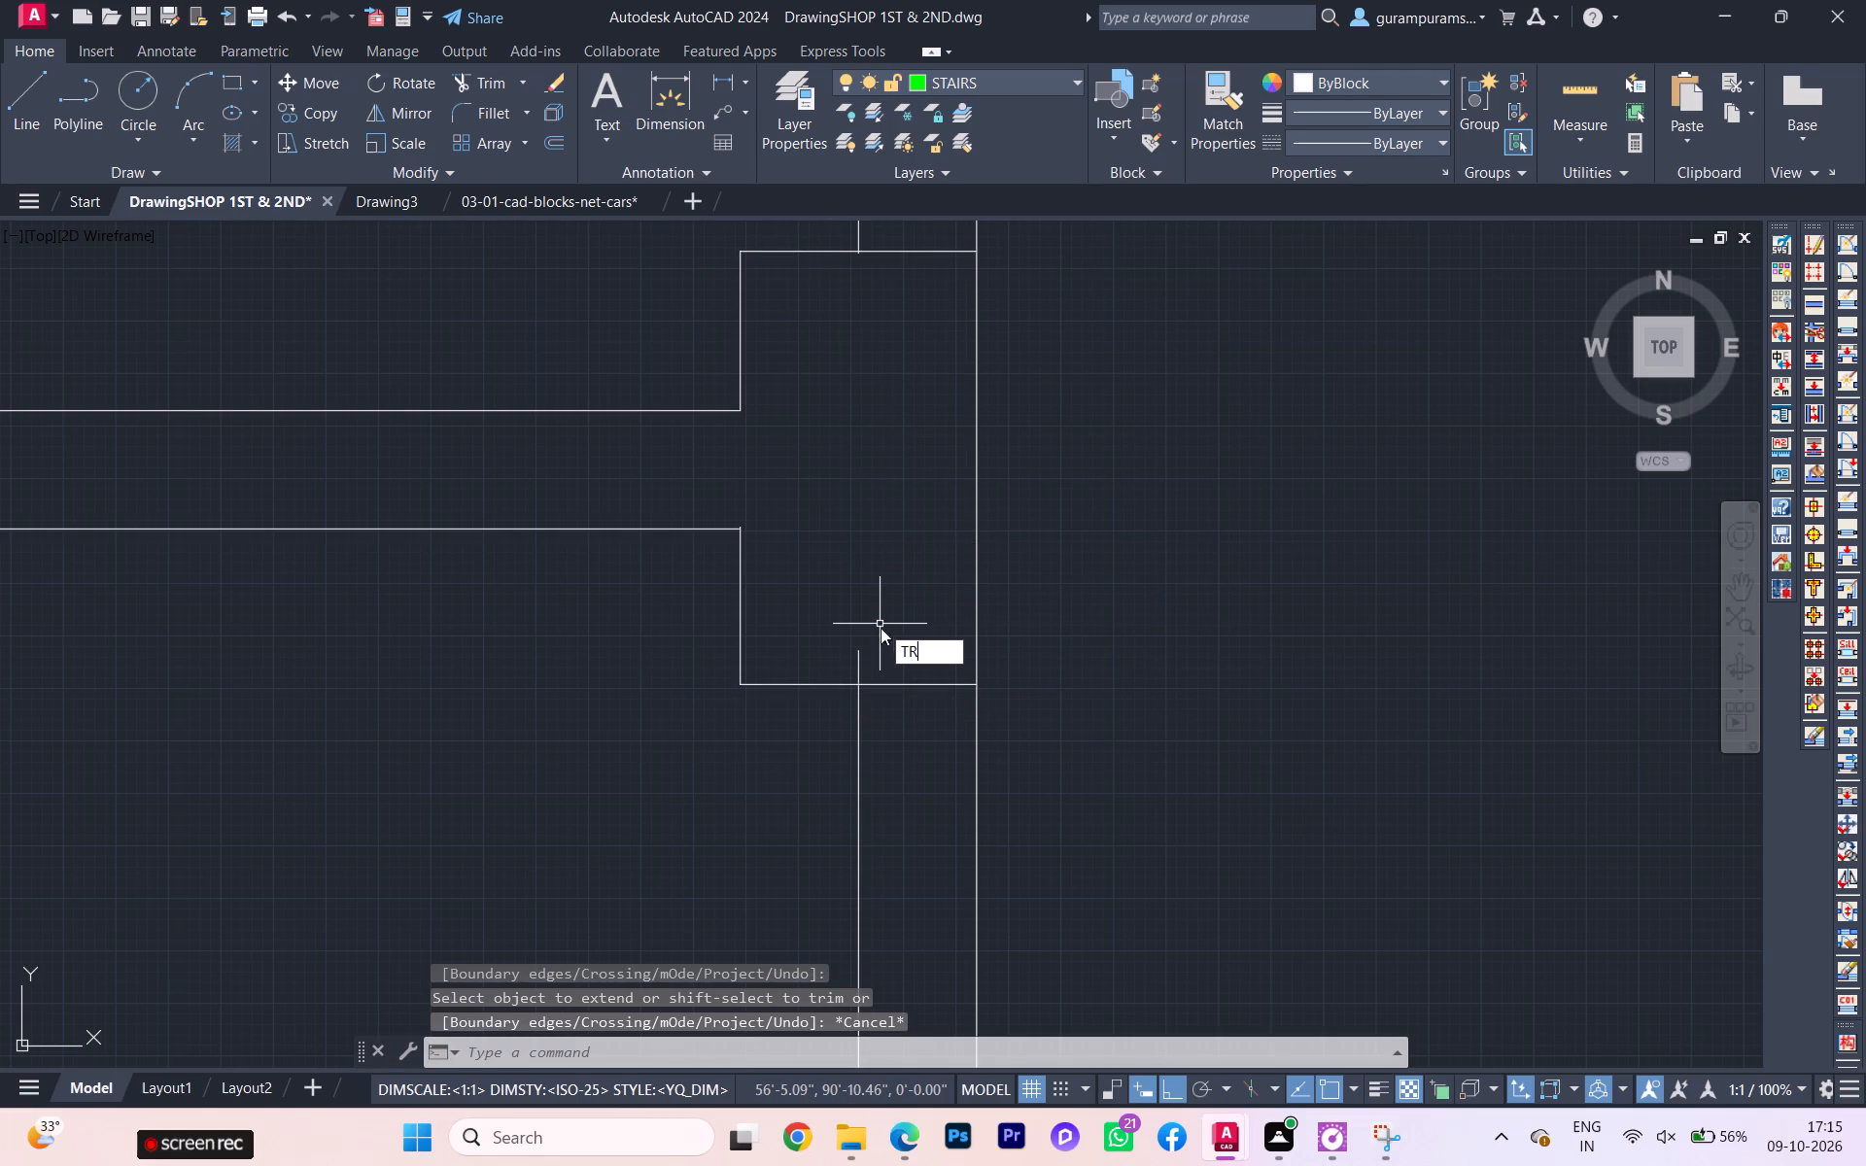
left_click(922, 686)
left_click(856, 654)
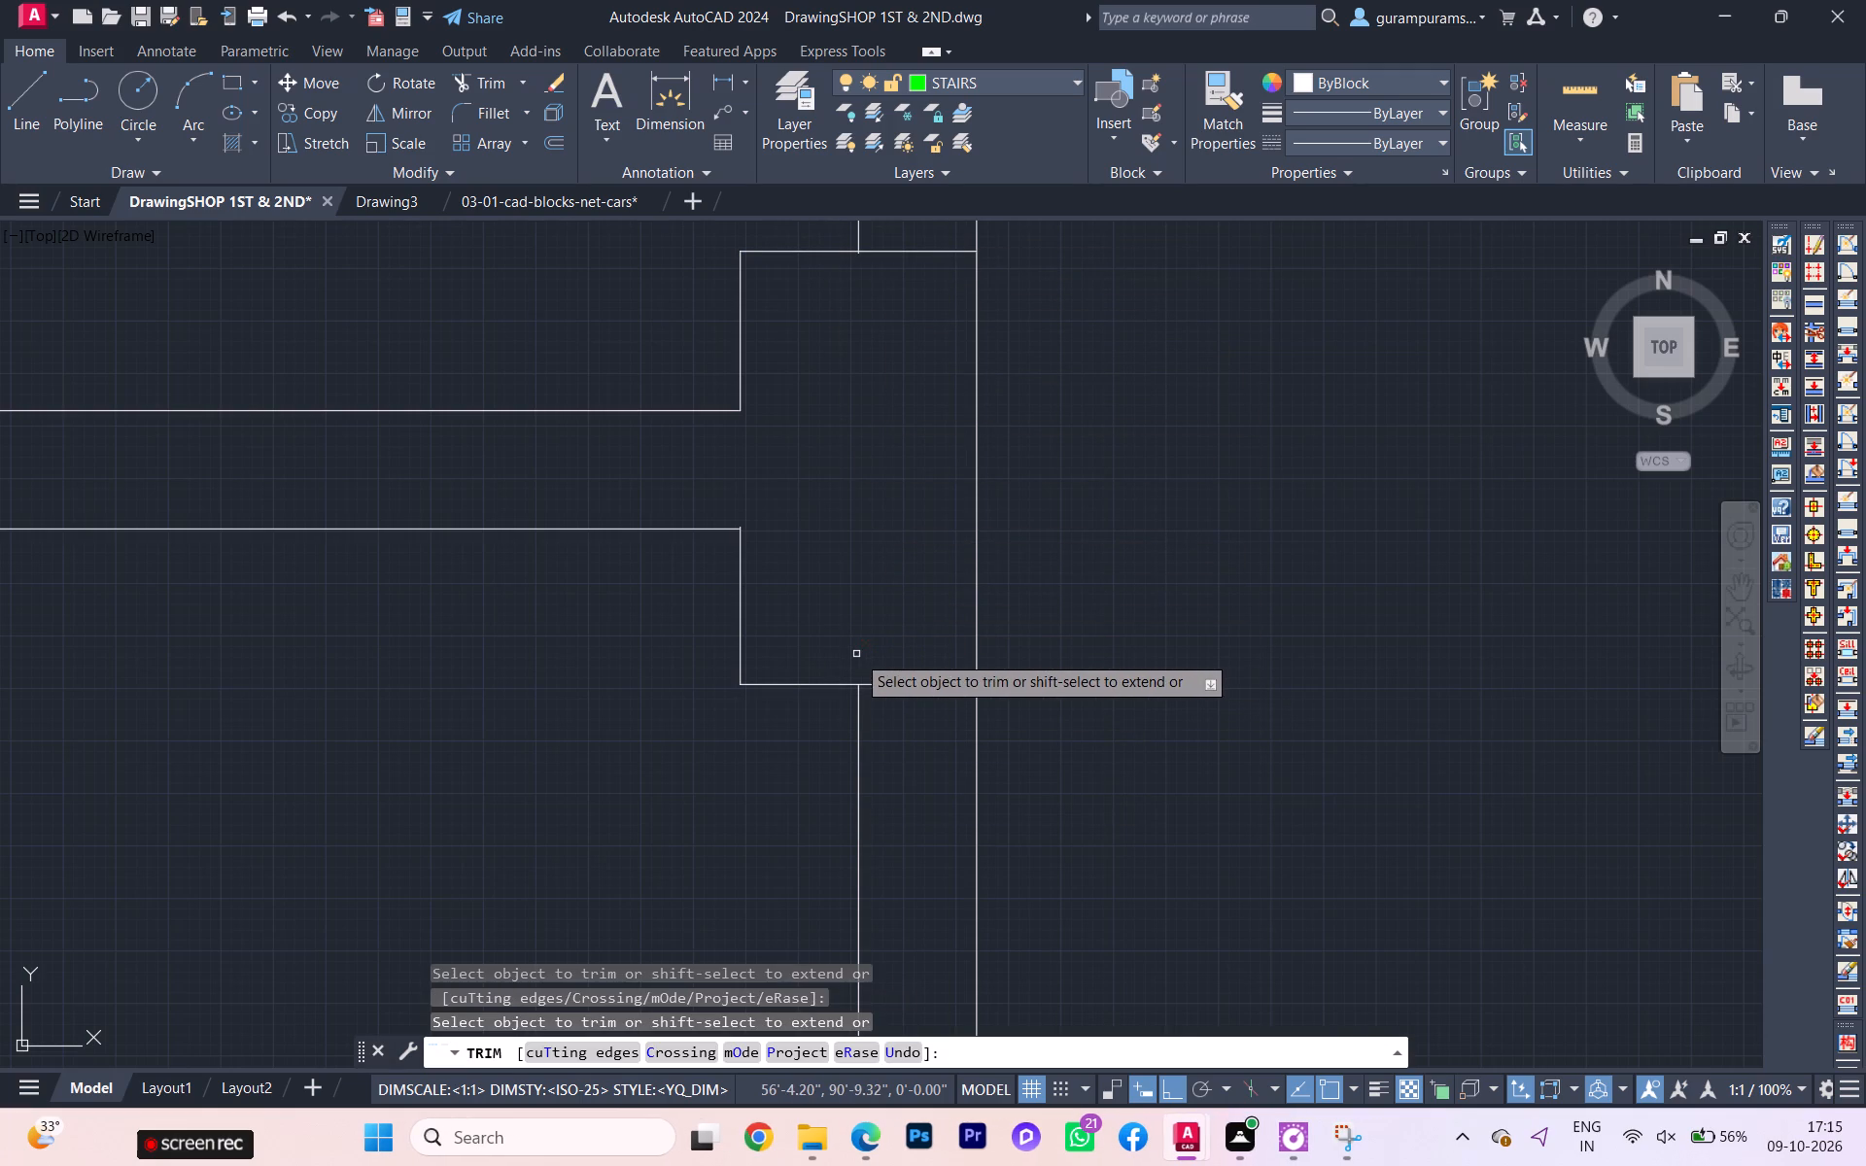
Extend the third-lowest pier's top and bottom edges to the inner wall line, closing the gaps beside the cross lines.
scroll(859, 651, "down", 3)
scroll(894, 750, "down", 4)
middle_click_drag(919, 774, 924, 484)
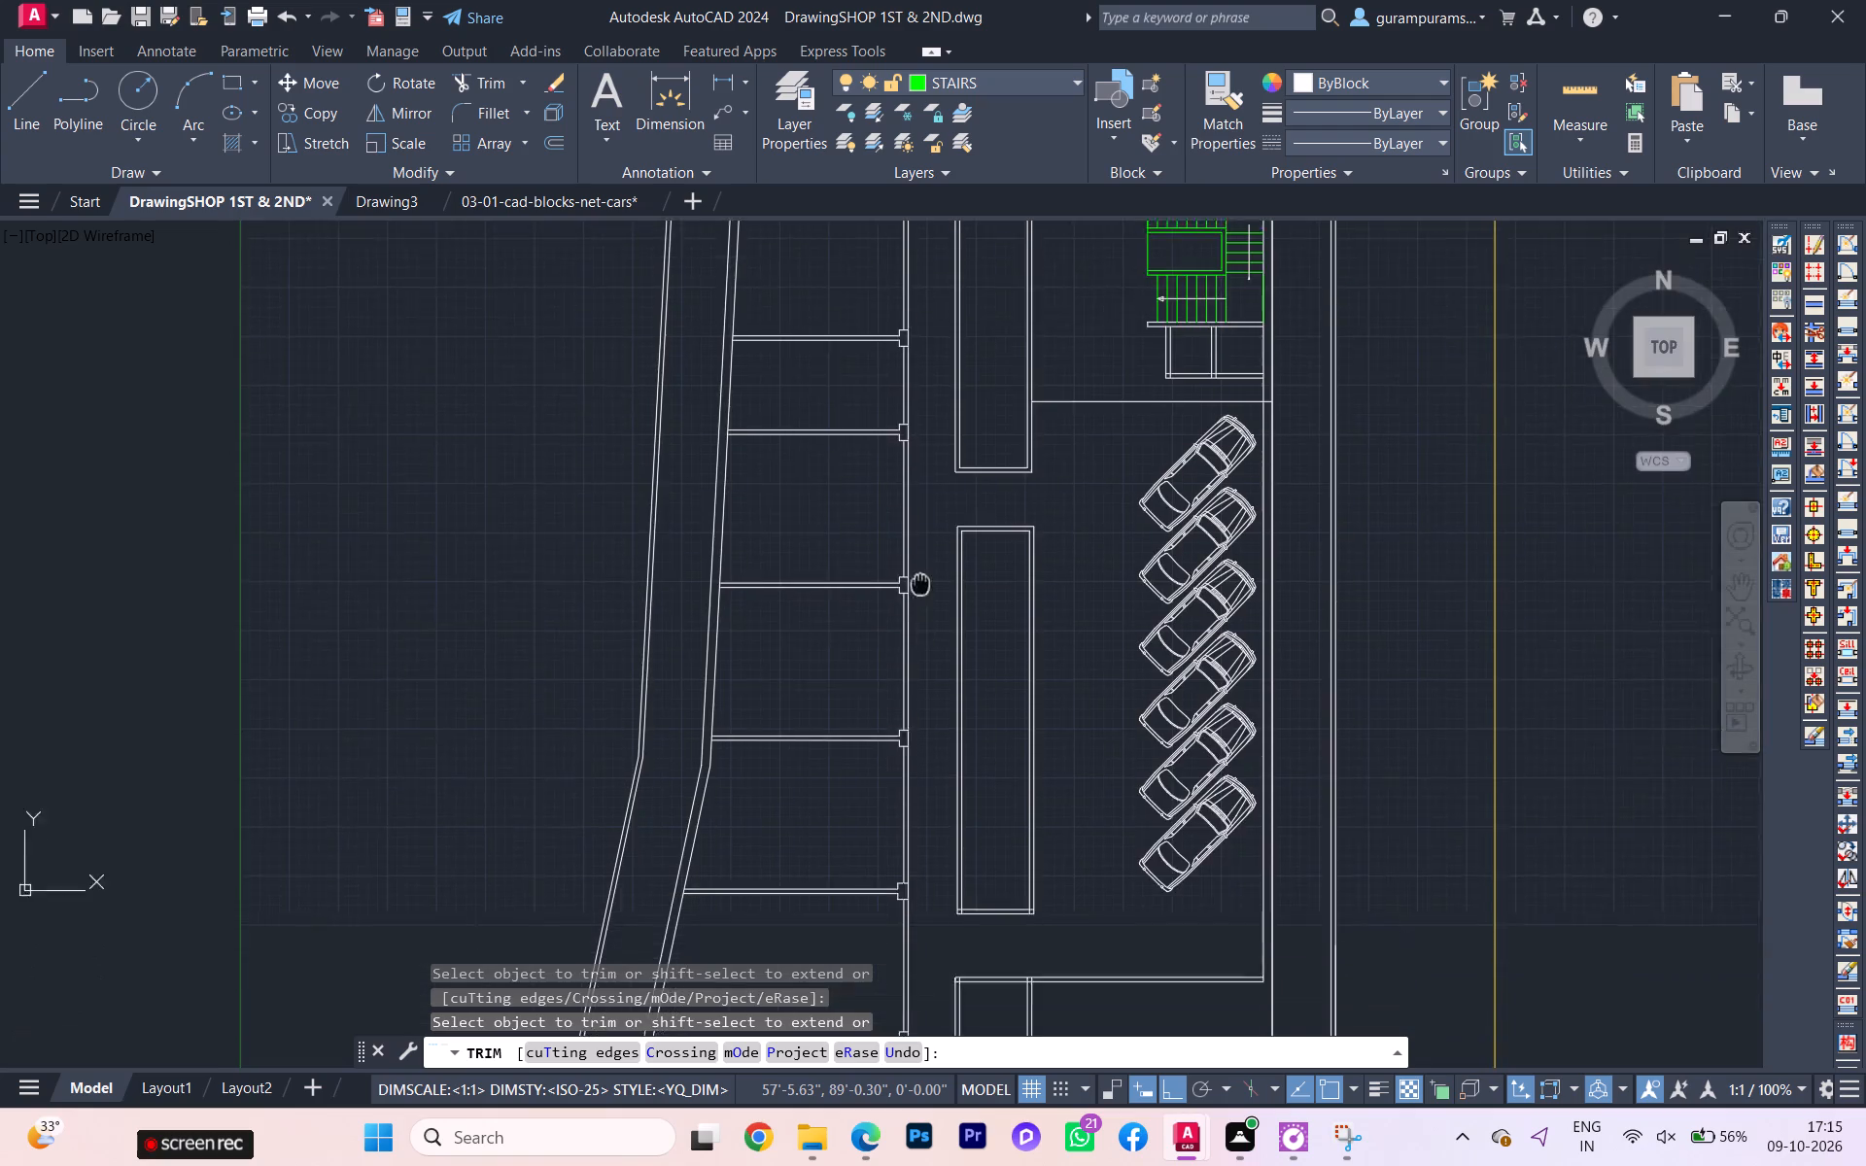
middle_click_drag(924, 484, 917, 434)
key("Escape")
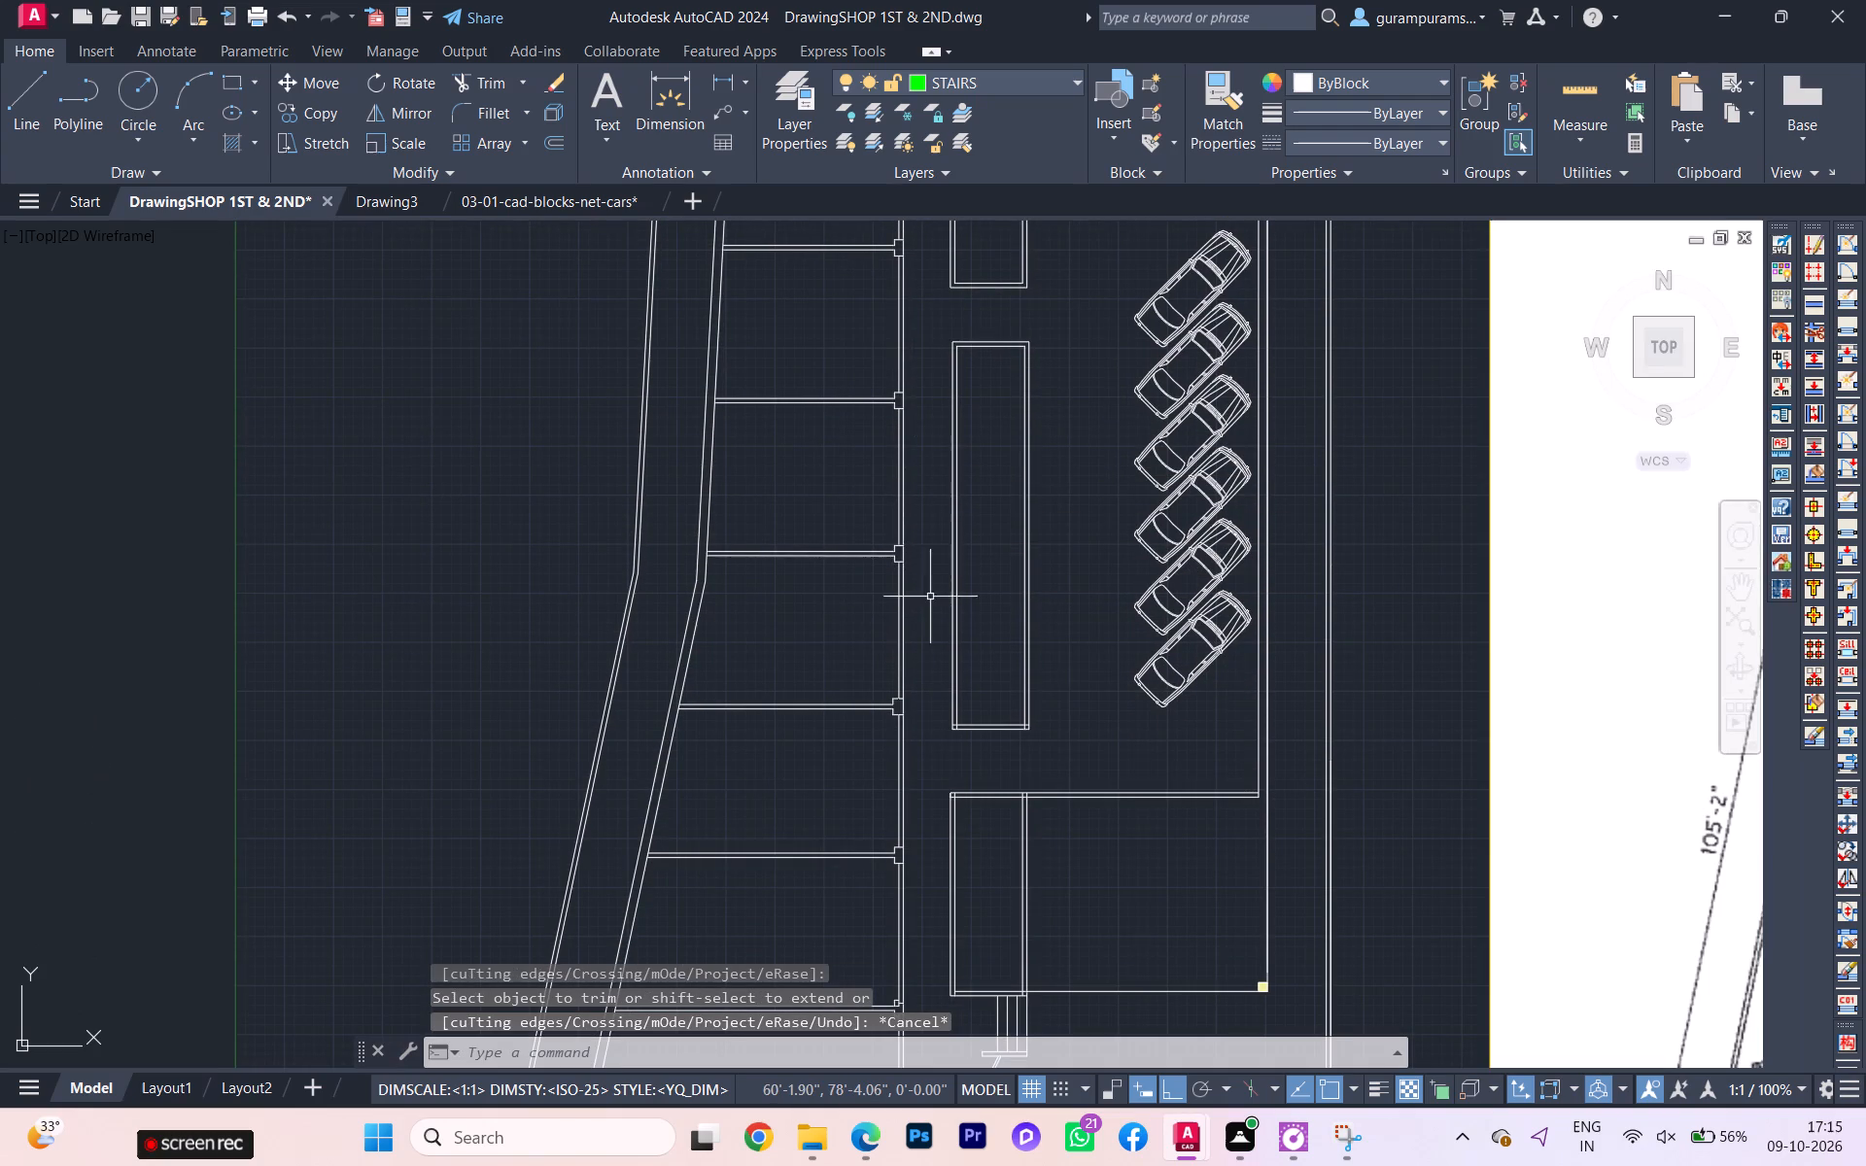
scroll(871, 638, "up", 3)
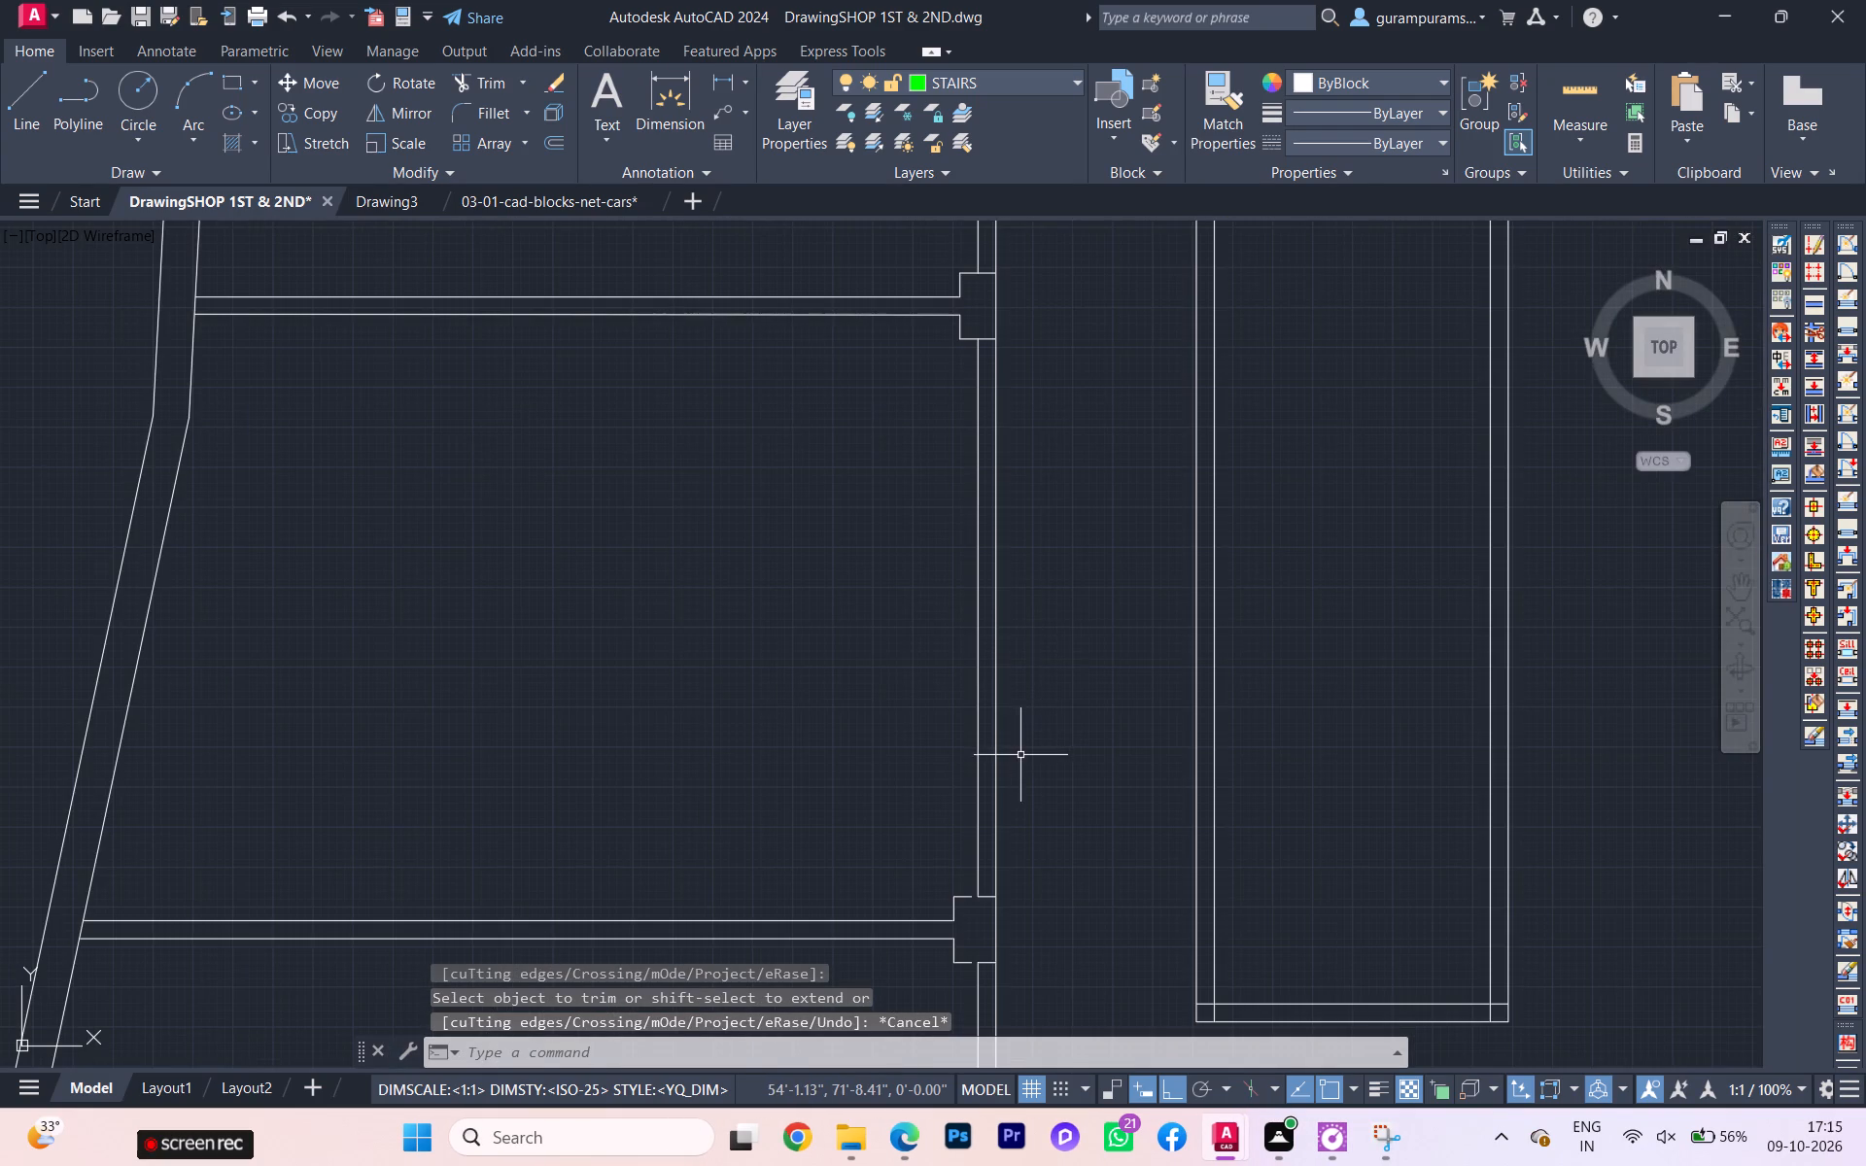
key("e")
key("x")
key("Return")
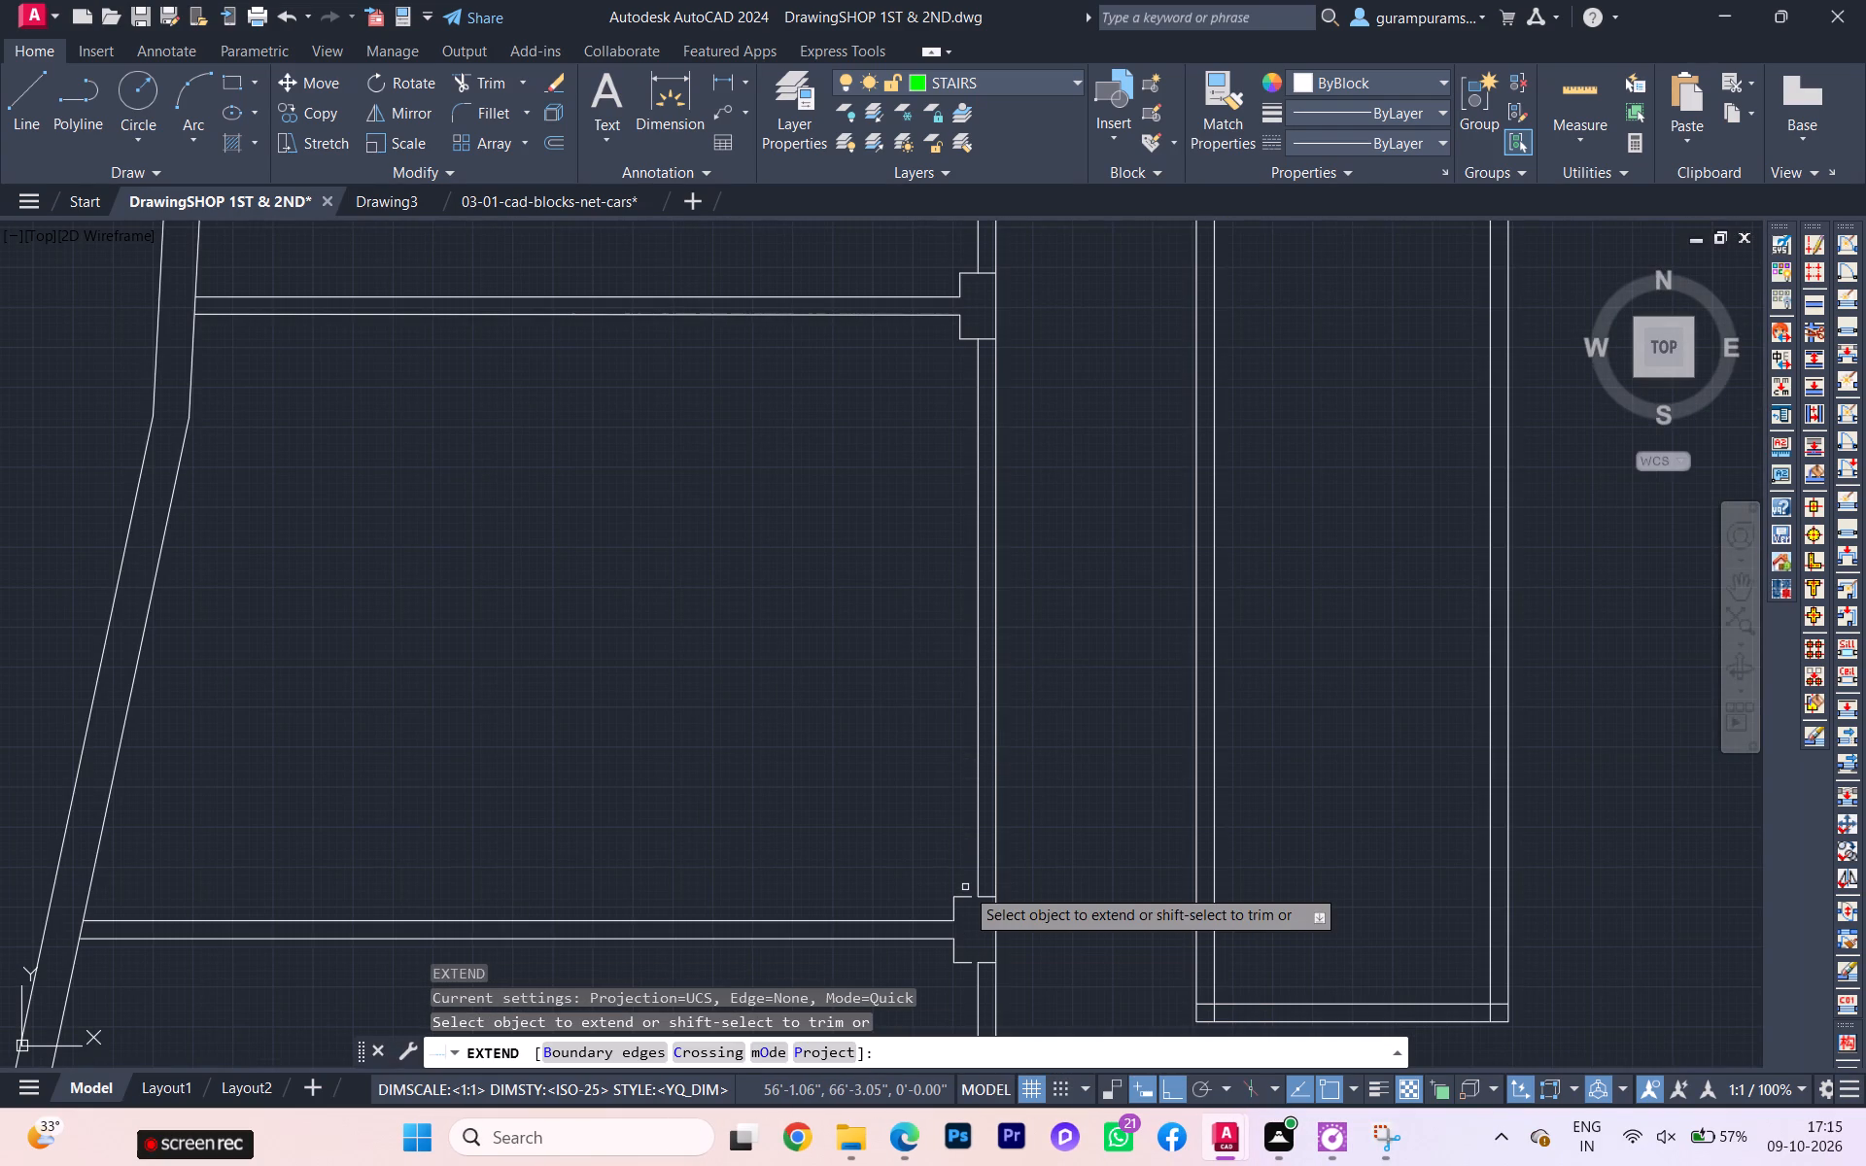
scroll(978, 914, "down", 1)
scroll(978, 913, "up", 5)
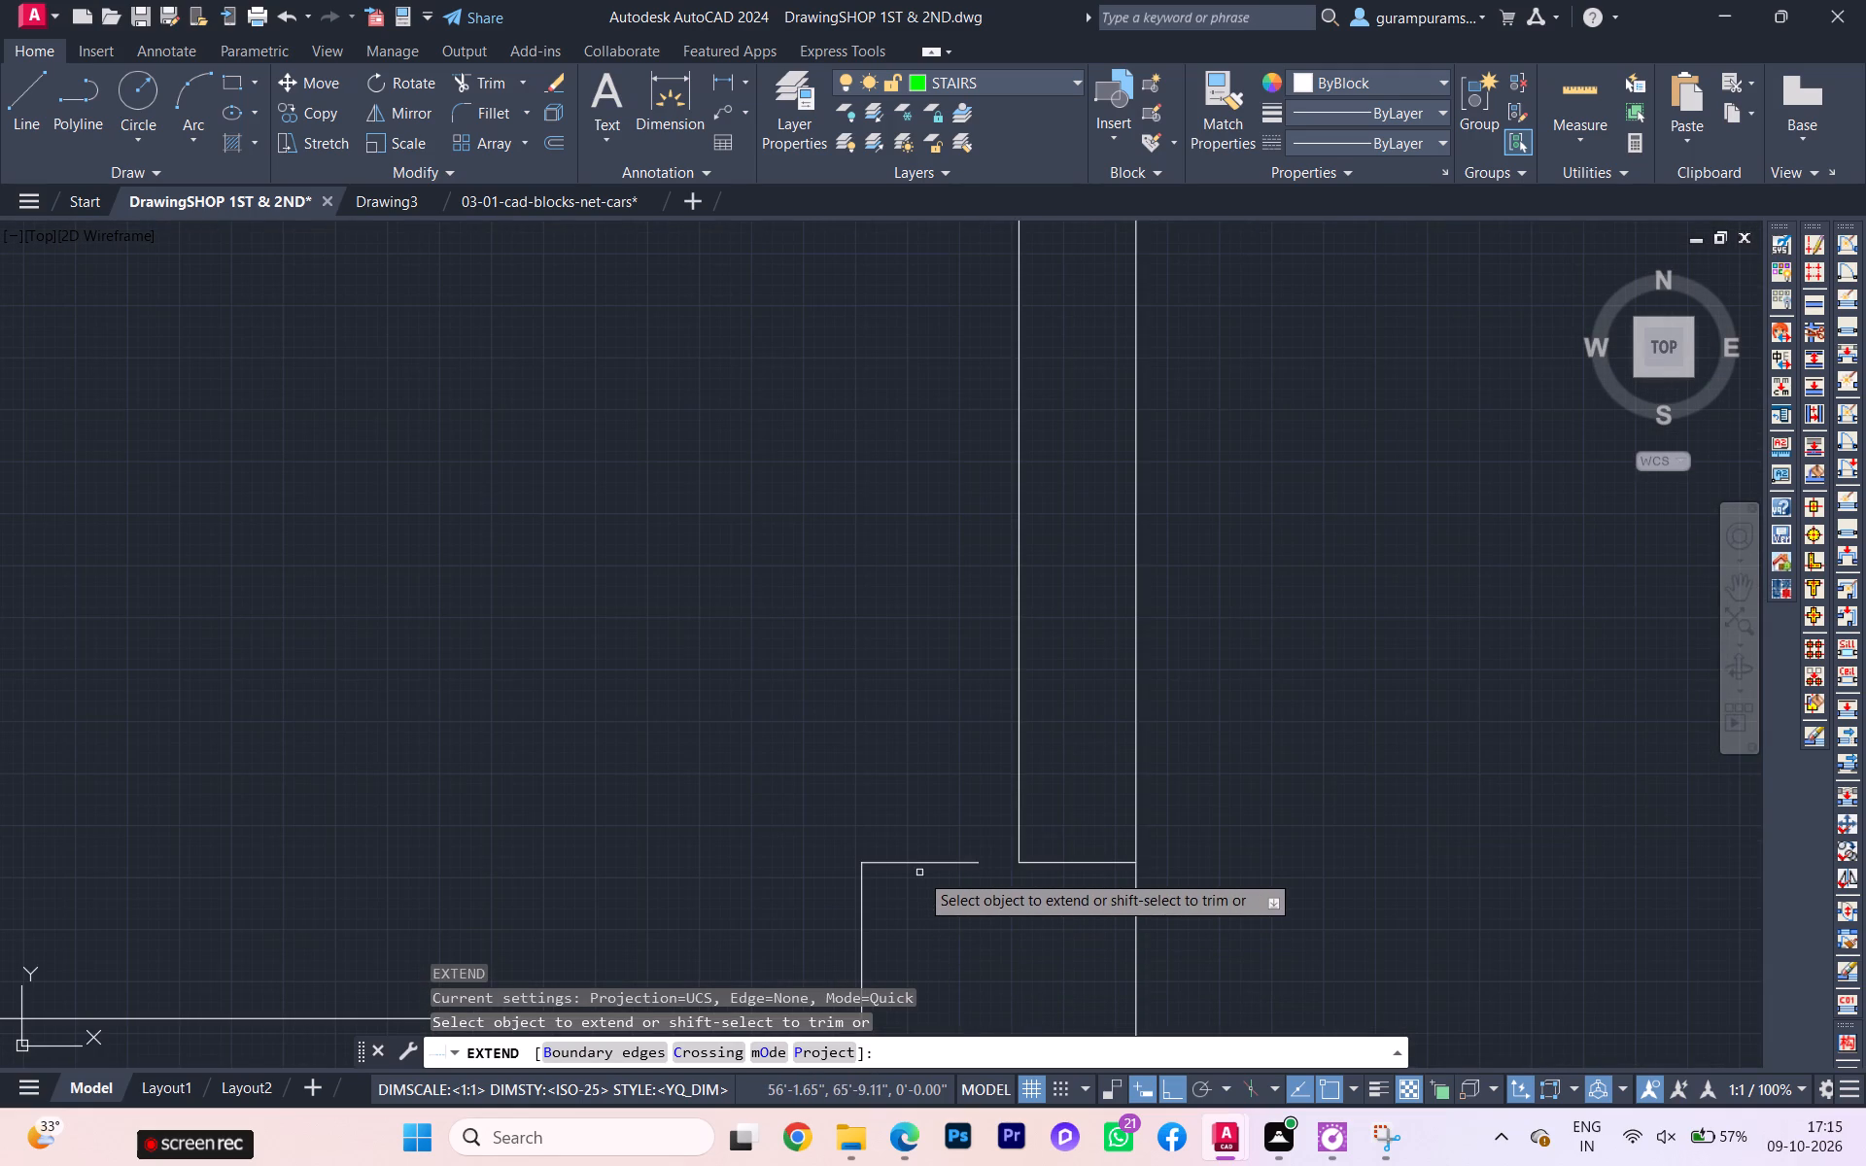
left_click(925, 865)
scroll(959, 891, "down", 3)
middle_click_drag(965, 901, 965, 902)
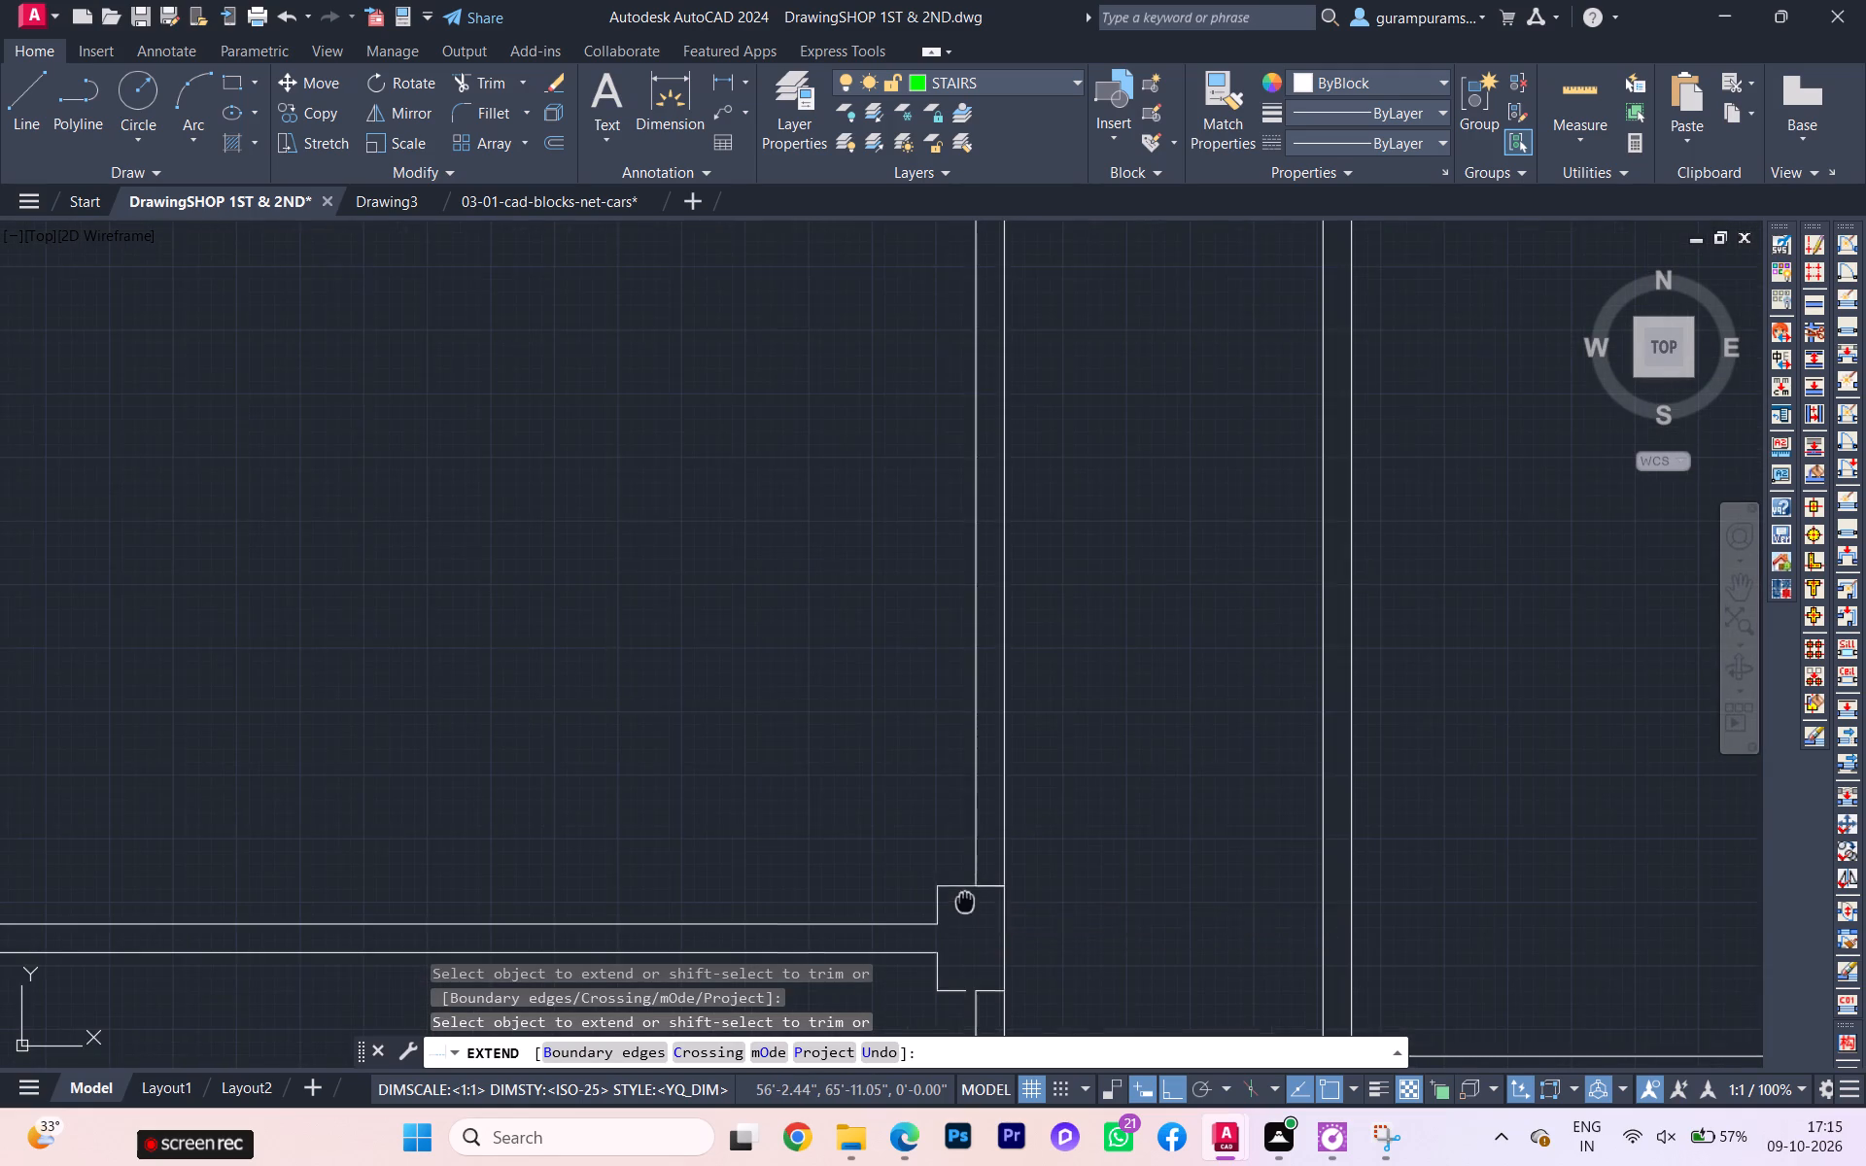
middle_click_drag(965, 902, 983, 672)
scroll(981, 792, "up", 4)
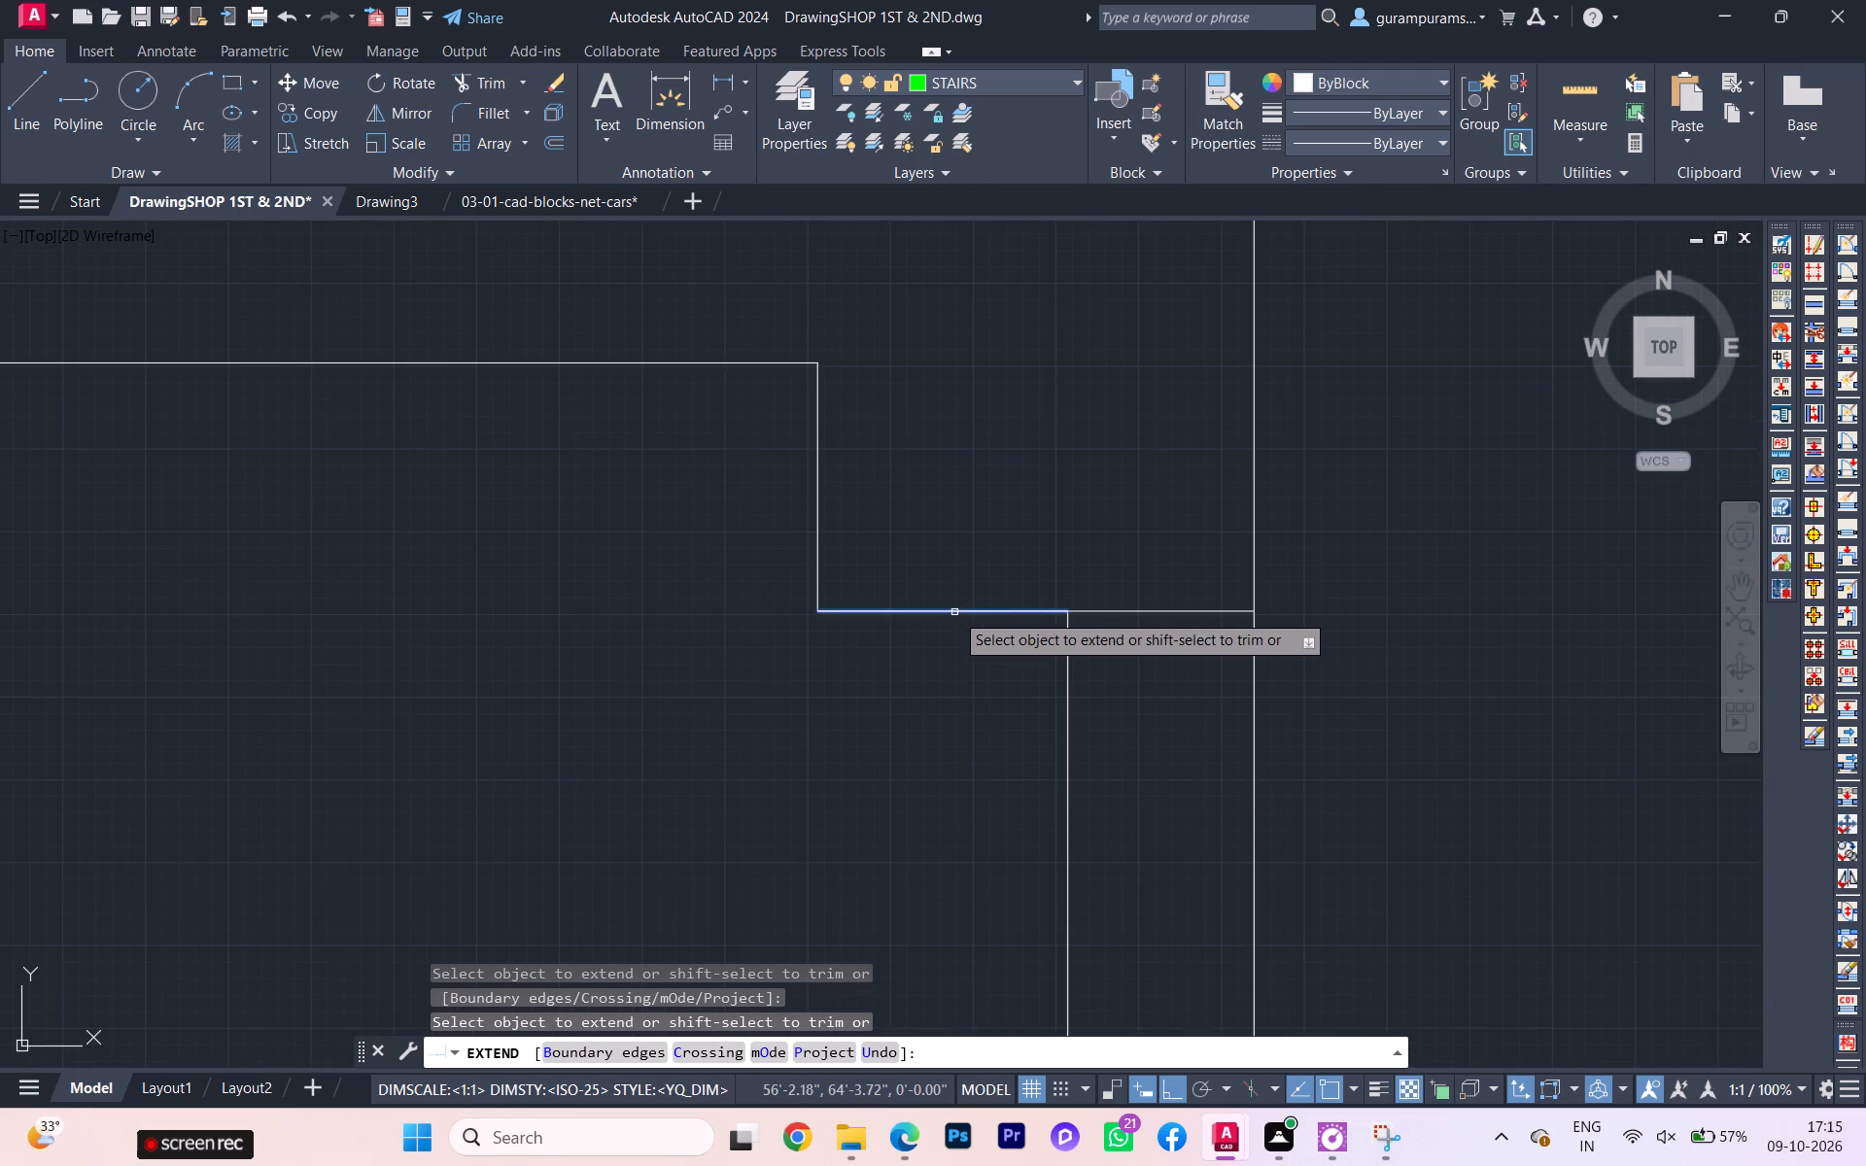
left_click(954, 612)
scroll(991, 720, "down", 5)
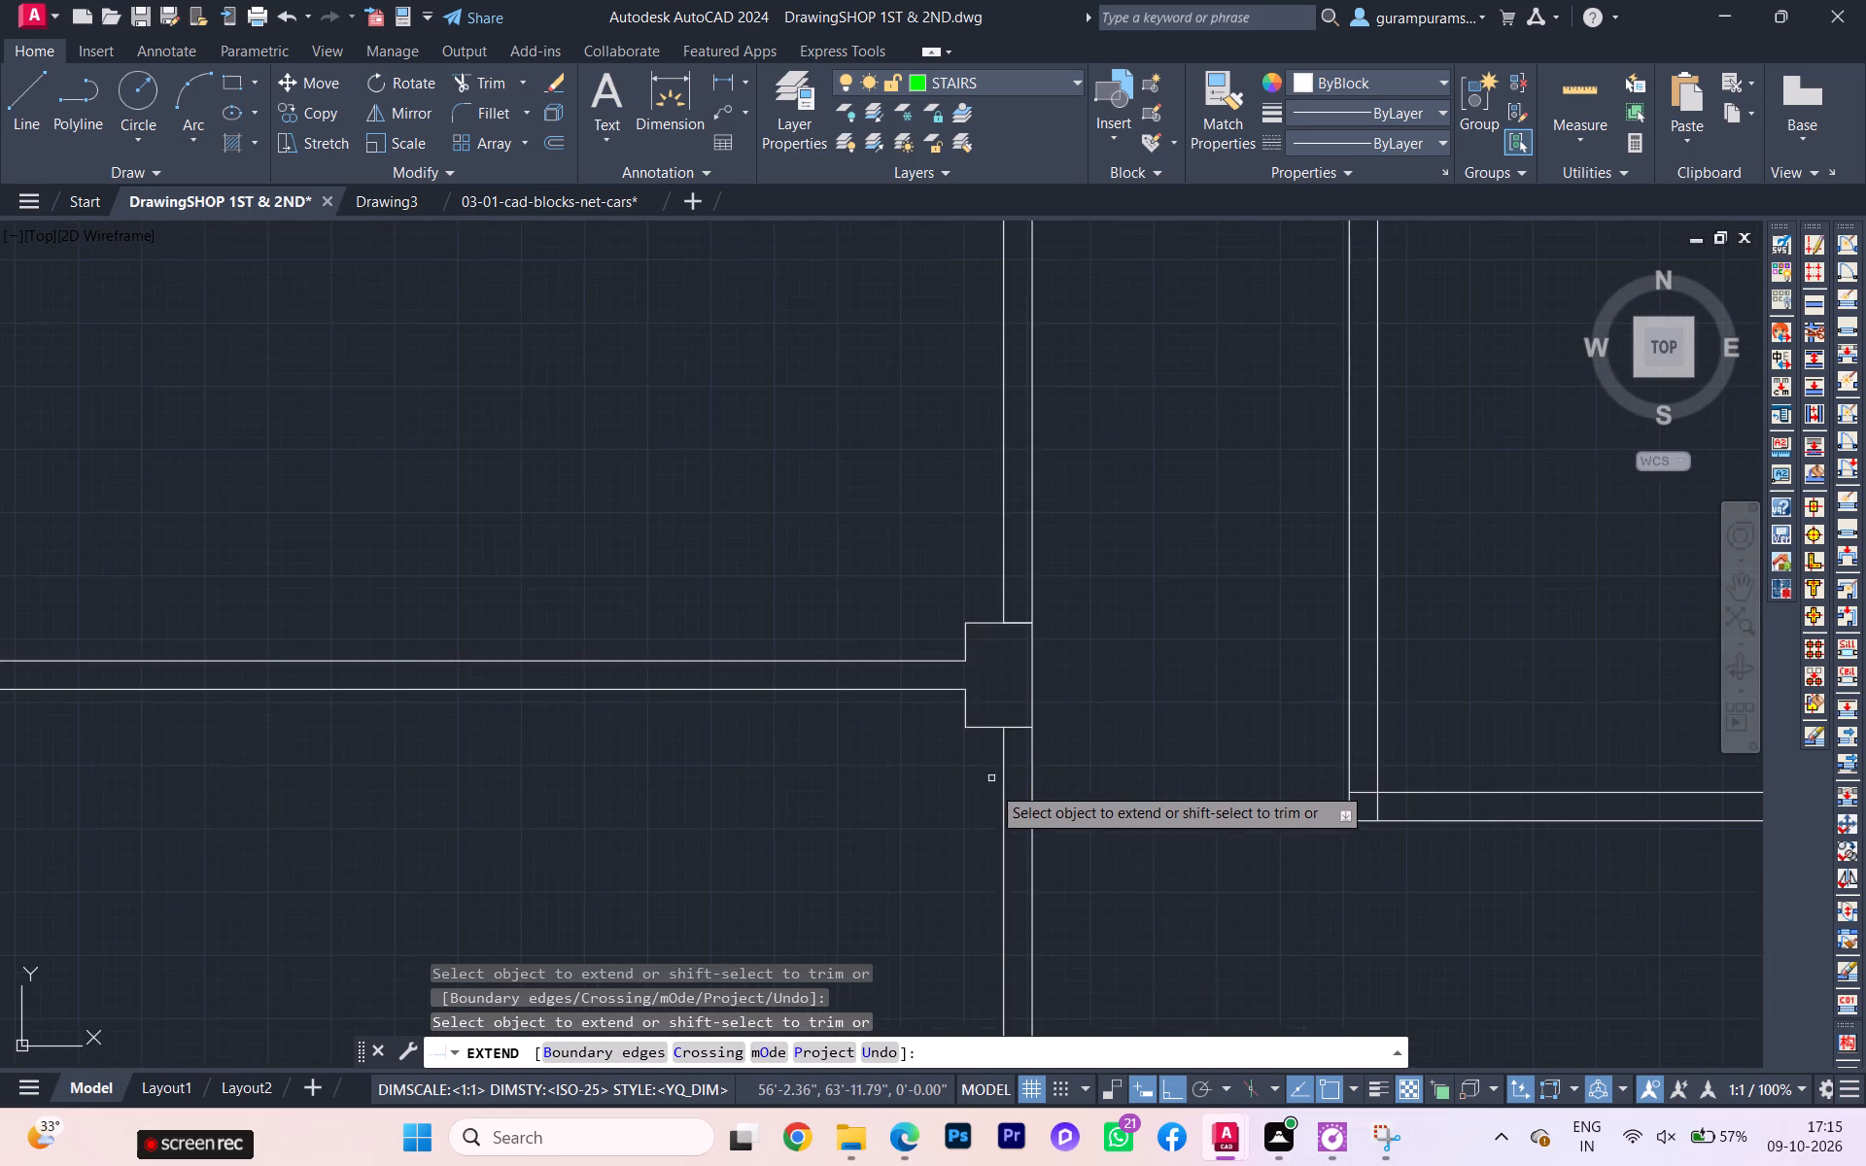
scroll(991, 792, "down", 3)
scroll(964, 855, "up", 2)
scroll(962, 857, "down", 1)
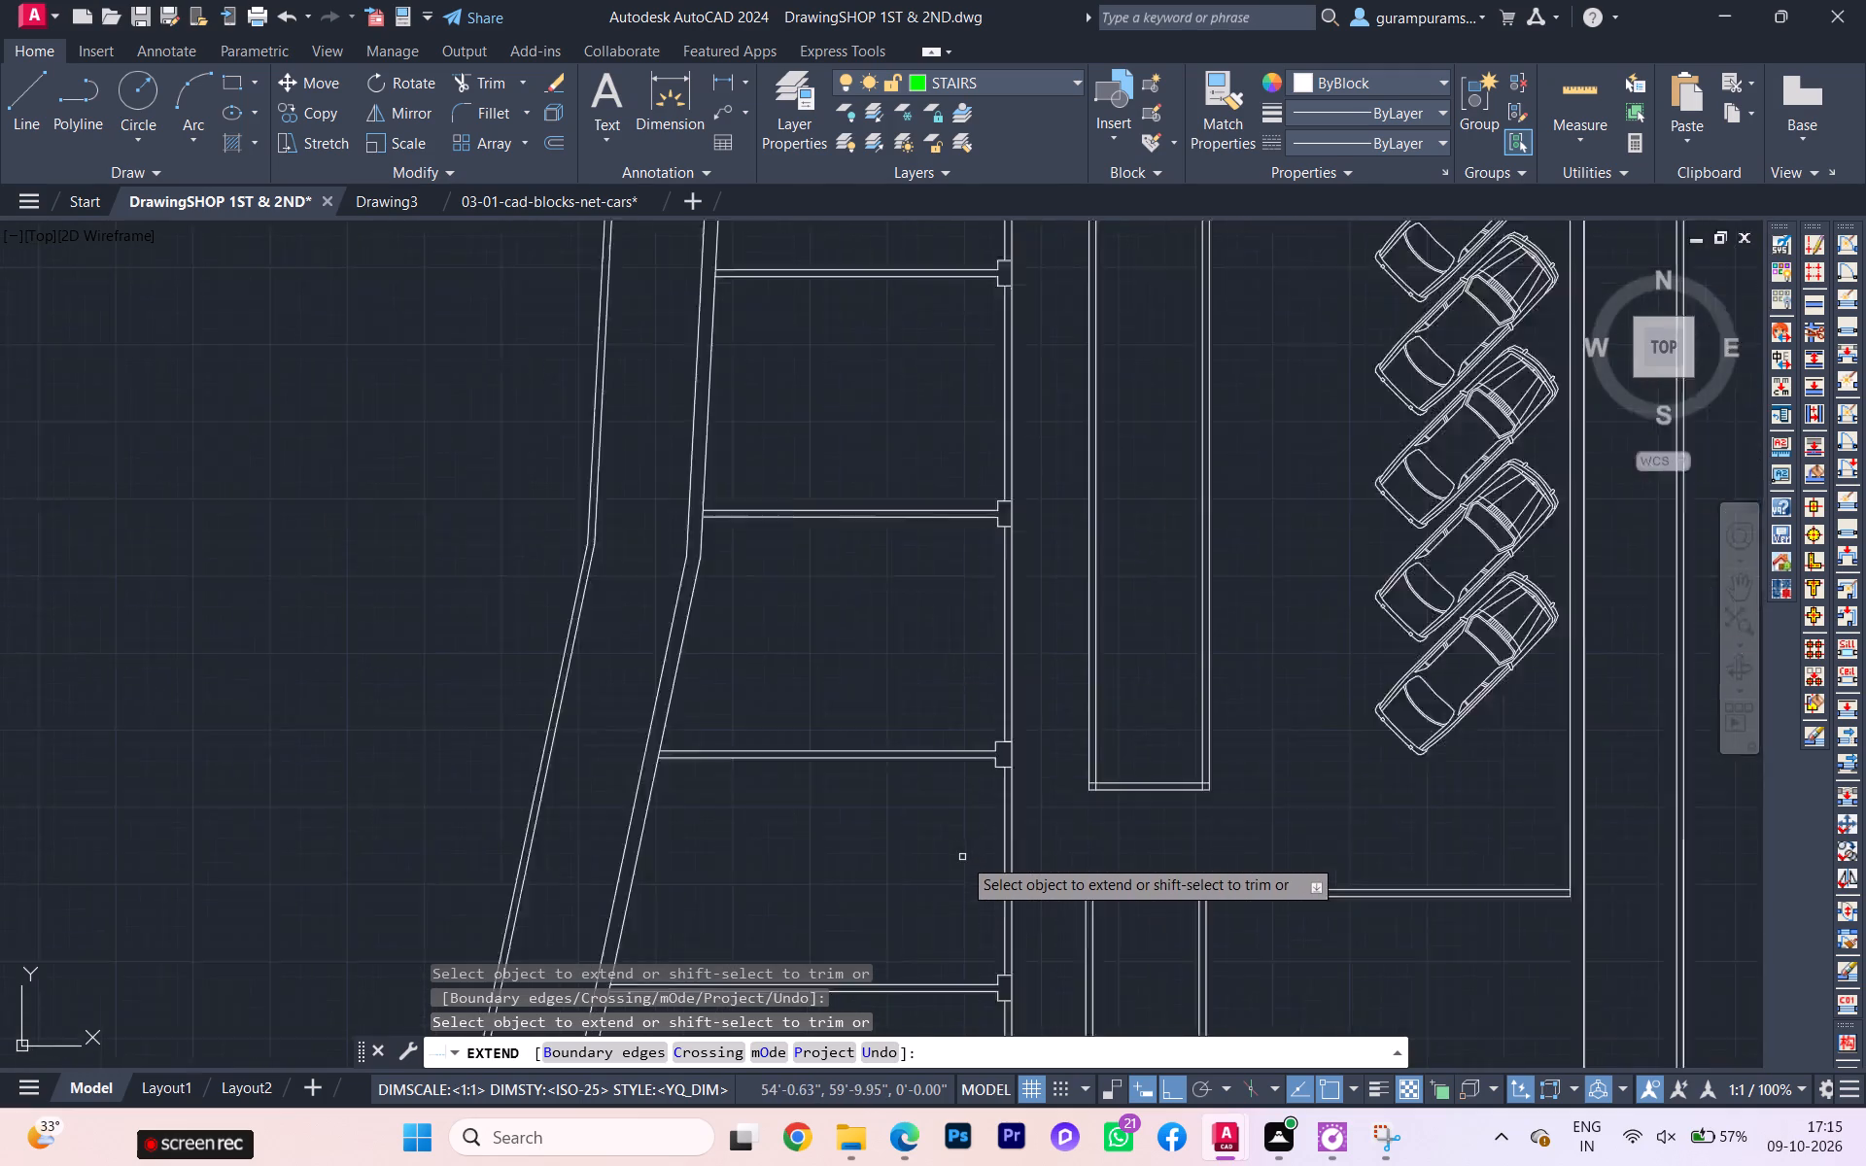
Extend the lowest pier's bottom and top edges across to the passage-side wall line.
scroll(962, 857, "down", 2)
middle_click_drag(962, 857, 960, 574)
scroll(979, 692, "up", 4)
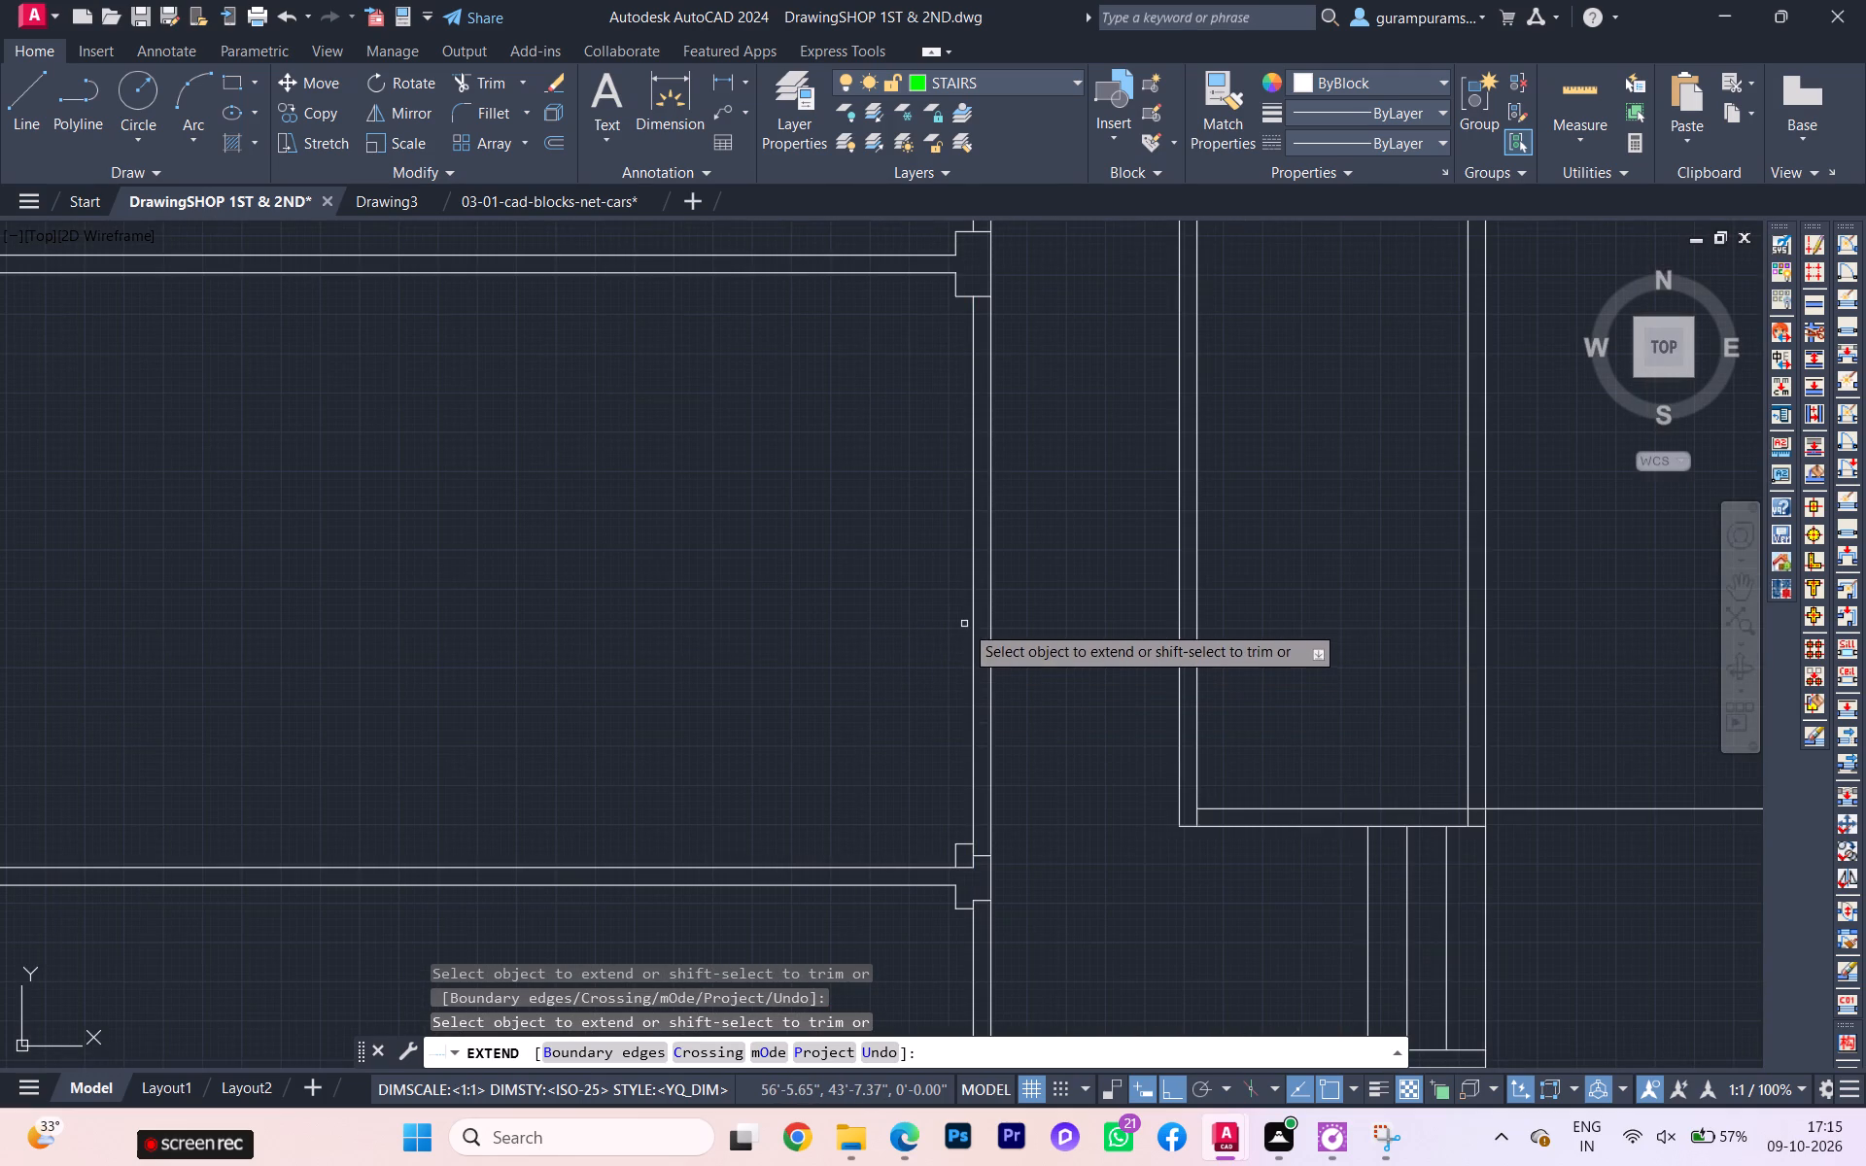
scroll(986, 940, "up", 3)
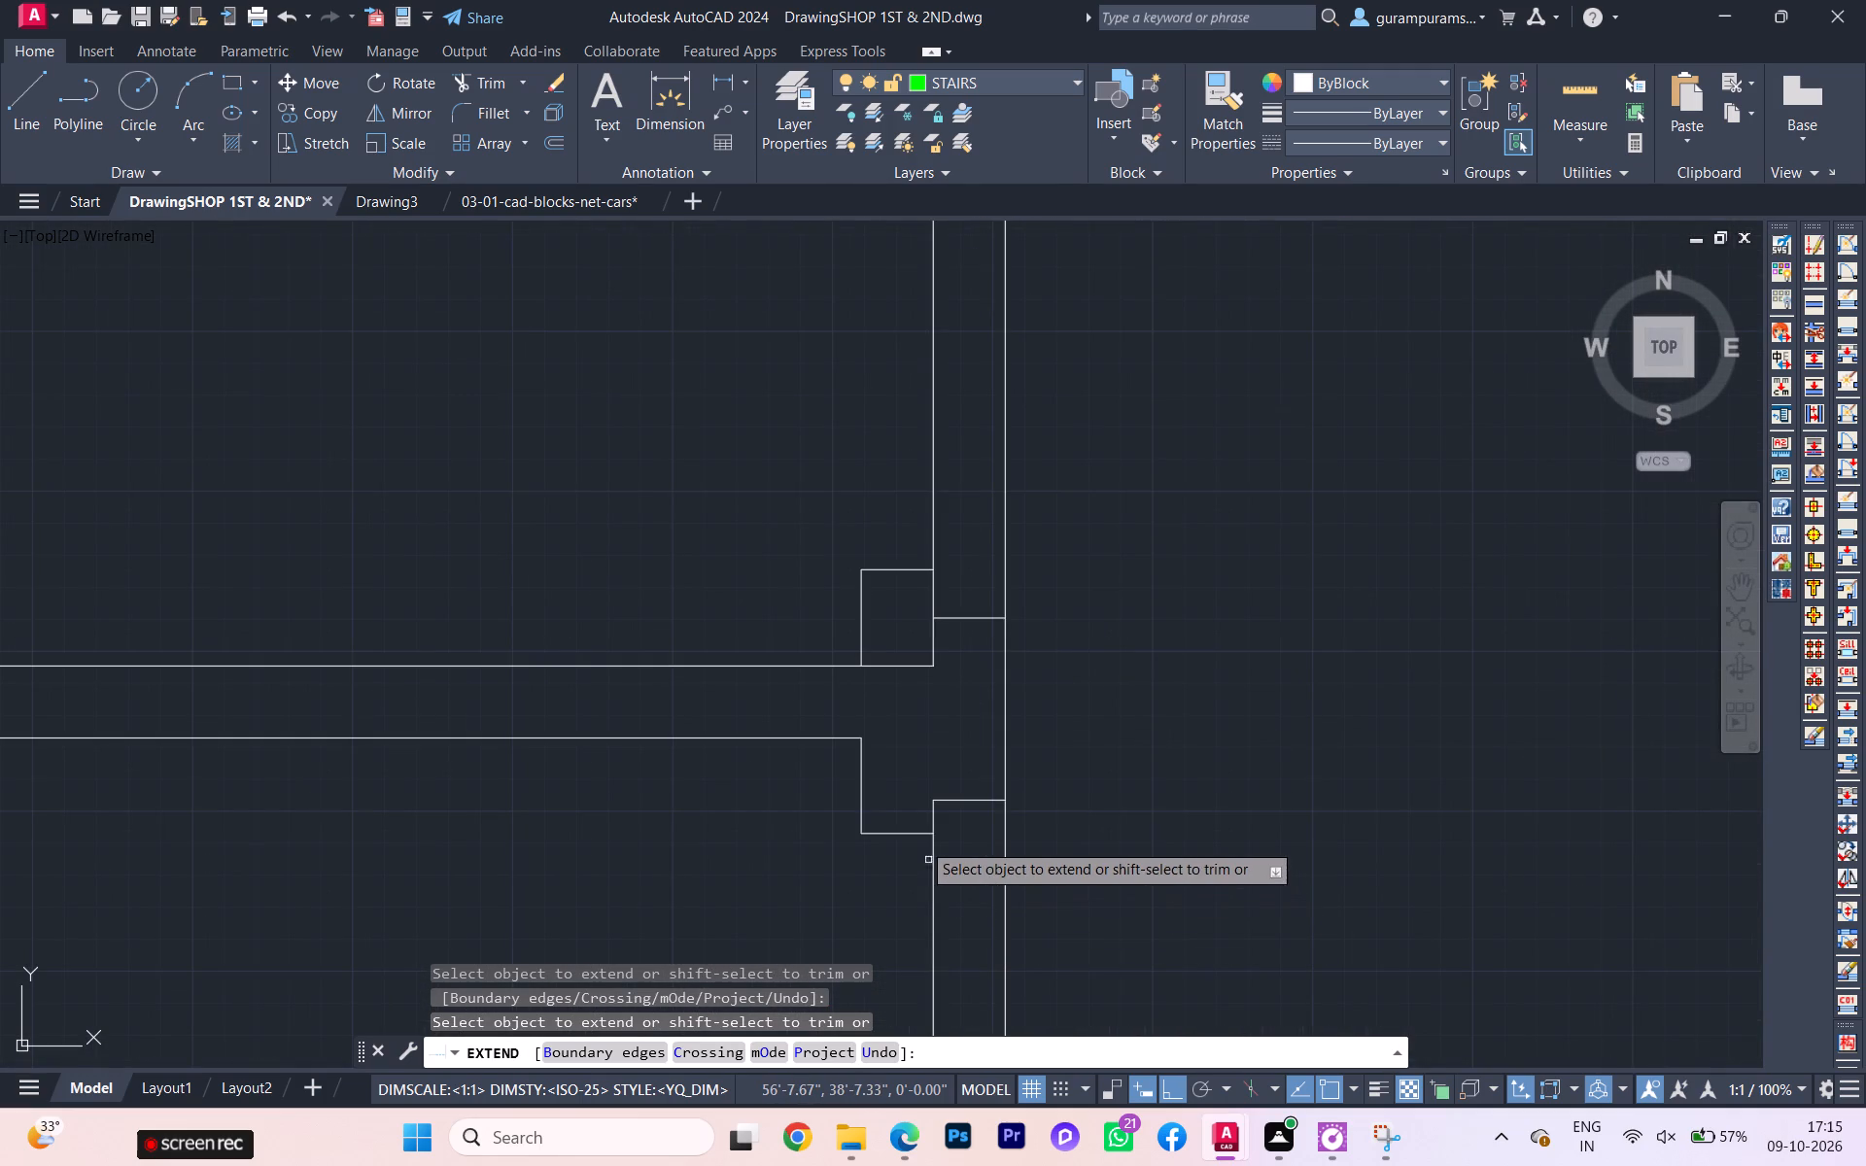
left_click(916, 834)
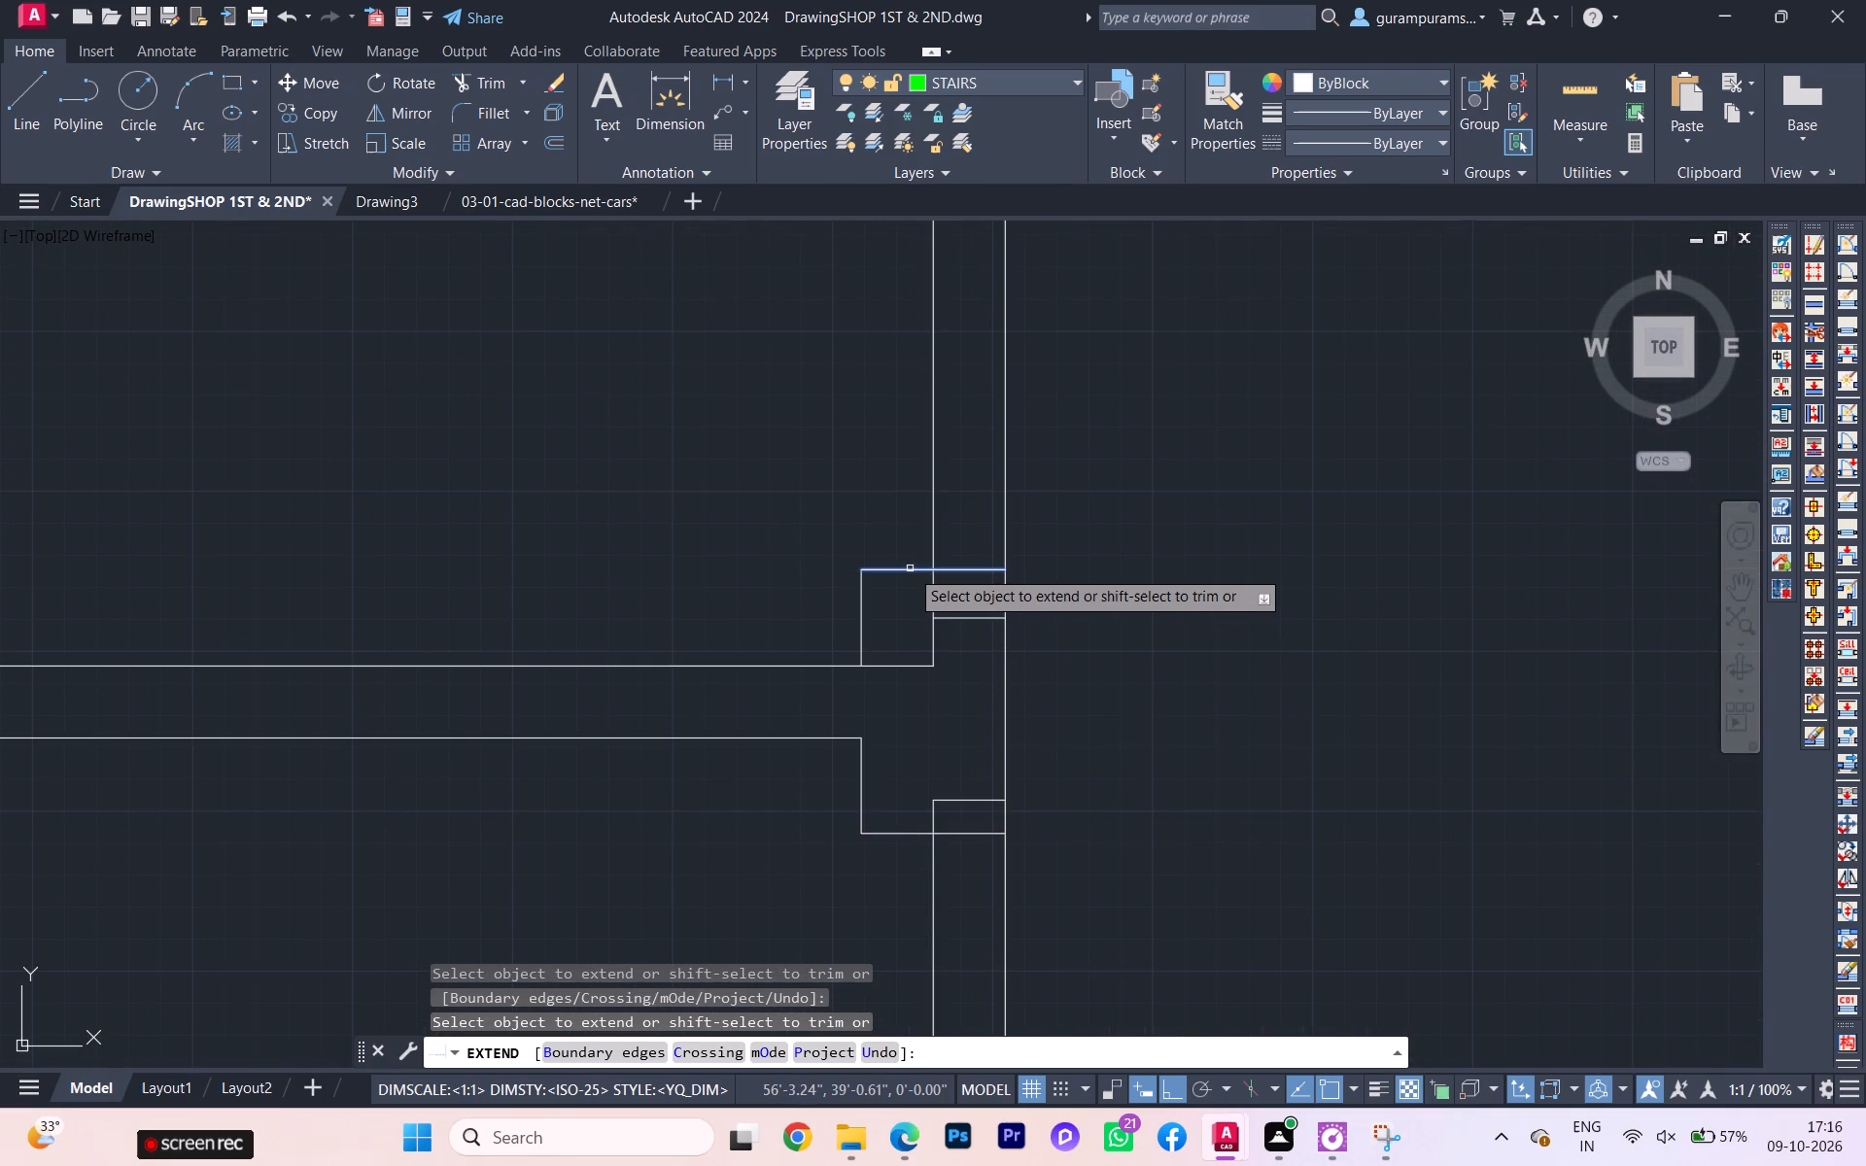
left_click(910, 568)
key("grave")
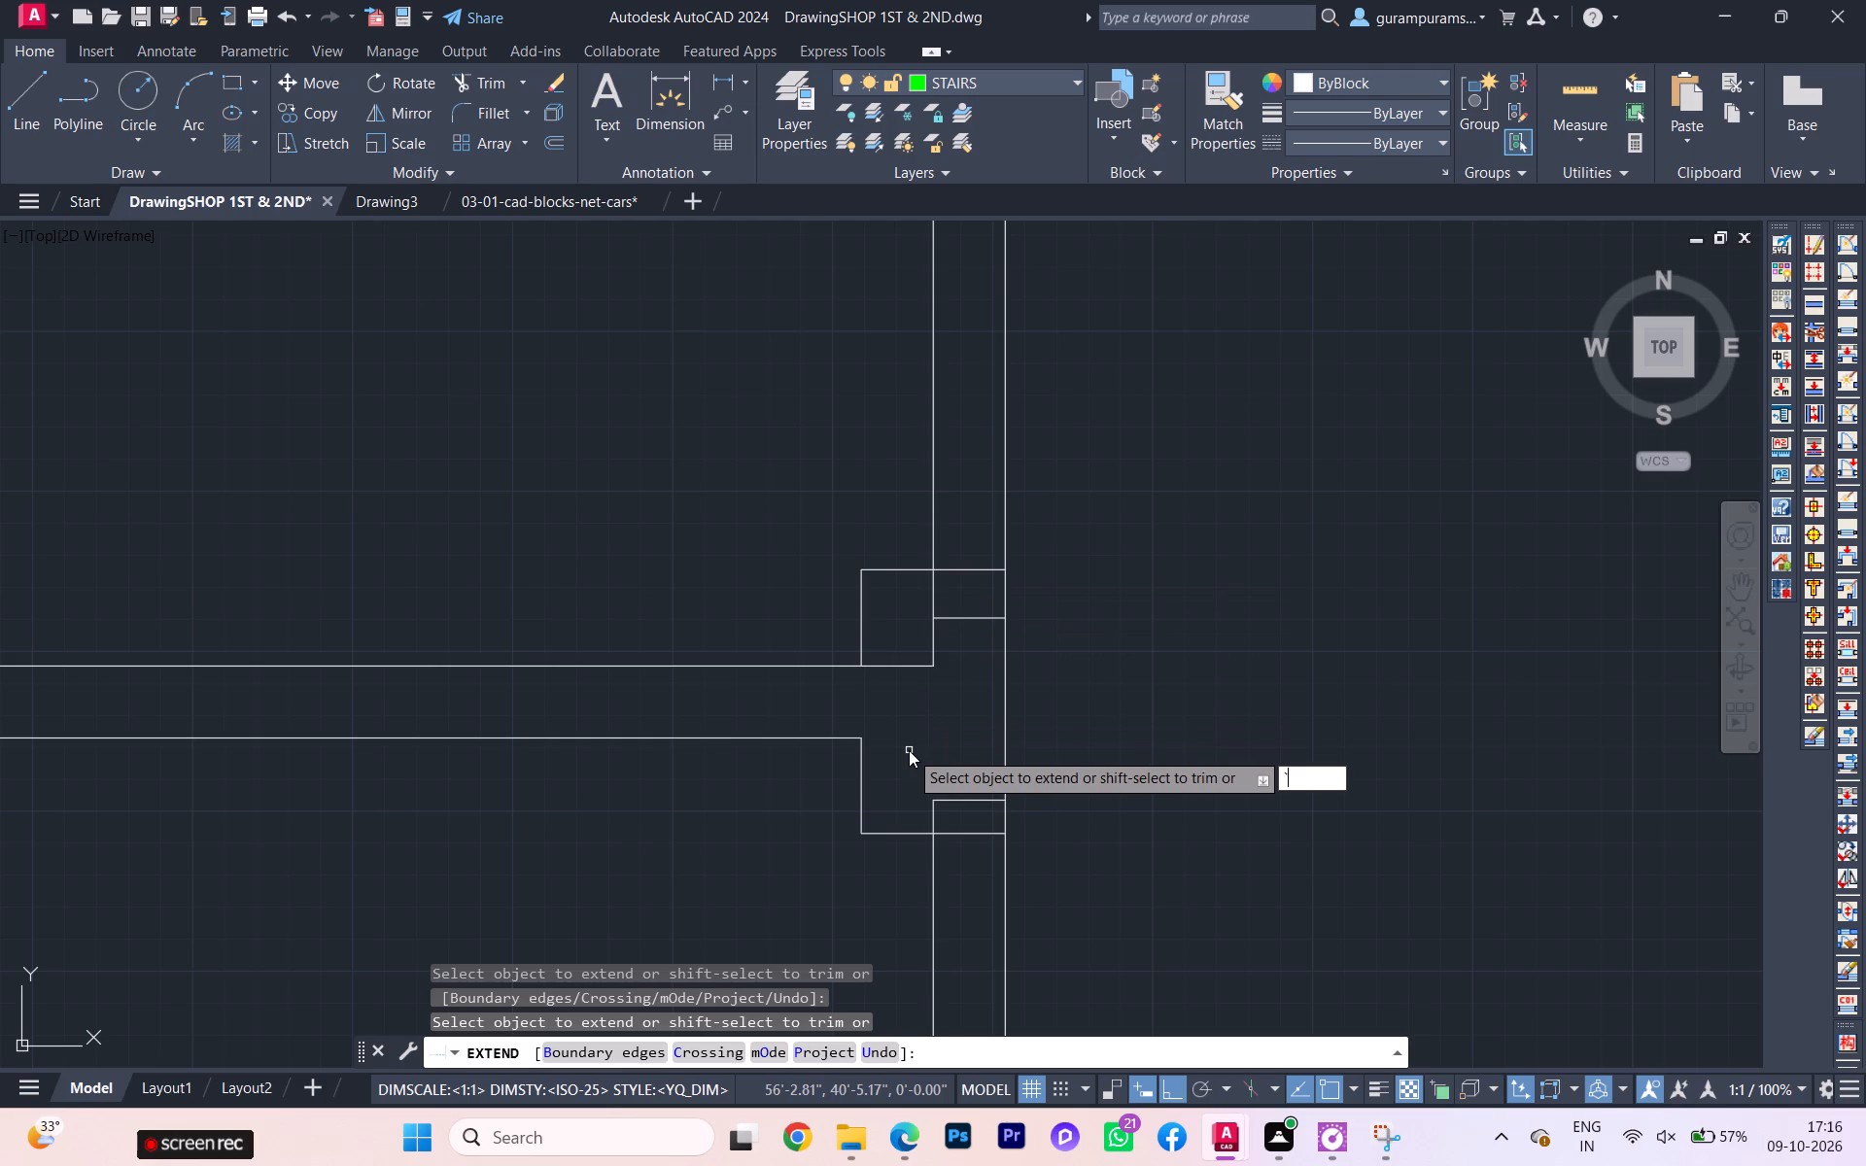
key("Escape")
Trim the inner wall line stubs and both cross lines inside the lowest passage-side pier.
type("TR")
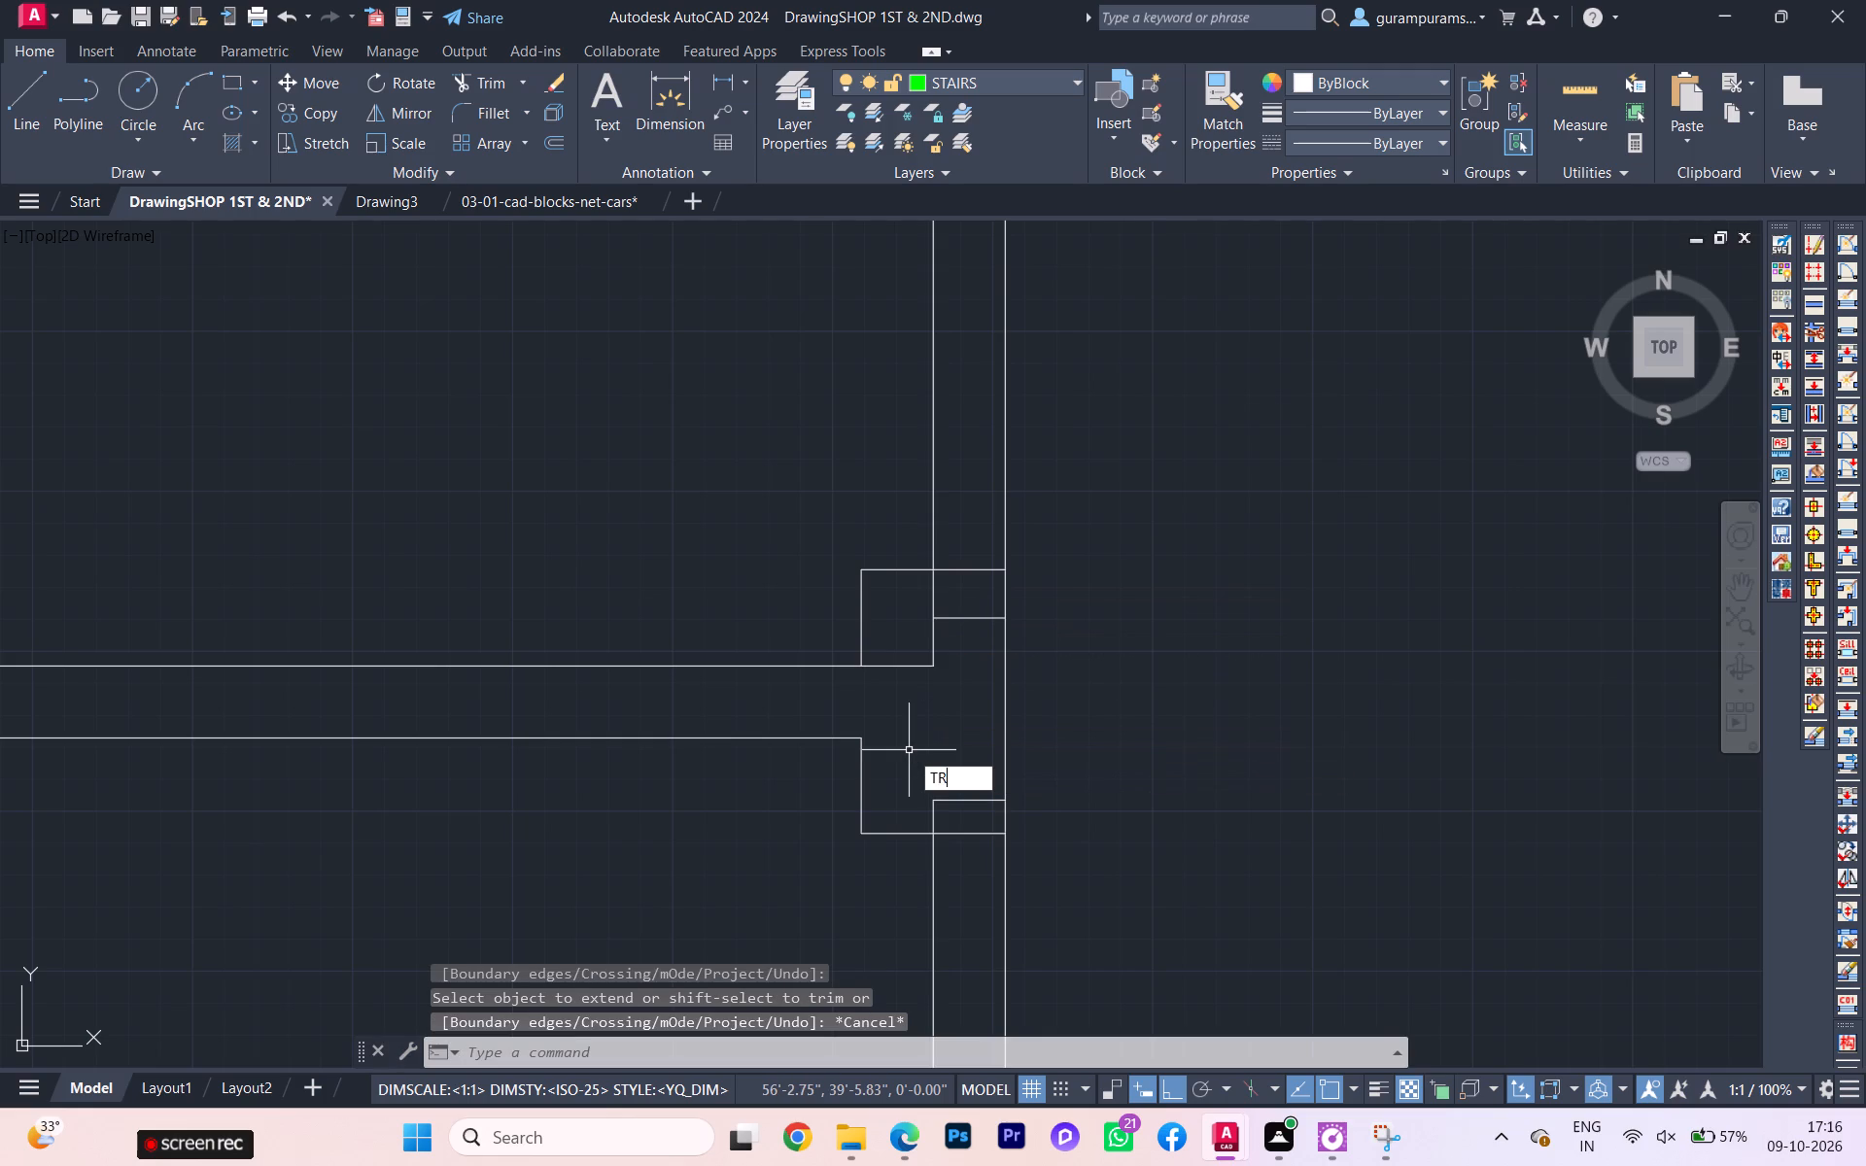
key("Return")
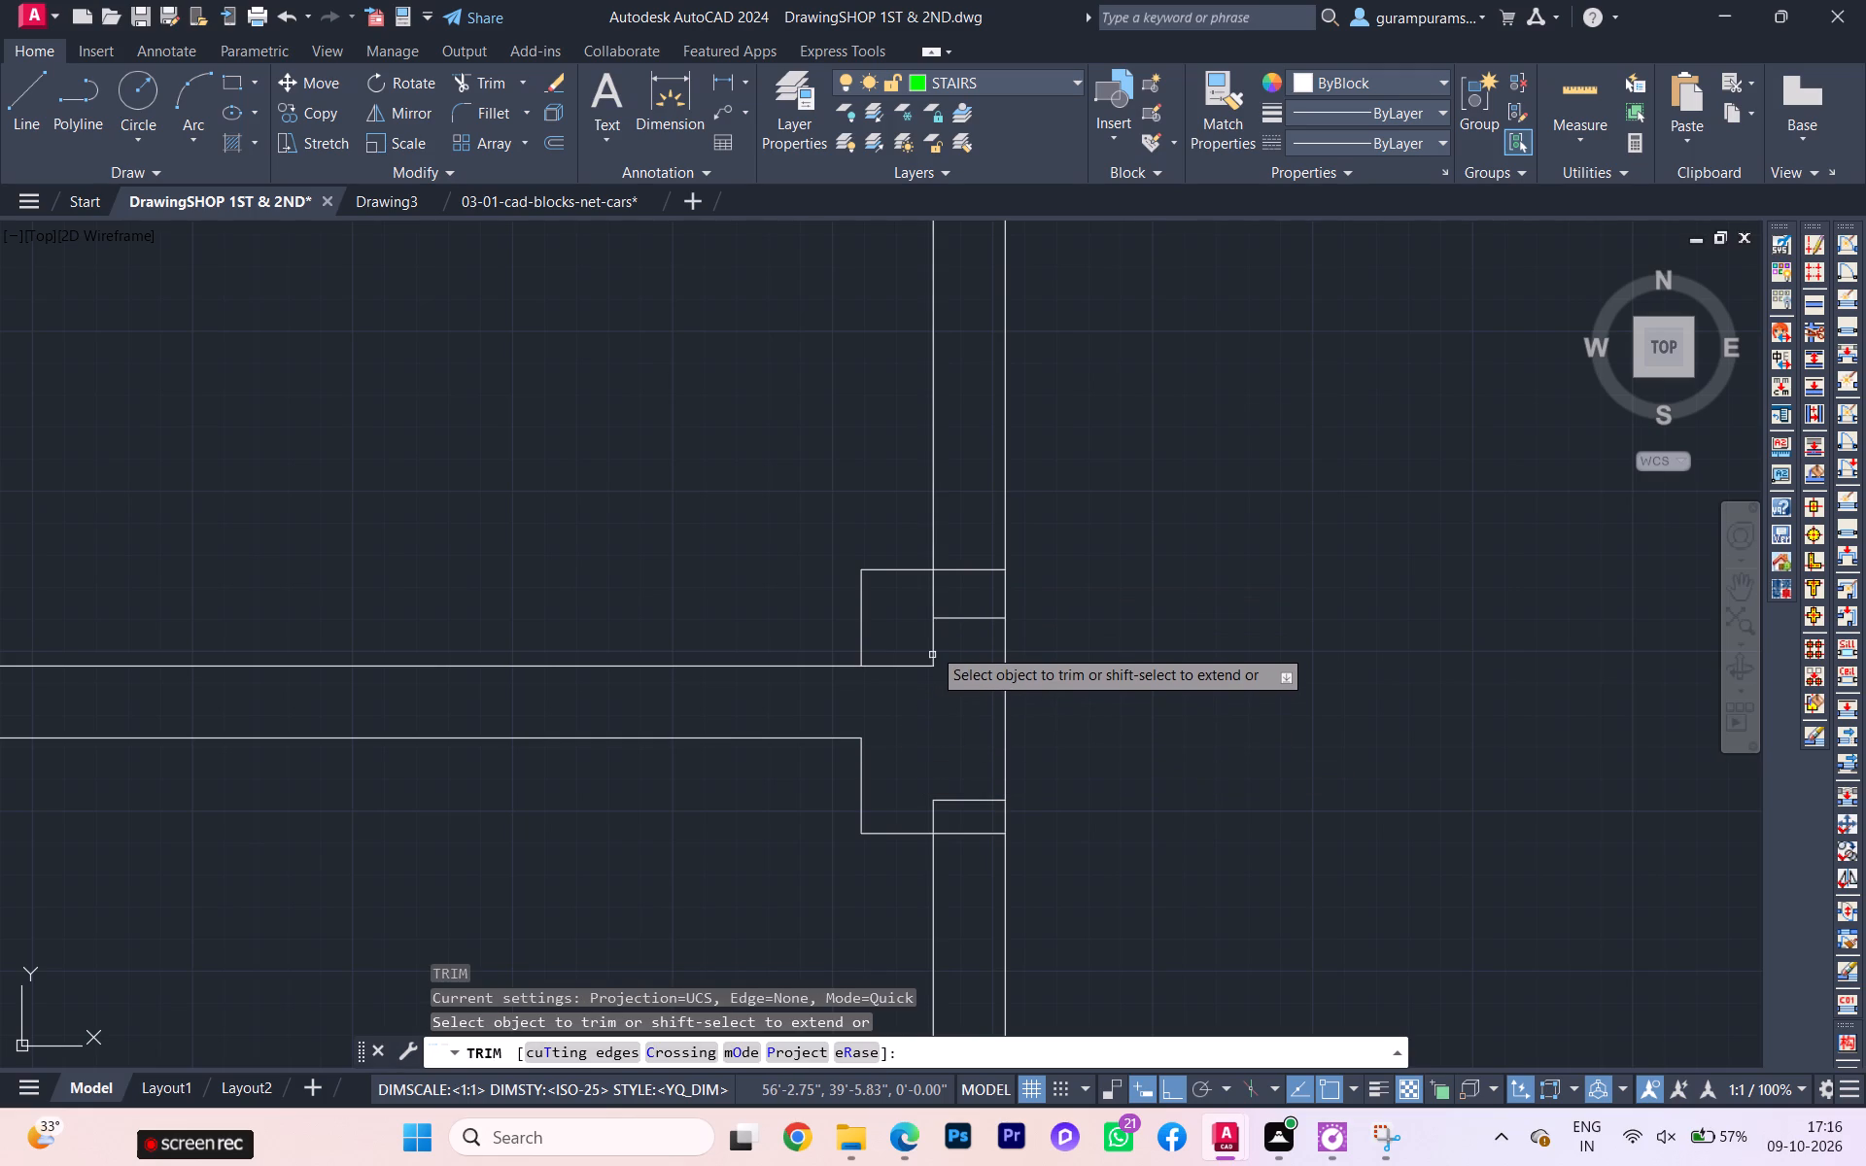
left_click(932, 647)
left_click(921, 671)
left_click(918, 661)
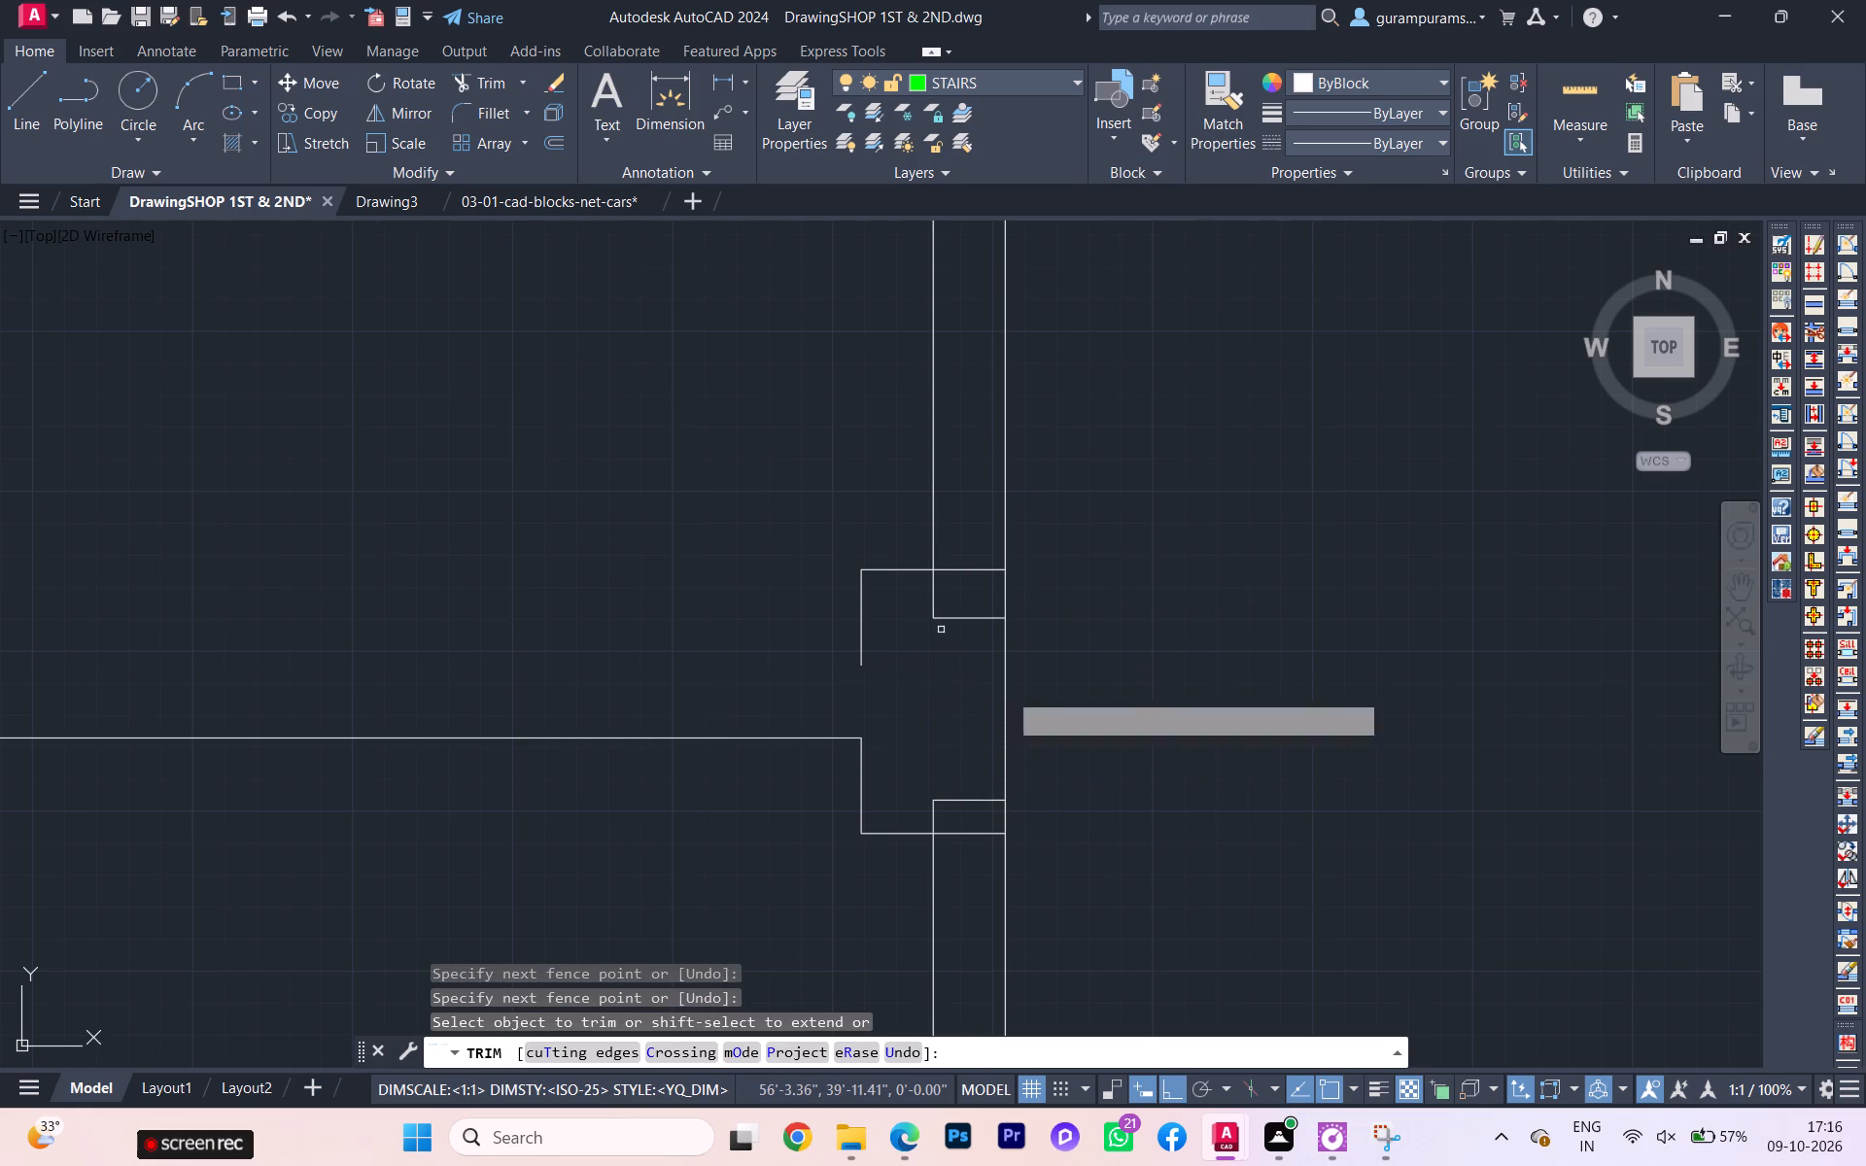
key("ctrl+z")
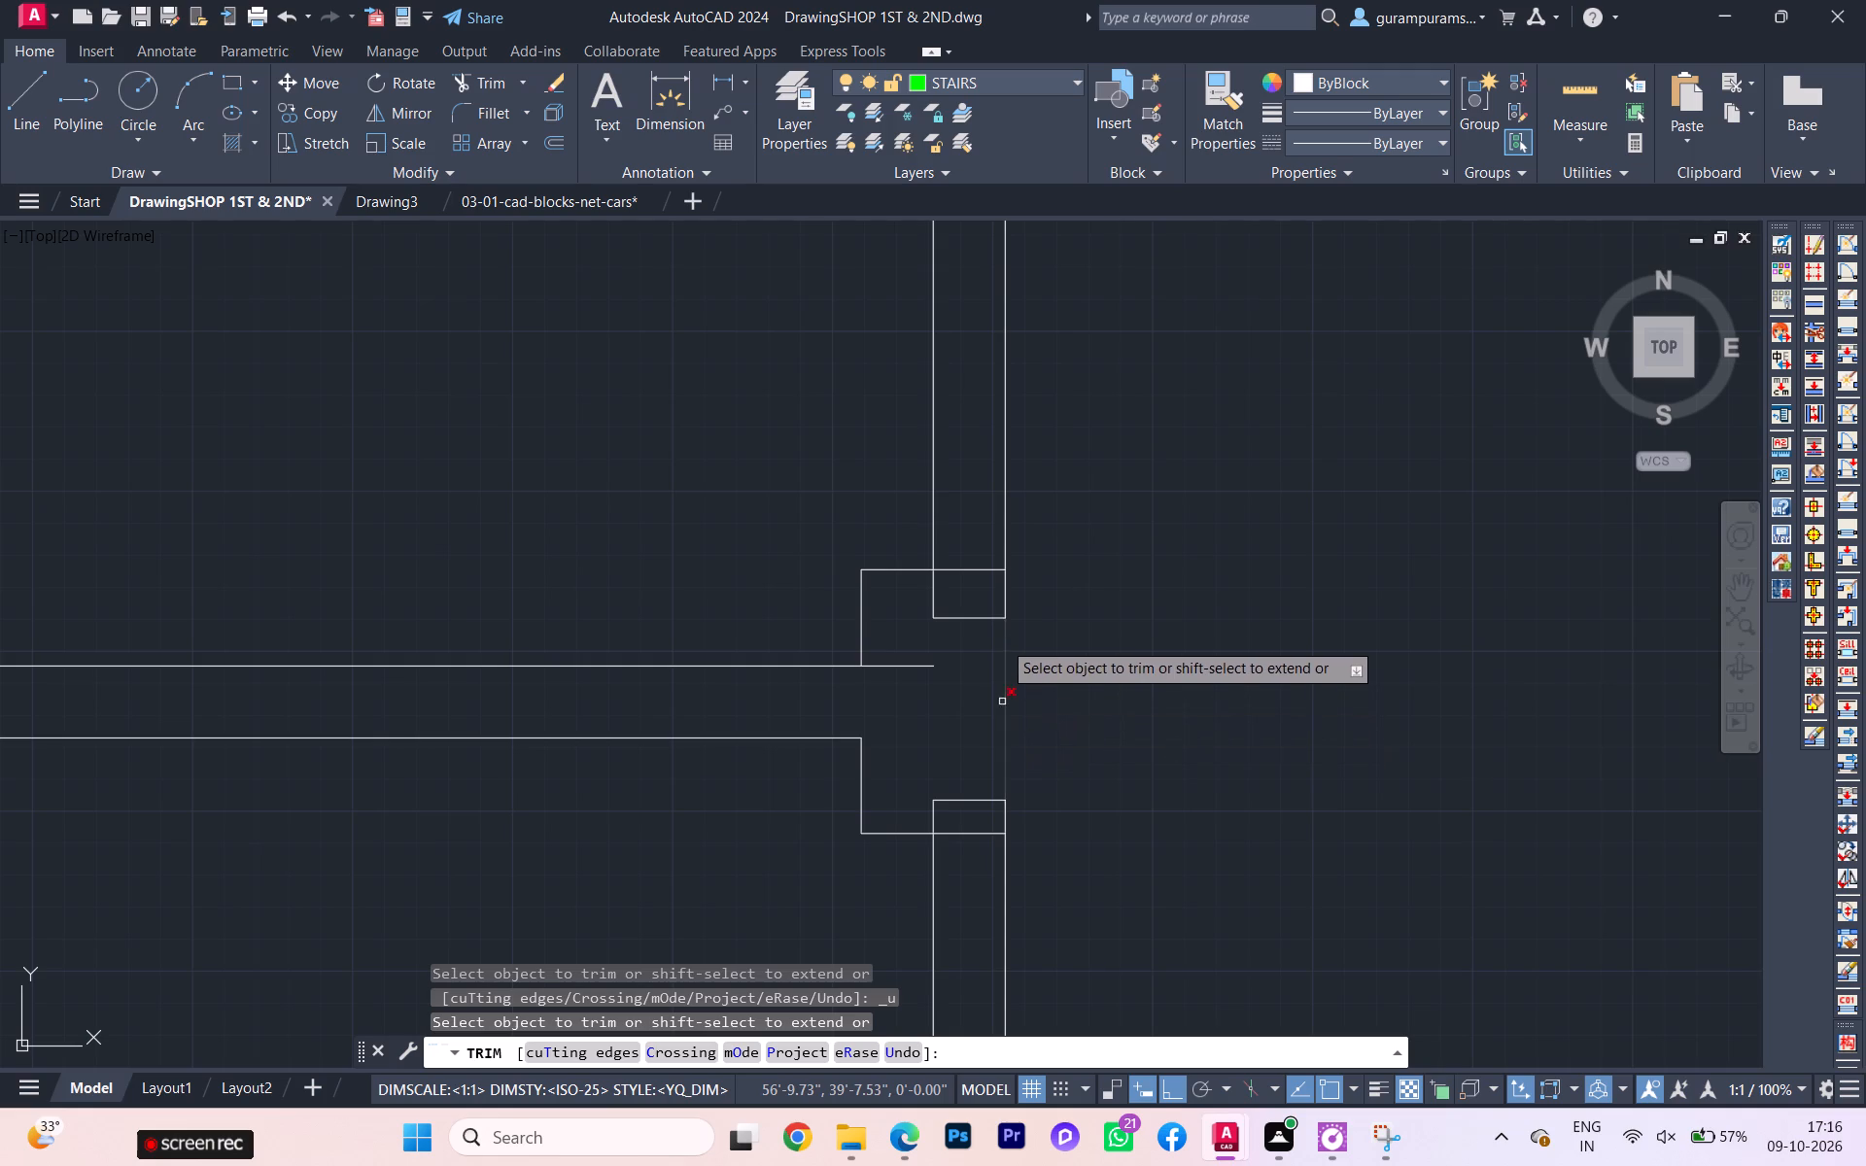
left_click(939, 594)
left_click(930, 595)
left_click(949, 611)
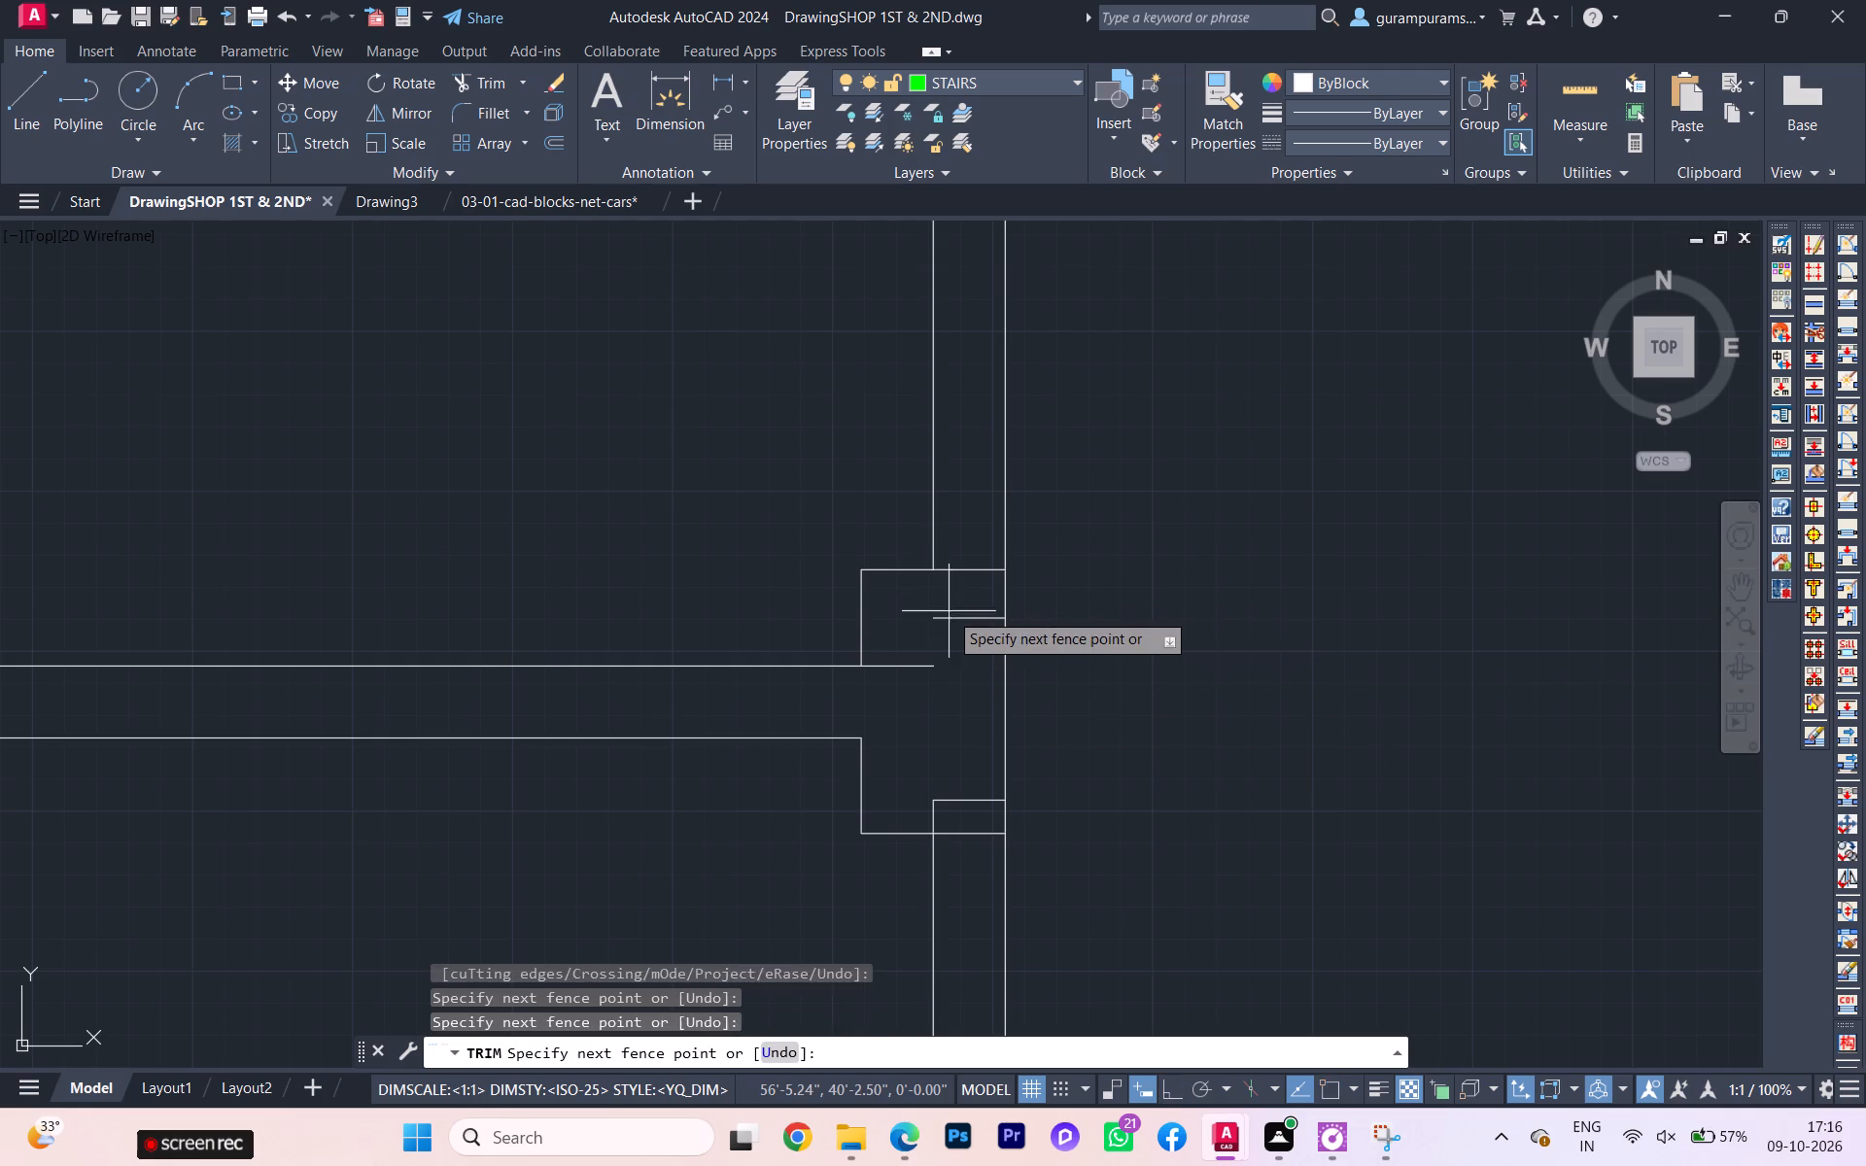
left_click(953, 627)
left_click(916, 822)
double_click(943, 819)
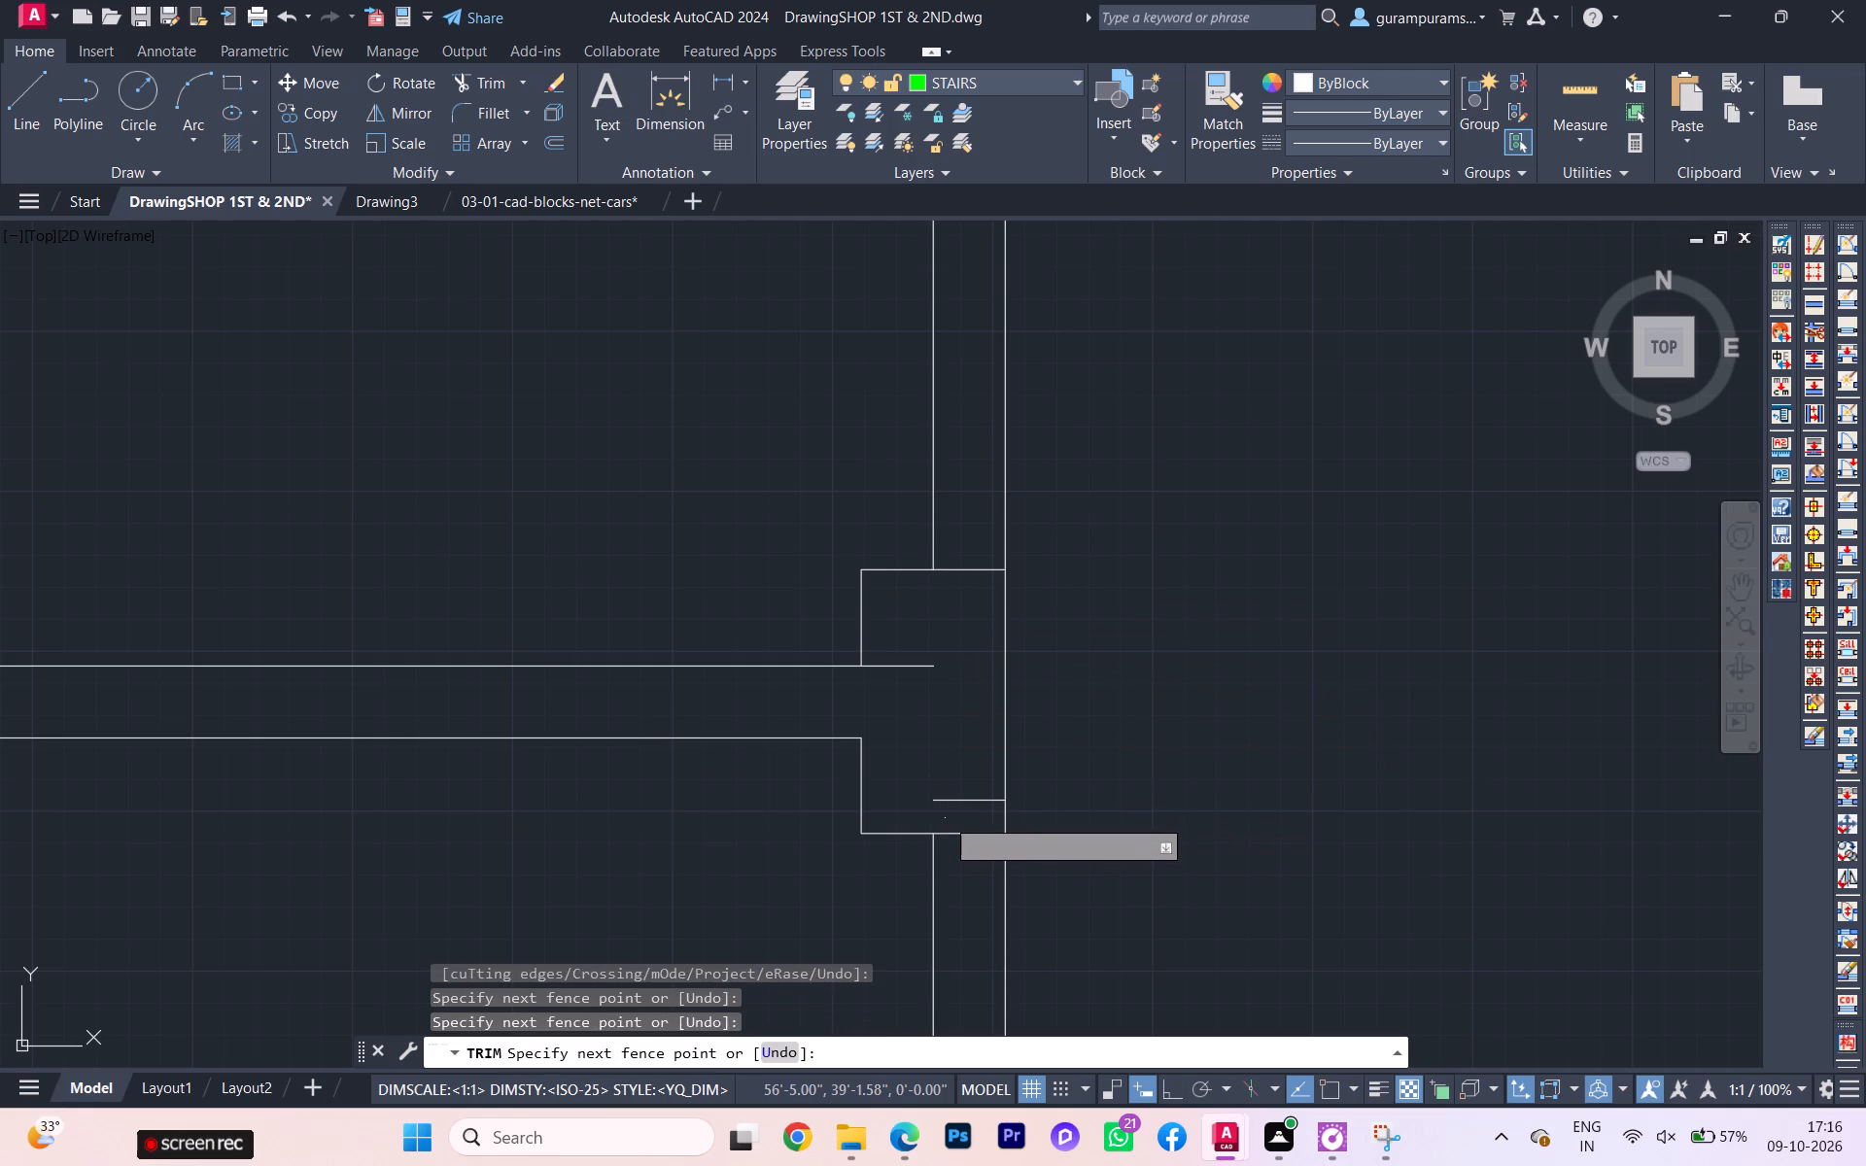
left_click(947, 793)
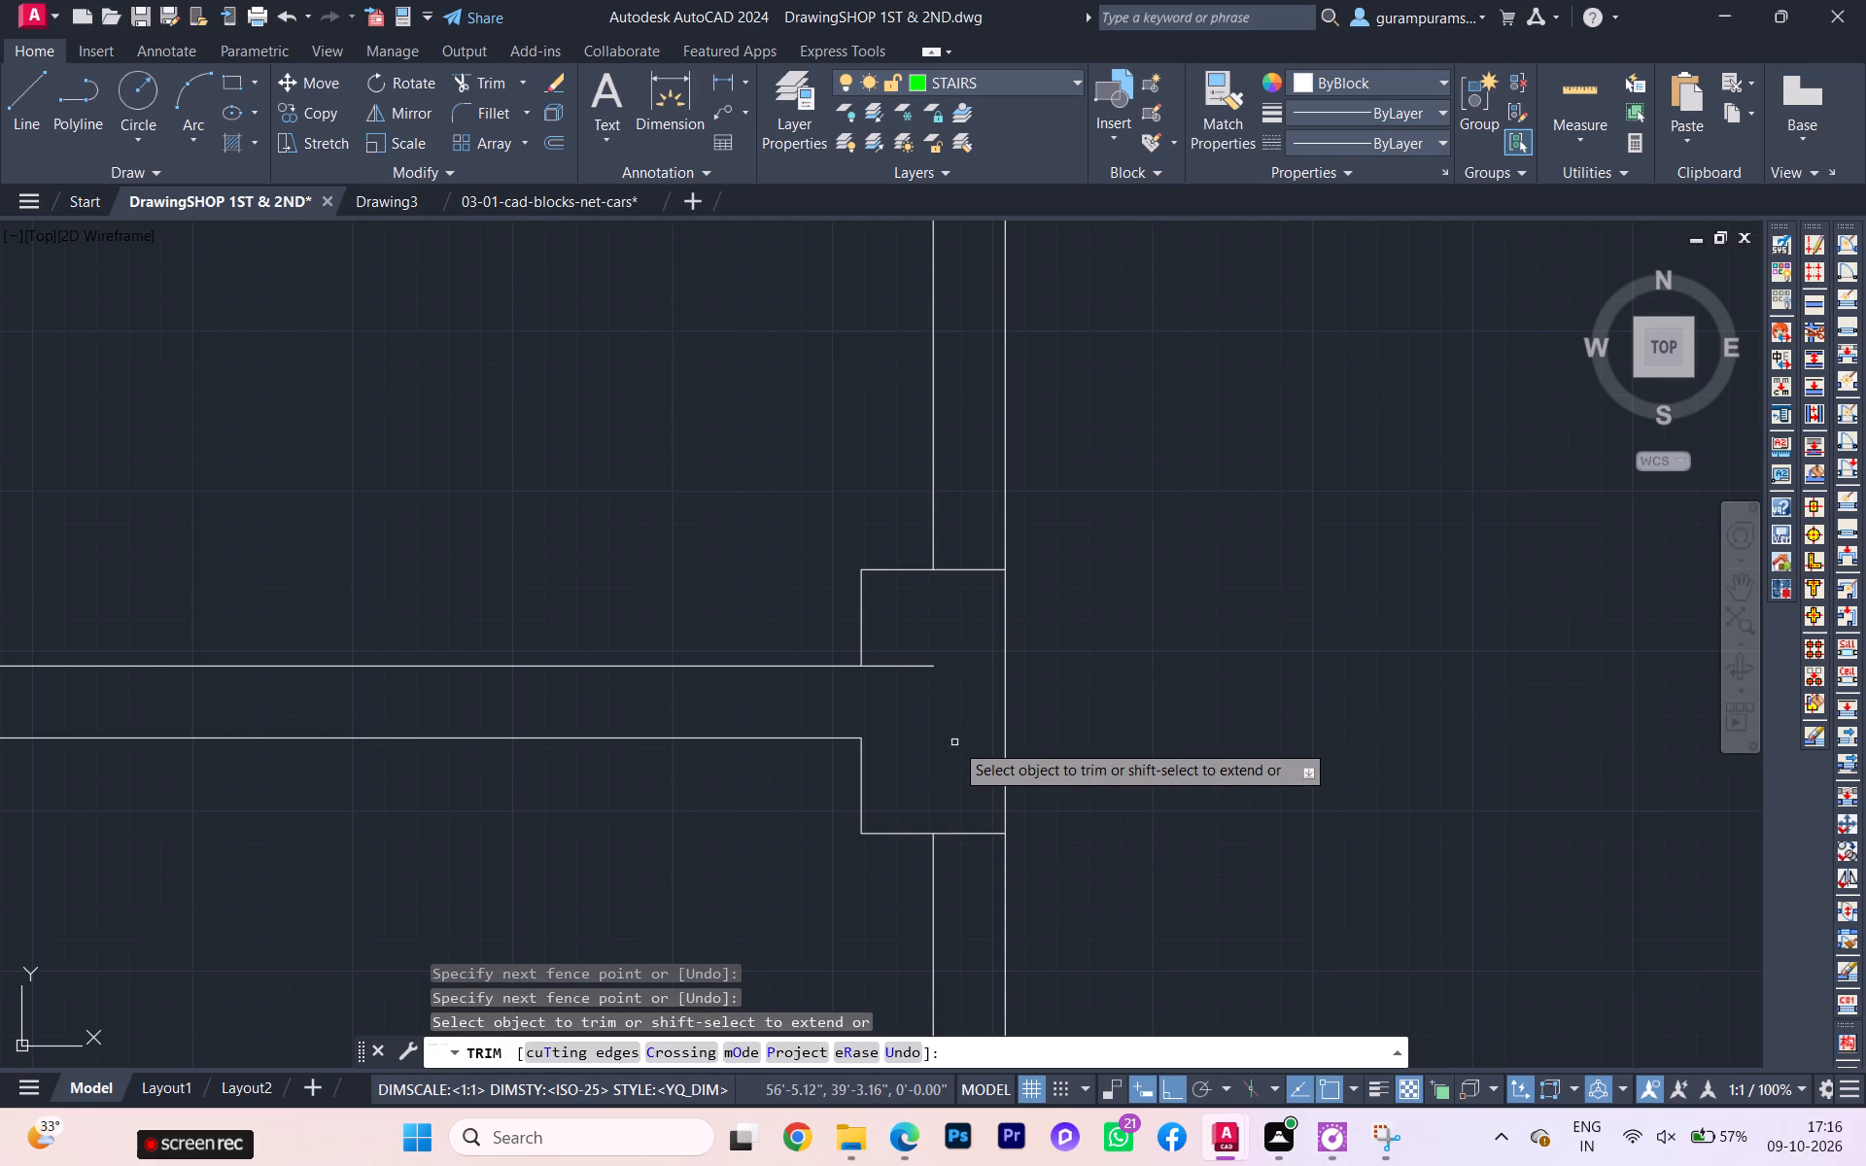
key("Escape")
Extend the upper part of the lowest pier's shop-side edge down to the partition's upper line.
type("EX")
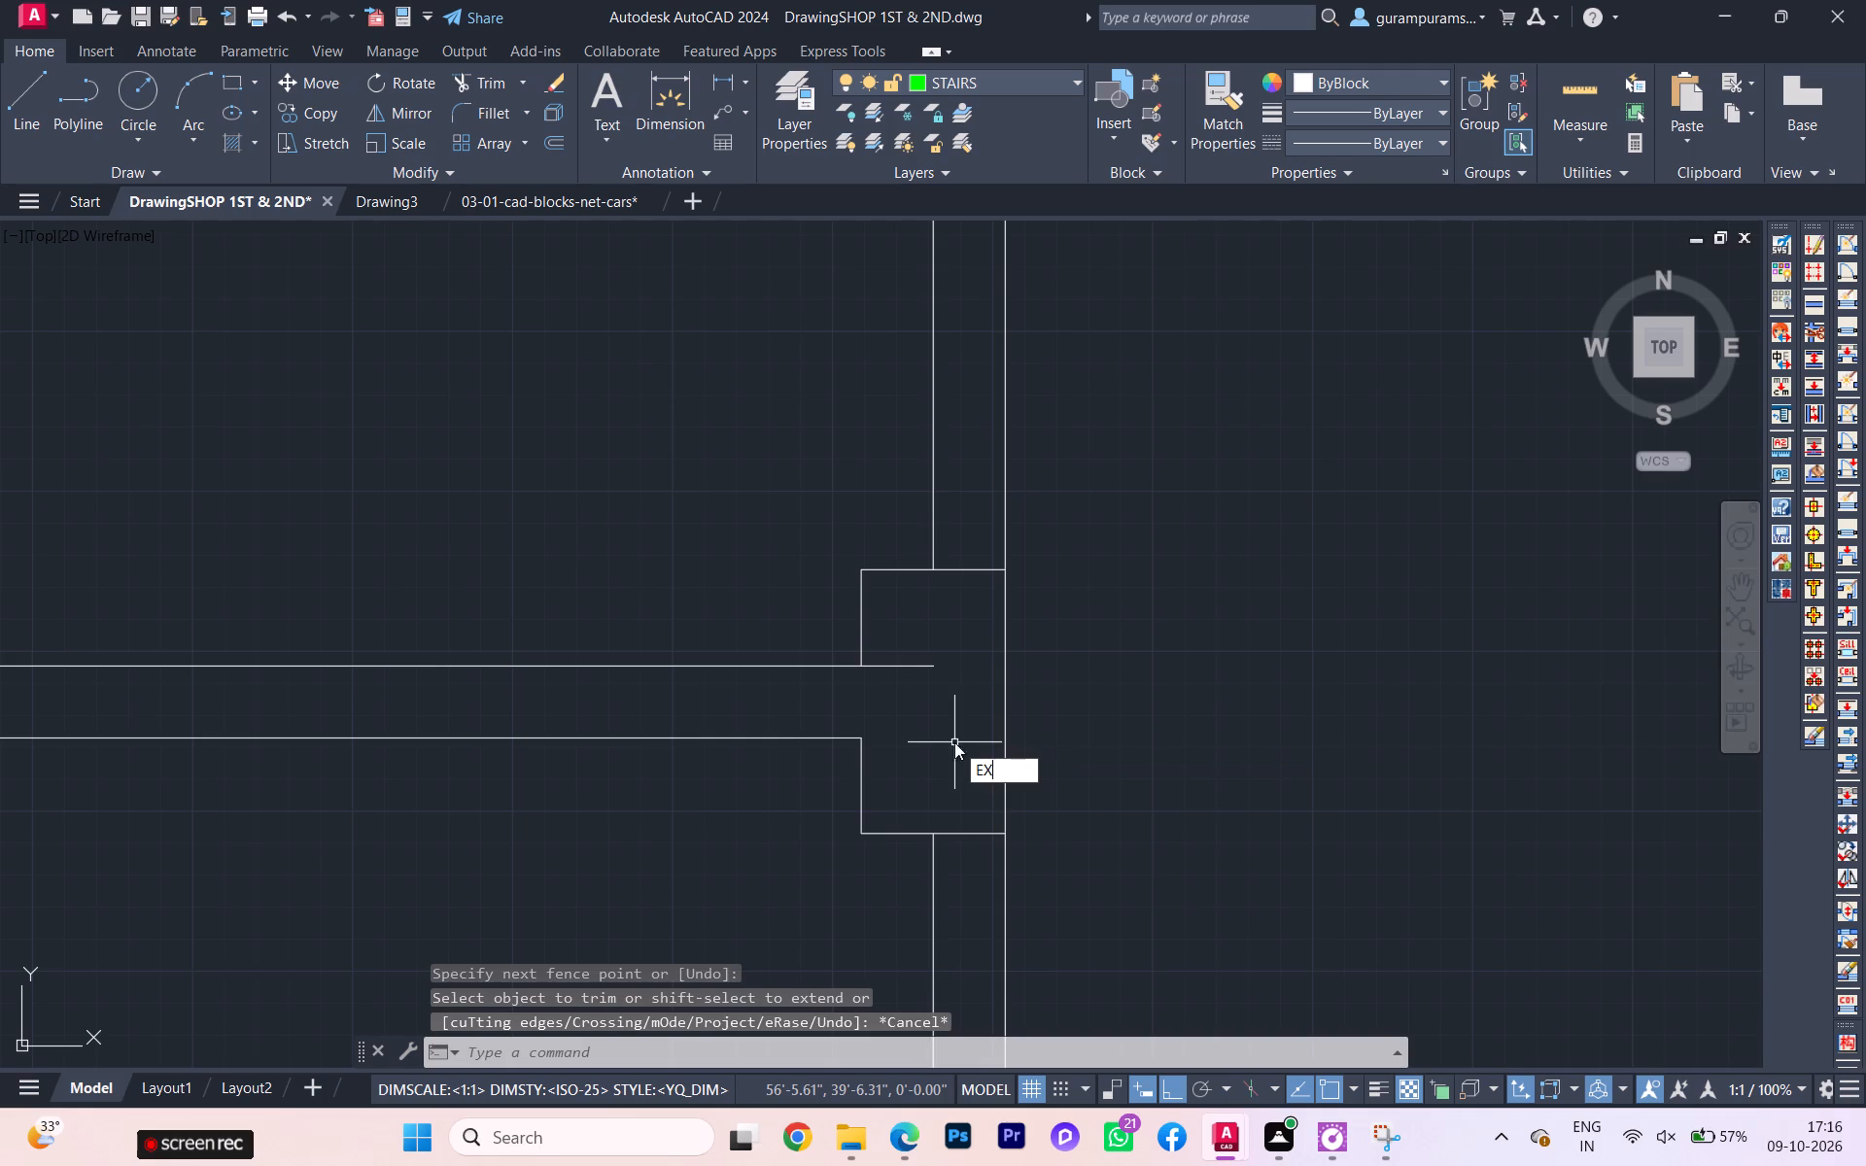
key("Return")
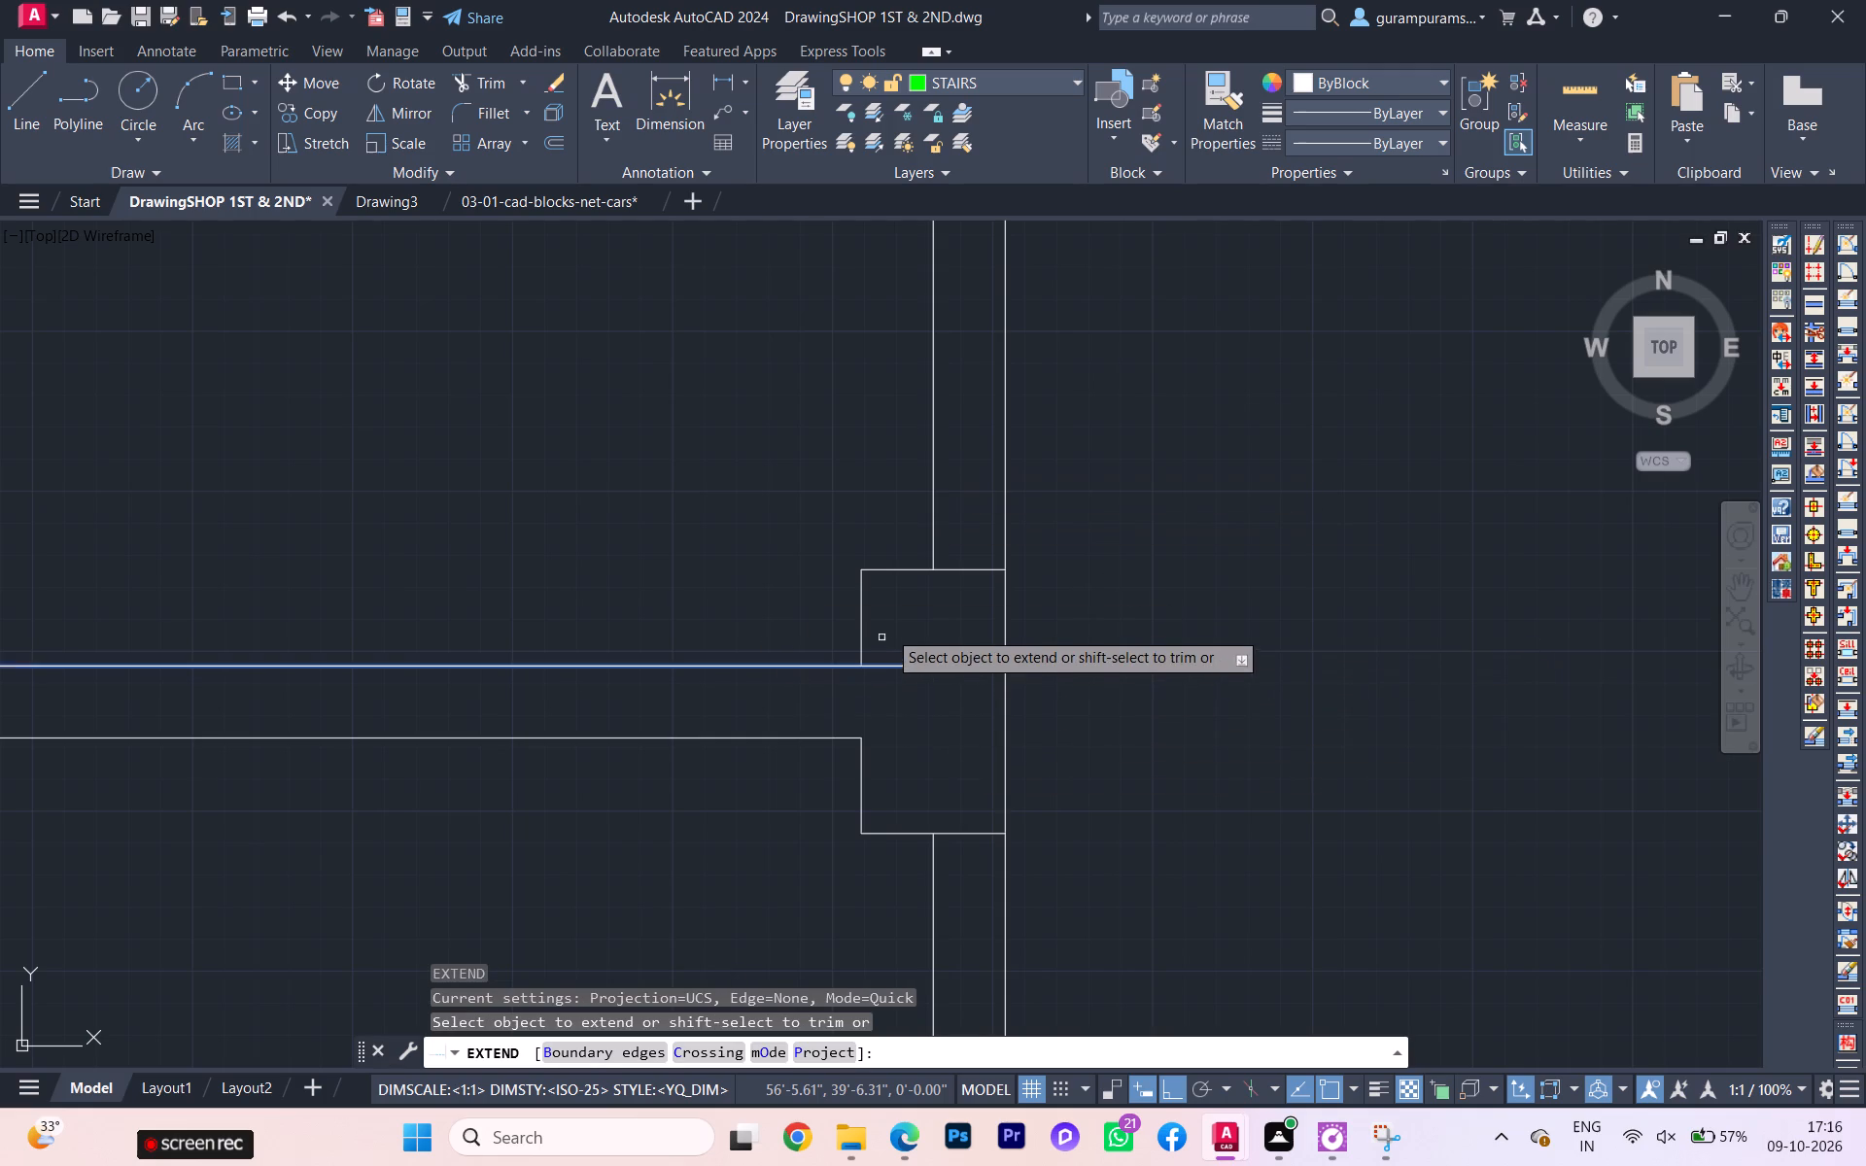
left_click(859, 648)
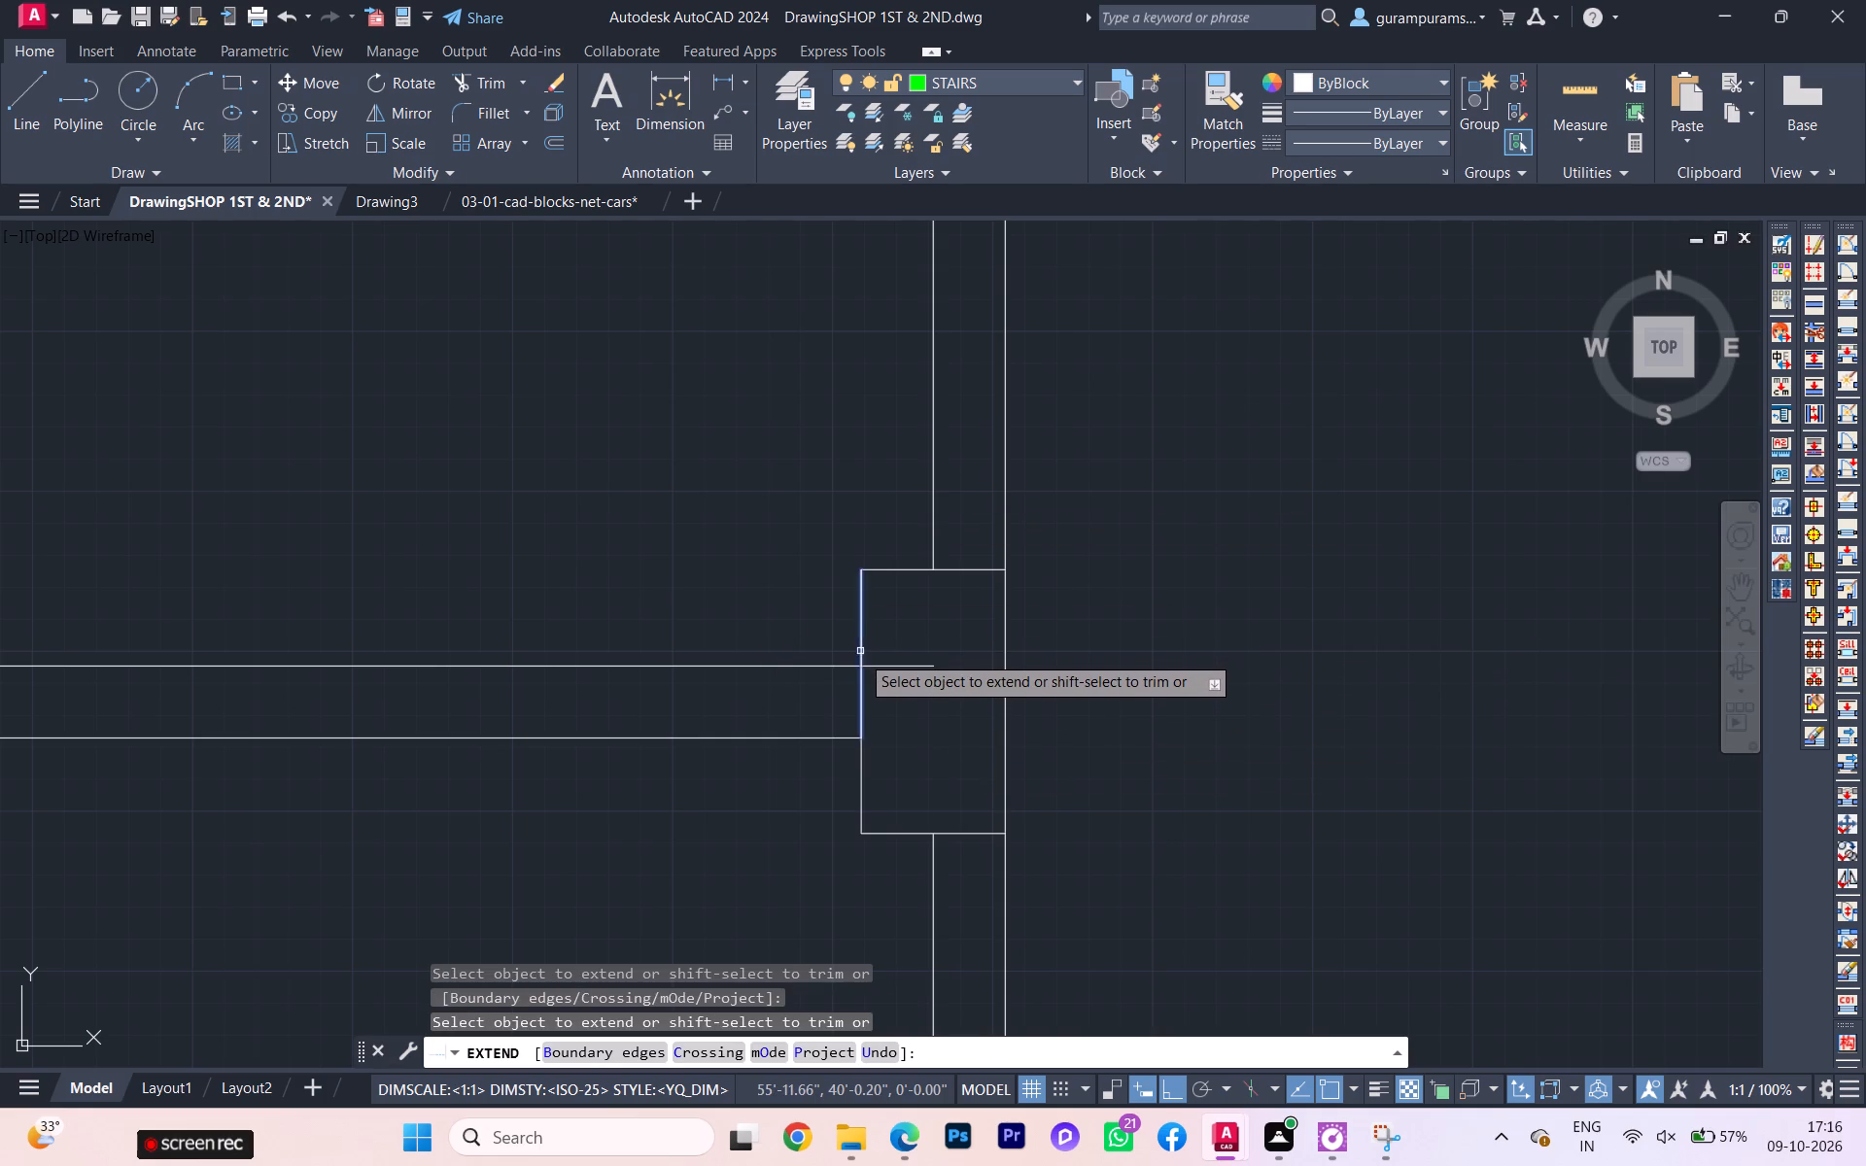
scroll(860, 656, "up", 4)
scroll(889, 649, "down", 3)
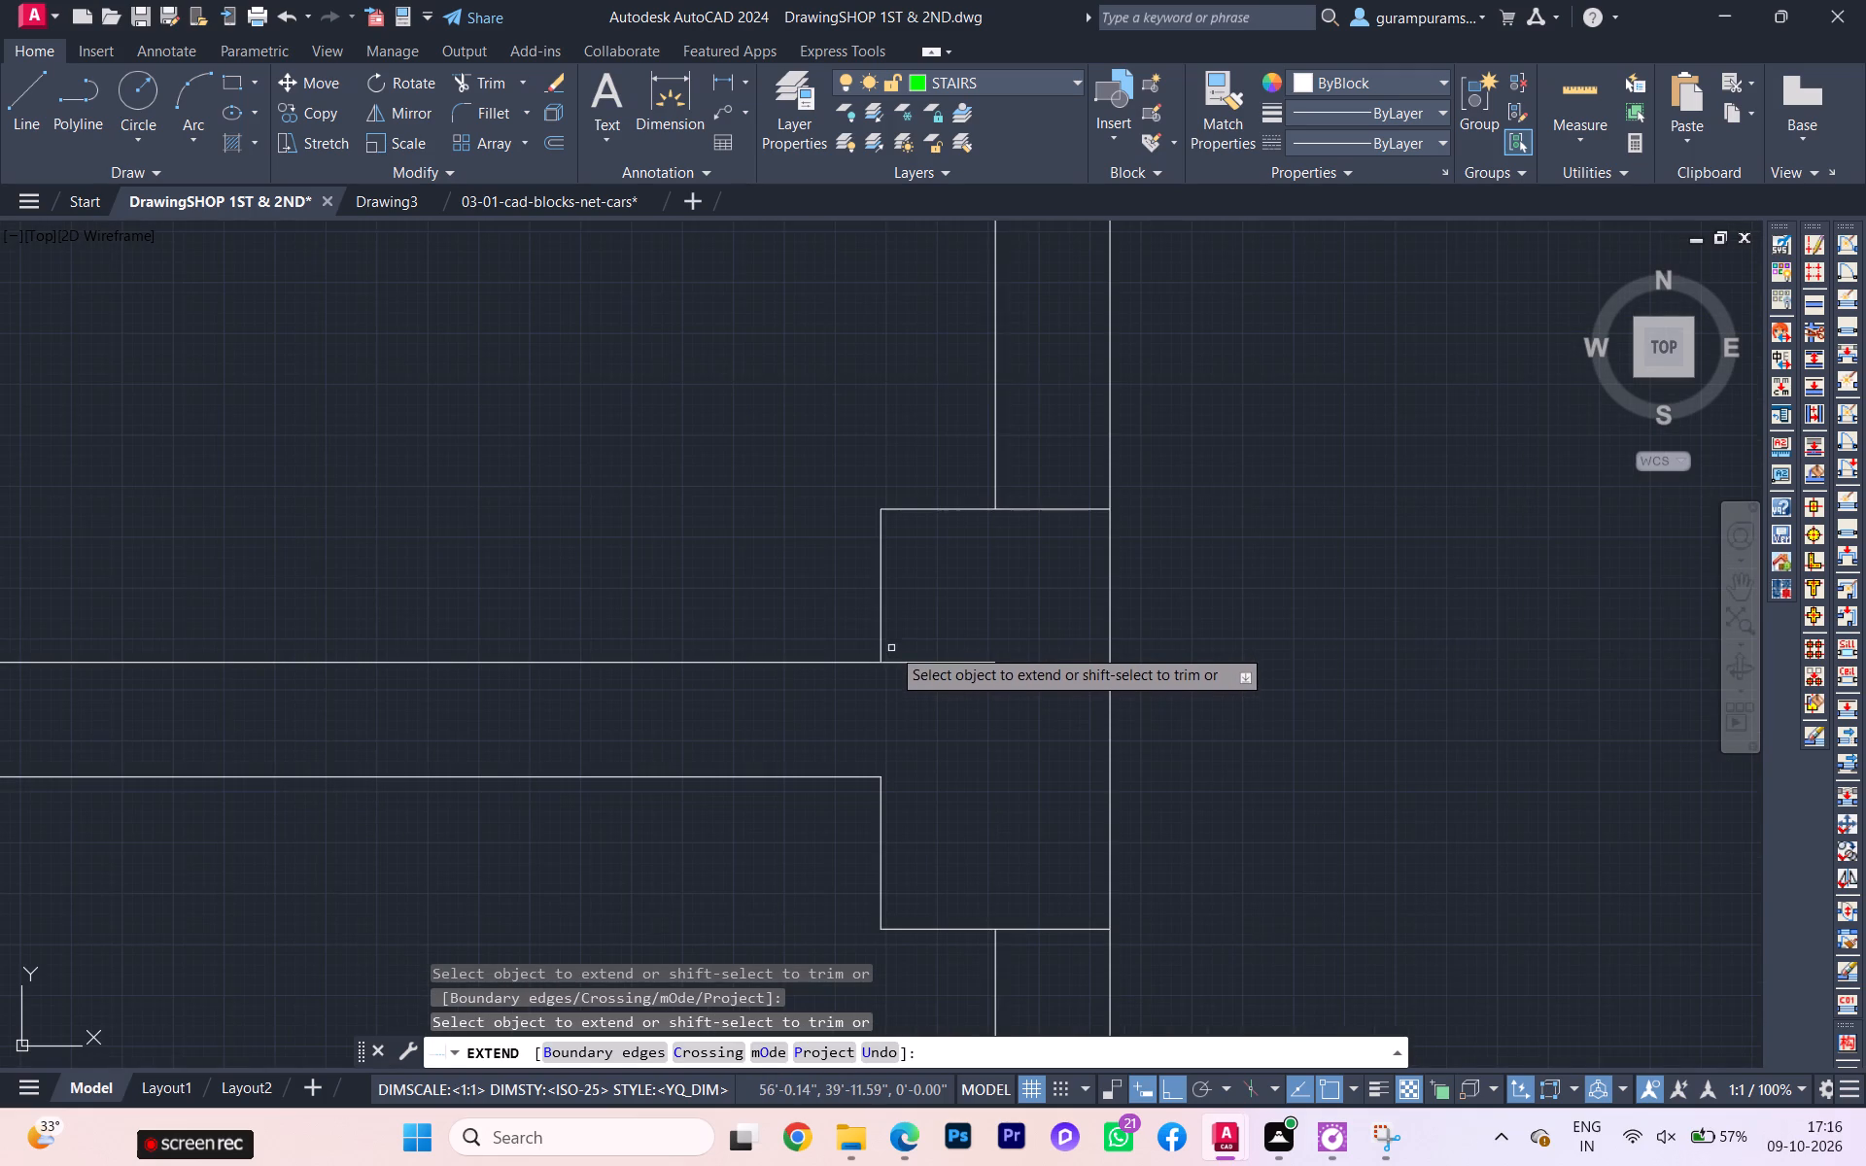
key("Escape")
Trim the partition's upper line where it projects into the lowest pier.
key("t")
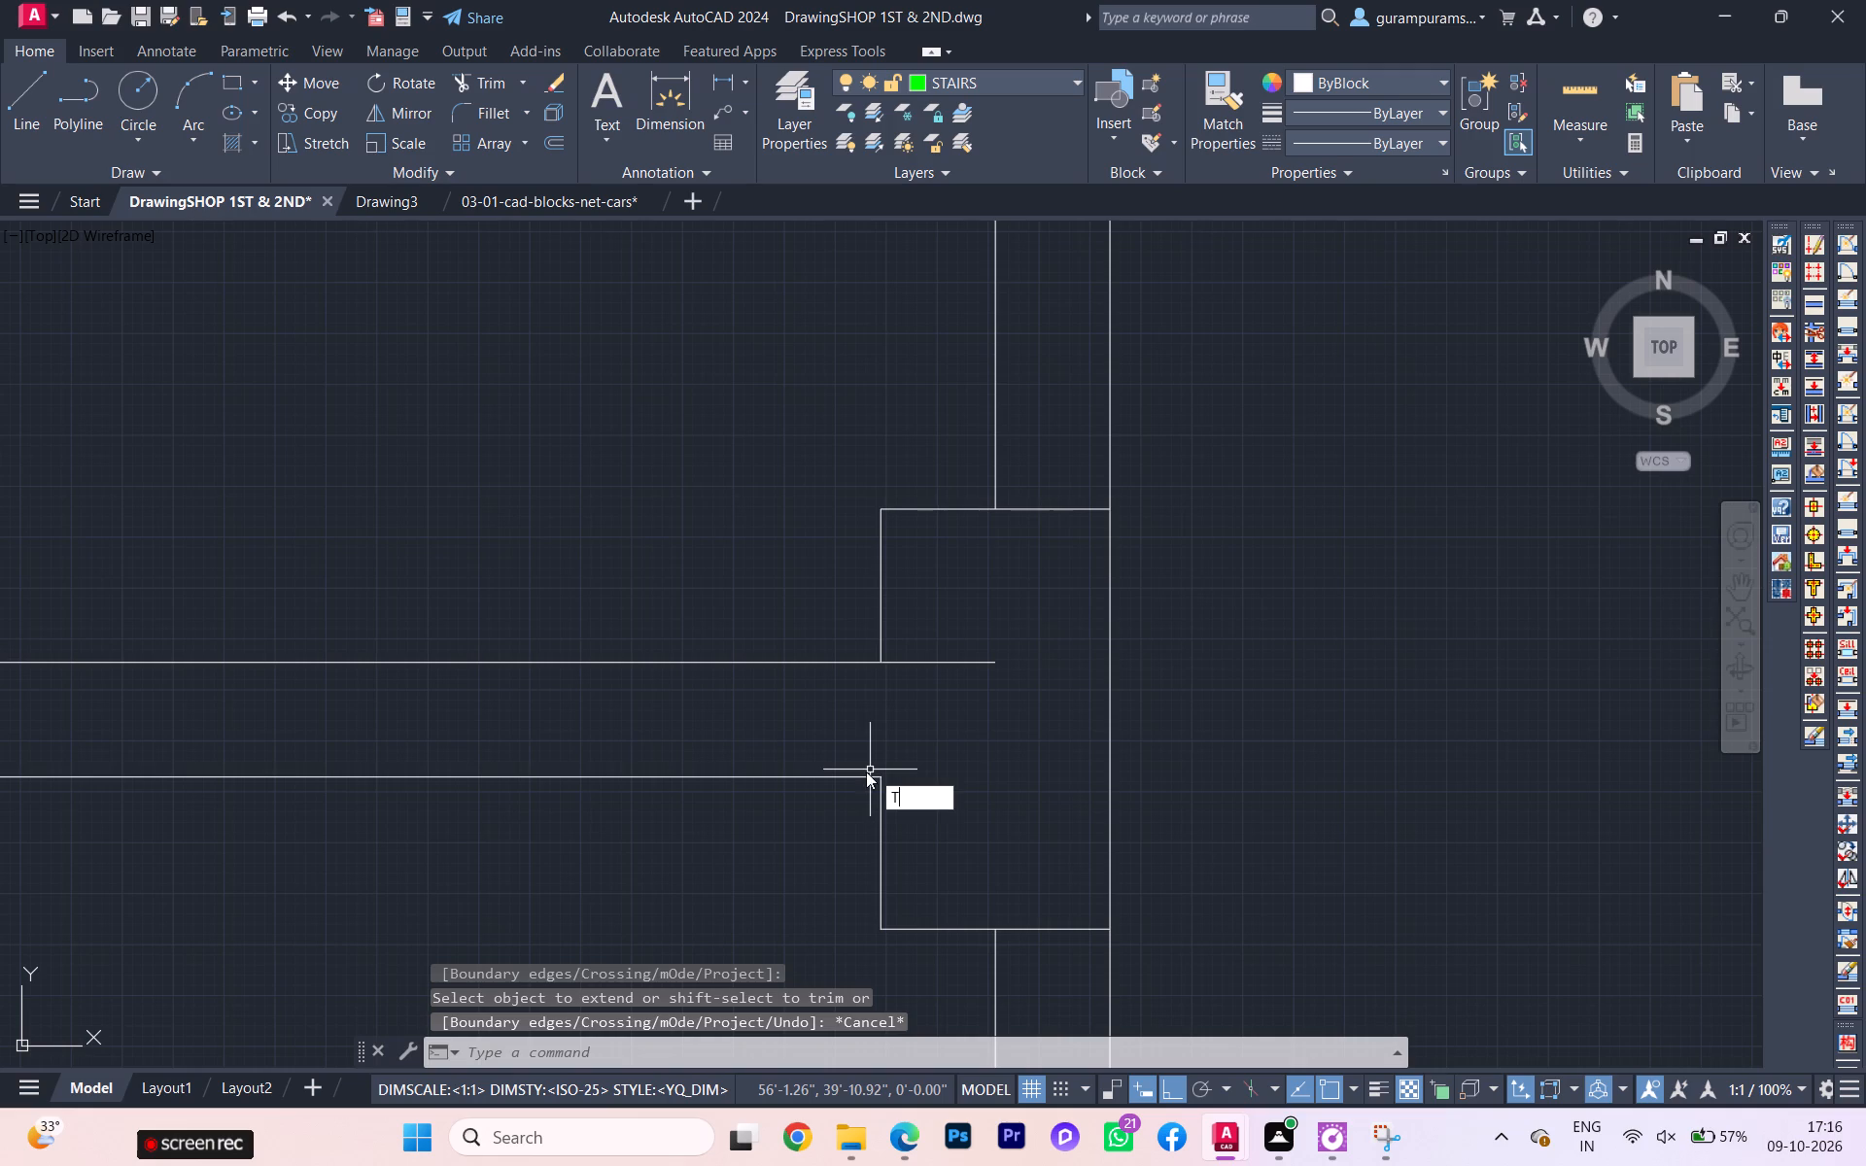
key("r")
left_click(966, 823)
left_click(975, 737)
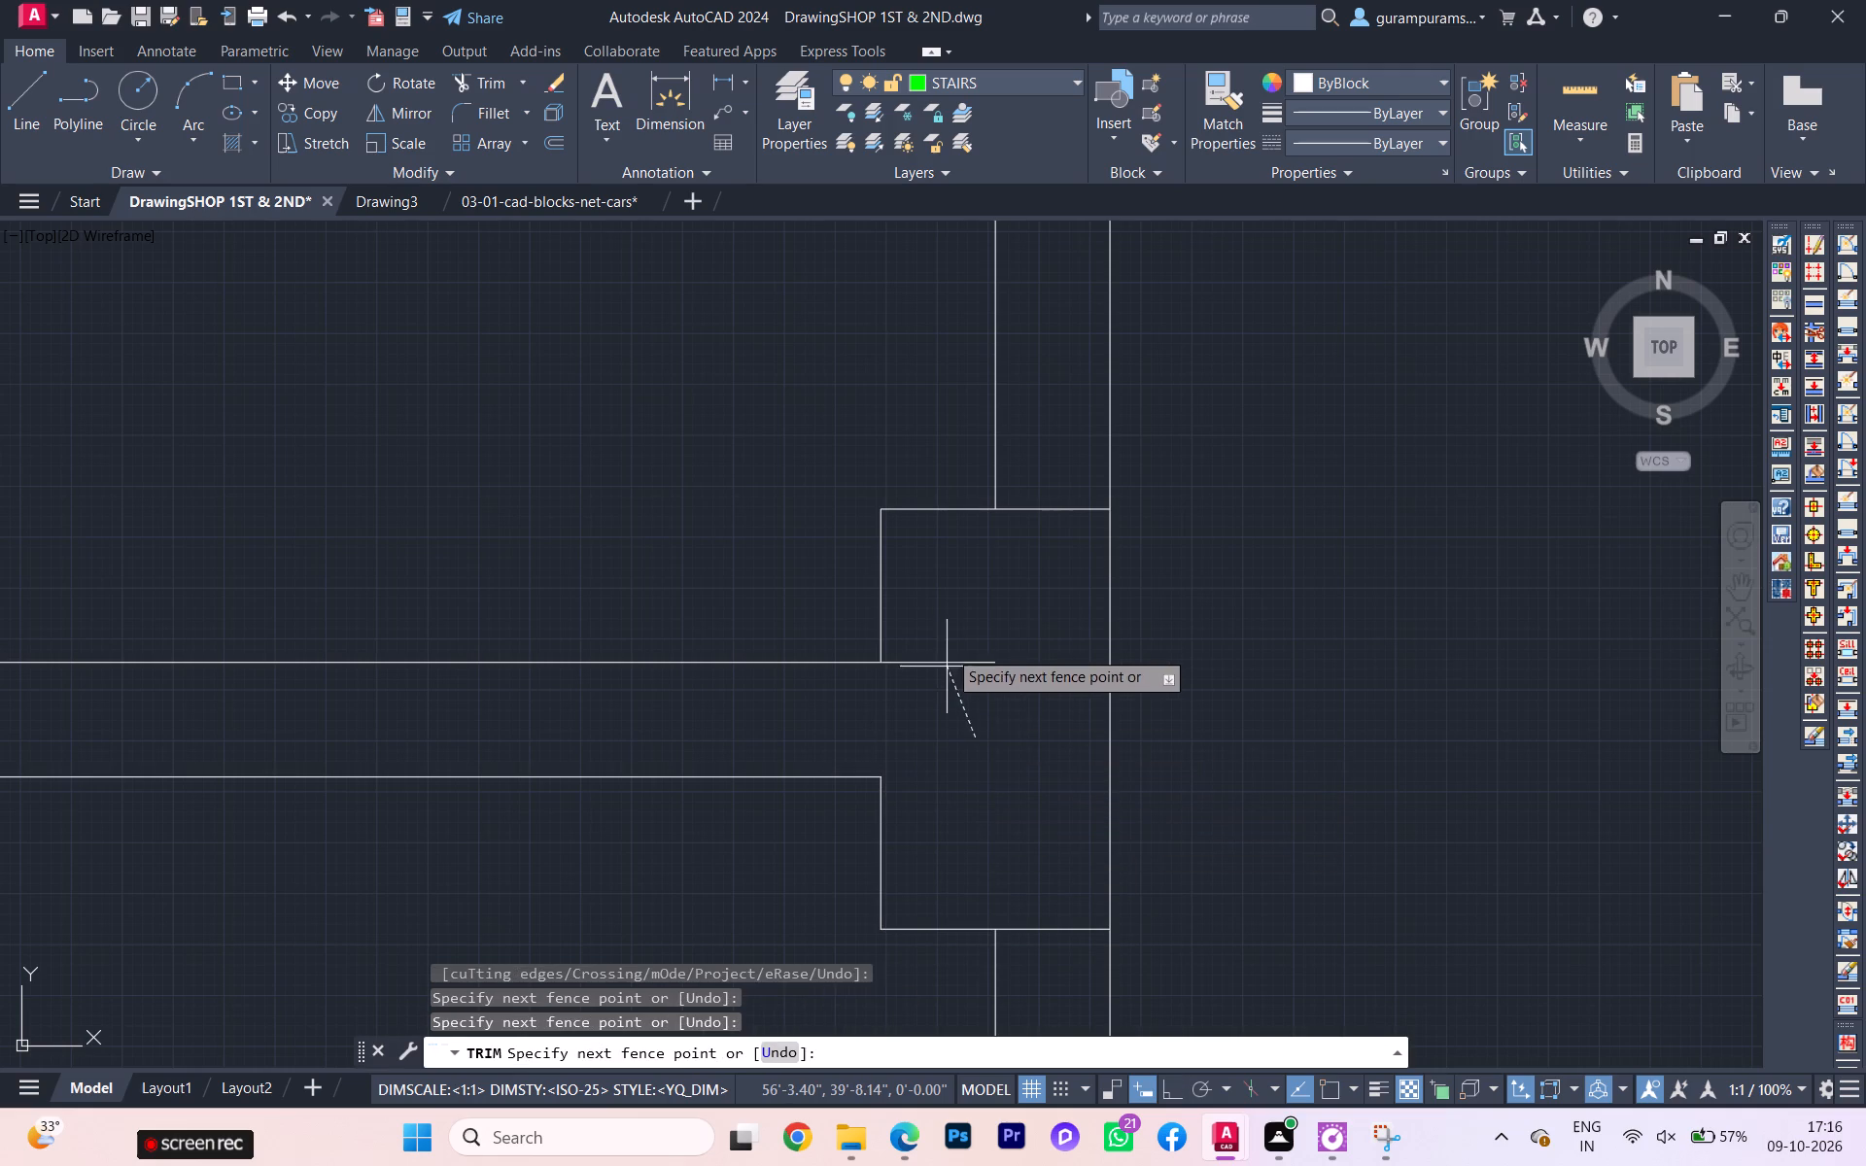
left_click(947, 640)
Review the pier junctions across the whole plan beside the reference ground floor plan.
scroll(946, 643, "down", 7)
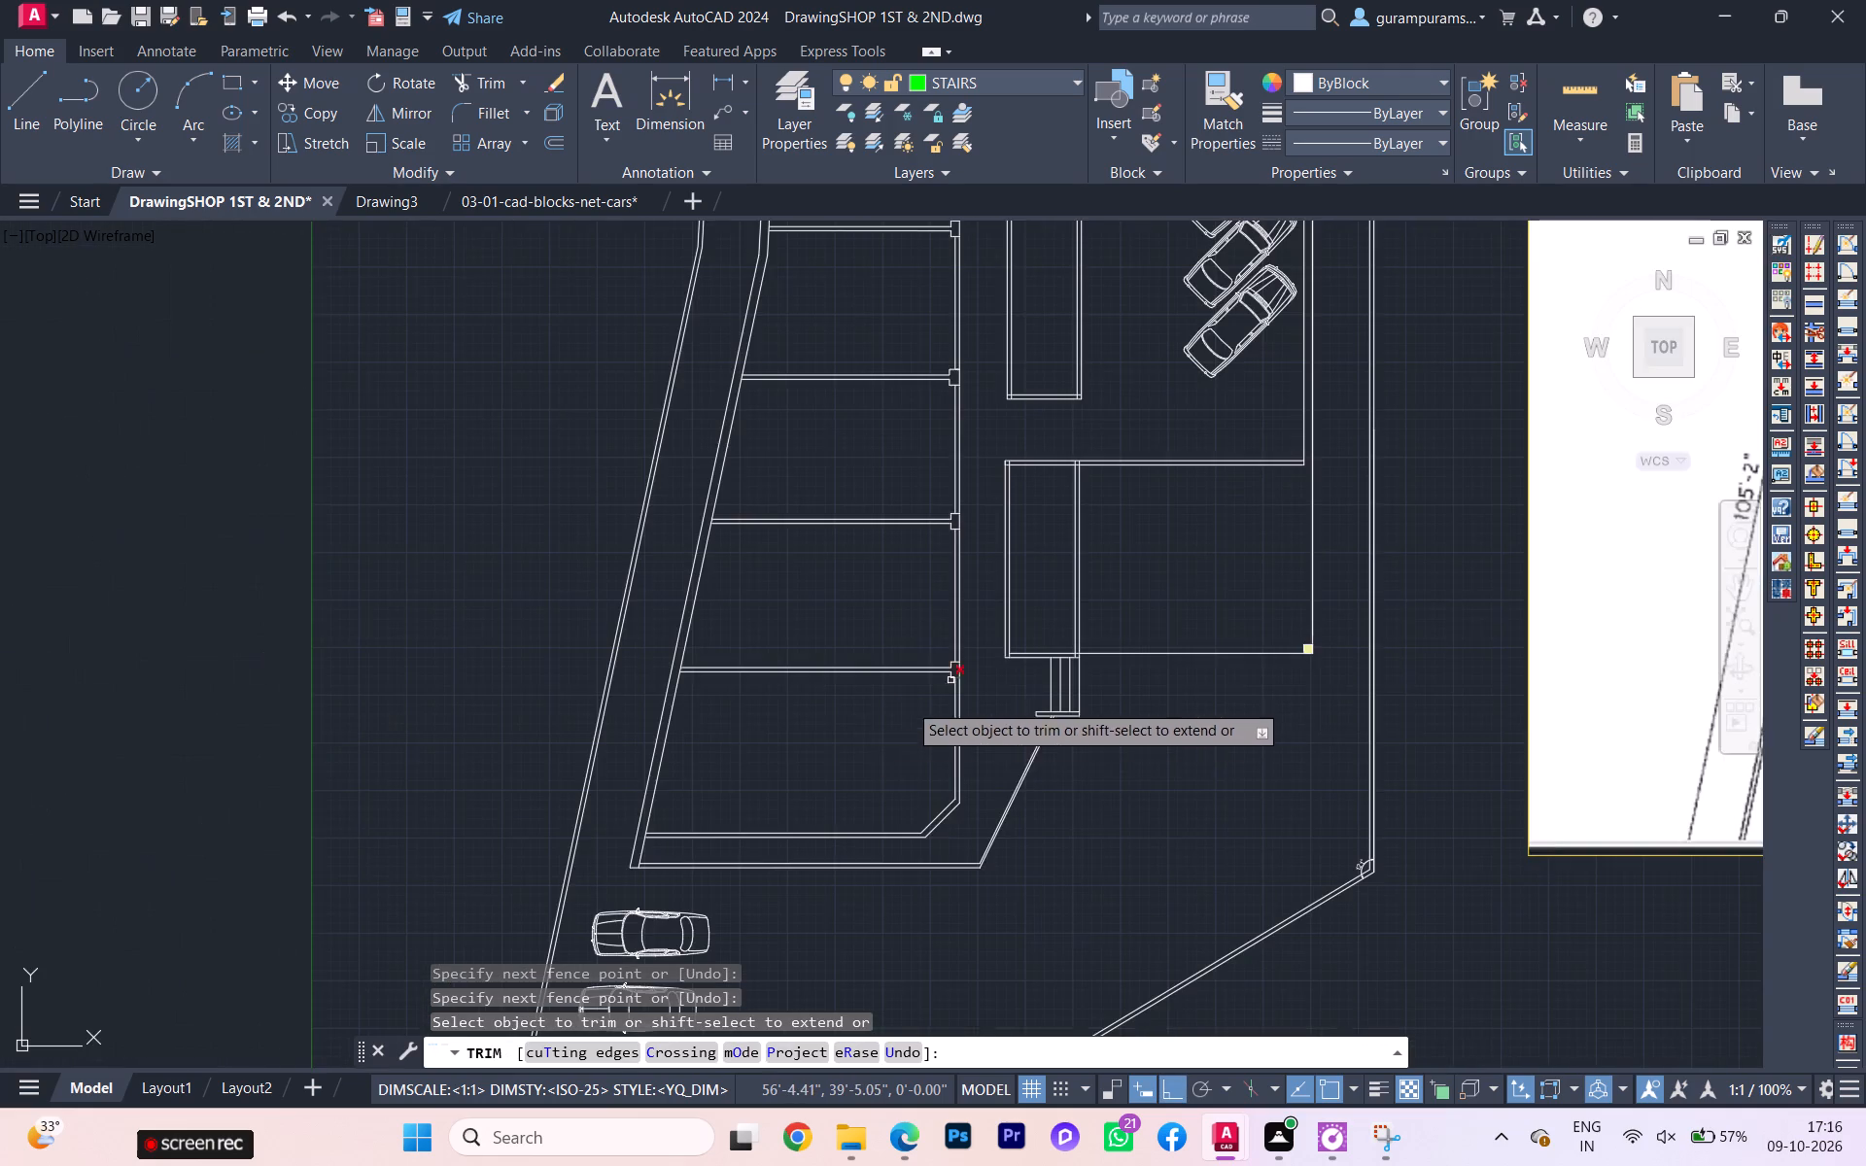
scroll(878, 749, "up", 2)
scroll(895, 765, "down", 5)
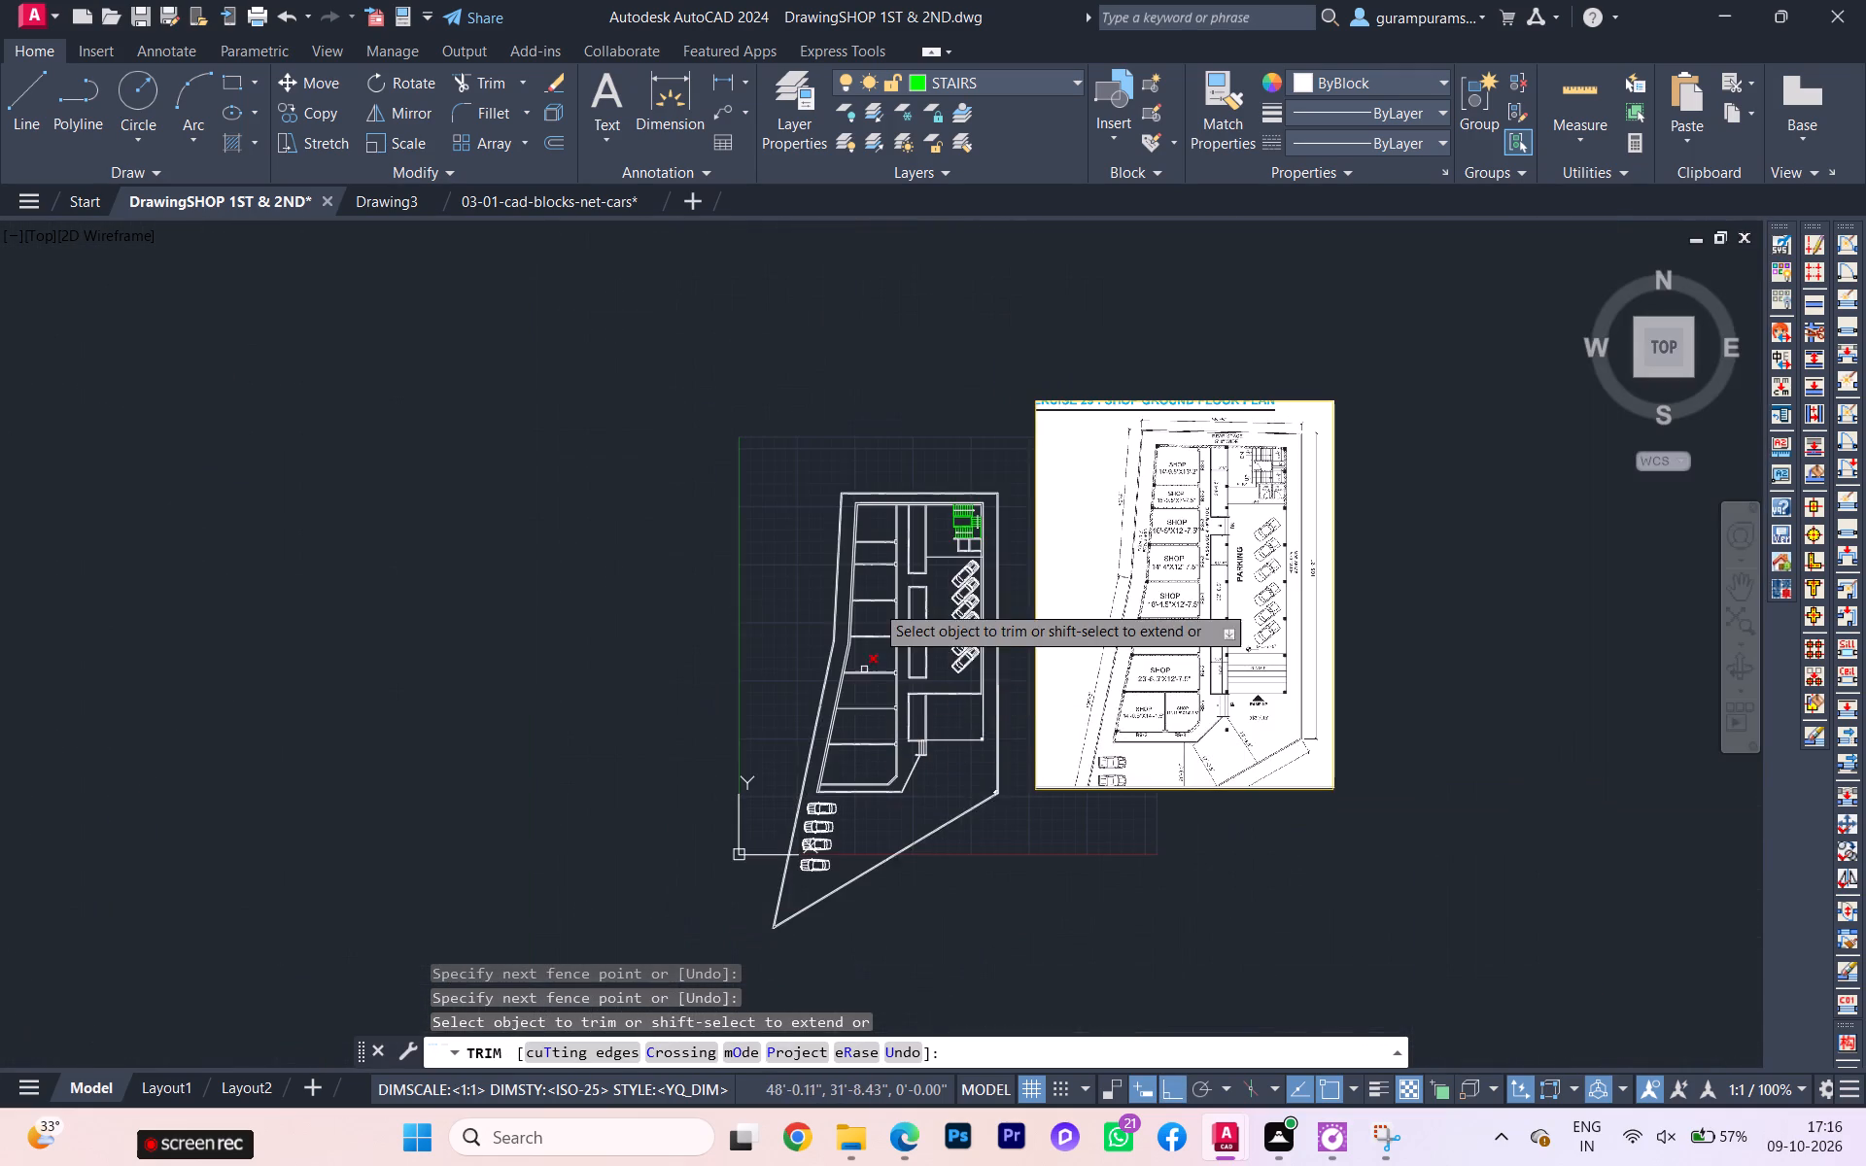
scroll(873, 573, "up", 5)
scroll(870, 579, "down", 4)
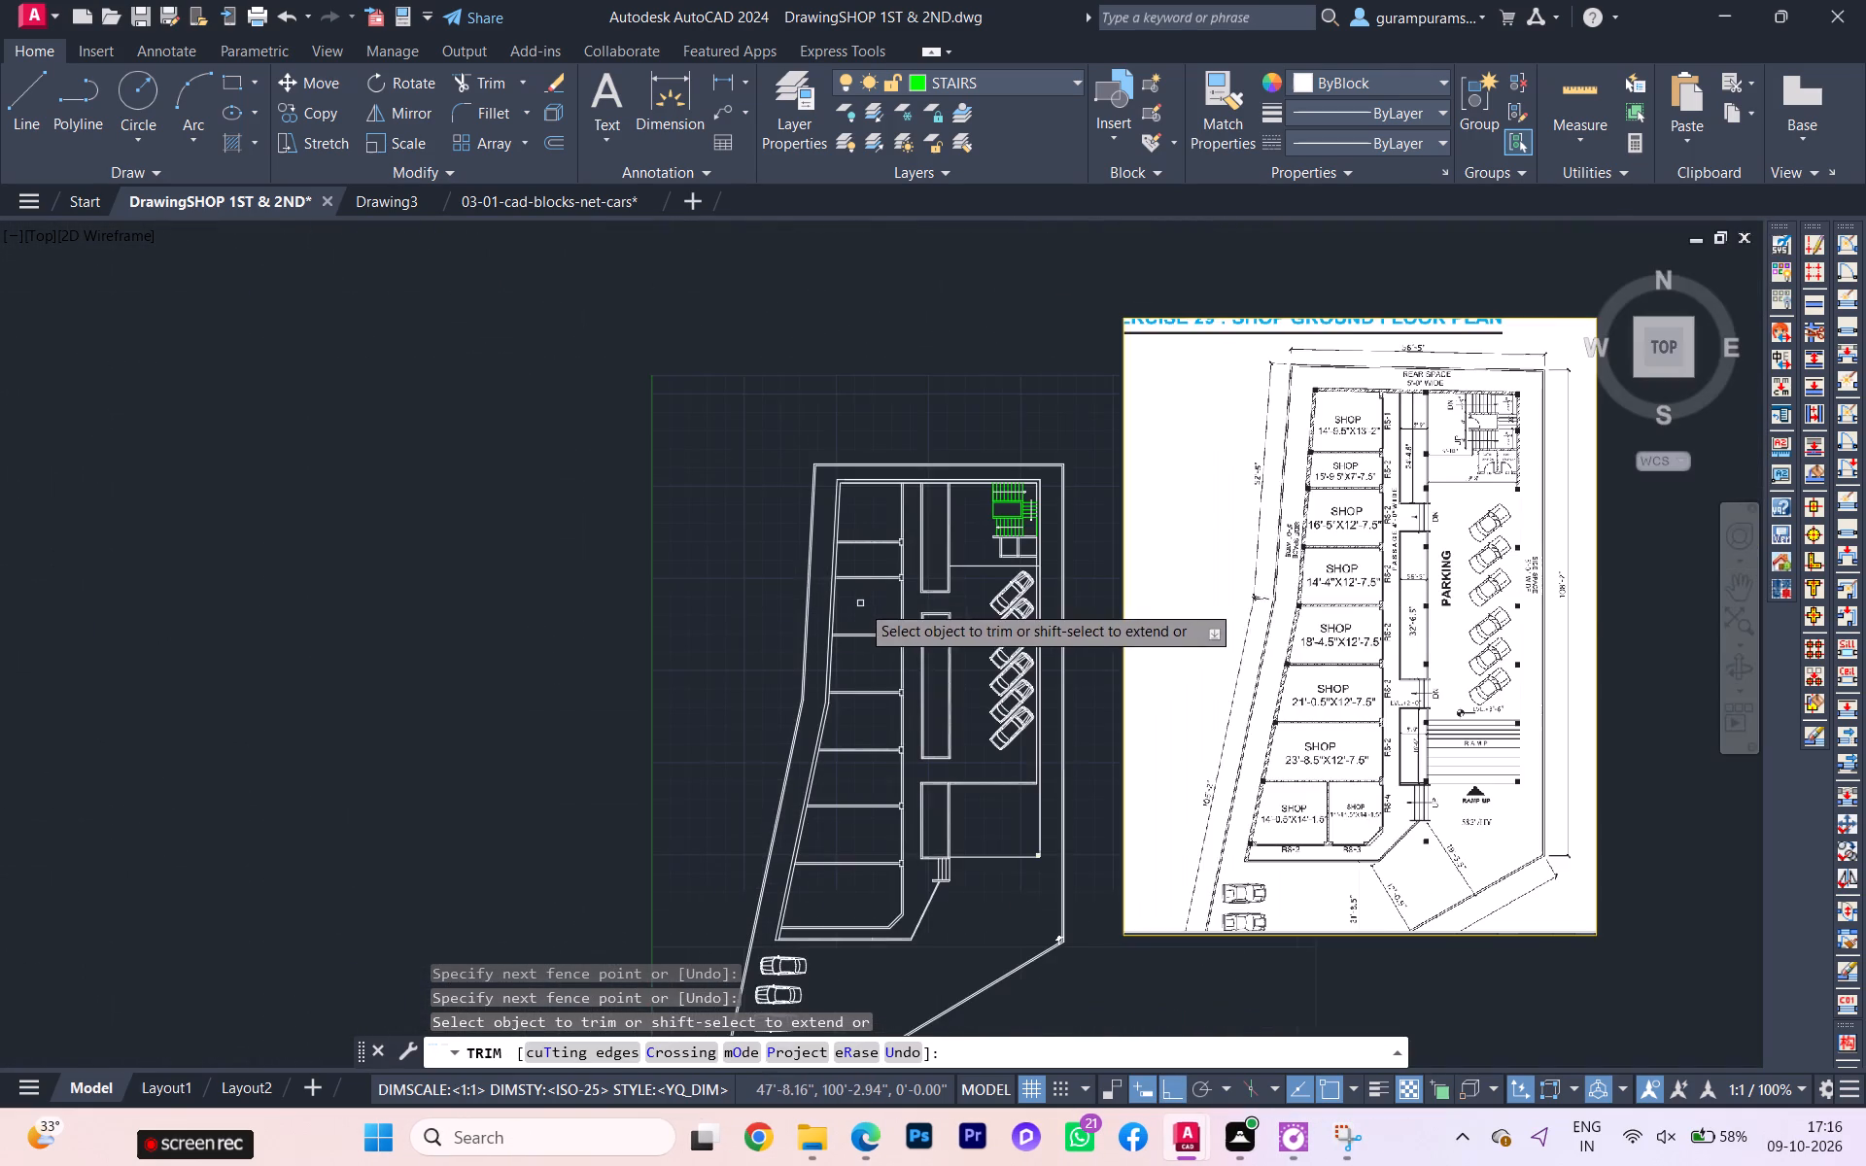
scroll(1237, 585, "up", 2)
scroll(1290, 623, "down", 1)
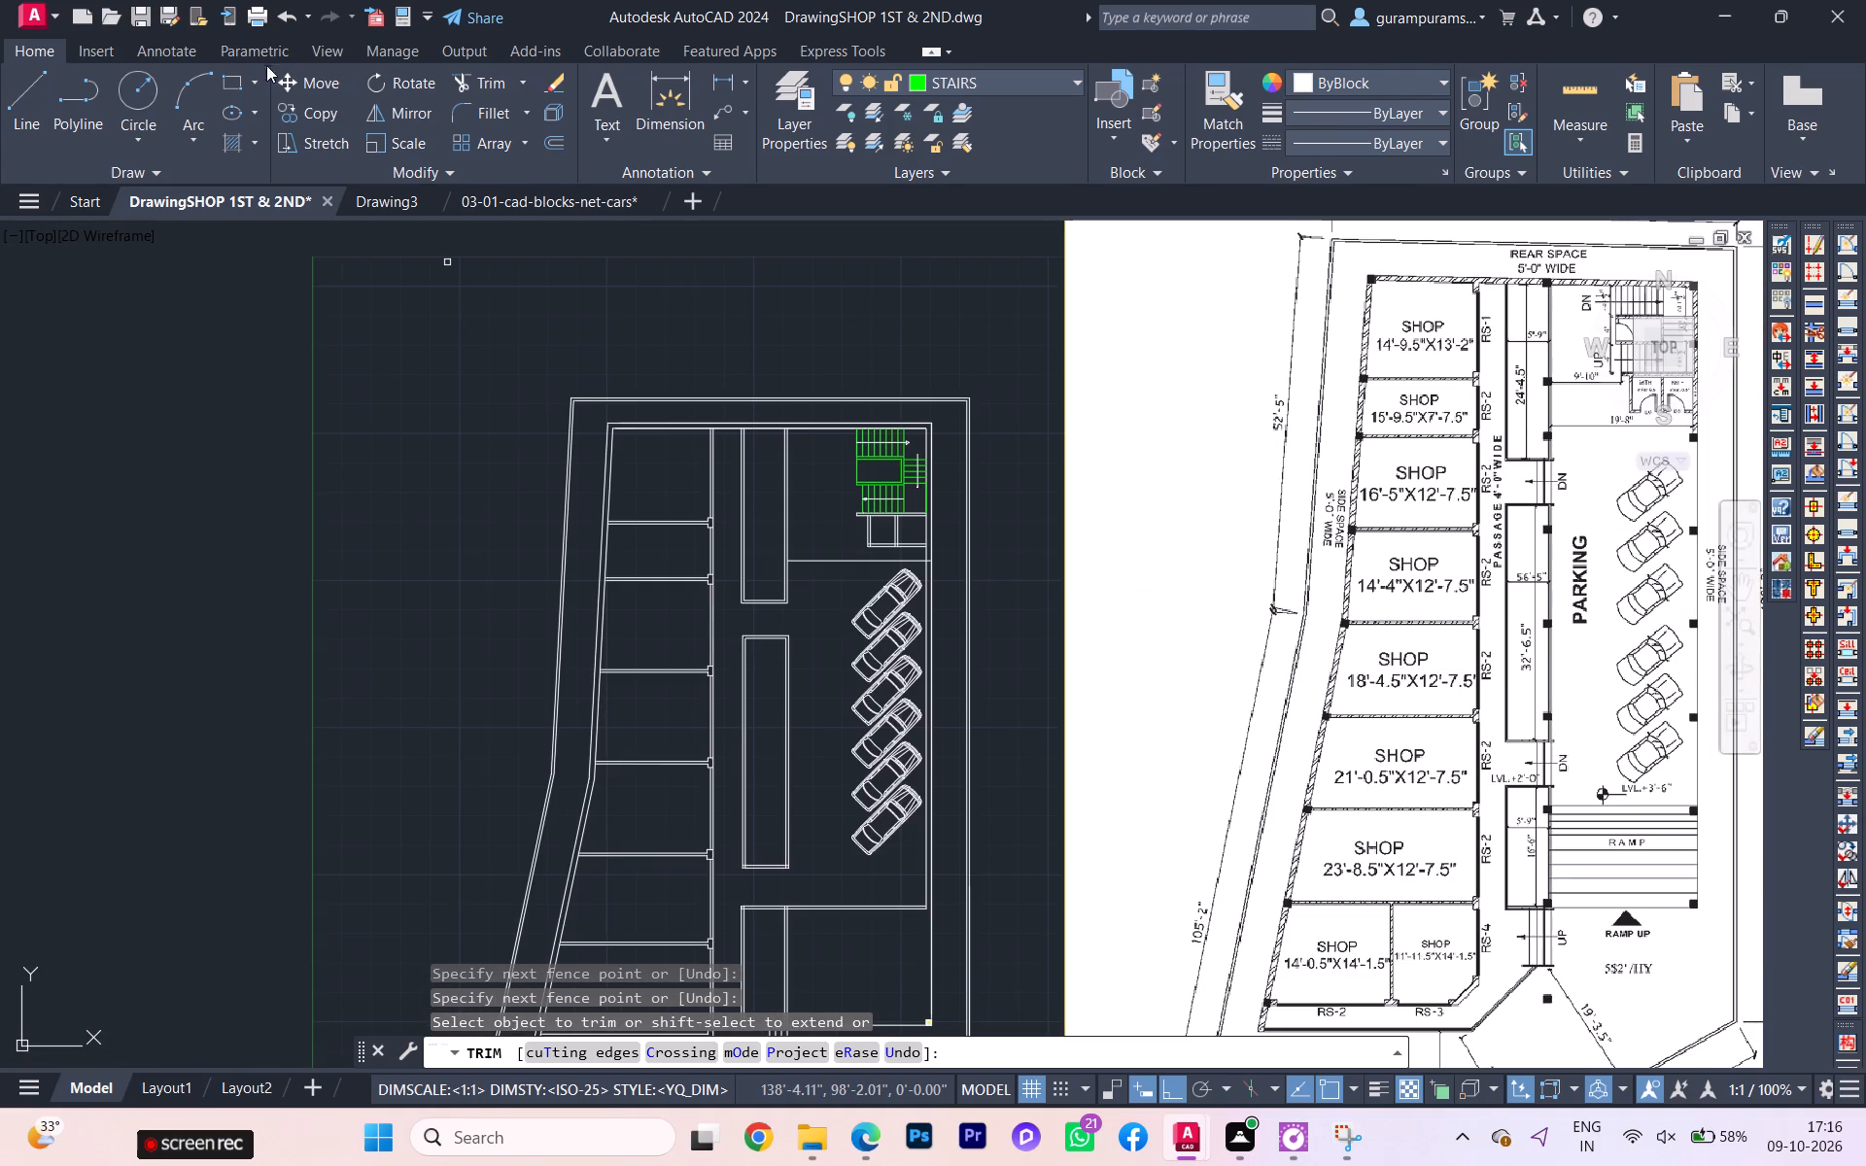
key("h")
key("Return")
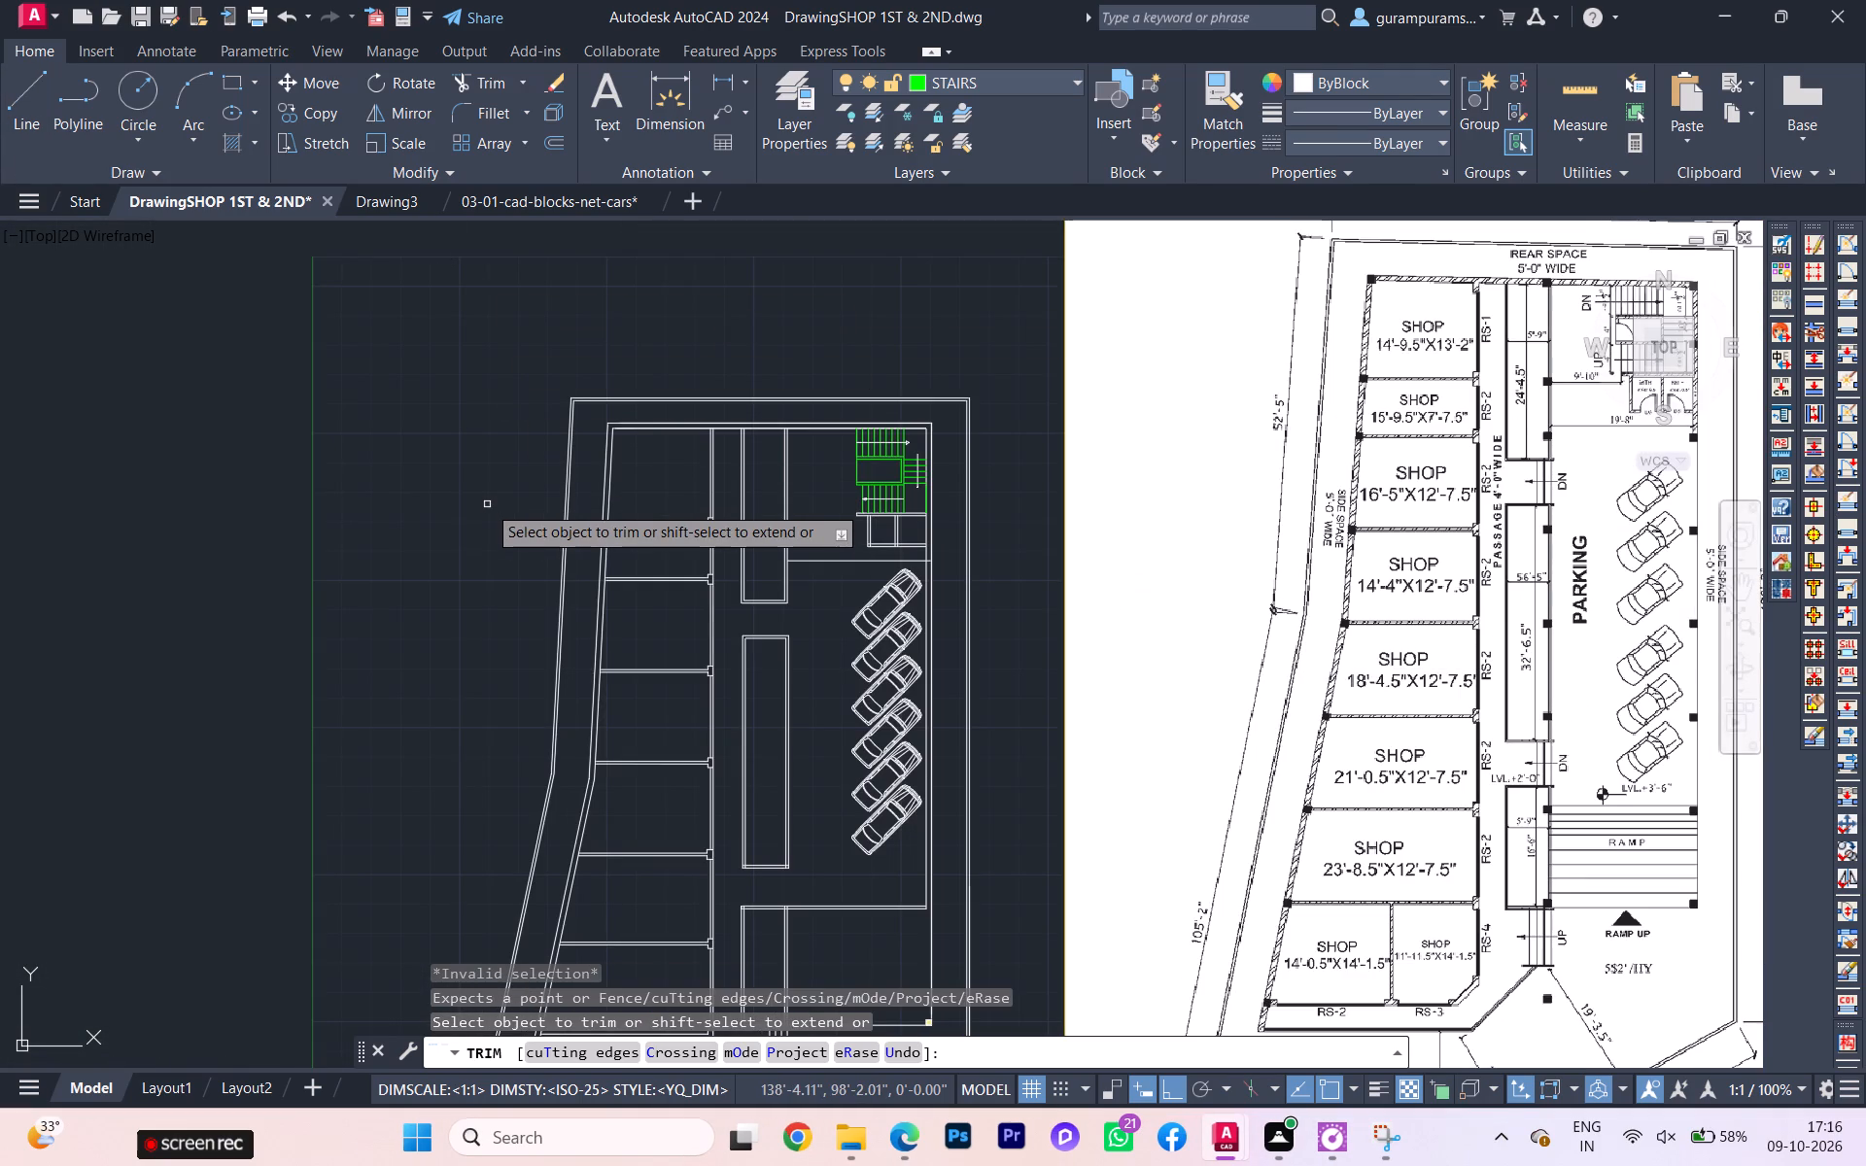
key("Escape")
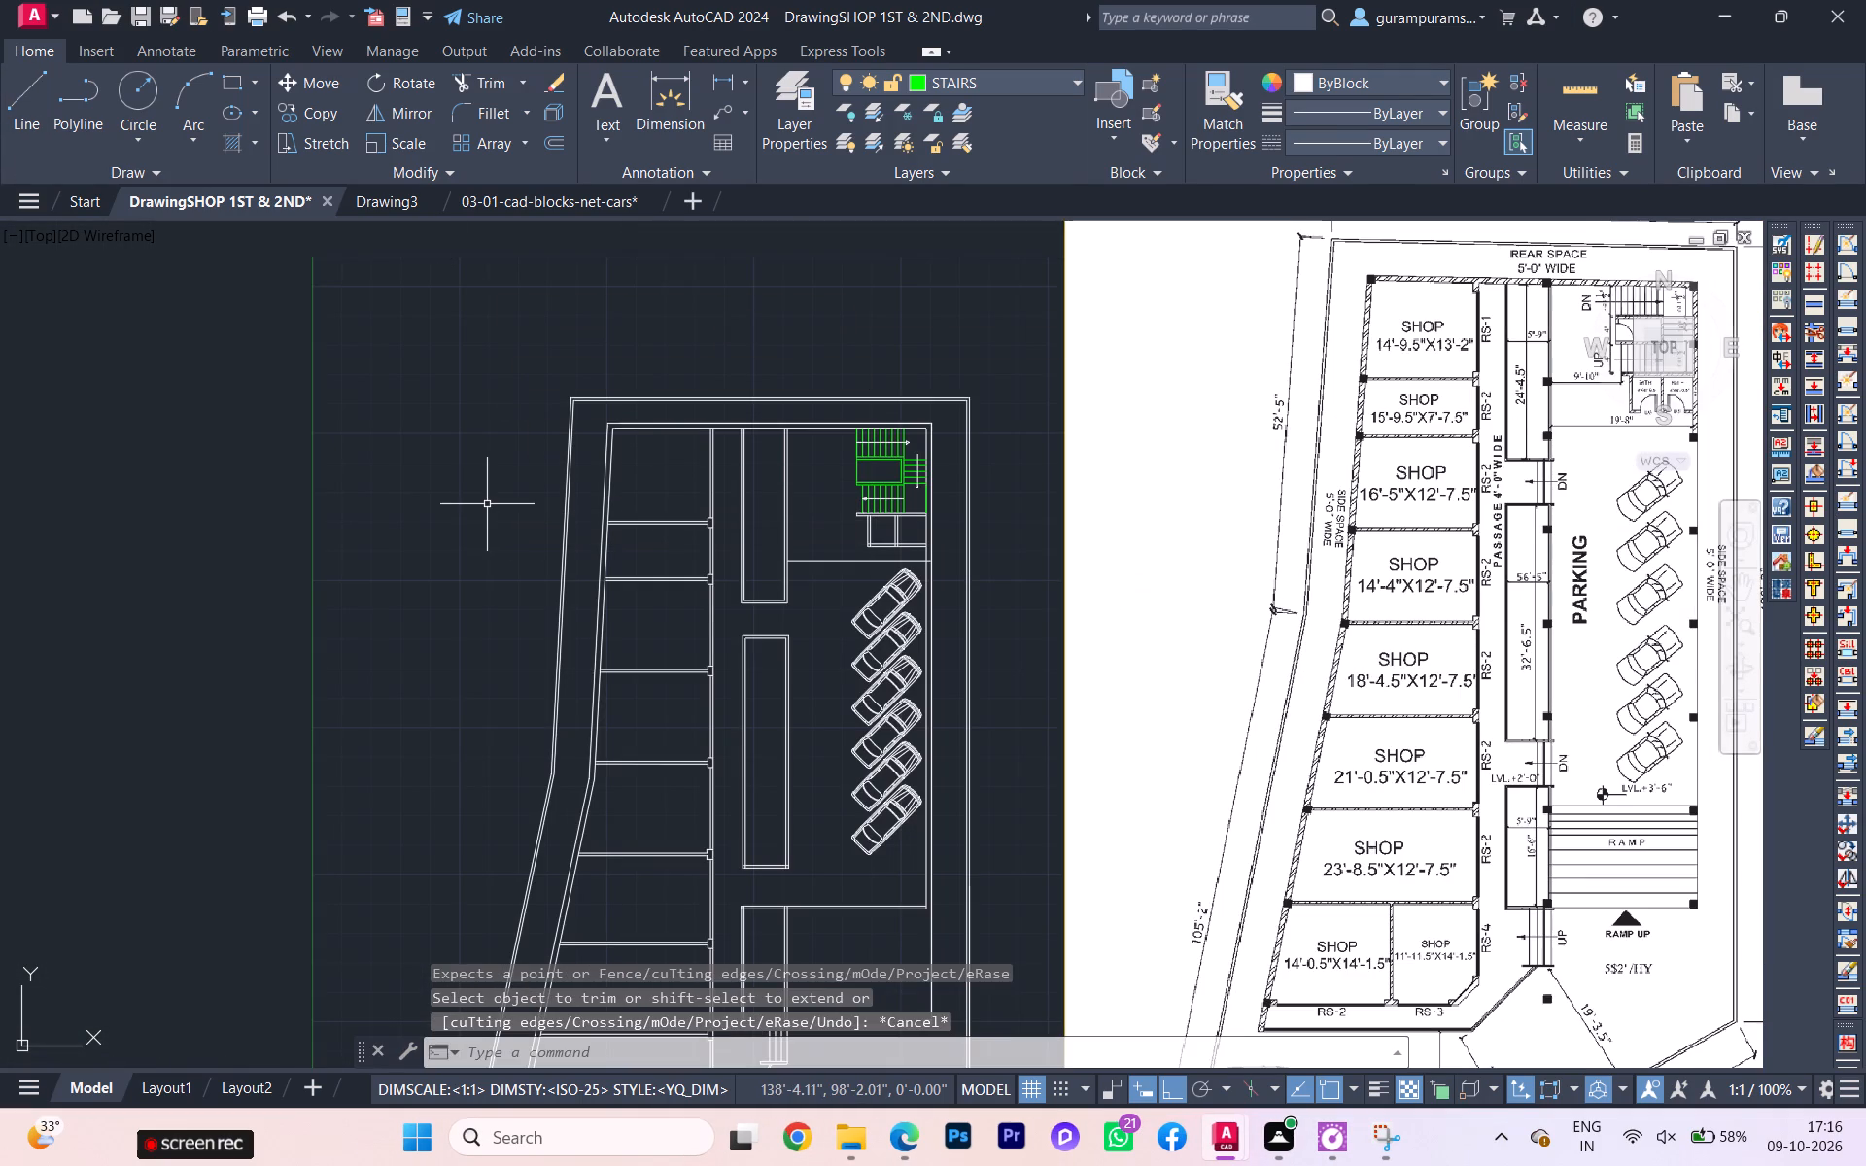
Start a Hatch with the type set to Pattern and choose the ANSI32 pattern.
key("h")
key("Return")
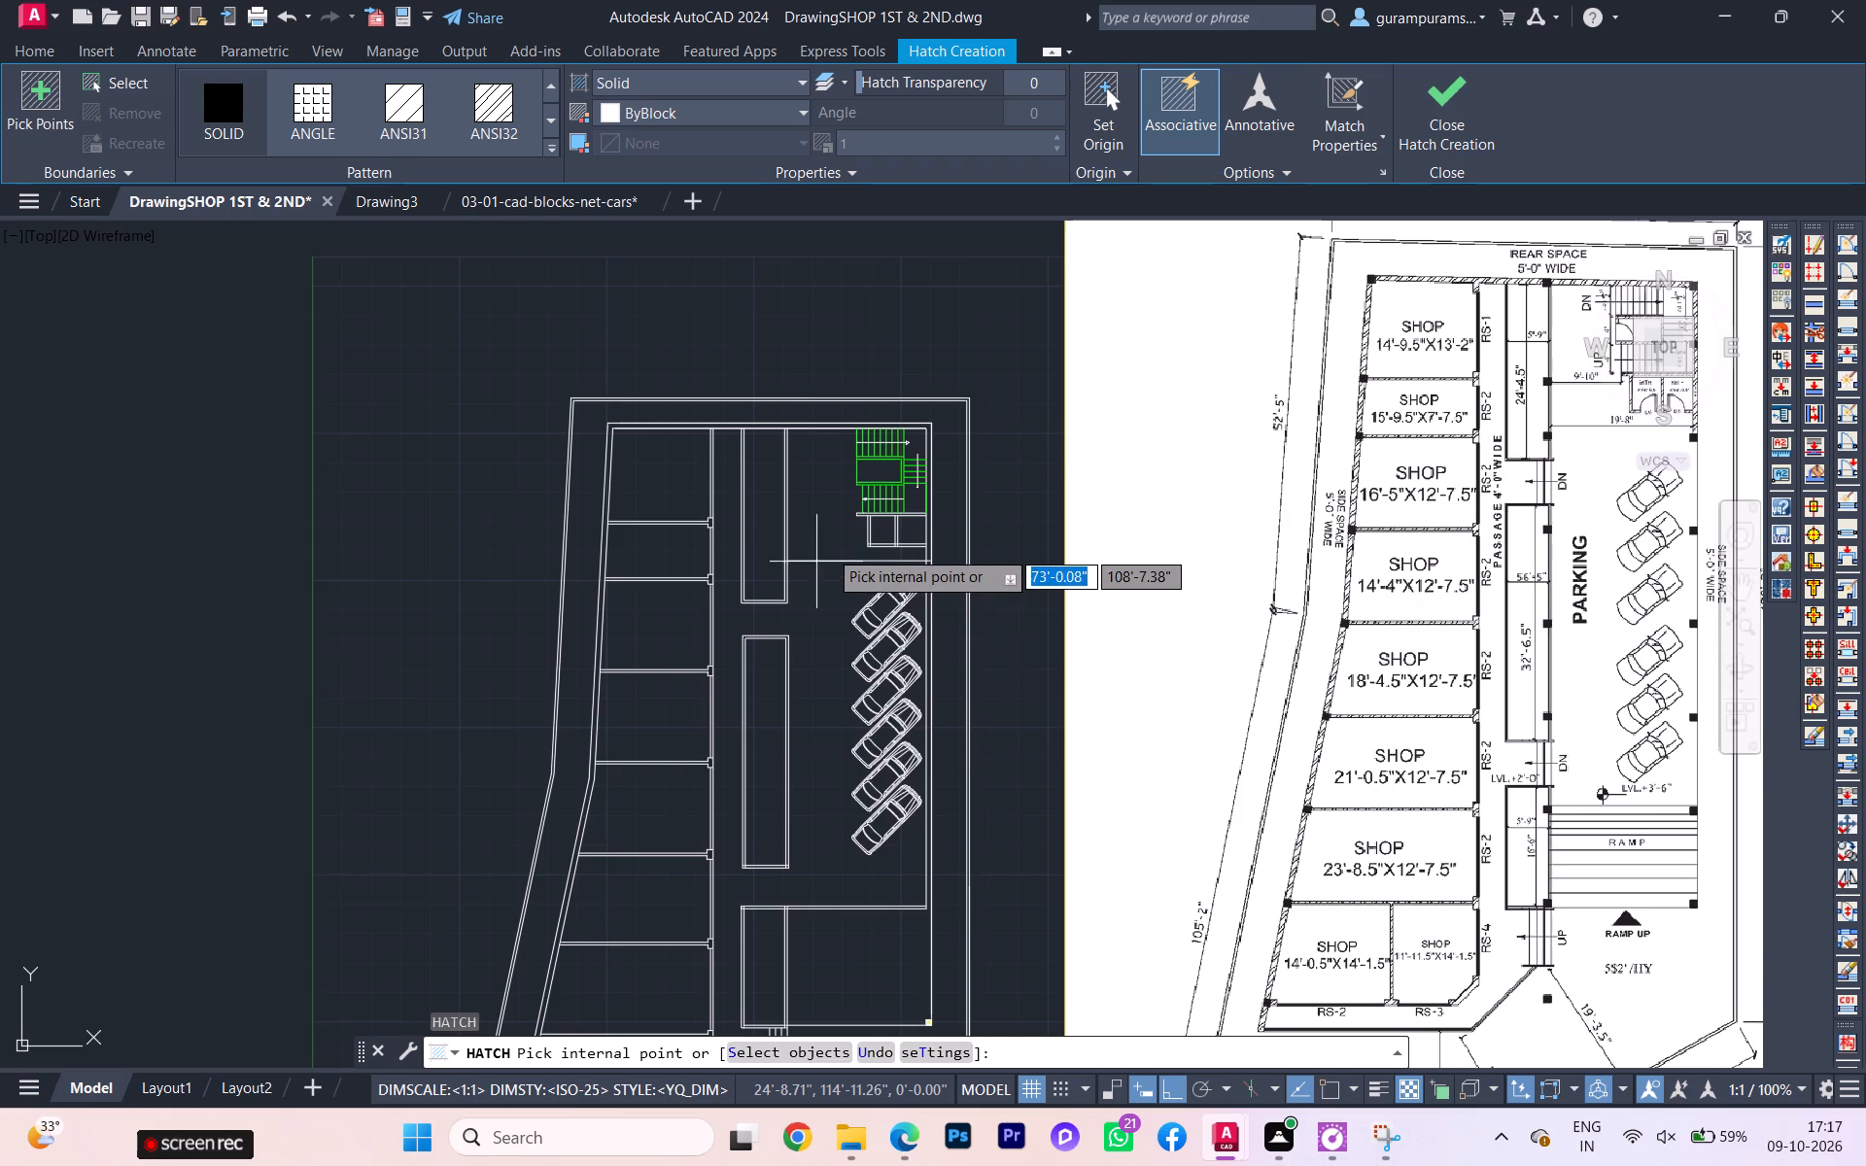
scroll(831, 549, "down", 2)
scroll(726, 548, "up", 1)
scroll(807, 587, "up", 1)
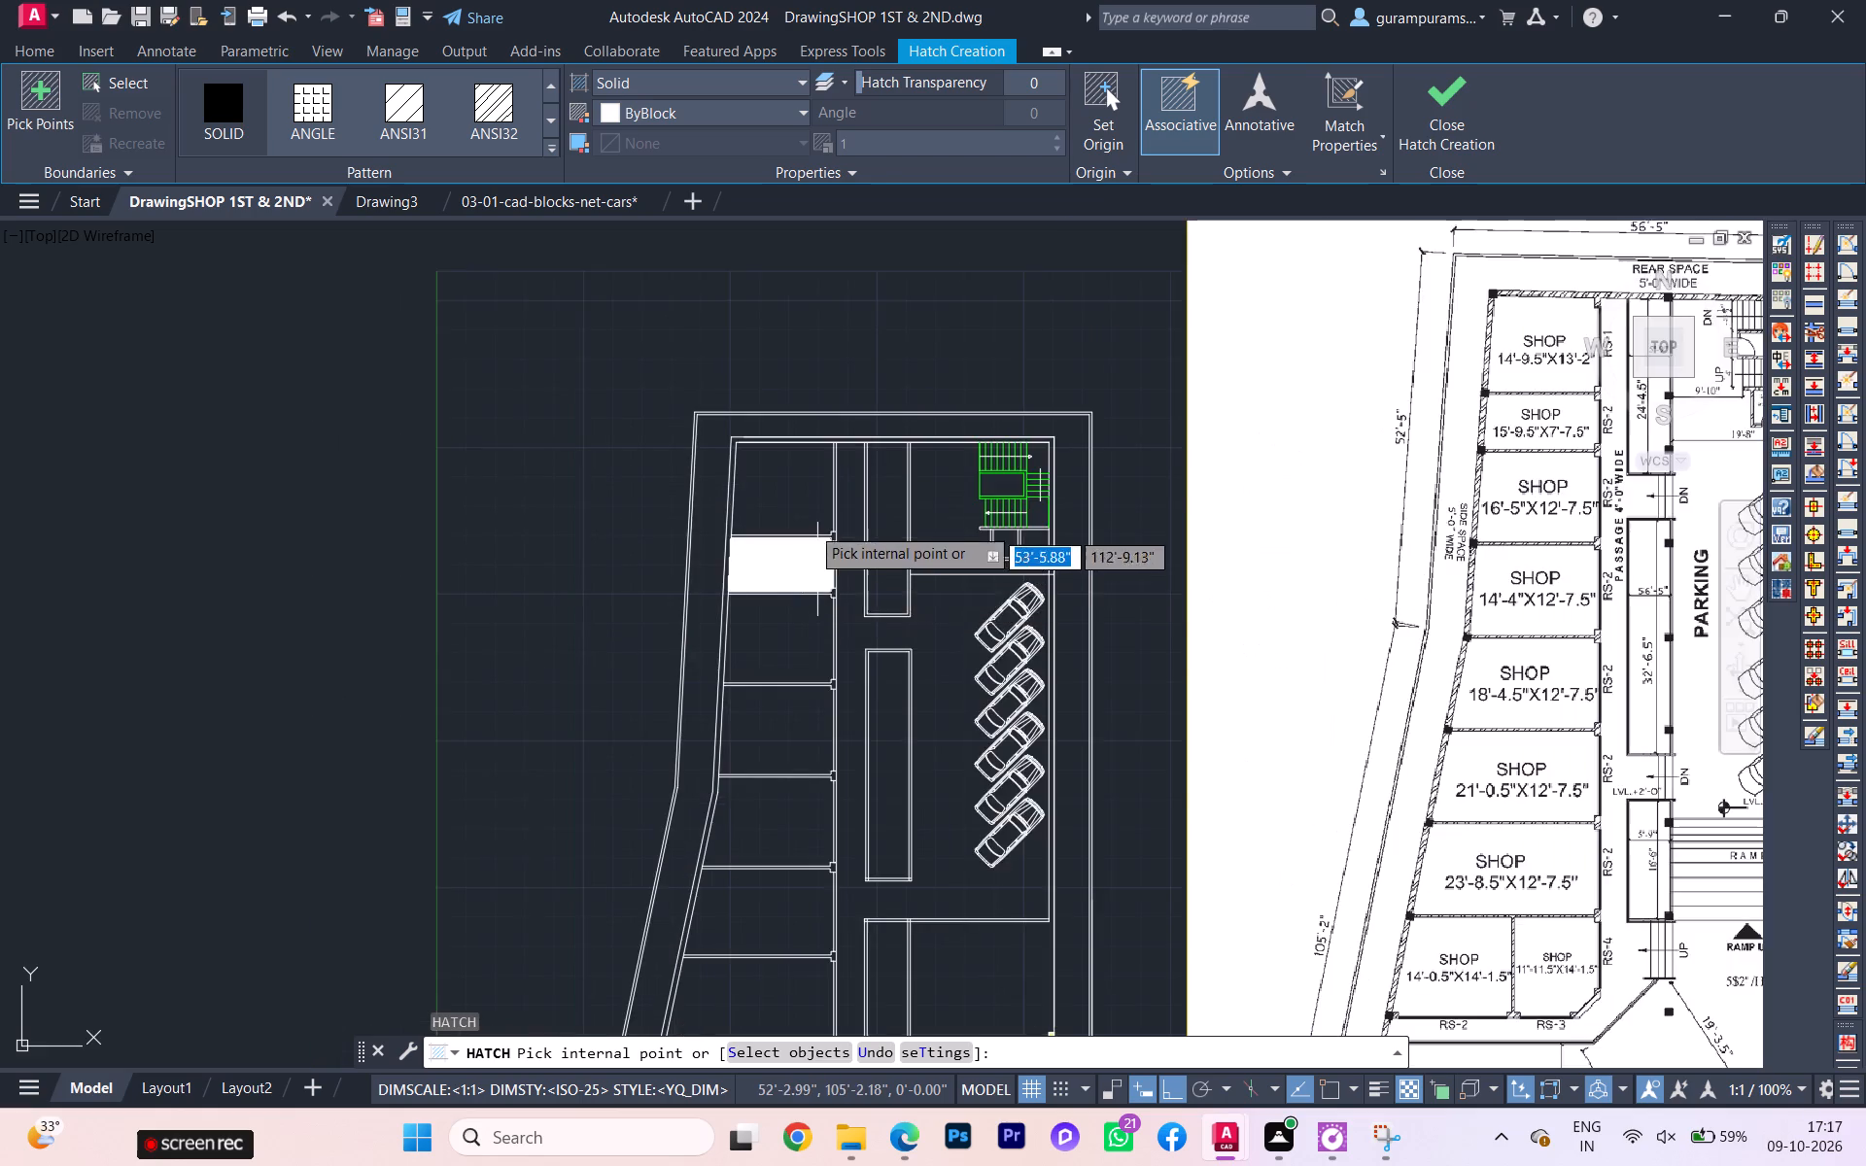
scroll(801, 523, "up", 1)
left_click(639, 83)
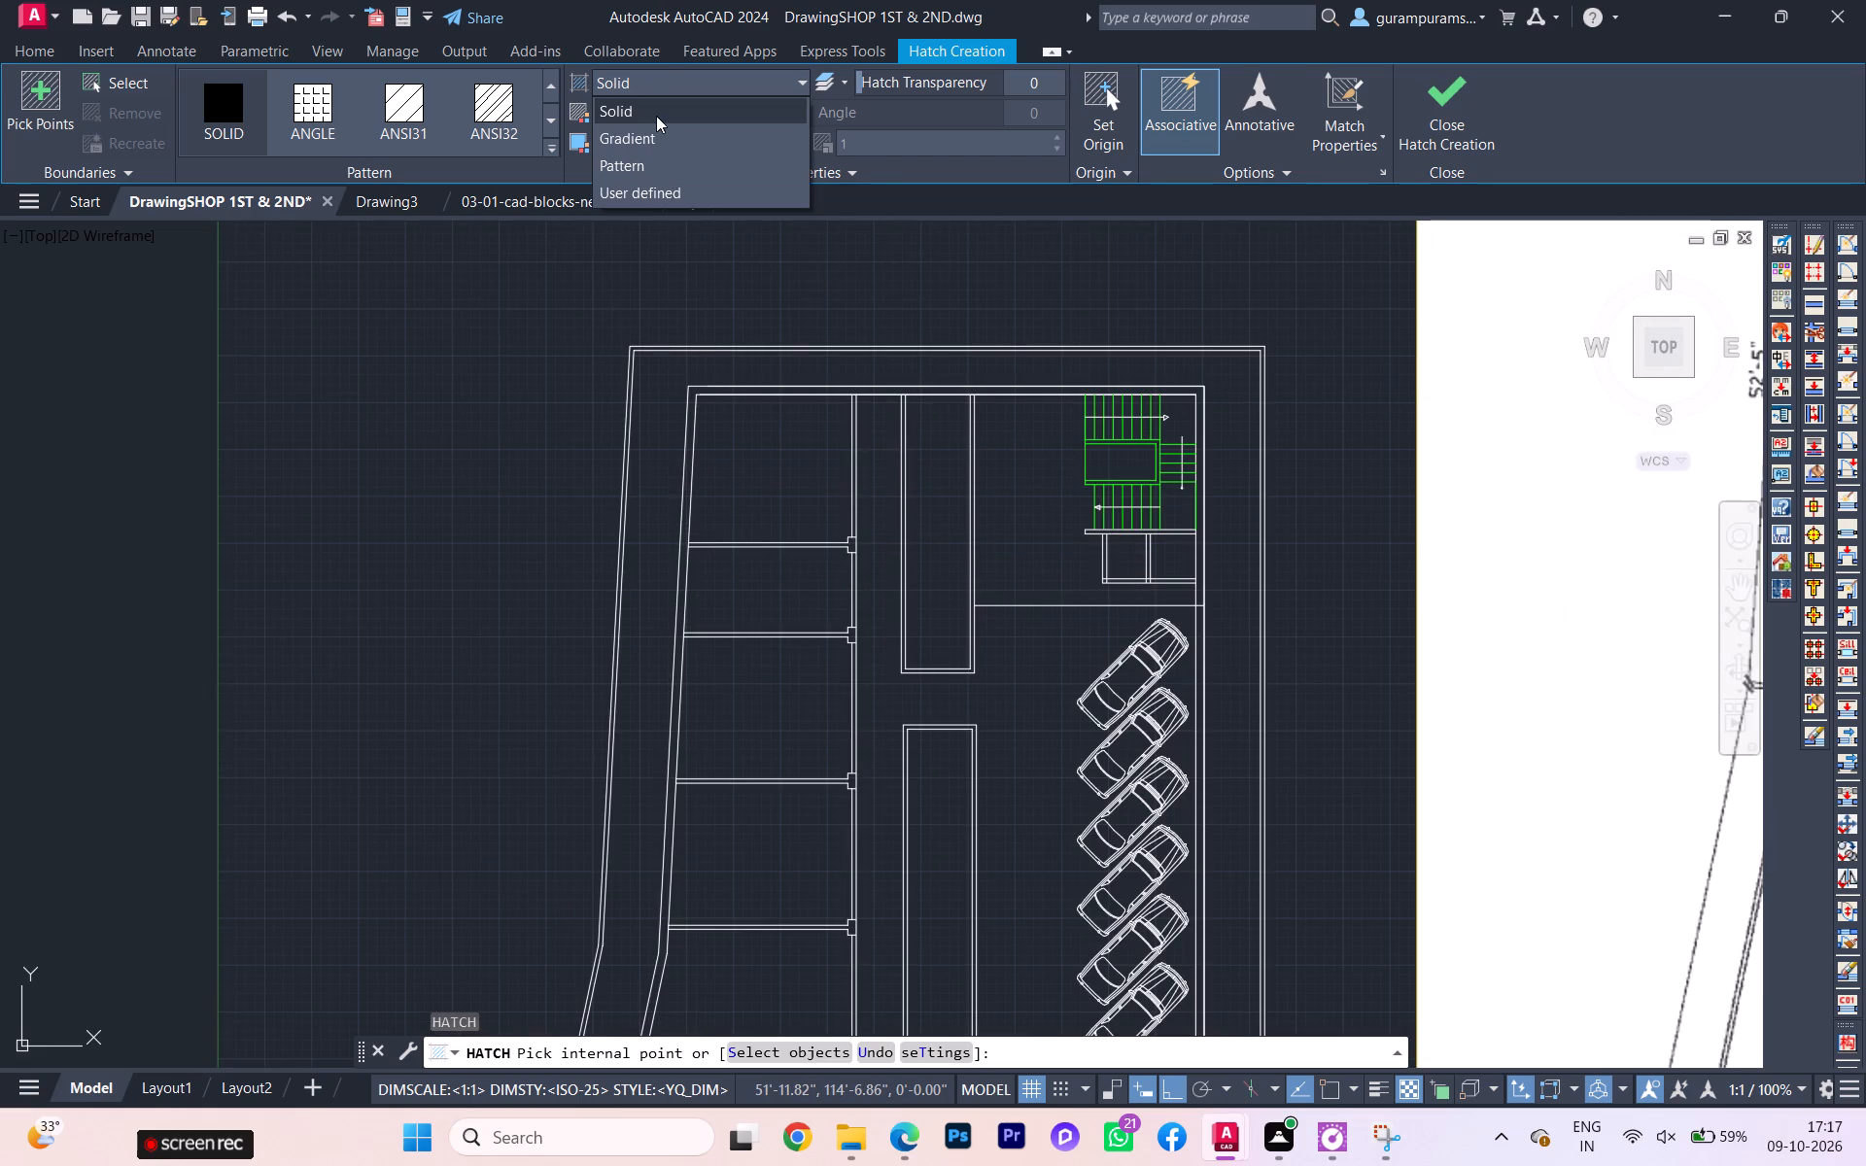
left_click(635, 168)
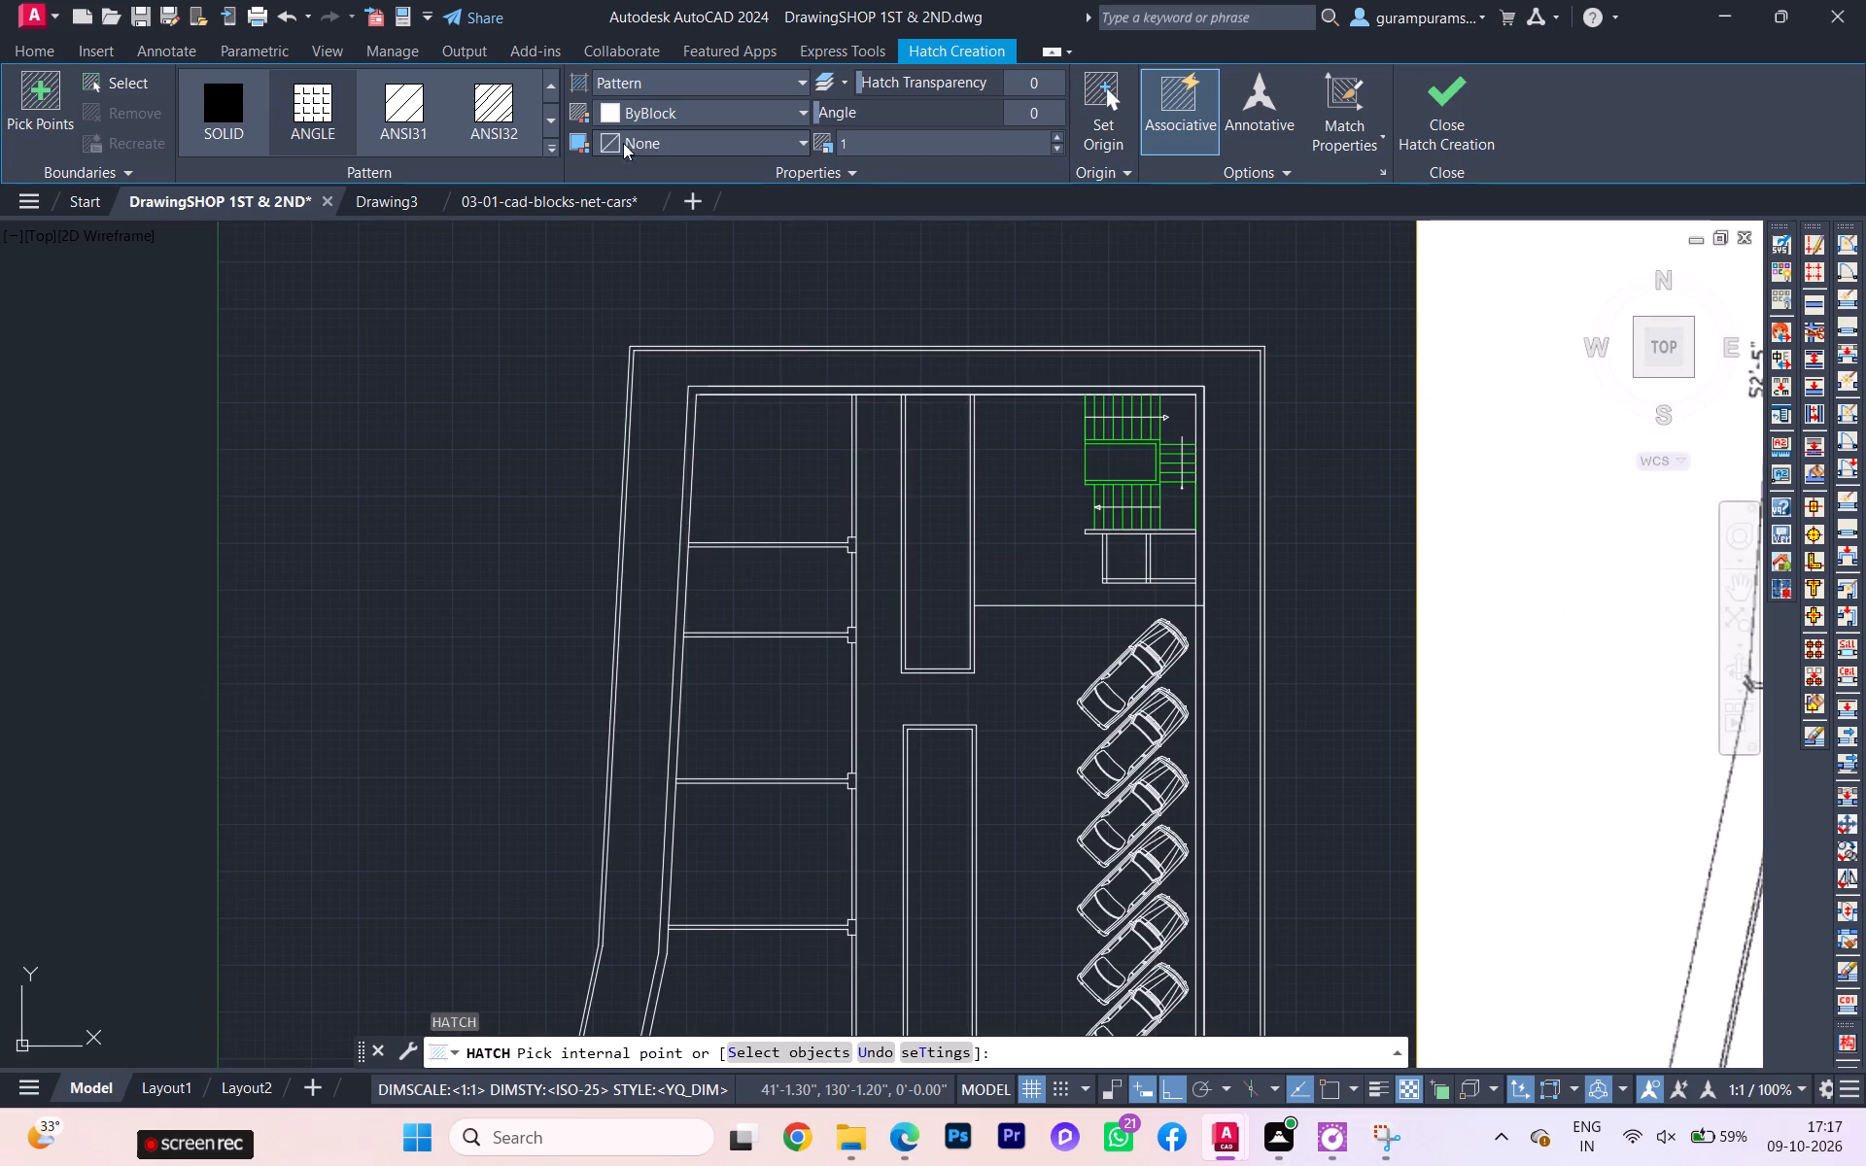
left_click(545, 143)
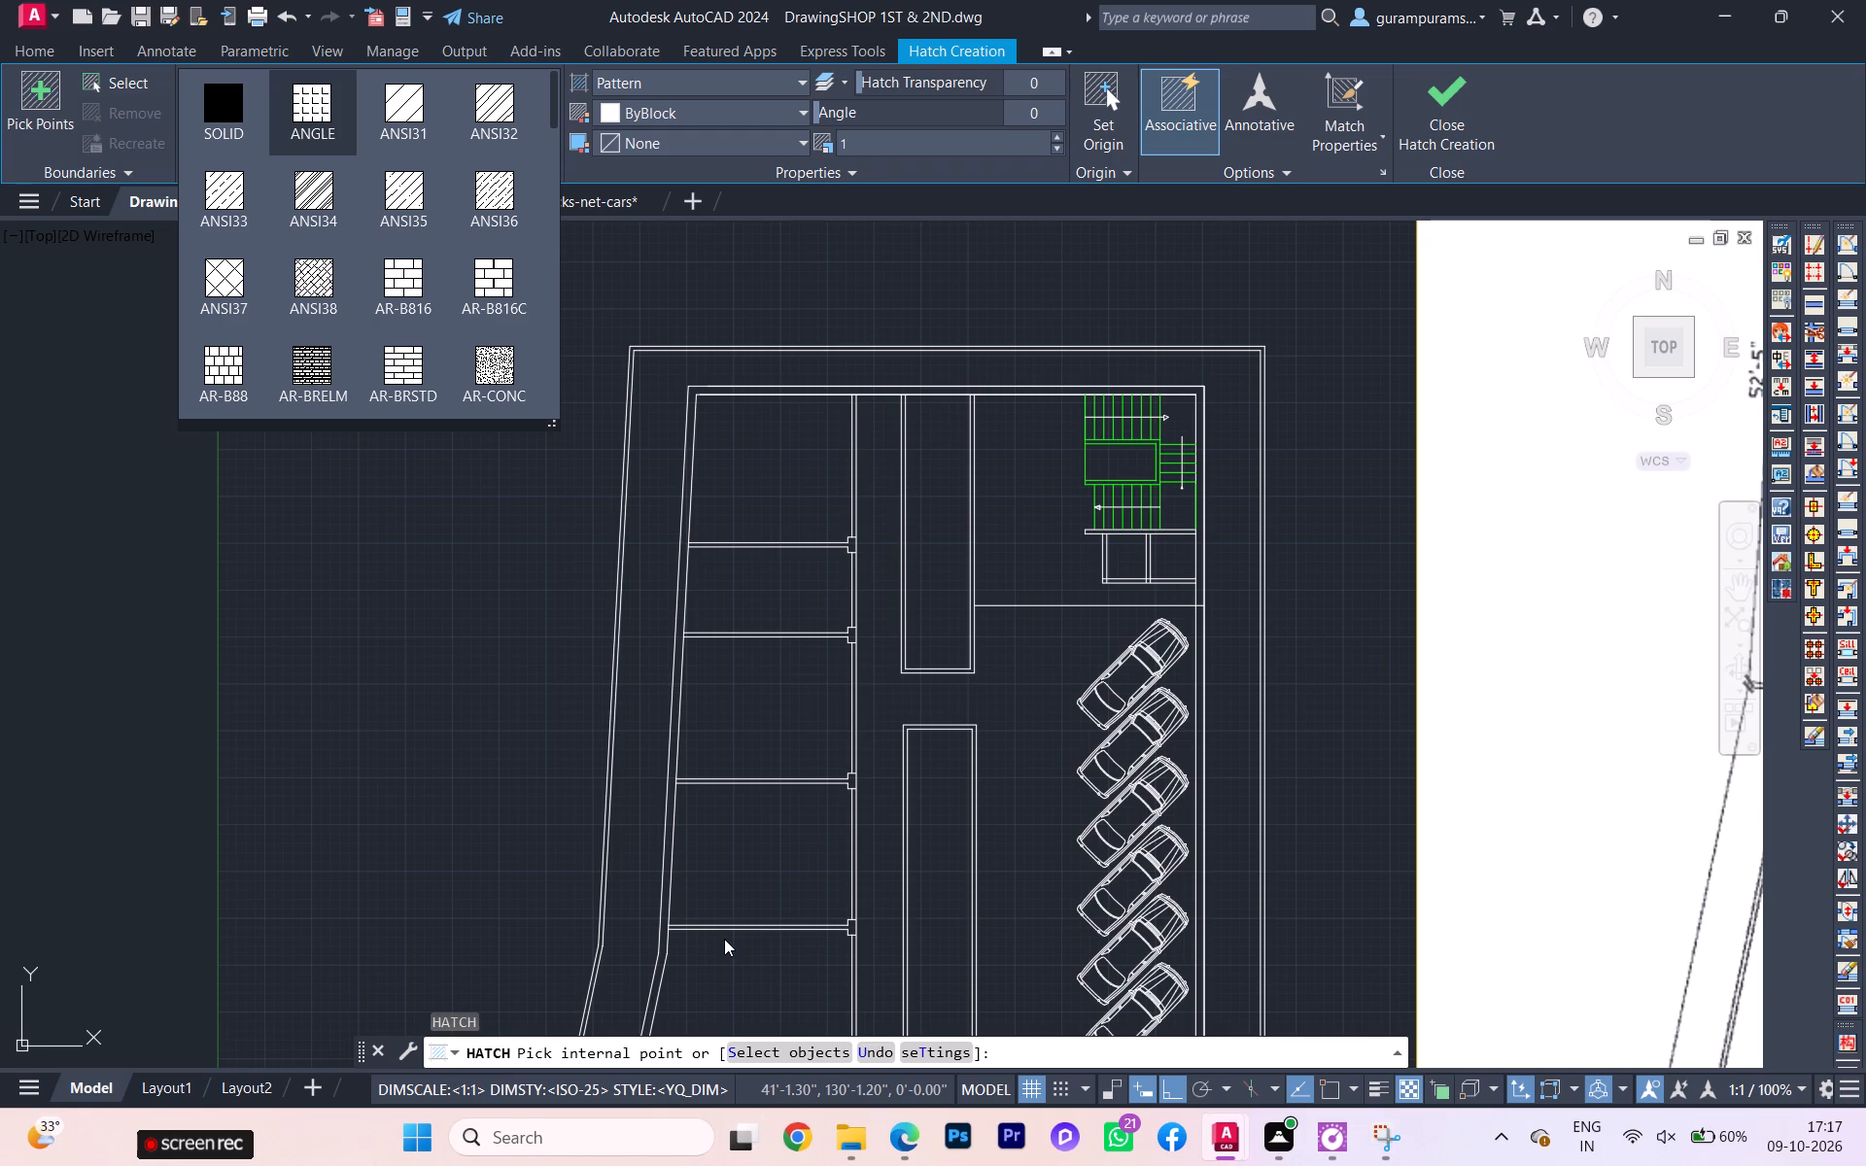
middle_click(294, 896)
scroll(366, 886, "down", 2)
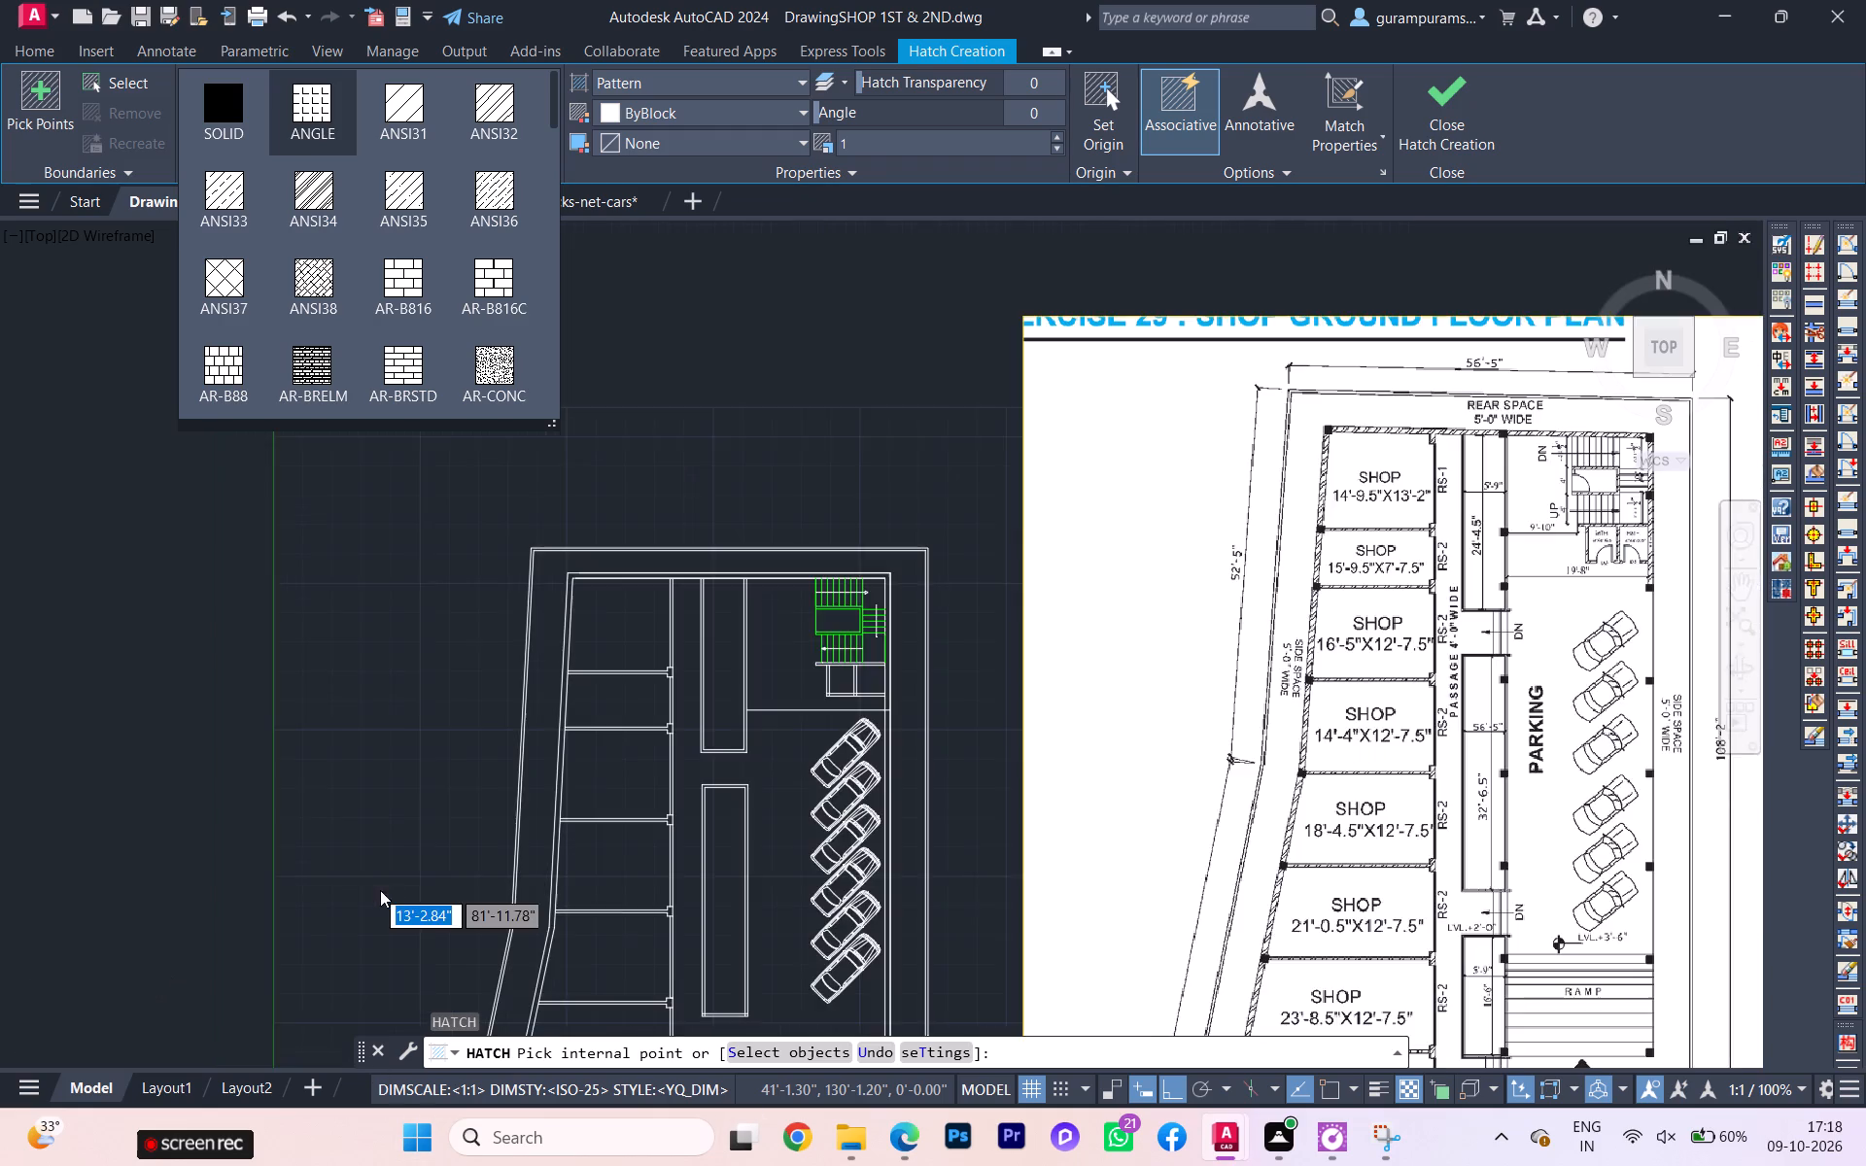
scroll(467, 886, "up", 2)
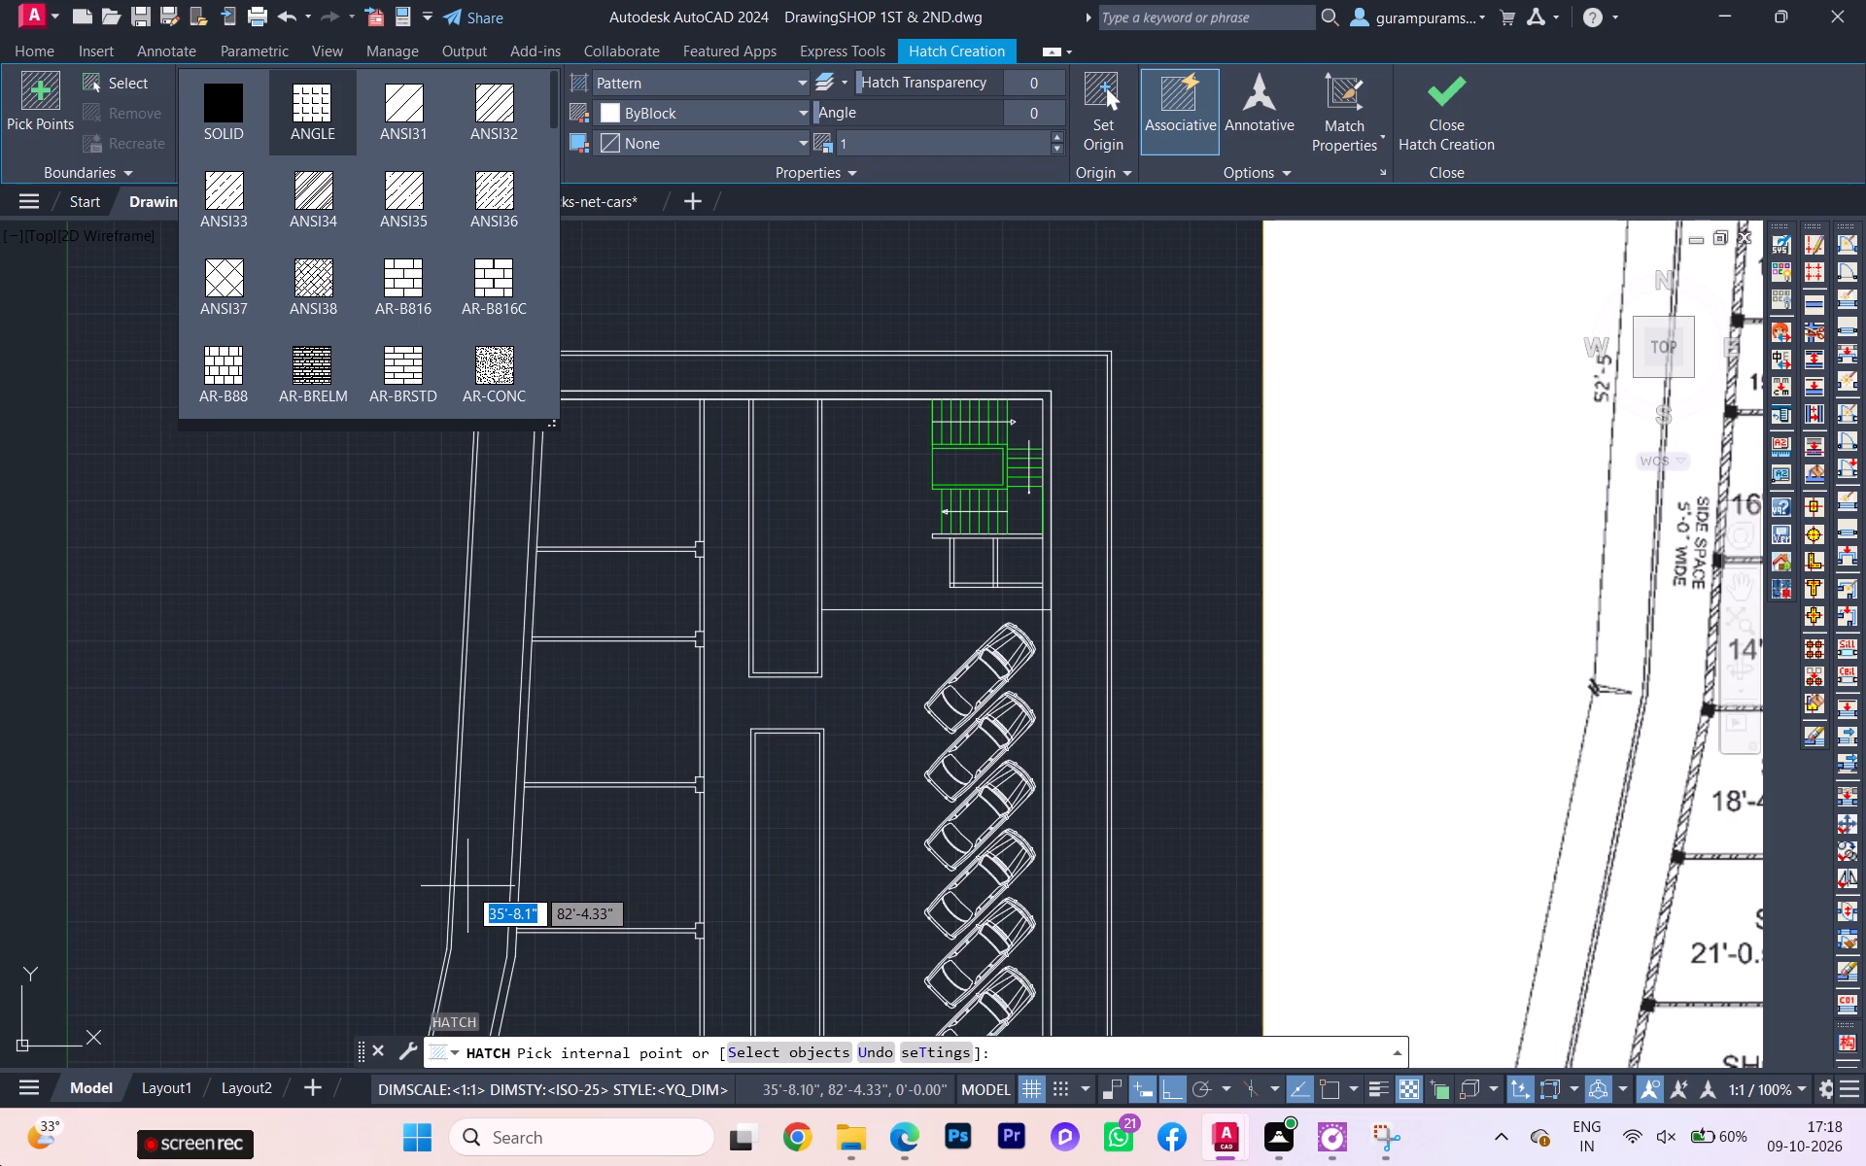
scroll(936, 870, "up", 2)
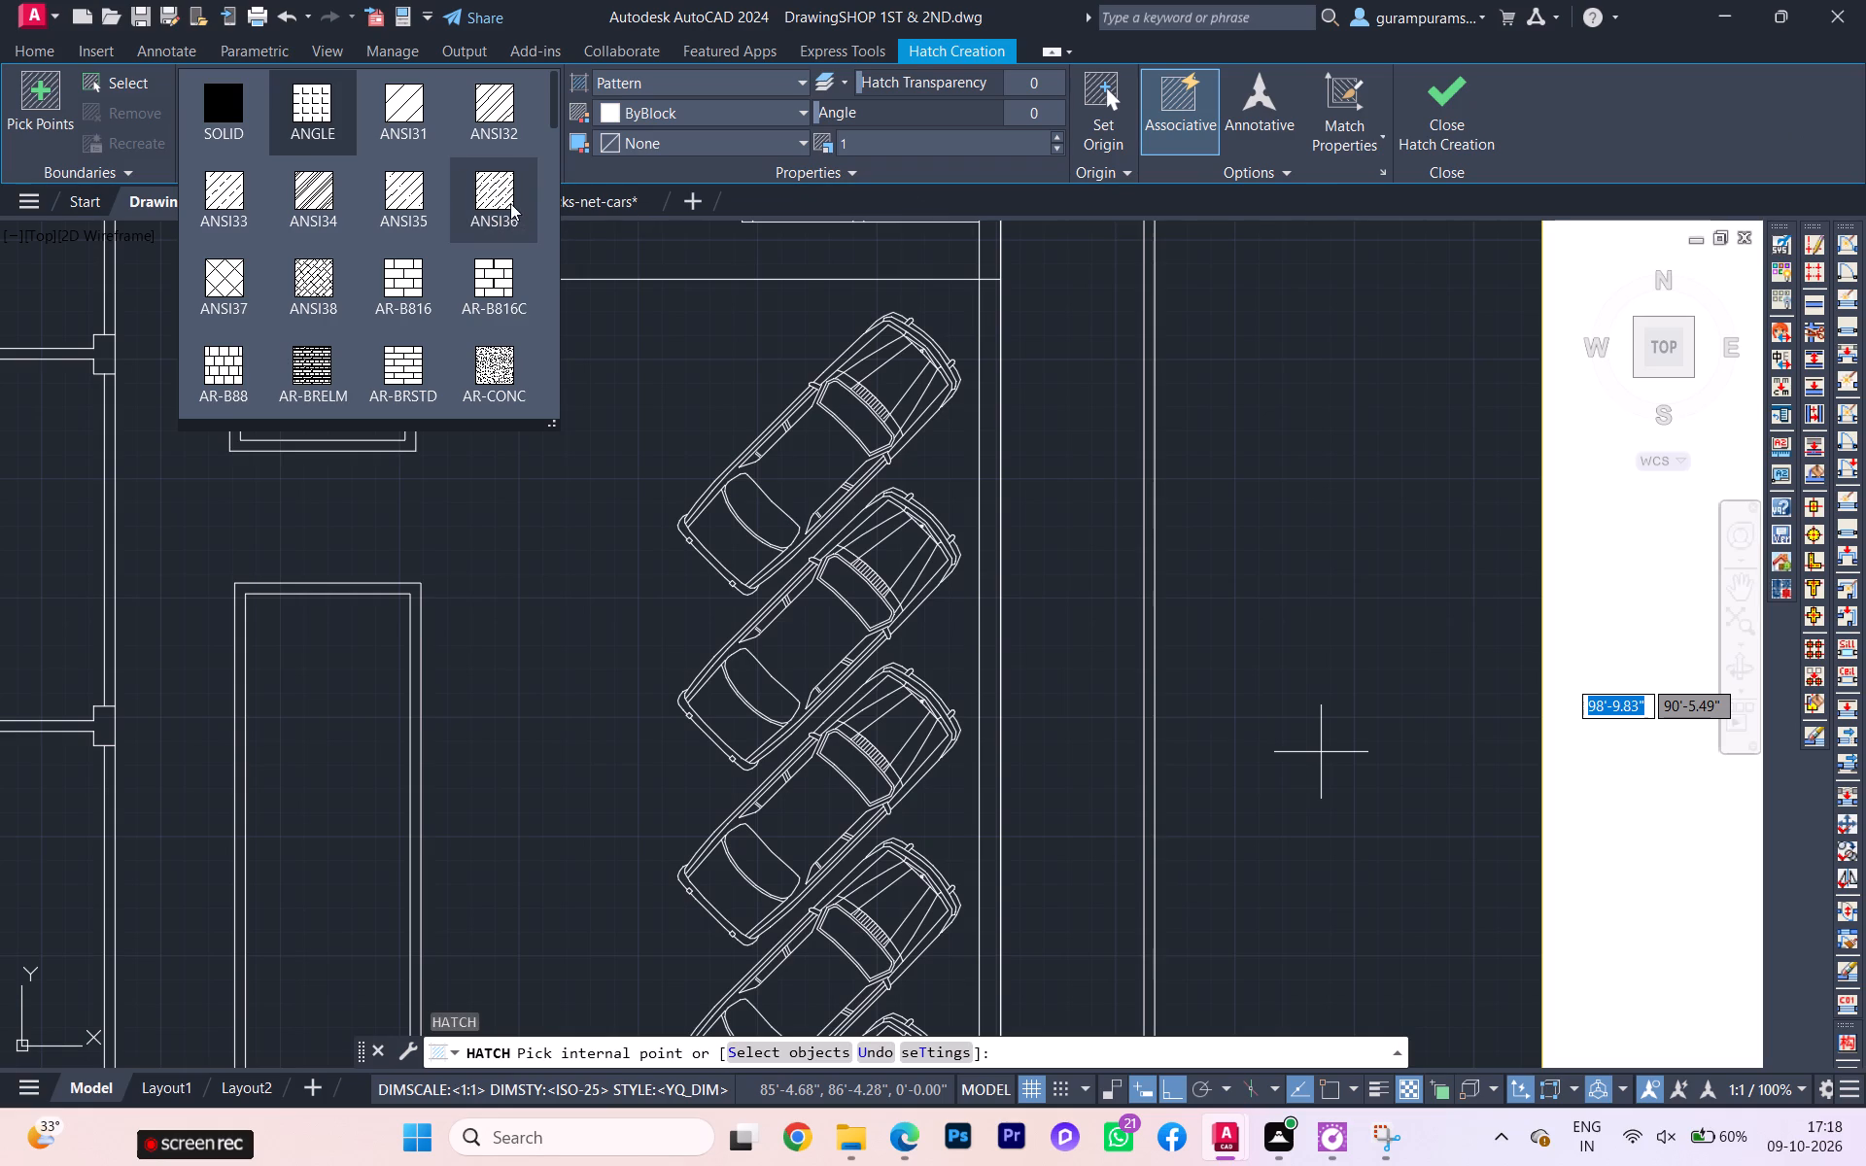
left_click(508, 116)
Set the hatch scale to 0.5 and hatch the topmost shop partition and its passage-side pier with ANSI32.
scroll(382, 585, "up", 2)
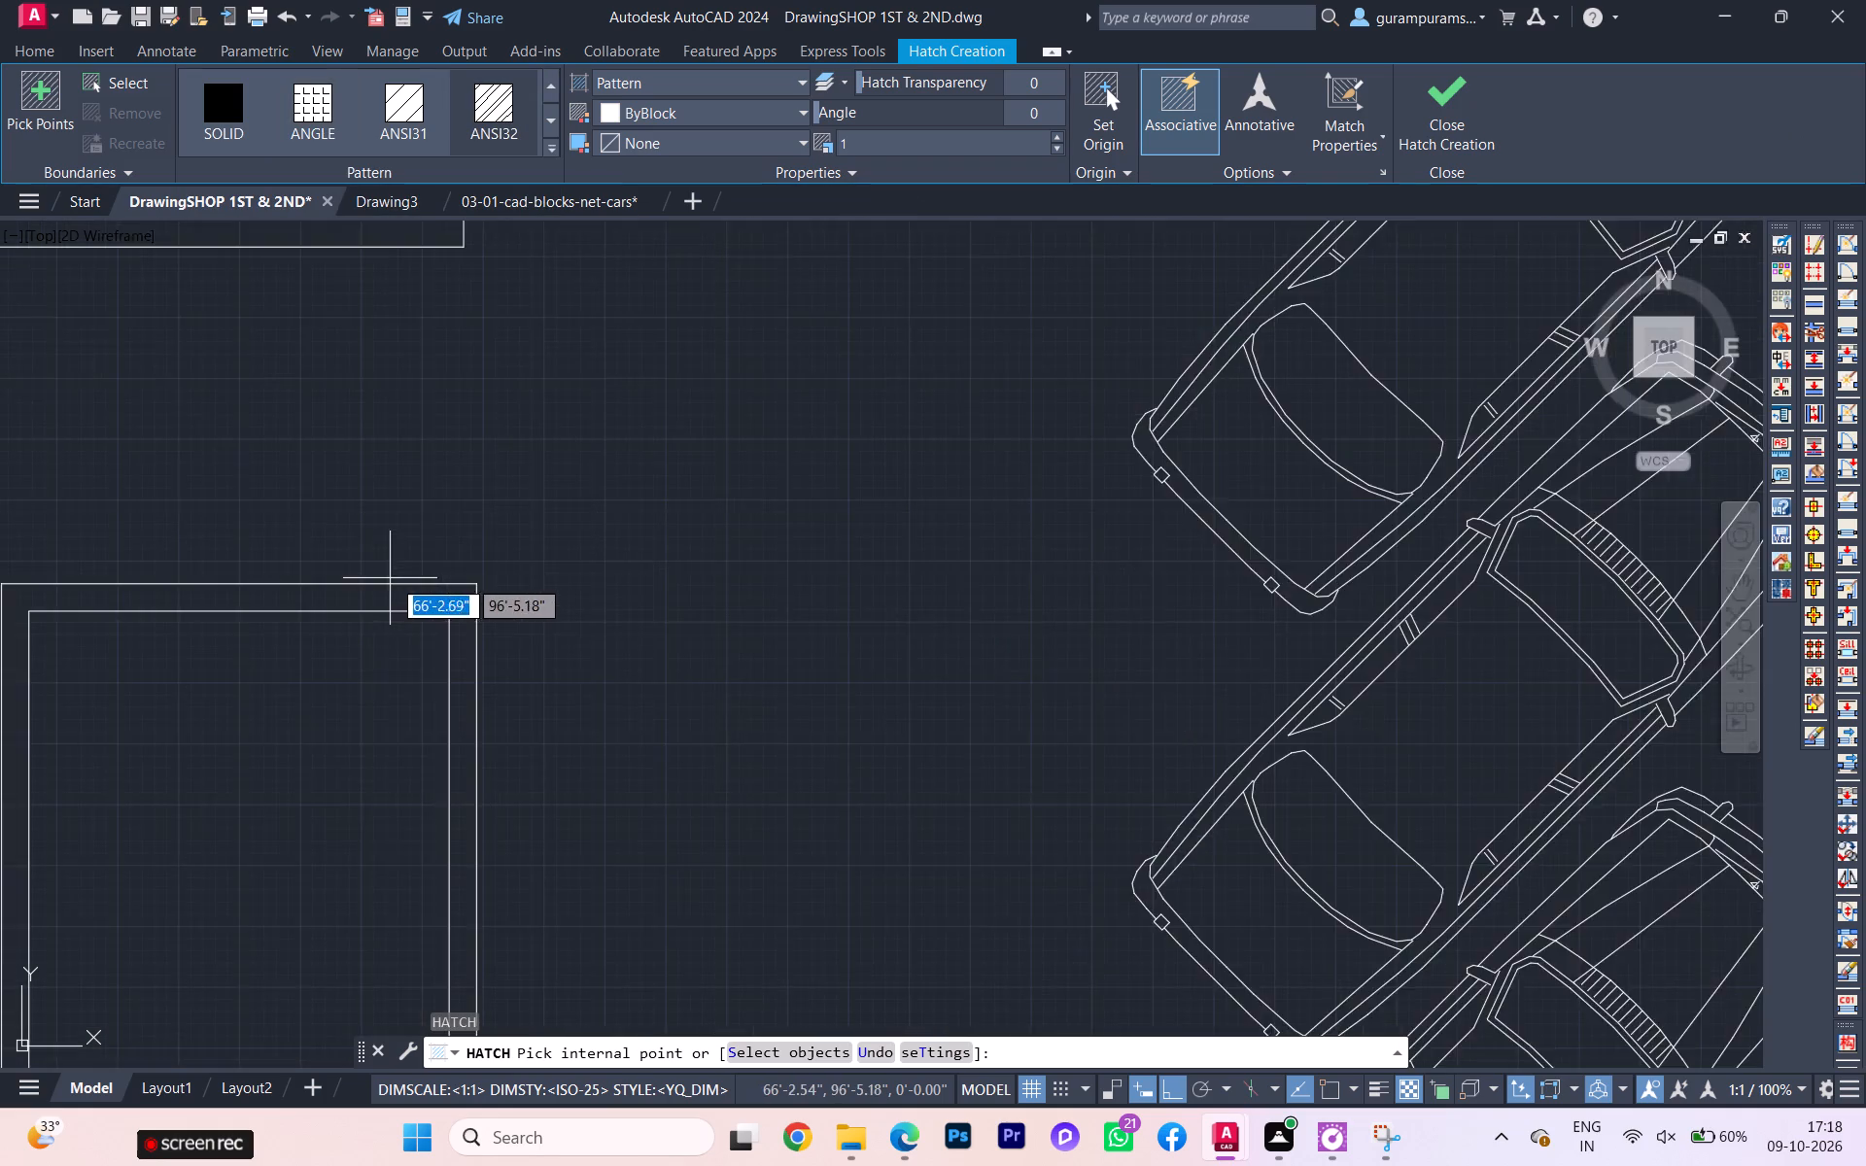
scroll(432, 582, "down", 2)
scroll(491, 586, "up", 2)
scroll(525, 586, "down", 1)
scroll(703, 596, "down", 3)
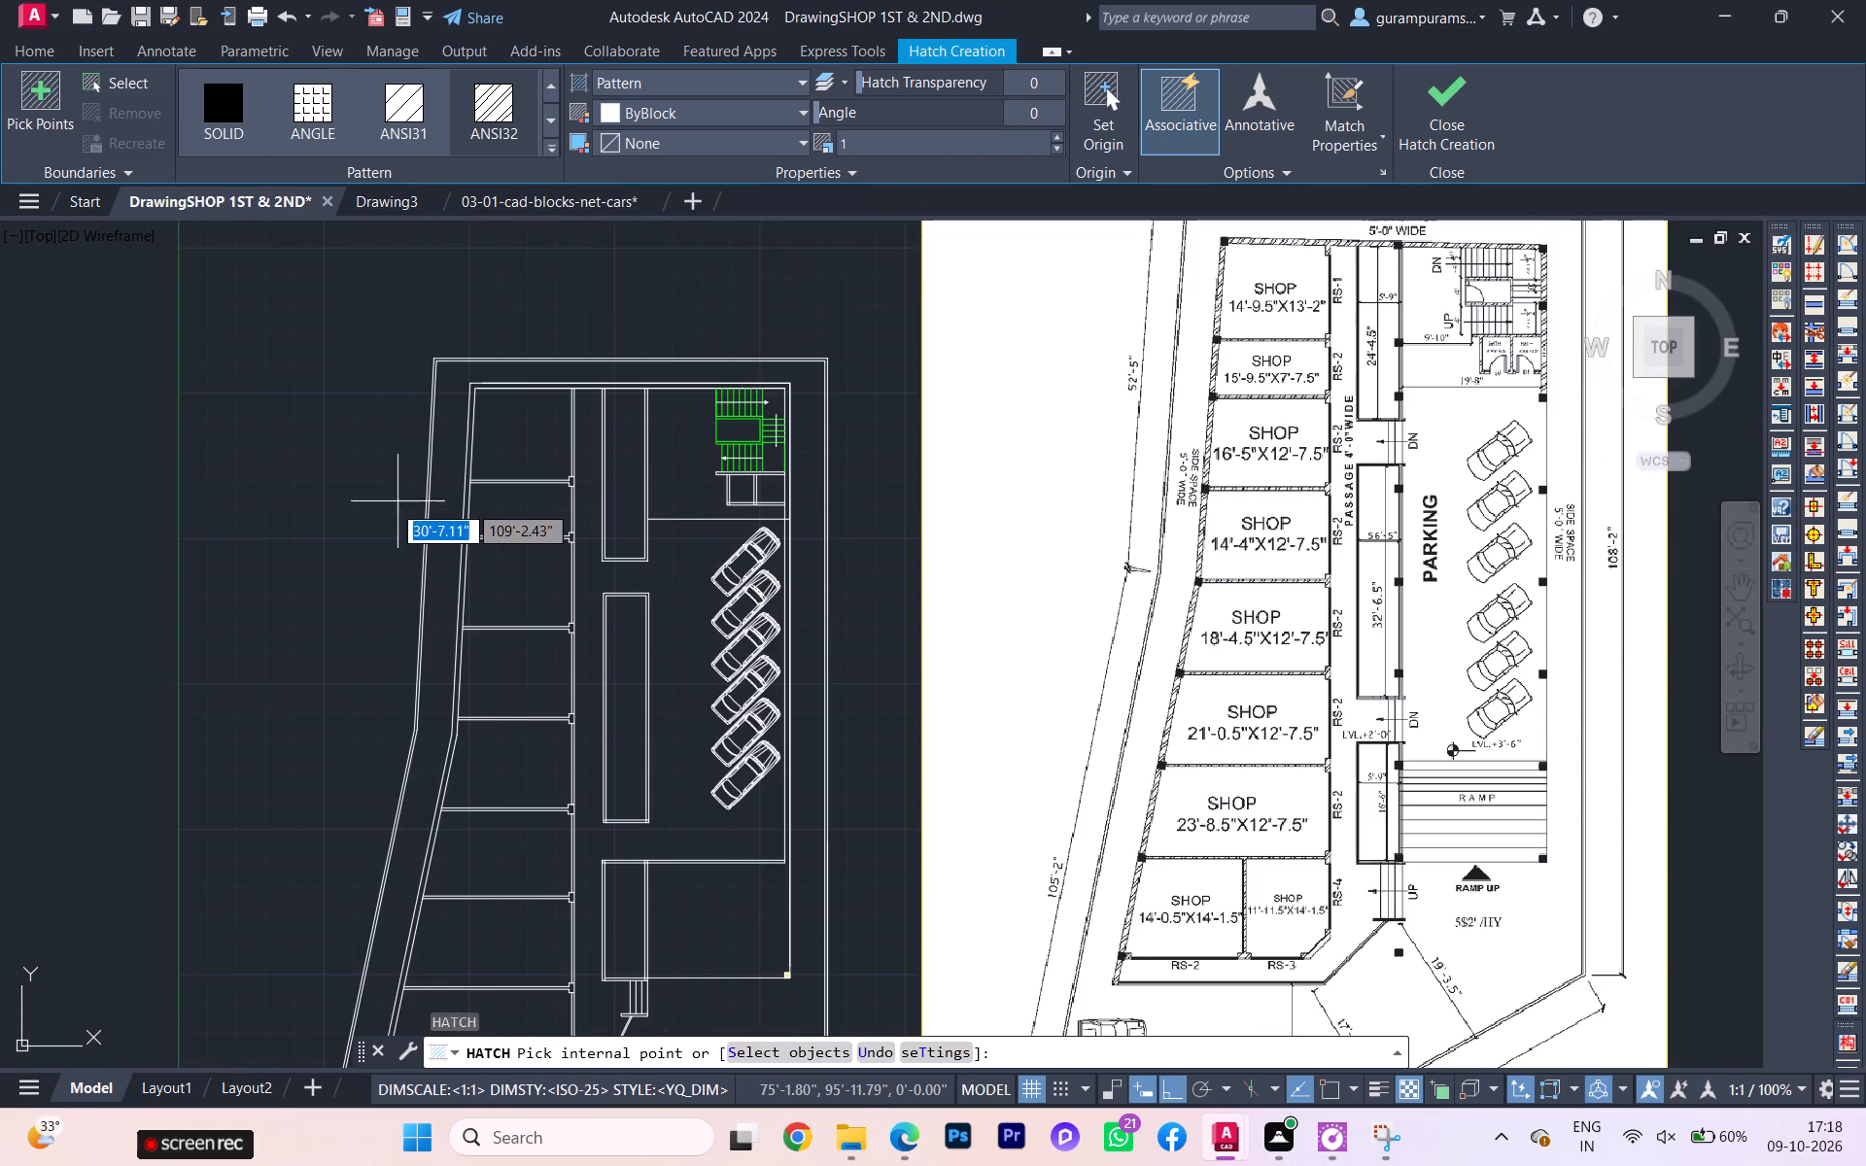
scroll(389, 496, "up", 3)
scroll(901, 375, "up", 1)
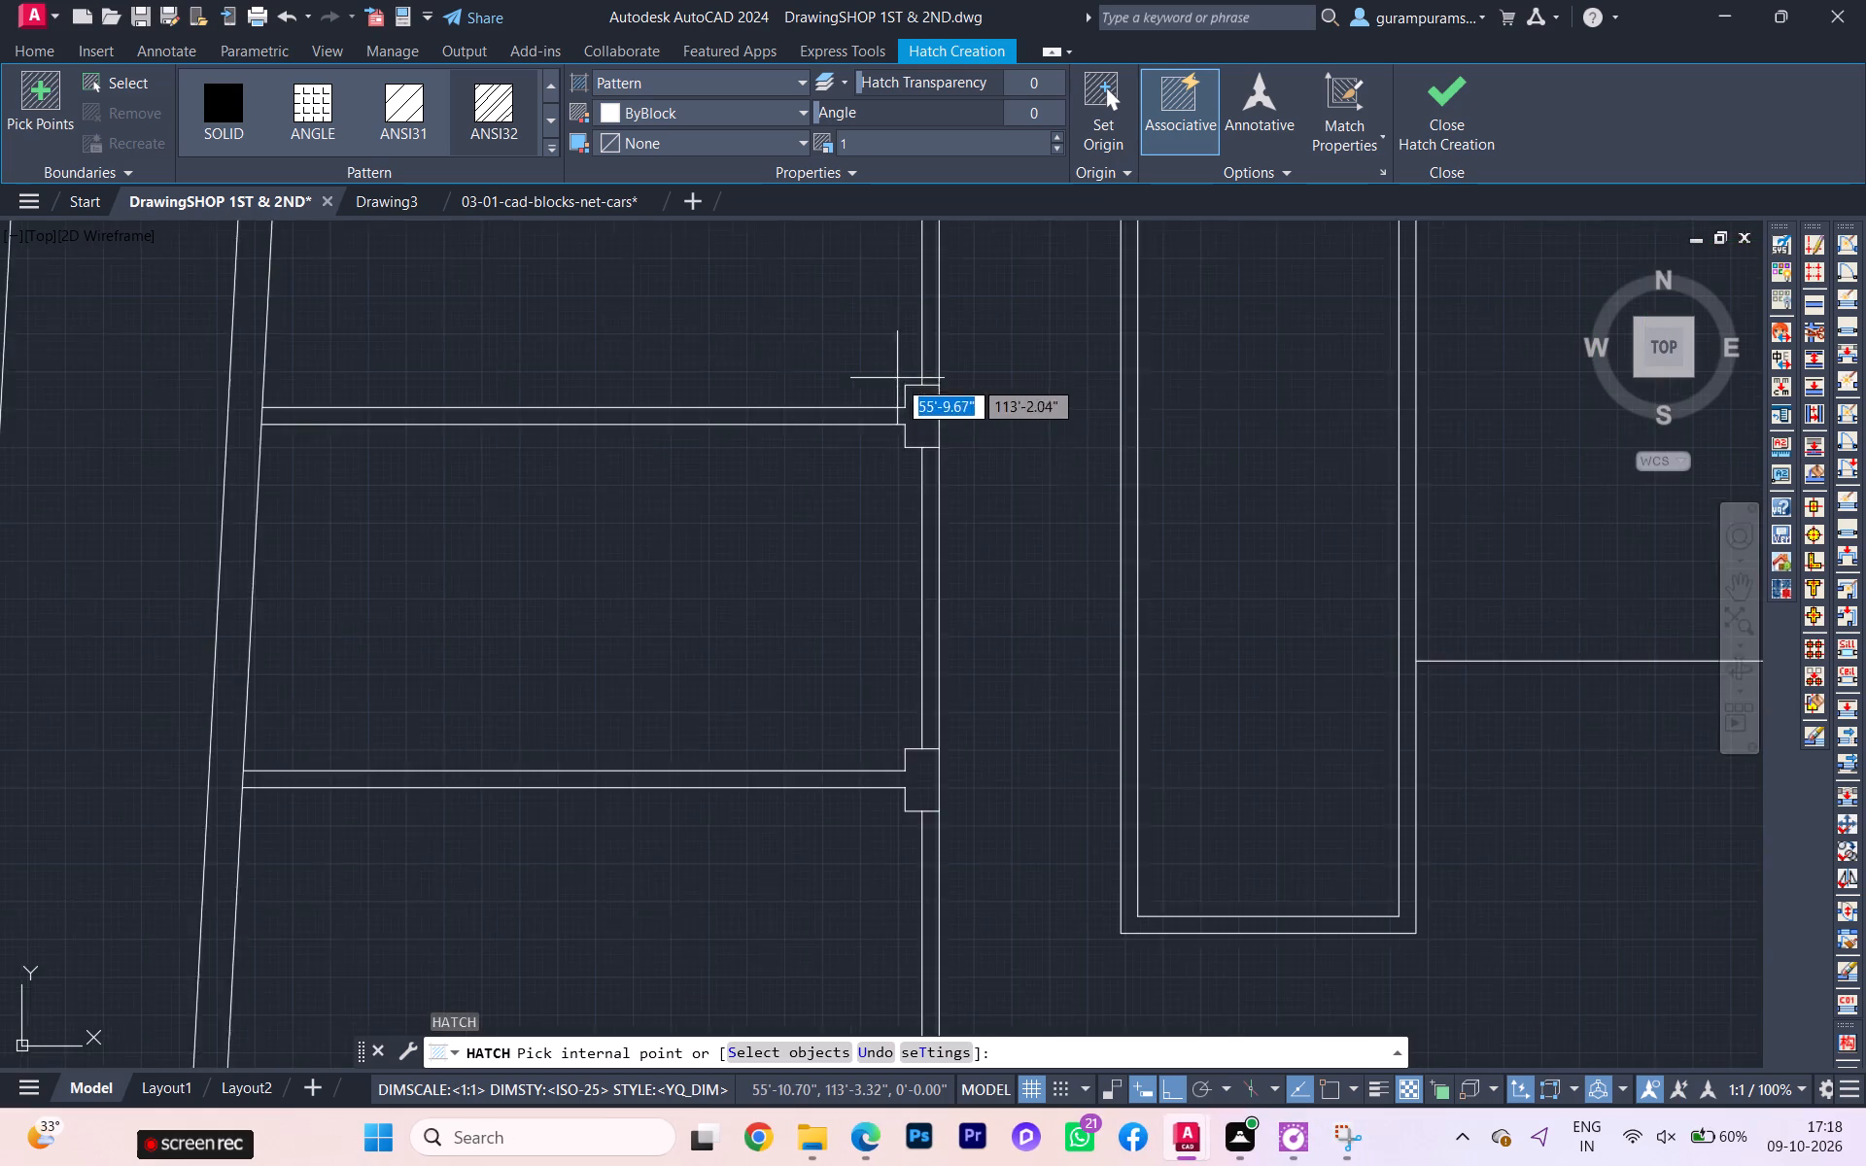
scroll(897, 380, "up", 1)
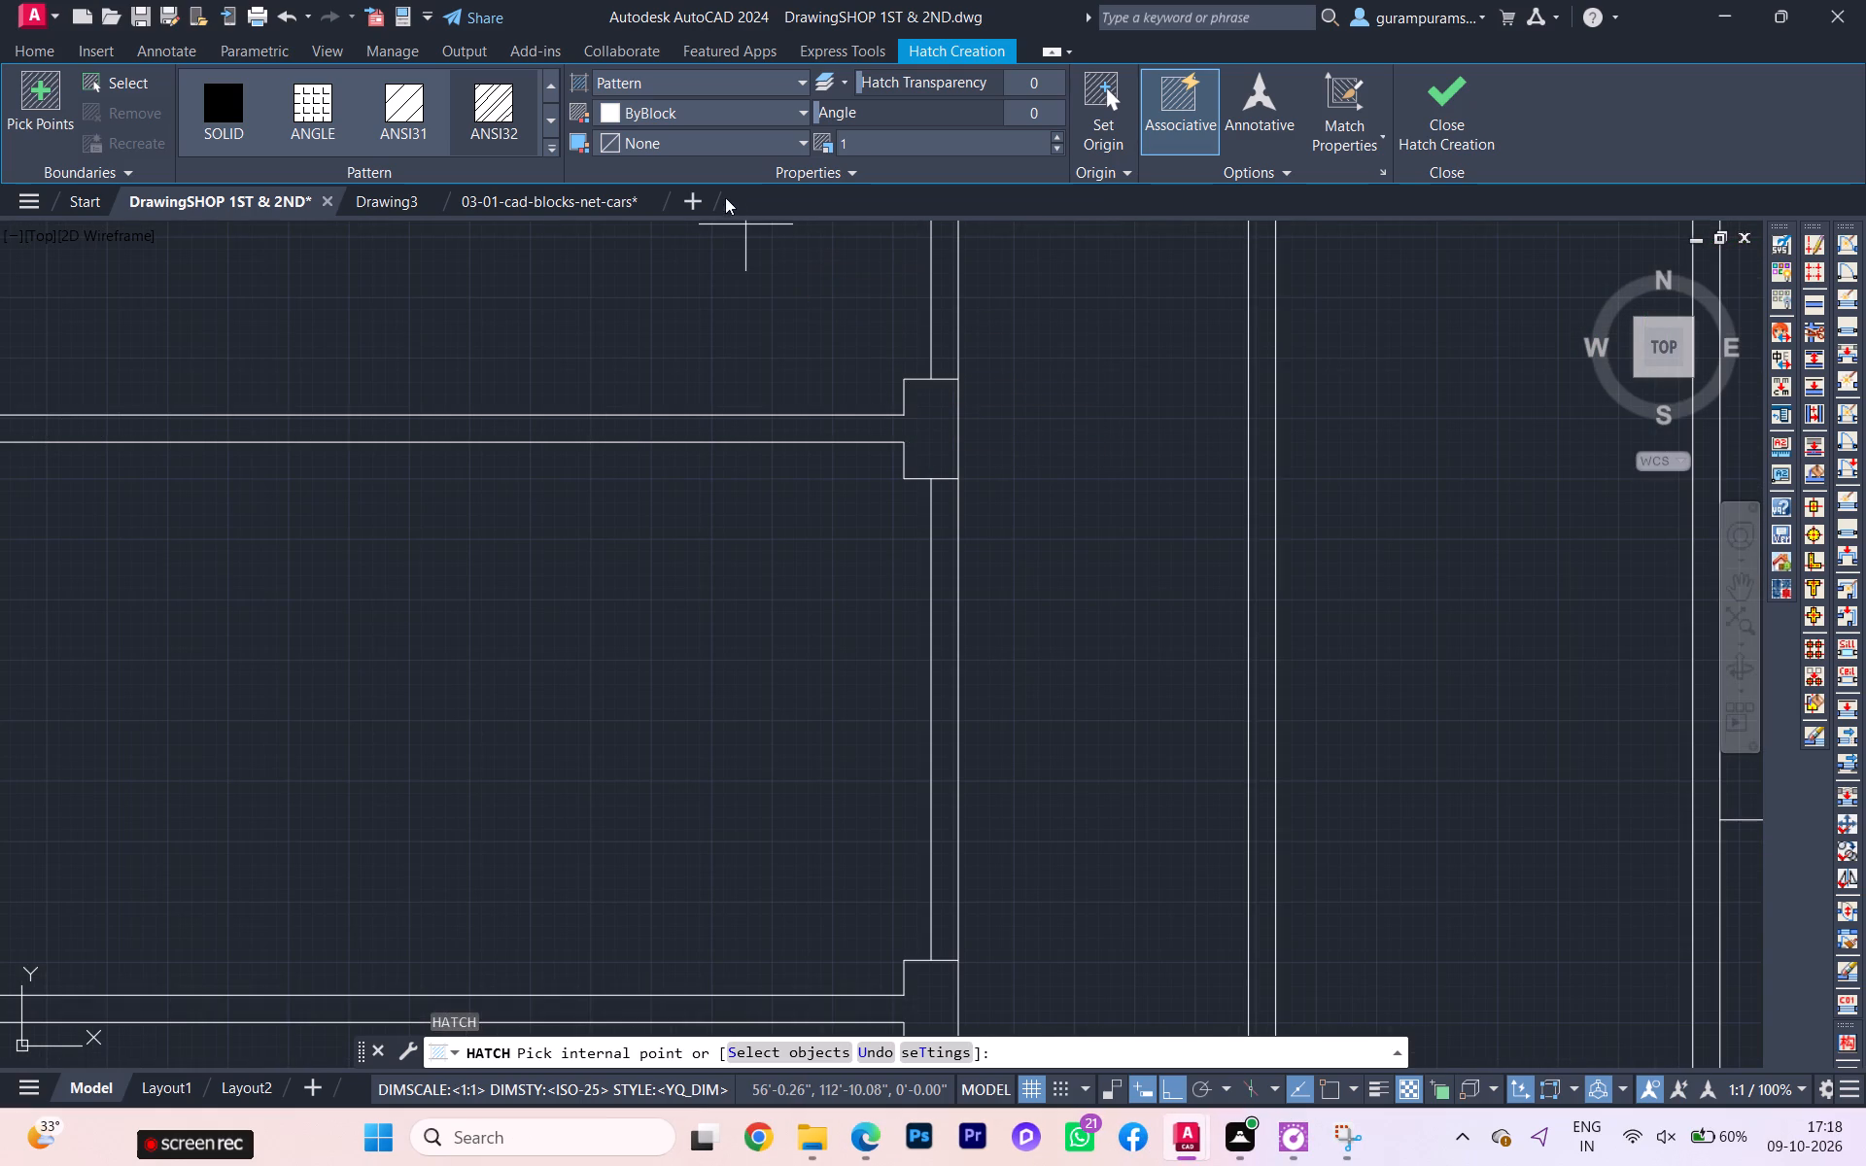
left_click_drag(908, 140, 828, 144)
type("0.")
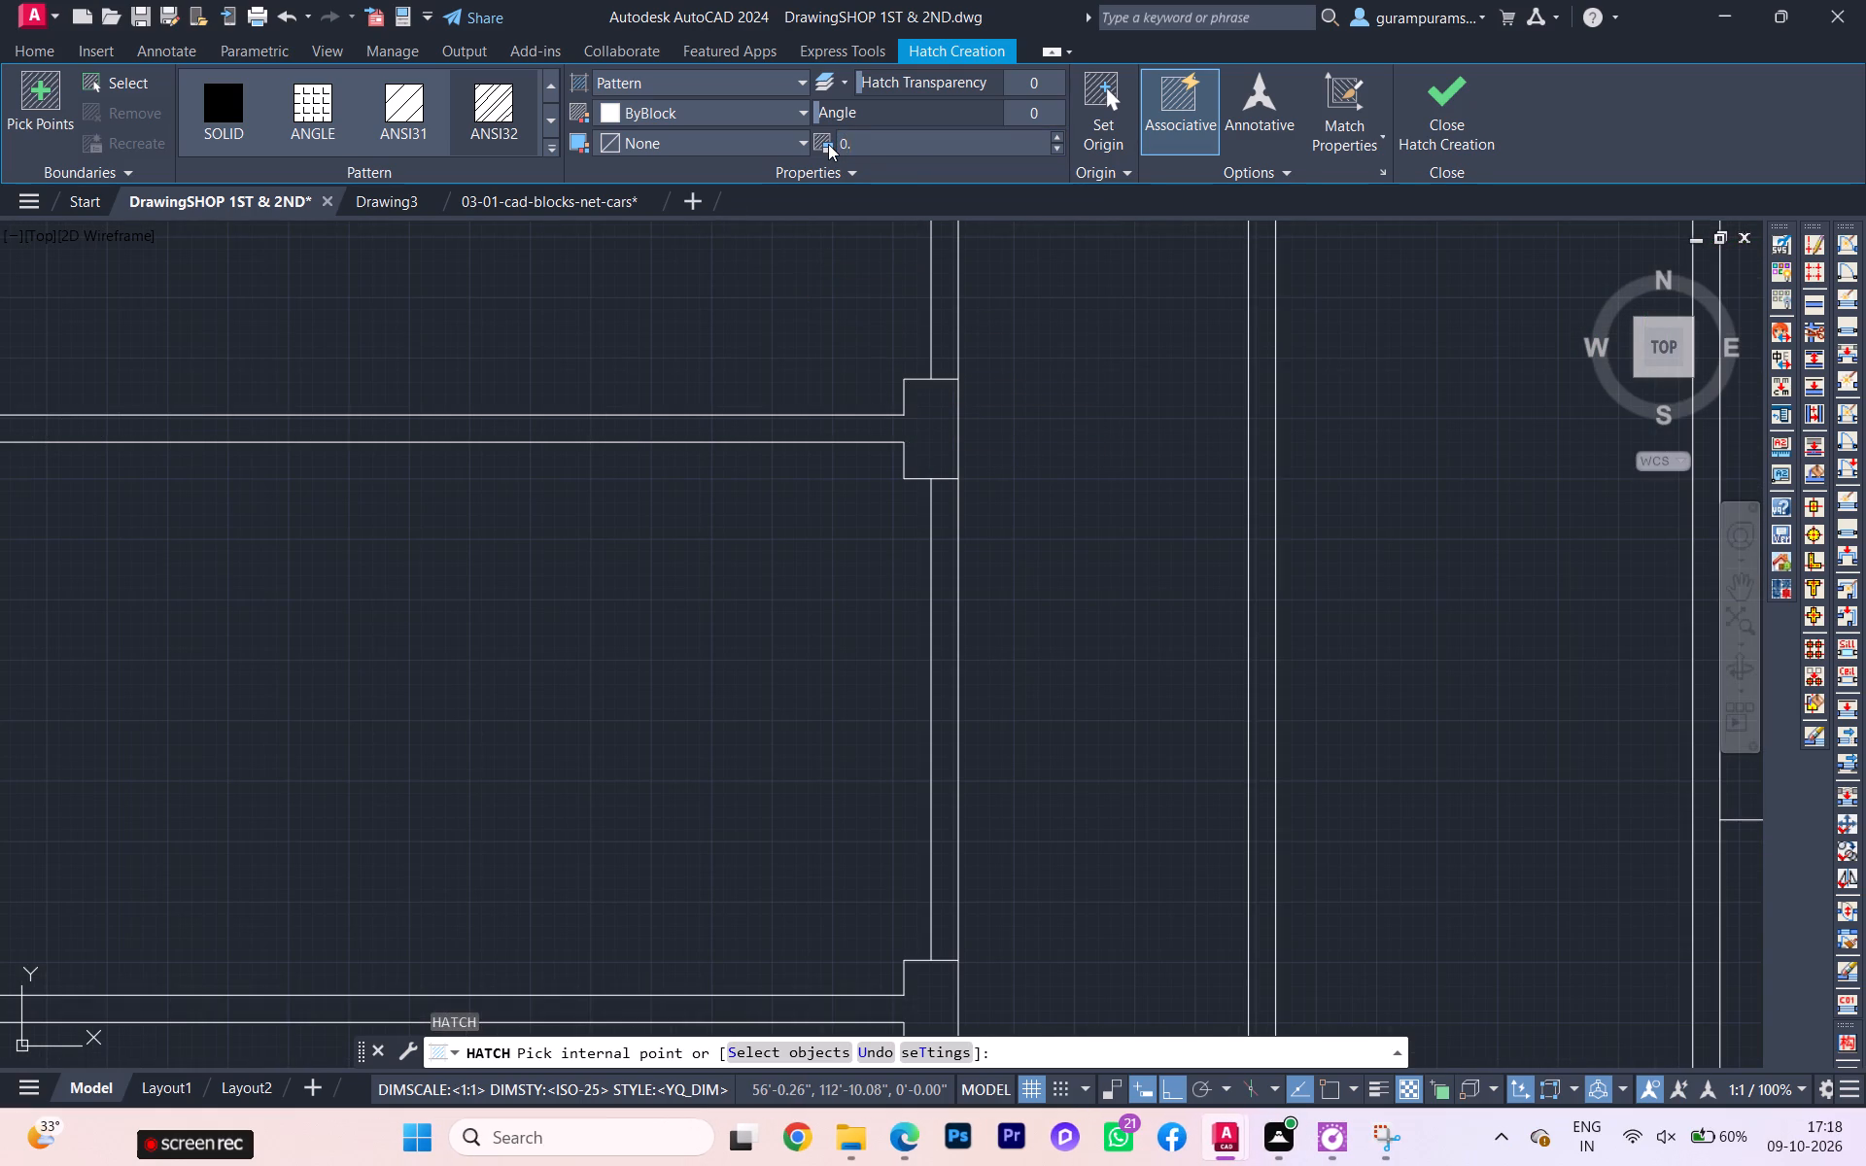
type("50")
key("Return")
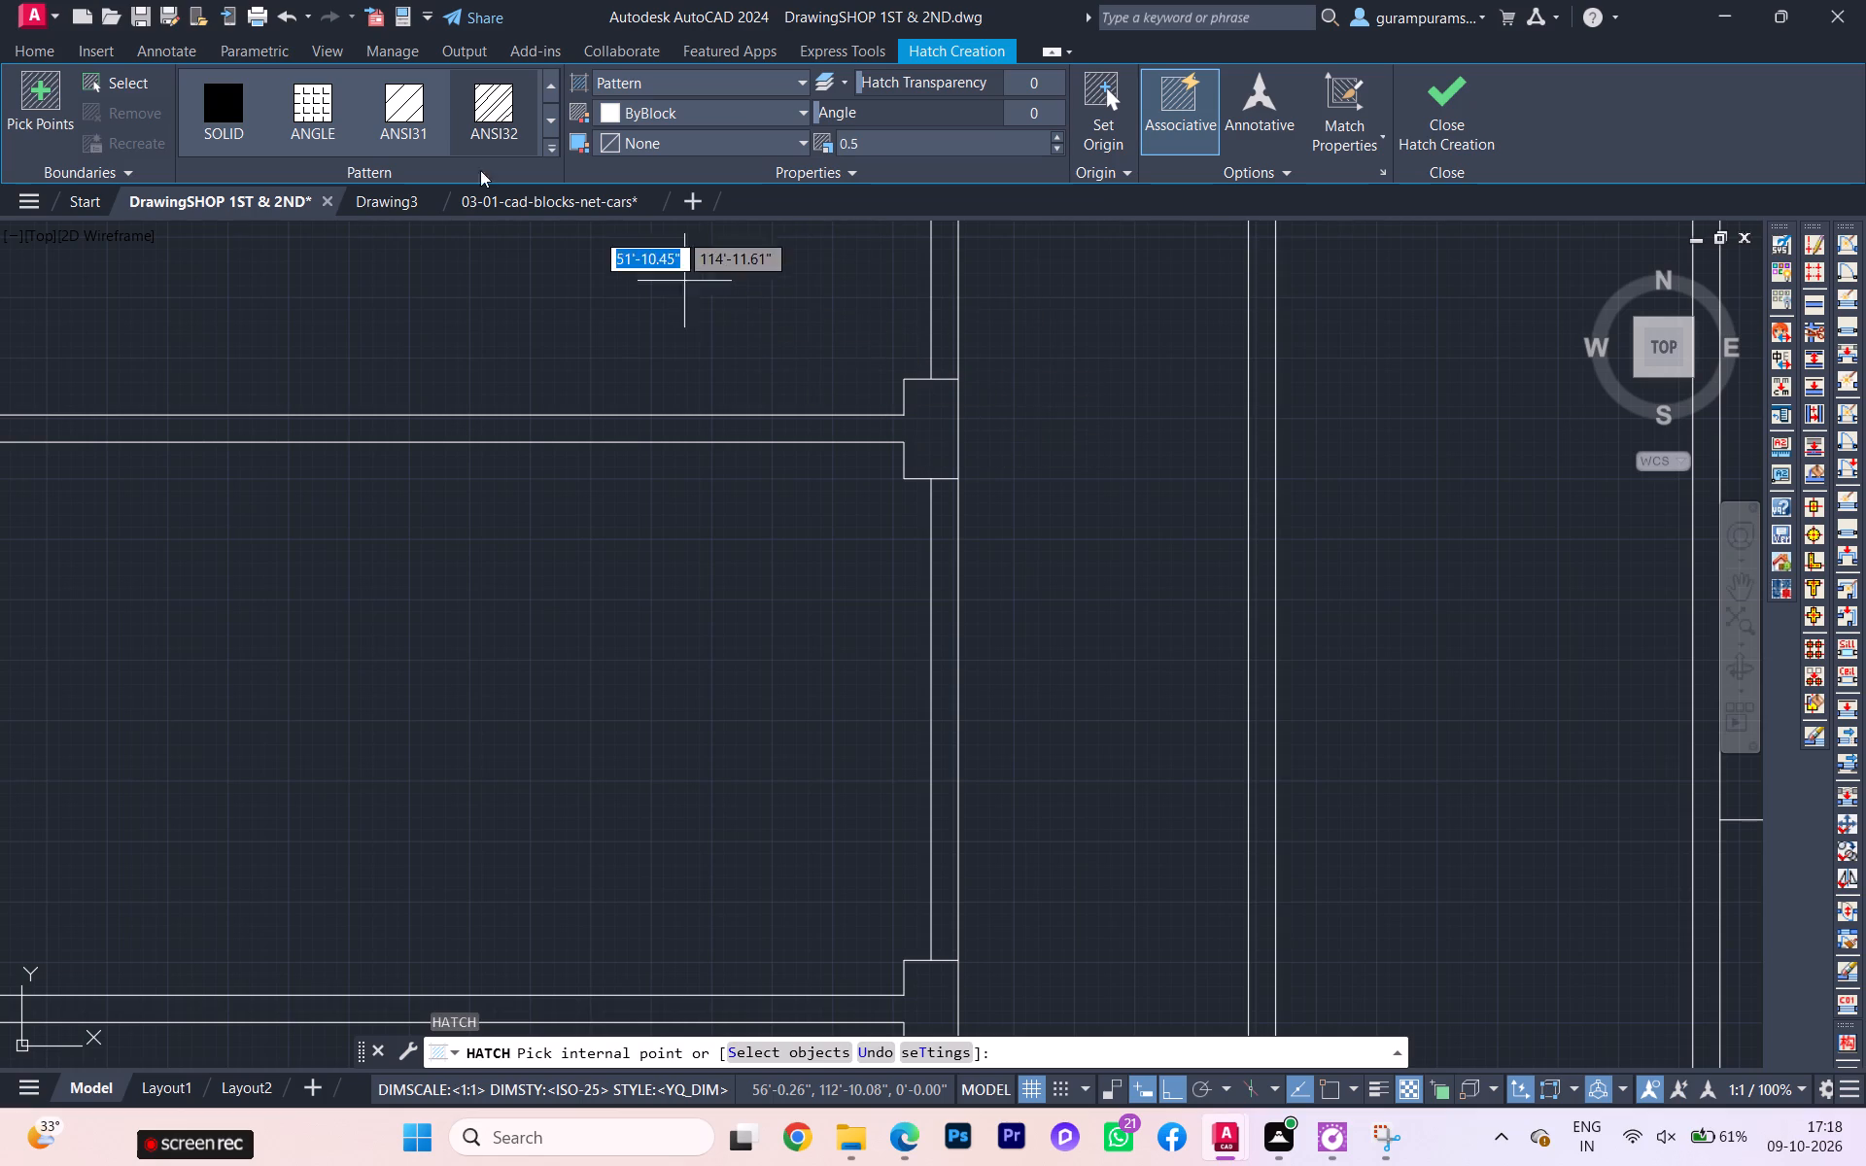
left_click(509, 119)
left_click(936, 419)
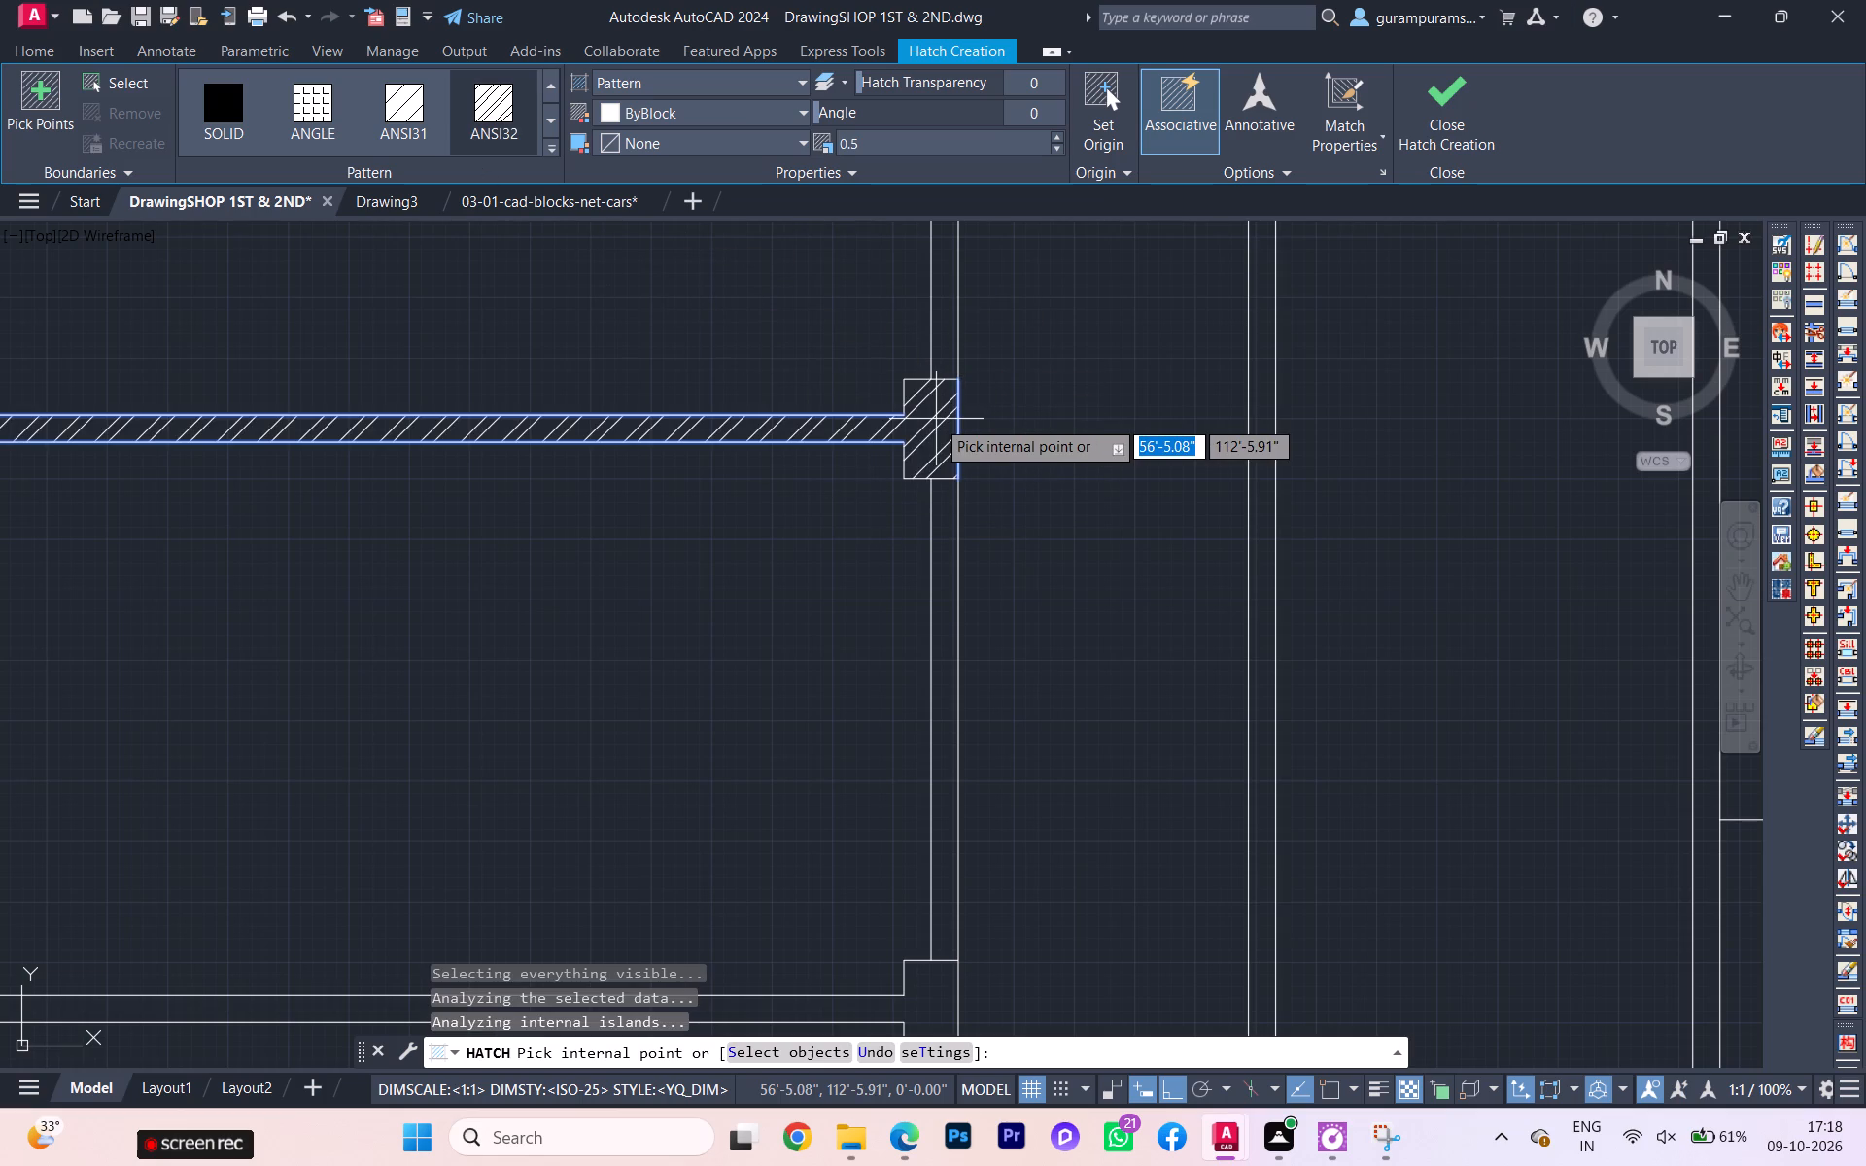
Set the hatch scale to 0.2 and hatch the second shop partition from the top together with its pier.
scroll(936, 419, "down", 3)
scroll(935, 532, "up", 2)
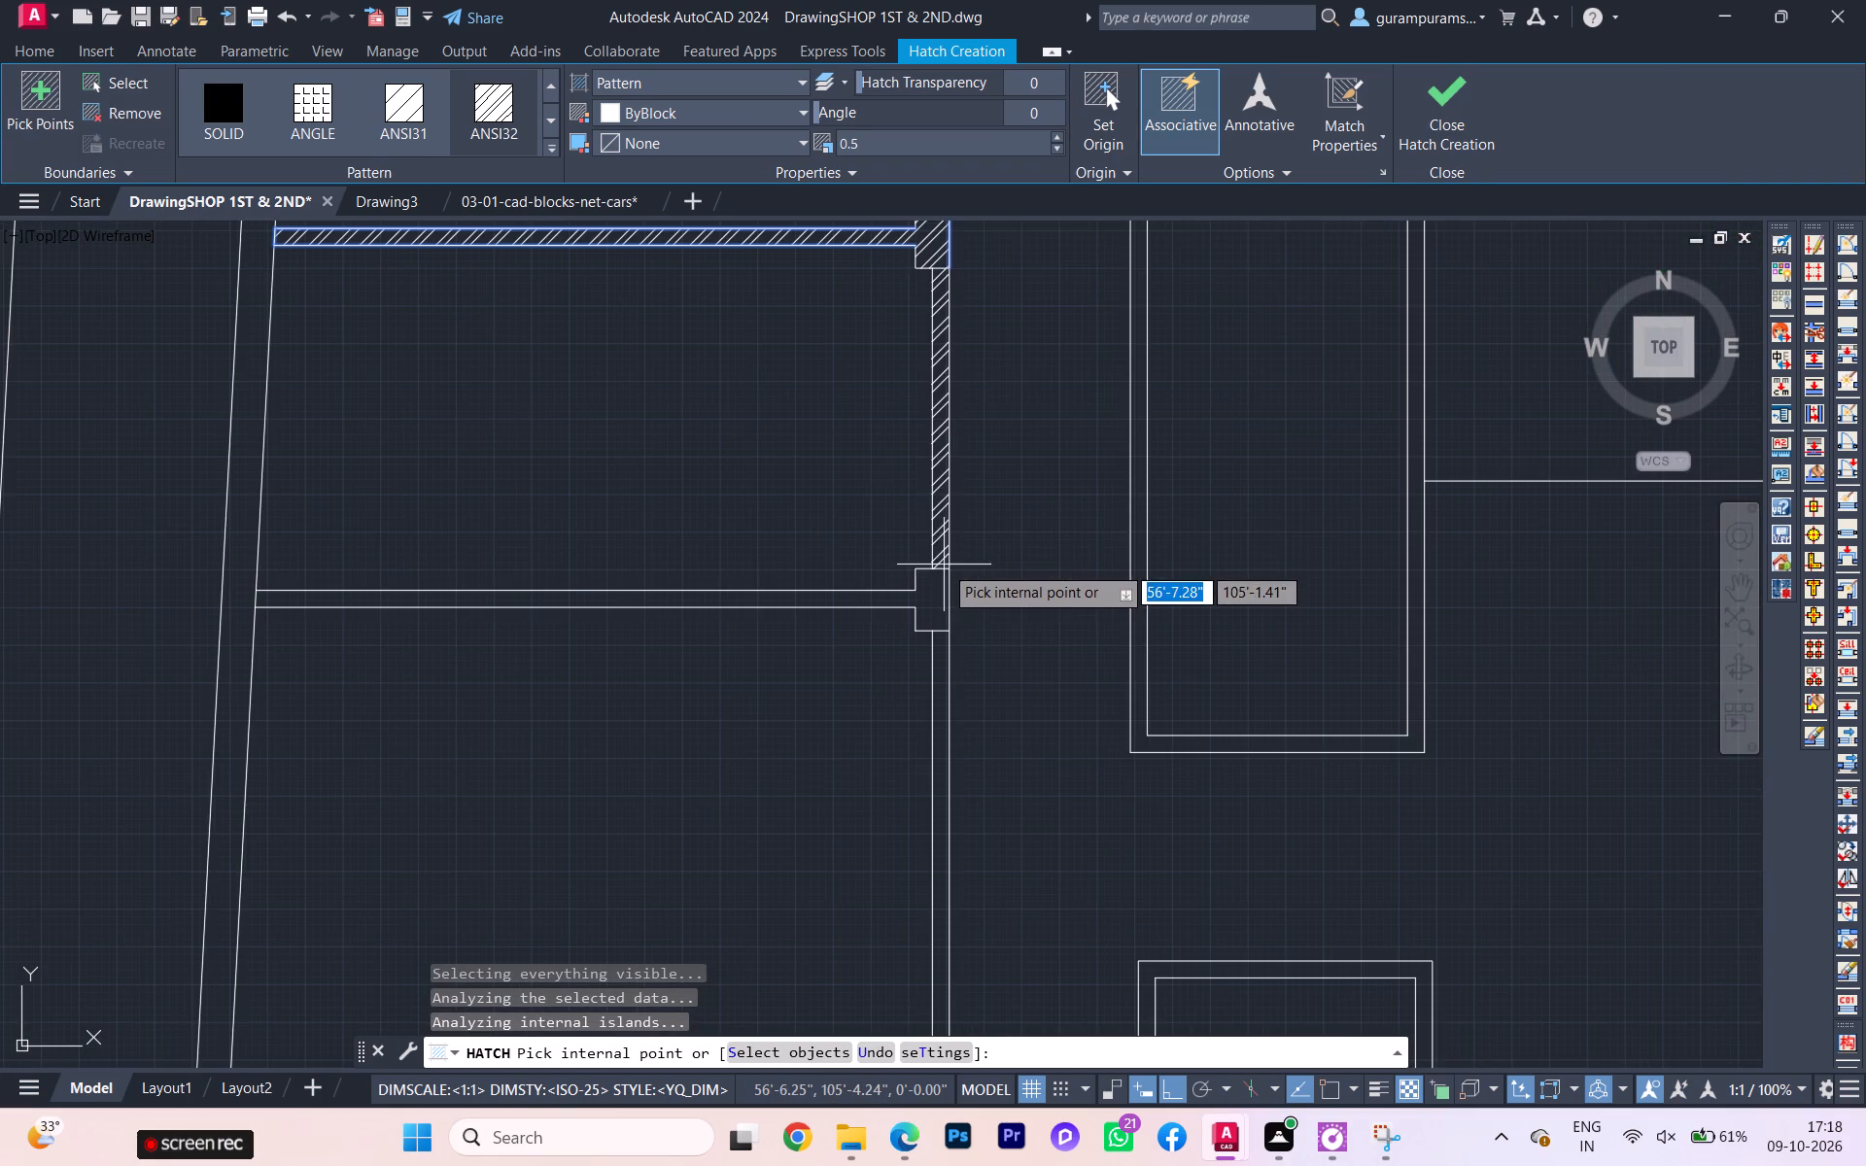
left_click_drag(911, 137, 814, 143)
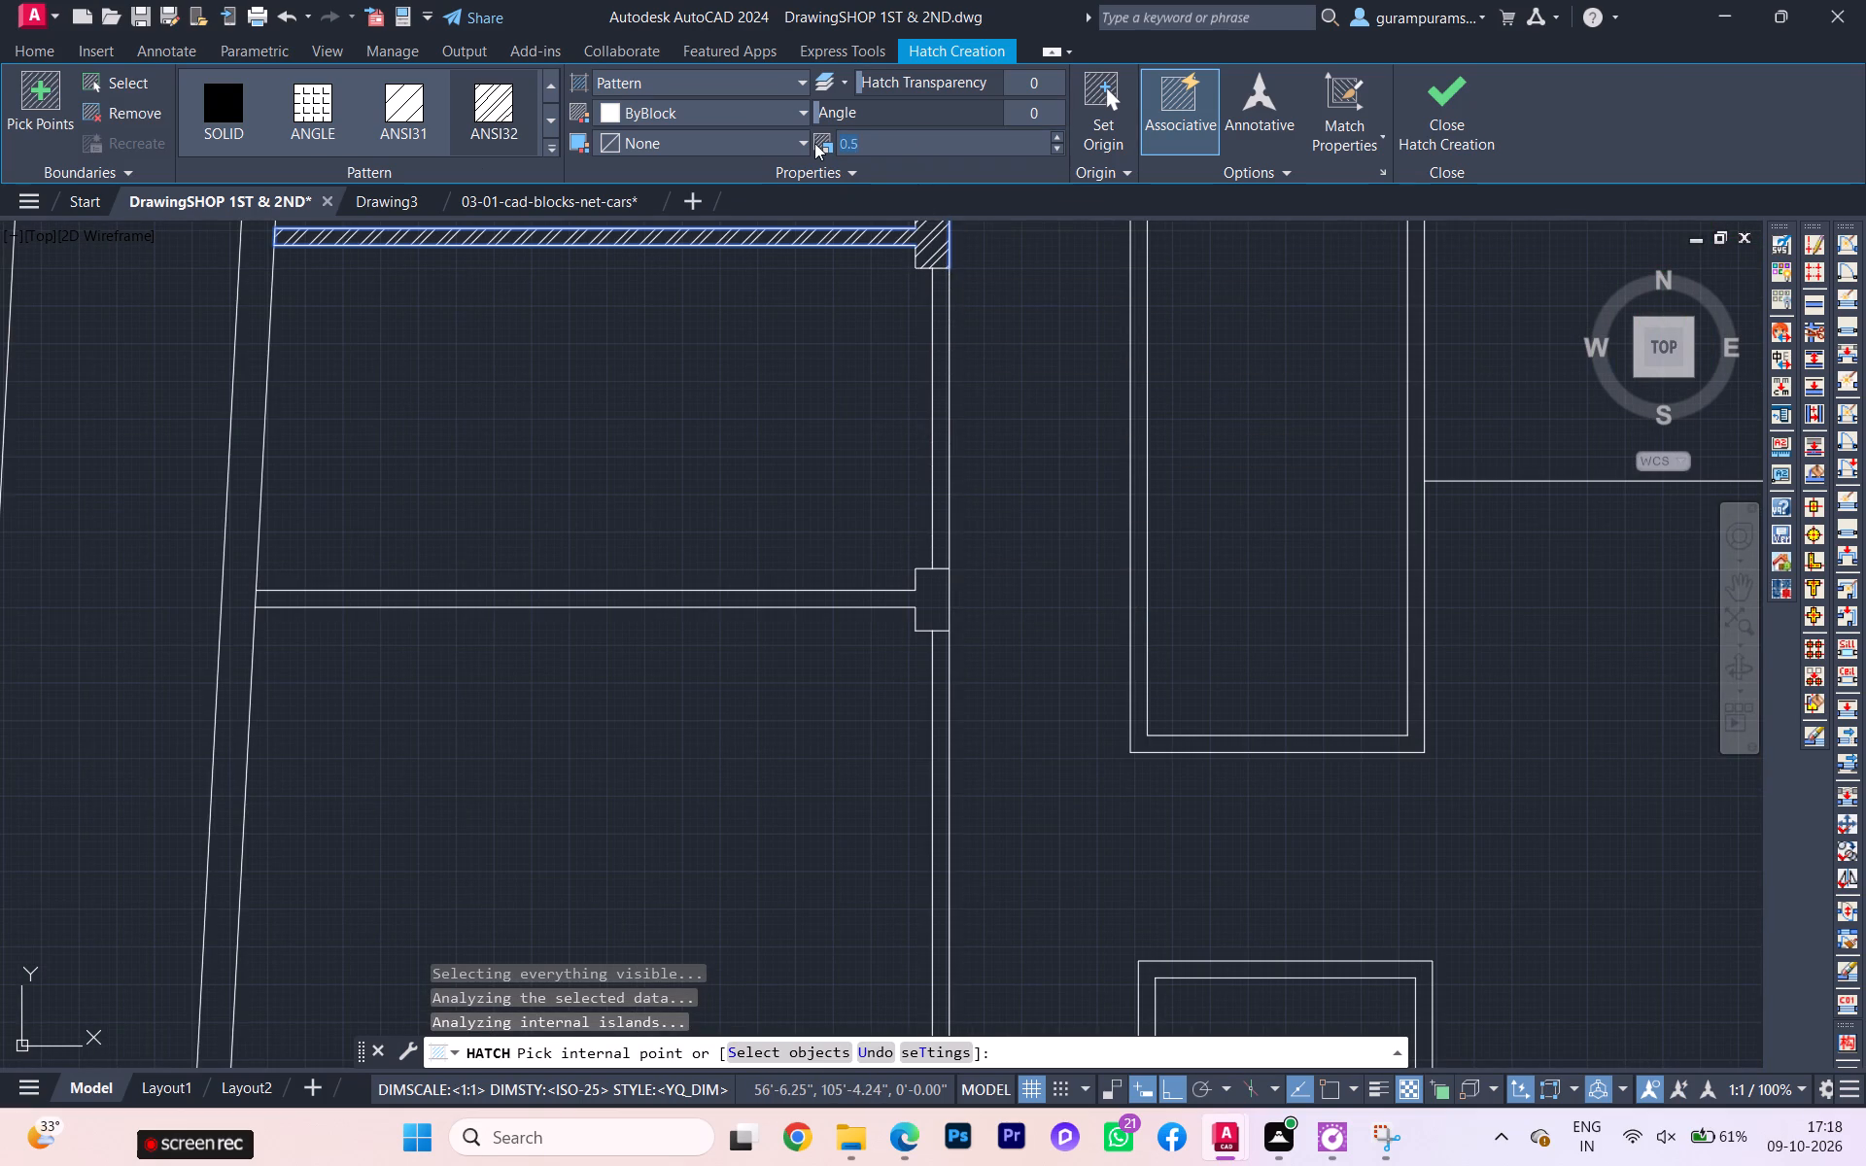
type("0.20")
key("Return")
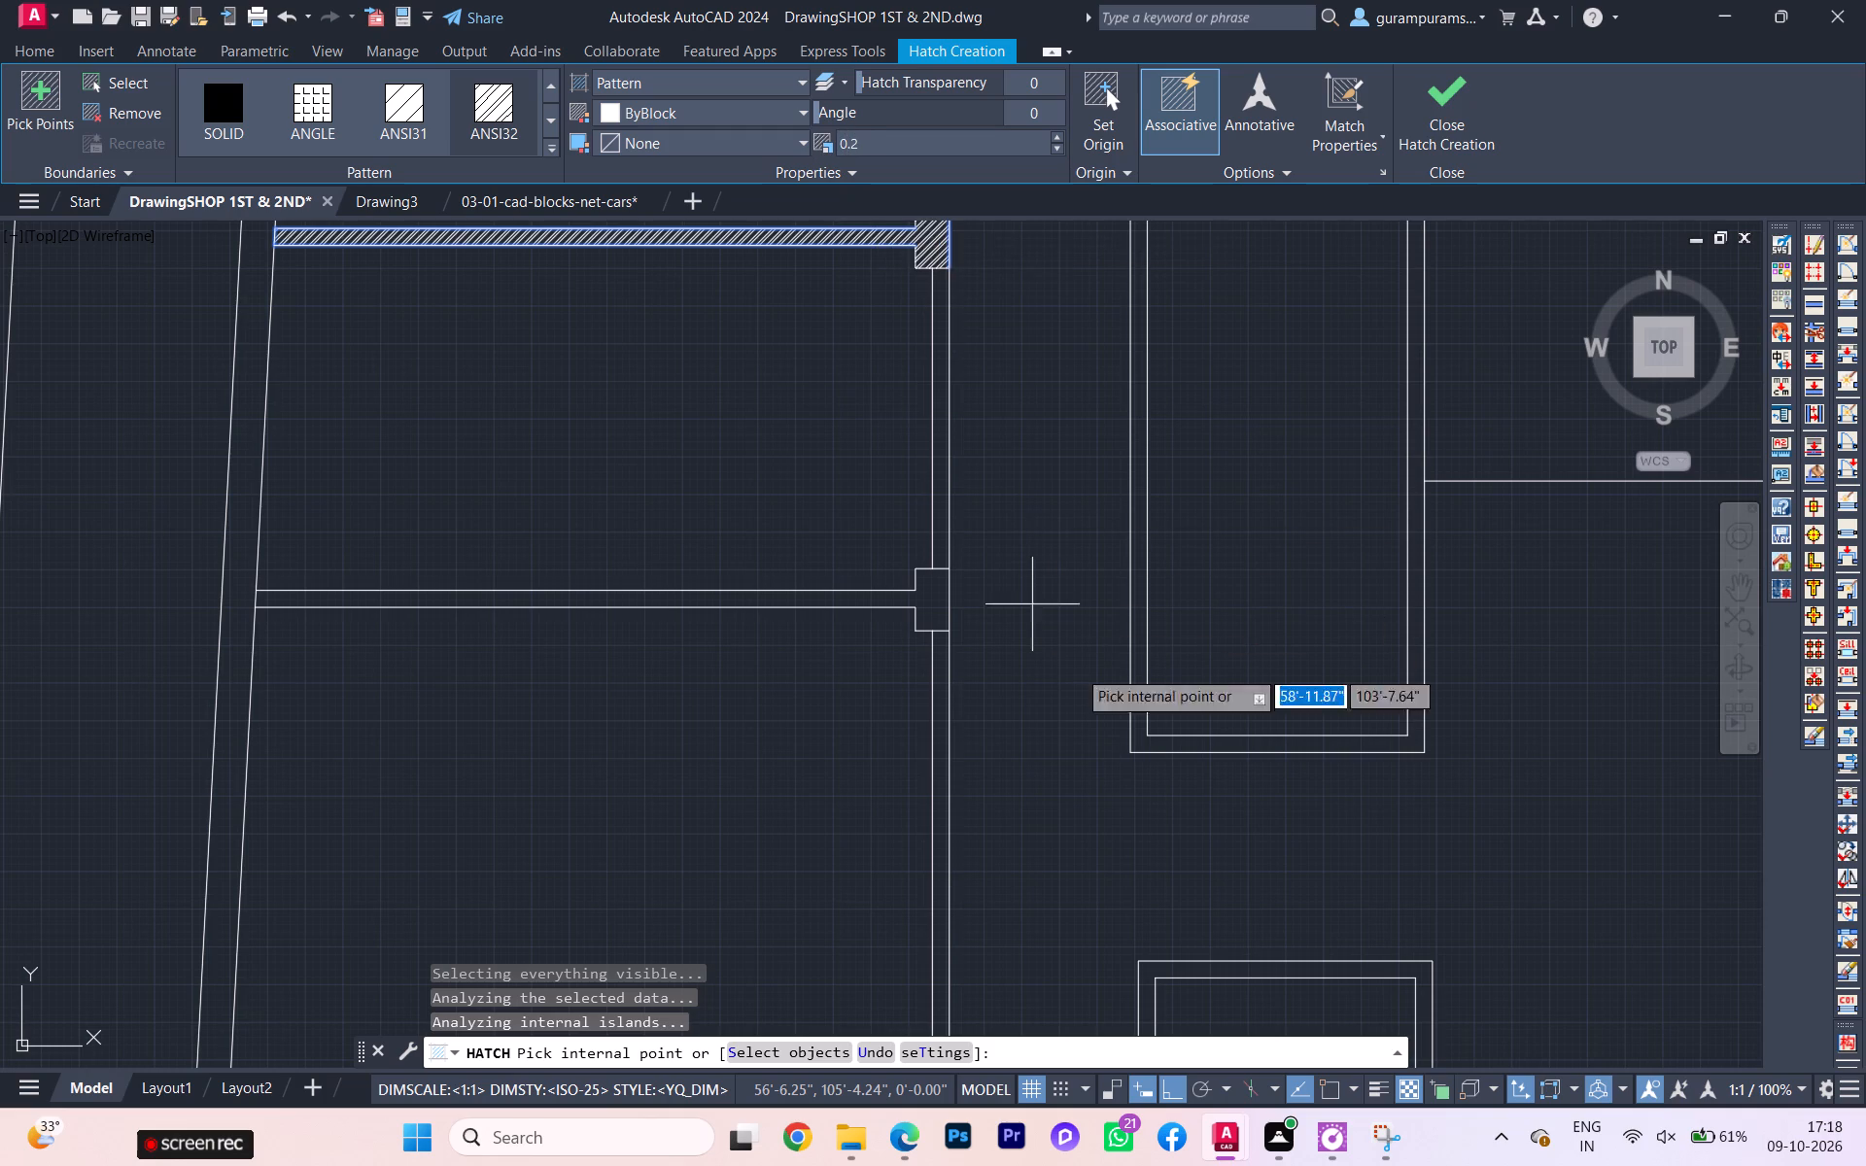
scroll(965, 624, "up", 2)
left_click(888, 592)
scroll(889, 590, "down", 3)
scroll(889, 590, "up", 1)
scroll(889, 590, "down", 1)
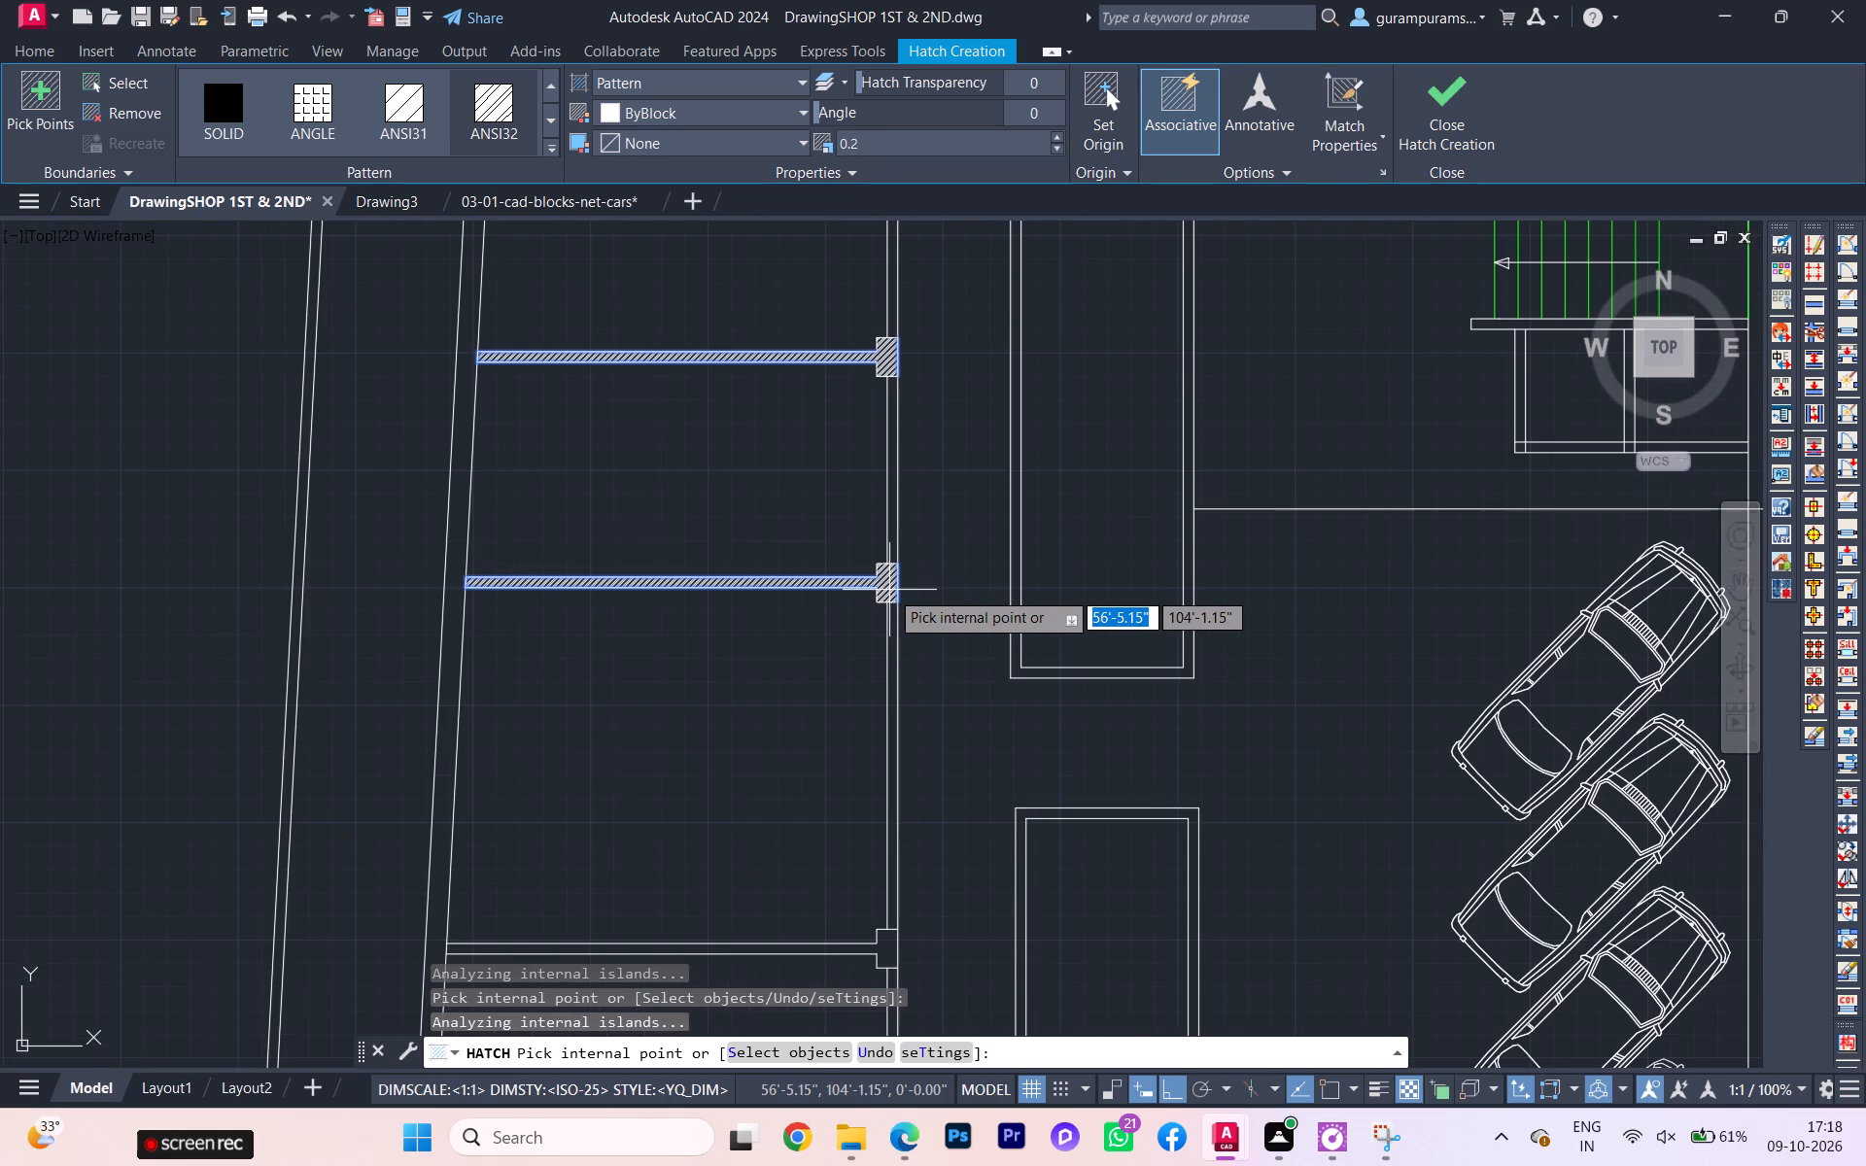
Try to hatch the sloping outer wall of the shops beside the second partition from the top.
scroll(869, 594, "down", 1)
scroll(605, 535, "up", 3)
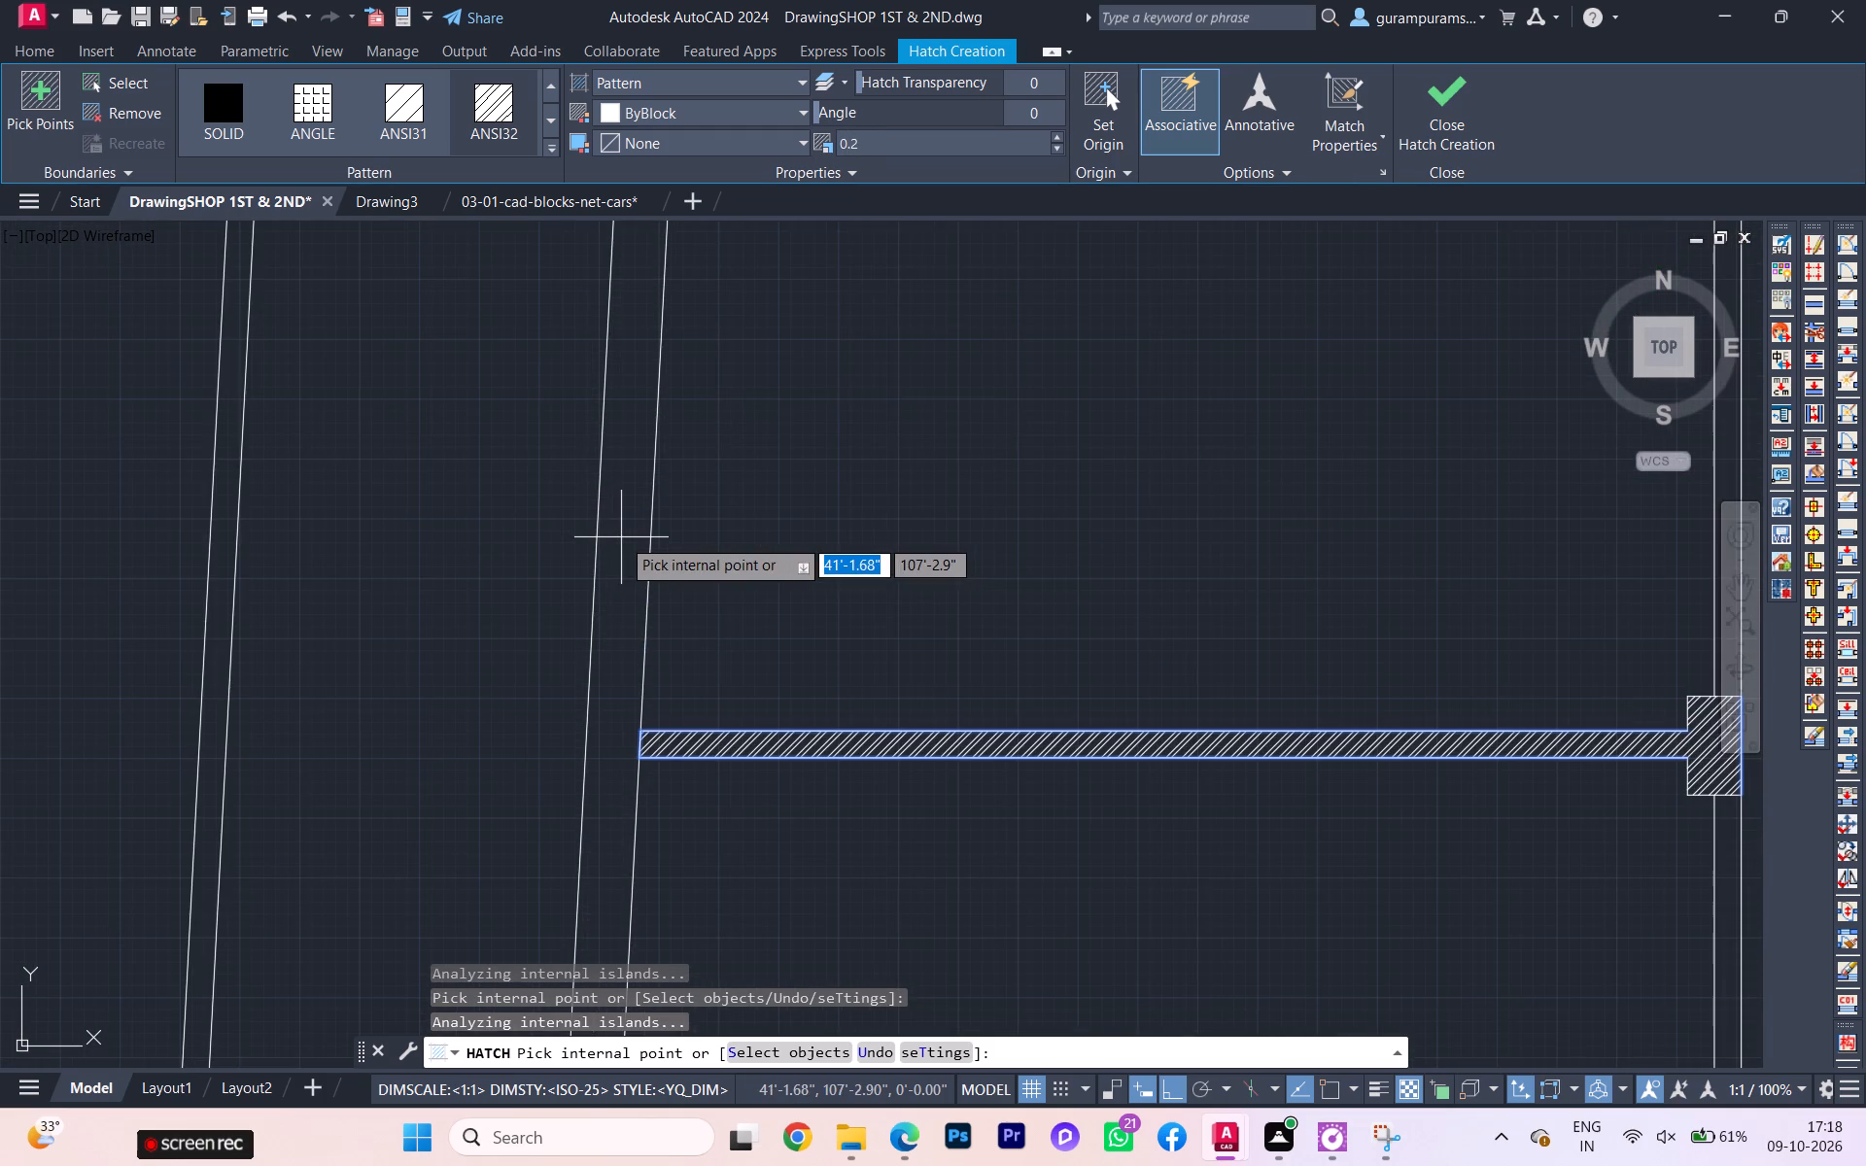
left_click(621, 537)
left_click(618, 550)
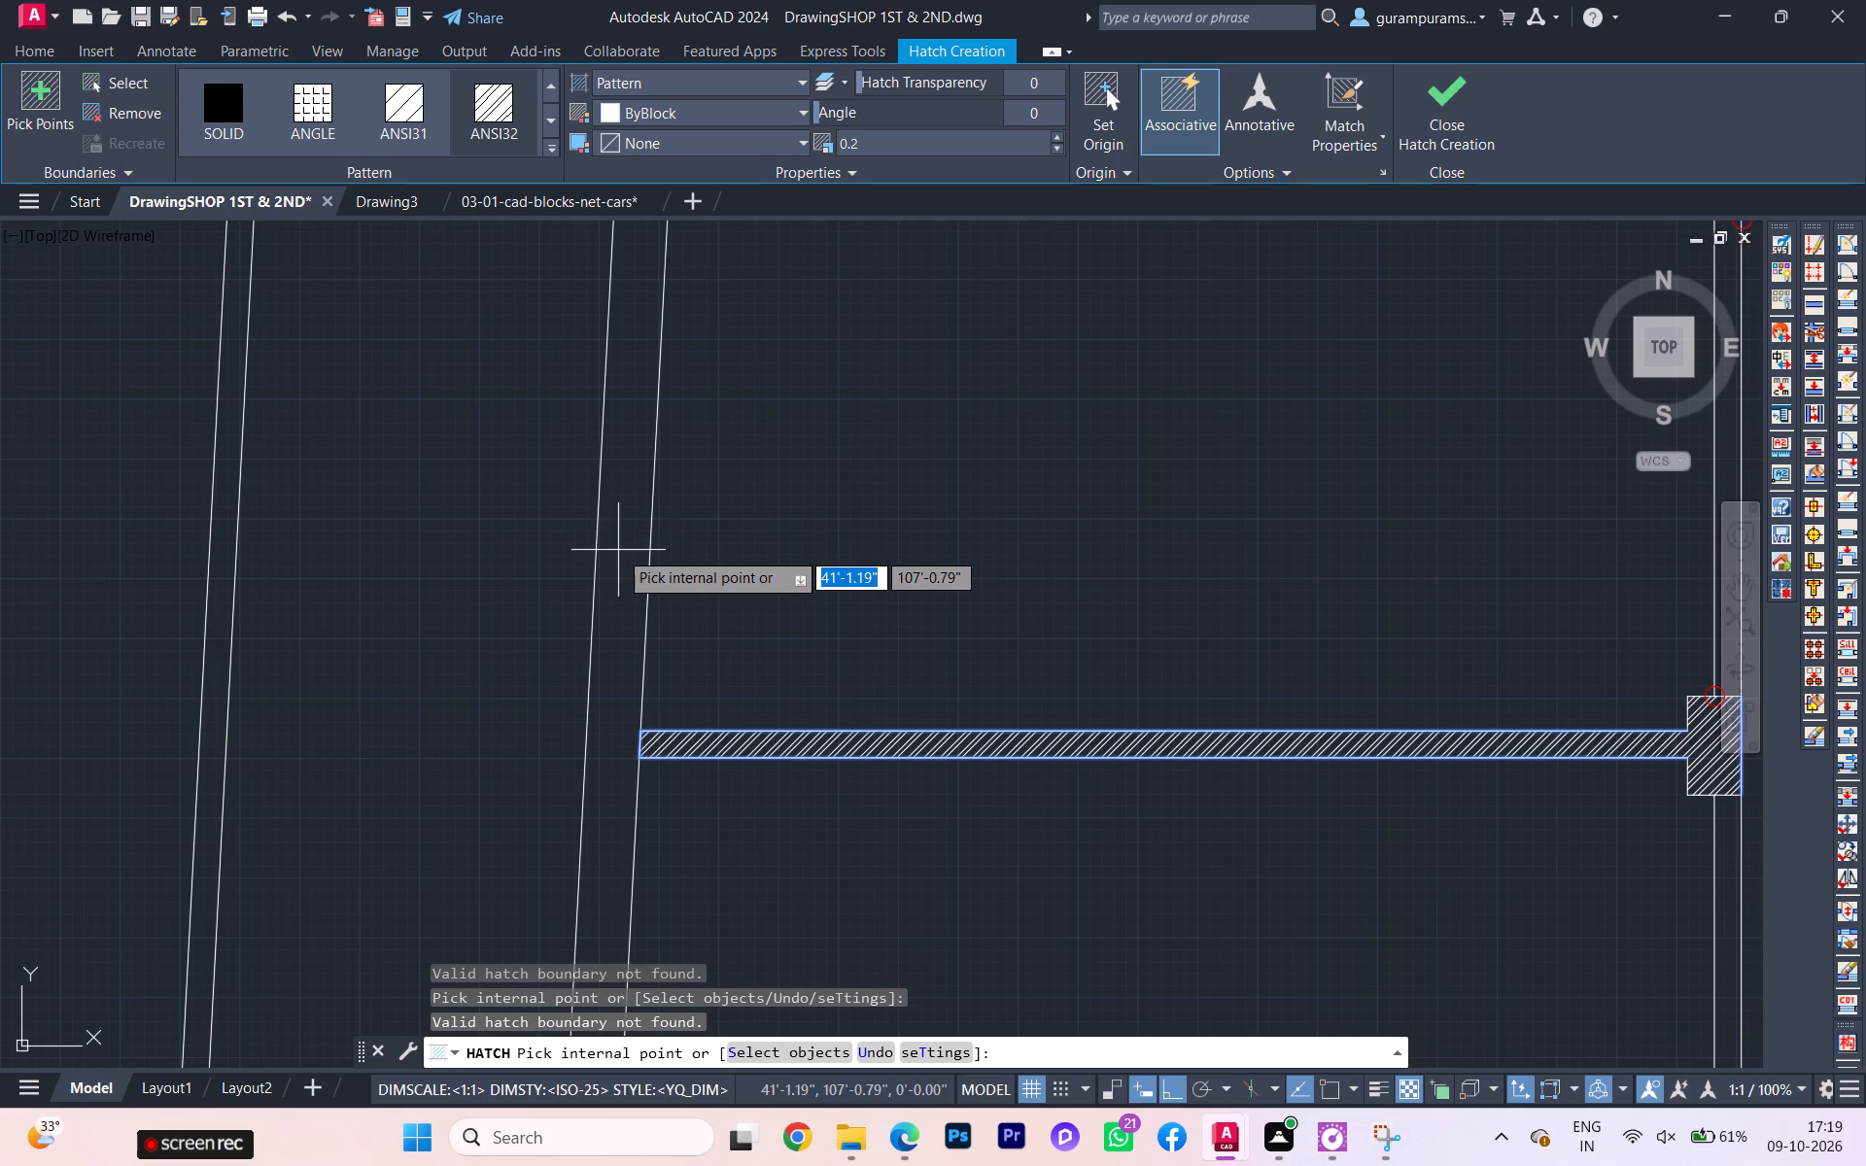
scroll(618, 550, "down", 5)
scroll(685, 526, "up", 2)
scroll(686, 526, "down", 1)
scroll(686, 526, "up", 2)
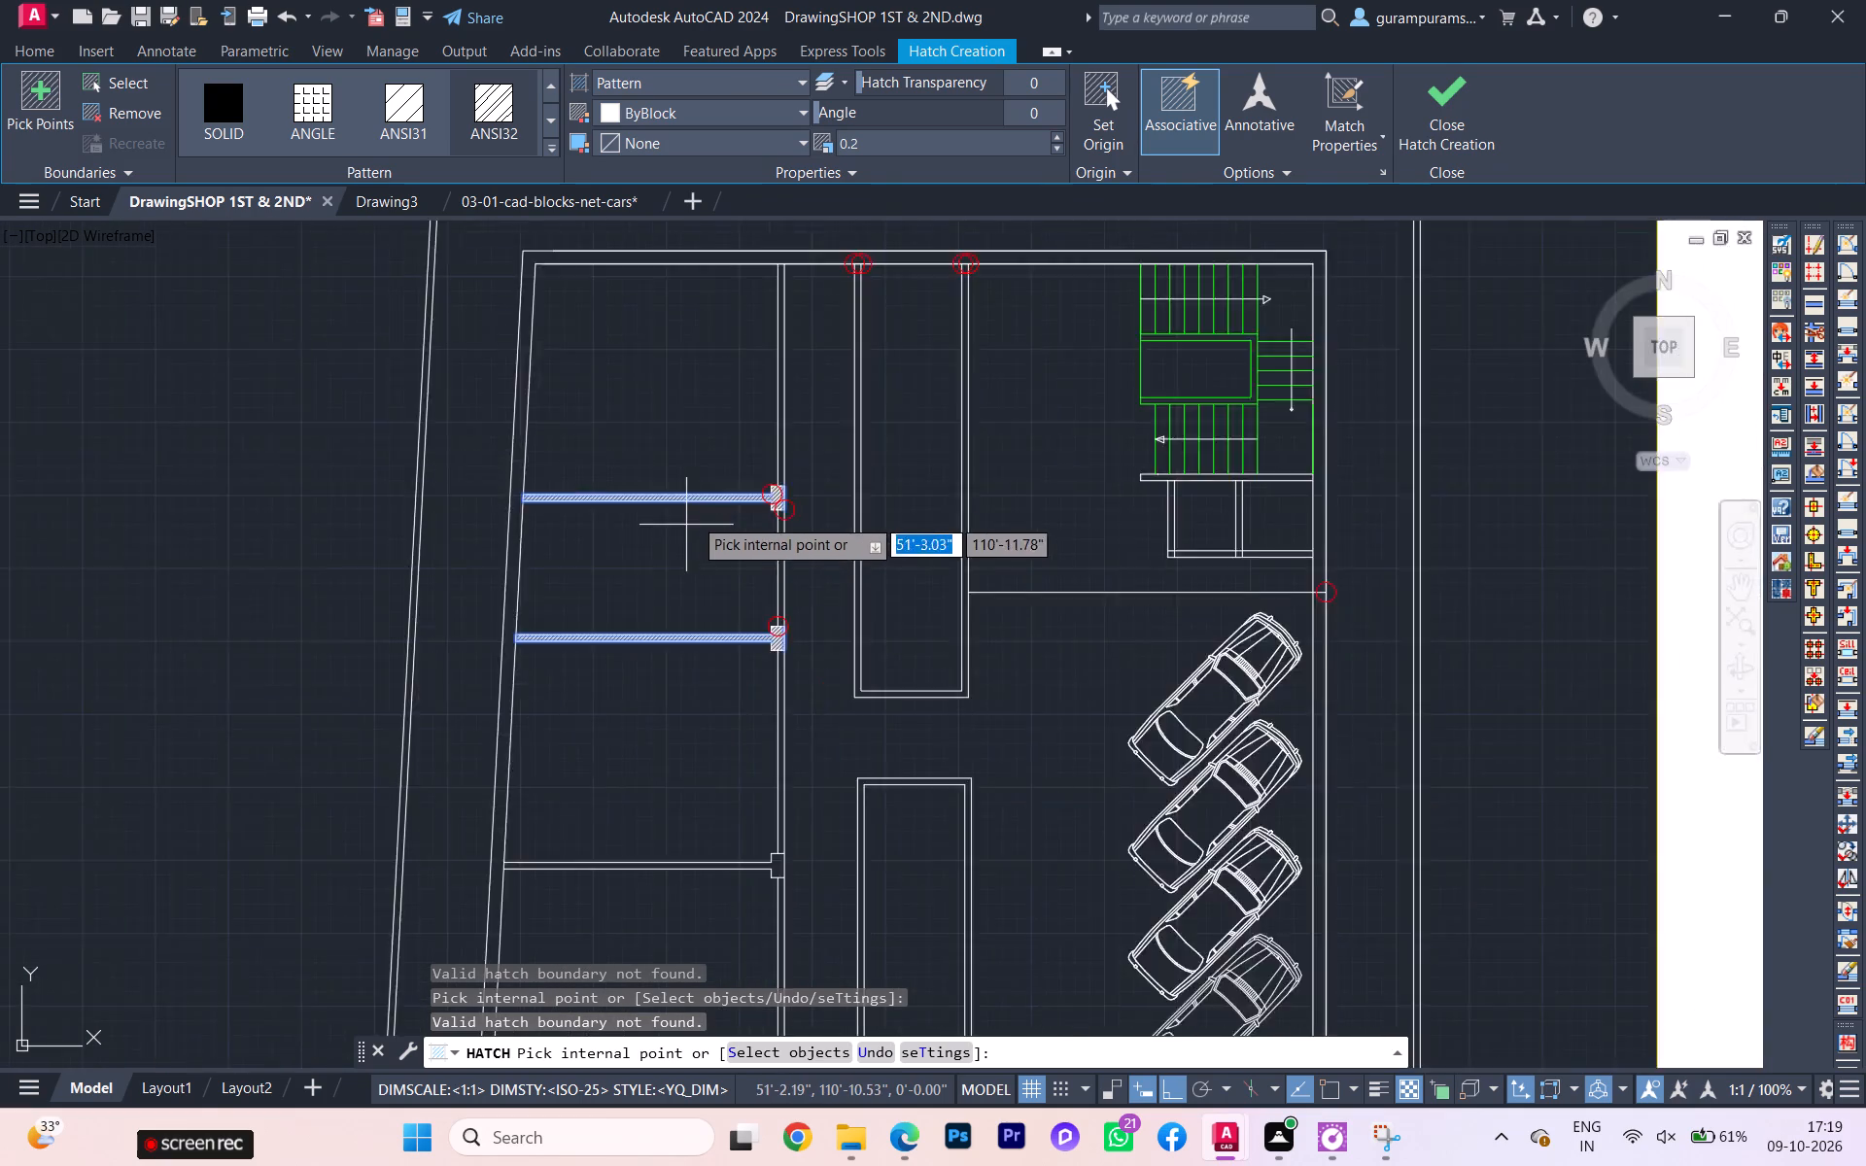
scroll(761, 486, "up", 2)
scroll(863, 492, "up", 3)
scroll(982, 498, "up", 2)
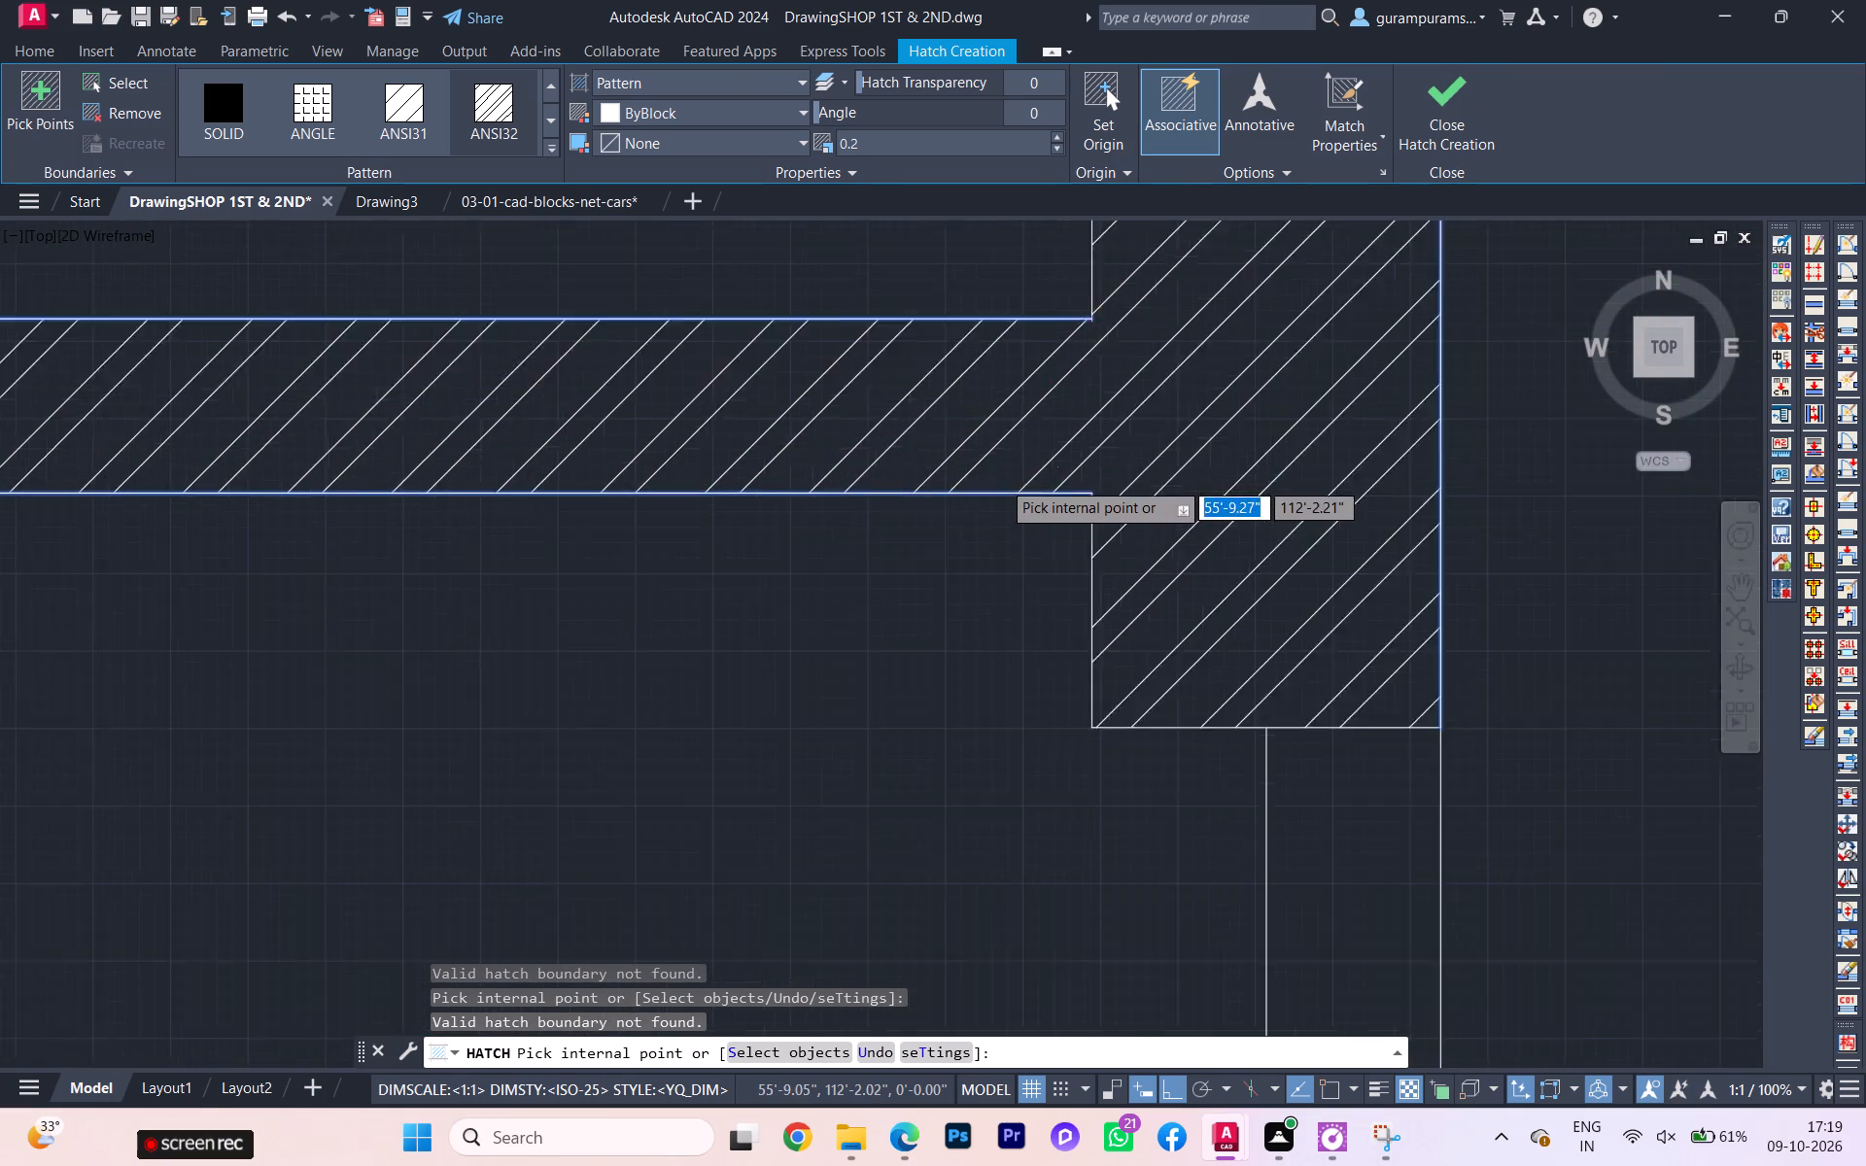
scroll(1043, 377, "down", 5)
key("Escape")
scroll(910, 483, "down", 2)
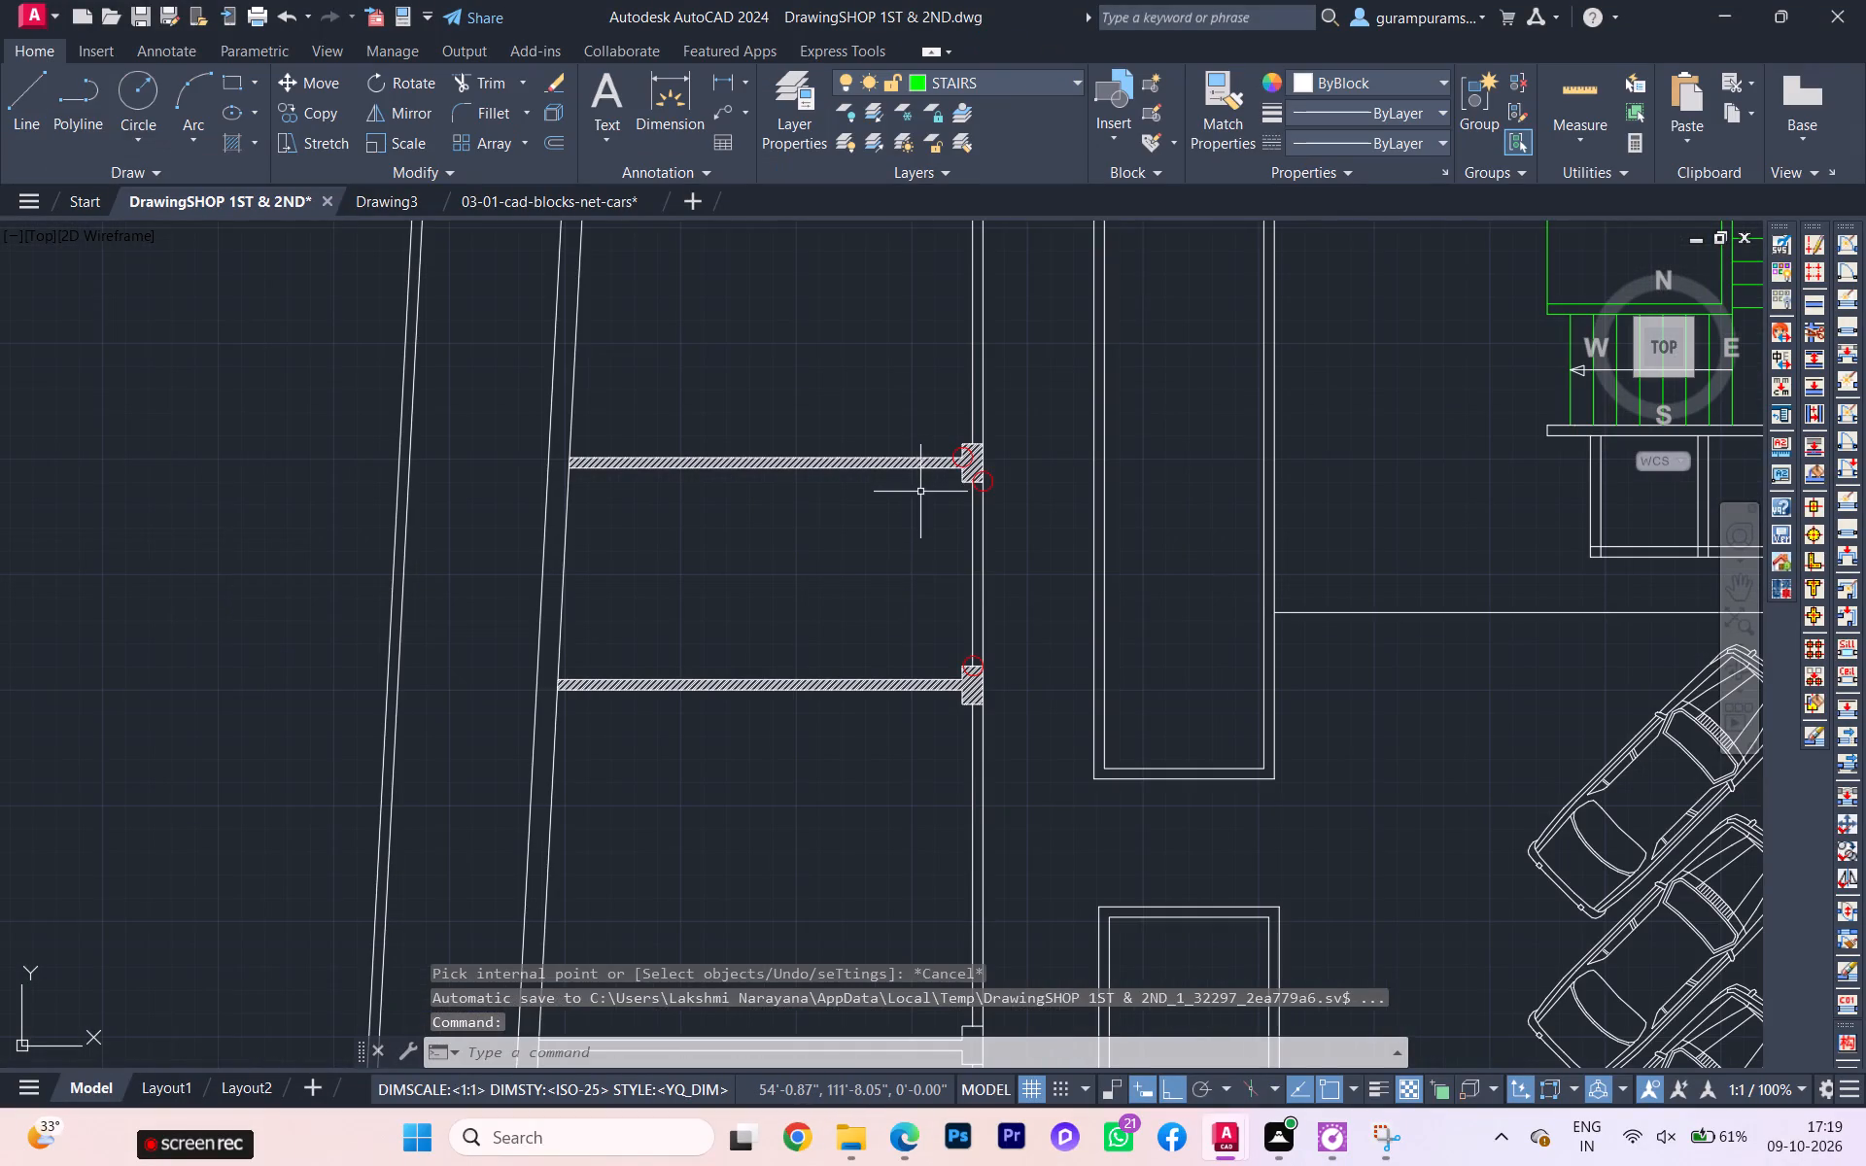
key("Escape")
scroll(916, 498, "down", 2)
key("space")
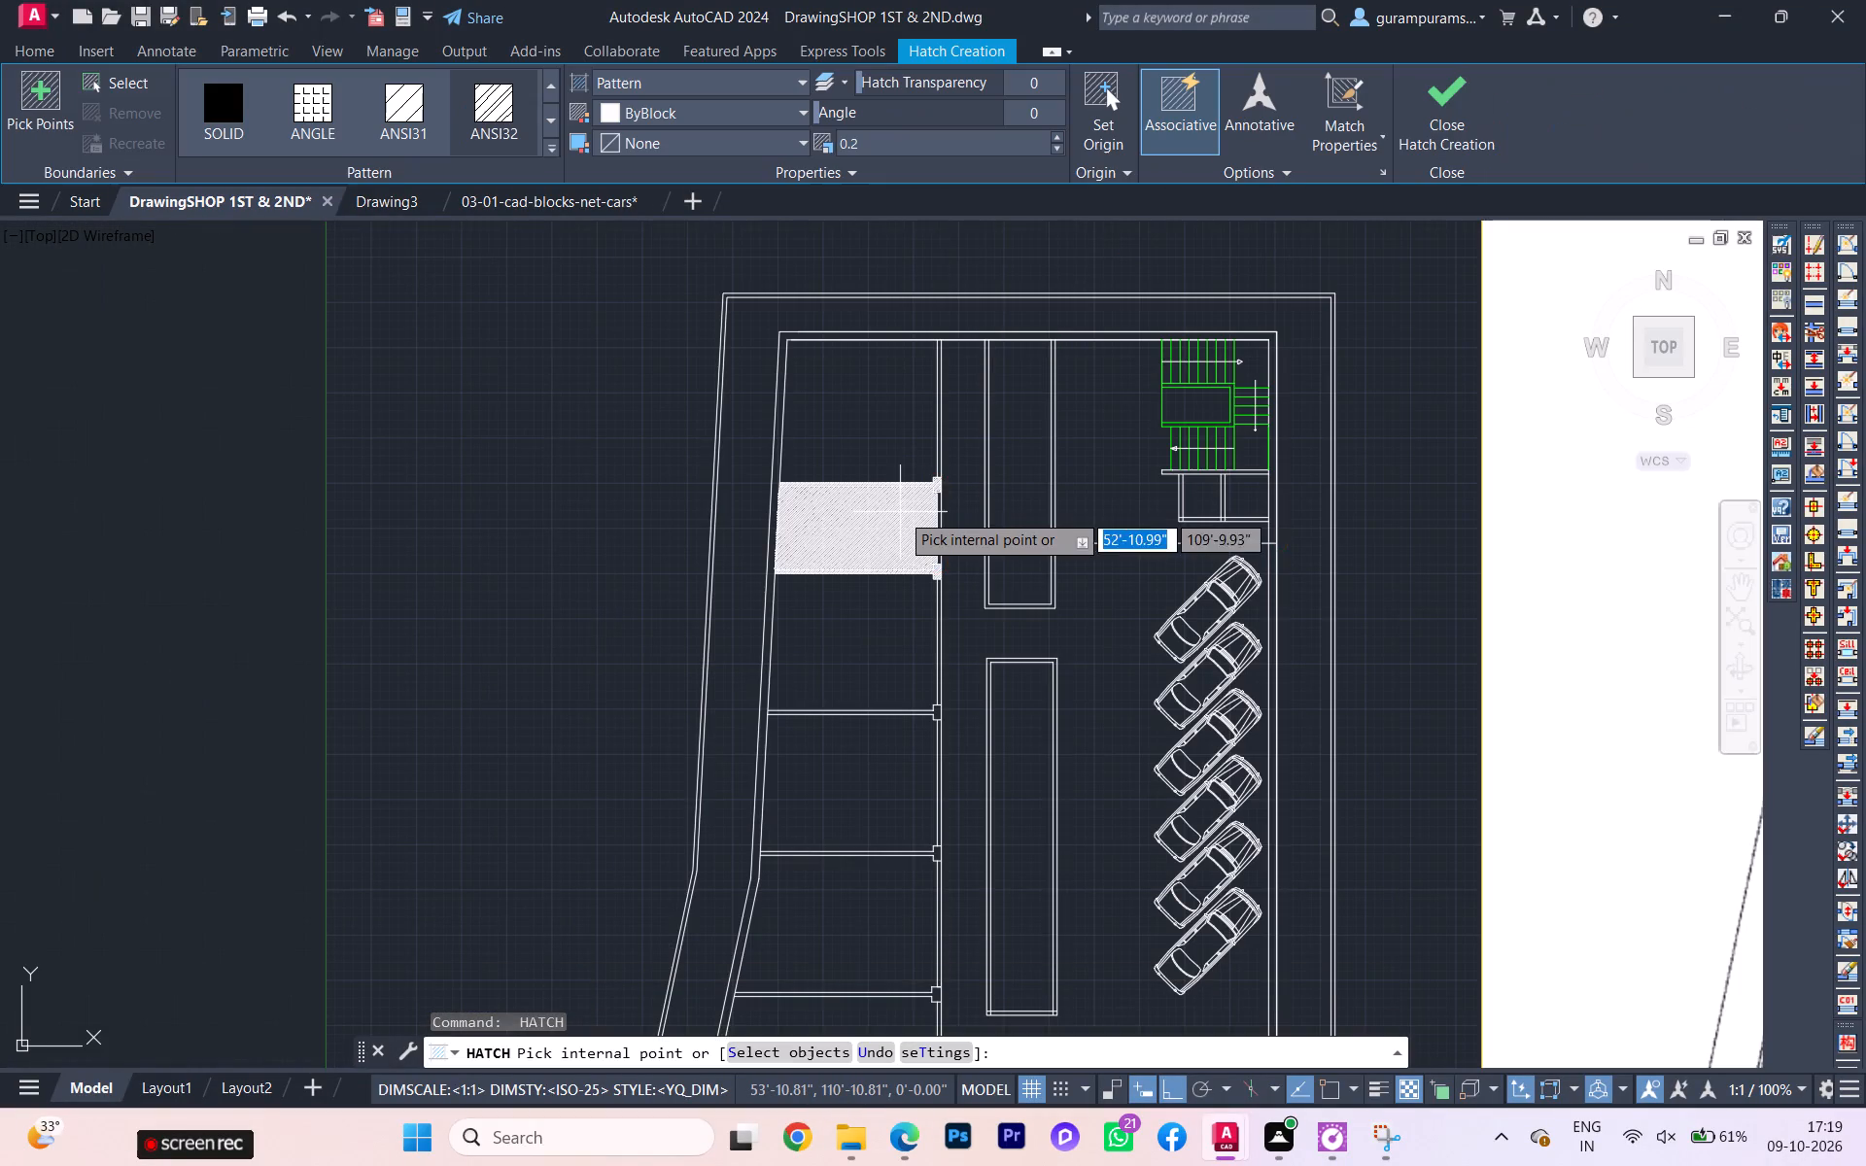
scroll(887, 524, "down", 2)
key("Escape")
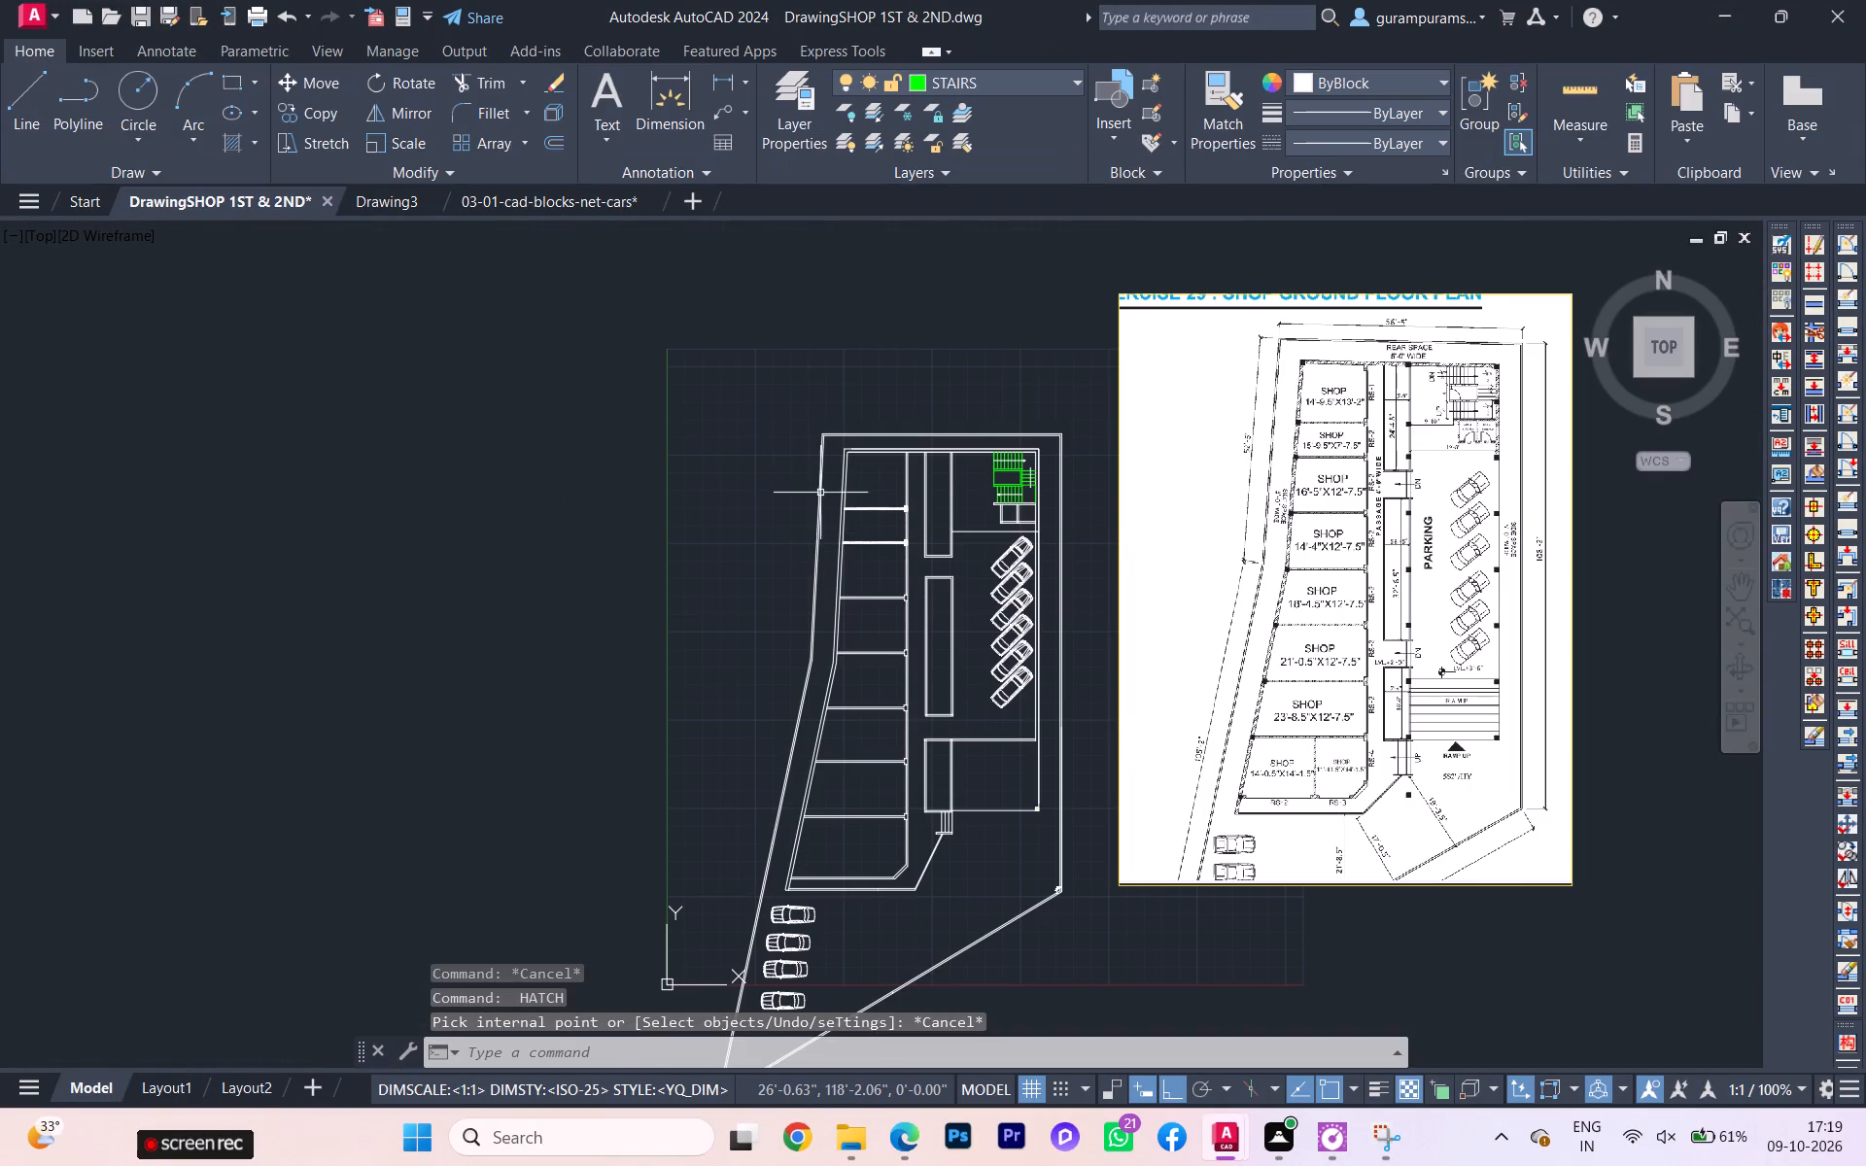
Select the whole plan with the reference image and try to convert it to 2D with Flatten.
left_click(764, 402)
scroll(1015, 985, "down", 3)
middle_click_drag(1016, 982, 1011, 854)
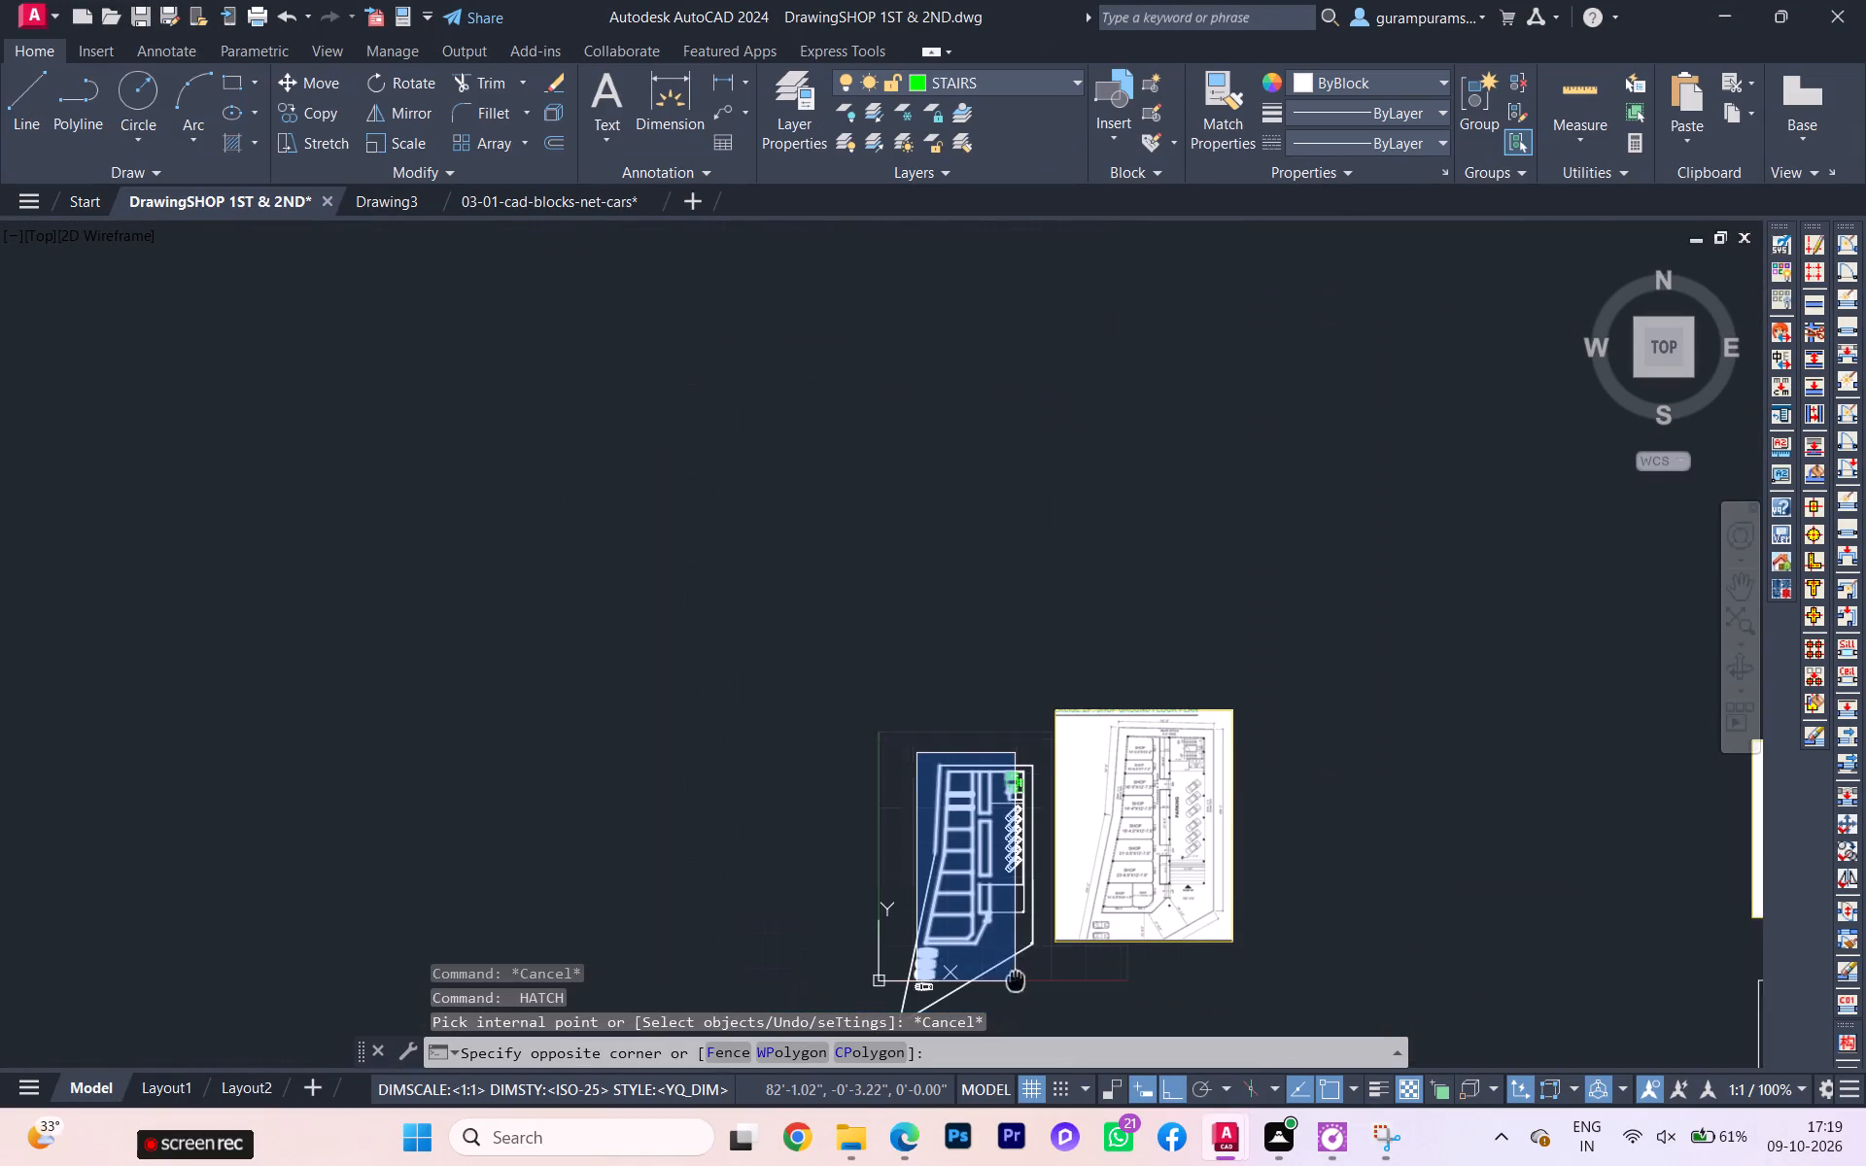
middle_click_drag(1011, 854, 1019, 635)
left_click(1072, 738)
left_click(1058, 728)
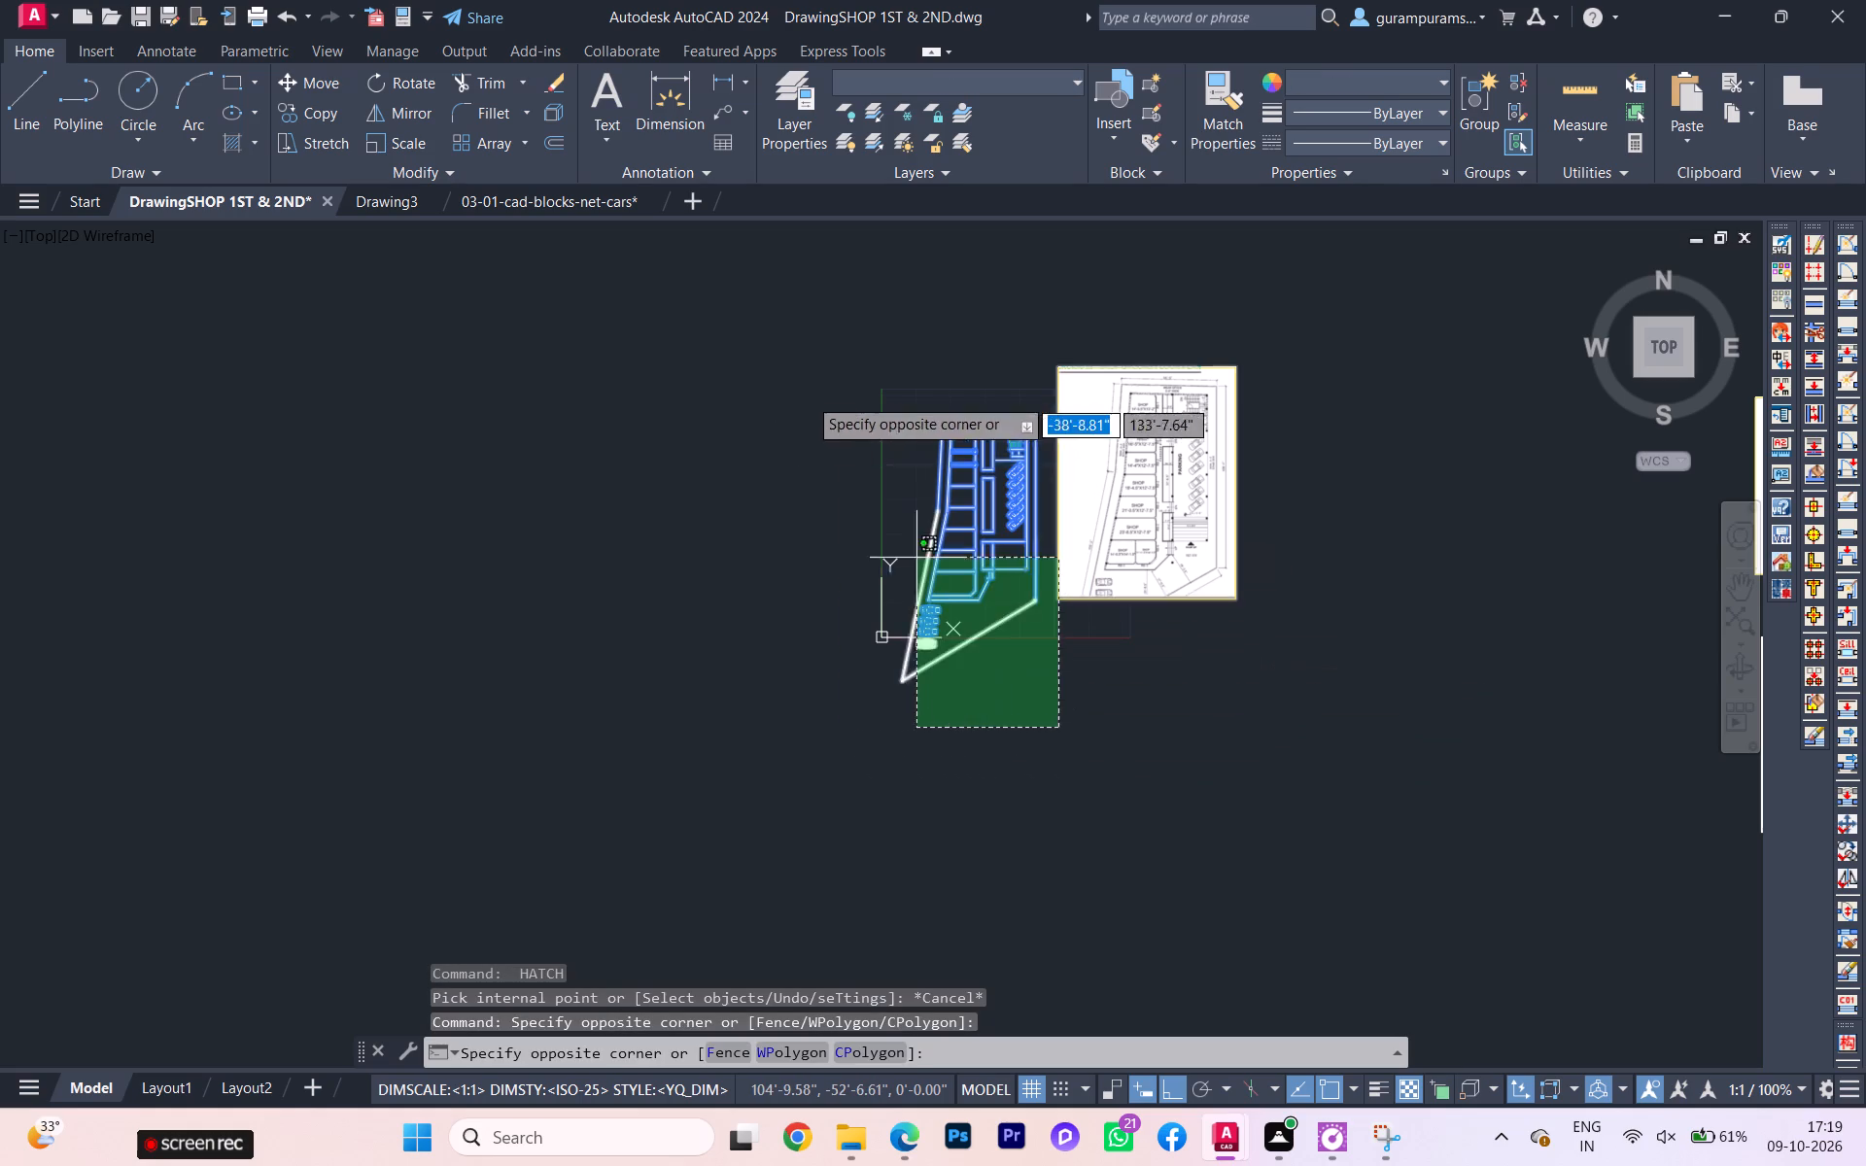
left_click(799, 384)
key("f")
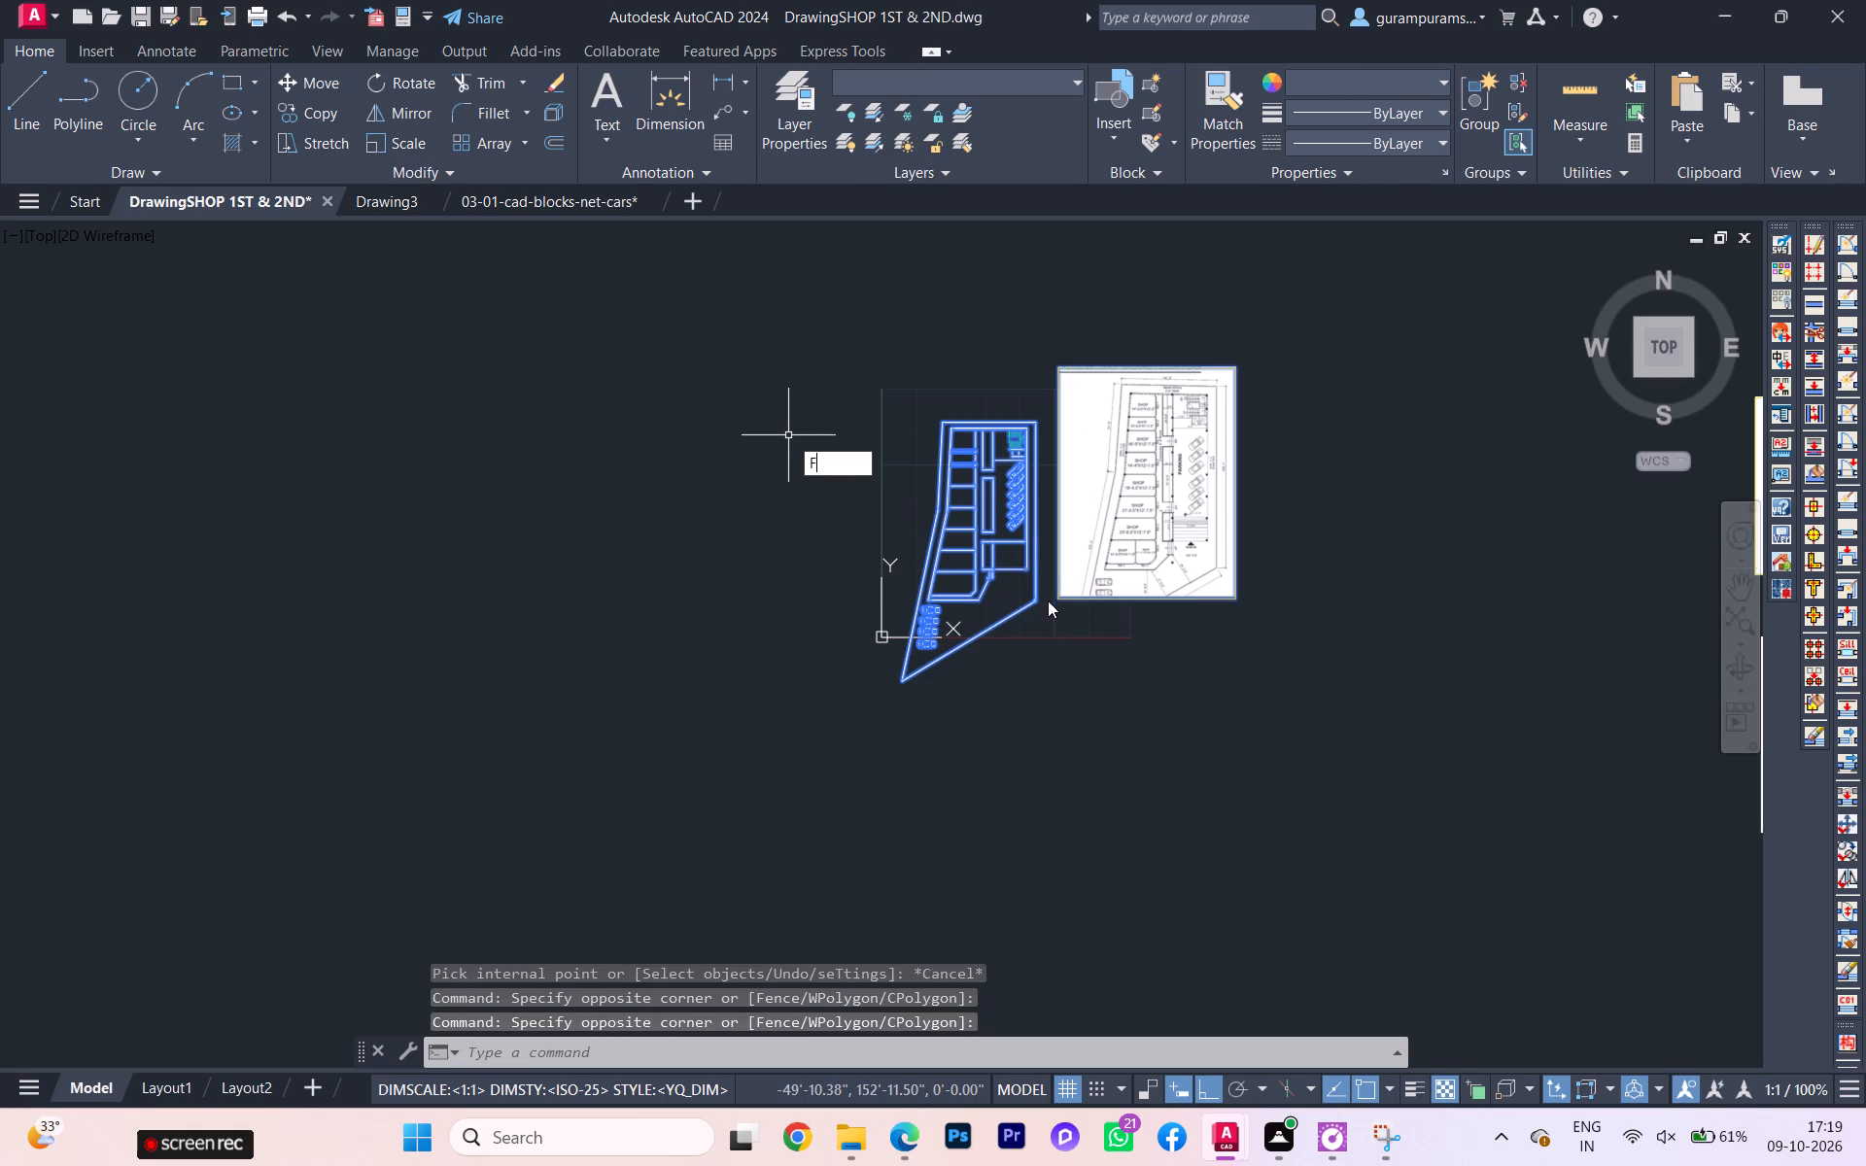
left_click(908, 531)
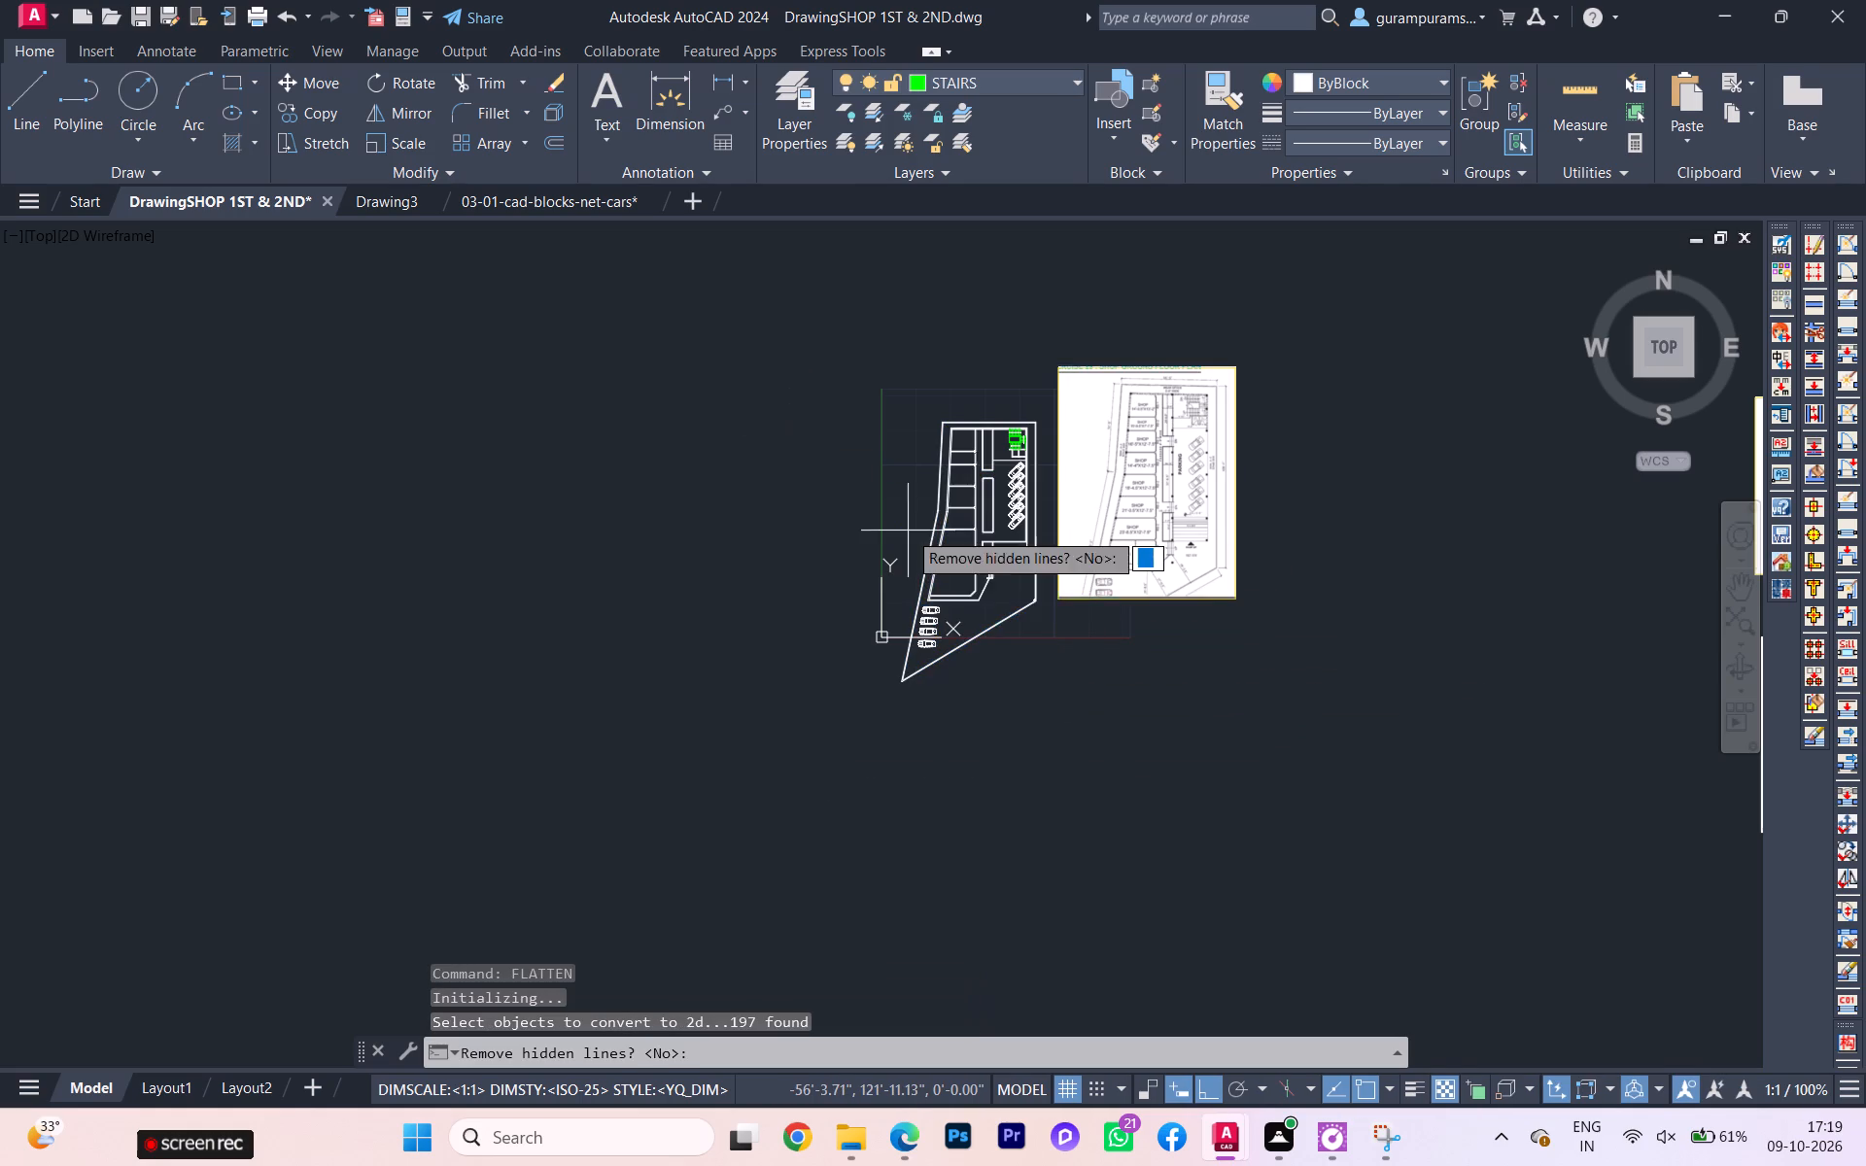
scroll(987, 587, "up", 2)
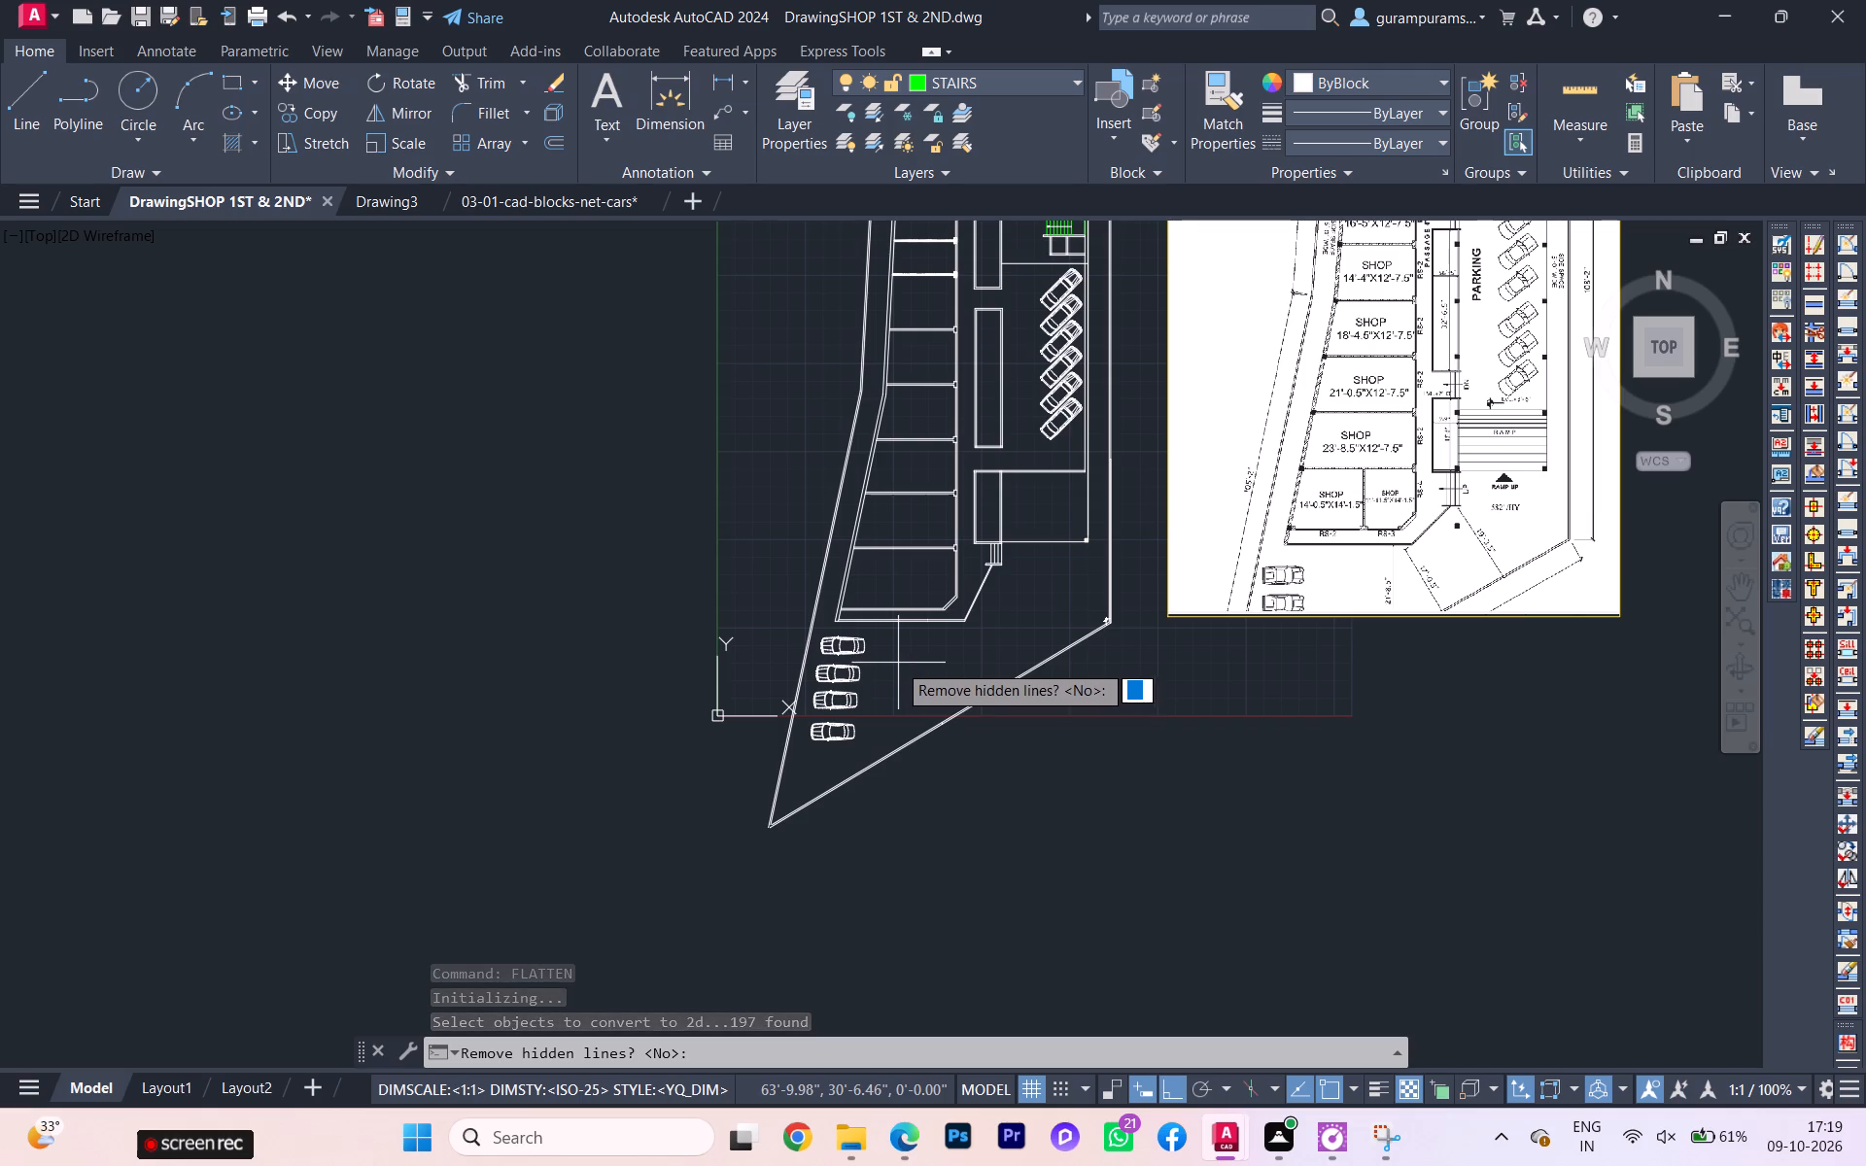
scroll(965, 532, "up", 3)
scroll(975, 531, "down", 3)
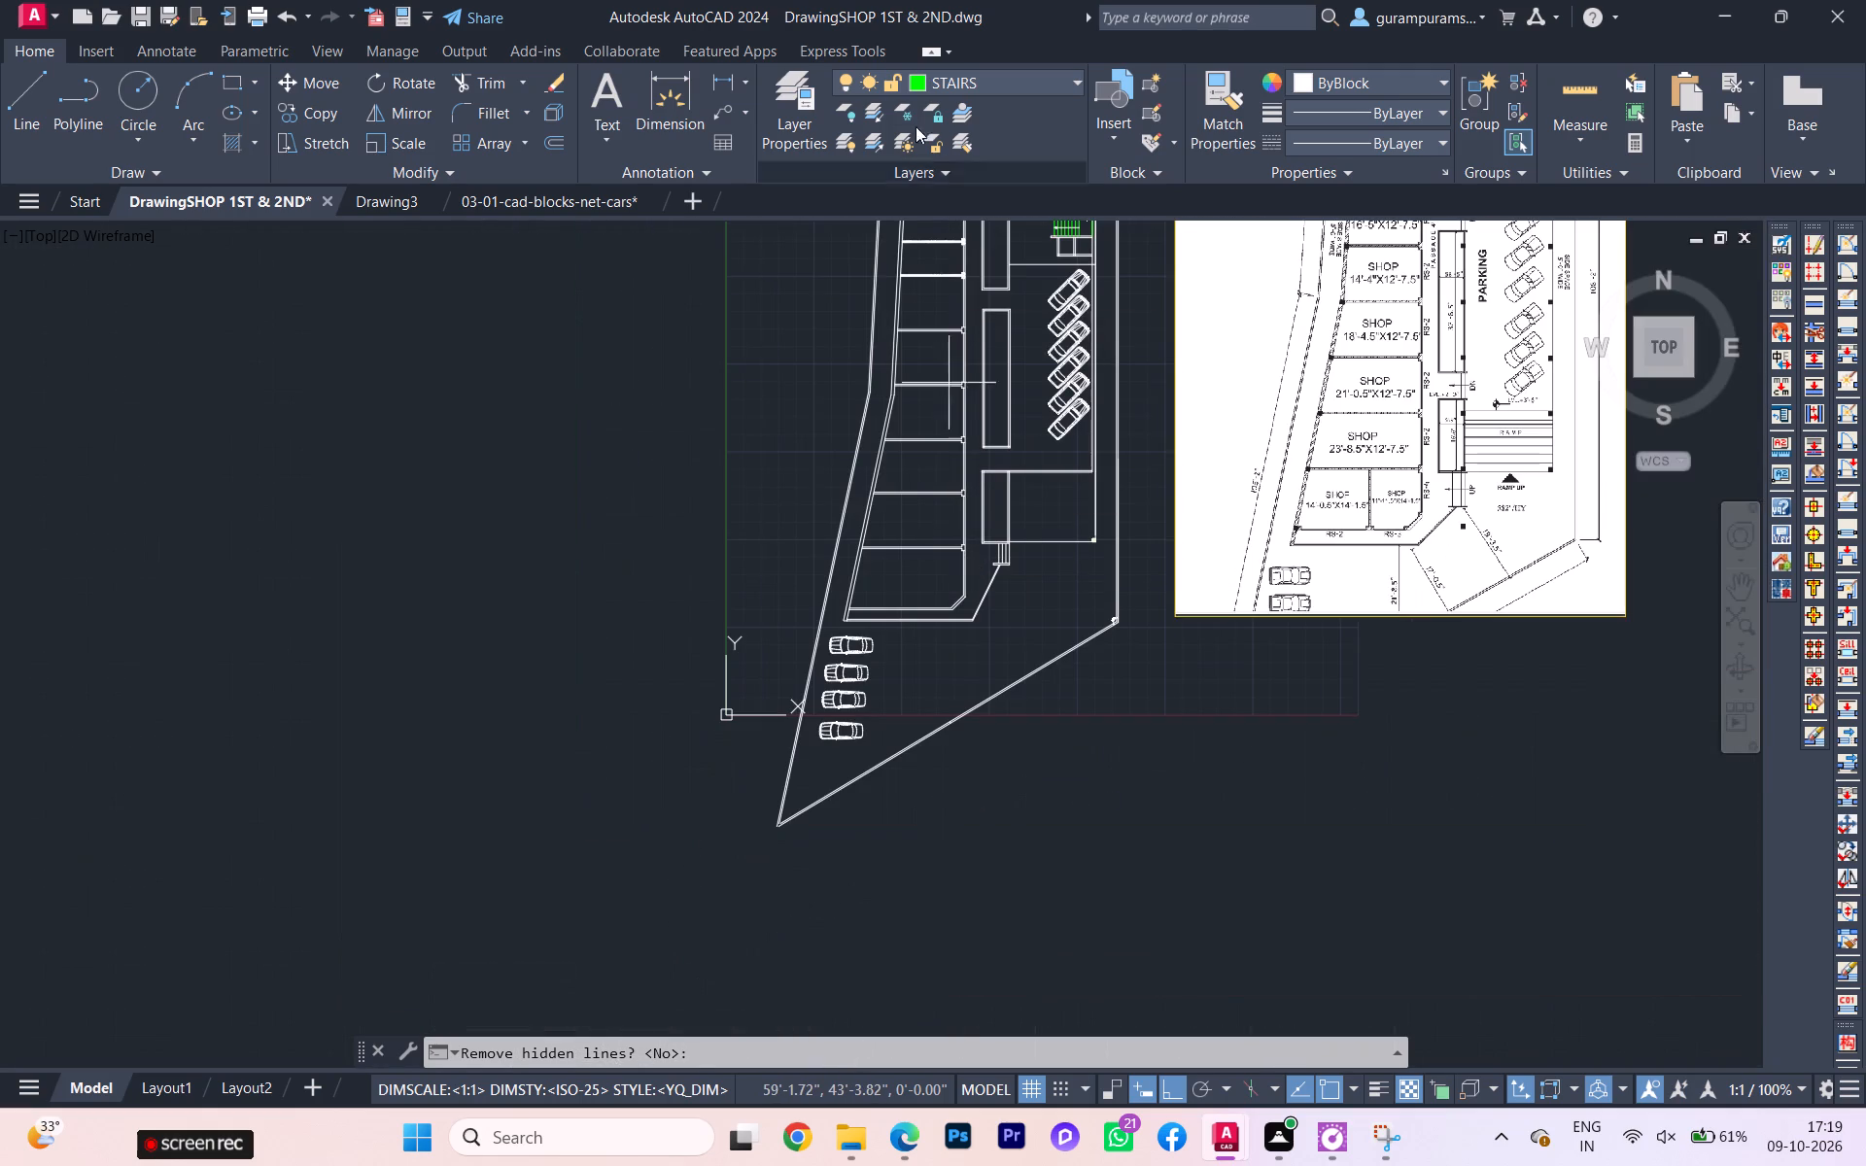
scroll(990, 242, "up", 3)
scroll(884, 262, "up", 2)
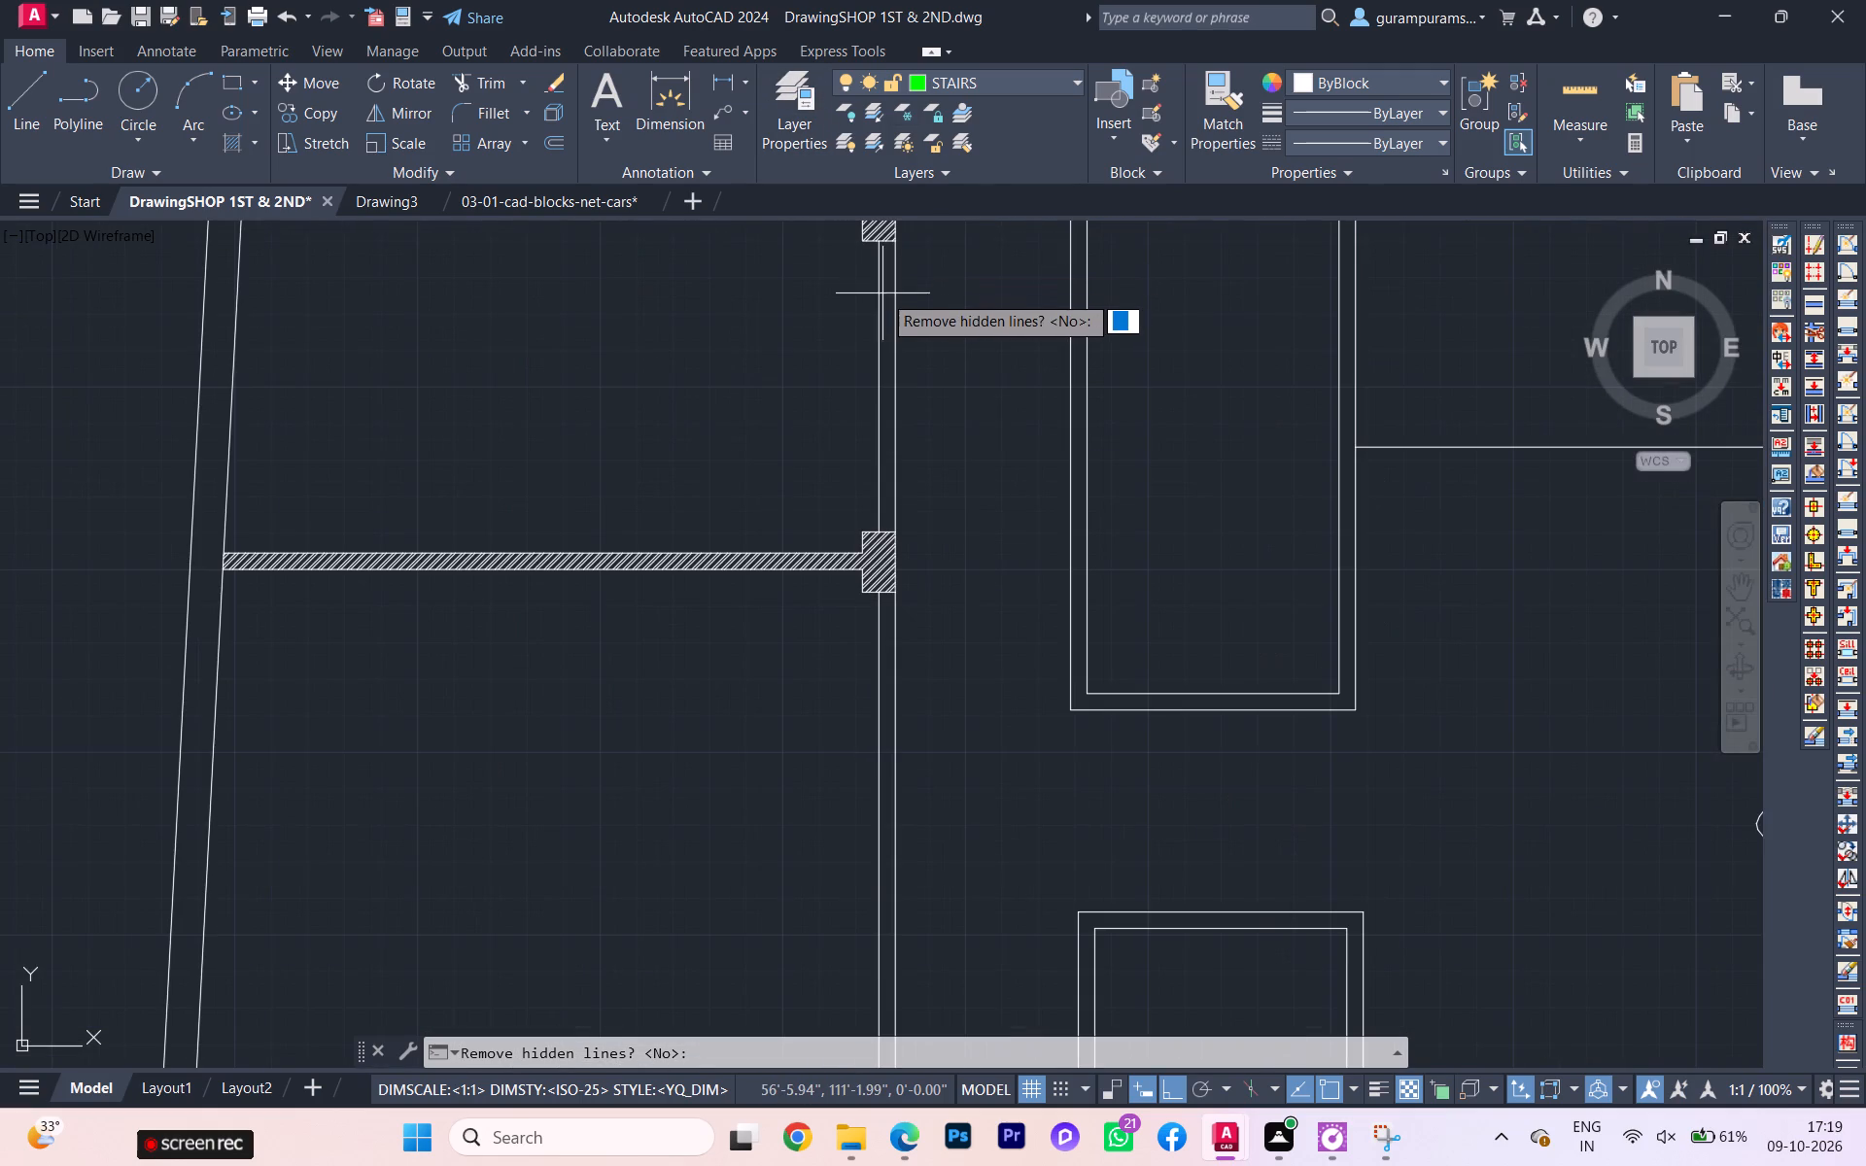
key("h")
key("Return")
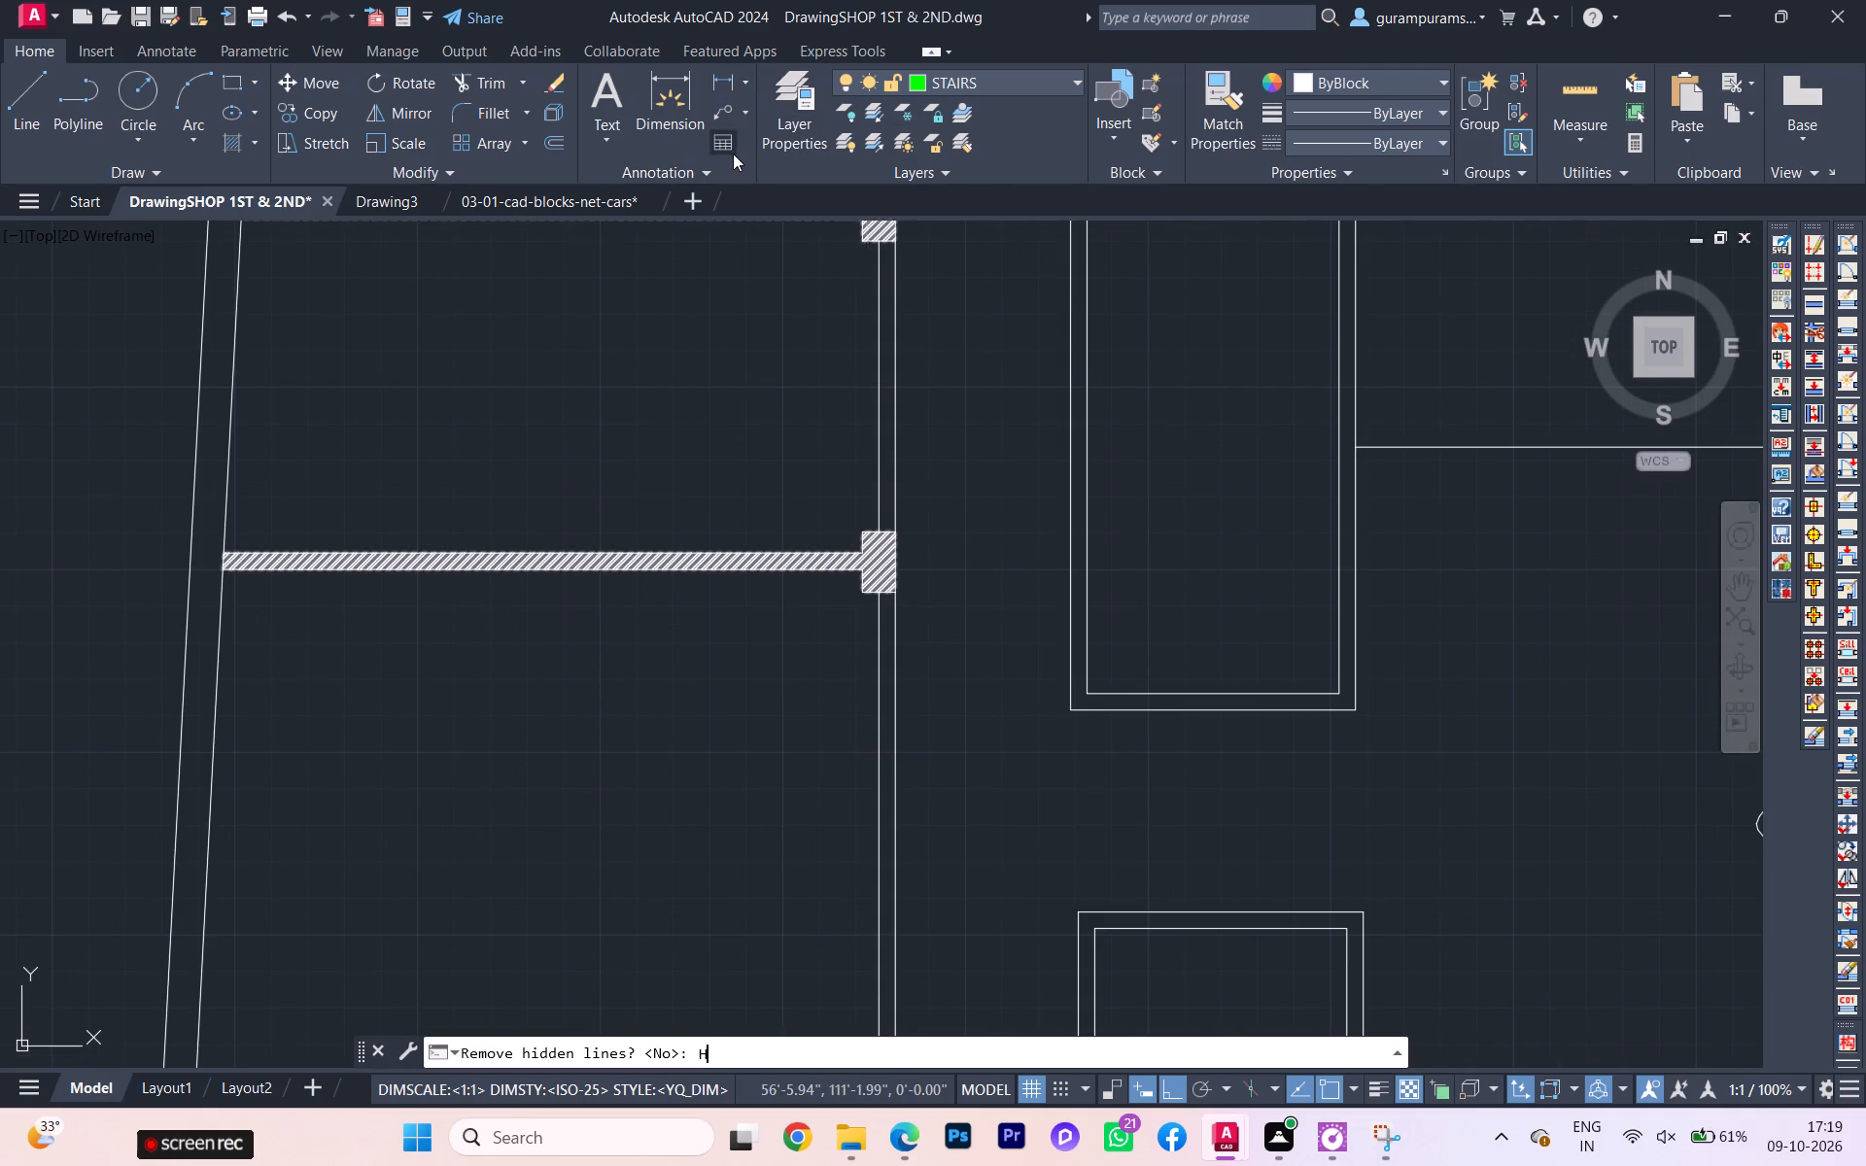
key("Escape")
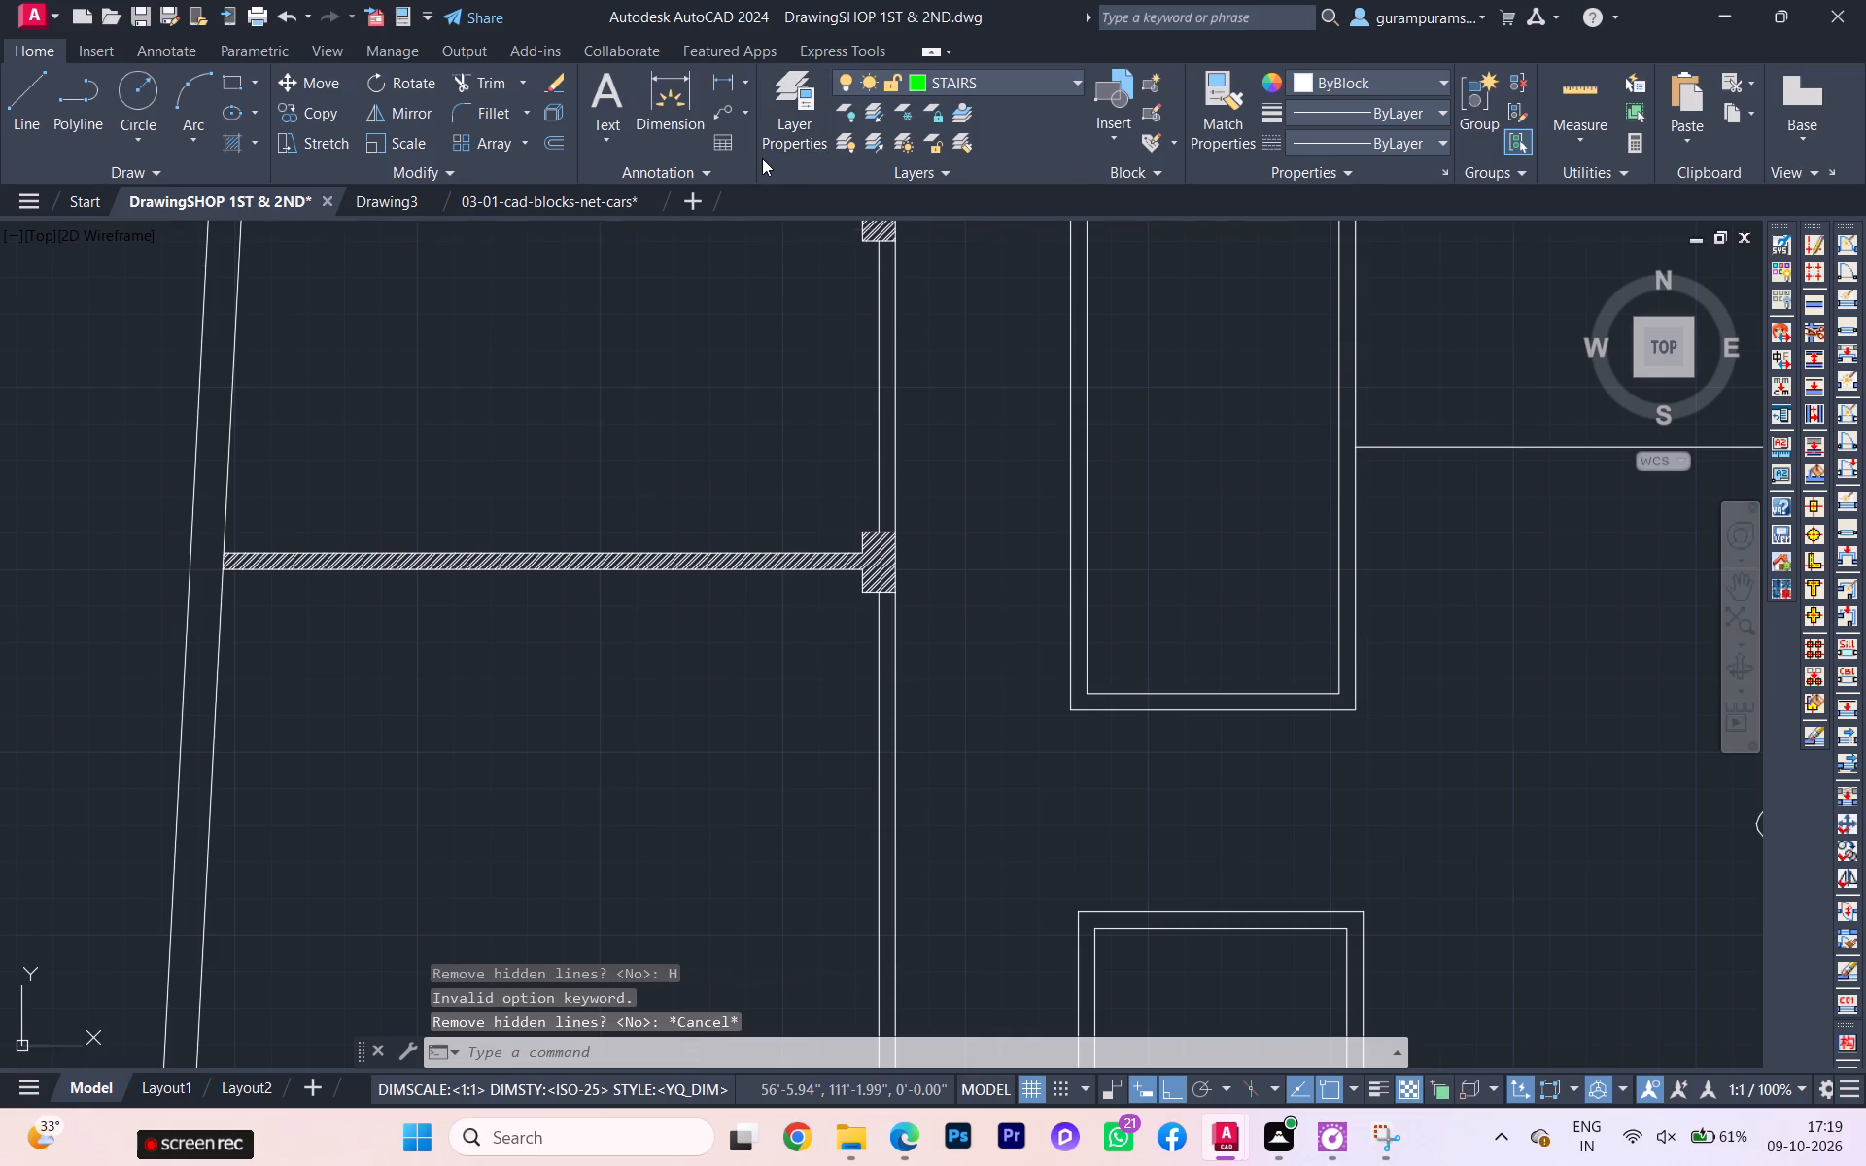
Hatch the second-lowest shop partition and its passage-side pier with ANSI32 at scale 0.2.
key("h")
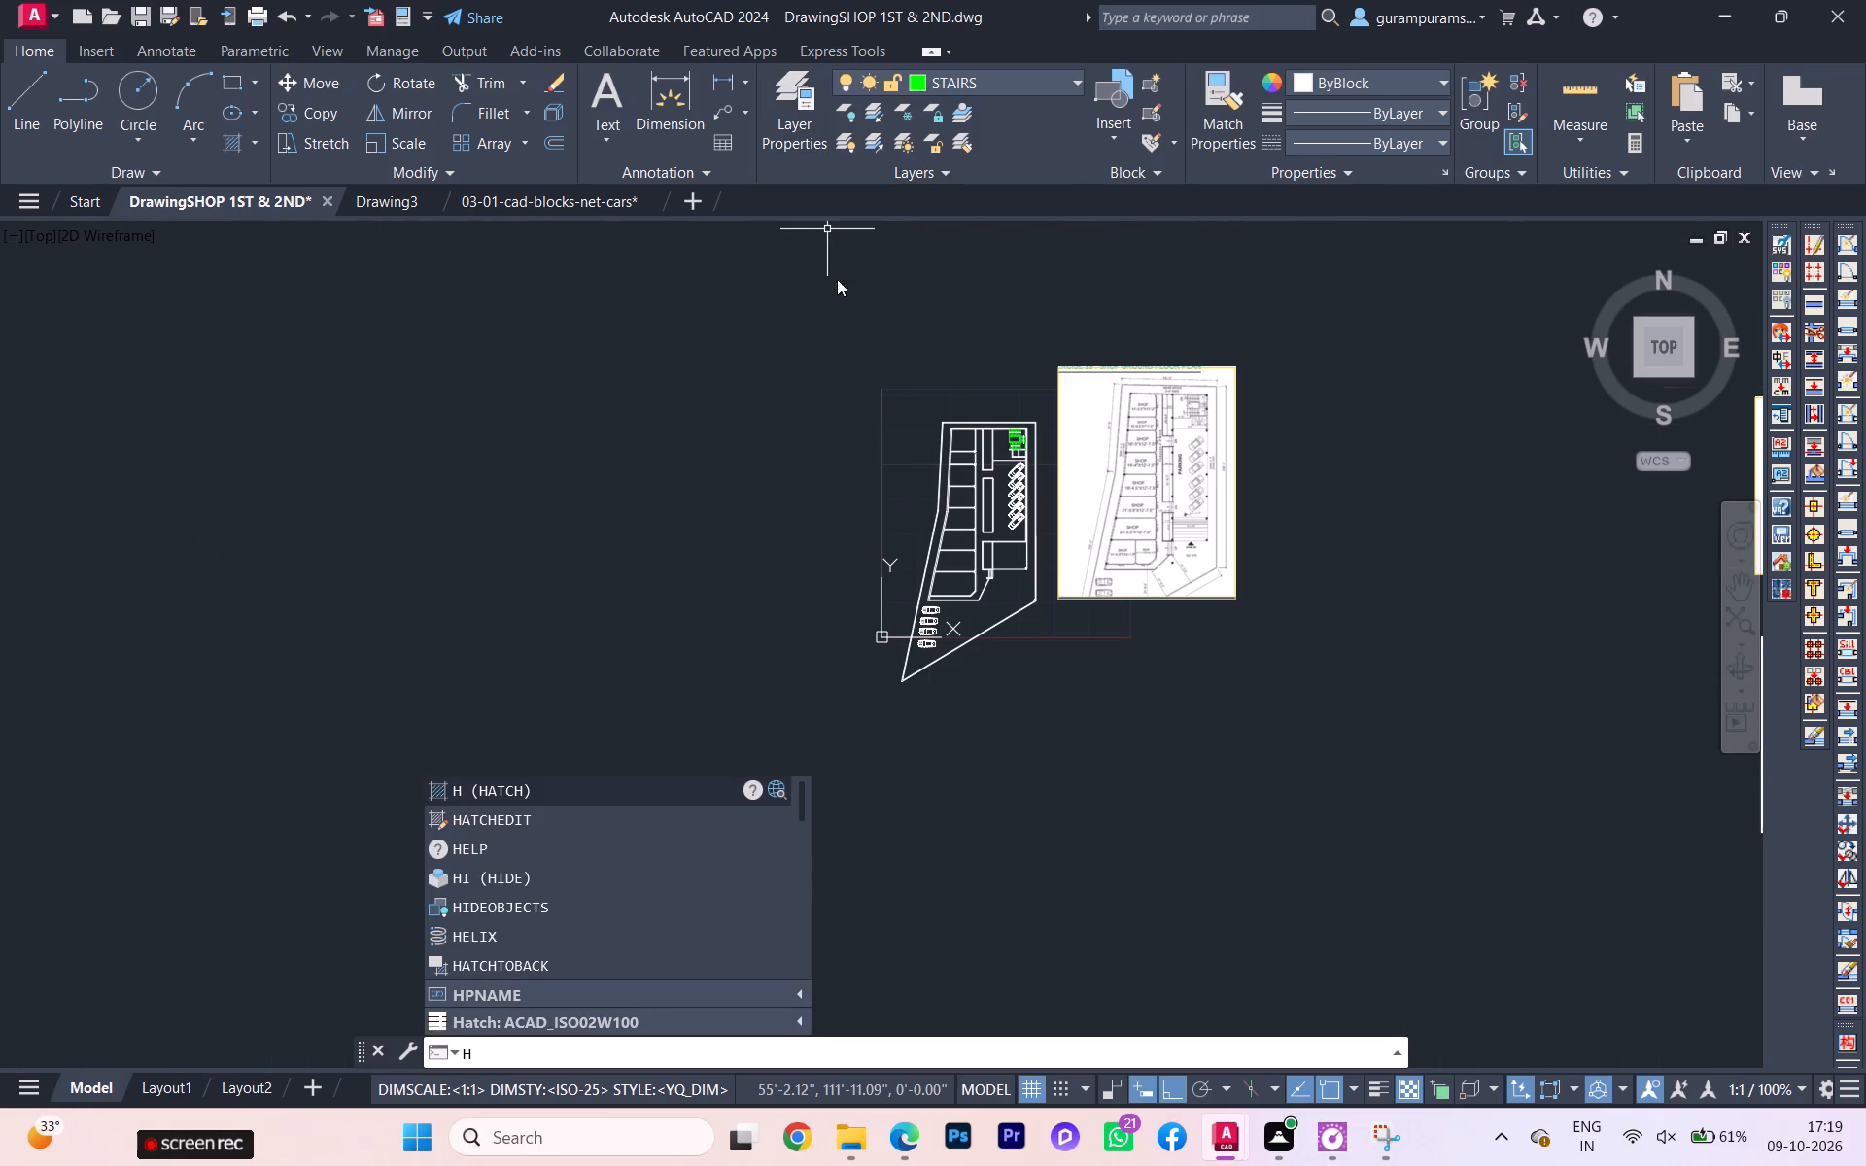
left_click(550, 780)
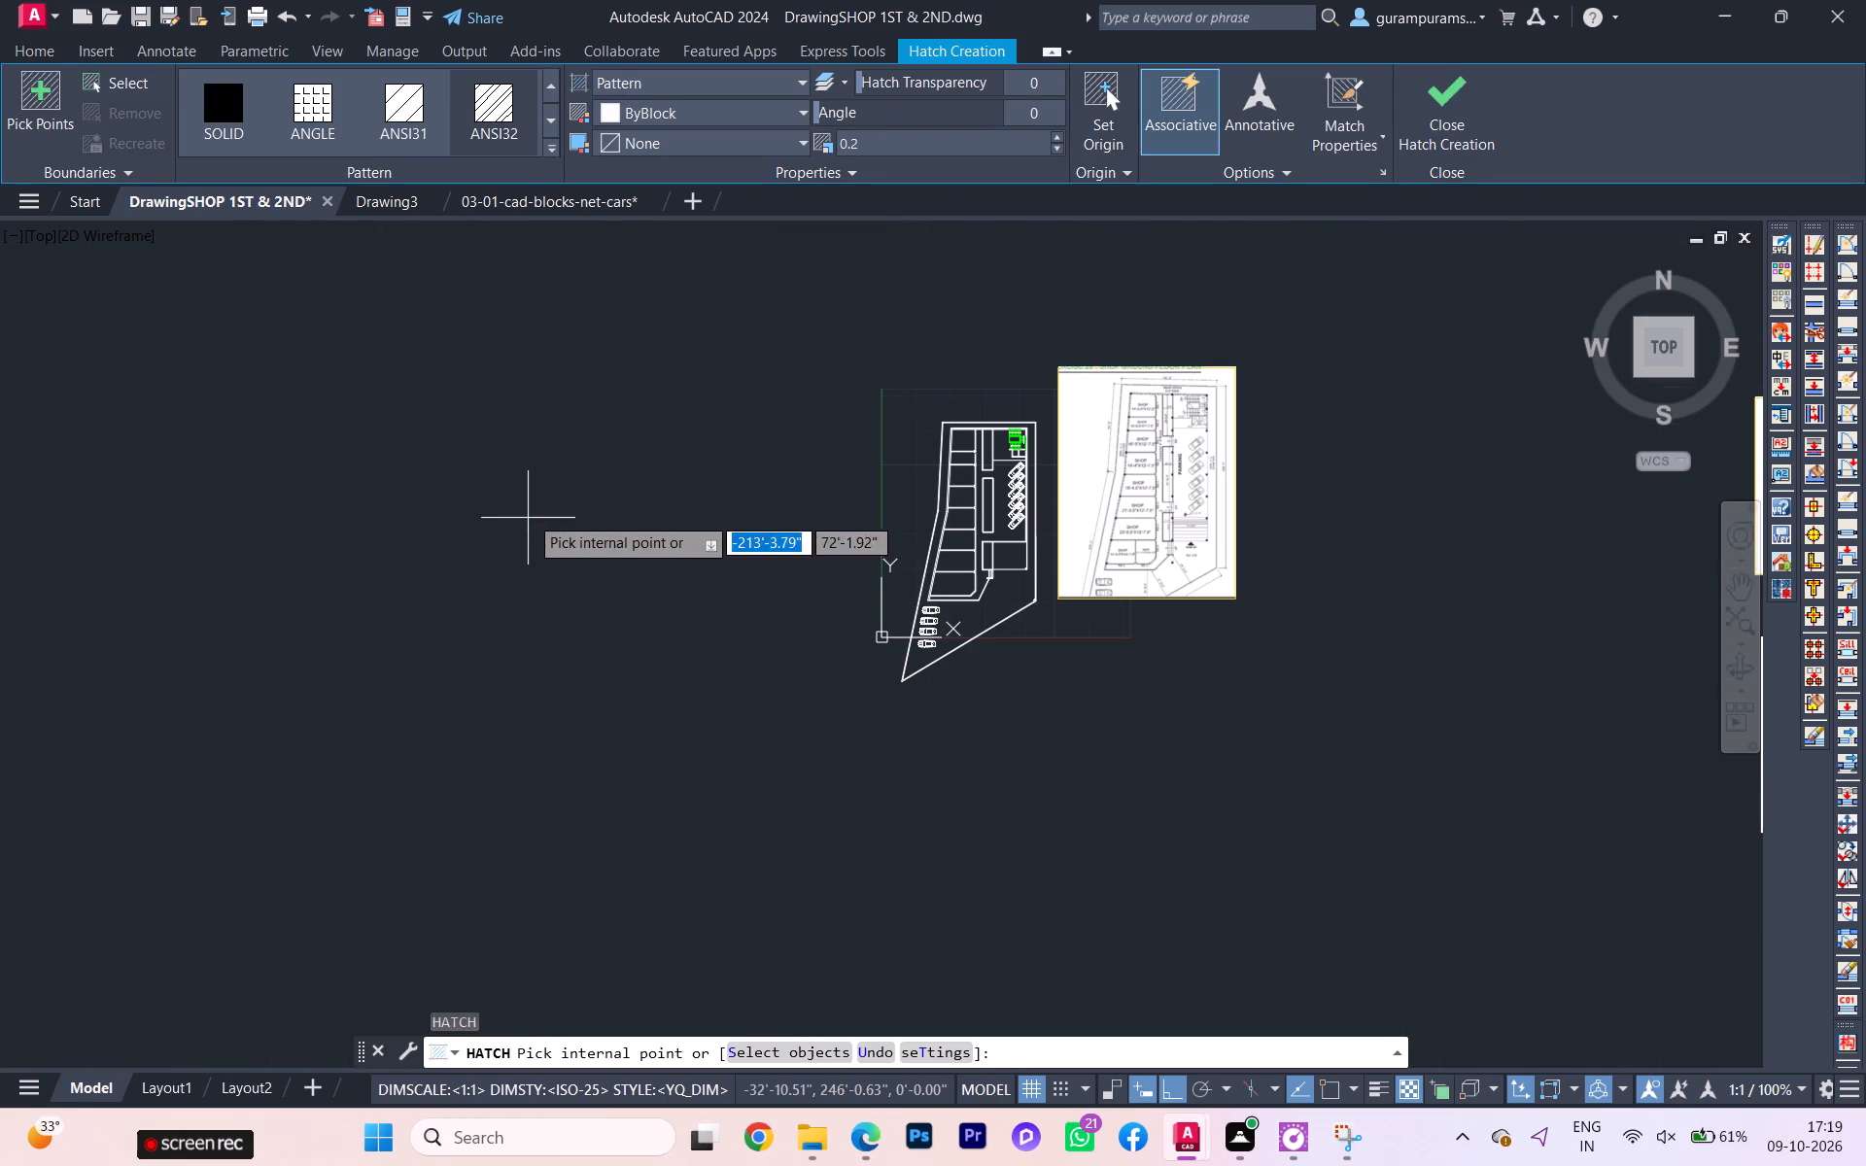
scroll(940, 574, "up", 3)
scroll(1023, 472, "up", 2)
scroll(1131, 449, "up", 3)
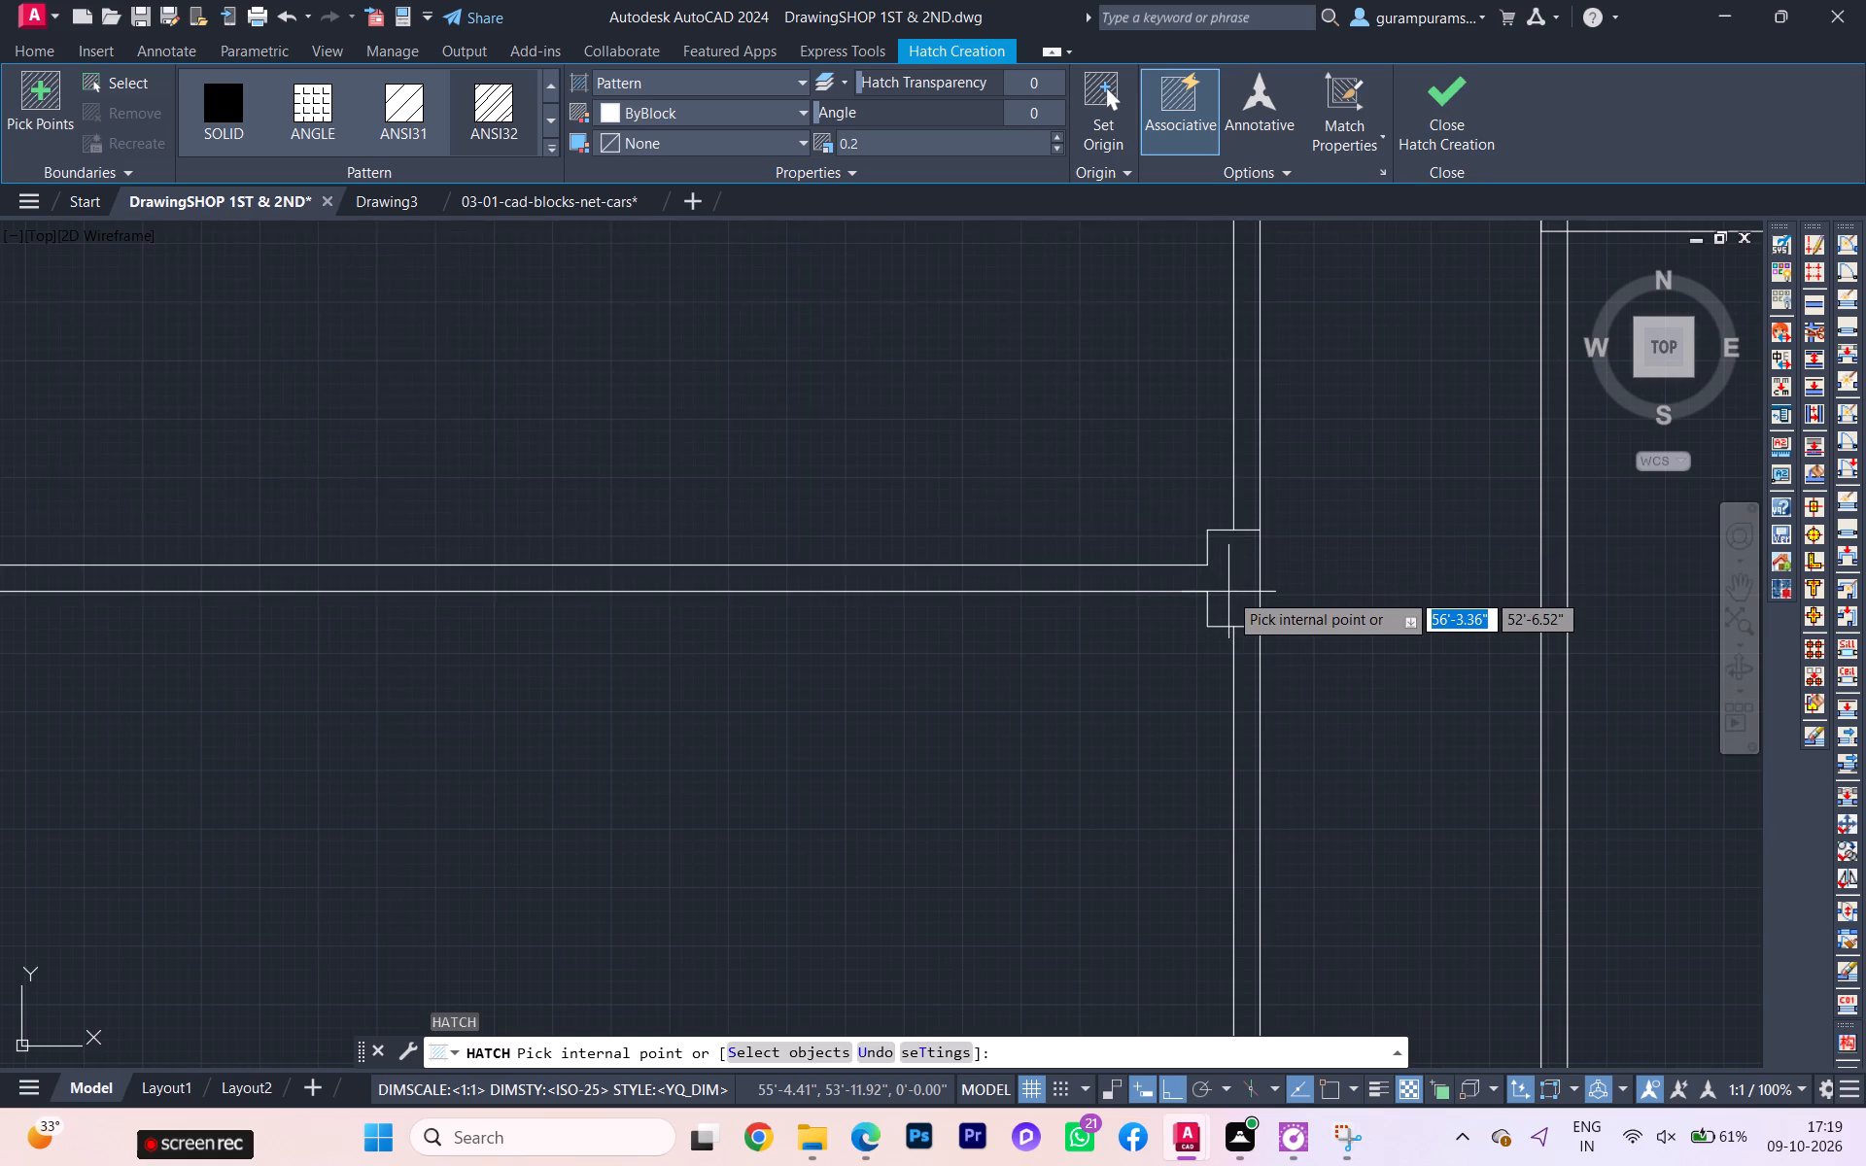
left_click(1229, 581)
scroll(1227, 582, "down", 3)
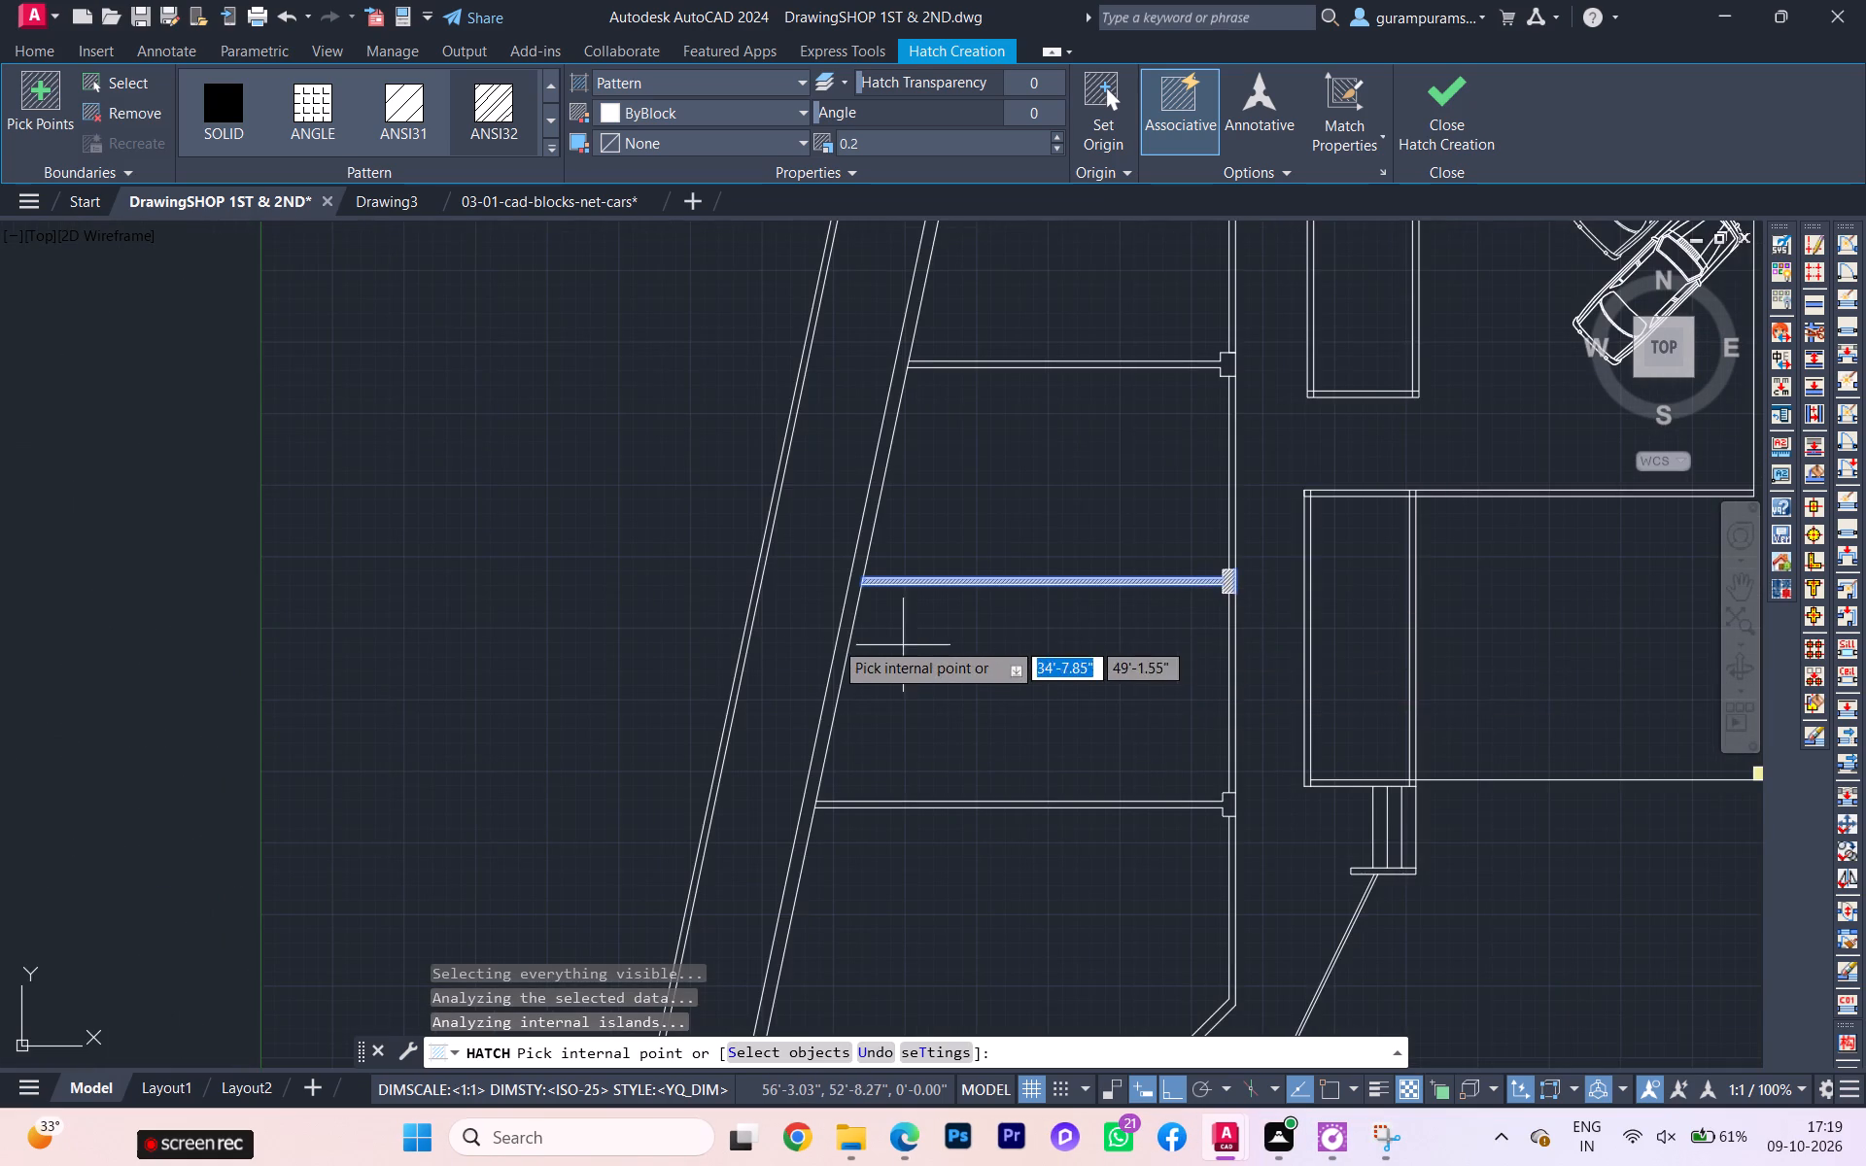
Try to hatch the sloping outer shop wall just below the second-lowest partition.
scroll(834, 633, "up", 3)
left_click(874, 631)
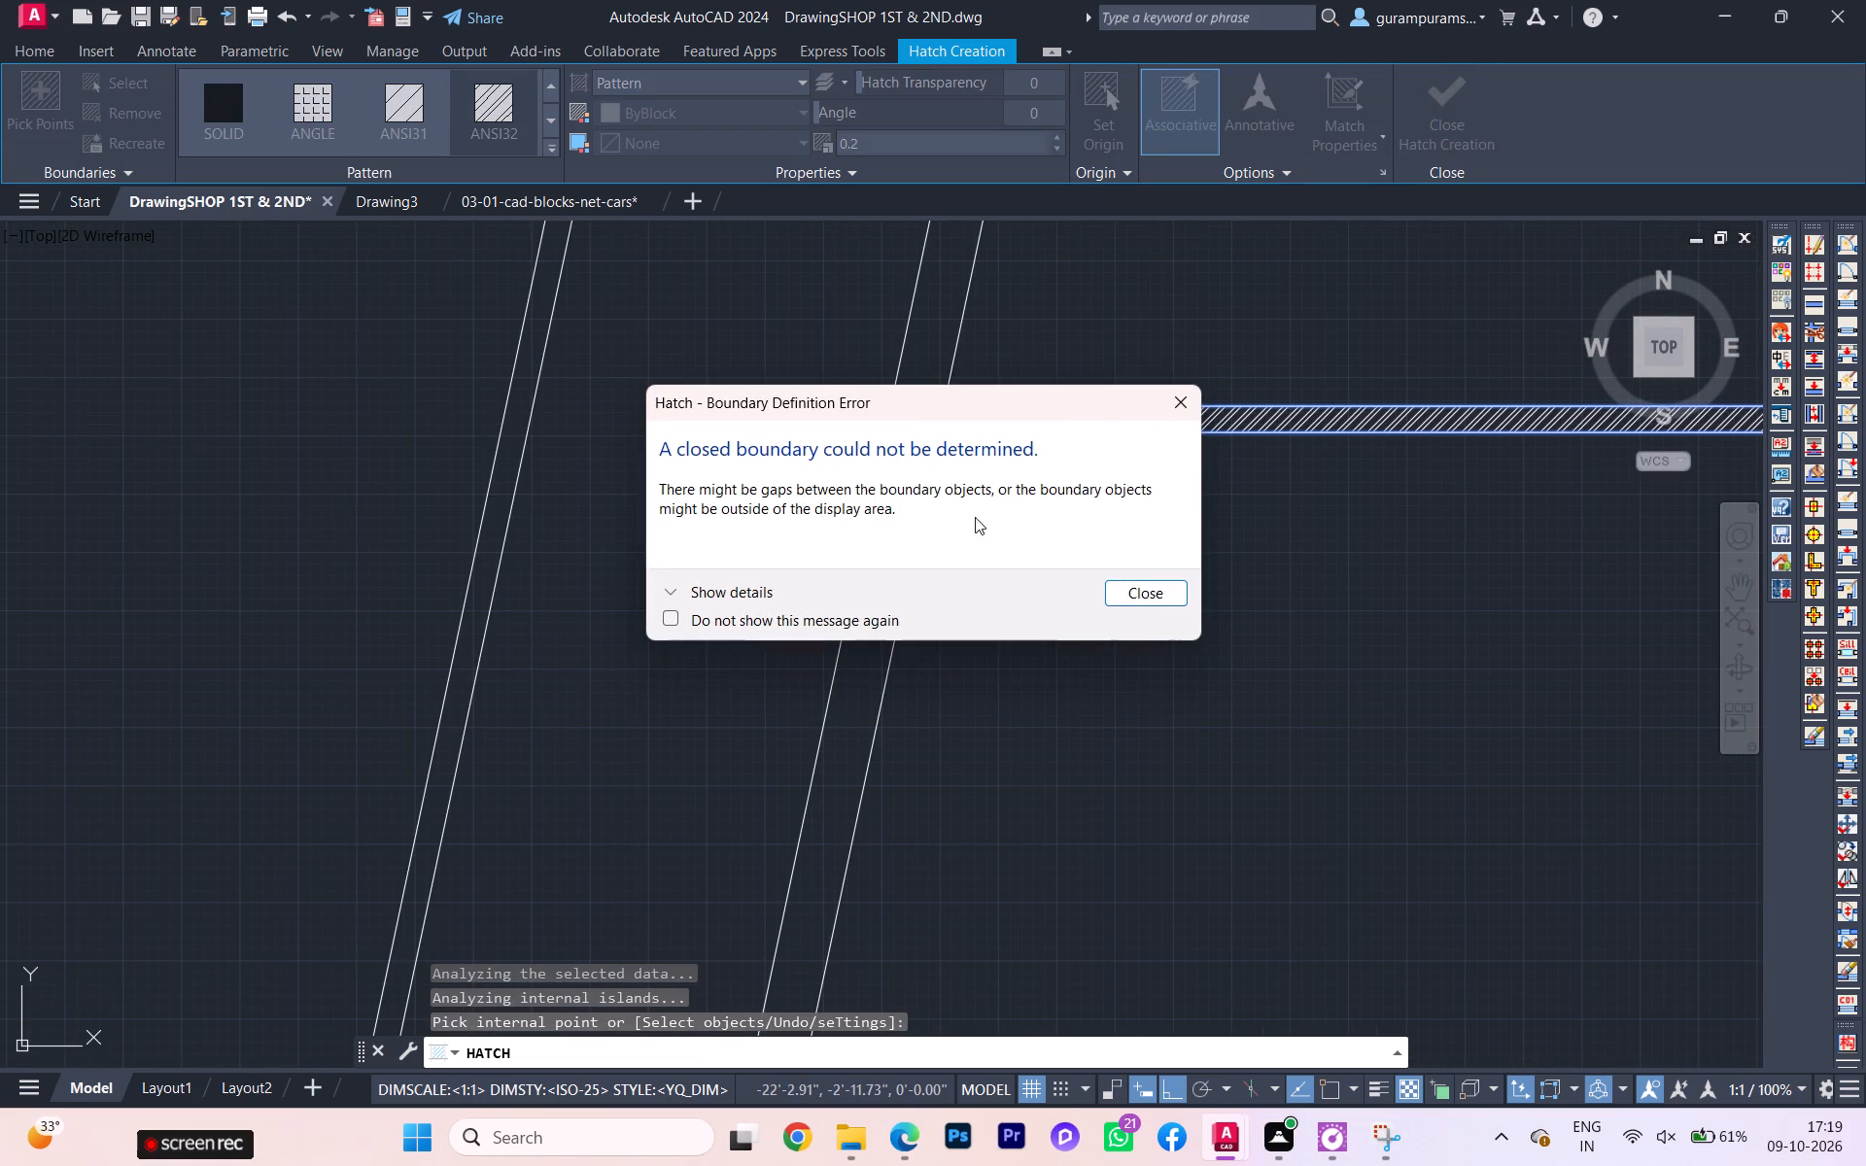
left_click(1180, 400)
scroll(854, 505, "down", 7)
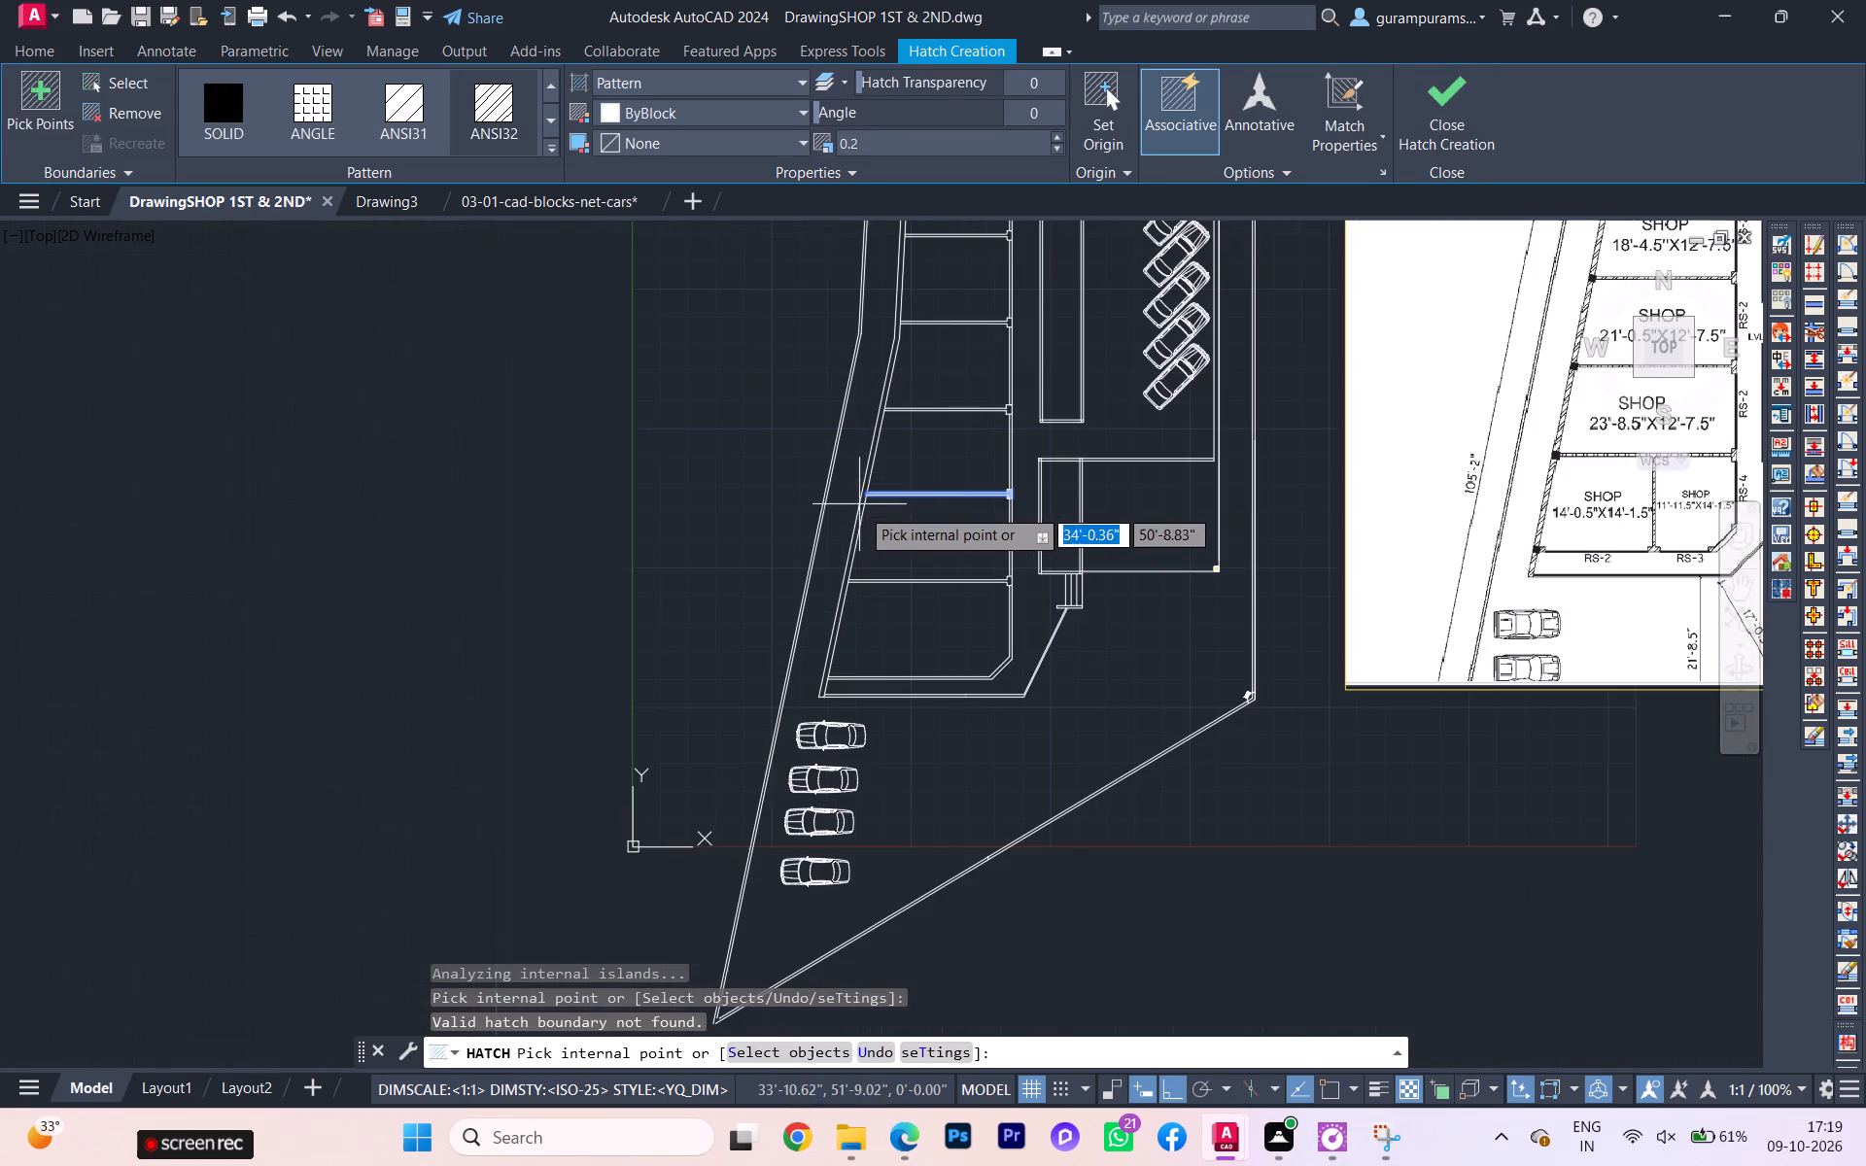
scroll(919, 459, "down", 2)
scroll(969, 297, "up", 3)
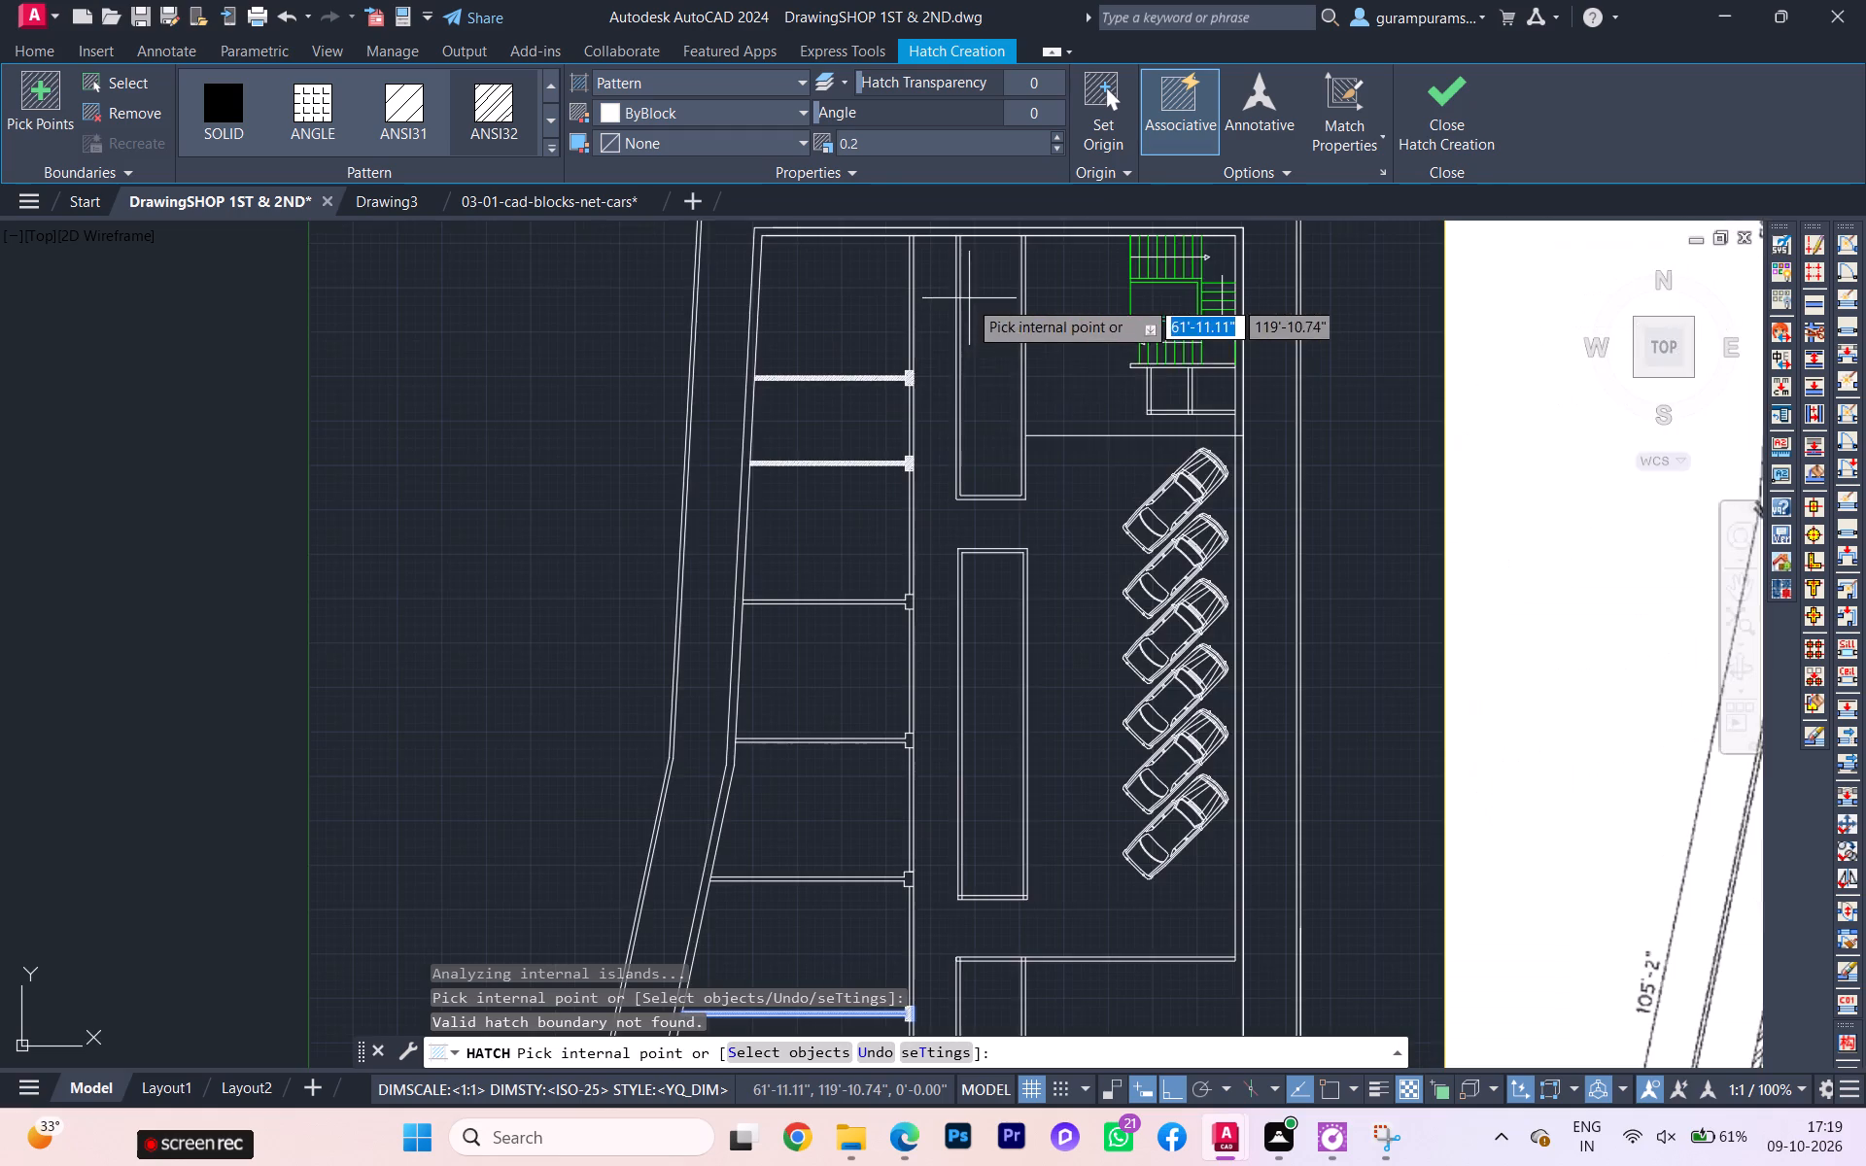
Hatch the third and fourth shop partitions from the top, with their passage-side piers, using ANSI32 at scale 0.2.
scroll(919, 453, "up", 3)
scroll(890, 761, "down", 1)
middle_click_drag(890, 761, 869, 427)
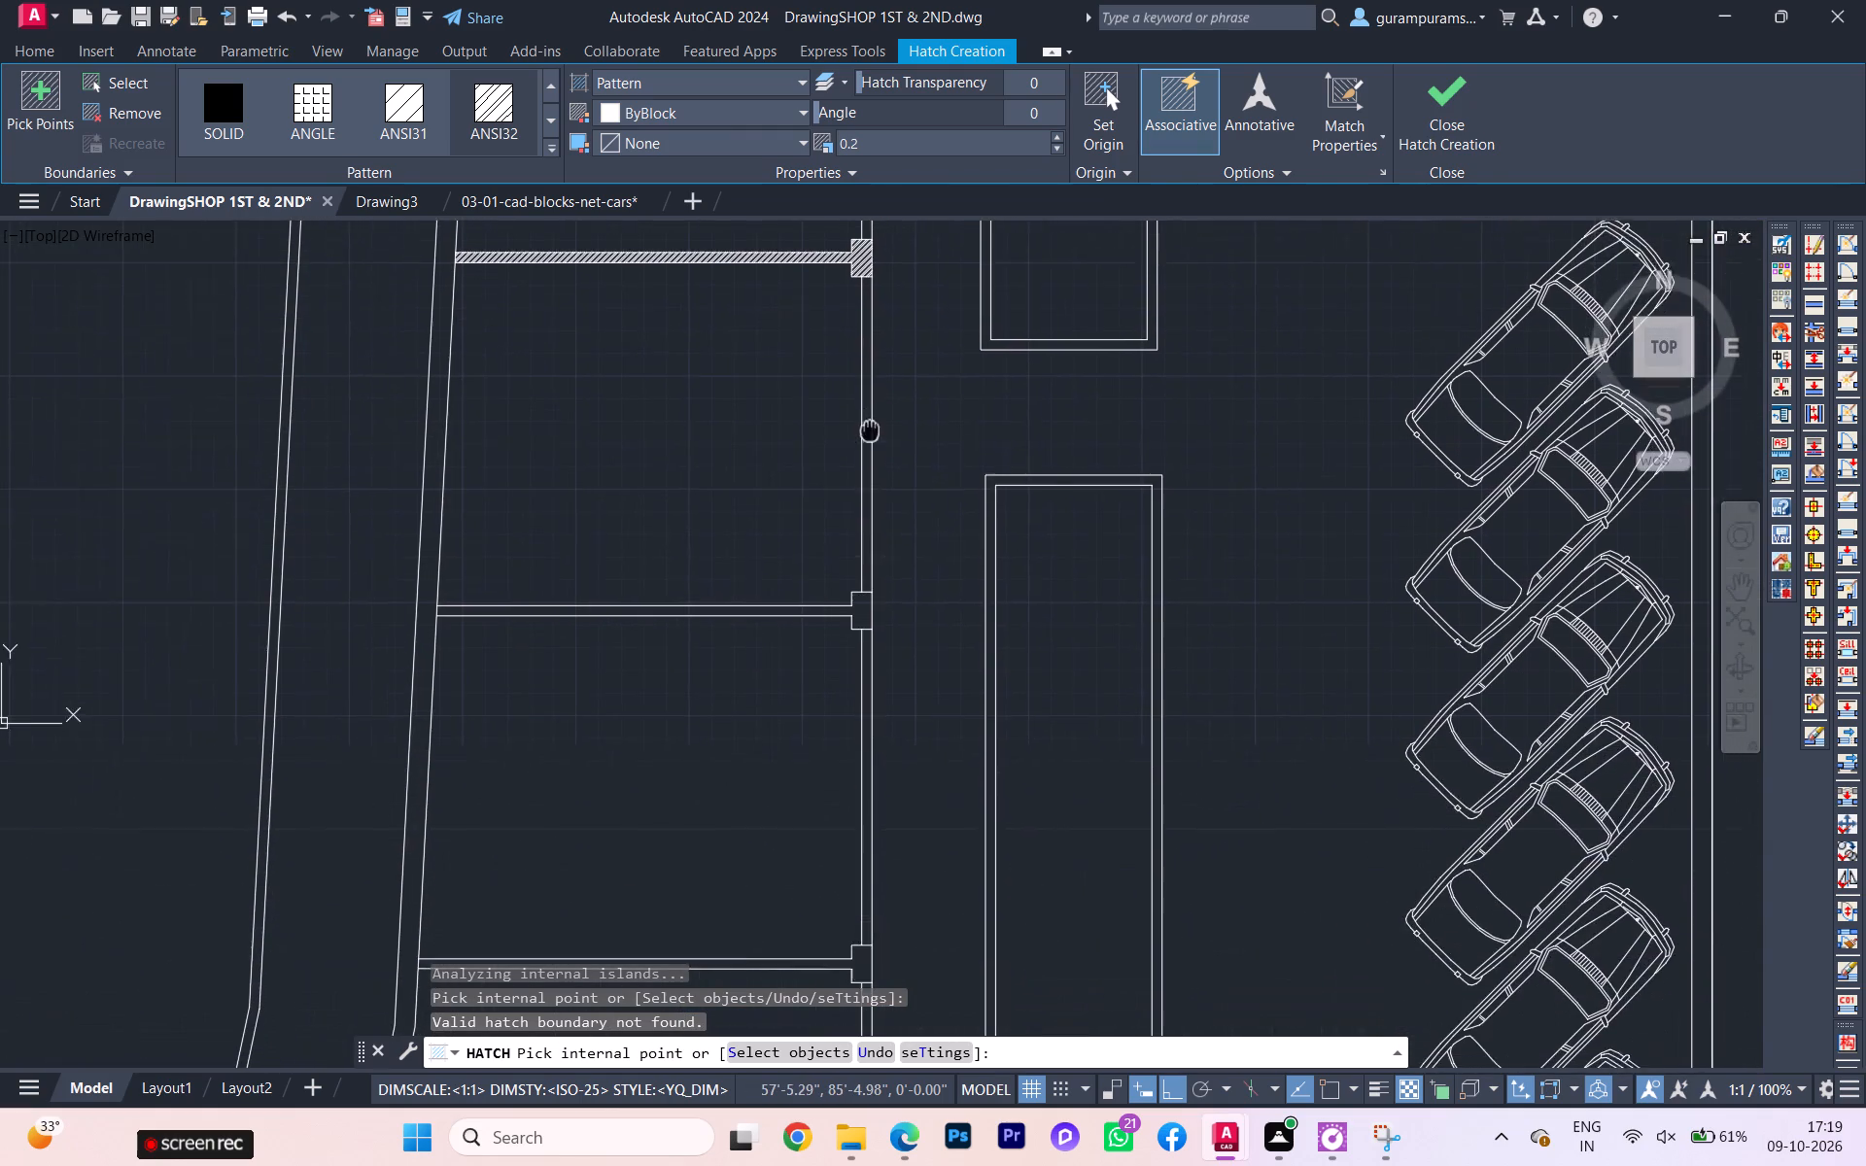
scroll(869, 564, "up", 2)
left_click(832, 659)
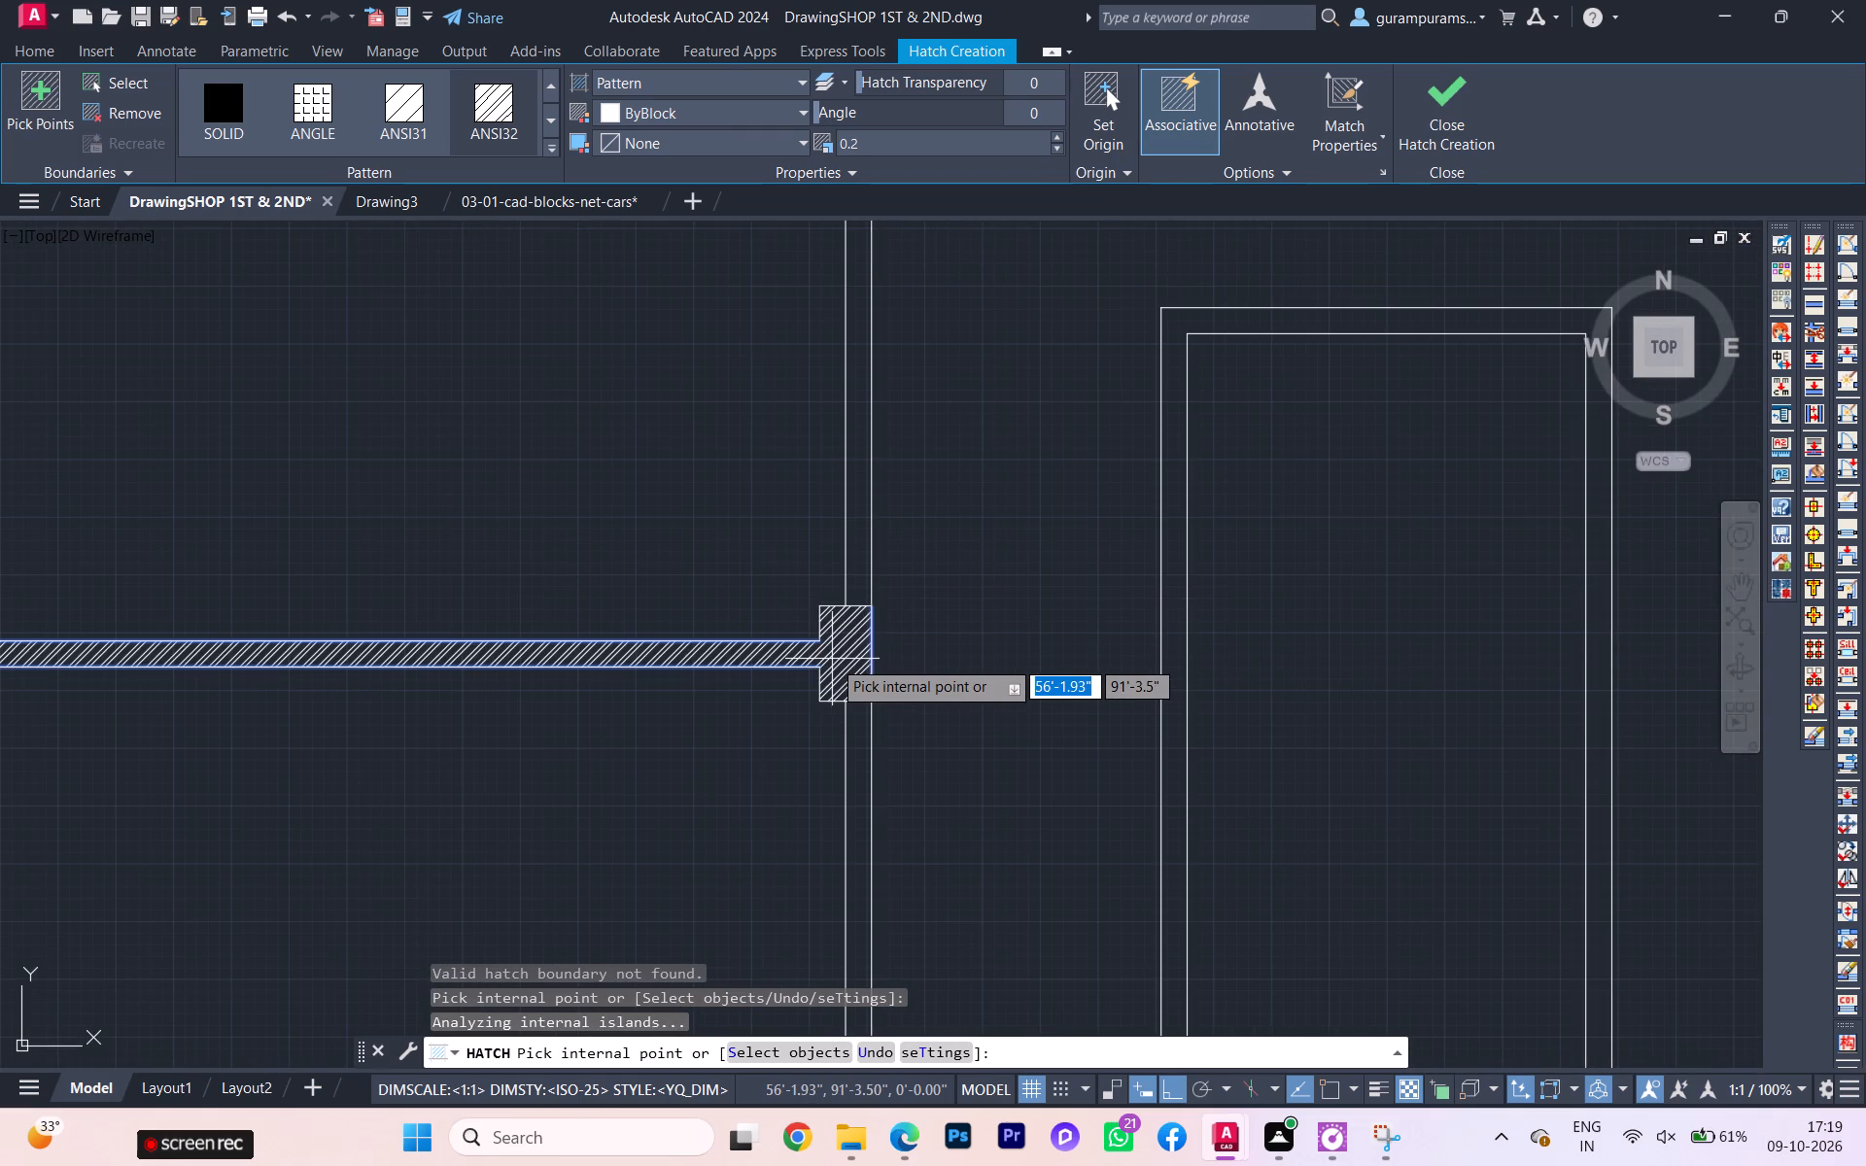
scroll(832, 659, "down", 2)
scroll(832, 659, "up", 1)
scroll(832, 659, "down", 2)
middle_click_drag(834, 677, 837, 303)
scroll(854, 529, "up", 4)
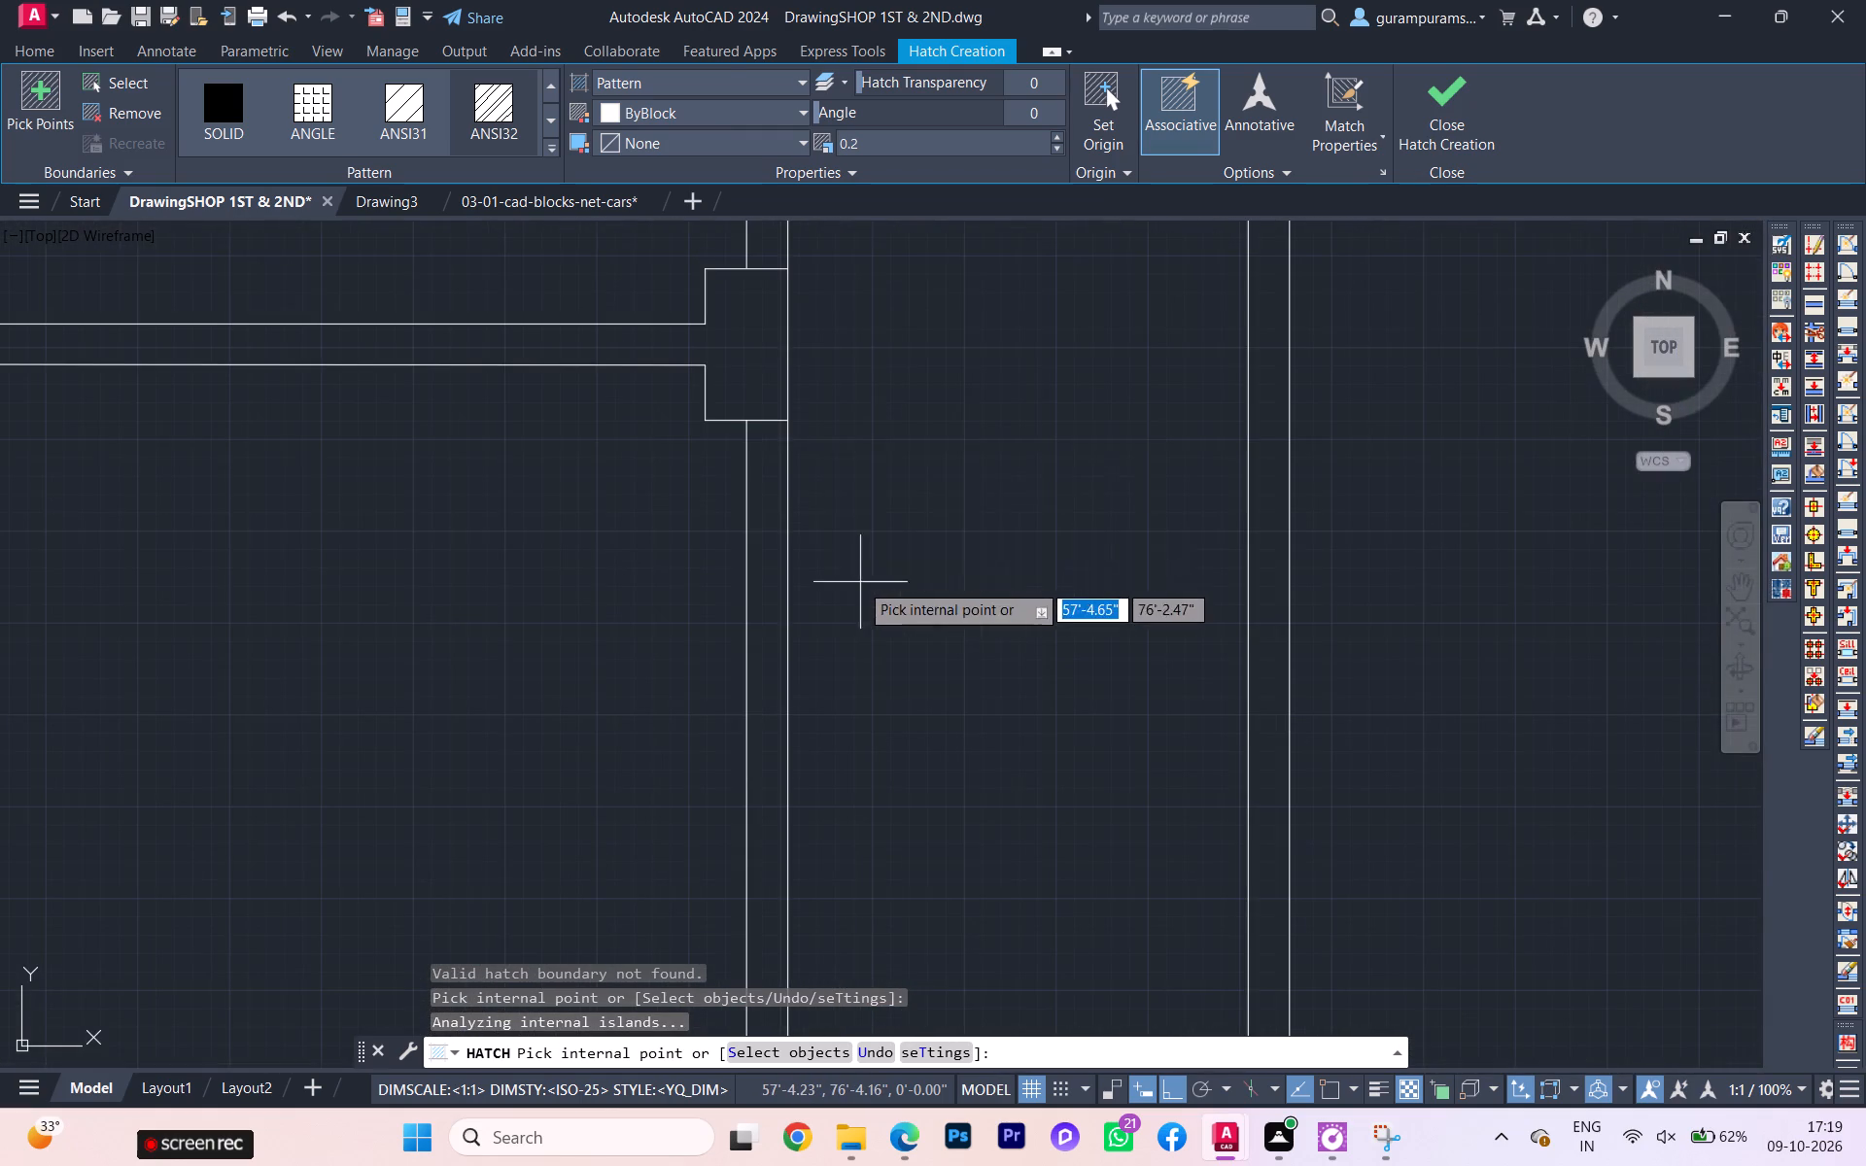
left_click(760, 356)
Hatch the lowest shop partition and its passage-side pier with ANSI32 at scale 0.2.
scroll(815, 503, "down", 4)
middle_click_drag(836, 542, 845, 286)
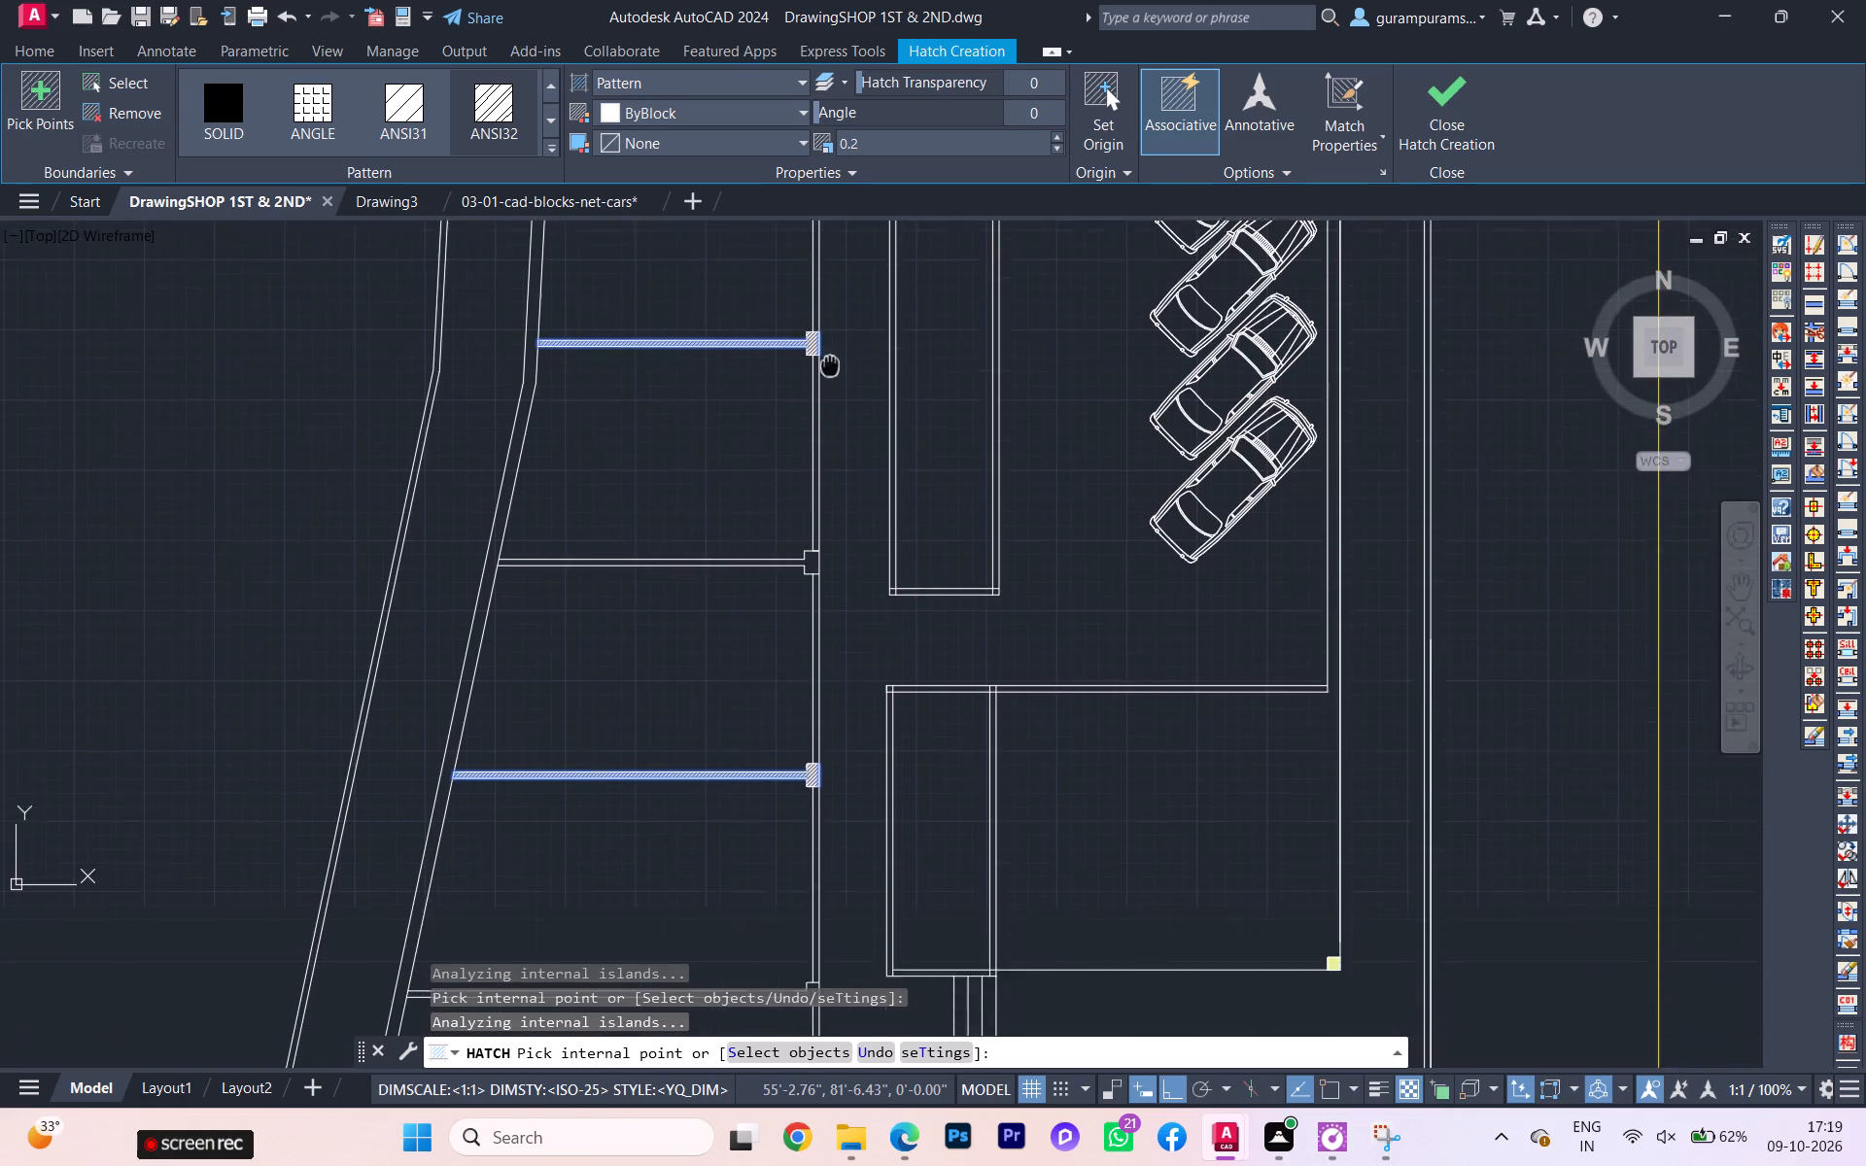
middle_click_drag(845, 286, 847, 275)
scroll(778, 648, "down", 3)
middle_click_drag(778, 646, 768, 390)
scroll(565, 761, "up", 3)
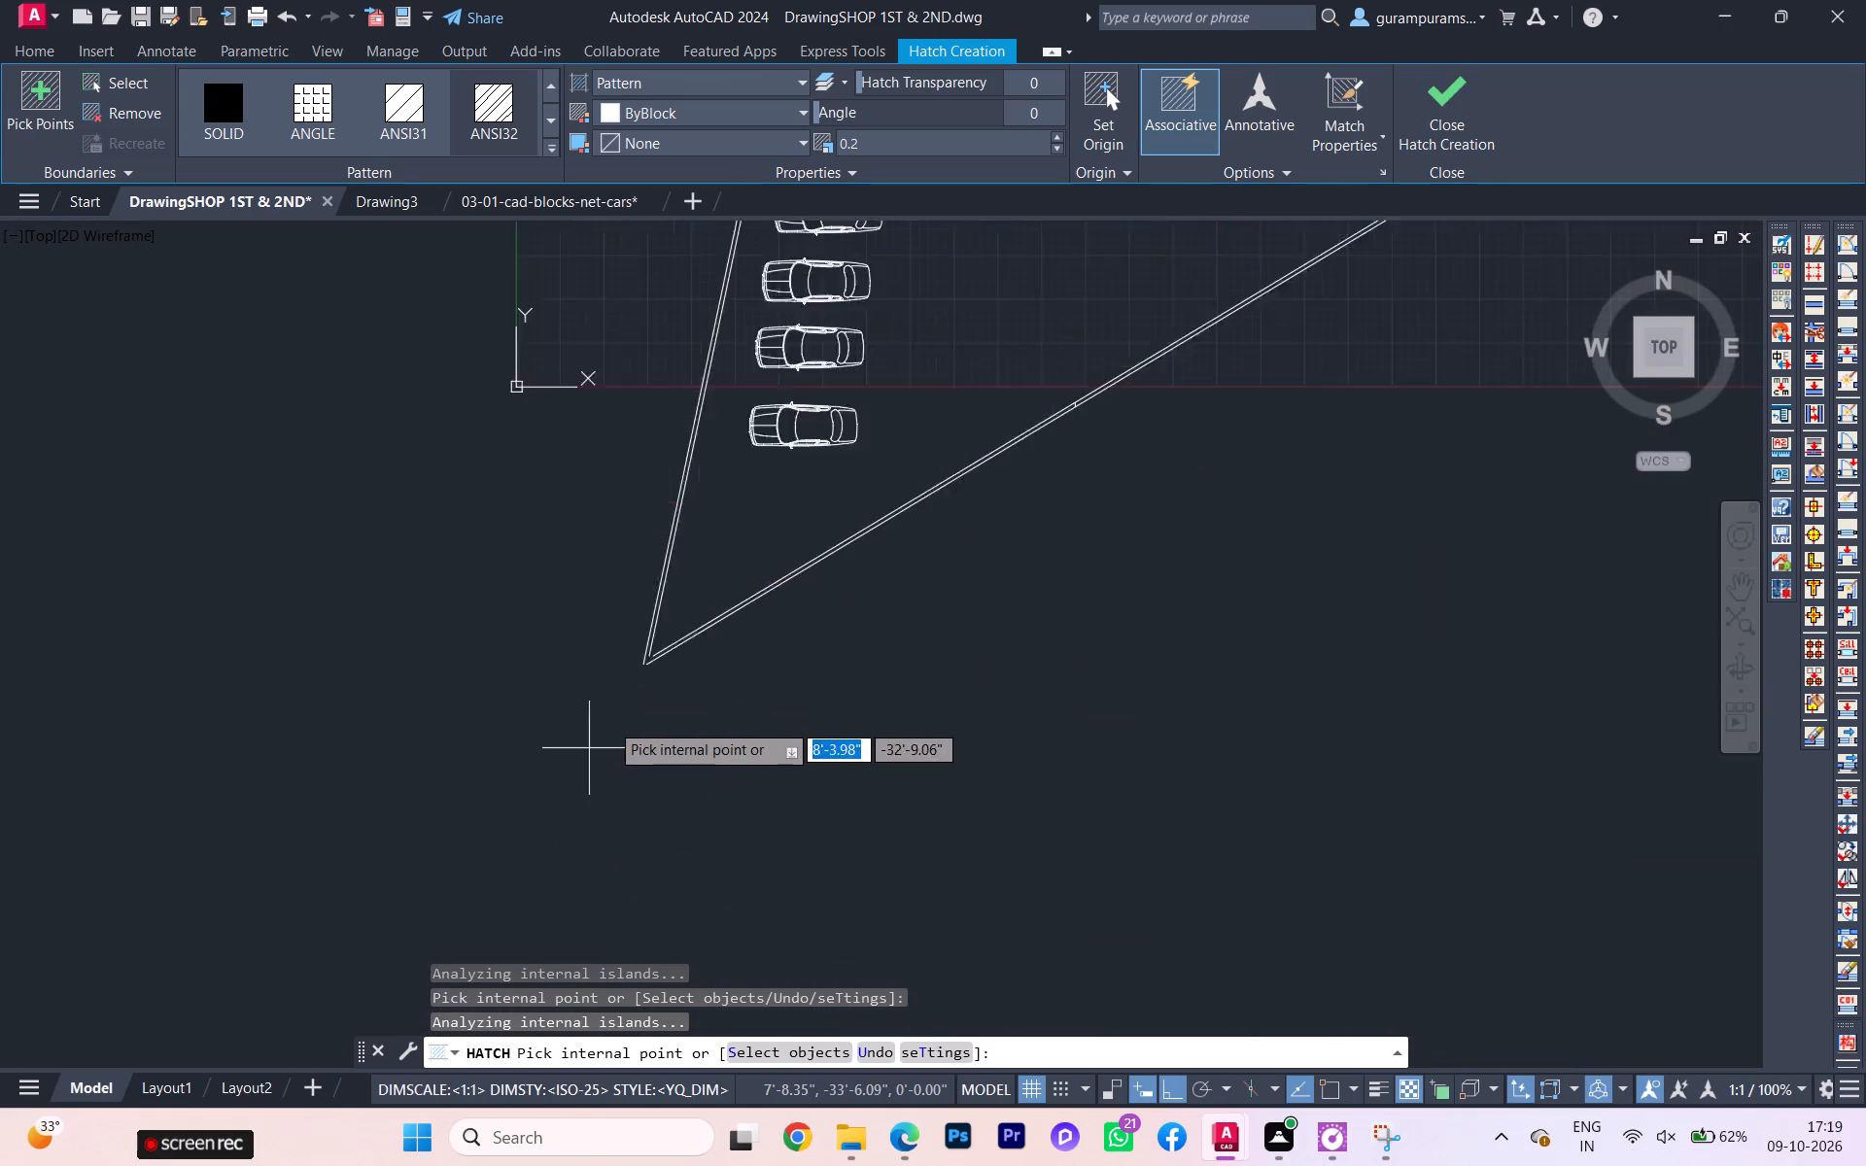
scroll(657, 655, "up", 1)
scroll(693, 673, "down", 3)
scroll(789, 398, "up", 2)
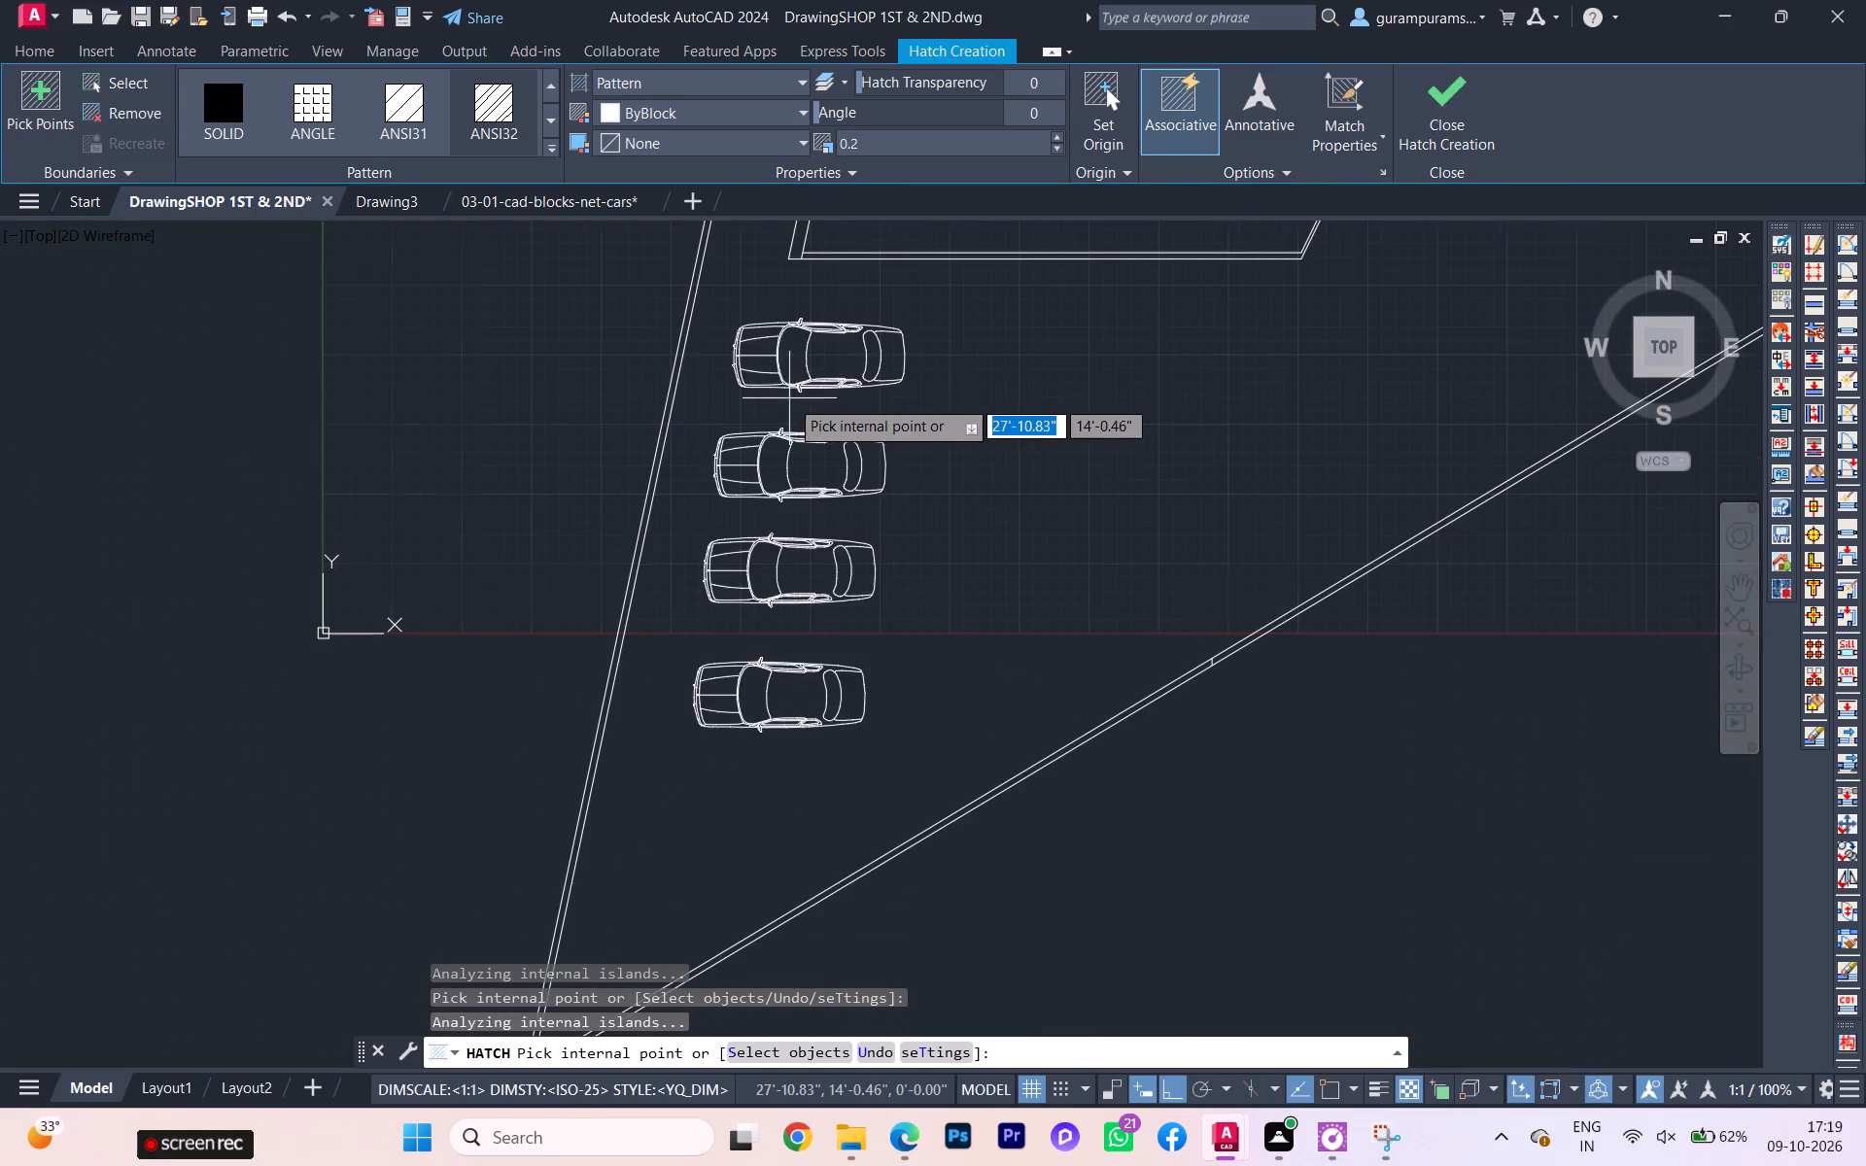
scroll(958, 352, "up", 3)
scroll(958, 352, "down", 2)
middle_click_drag(942, 417, 648, 898)
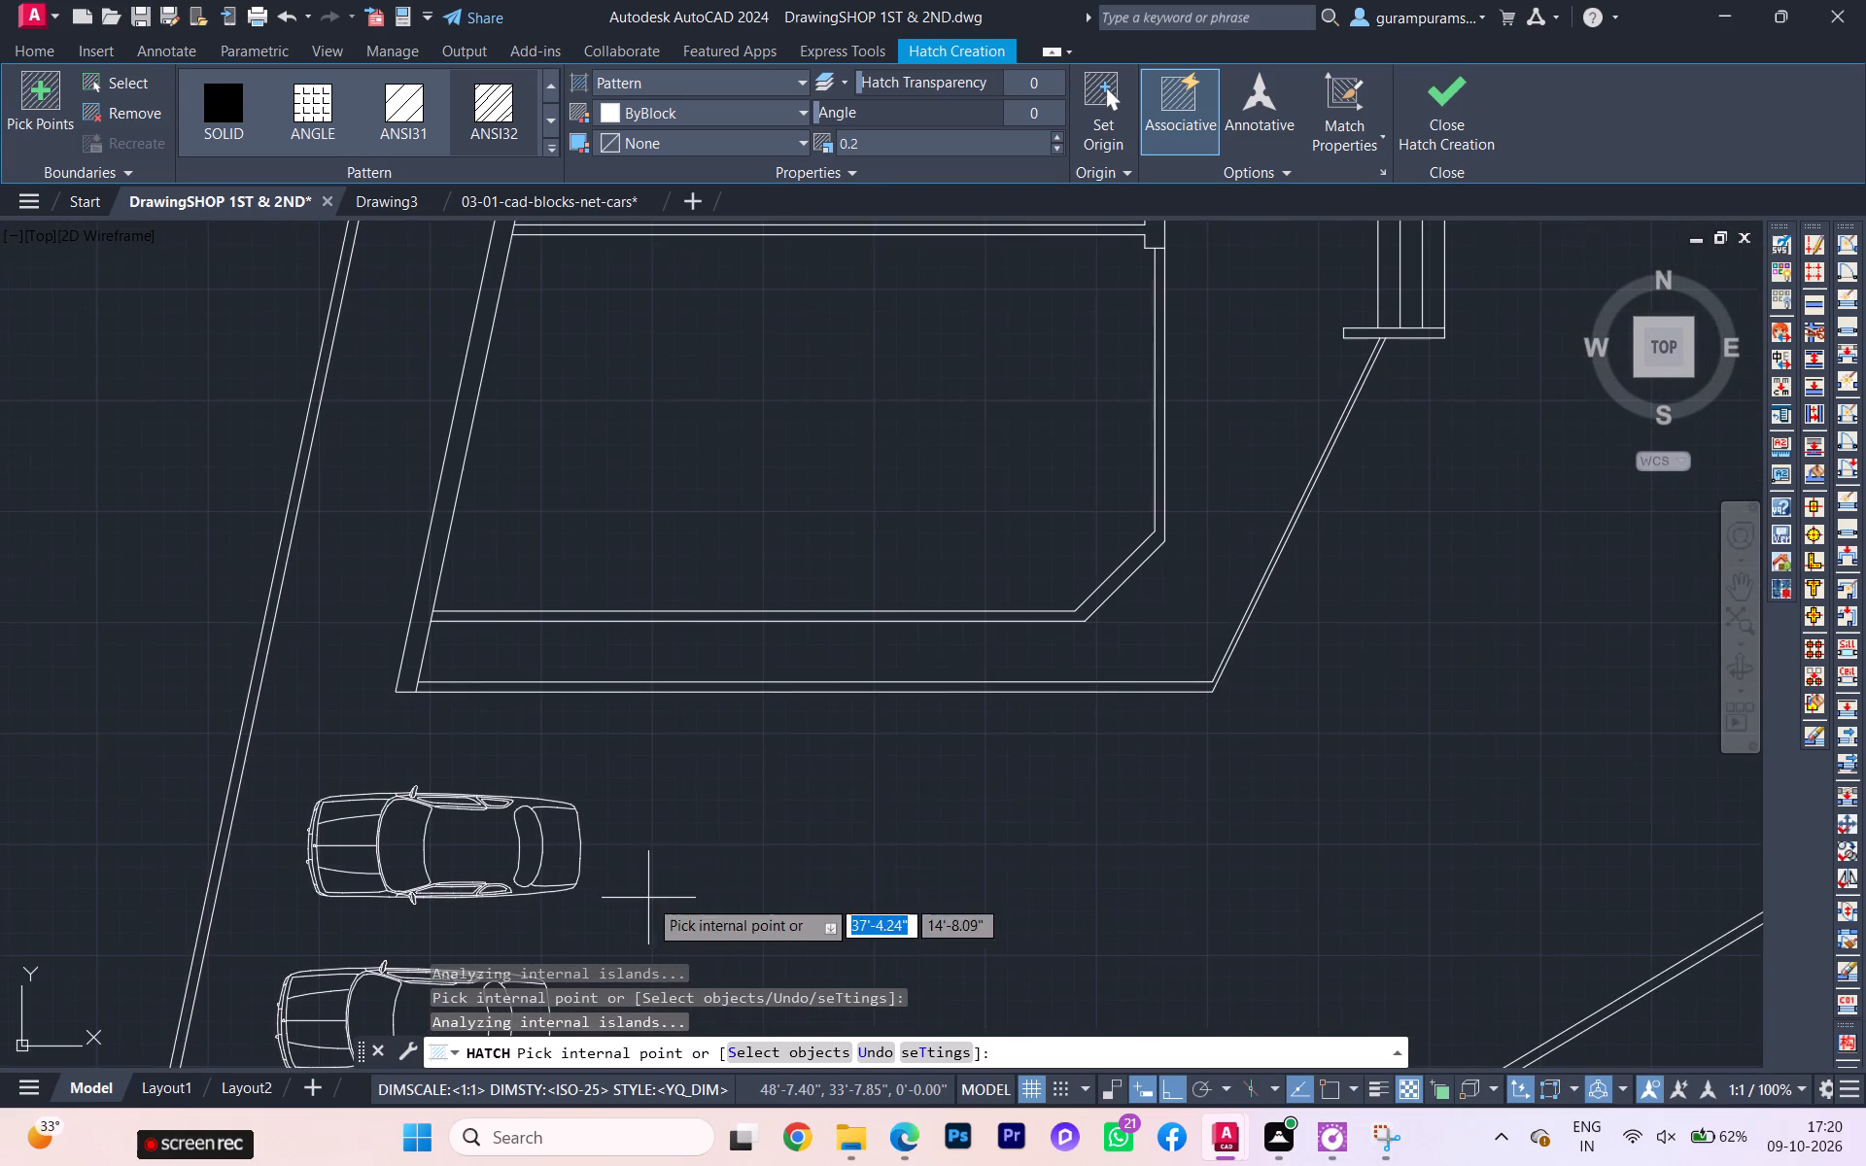
scroll(1094, 602, "up", 2)
scroll(1180, 566, "down", 1)
middle_click_drag(1171, 590, 881, 856)
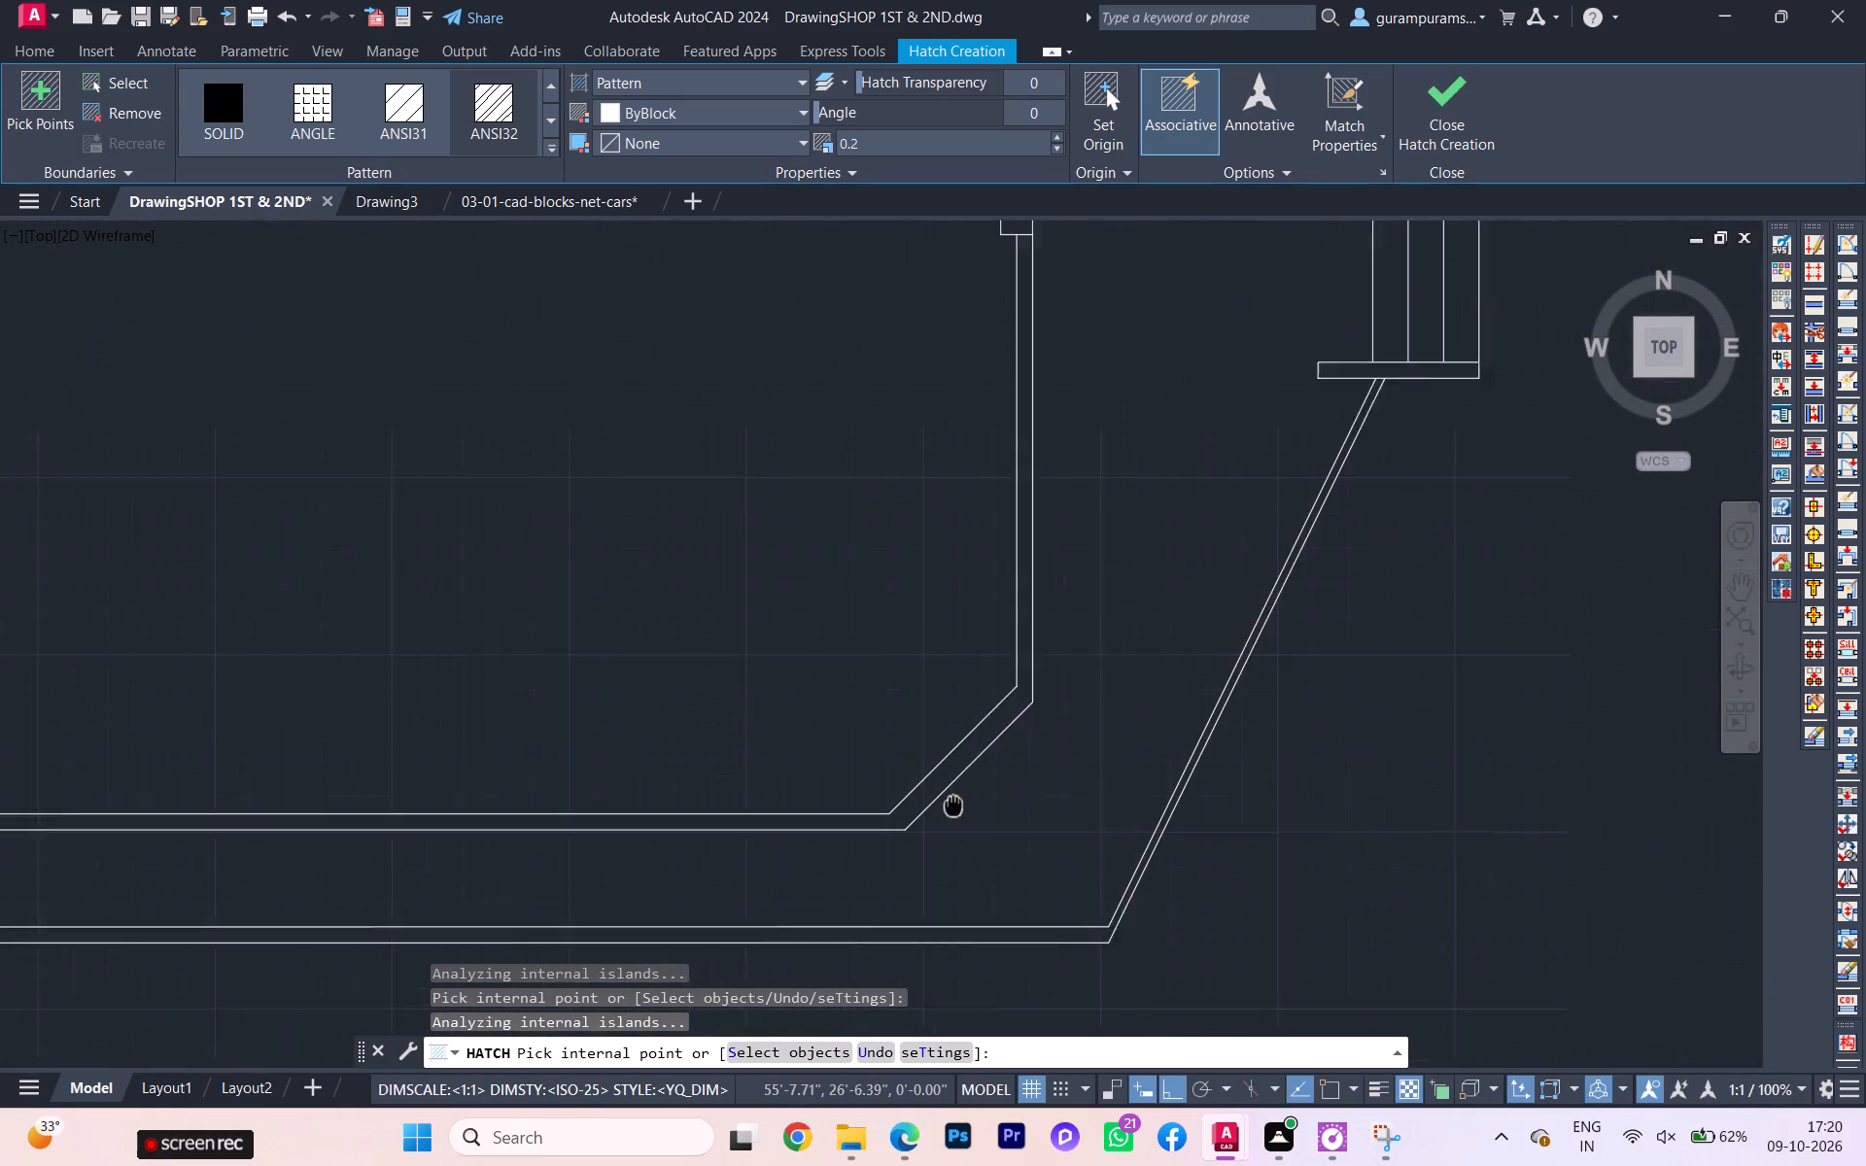
middle_click_drag(881, 856, 881, 857)
left_click(914, 260)
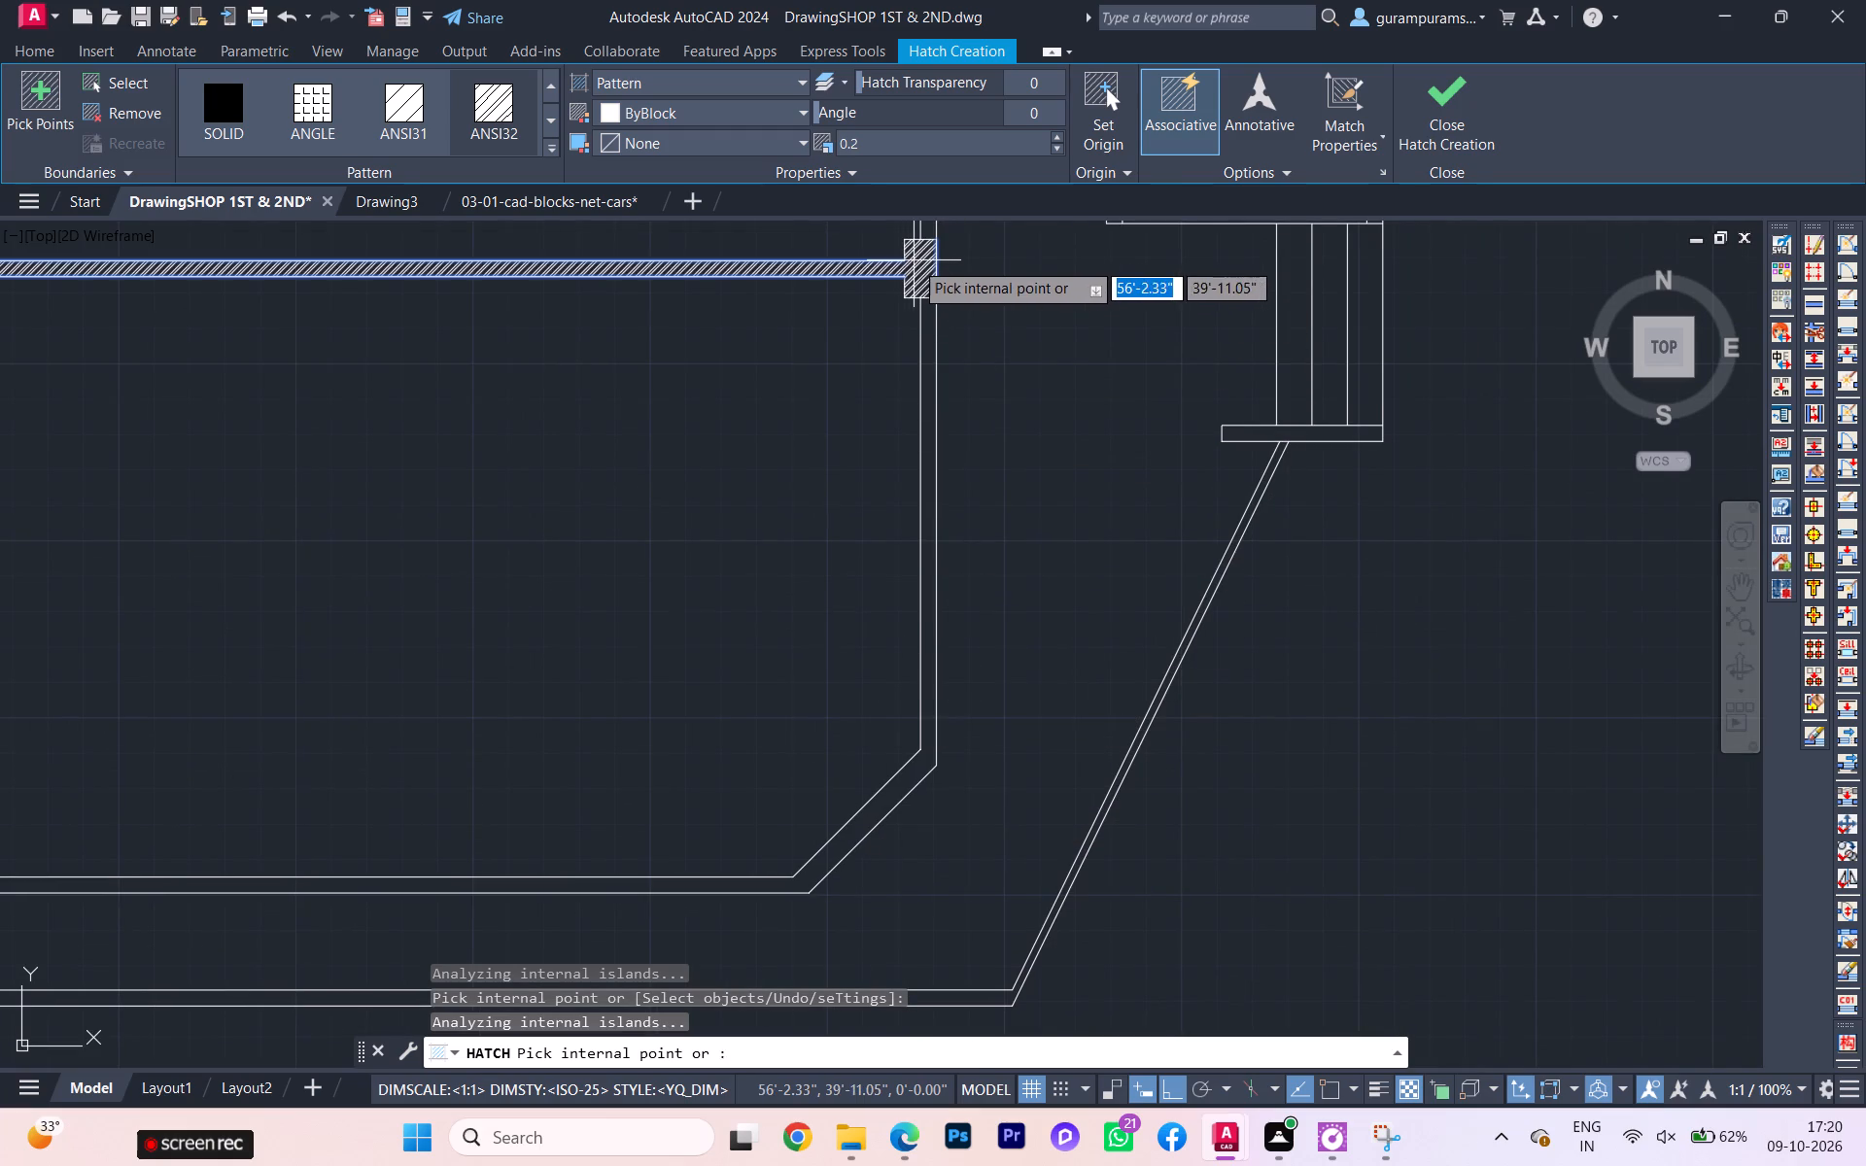
Hatch the fifth shop partition from the top and its passage-side pier with ANSI32 at scale 0.2, and end the hatching.
scroll(978, 348, "down", 3)
scroll(1019, 492, "down", 2)
scroll(1010, 326, "up", 2)
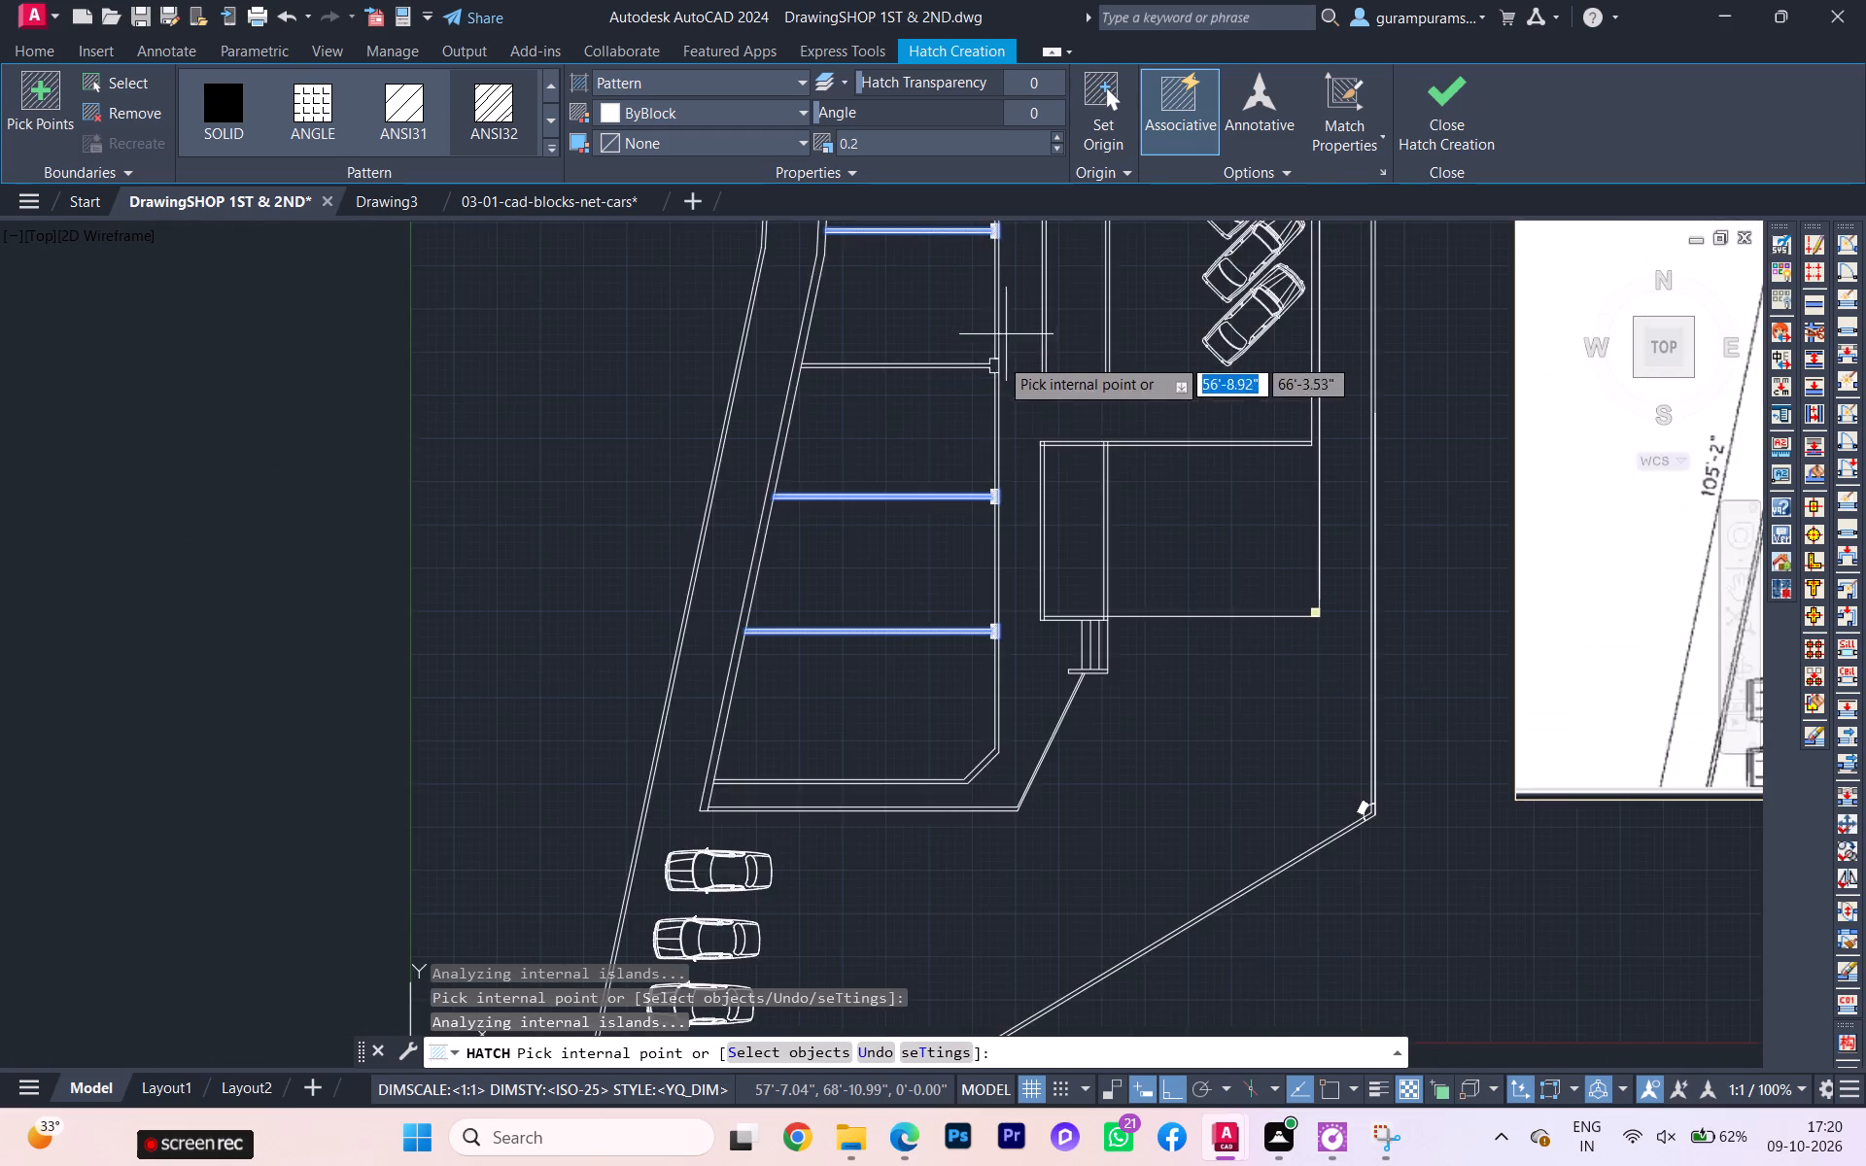
scroll(979, 393, "up", 3)
left_click(1051, 300)
scroll(980, 440, "down", 4)
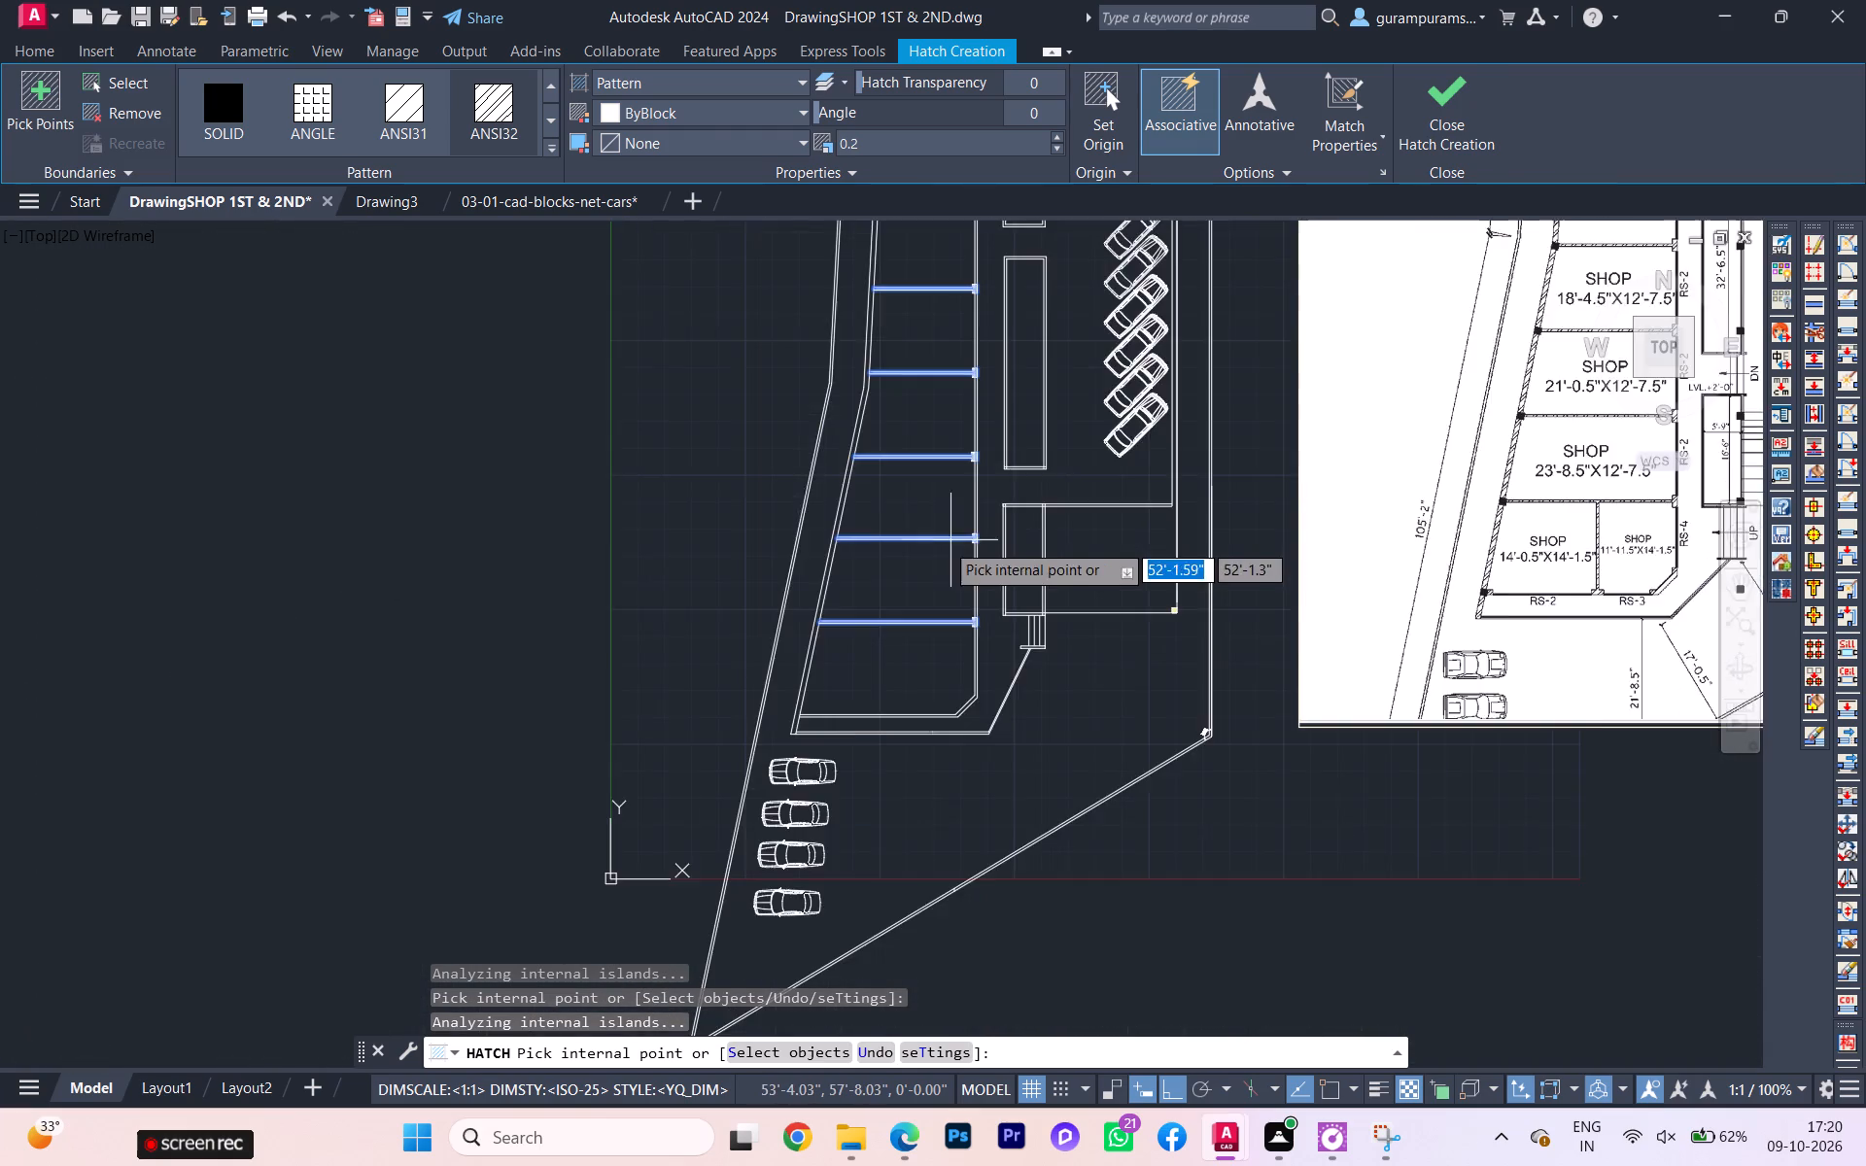
scroll(940, 546, "down", 1)
scroll(989, 390, "up", 3)
scroll(906, 445, "down", 3)
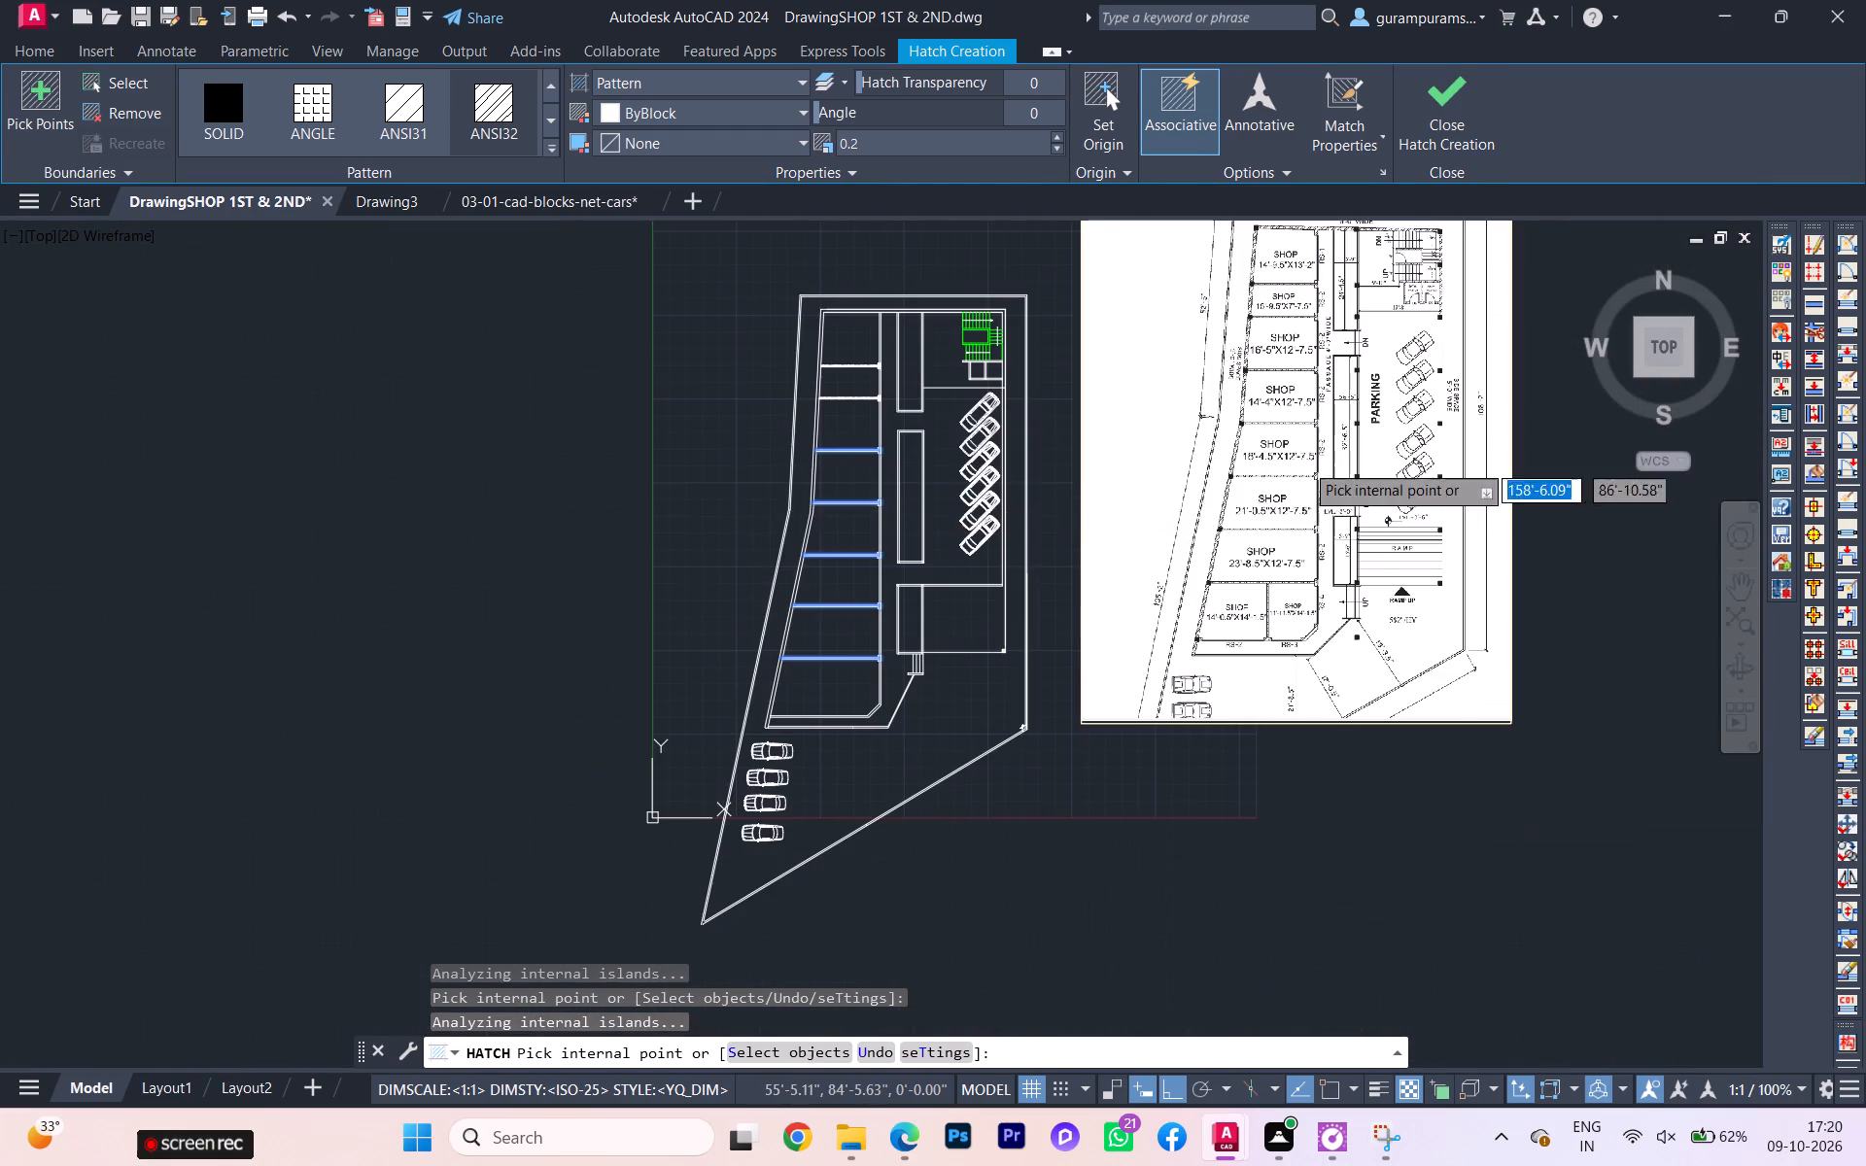
scroll(1390, 438, "up", 2)
scroll(1396, 455, "down", 1)
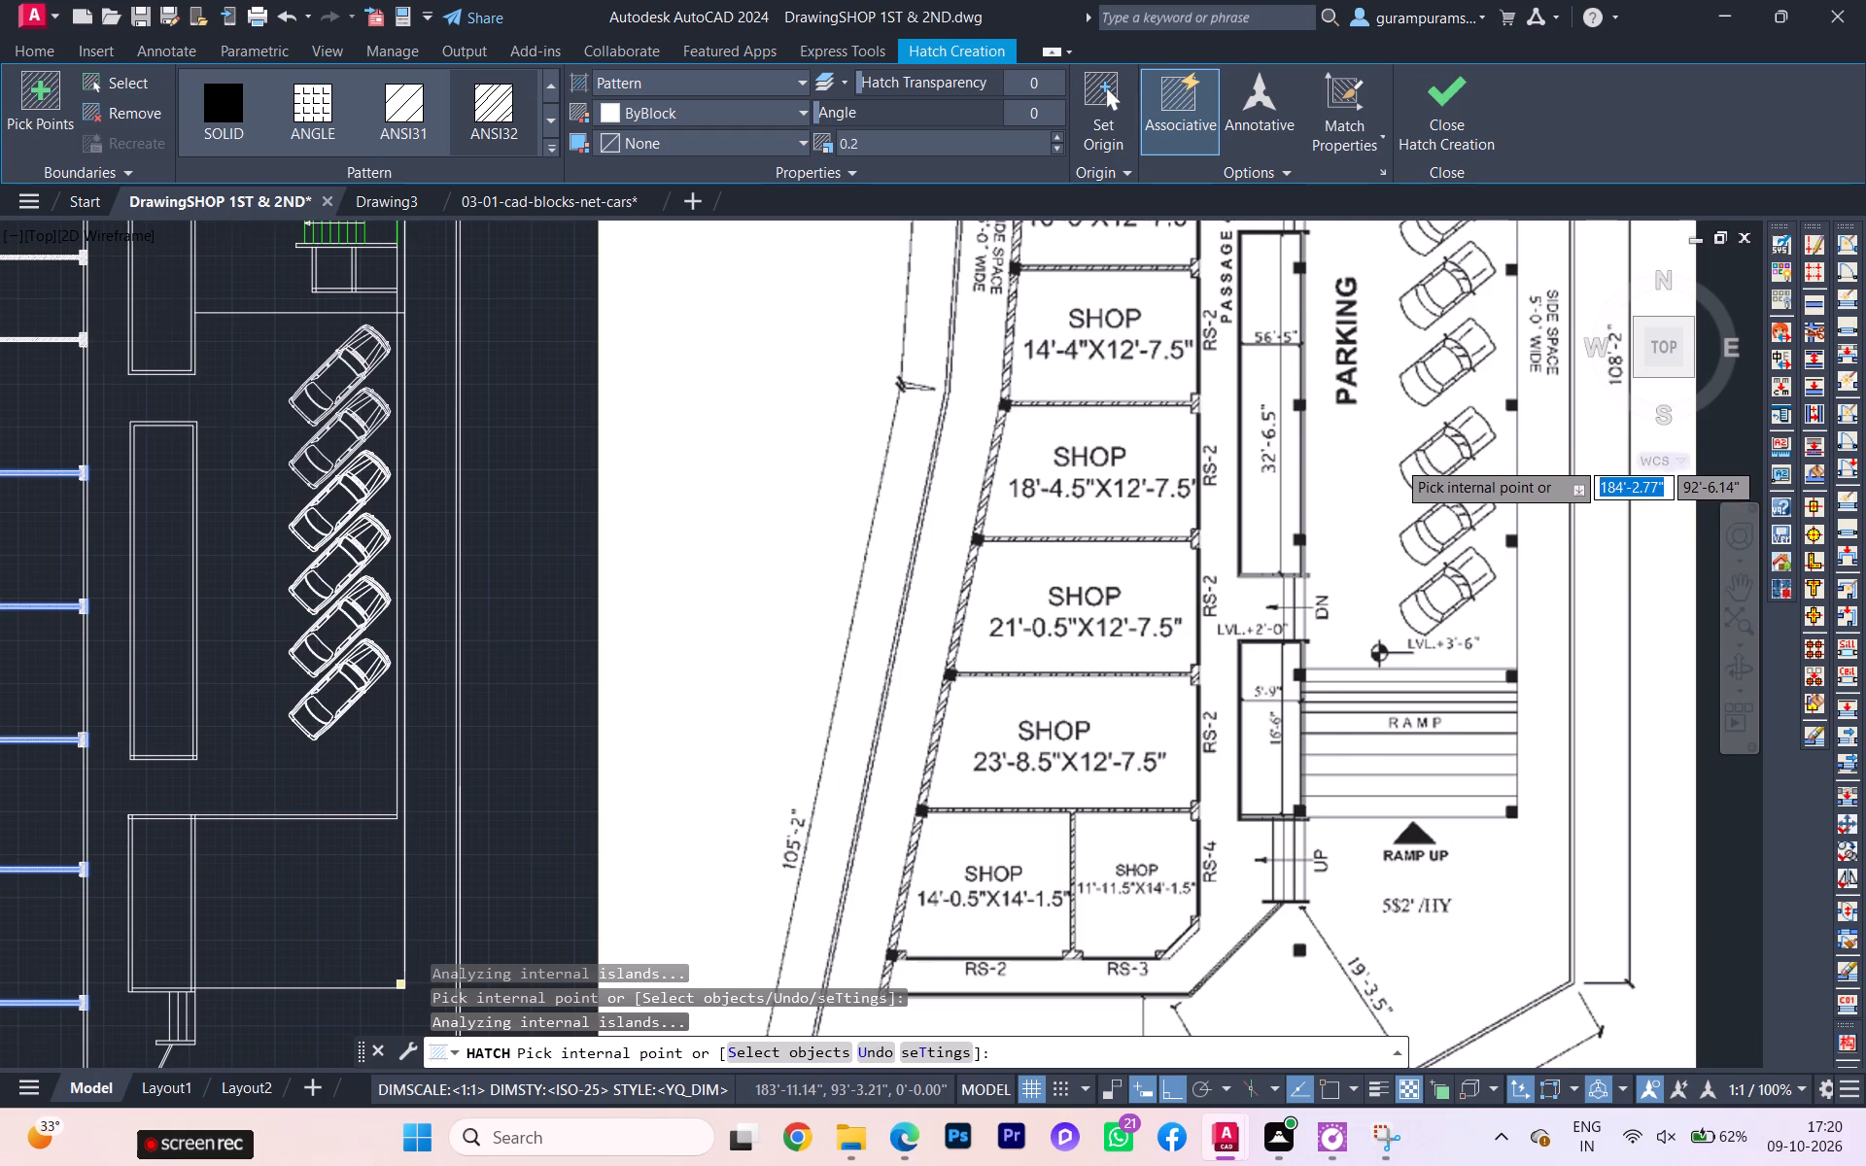
scroll(1397, 460, "down", 1)
scroll(795, 480, "up", 3)
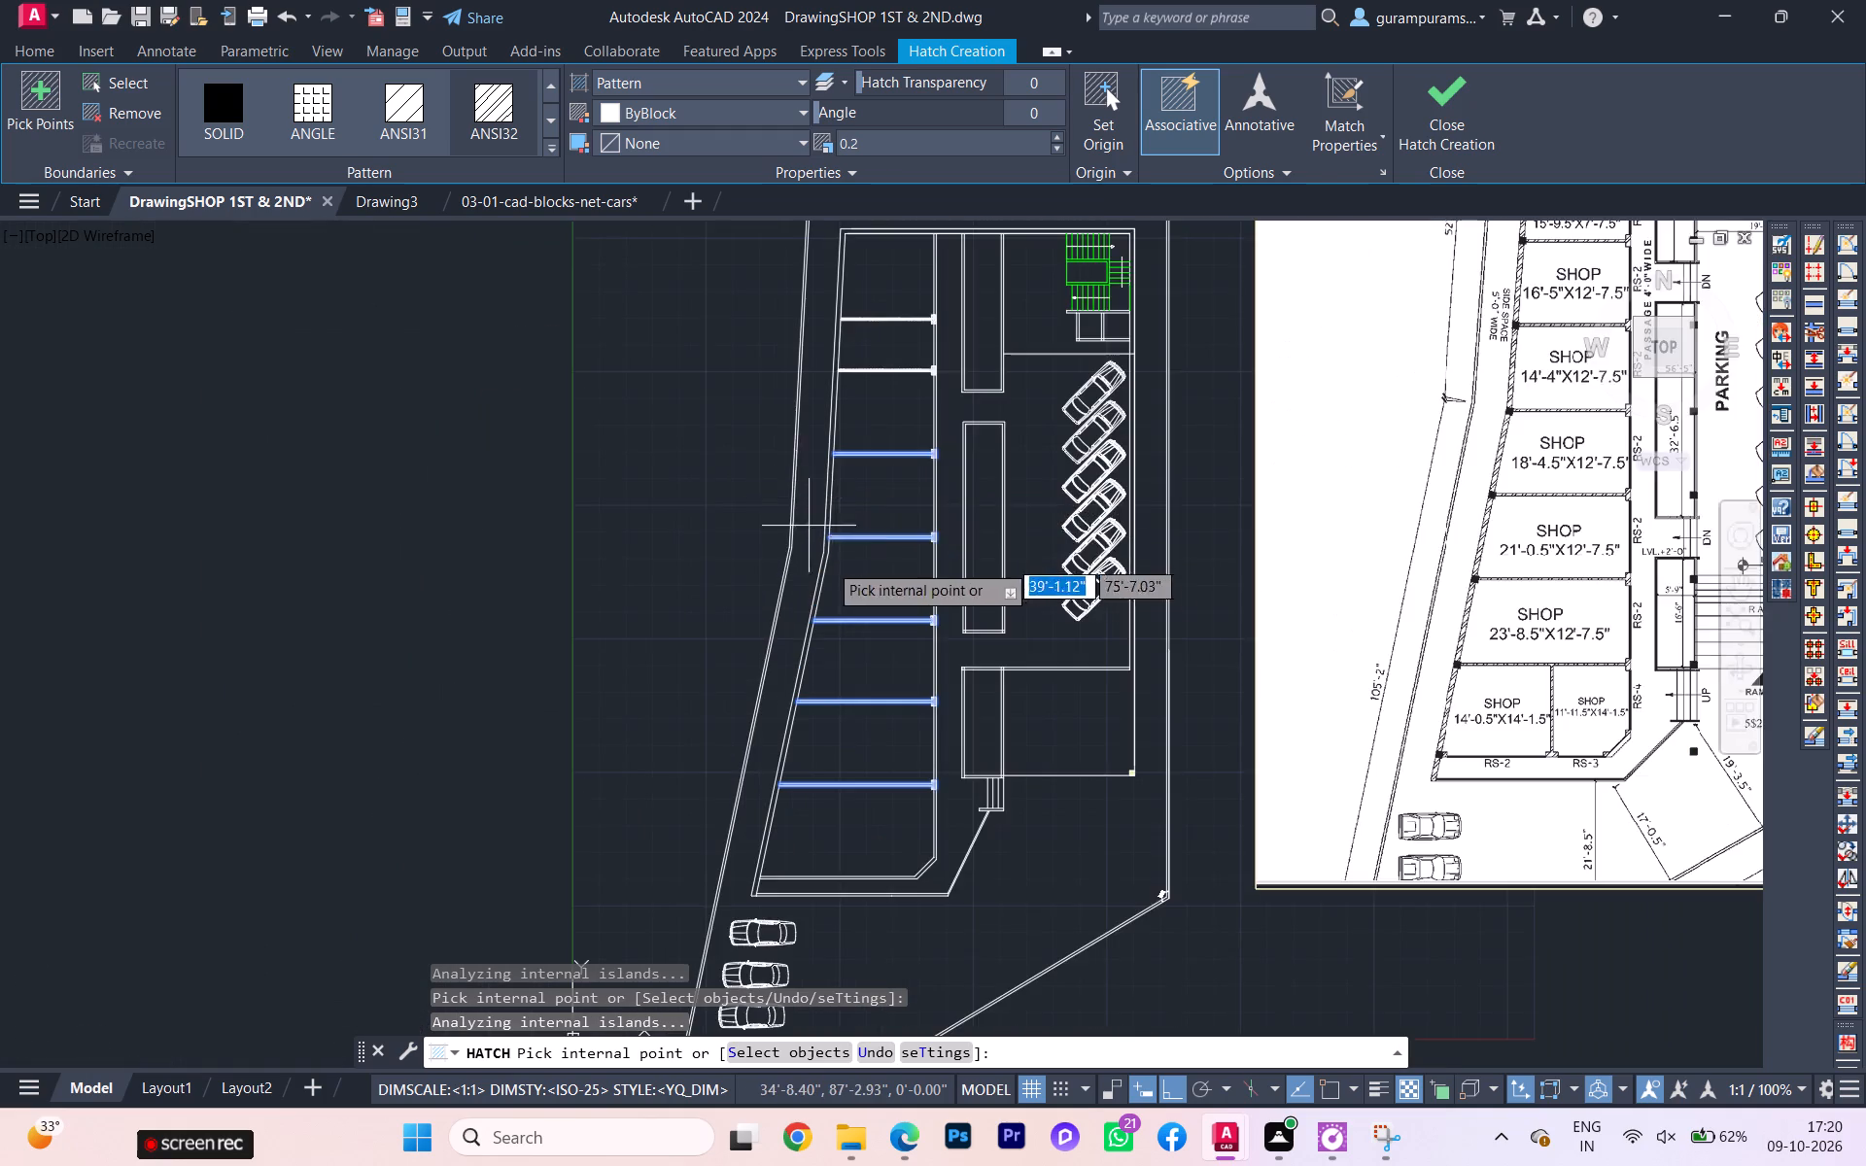
scroll(842, 578, "up", 3)
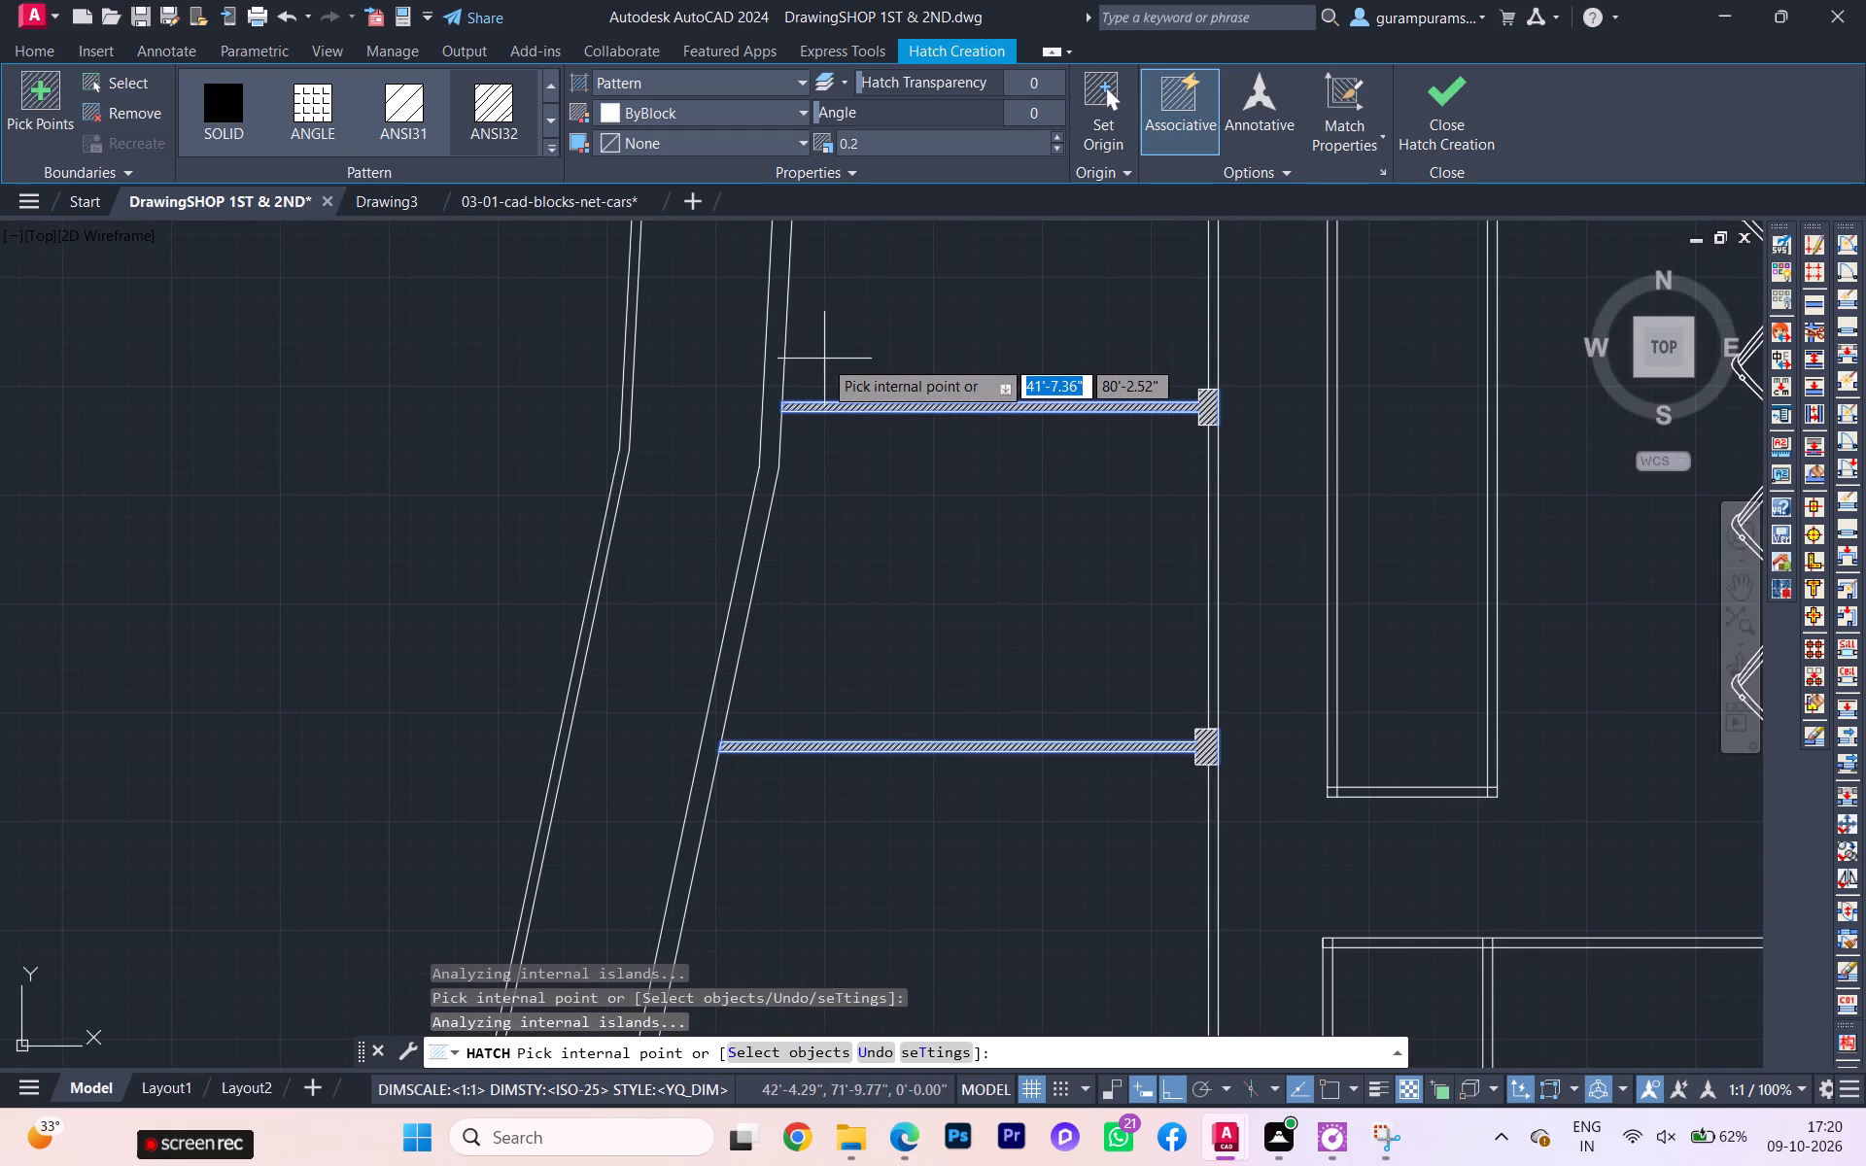
key("Escape")
Check the shop partitions, lower entrance and parking area against the reference for walls without hatching.
scroll(823, 359, "up", 3)
scroll(823, 359, "down", 2)
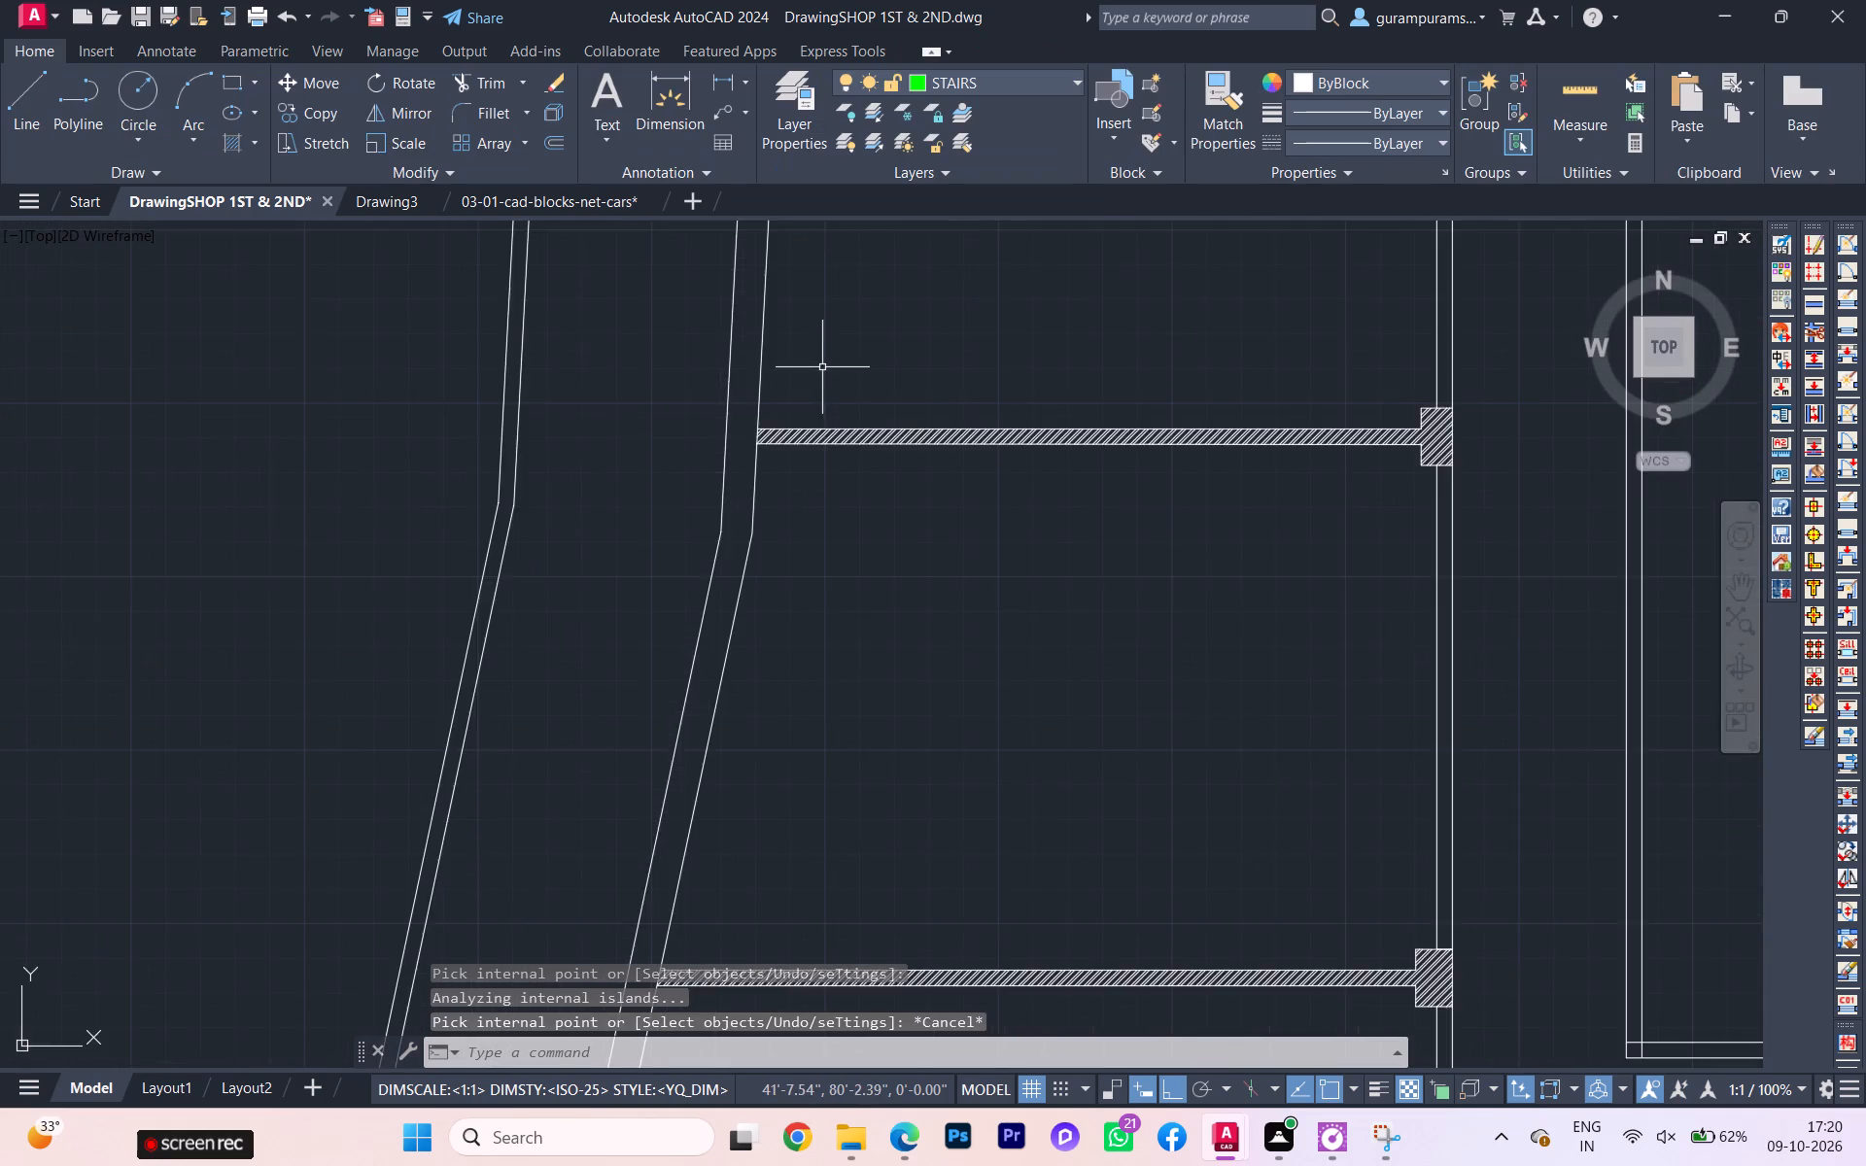
scroll(819, 370, "down", 4)
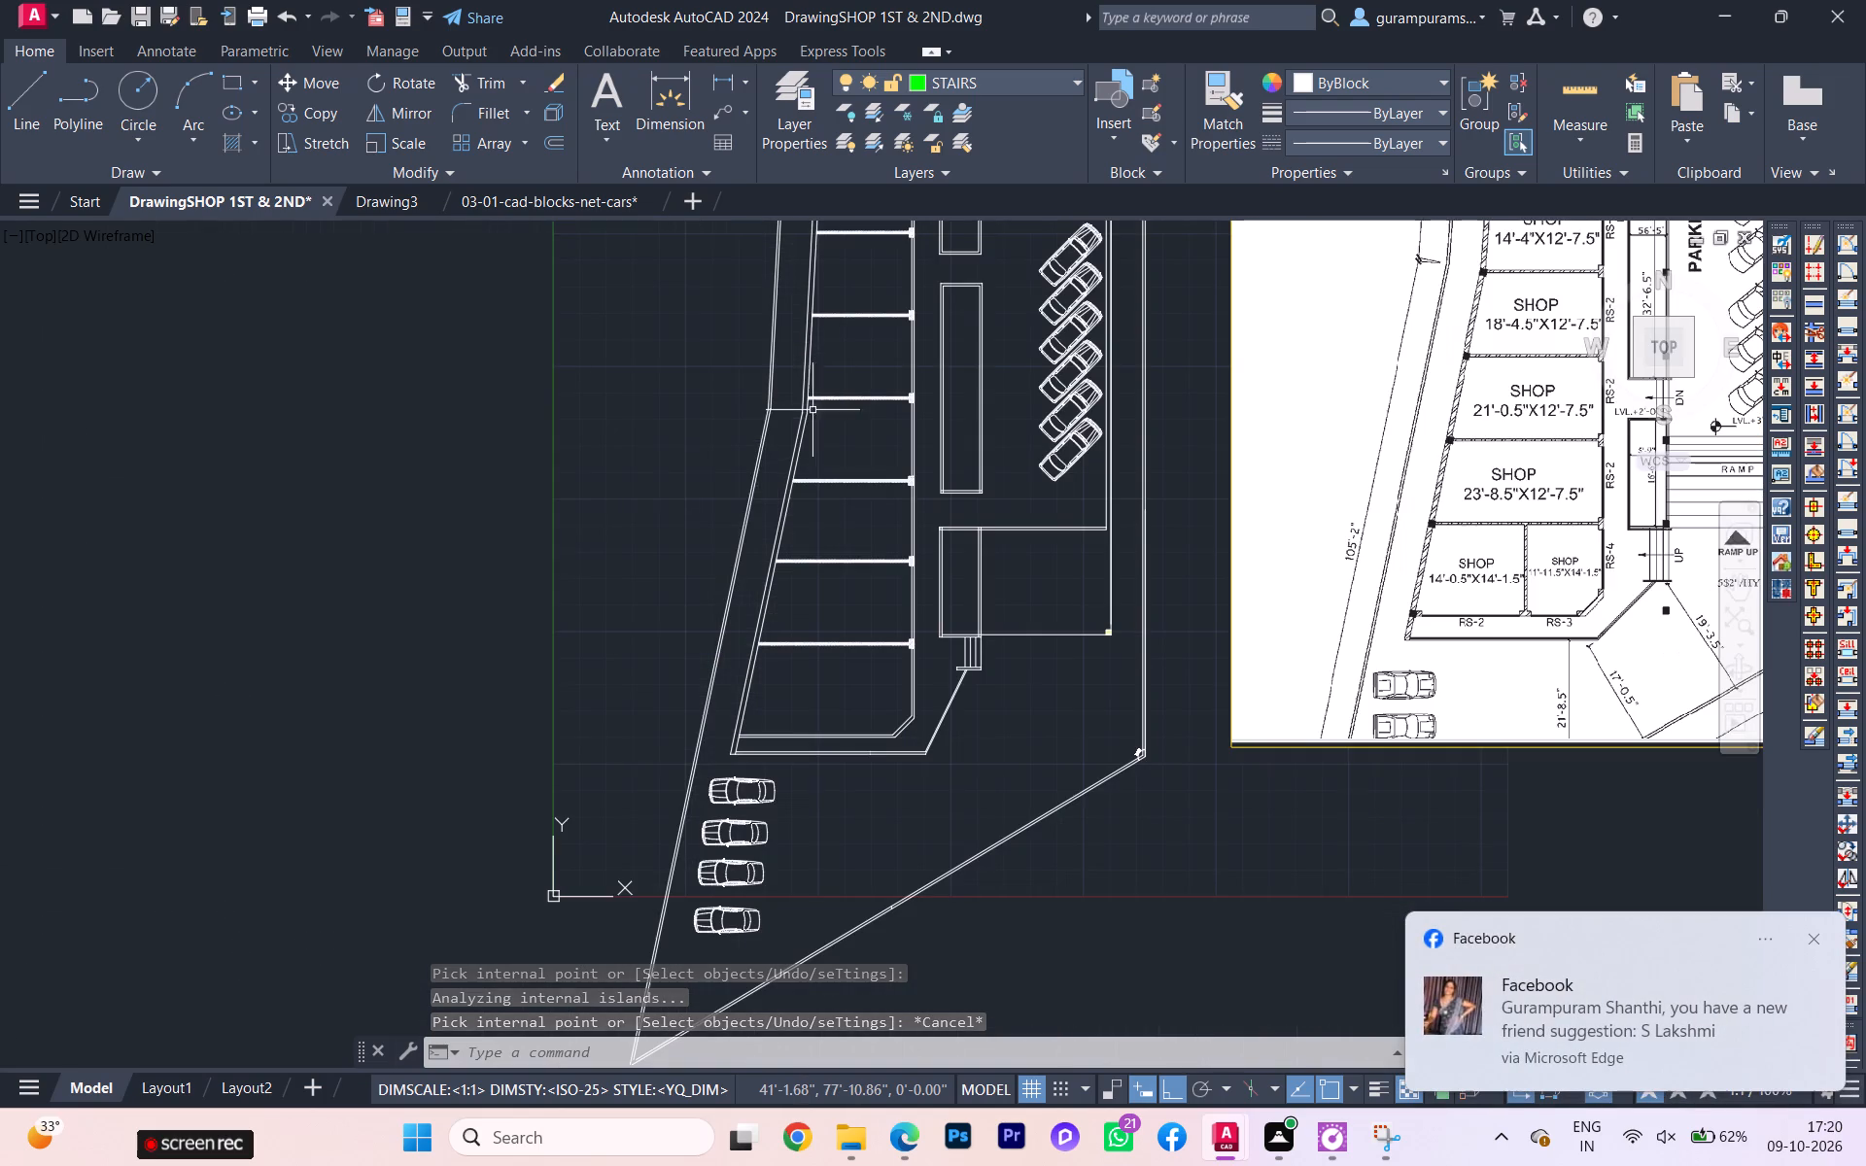
scroll(1041, 620, "up", 2)
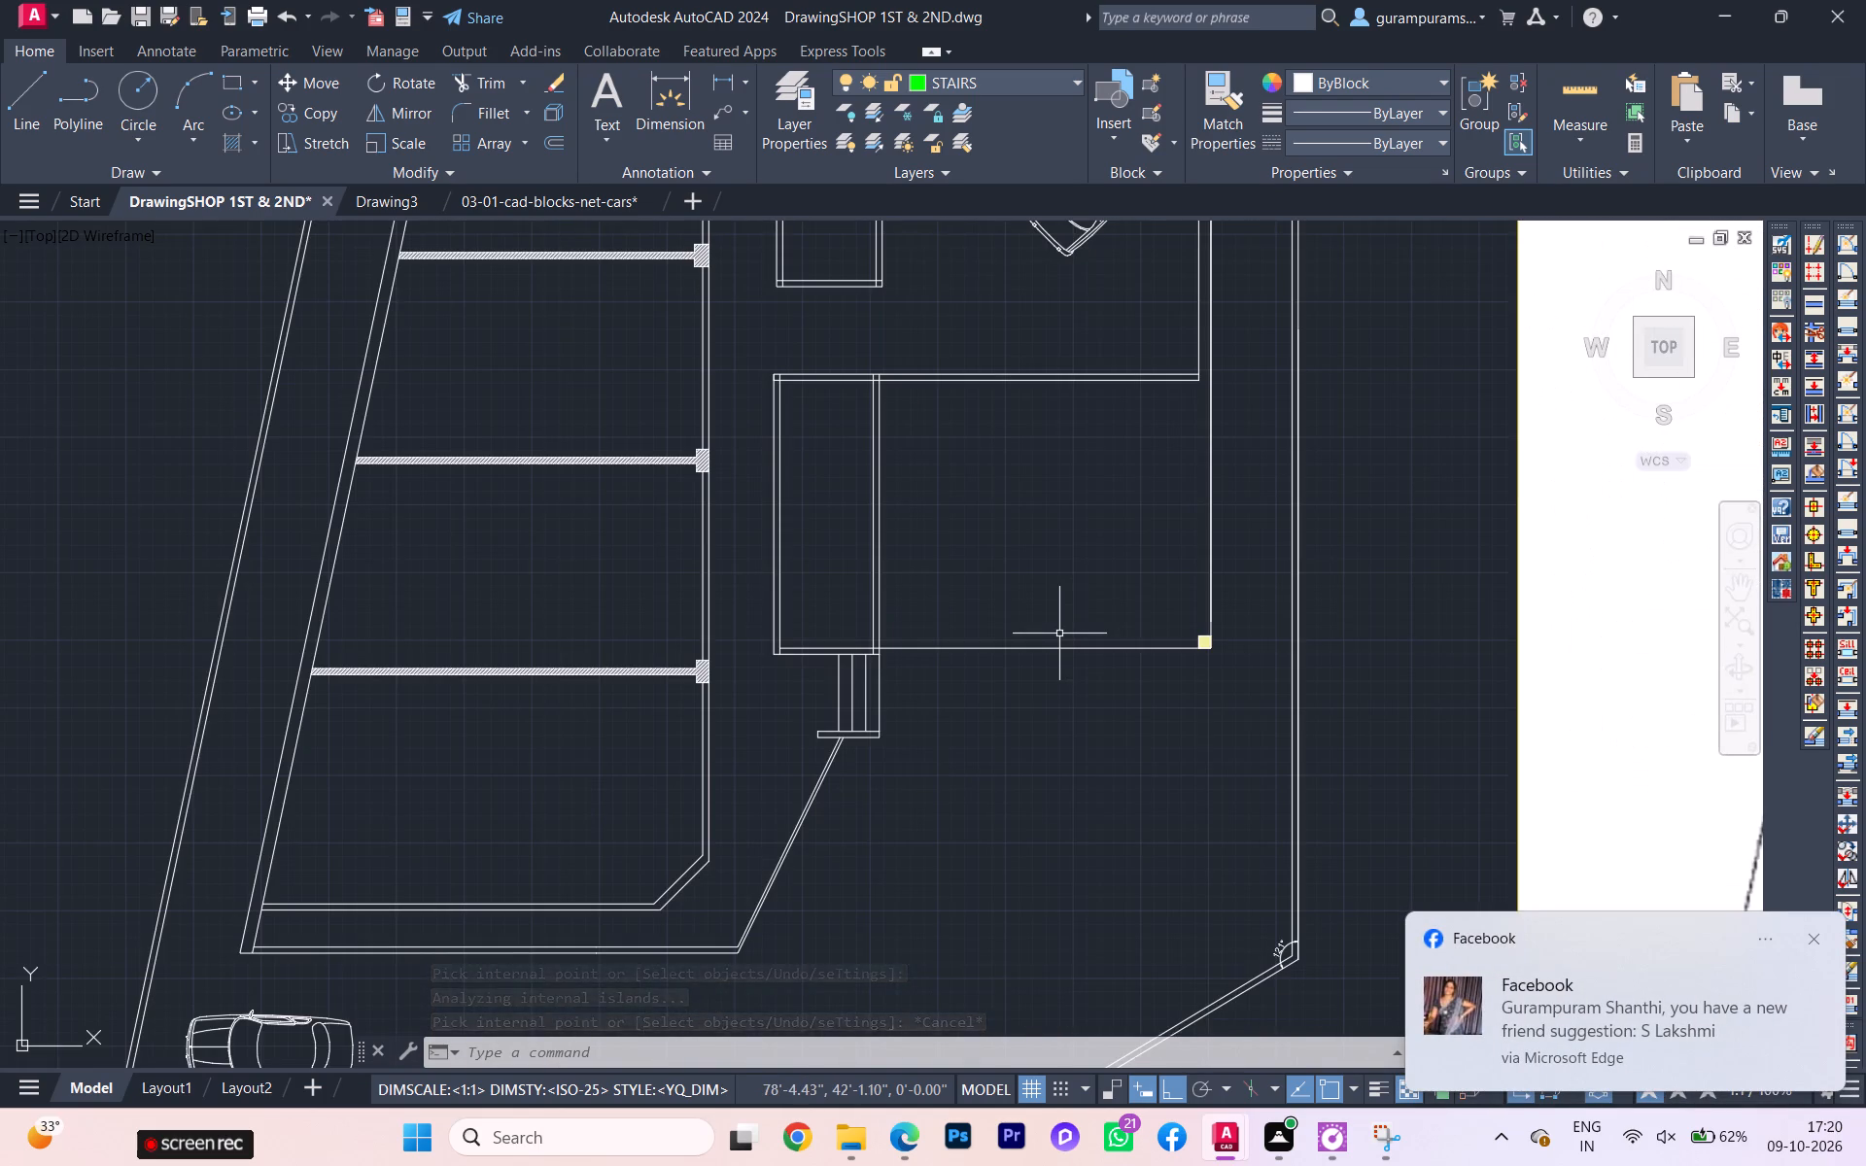
scroll(1059, 634, "down", 2)
scroll(1071, 360, "up", 2)
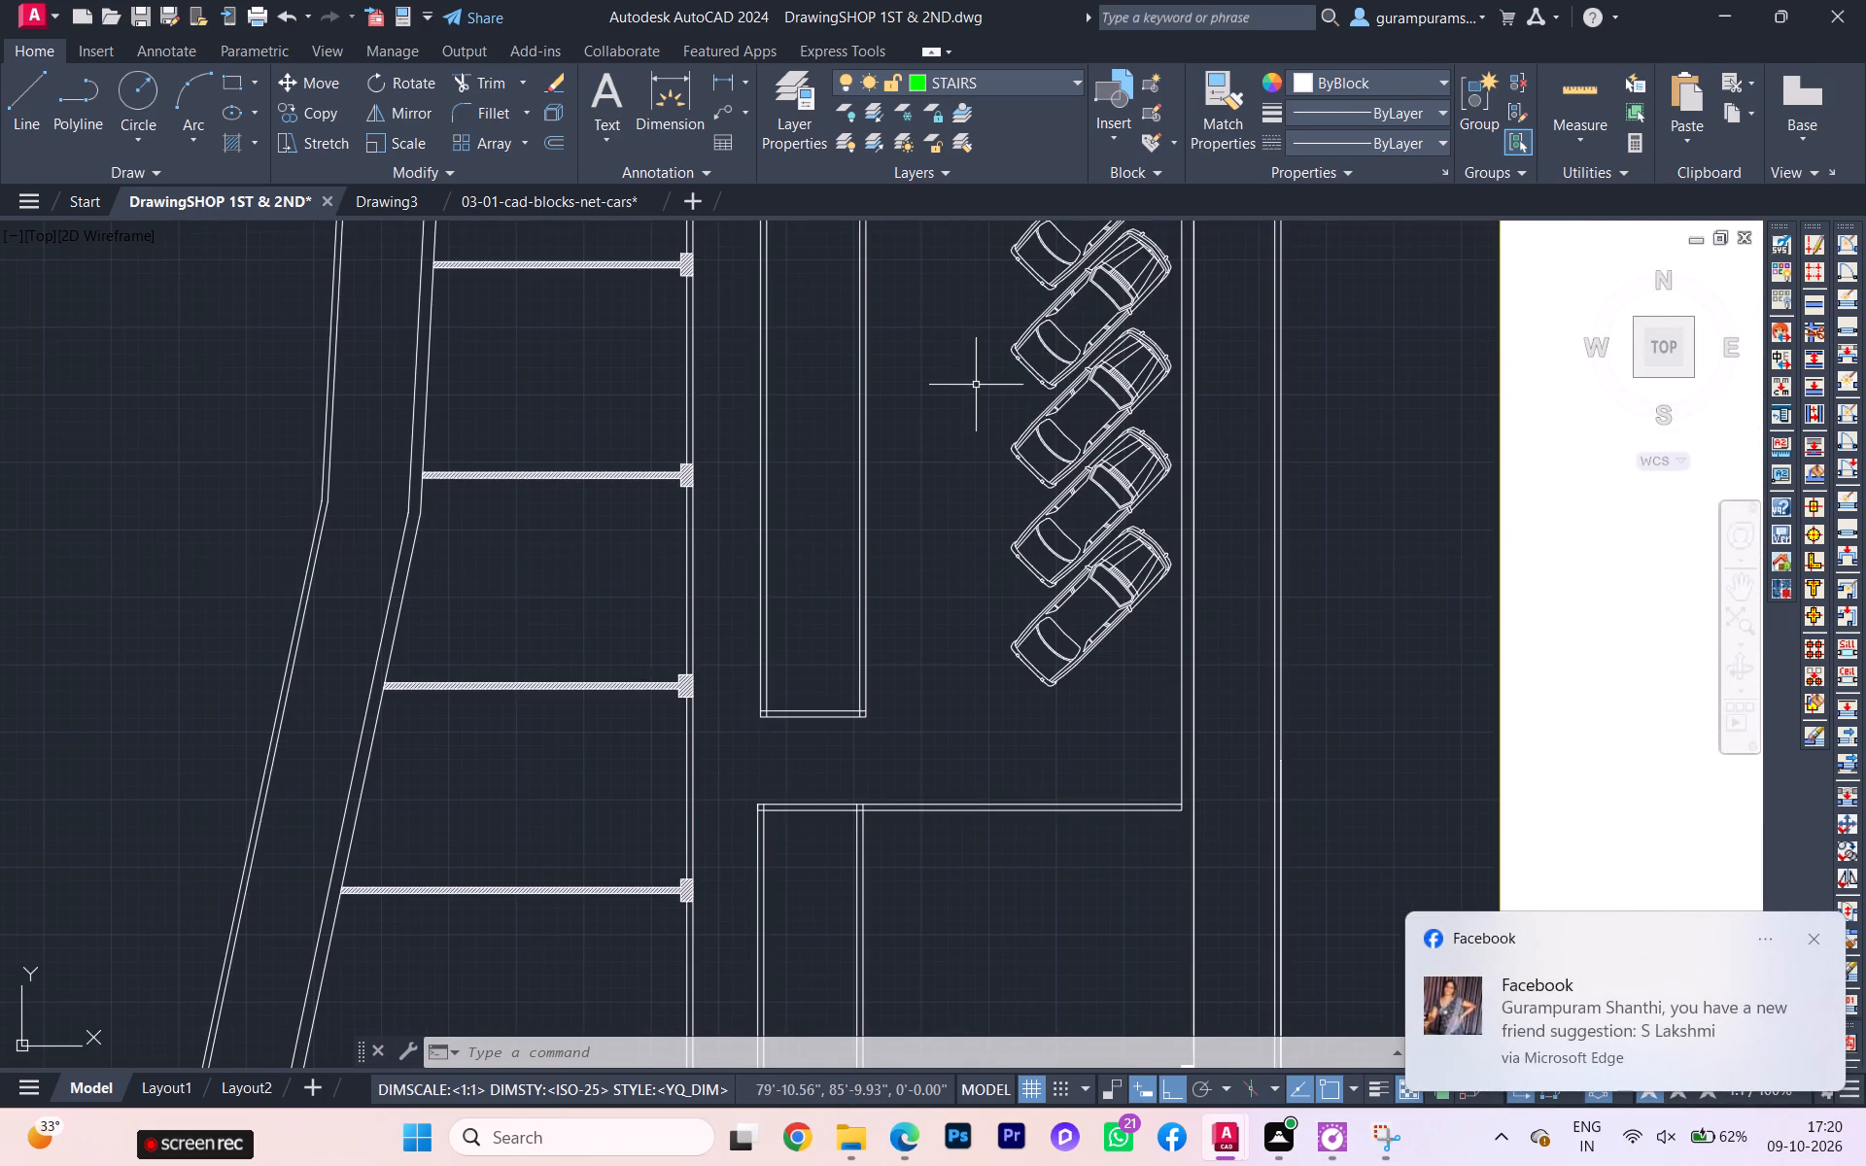
scroll(960, 389, "down", 1)
middle_click_drag(961, 398, 771, 777)
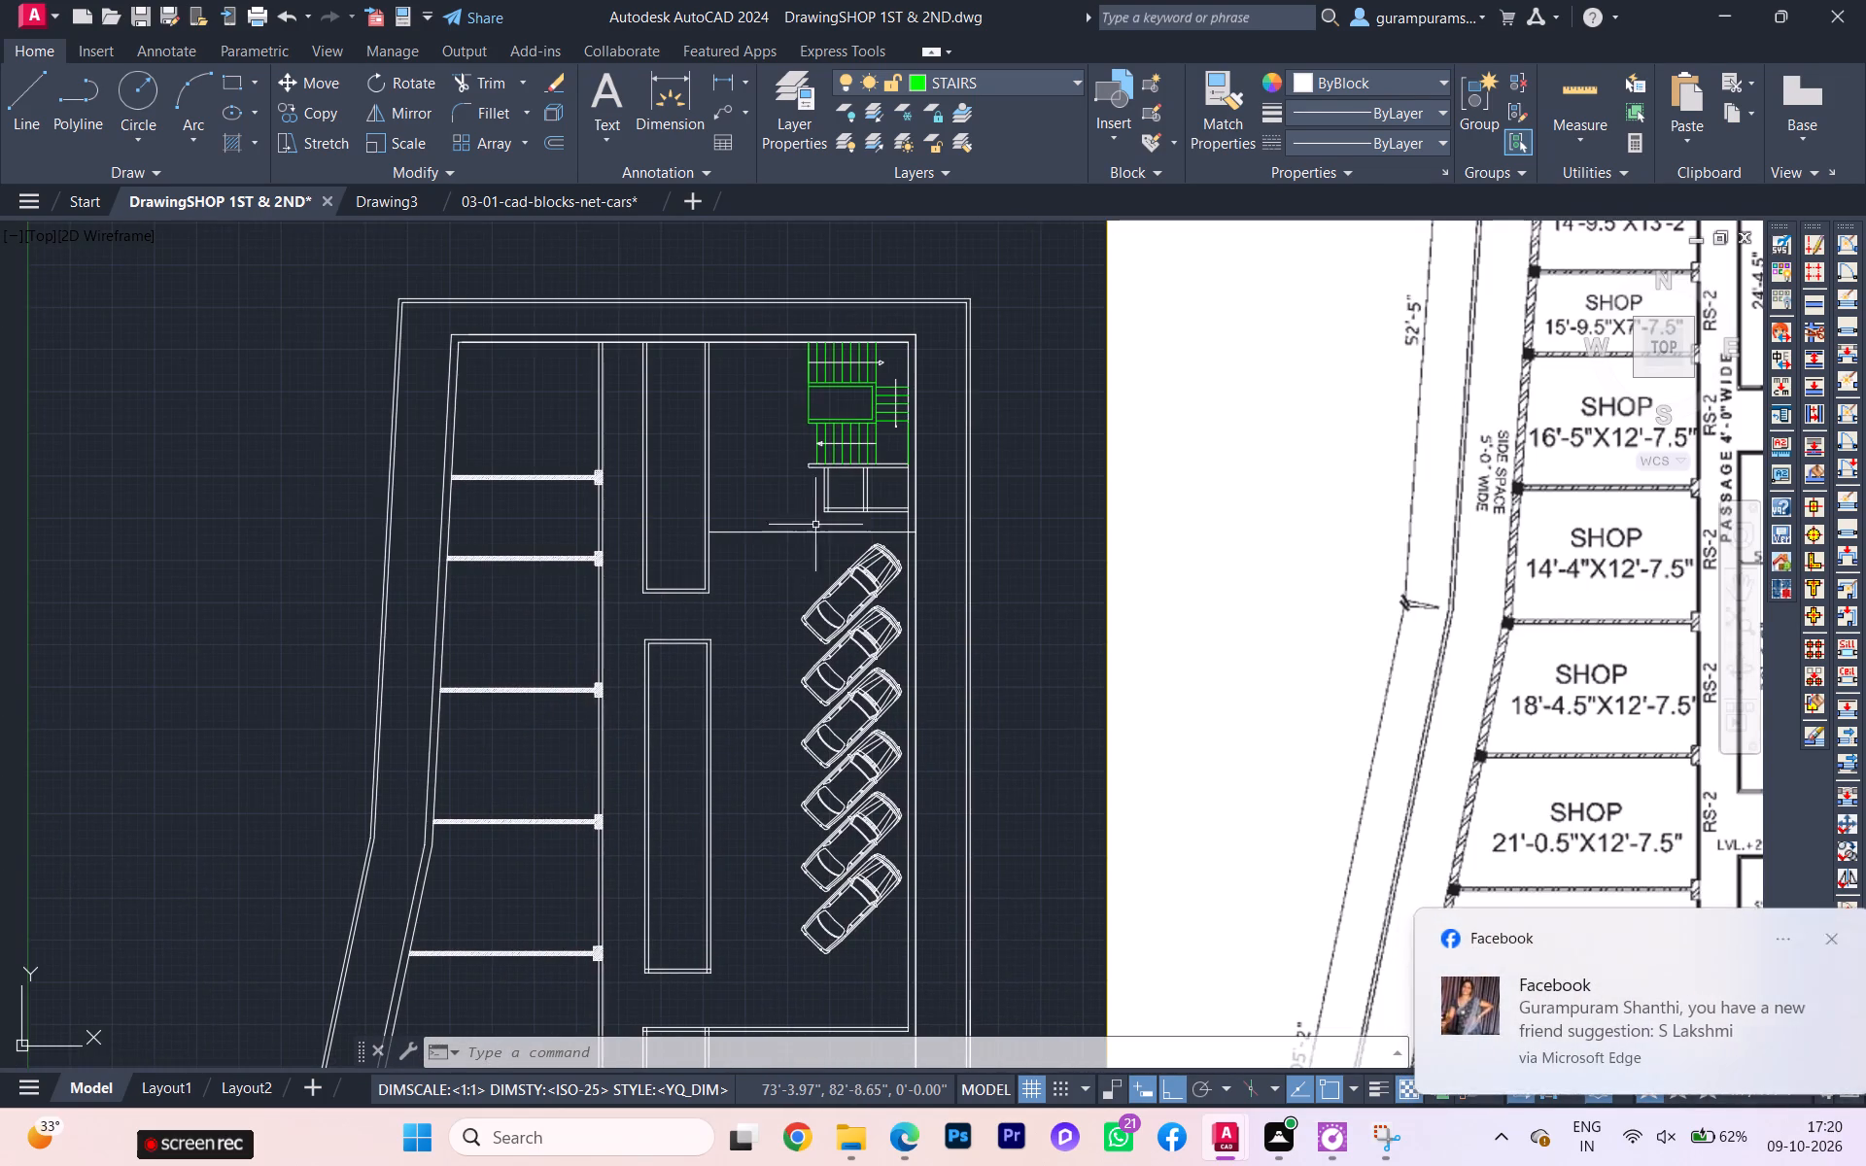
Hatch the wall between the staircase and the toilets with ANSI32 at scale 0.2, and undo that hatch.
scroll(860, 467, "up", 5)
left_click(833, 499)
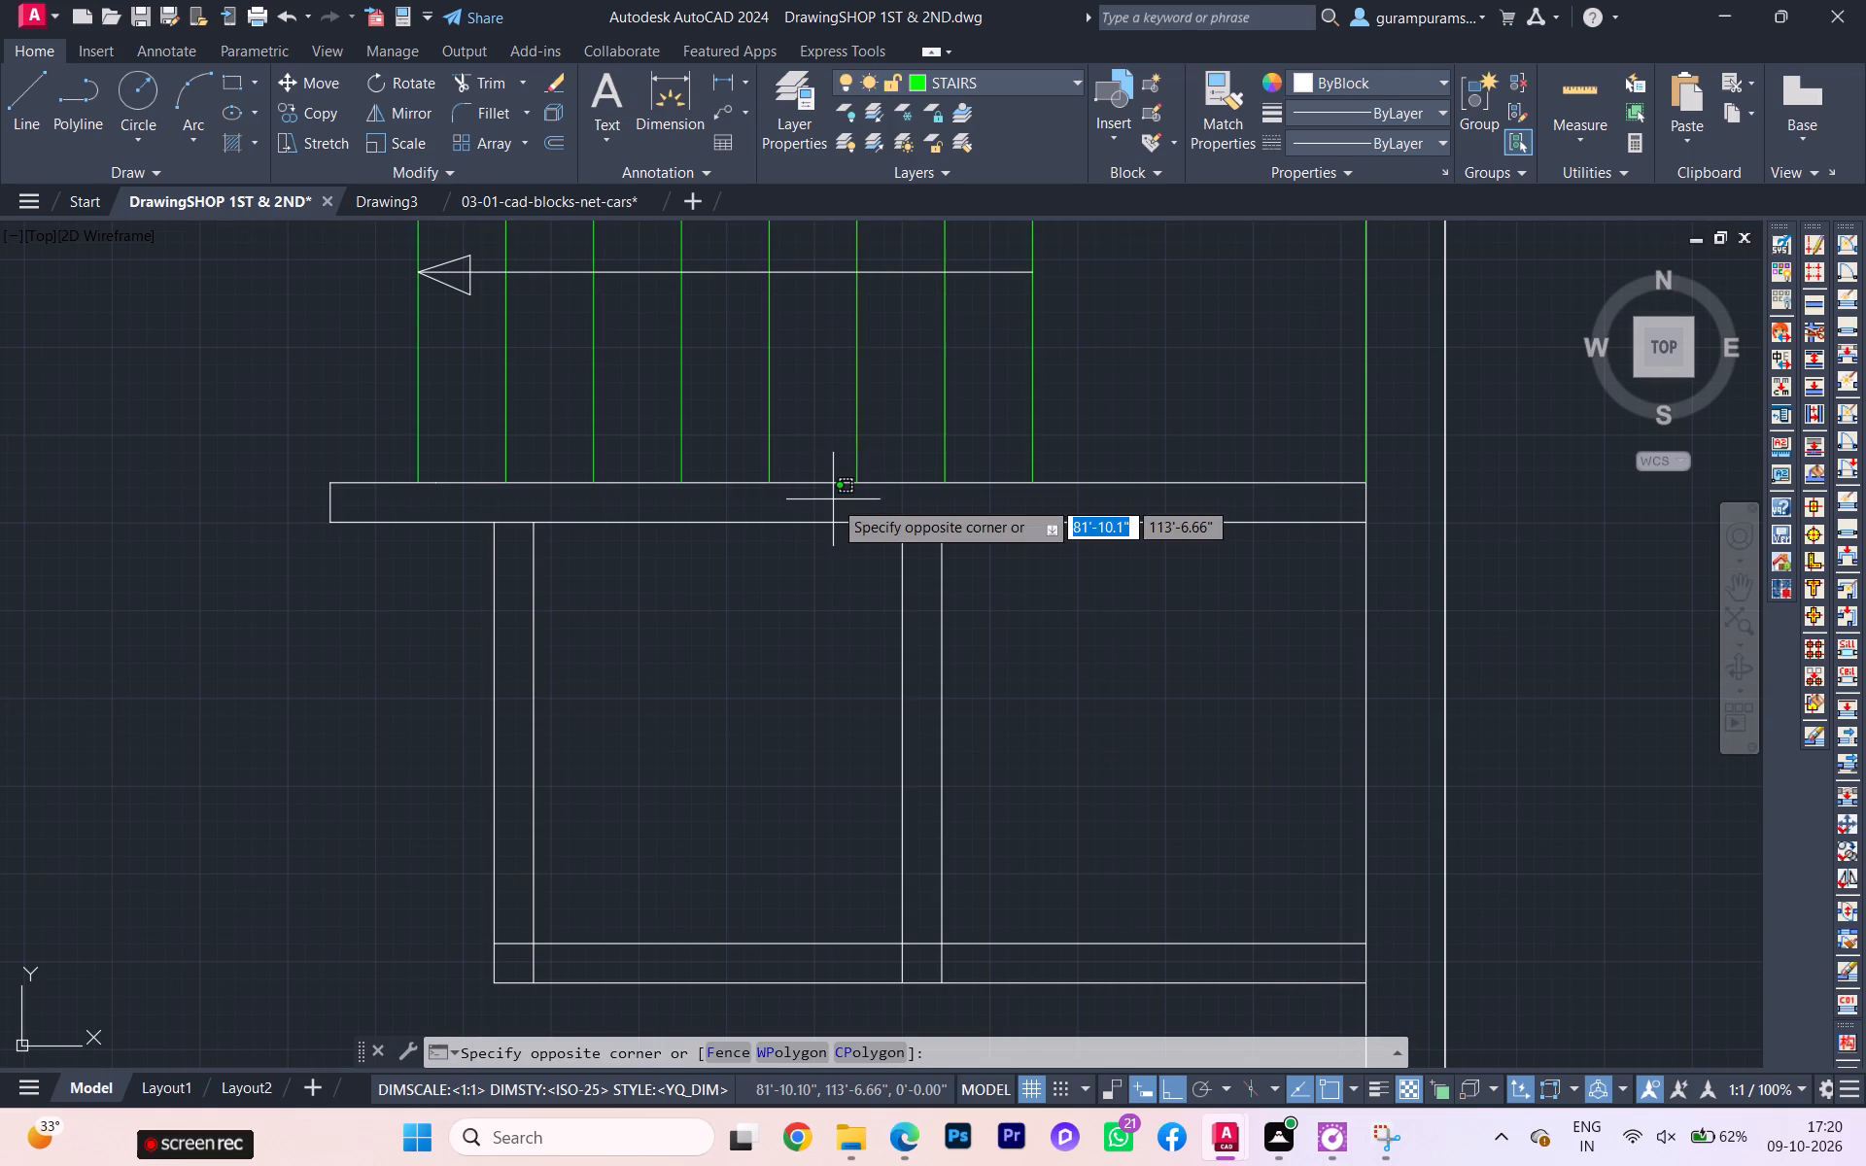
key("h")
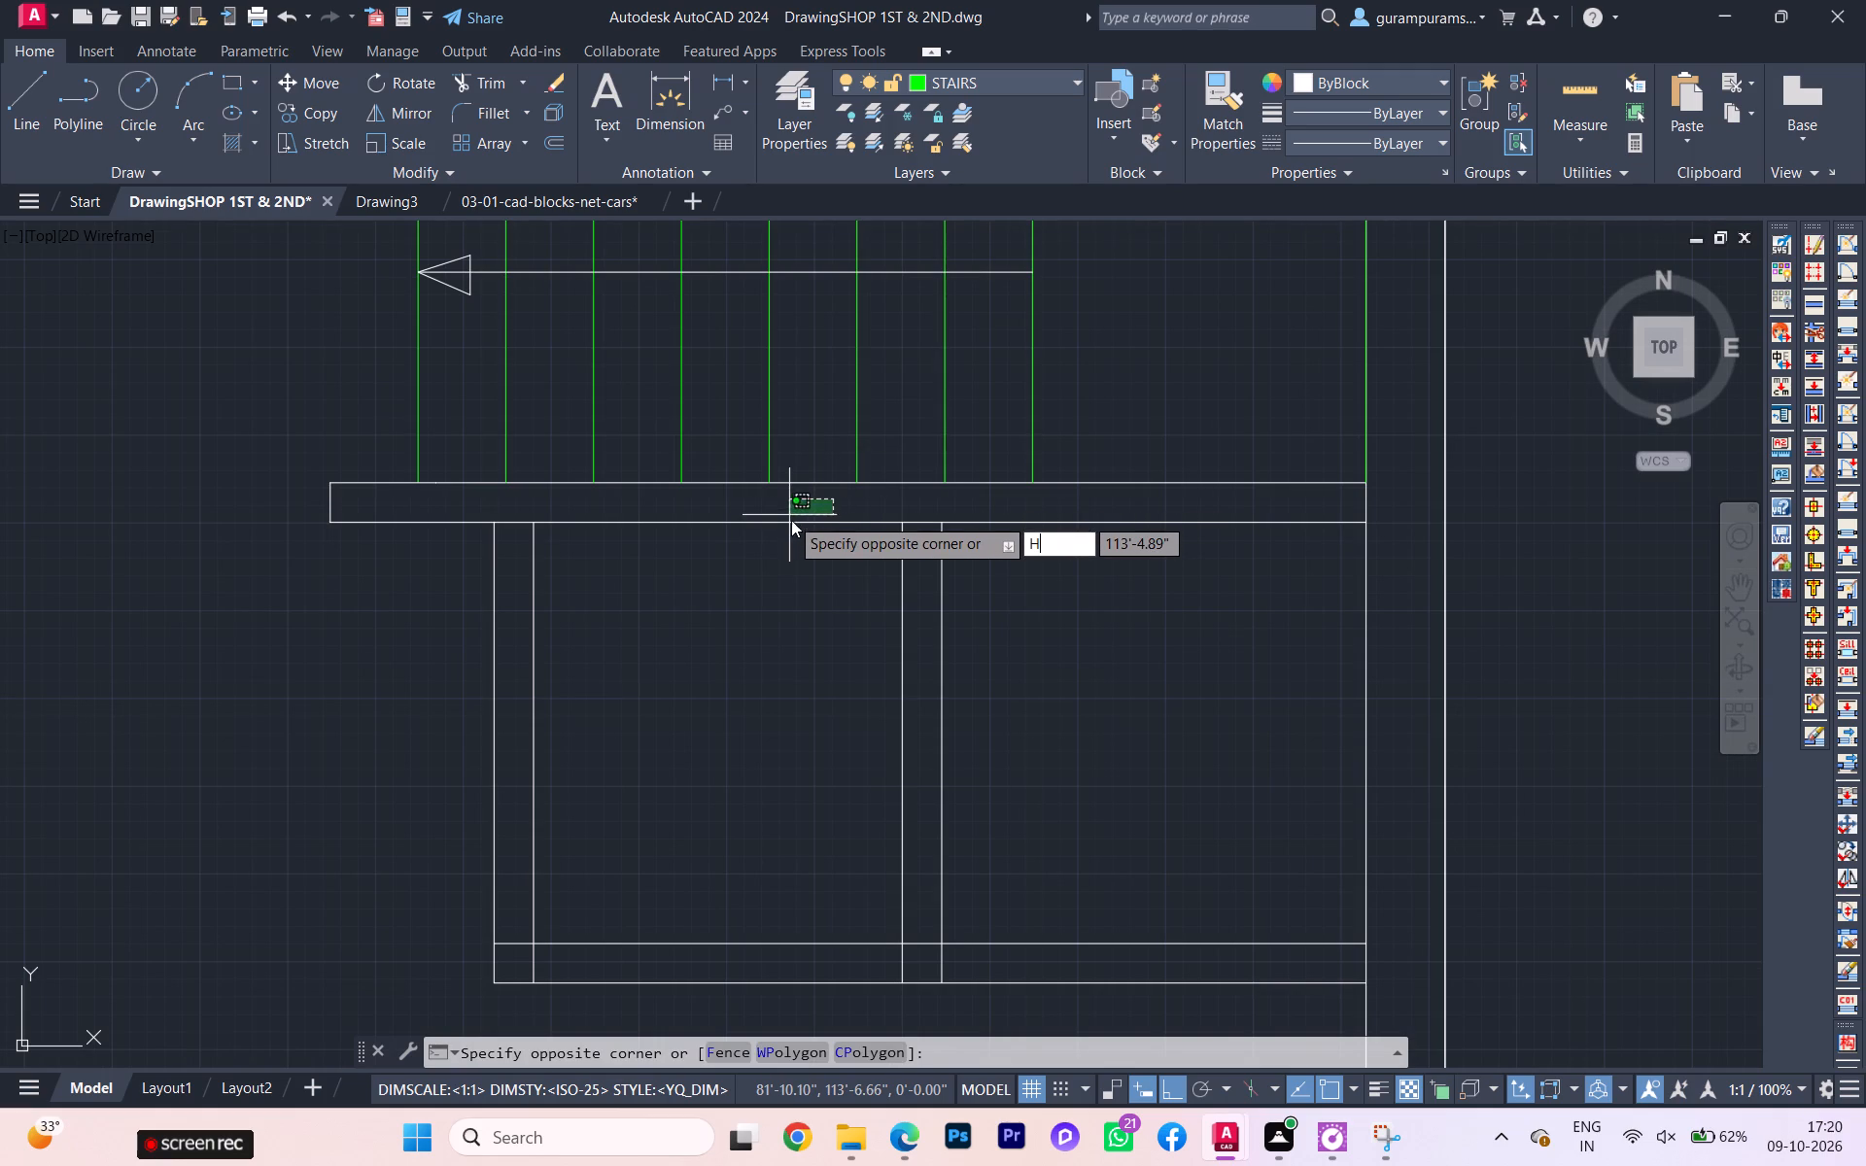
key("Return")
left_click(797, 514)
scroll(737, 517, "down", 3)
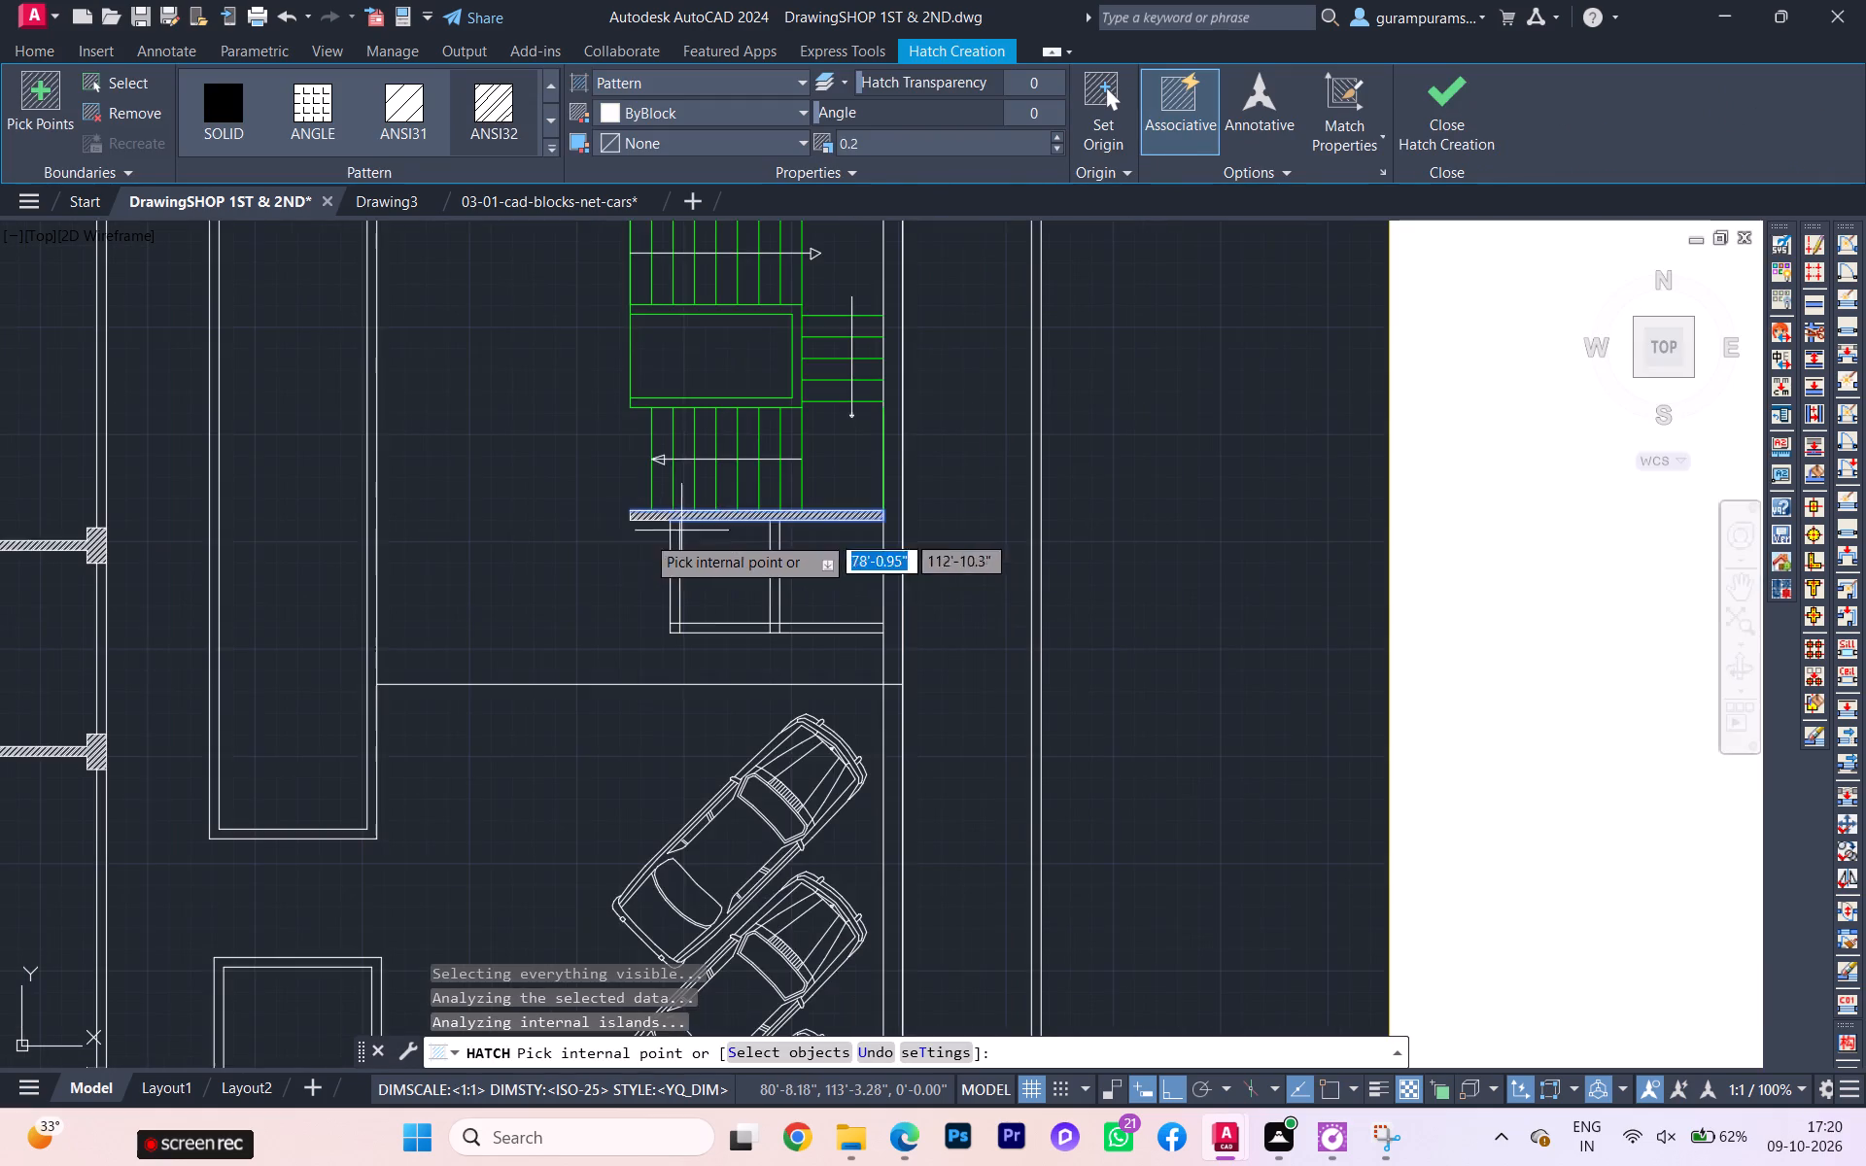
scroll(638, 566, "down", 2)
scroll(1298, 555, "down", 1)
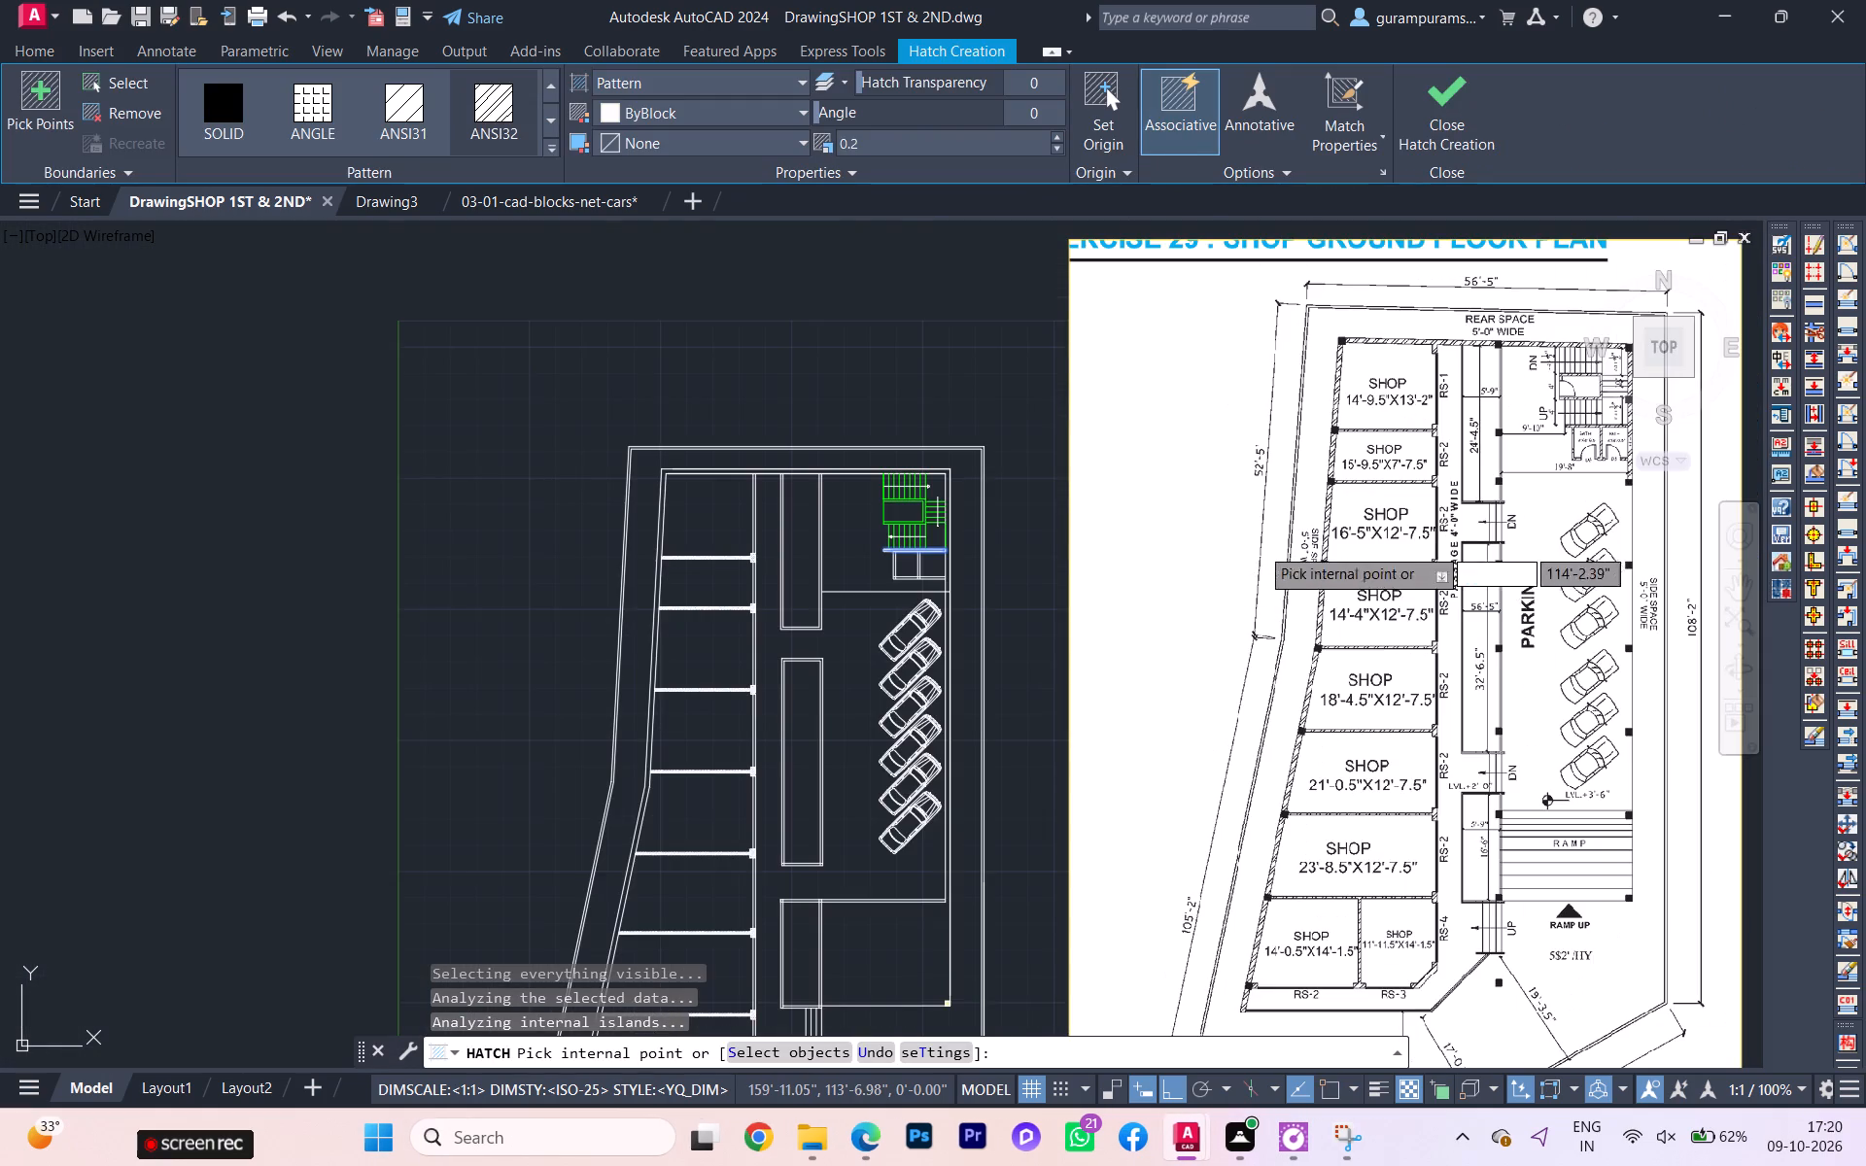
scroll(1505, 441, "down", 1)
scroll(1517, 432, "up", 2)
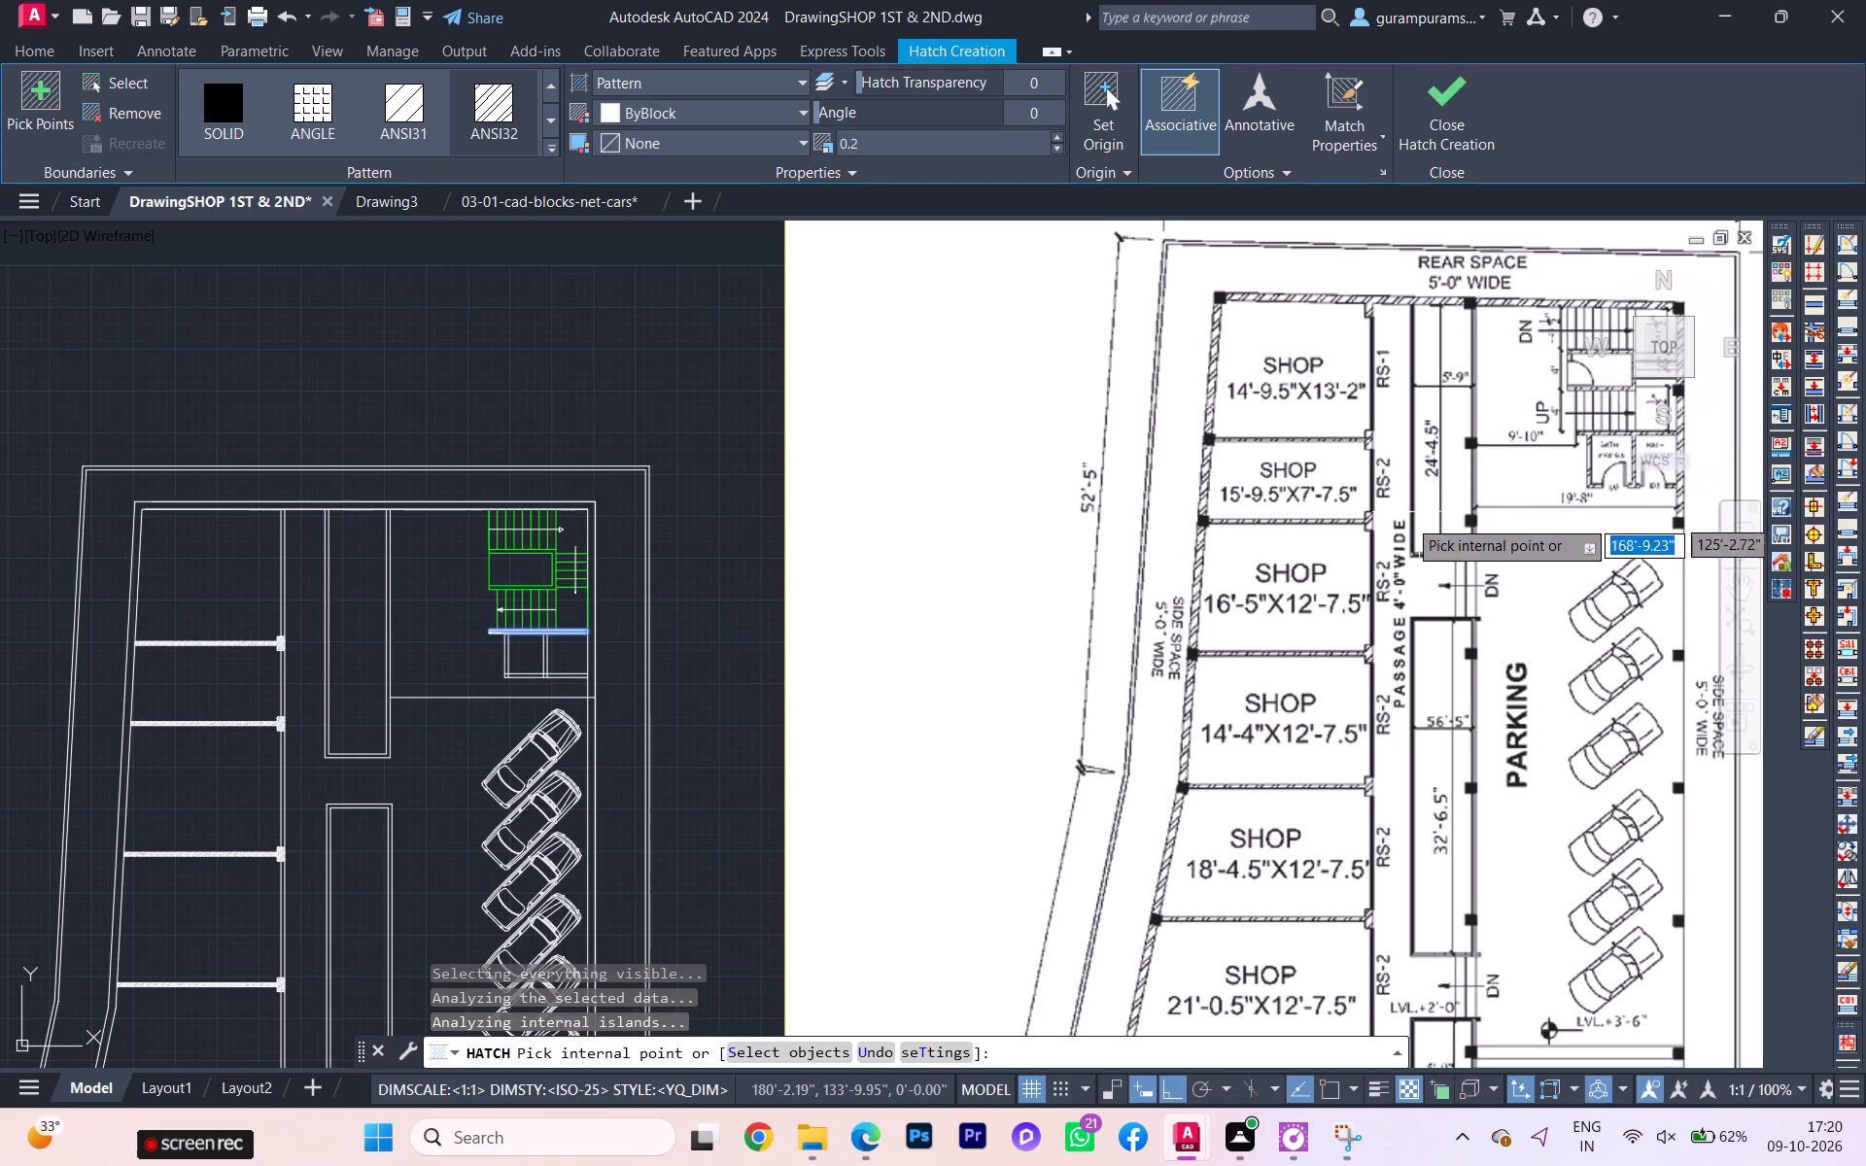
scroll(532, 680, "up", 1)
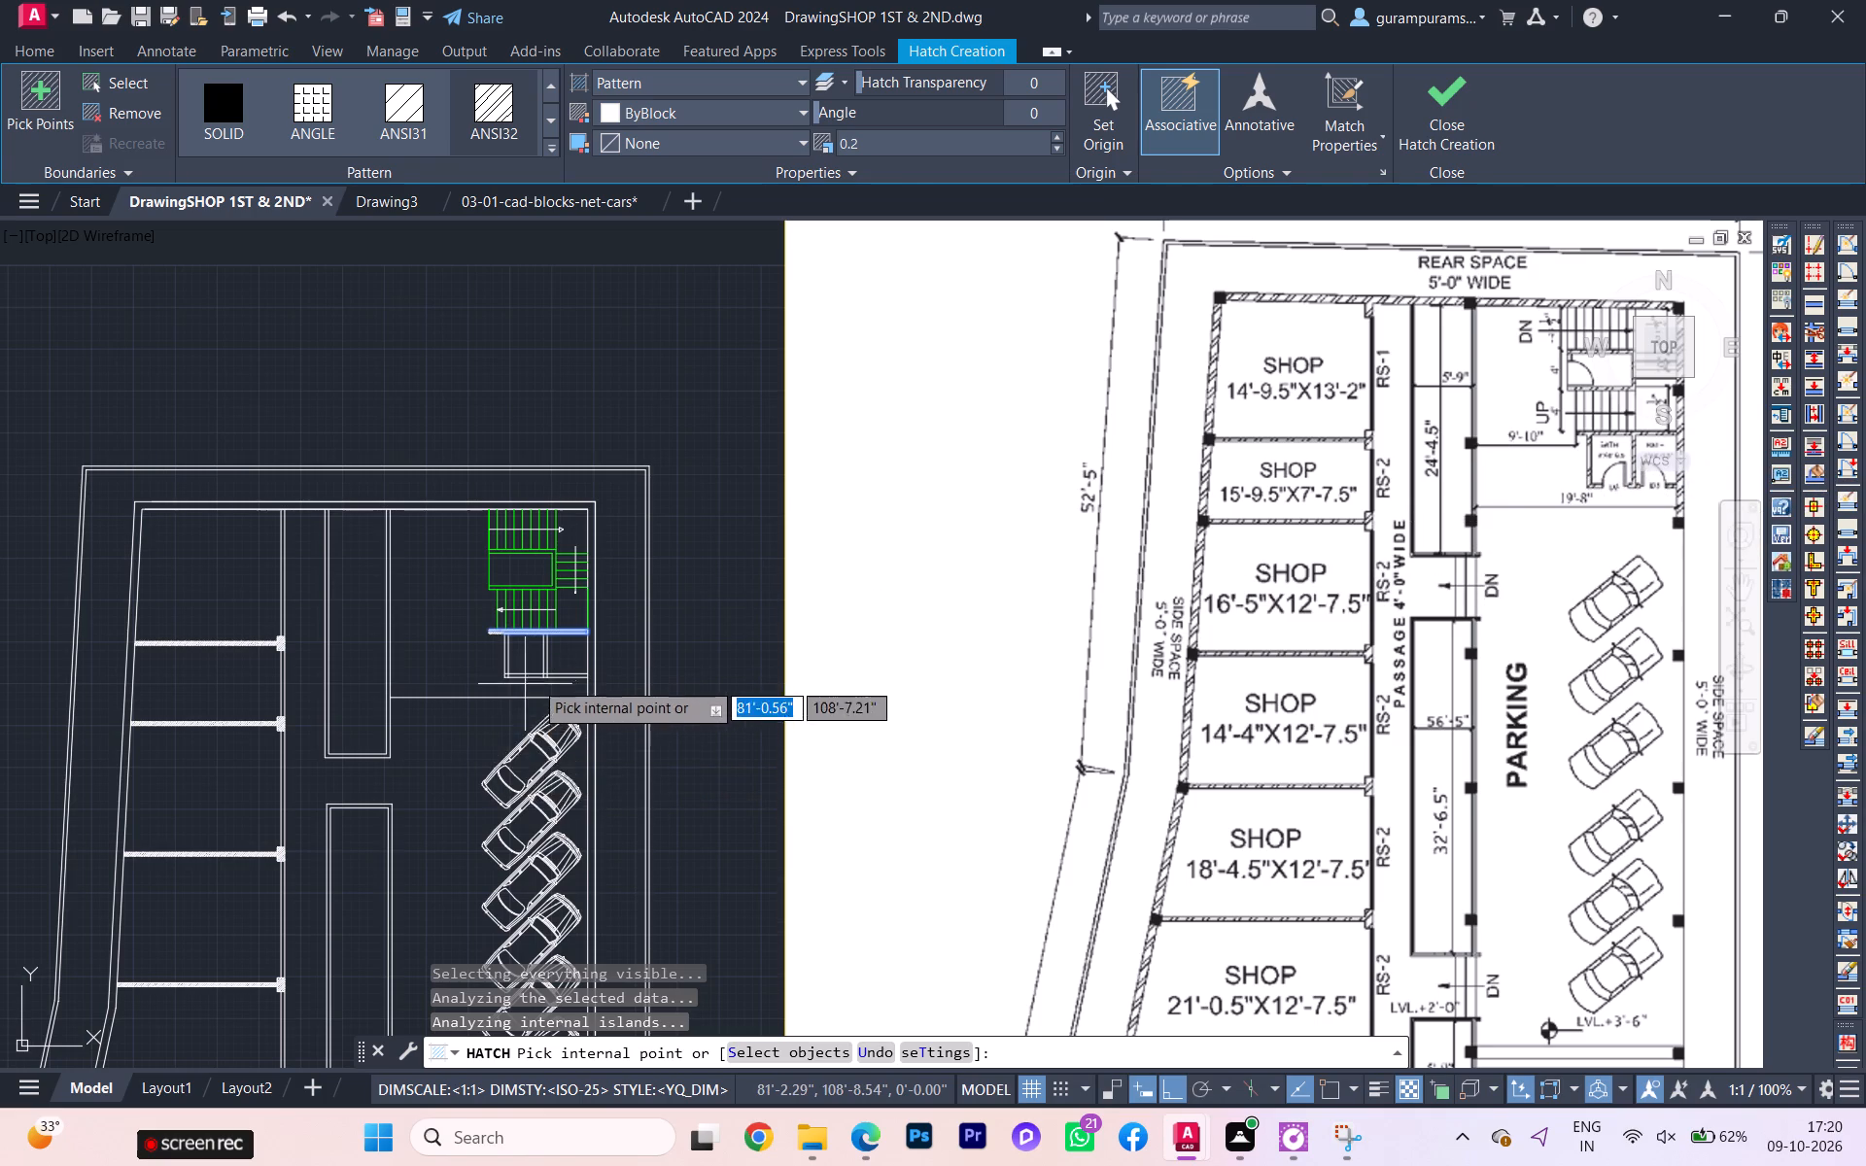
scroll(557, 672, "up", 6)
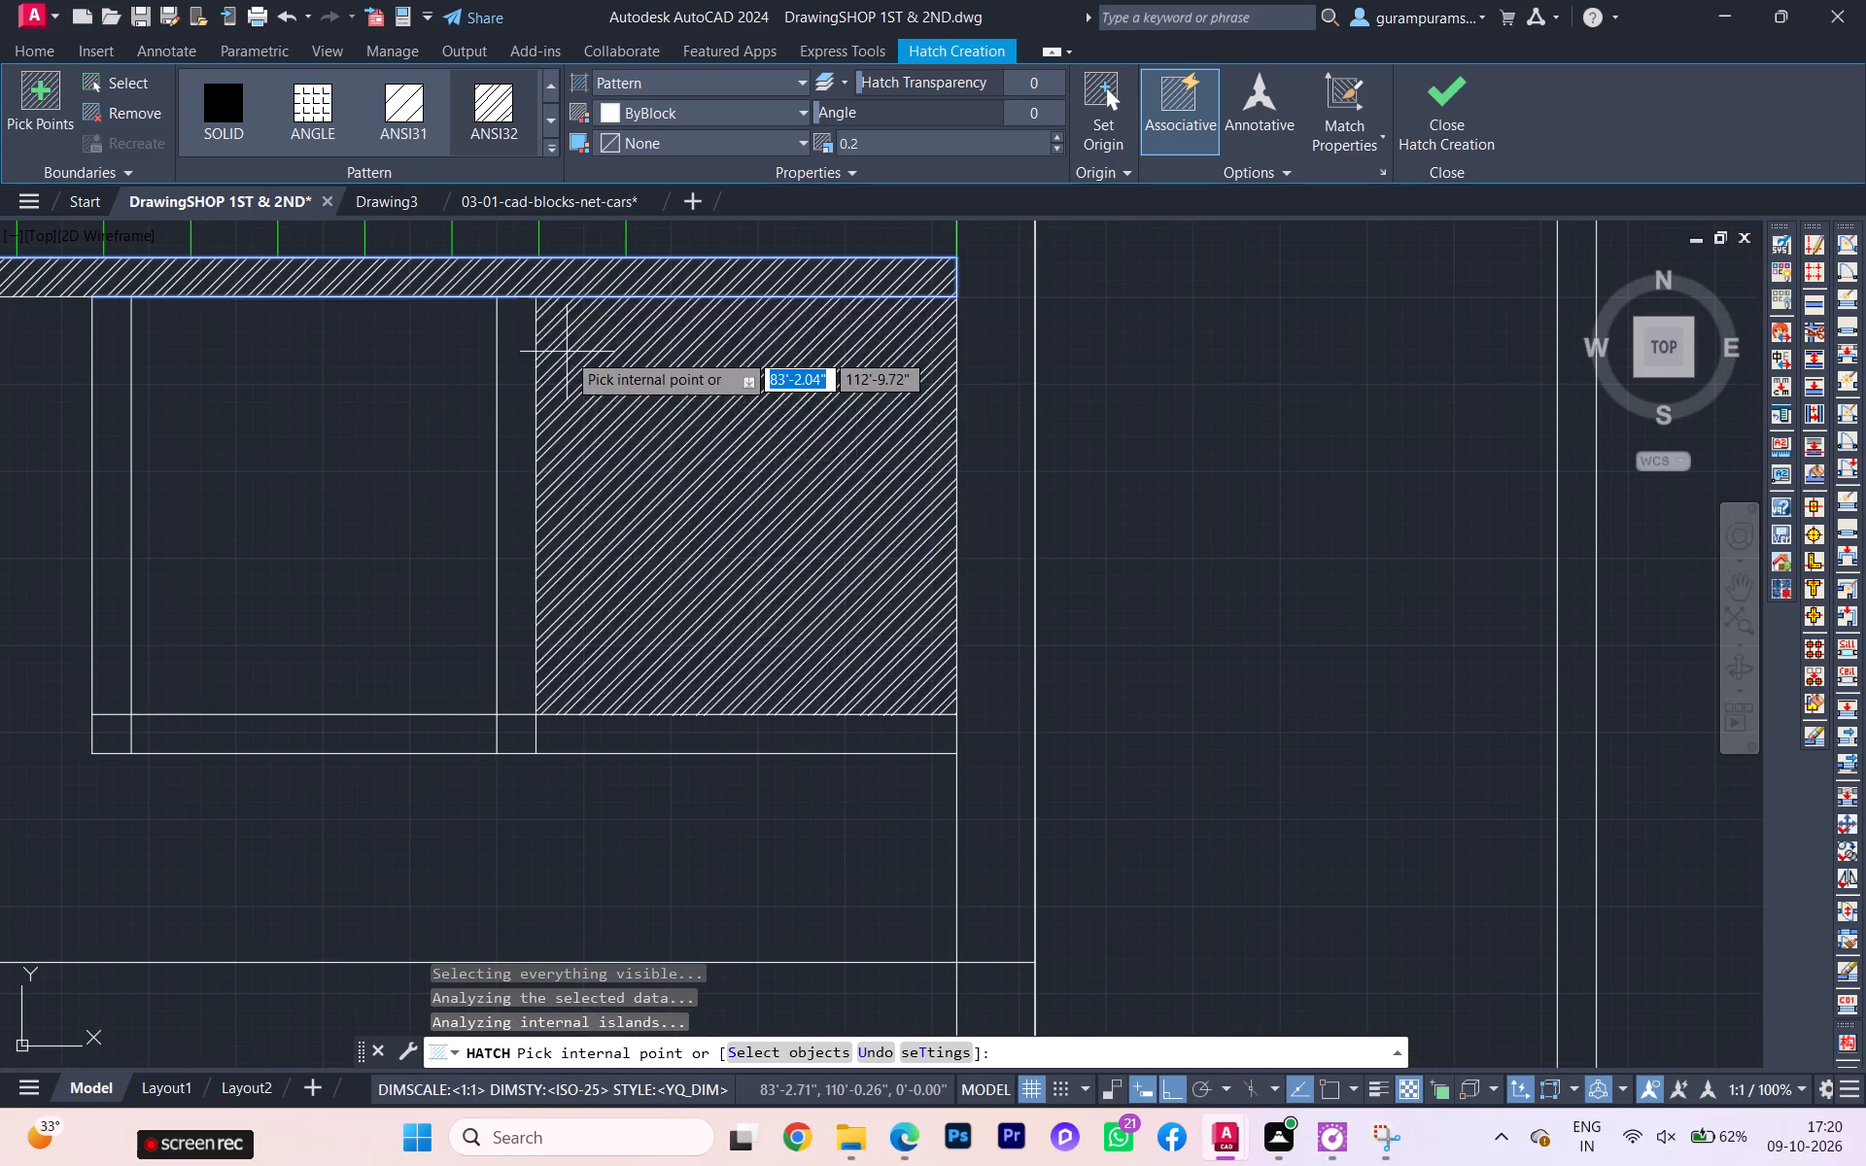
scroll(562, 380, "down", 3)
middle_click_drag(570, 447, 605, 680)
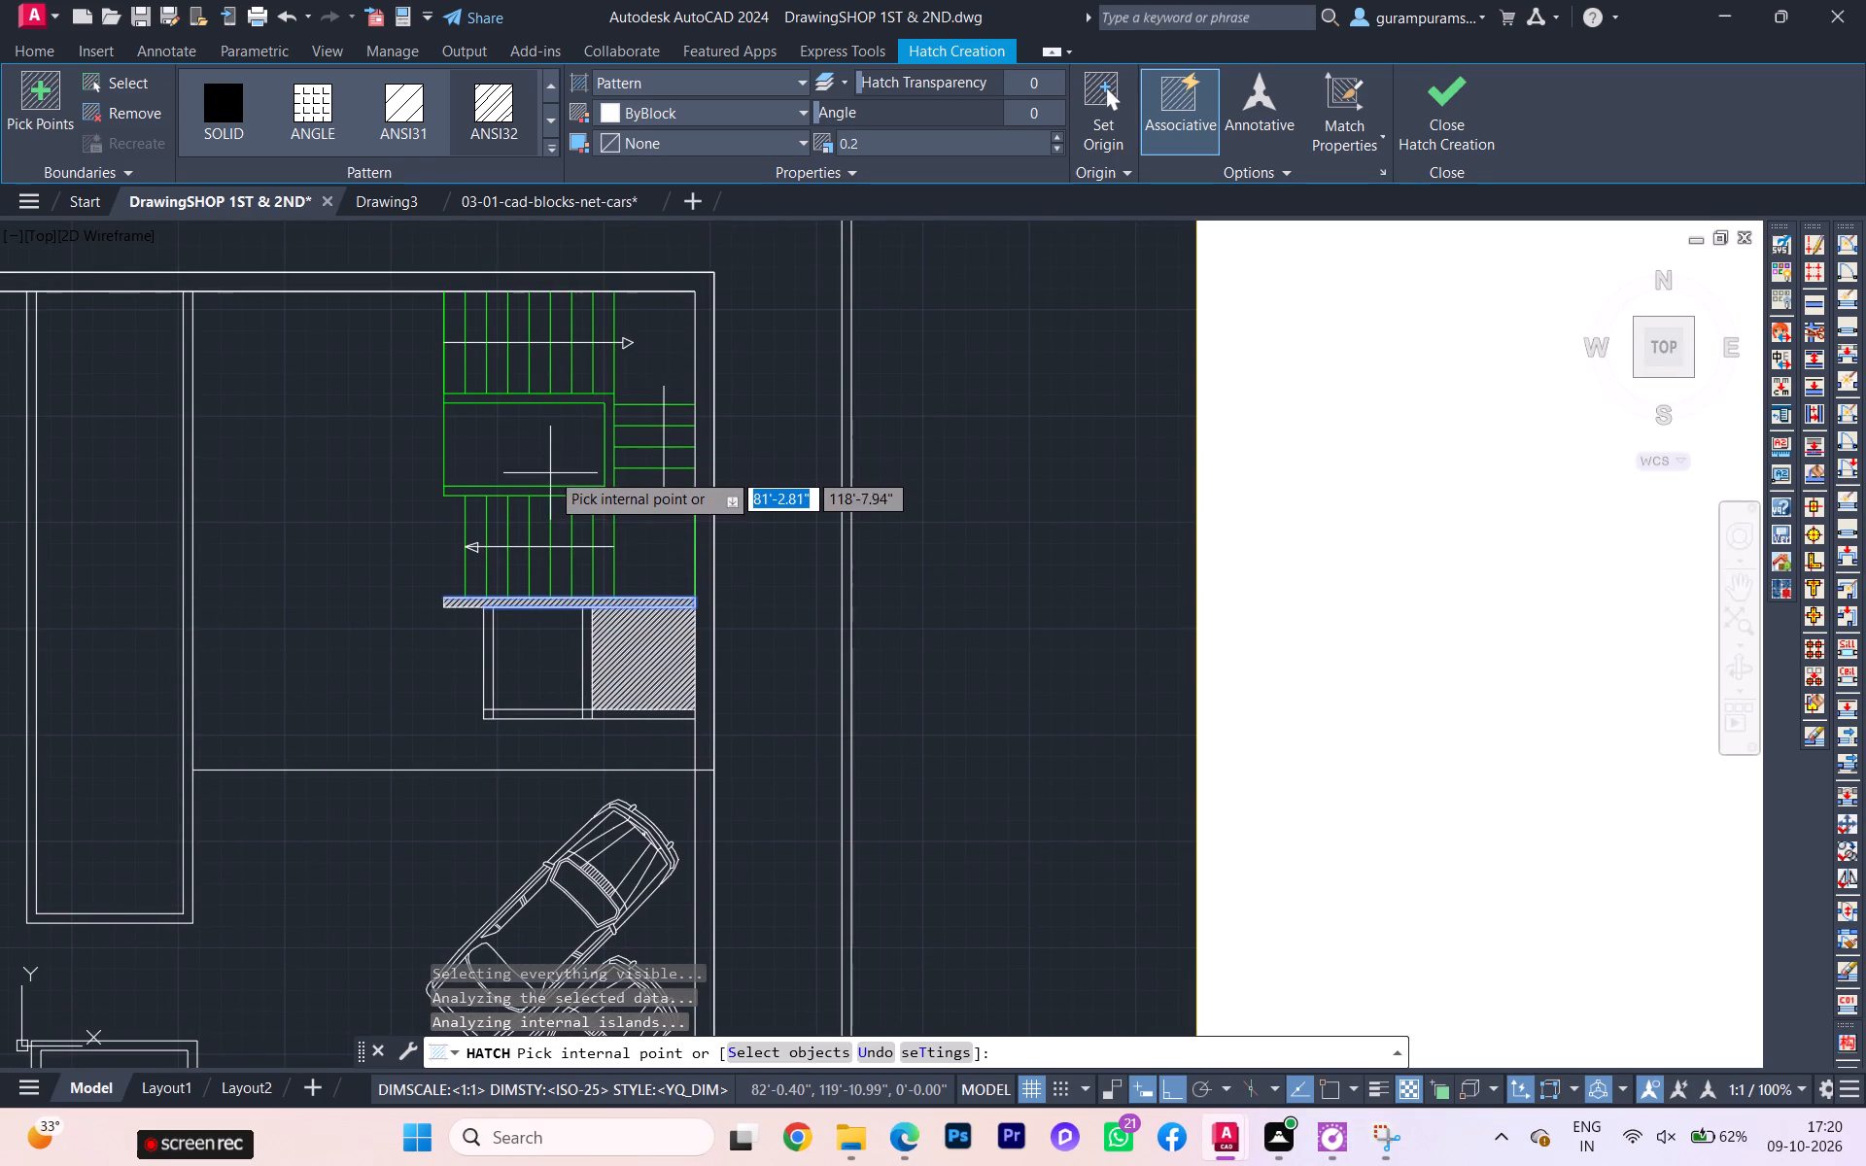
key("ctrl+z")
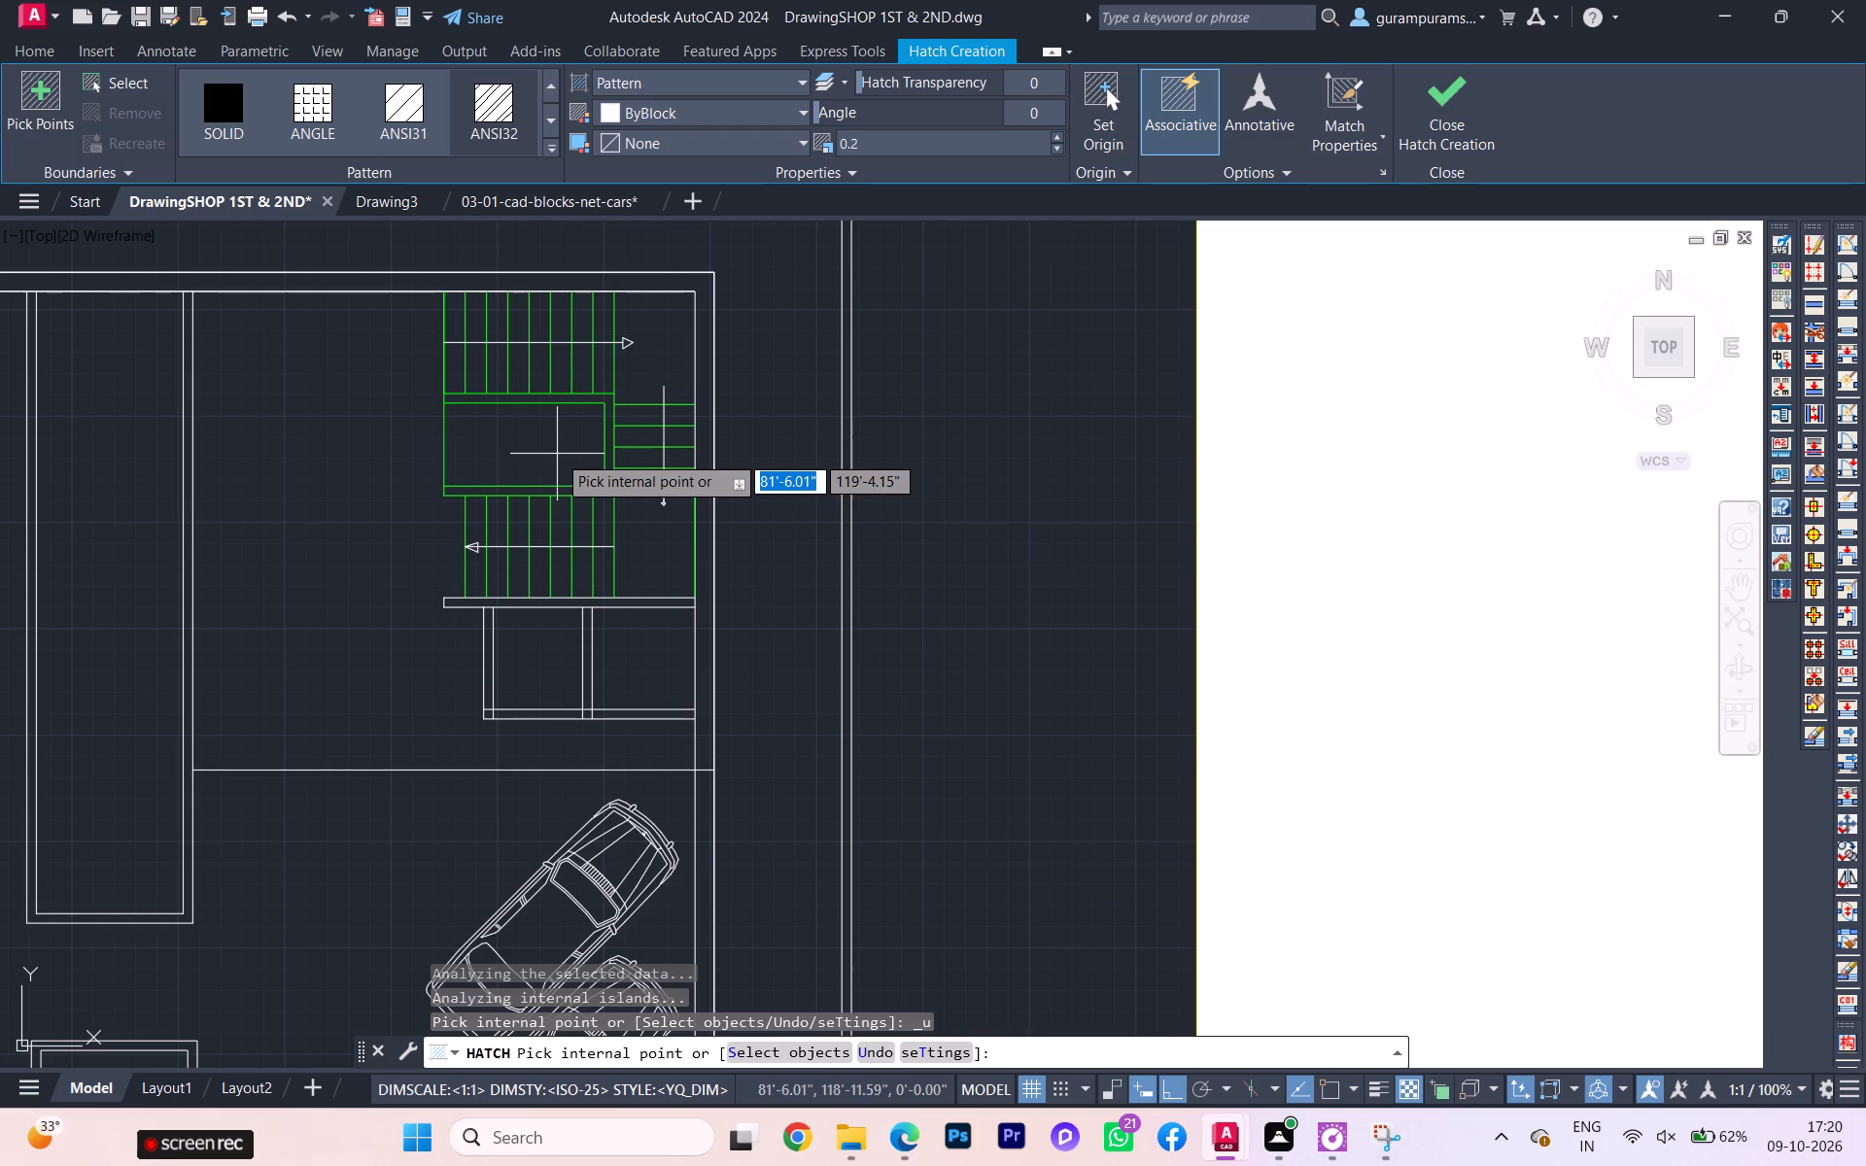
Hatch the U-shaped wall between the two staircase flights with ANSI32 at scale 0.2.
scroll(577, 514, "up", 4)
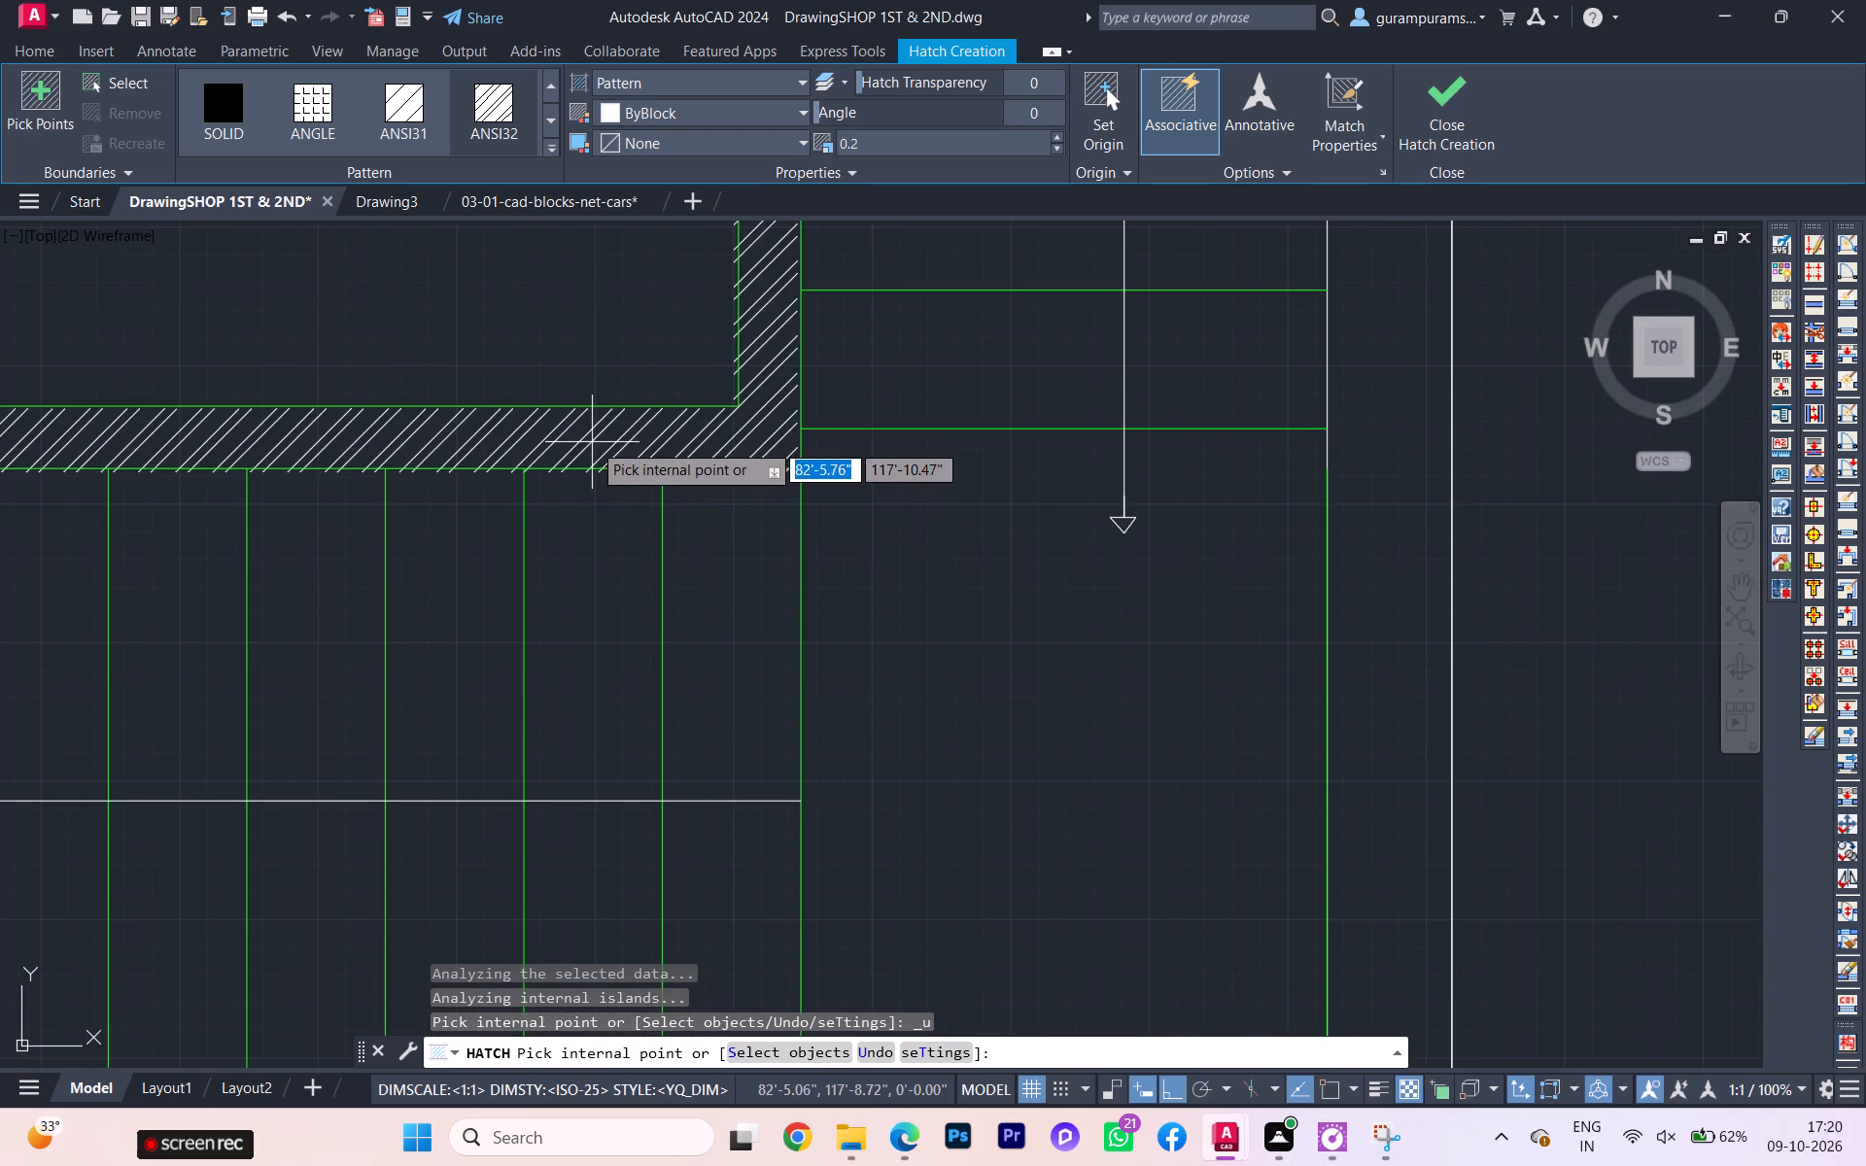
left_click(592, 442)
scroll(599, 452, "down", 13)
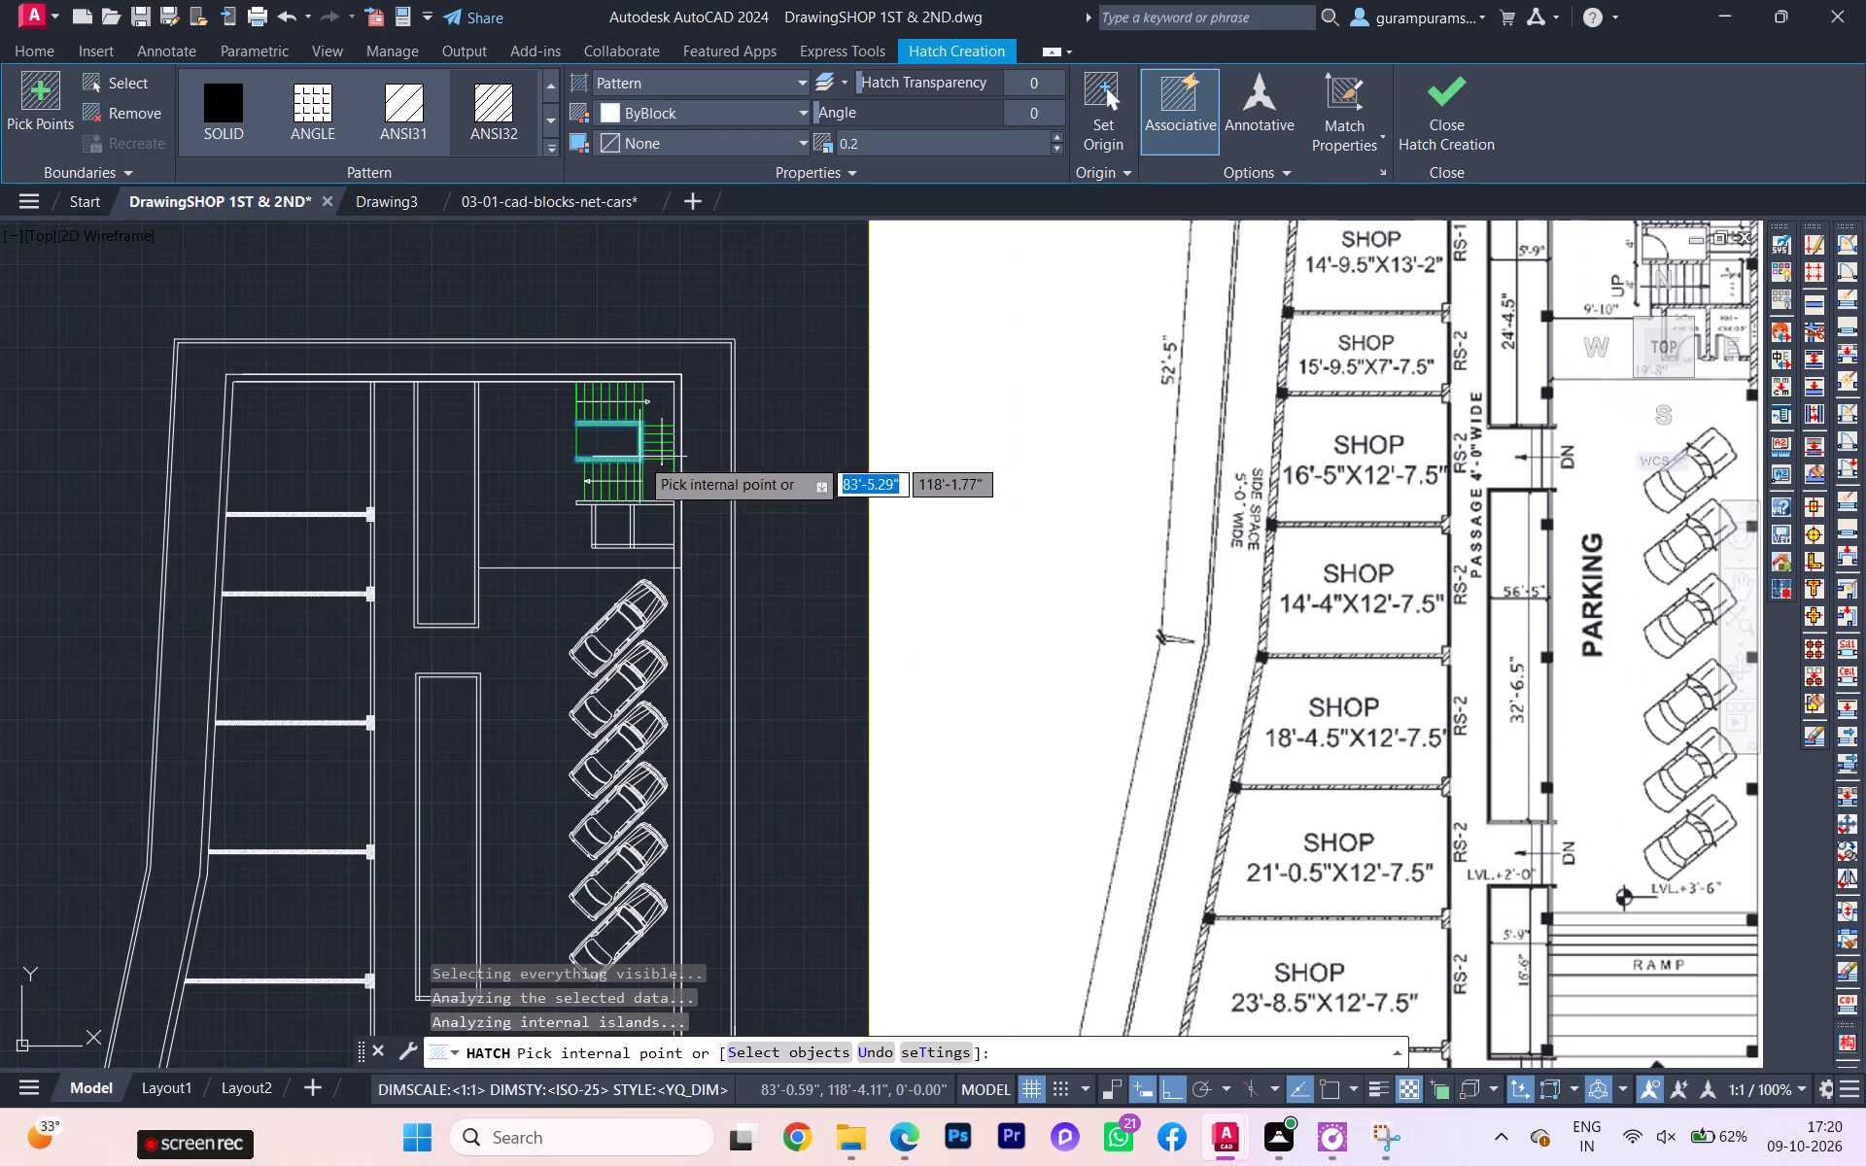
Hatch the wall between the staircase and toilets and the two toilet walls running perpendicular to it with ANSI32 at scale 0.2.
scroll(612, 522, "up", 3)
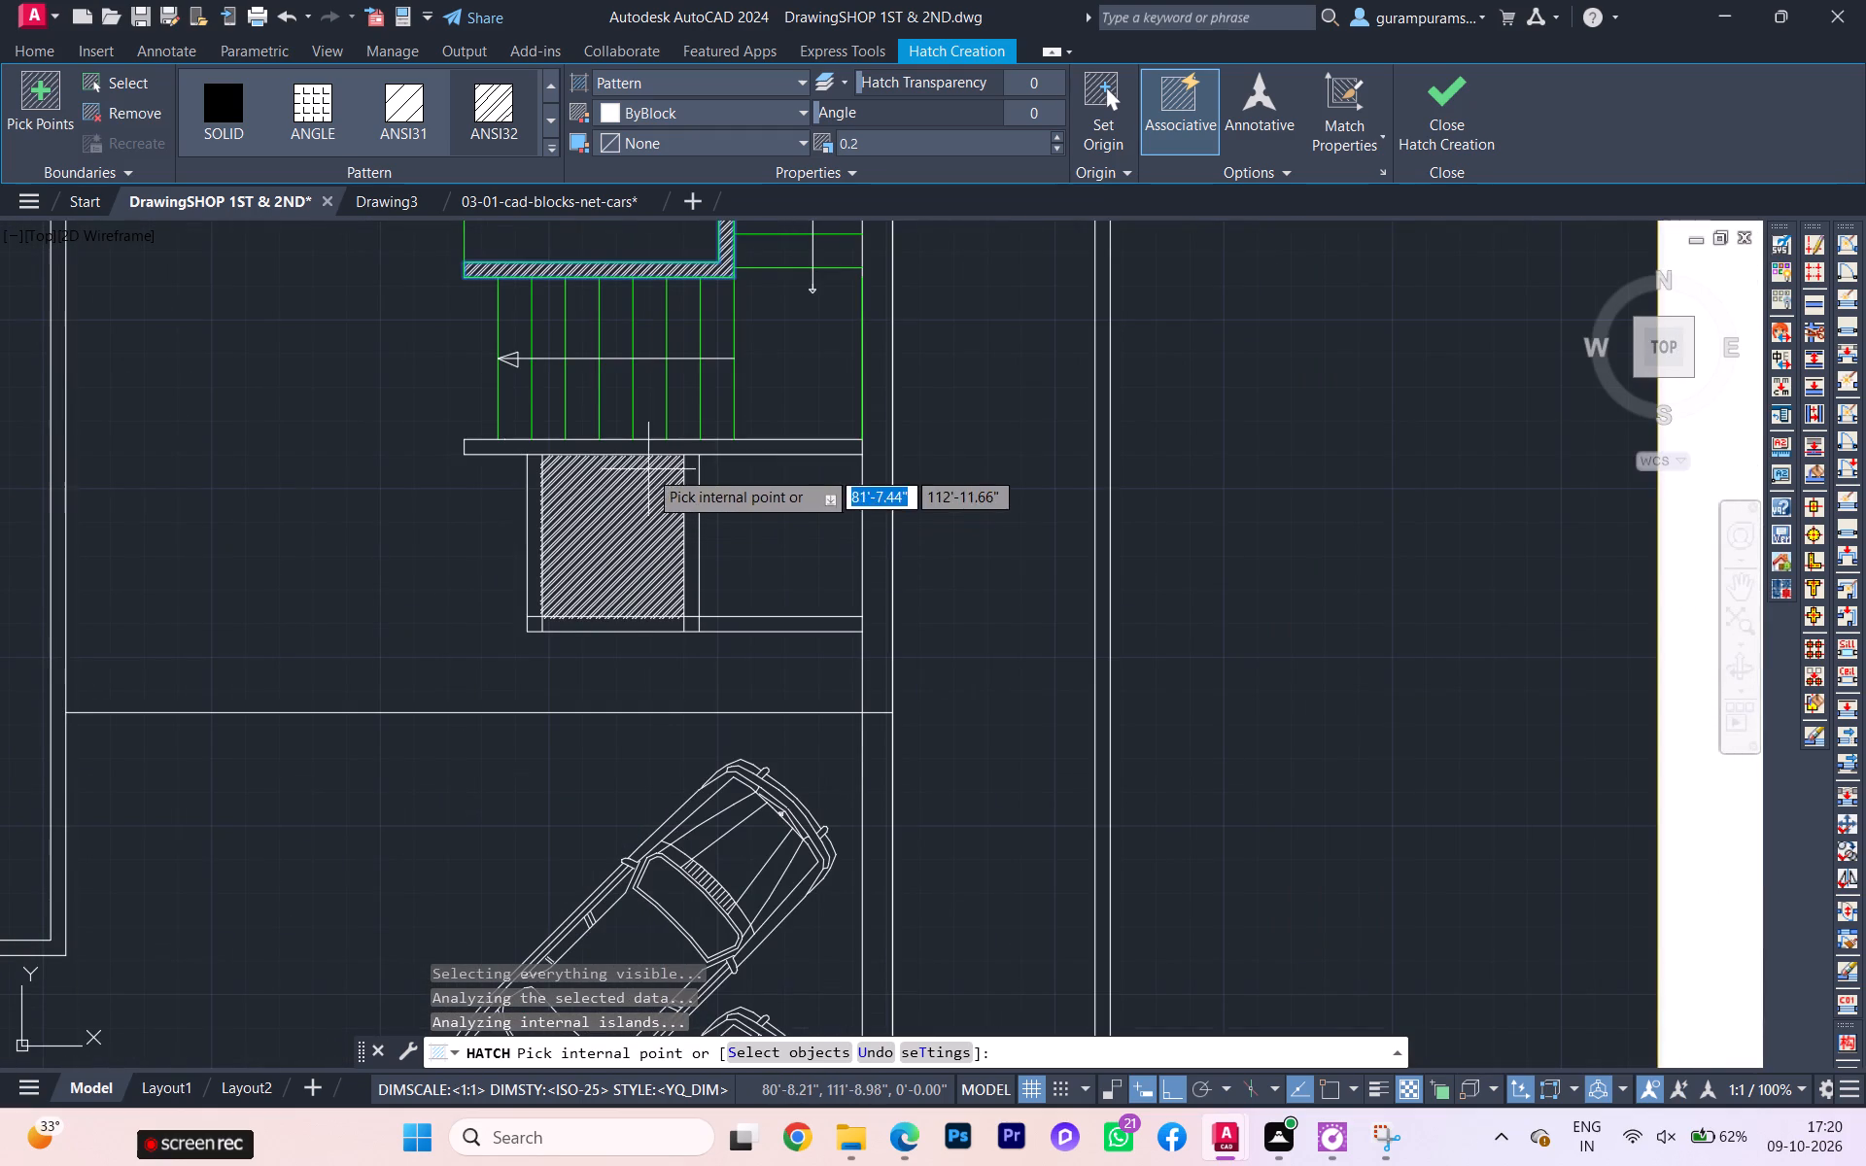
left_click(689, 444)
scroll(915, 549, "down", 1)
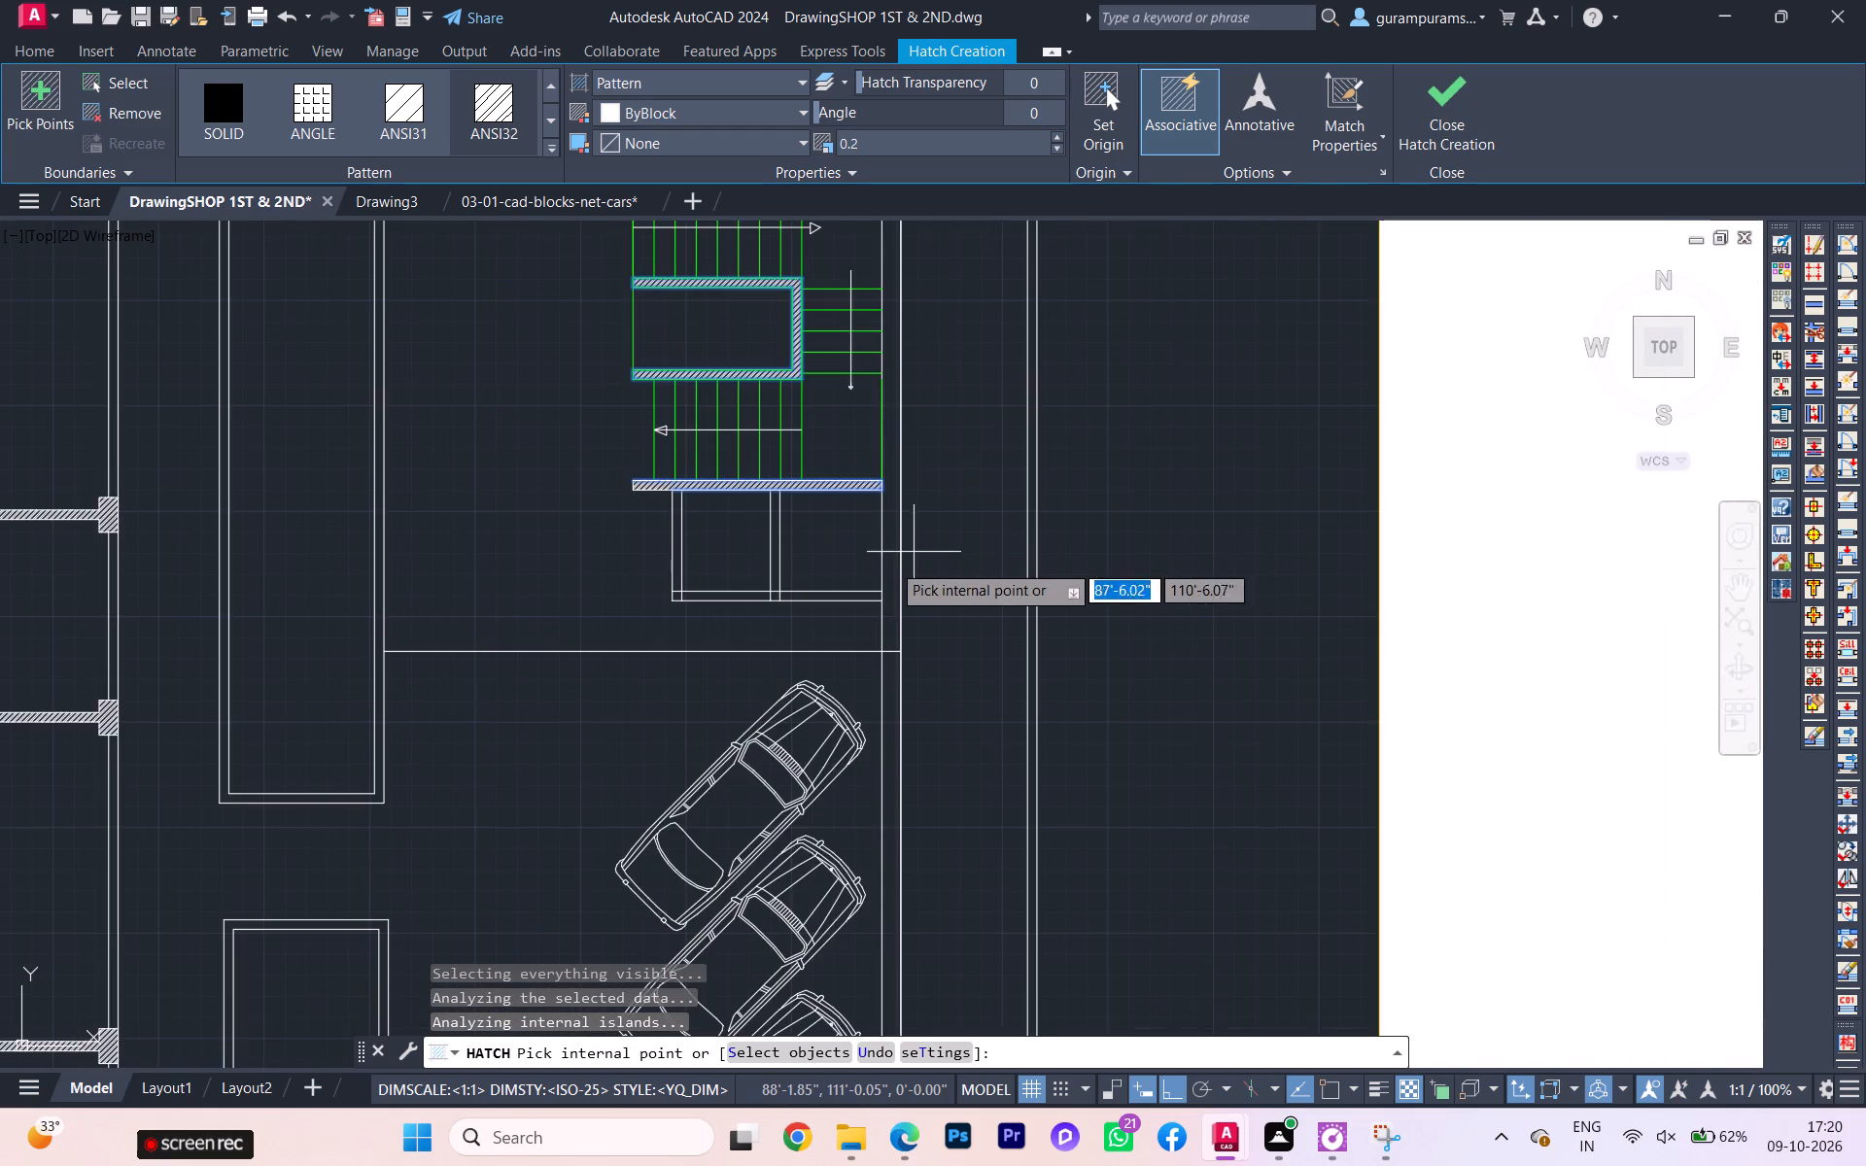
scroll(792, 584, "up", 2)
left_click(749, 541)
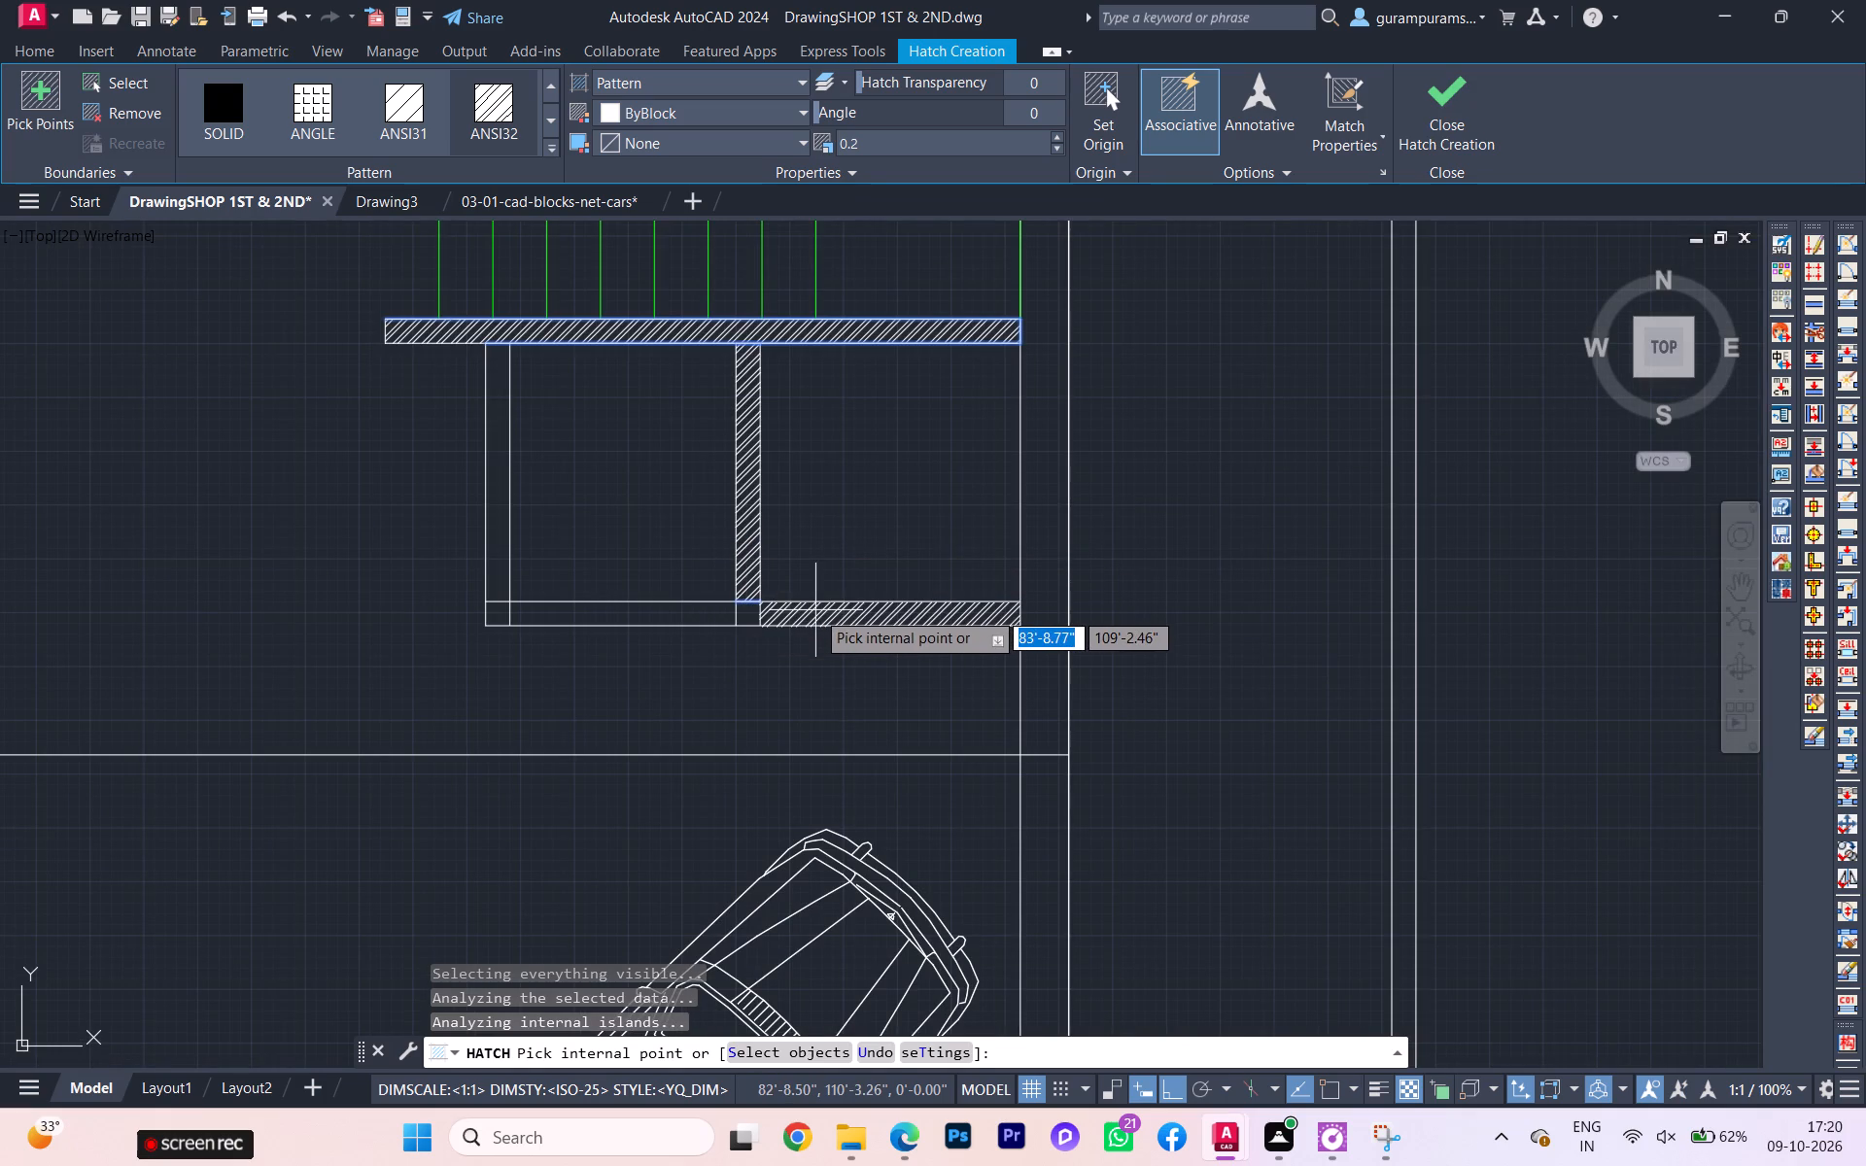
left_click(496, 449)
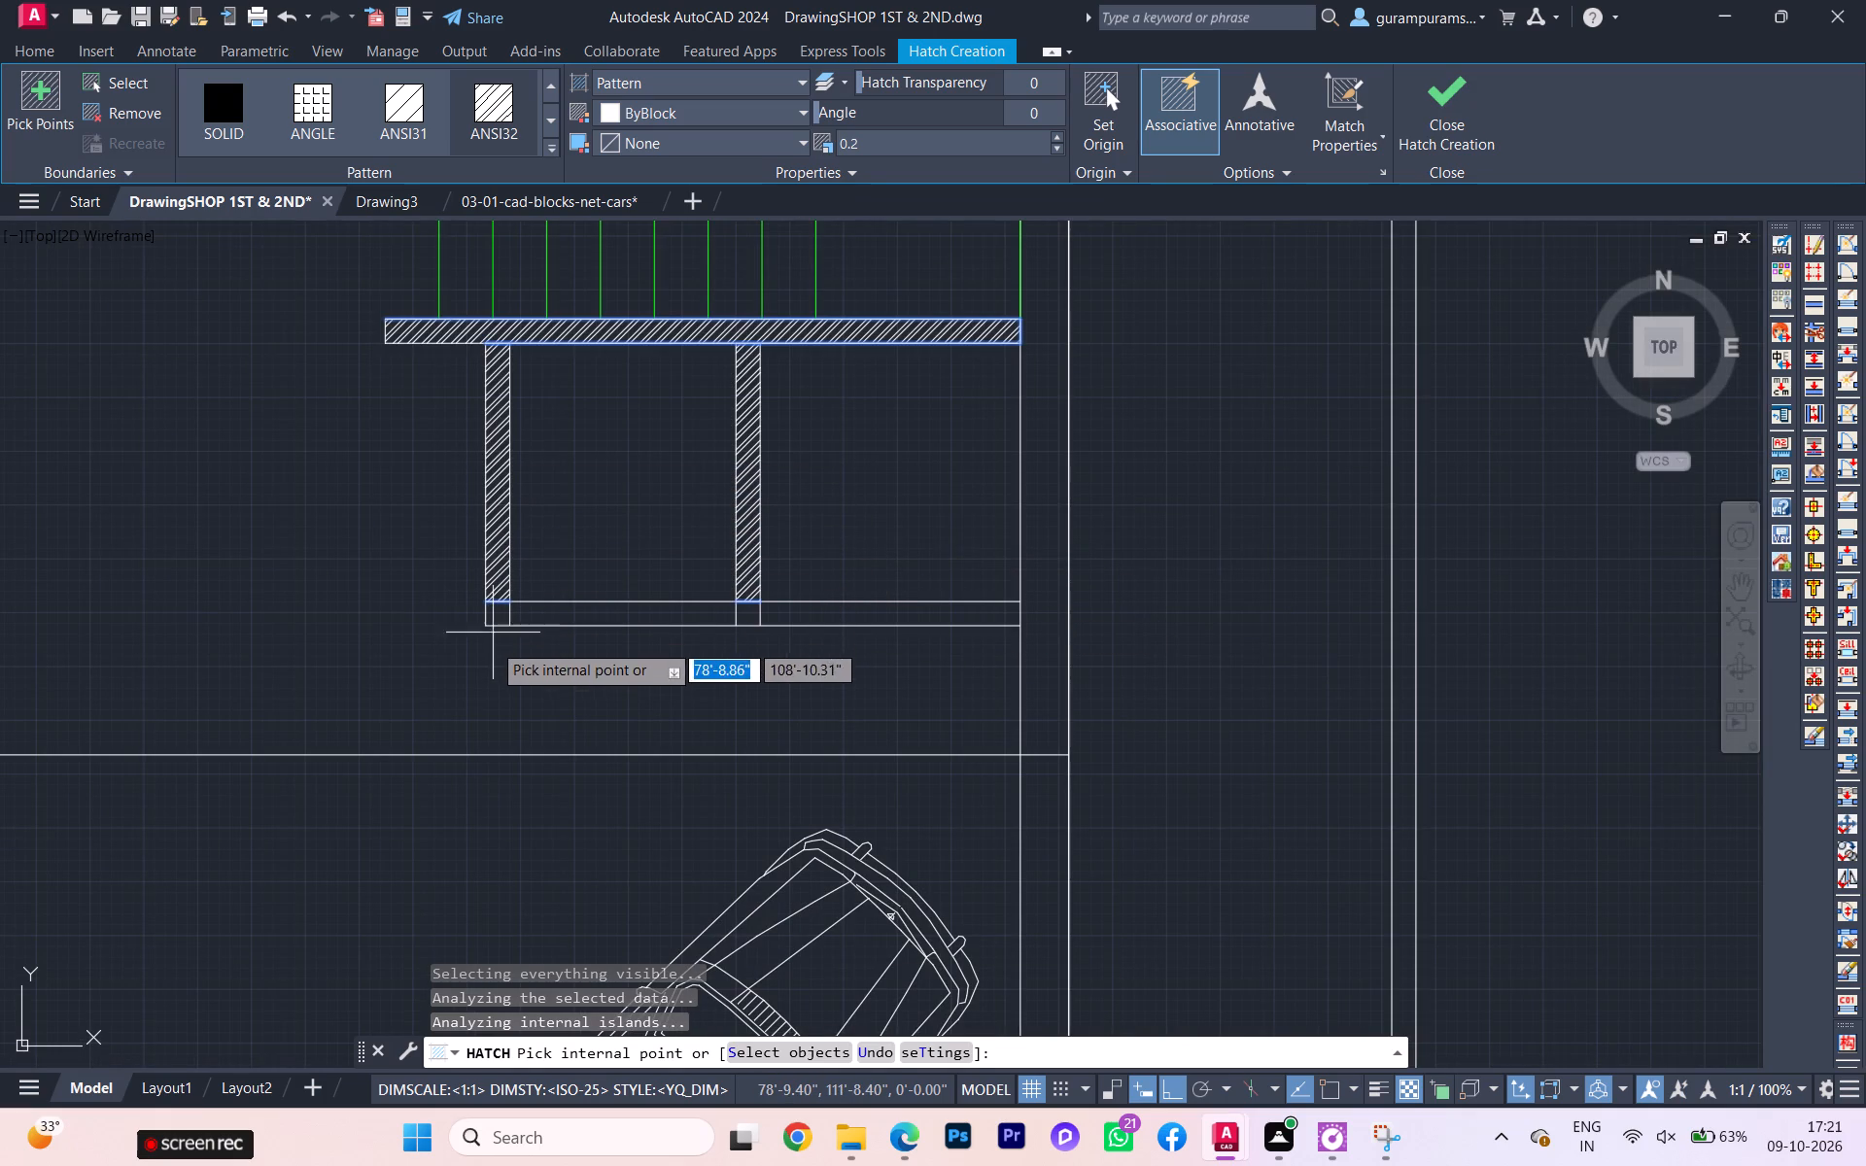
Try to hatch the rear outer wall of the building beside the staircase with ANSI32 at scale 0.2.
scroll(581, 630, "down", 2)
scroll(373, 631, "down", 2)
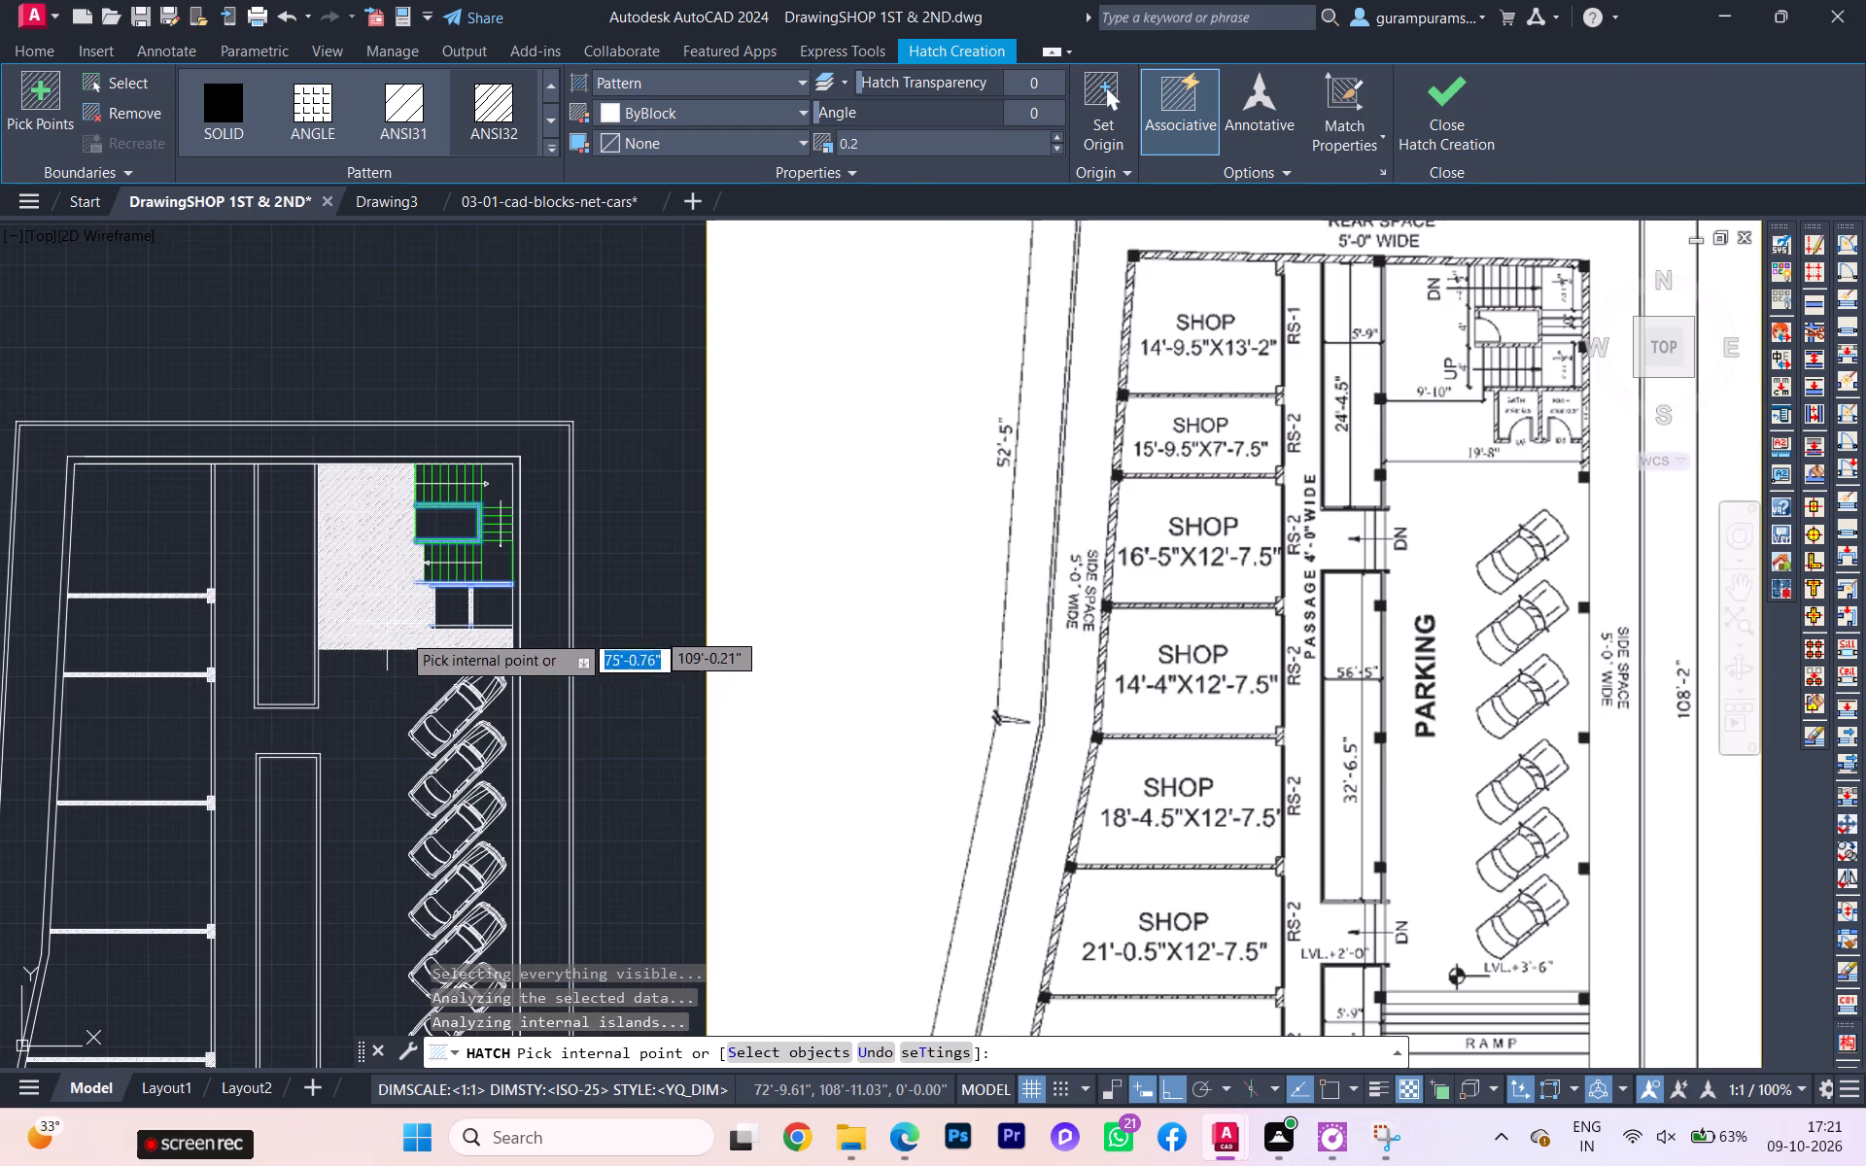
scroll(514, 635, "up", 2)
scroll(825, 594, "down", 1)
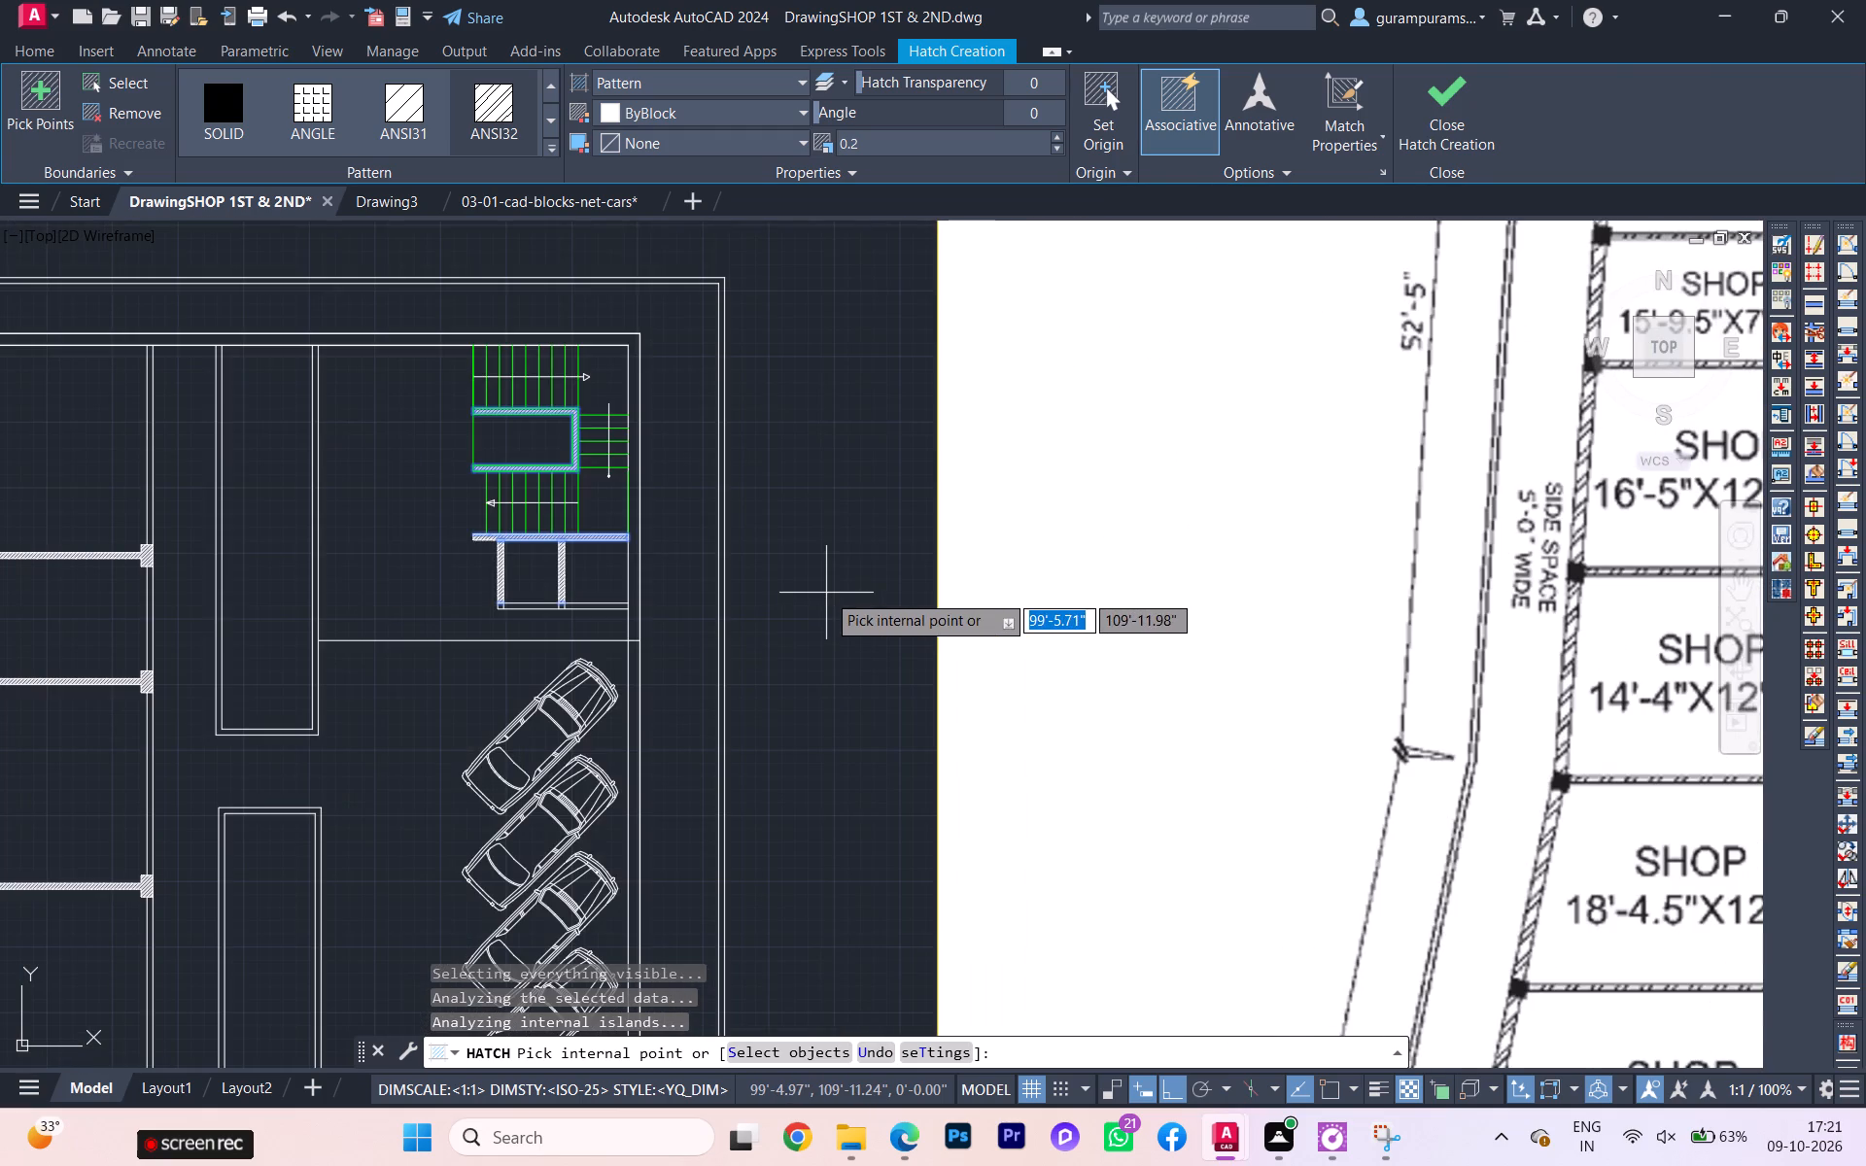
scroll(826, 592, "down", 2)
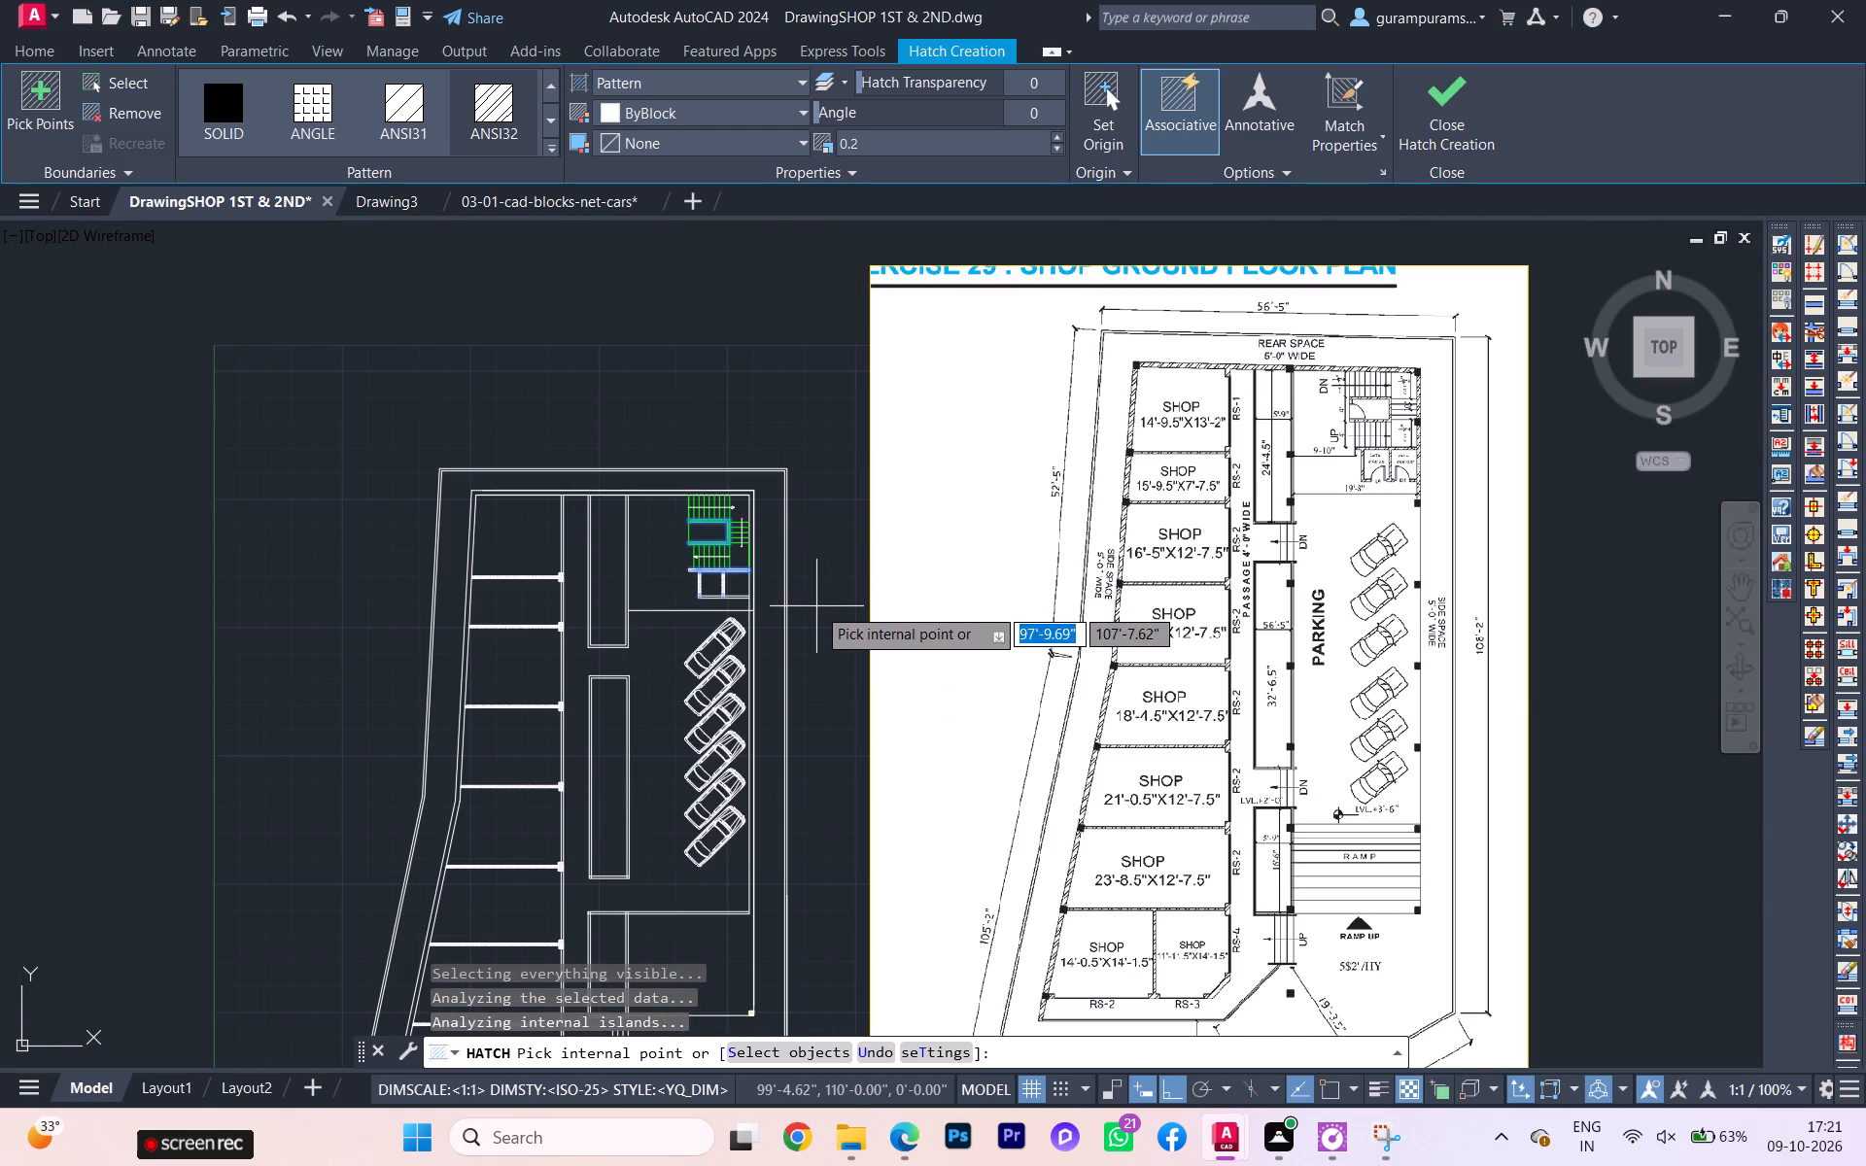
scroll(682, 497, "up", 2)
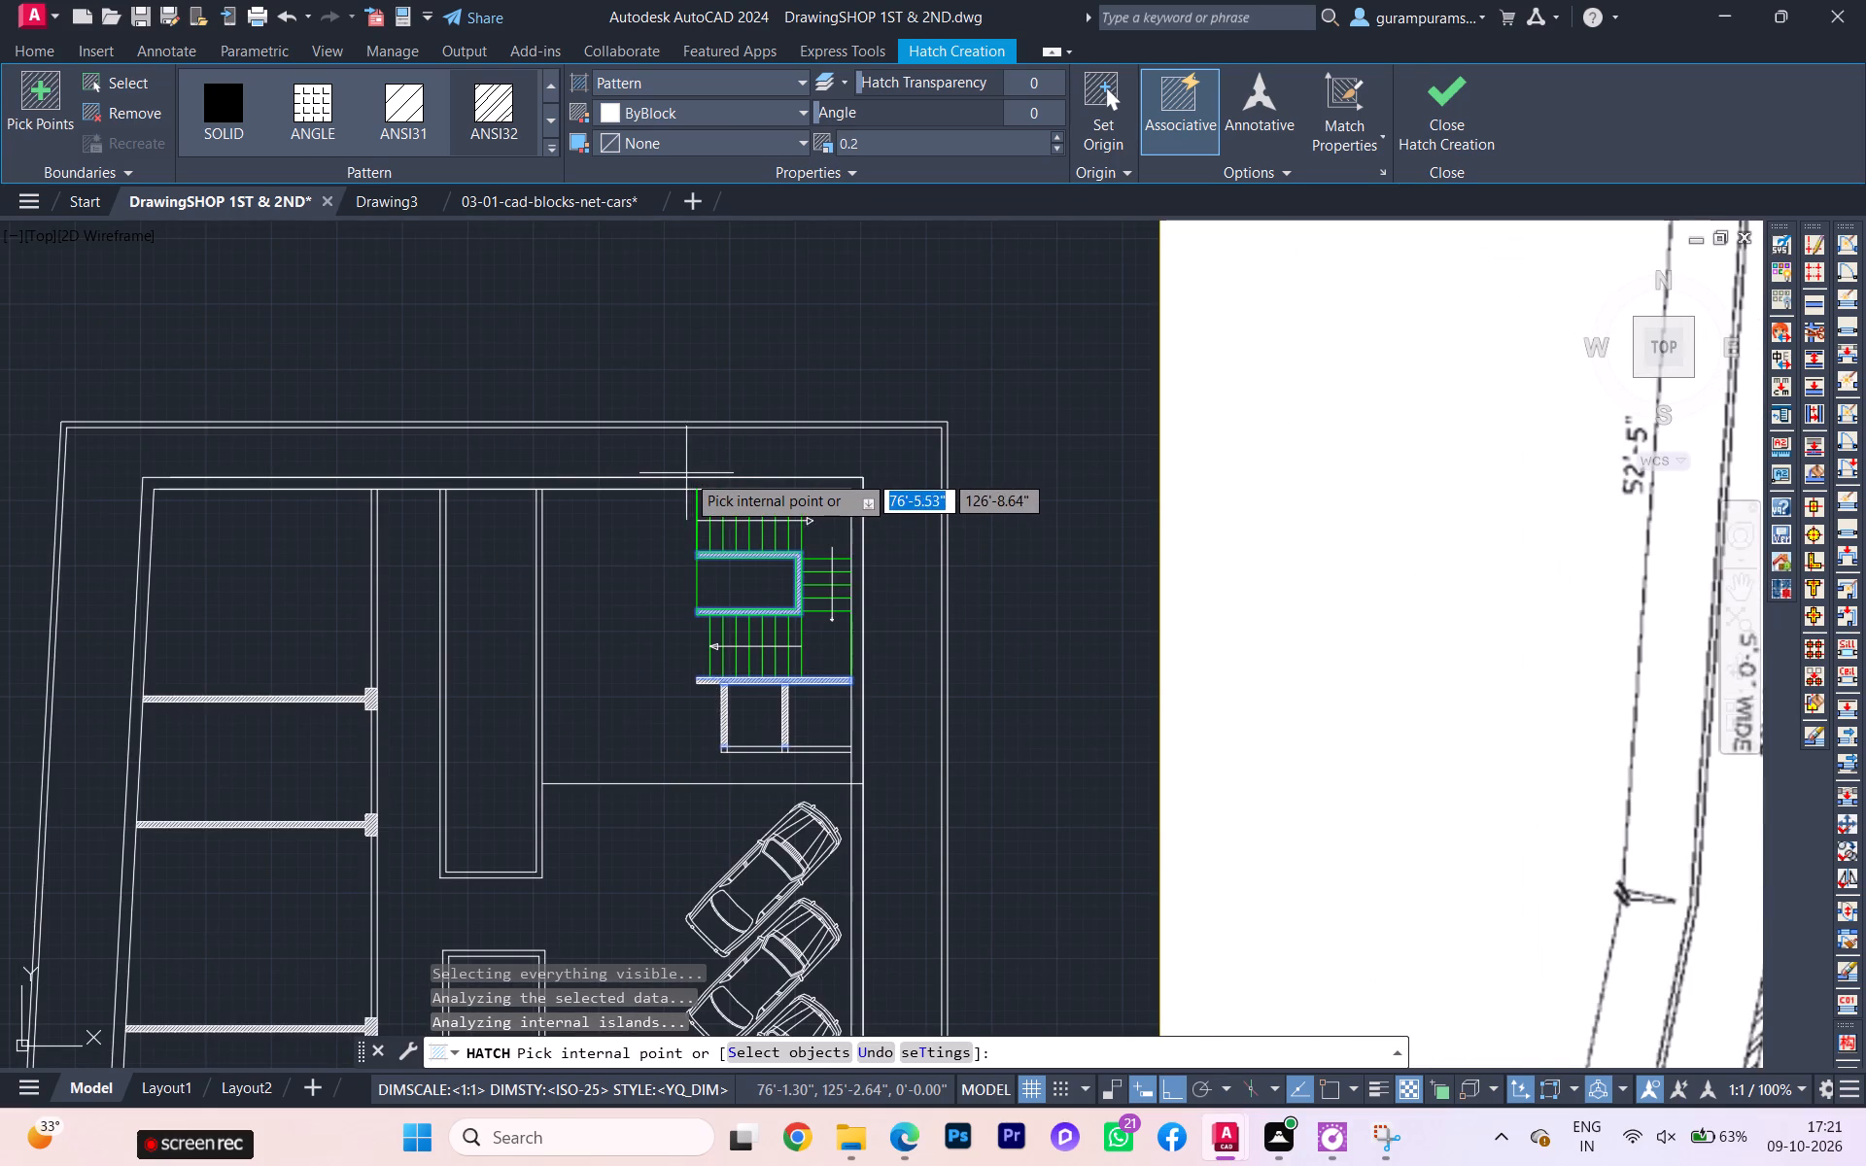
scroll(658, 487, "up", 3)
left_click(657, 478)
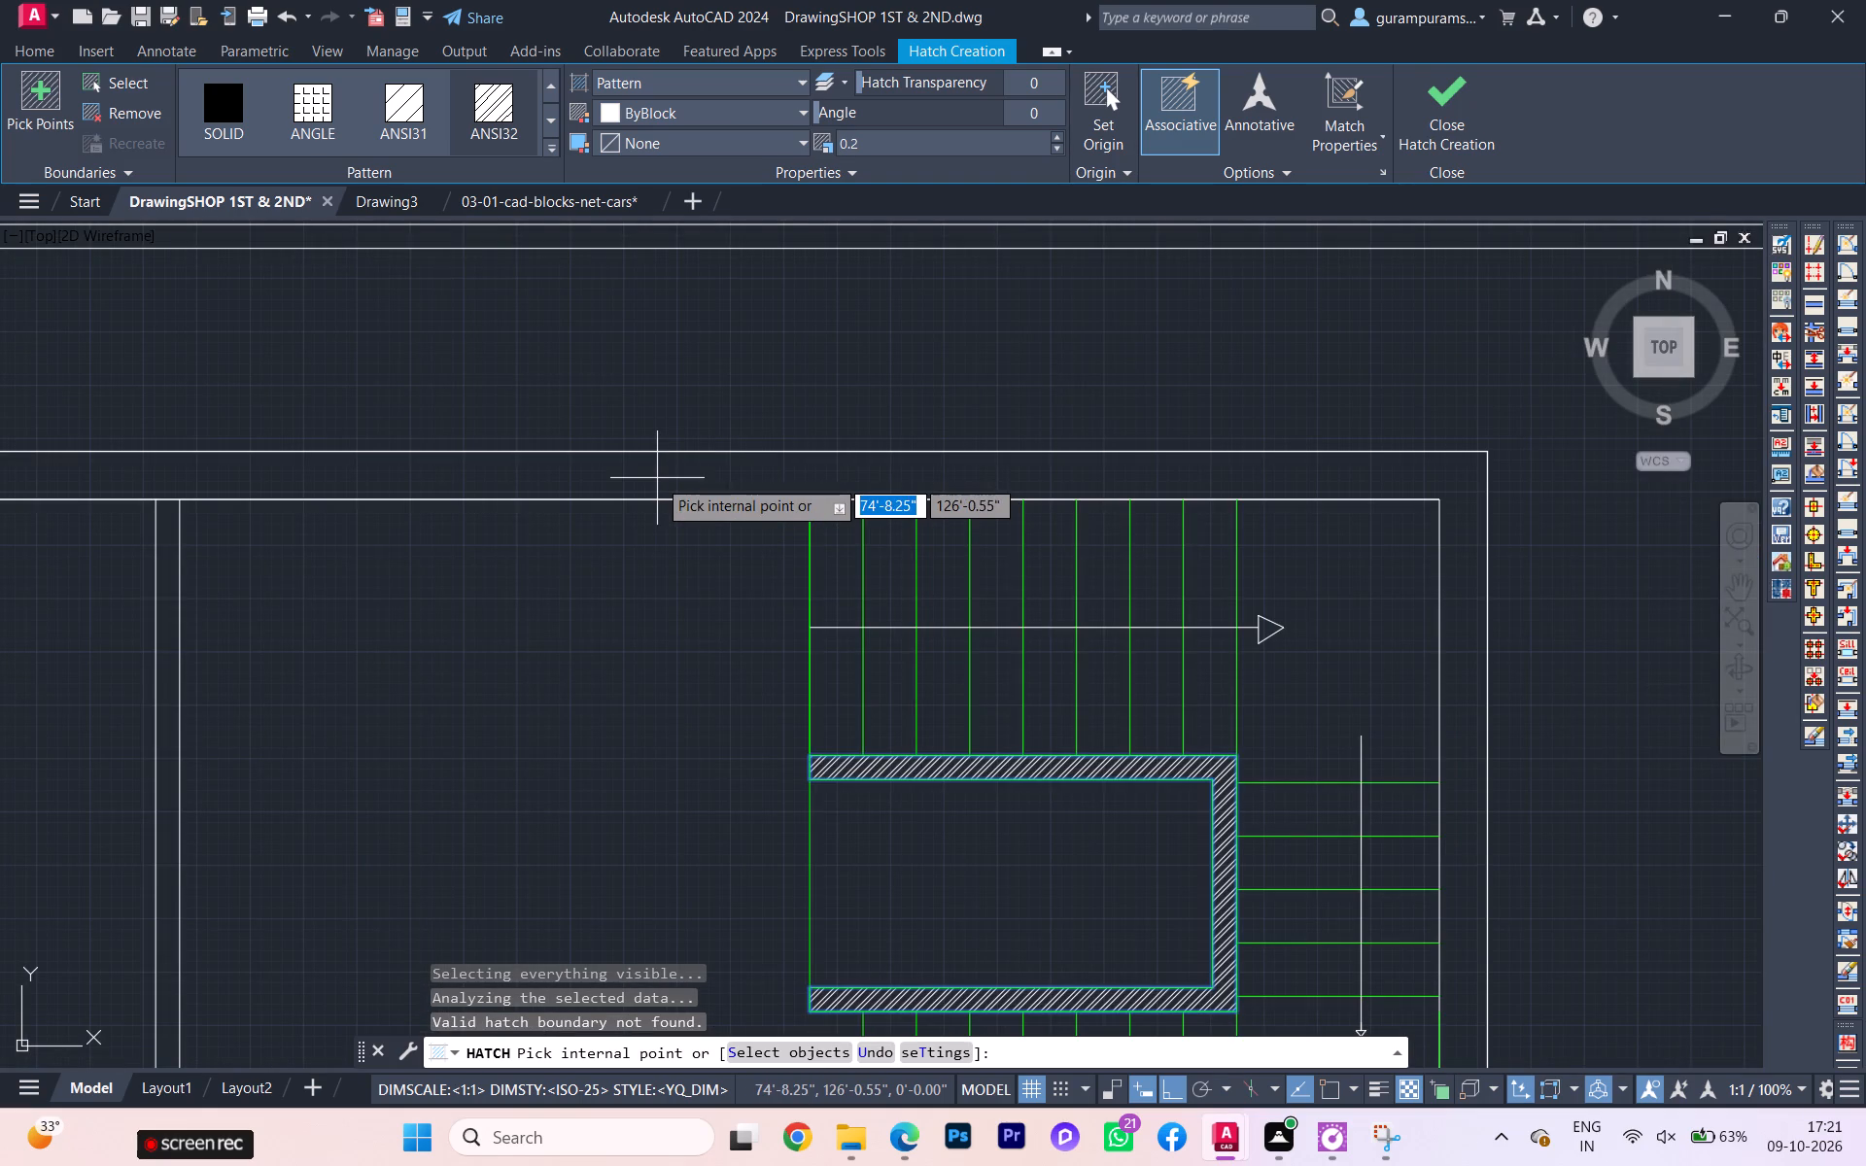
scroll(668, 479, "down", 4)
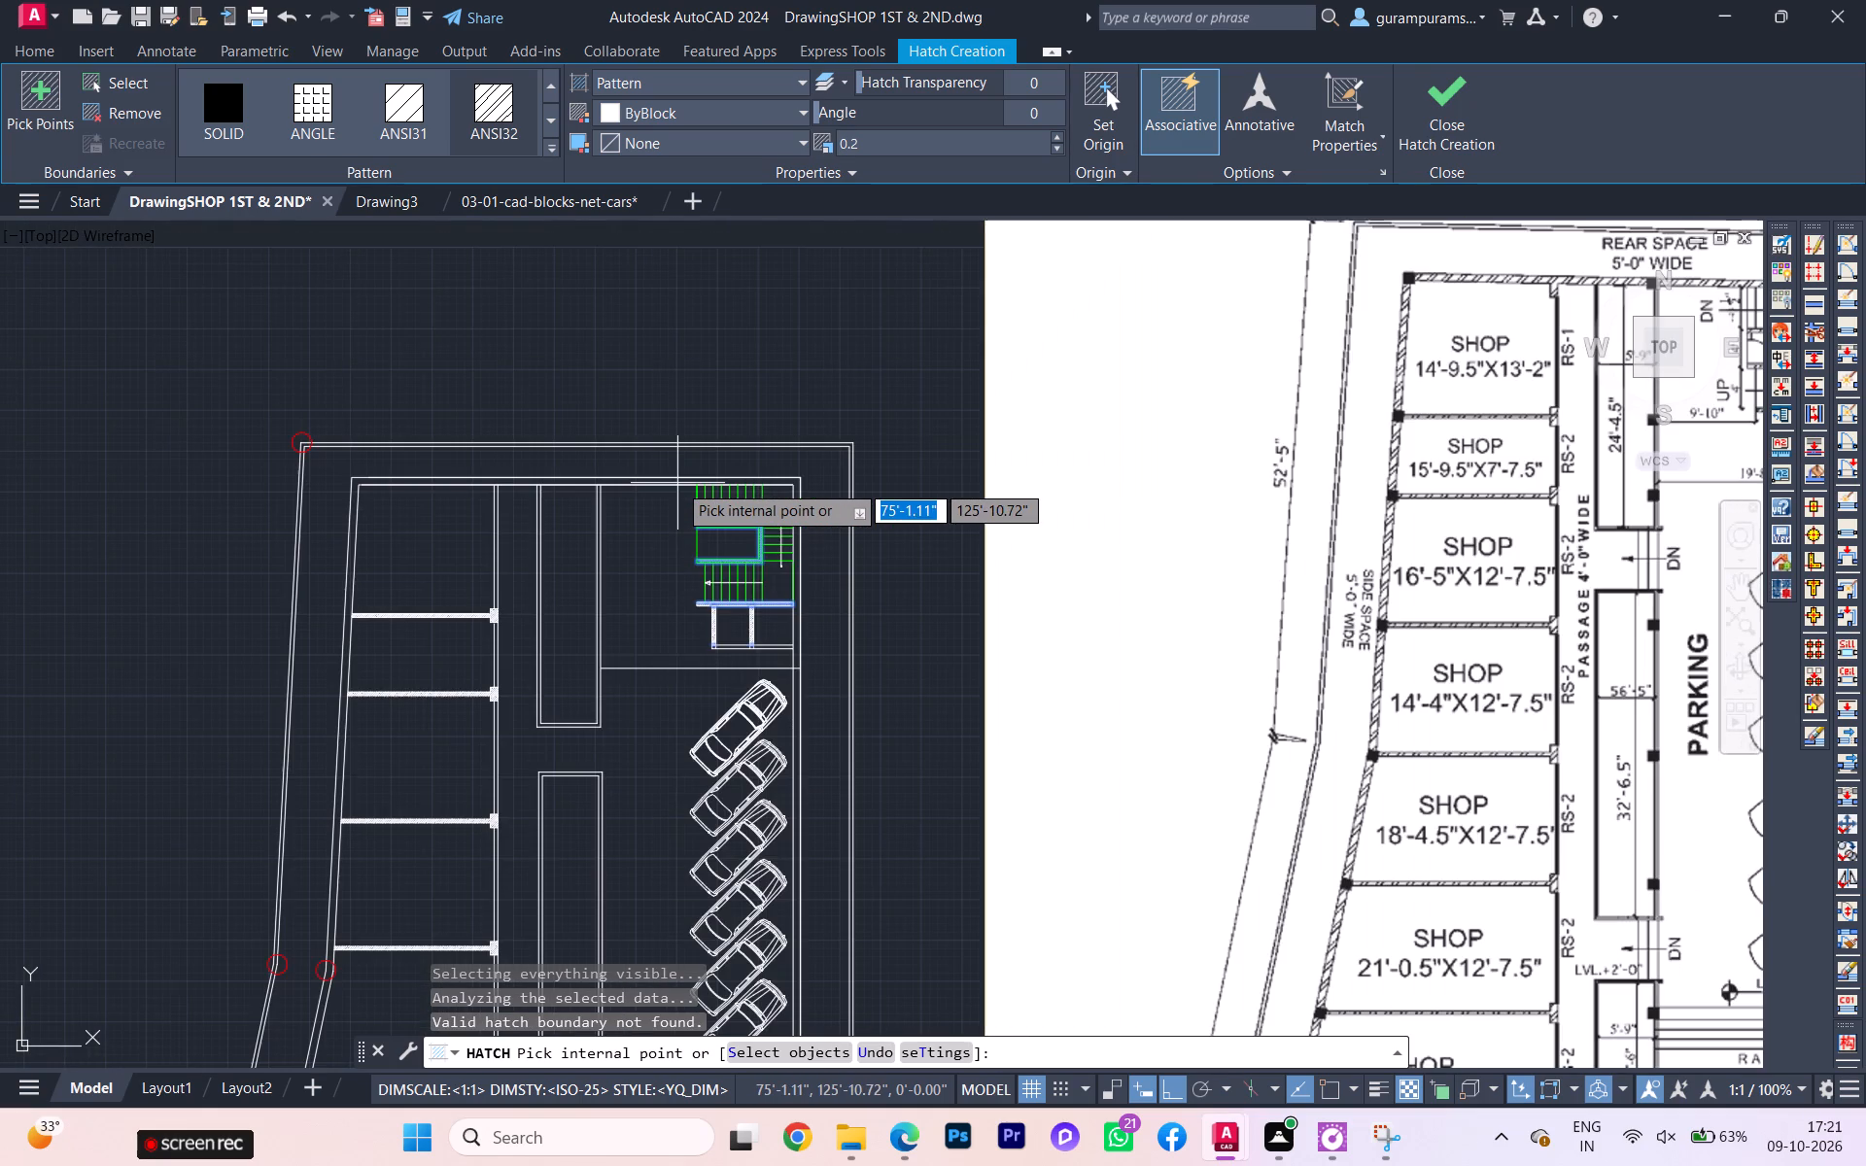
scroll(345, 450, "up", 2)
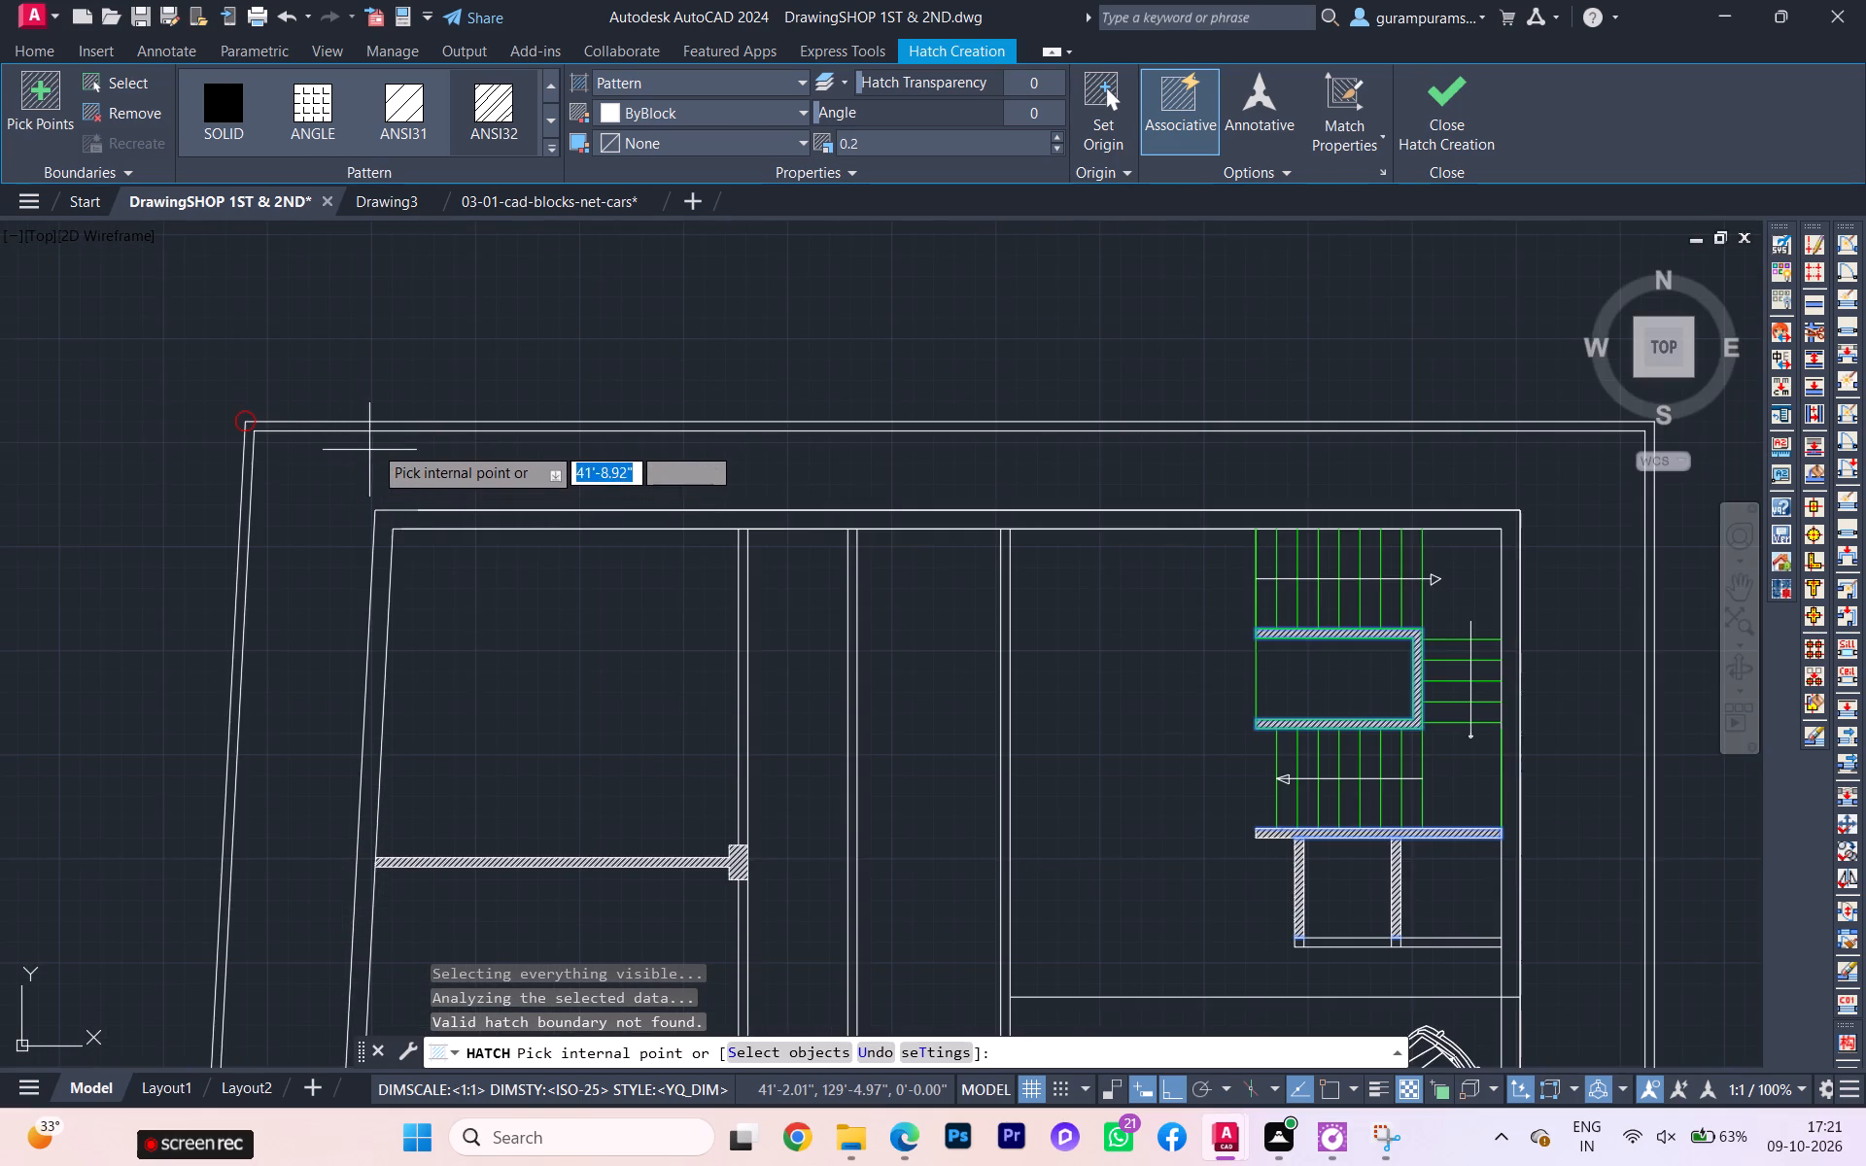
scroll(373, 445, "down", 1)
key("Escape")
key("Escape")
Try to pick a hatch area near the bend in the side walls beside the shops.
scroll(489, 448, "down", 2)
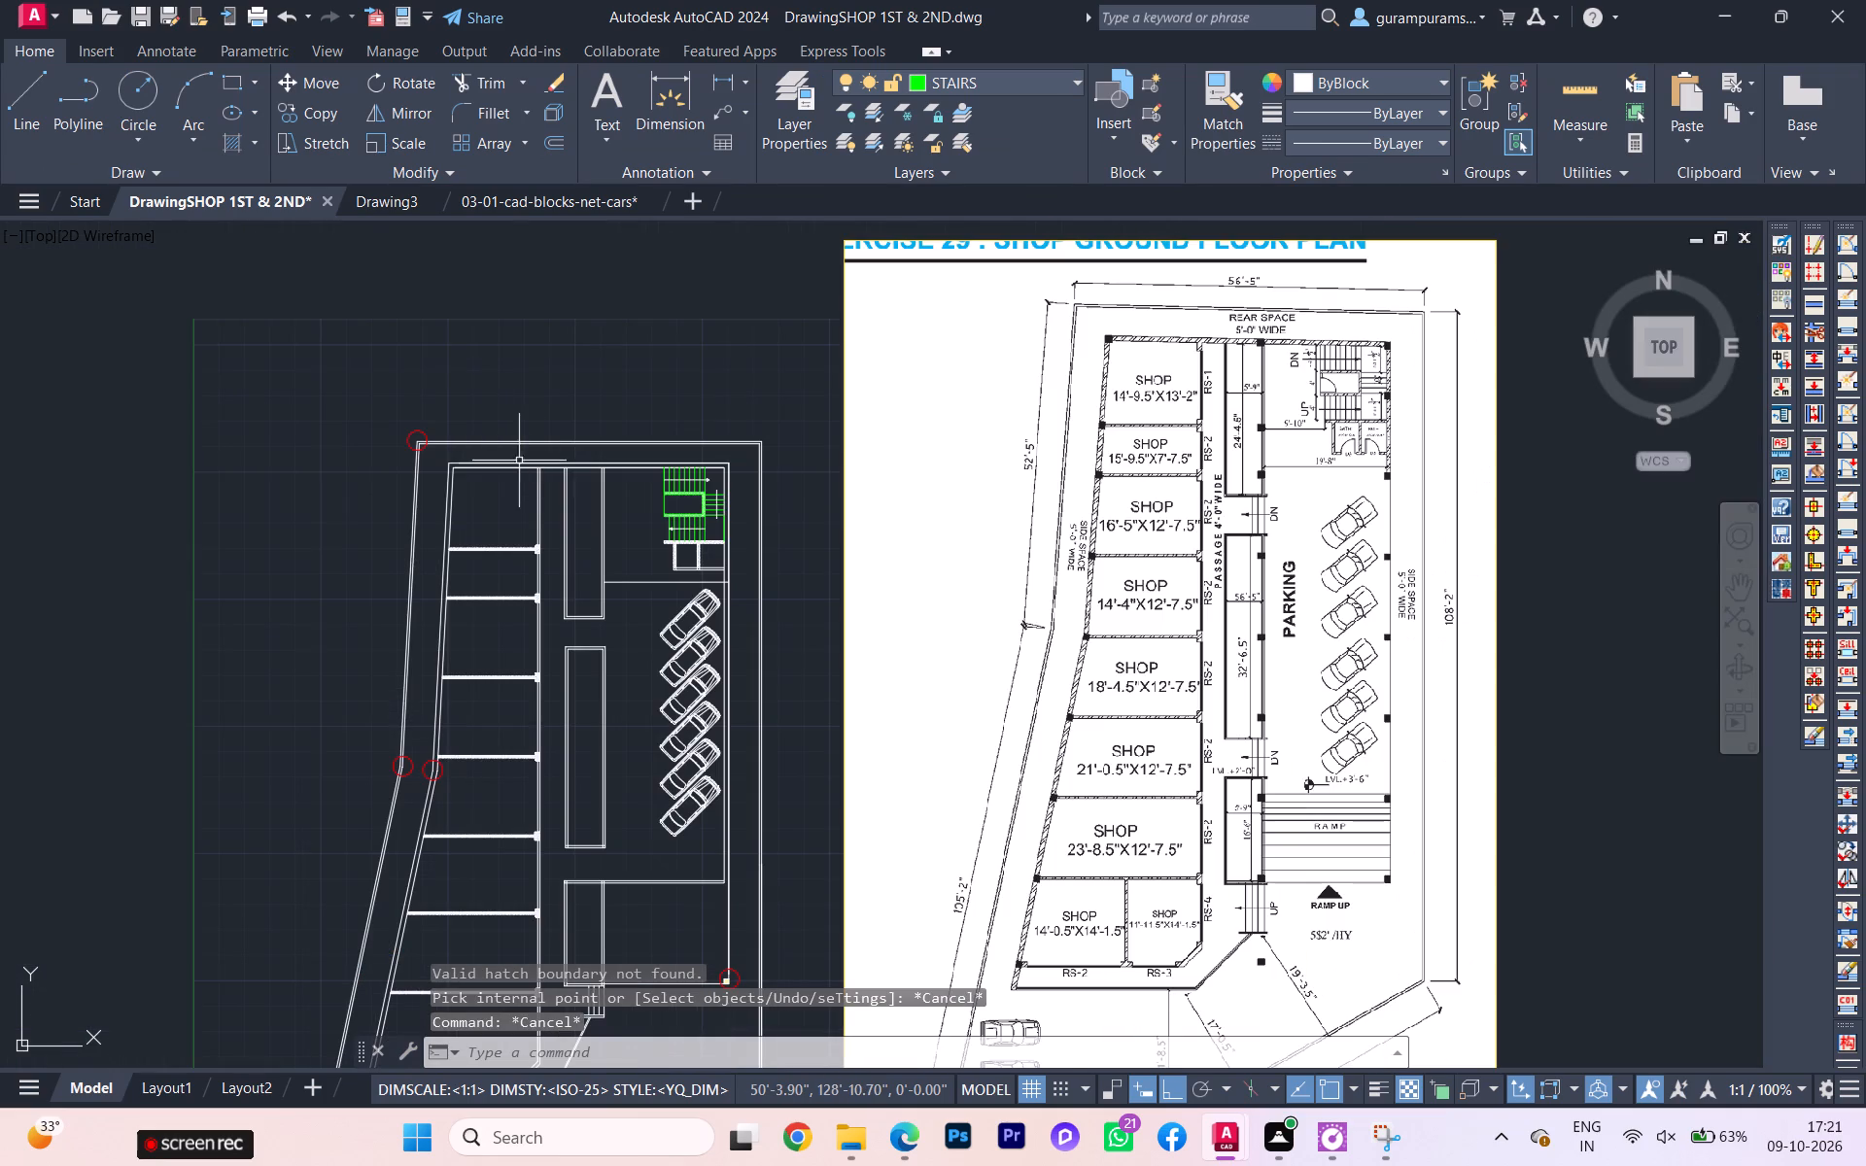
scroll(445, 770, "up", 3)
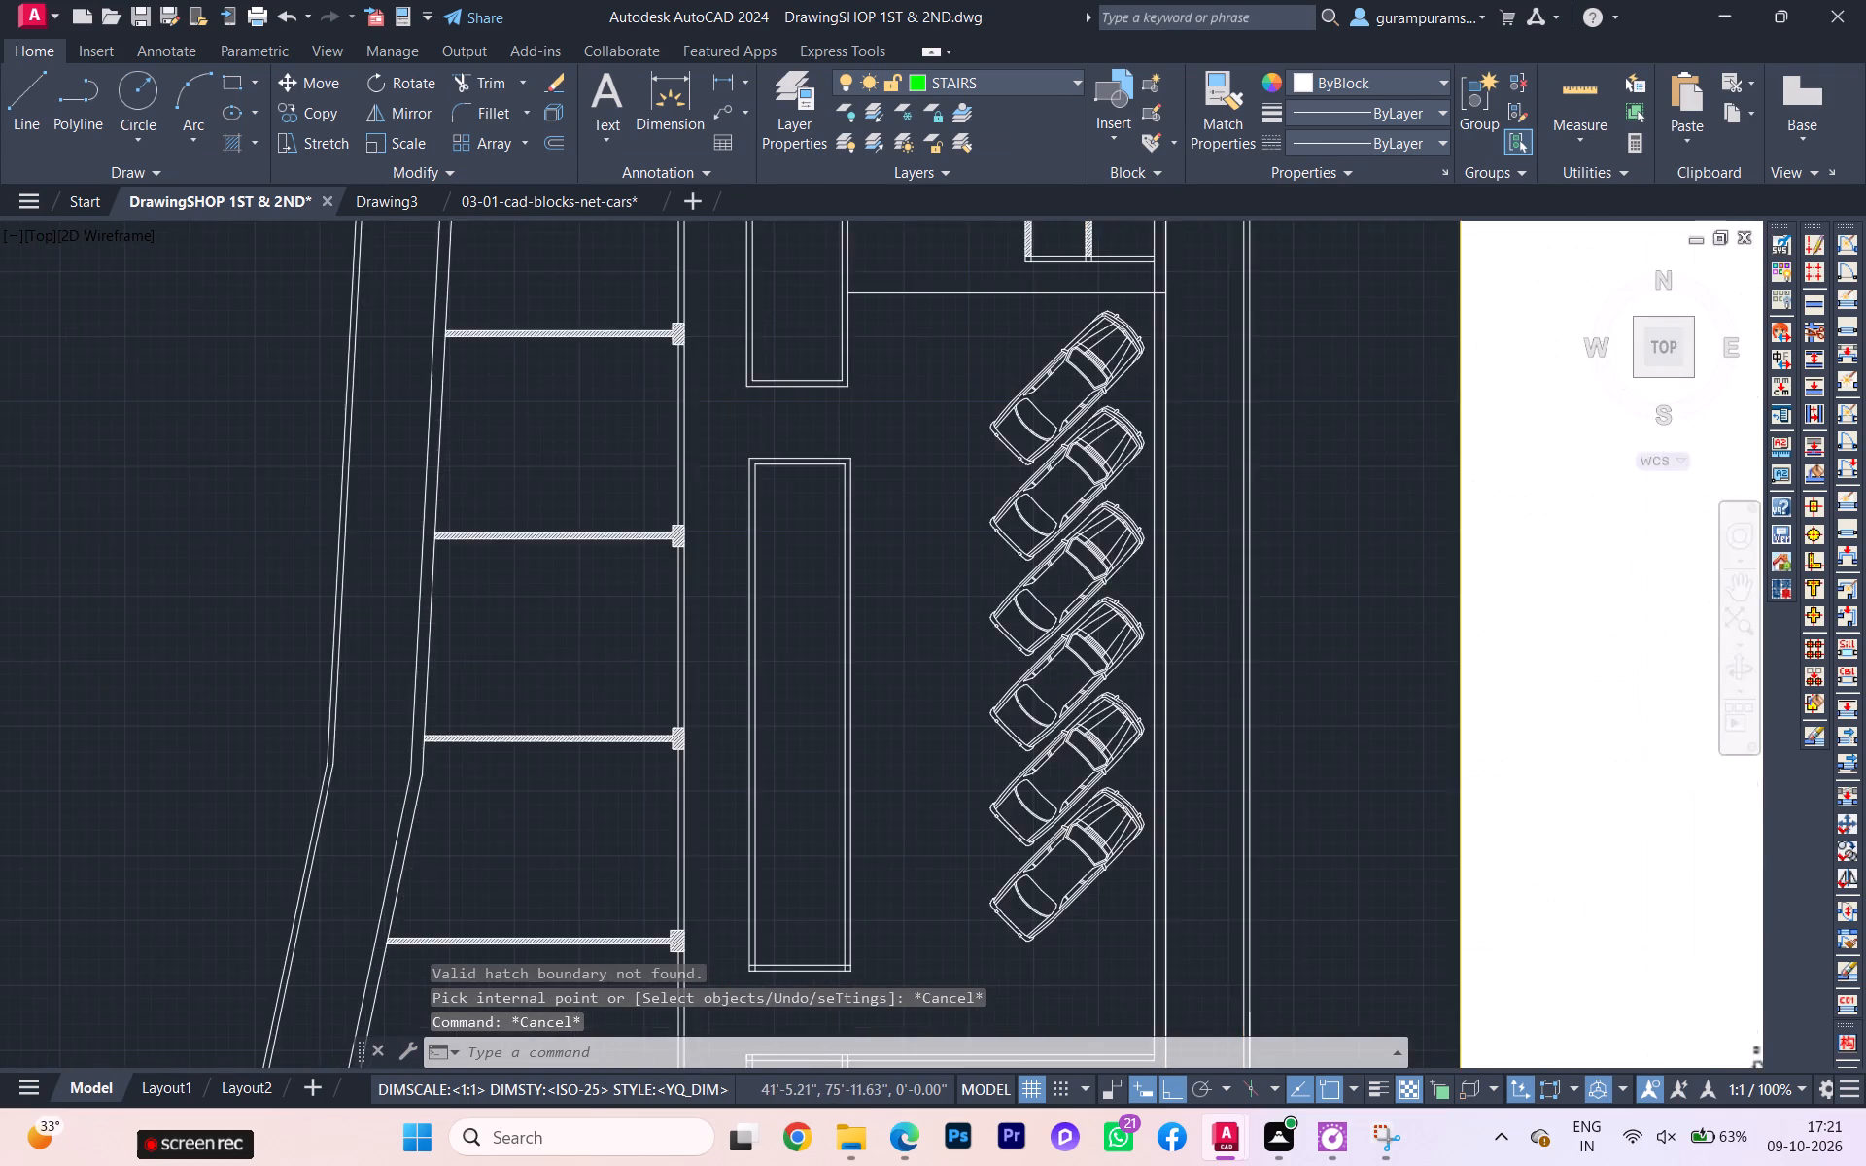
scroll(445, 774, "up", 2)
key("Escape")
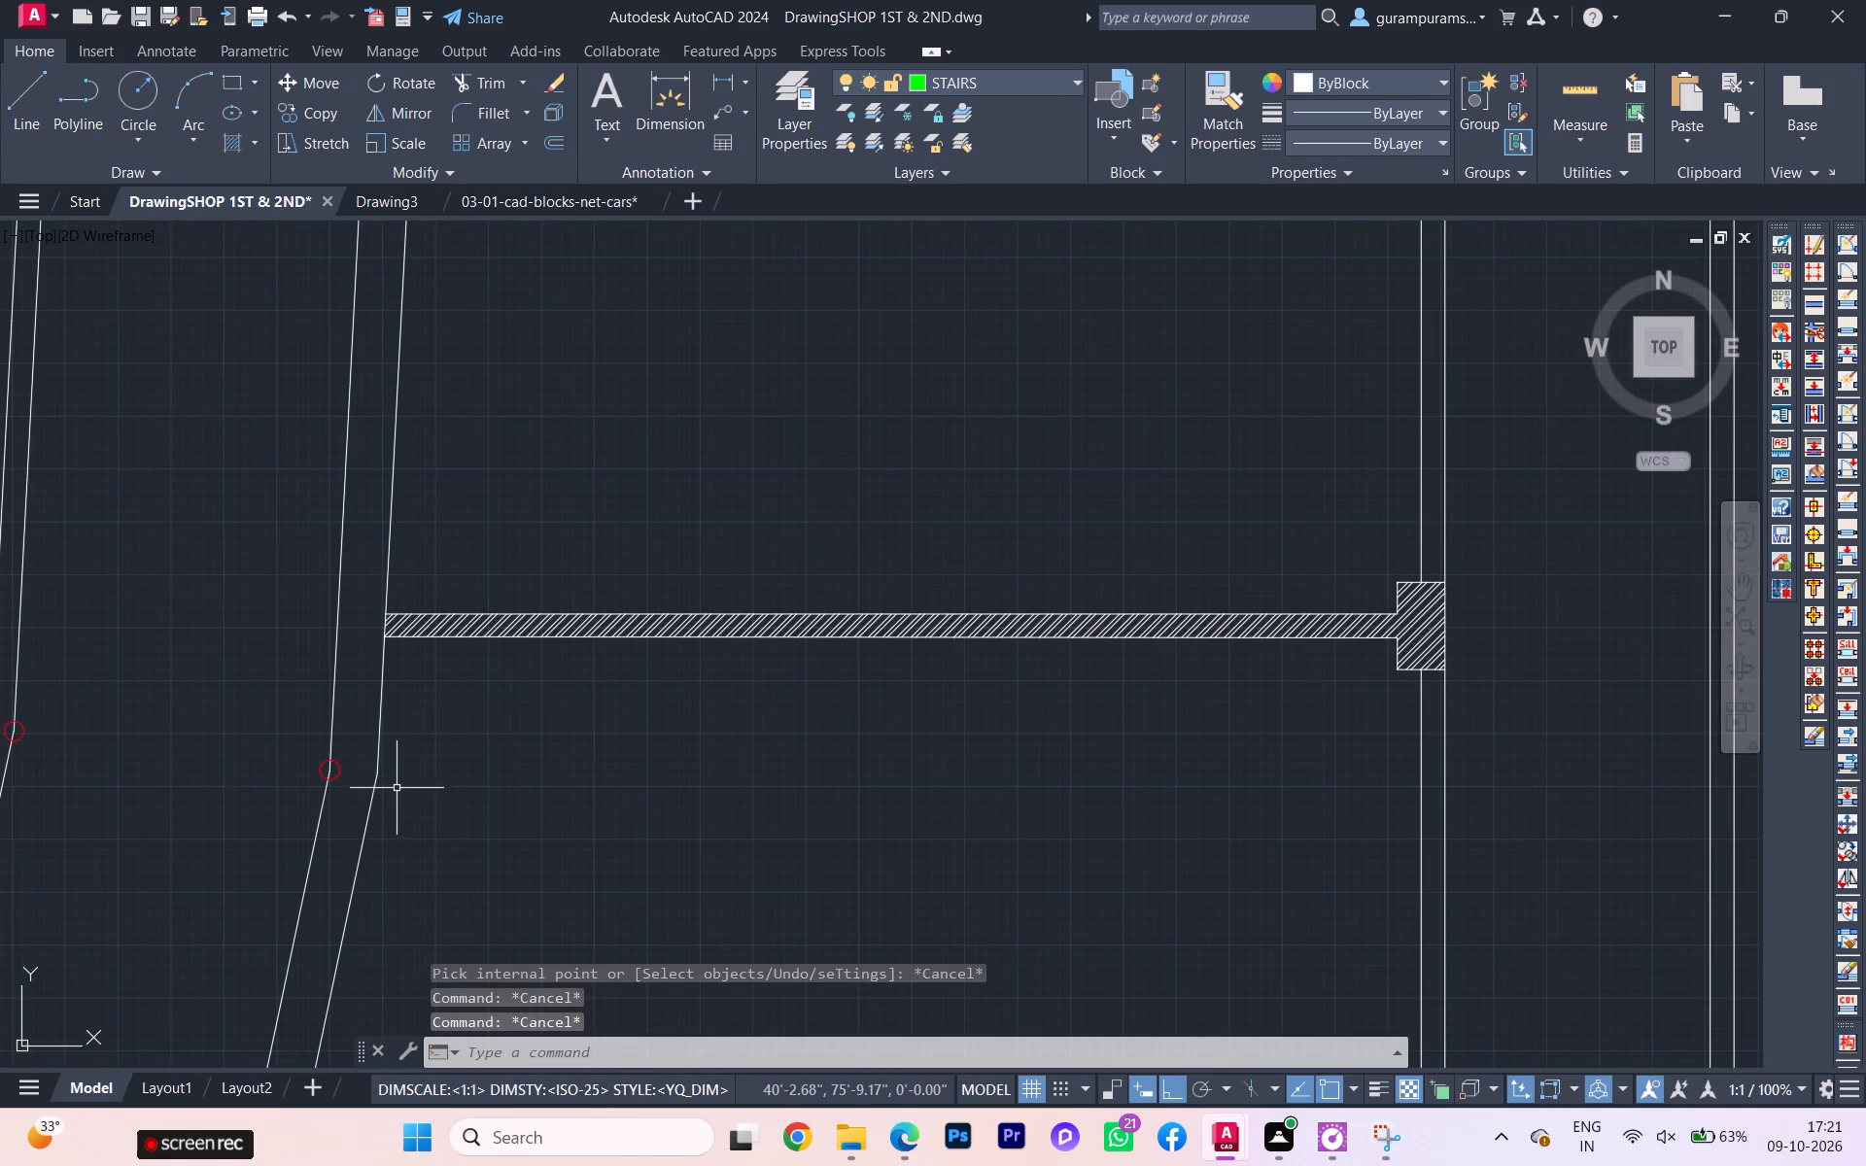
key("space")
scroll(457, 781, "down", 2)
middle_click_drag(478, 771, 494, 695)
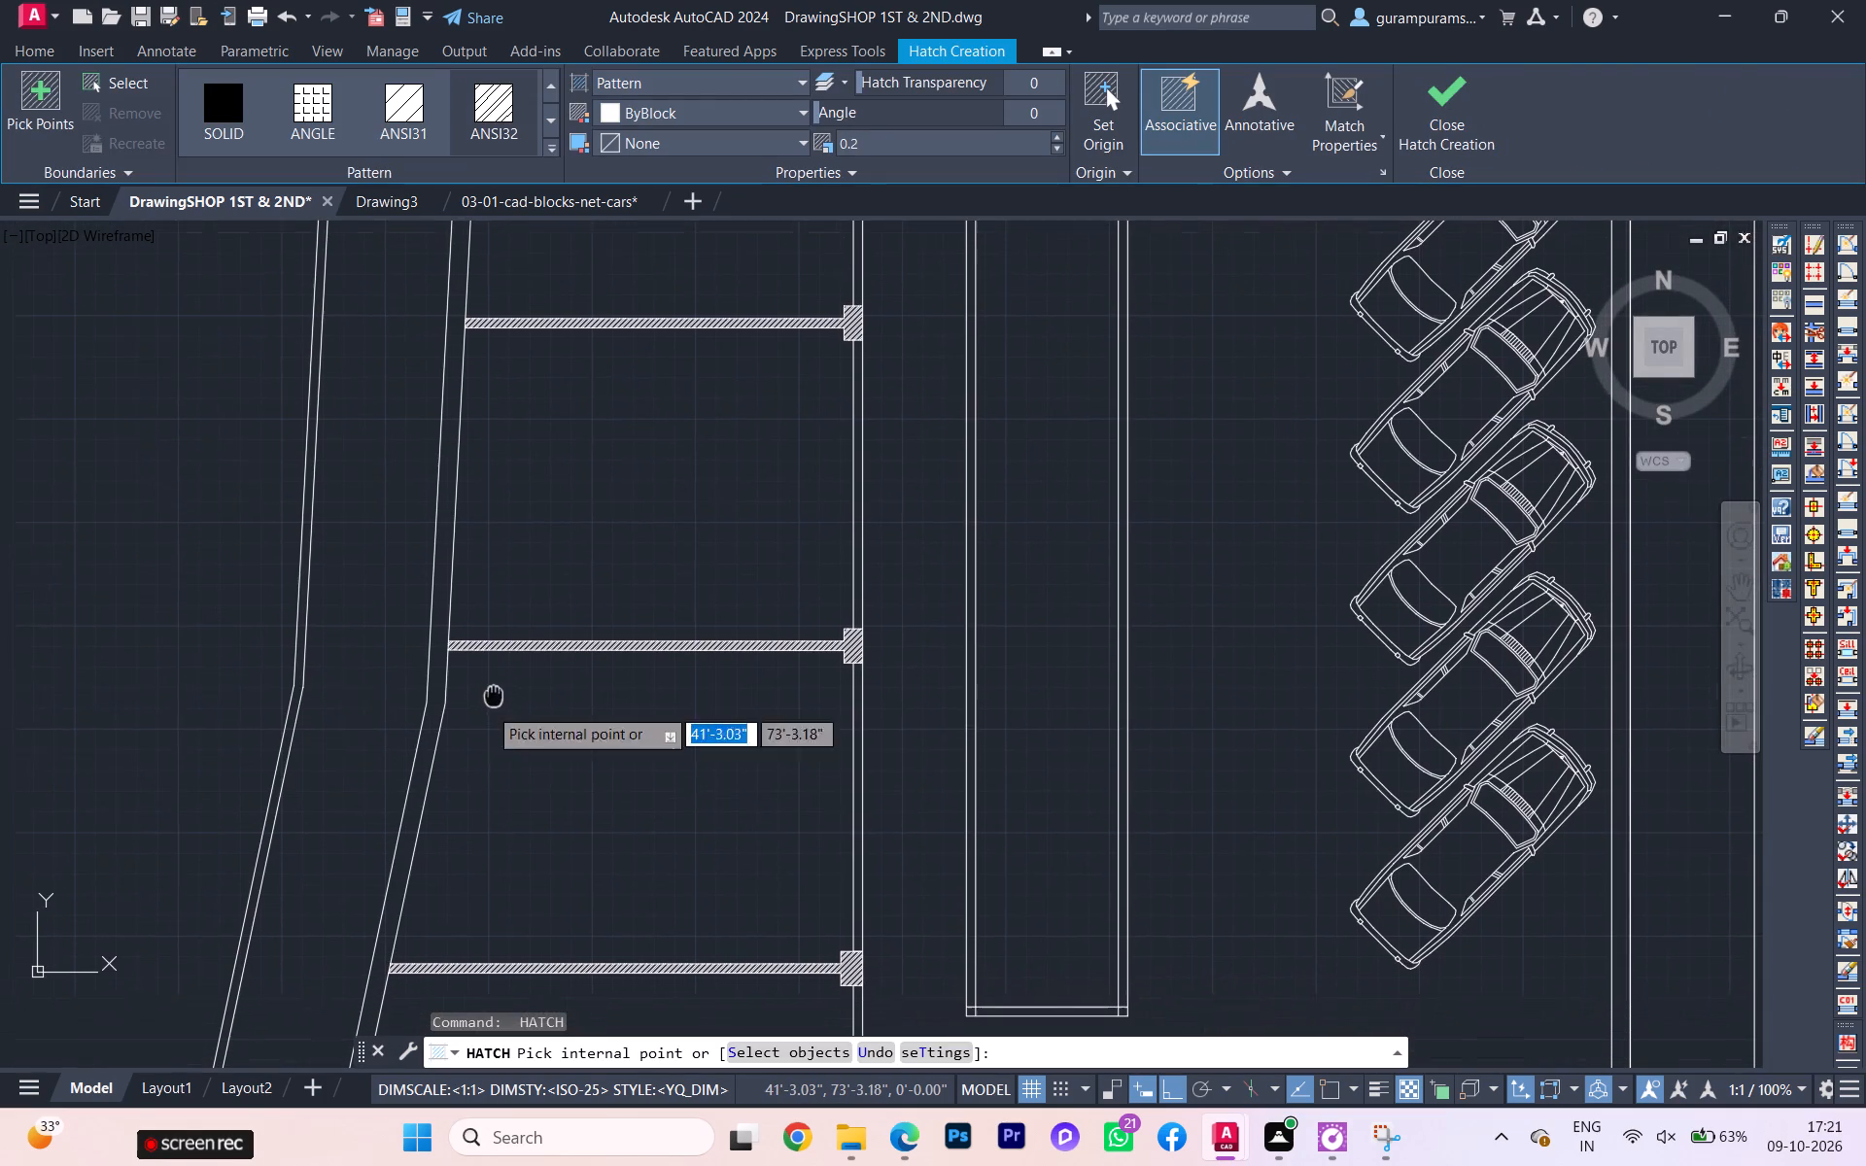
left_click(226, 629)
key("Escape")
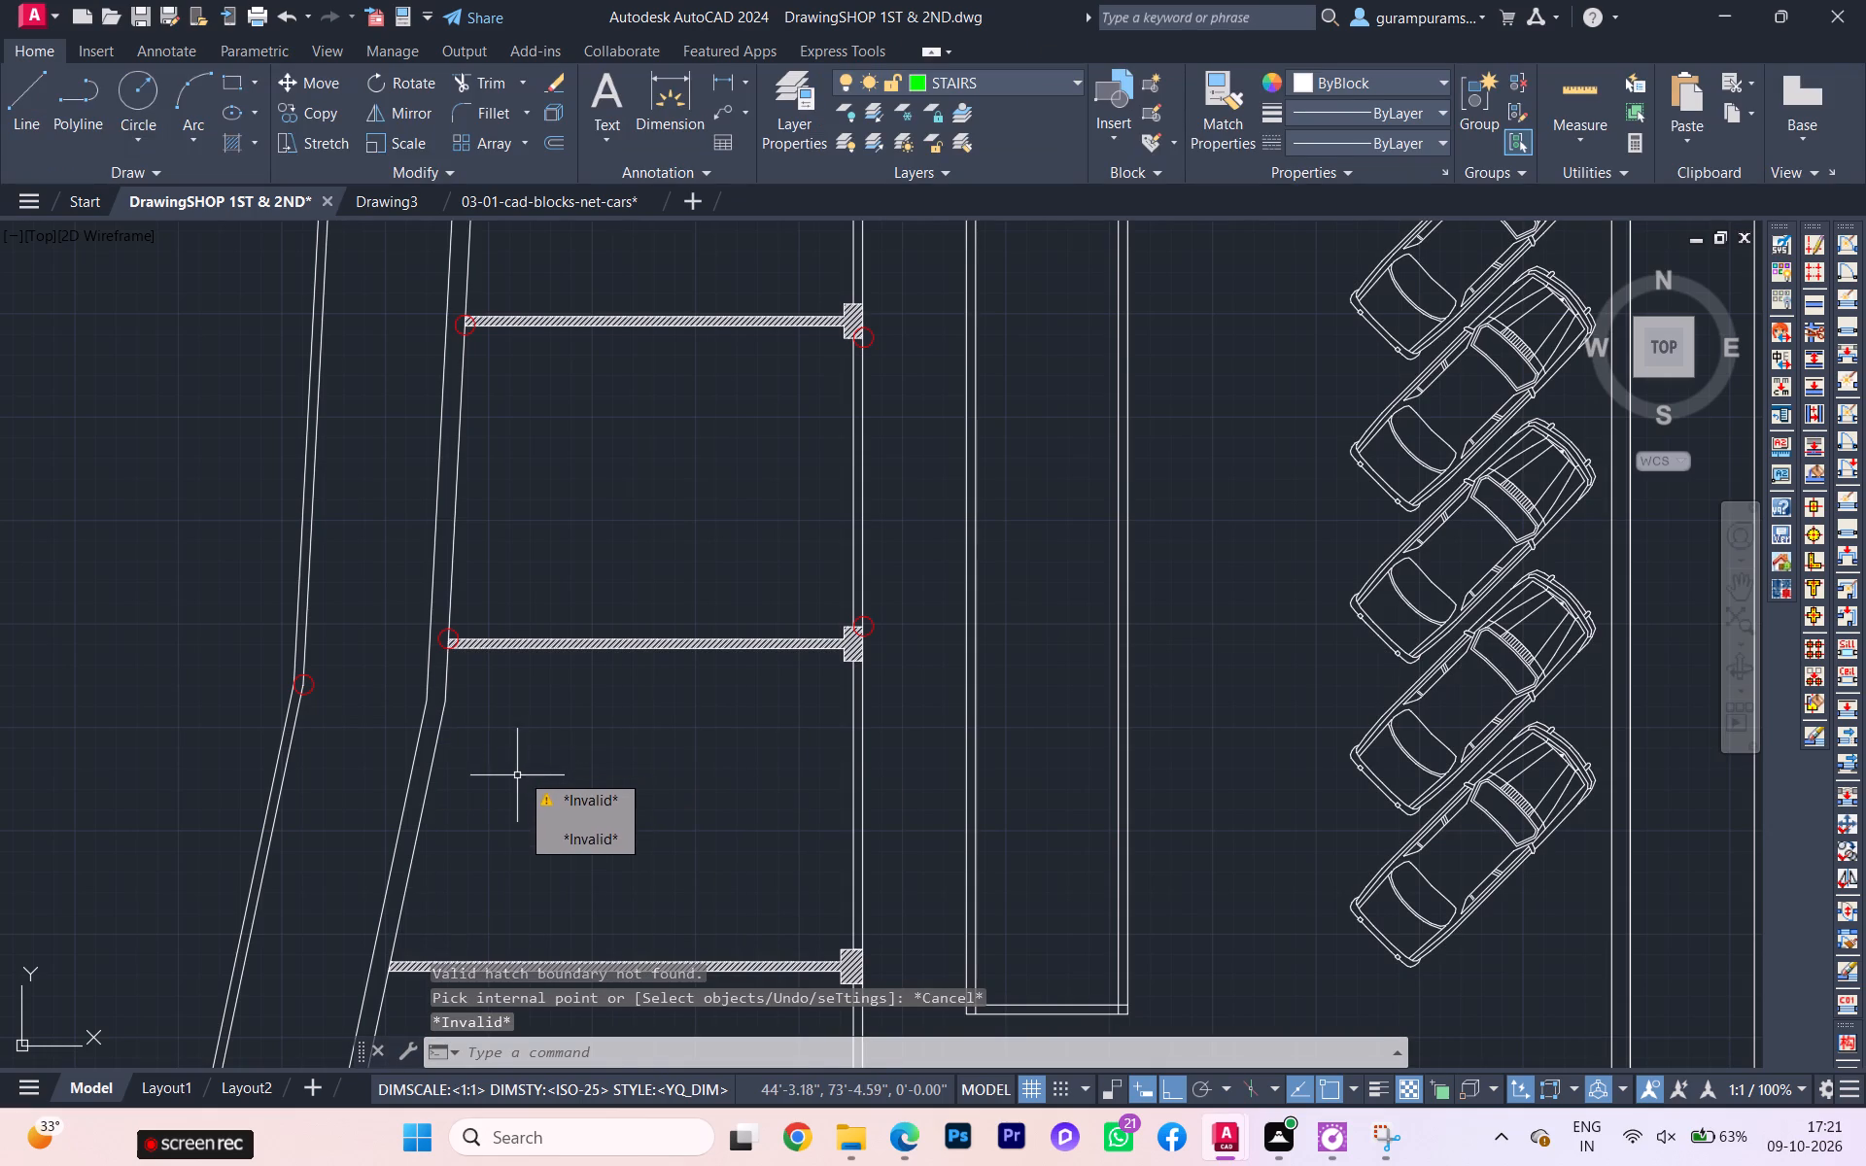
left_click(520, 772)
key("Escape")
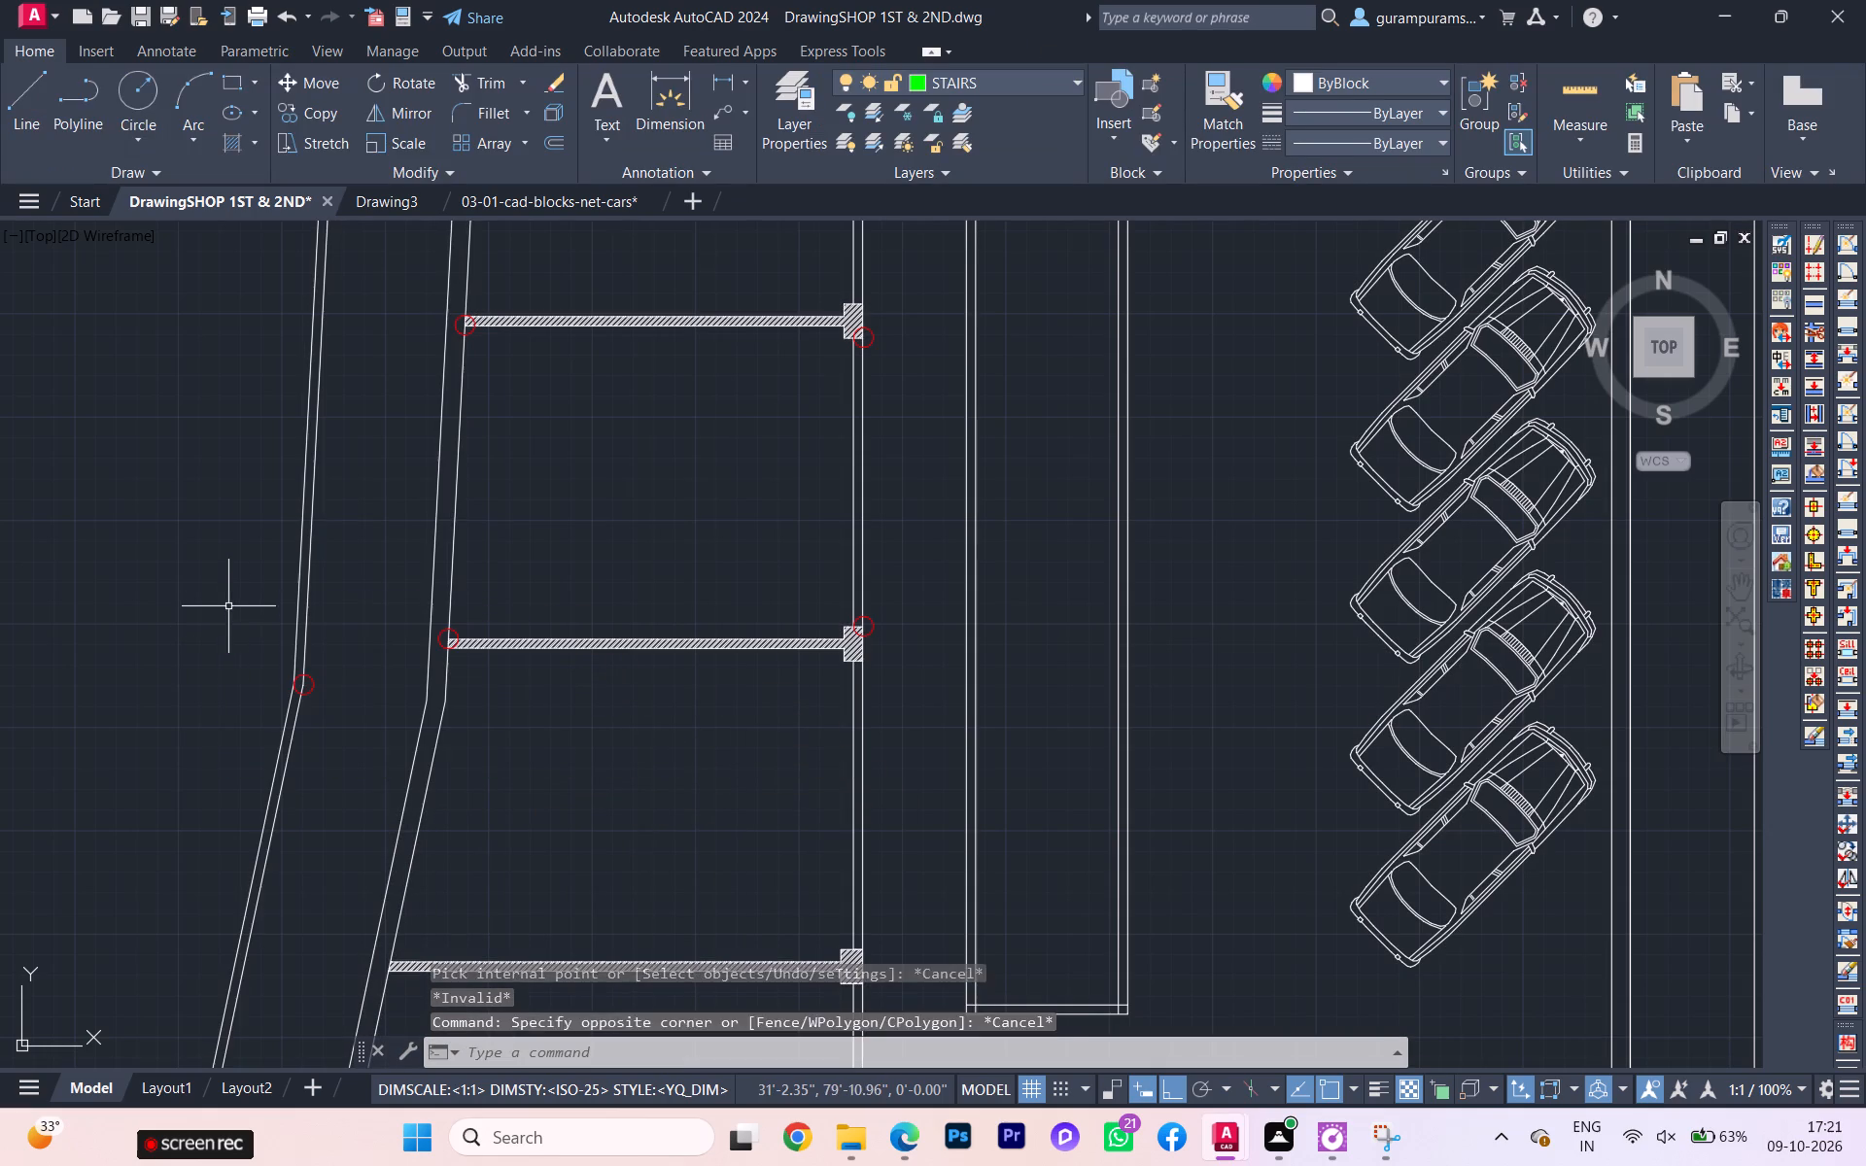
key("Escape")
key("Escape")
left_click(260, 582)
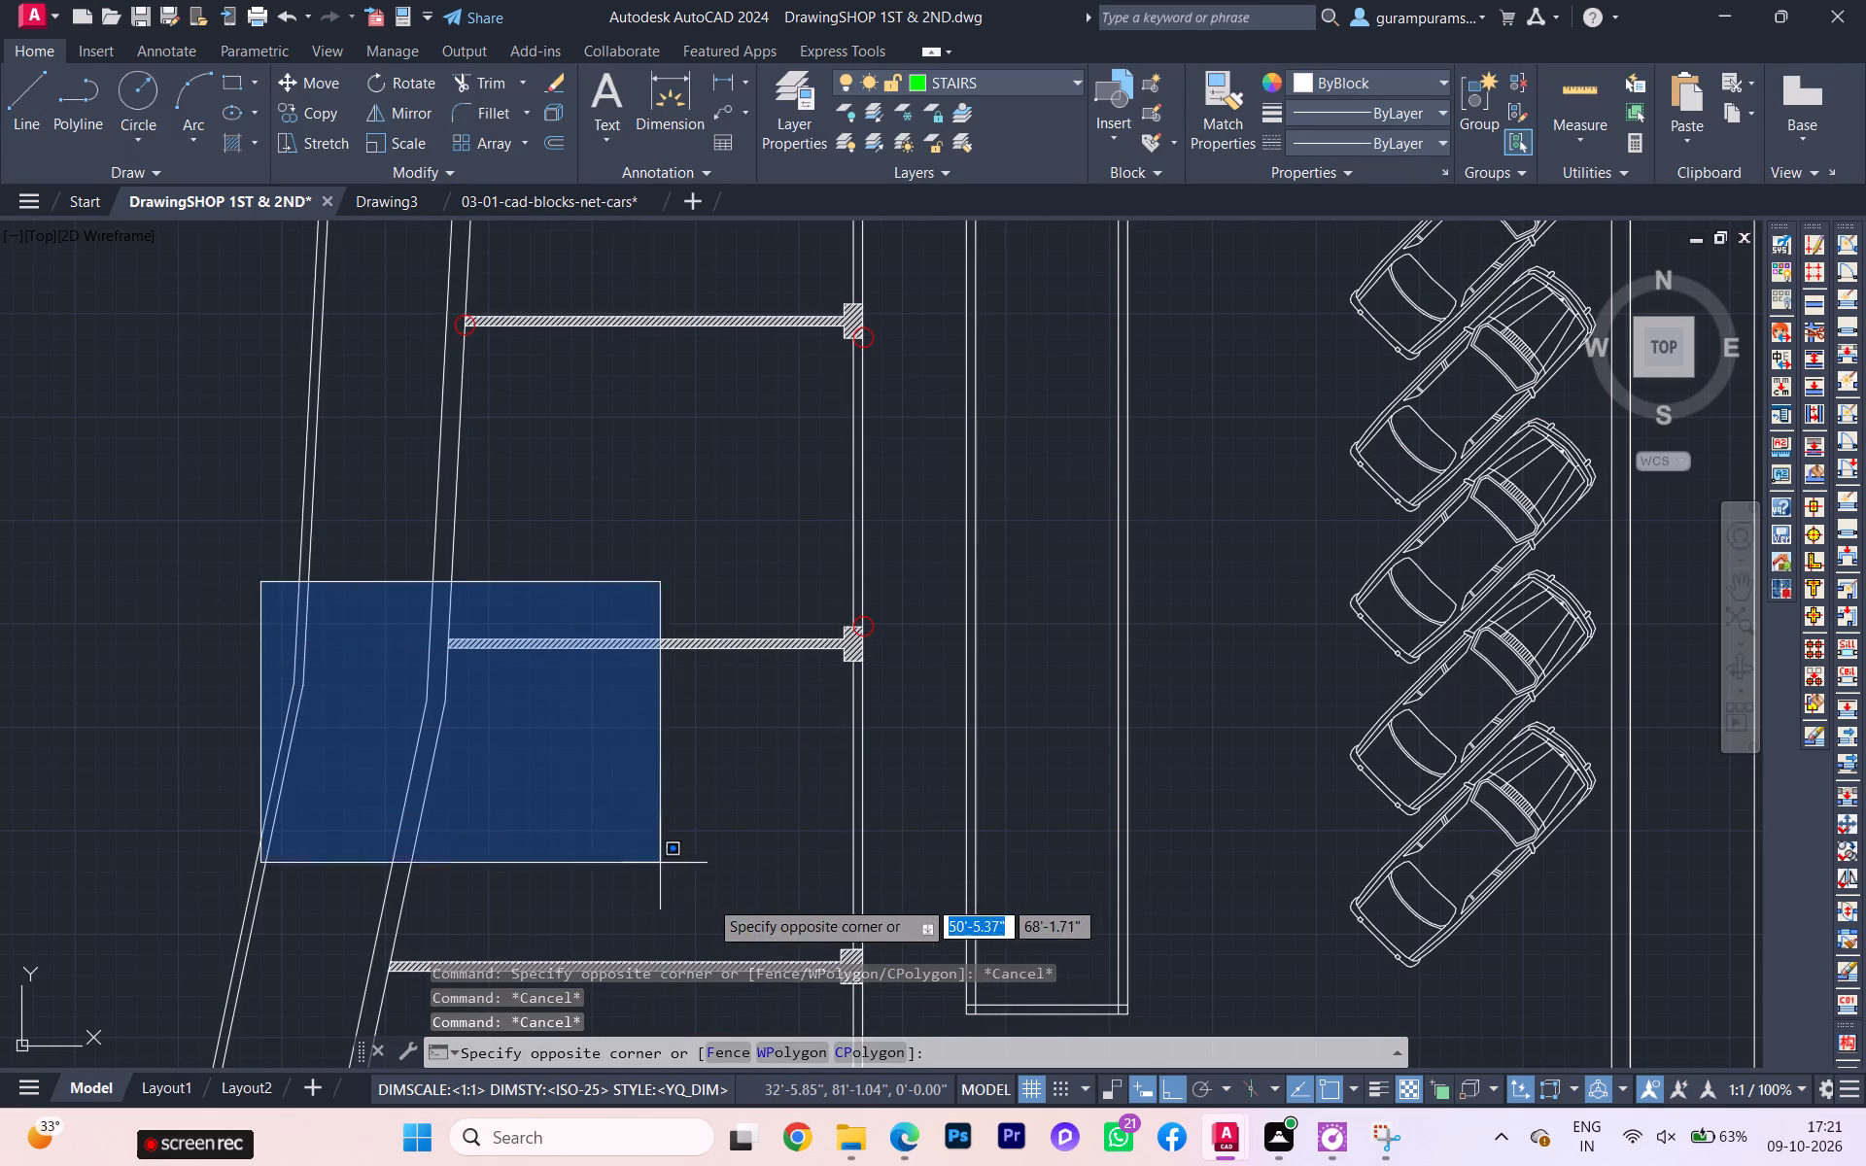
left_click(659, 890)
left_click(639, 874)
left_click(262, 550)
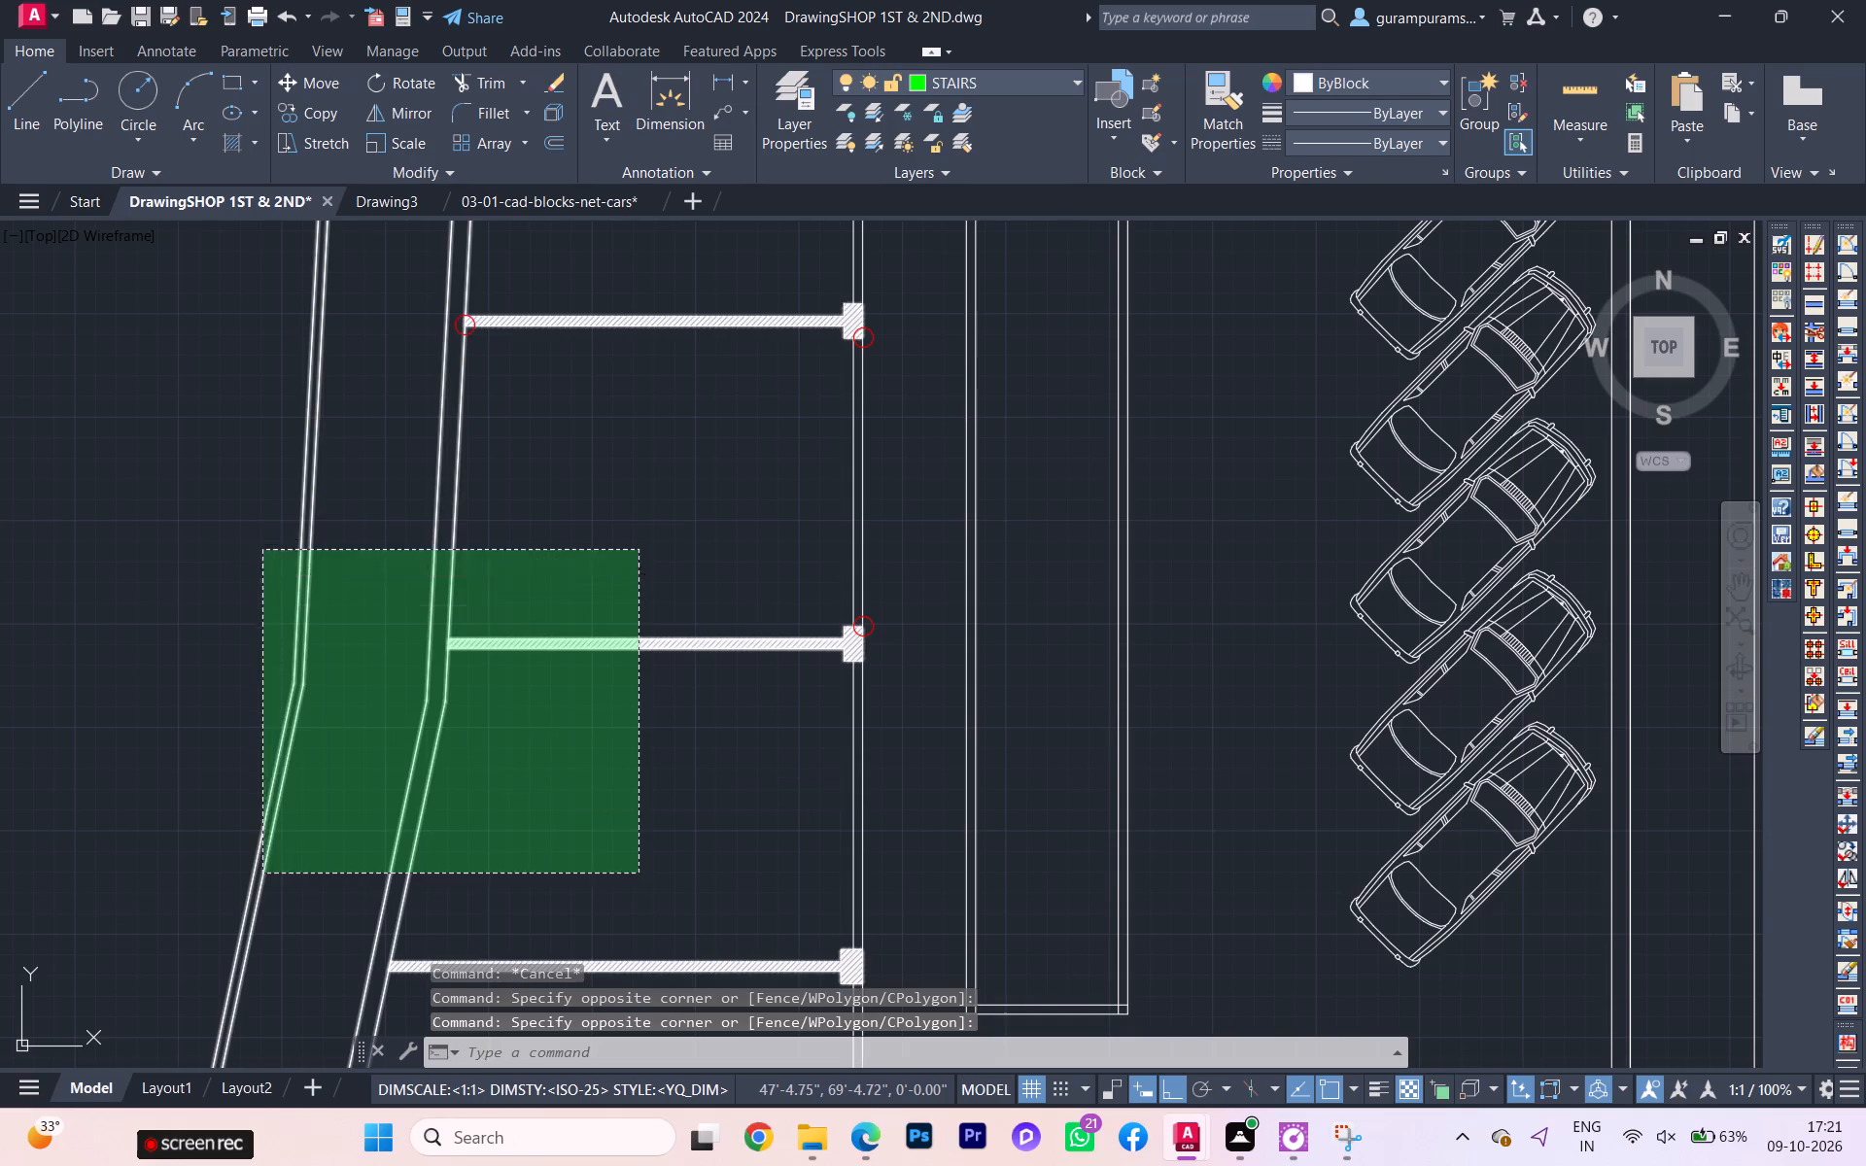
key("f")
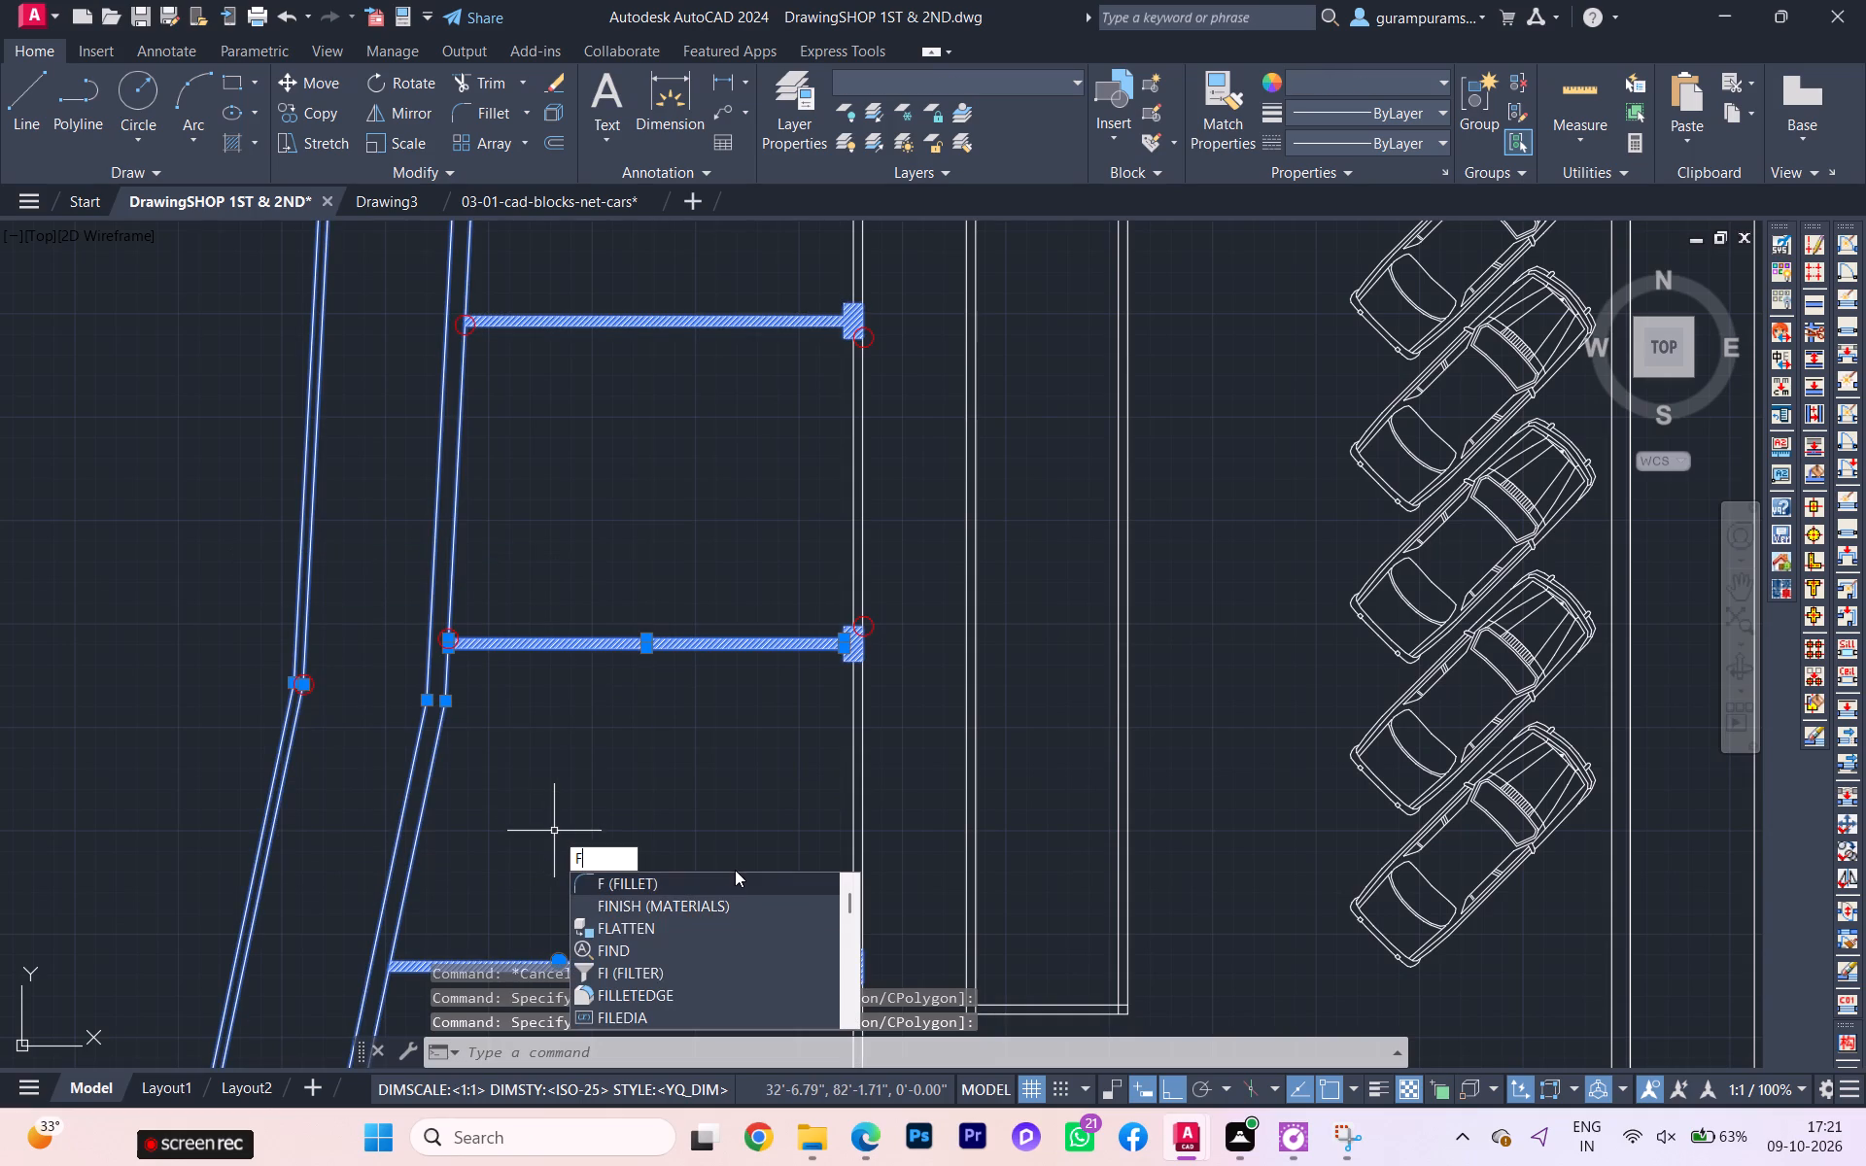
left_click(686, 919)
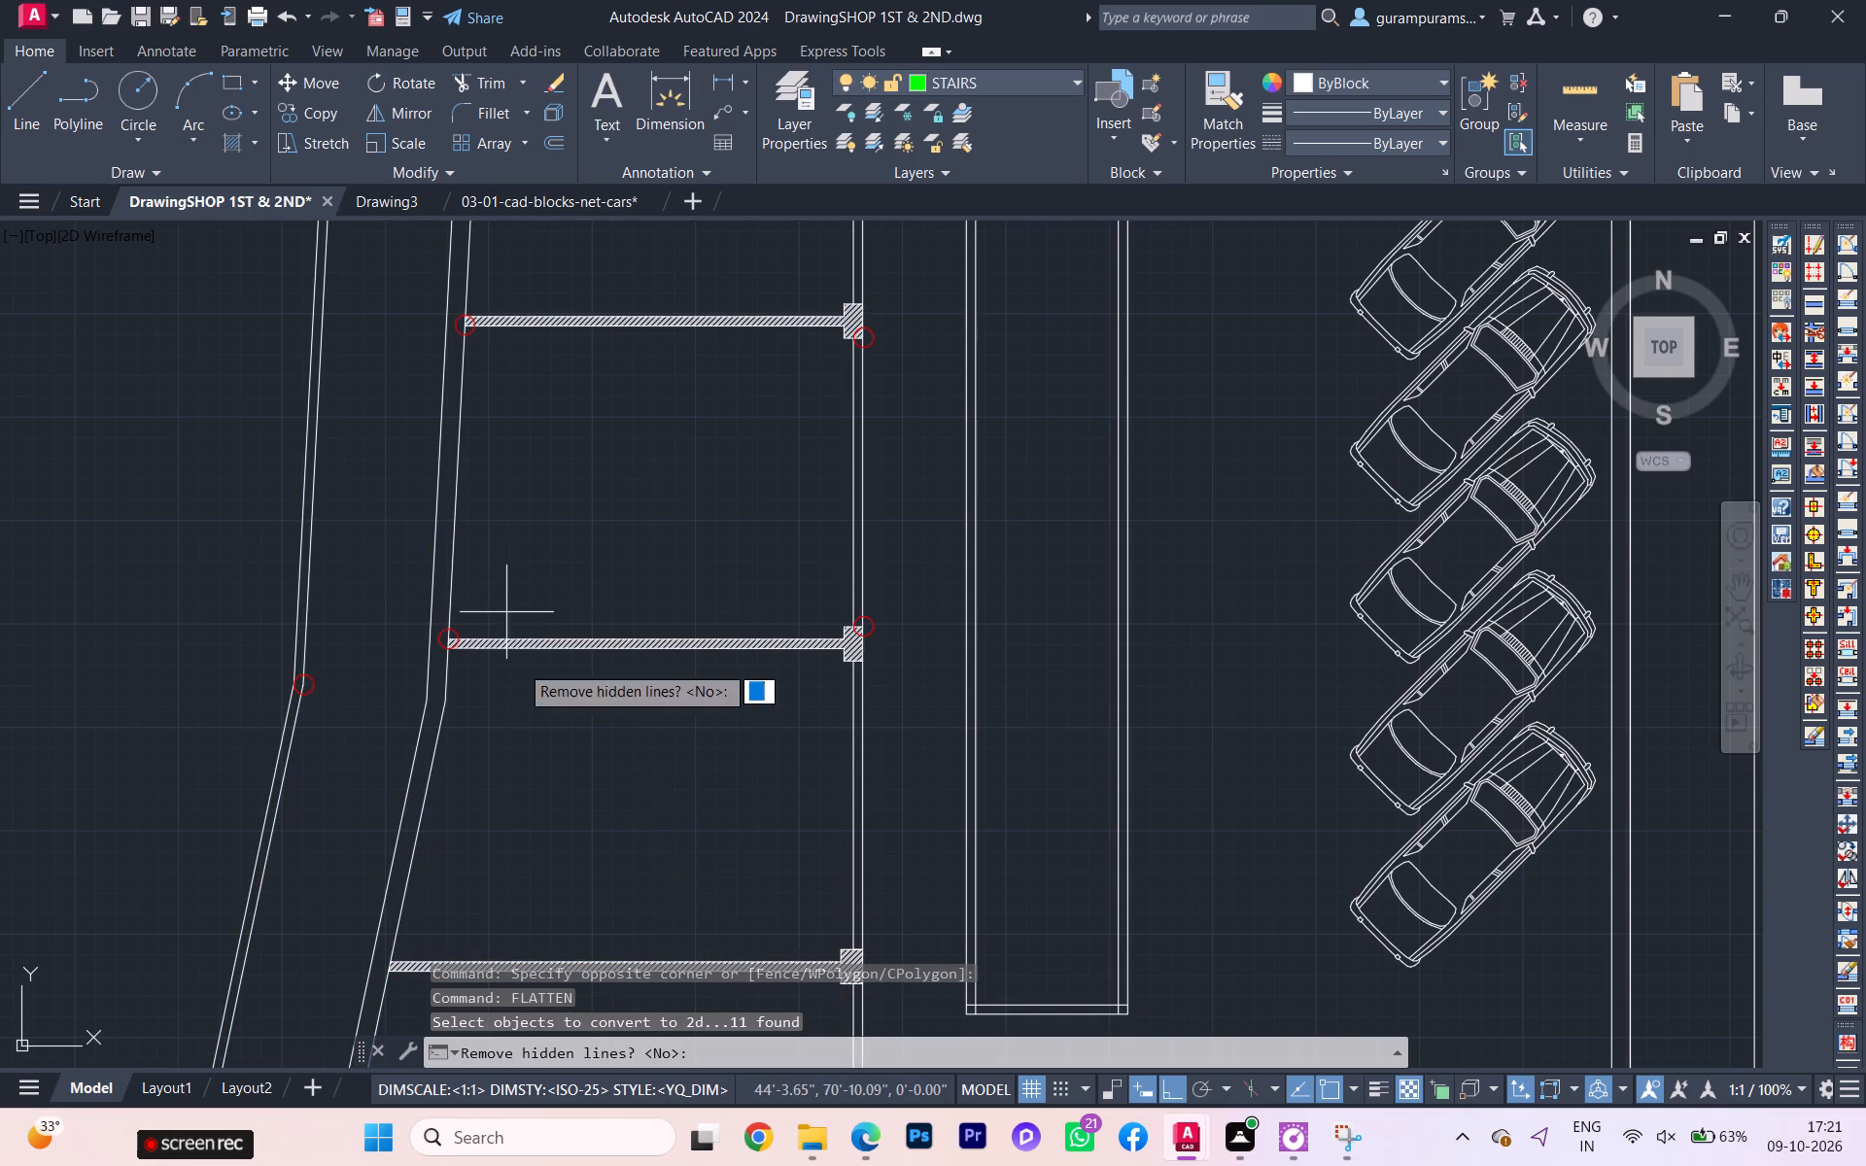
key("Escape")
Examine the marked gaps where the shop partition meets the side wall and at the bend of the outer boundary wall.
scroll(536, 718, "up", 4)
scroll(576, 696, "down", 1)
middle_click_drag(611, 689, 632, 682)
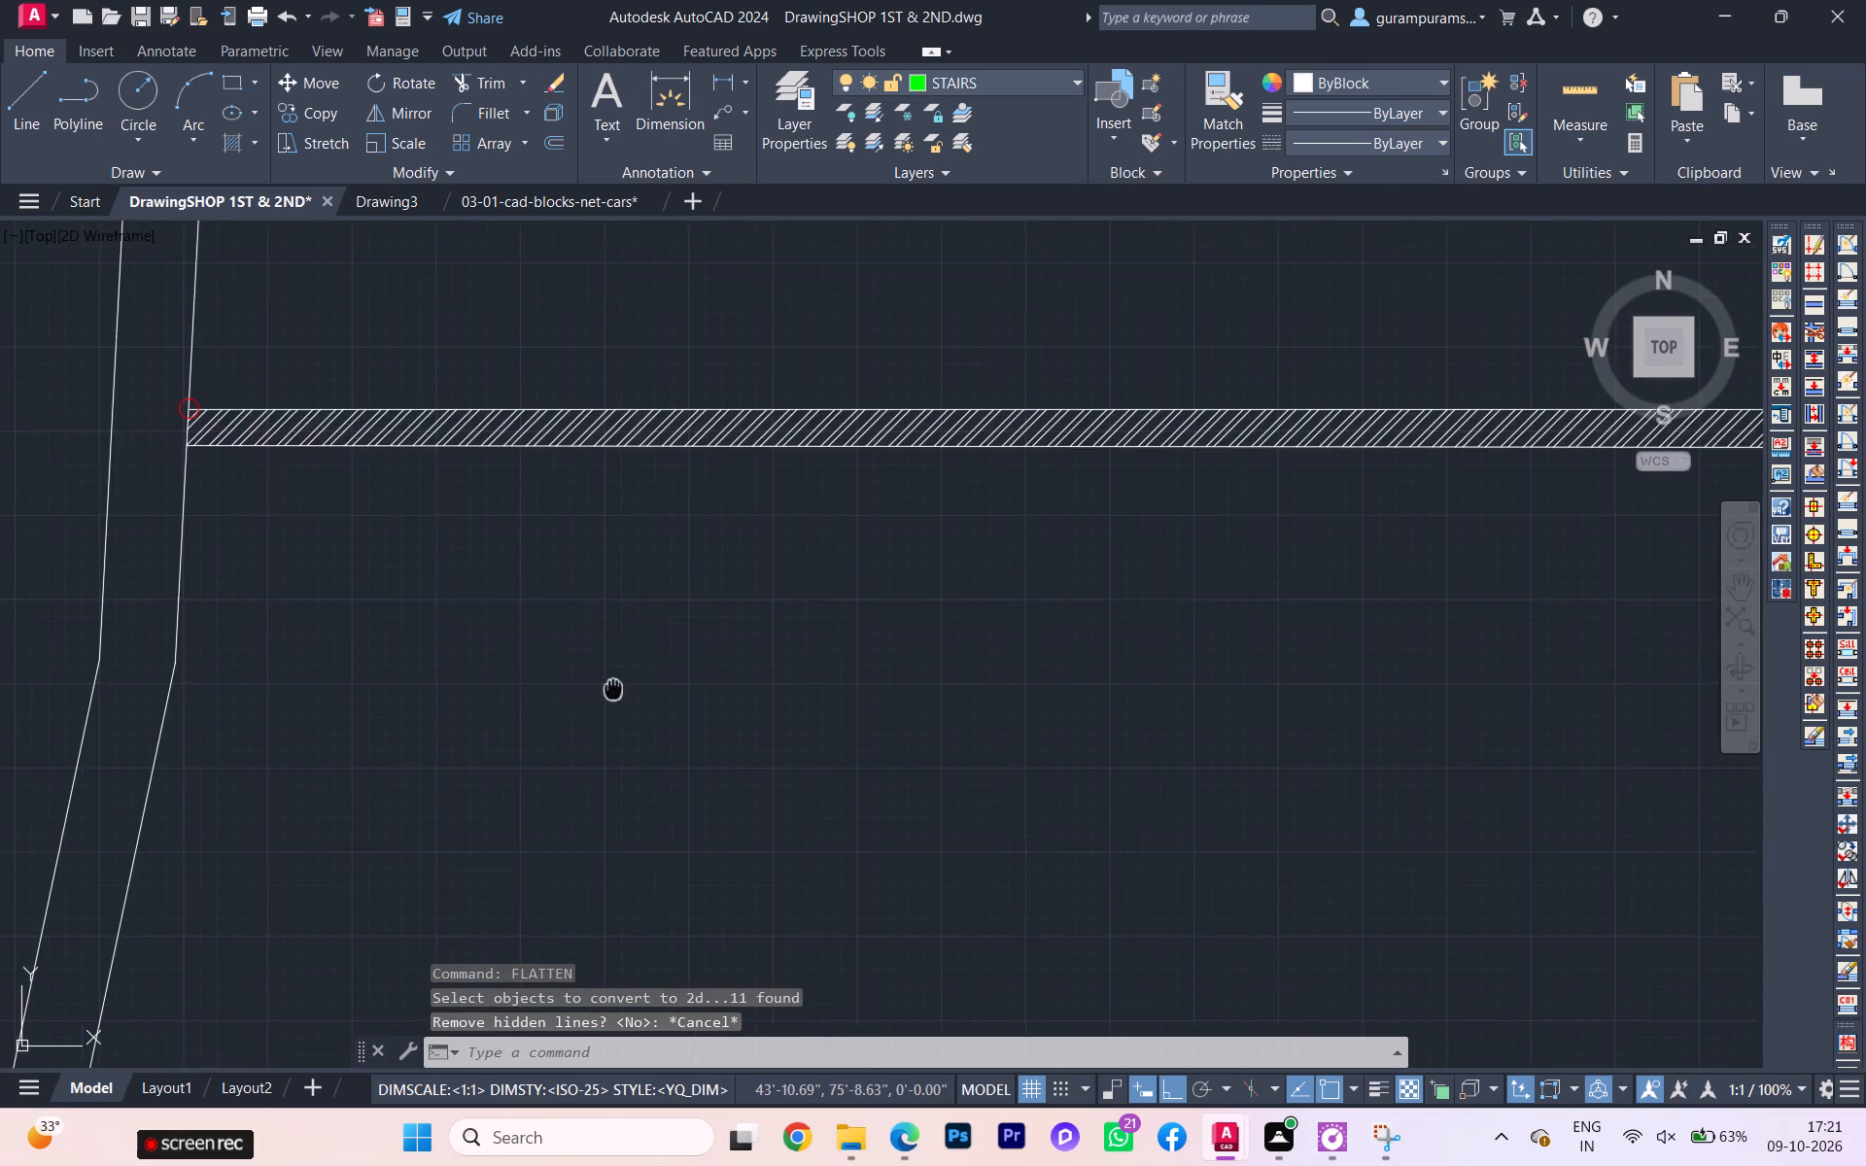
middle_click_drag(632, 682, 1126, 674)
scroll(697, 414, "up", 5)
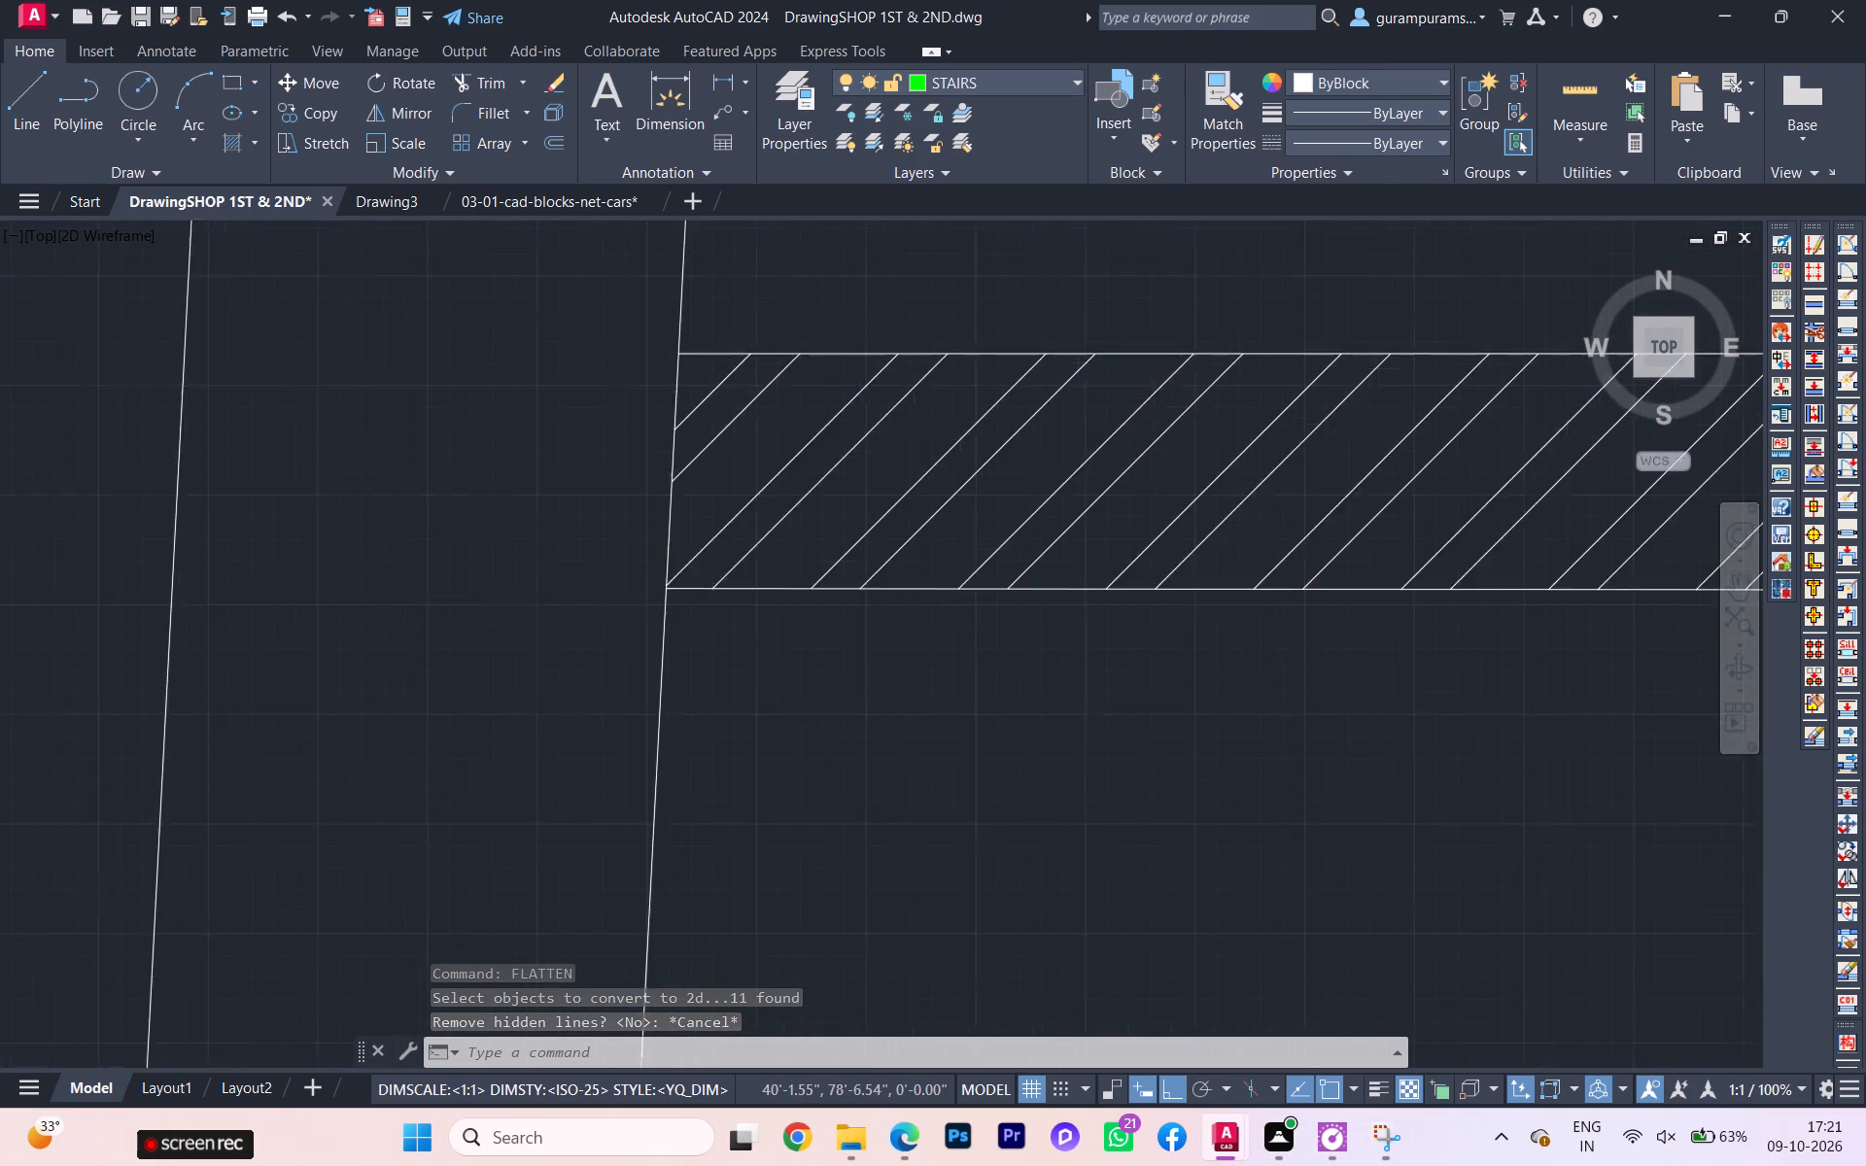
scroll(716, 362, "up", 1)
scroll(713, 362, "down", 1)
scroll(712, 362, "up", 3)
scroll(549, 342, "up", 7)
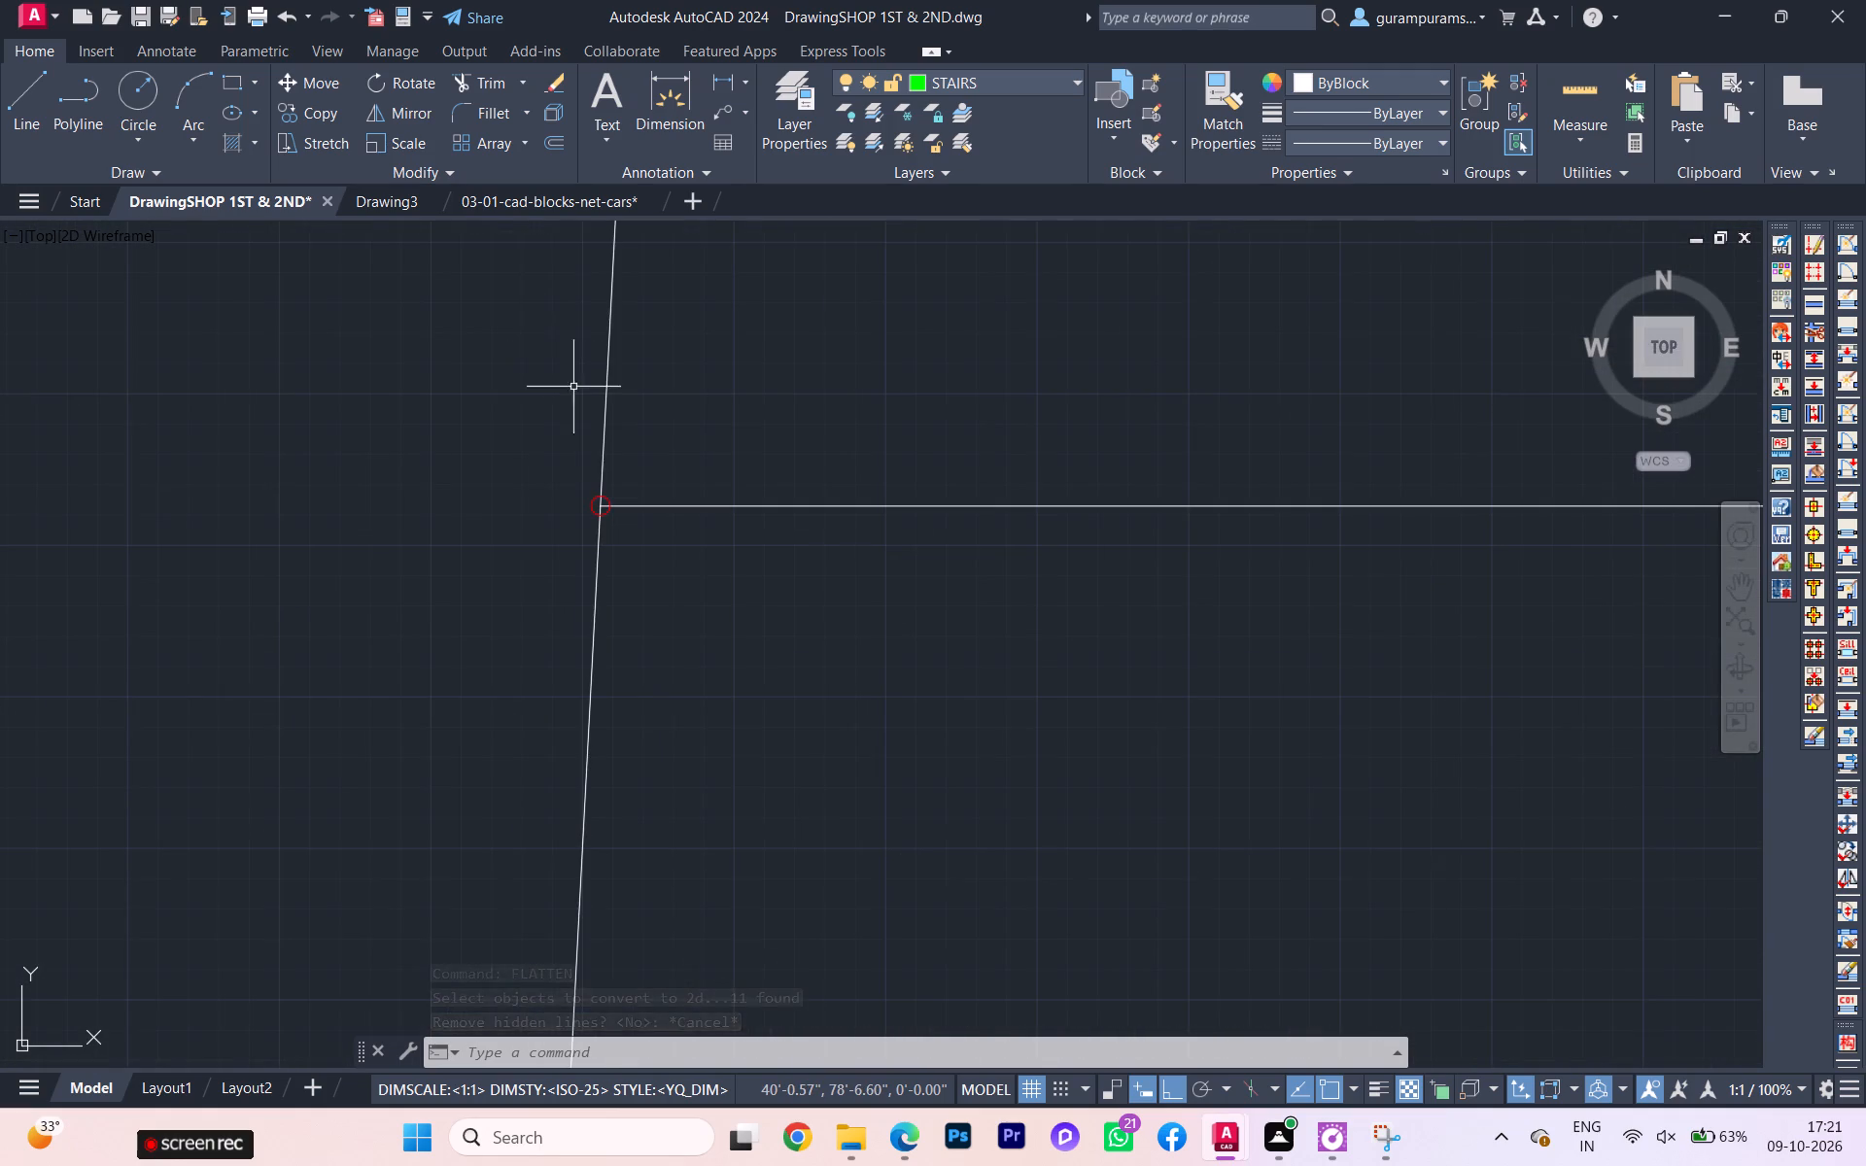
scroll(585, 479, "up", 3)
scroll(644, 571, "up", 1)
scroll(643, 571, "down", 13)
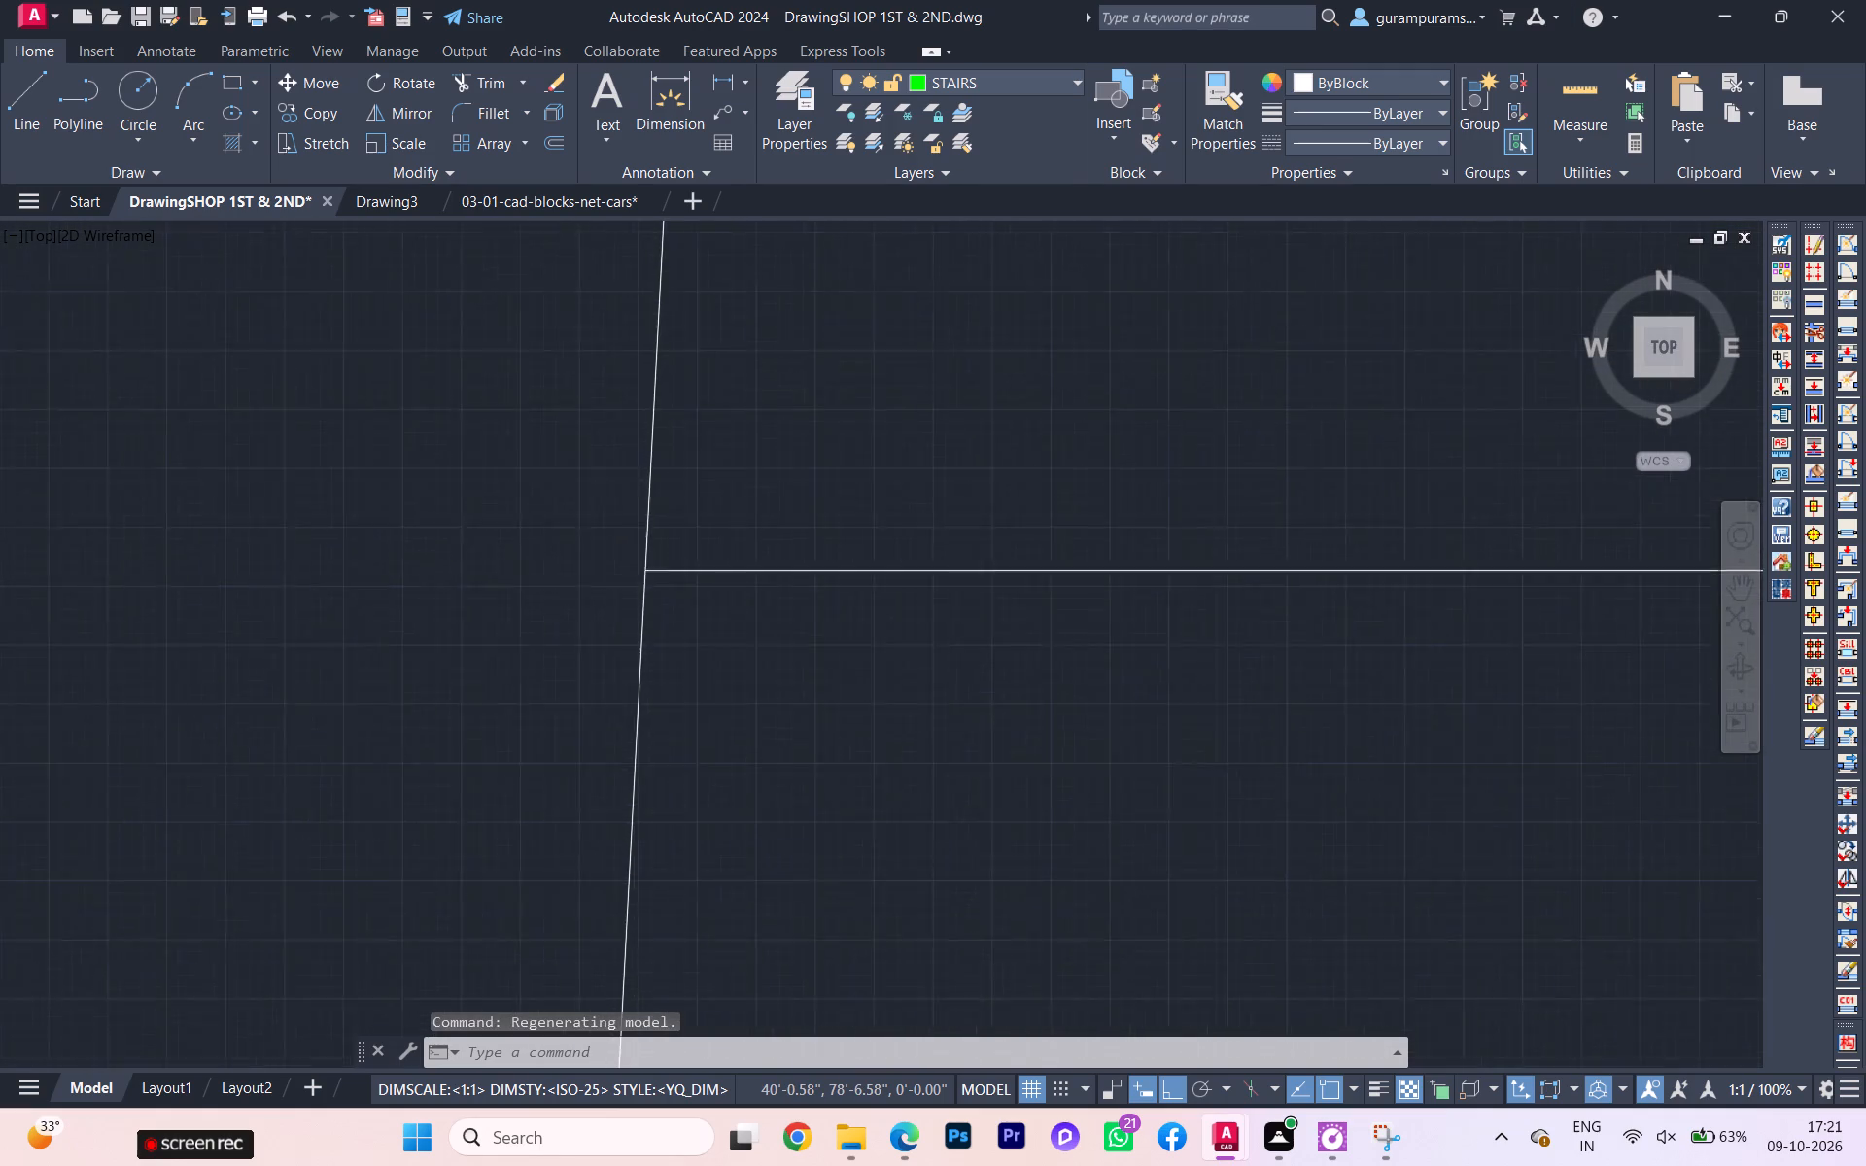
scroll(659, 572, "down", 11)
scroll(690, 558, "up", 1)
scroll(690, 558, "down", 5)
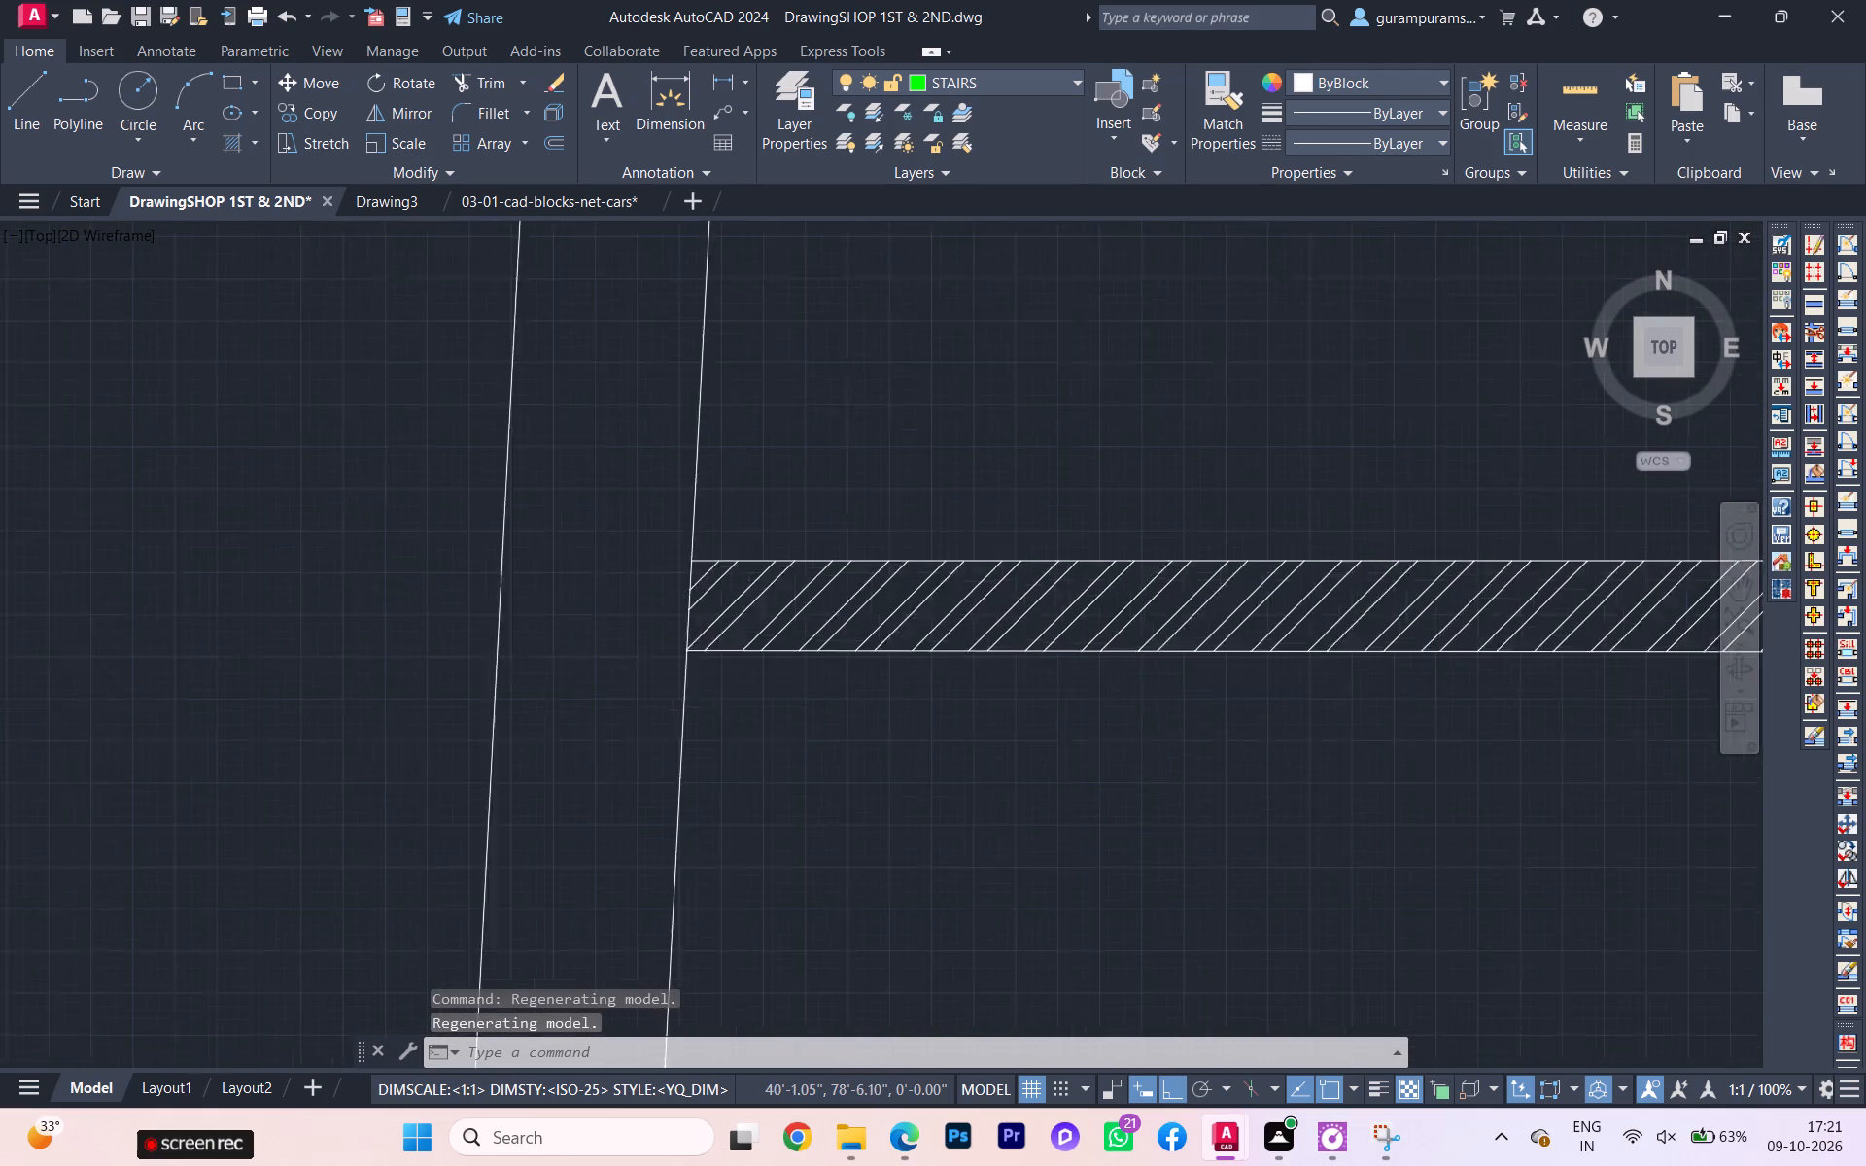
scroll(702, 572, "down", 5)
scroll(651, 617, "up", 4)
scroll(816, 365, "up", 2)
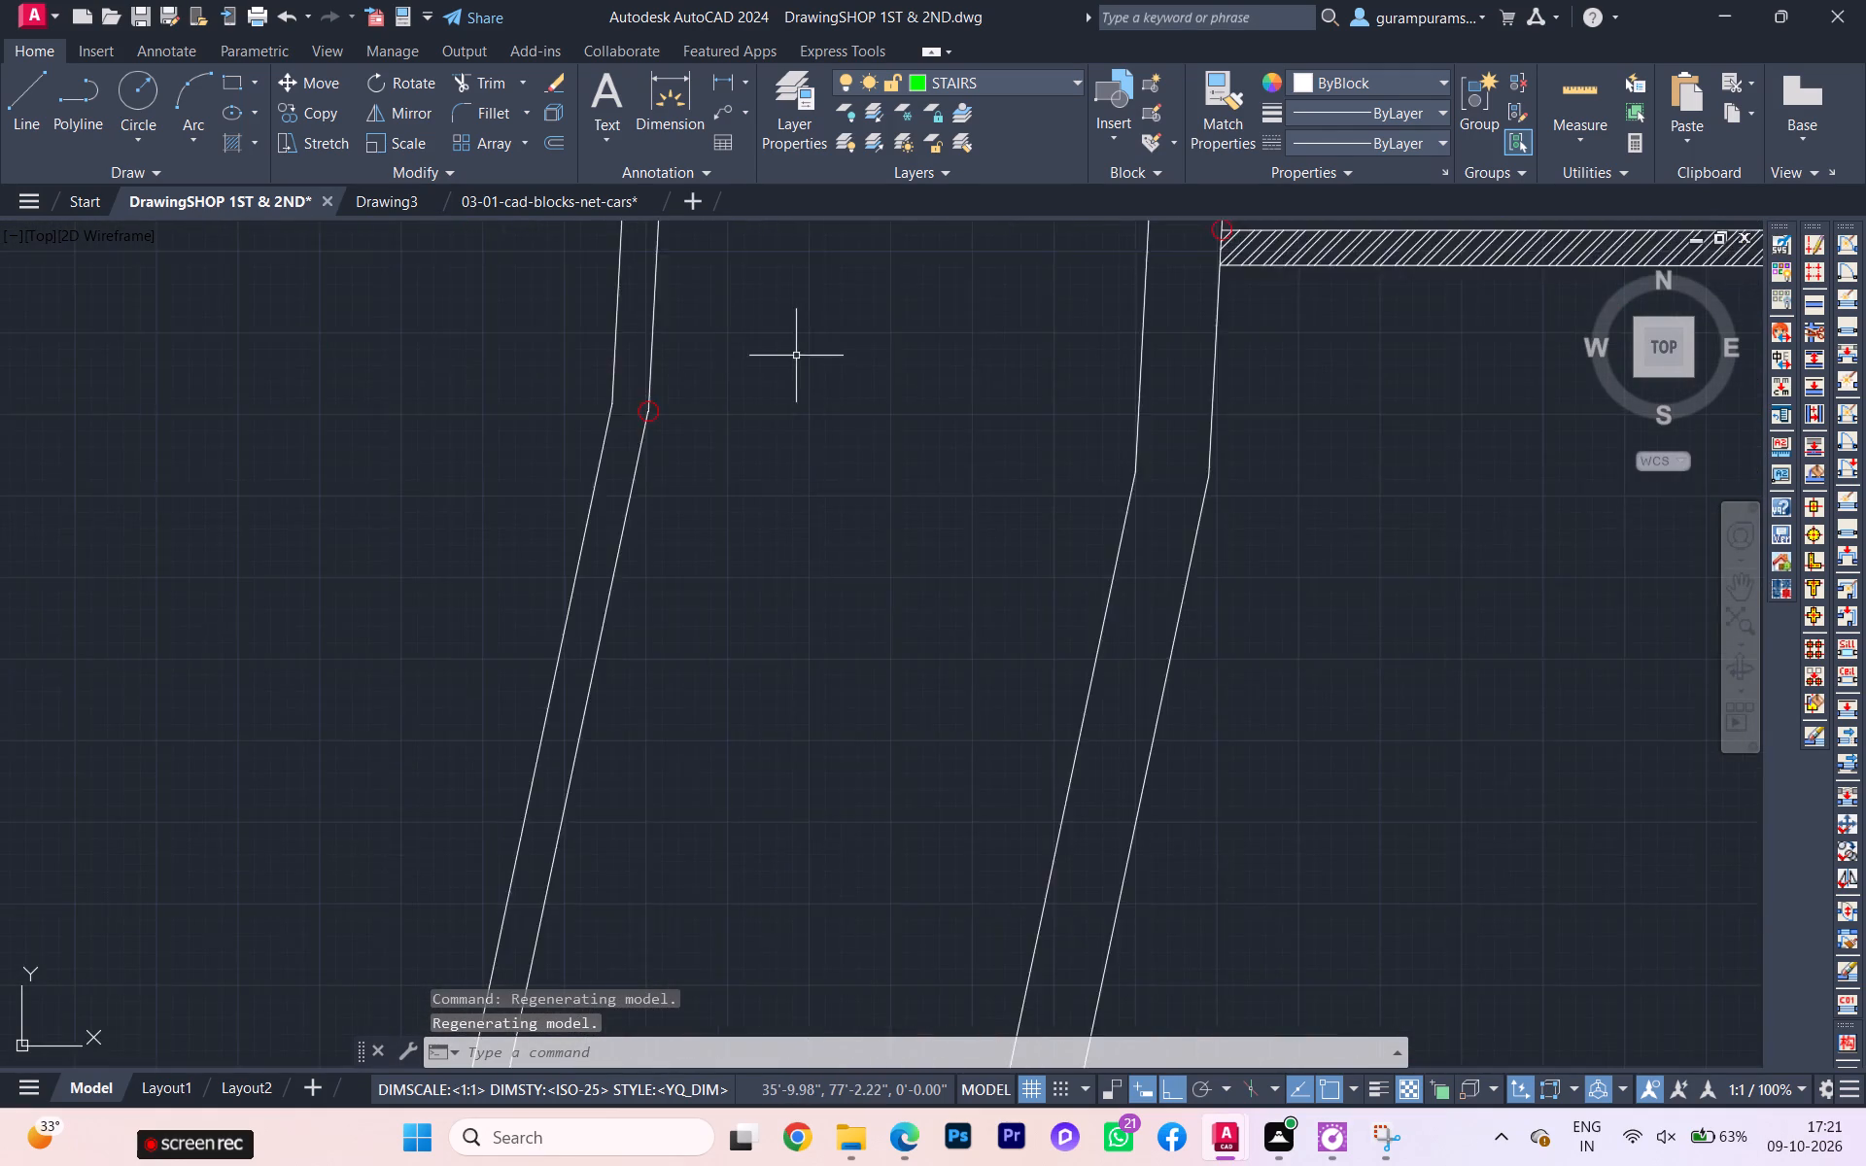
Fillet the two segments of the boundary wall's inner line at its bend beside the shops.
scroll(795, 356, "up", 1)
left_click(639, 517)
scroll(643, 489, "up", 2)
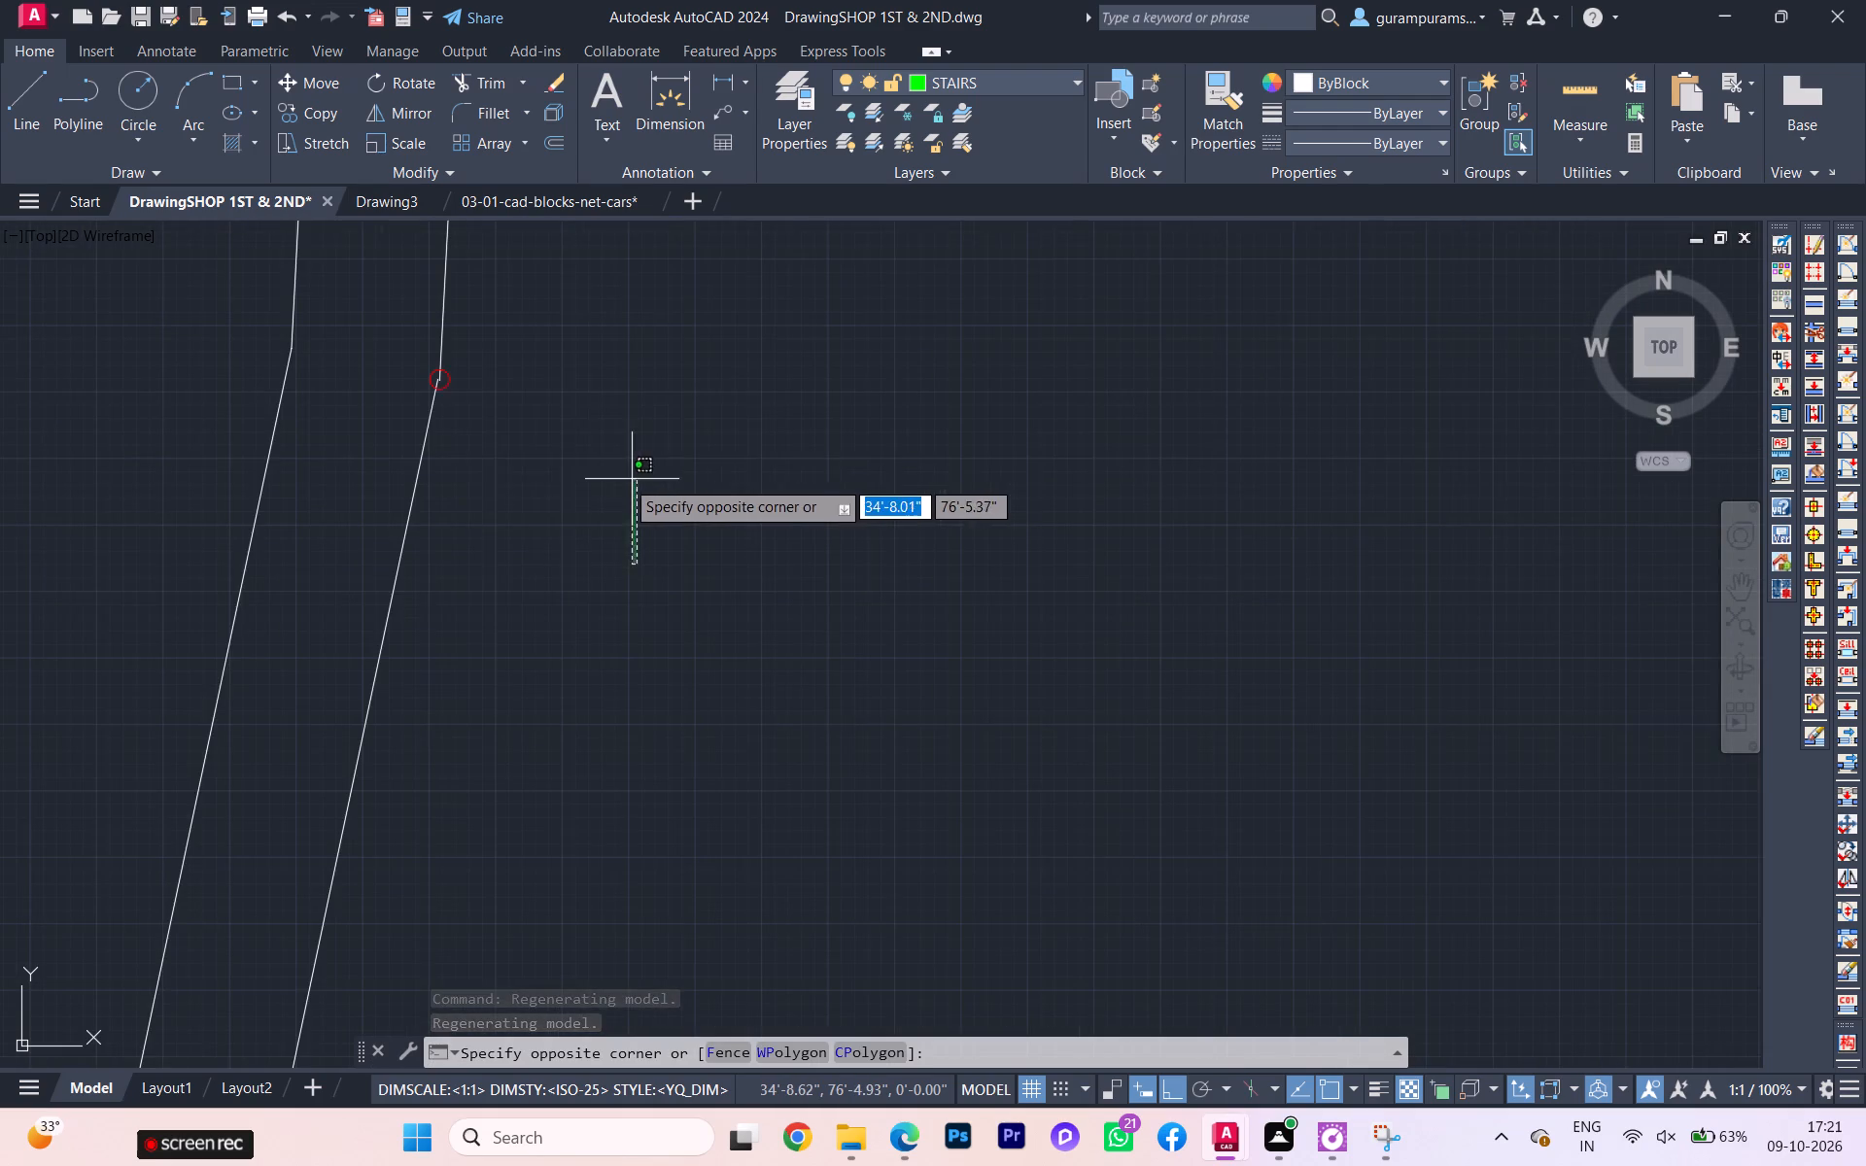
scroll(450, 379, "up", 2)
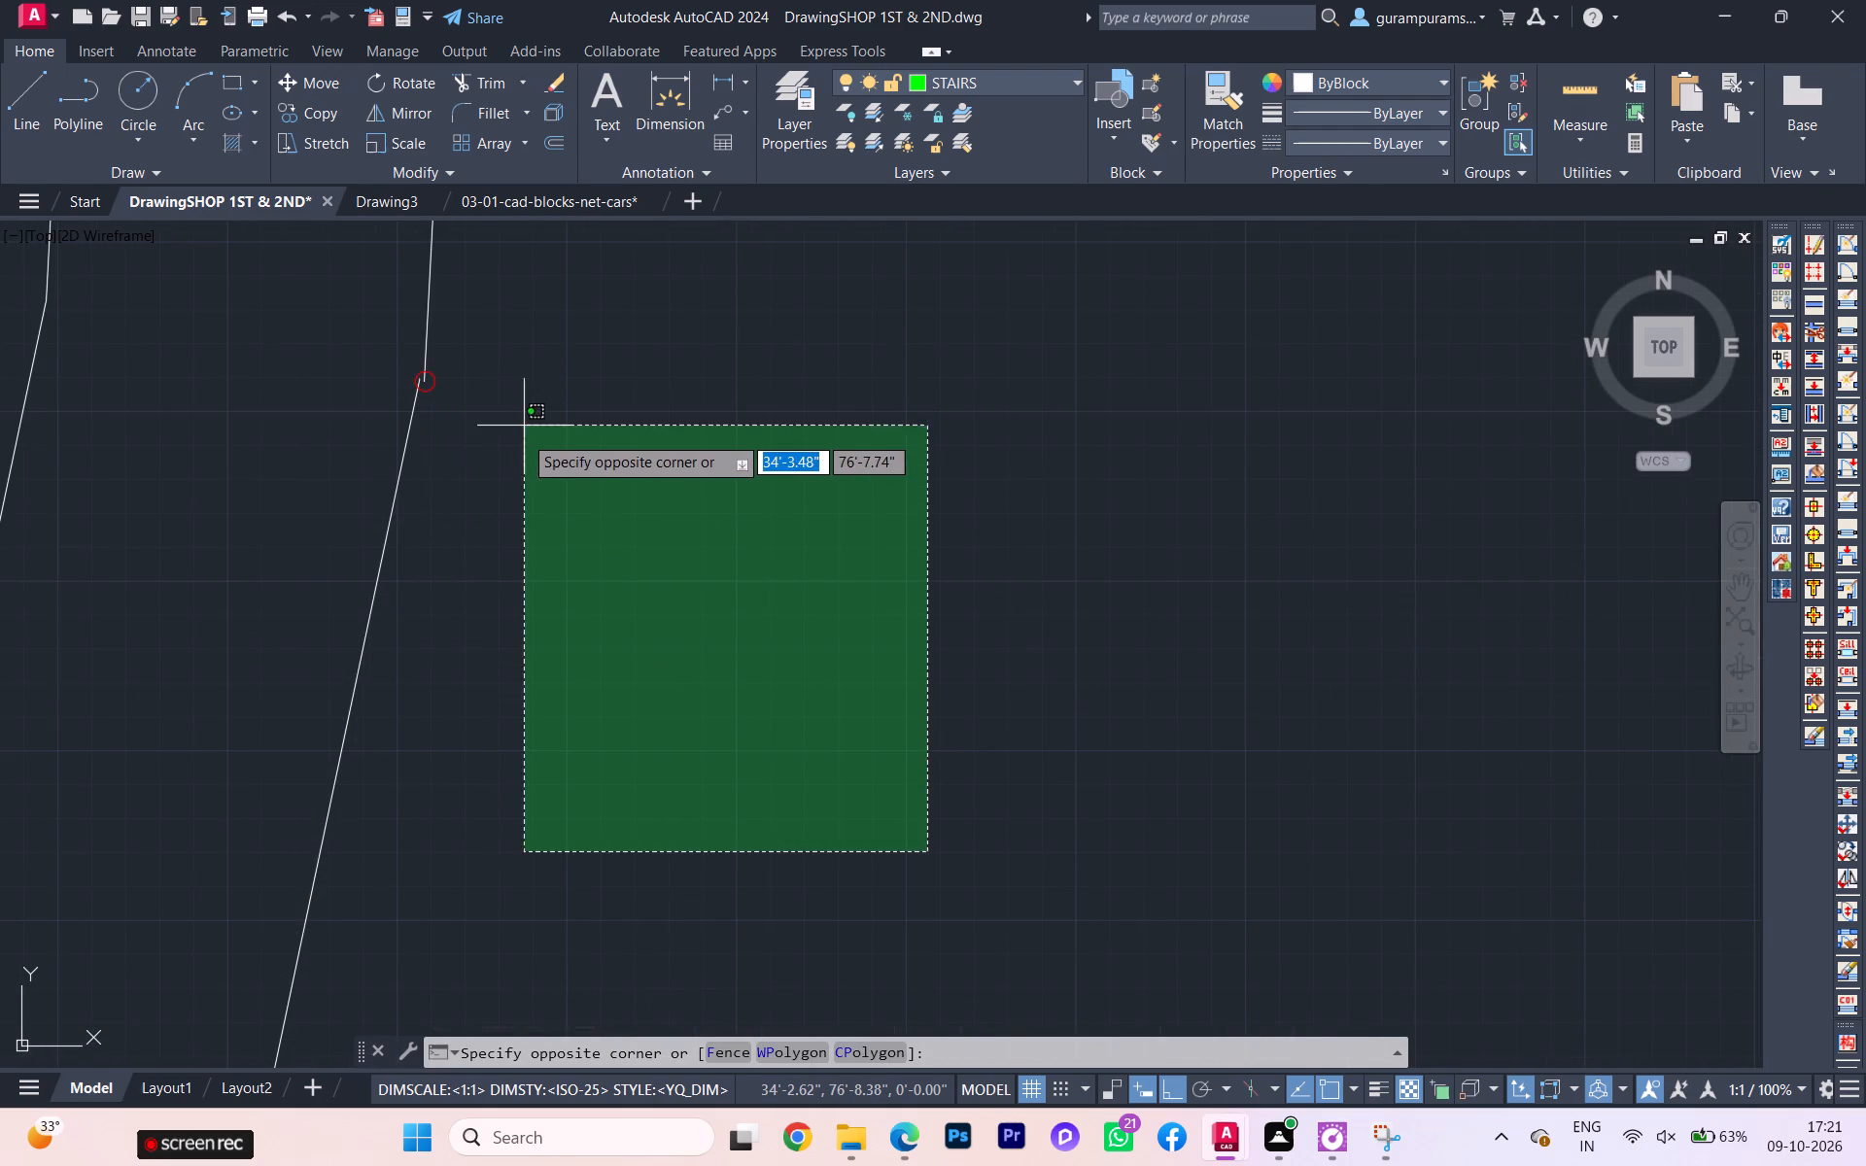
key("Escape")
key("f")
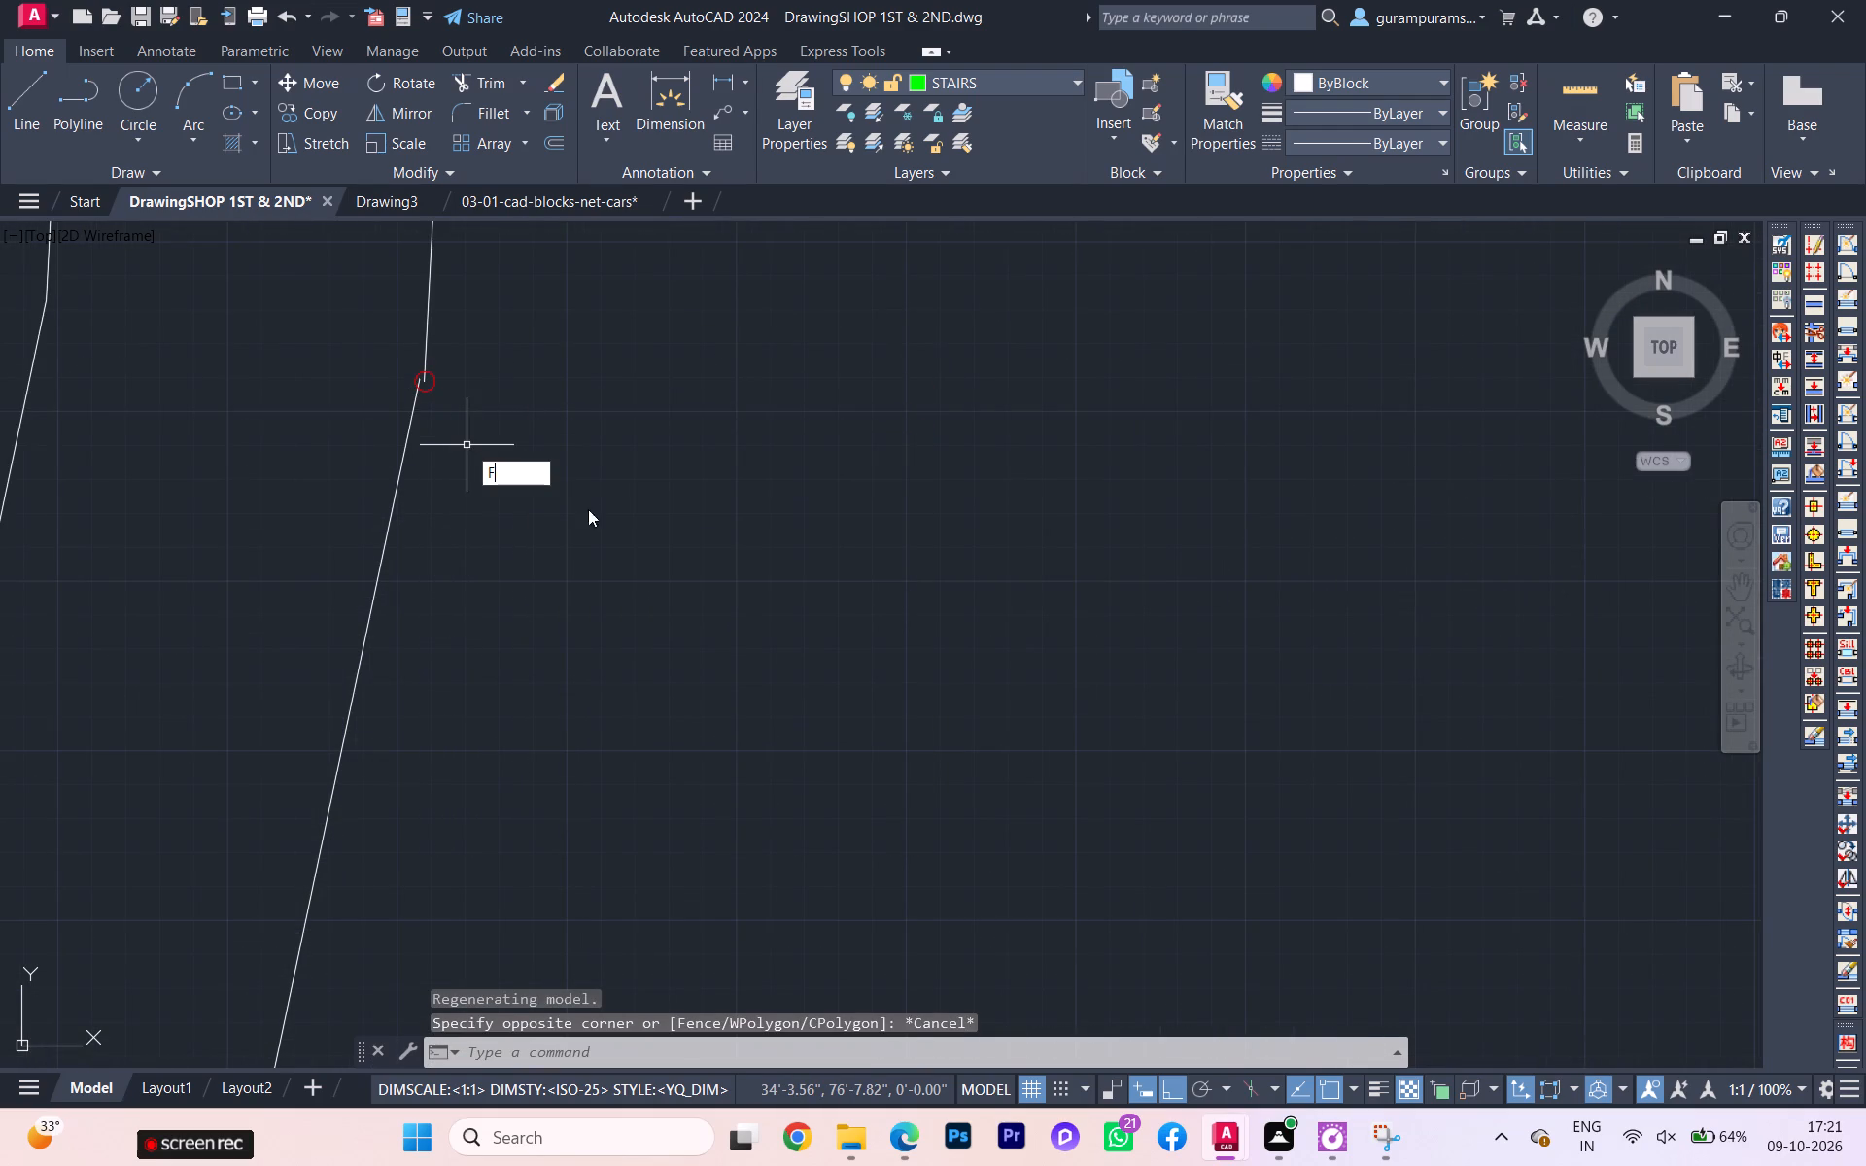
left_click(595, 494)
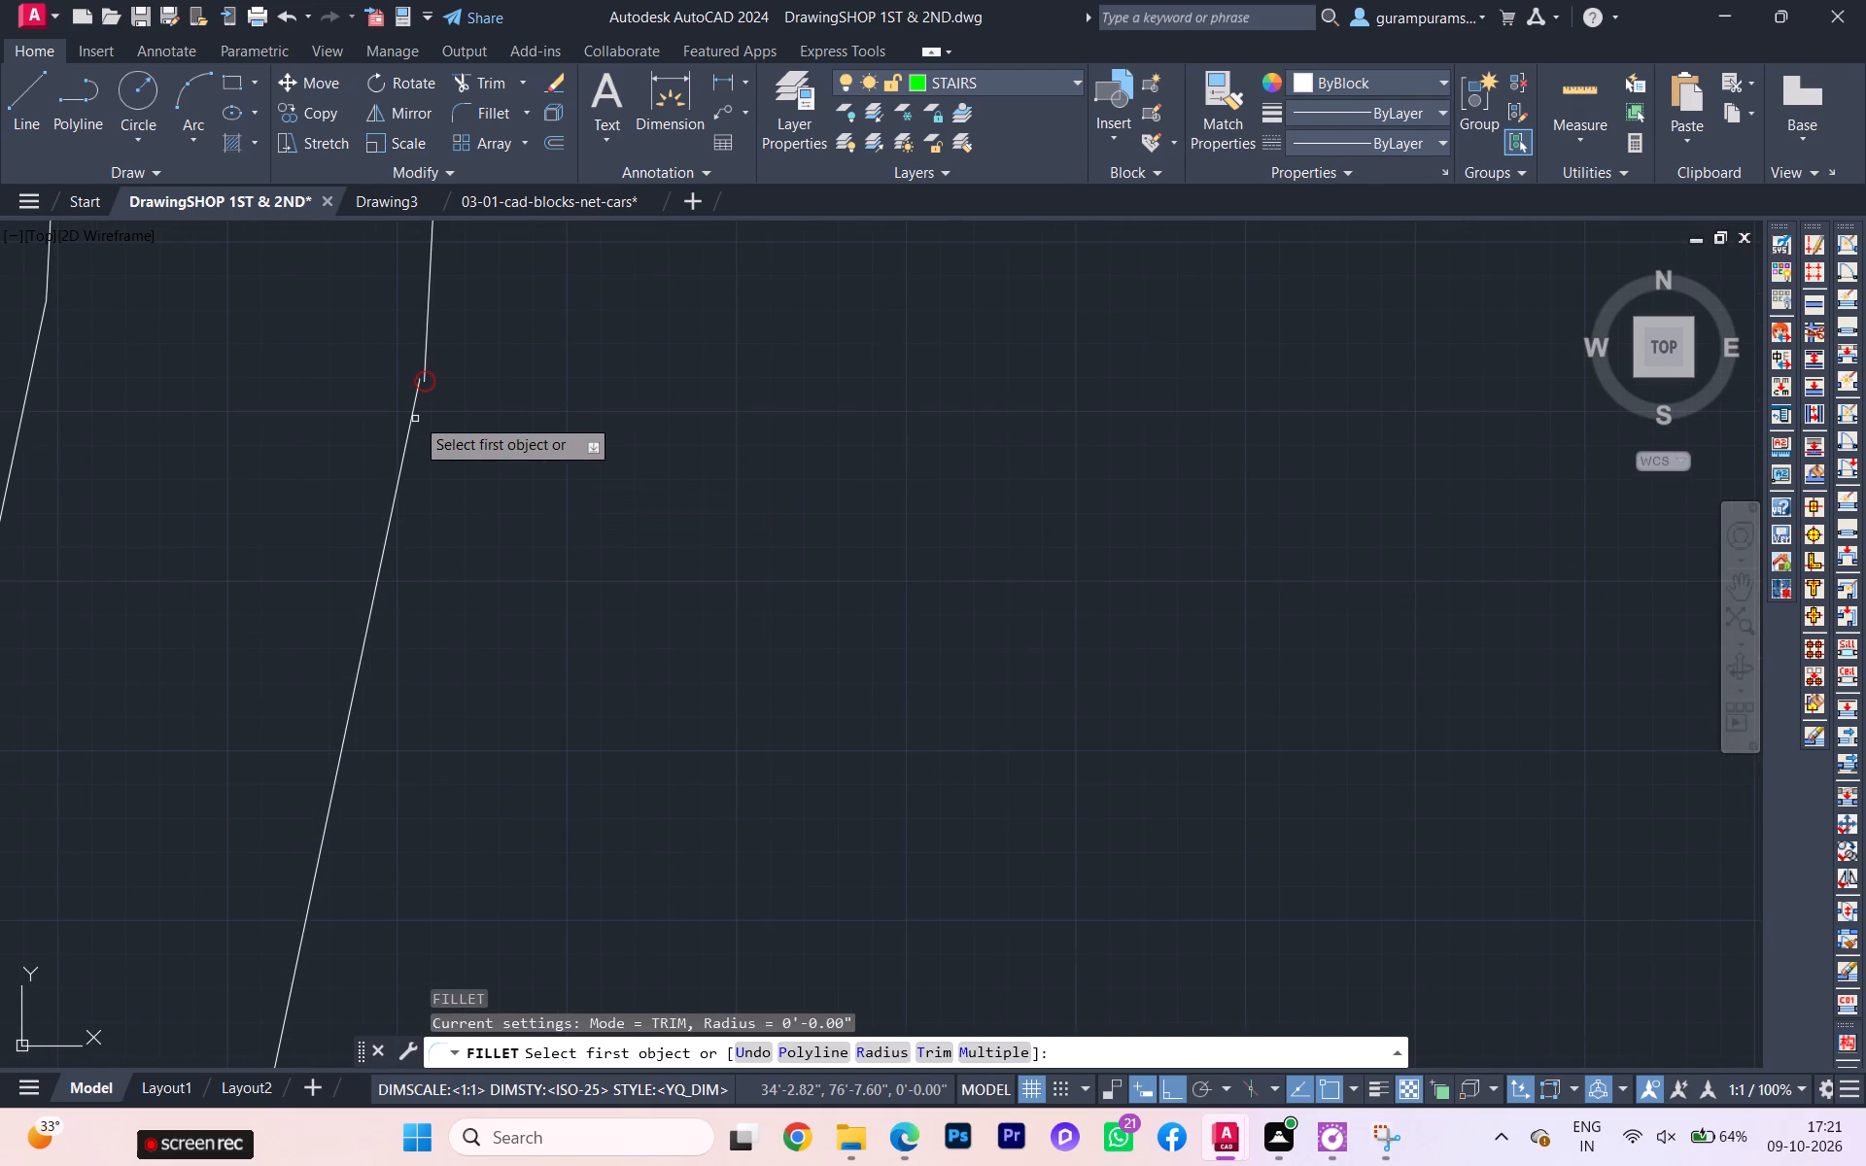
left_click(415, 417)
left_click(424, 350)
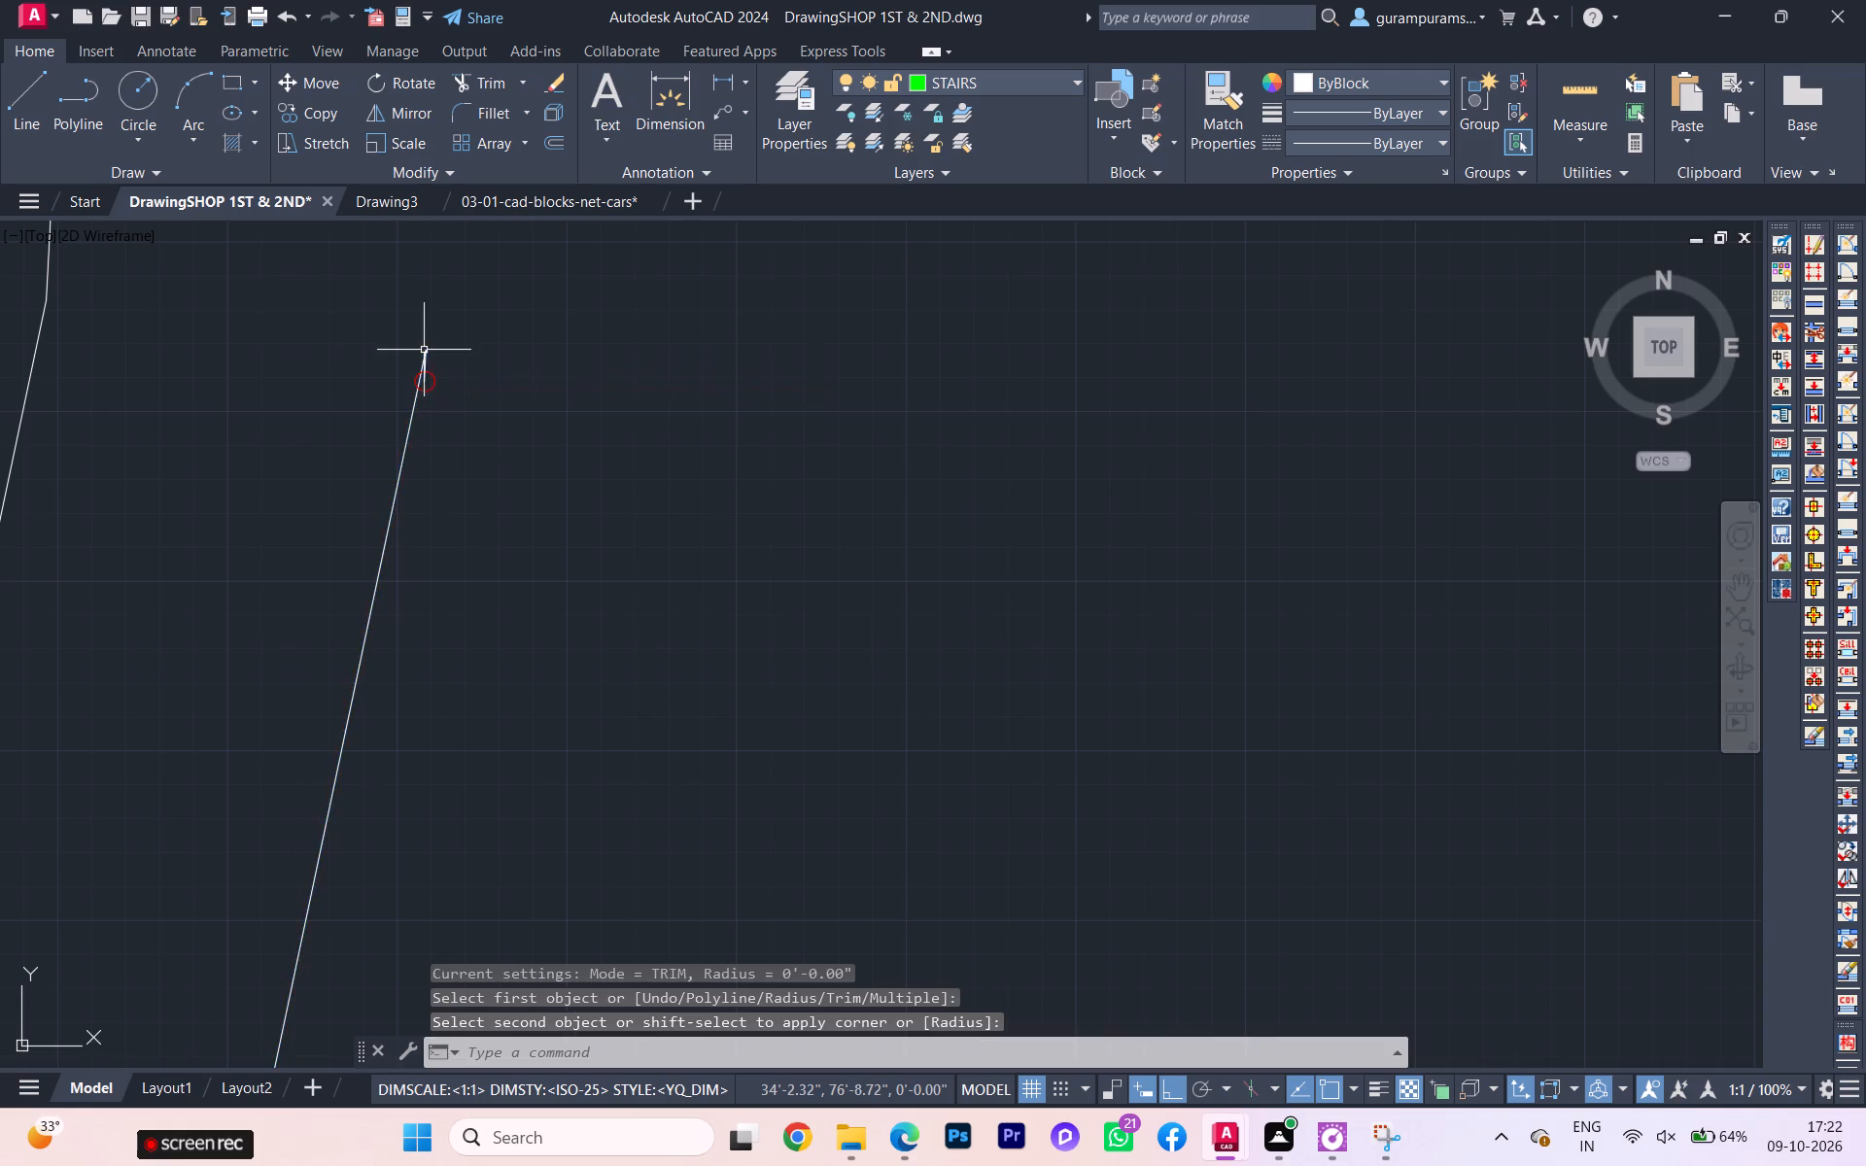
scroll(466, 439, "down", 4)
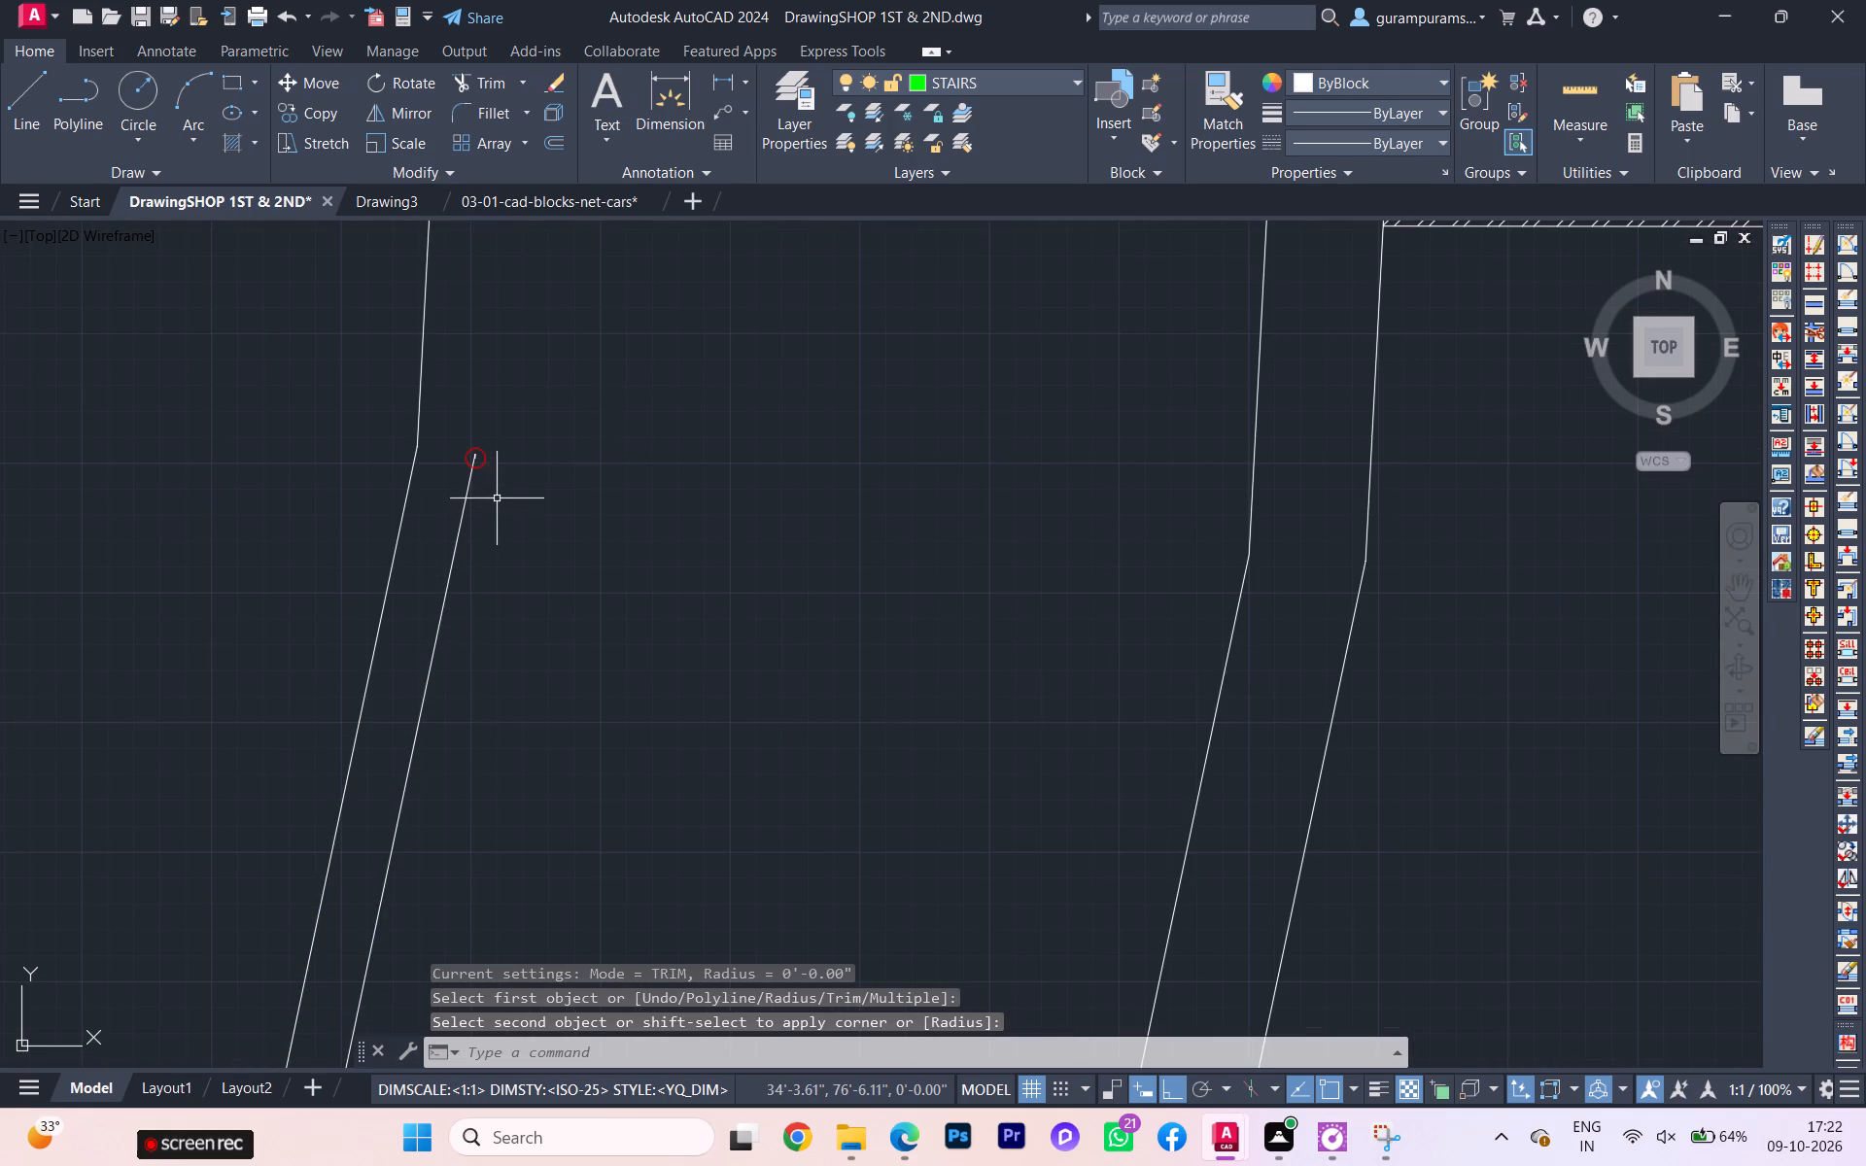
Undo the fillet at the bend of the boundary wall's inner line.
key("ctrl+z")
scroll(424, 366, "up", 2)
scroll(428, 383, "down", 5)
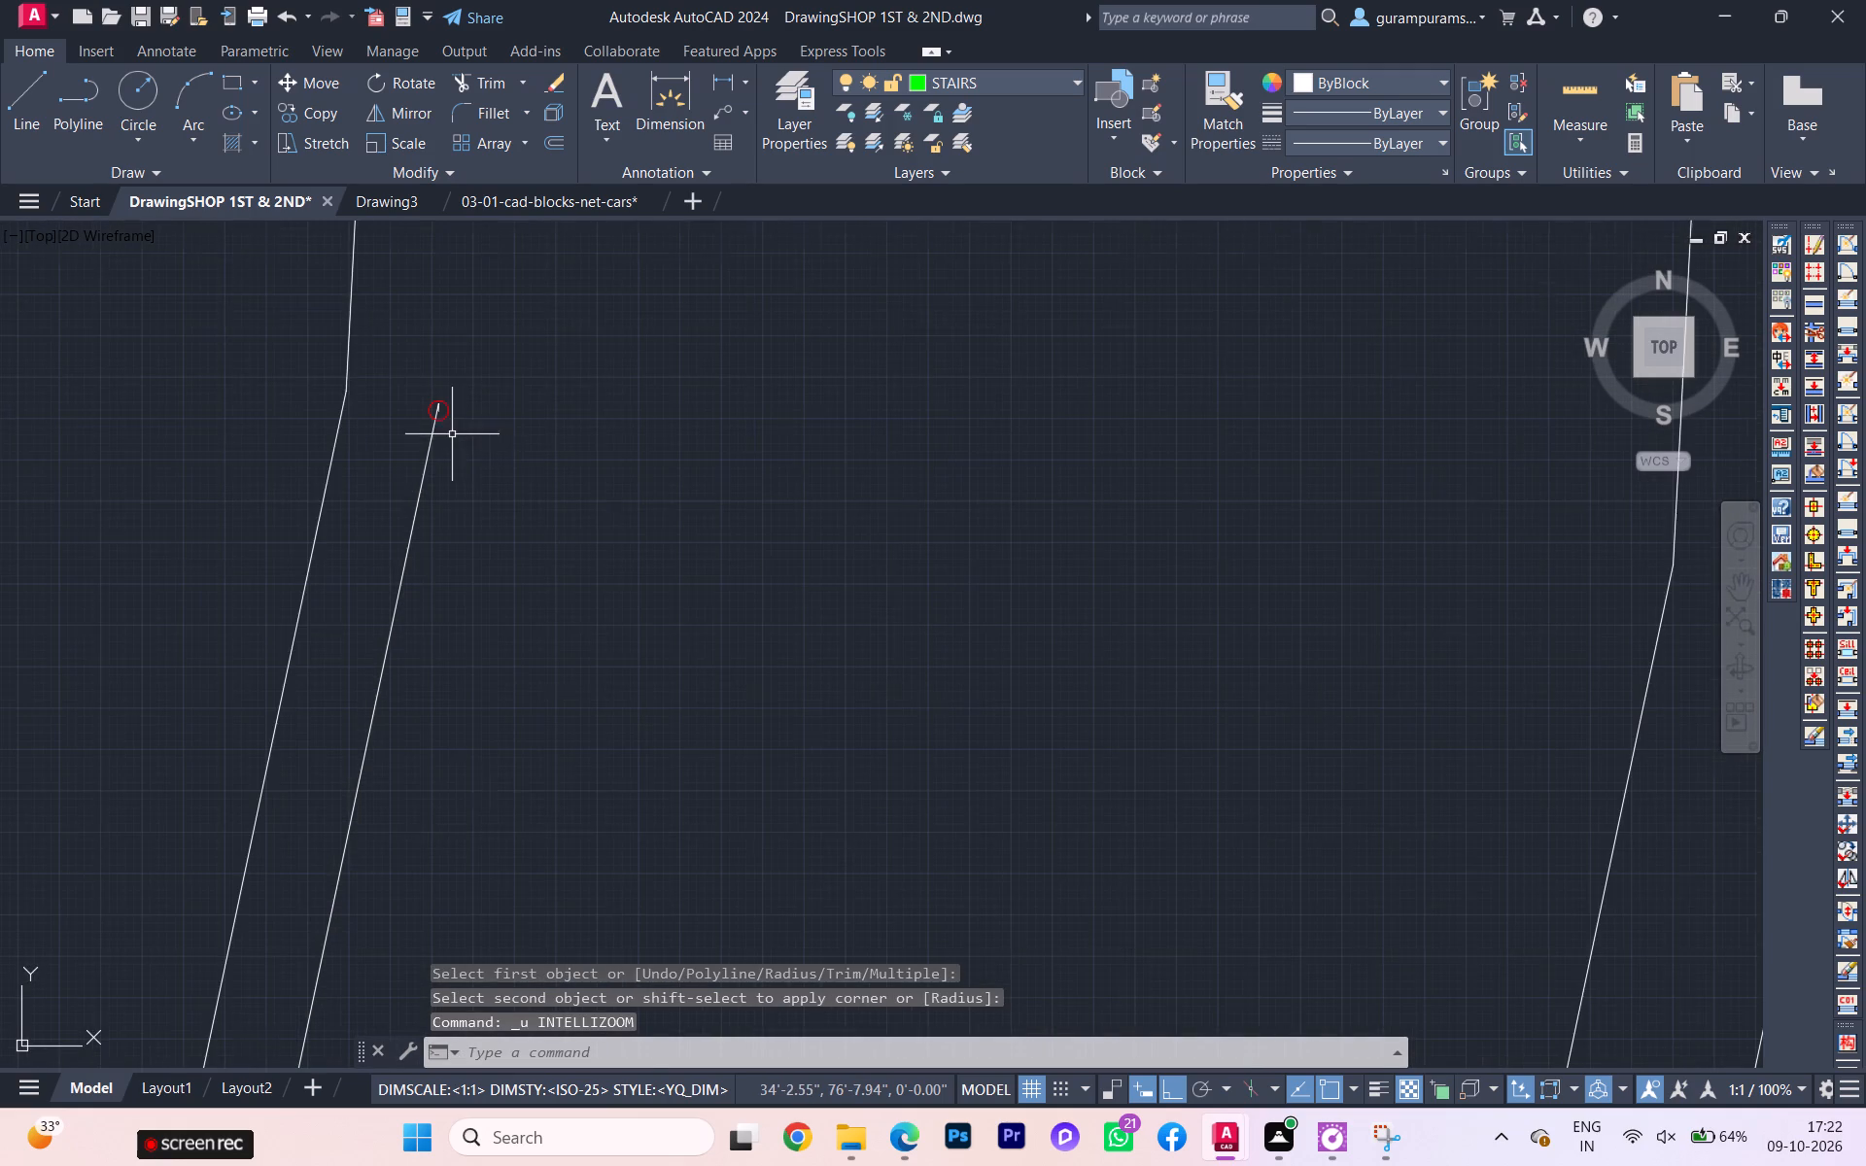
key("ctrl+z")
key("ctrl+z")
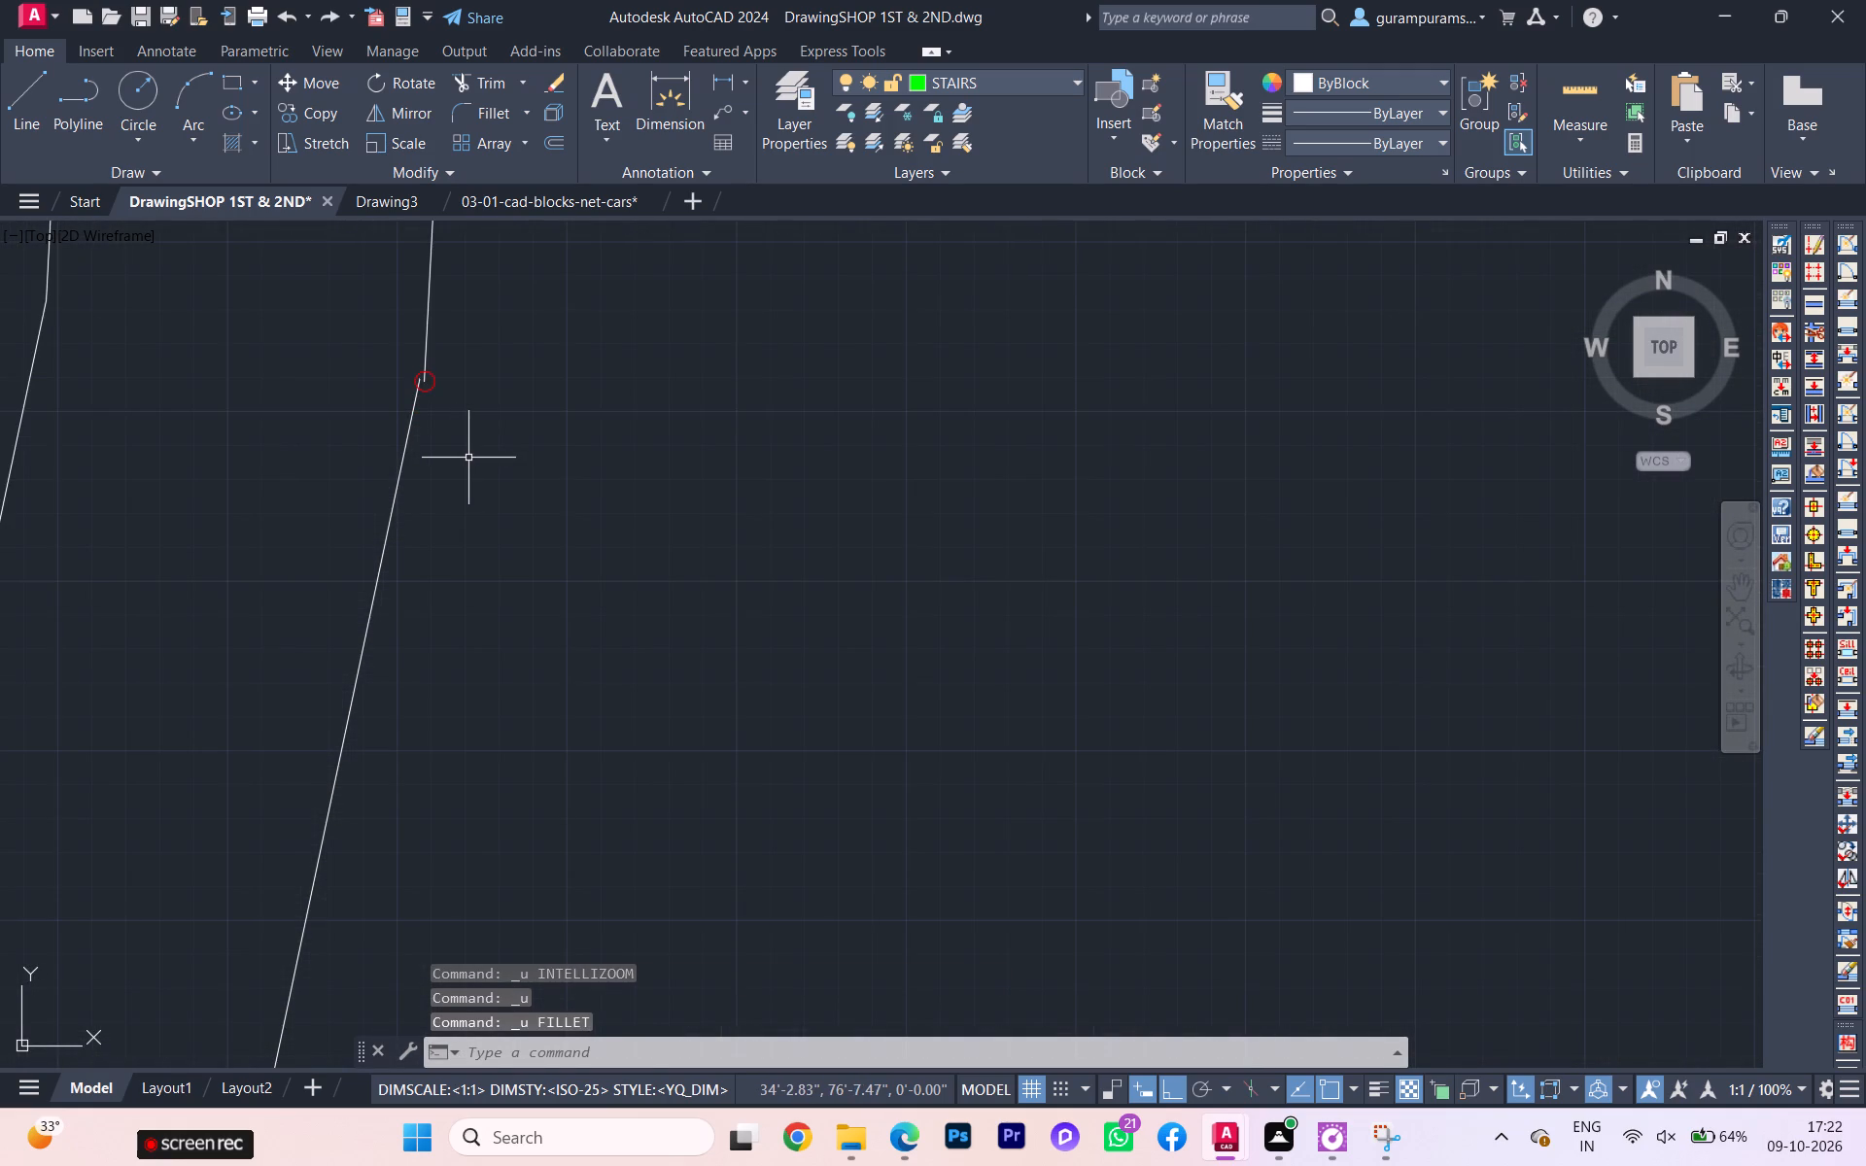
Draw a short line joining the open ends of the boundary wall's inner line at its bend beside the shops.
scroll(434, 403, "up", 1)
scroll(434, 403, "down", 1)
scroll(434, 403, "up", 4)
key("l")
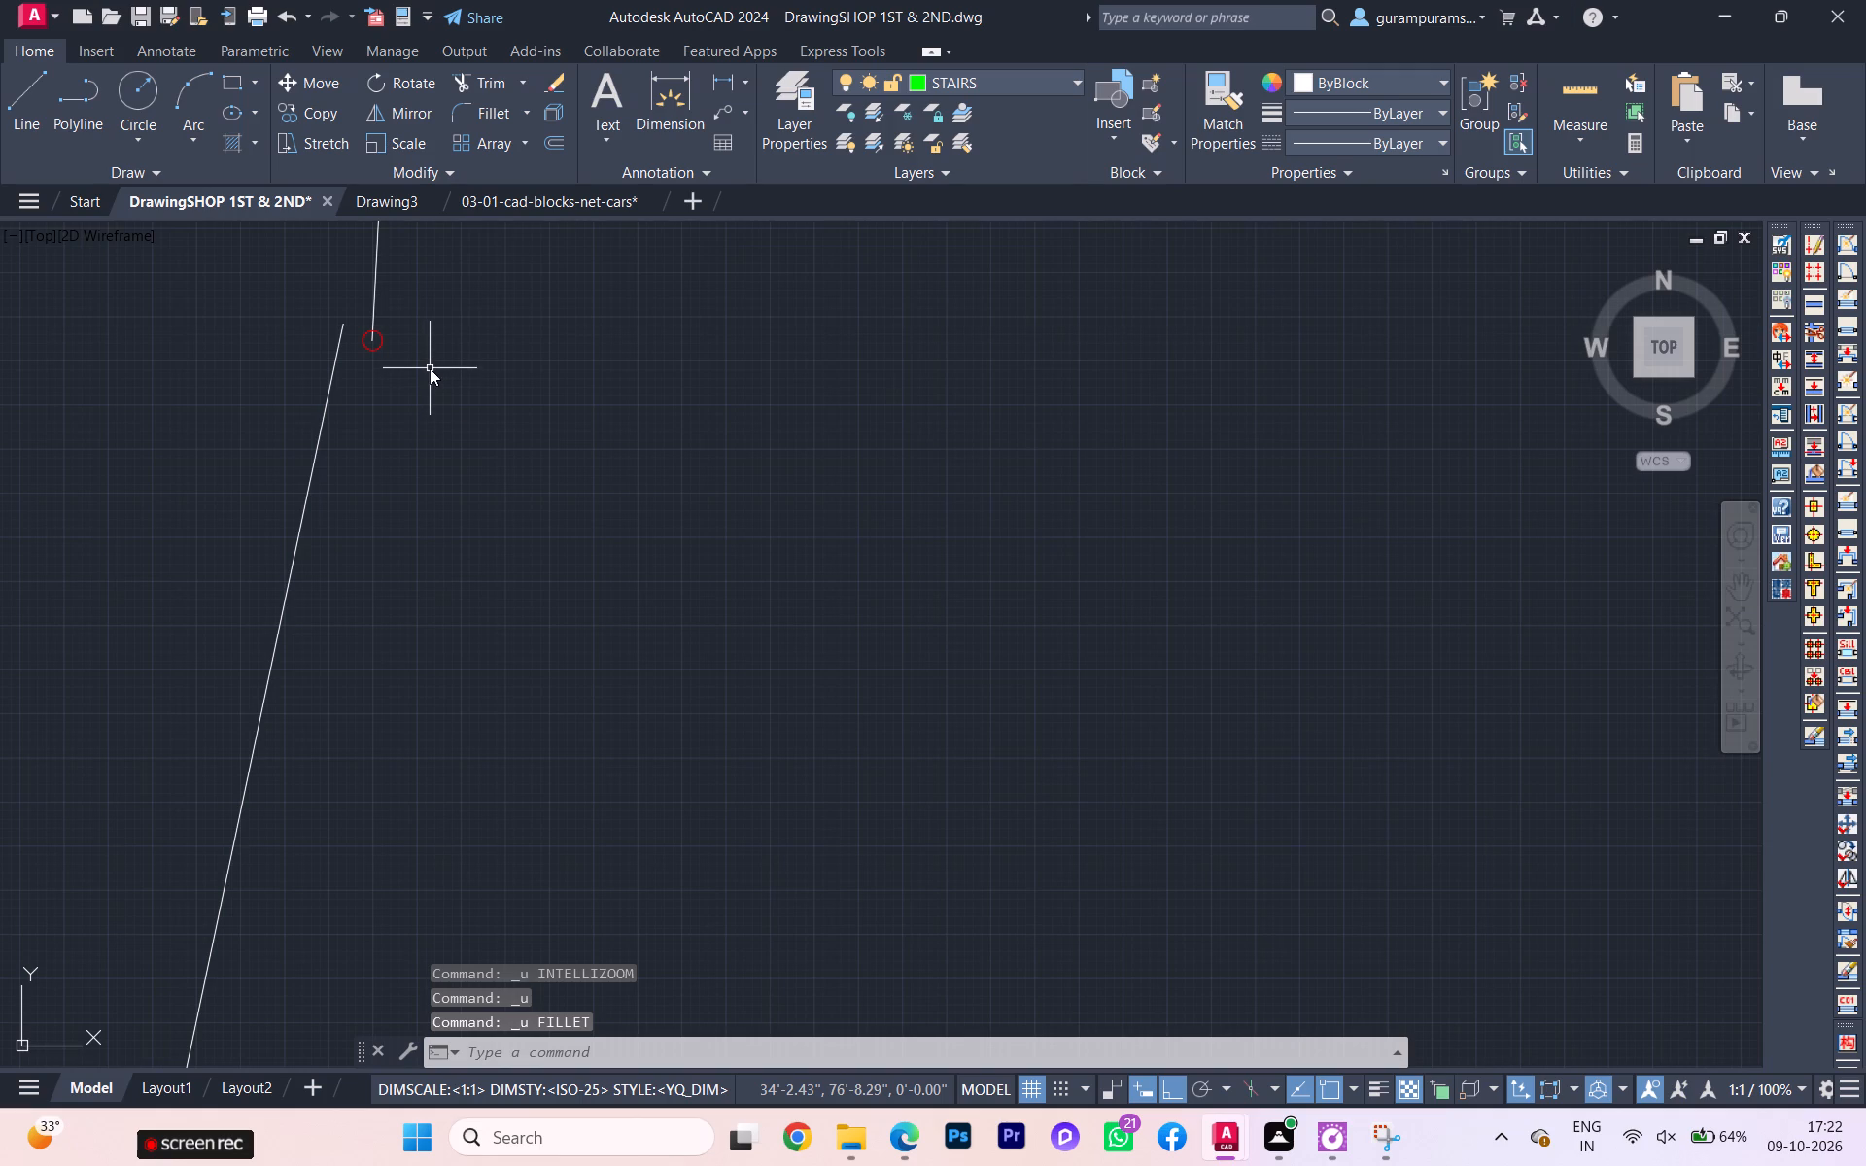
key("Return")
scroll(370, 323, "up", 1)
left_click(332, 333)
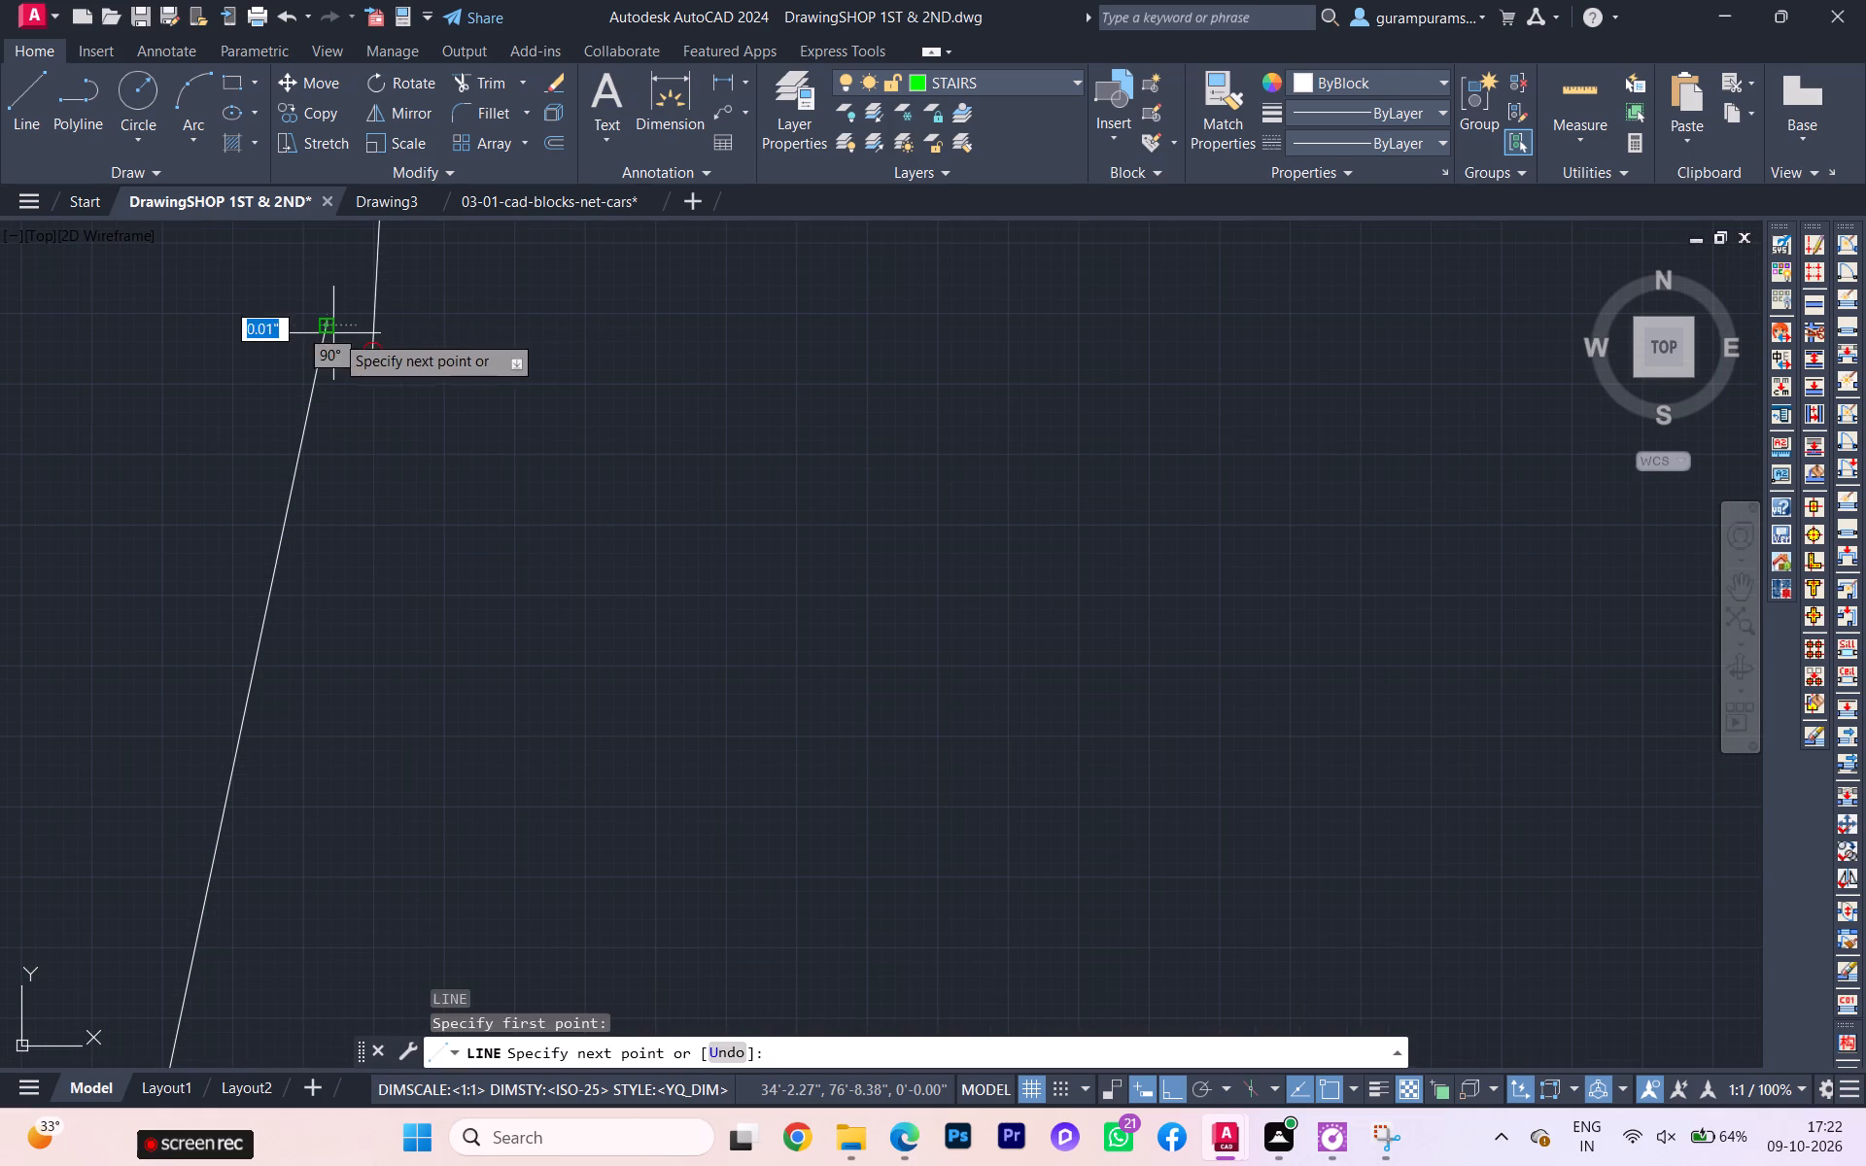
left_click(377, 331)
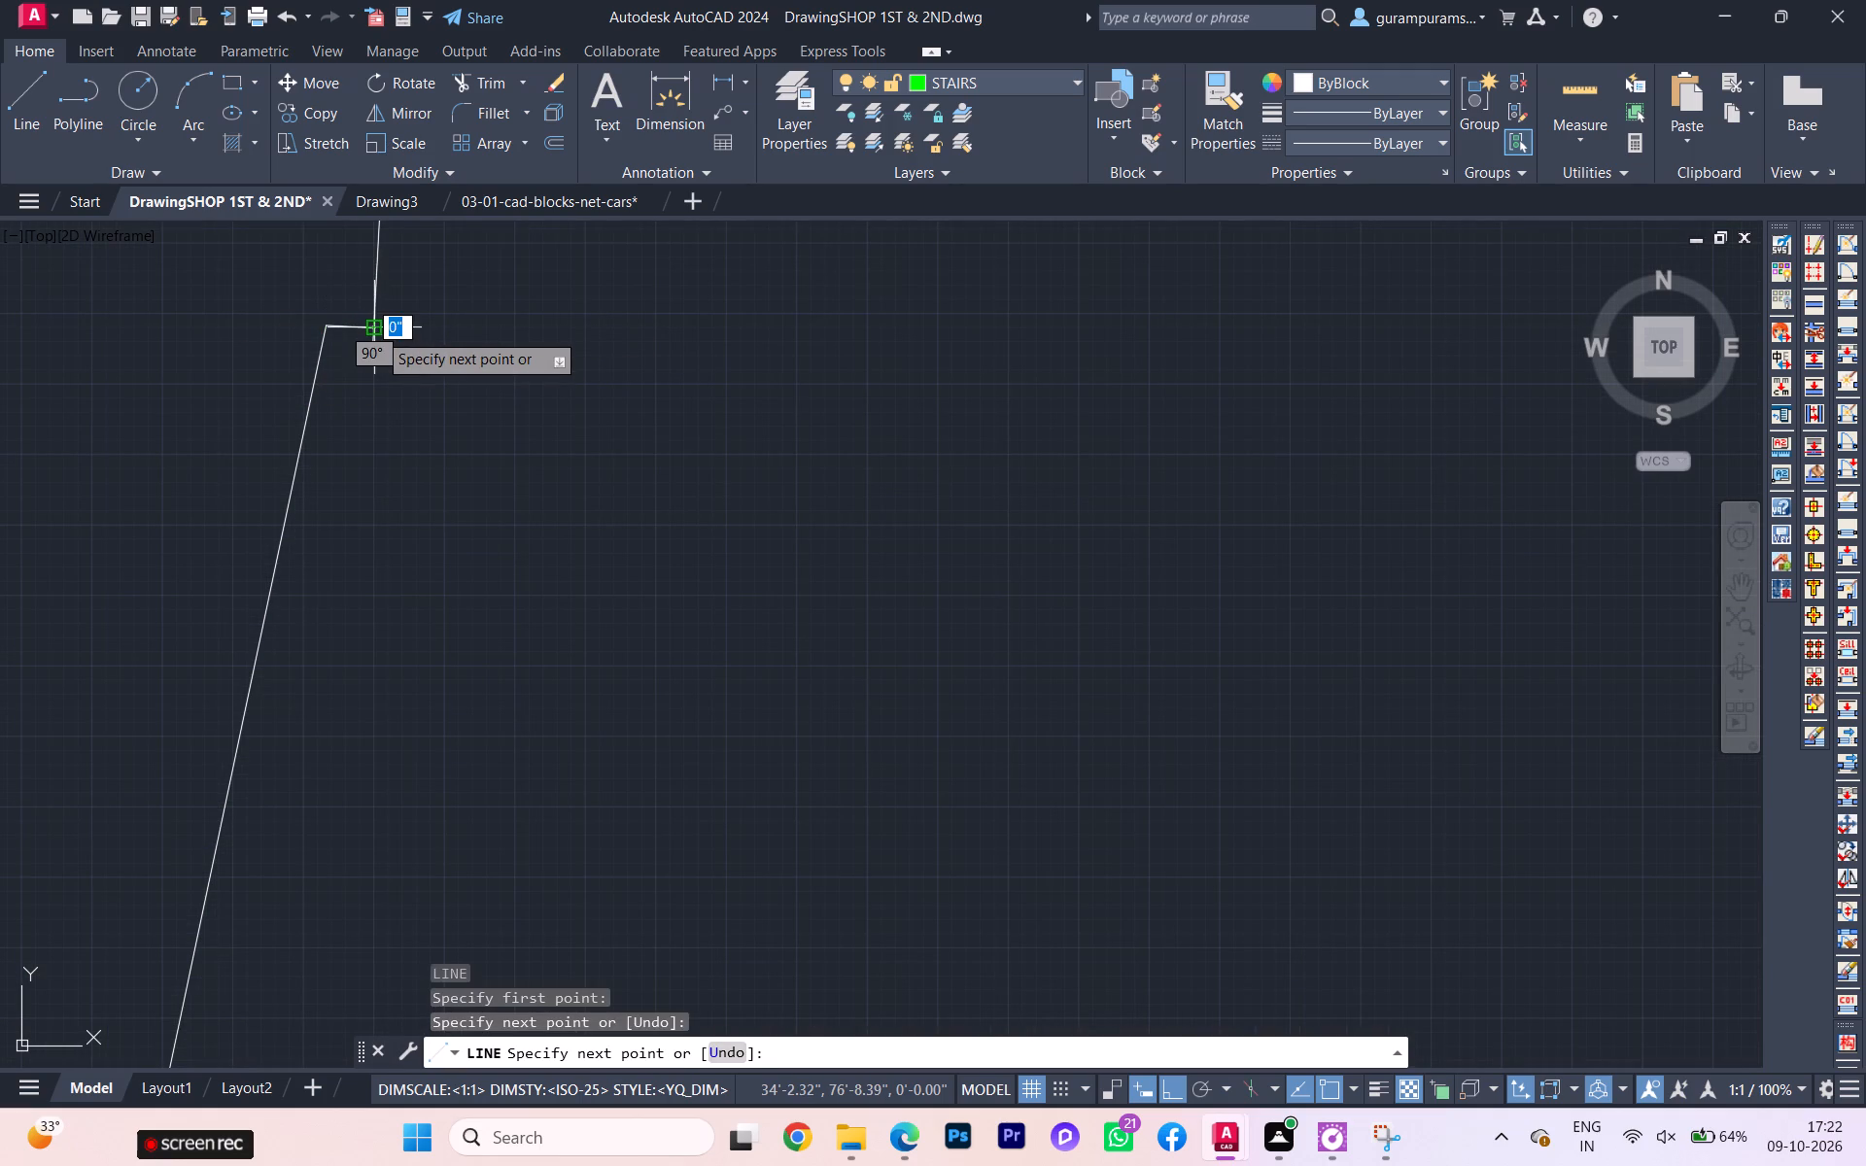
key("Escape")
Stretch the open end of the shop partition's upper edge line onto the side wall line at the marked gap.
scroll(410, 360, "down", 8)
scroll(481, 429, "down", 3)
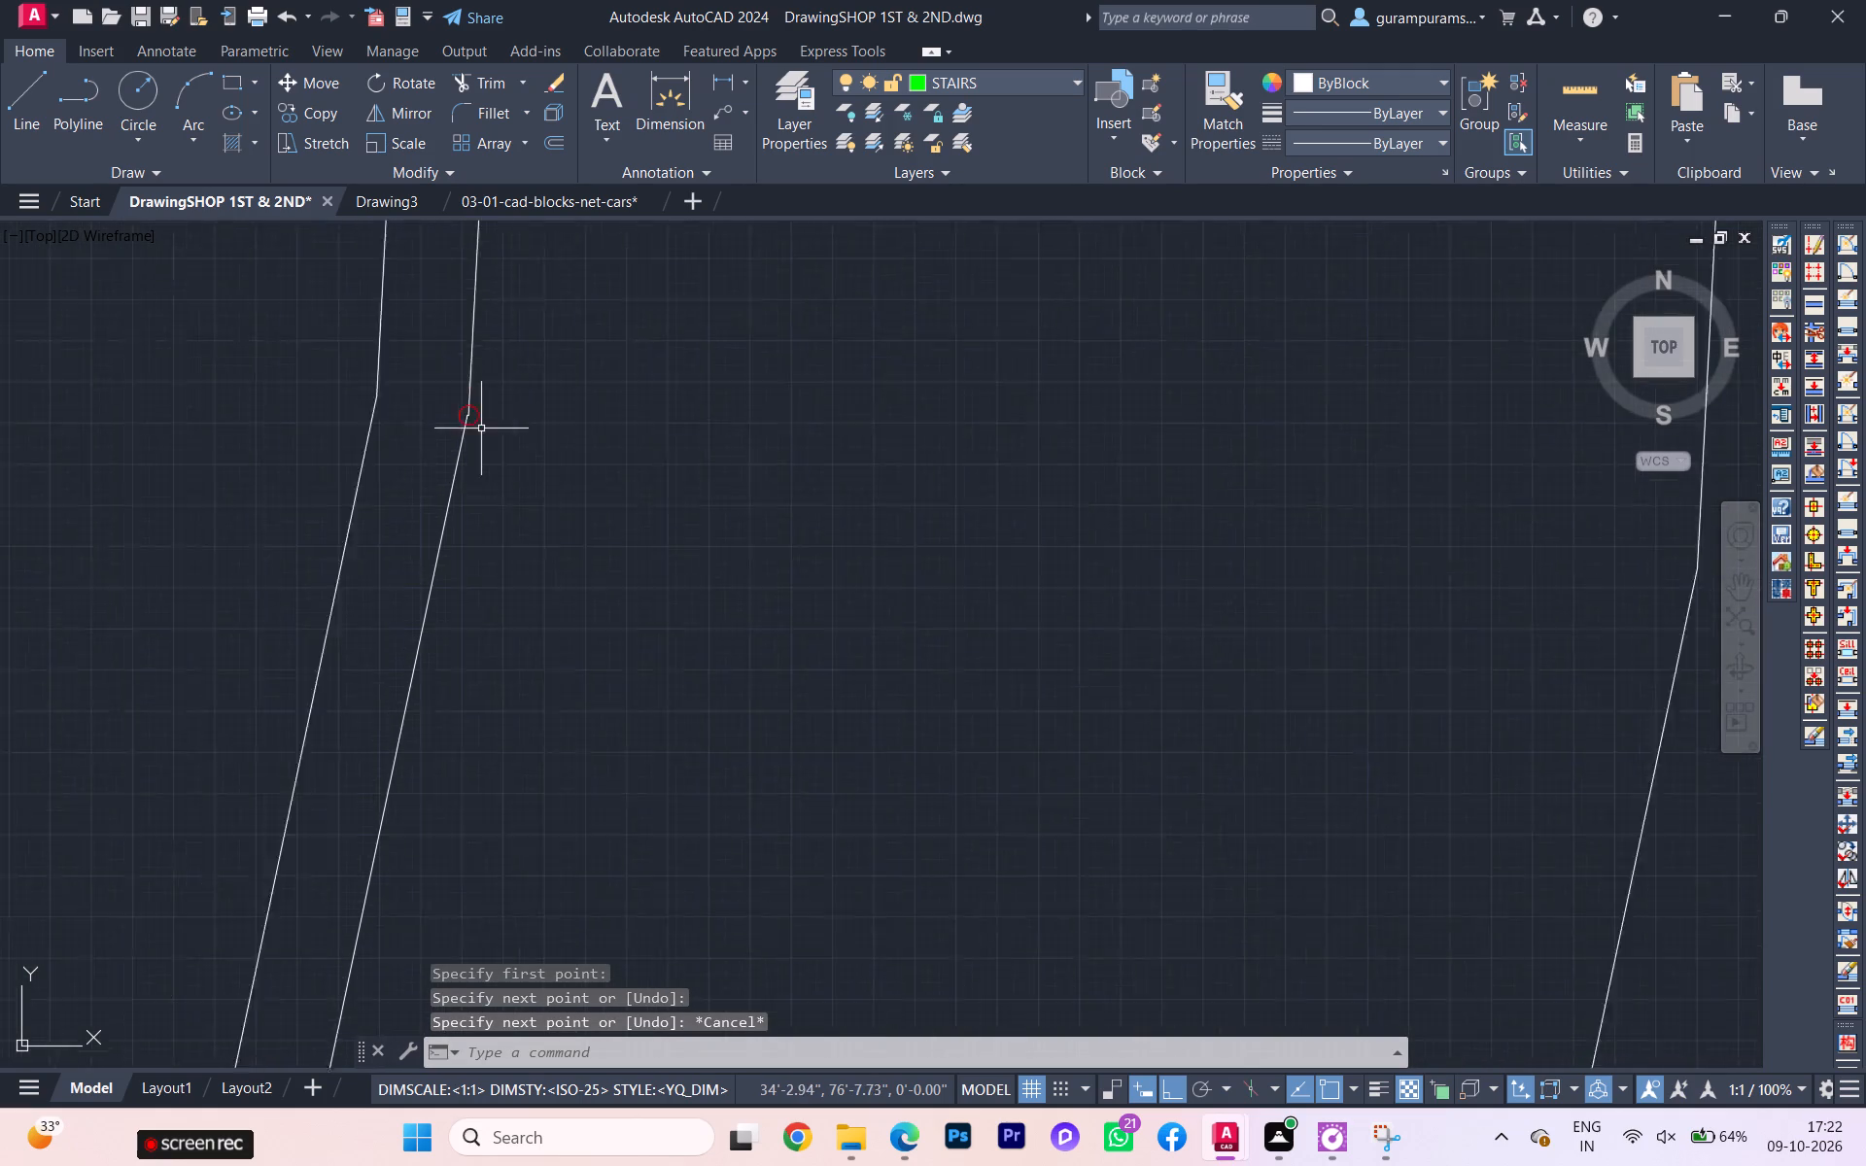
scroll(481, 429, "down", 3)
scroll(616, 407, "up", 3)
scroll(597, 319, "up", 8)
scroll(608, 357, "down", 1)
scroll(608, 357, "up", 3)
scroll(610, 359, "down", 2)
scroll(610, 359, "up", 1)
scroll(610, 359, "down", 1)
scroll(611, 359, "up", 1)
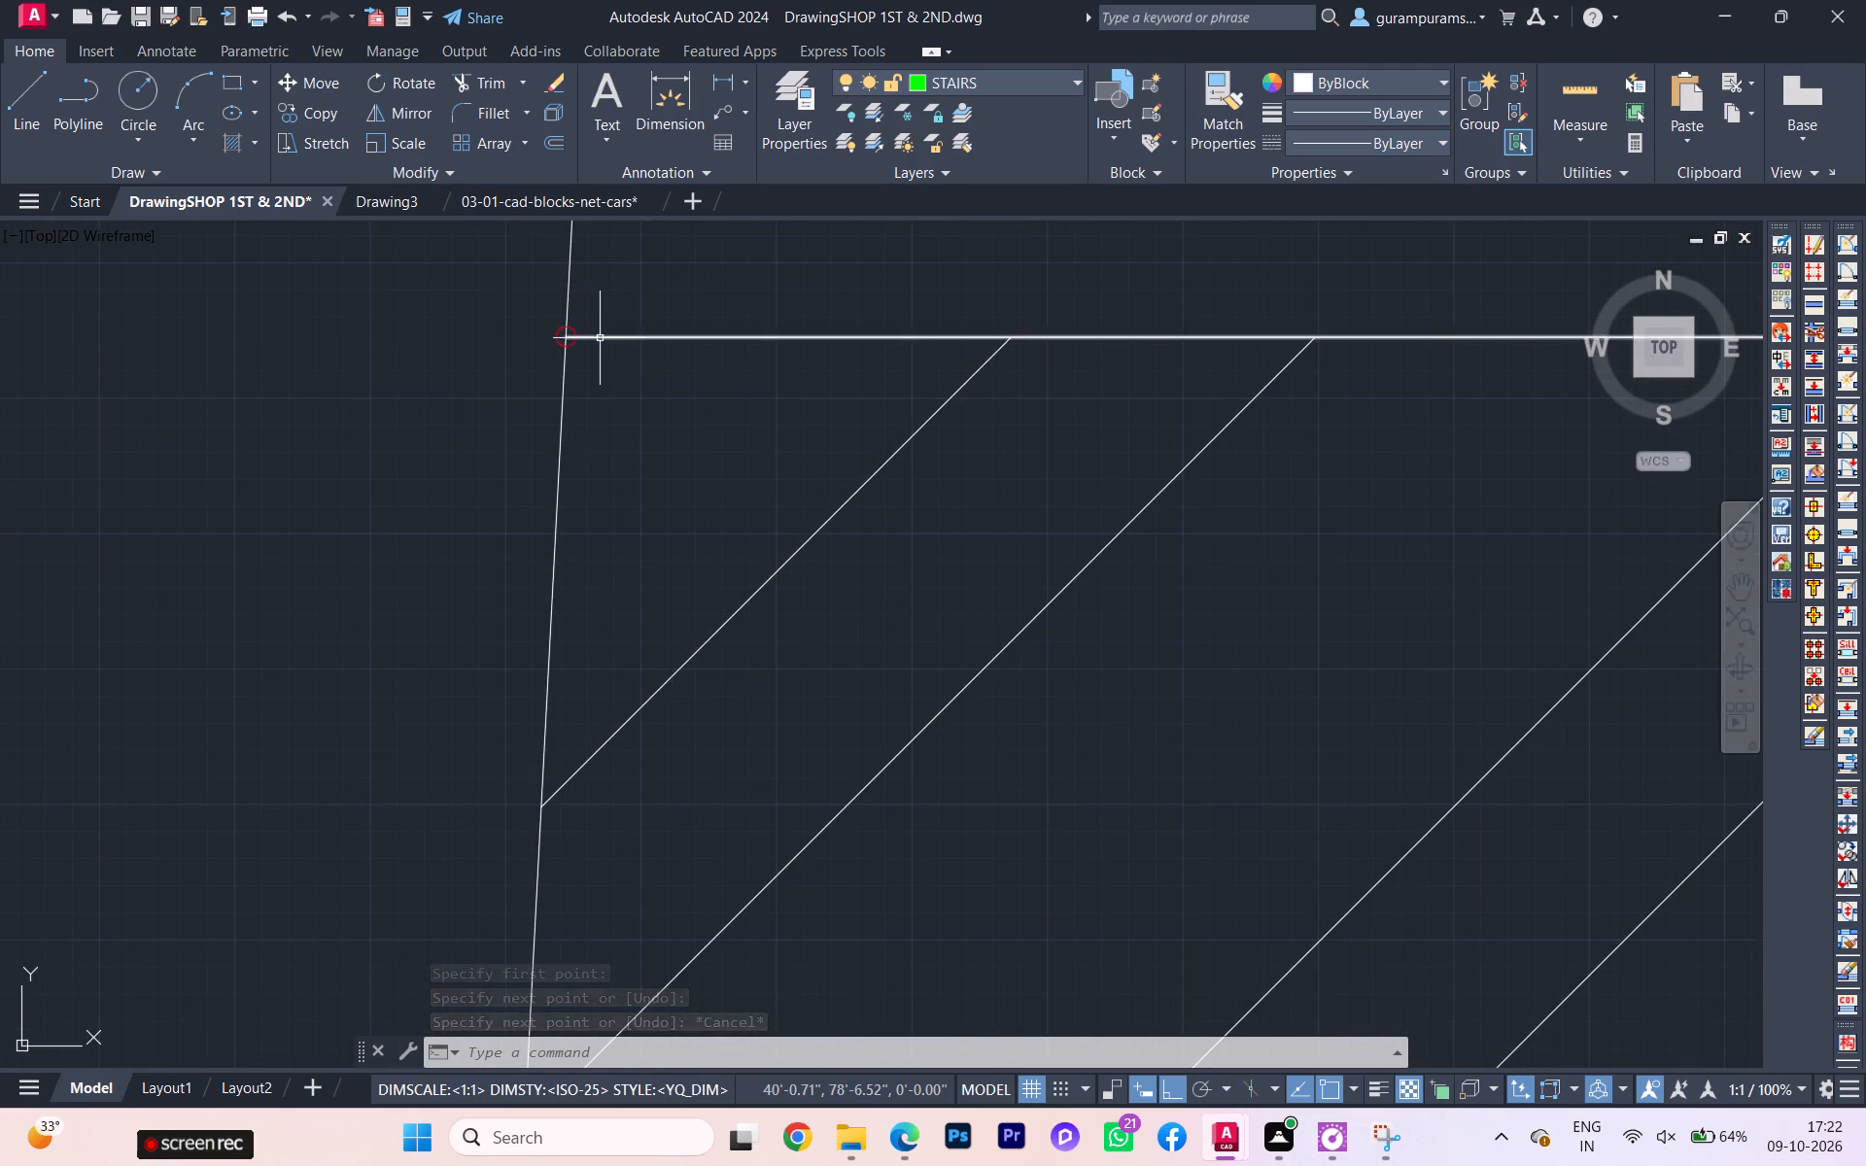
left_click(609, 382)
left_click(590, 304)
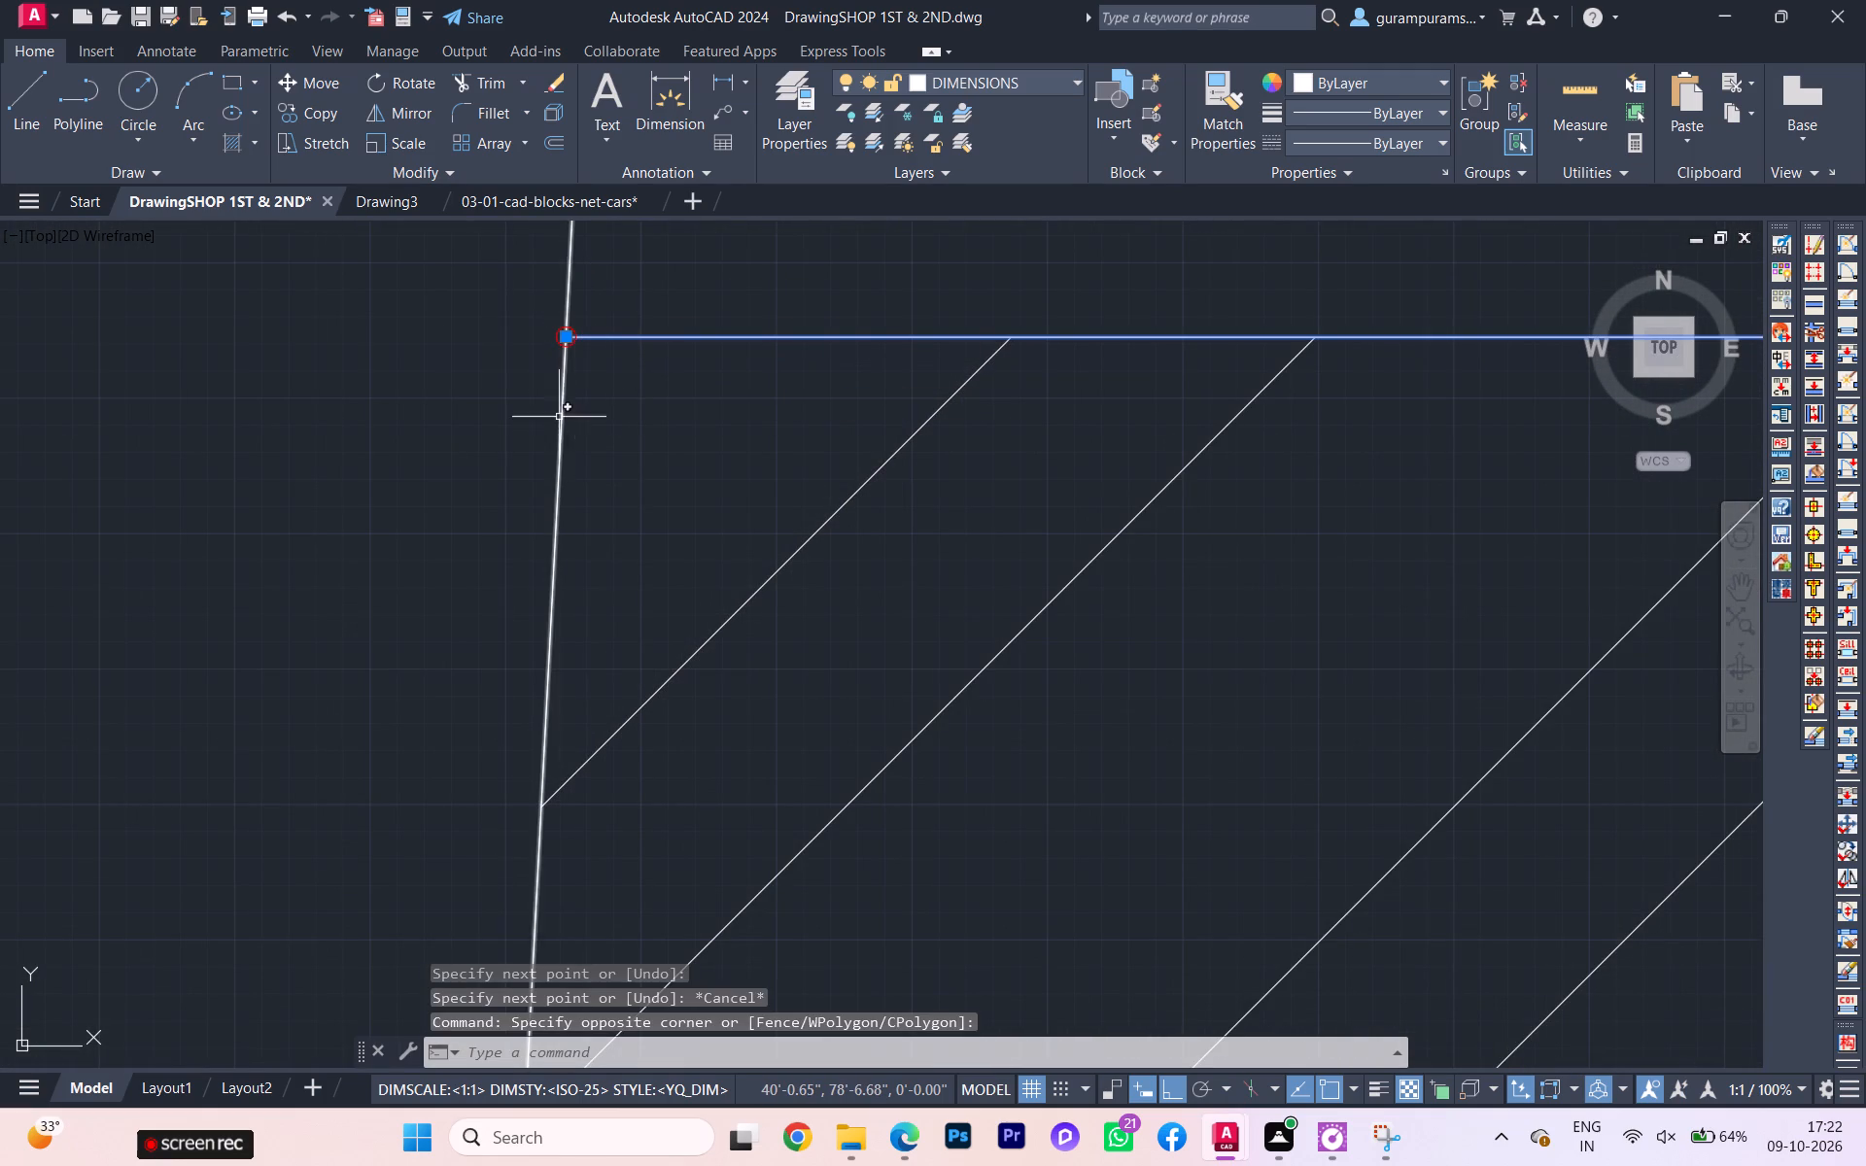
scroll(594, 317, "up", 1)
scroll(594, 317, "down", 1)
scroll(593, 317, "up", 2)
left_click(531, 372)
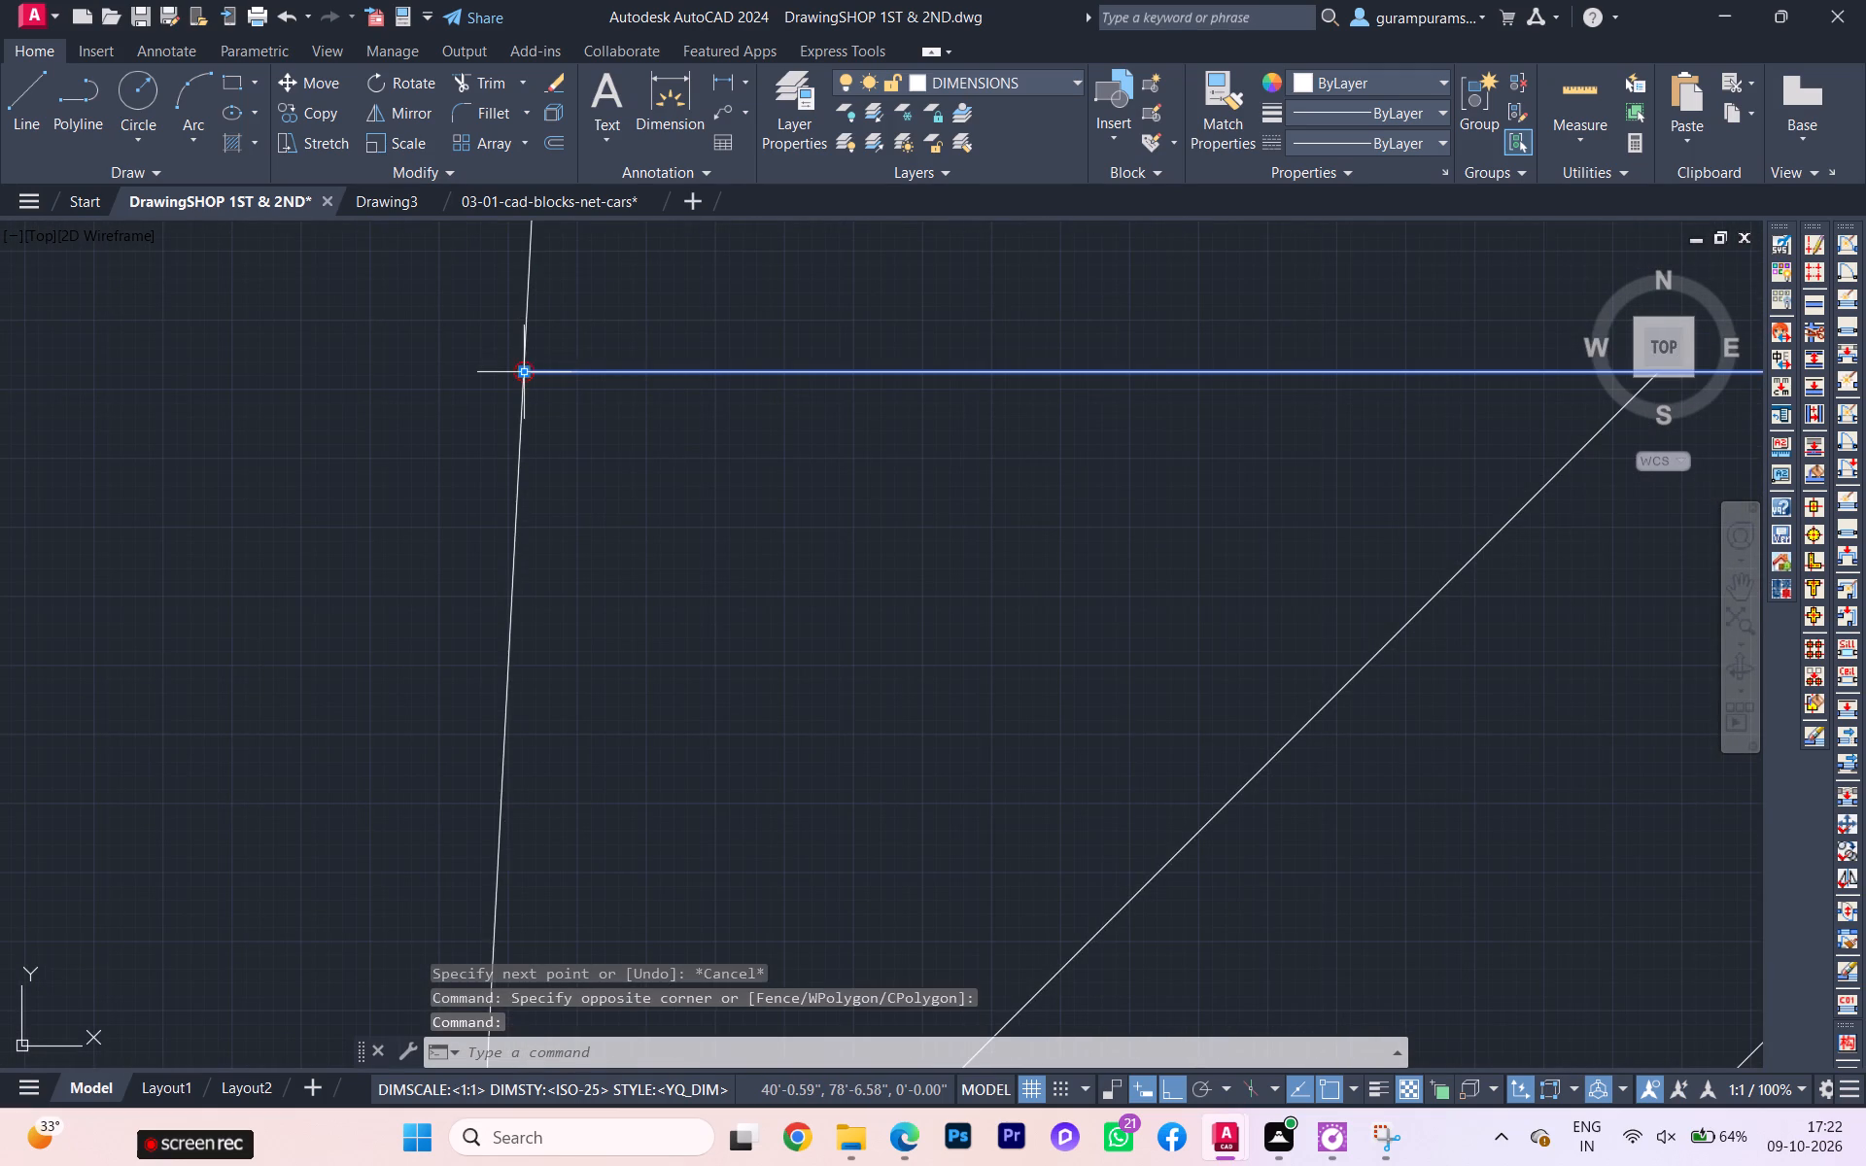
left_click(528, 373)
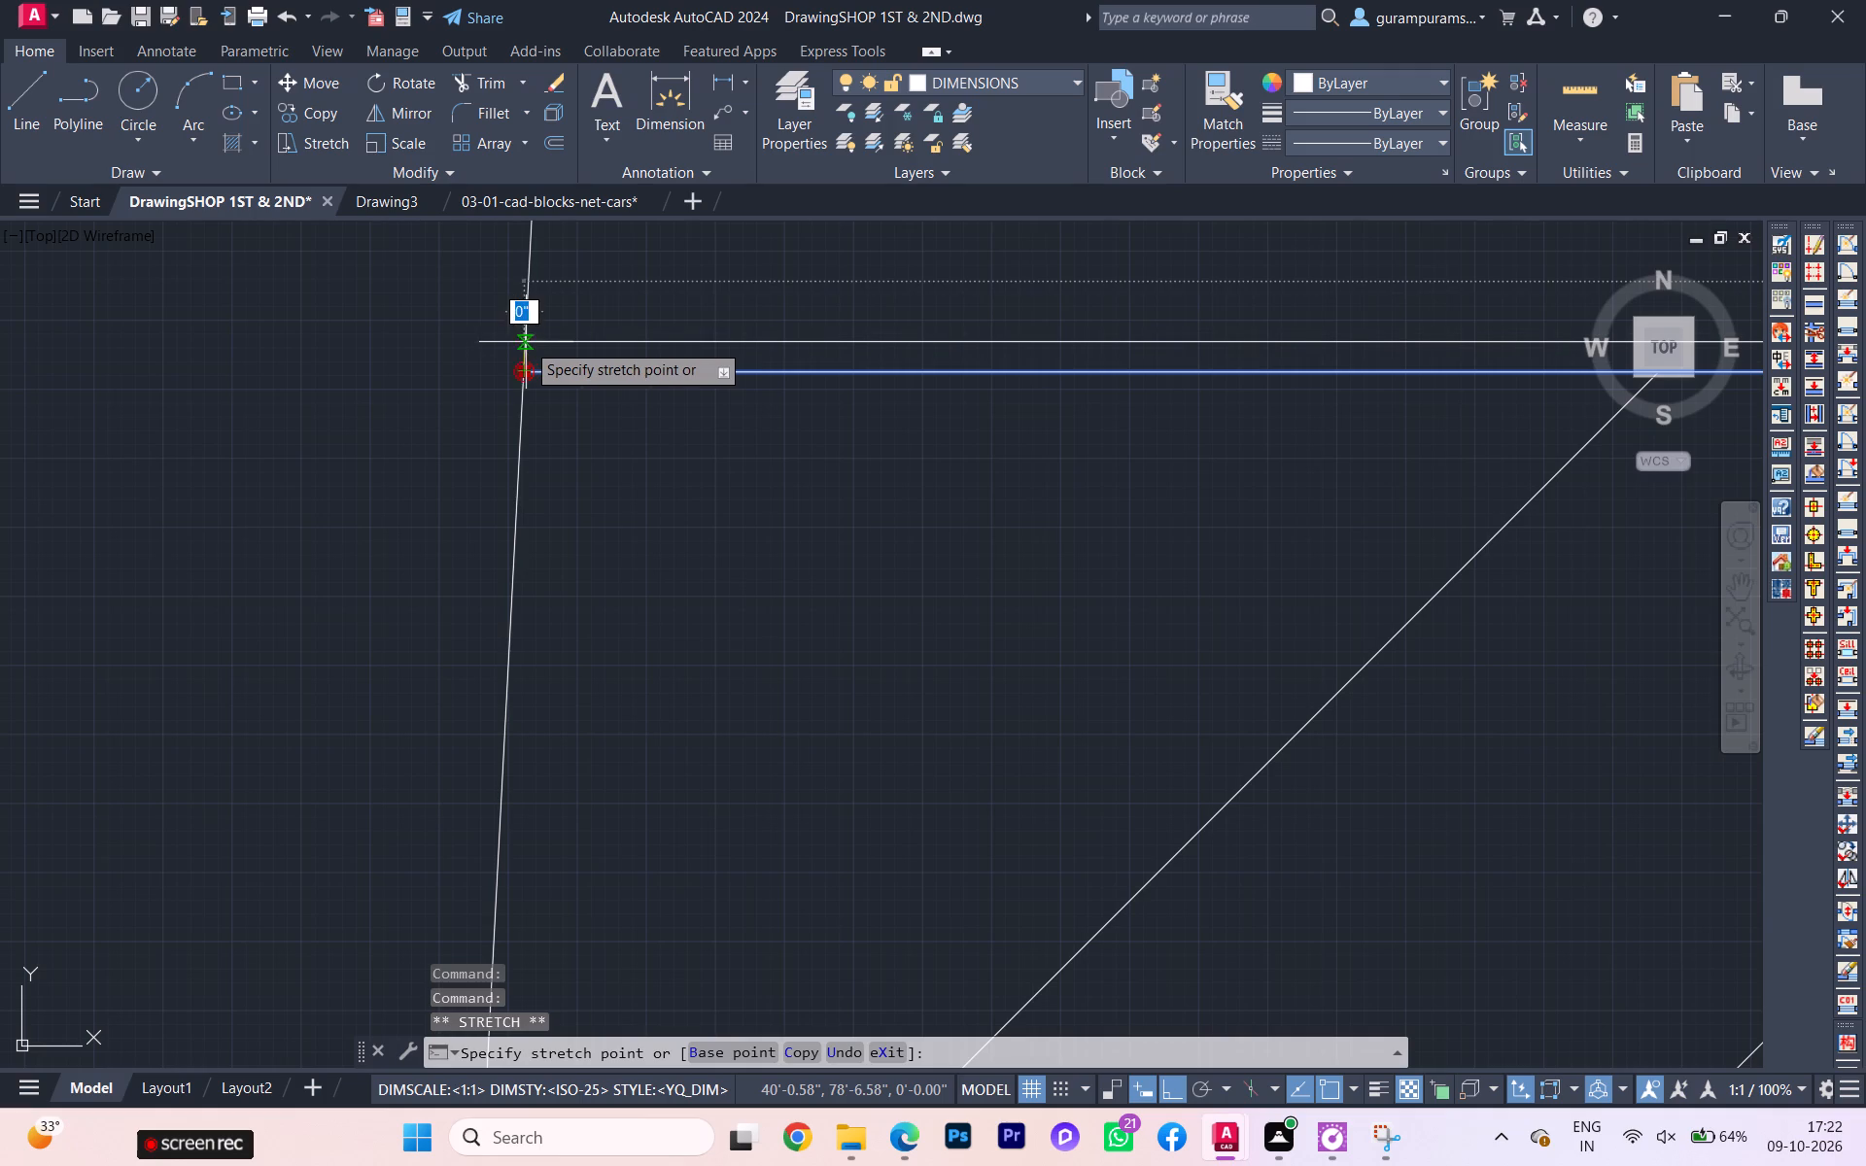
scroll(531, 360, "up", 1)
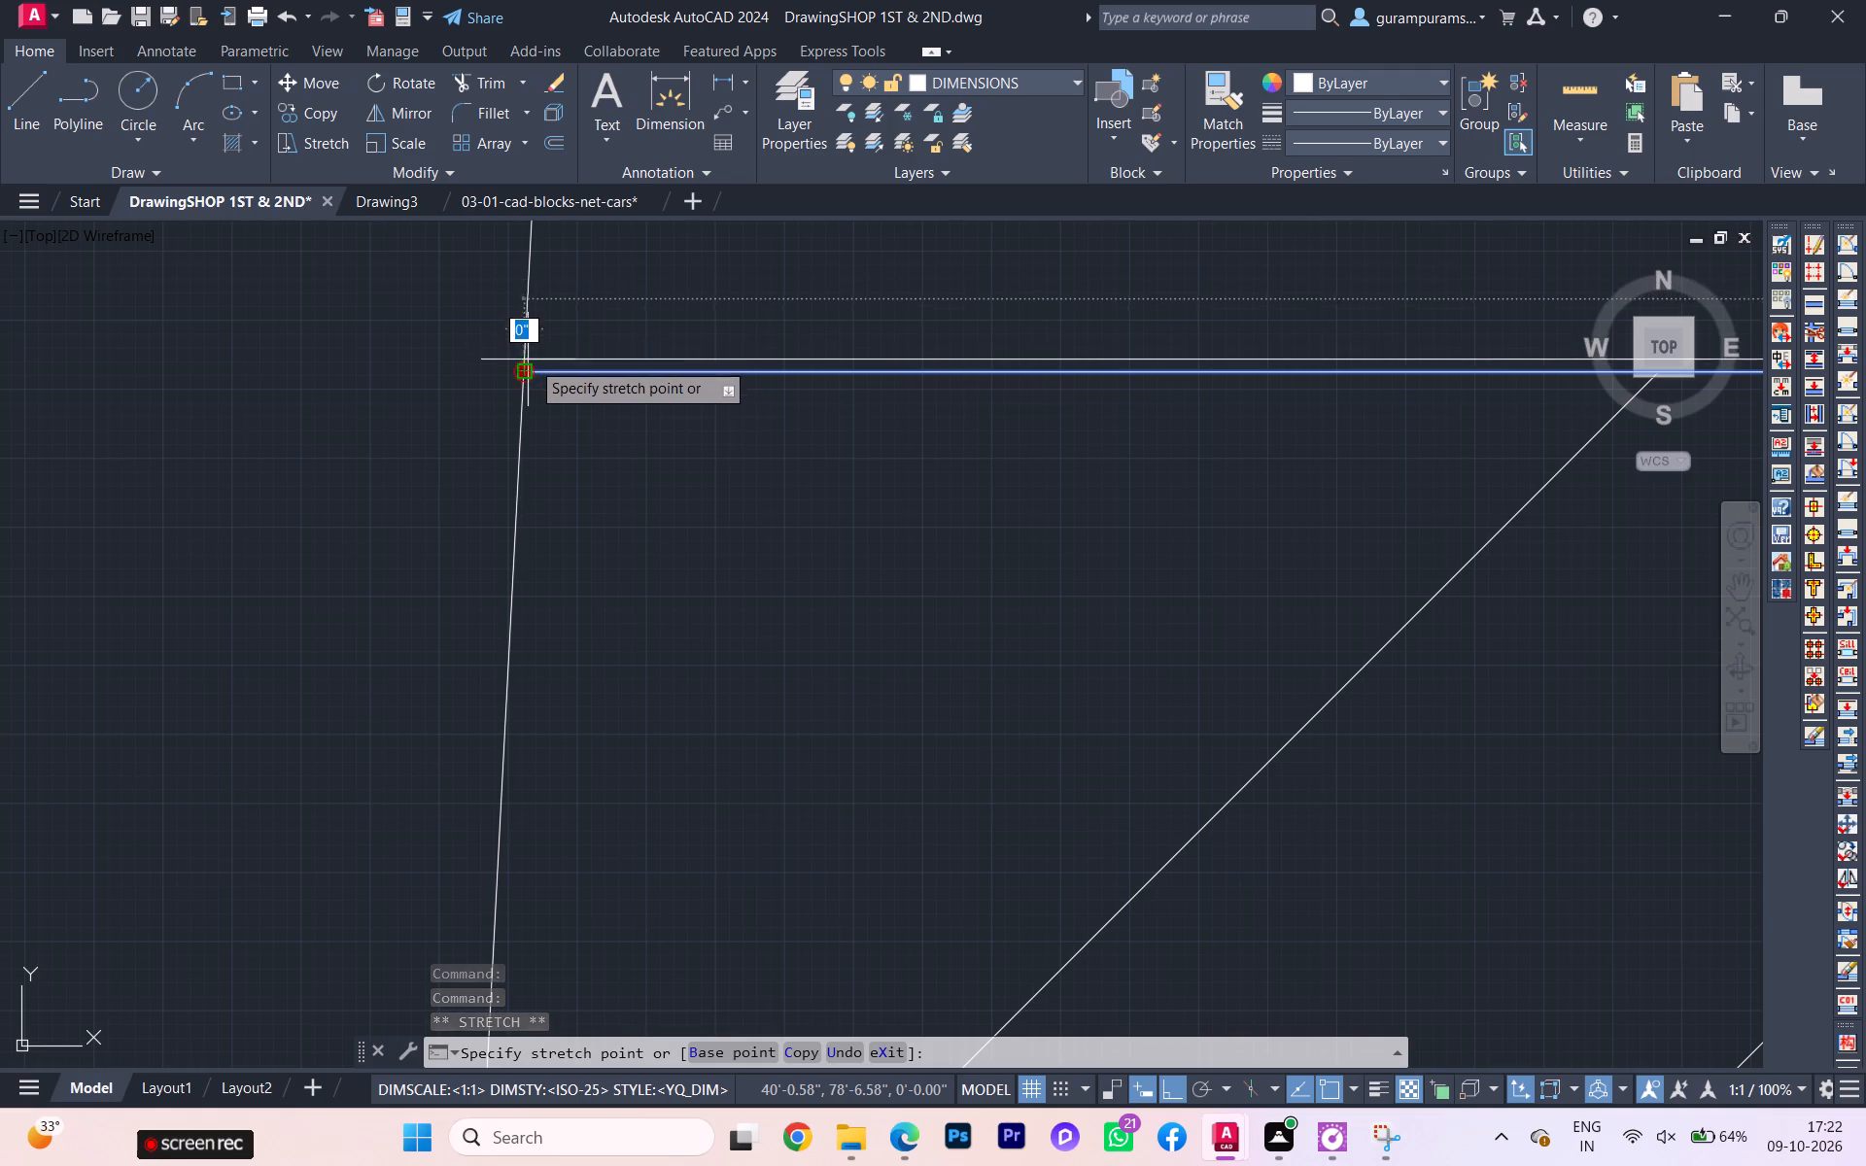
scroll(531, 361, "up", 2)
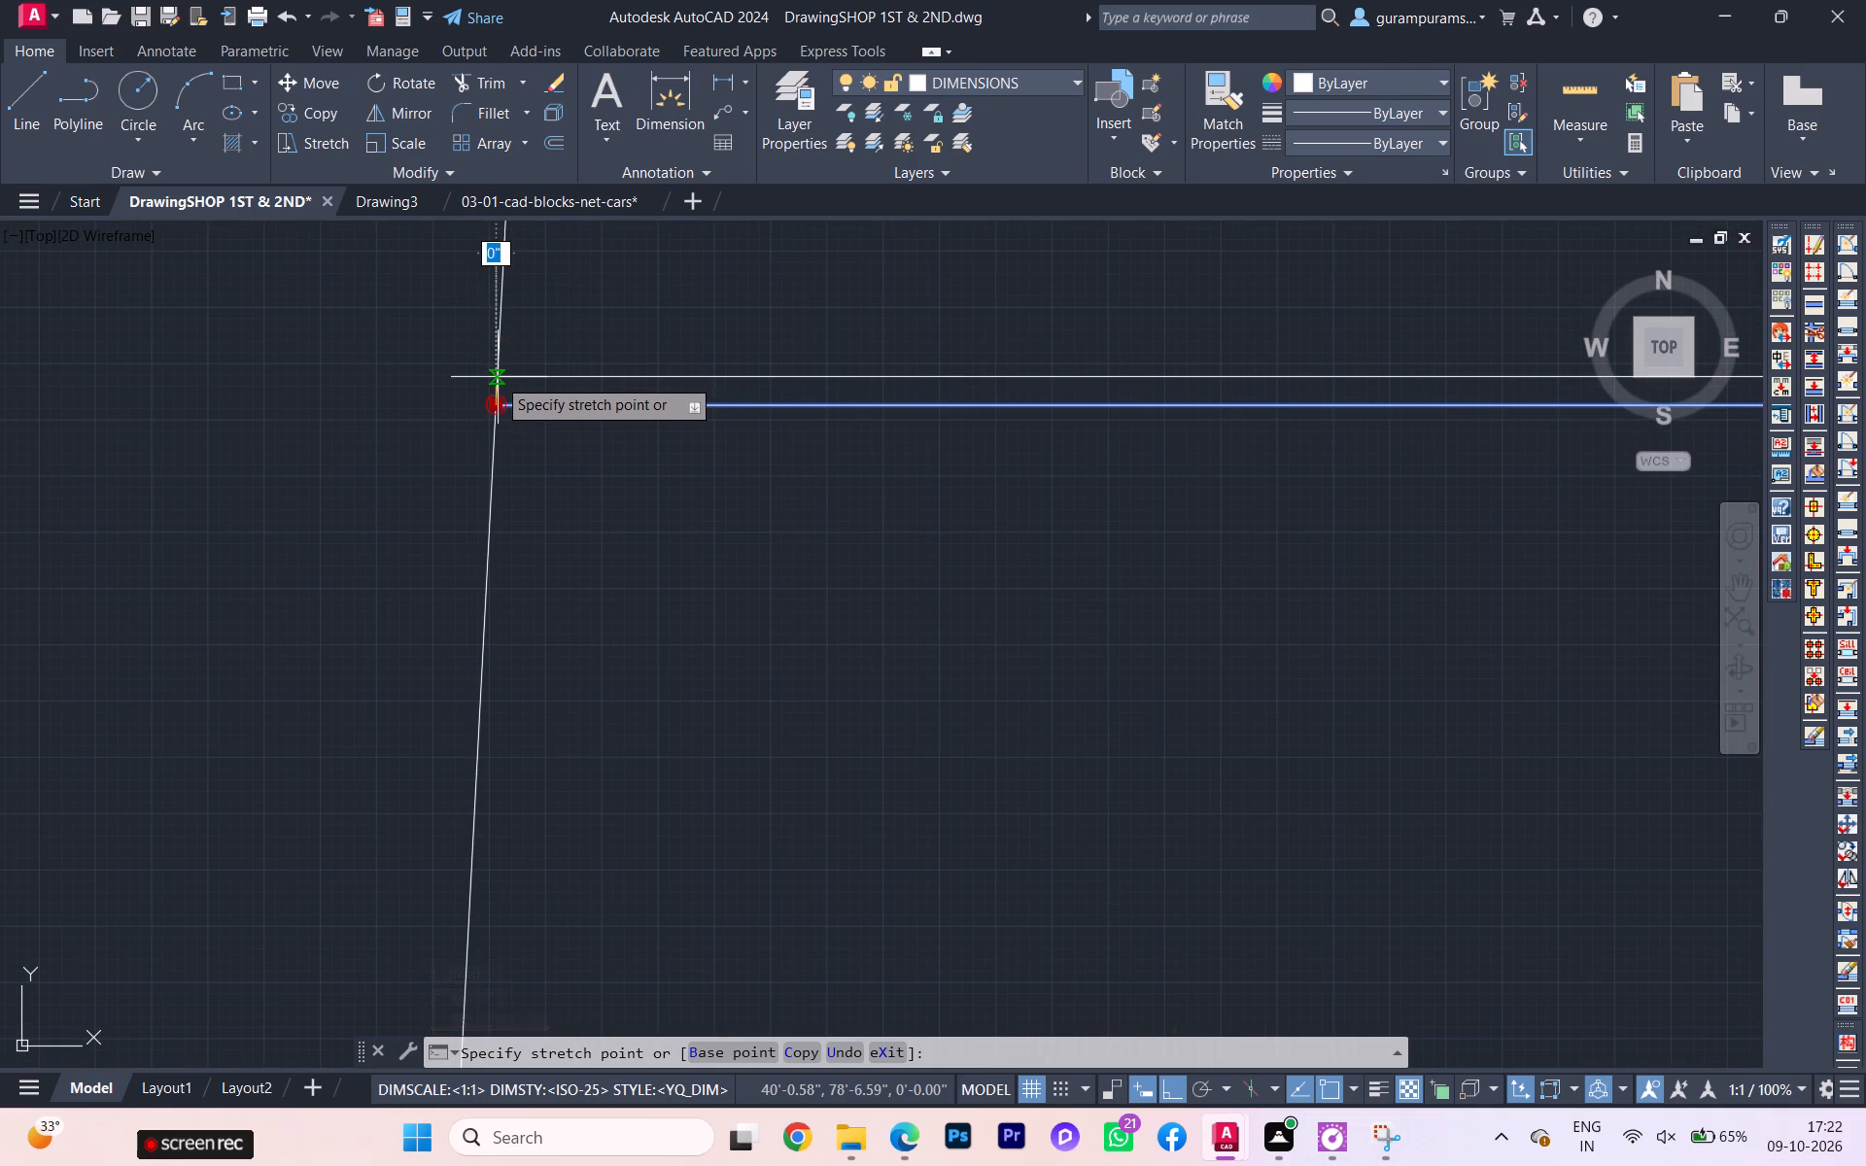
left_click(497, 377)
key("Escape")
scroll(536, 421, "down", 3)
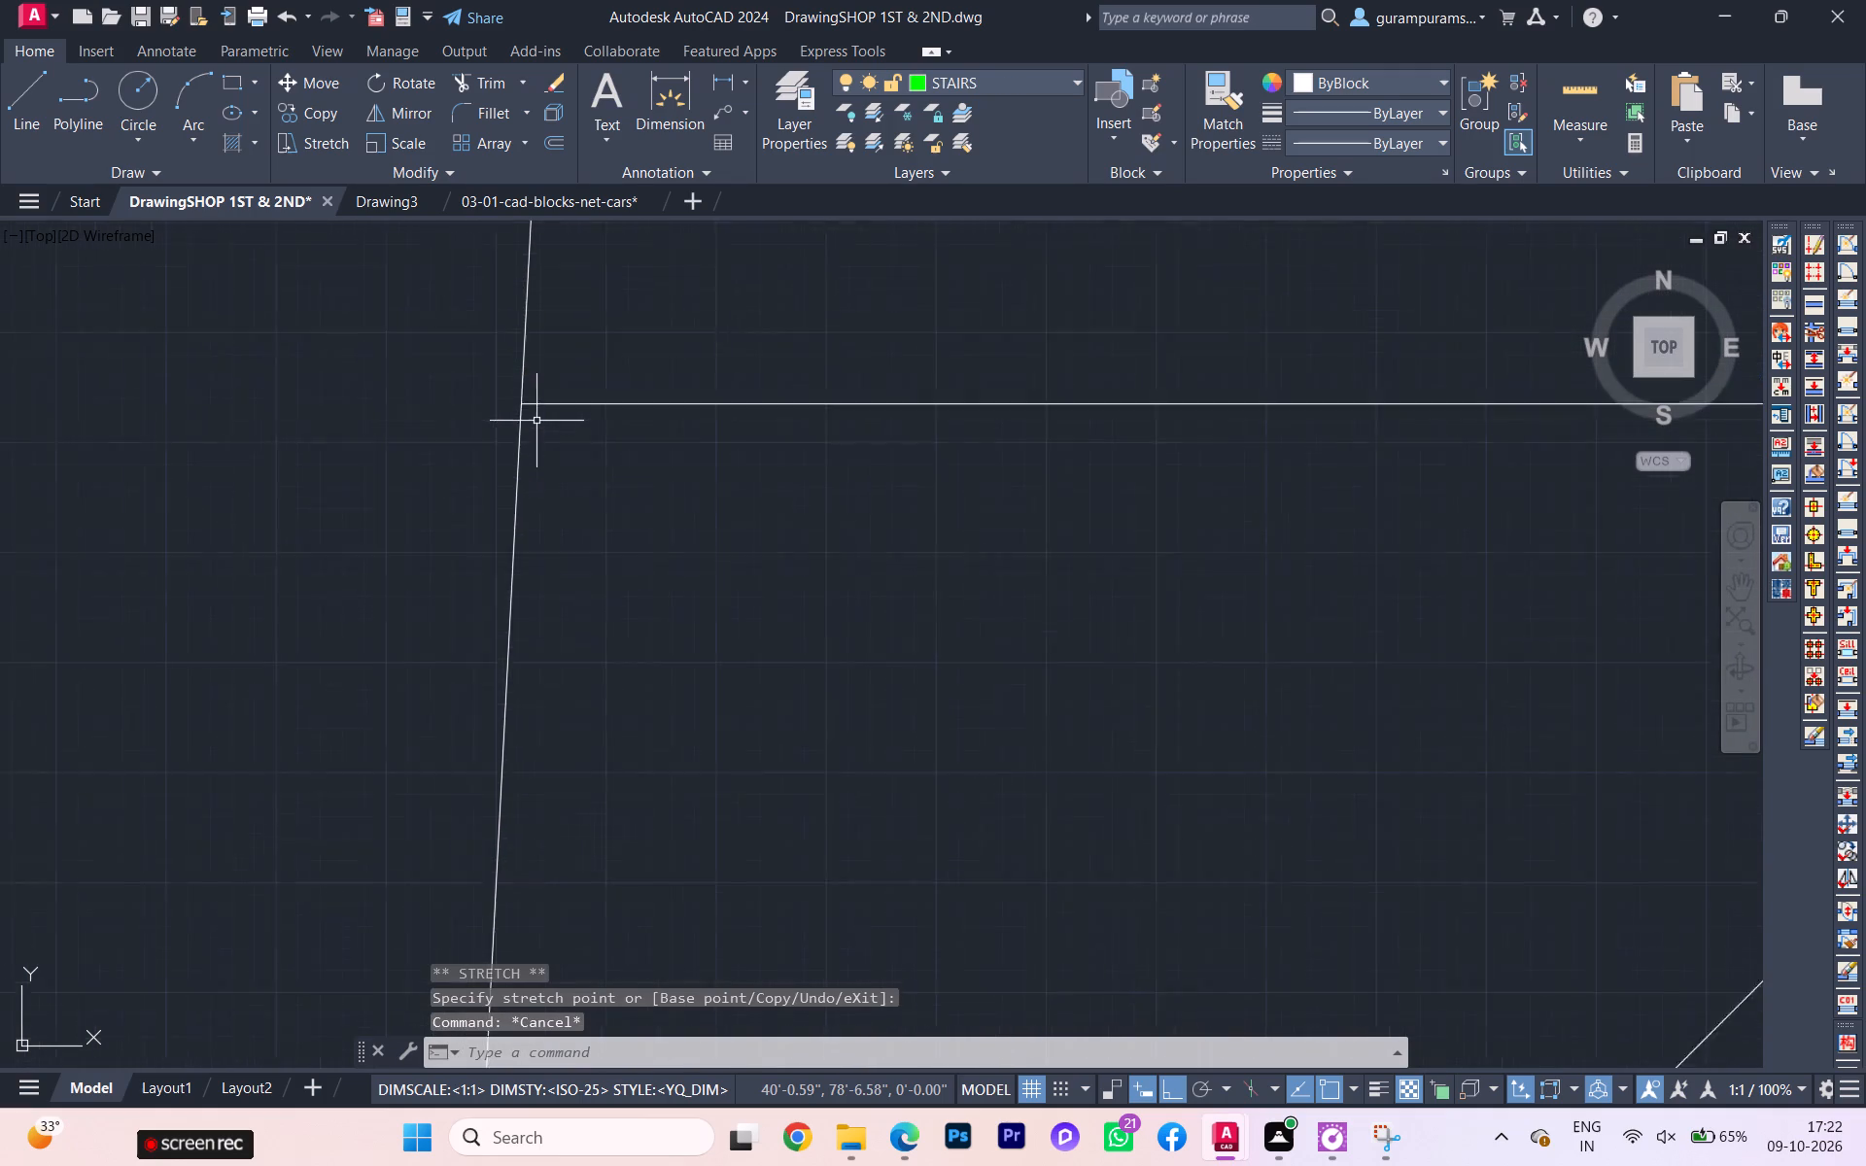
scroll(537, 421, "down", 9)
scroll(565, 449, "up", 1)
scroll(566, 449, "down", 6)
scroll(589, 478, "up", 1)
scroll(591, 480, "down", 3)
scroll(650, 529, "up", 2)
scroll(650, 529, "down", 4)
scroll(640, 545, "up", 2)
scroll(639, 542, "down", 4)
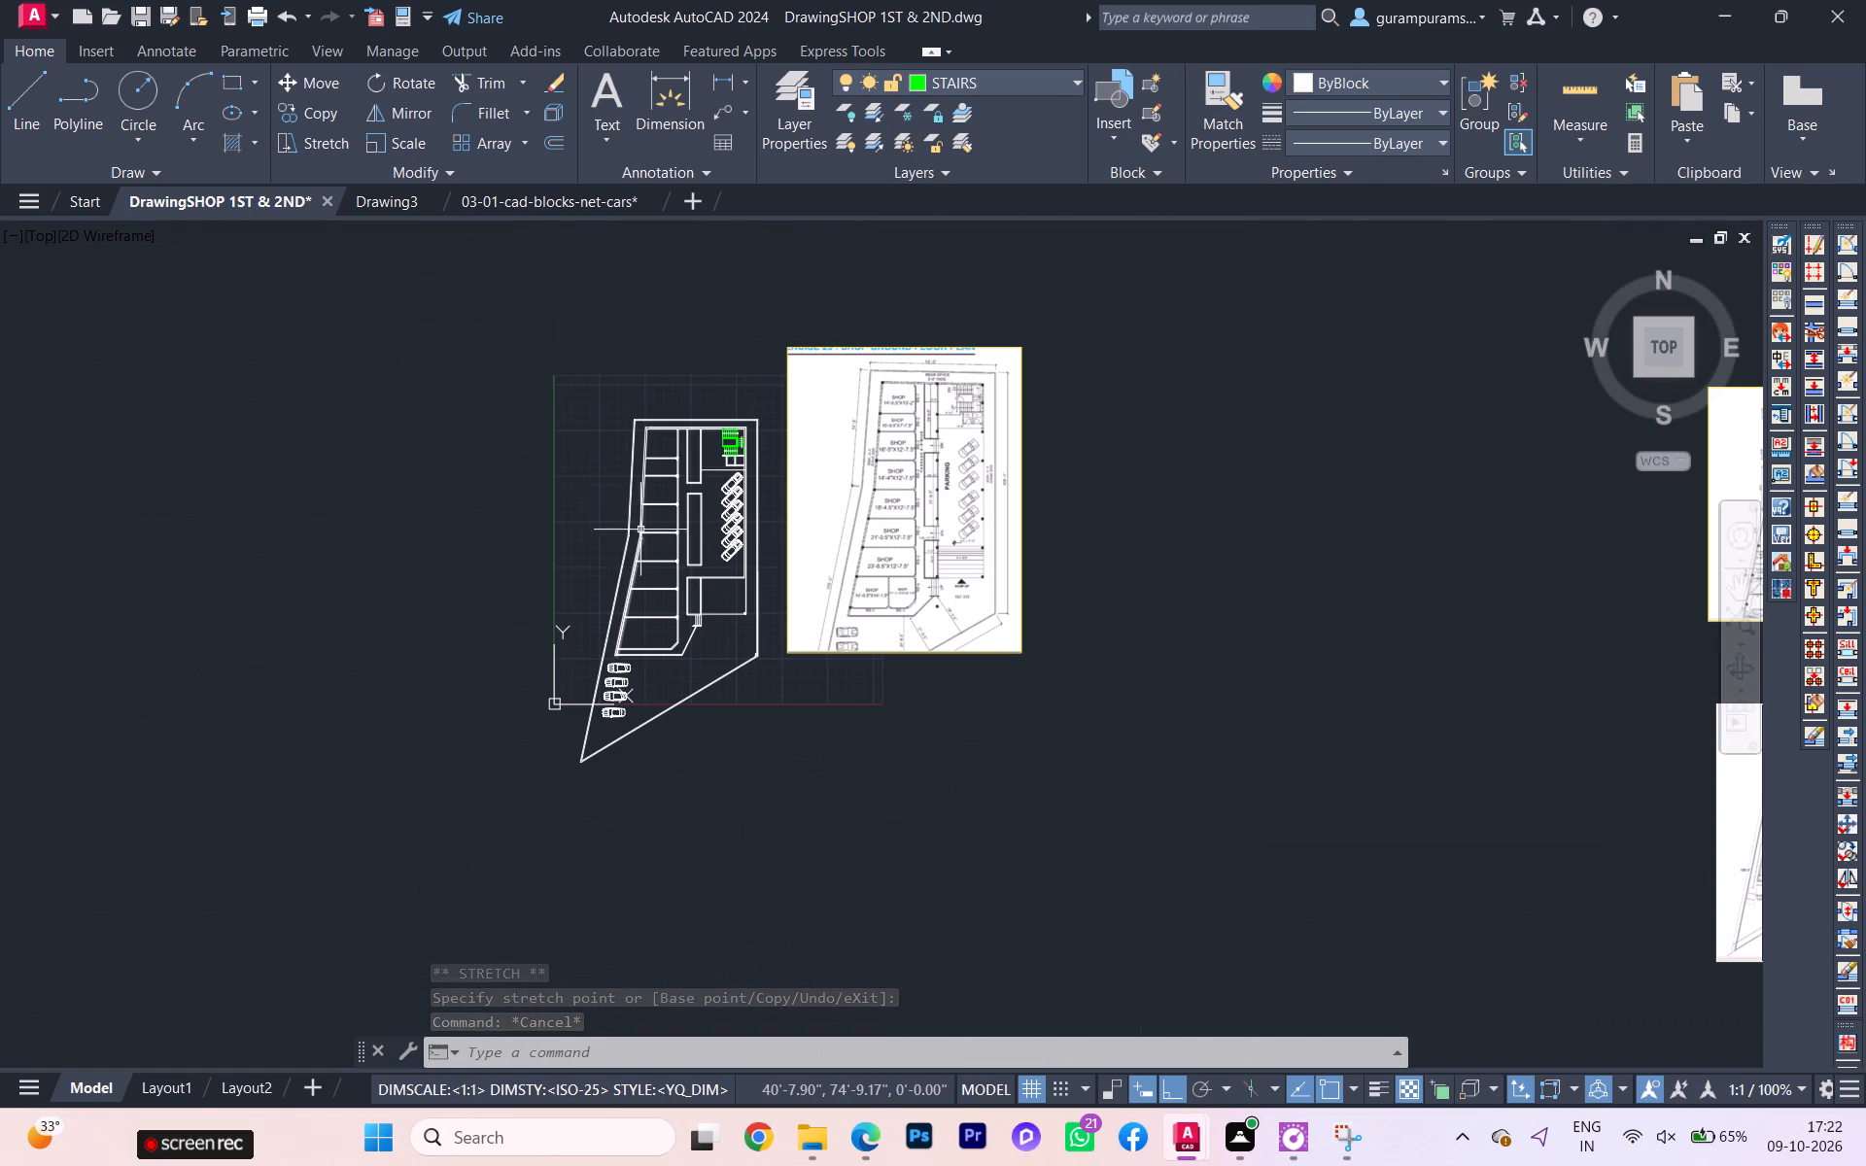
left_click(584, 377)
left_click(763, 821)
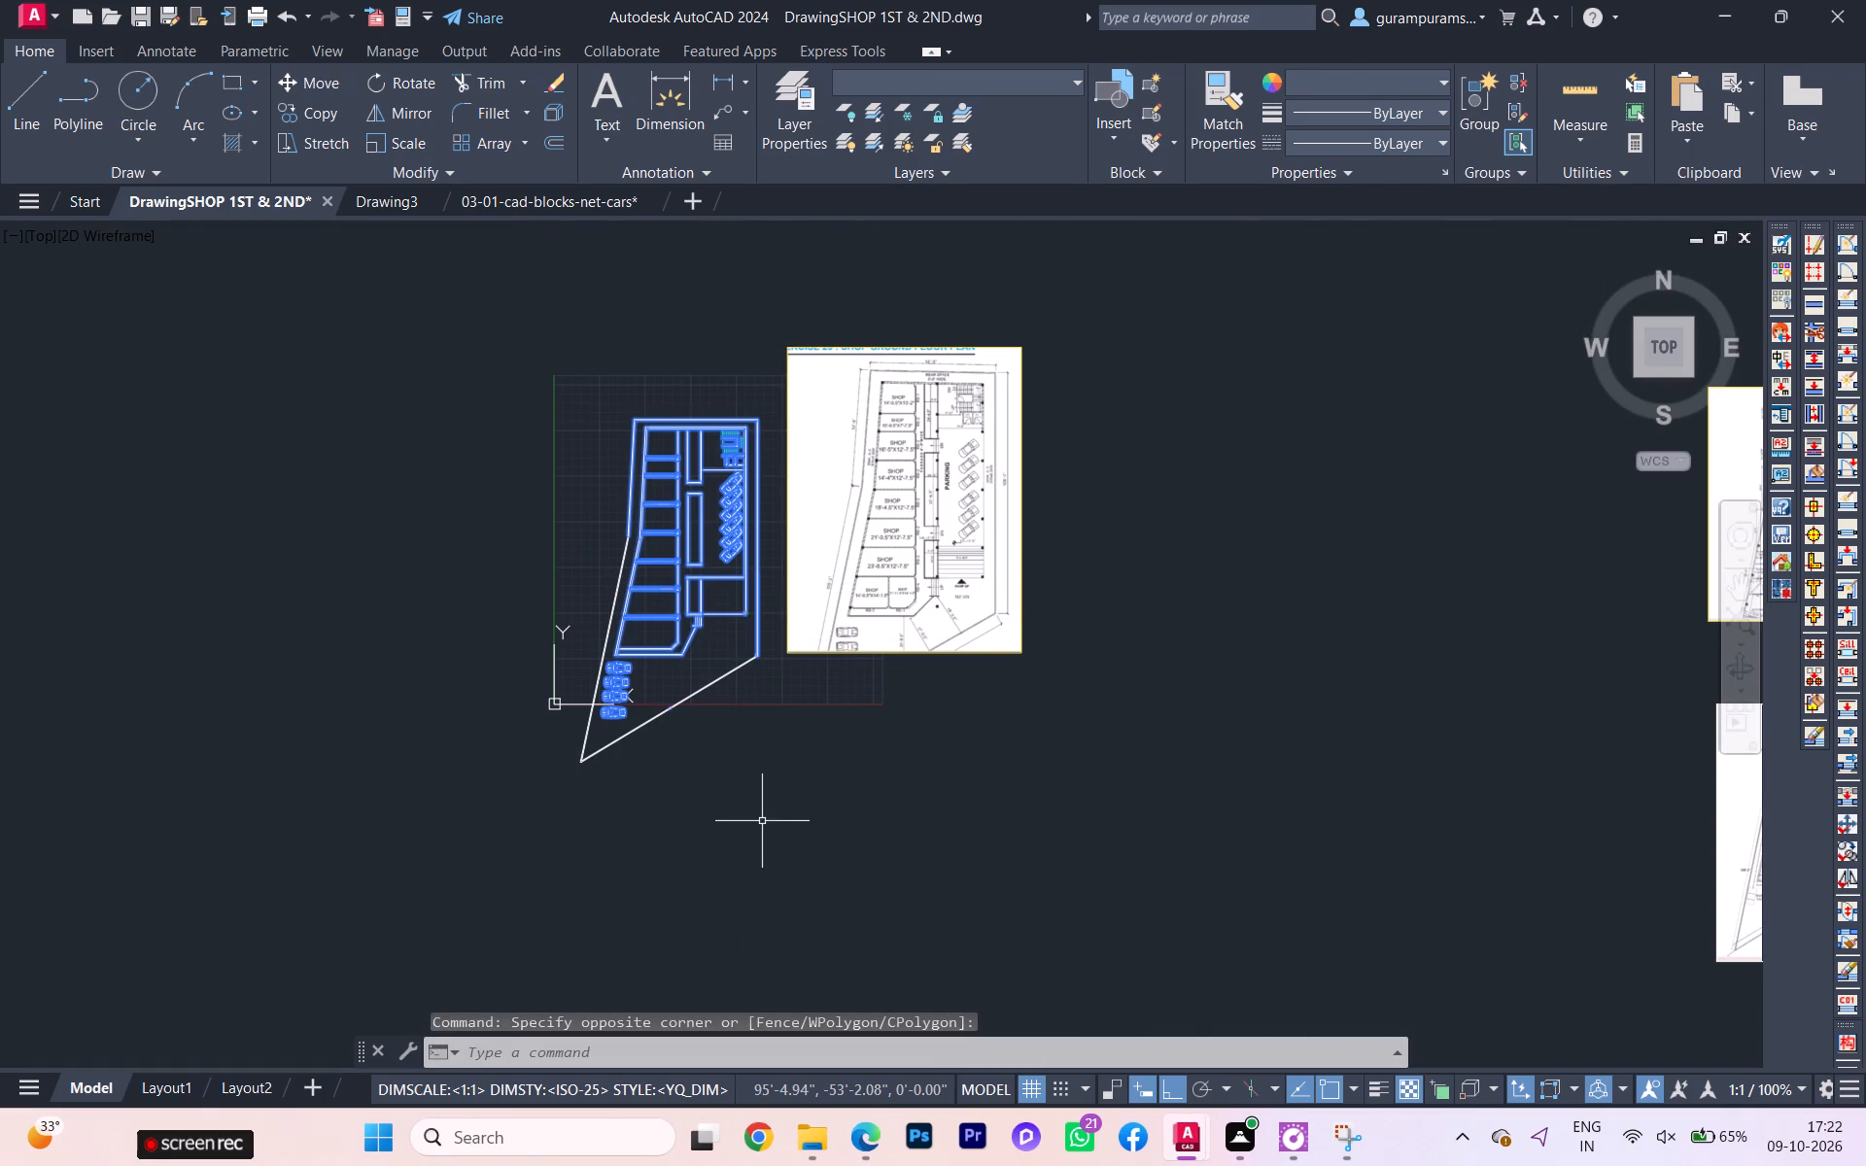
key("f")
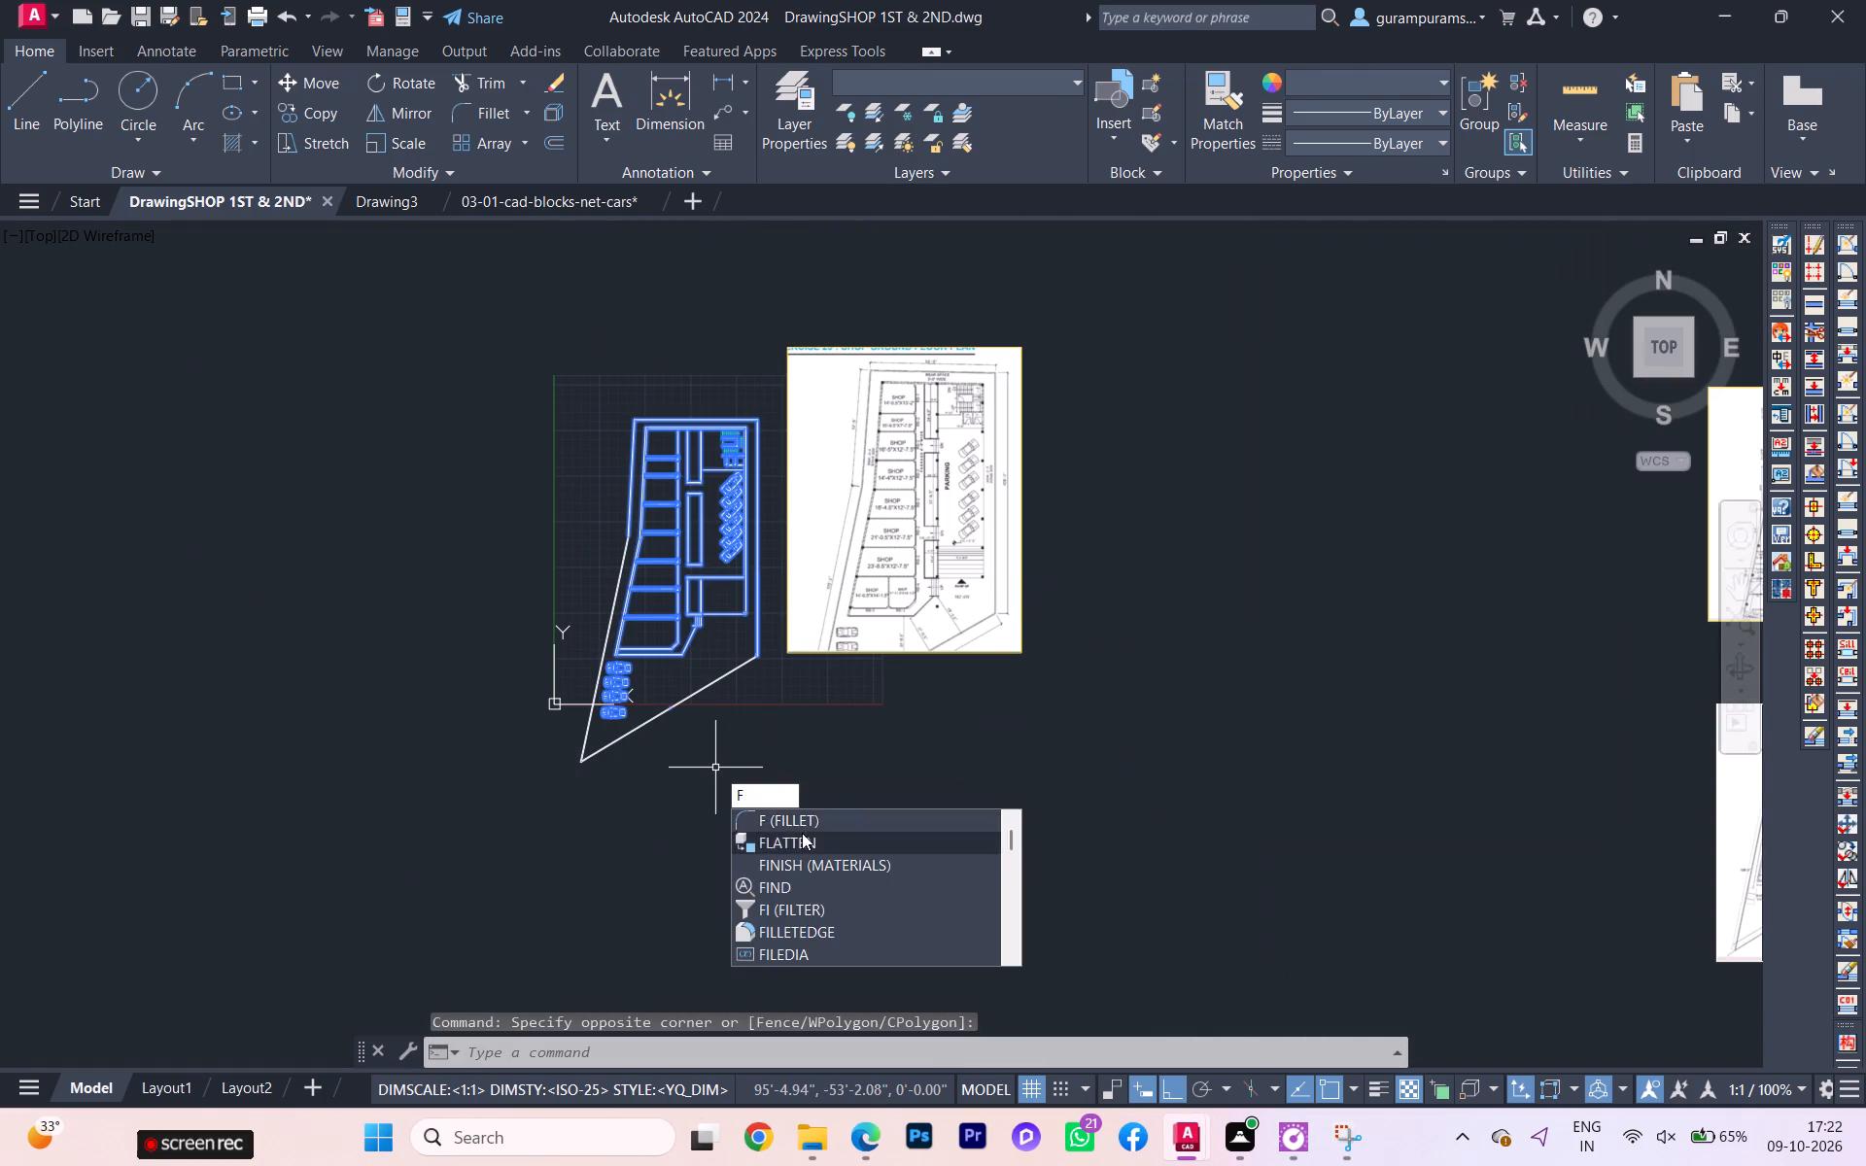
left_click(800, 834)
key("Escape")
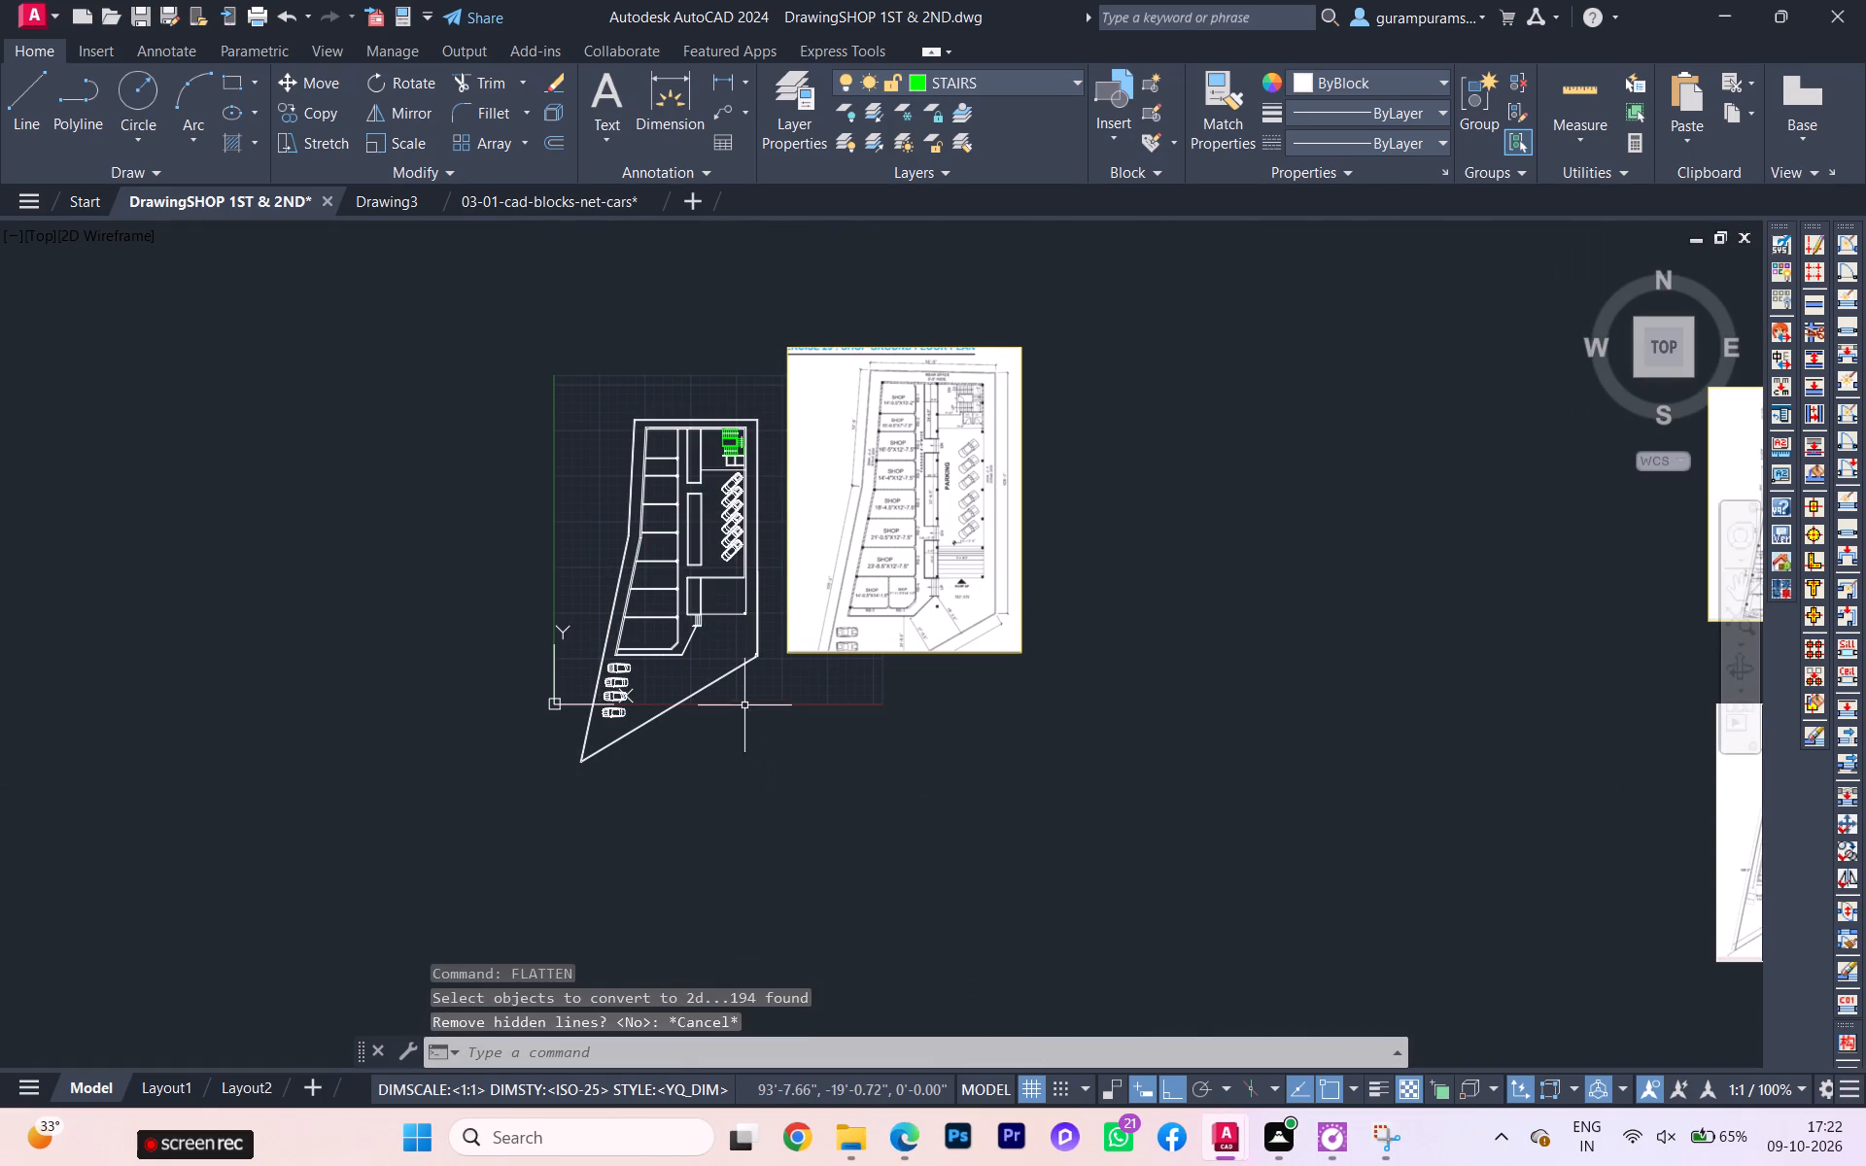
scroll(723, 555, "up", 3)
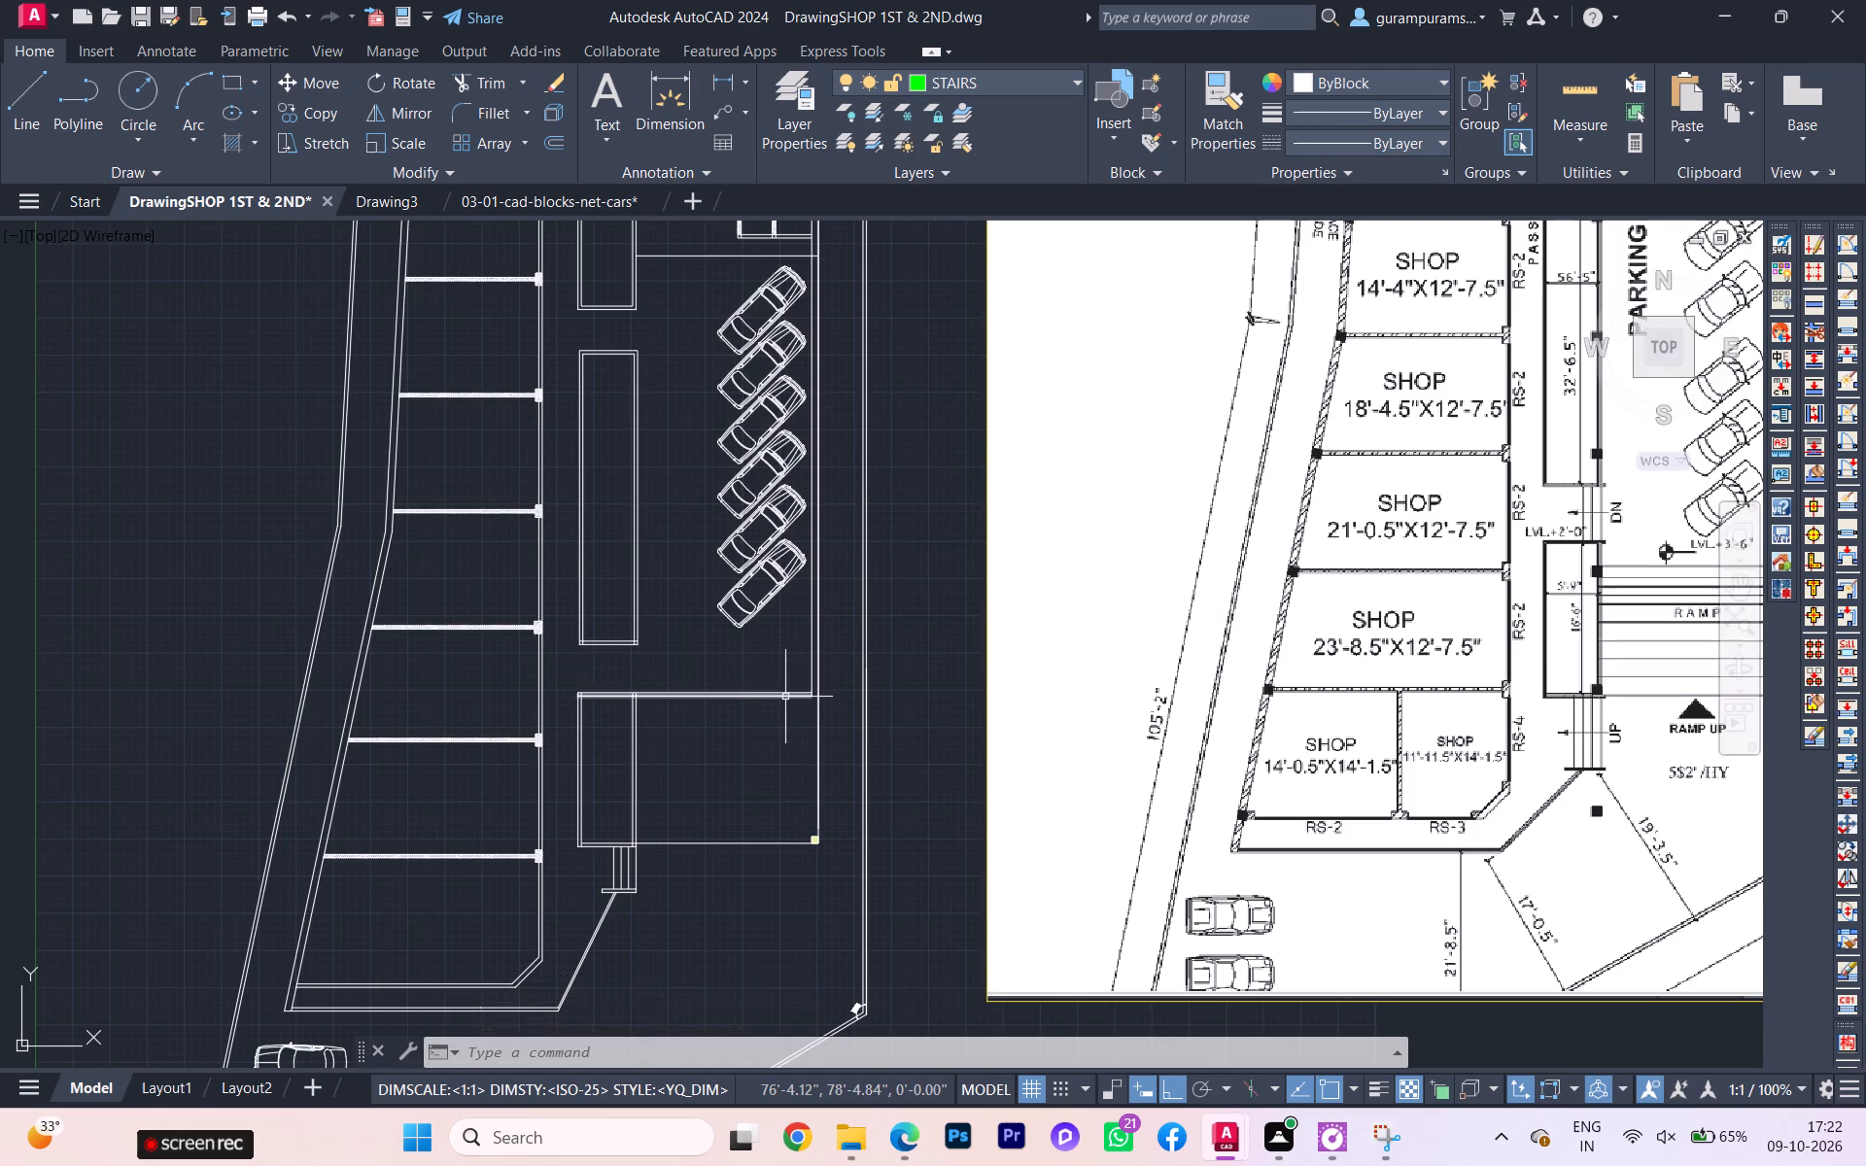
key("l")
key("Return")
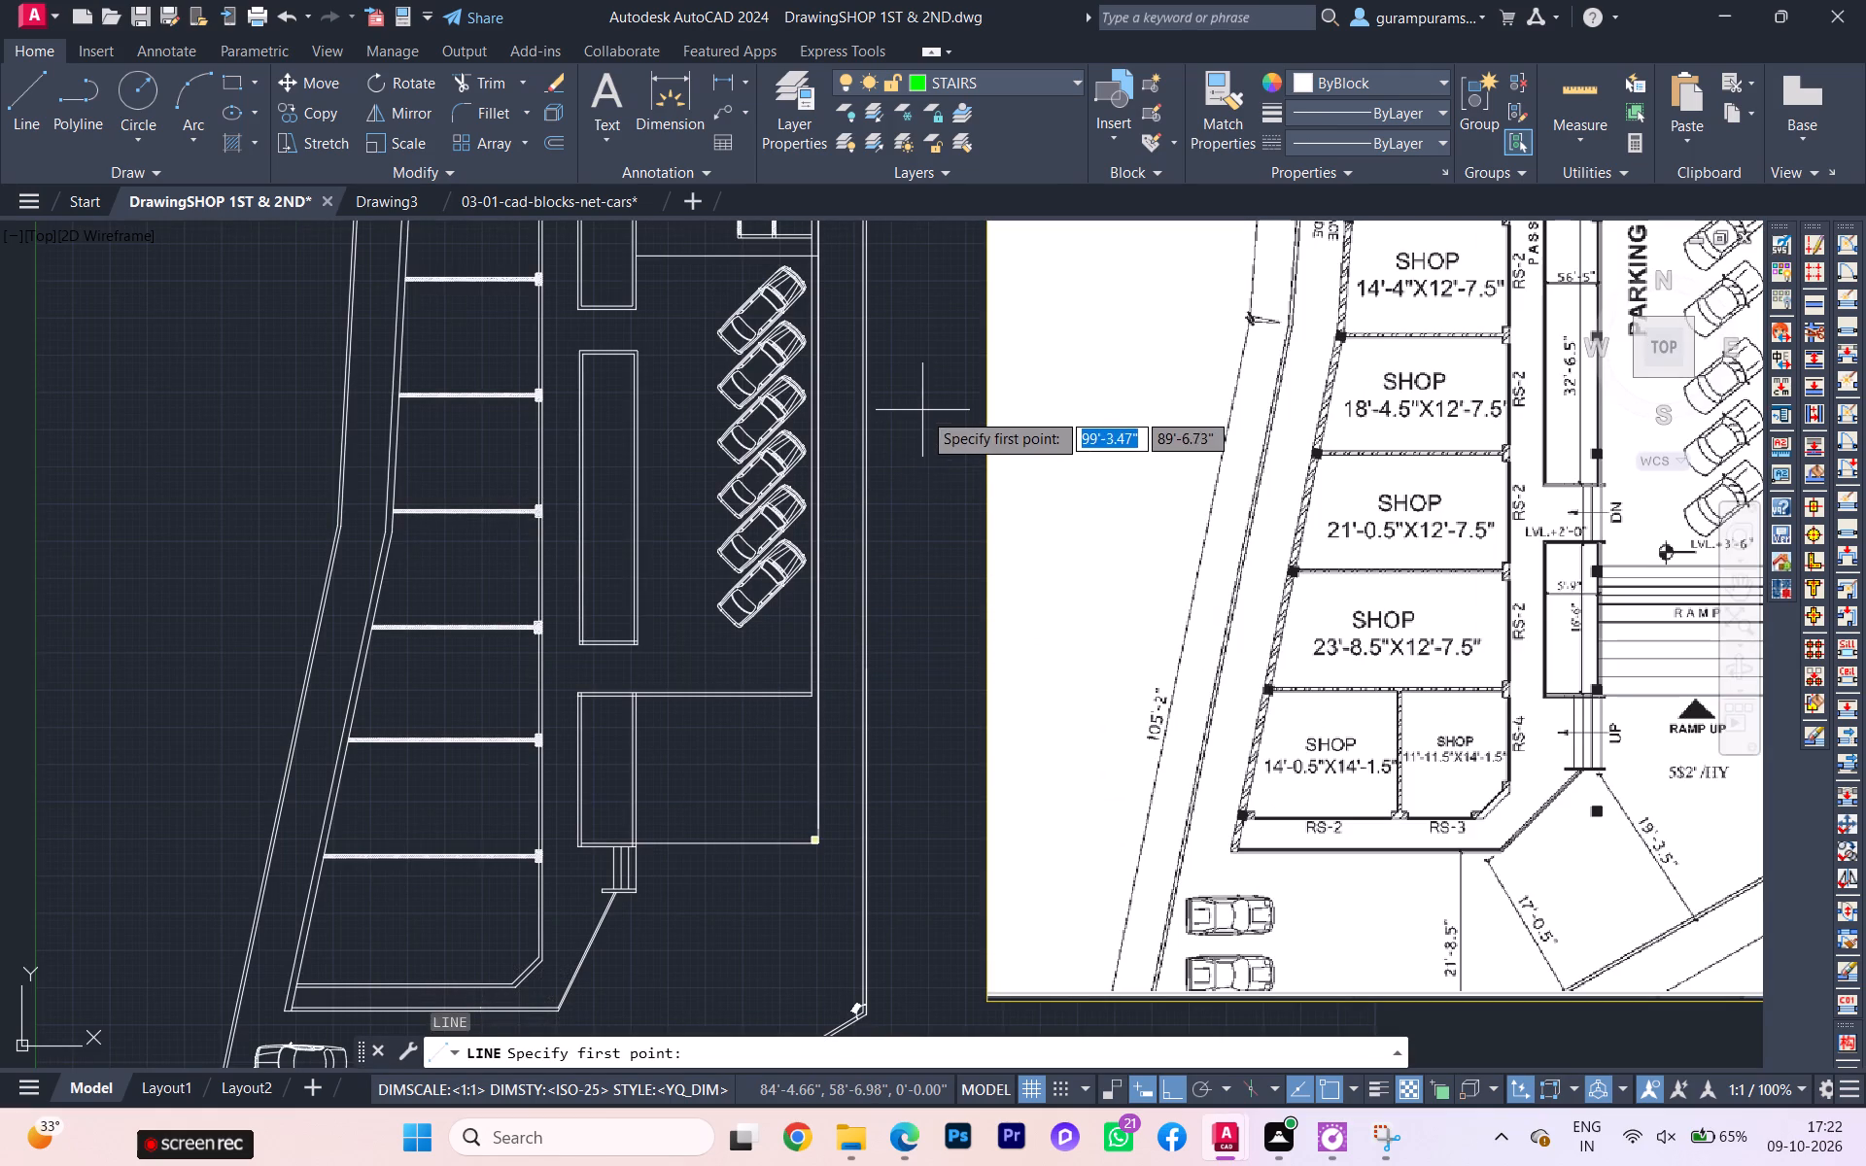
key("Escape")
Trim away the inner of the two close vertical lines along the parking edge beside the angled cars.
key("t")
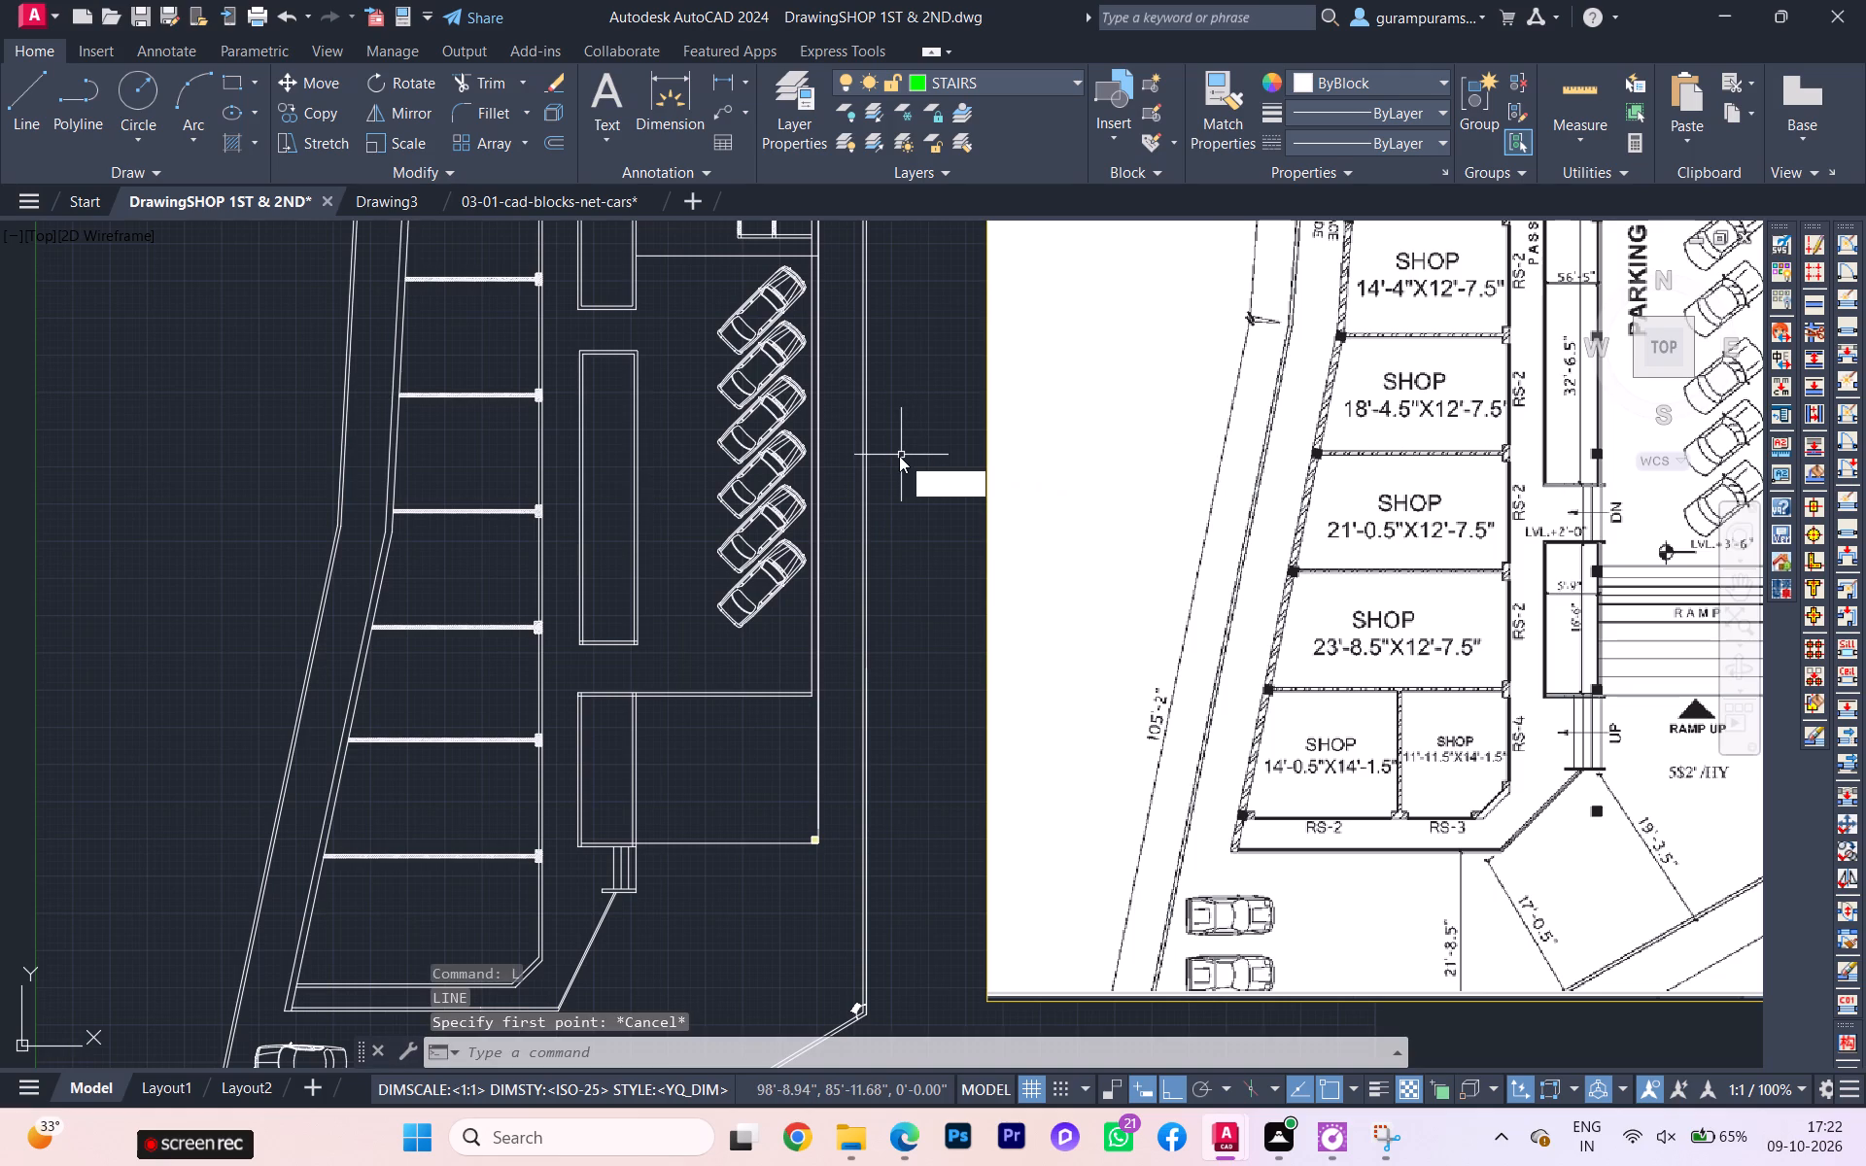
key("r")
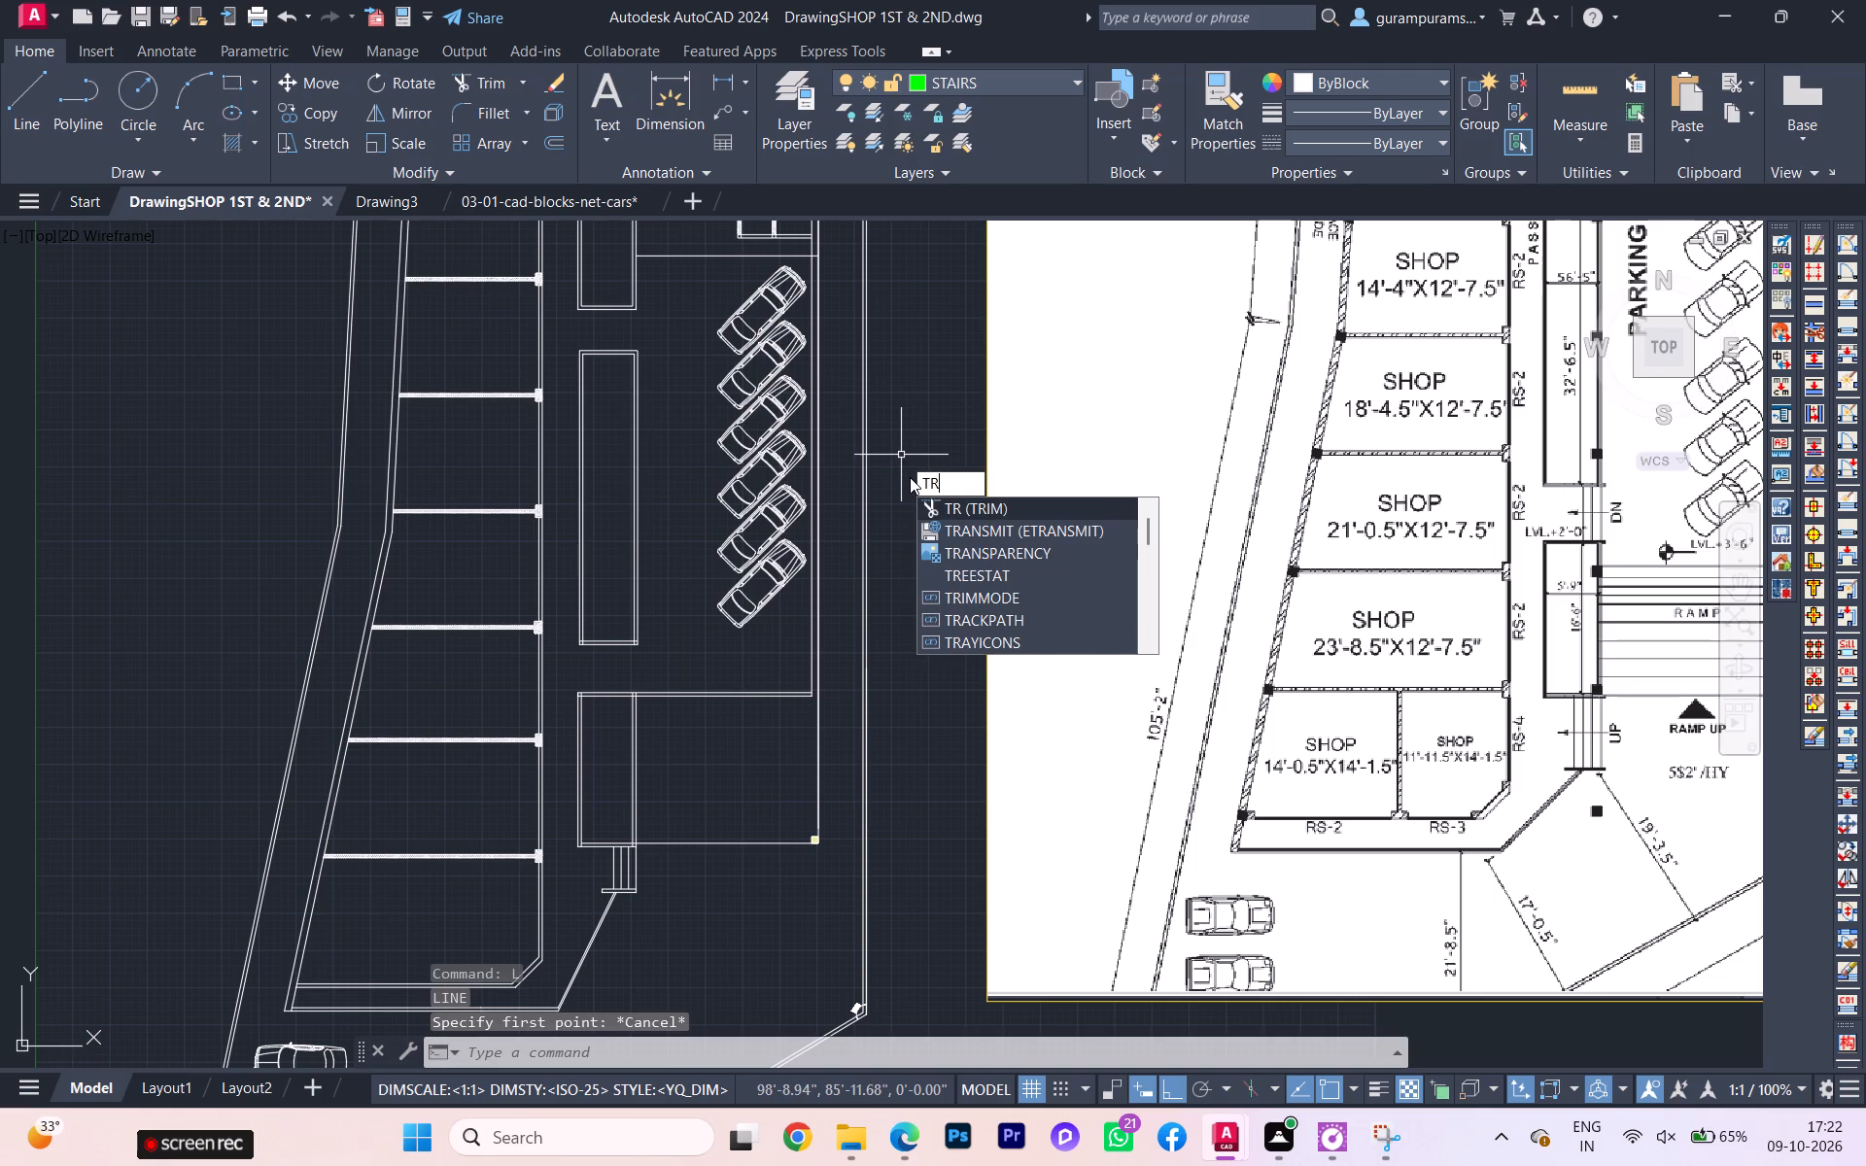
left_click(986, 511)
scroll(837, 436, "up", 2)
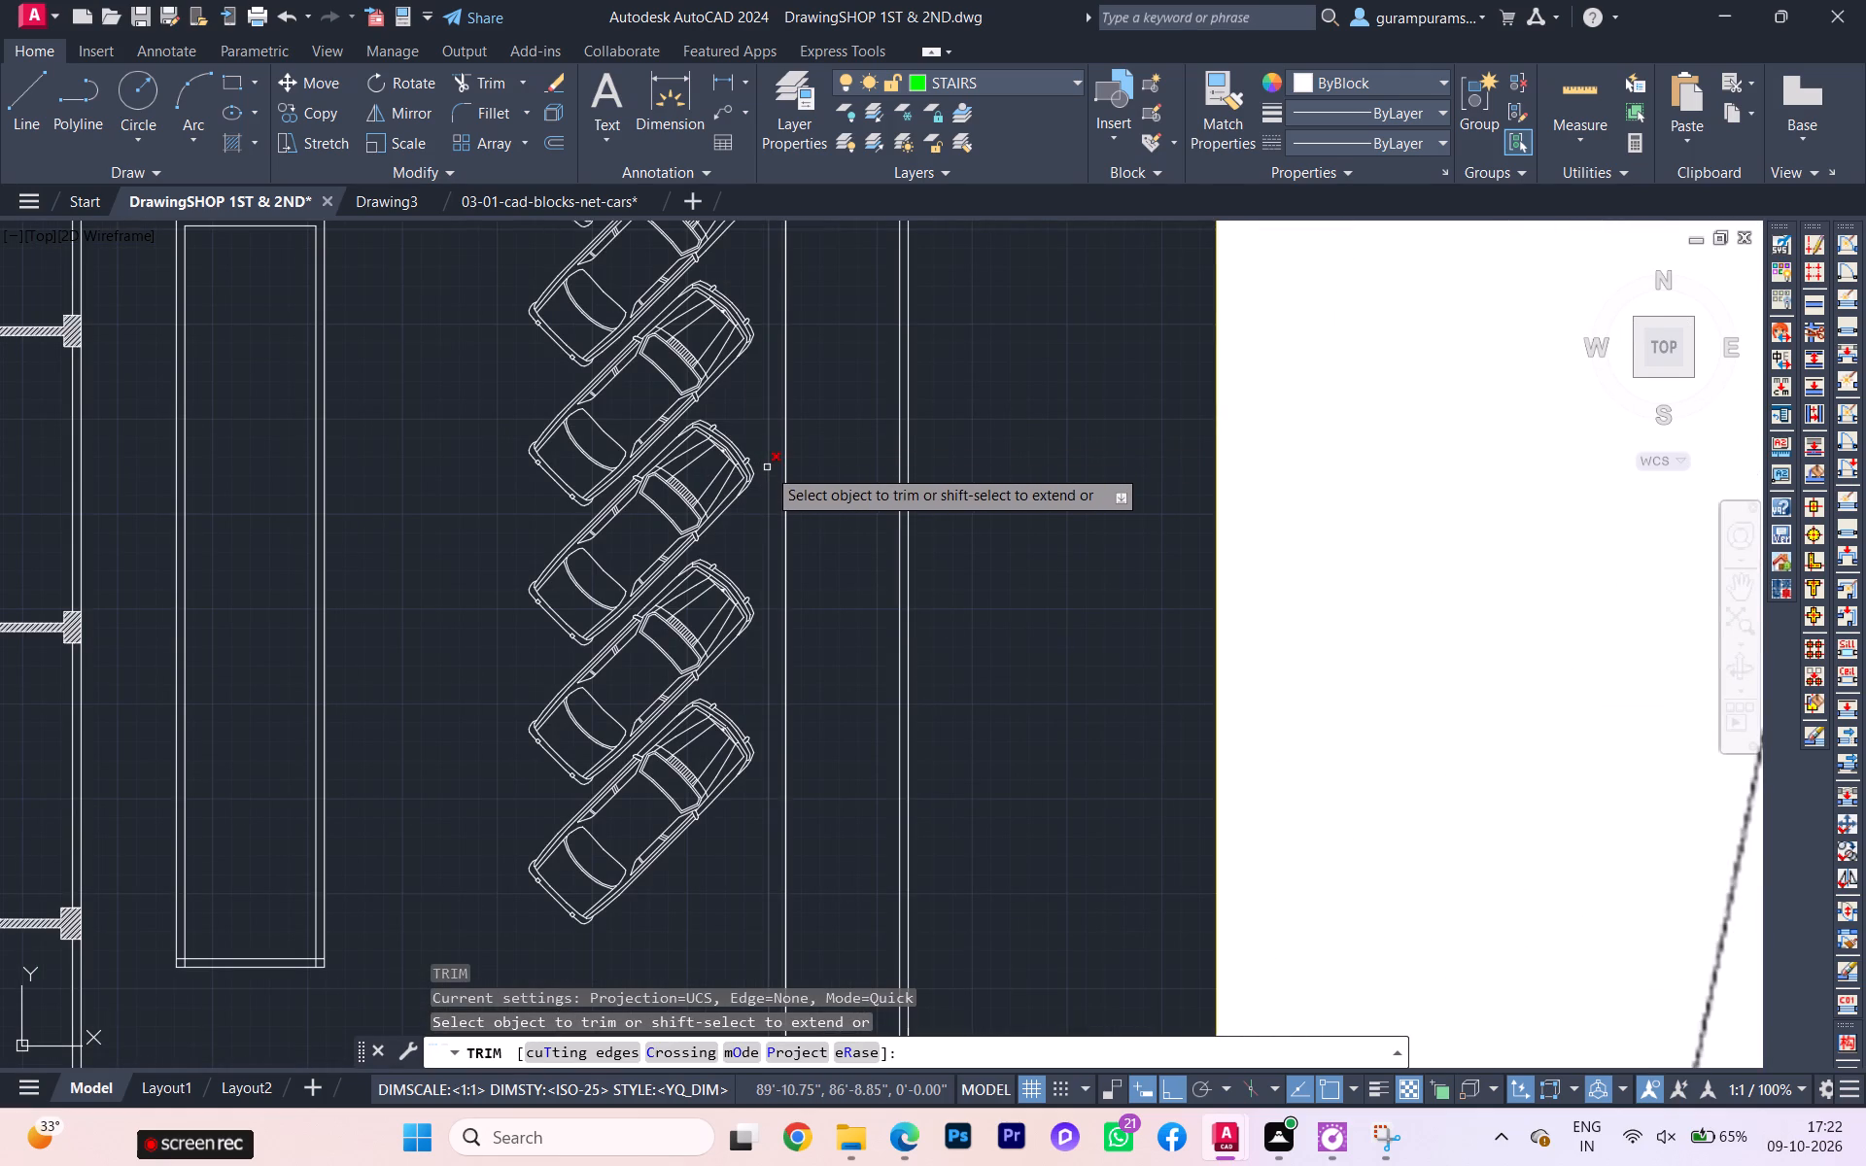
left_click(767, 467)
scroll(768, 464, "down", 4)
key("Escape")
Compare the drawn plan with the reference ground floor plan around the ramp, steps and lower shops.
scroll(768, 470, "up", 3)
scroll(765, 473, "down", 1)
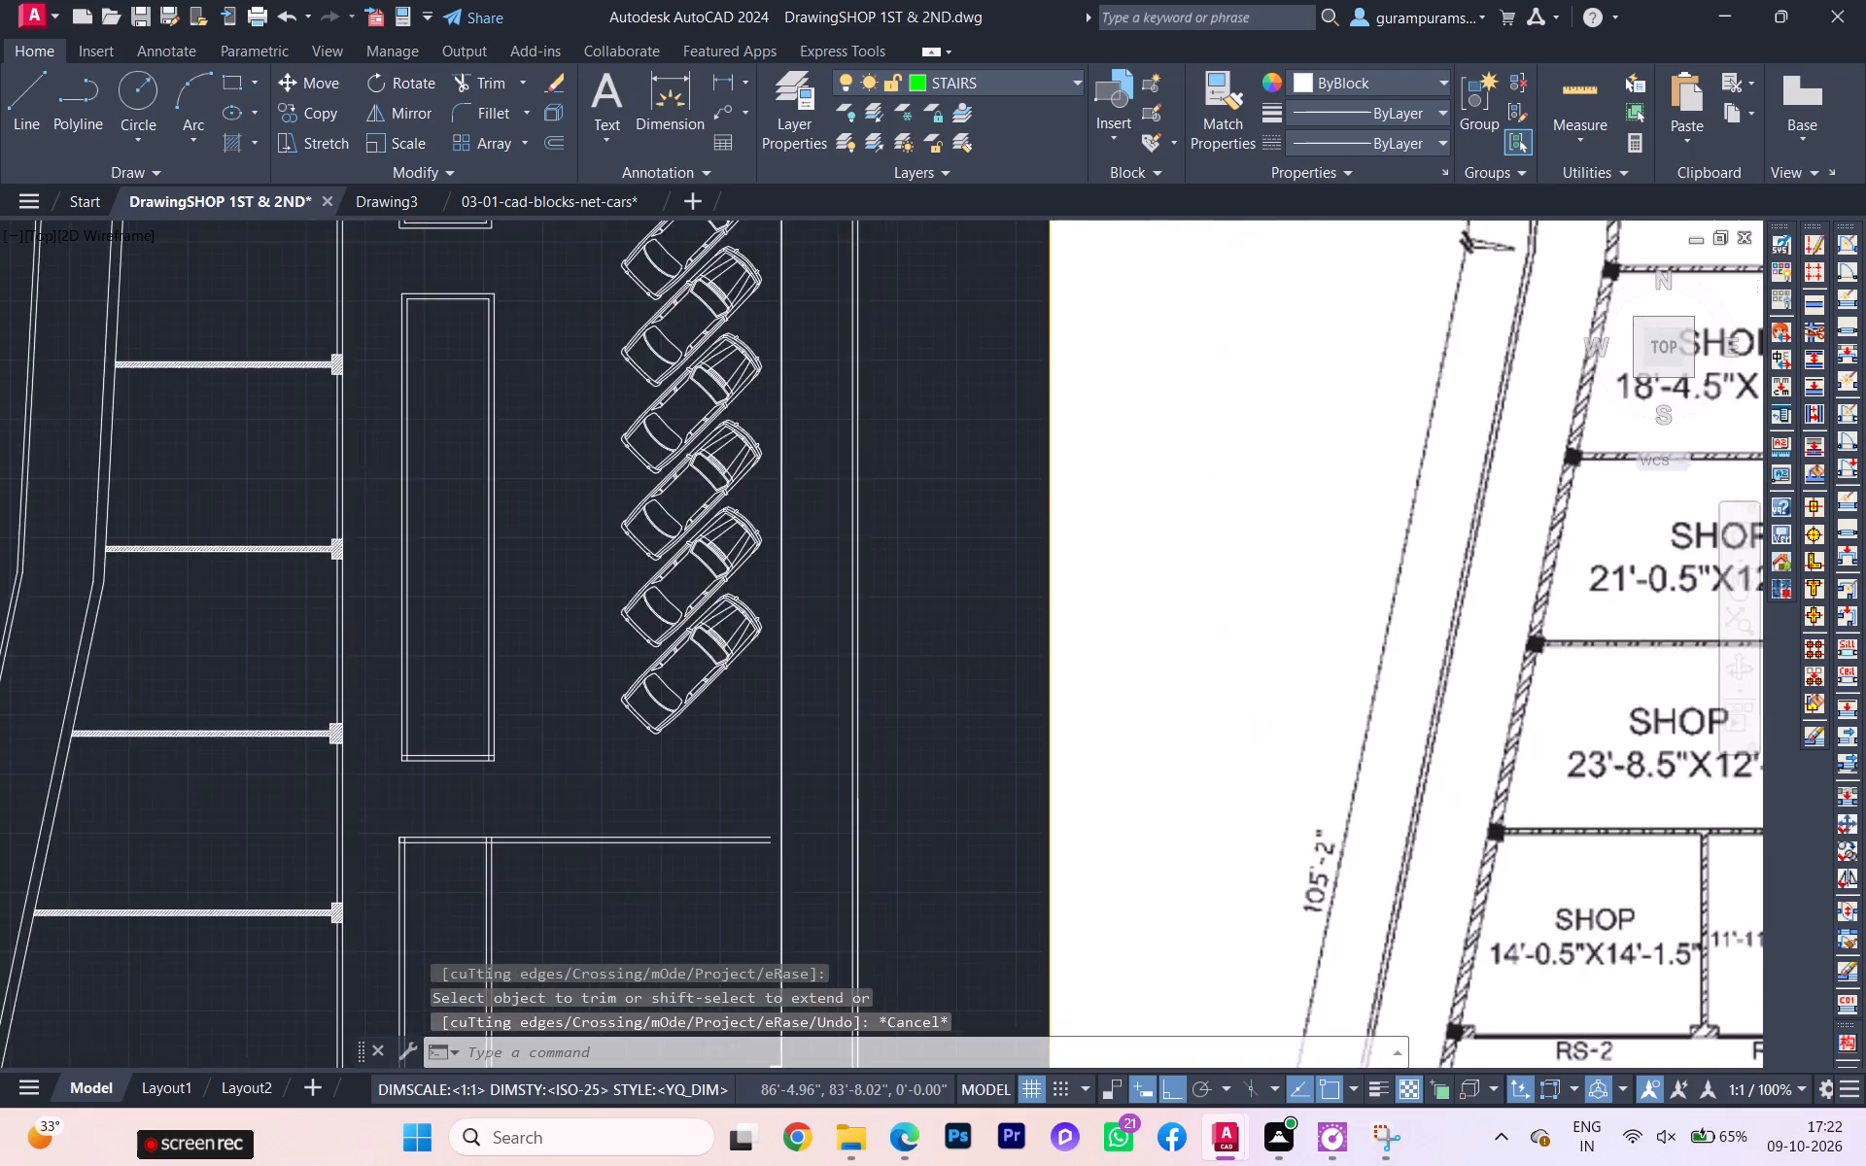
scroll(765, 473, "down", 1)
scroll(715, 480, "up", 1)
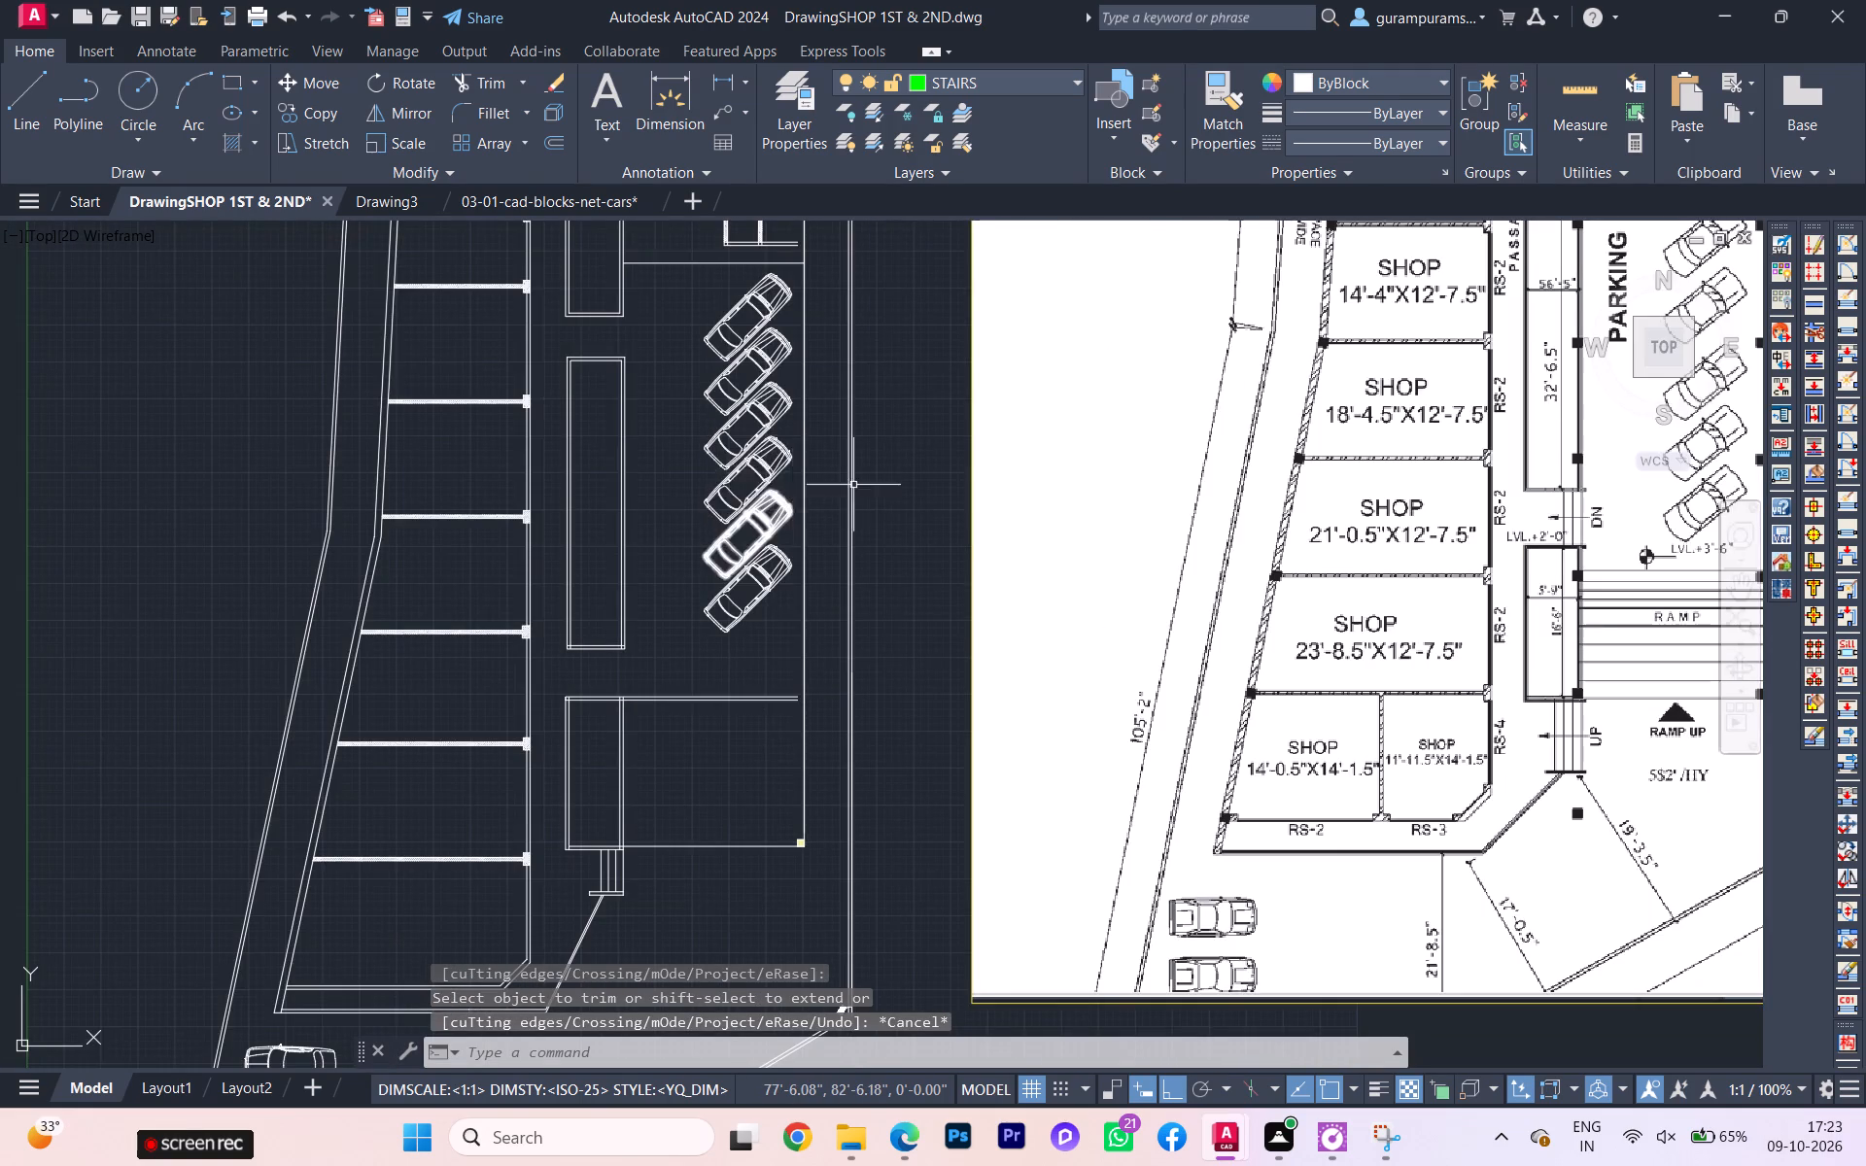
scroll(858, 494, "down", 2)
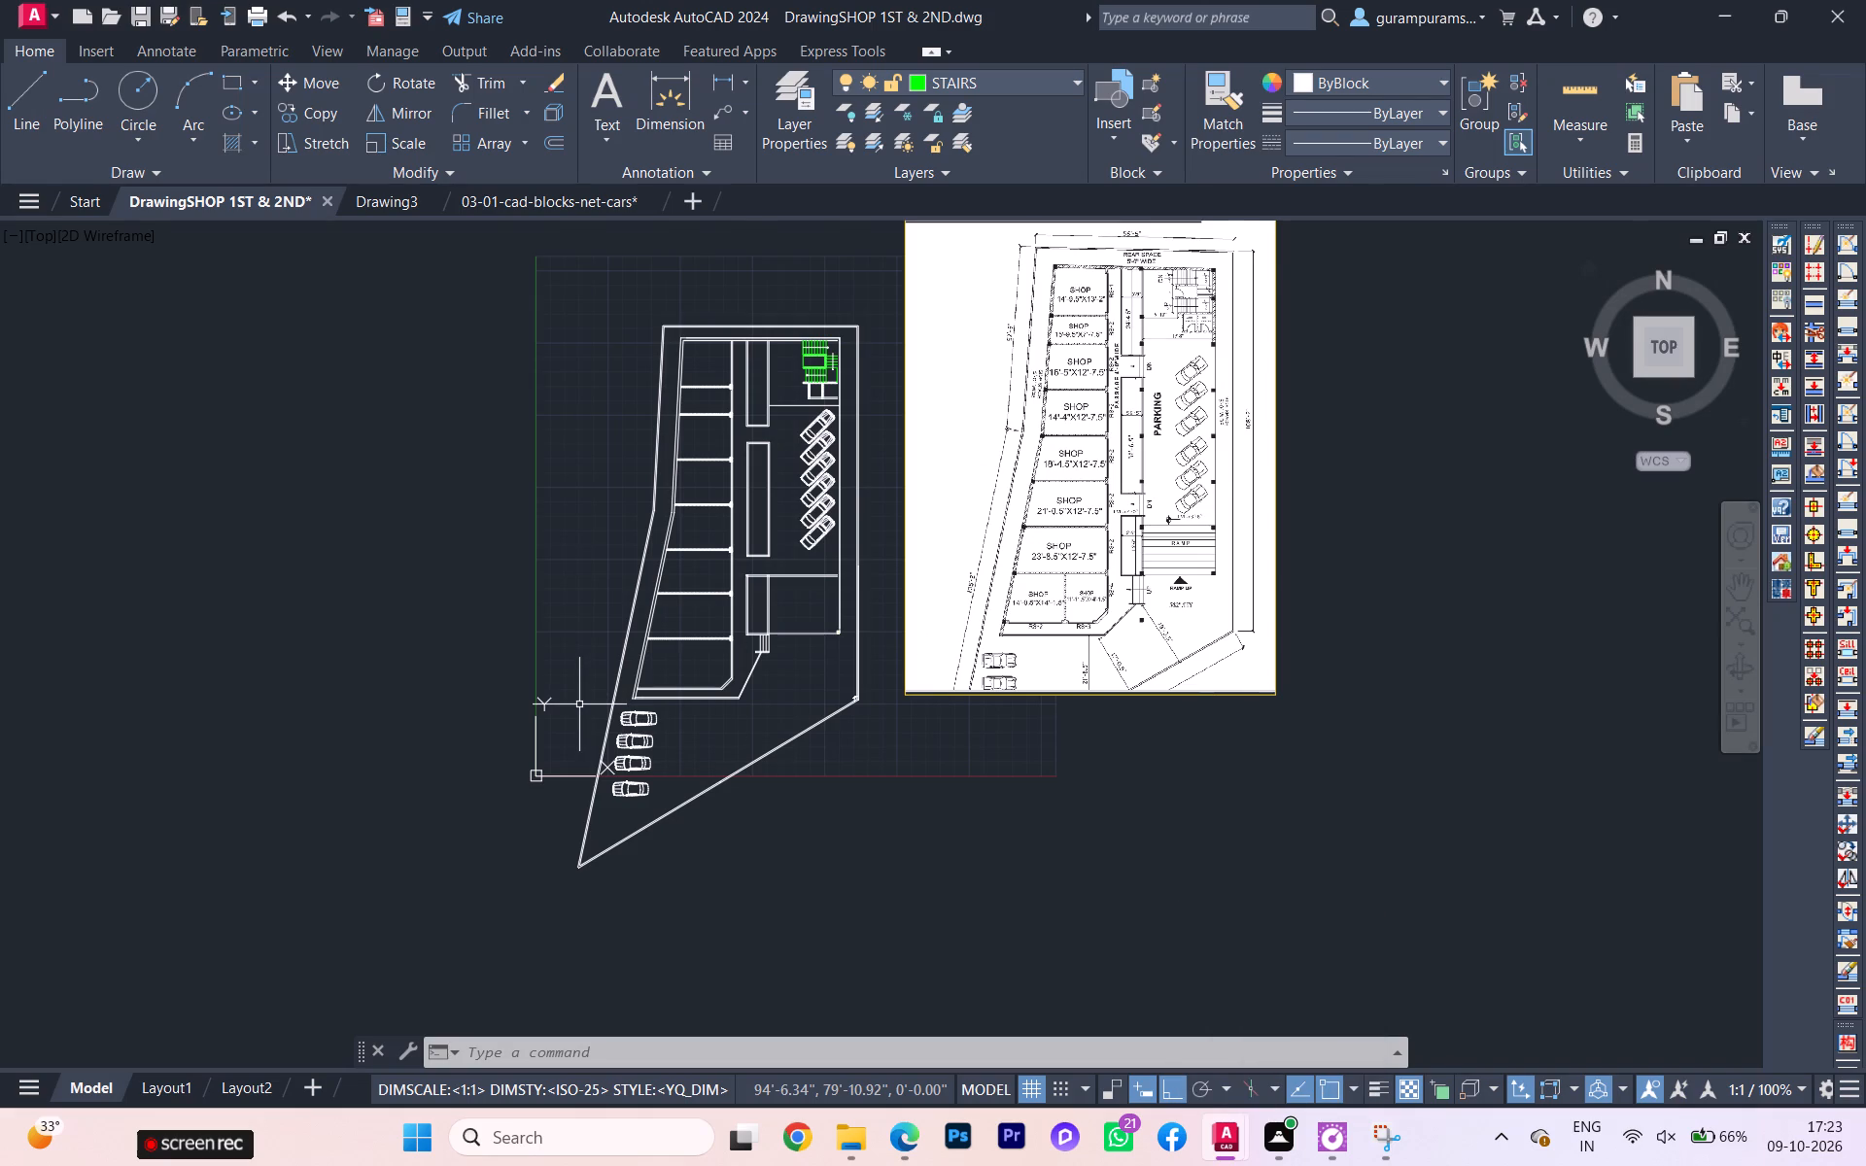
scroll(682, 606, "up", 1)
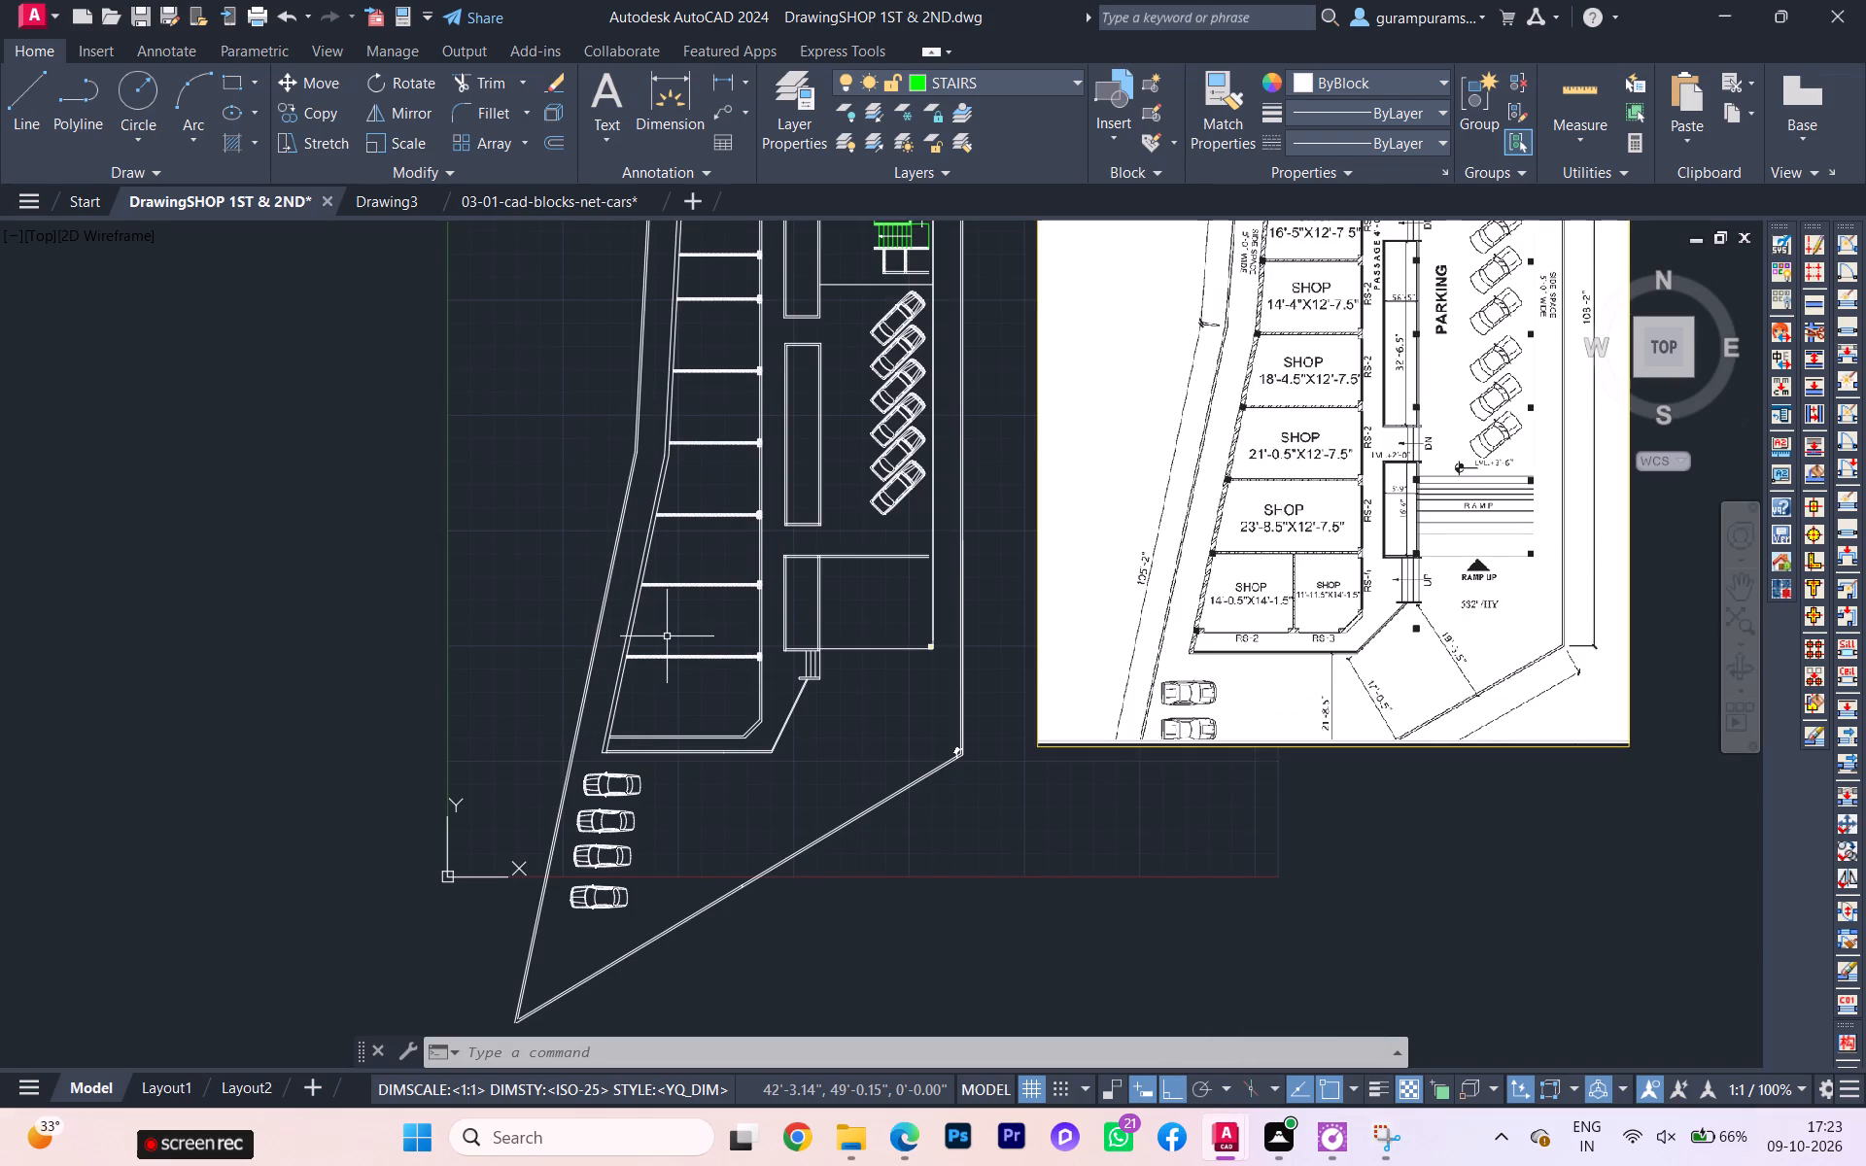
scroll(673, 688, "up", 1)
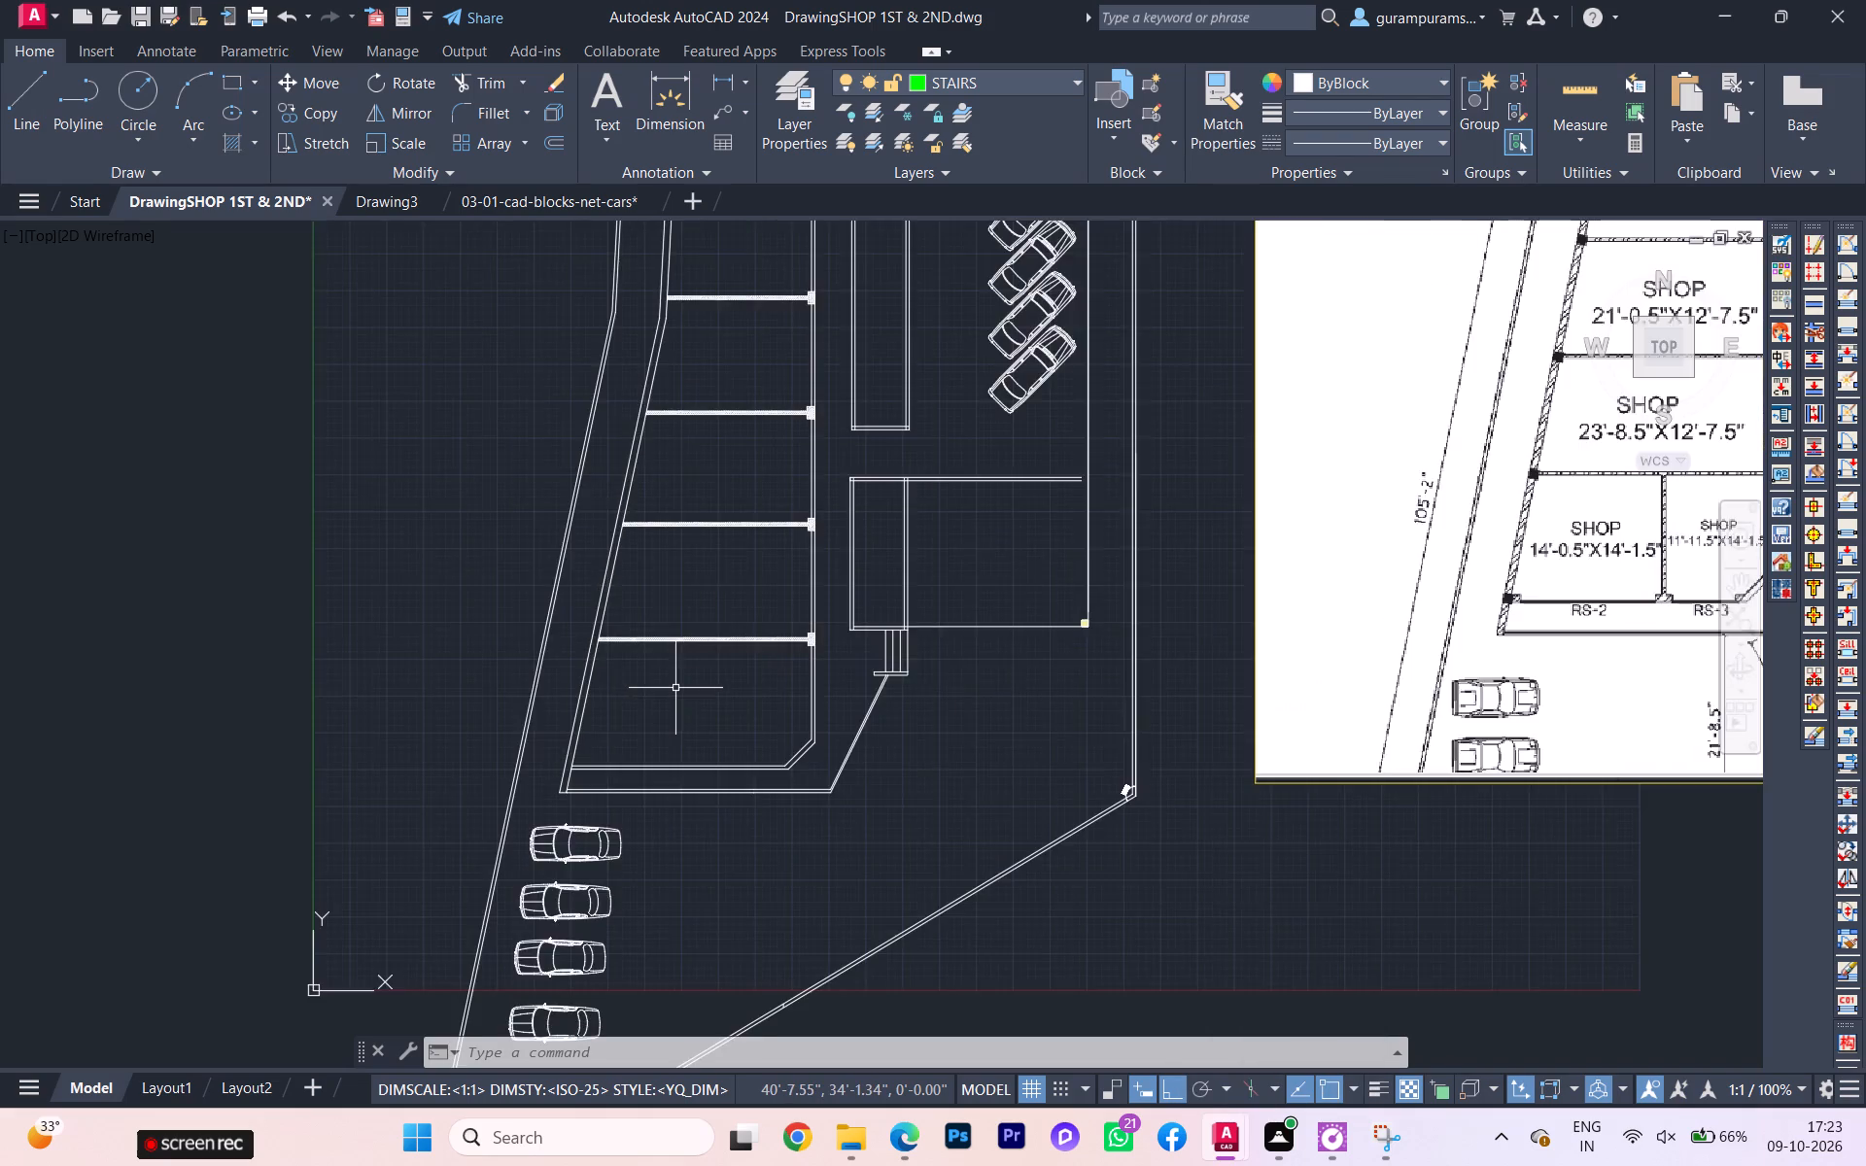
scroll(675, 690, "down", 2)
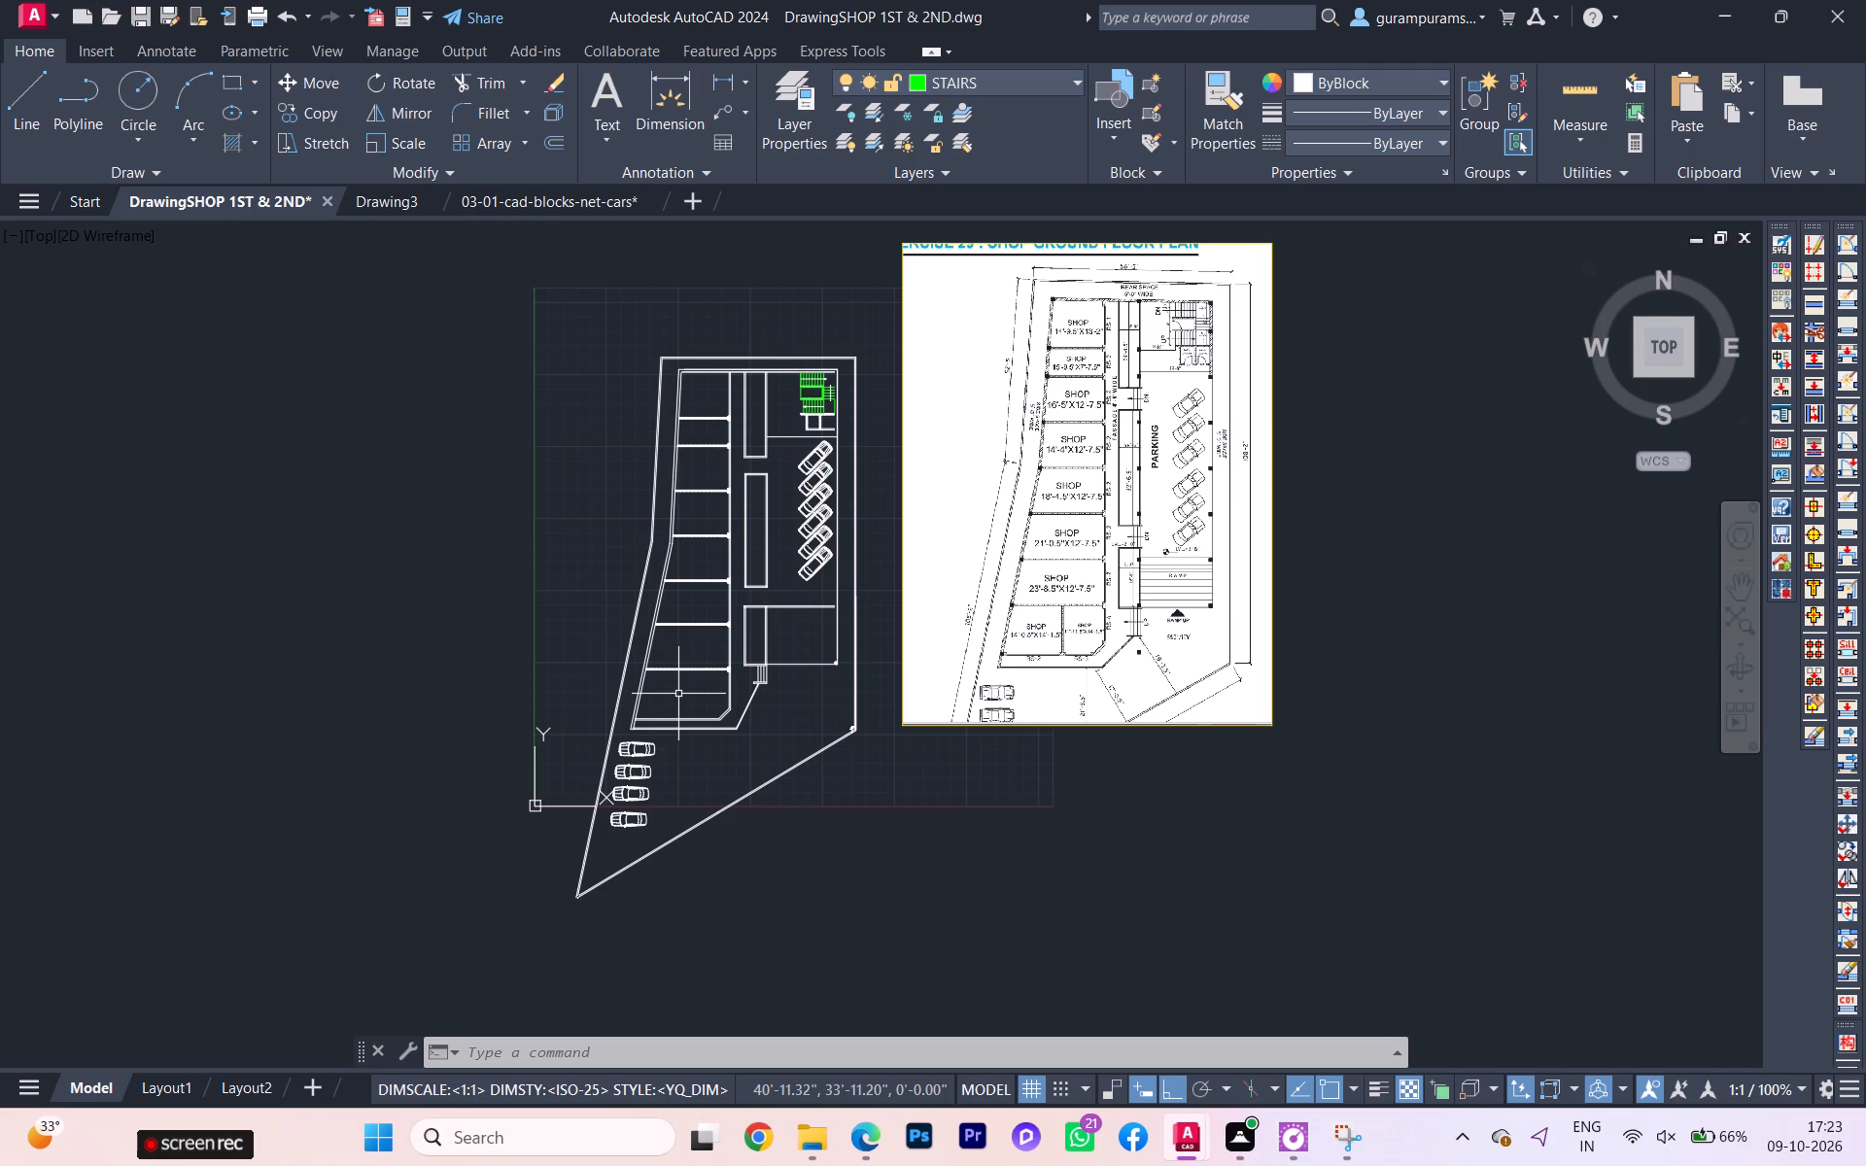
scroll(924, 546, "up", 2)
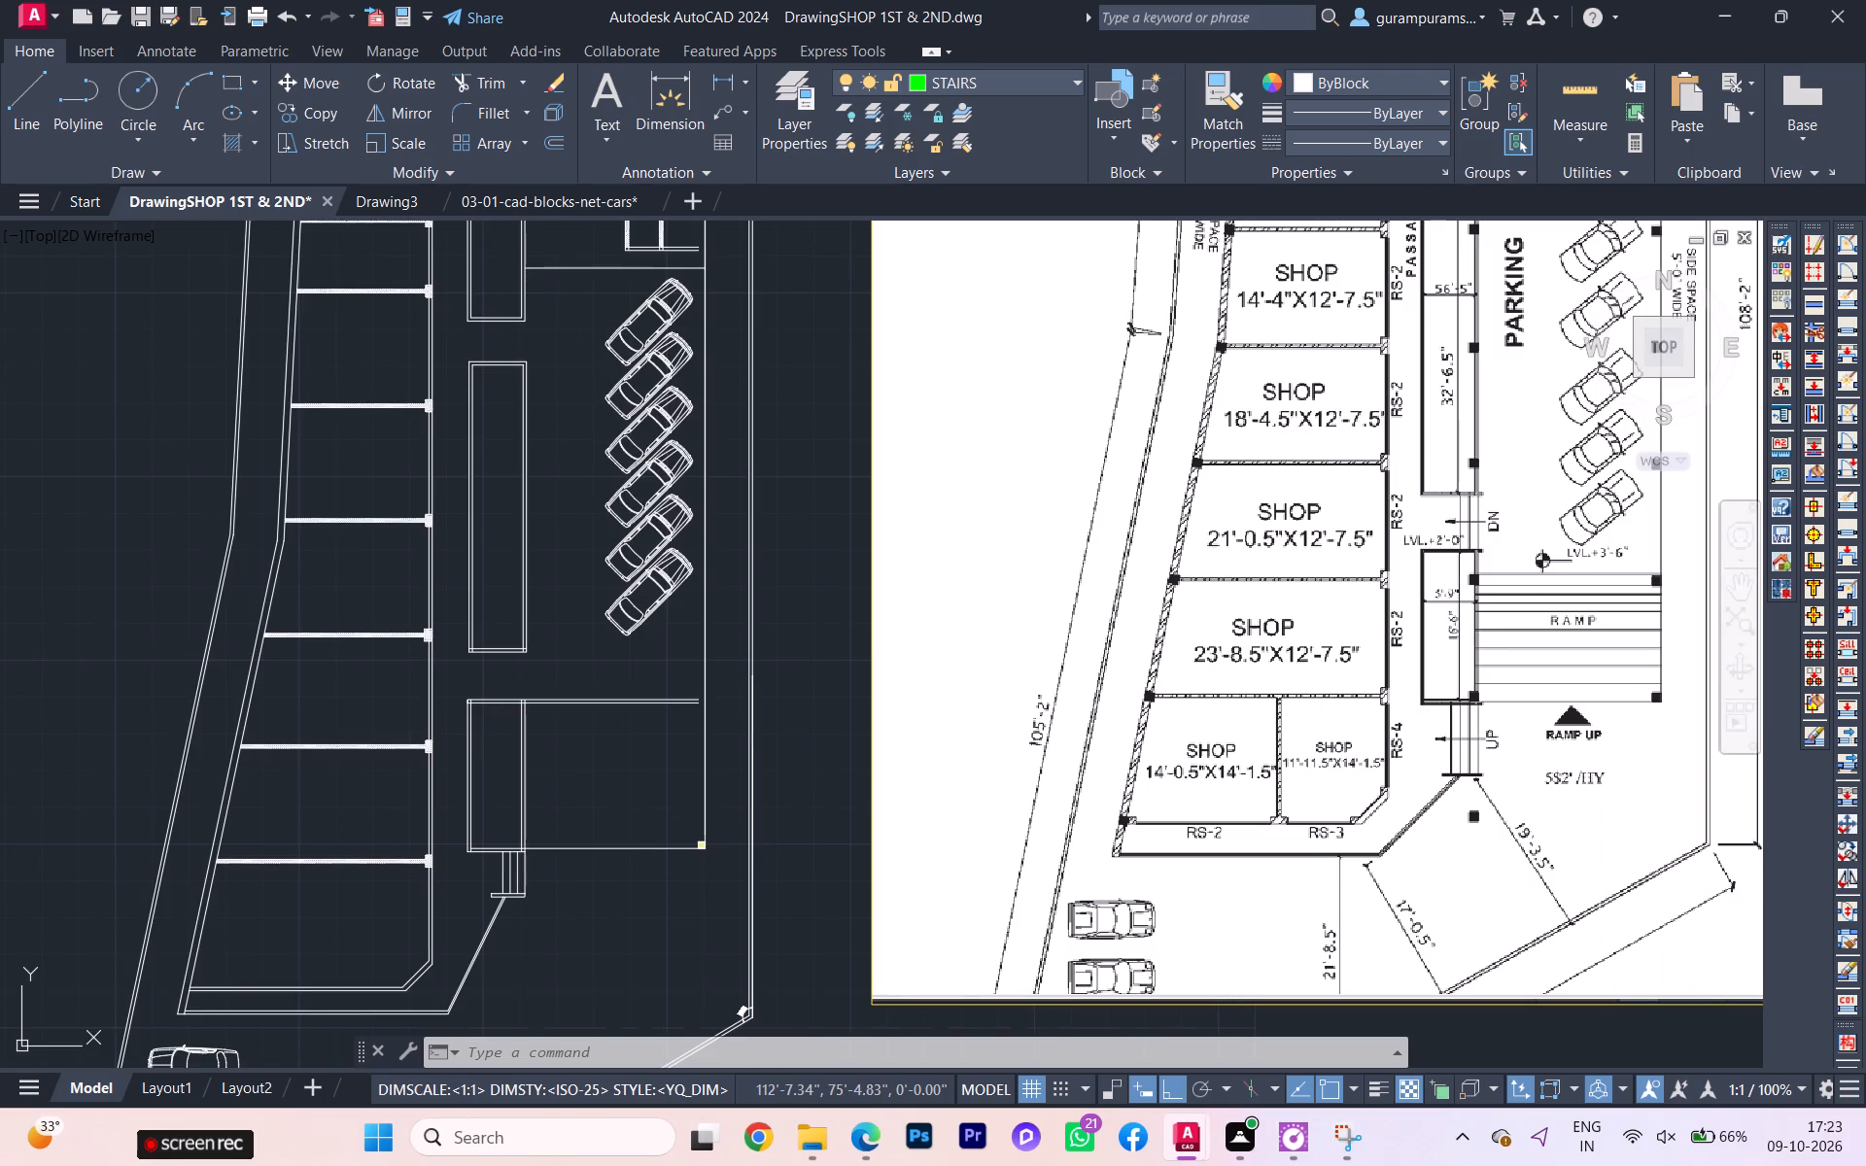
scroll(968, 739, "down", 1)
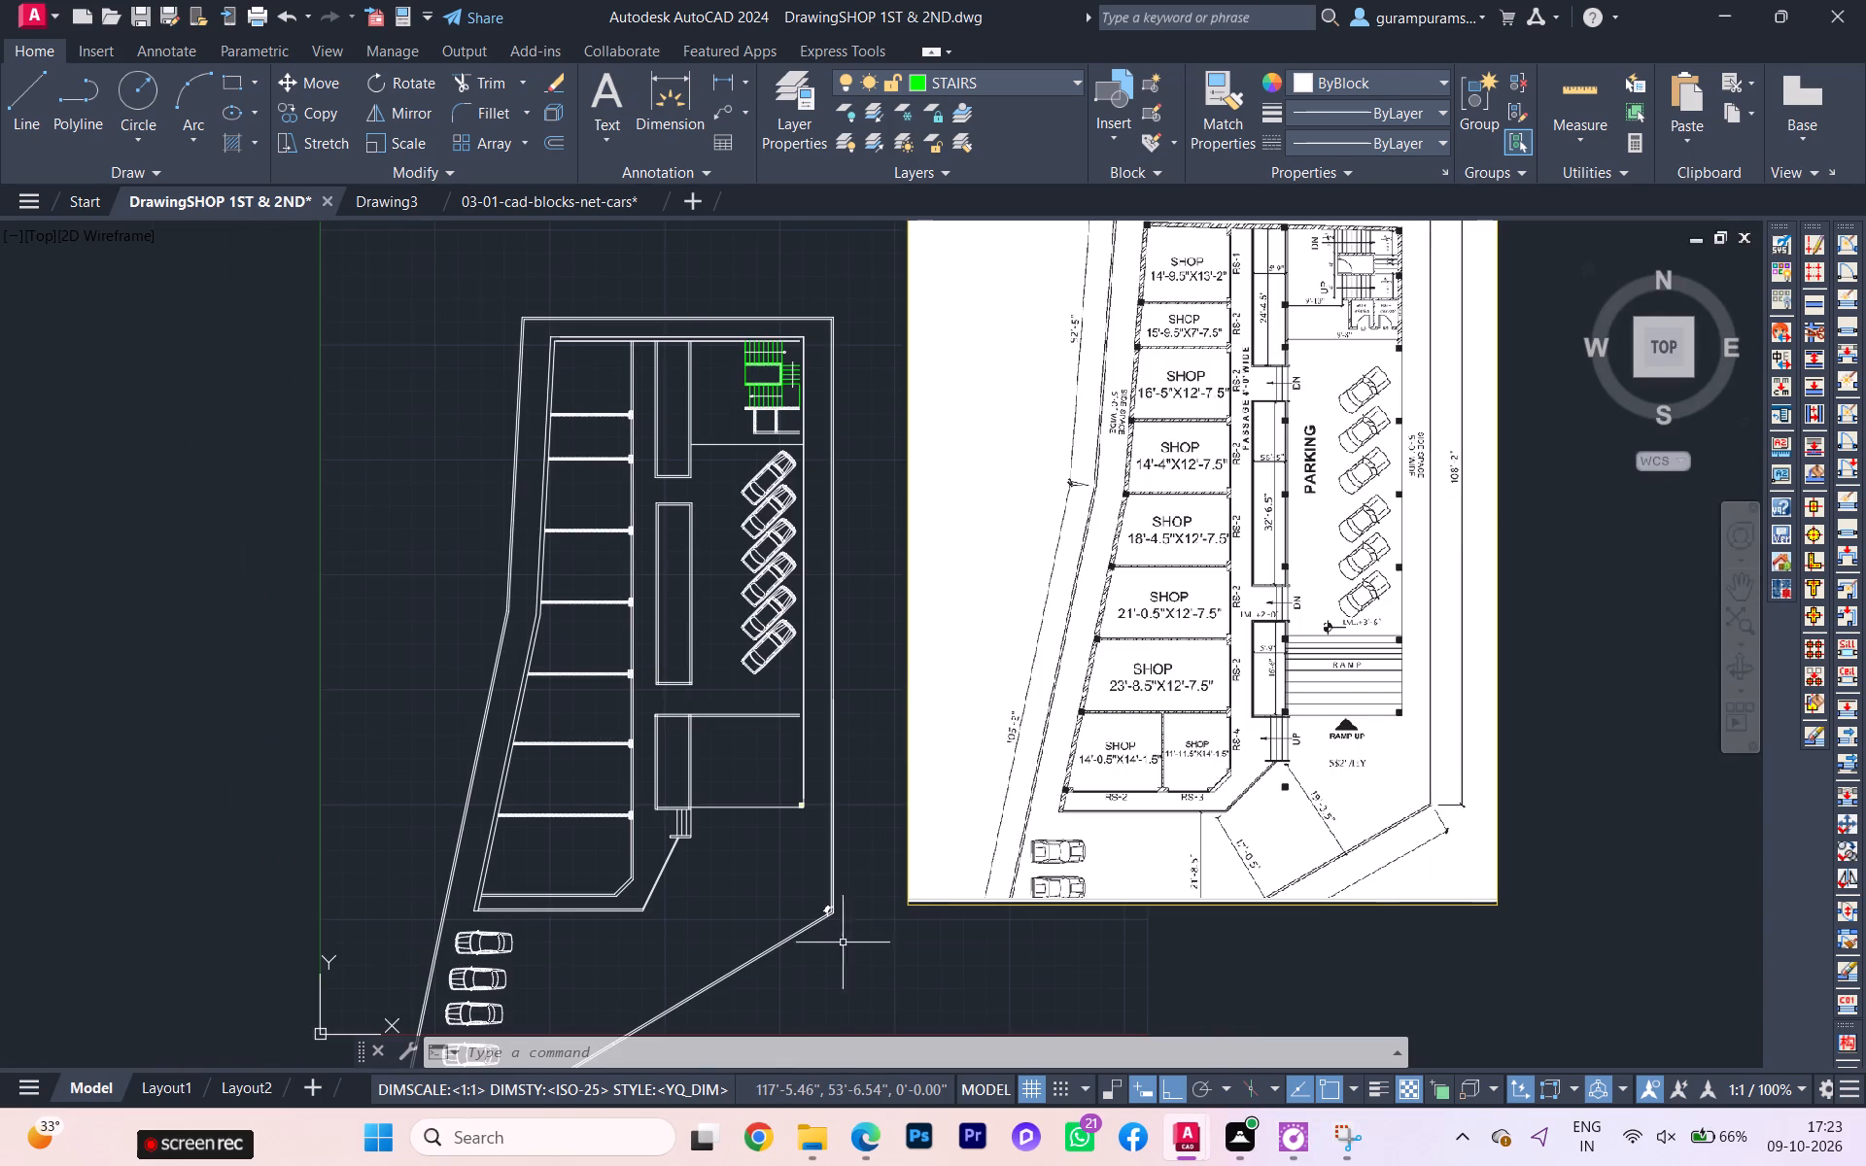
scroll(1334, 754, "up", 2)
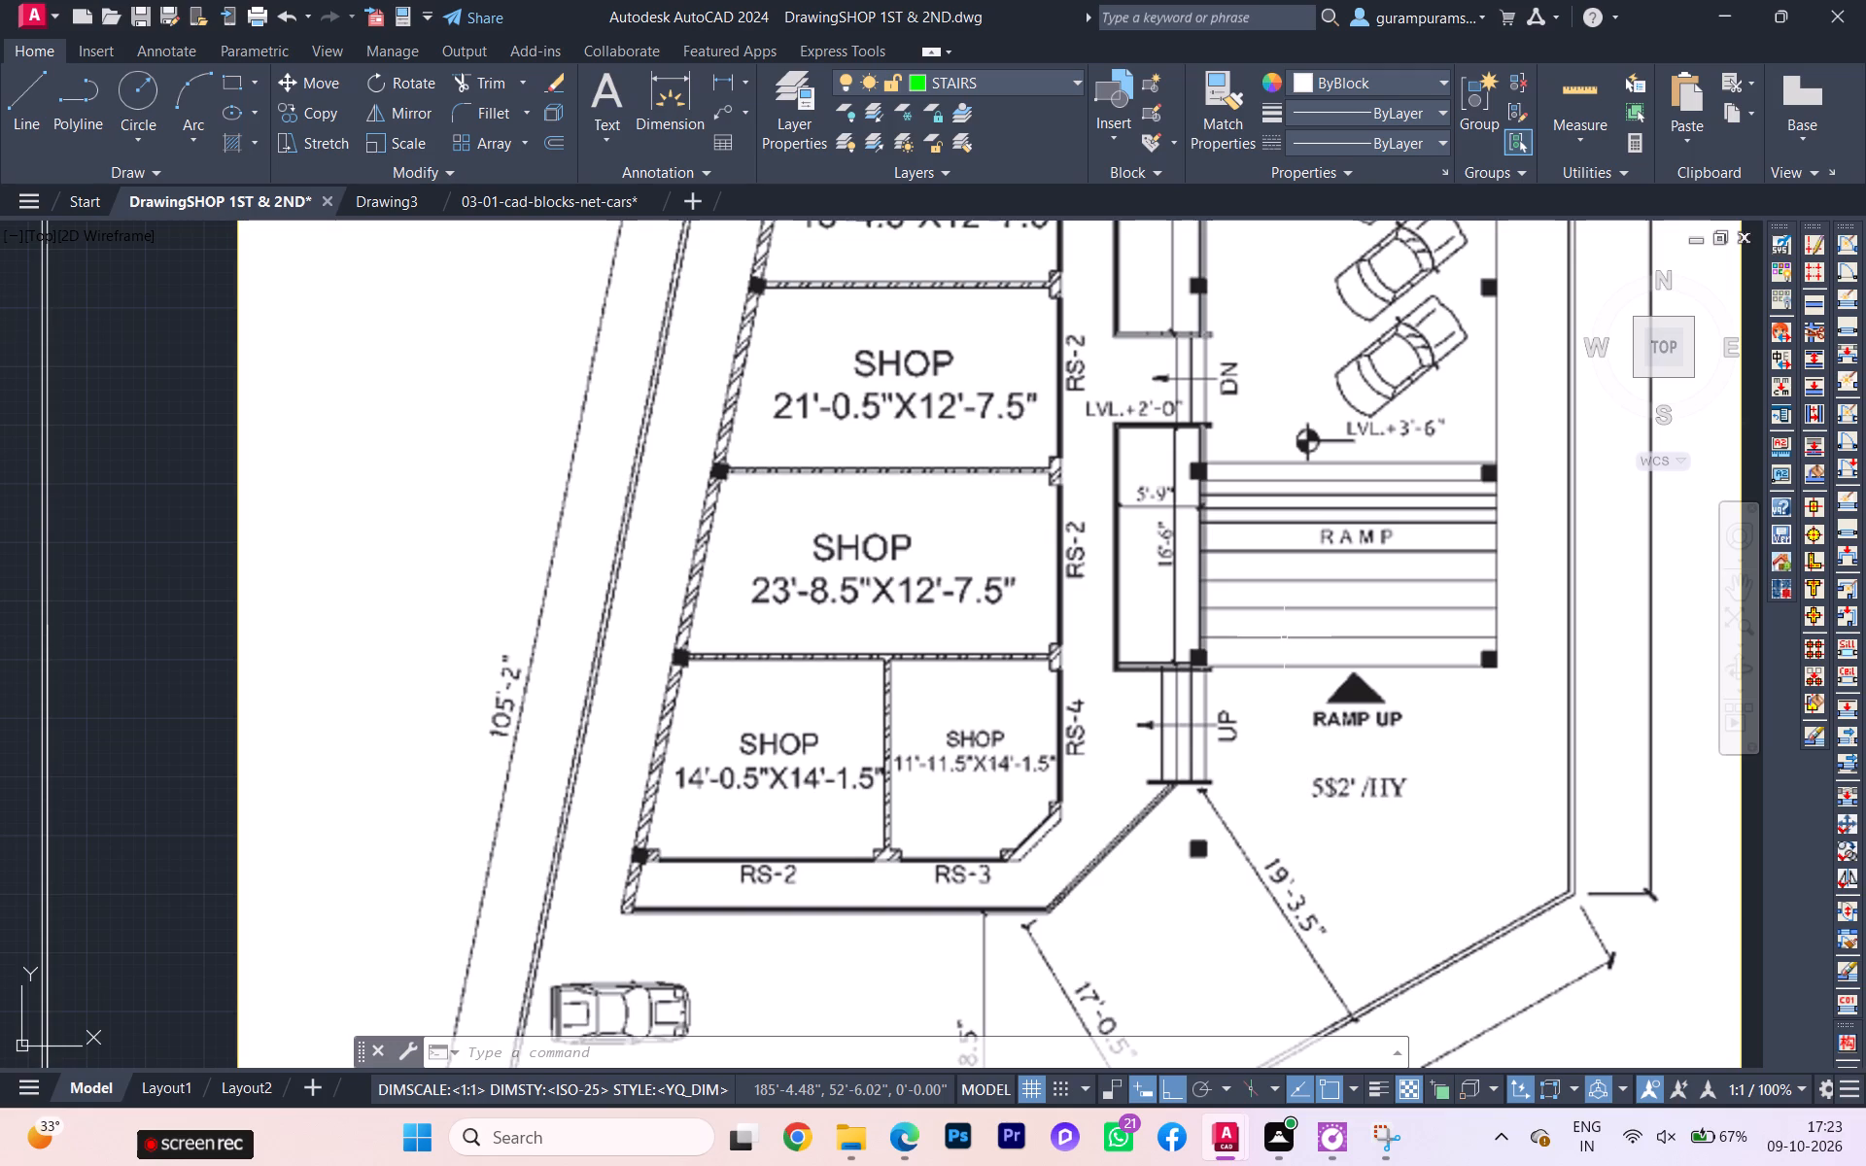
scroll(1312, 629, "down", 2)
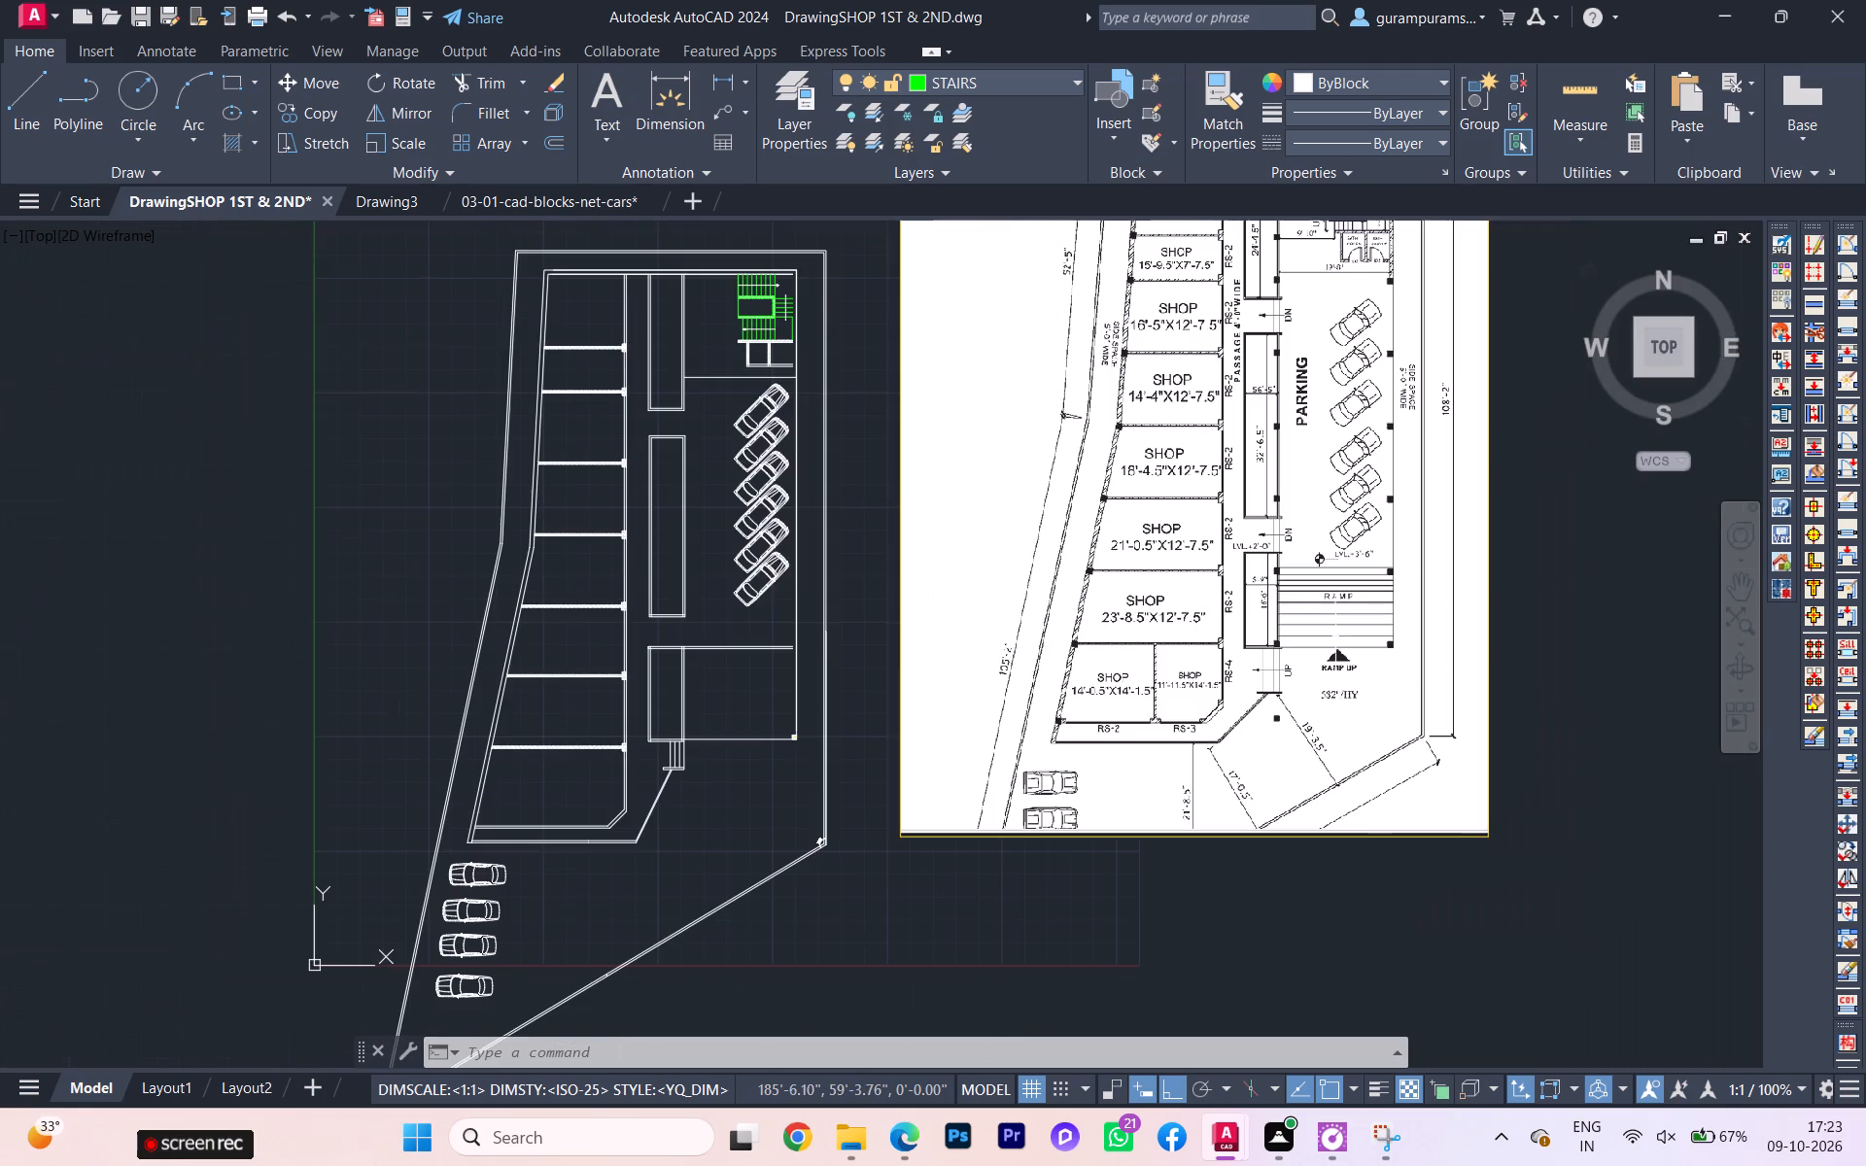
Copy the ramp's bottom line upward as a fitted array of 8 items, ending just below the wall lines above the ramp.
scroll(836, 680, "up", 1)
left_click(698, 835)
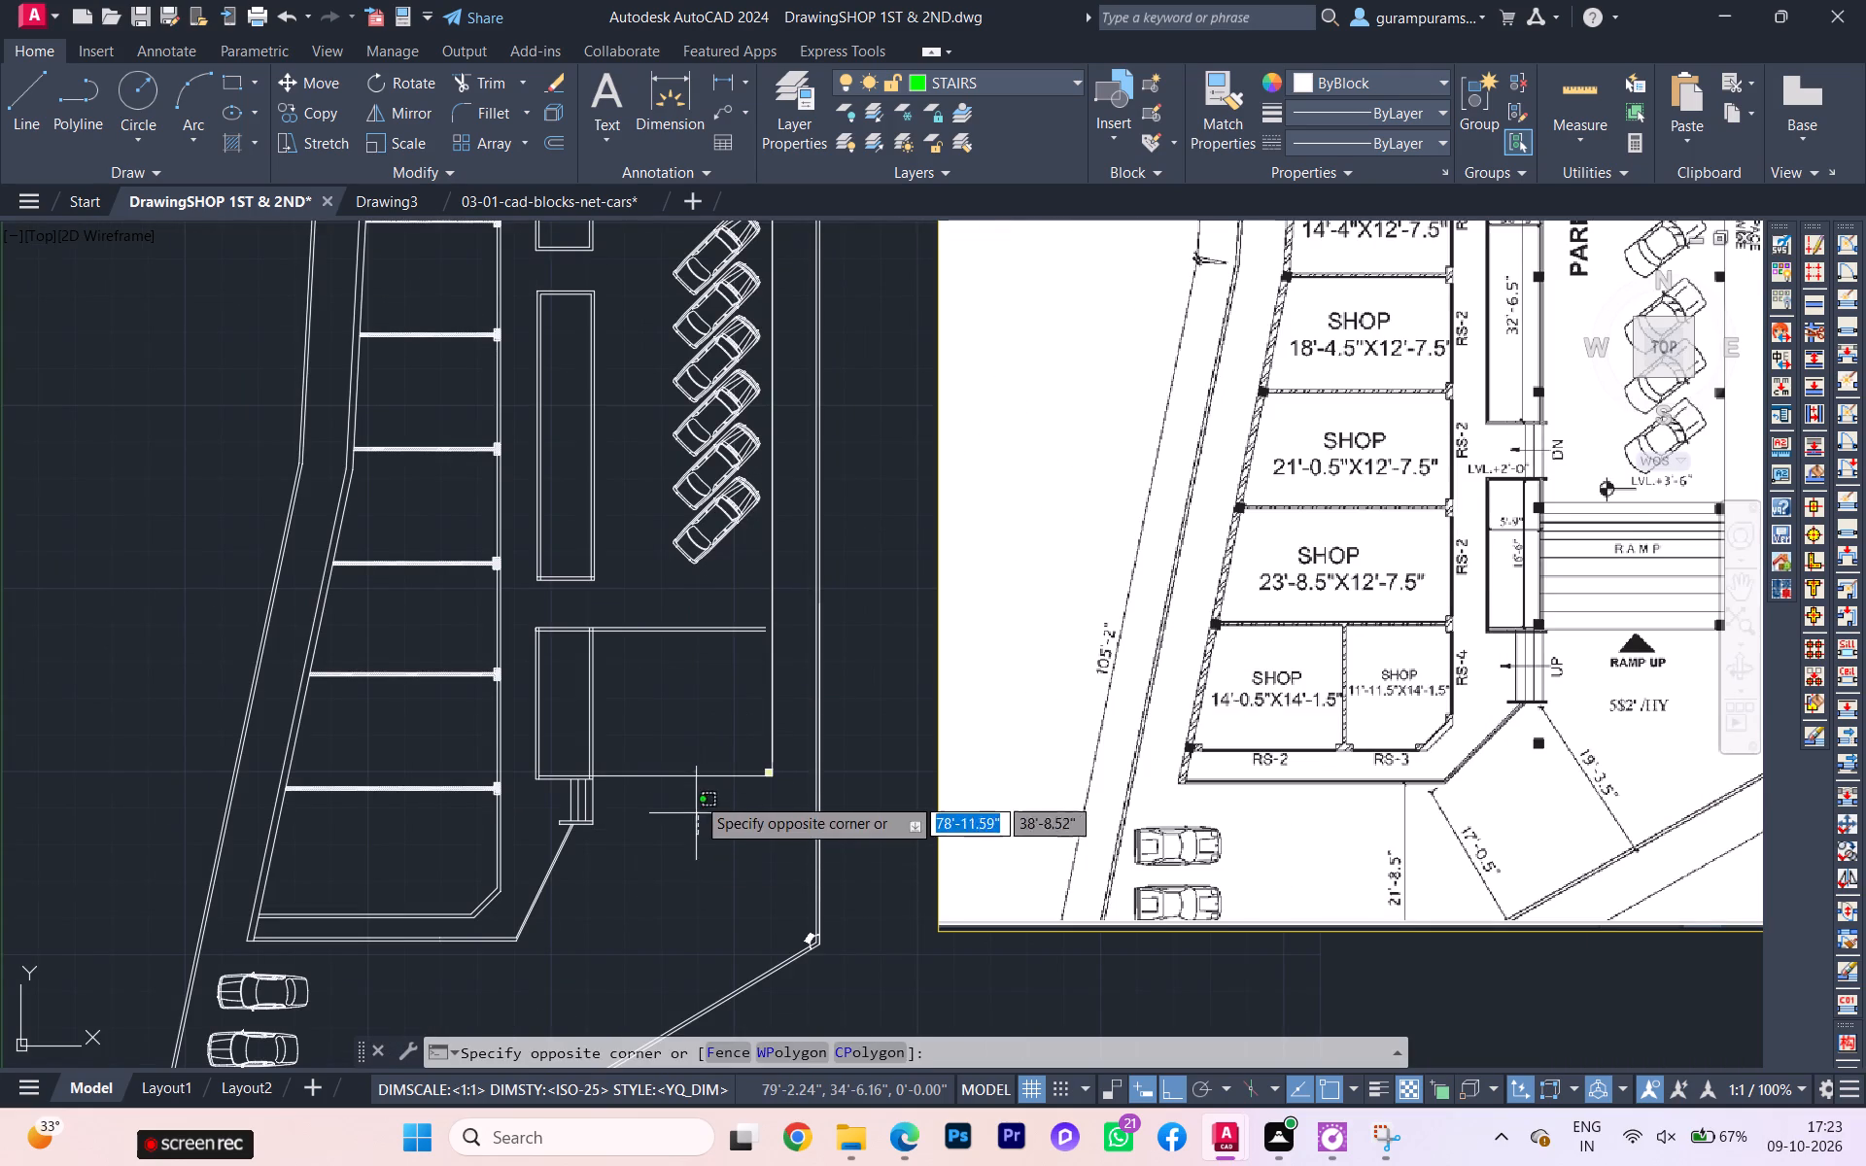
left_click(672, 732)
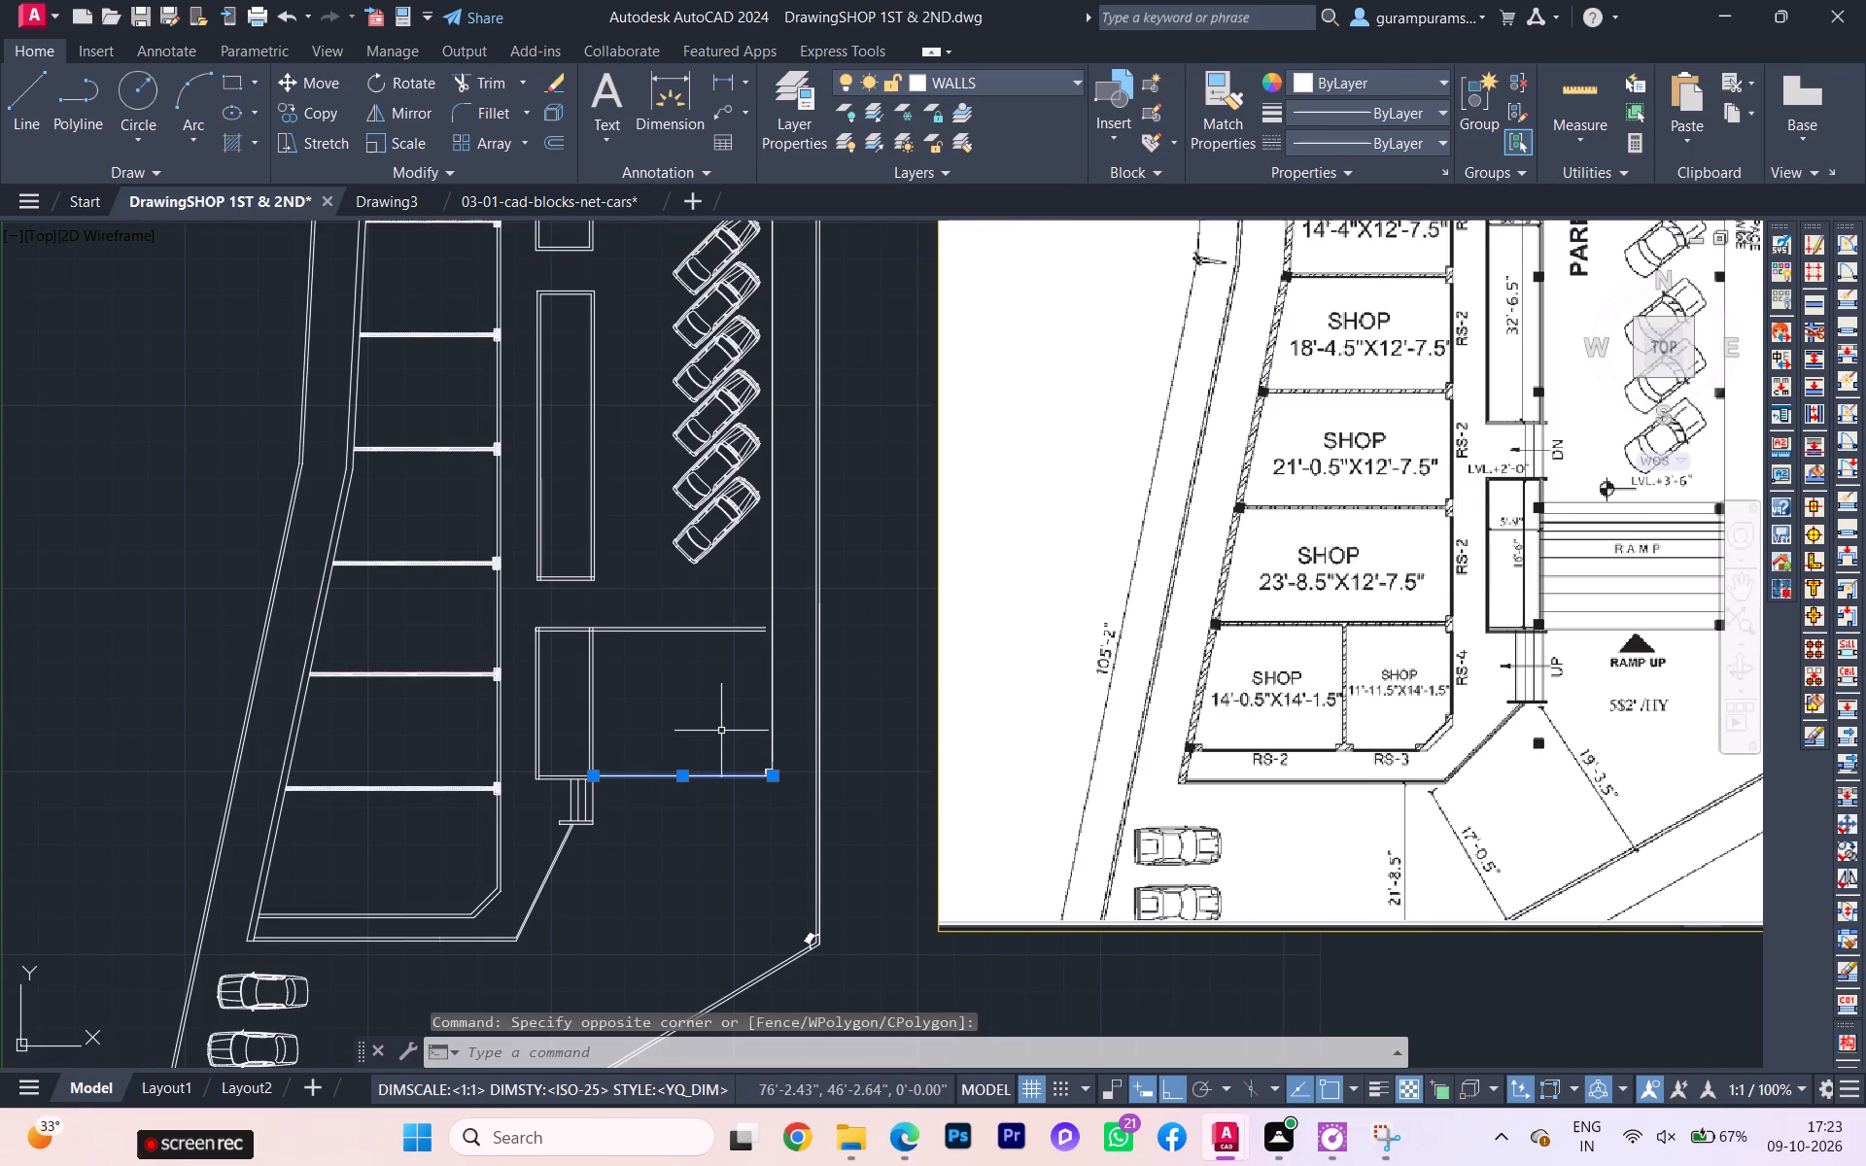
key("c")
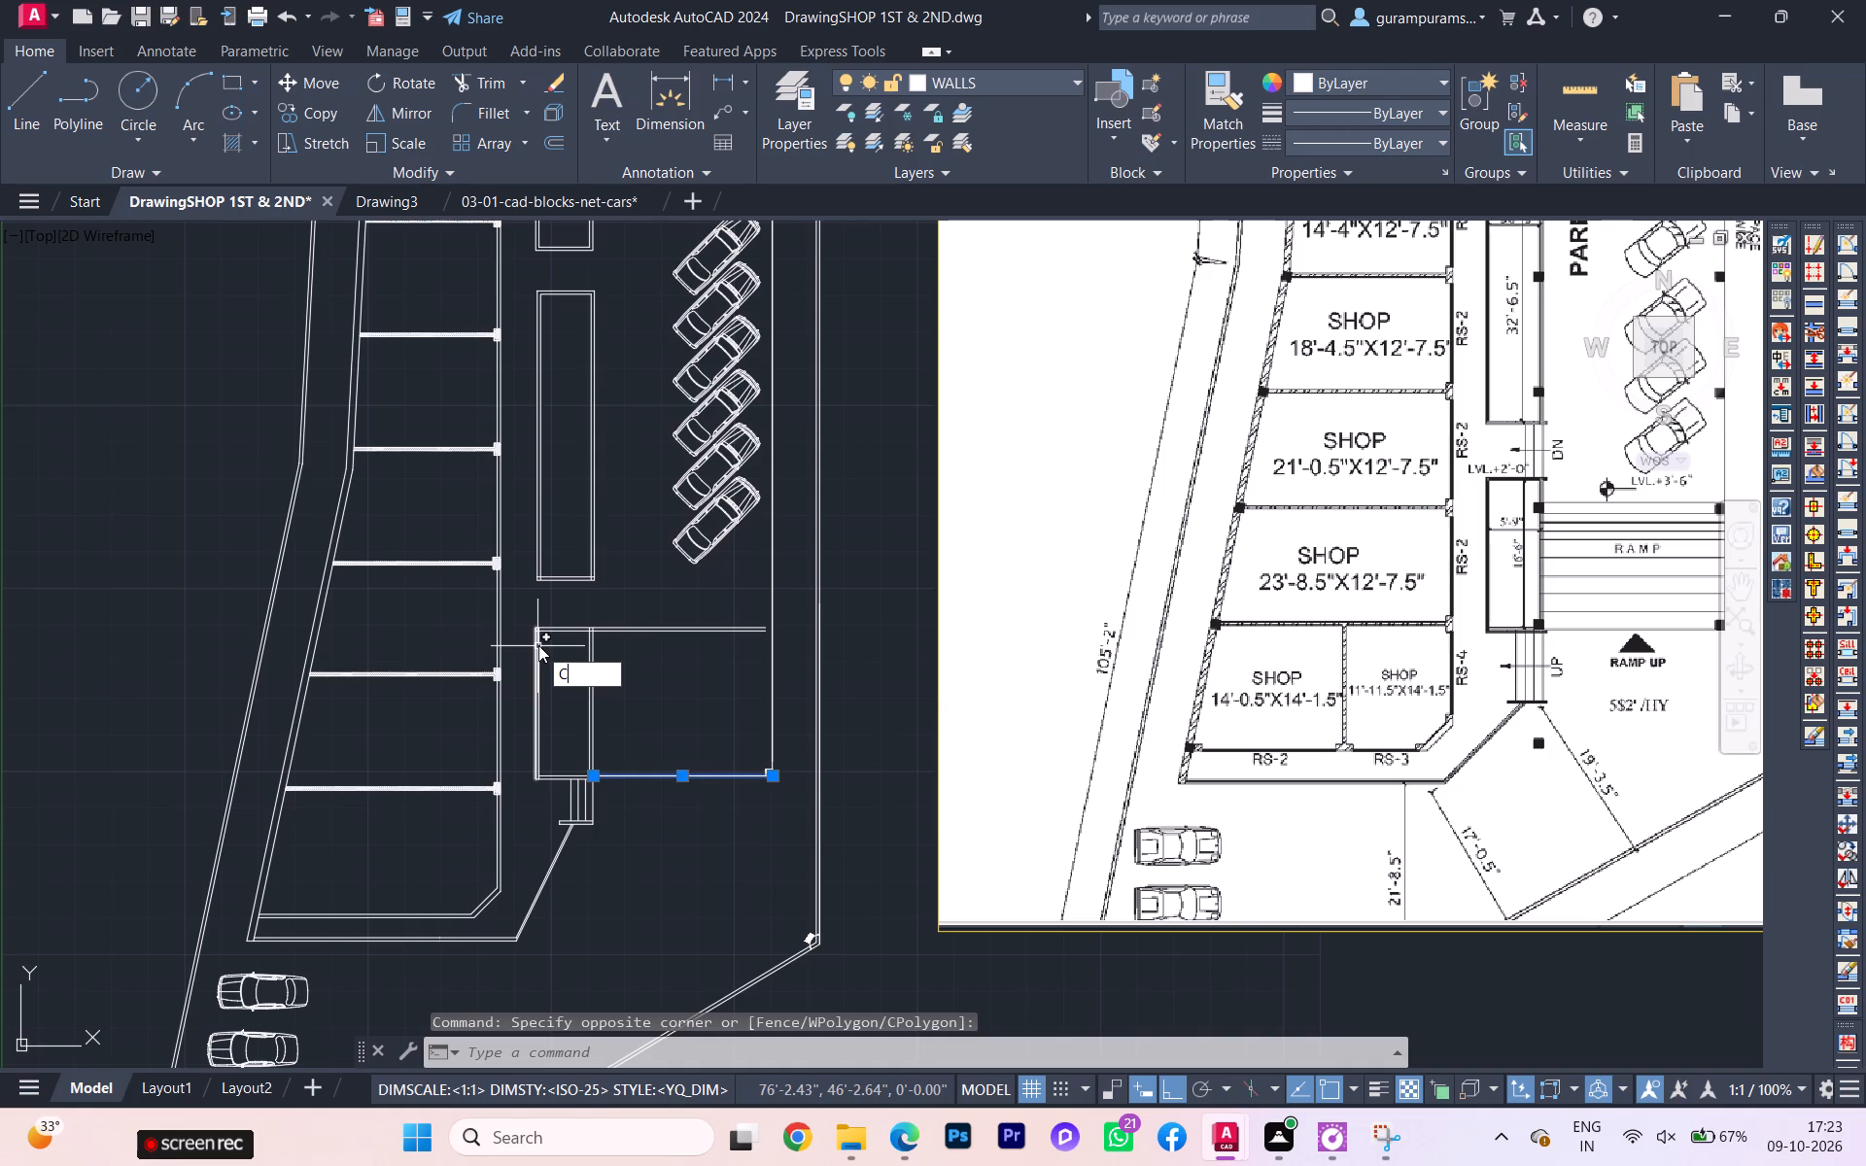
key("o")
key("Return")
scroll(536, 767, "up", 2)
left_click(642, 788)
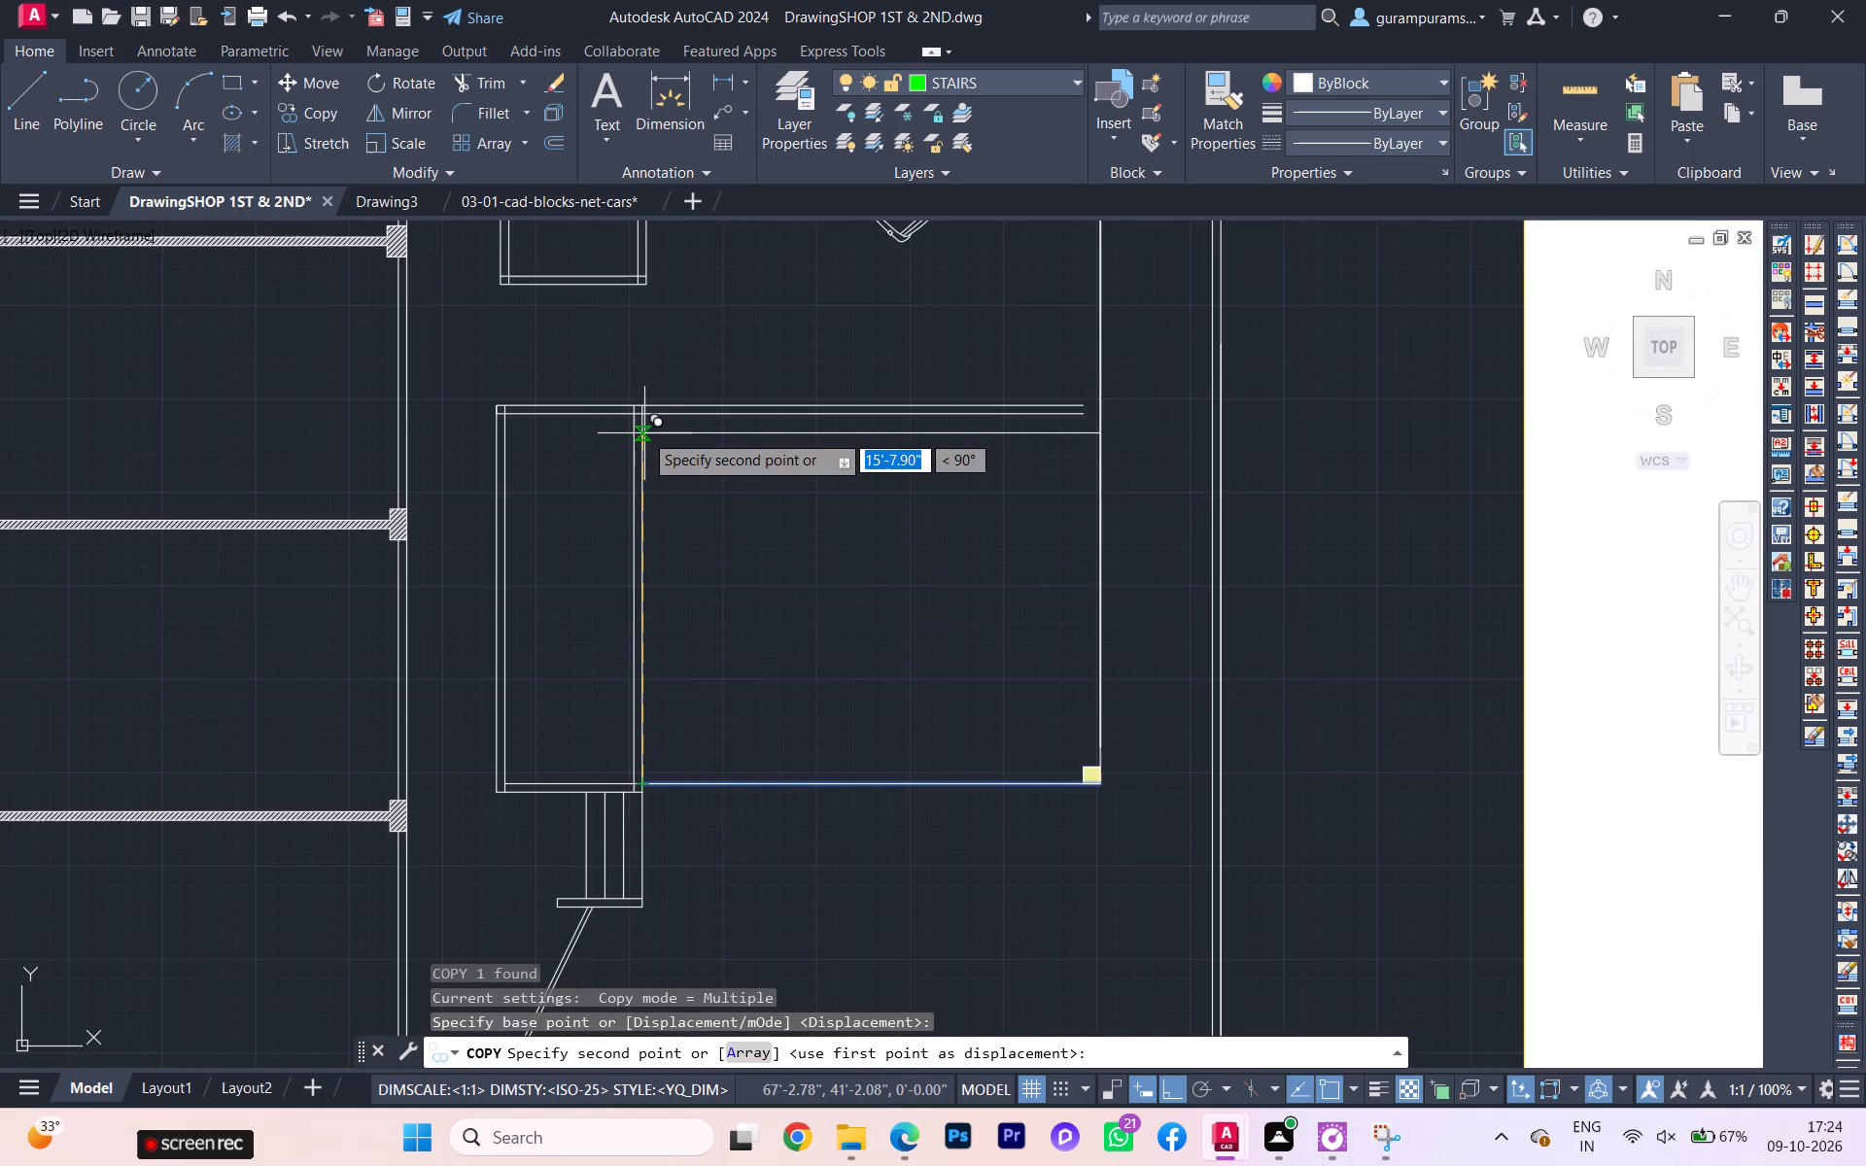
key("a")
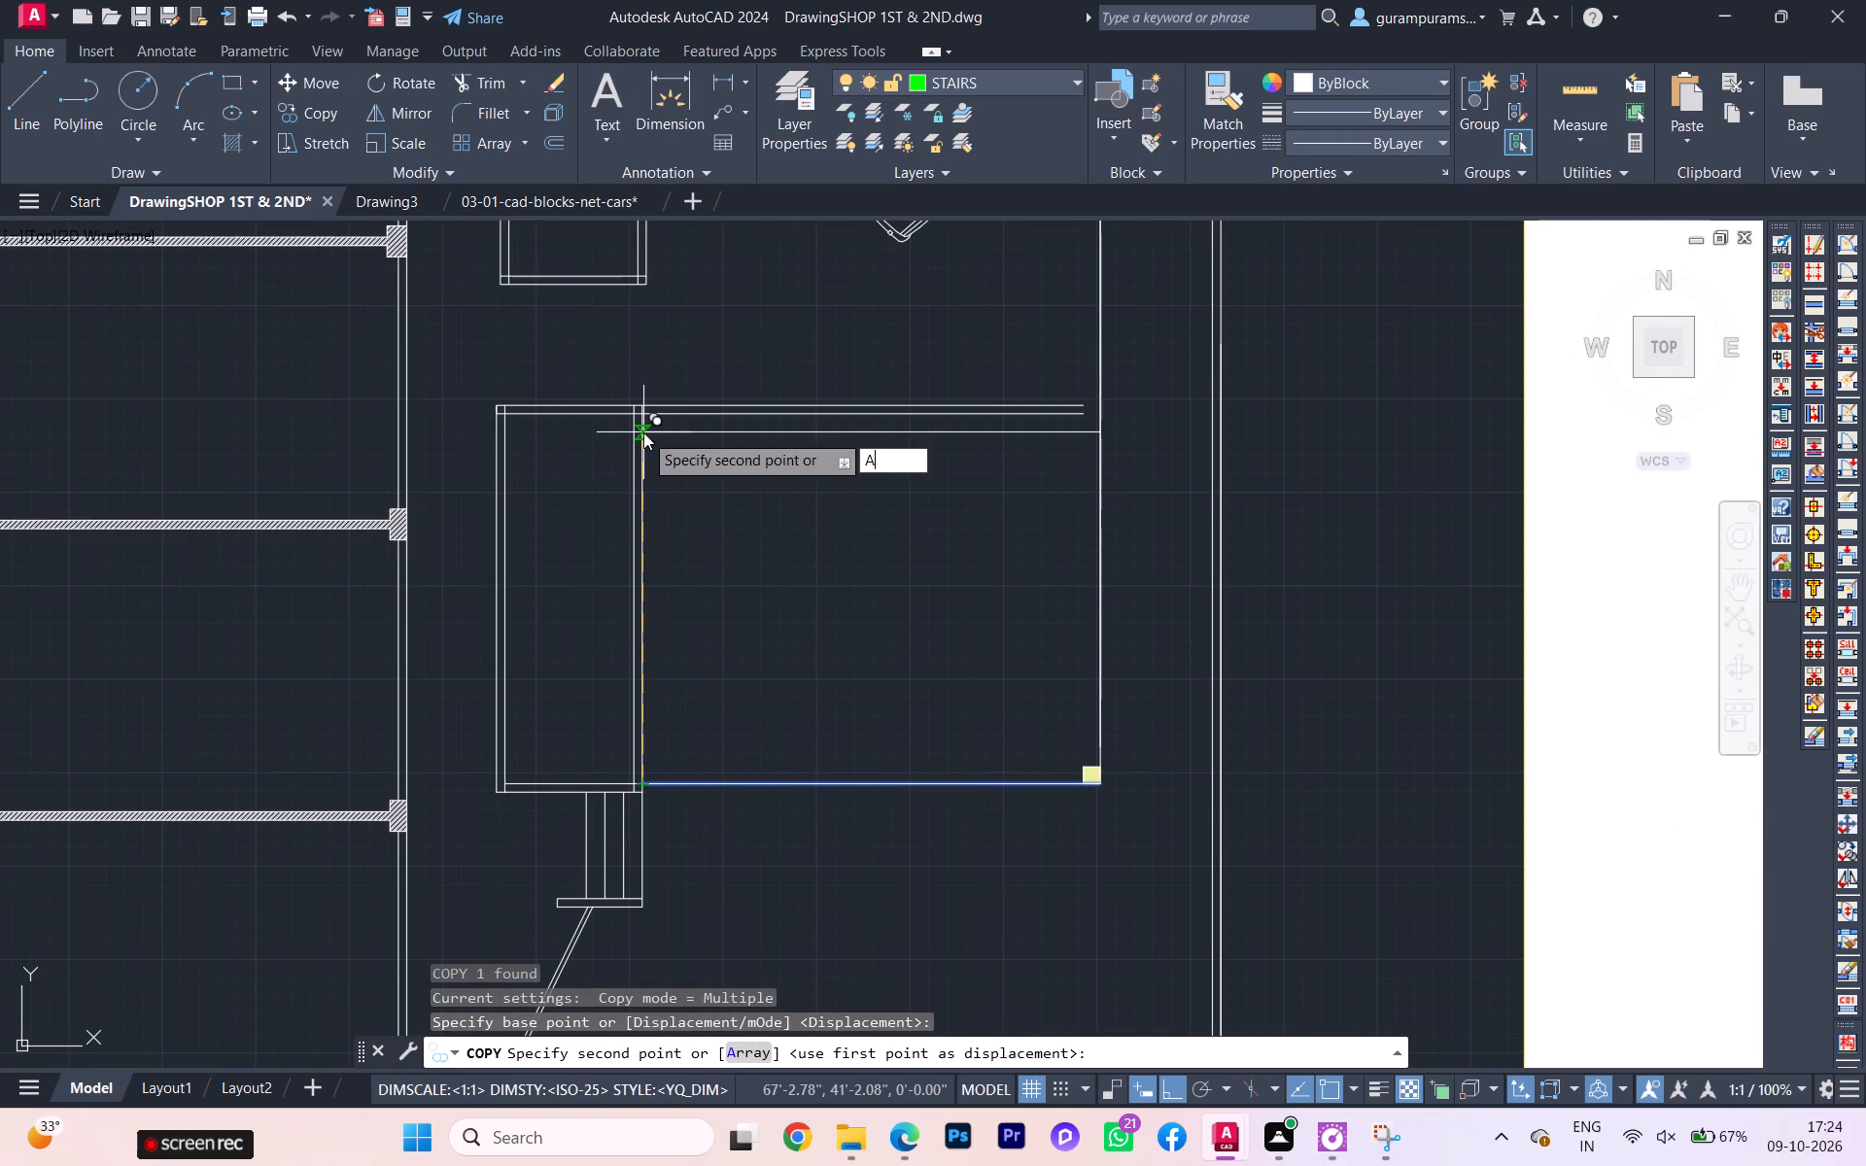
key("Return")
key("8")
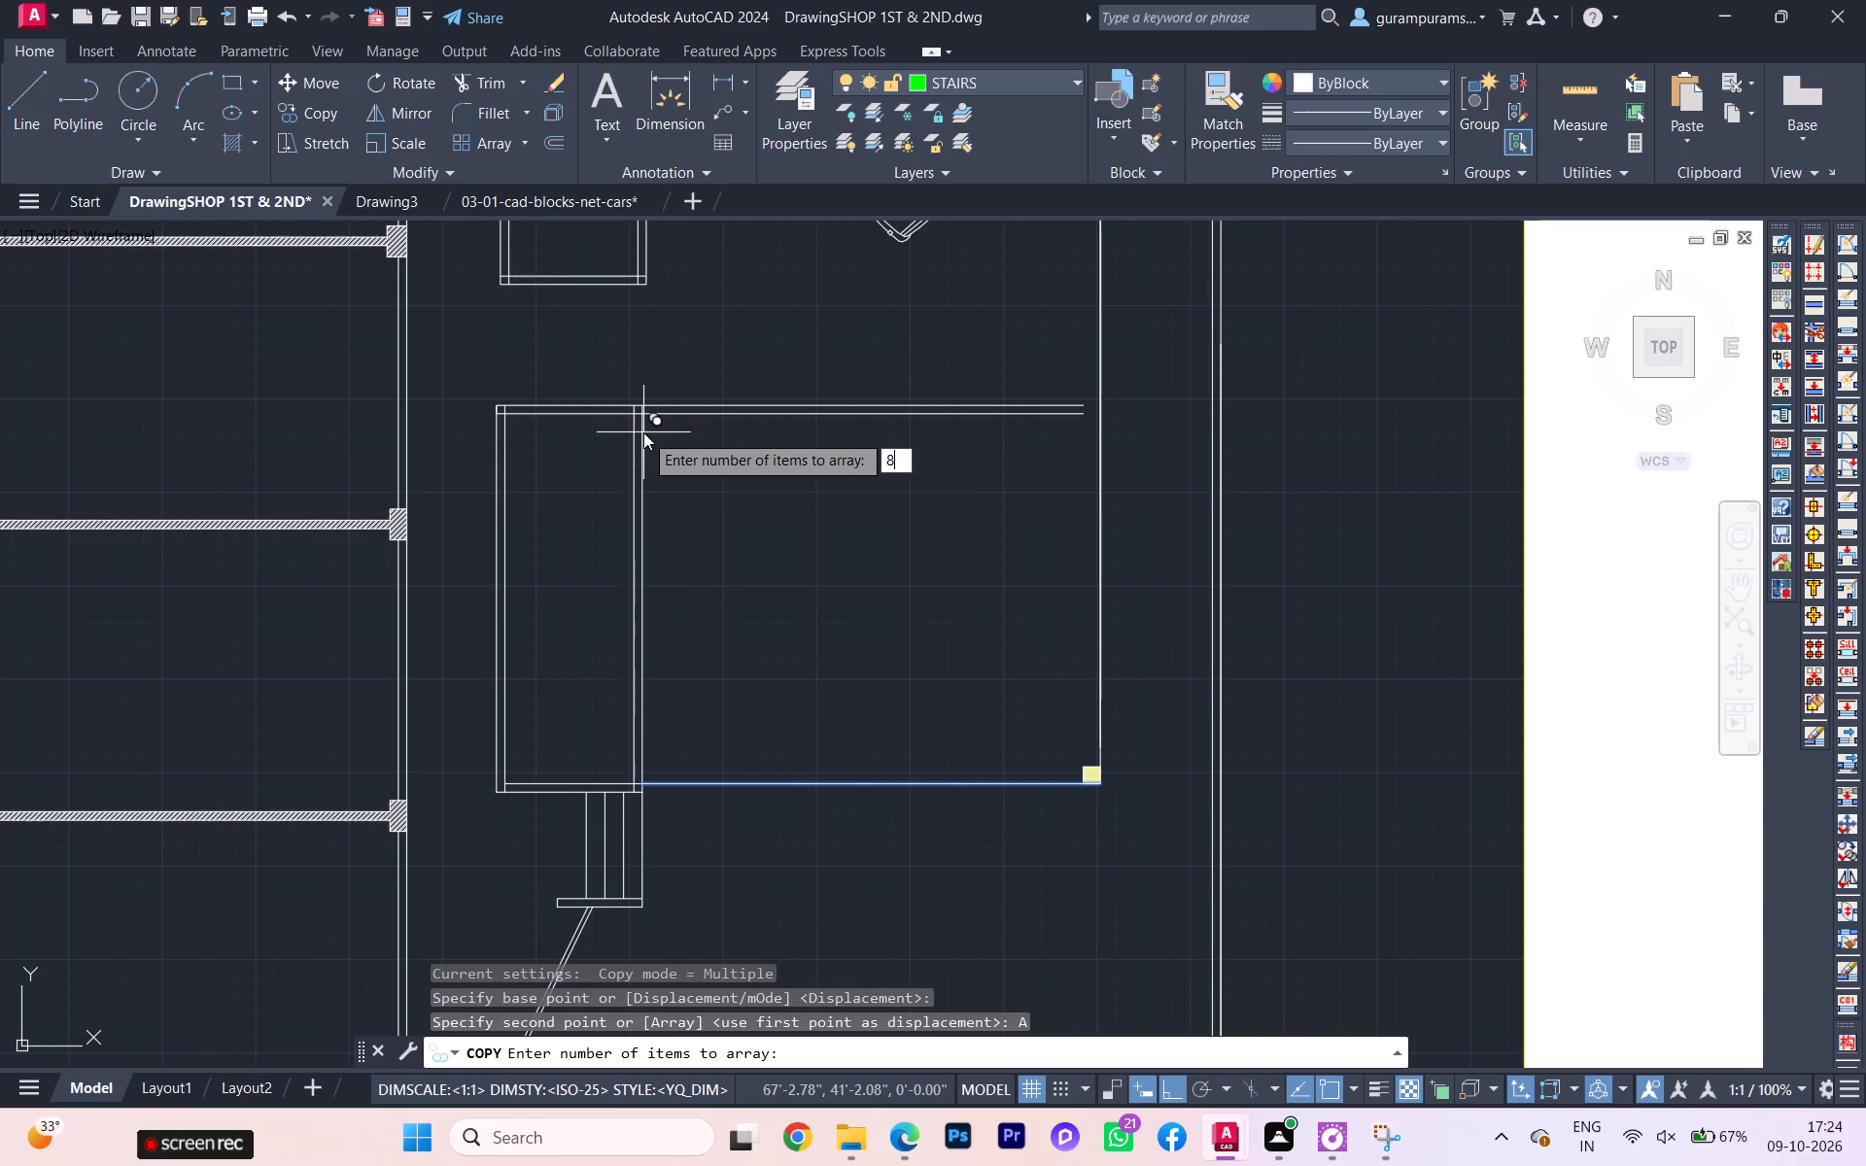
key("Return")
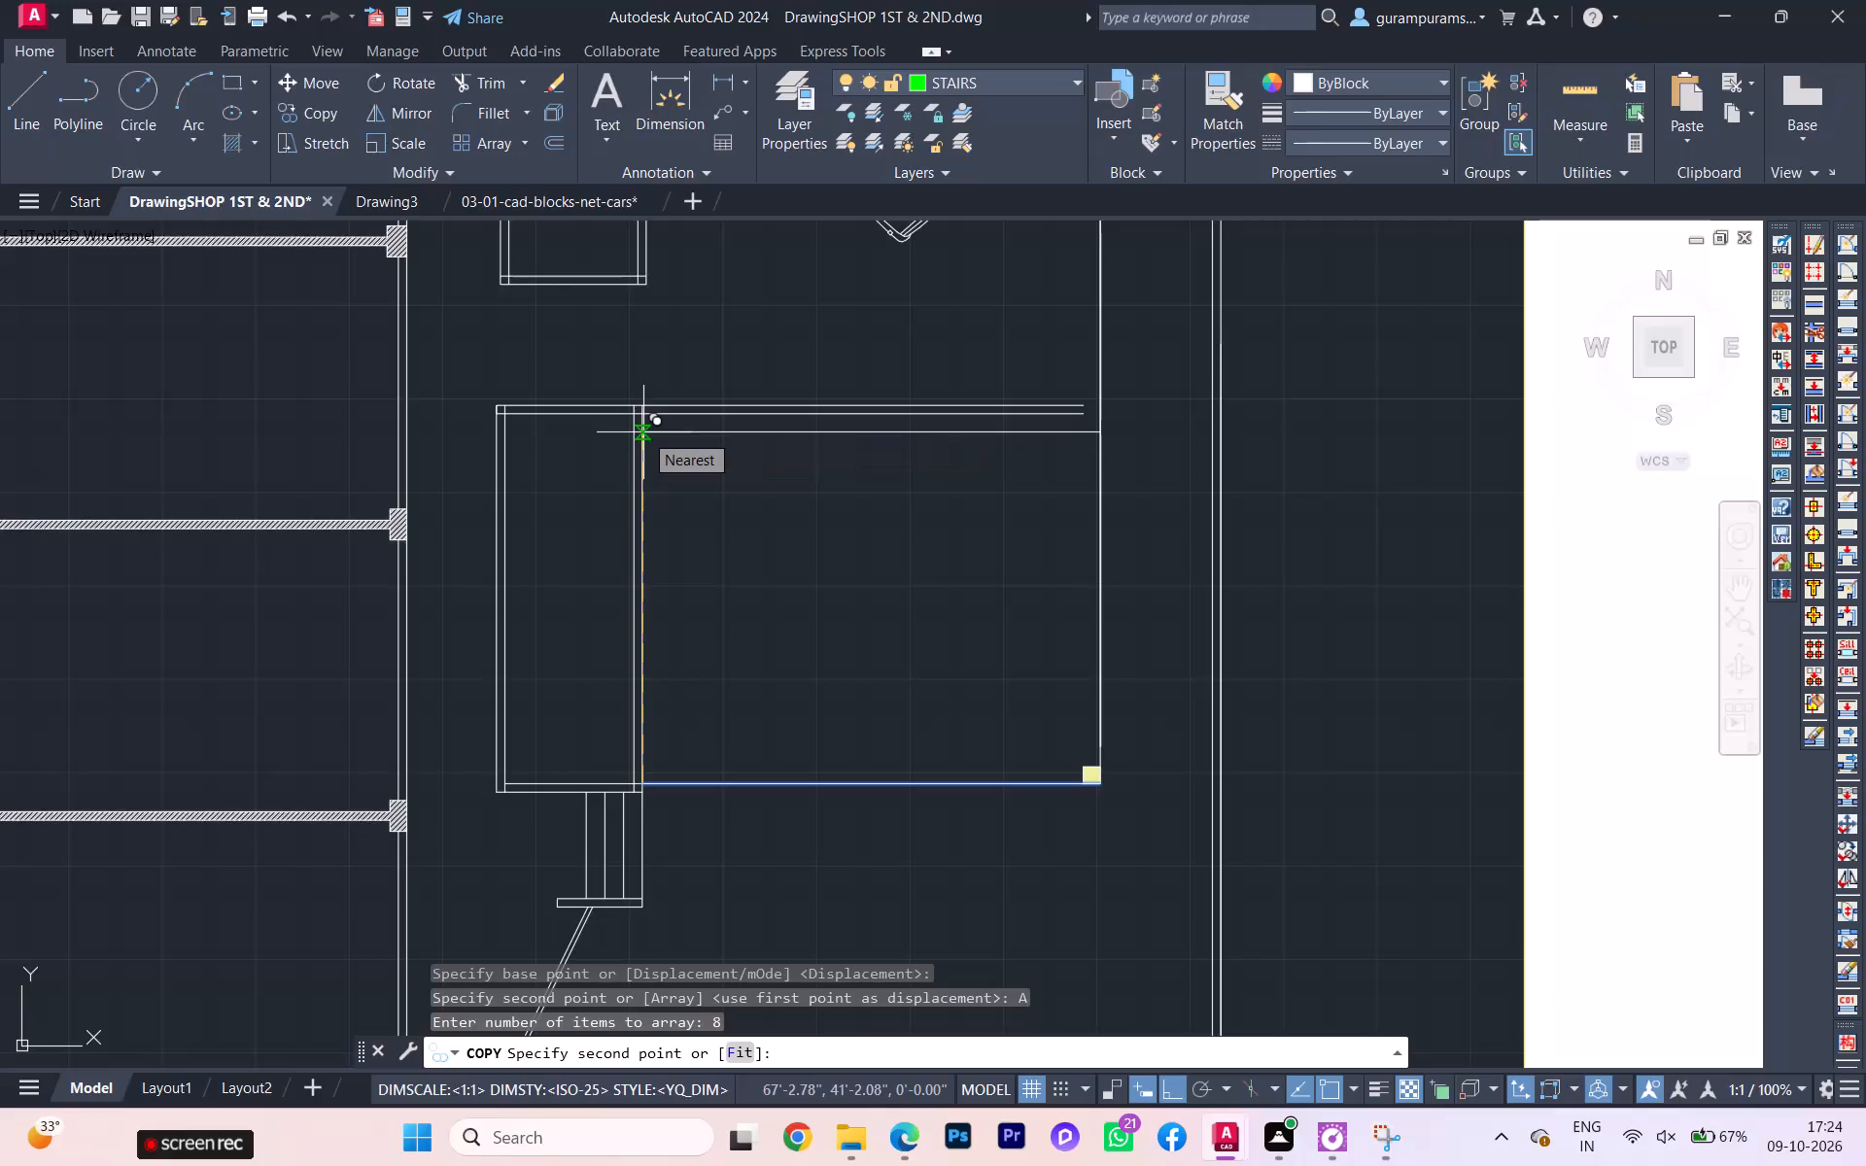
key("f")
key("Return")
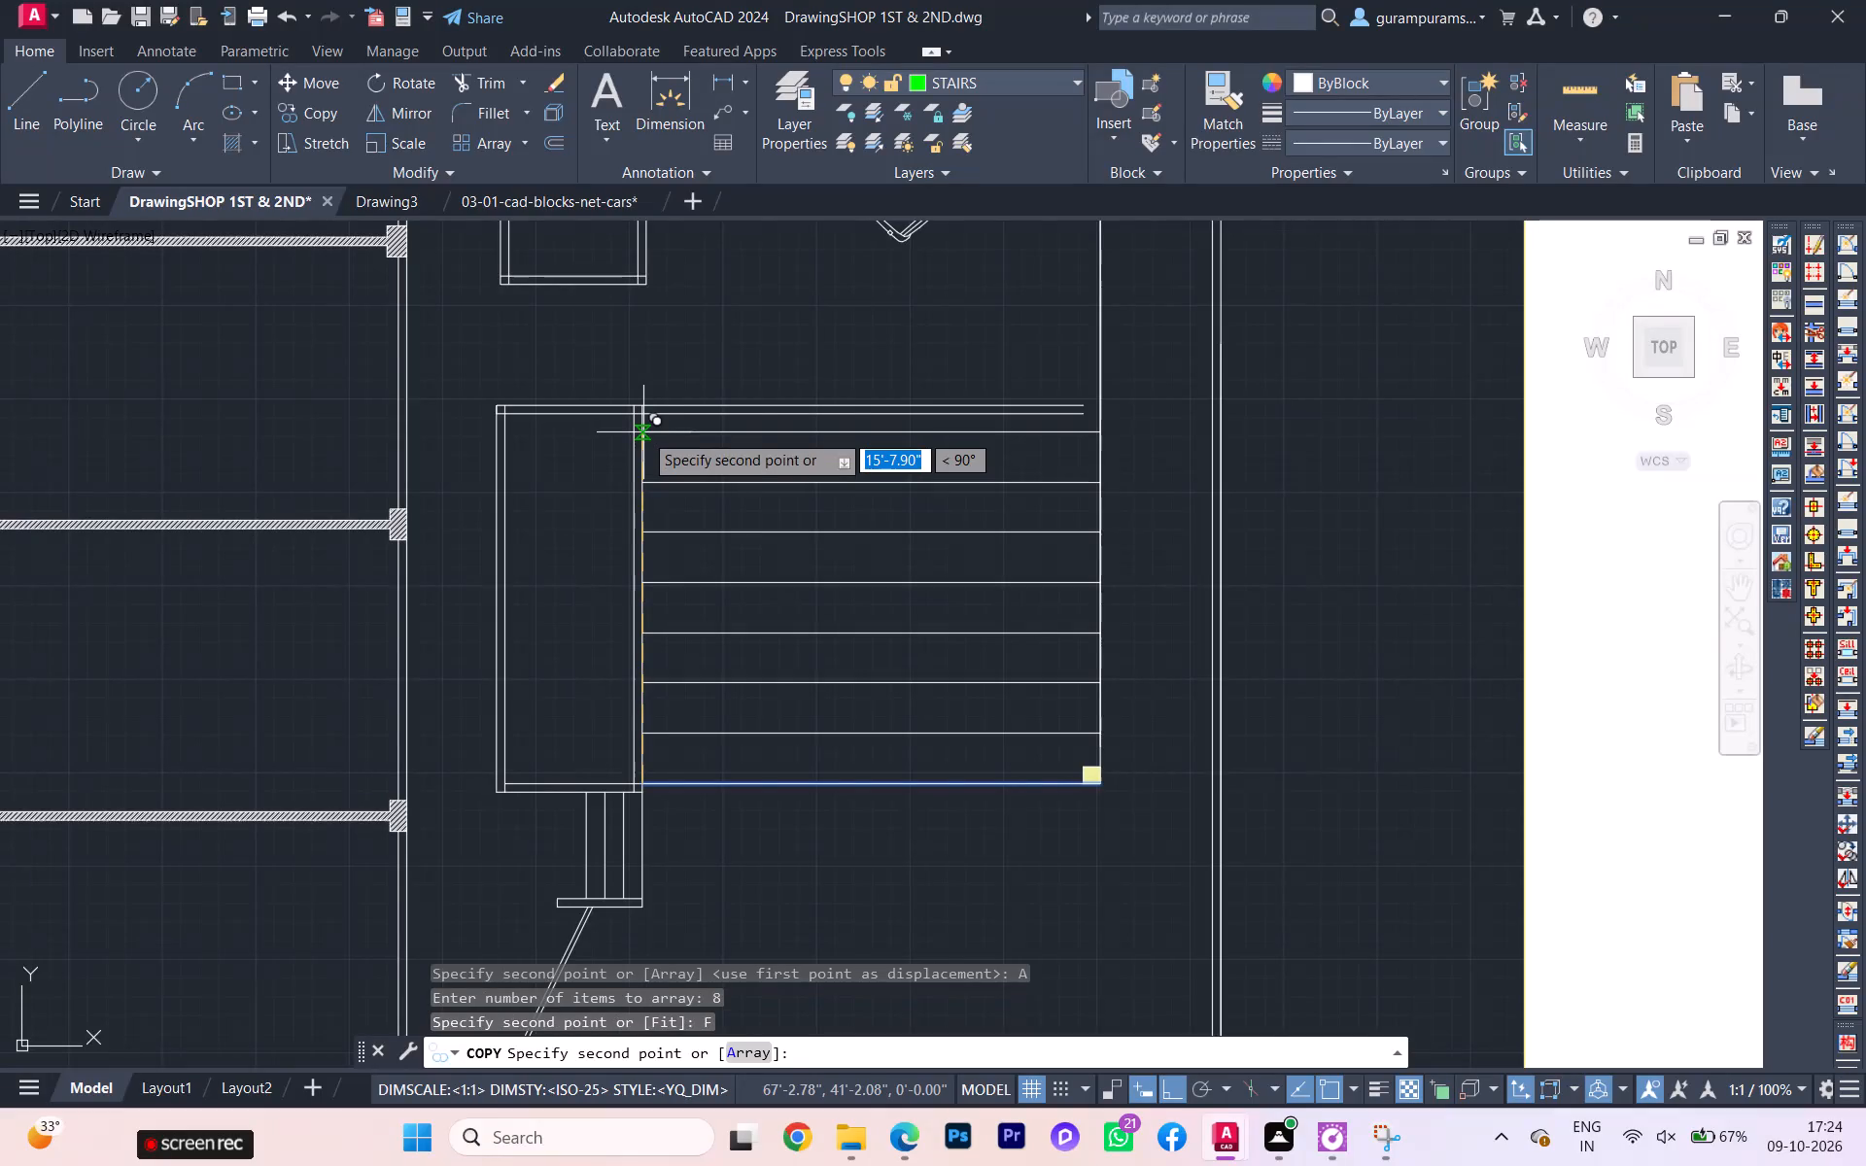
scroll(647, 431, "up", 2)
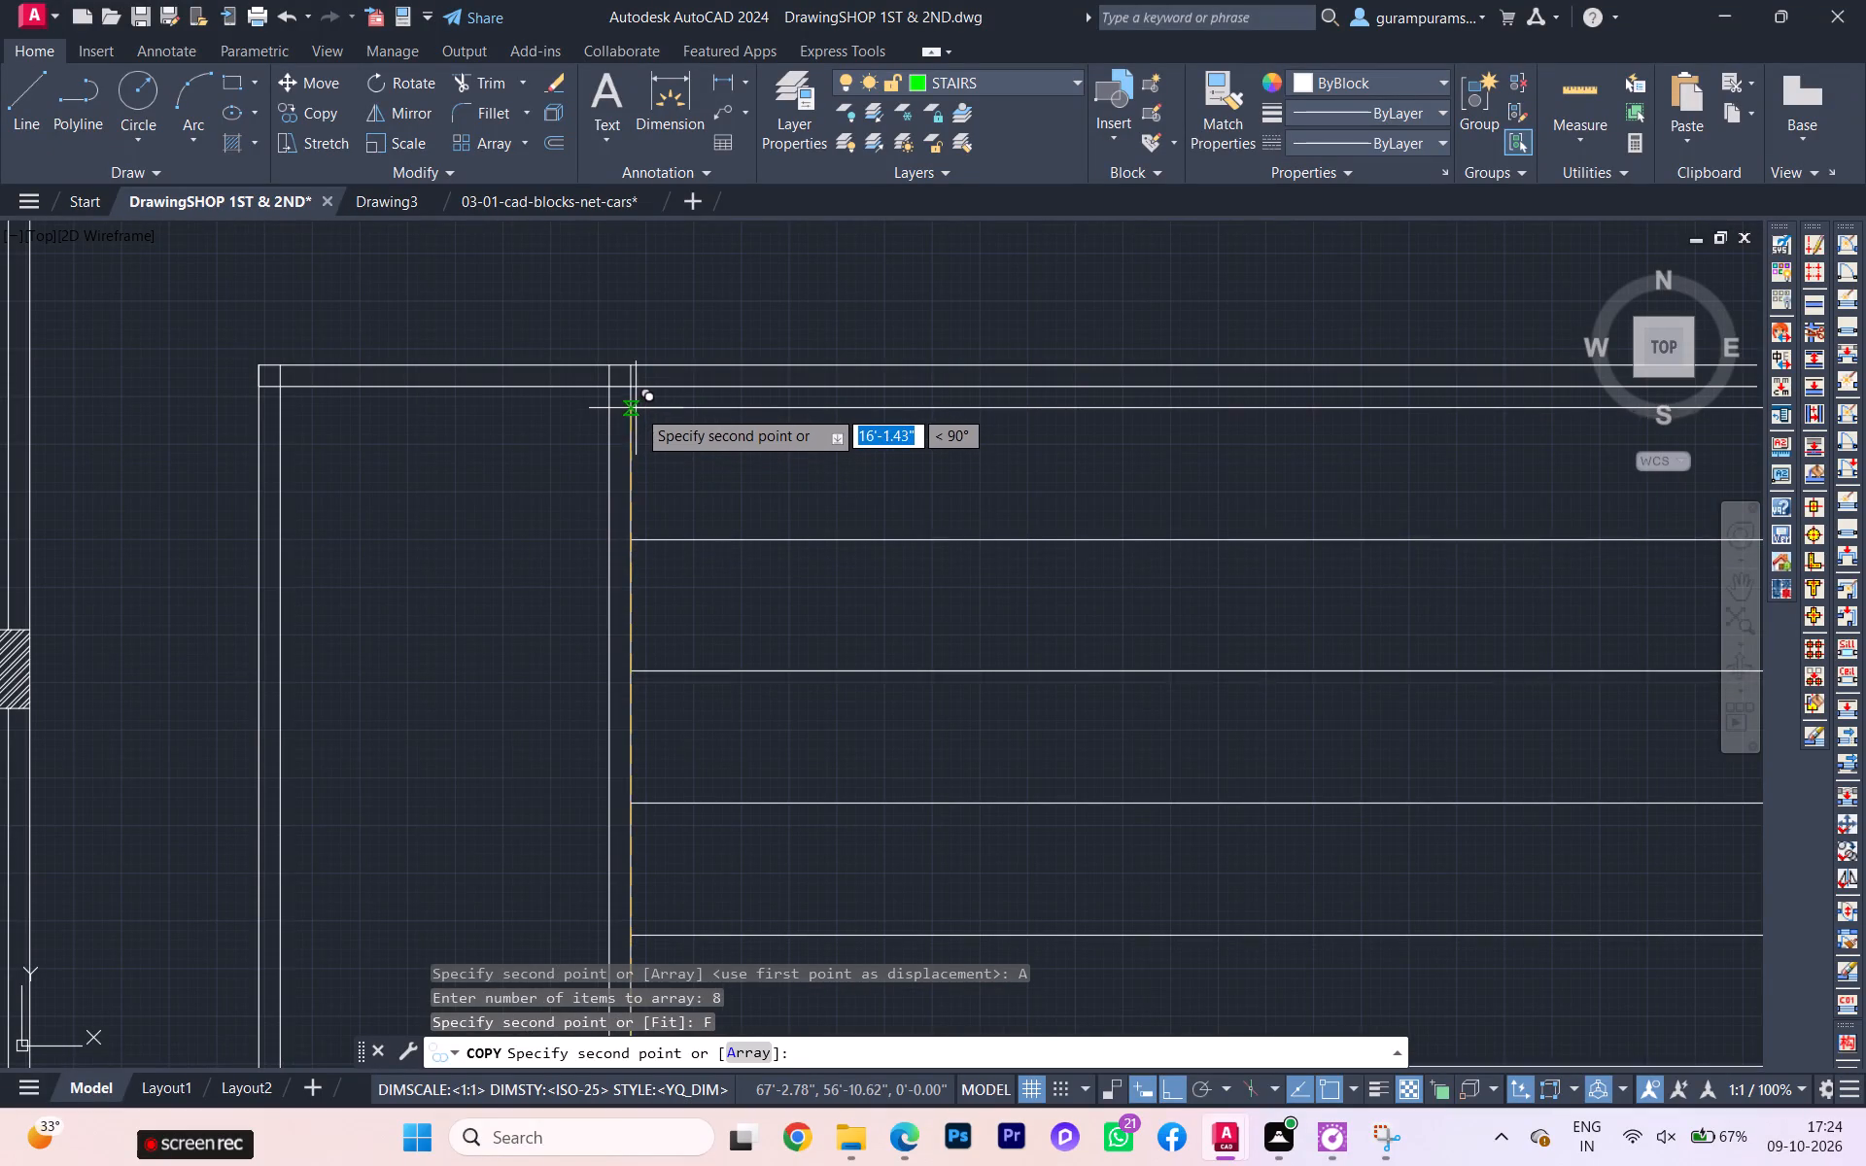
left_click(636, 466)
scroll(659, 463, "up", 1)
scroll(659, 463, "down", 1)
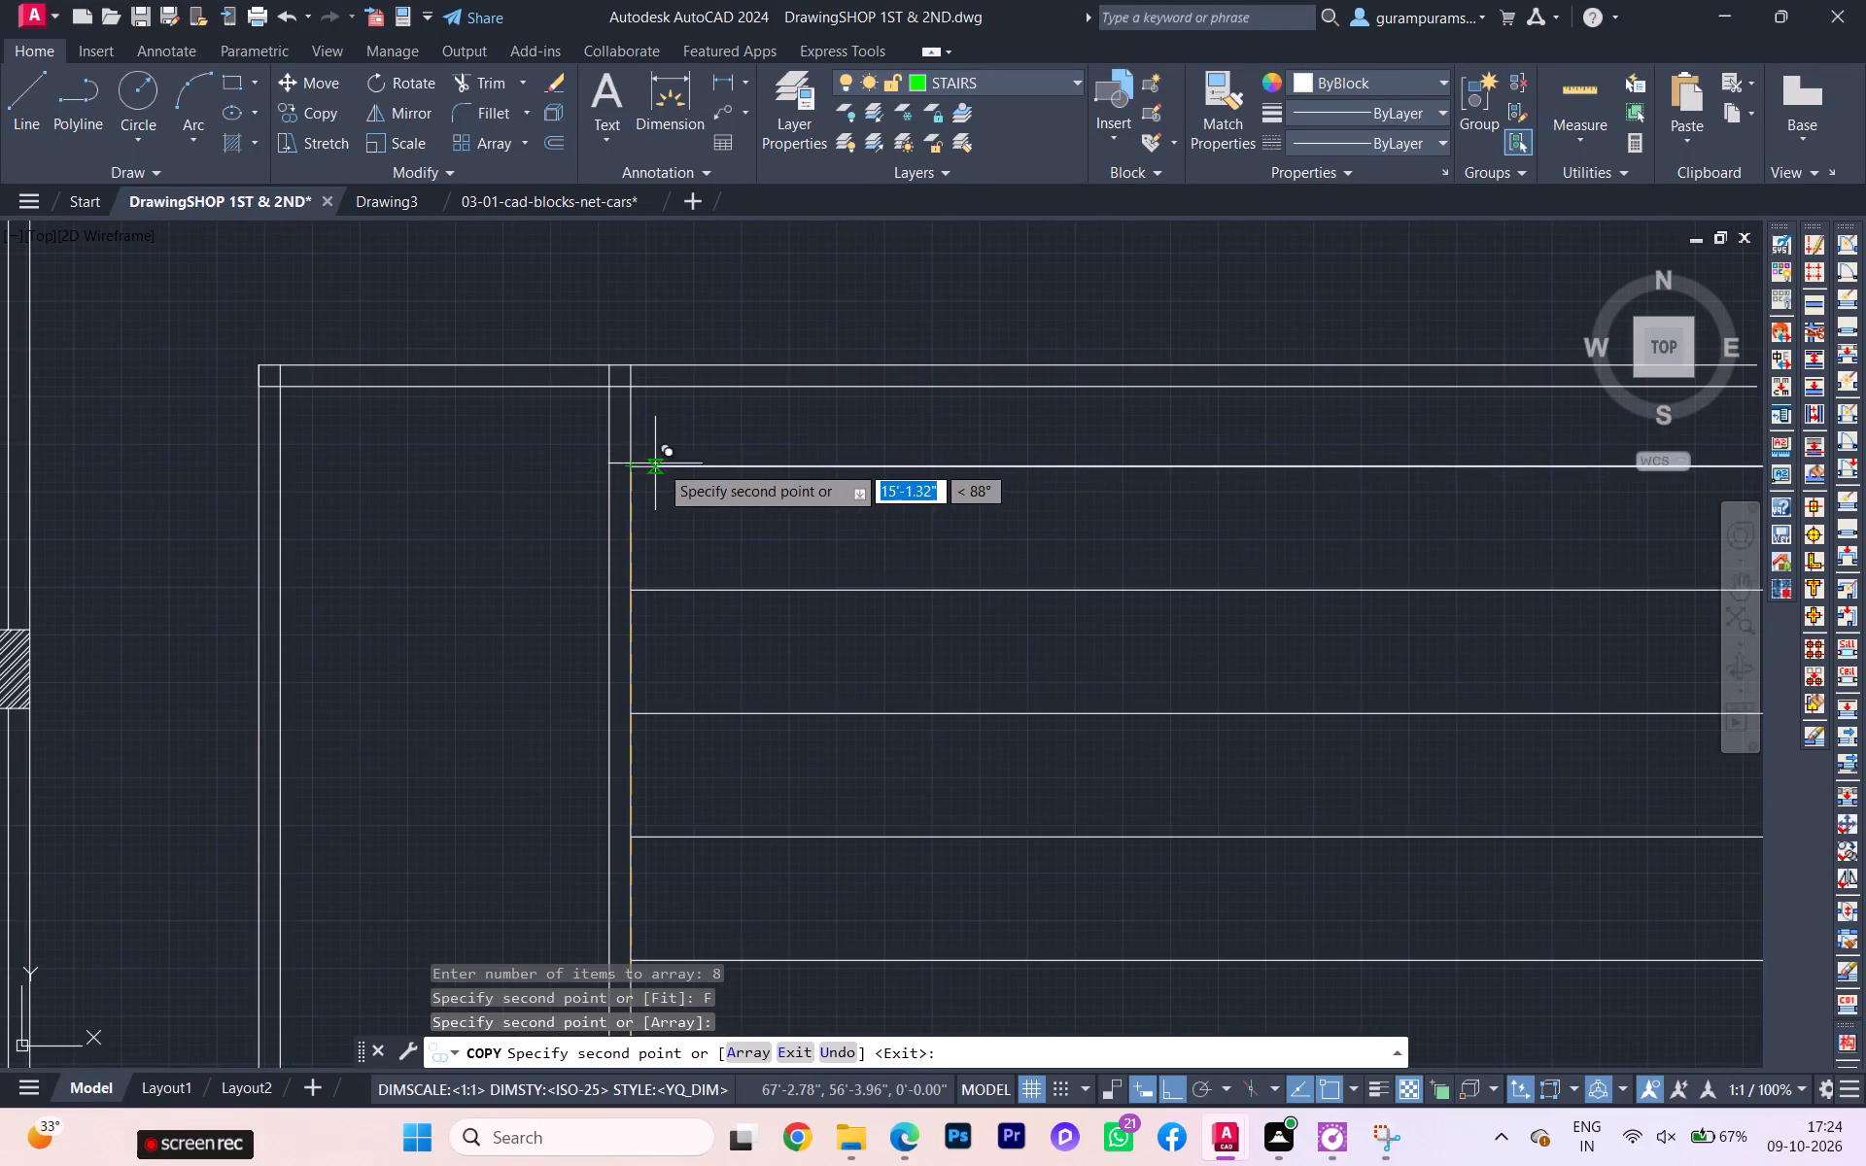
scroll(659, 464, "down", 3)
key("grave")
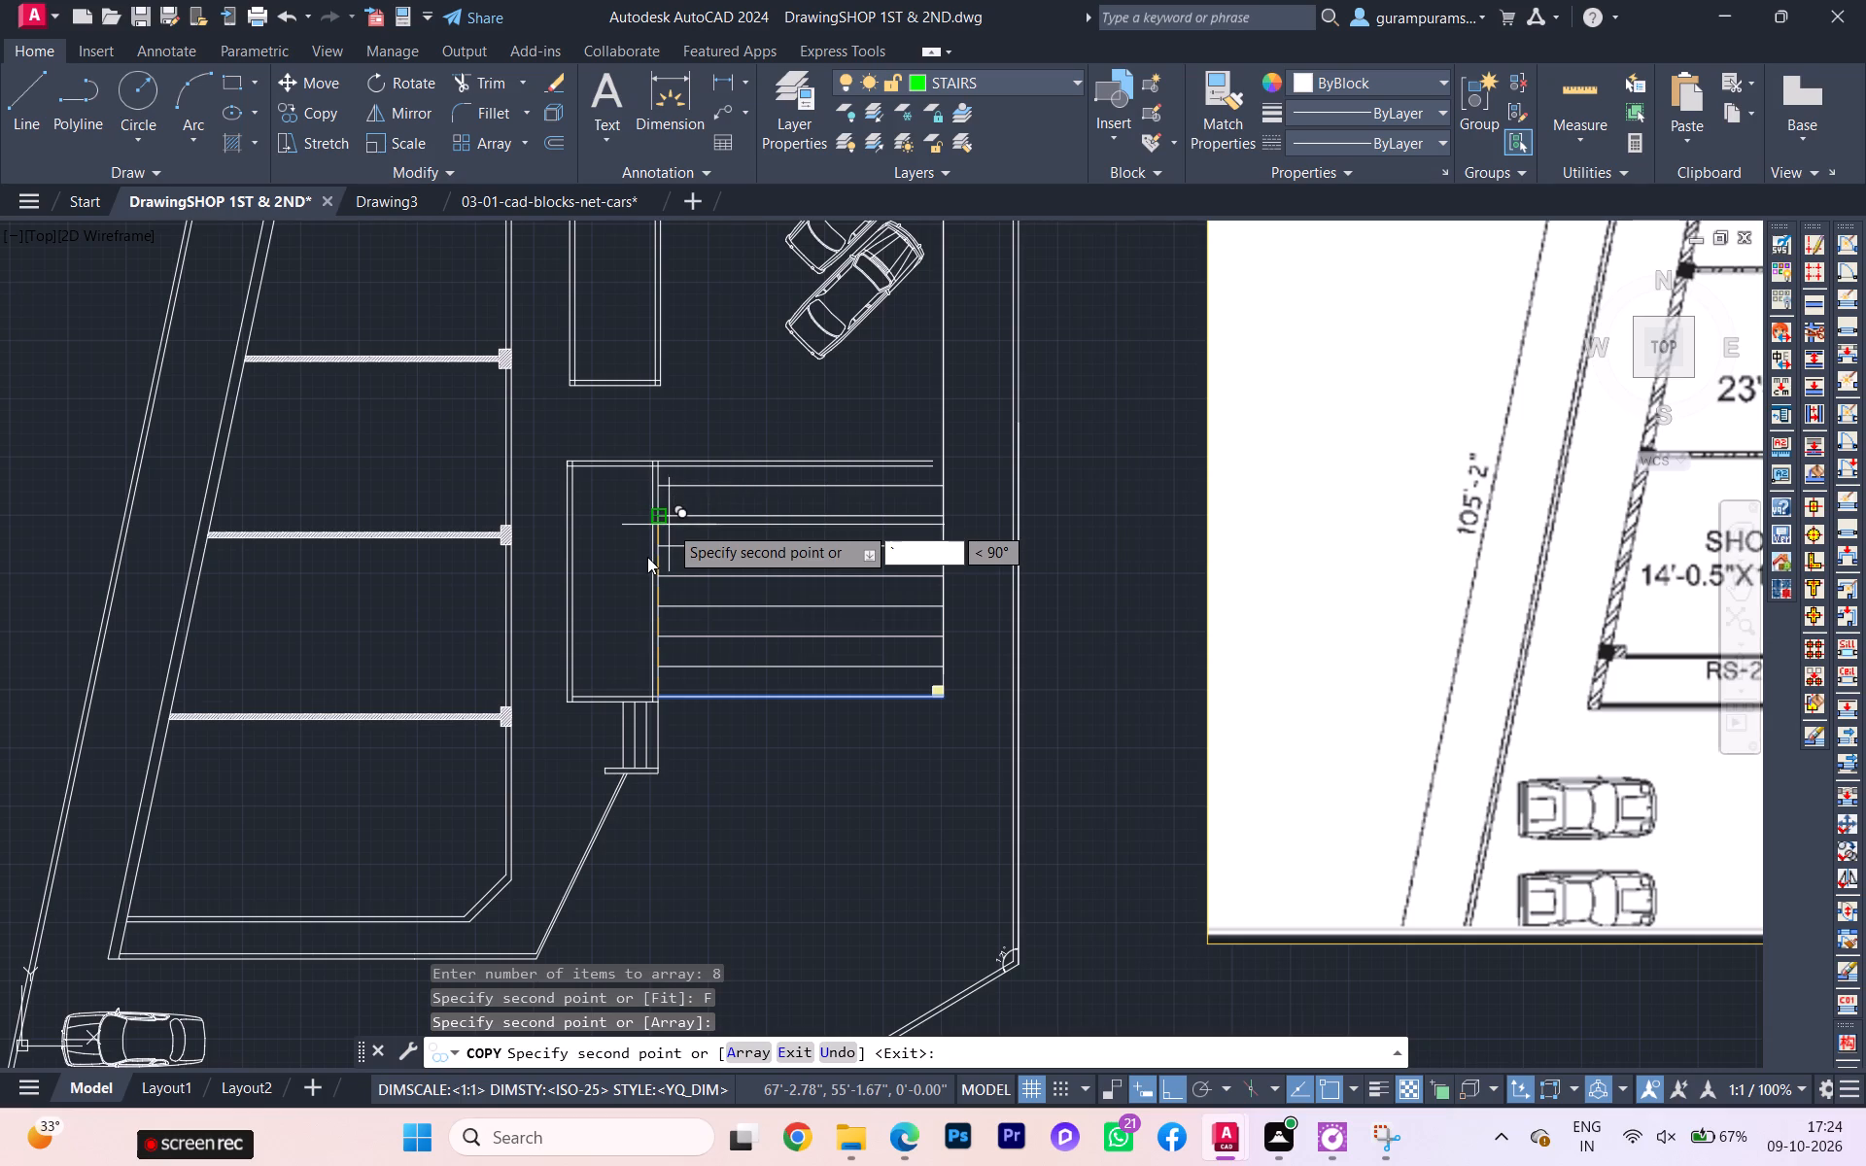
key("grave")
key("Escape")
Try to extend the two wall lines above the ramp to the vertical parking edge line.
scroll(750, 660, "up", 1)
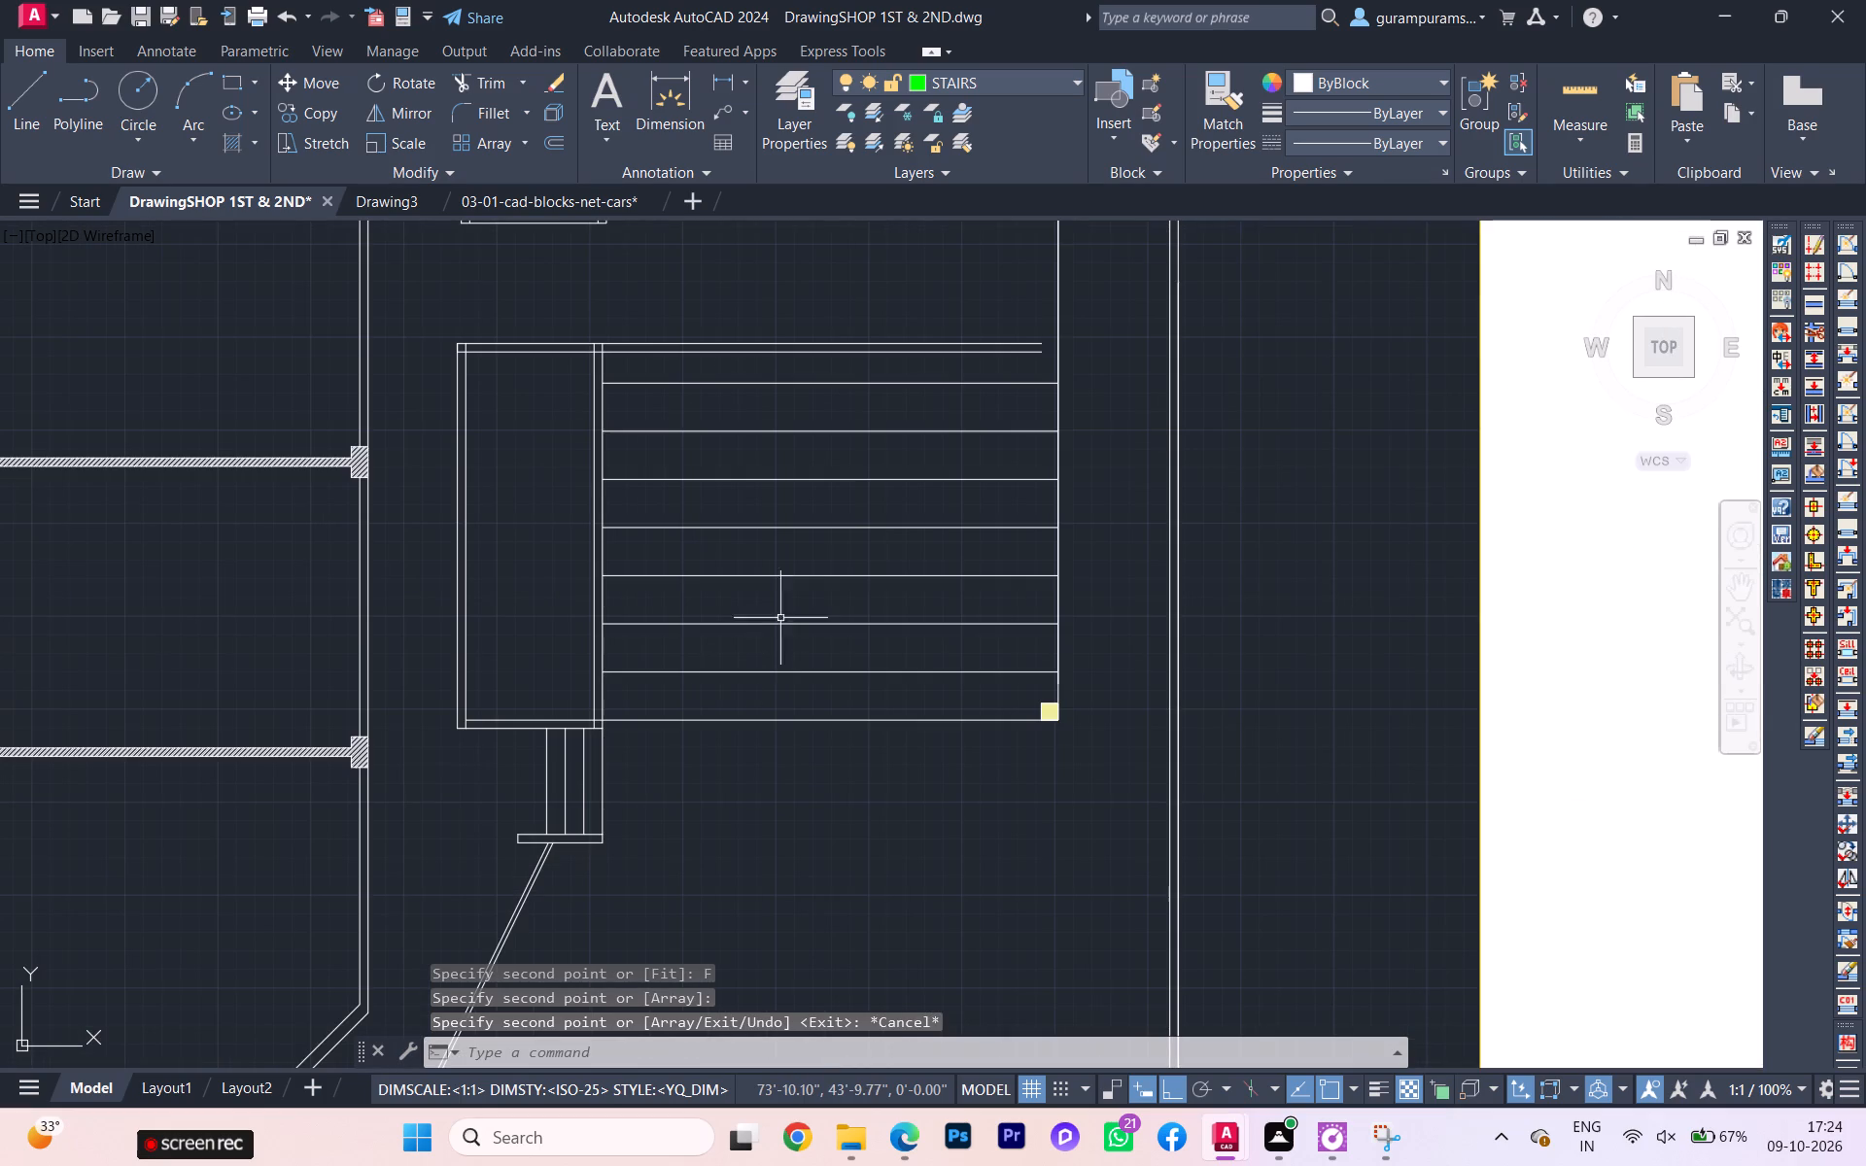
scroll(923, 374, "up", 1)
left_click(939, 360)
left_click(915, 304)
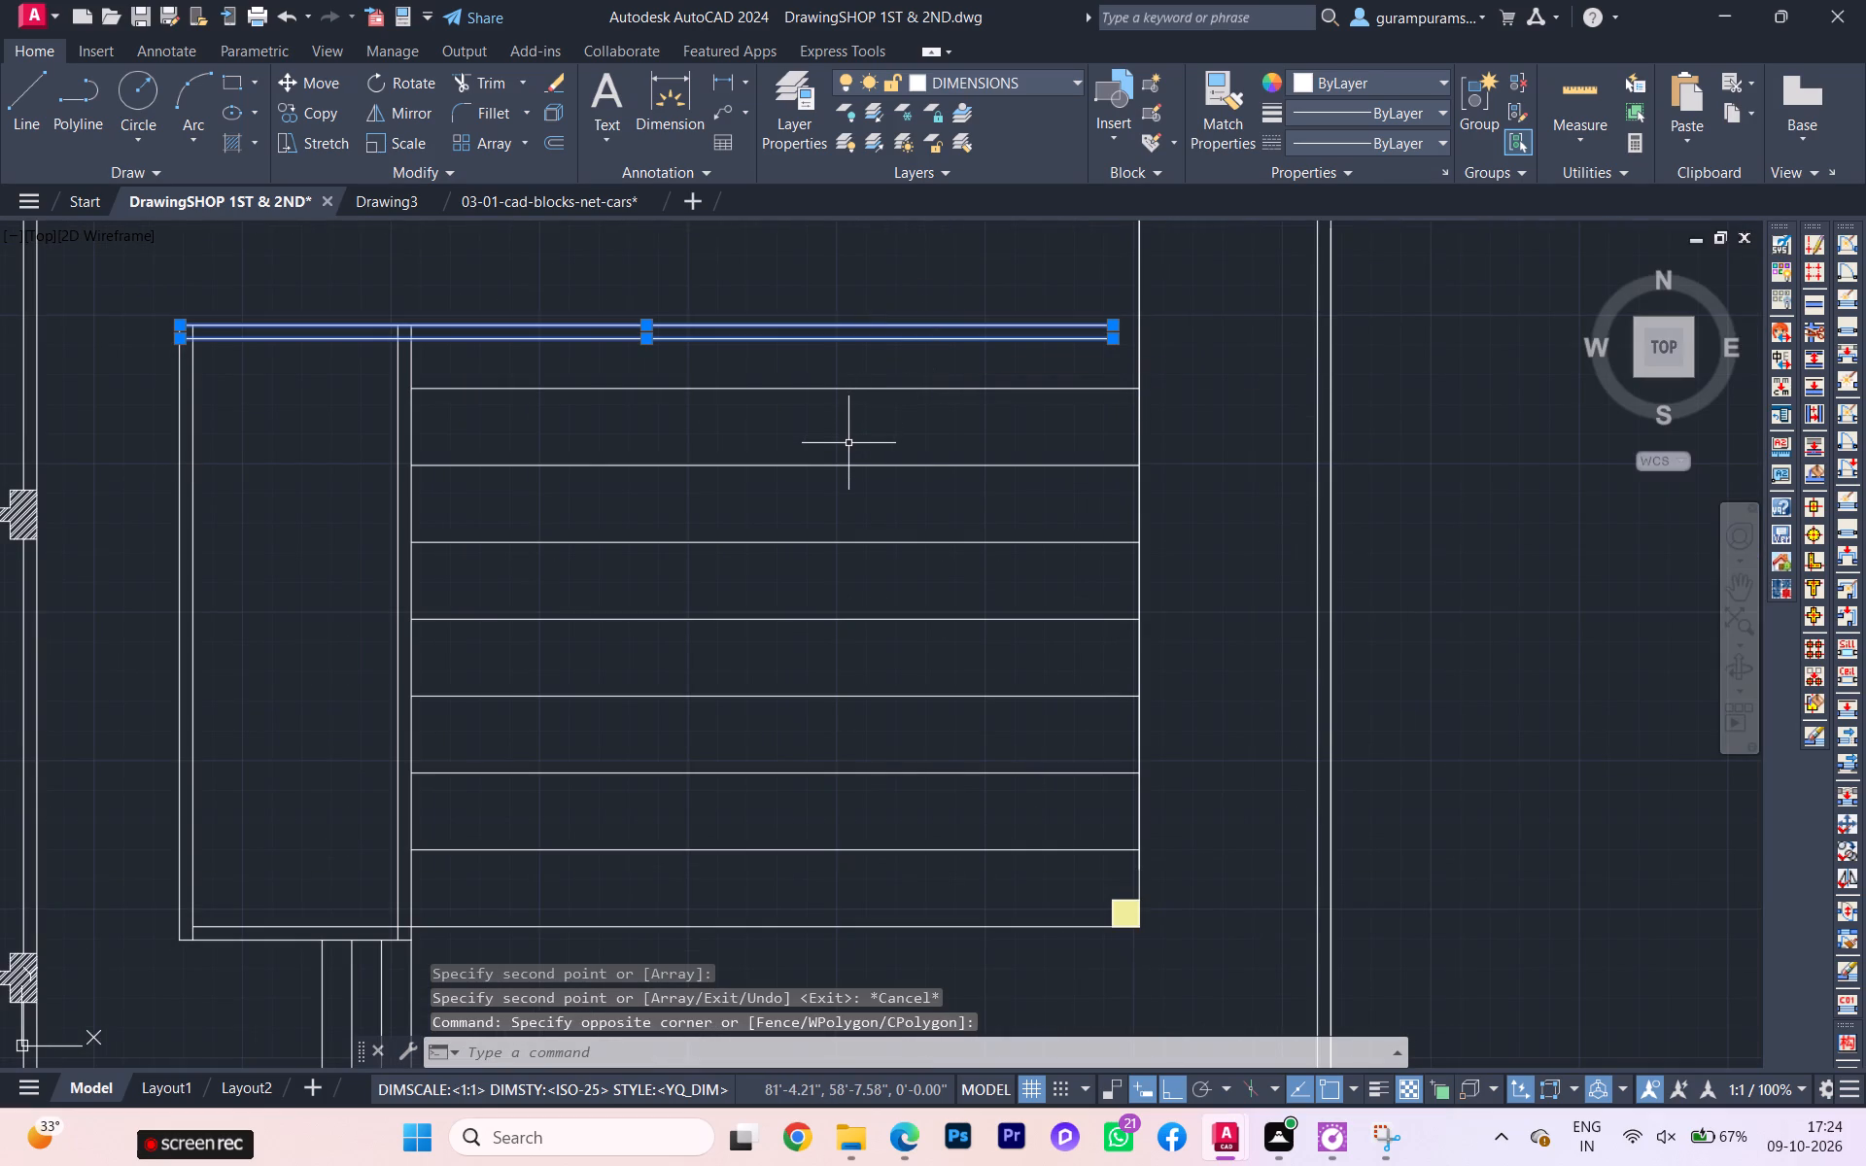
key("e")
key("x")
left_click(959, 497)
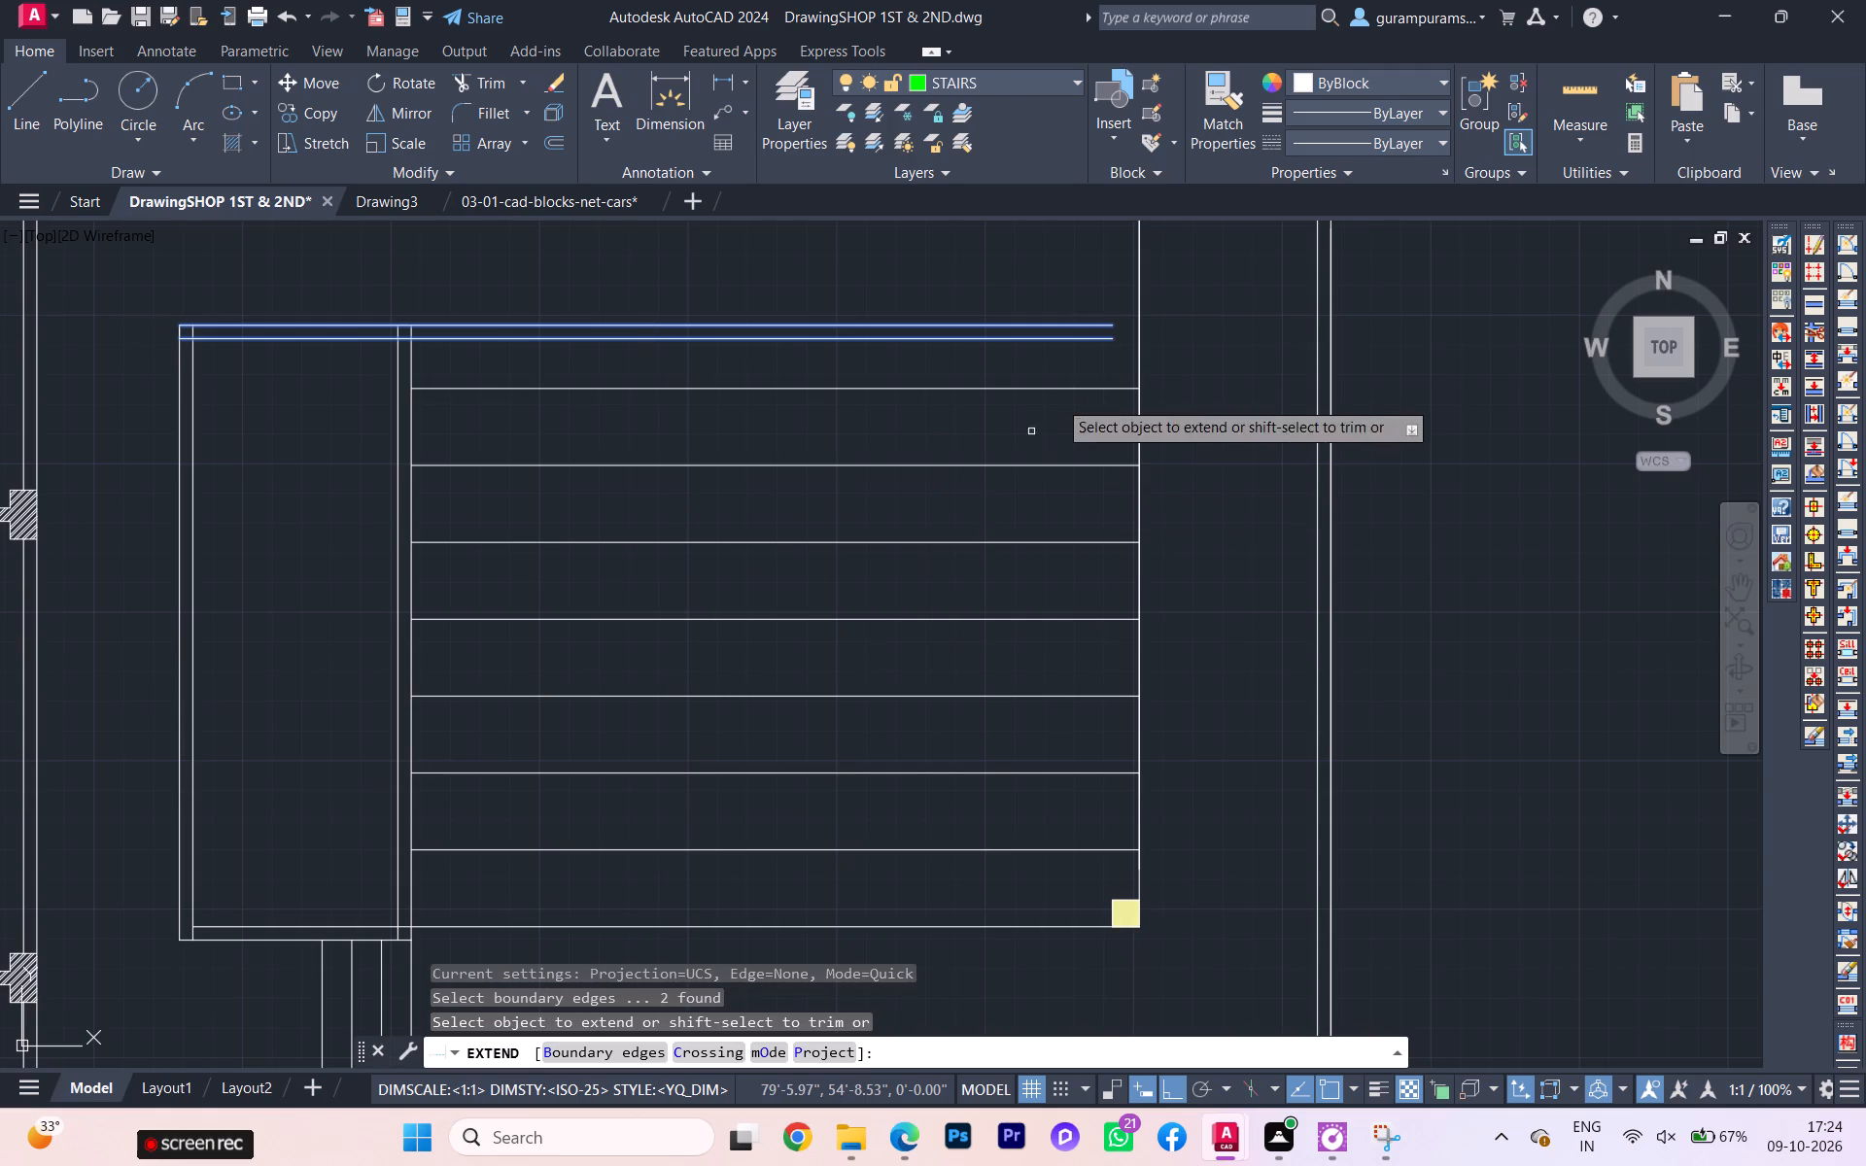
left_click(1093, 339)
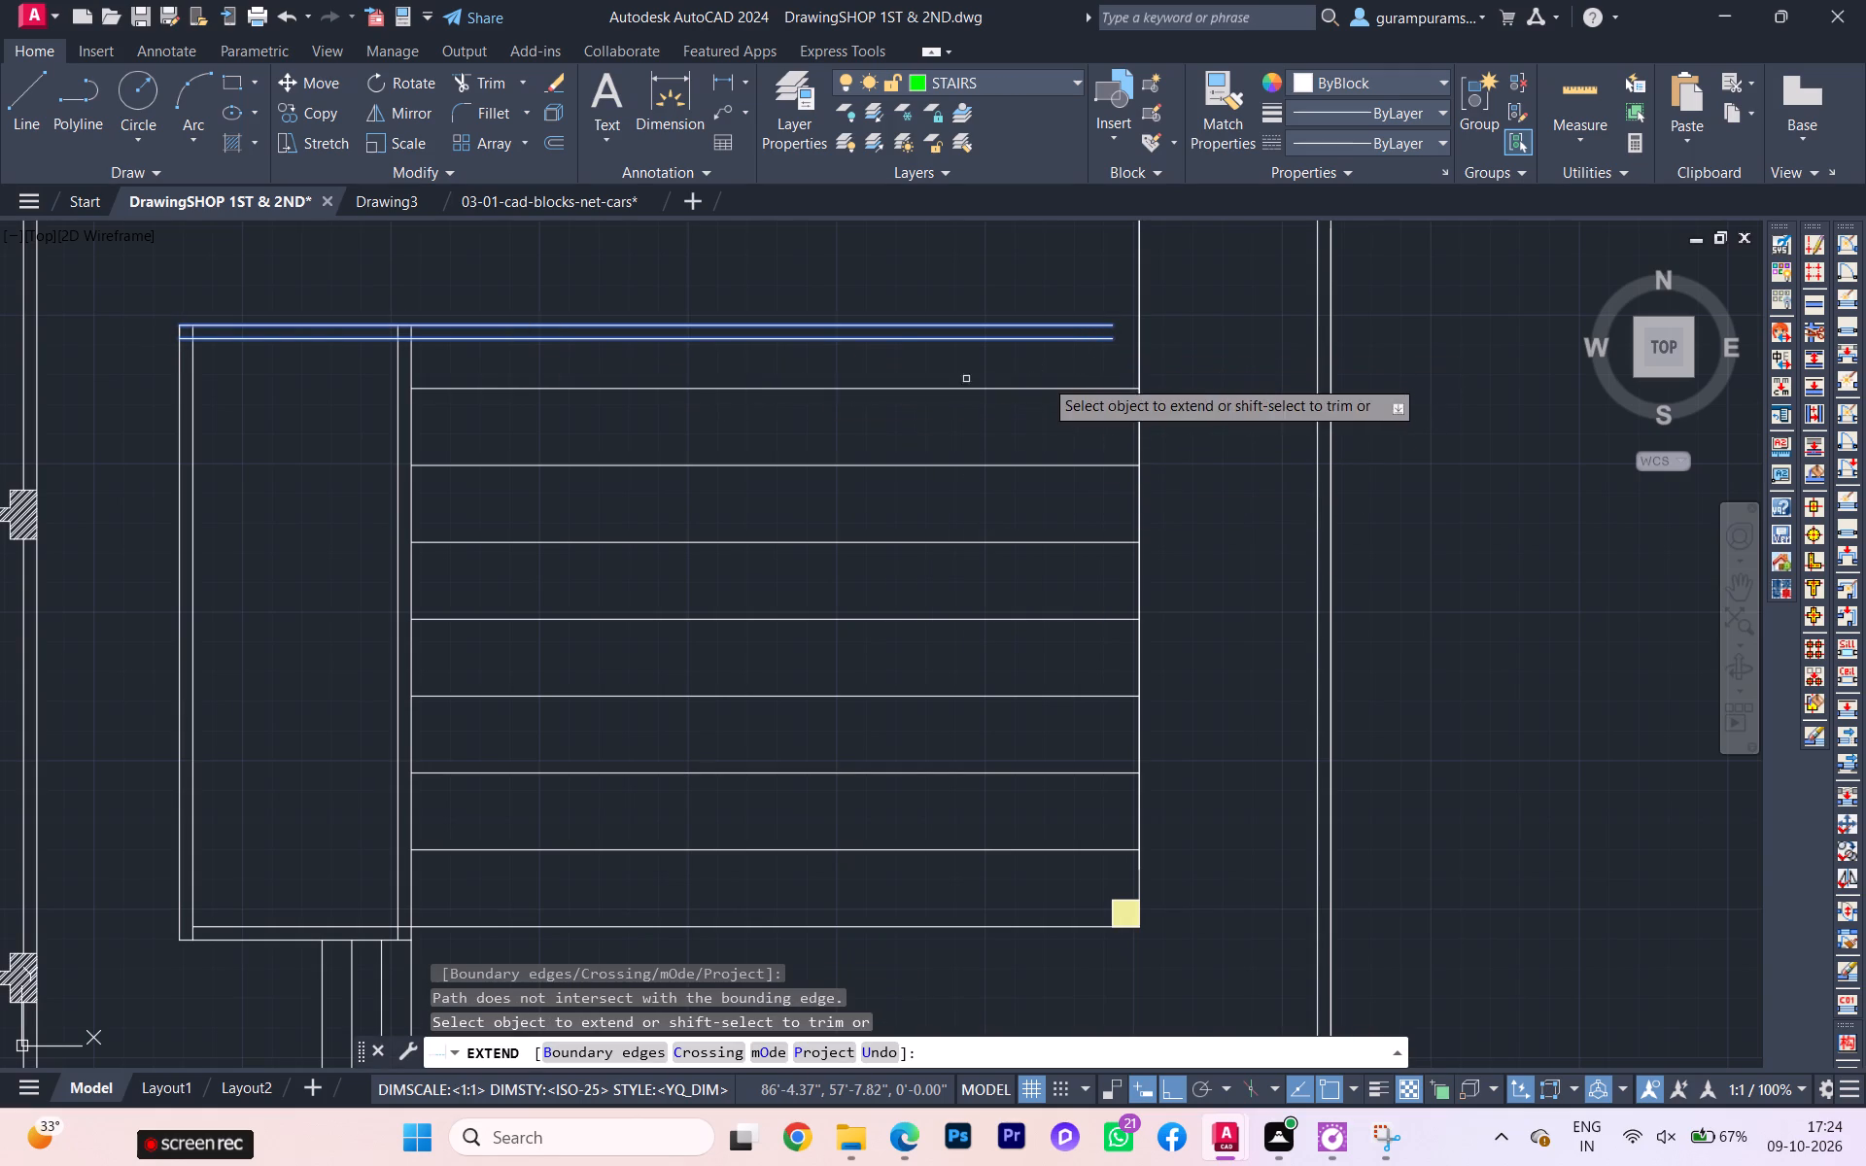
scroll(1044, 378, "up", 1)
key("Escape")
Stretch the open ends of both wall lines above the ramp onto the vertical parking edge line.
left_click(1047, 371)
left_click(1020, 276)
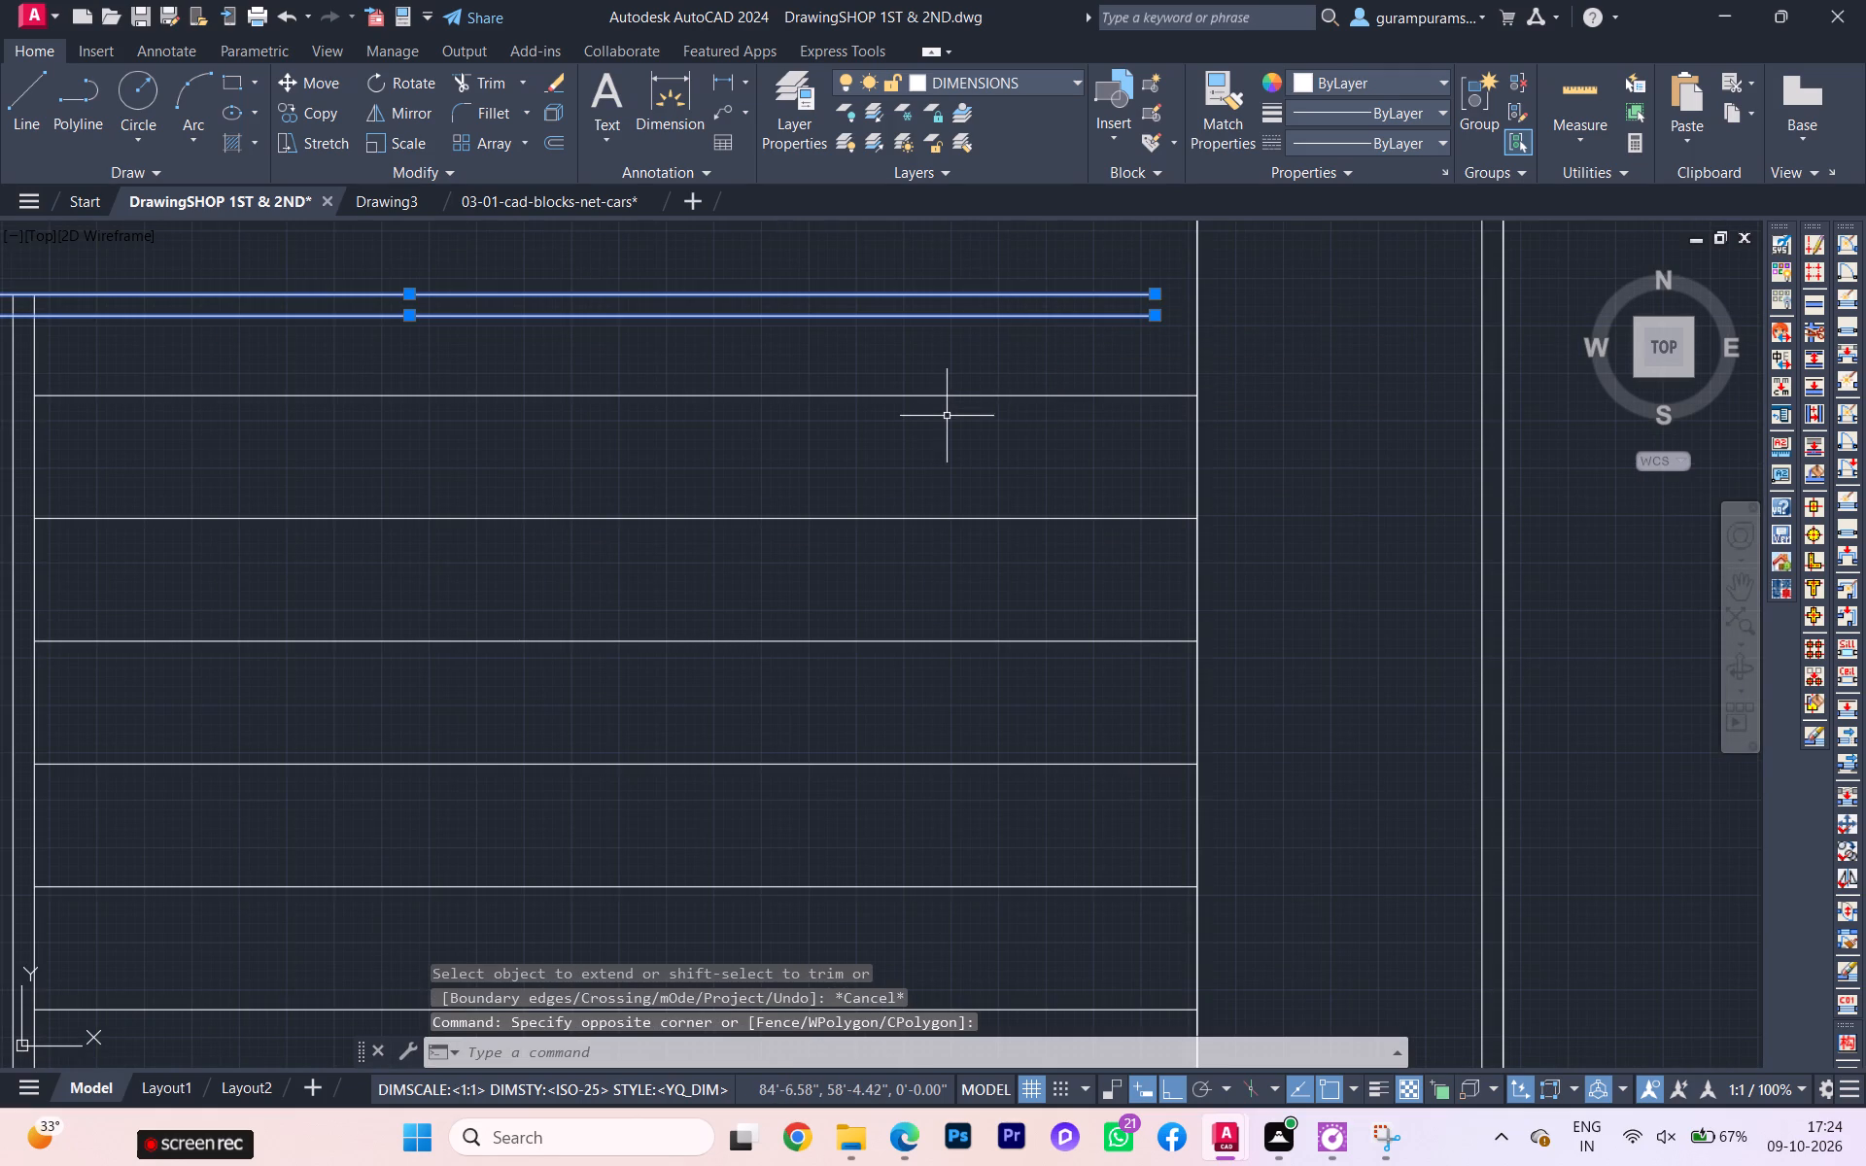
left_click(1158, 296)
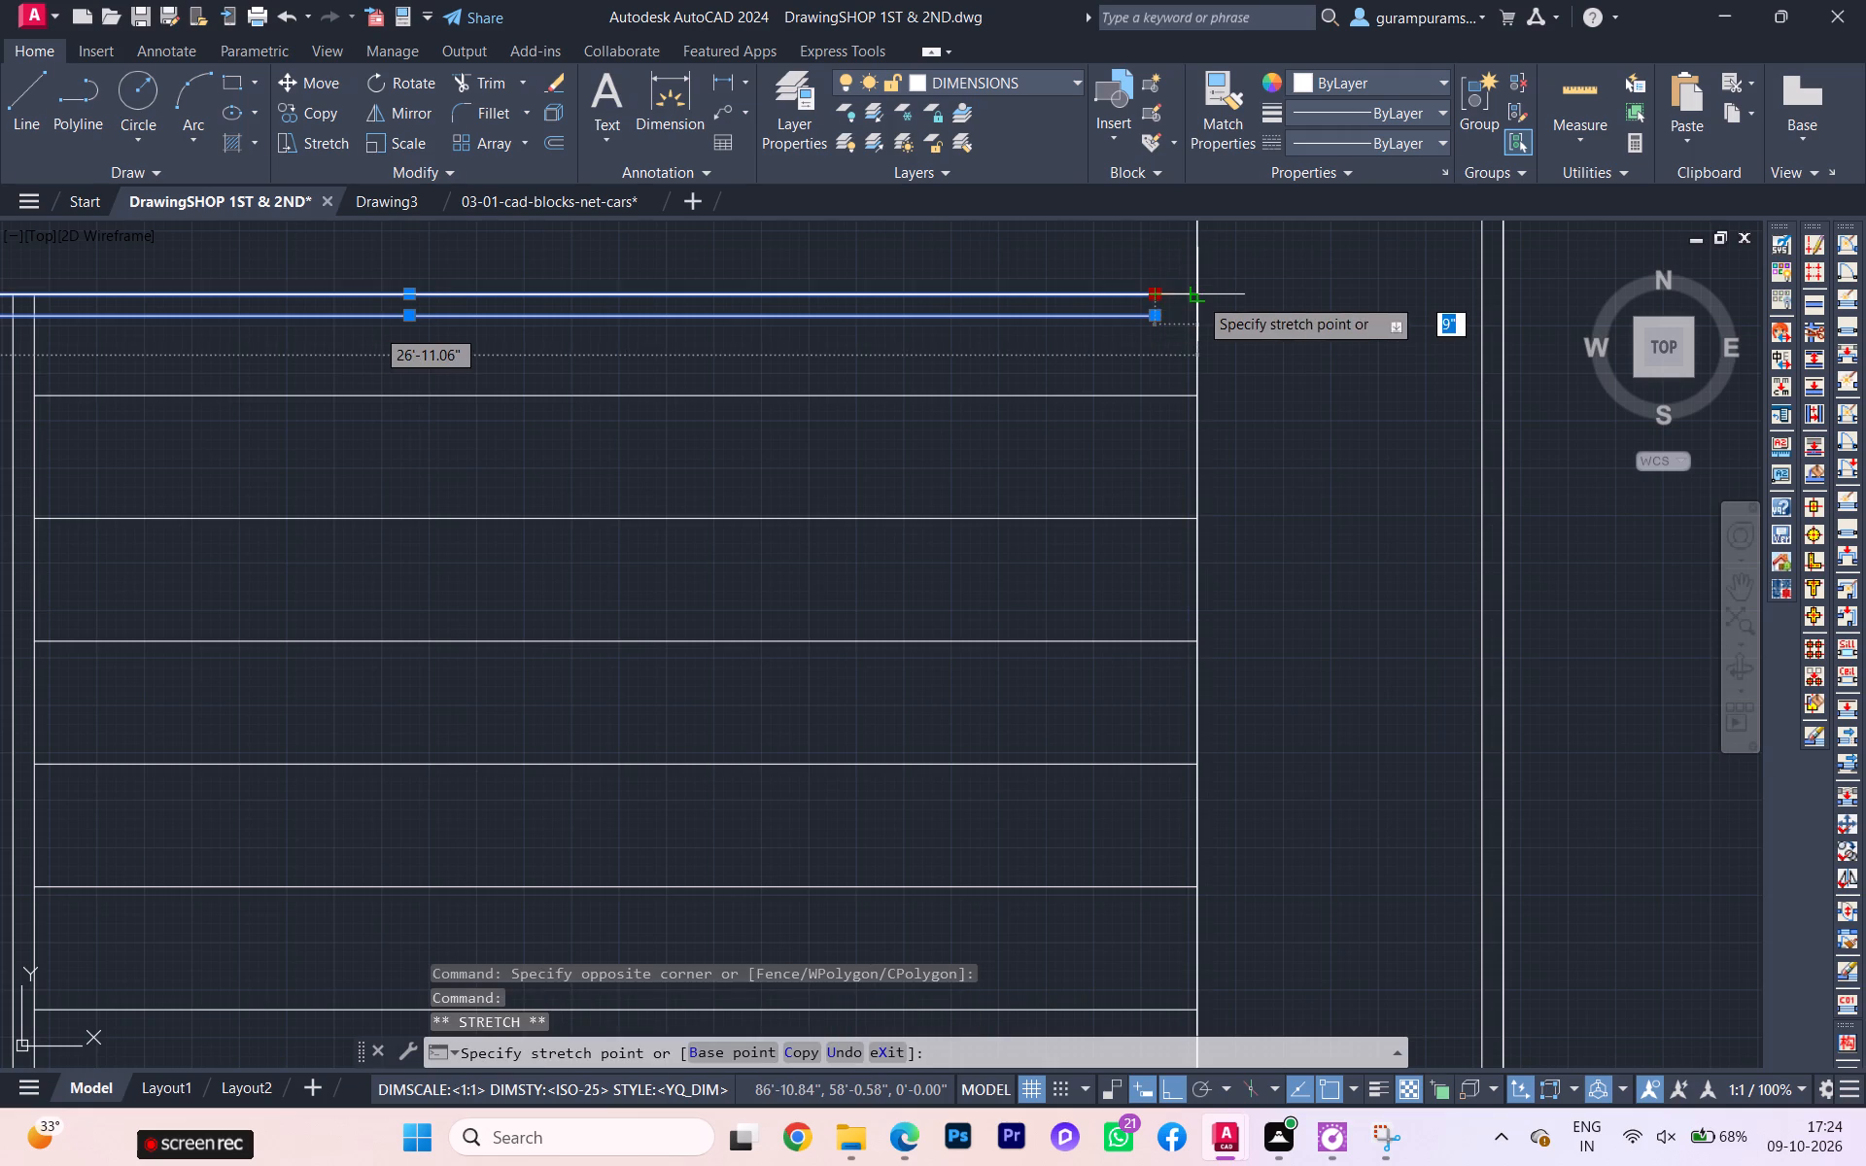
left_click(1198, 296)
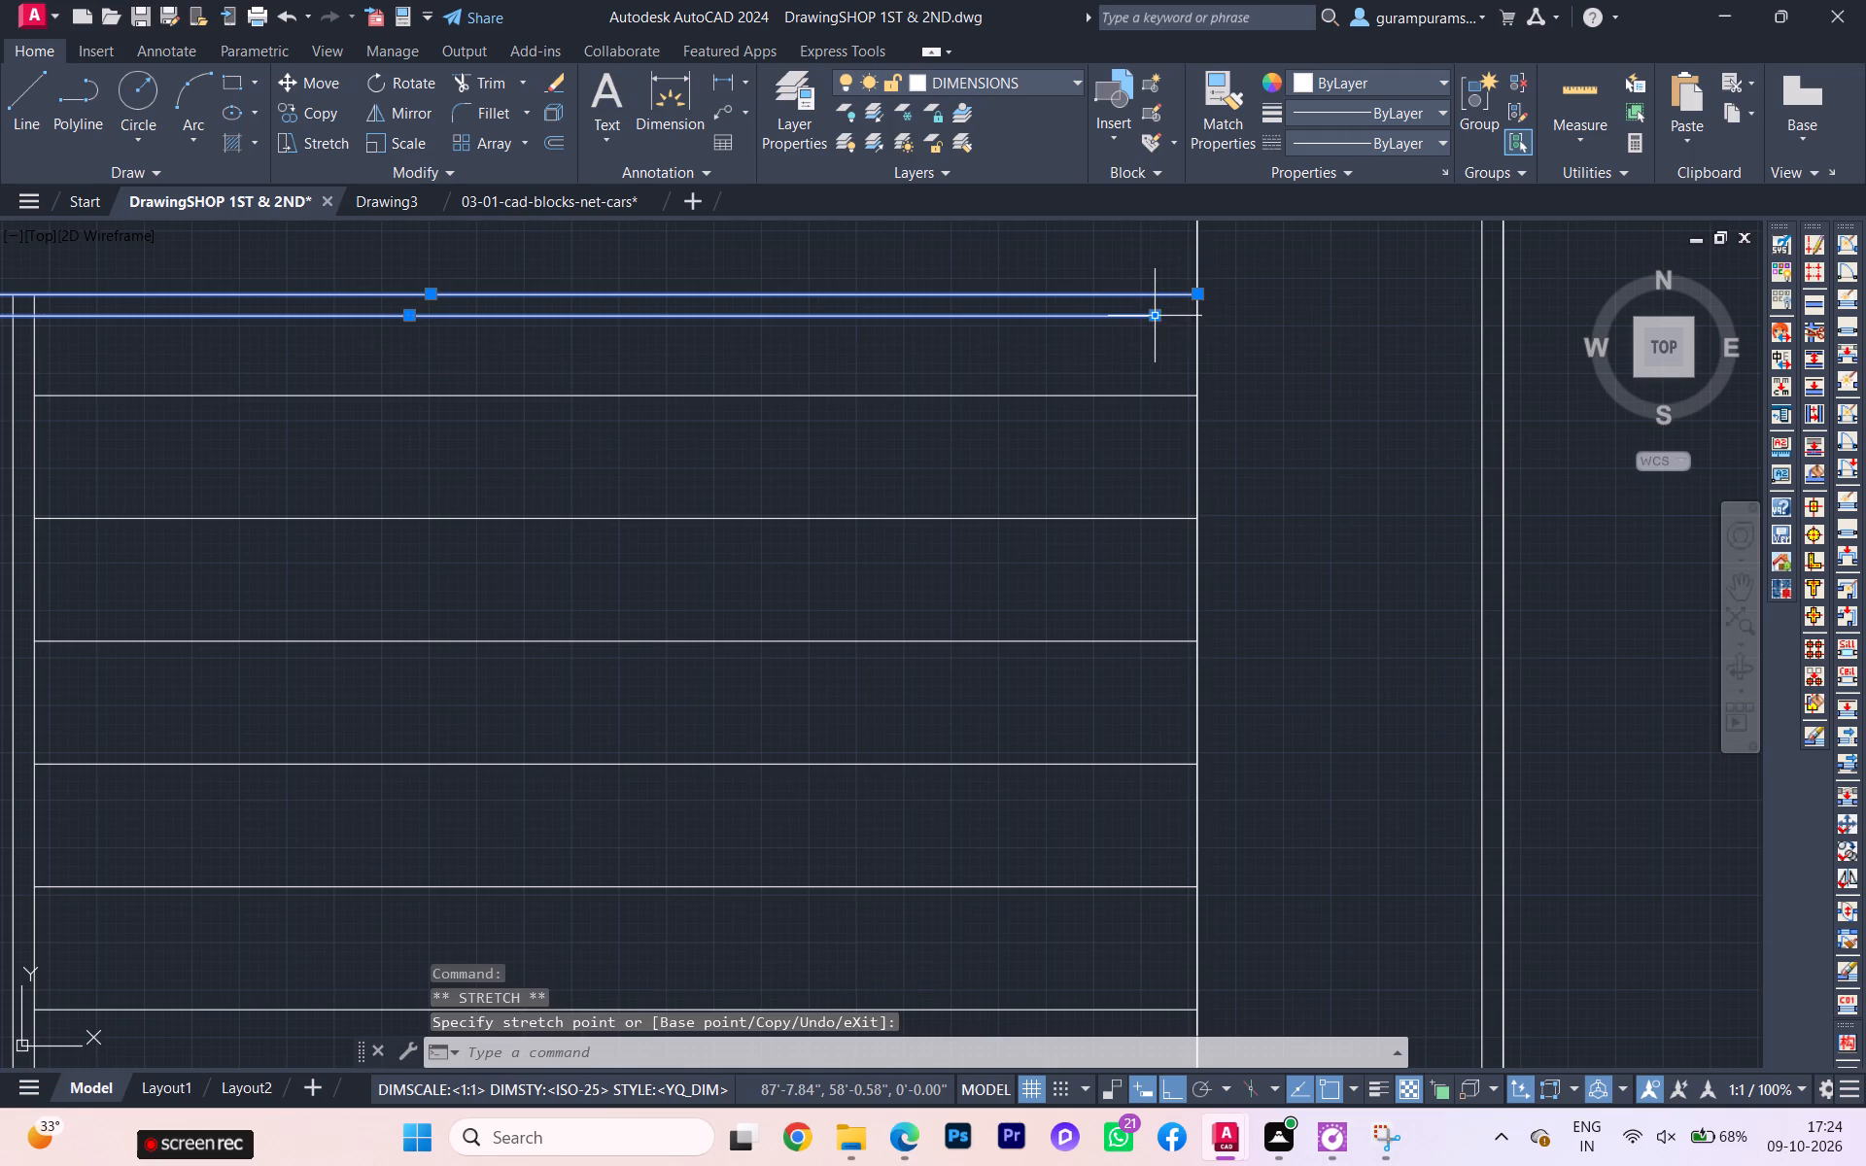
left_click(1157, 317)
left_click(1194, 316)
key("Escape")
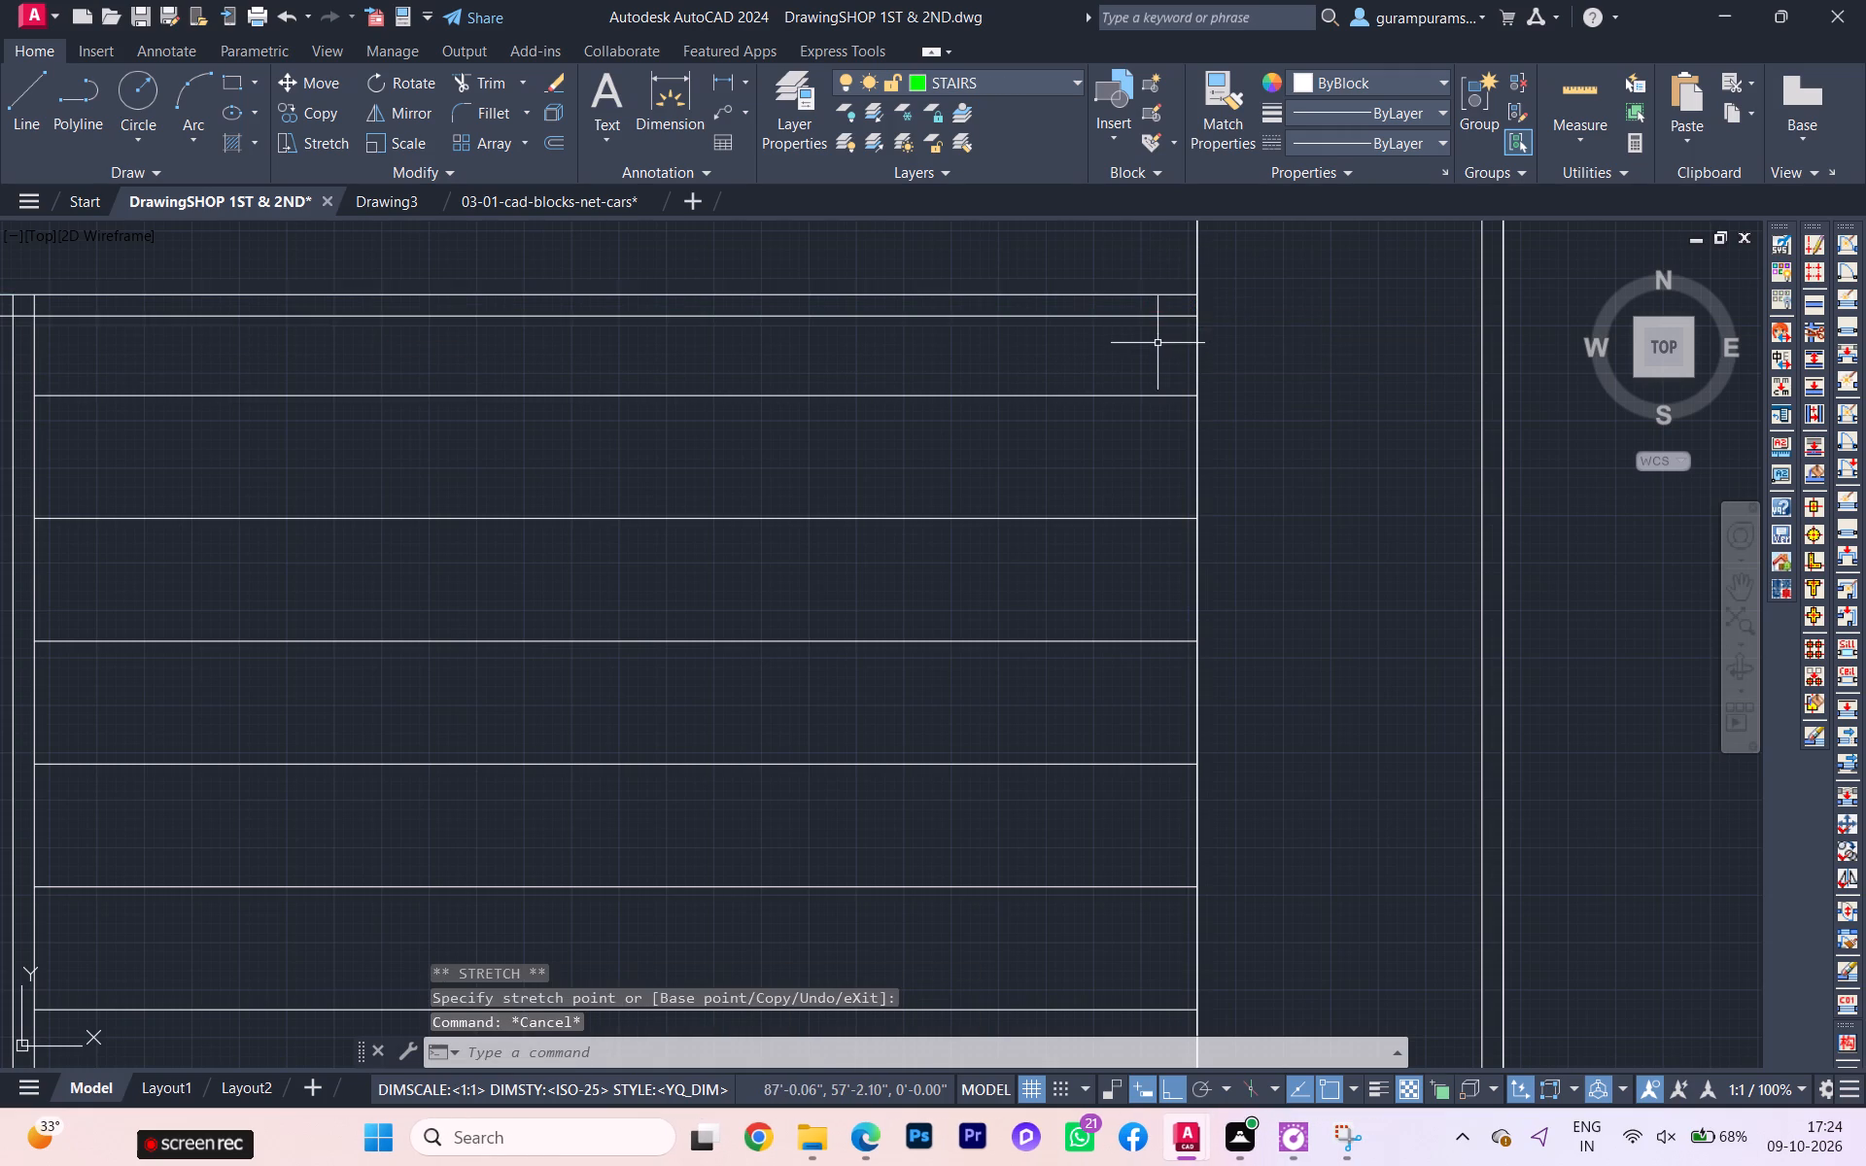
Delete the 121° angle dimension at the lower corner of the boundary wall.
scroll(1148, 351, "down", 4)
scroll(1063, 641, "up", 1)
scroll(1070, 642, "down", 1)
scroll(1088, 651, "up", 1)
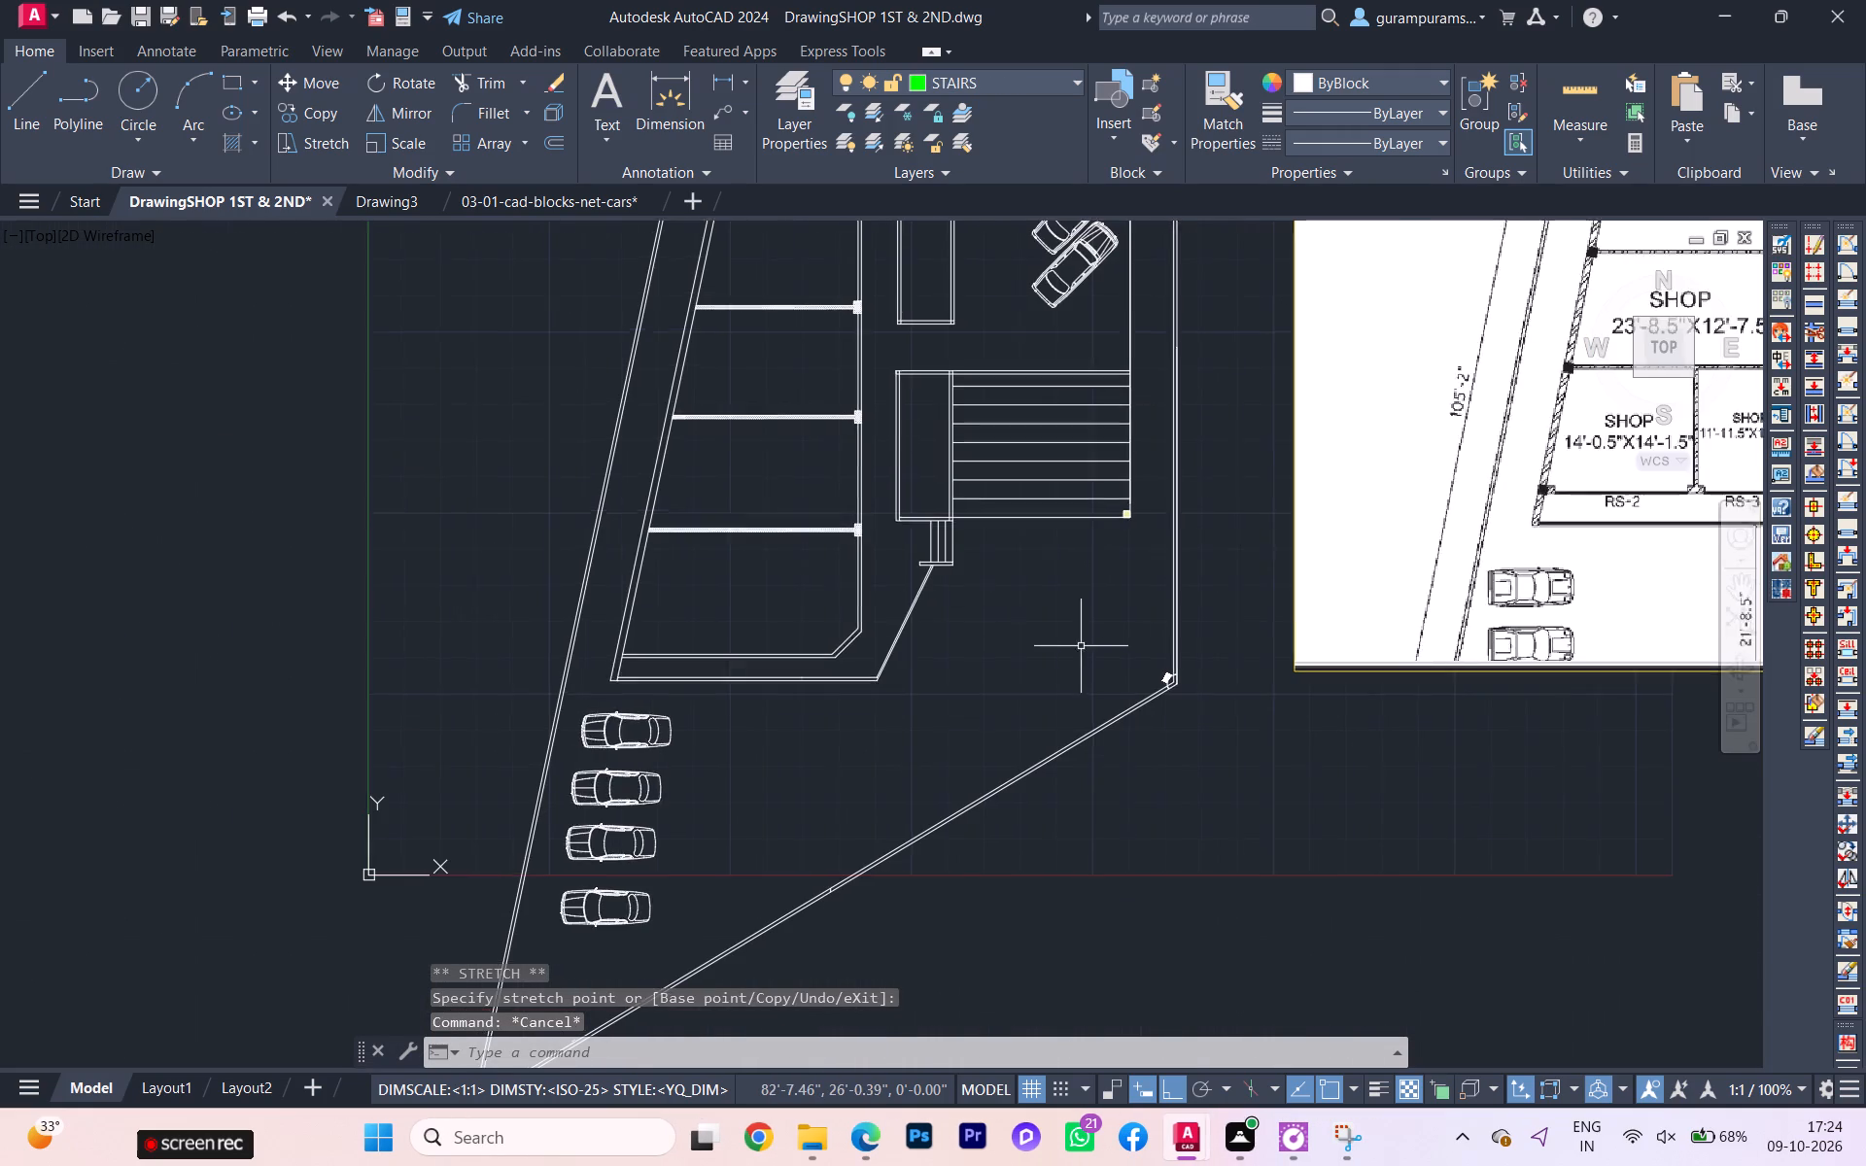
scroll(1185, 656, "up", 1)
scroll(1337, 725, "up", 1)
scroll(1159, 743, "up", 2)
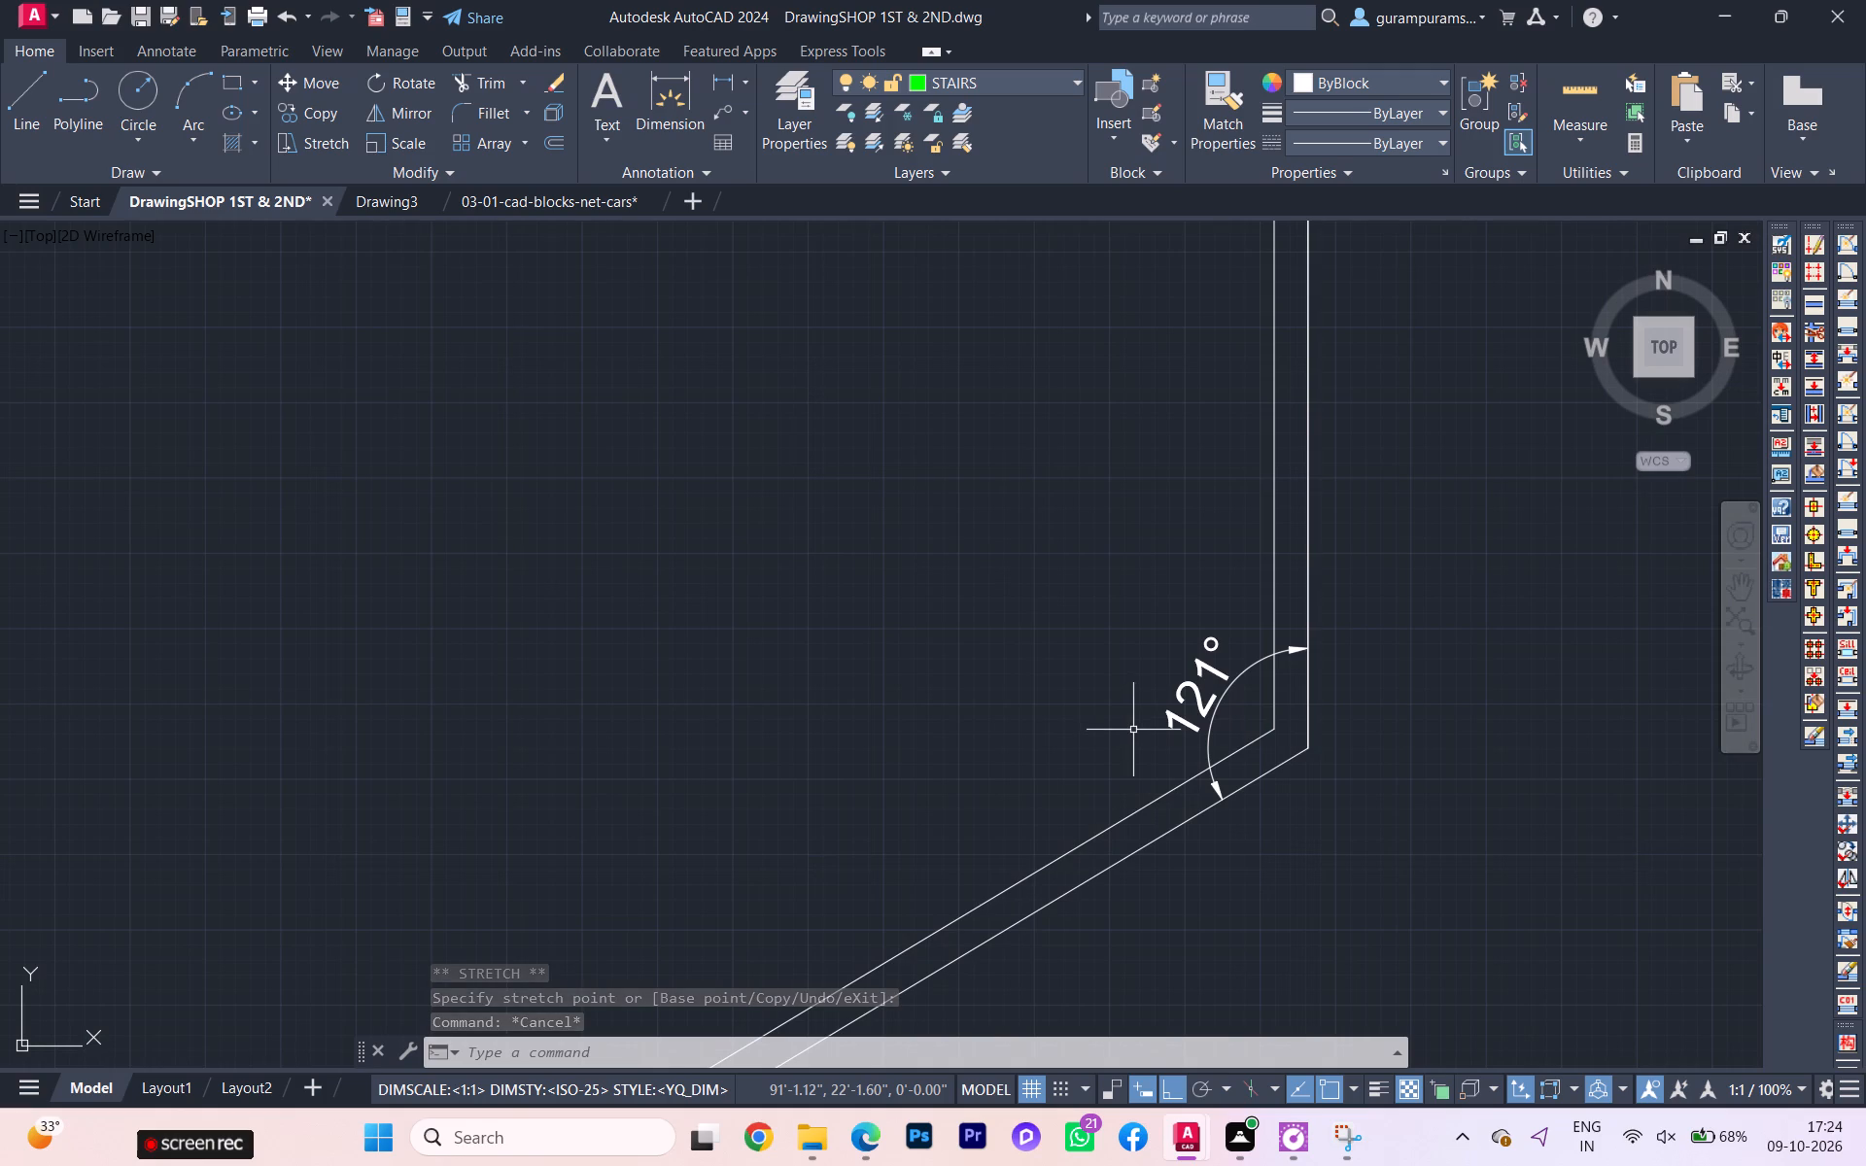
left_click(1251, 705)
left_click(1190, 661)
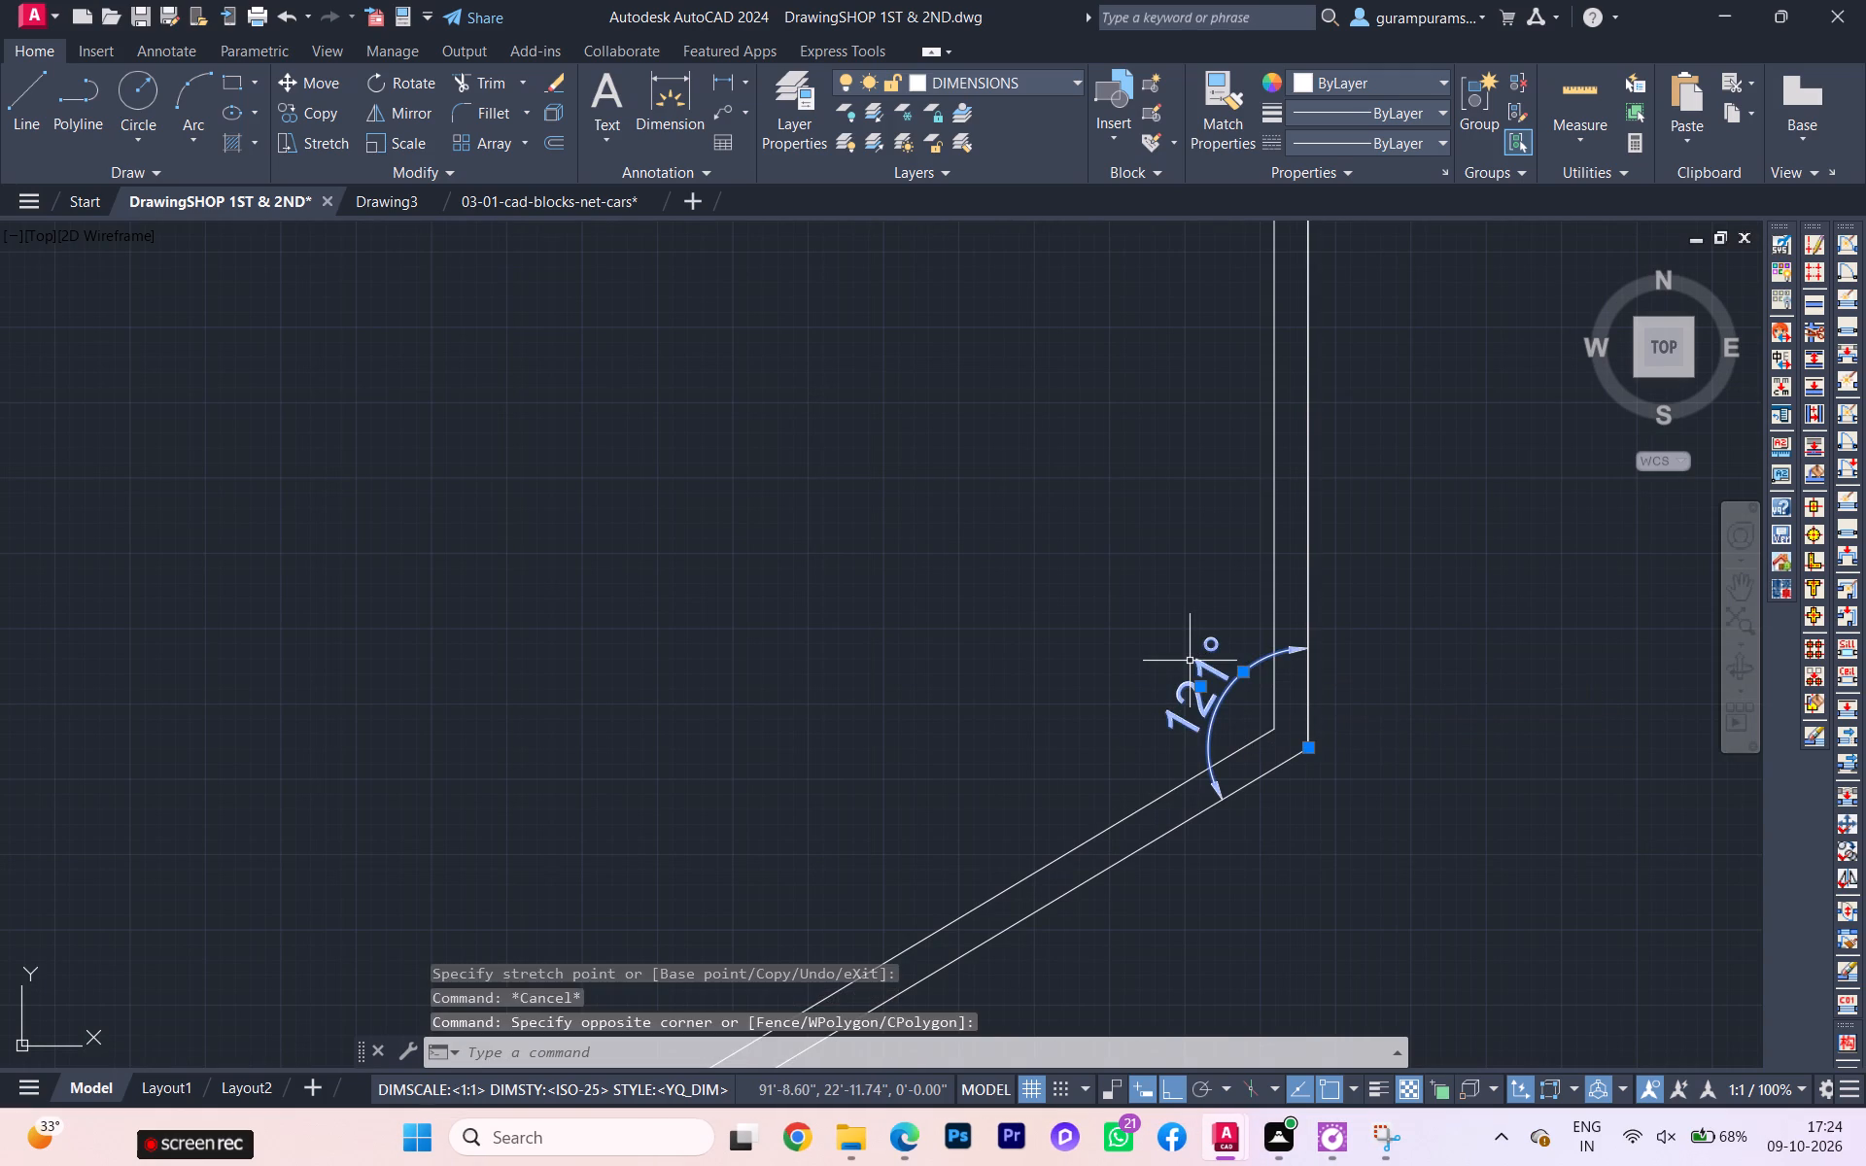
key("Delete")
Compare the drawn plan with the reference ground floor plan across the shops, parking and ramp.
scroll(1183, 669, "down", 3)
scroll(1182, 669, "up", 1)
scroll(1034, 544, "down", 2)
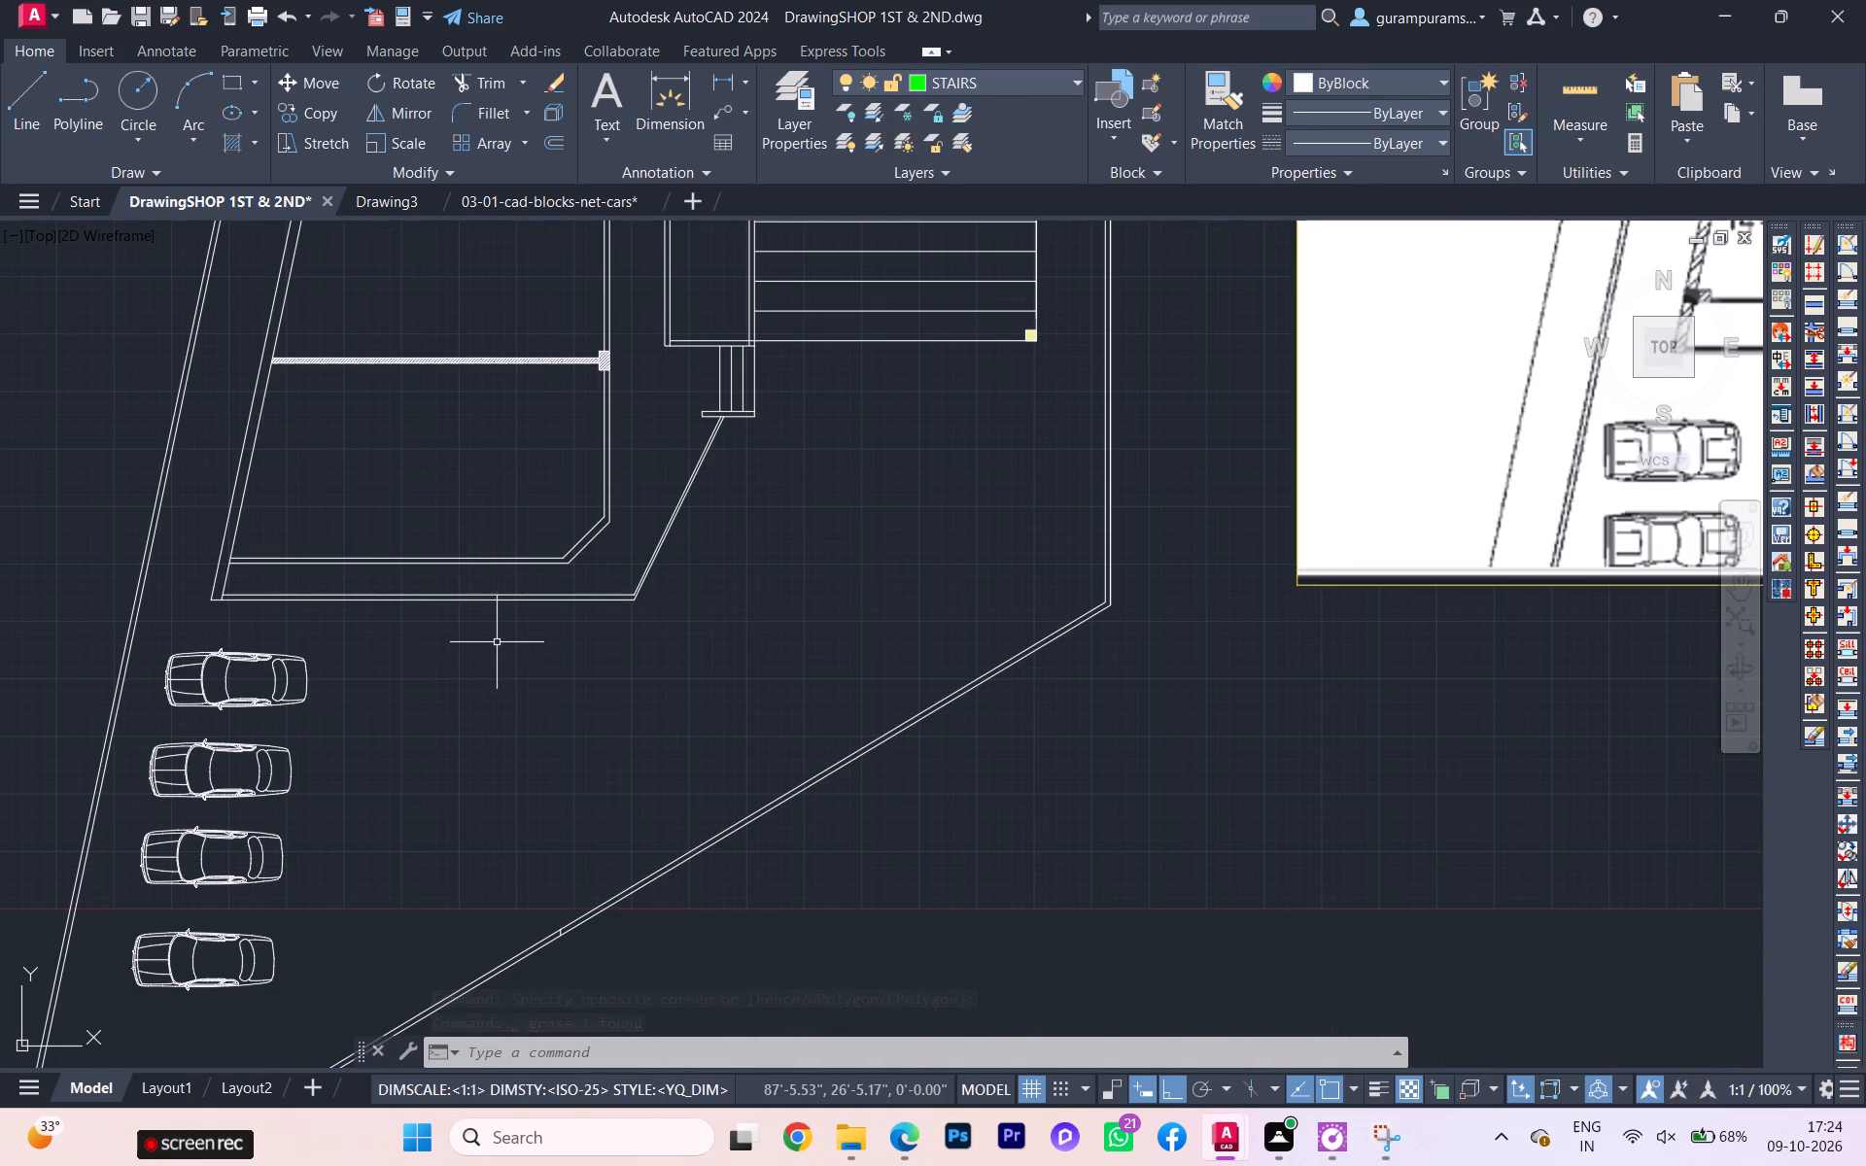
scroll(493, 646, "down", 4)
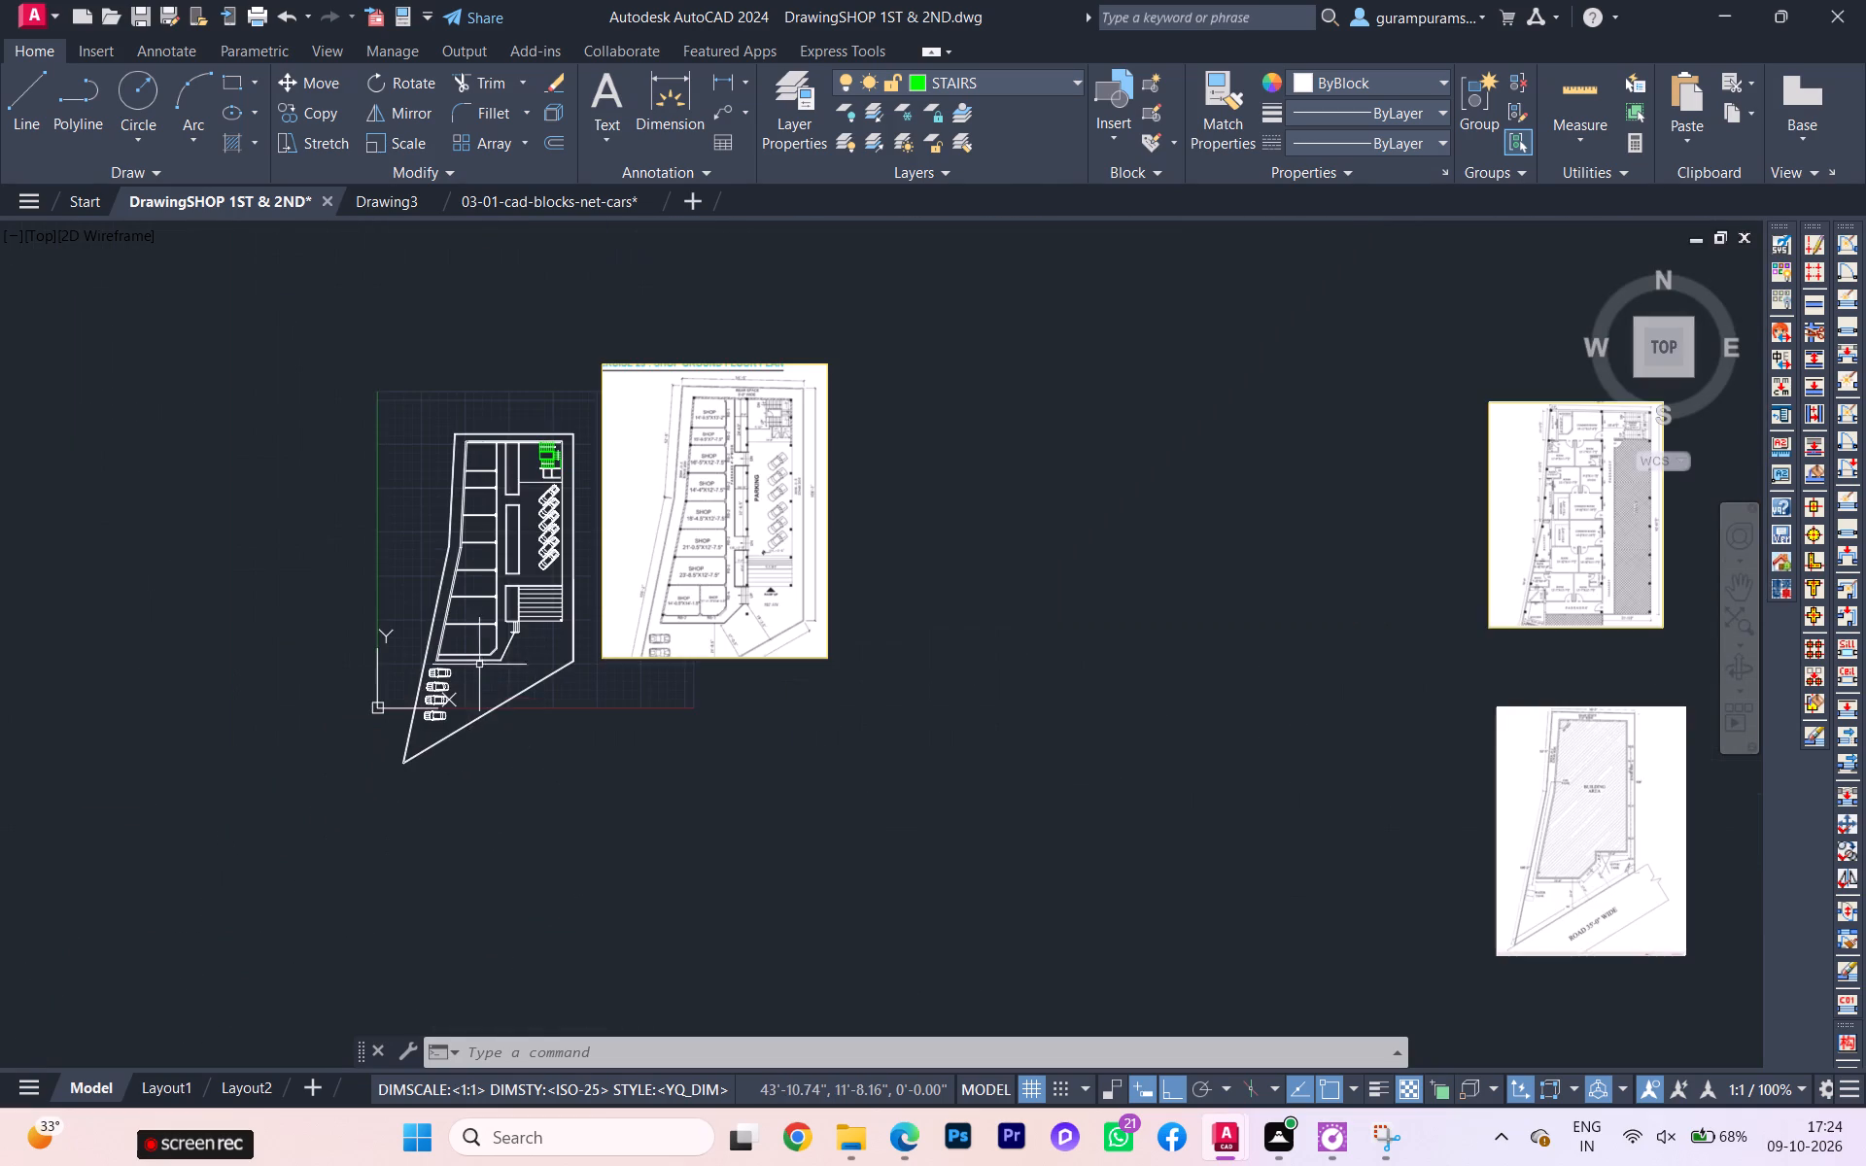
scroll(512, 531, "up", 3)
scroll(490, 548, "down", 1)
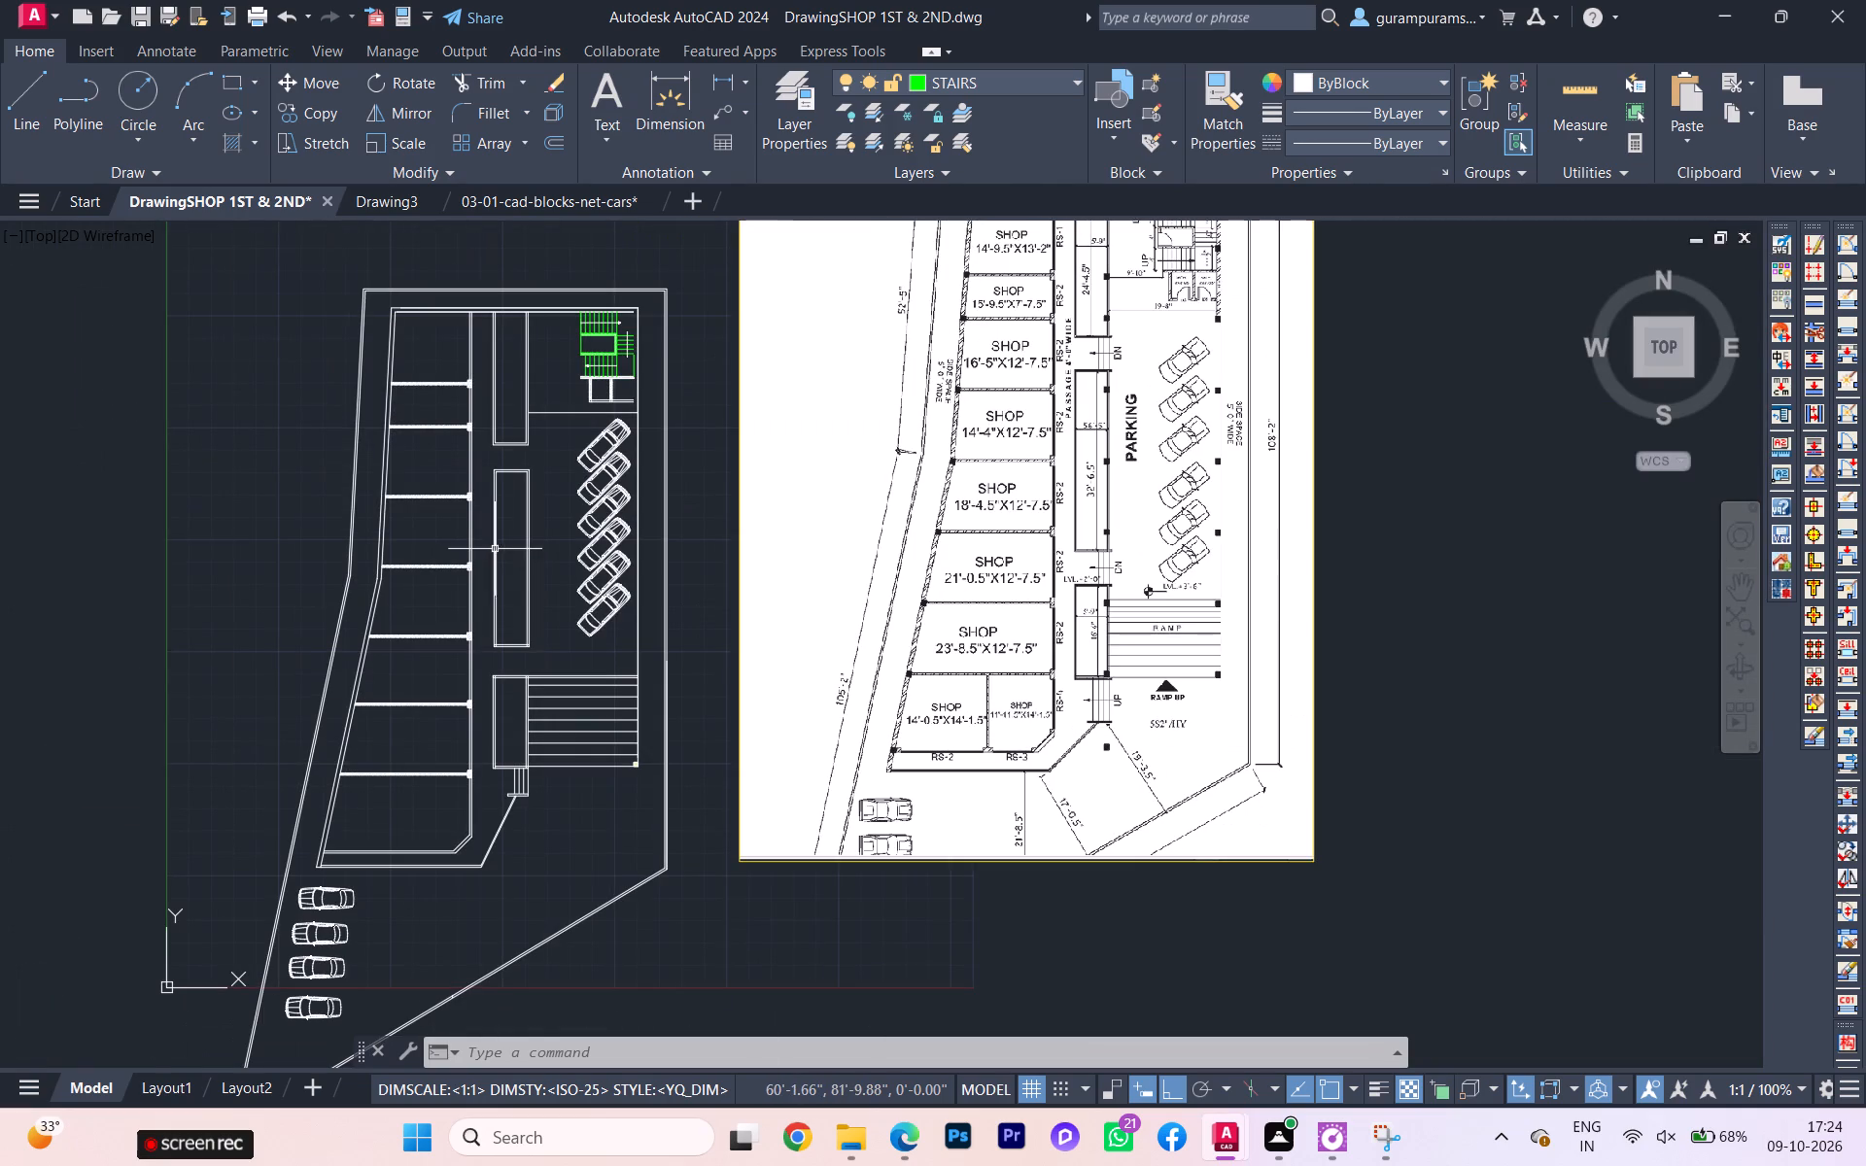
scroll(513, 549, "up", 5)
scroll(505, 563, "down", 3)
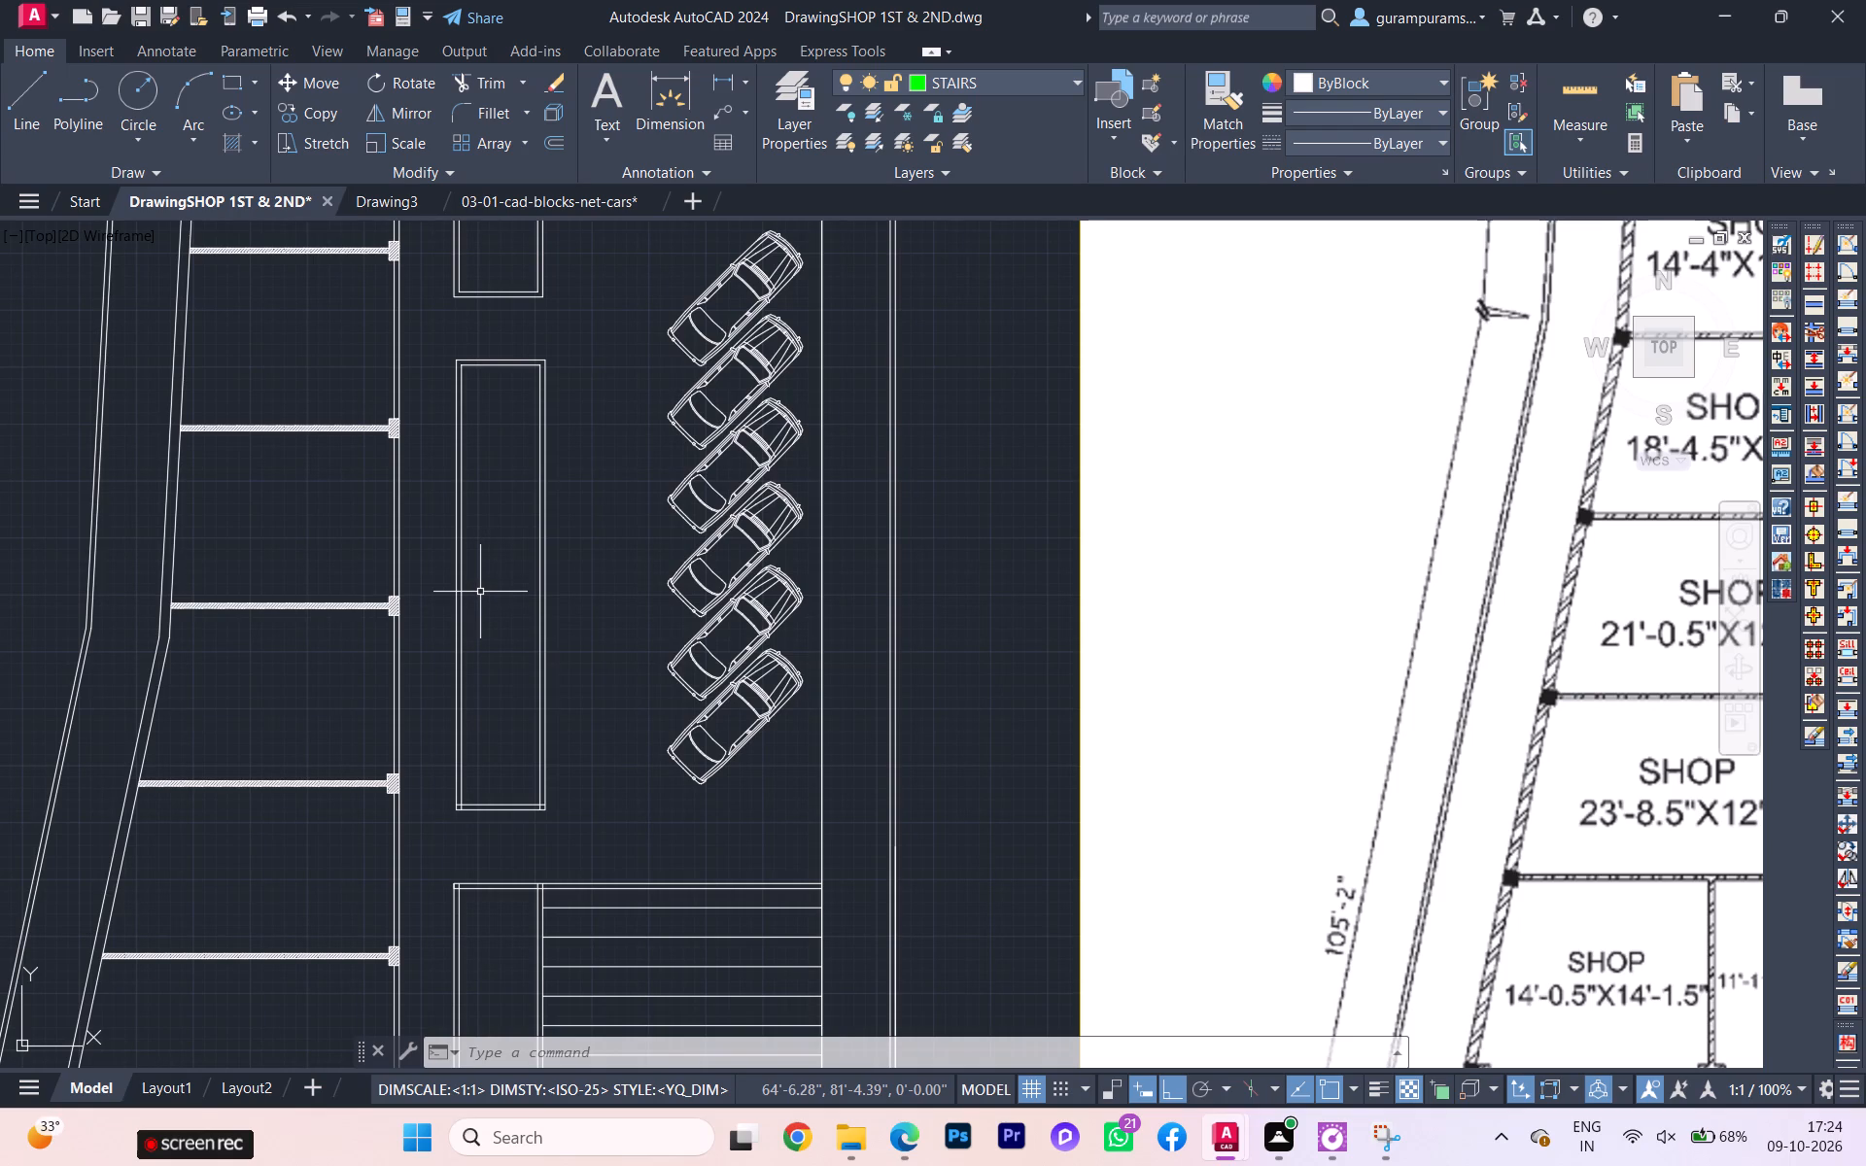
scroll(480, 592, "down", 1)
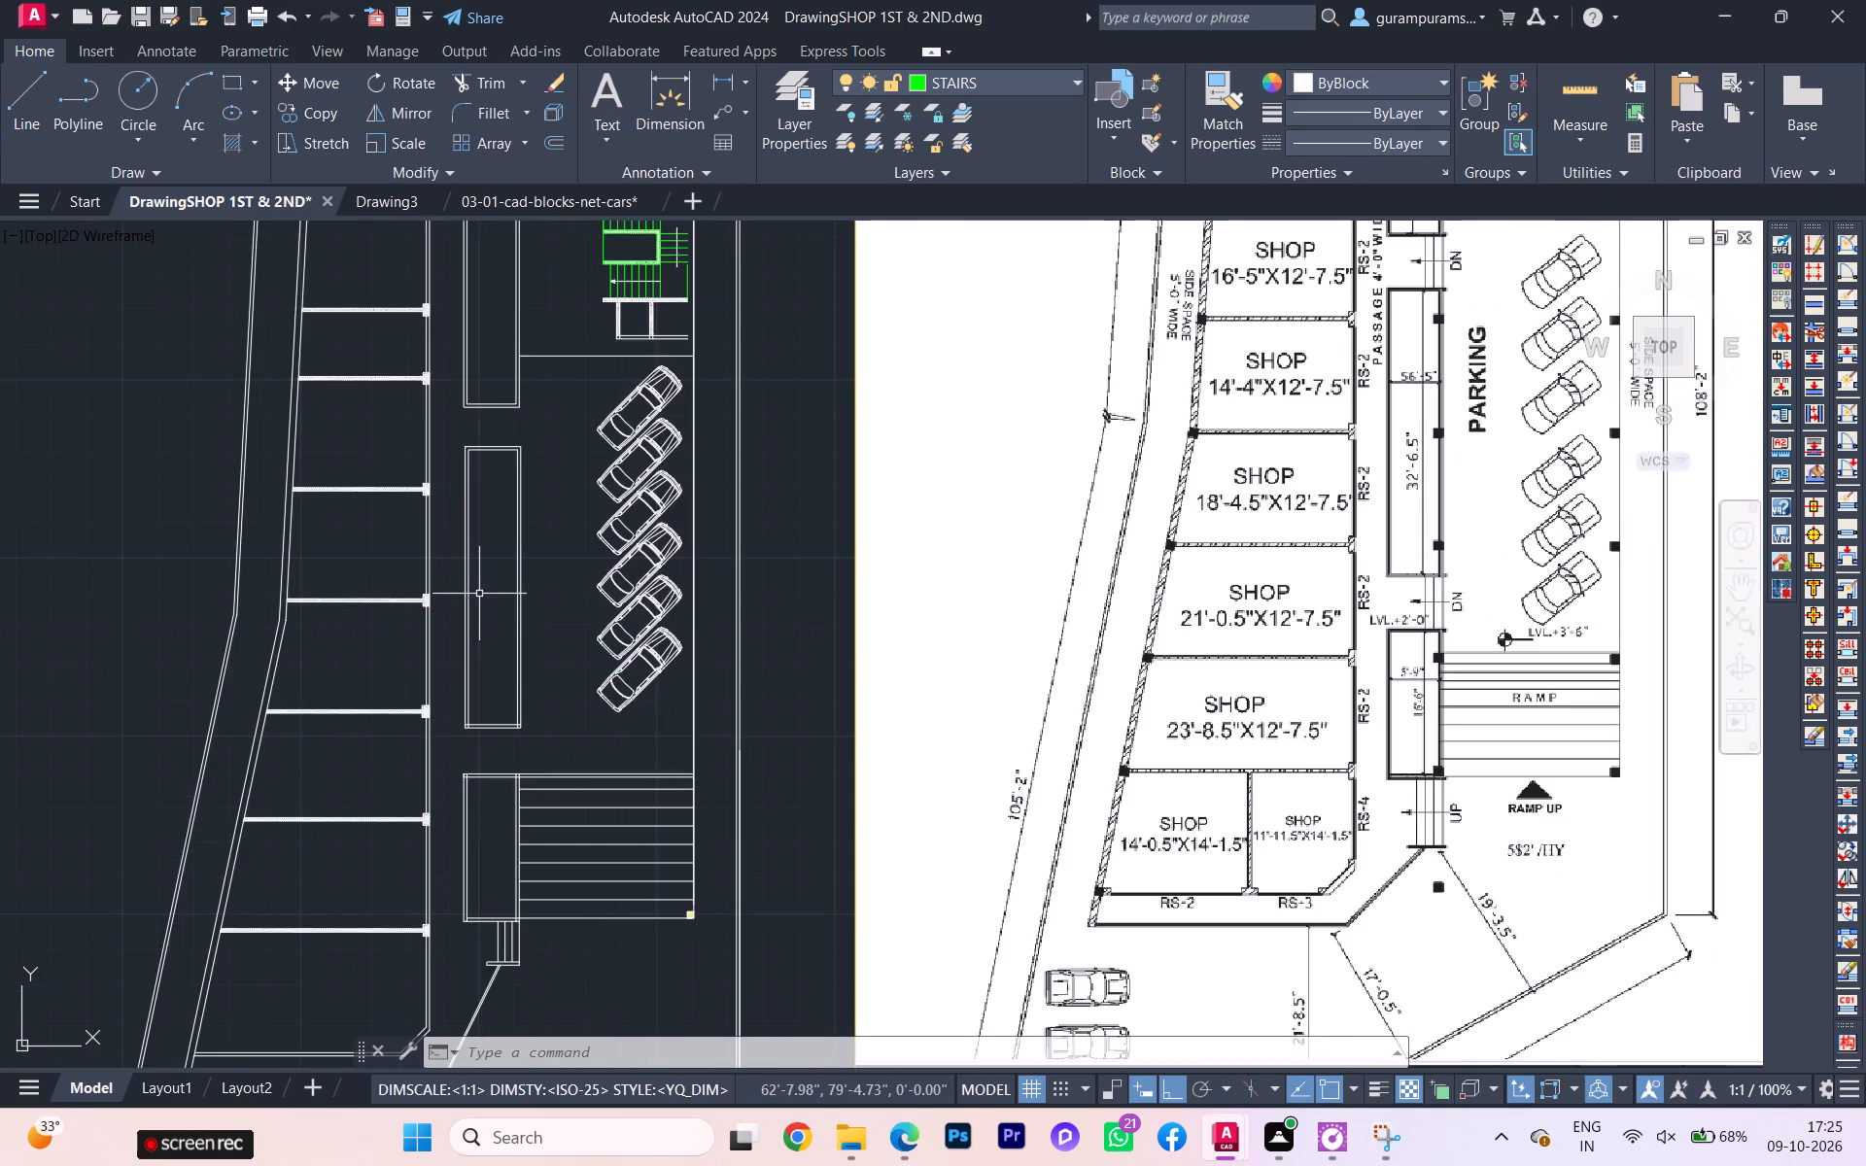
scroll(479, 594, "down", 1)
scroll(621, 601, "up", 1)
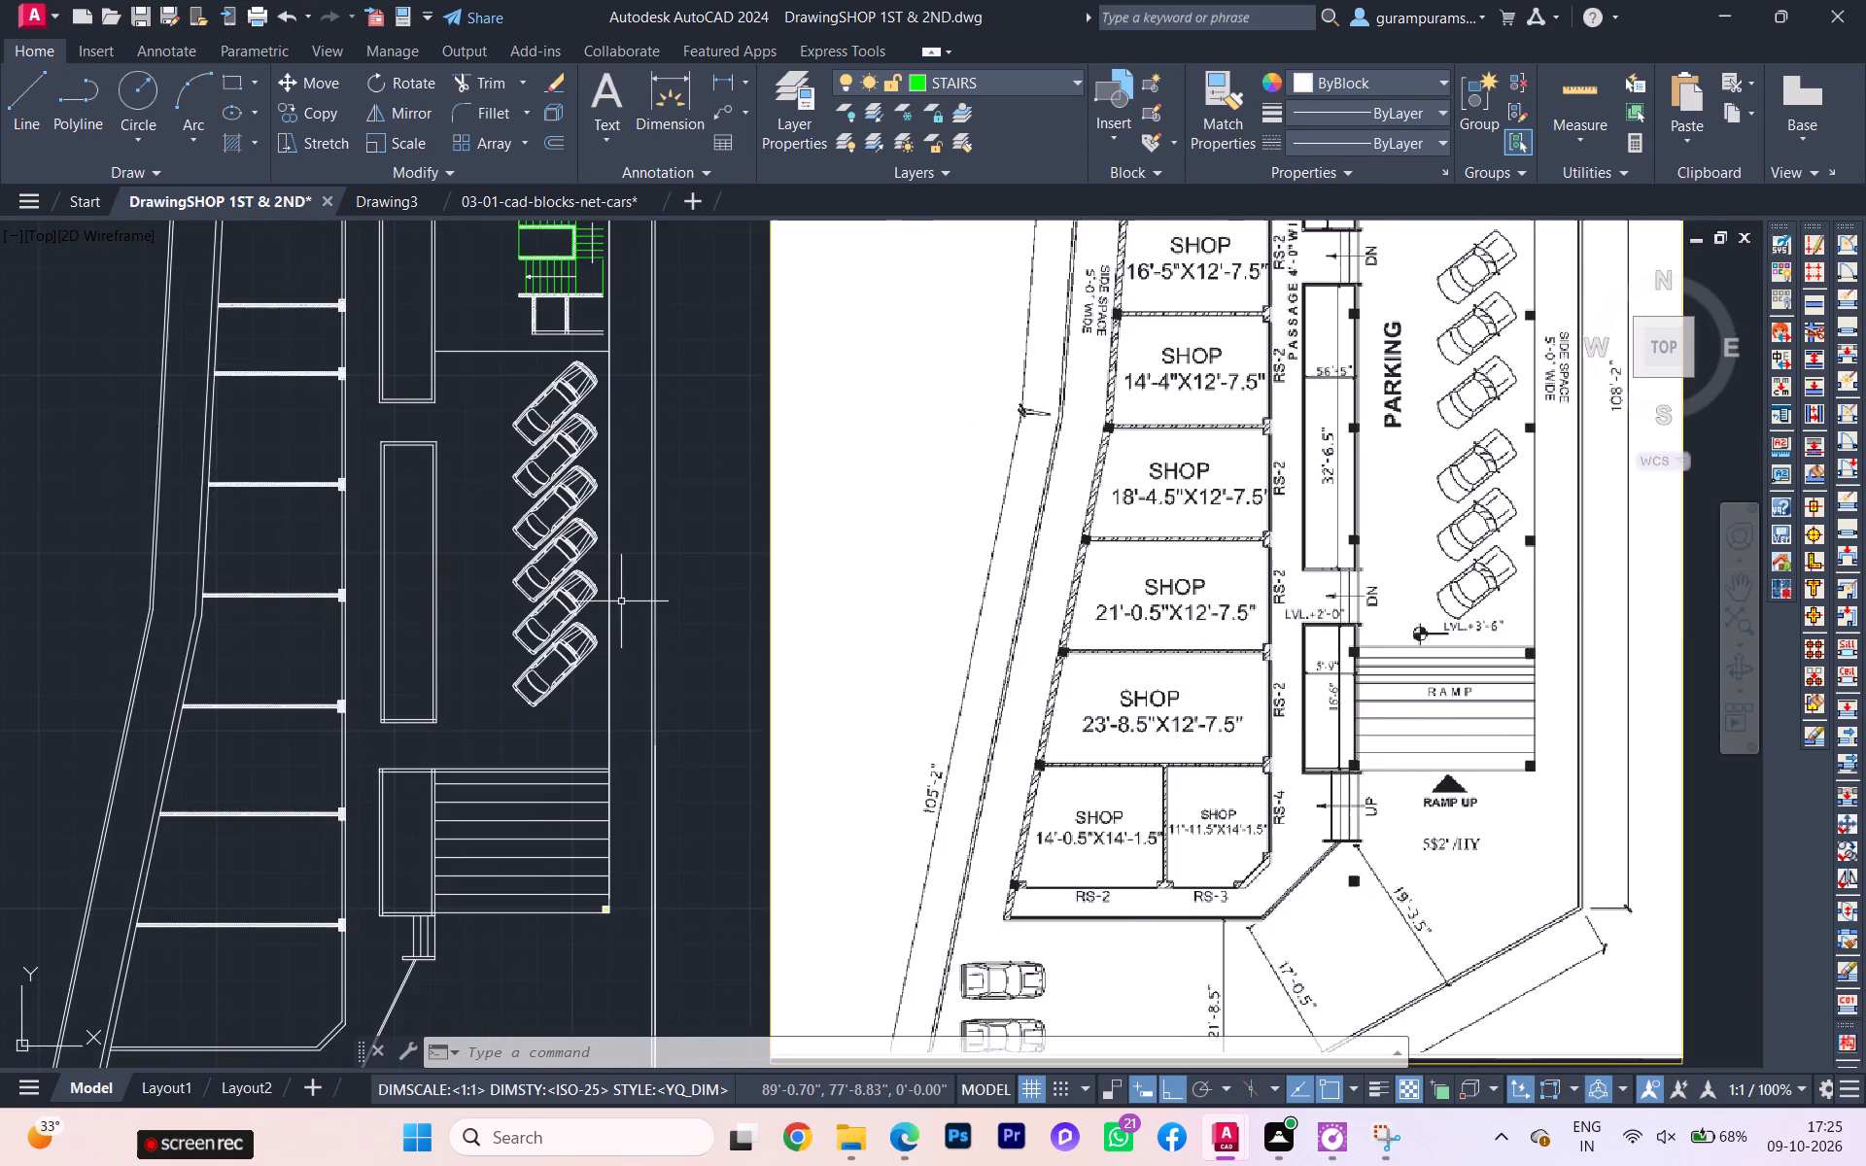
scroll(621, 601, "up", 2)
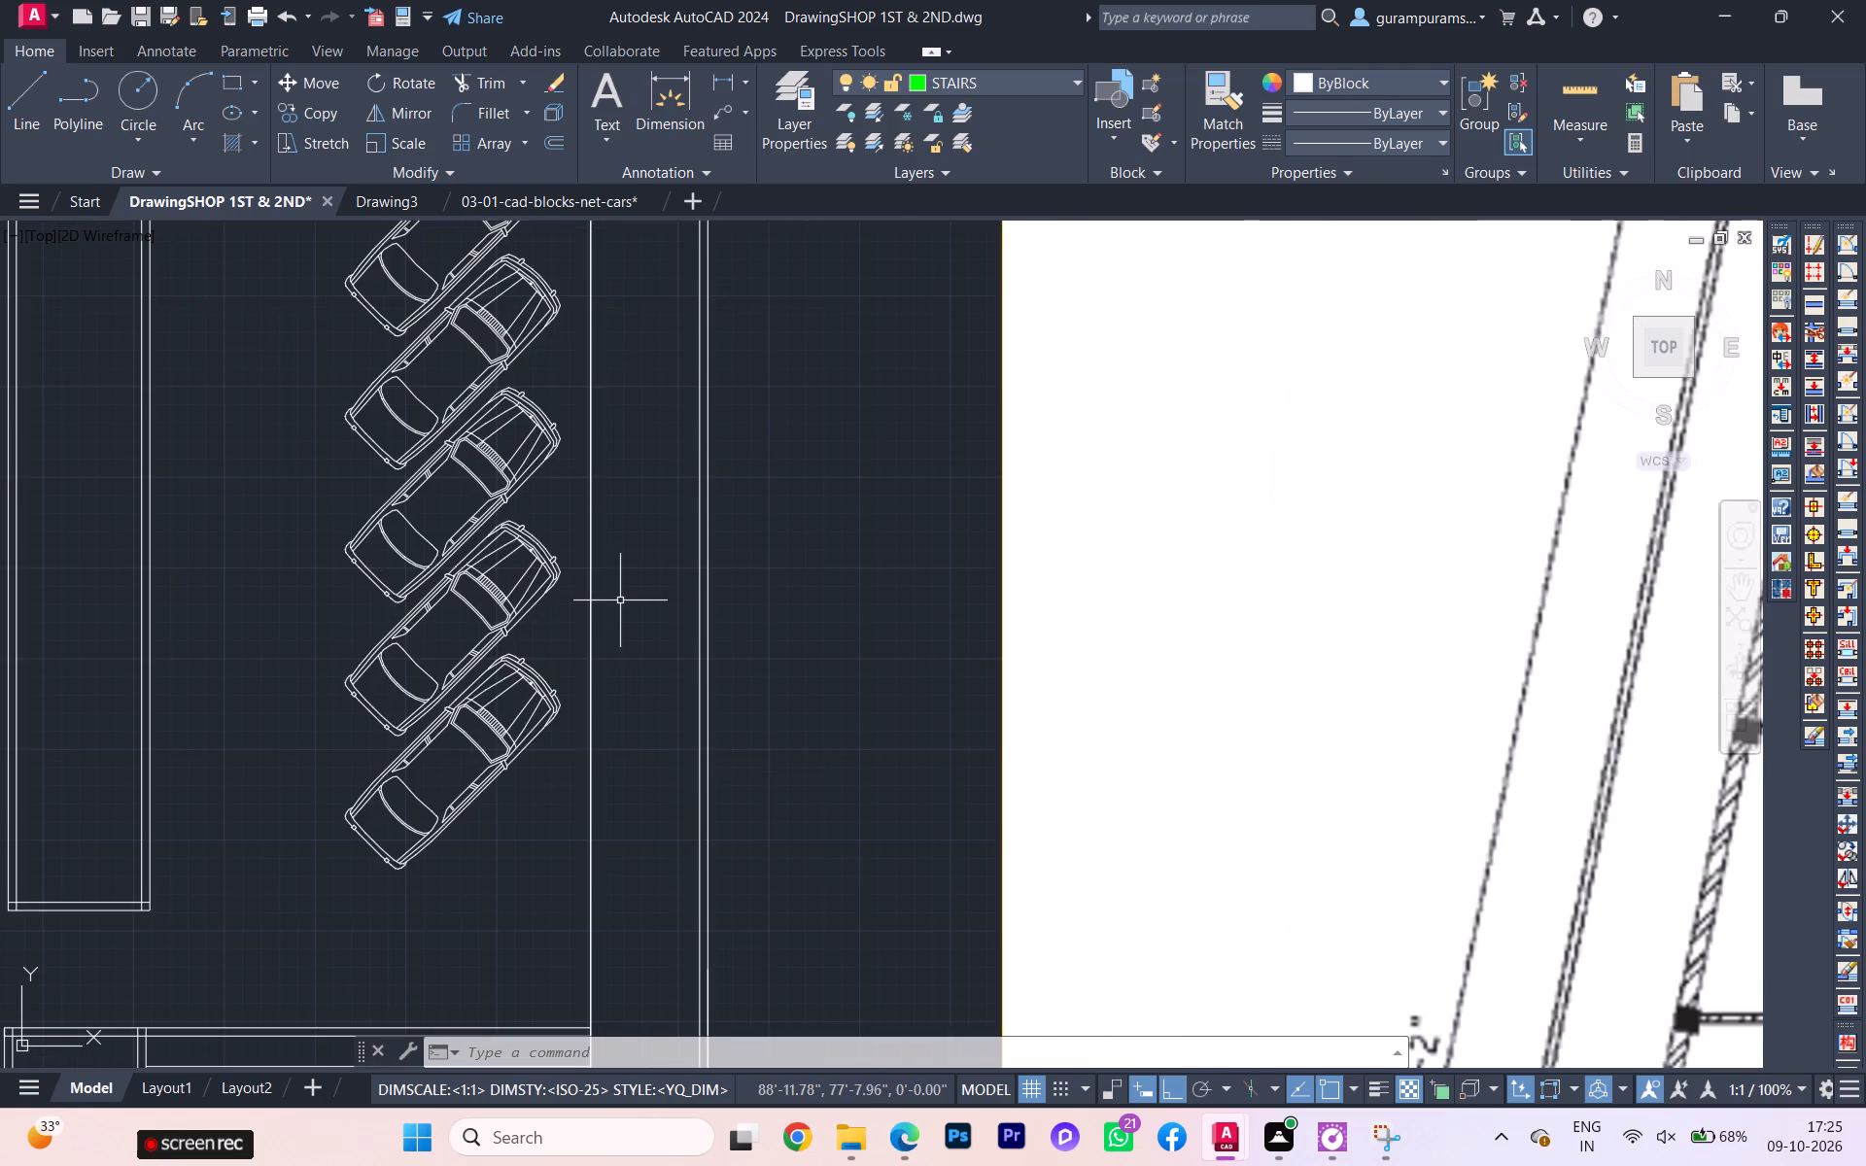
scroll(620, 600, "down", 2)
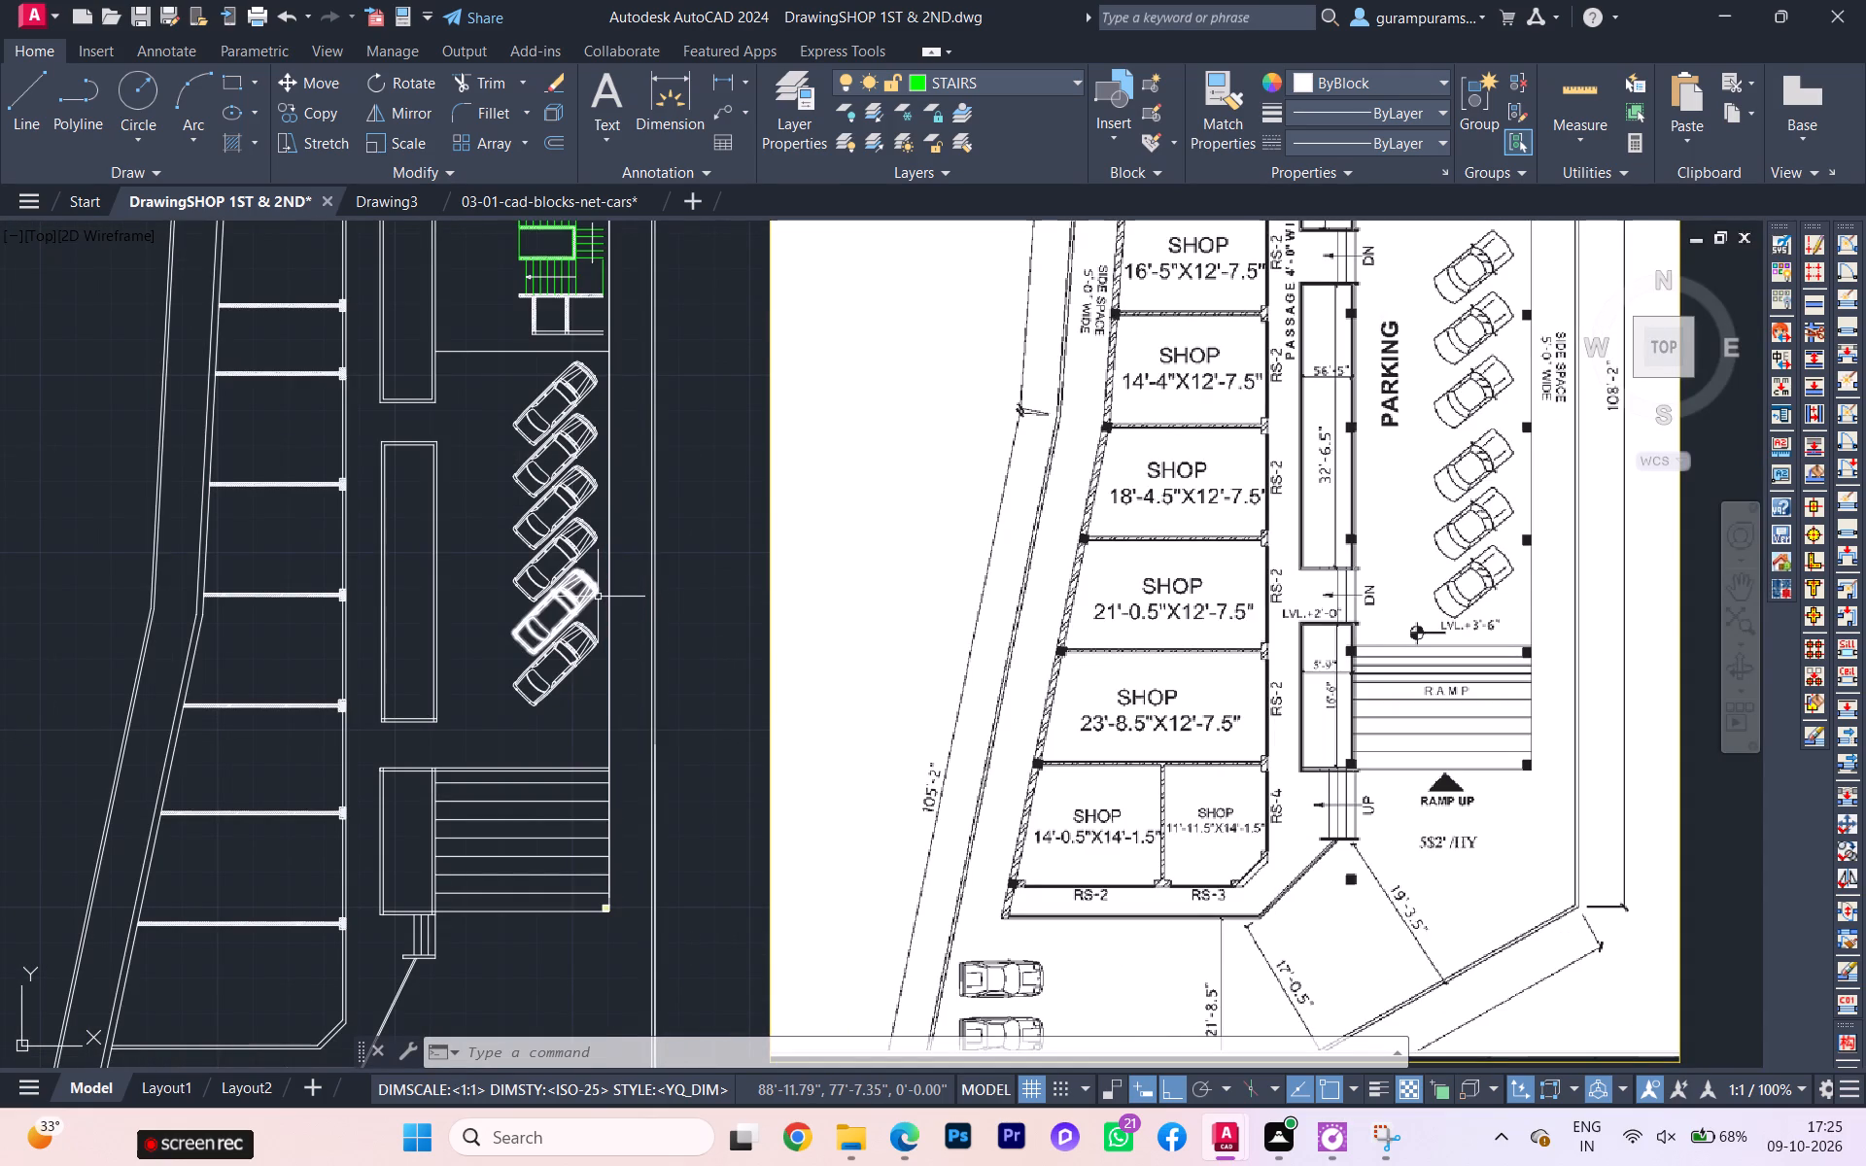
scroll(612, 566, "down", 1)
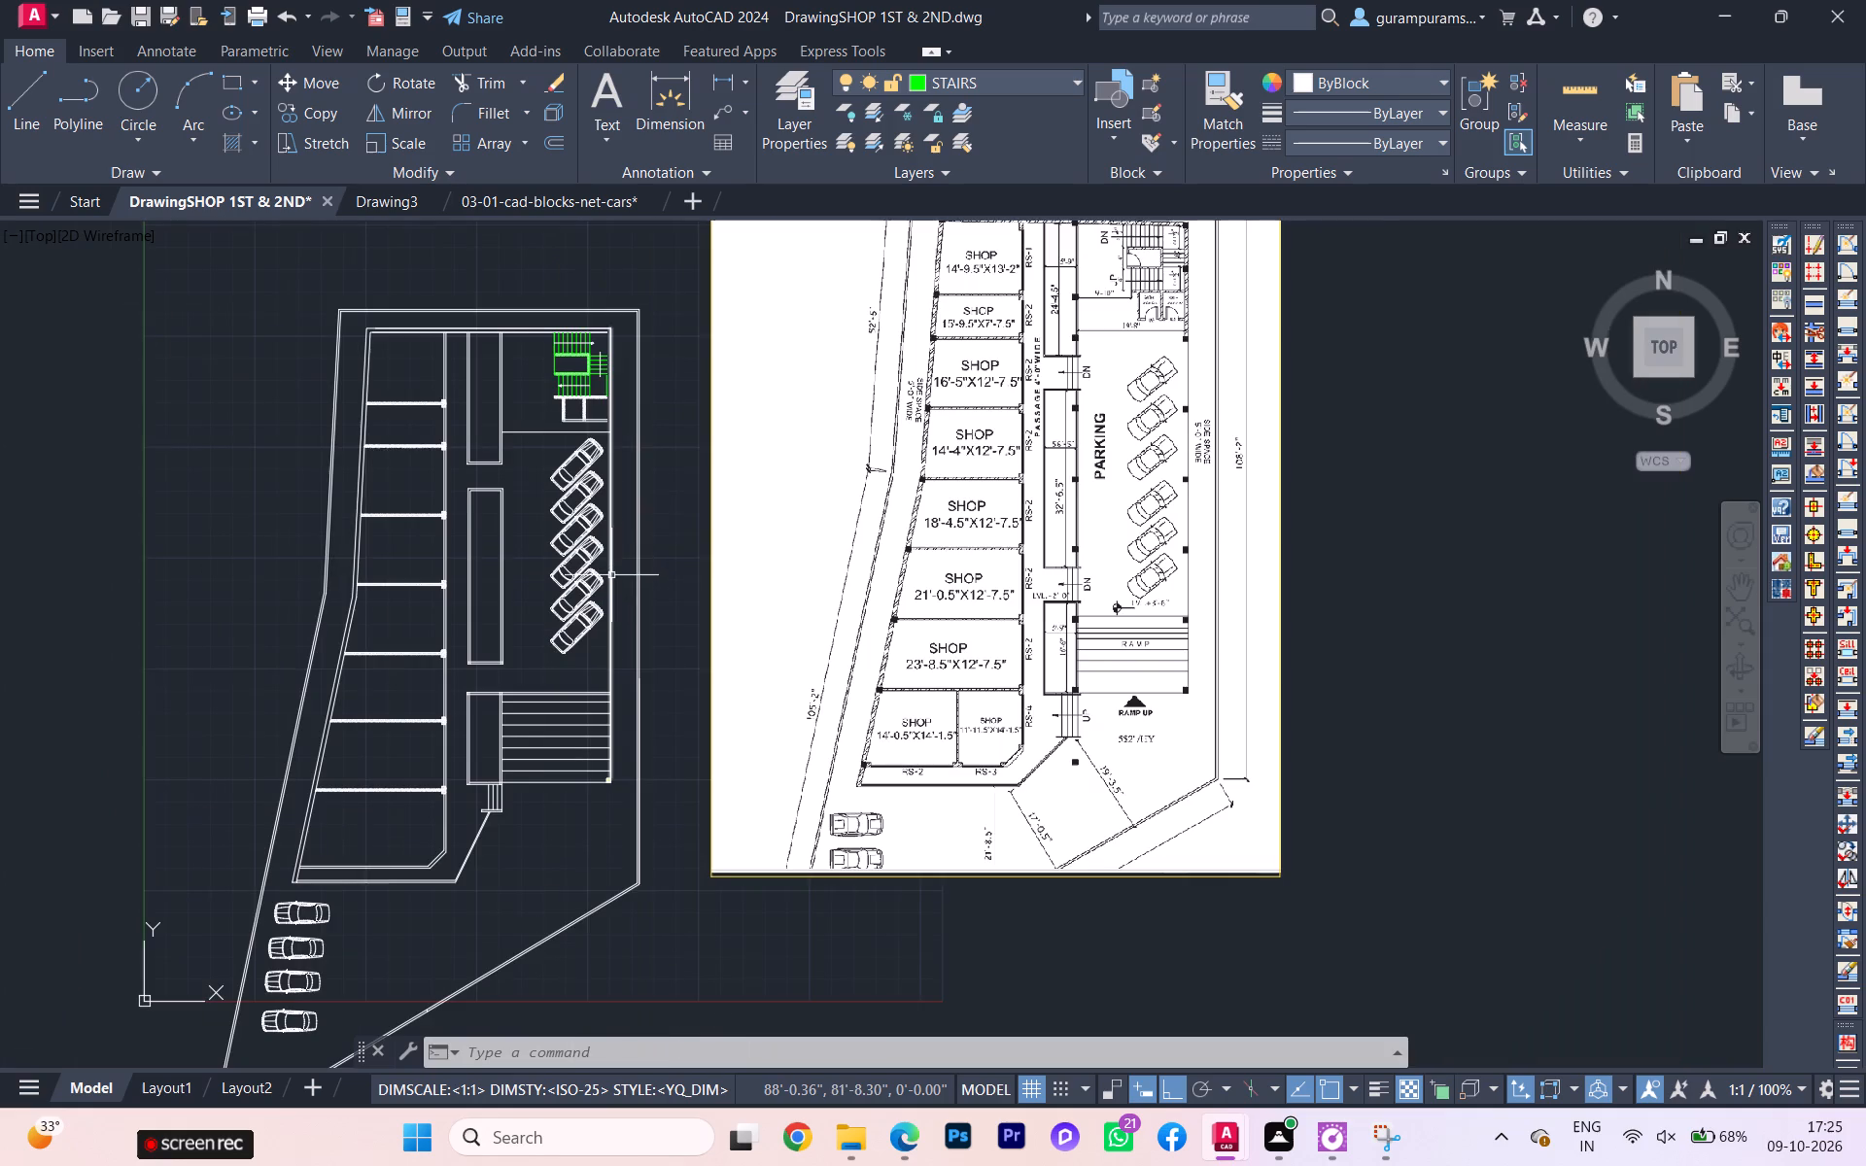
scroll(1069, 372, "up", 1)
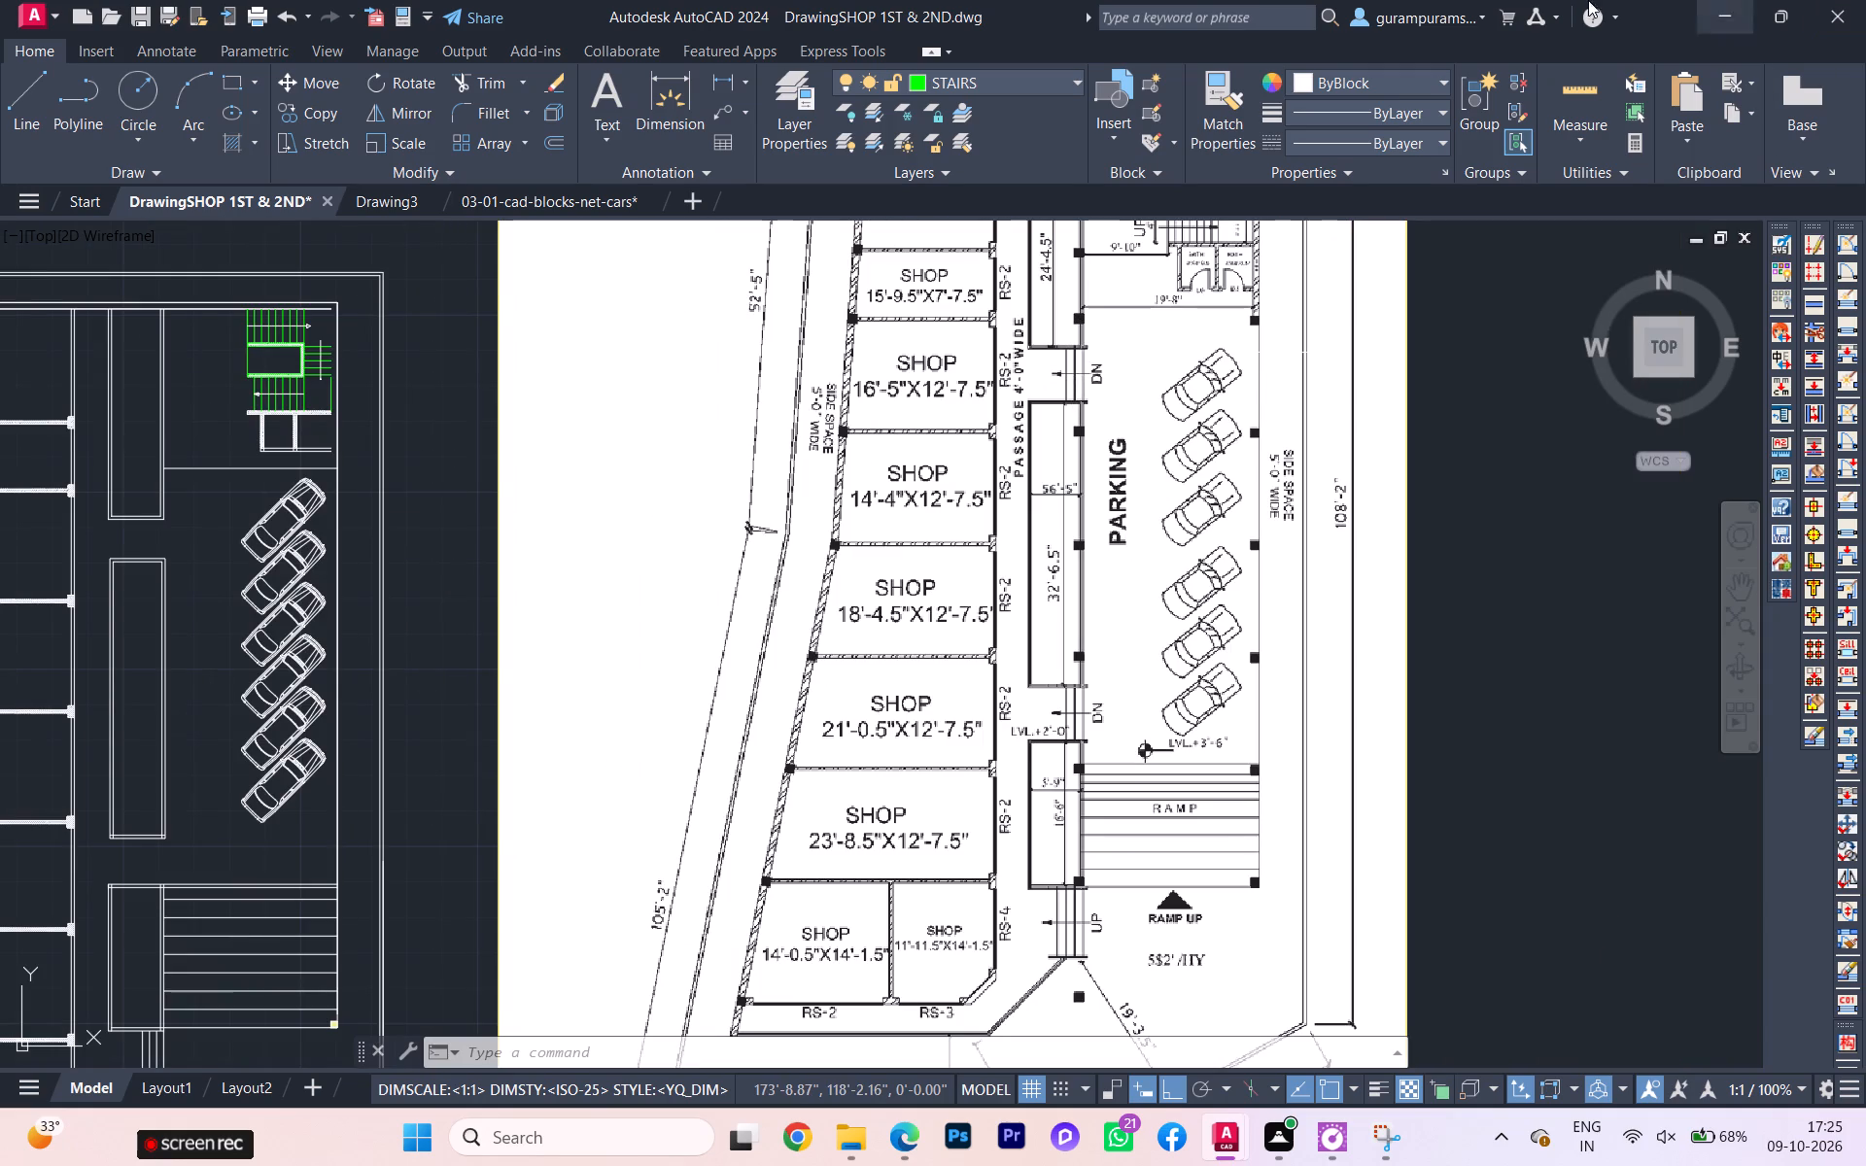
scroll(690, 620, "down", 1)
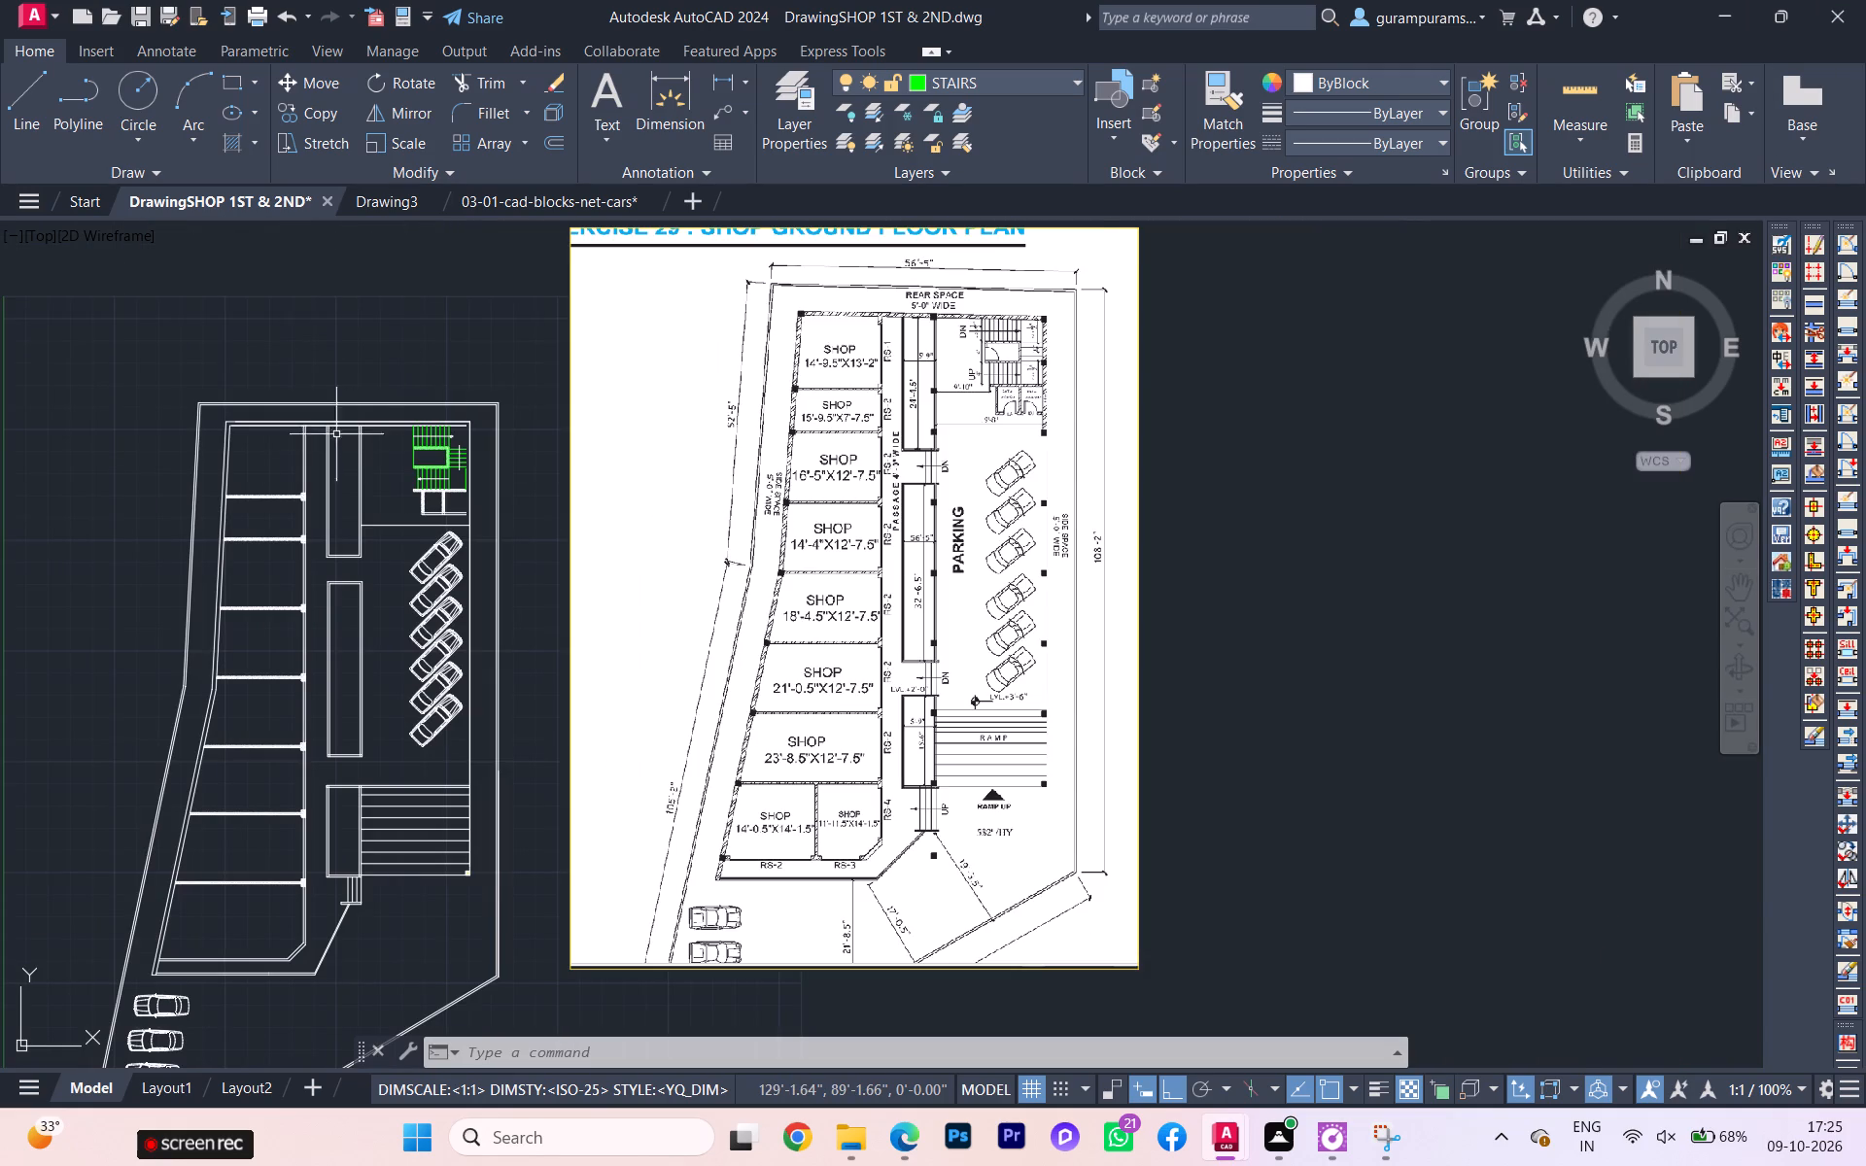
Add multiline text reading SHOP with 14'-9.5X13'-2" on the line below inside the uppermost shop.
scroll(232, 463, "up", 1)
key("t")
key("Return")
scroll(280, 414, "up", 2)
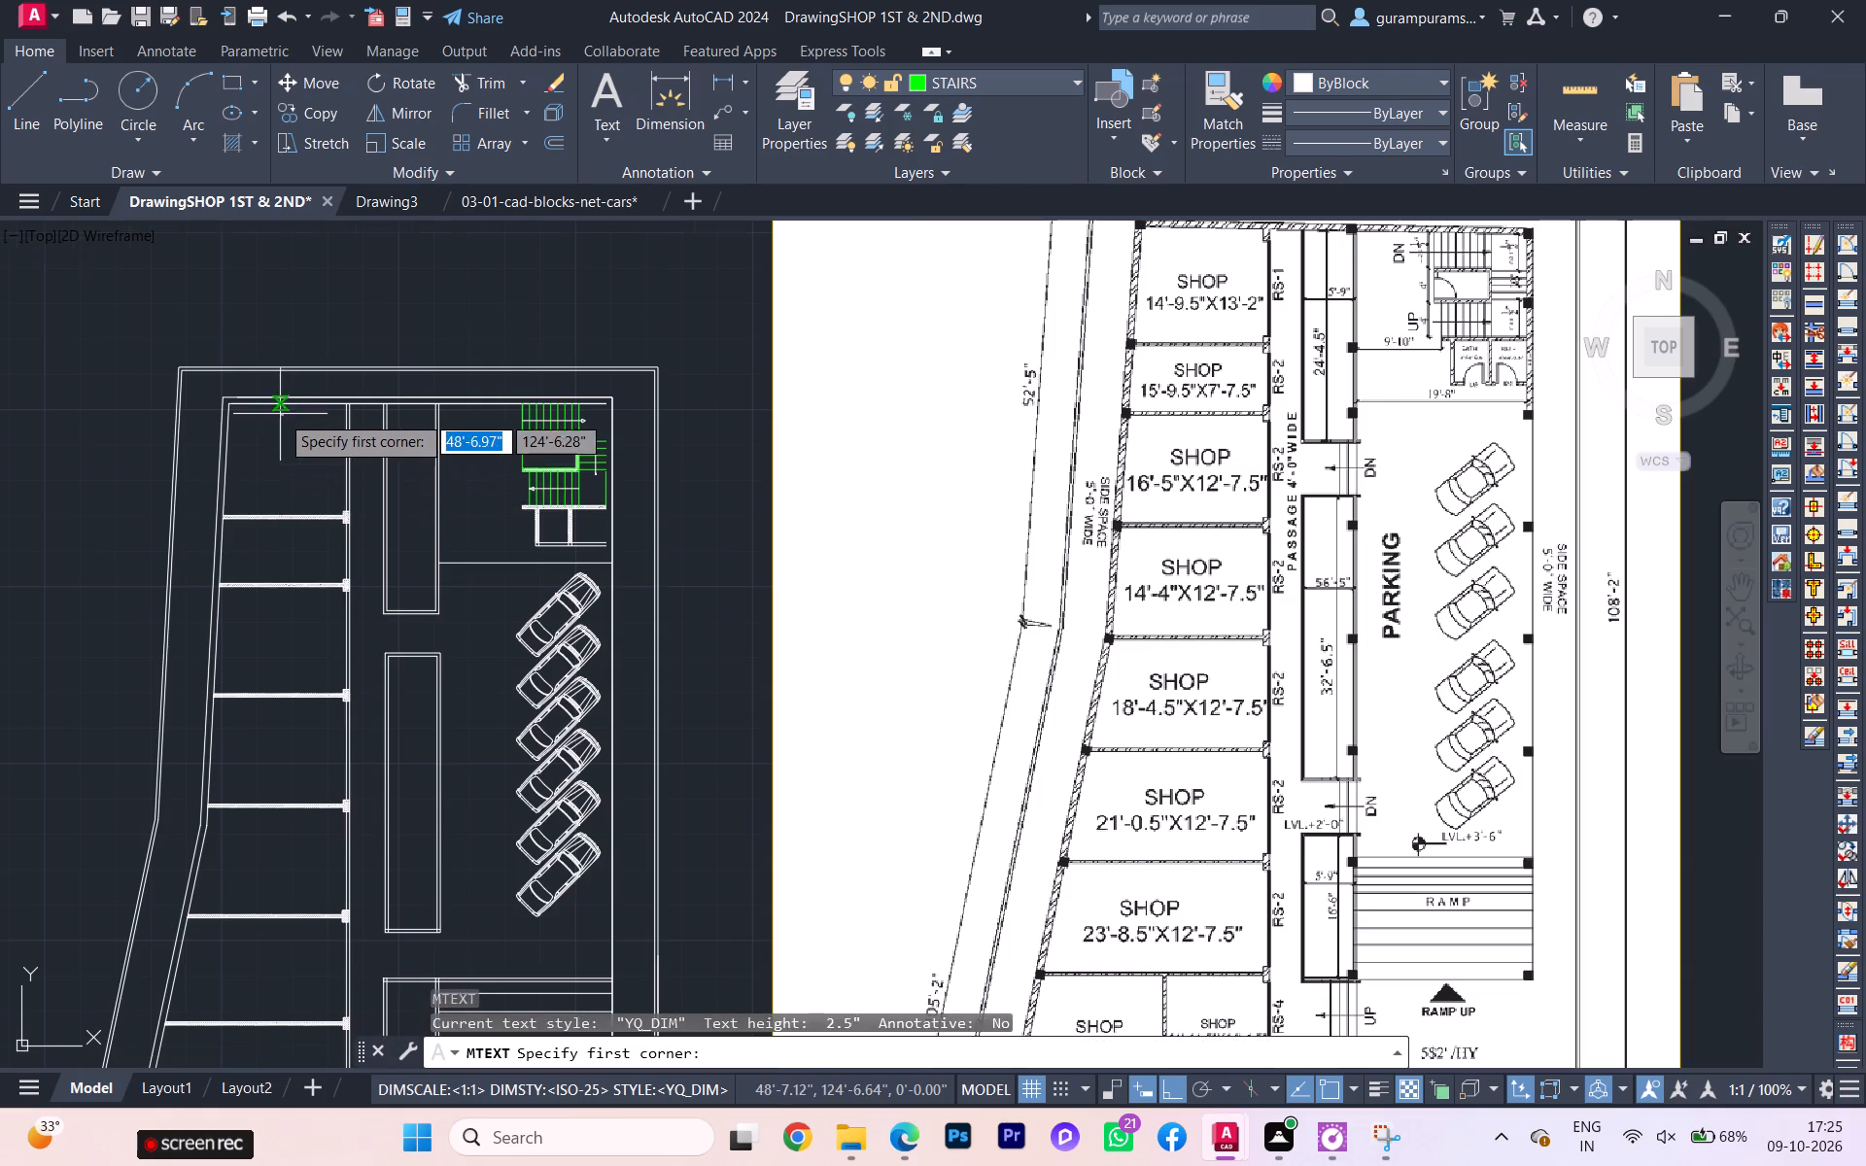
scroll(273, 440, "up", 2)
left_click(166, 493)
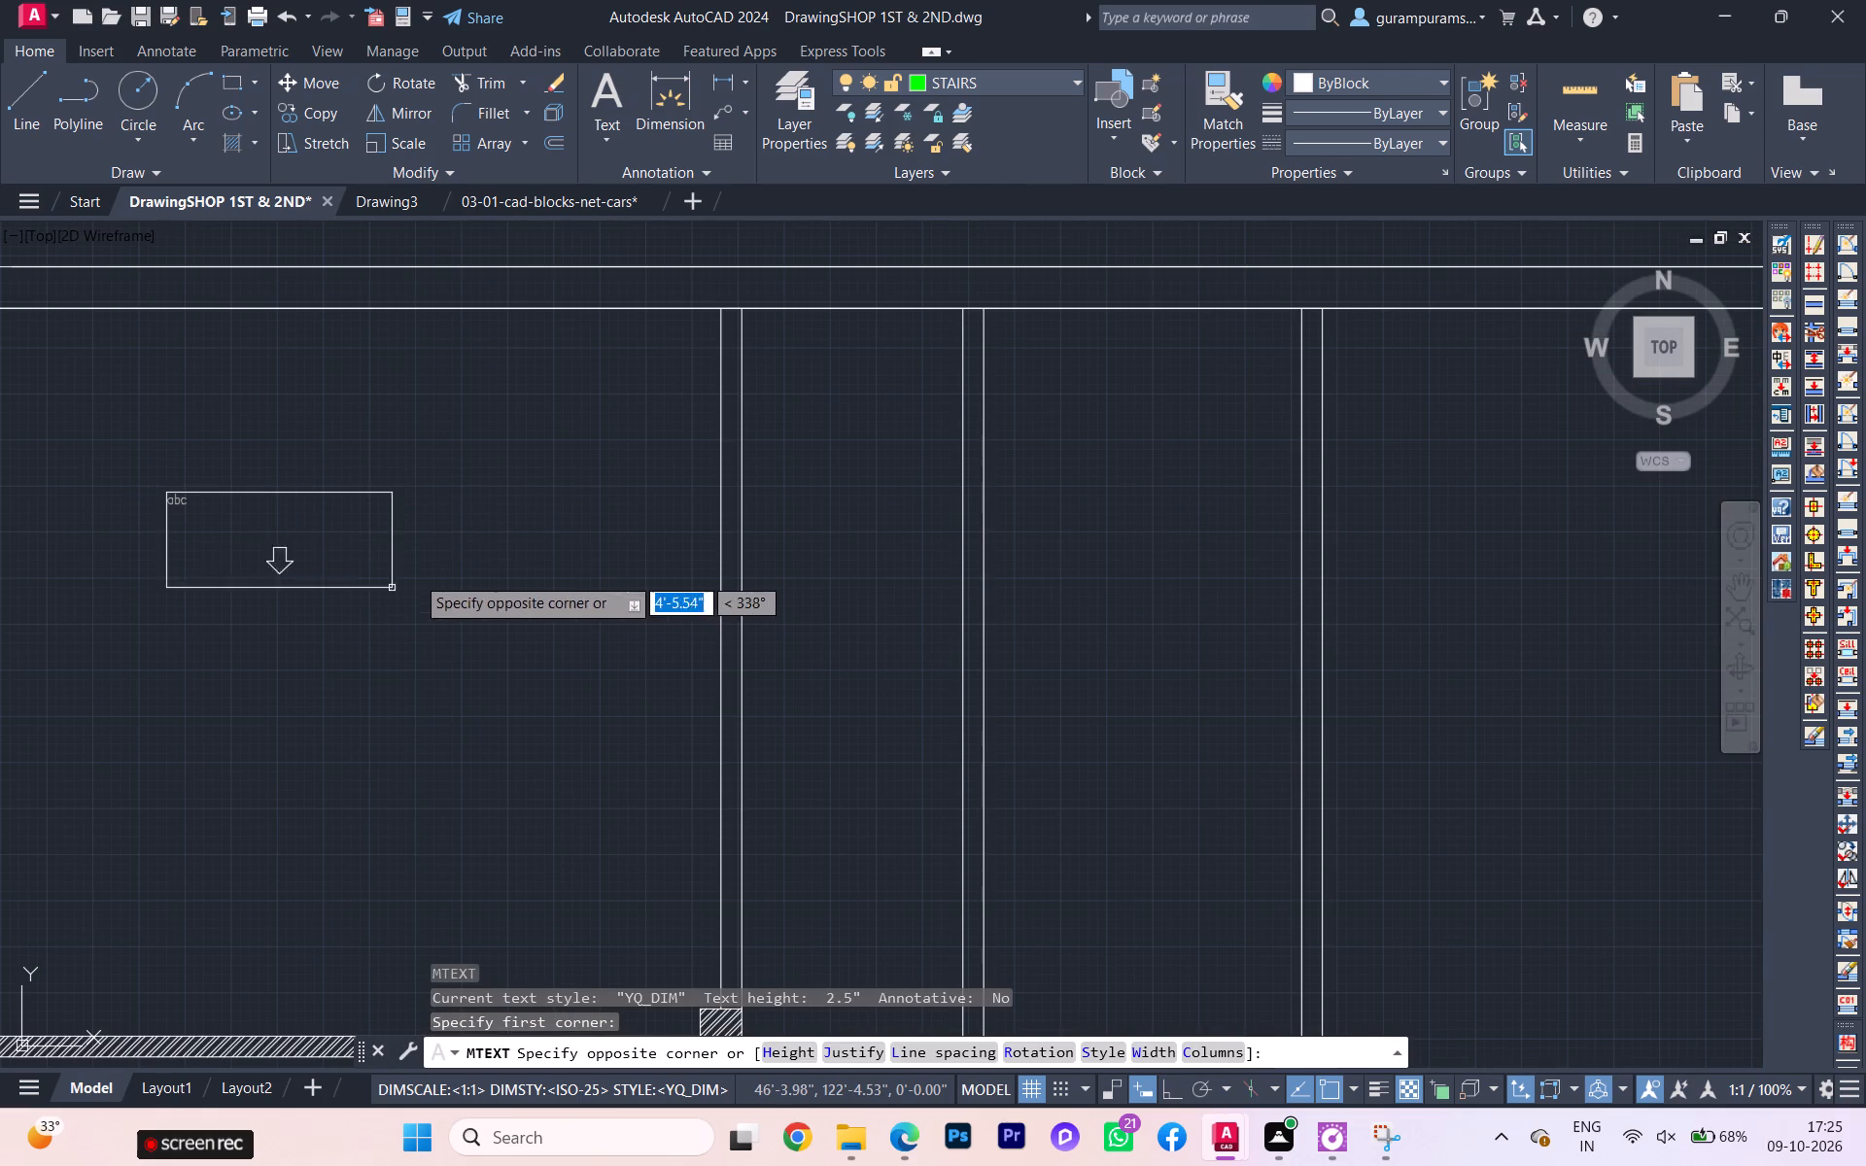
left_click(480, 542)
type("SHOP")
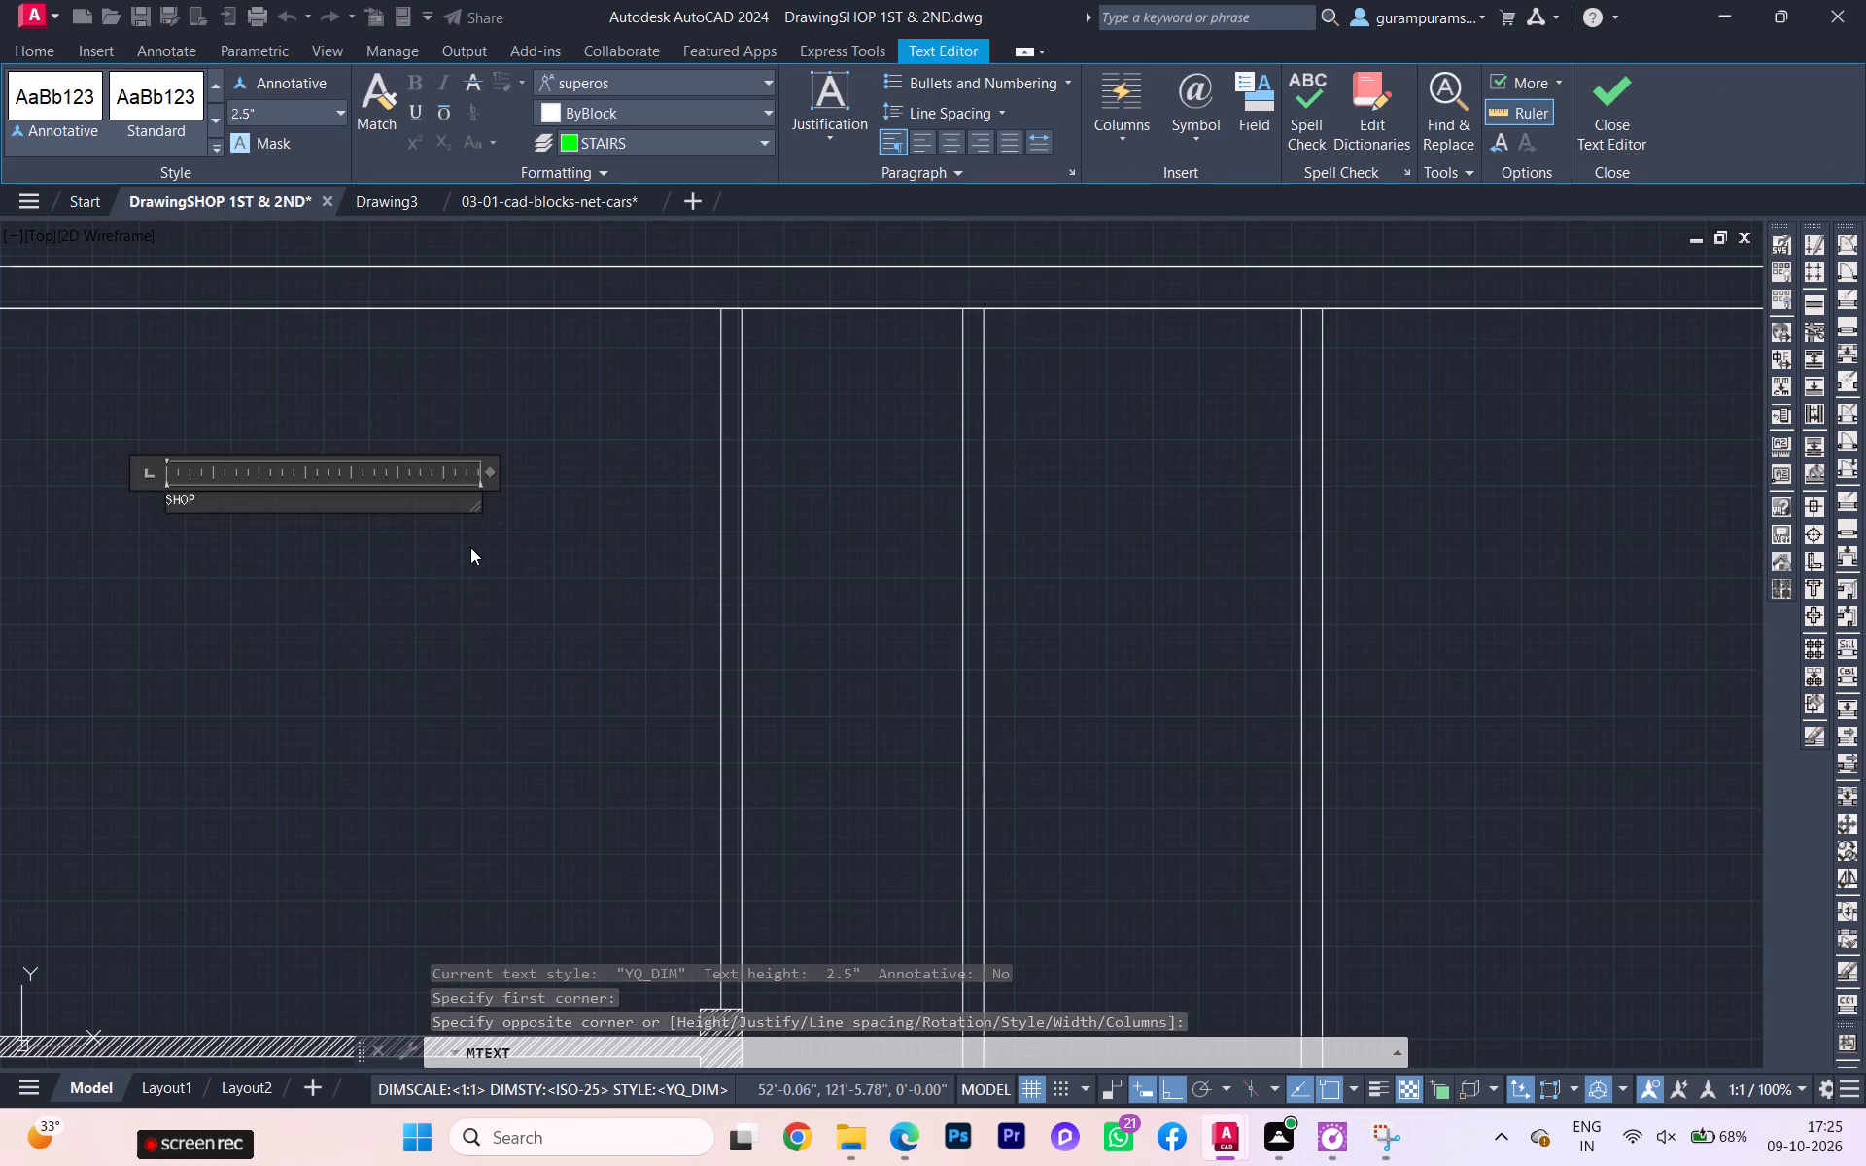
key("Return")
scroll(449, 638, "down", 3)
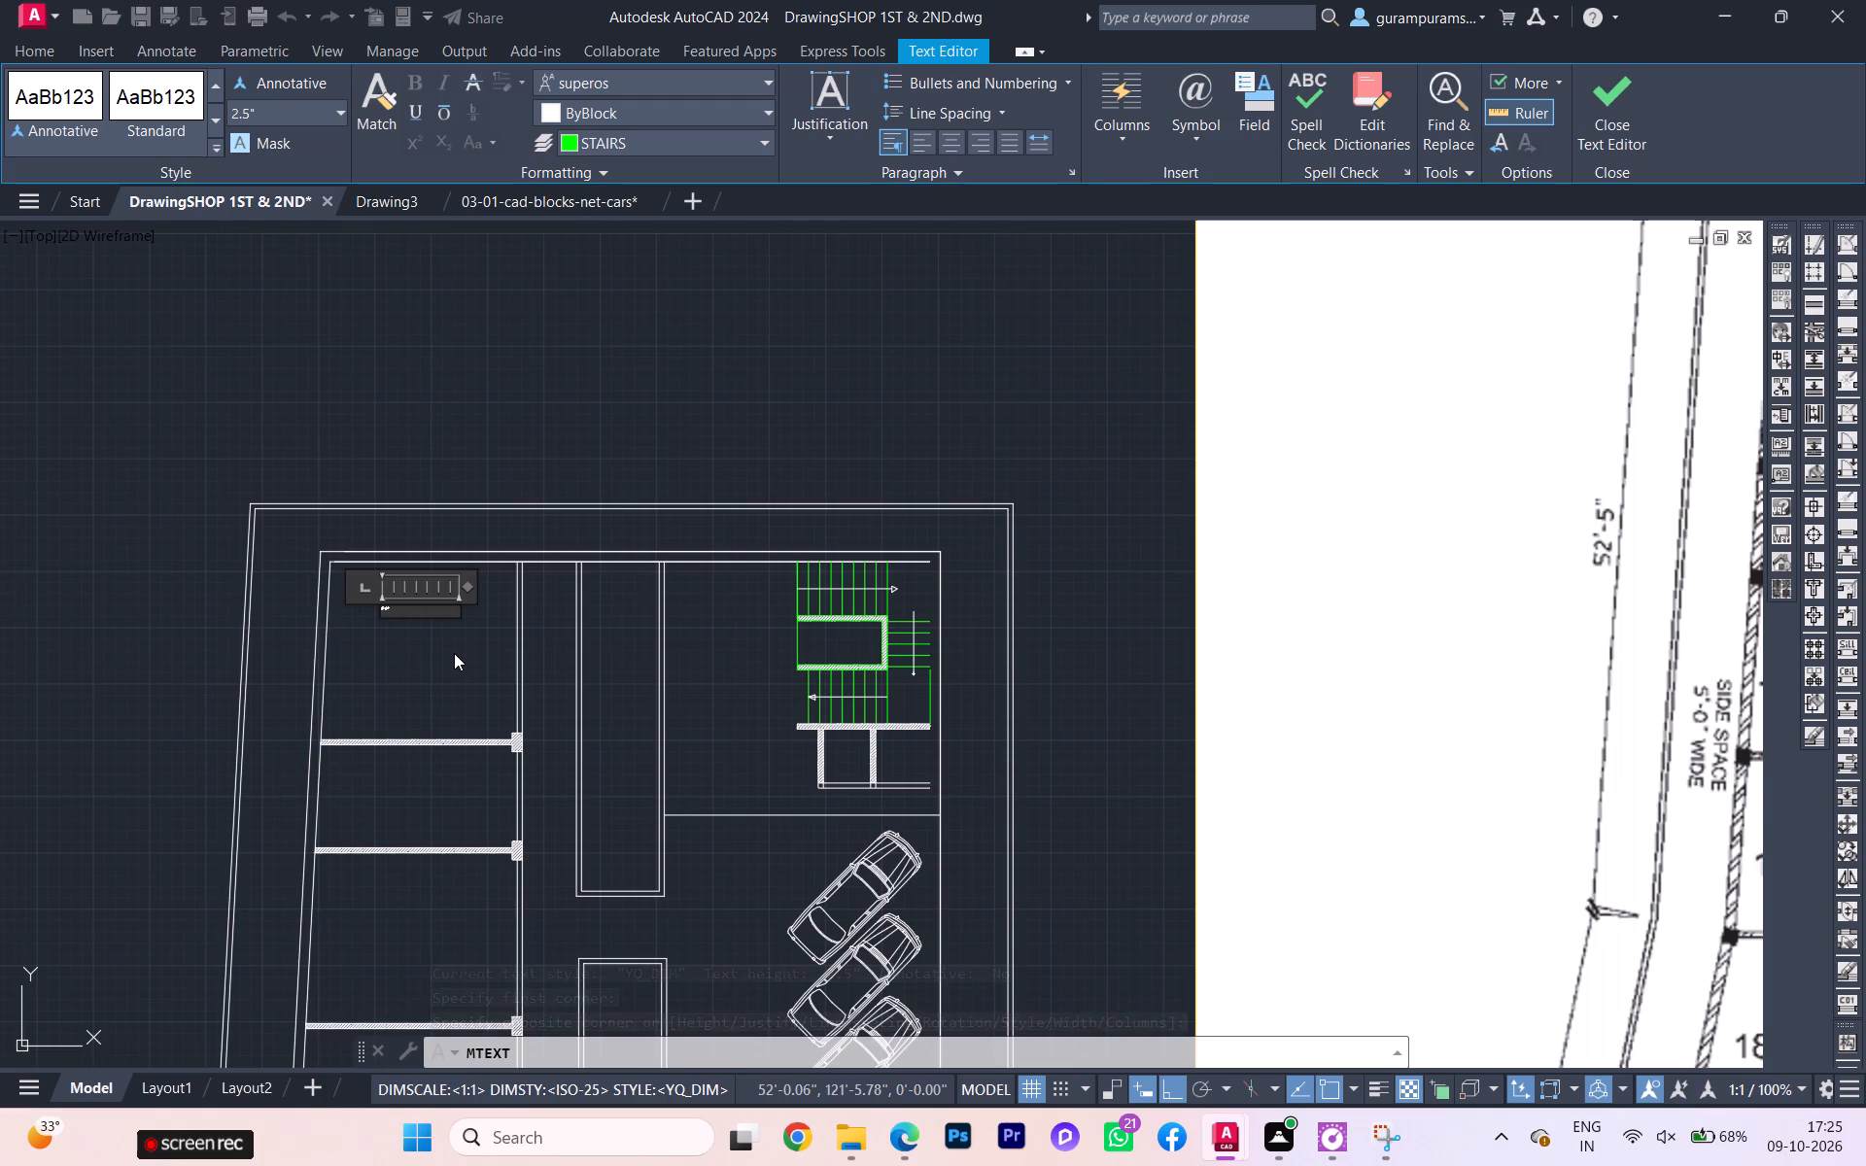
scroll(454, 655, "down", 1)
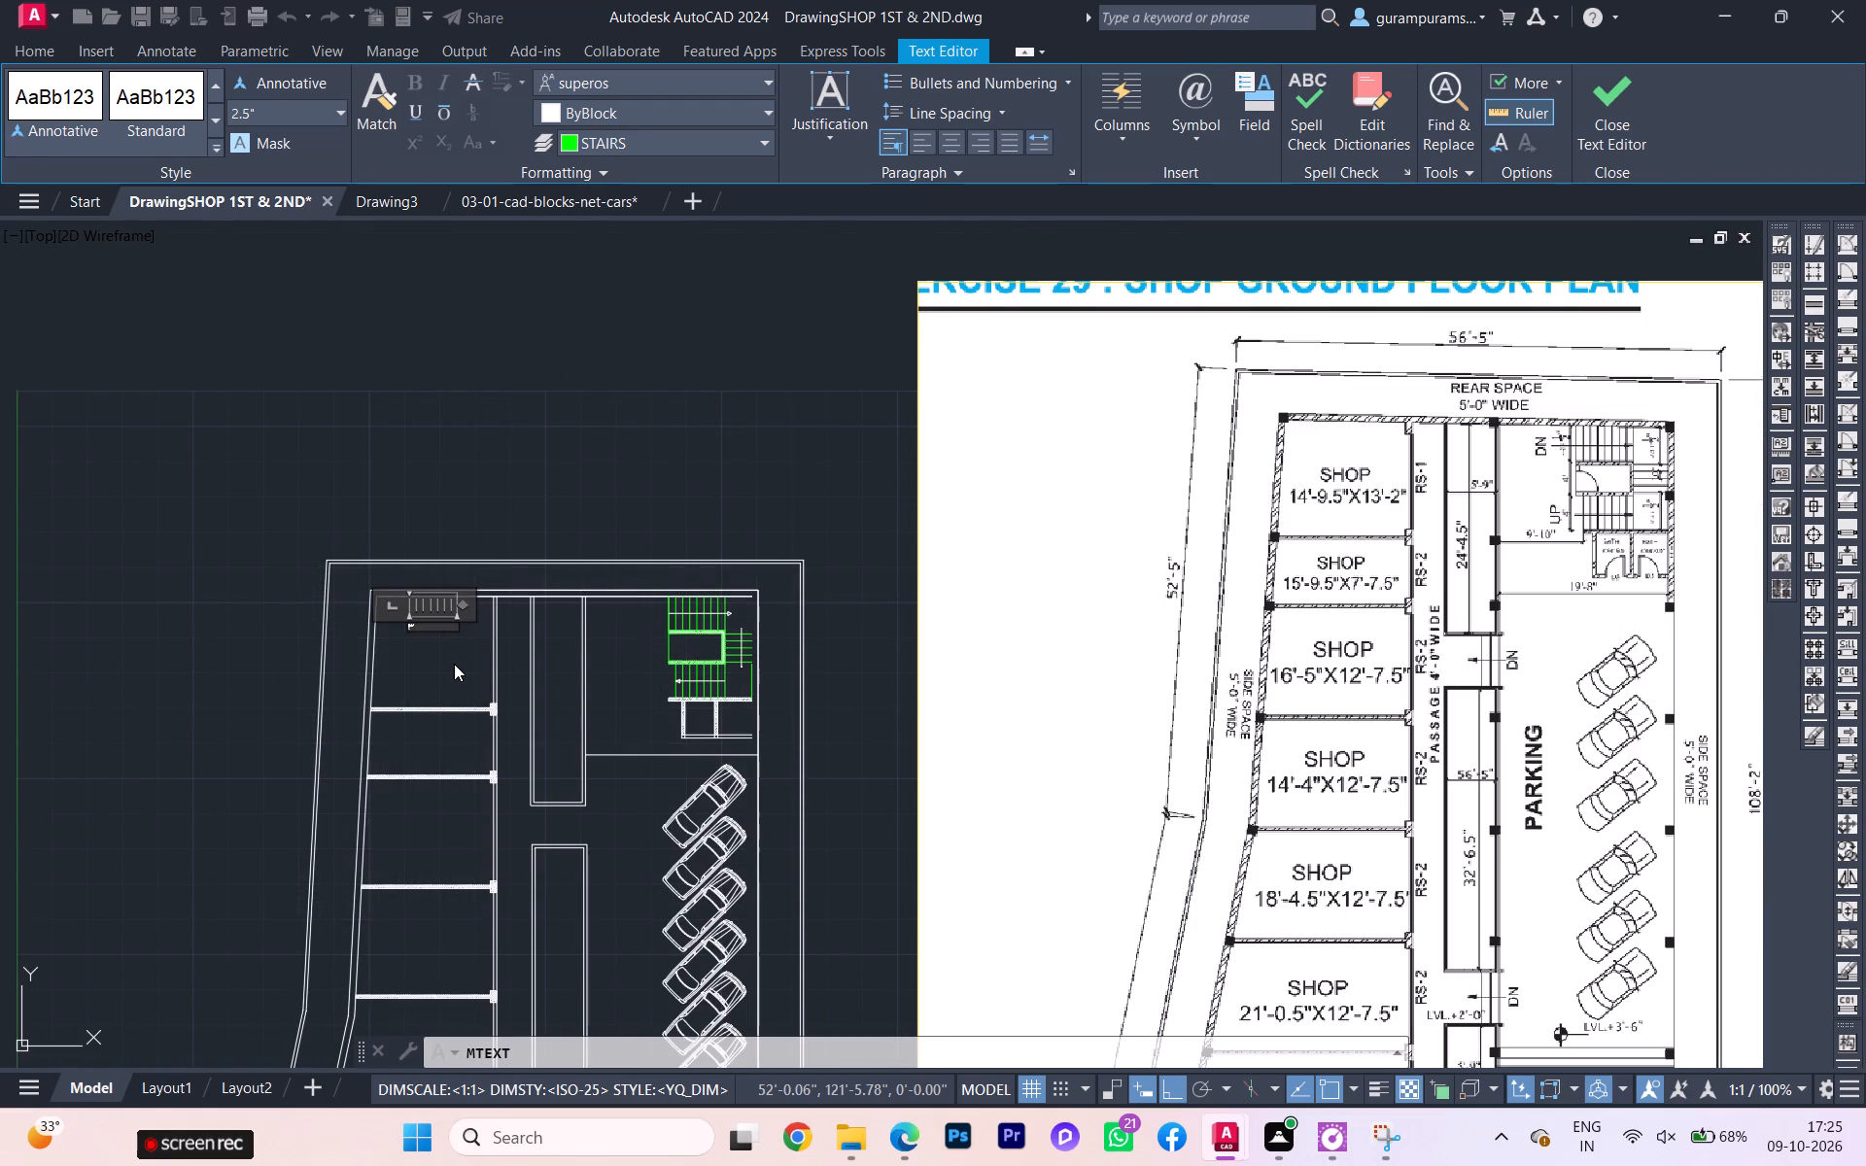
type("14'-9")
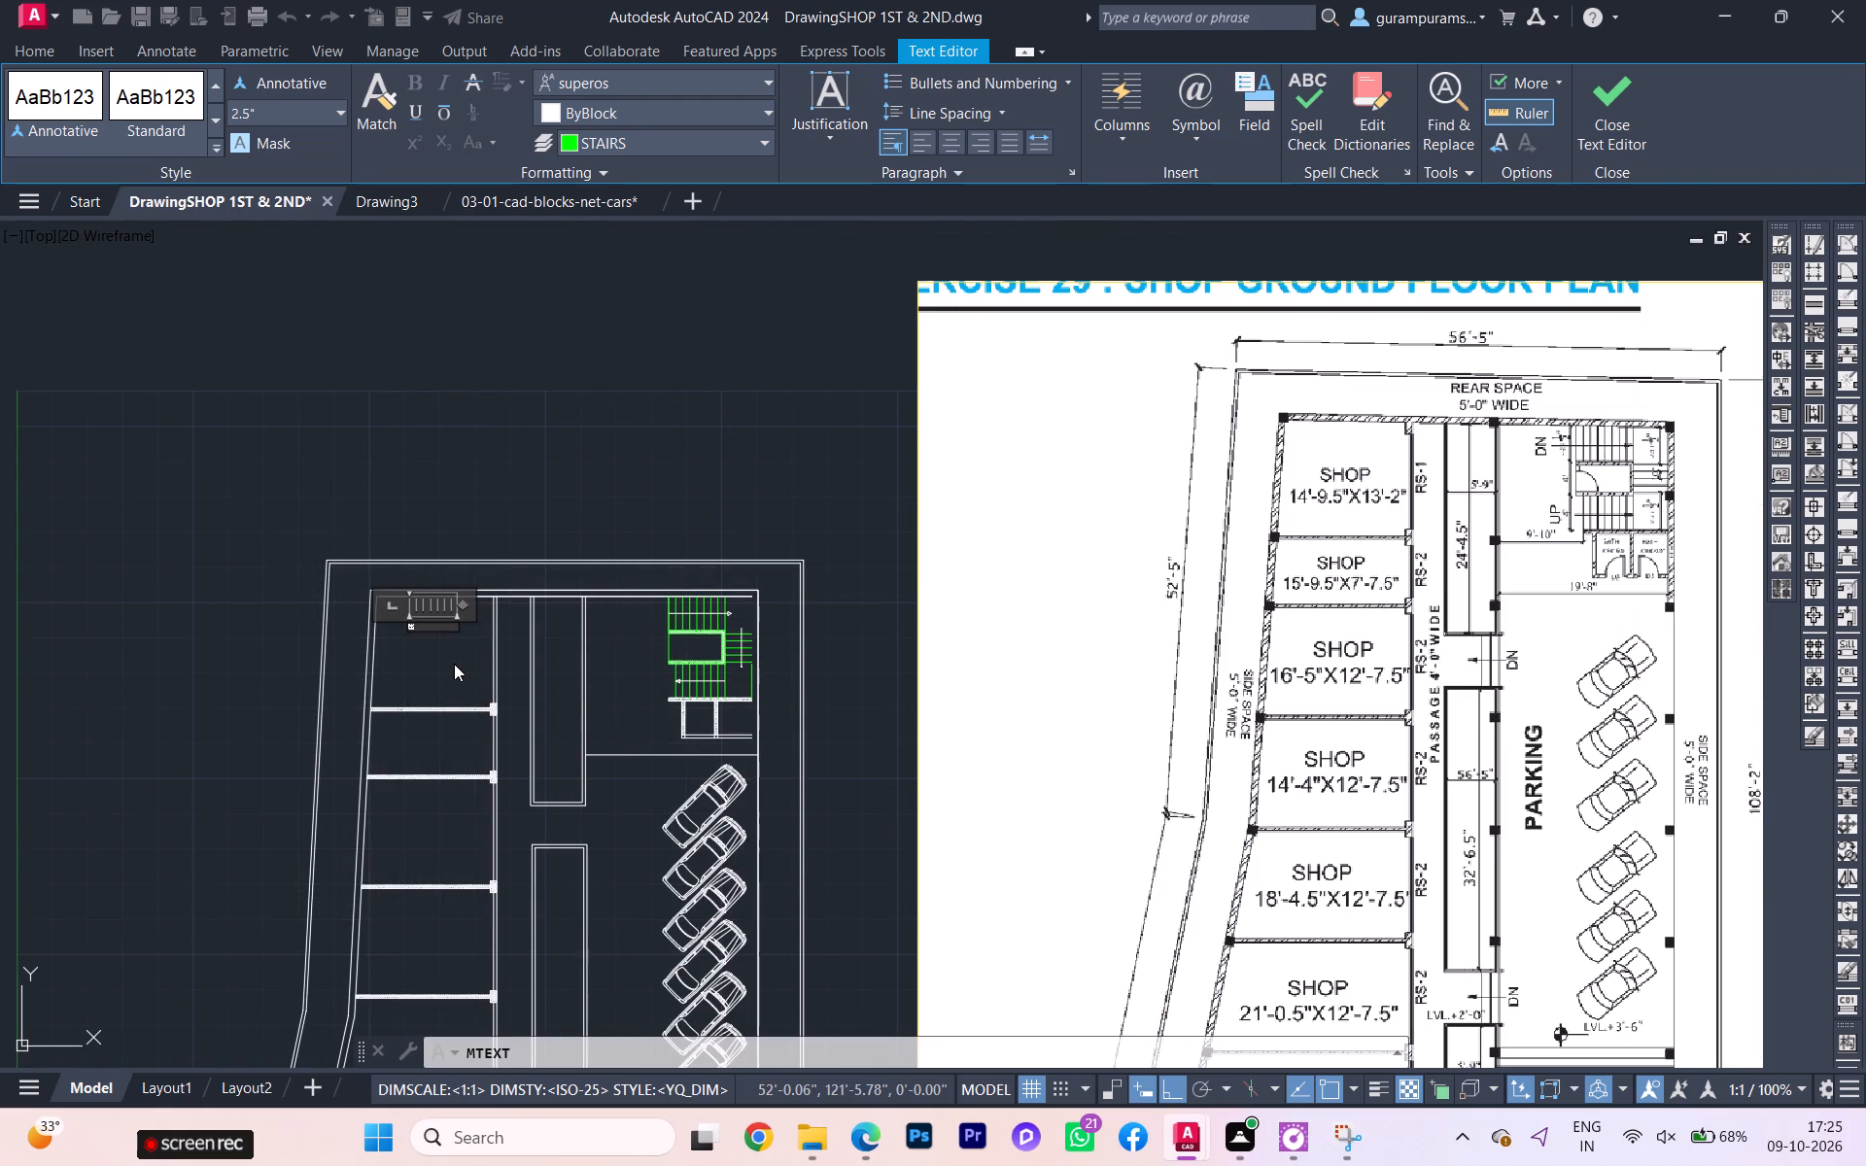
type(".5")
key("x")
type("13")
type("'2")
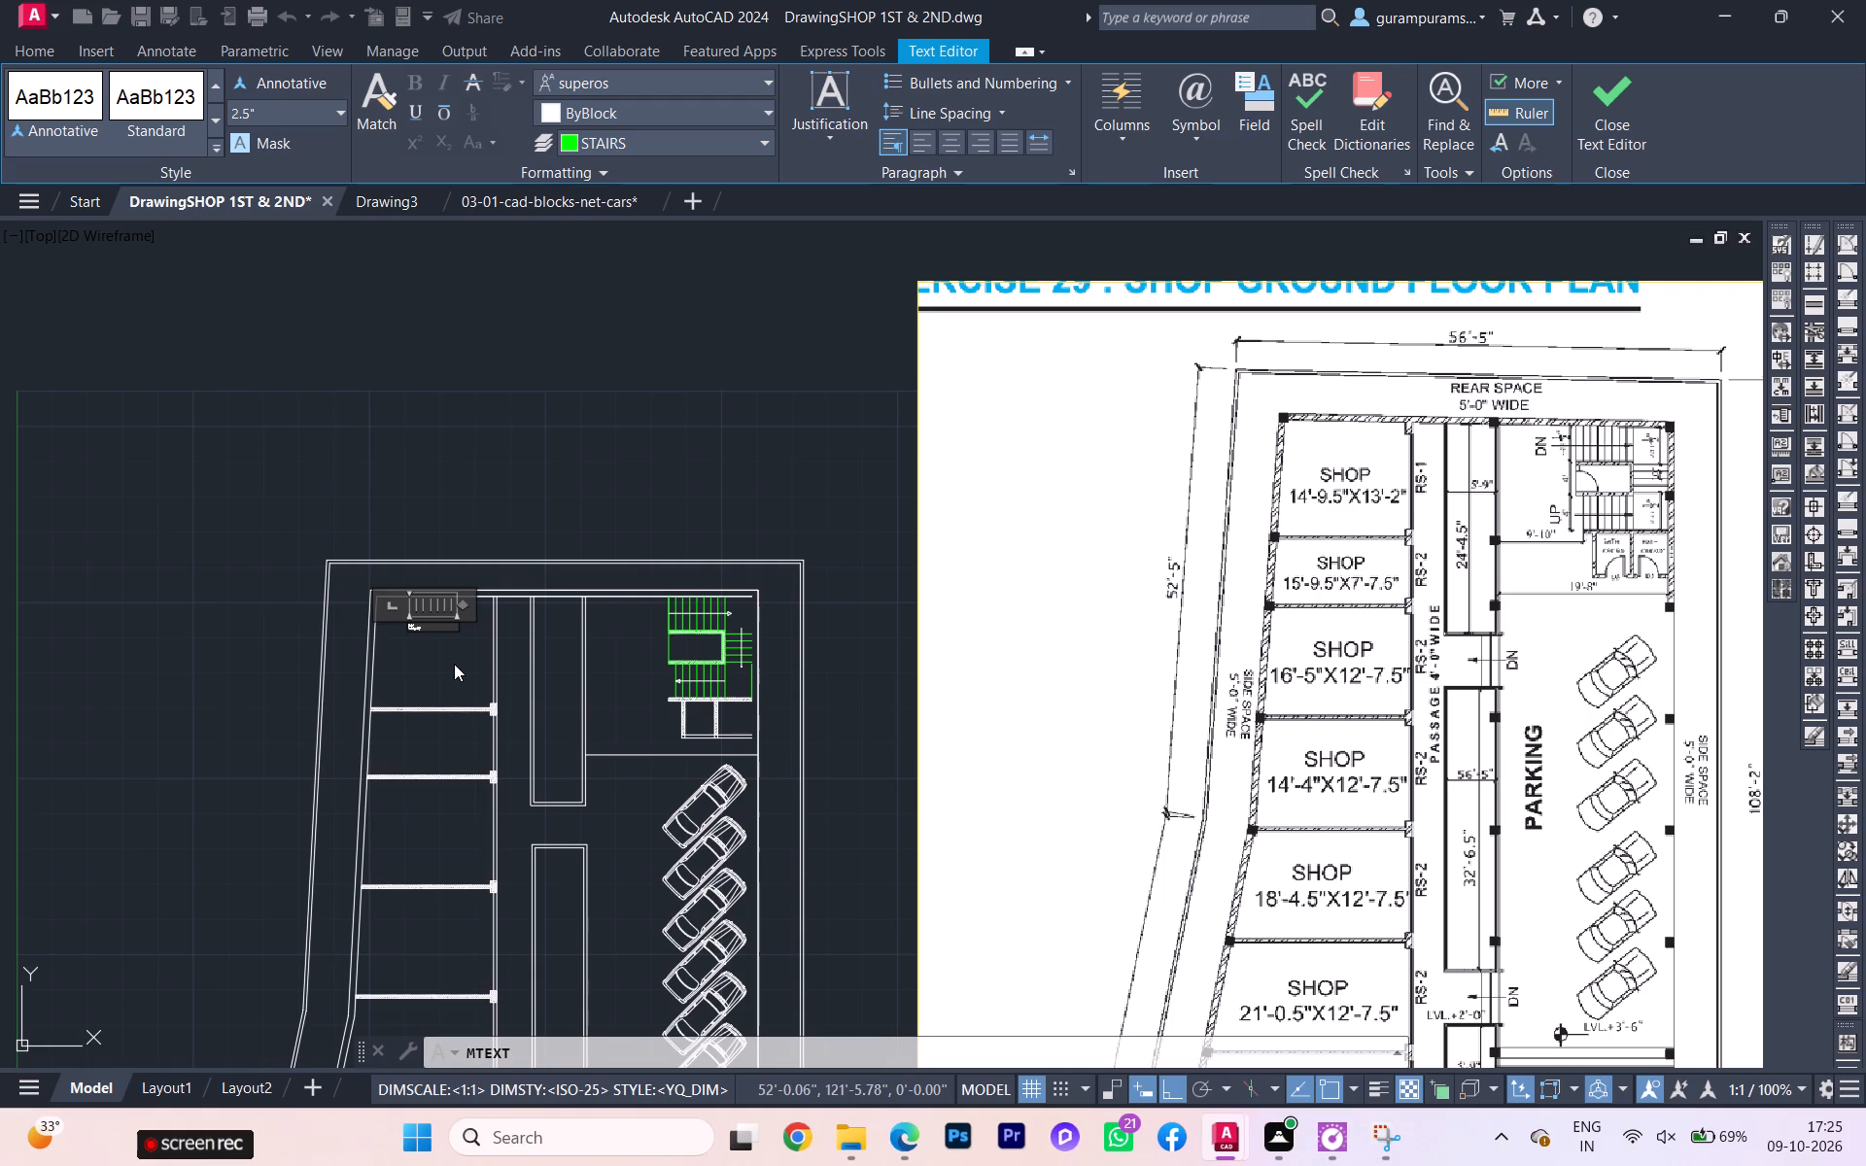
key("BackSpace")
type("-2\"")
key("Return")
scroll(450, 660, "up", 3)
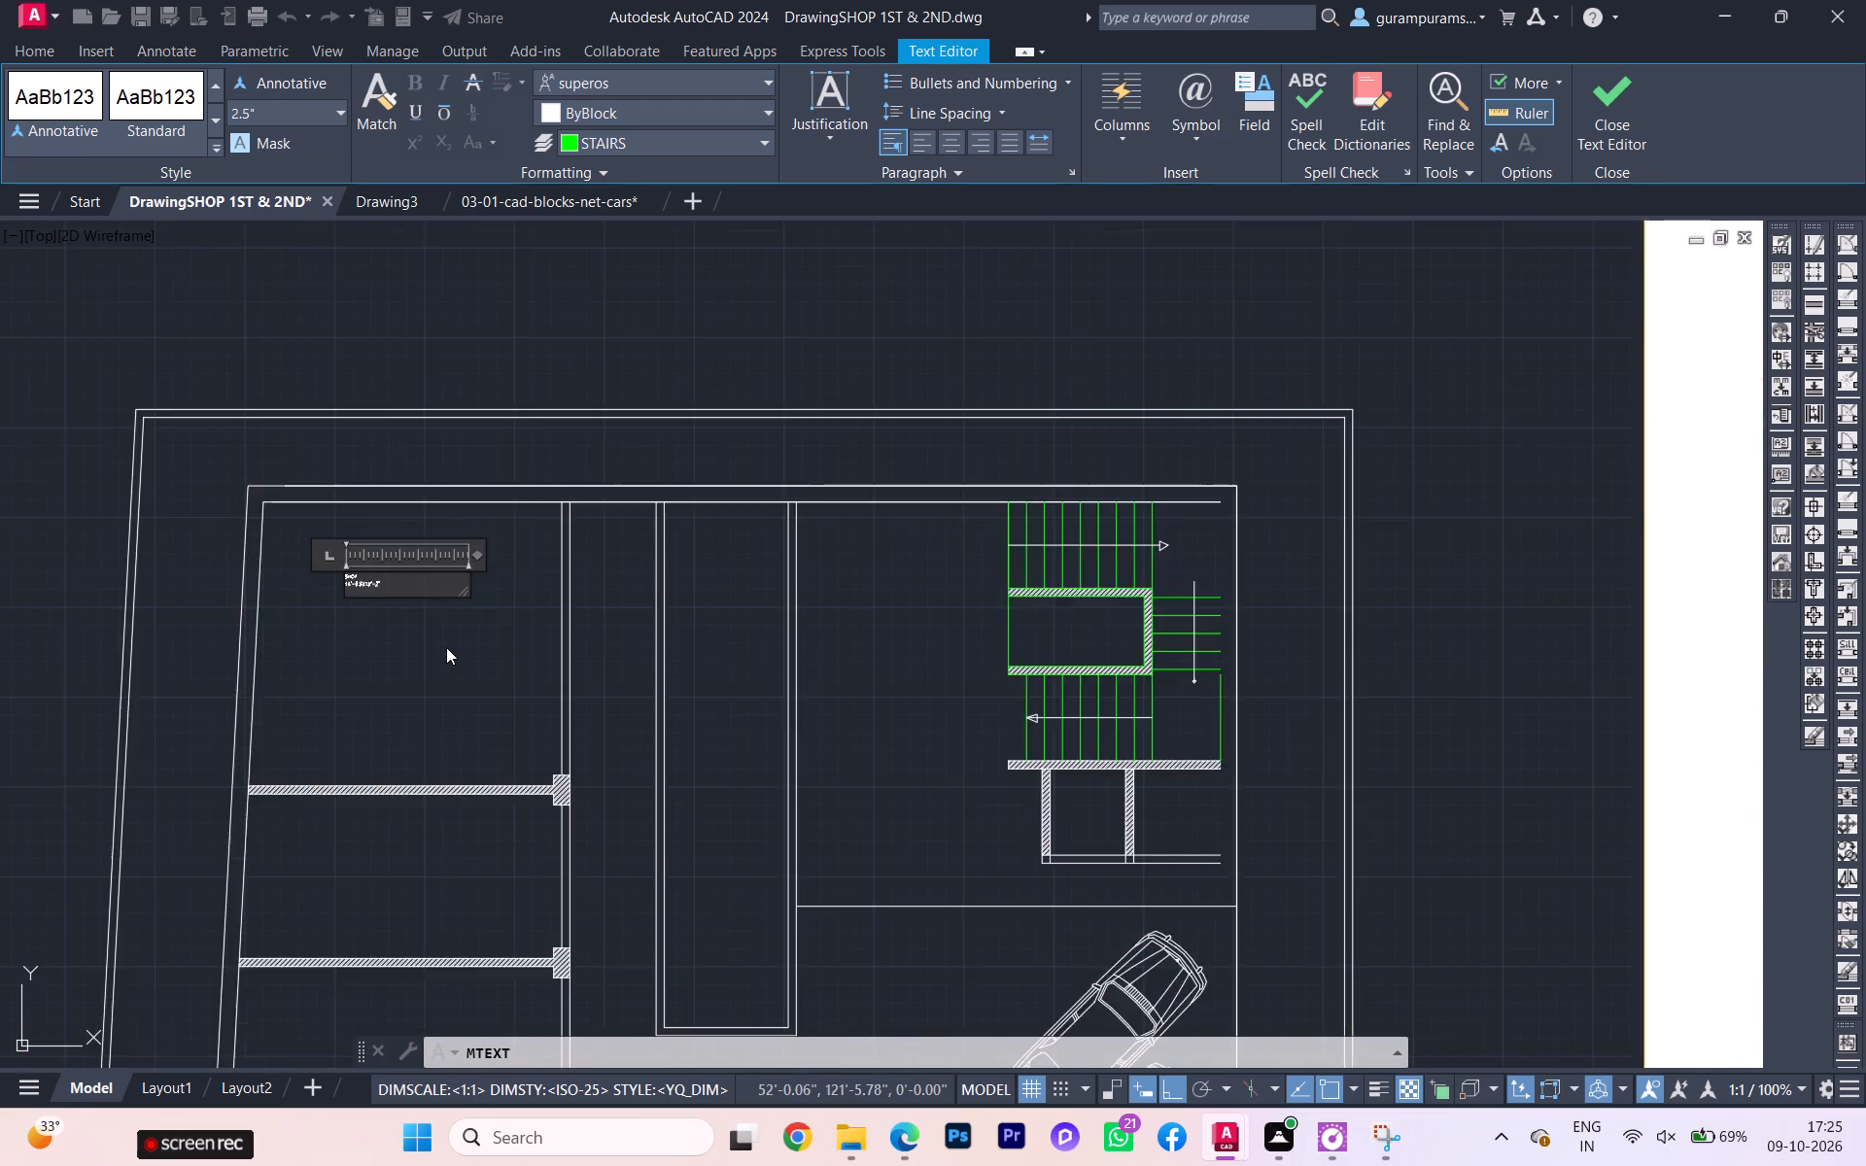
left_click(365, 583)
Narrow the shop label's text frame until it ends just past the size line.
scroll(344, 558, "up", 2)
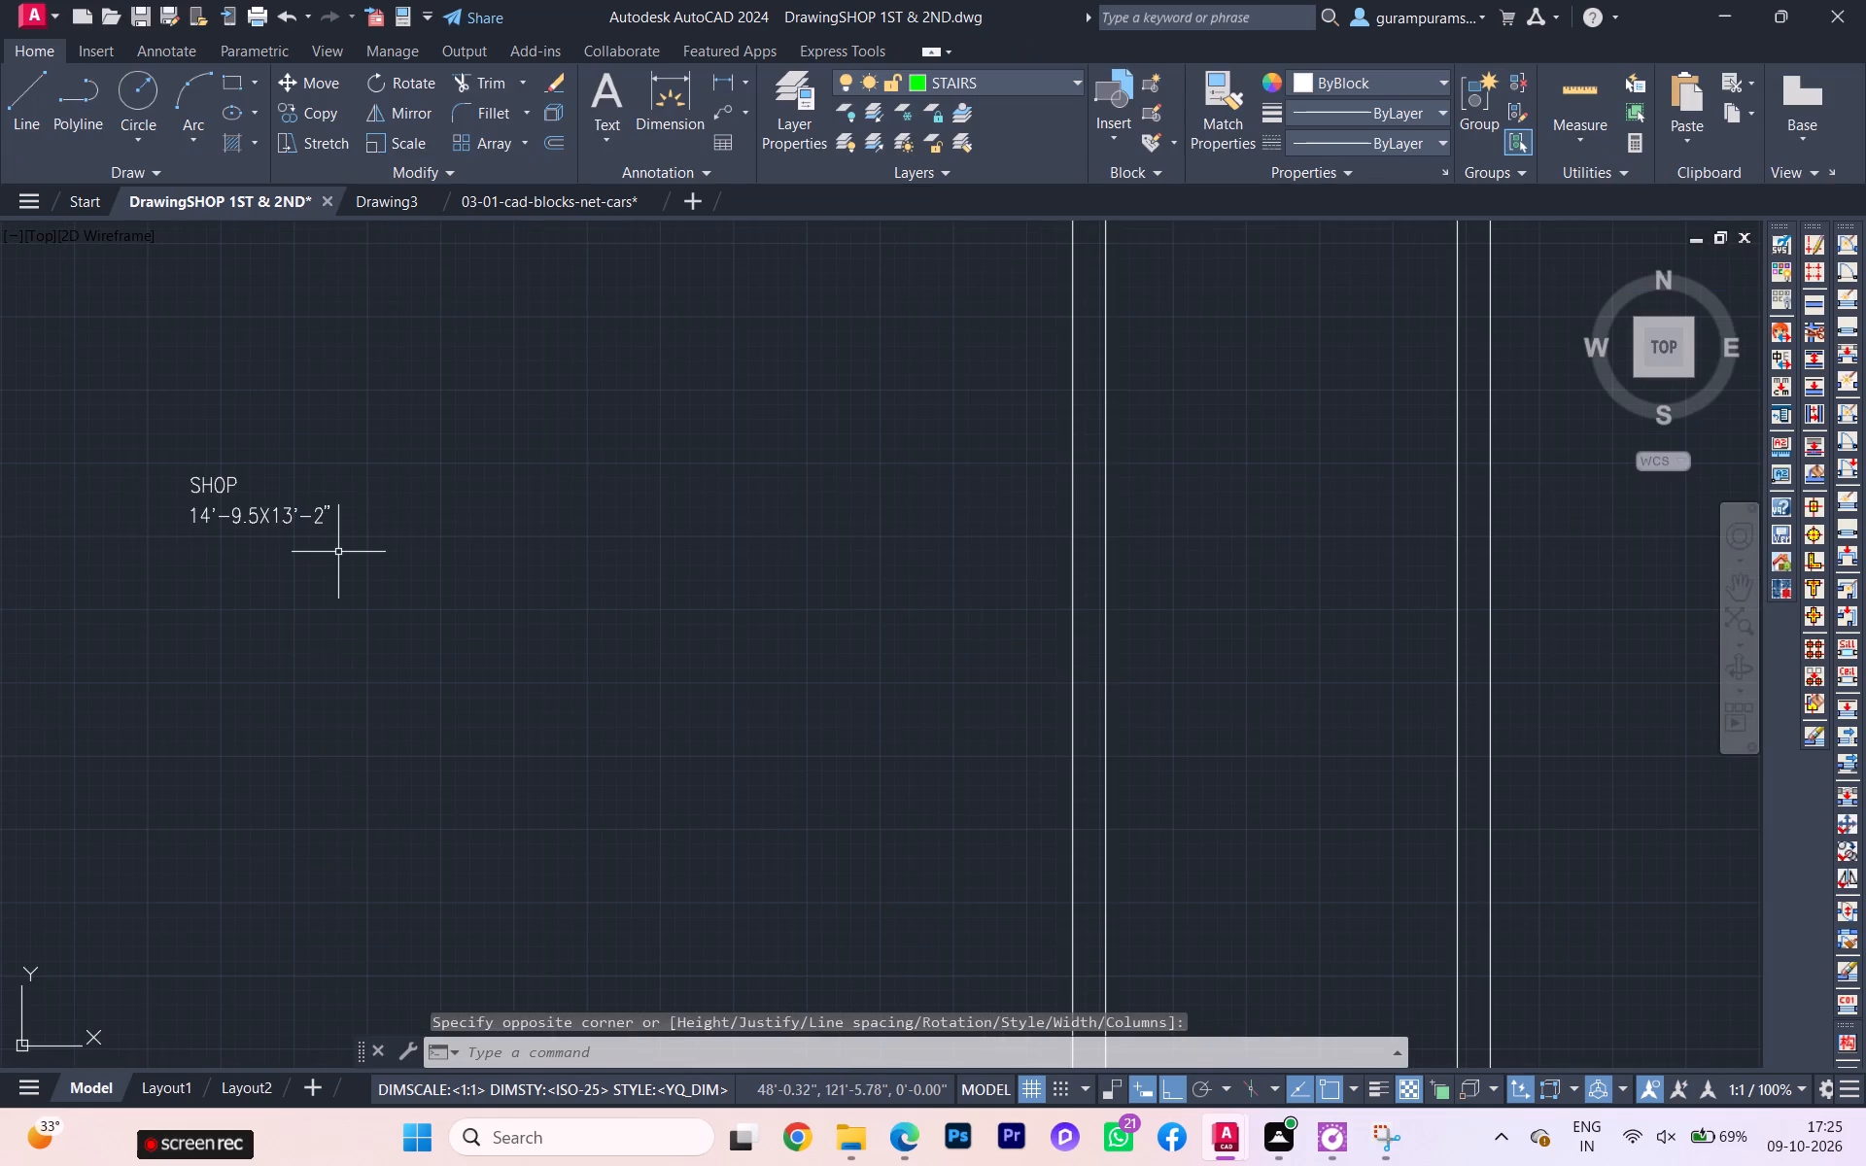
left_click(338, 552)
left_click(166, 464)
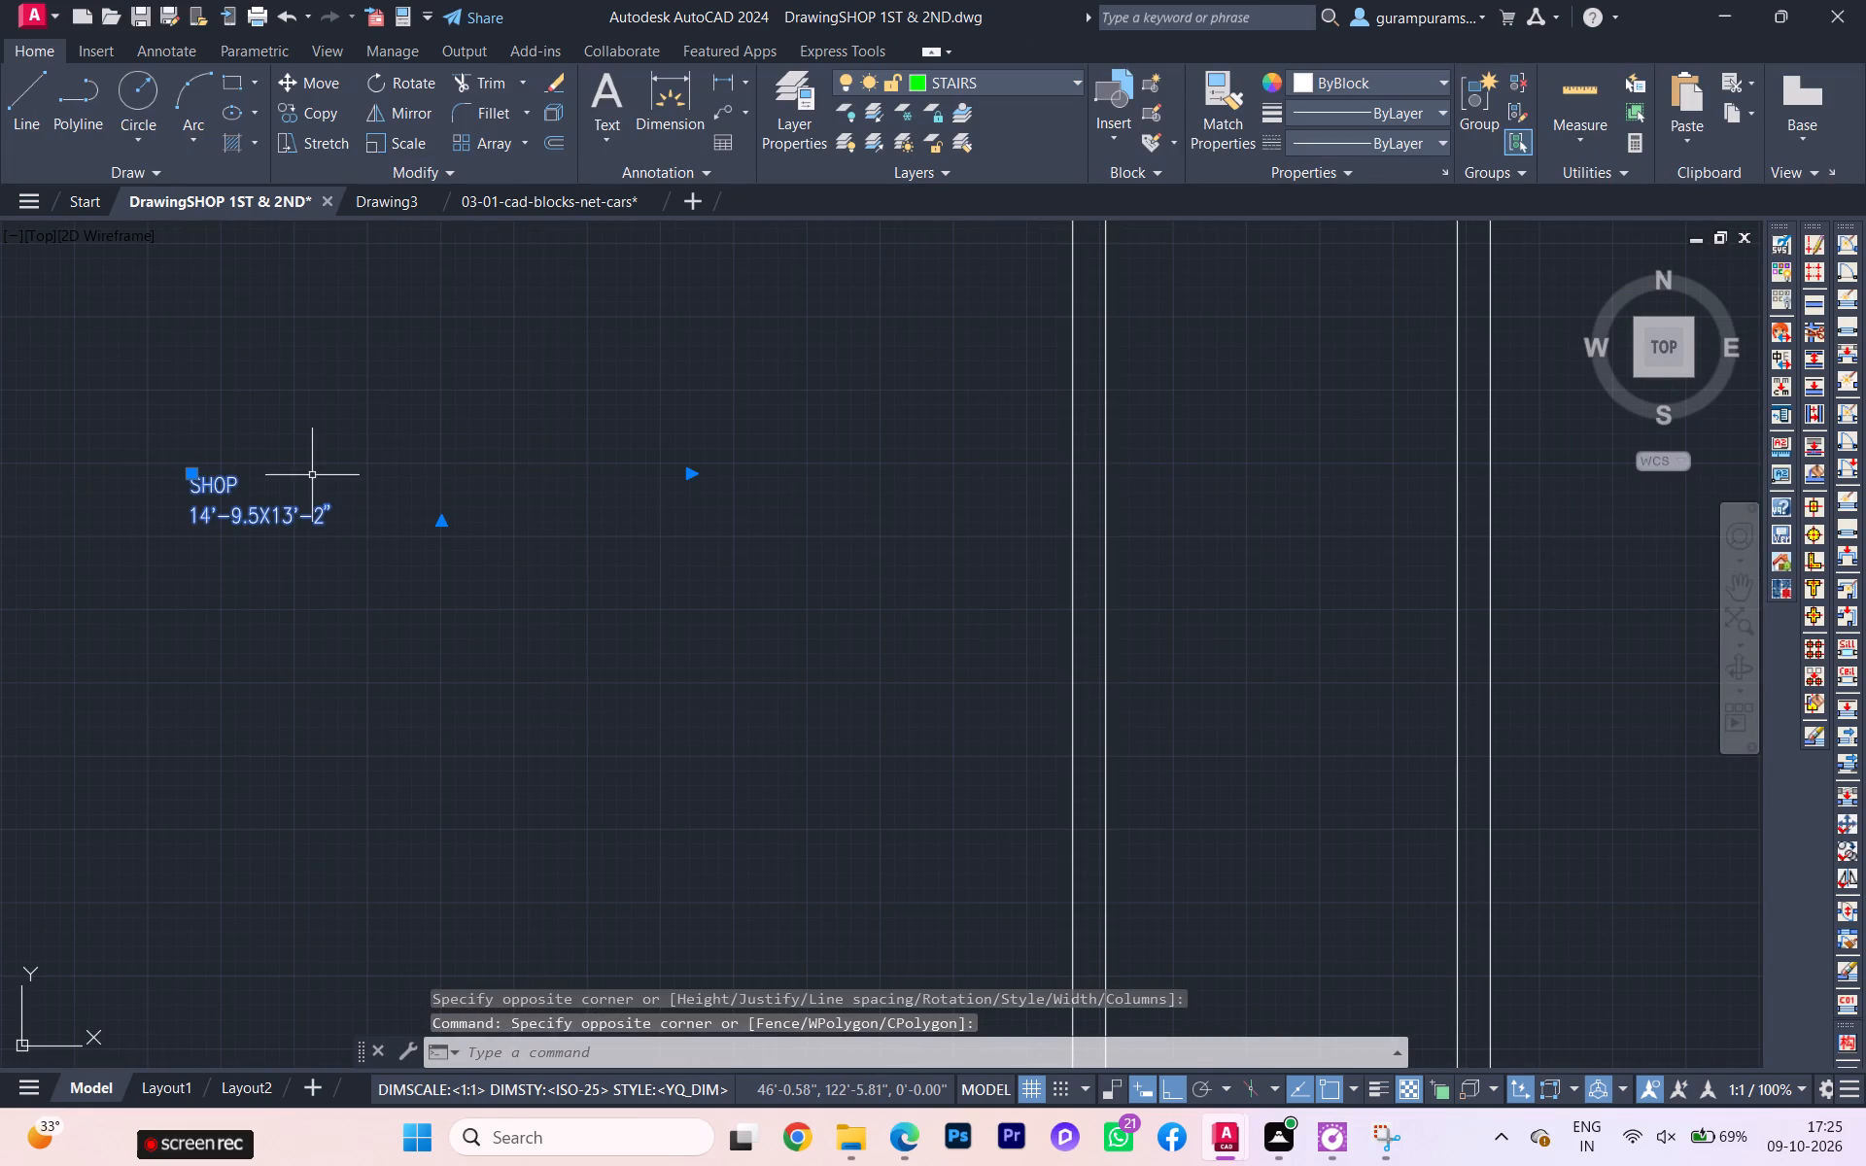
left_click(683, 475)
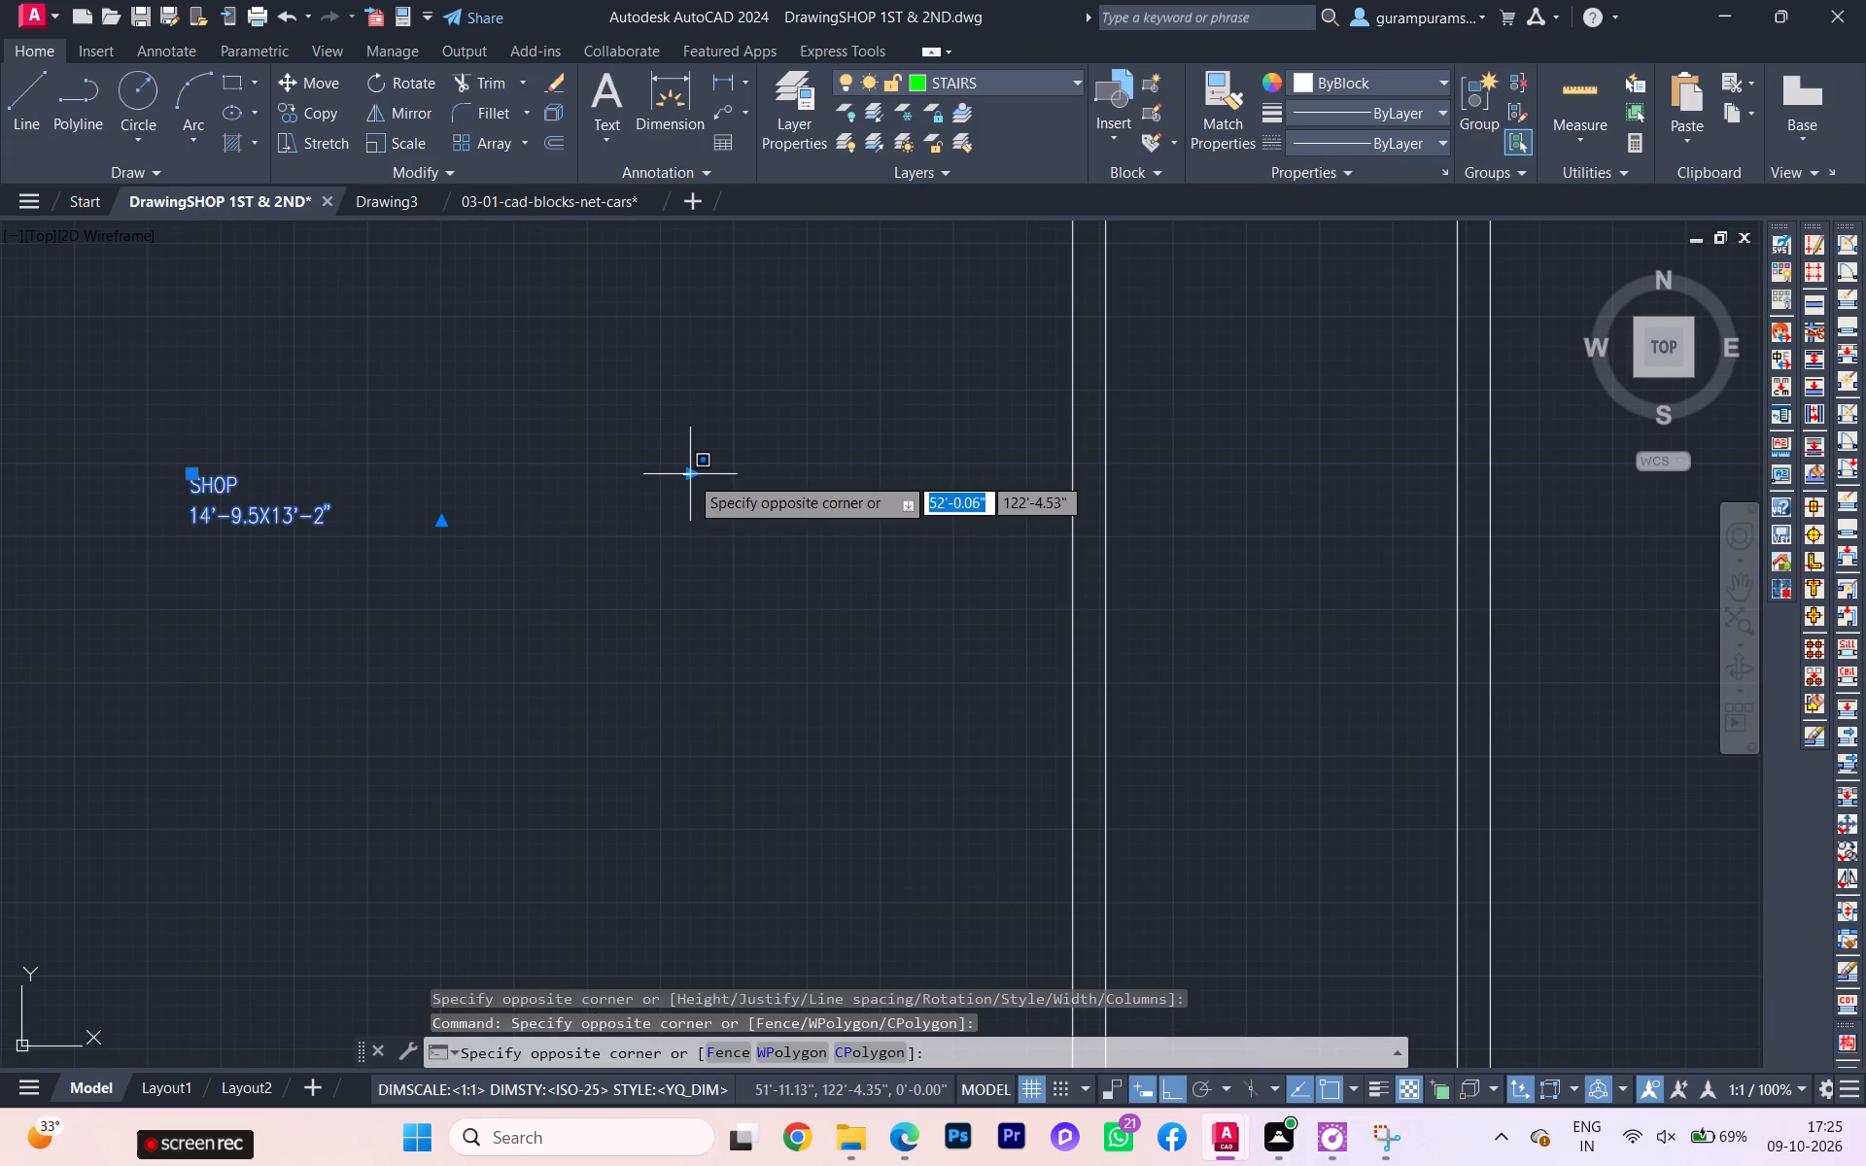
left_click(692, 475)
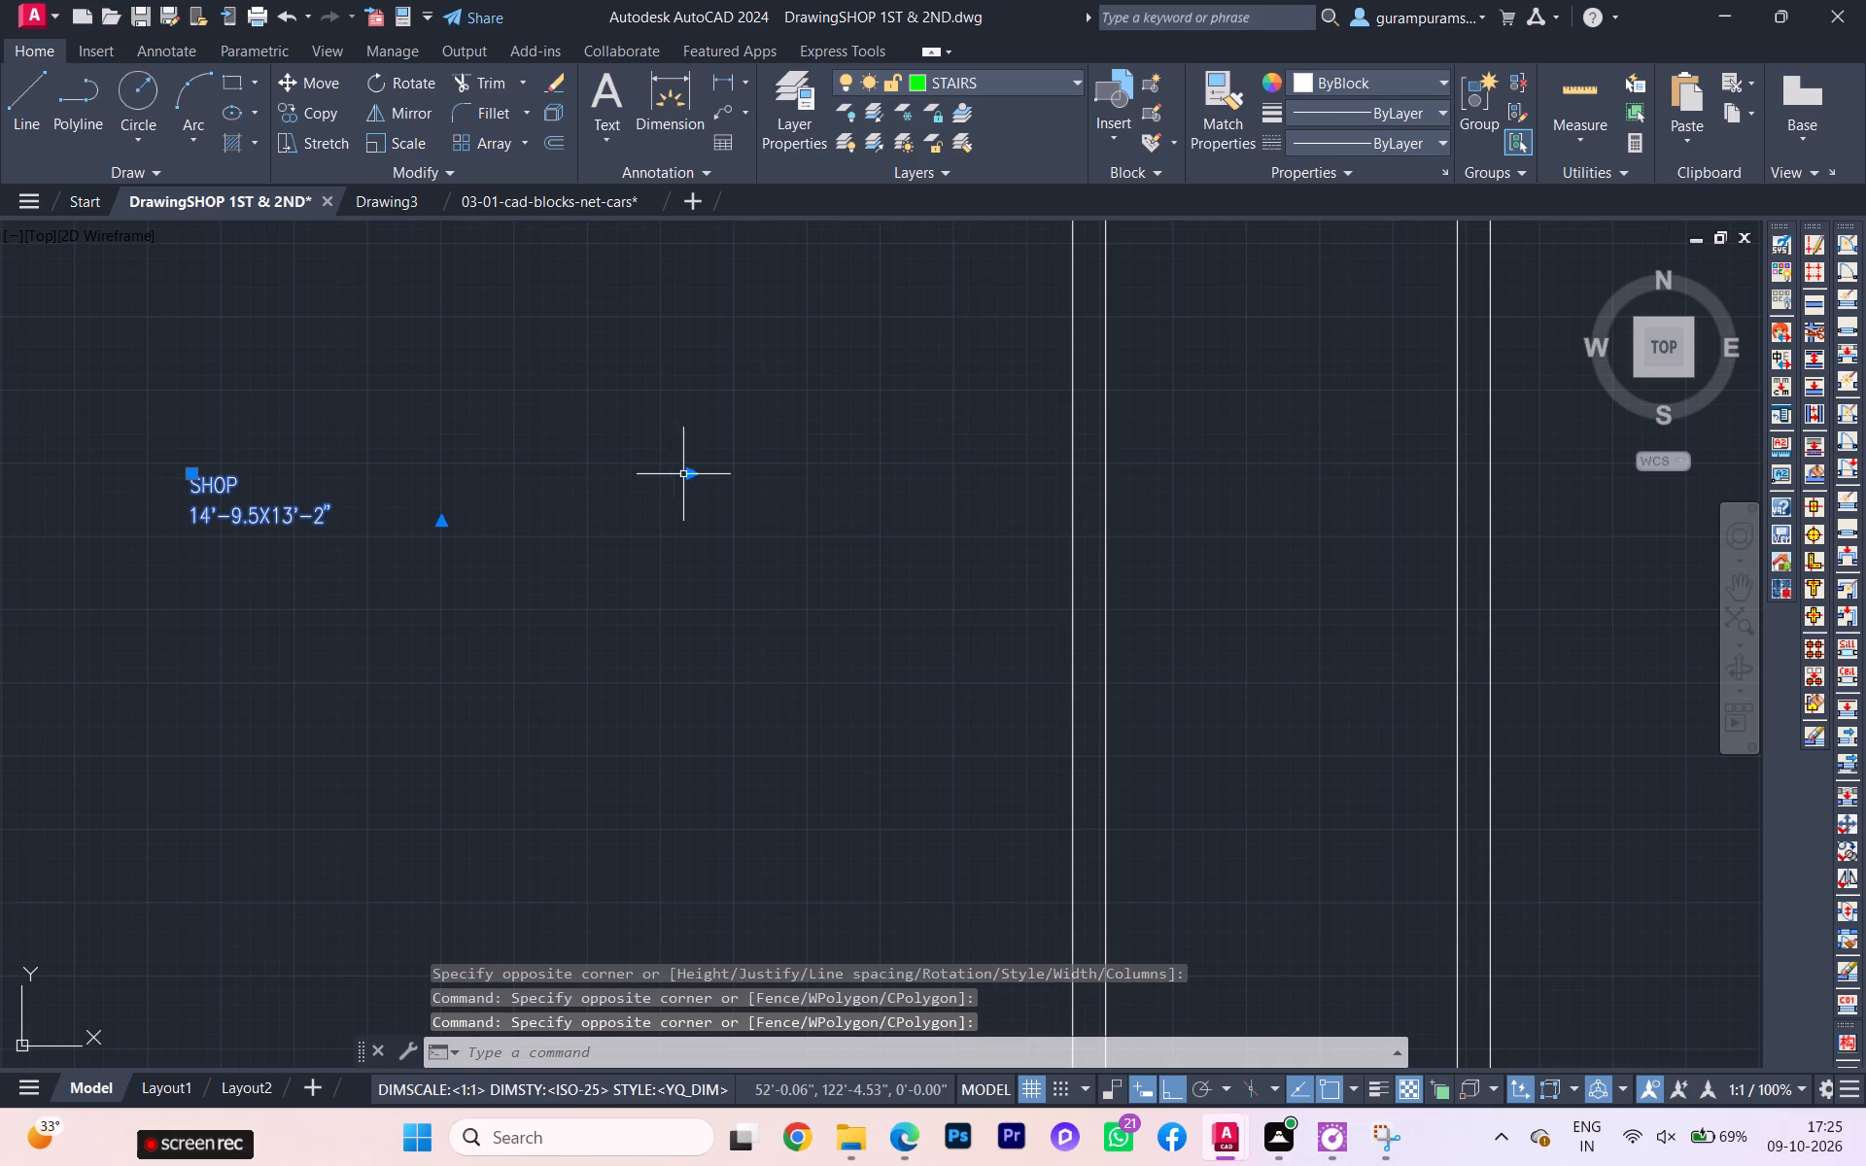
left_click(690, 473)
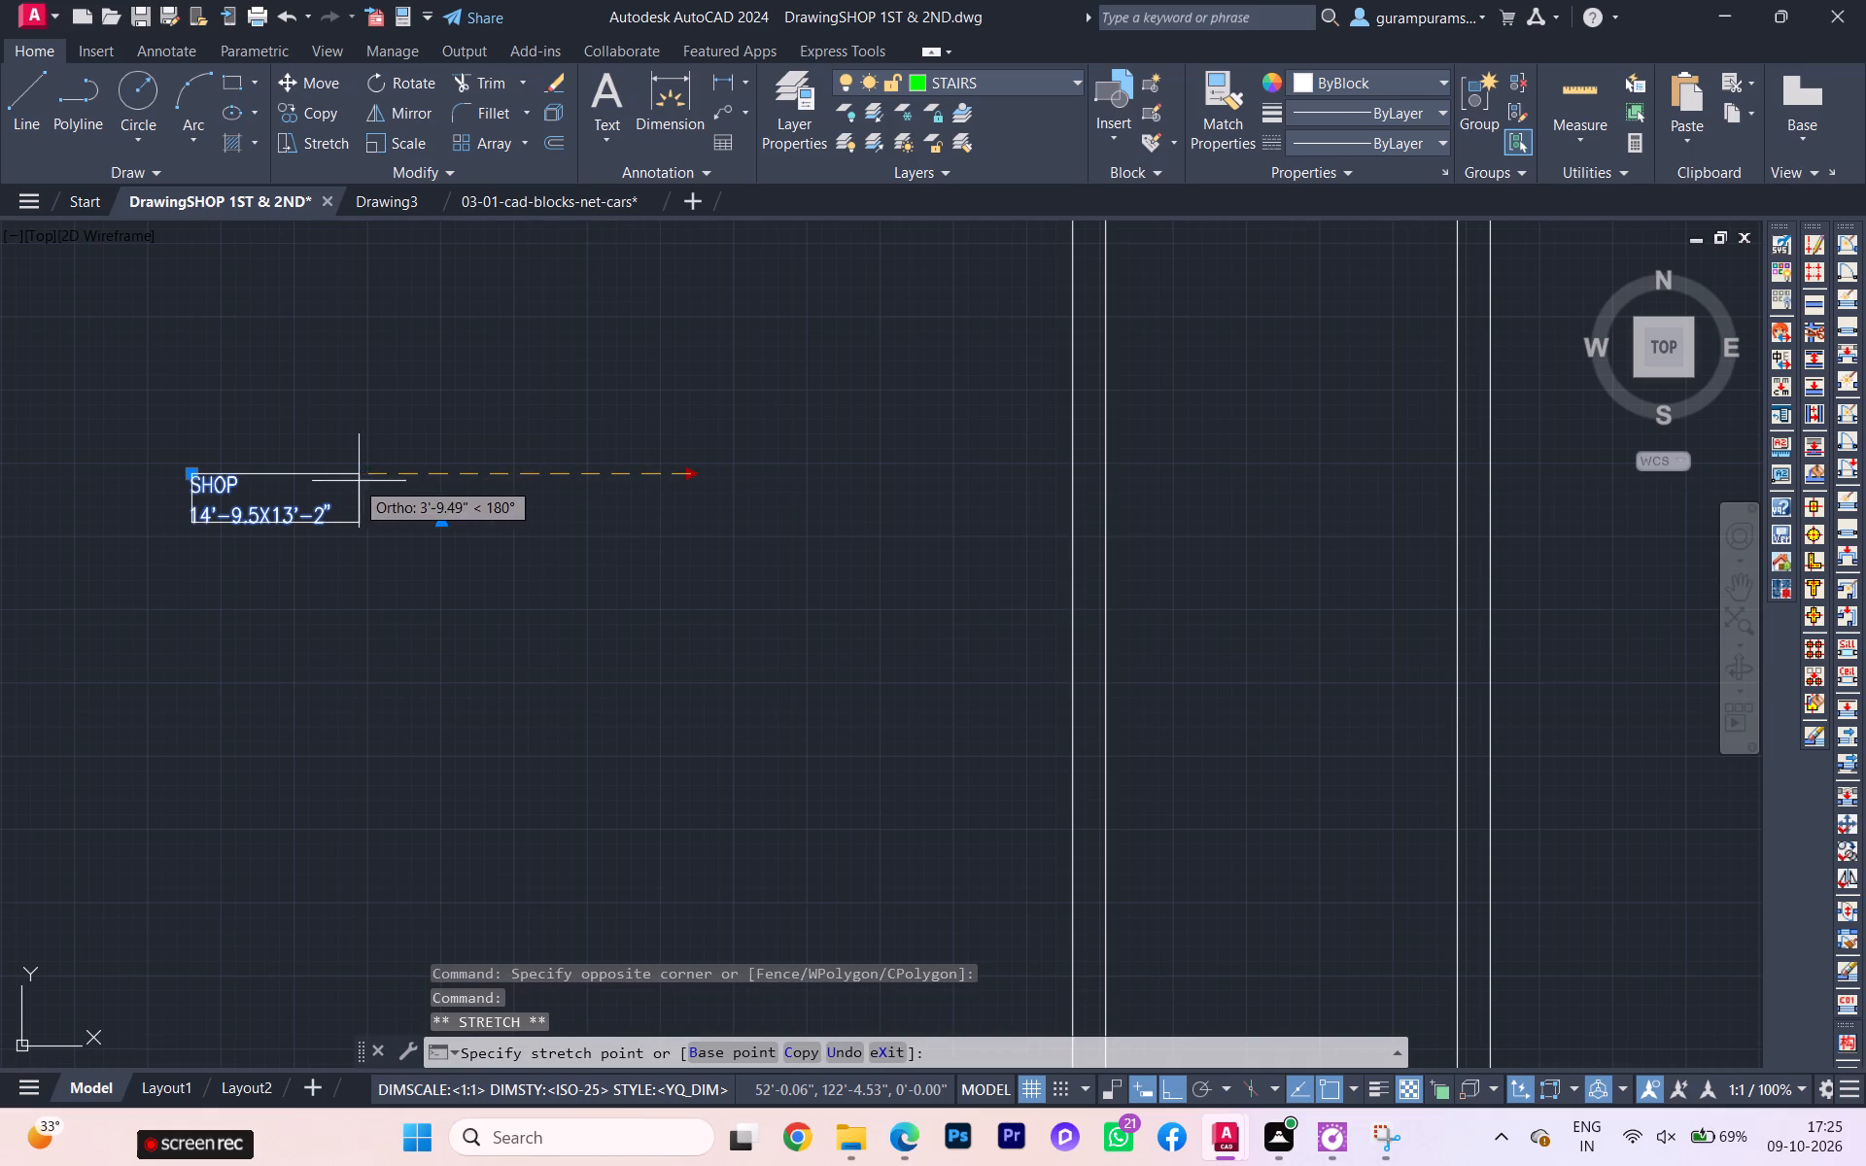
left_click(353, 480)
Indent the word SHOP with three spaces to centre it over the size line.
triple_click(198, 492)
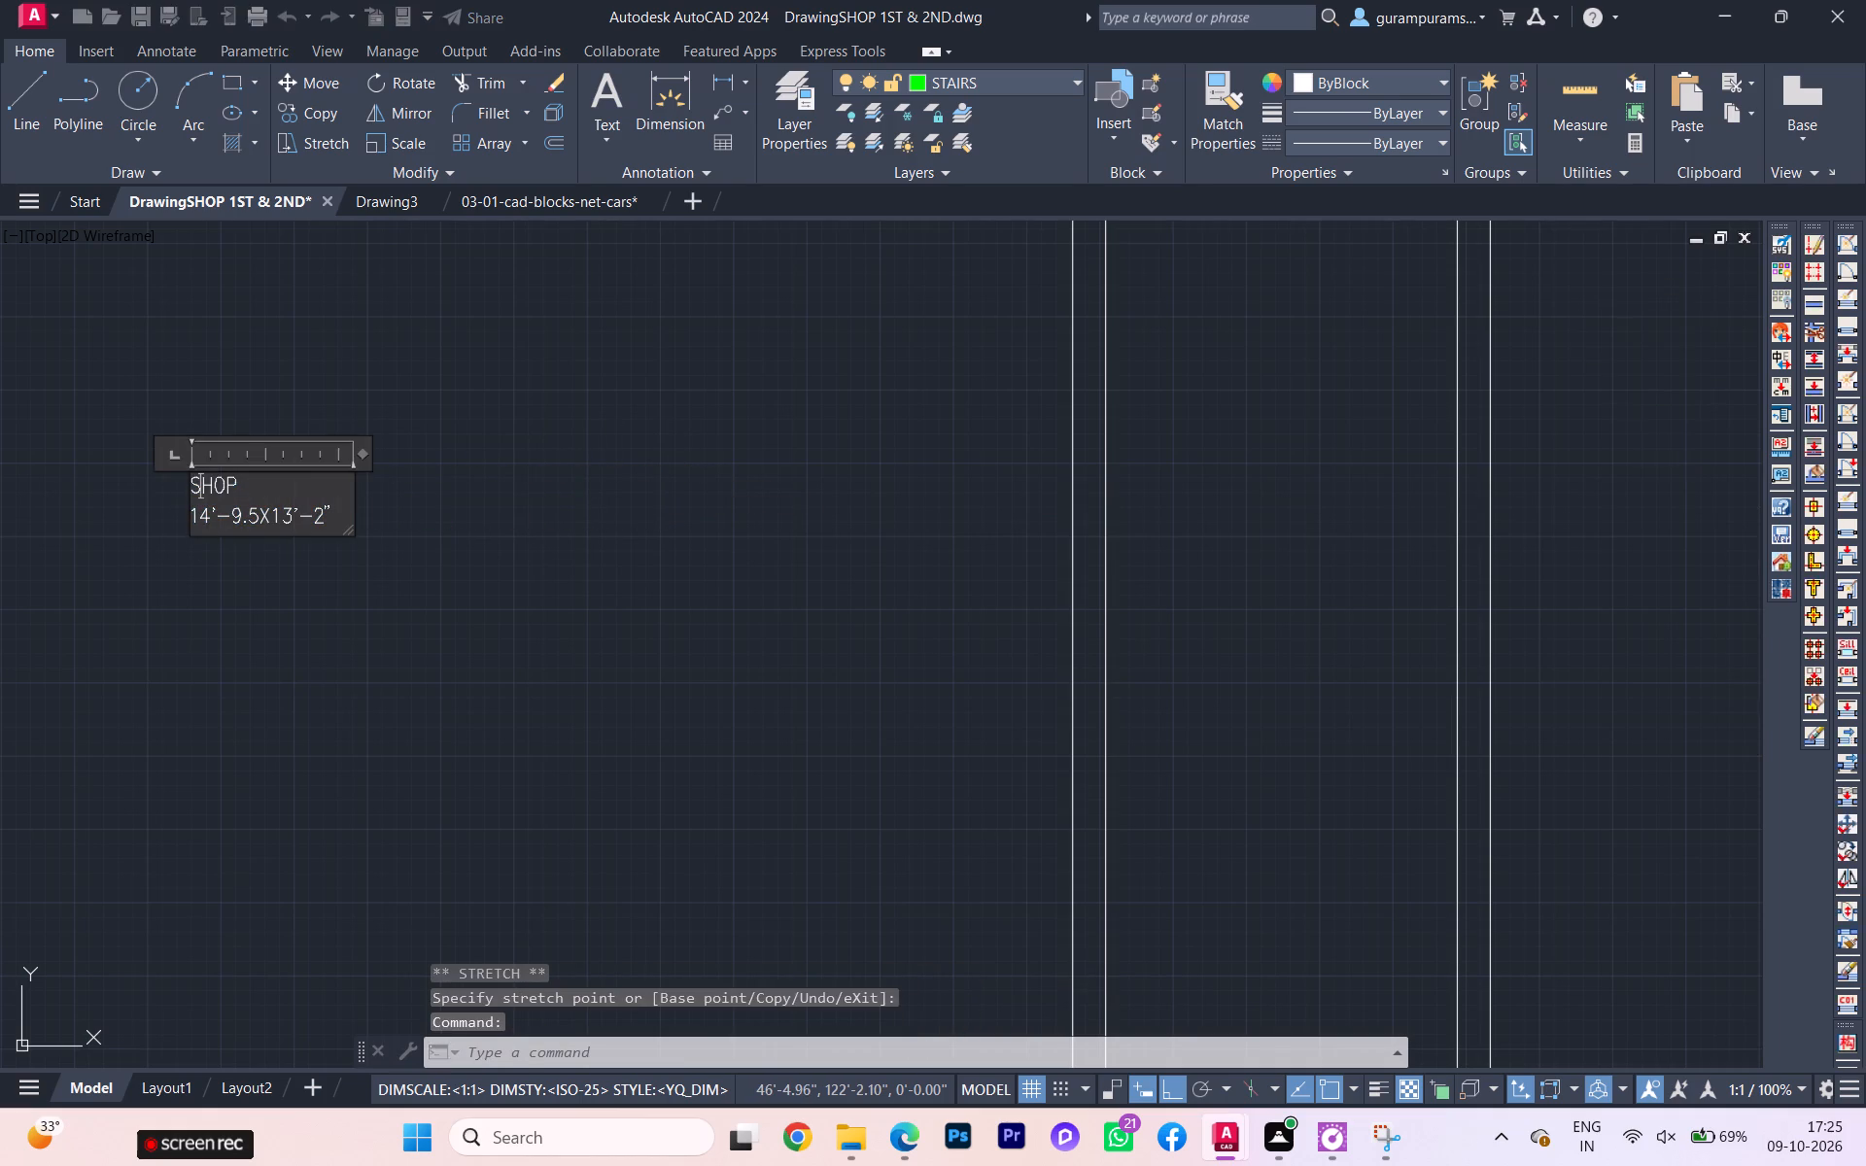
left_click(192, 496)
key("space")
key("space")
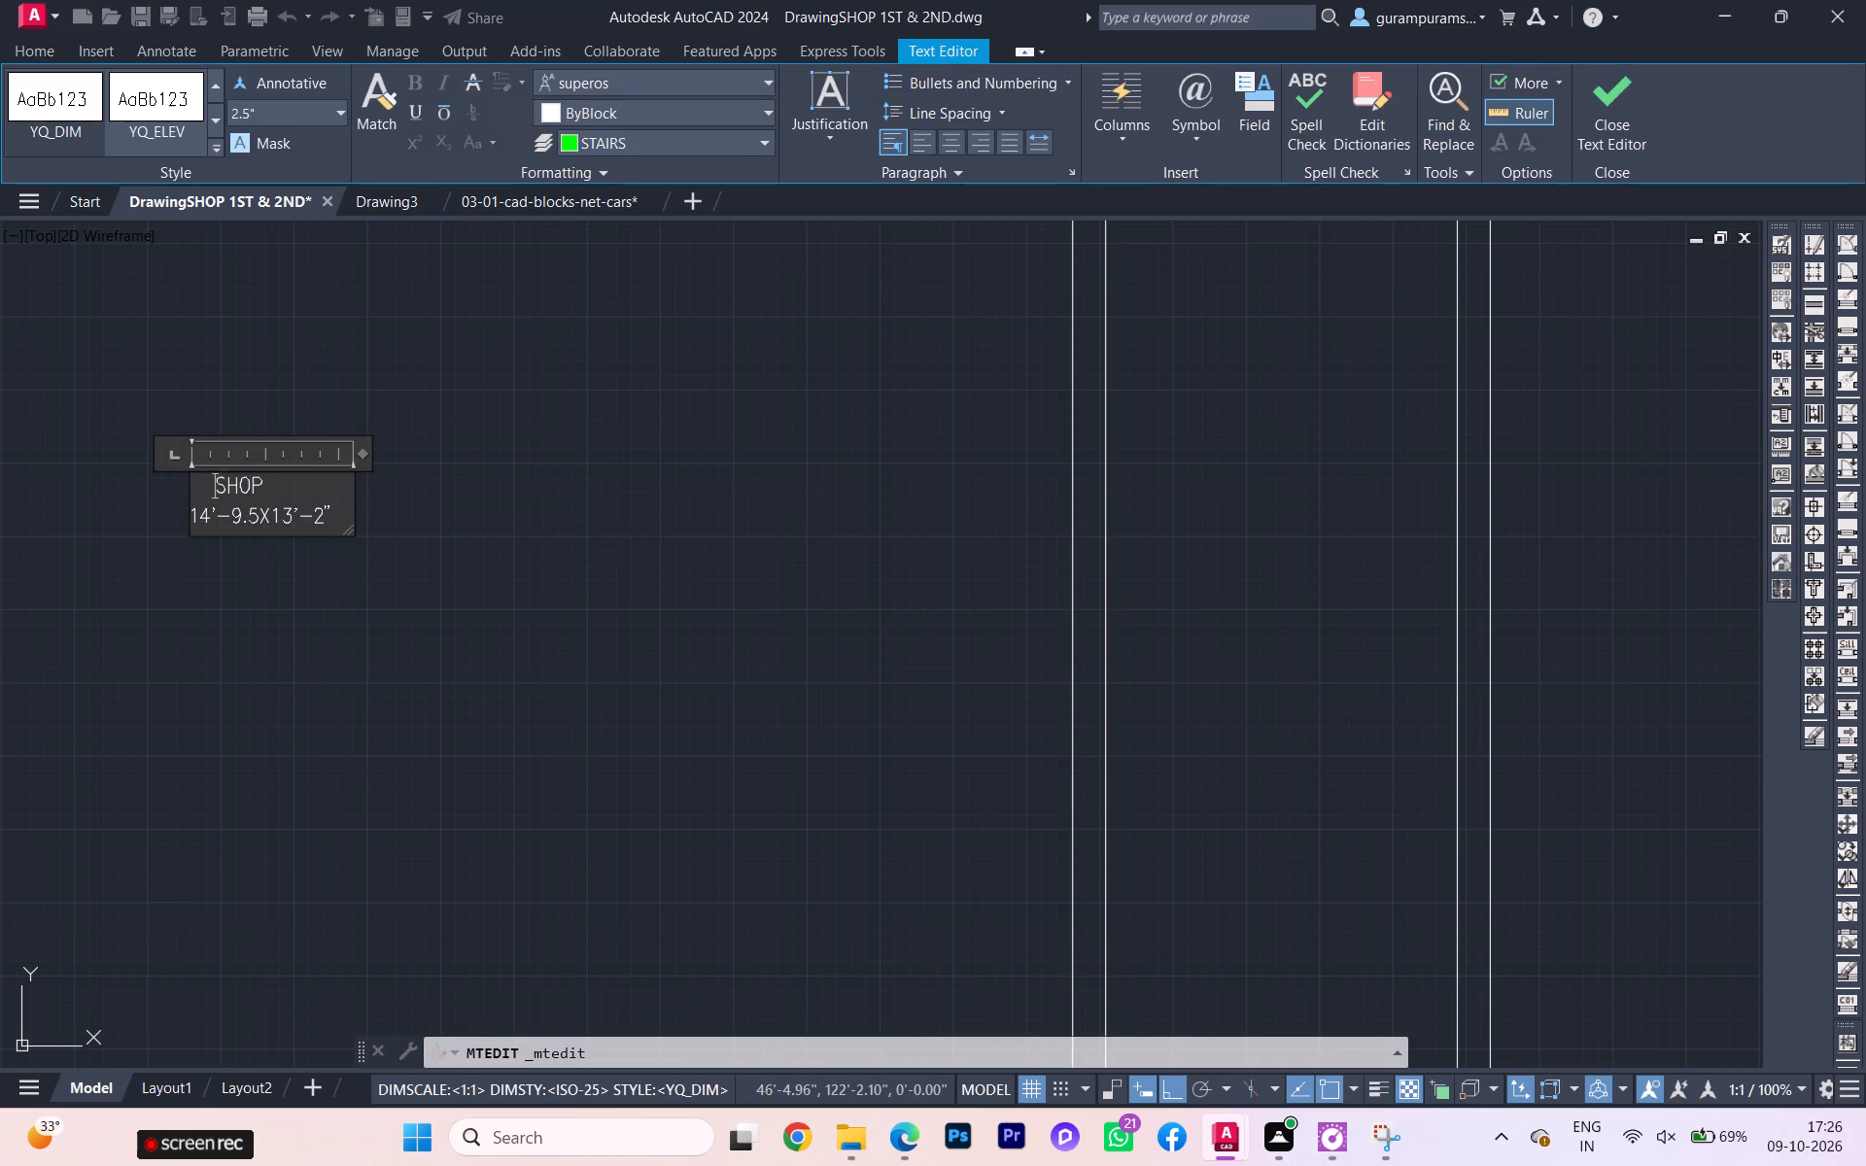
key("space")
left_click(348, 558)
Set the height of both lines of the shop label to 7.81".
left_click(312, 518)
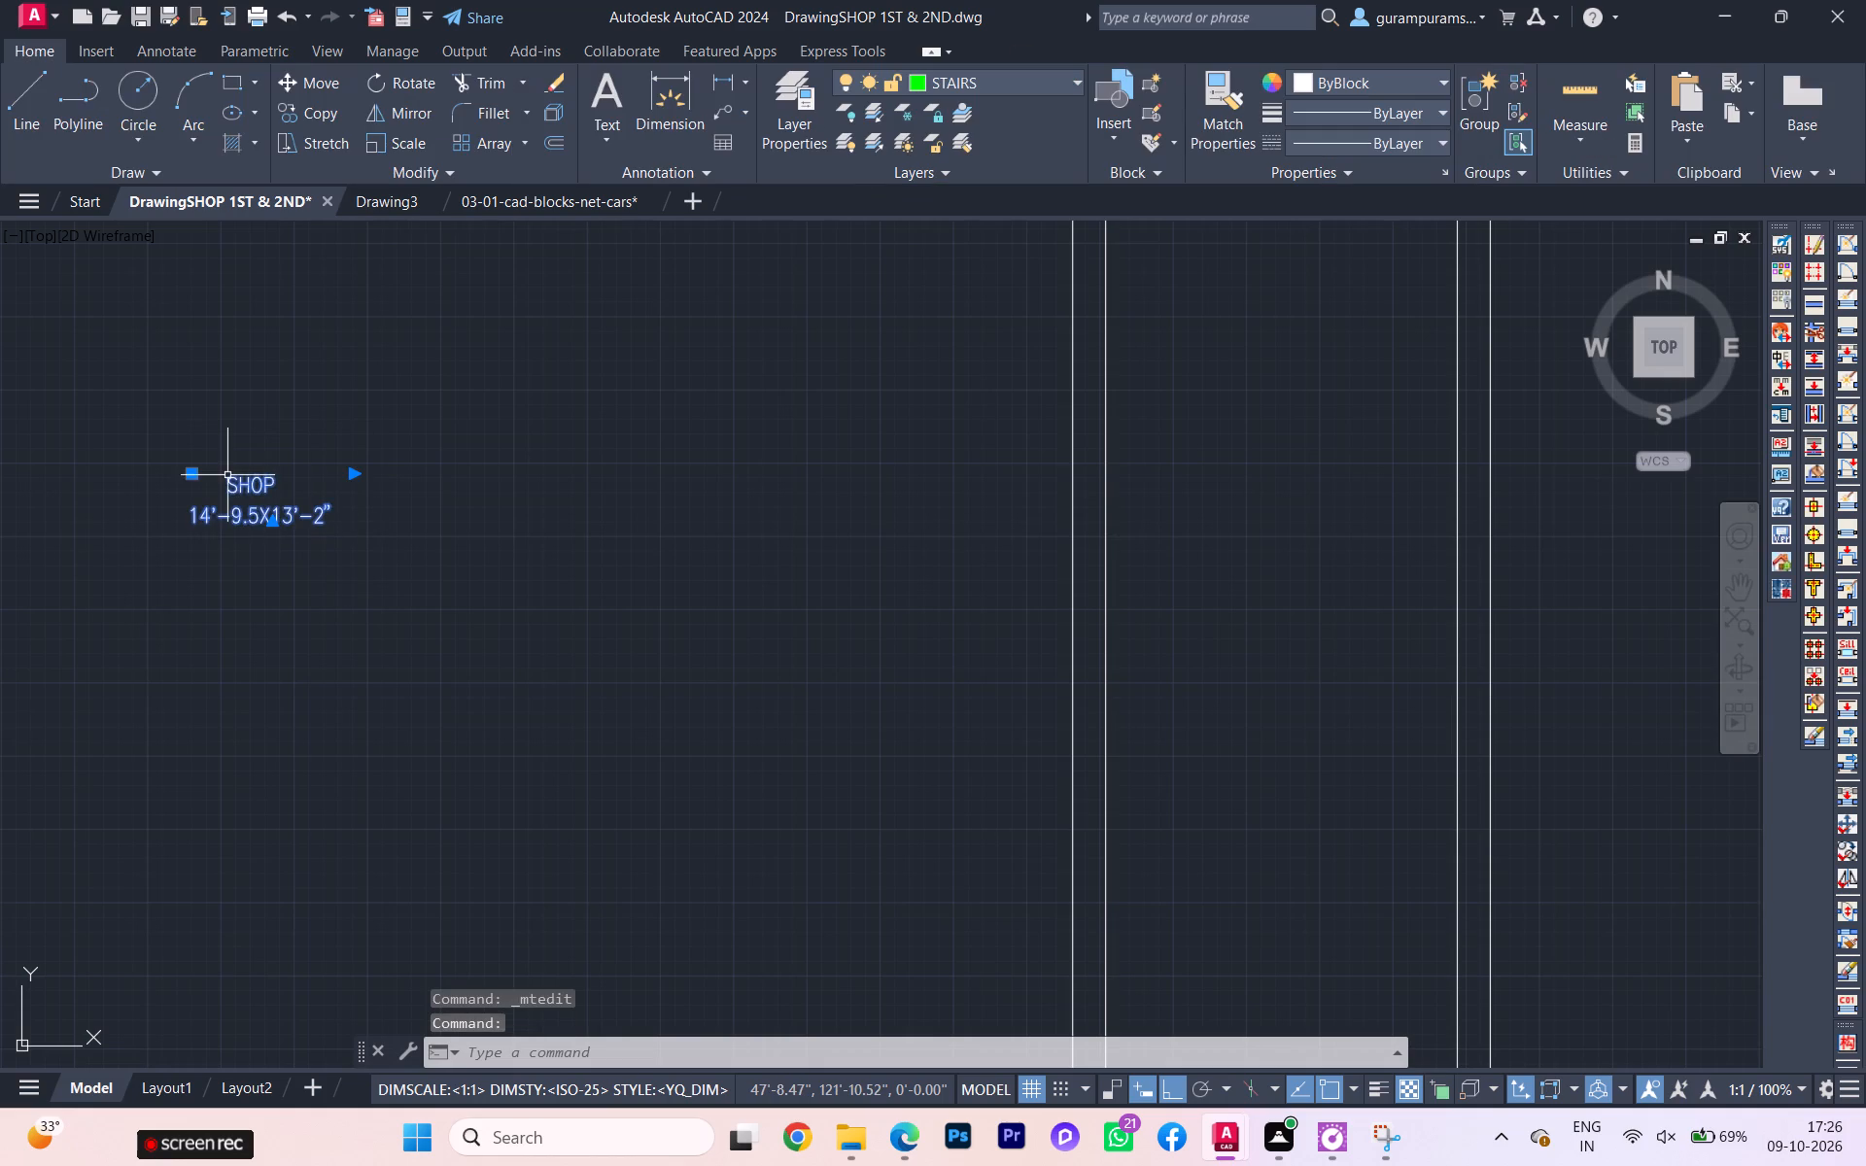
triple_click(241, 523)
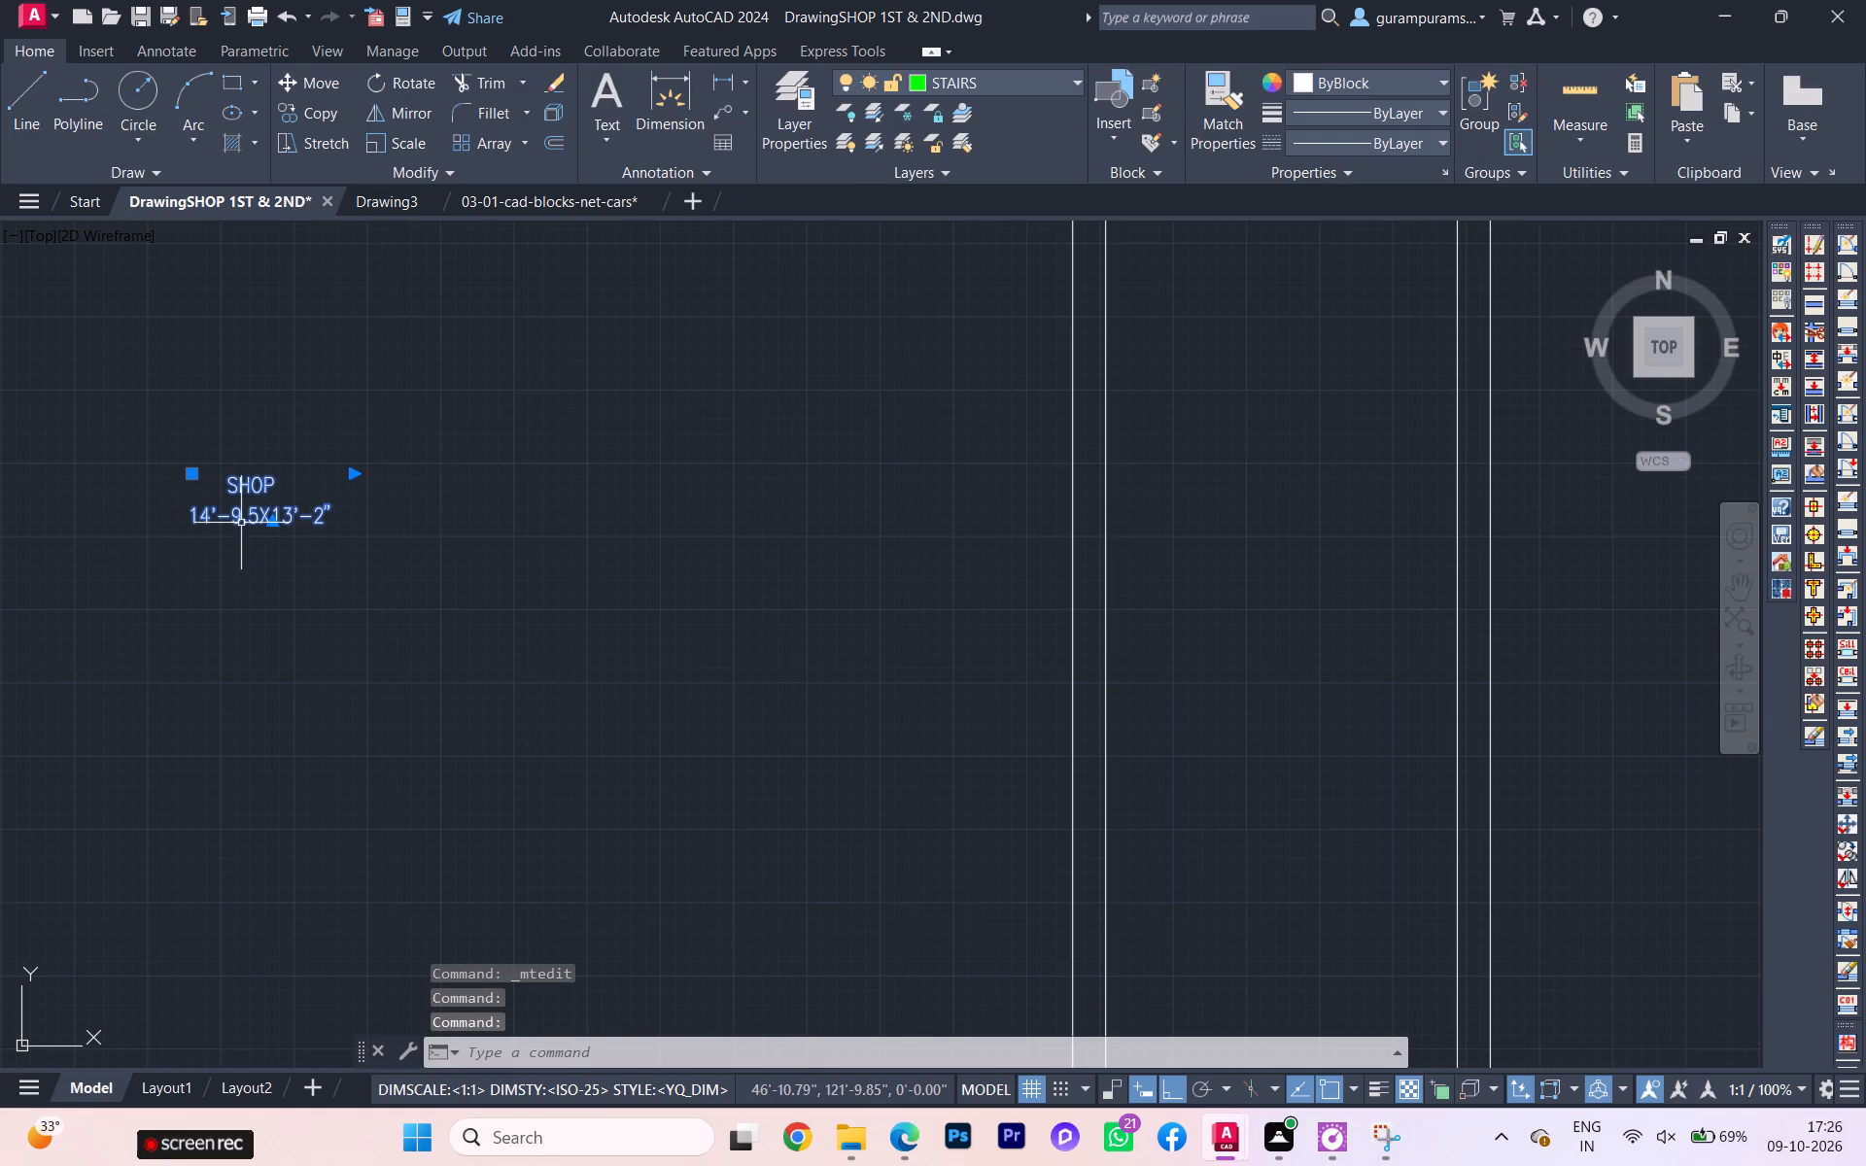
left_click(238, 523)
triple_click(332, 513)
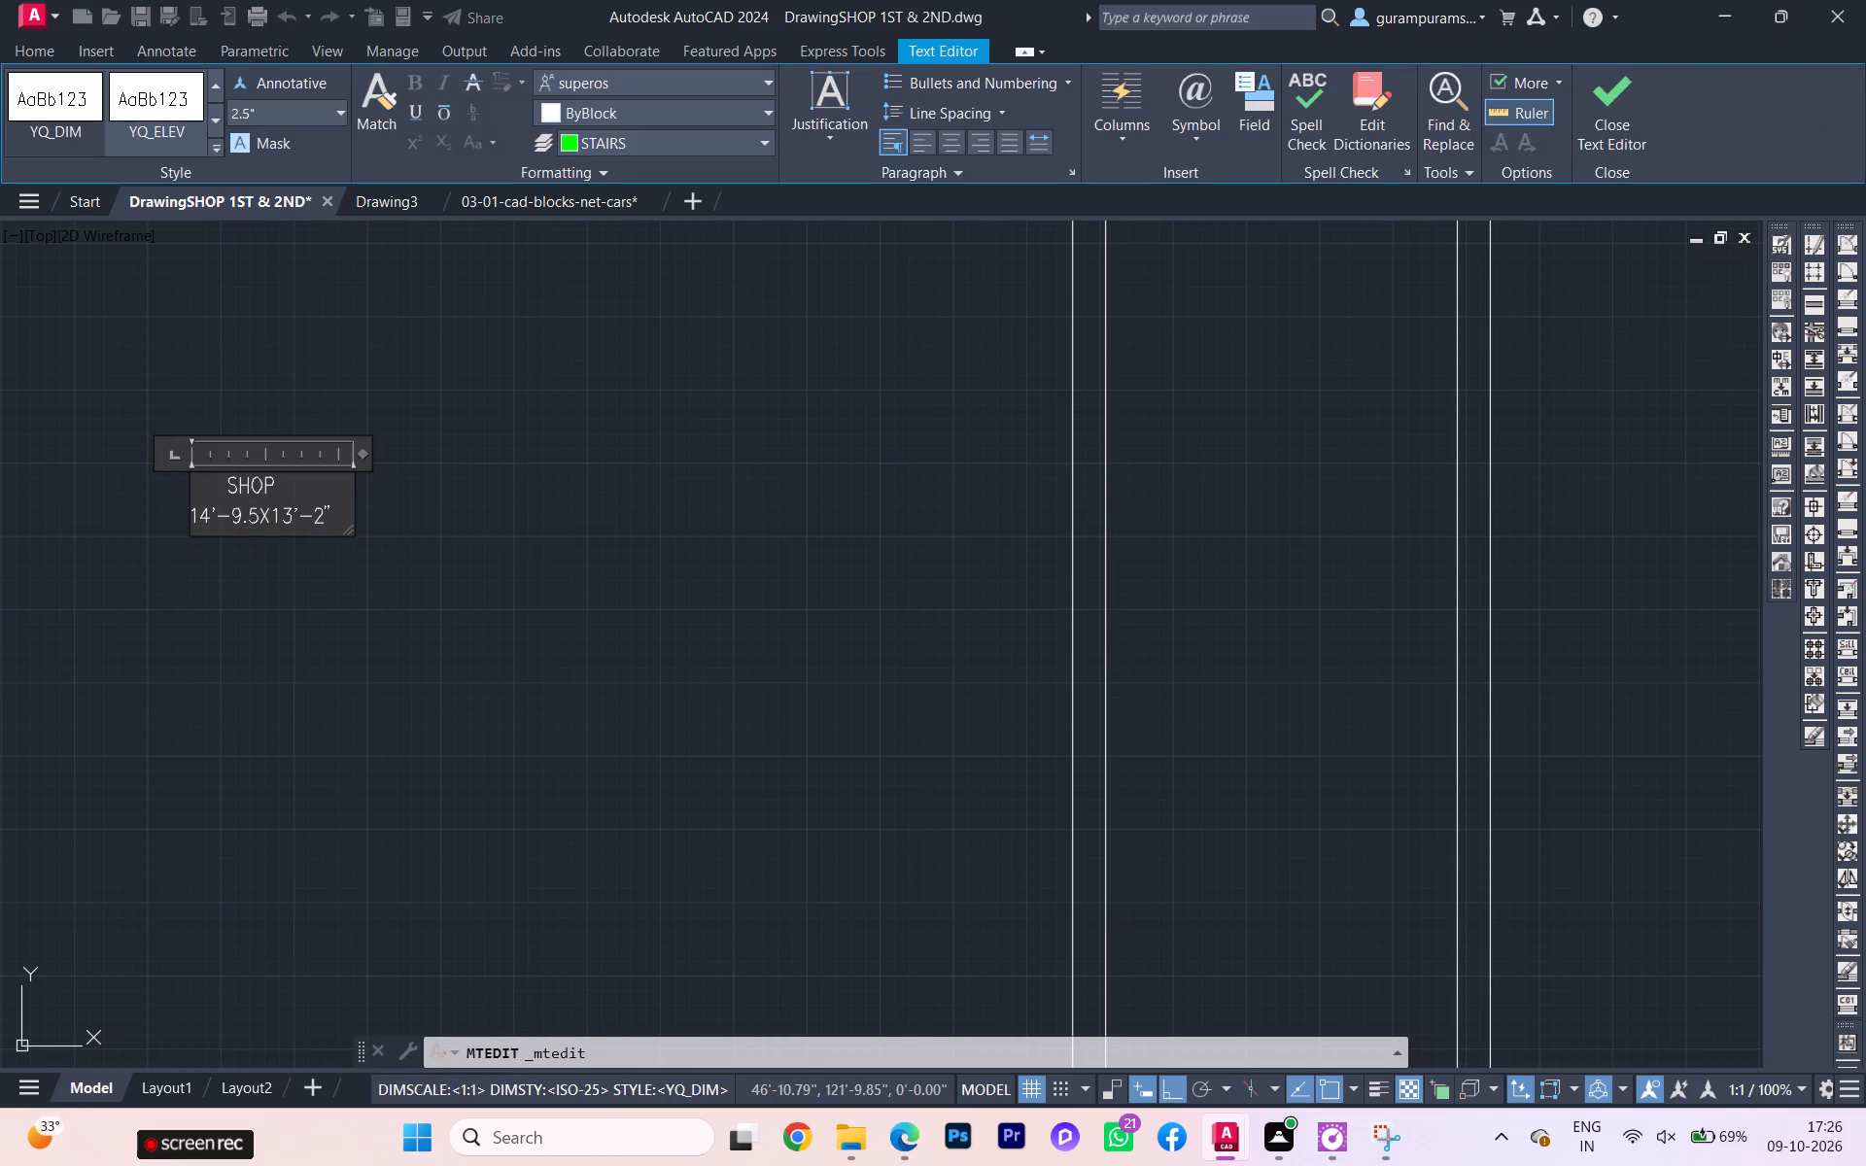
double_click(333, 512)
left_click(334, 519)
left_click_drag(334, 519, 178, 470)
left_click(342, 124)
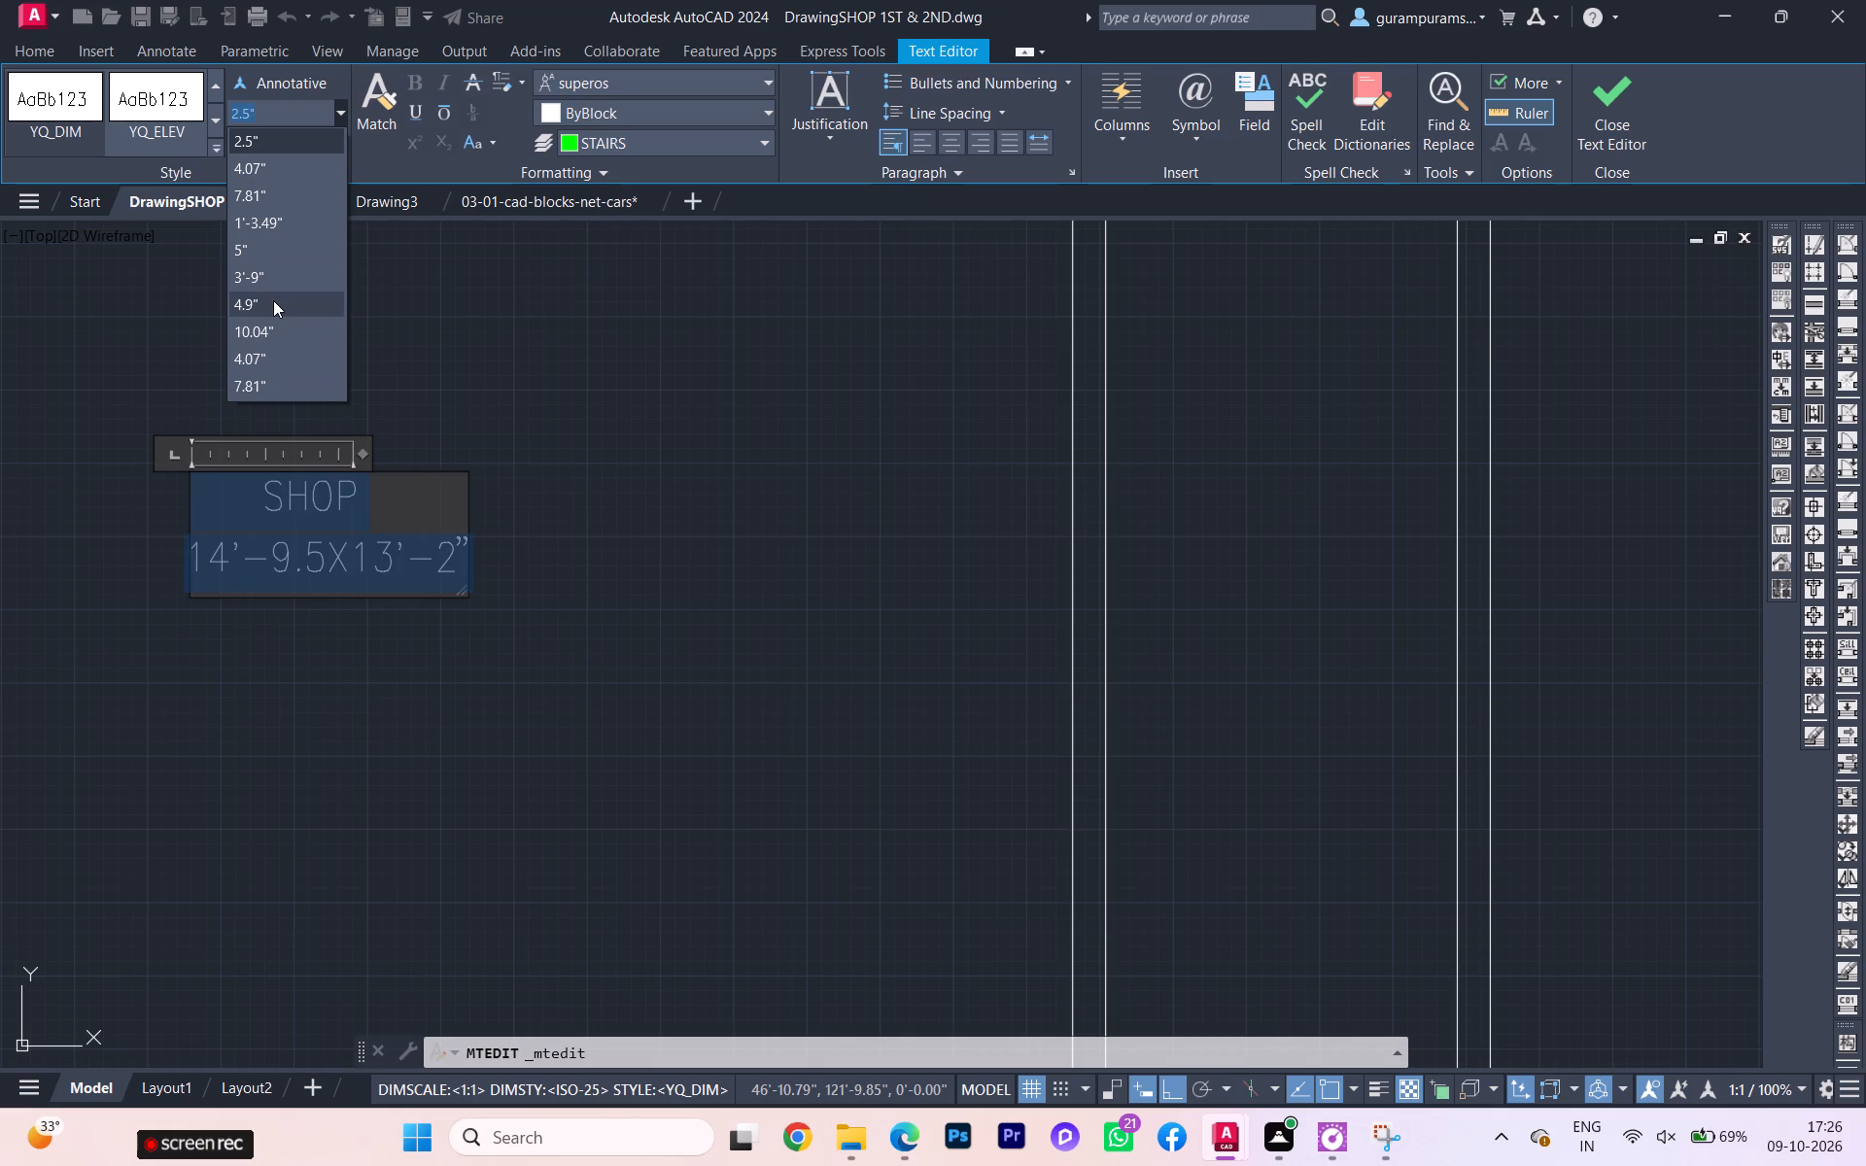
left_click(268, 191)
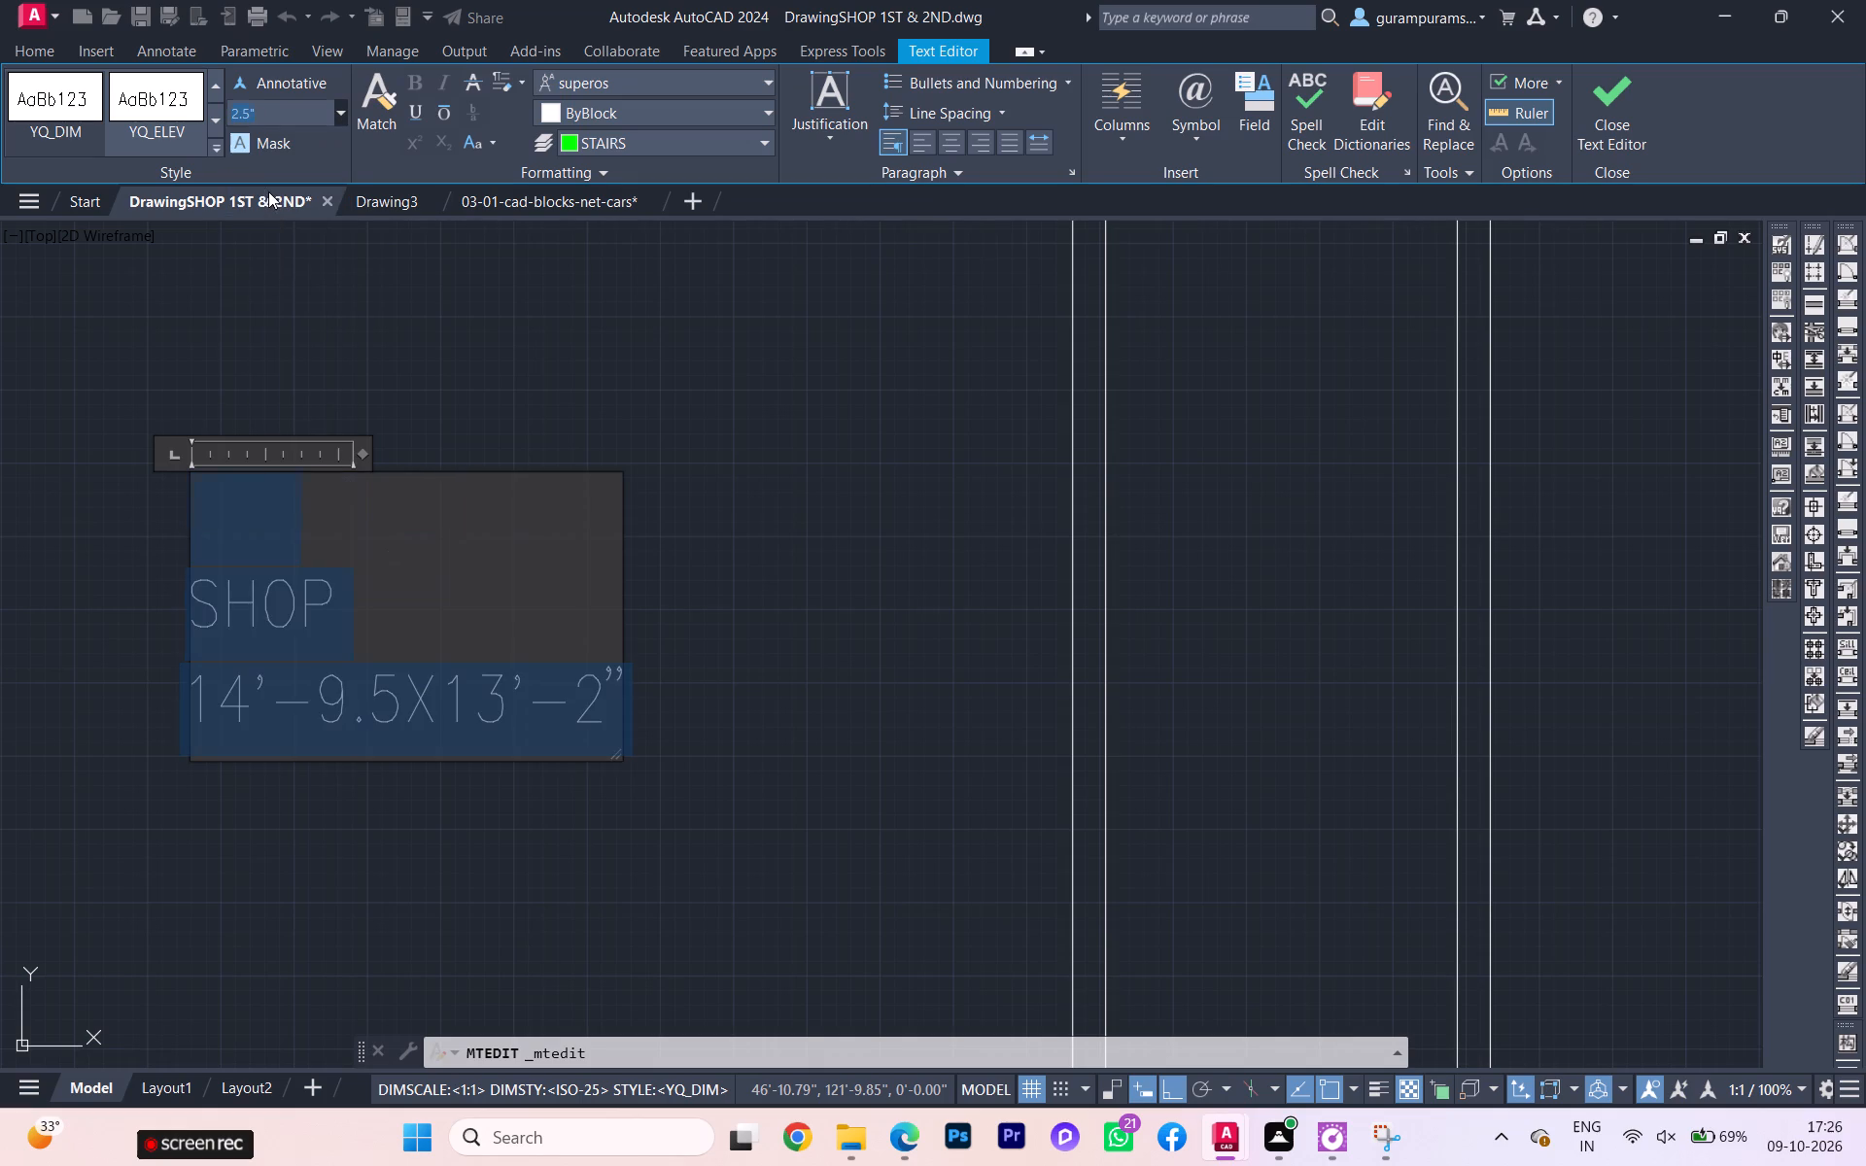
Remove the spaces before SHOP so the word starts on the label's first line.
left_click(250, 539)
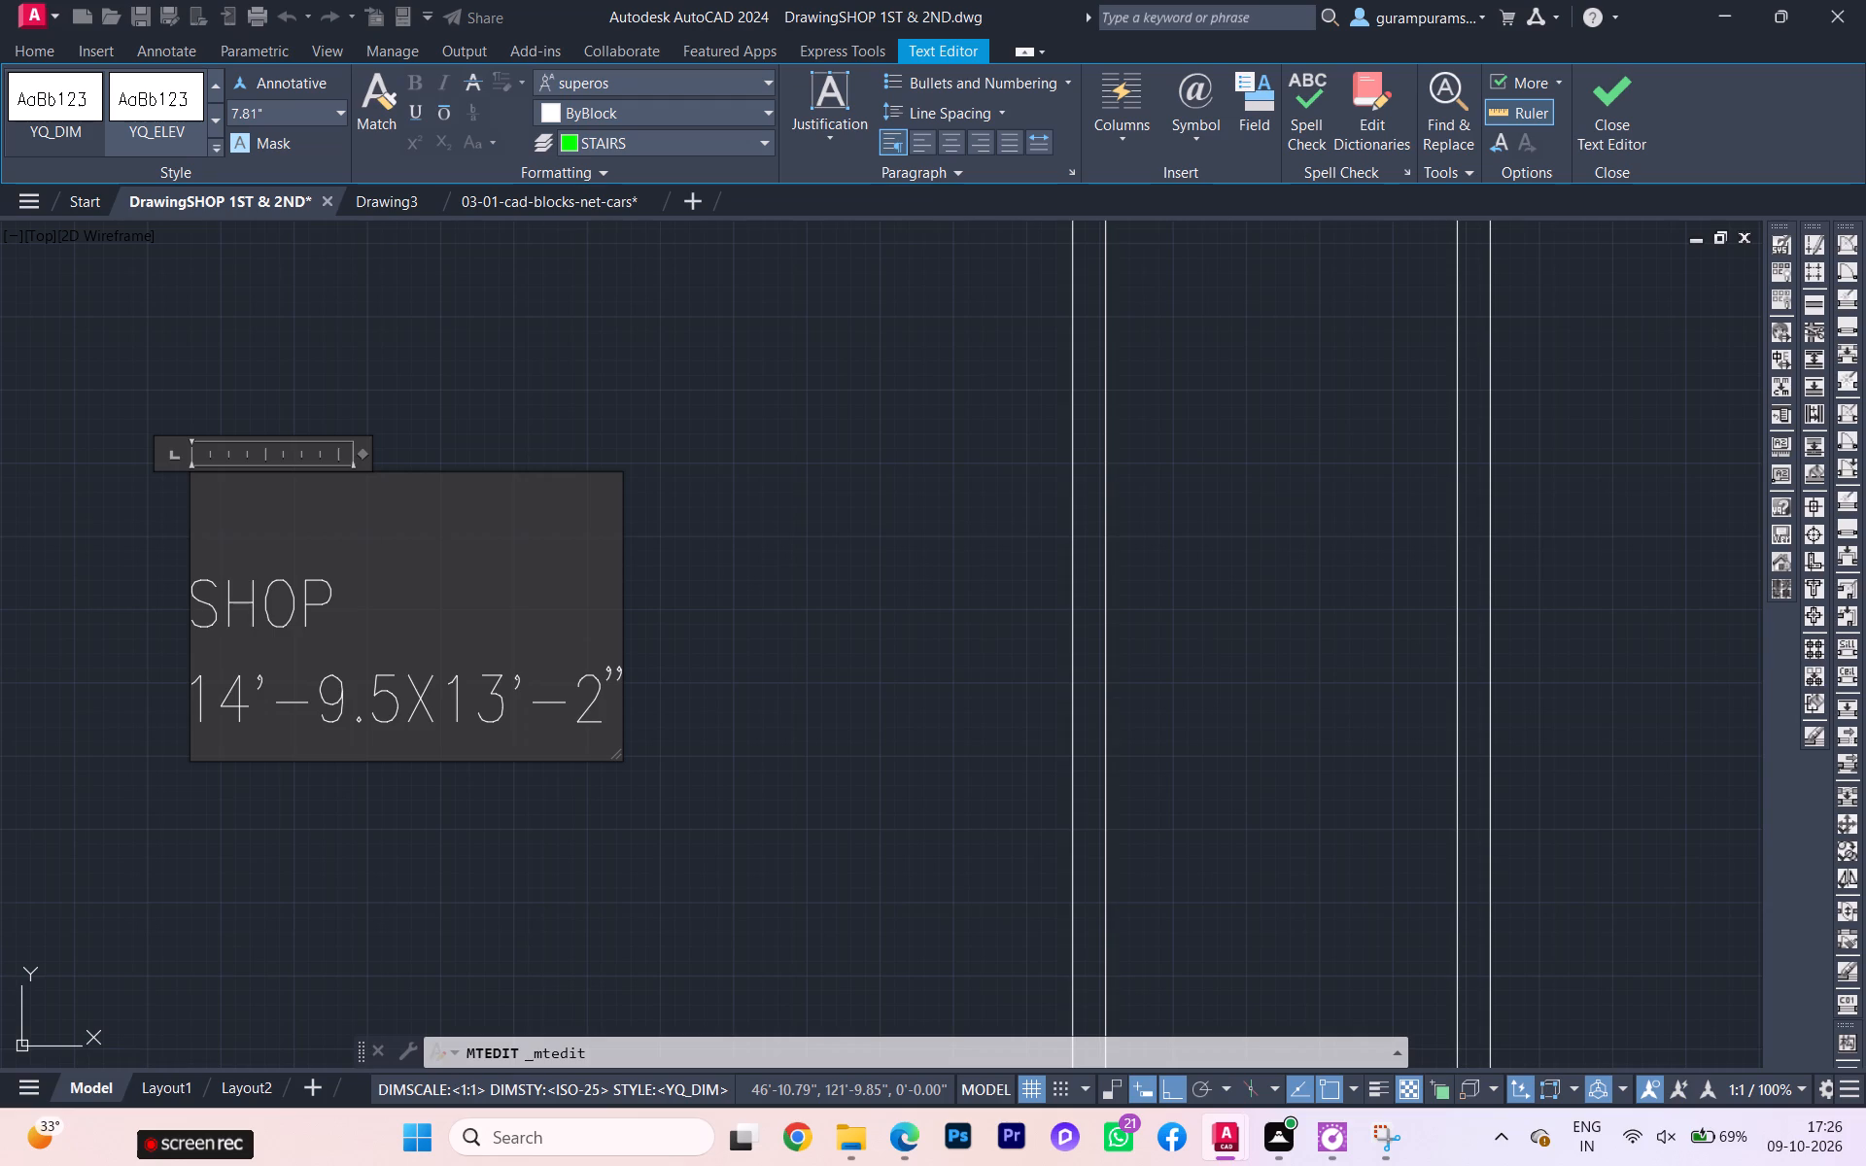
key("BackSpace")
left_click(220, 548)
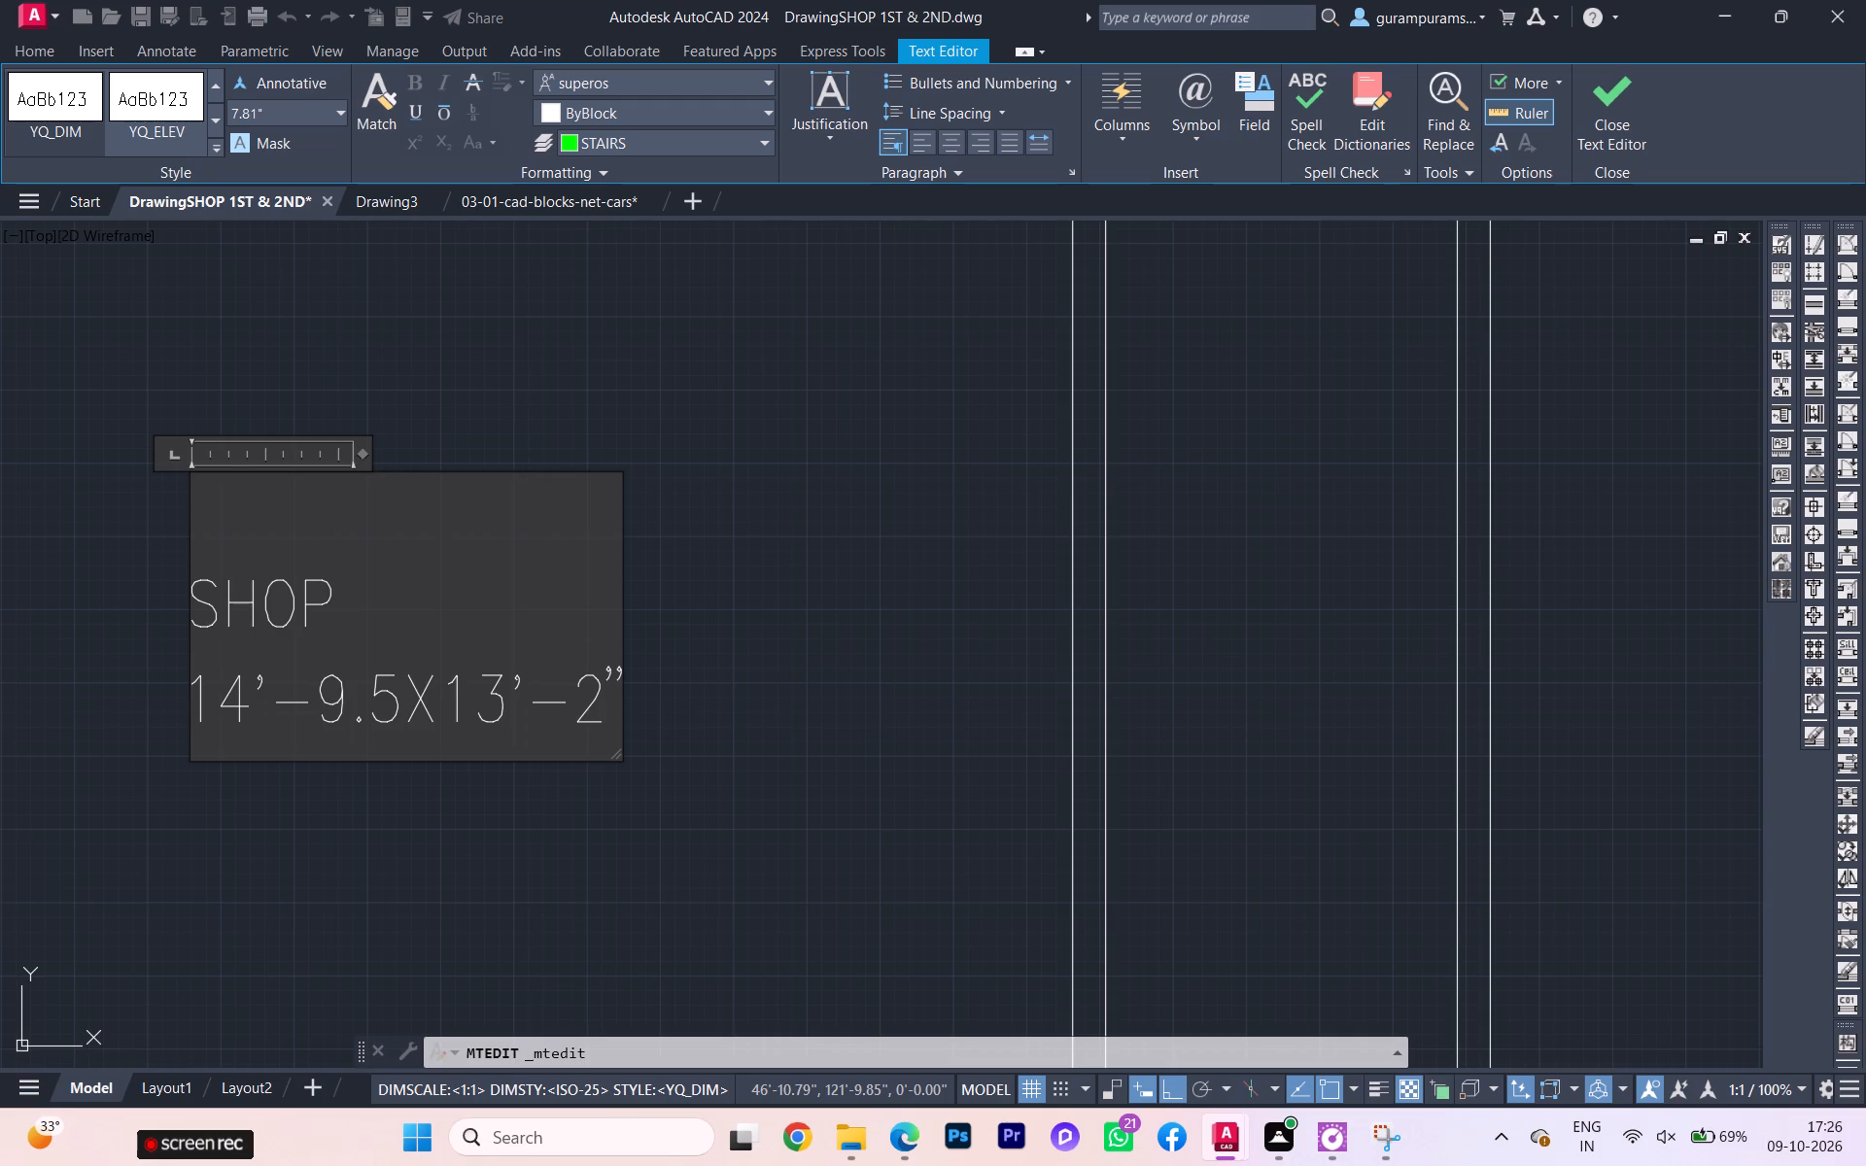
left_click(198, 588)
key("BackSpace")
key("BackSpace")
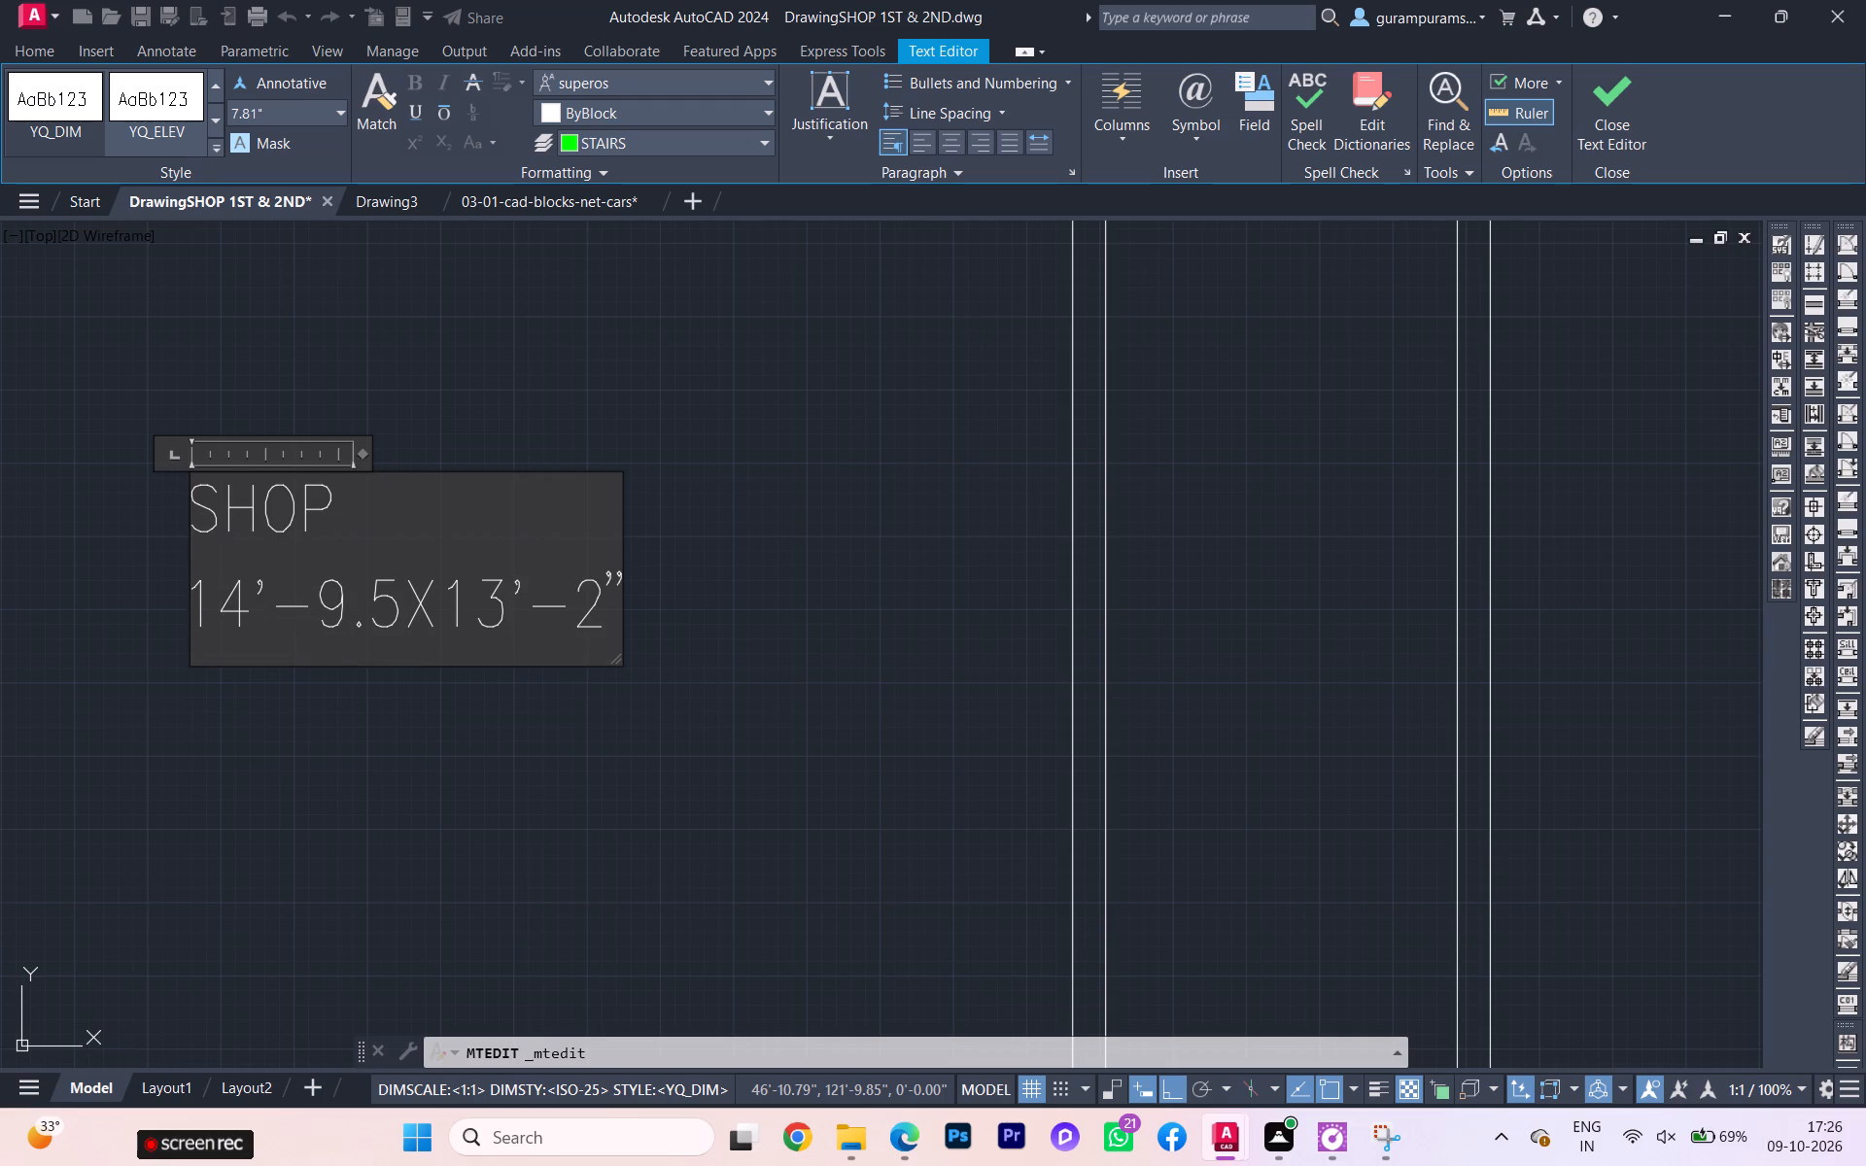
key("space")
key("space")
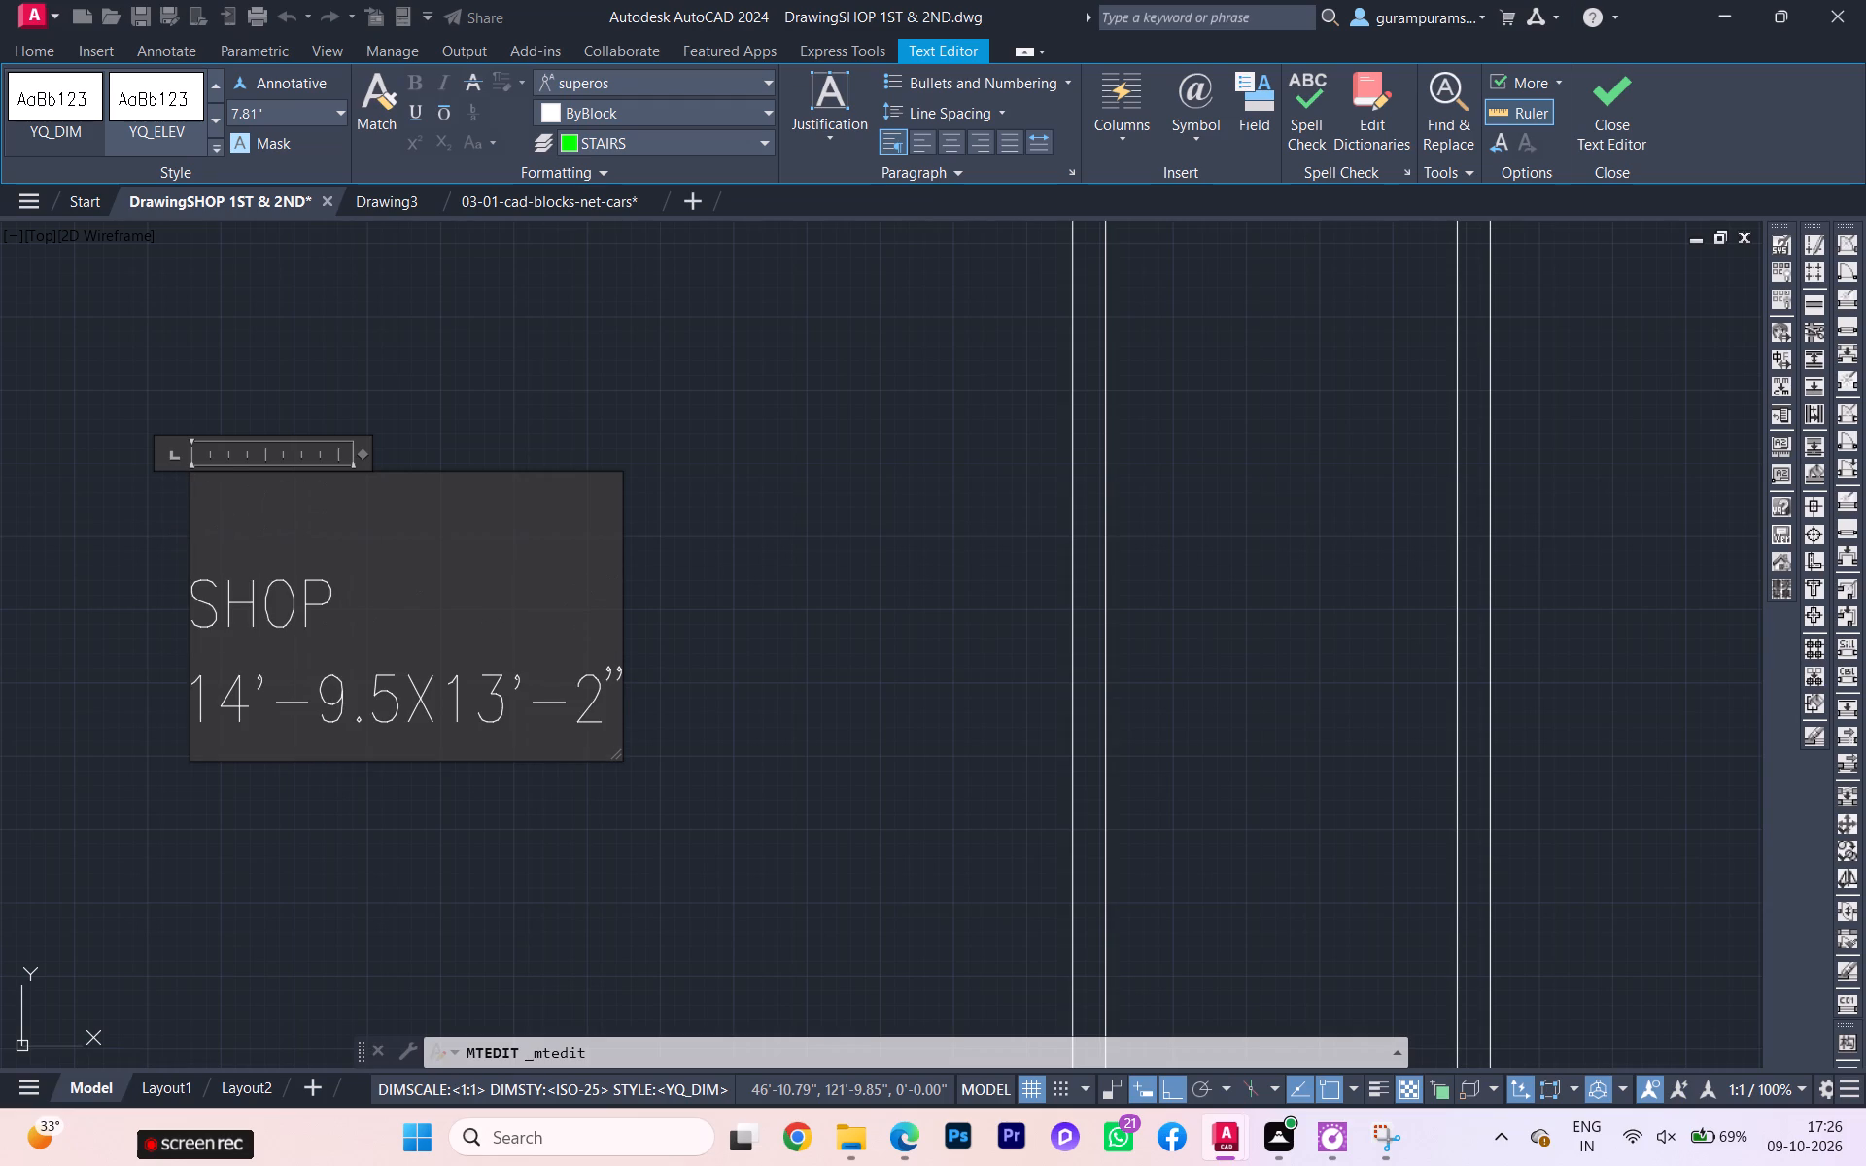
key("BackSpace")
key("BackSpace")
left_click_drag(191, 527, 242, 527)
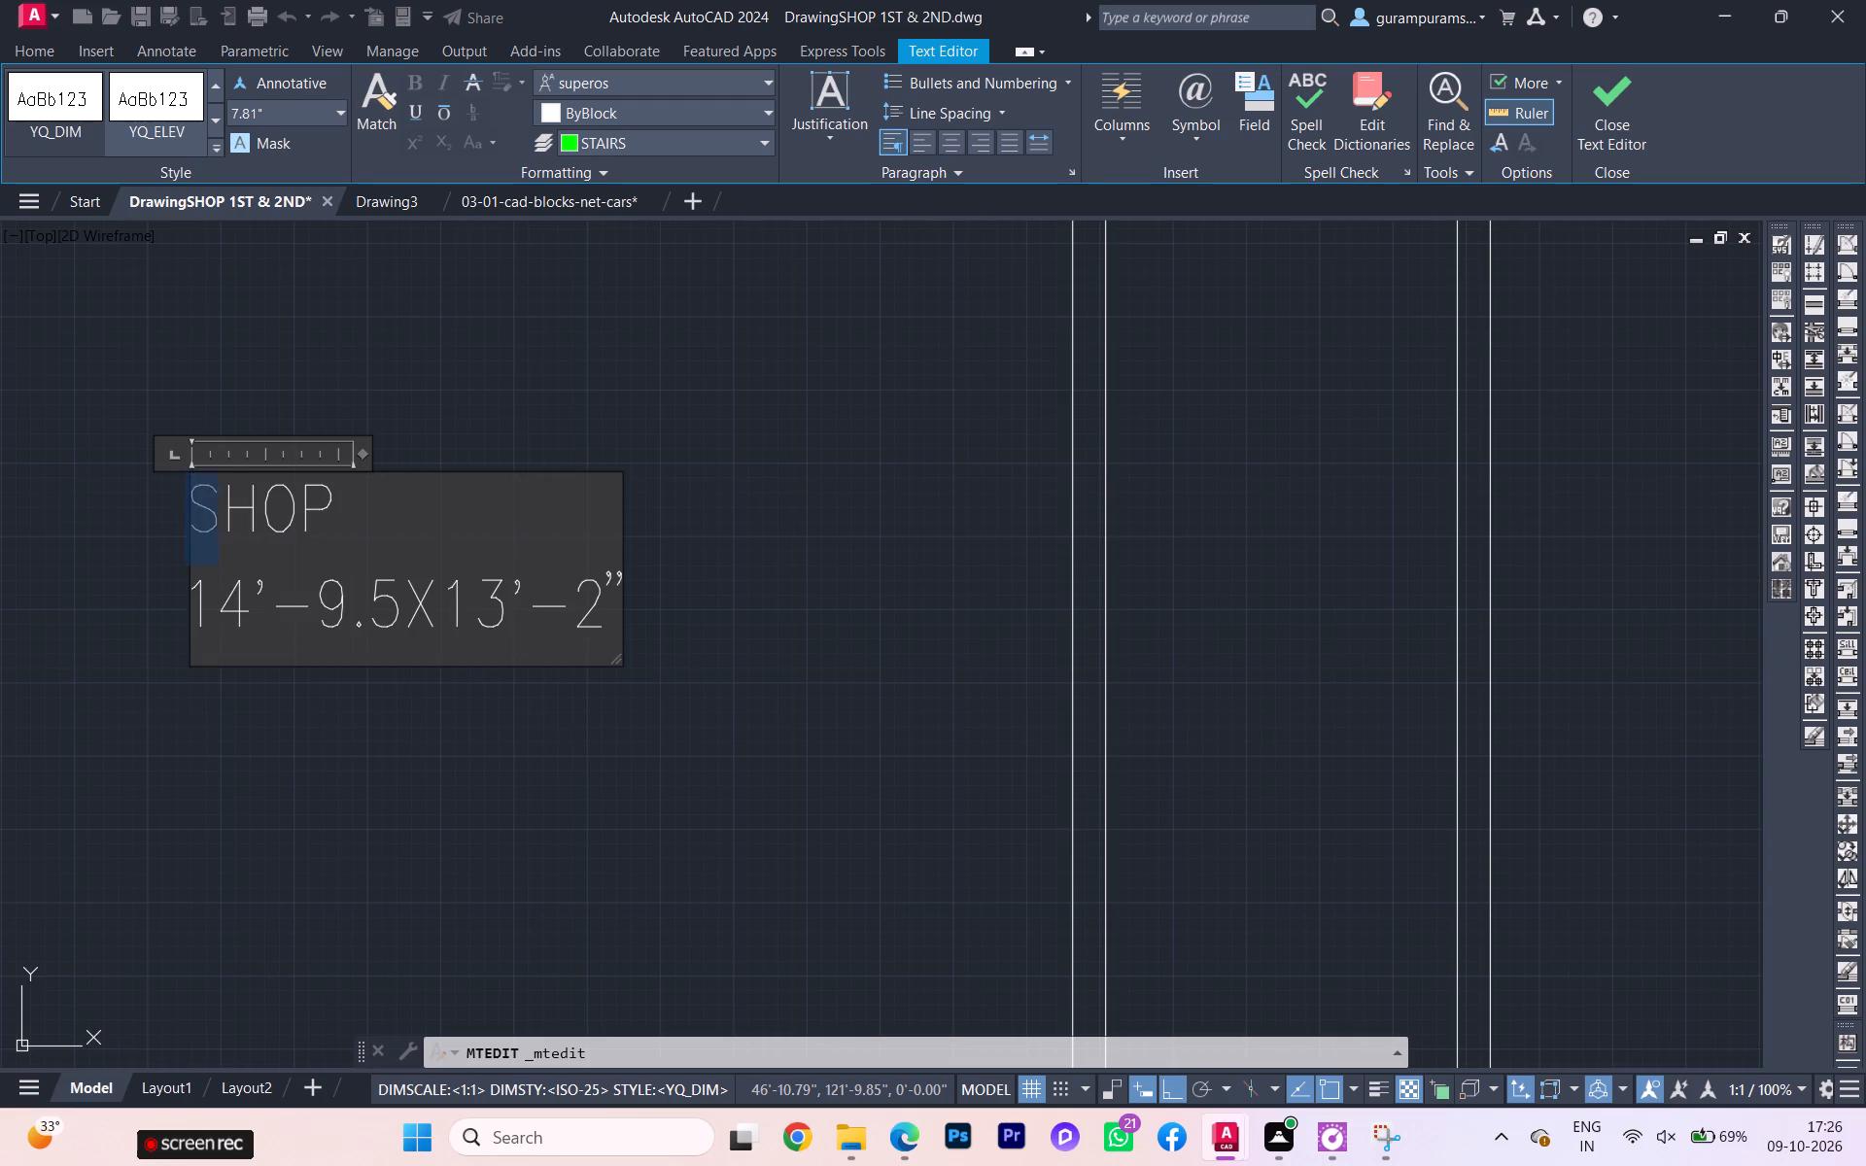
left_click_drag(242, 527, 640, 604)
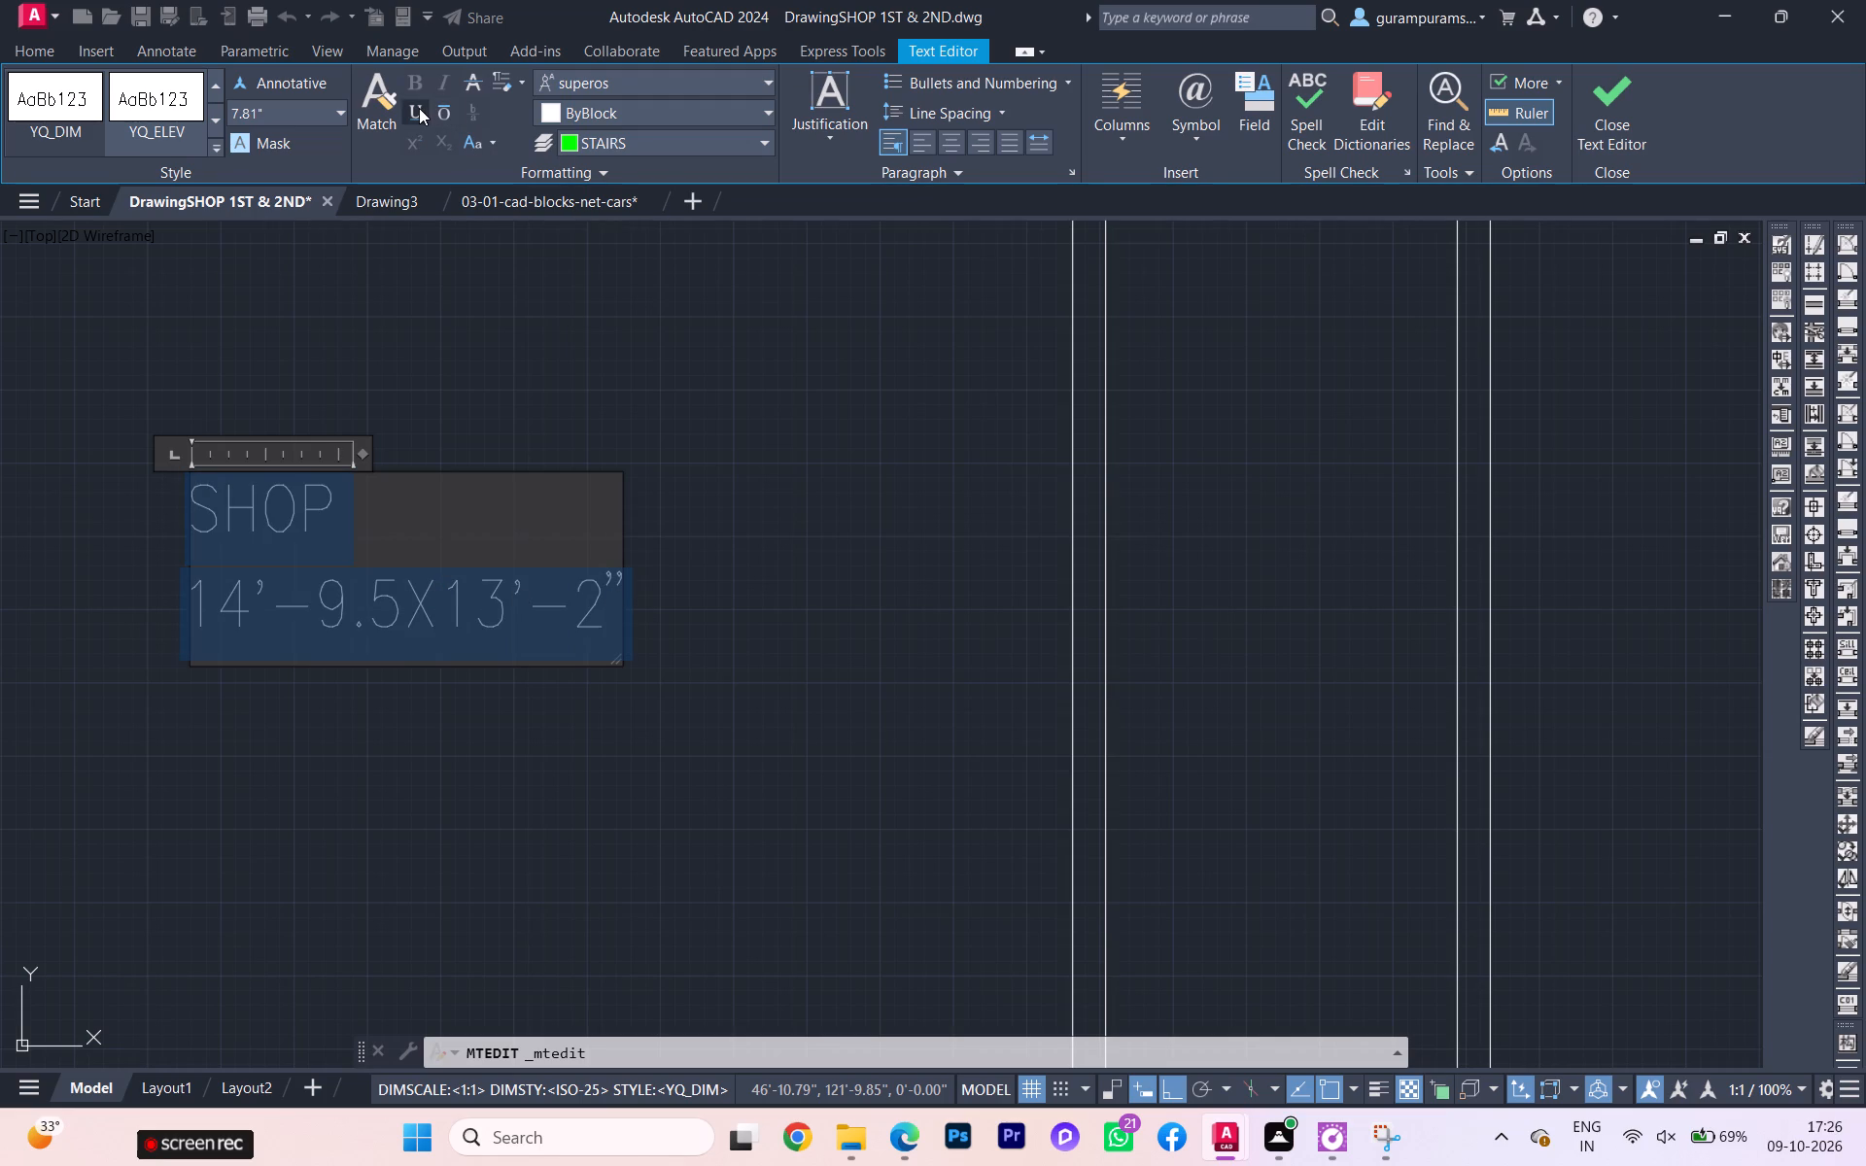
left_click(681, 82)
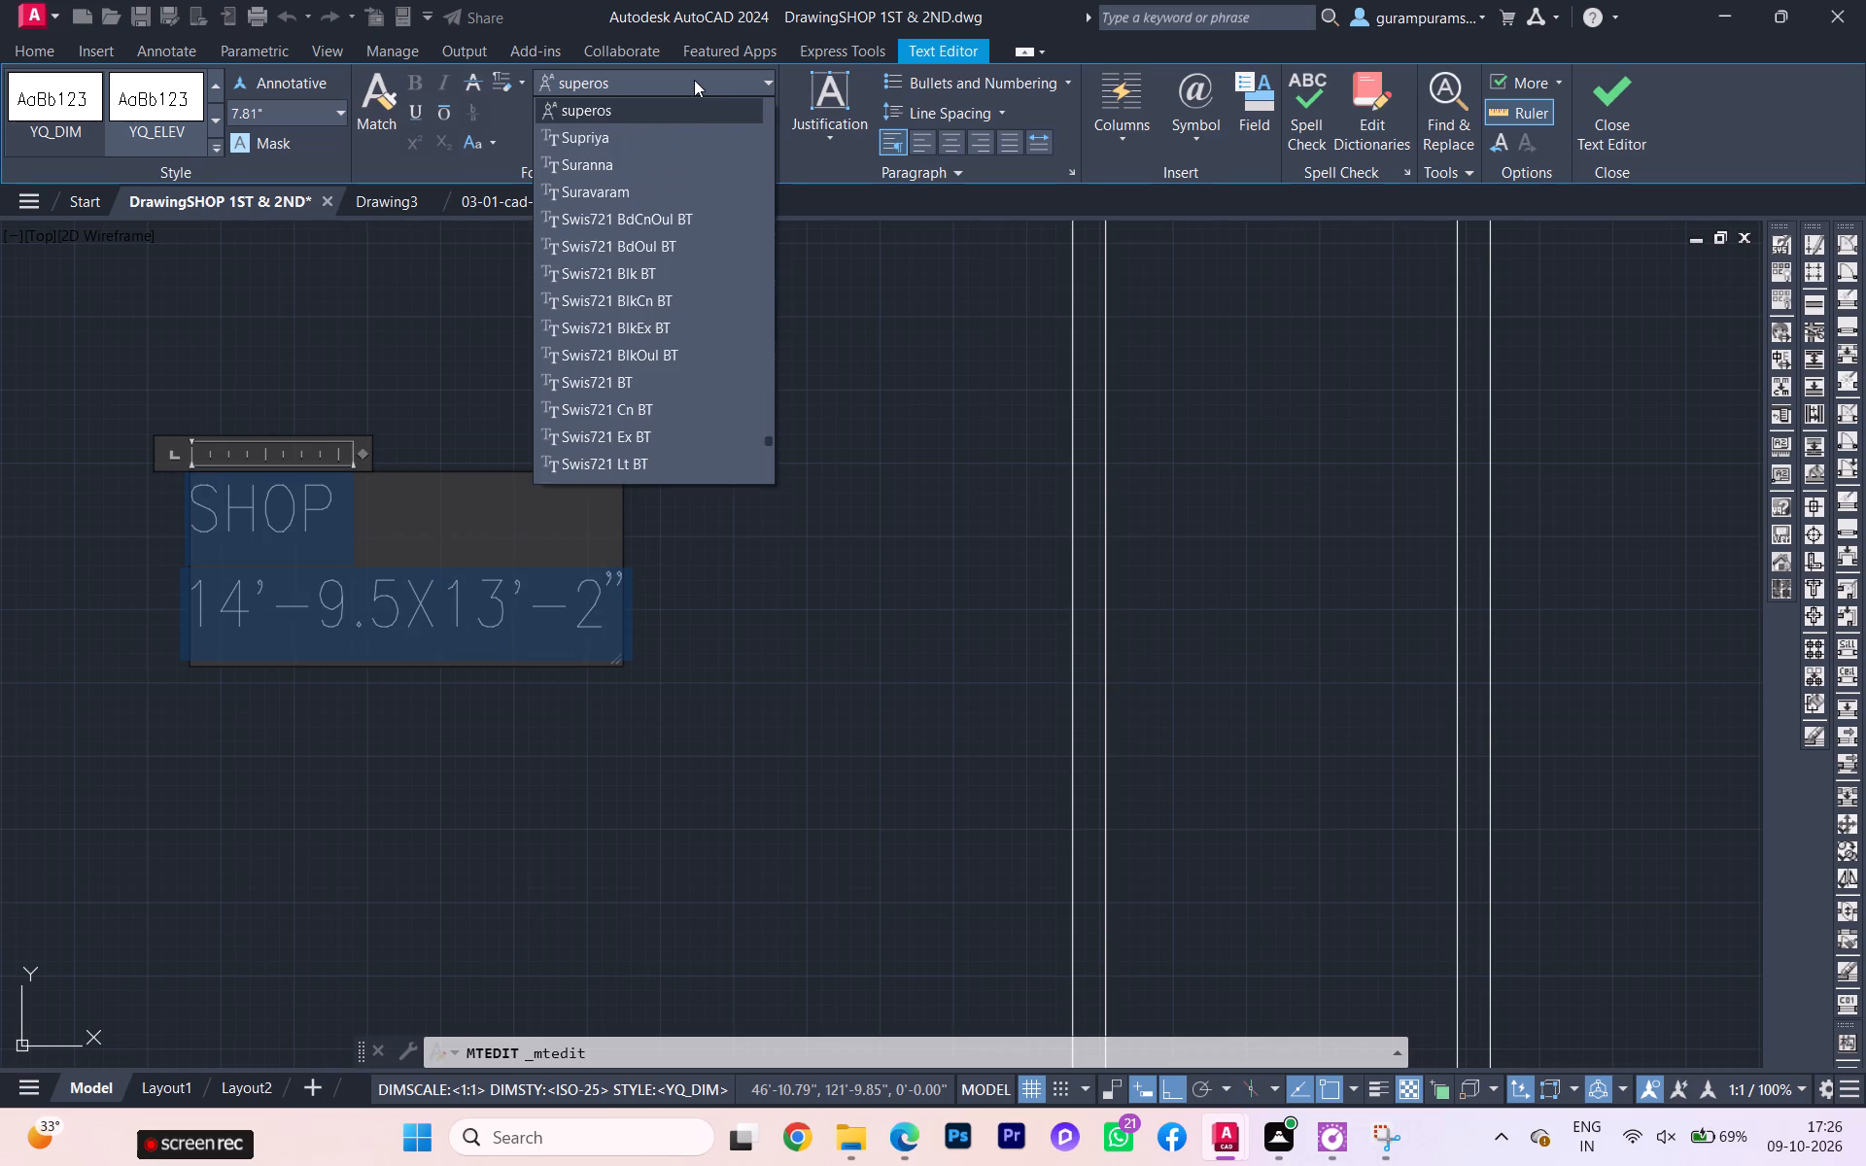
scroll(691, 116, "up", 7)
scroll(695, 121, "down", 6)
scroll(695, 121, "up", 8)
scroll(698, 124, "down", 3)
scroll(698, 124, "up", 2)
scroll(697, 125, "down", 1)
scroll(697, 126, "up", 6)
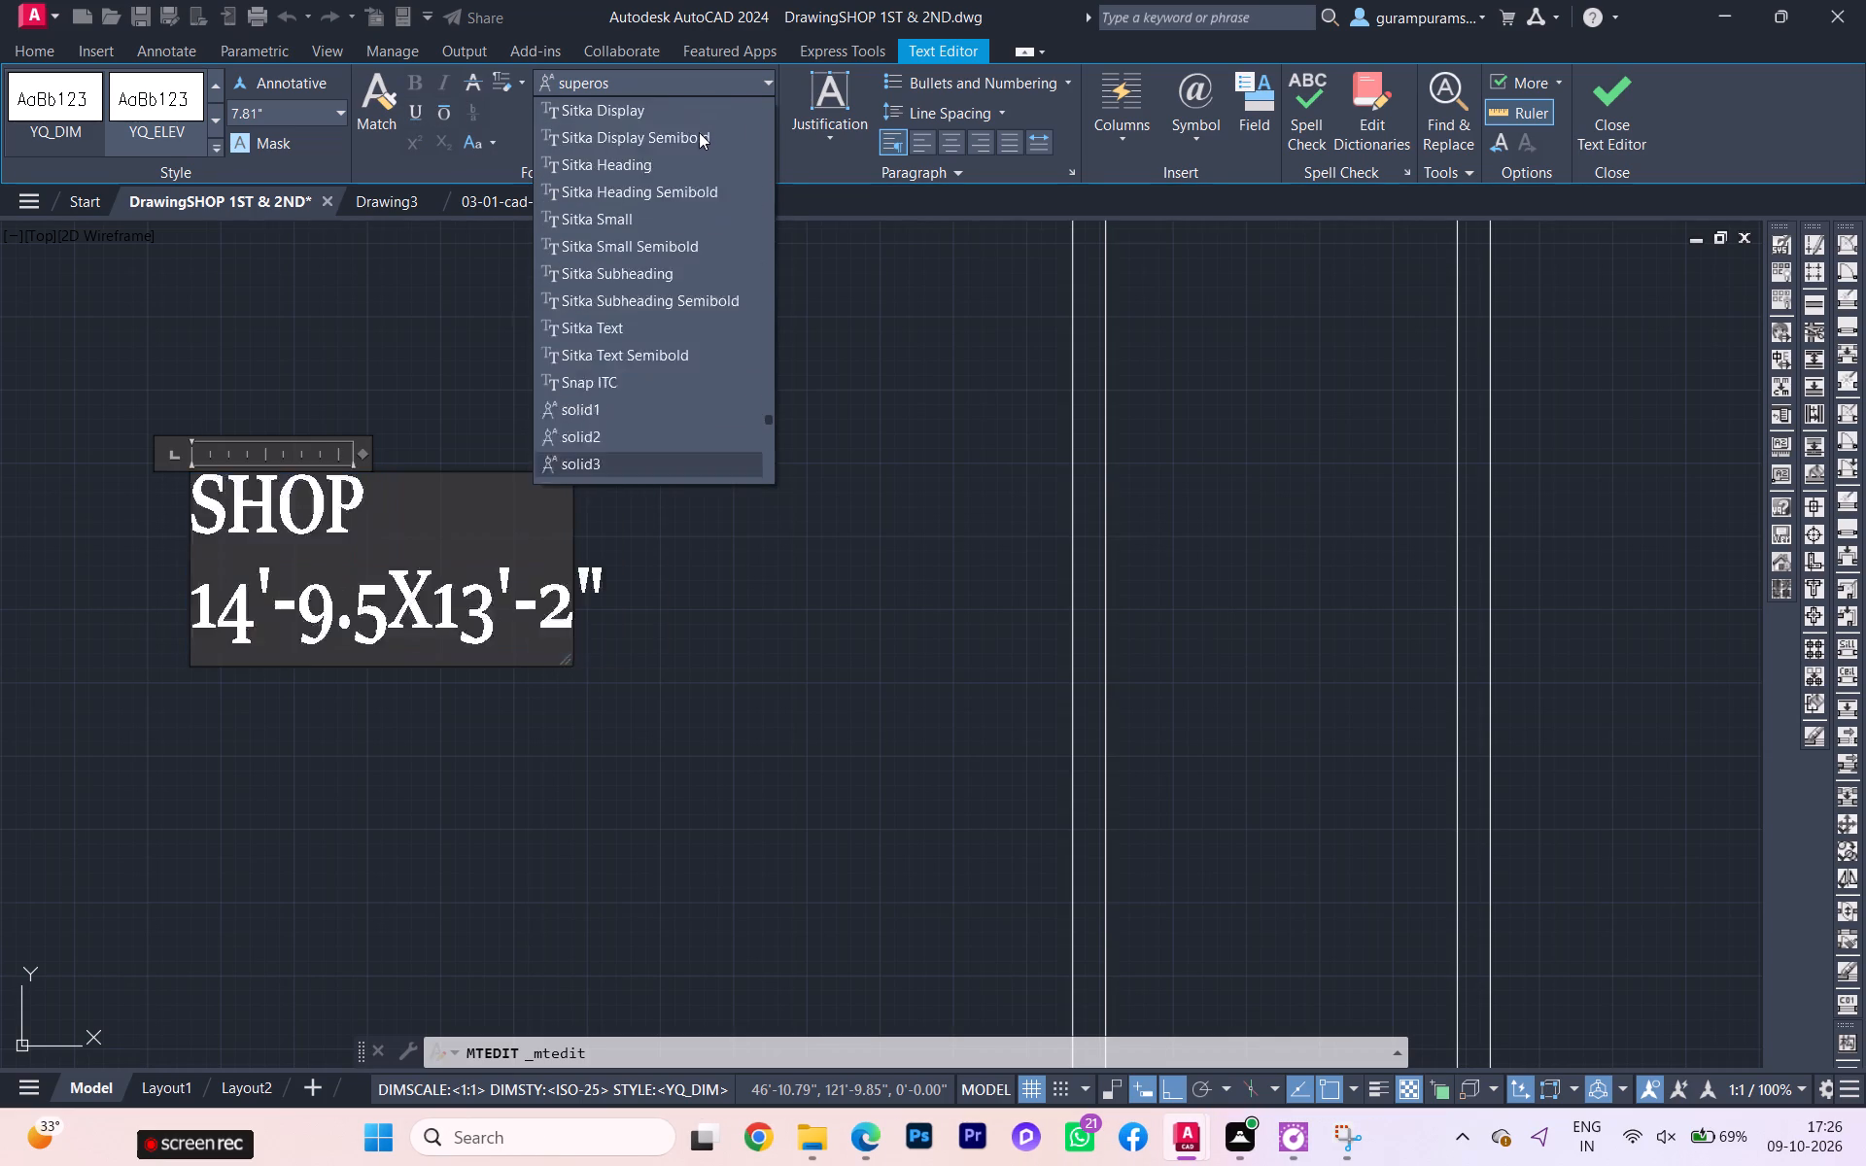
scroll(699, 132, "up", 8)
scroll(681, 153, "down", 1)
scroll(680, 153, "up", 1)
scroll(680, 153, "down", 2)
scroll(680, 153, "up", 5)
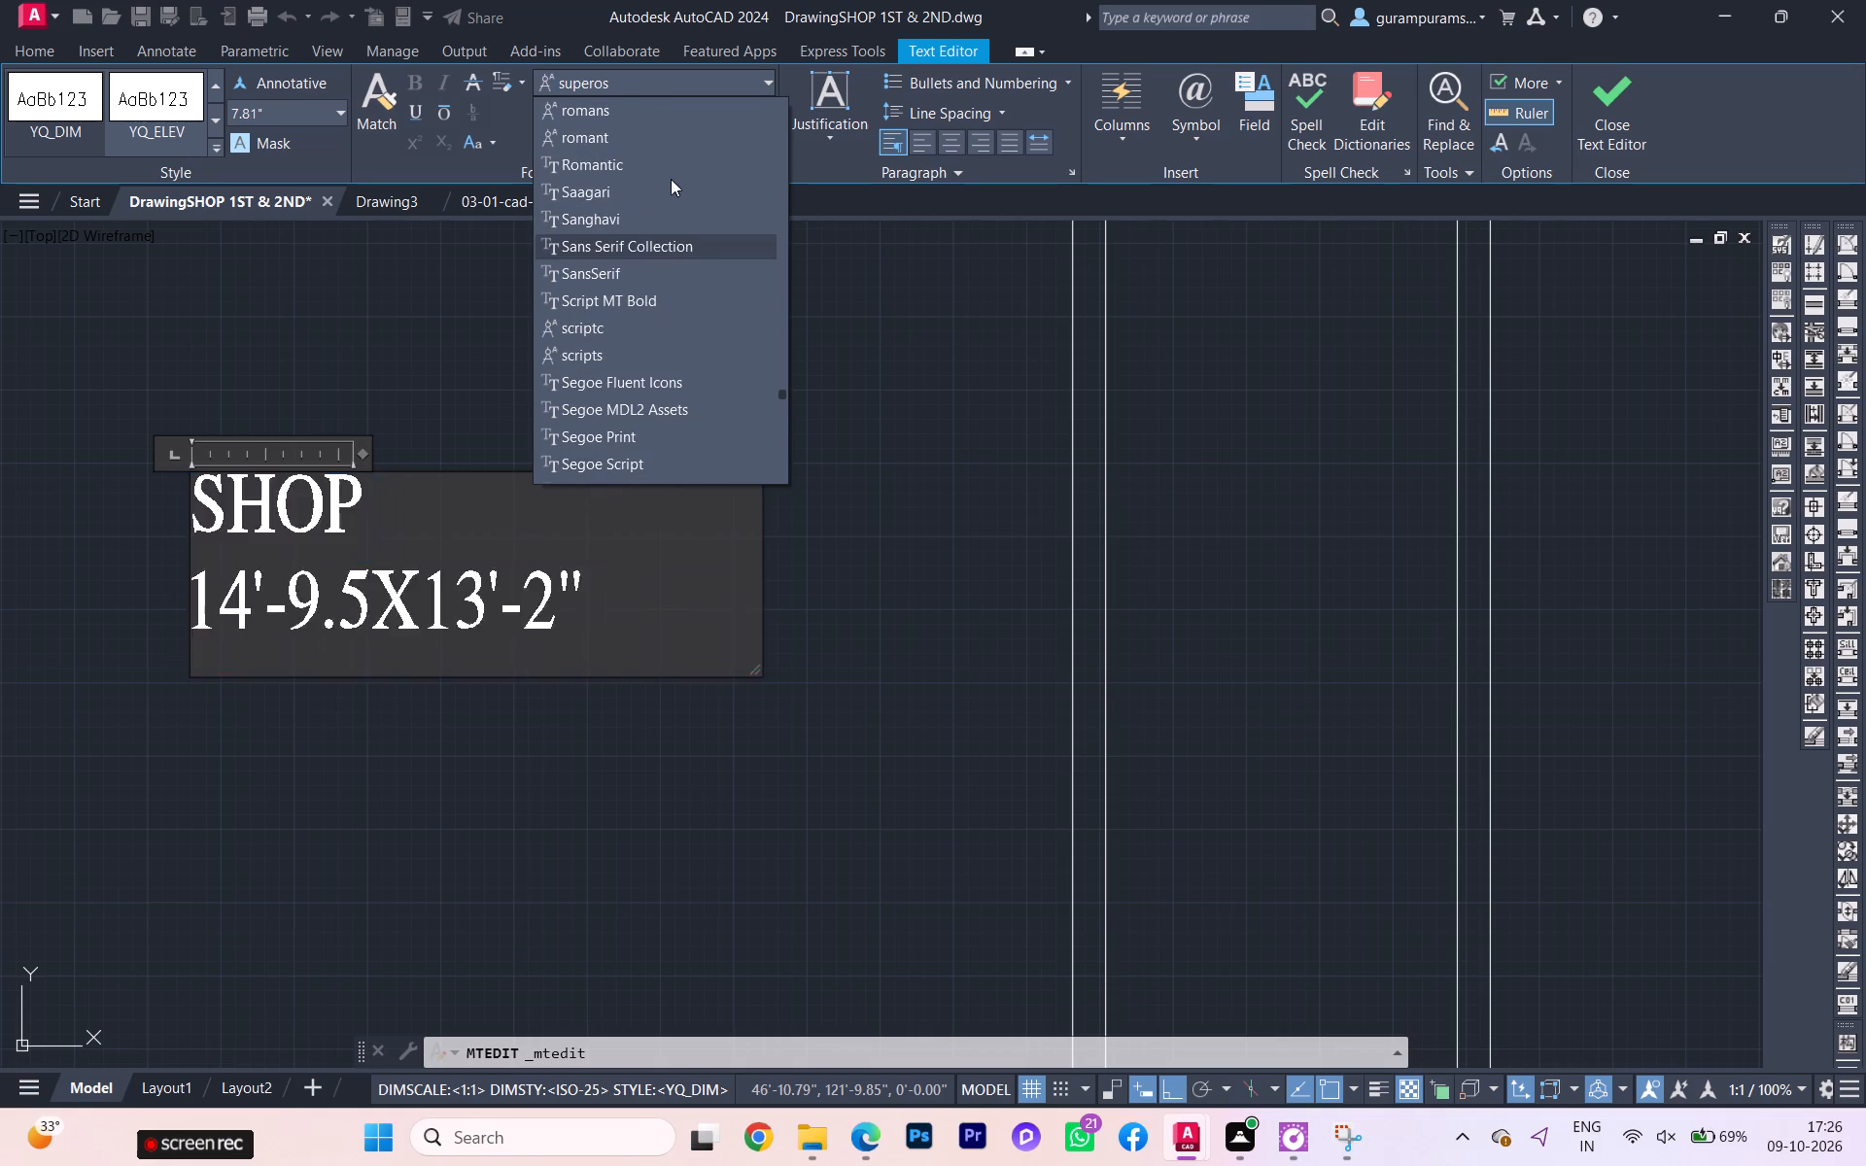
scroll(664, 163, "up", 1)
scroll(664, 162, "down", 2)
scroll(664, 161, "up", 9)
scroll(663, 154, "down", 1)
scroll(663, 154, "up", 13)
scroll(663, 154, "down", 1)
scroll(663, 154, "up", 6)
scroll(663, 154, "down", 1)
scroll(663, 154, "up", 4)
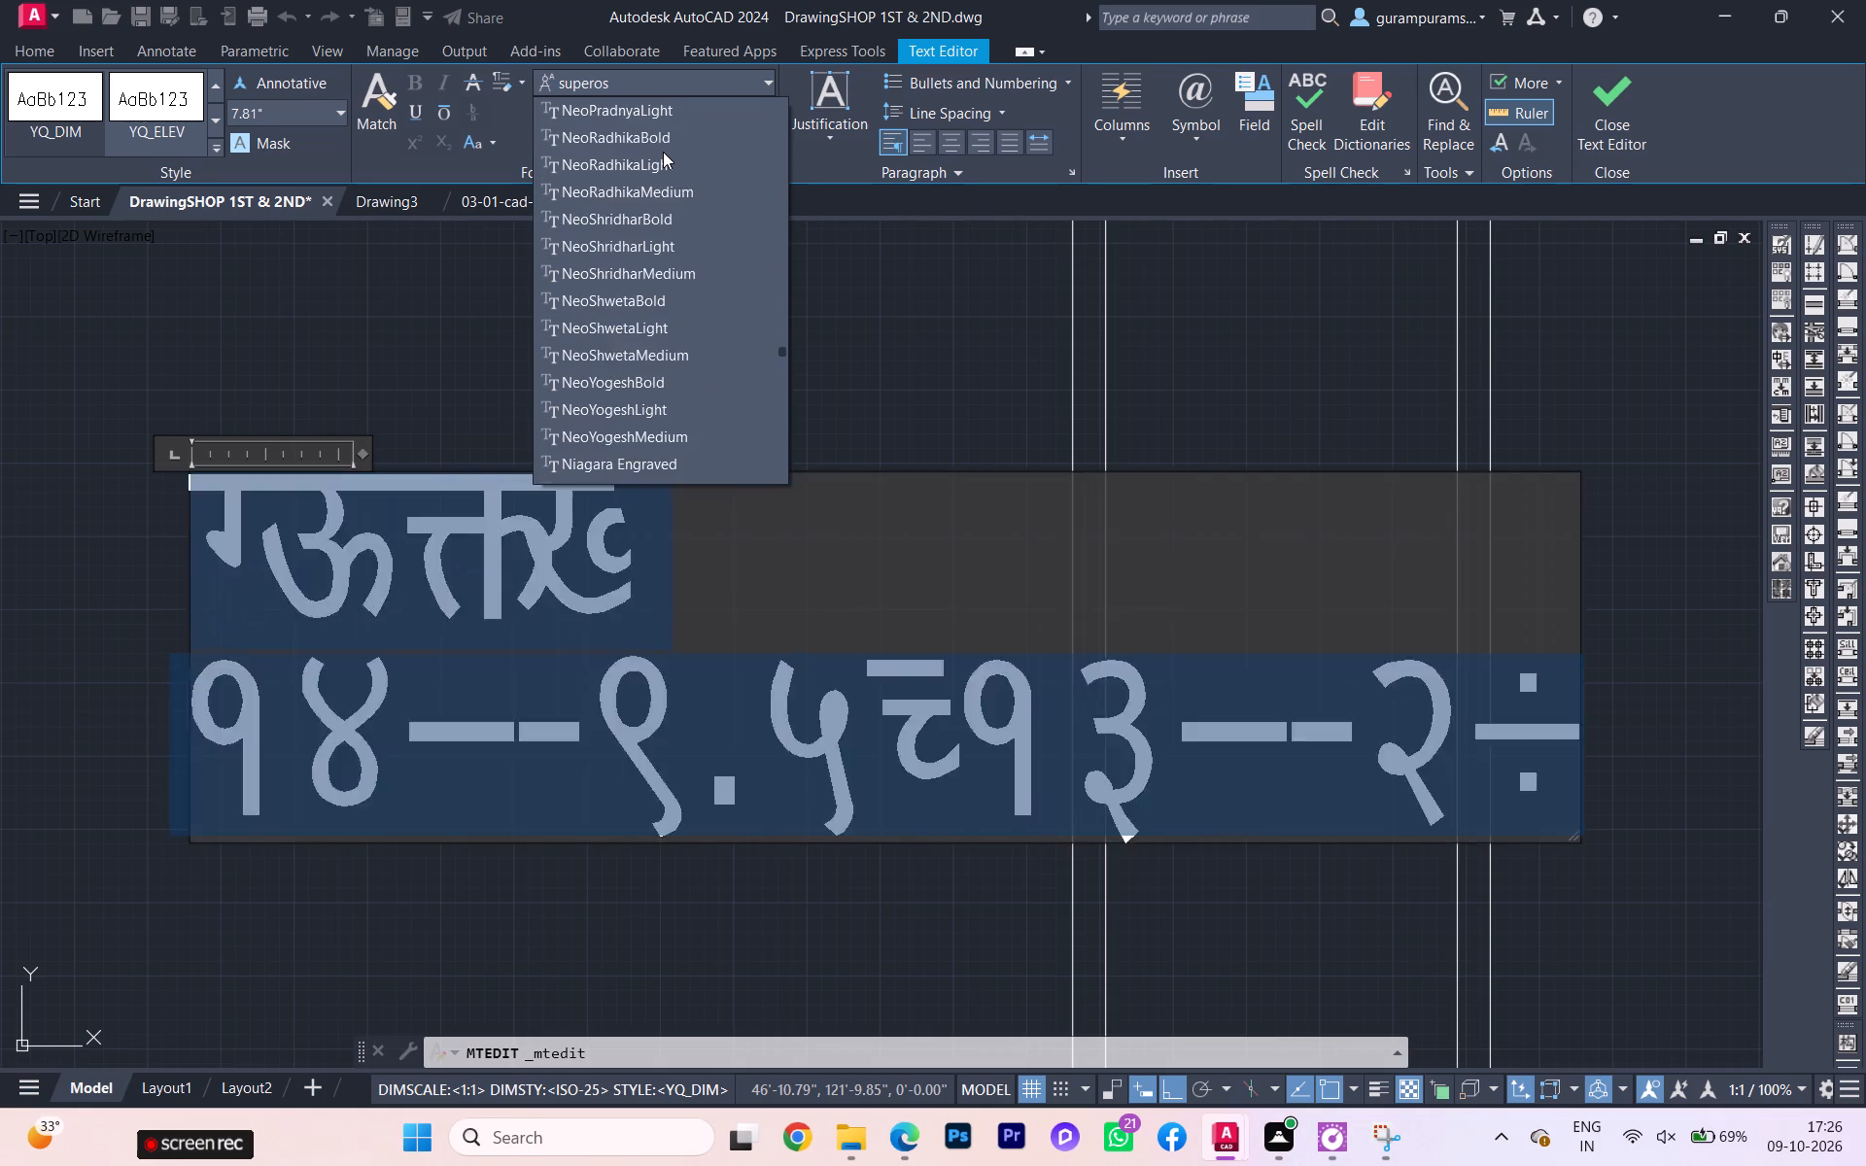
scroll(663, 152, "up", 18)
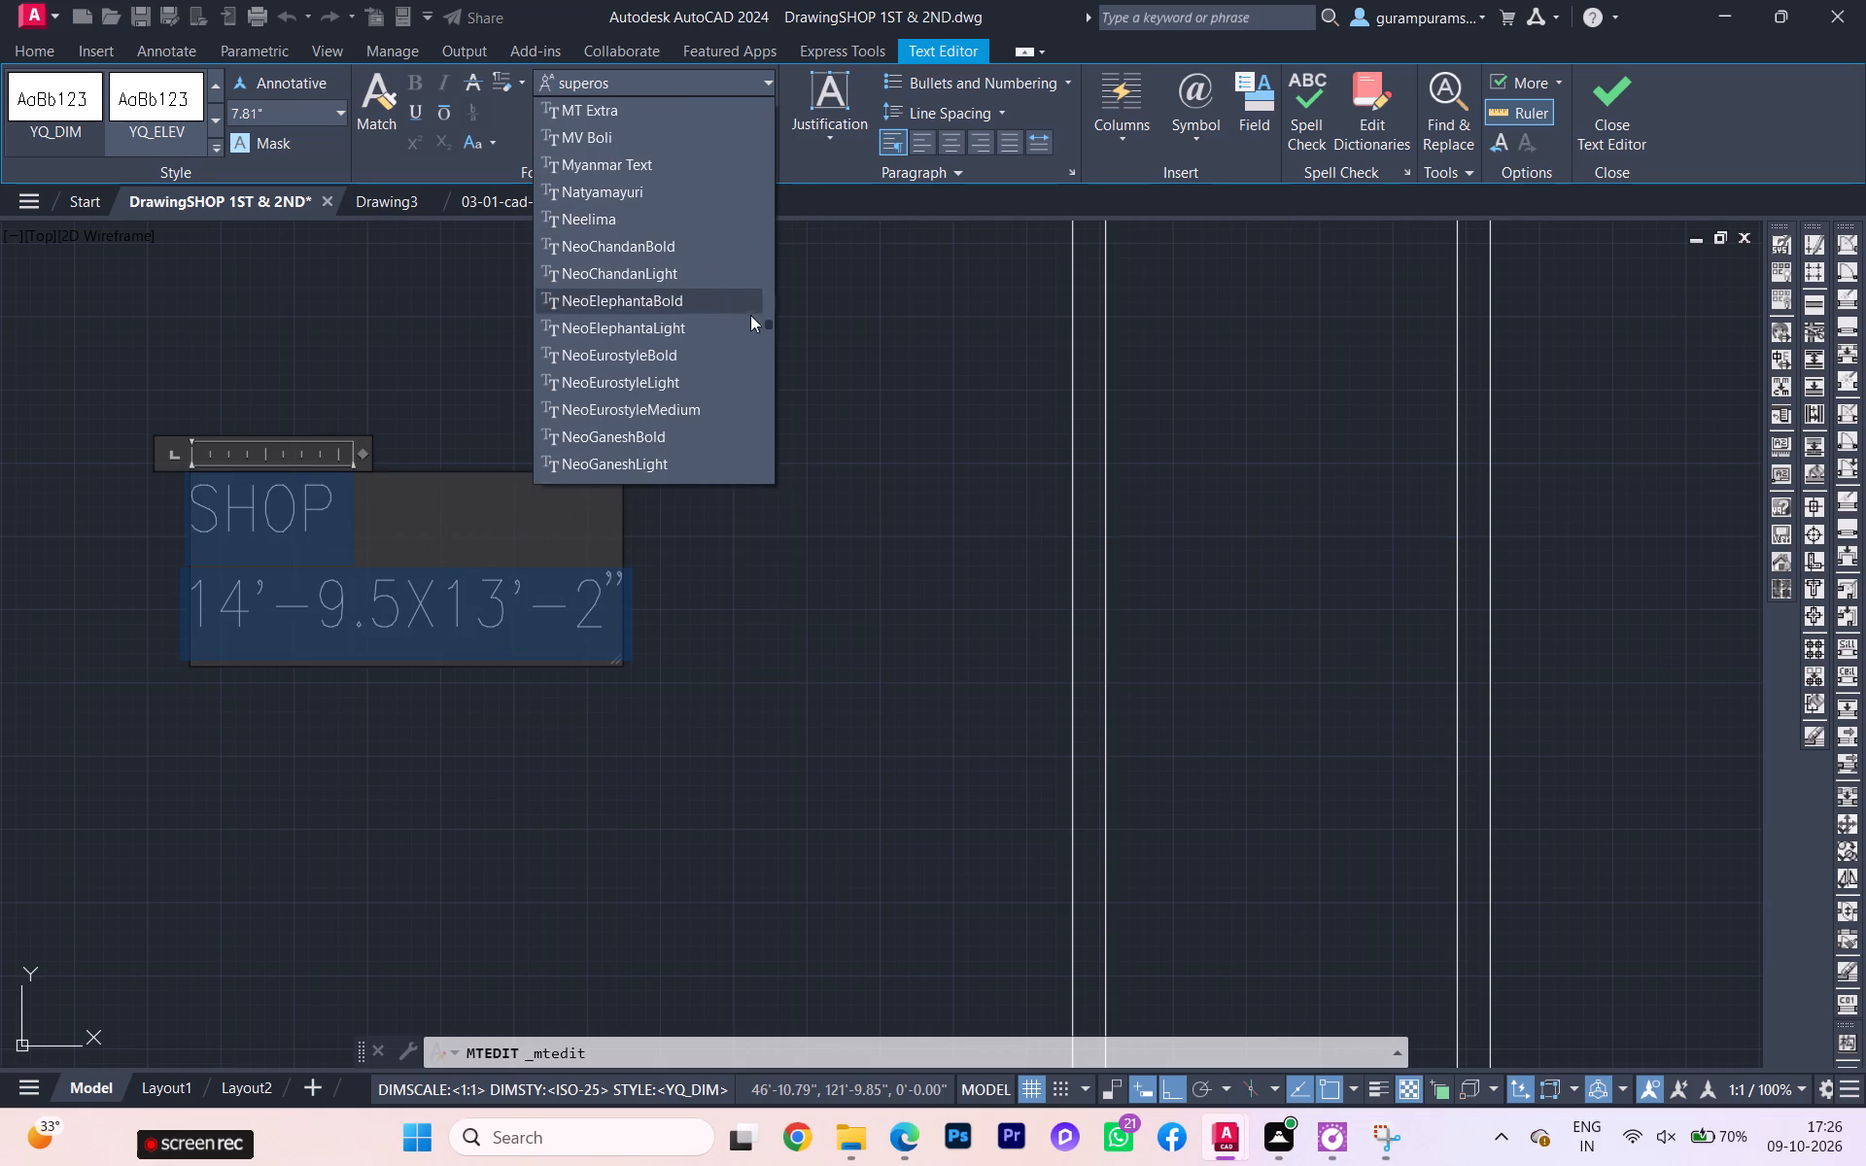
left_click_drag(764, 323, 754, 122)
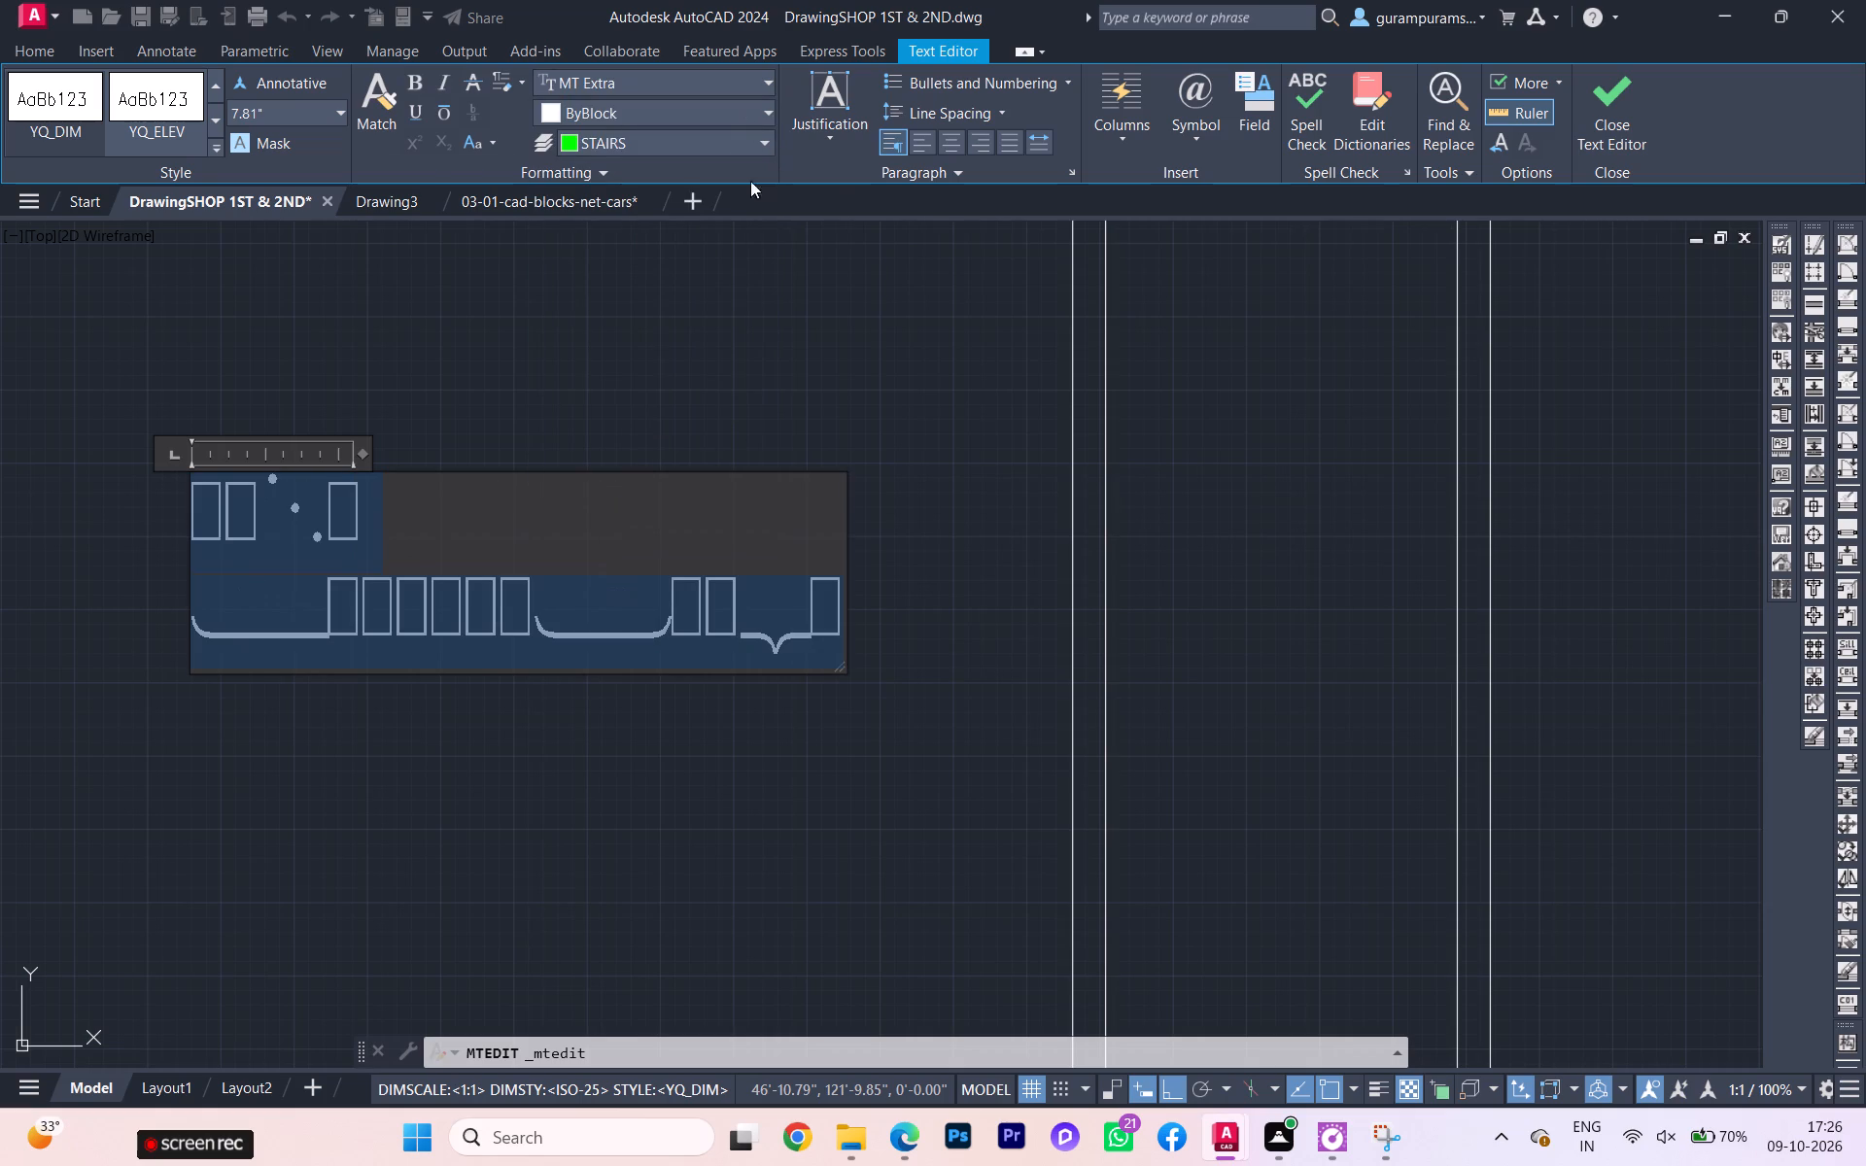
left_click(729, 78)
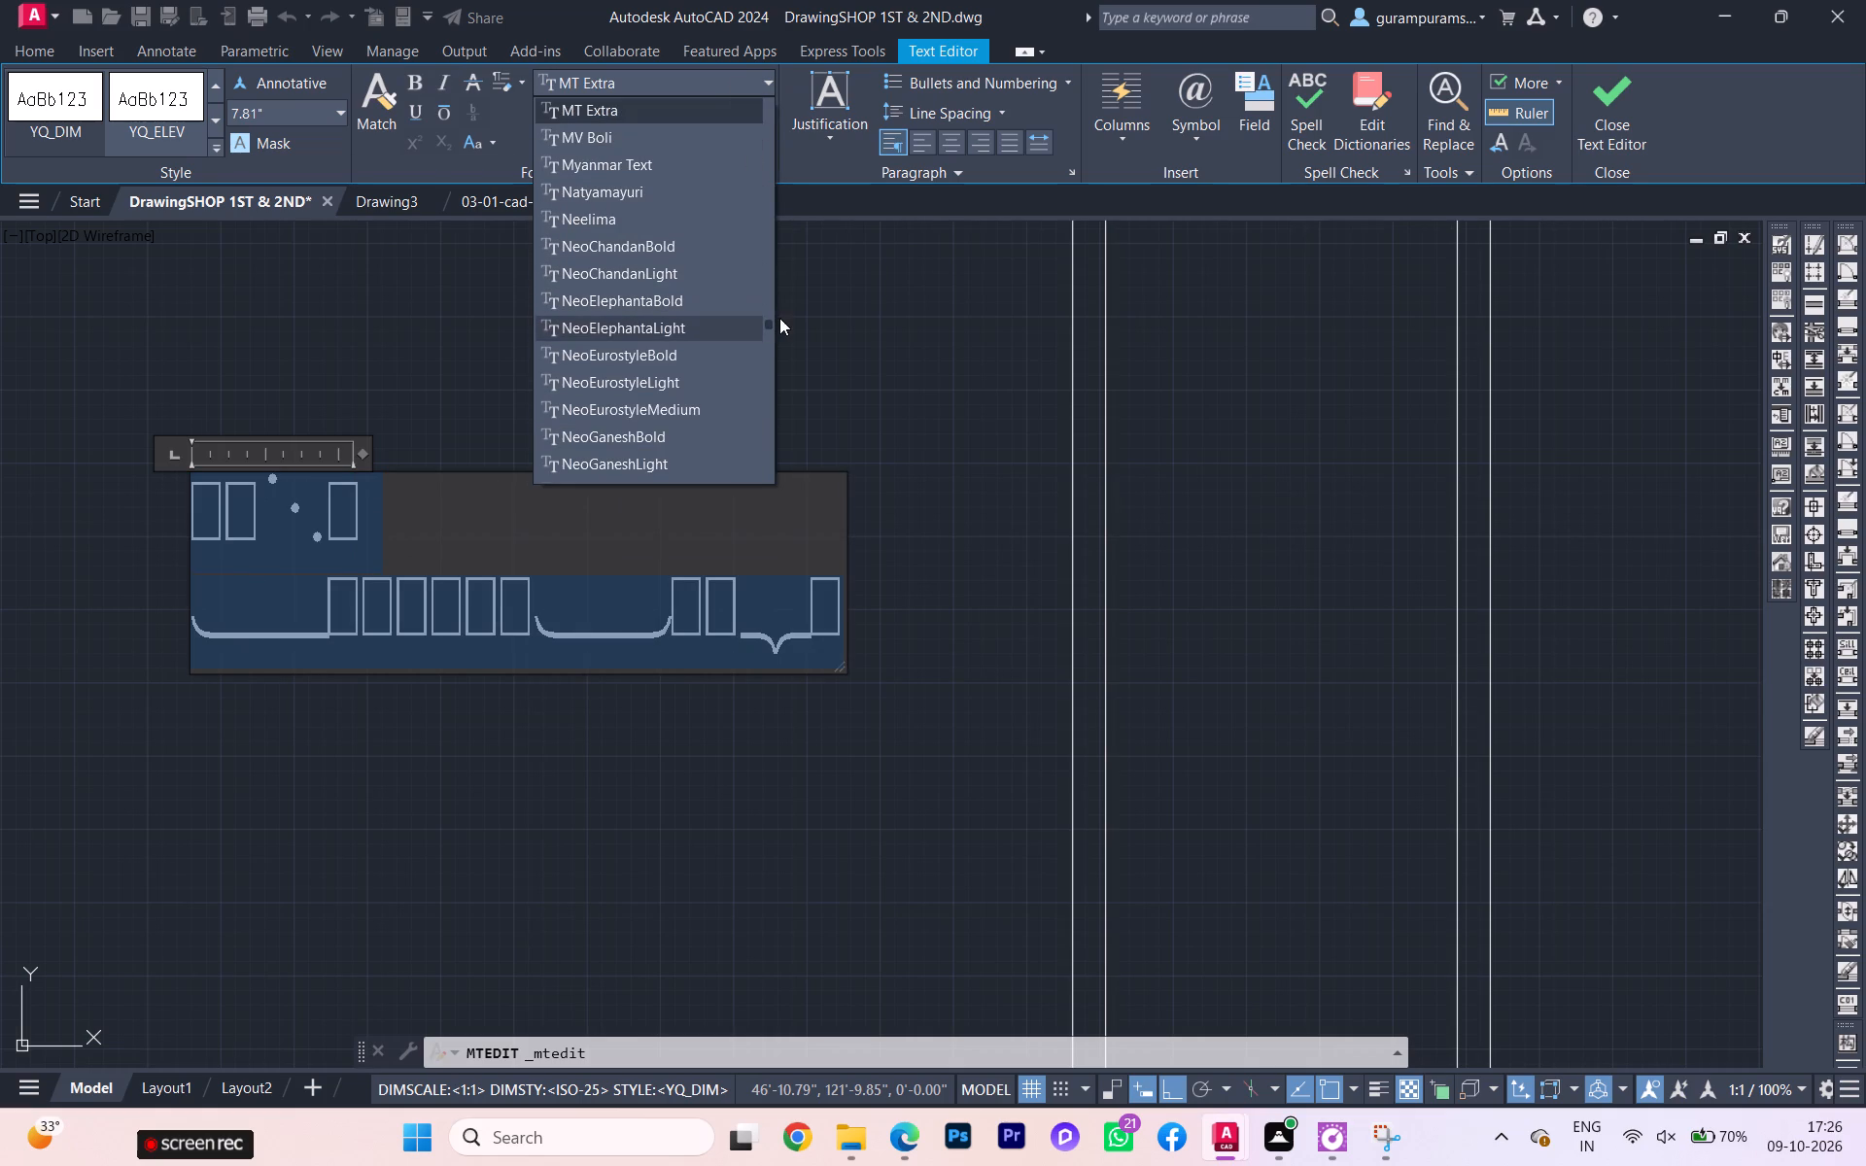
left_click_drag(773, 322, 753, 13)
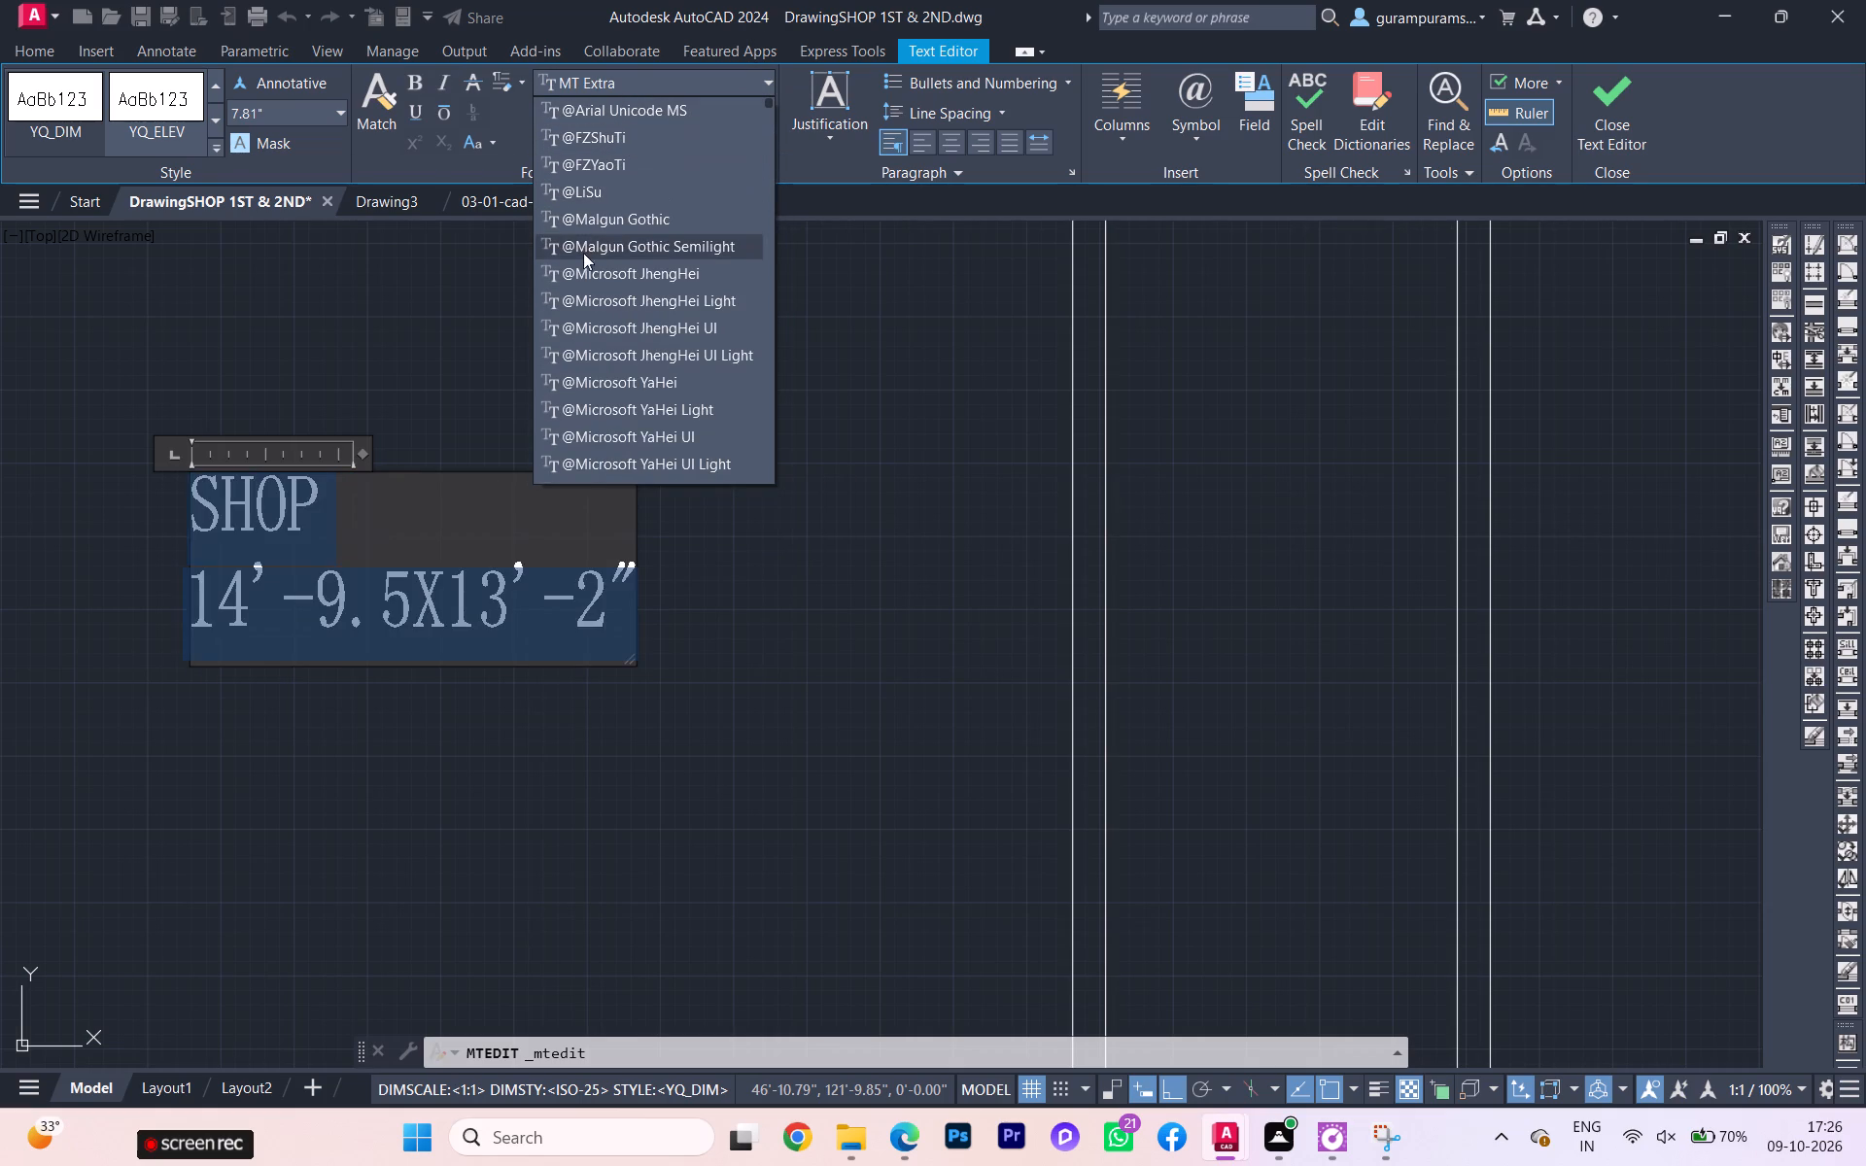
scroll(632, 226, "up", 8)
scroll(647, 178, "down", 1)
scroll(647, 177, "up", 3)
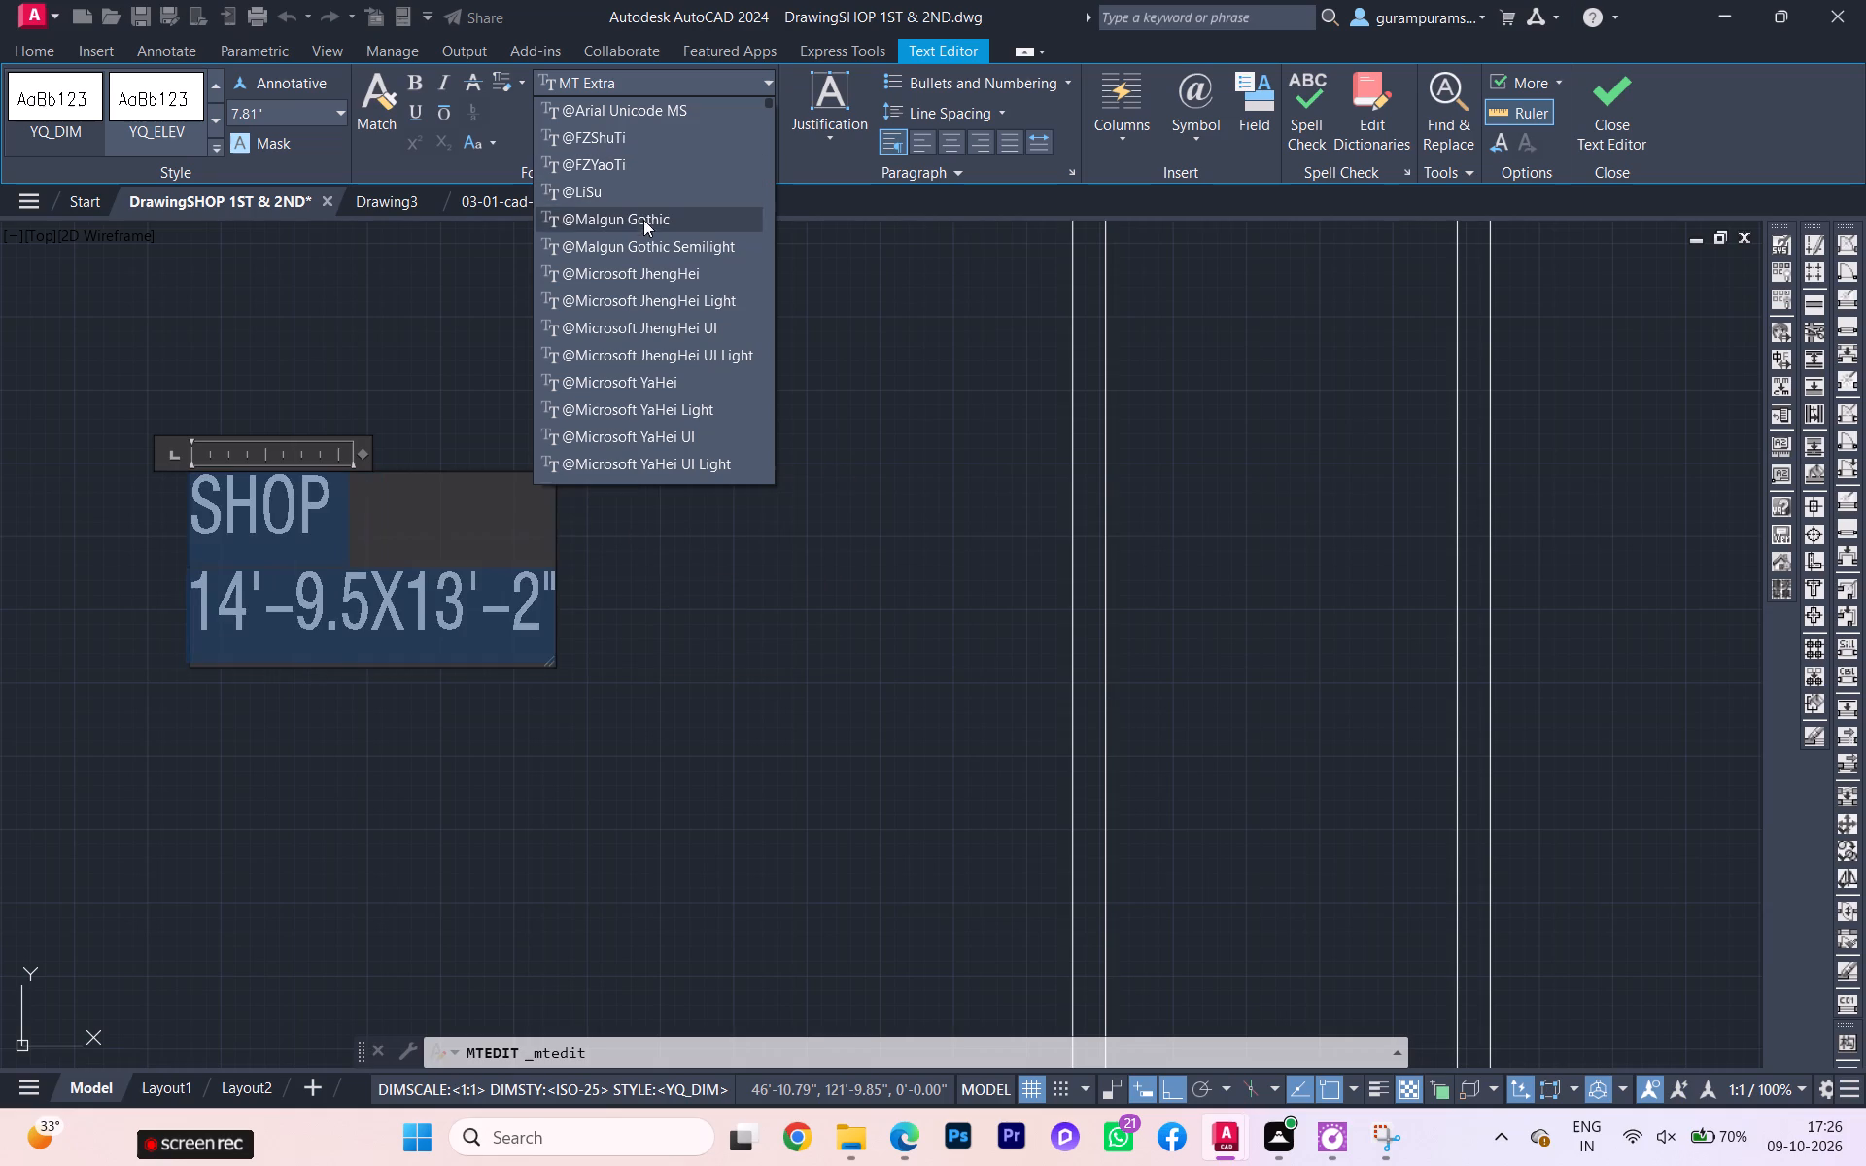
scroll(631, 357, "down", 1)
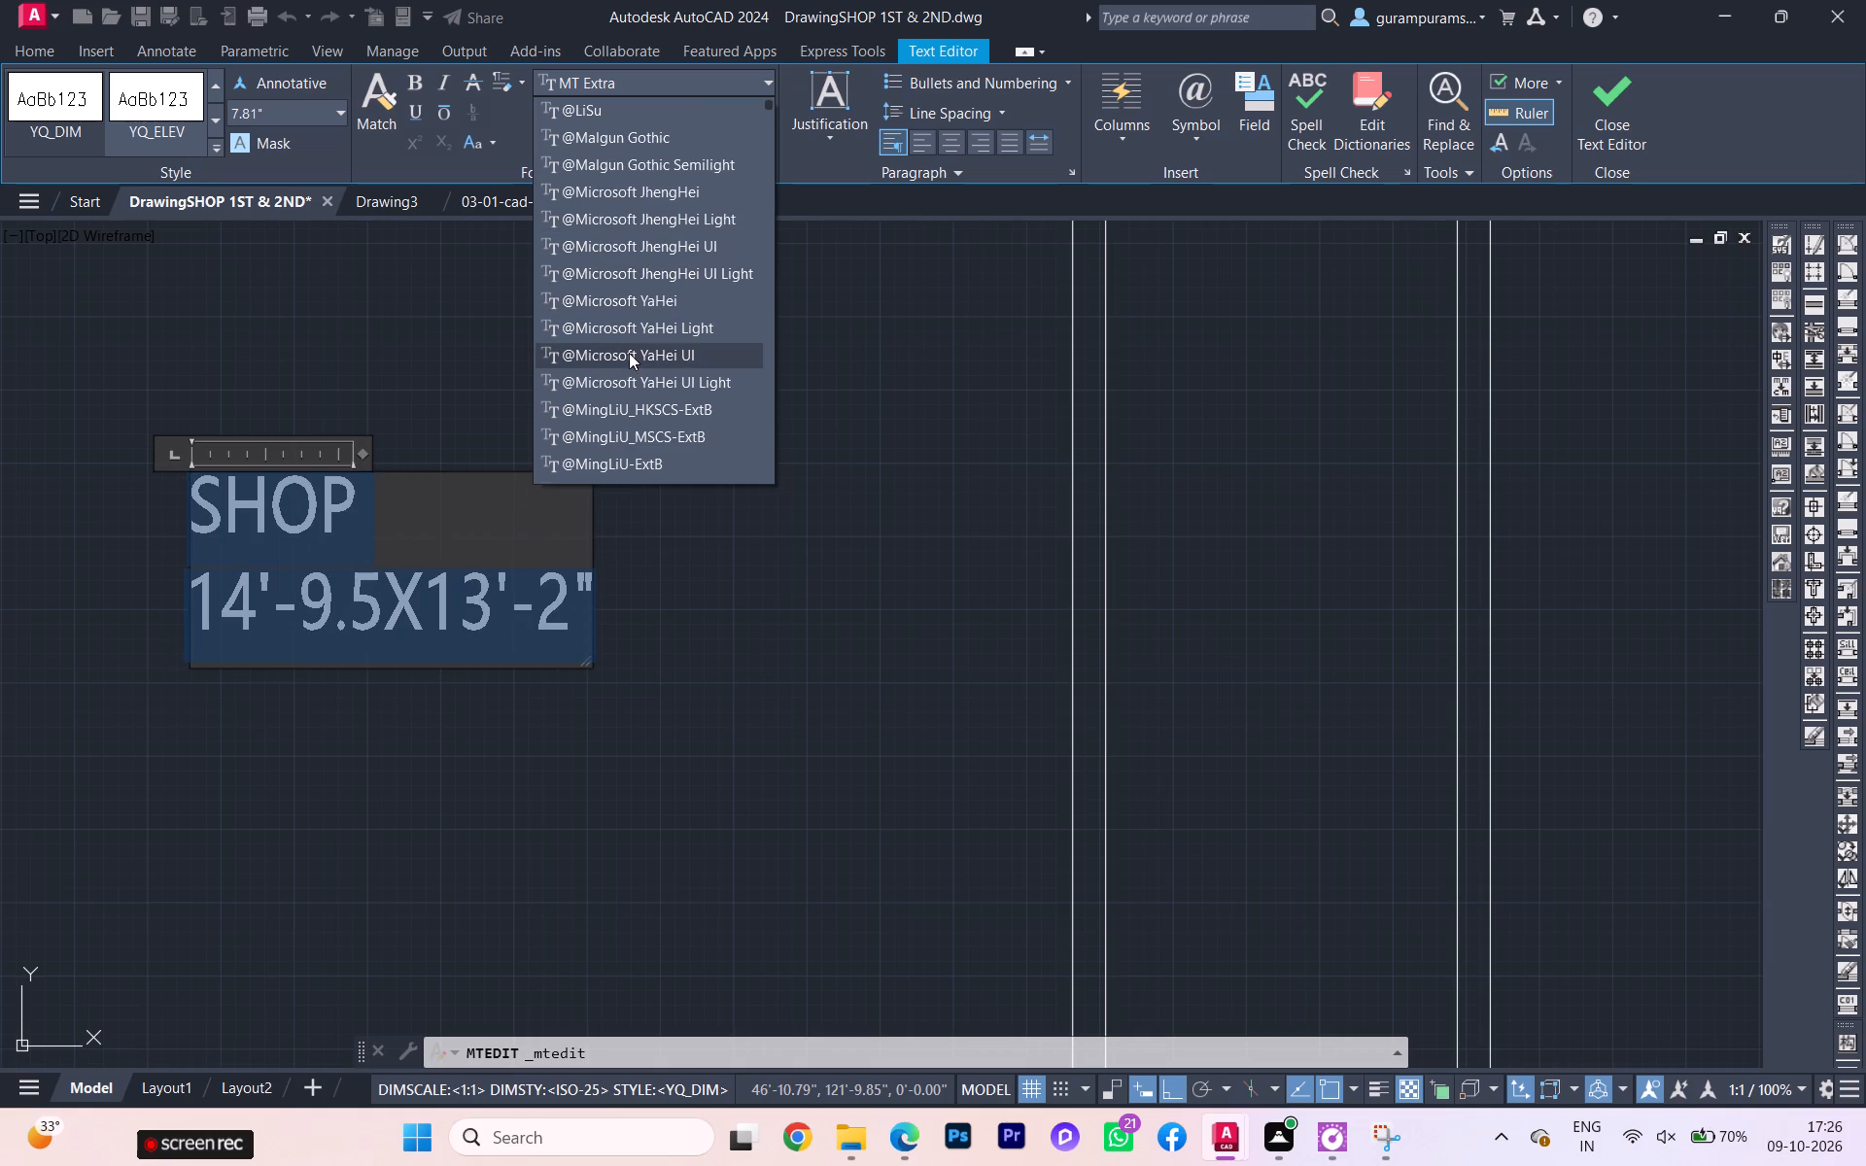
scroll(629, 355, "down", 1)
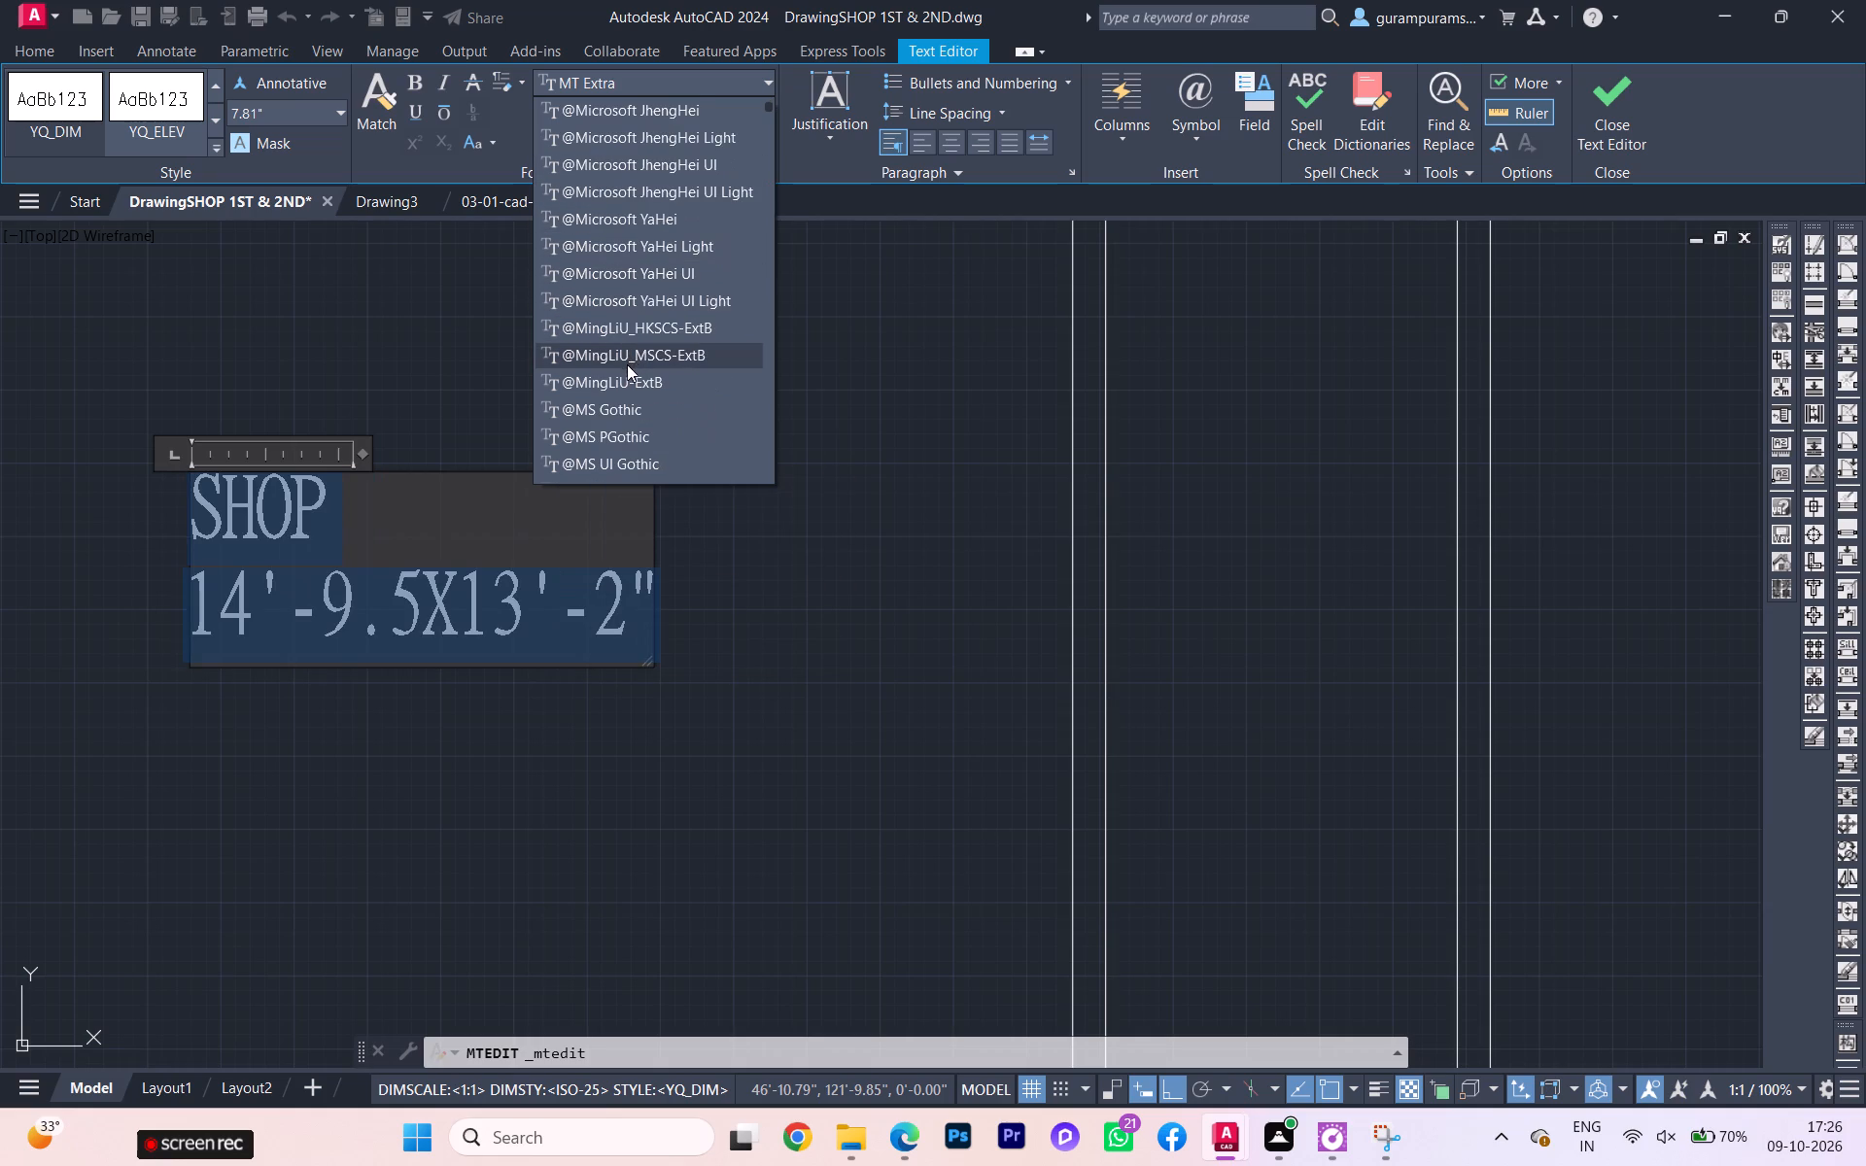
scroll(628, 409, "down", 3)
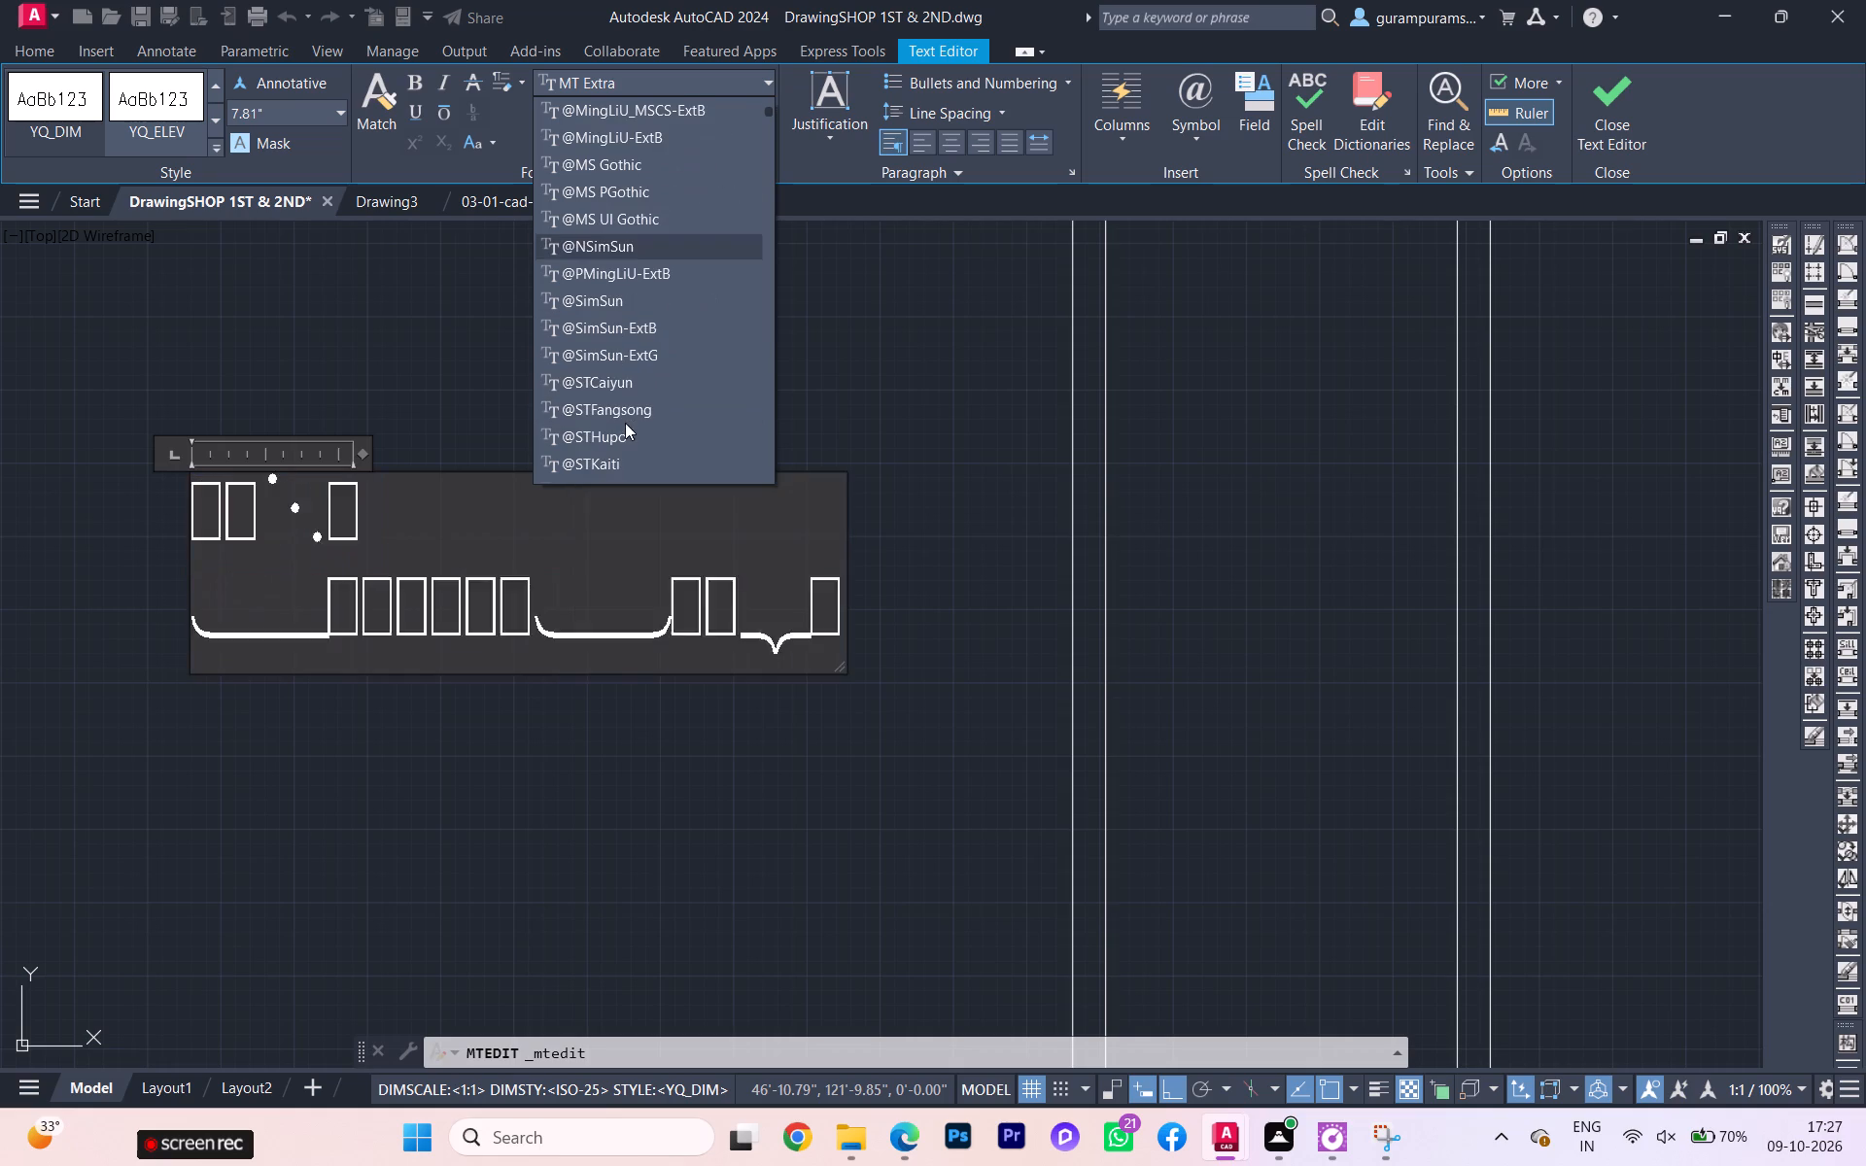
left_click(620, 306)
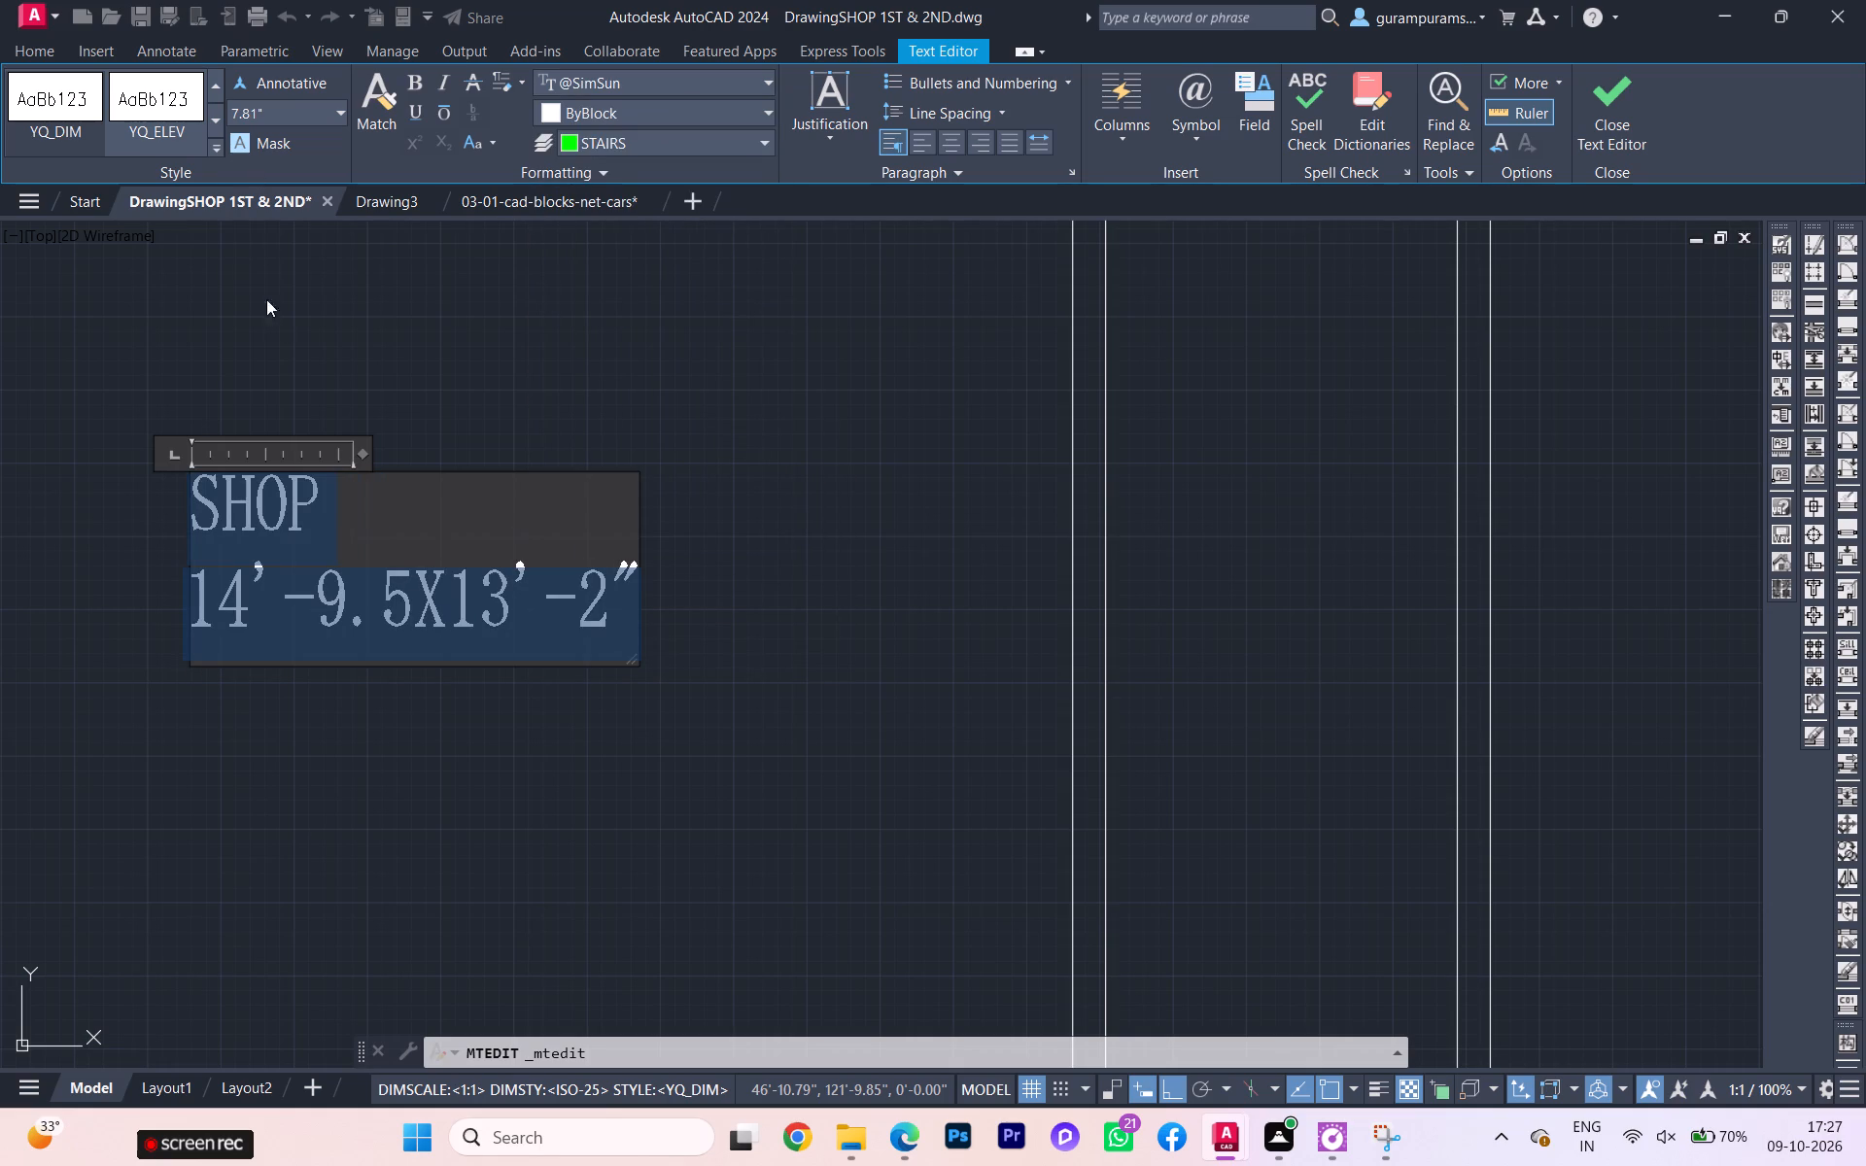
left_click(409, 83)
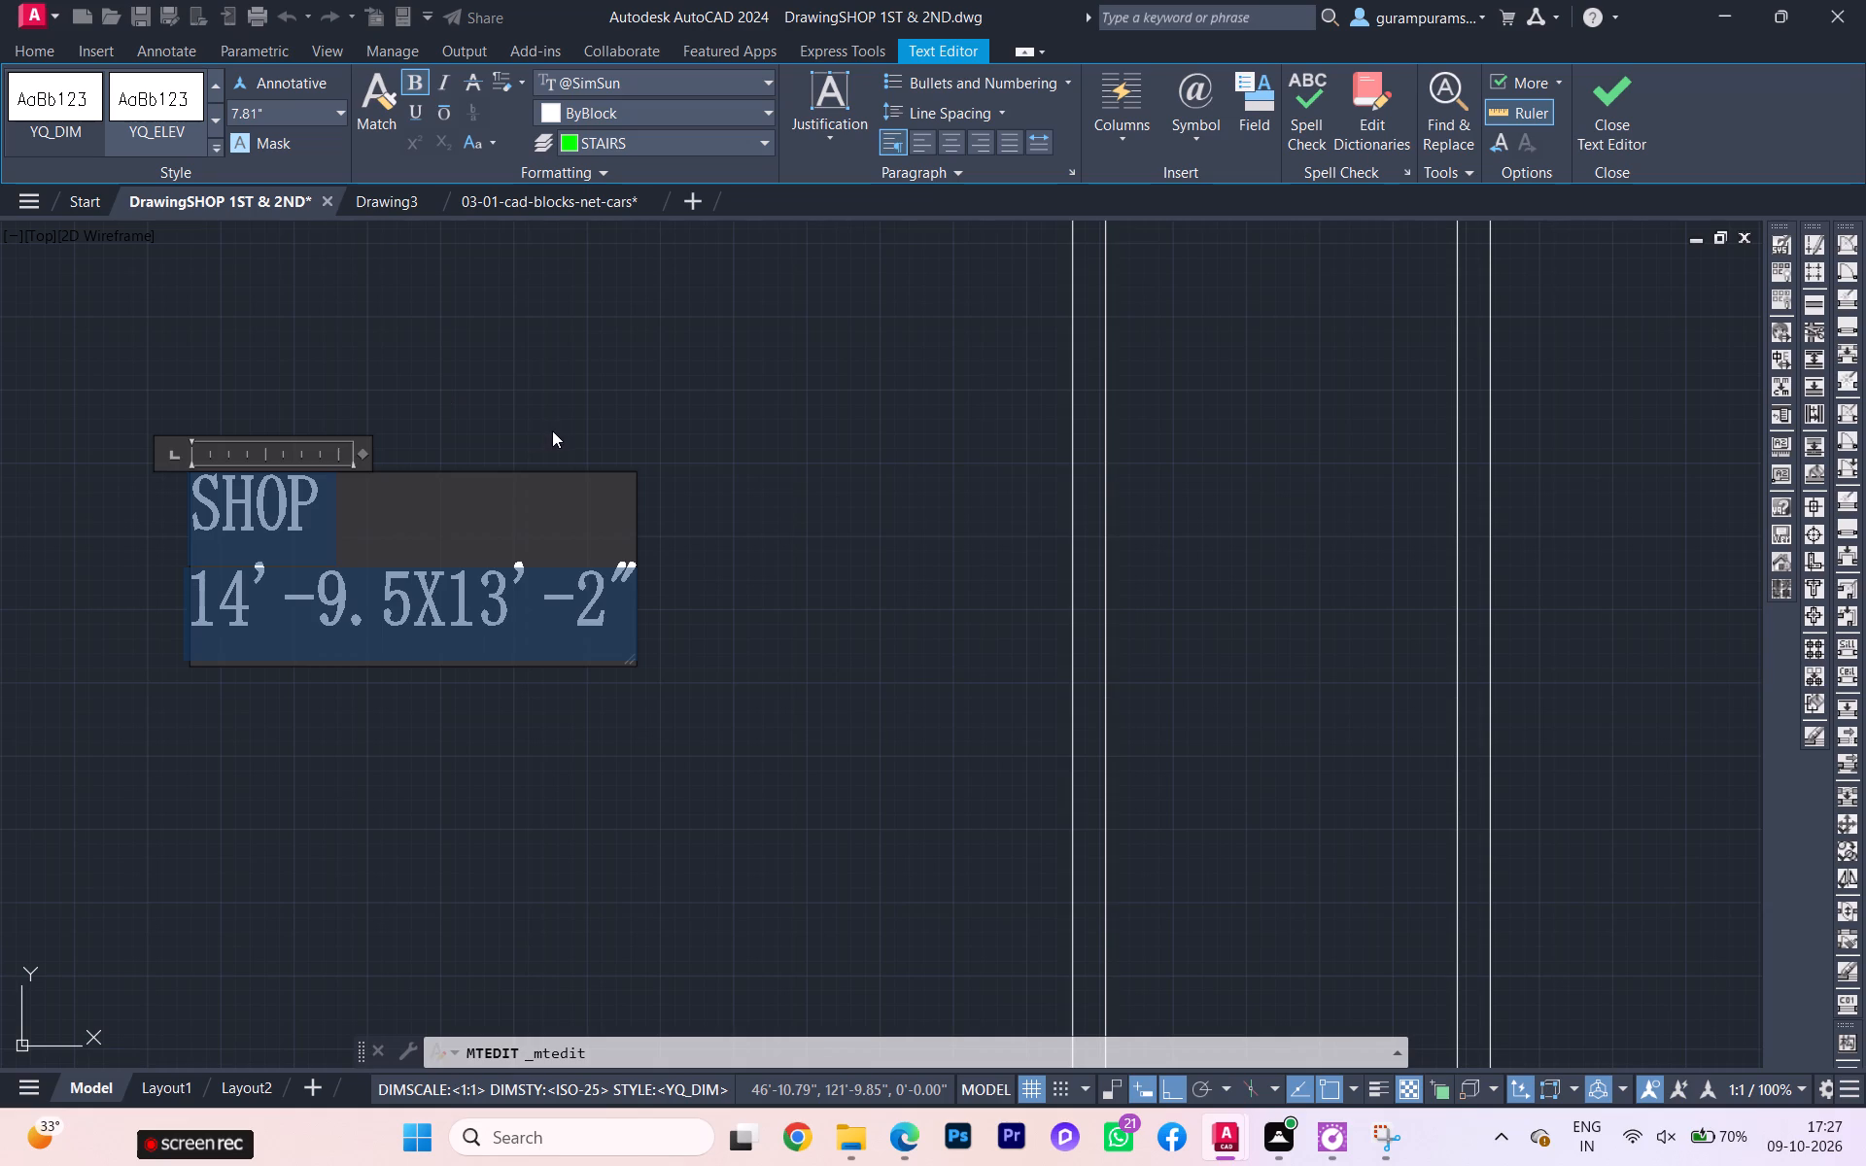
Indent the word SHOP with a single space and finish editing the label.
left_click(217, 524)
left_click(207, 515)
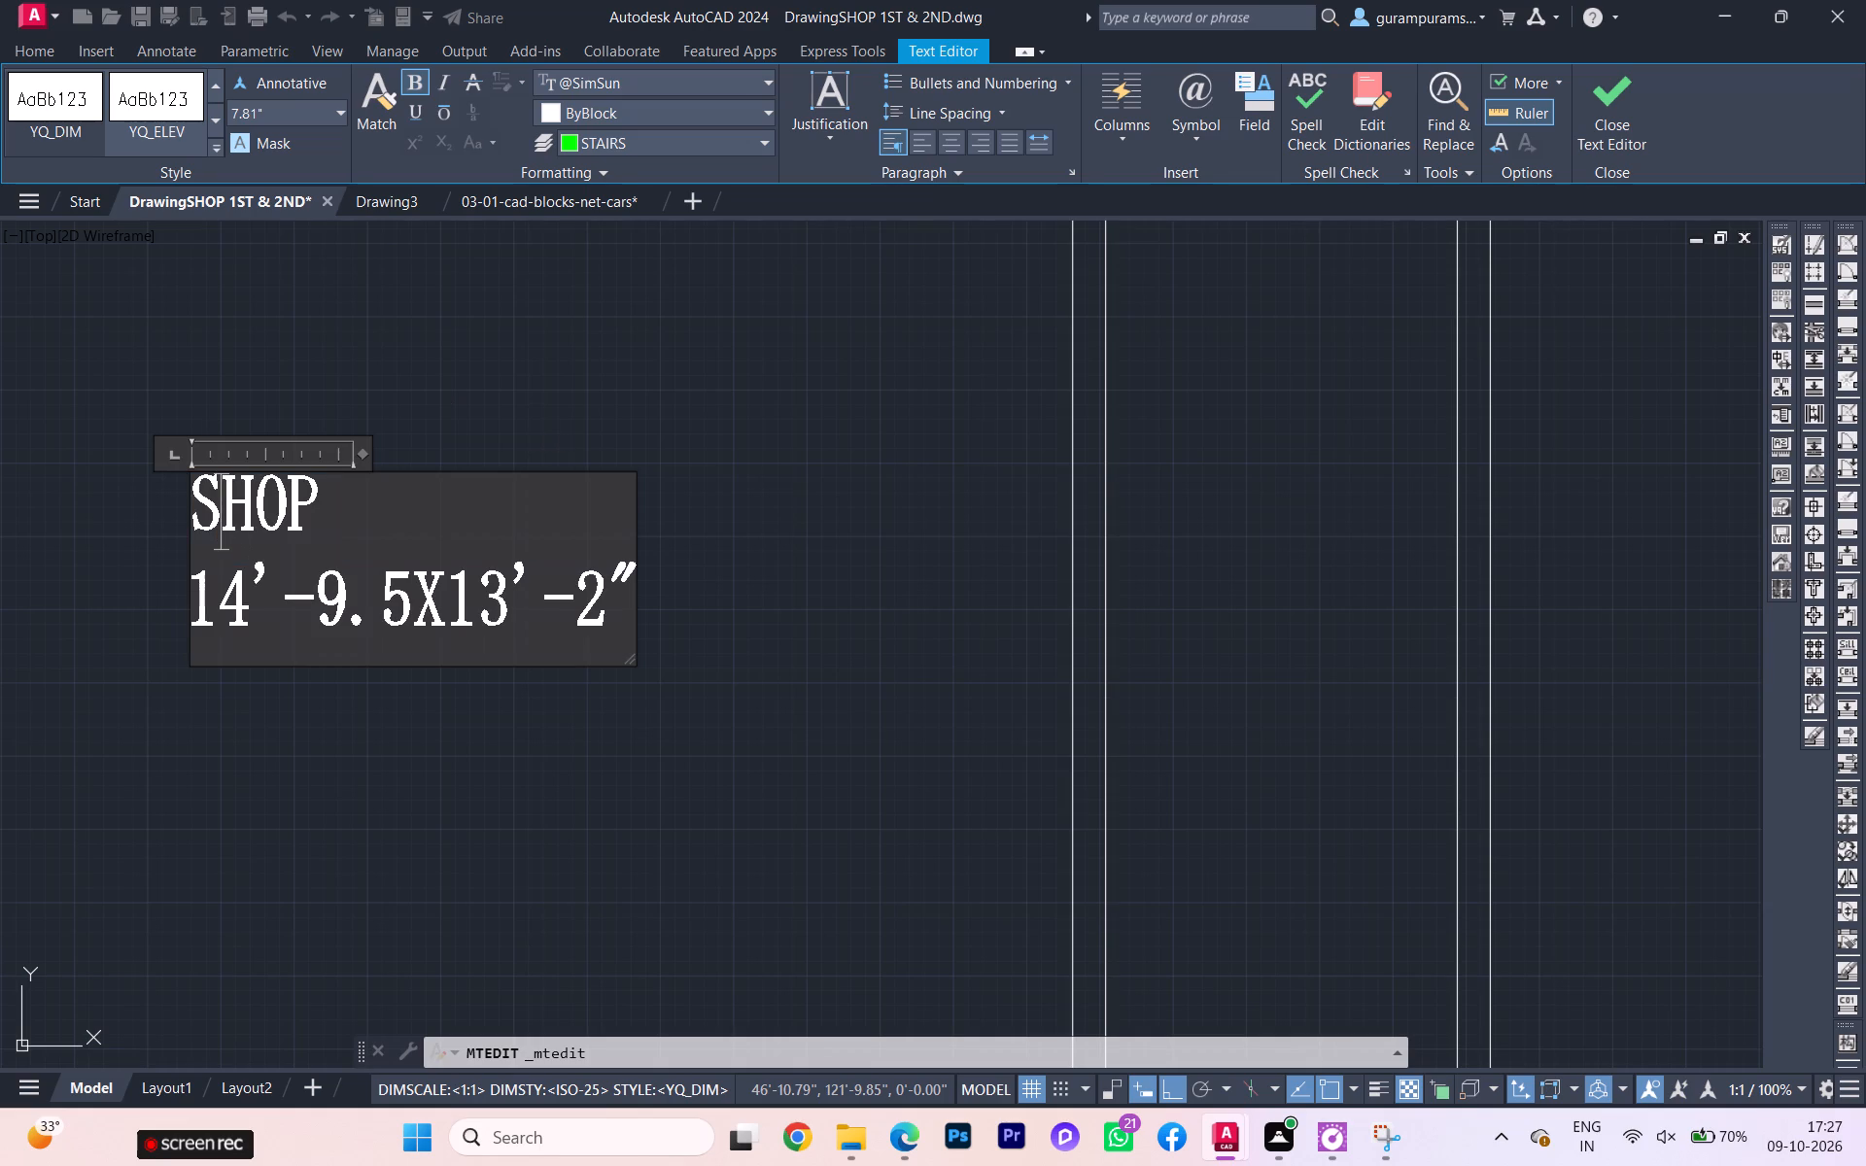
left_click(207, 515)
double_click(209, 519)
left_click(213, 529)
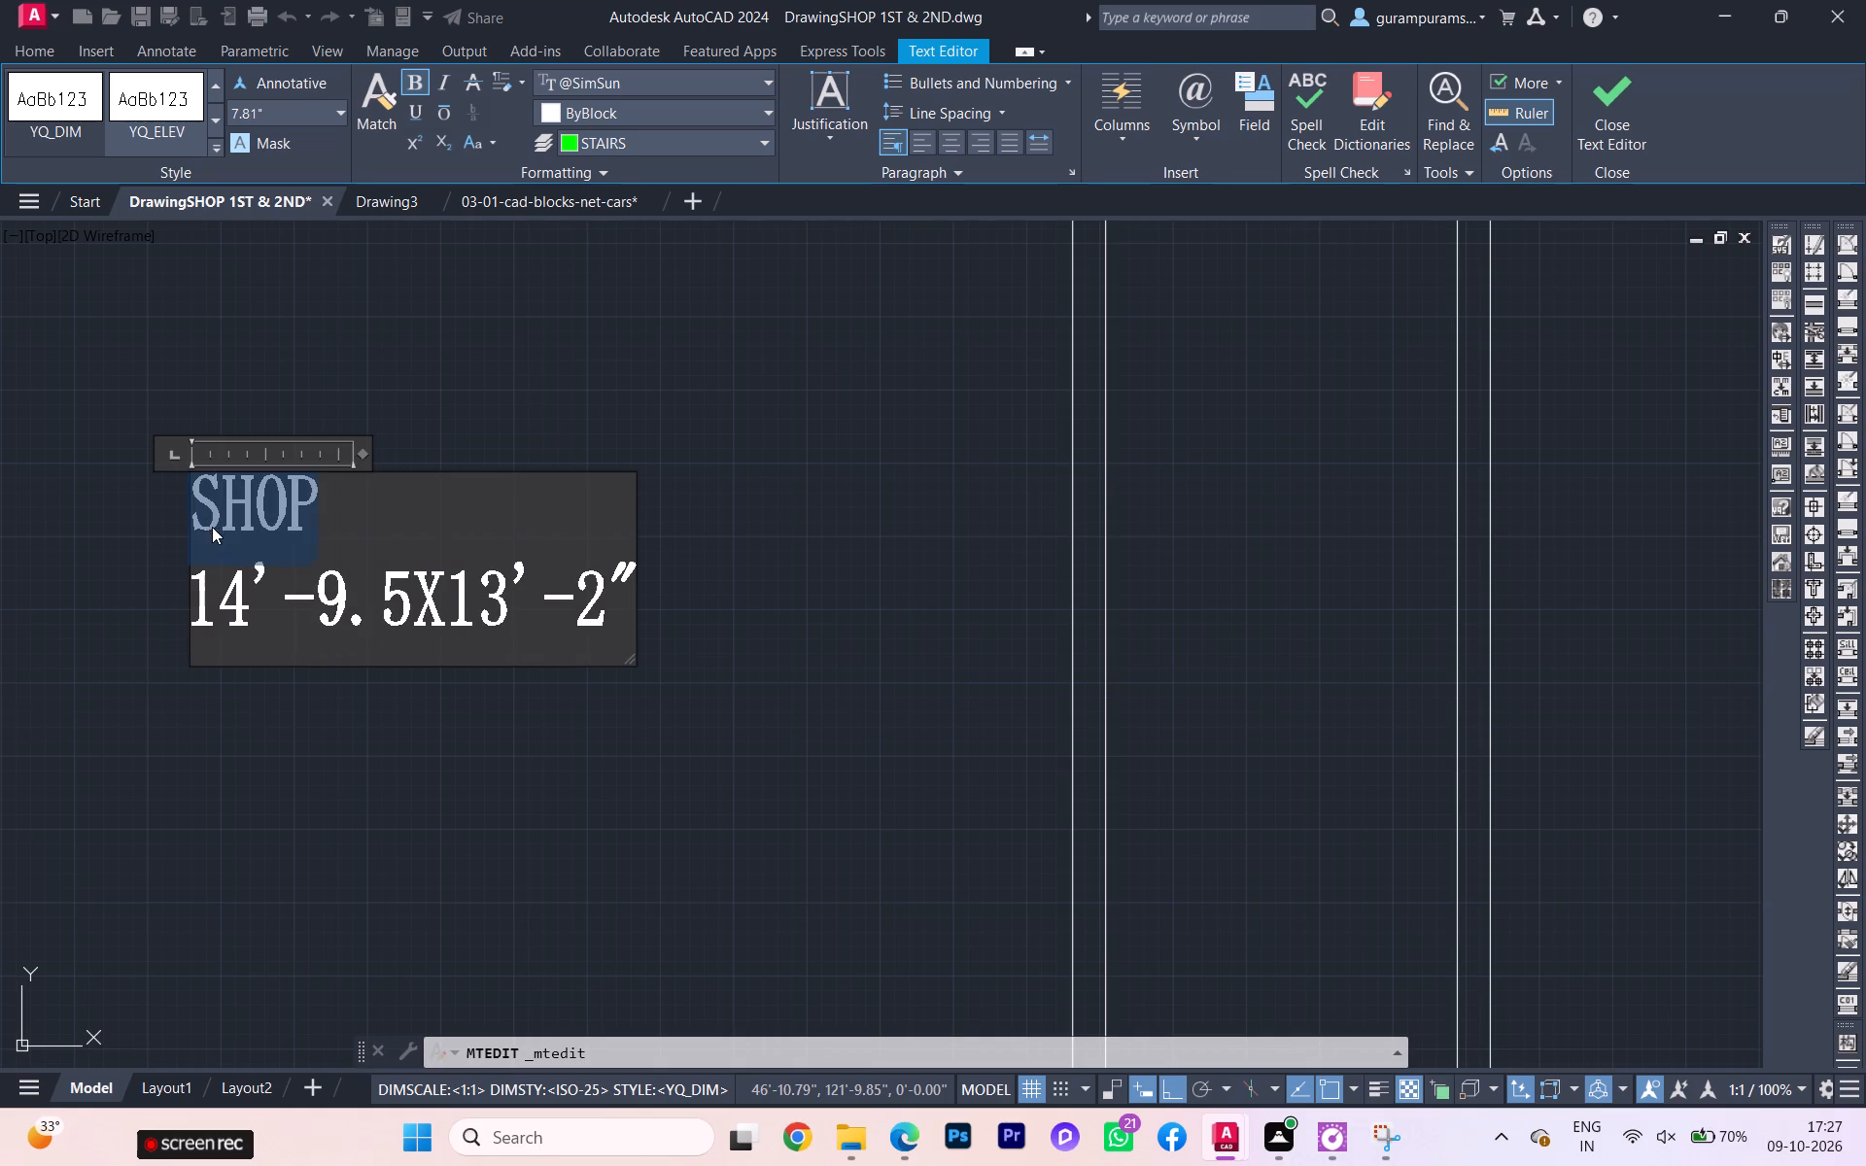
key("Left")
key("space")
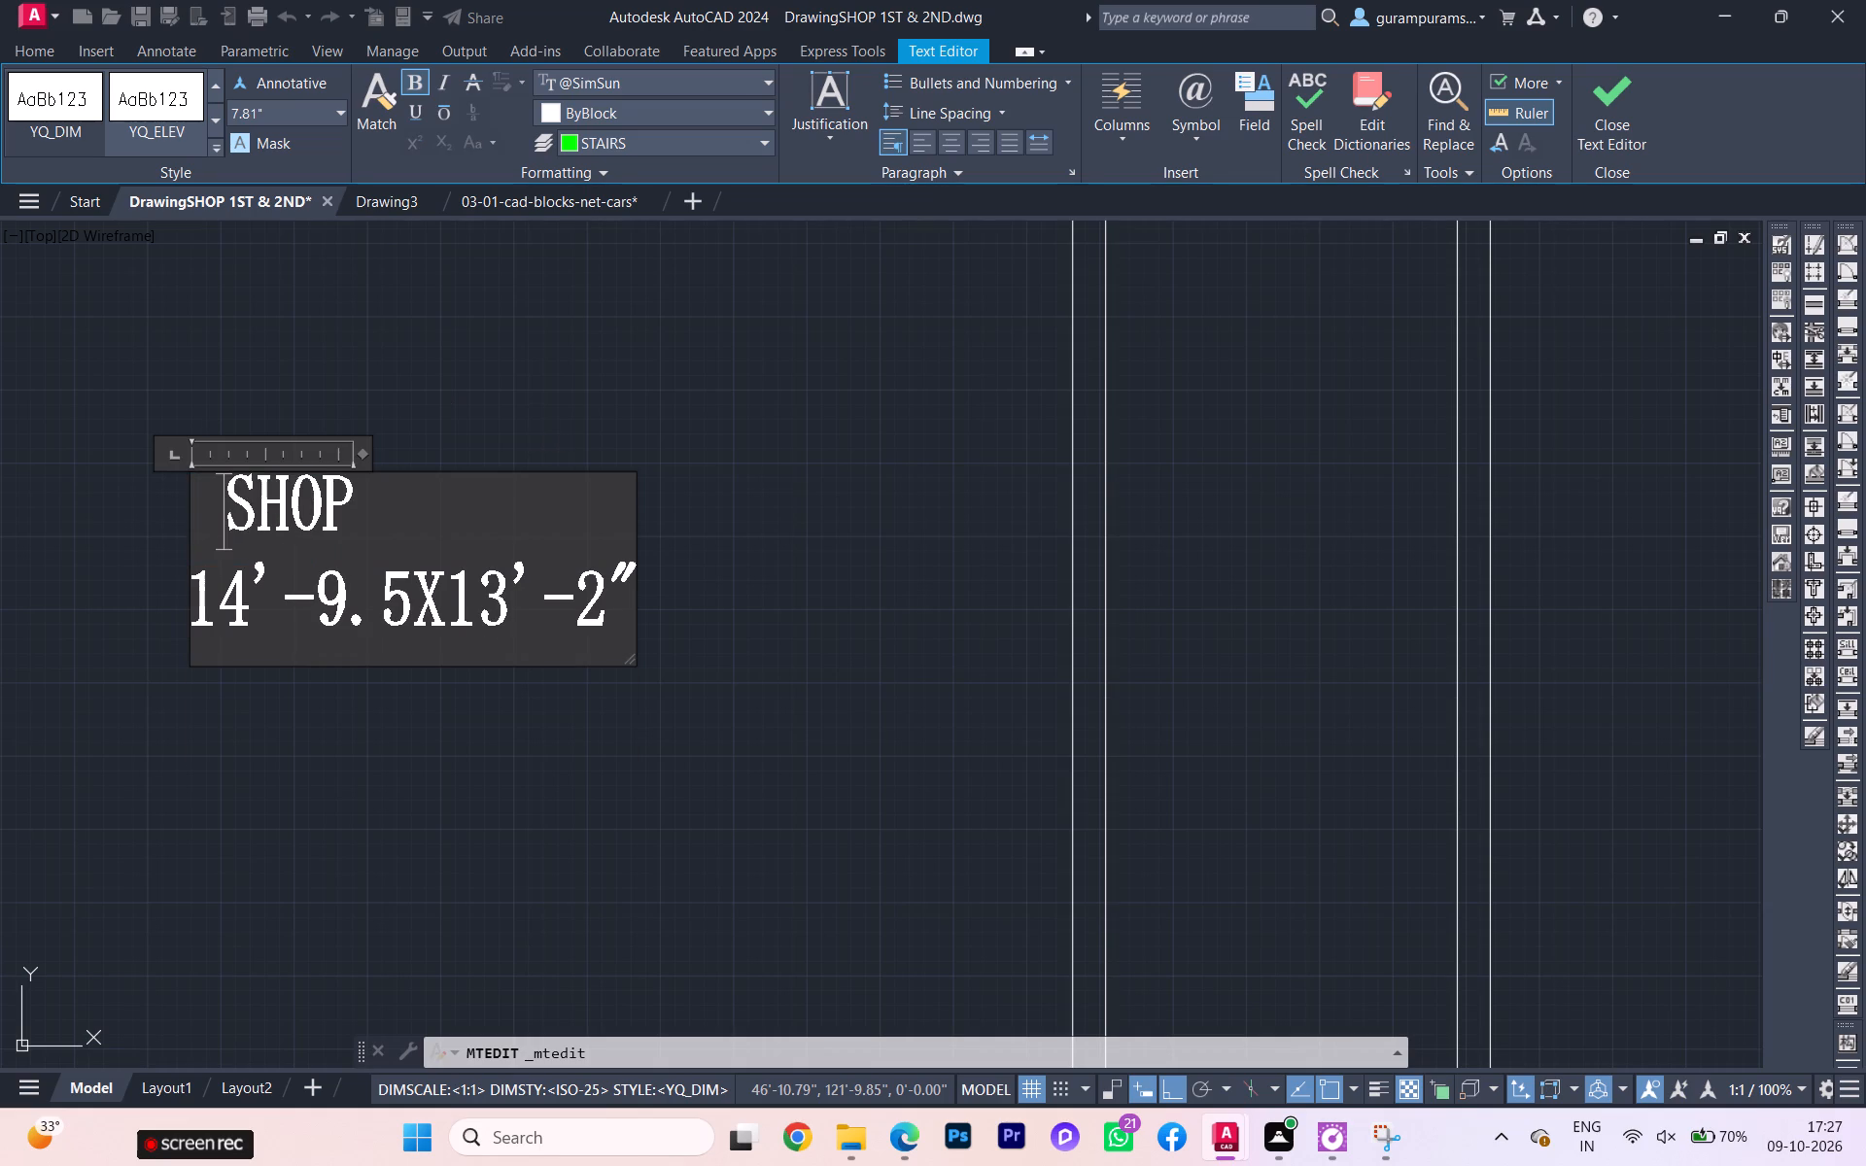
key("space")
key("space")
key("space")
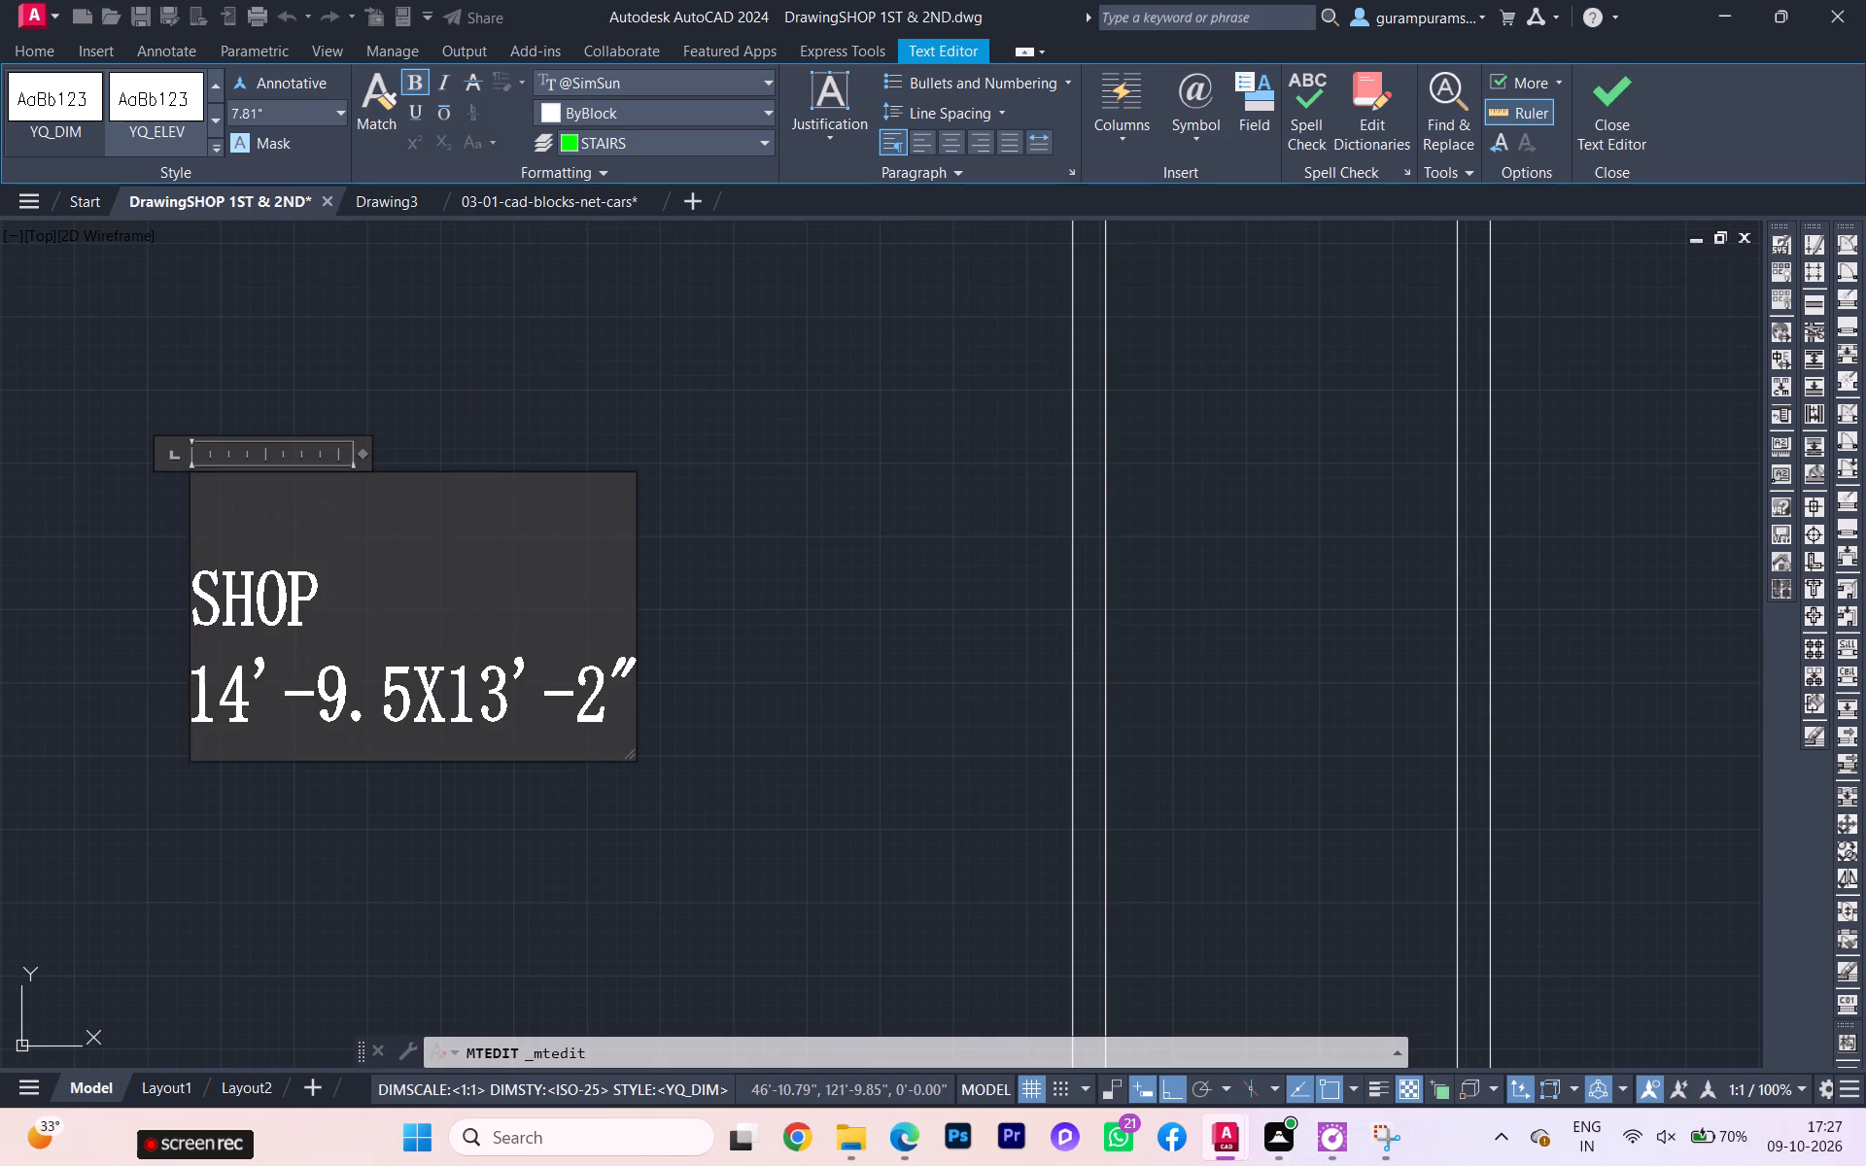
key("BackSpace")
key("BackSpace")
key("BackSpace")
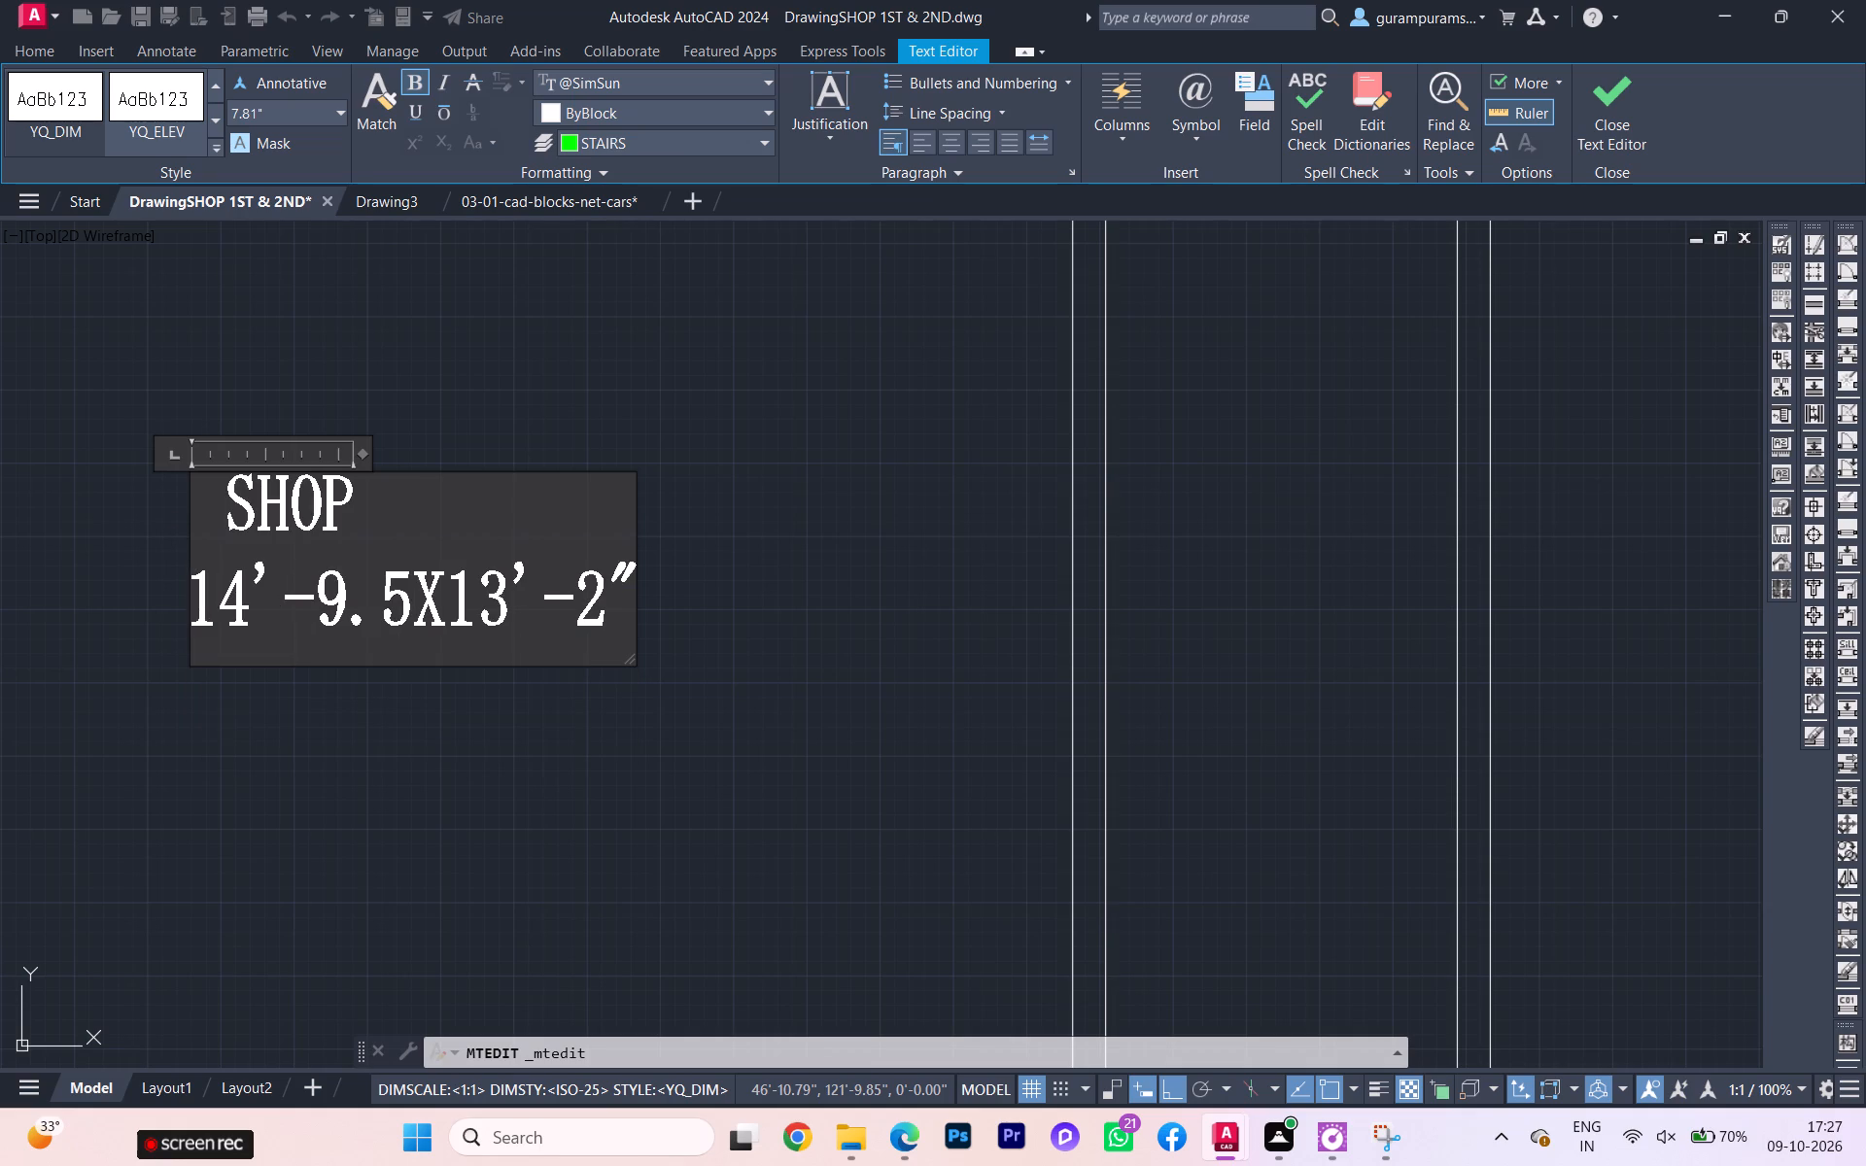
left_click(822, 571)
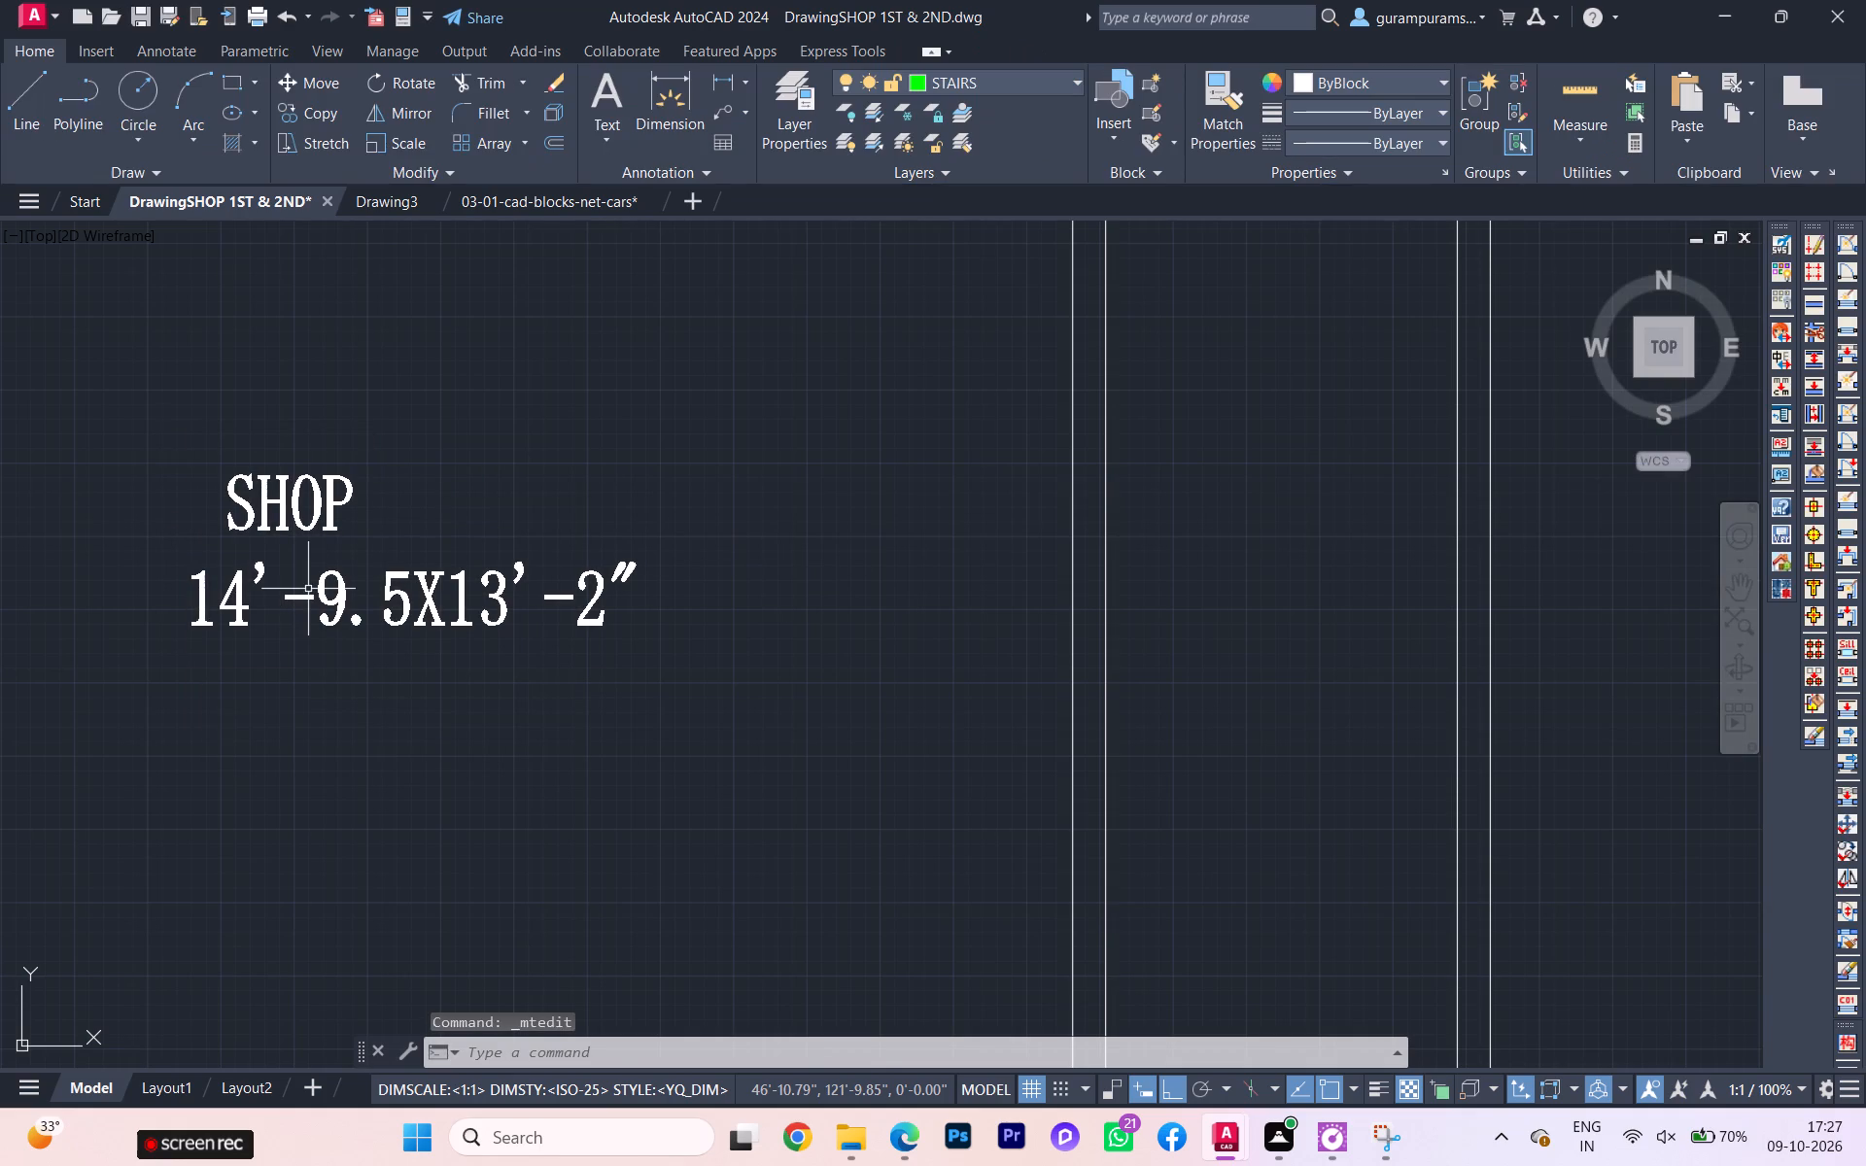
Widen the shop label's text frame until it reaches the end of the size line.
left_click(308, 589)
left_click(387, 594)
left_click(423, 632)
left_click(290, 535)
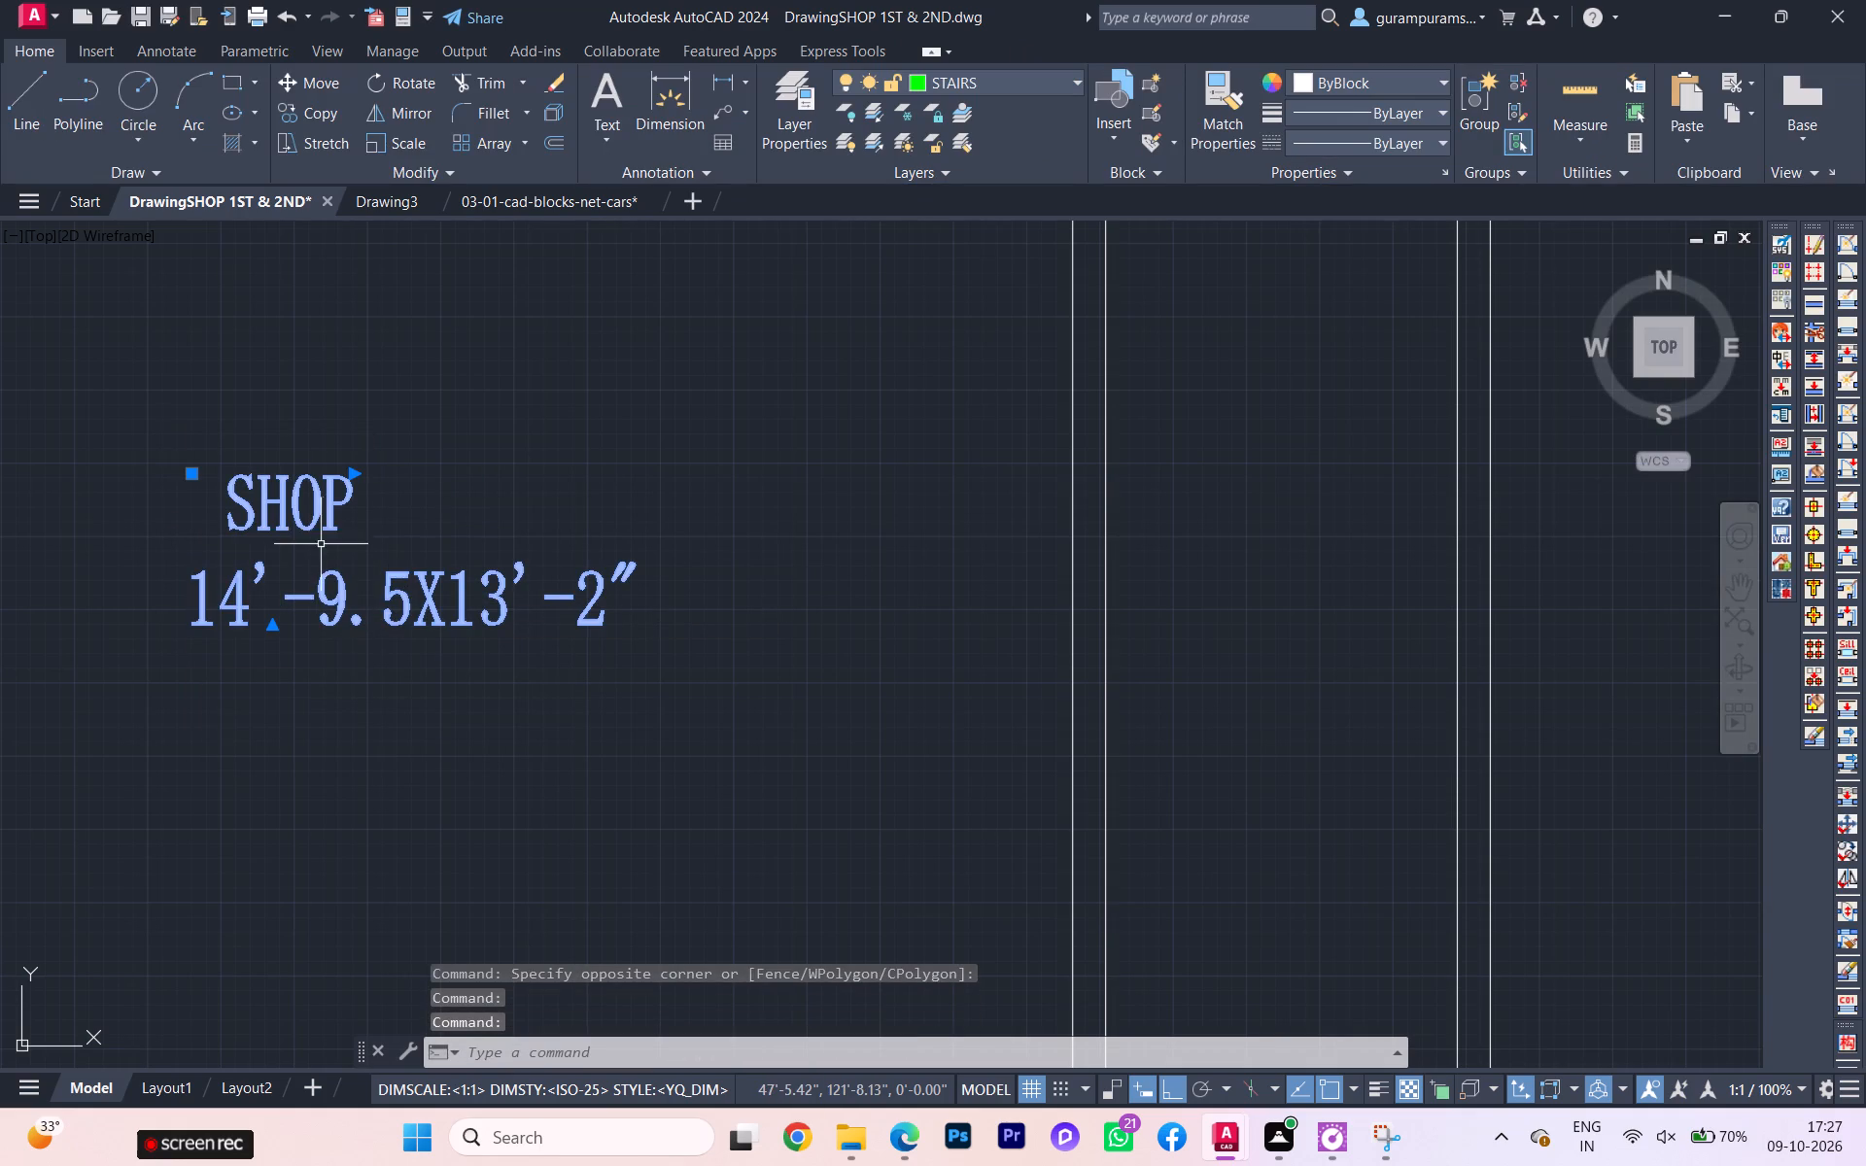
left_click(352, 480)
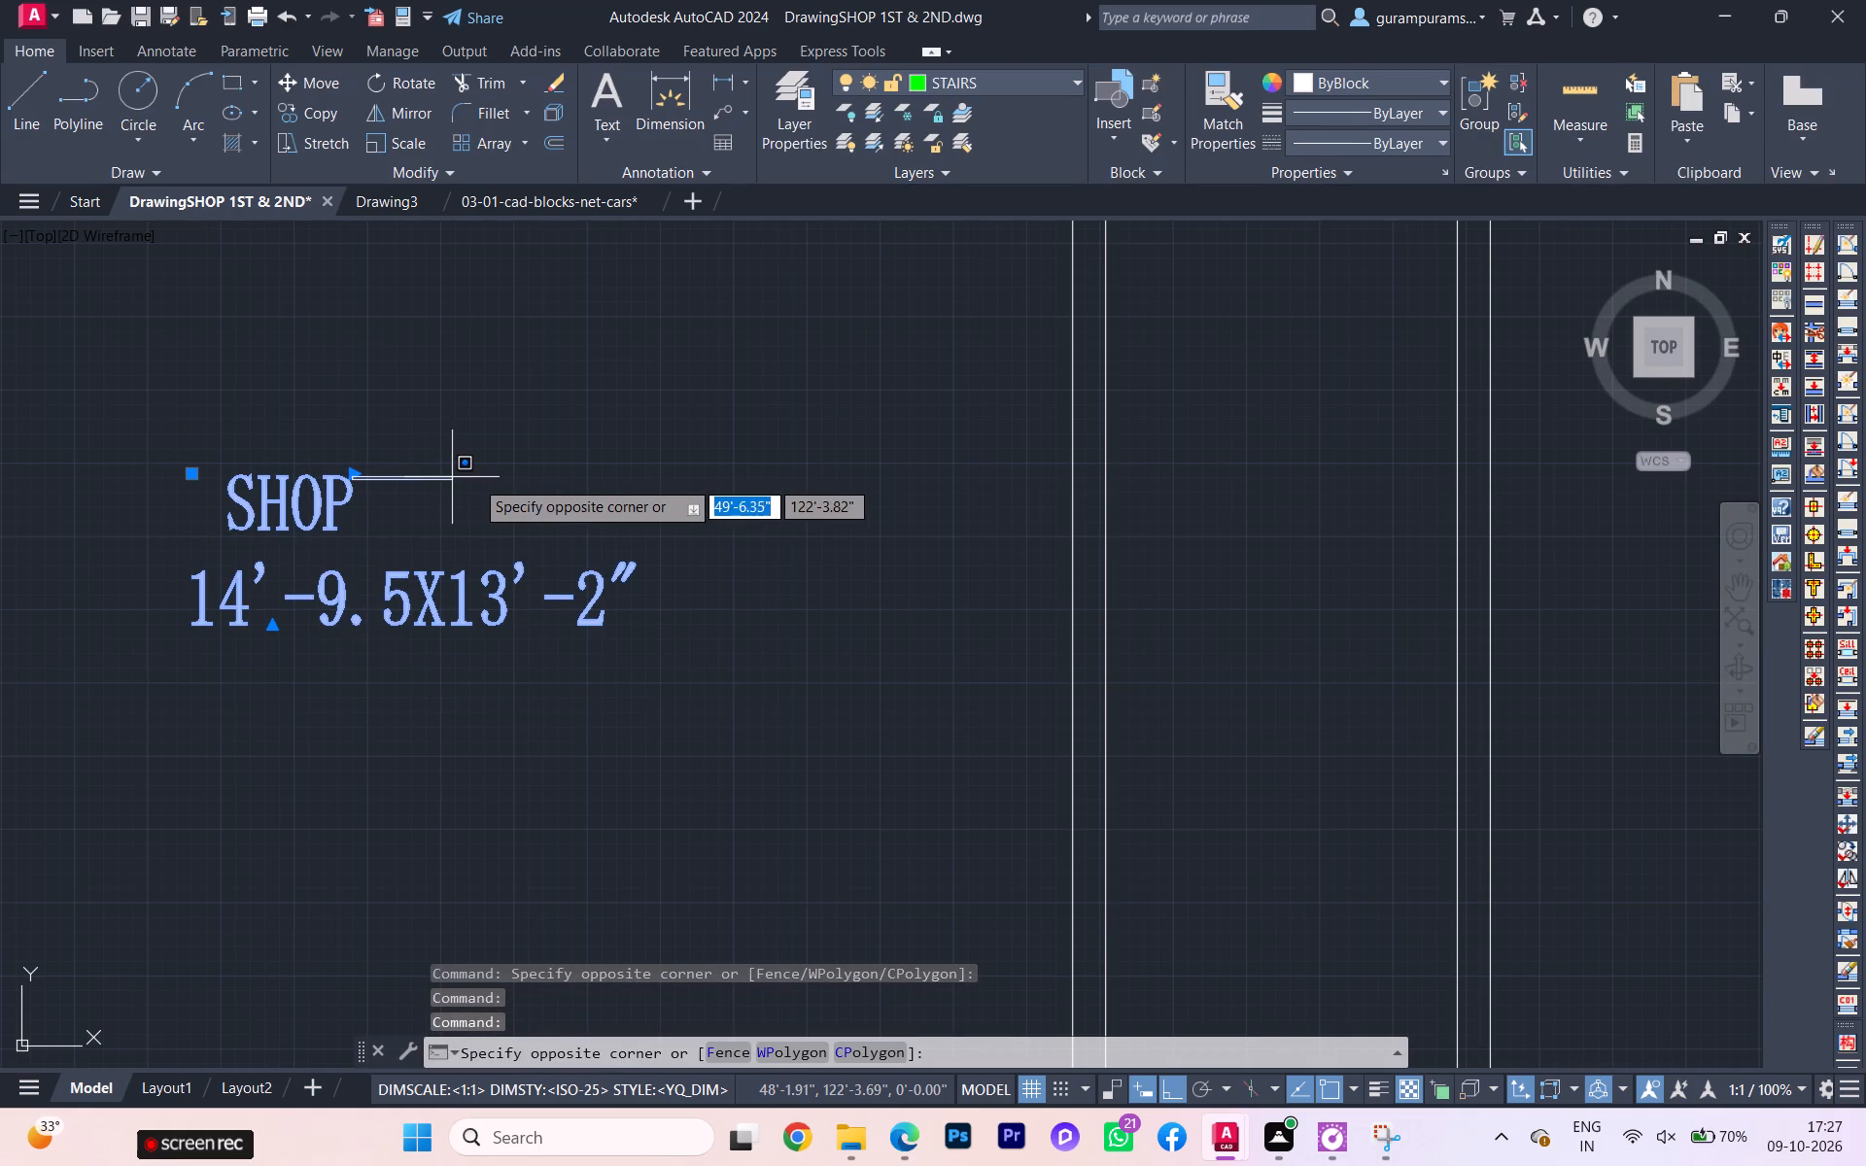
left_click(350, 479)
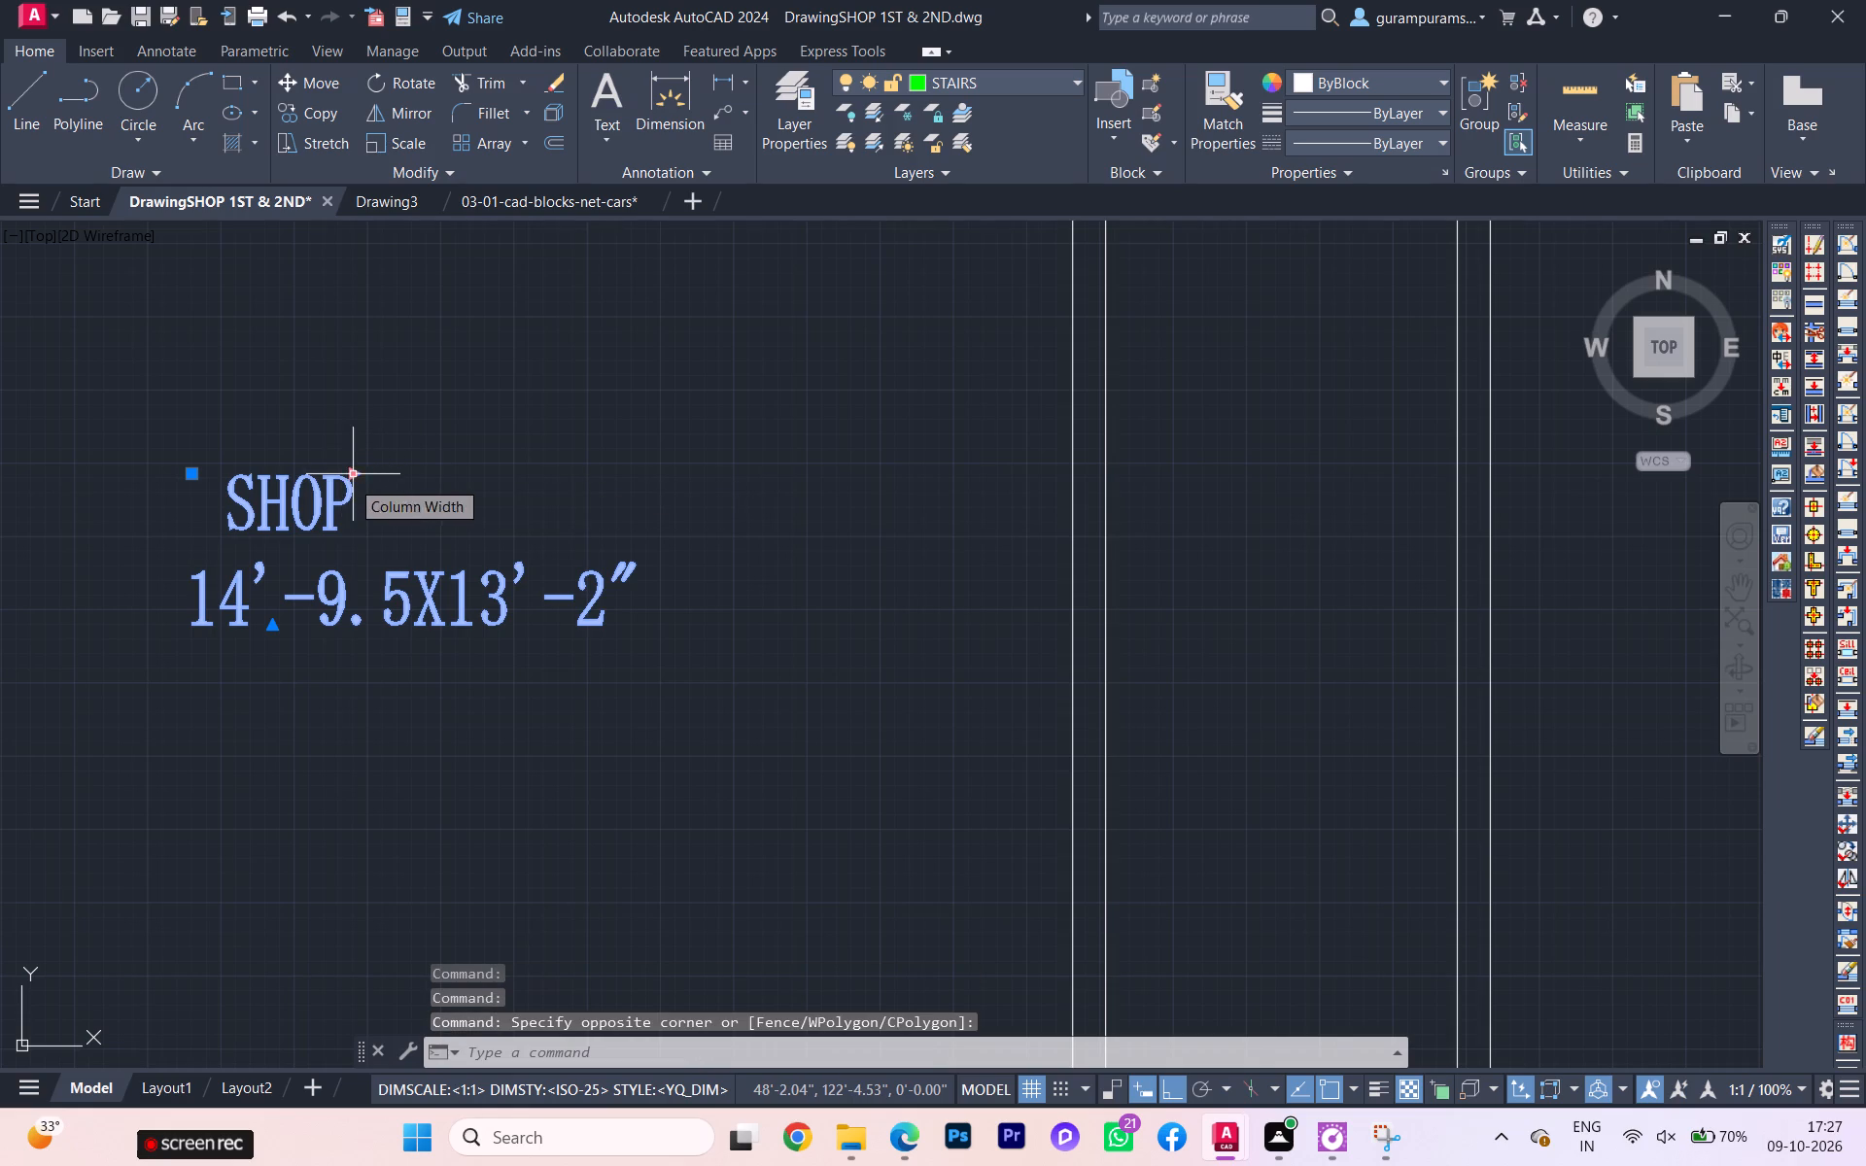
left_click_drag(351, 476, 590, 494)
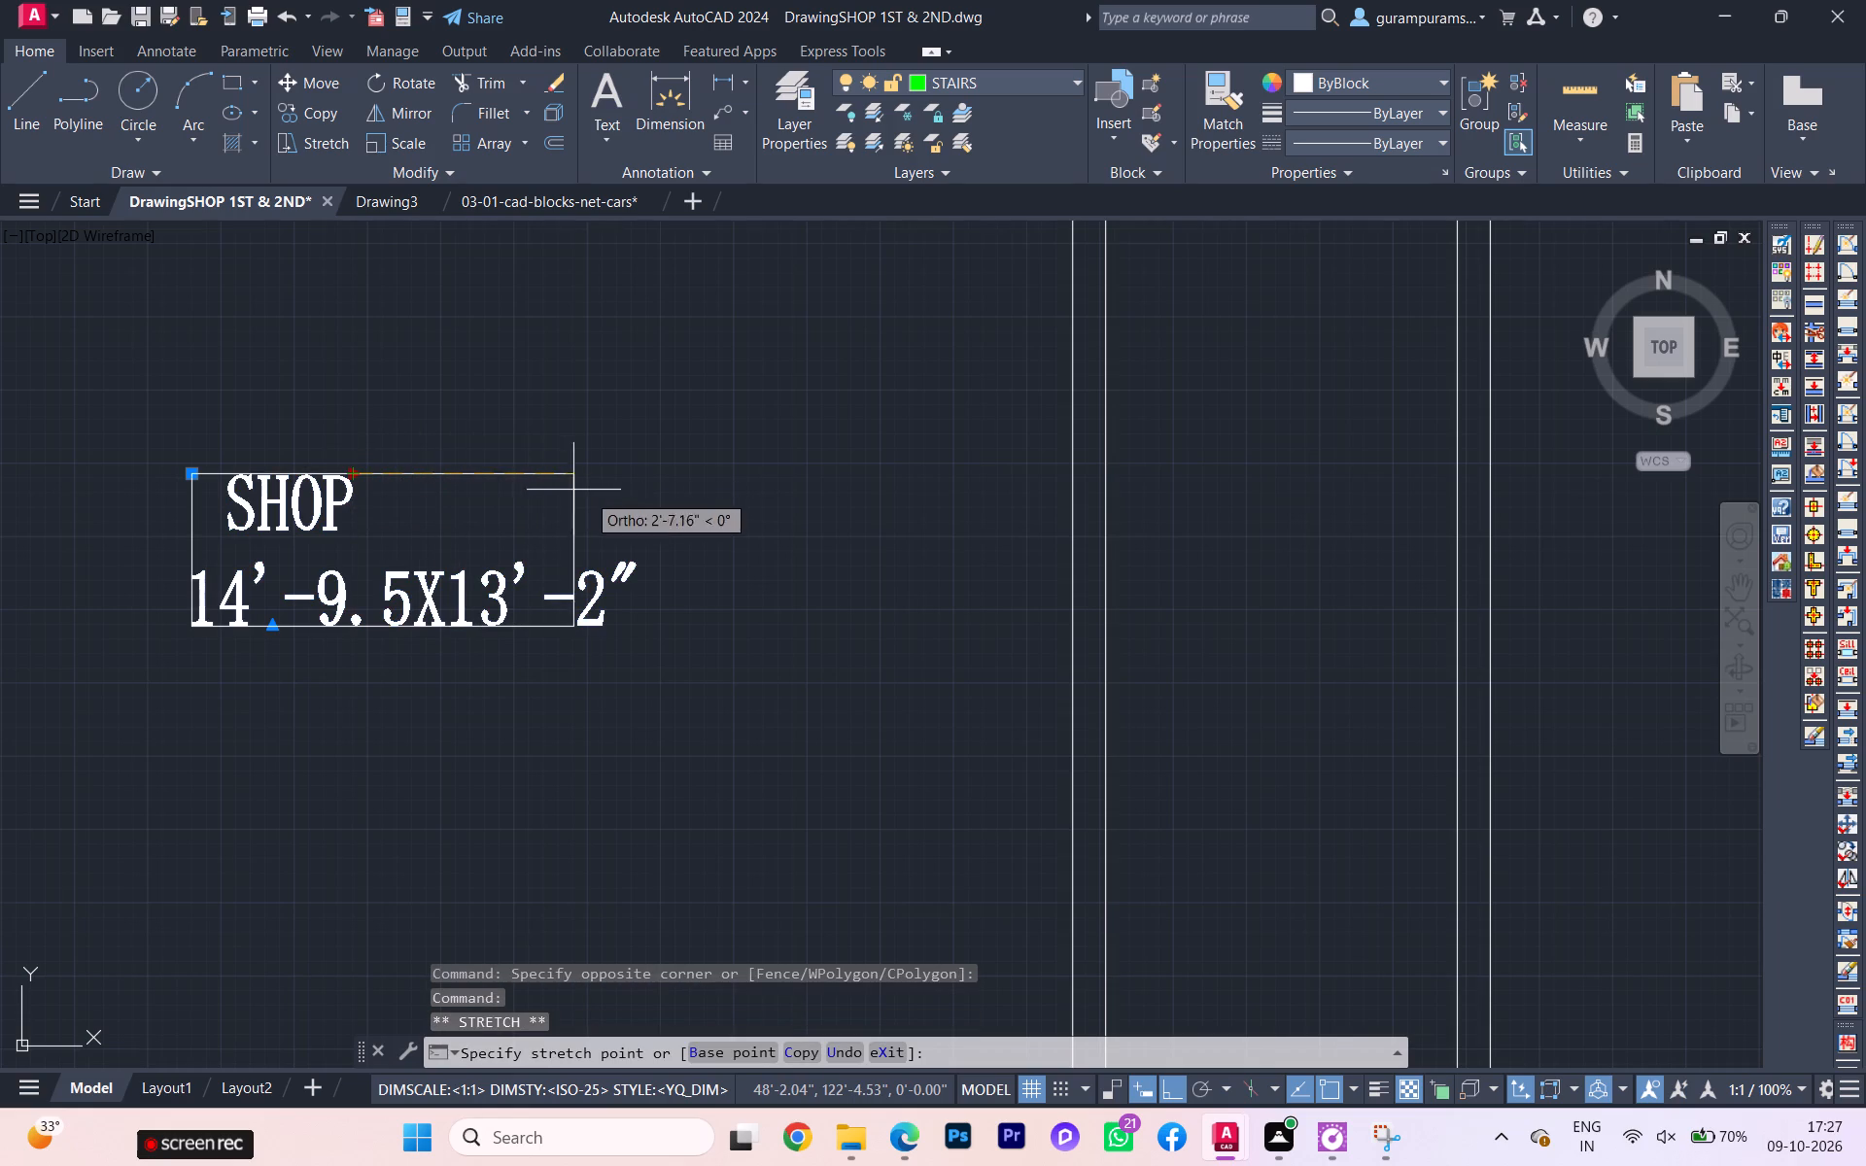
left_click_drag(590, 494, 637, 494)
left_click(637, 494)
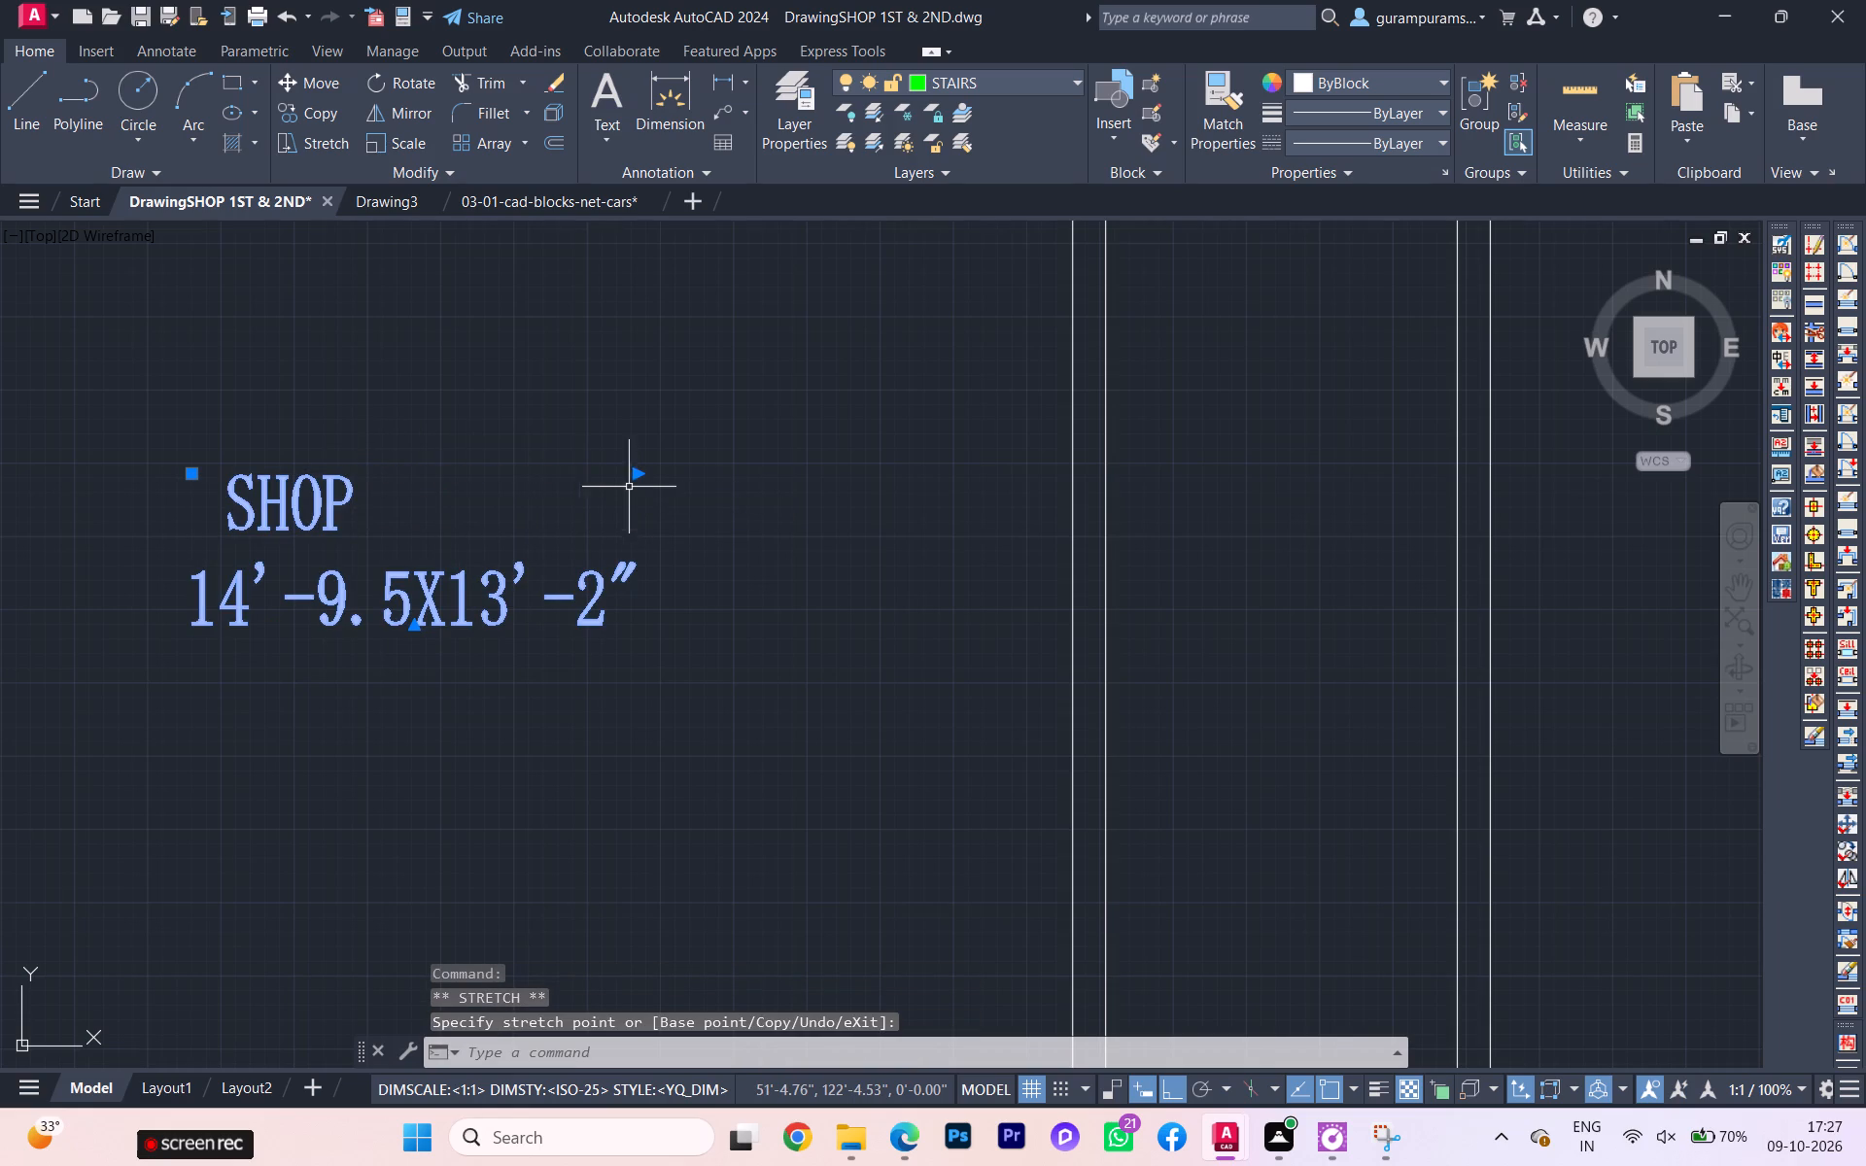
Add three more spaces before SHOP to centre it over the size line, and finish editing the label.
triple_click(299, 521)
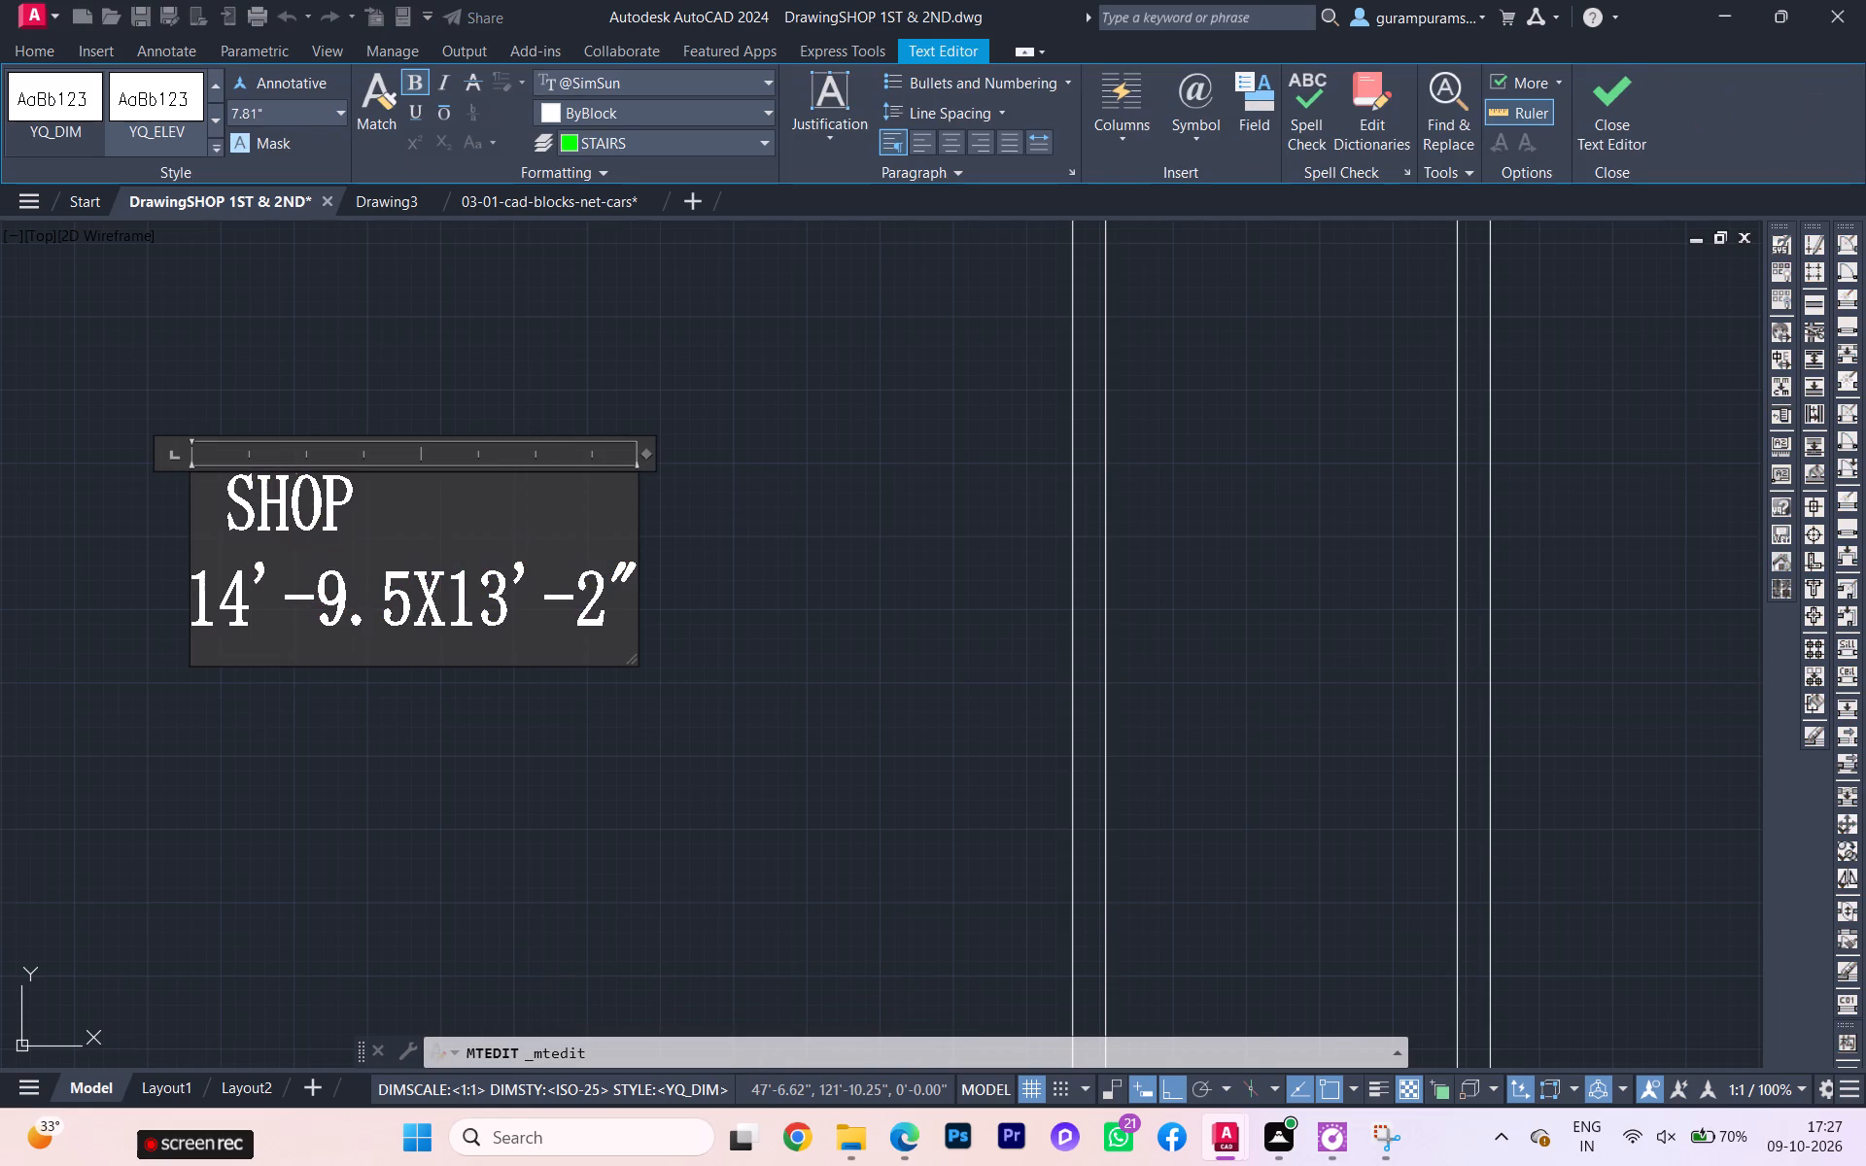
left_click(247, 517)
left_click(236, 519)
key("space")
key("space")
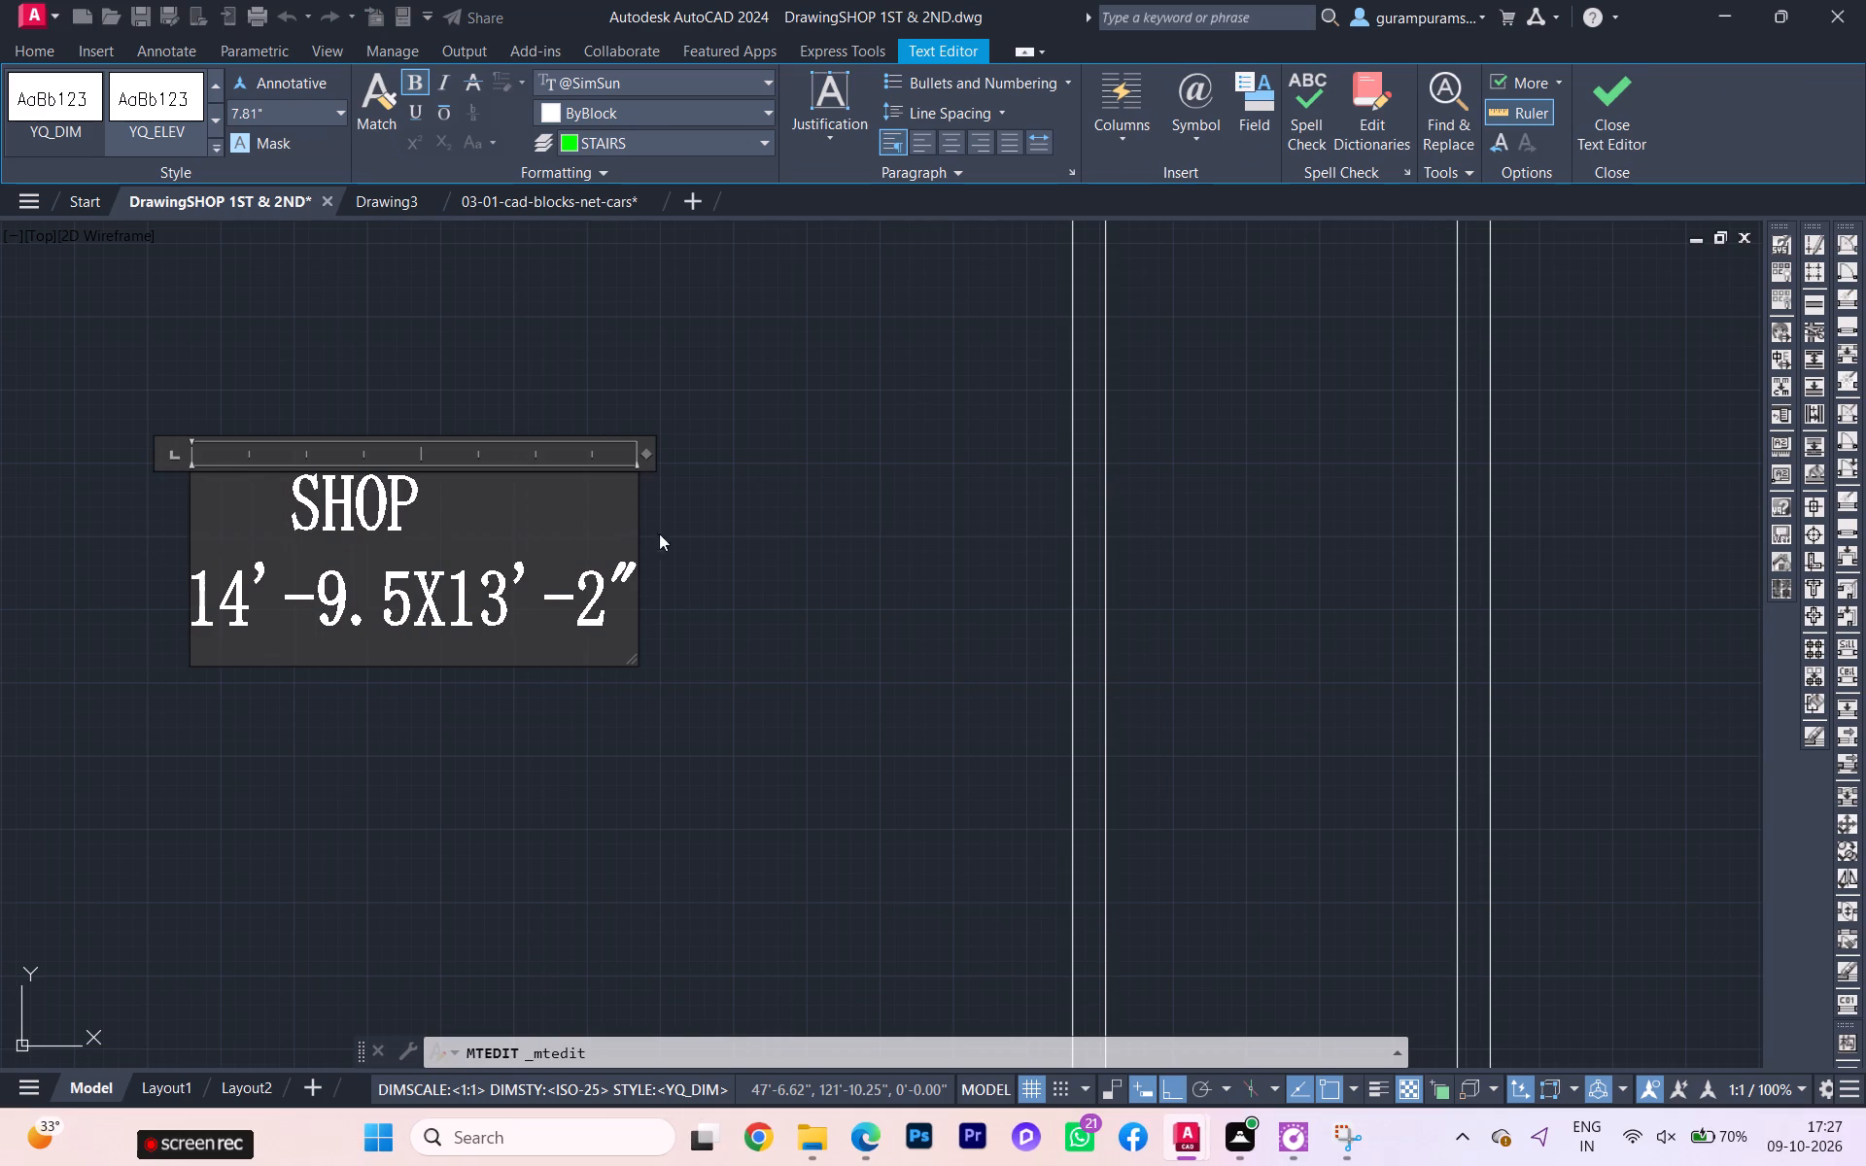
key("space")
left_click(706, 544)
scroll(346, 578, "down", 3)
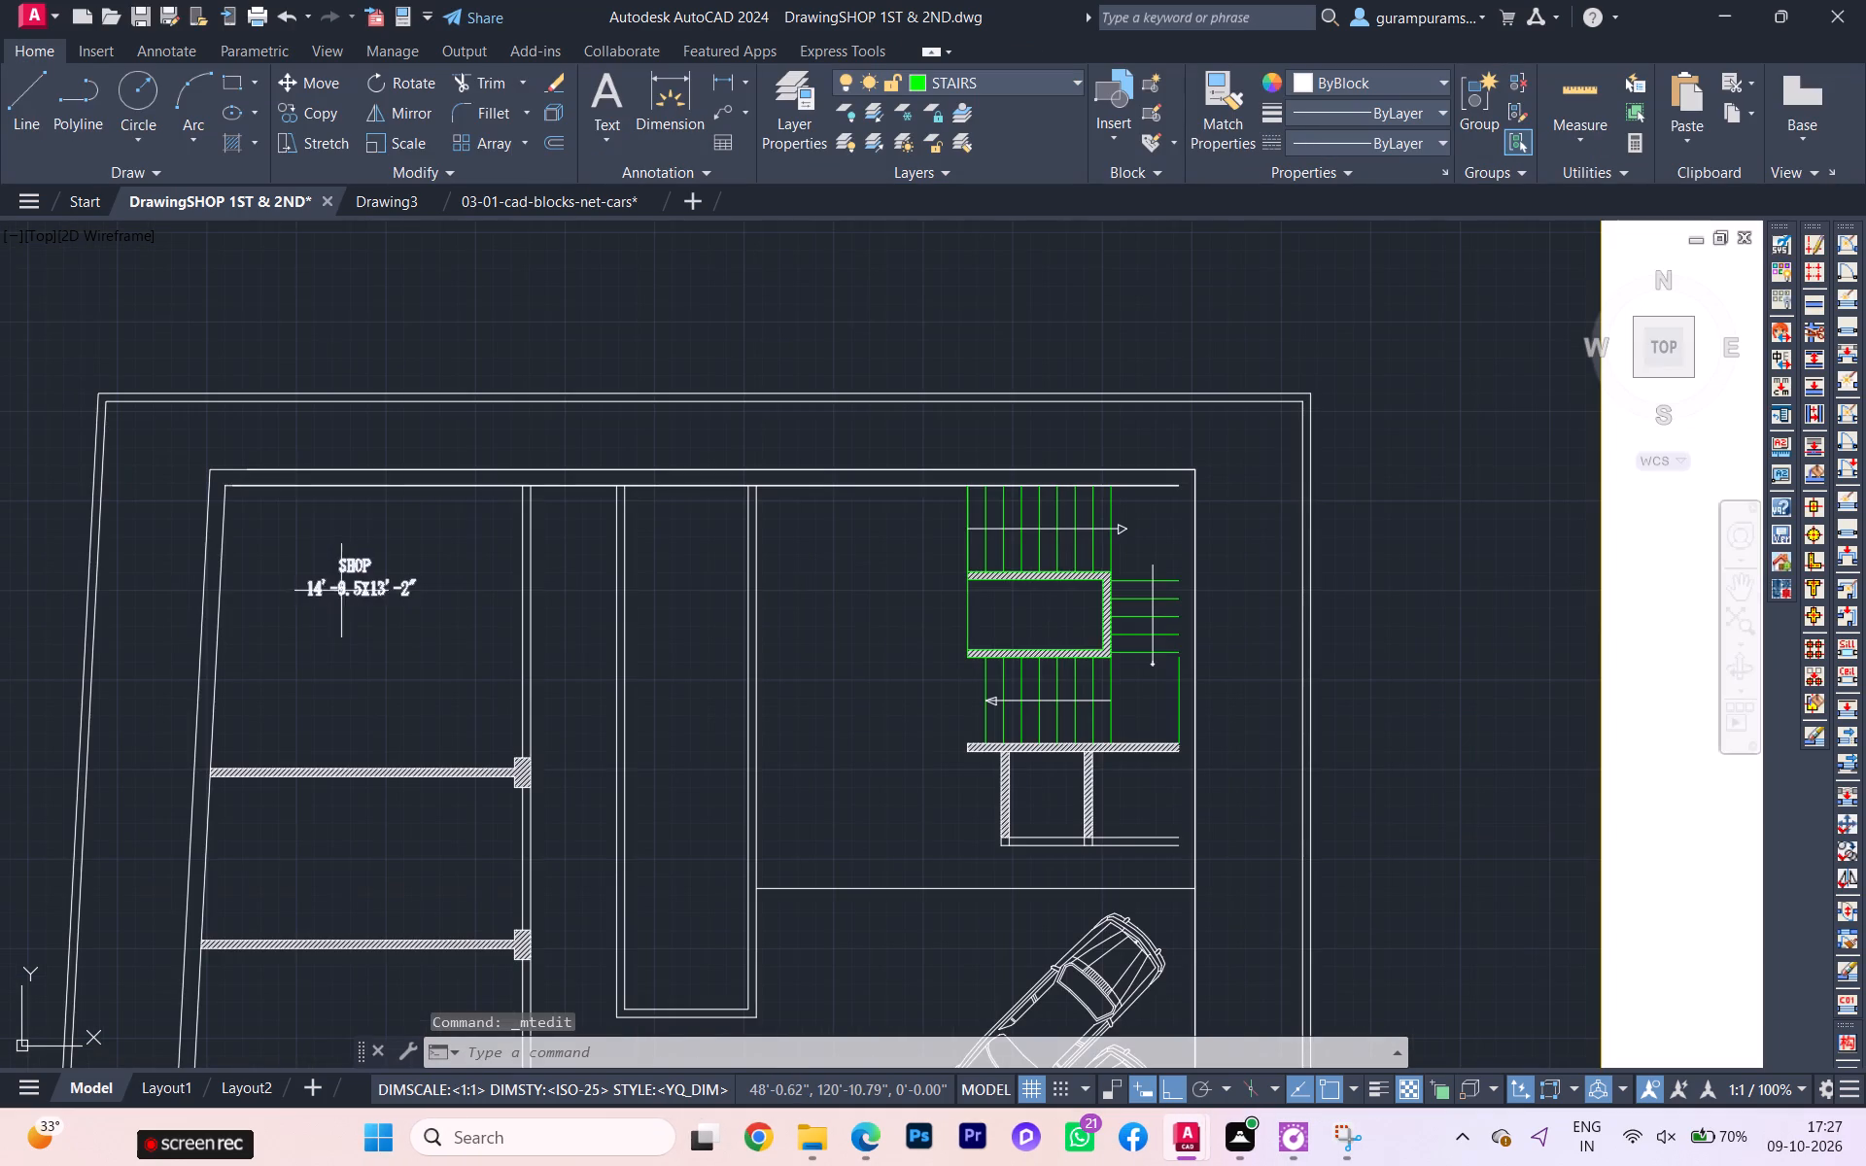
scroll(788, 695, "down", 2)
scroll(563, 691, "up", 1)
scroll(545, 692, "down", 1)
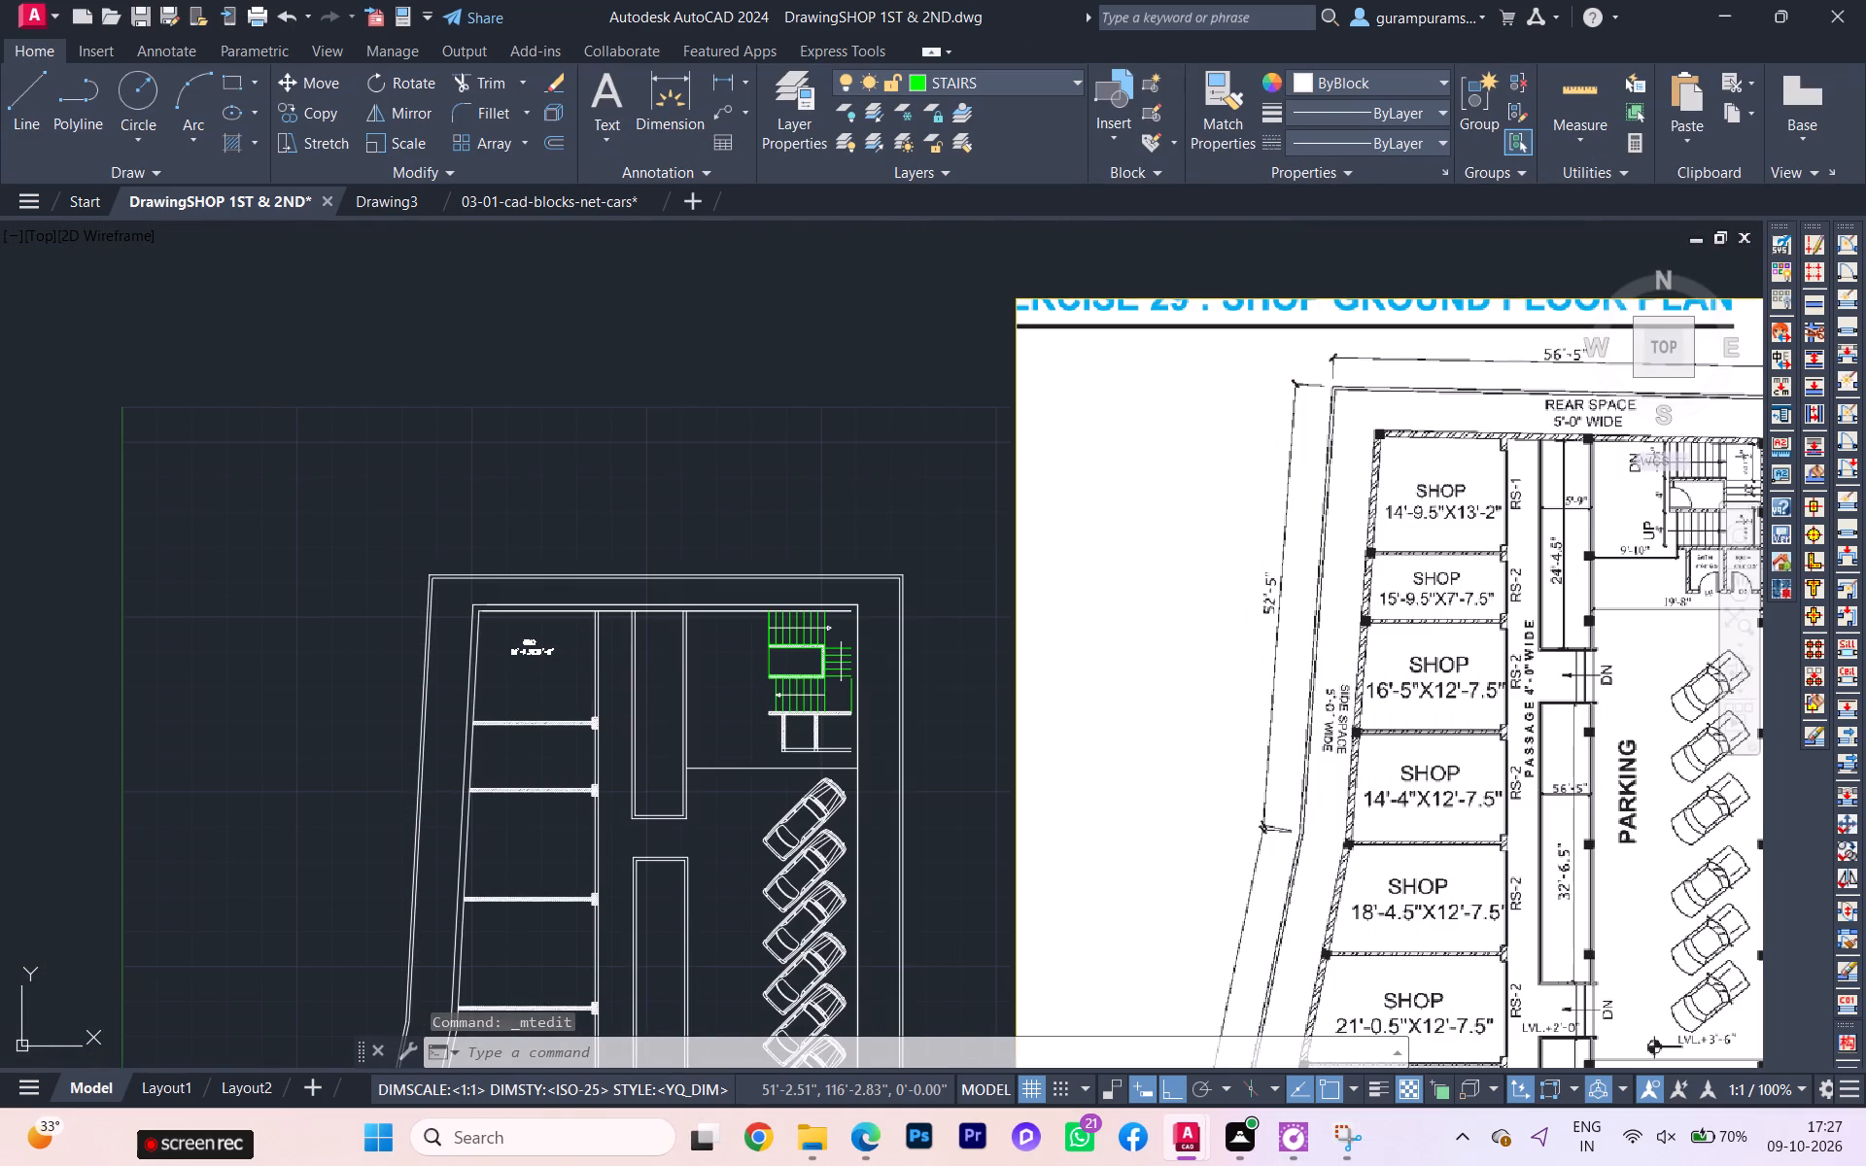
scroll(759, 684, "up", 2)
scroll(117, 609, "up", 2)
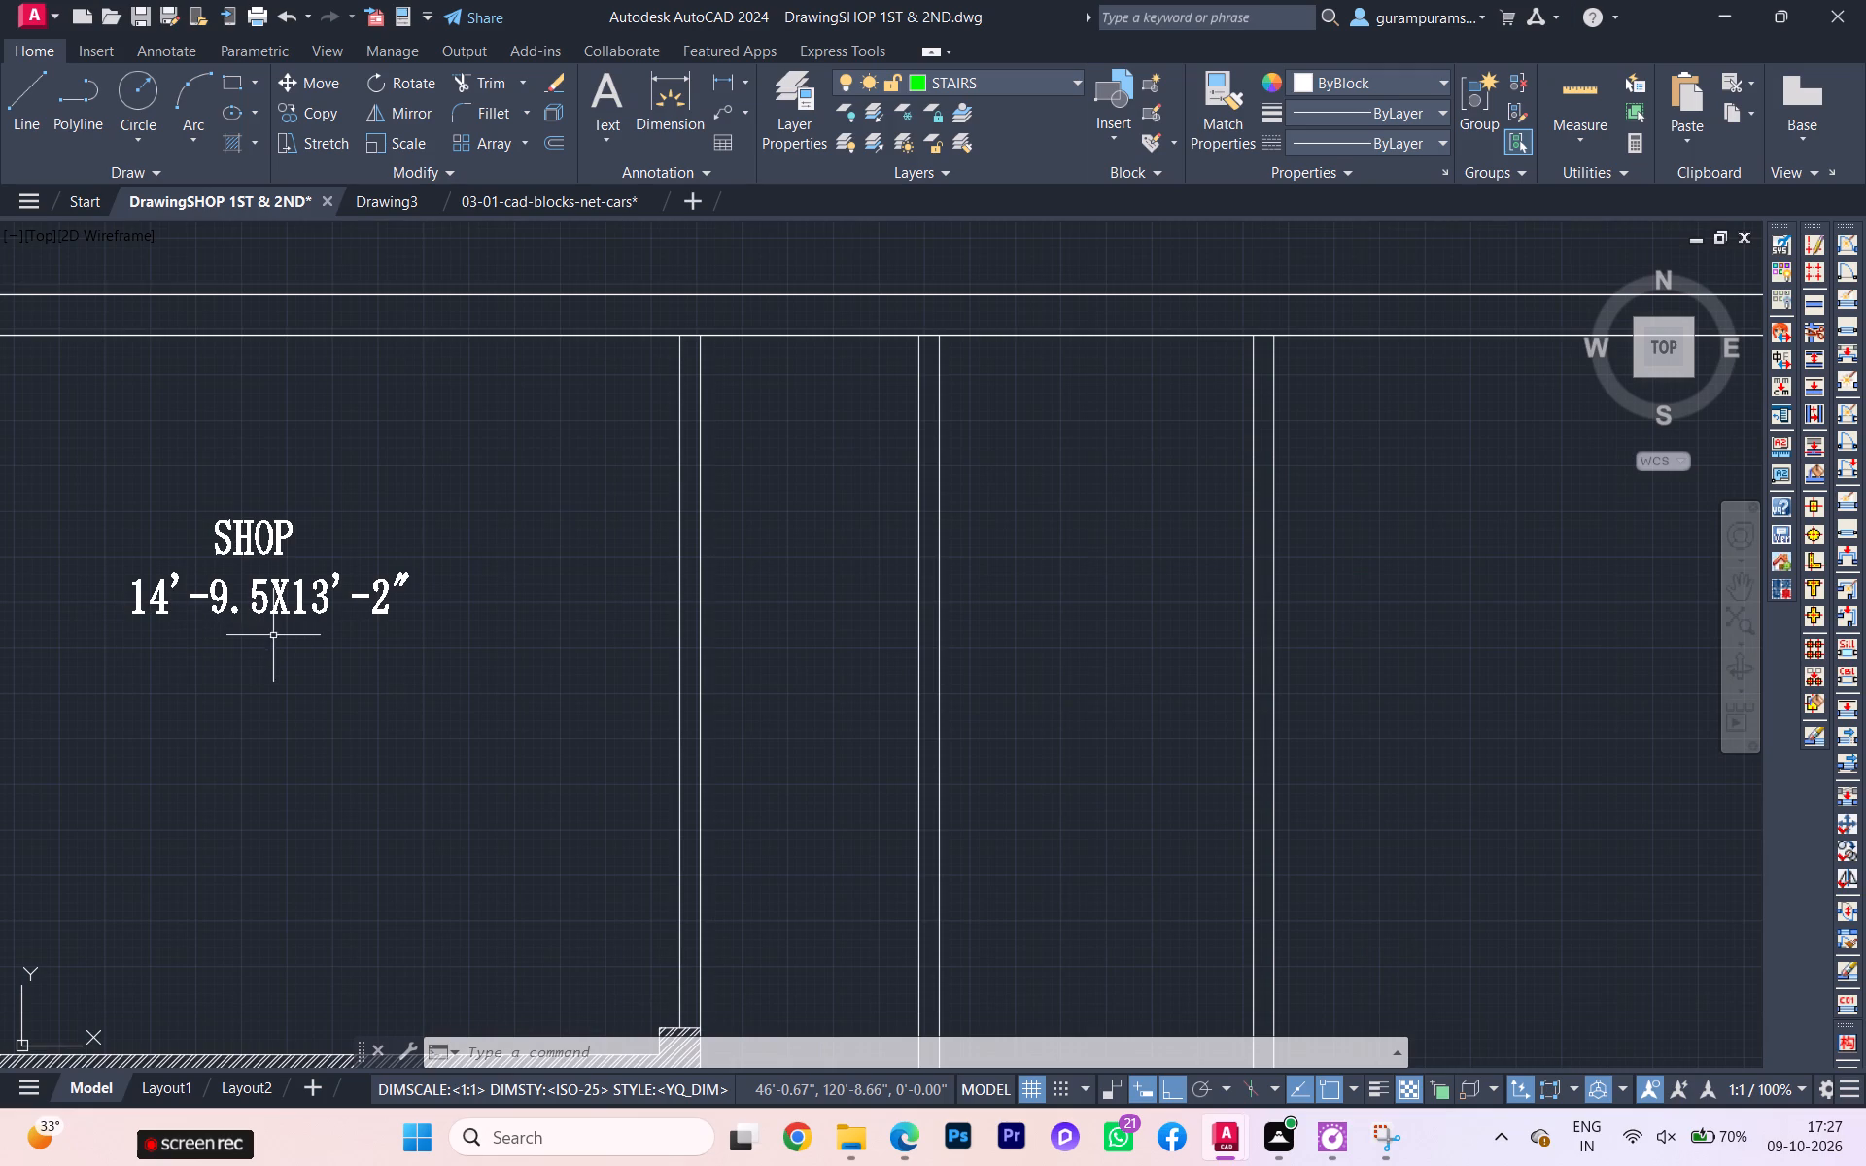
left_click(329, 644)
left_click(207, 501)
triple_click(242, 548)
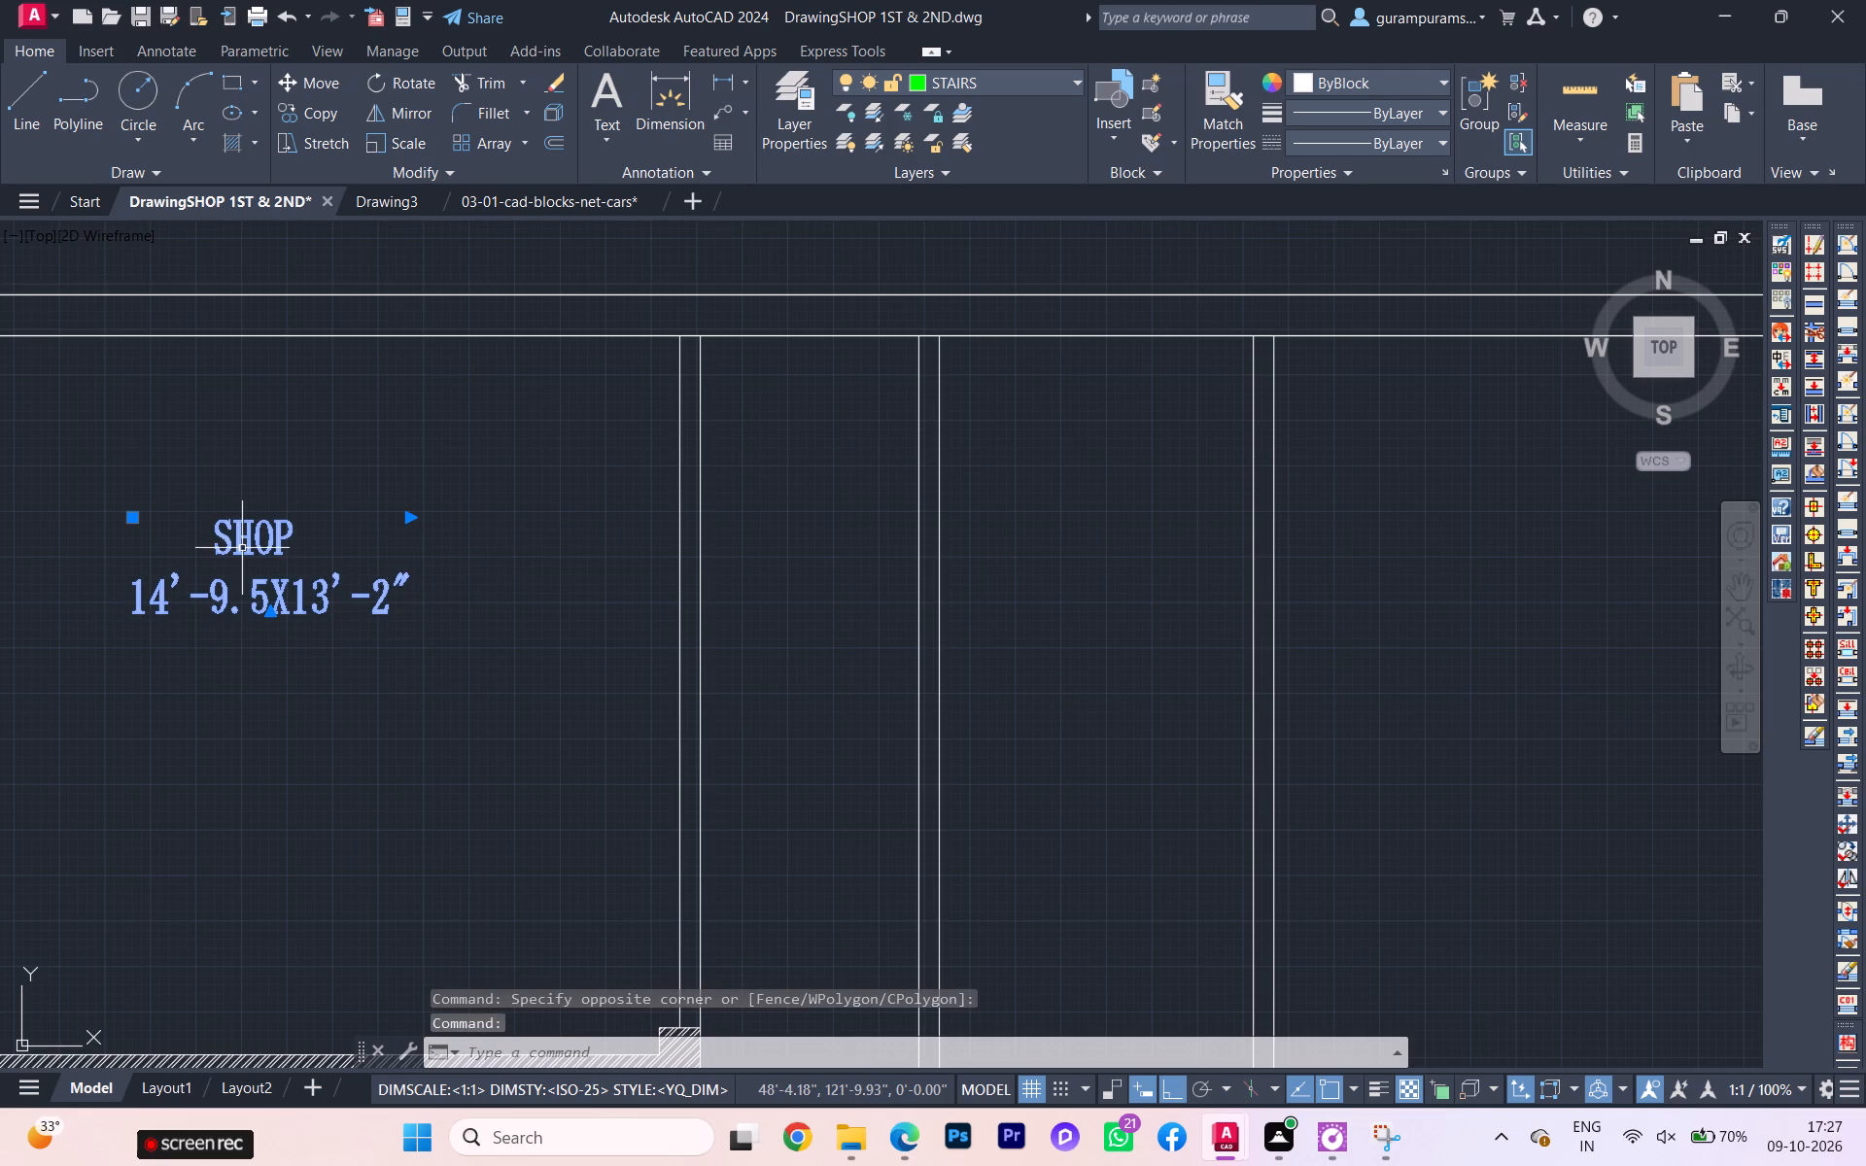
left_click(242, 548)
left_click_drag(392, 619, 187, 560)
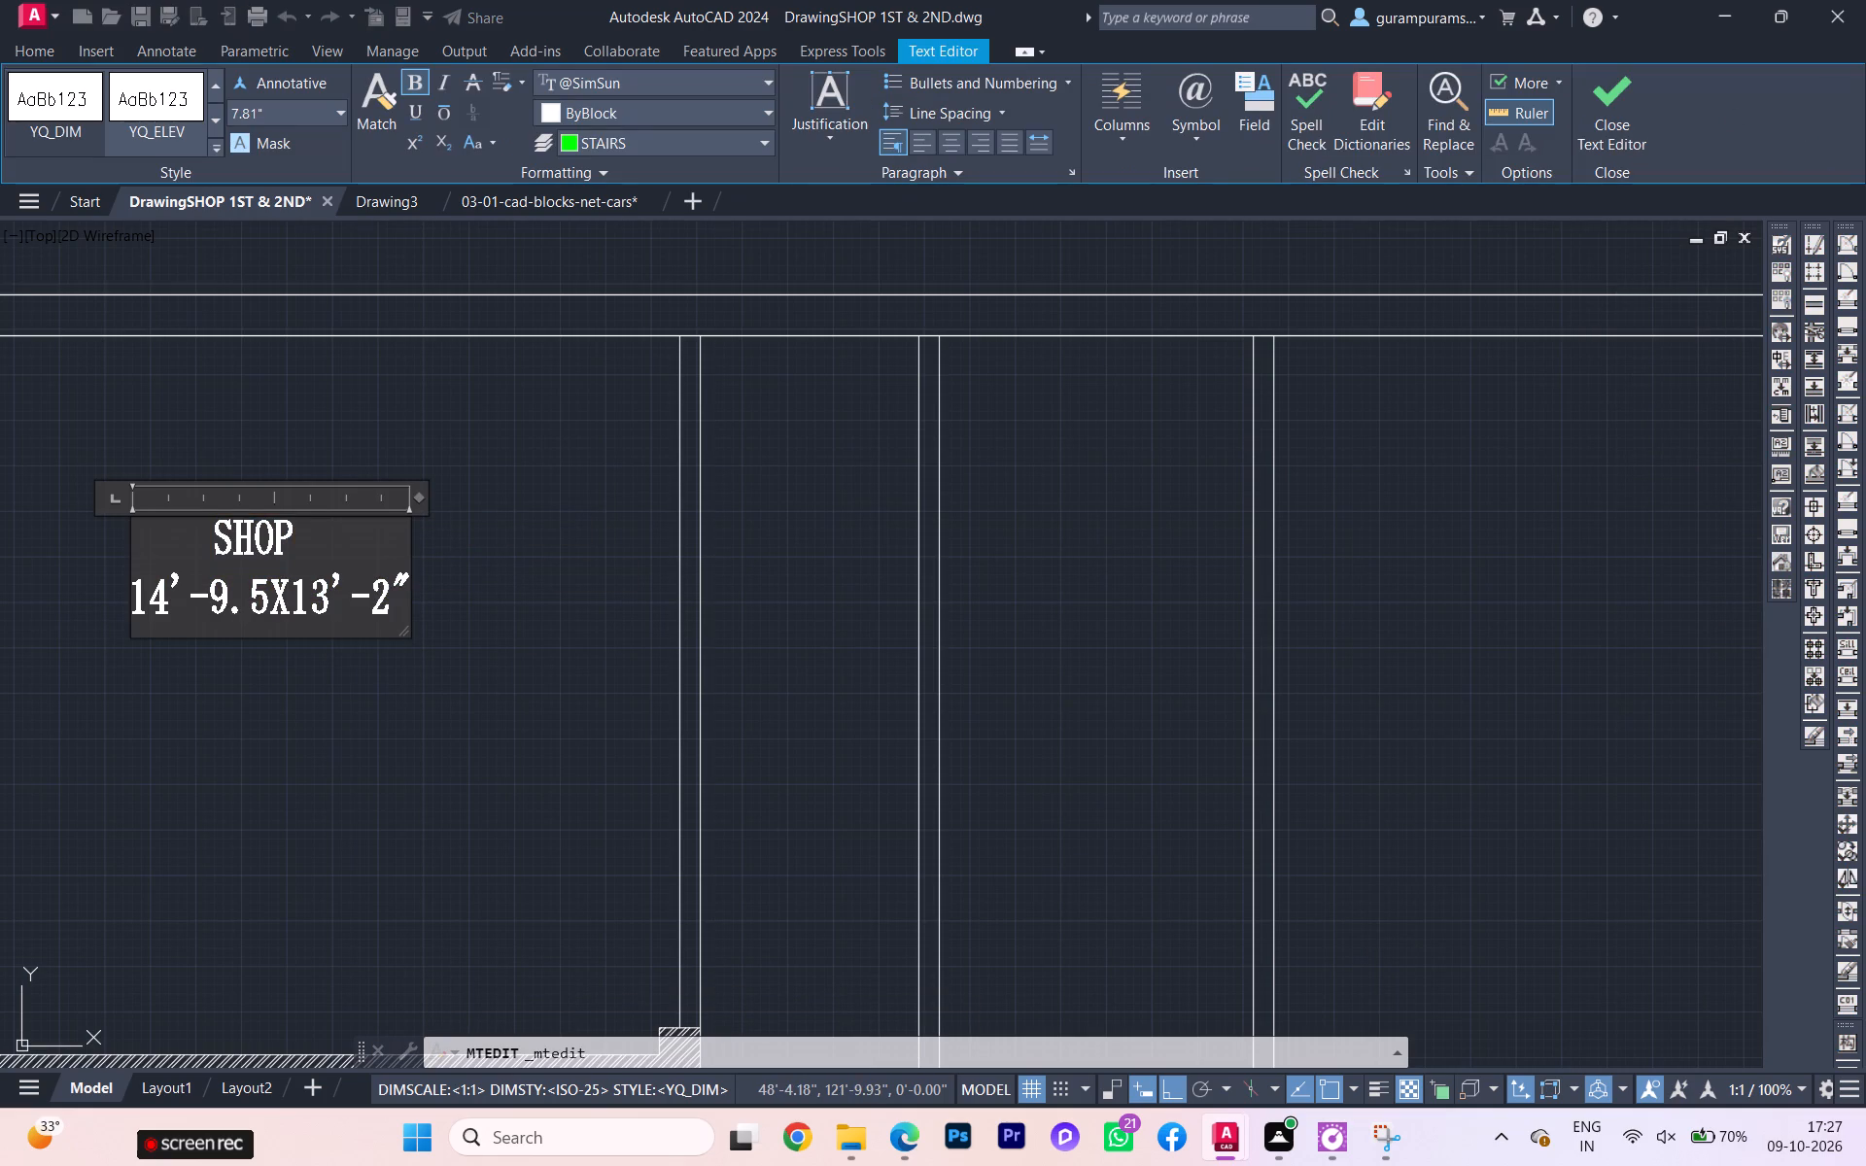
left_click_drag(187, 560, 147, 534)
left_click(683, 85)
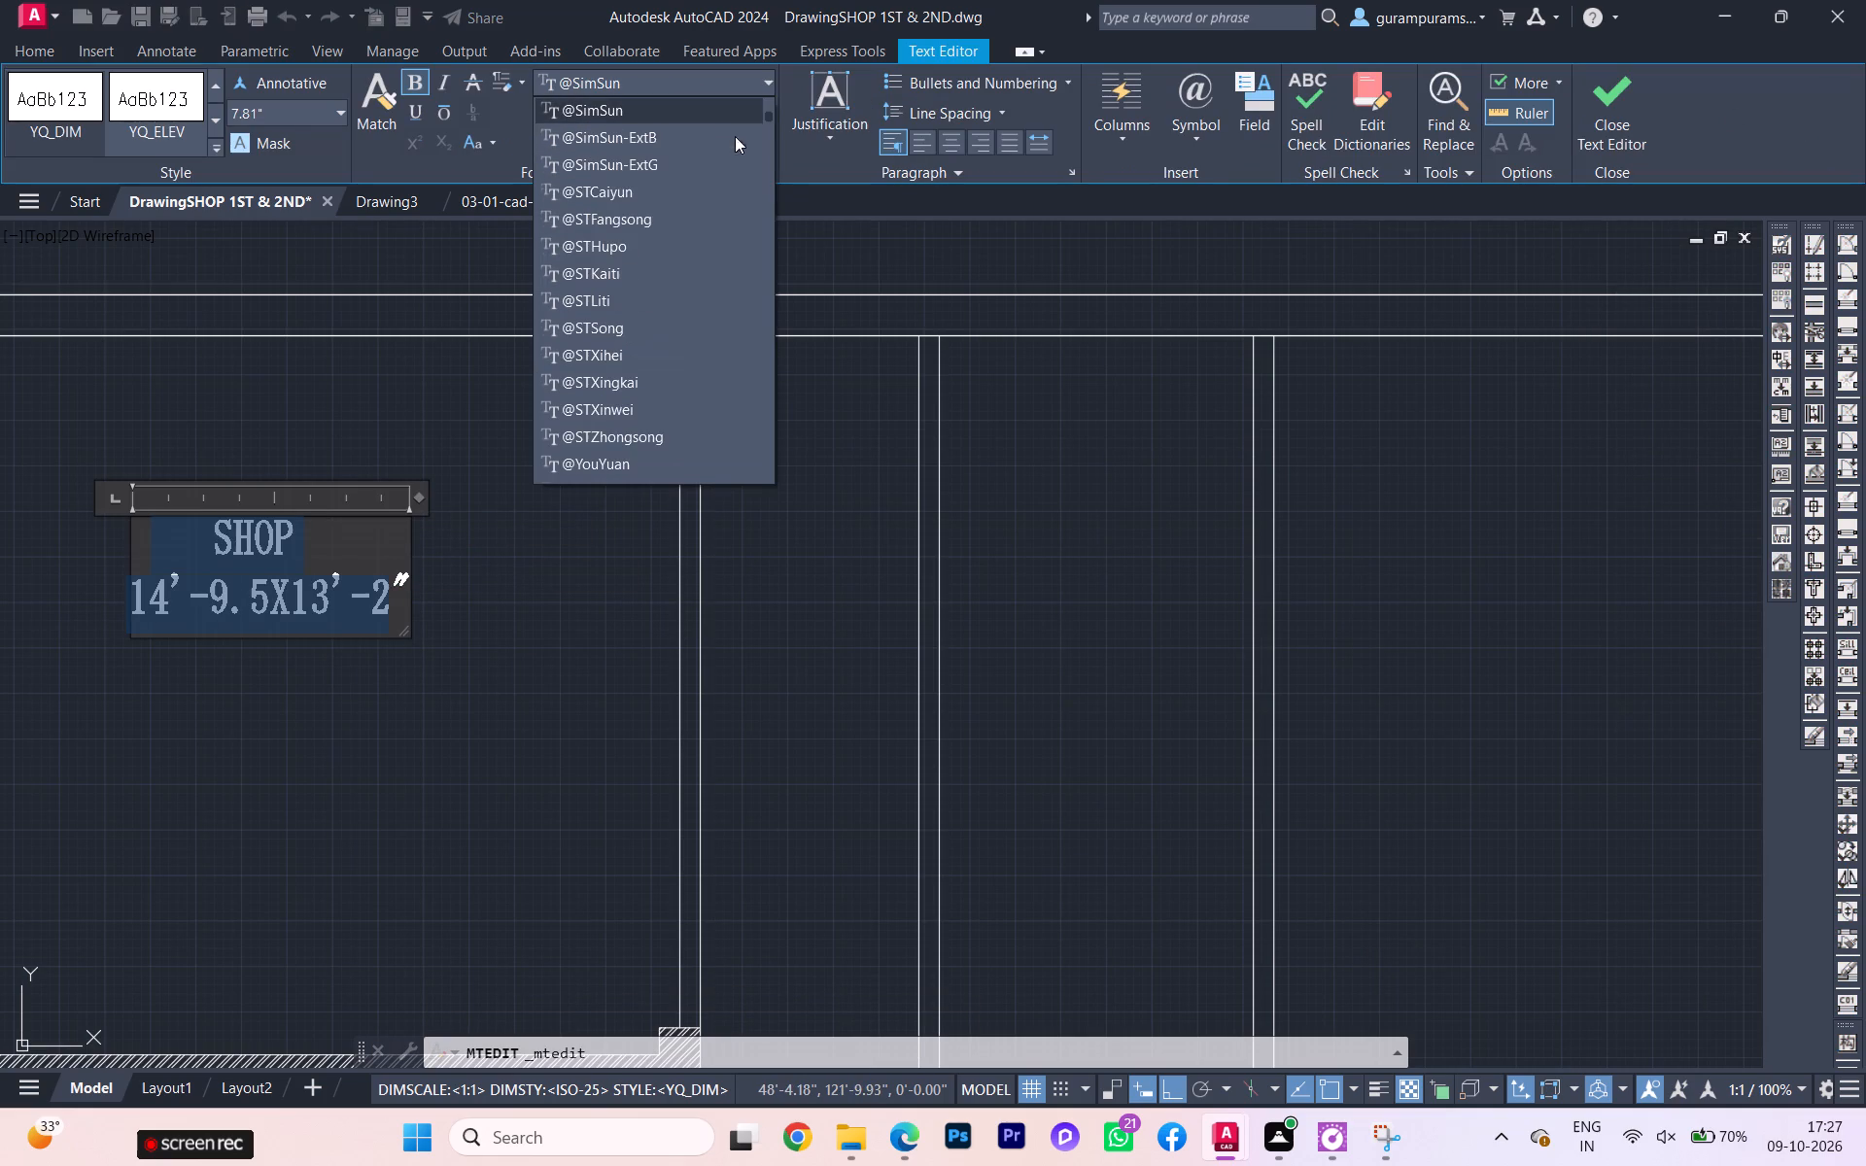
scroll(753, 168, "up", 3)
scroll(758, 136, "down", 2)
scroll(758, 136, "up", 2)
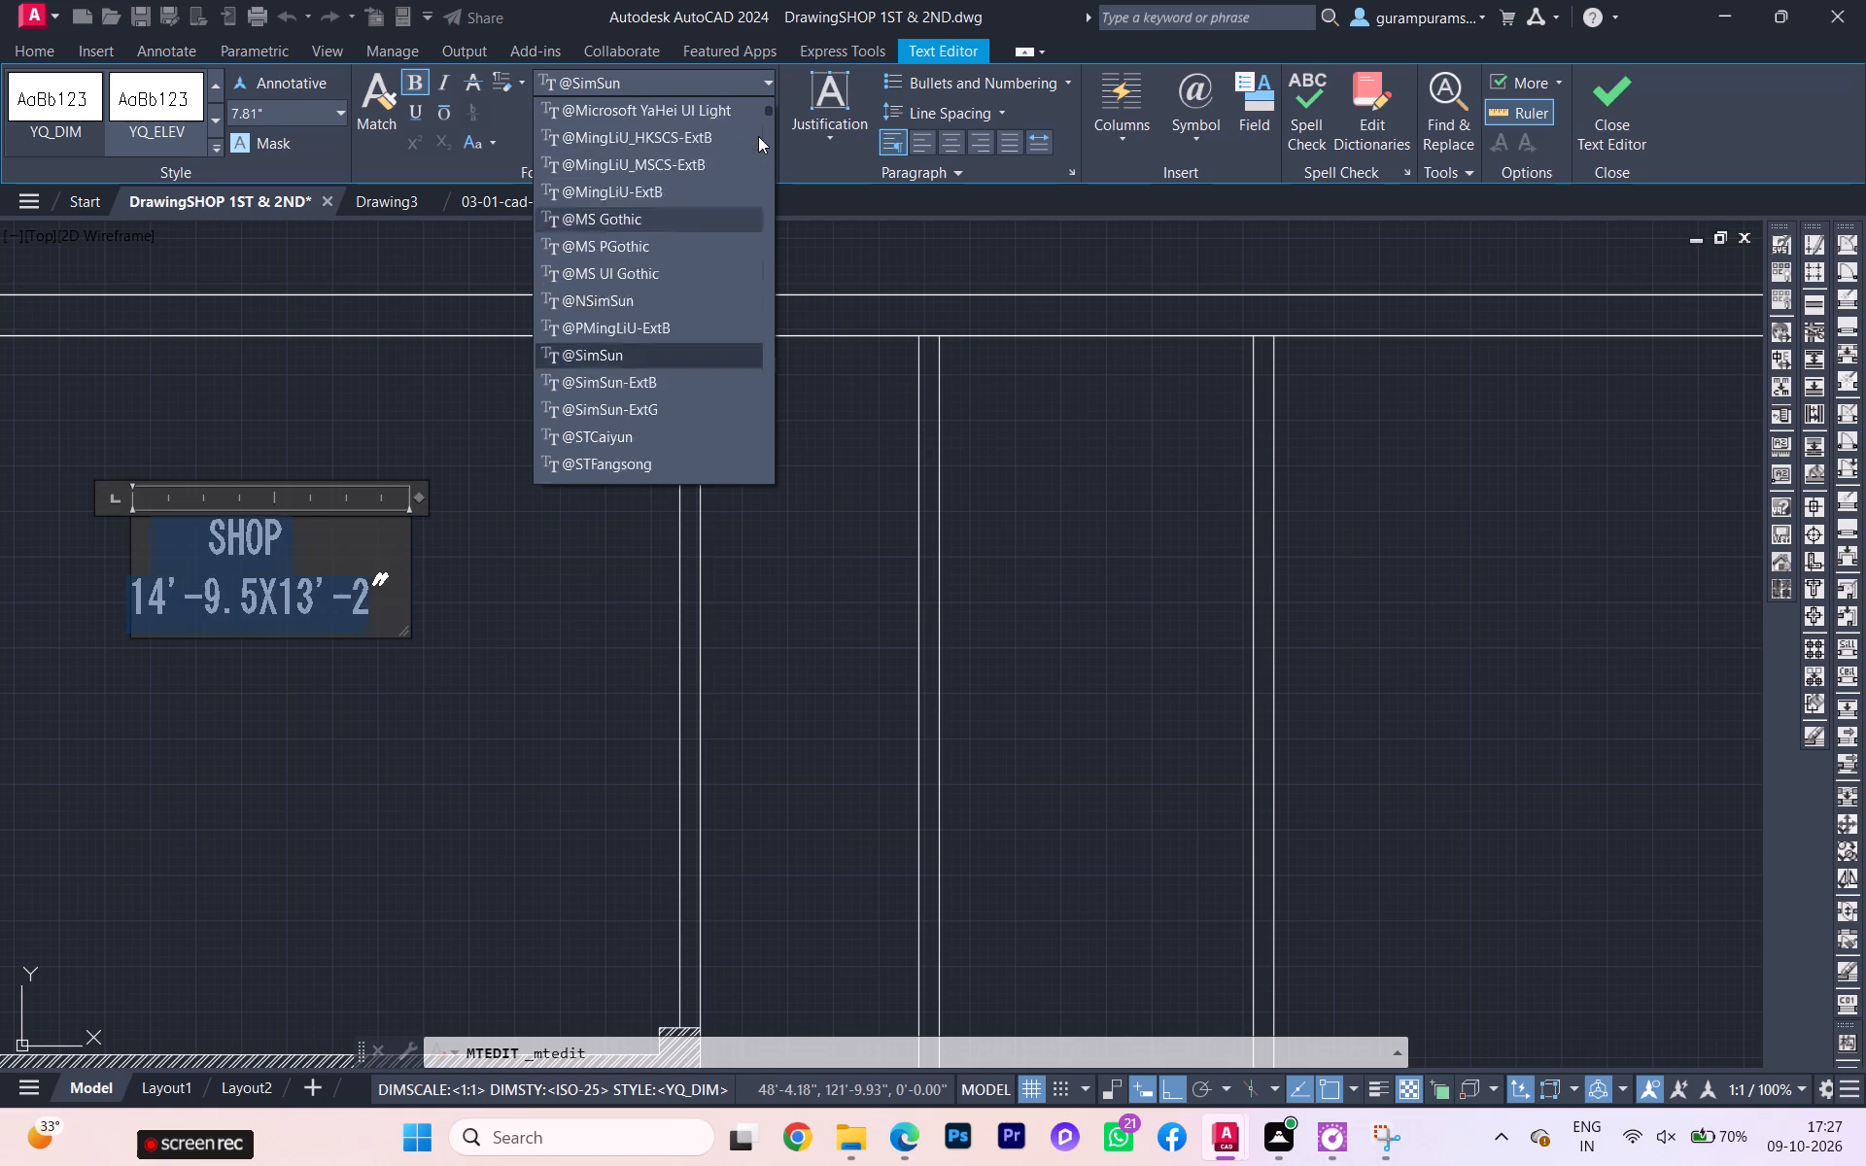
scroll(758, 136, "up", 6)
scroll(749, 126, "down", 1)
left_click_drag(766, 111, 767, 46)
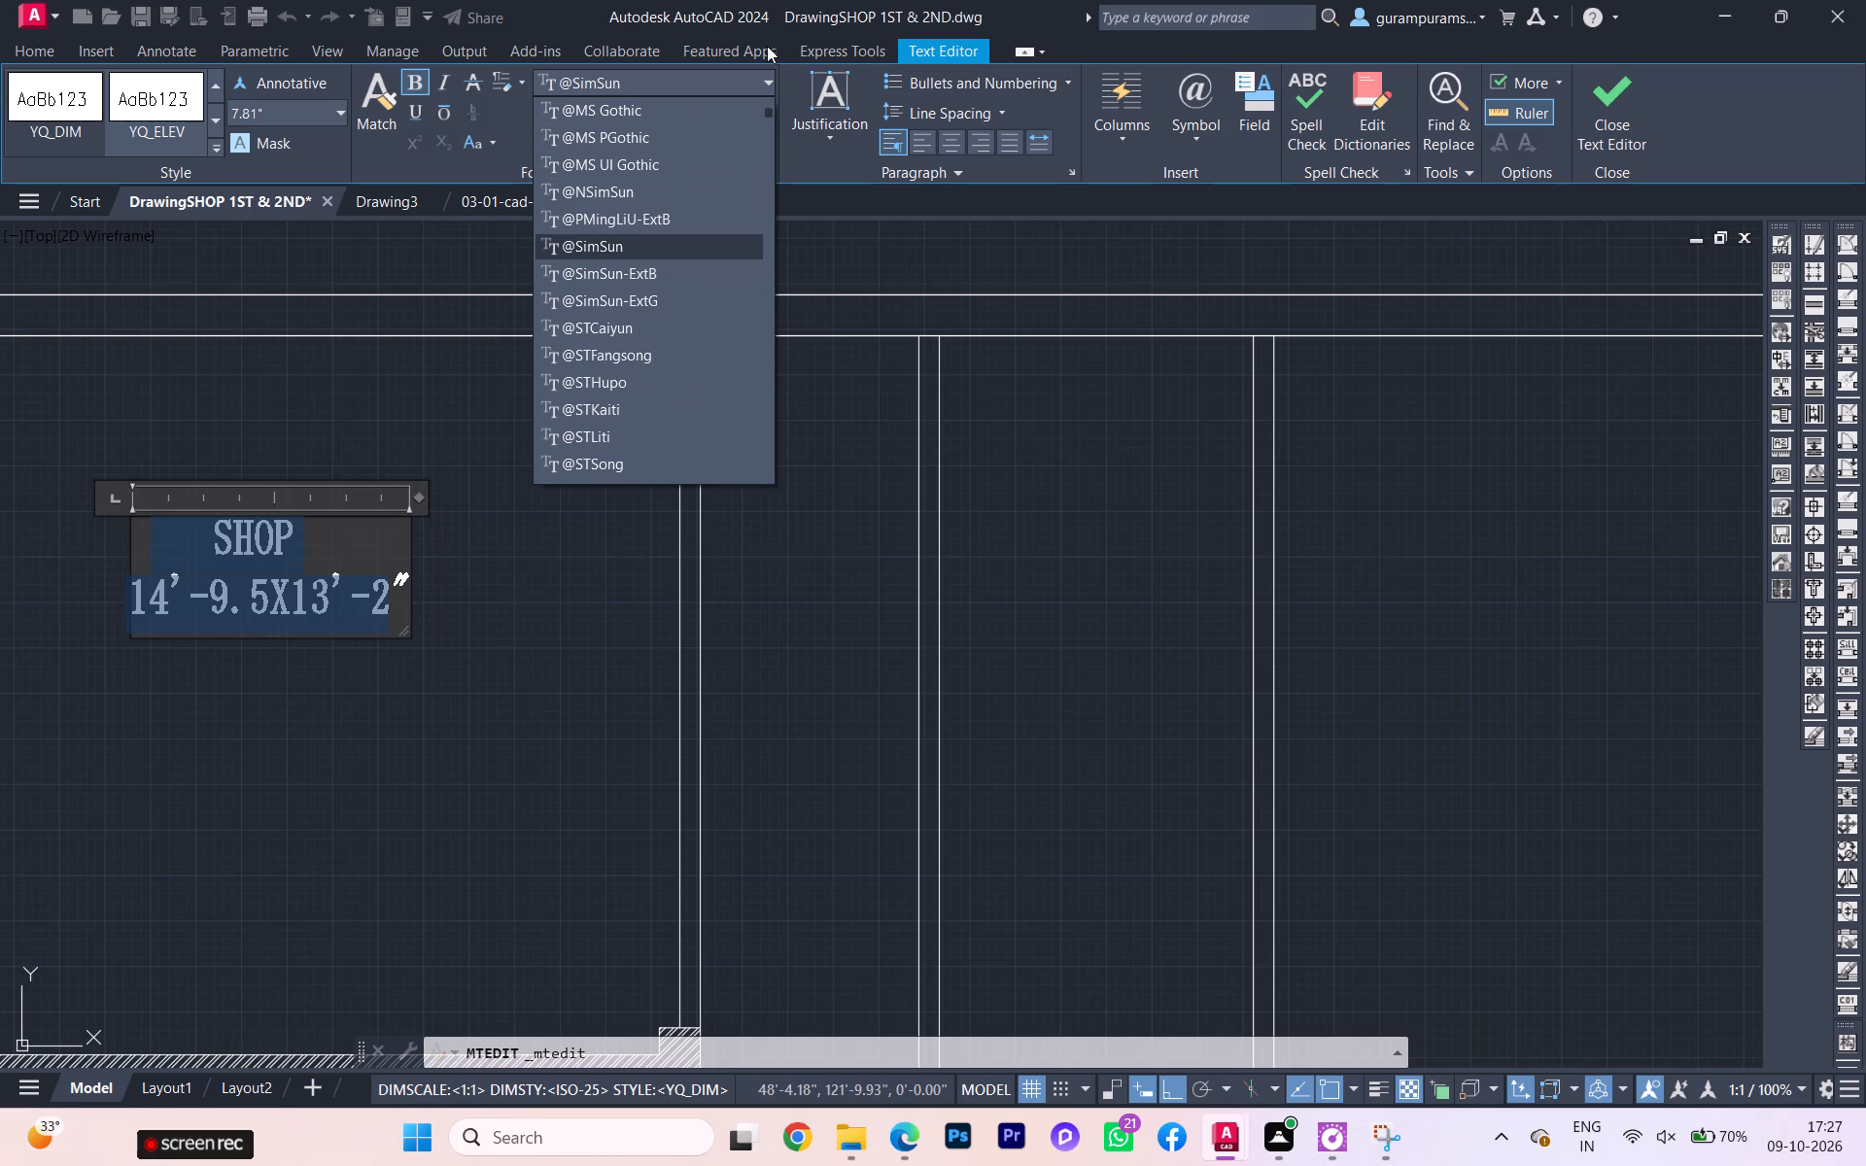
left_click_drag(767, 46, 767, 38)
left_click_drag(766, 111, 767, 20)
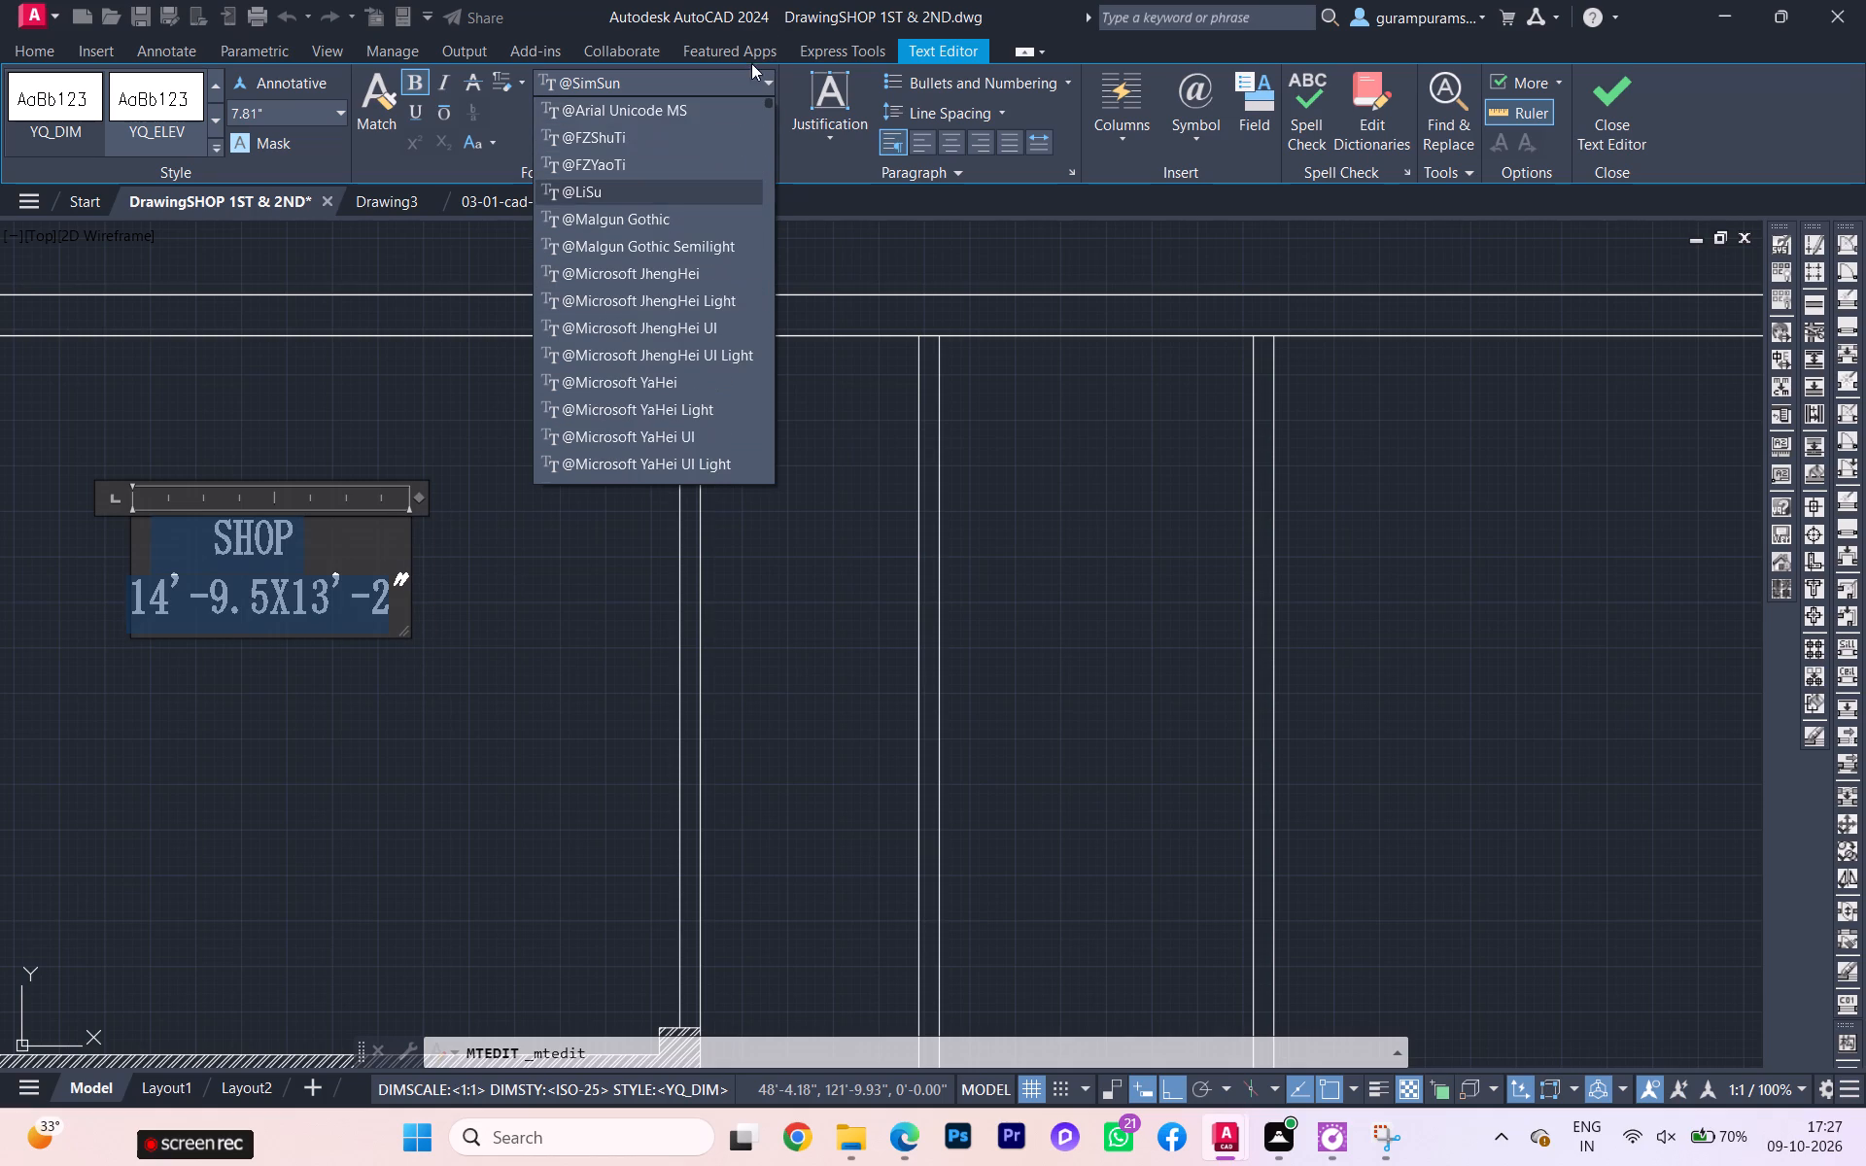
scroll(761, 97, "up", 5)
scroll(703, 131, "down", 1)
scroll(703, 131, "up", 1)
scroll(702, 130, "down", 1)
scroll(702, 130, "up", 2)
scroll(702, 132, "down", 1)
scroll(702, 132, "up", 4)
scroll(701, 130, "down", 1)
scroll(701, 130, "up", 8)
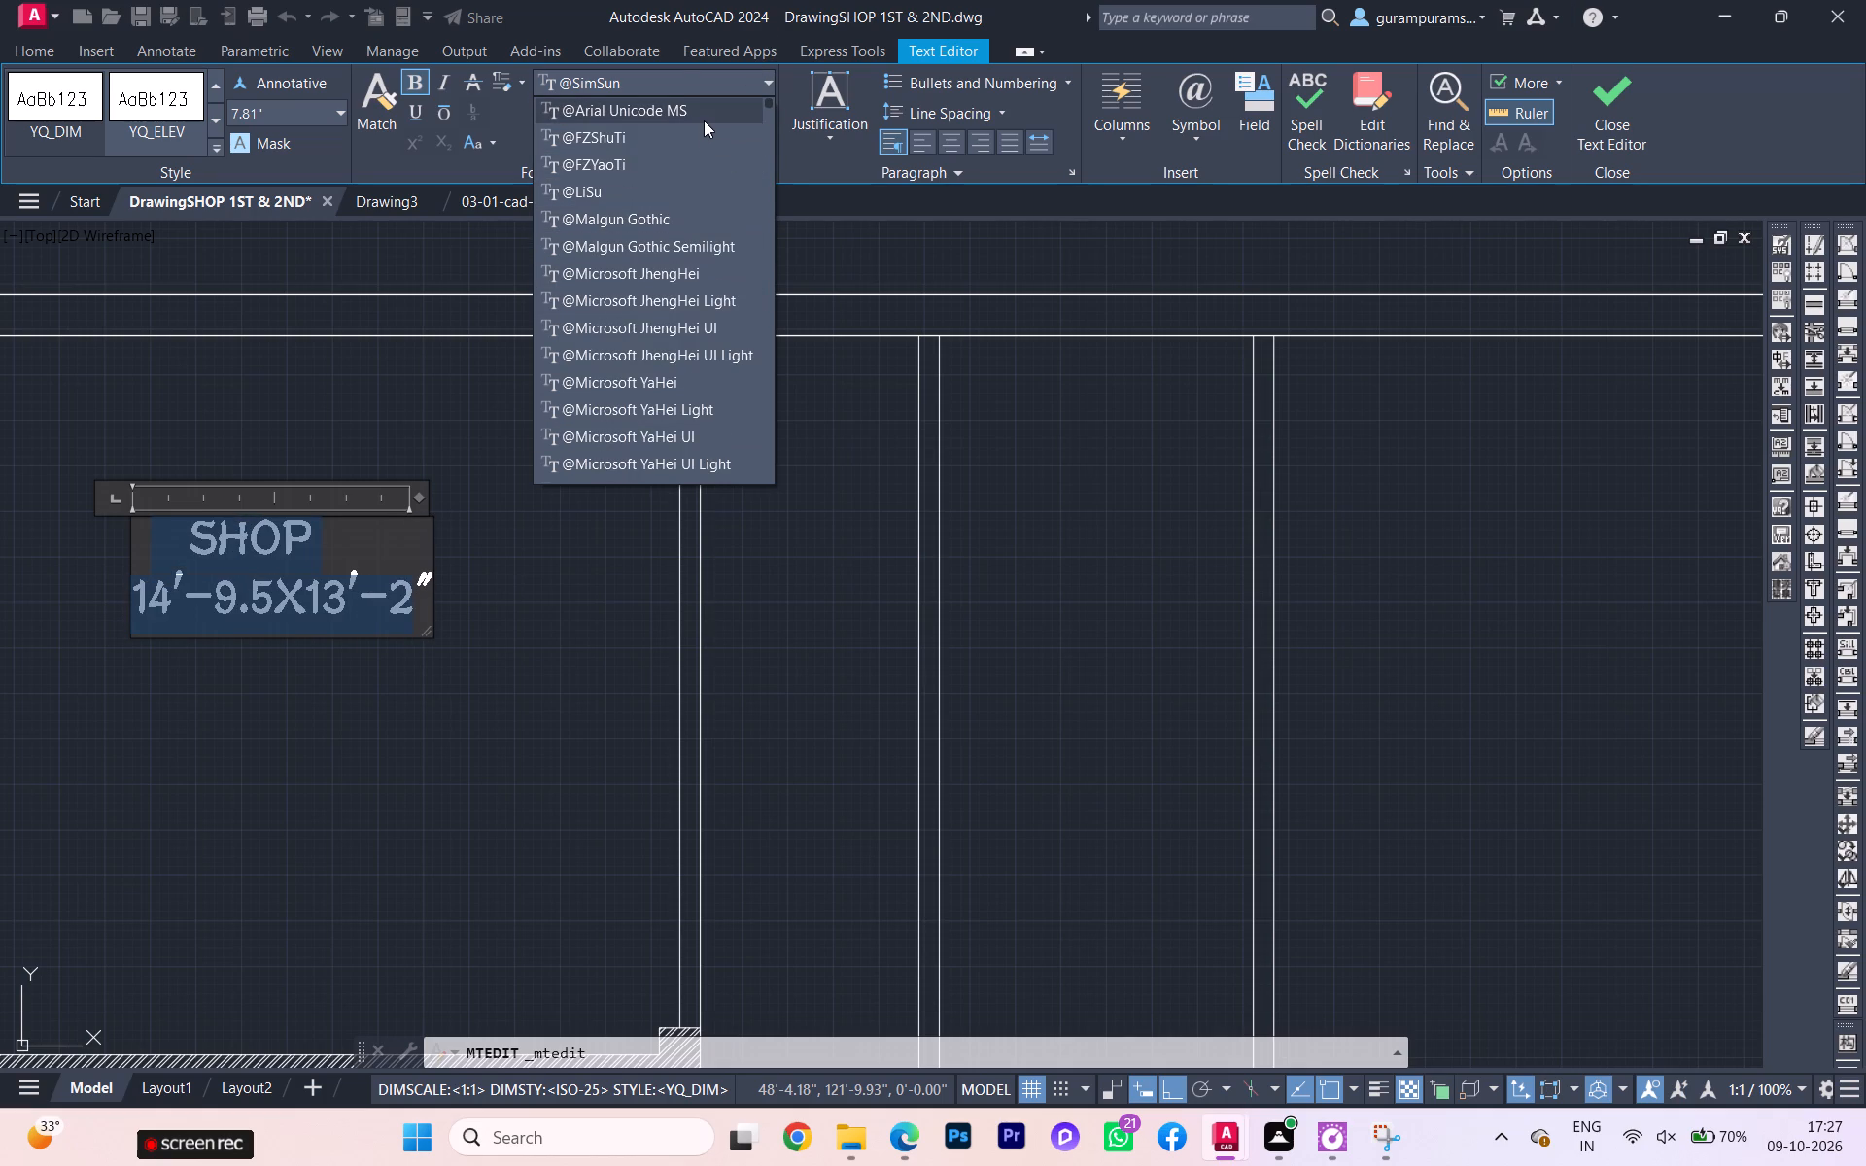
scroll(704, 120, "up", 6)
left_click(701, 108)
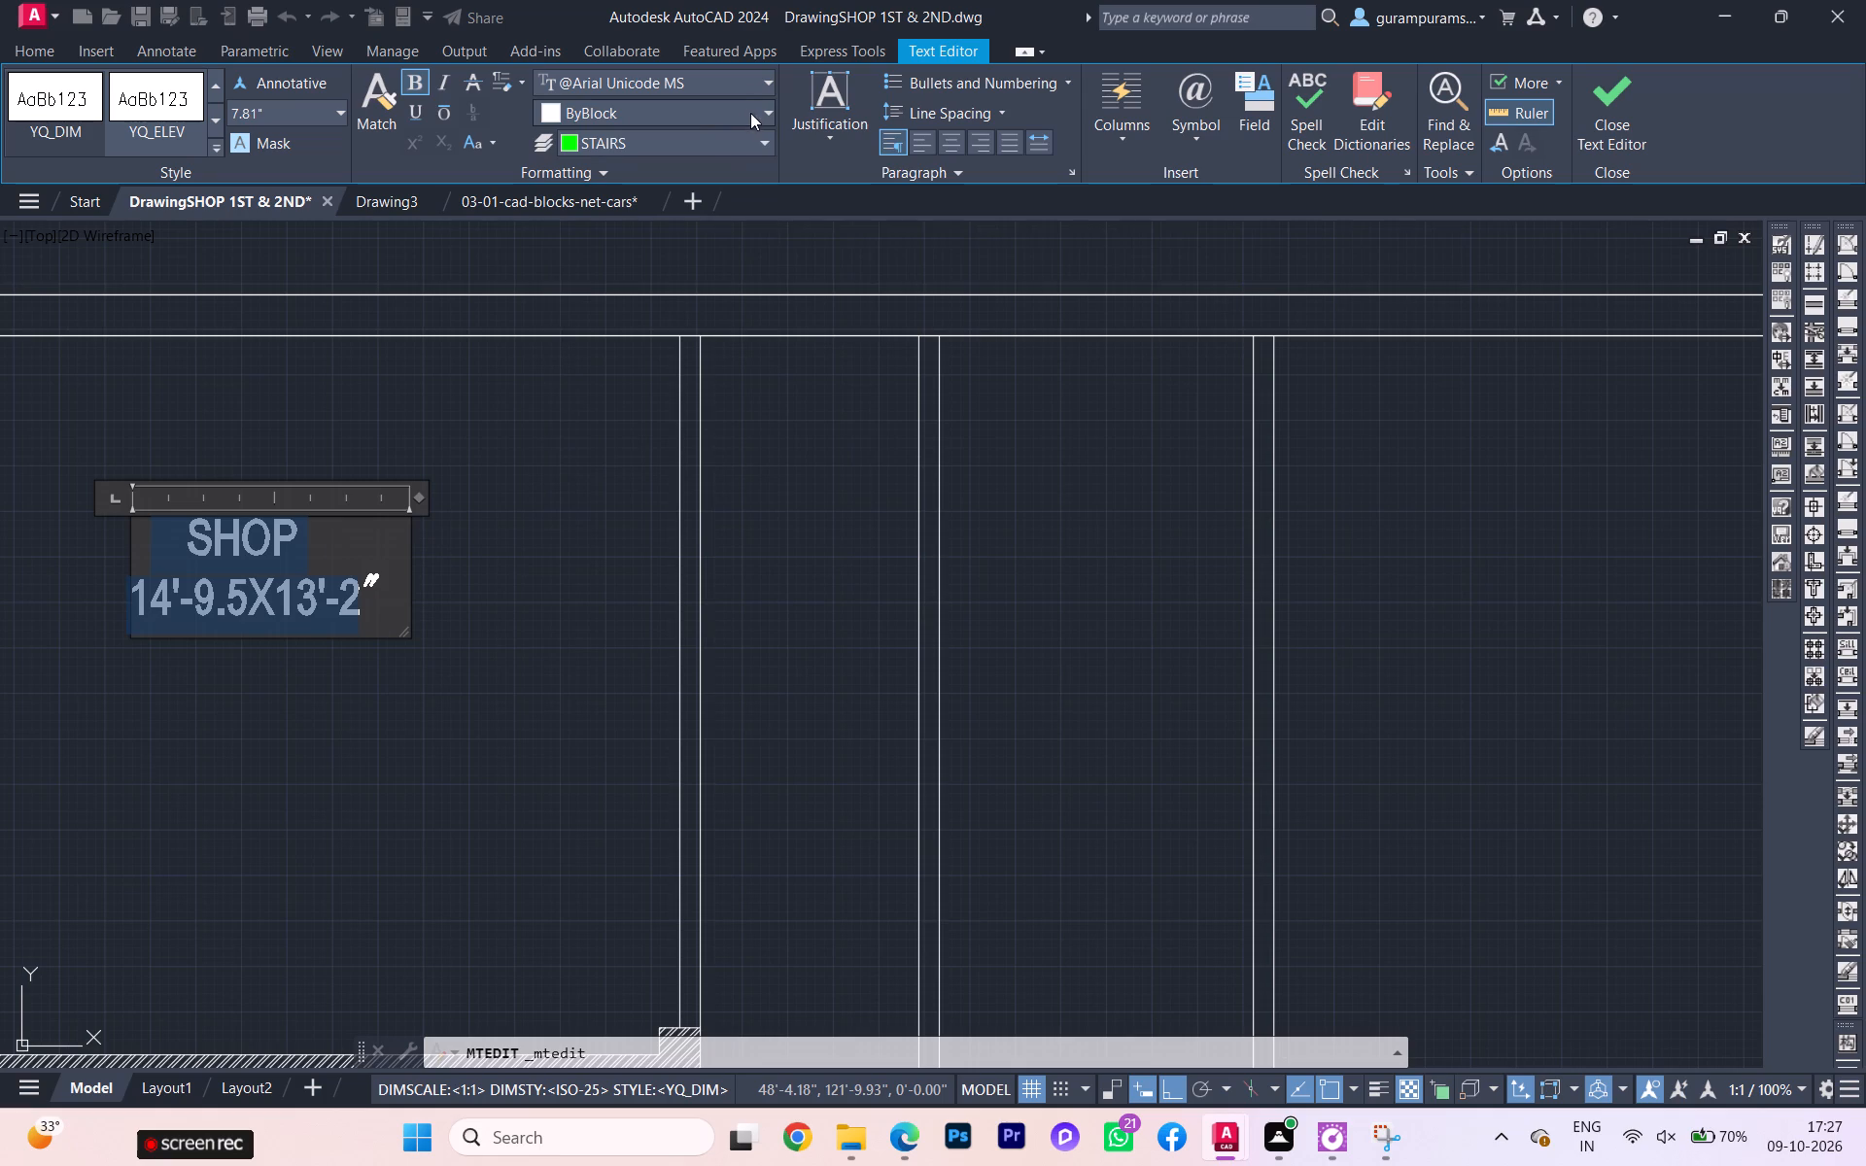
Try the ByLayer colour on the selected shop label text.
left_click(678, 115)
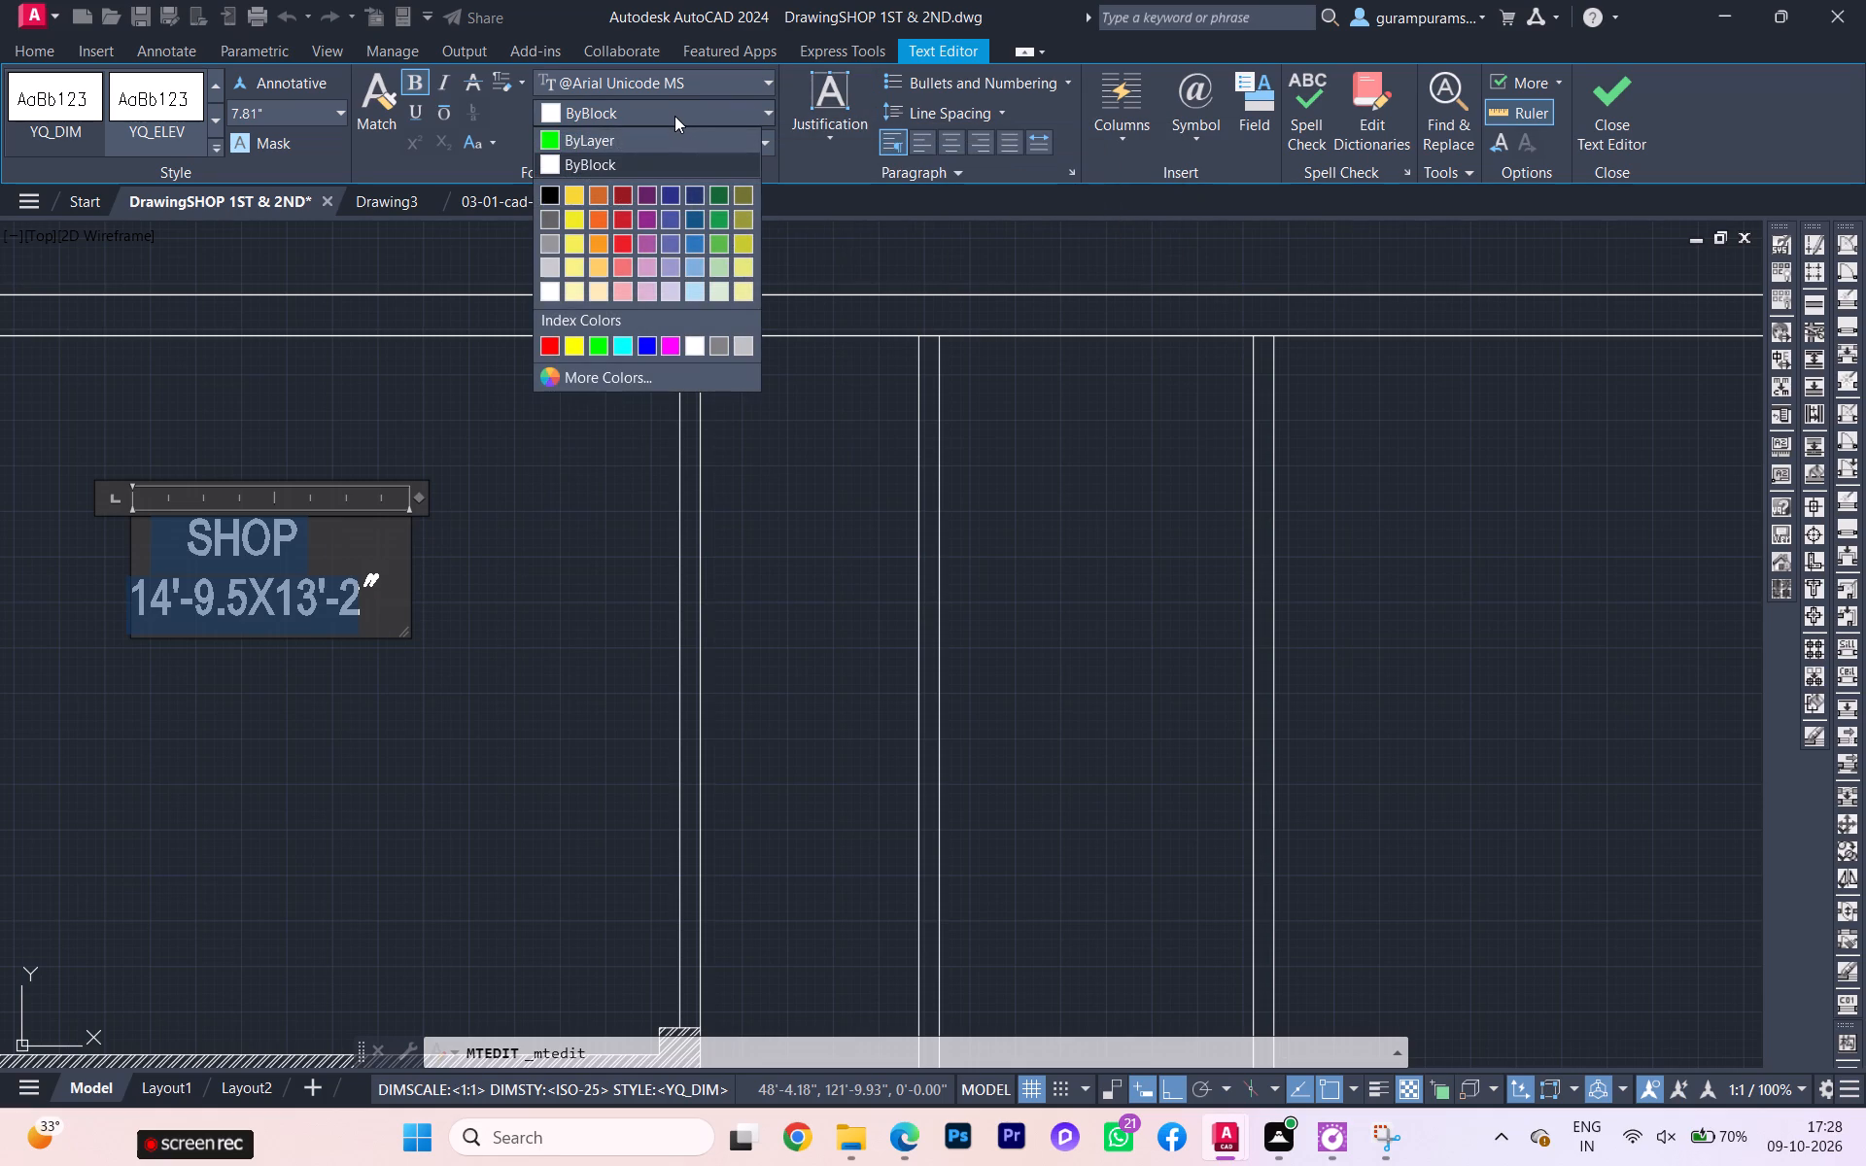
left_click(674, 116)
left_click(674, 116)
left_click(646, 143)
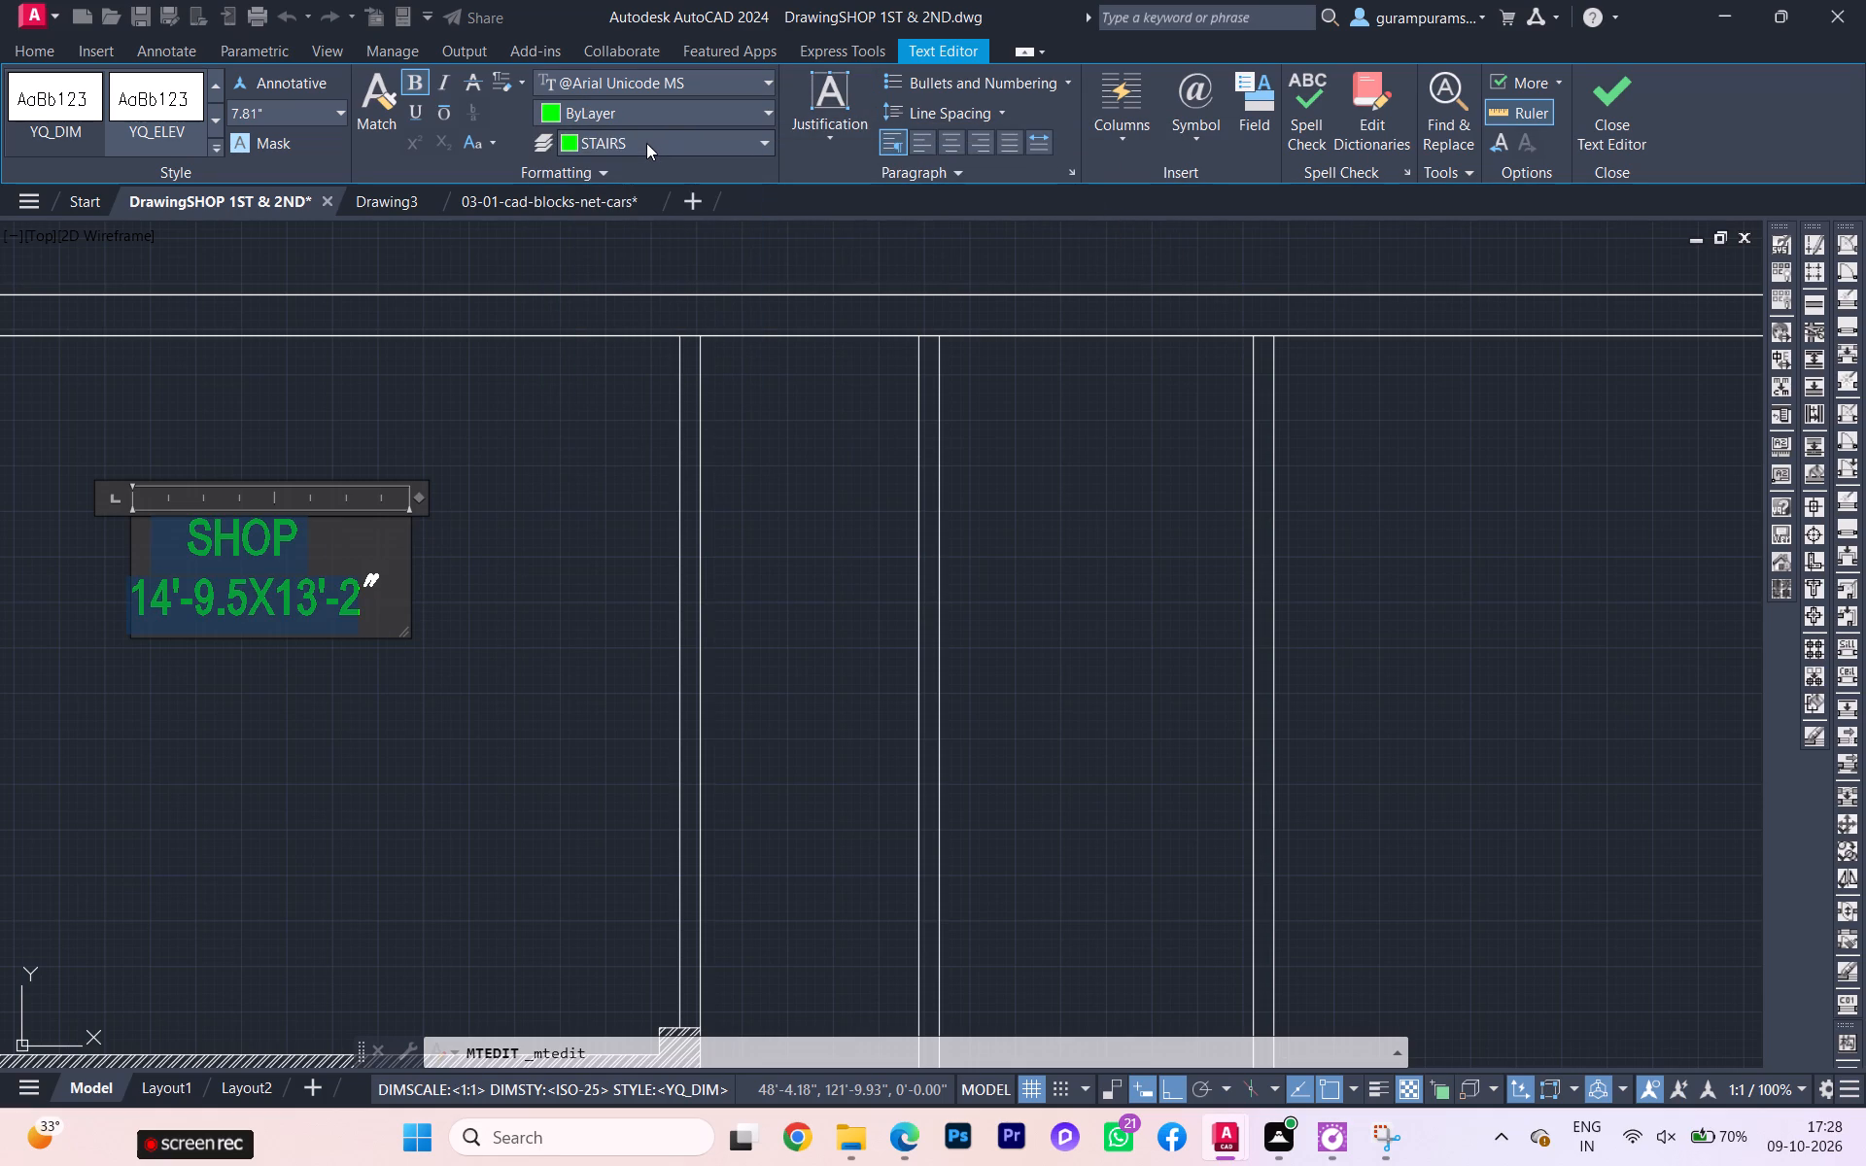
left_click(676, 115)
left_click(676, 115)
Assign the shop label to the DIMENSIONS layer.
left_click(672, 145)
left_click(639, 226)
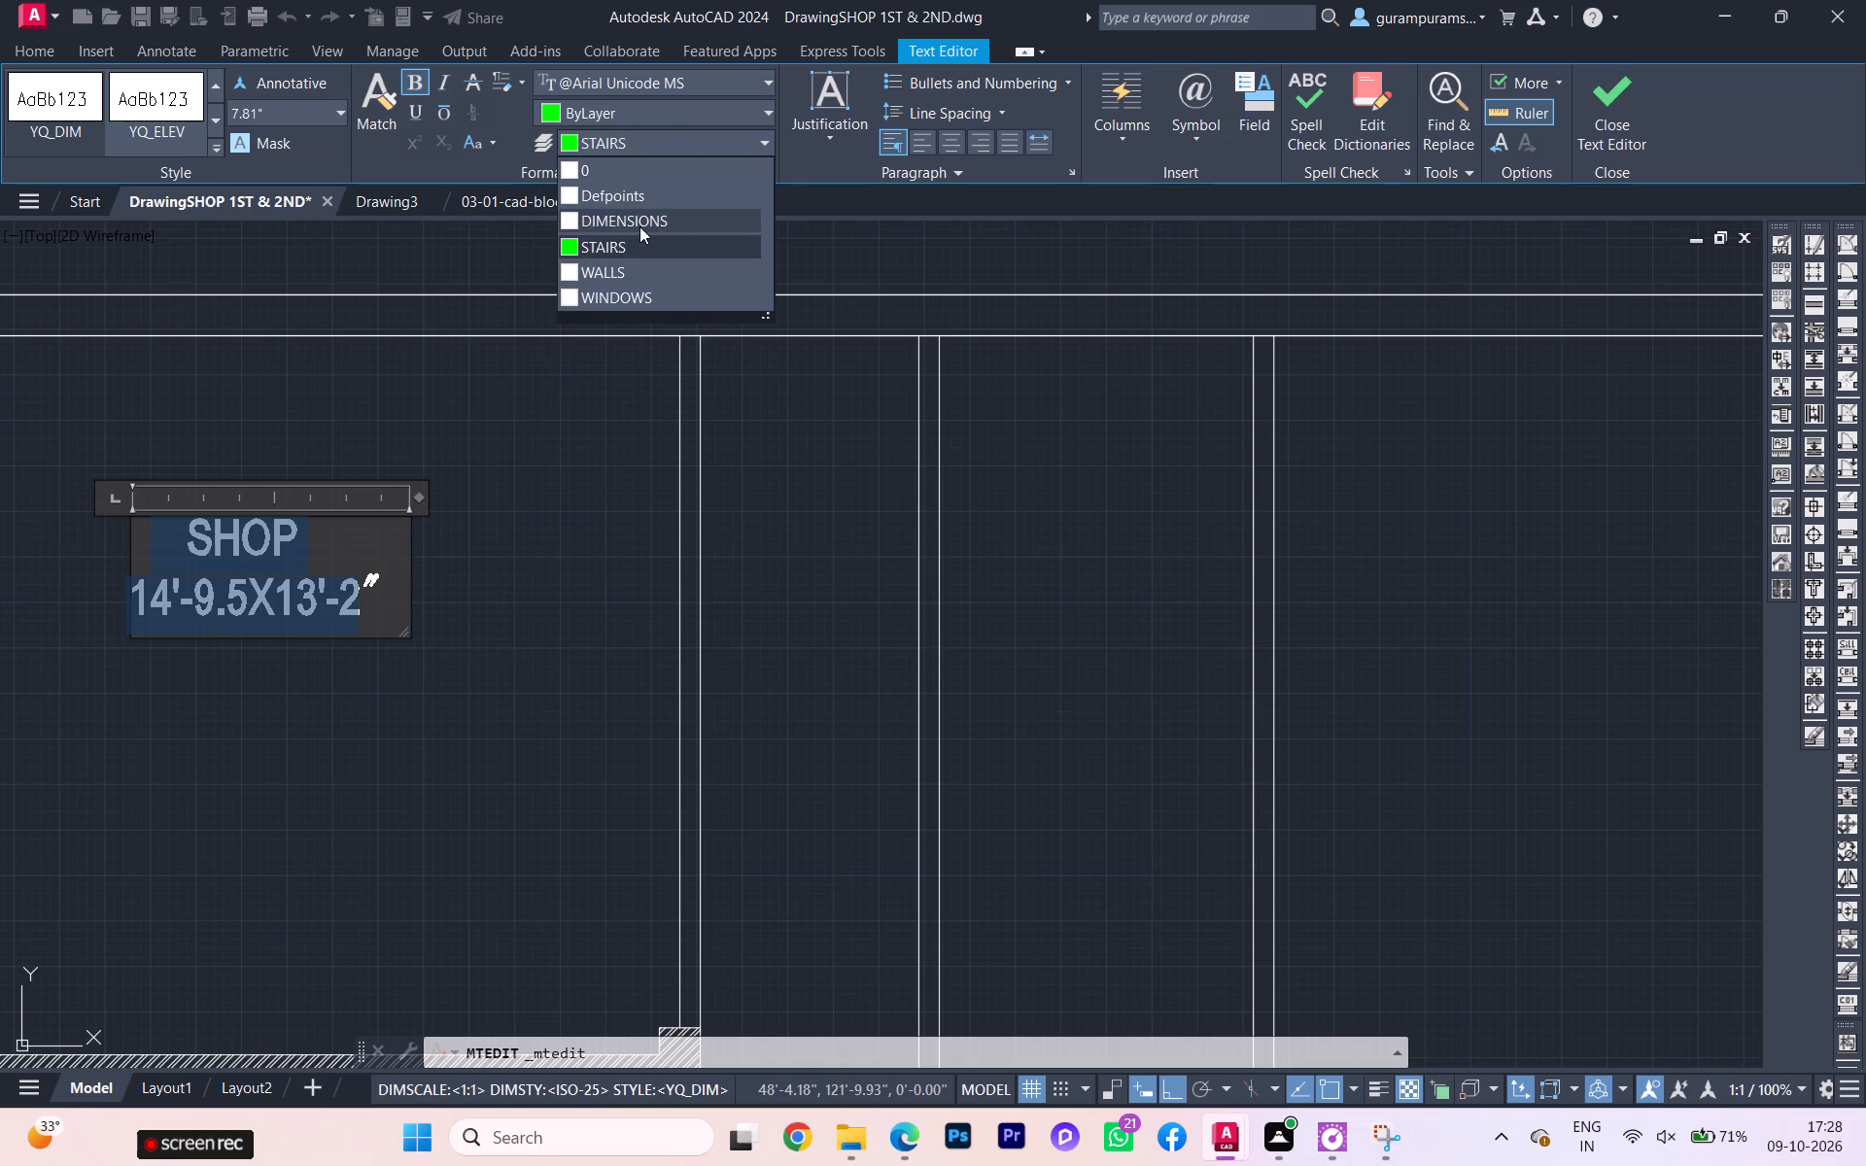
Set the selected label text's colour to light grey 199,200,202.
left_click(669, 110)
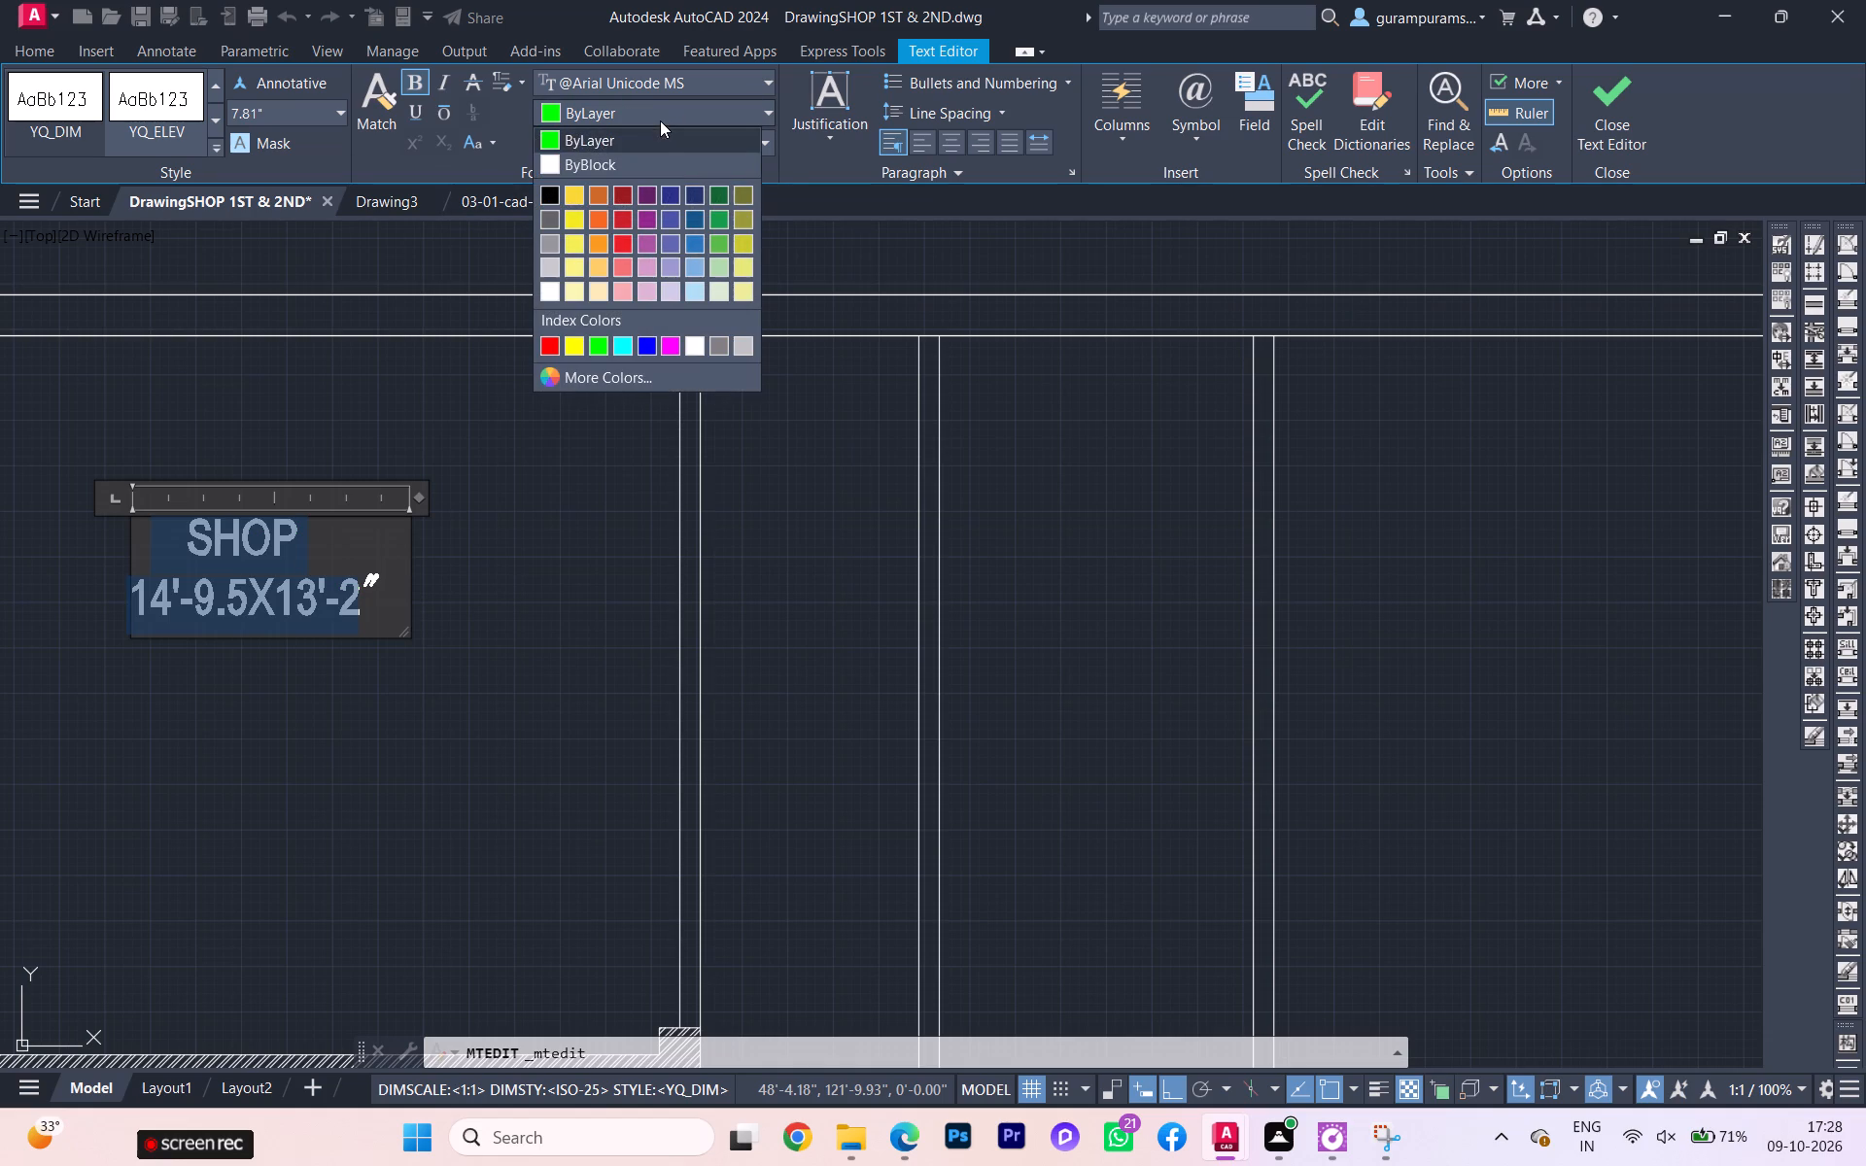
left_click(626, 159)
left_click(639, 119)
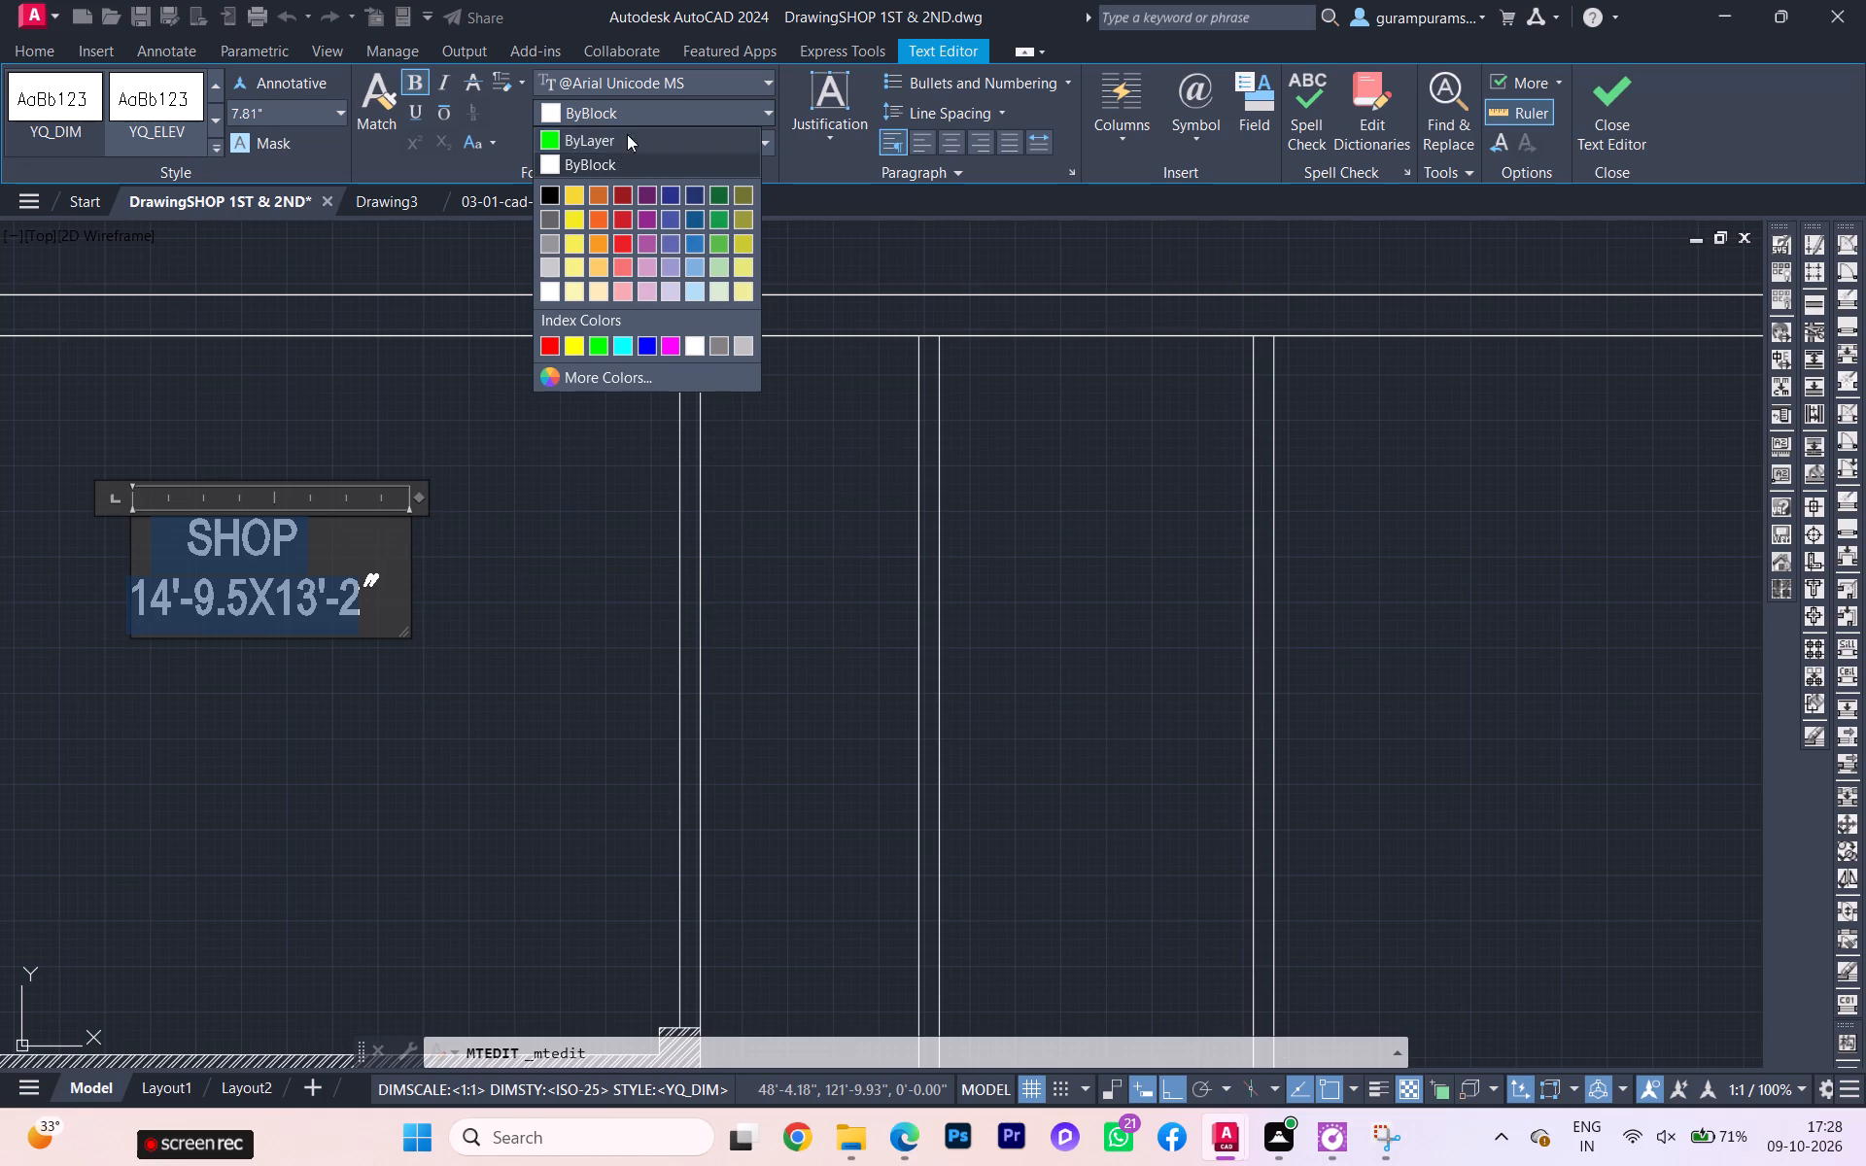
left_click(553, 268)
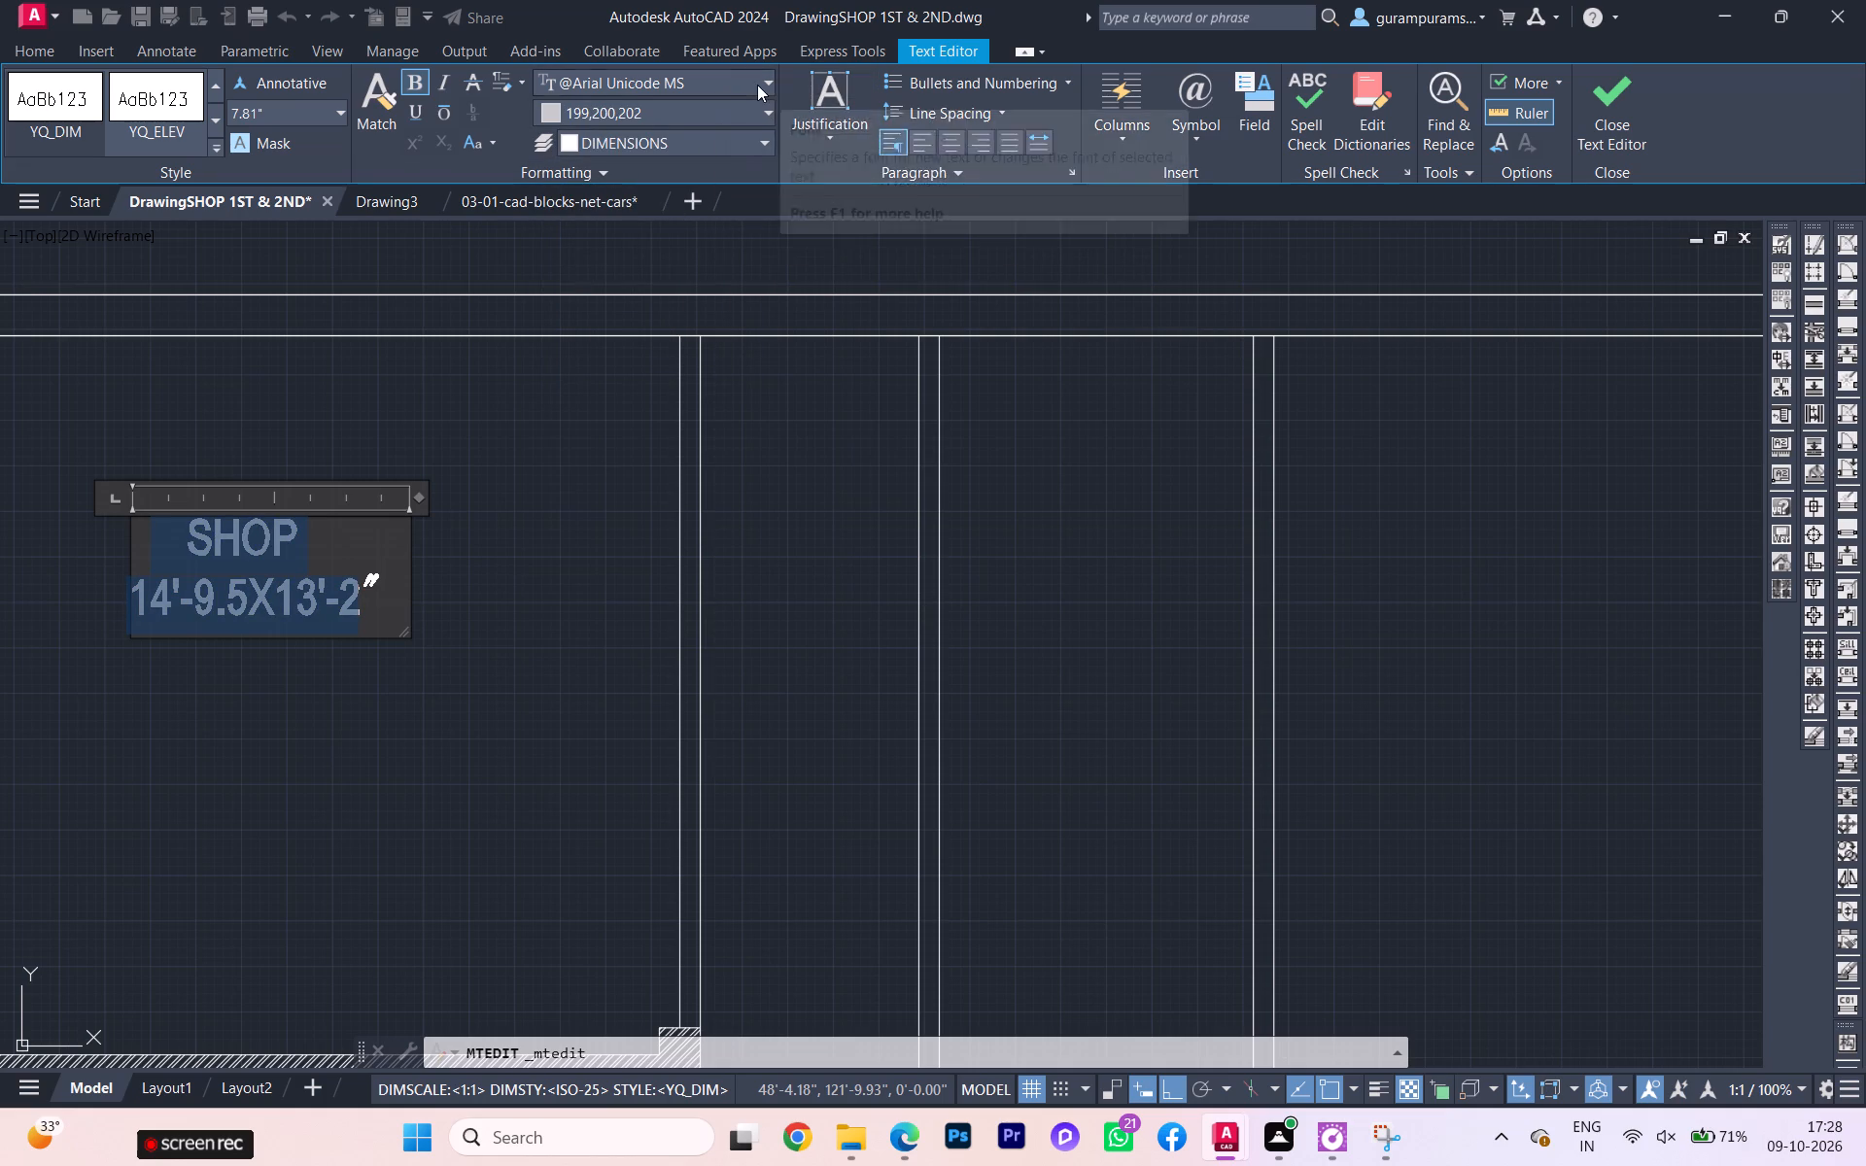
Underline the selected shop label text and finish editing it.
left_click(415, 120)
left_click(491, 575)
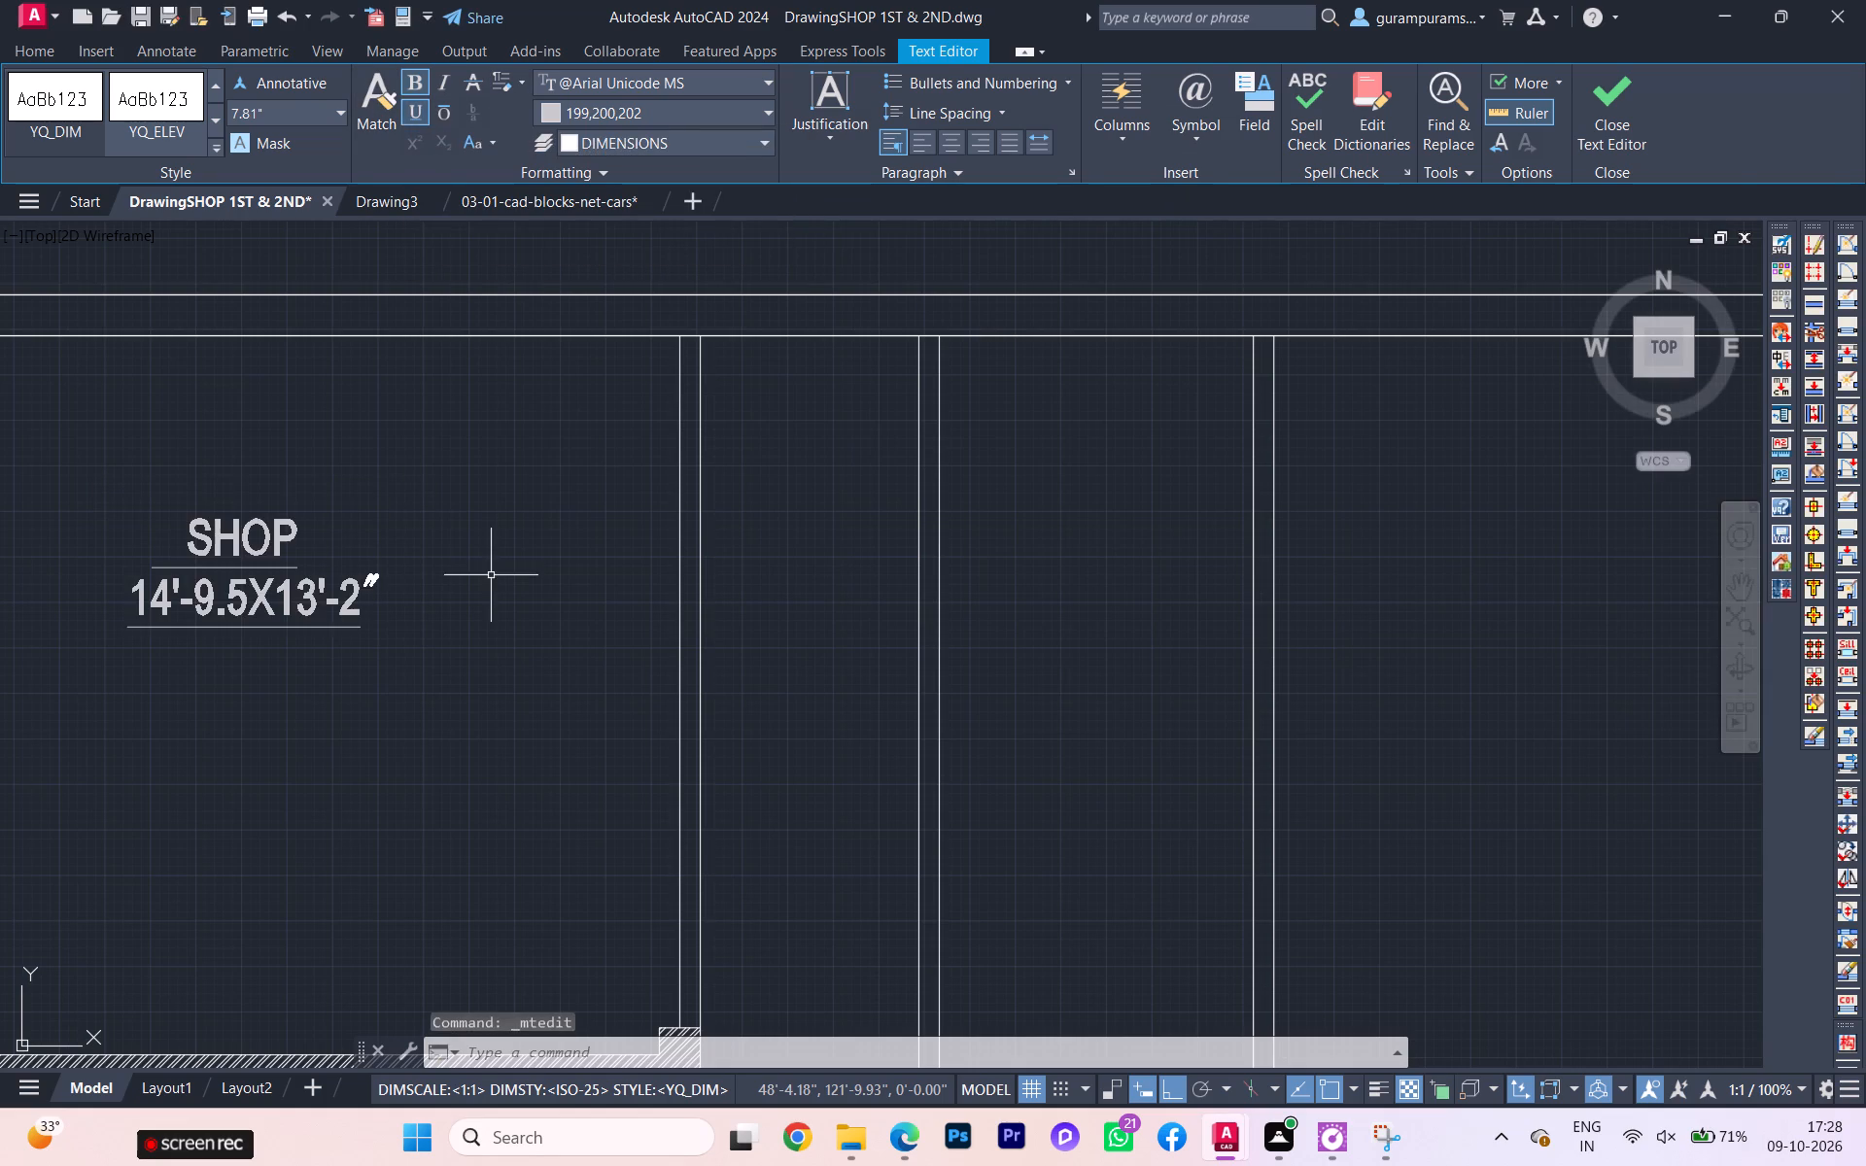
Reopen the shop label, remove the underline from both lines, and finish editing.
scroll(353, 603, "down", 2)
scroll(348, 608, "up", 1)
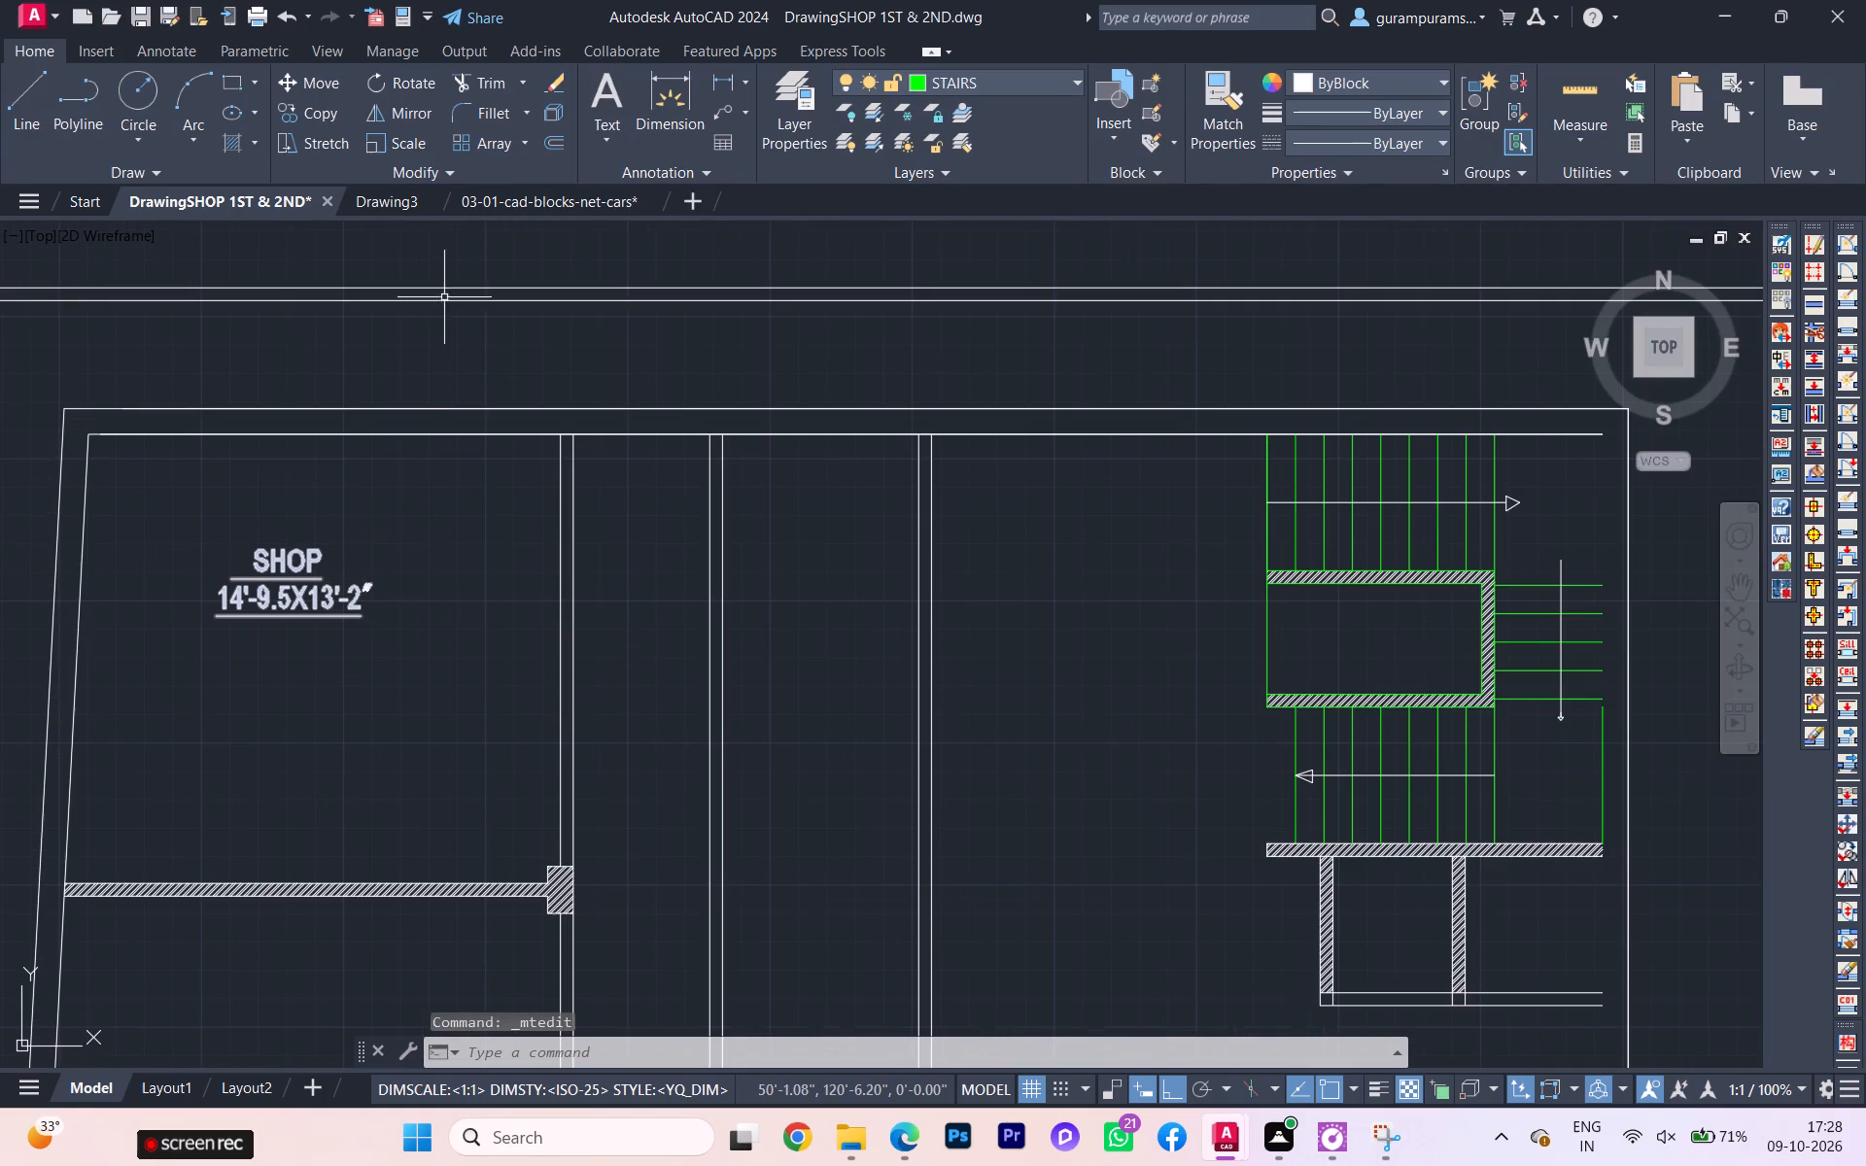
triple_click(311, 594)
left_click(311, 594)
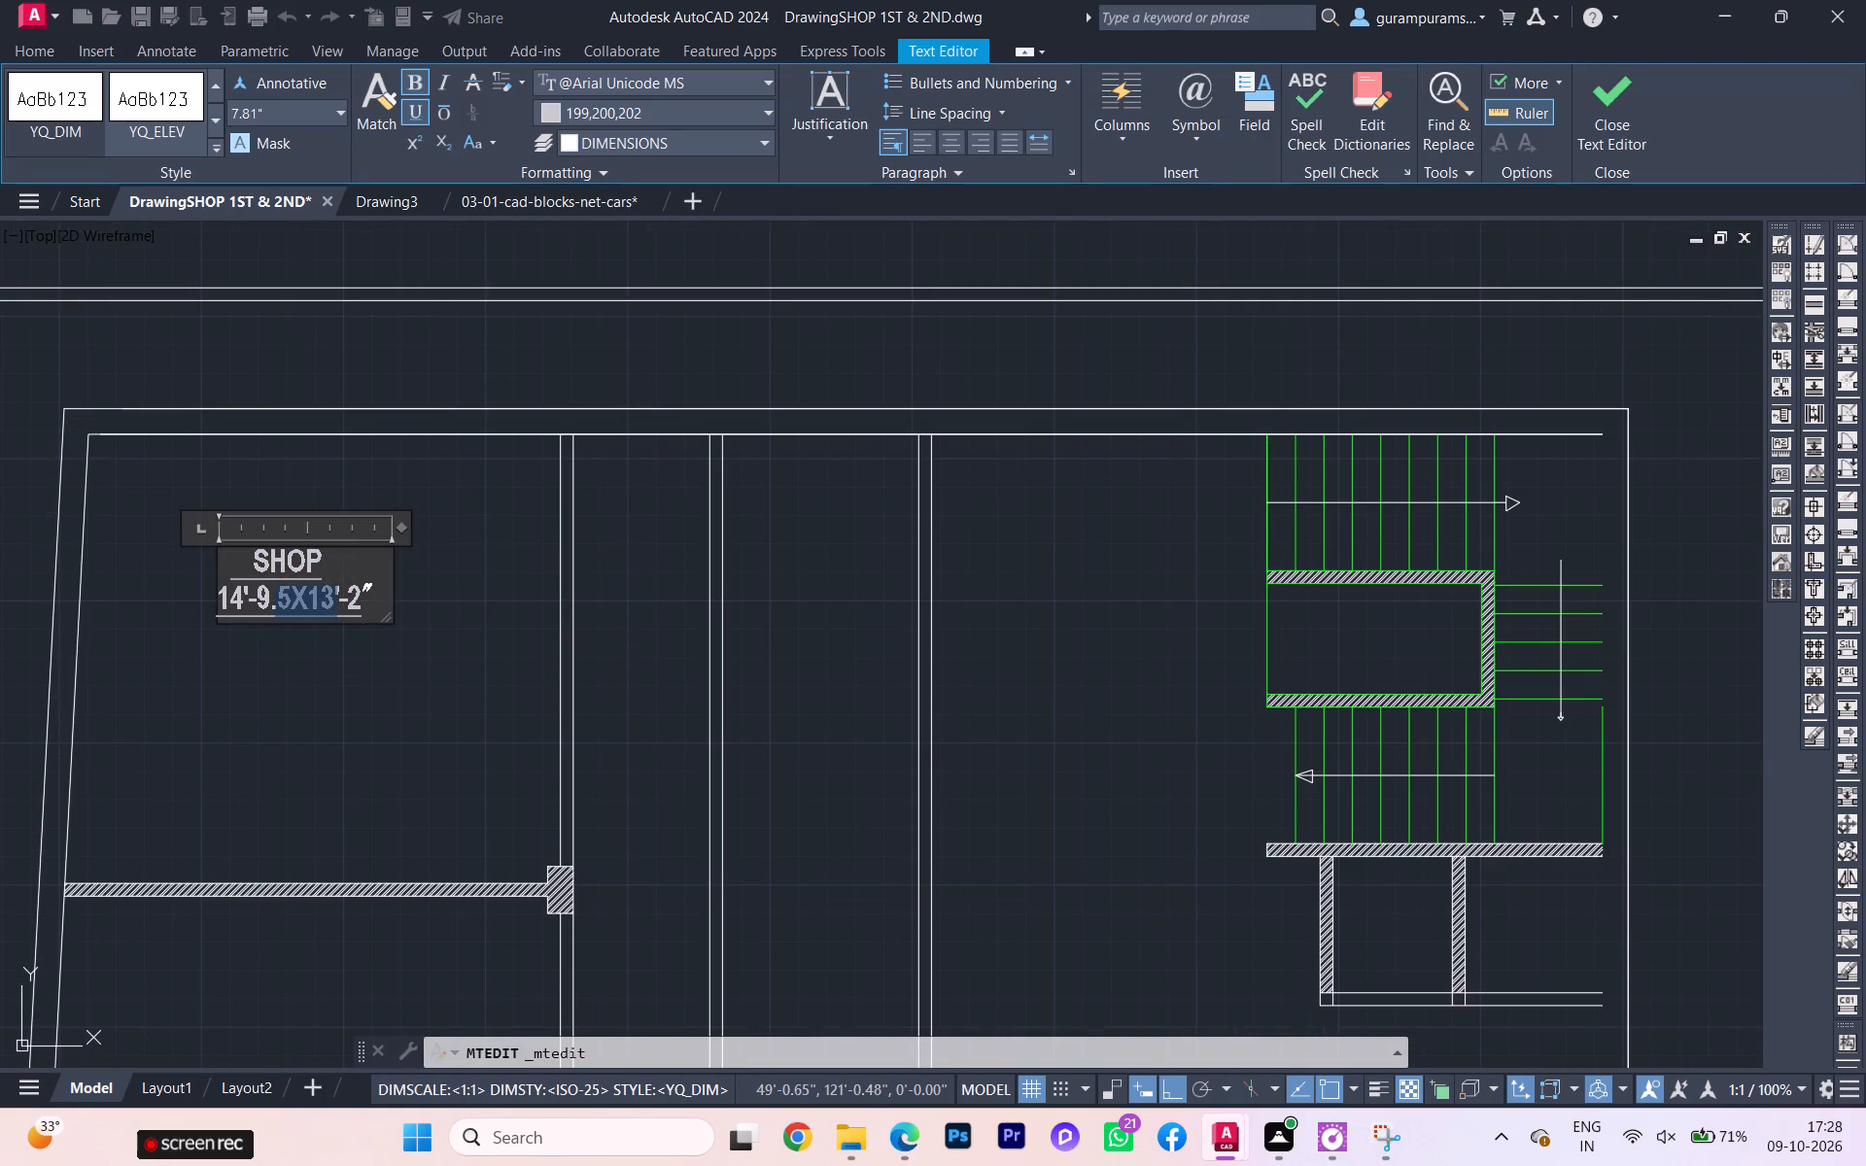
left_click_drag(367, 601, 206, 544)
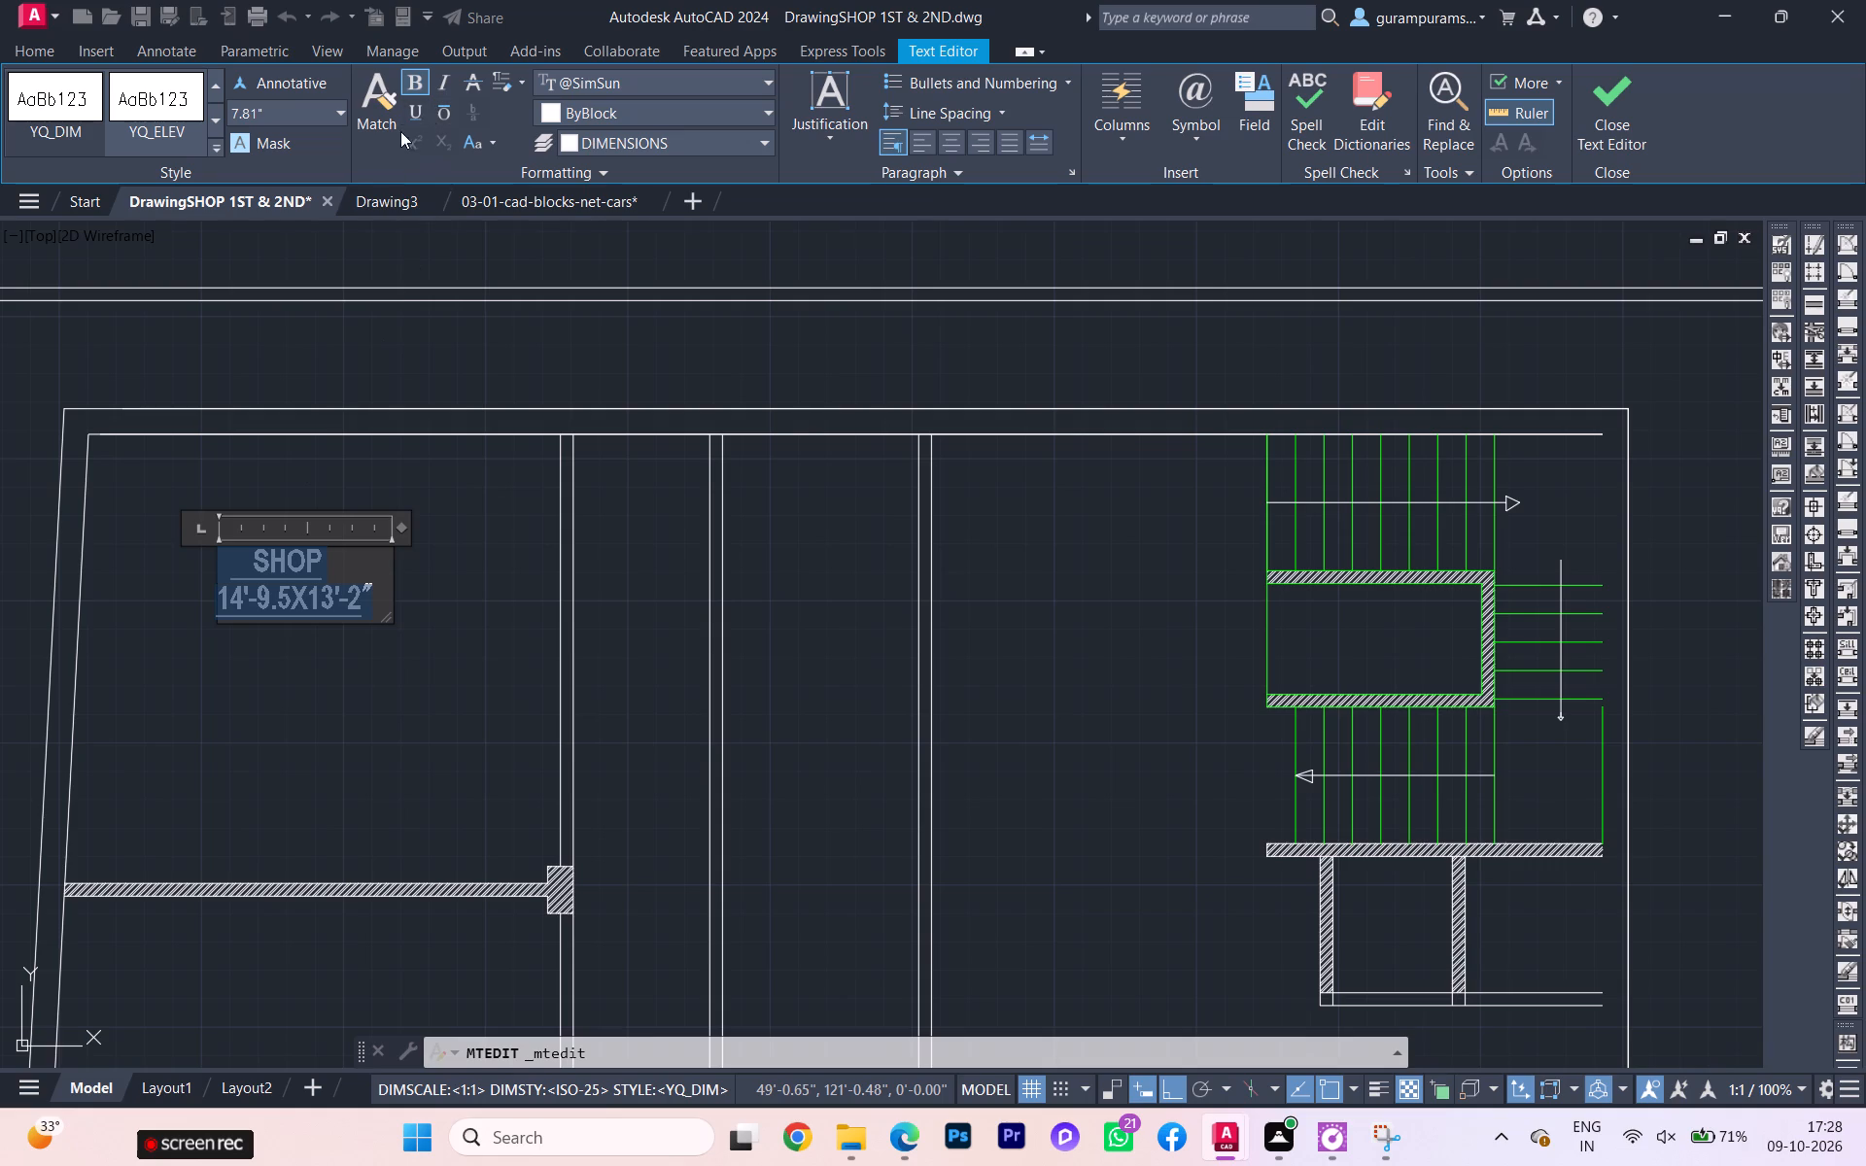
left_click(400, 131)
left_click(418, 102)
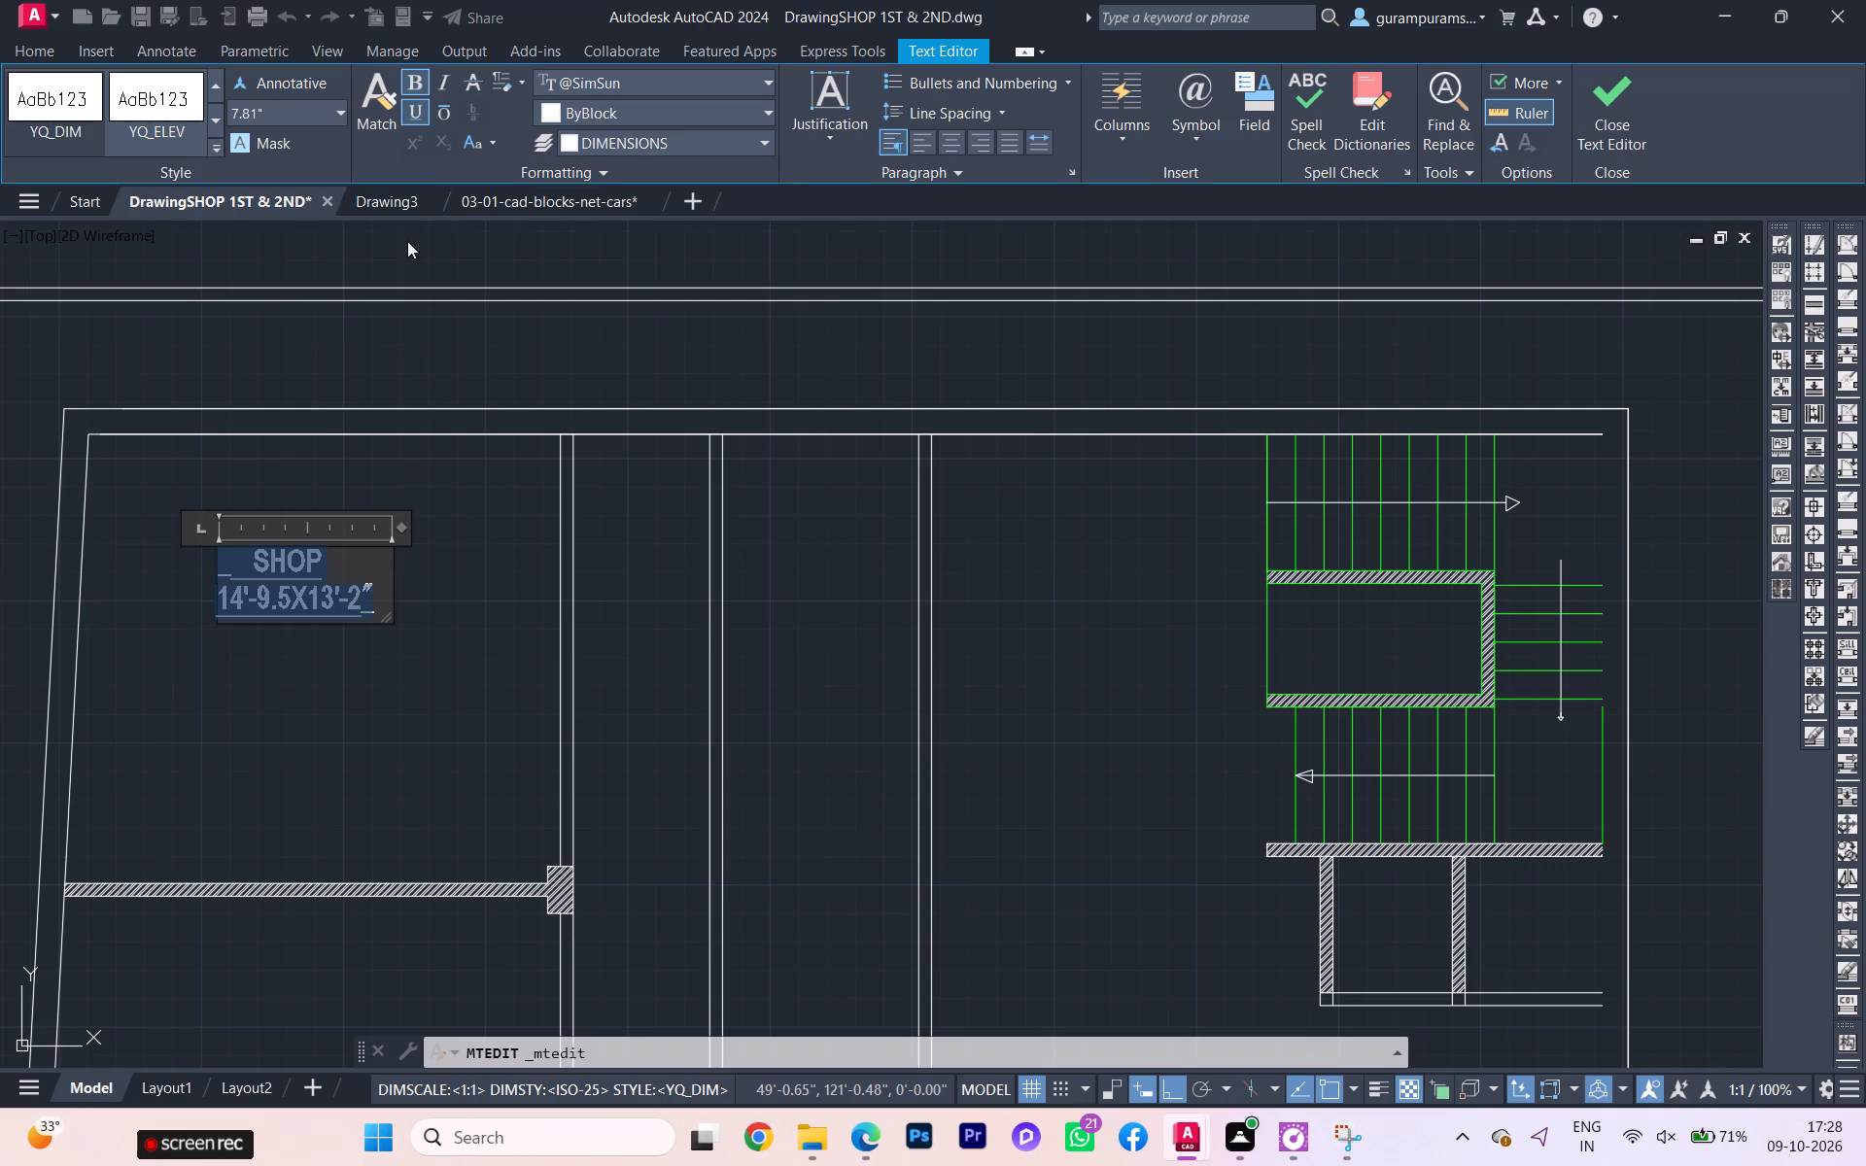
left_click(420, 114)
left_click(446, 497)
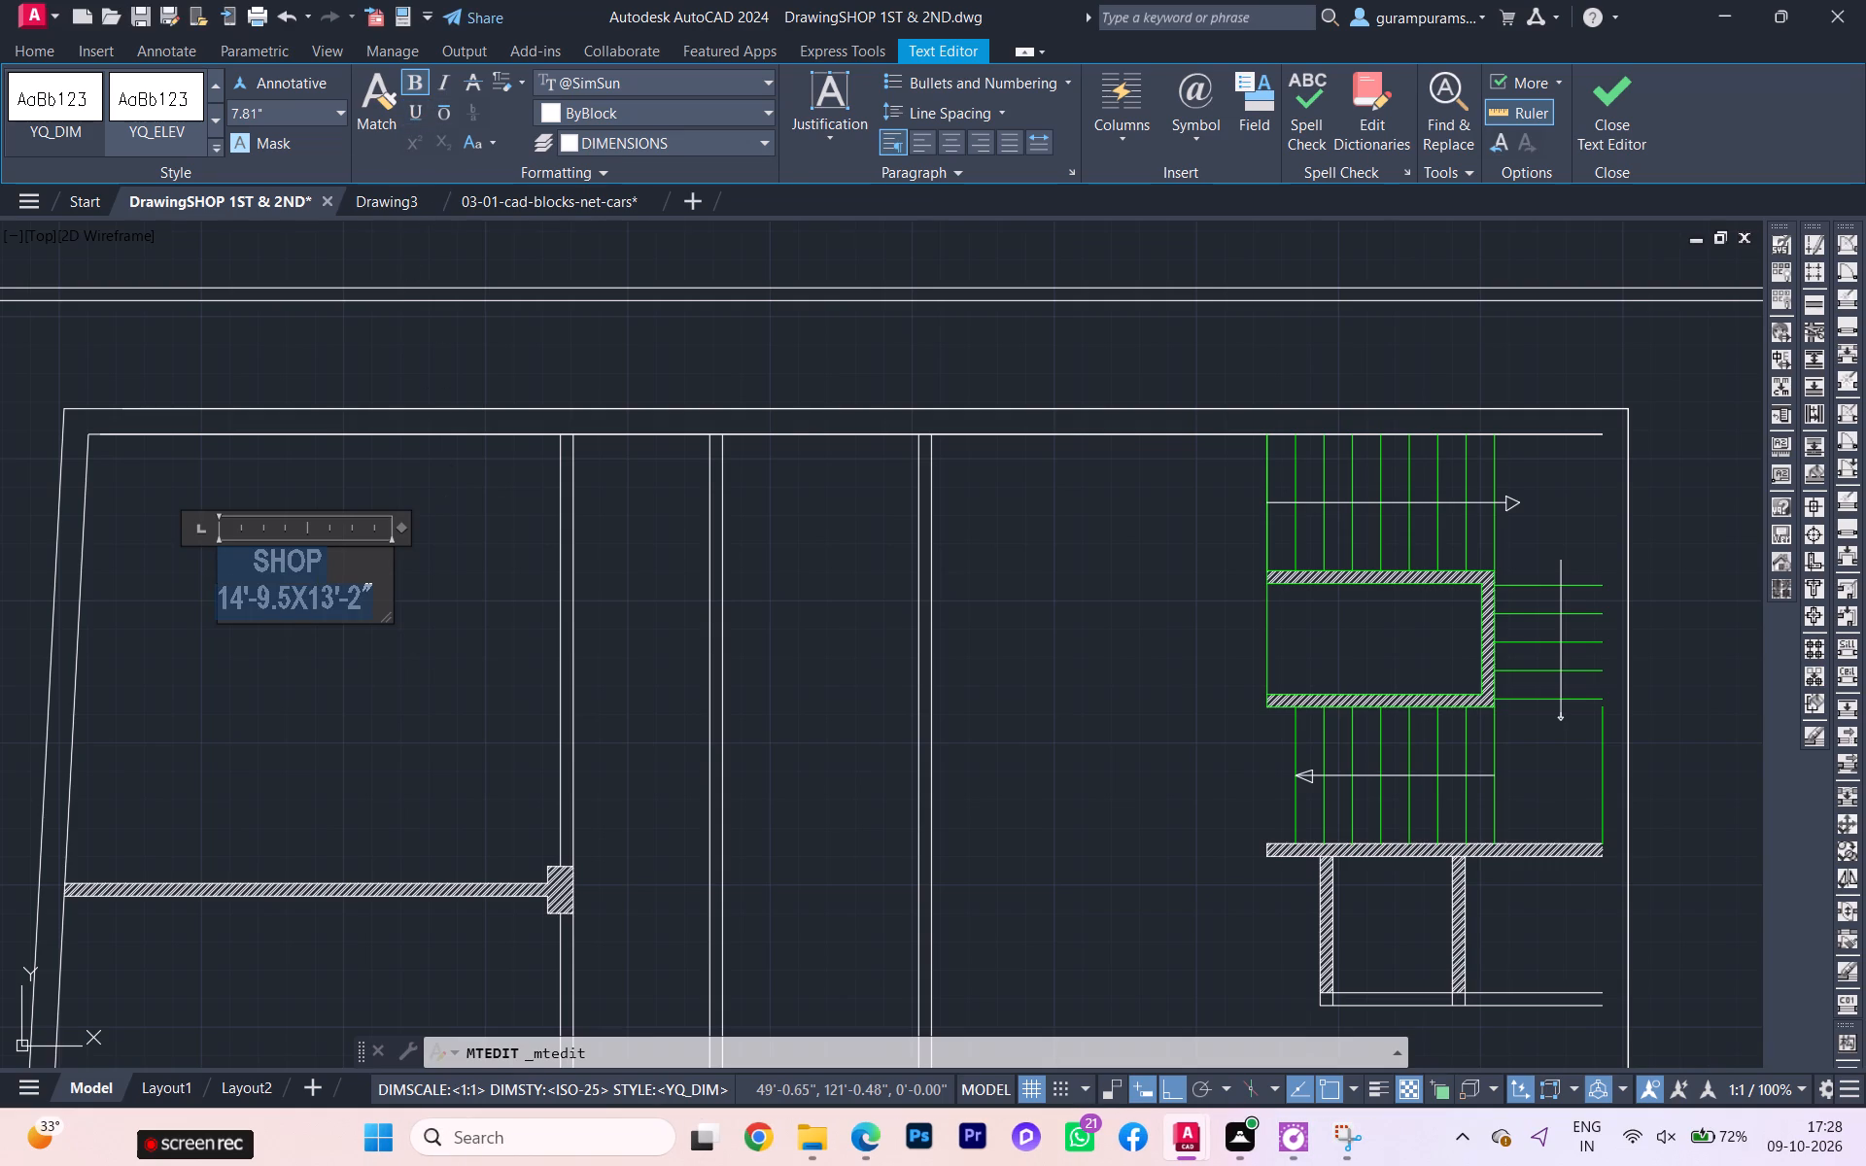
Scale the shop label up by a factor of about 2.1 from a base point just below it.
left_click(315, 567)
left_click(275, 534)
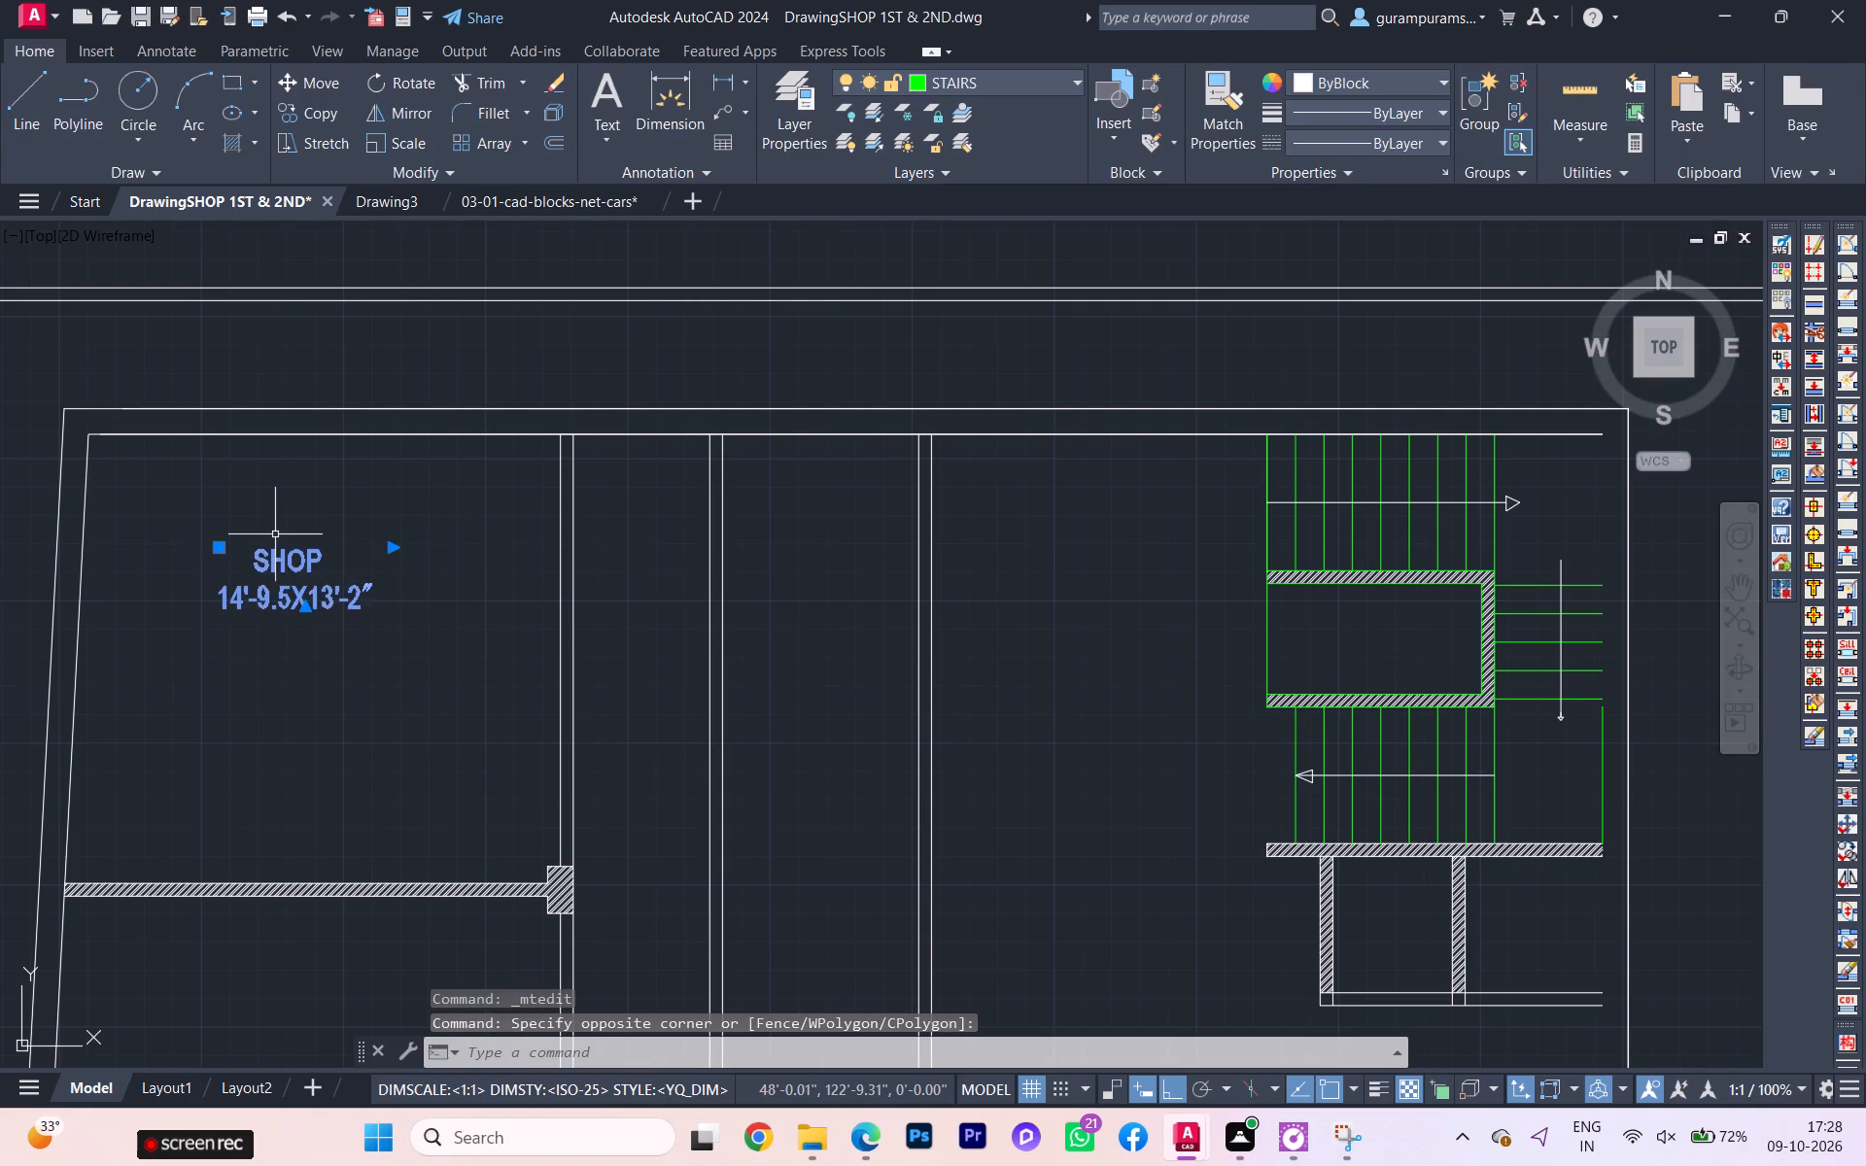
scroll(369, 636, "down", 6)
scroll(363, 634, "up", 2)
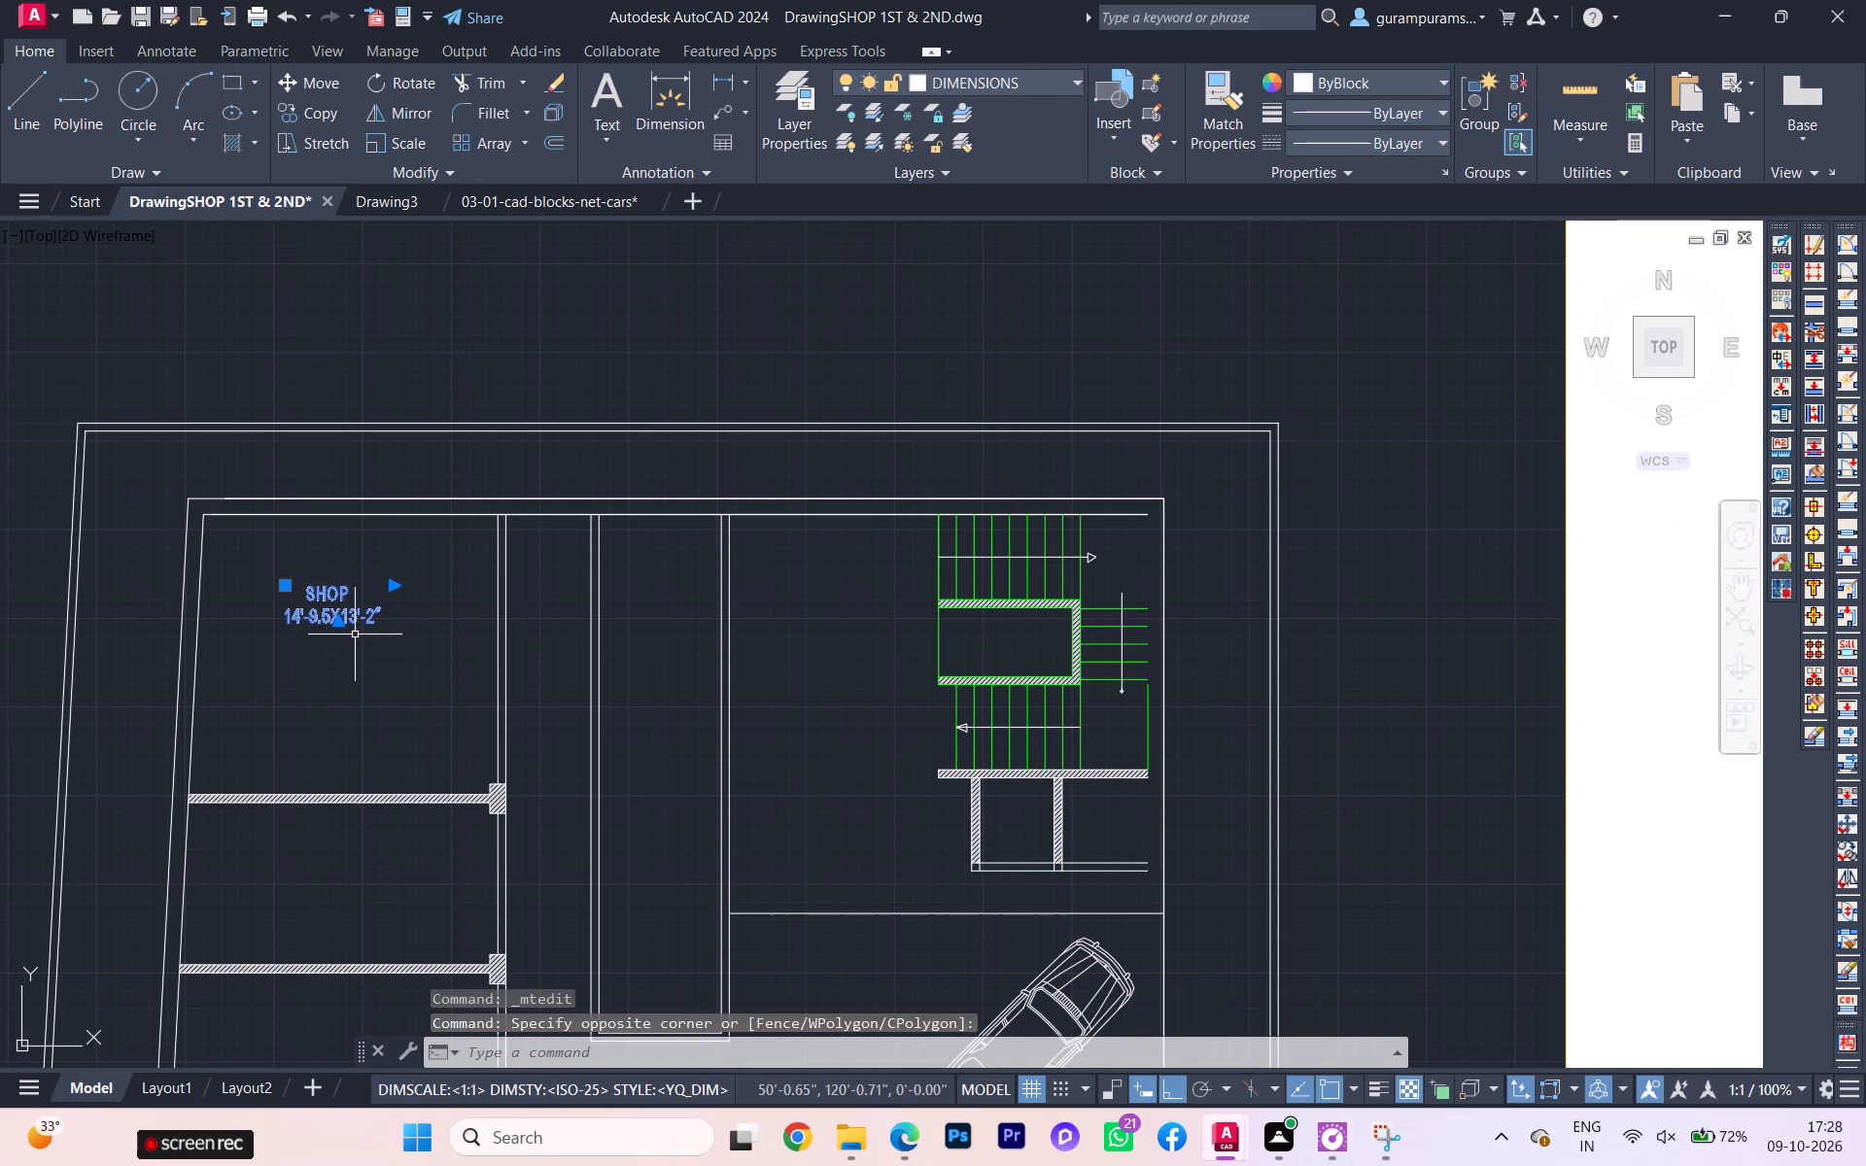
type("SC")
key("Return")
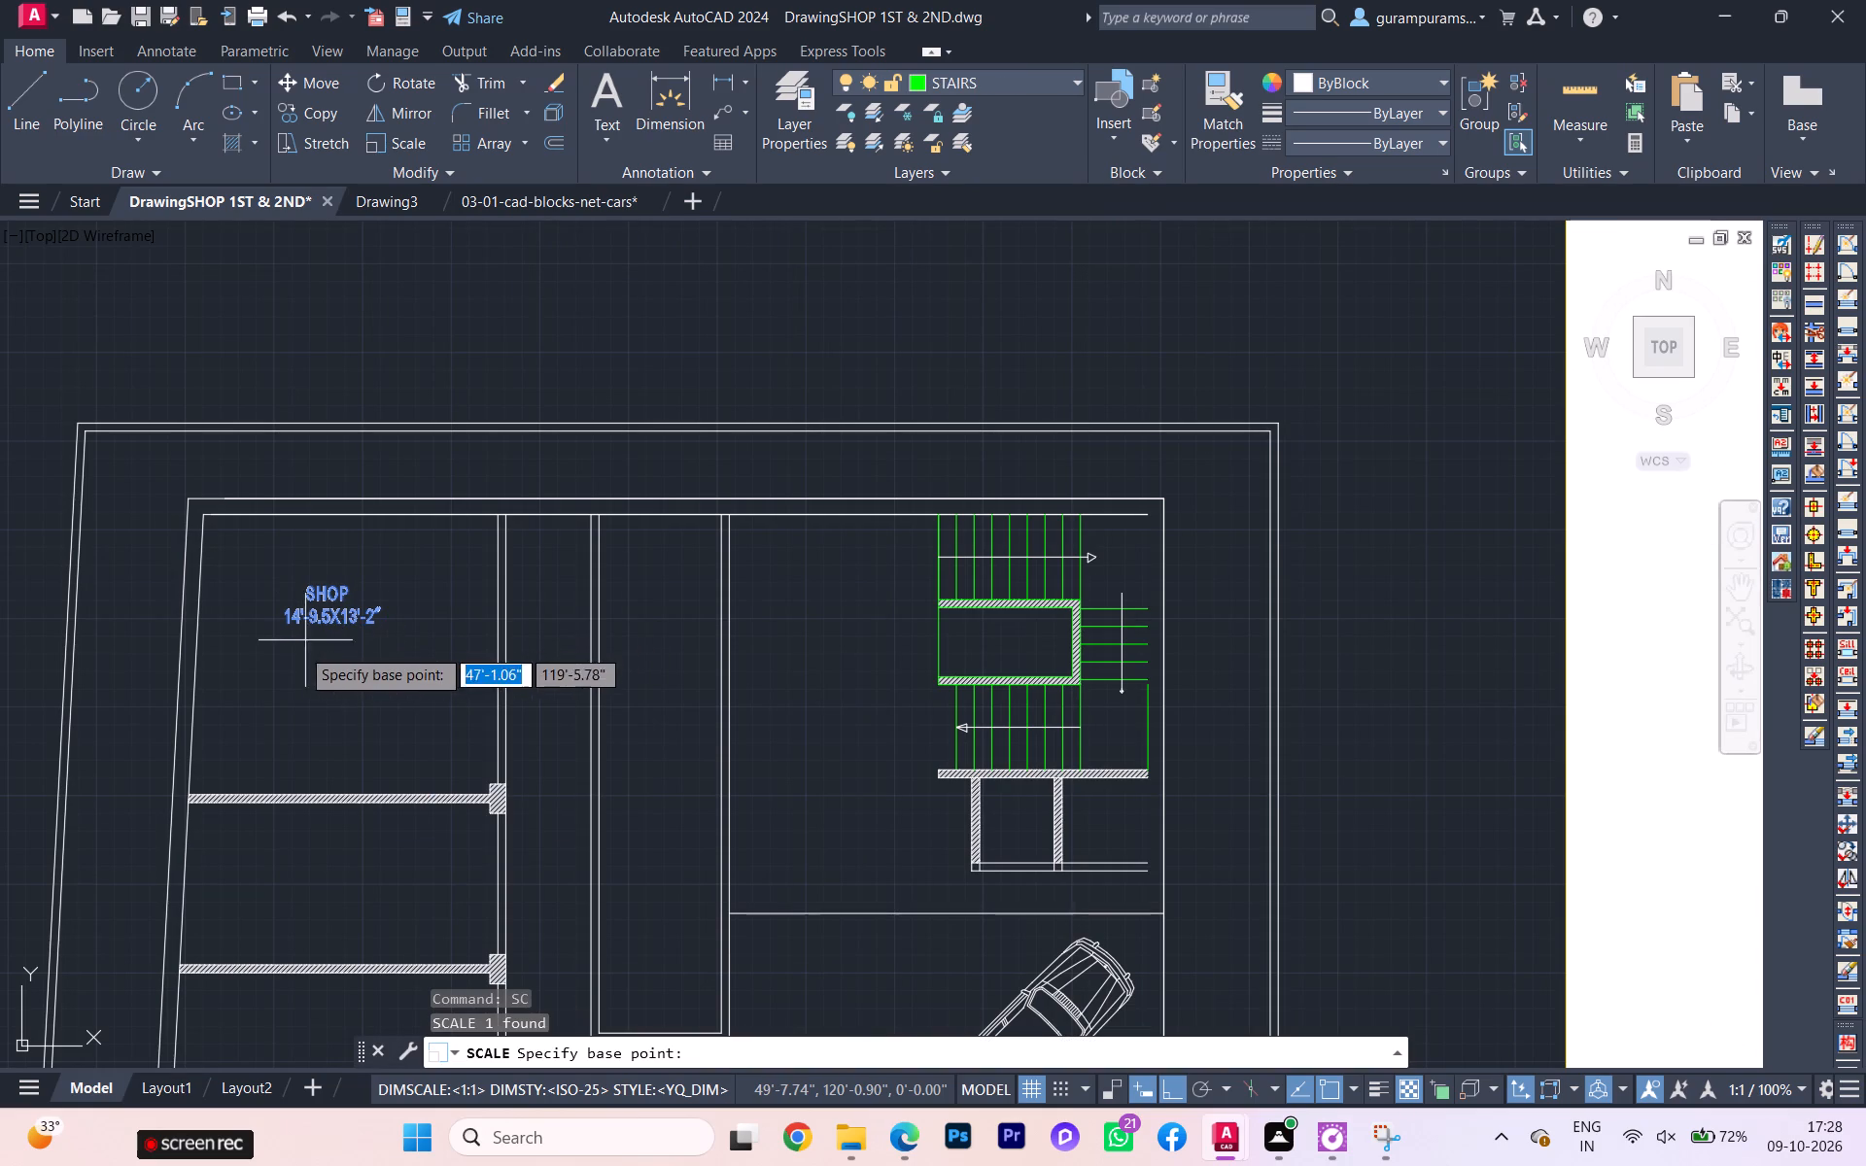
left_click(285, 663)
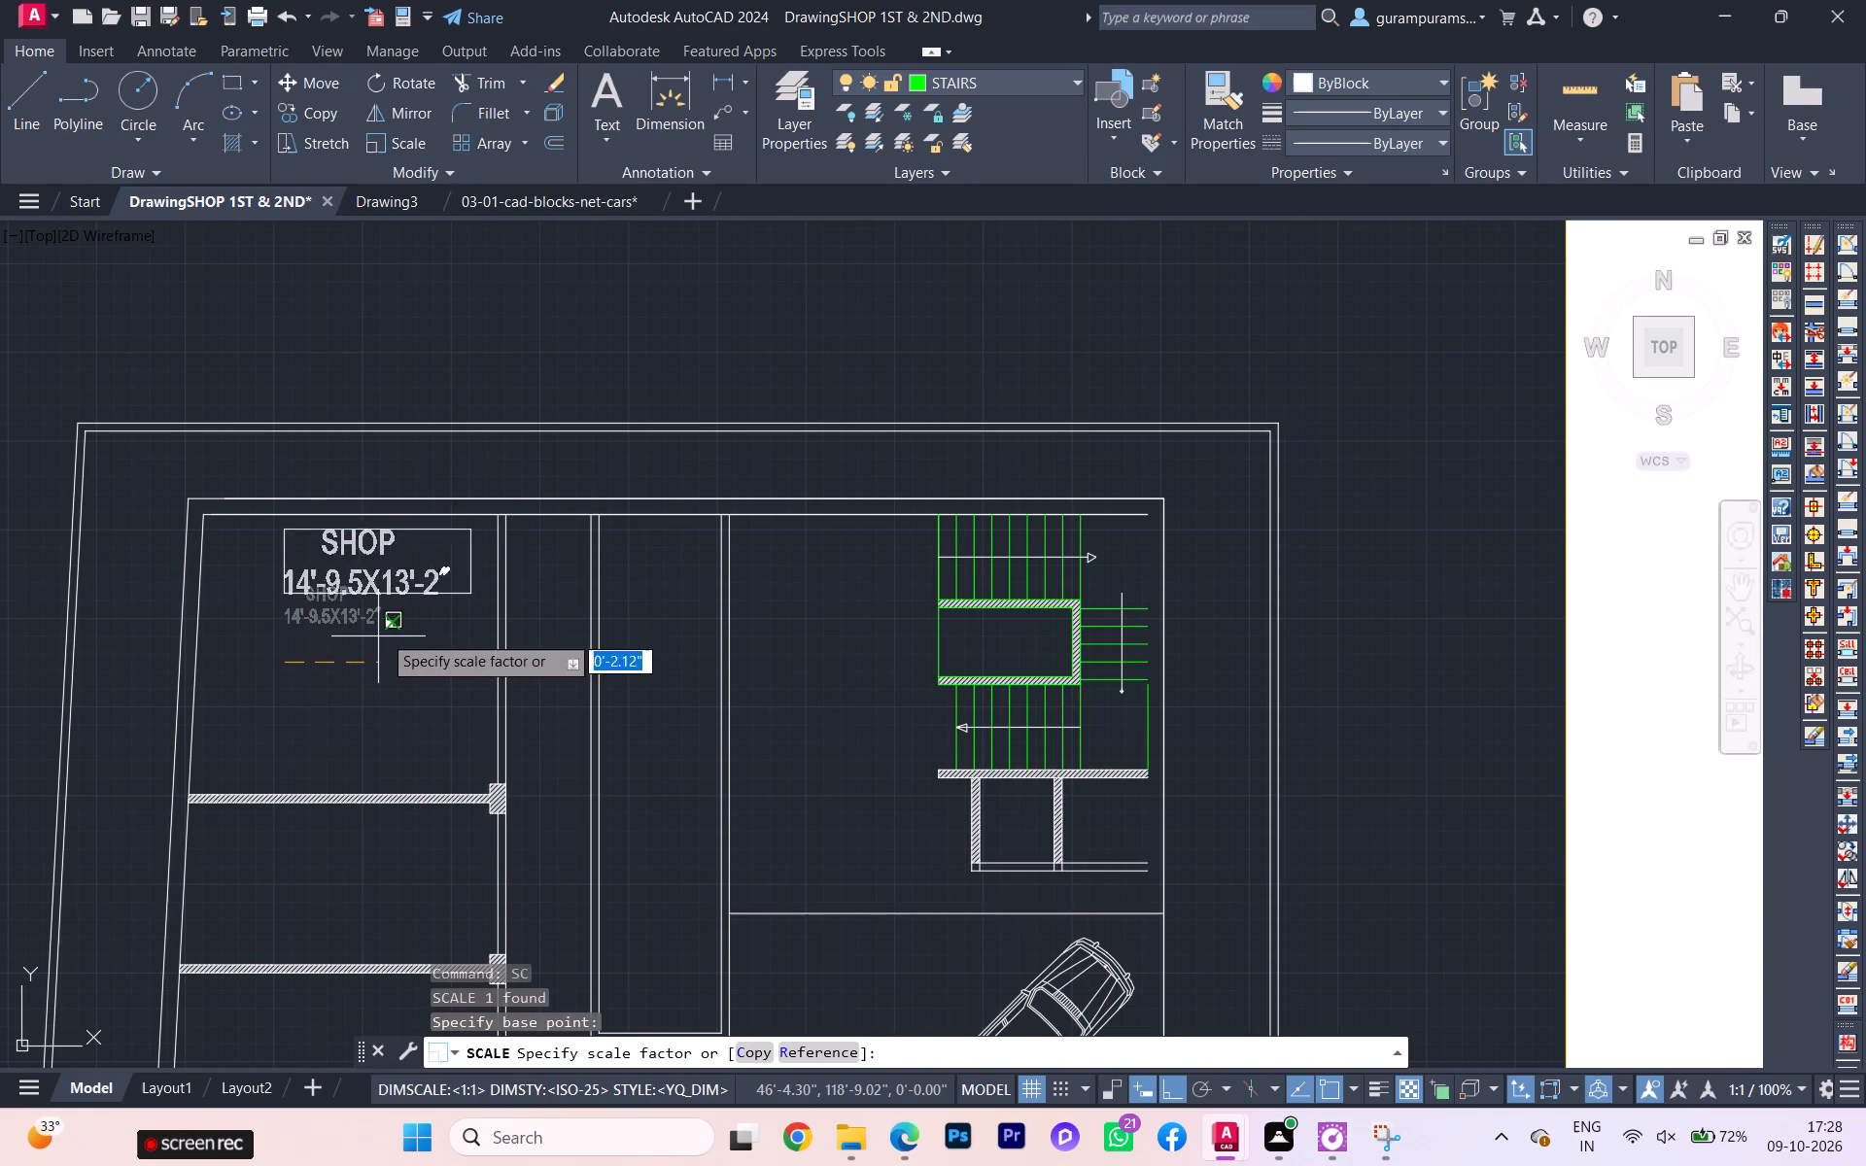
left_click(383, 633)
Move the enlarged shop label down and slightly left so it sits centrally in the uppermost shop room.
left_click(364, 560)
key("m")
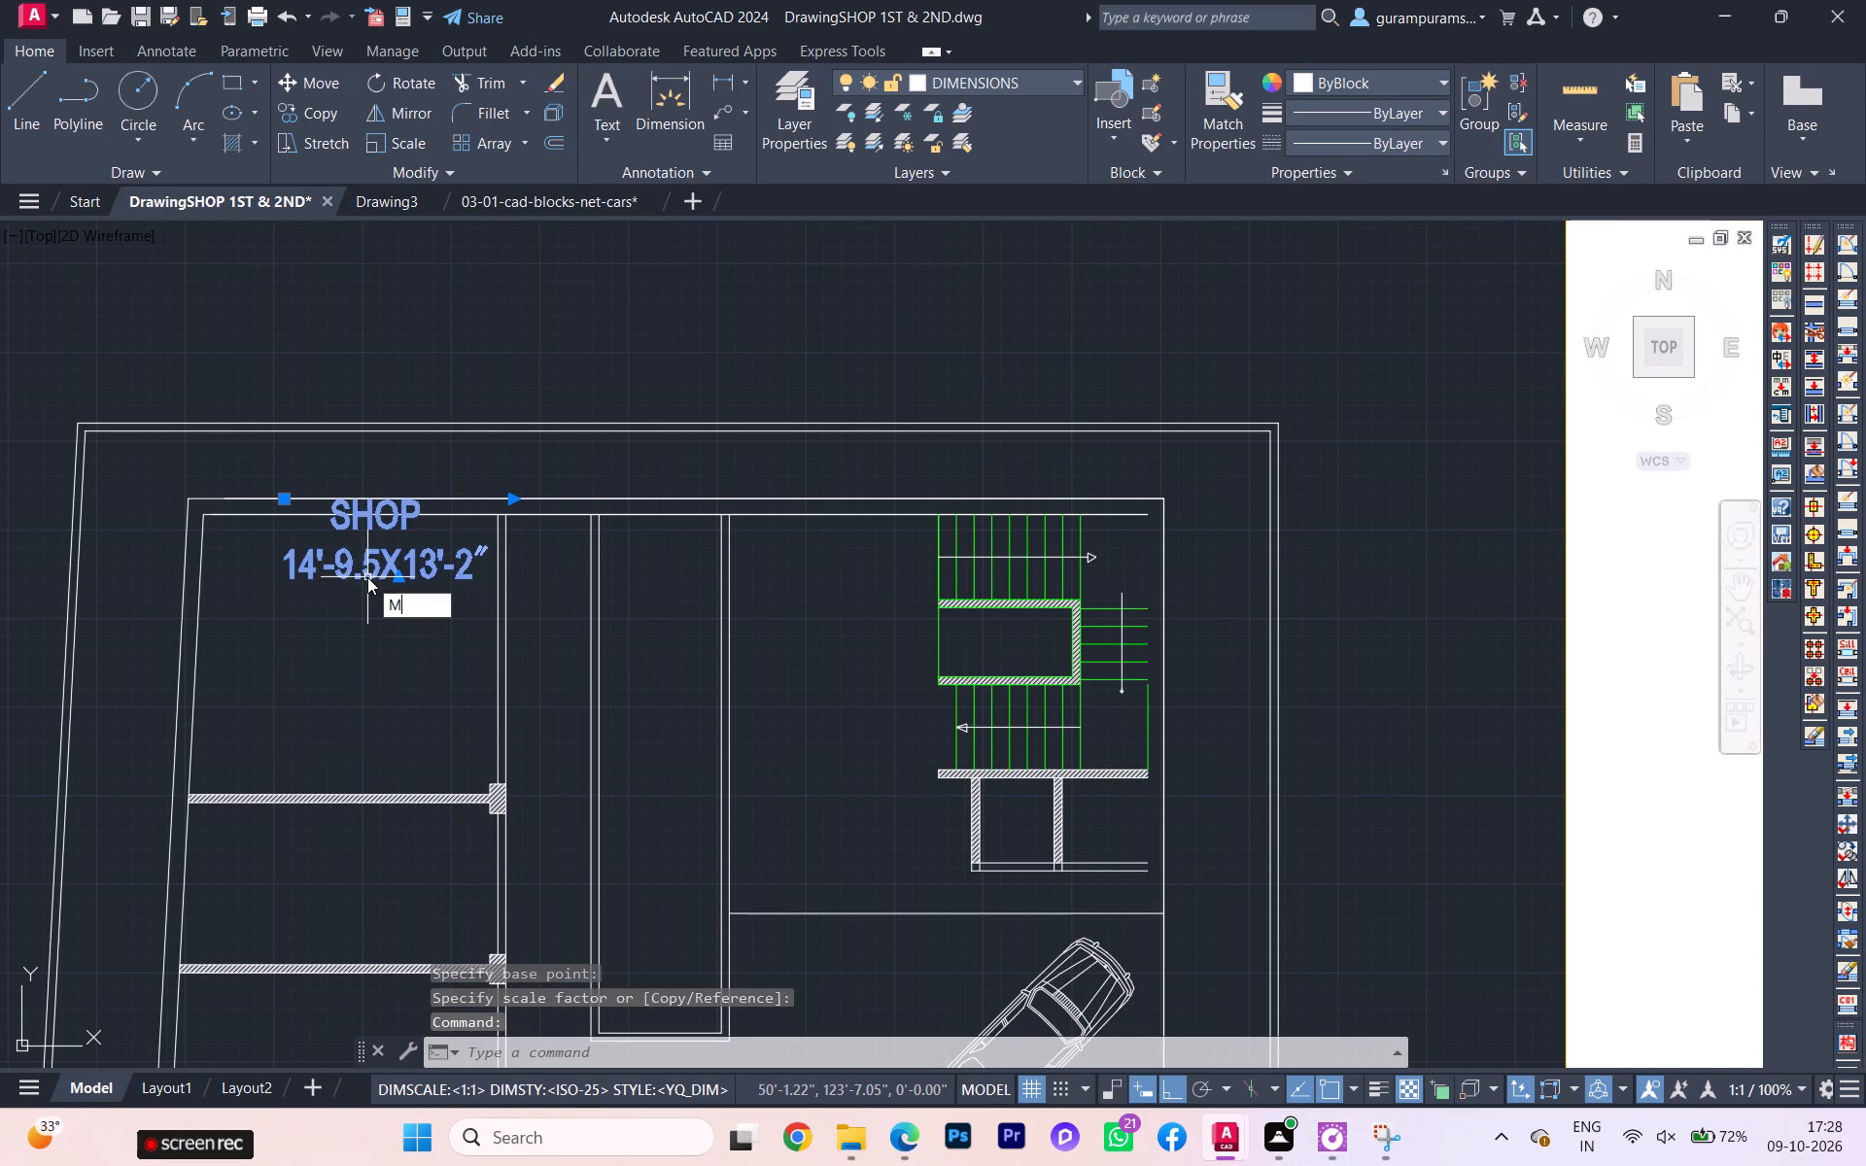
key("Return")
left_click(369, 583)
left_click(334, 688)
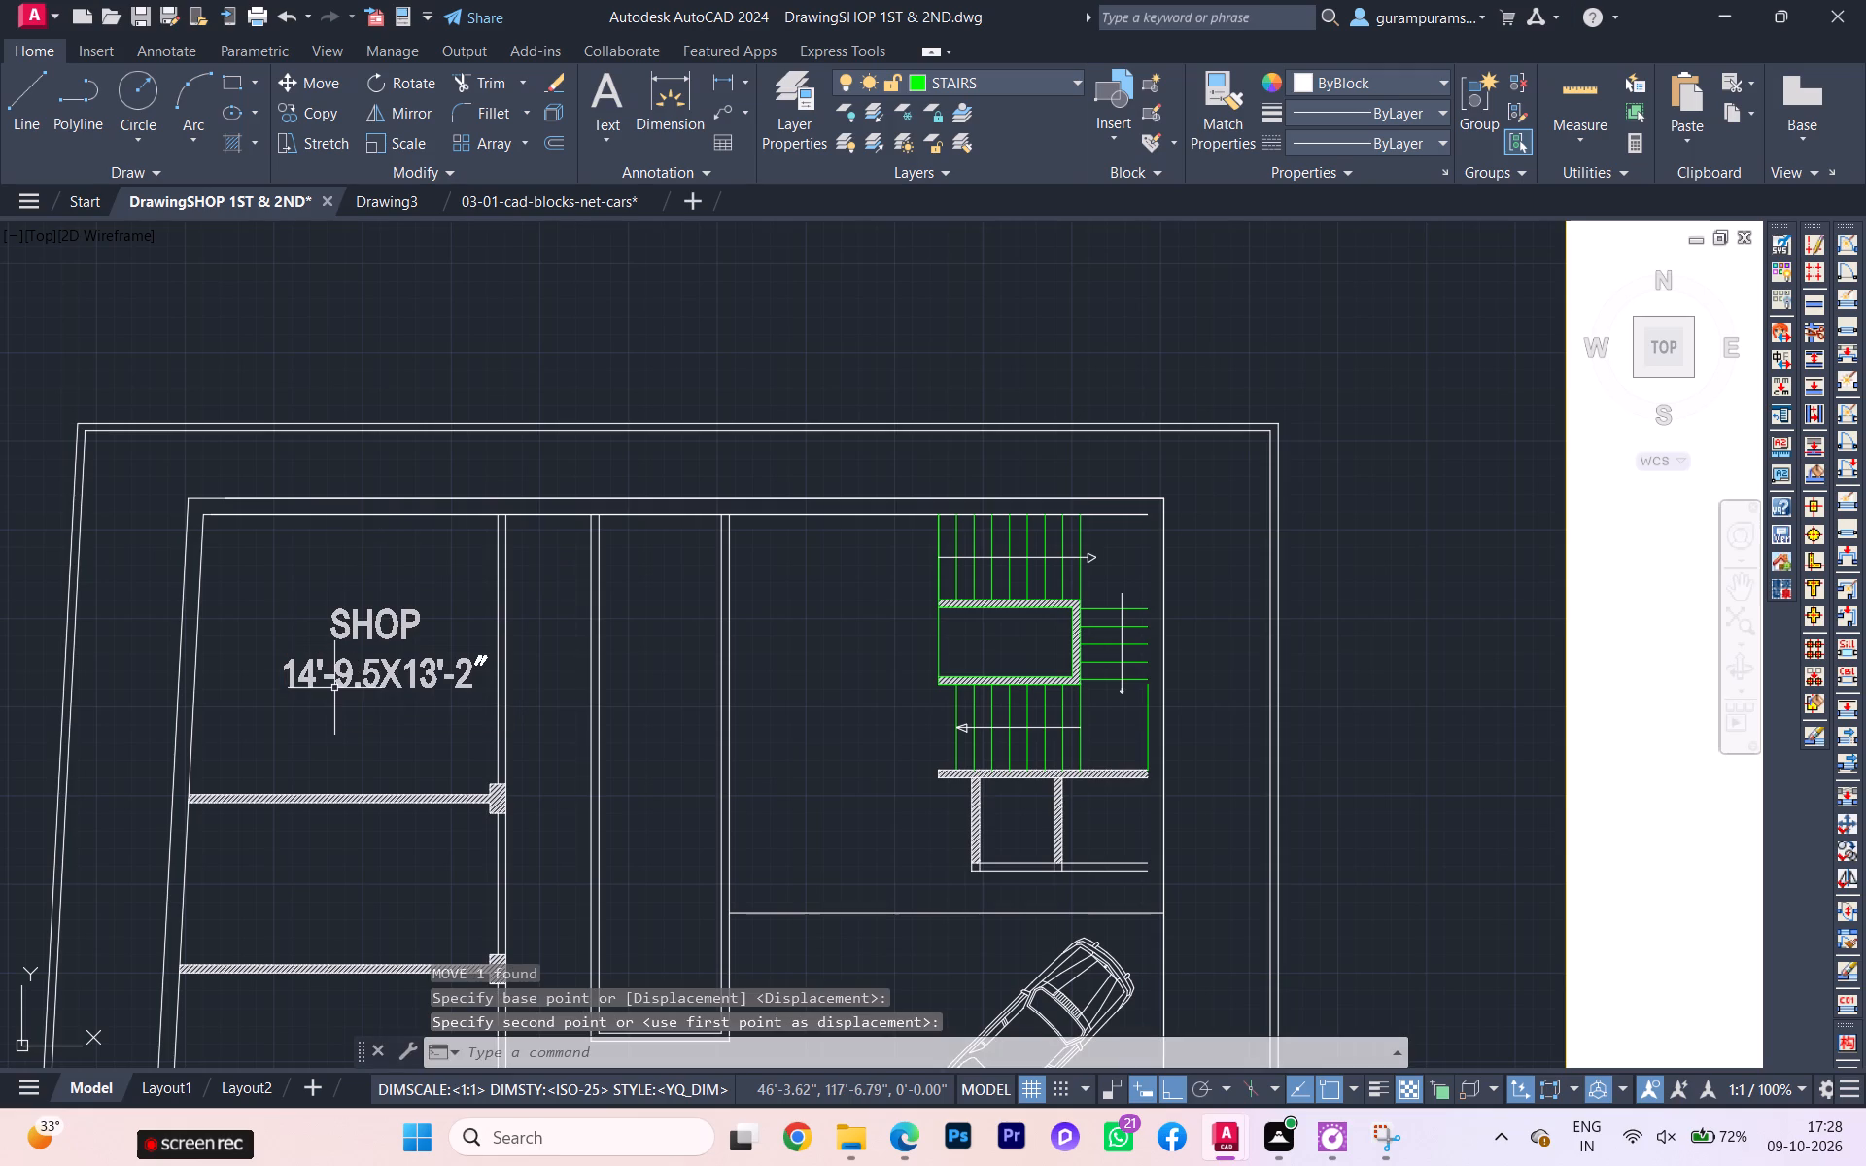
left_click(333, 684)
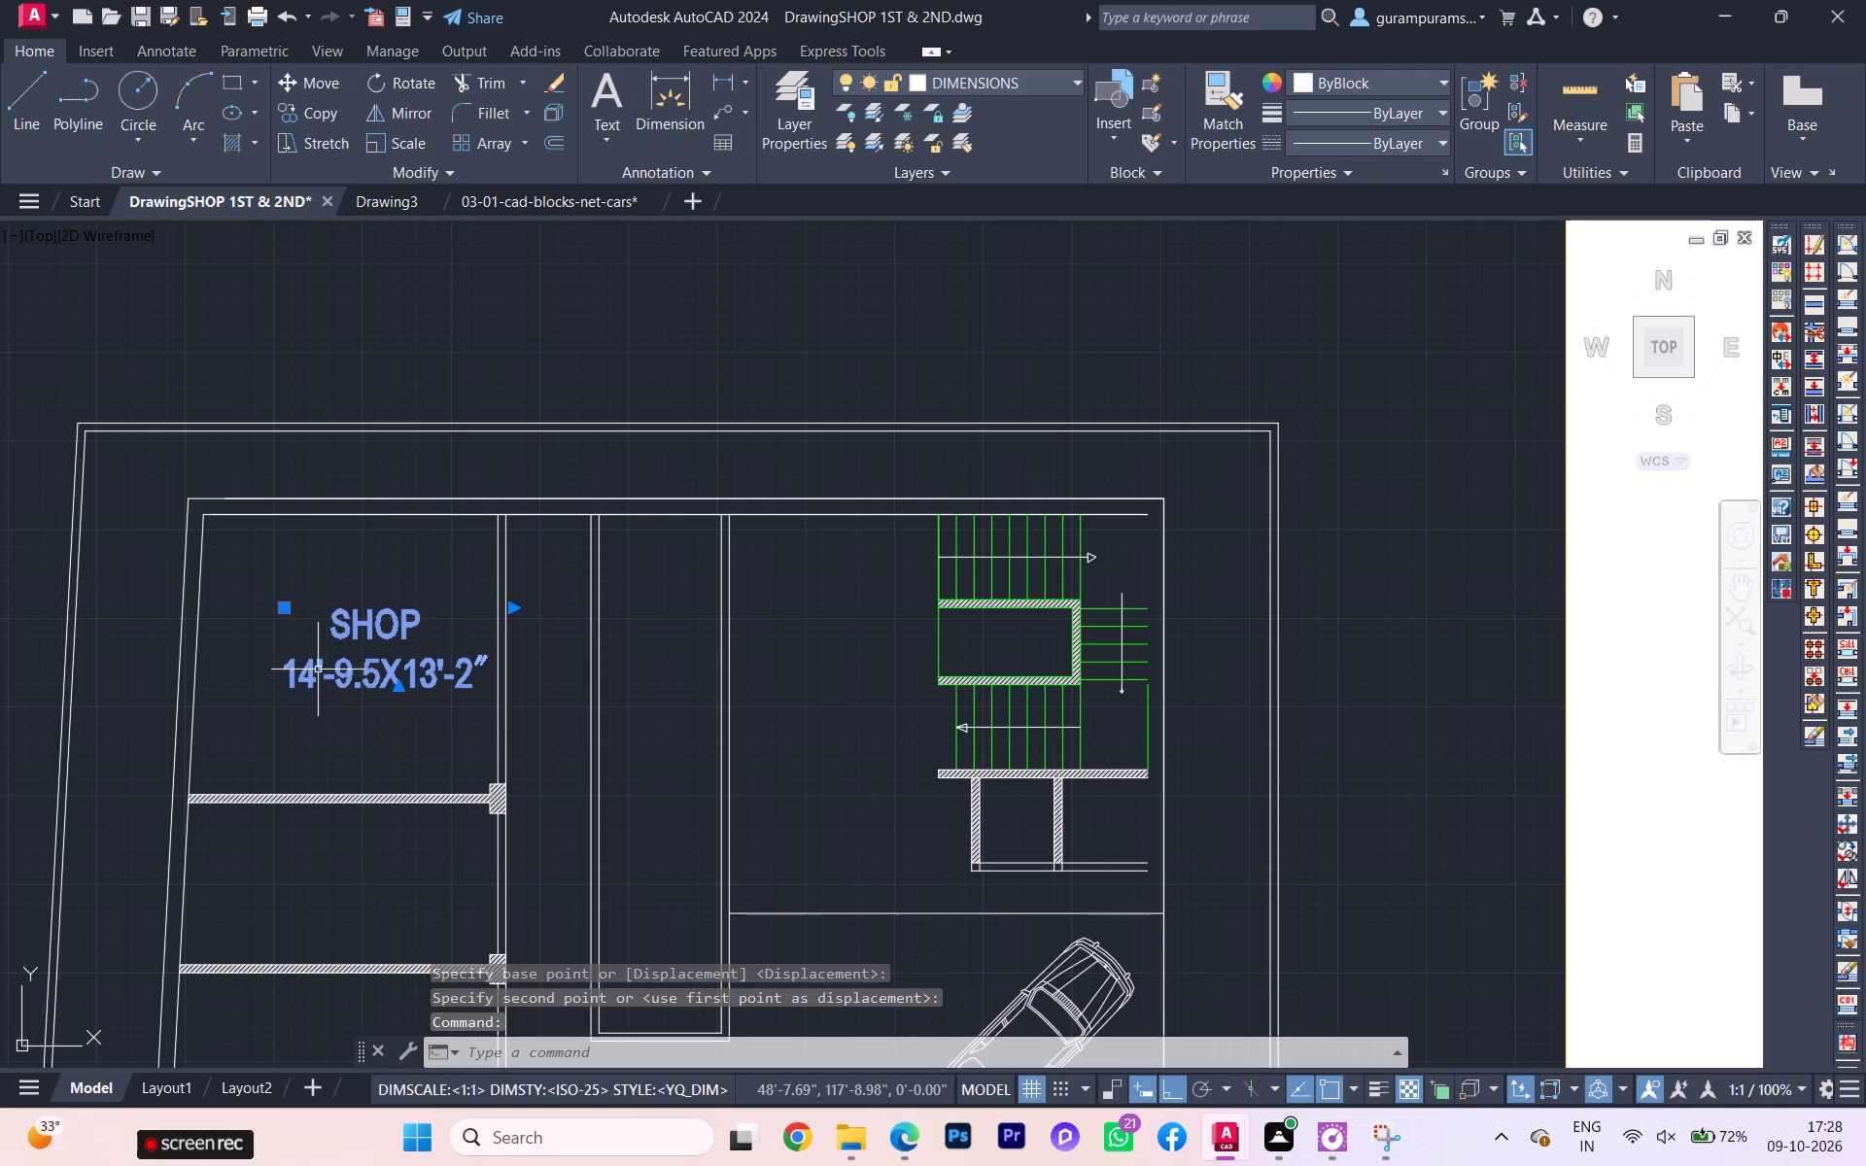
key("m")
key("Return")
left_click(320, 667)
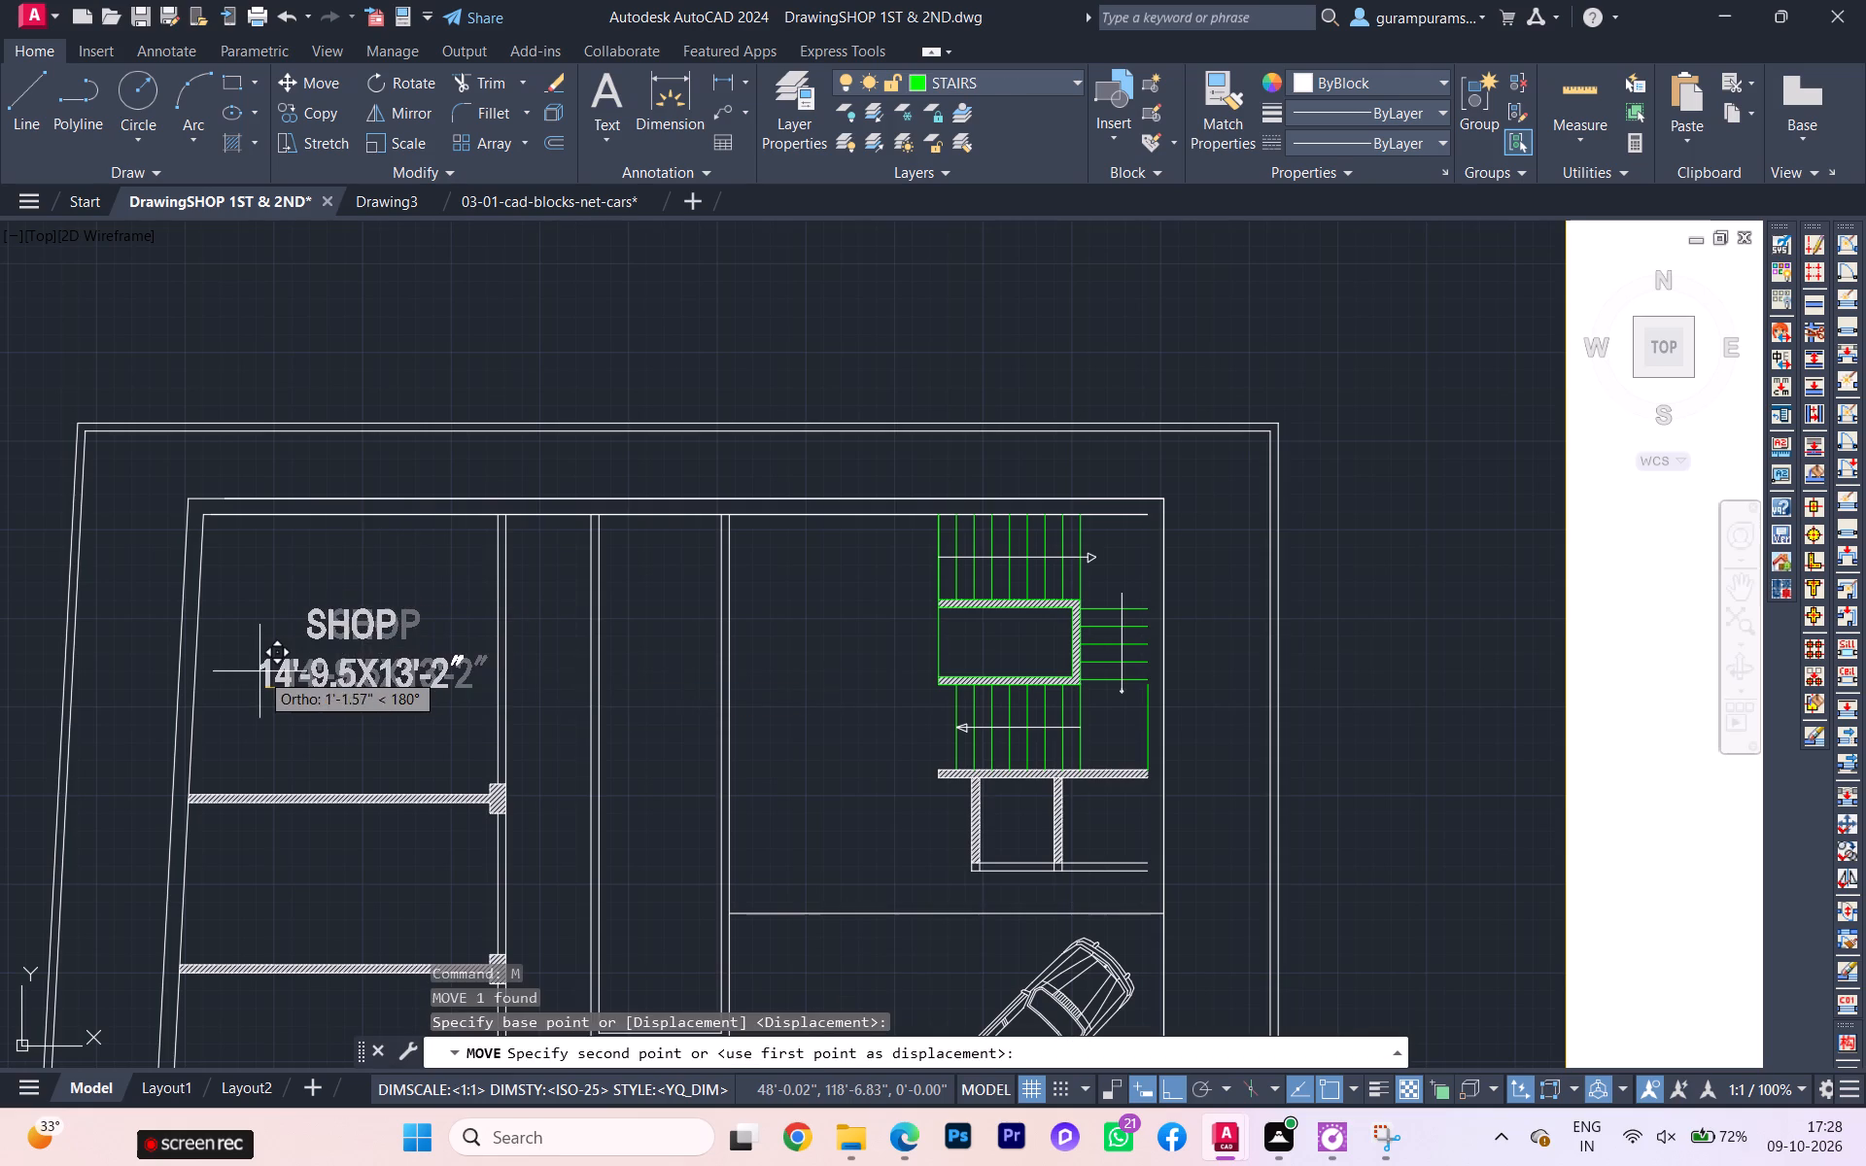
left_click(256, 671)
Copy the SHOP 14'-9.5X13'-2" label from the uppermost shop room straight down into the second and third shop rooms.
scroll(316, 680, "down", 3)
left_click(336, 686)
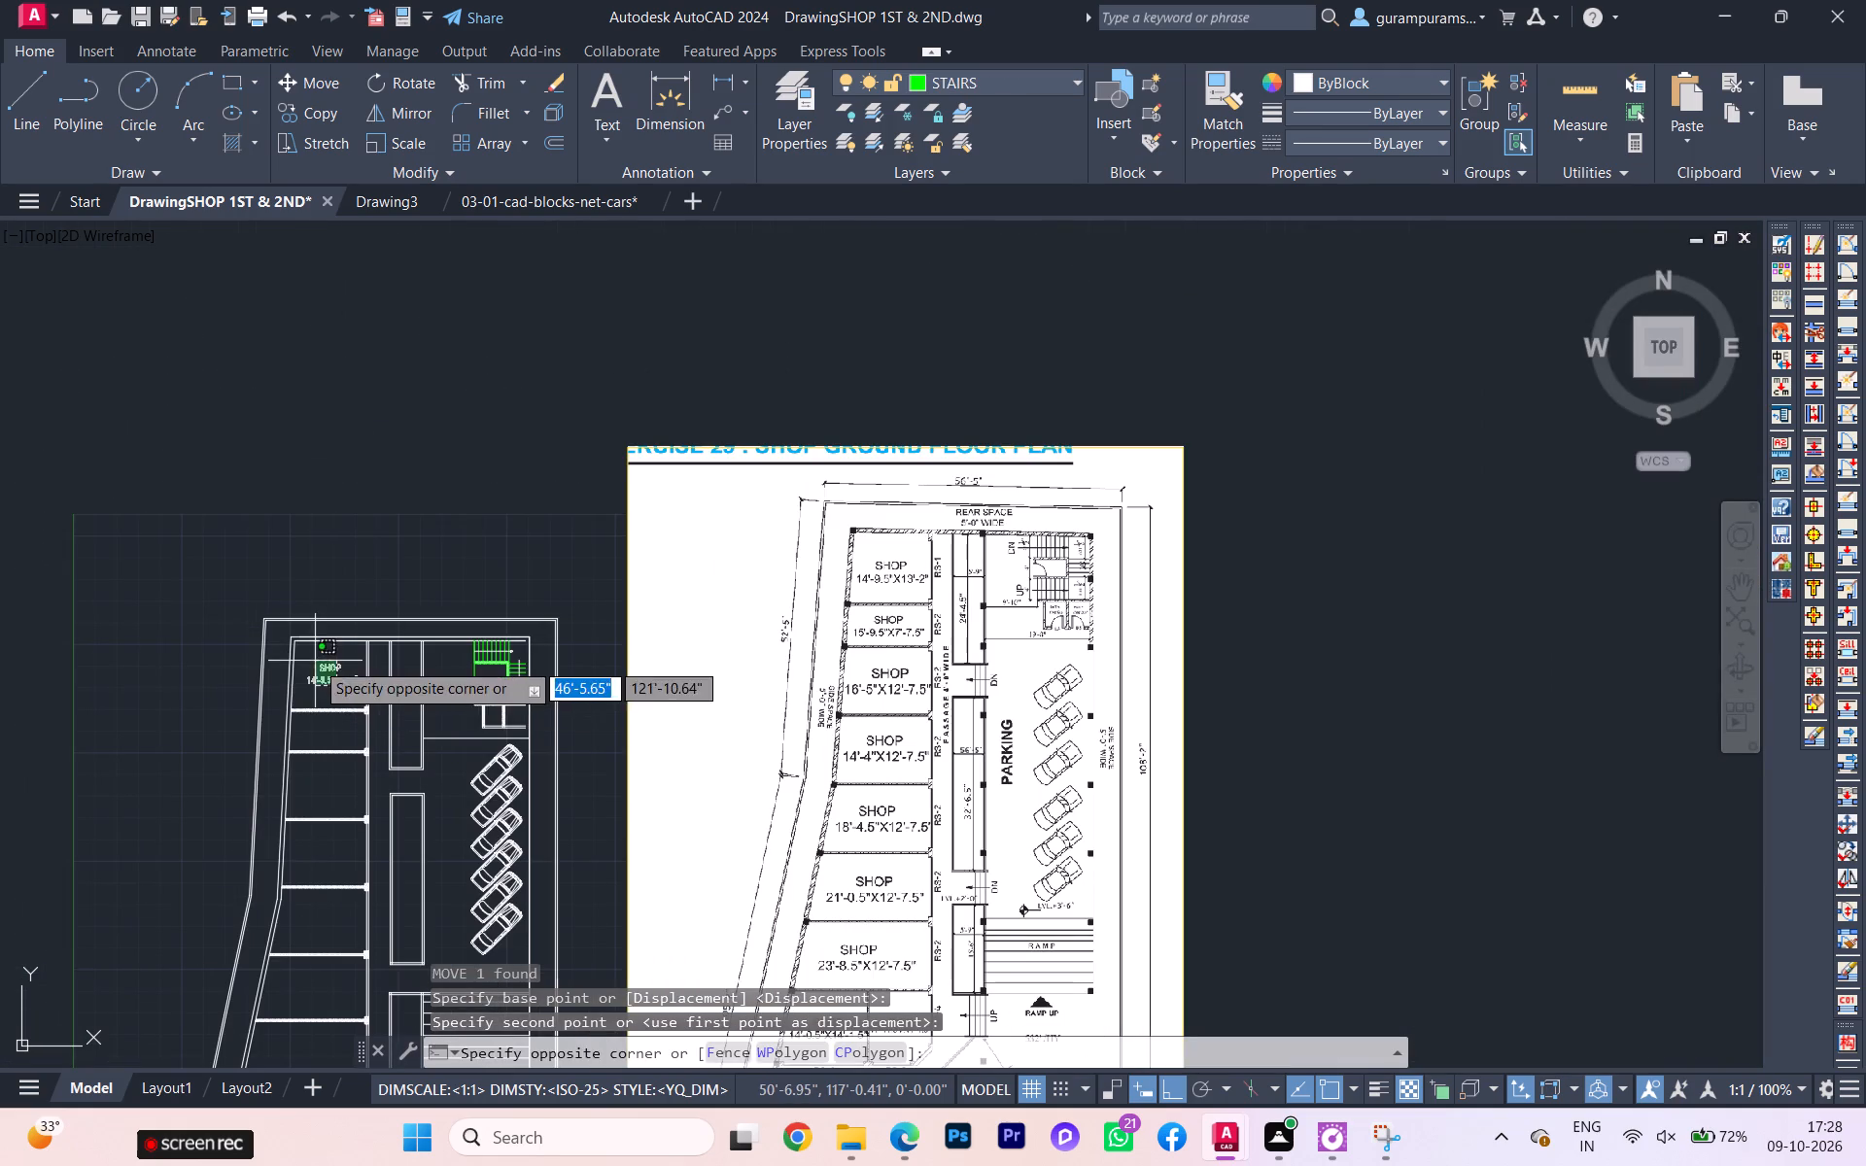
left_click(315, 661)
scroll(365, 696, "up", 2)
type("CO")
key("Return")
left_click(277, 689)
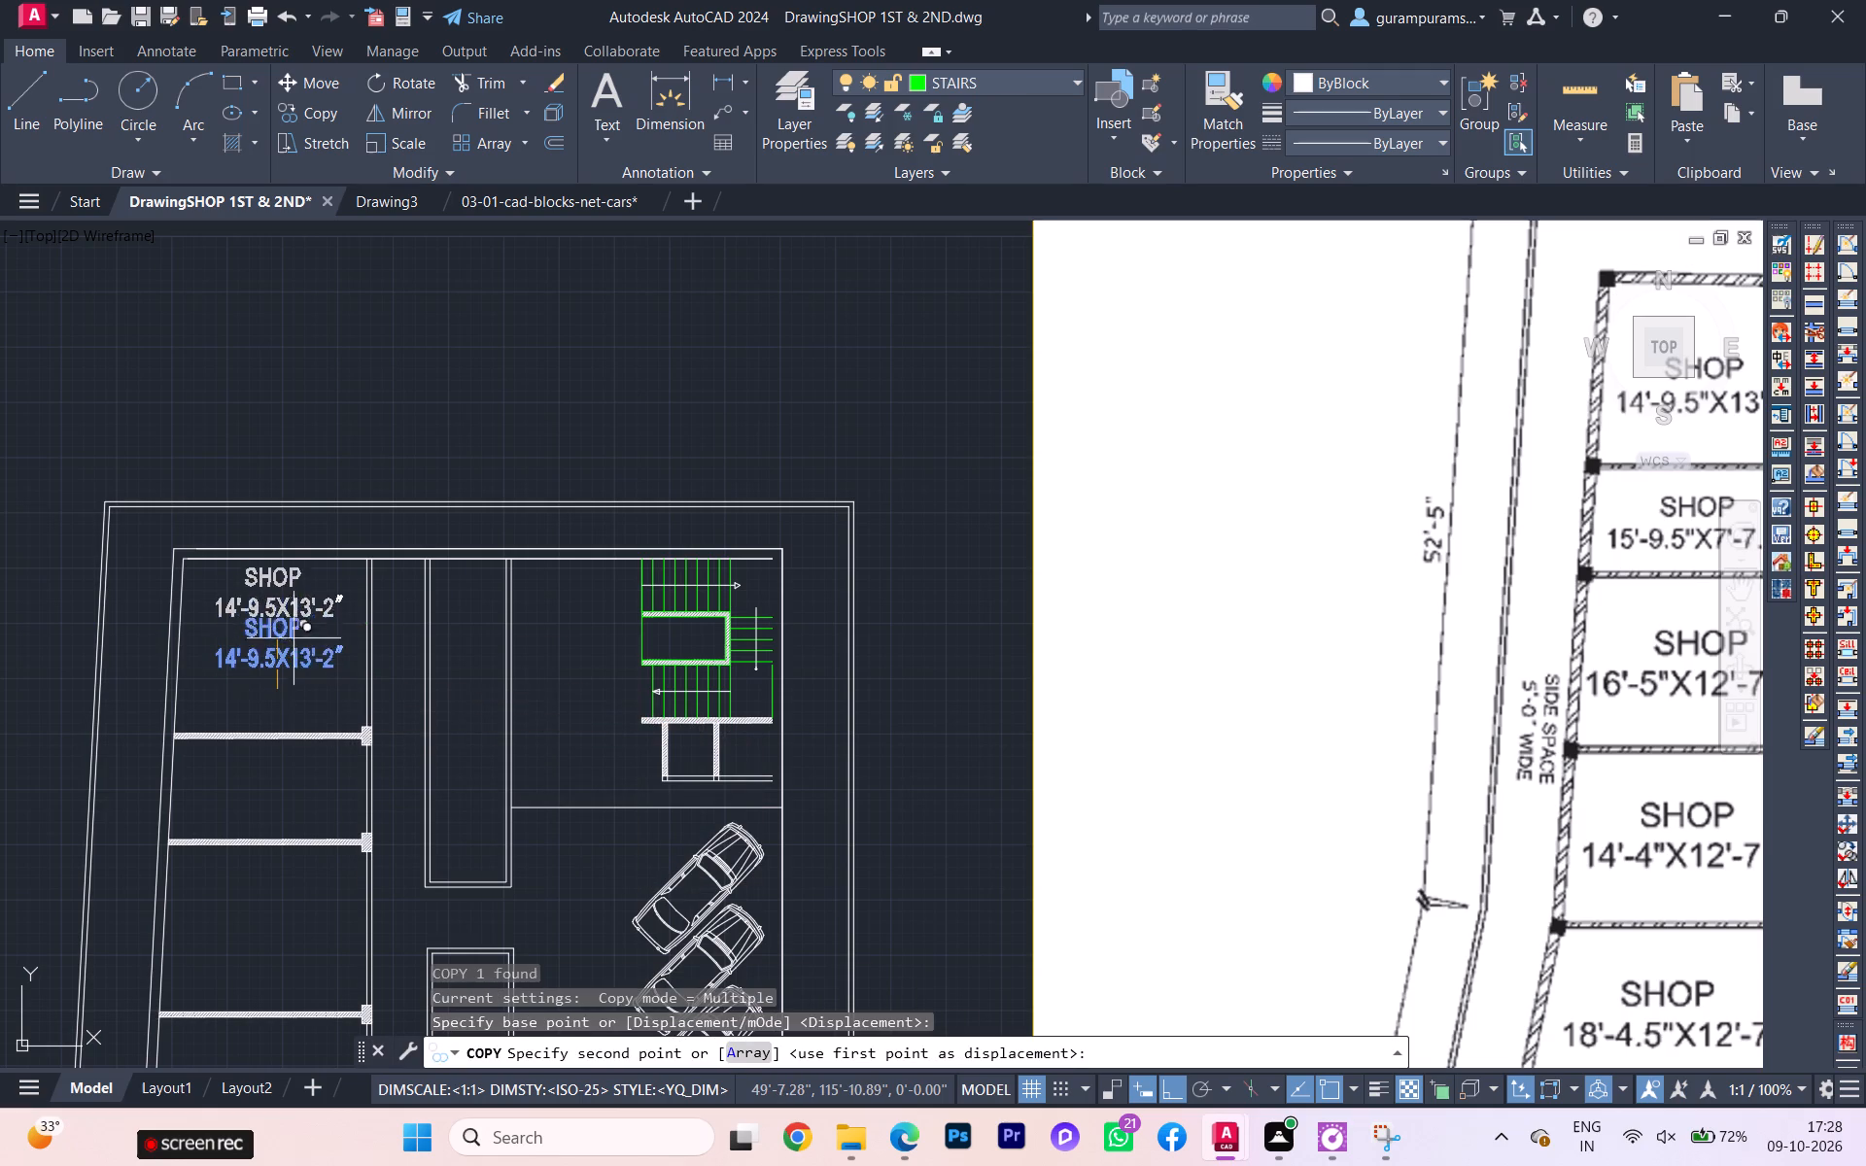
scroll(298, 606, "down", 2)
scroll(293, 694, "up", 3)
left_click(288, 676)
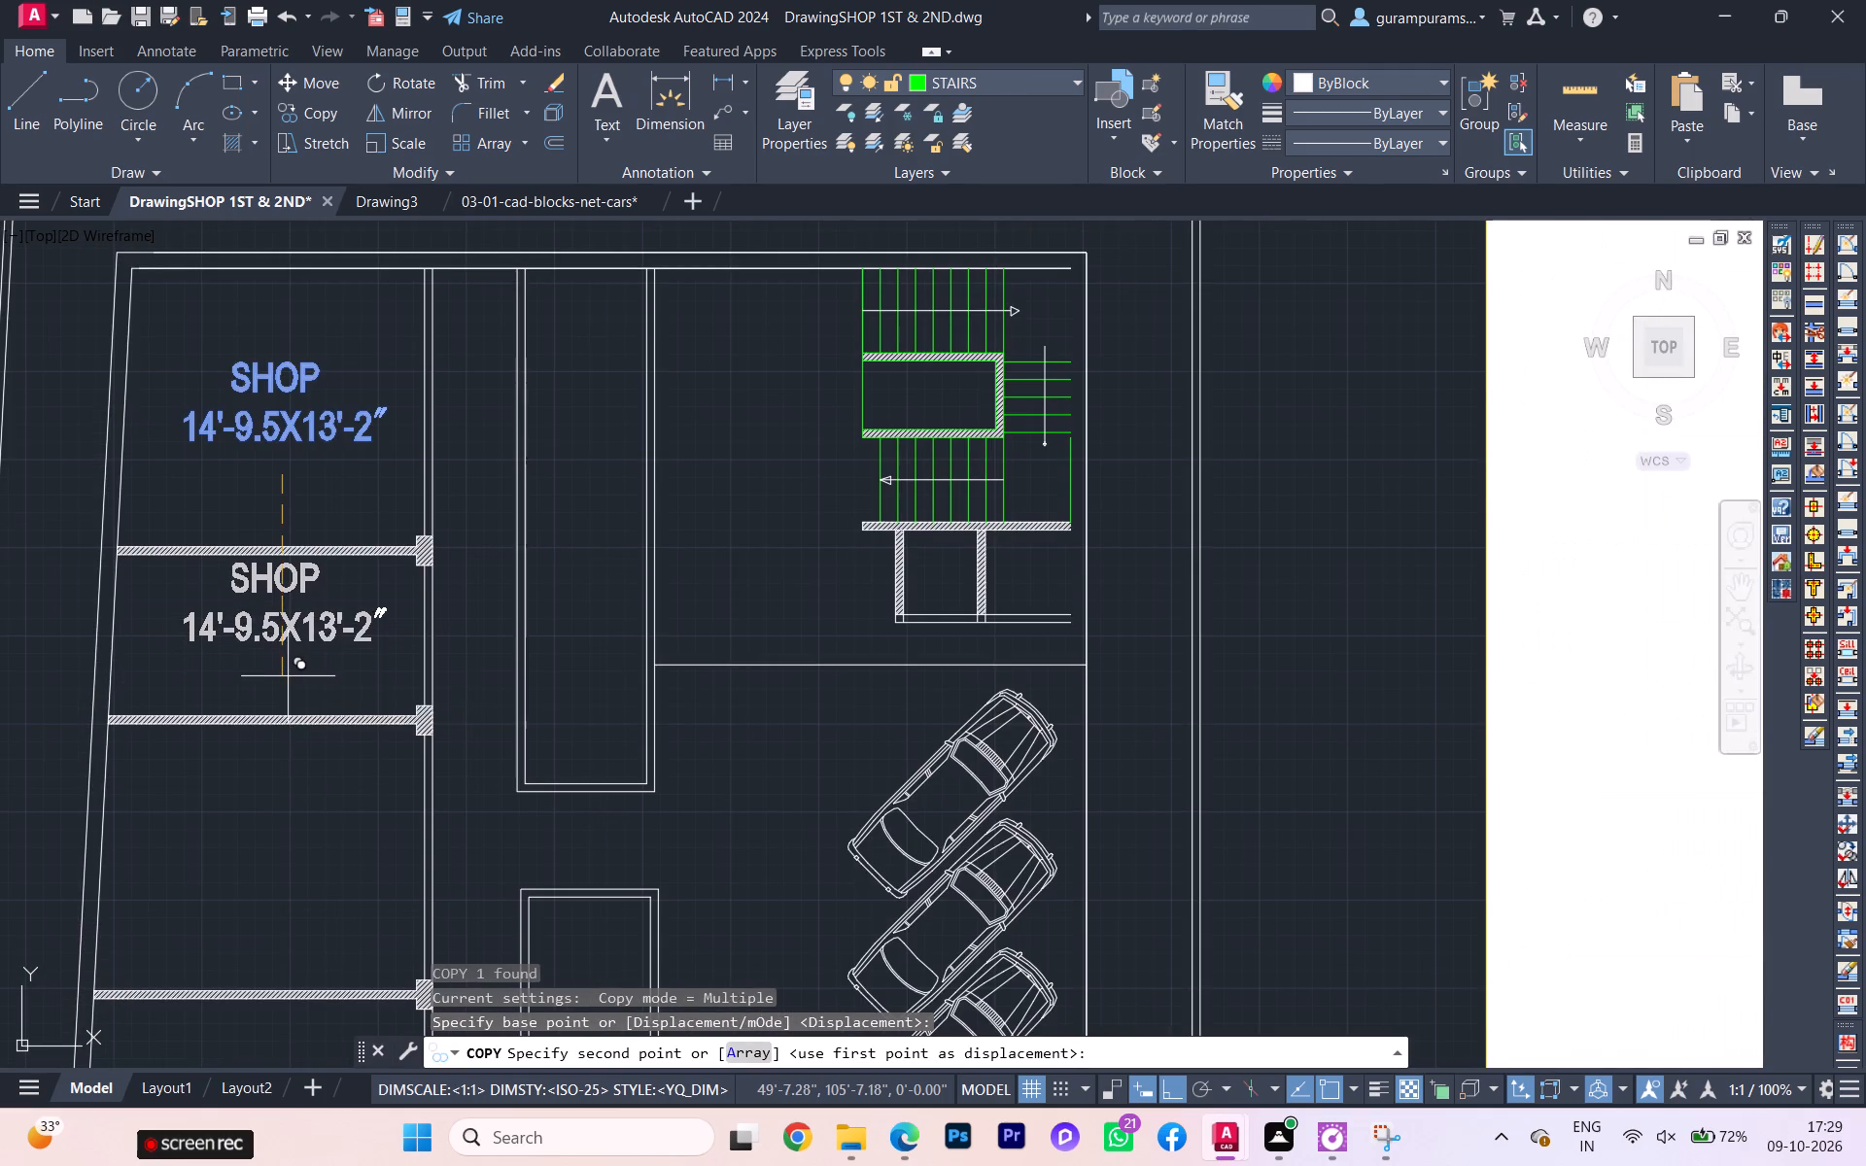
left_click(275, 899)
Place further copies of the shop label in each of the five remaining shop rooms, down to the lowest one.
scroll(316, 783, "down", 2)
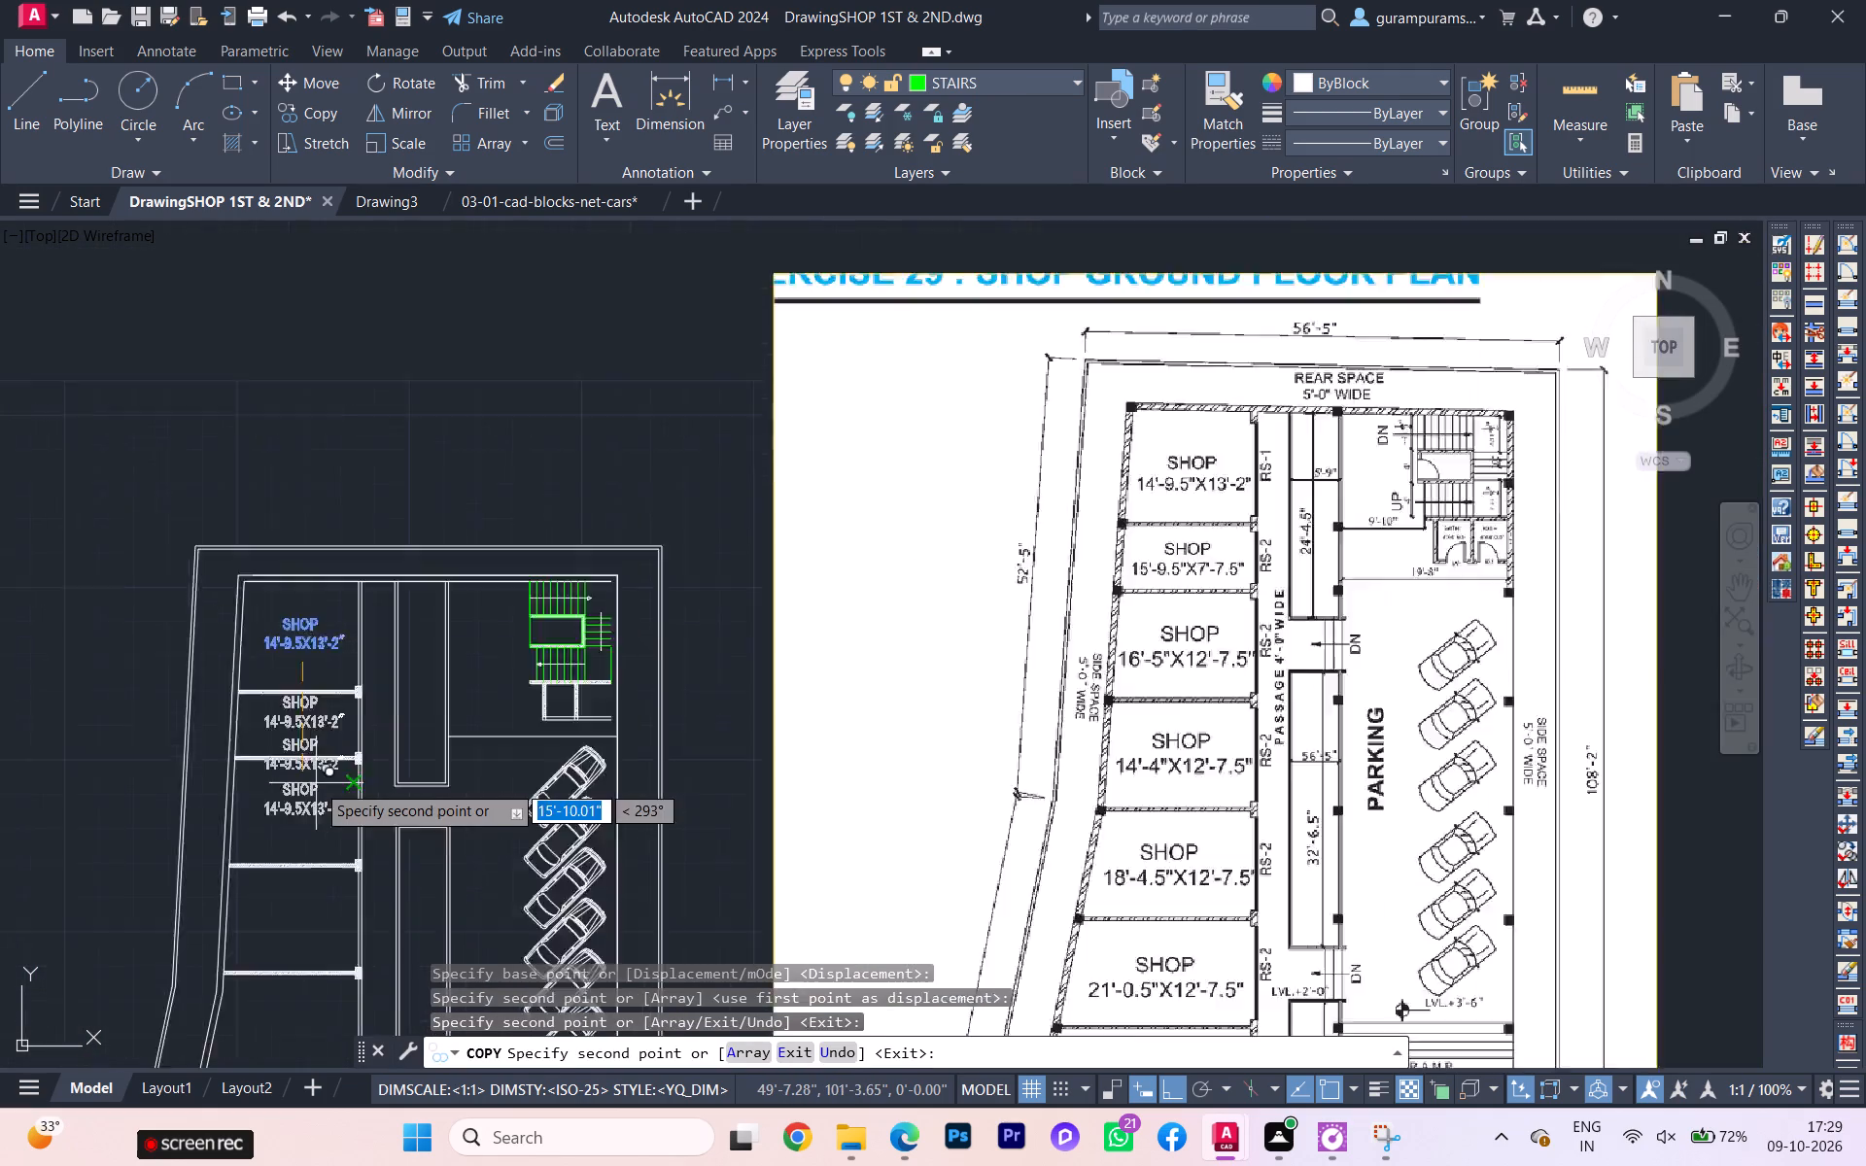
scroll(316, 784, "down", 1)
middle_click_drag(313, 780, 339, 505)
scroll(355, 616, "up", 3)
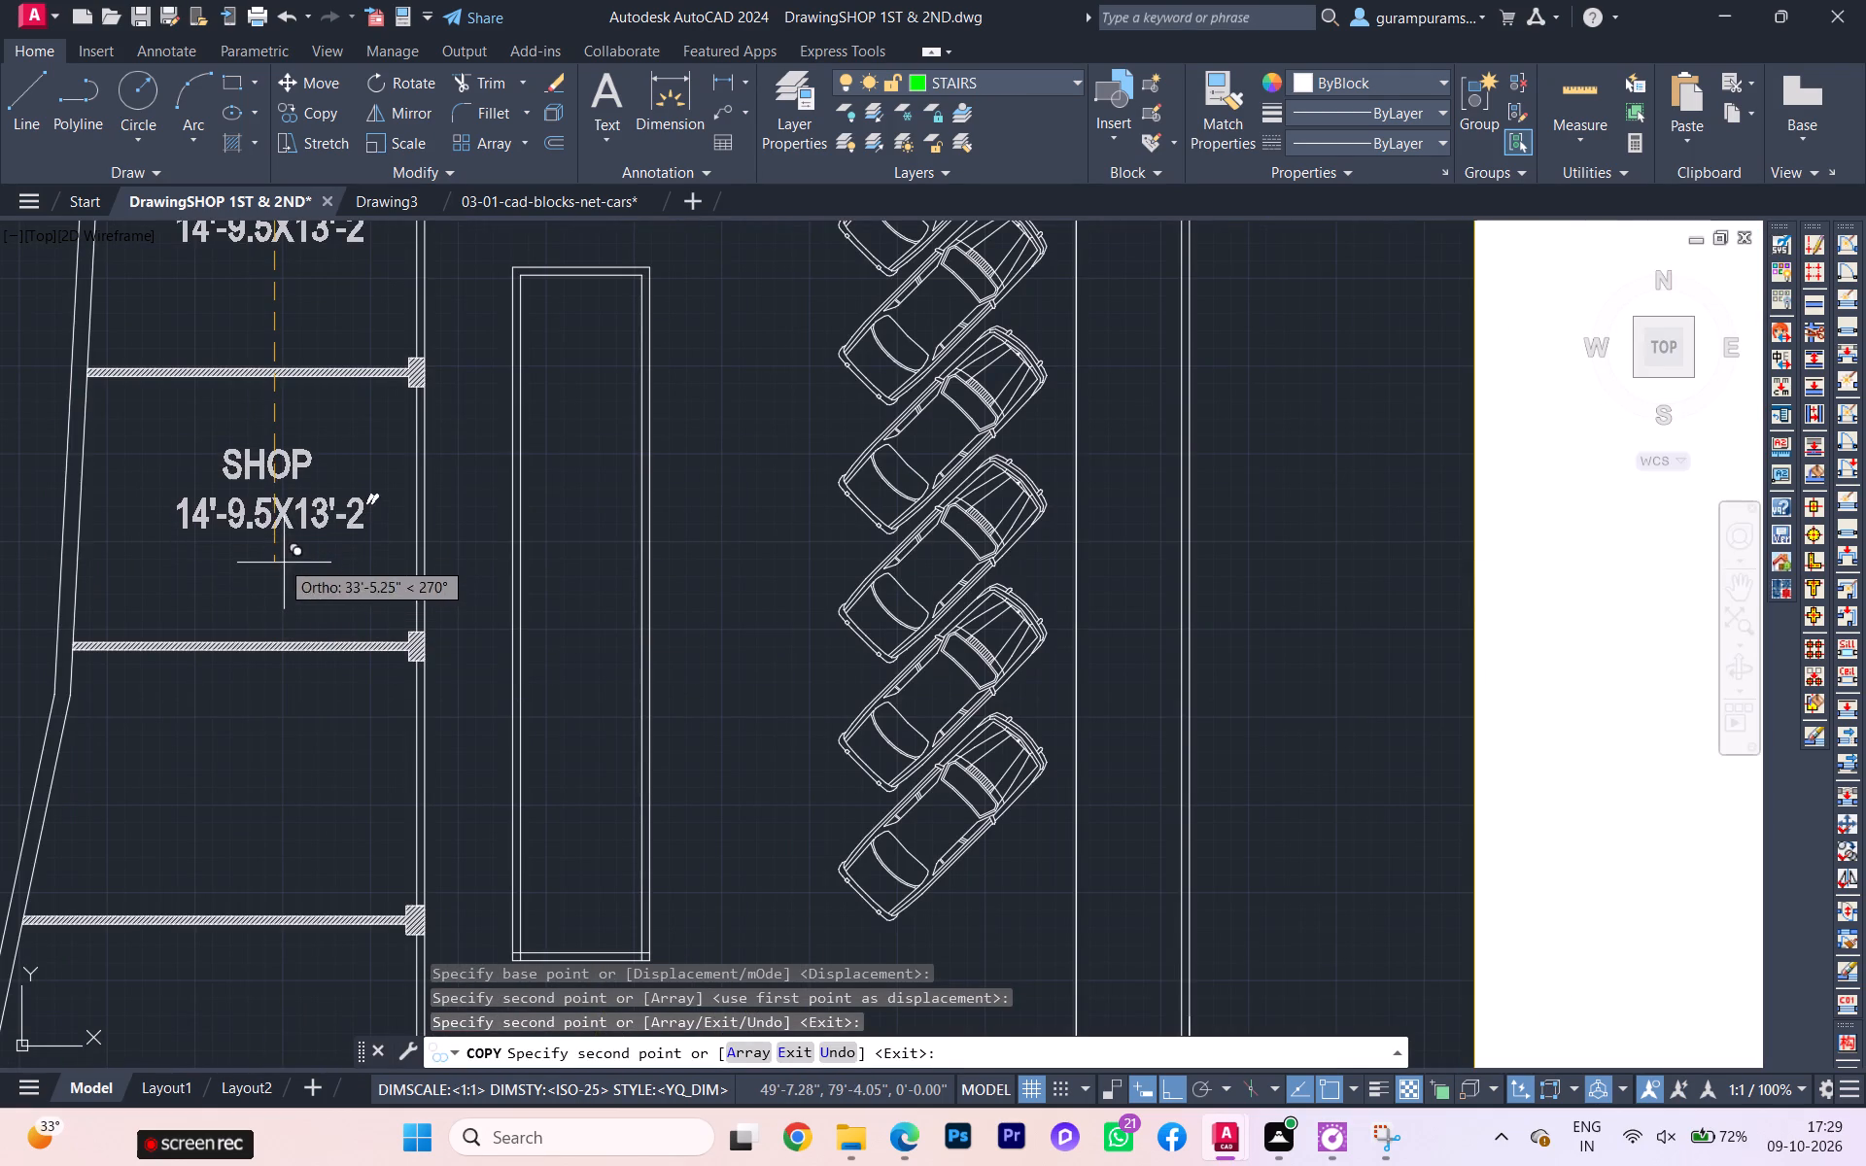
left_click(279, 560)
left_click(236, 847)
scroll(273, 770, "down", 1)
middle_click_drag(276, 763, 339, 510)
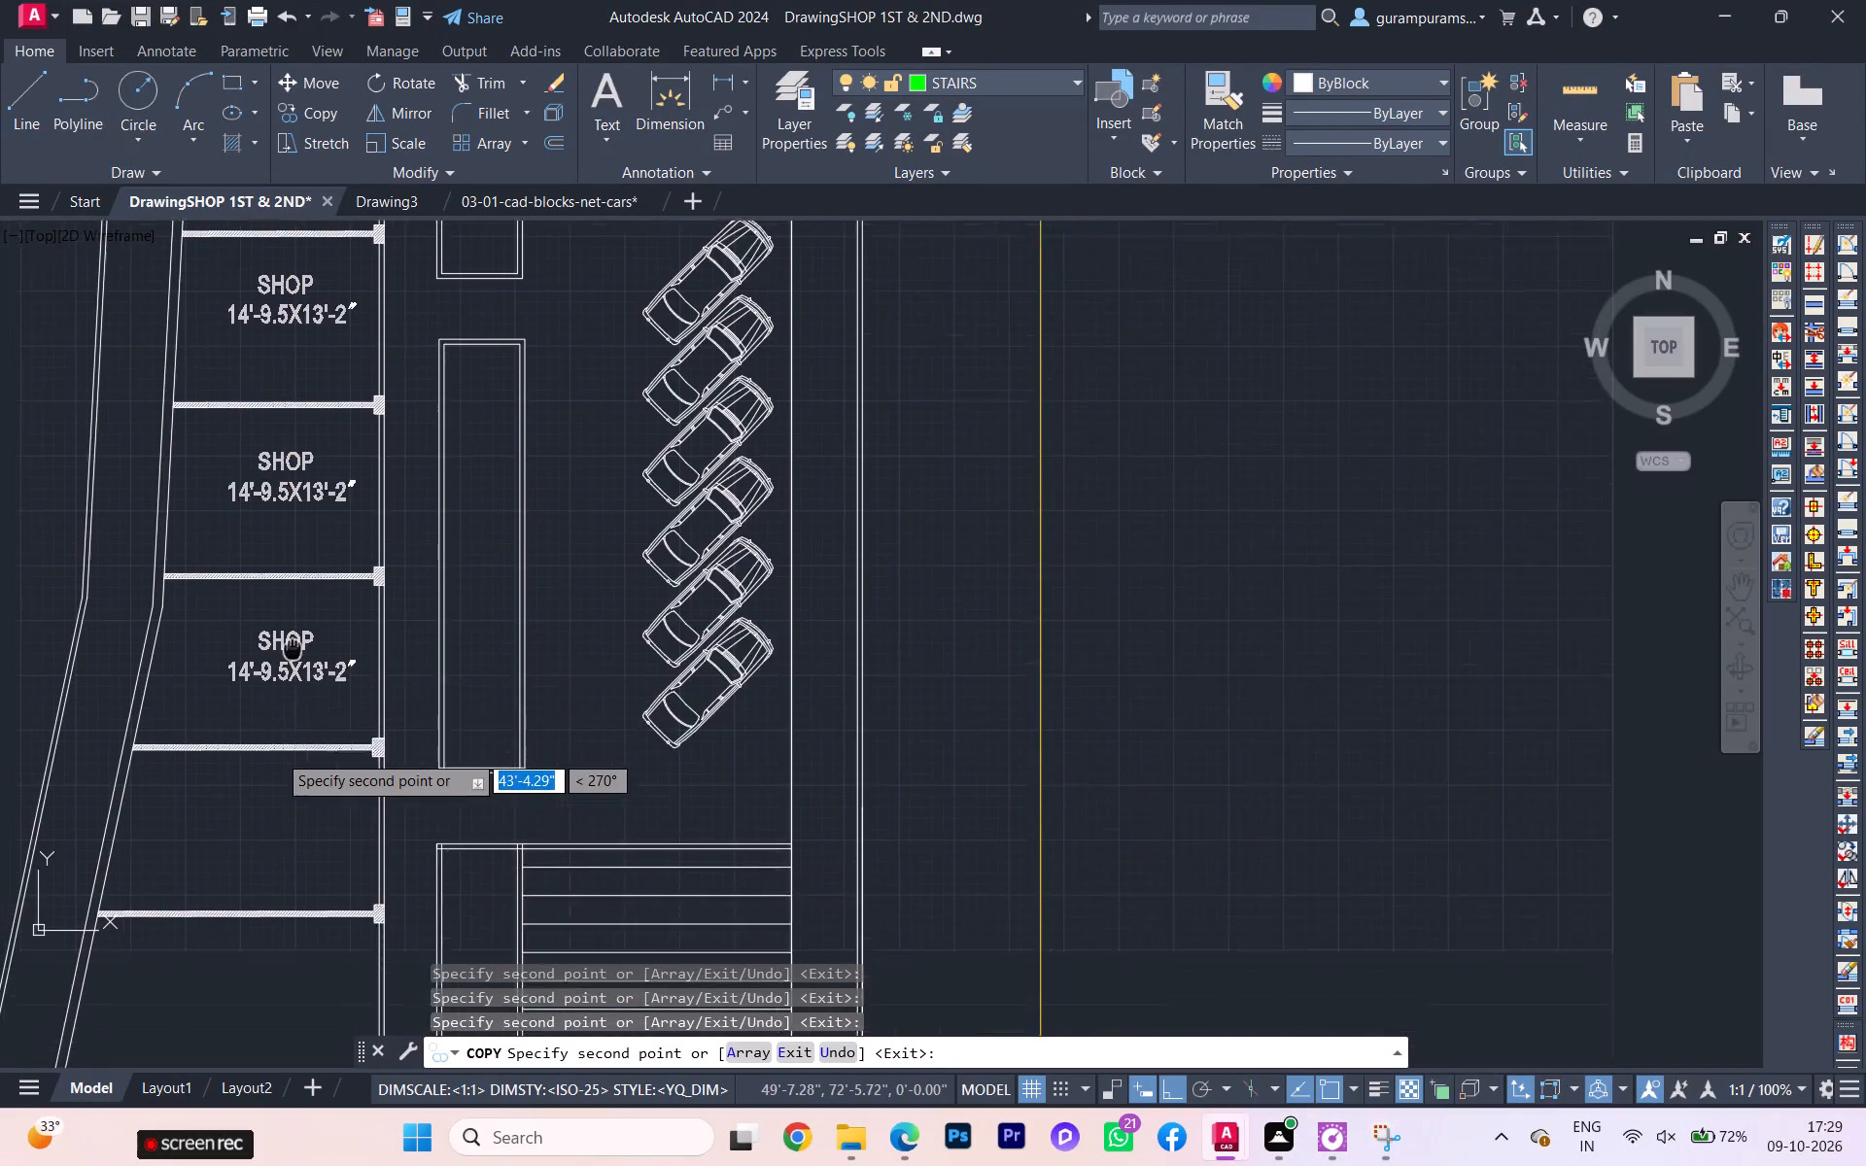
middle_click_drag(339, 510, 371, 417)
left_click(296, 640)
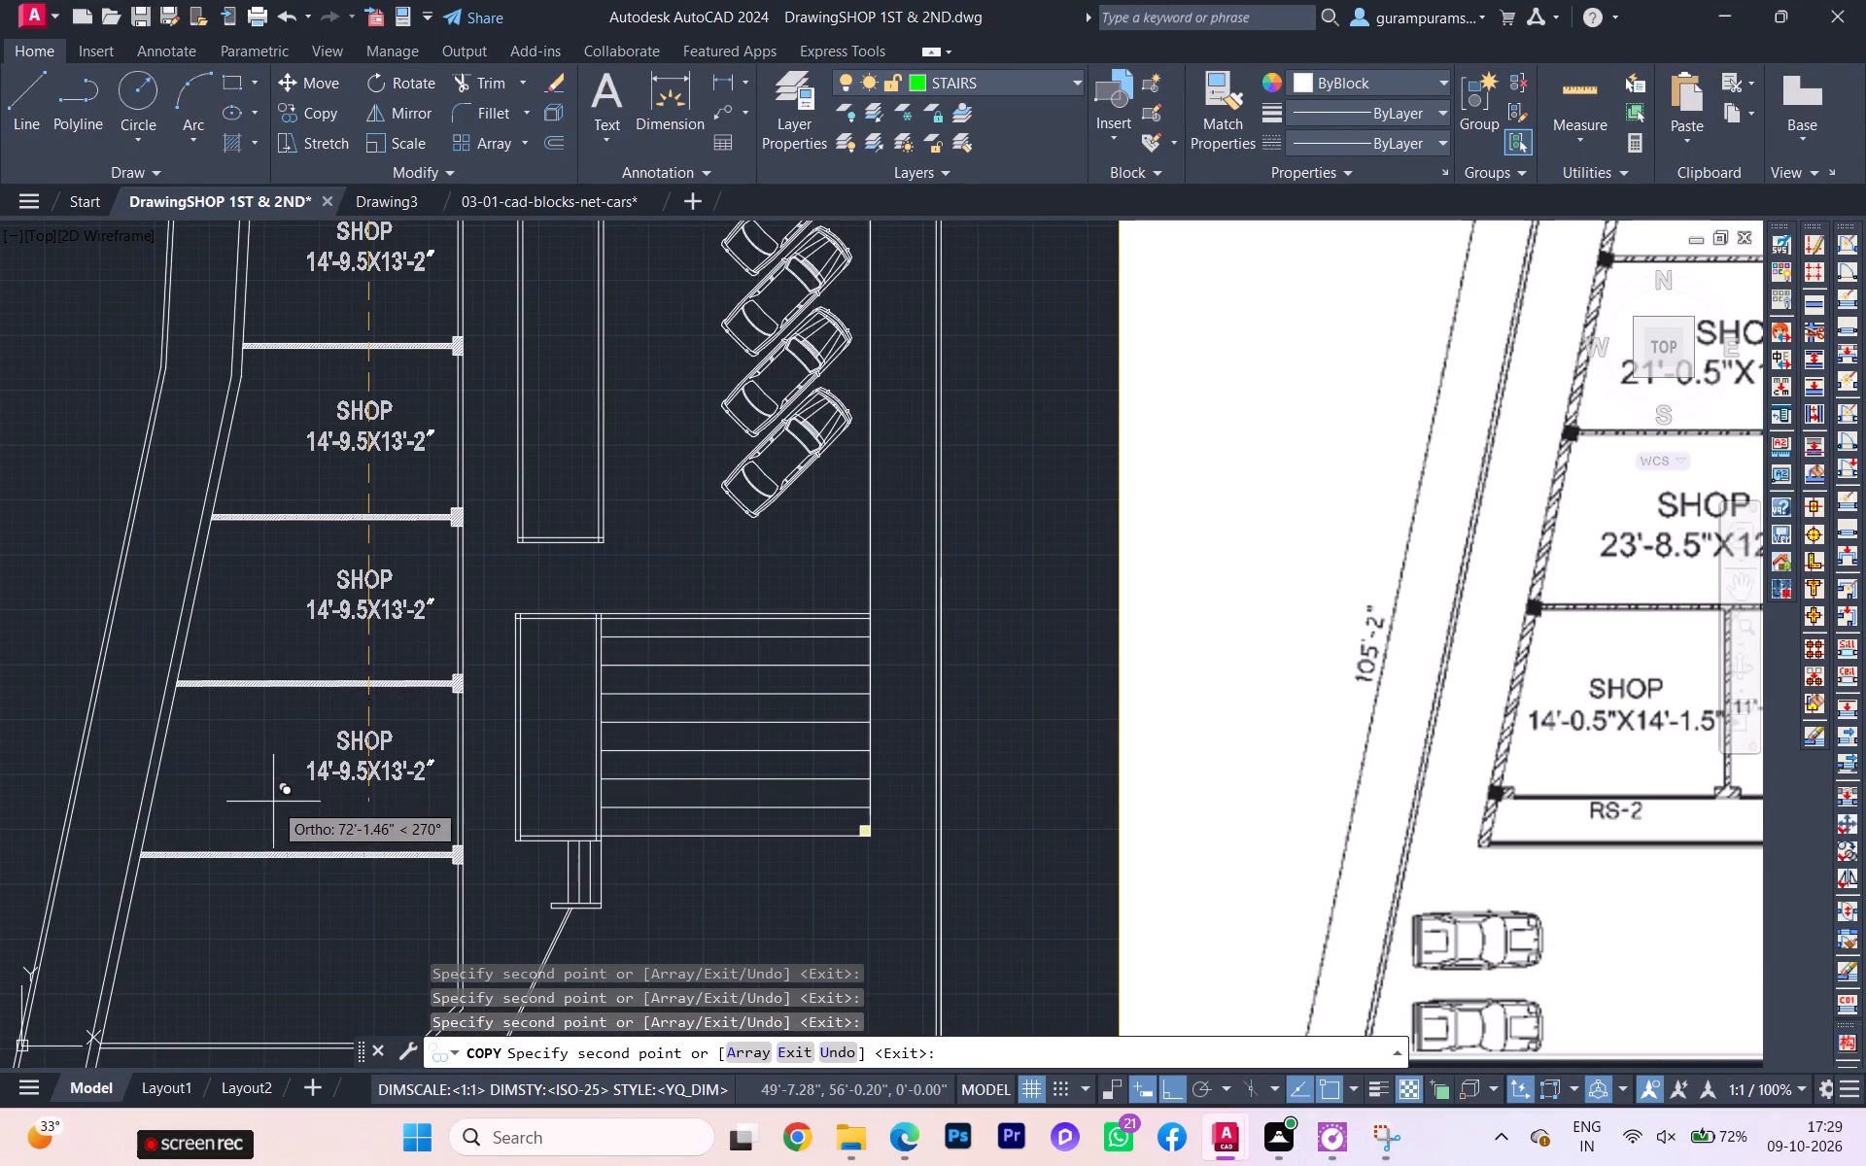
left_click(272, 802)
middle_click_drag(291, 808, 409, 359)
scroll(291, 807, "down", 1)
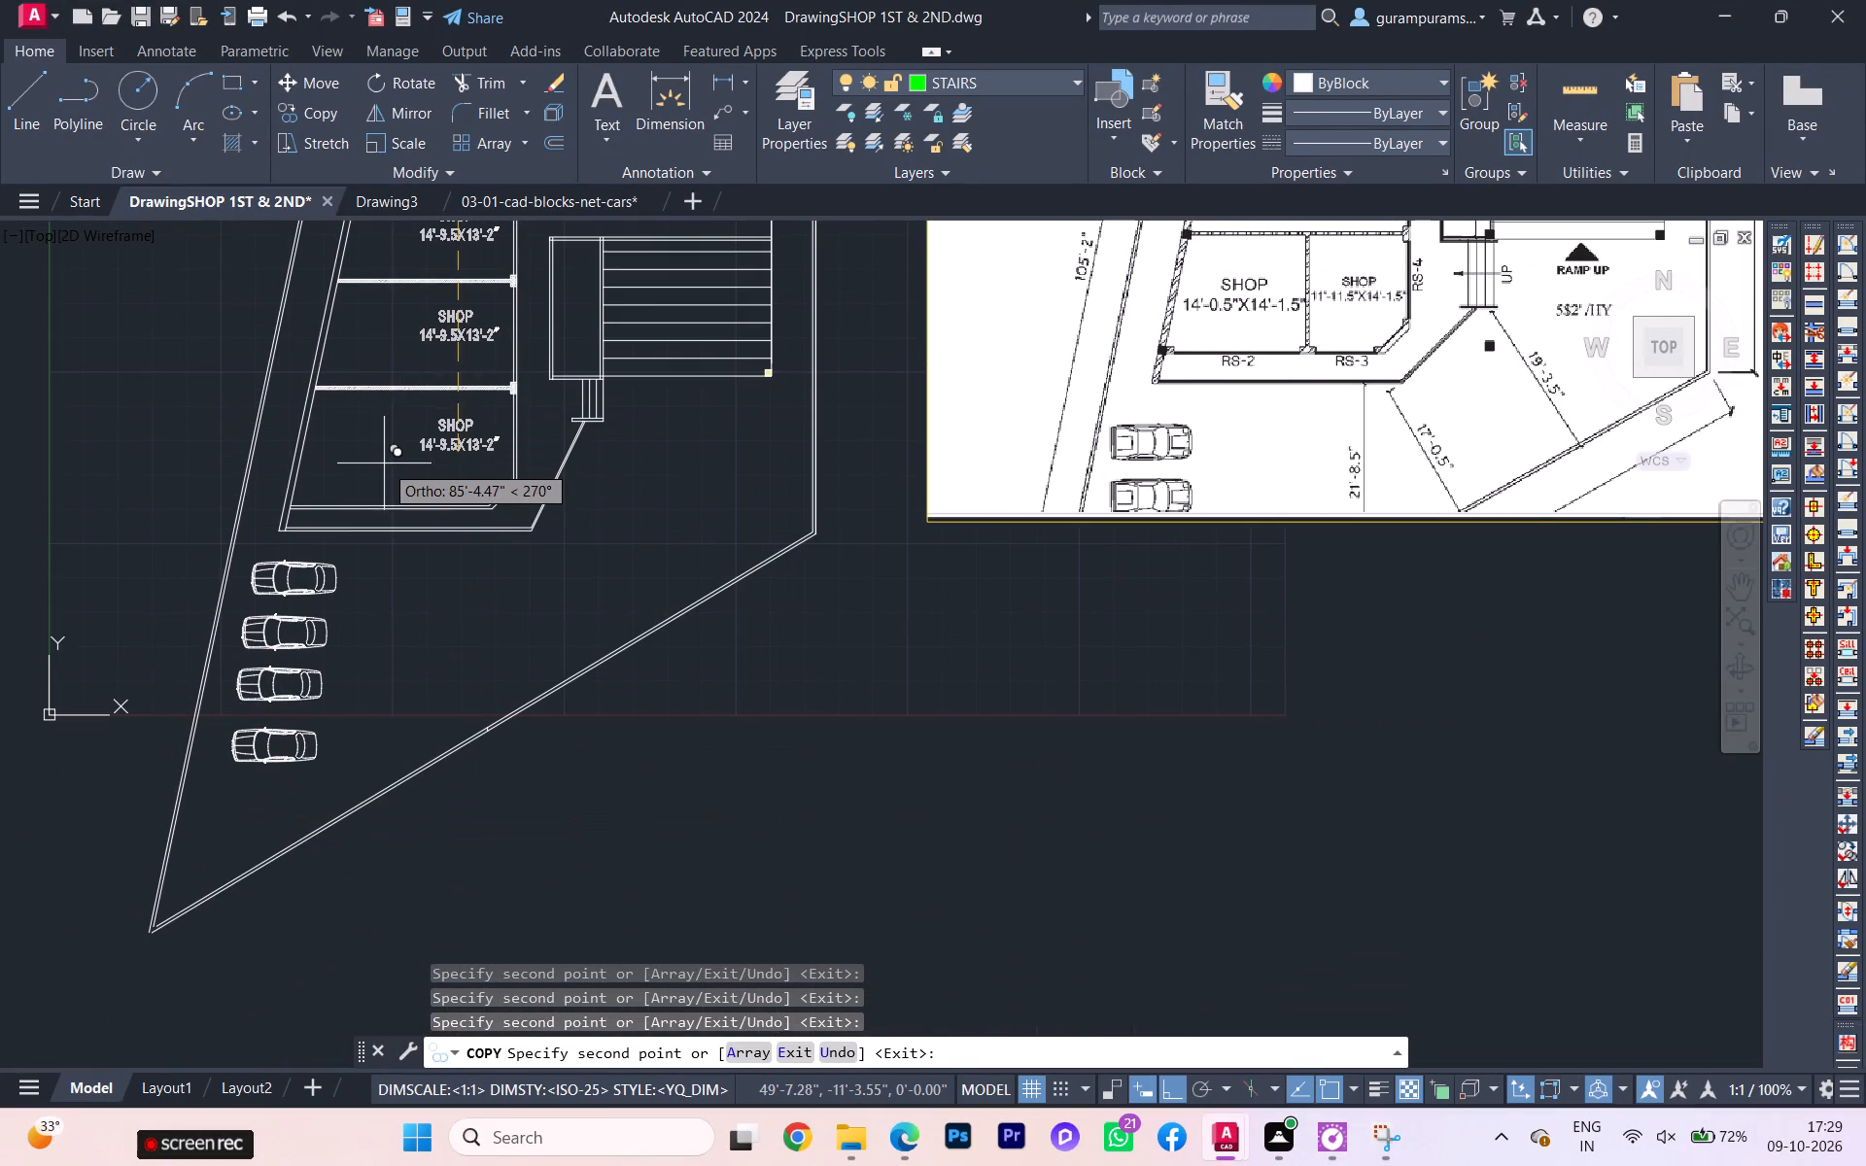
left_click(384, 463)
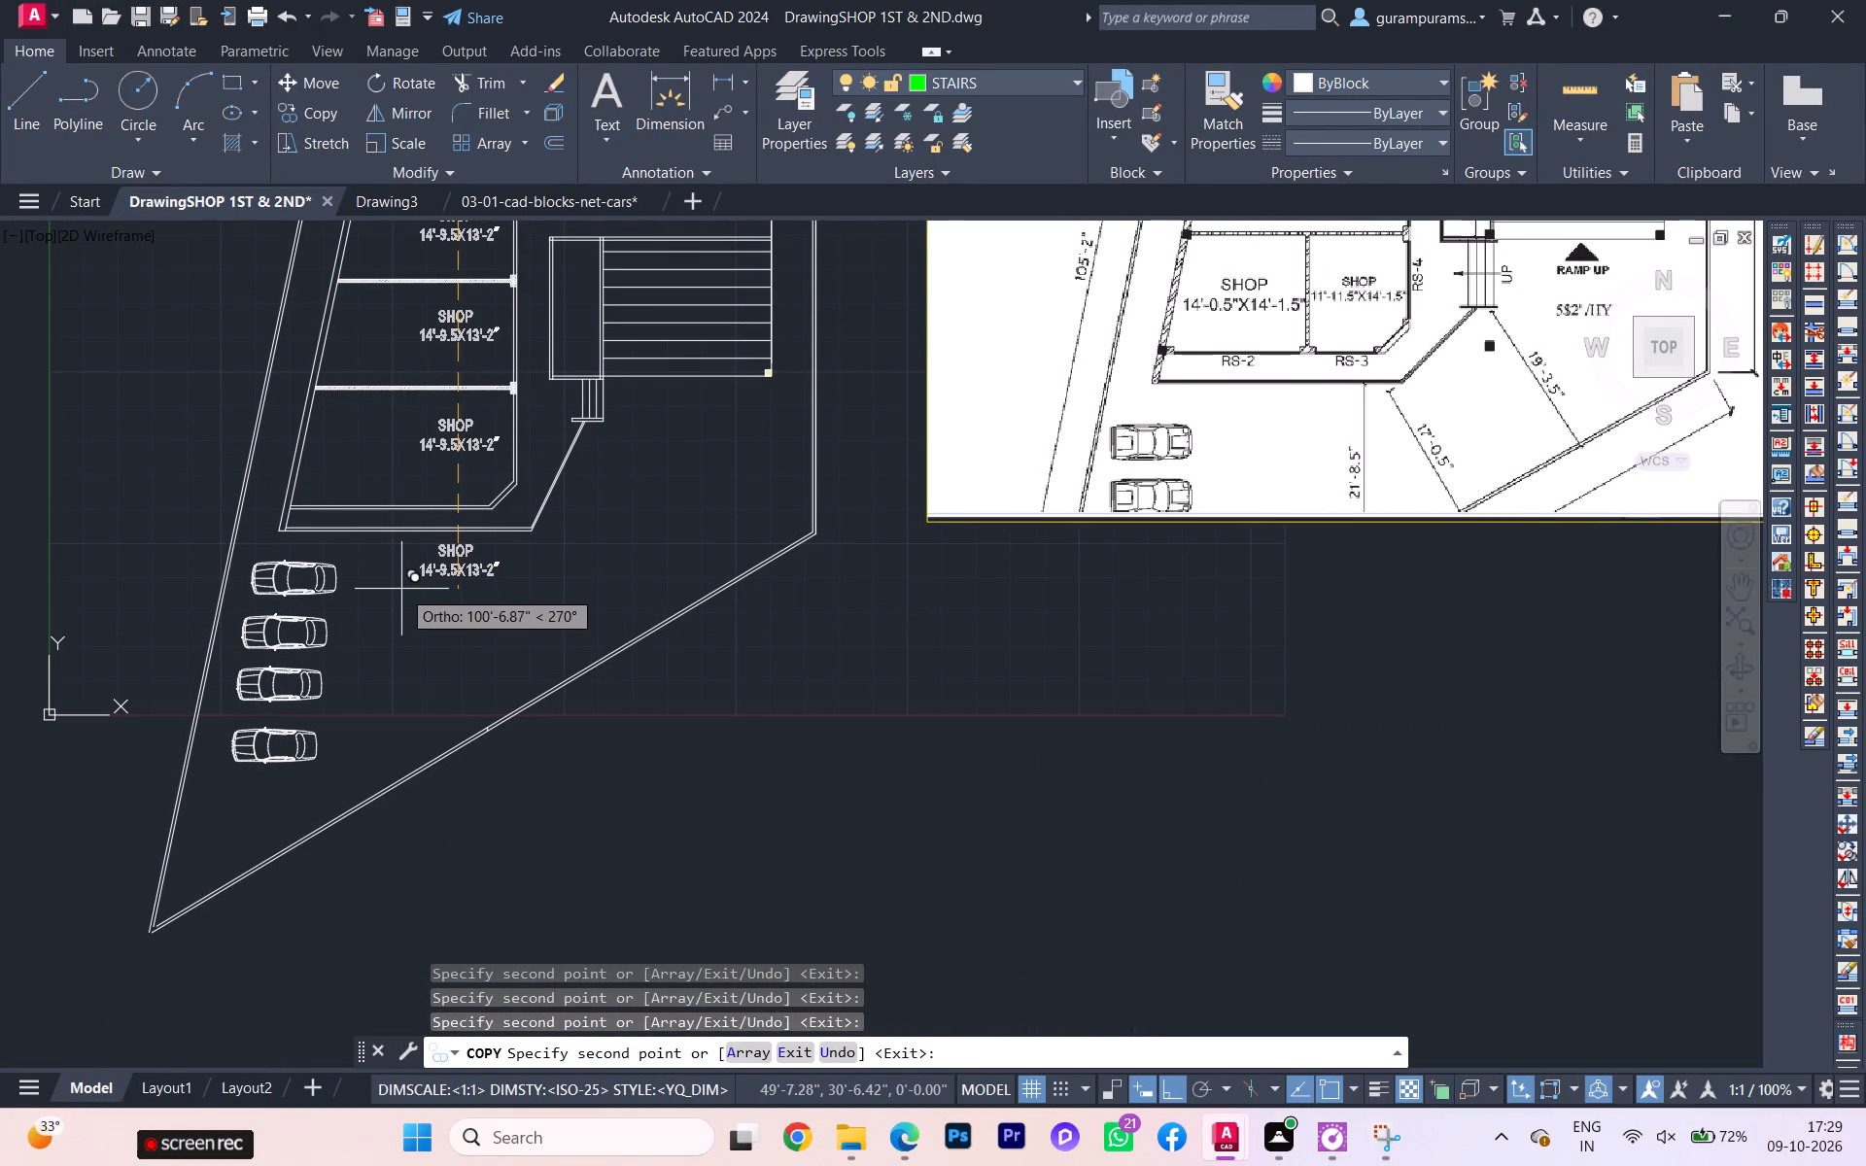
Turn Ortho off and place another copy of the shop label in the parking area beside the angled cars.
scroll(401, 589, "down", 3)
middle_click_drag(405, 597, 363, 760)
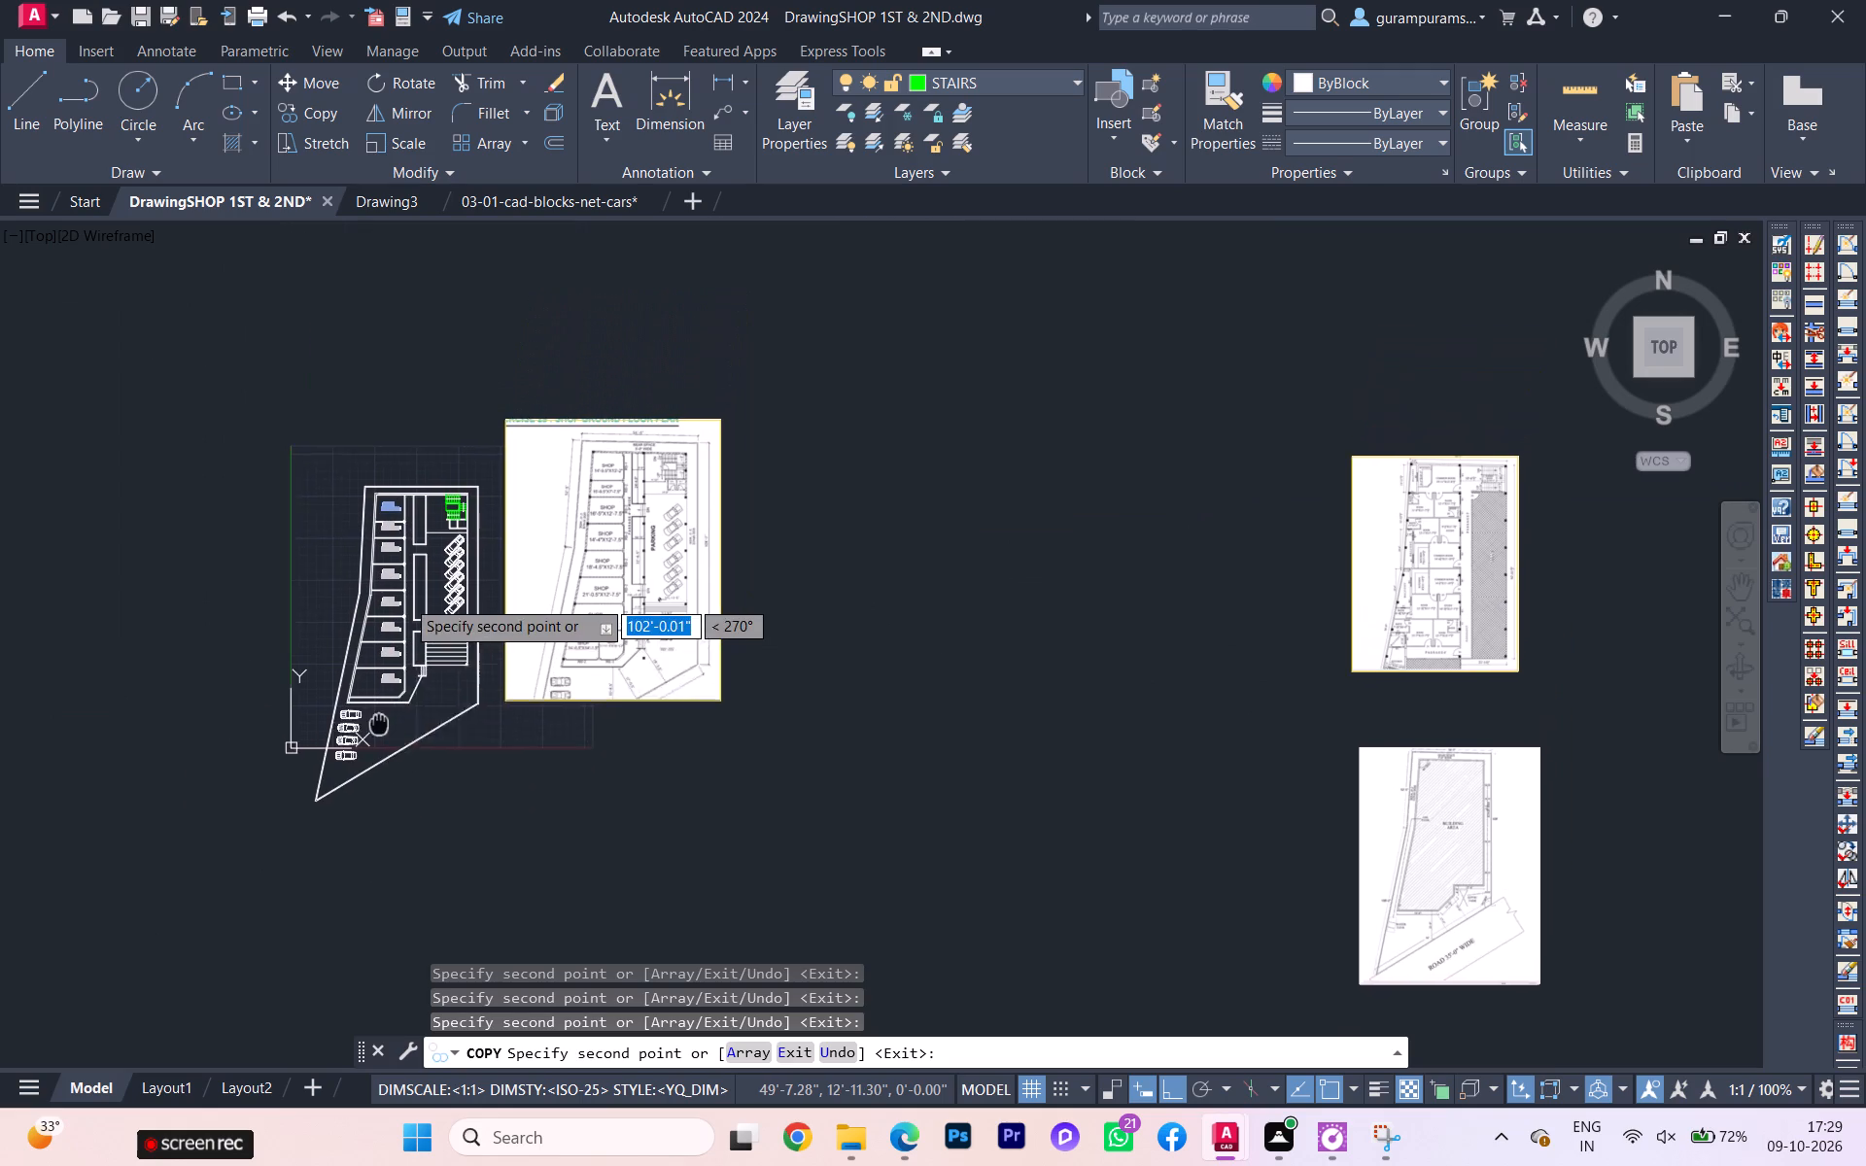
middle_click_drag(363, 760, 363, 761)
scroll(570, 614, "up", 3)
scroll(573, 627, "down", 2)
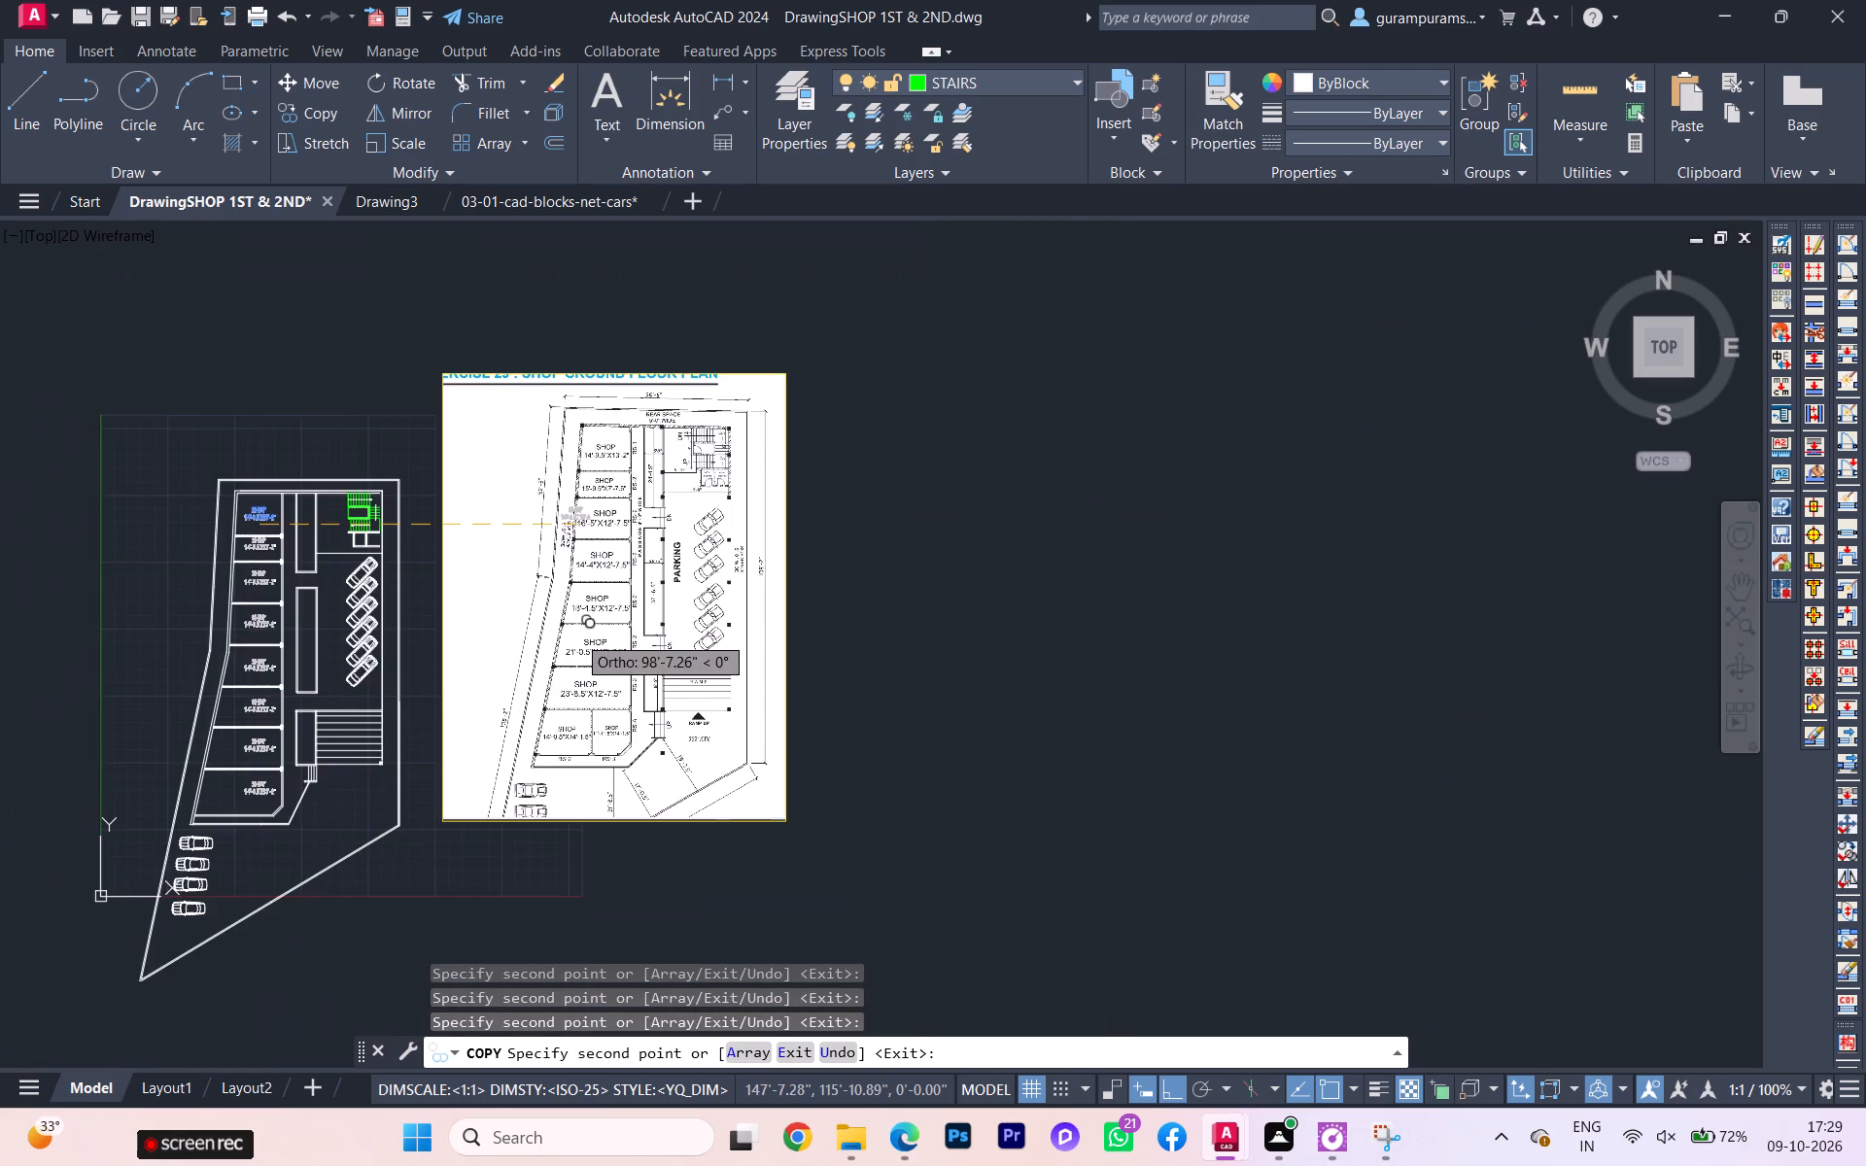
scroll(248, 640, "up", 3)
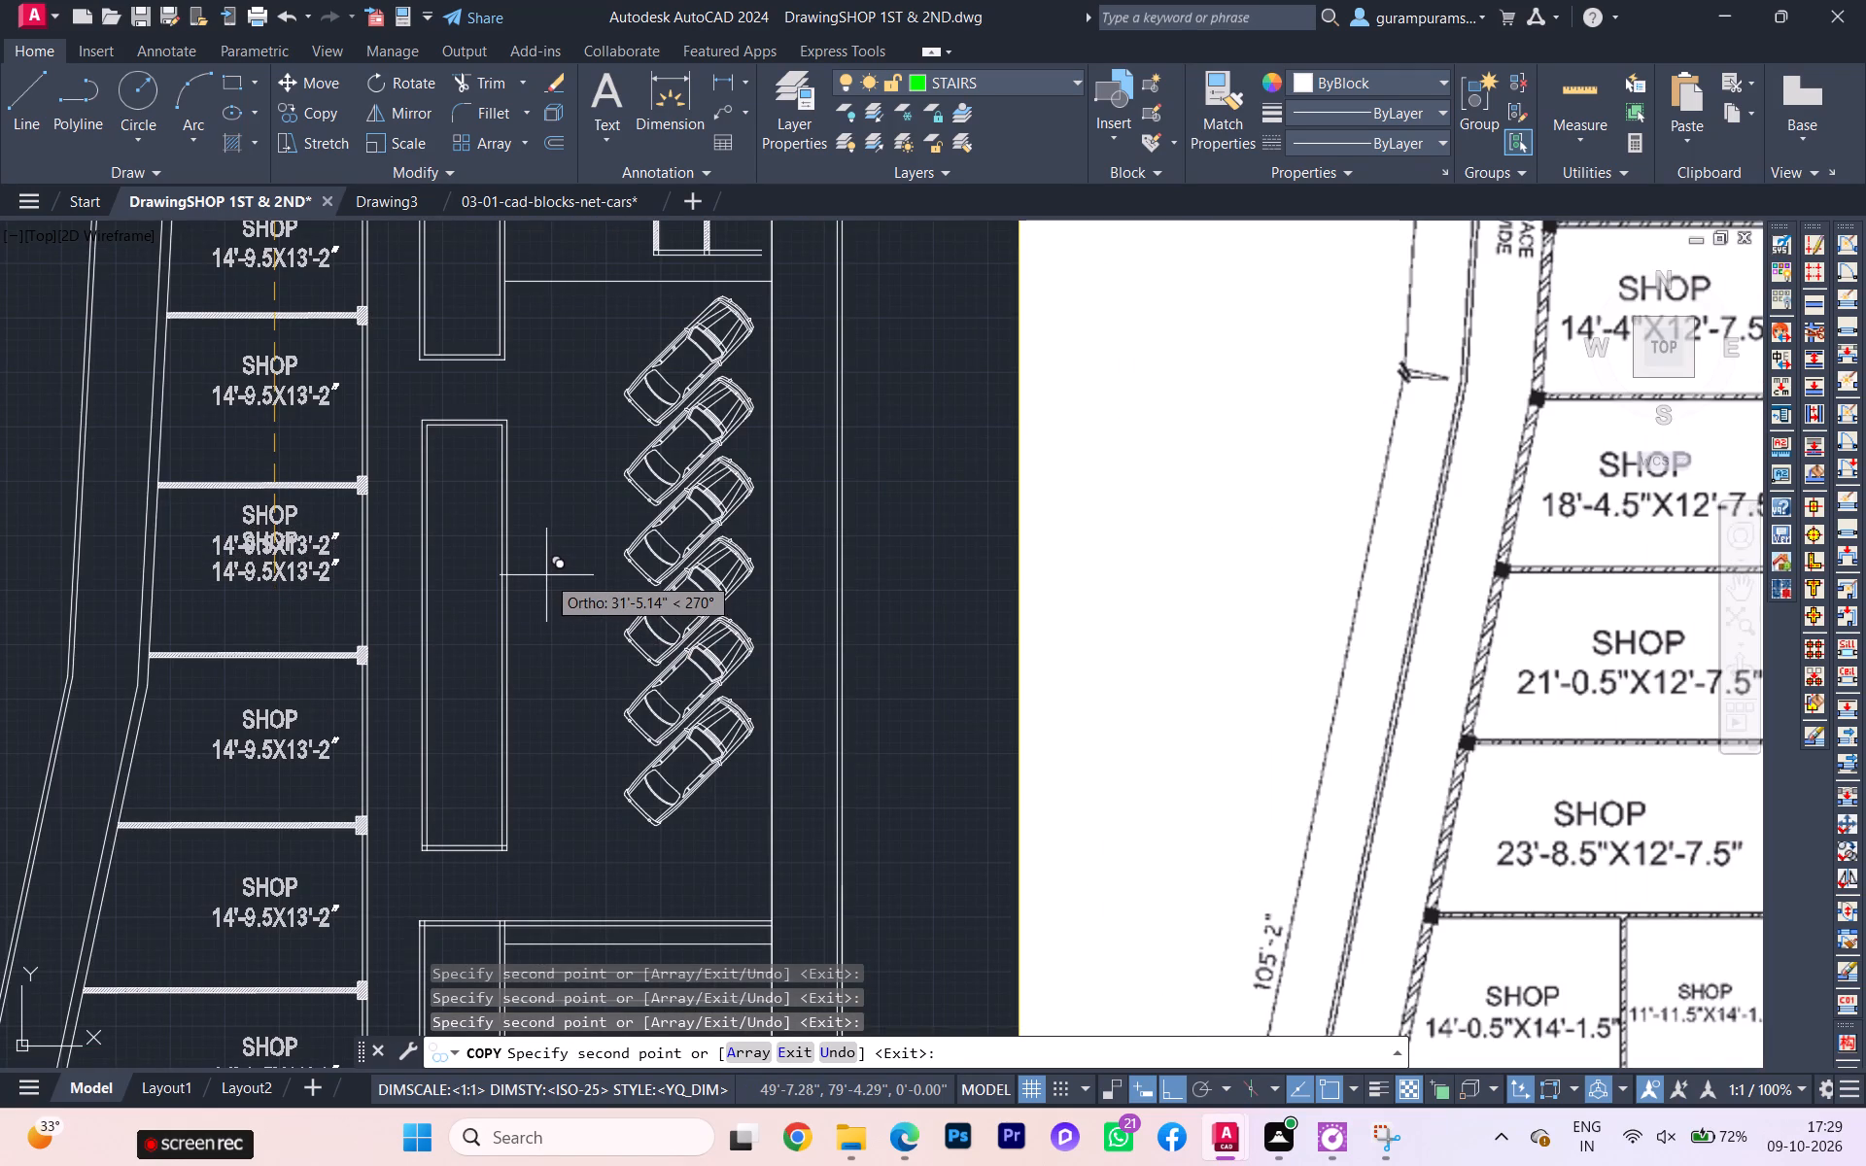
key("F8")
left_click(571, 576)
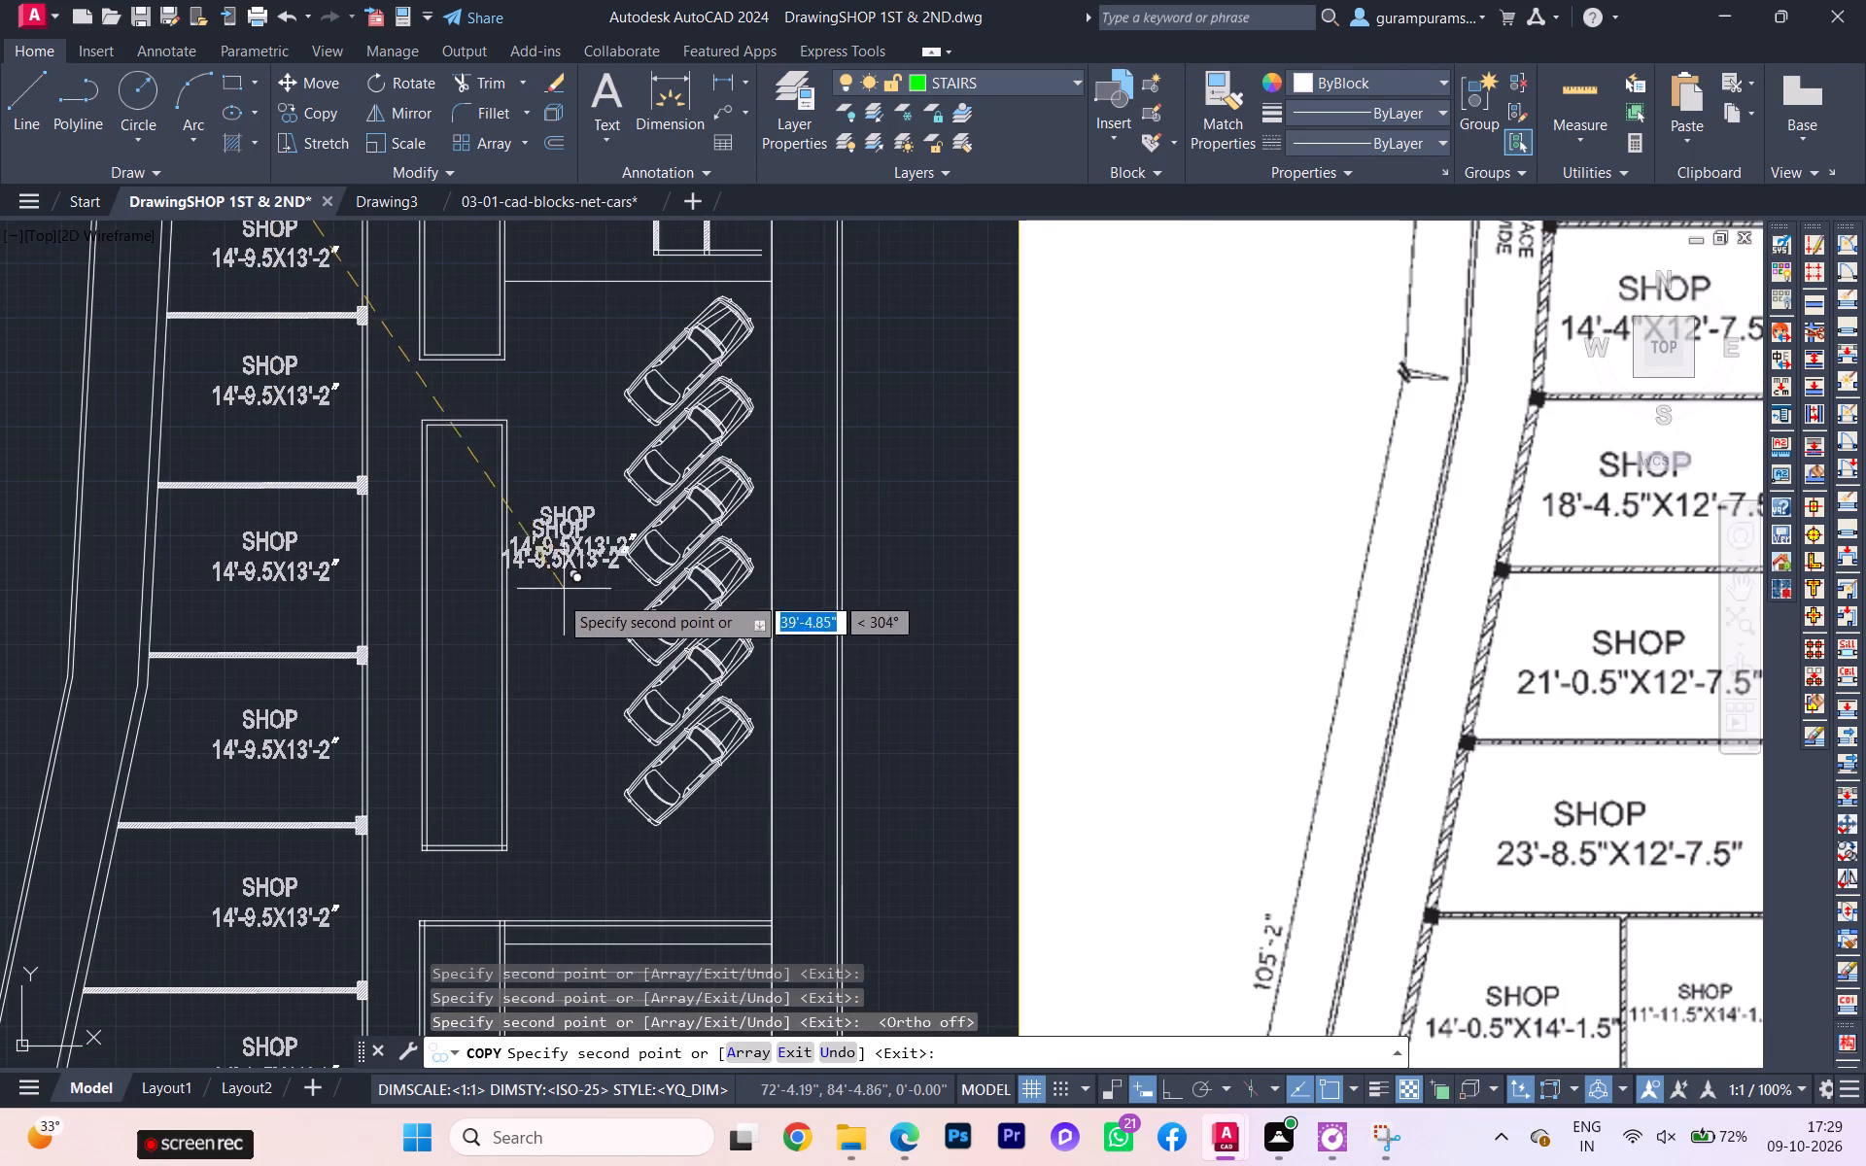
scroll(539, 631, "down", 2)
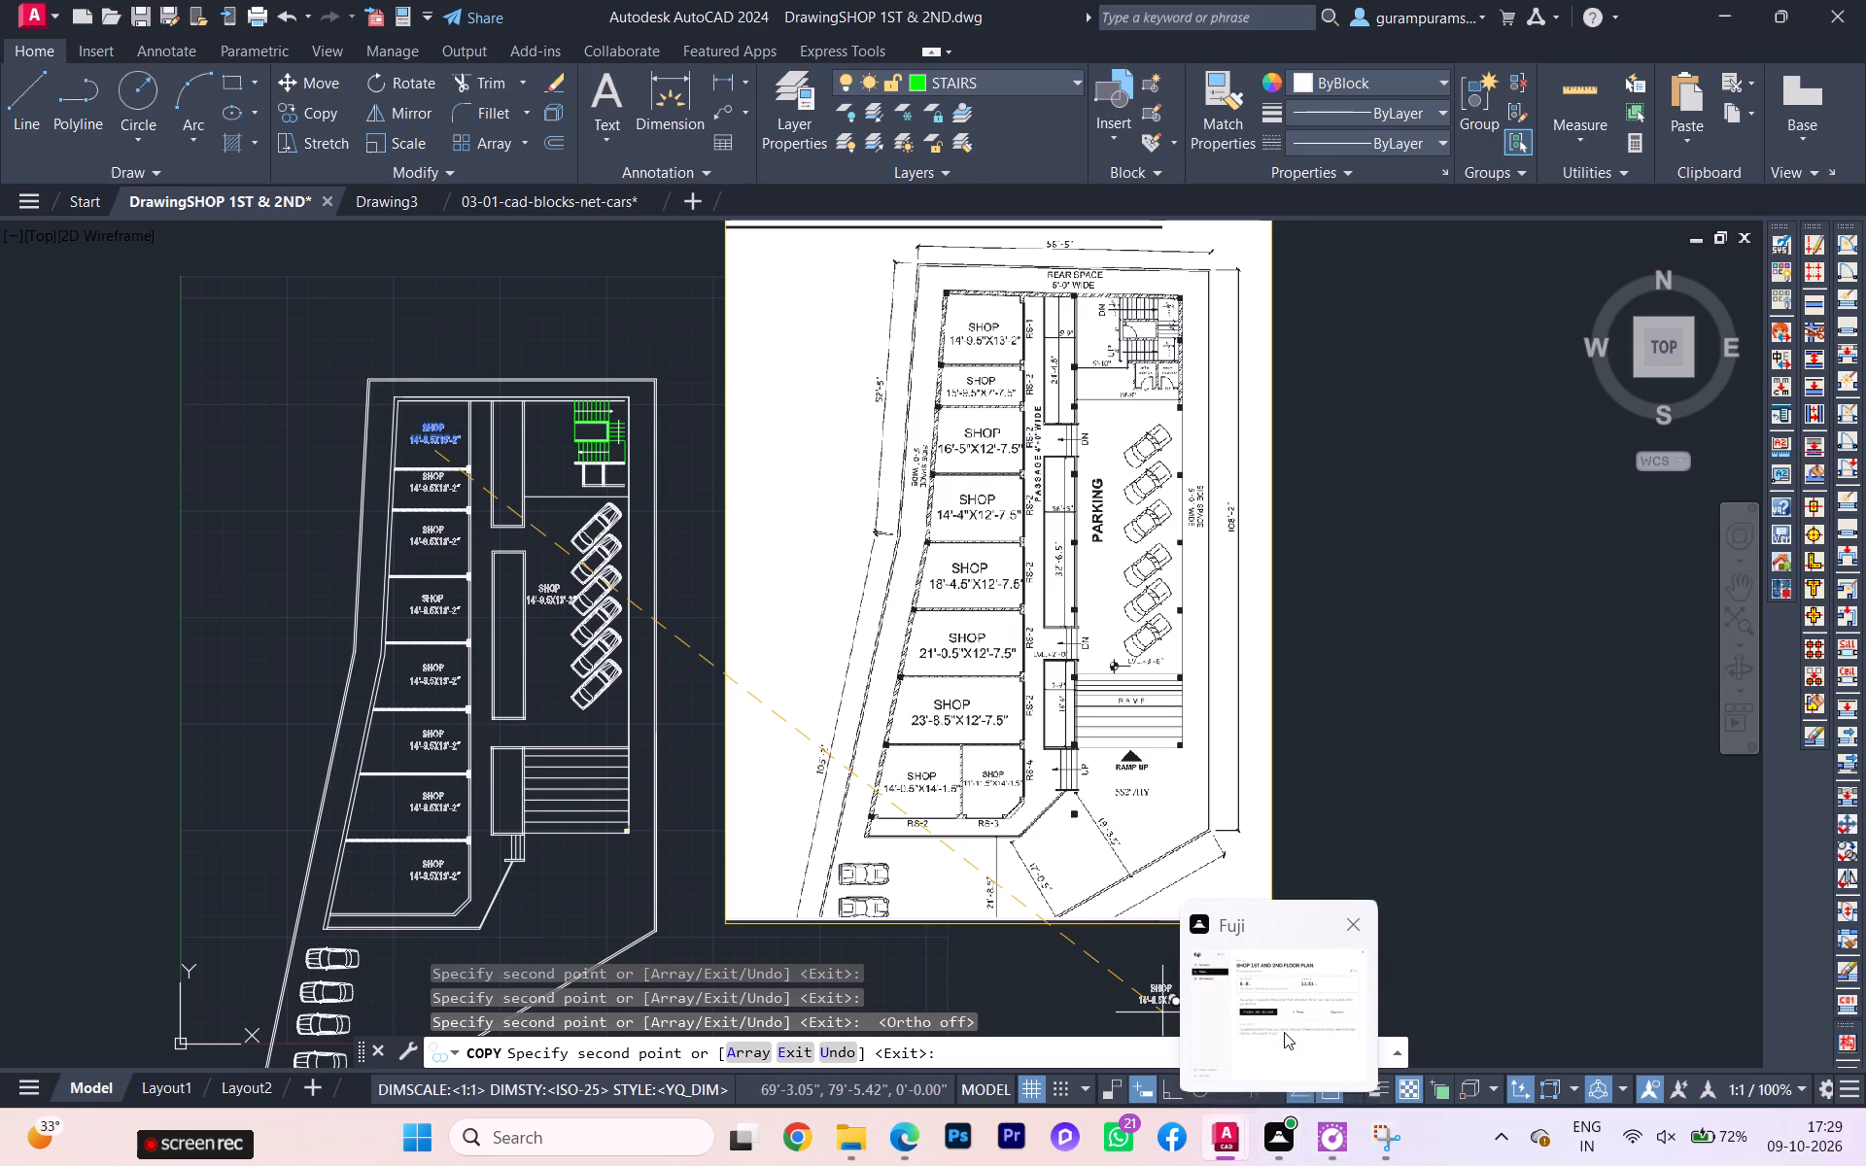
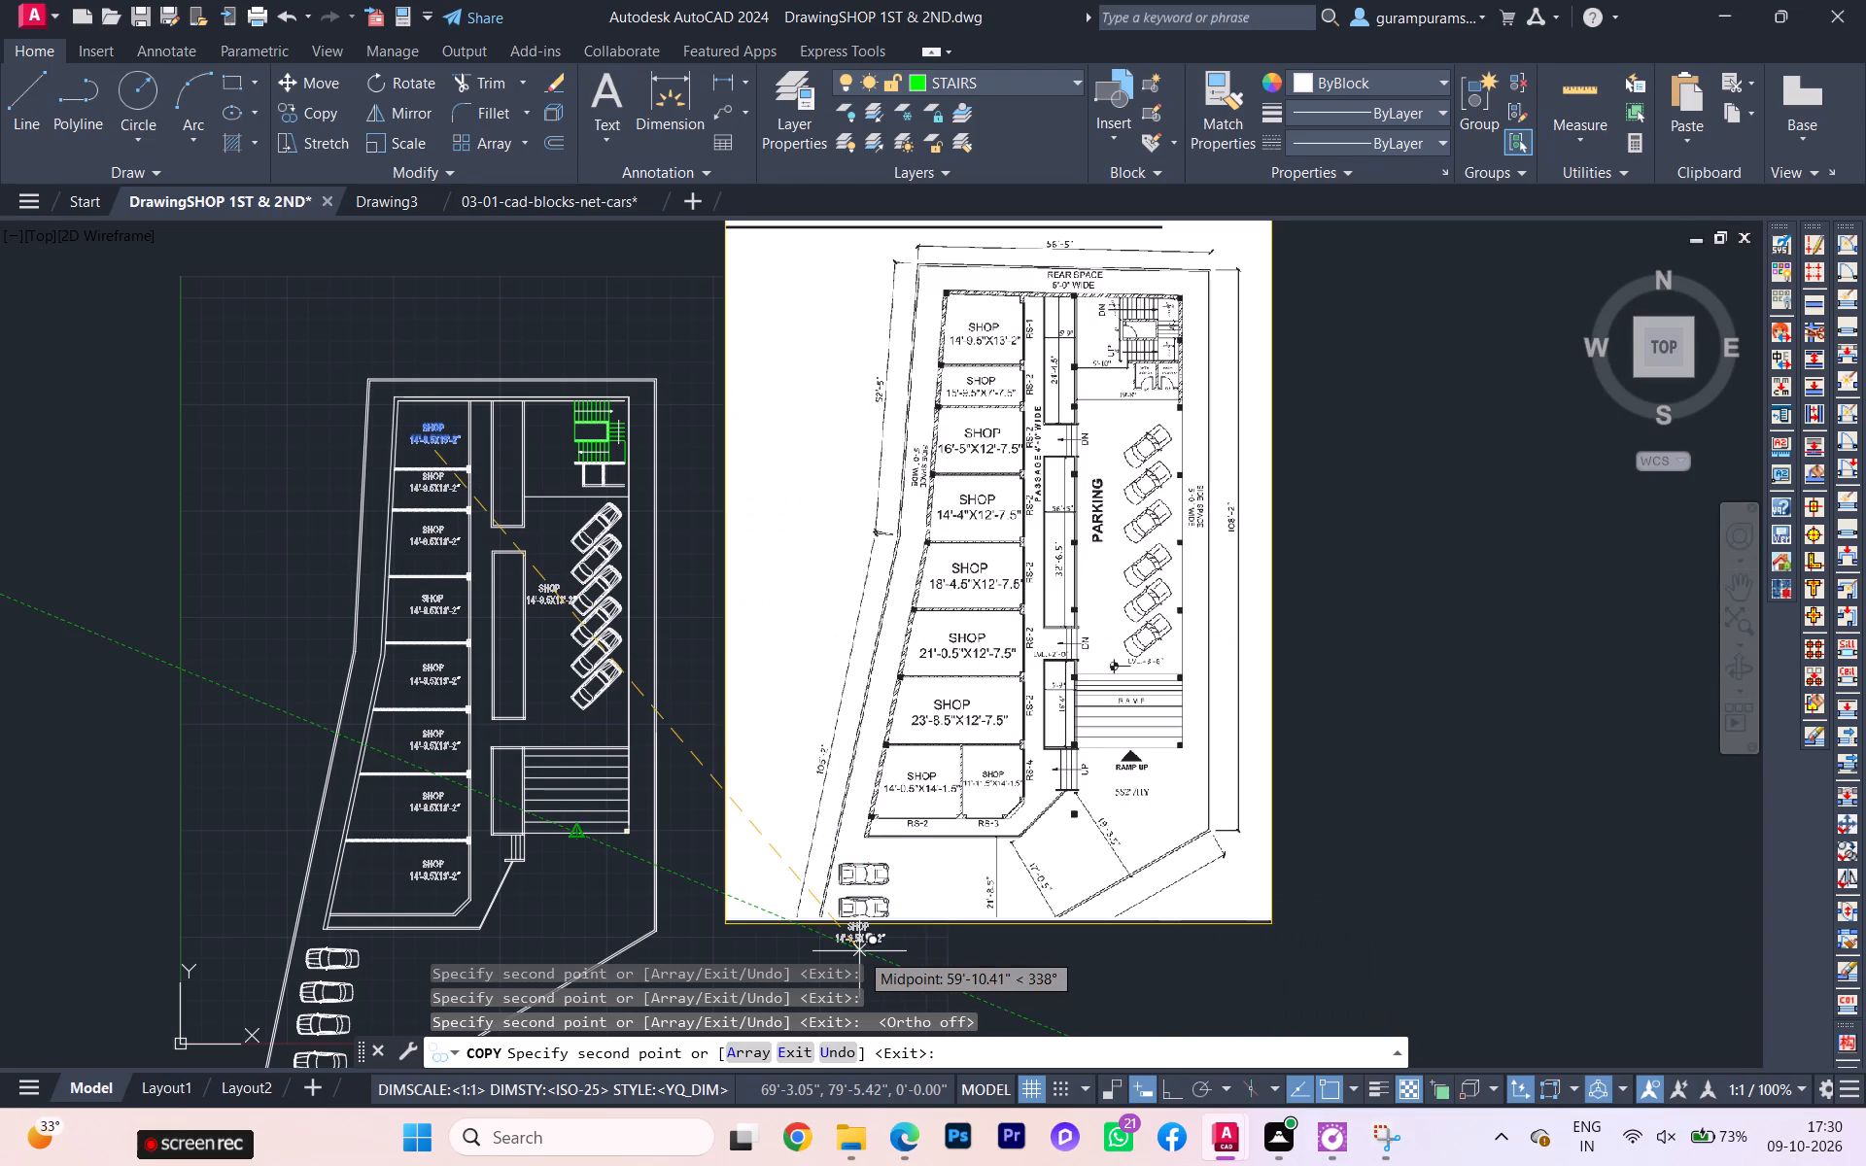
Edit the label in the second shop room from the top, changing its first dimension to 15'-9.5.
scroll(382, 494, "up", 1)
key("Escape")
scroll(493, 386, "up", 2)
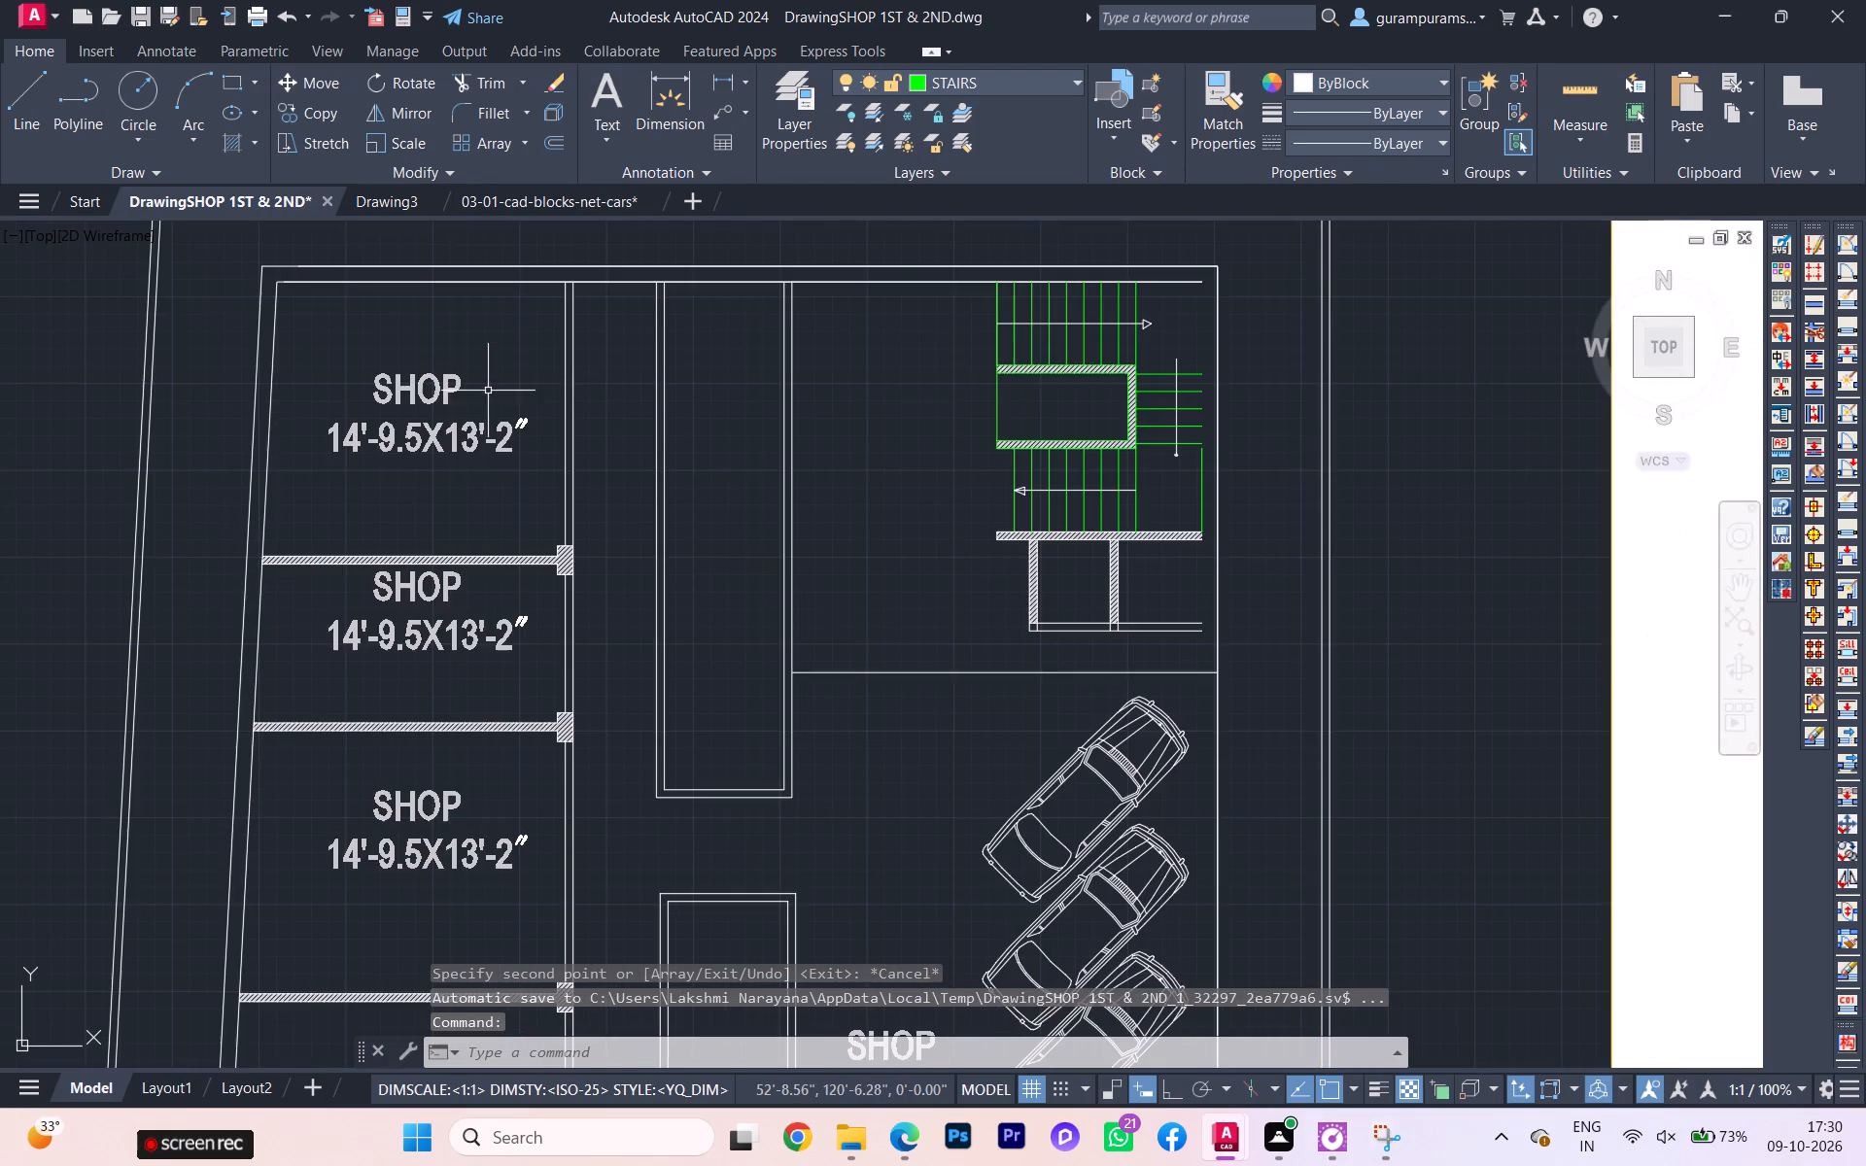
scroll(365, 427, "down", 2)
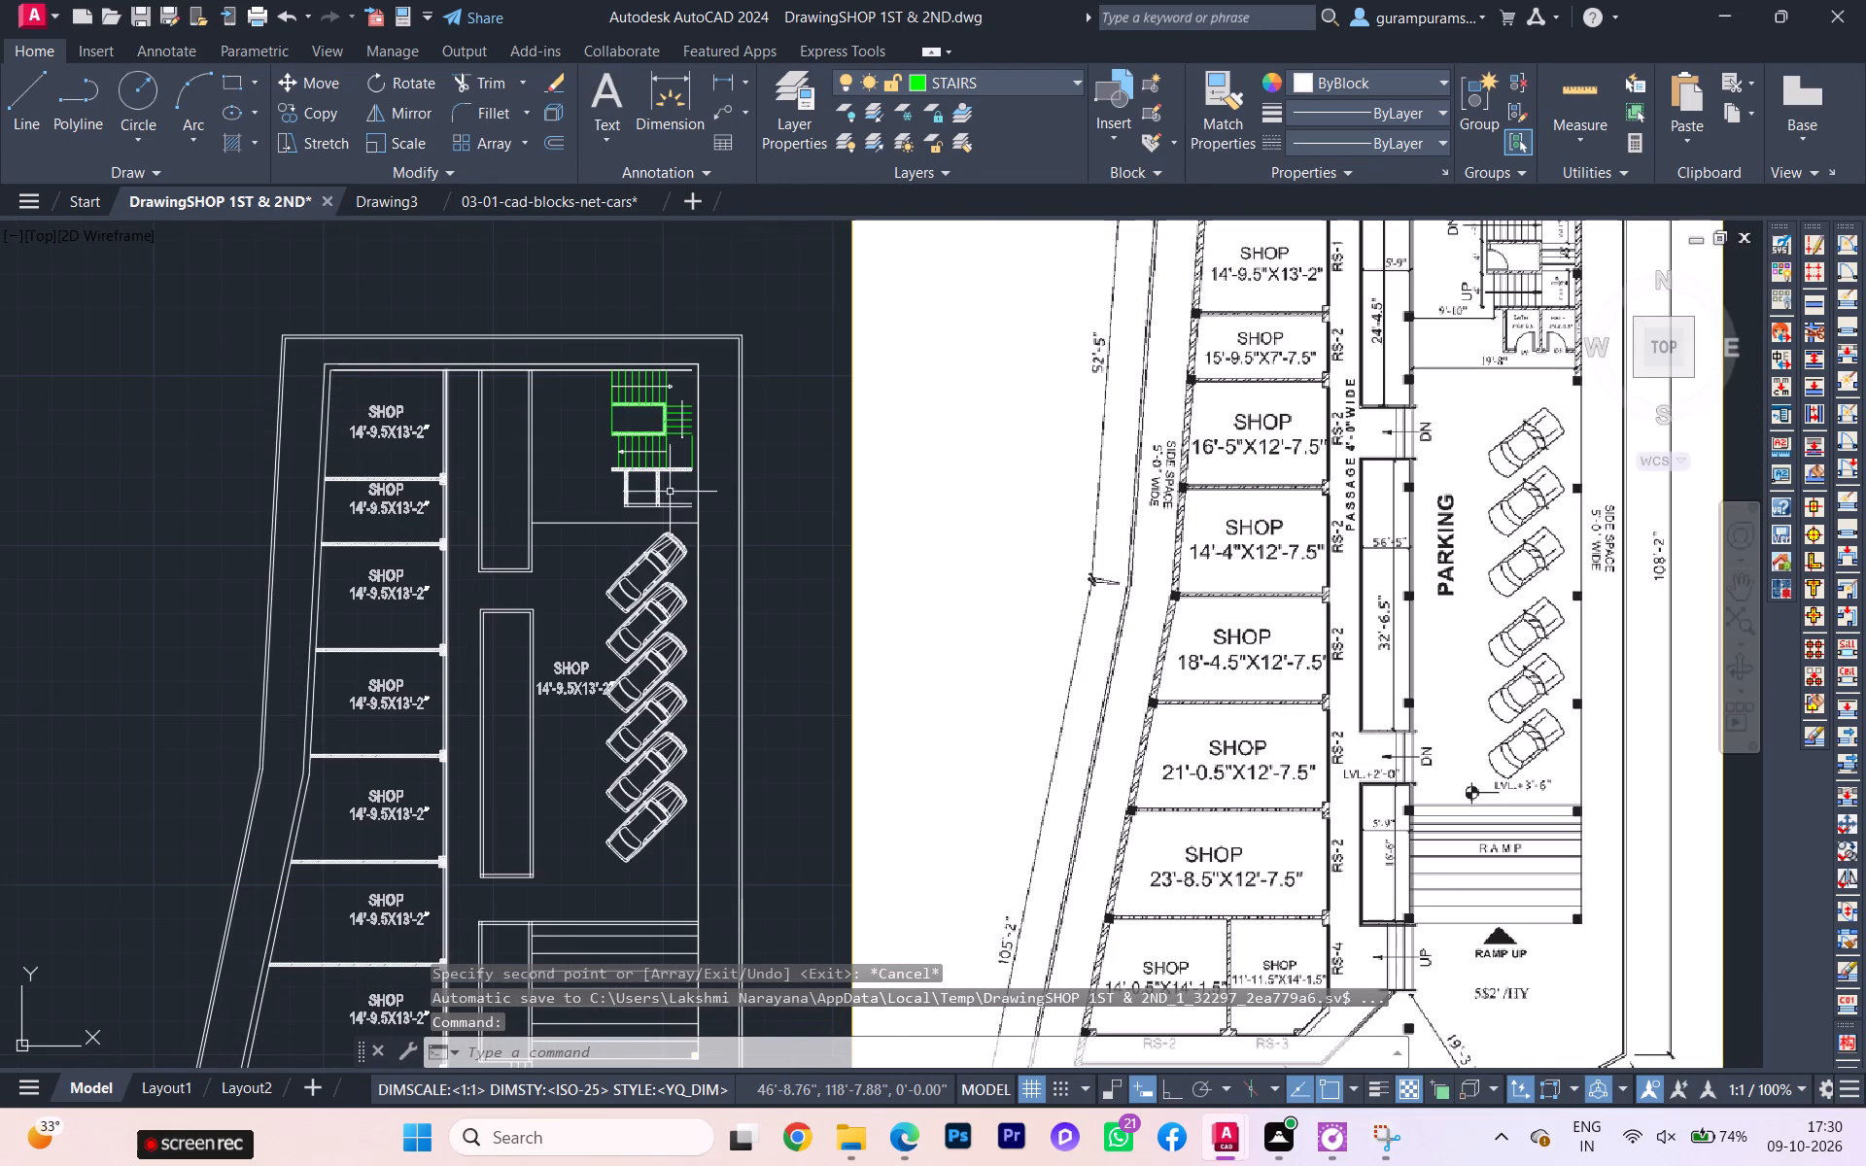
scroll(1204, 400, "down", 2)
middle_click_drag(1204, 400, 1233, 506)
scroll(1255, 451, "up", 3)
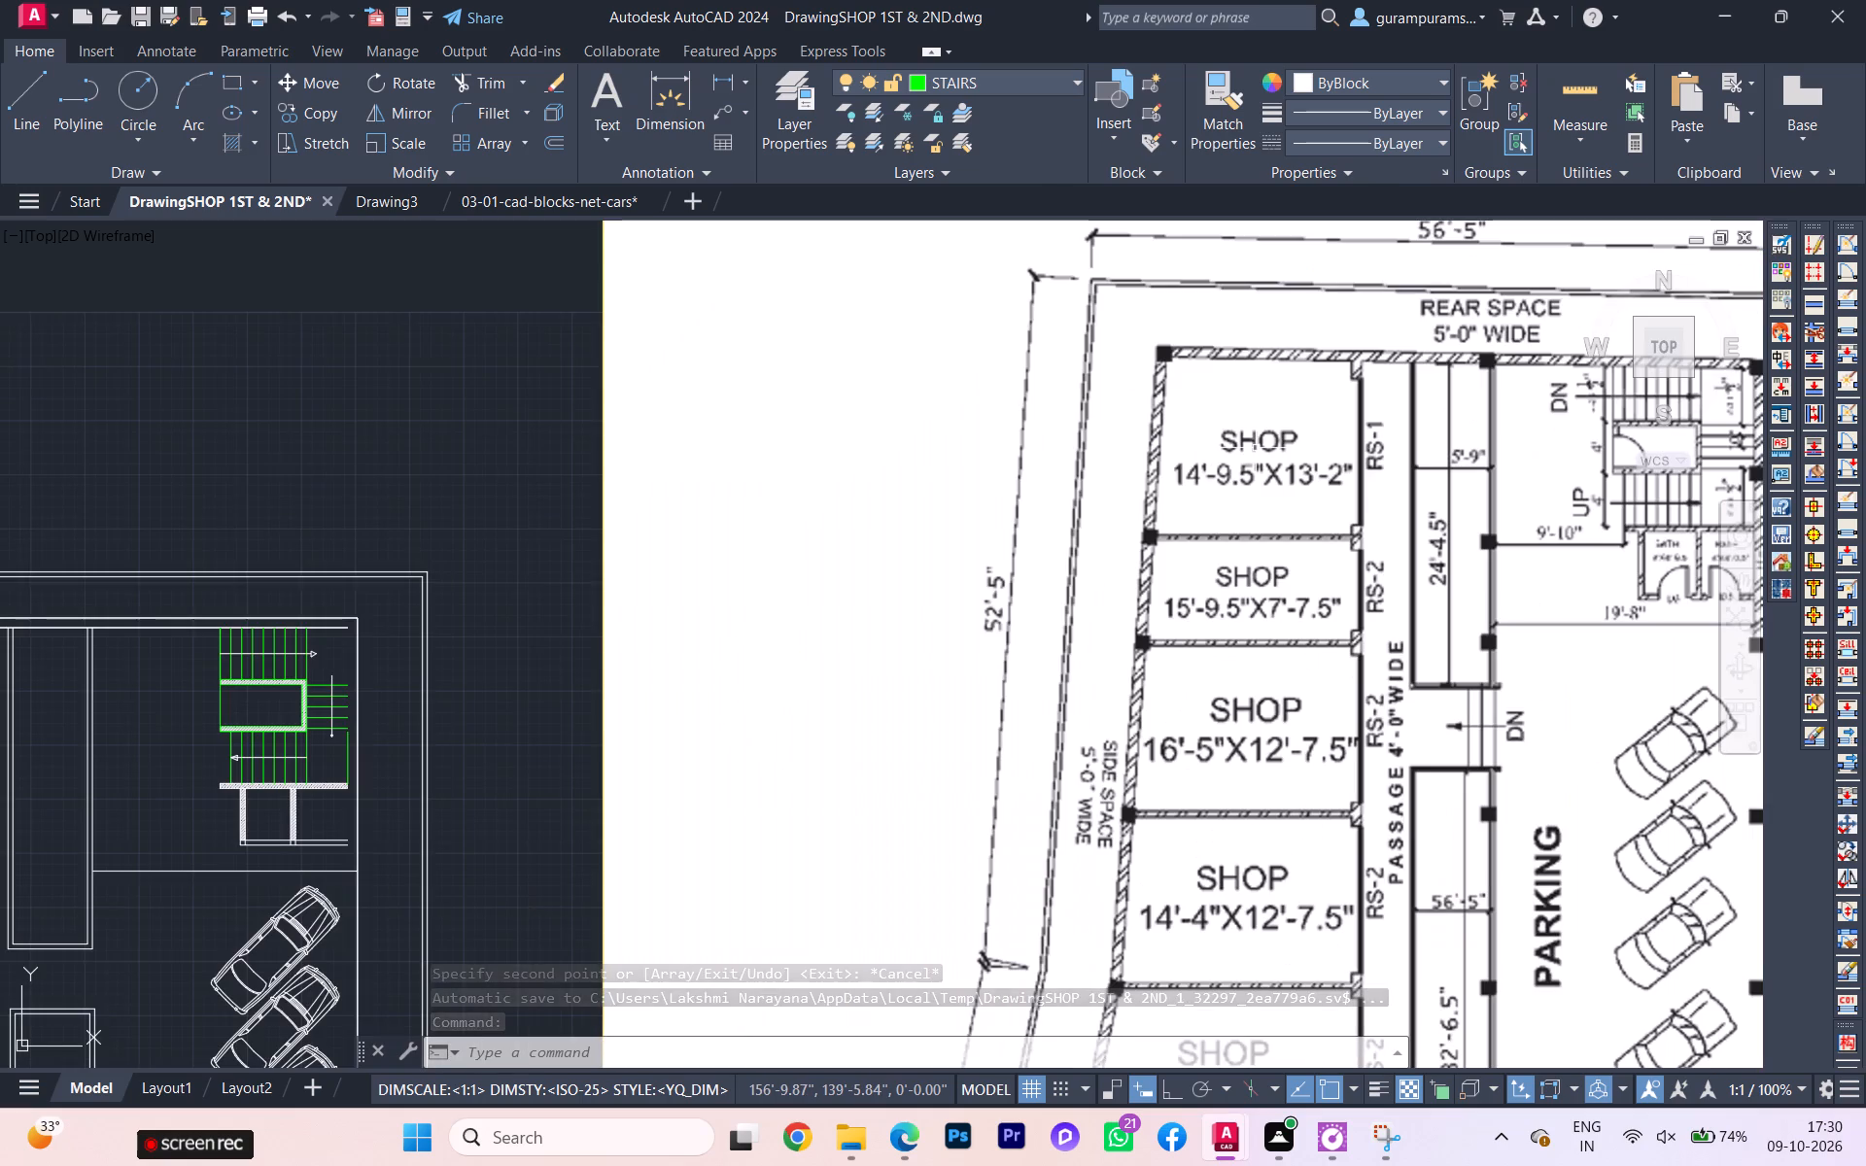
scroll(1156, 494, "down", 1)
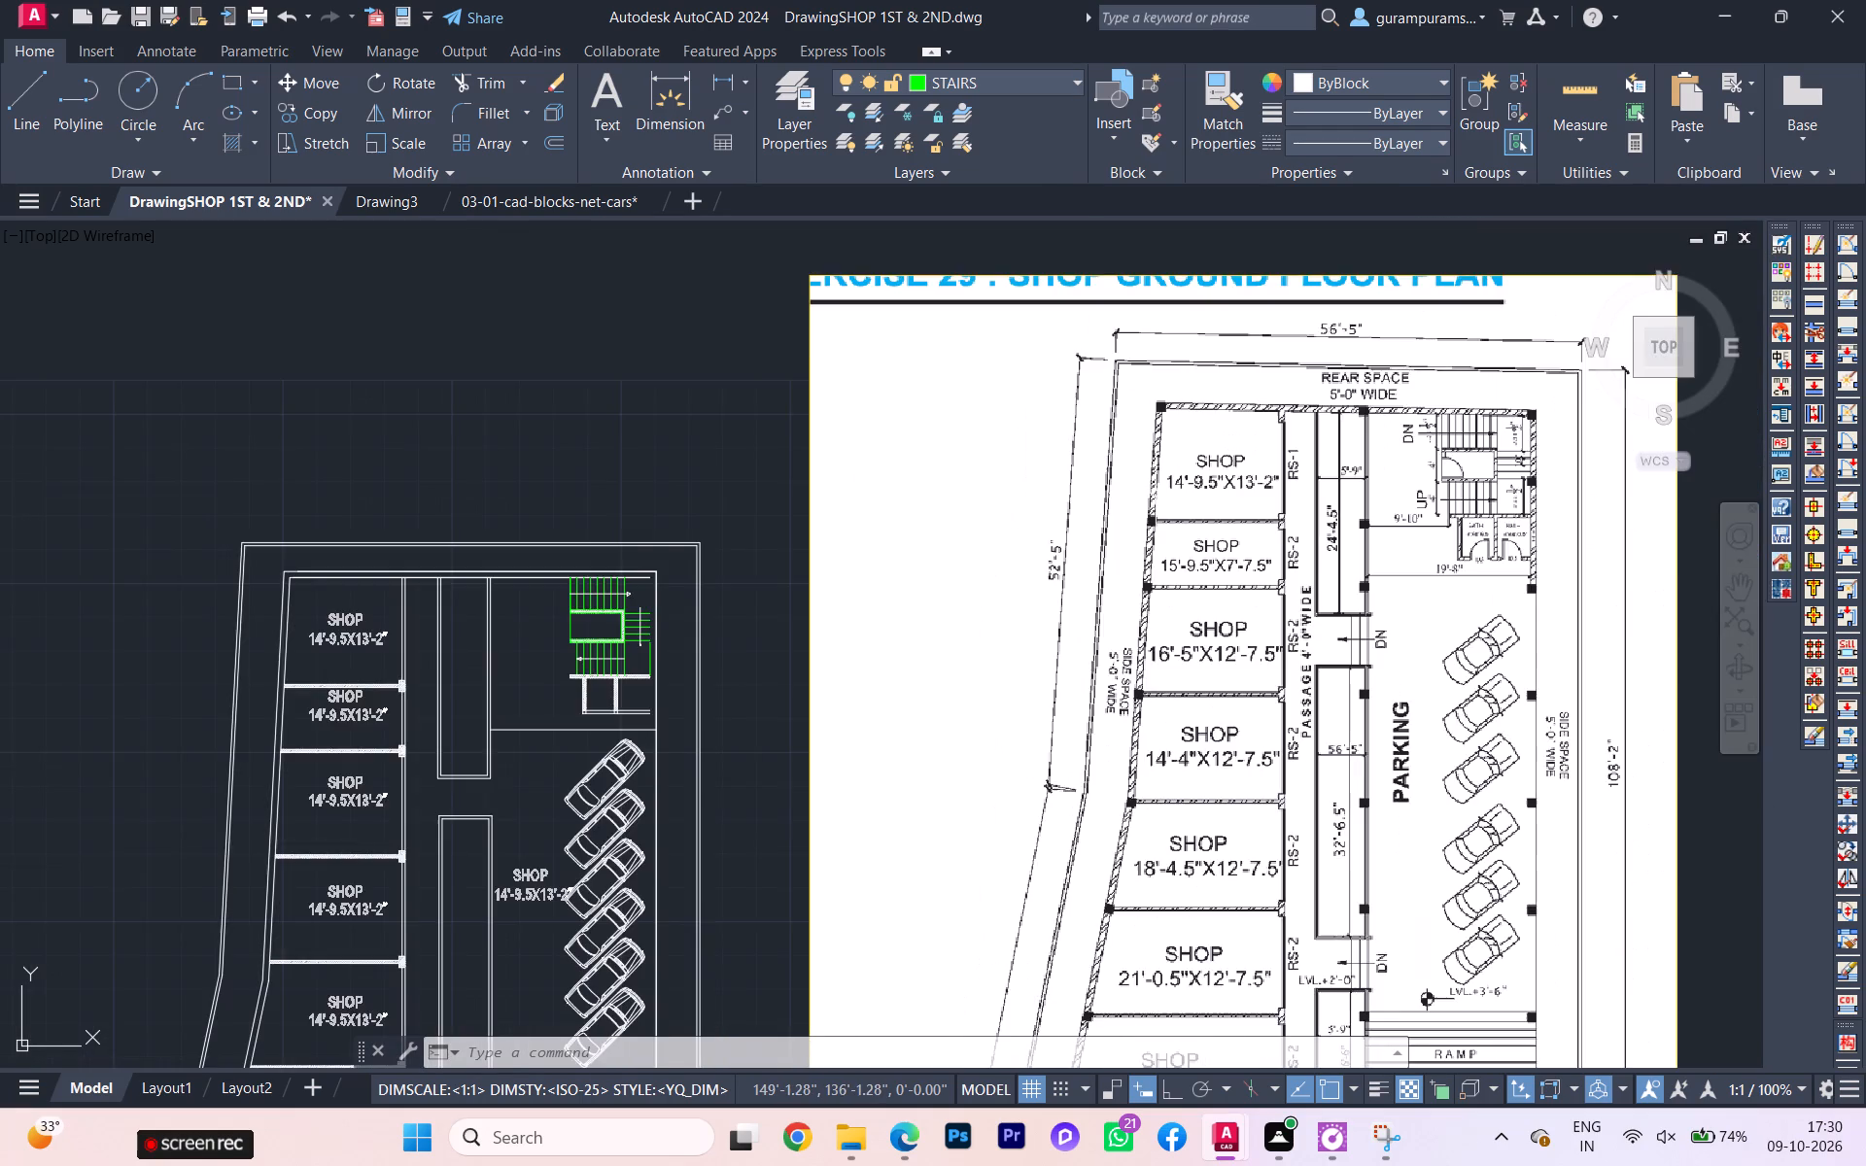
scroll(1156, 499, "down", 1)
scroll(665, 691, "up", 3)
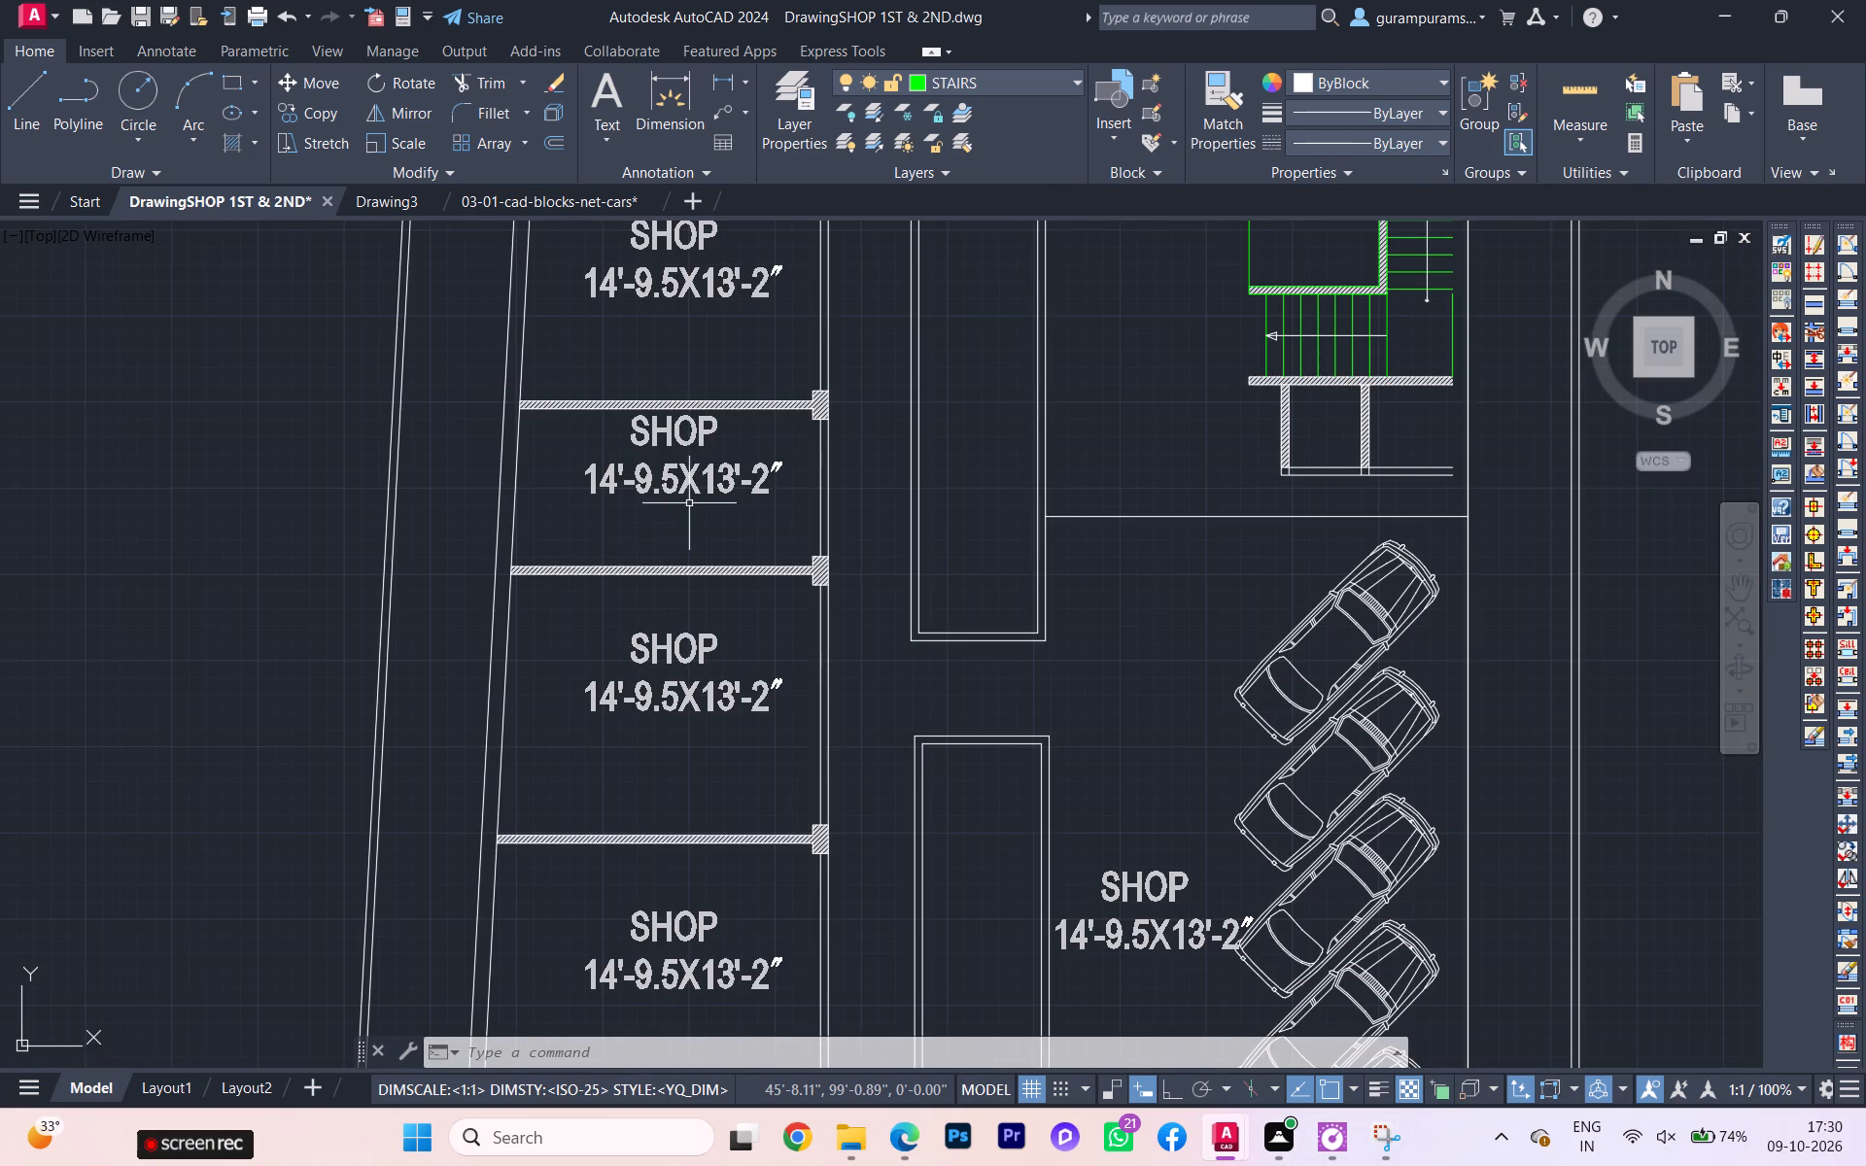
triple_click(677, 484)
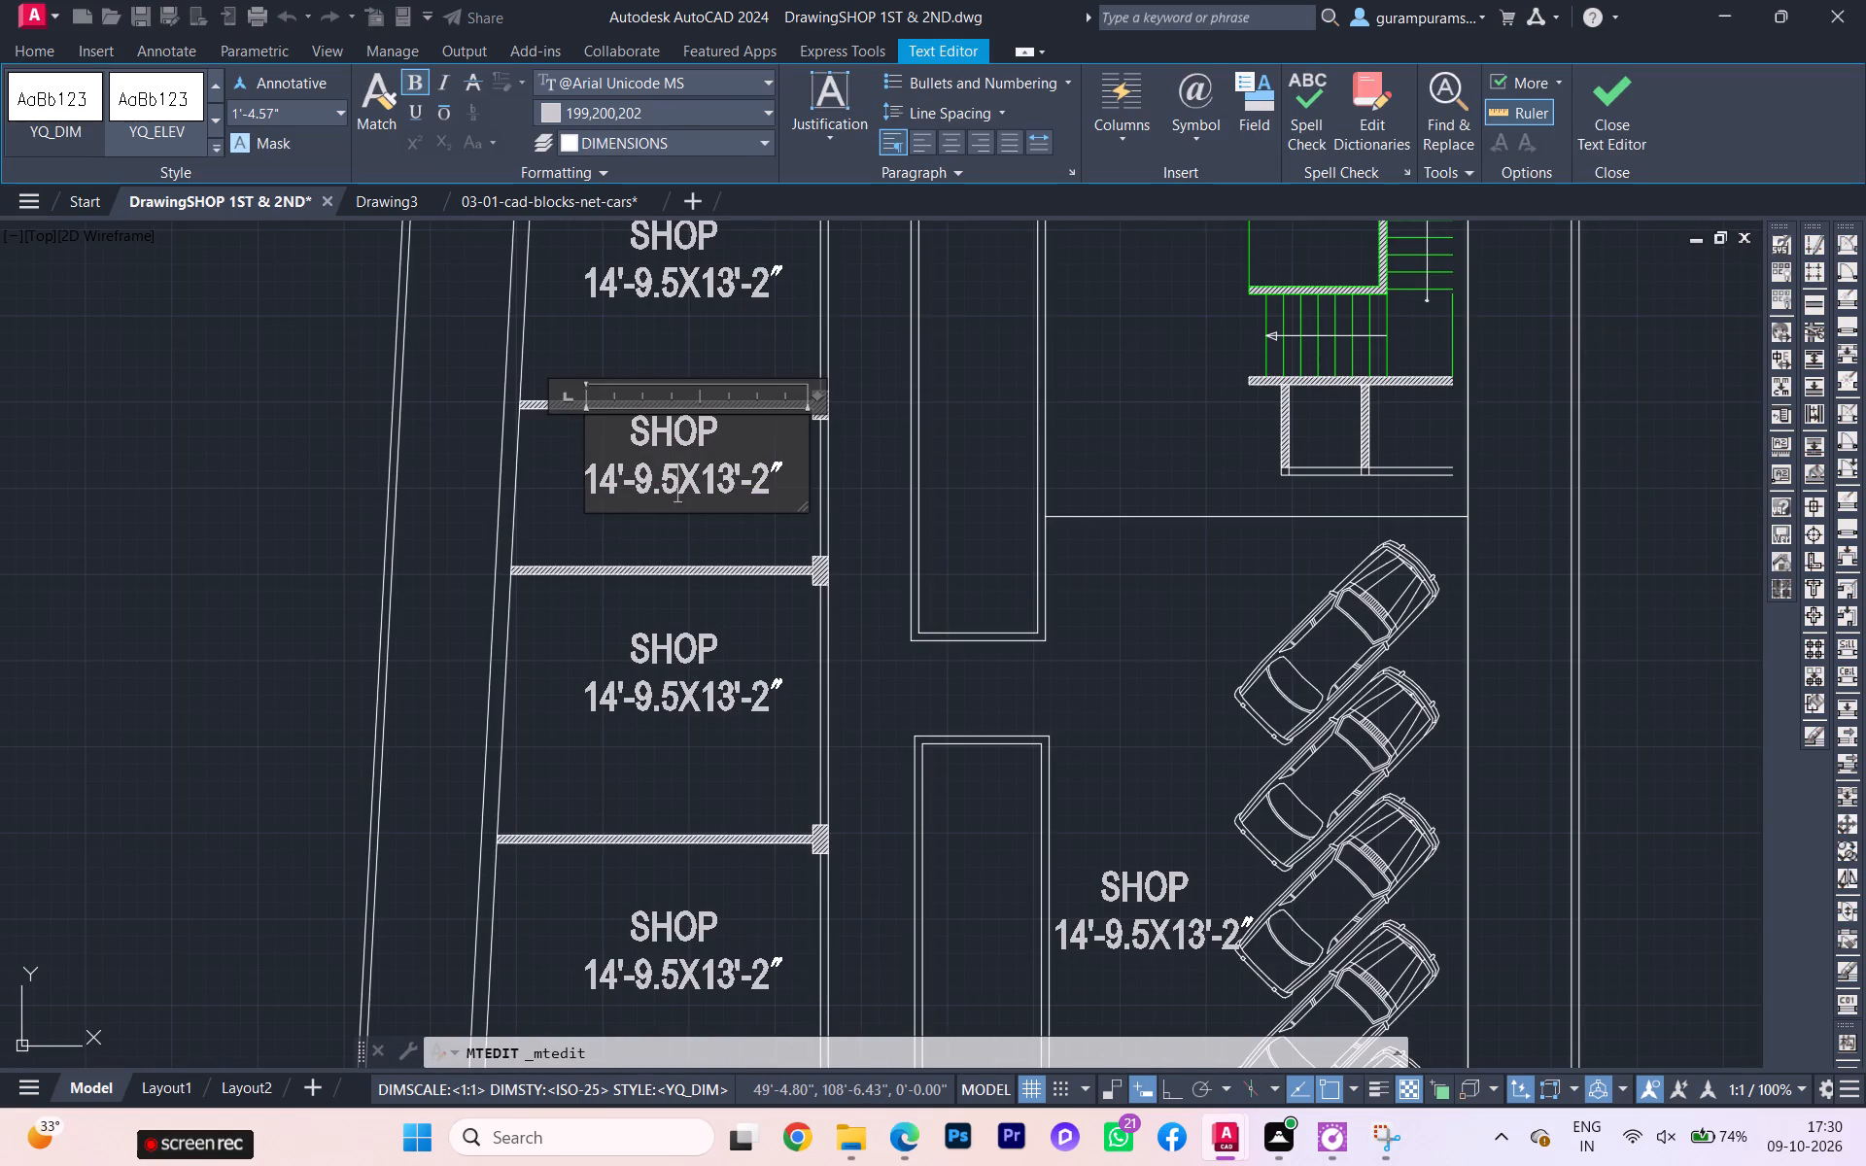
left_click(619, 479)
key("BackSpace")
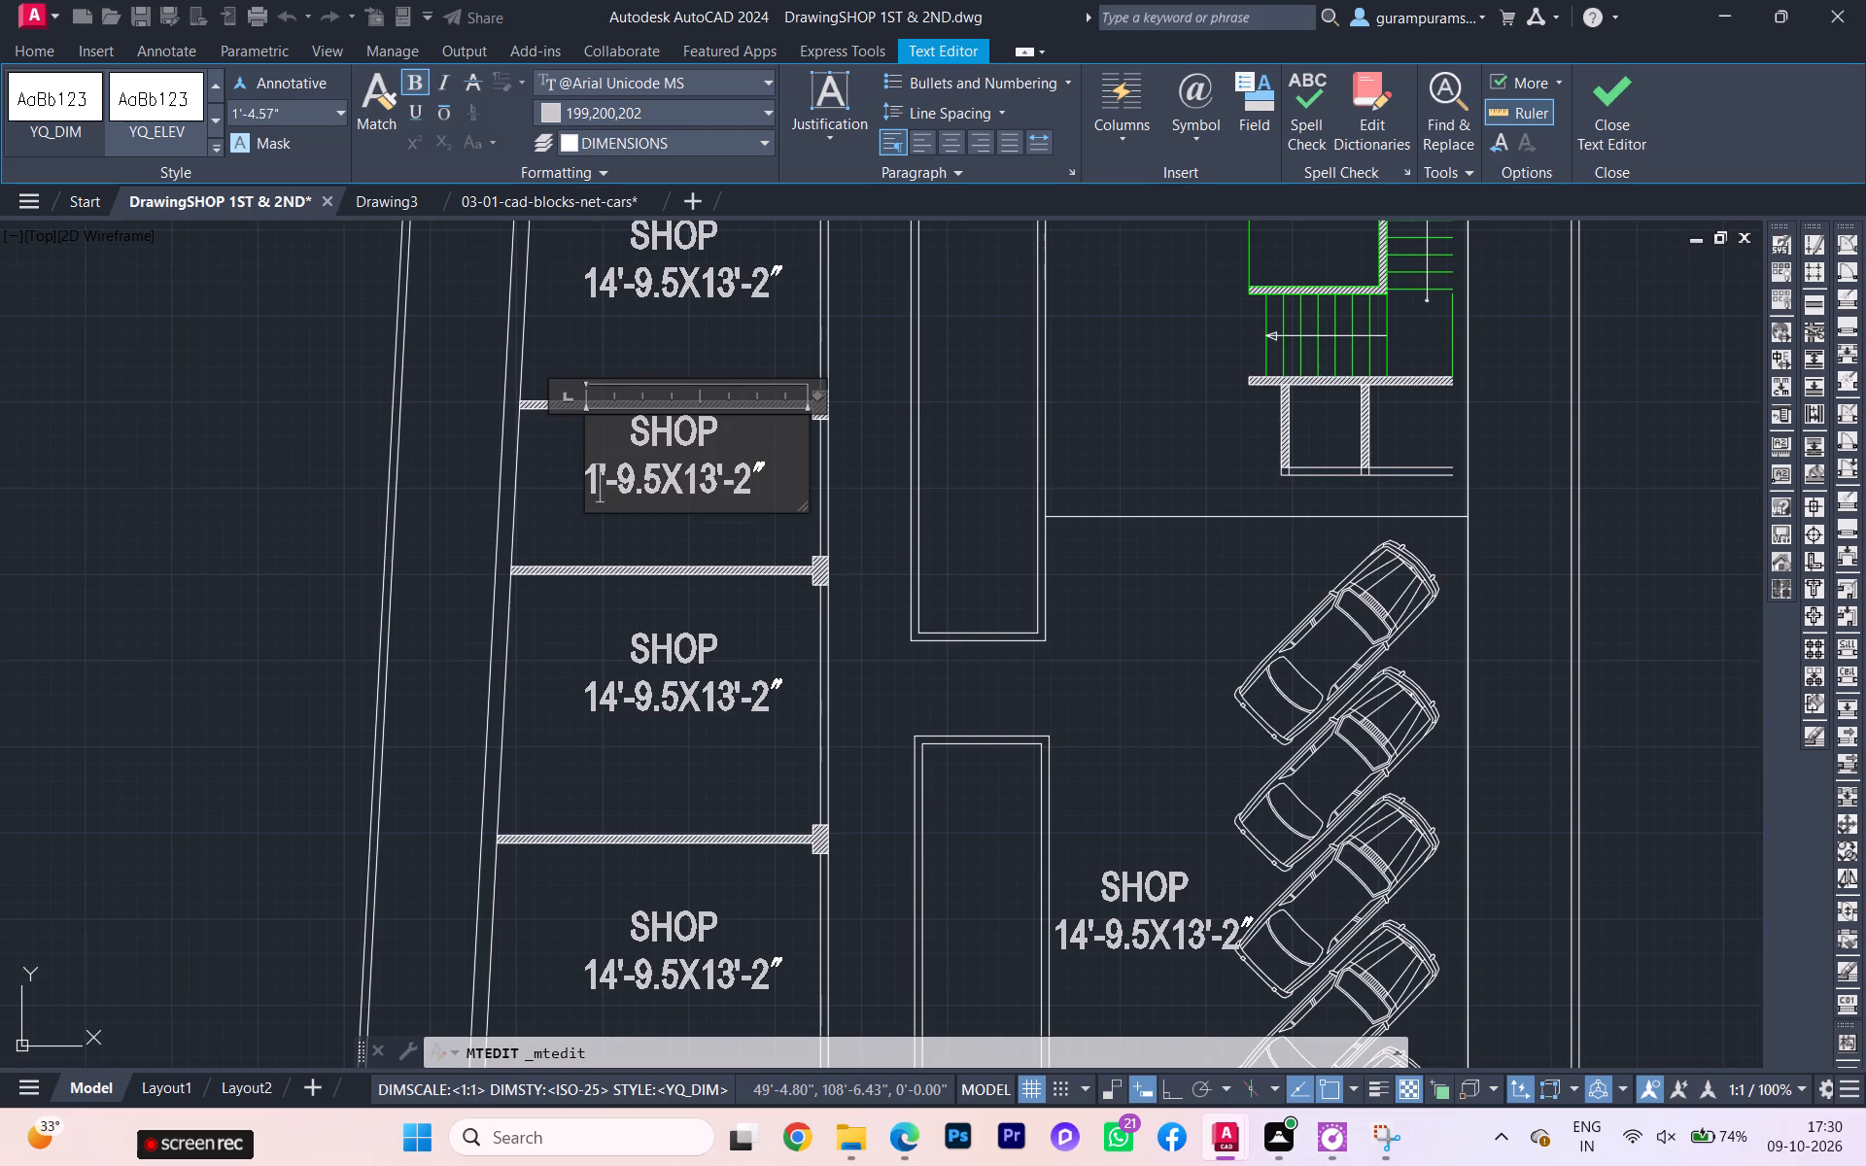
key("5")
Change the second dimension in the same label to 7'-7.5" and finish the text edit.
key("Right")
key("Right")
key("Right")
key("Right")
key("Right")
key("Right")
key("Right")
key("Right")
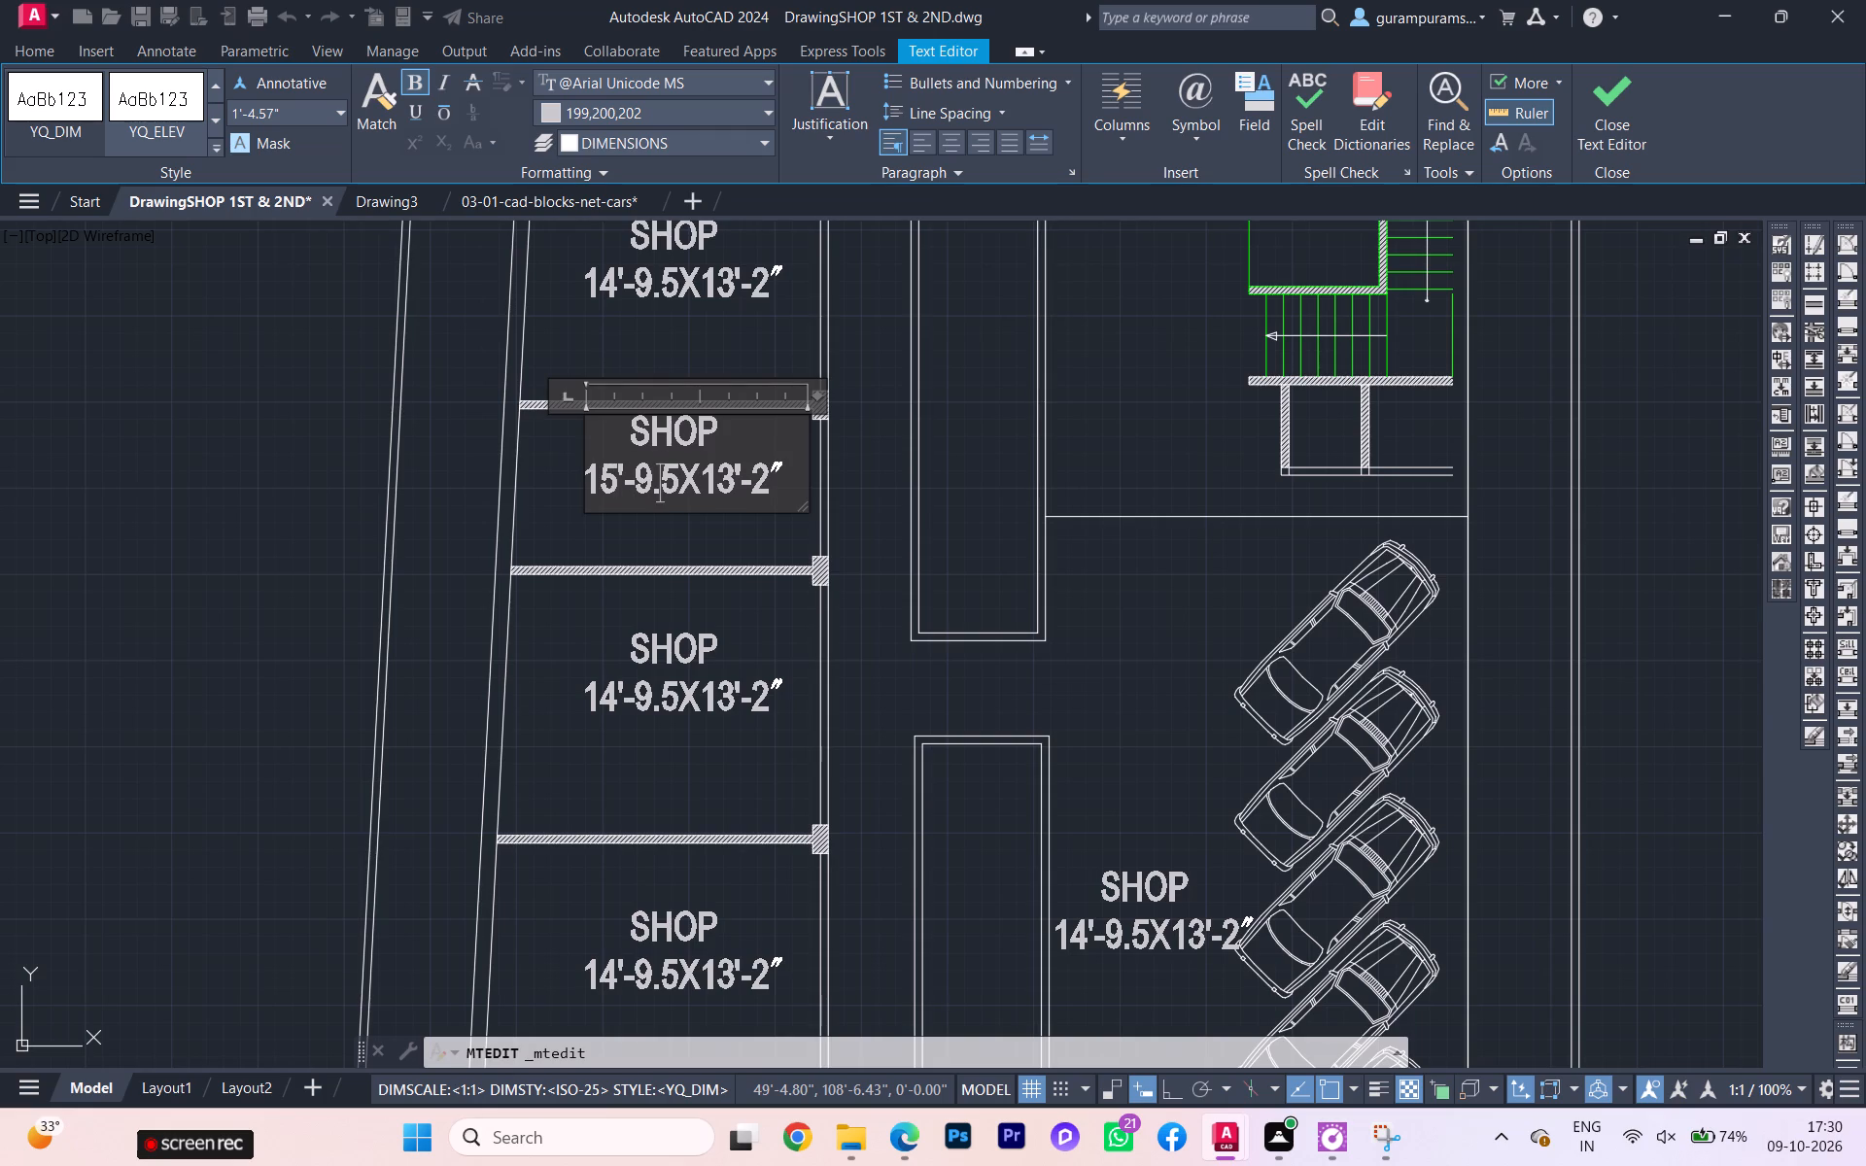
key("BackSpace")
key("BackSpace")
key("7")
key("Right")
key("Right")
key("Right")
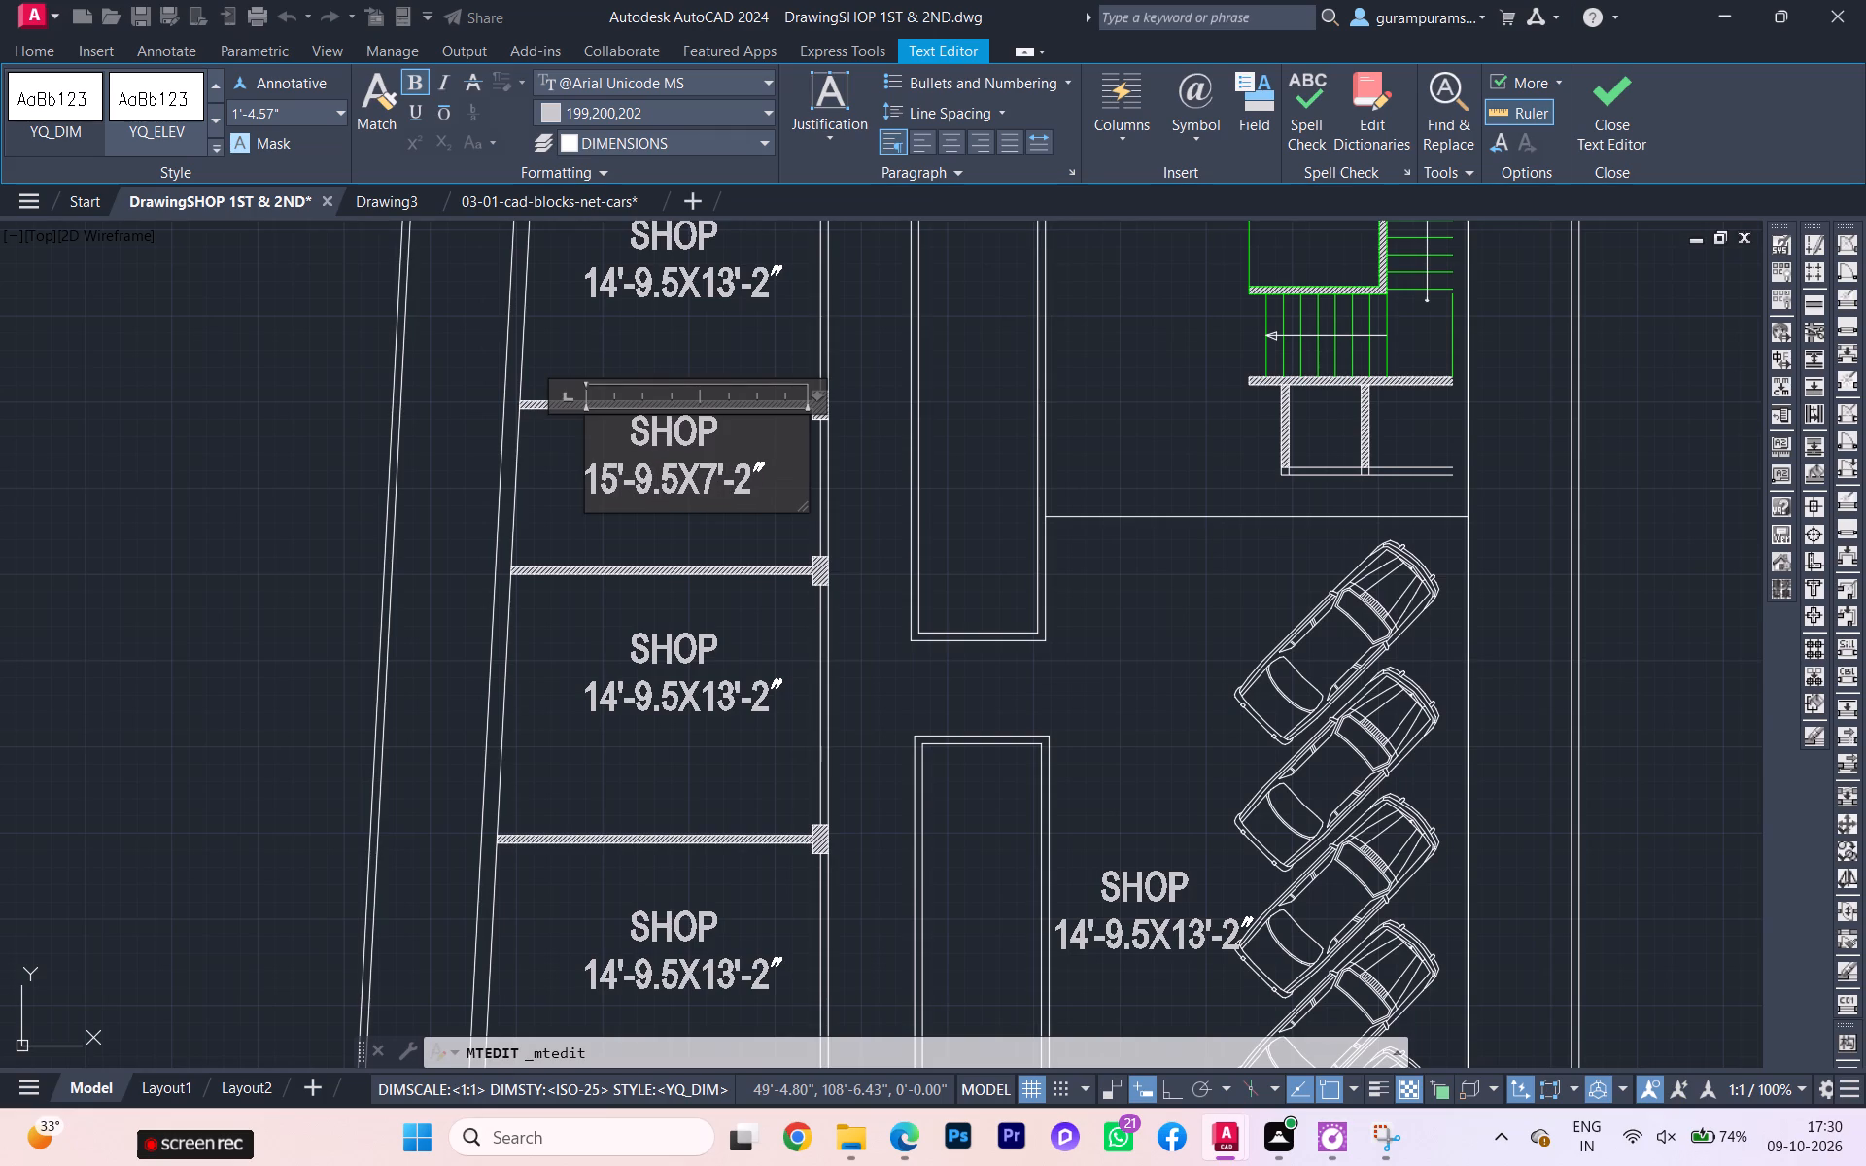
key("BackSpace")
type("7.5")
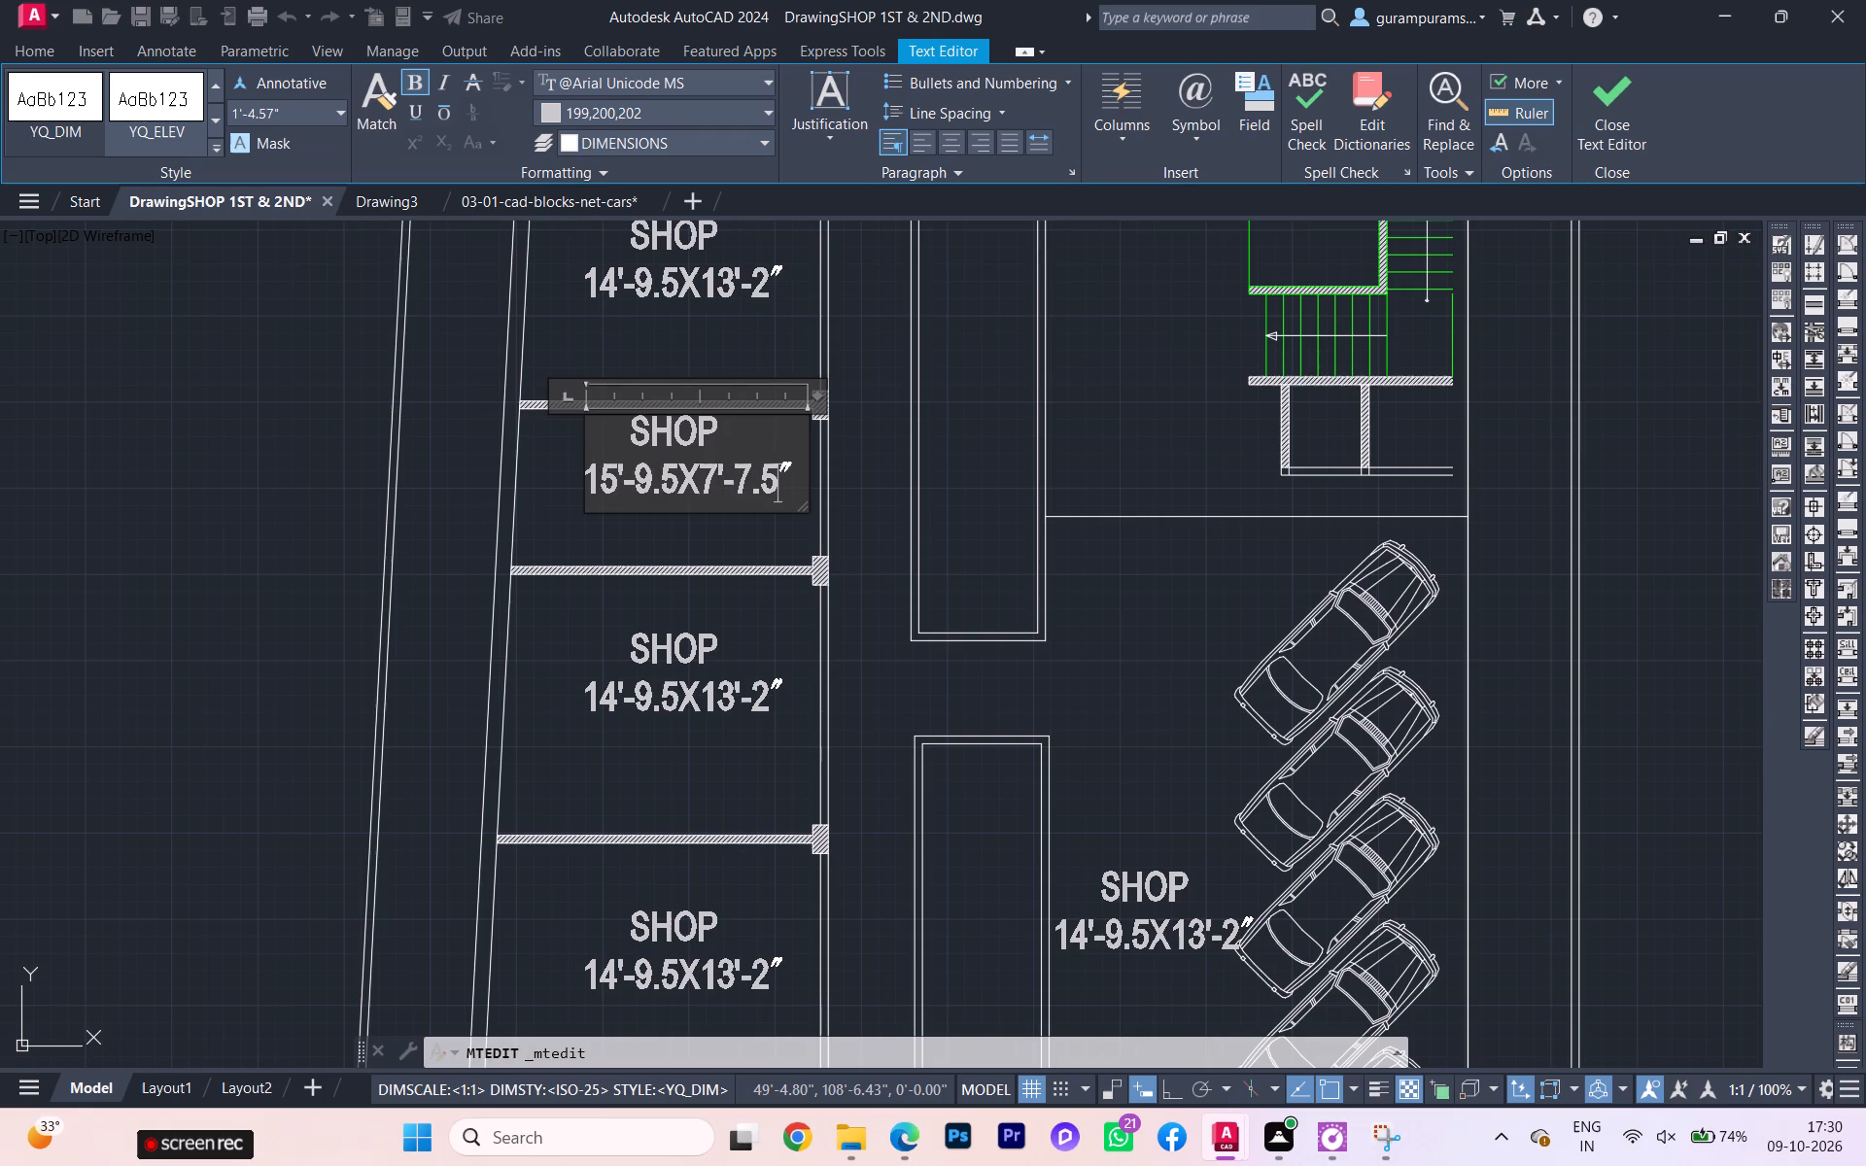
left_click(863, 538)
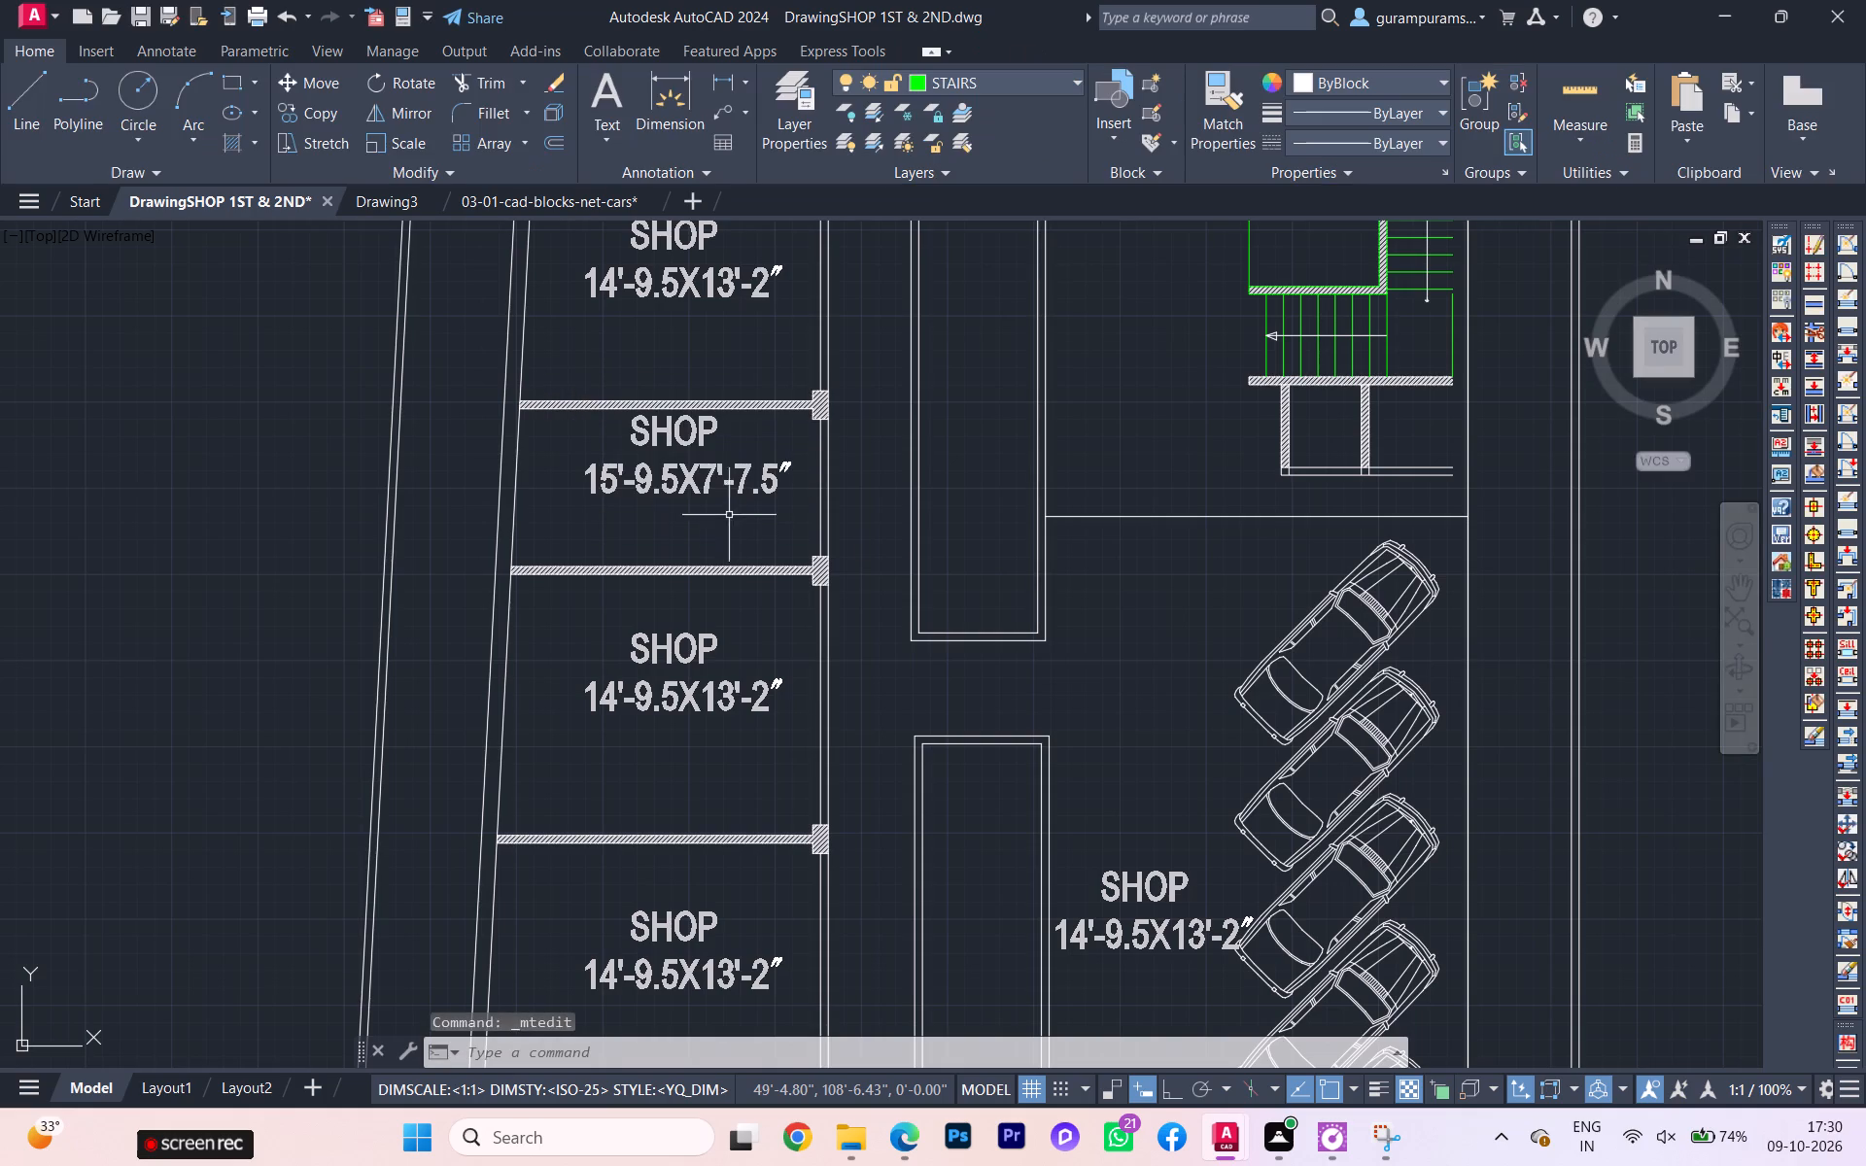
Move the SHOP 15'-9.5X7'-7.5" label slightly down so it sits centrally in the second shop room.
left_click(689, 490)
key("m")
key("Return")
left_click(663, 501)
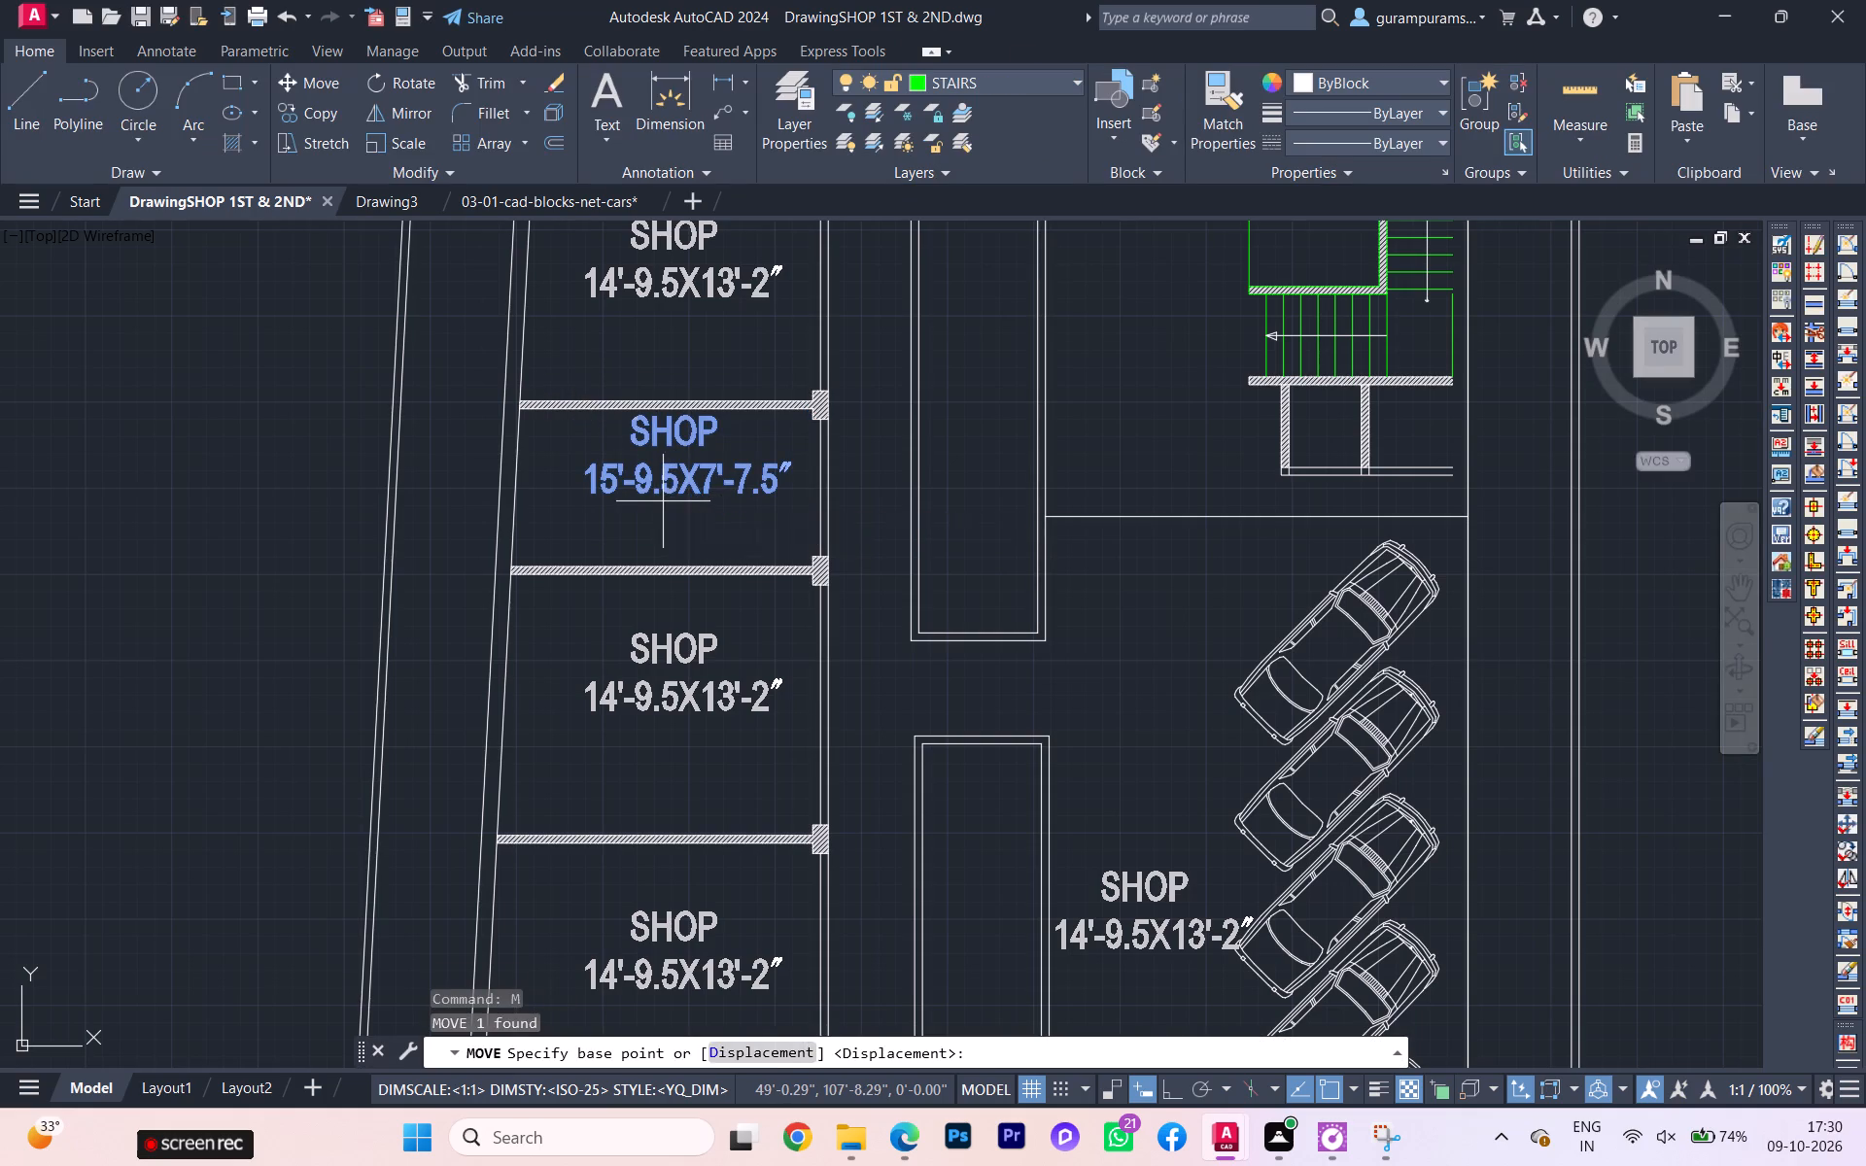
left_click(661, 528)
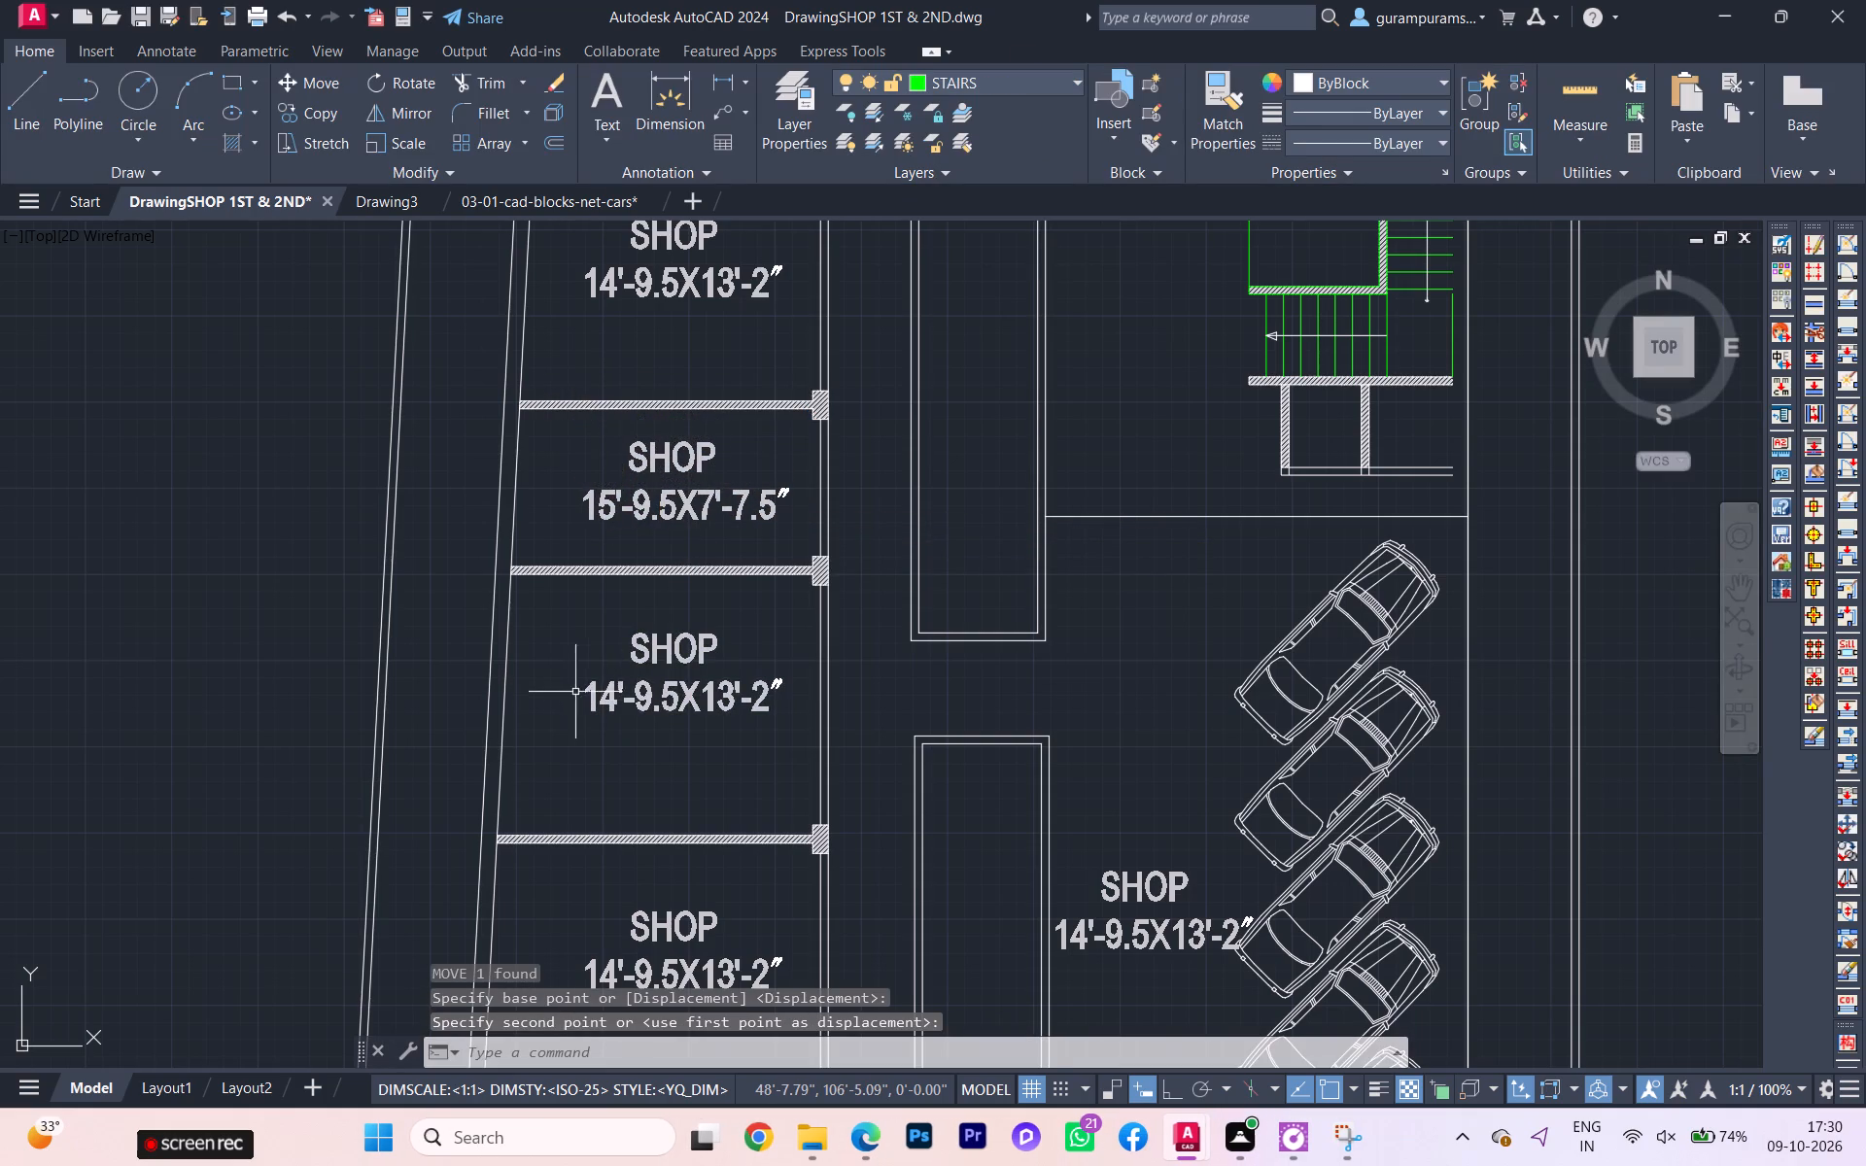
Edit the label in the third shop room, changing its first dimension to 16'-5".
scroll(484, 654, "down", 4)
scroll(898, 654, "up", 2)
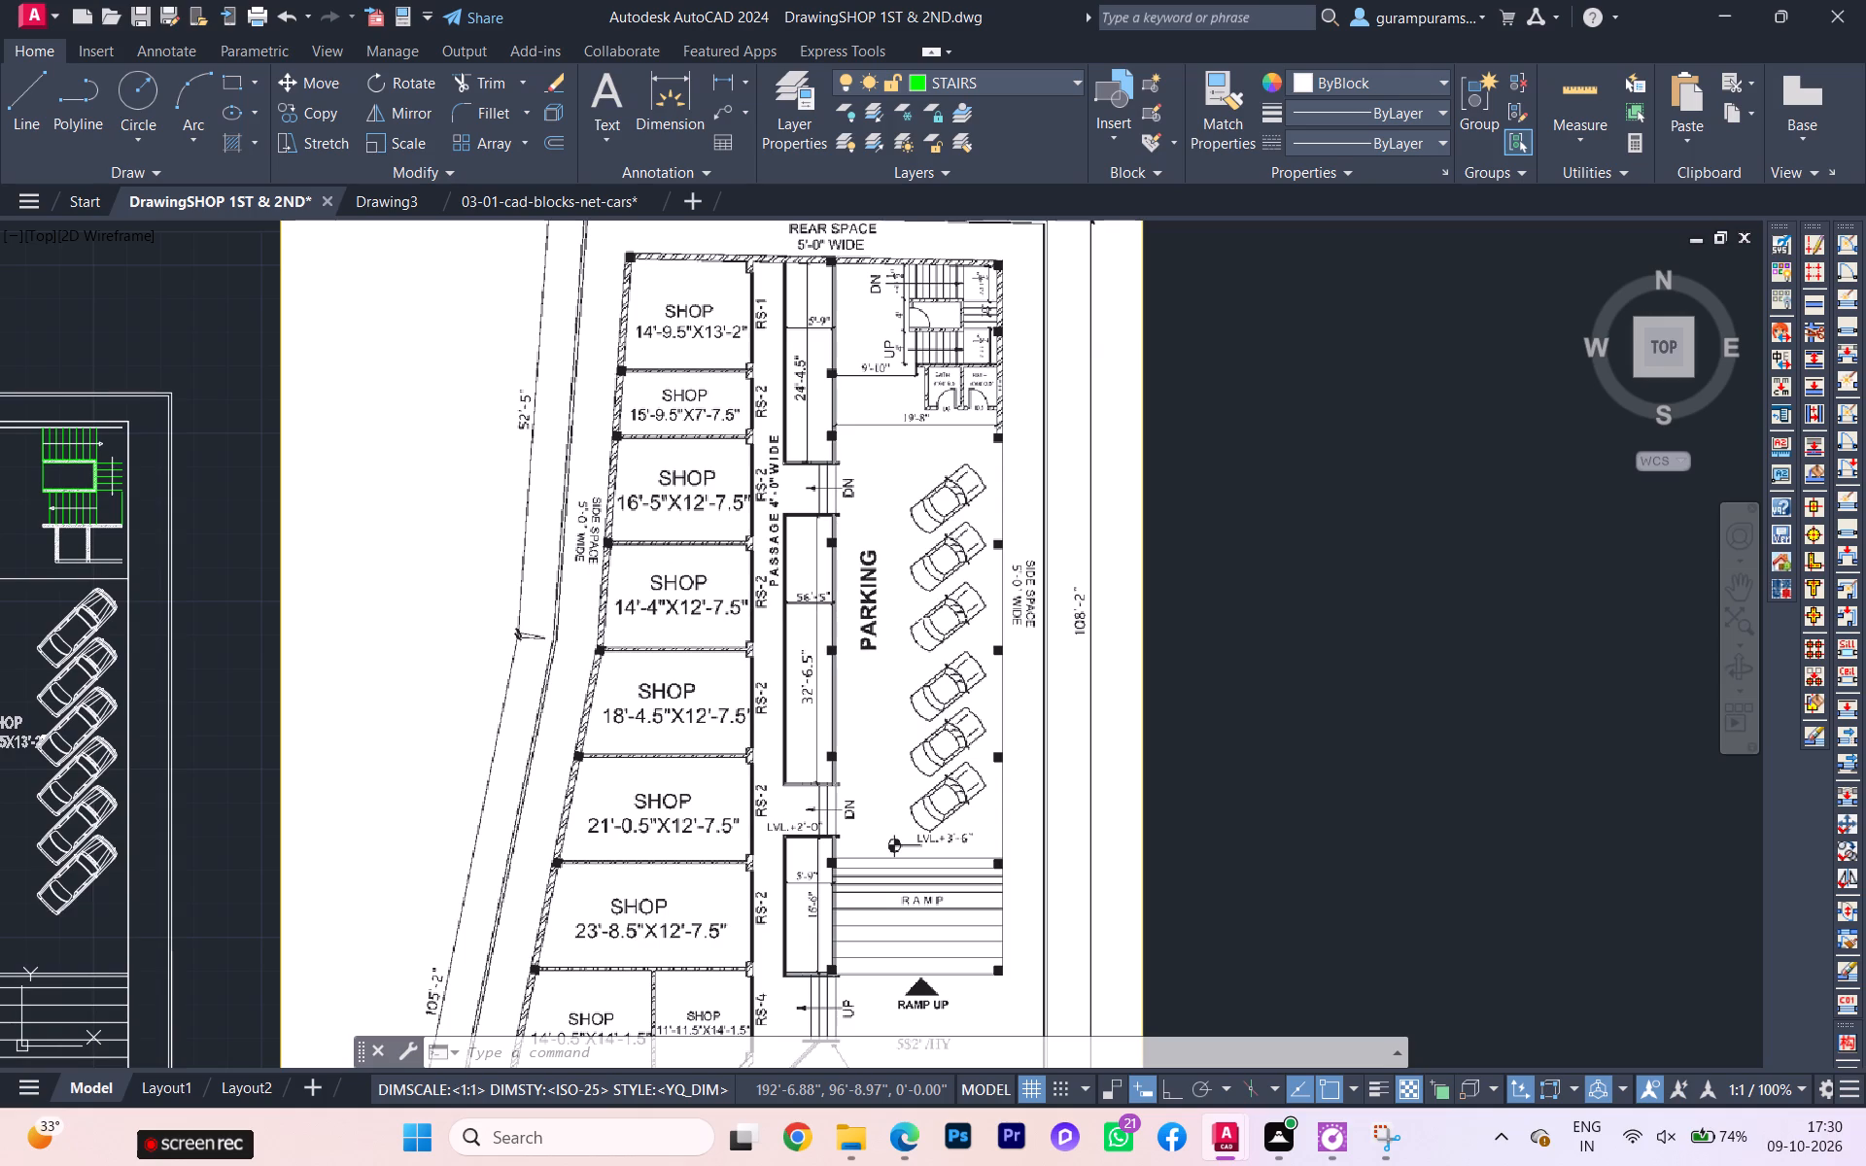
scroll(1030, 634, "down", 2)
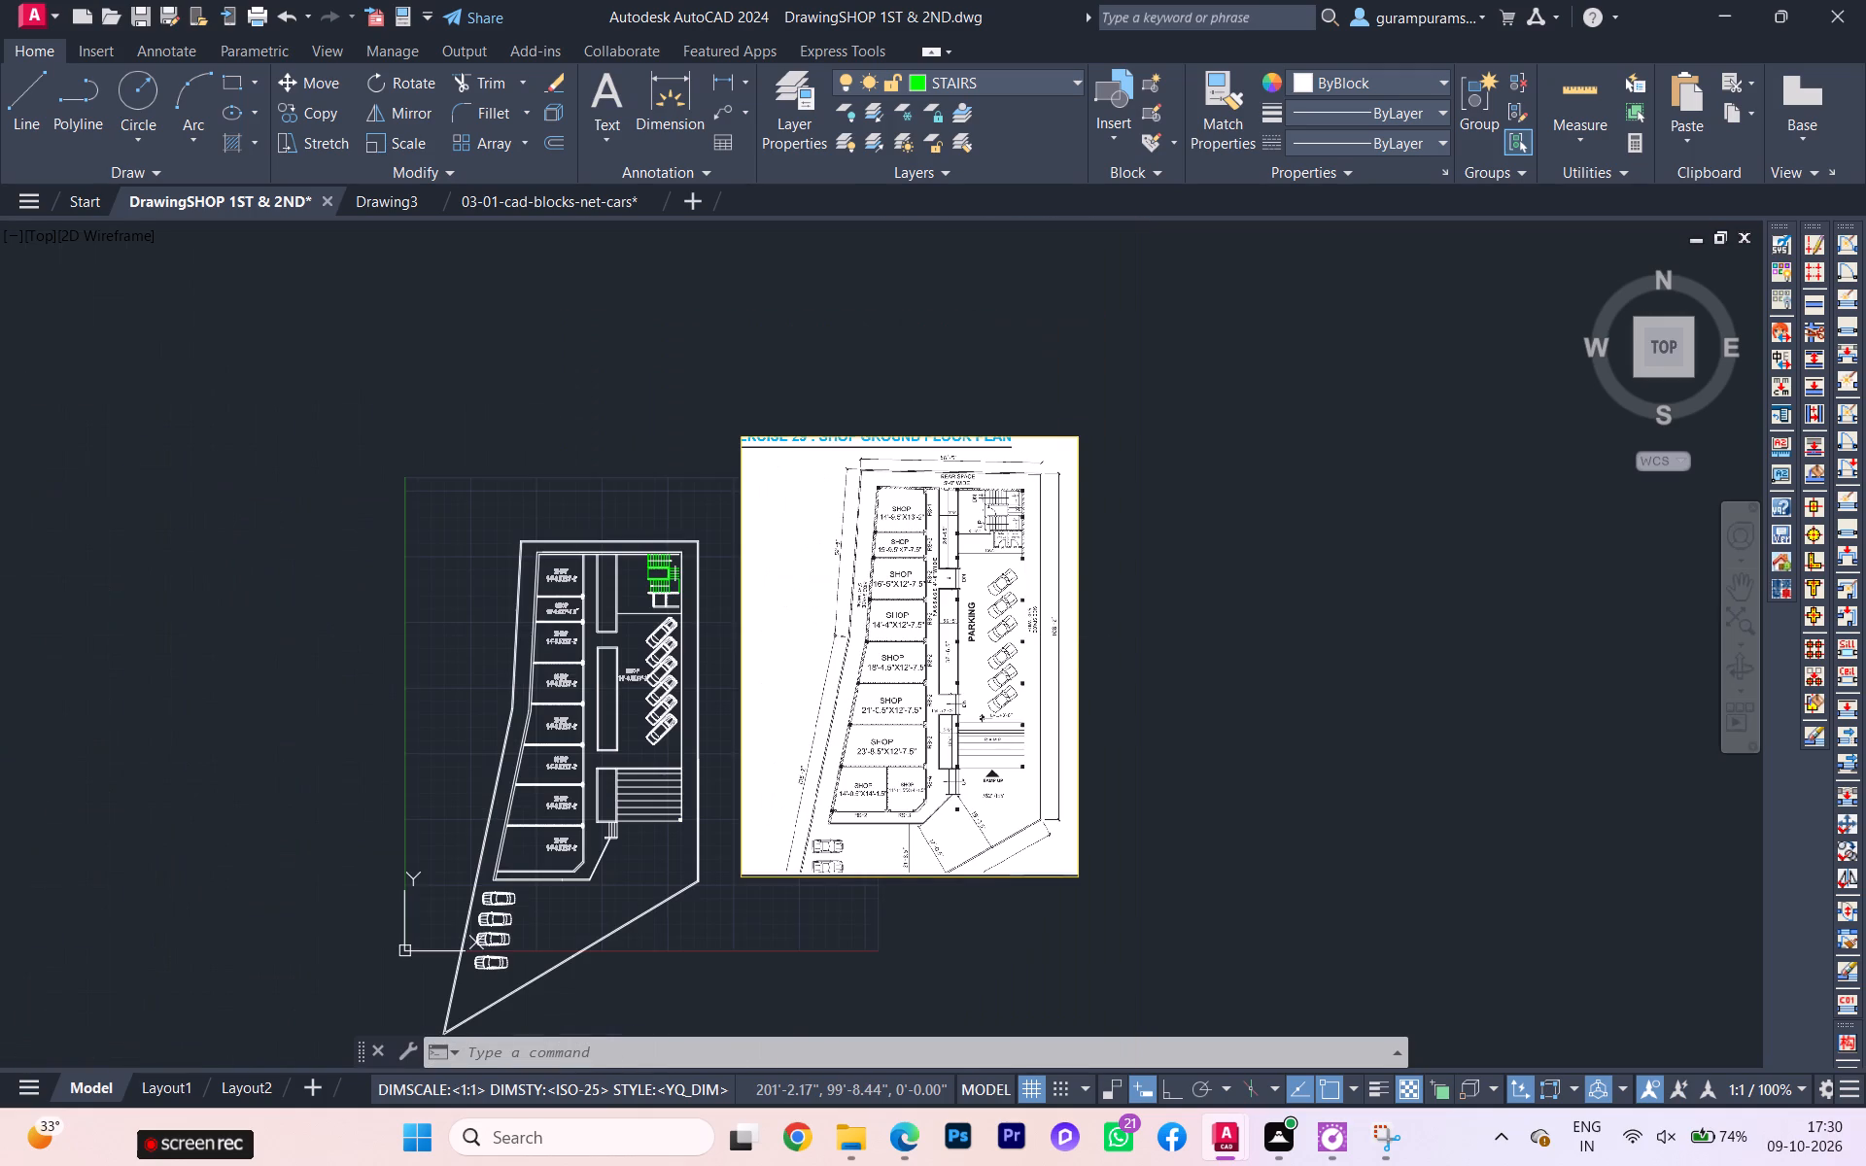
scroll(525, 624, "up", 2)
scroll(674, 677, "up", 1)
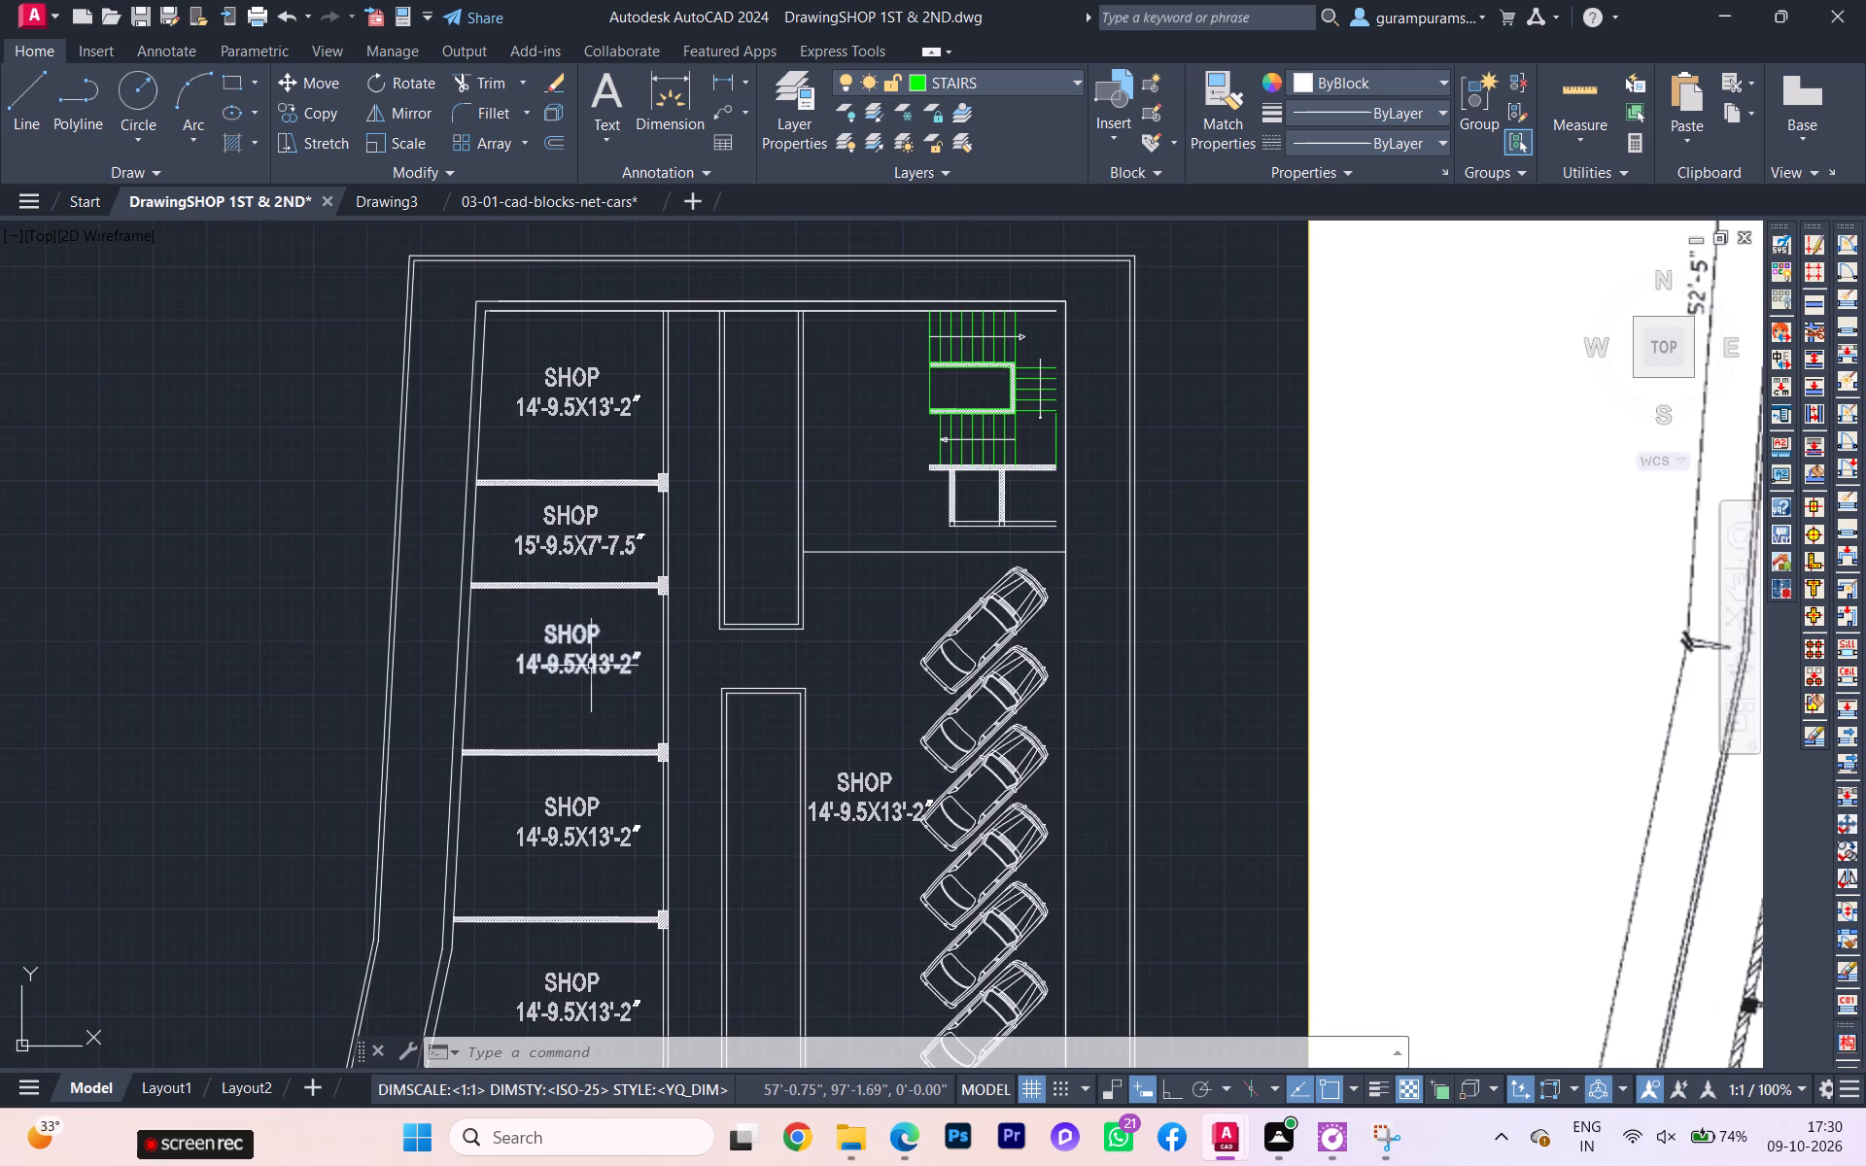
double_click(585, 666)
left_click(585, 666)
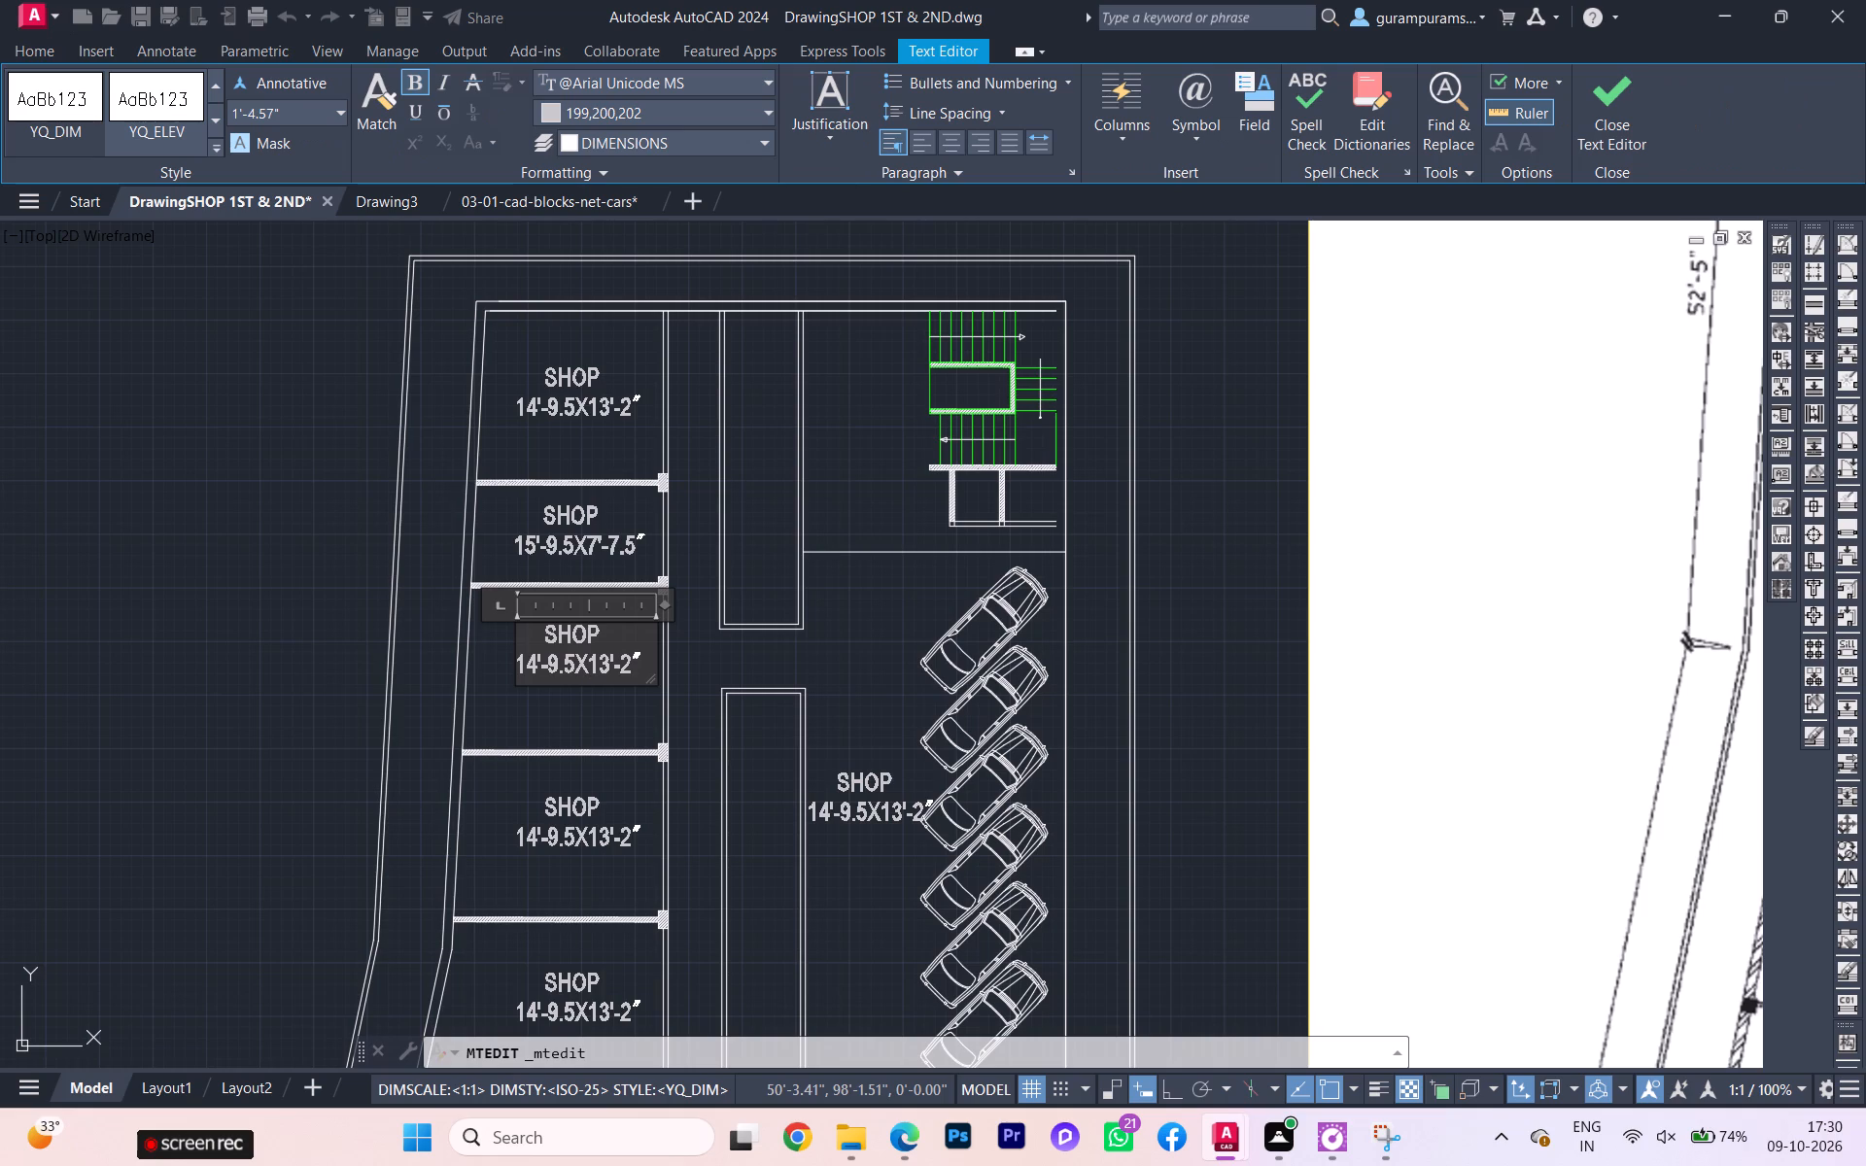
left_click(538, 665)
key("BackSpace")
key("BackSpace")
key("6")
key("BackSpace")
type("16")
key("Right")
key("Right")
key("Right")
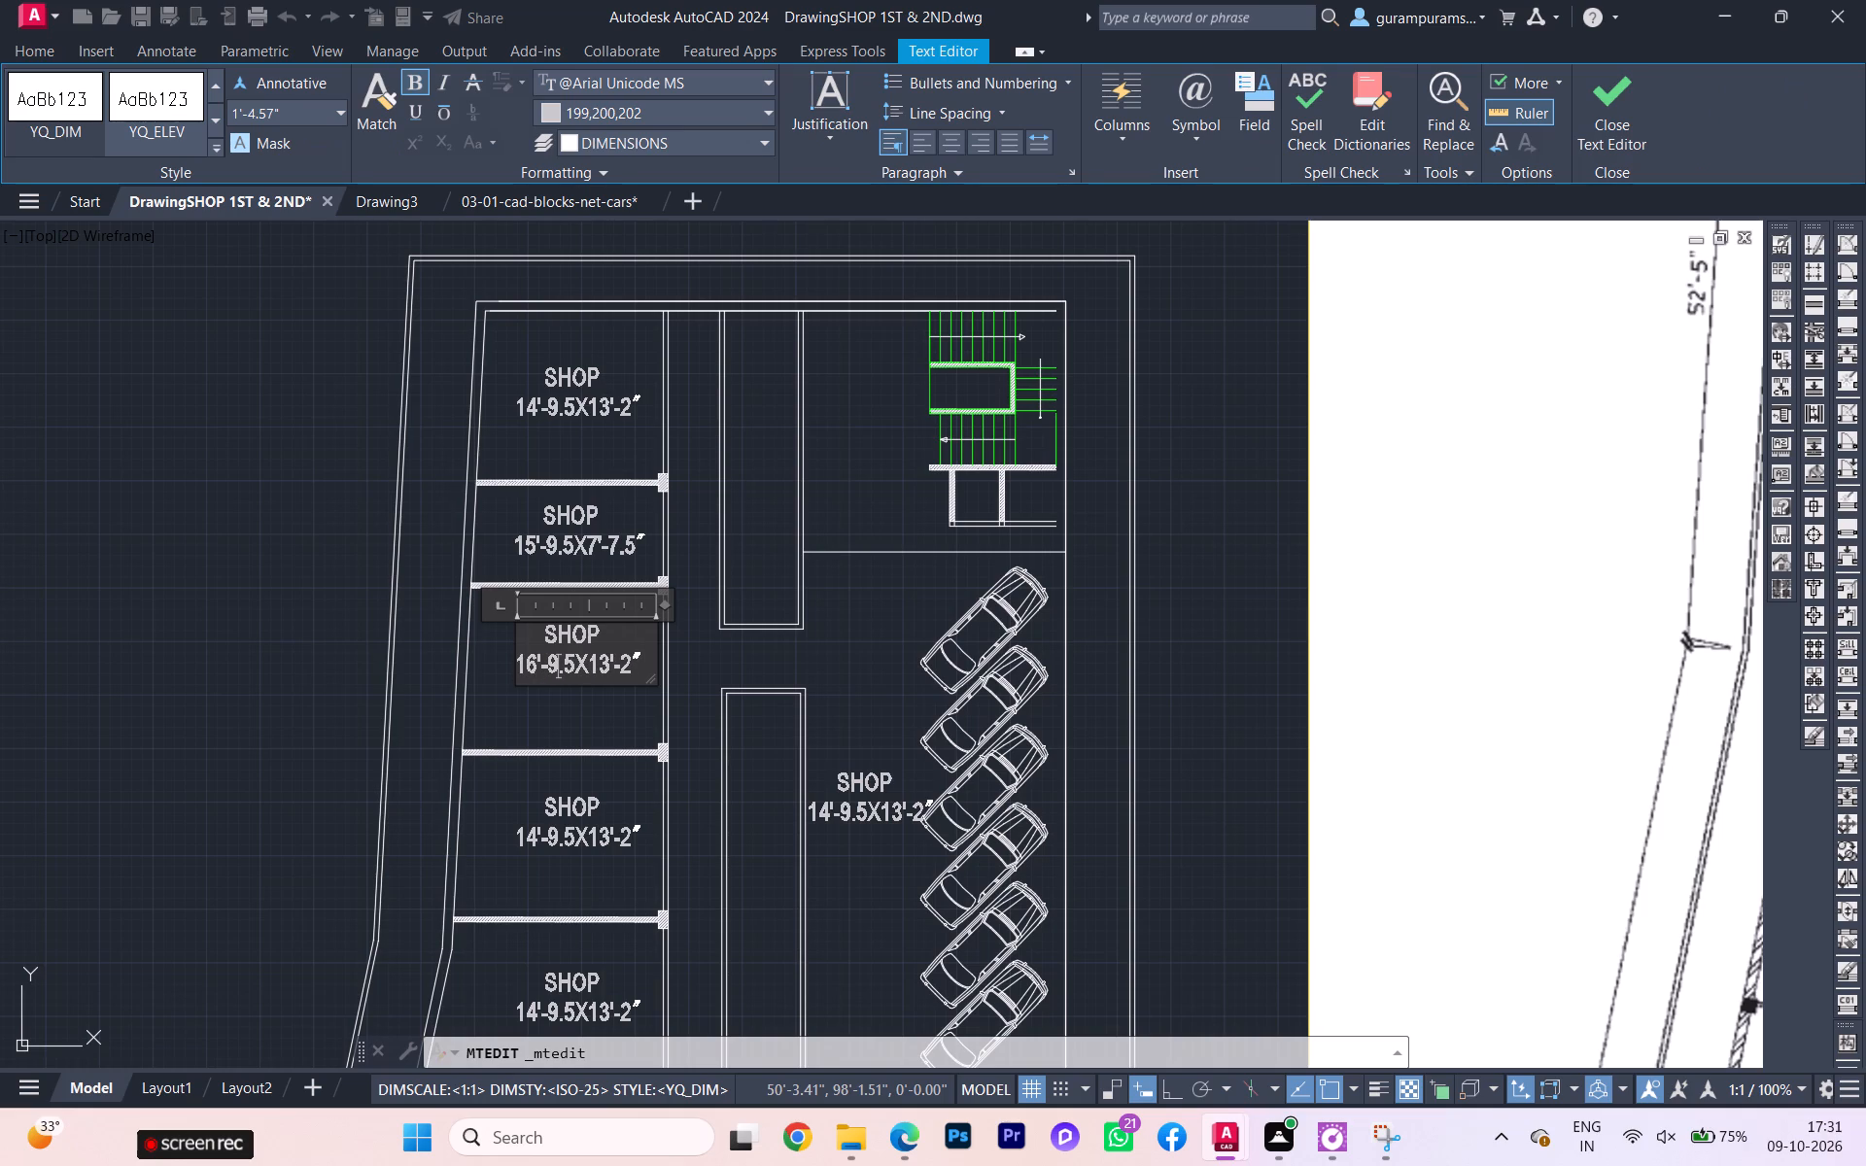
key("Right")
key("BackSpace")
key("BackSpace")
key("Right")
key("shift+quotedbl")
Change the second dimension in the third shop's label to 12'-7.5" and finish the text edit.
key("Right")
key("Right")
key("Right")
key("Down")
key("Left")
key("Right")
key("BackSpace")
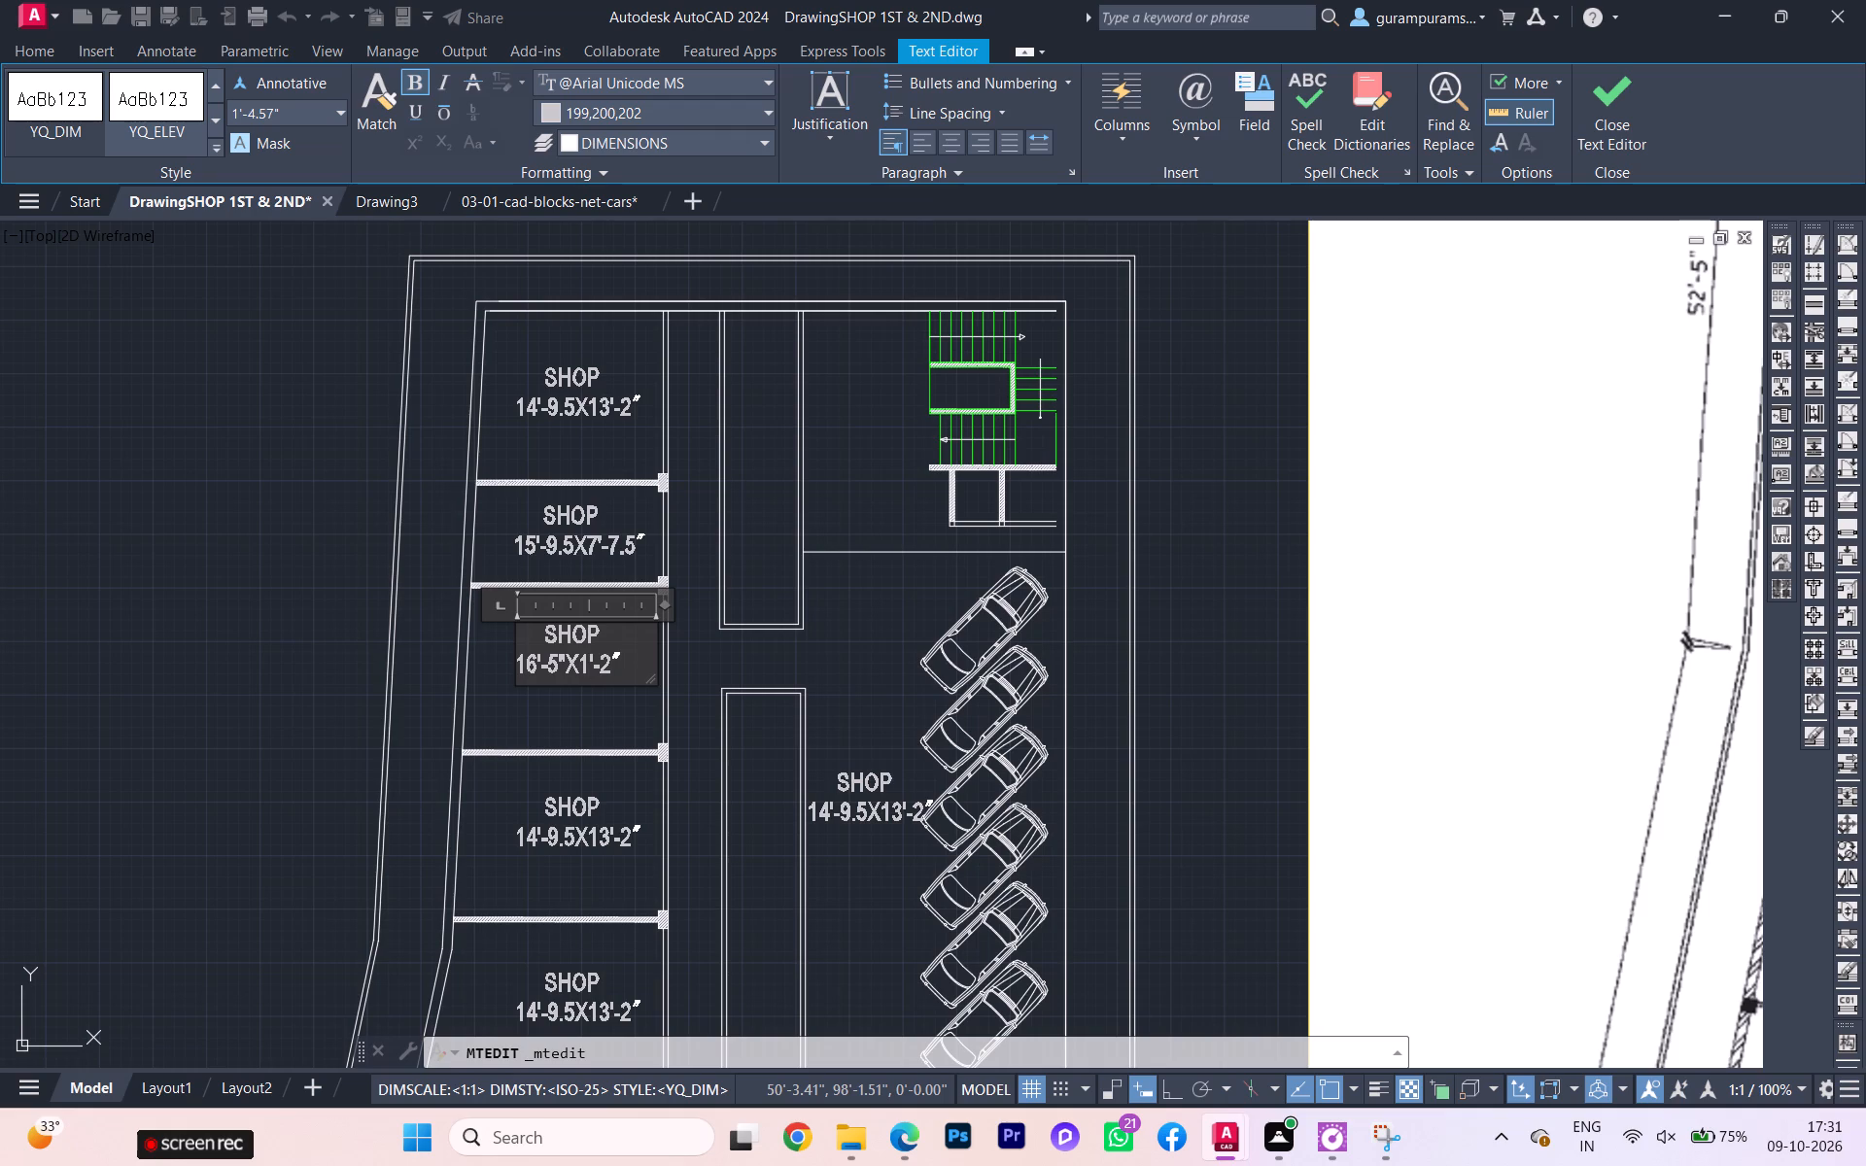
key("2")
key("Right")
key("Right")
key("Right")
key("BackSpace")
type("7.5")
left_click(593, 805)
Edit the label in the fourth shop room, changing its first dimension to 14'-4".
scroll(196, 738, "down", 1)
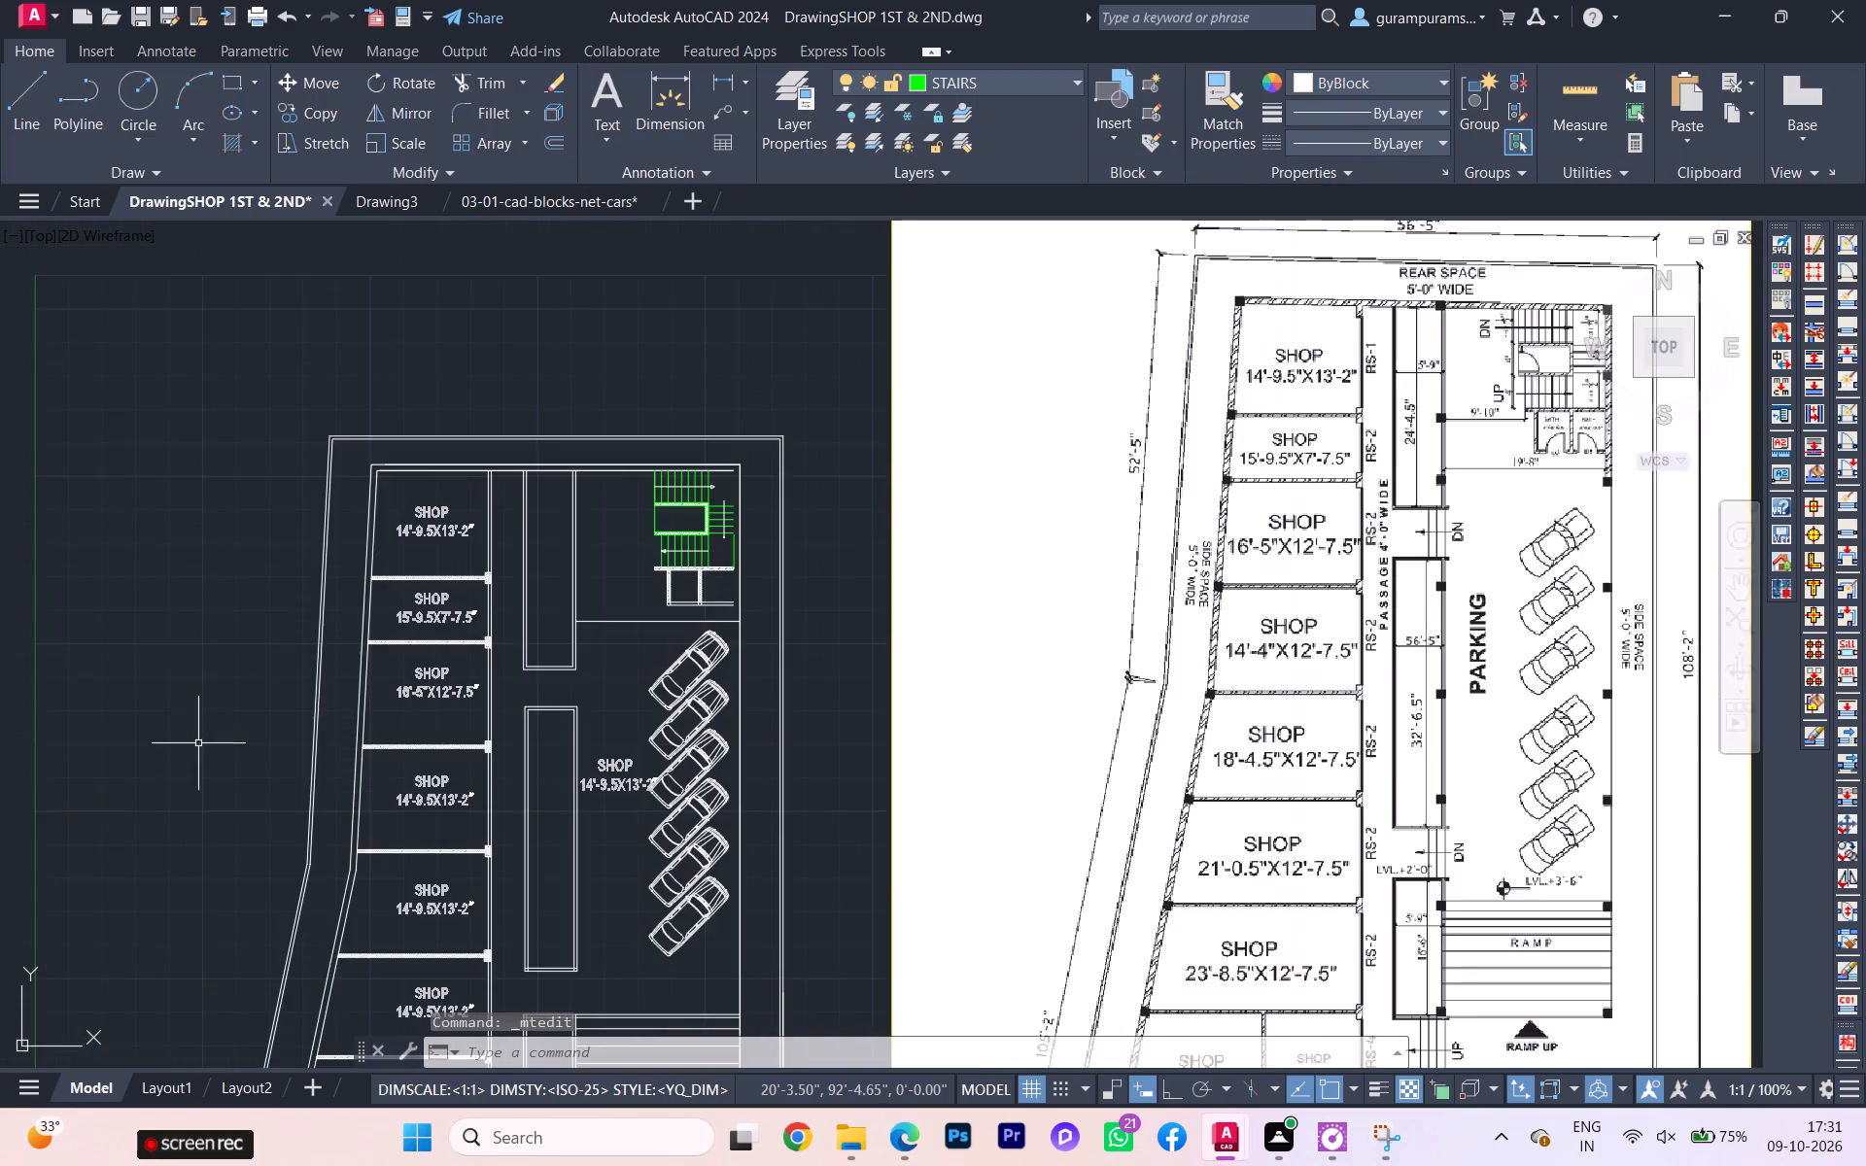
scroll(272, 767, "down", 3)
scroll(640, 790, "up", 2)
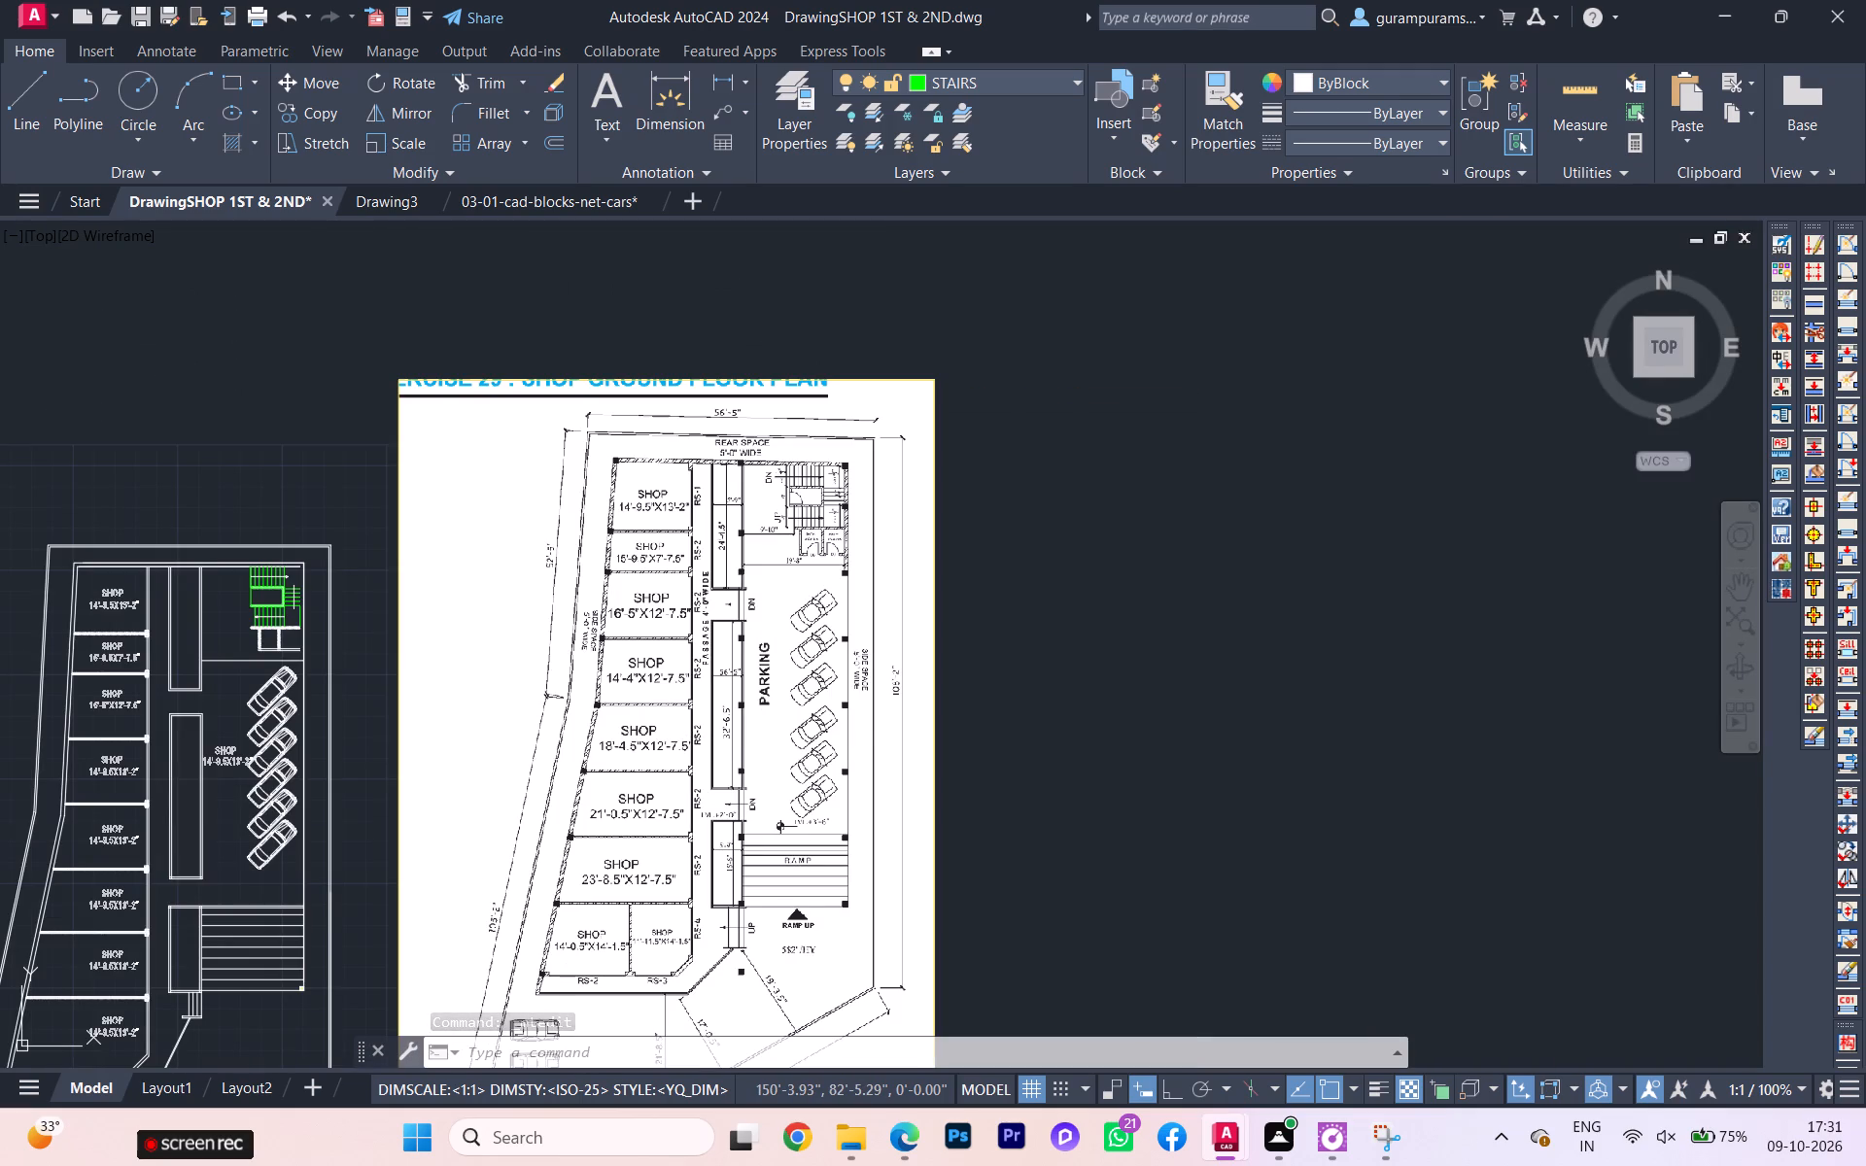
scroll(121, 731, "up", 2)
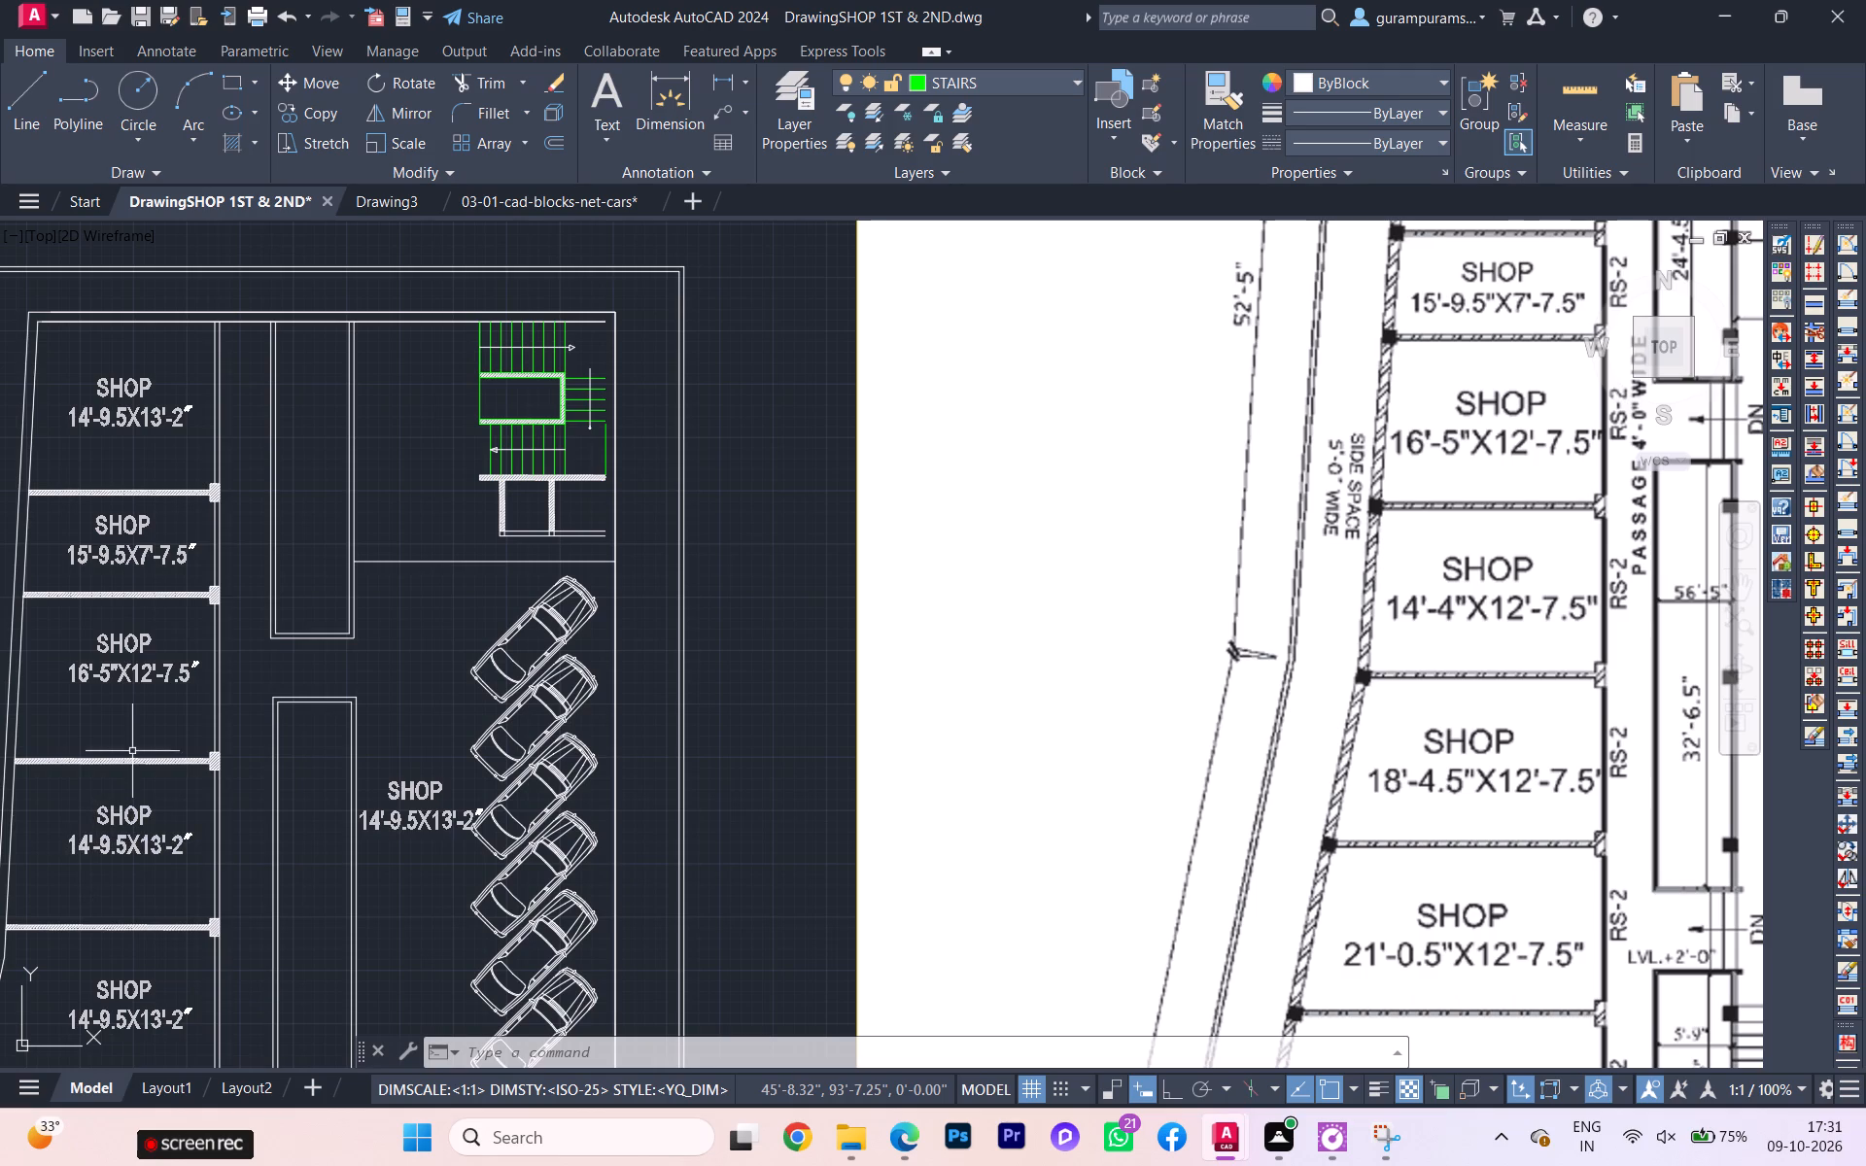
left_click(119, 843)
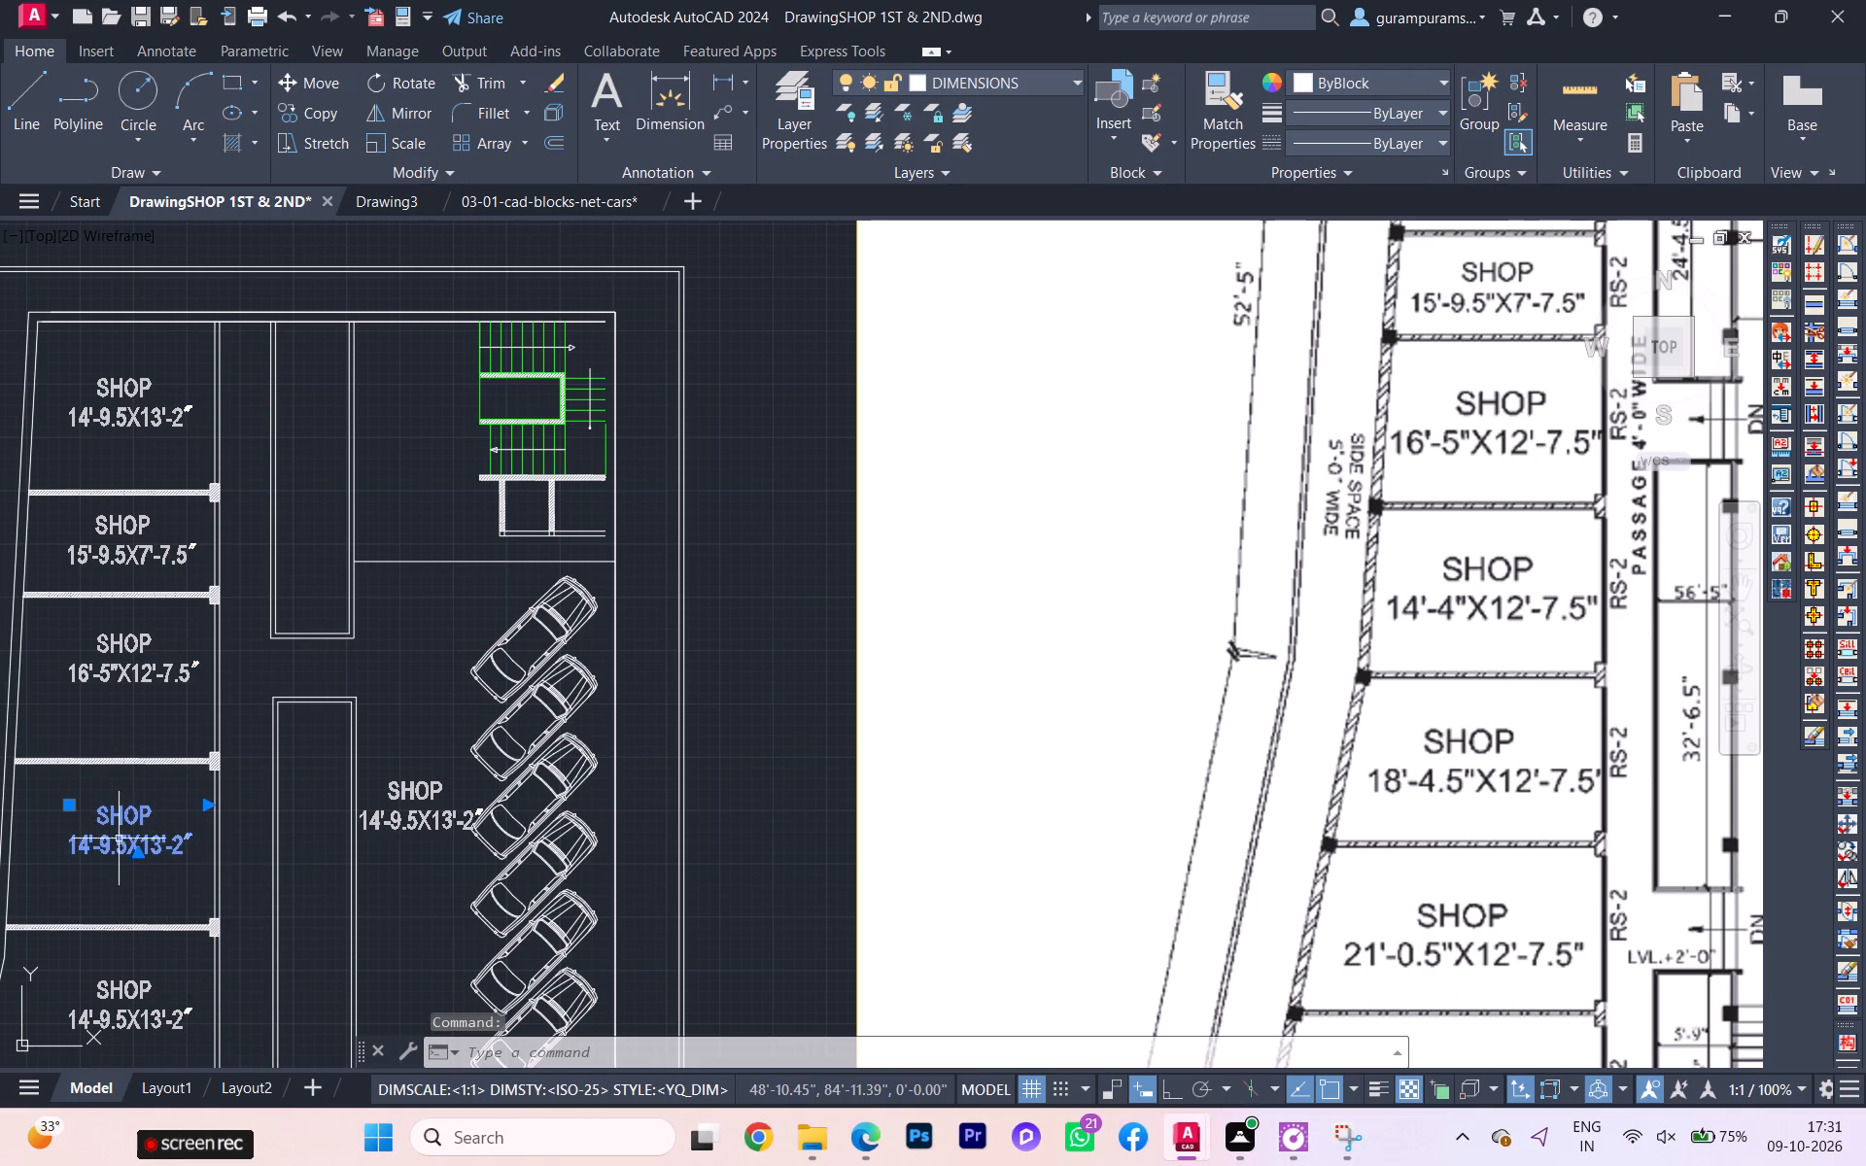
double_click(116, 849)
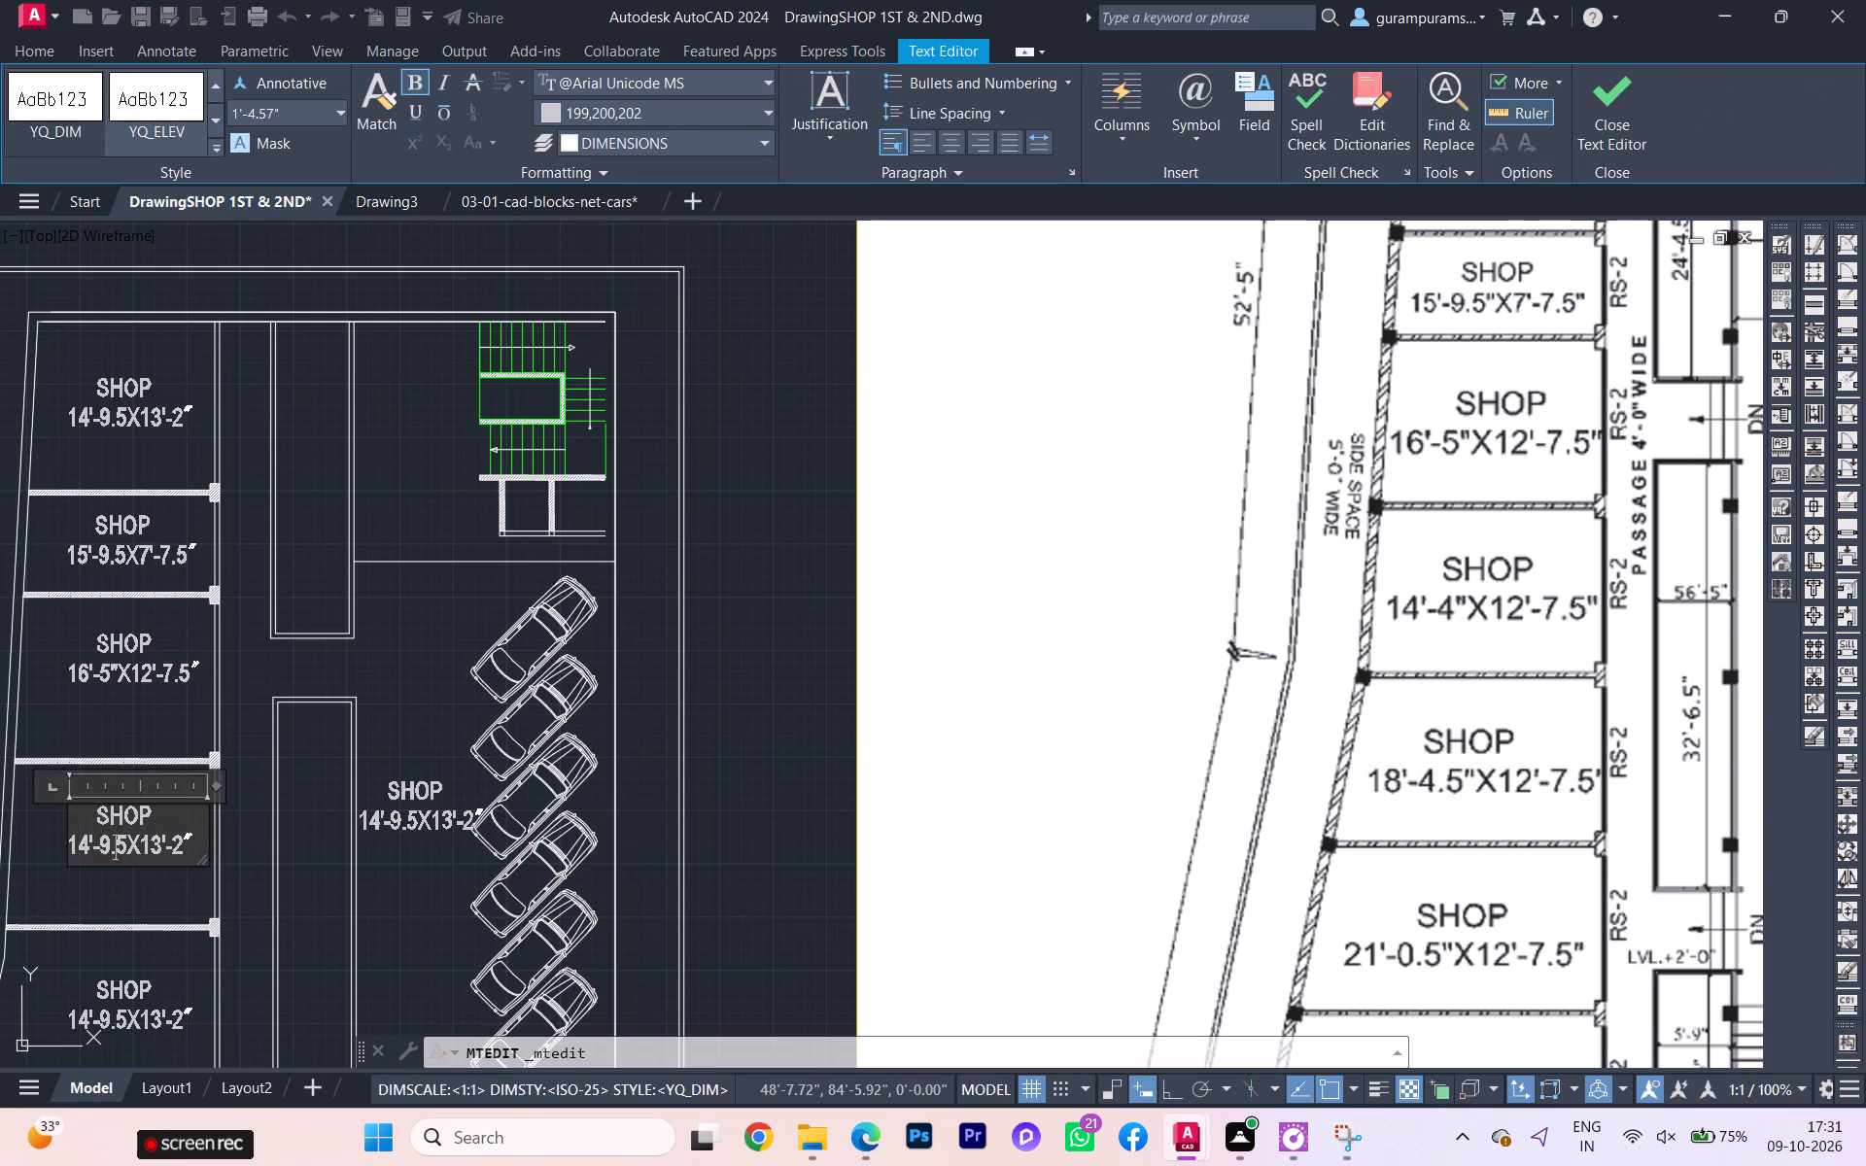
key("Right")
key("BackSpace")
key("BackSpace")
key("BackSpace")
type("4\"")
key("Right")
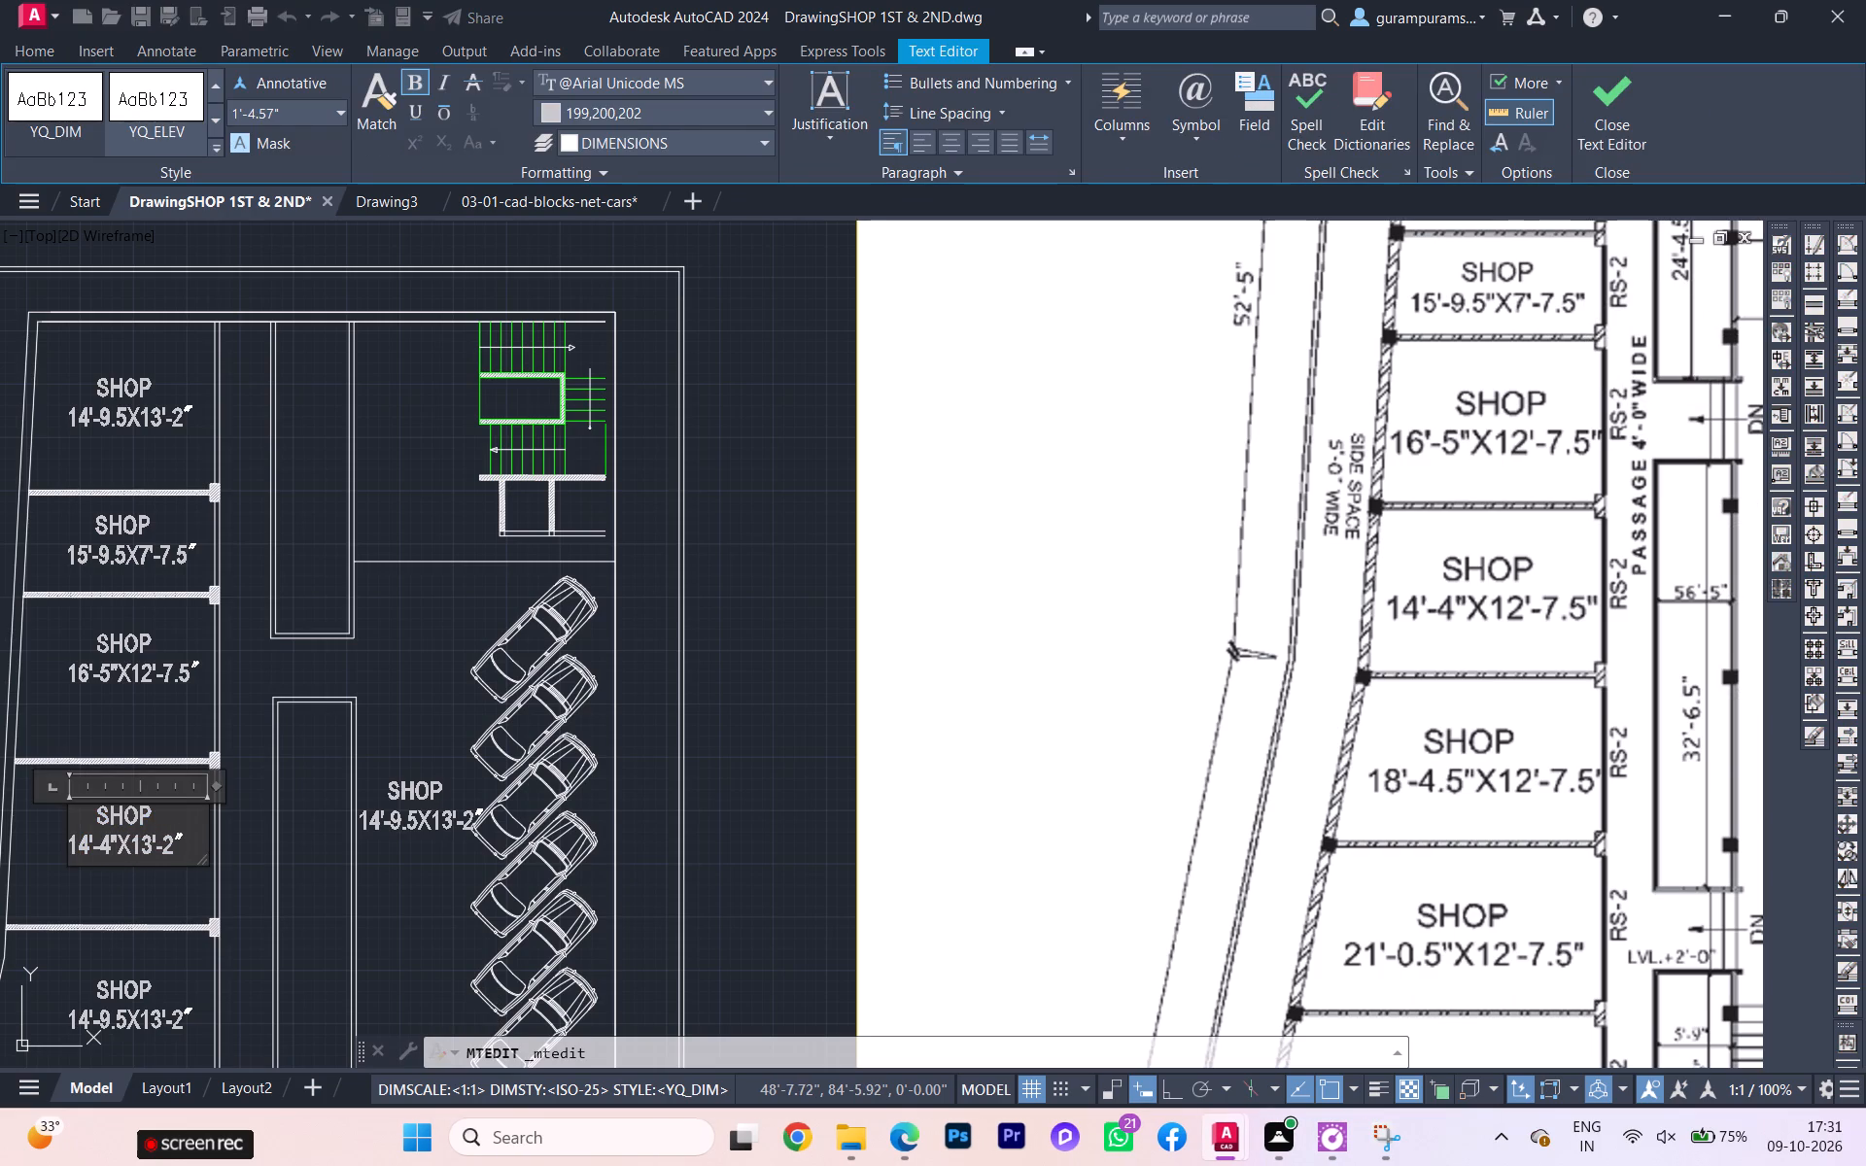
Change the second dimension in the fourth shop's label to 12'-7.5" and finish the text edit.
key("Right")
key("Right")
key("Right")
key("Right")
key("Left")
key("BackSpace")
key("BackSpace")
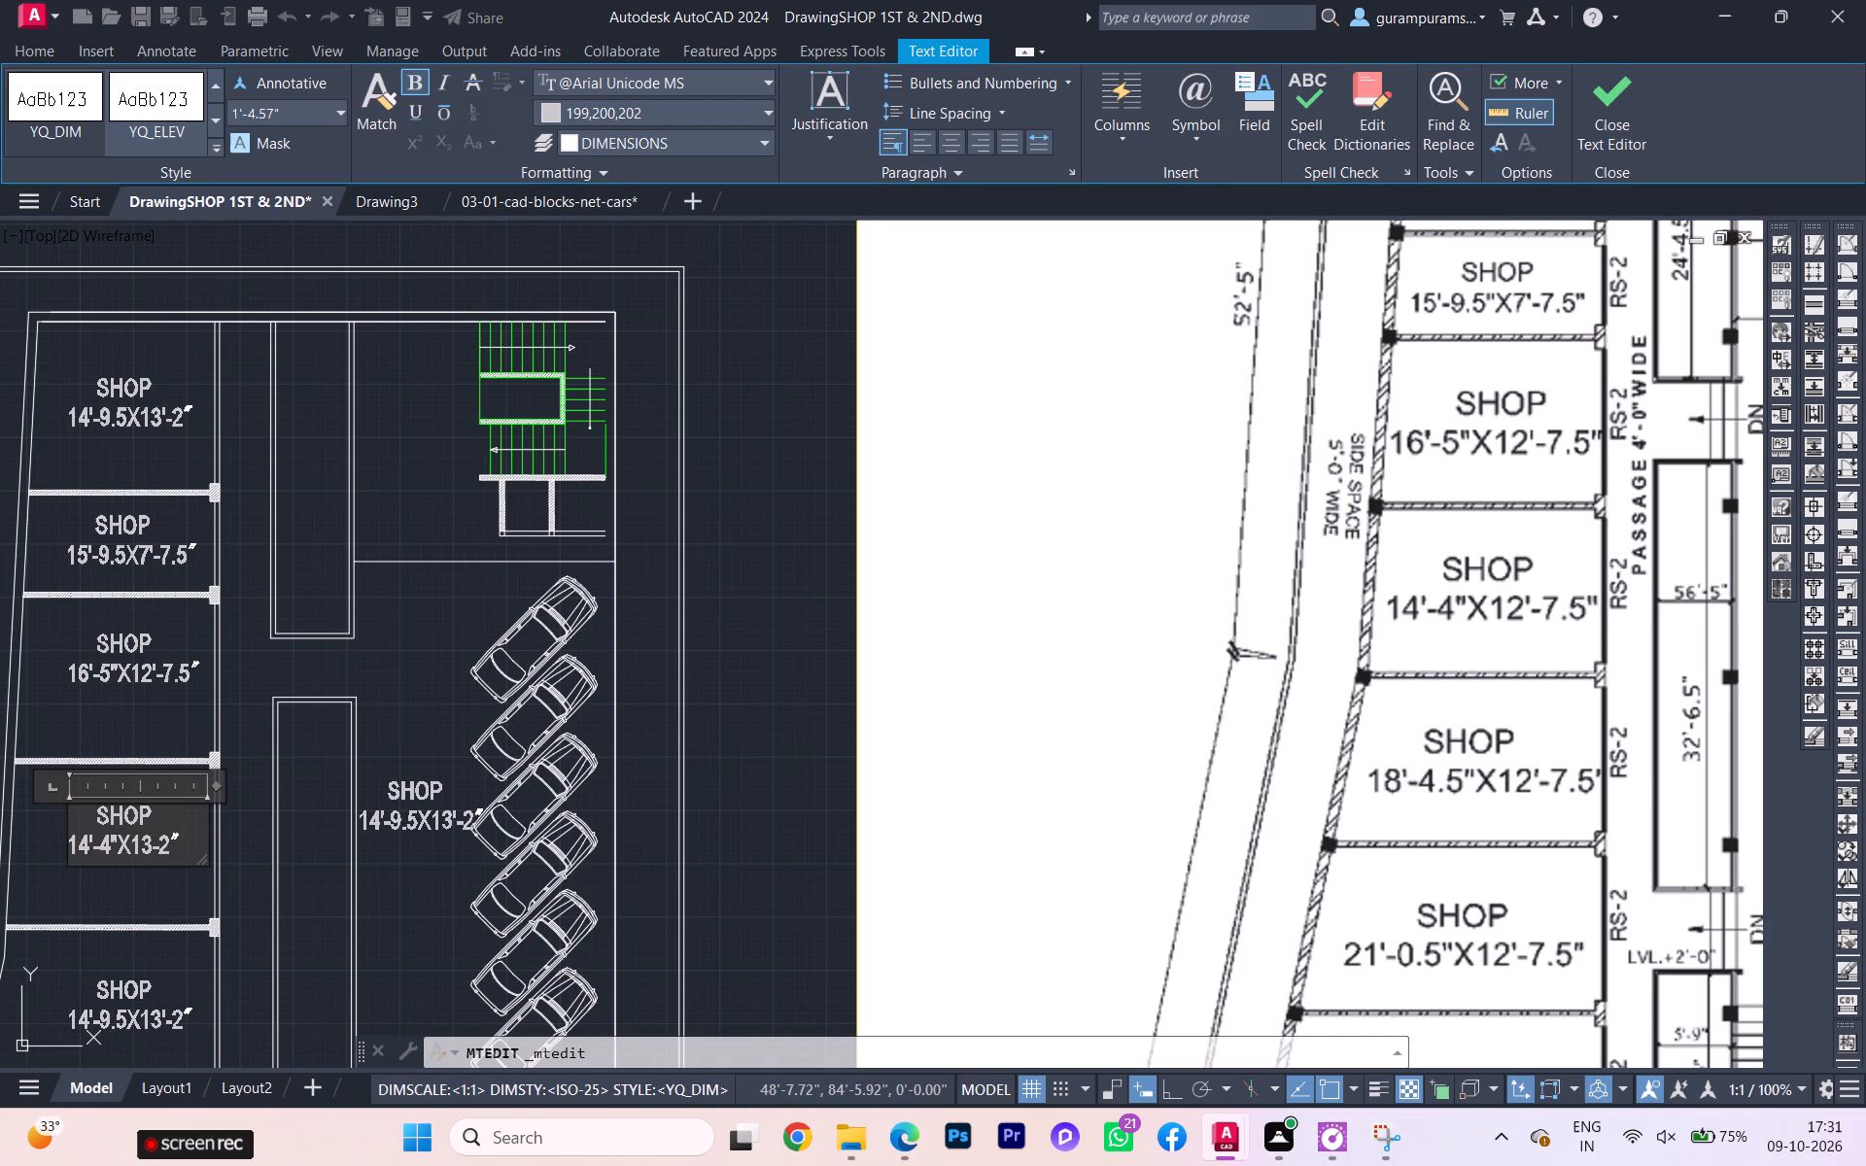
type("2'")
key("Right")
key("Right")
key("BackSpace")
type("7.5")
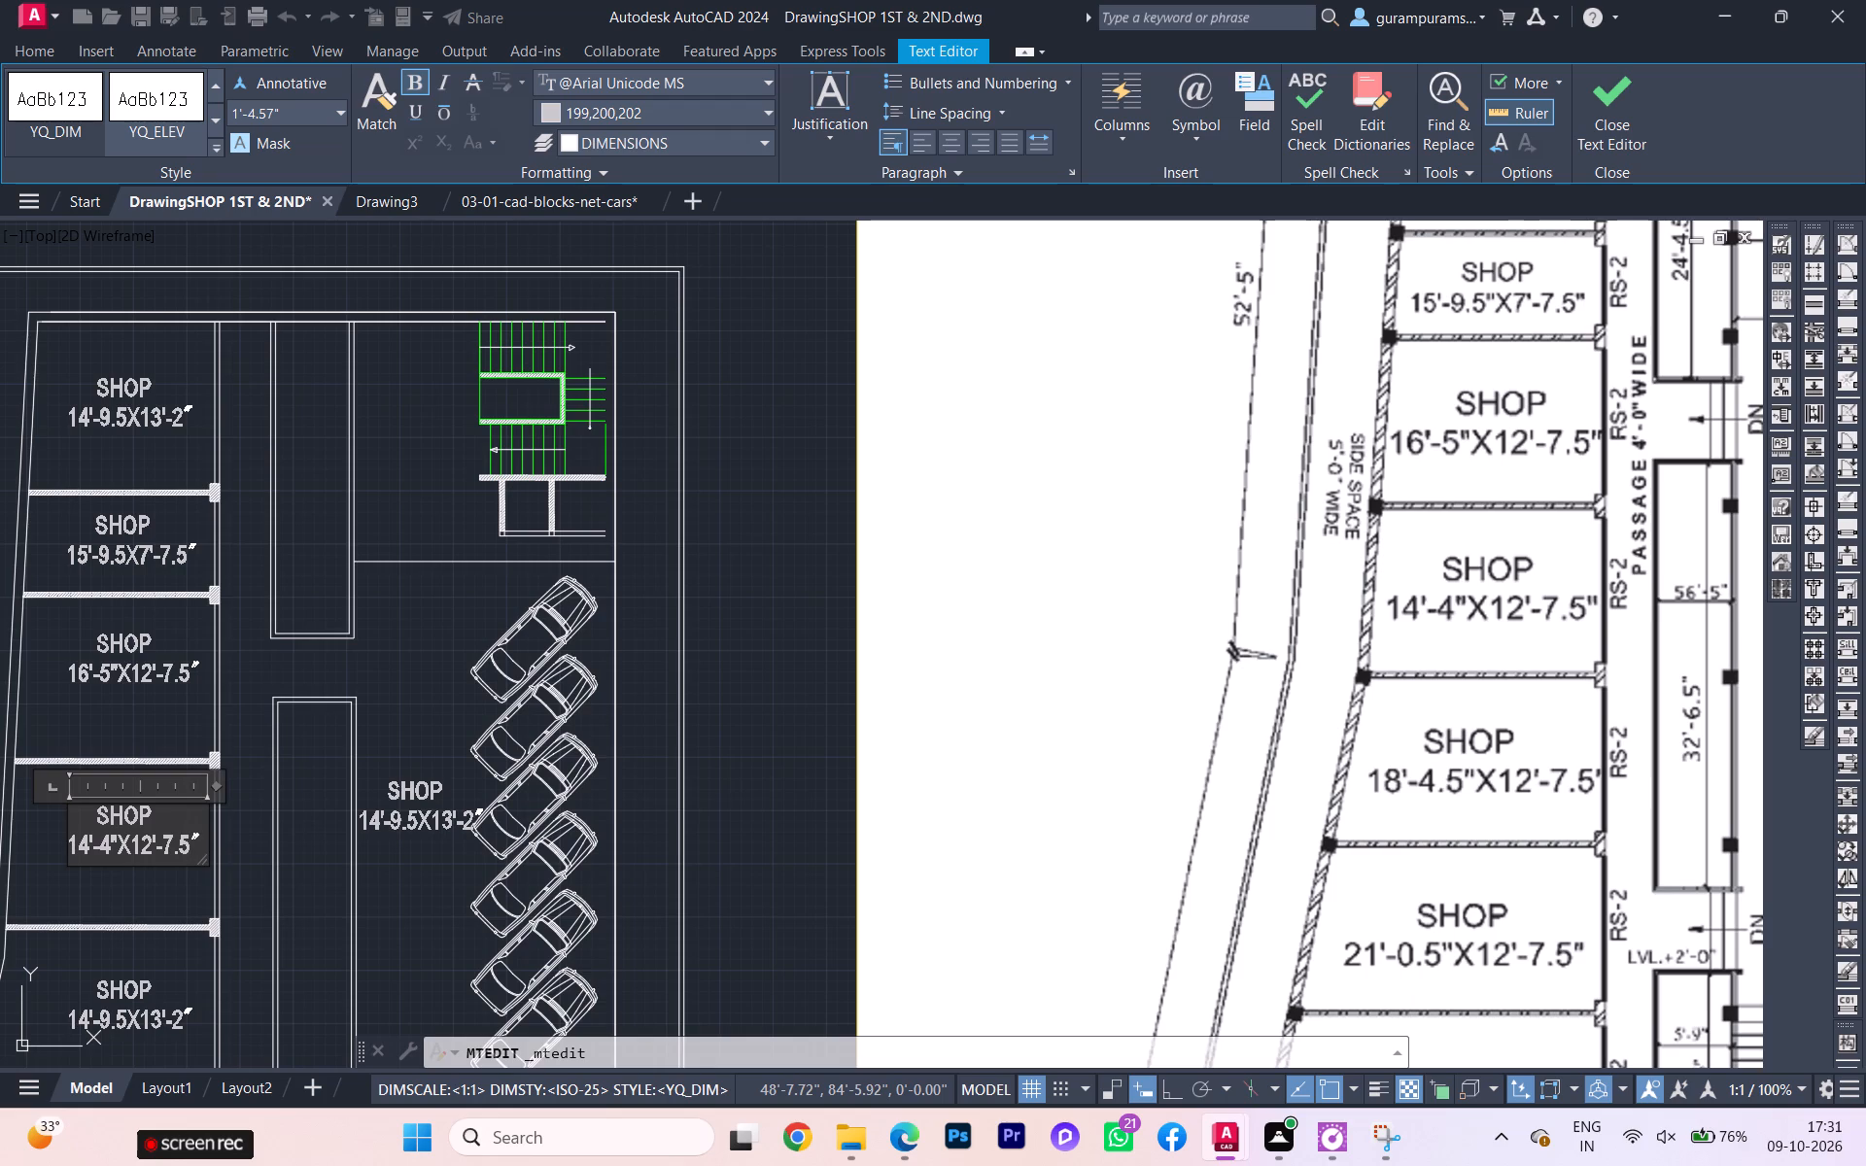
left_click(251, 869)
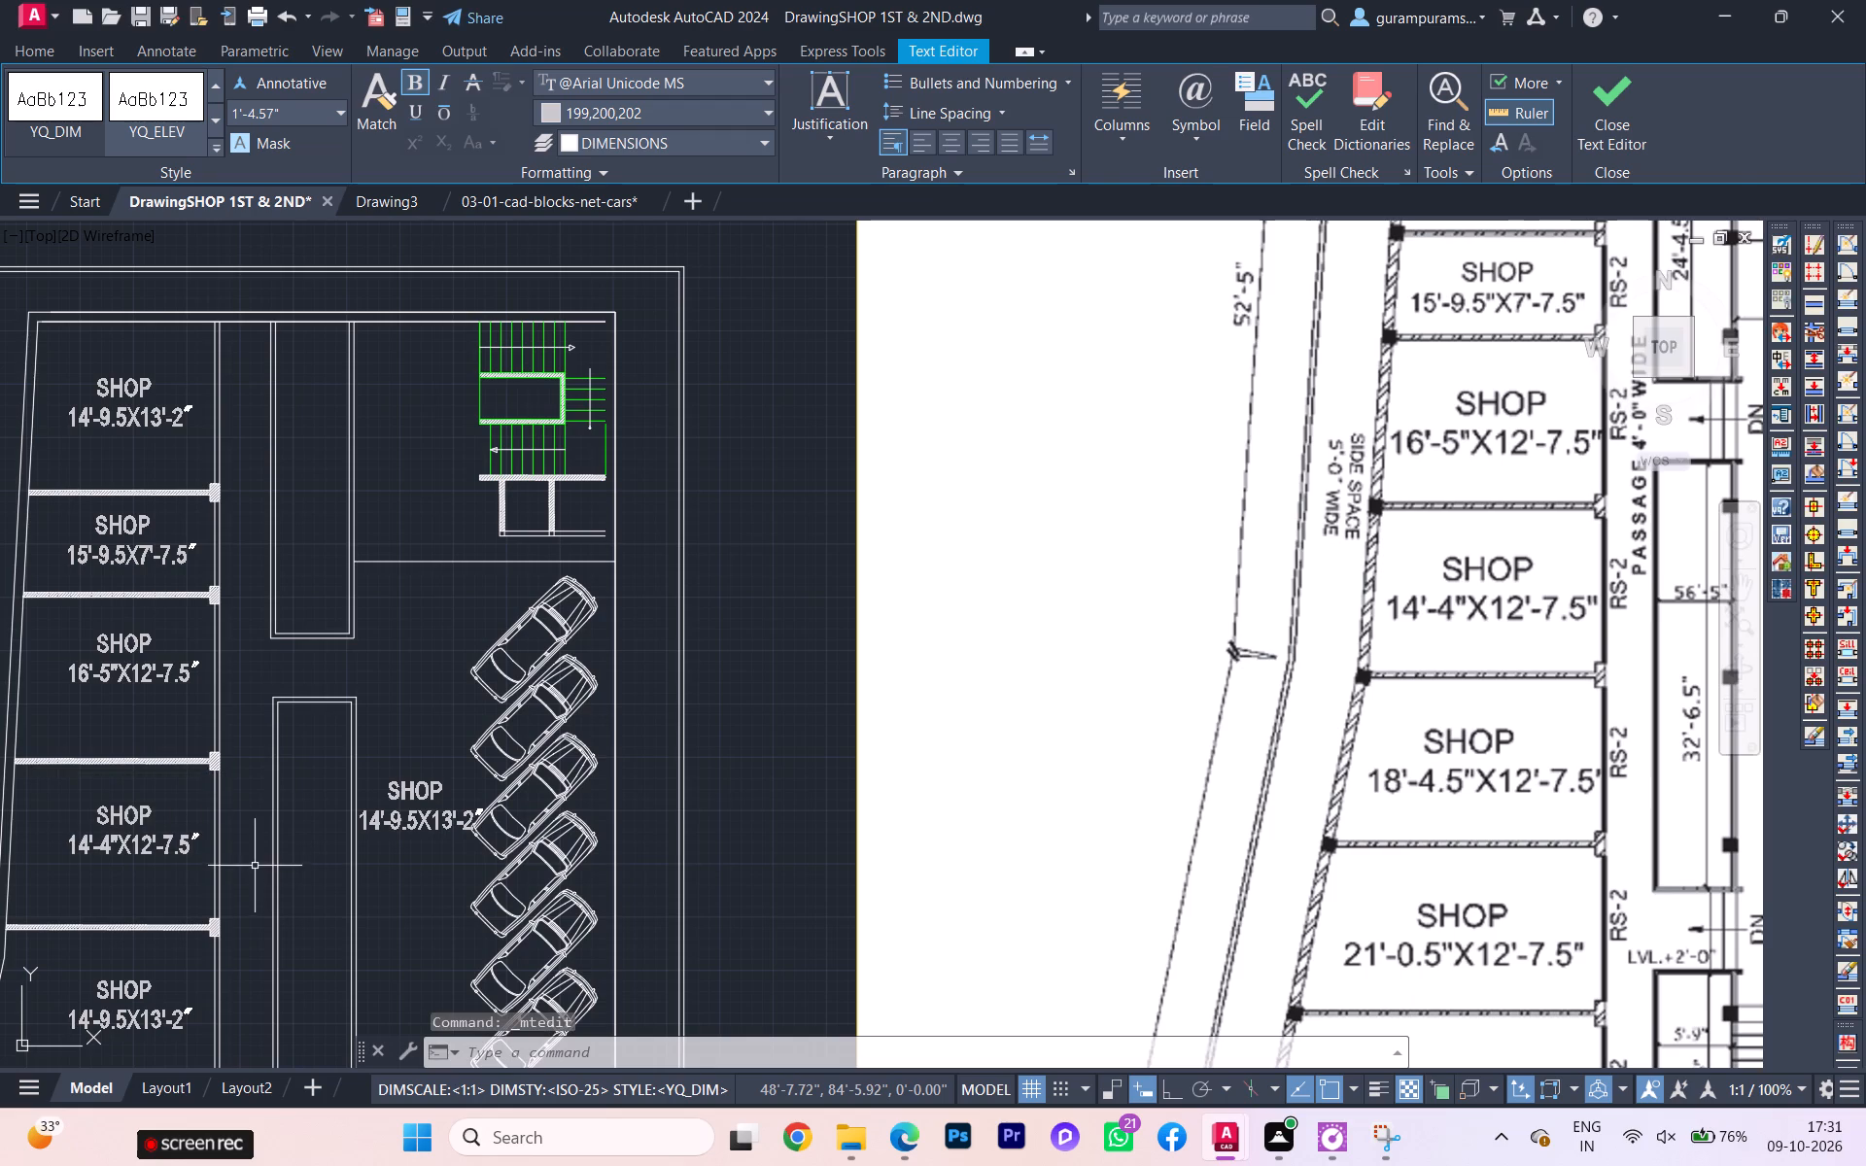
Edit the label in the fifth shop room, changing its first dimension to 18'-4.5.
middle_click_drag(184, 840, 182, 543)
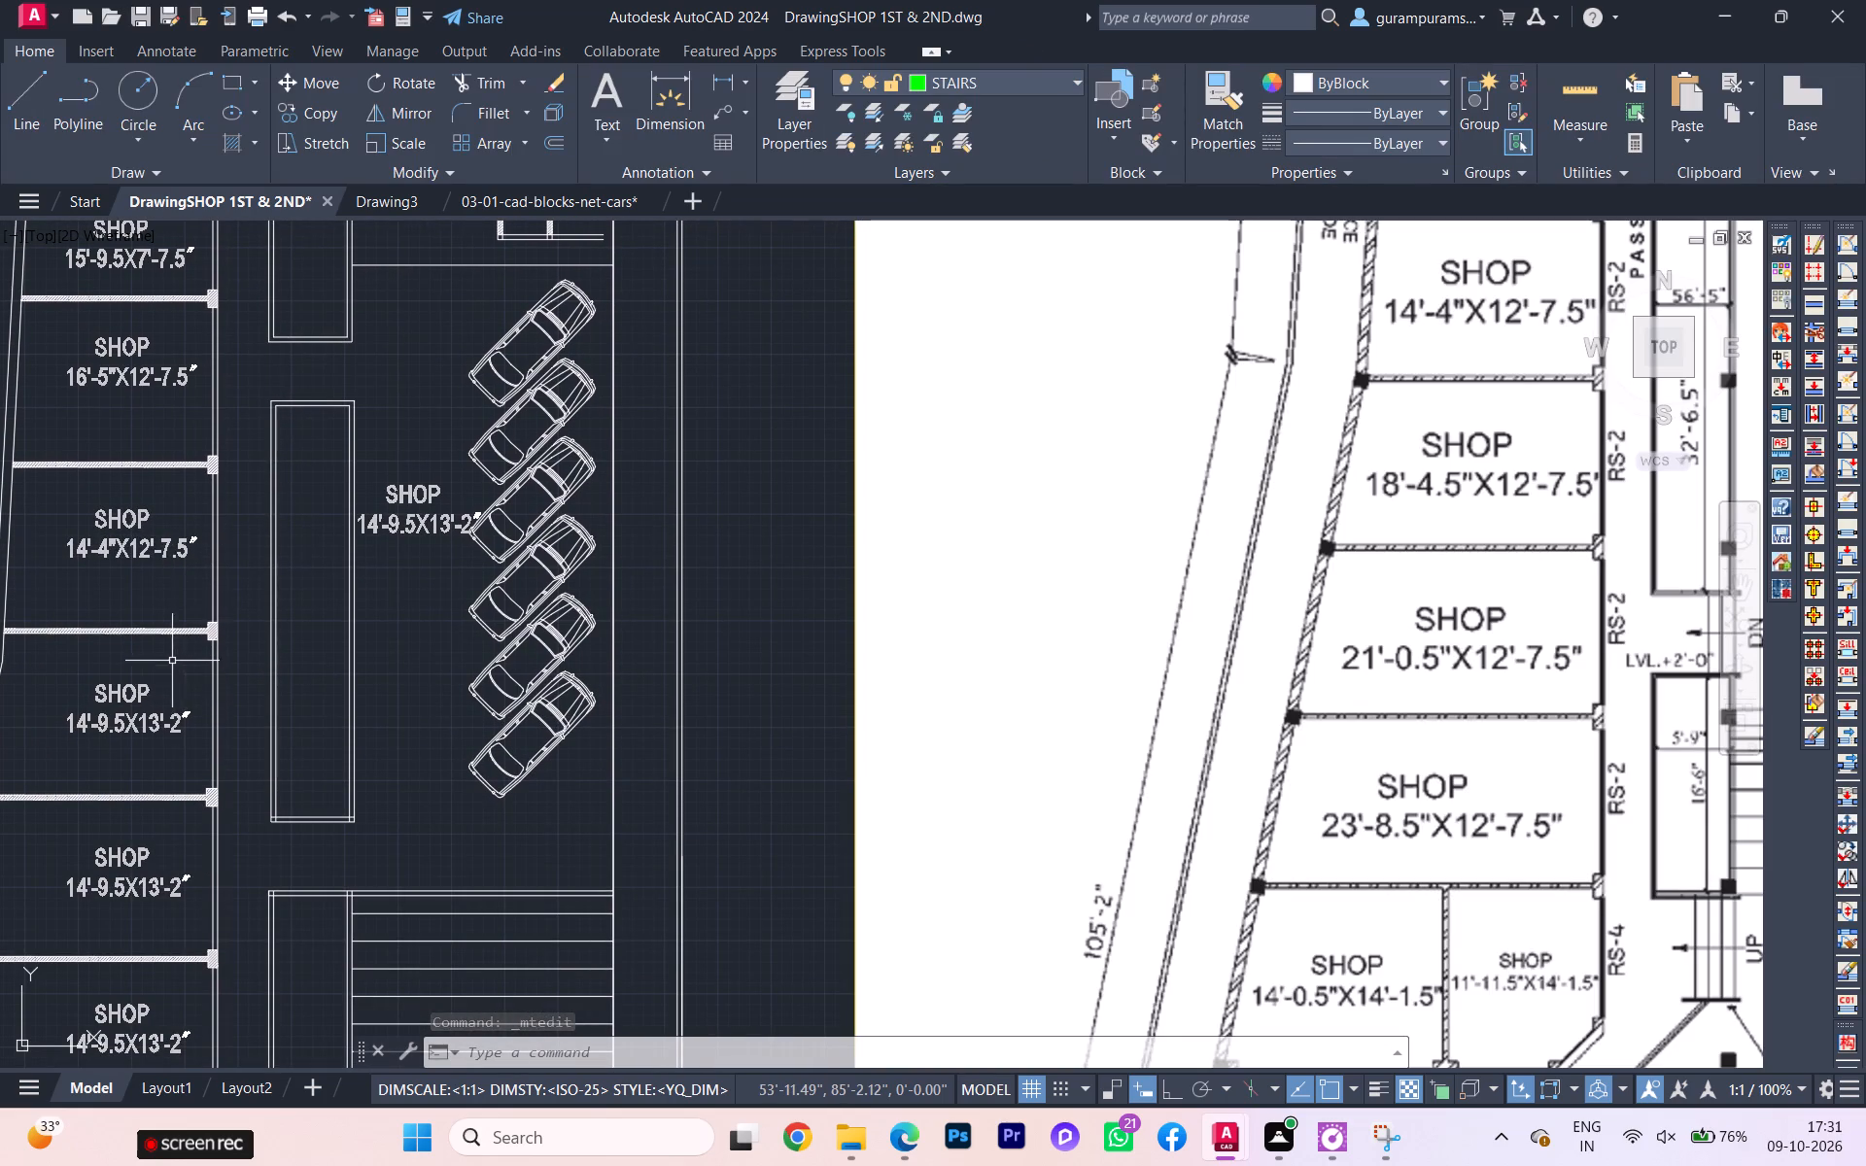
double_click(140, 687)
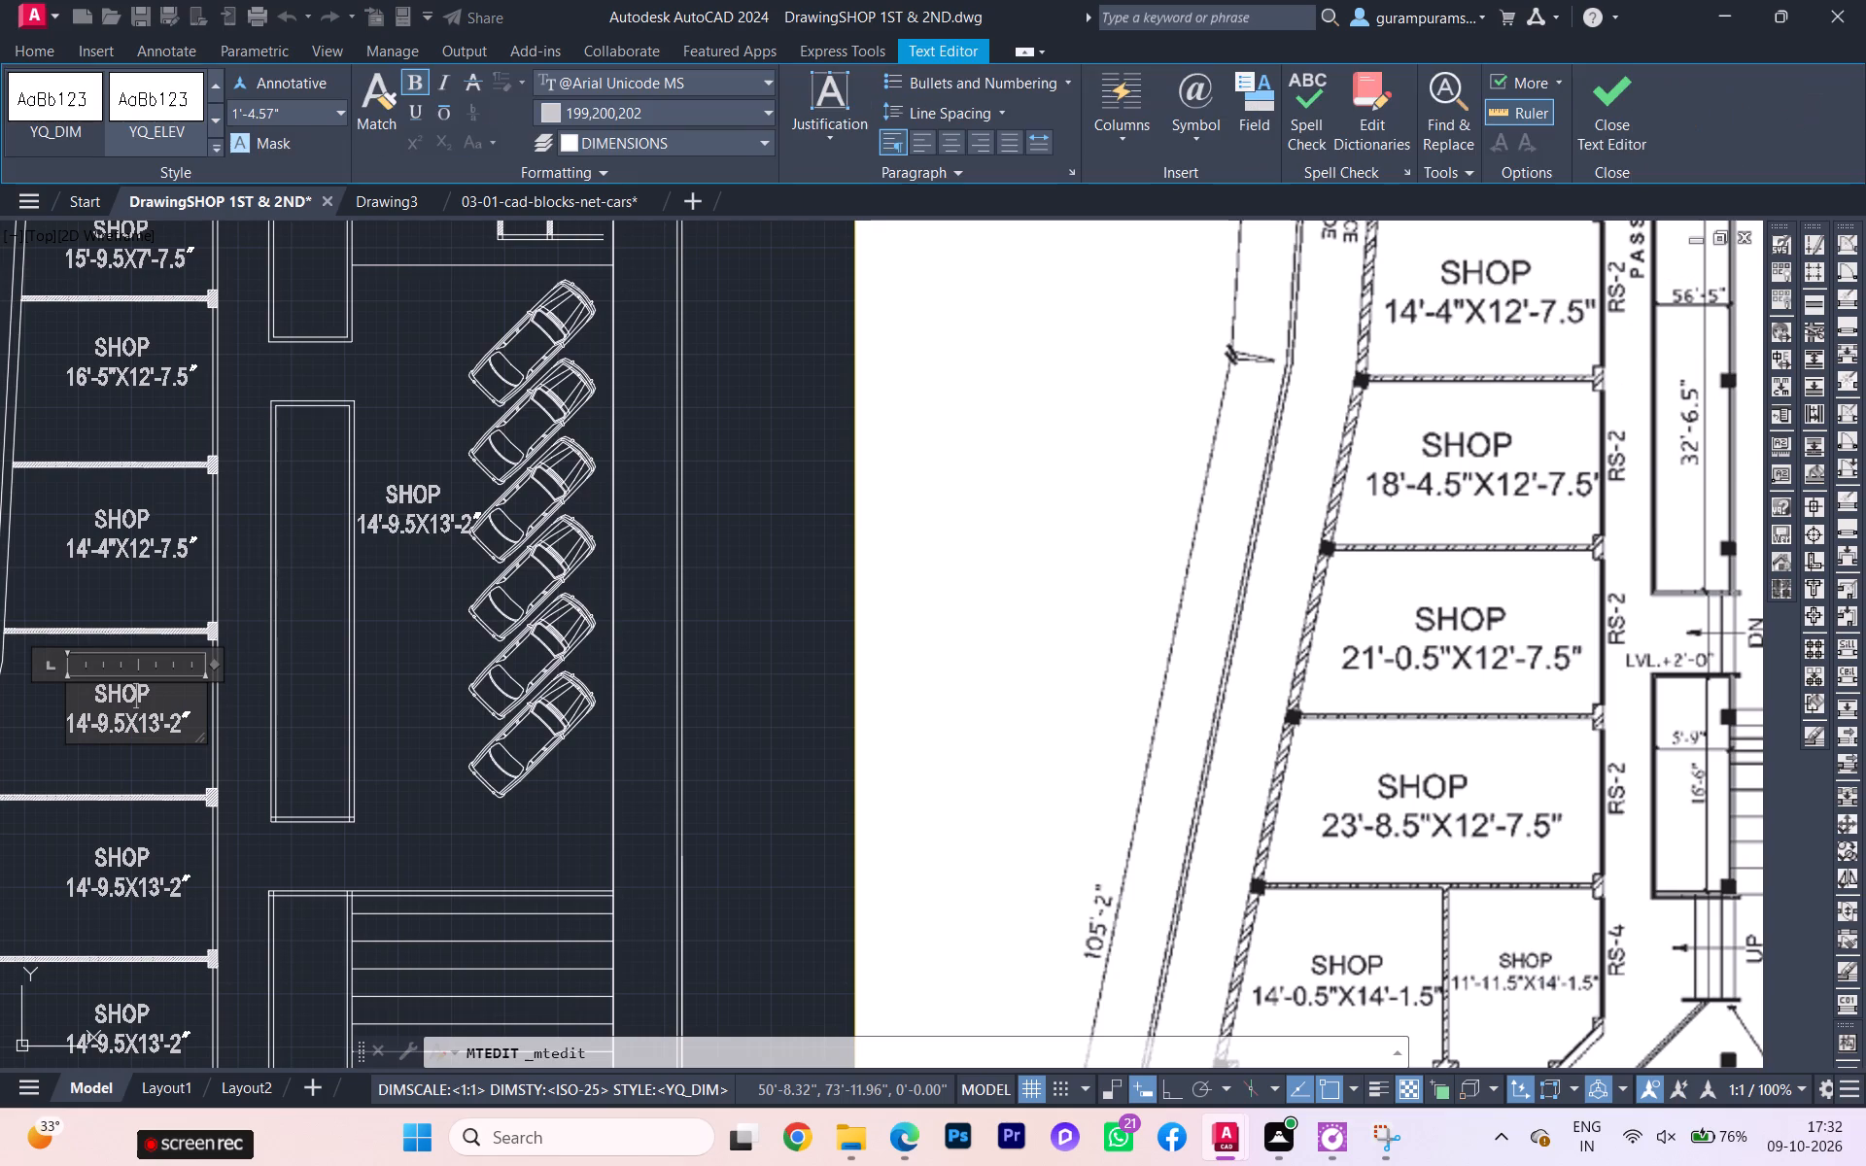
left_click(178, 692)
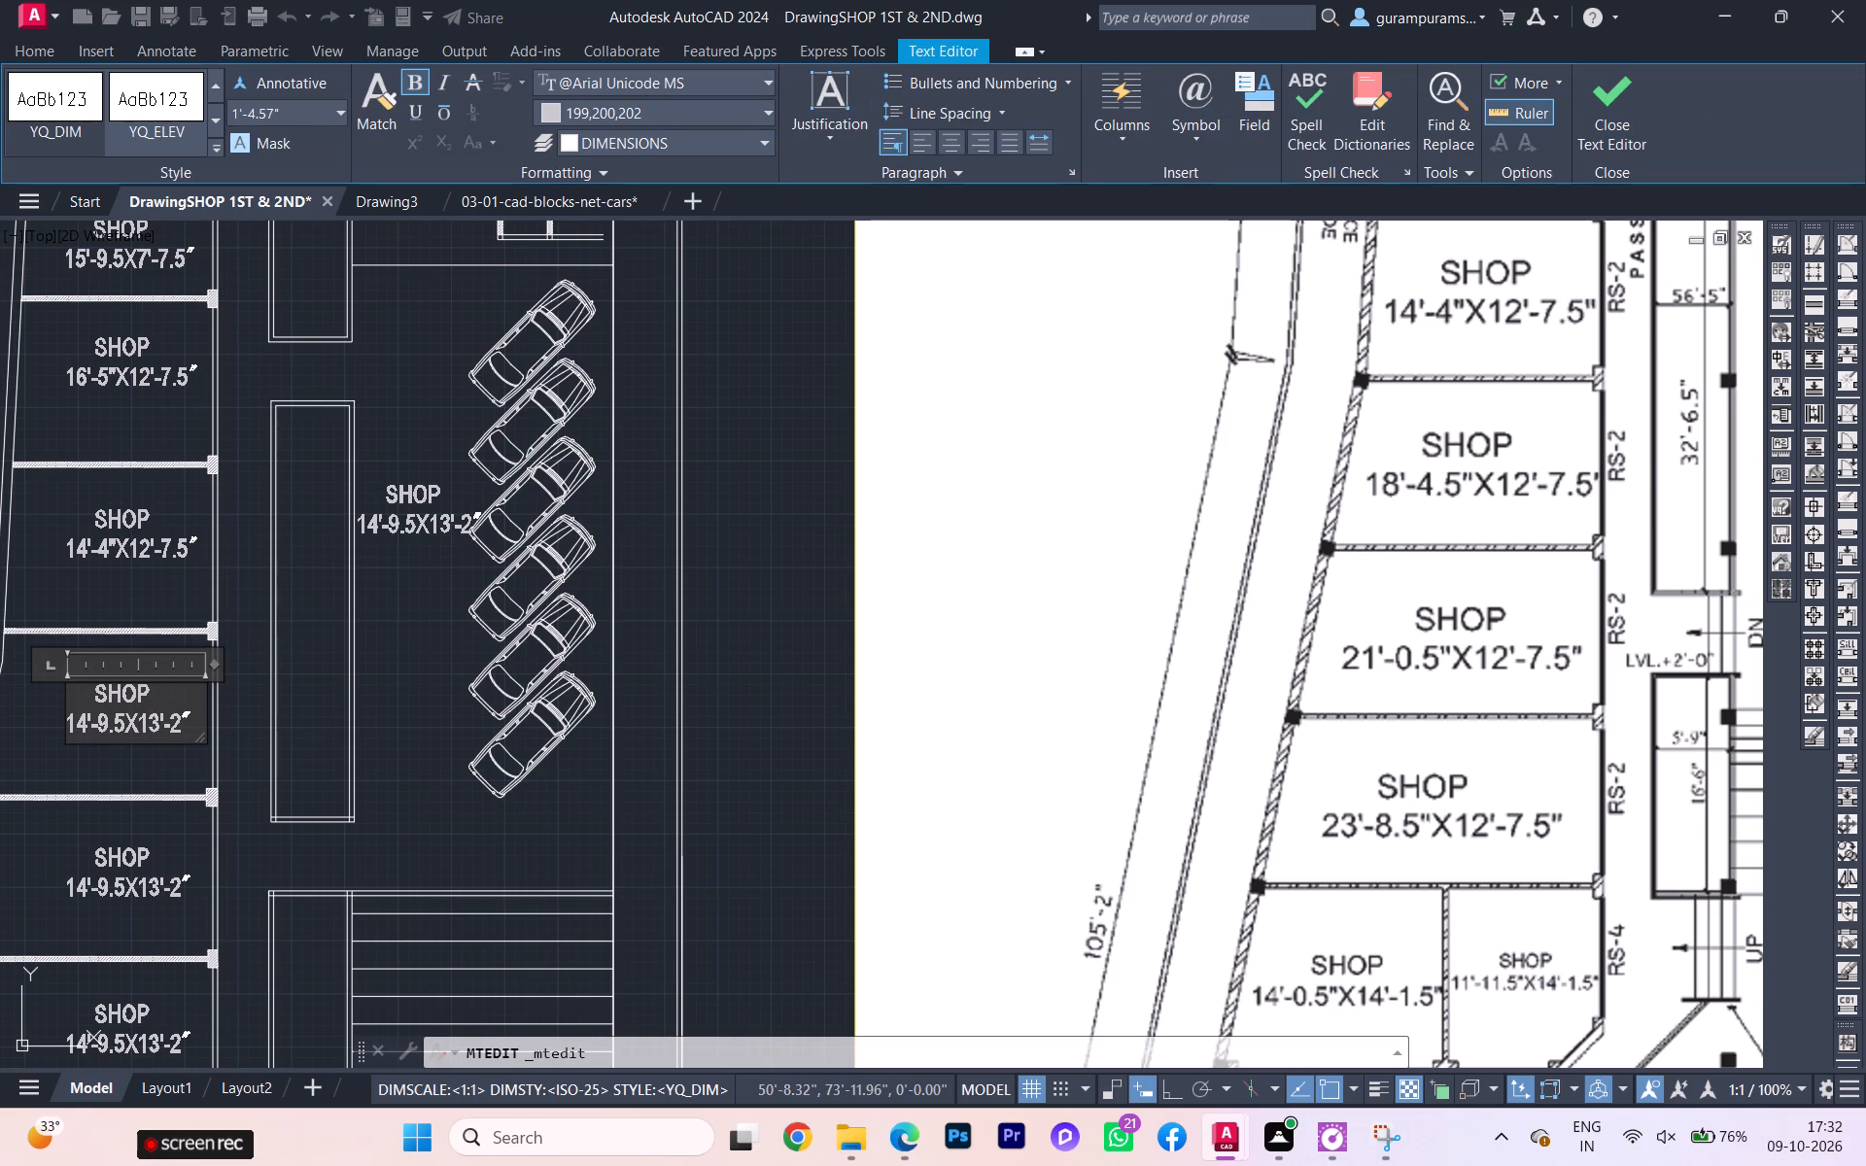
left_click(88, 731)
key("BackSpace")
key("BackSpace")
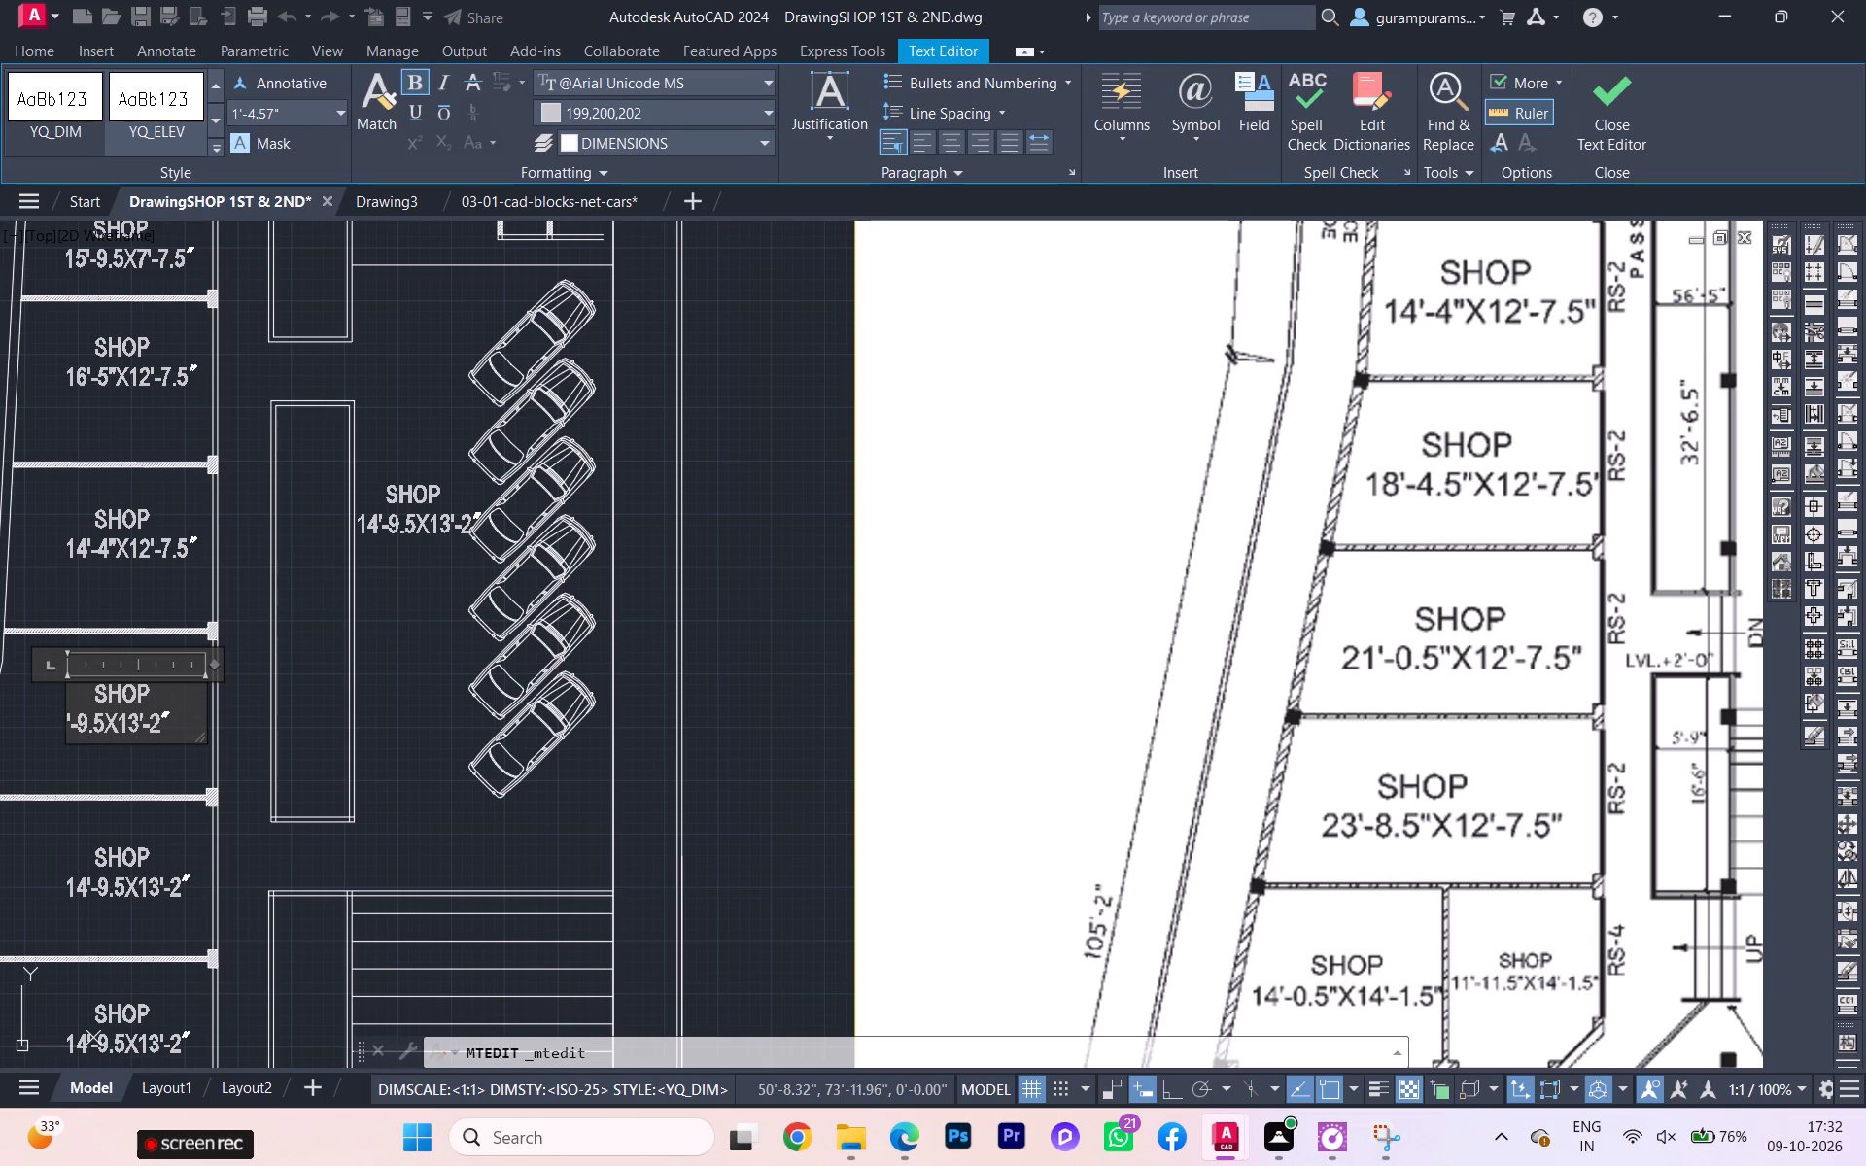
type("18")
key("Right")
key("Right")
key("Right")
key("BackSpace")
key("4")
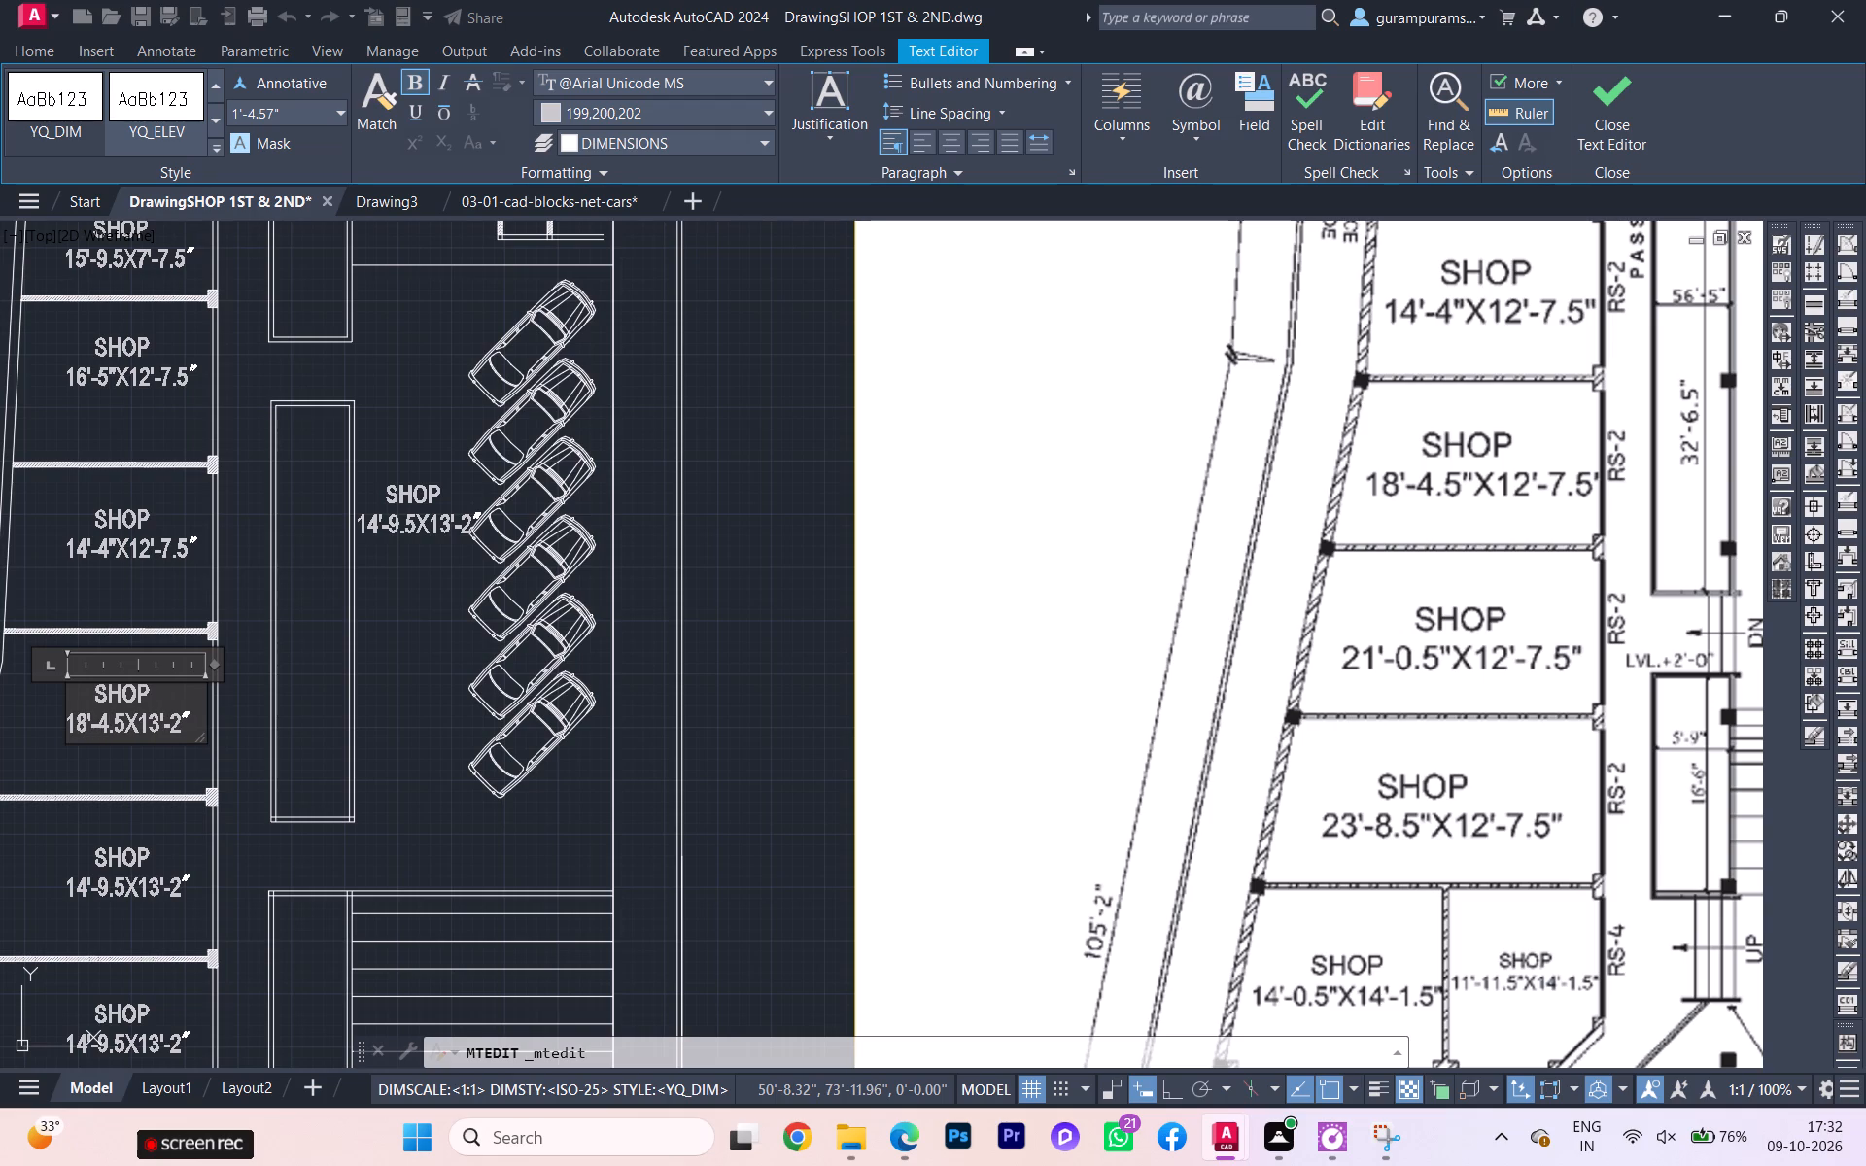
Change the second dimension in the fifth shop's label to 12'-7.5" and finish the text edit.
key("Right")
key("Right")
key("Right")
key("Right")
key("Right")
key("Right")
key("Left")
key("BackSpace")
key("2")
key("Right")
key("Right")
key("Right")
key("BackSpace")
type("7.5")
left_click(159, 829)
Edit the label in the sixth shop room, changing its first dimension to 21'-0.5.
scroll(155, 813, "down", 1)
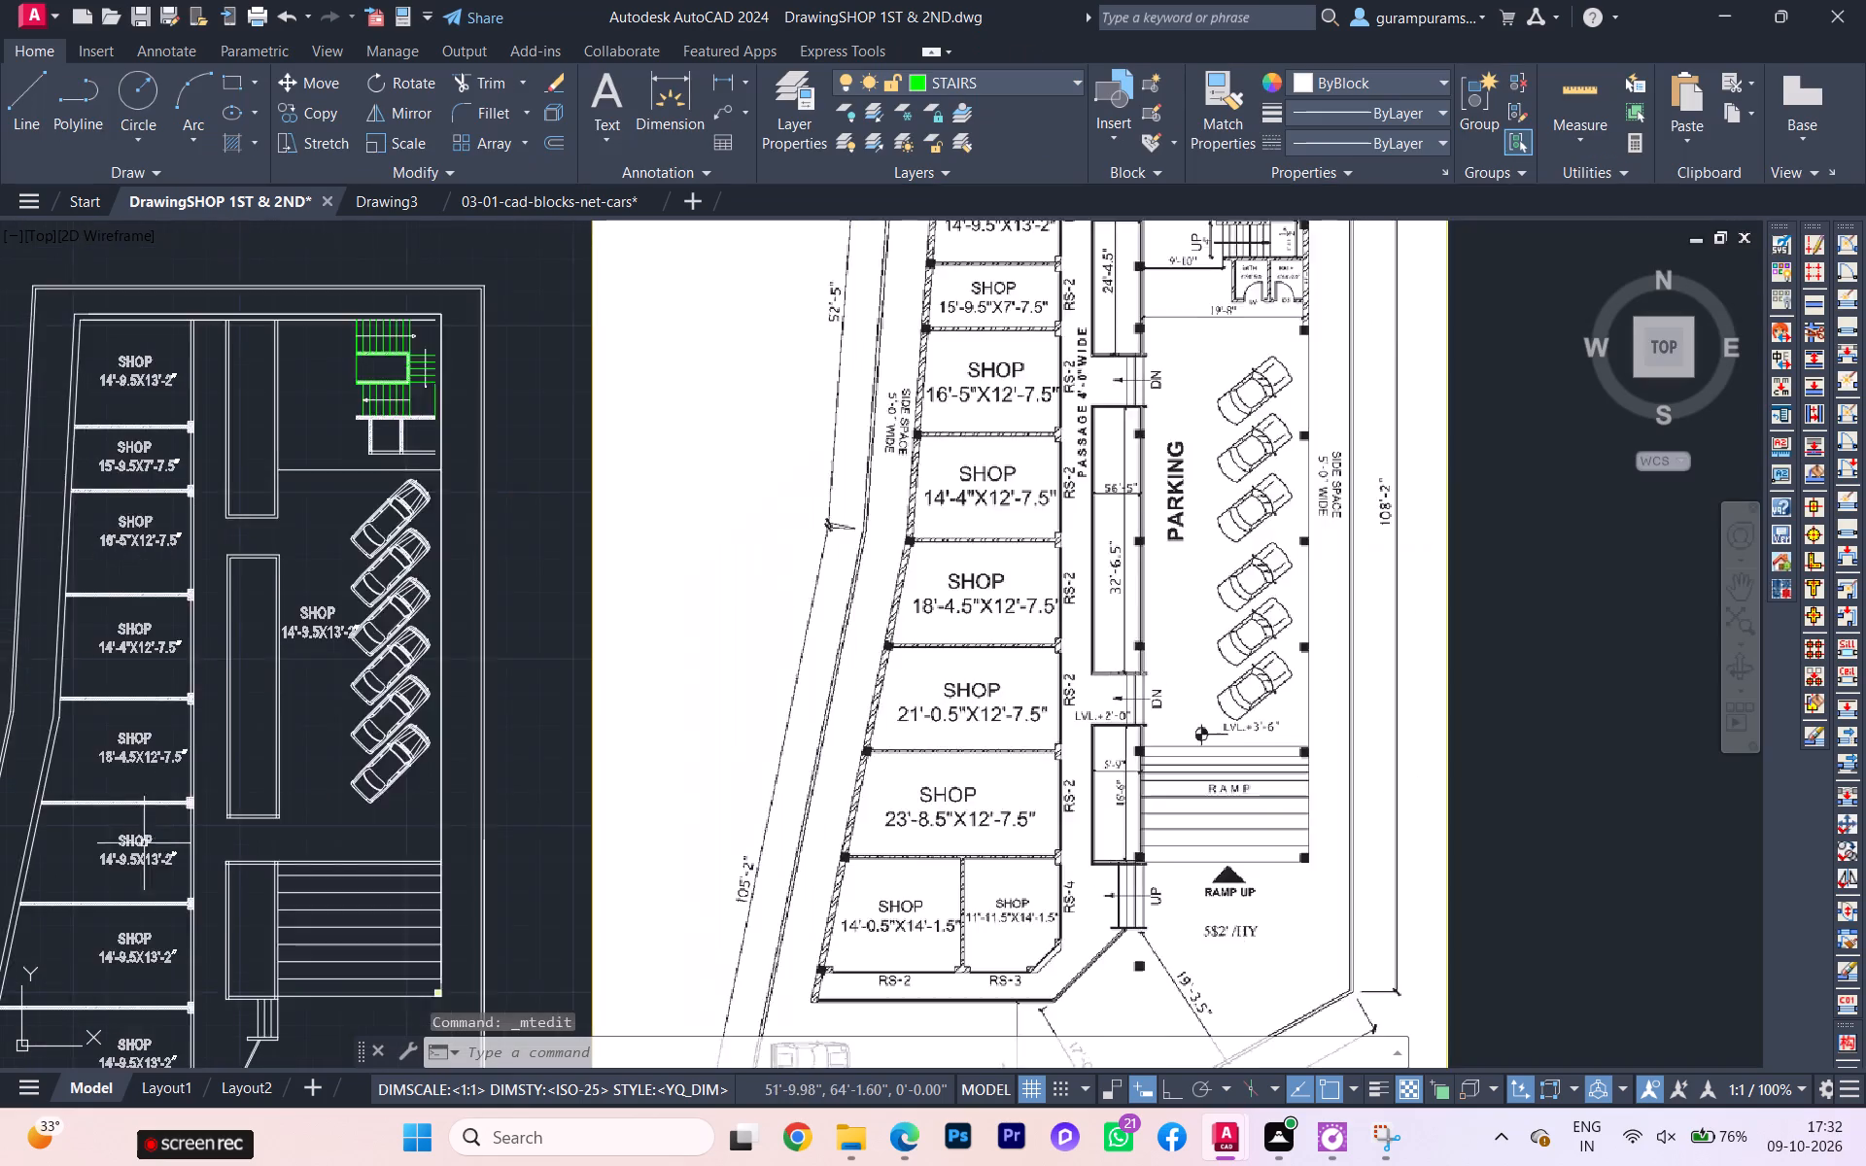
scroll(143, 845, "down", 1)
middle_click_drag(144, 868, 207, 687)
scroll(215, 682, "up", 2)
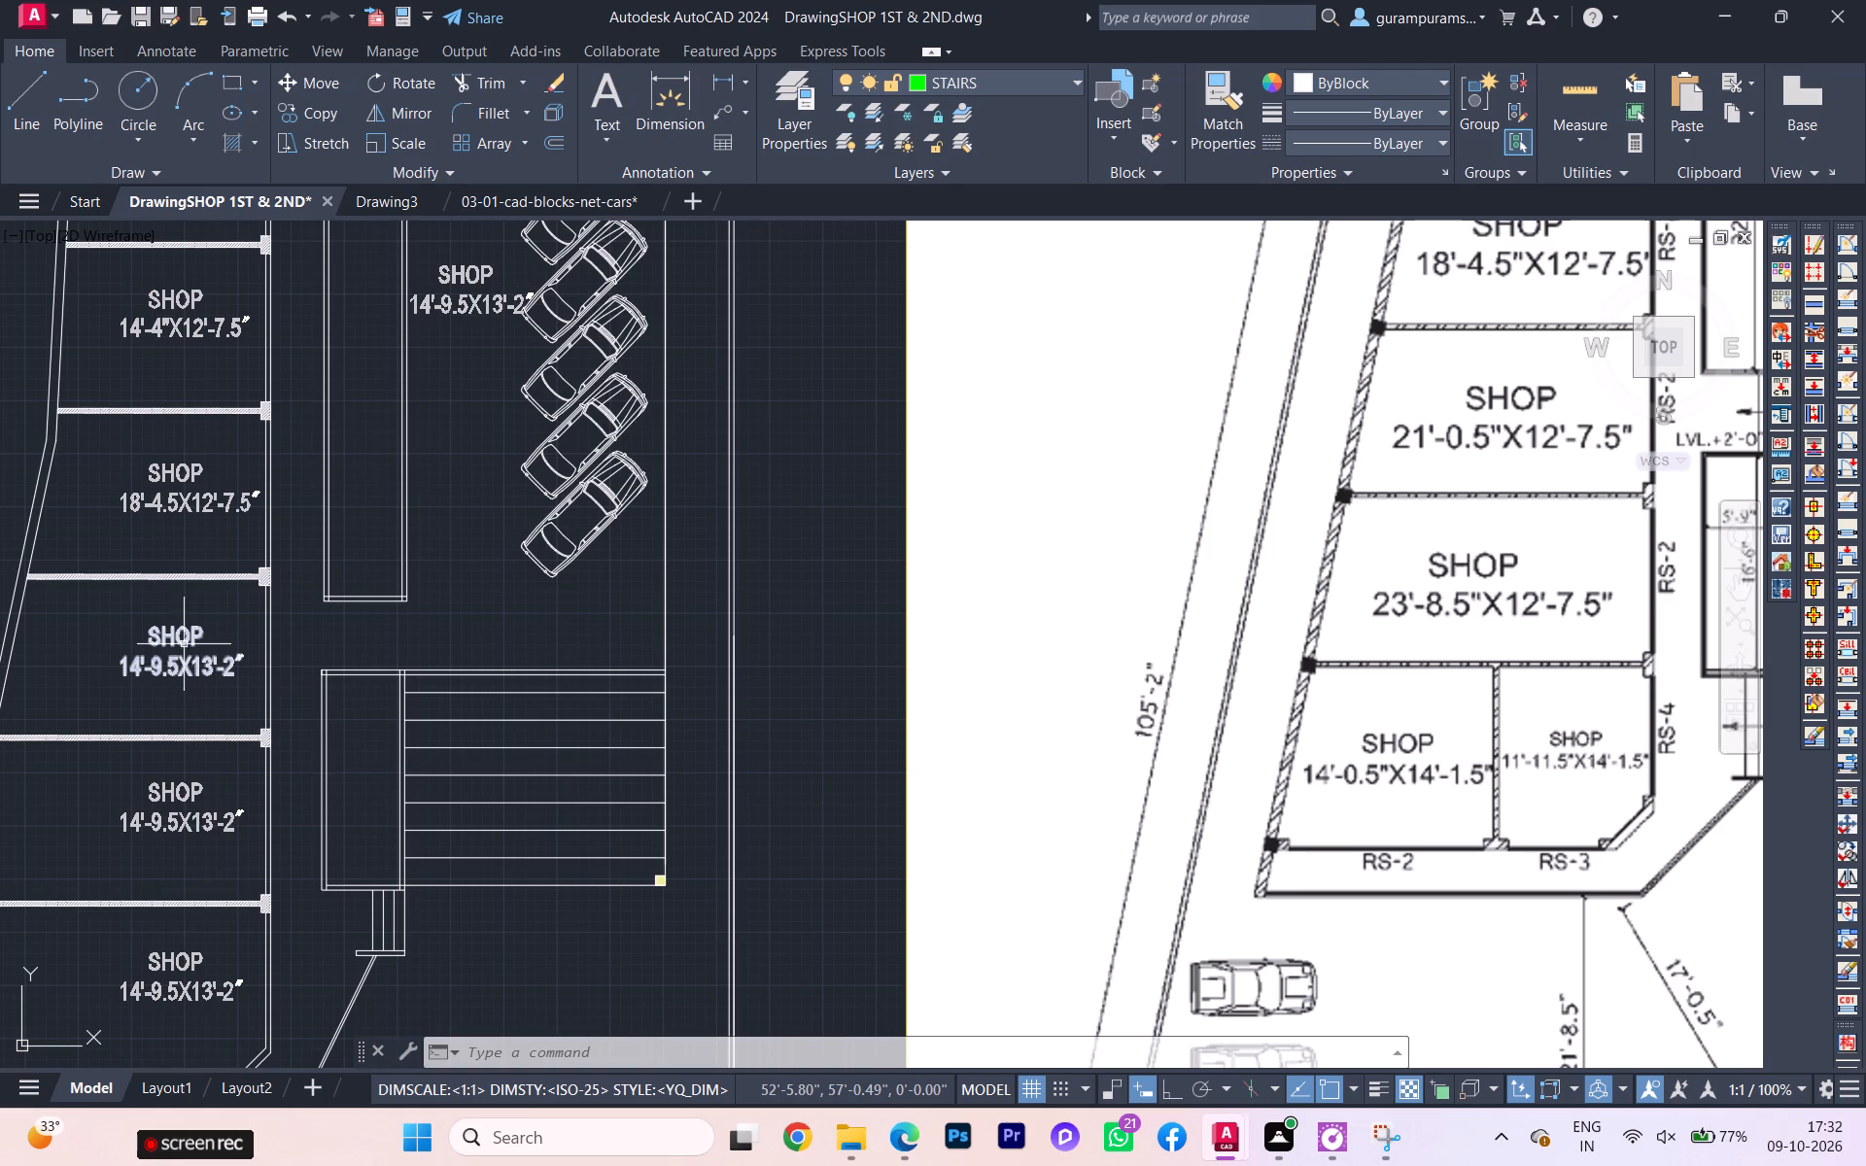
scroll(188, 625, "down", 1)
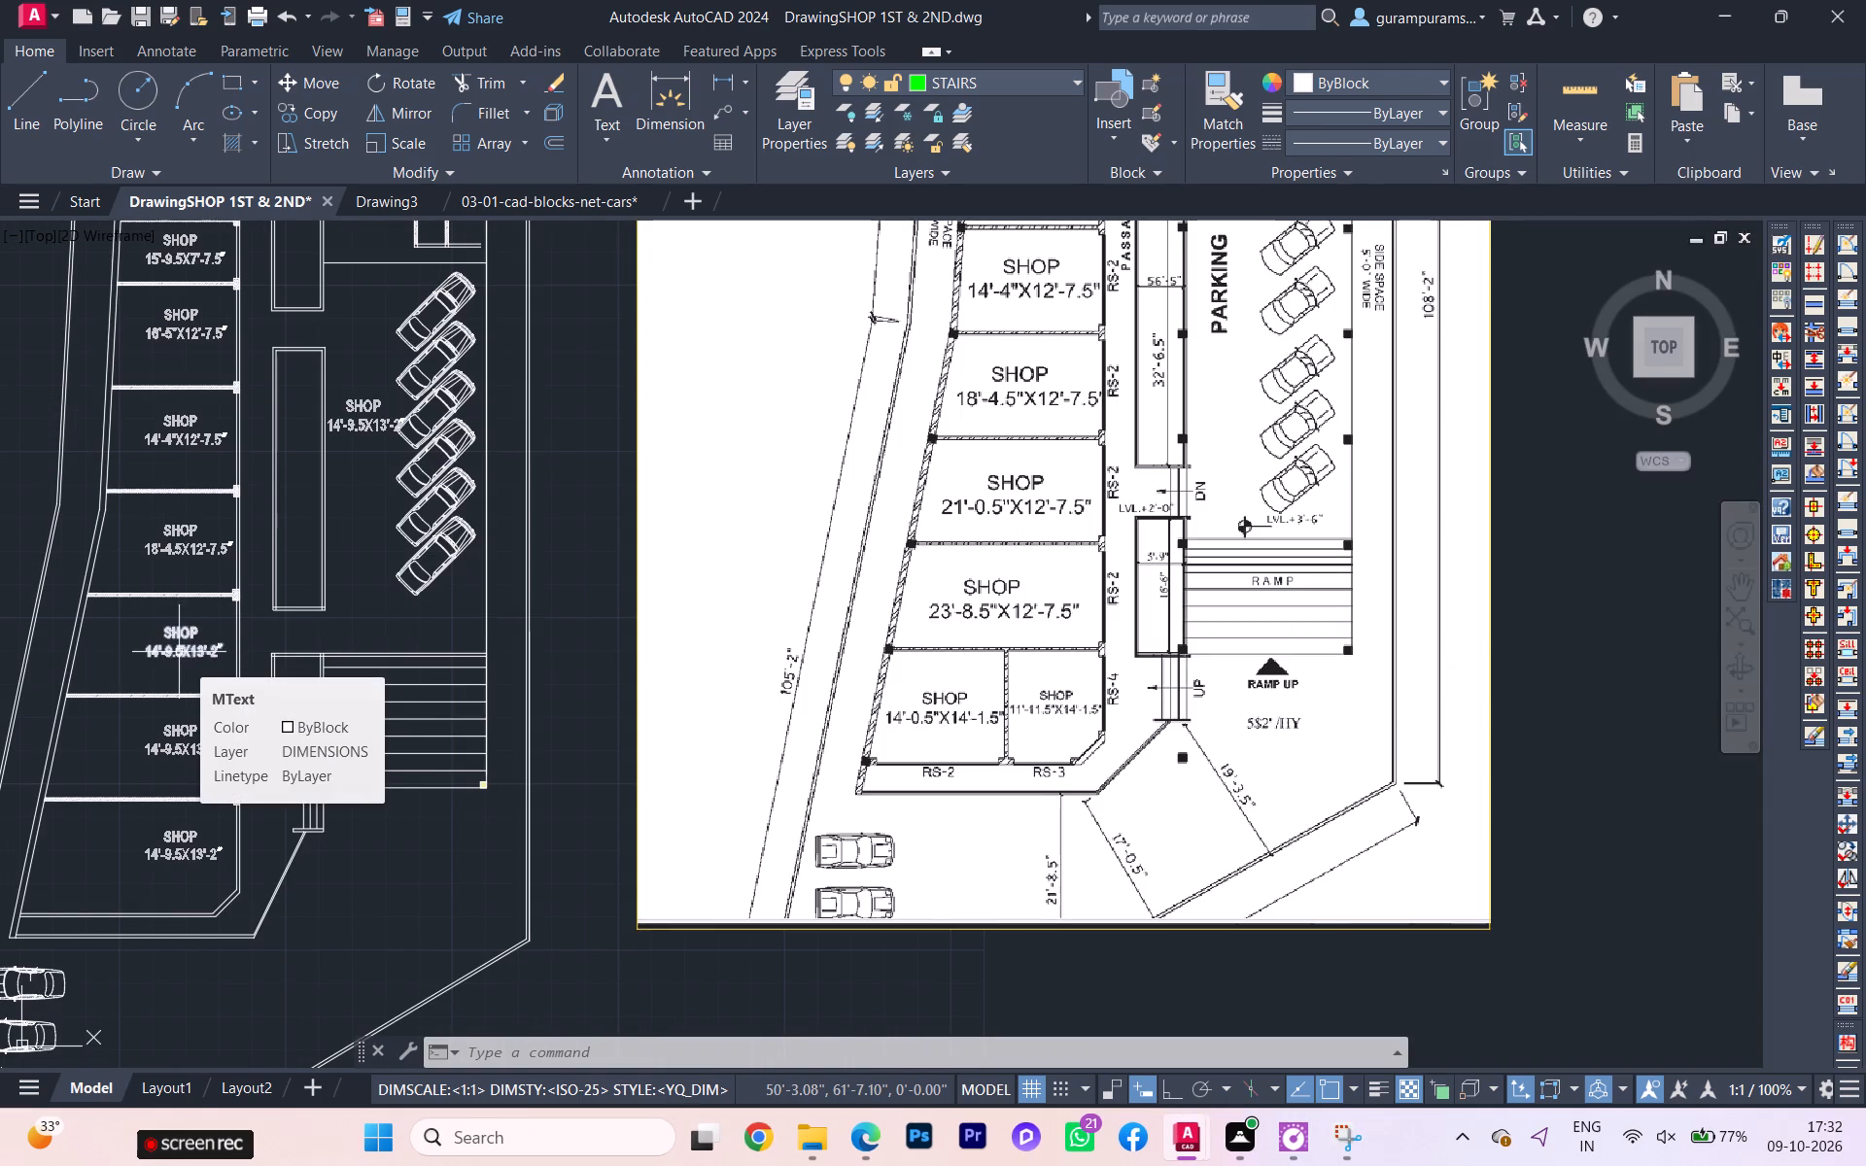
double_click(179, 652)
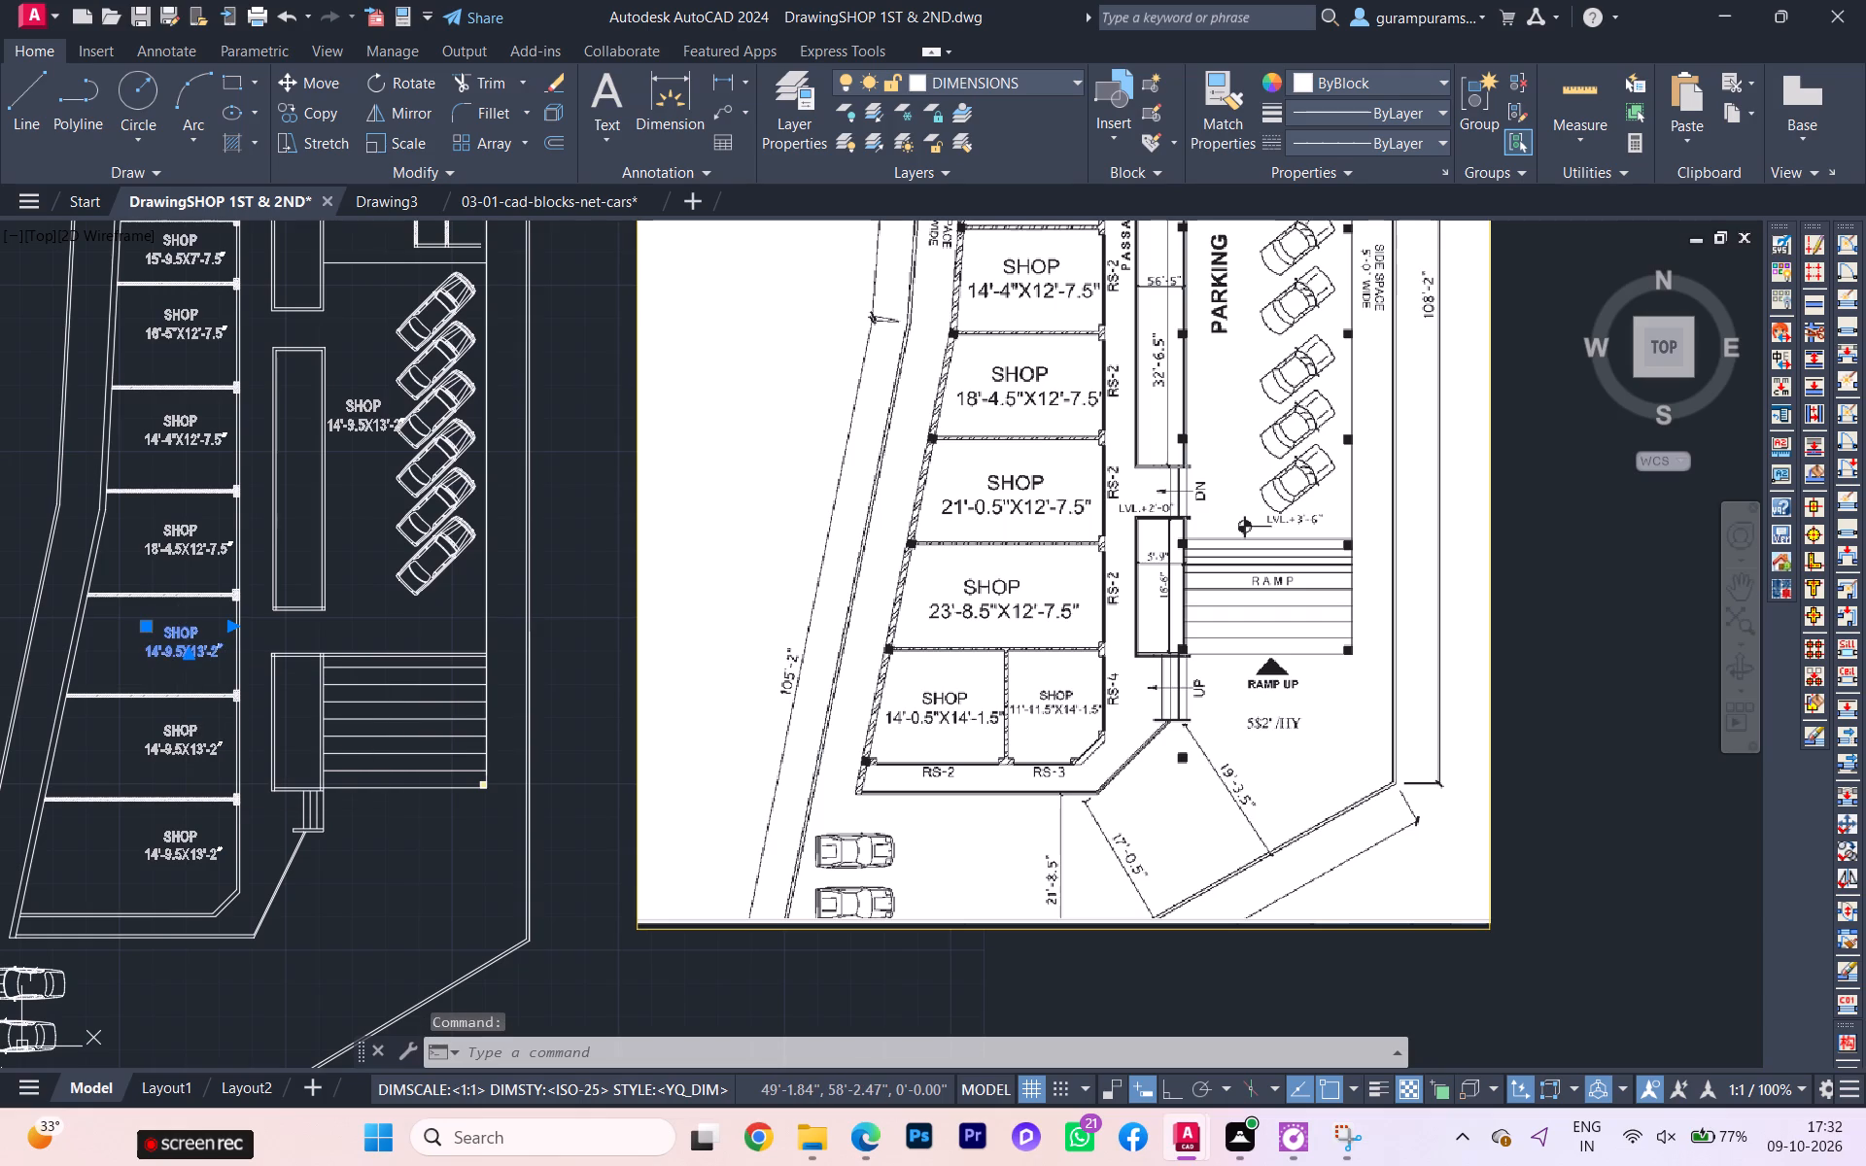
scroll(164, 648, "up", 2)
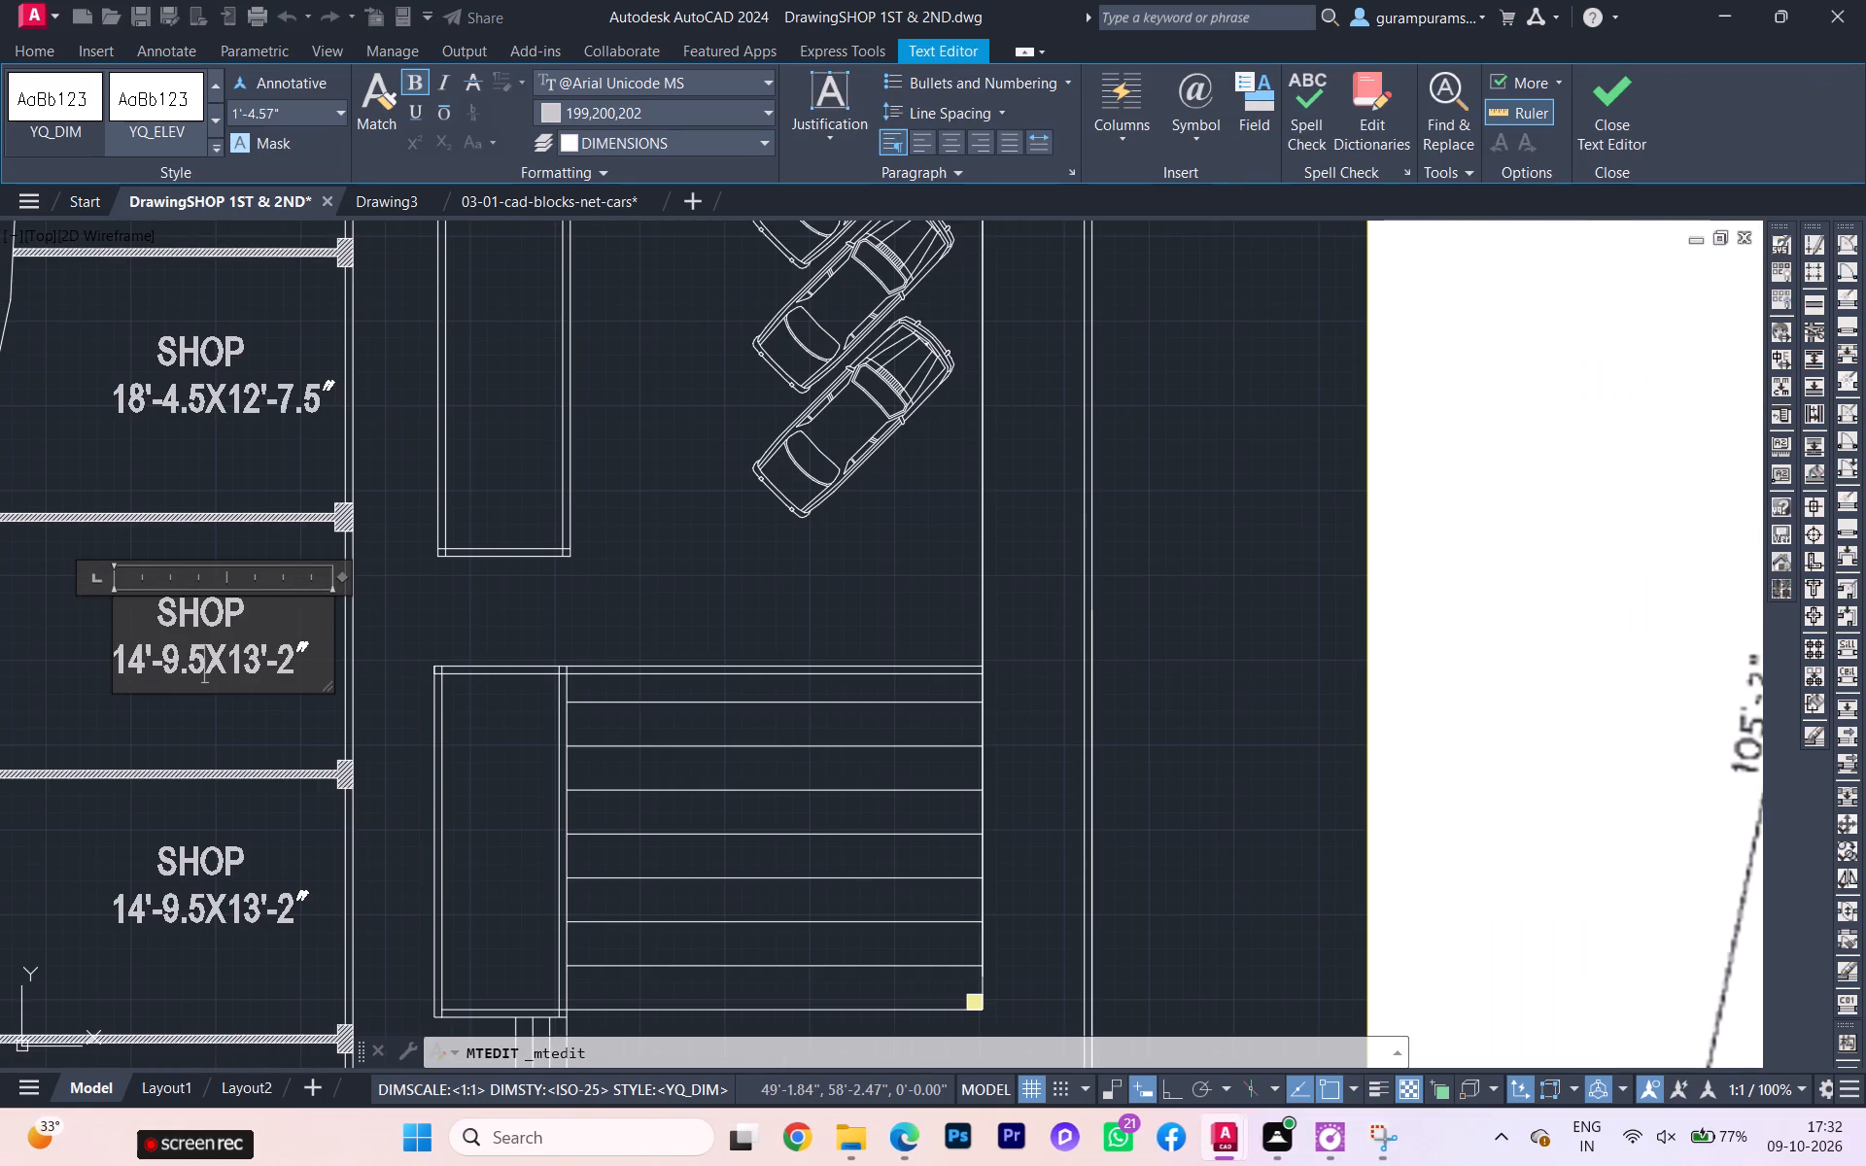
left_click(144, 663)
key("BackSpace")
key("BackSpace")
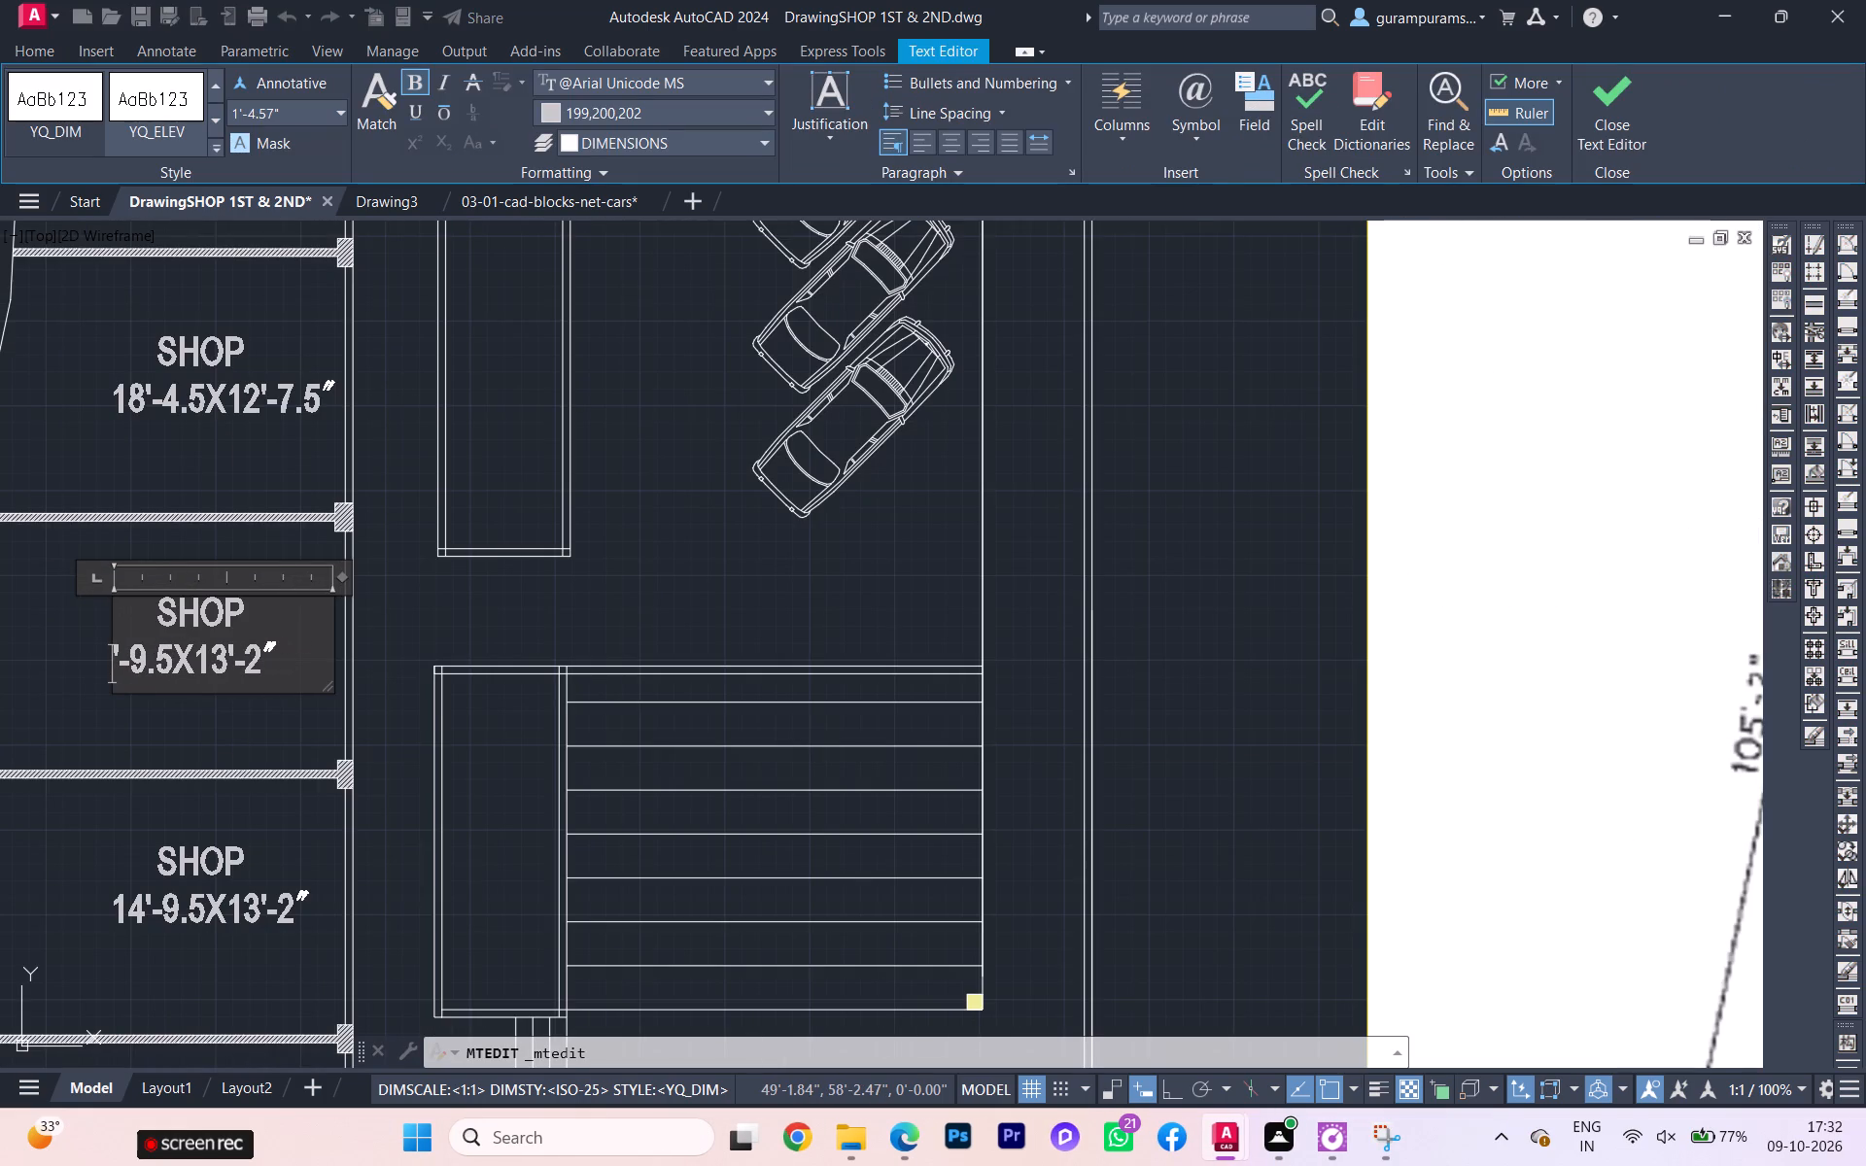
key("2")
key("1")
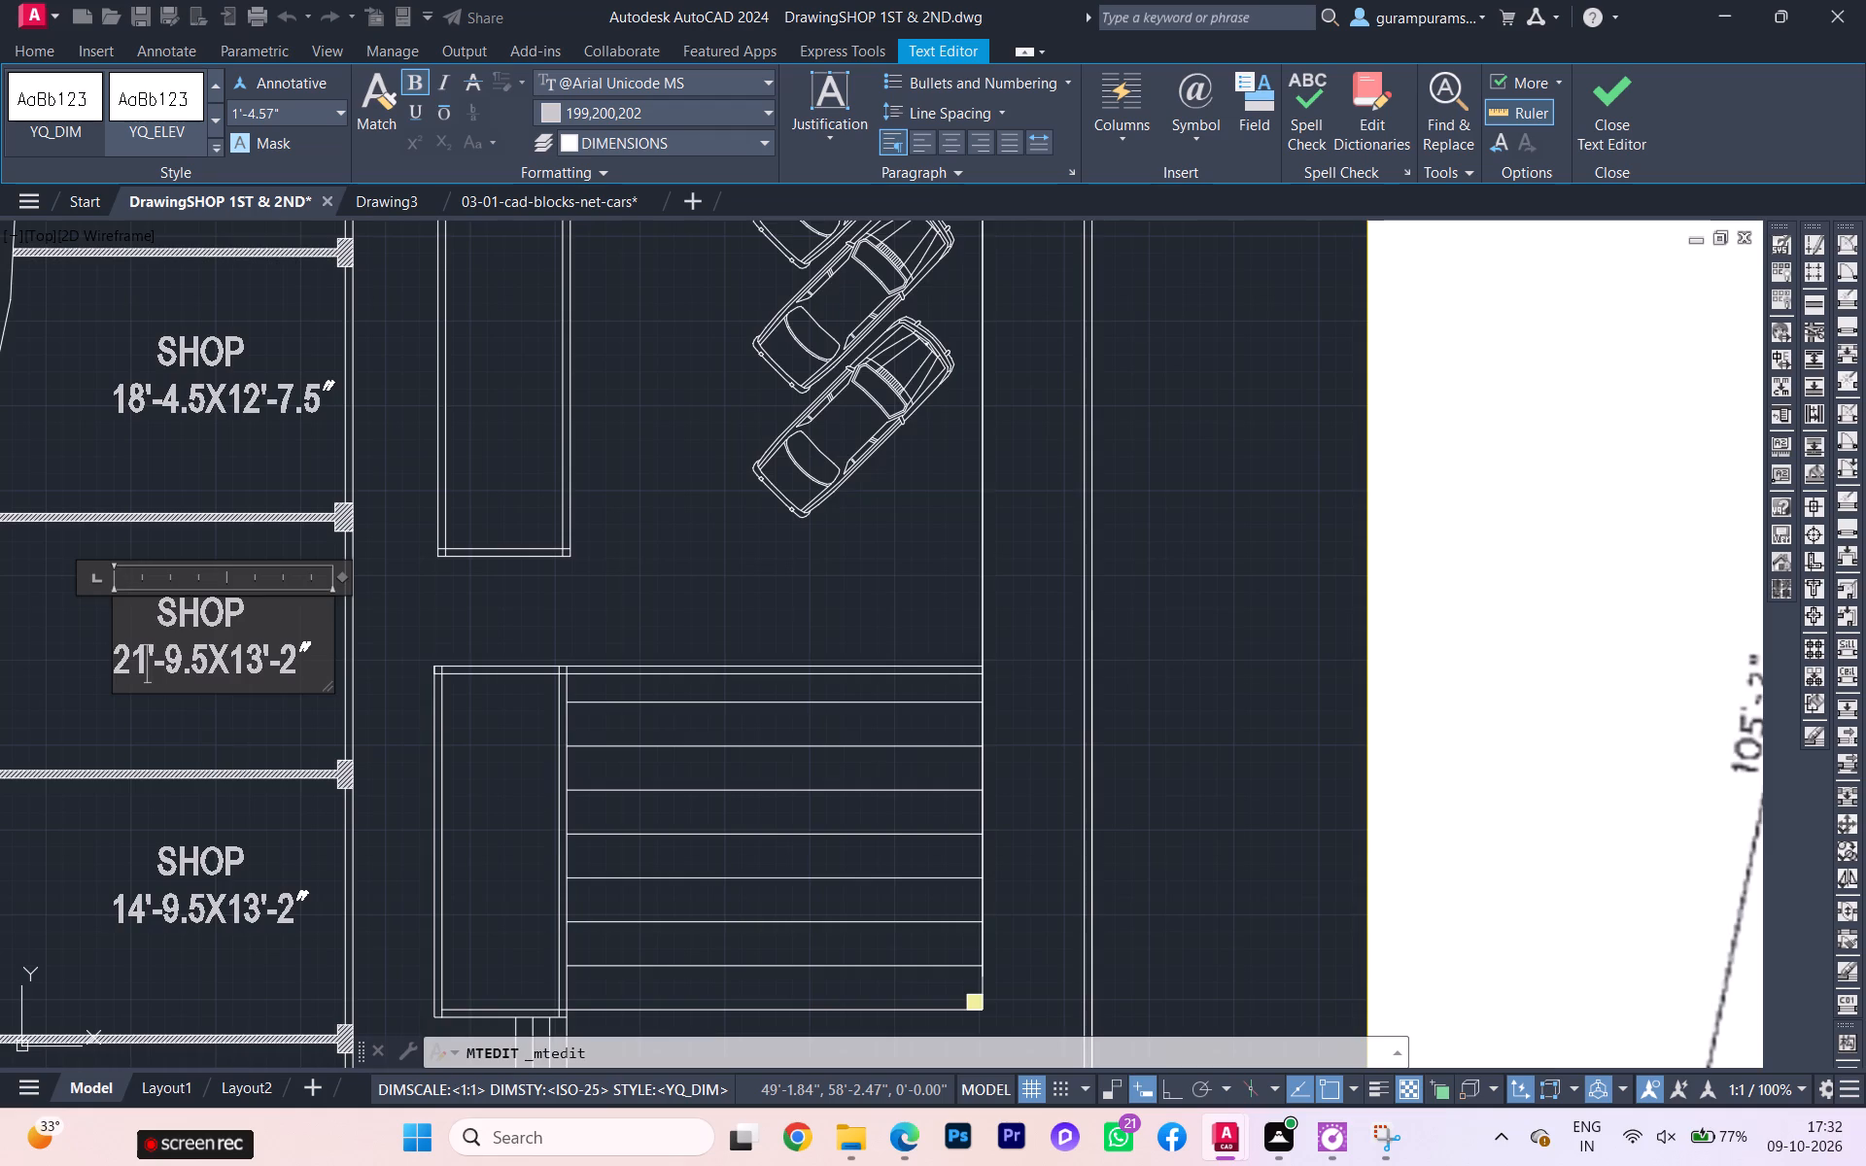
scroll(128, 680, "down", 1, "ctrl")
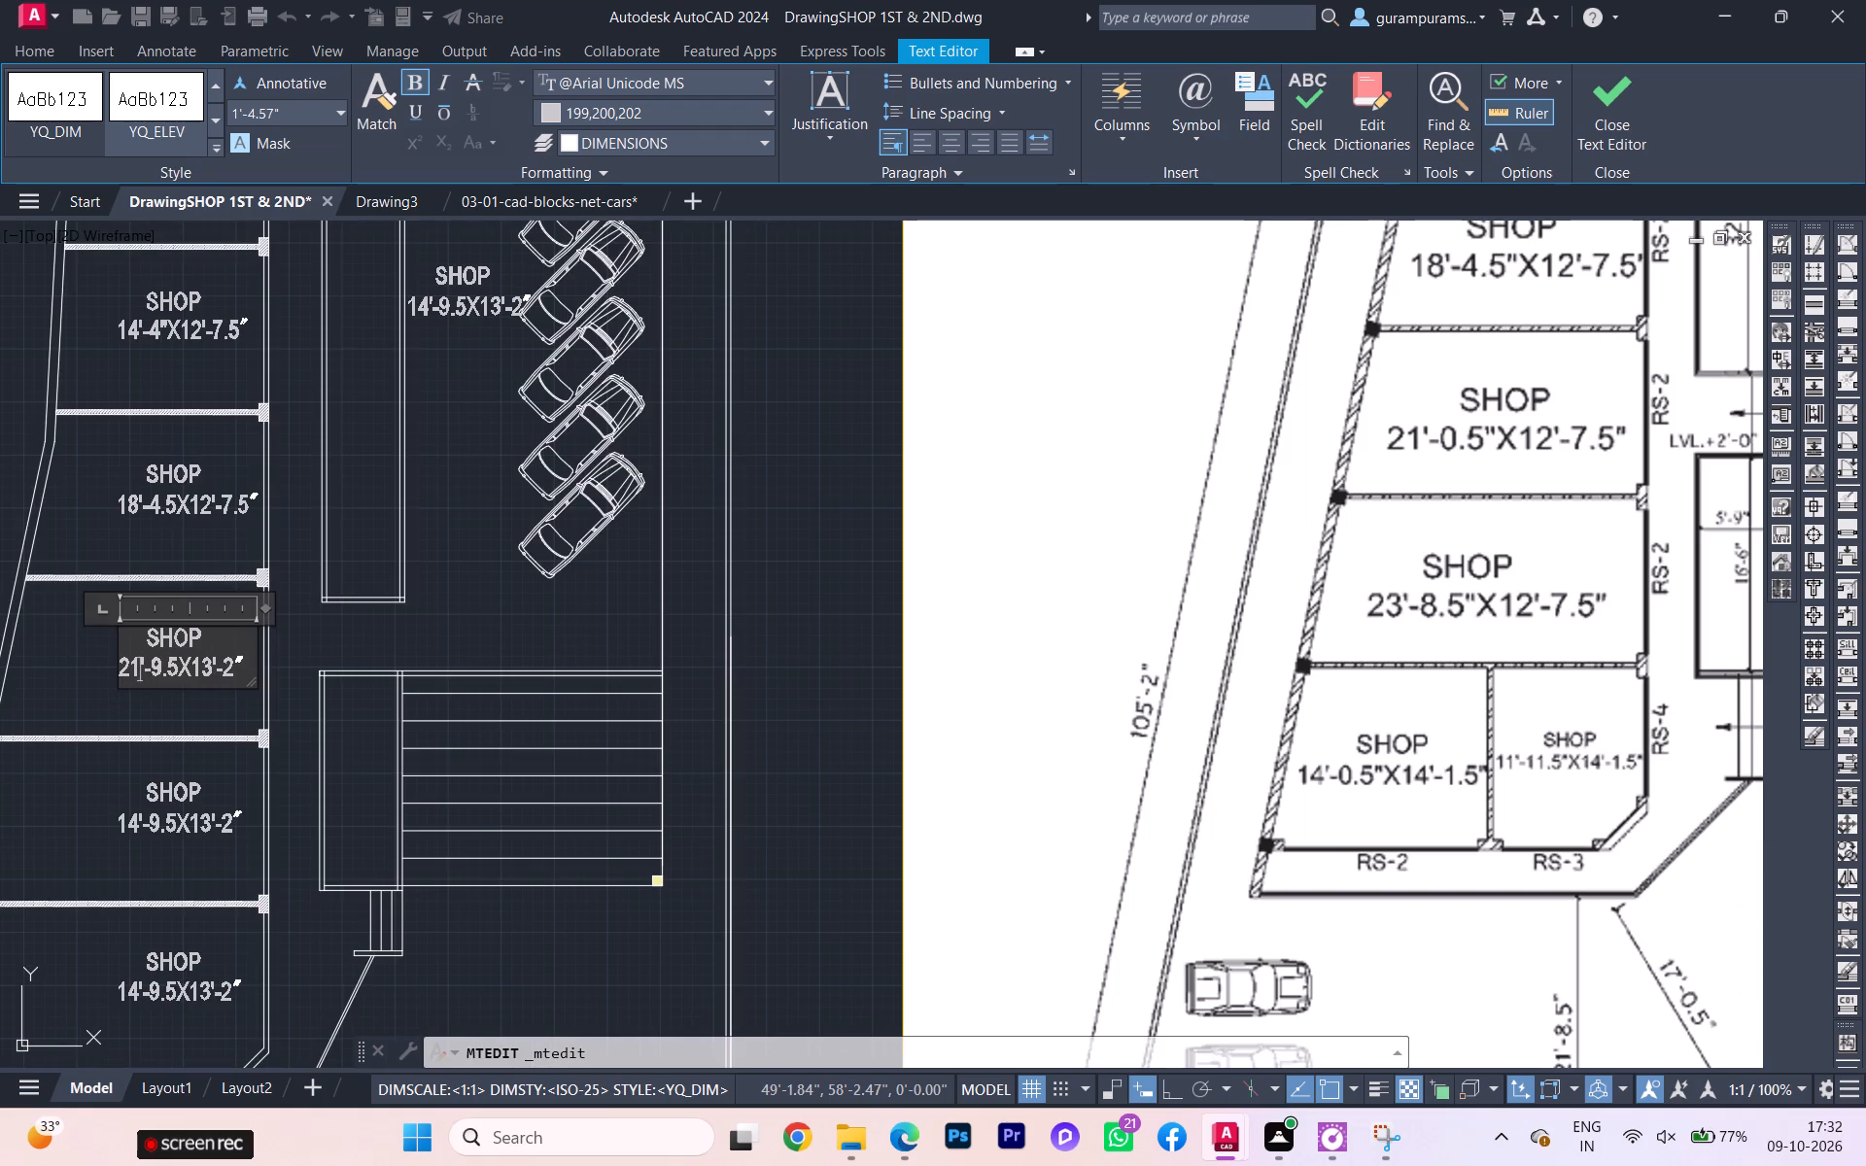
key("Right")
key("Right")
key("Right")
key("BackSpace")
key("0")
Change the second dimension in the sixth shop's label to 12'-7.5" and finish the text edit.
key("Right")
key("Right")
key("Right")
key("Right")
key("Right")
key("BackSpace")
key("2")
key("Right")
key("Right")
key("Right")
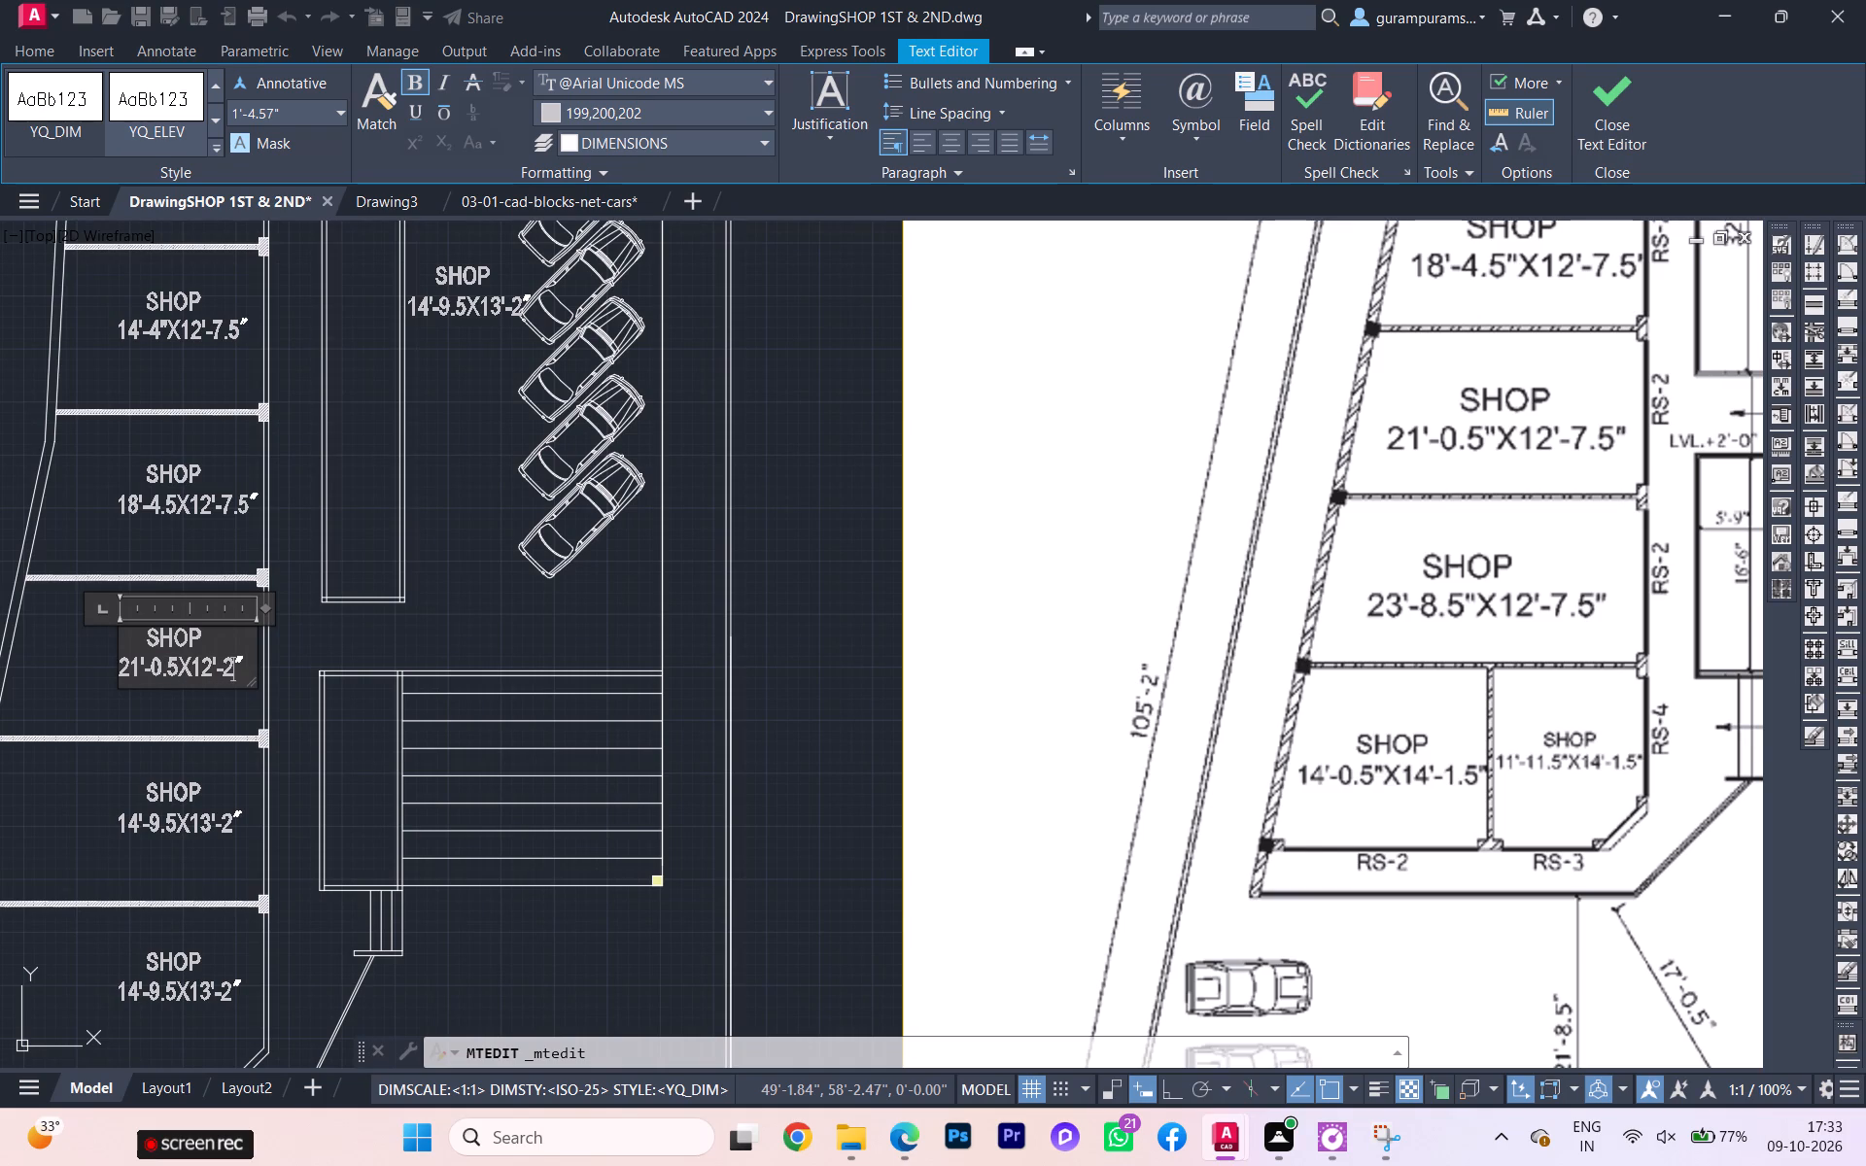
key("BackSpace")
type("7.5")
left_click(312, 652)
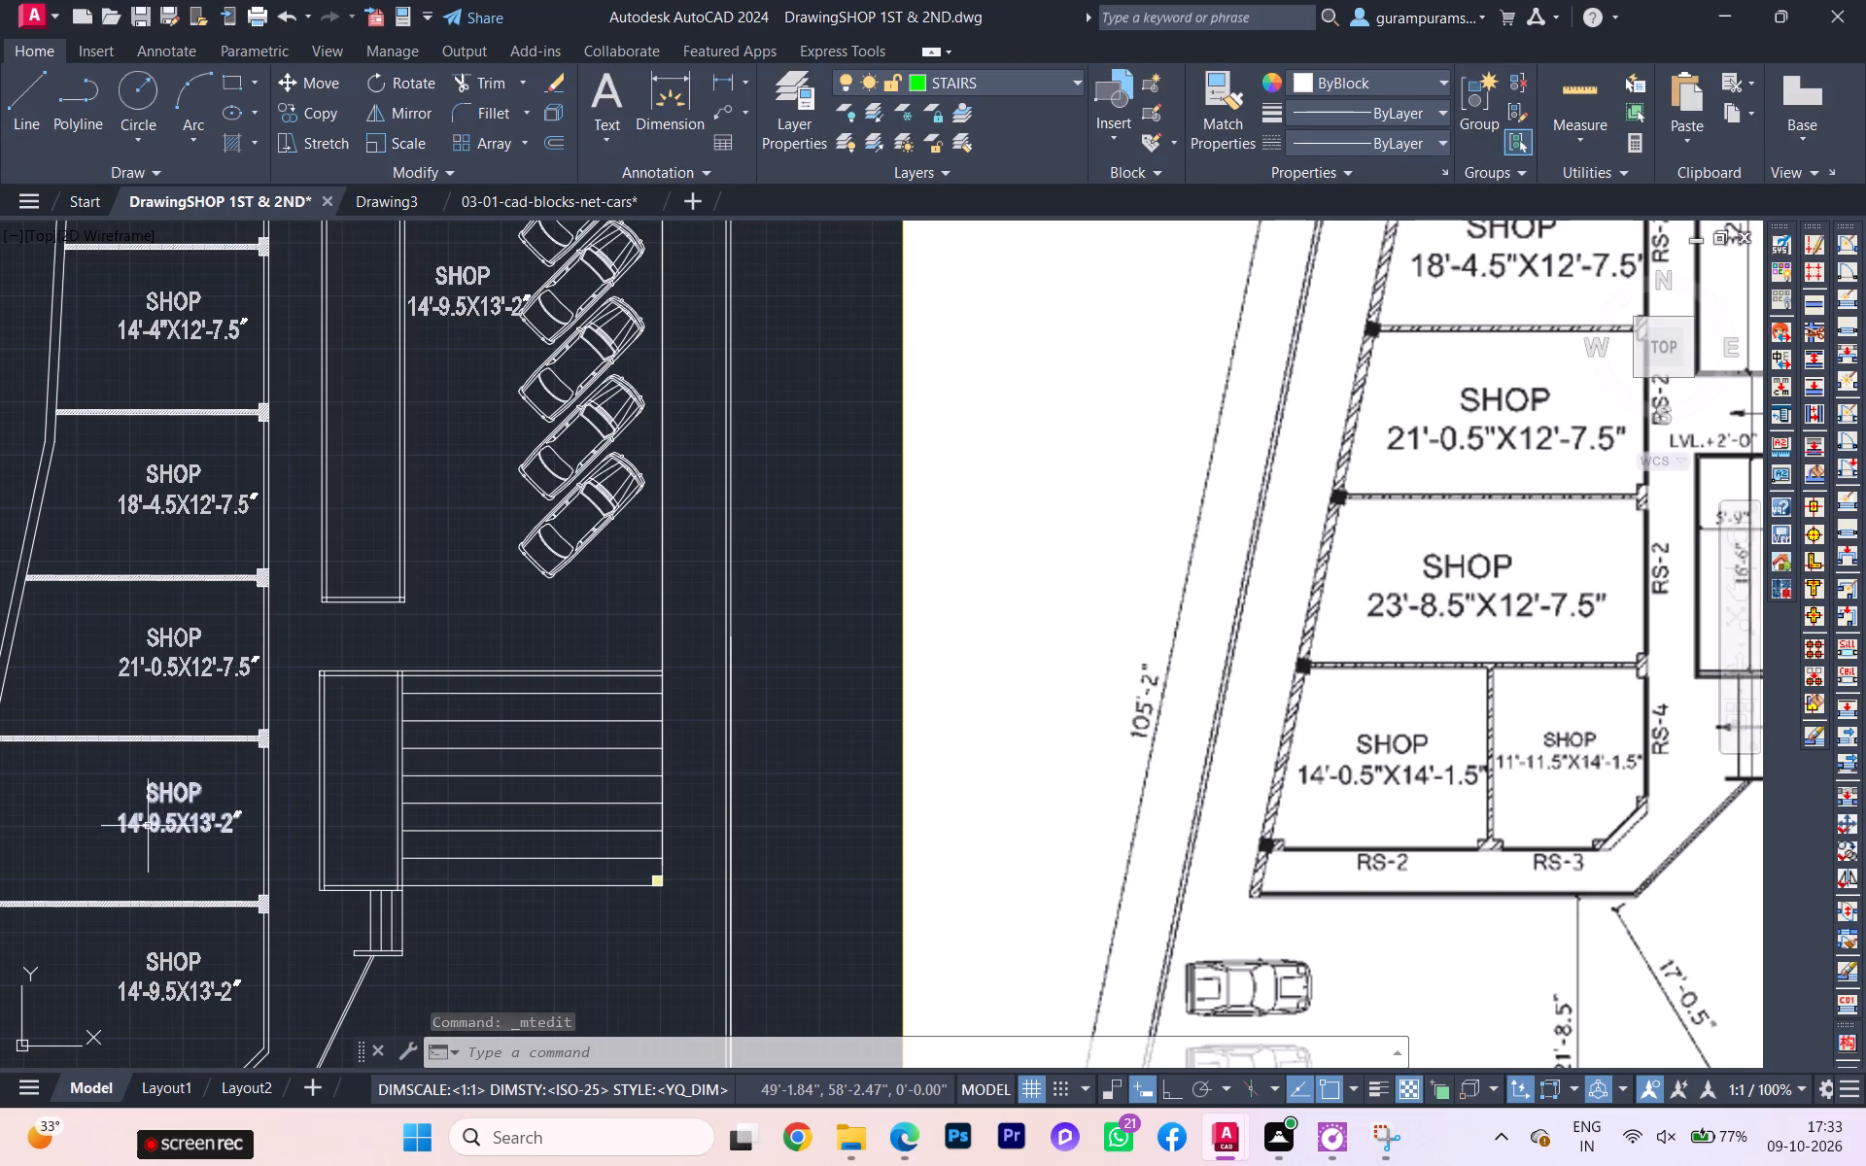
Edit the label in the seventh shop room, changing its first dimension to 23'-8.5.
double_click(148, 826)
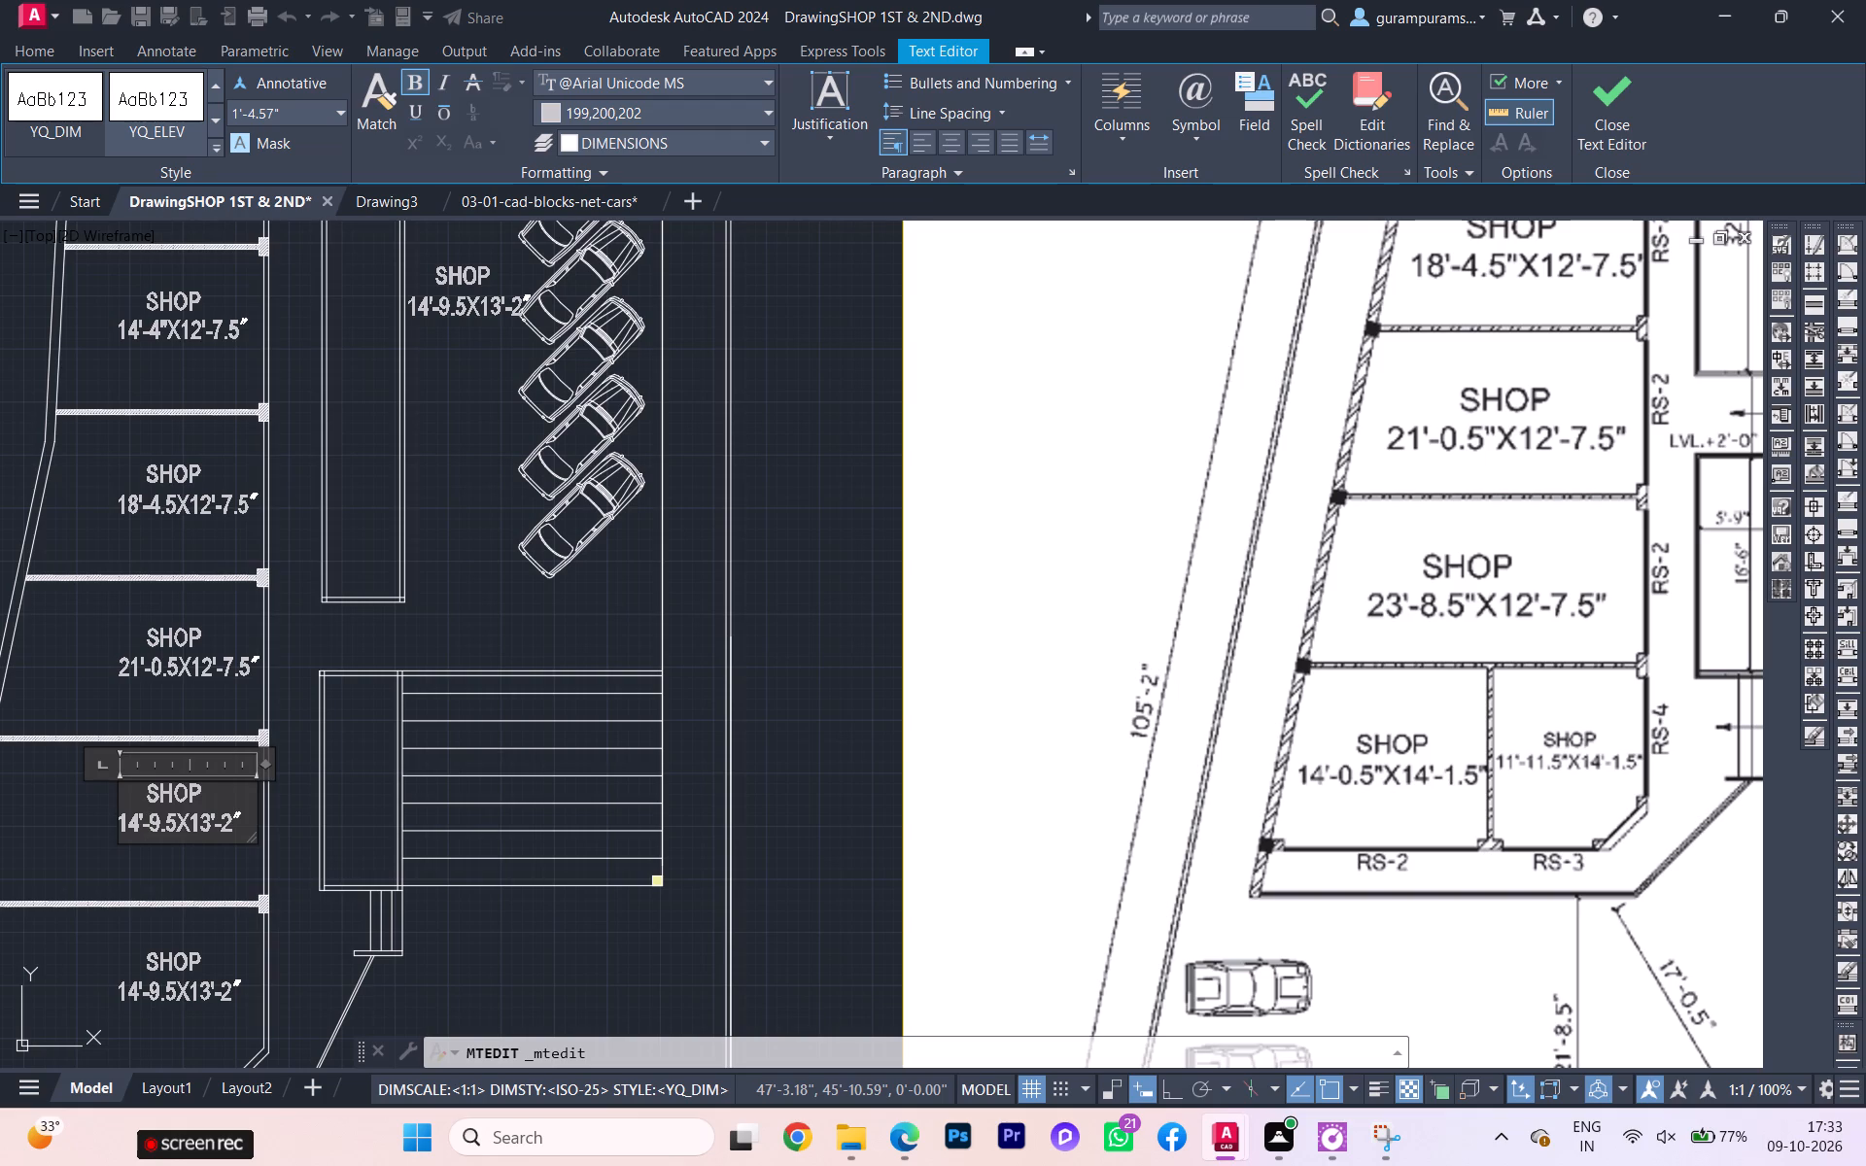
key("Left")
key("Left")
key("BackSpace")
key("BackSpace")
type("23")
key("Right")
key("Right")
key("Right")
key("BackSpace")
key("8")
Change the second dimension in the seventh shop's label to 12'-7.5" and finish the text edit.
key("Right")
key("Right")
key("Right")
key("Right")
key("Right")
key("BackSpace")
key("2")
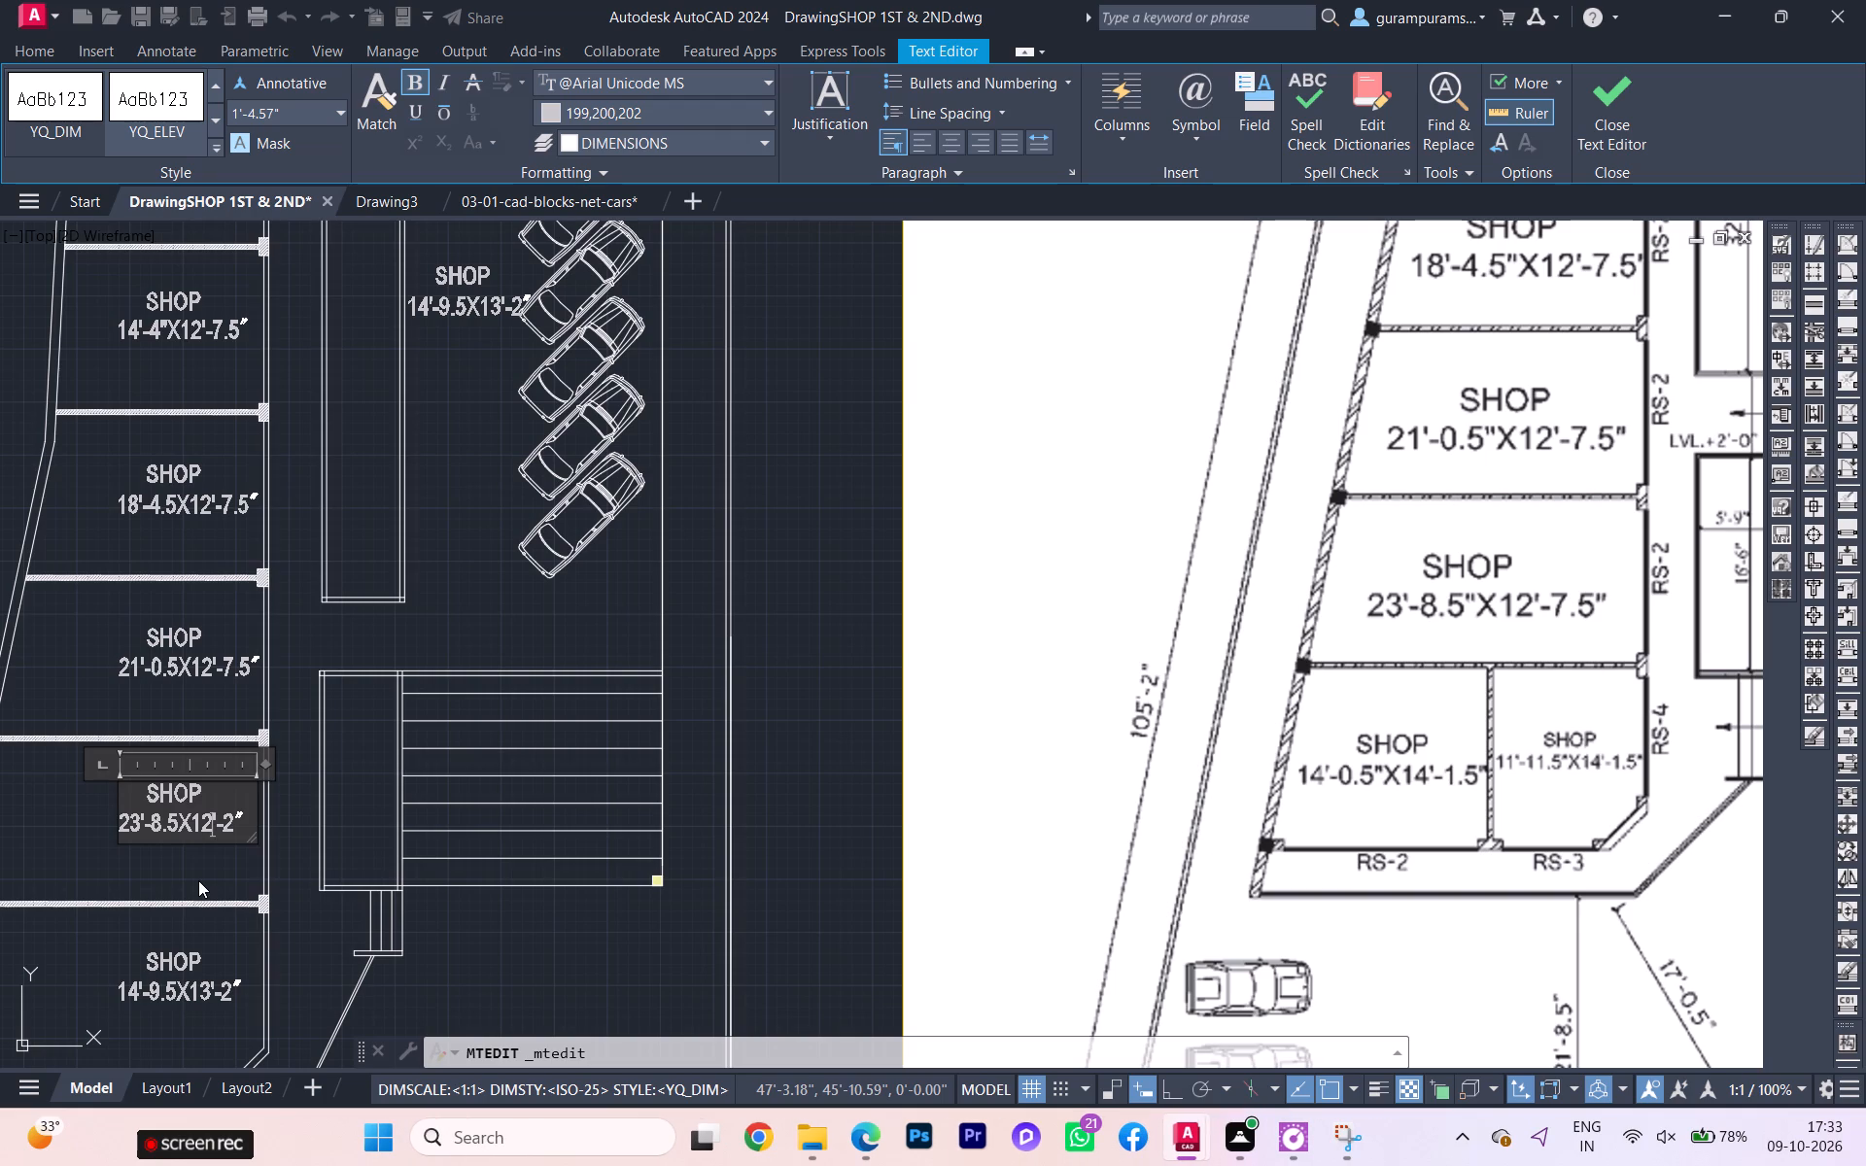
key("Right")
key("Right")
key("Right")
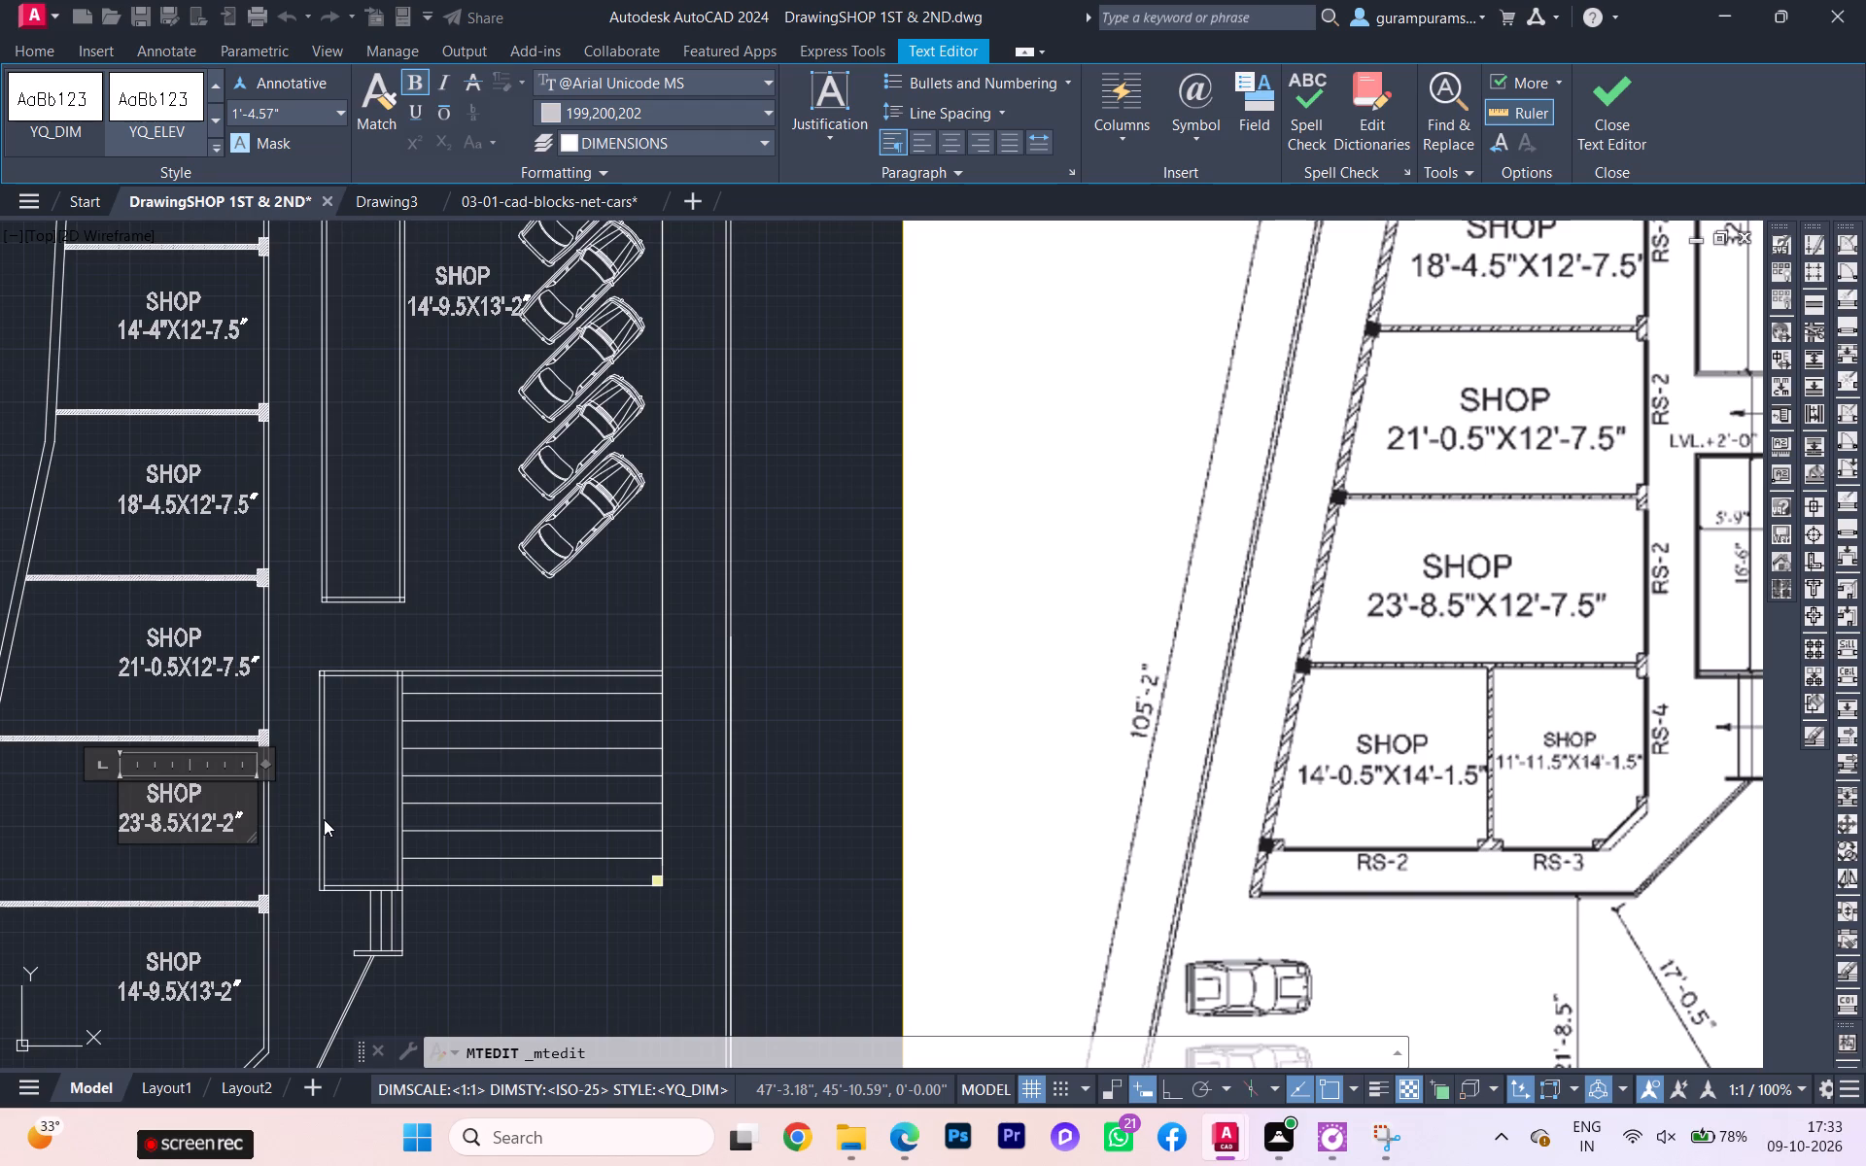
key("BackSpace")
type("7.5")
left_click(317, 849)
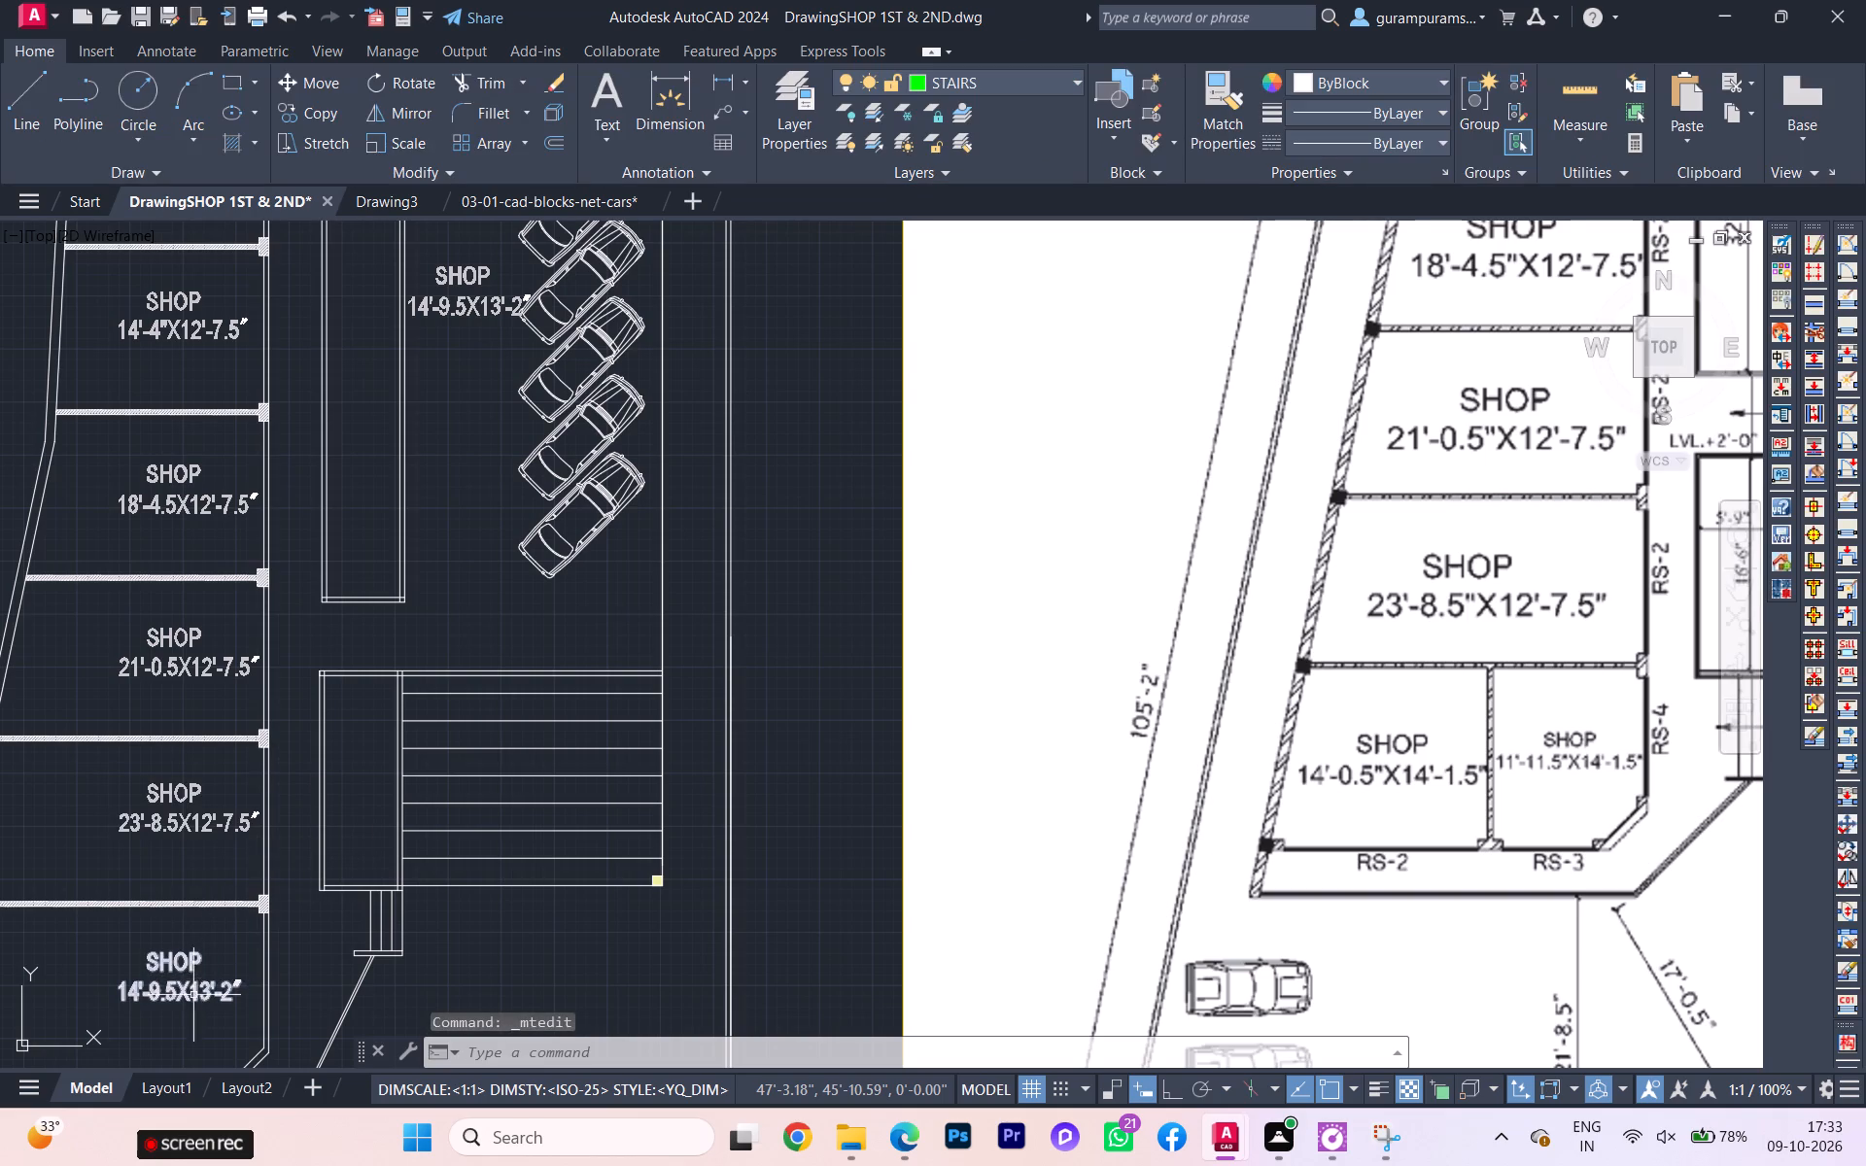
Compare the undivided last shop room with the two bottom shops and their partition on the reference plan.
scroll(180, 1023, "down", 1)
middle_click_drag(180, 1024, 195, 775)
scroll(196, 749, "up", 1)
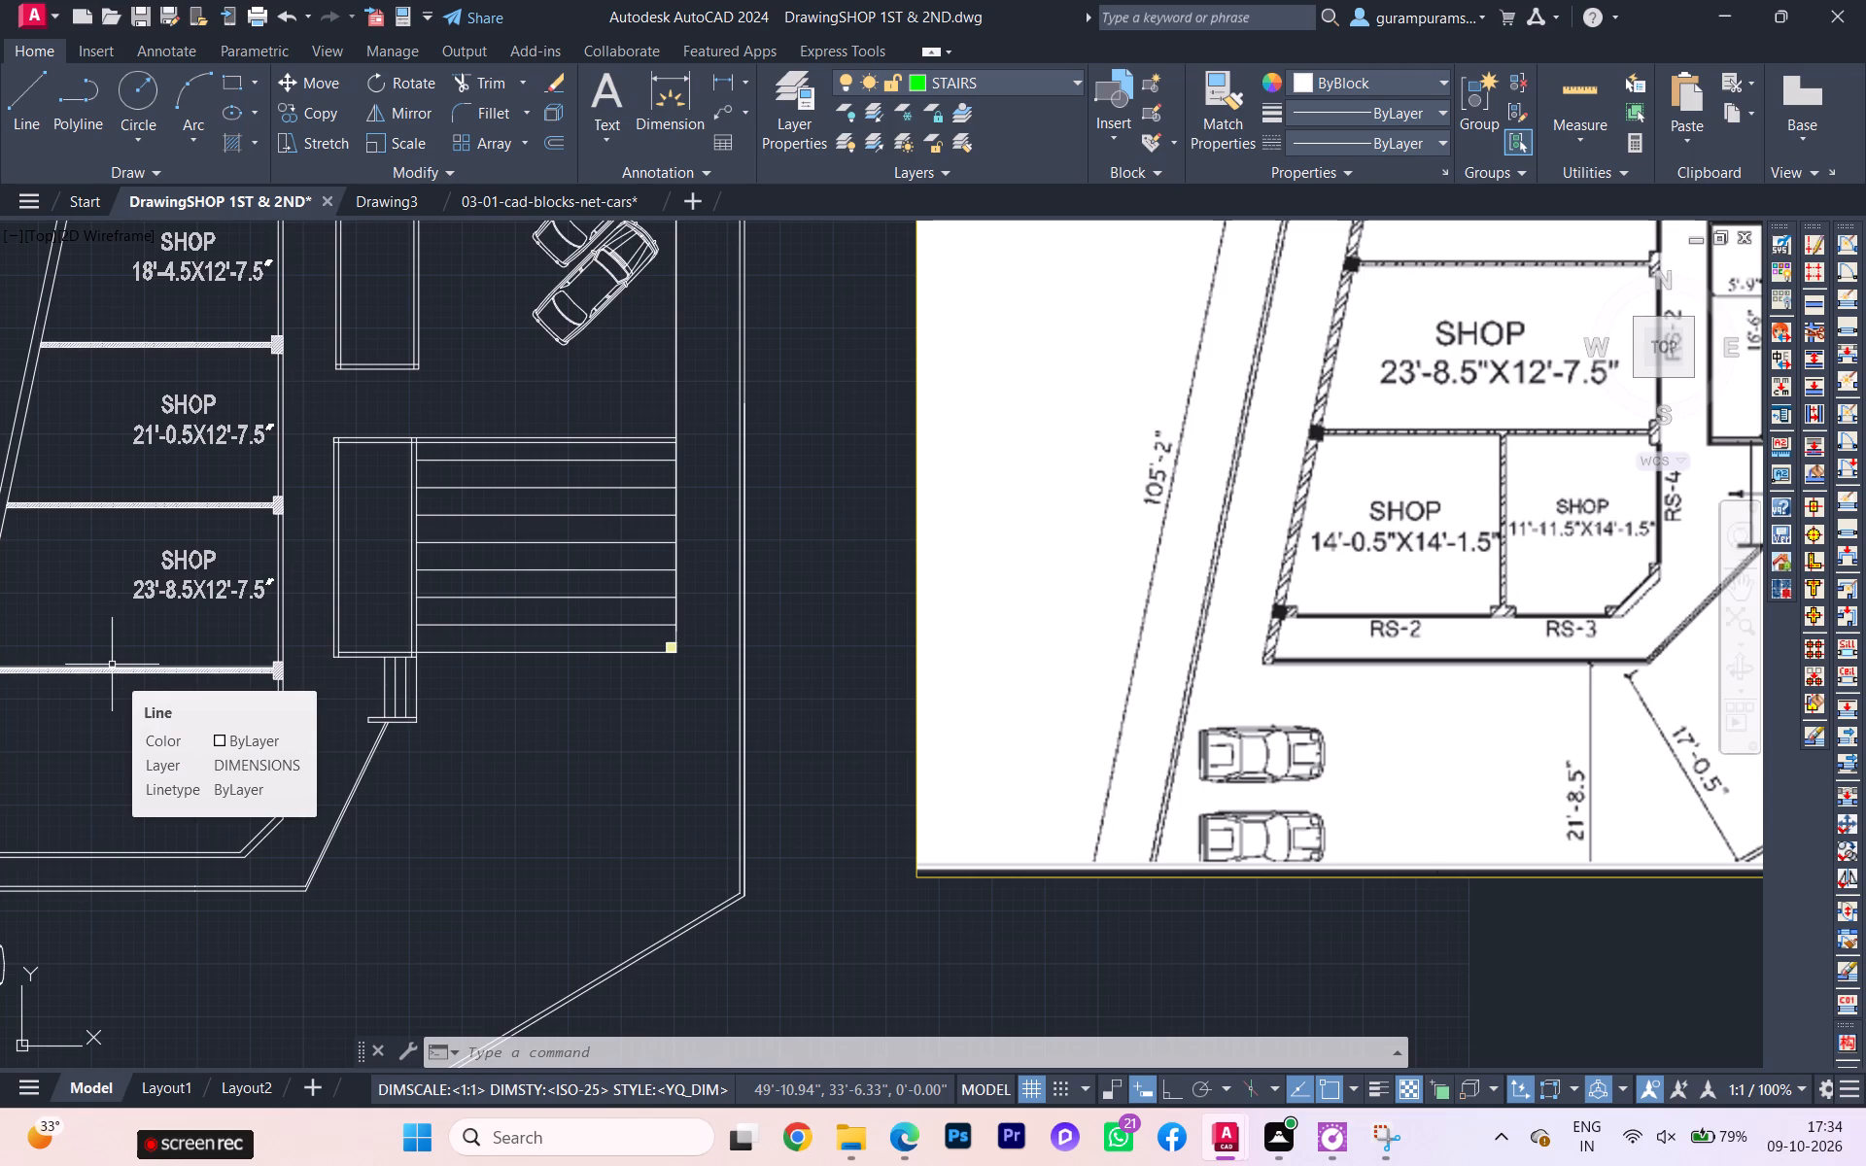
left_click(112, 665)
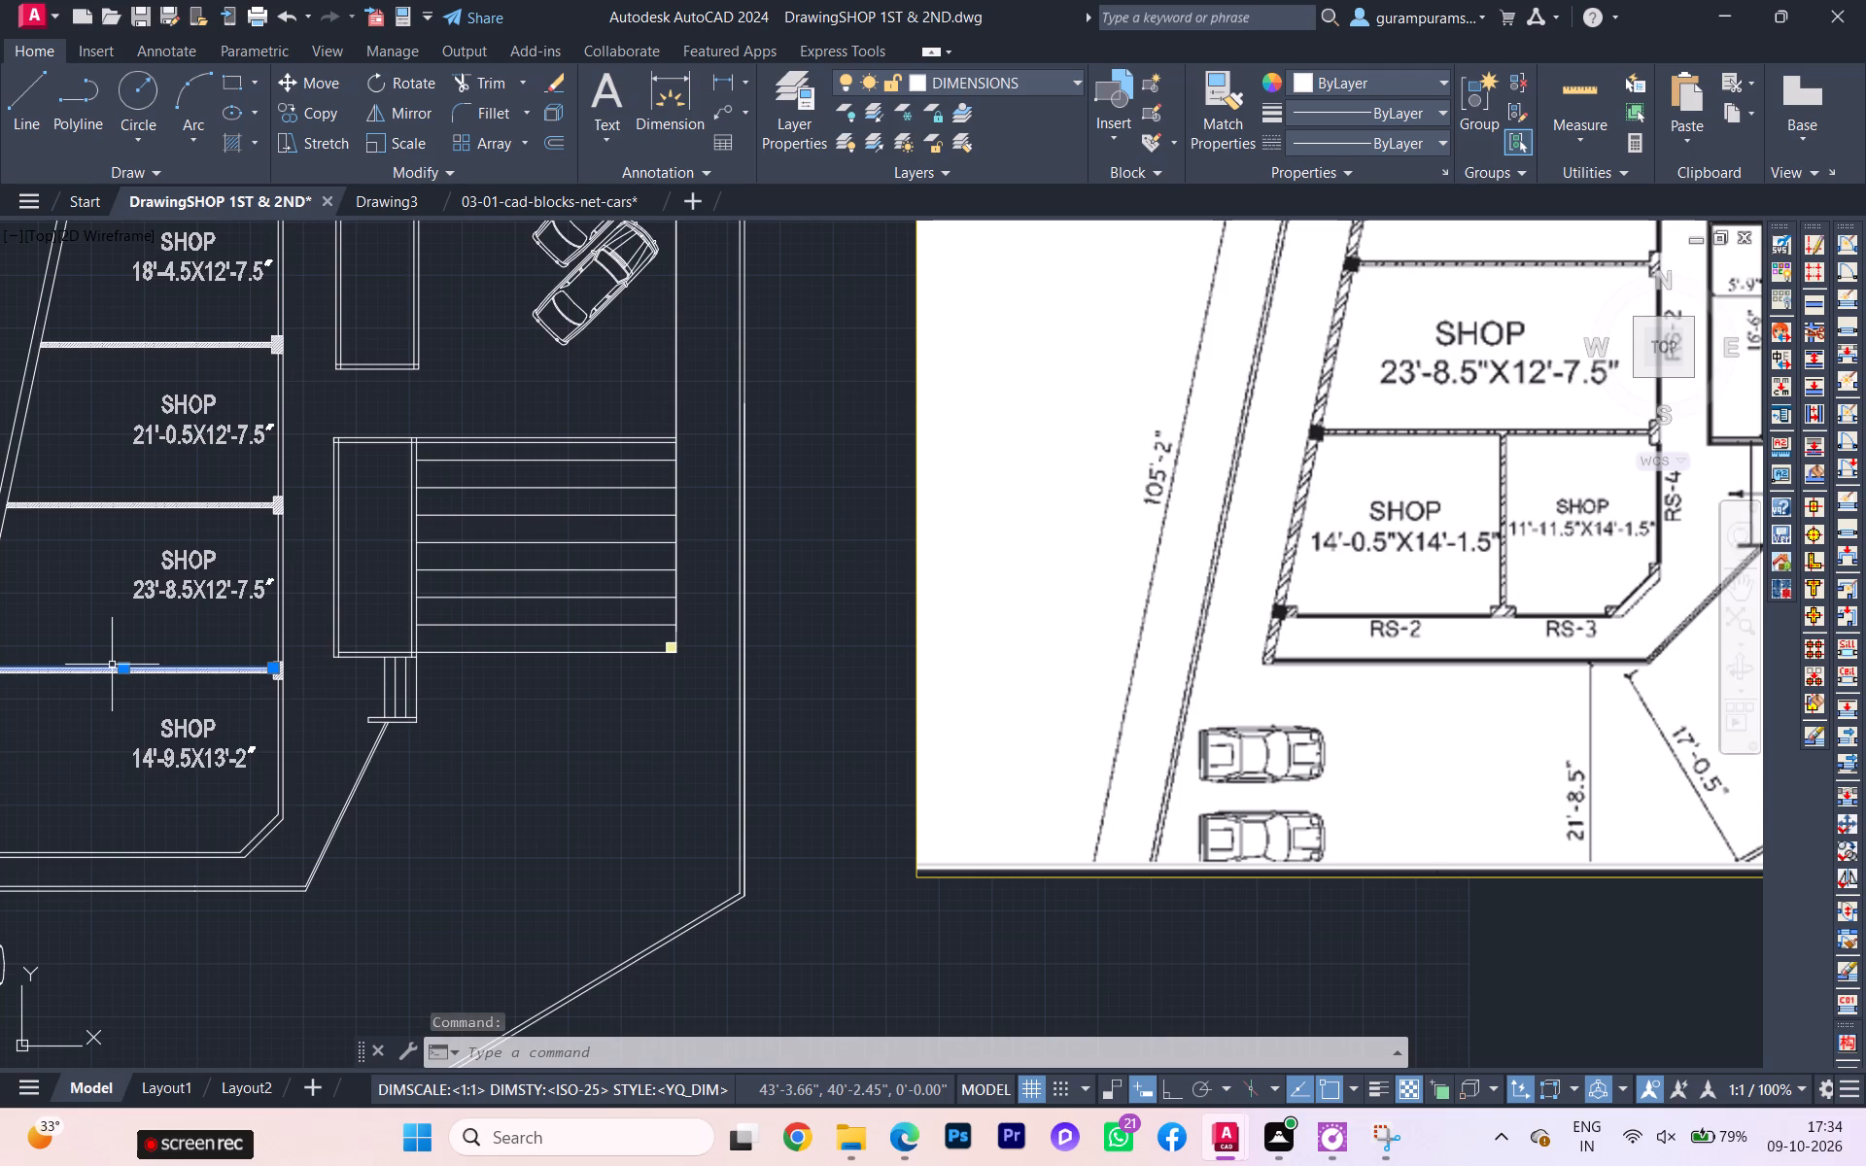
scroll(415, 689, "down", 1)
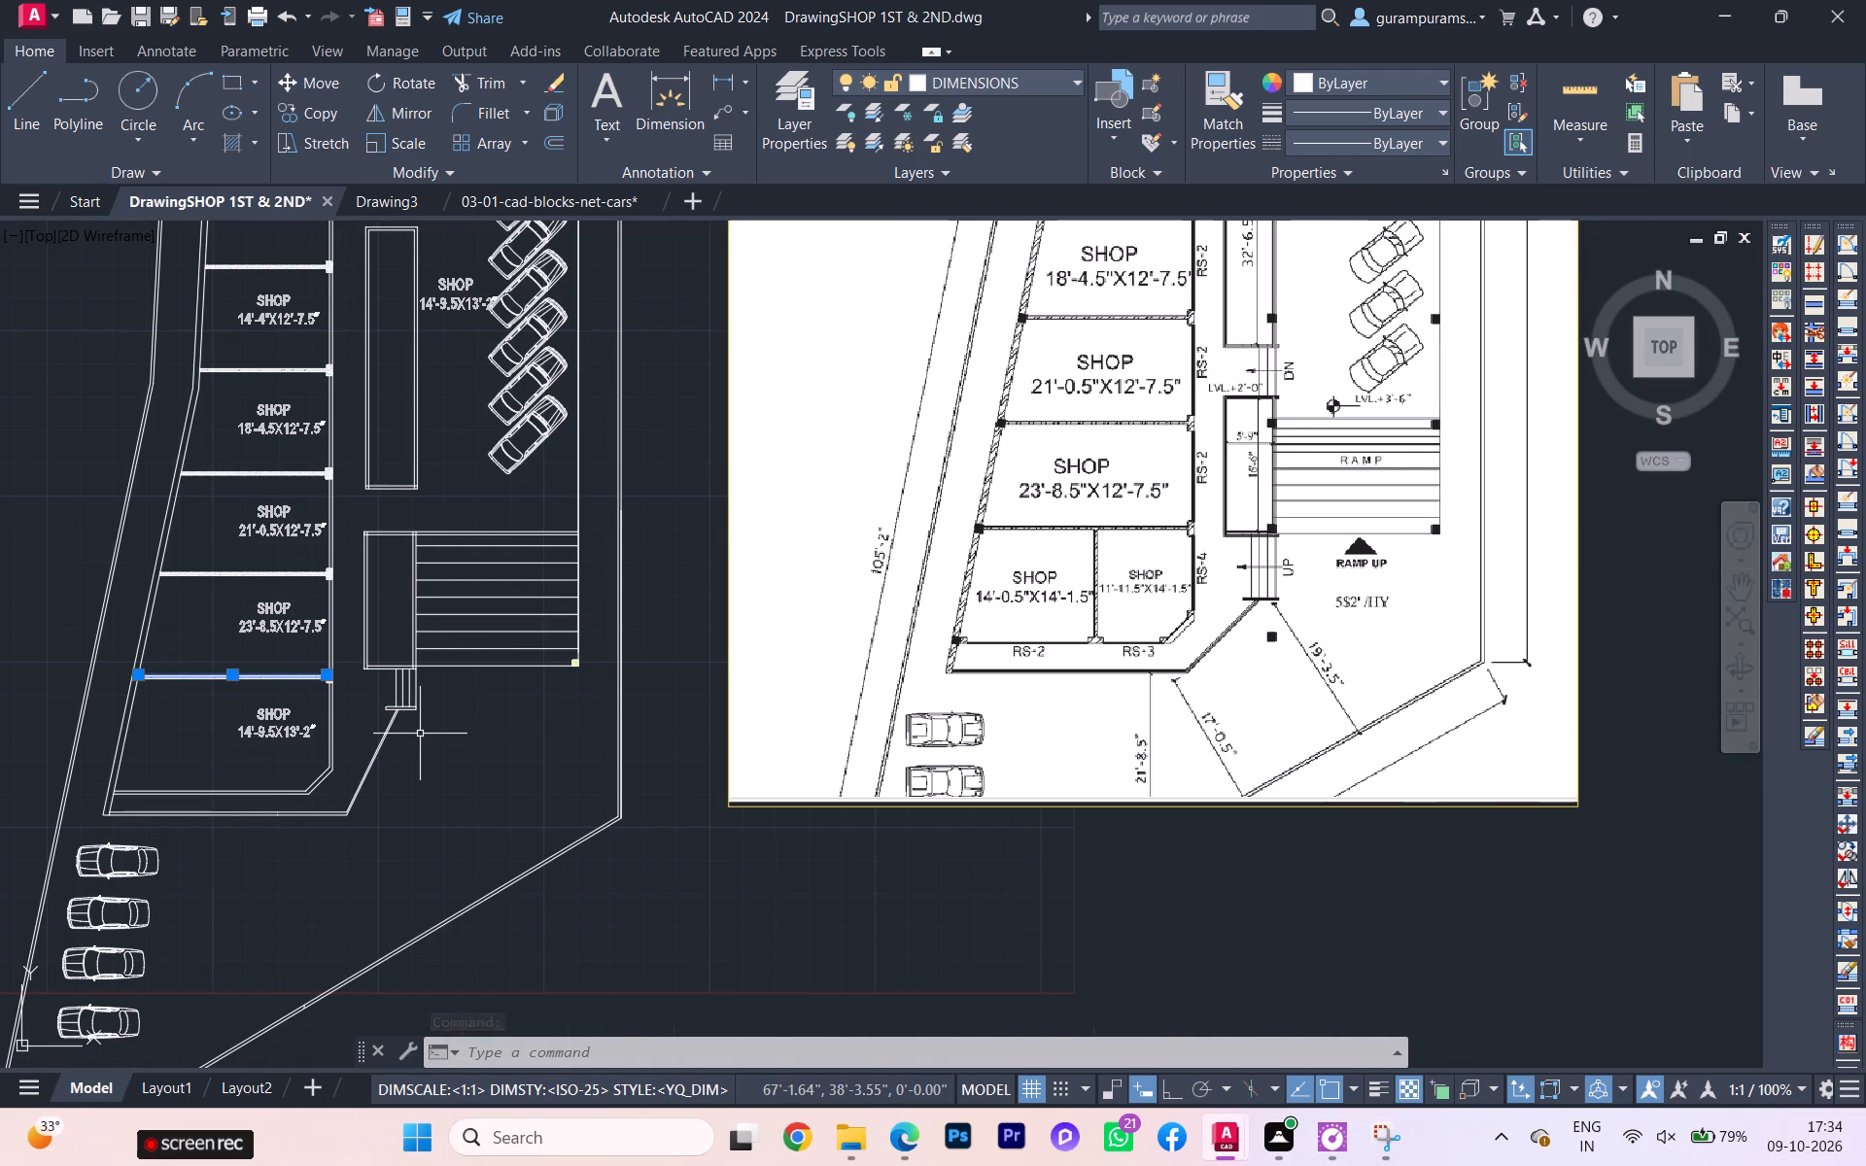
key("Escape")
scroll(1352, 547, "up", 1)
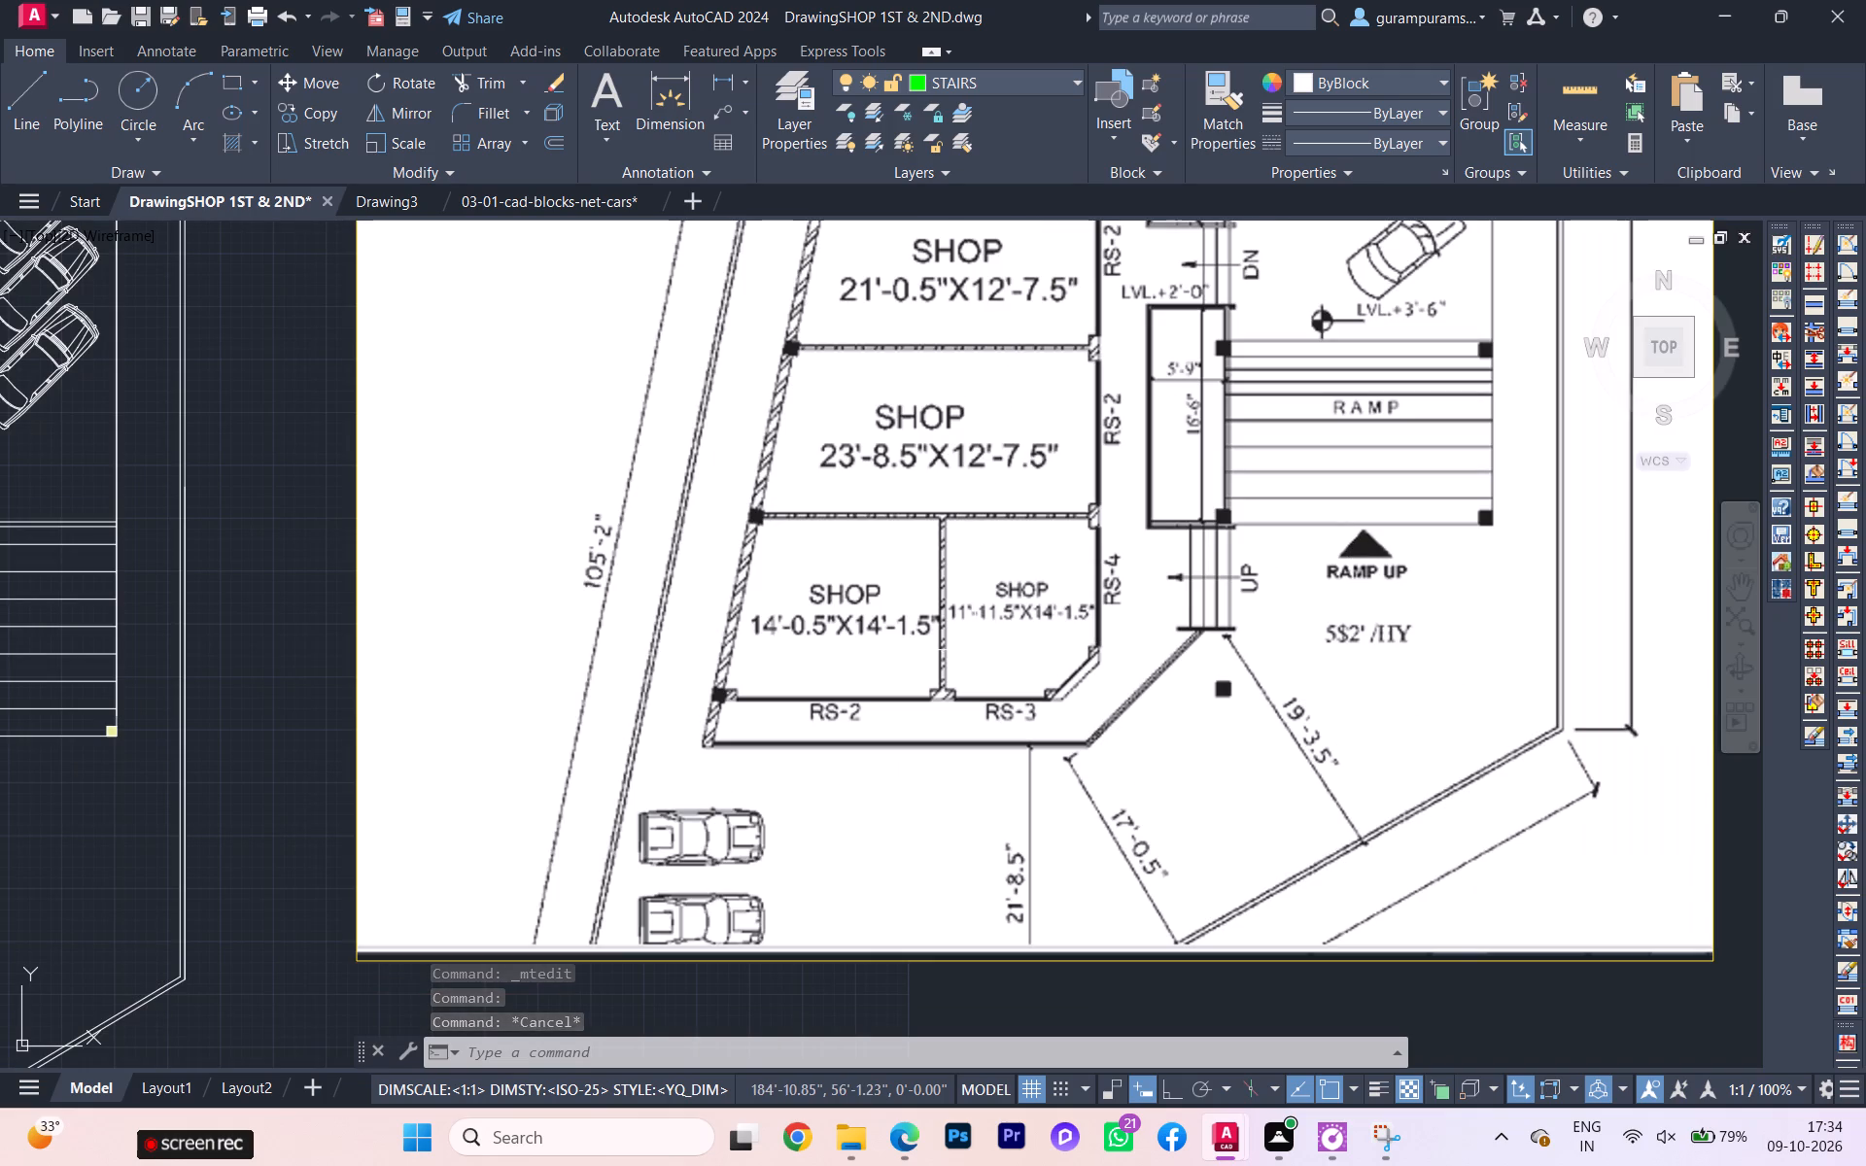
scroll(572, 674, "down", 3)
middle_click_drag(736, 620, 1076, 597)
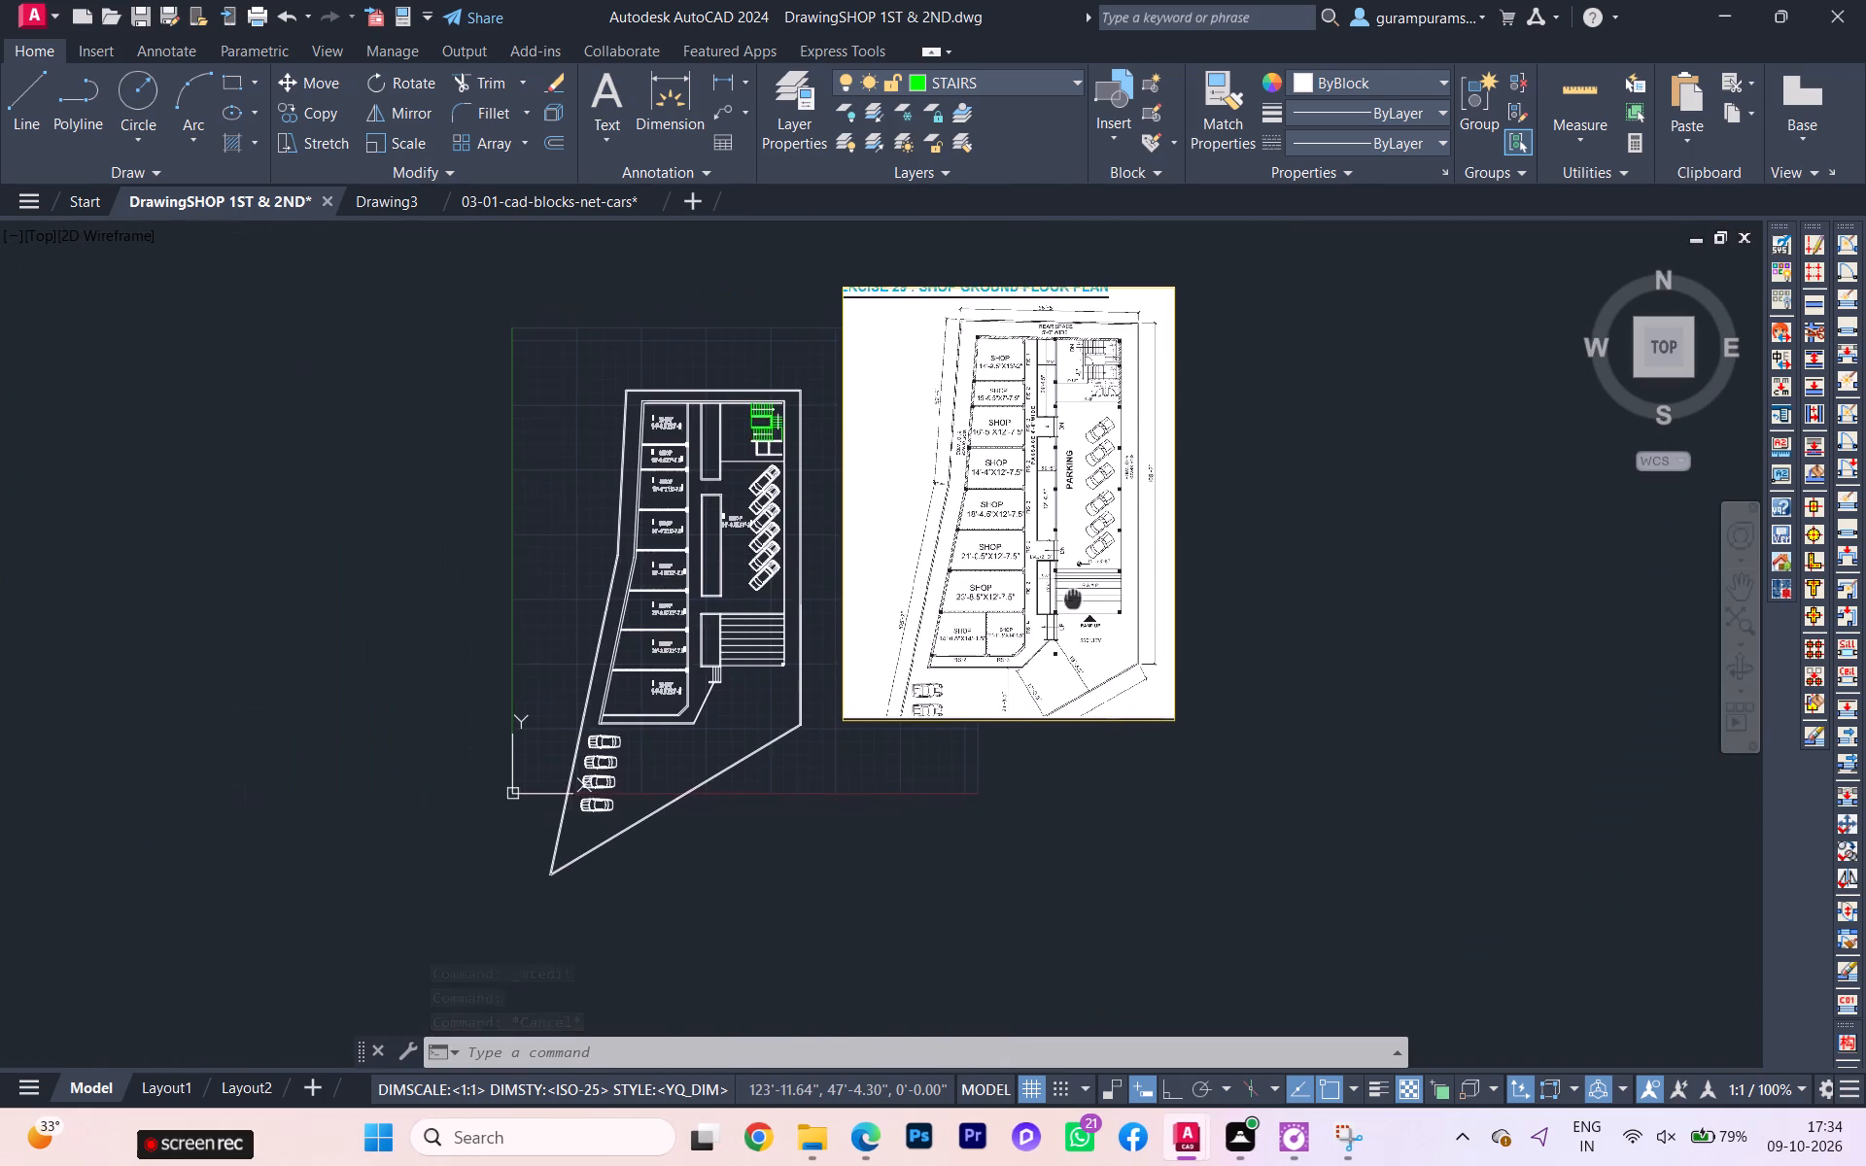
scroll(692, 654, "up", 4)
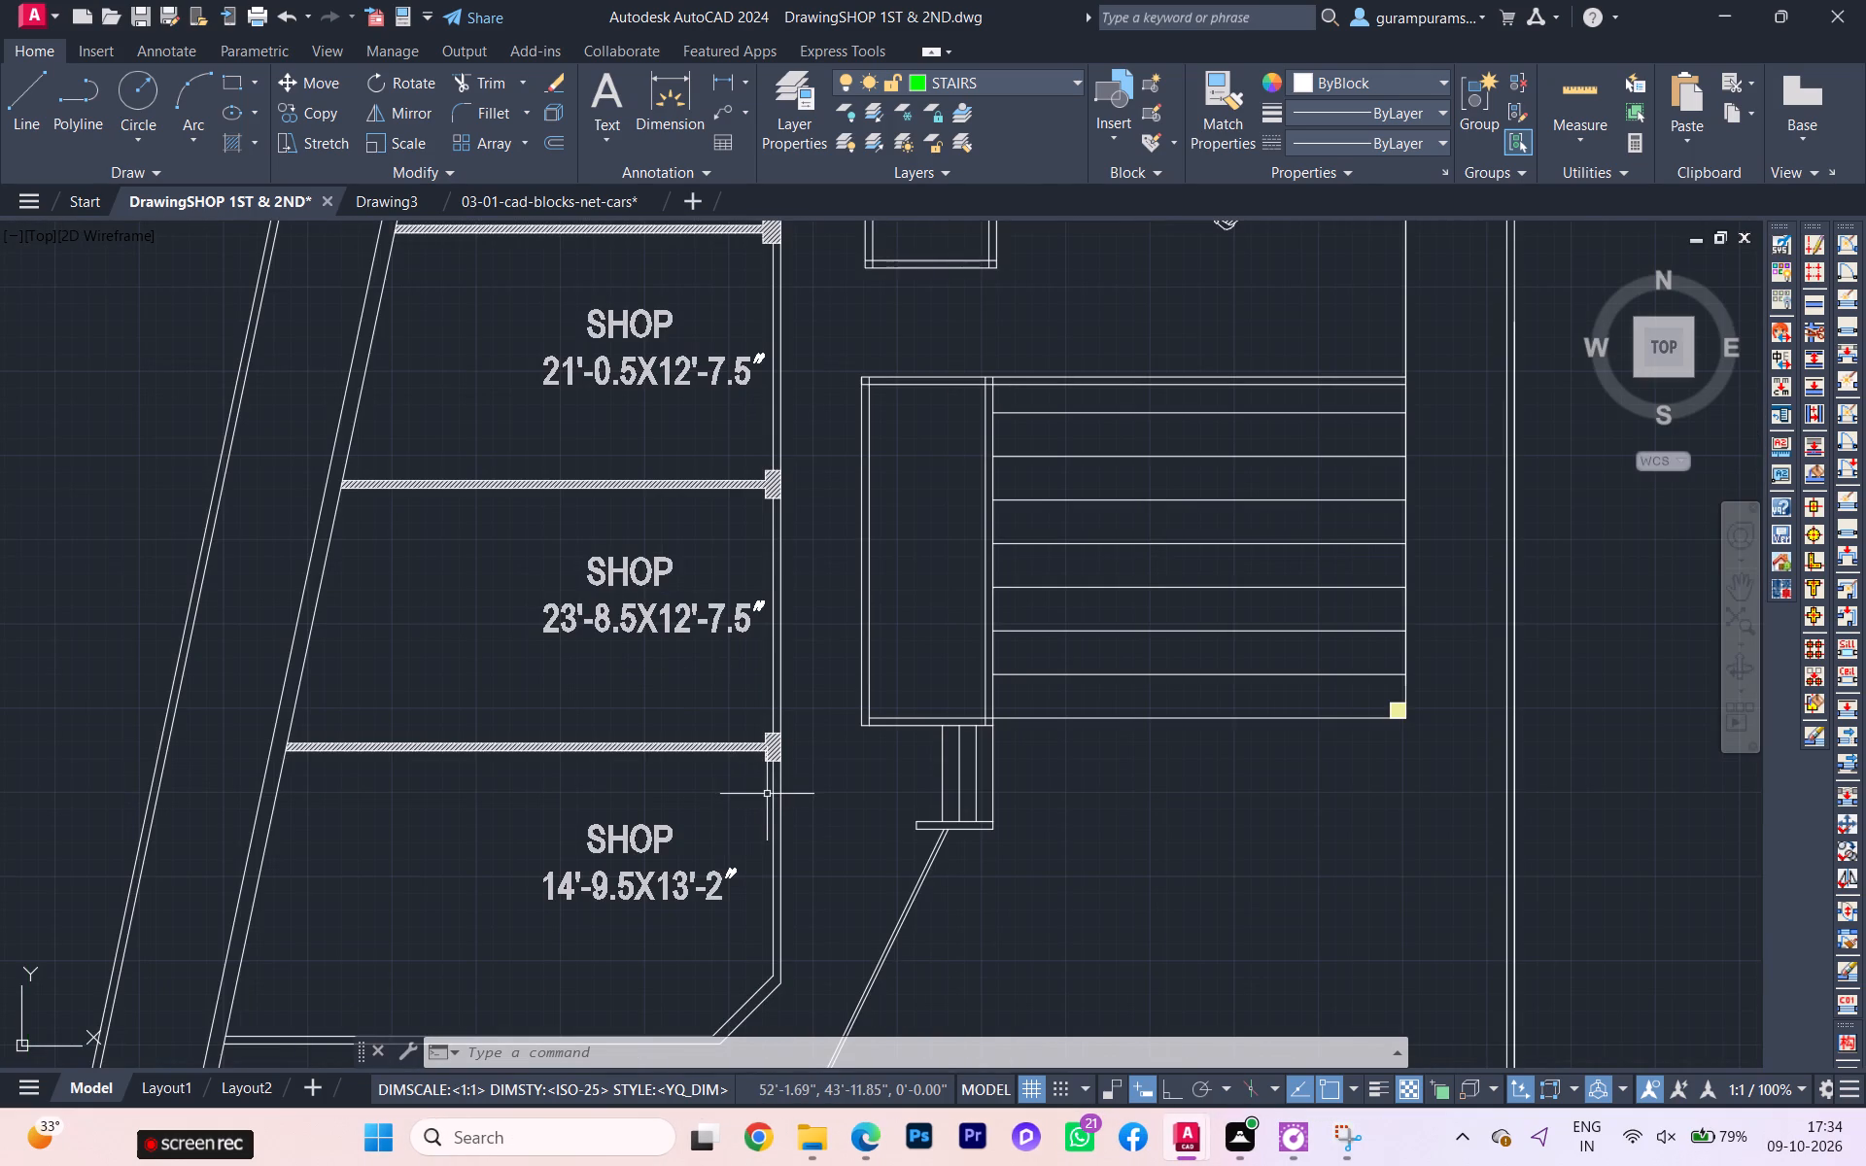
Draw a vertical partition line 11'-11.5" west of the column corner, from the last shop room's top wall to its bottom wall.
key("l")
key("Return")
key("t")
key("k")
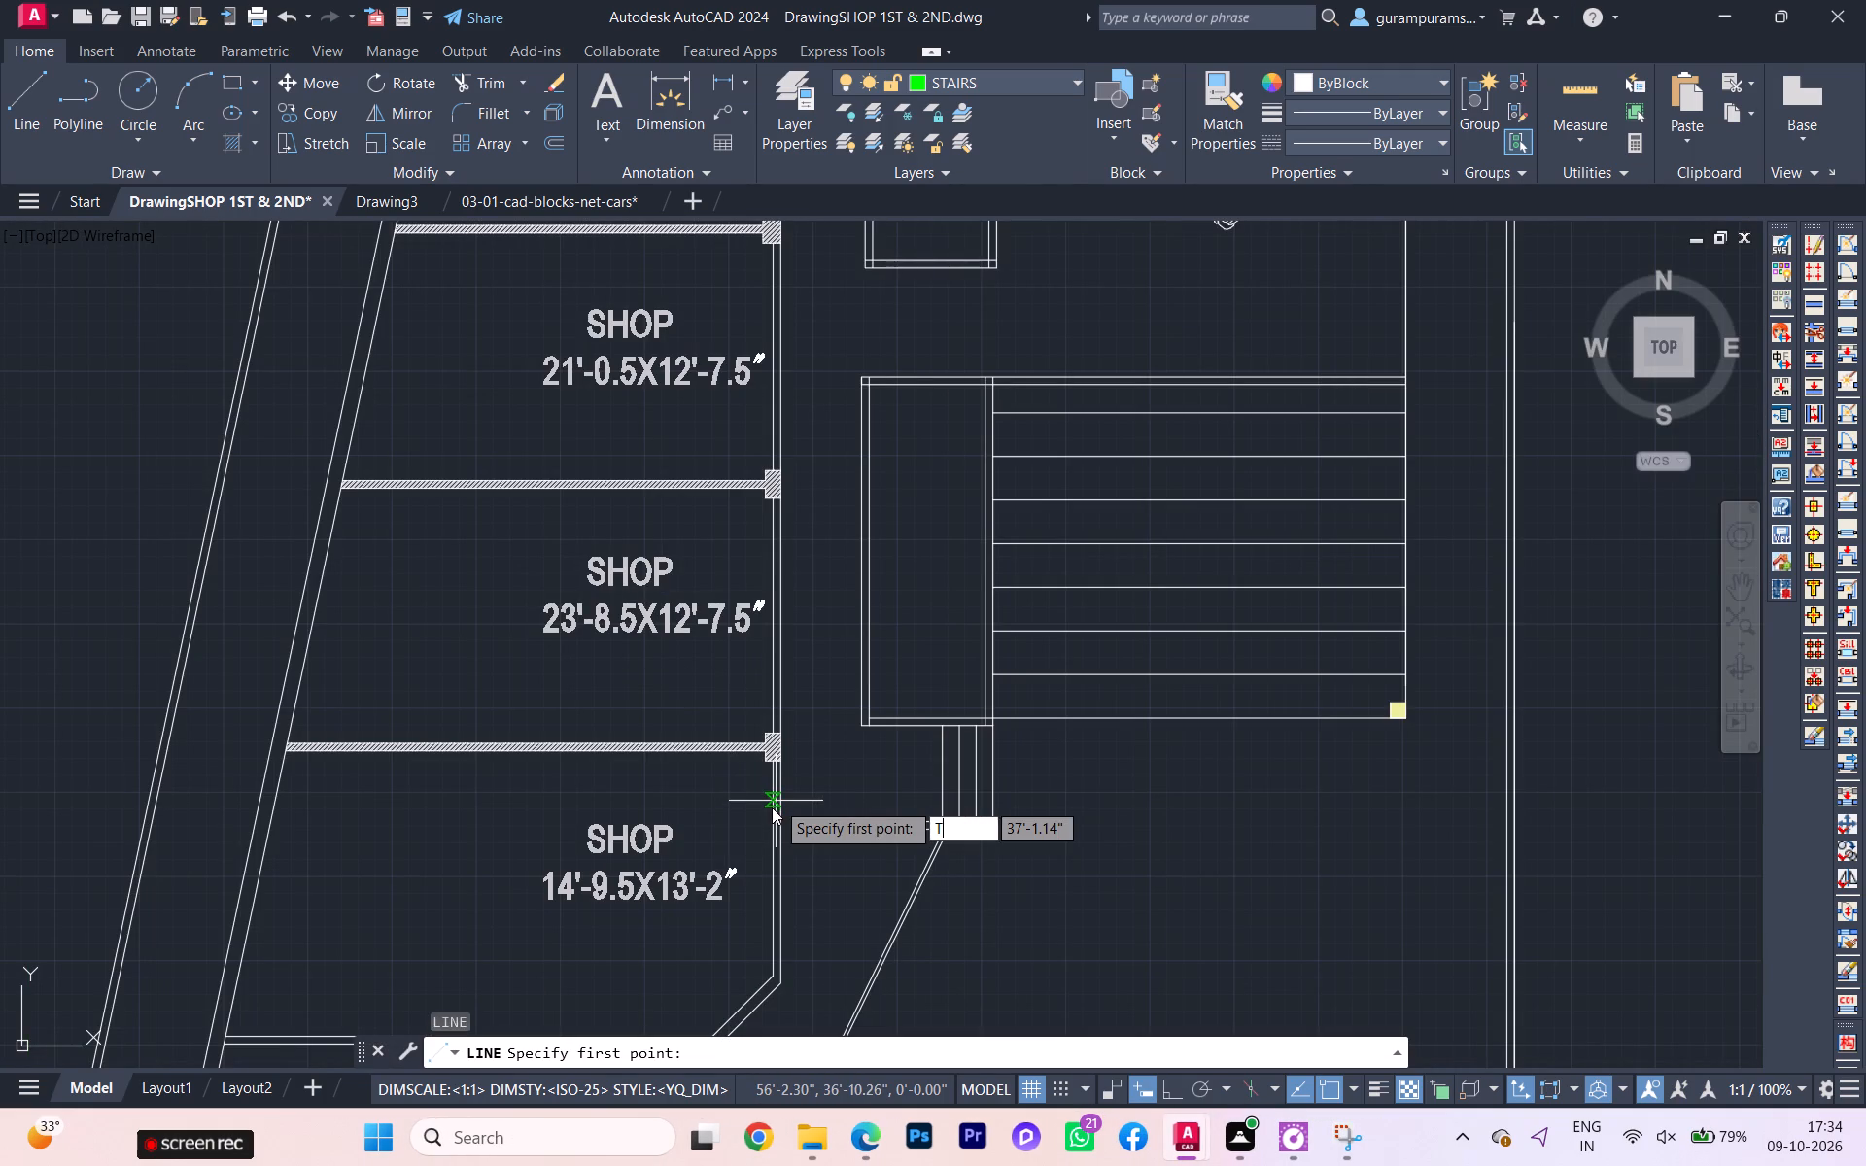
key("Return")
scroll(748, 799, "up", 2)
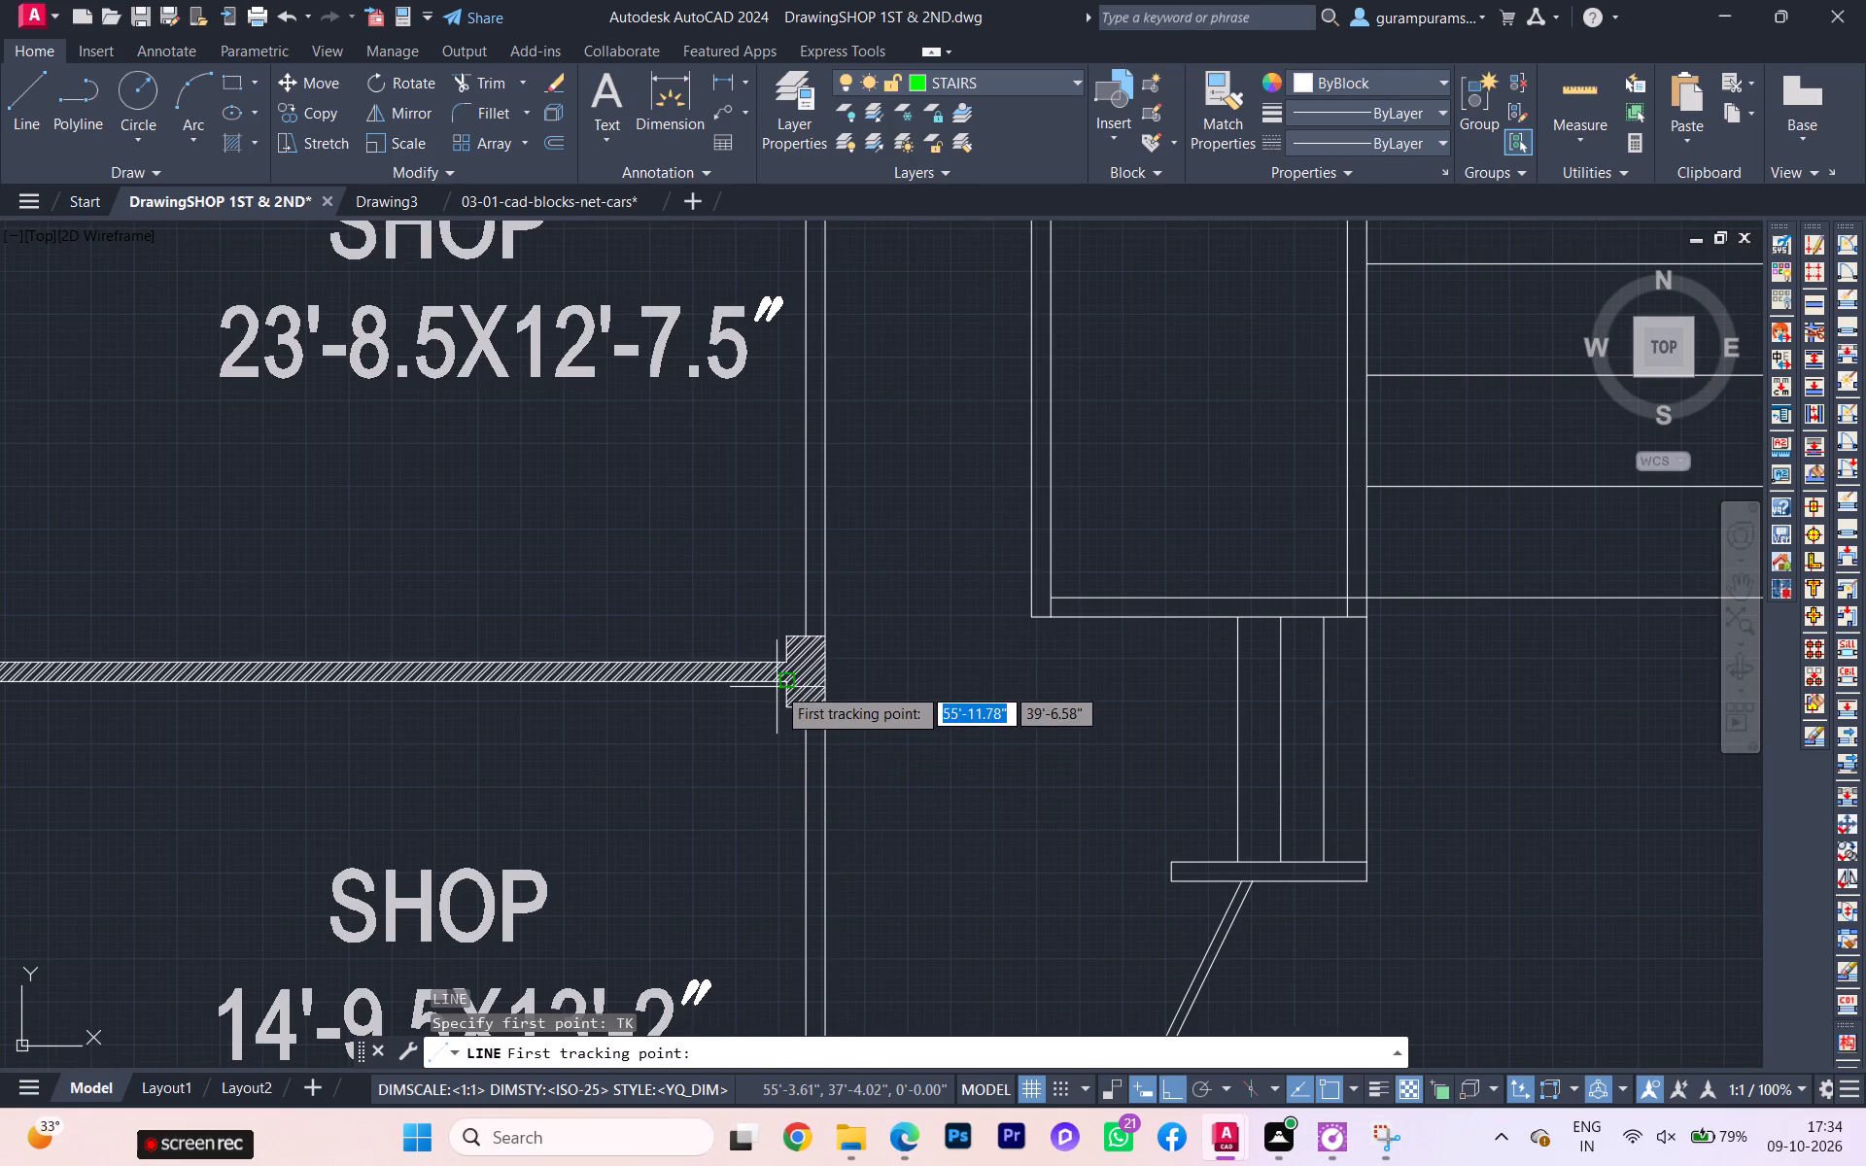
left_click(777, 686)
type("11'11.5")
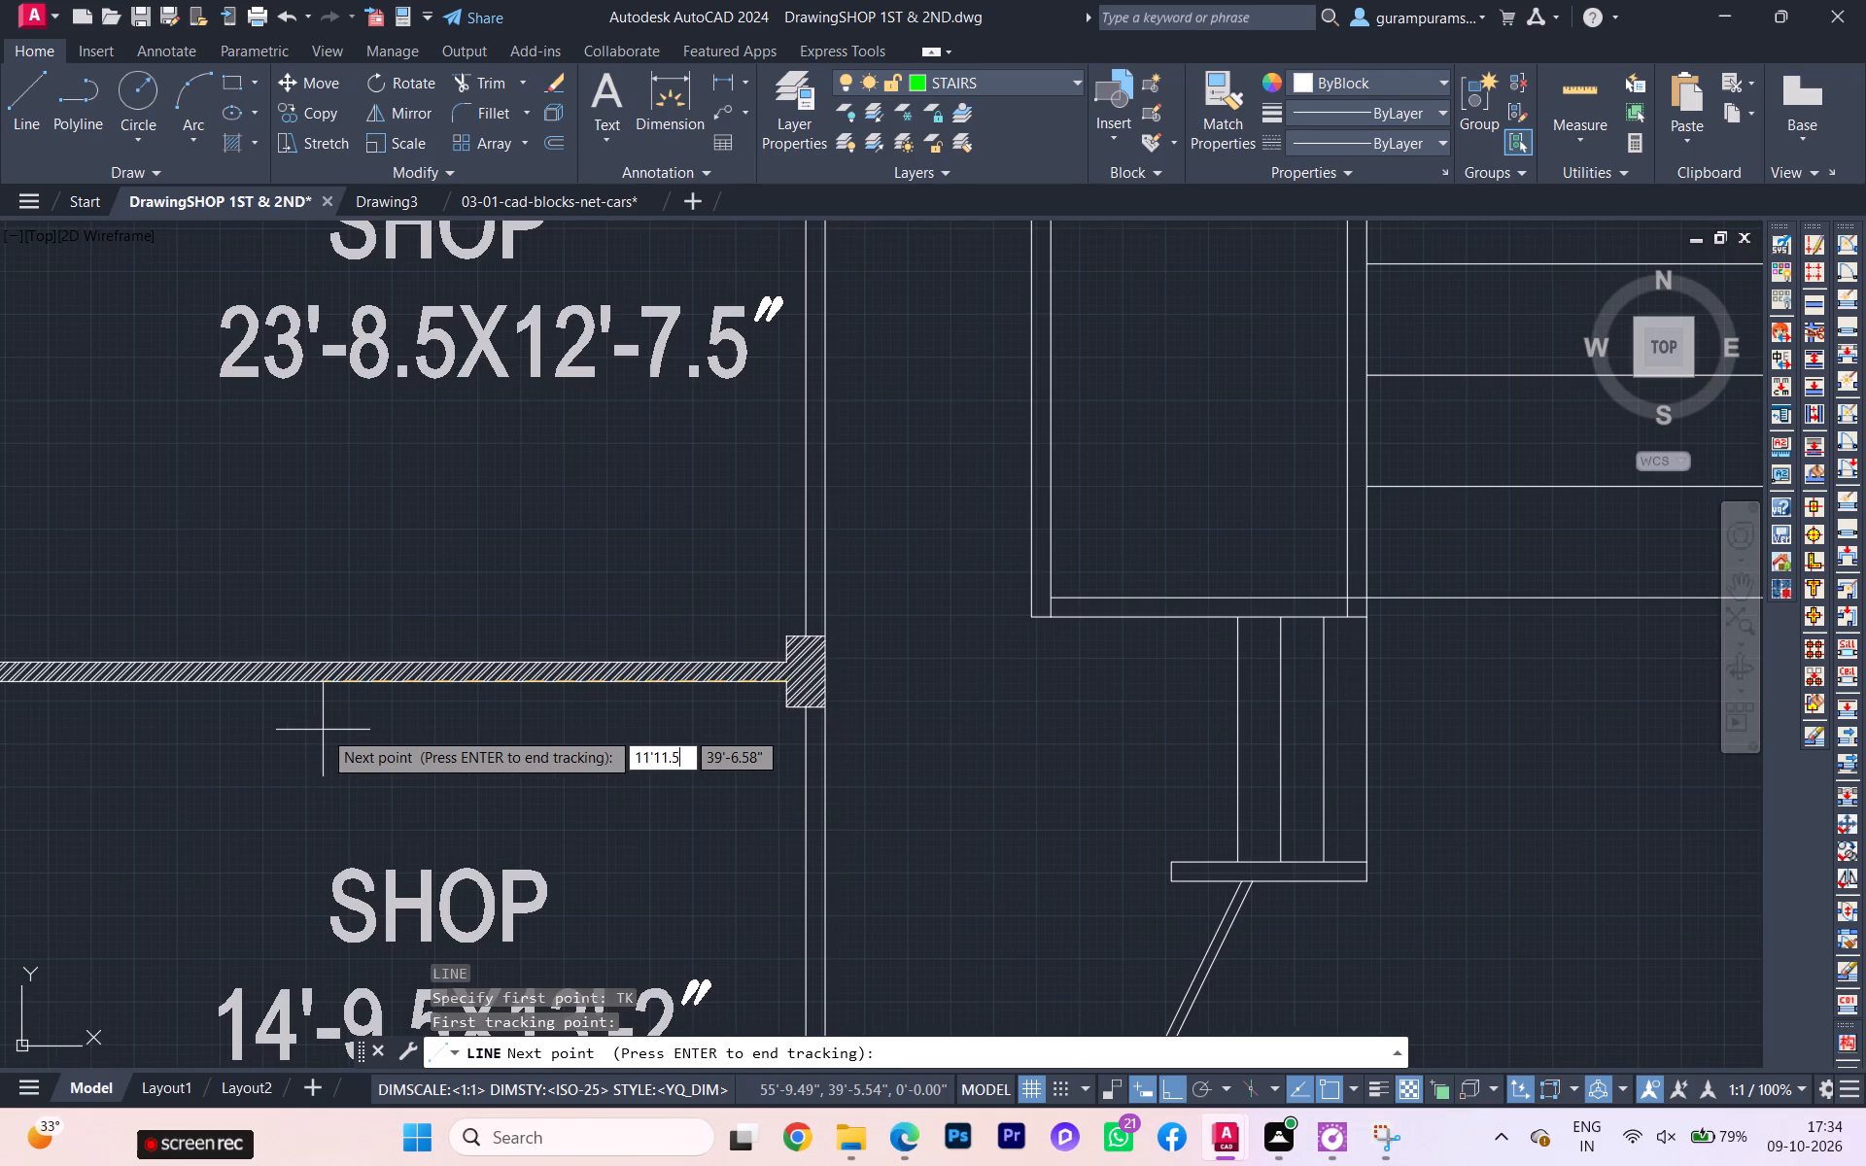
key("Return")
key("Return")
scroll(392, 711, "down", 1)
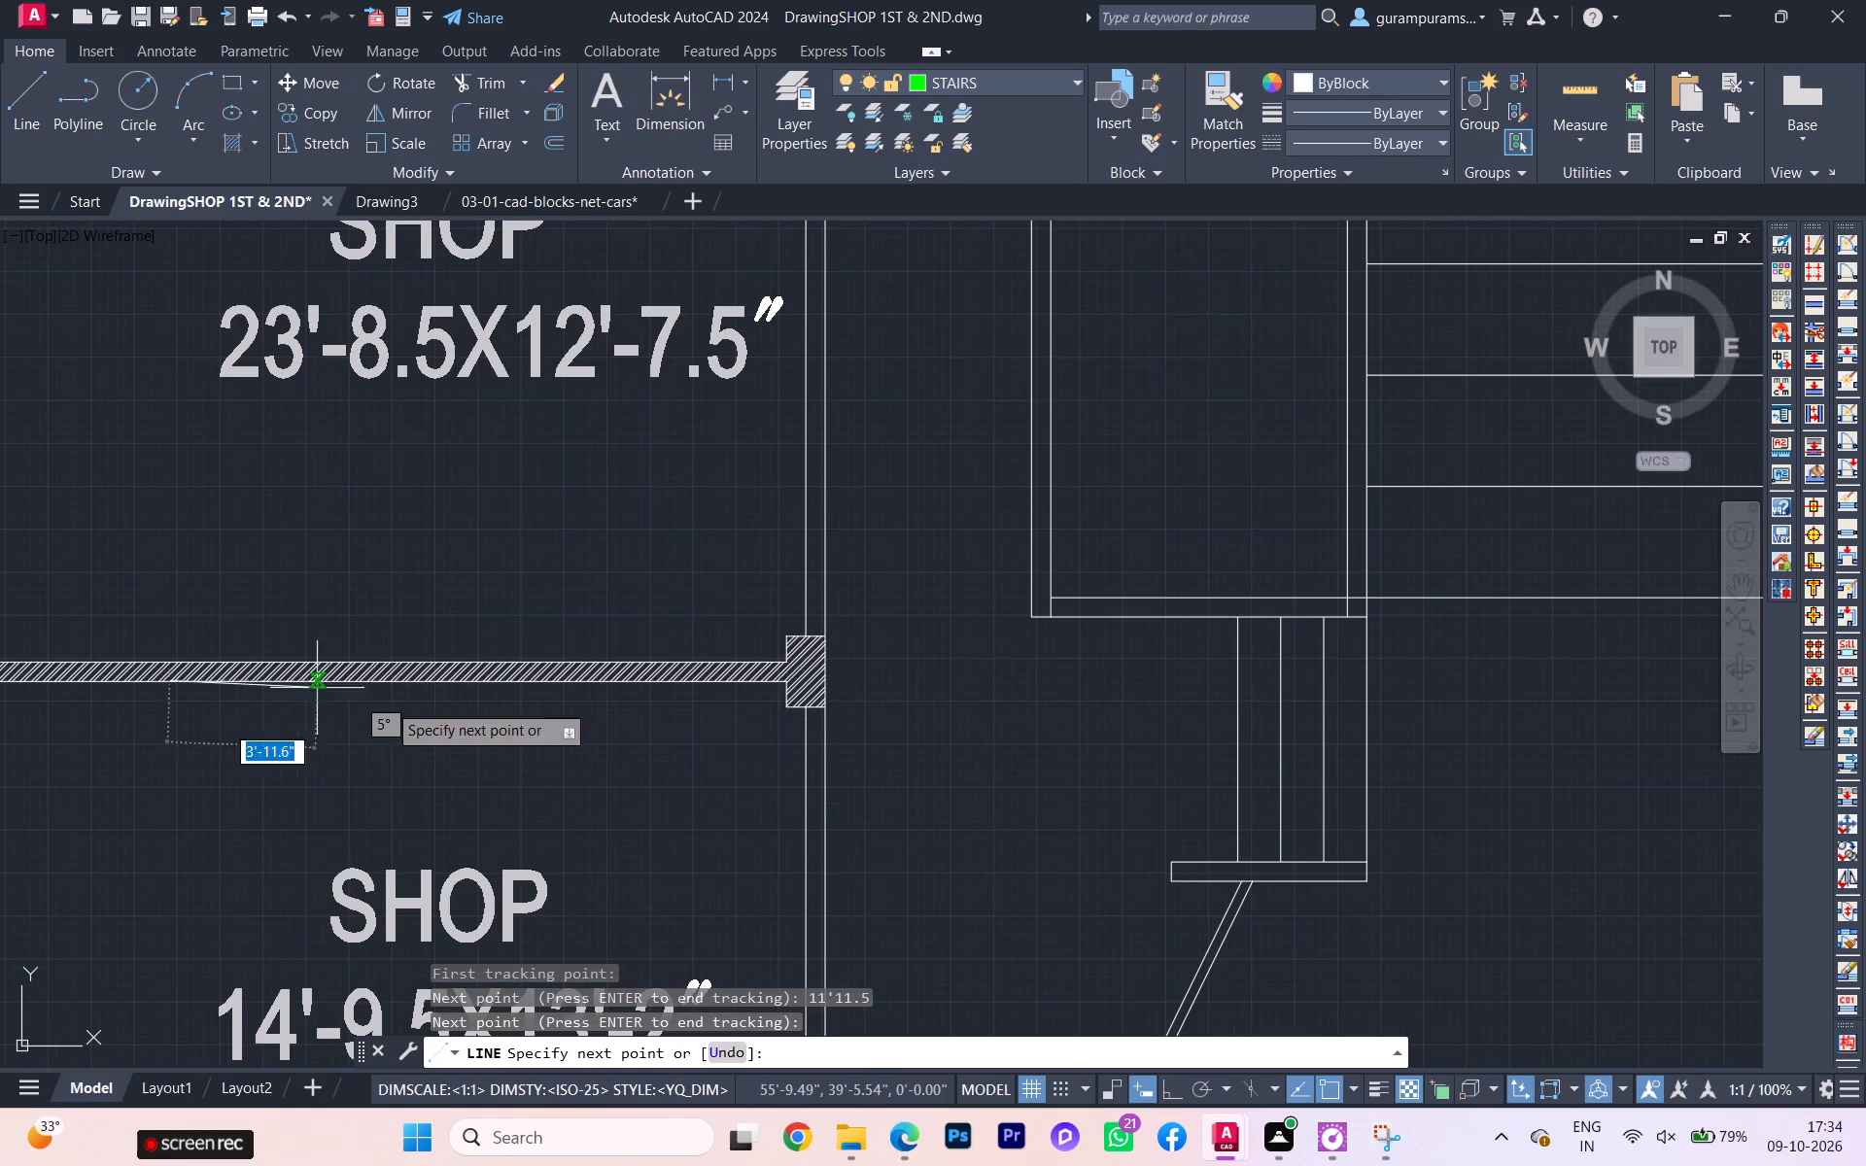
scroll(397, 724, "down", 2)
middle_click_drag(402, 739, 425, 685)
scroll(336, 810, "up", 3)
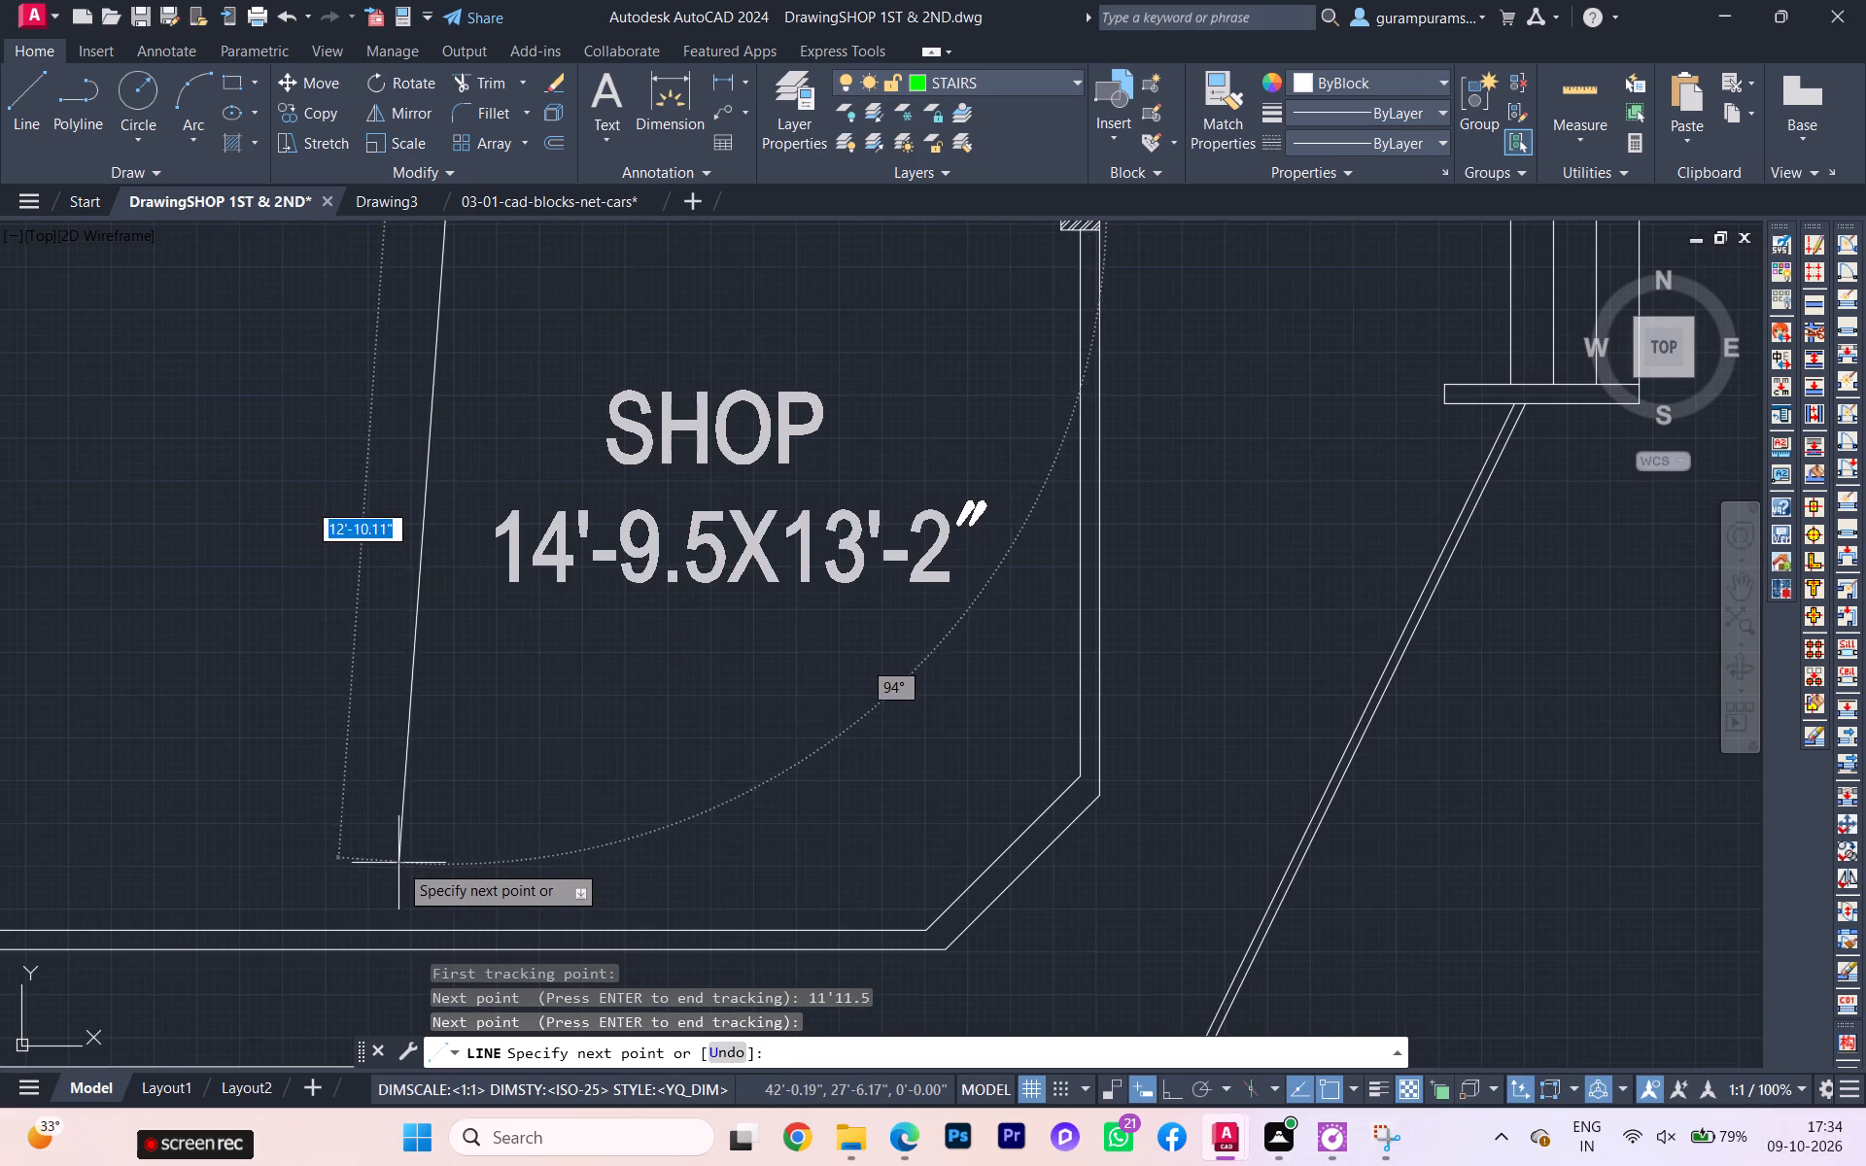
key("F8")
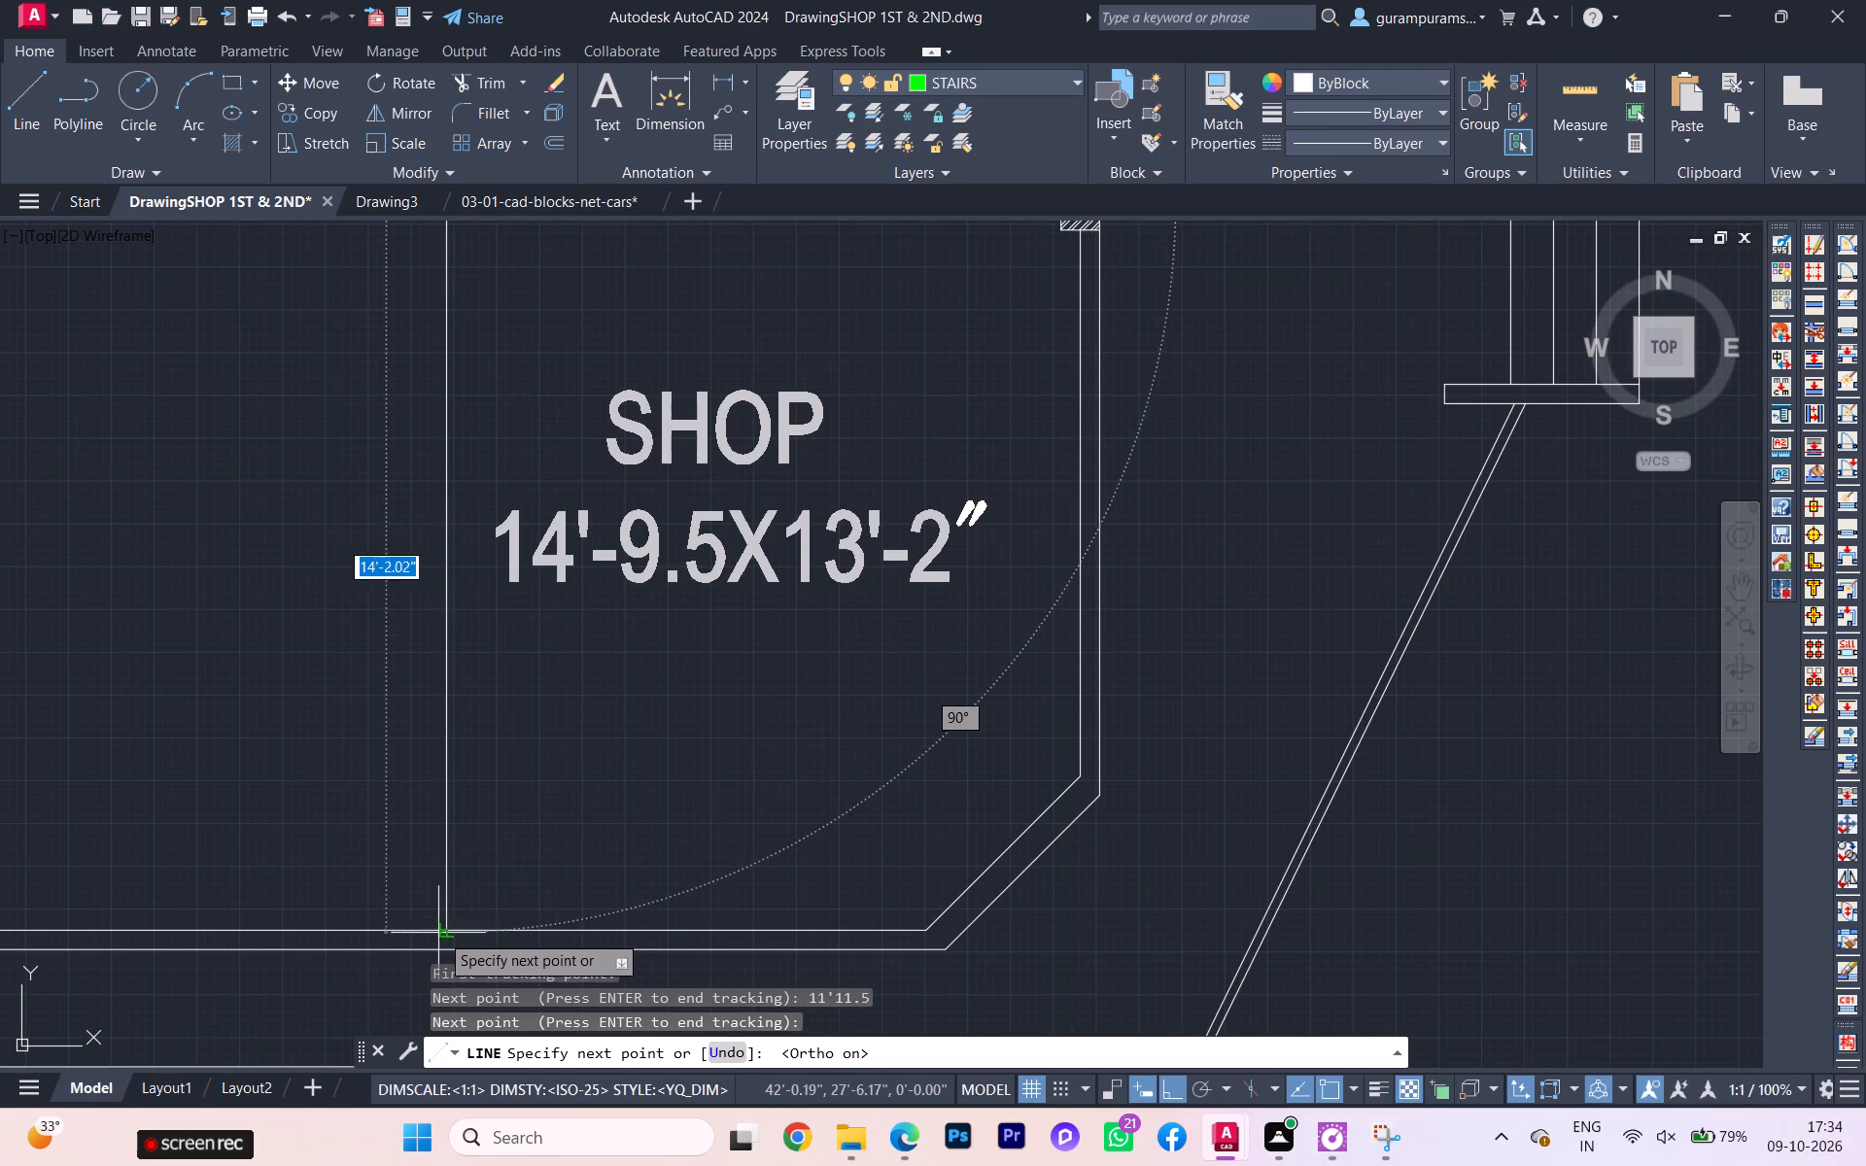
left_click(445, 933)
key("Return")
Offset the new partition line 4.5" to the west to form the wall's second face.
left_click(480, 886)
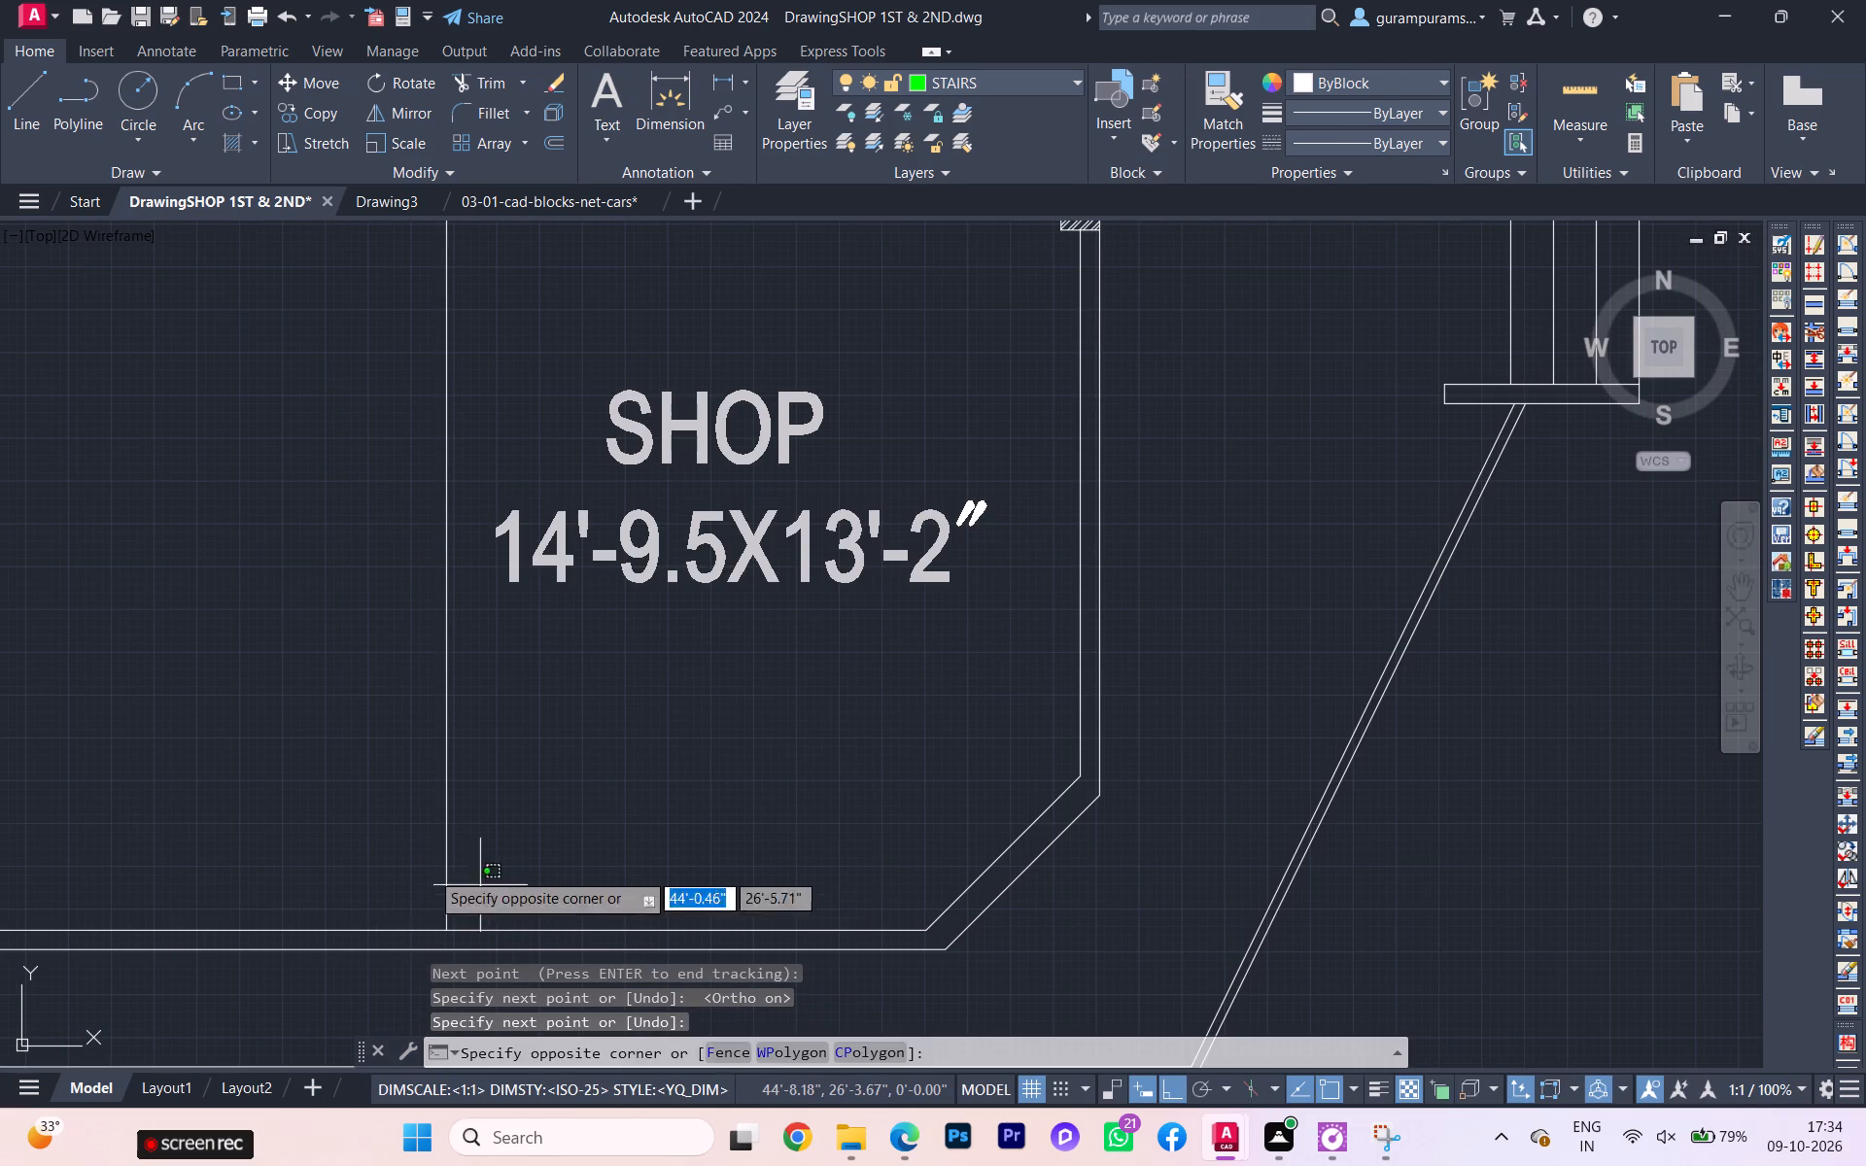
left_click(330, 815)
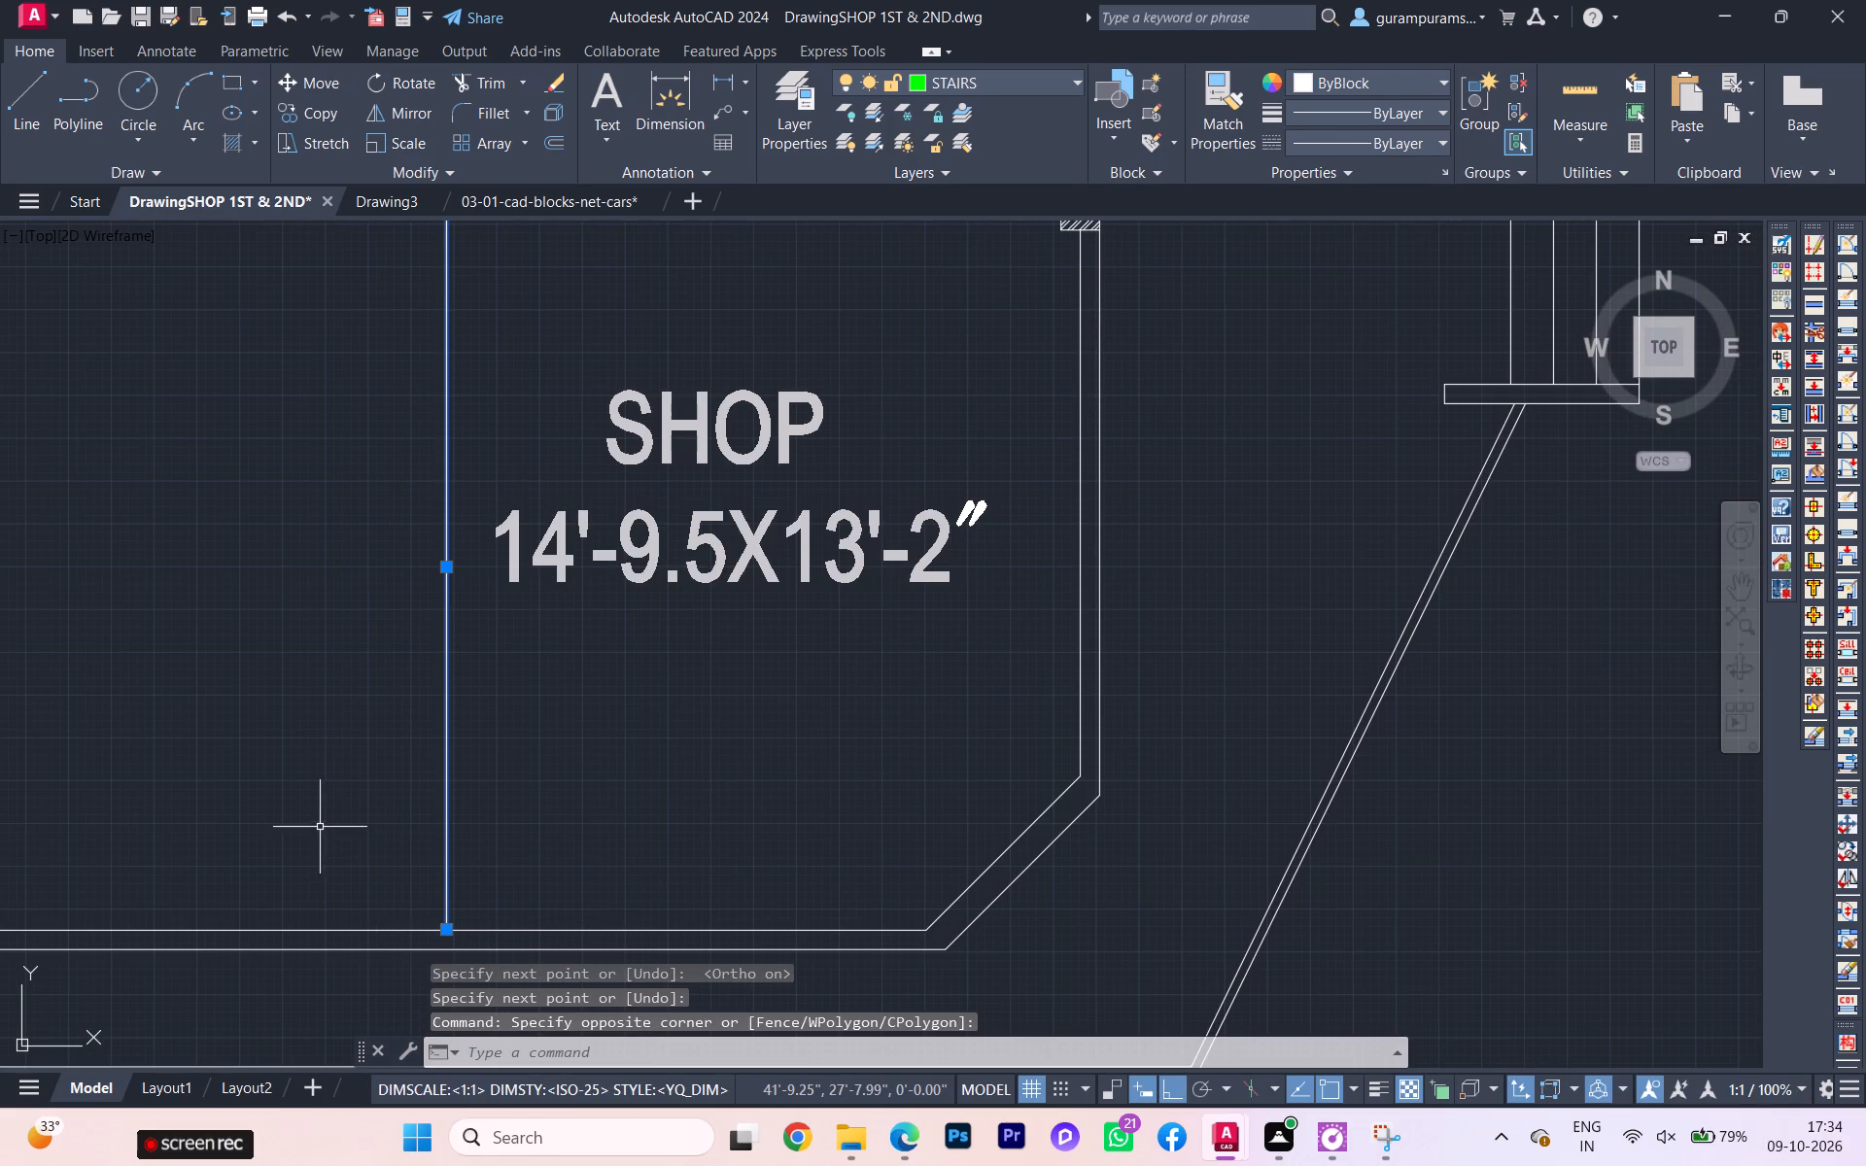
key("o")
key("Return")
key("space")
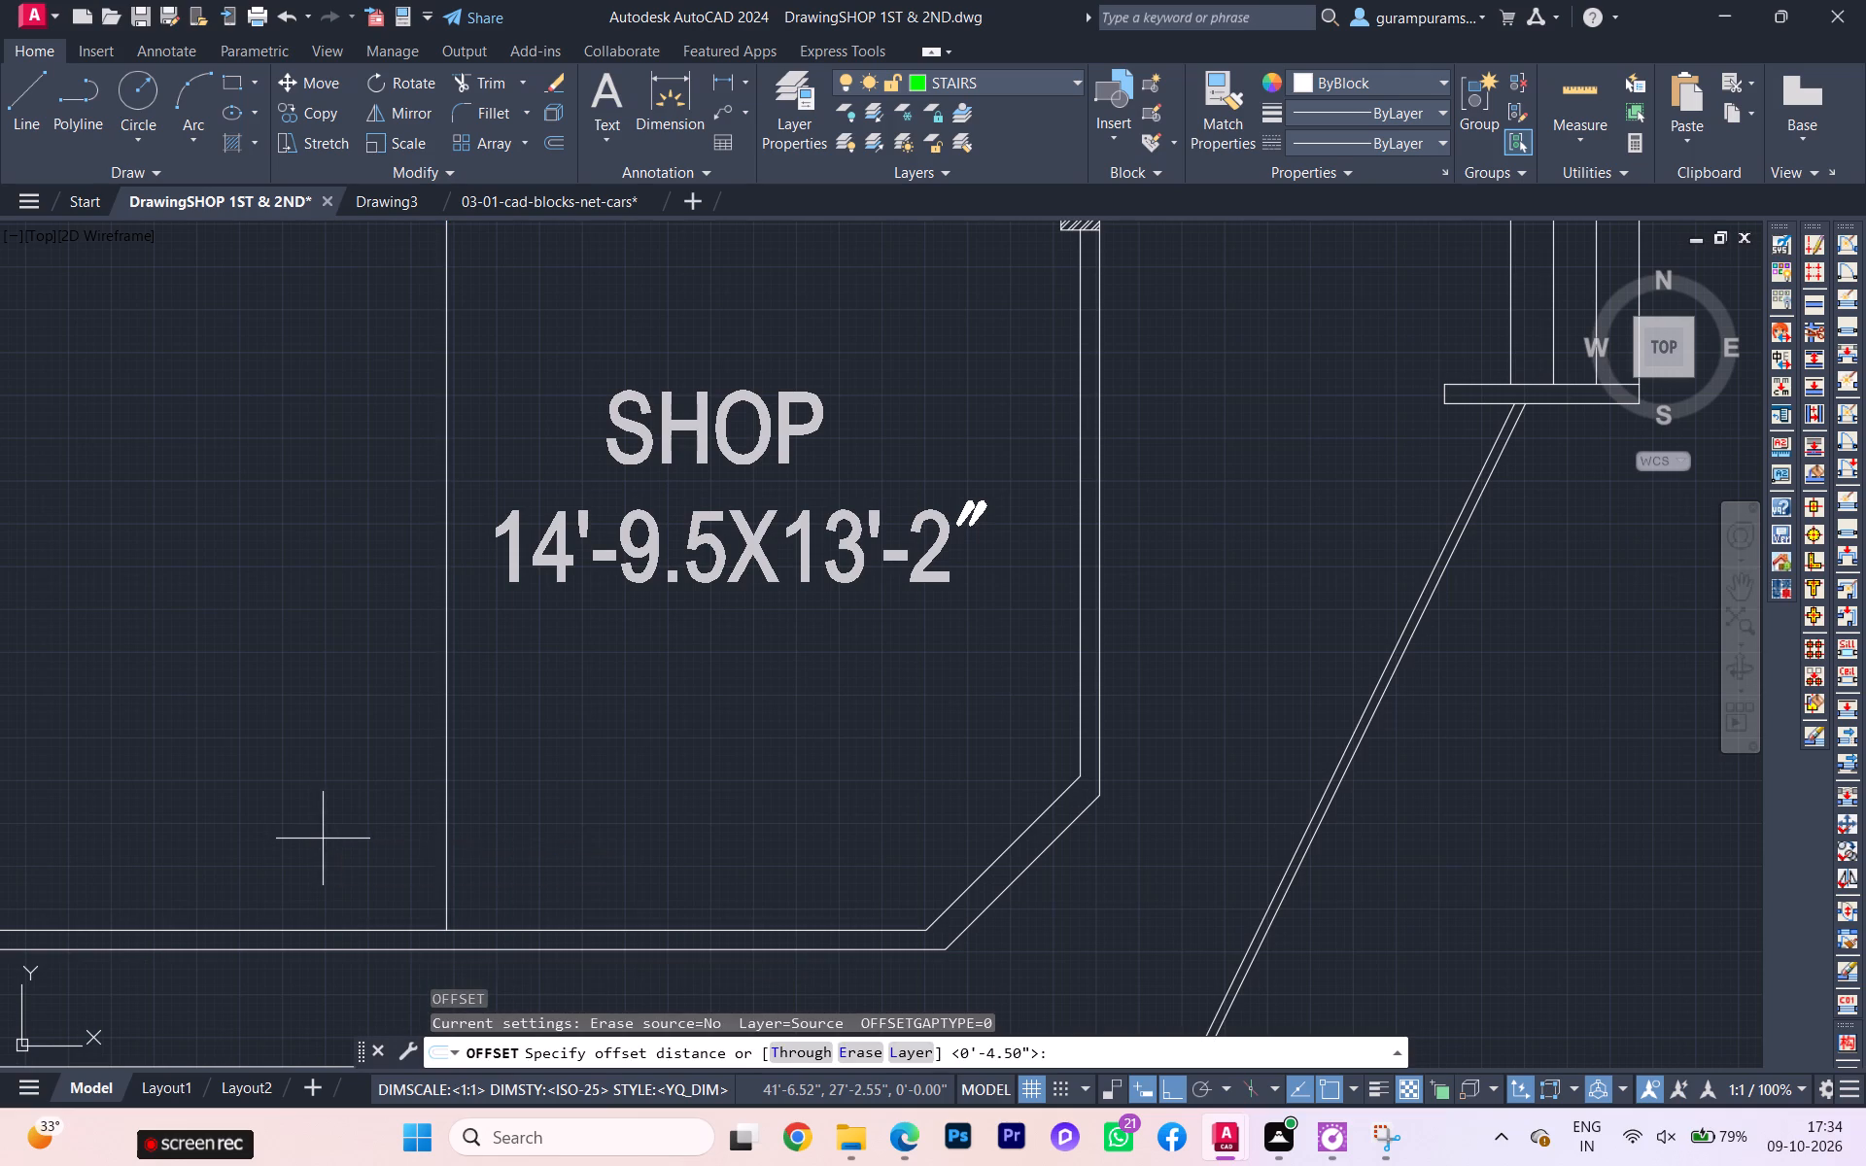
left_click(397, 834)
scroll(400, 830, "down", 1)
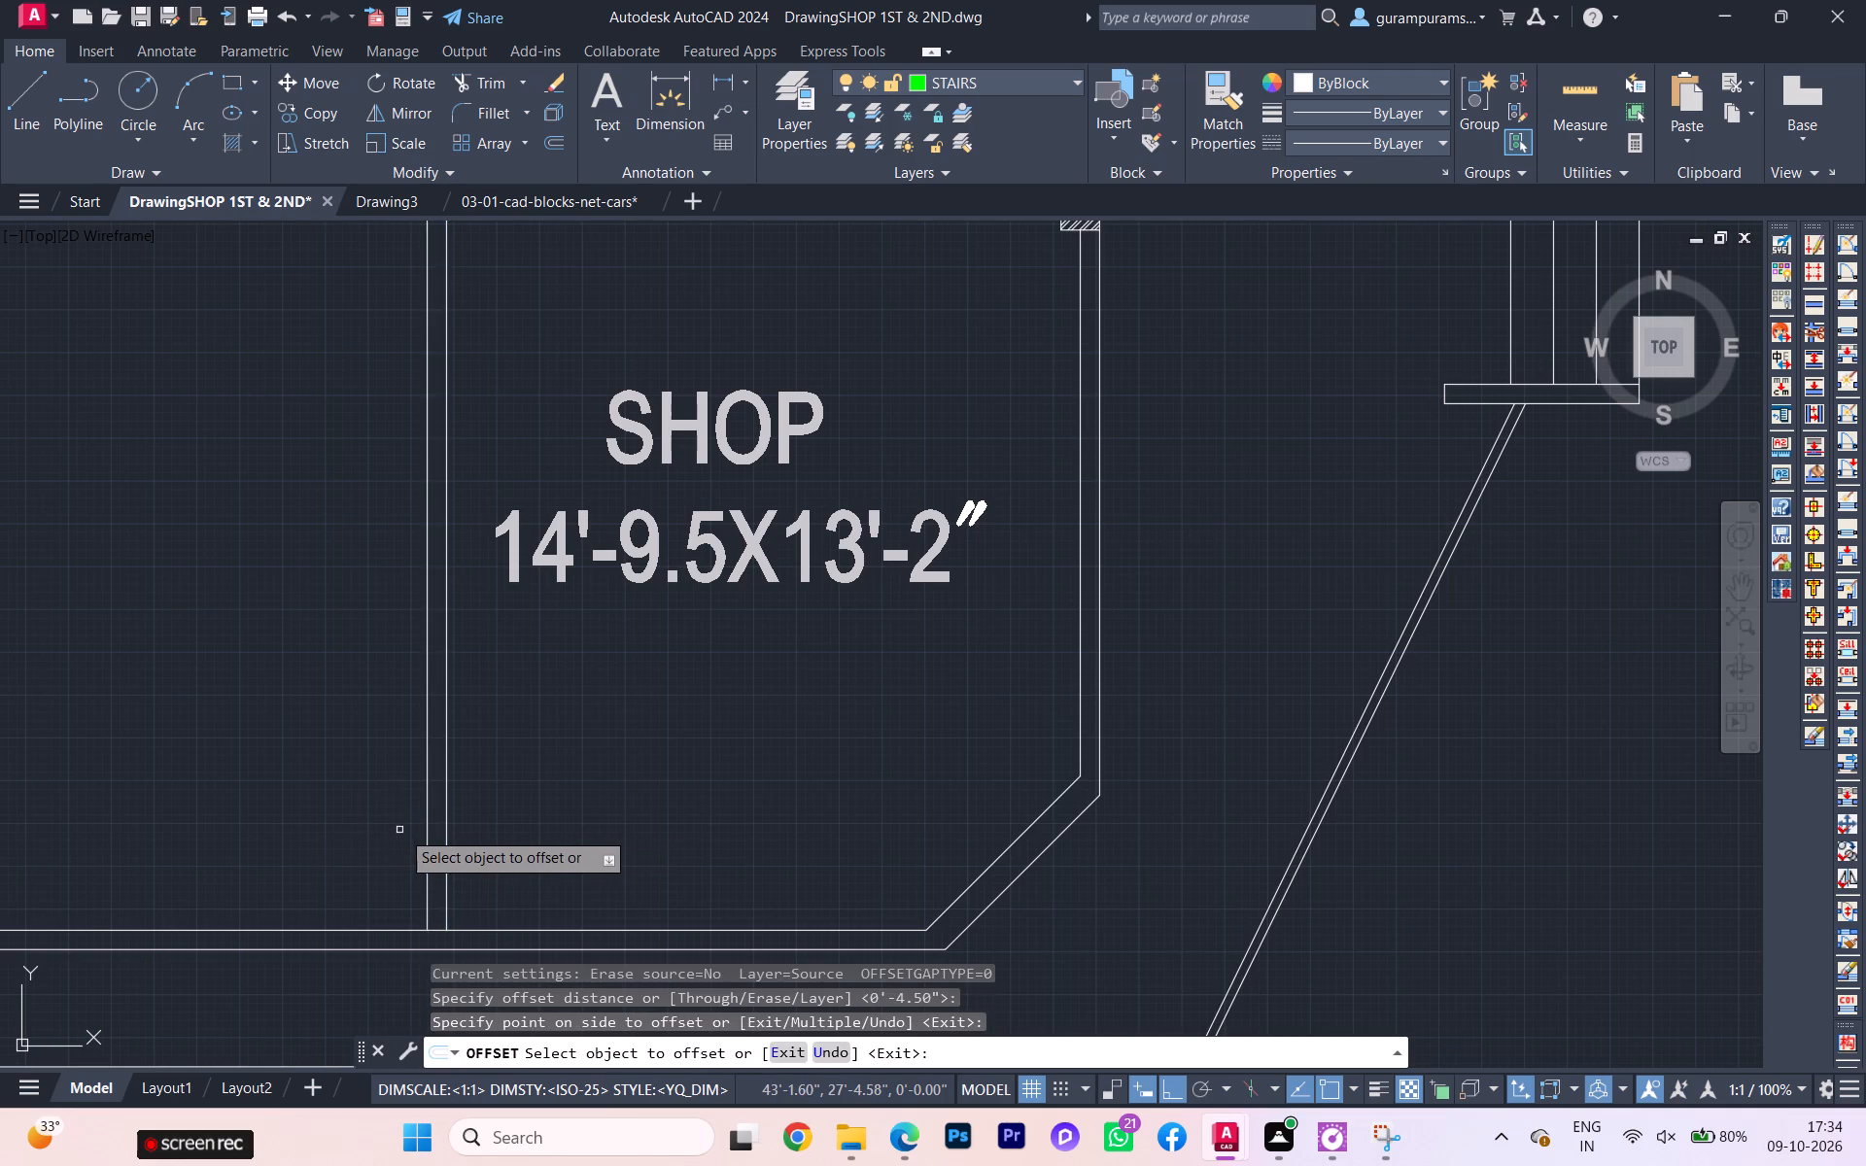
scroll(400, 830, "down", 1)
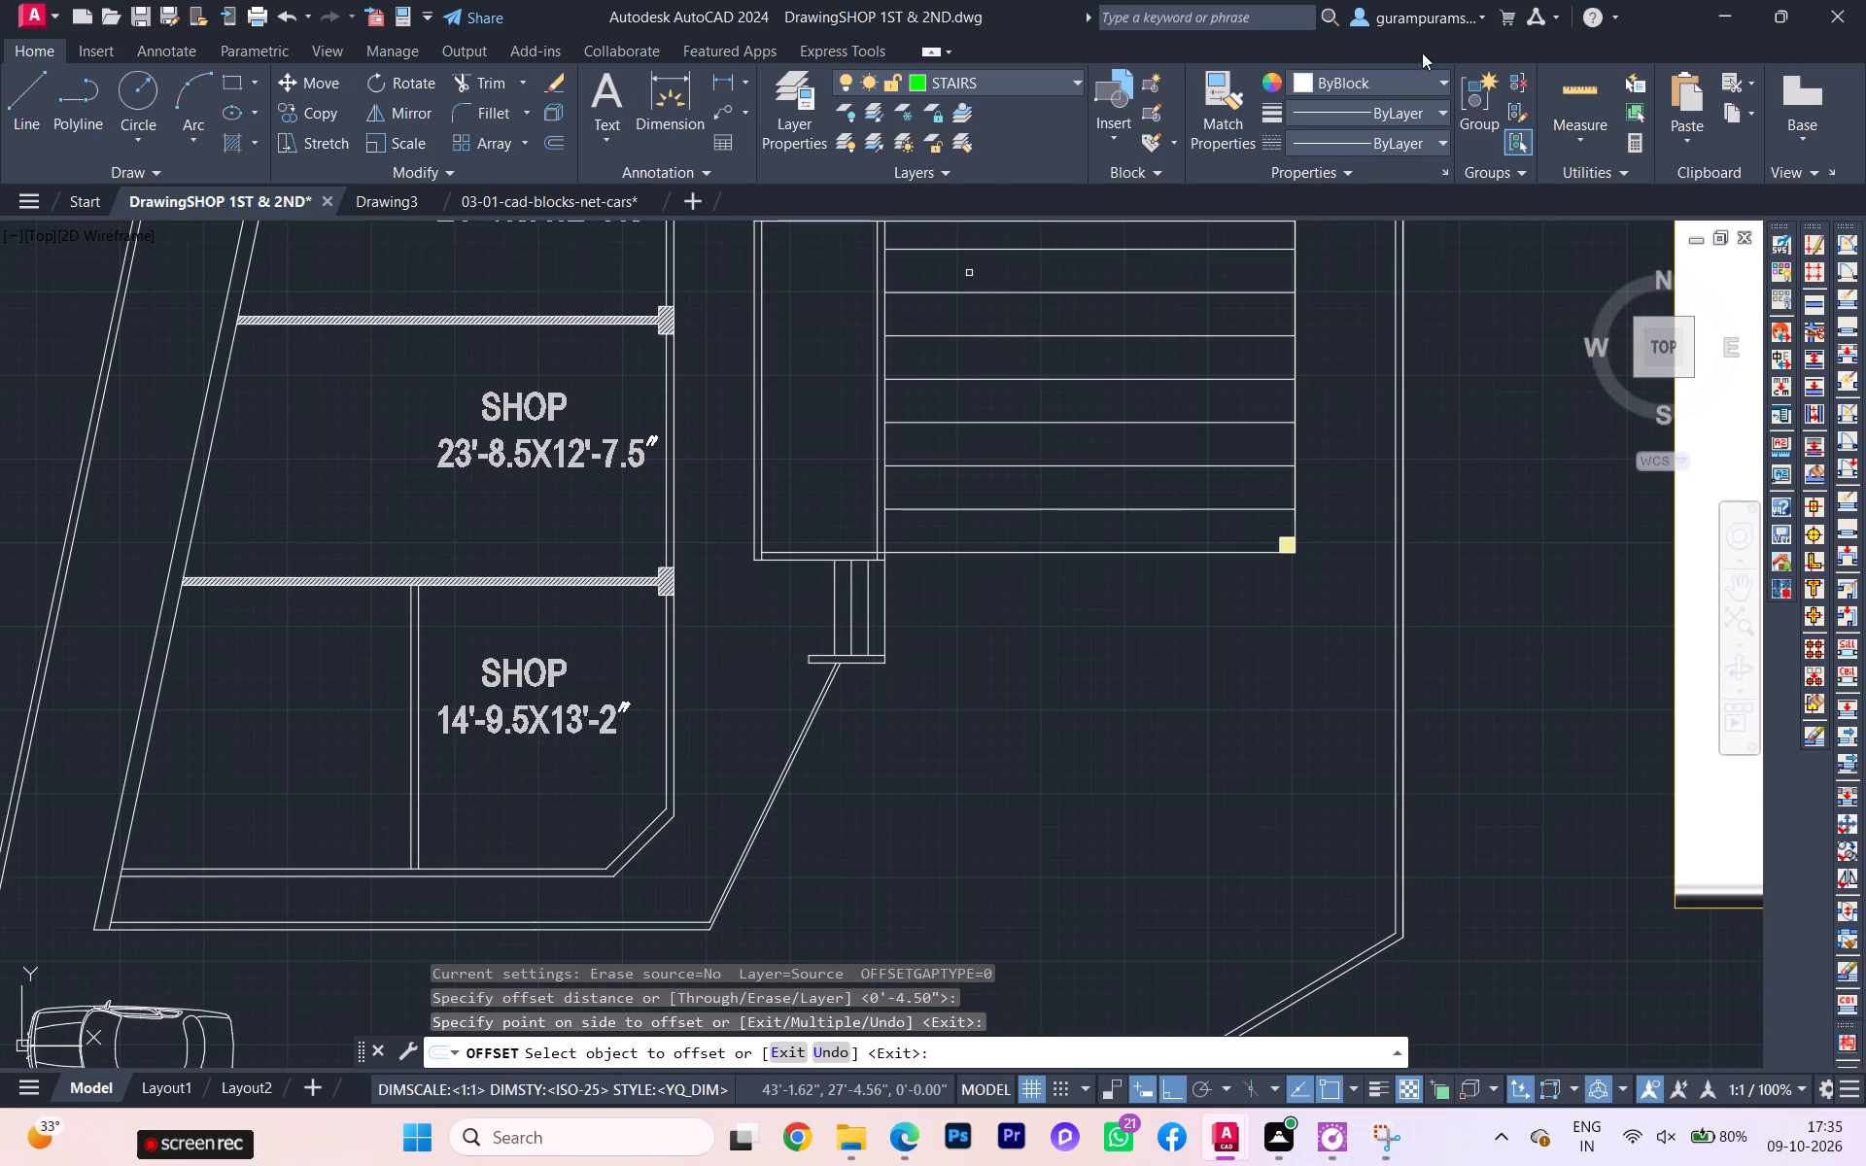
Measure the new western shop room beside the partition.
left_click(1574, 82)
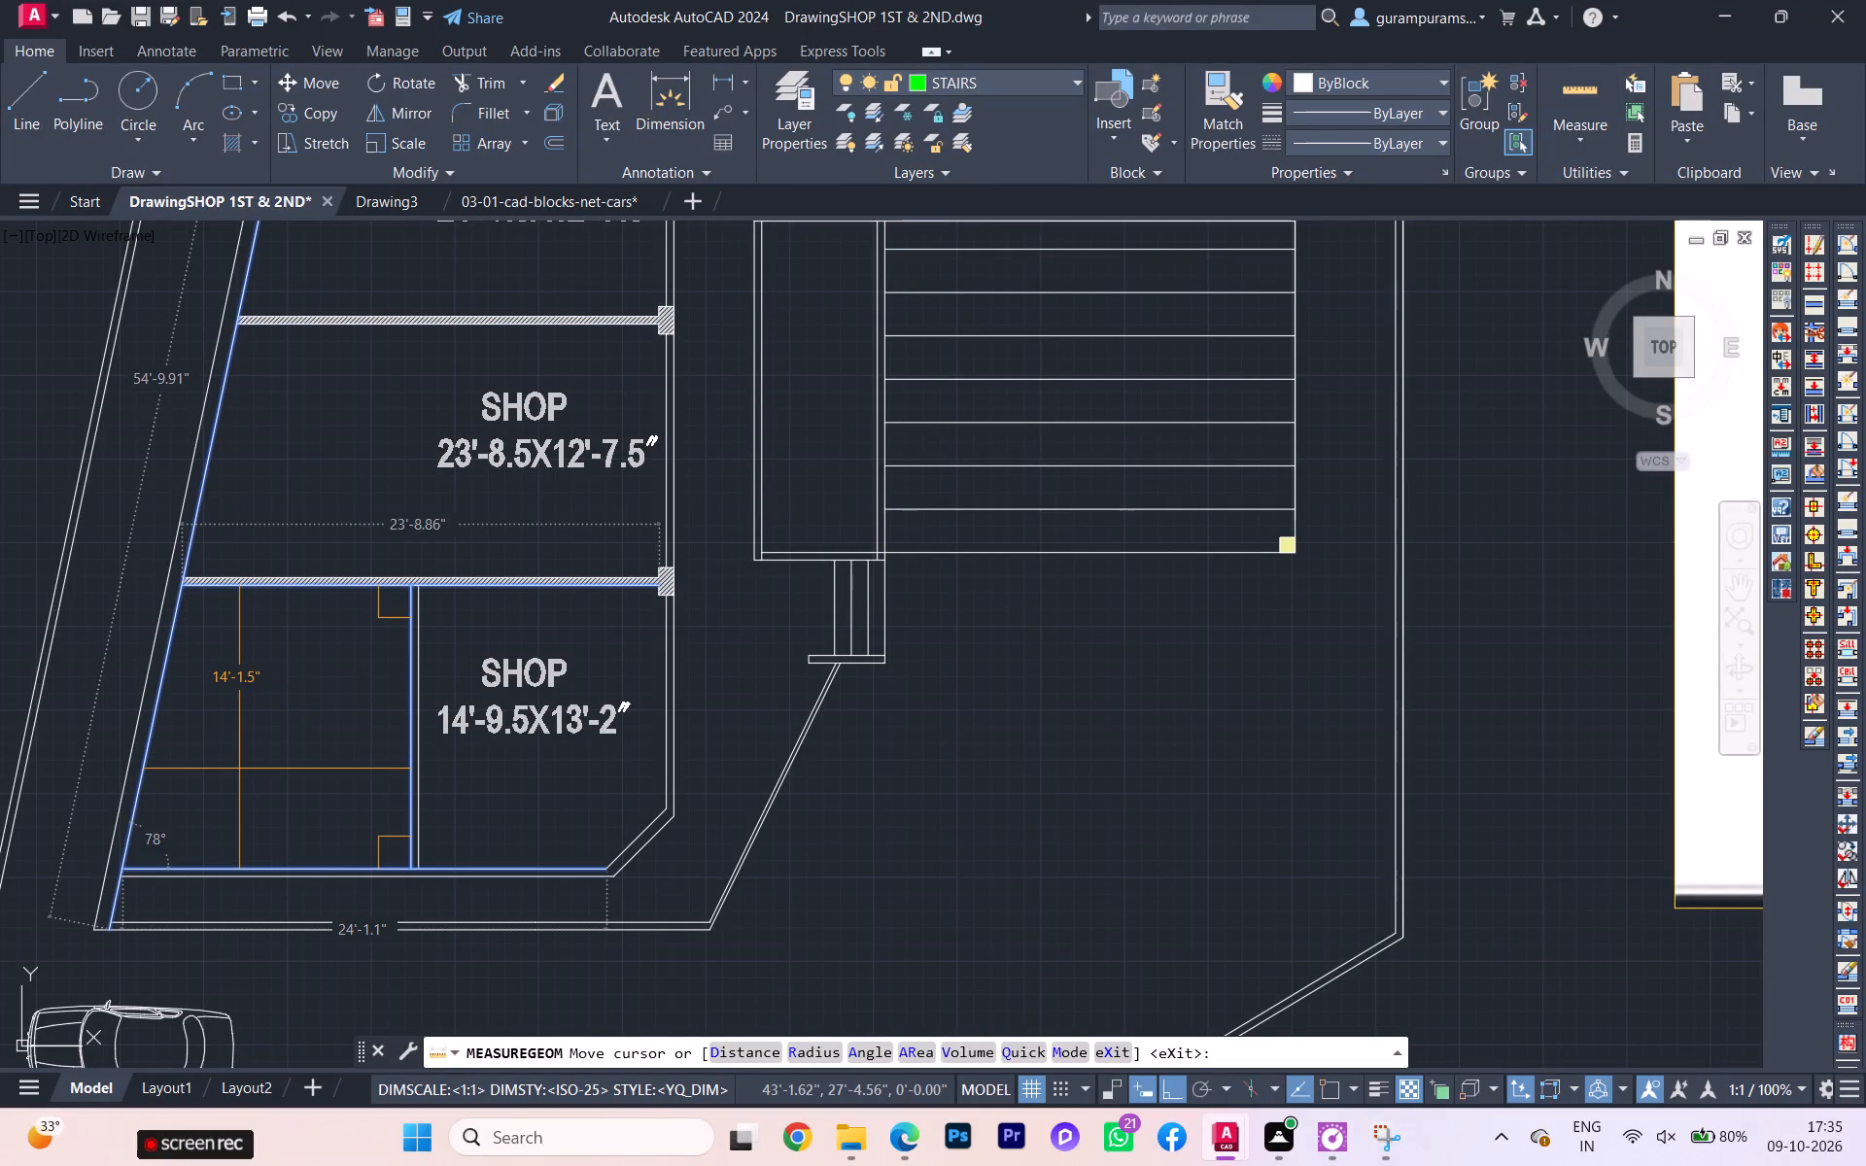
scroll(234, 774, "down", 1)
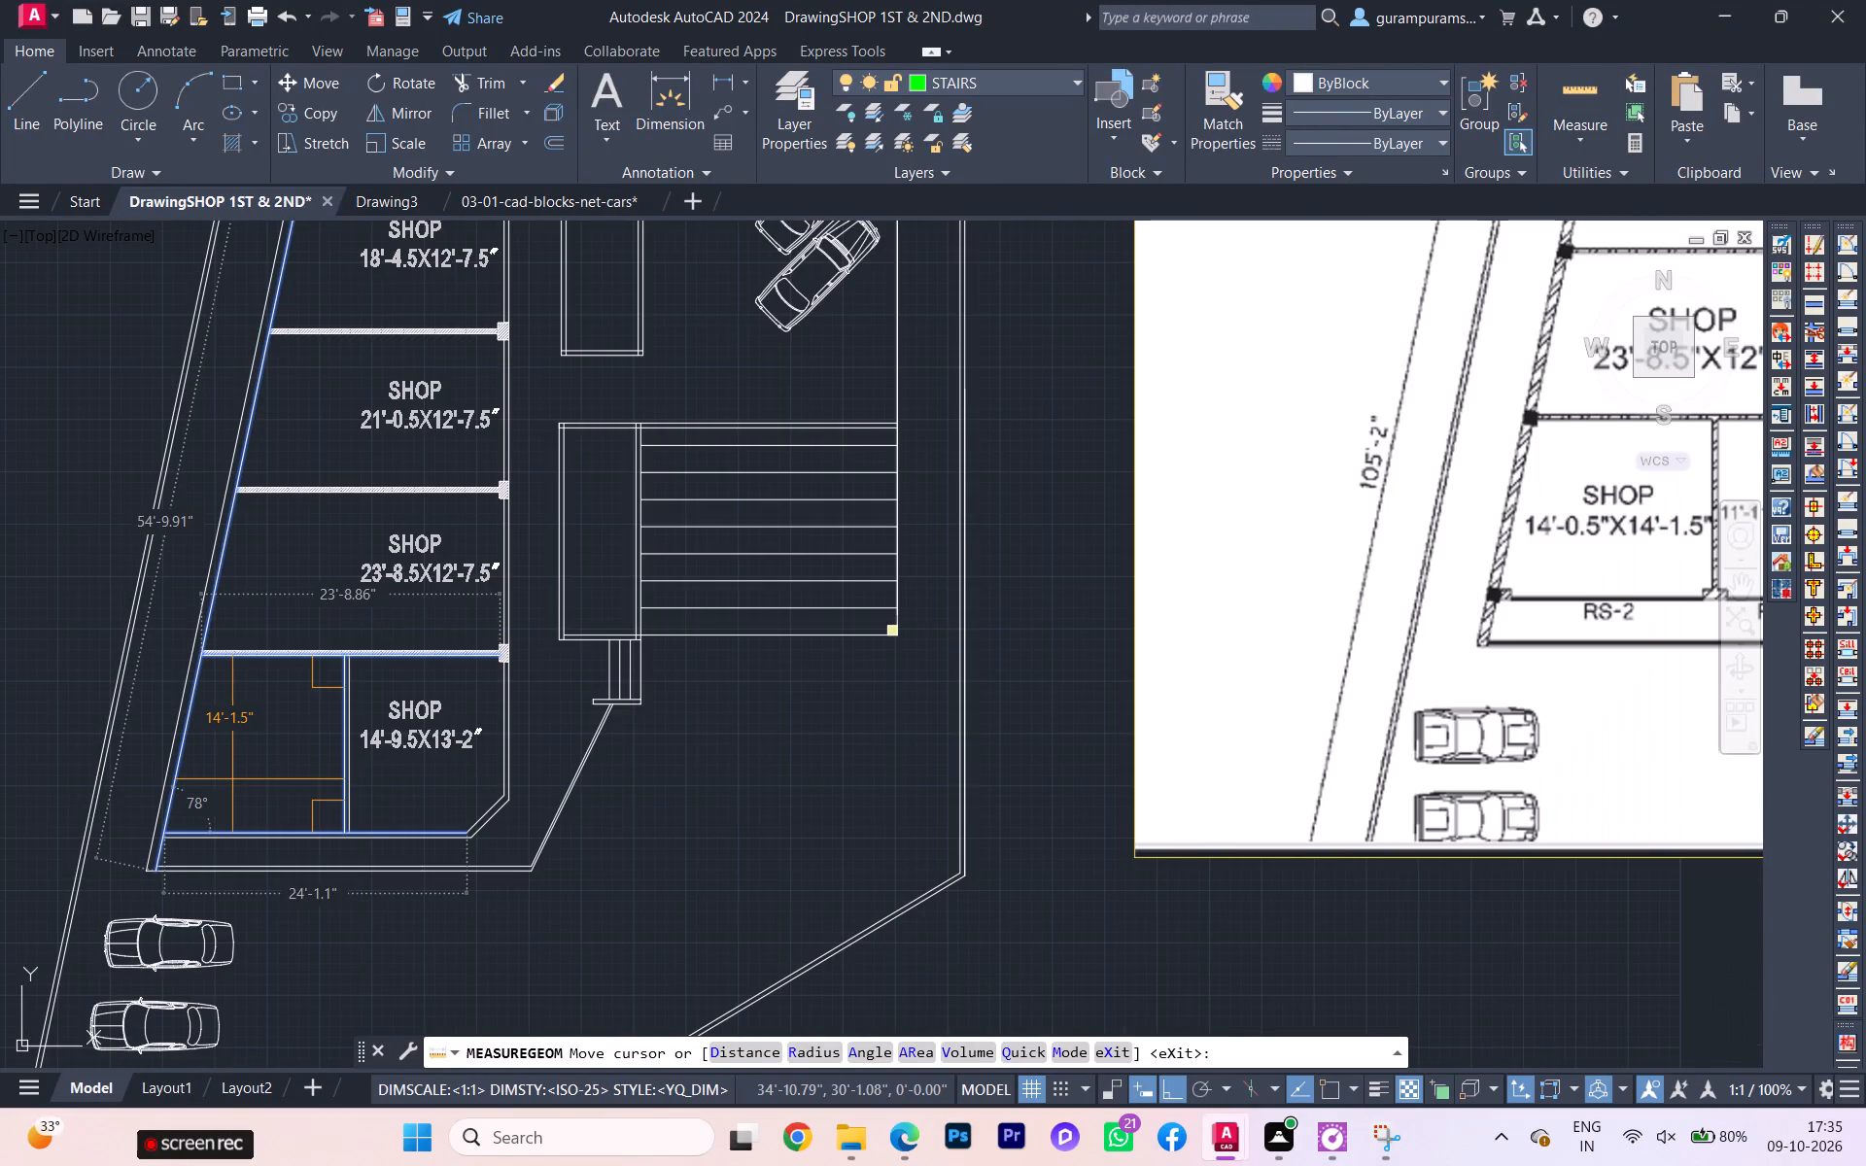
key("Escape")
Trim the wall lines at the shop block's southwest corner, where the slanted side wall meets the bottom walls.
scroll(203, 823, "up", 1)
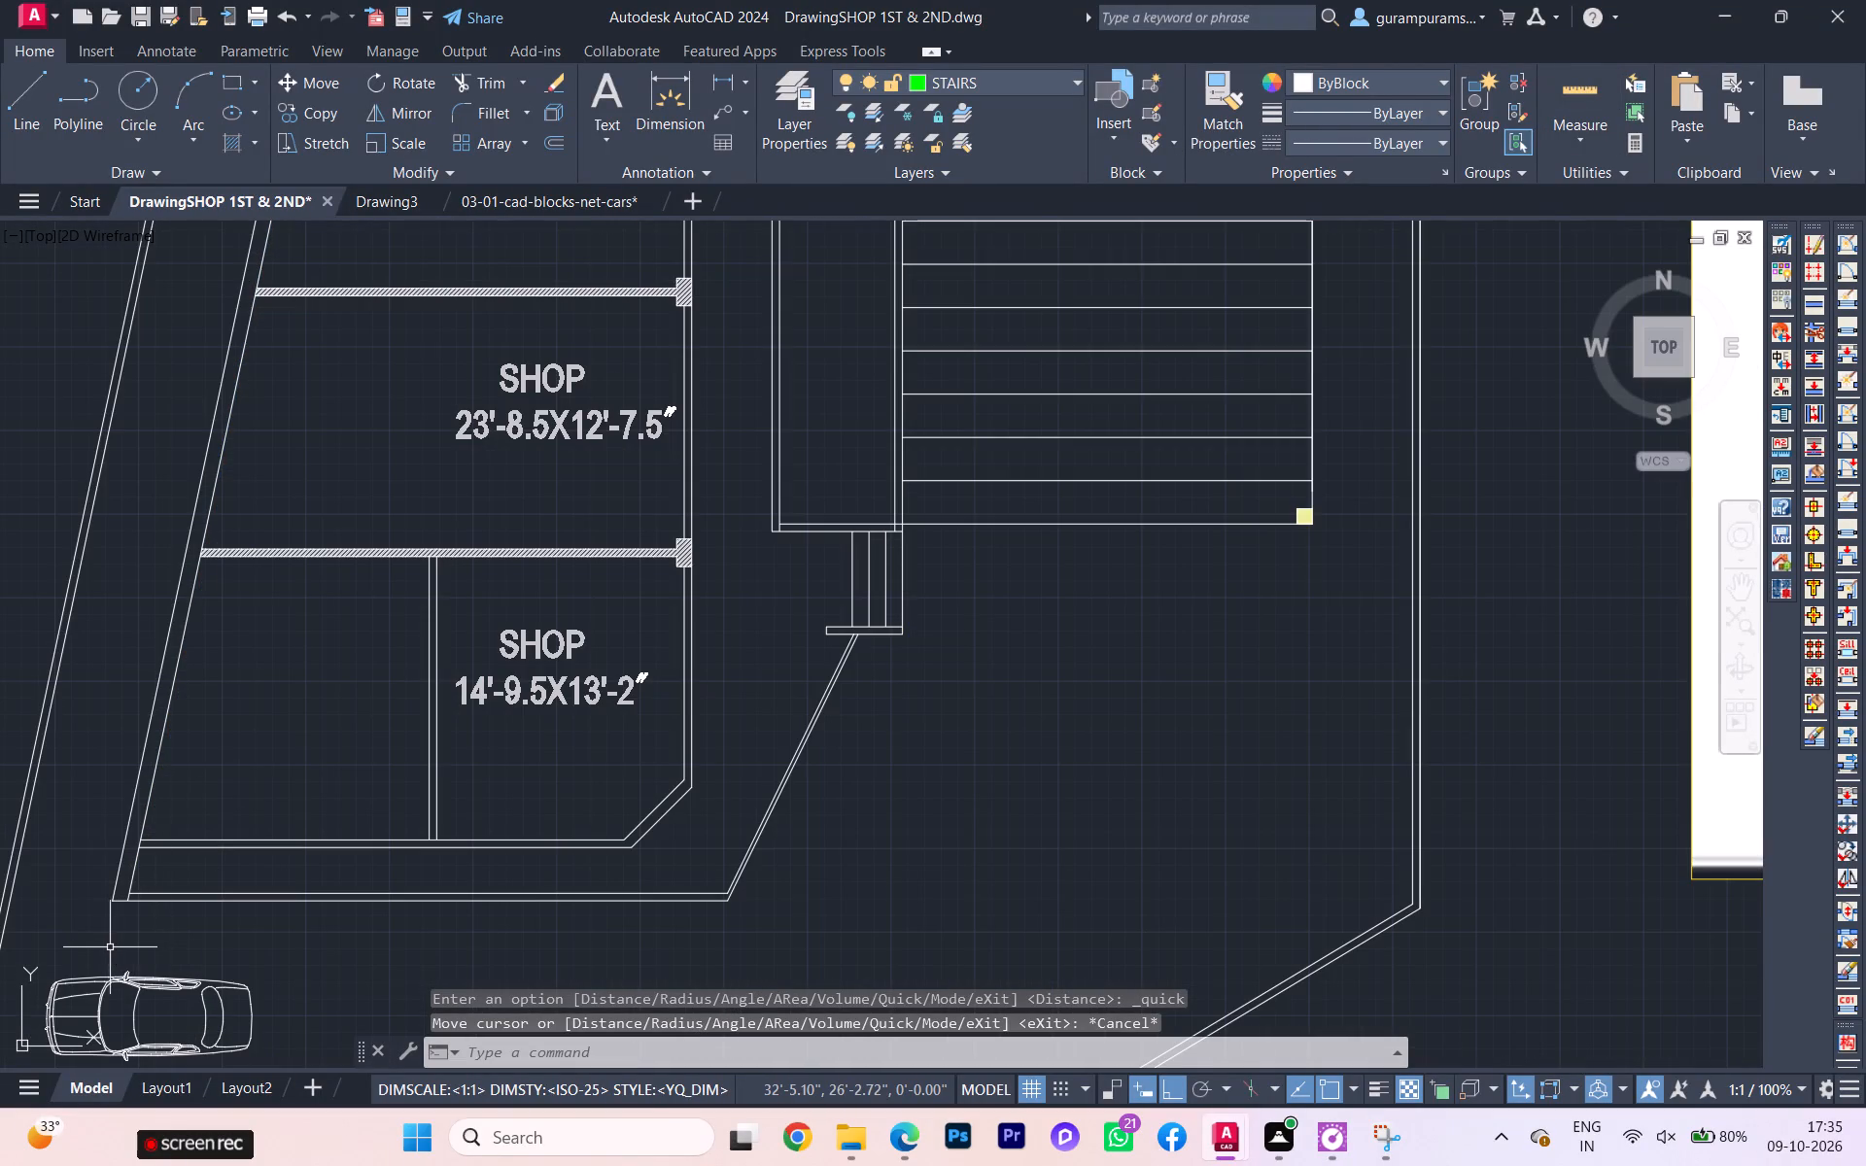
key("t")
key("r")
left_click(201, 818)
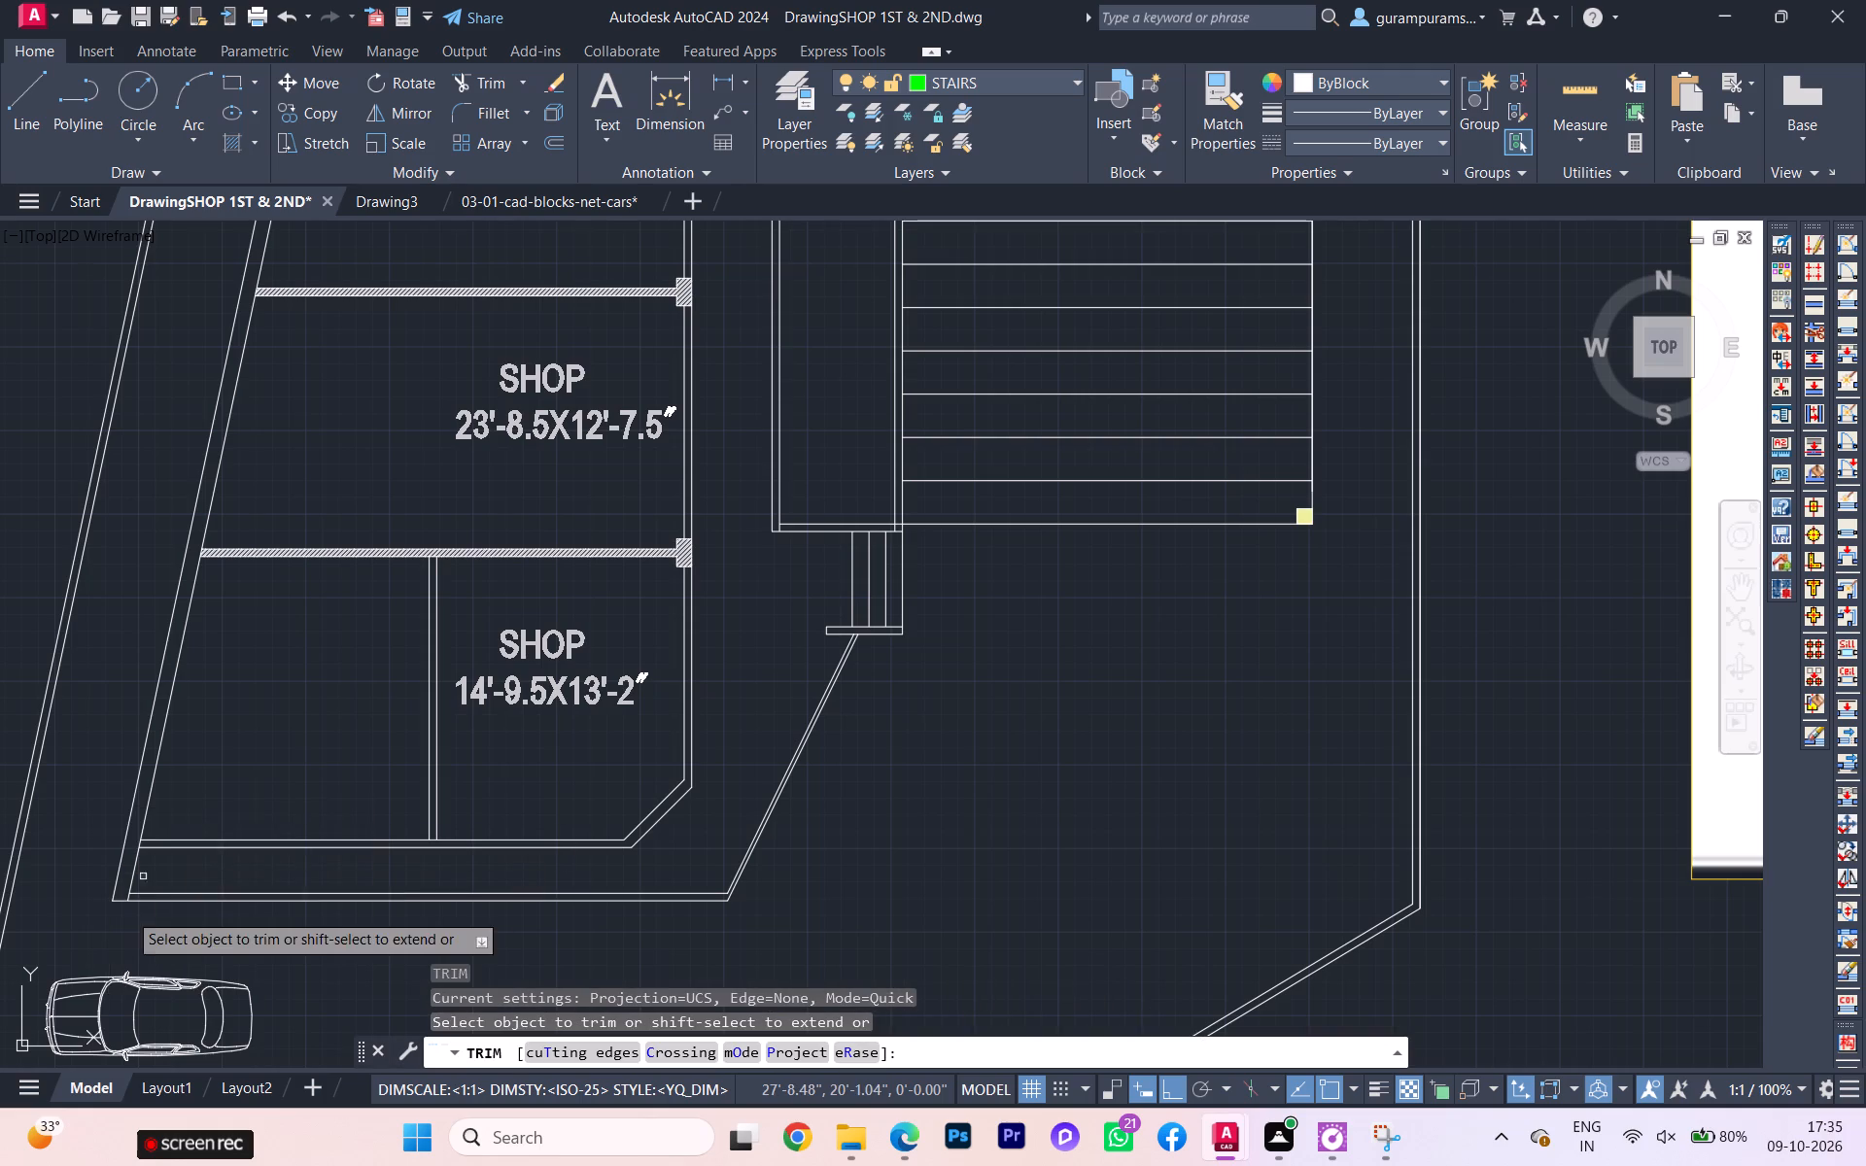
scroll(126, 917, "up", 1)
scroll(126, 917, "down", 1)
scroll(126, 917, "up", 3)
left_click(124, 839)
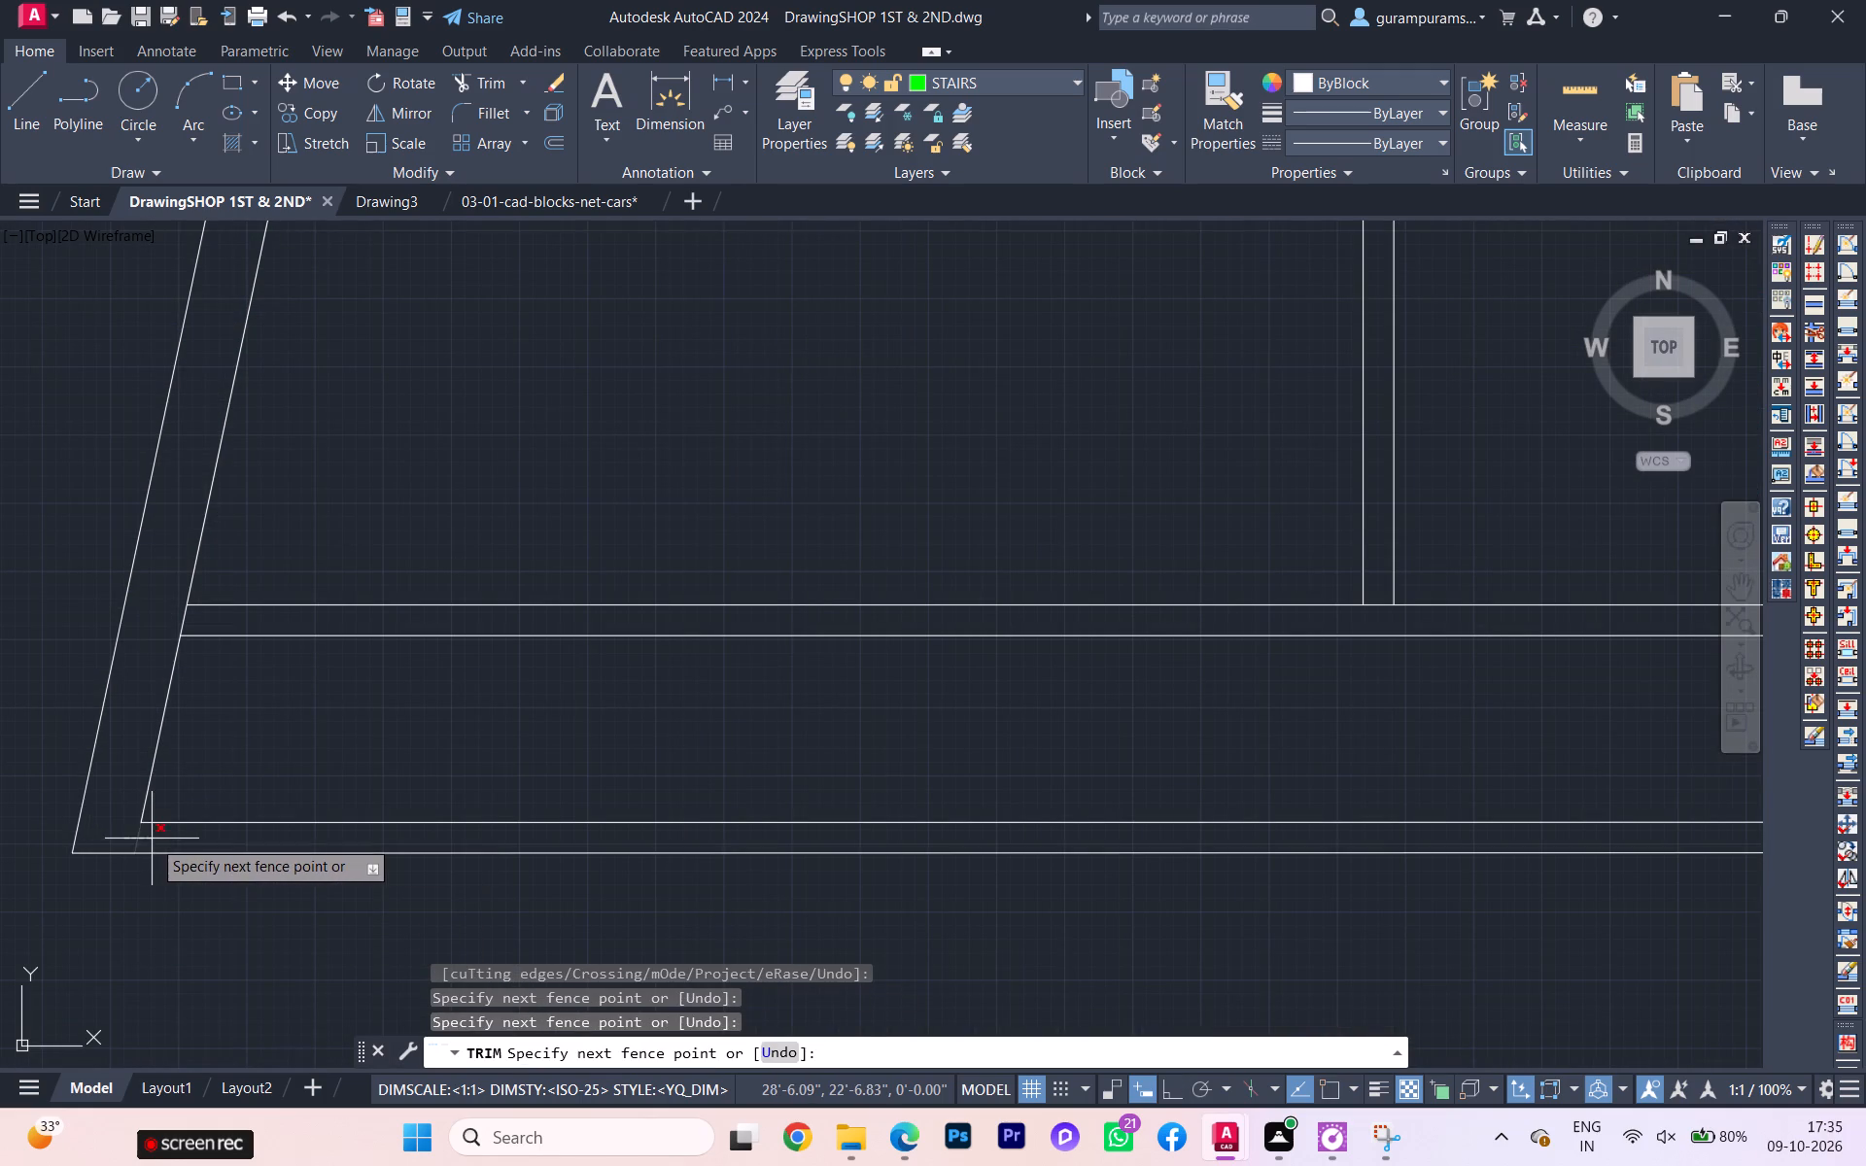
left_click(152, 839)
scroll(165, 905, "down", 3)
key("Escape")
Make DIMENSIONS the current layer.
scroll(186, 909, "down", 2)
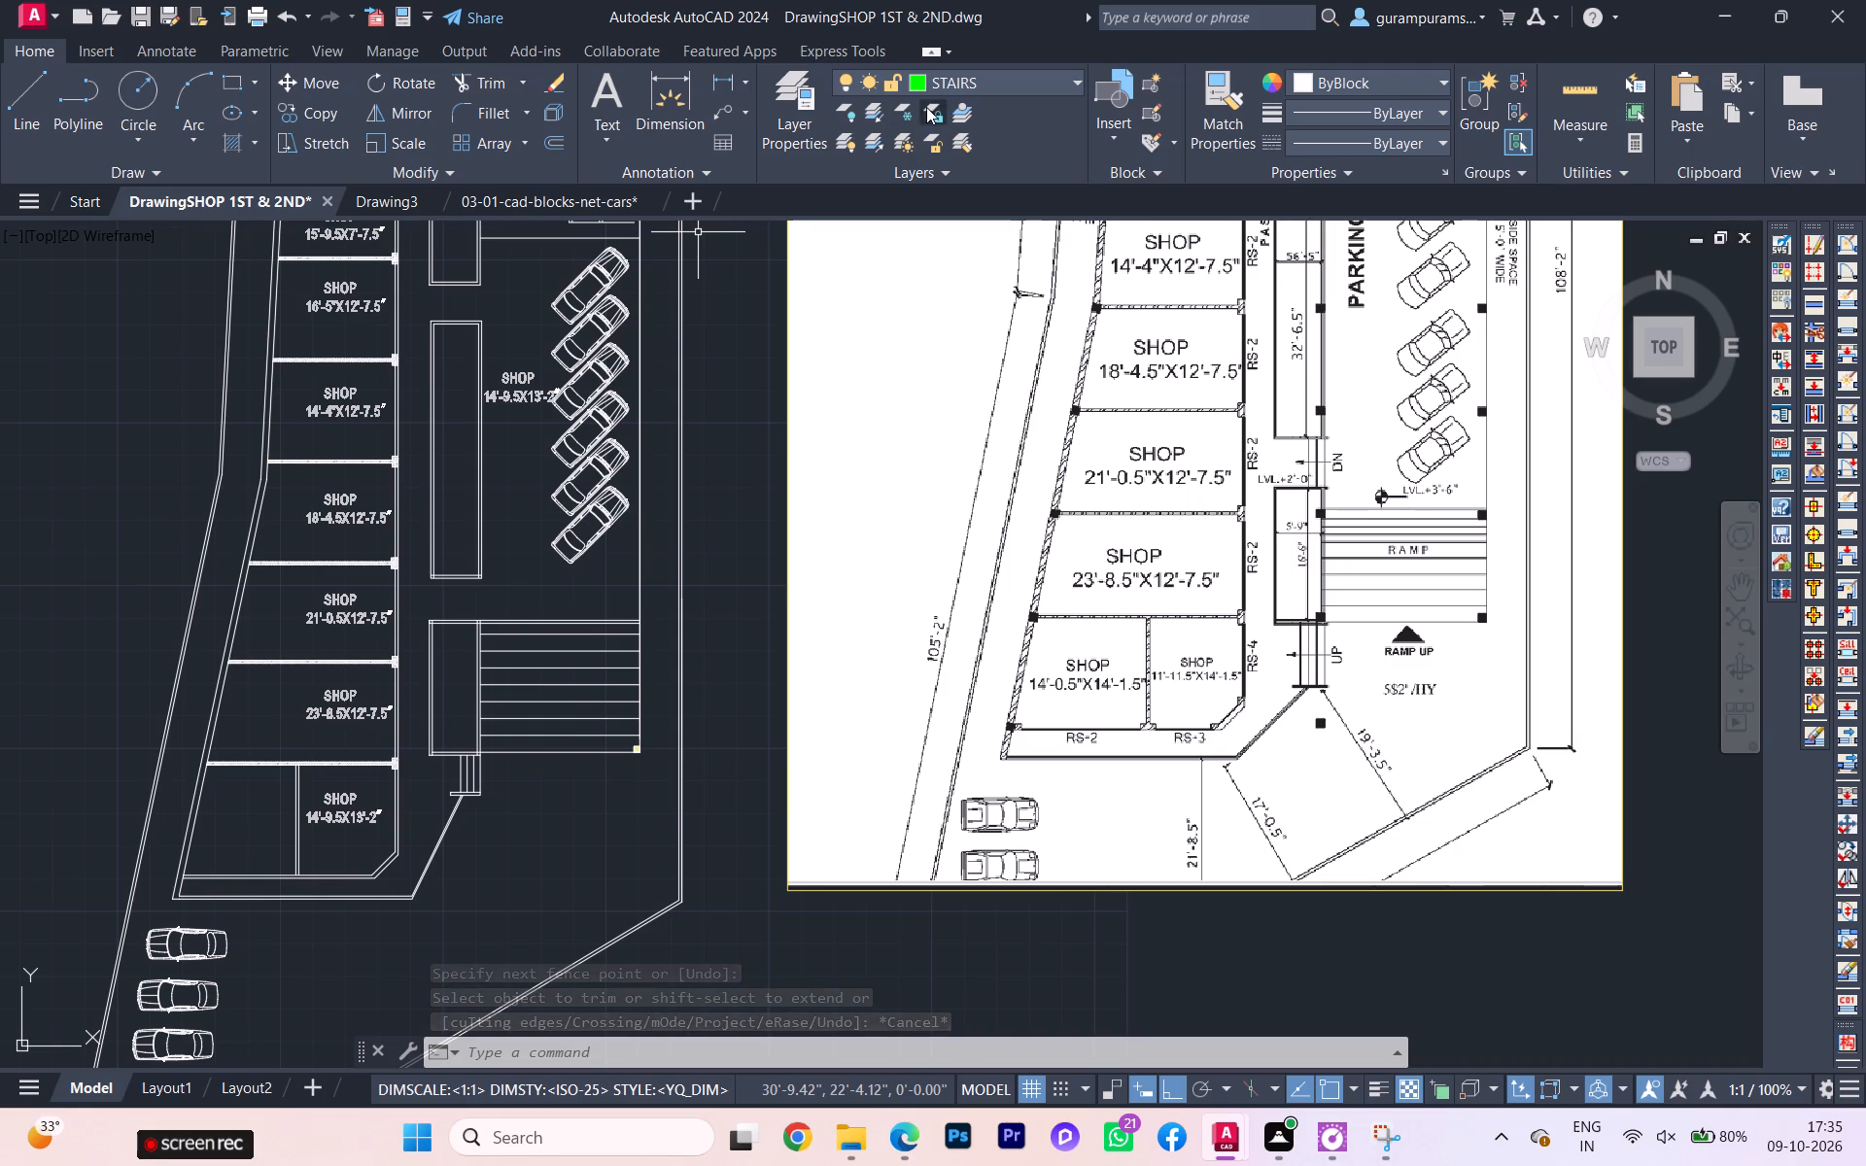
left_click(950, 86)
left_click(950, 167)
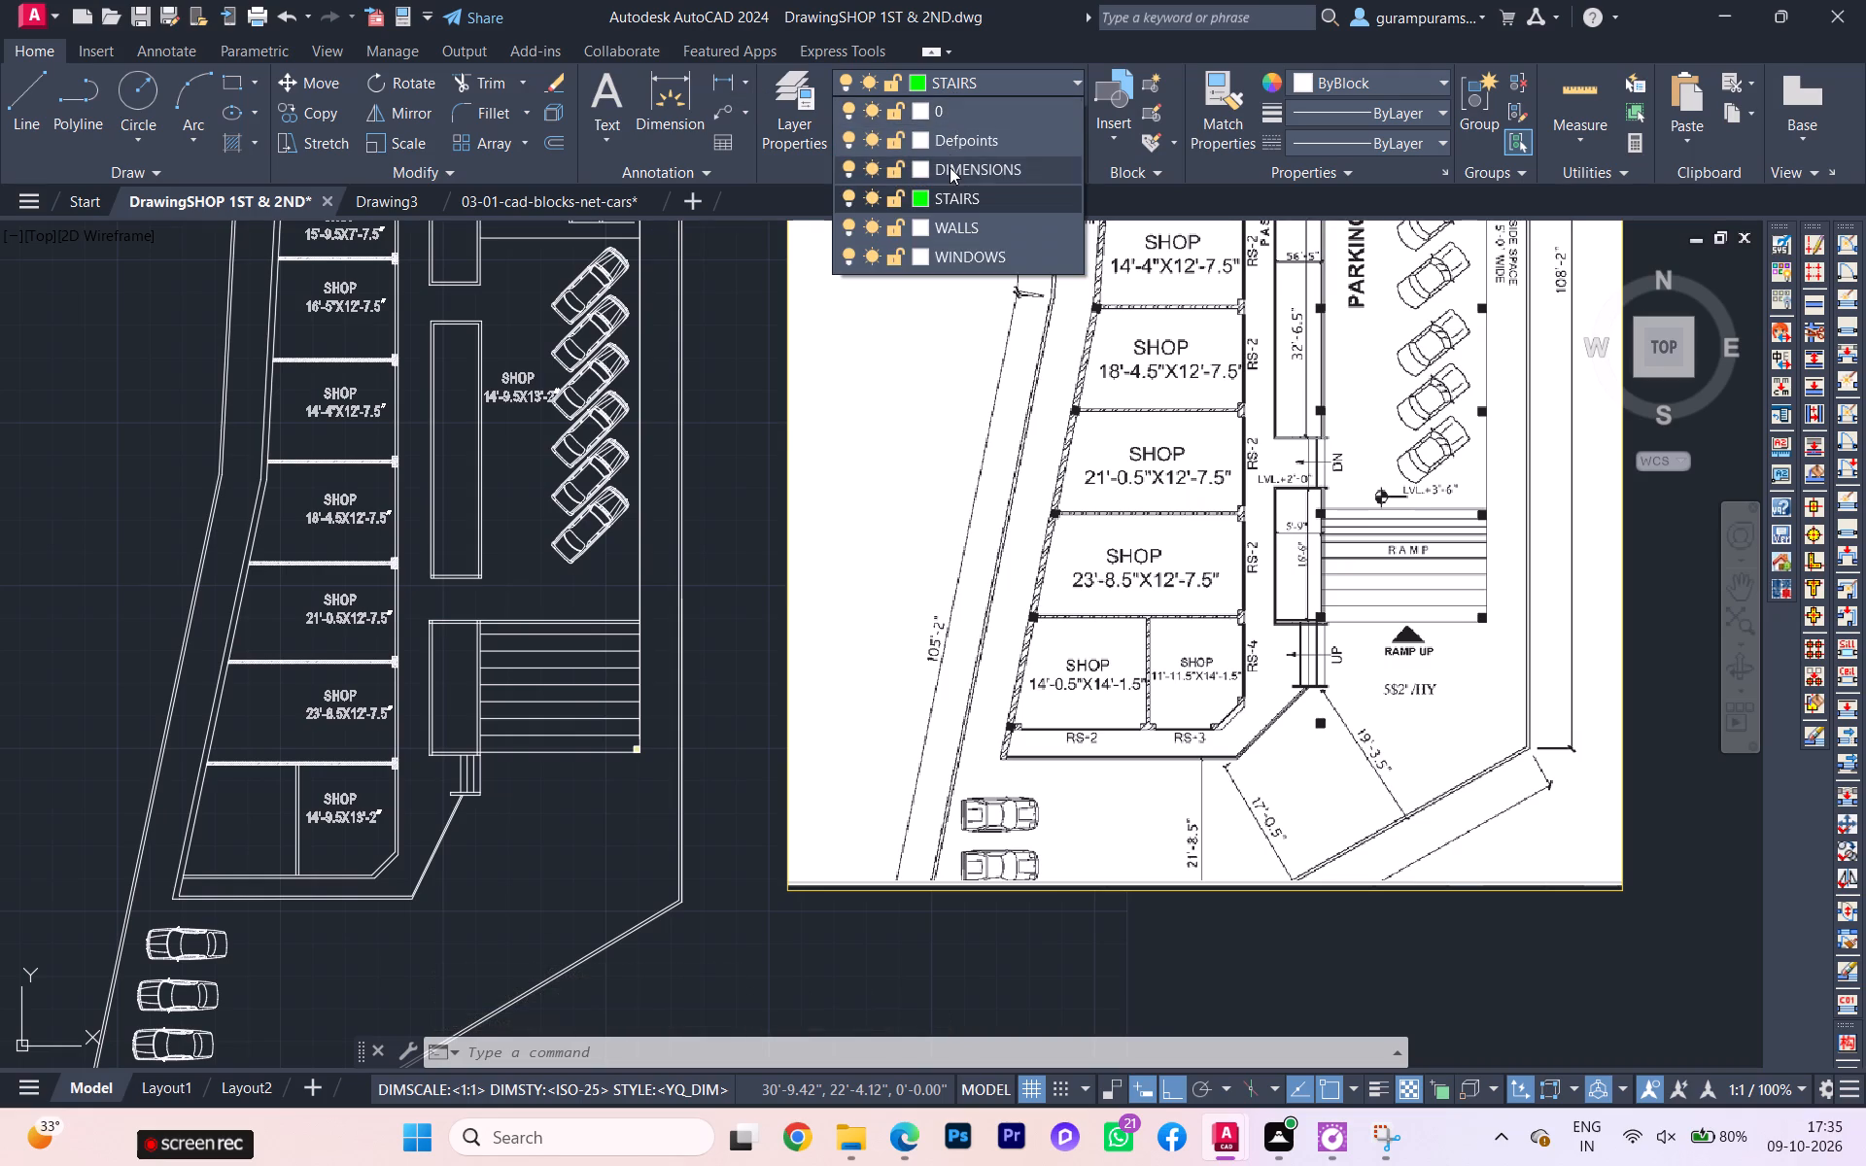
Select the labels from the 16'-5" shop down to the last shop and assign them to the DIMENSIONS layer.
left_click(334, 400)
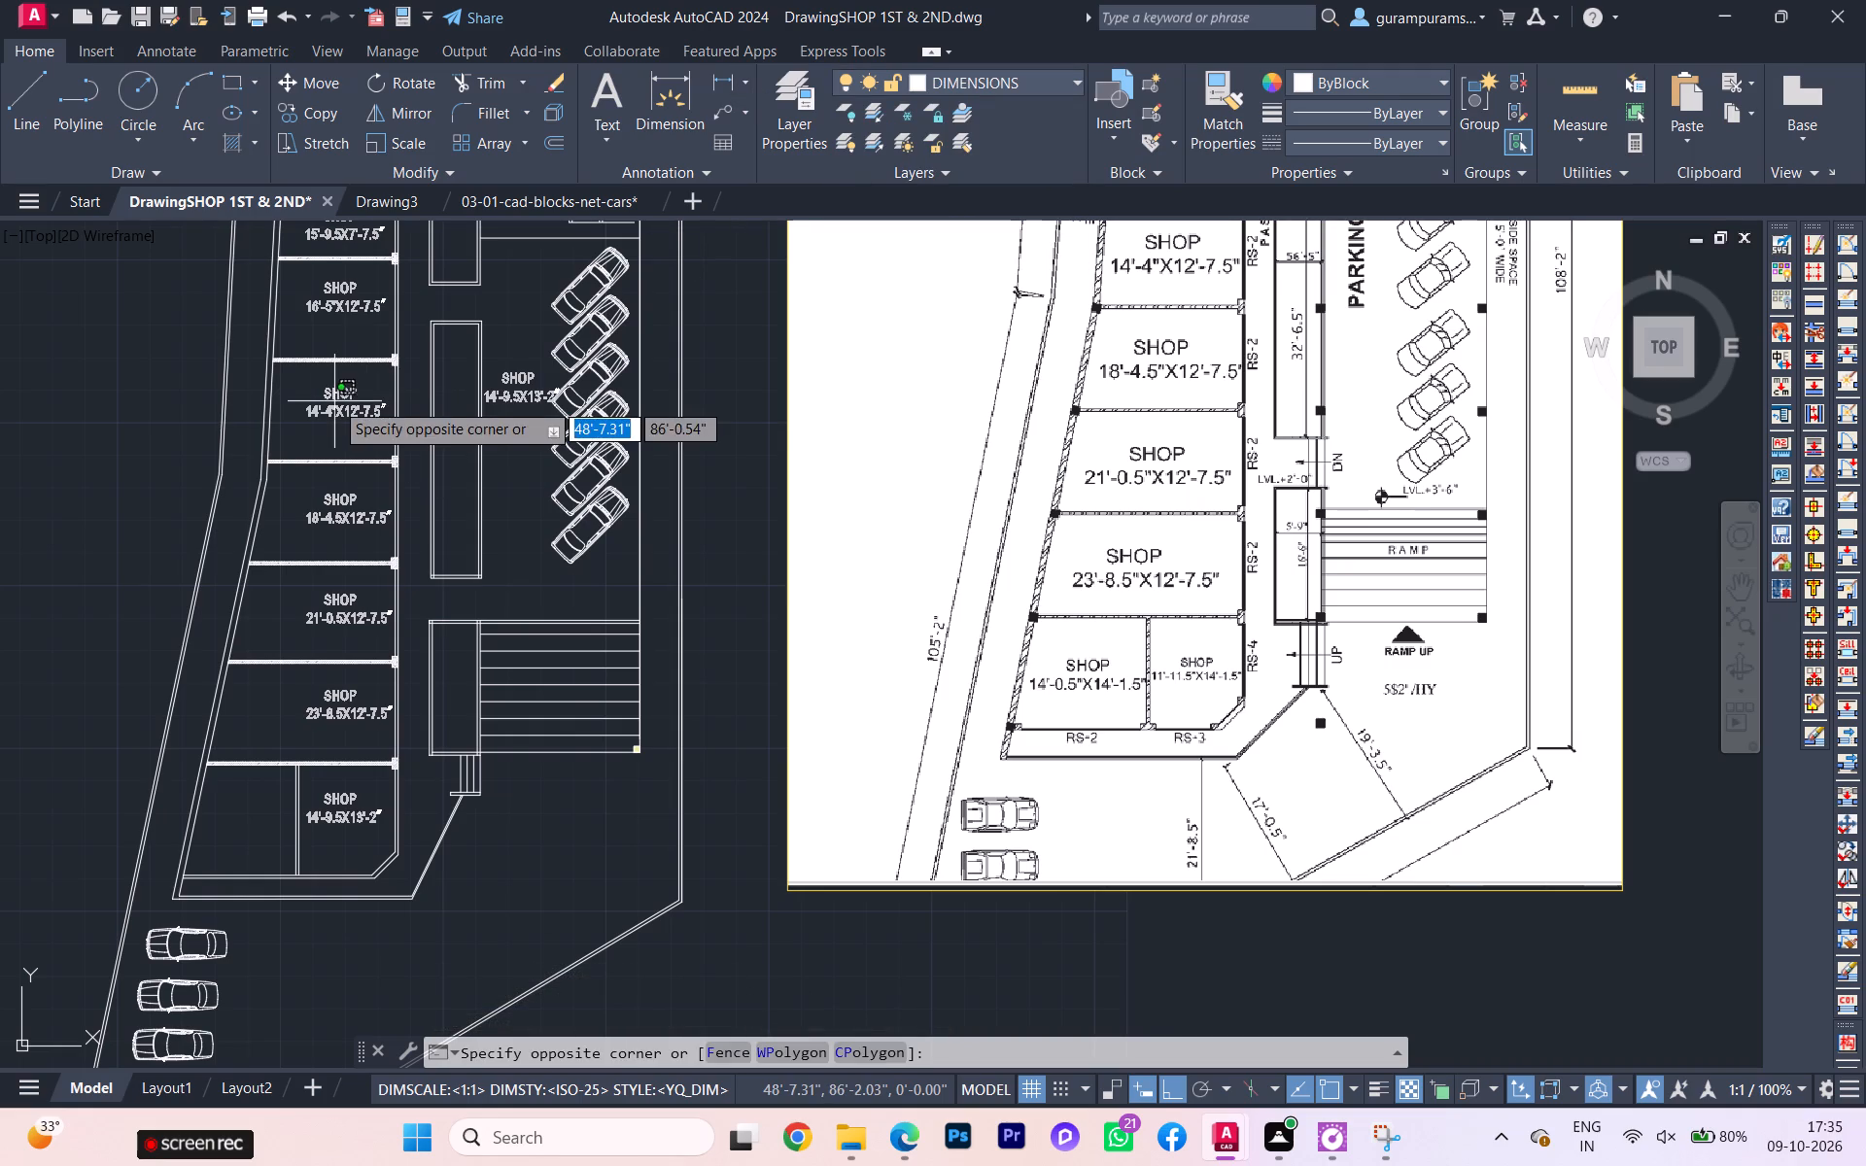
left_click(322, 394)
left_click(358, 299)
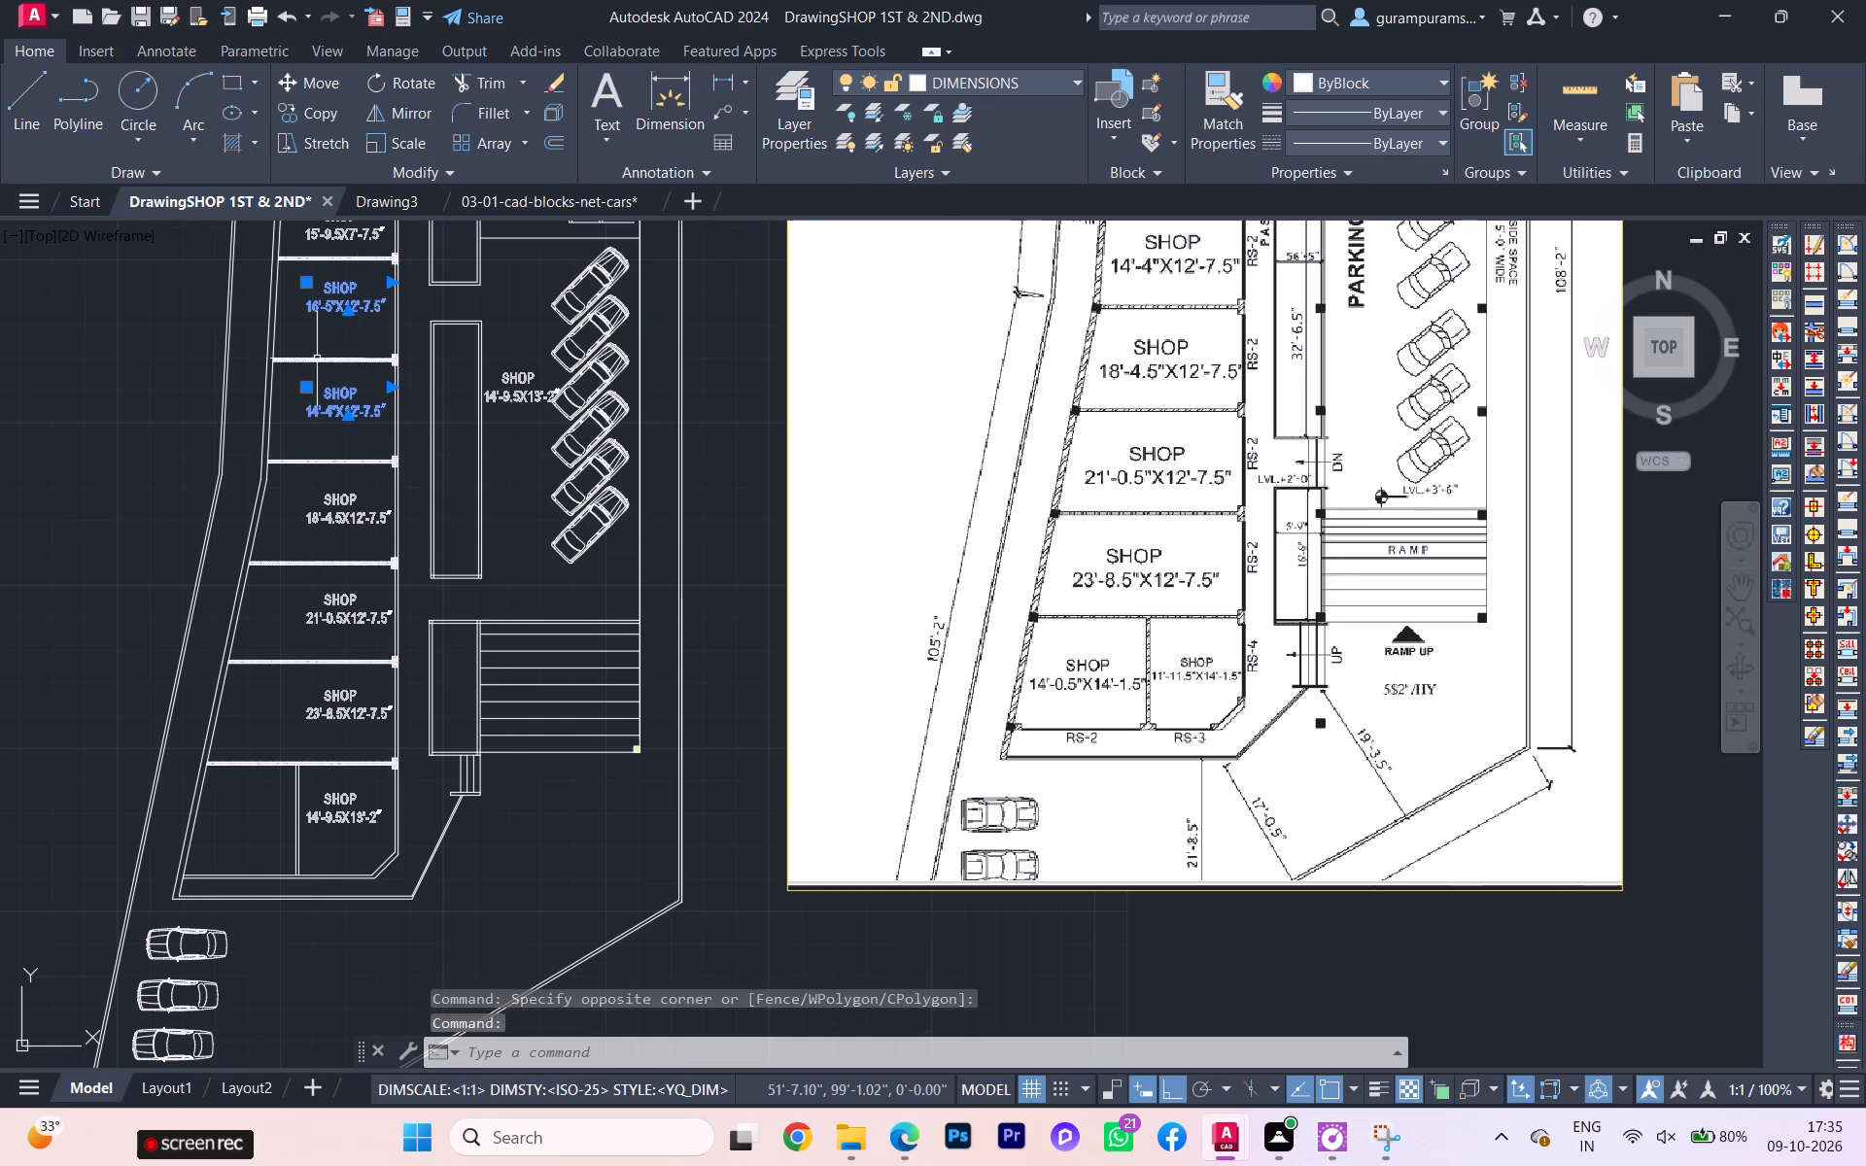
left_click(329, 506)
left_click(328, 617)
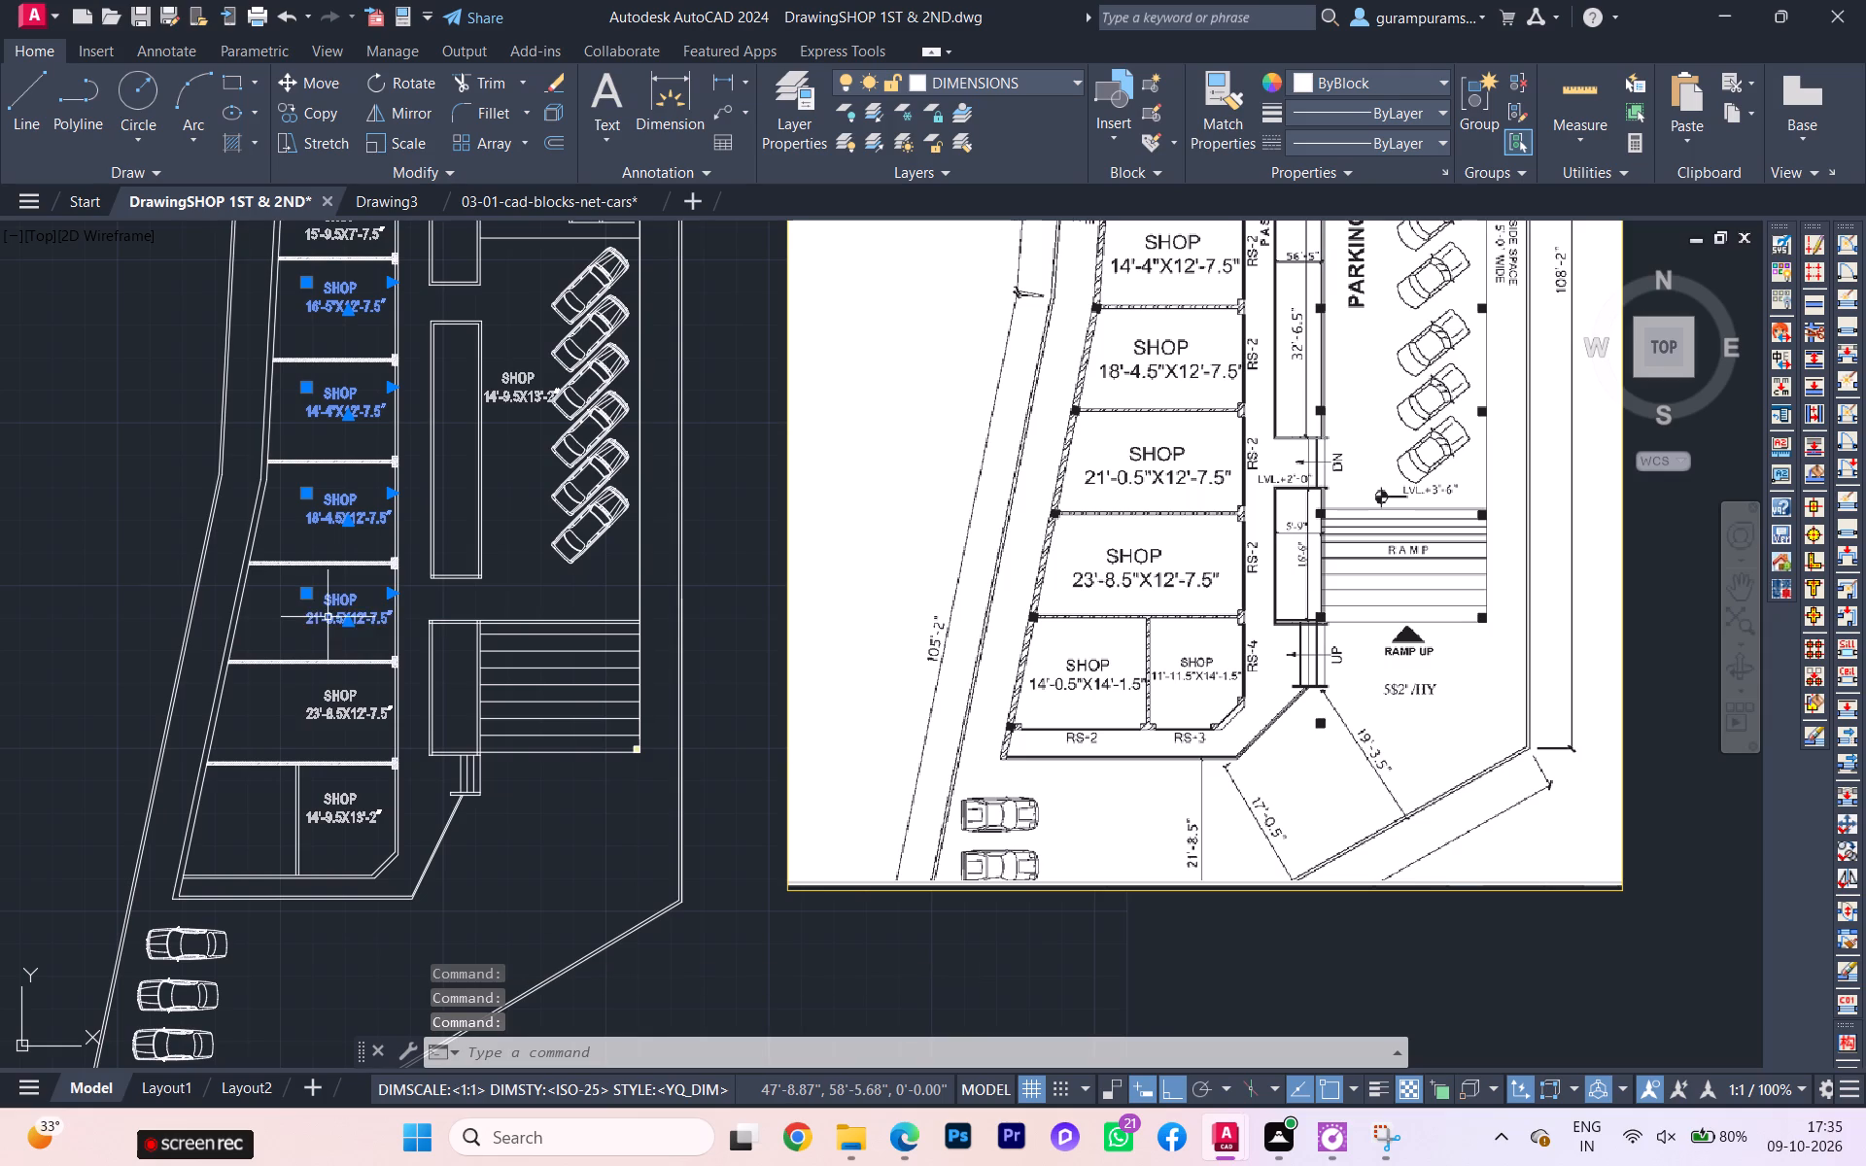
left_click(334, 704)
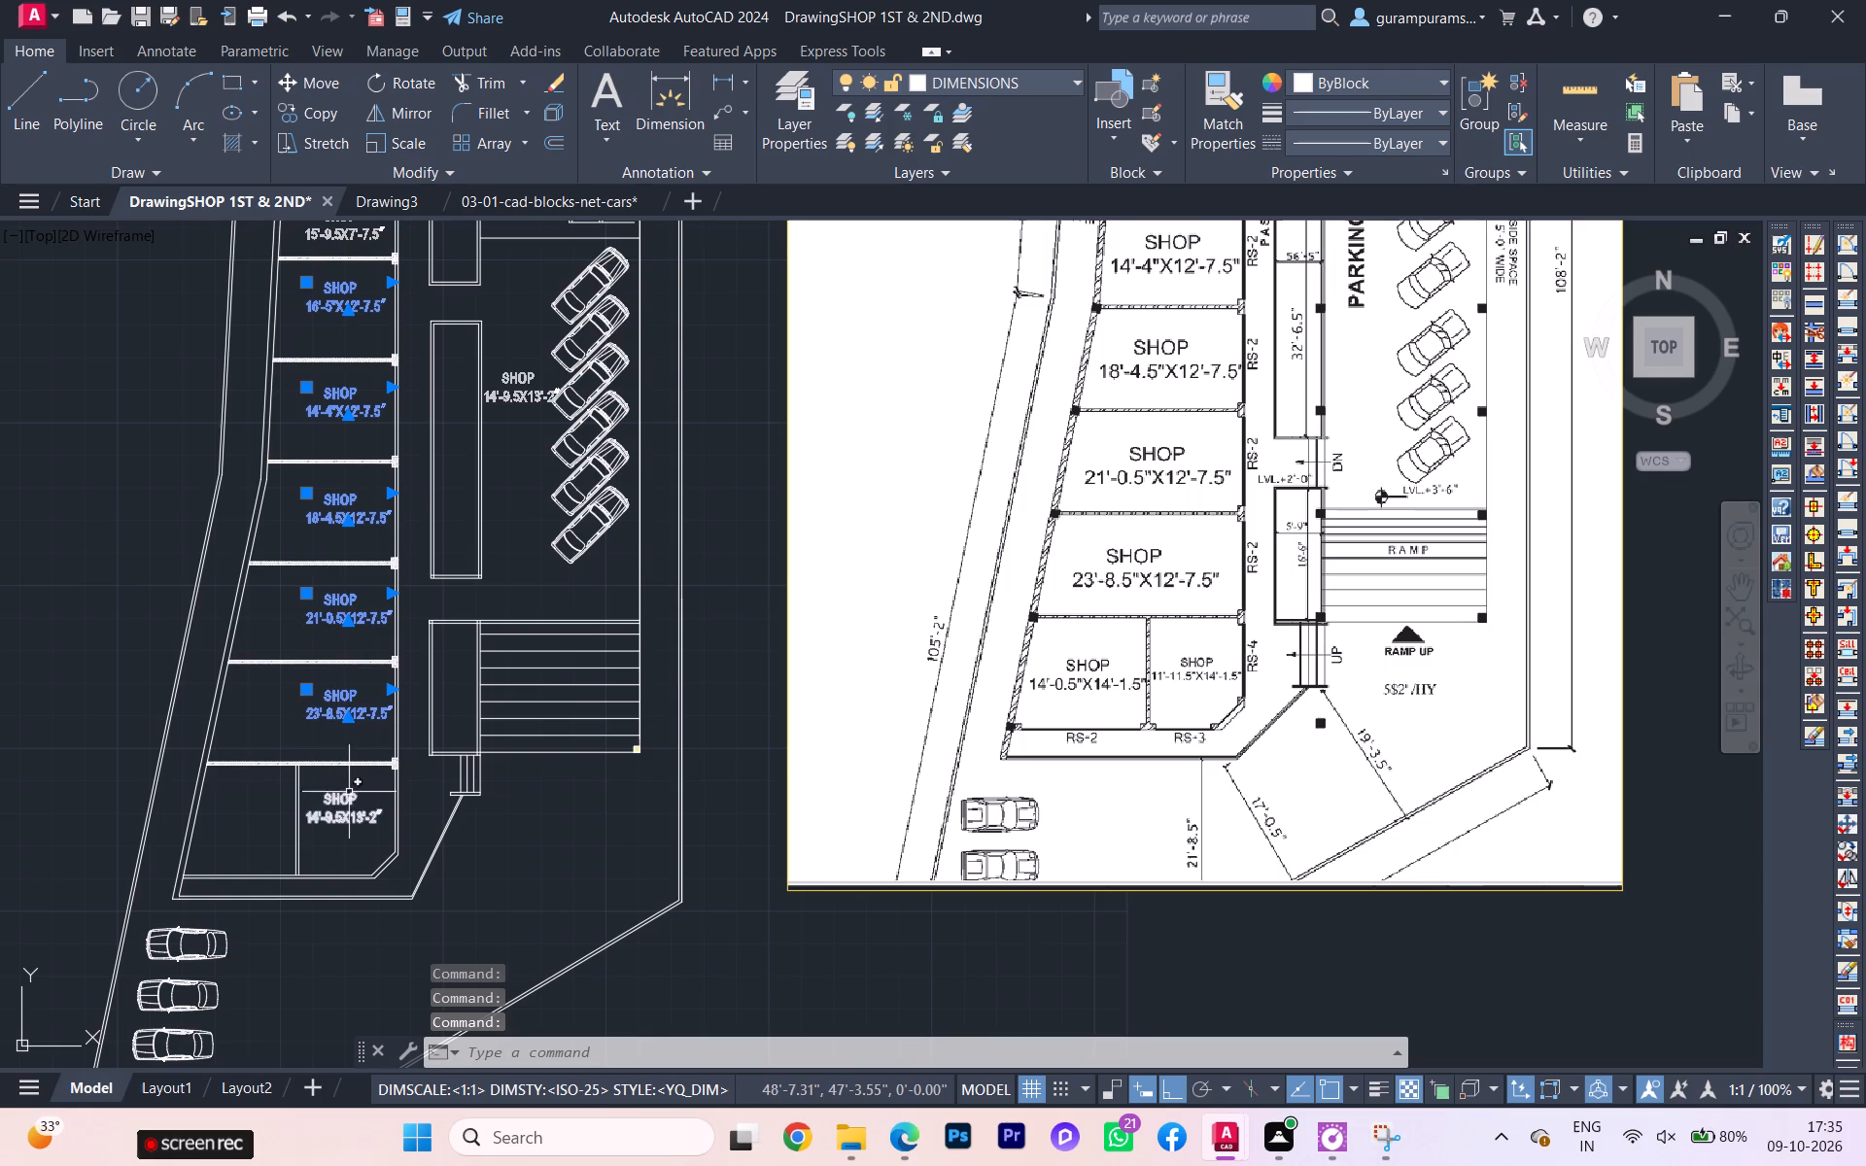
left_click(345, 804)
left_click(952, 85)
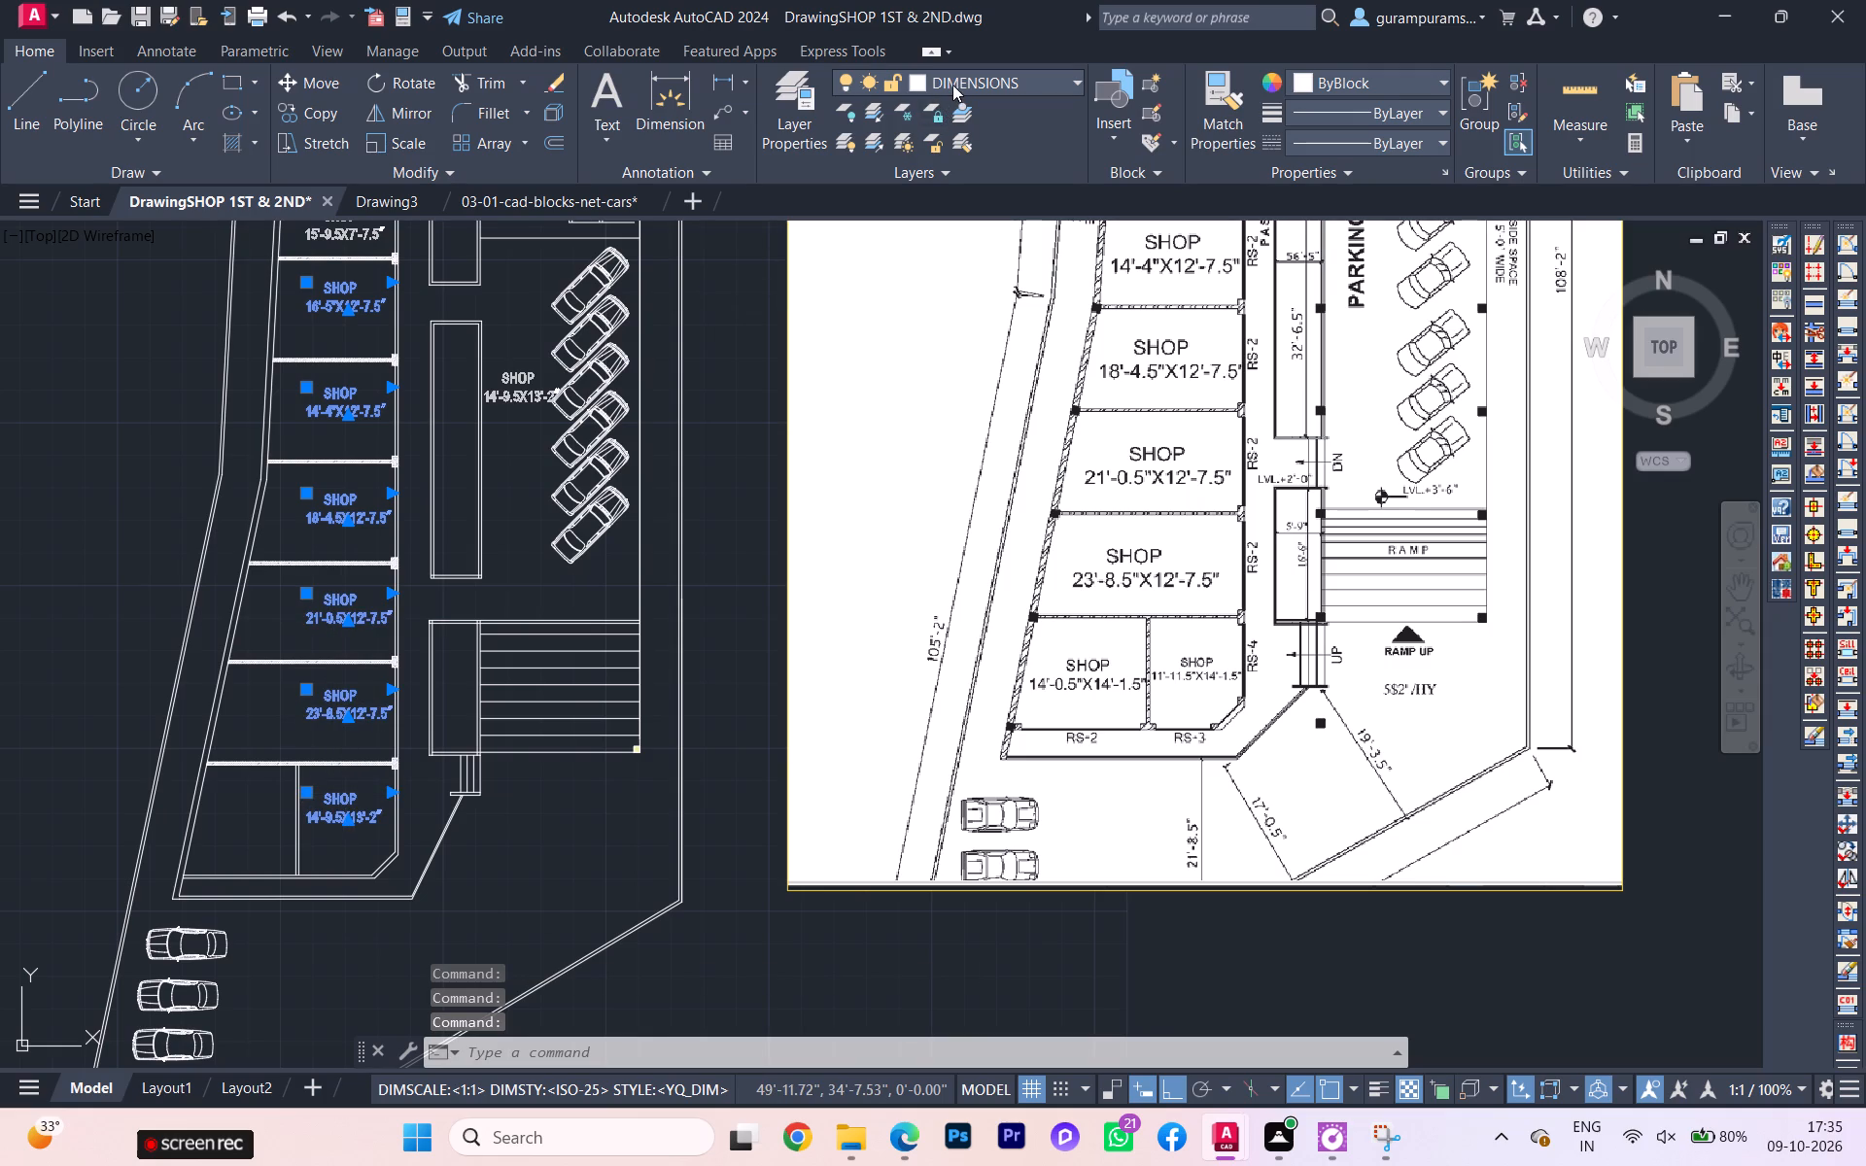
left_click(943, 163)
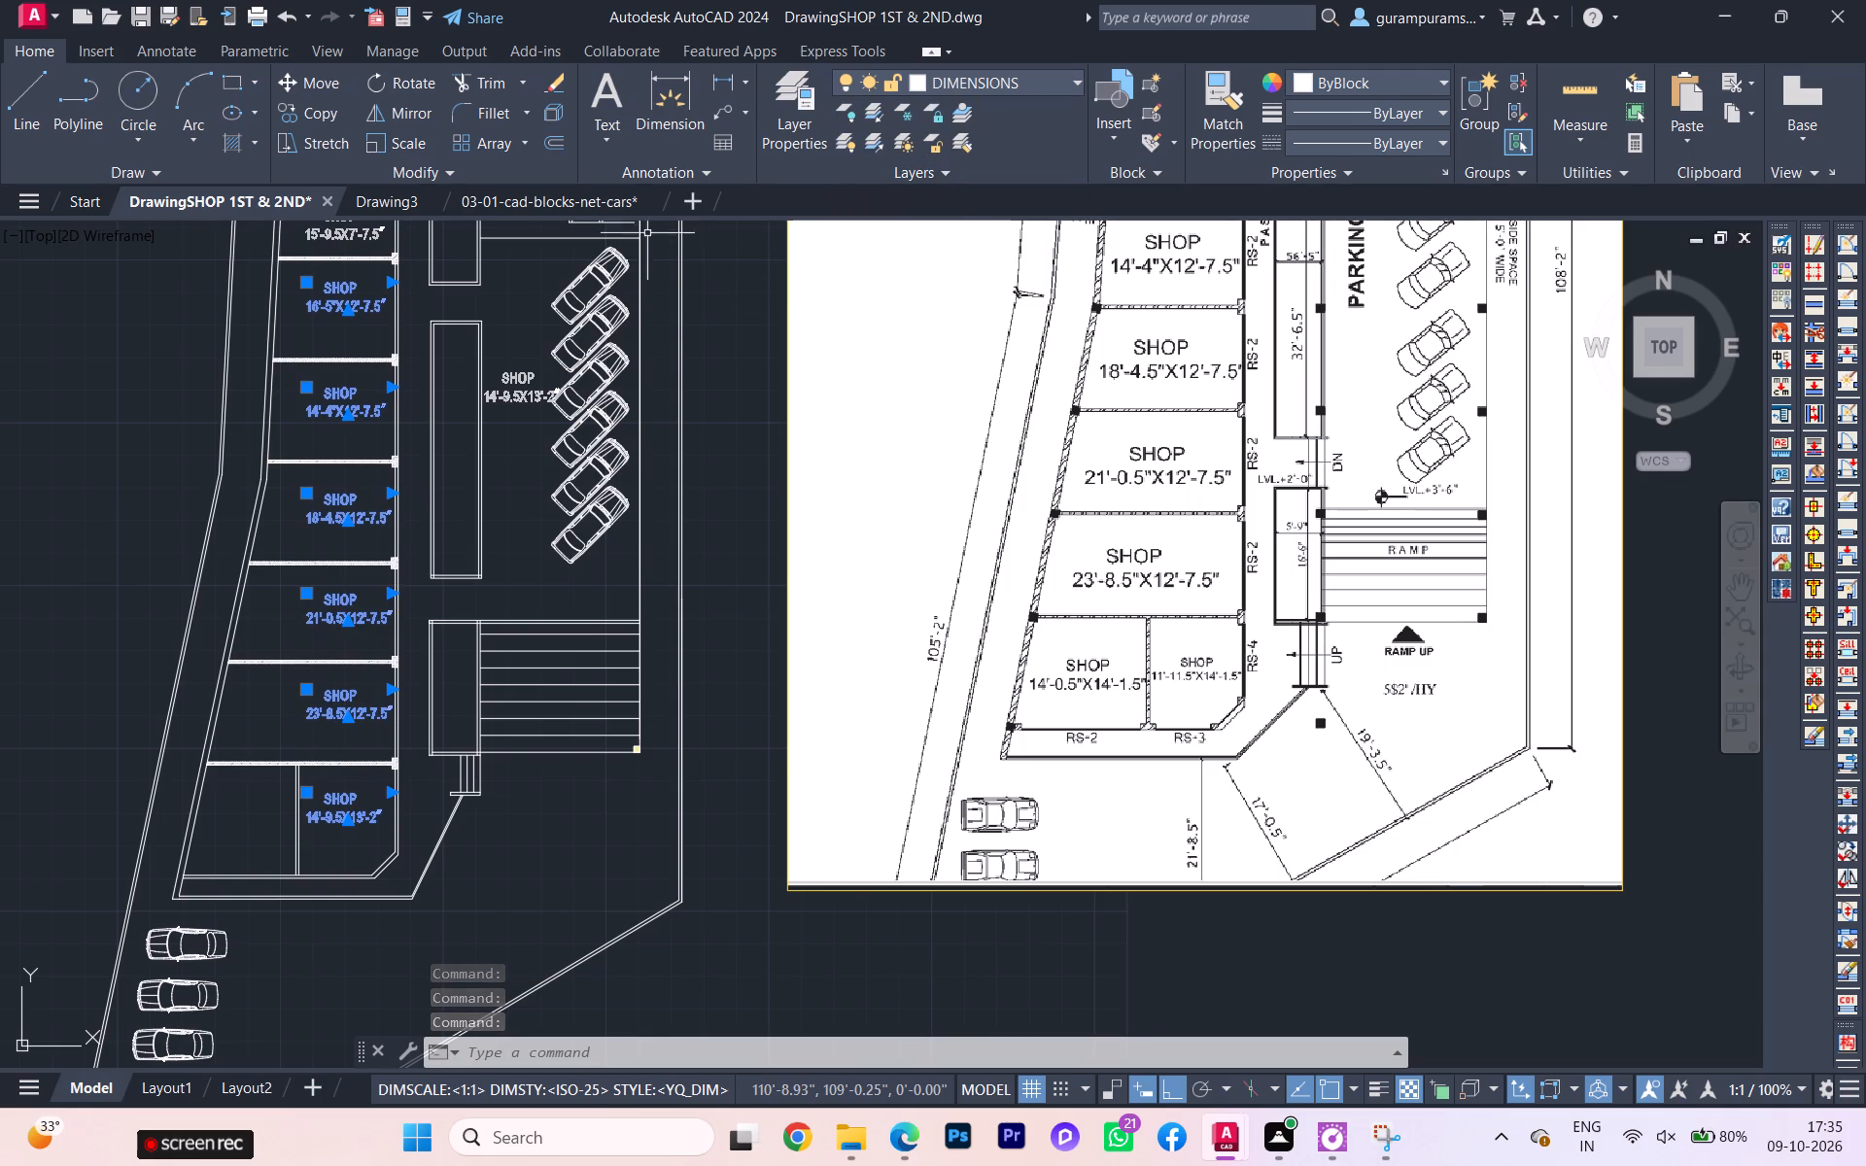
Add the top two shop labels to the selection and assign all the selected labels to the DIMENSIONS layer.
scroll(349, 398, "up", 2)
scroll(371, 407, "down", 2)
scroll(373, 416, "up", 1)
scroll(374, 427, "down", 1)
middle_click_drag(371, 440, 378, 683)
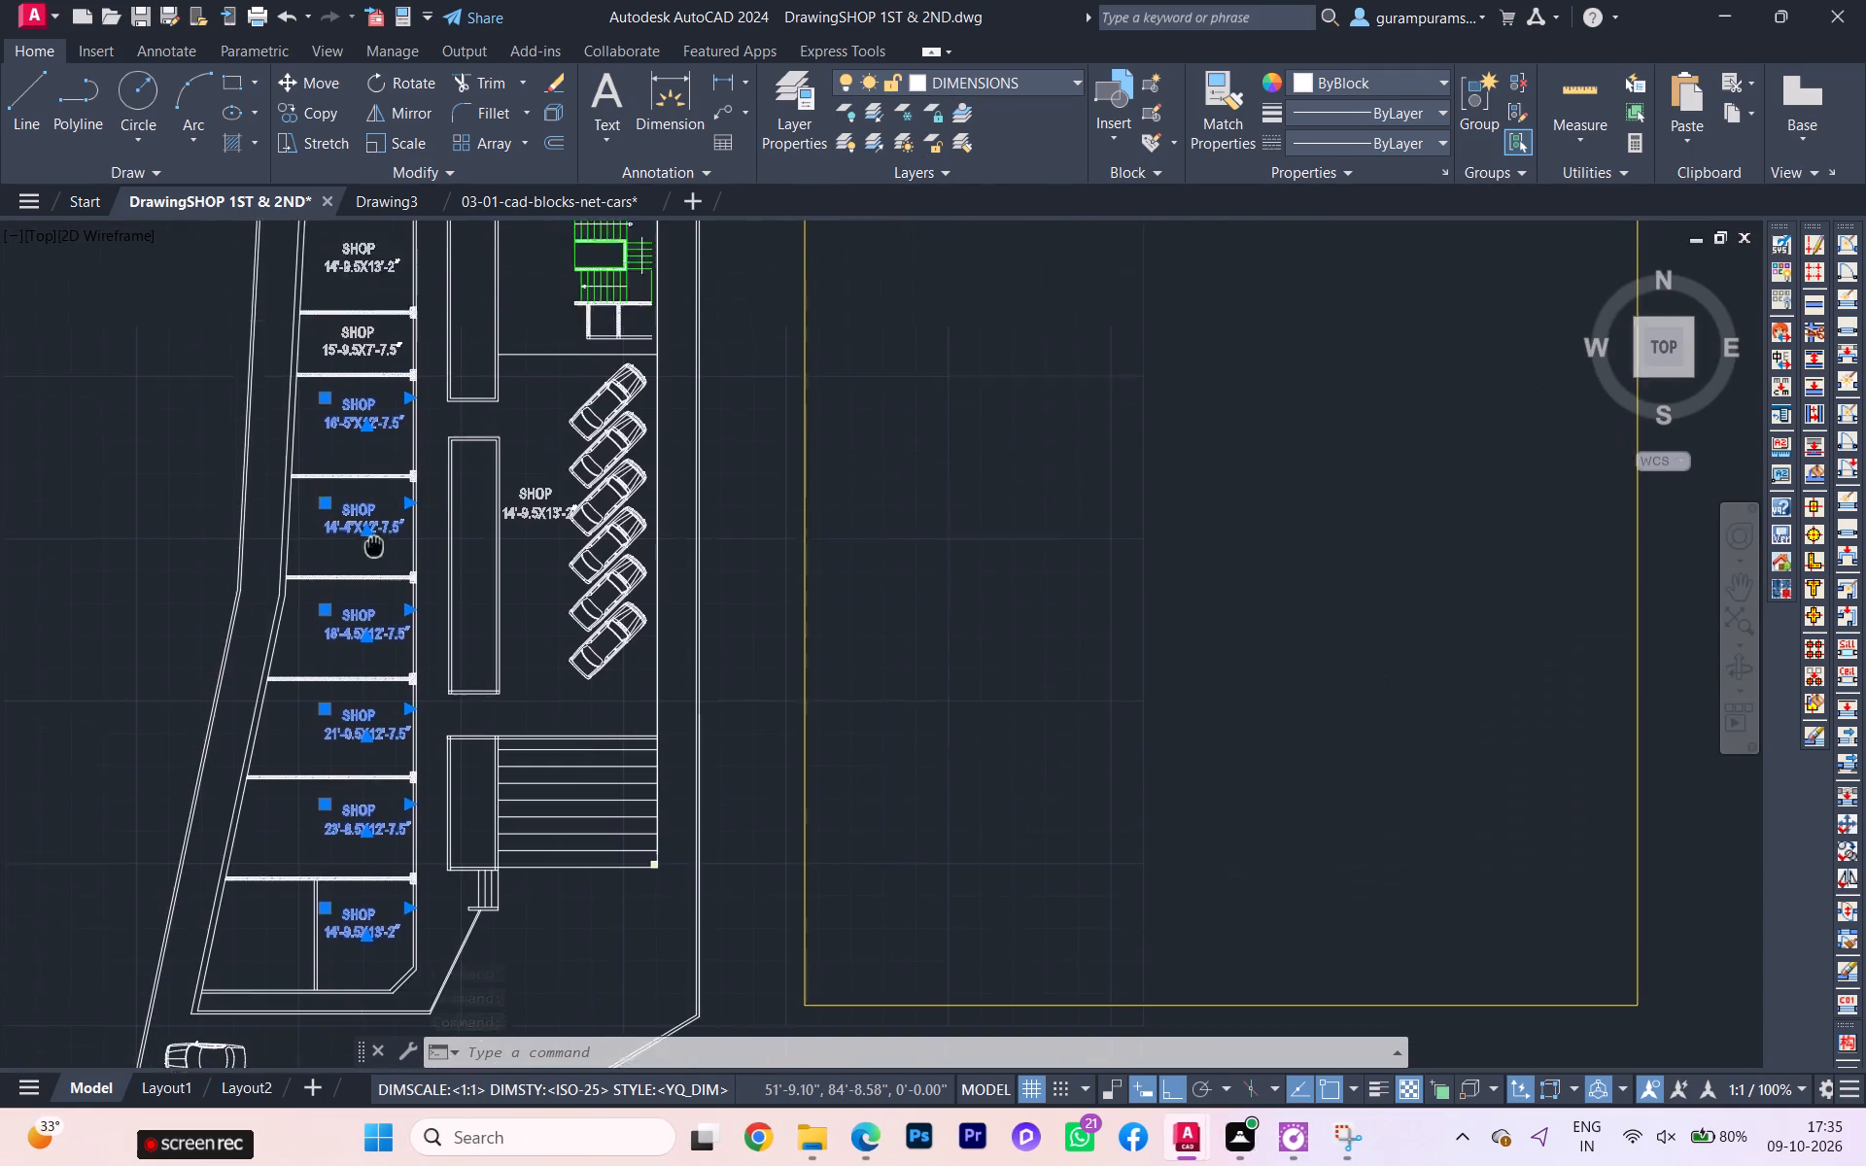
middle_click_drag(378, 683, 390, 800)
left_click(377, 595)
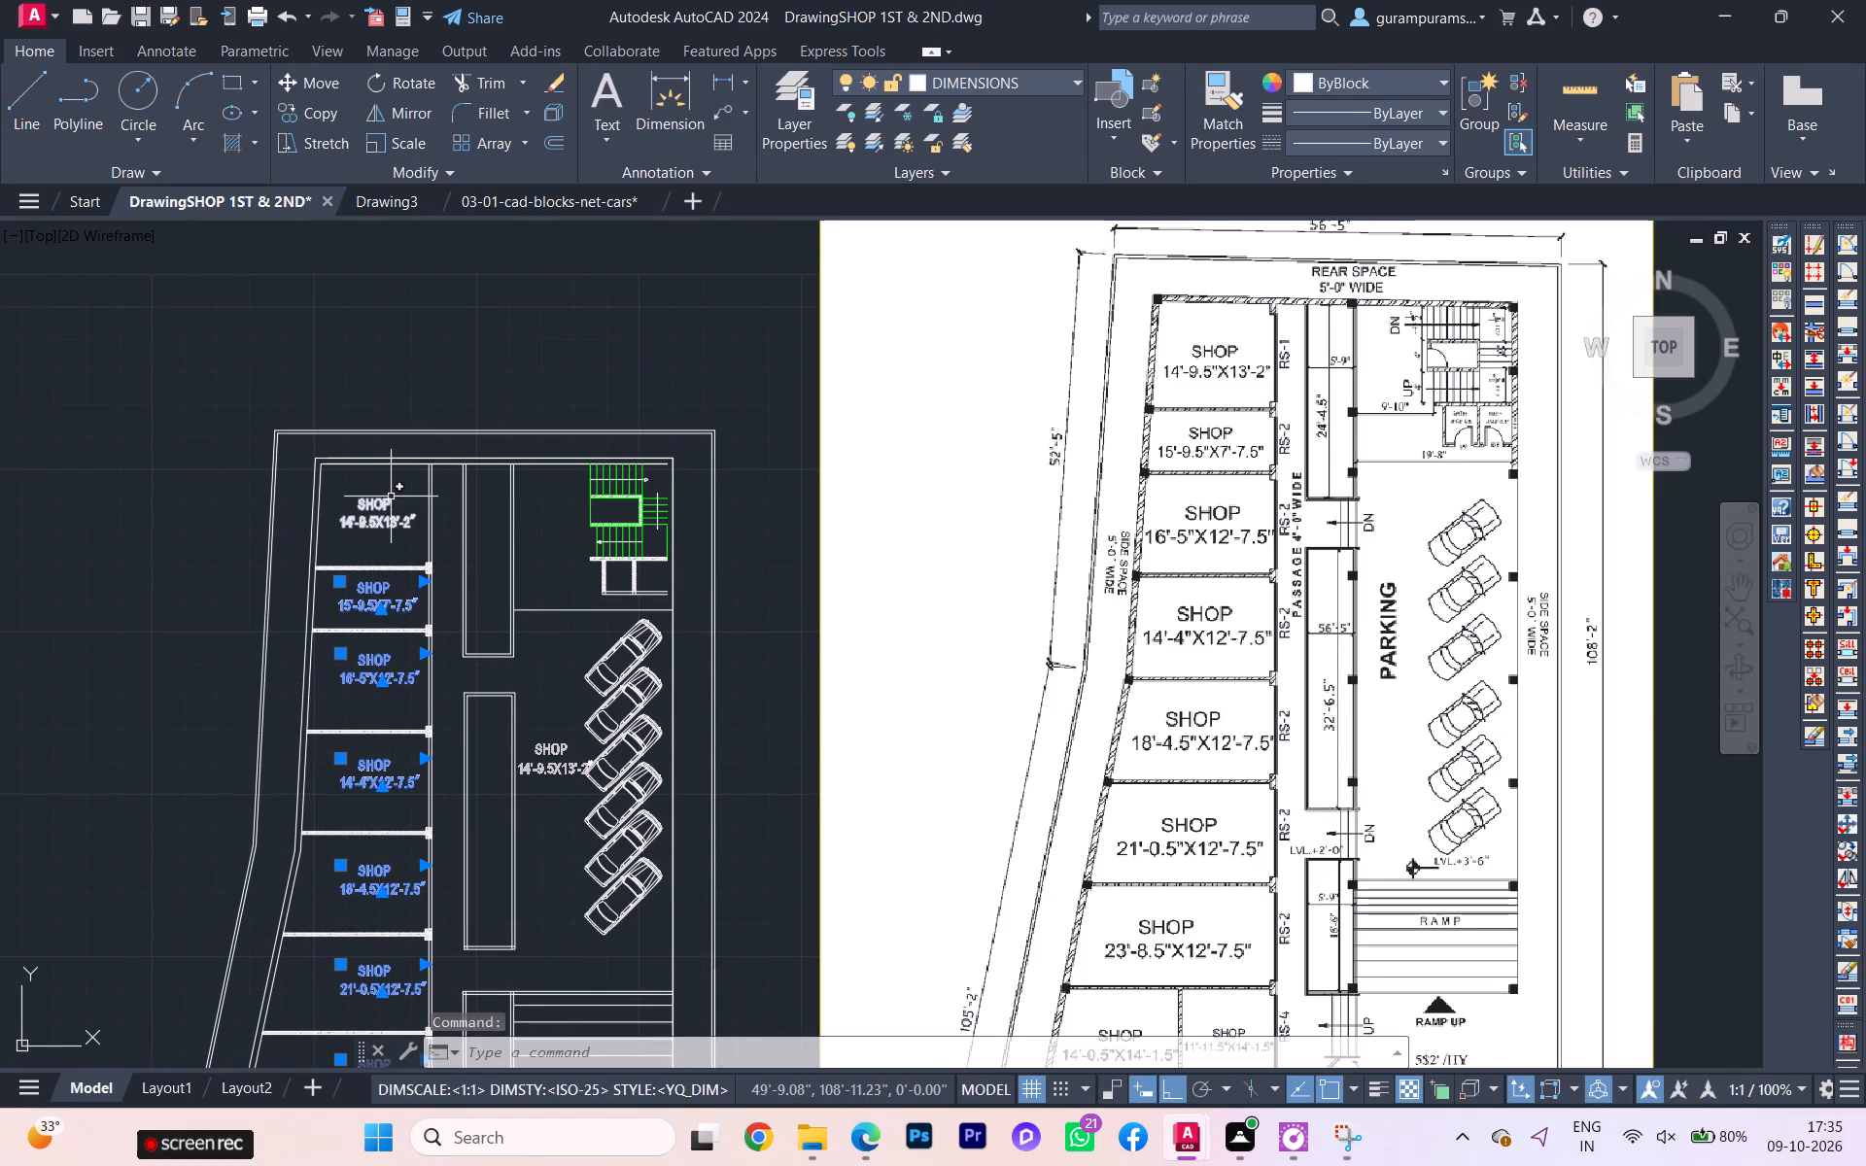
left_click(378, 507)
left_click(1044, 86)
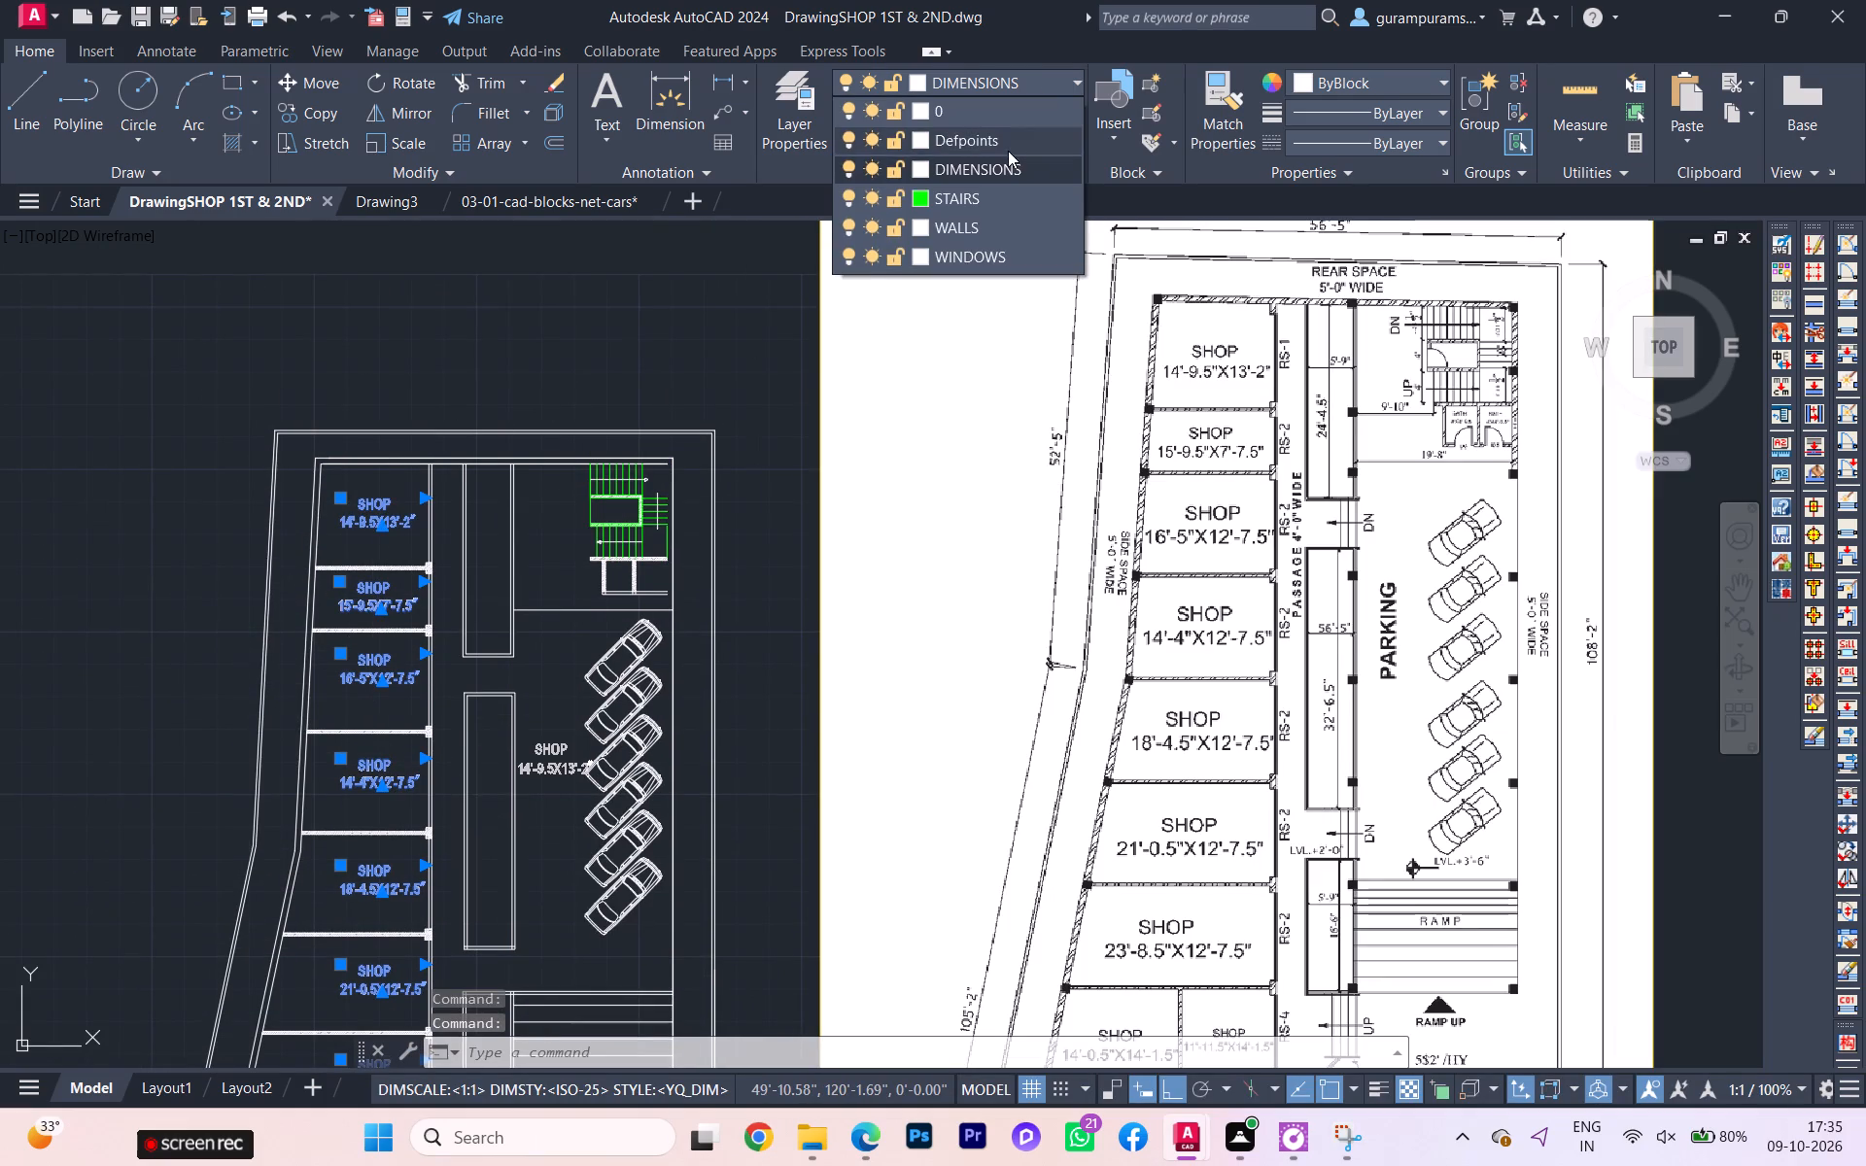
left_click(1003, 160)
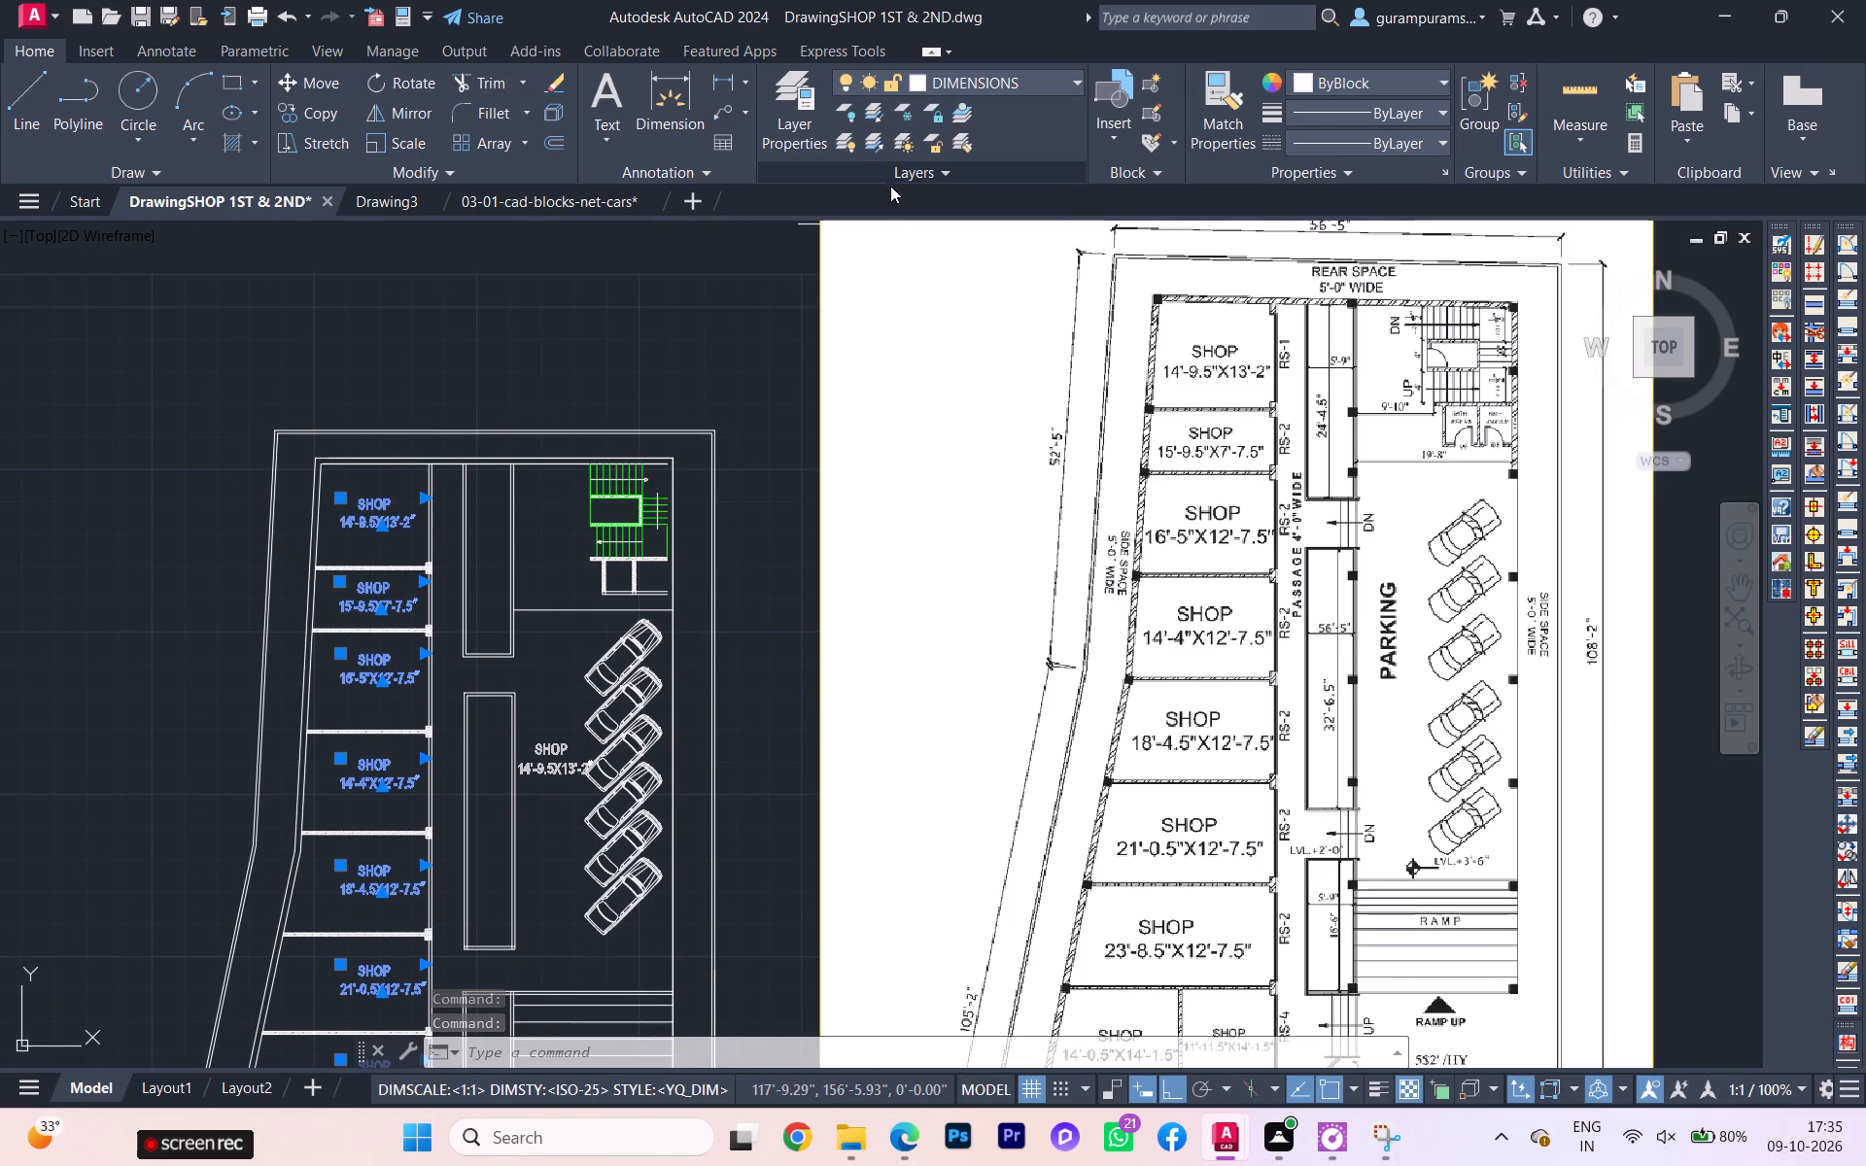
key("Escape")
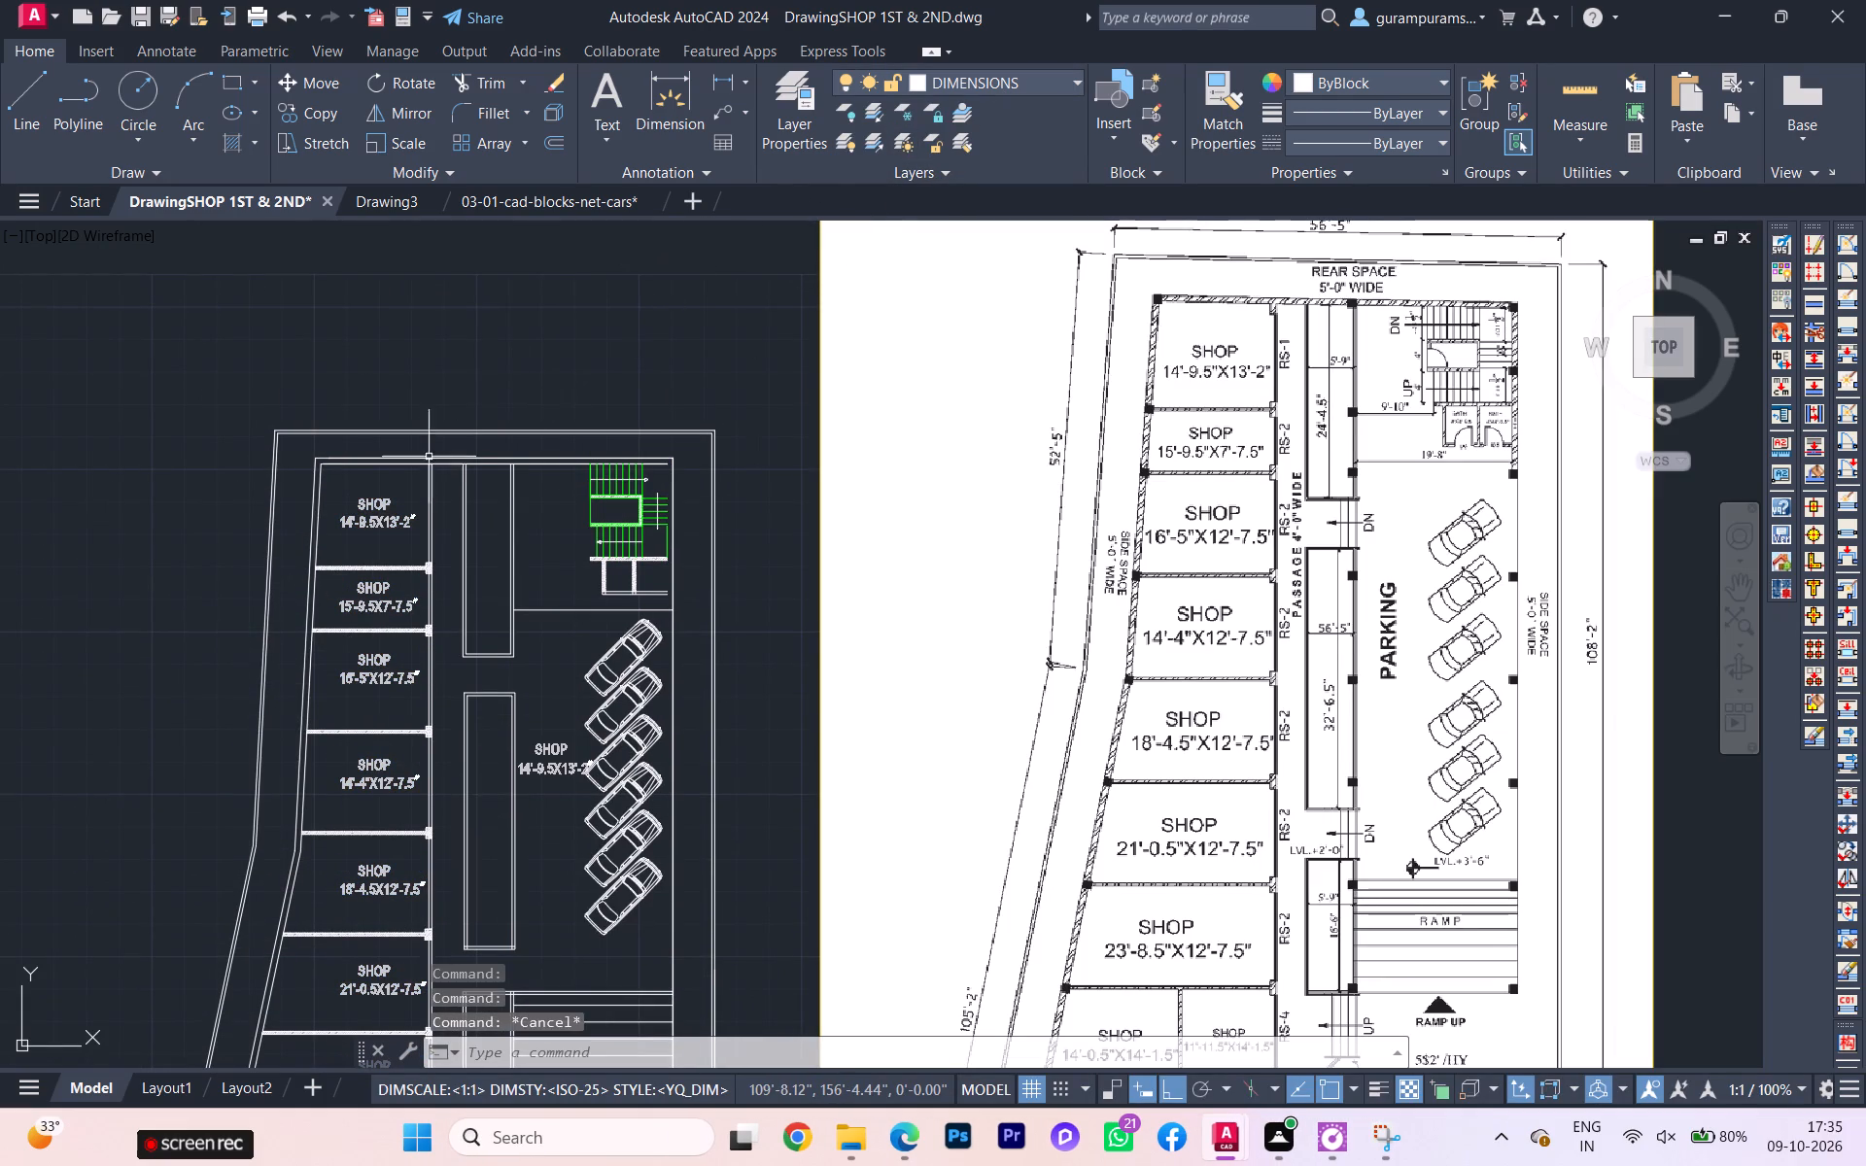
Check the layer assignments of the topmost parked car and the top two shop labels.
left_click(641, 652)
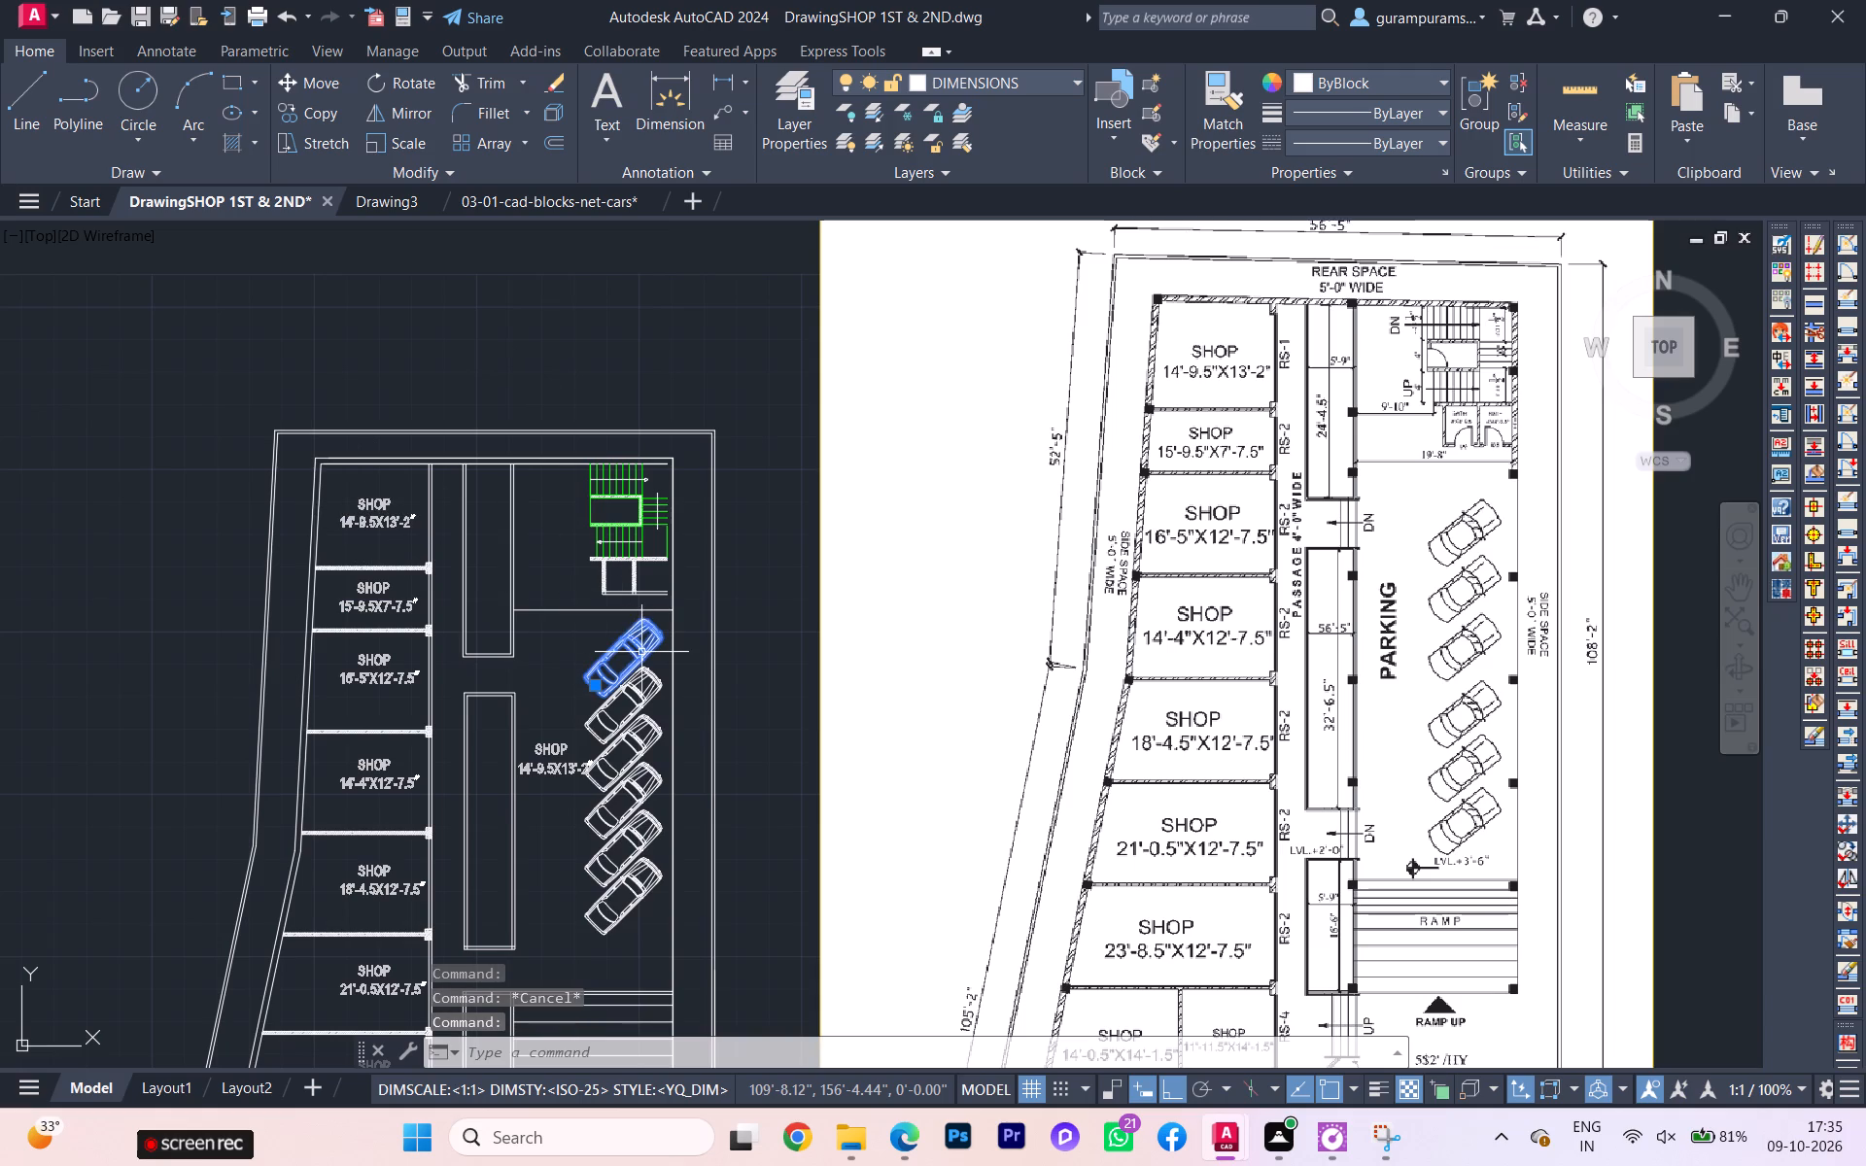
left_click(373, 601)
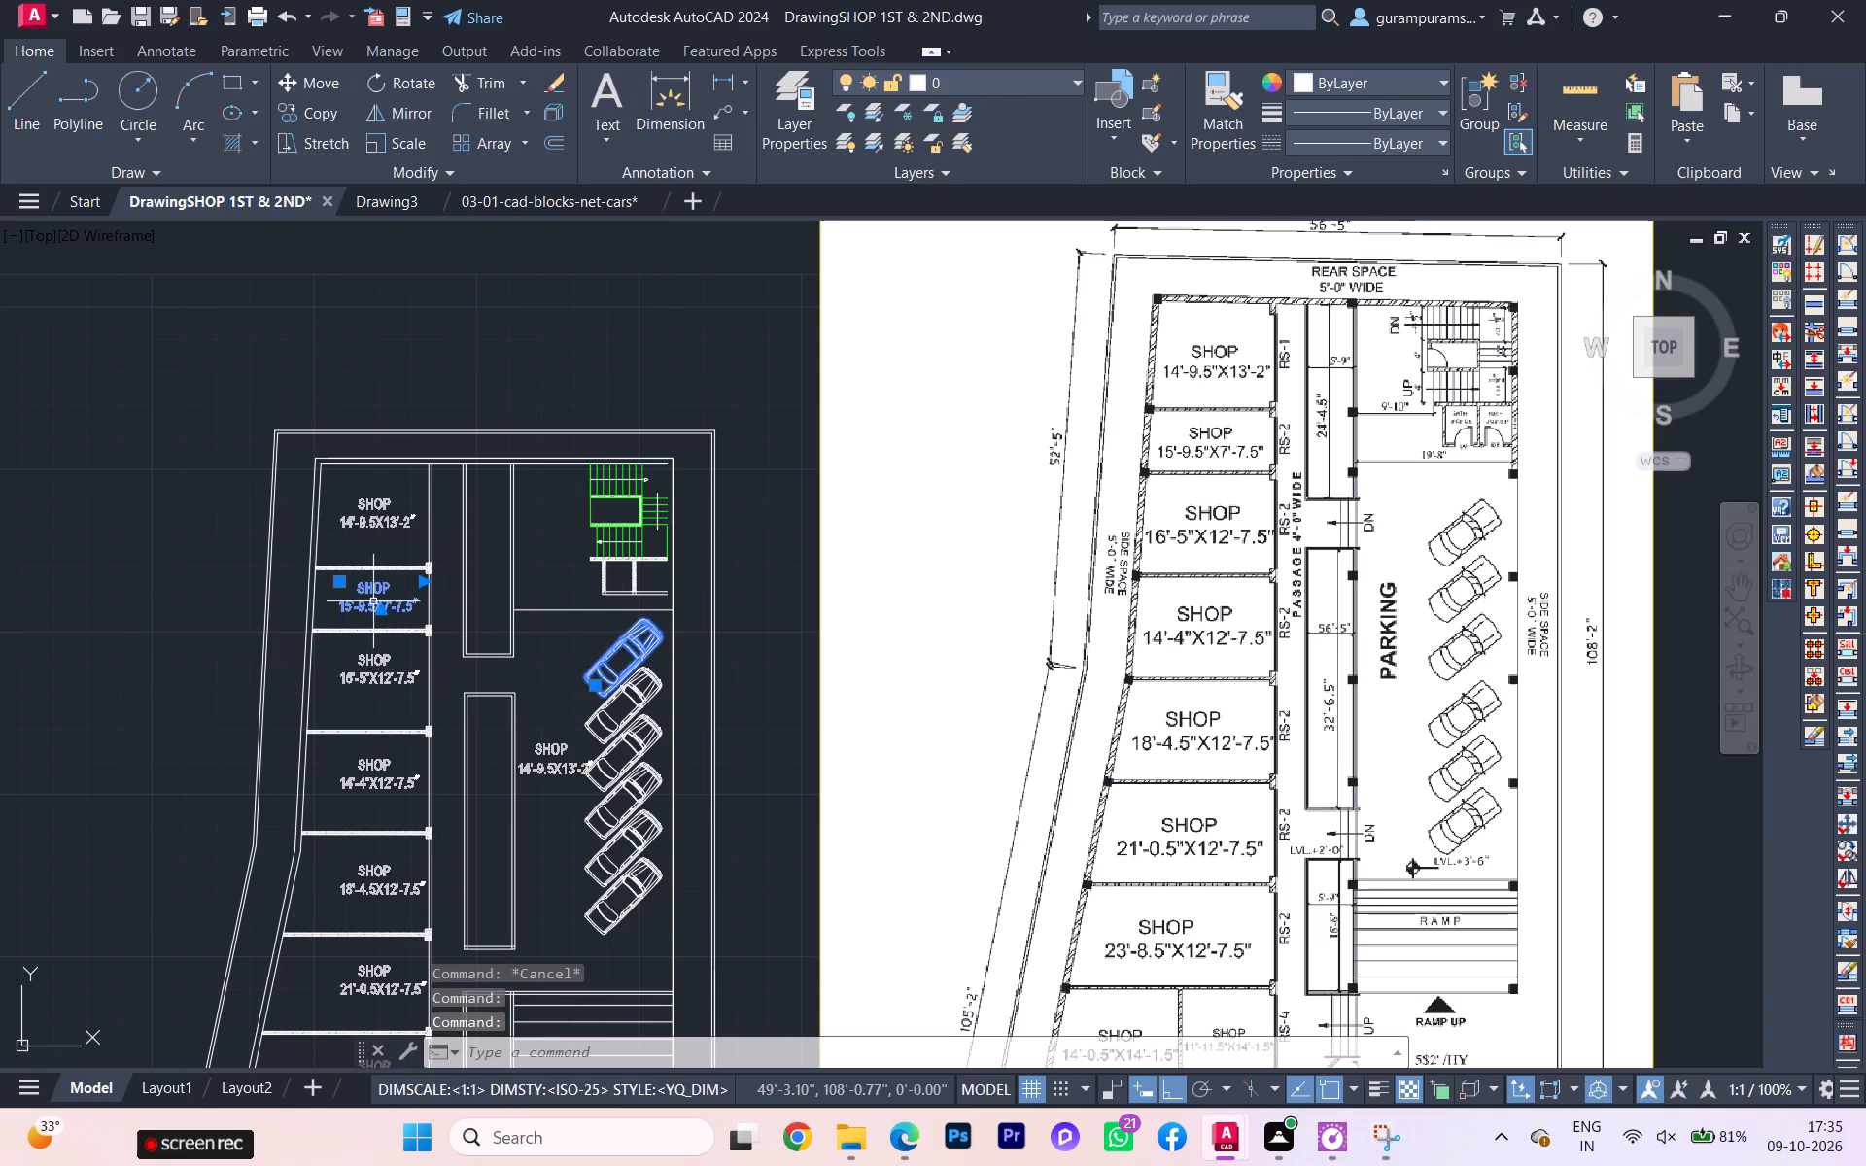
left_click(379, 523)
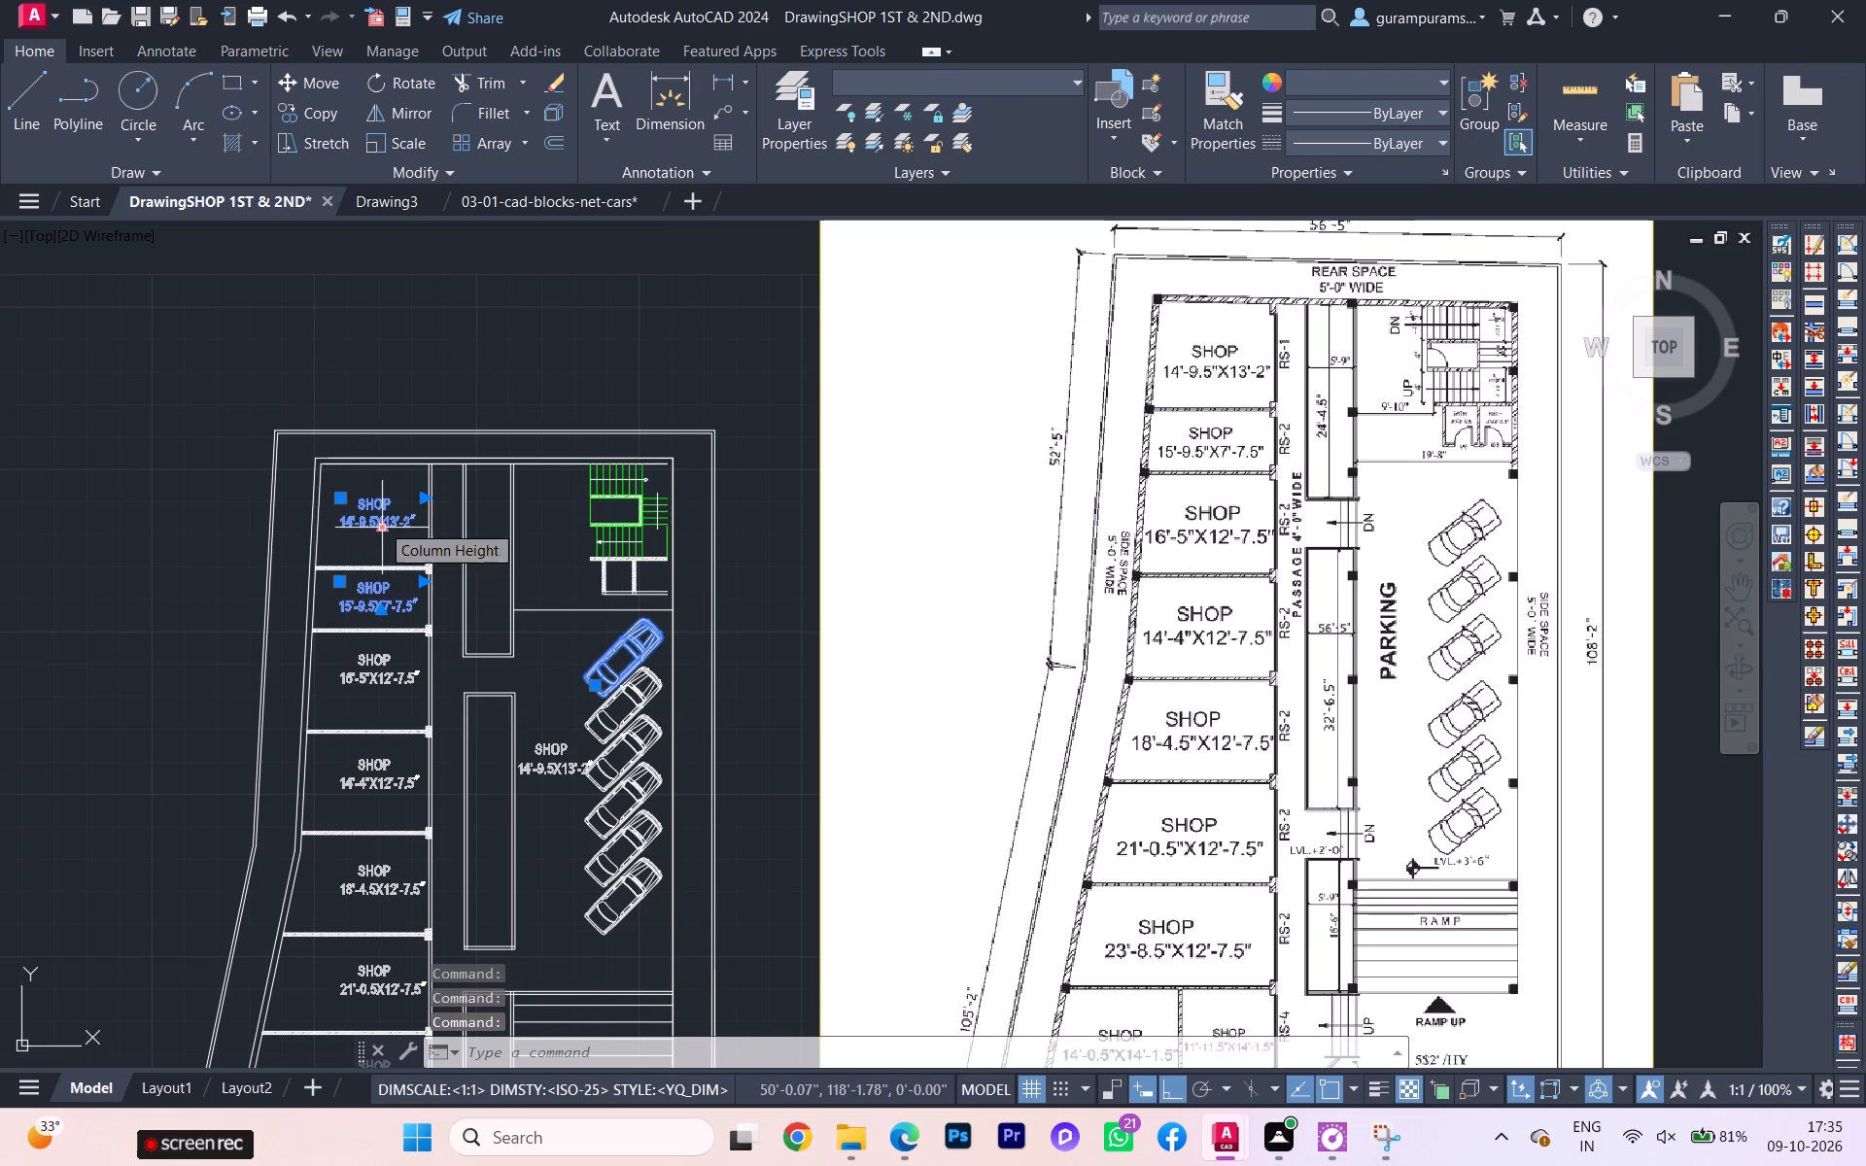
key("Escape")
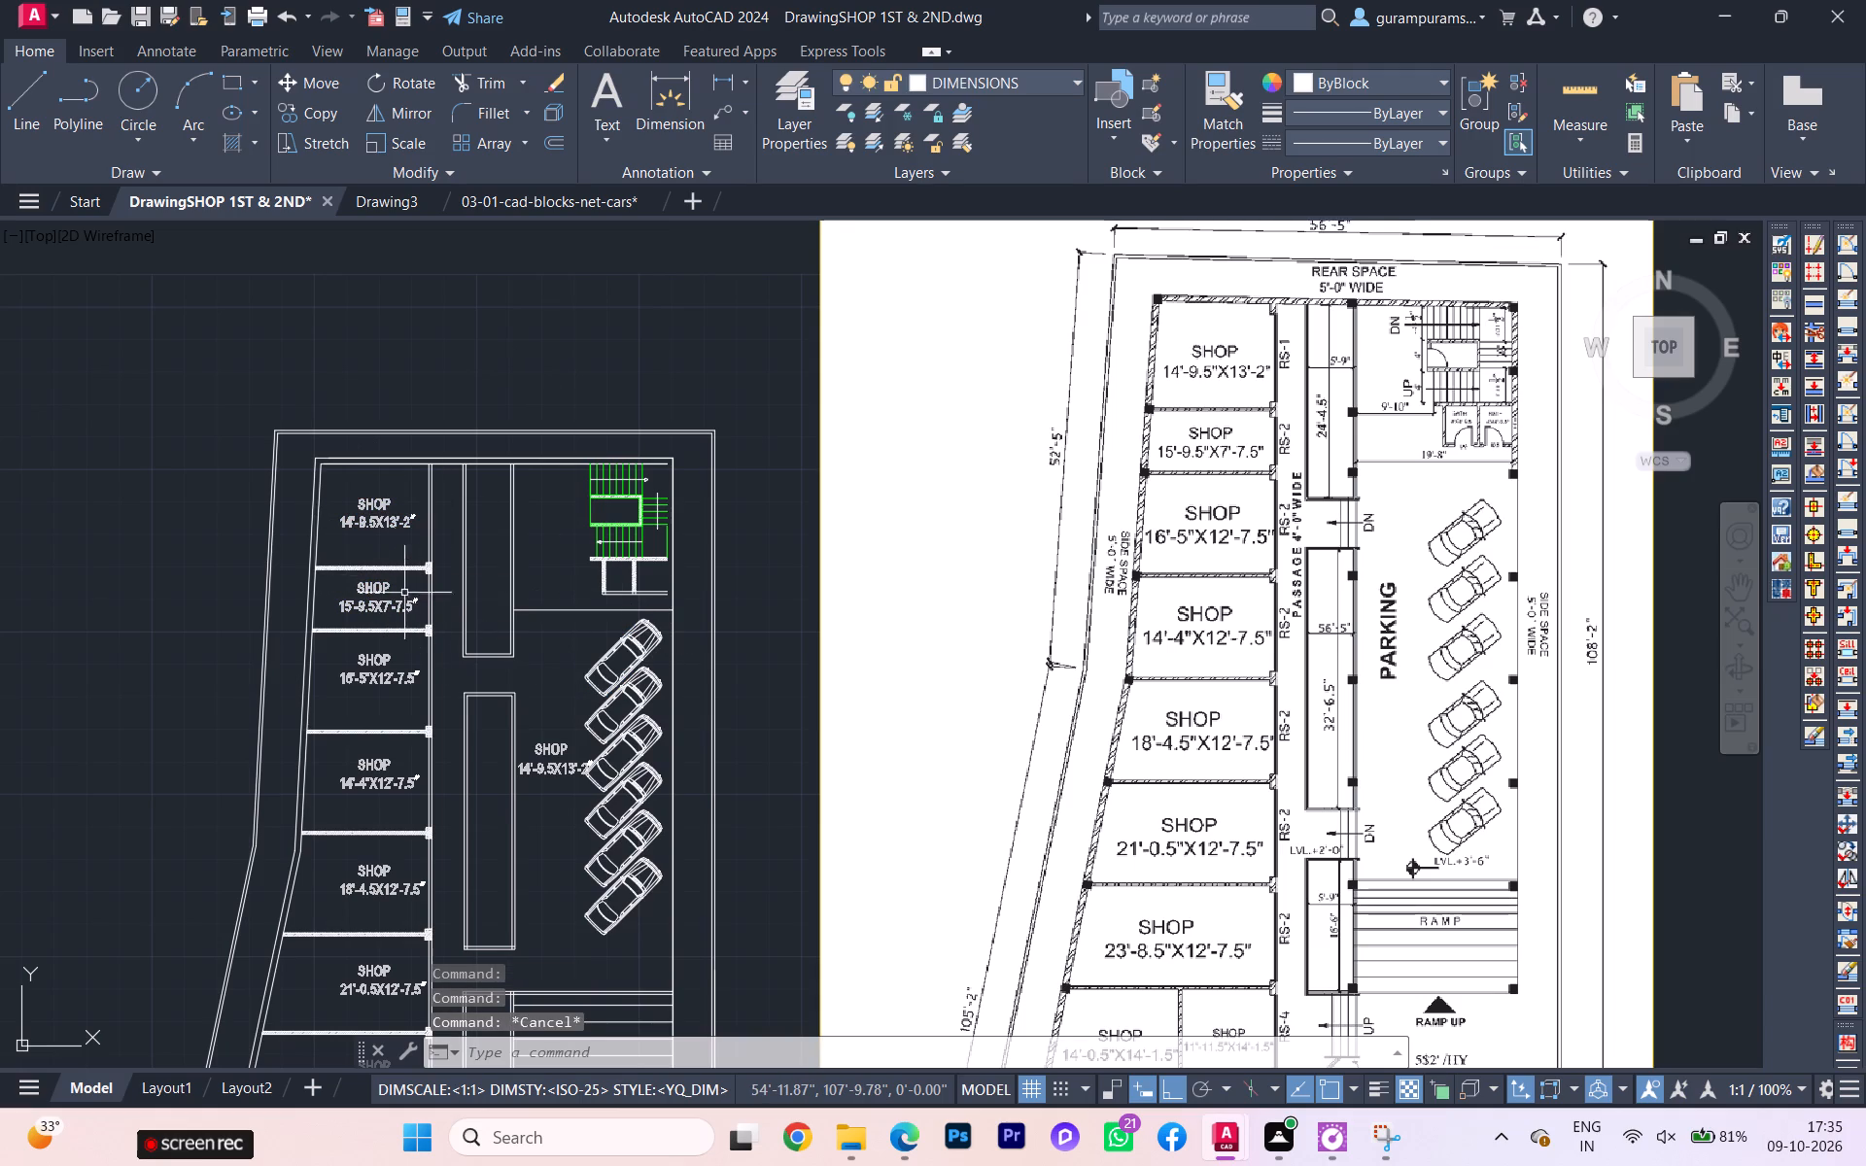
left_click(383, 513)
left_click(375, 596)
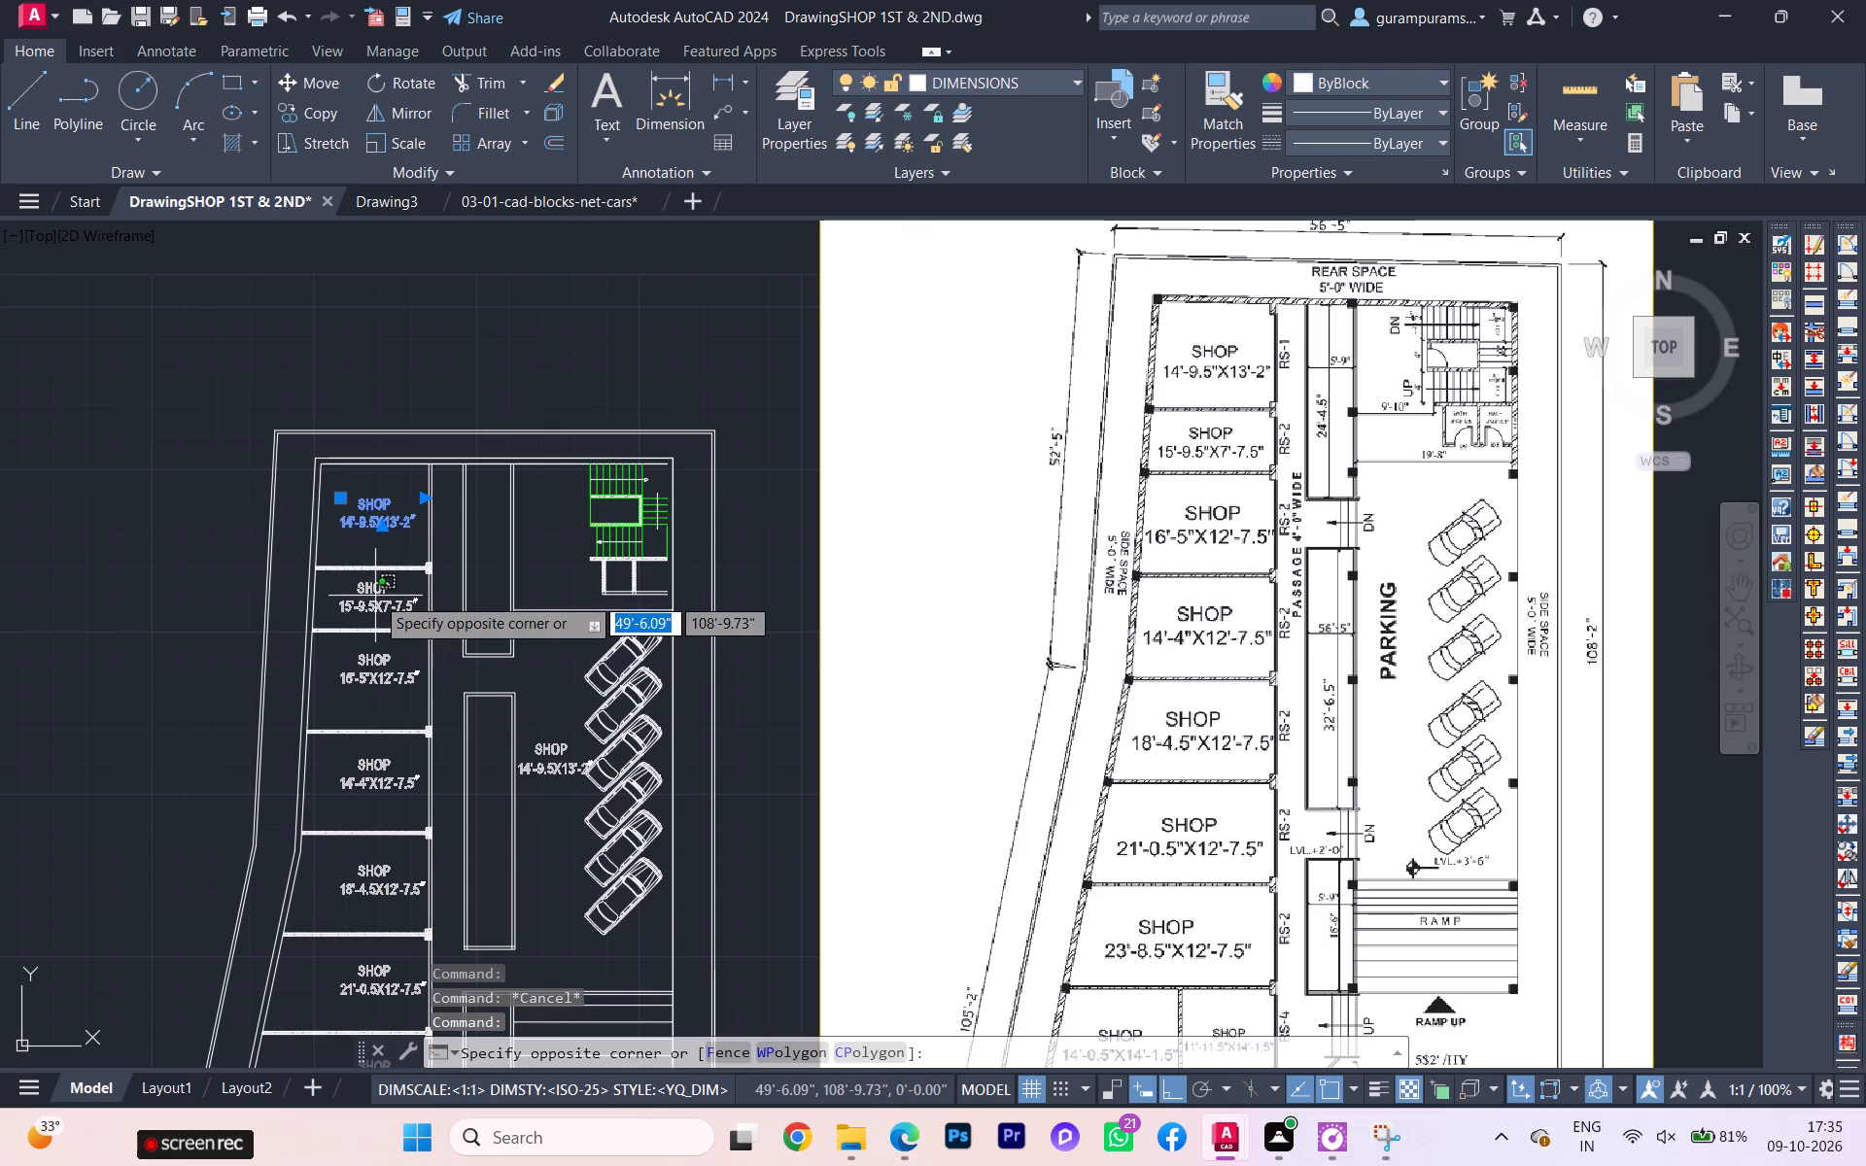
key("Escape")
left_click(374, 596)
left_click(368, 578)
key("Escape")
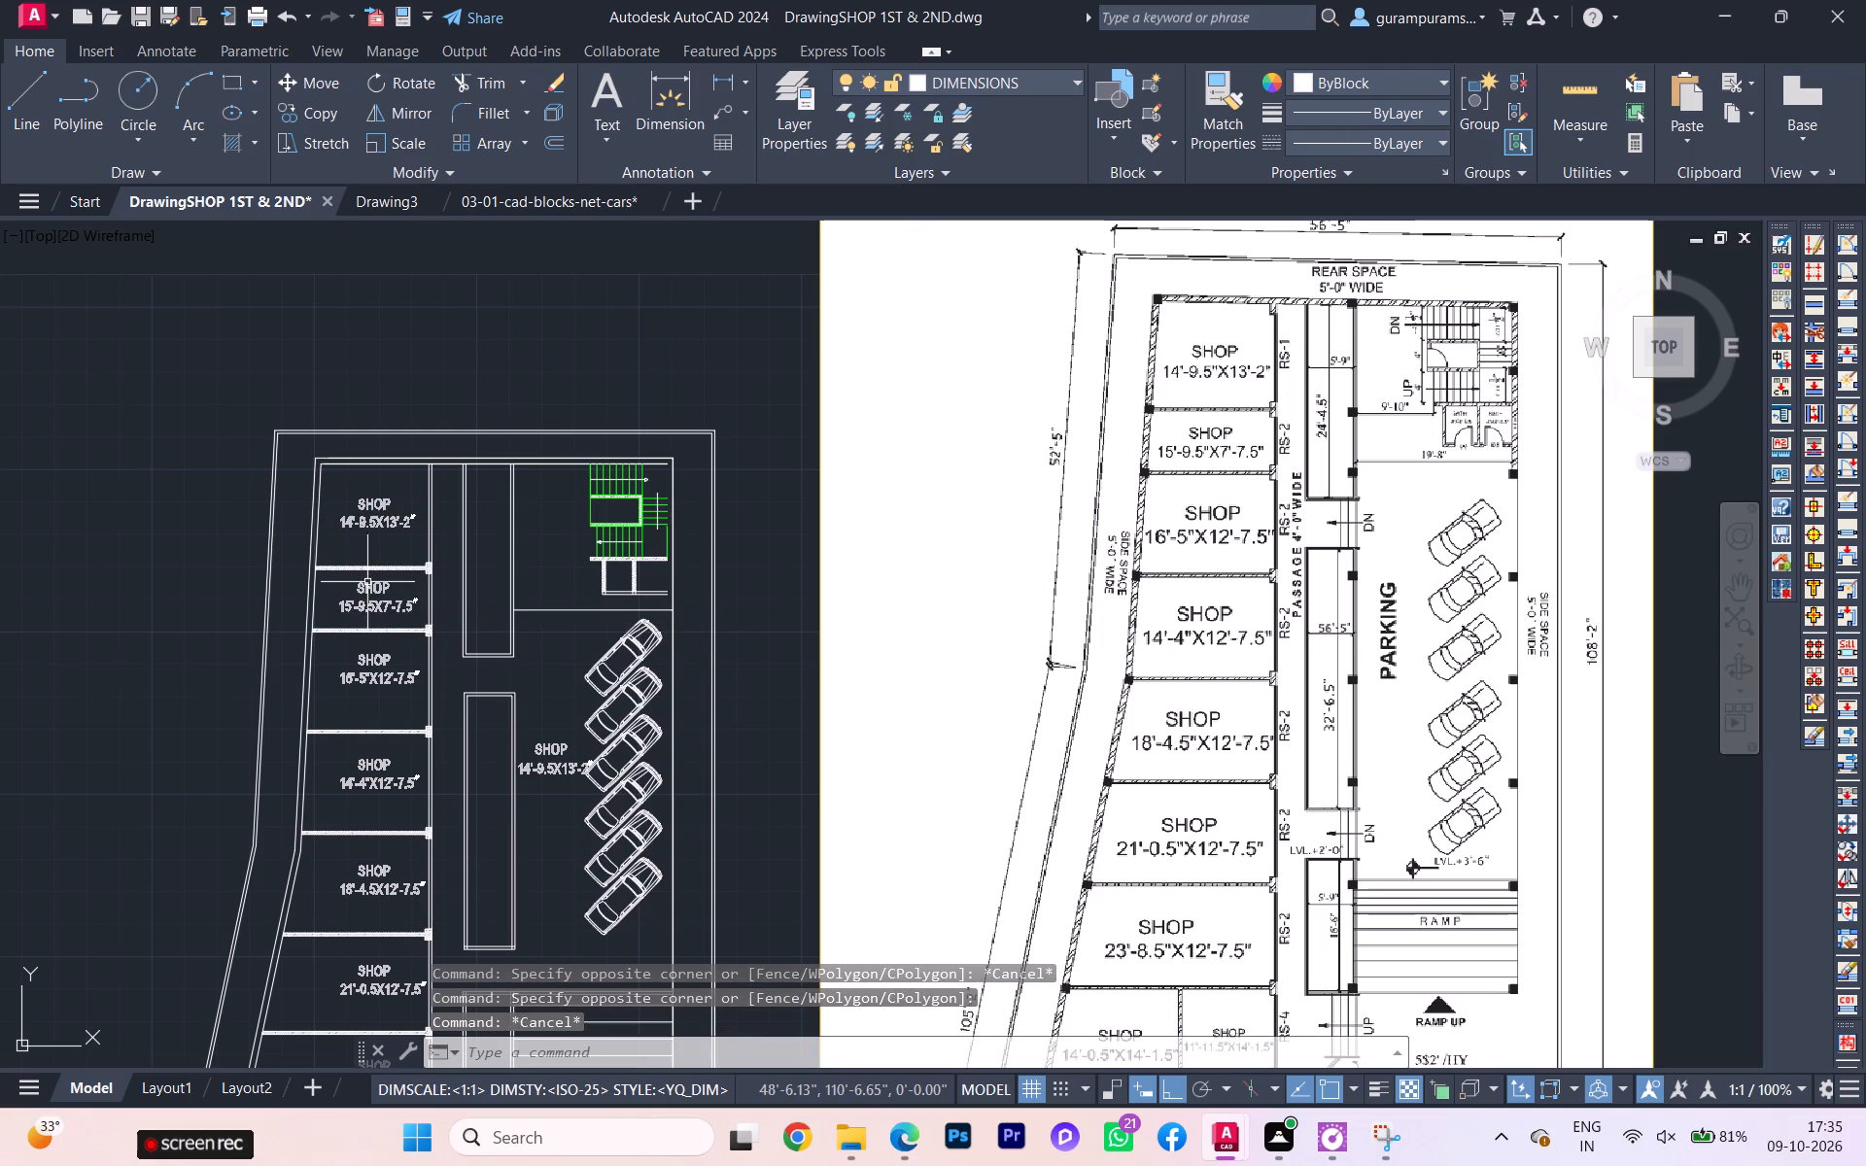
In the bottom corner shop's label, beside the short partition, change the first dimension to 11'-11.5.
scroll(375, 581, "down", 2)
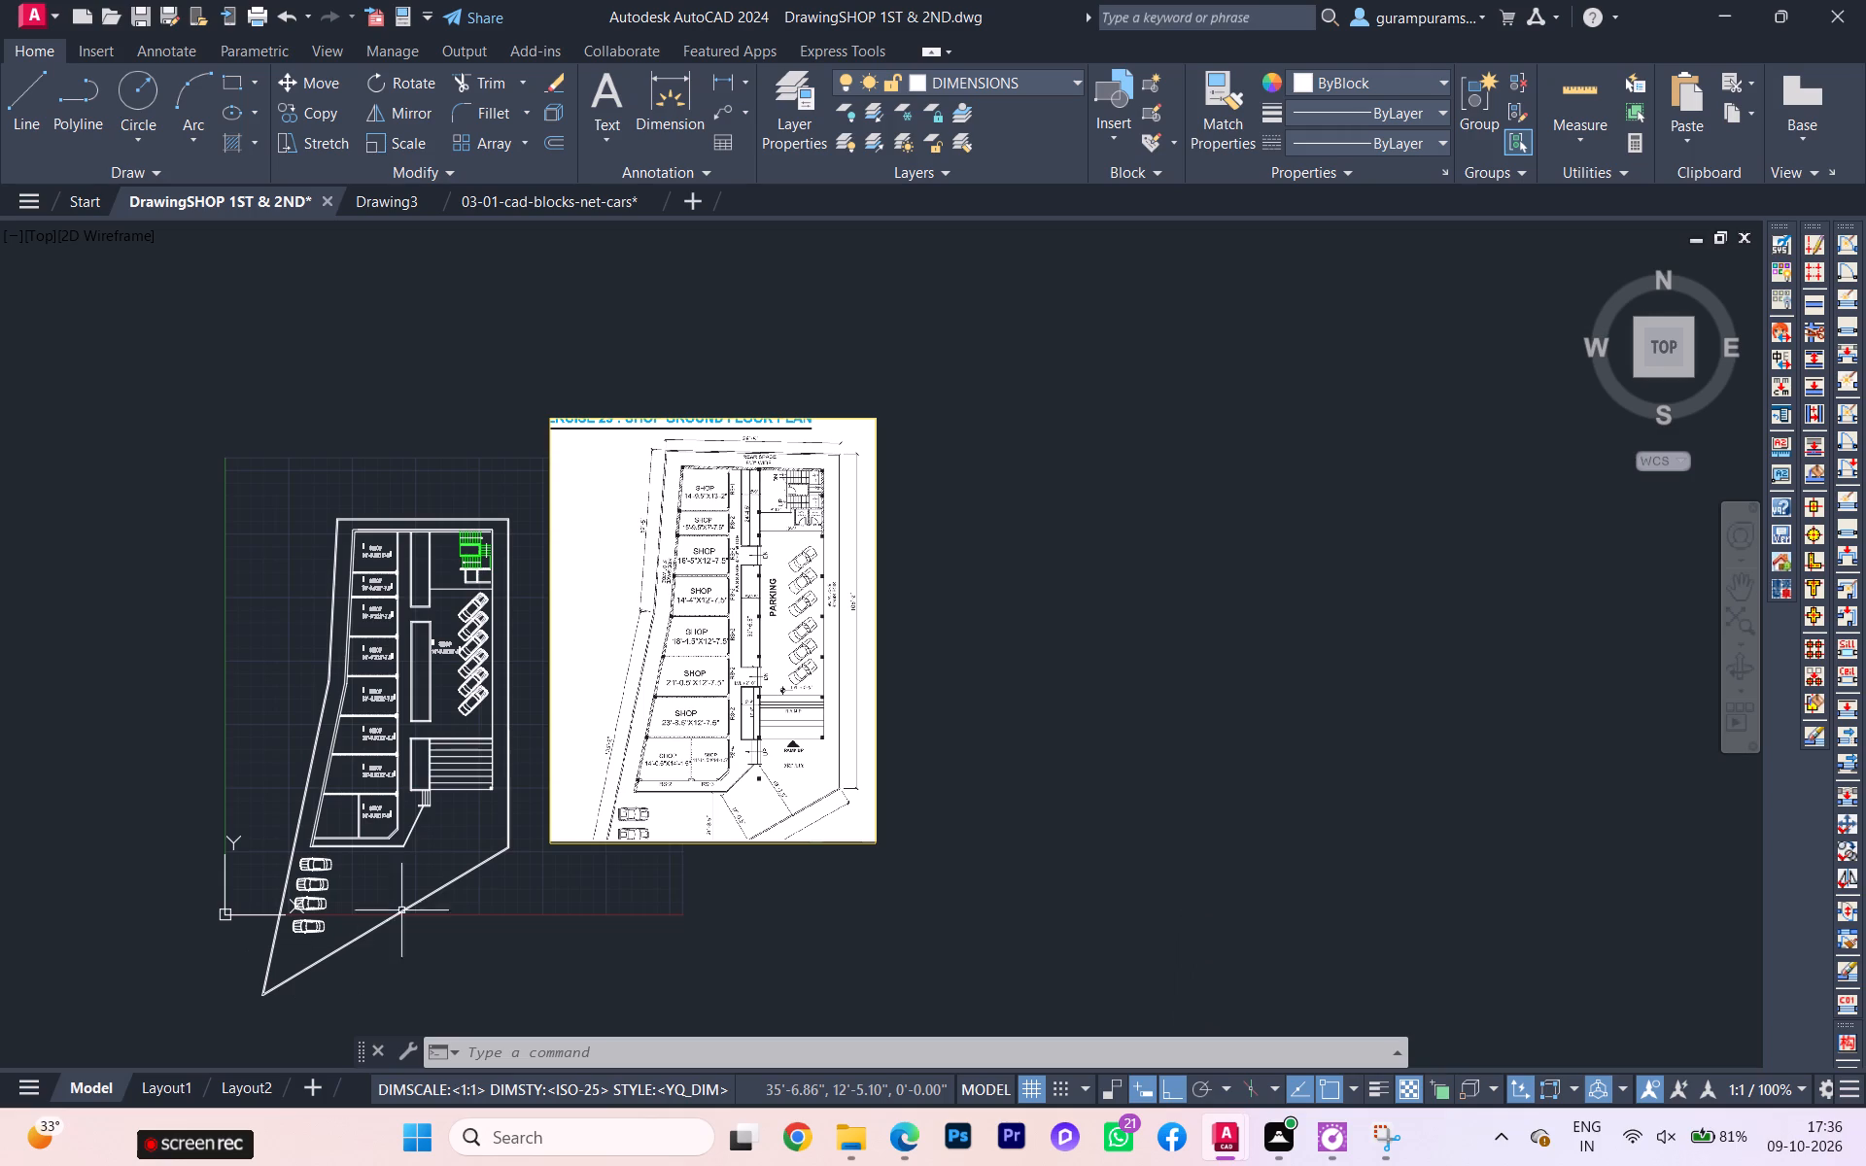
left_click(1667, 346)
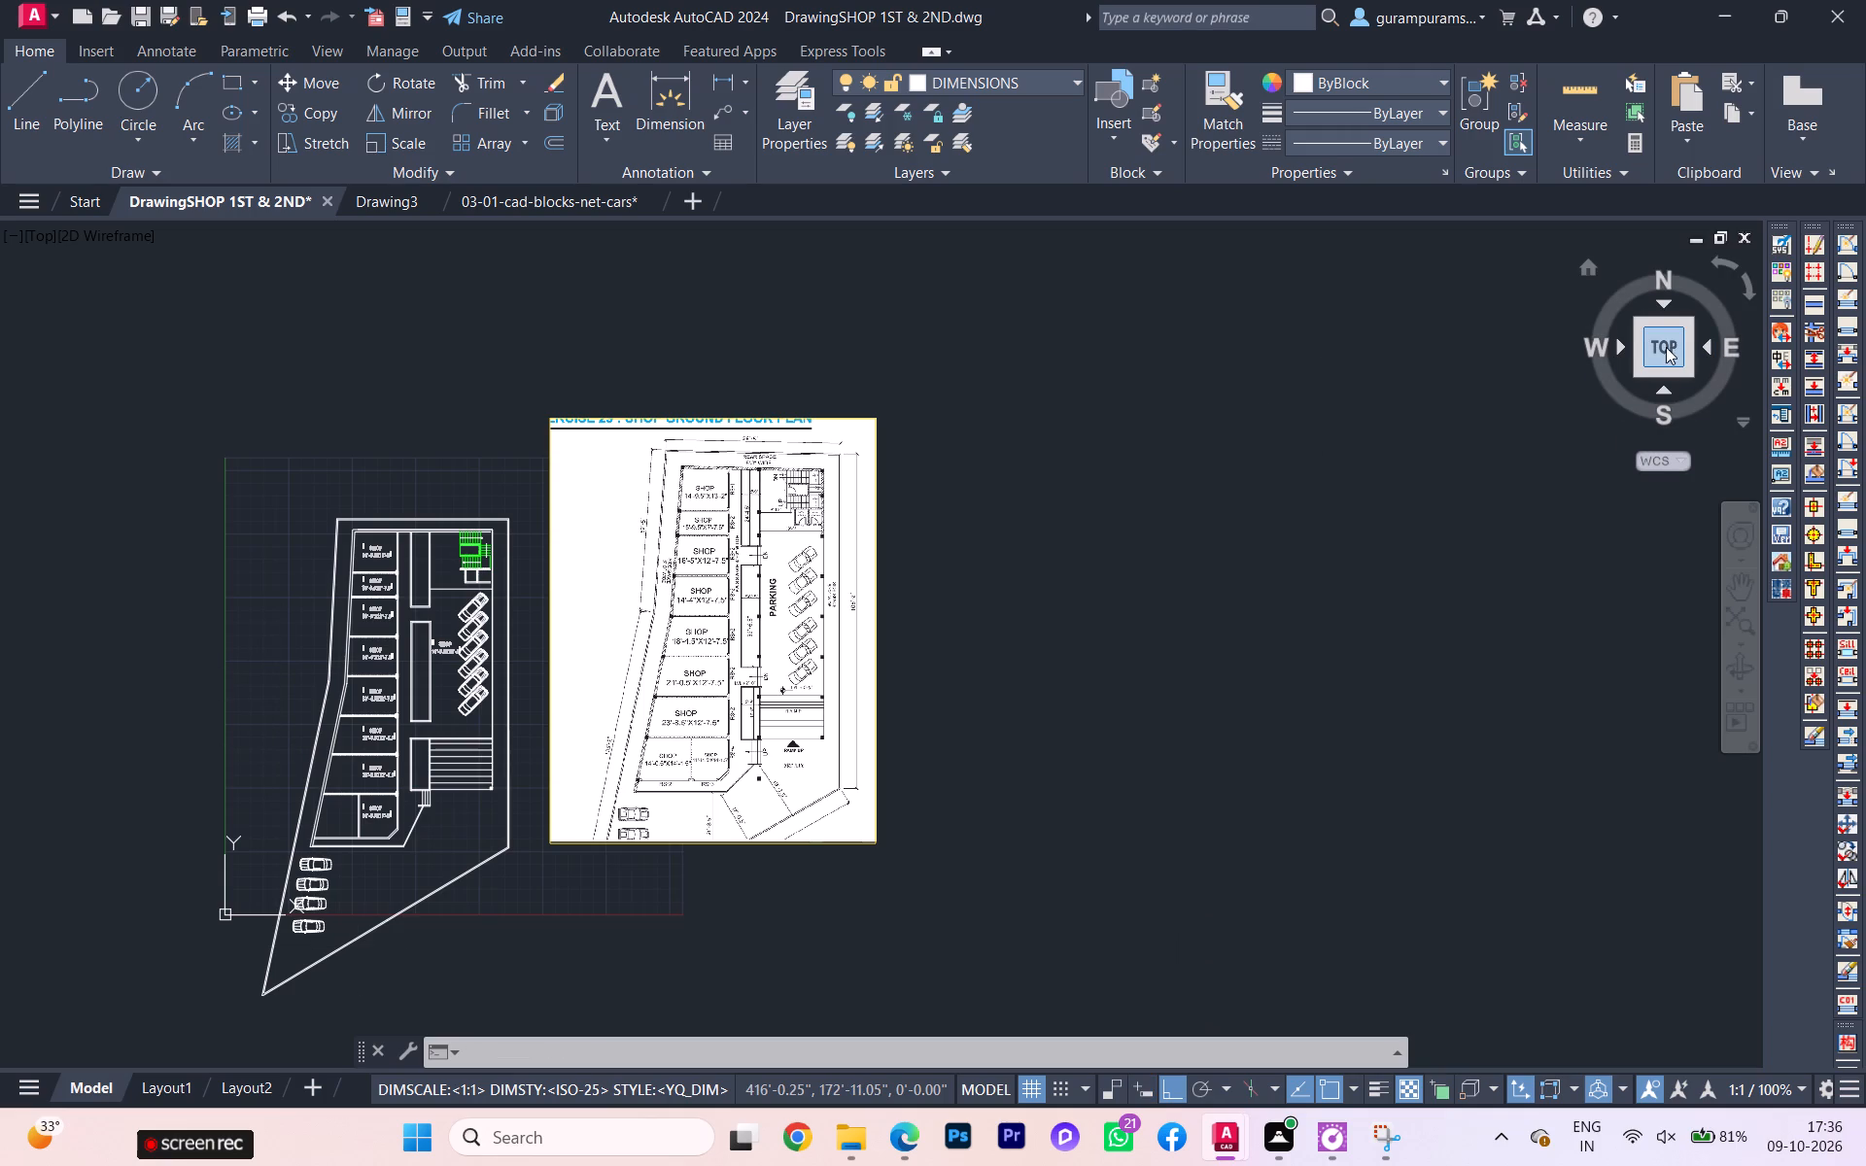
scroll(591, 652, "up", 2)
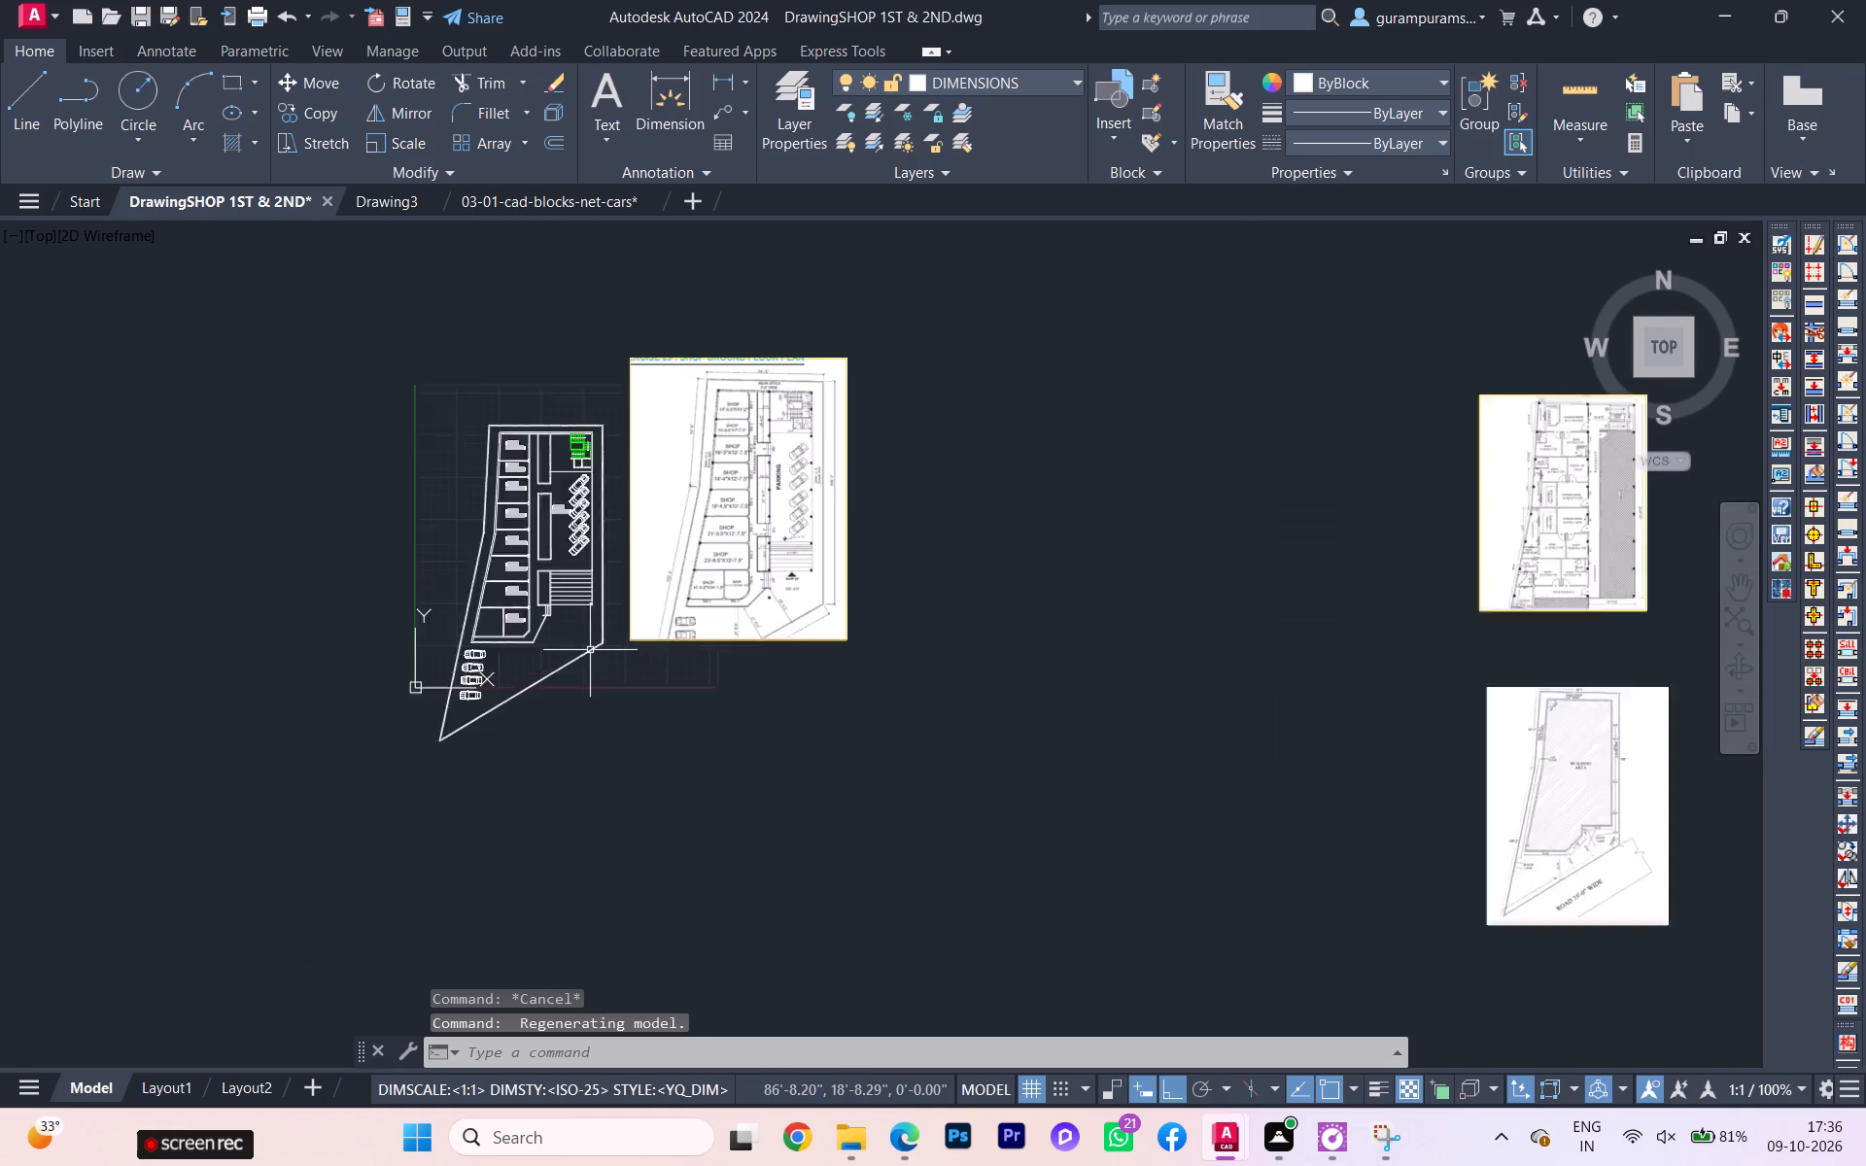
scroll(588, 648, "up", 3)
scroll(732, 701, "down", 1)
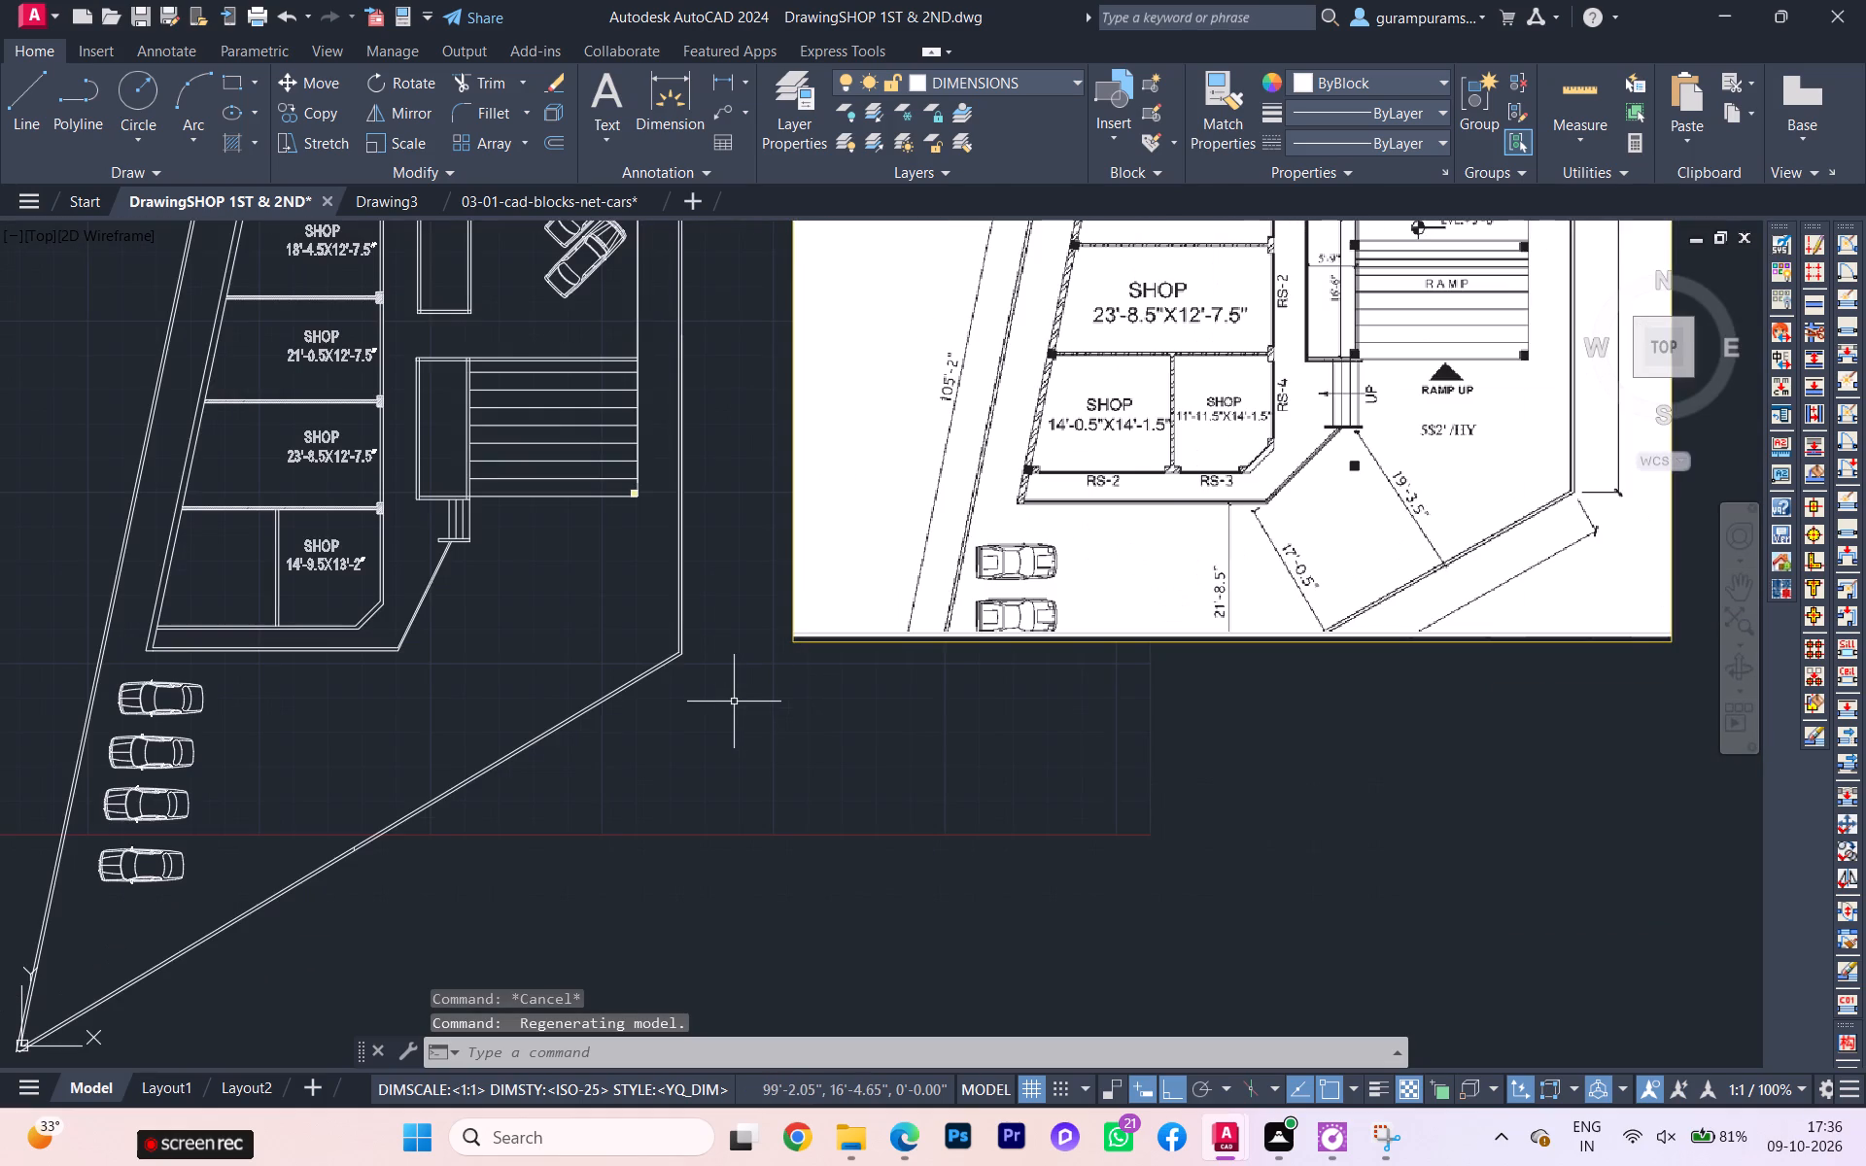
scroll(742, 701, "down", 1)
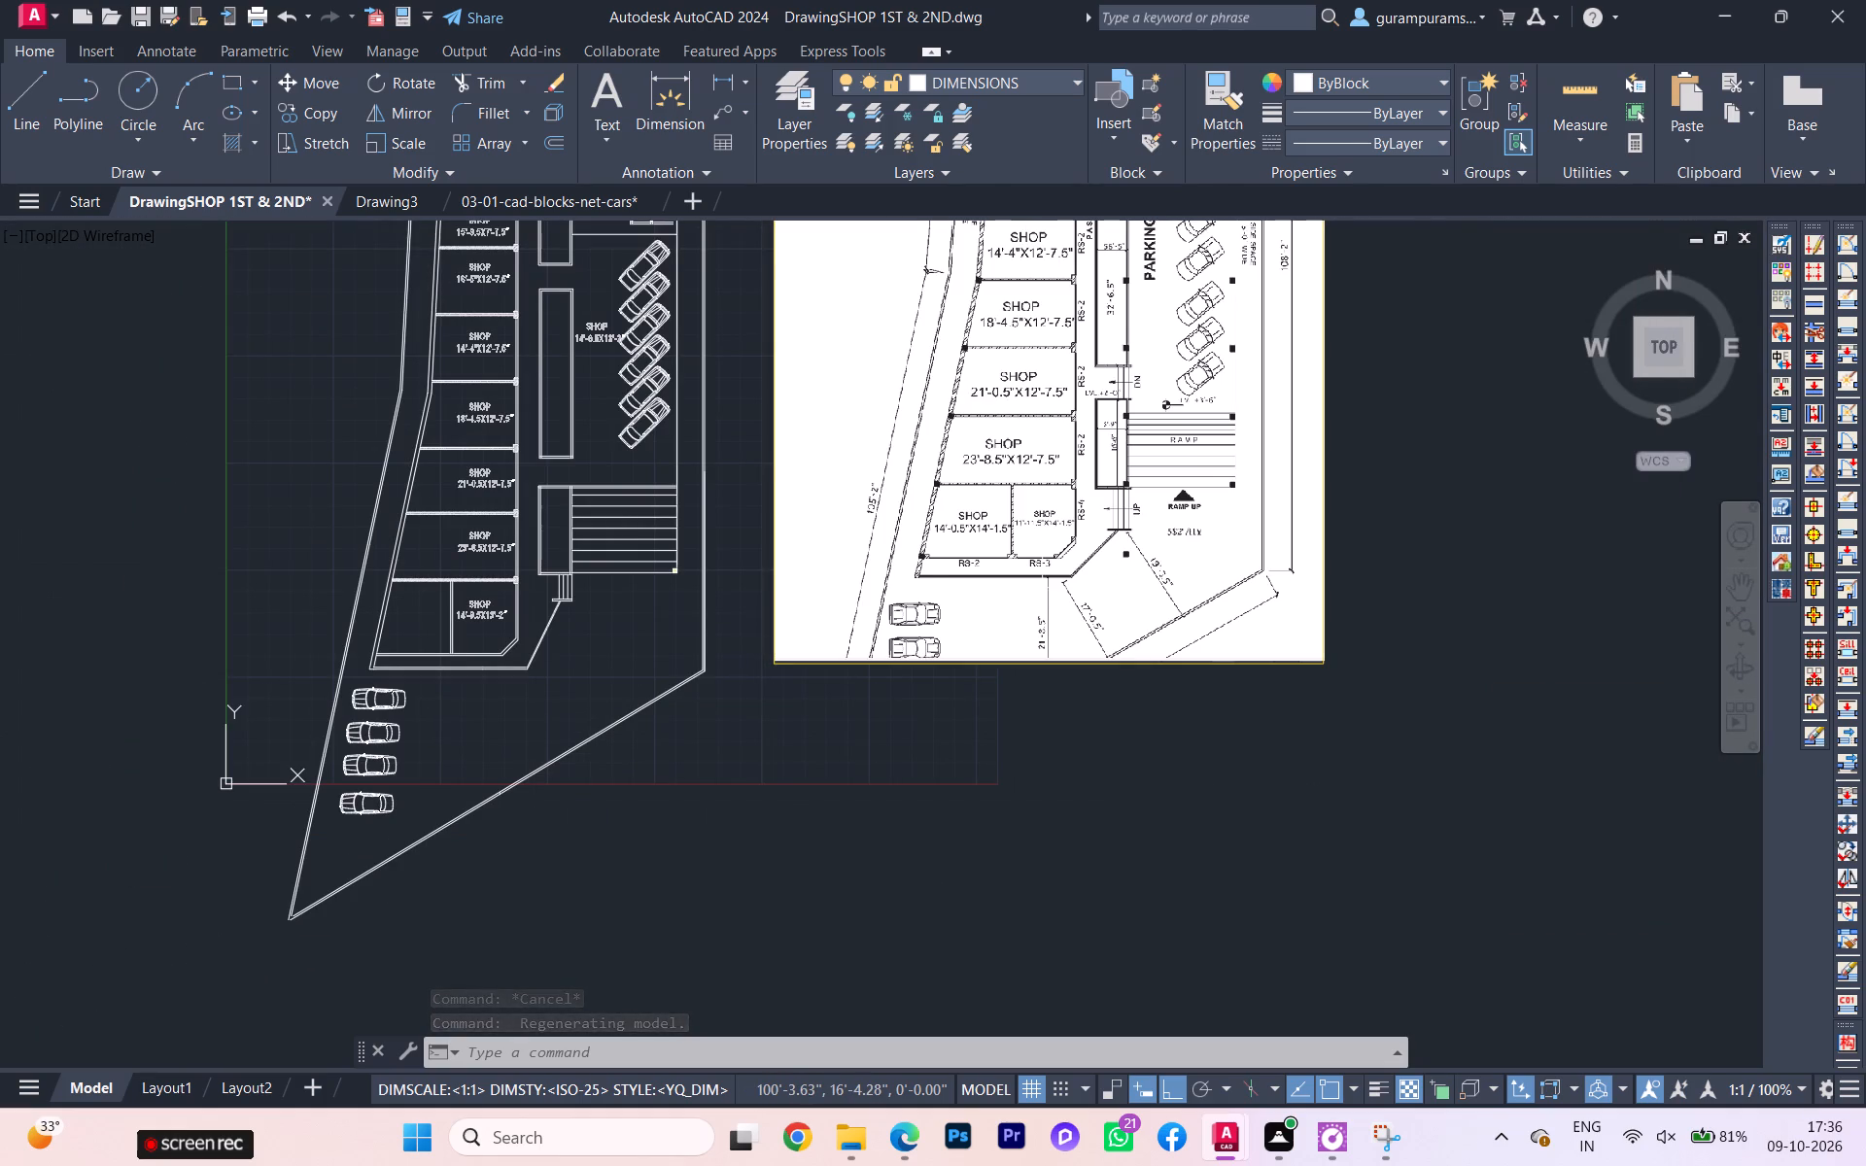
scroll(459, 651, "up", 1)
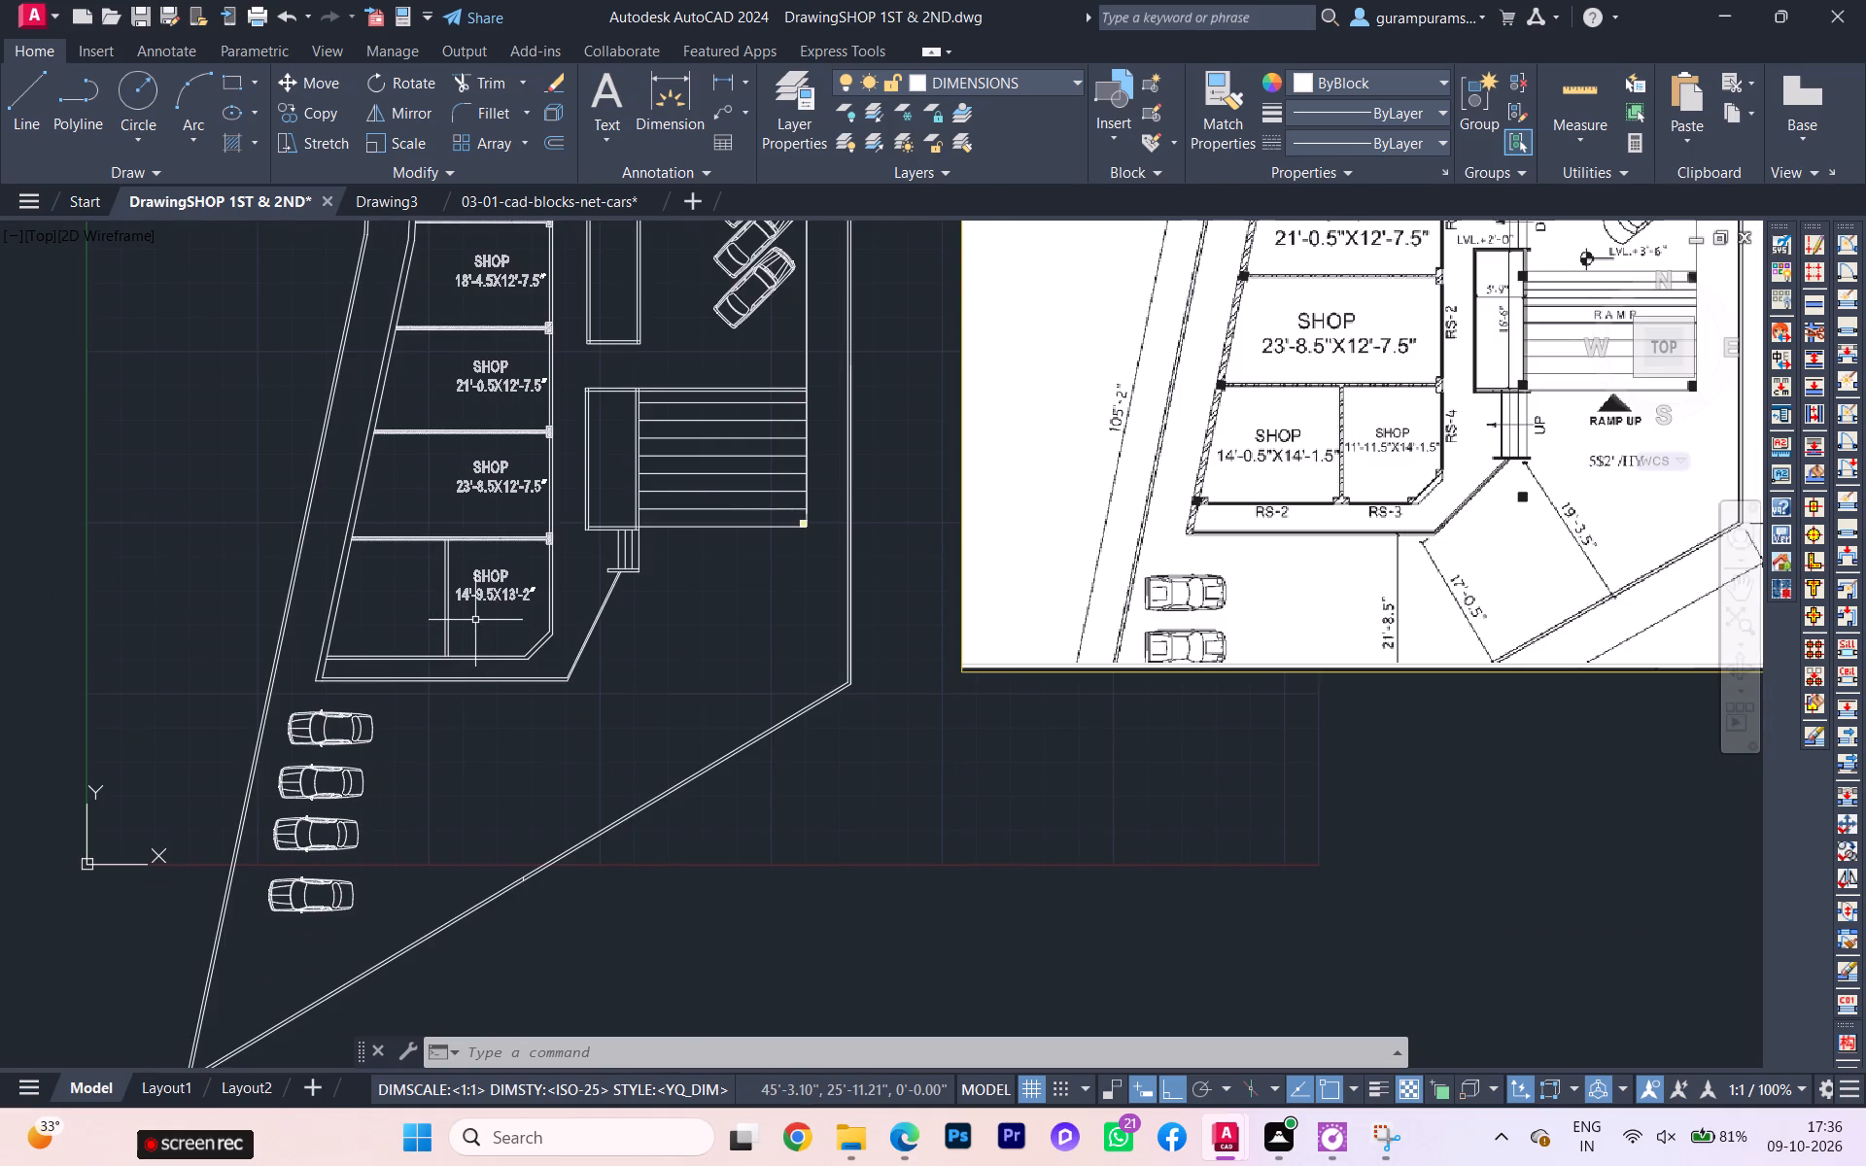
scroll(482, 609, "up", 1)
scroll(483, 602, "down", 1)
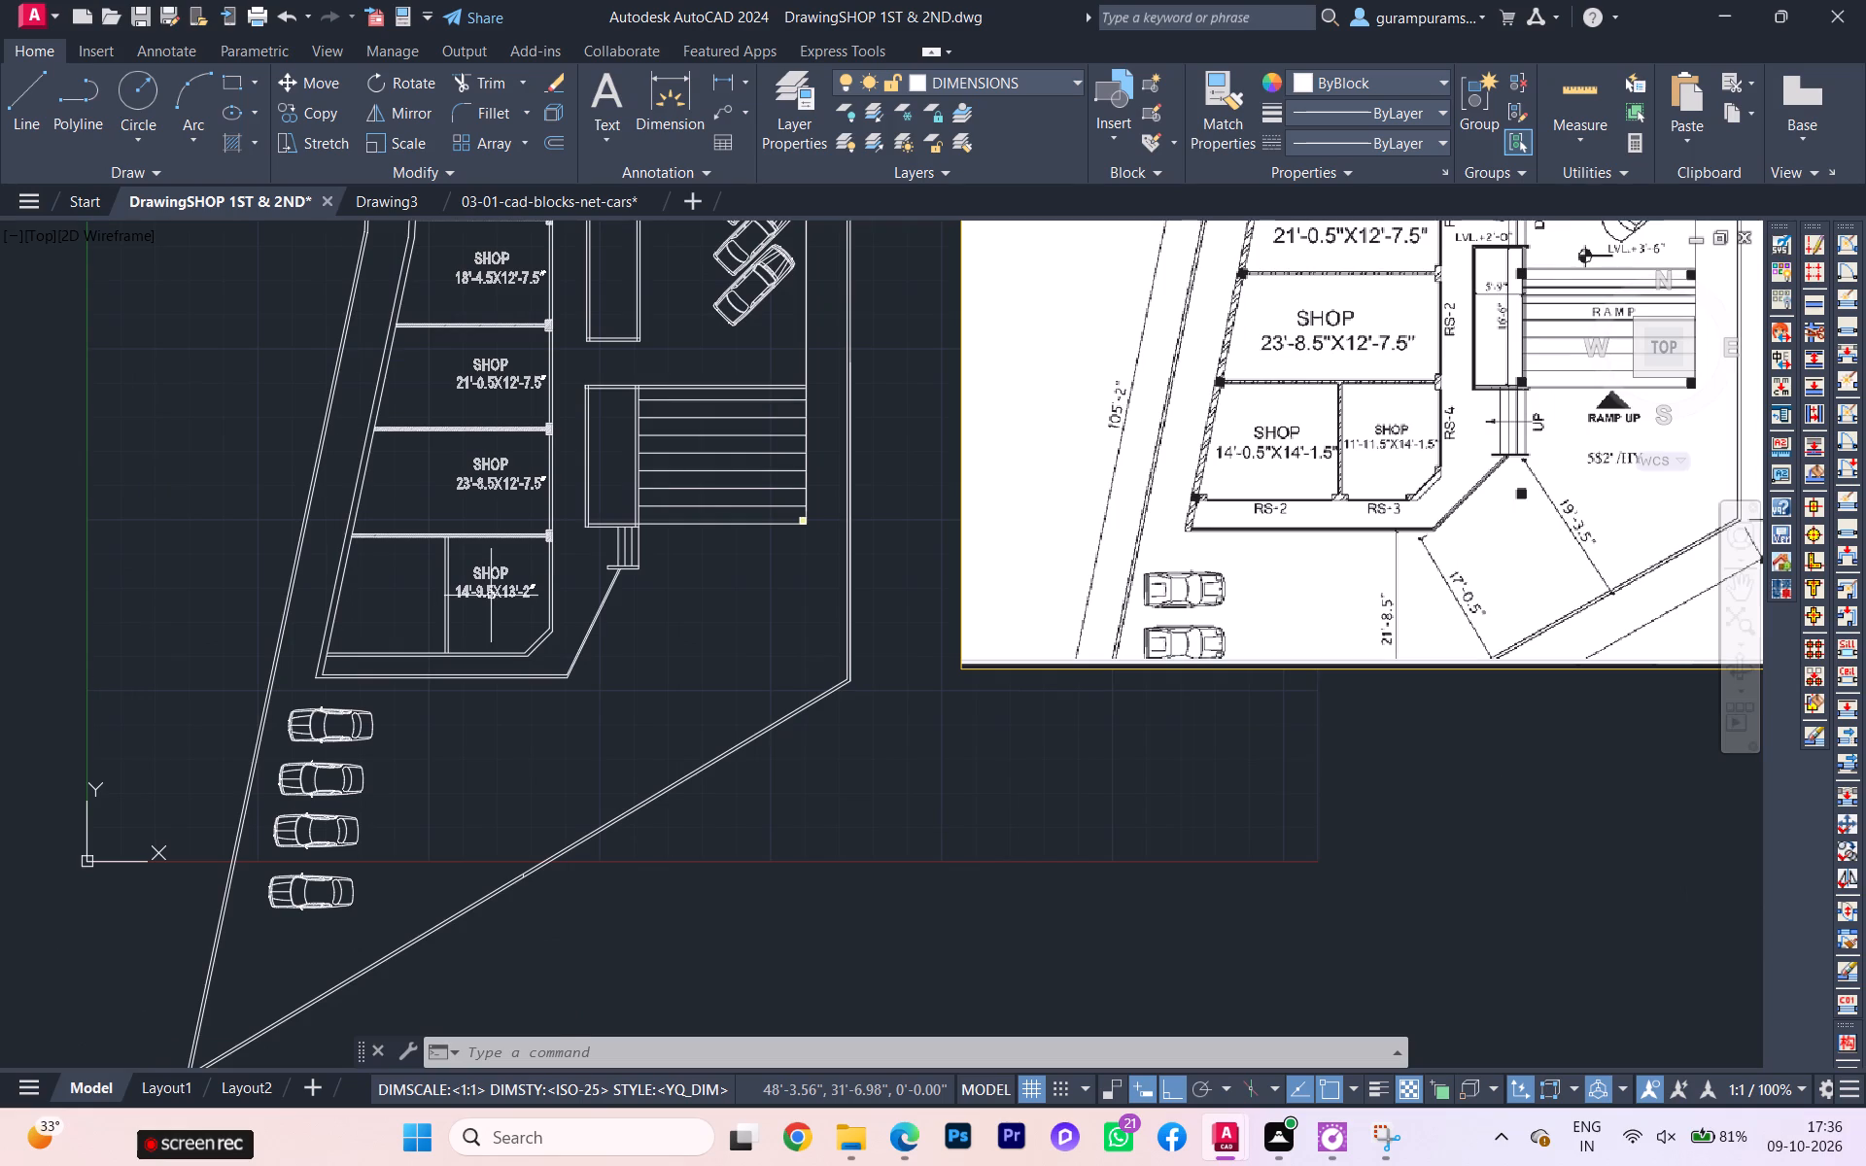
scroll(493, 595, "up", 2)
triple_click(493, 595)
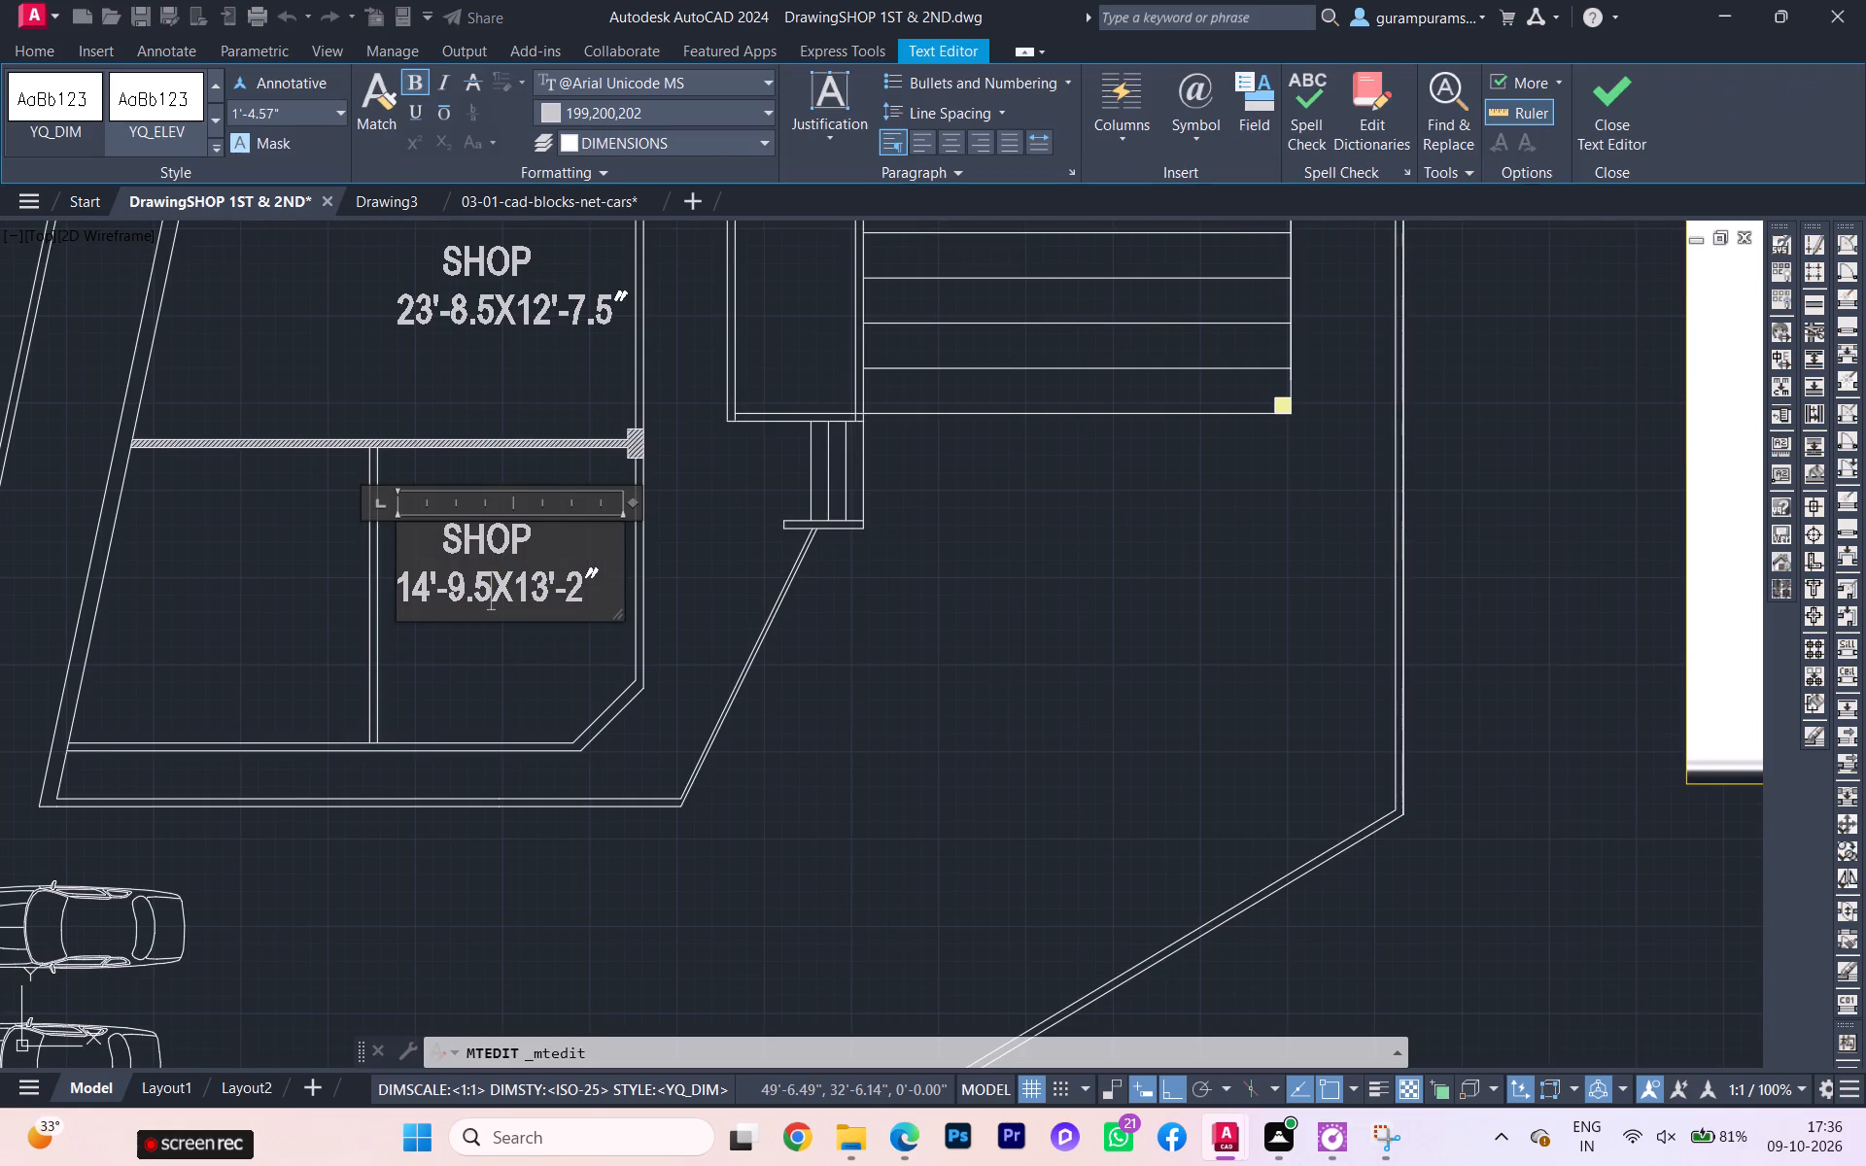
key("BackSpace")
key("BackSpace")
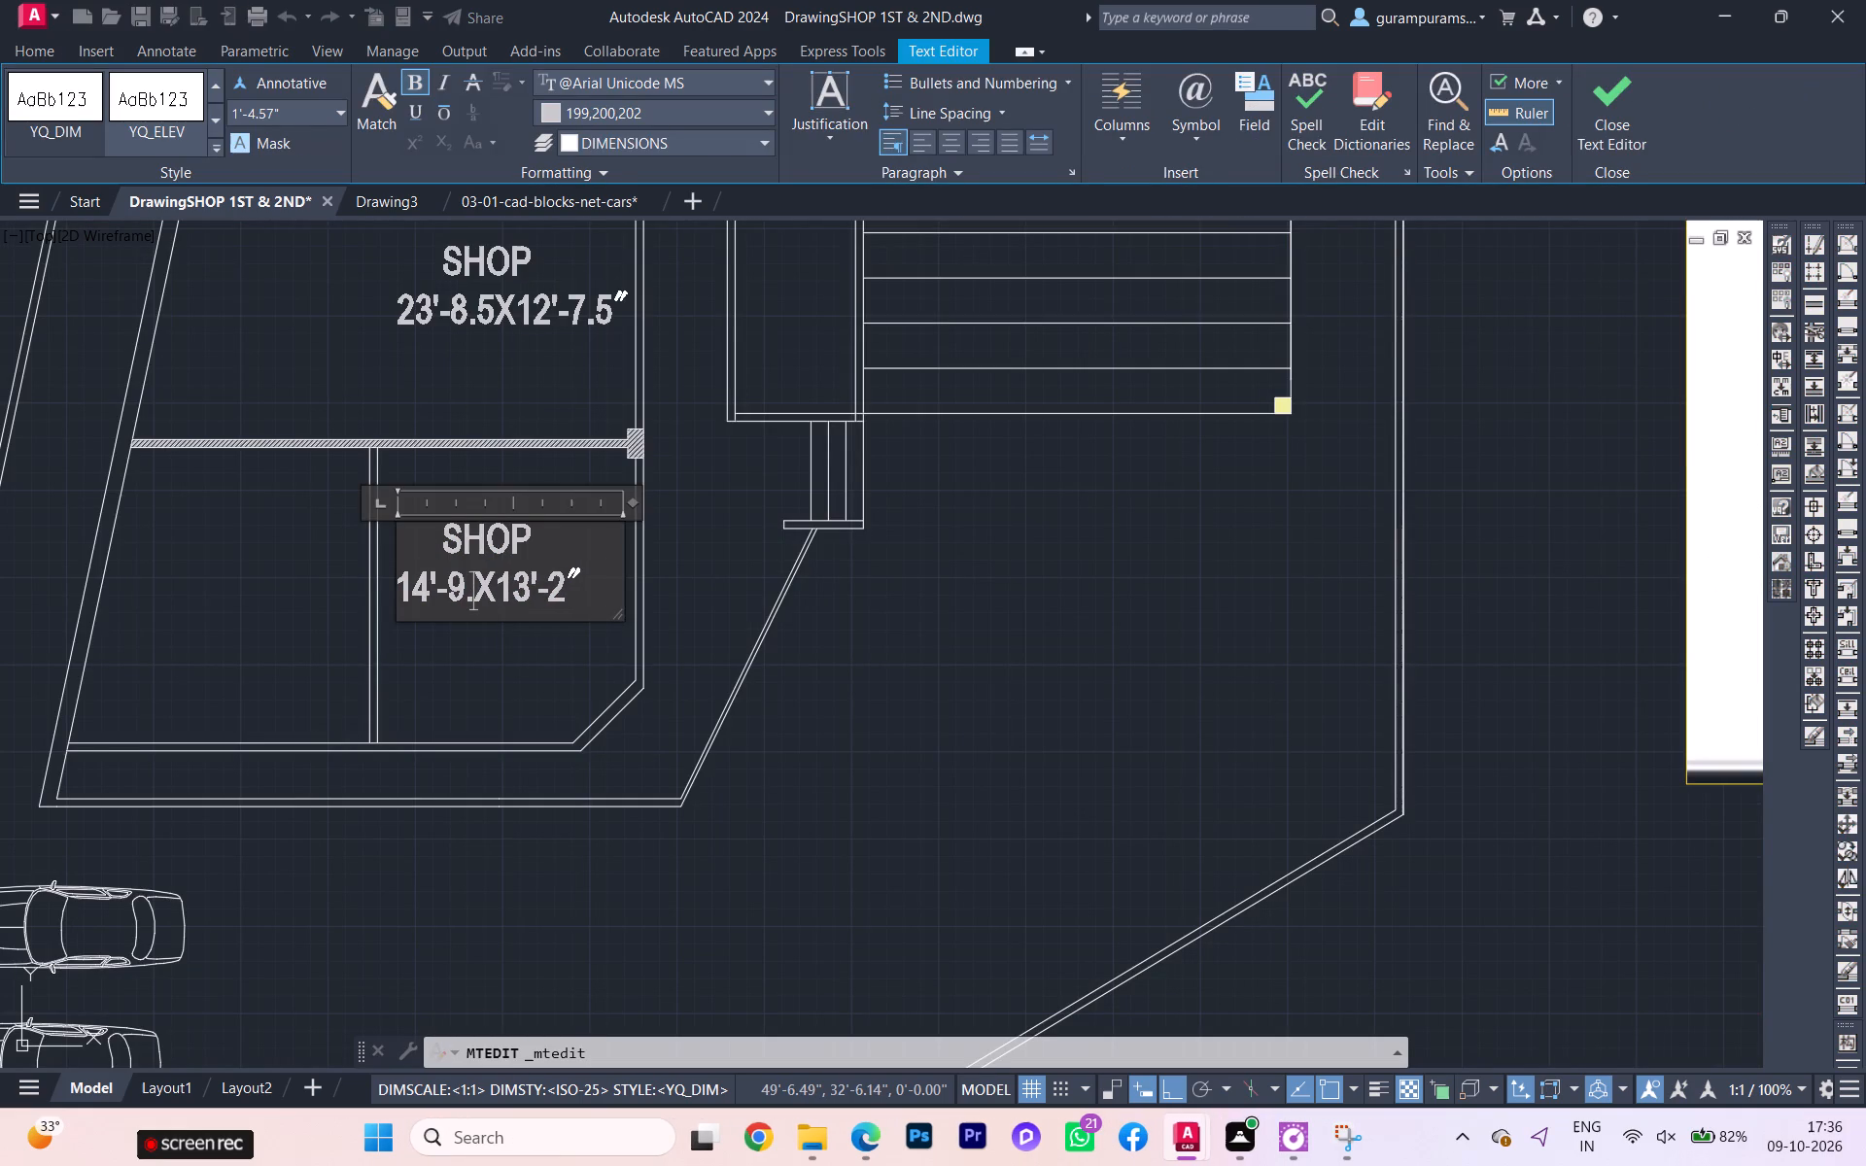
key("BackSpace")
key("BackSpace")
key("BackSpace")
key("BackSpace")
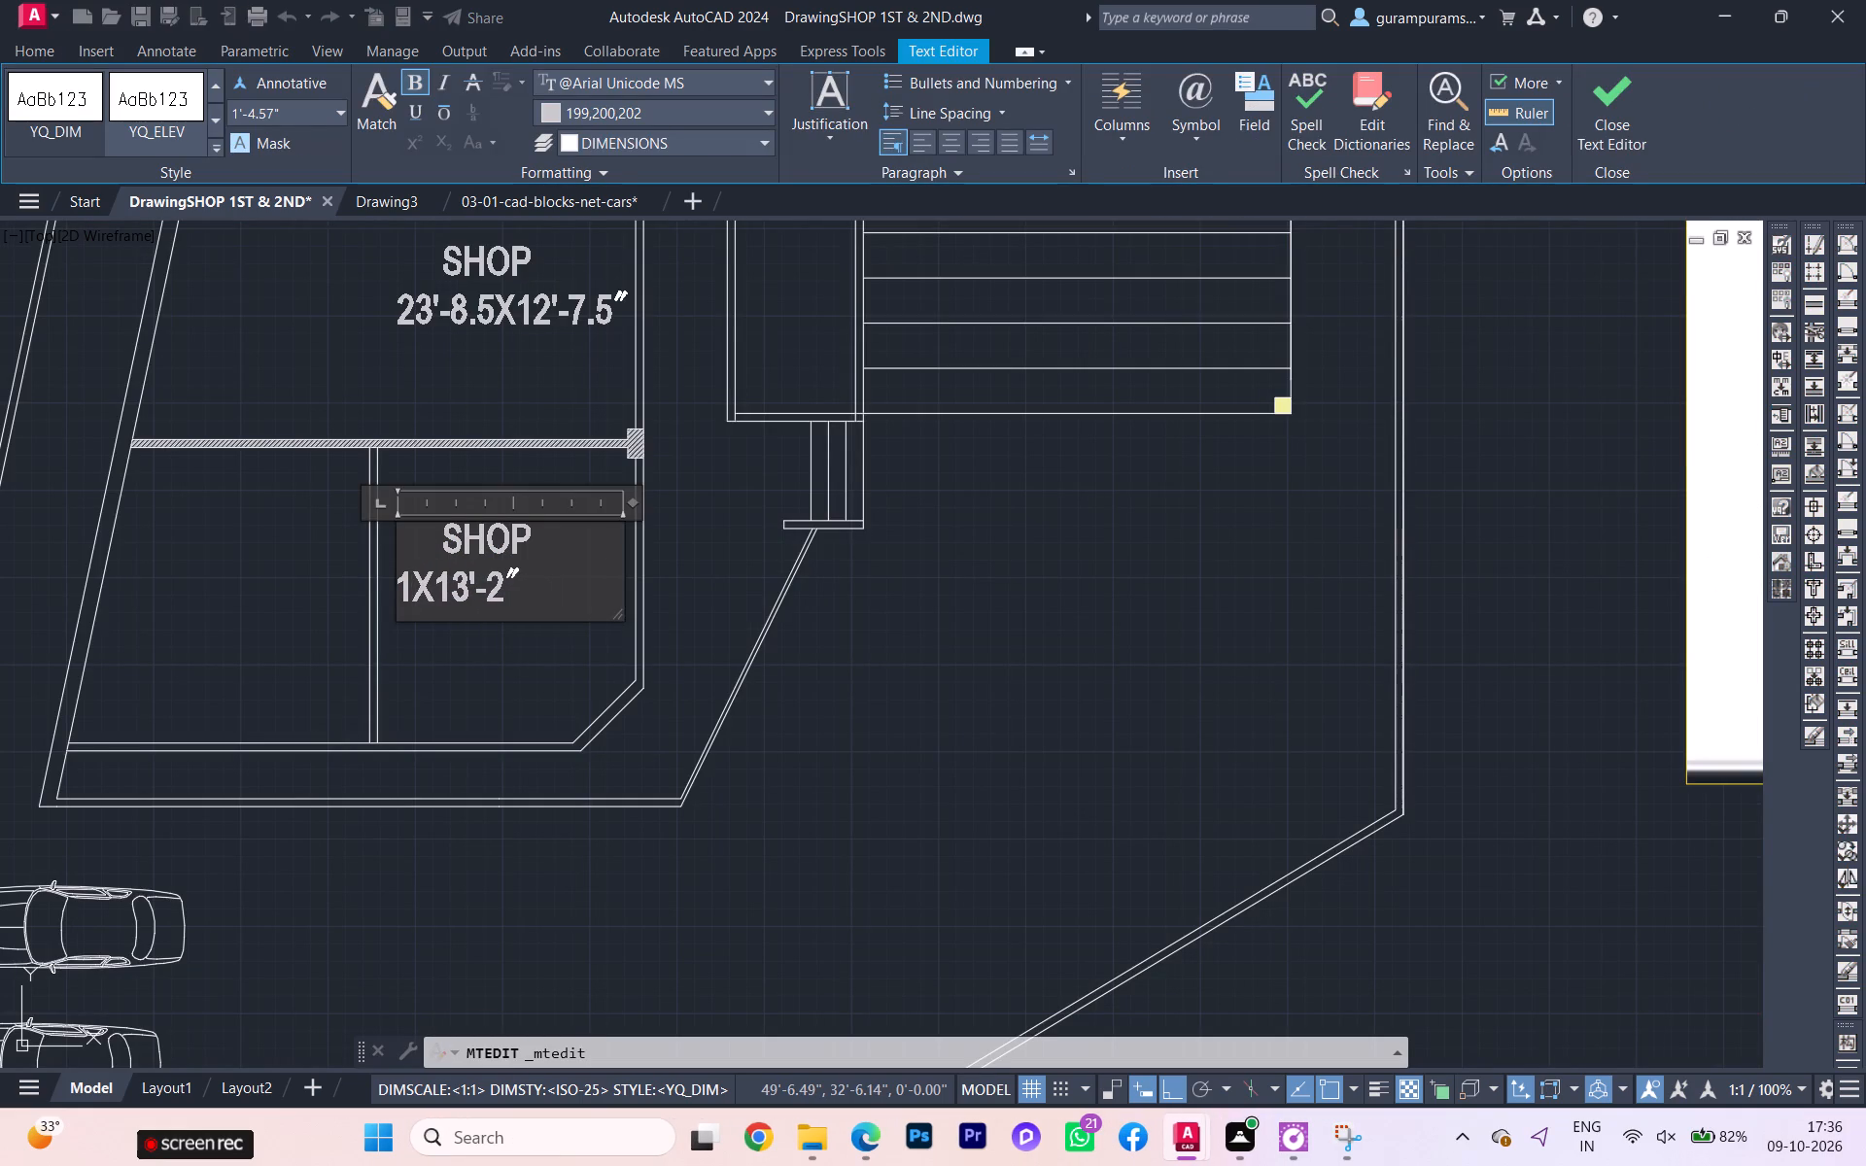
scroll(479, 577, "down", 2, "ctrl")
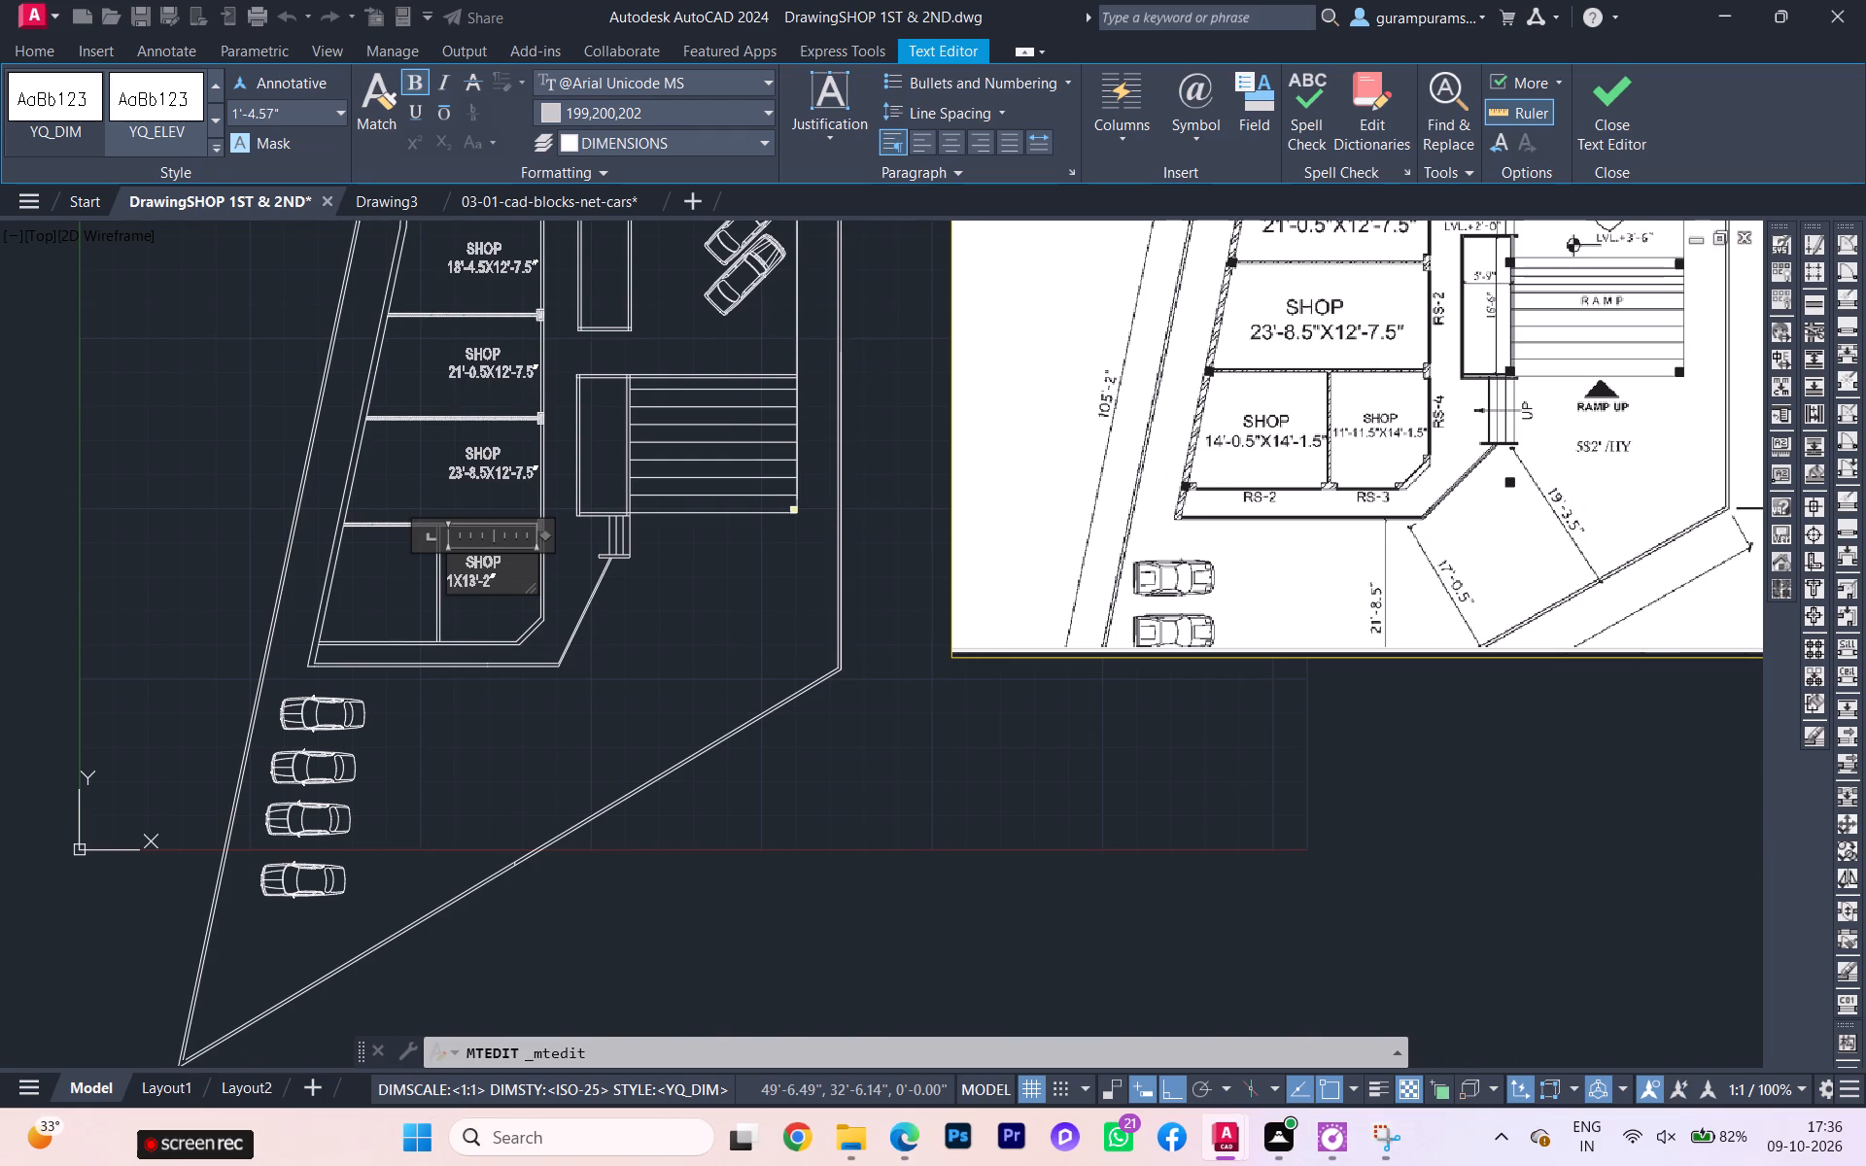
key("1")
key("apostrophe")
key("minus")
type("11.5")
Change the second dimension in the same label to 14'-1.5" and finish the text edit.
key("Right")
key("Right")
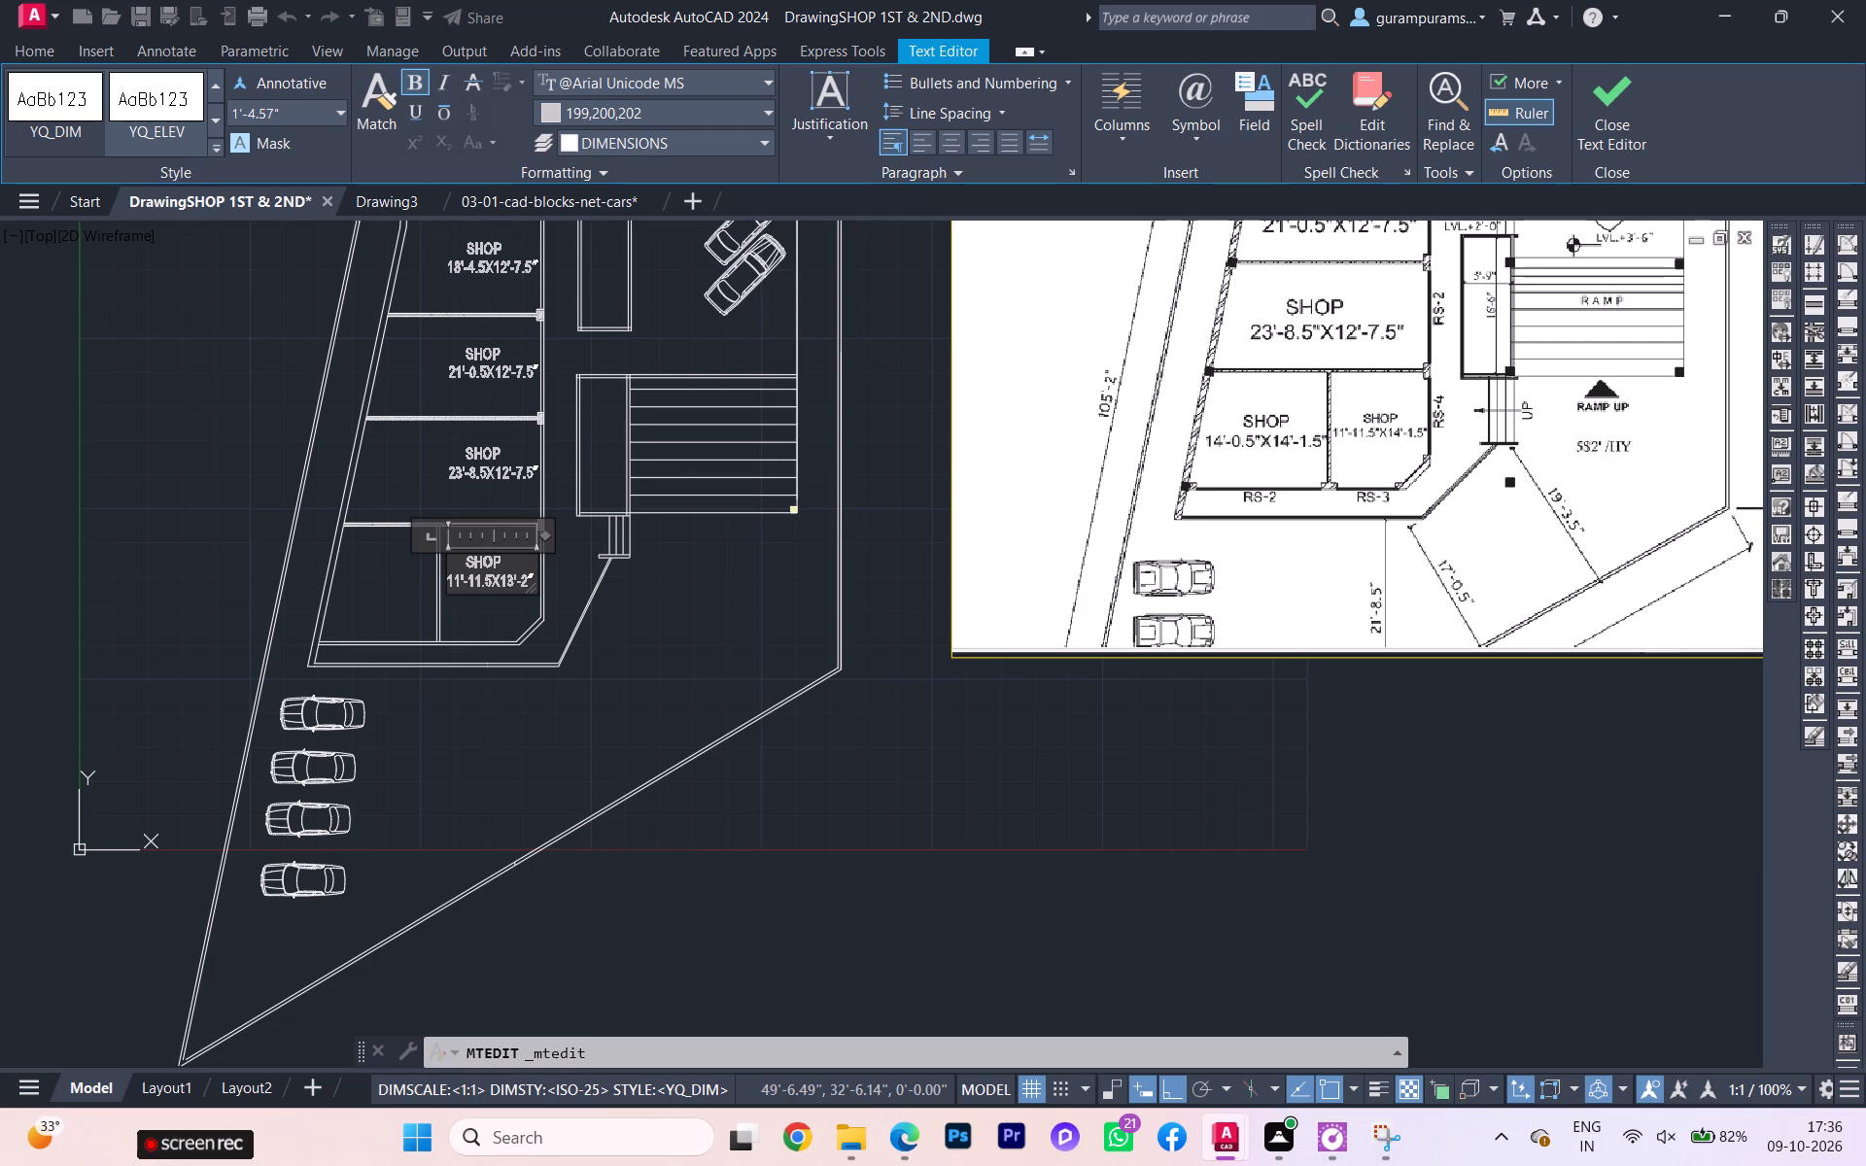
key("Right")
key("BackSpace")
key("4")
key("Right")
key("Right")
key("Right")
key("BackSpace")
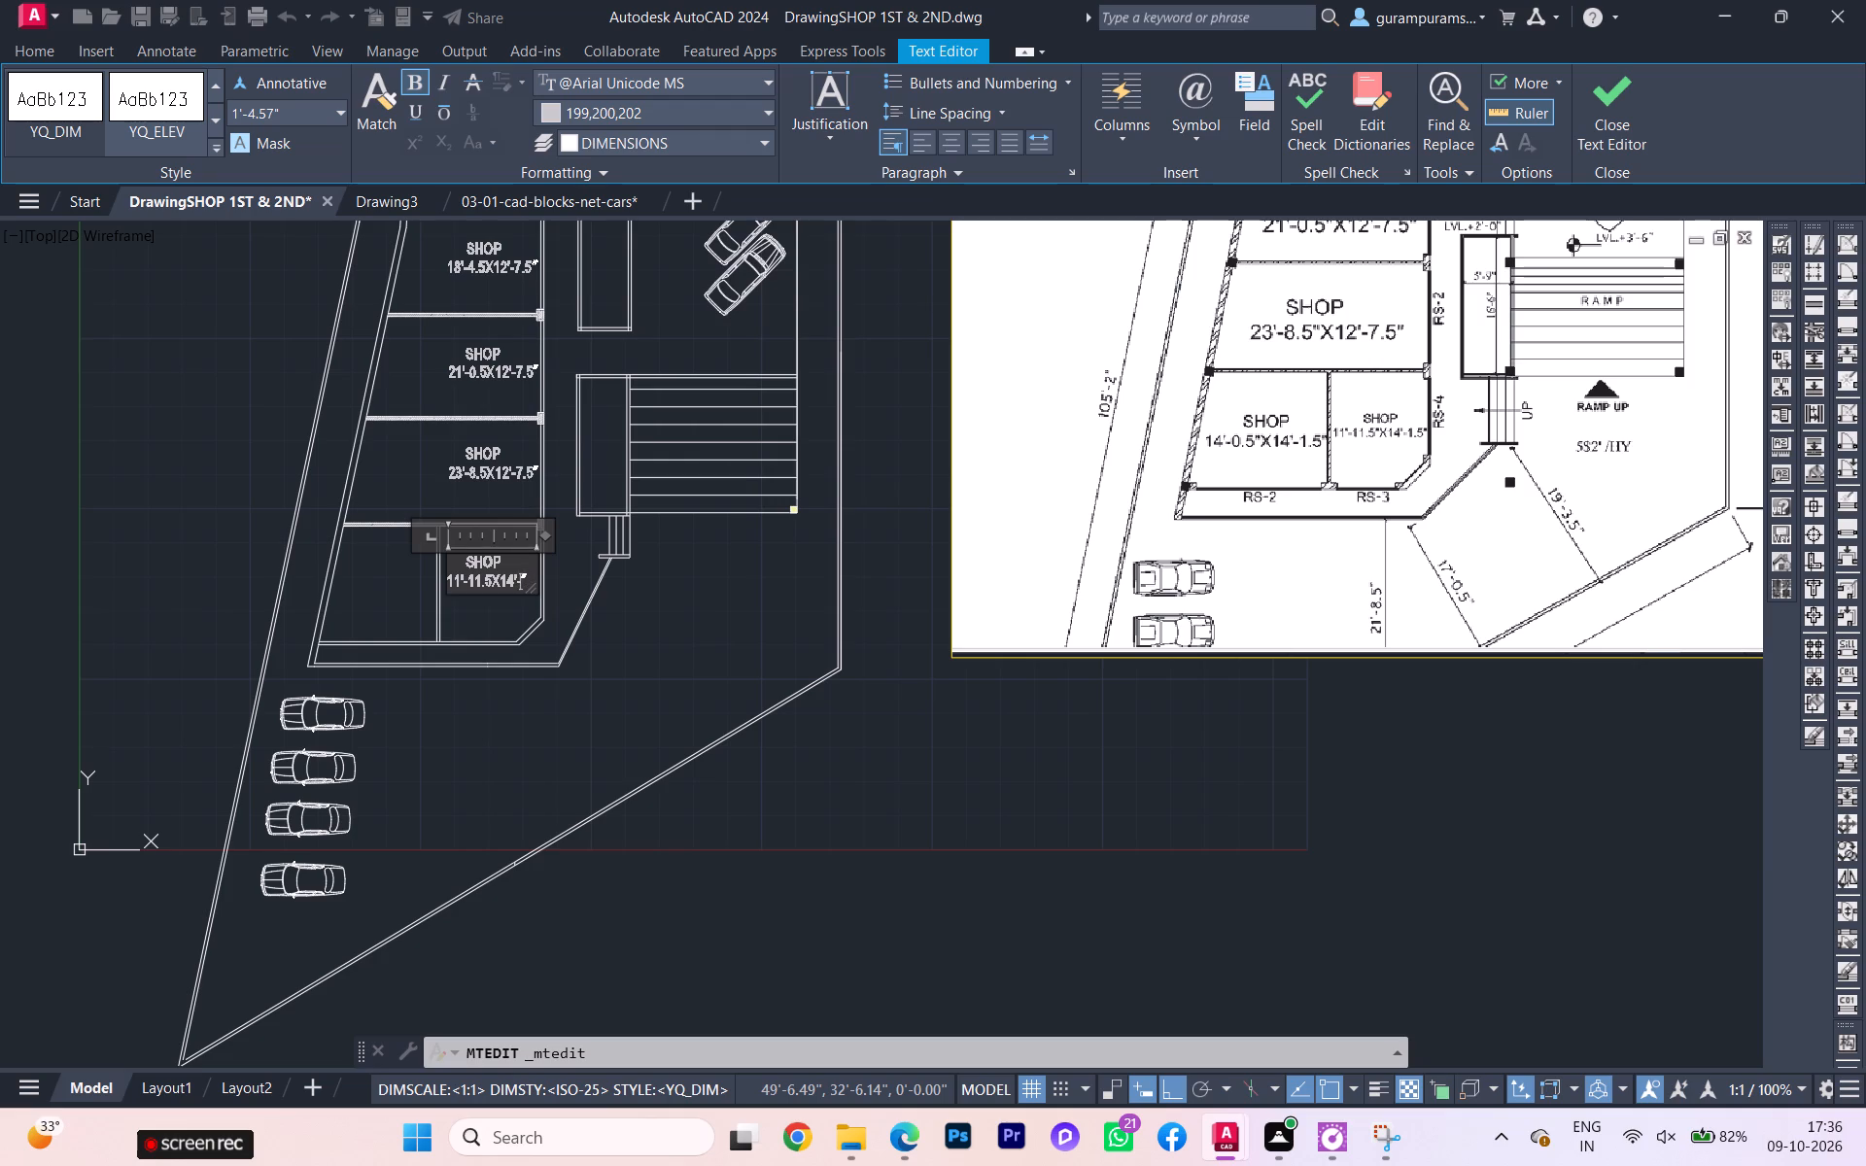
type("1.5")
left_click(522, 670)
Copy the 11'-11.5X14'-1.5" shop label into the unlabelled shop across the short partition, about 12' to the west.
scroll(482, 600, "up", 1)
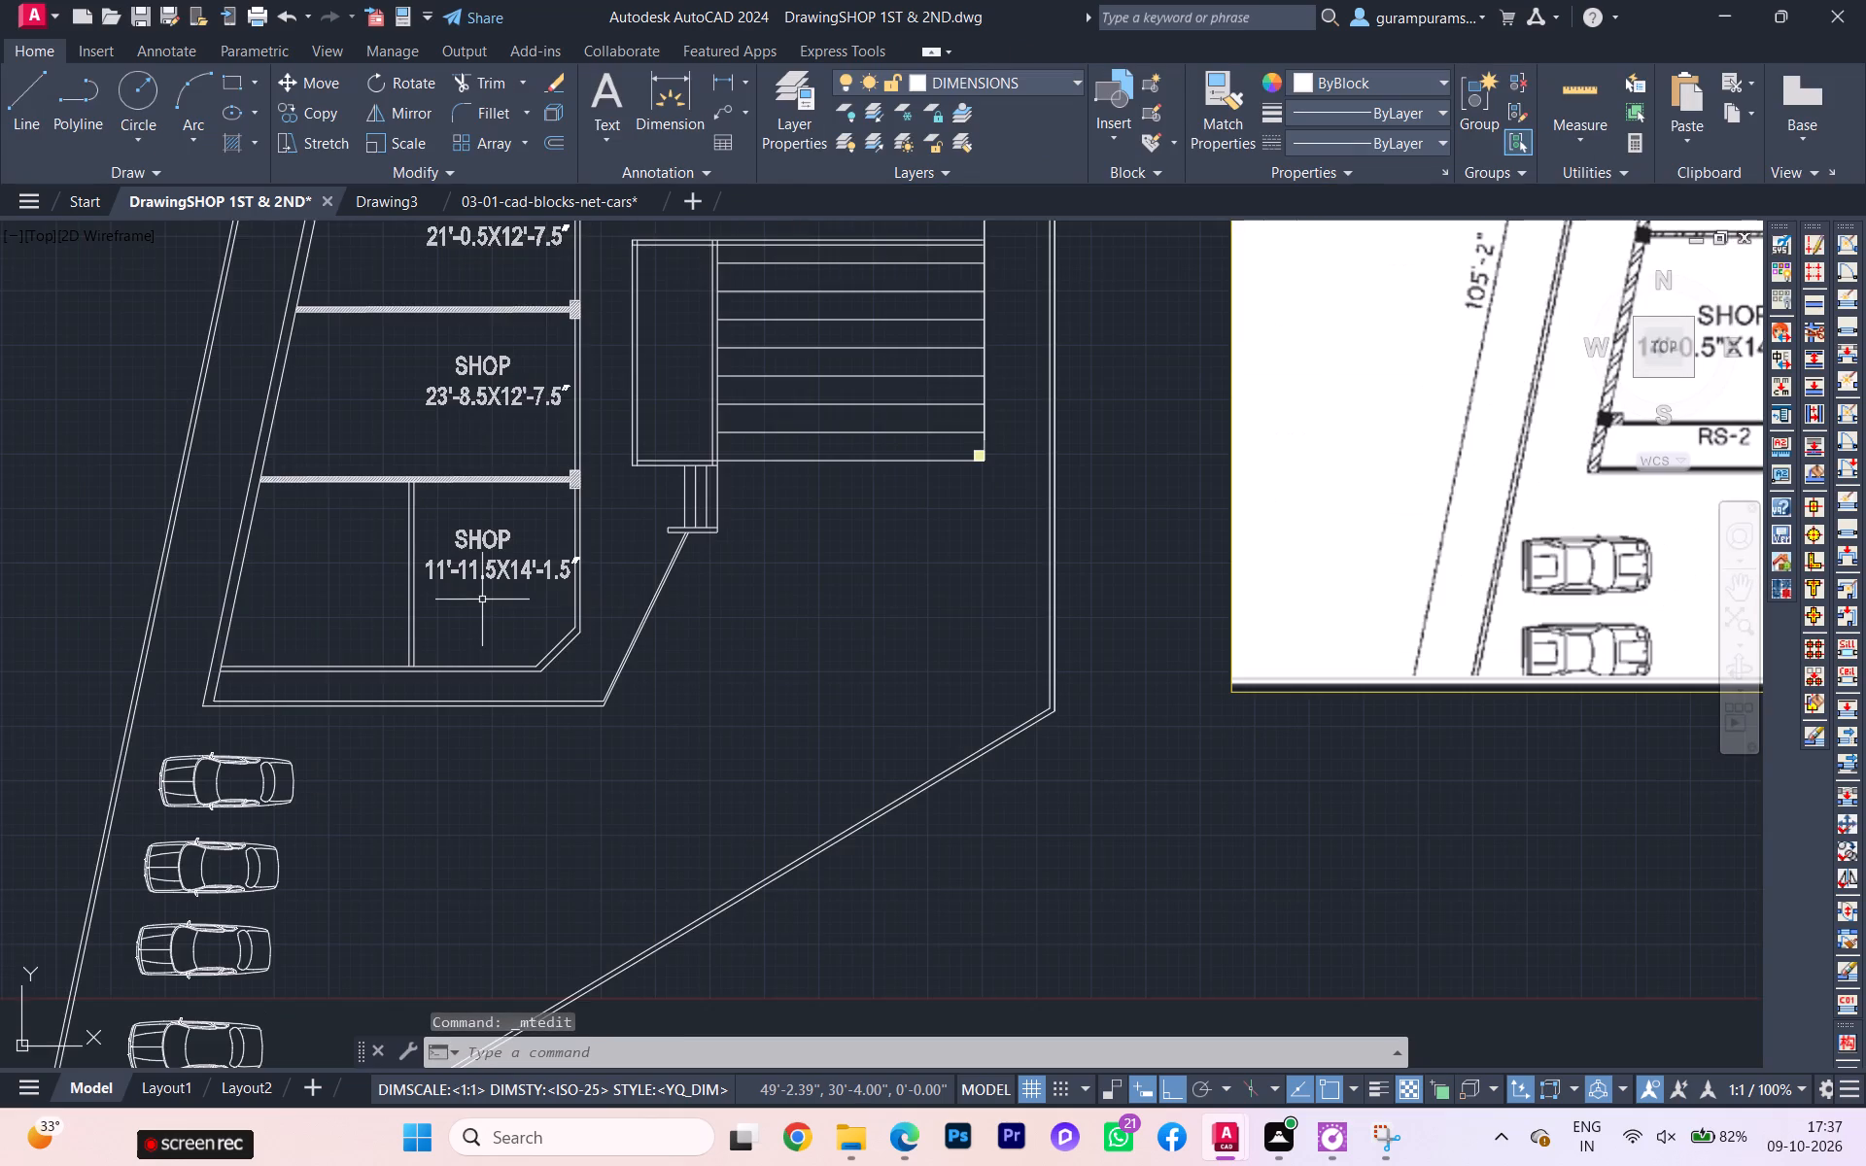
scroll(482, 600, "down", 1)
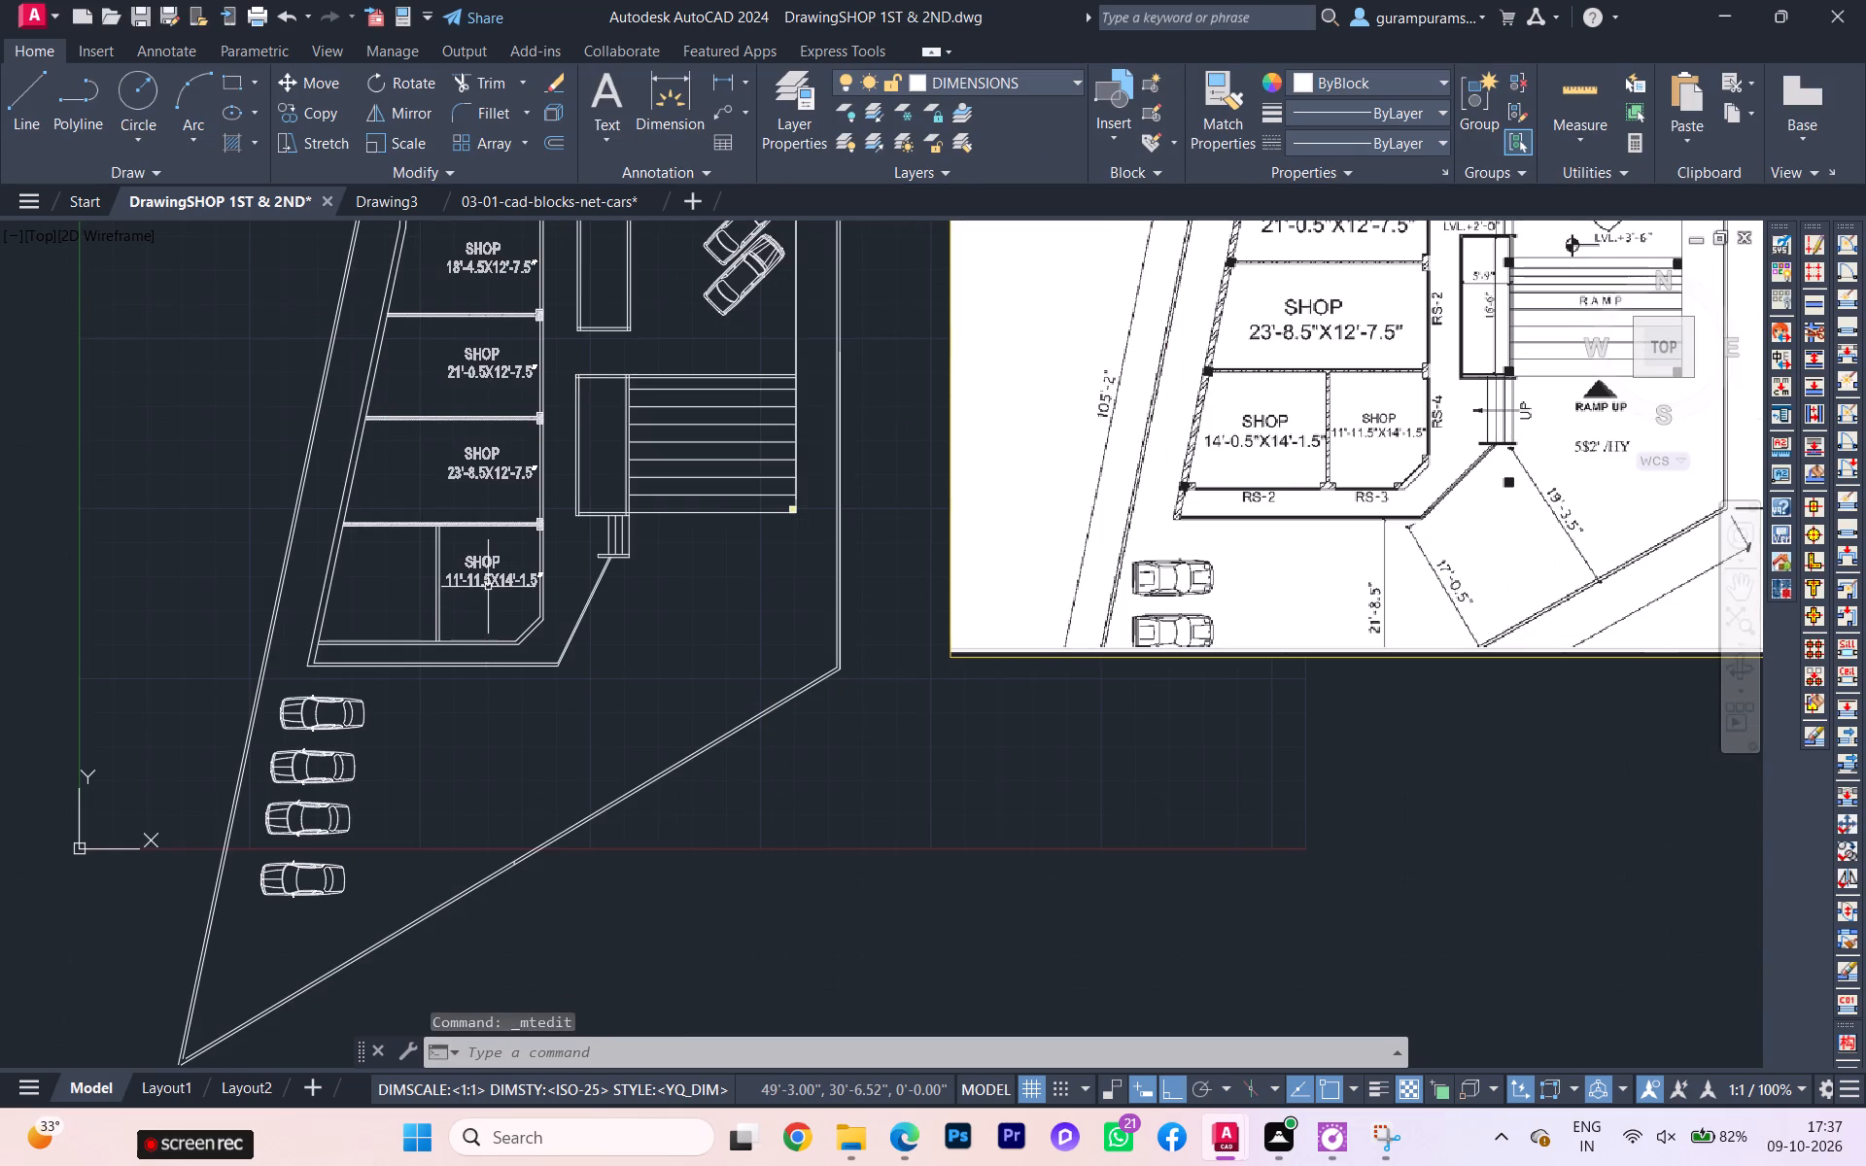
left_click(489, 584)
key("c")
key("o")
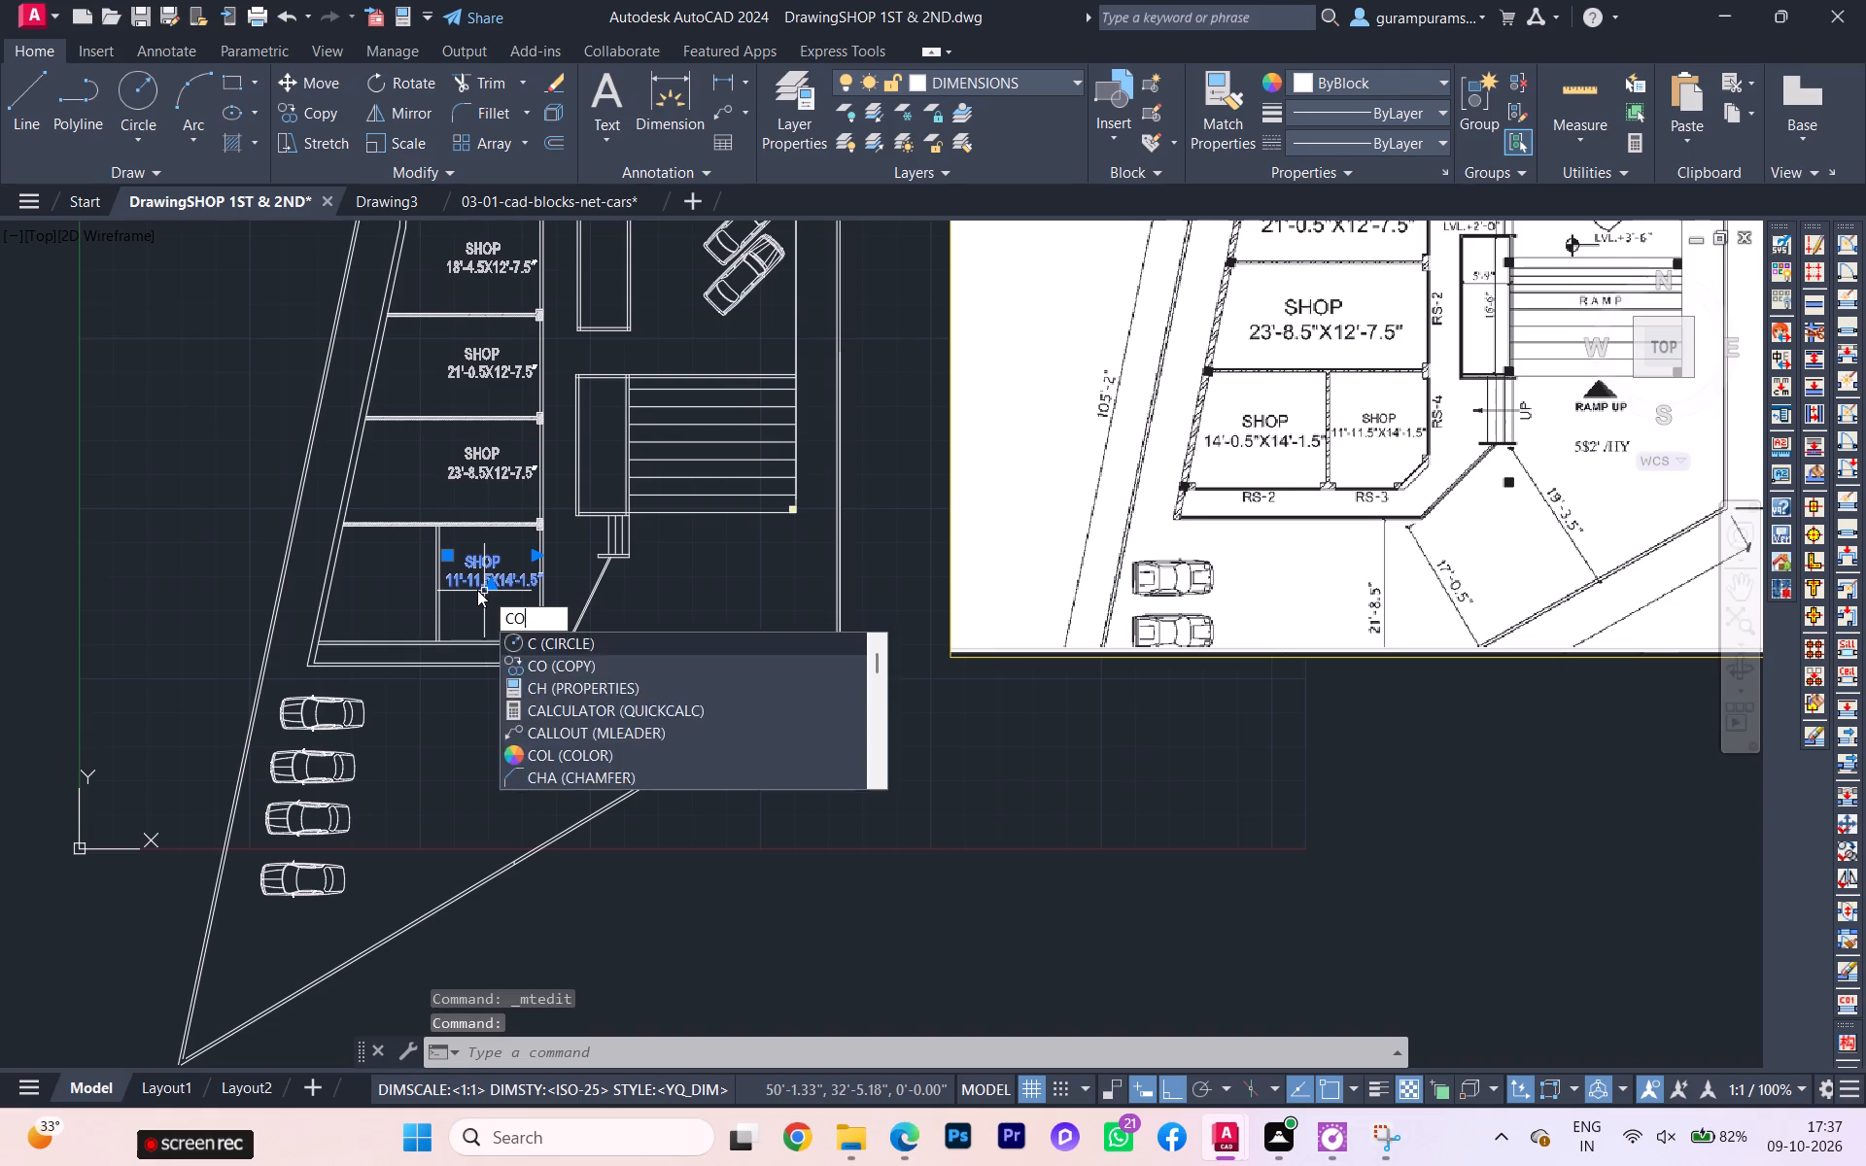
key("Return")
scroll(490, 574, "up", 1)
left_click(494, 592)
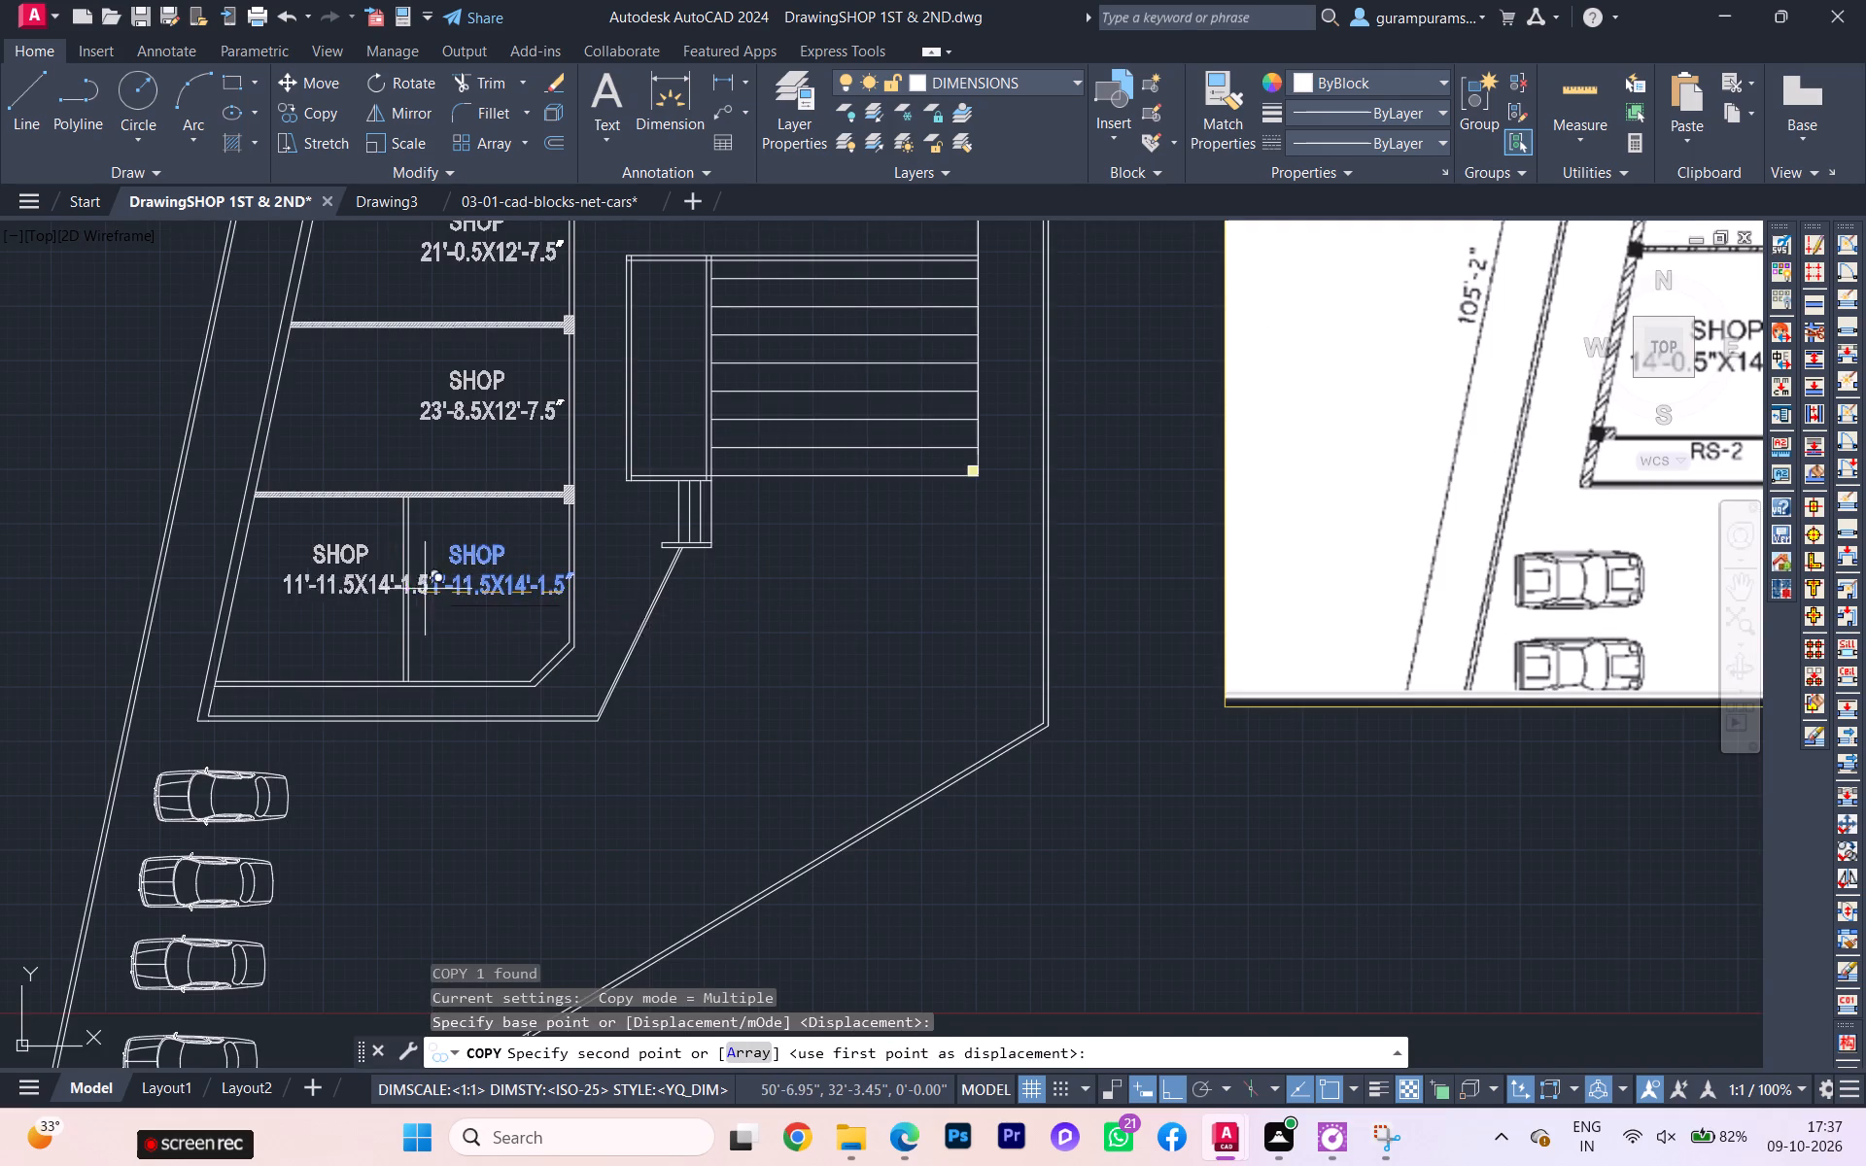
left_click(397, 609)
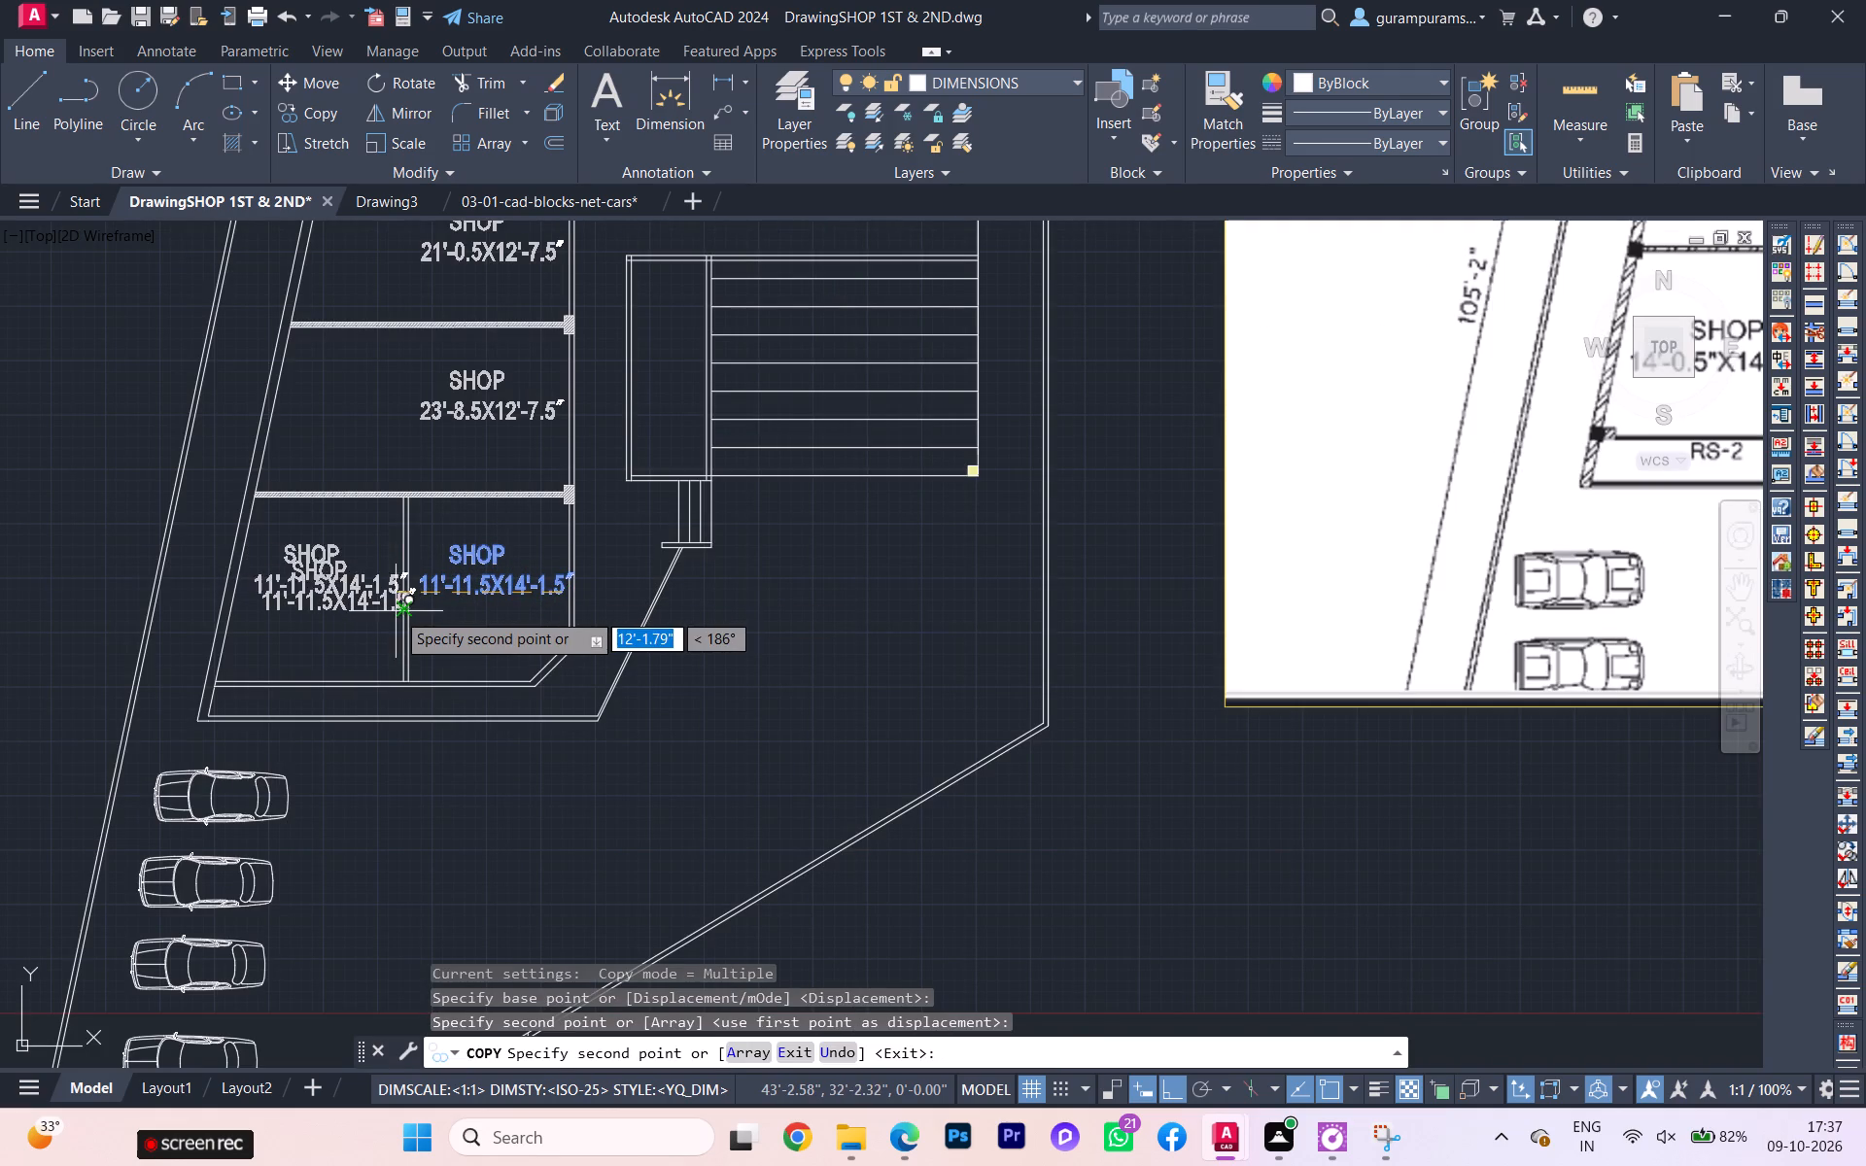
key("Escape")
Edit the copied shop label's size to read 14'-0.5"X14'-1.5".
double_click(369, 600)
scroll(358, 606, "down", 1)
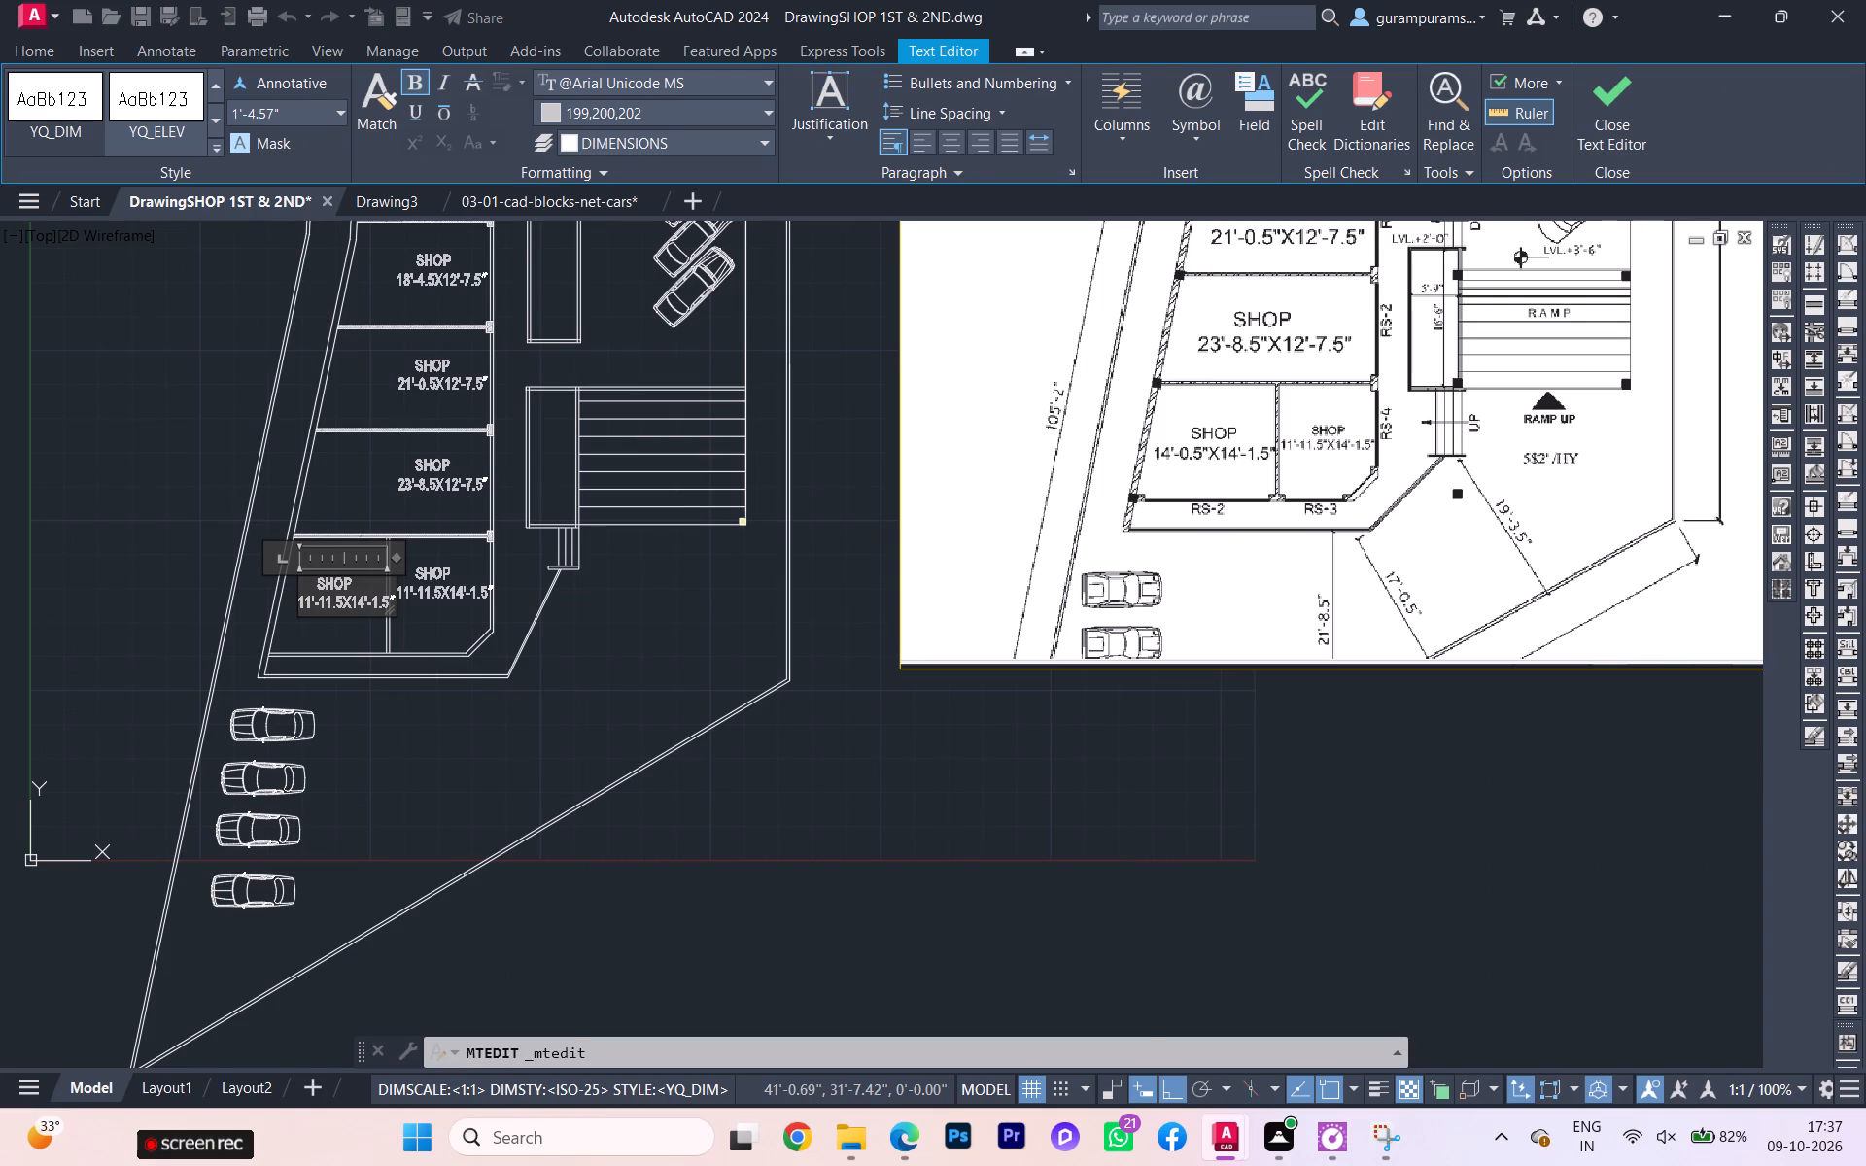
scroll(301, 606, "up", 2)
left_click(320, 593)
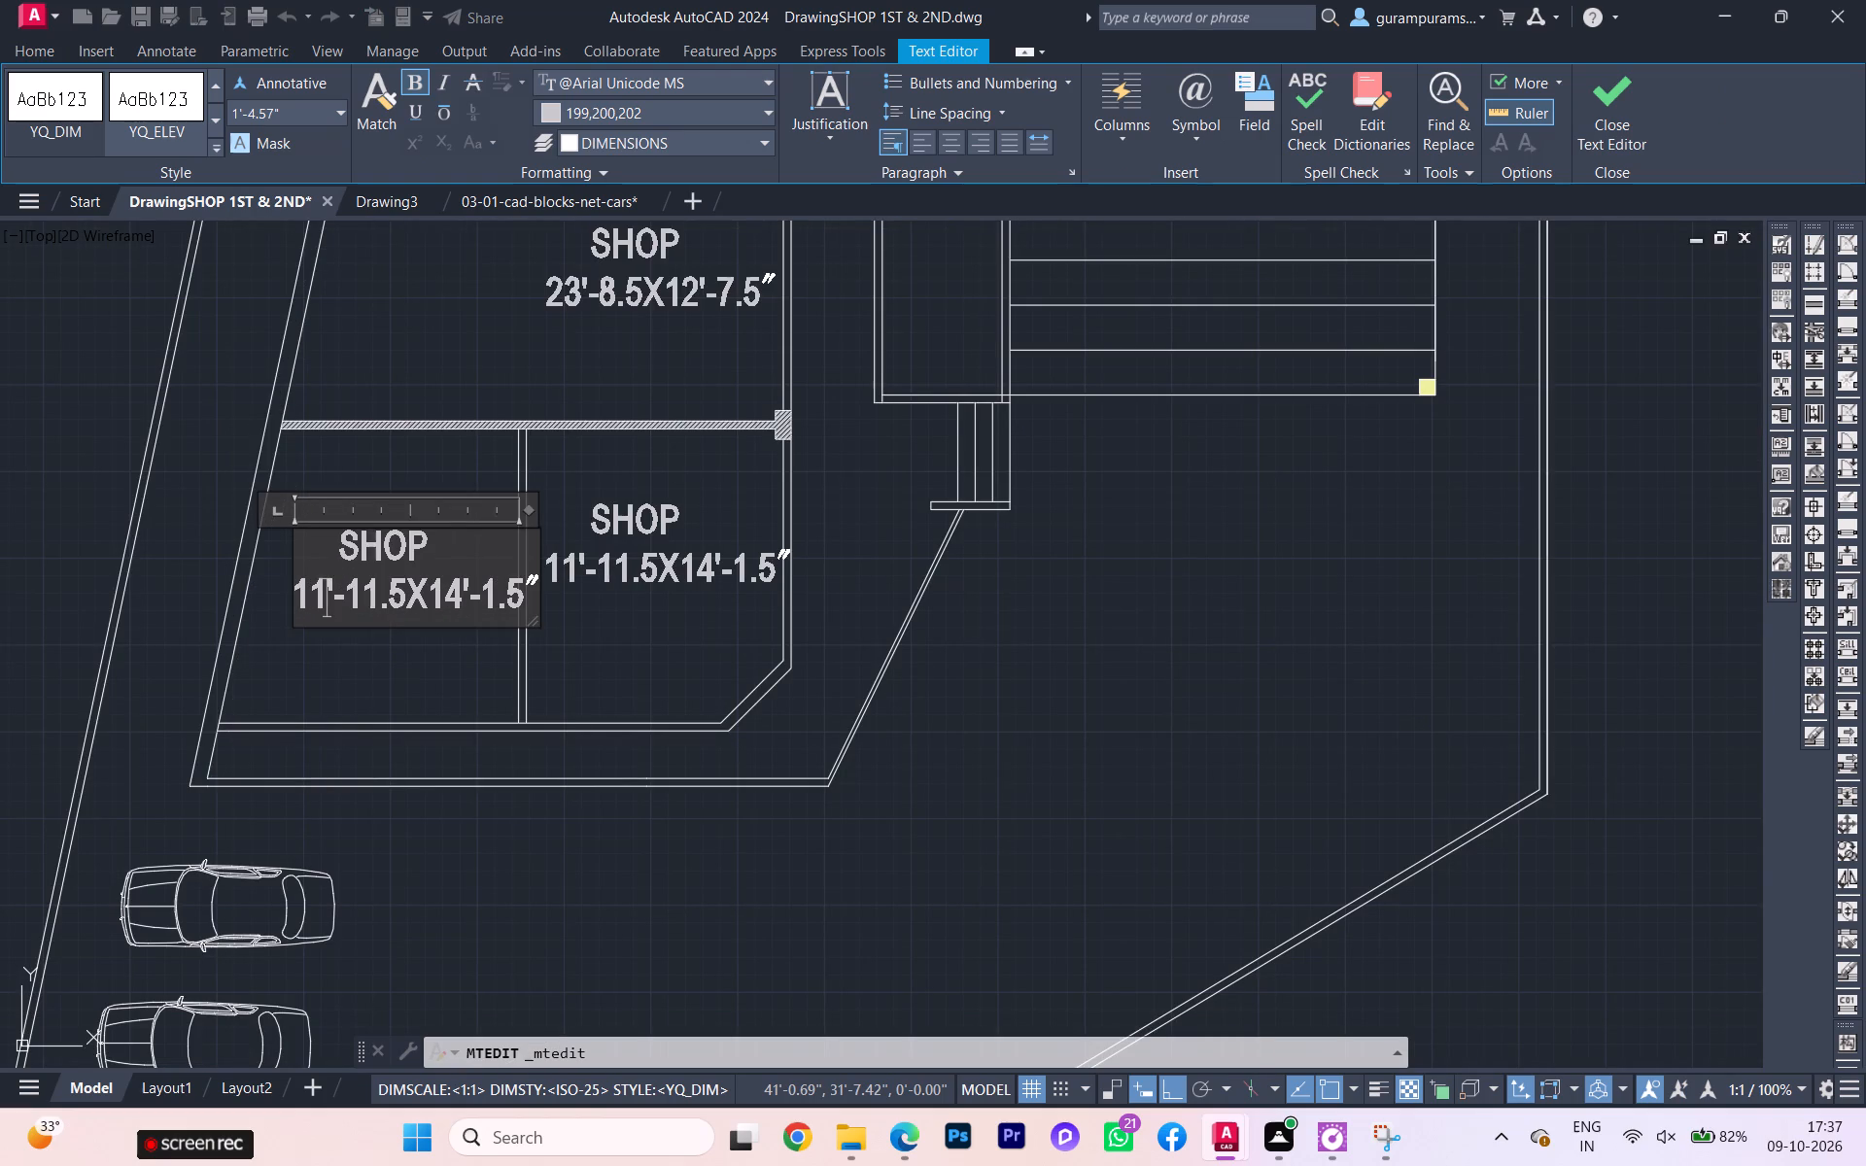
key("BackSpace")
key("4")
key("Right")
key("Right")
key("Right")
key("Right")
key("BackSpace")
key("BackSpace")
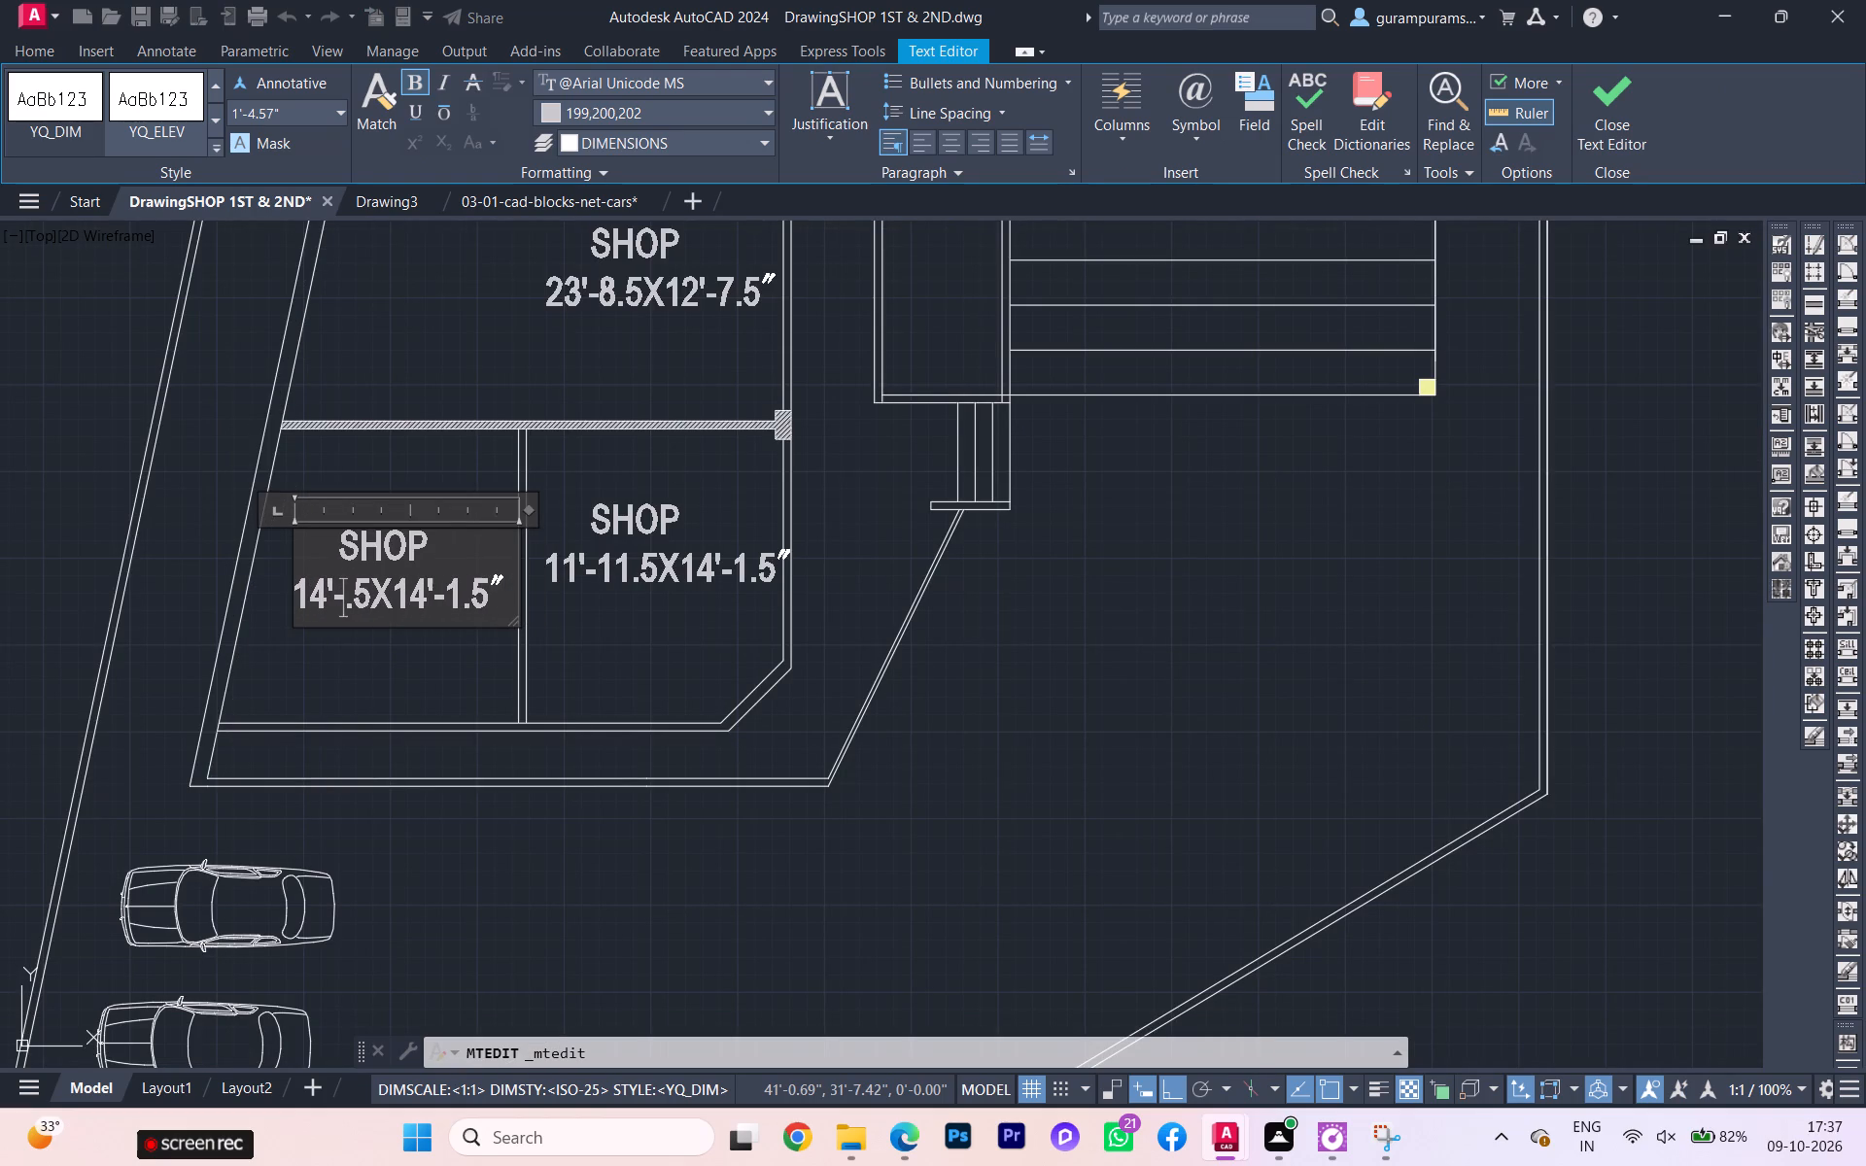
key("0")
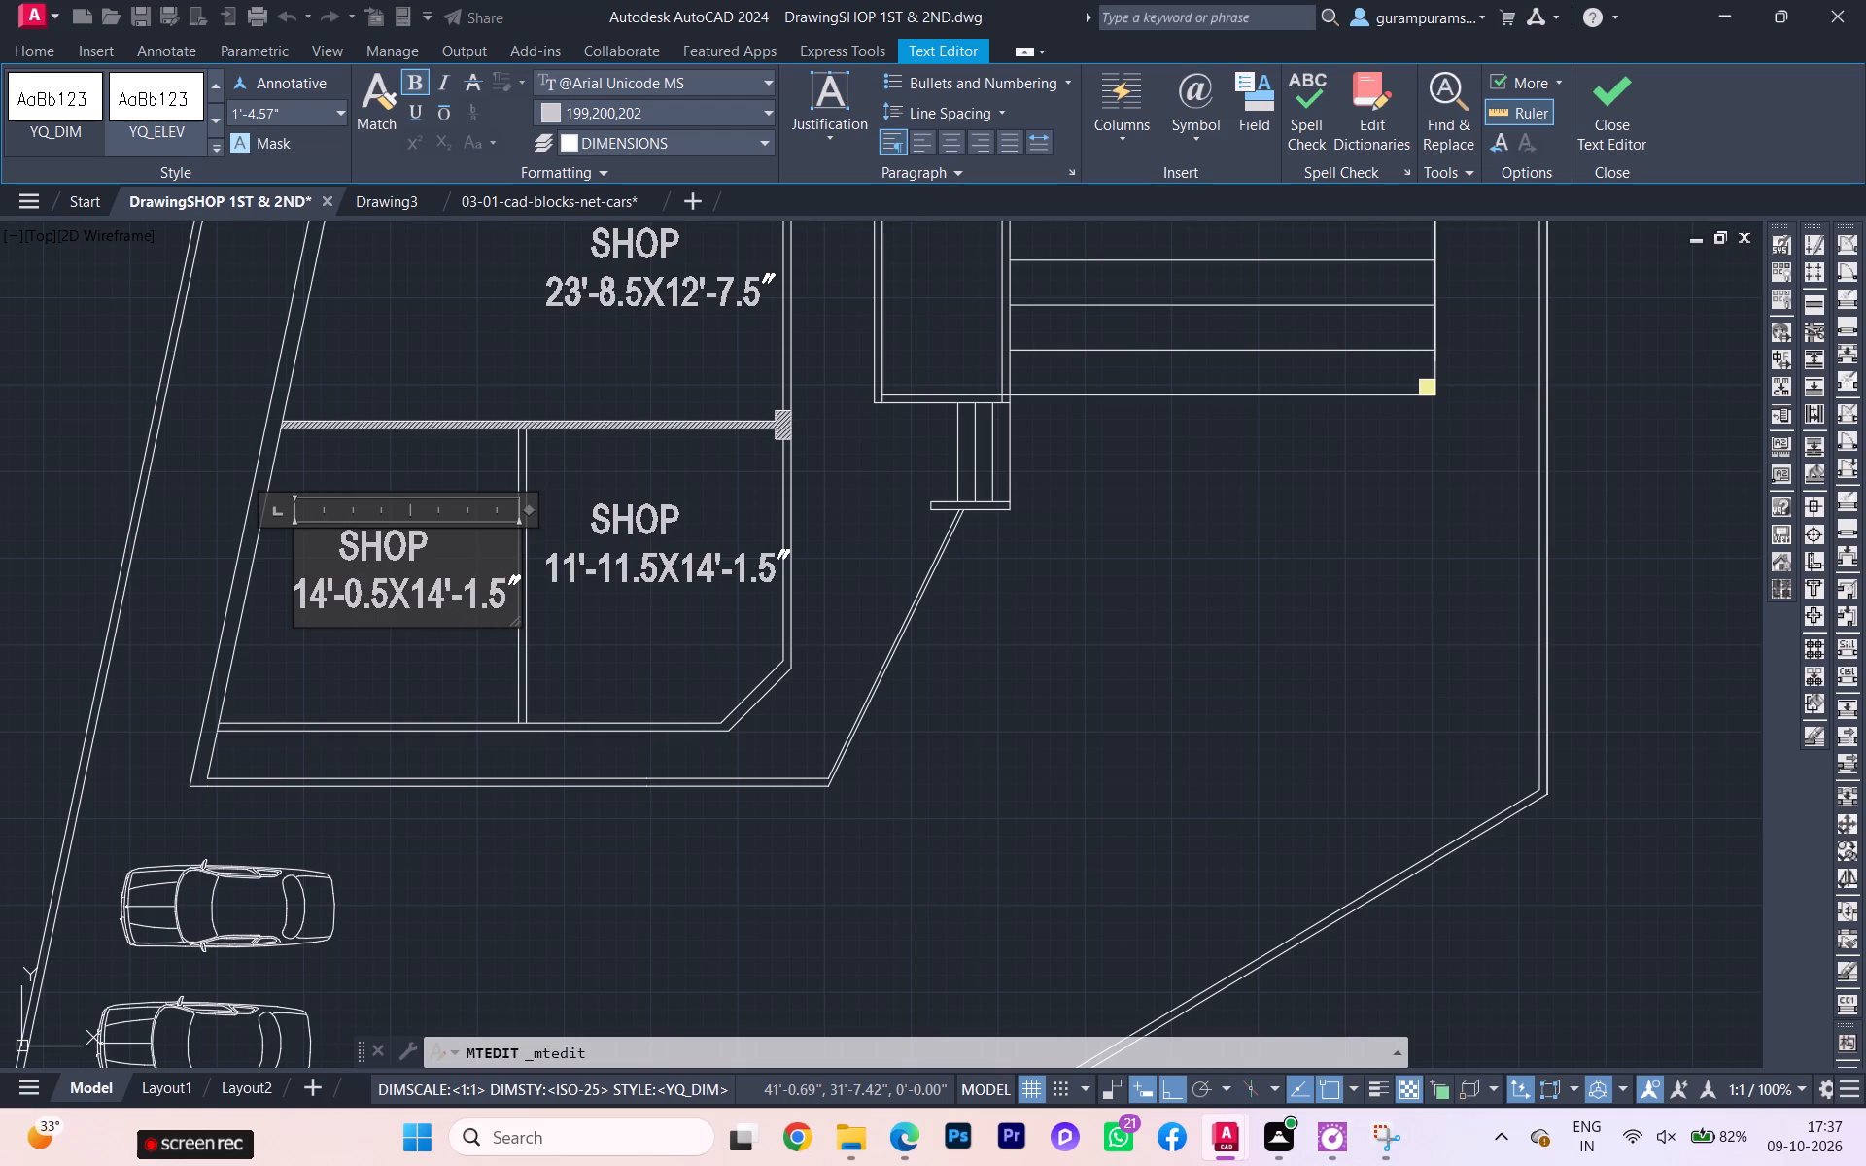
left_click(384, 600)
key("shift+quotedbl")
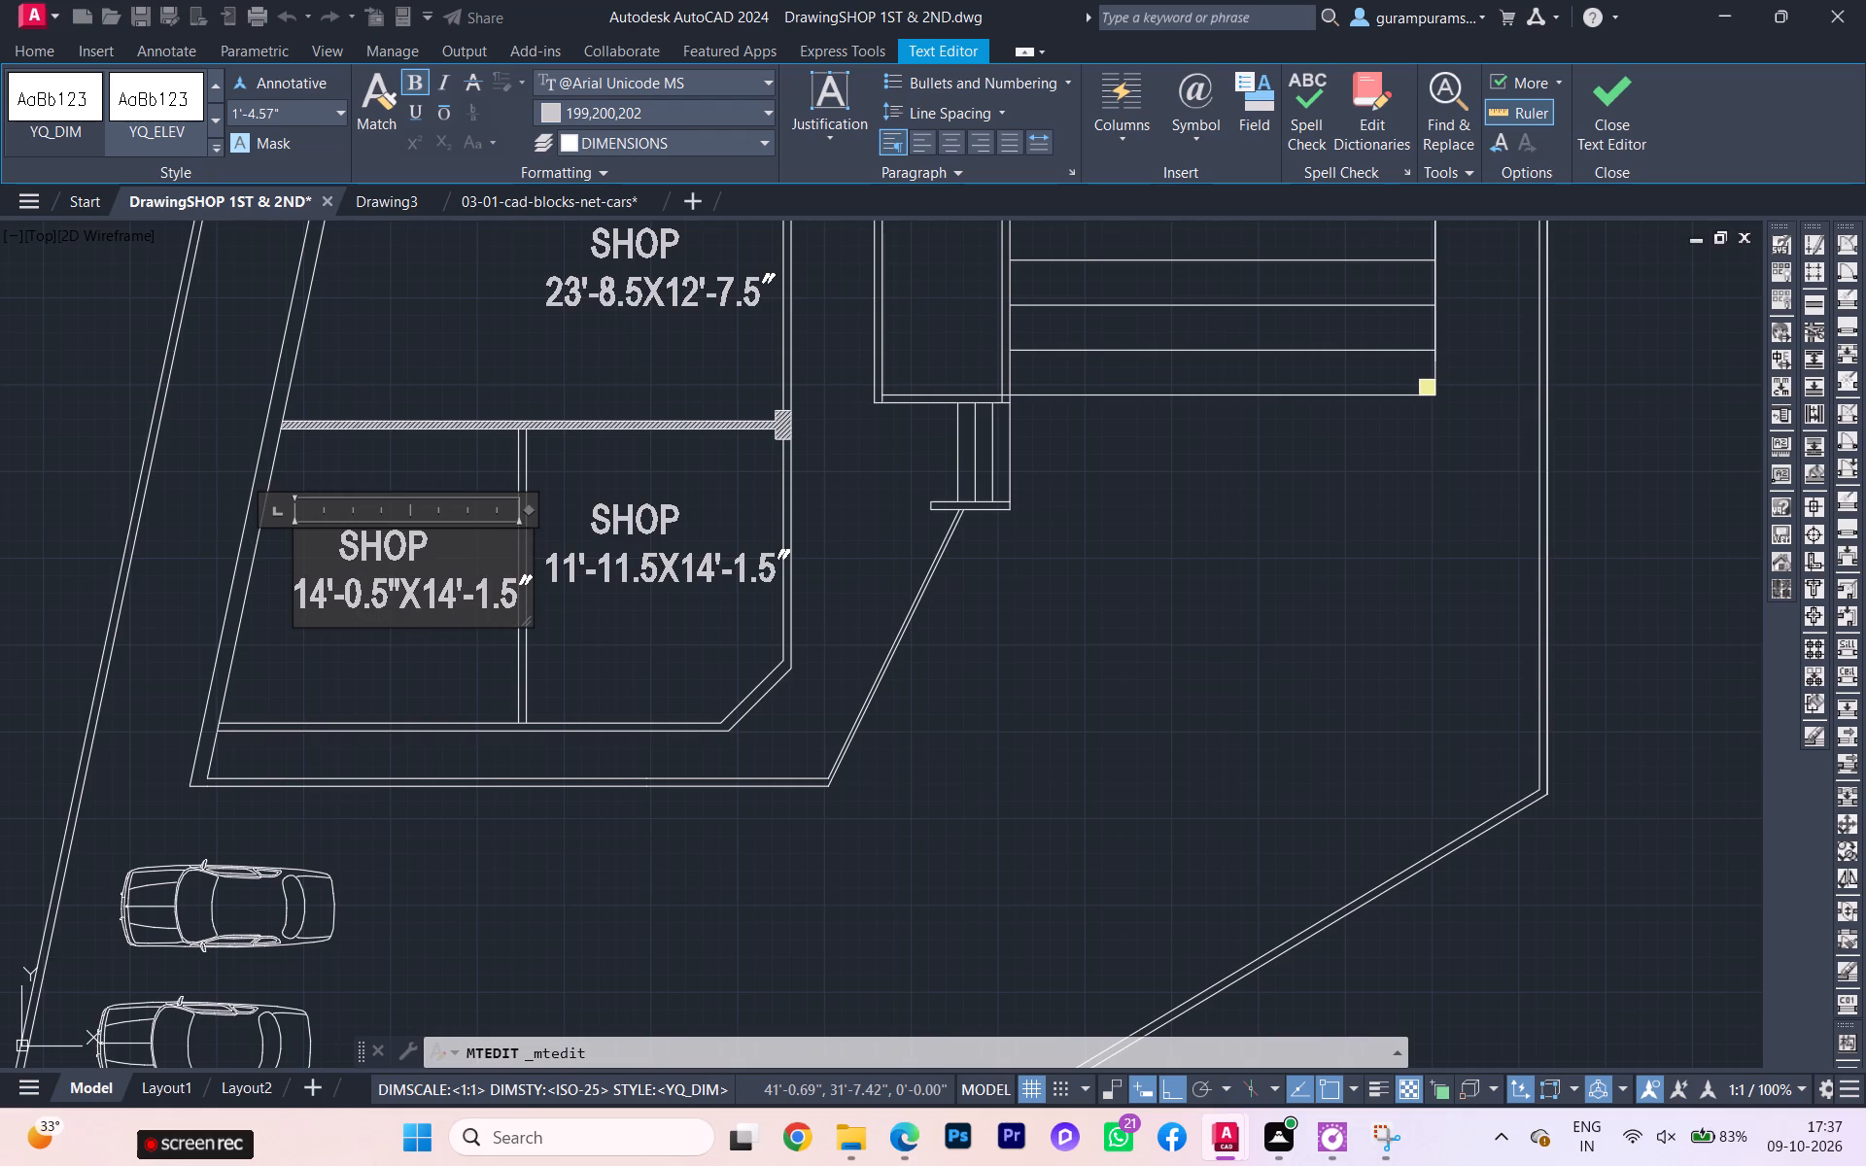
scroll(459, 598, "down", 1)
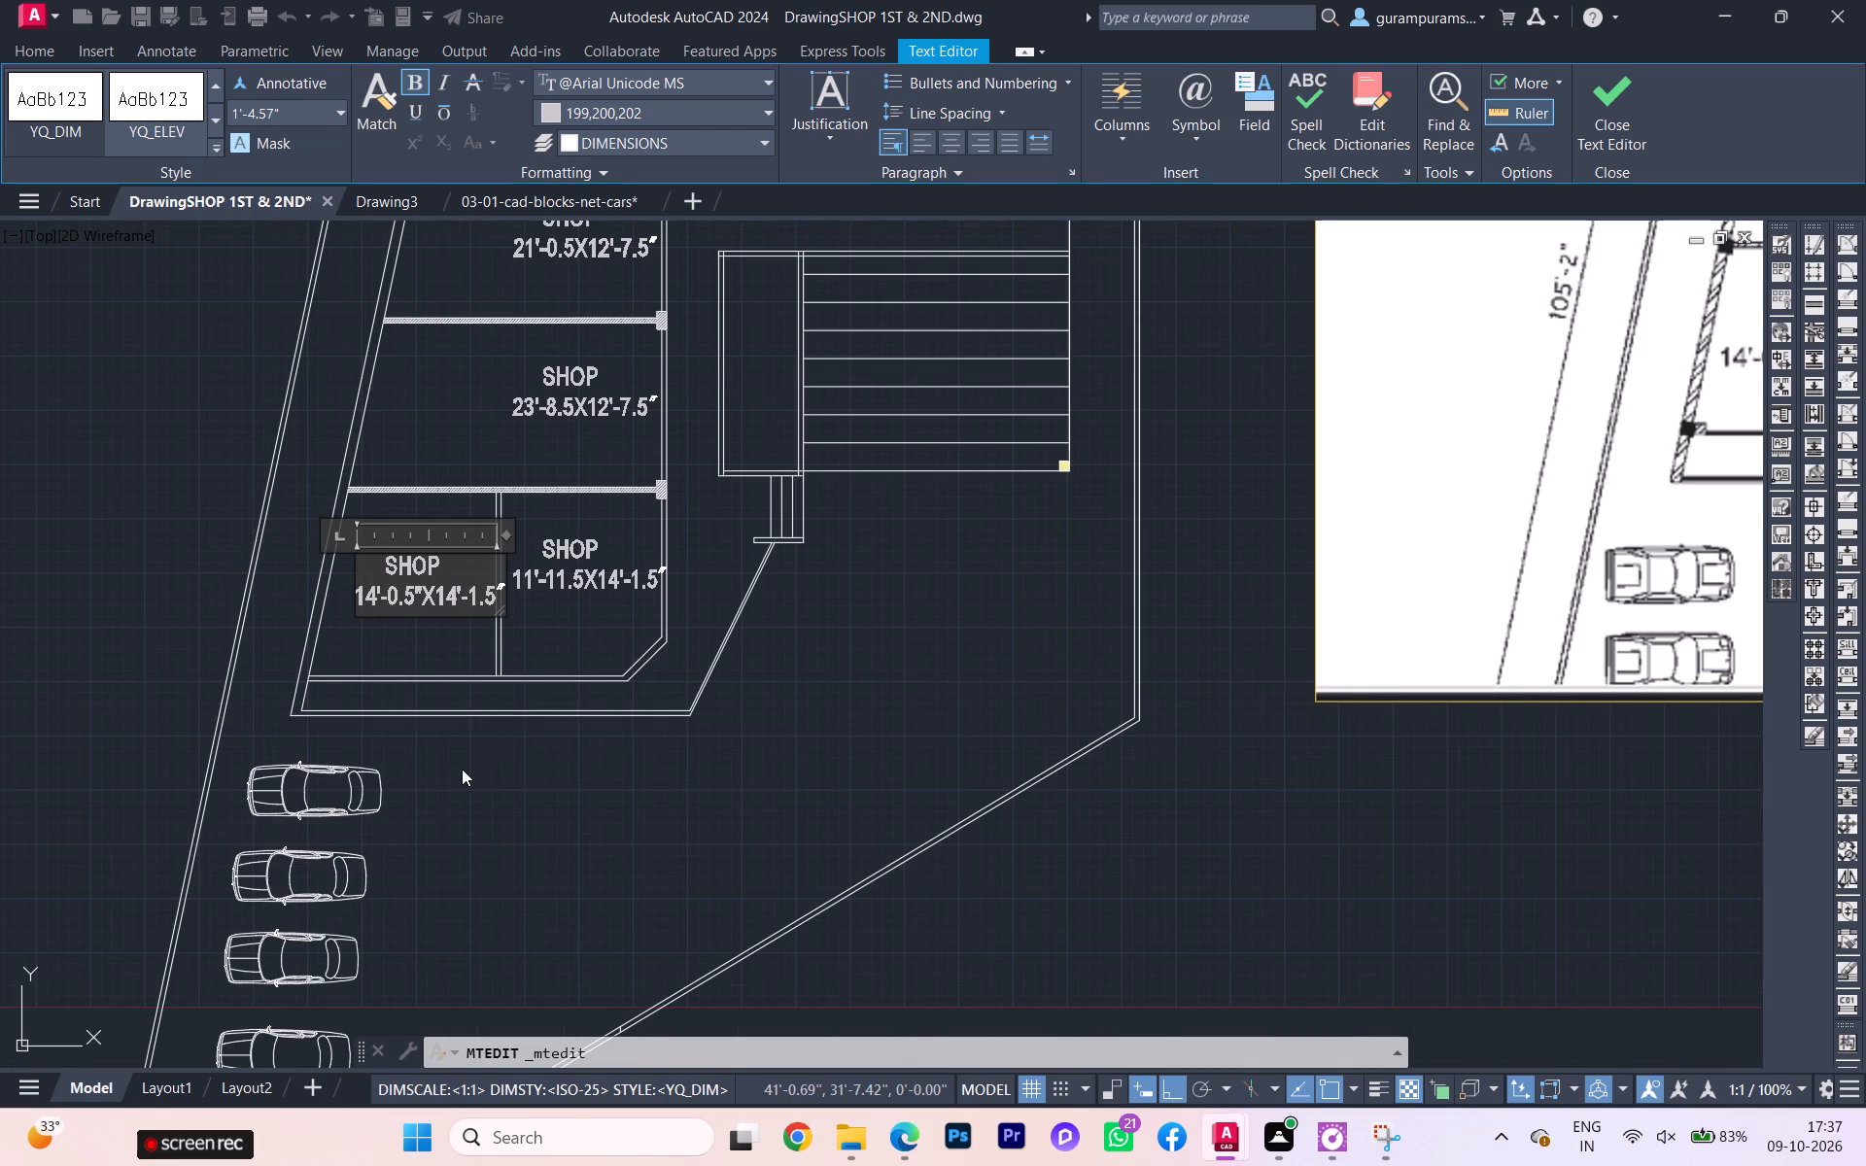
scroll(454, 772, "down", 1)
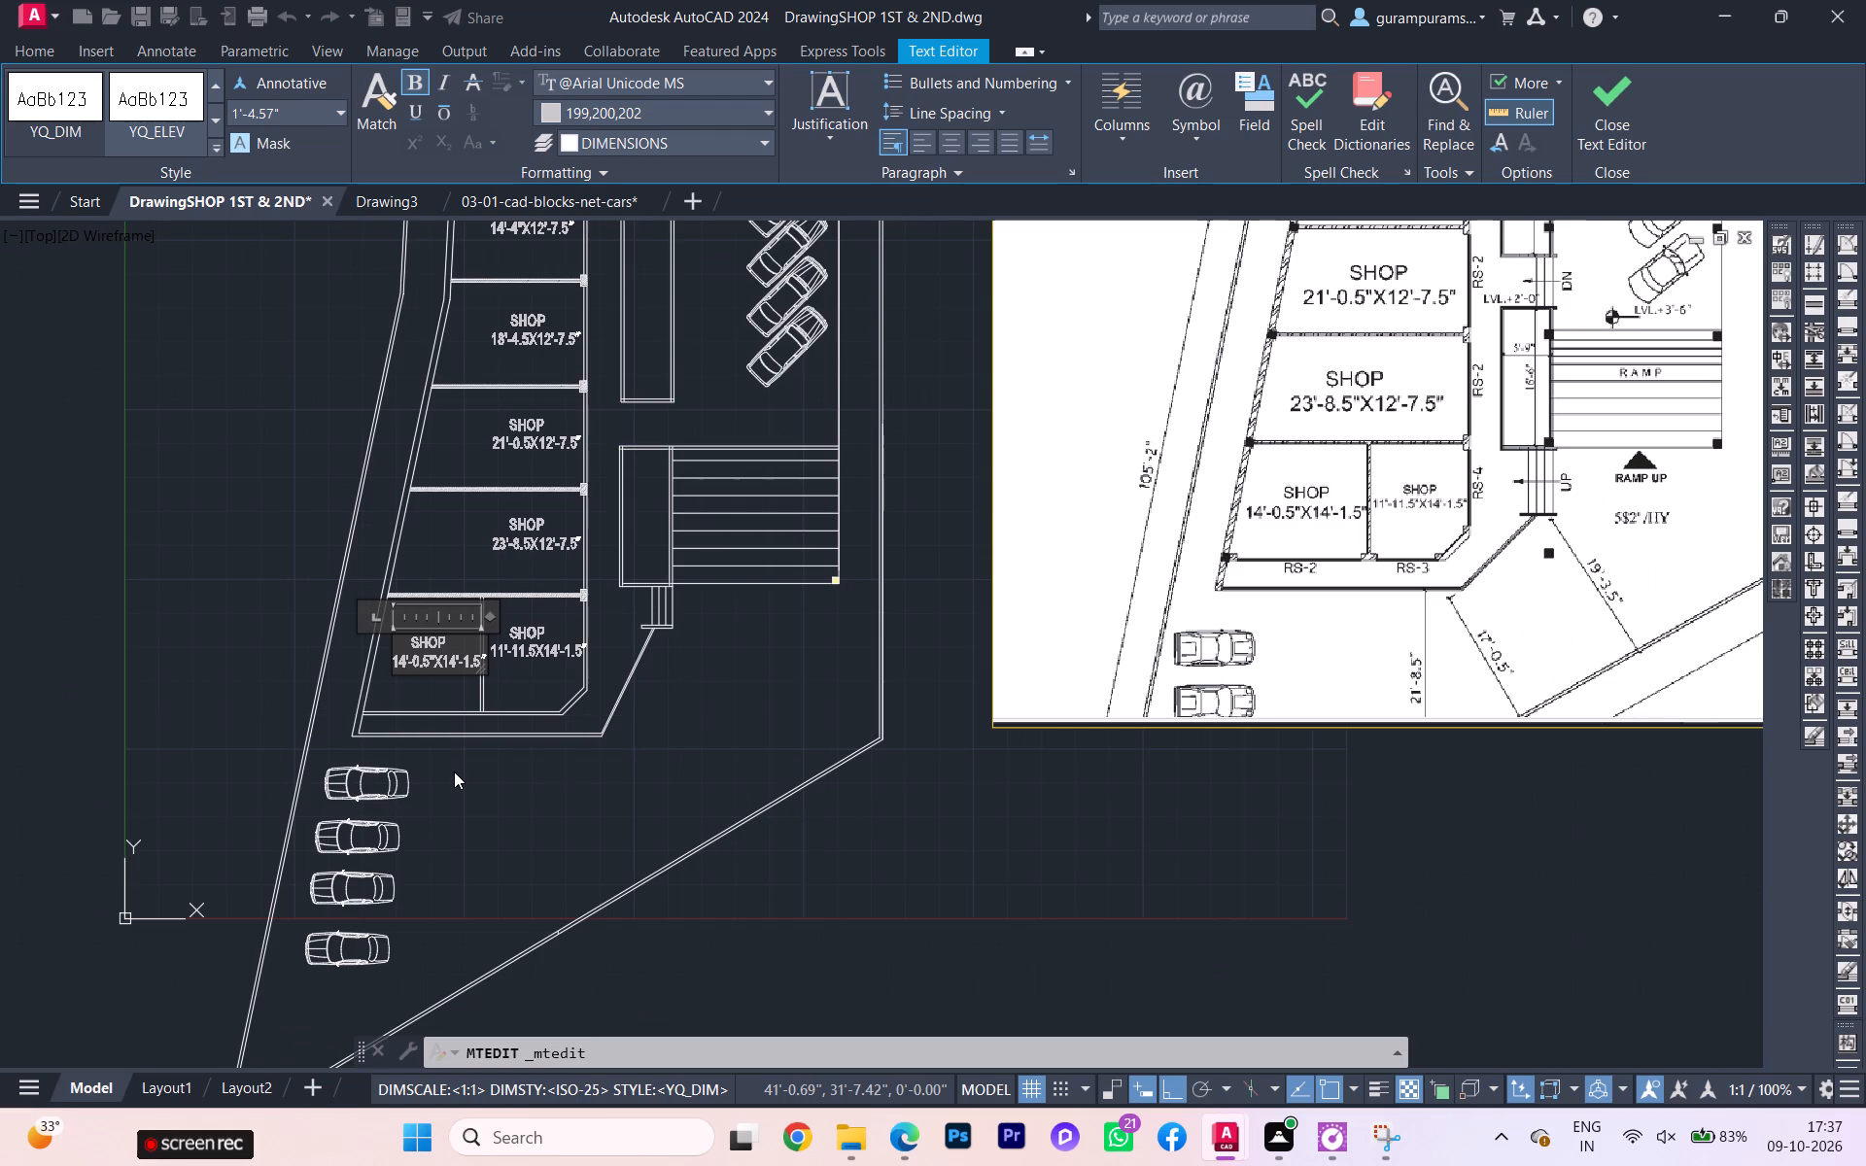
left_click(482, 797)
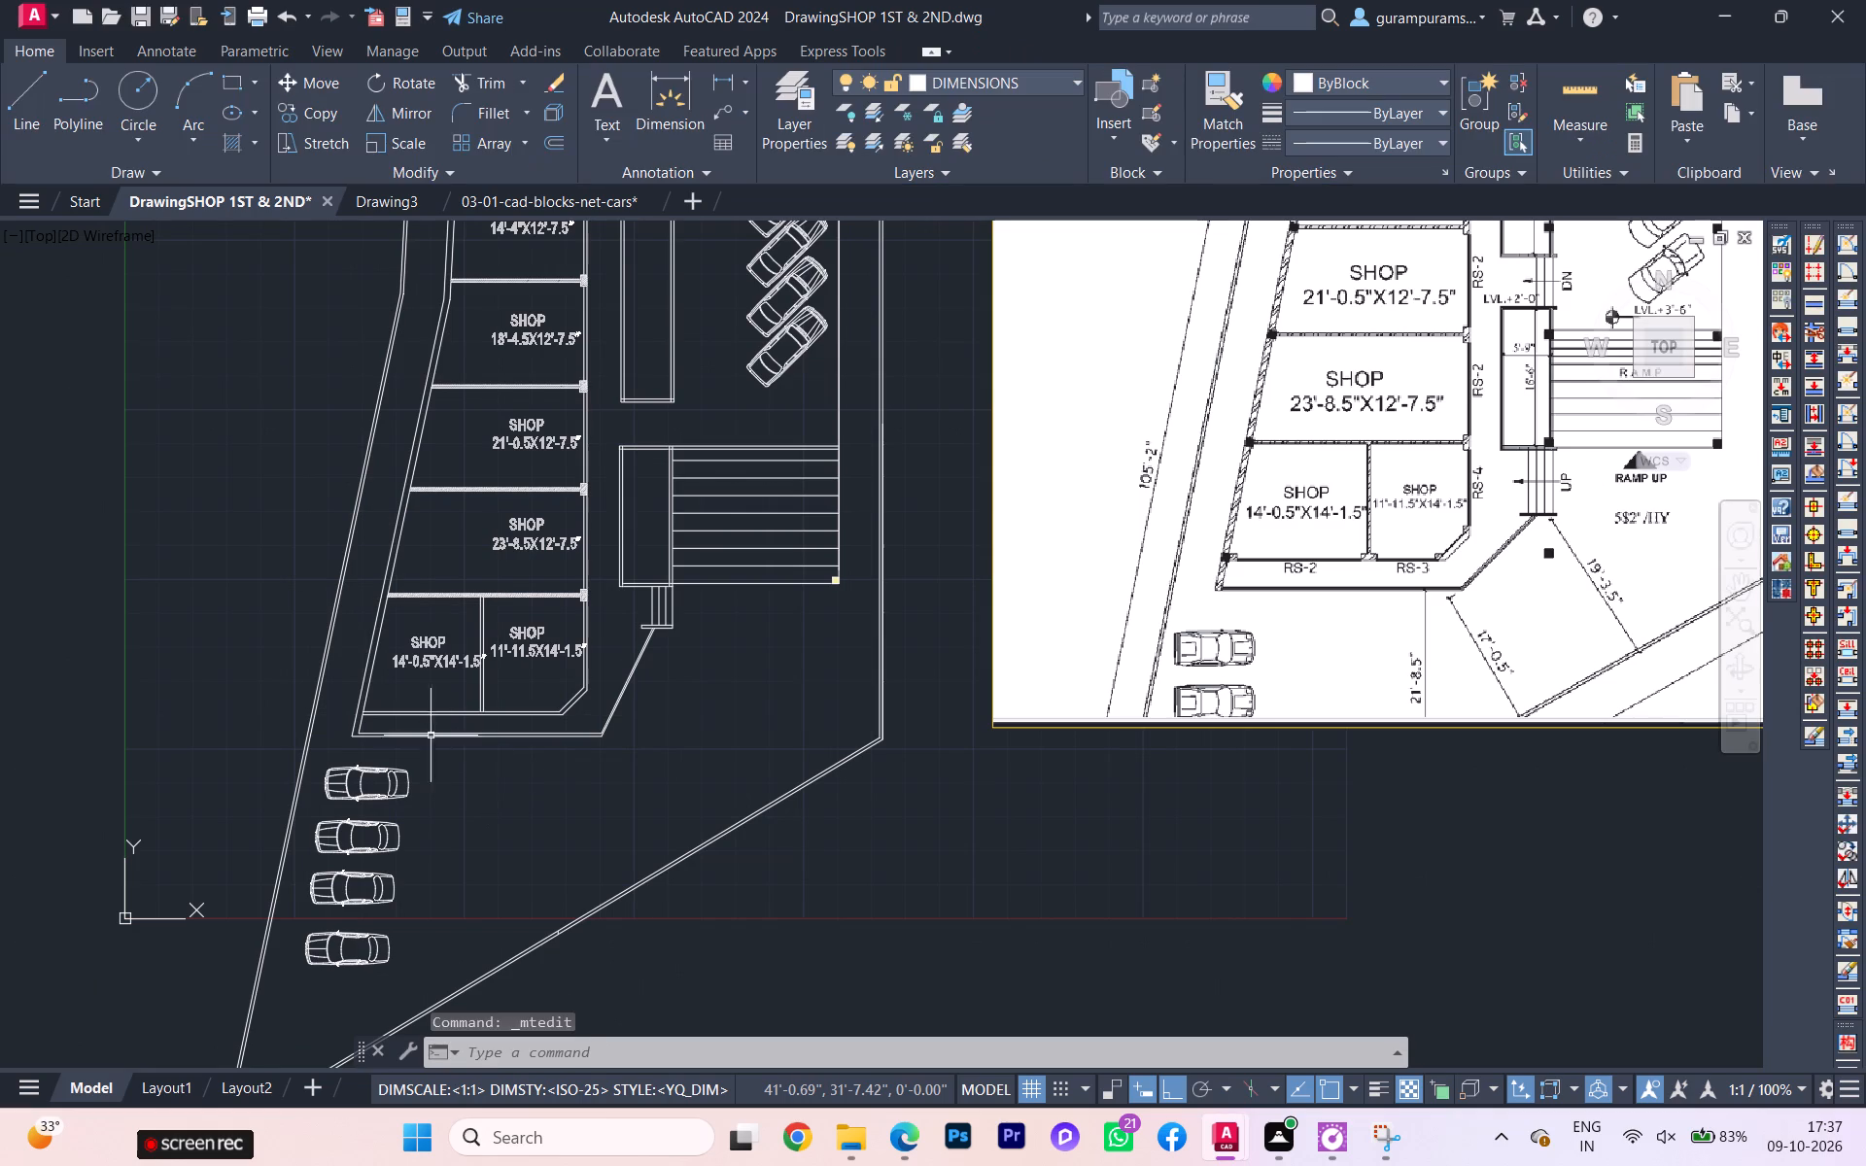
Move the 14'-0.5"X14'-1.5" shop label slightly west so it sits clear of the short partition.
left_click(450, 660)
scroll(418, 691, "up", 3)
key("m")
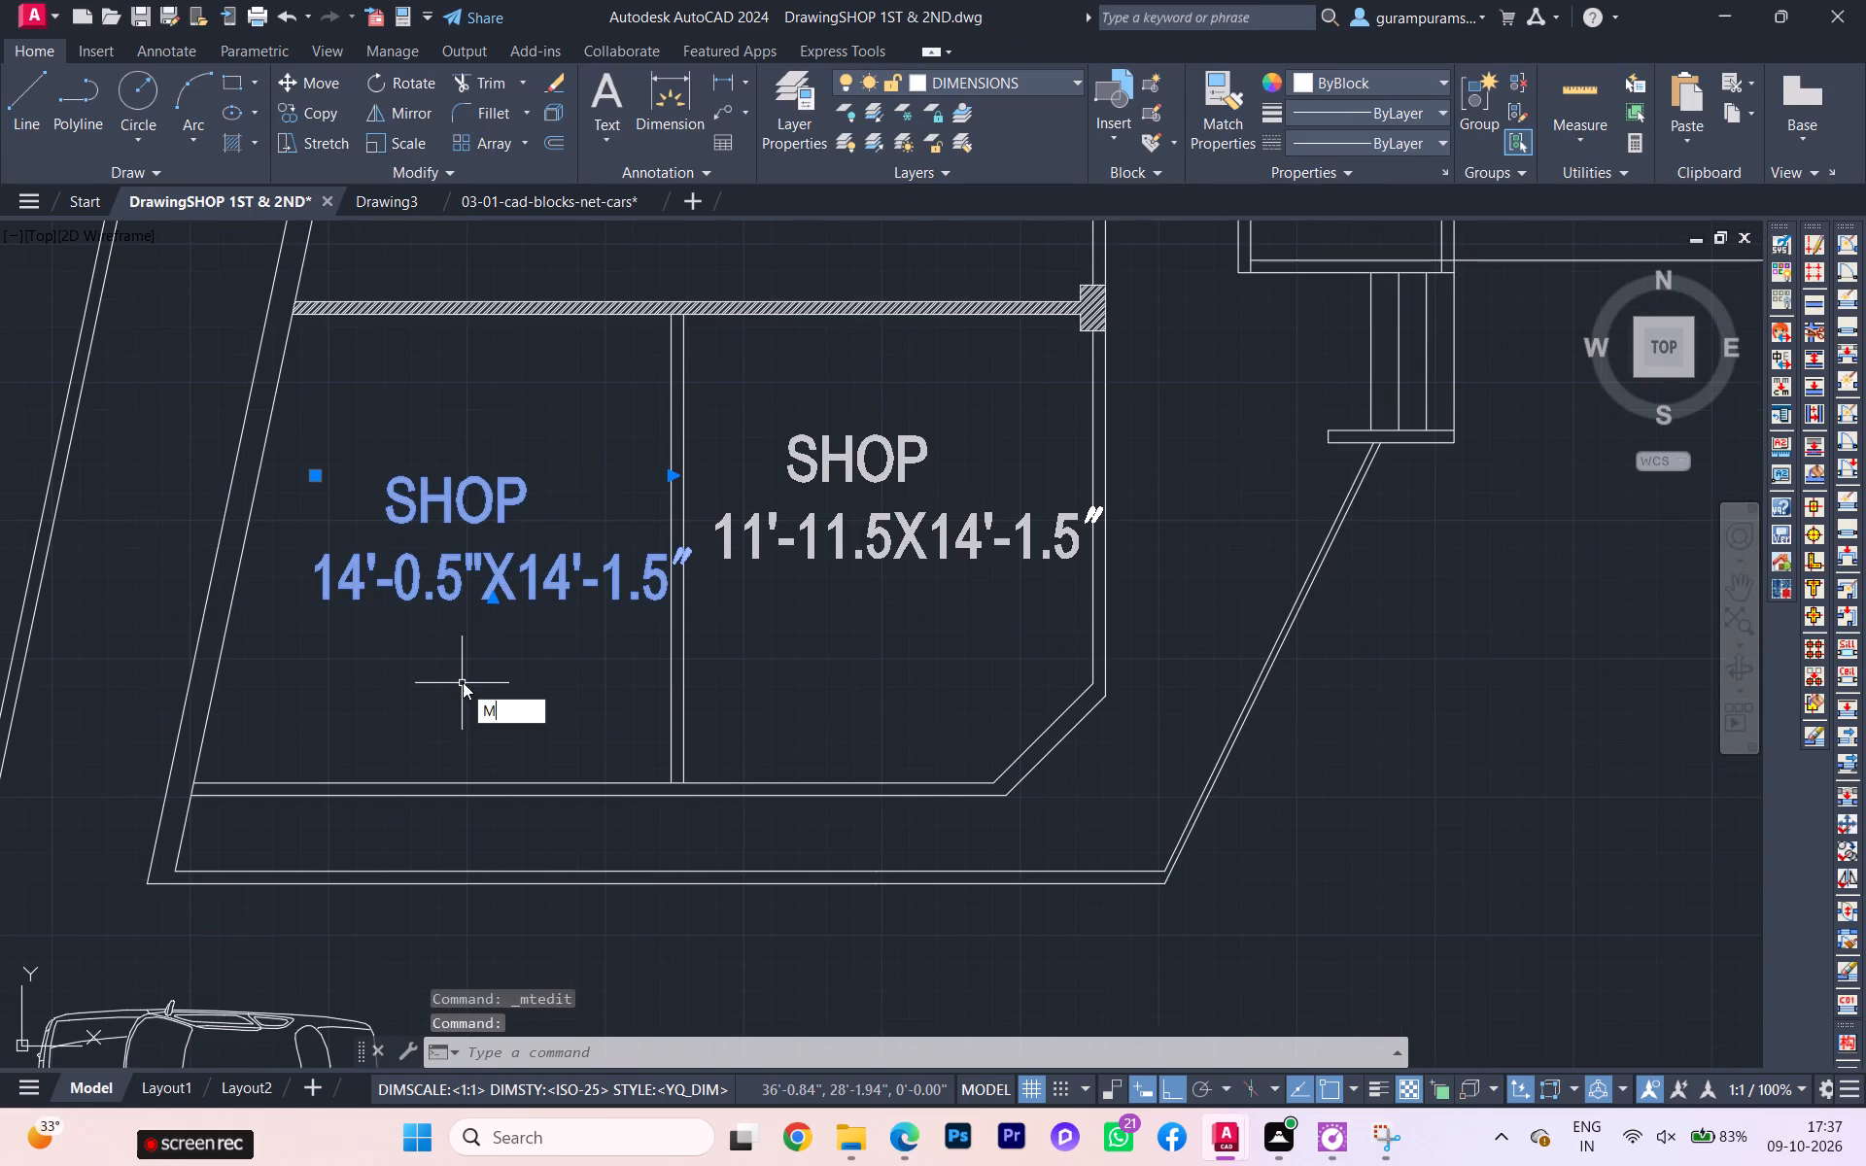
key("Return")
left_click(453, 586)
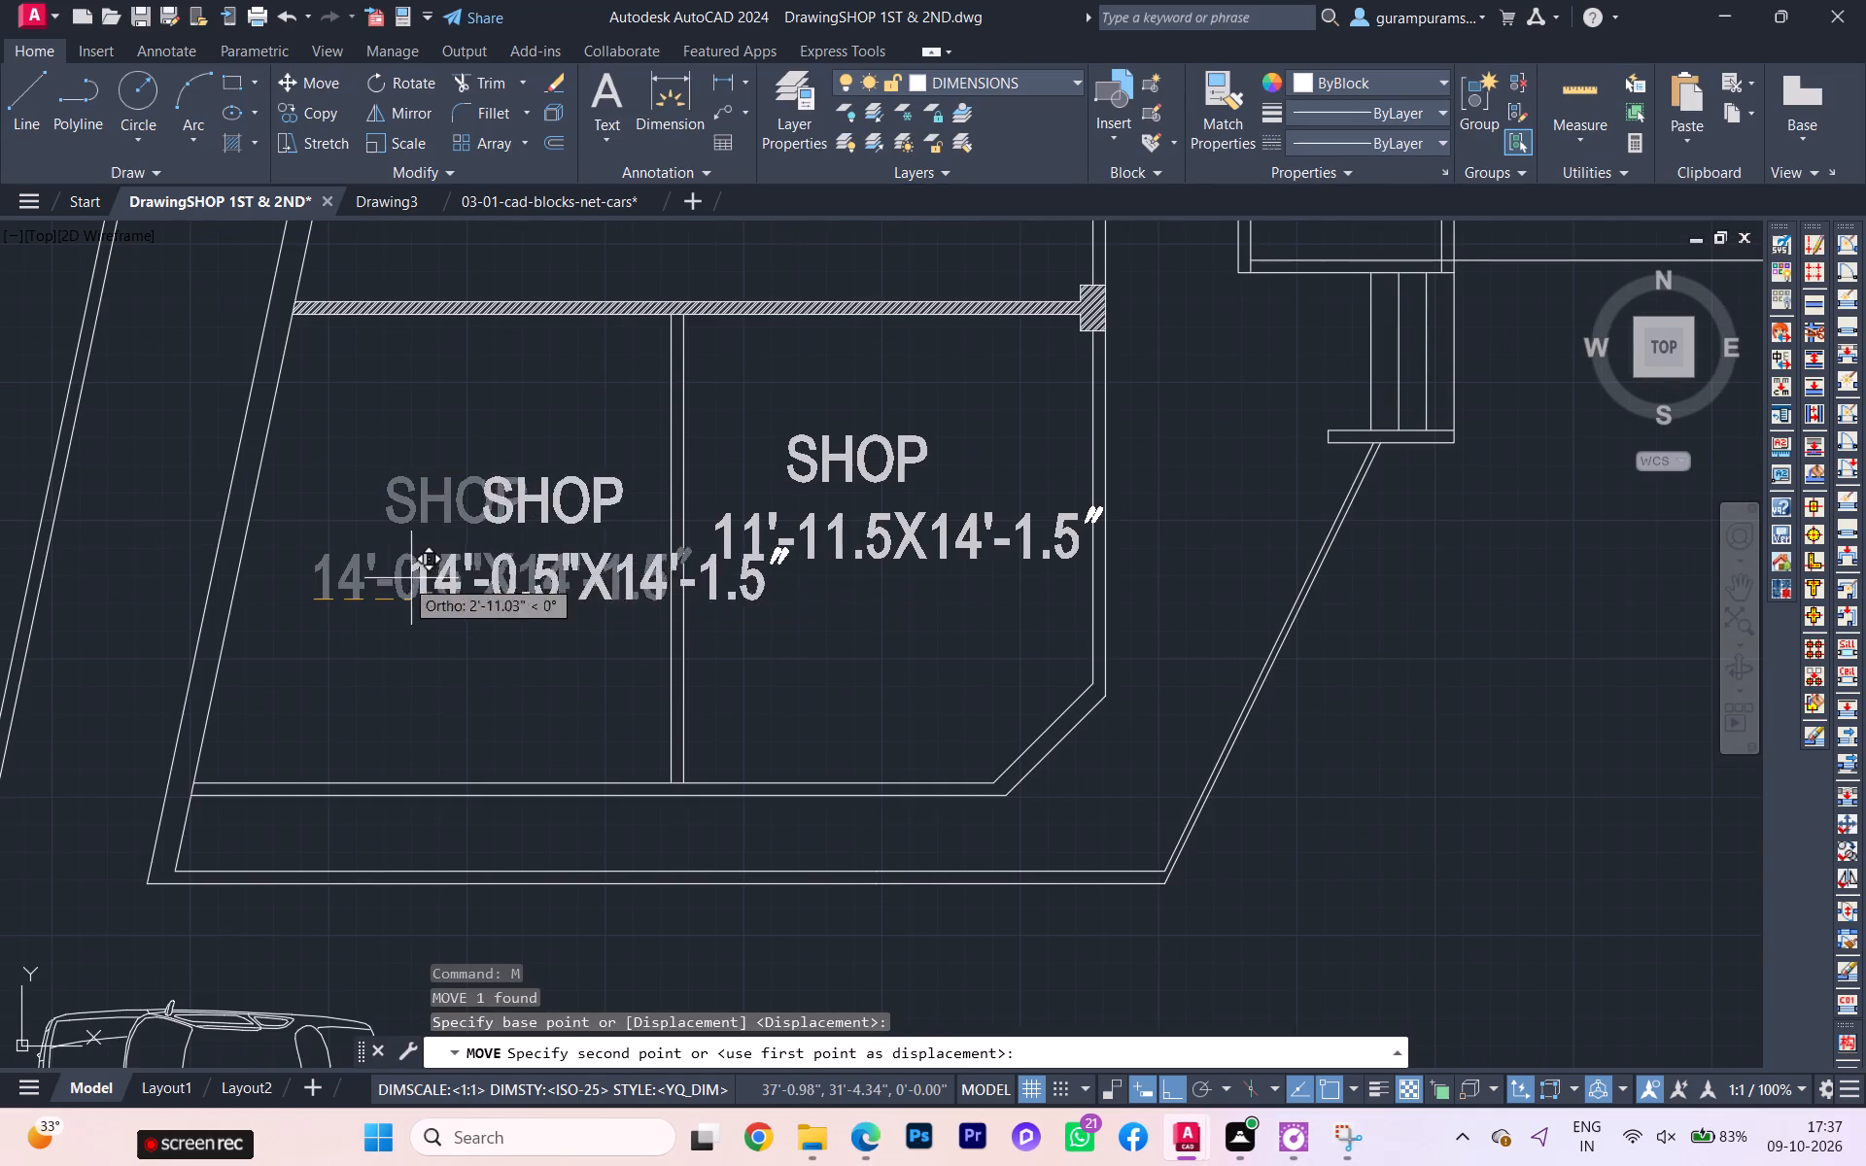
left_click(267, 570)
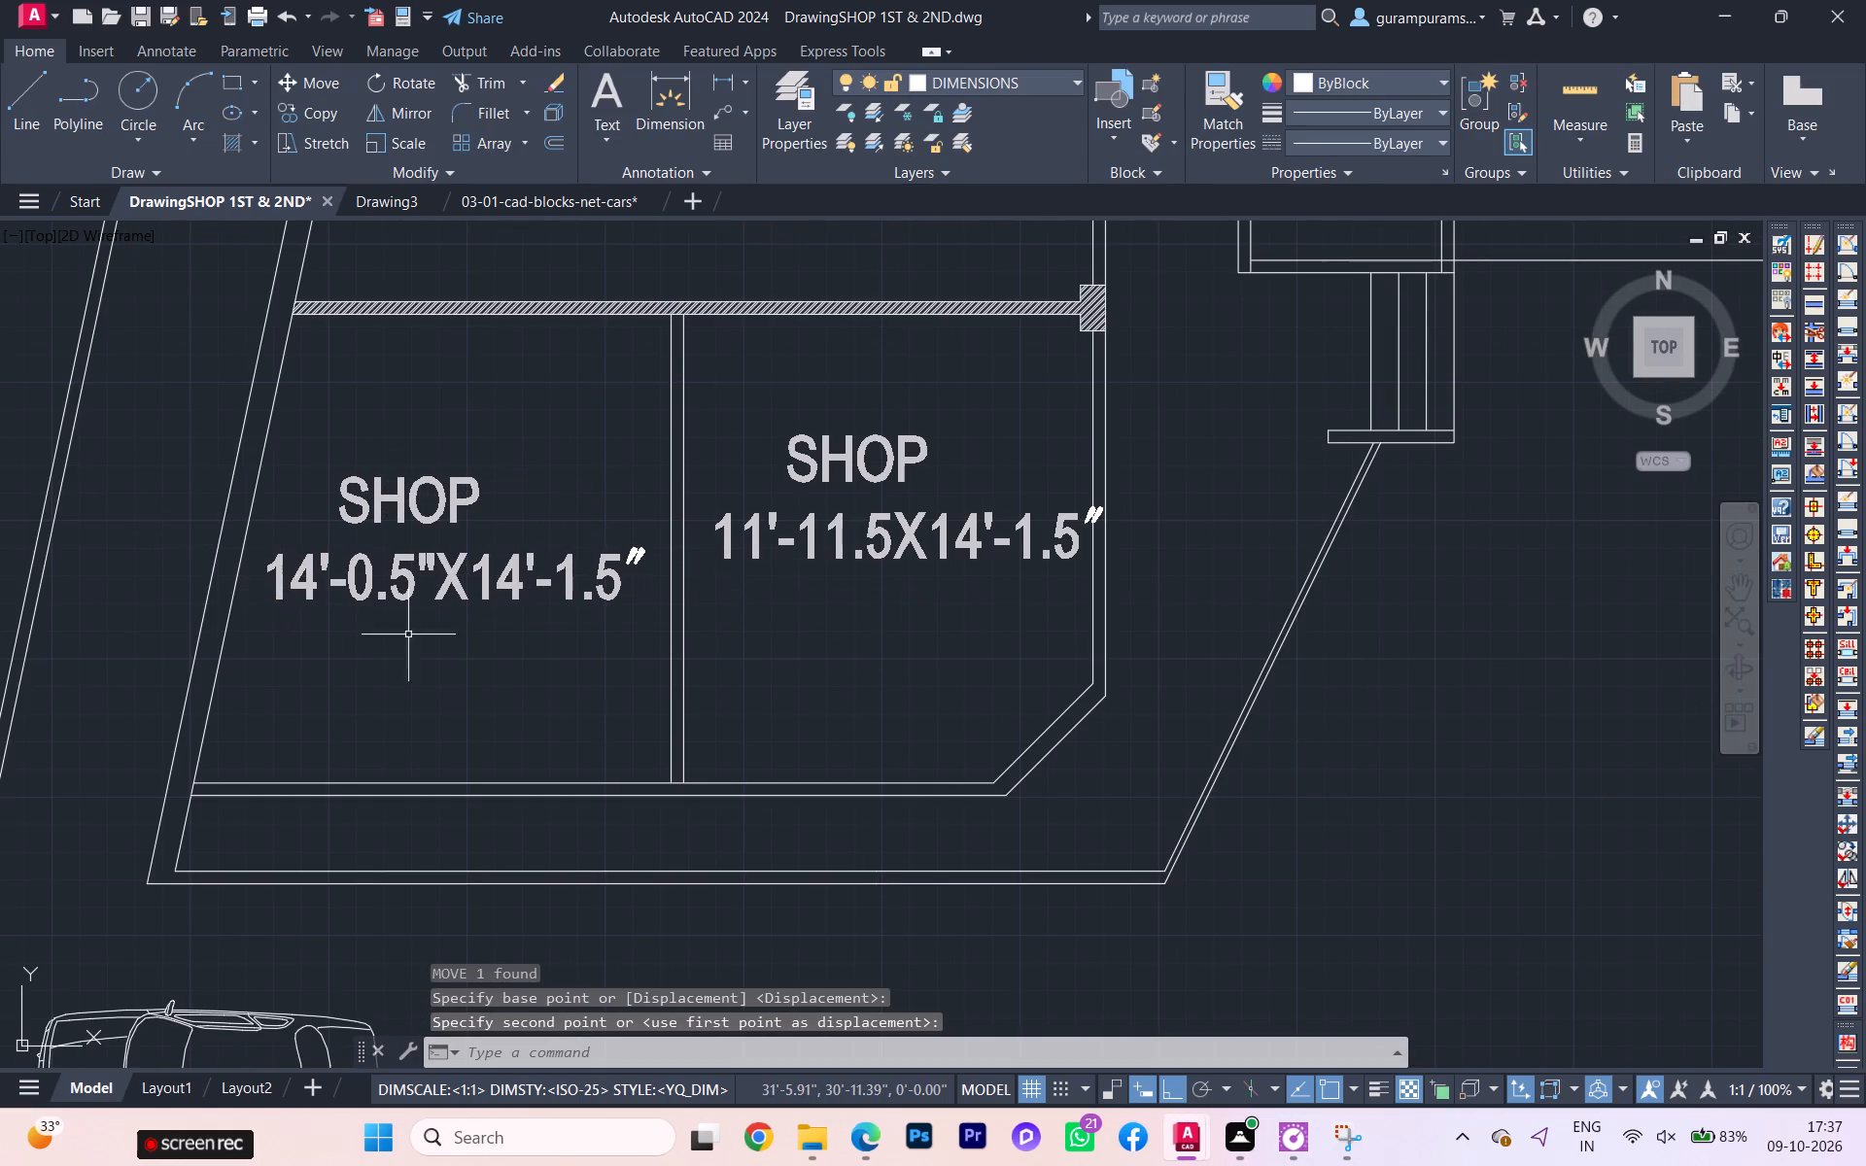
Move the 11'-11.5X14'-1.5" shop label about 6.8" west, clear of the shop's east wall.
left_click(737, 533)
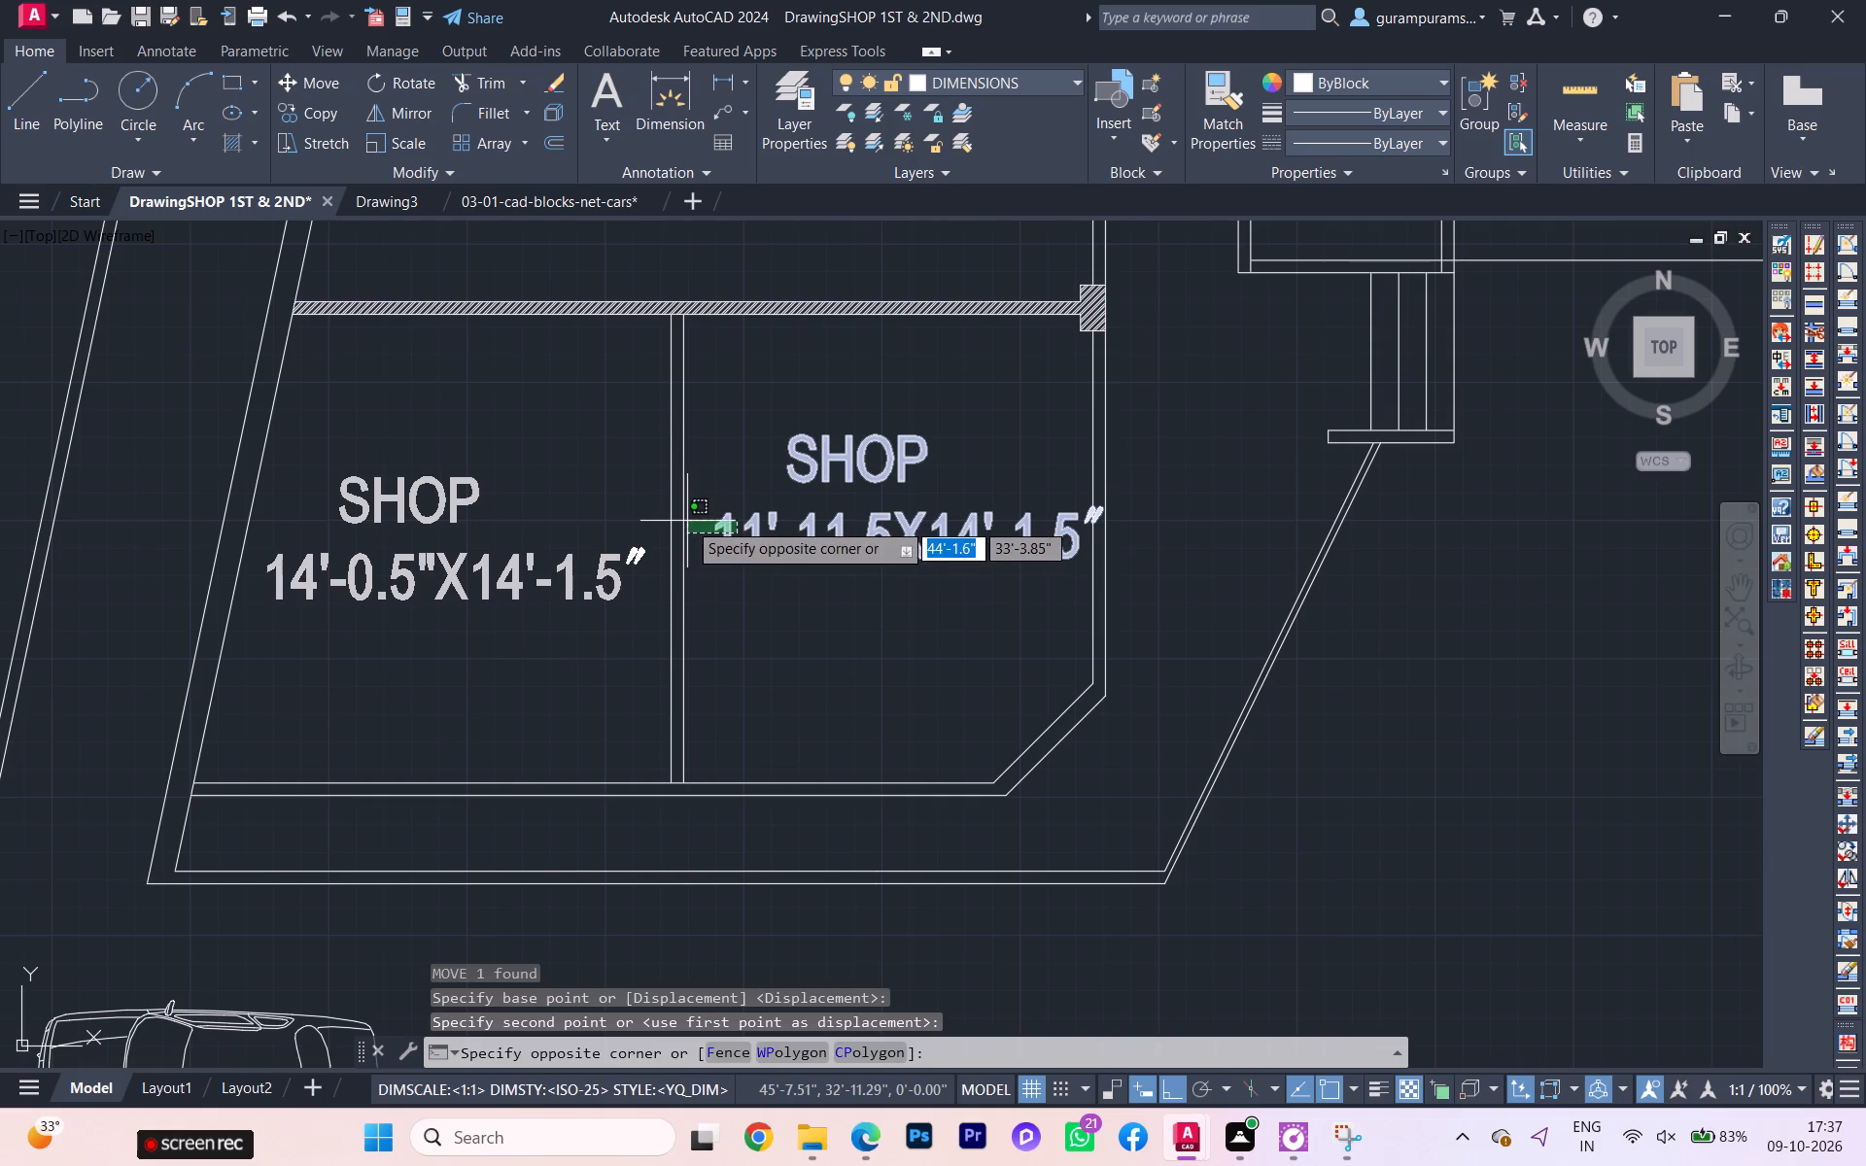
left_click(688, 521)
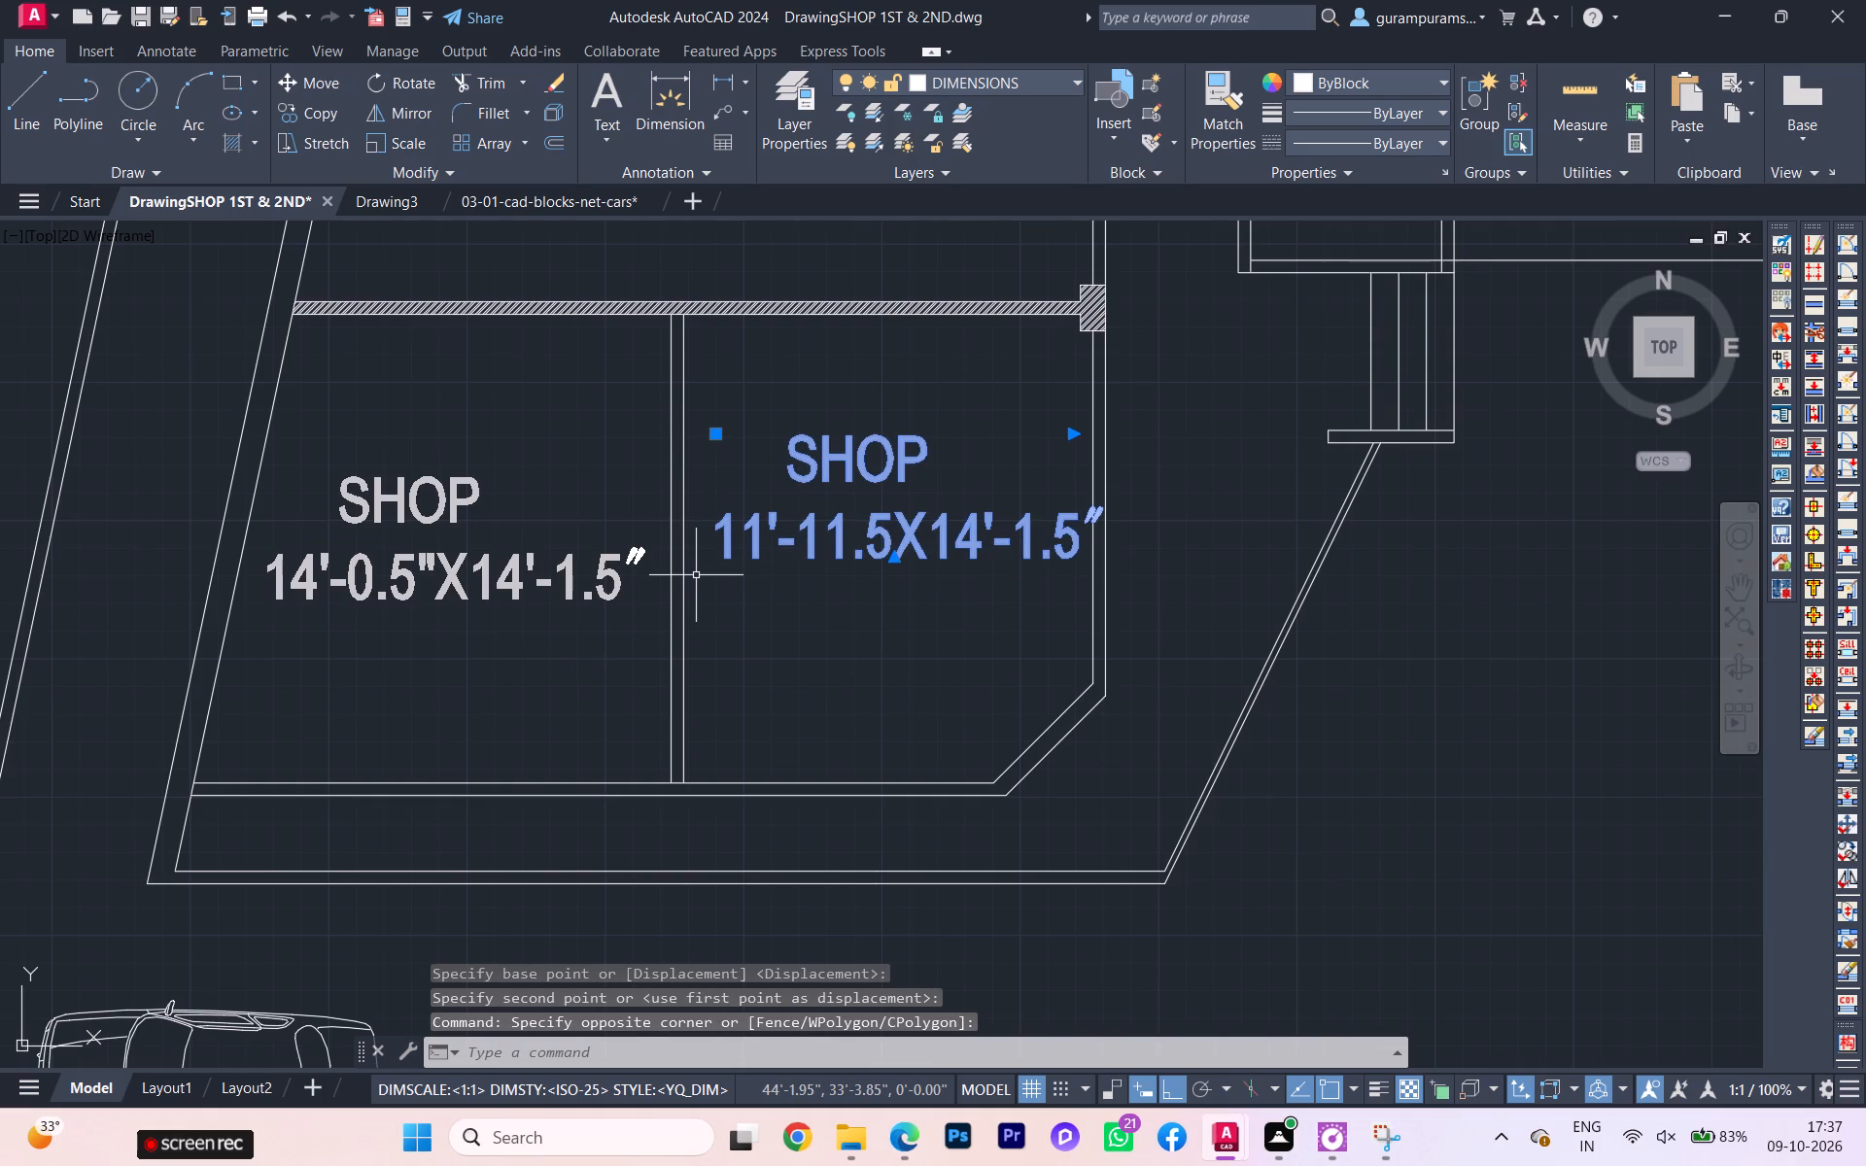
key("m")
key("Return")
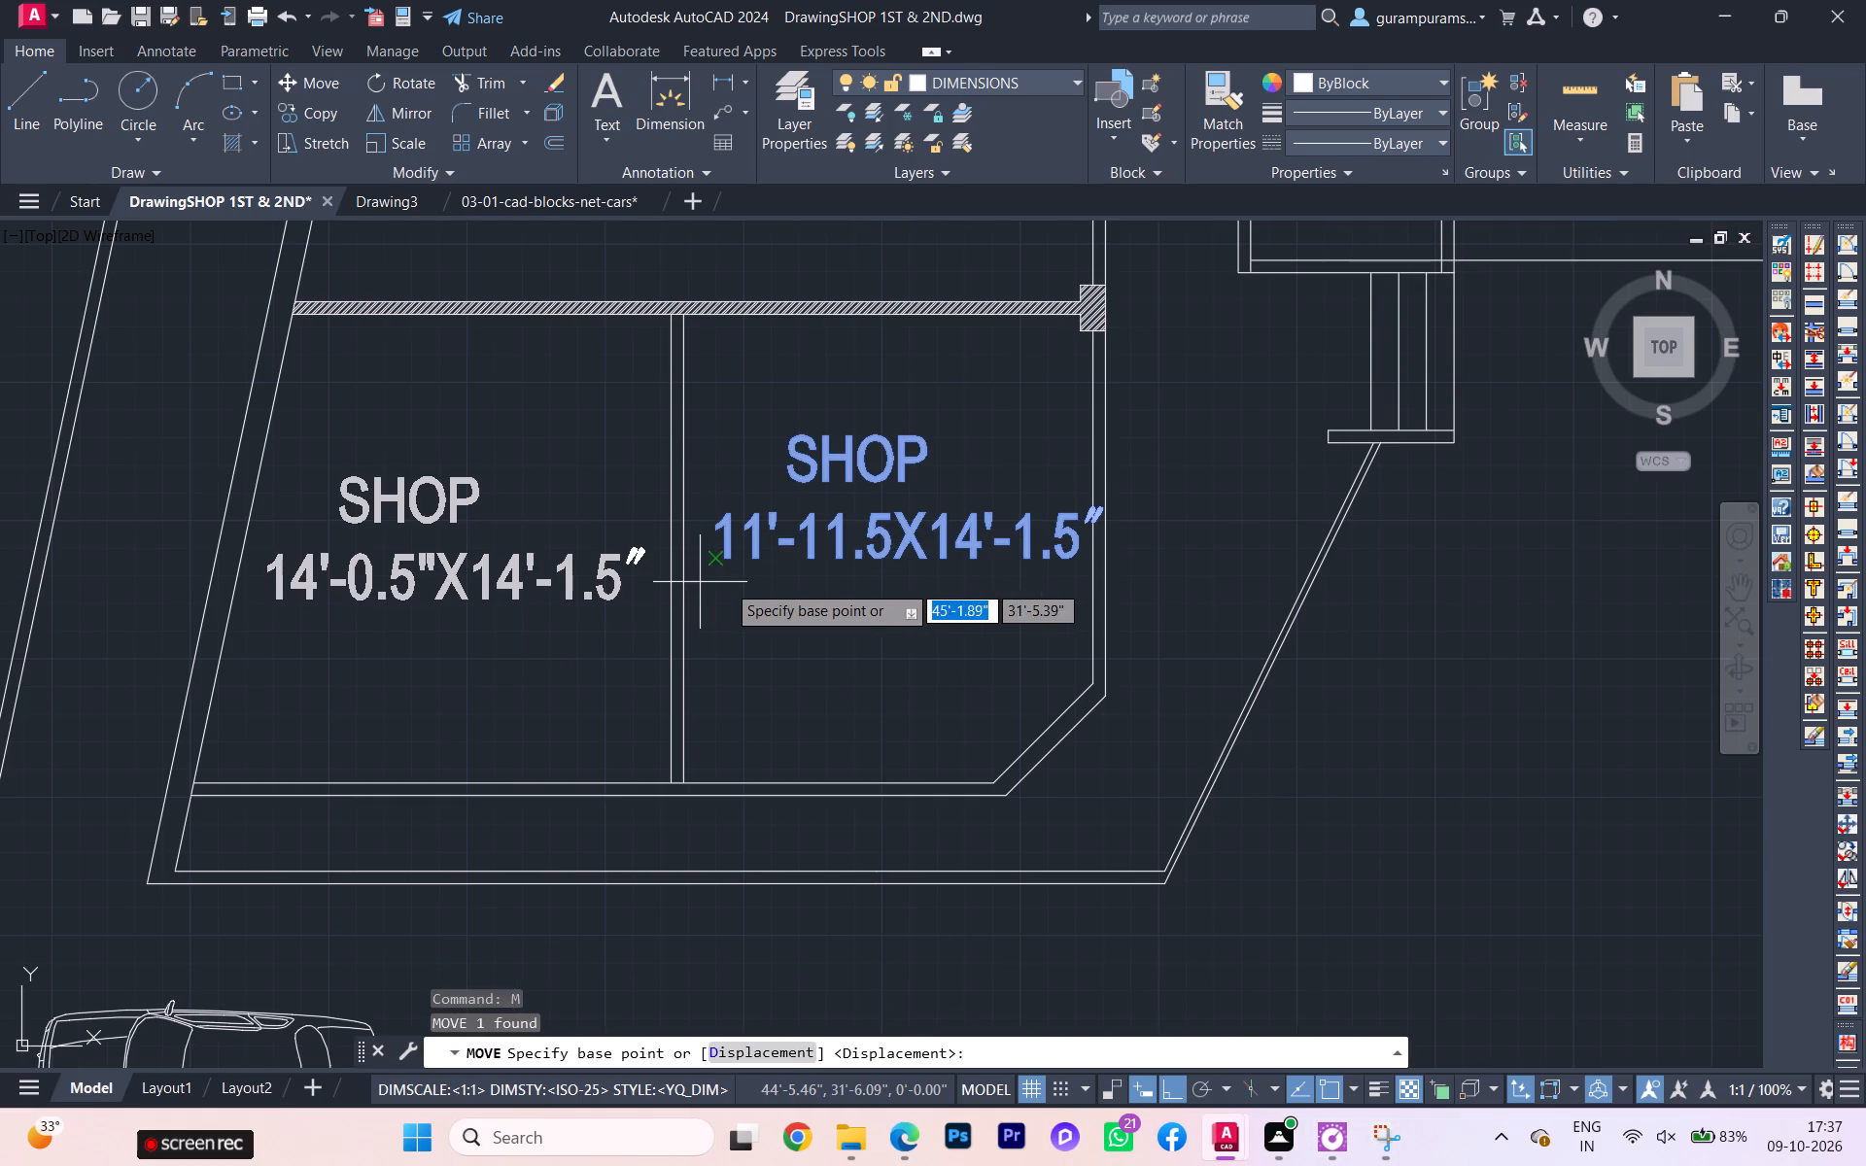
left_click(767, 569)
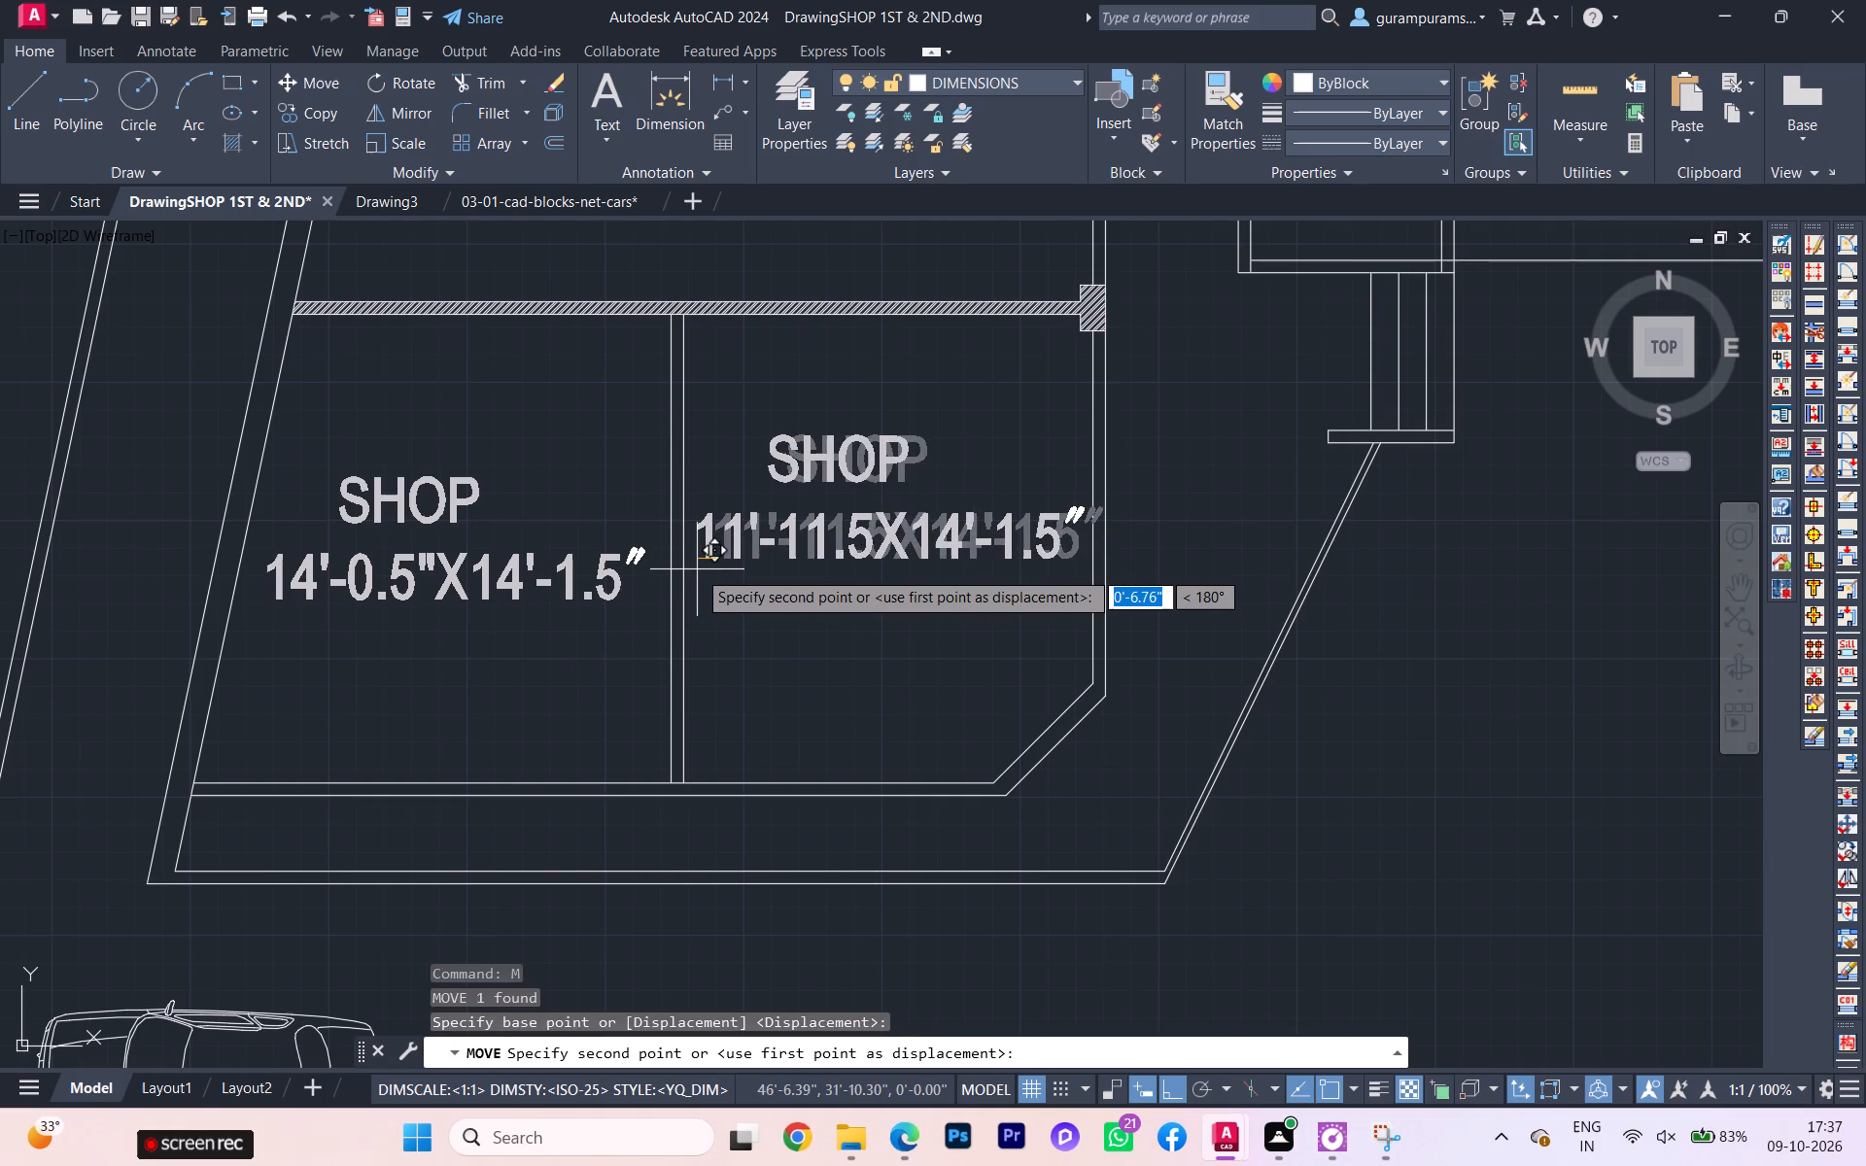
left_click(696, 569)
Check the labelled shop plan against the reference plan and its page in the workbook PDF.
scroll(707, 588, "down", 2)
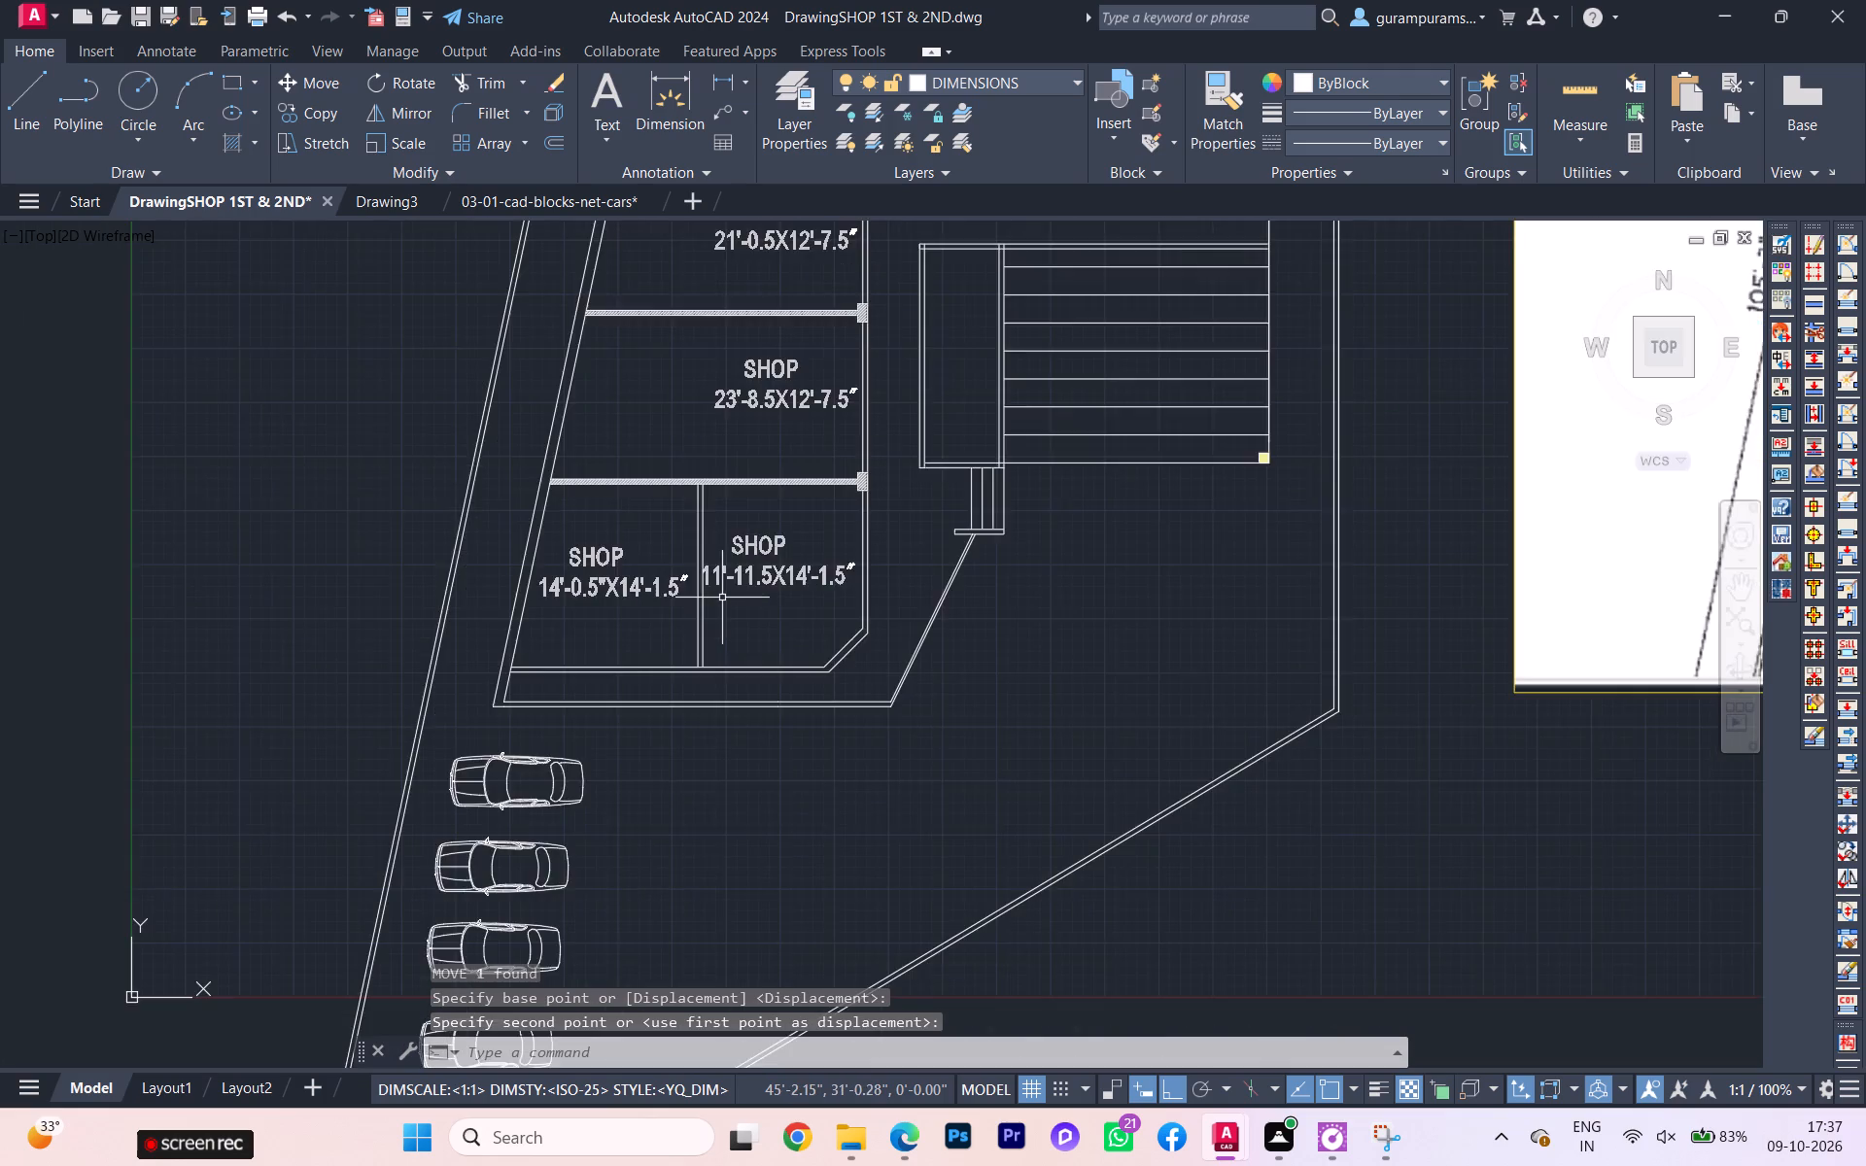
scroll(726, 610, "down", 3)
scroll(888, 602, "up", 1)
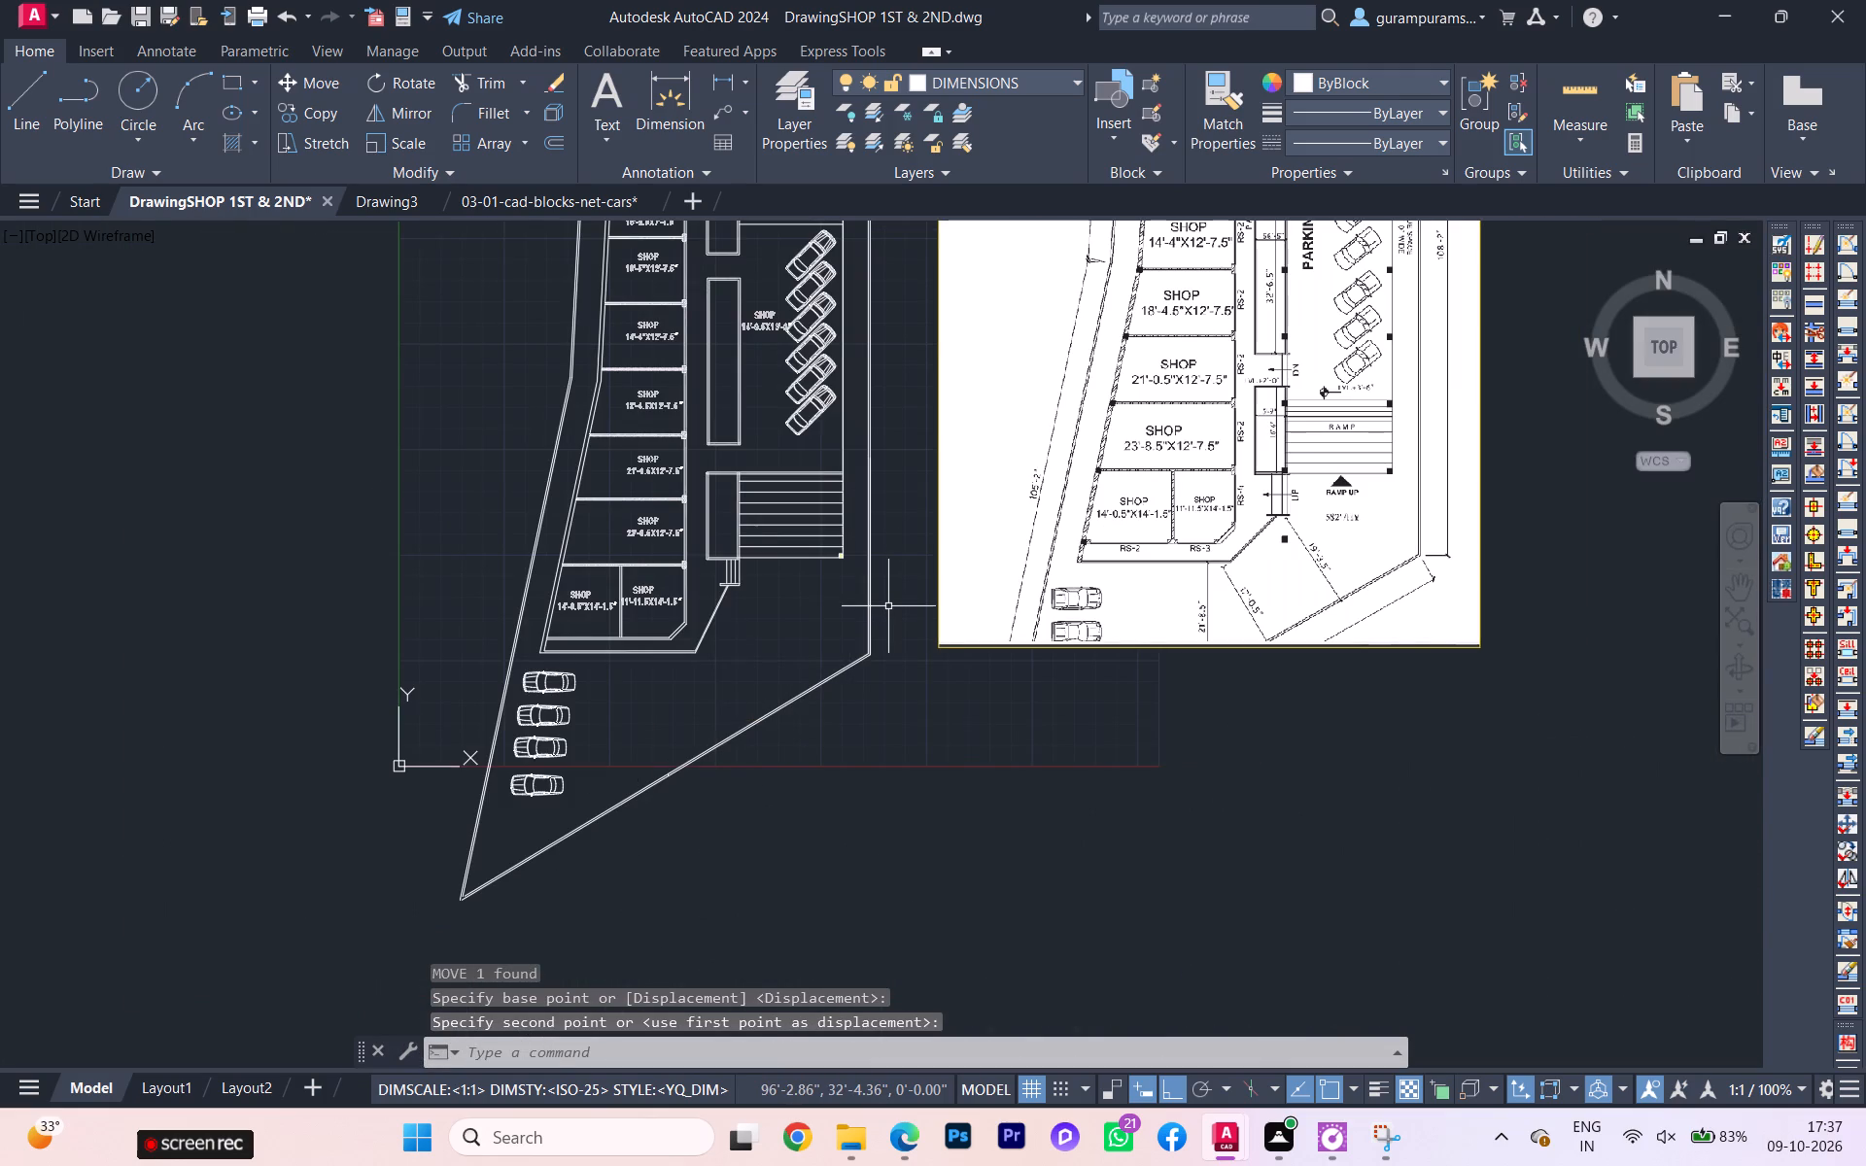
key("Escape")
scroll(828, 613, "up", 1)
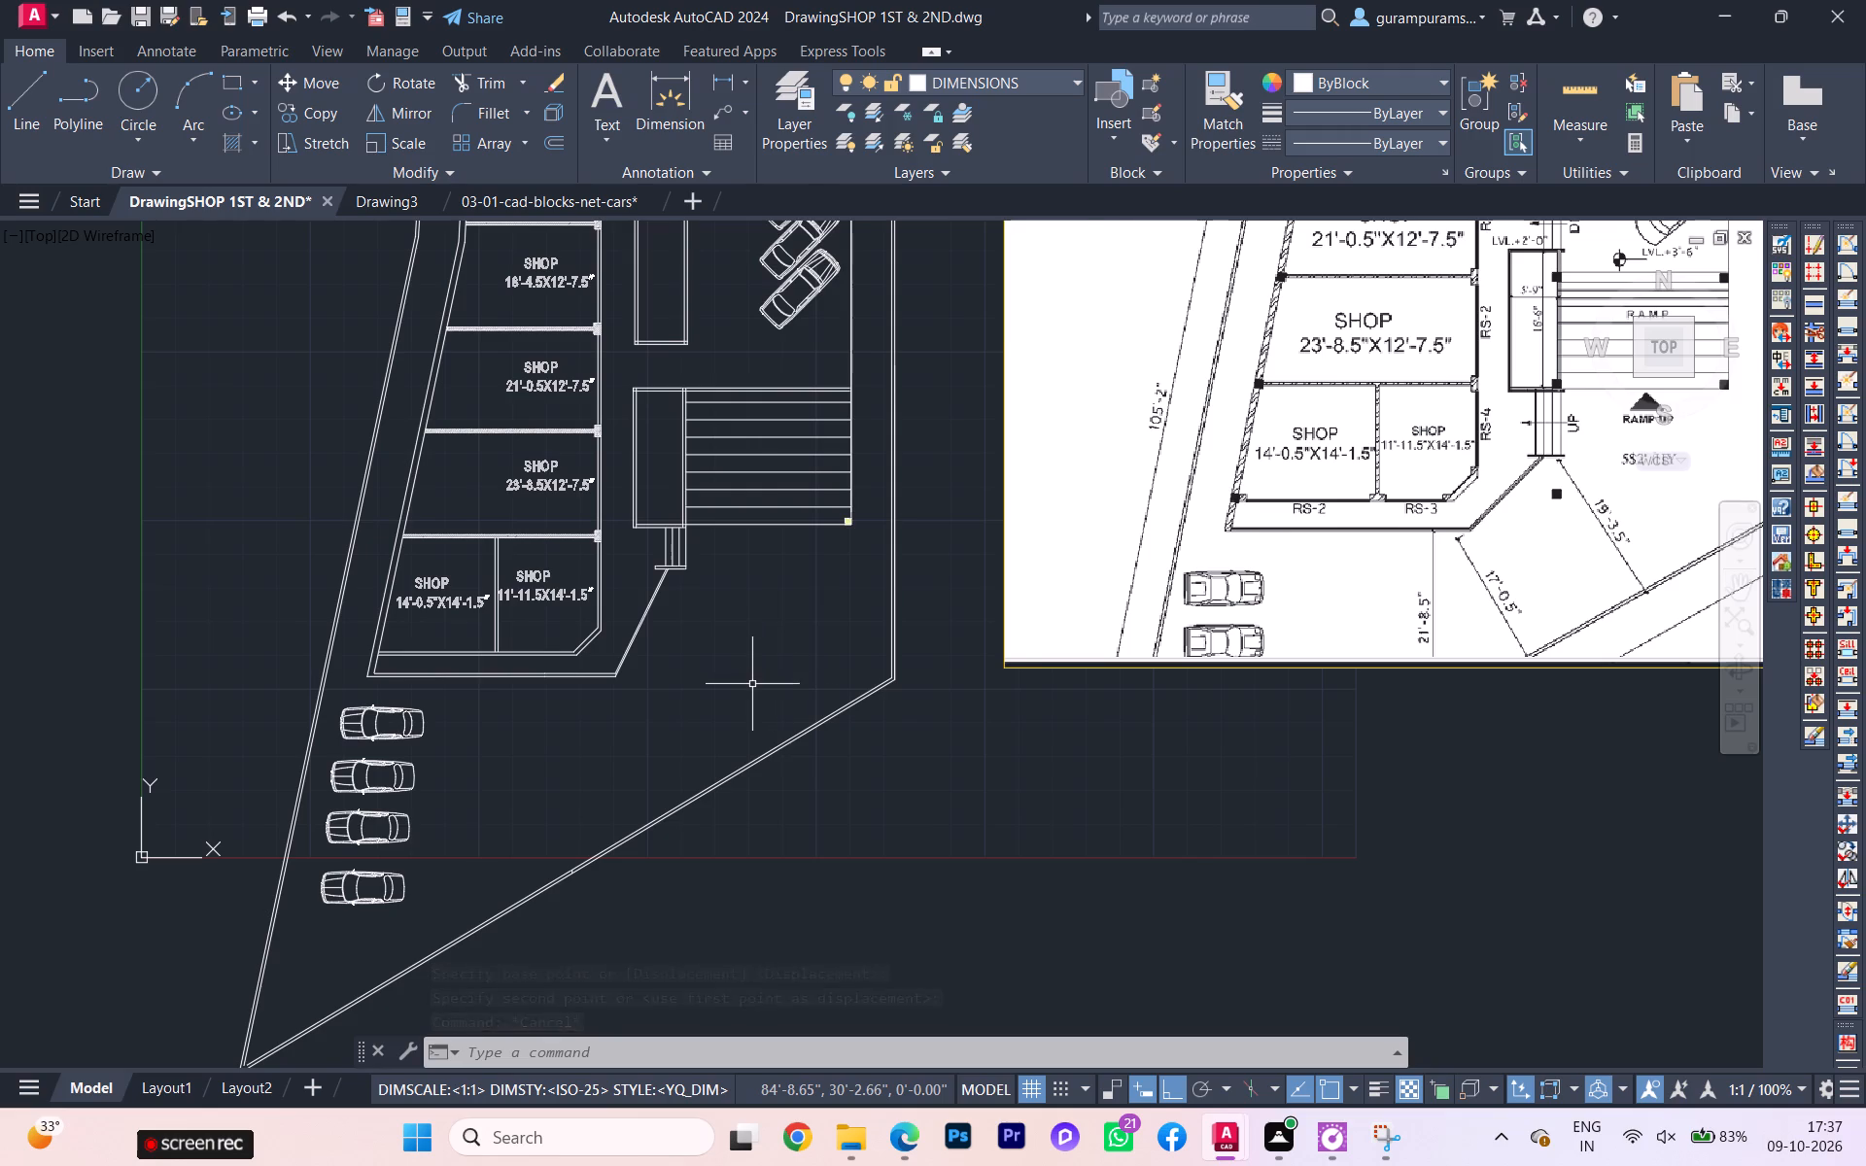
scroll(750, 686, "down", 1)
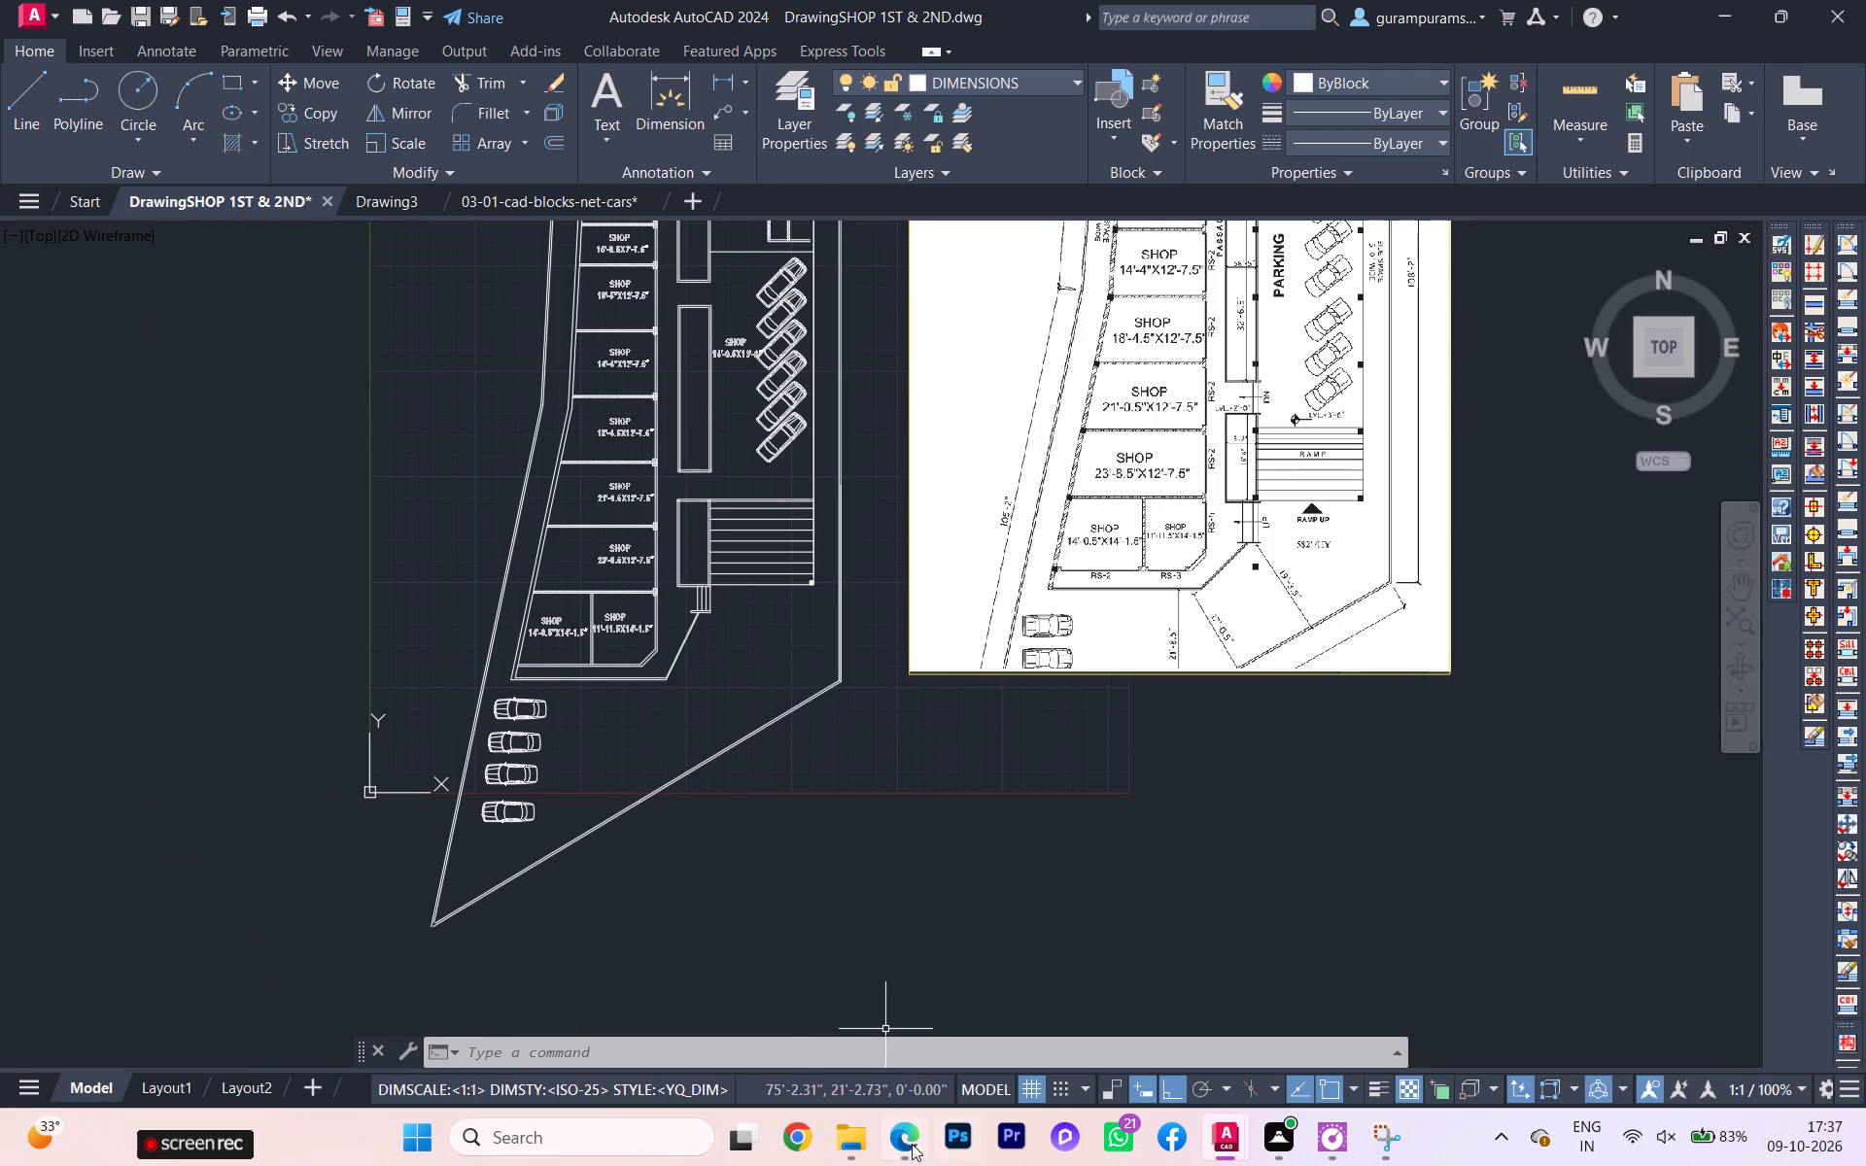
left_click(985, 1030)
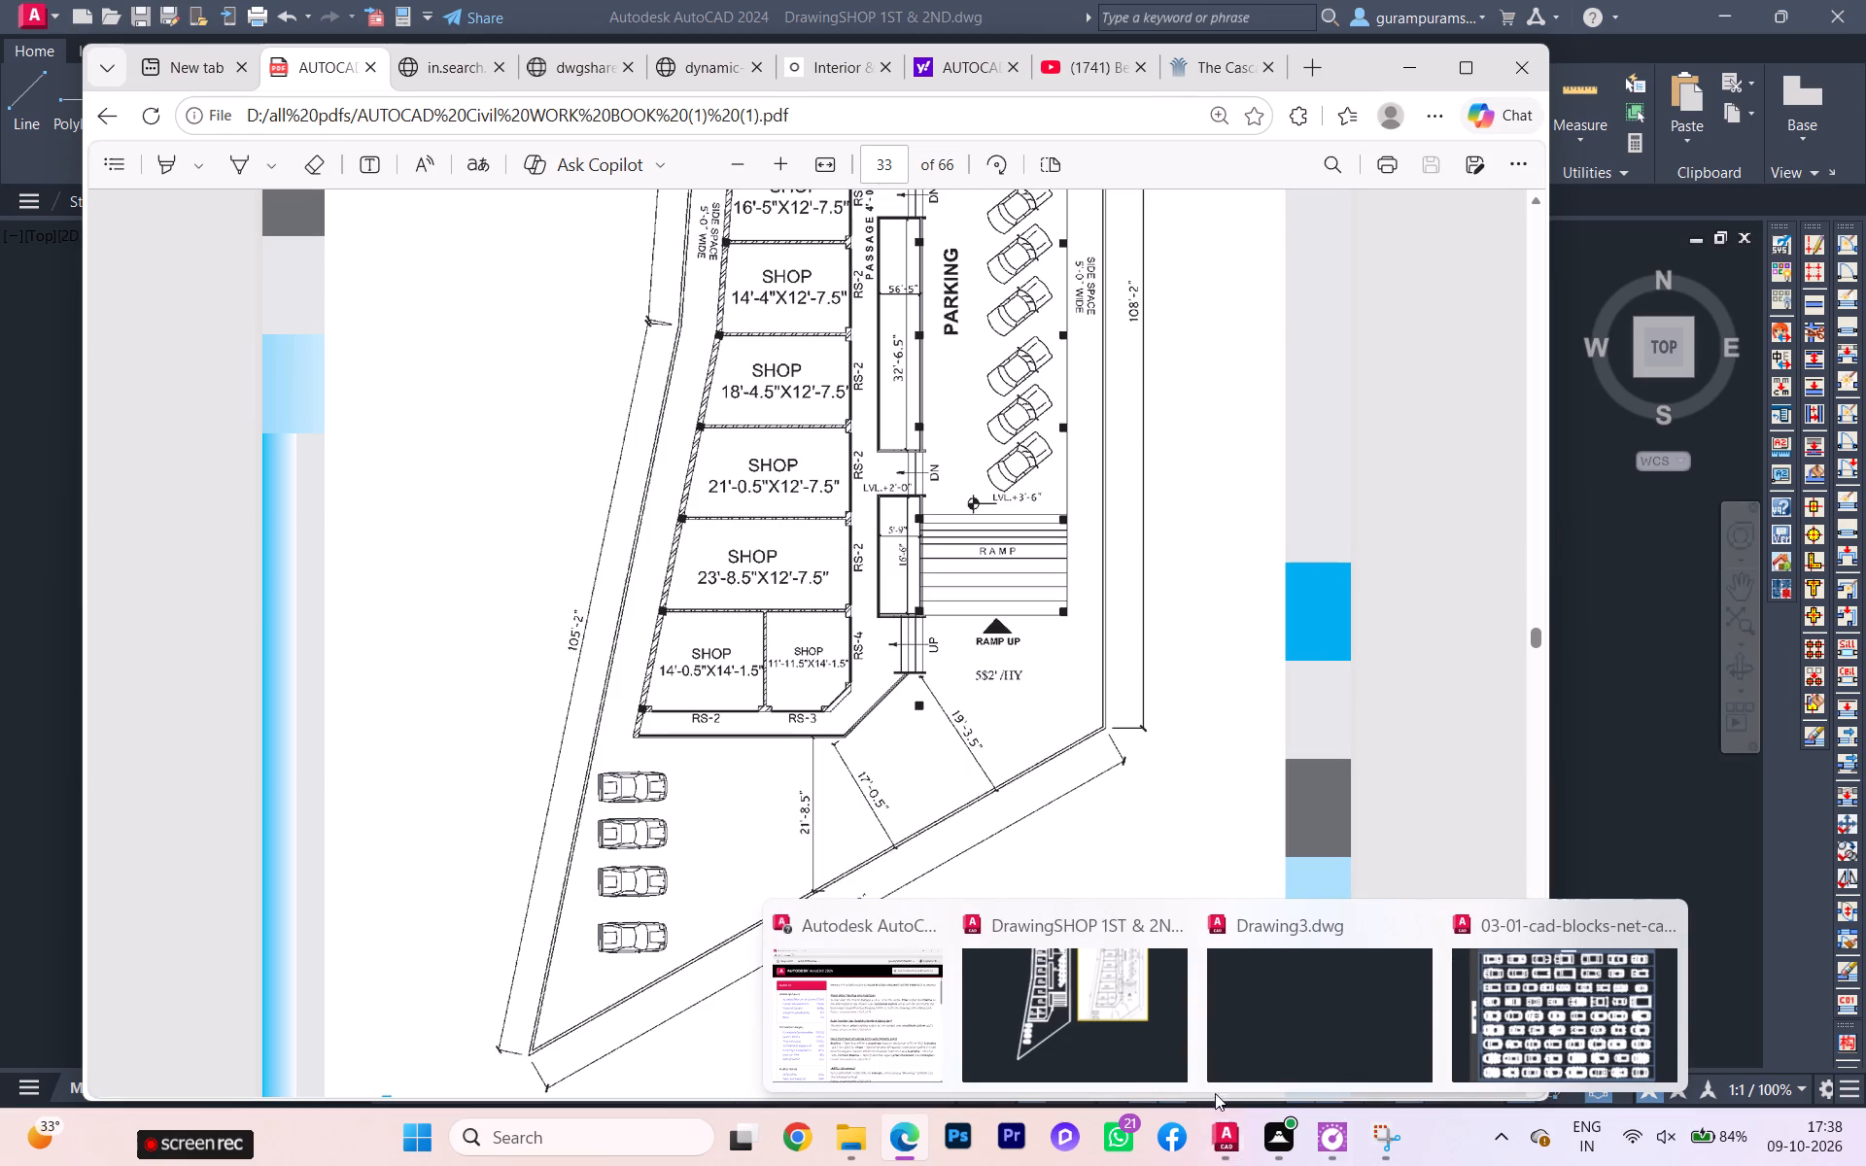
left_click(1090, 1048)
Draw a 9" by 9" column square on the slanted west wall, at the partition between the 21'-0.5 and 23'-8.5 shops.
scroll(440, 533, "up", 2)
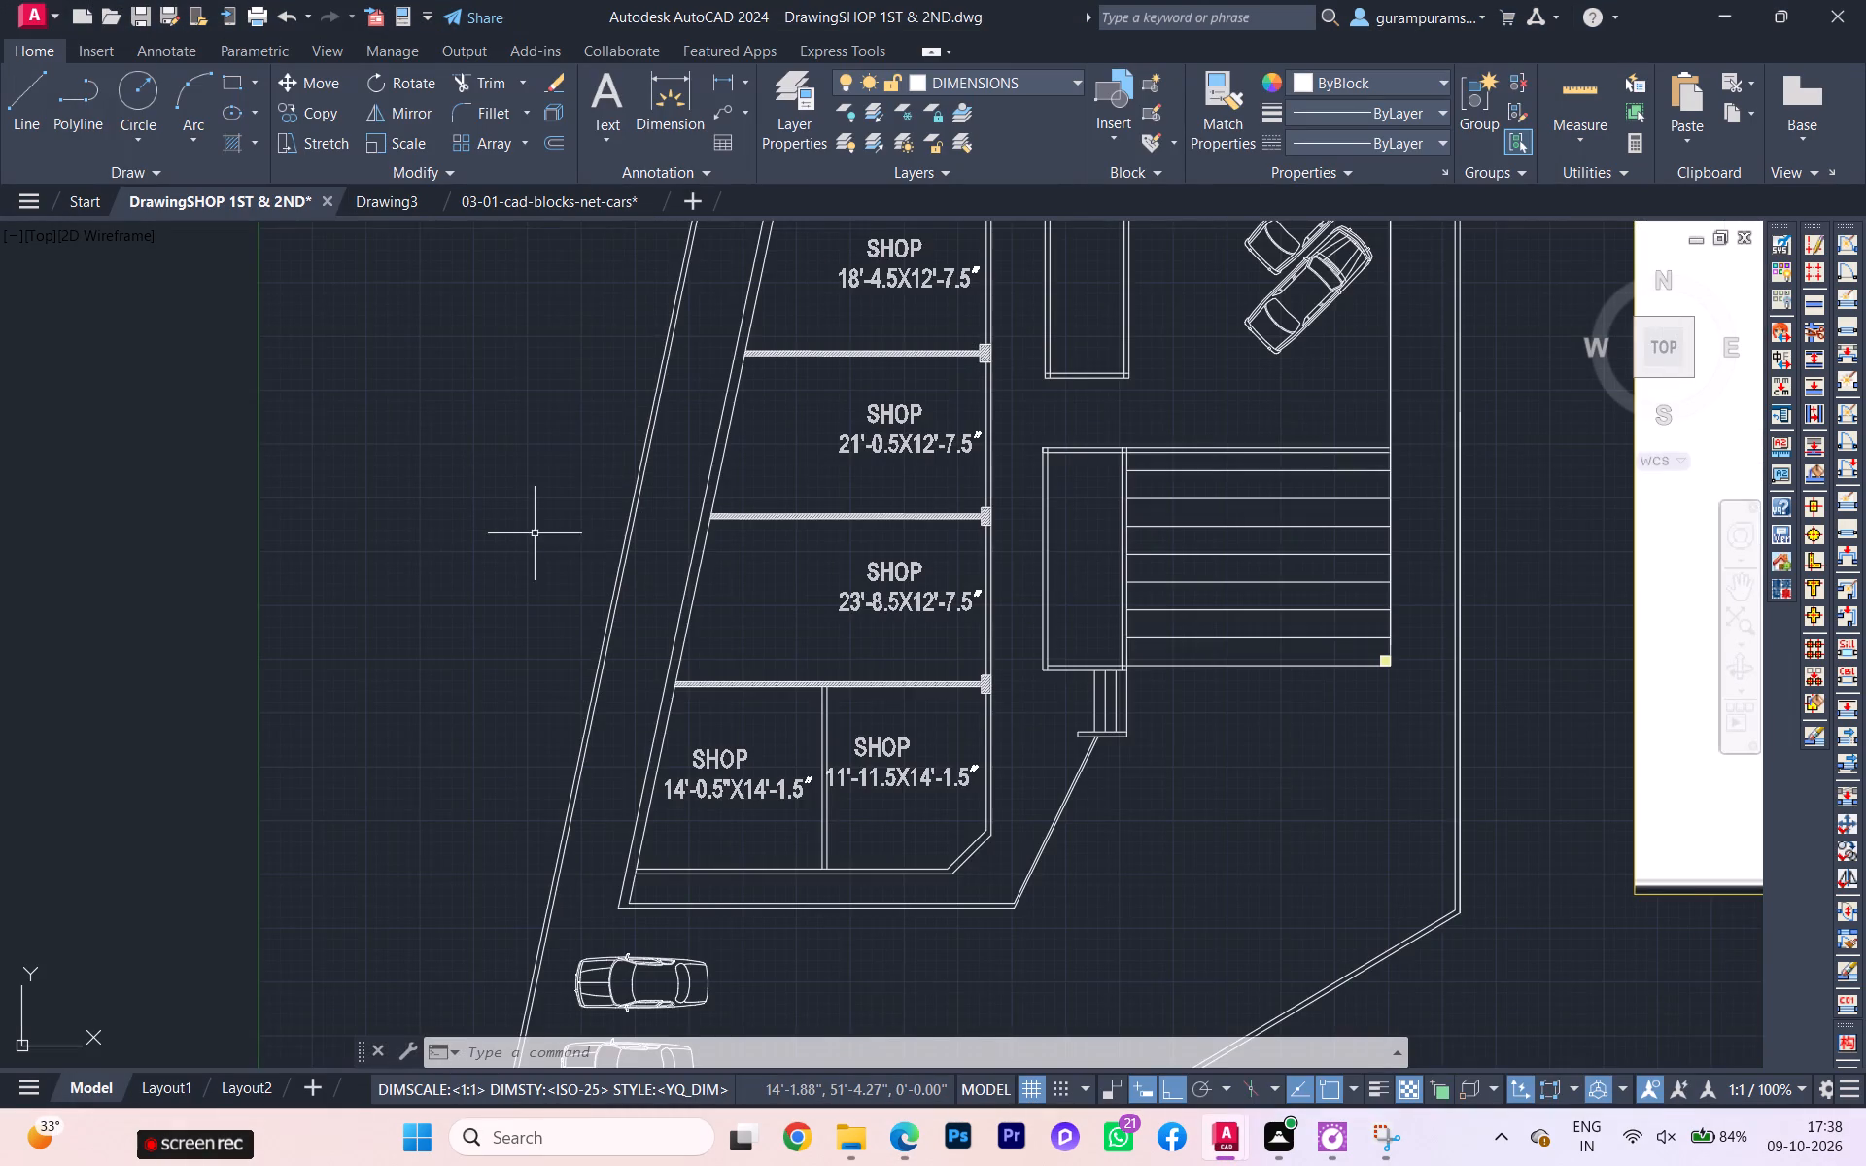
scroll(656, 504, "up", 2)
scroll(723, 537, "down", 1)
scroll(723, 537, "up", 2)
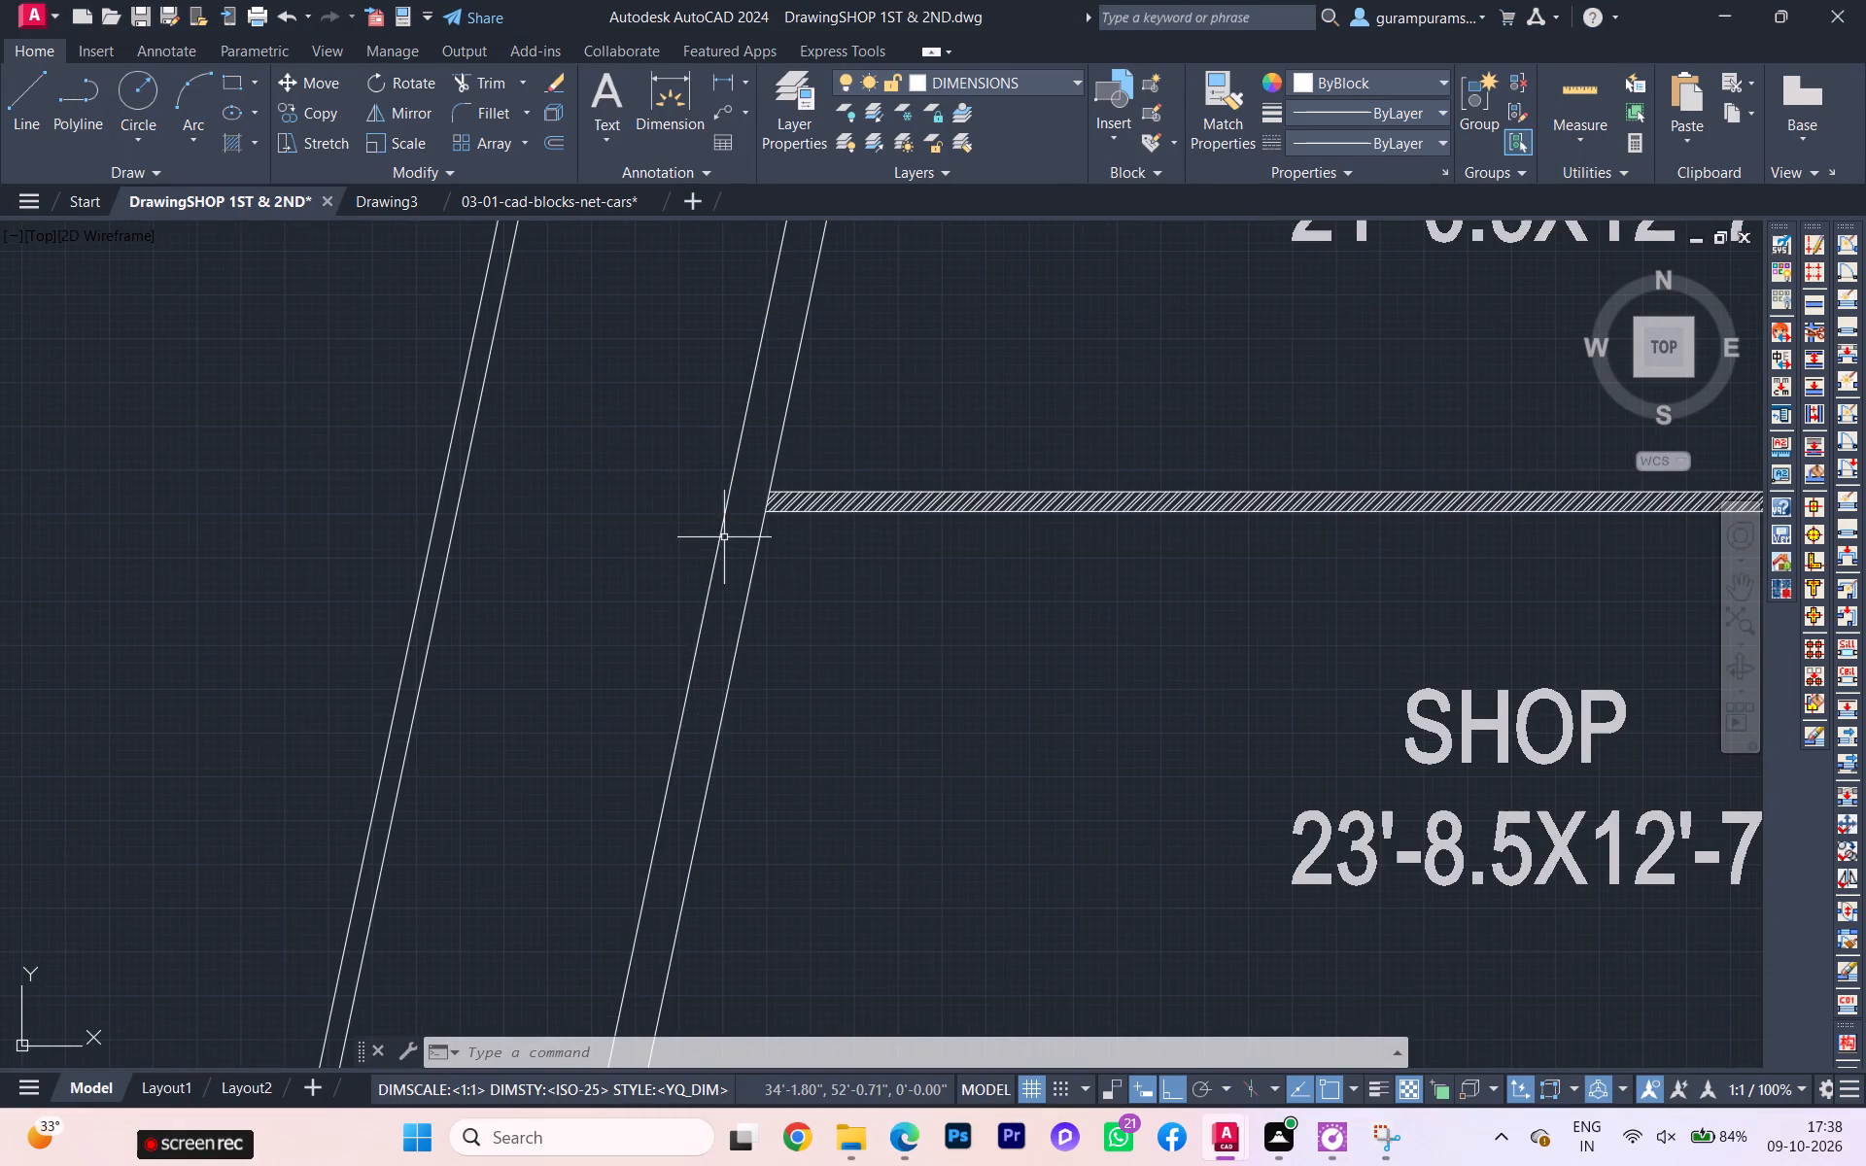
key("r")
key("Return")
scroll(743, 497, "up", 2)
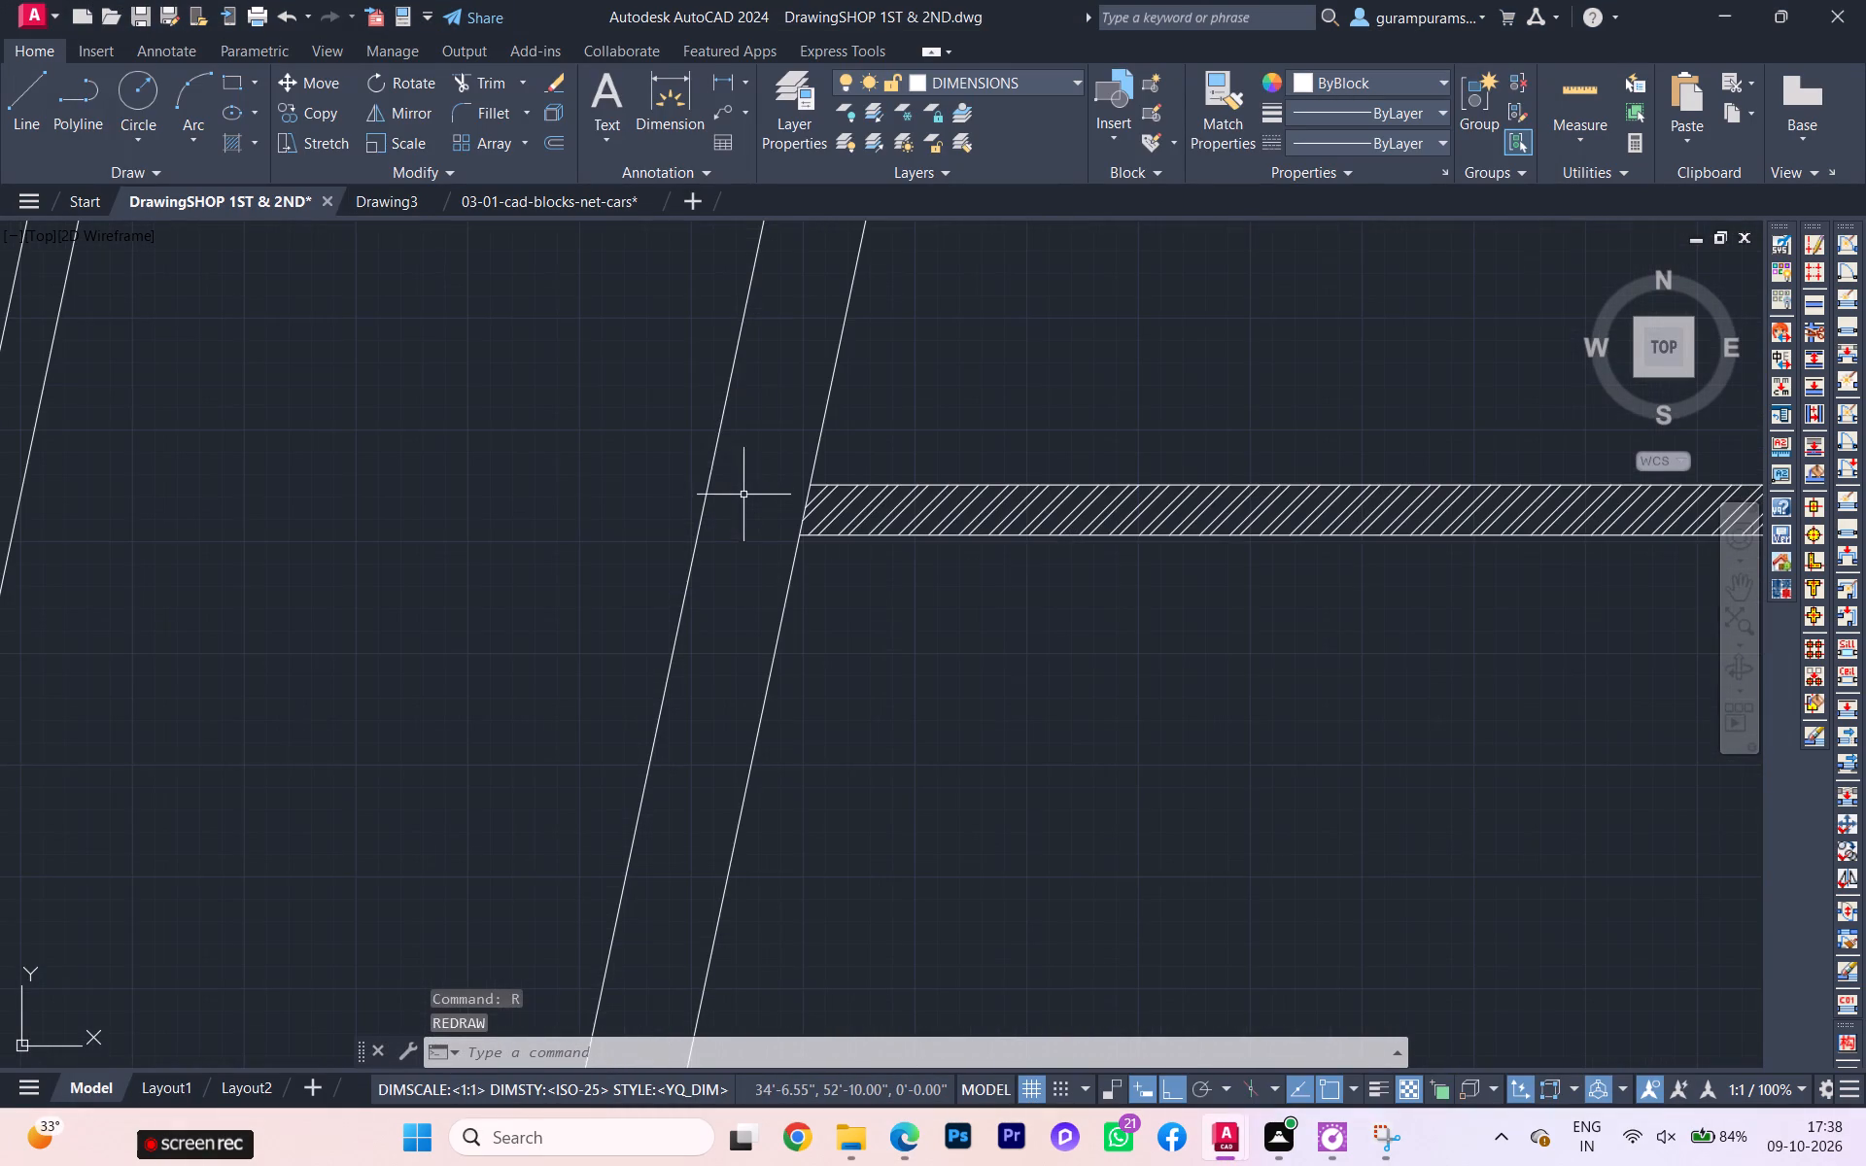
key("r")
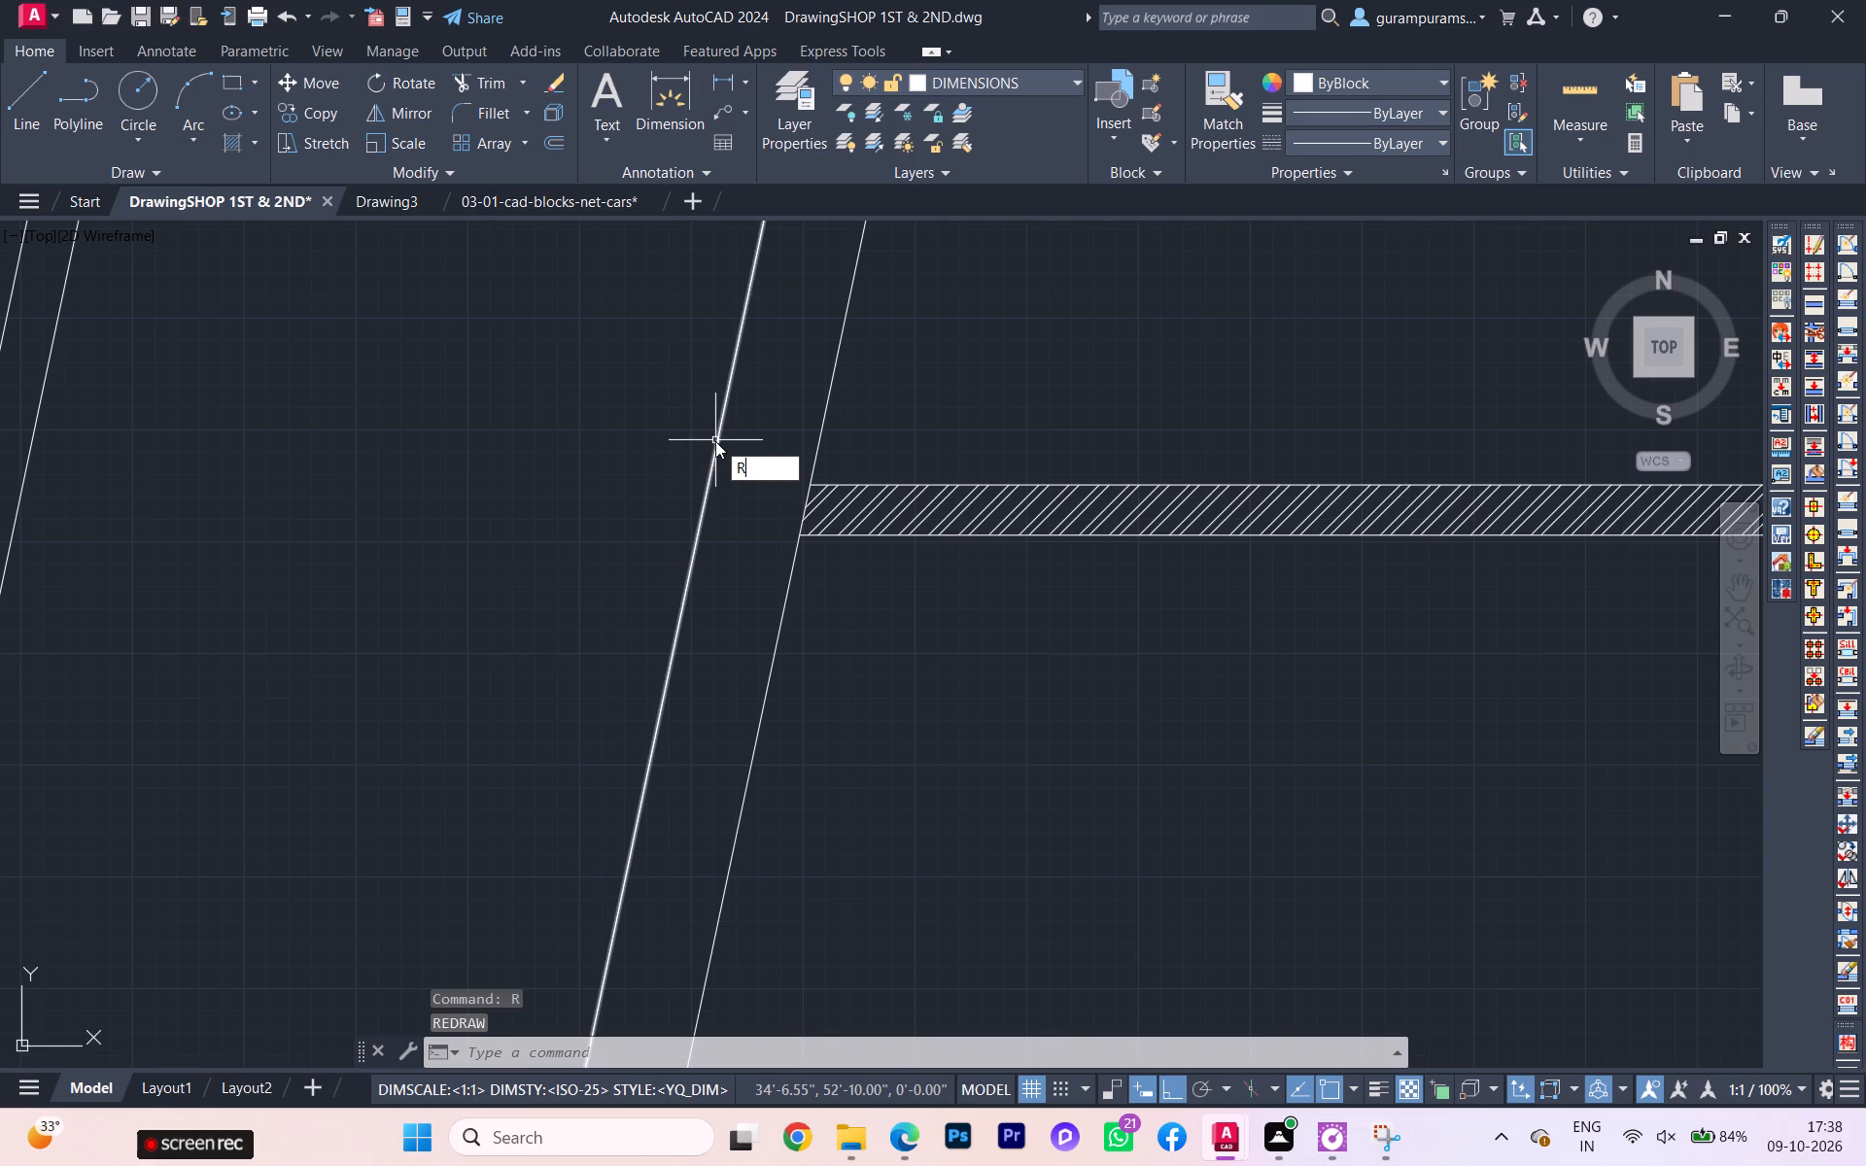
key("e")
key("c")
key("Return")
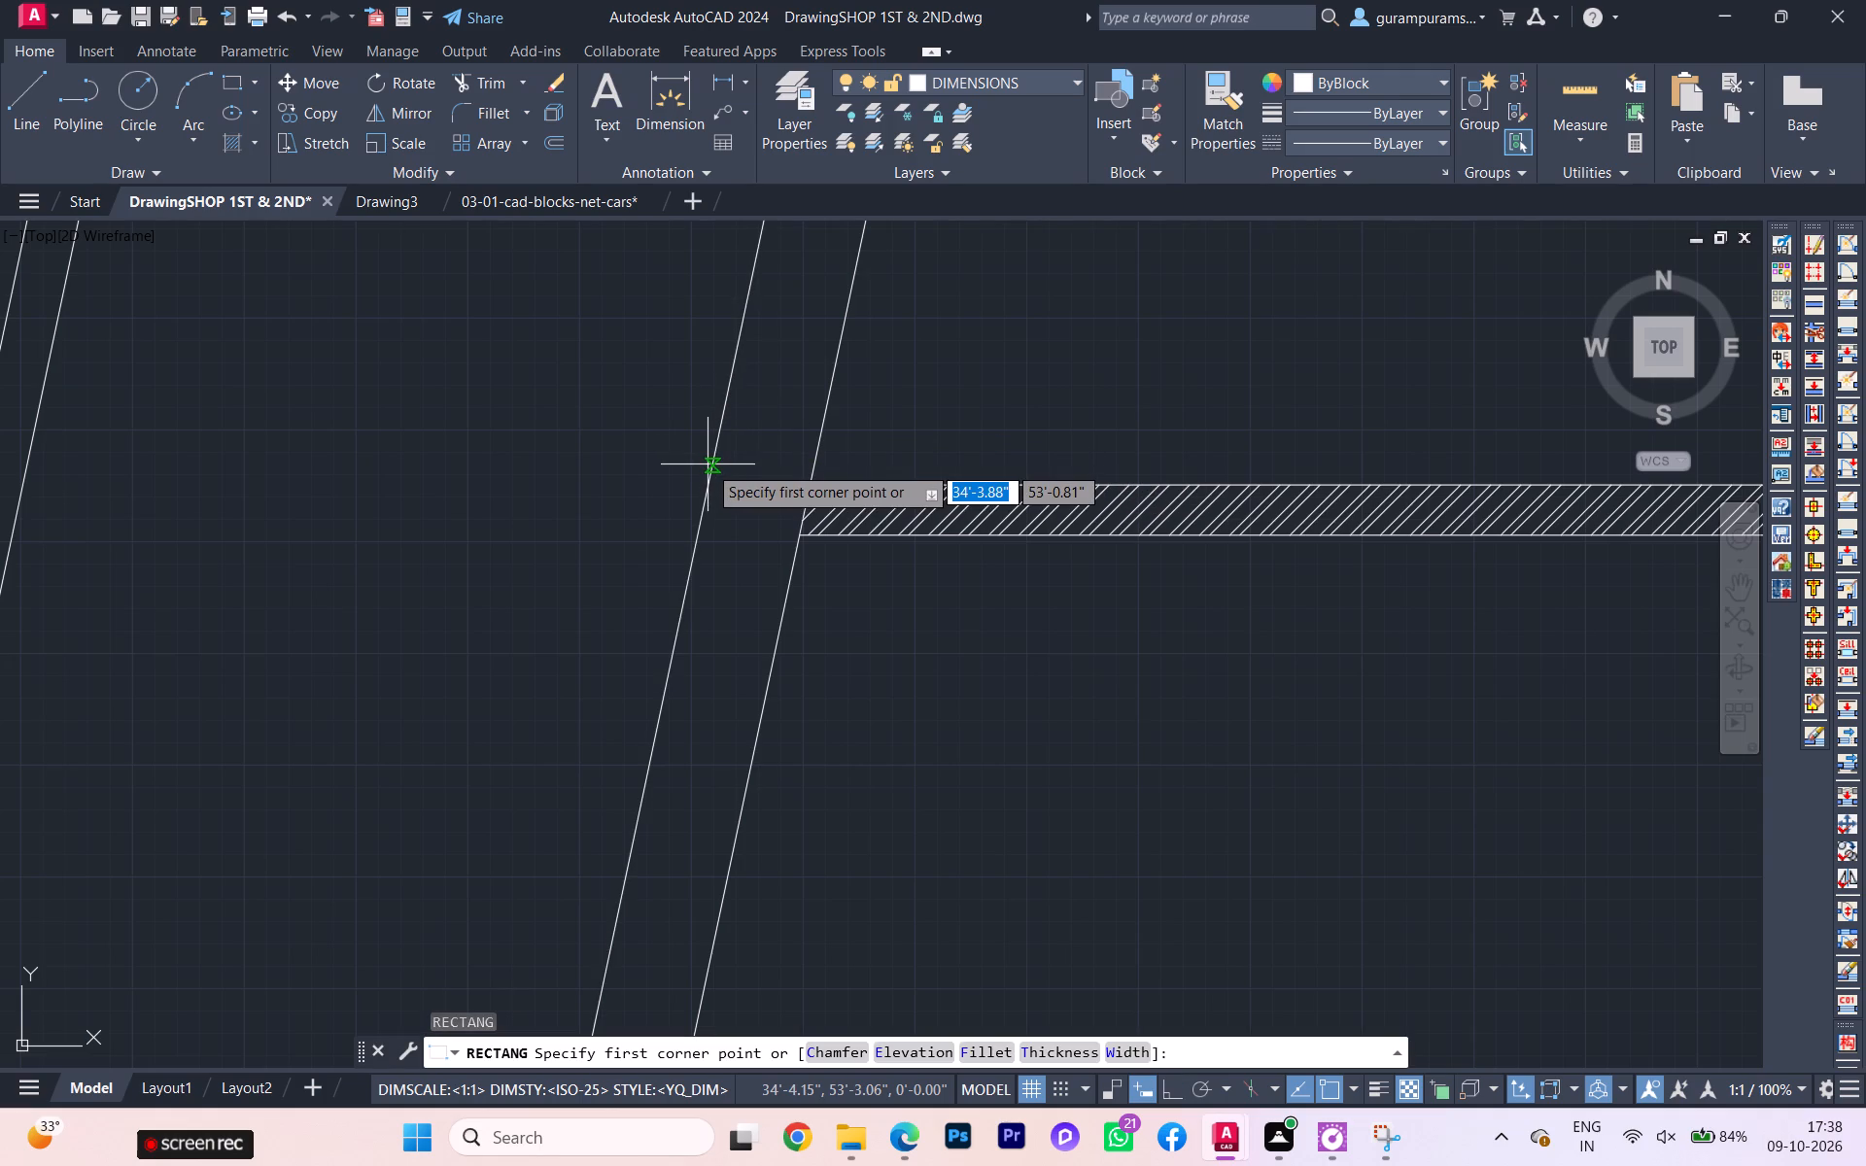
left_click(708, 464)
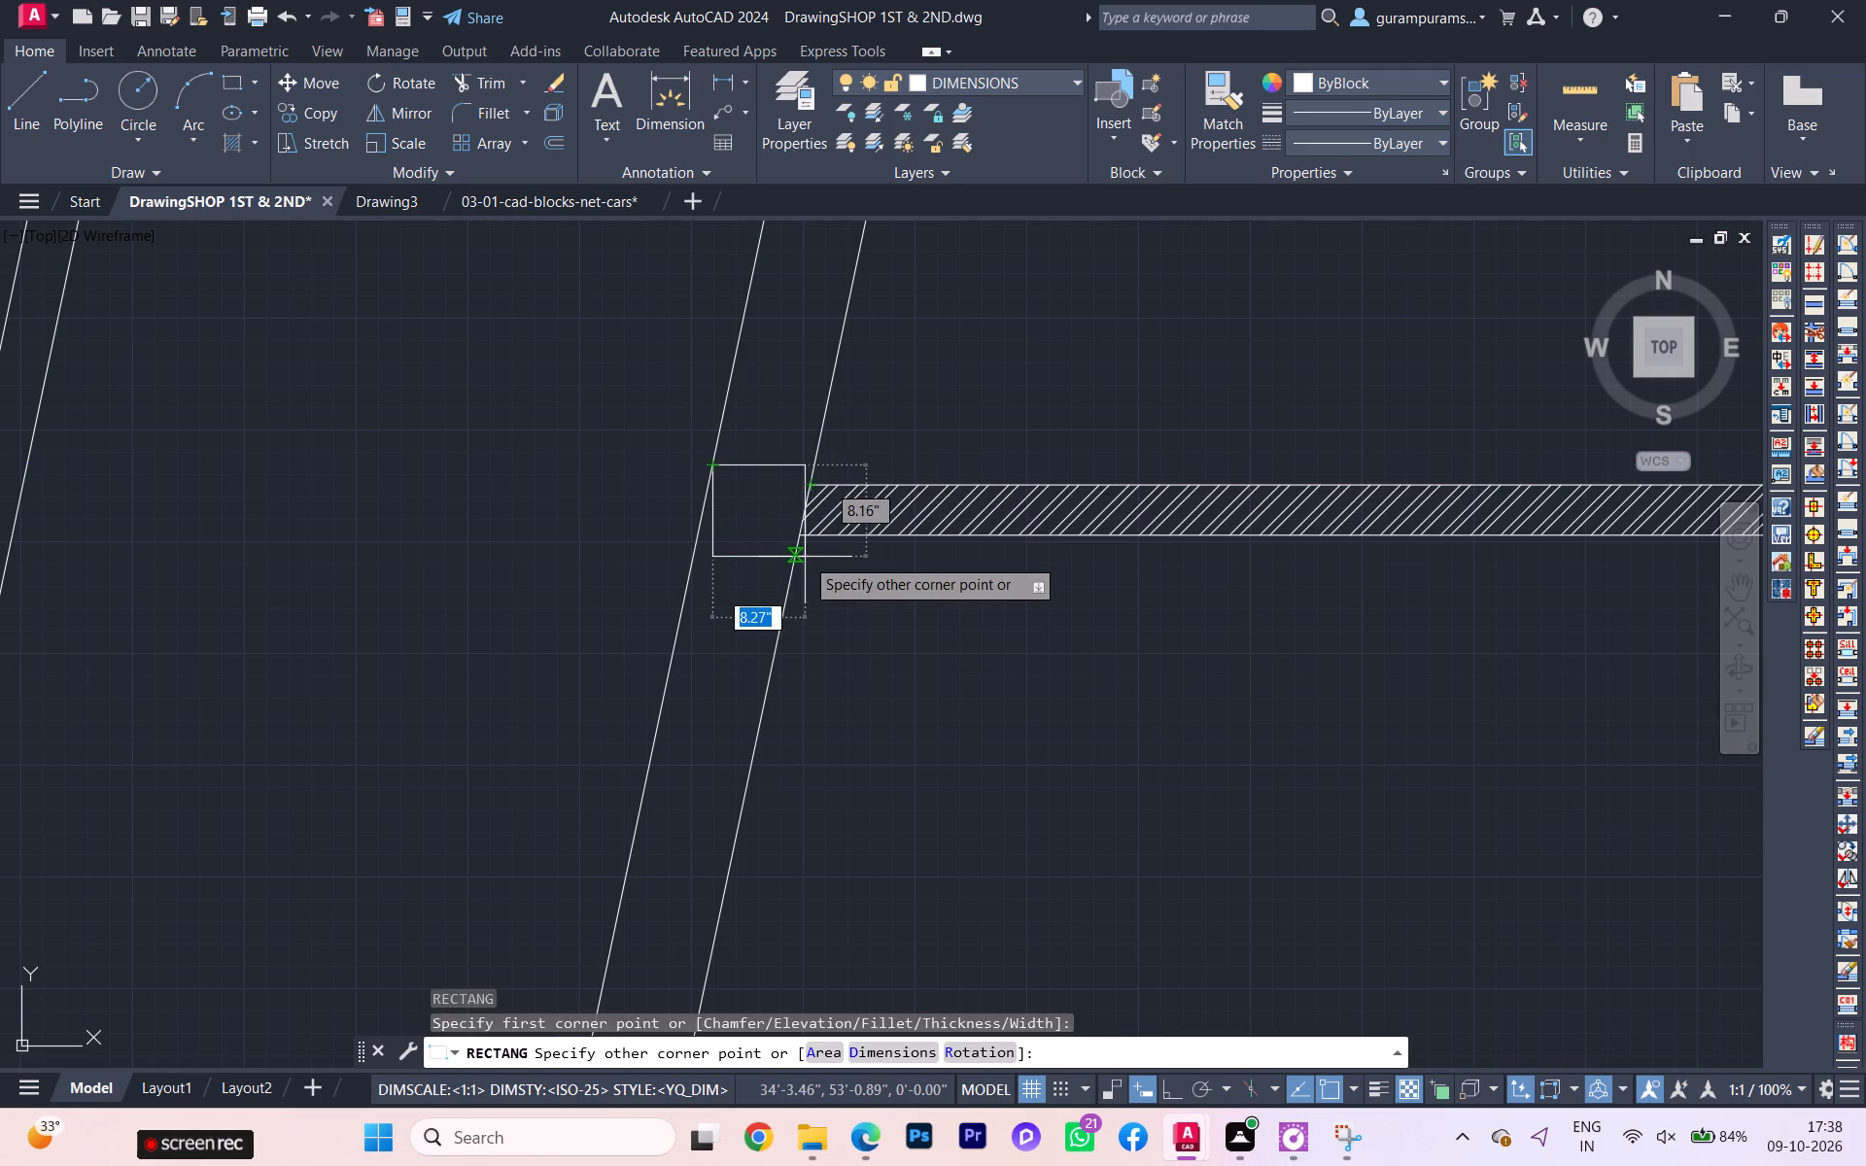
key("9")
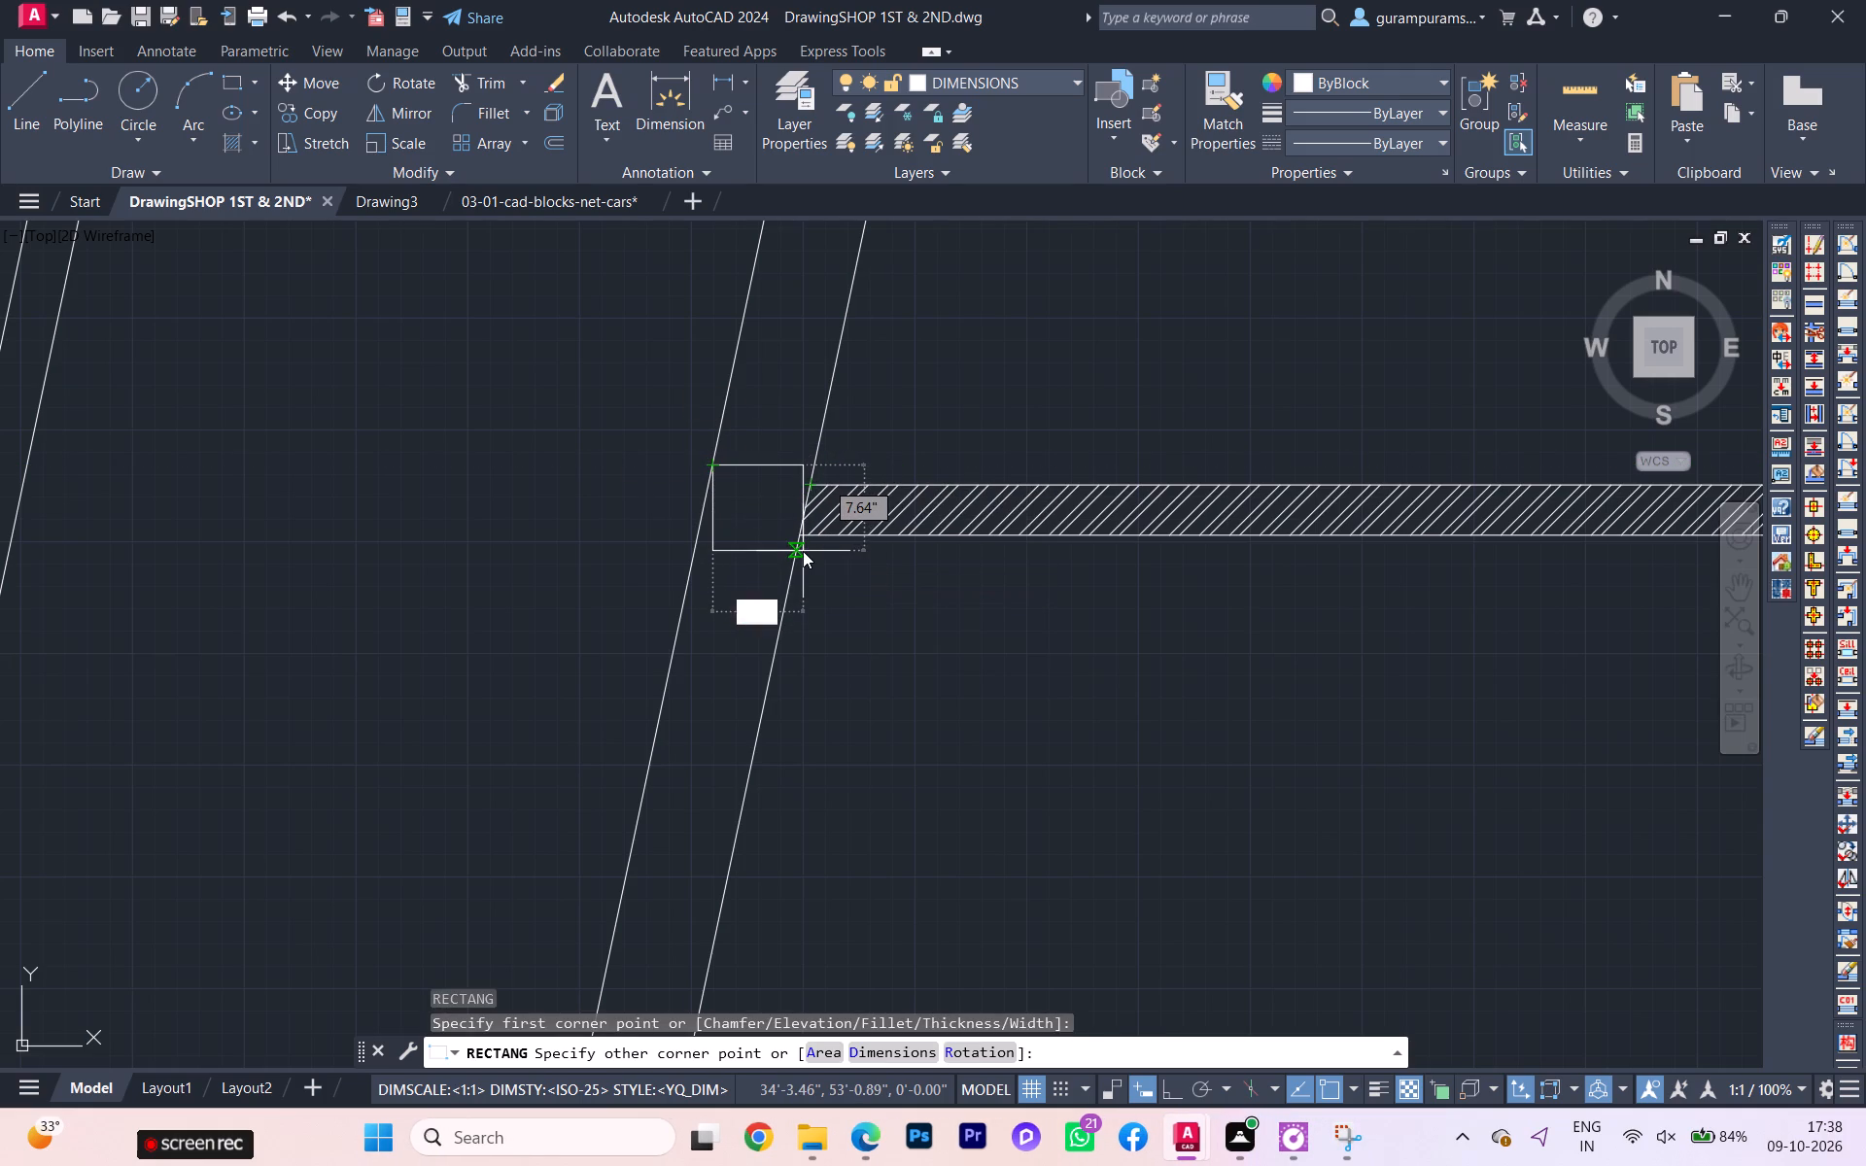
key("Tab")
key("9")
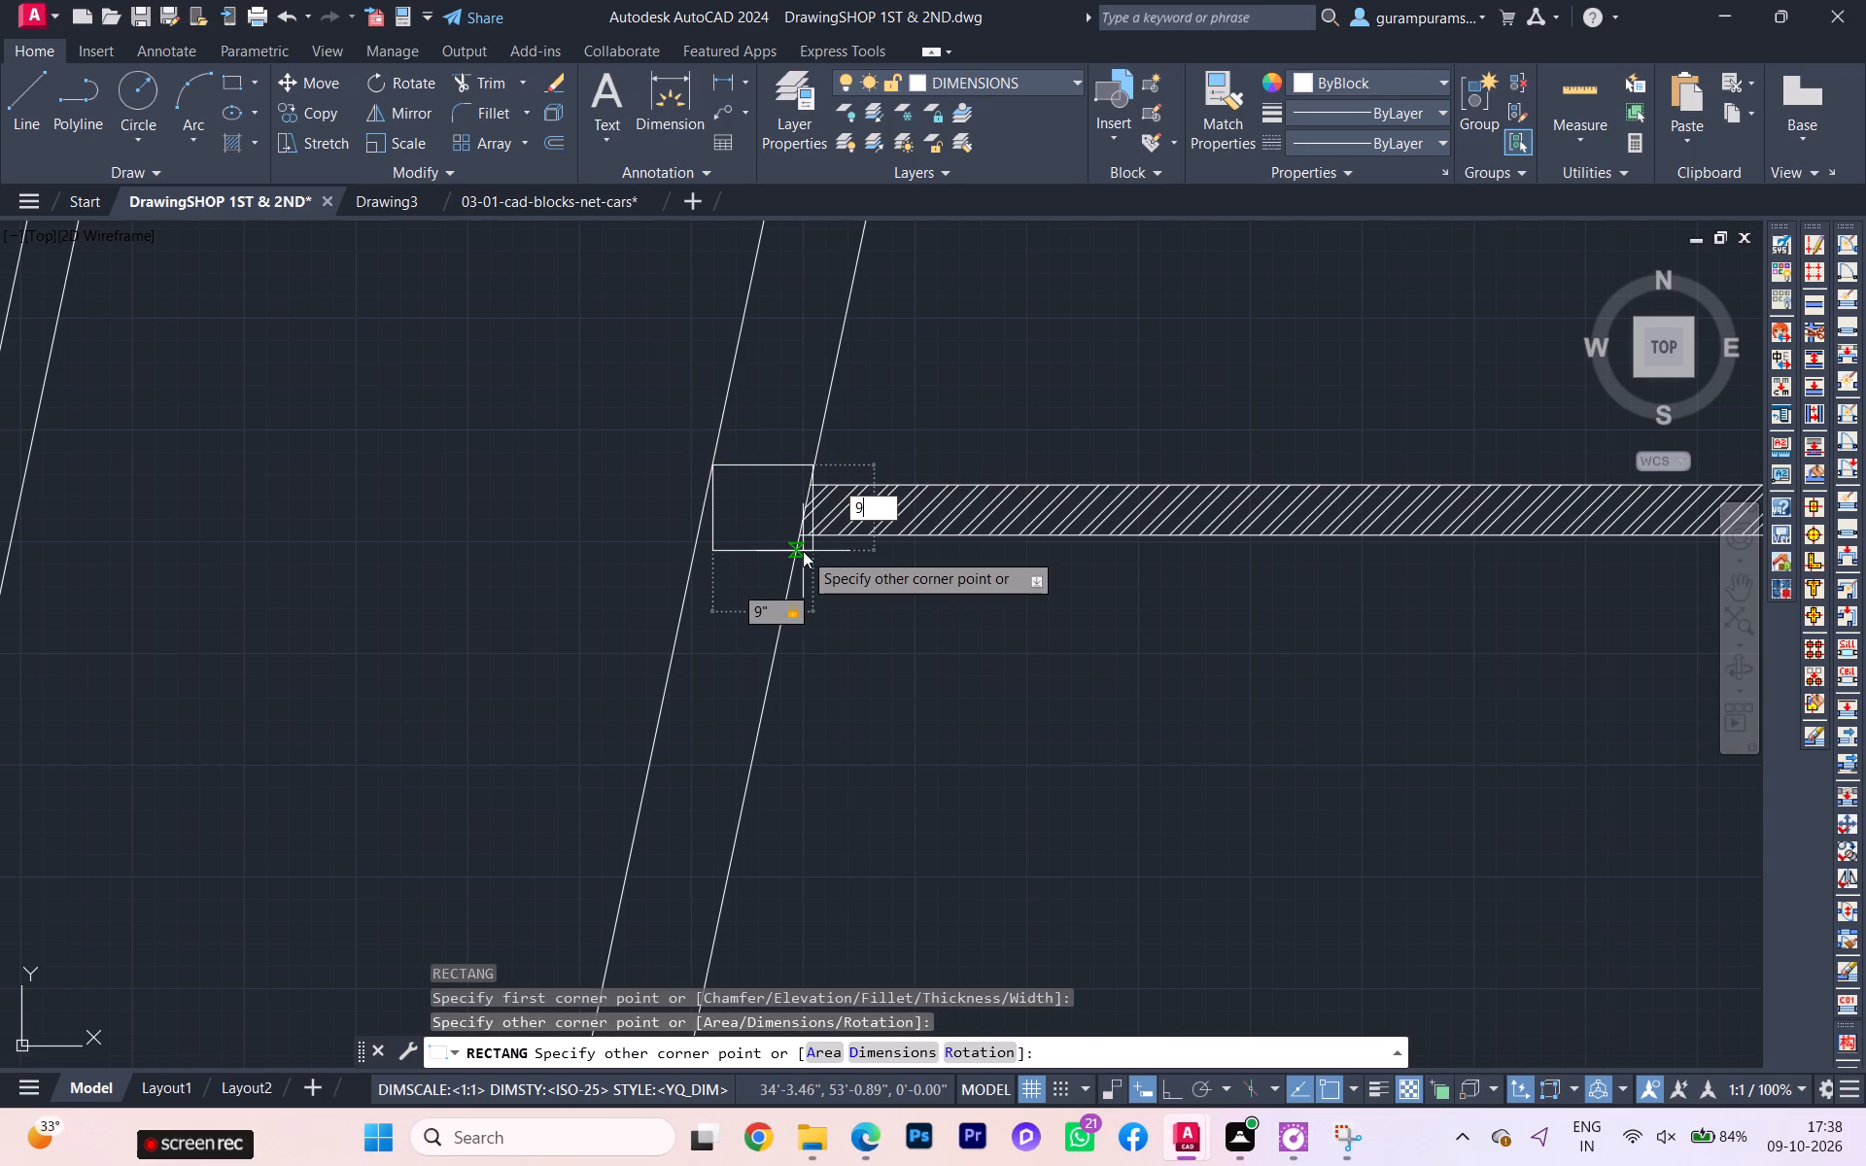
key("Return")
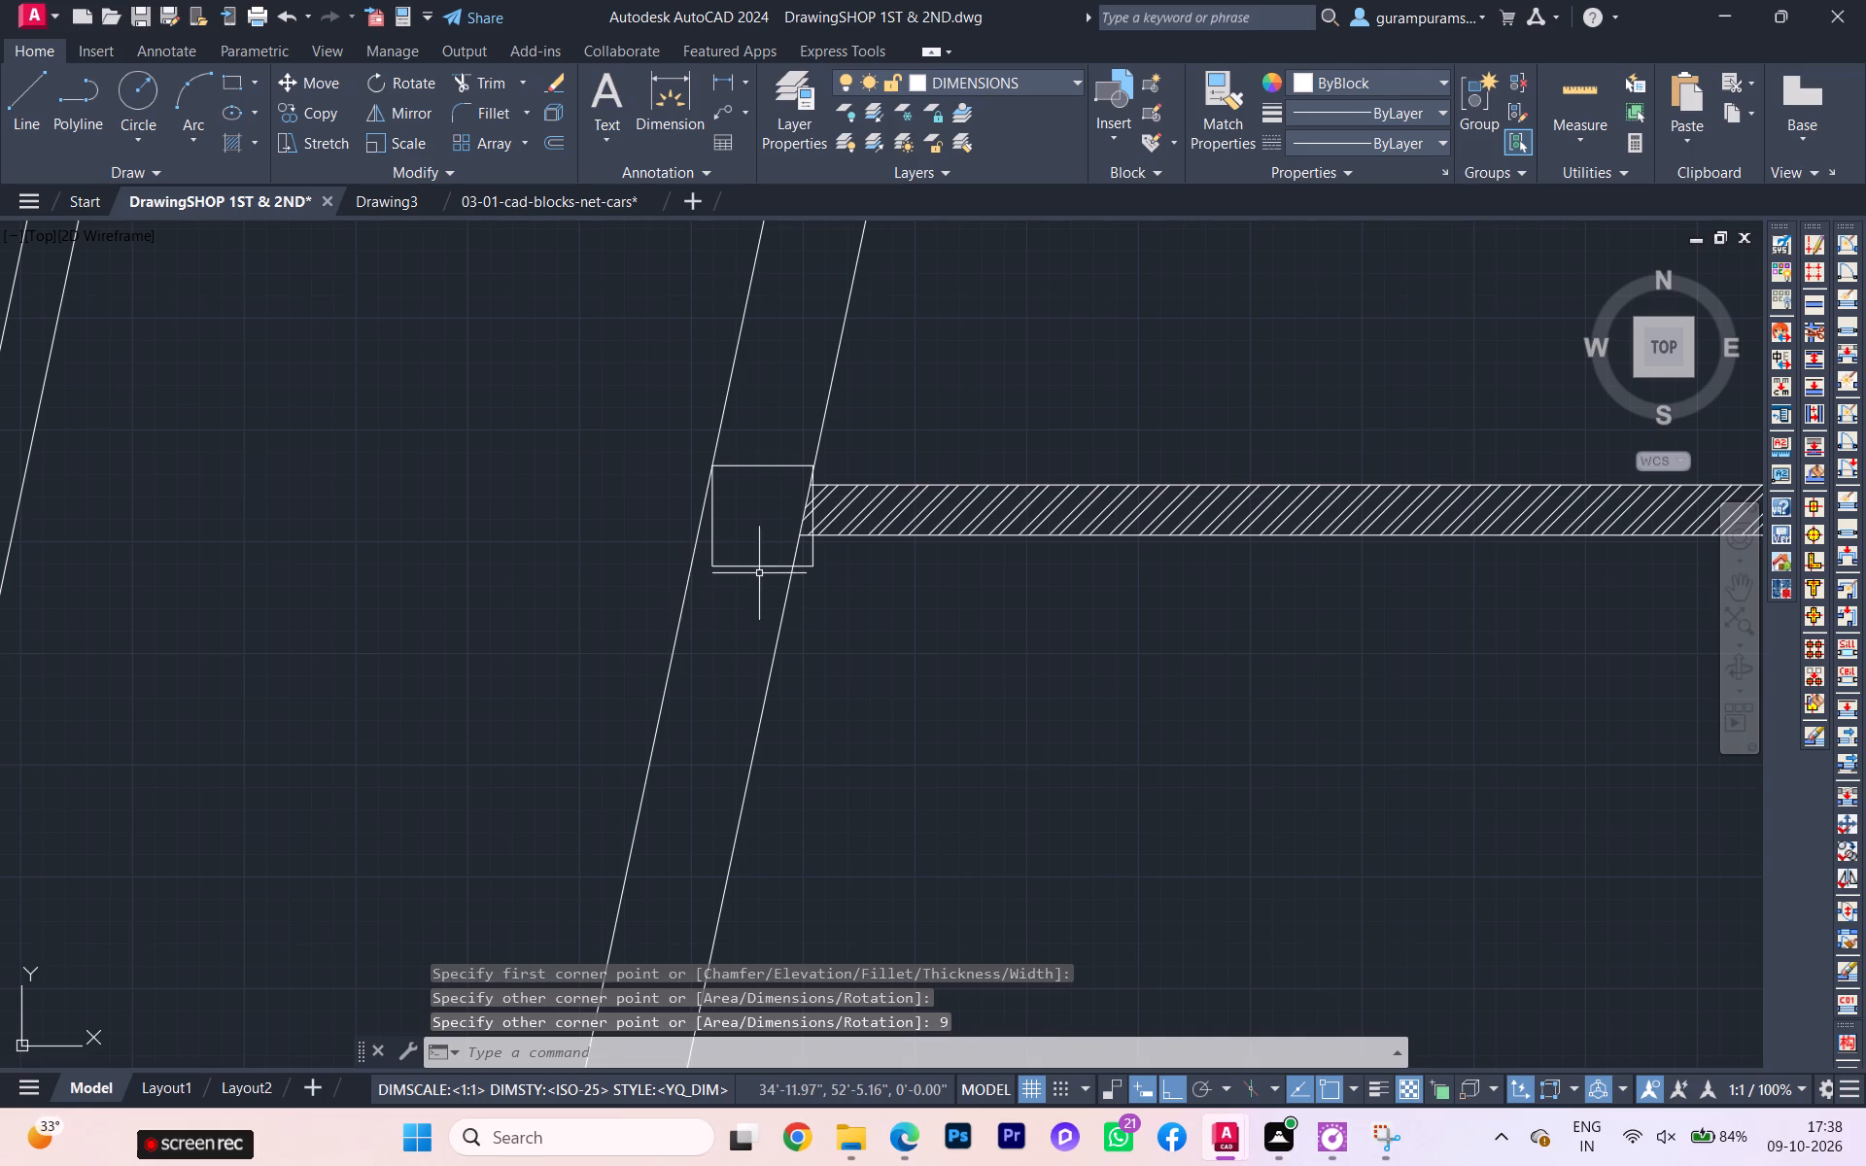
Move the 9" column square slightly west so its east side meets the inner wall face at the partition's end.
left_click(777, 574)
left_click(764, 561)
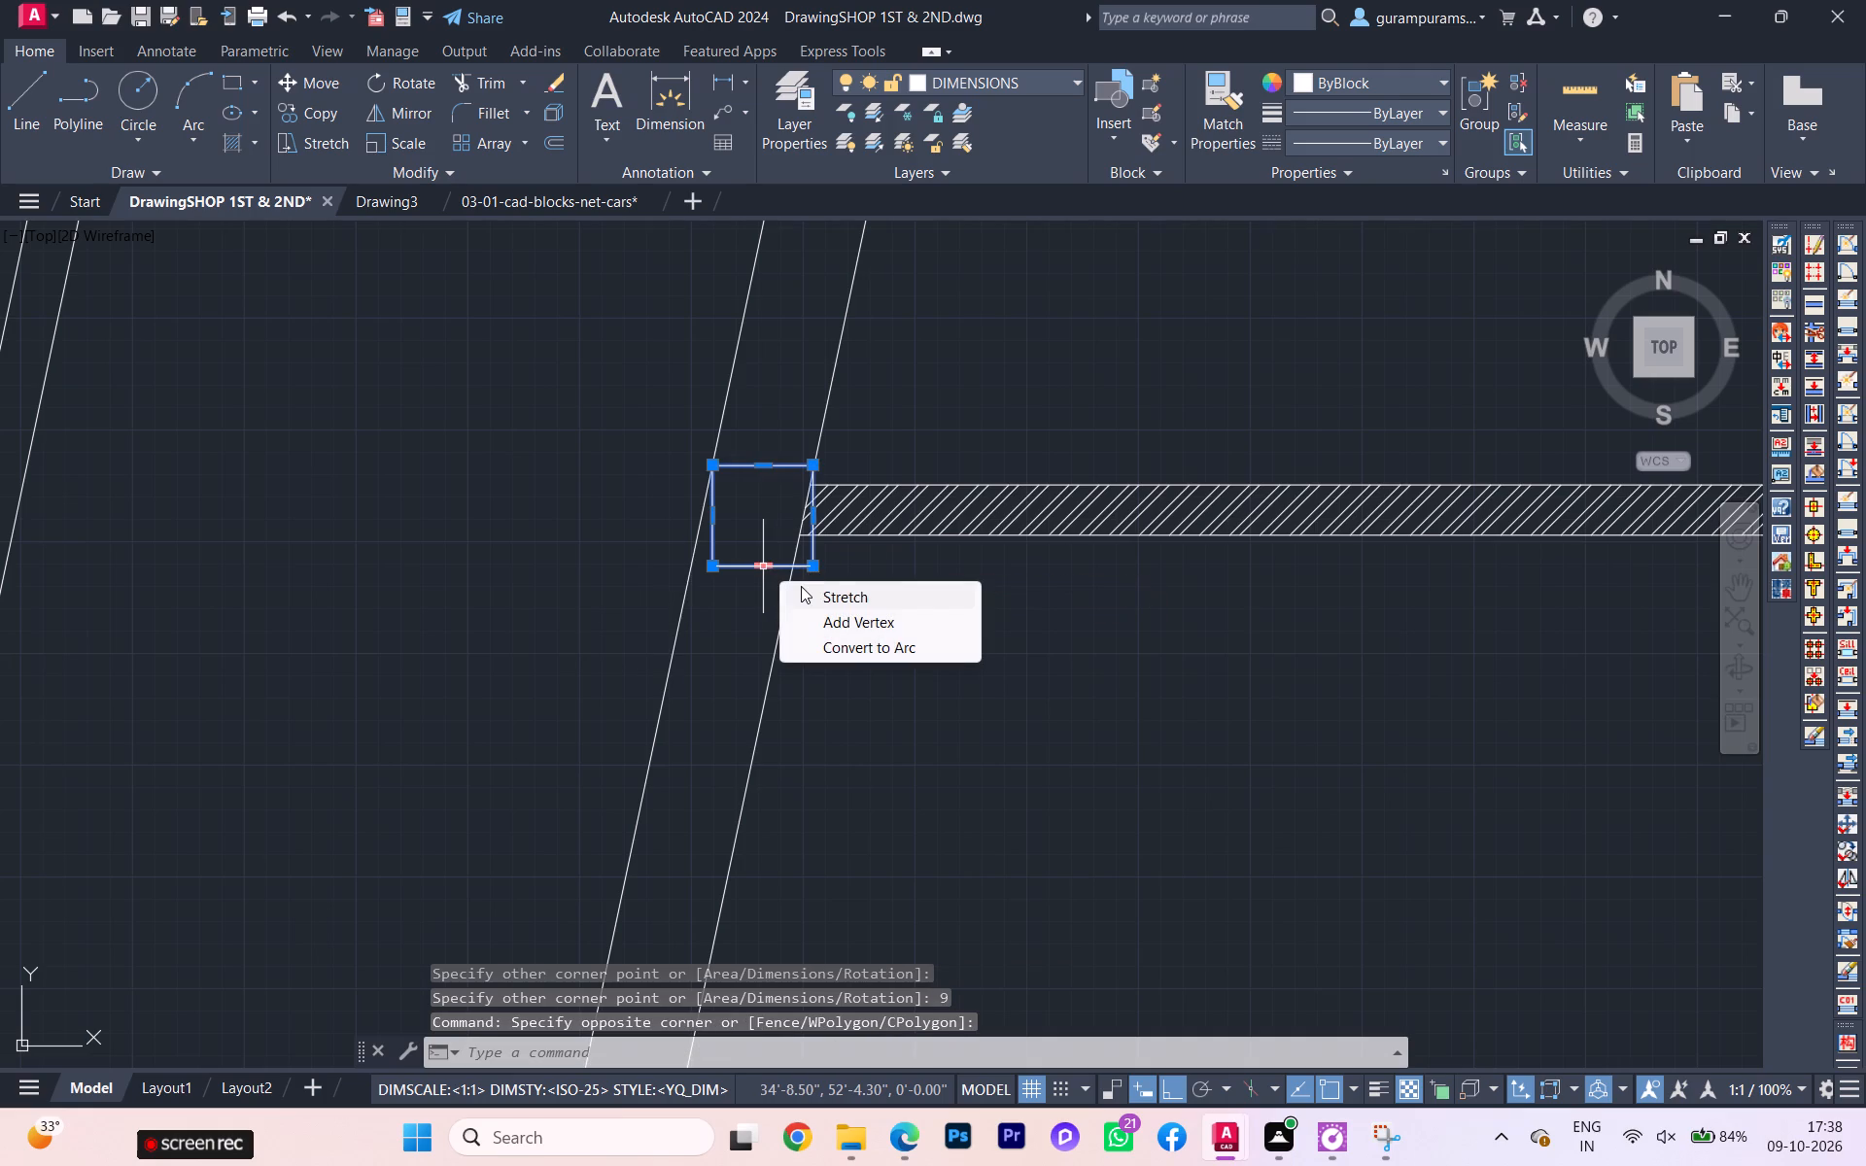
key("m")
key("Return")
key("Escape")
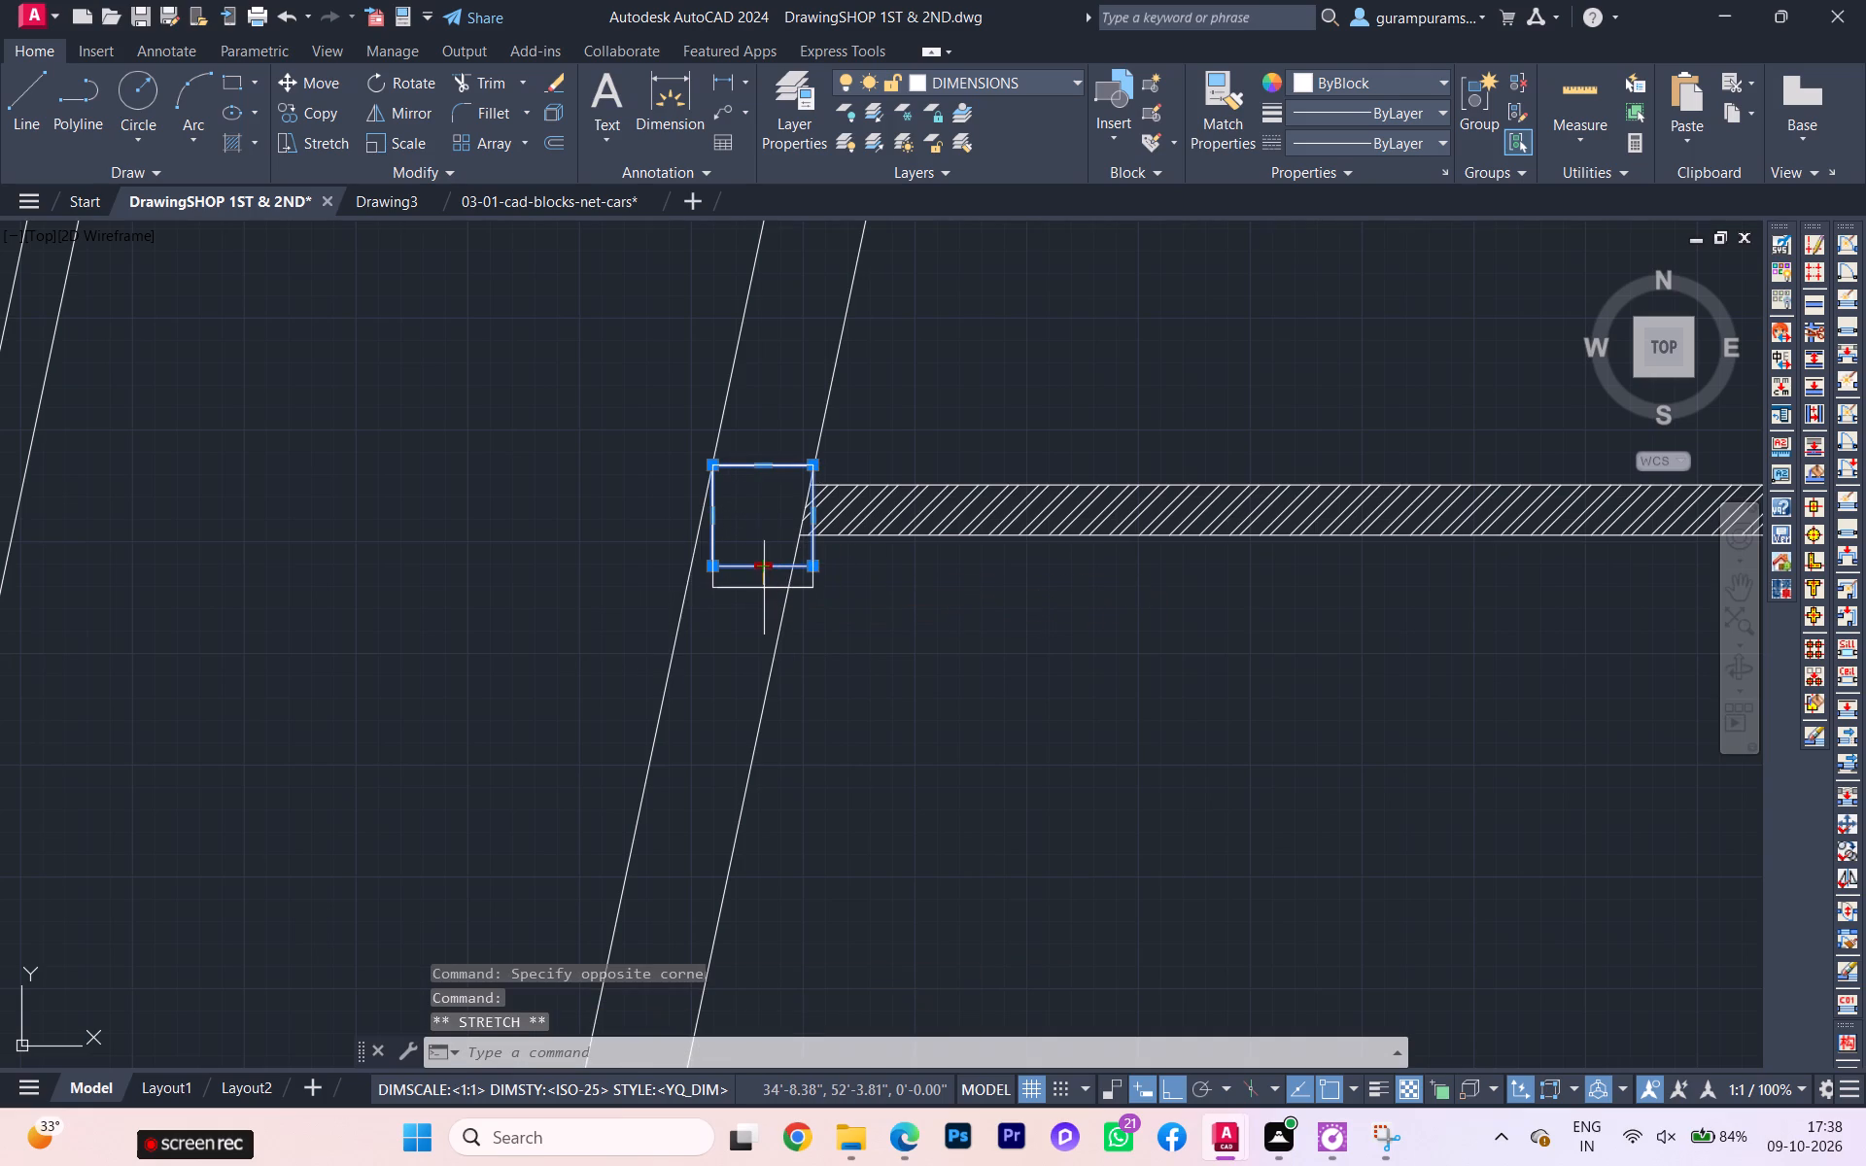
key("m")
key("Return")
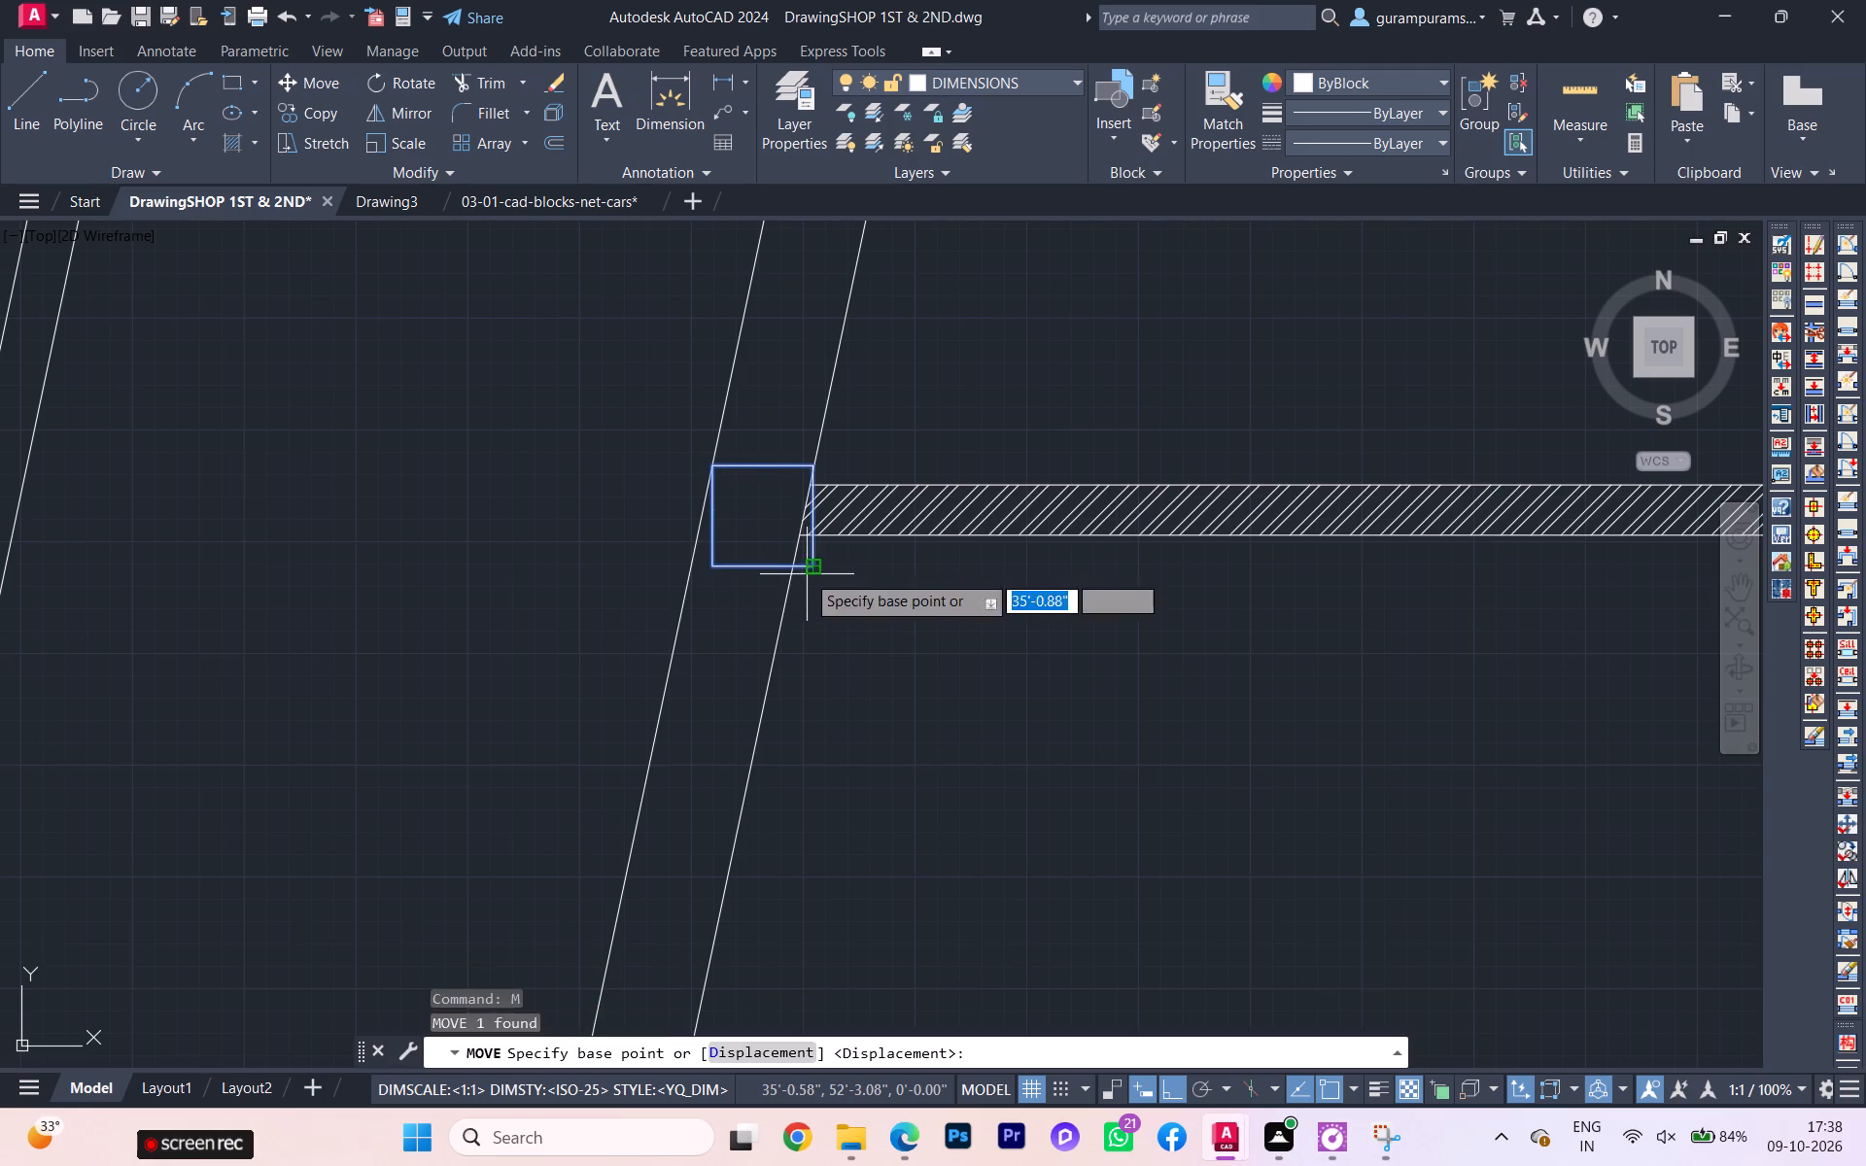
scroll(818, 529, "up", 2)
left_click(796, 512)
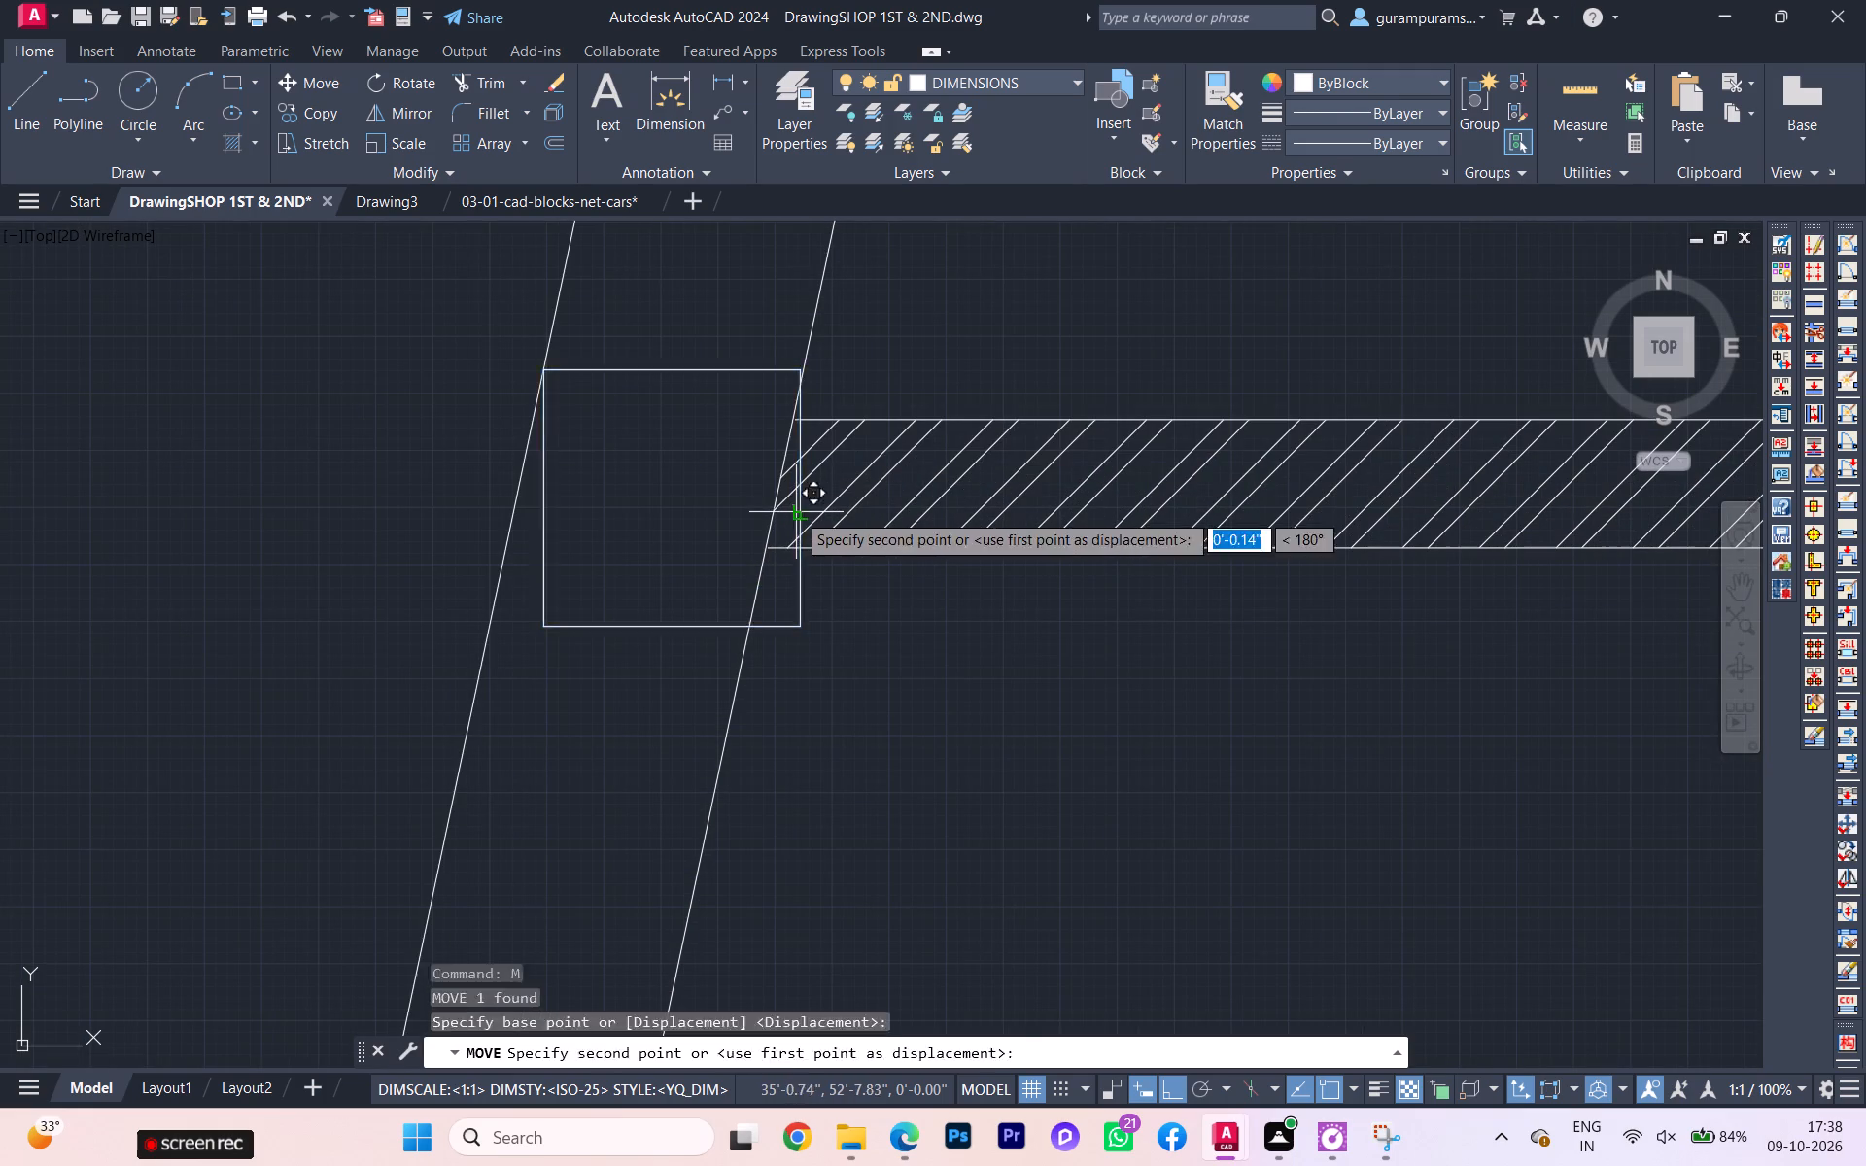
left_click(777, 506)
Examine the new column square's place in the shop row beside the reference plan.
scroll(772, 518, "down", 6)
scroll(776, 569, "up", 1)
scroll(772, 580, "down", 1)
scroll(634, 650, "down", 3)
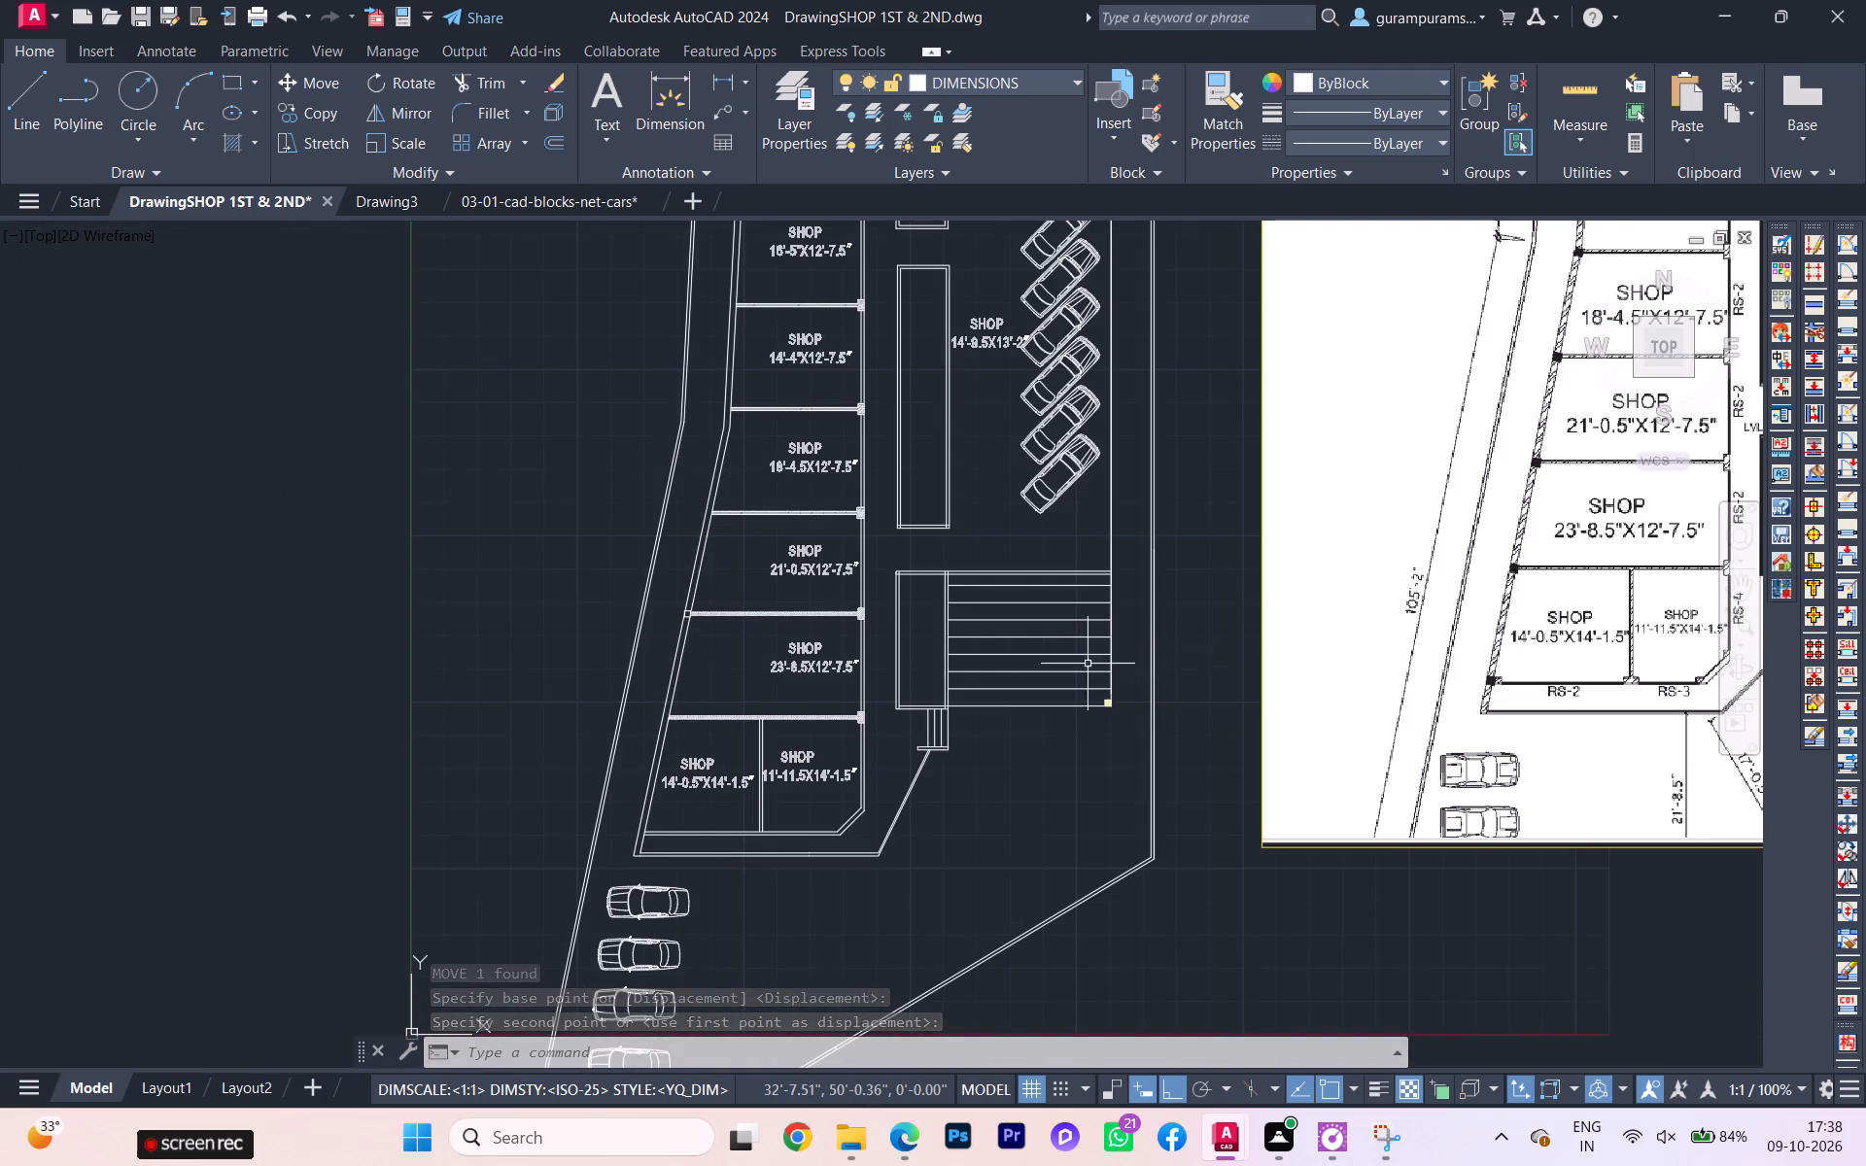
scroll(858, 608, "up", 2)
scroll(854, 598, "down", 2)
scroll(854, 591, "up", 1)
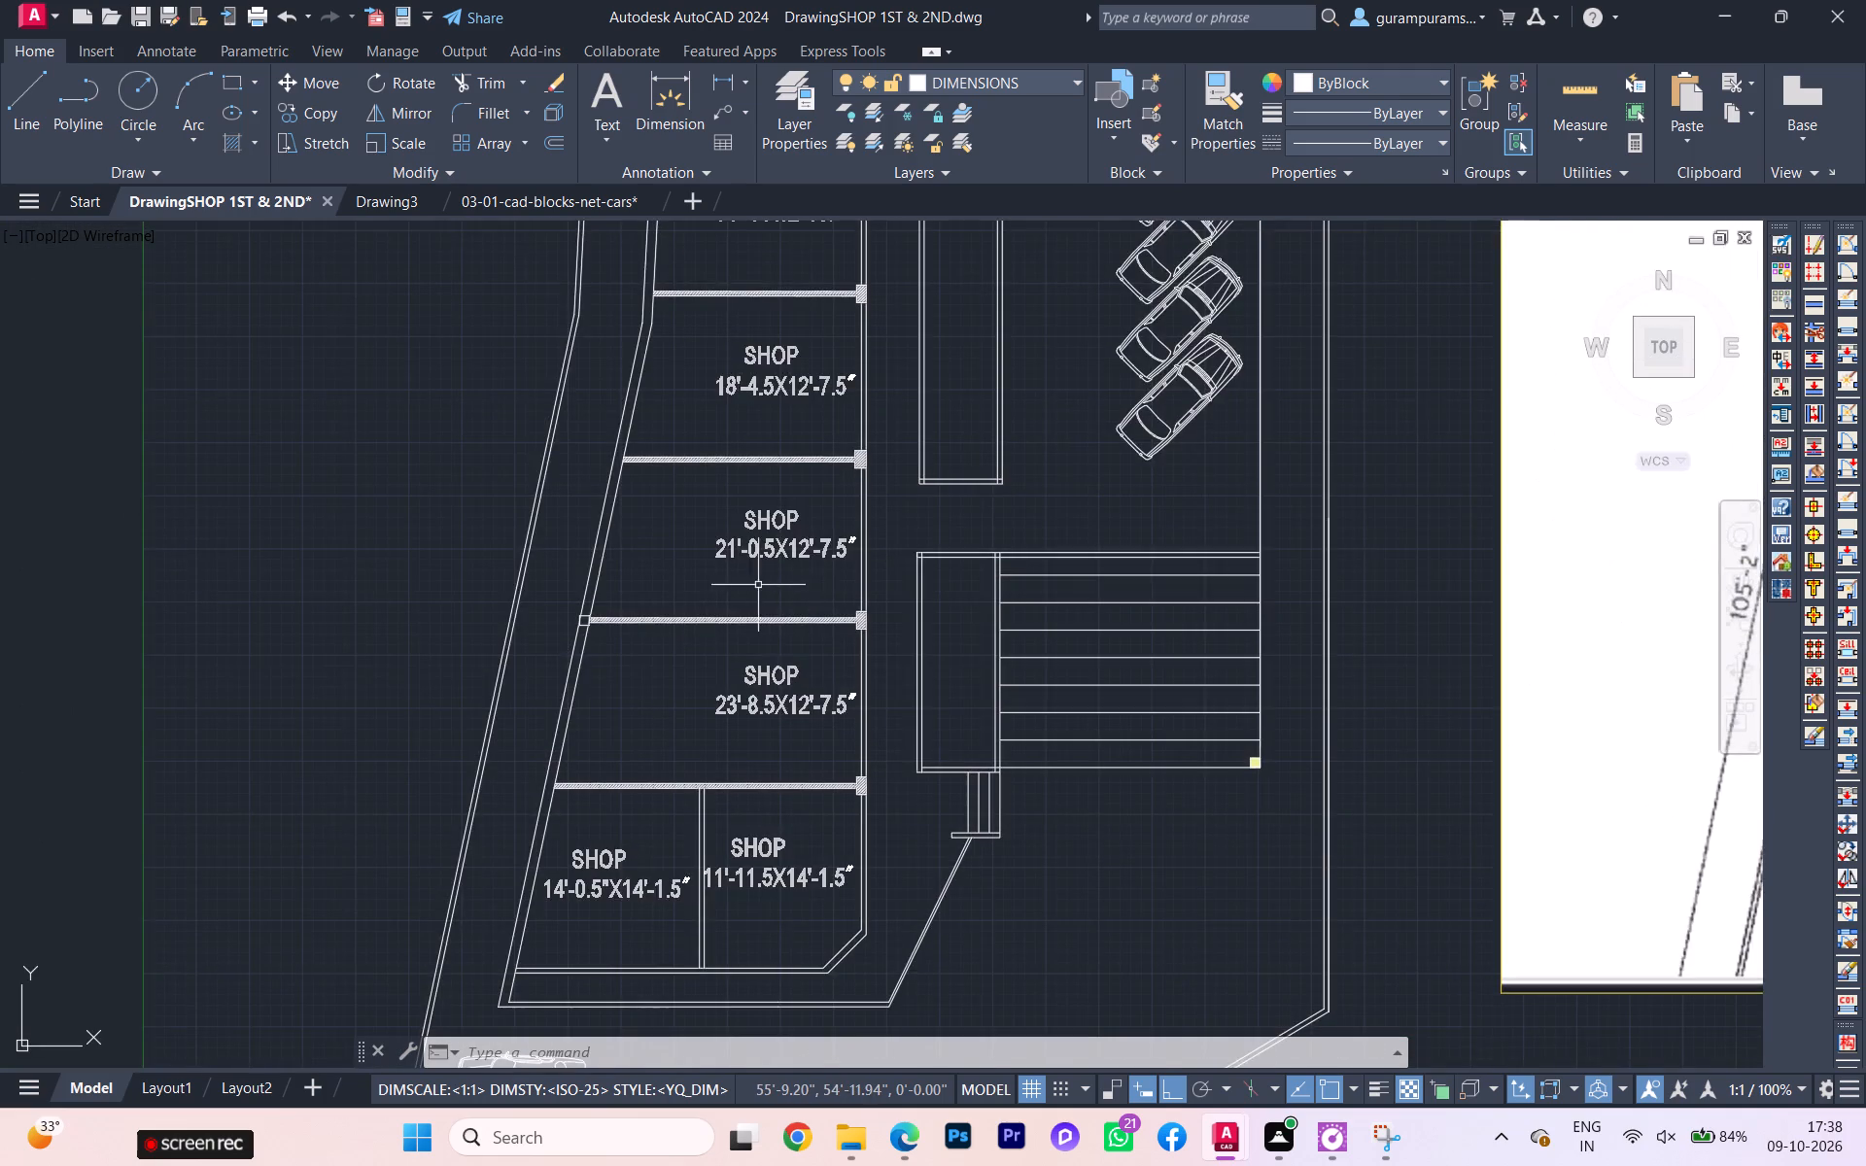
scroll(705, 596, "up", 2)
scroll(500, 630, "up", 1)
scroll(387, 679, "up", 1)
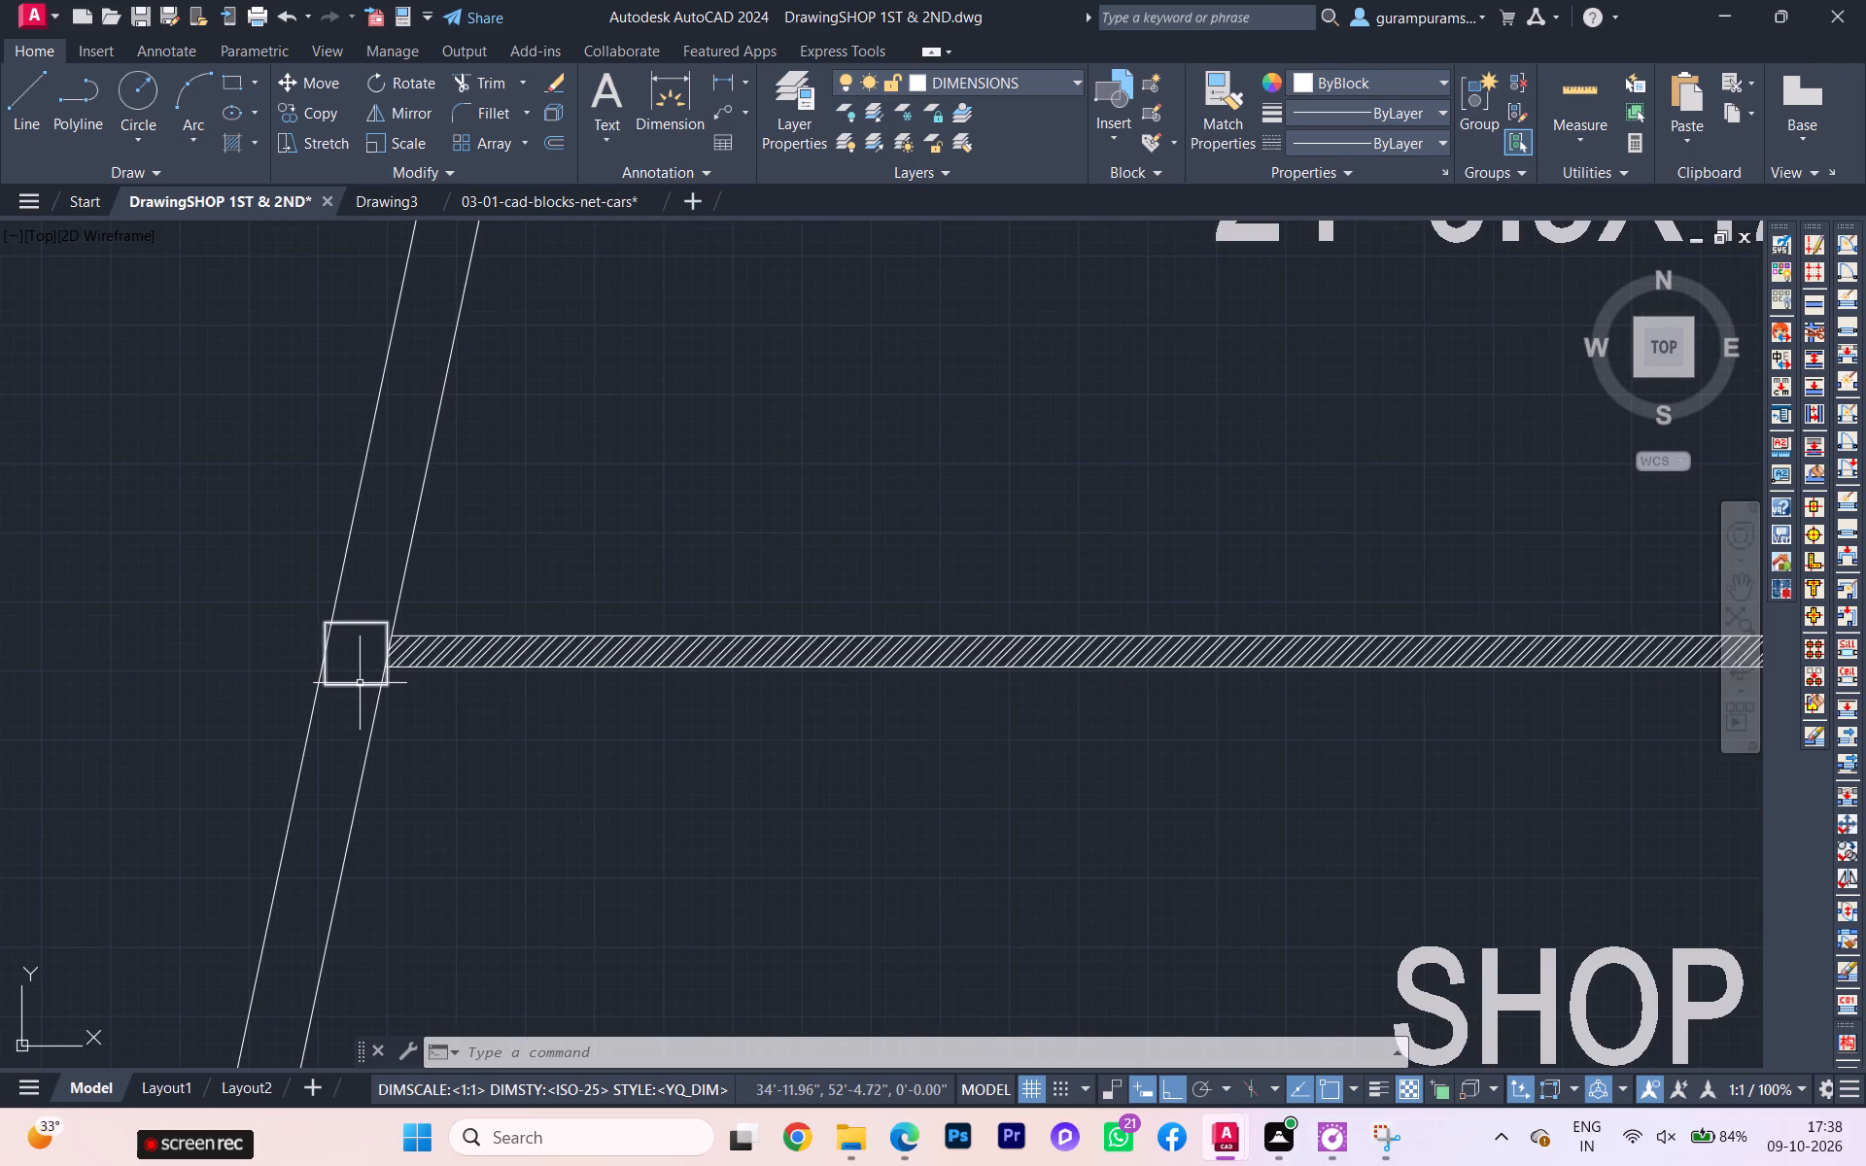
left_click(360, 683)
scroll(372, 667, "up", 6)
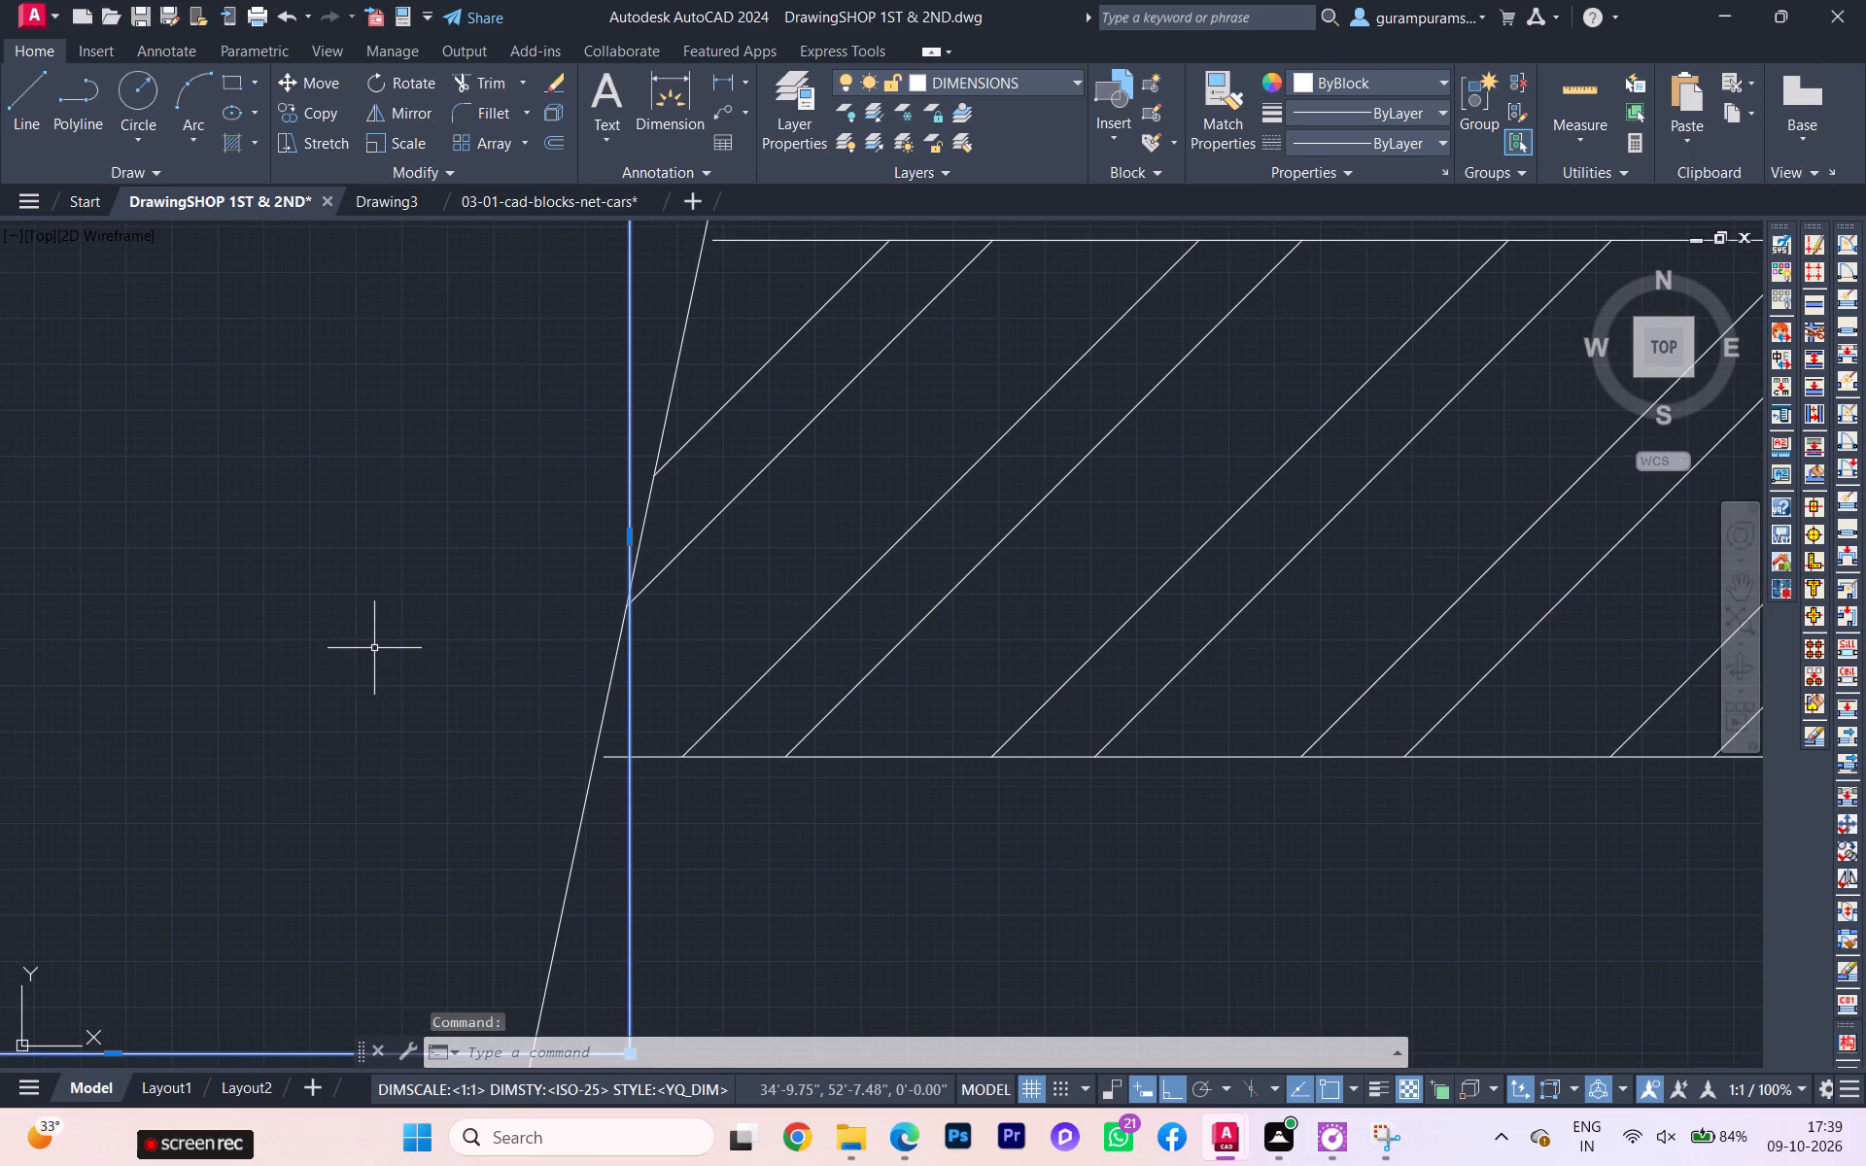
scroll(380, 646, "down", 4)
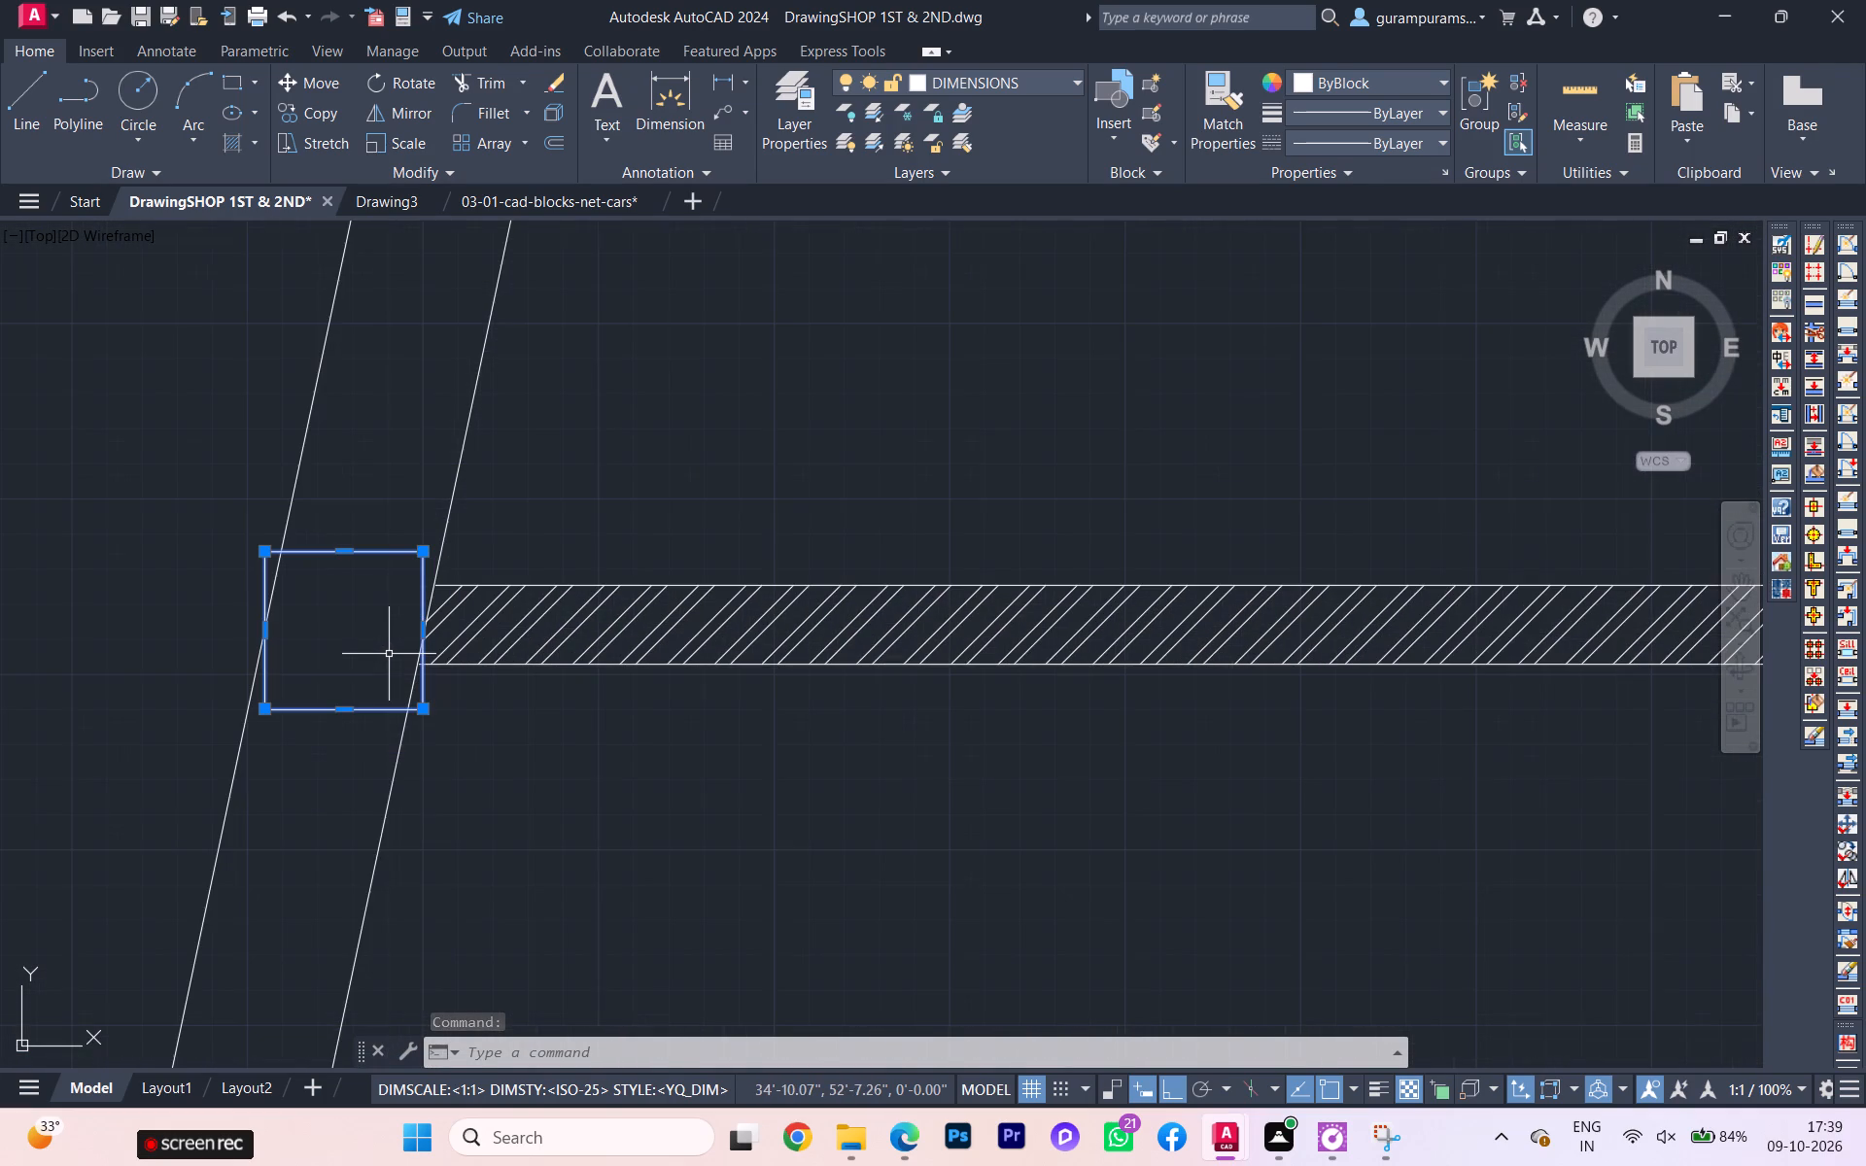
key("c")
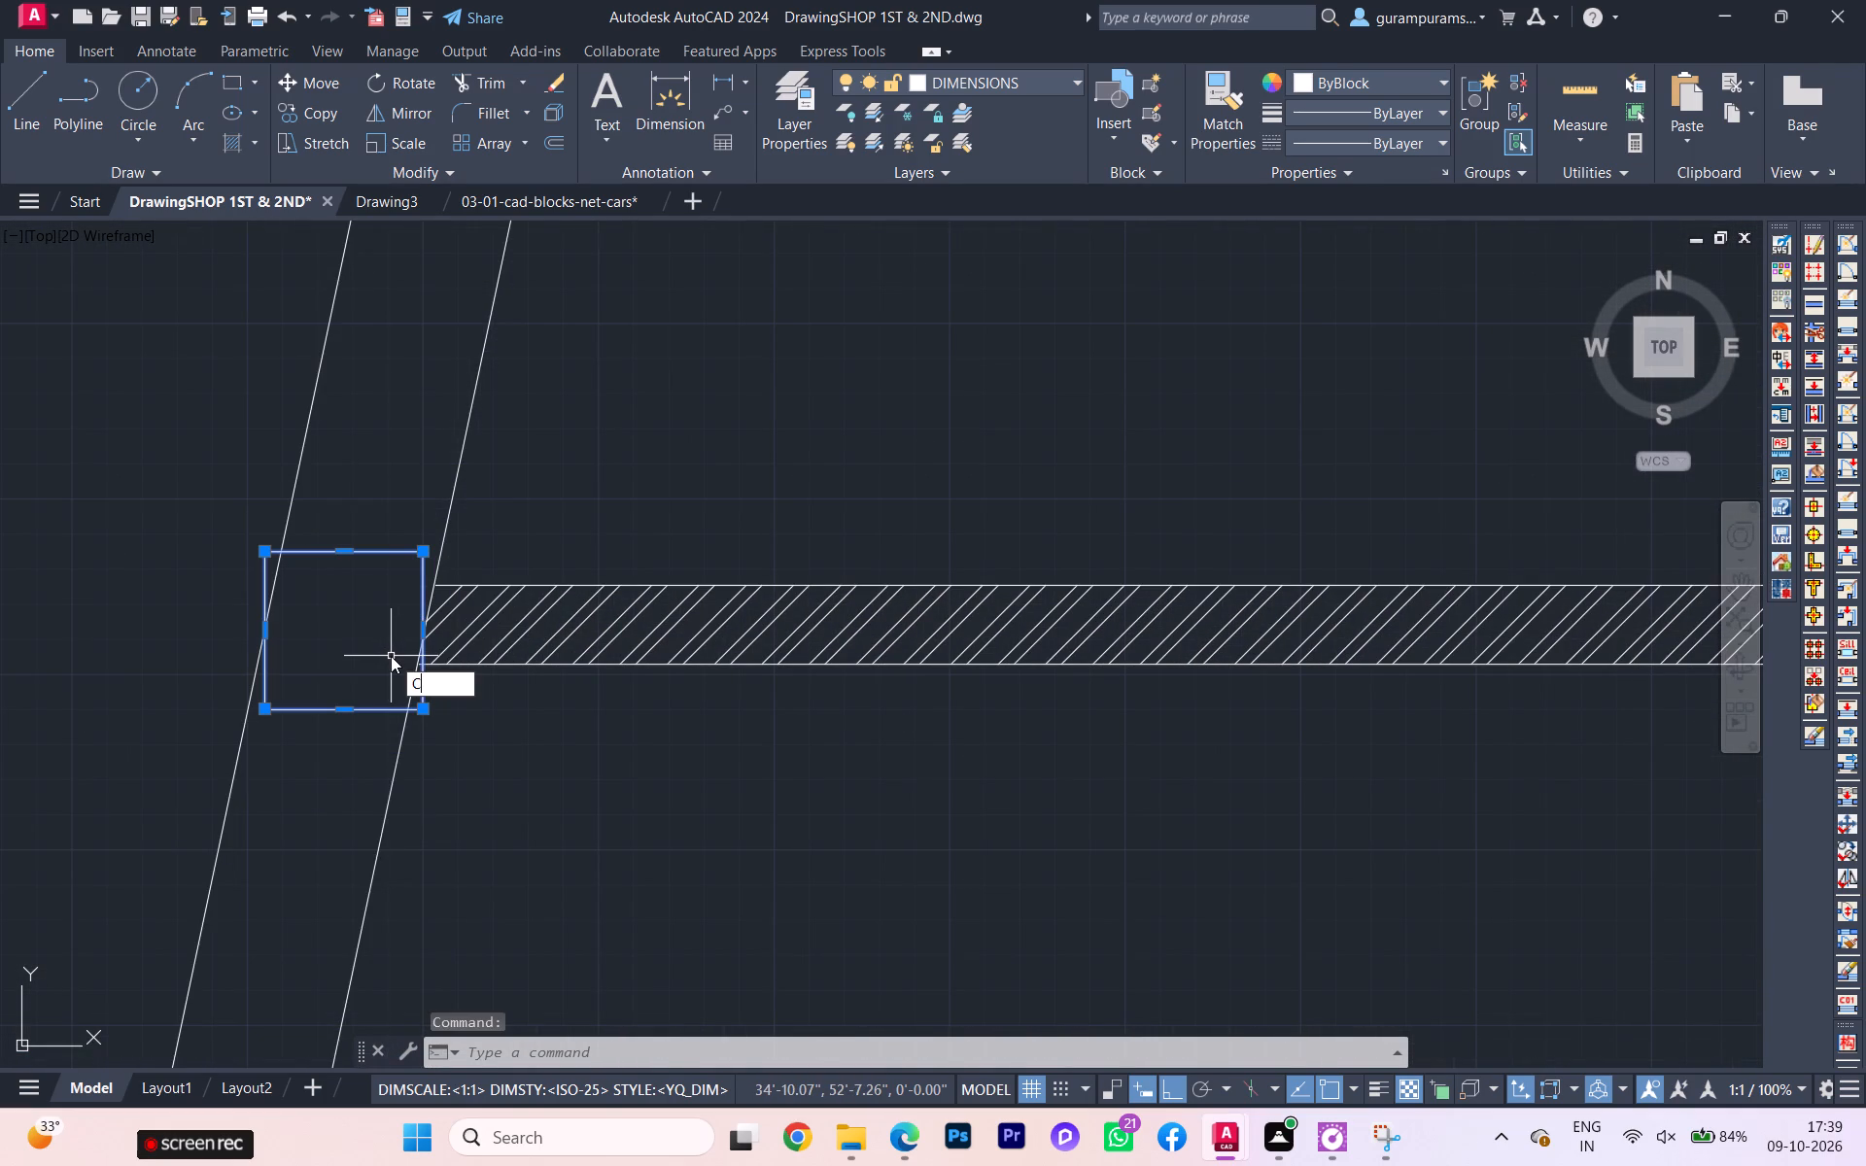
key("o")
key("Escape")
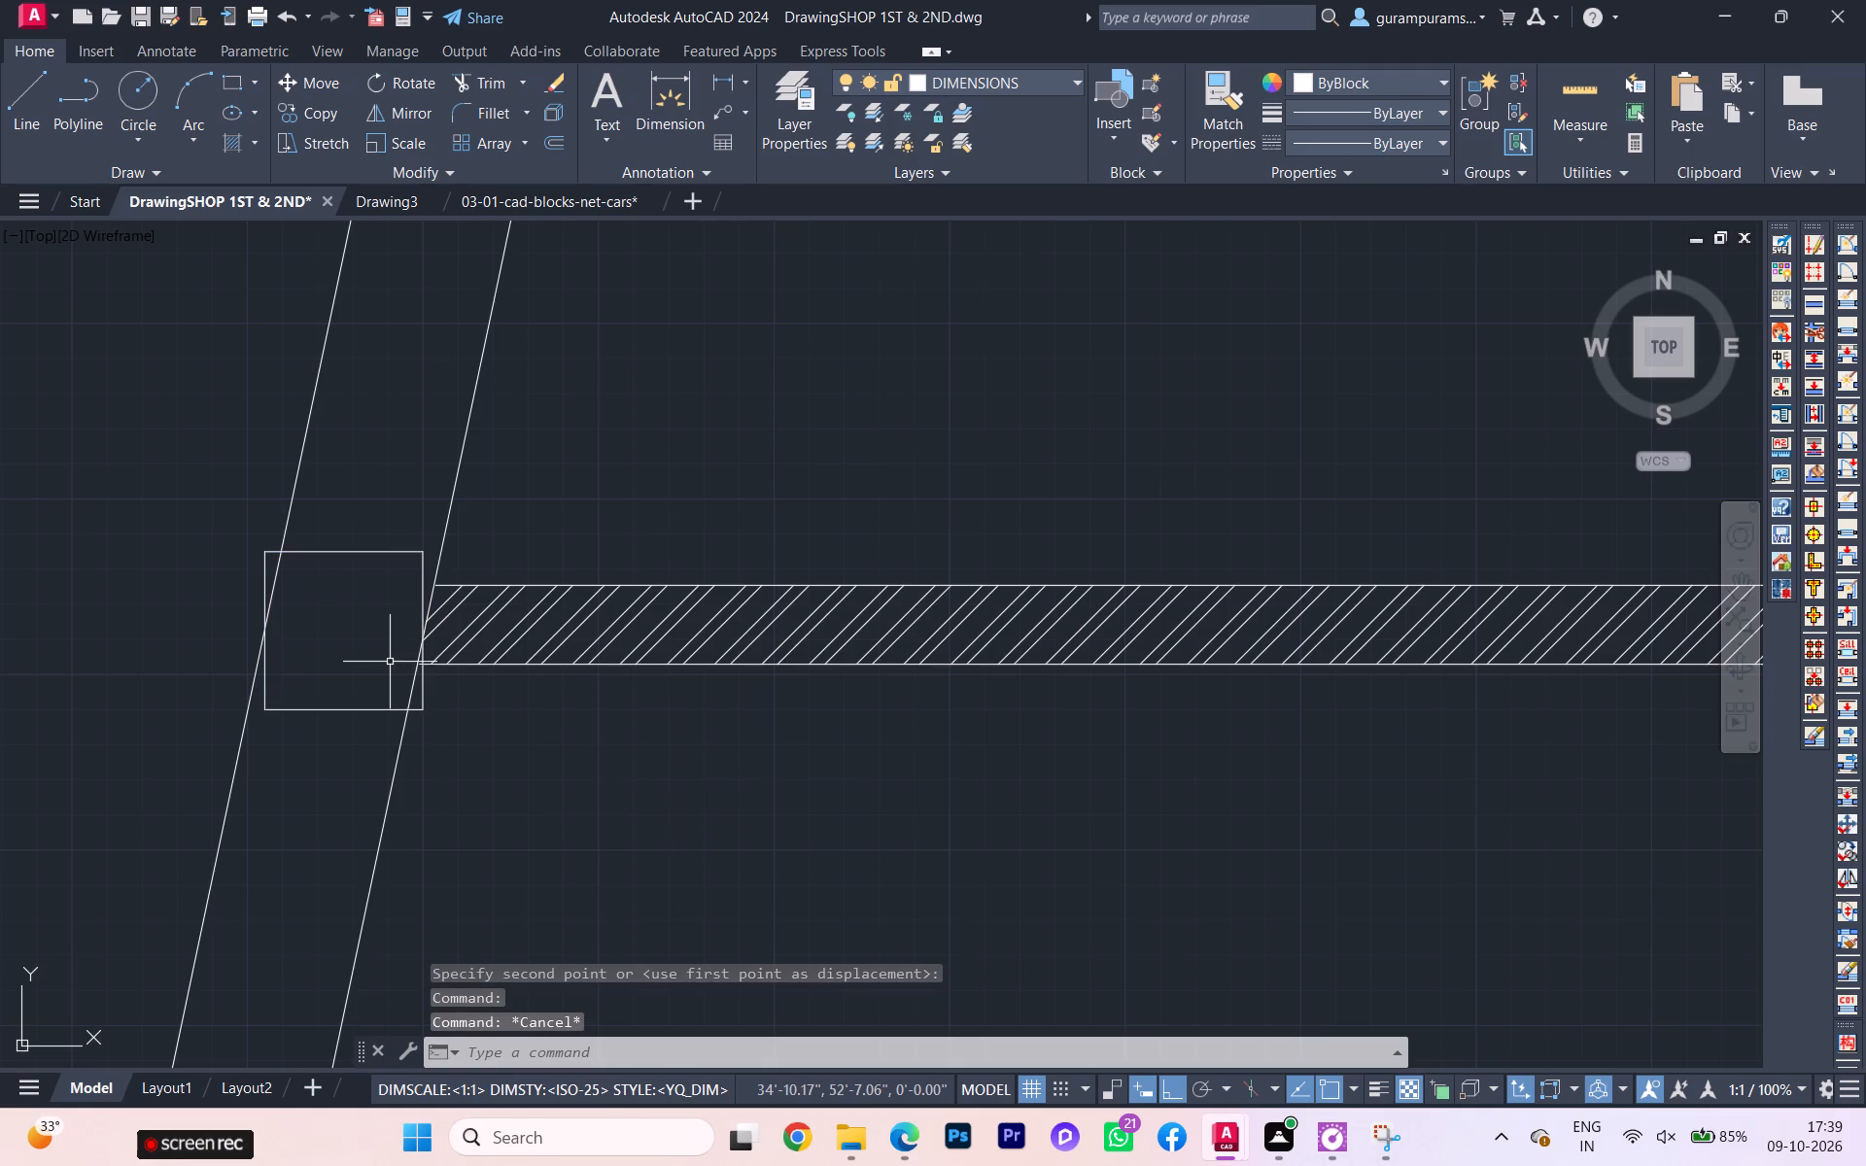
Make the 9" column square on the slanted west wall a group and select the group.
left_click(358, 708)
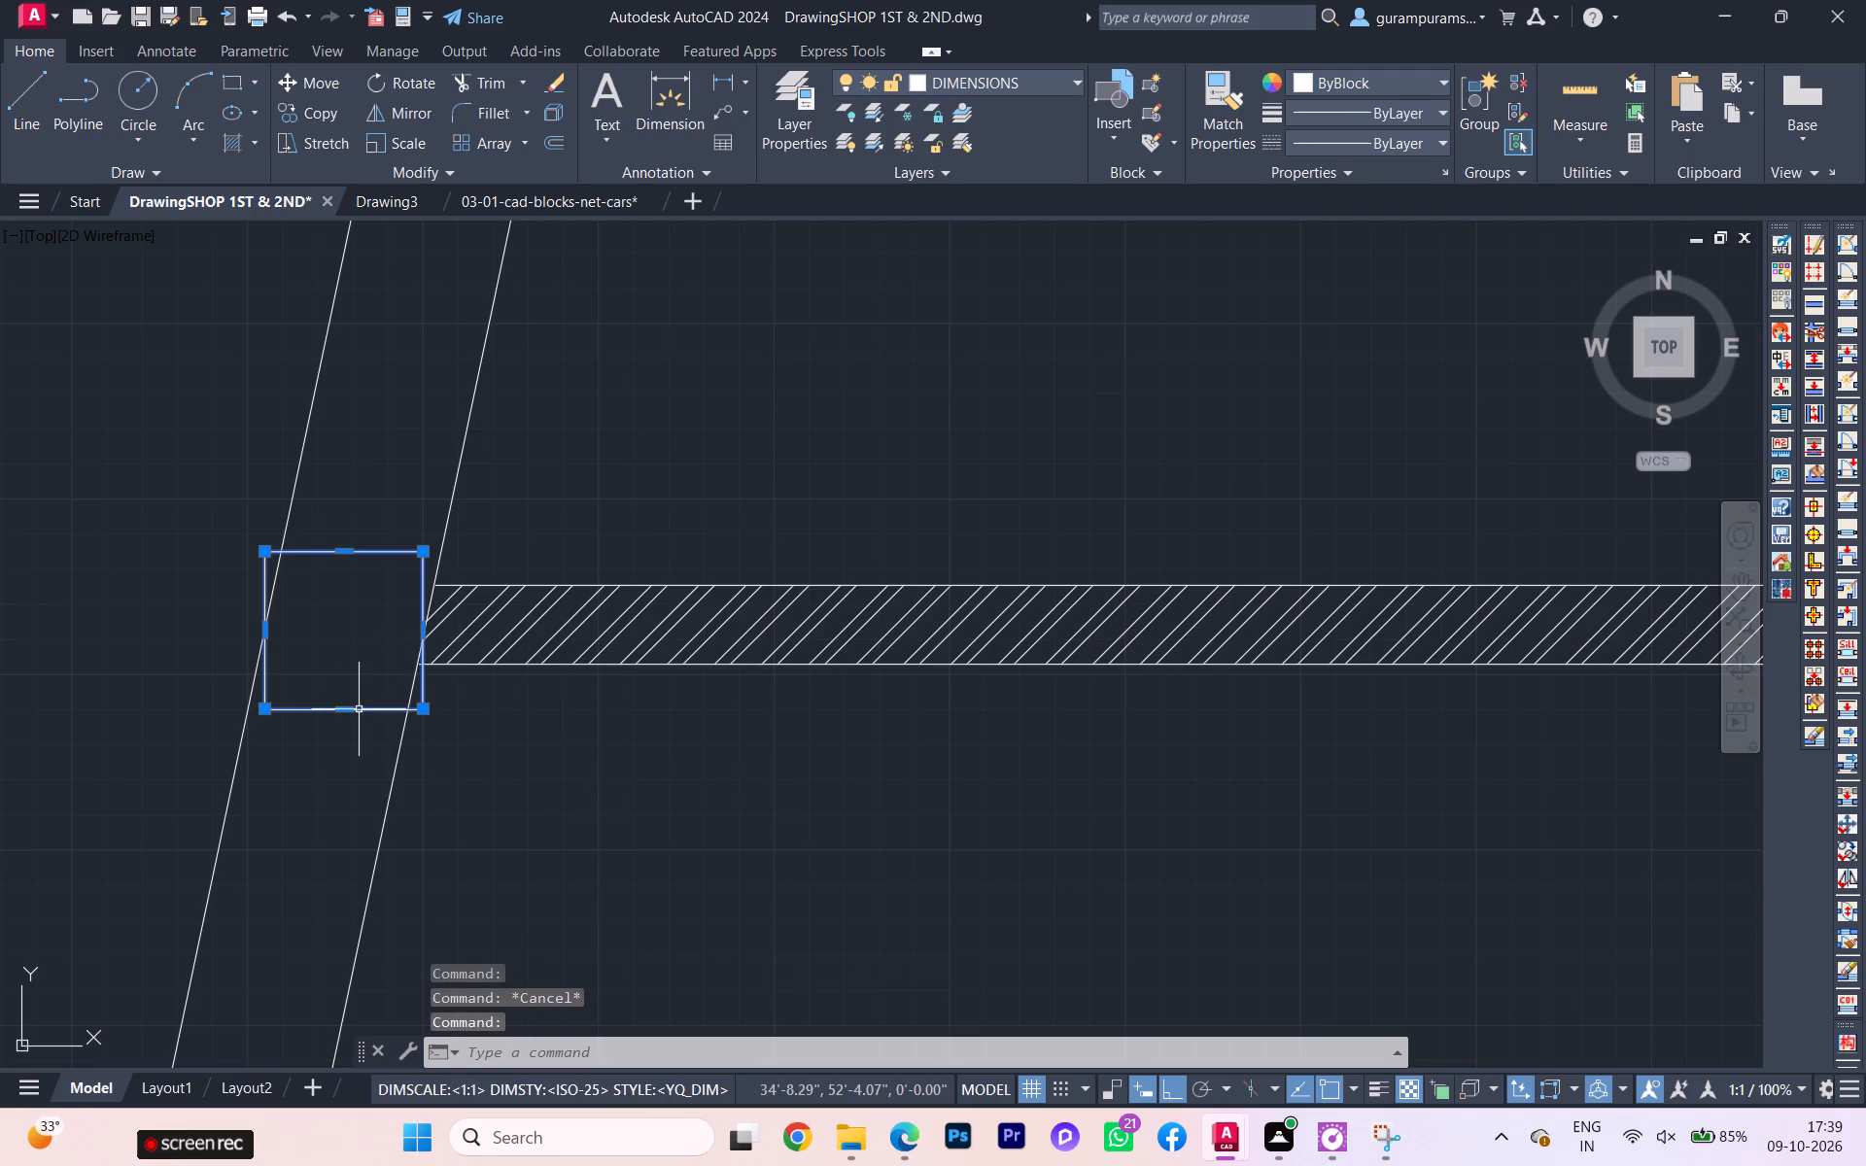
key("g")
left_click(438, 758)
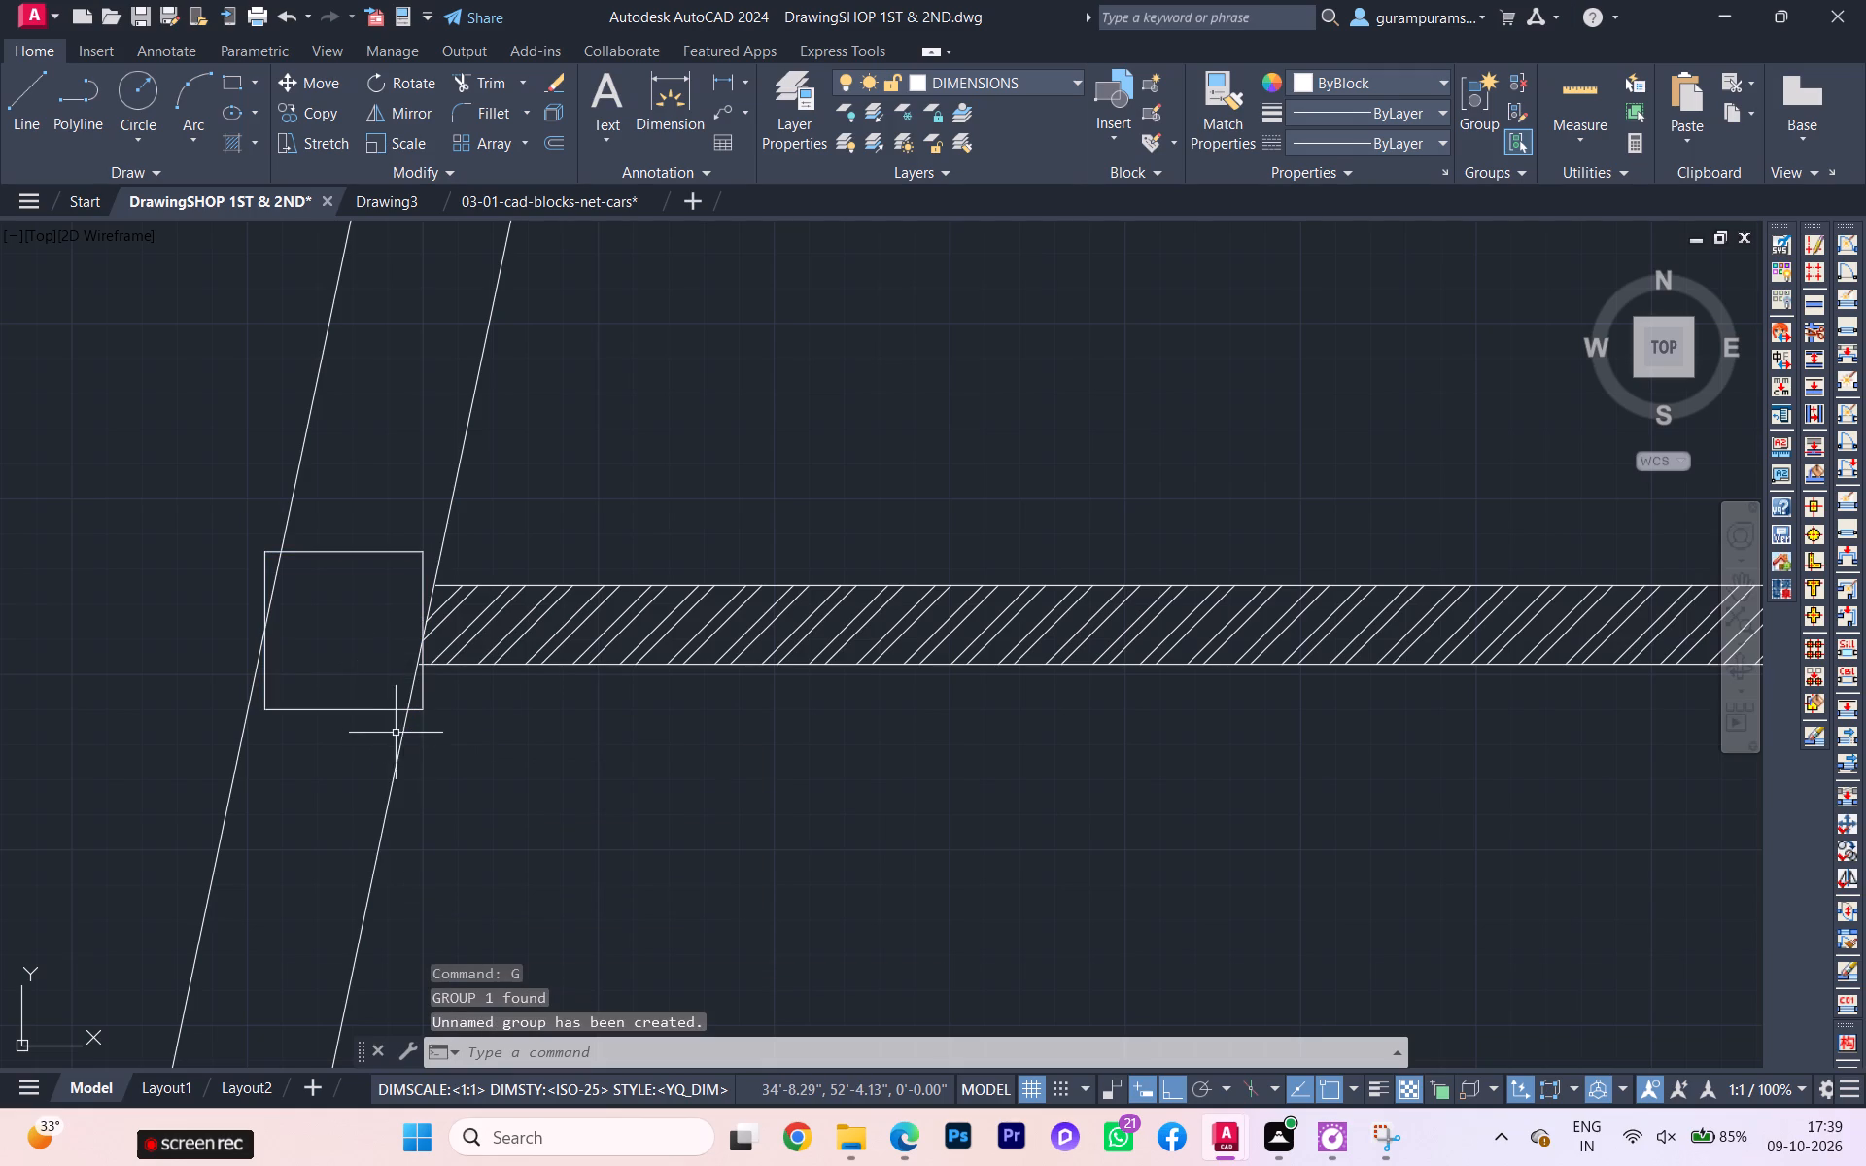
left_click(359, 707)
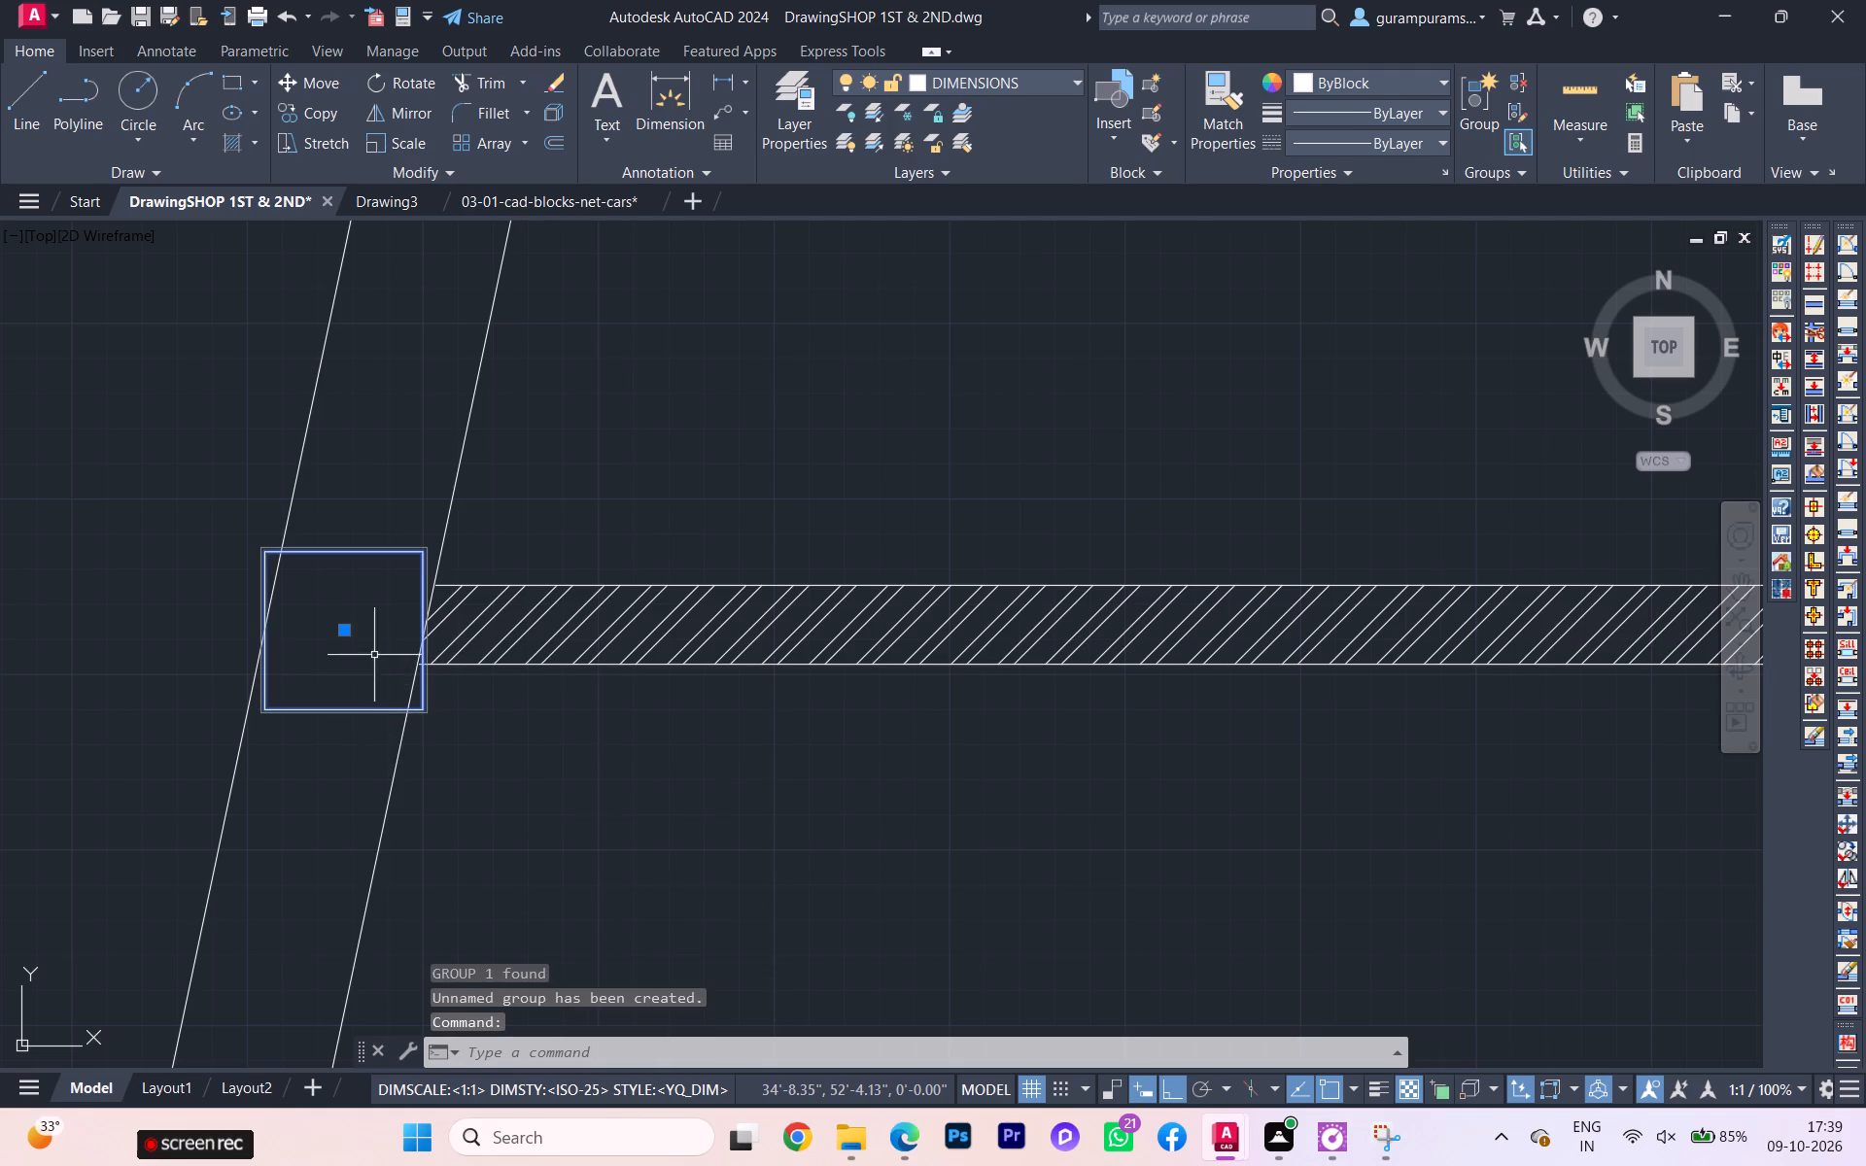
Fill the 9" column square on the slanted west wall with a solid hatch.
key("h")
key("Return")
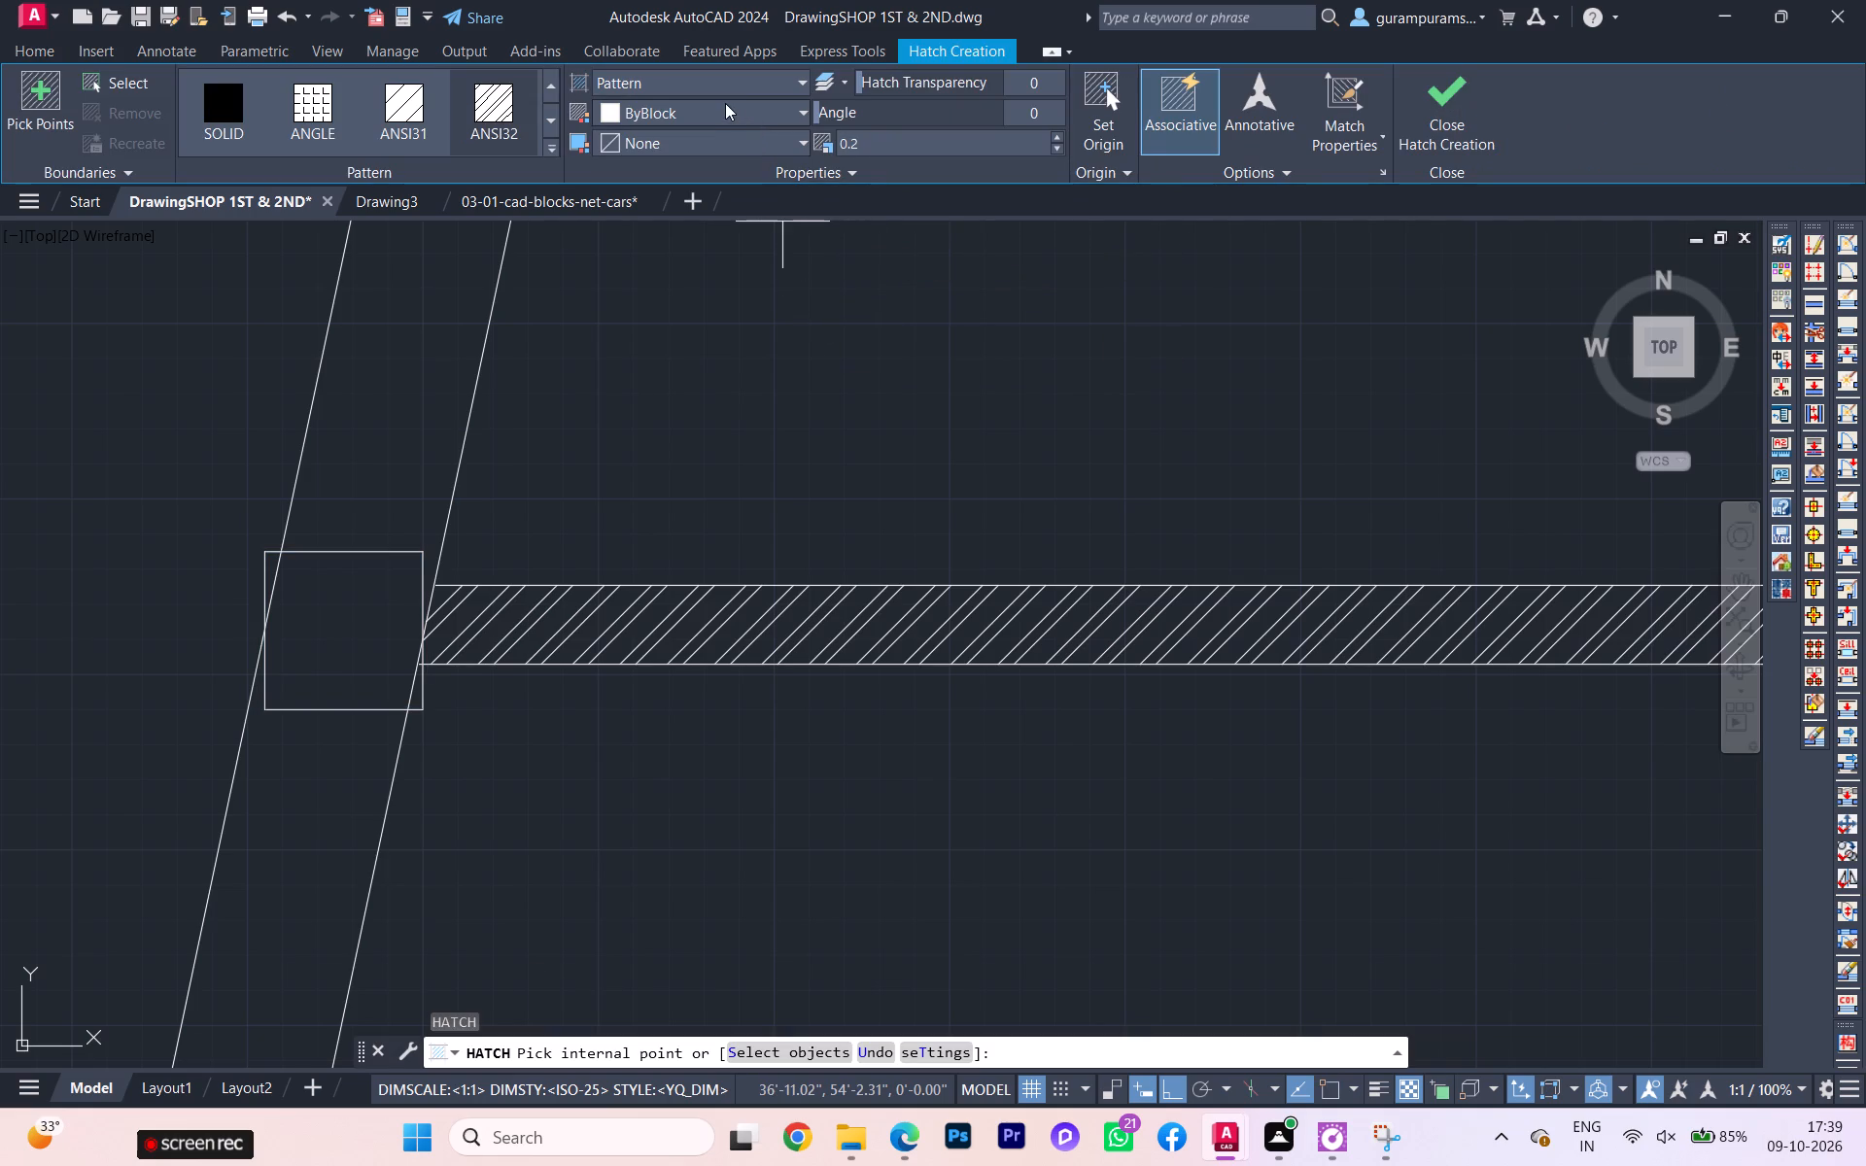
left_click(716, 72)
left_click(684, 105)
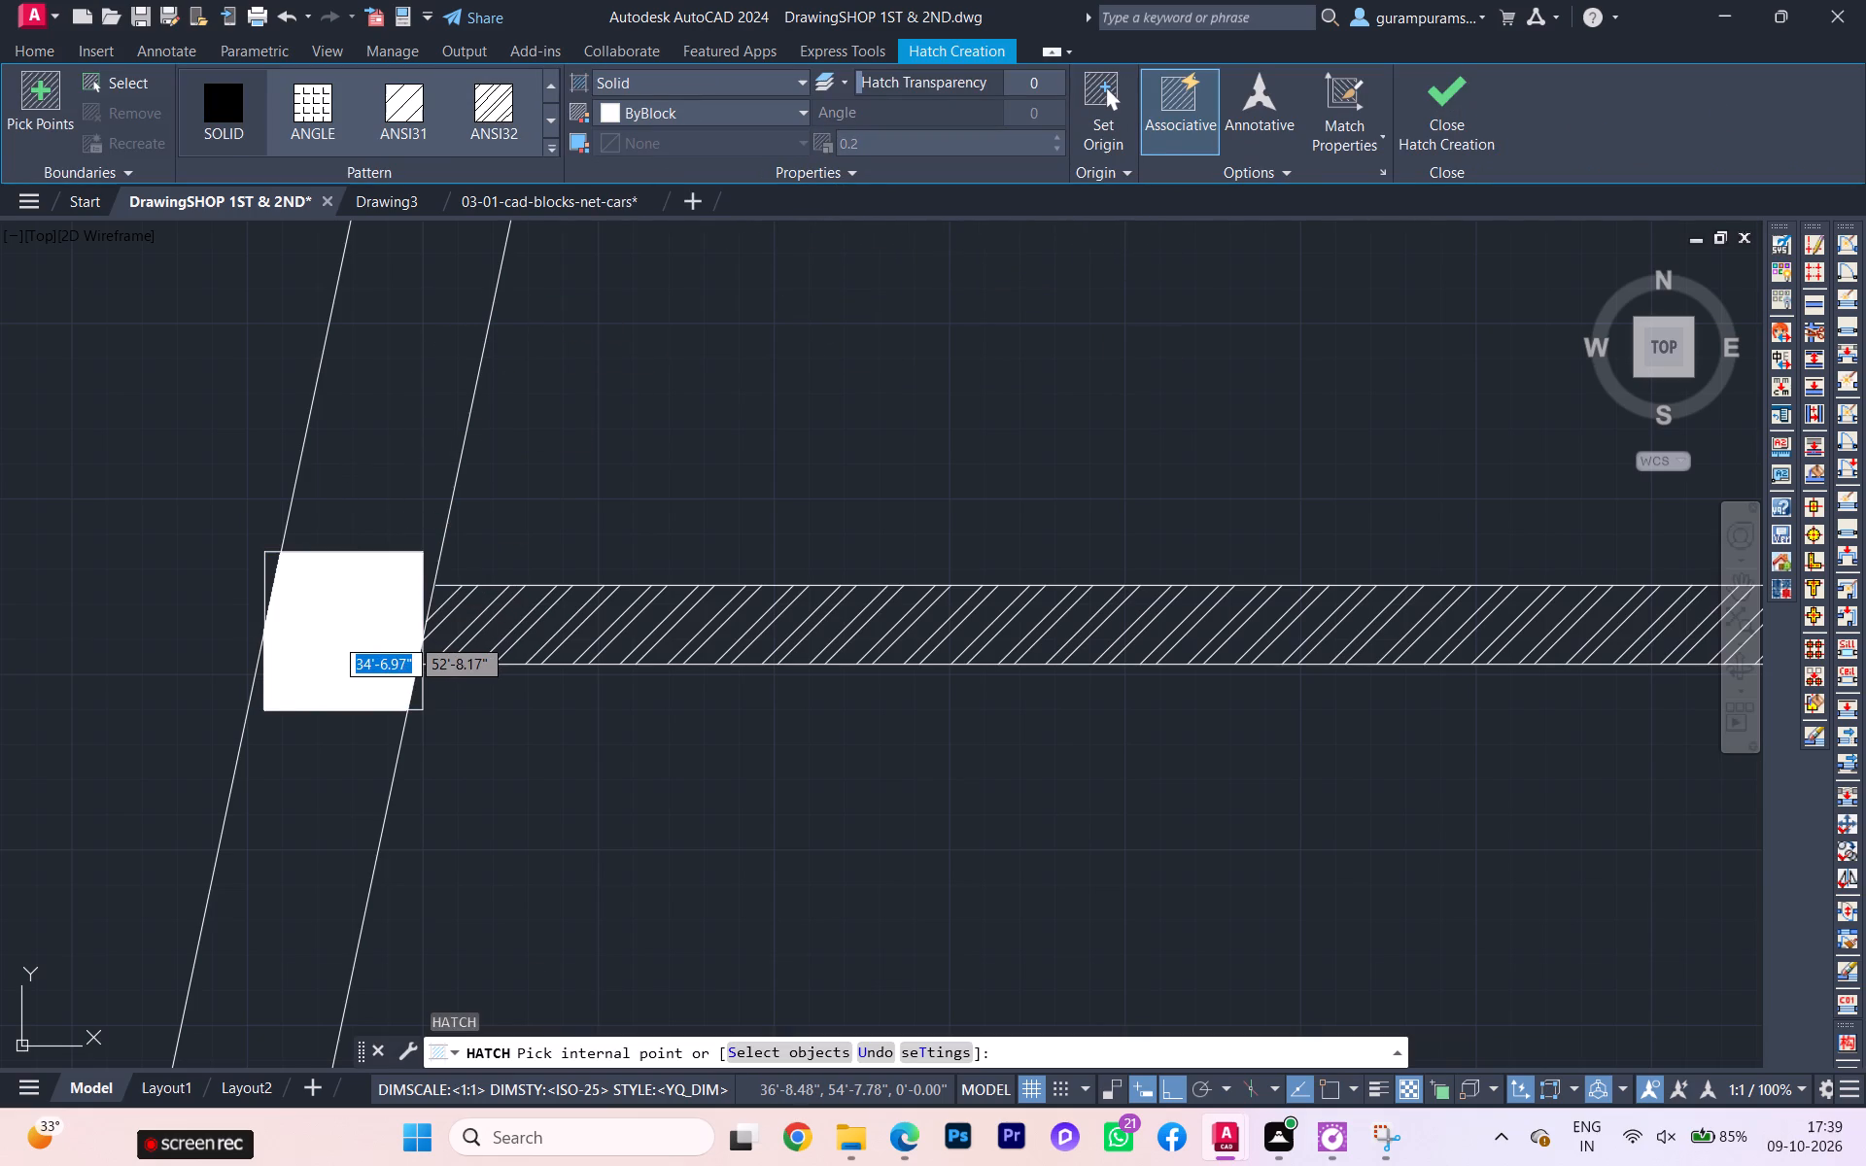
left_click(334, 636)
scroll(333, 635, "down", 2)
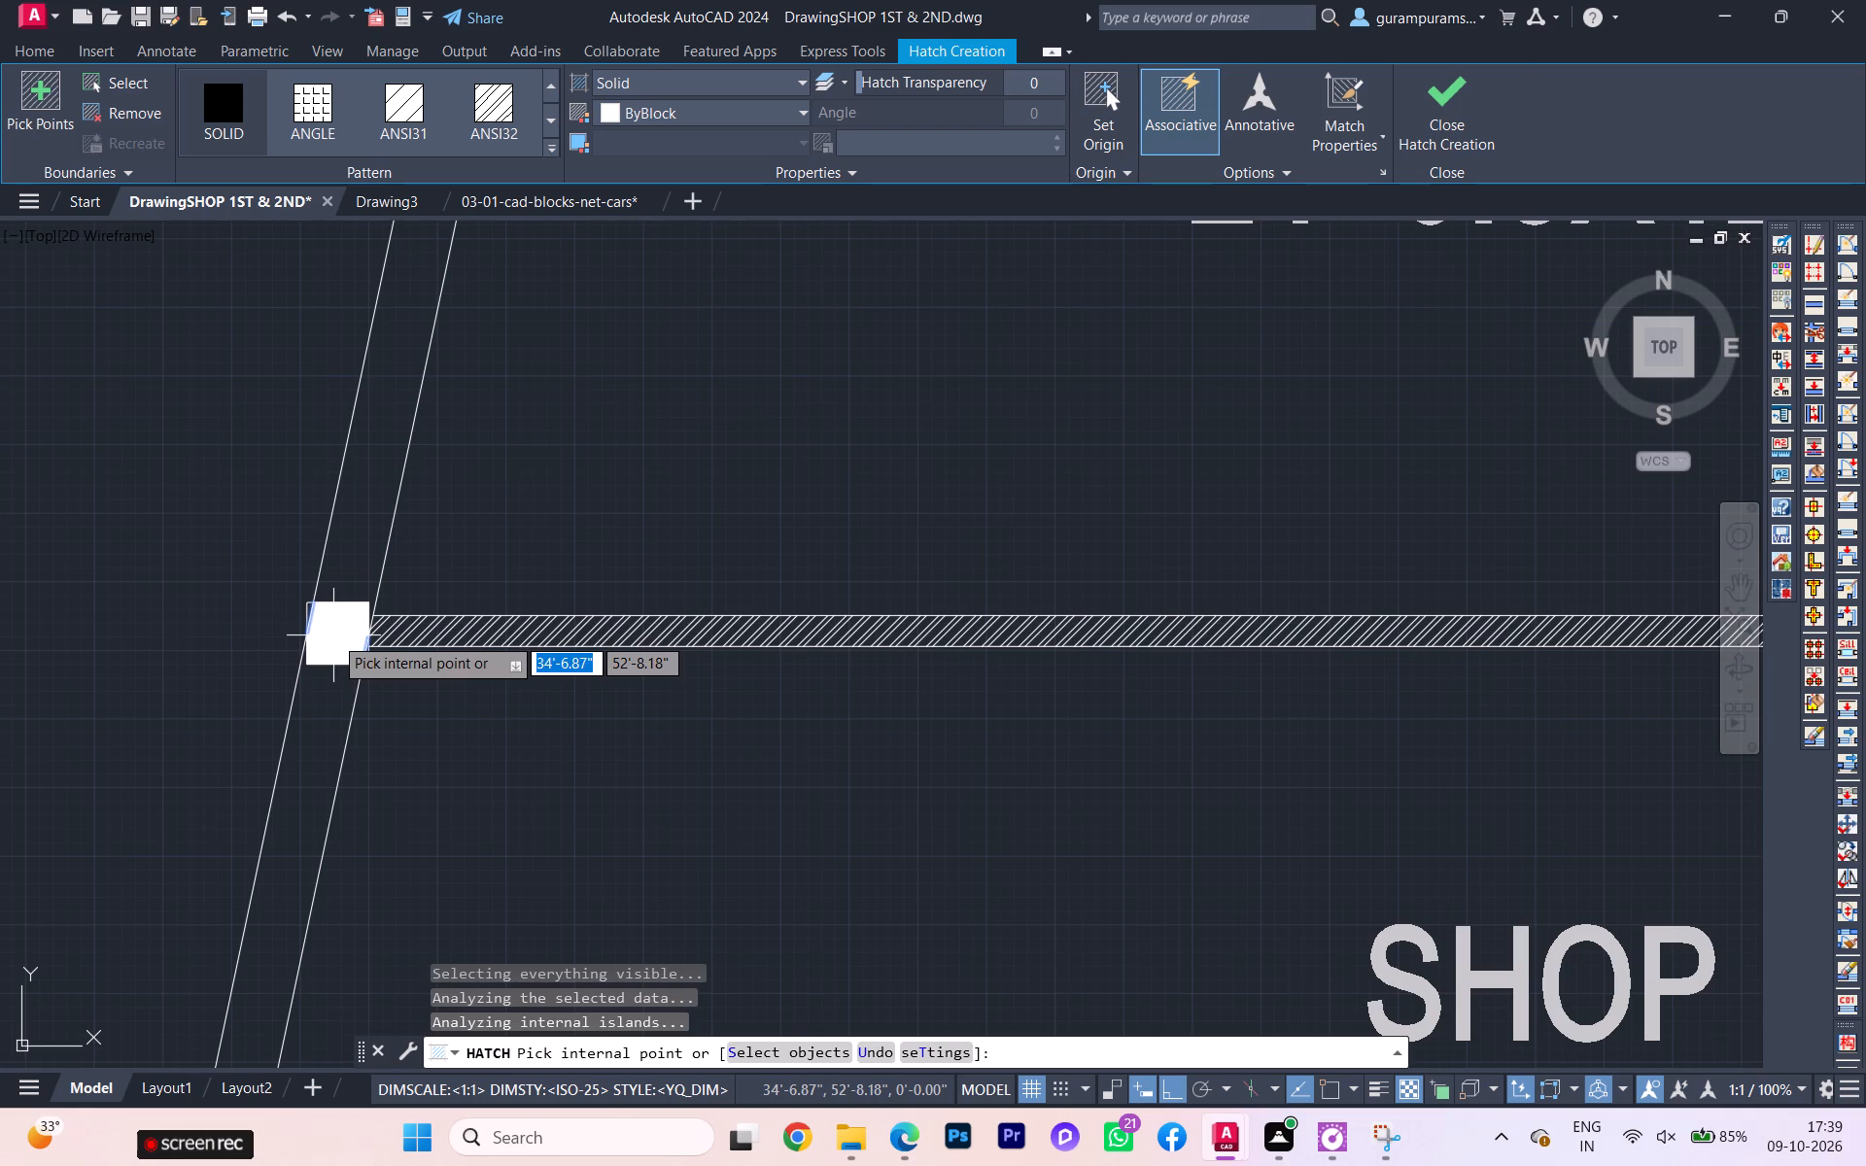
key("Escape")
scroll(333, 628, "down", 2)
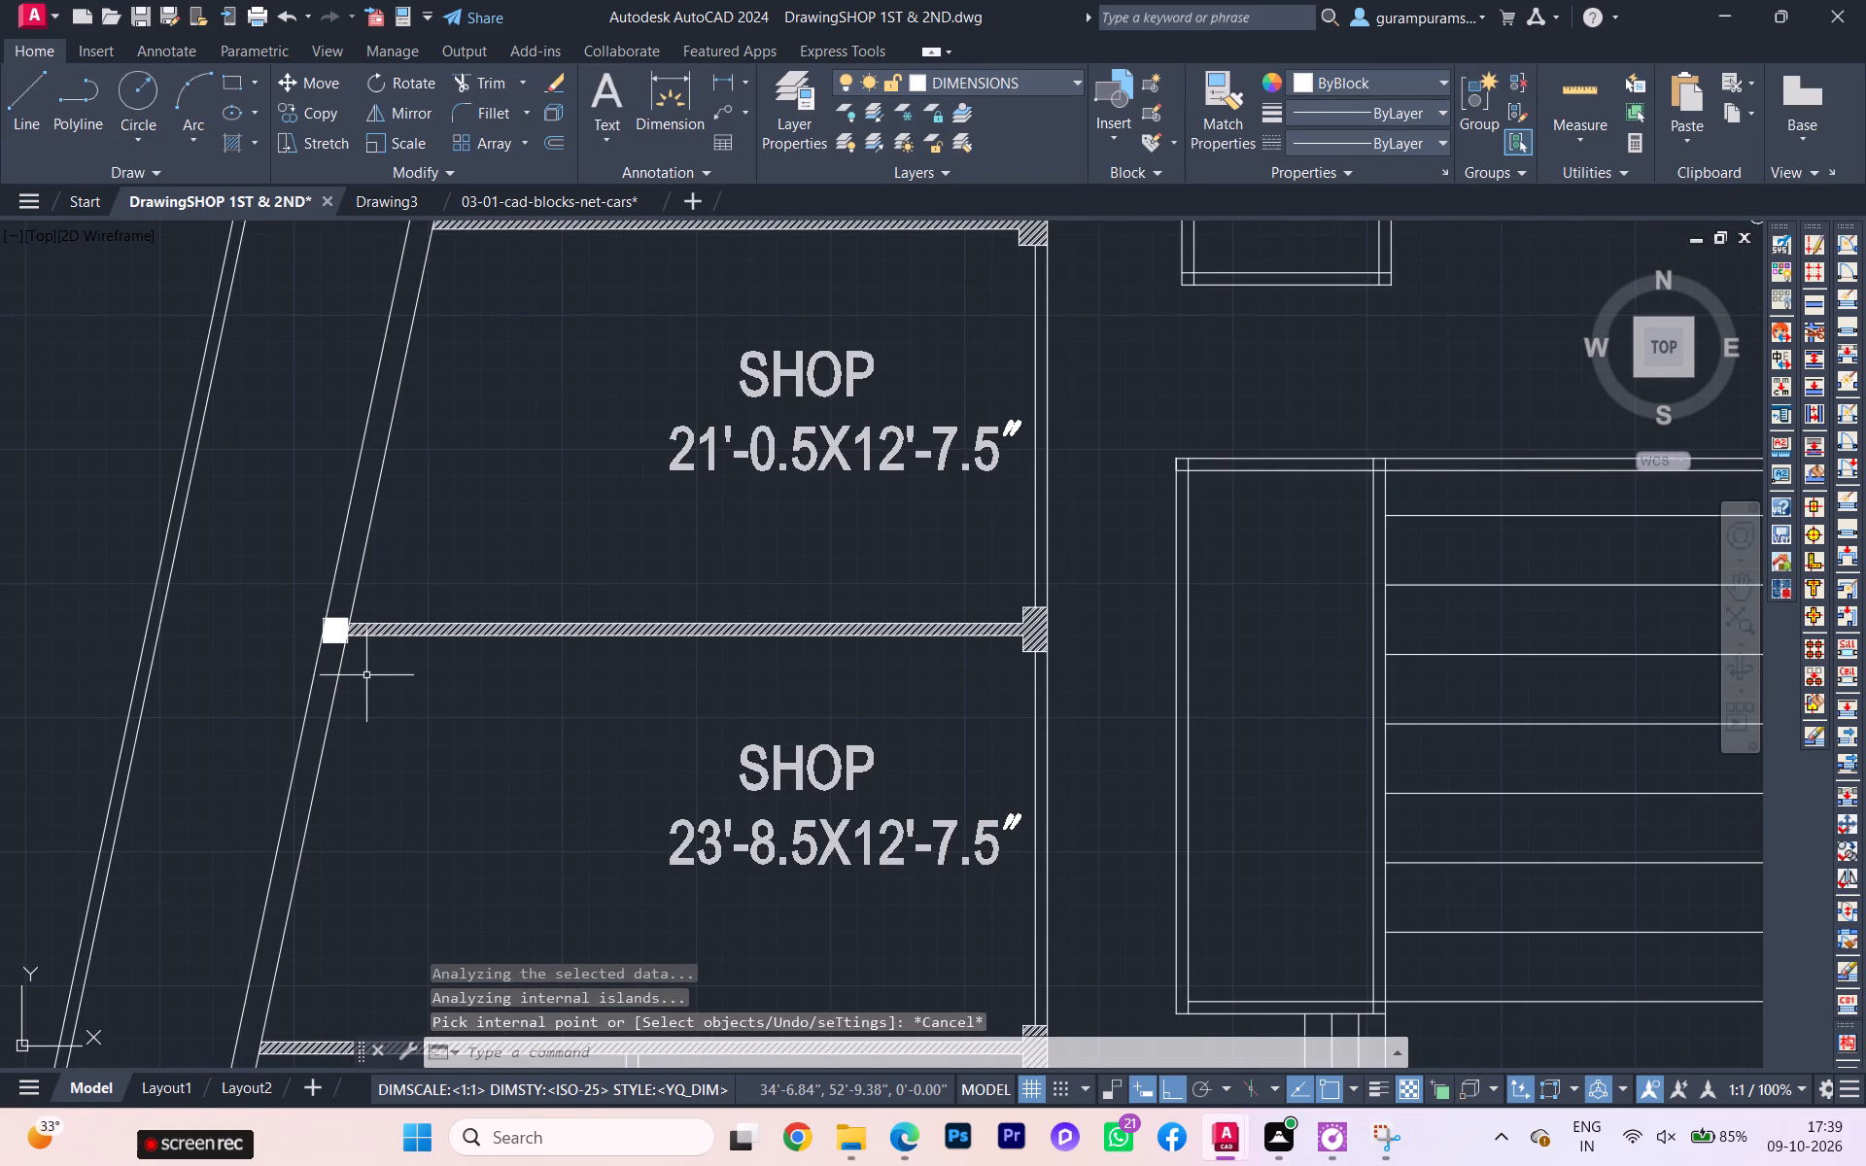
scroll(370, 675, "down", 1)
key("Escape")
Copy the solid yellow column from the ramp's southeast corner onto the slanted west wall at the partition south of the 23'-8.5 shop.
scroll(1064, 764, "up", 1)
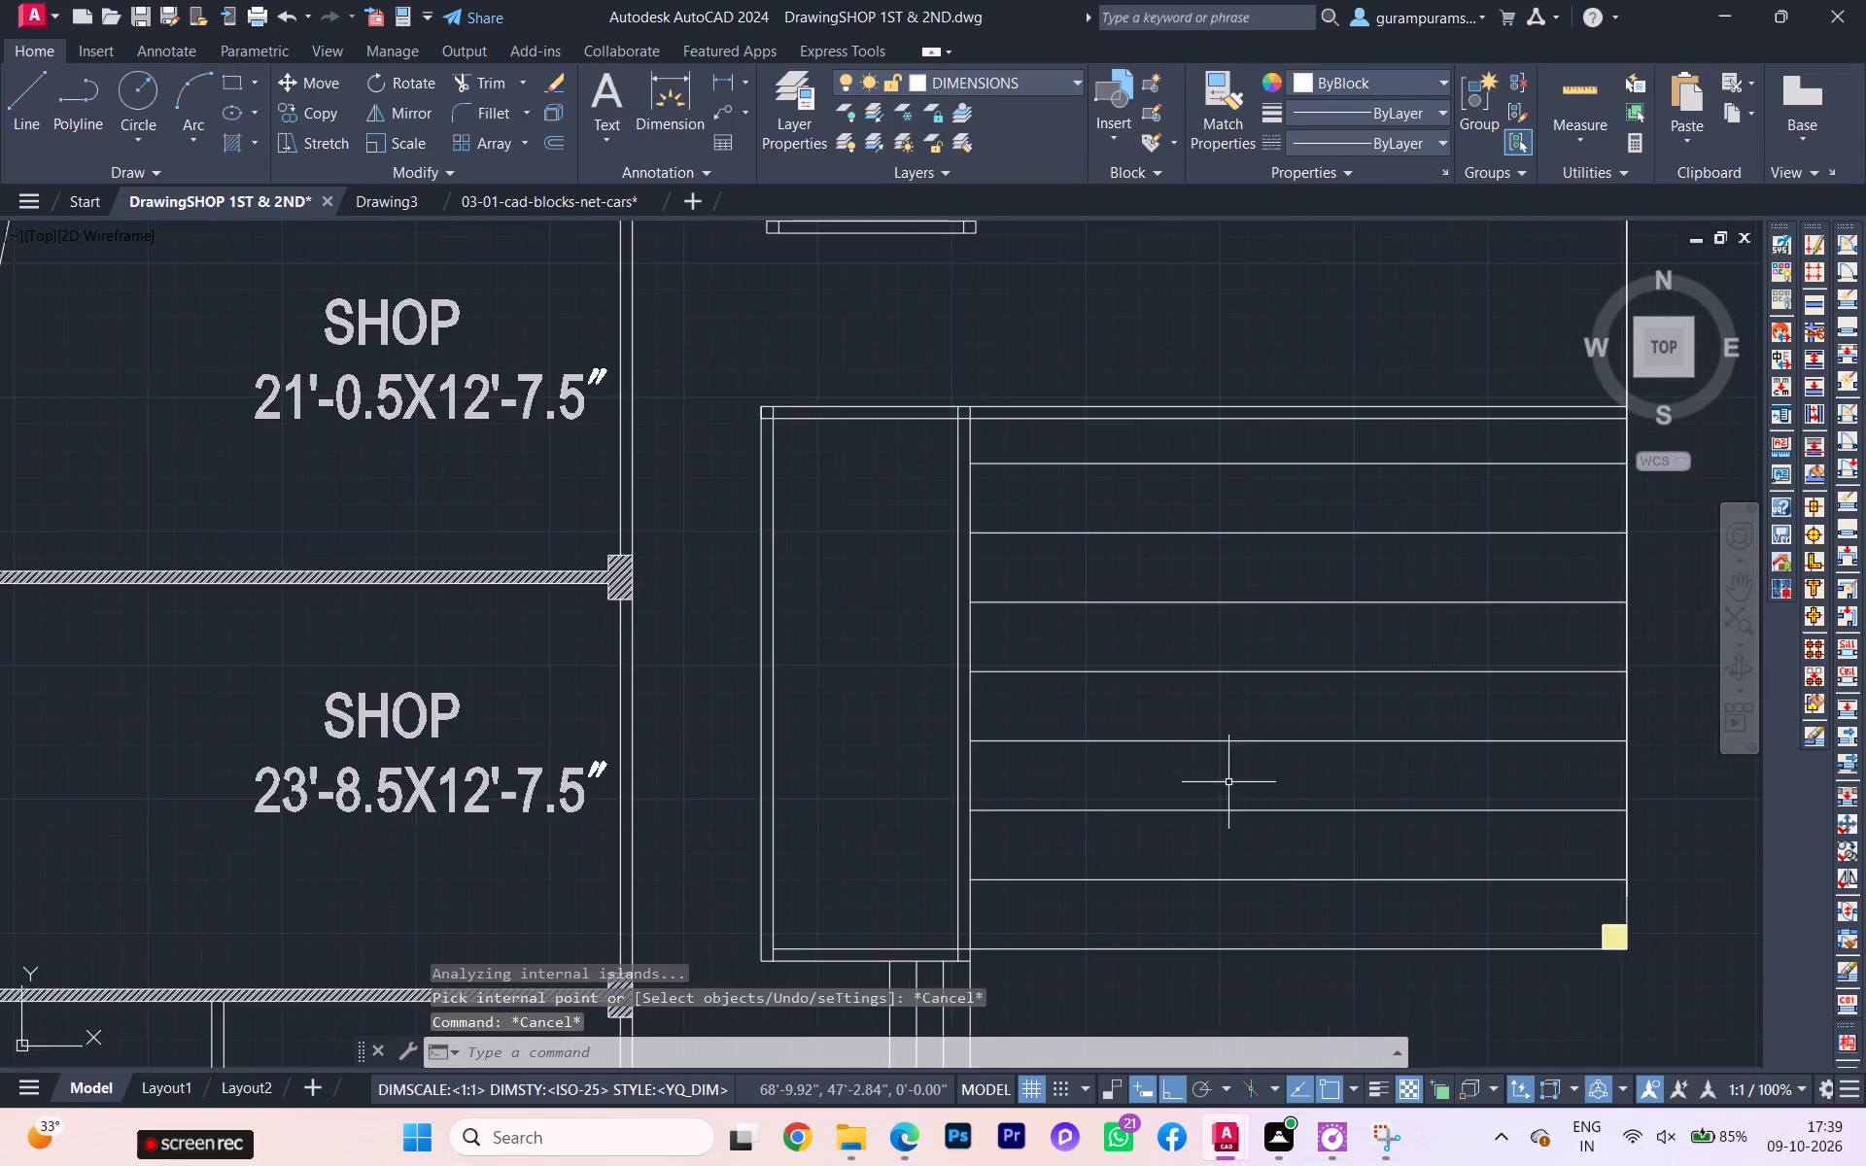
scroll(1430, 874, "up", 2)
scroll(1503, 909, "down", 2)
middle_click_drag(1503, 909, 1198, 704)
scroll(1272, 747, "up", 2)
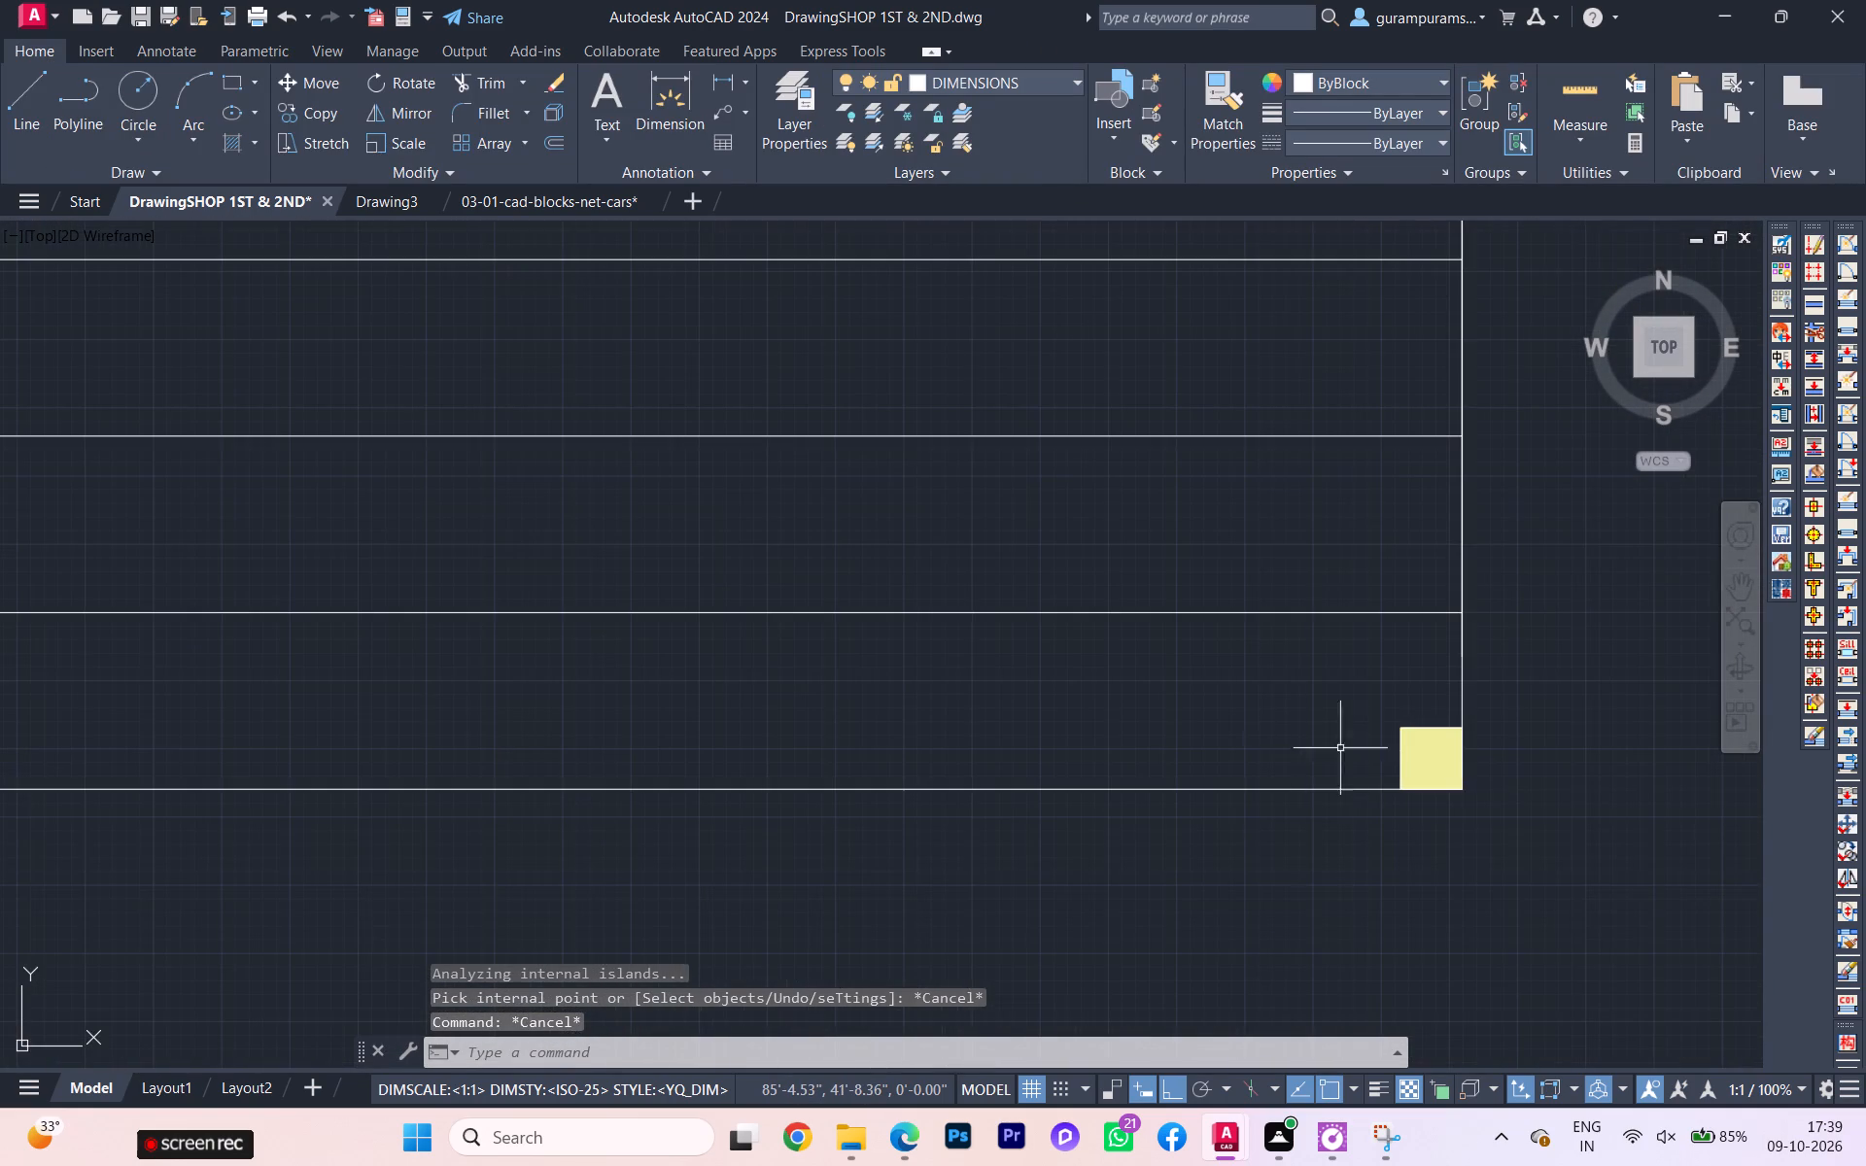
left_click(1436, 754)
key("c")
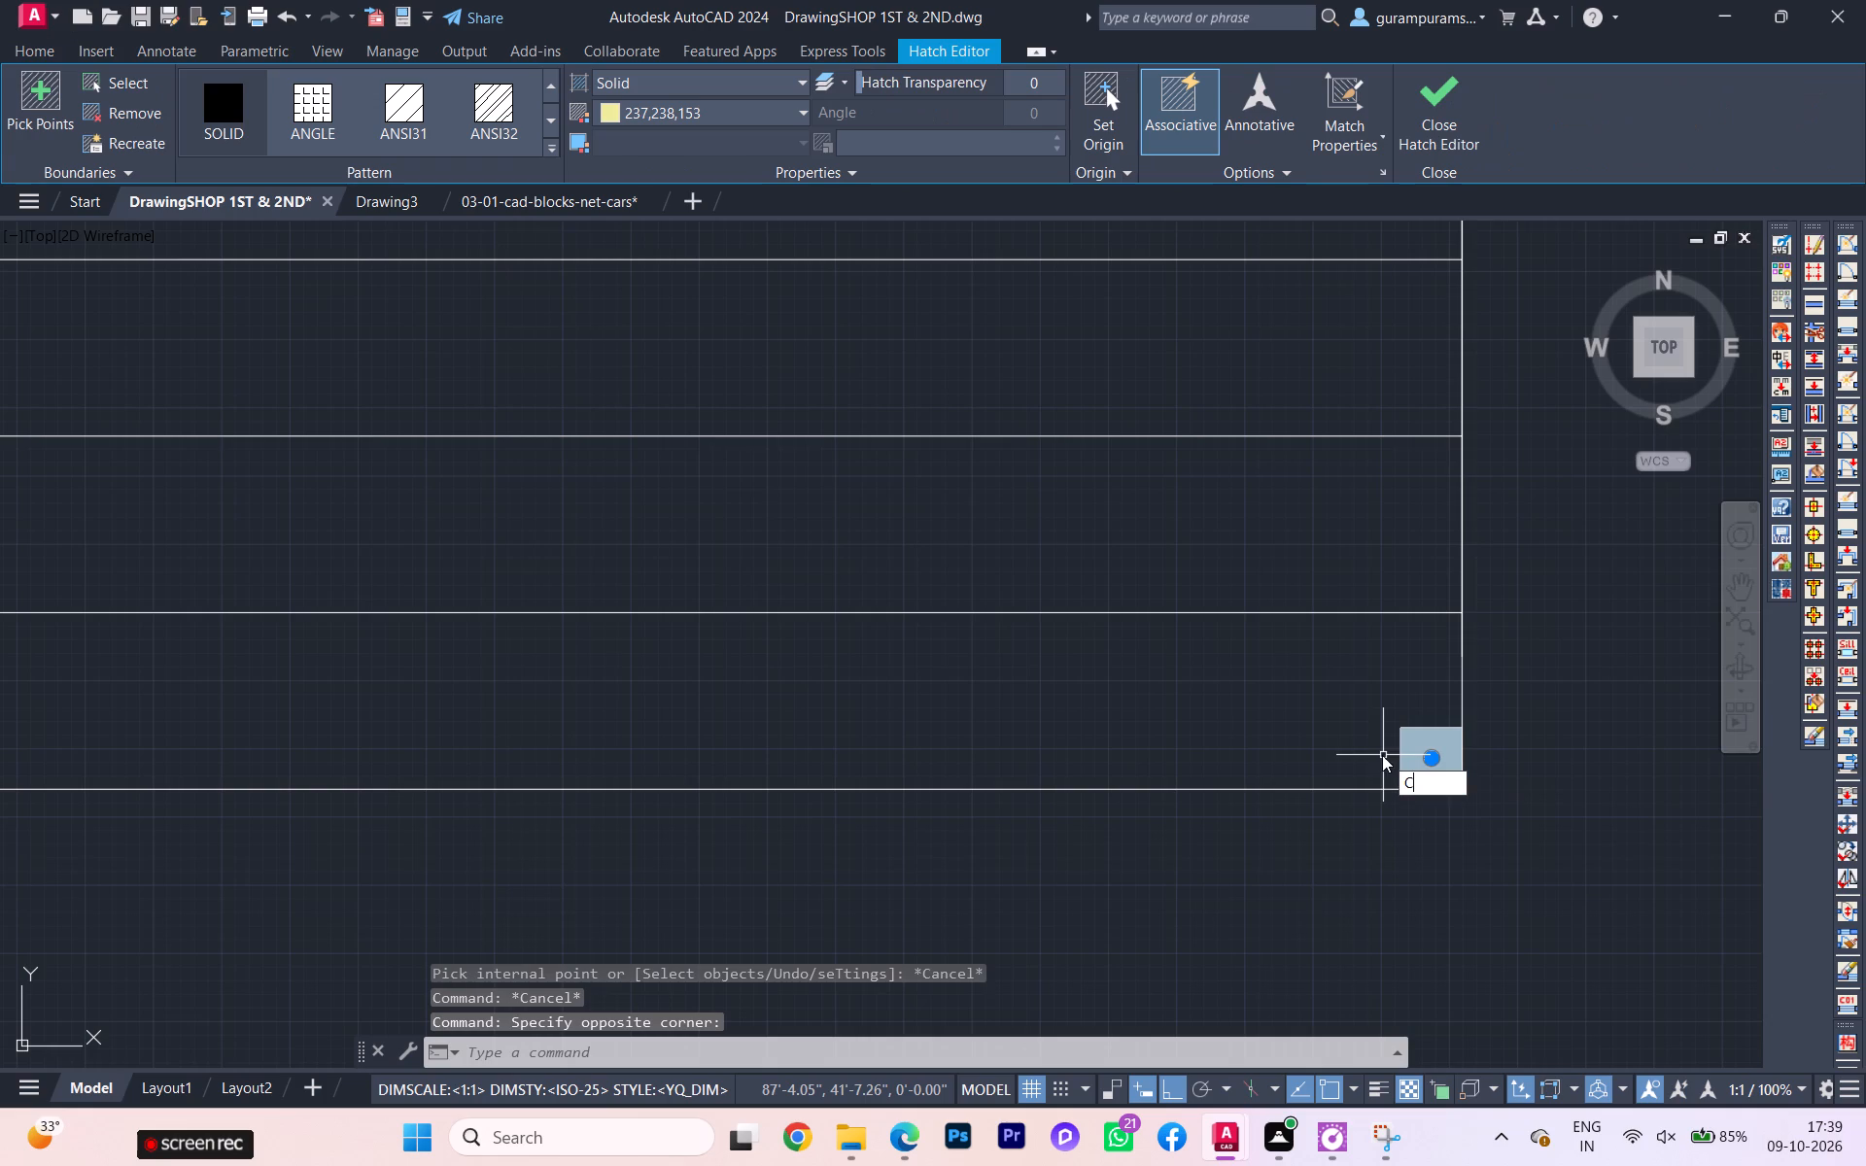
key("o")
key("Return")
left_click(1428, 763)
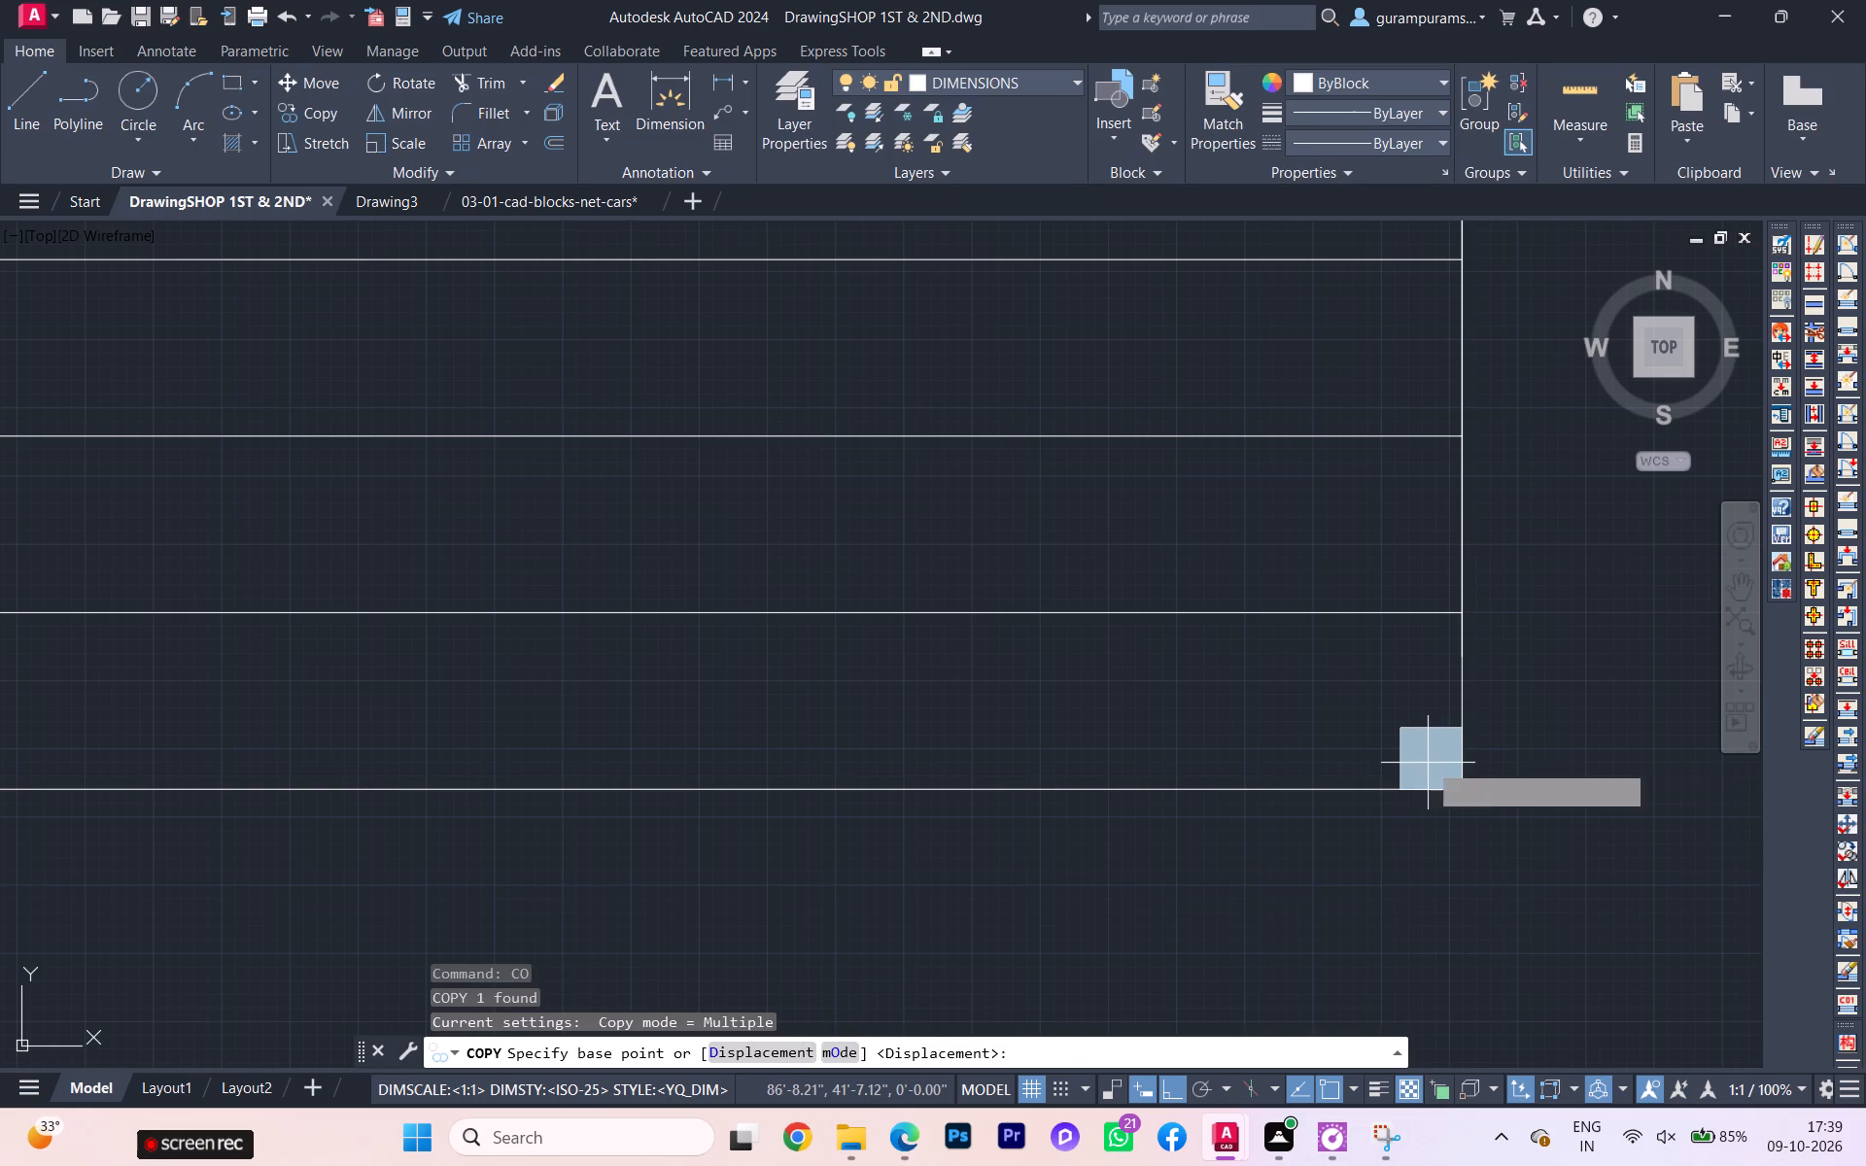
scroll(1489, 742, "down", 1)
scroll(1503, 748, "up", 1)
scroll(1509, 750, "down", 6)
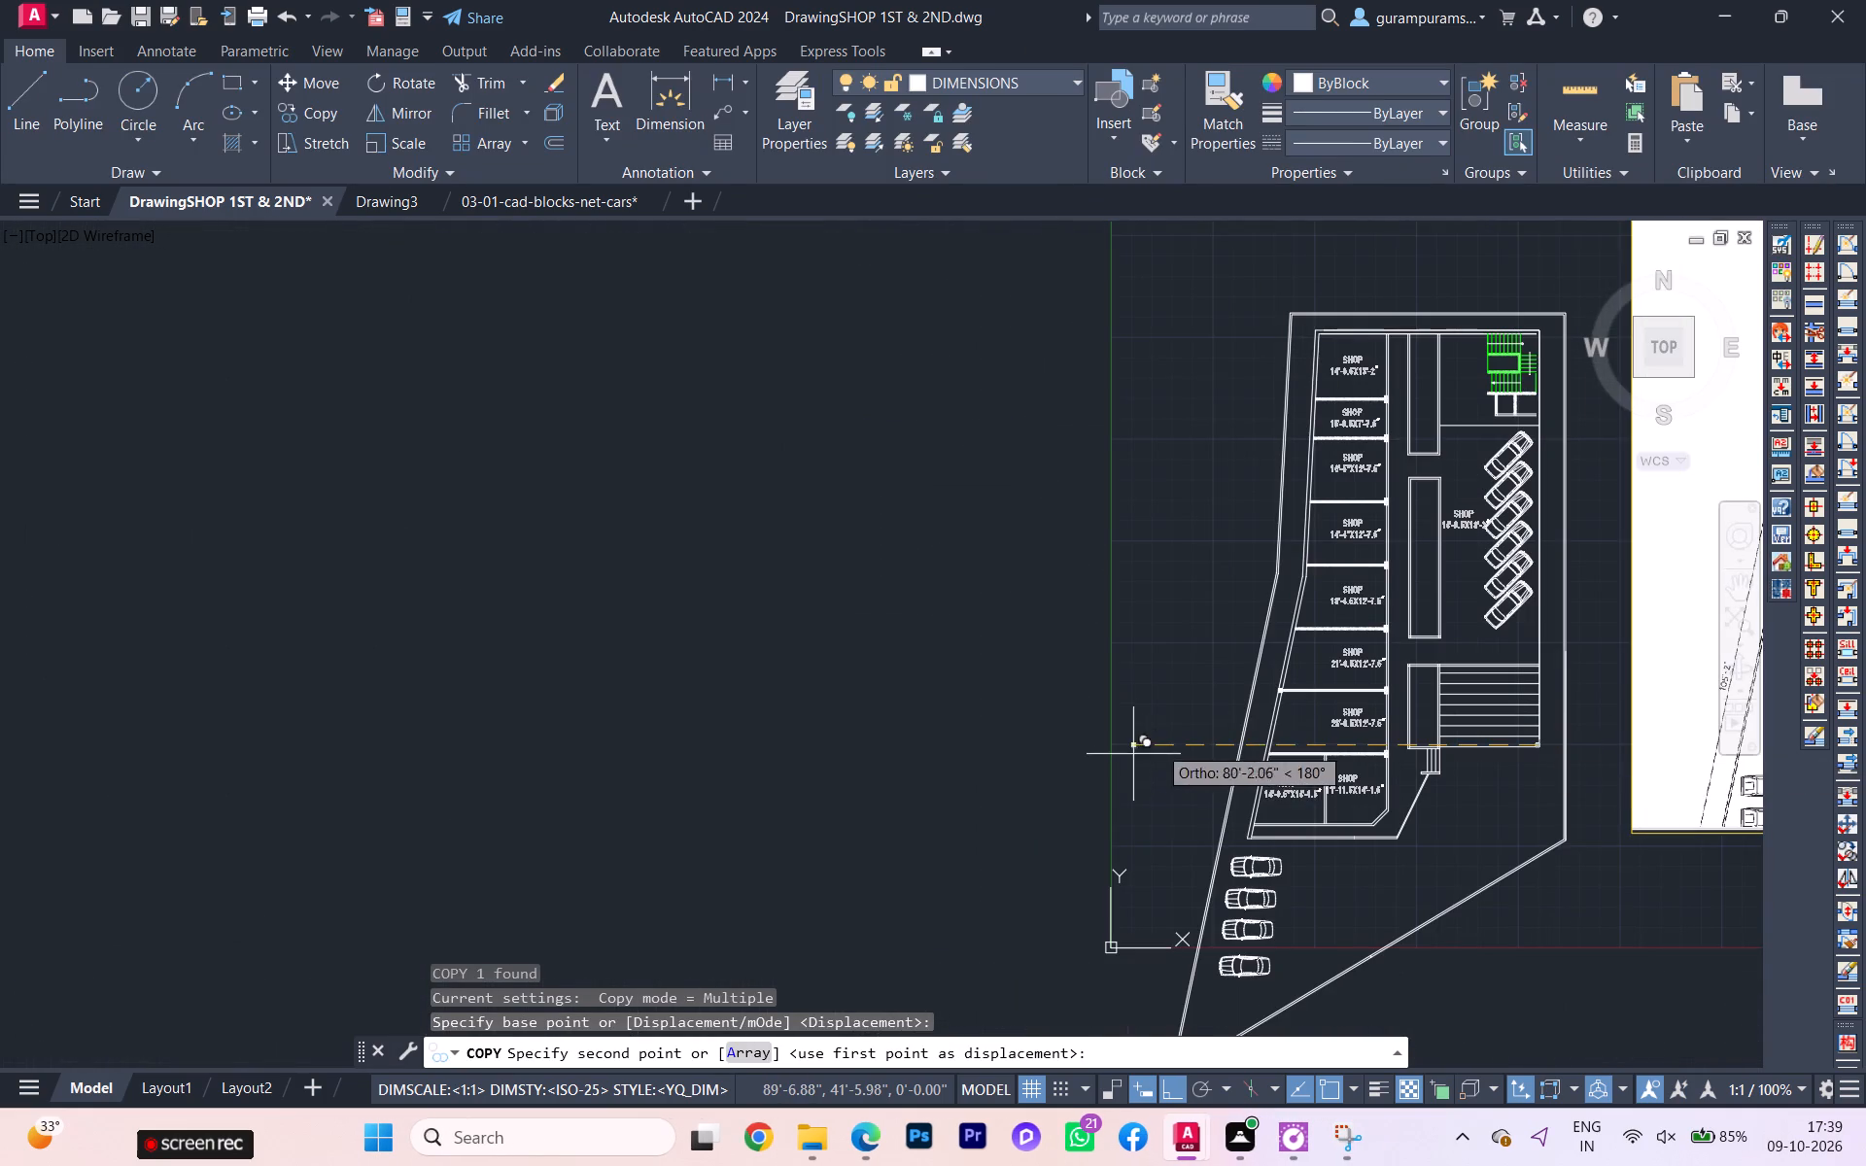
scroll(1327, 740, "up", 3)
scroll(1156, 812, "up", 3)
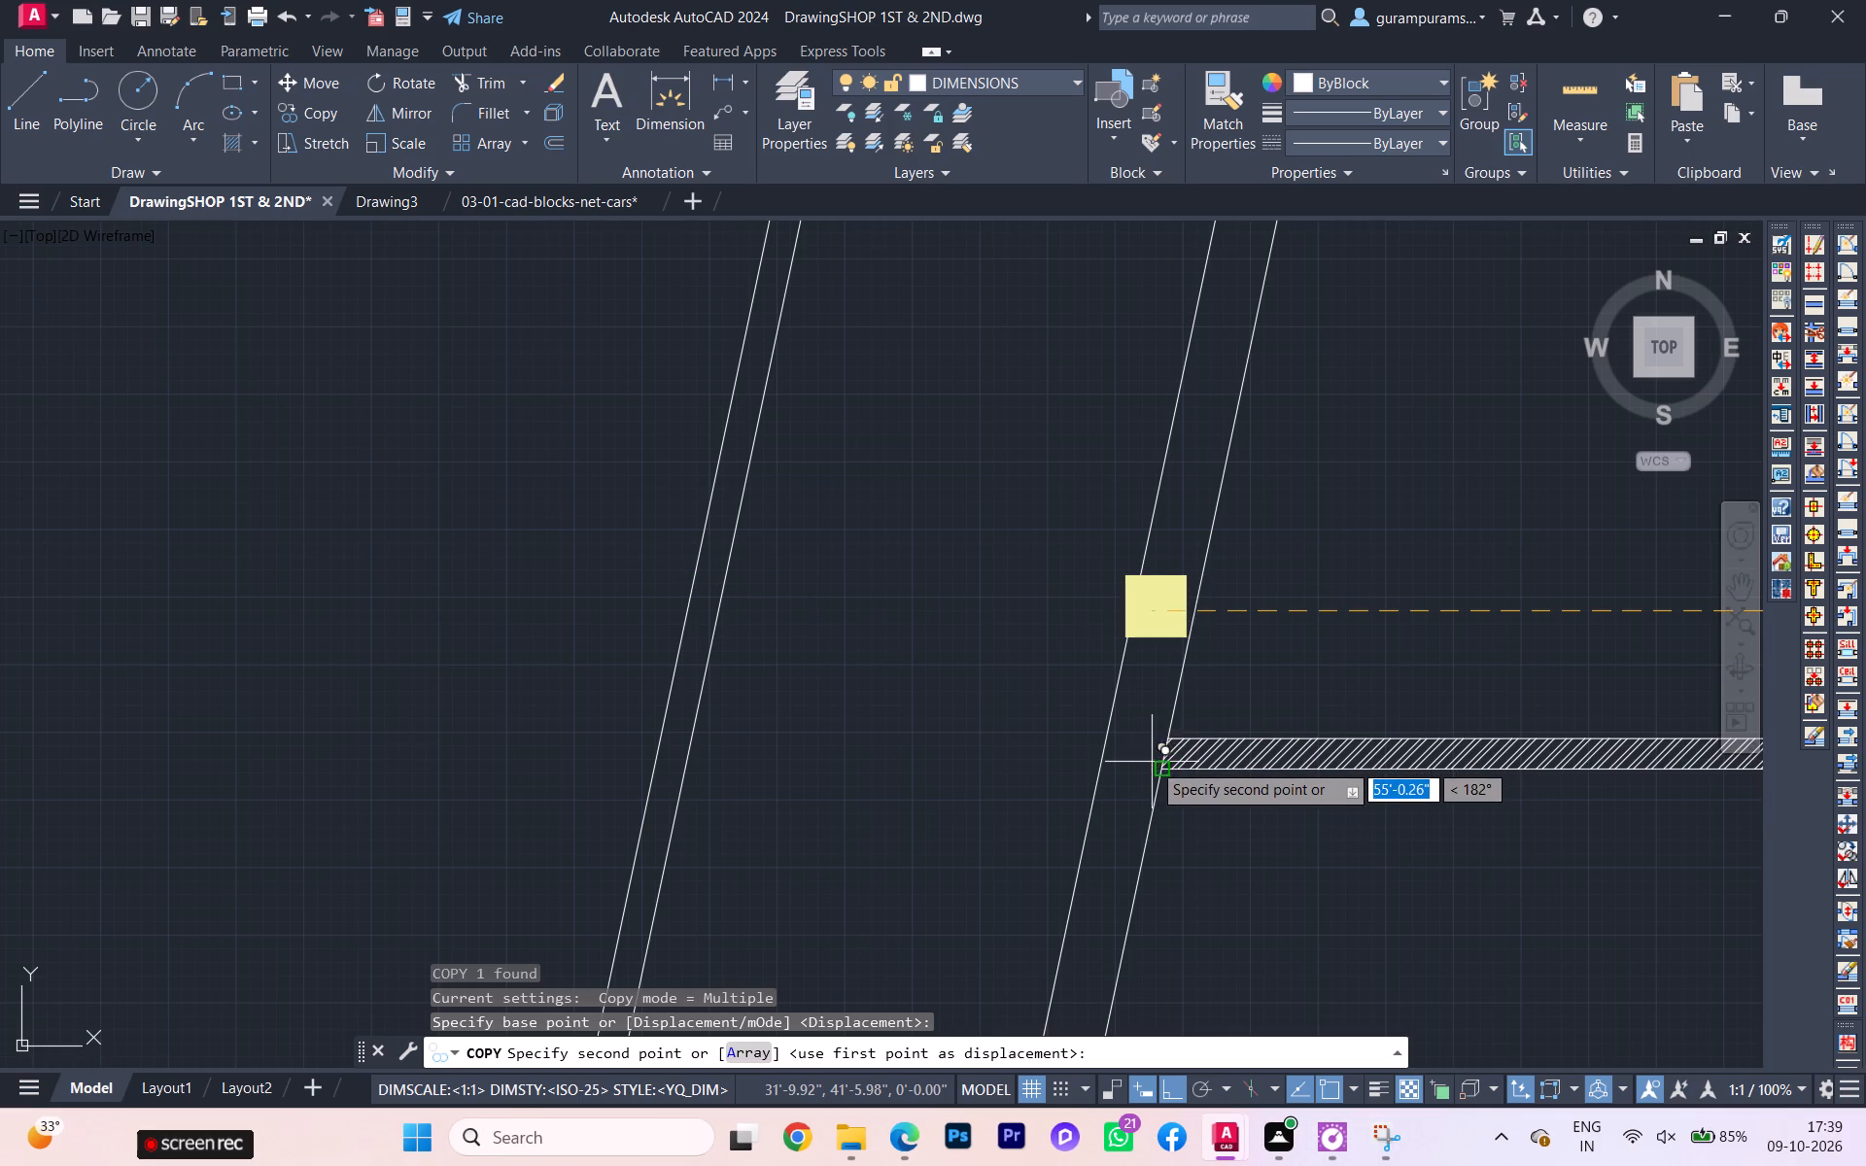
key("F11")
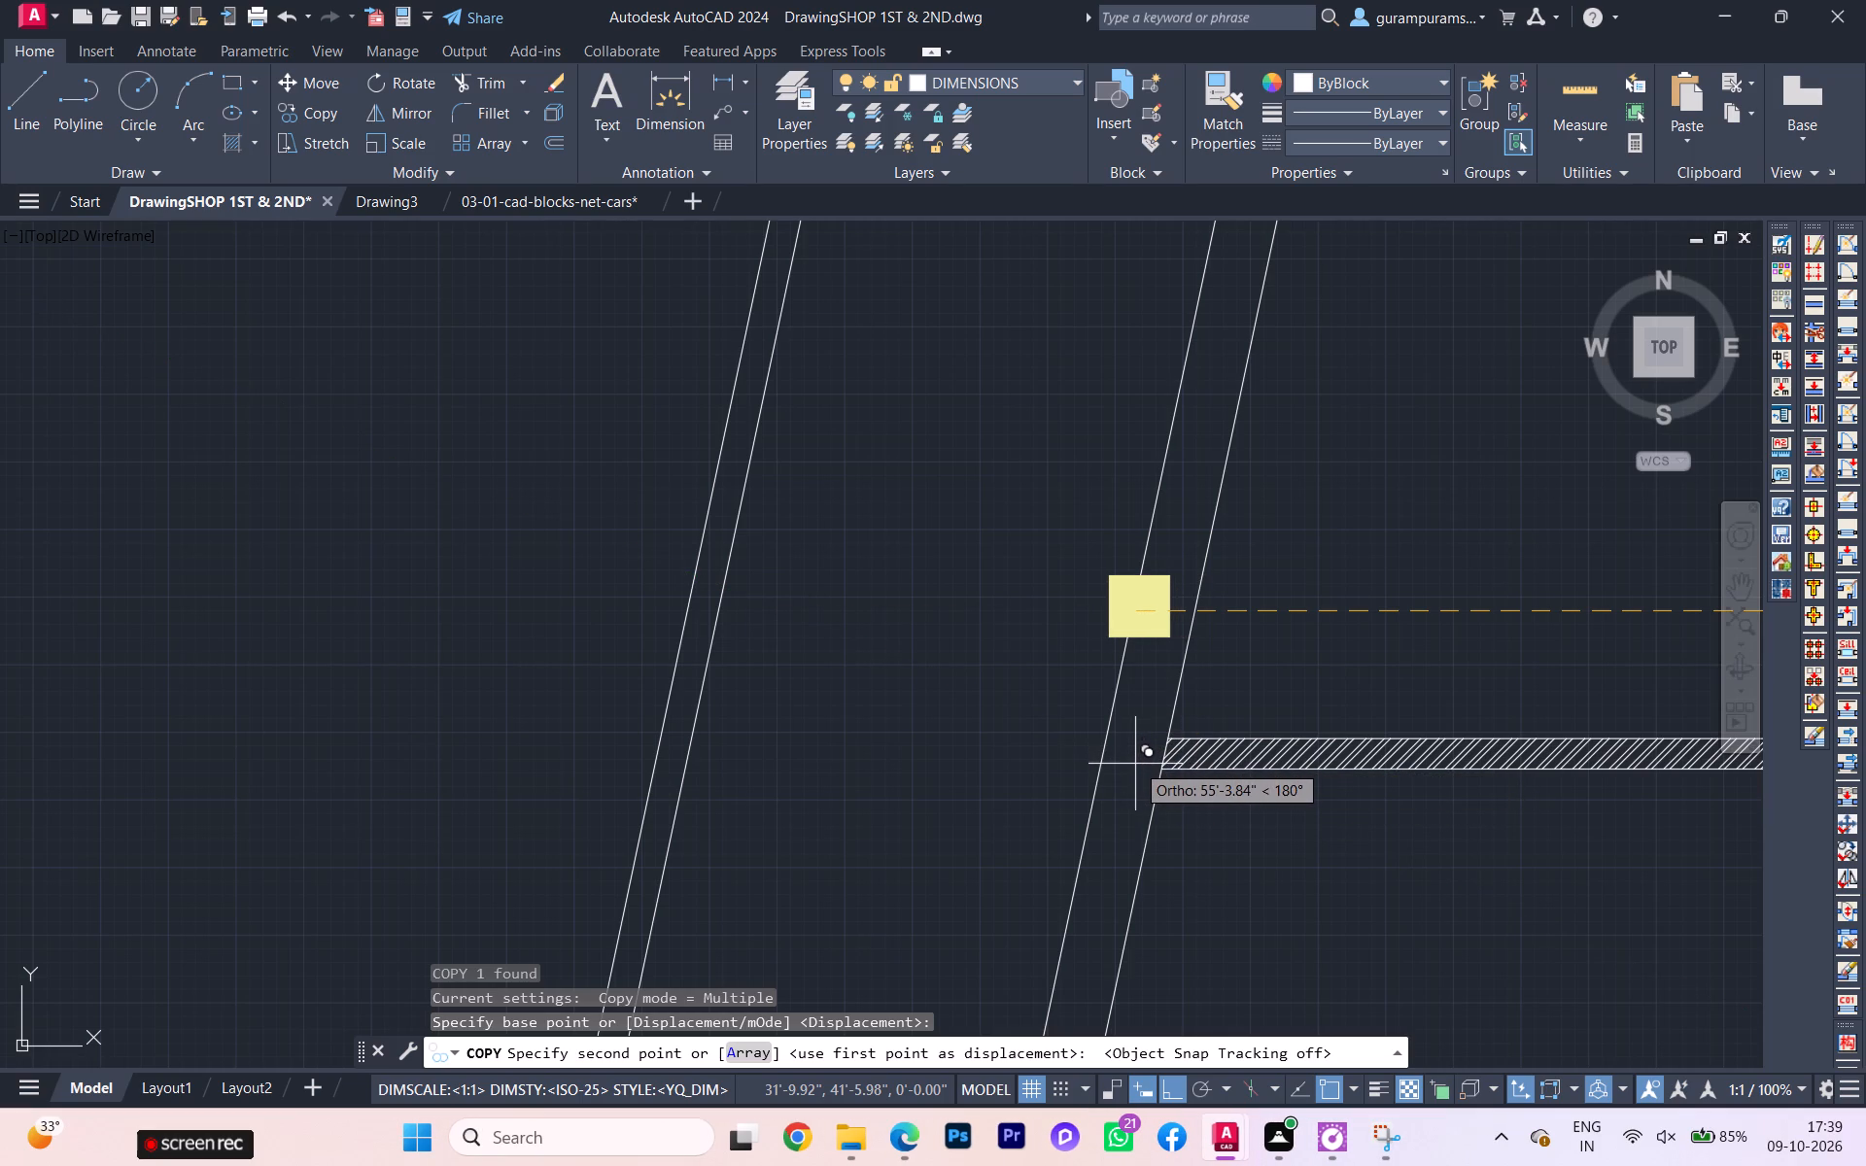
key("F9")
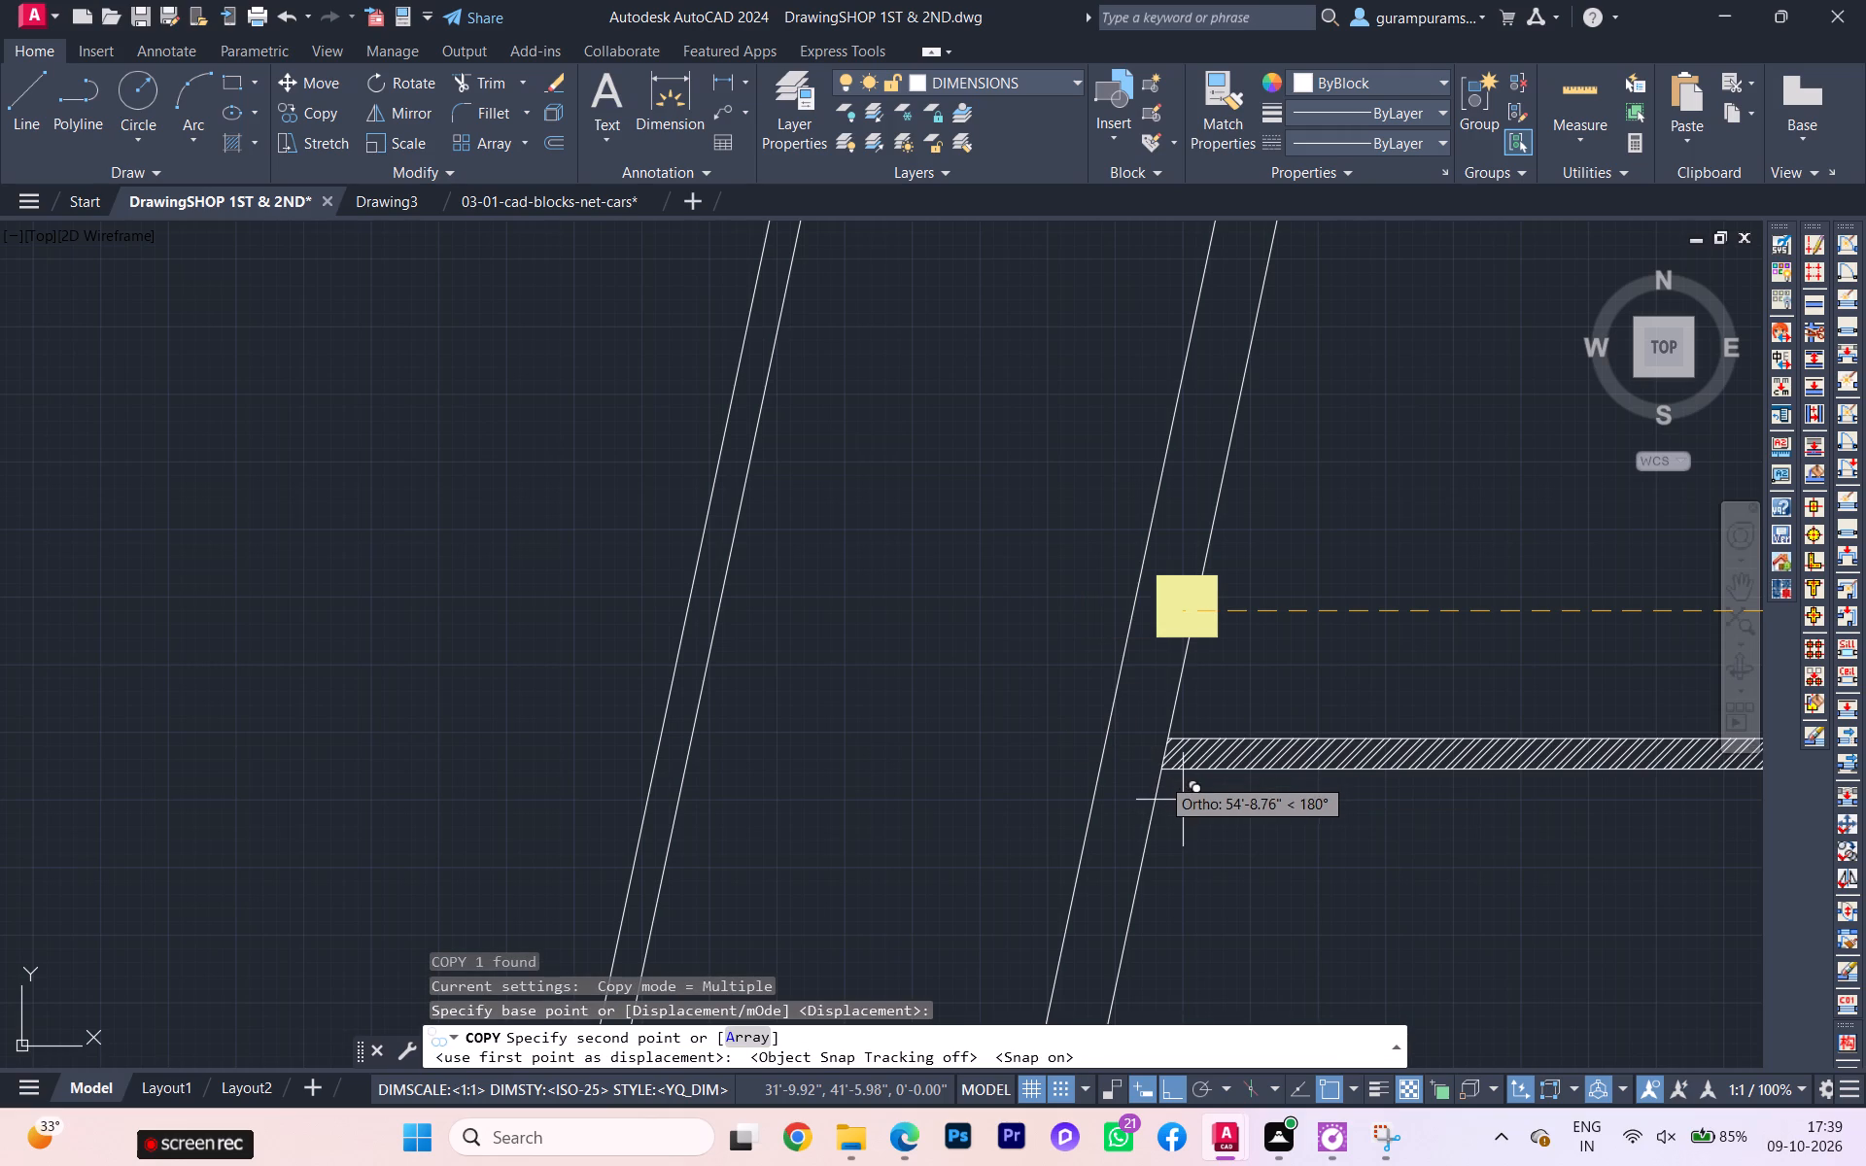
key("F9")
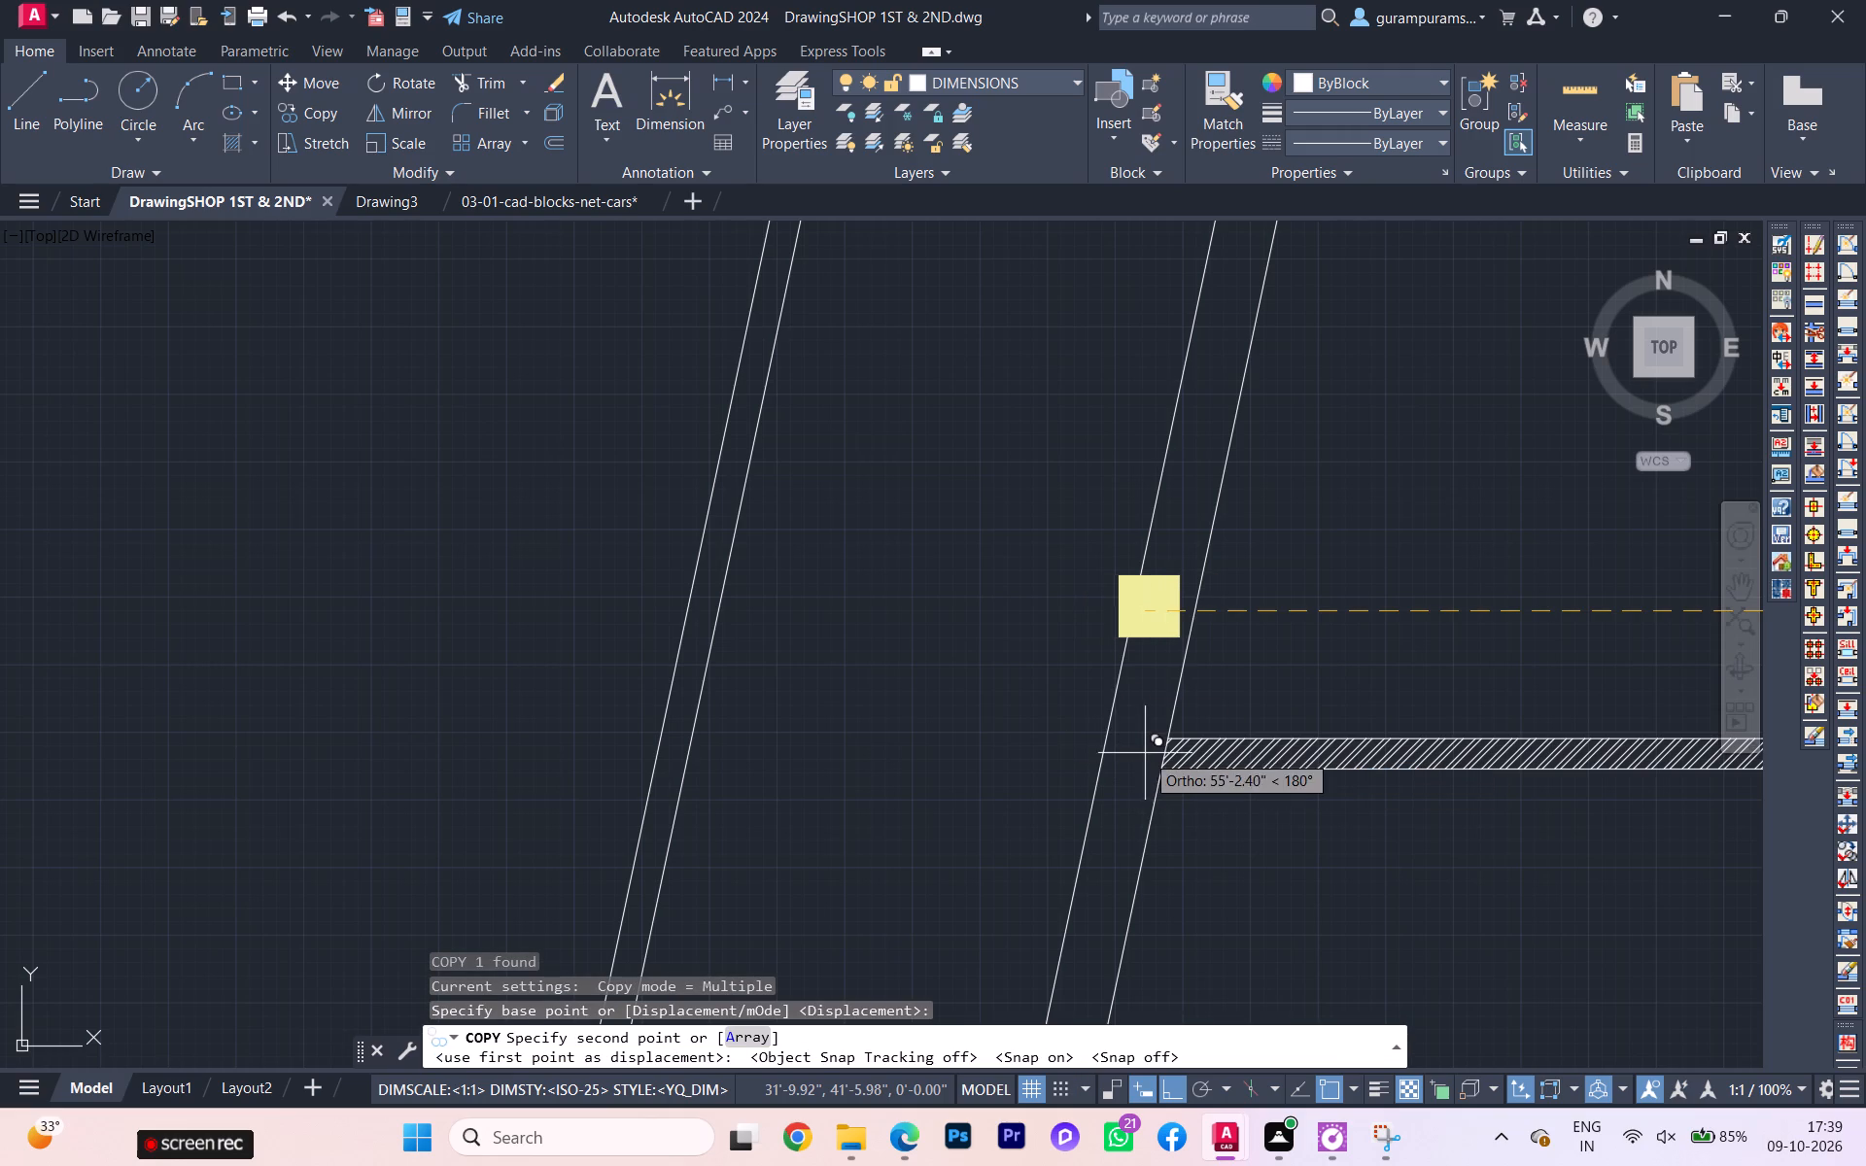
scroll(1149, 759, "up", 2)
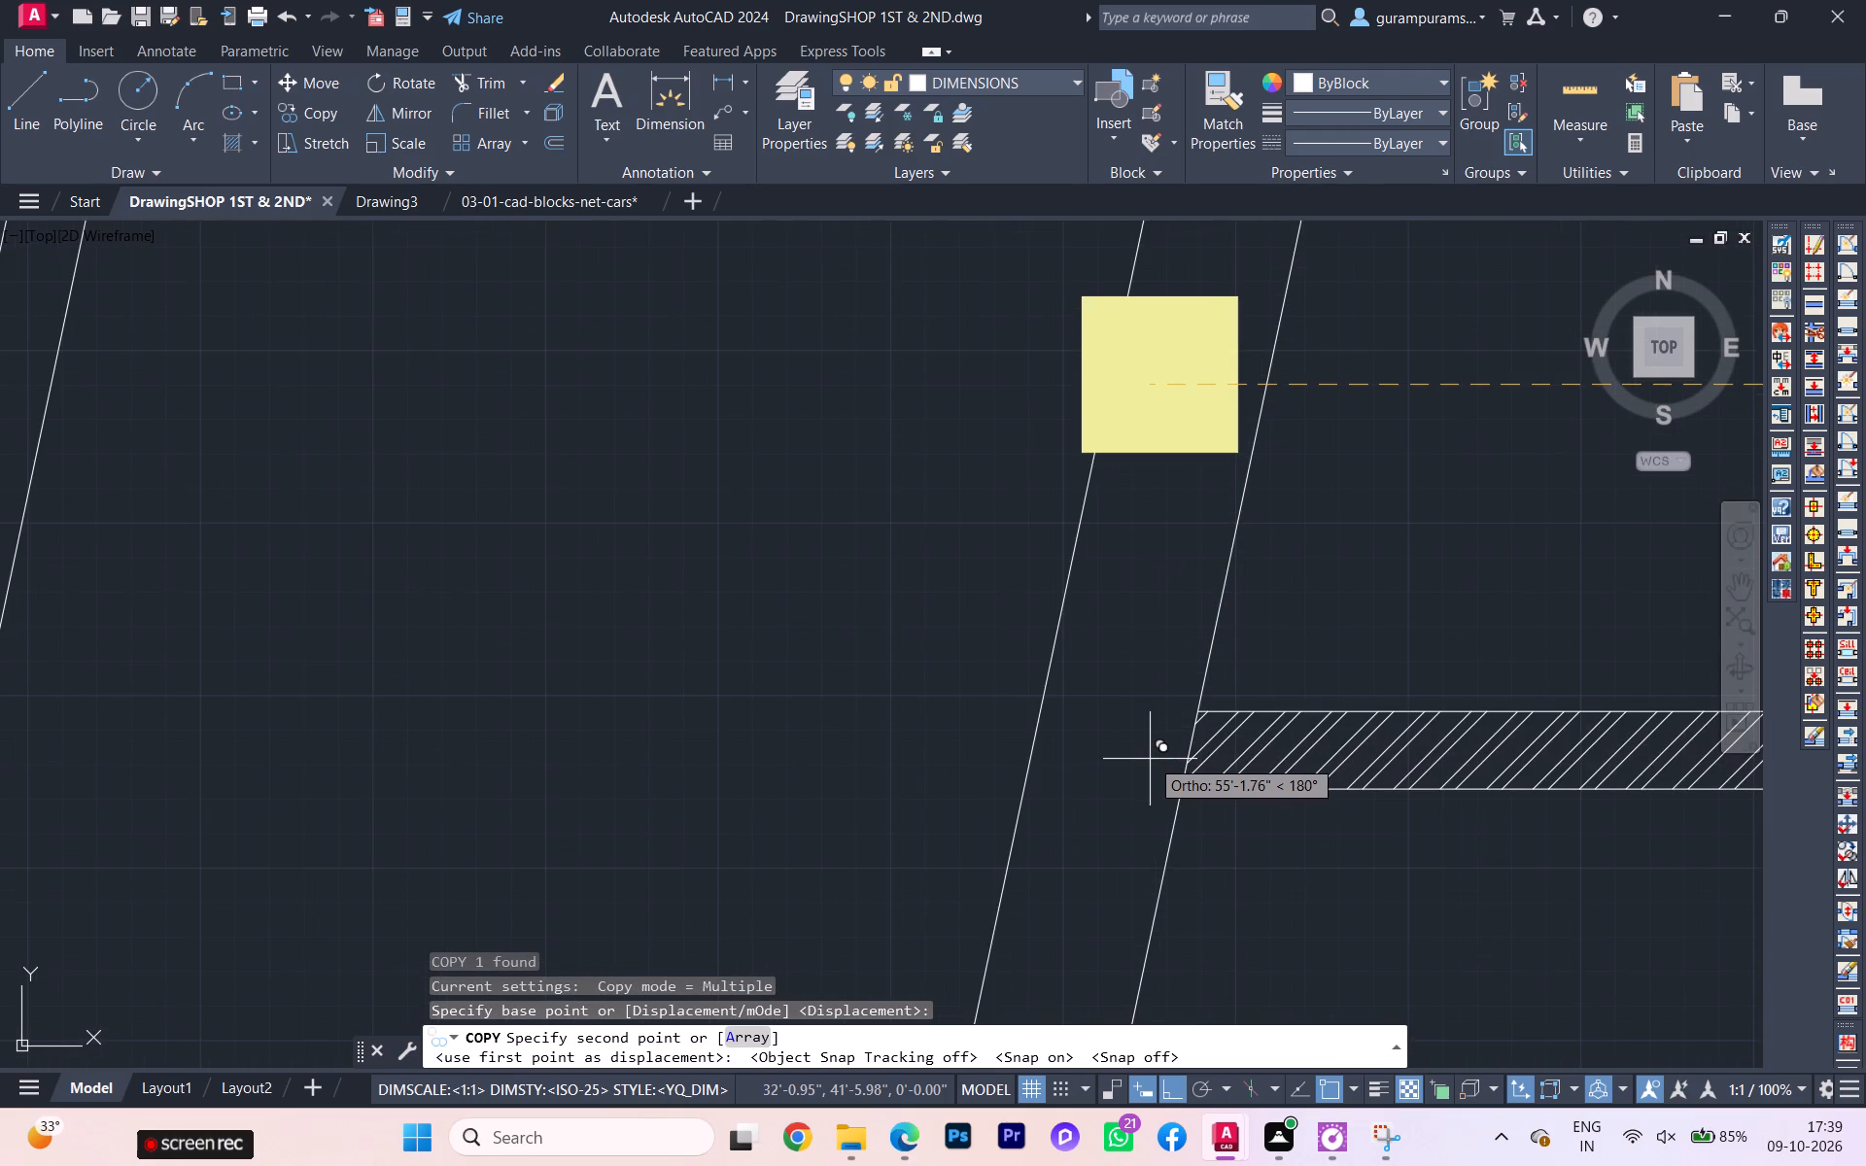
key("F8")
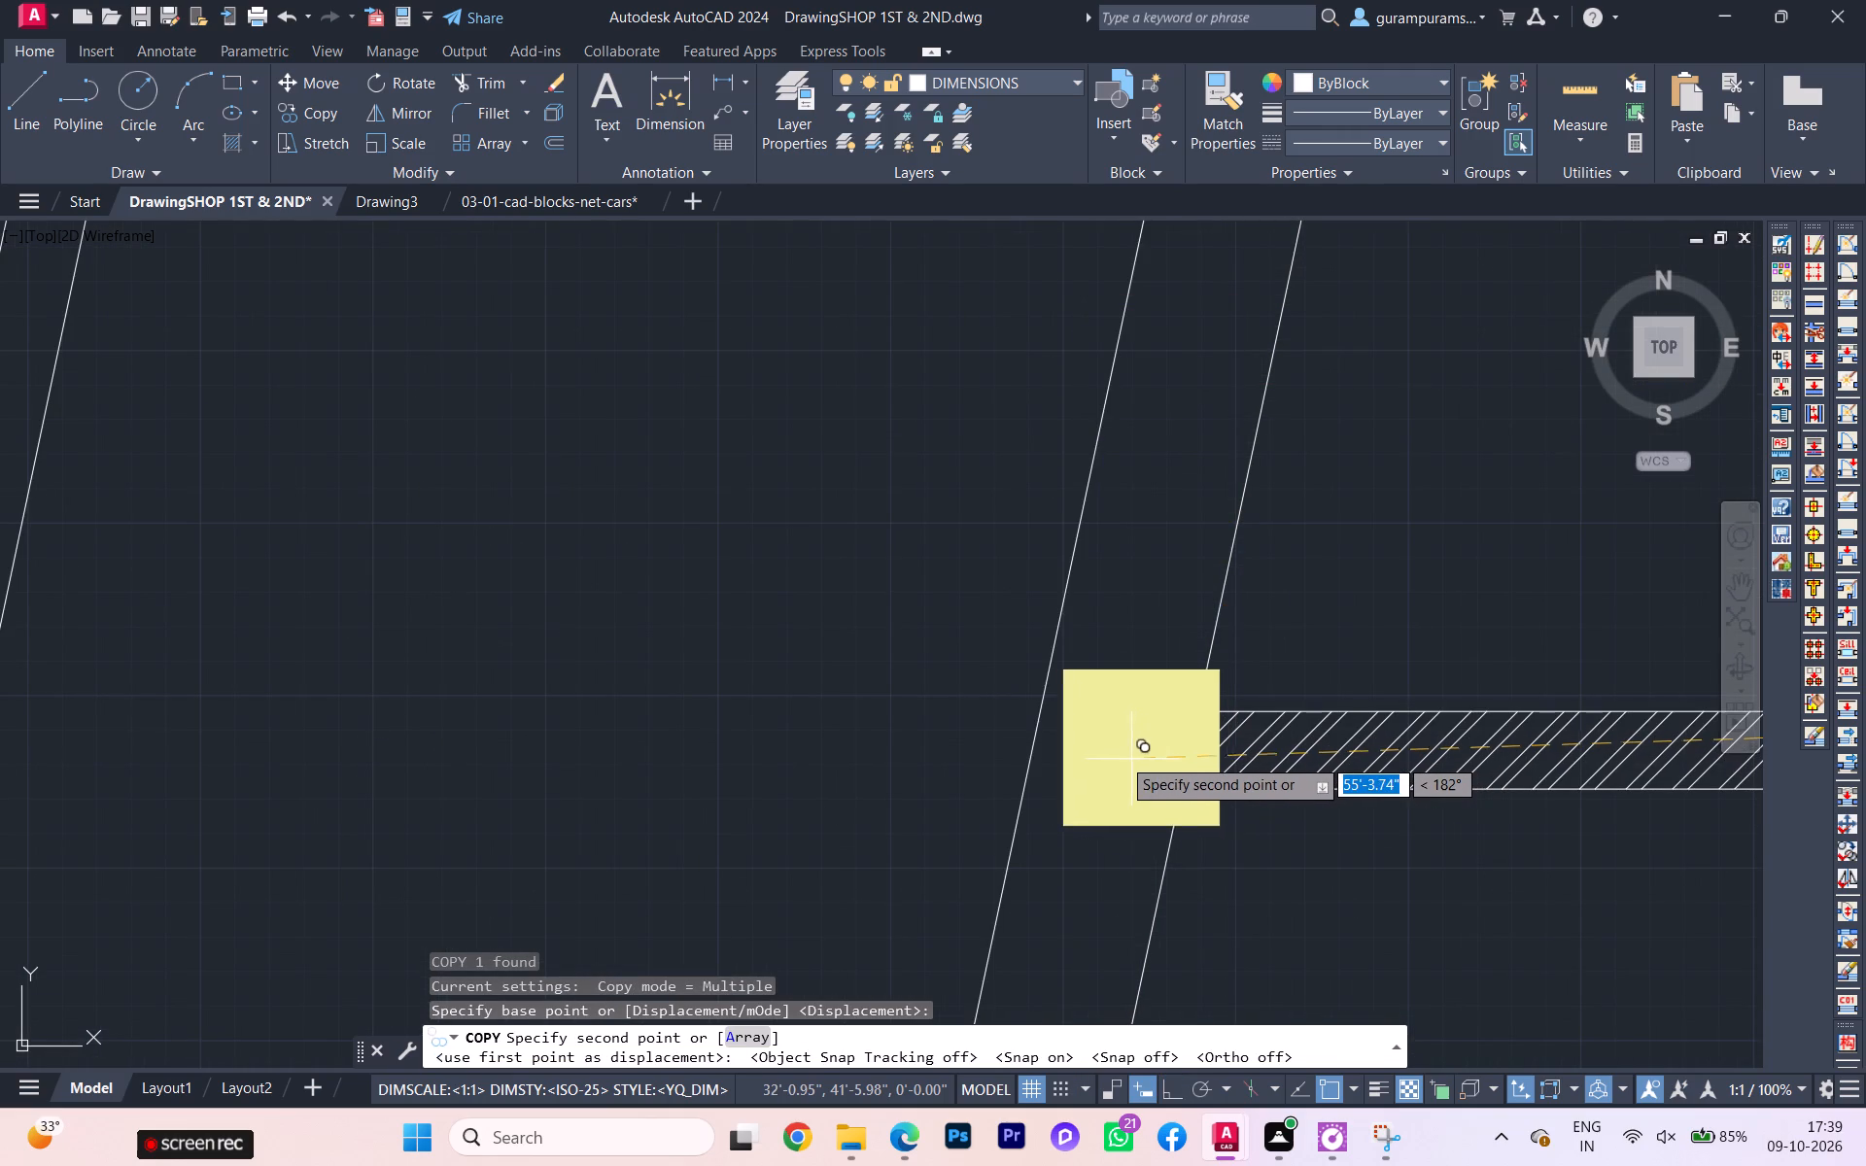
left_click(1106, 759)
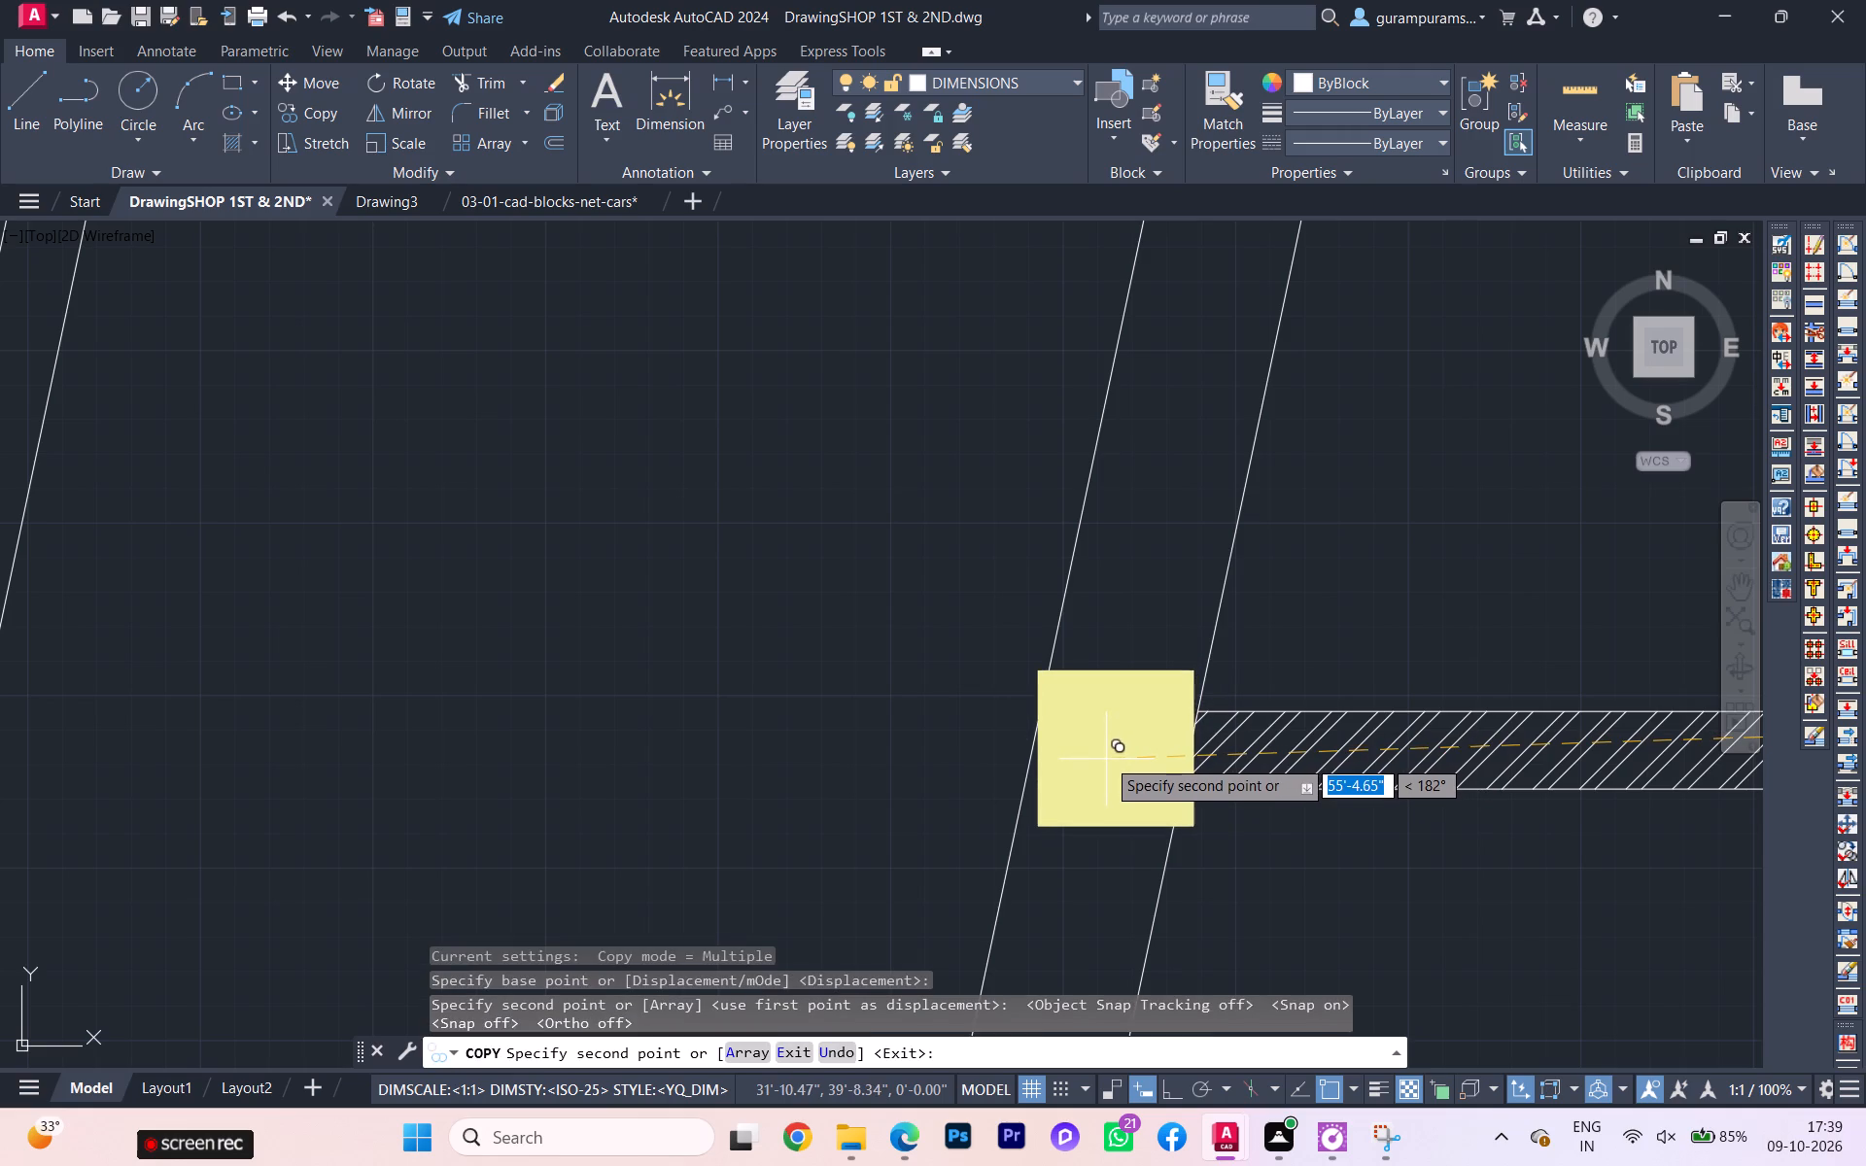
Place another column copy at the ramp's southwest corner, where it meets the narrow walled strip above the steps.
scroll(1112, 757, "down", 8)
middle_click_drag(1130, 793, 1115, 585)
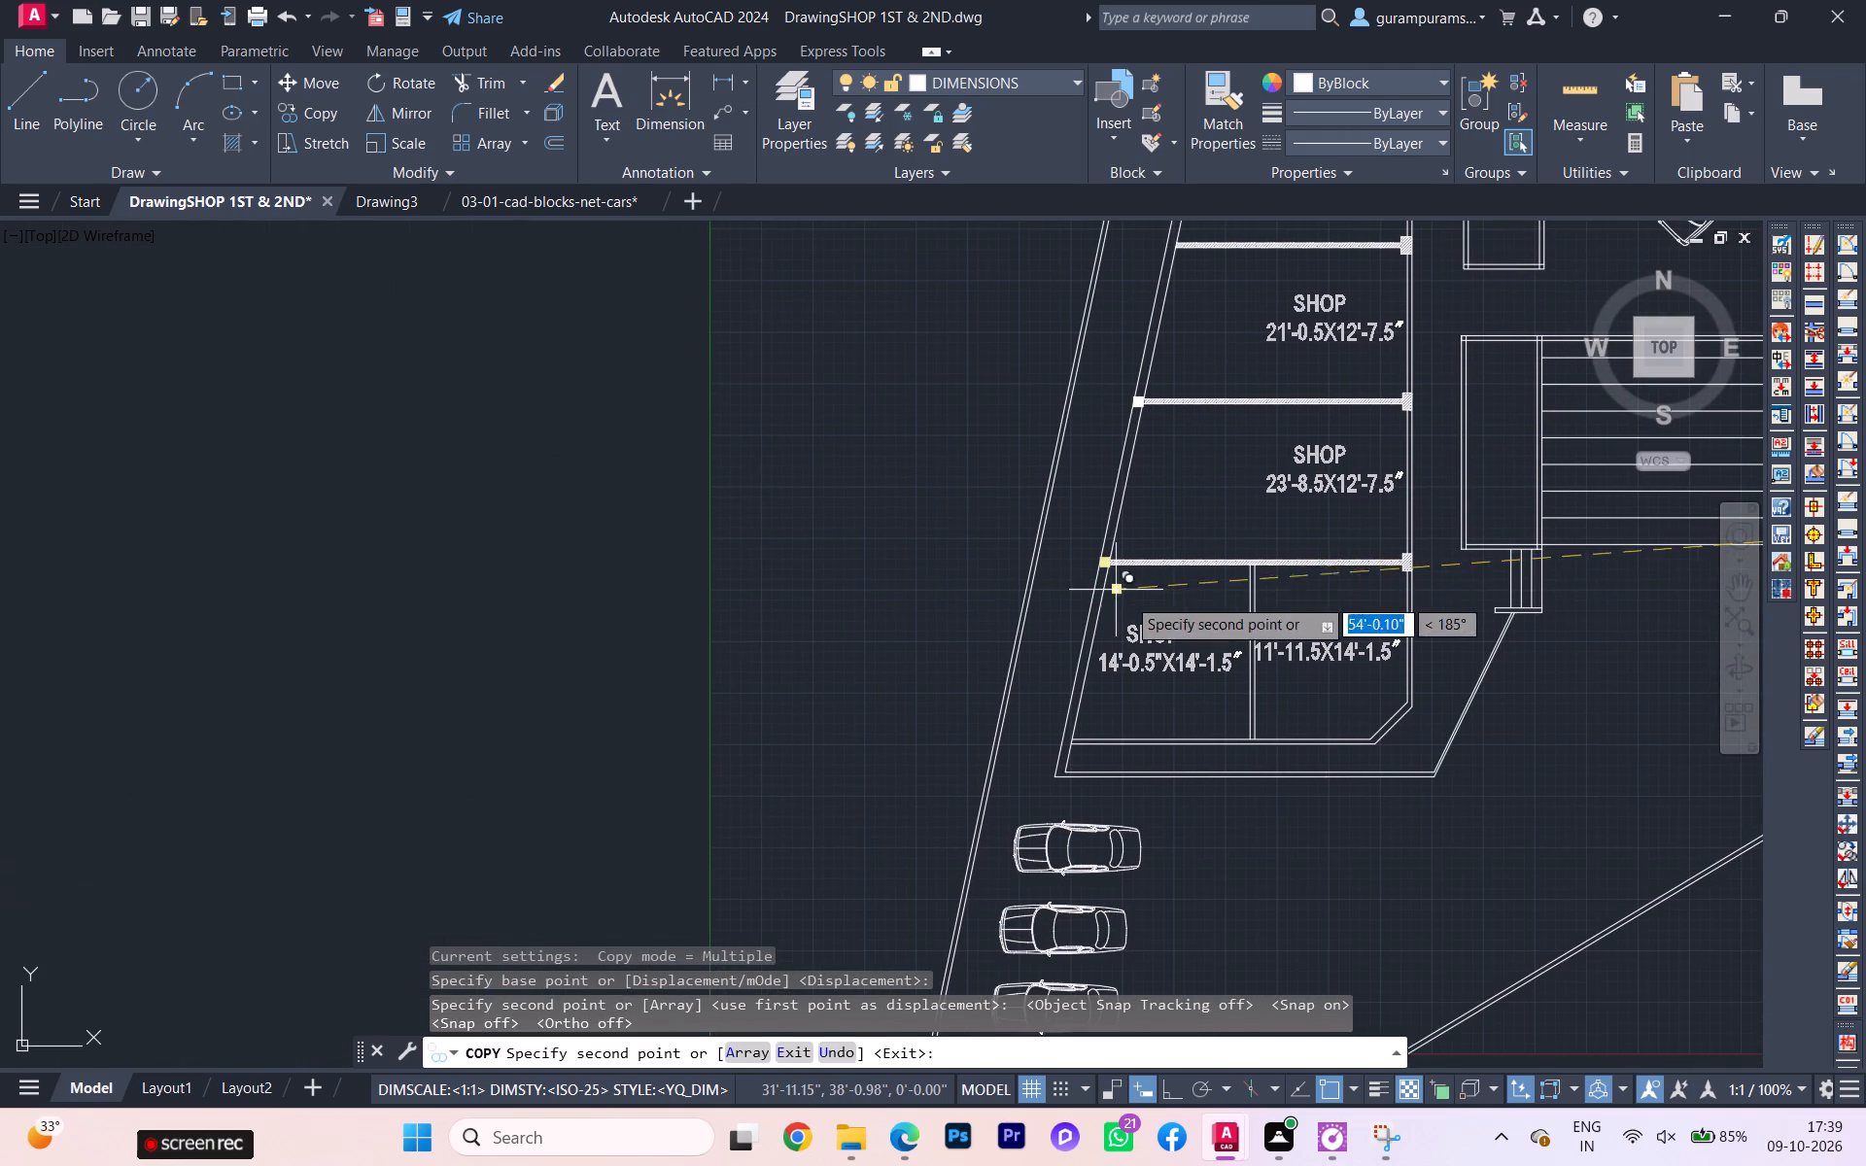
scroll(1059, 629, "down", 1)
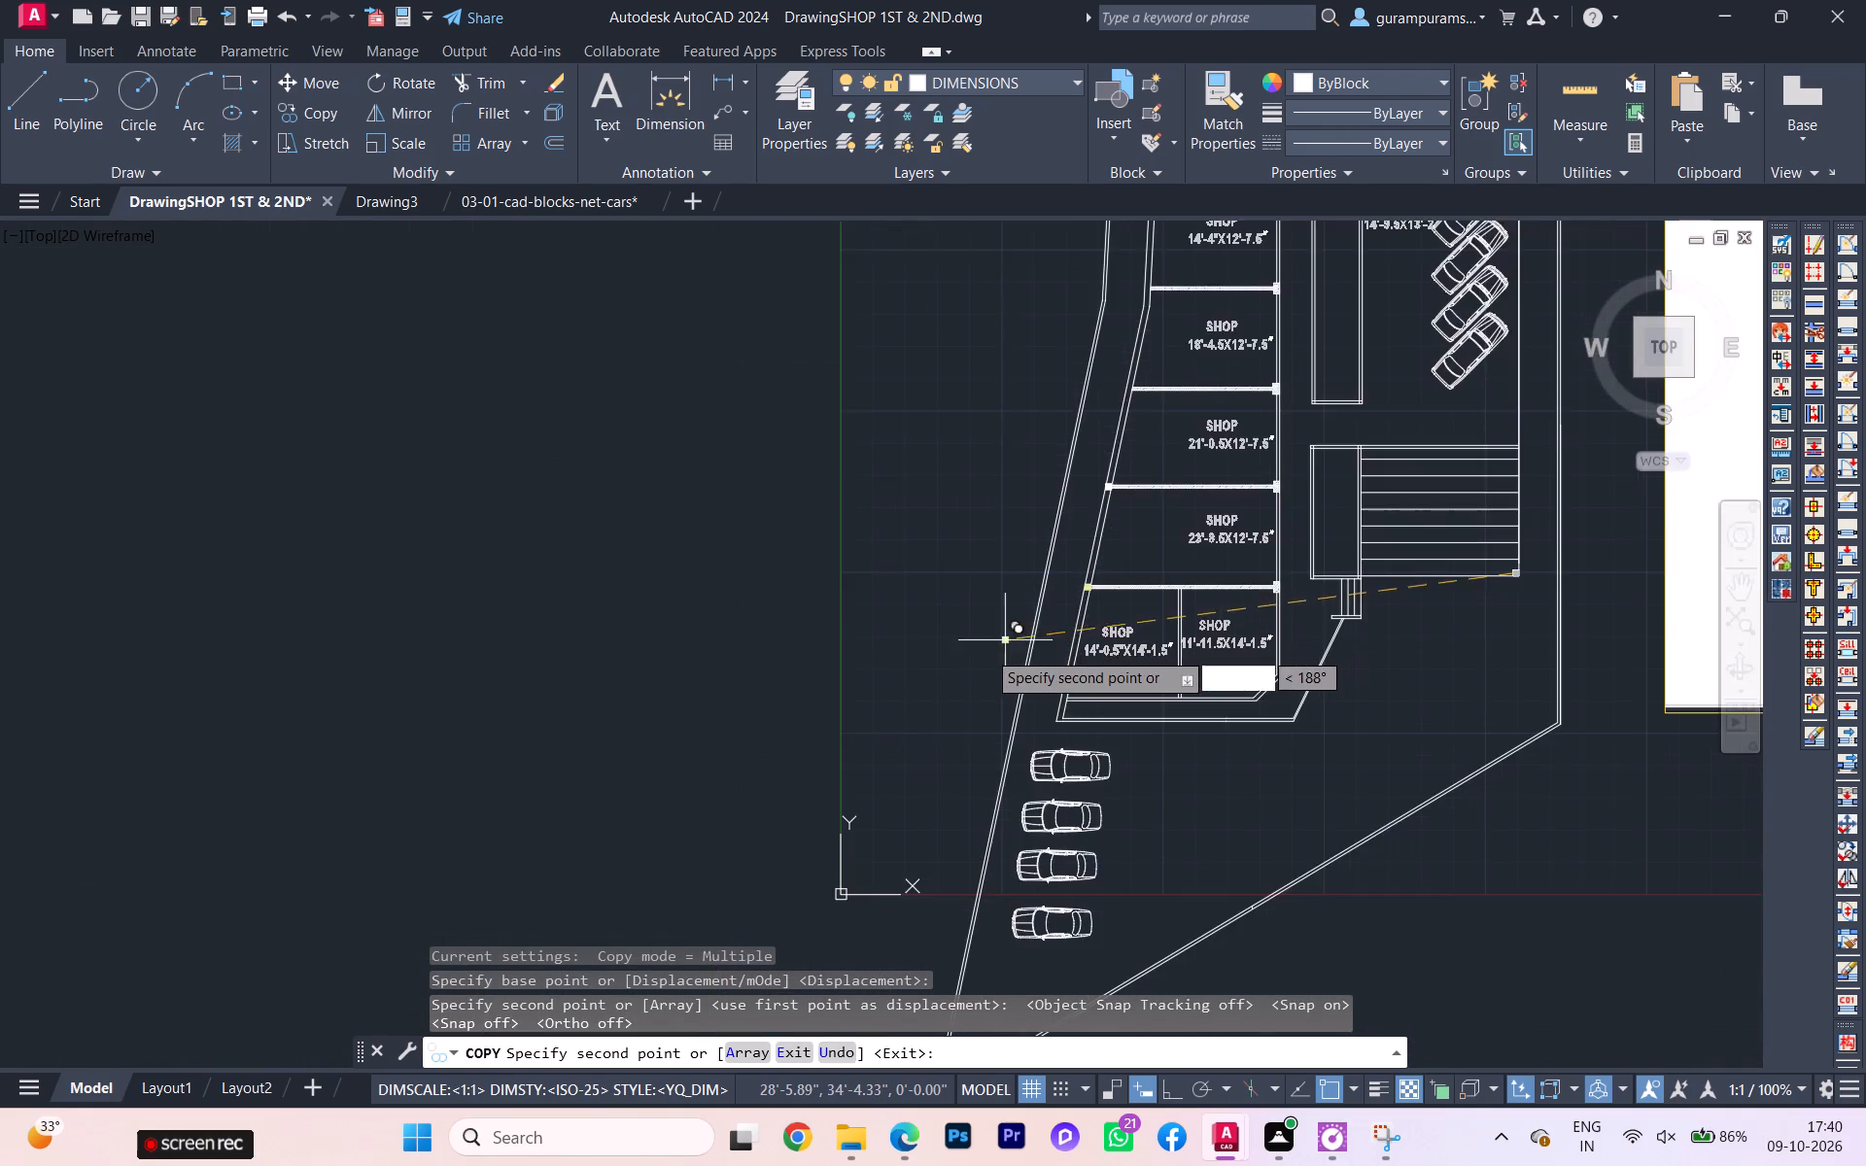
scroll(985, 650, "down", 3)
scroll(1121, 636, "up", 1)
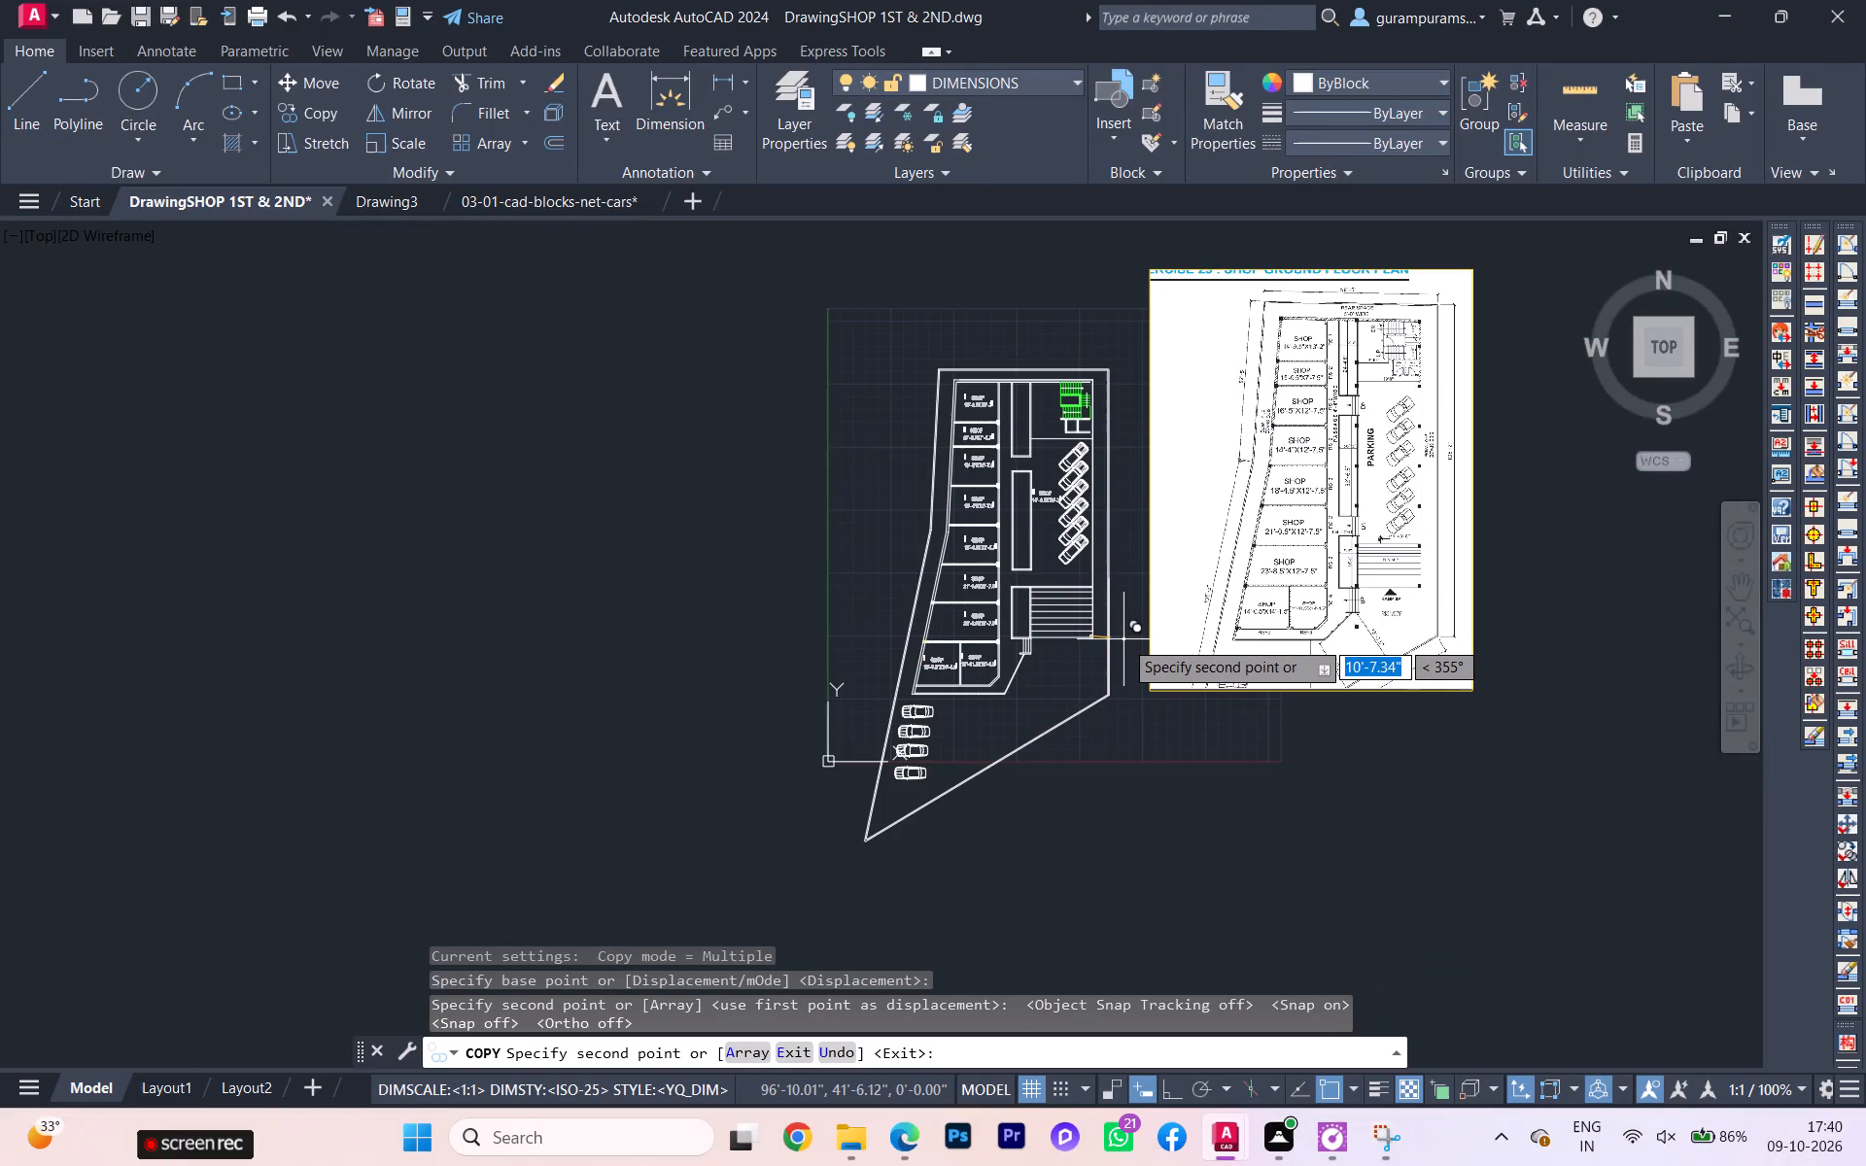
scroll(1134, 635, "up", 2)
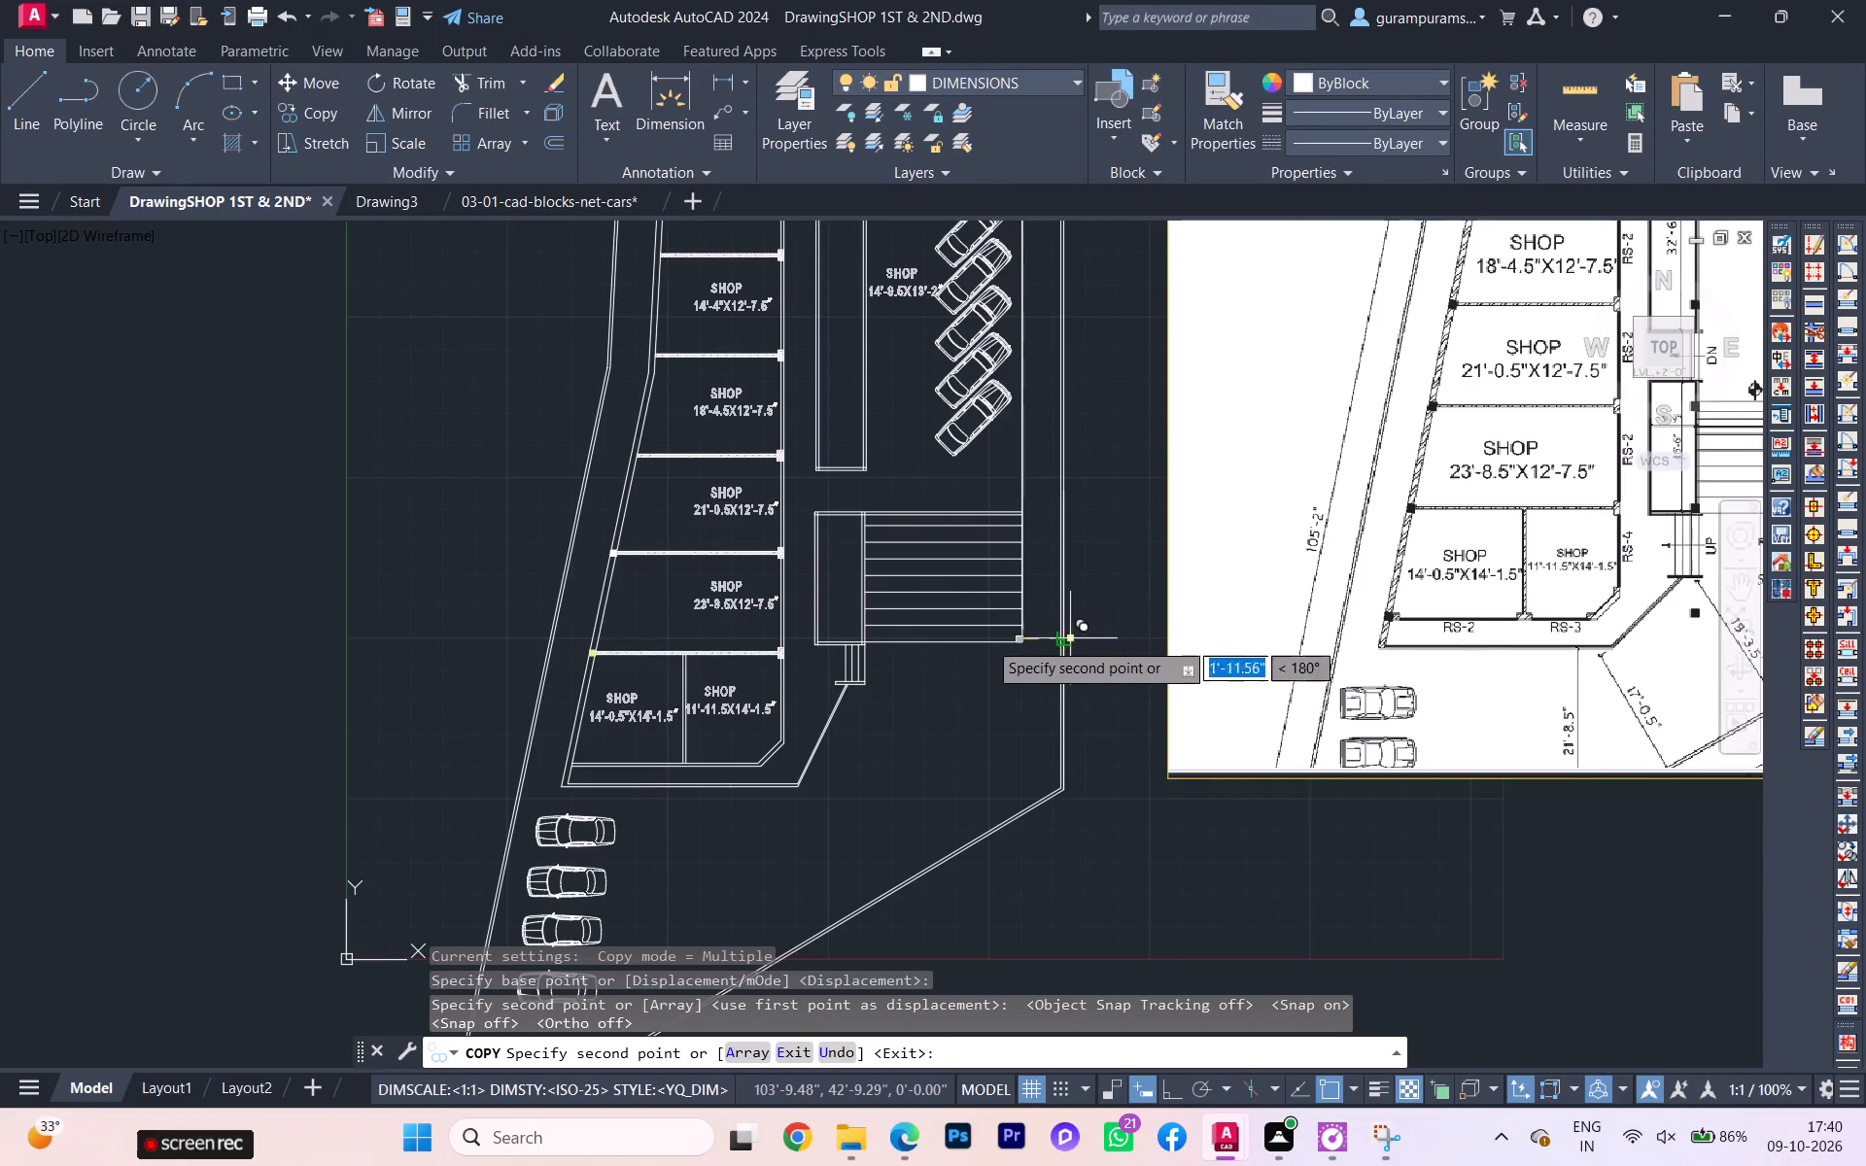
scroll(893, 635, "up", 5)
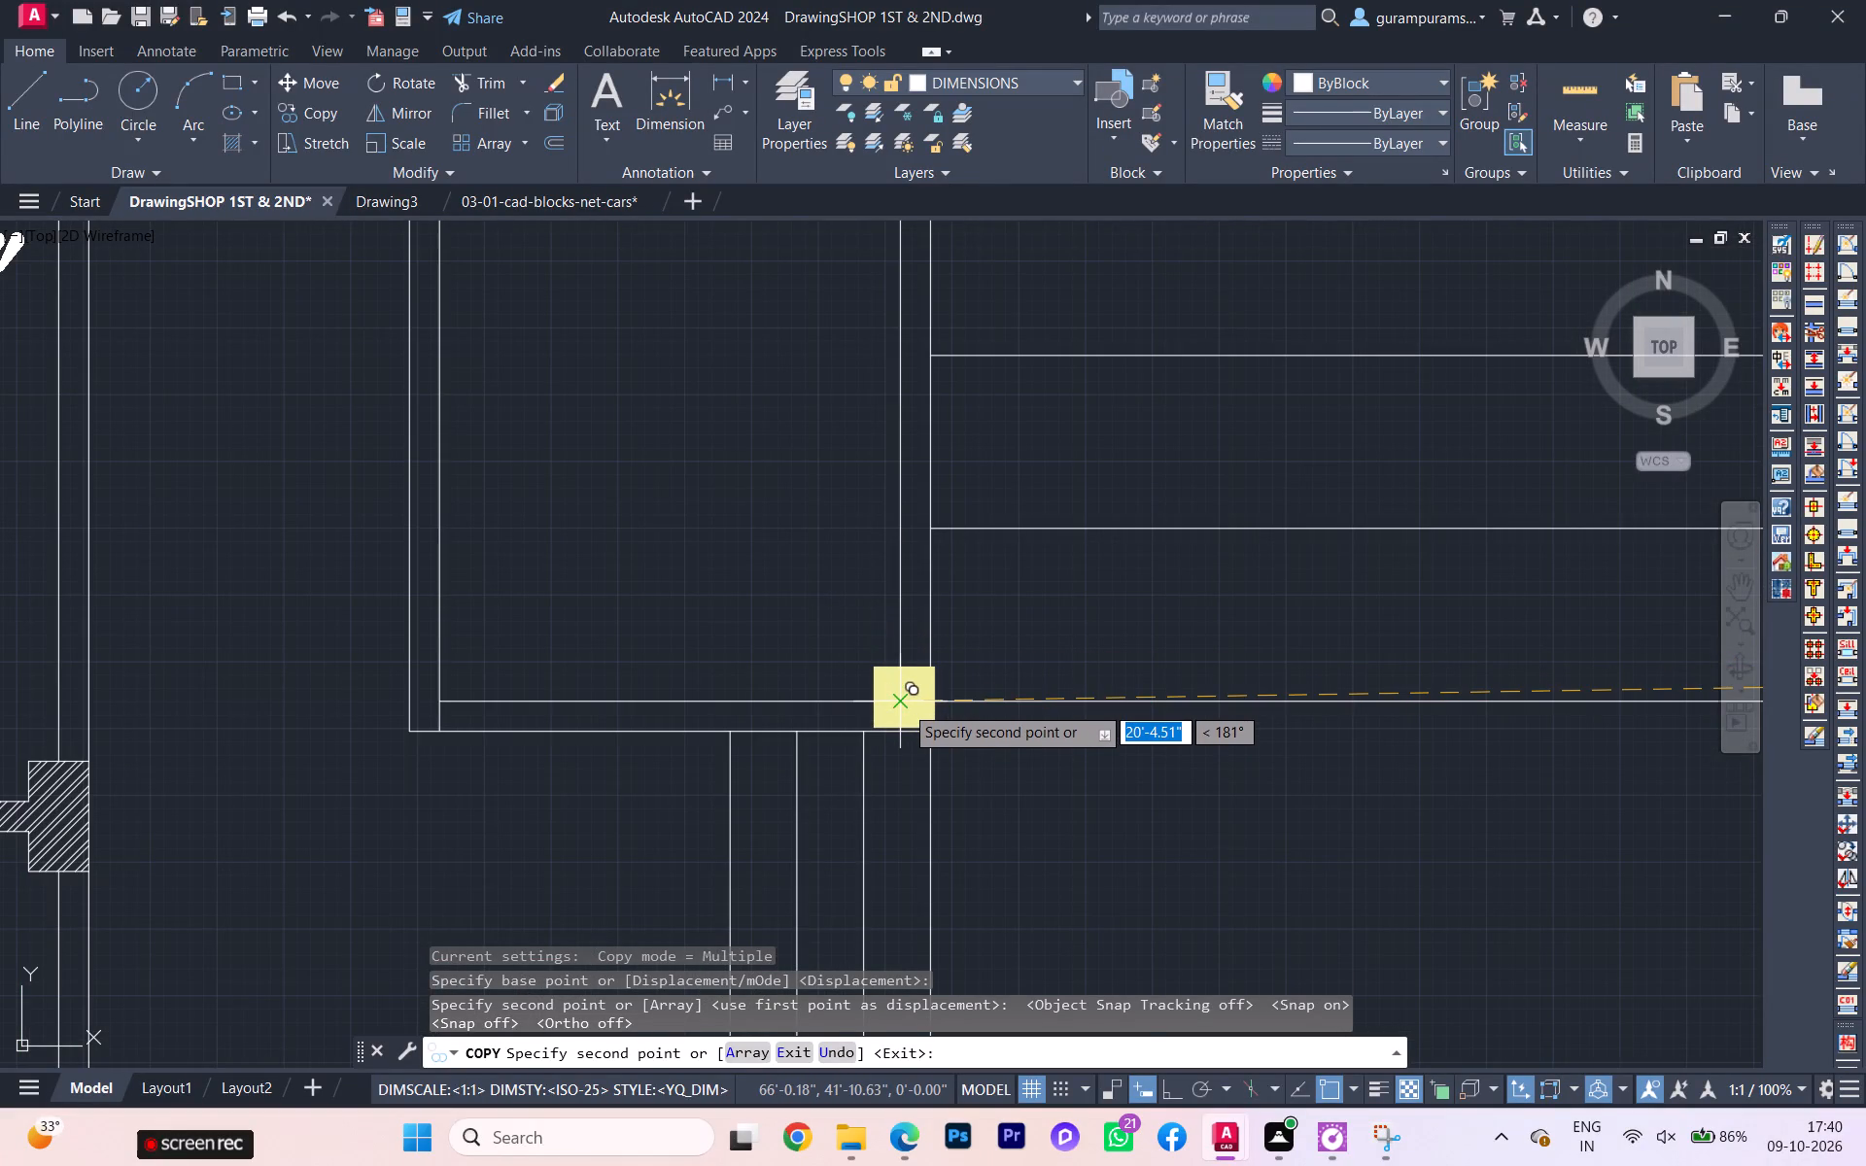
left_click(904, 704)
Place another column copy at the ramp's northwest corner, on the wall junction with the narrow strip.
scroll(904, 703, "down", 3)
scroll(904, 703, "up", 3)
scroll(904, 703, "down", 2)
scroll(904, 704, "up", 2)
scroll(956, 732, "down", 1)
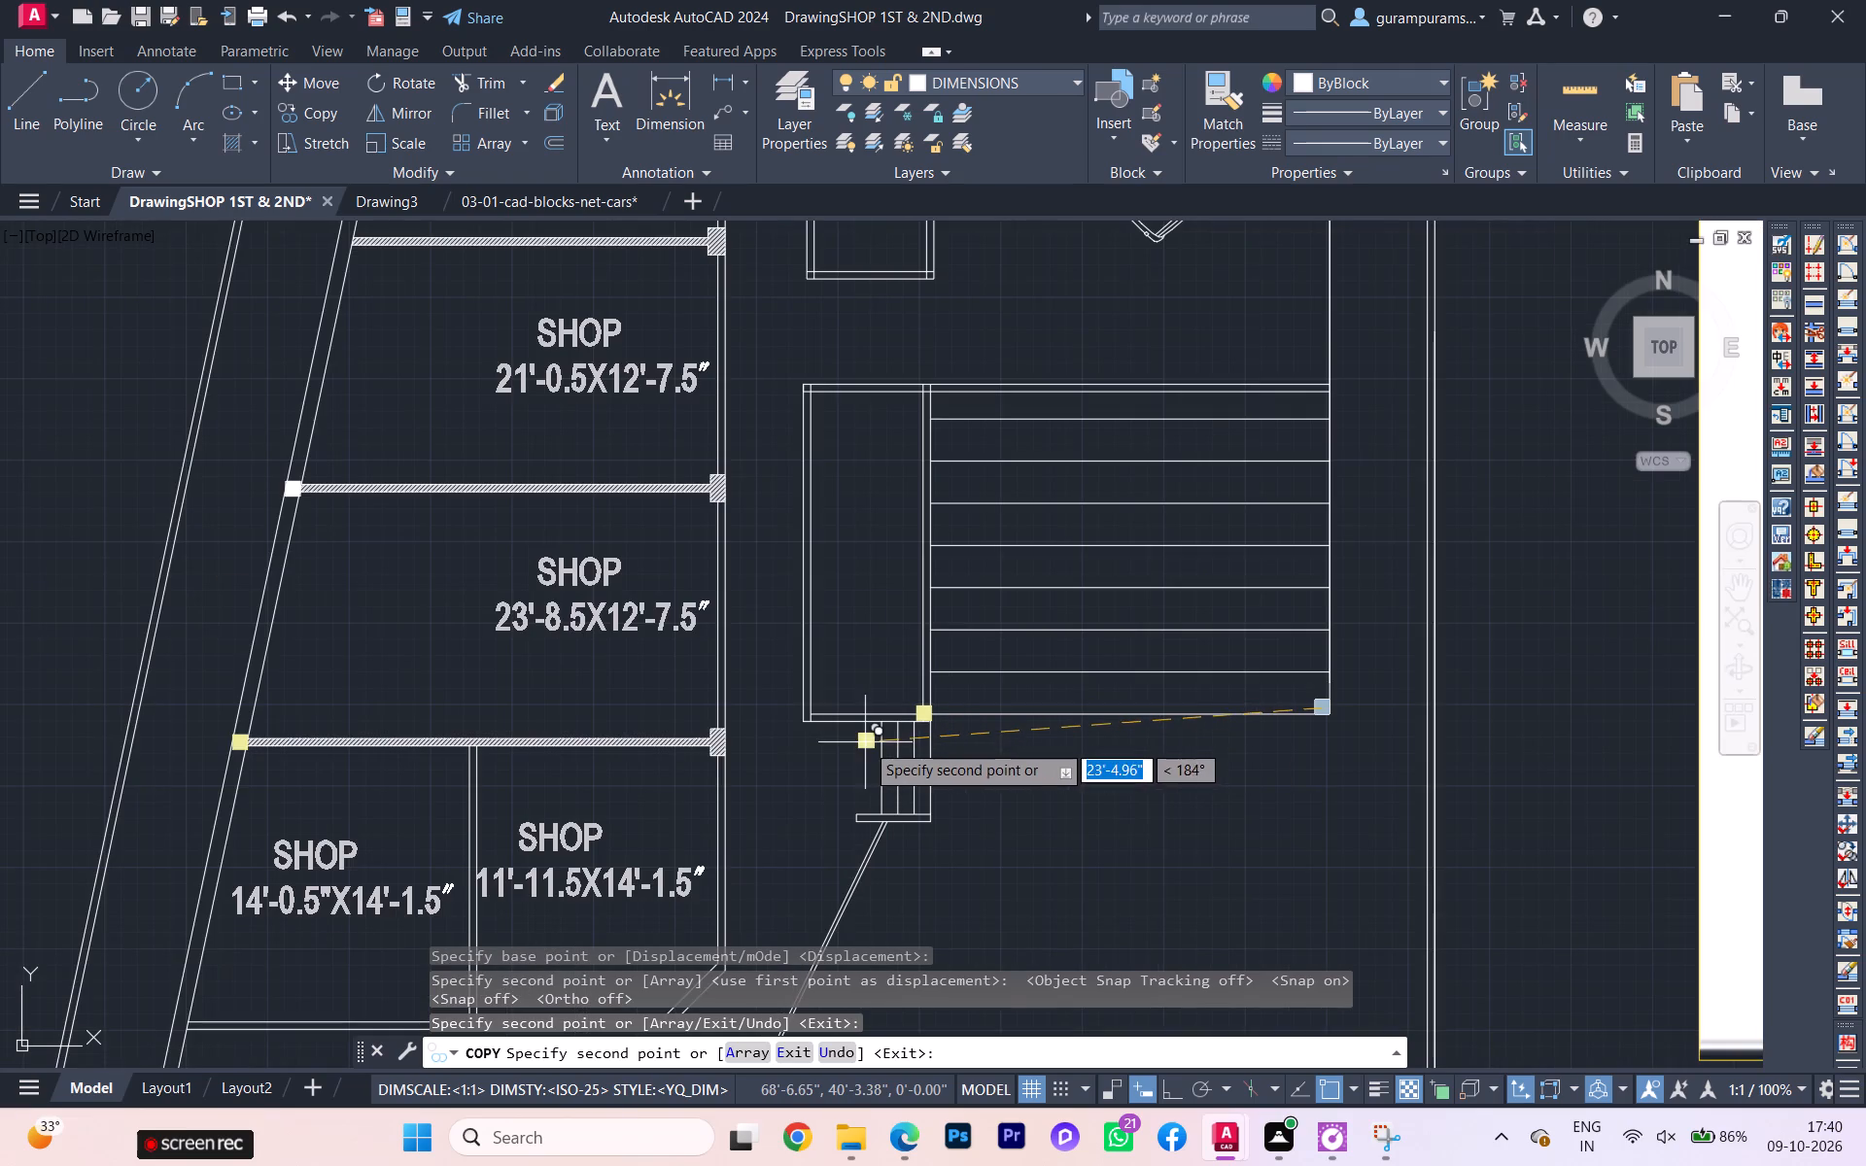
scroll(743, 756, "down", 2)
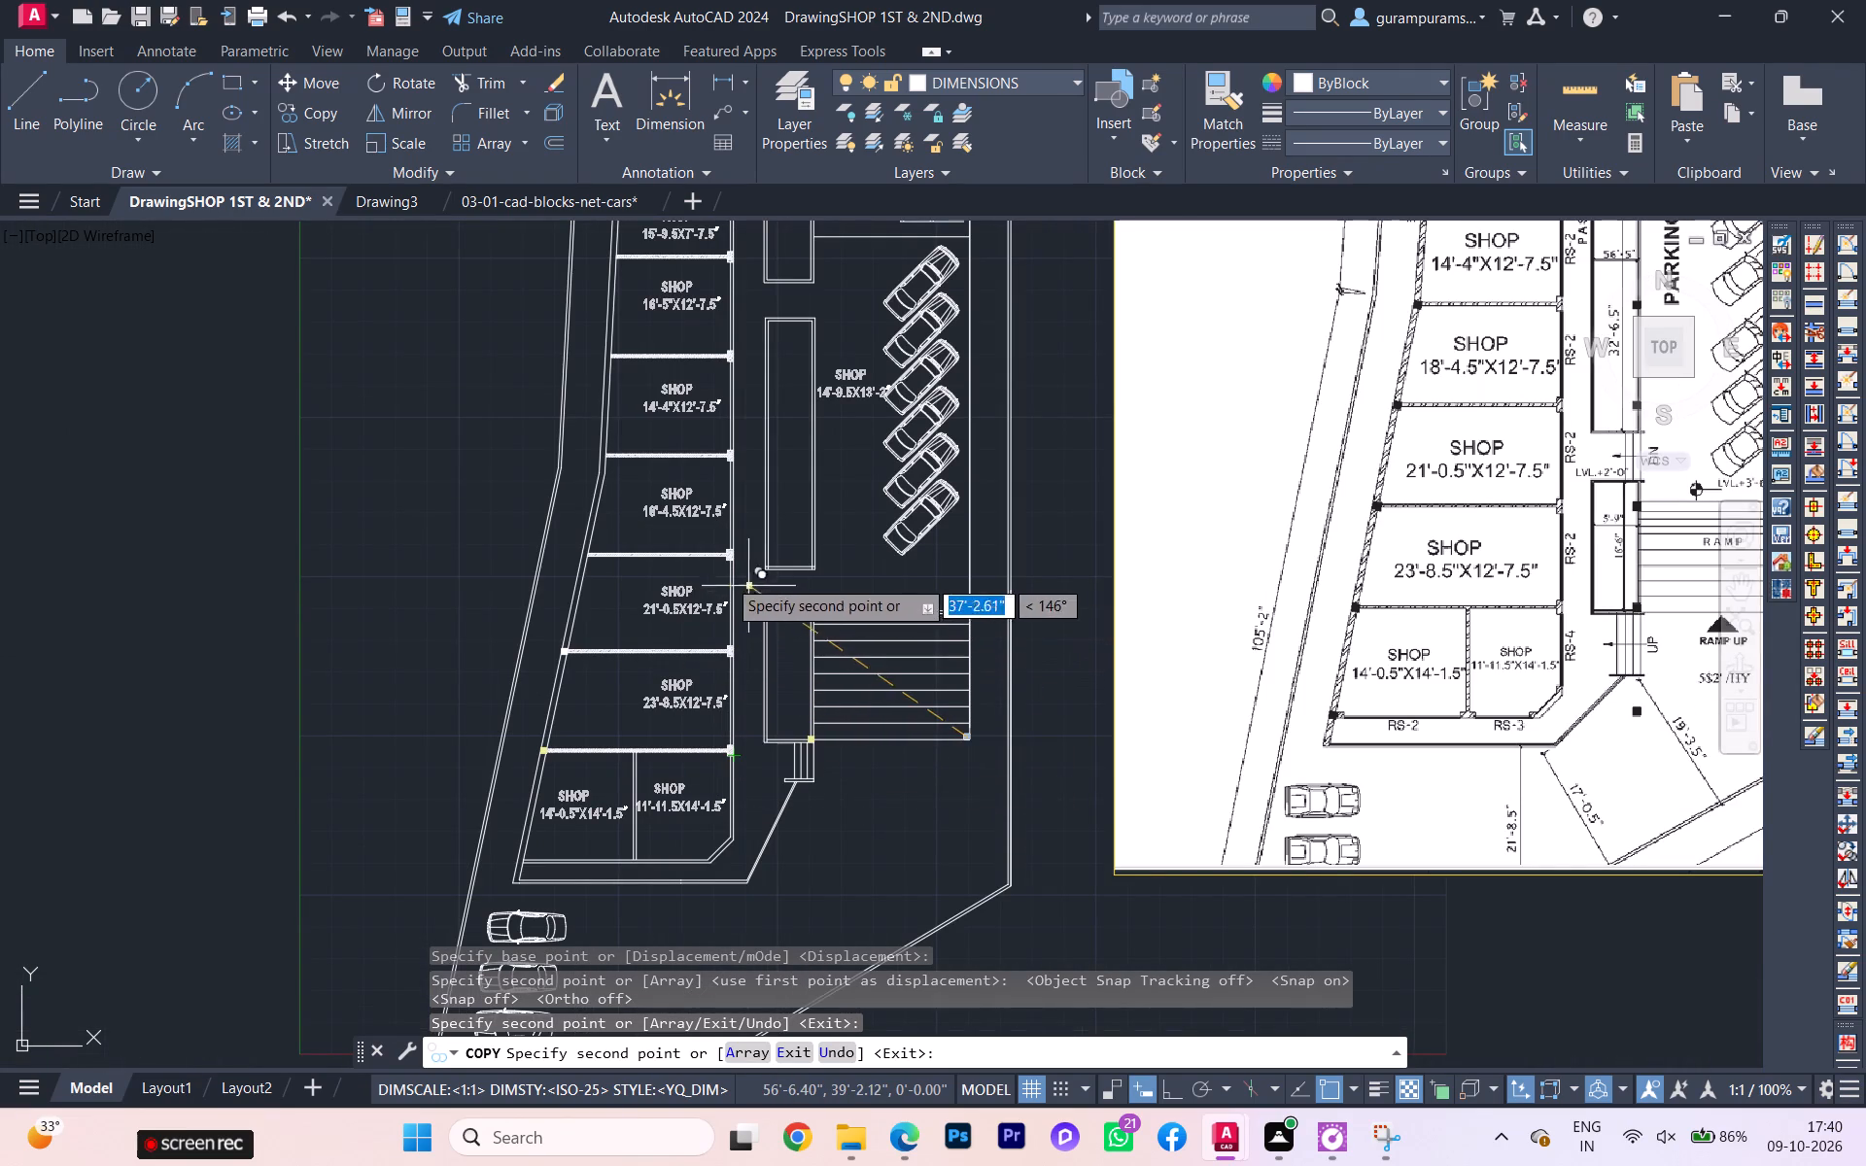
scroll(765, 625, "up", 2)
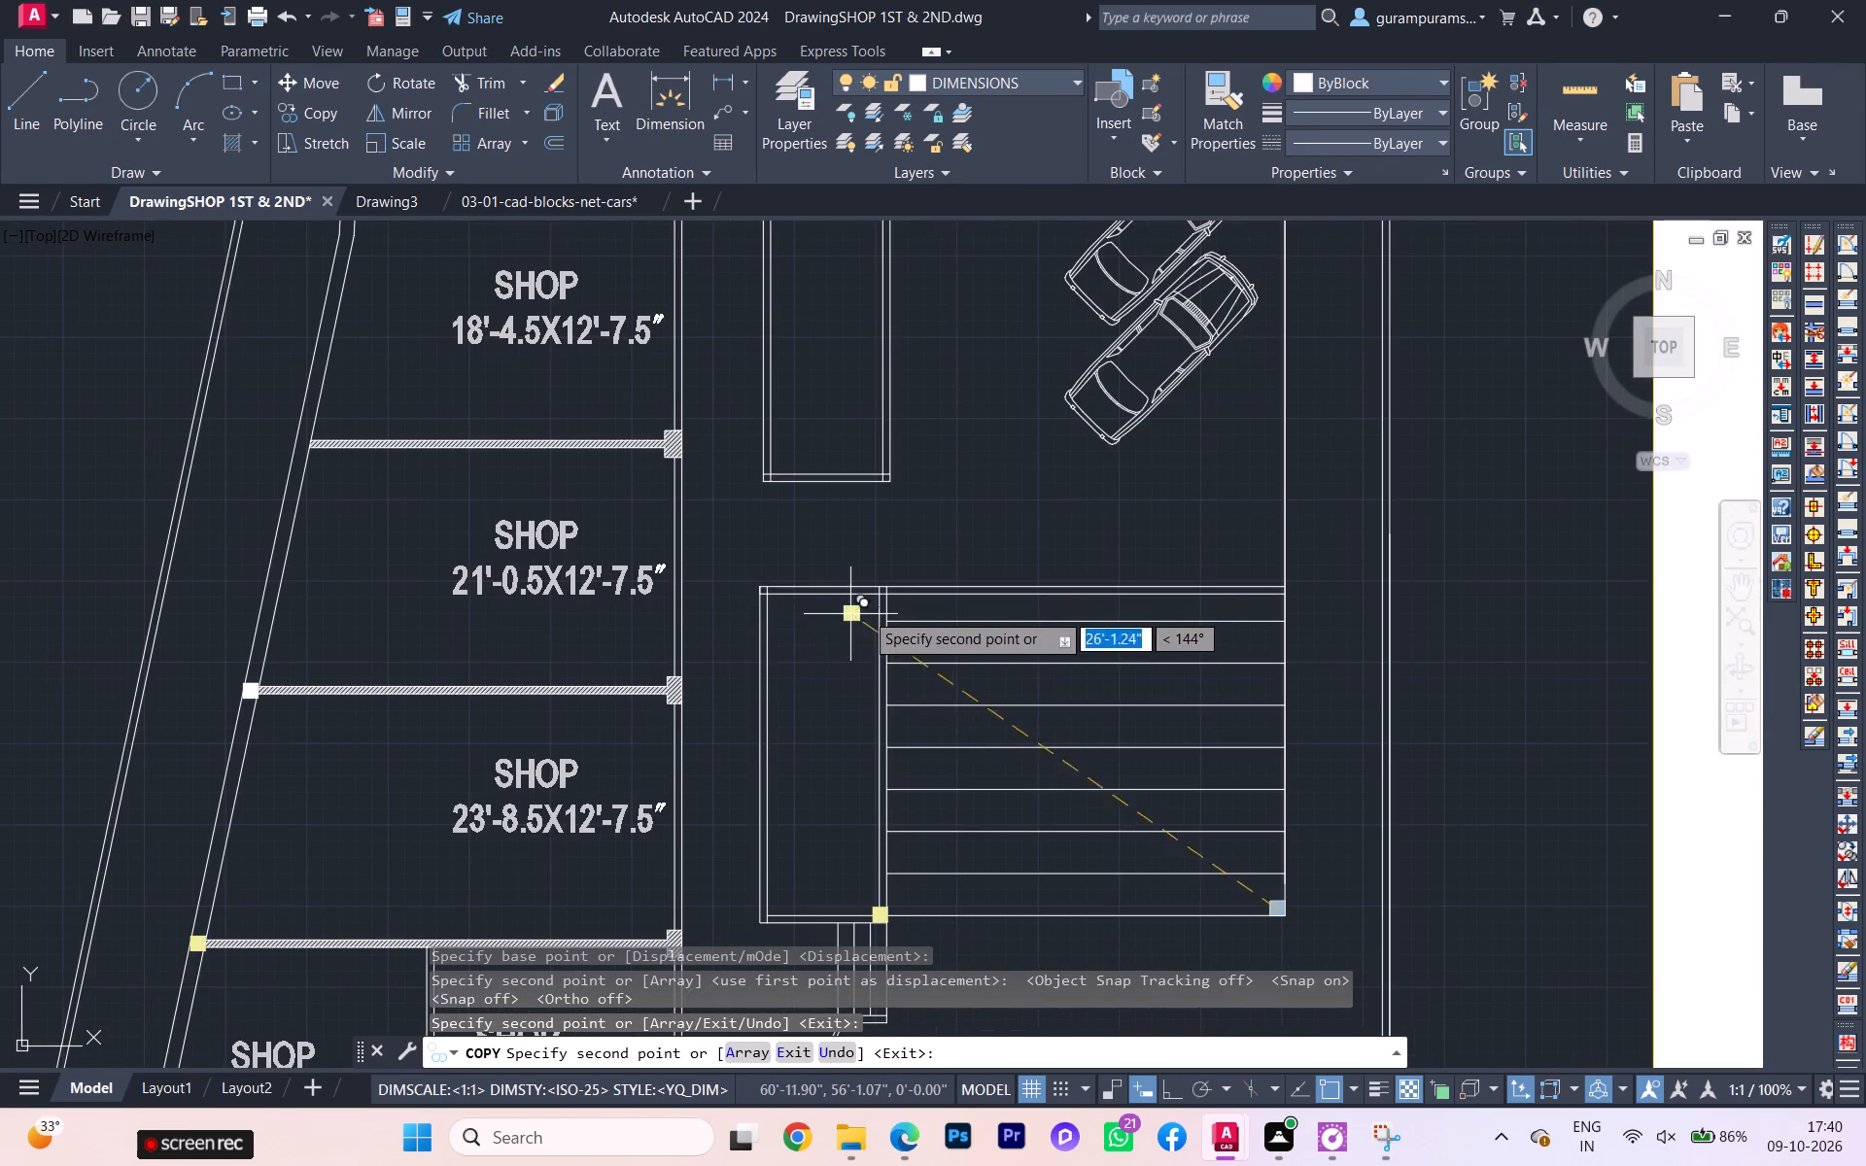
scroll(866, 609, "up", 2)
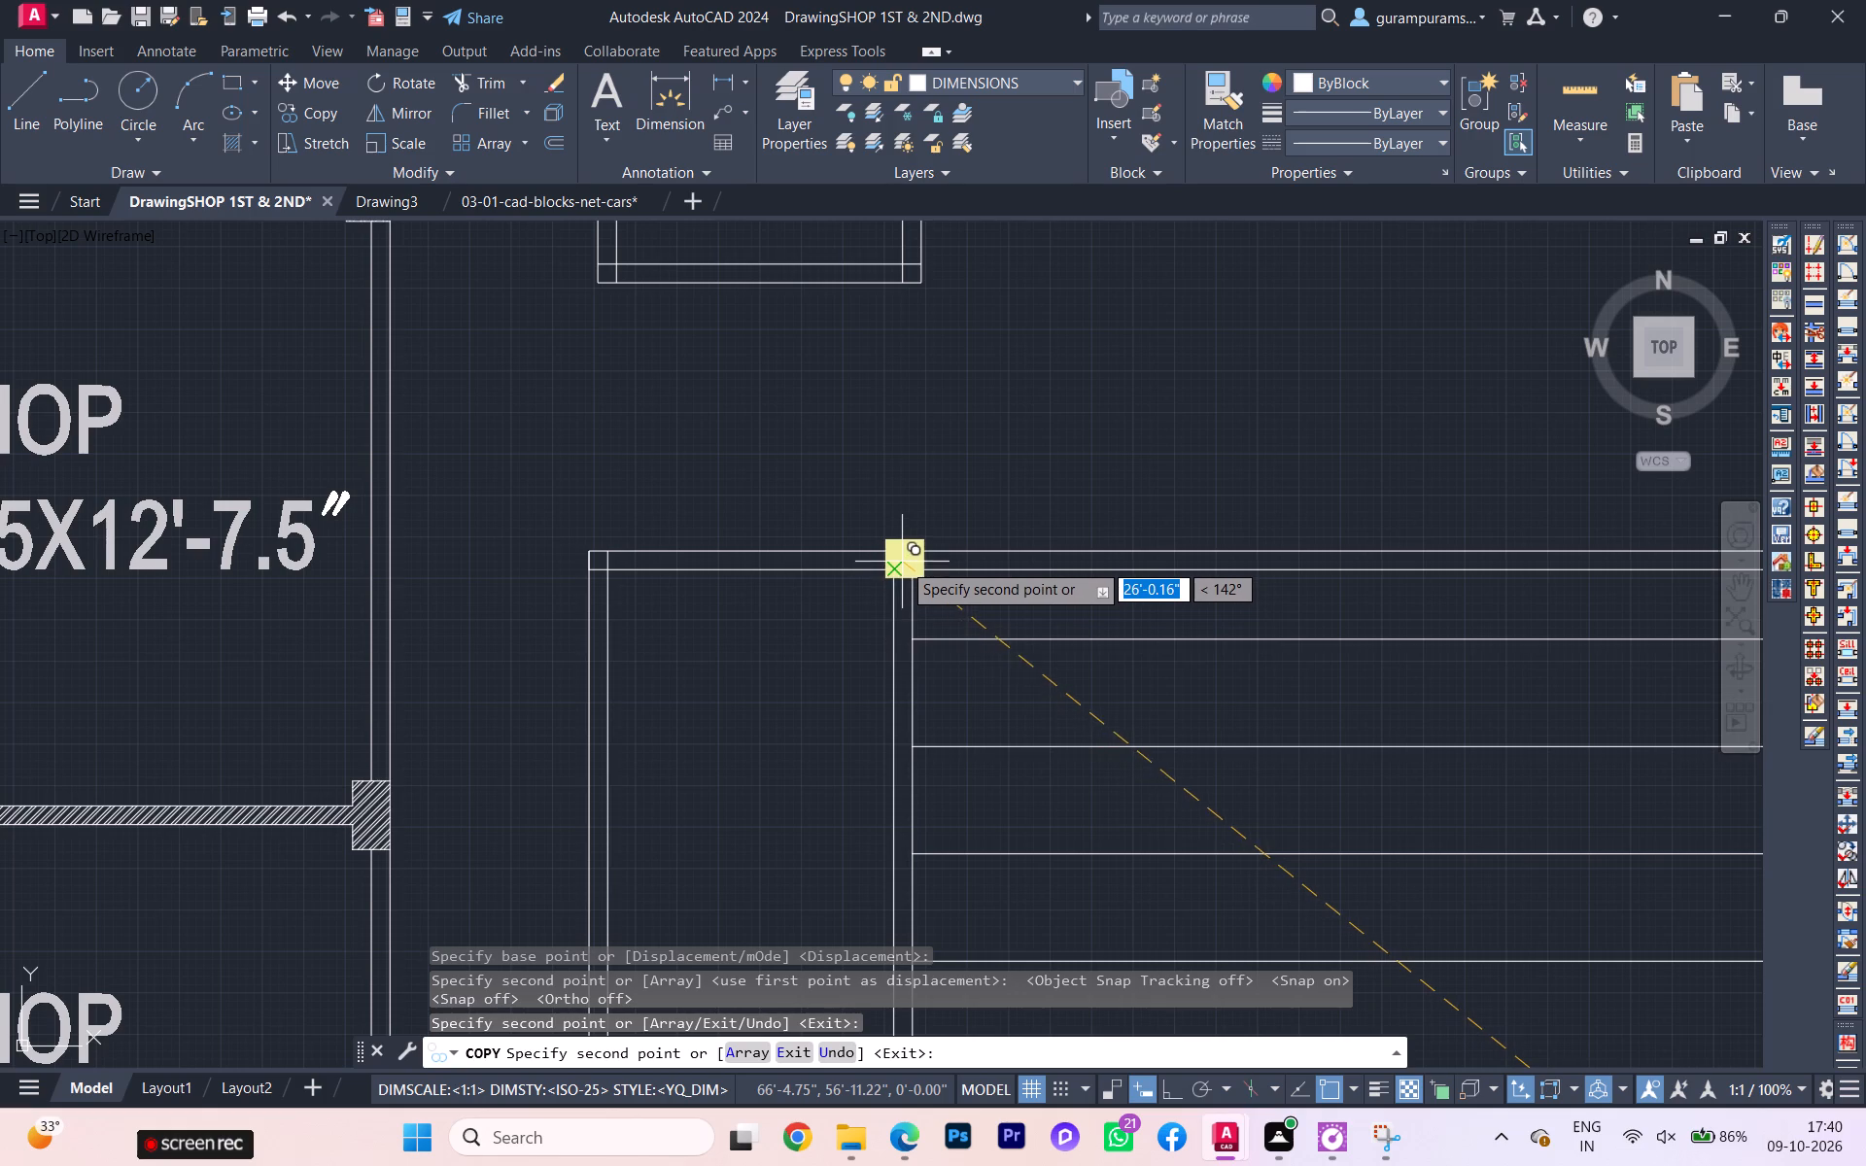
left_click(900, 565)
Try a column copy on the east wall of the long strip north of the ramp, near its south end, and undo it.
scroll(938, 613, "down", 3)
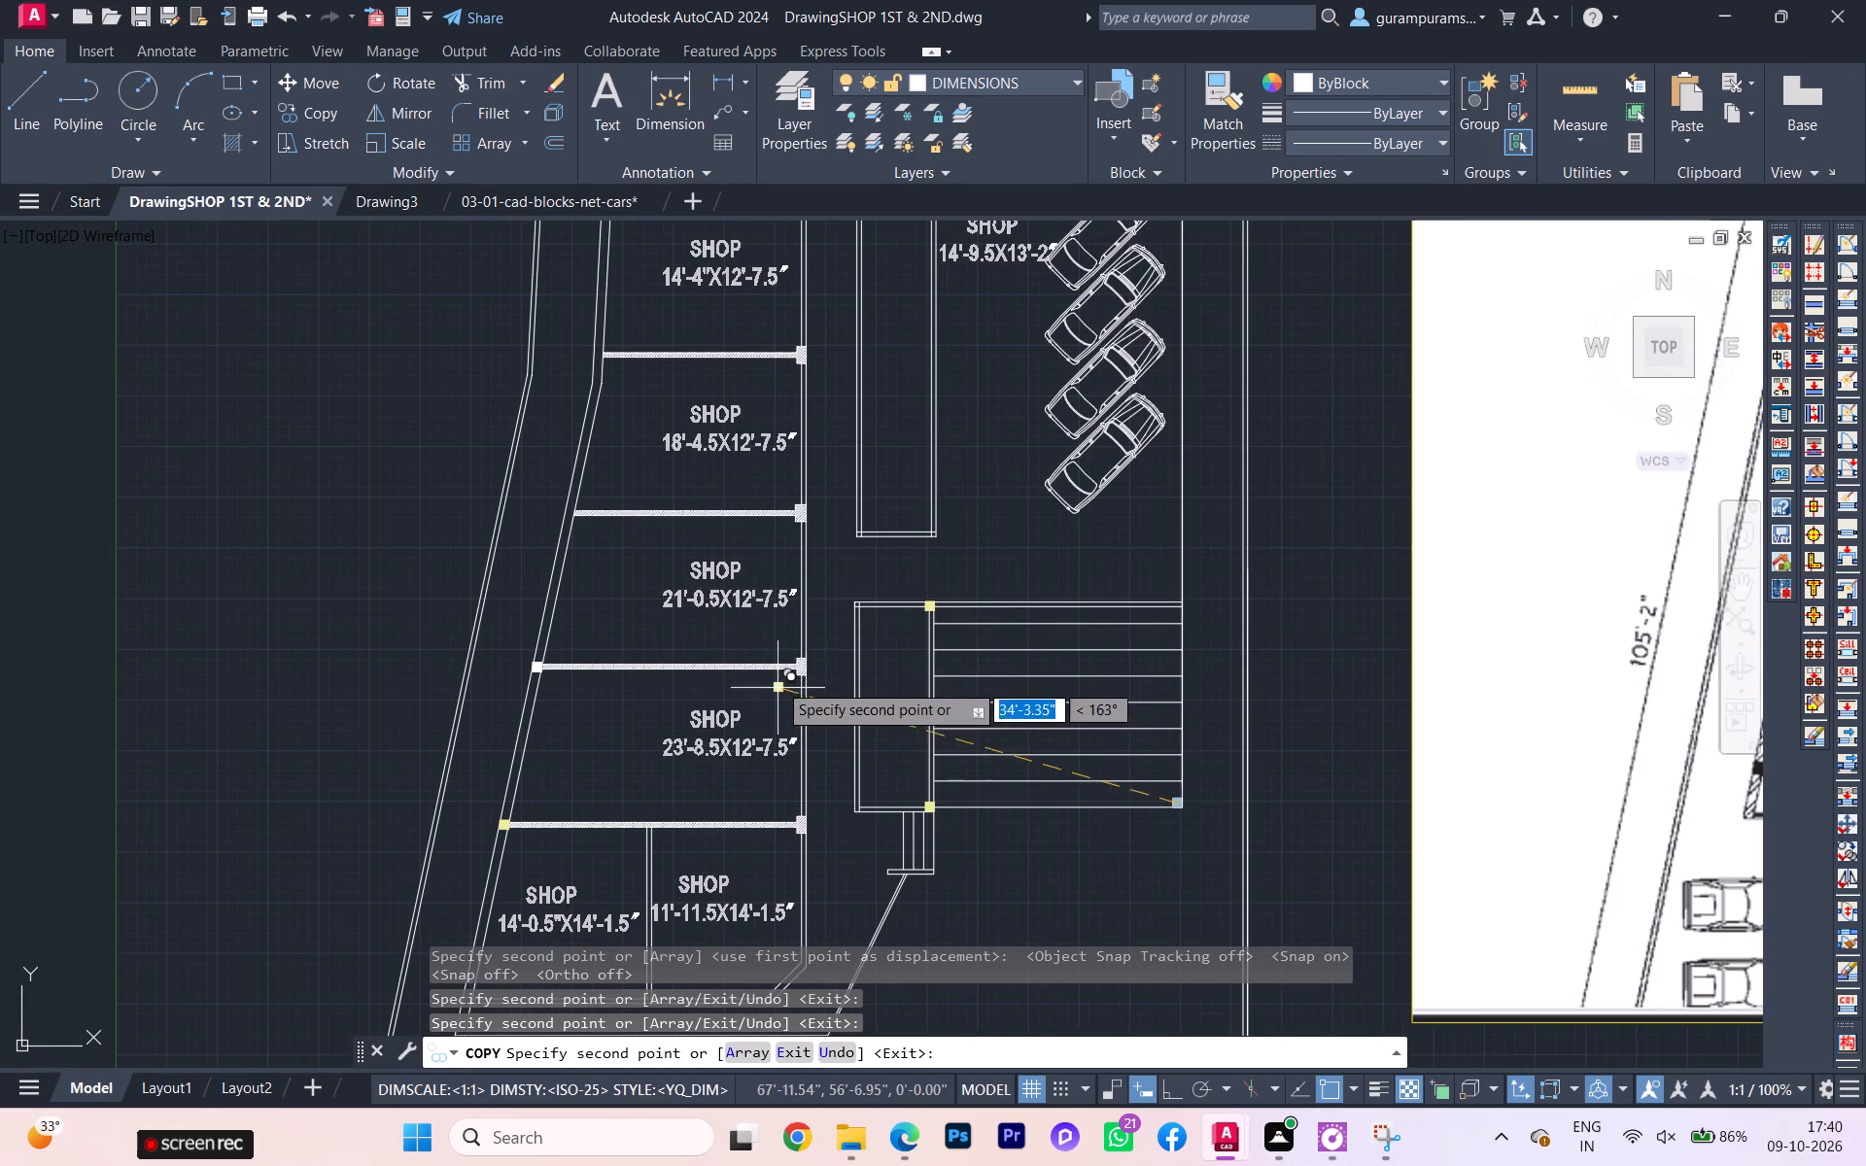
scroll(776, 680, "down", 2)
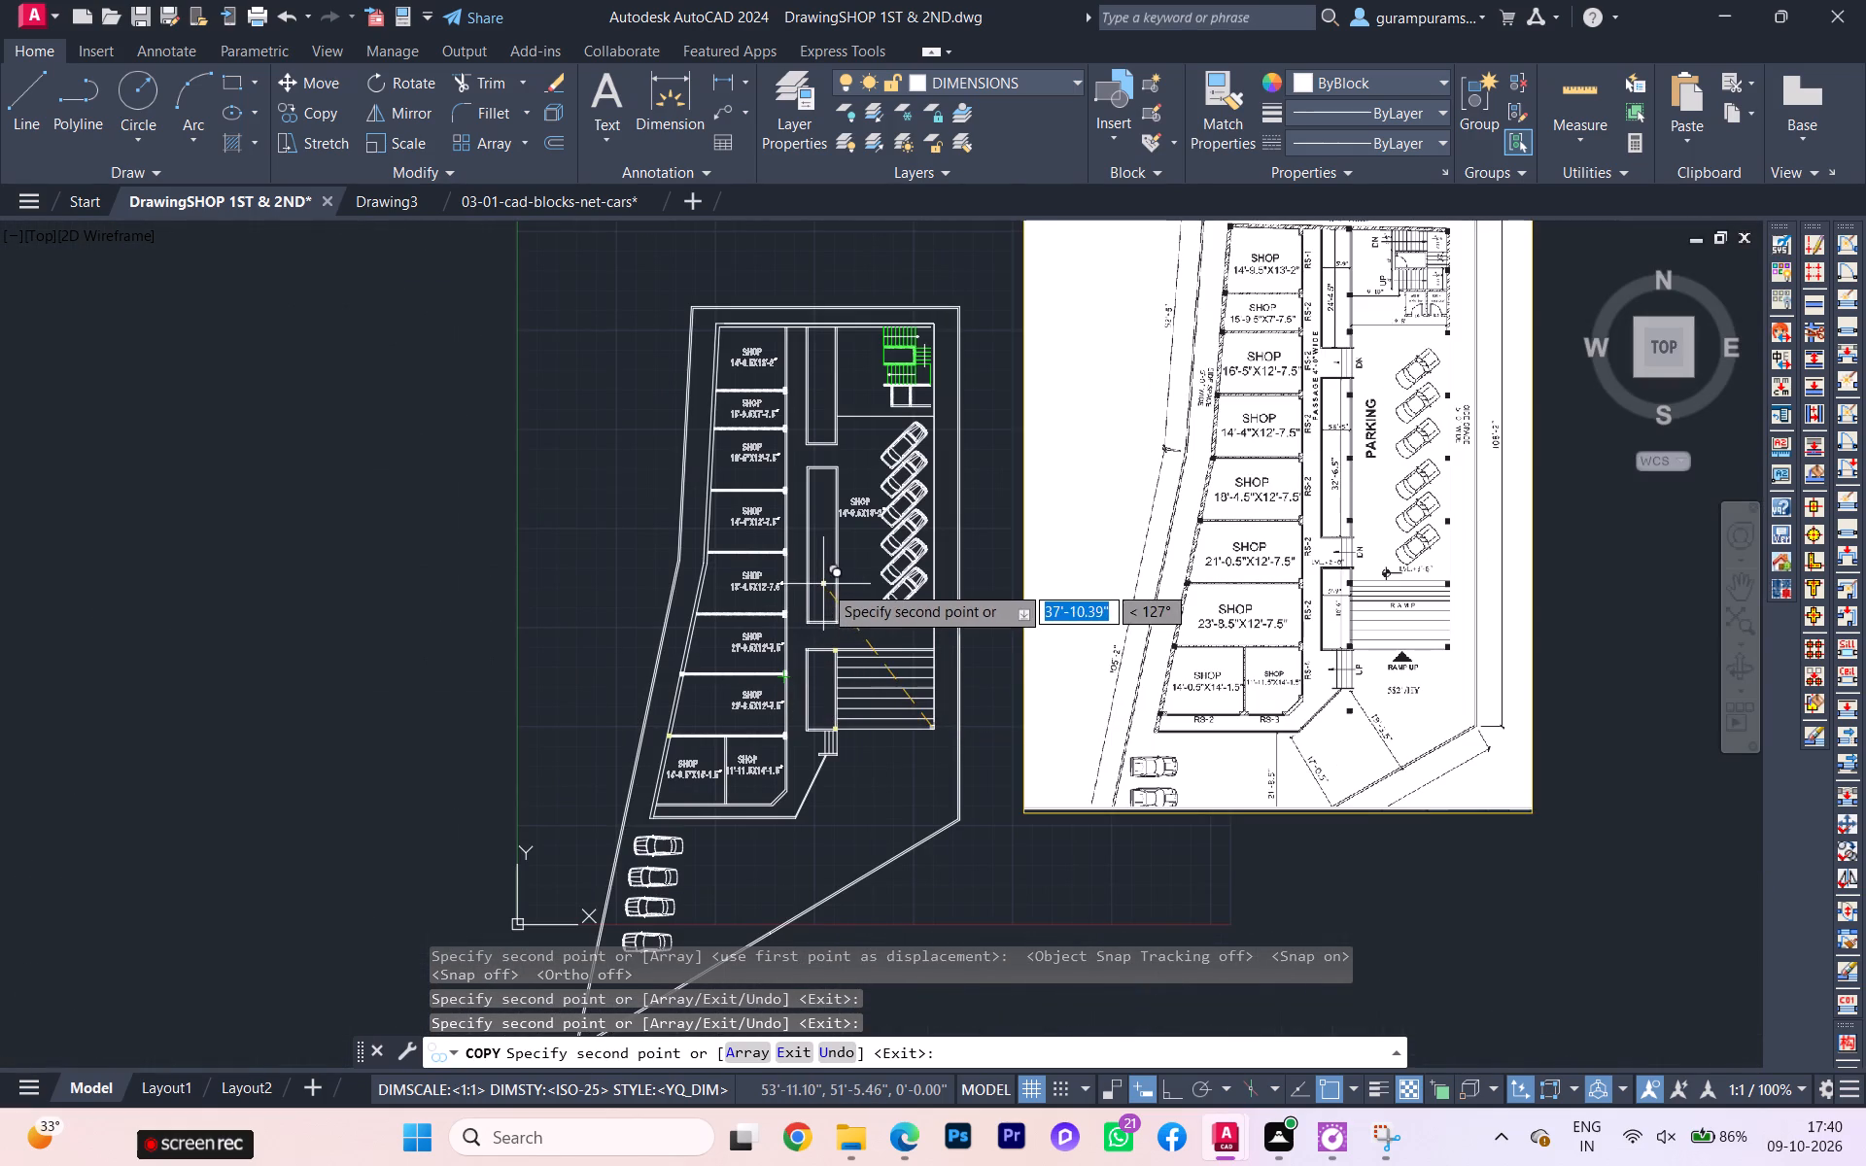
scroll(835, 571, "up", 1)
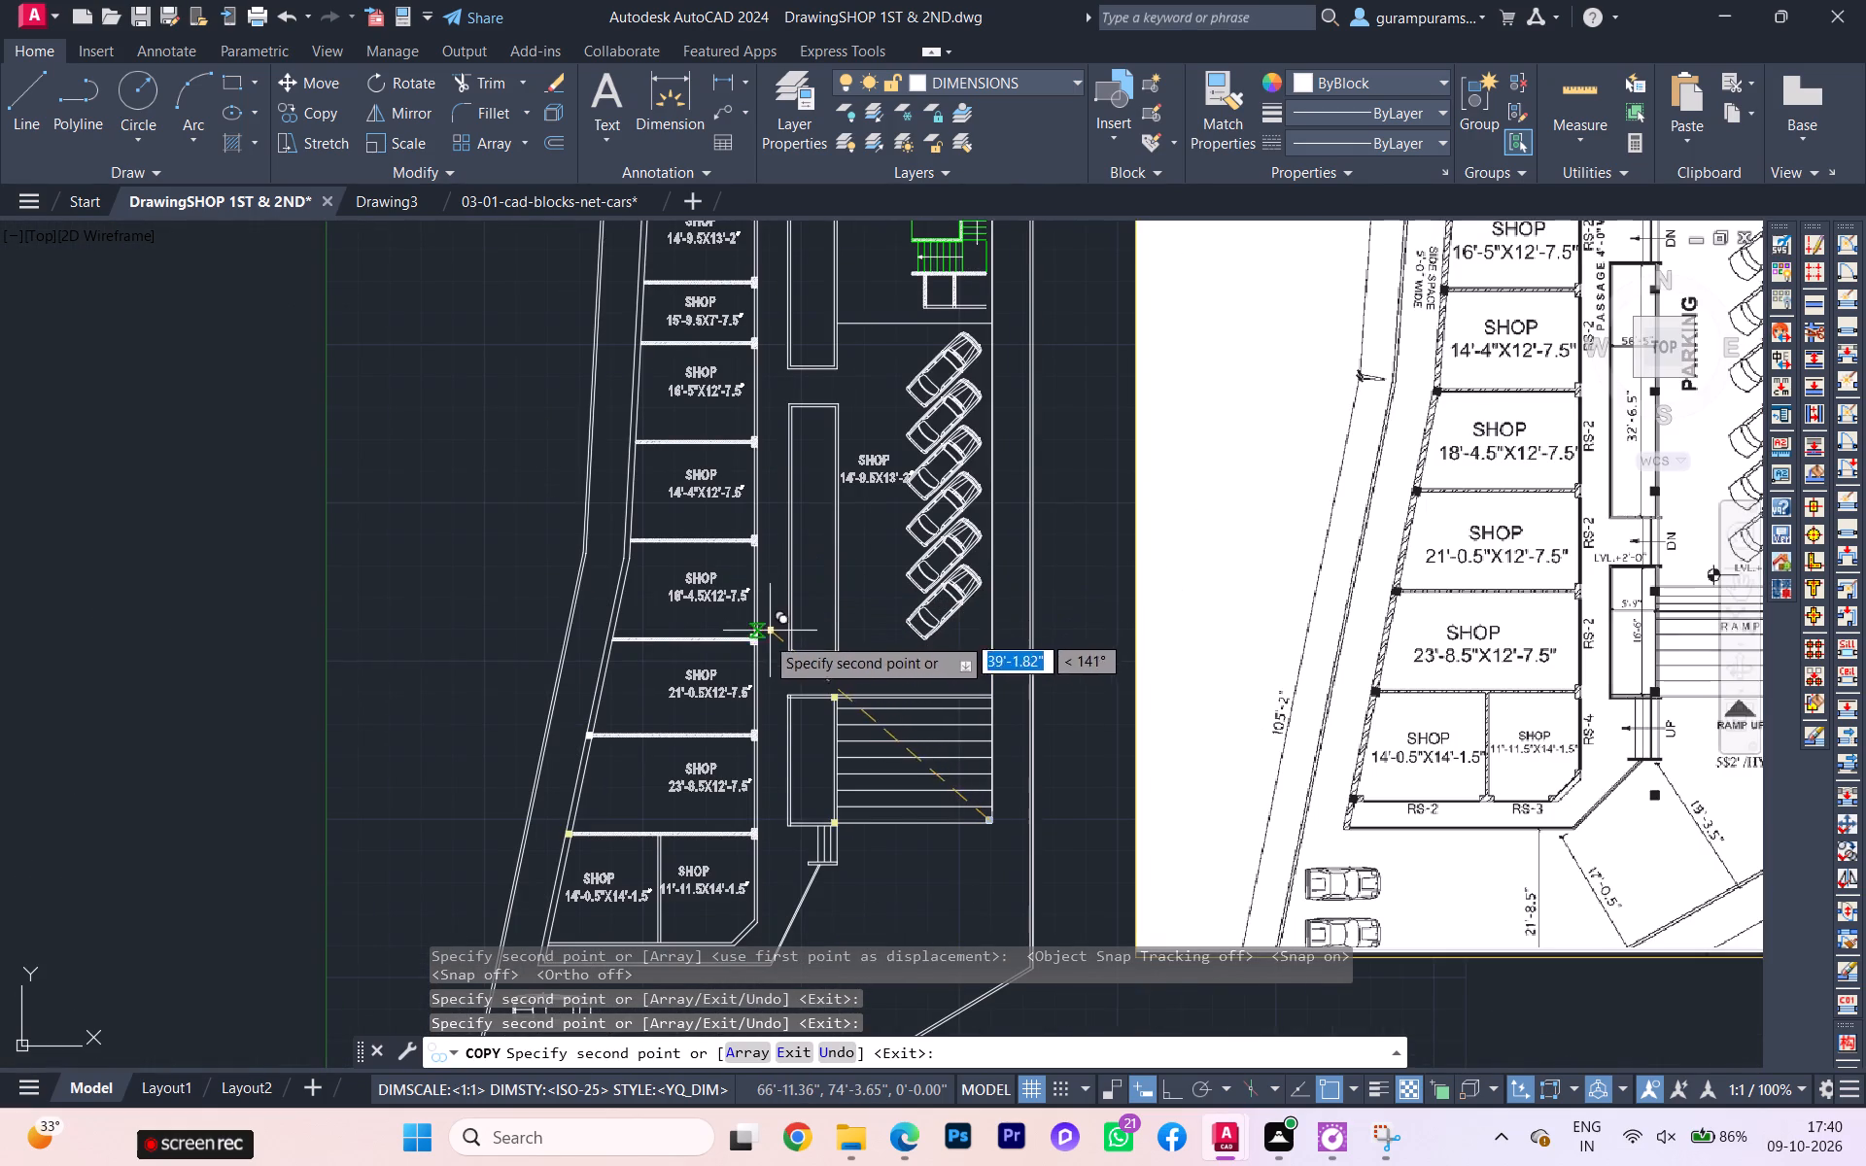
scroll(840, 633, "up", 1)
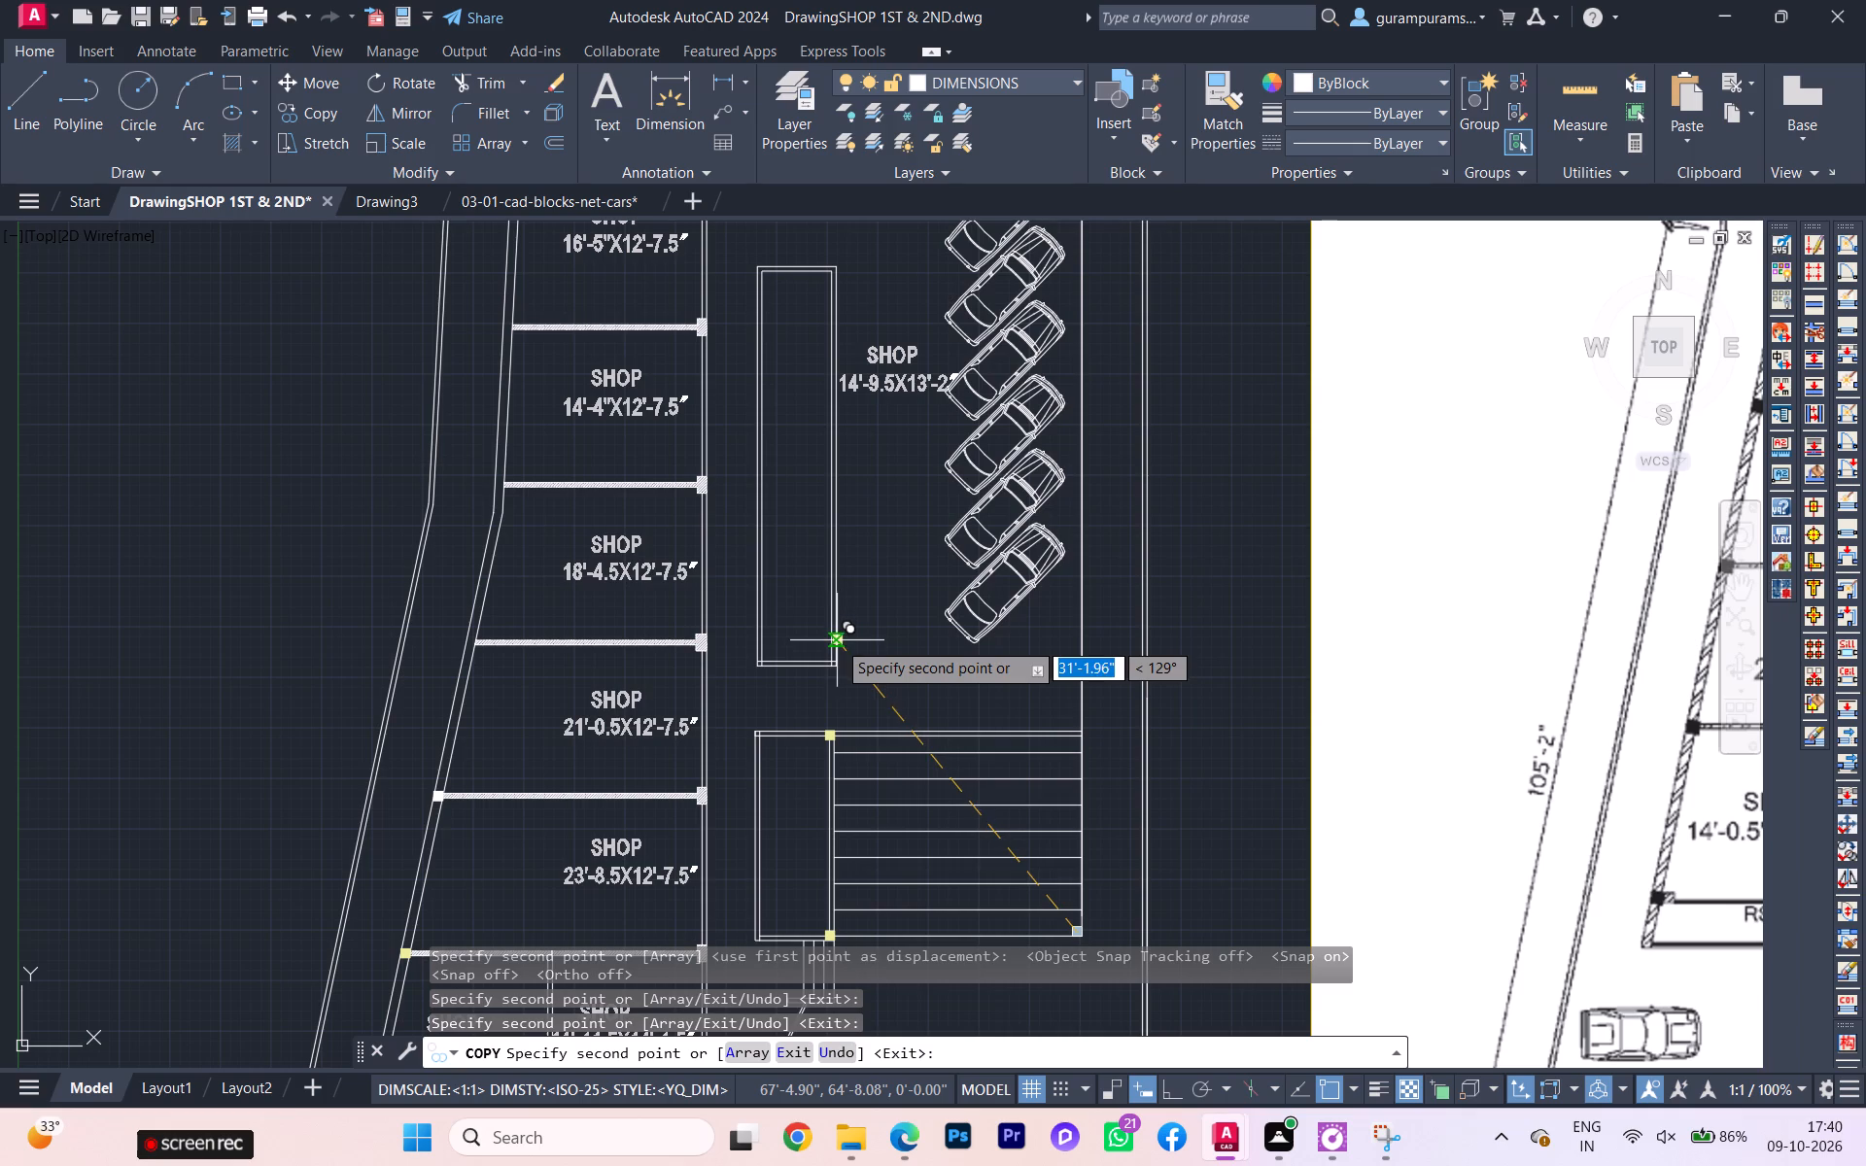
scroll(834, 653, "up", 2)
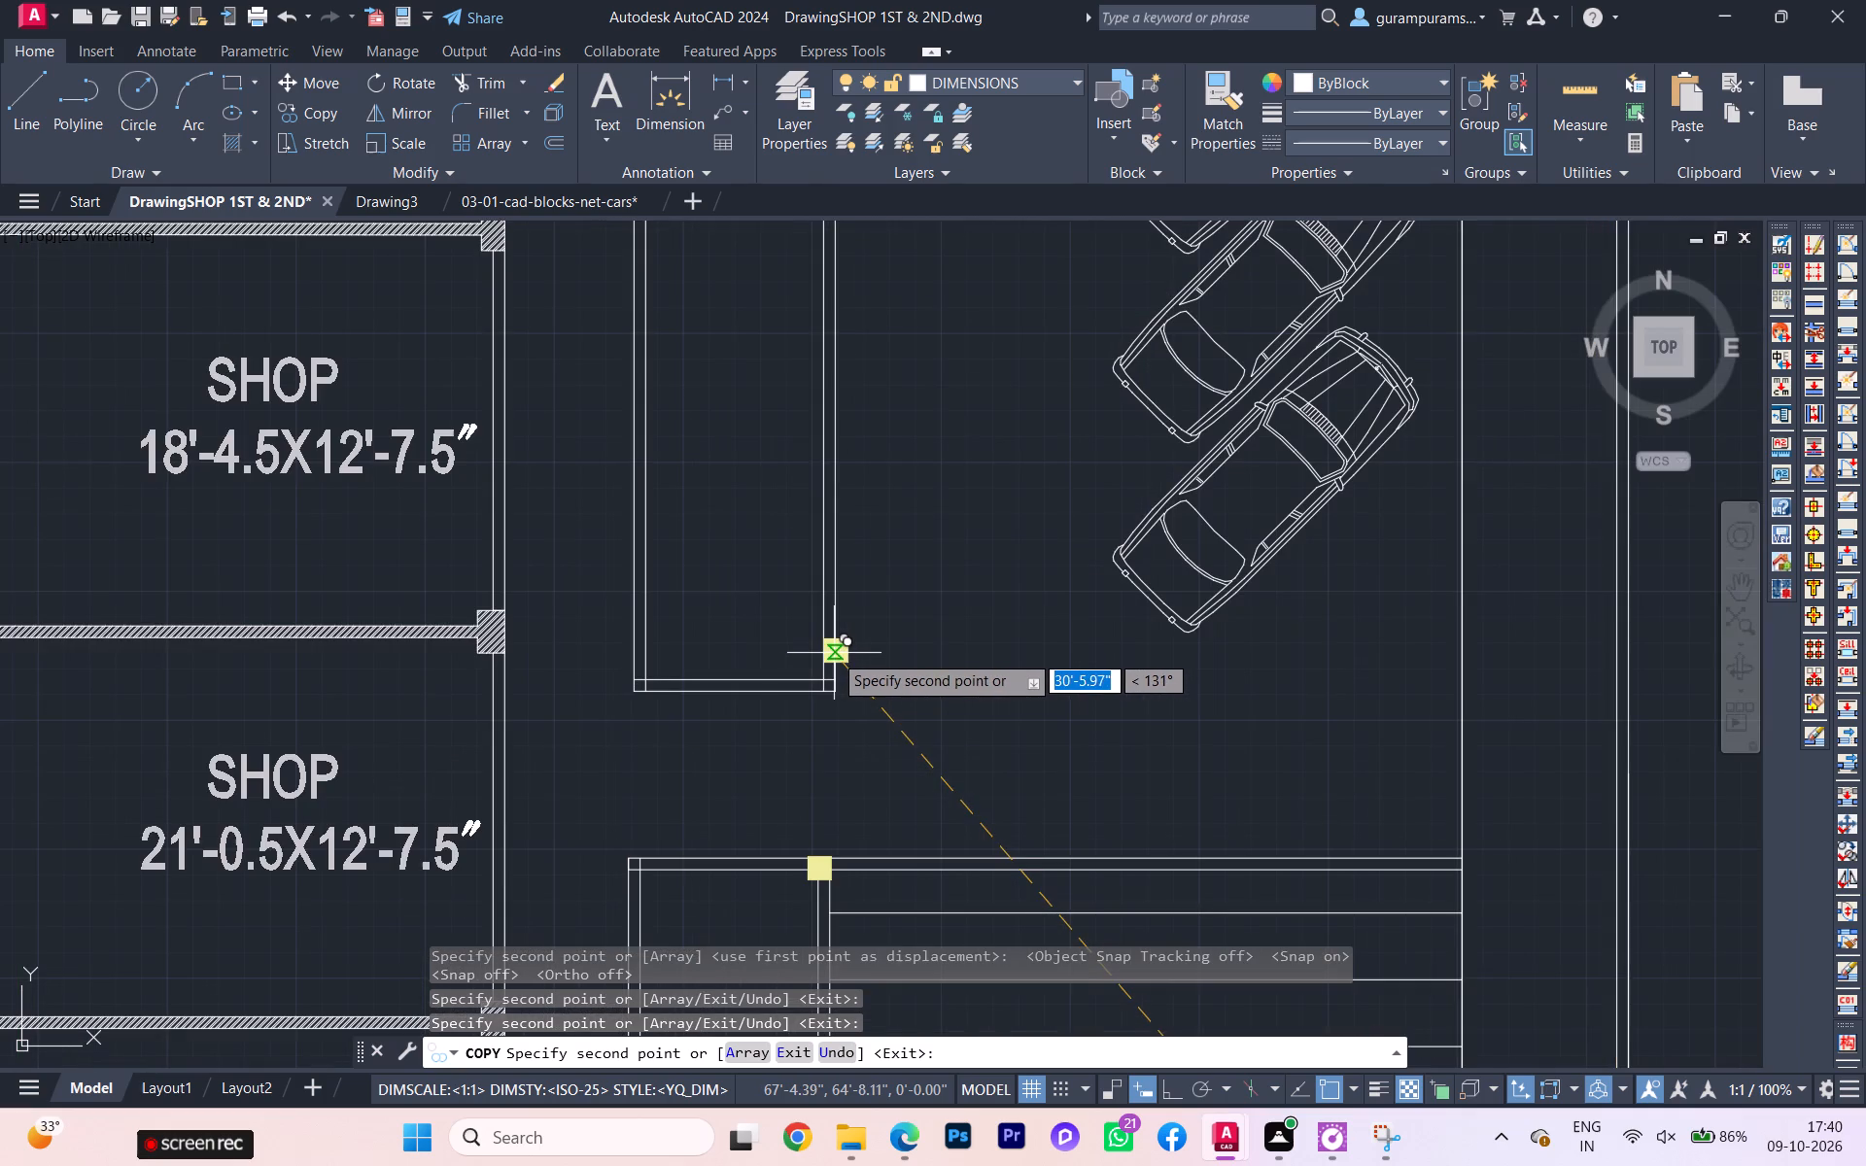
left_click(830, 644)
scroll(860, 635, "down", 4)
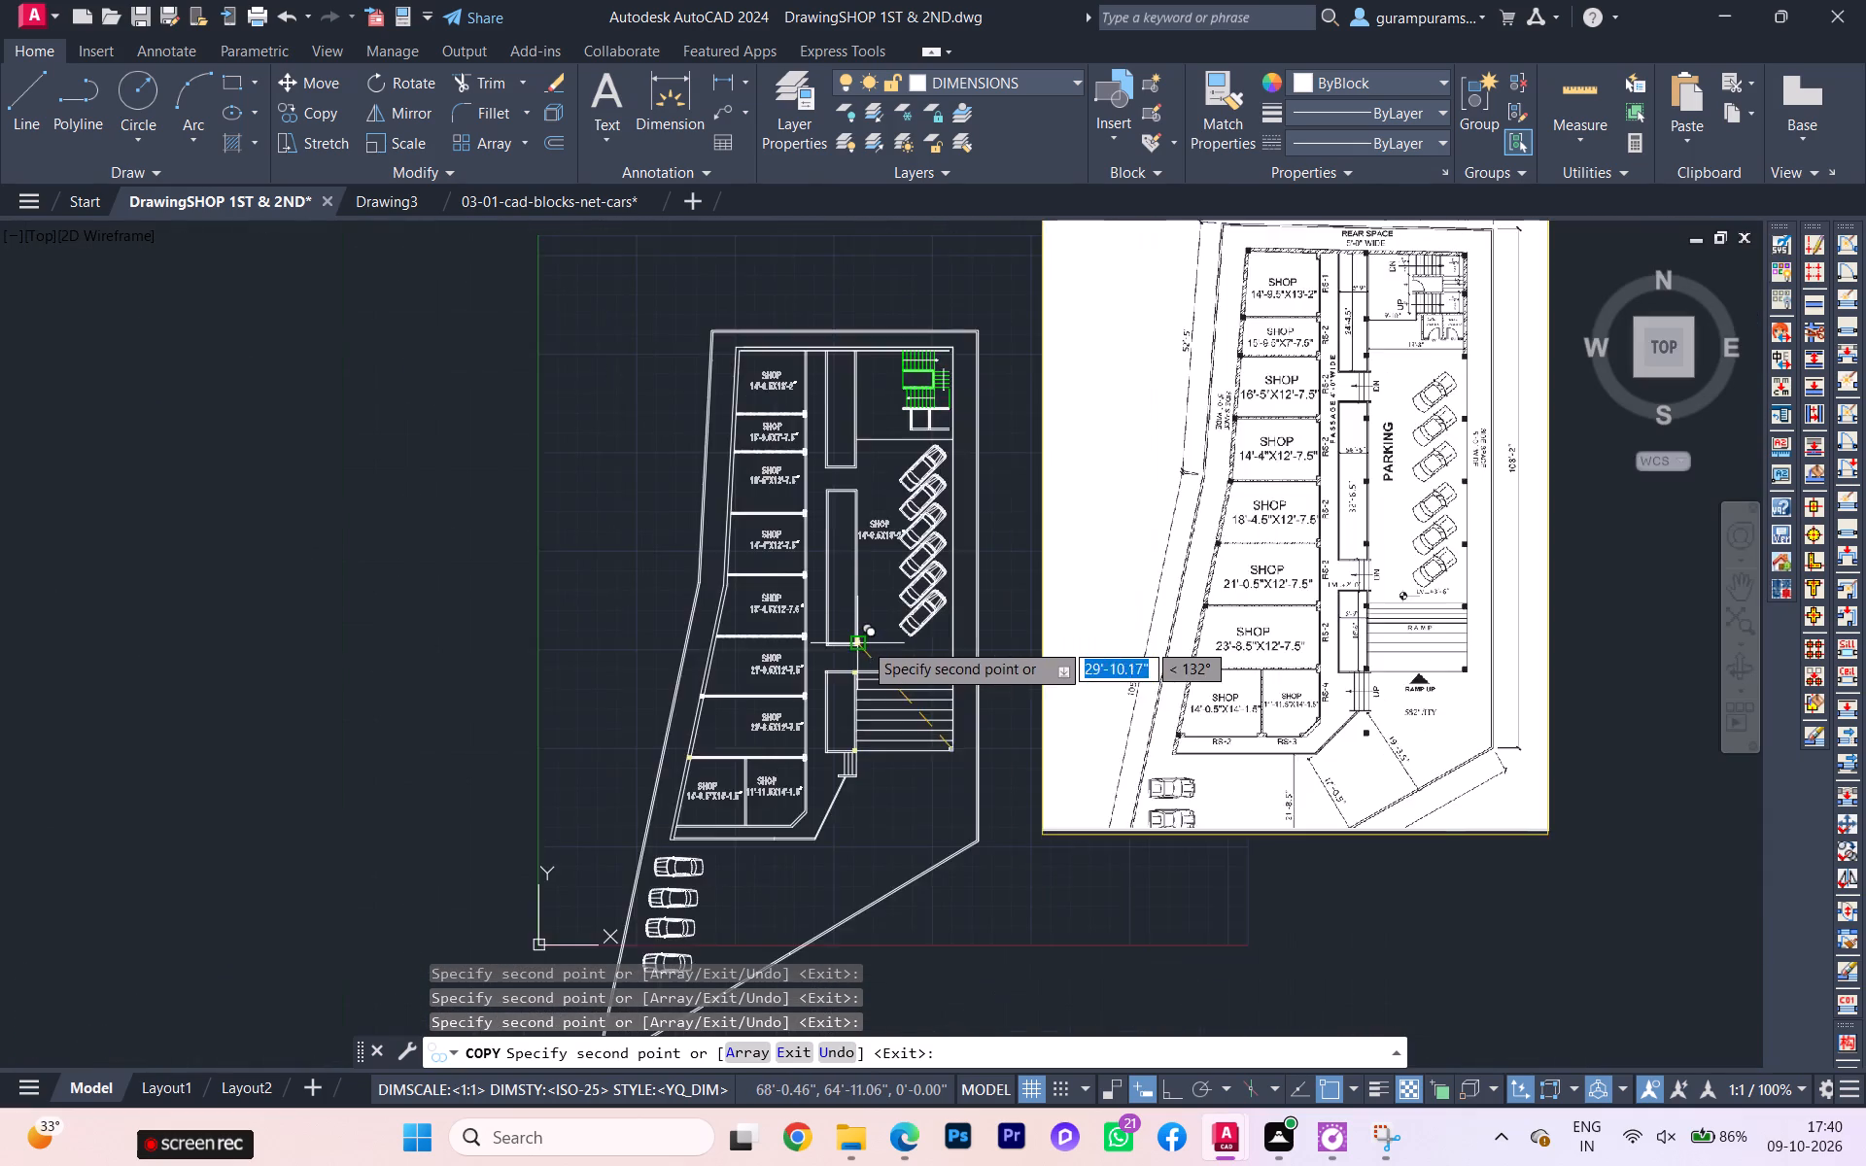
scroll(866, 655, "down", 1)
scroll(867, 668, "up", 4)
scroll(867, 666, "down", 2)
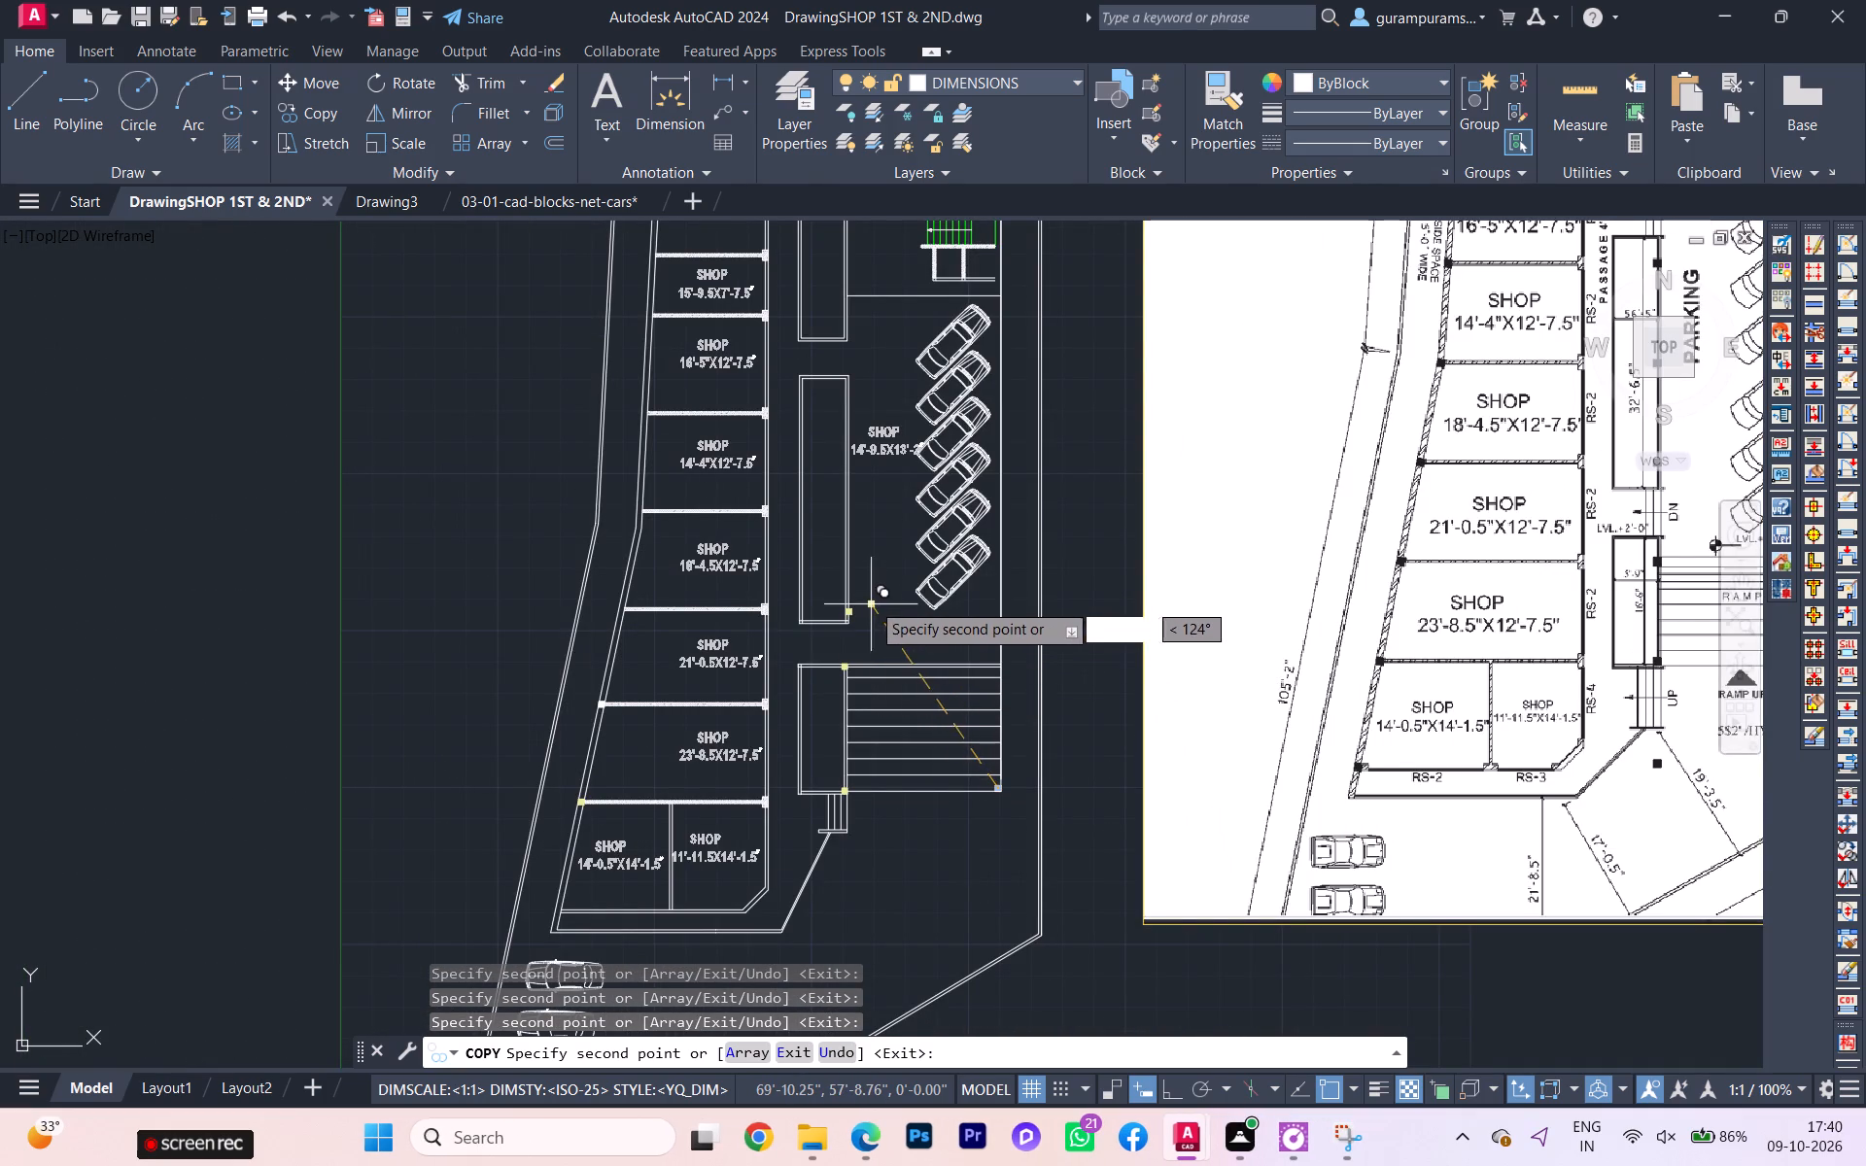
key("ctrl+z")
Copy columns onto the east wall of the middle strip, level with the partitions north of the 14'-4", 18'-4.5 and 21'-0.5 shops.
scroll(865, 614, "down", 2)
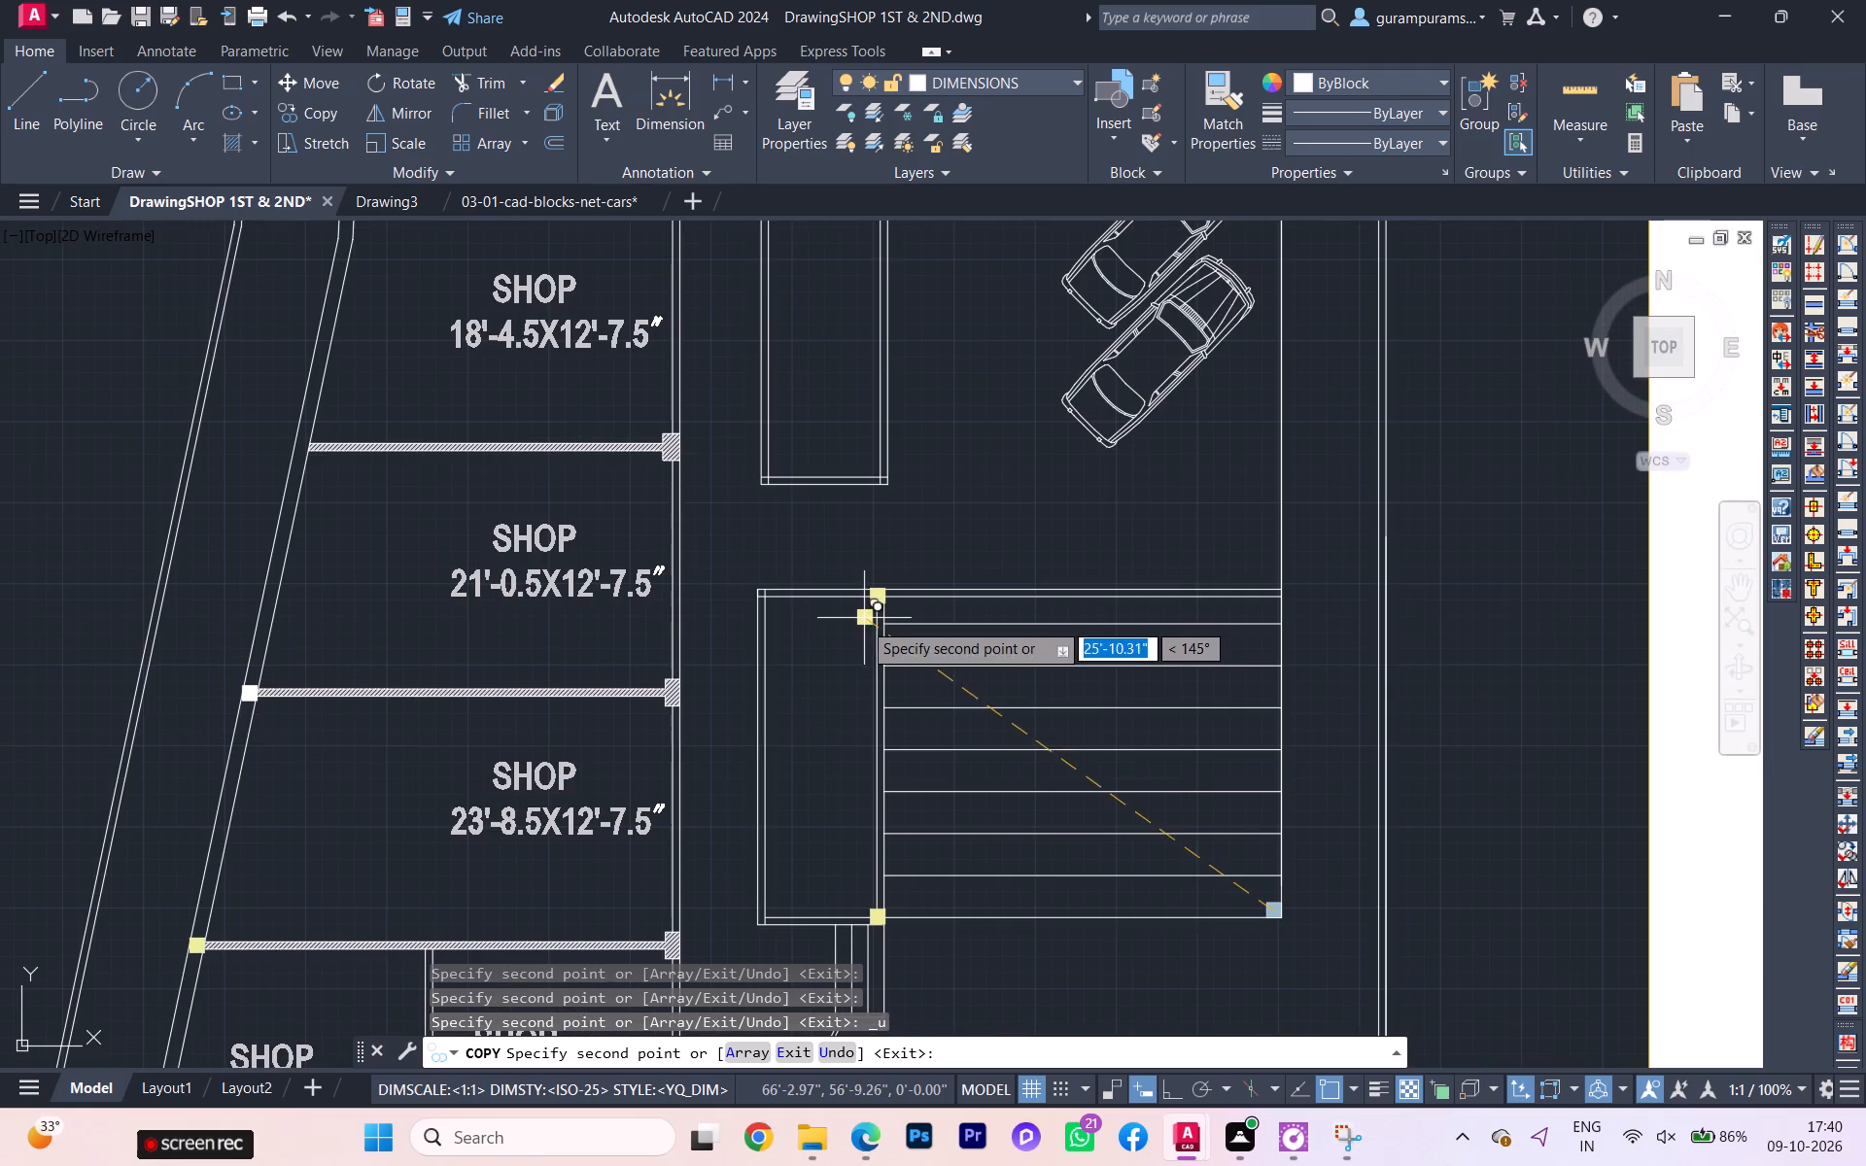
scroll(724, 463, "down", 2)
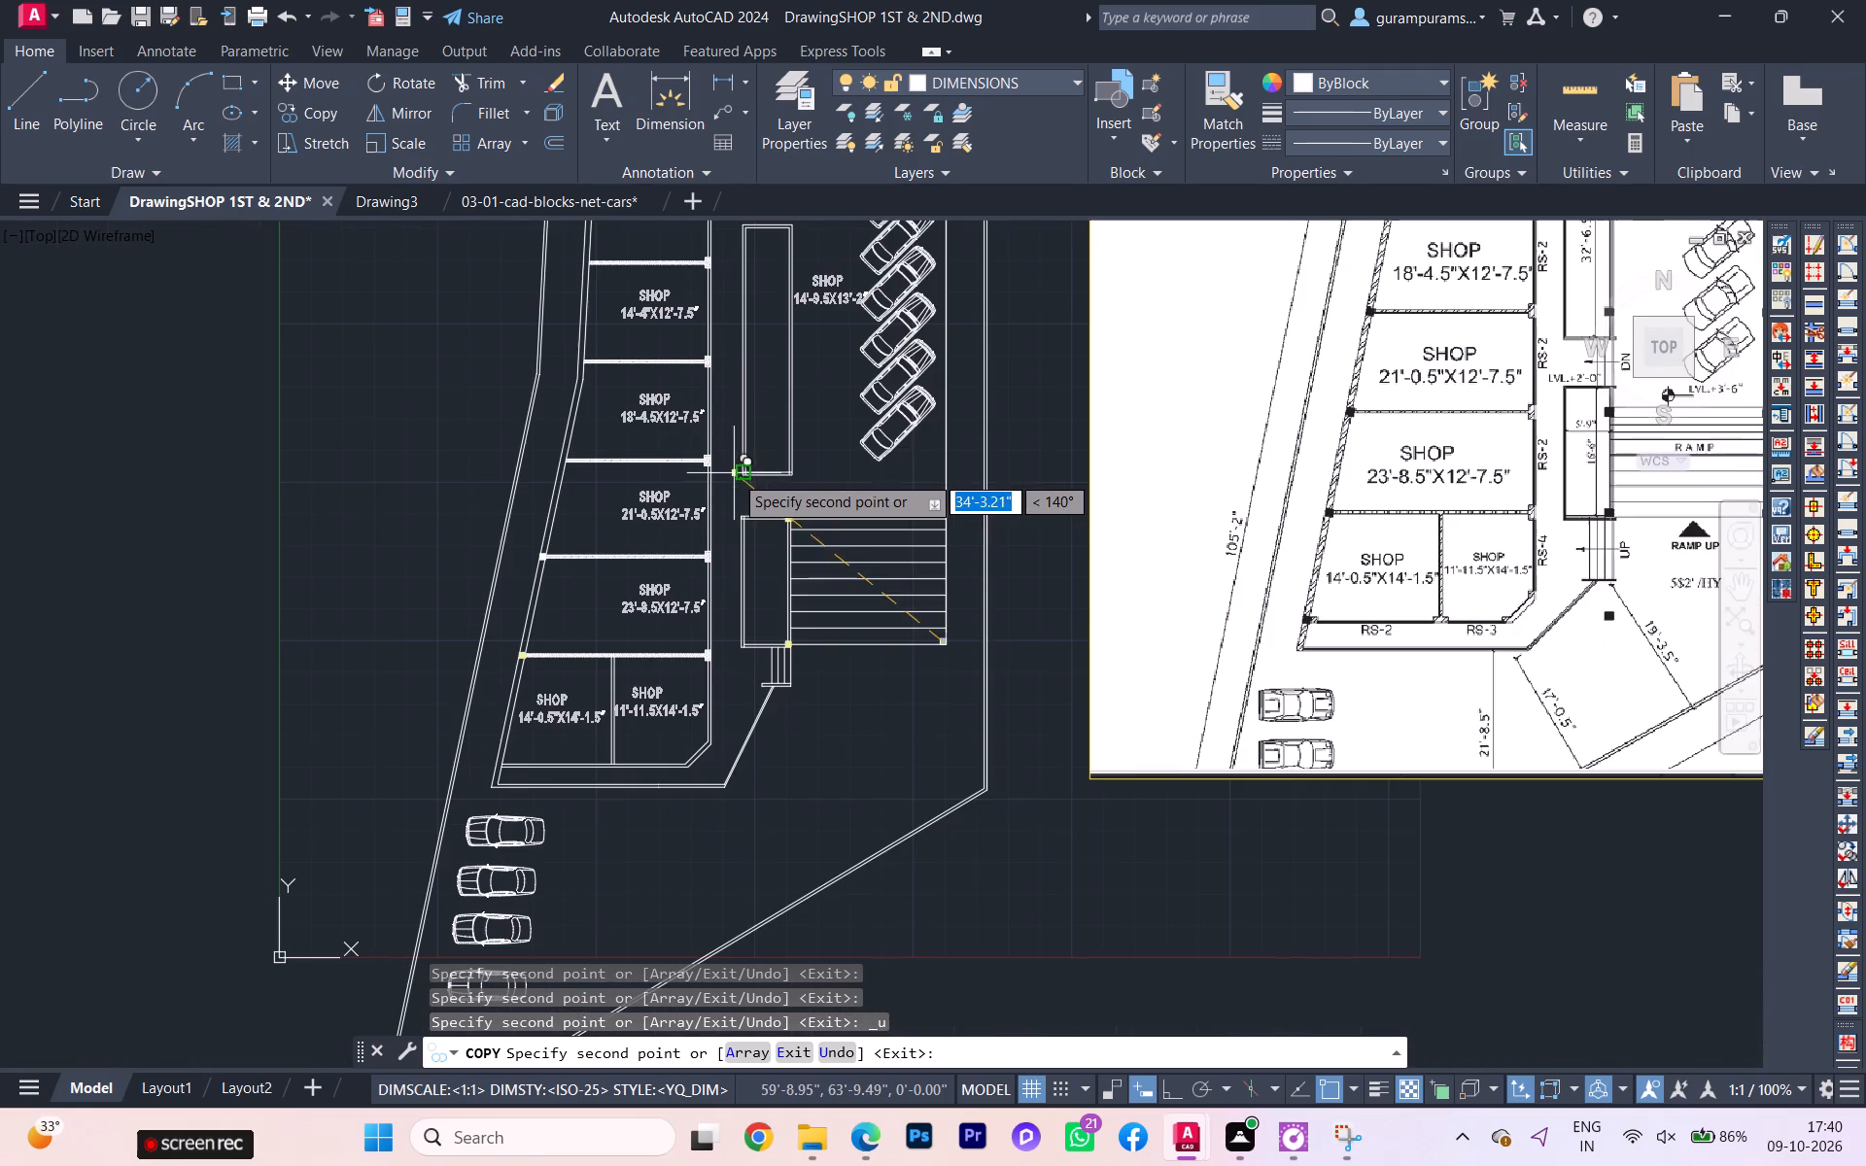
scroll(740, 447, "up", 3)
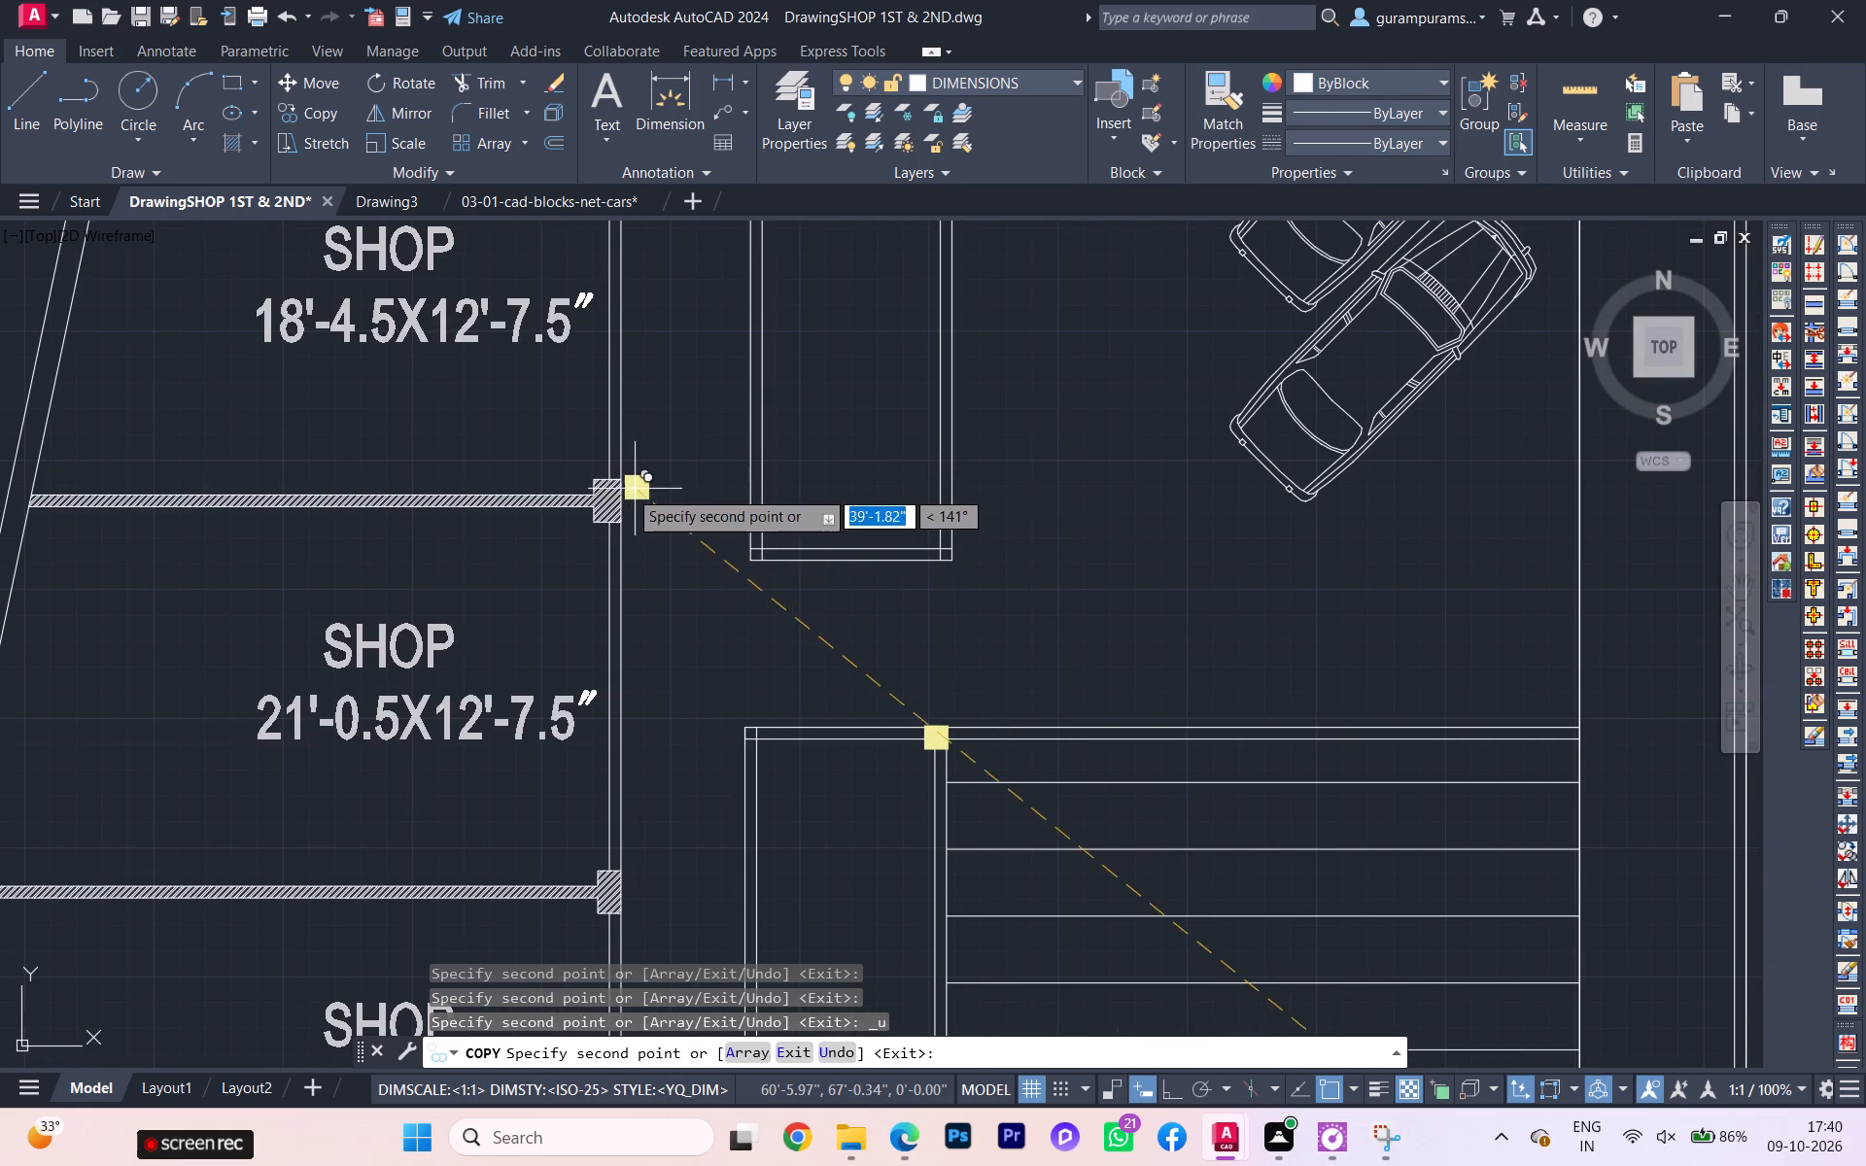
left_click(939, 501)
scroll(943, 518, "down", 3)
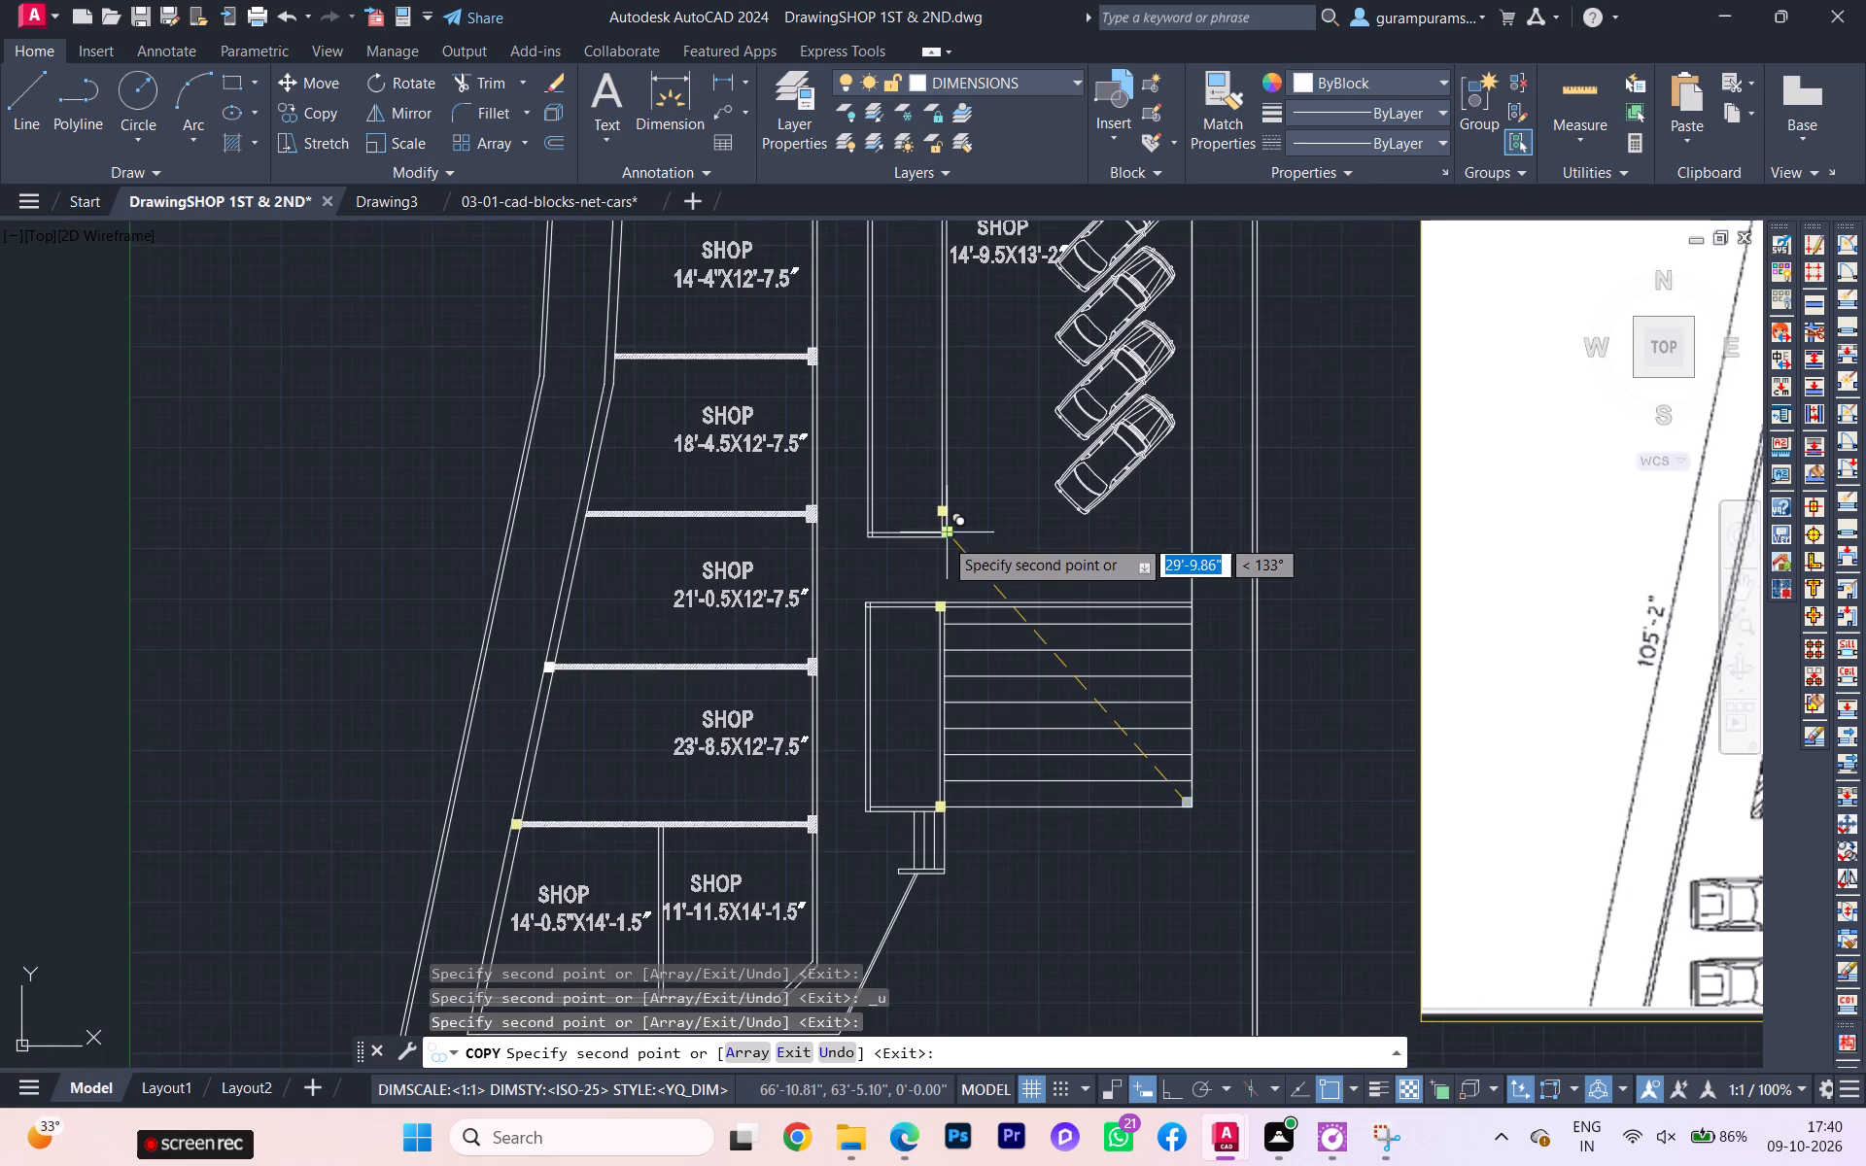
scroll(944, 537, "down", 1)
scroll(873, 466, "up", 3)
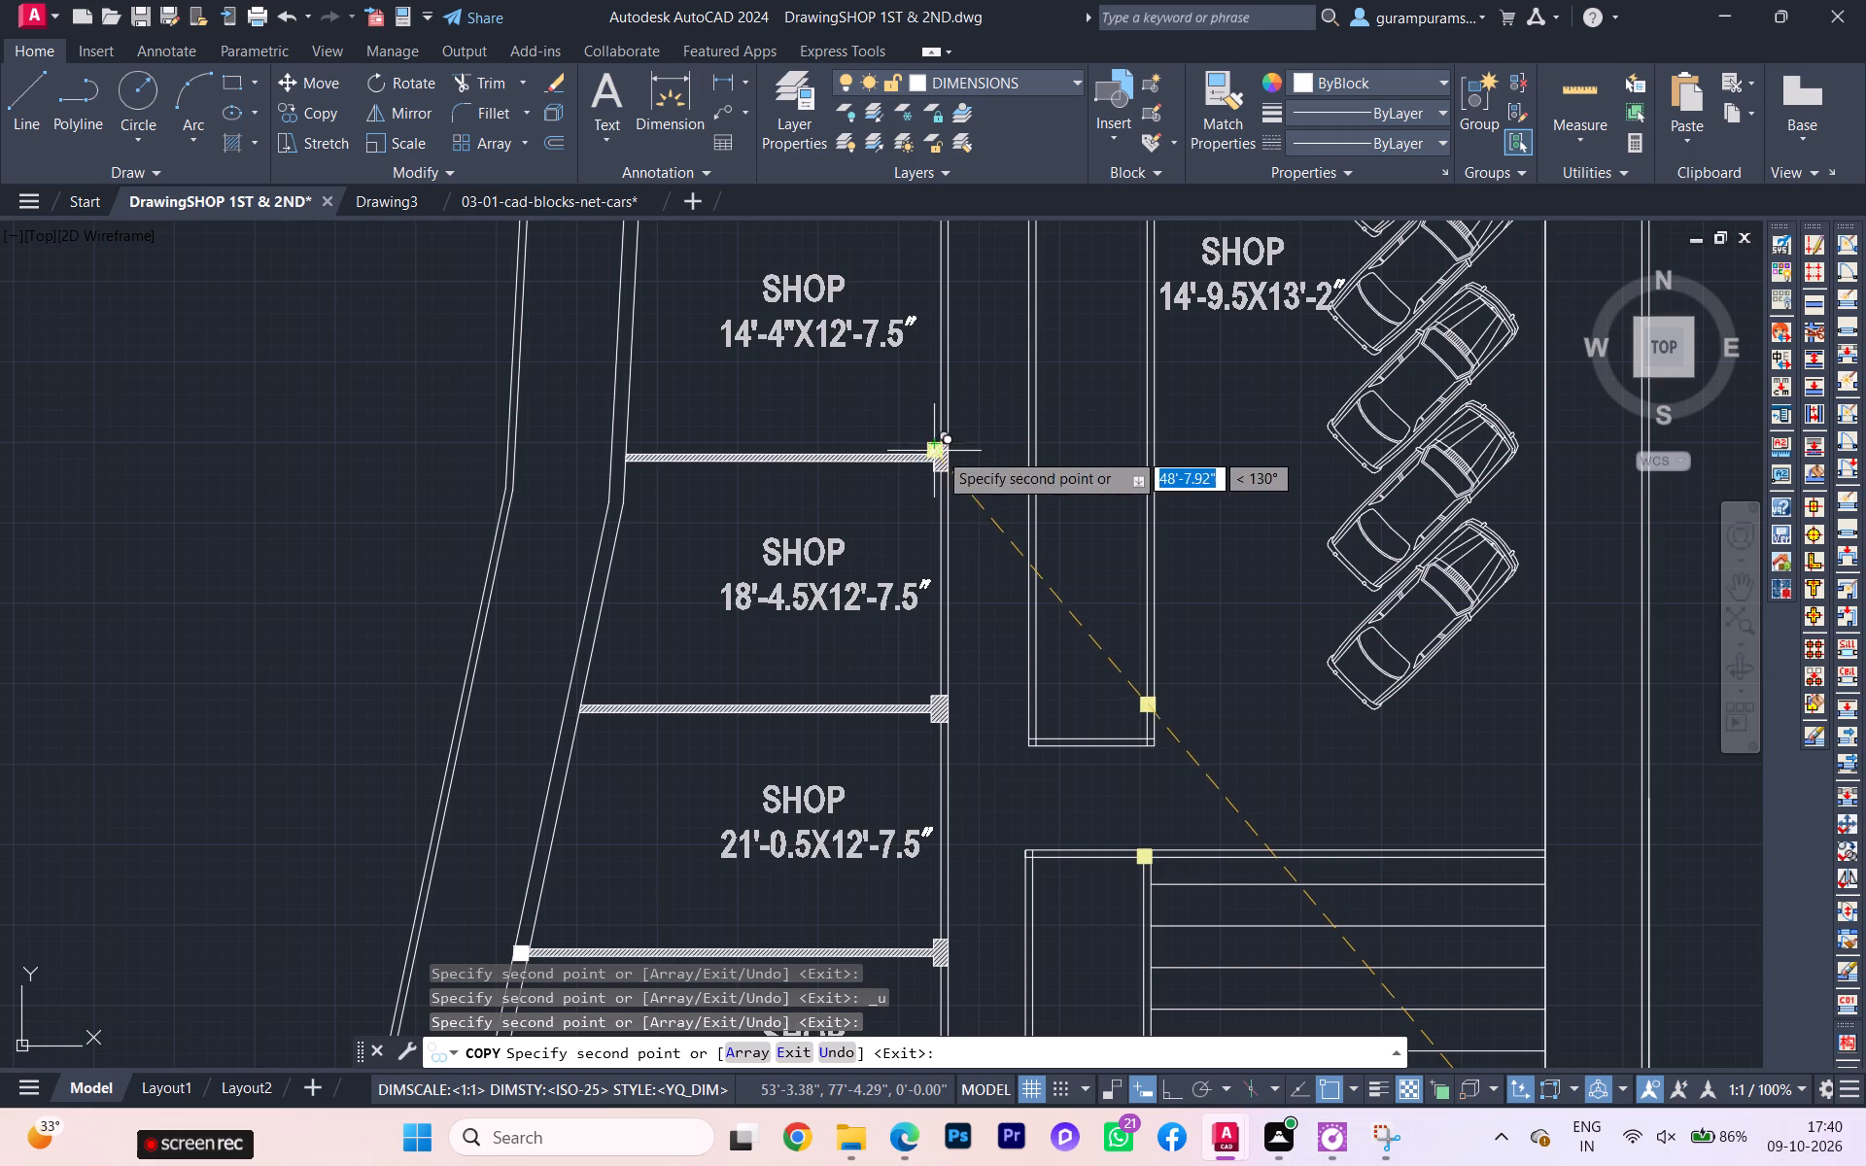
scroll(1134, 451, "up", 2)
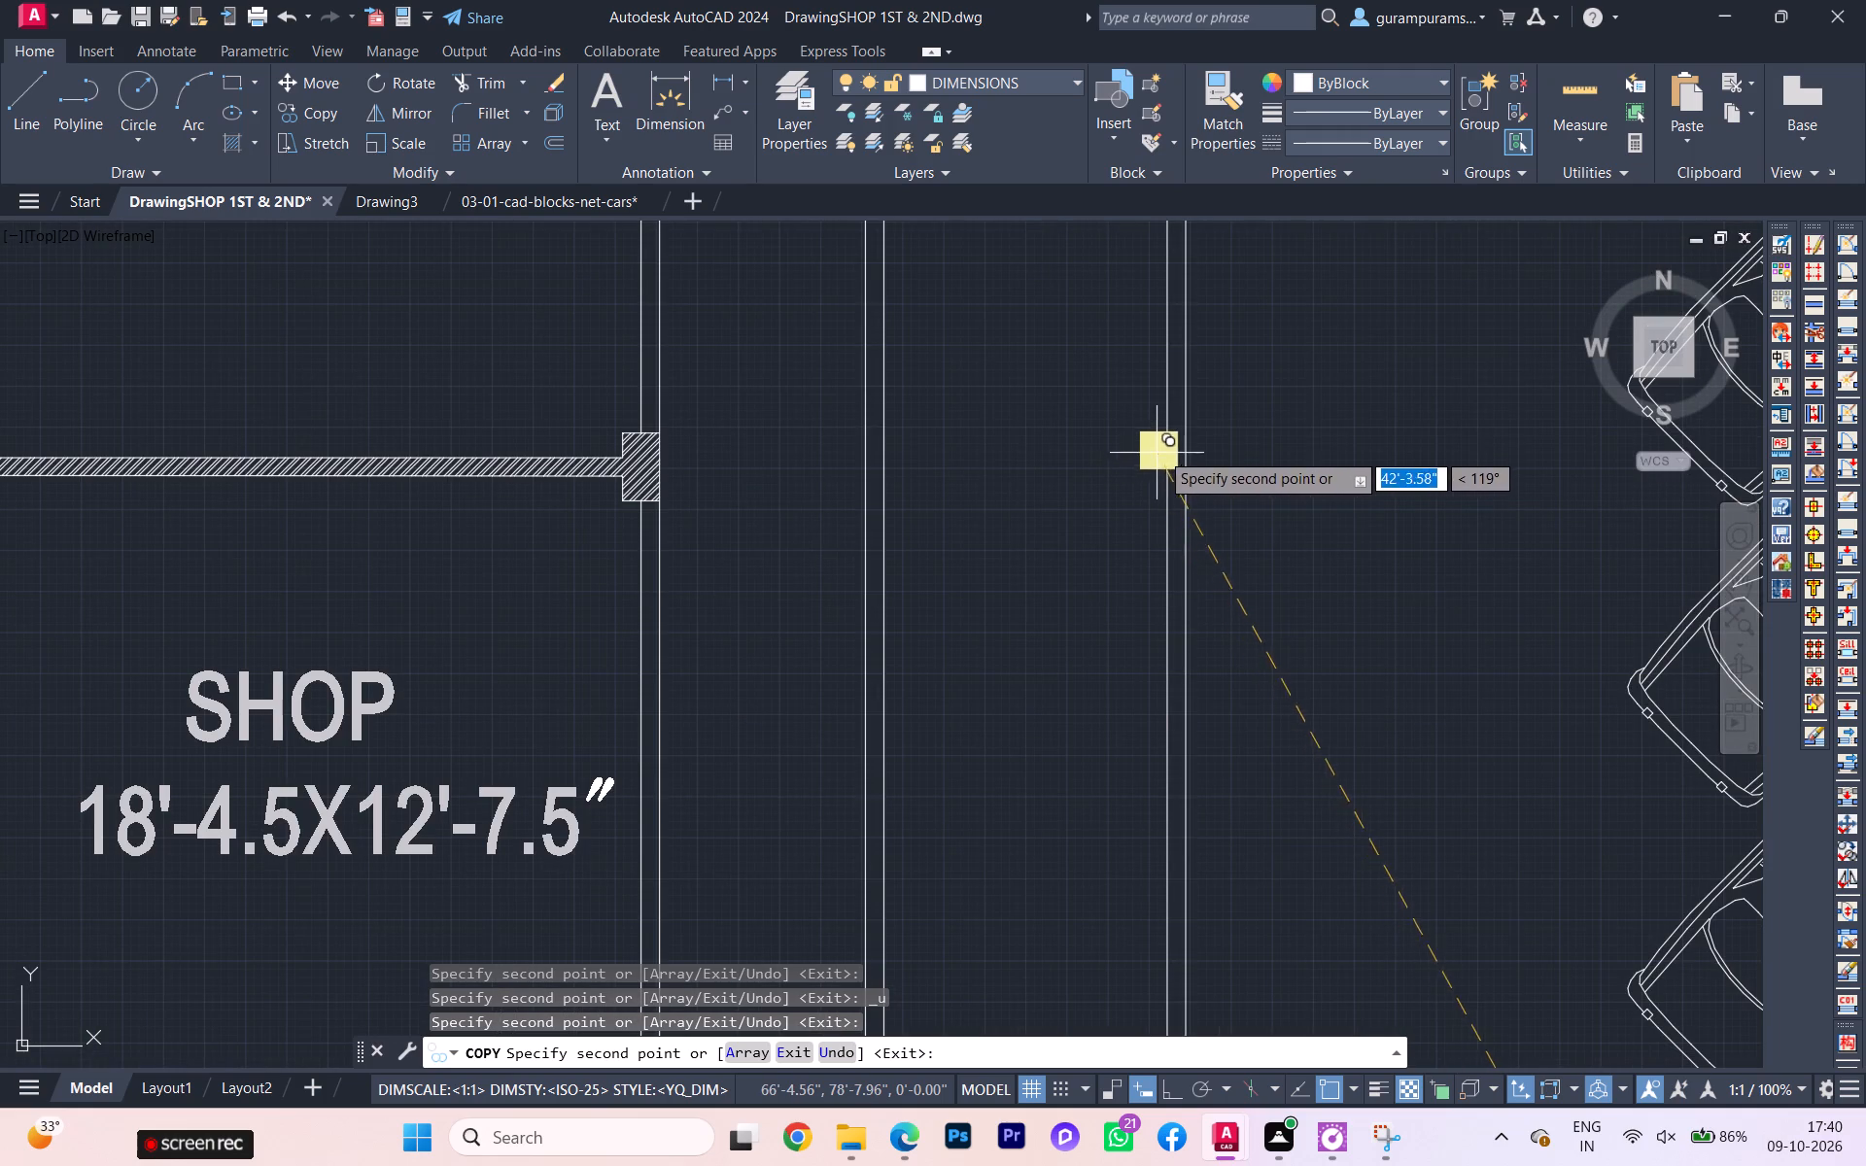
left_click(1168, 438)
scroll(1125, 500, "down", 3)
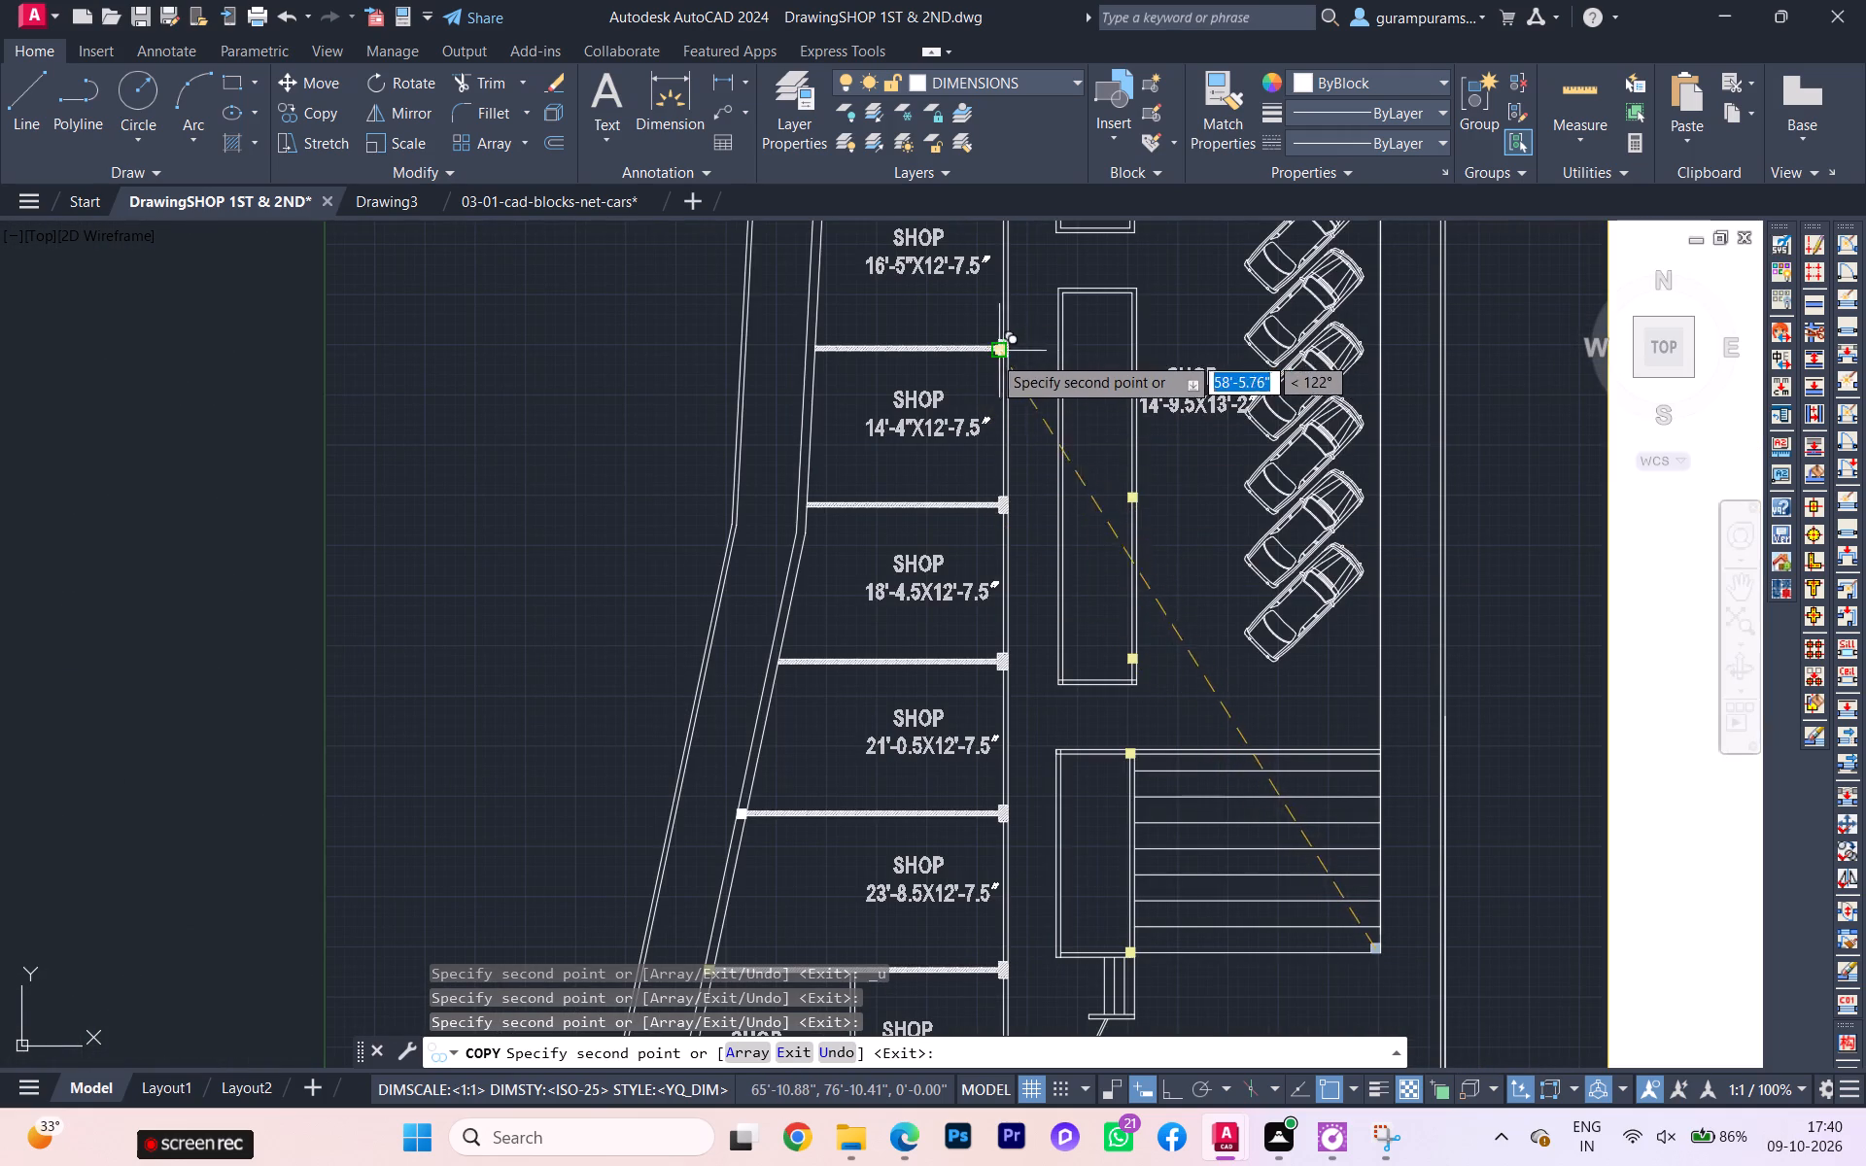
scroll(989, 351, "up", 2)
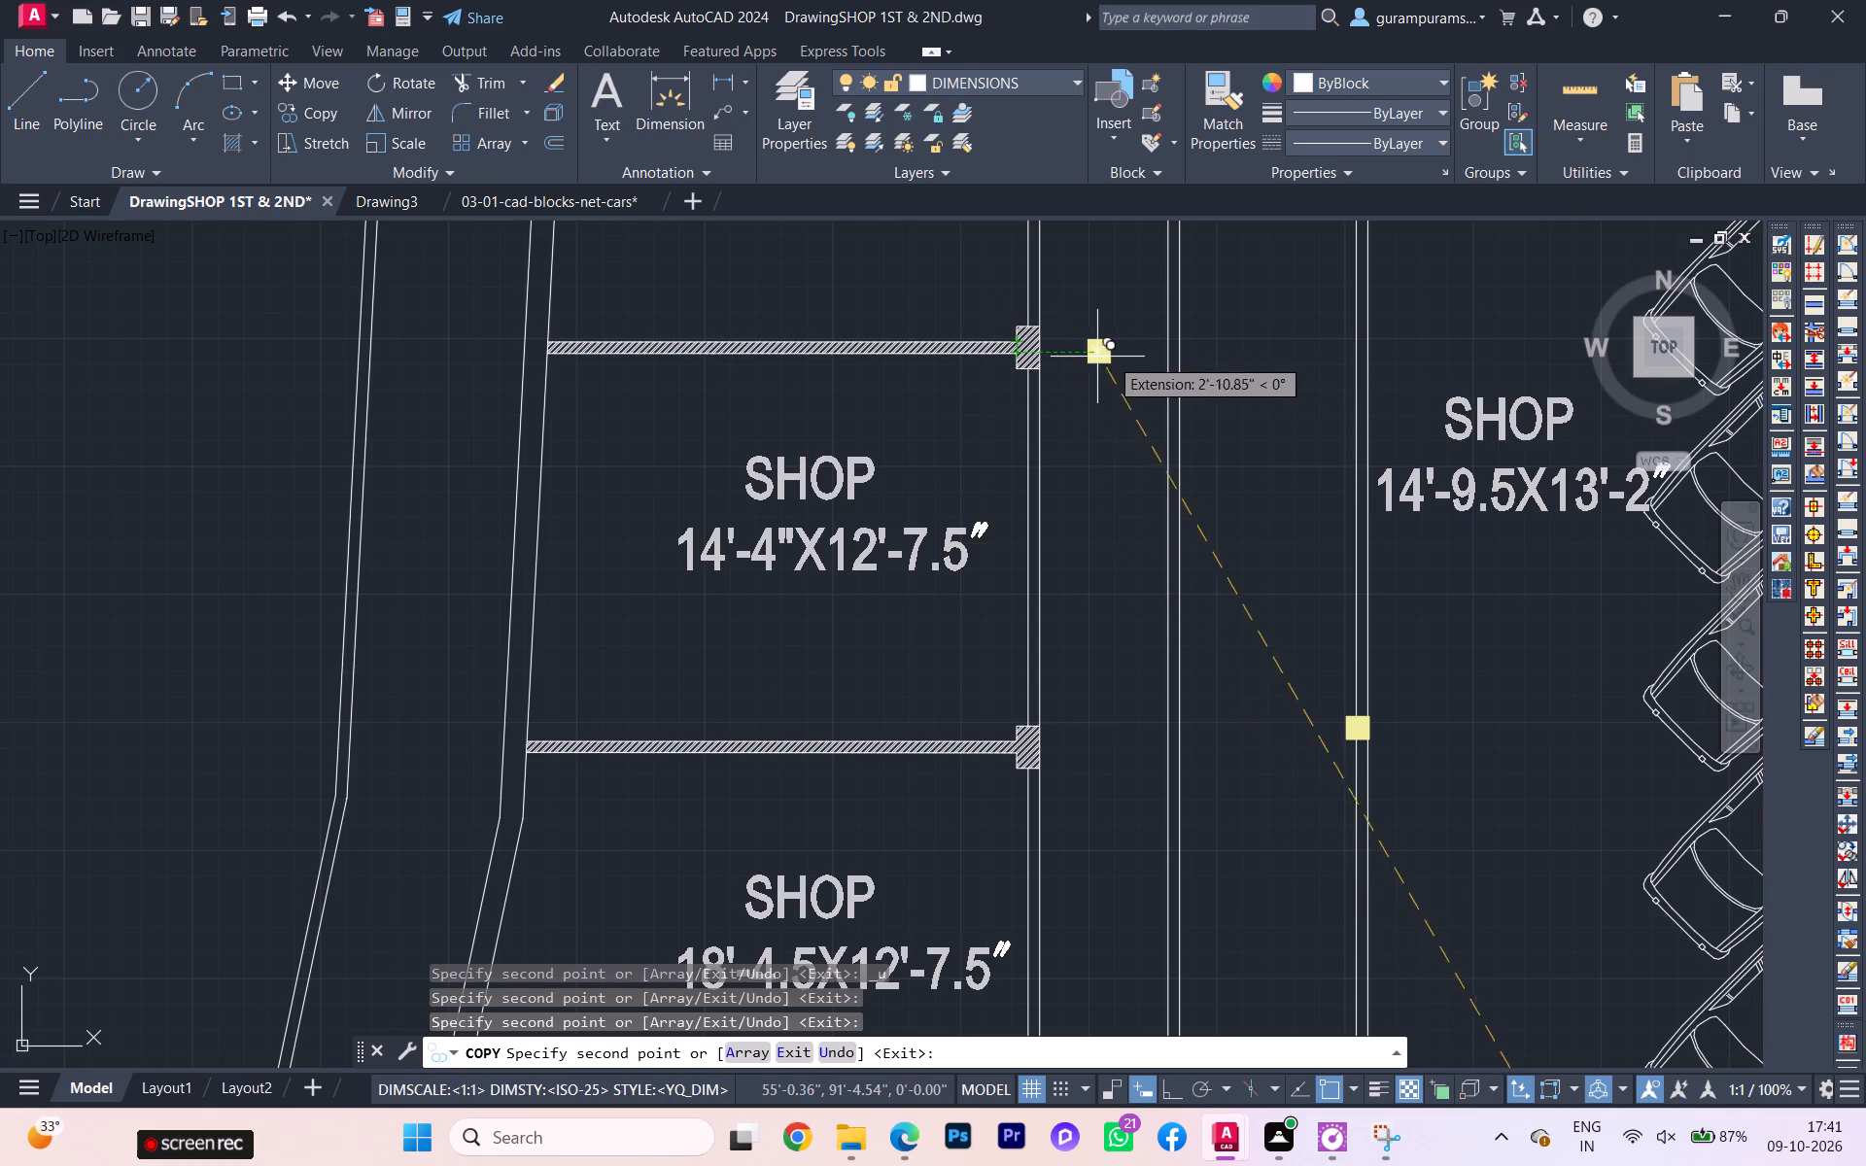
left_click(1355, 332)
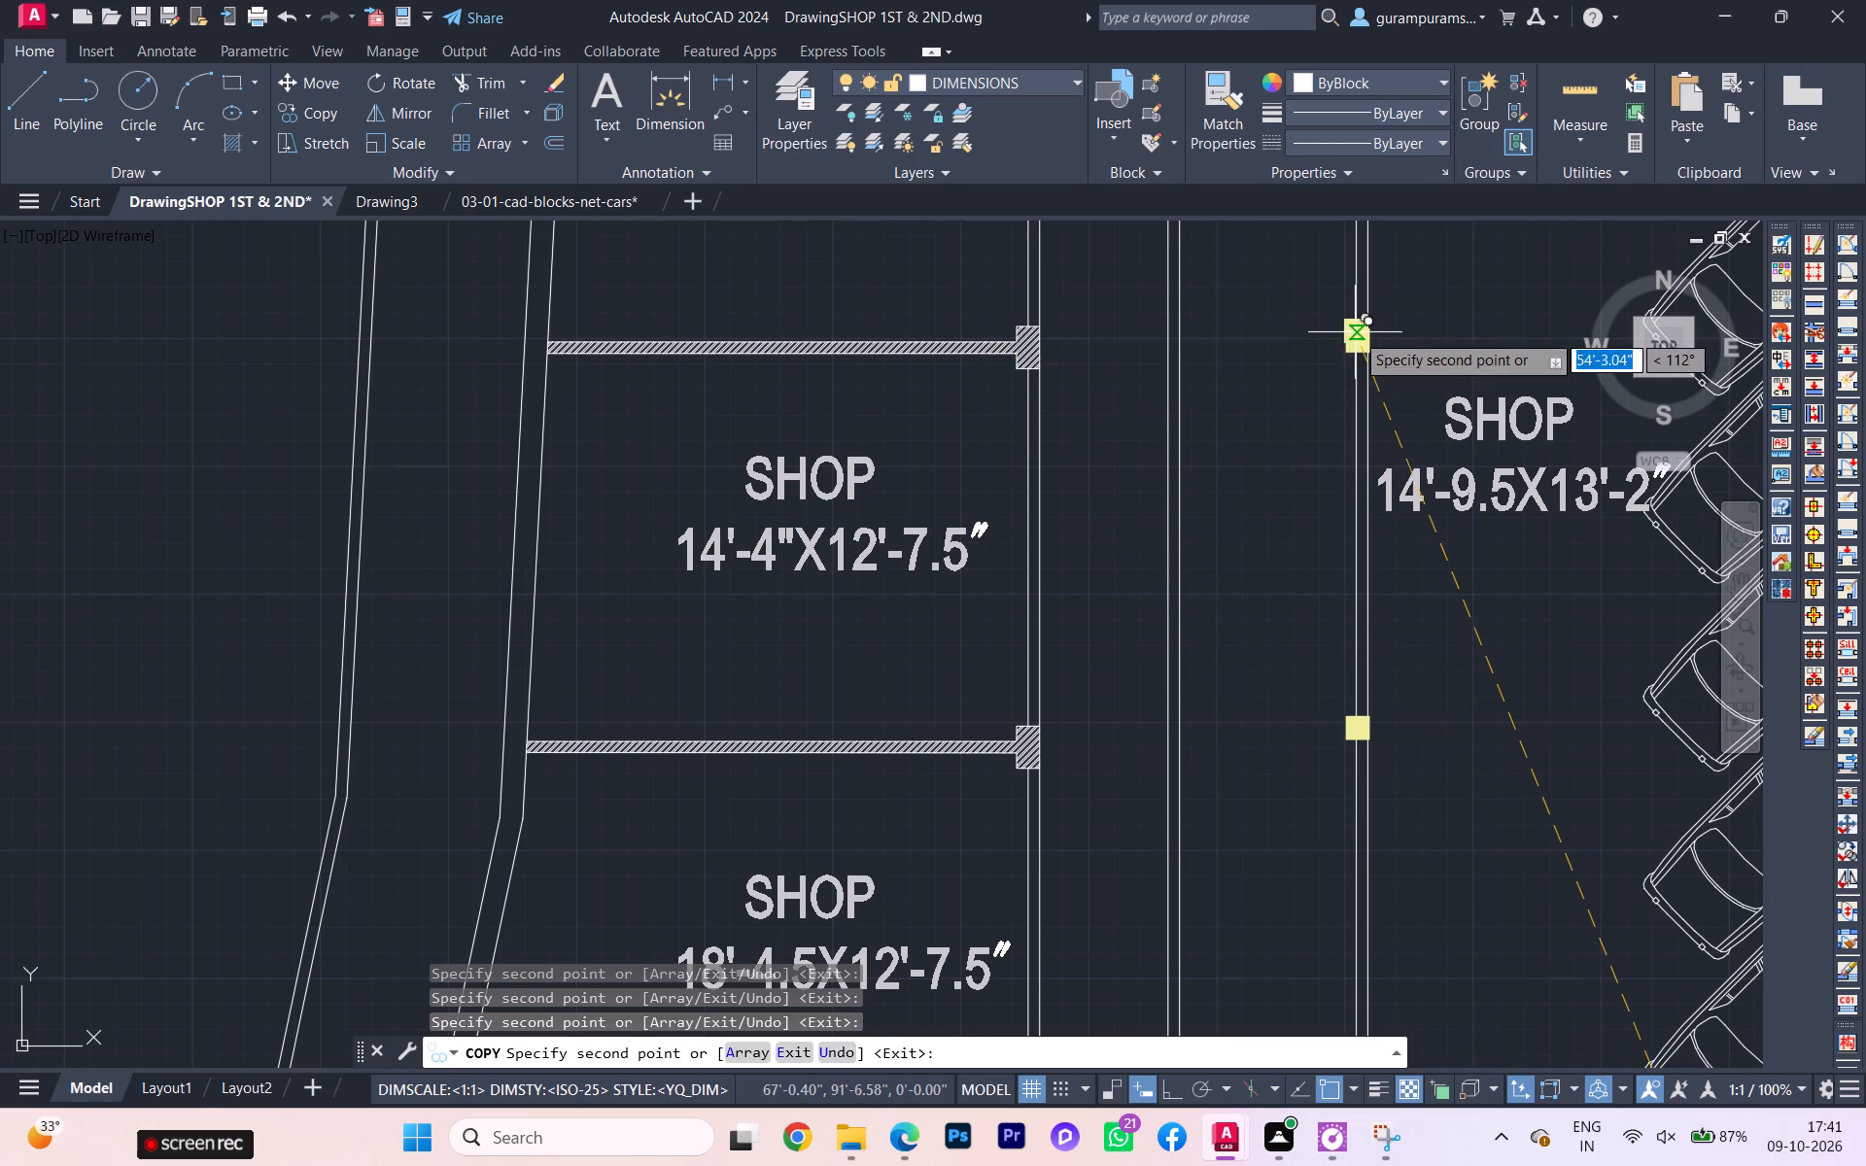
Copy columns onto the northern strip's east wall, level with the partitions north and south of the 15'-9.5 shop.
scroll(1274, 449, "down", 1)
scroll(1226, 523, "down", 1)
scroll(1105, 508, "down", 1)
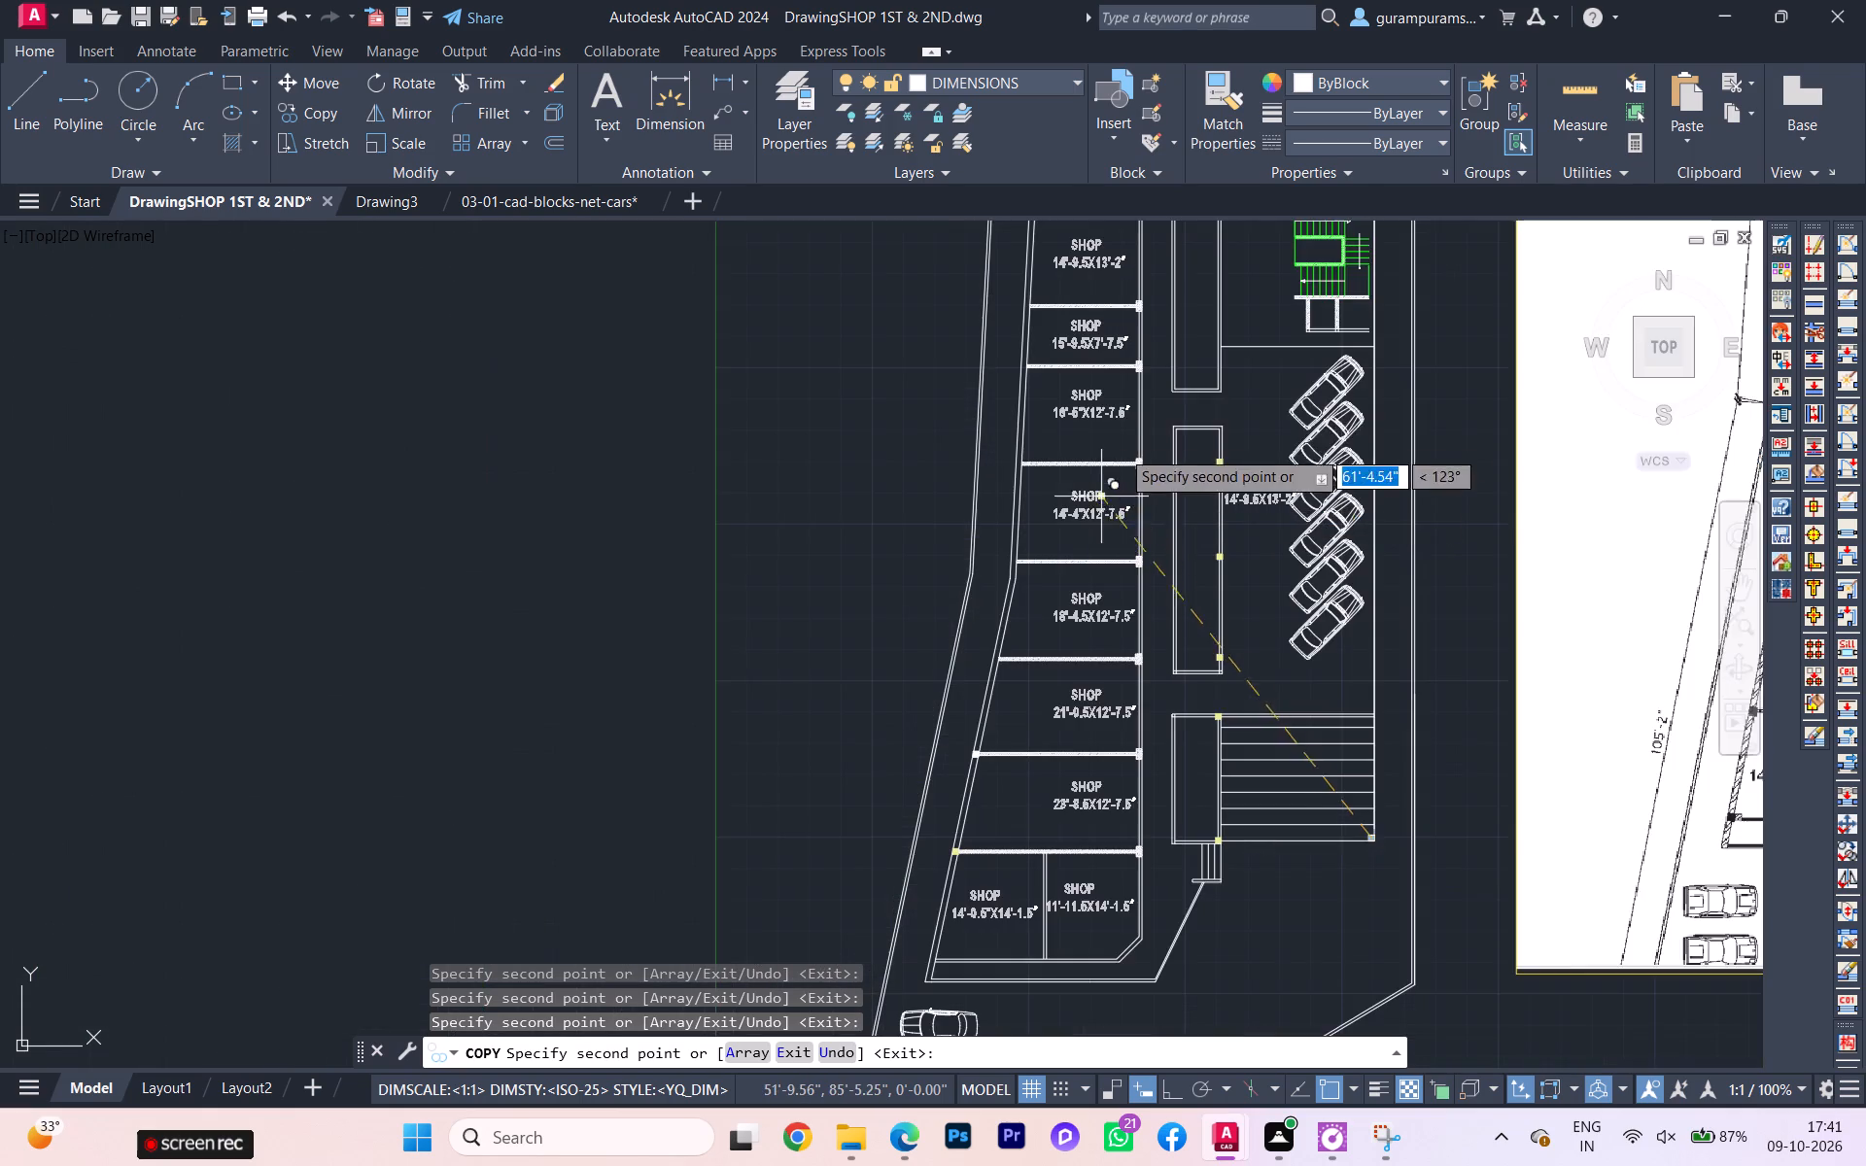
scroll(1170, 387, "up", 2)
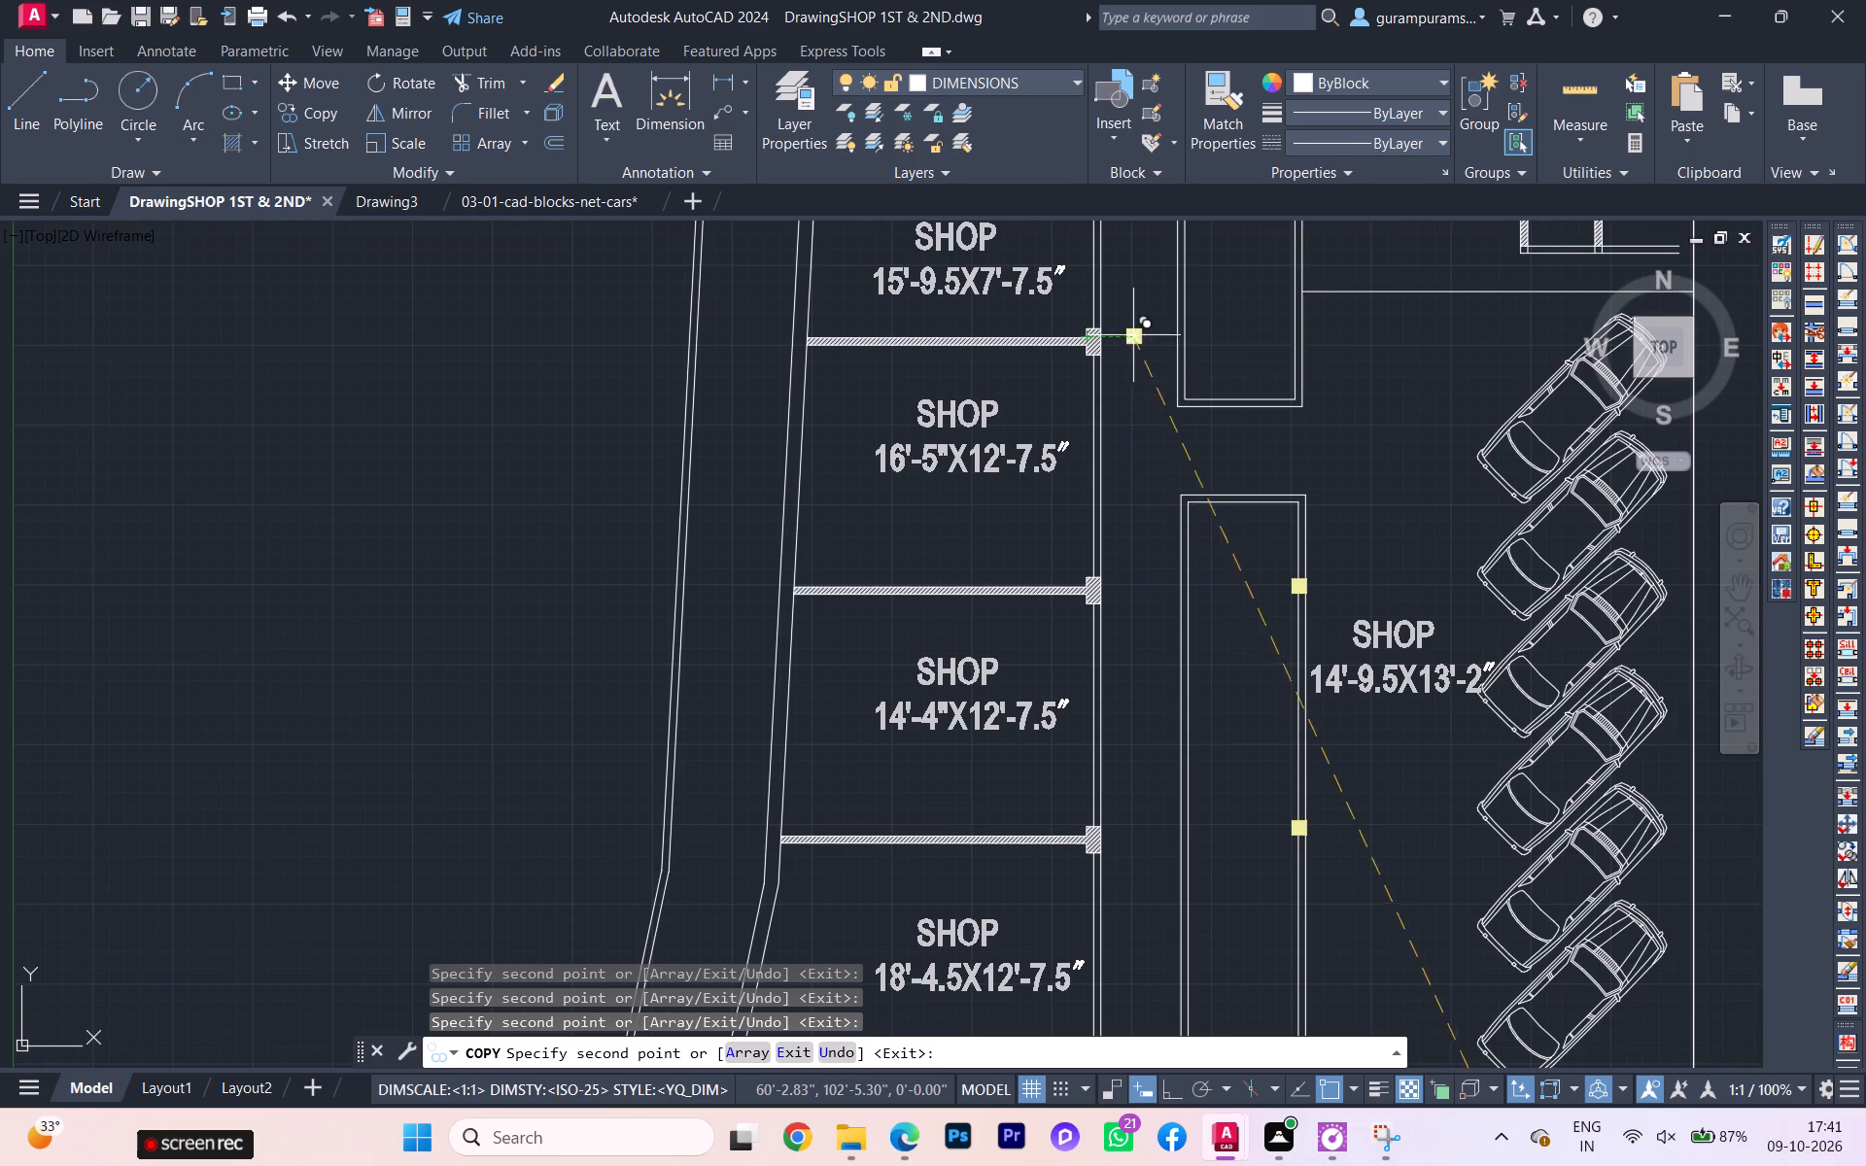
left_click(1296, 341)
scroll(1255, 442, "down", 1)
scroll(1254, 447, "up", 1)
scroll(1254, 447, "down", 1)
scroll(947, 529, "down", 1)
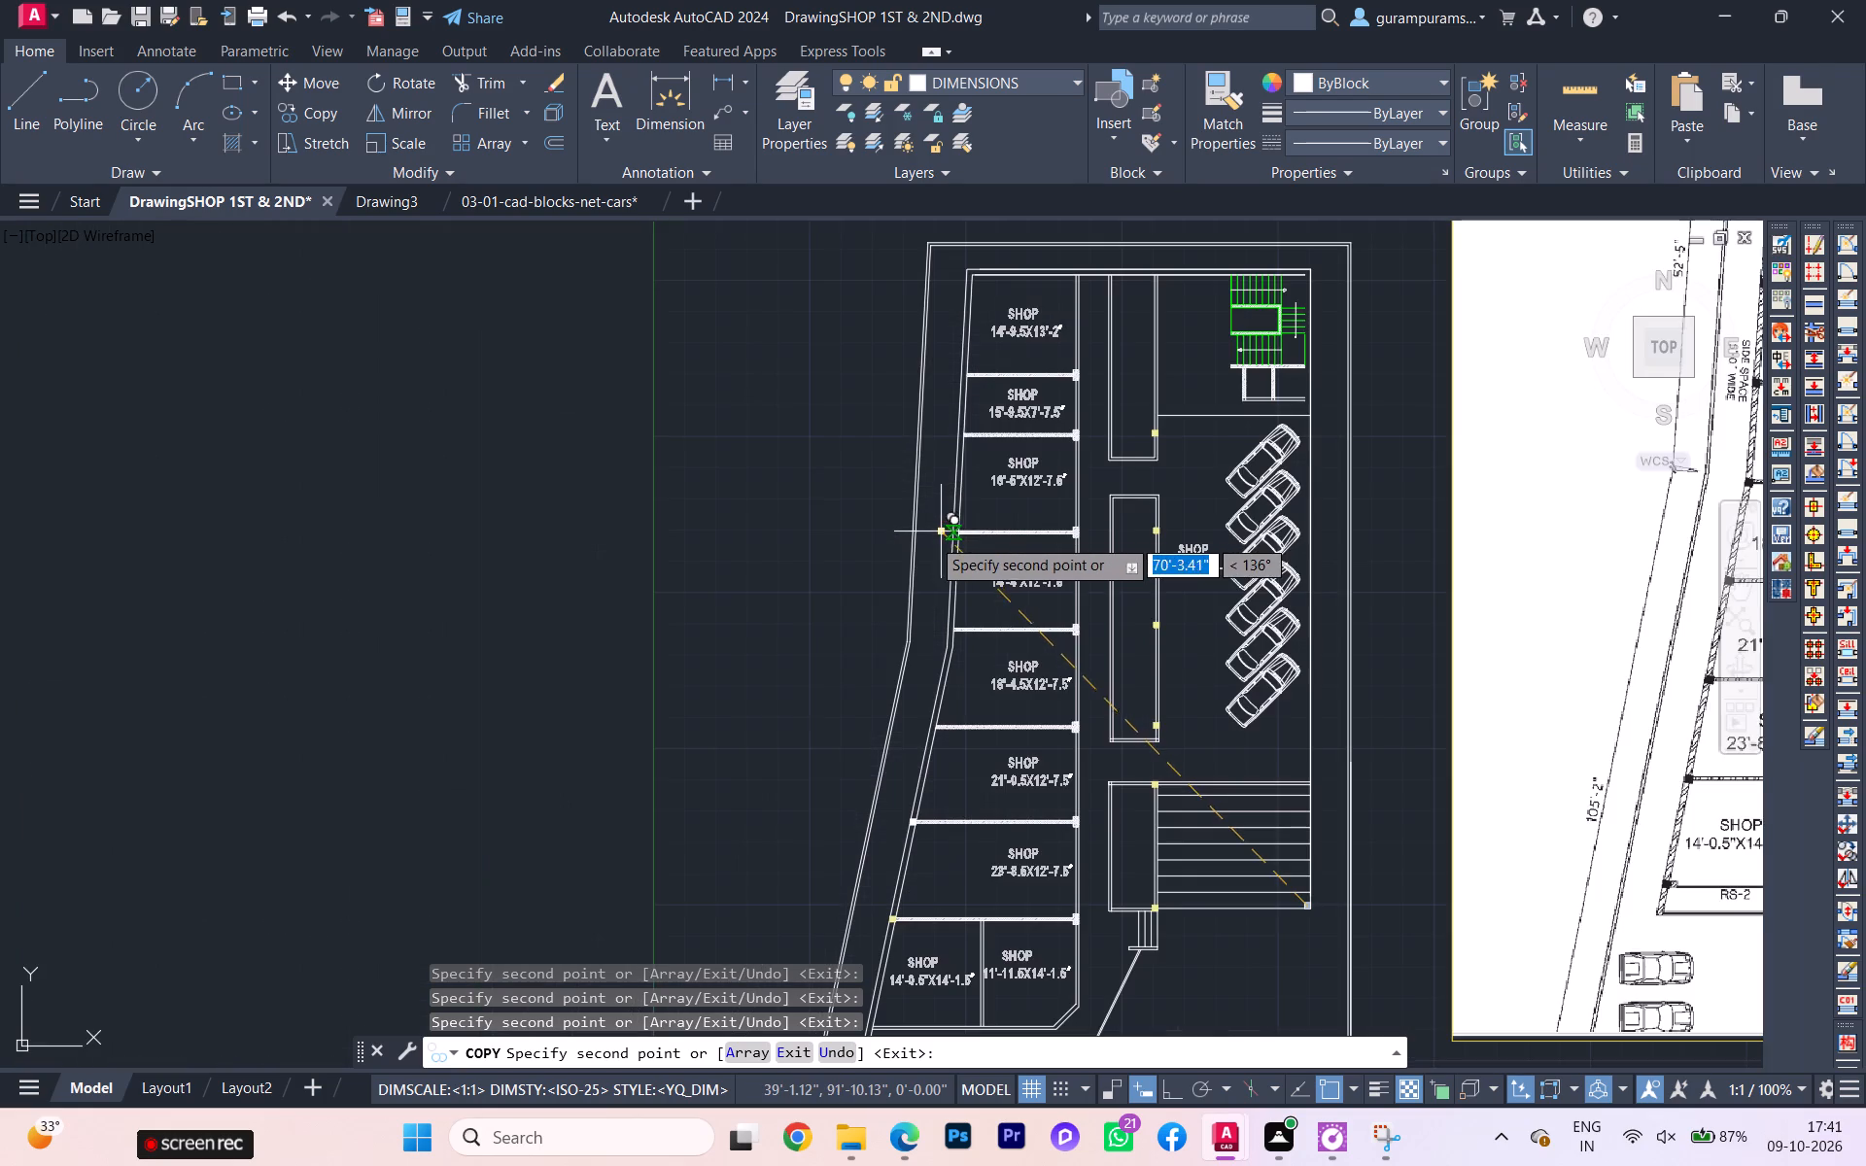
scroll(915, 540, "down", 2)
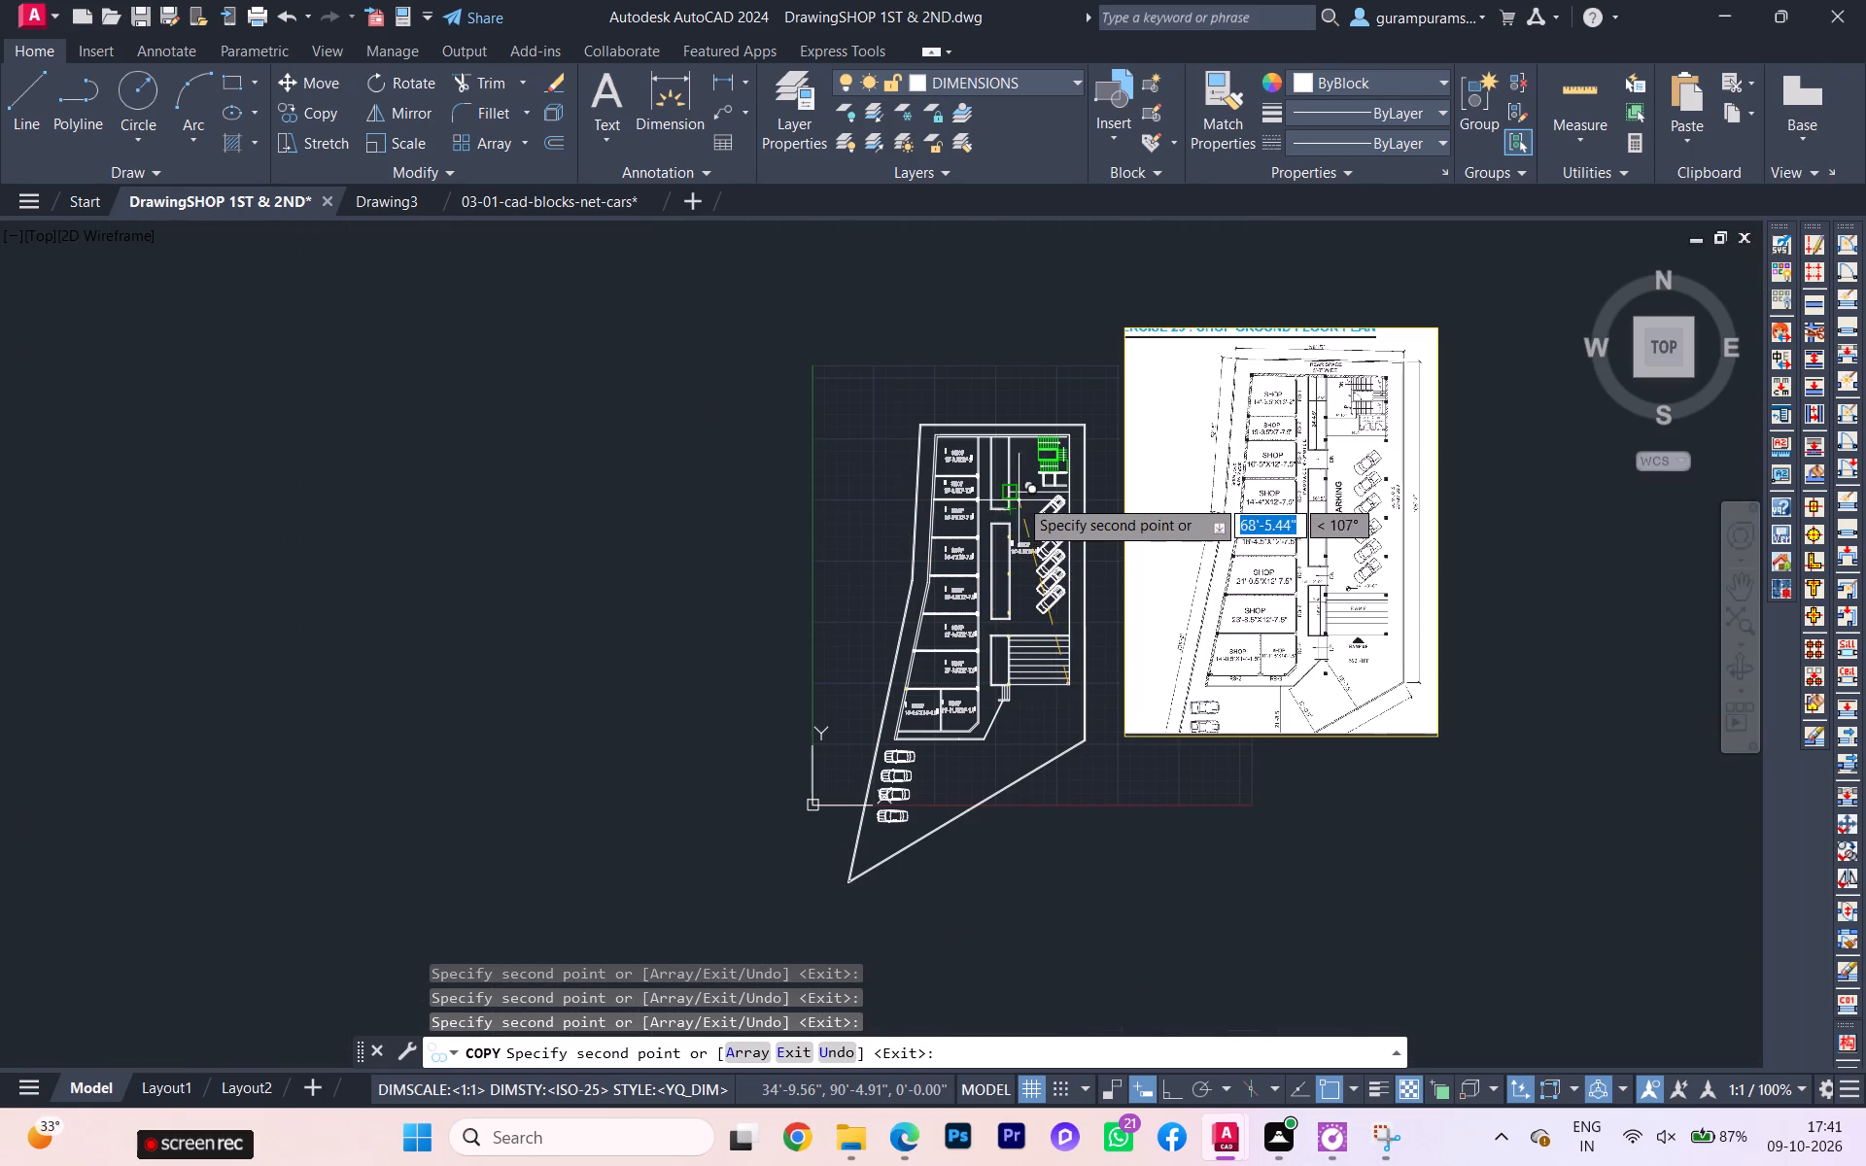
scroll(1019, 417, "up", 2)
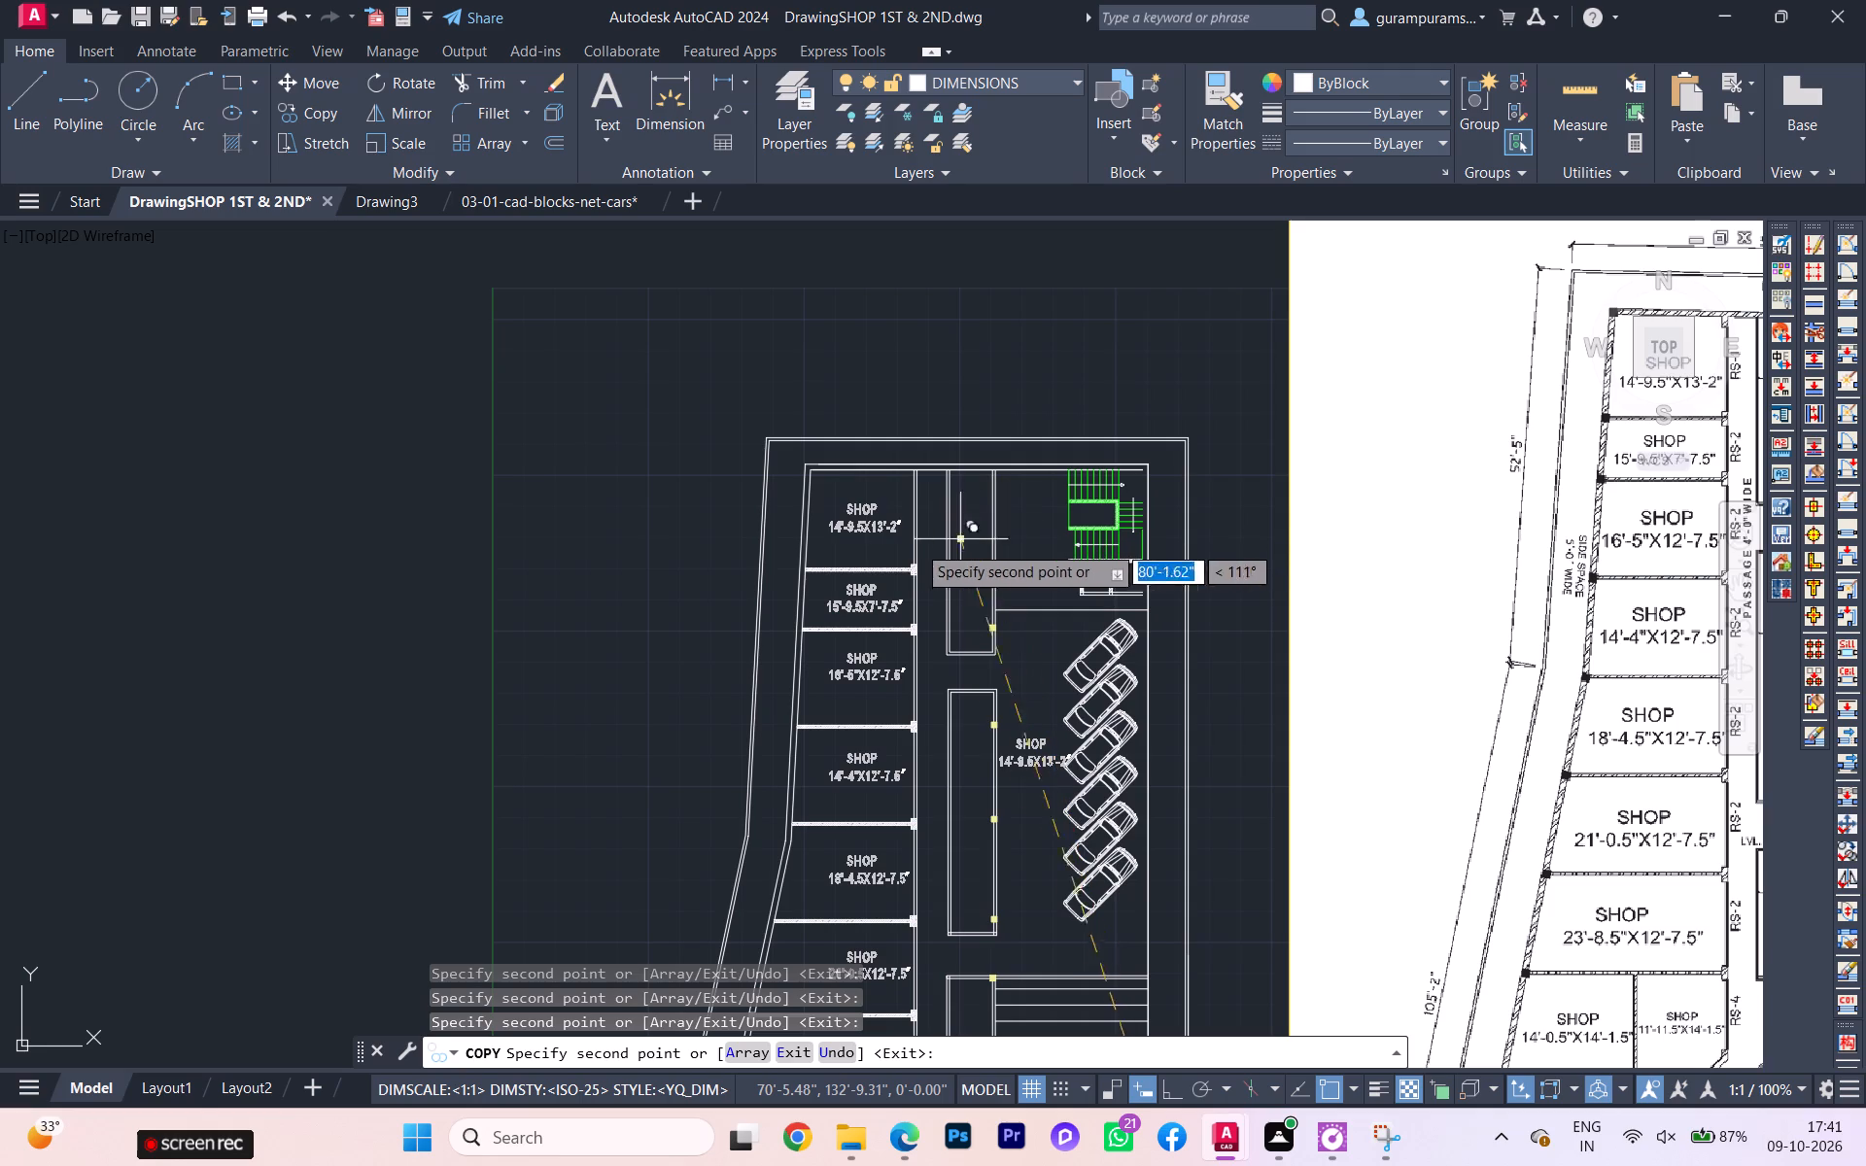
scroll(885, 569, "up", 2)
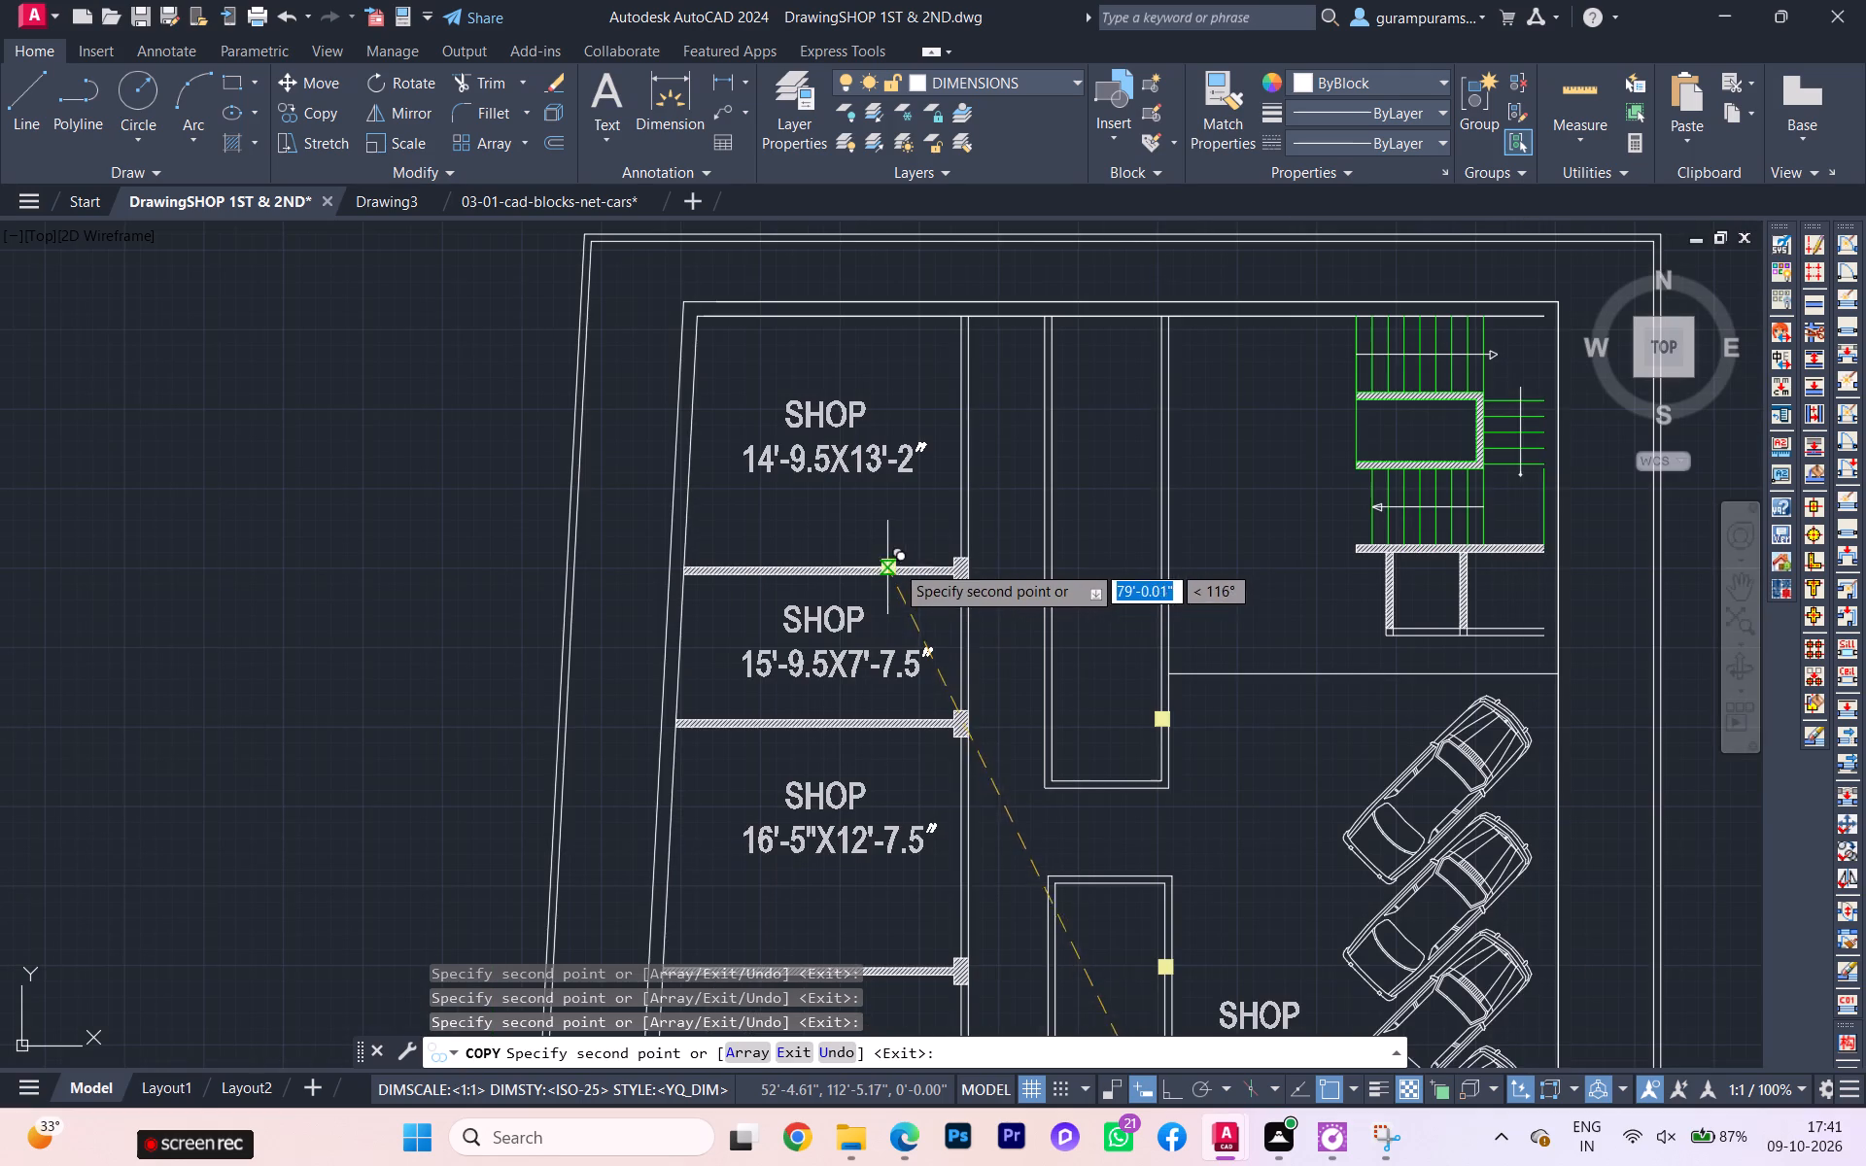
left_click(1157, 575)
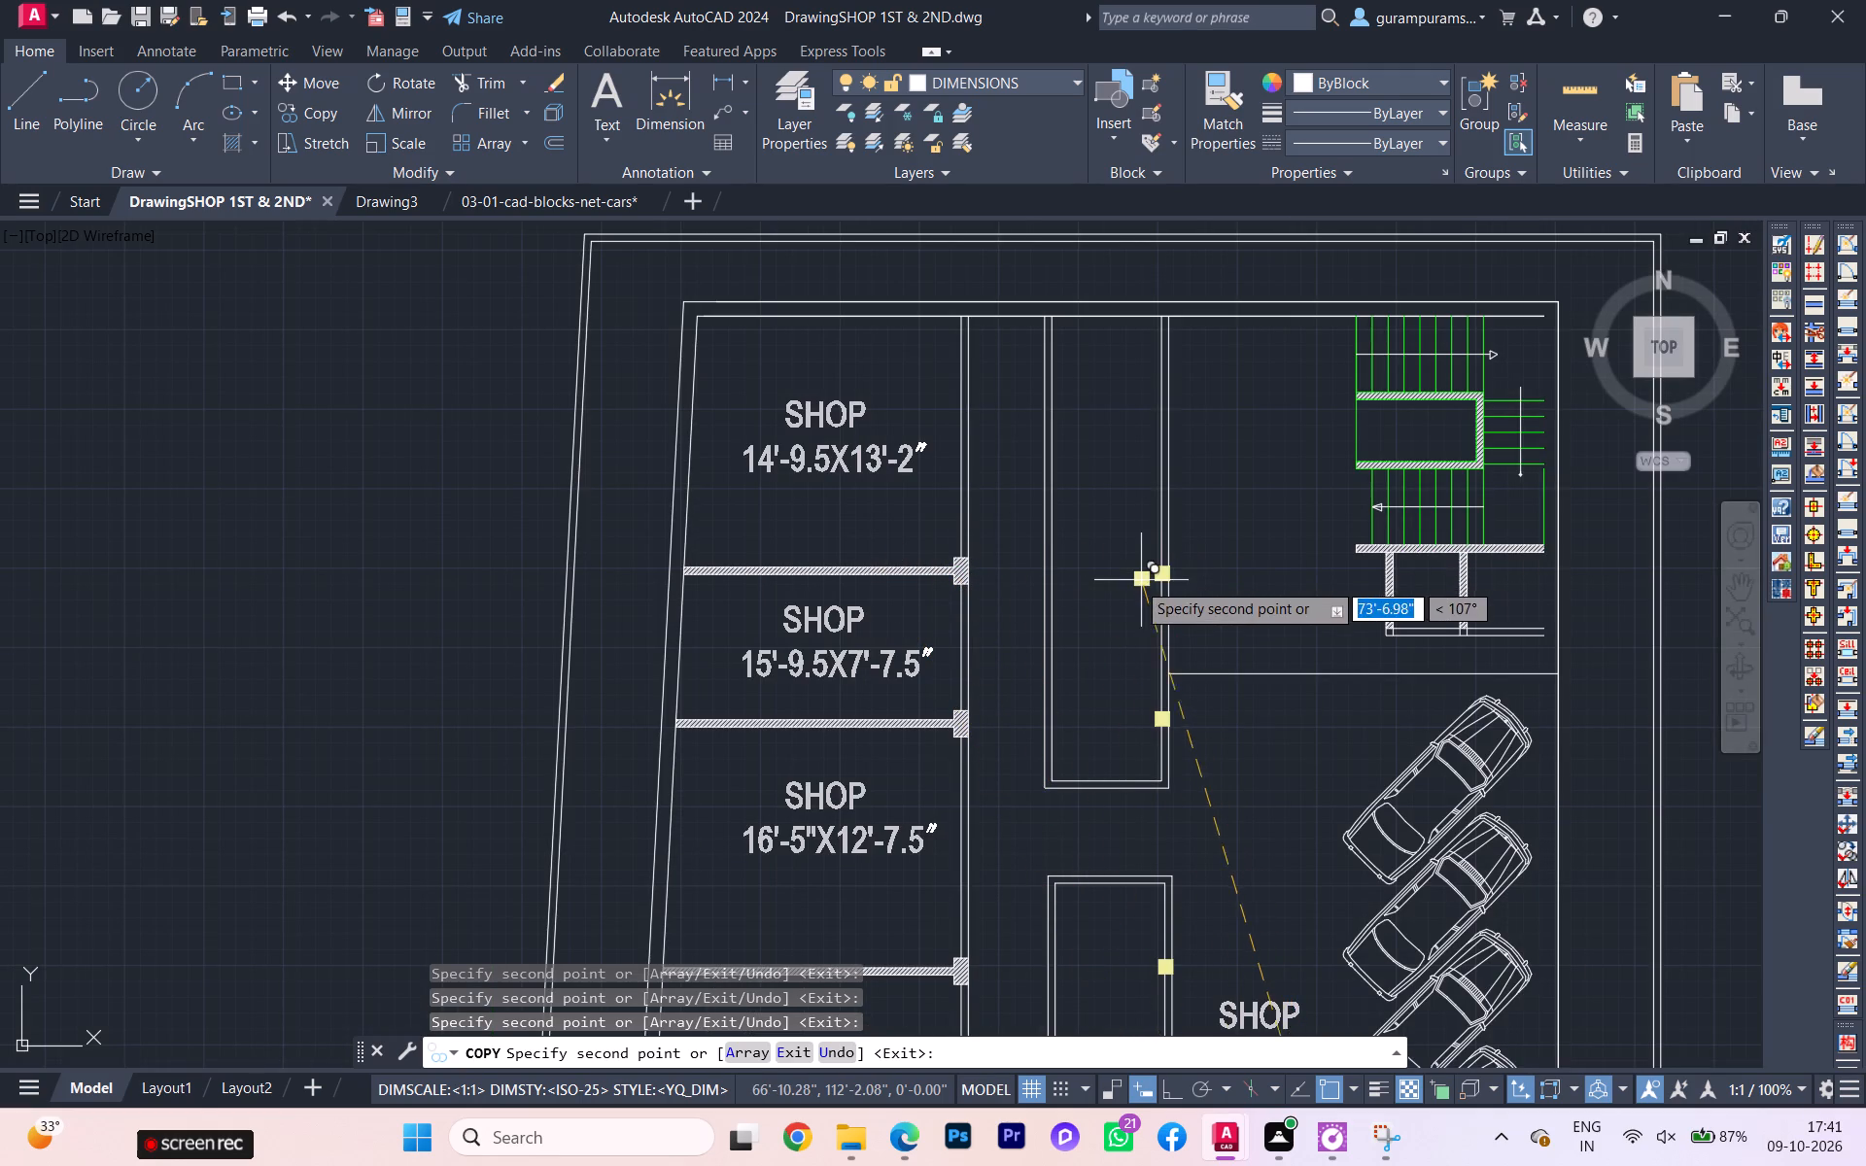
Place another column copy at the north end of the northern strip's east wall, just below the building's north wall.
scroll(1117, 569, "down", 1)
scroll(1135, 429, "up", 2)
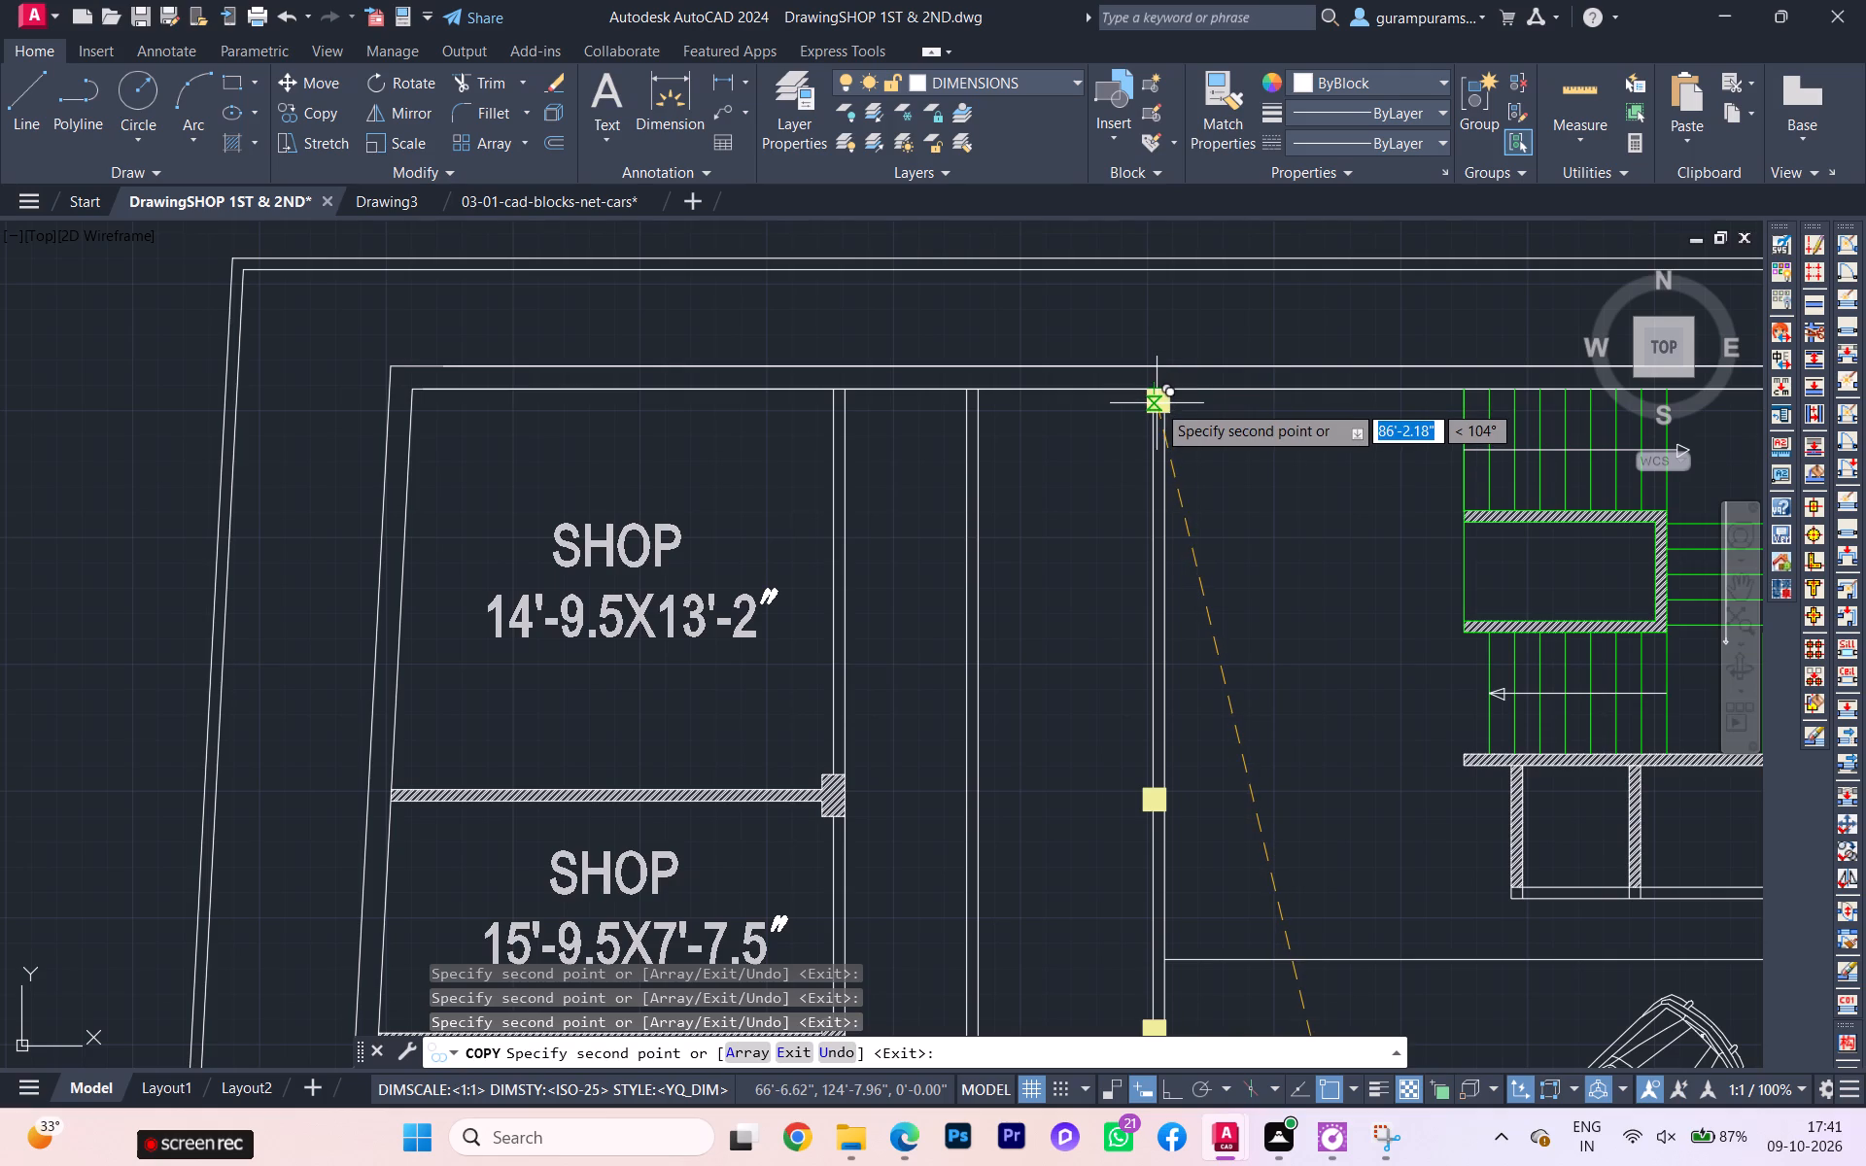
left_click(1157, 403)
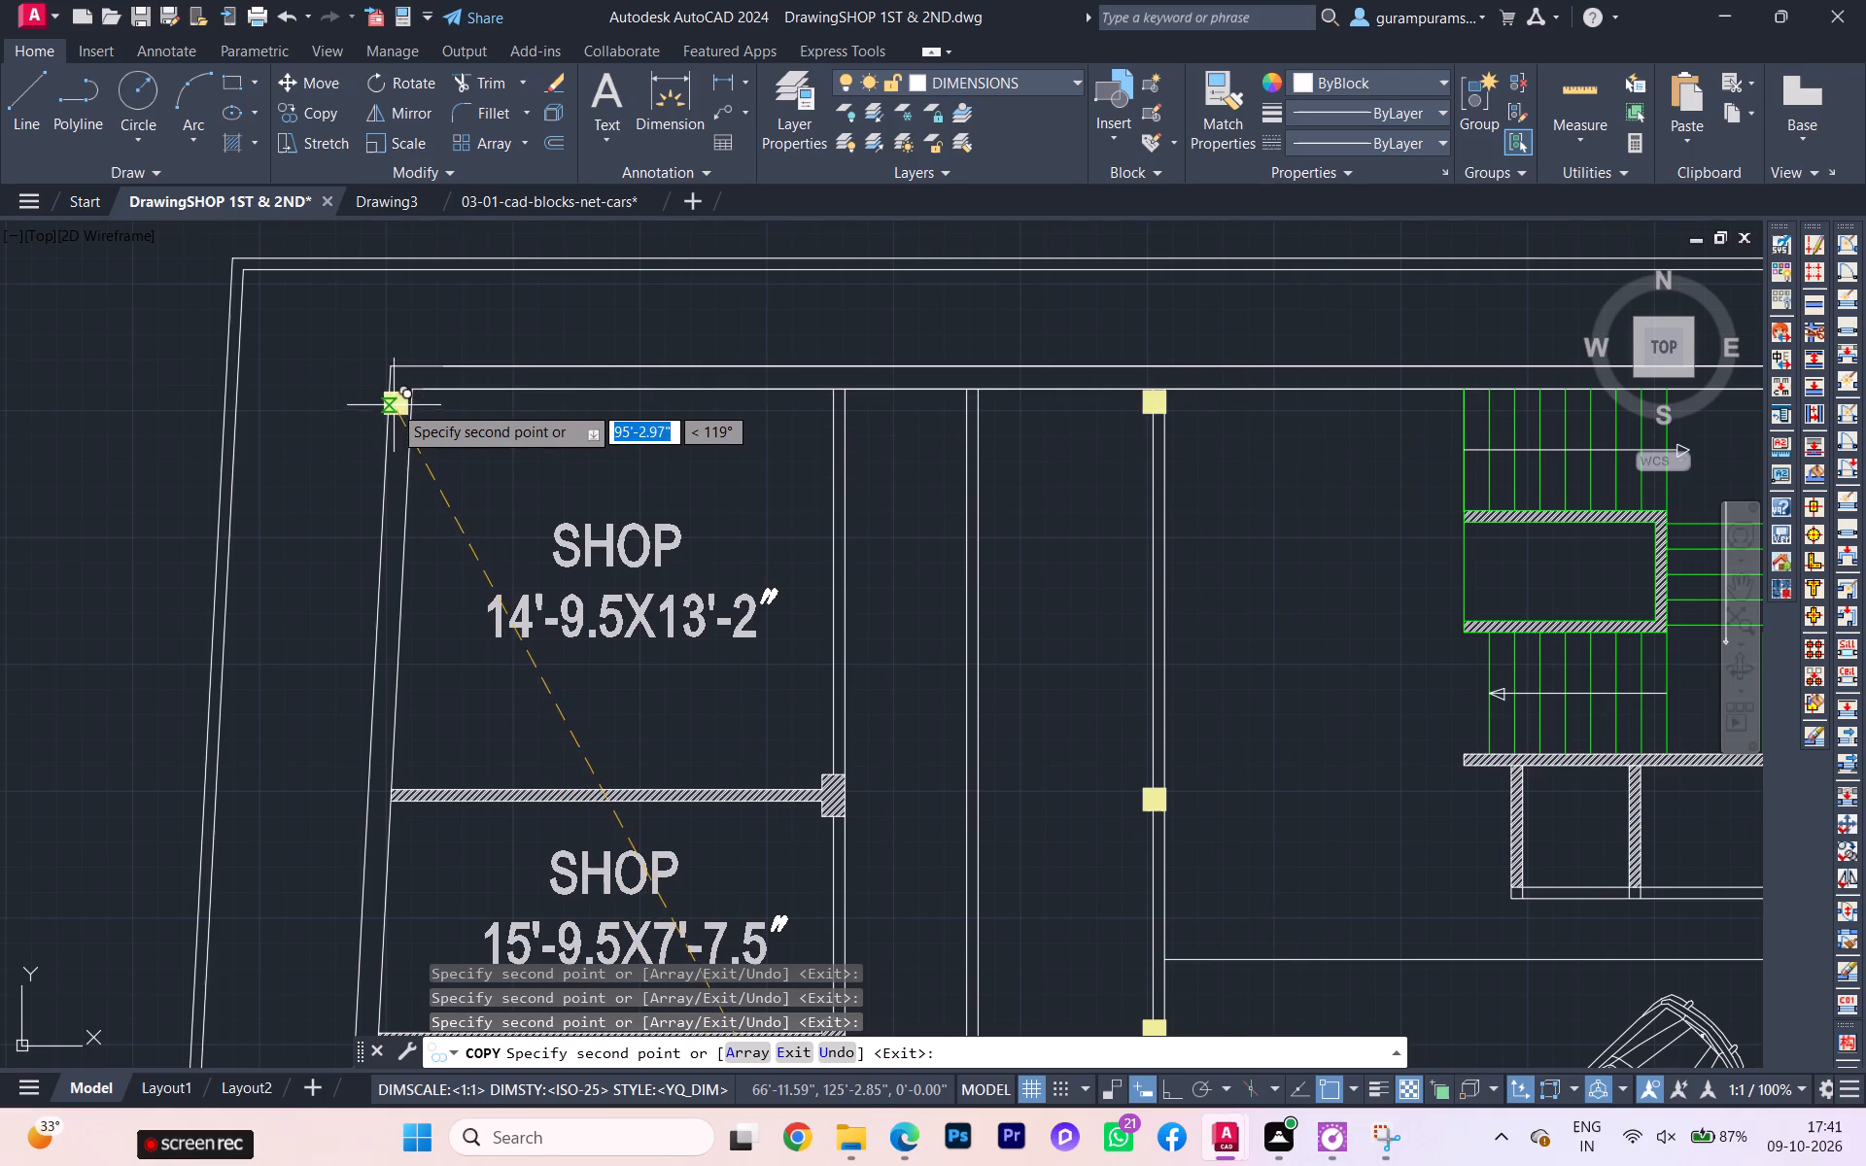
Place a column copy at the building's northwest corner, beside the 14'-9.5X13'-2" shop.
scroll(400, 408, "down", 4)
scroll(405, 411, "up", 2)
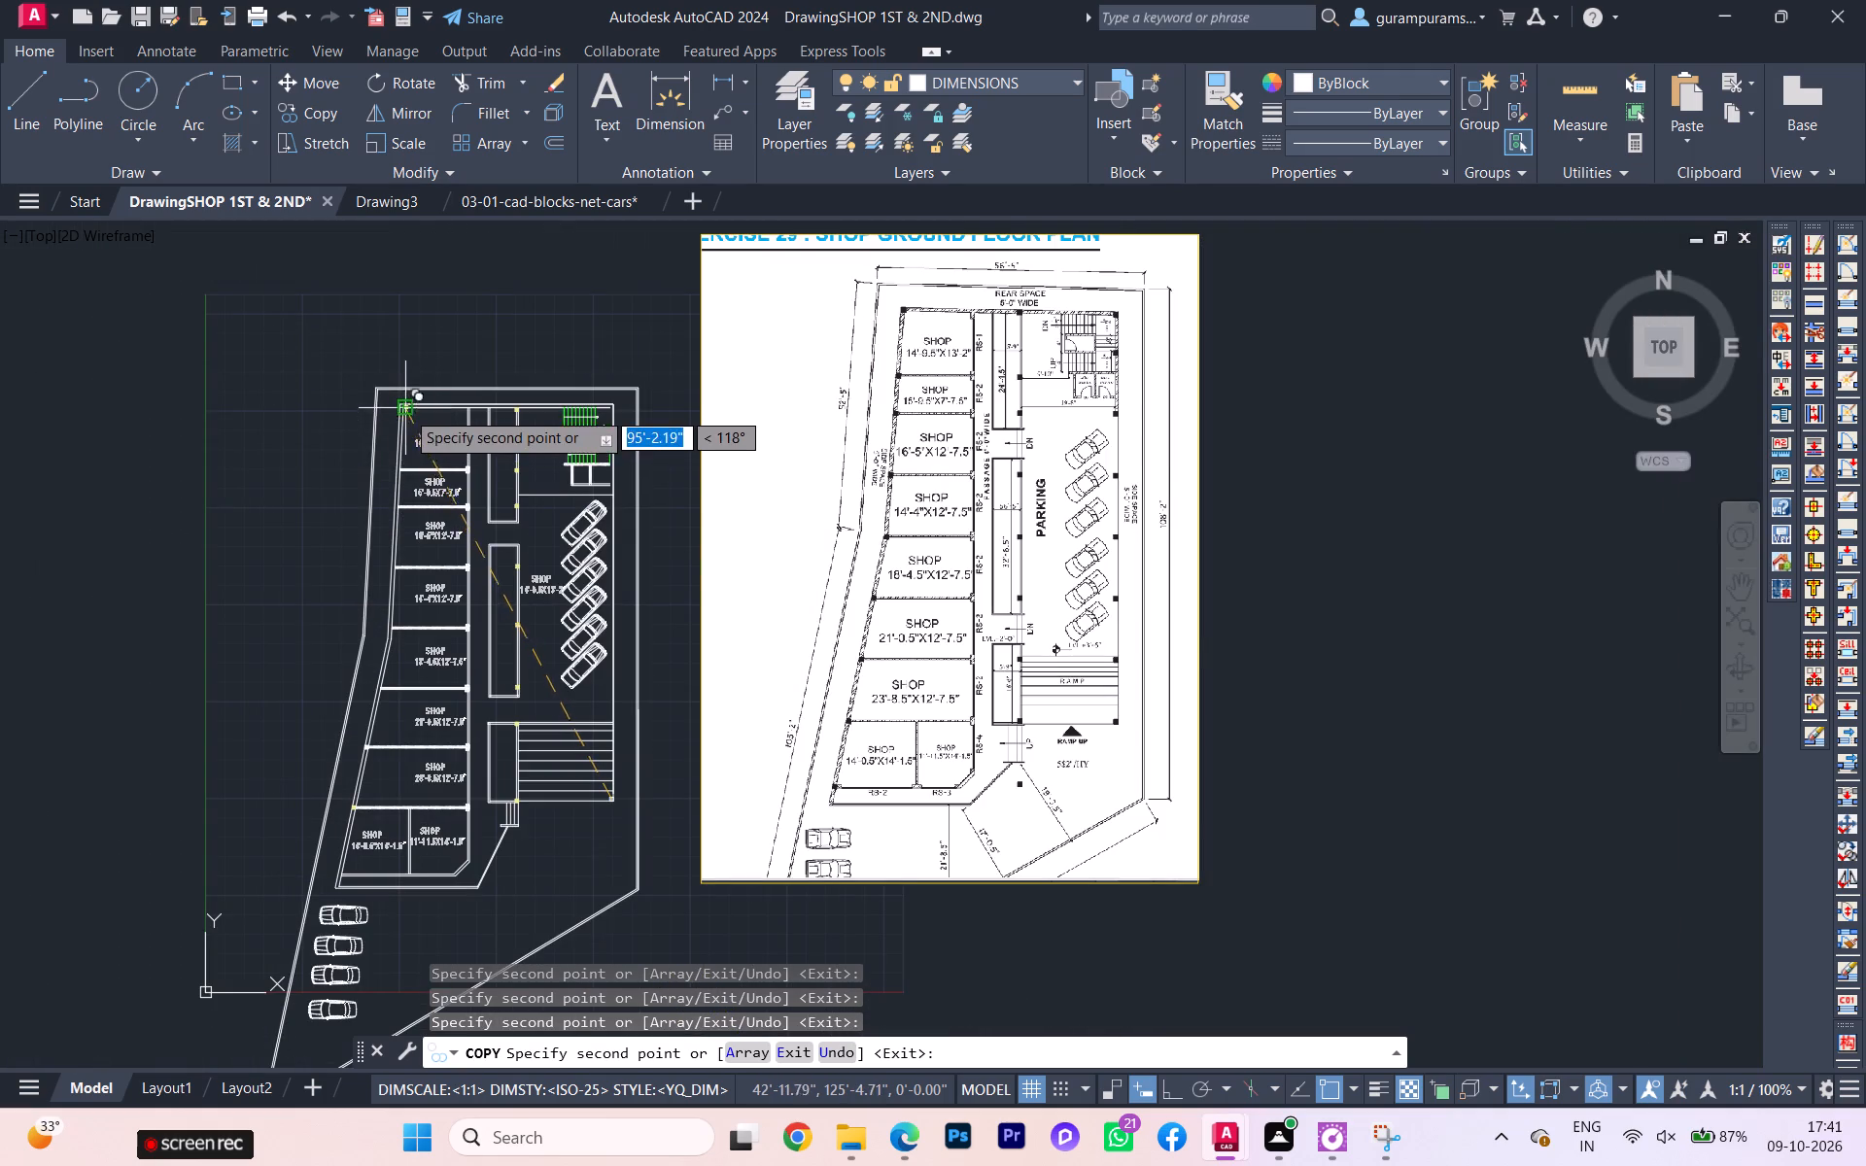
scroll(405, 410, "up", 2)
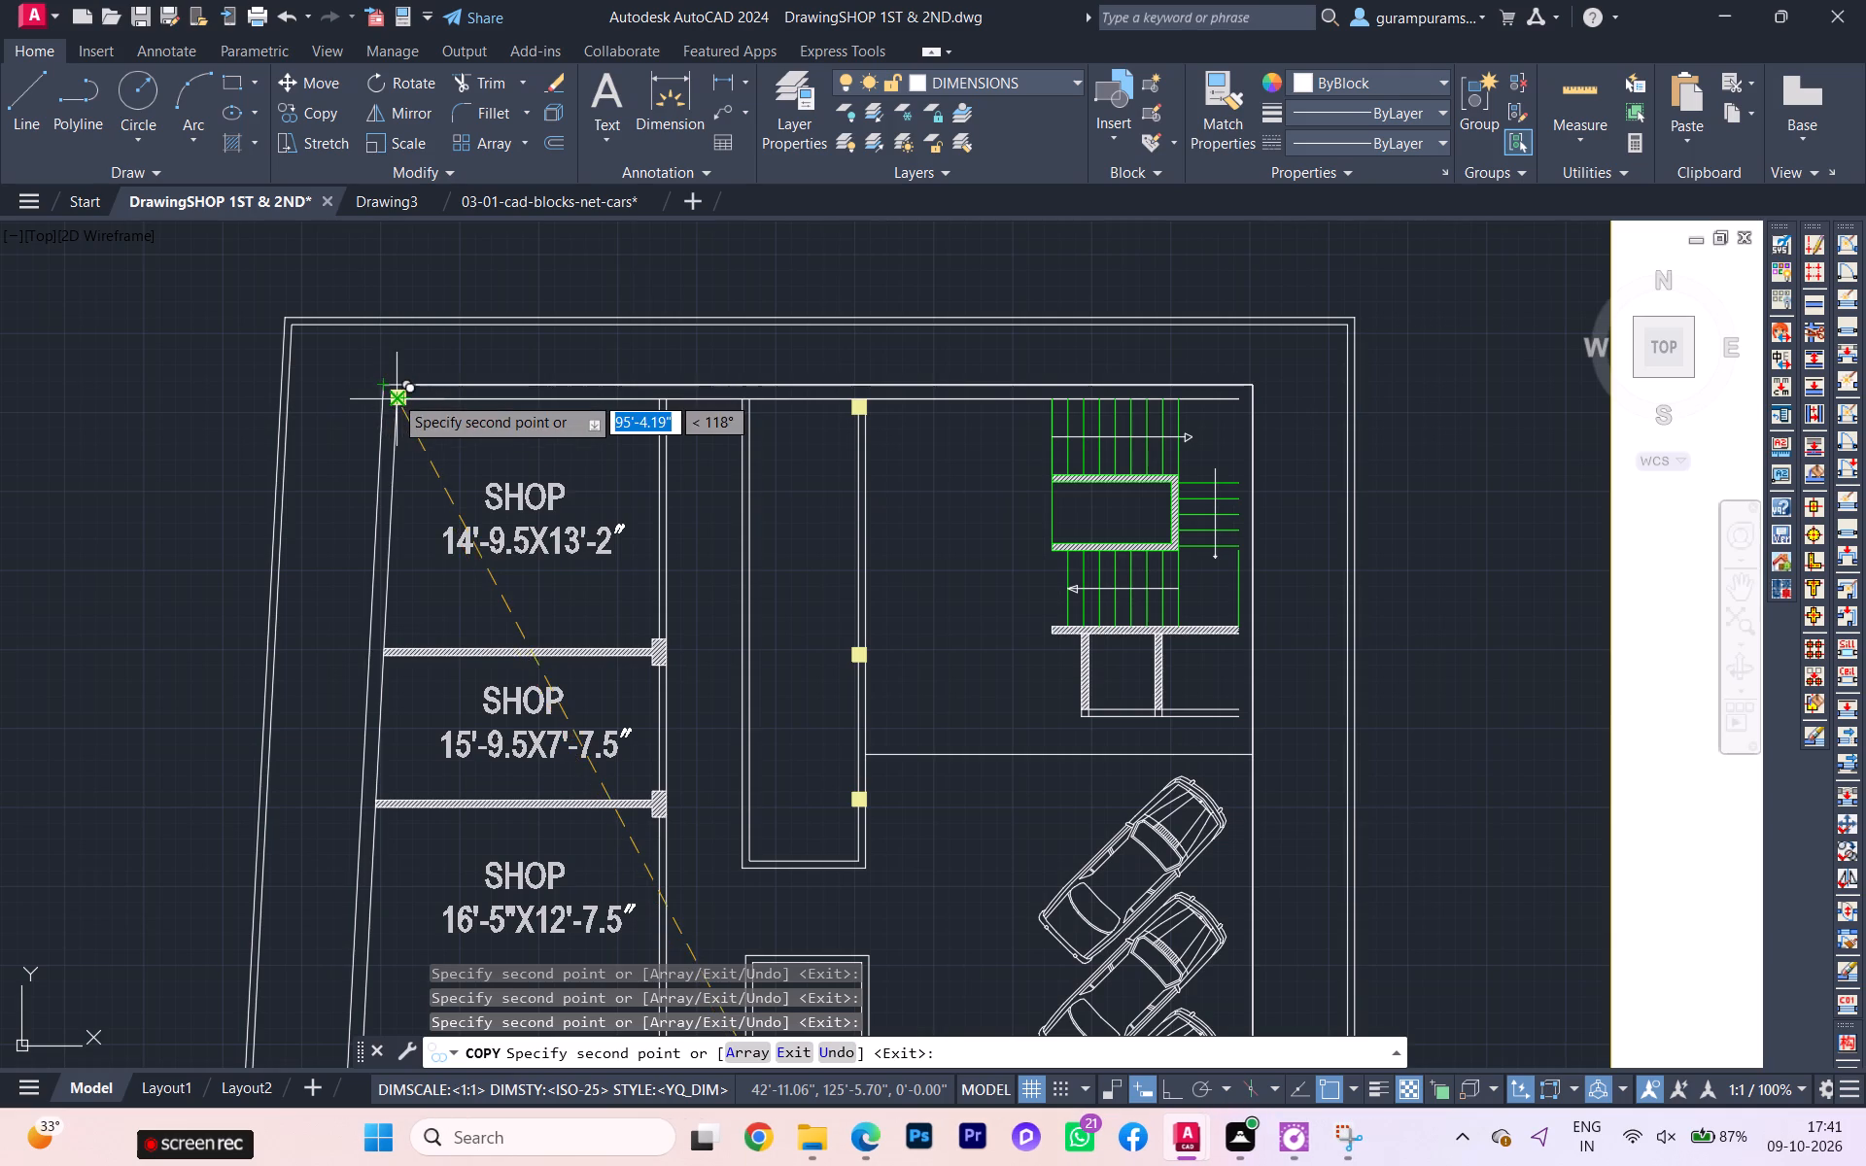
scroll(394, 395, "up", 2)
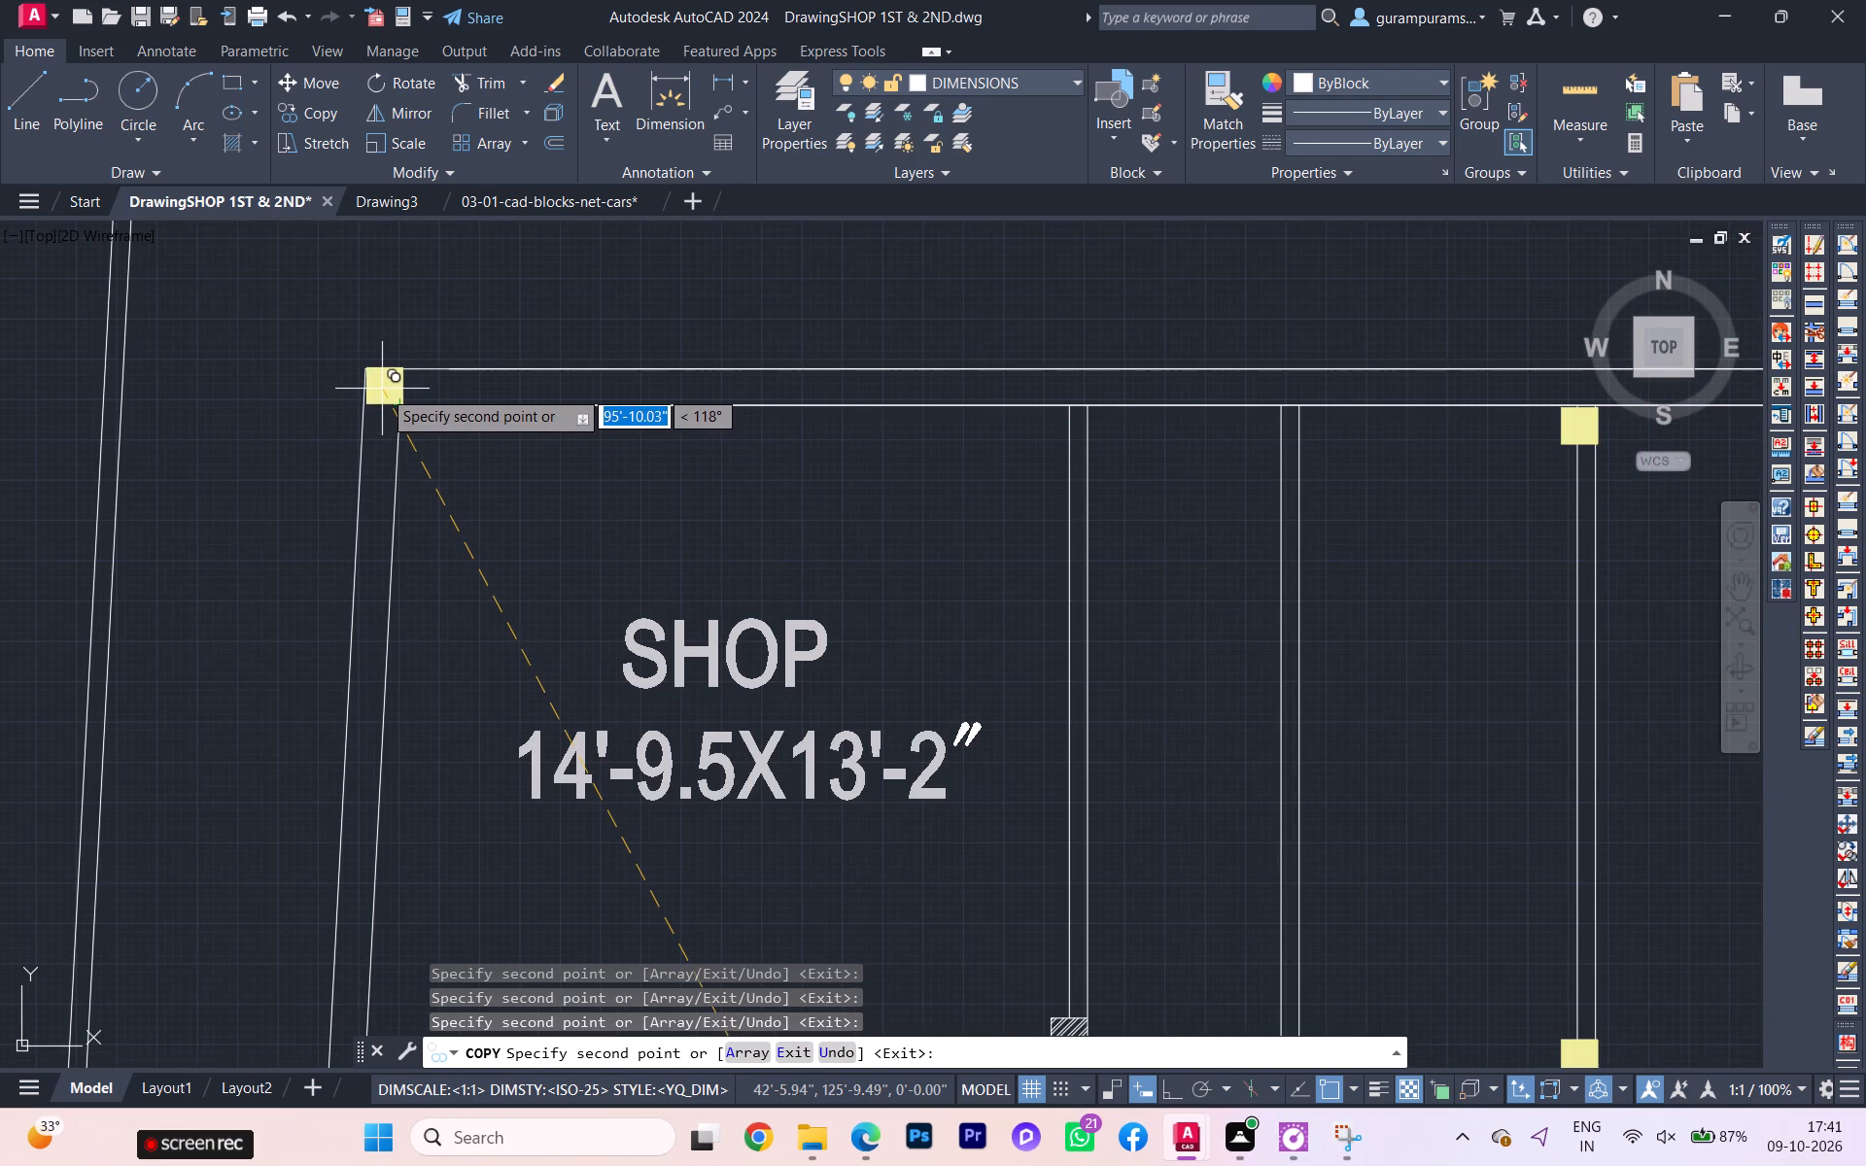
left_click(381, 392)
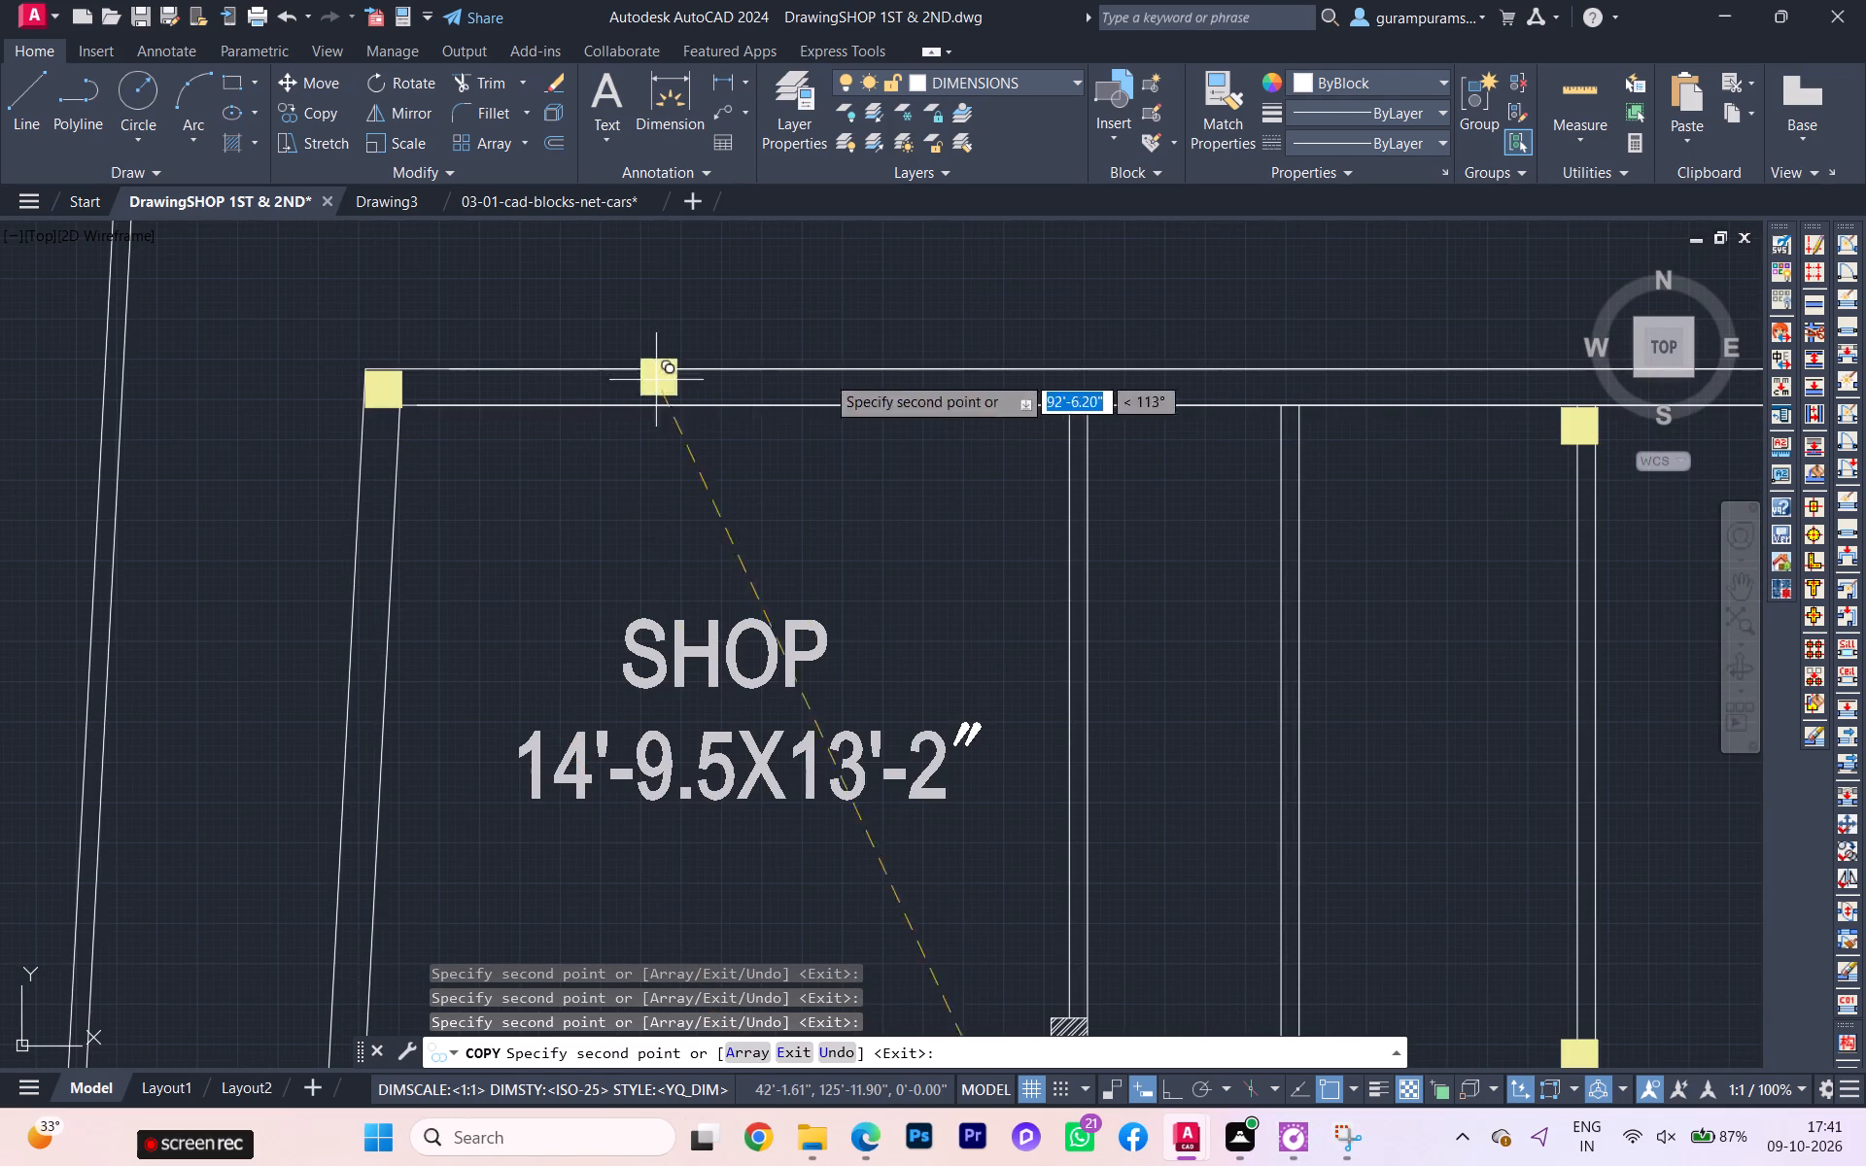
Place a column copy at the building's northeast corner, beside the staircase.
scroll(1353, 444, "down", 3)
middle_click_drag(1243, 445, 1045, 461)
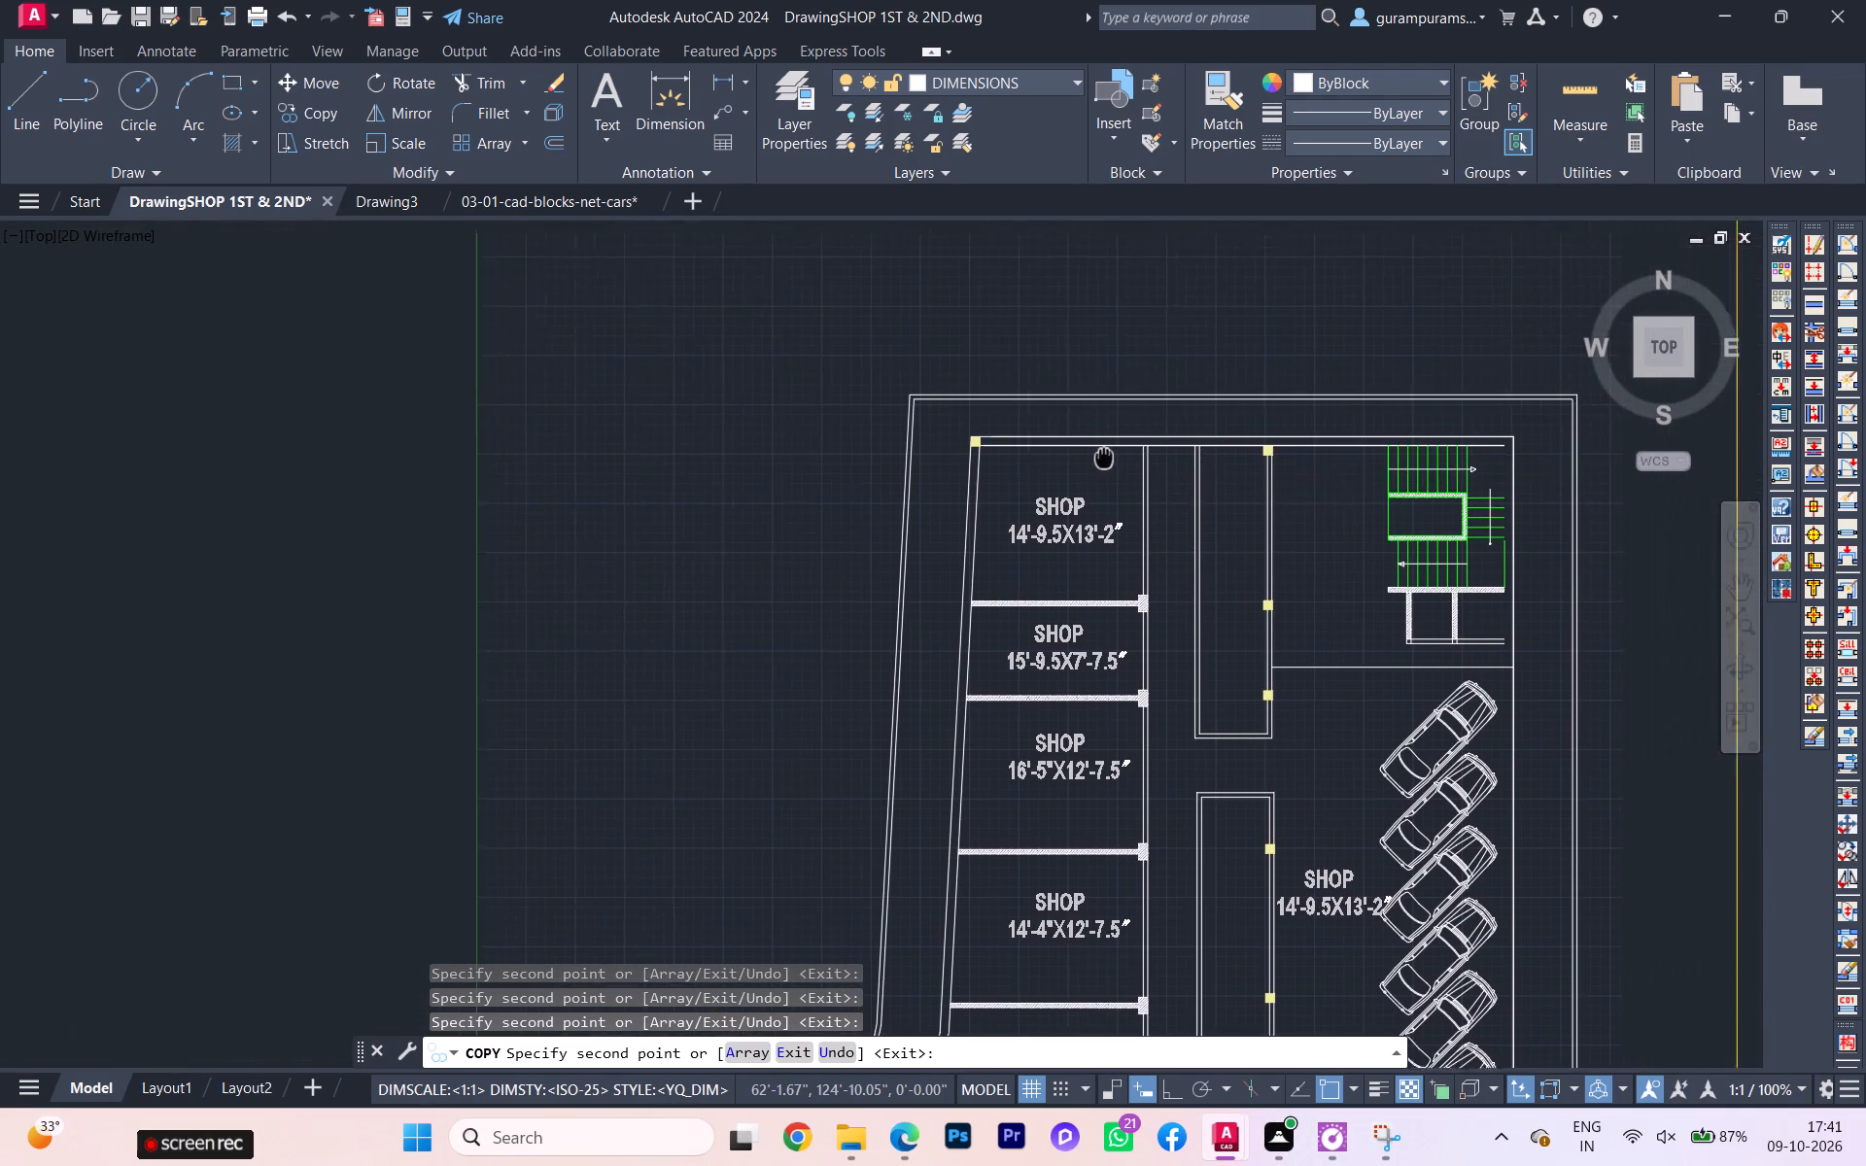
middle_click_drag(1045, 461, 1040, 461)
scroll(1021, 463, "down", 2)
scroll(1074, 482, "up", 2)
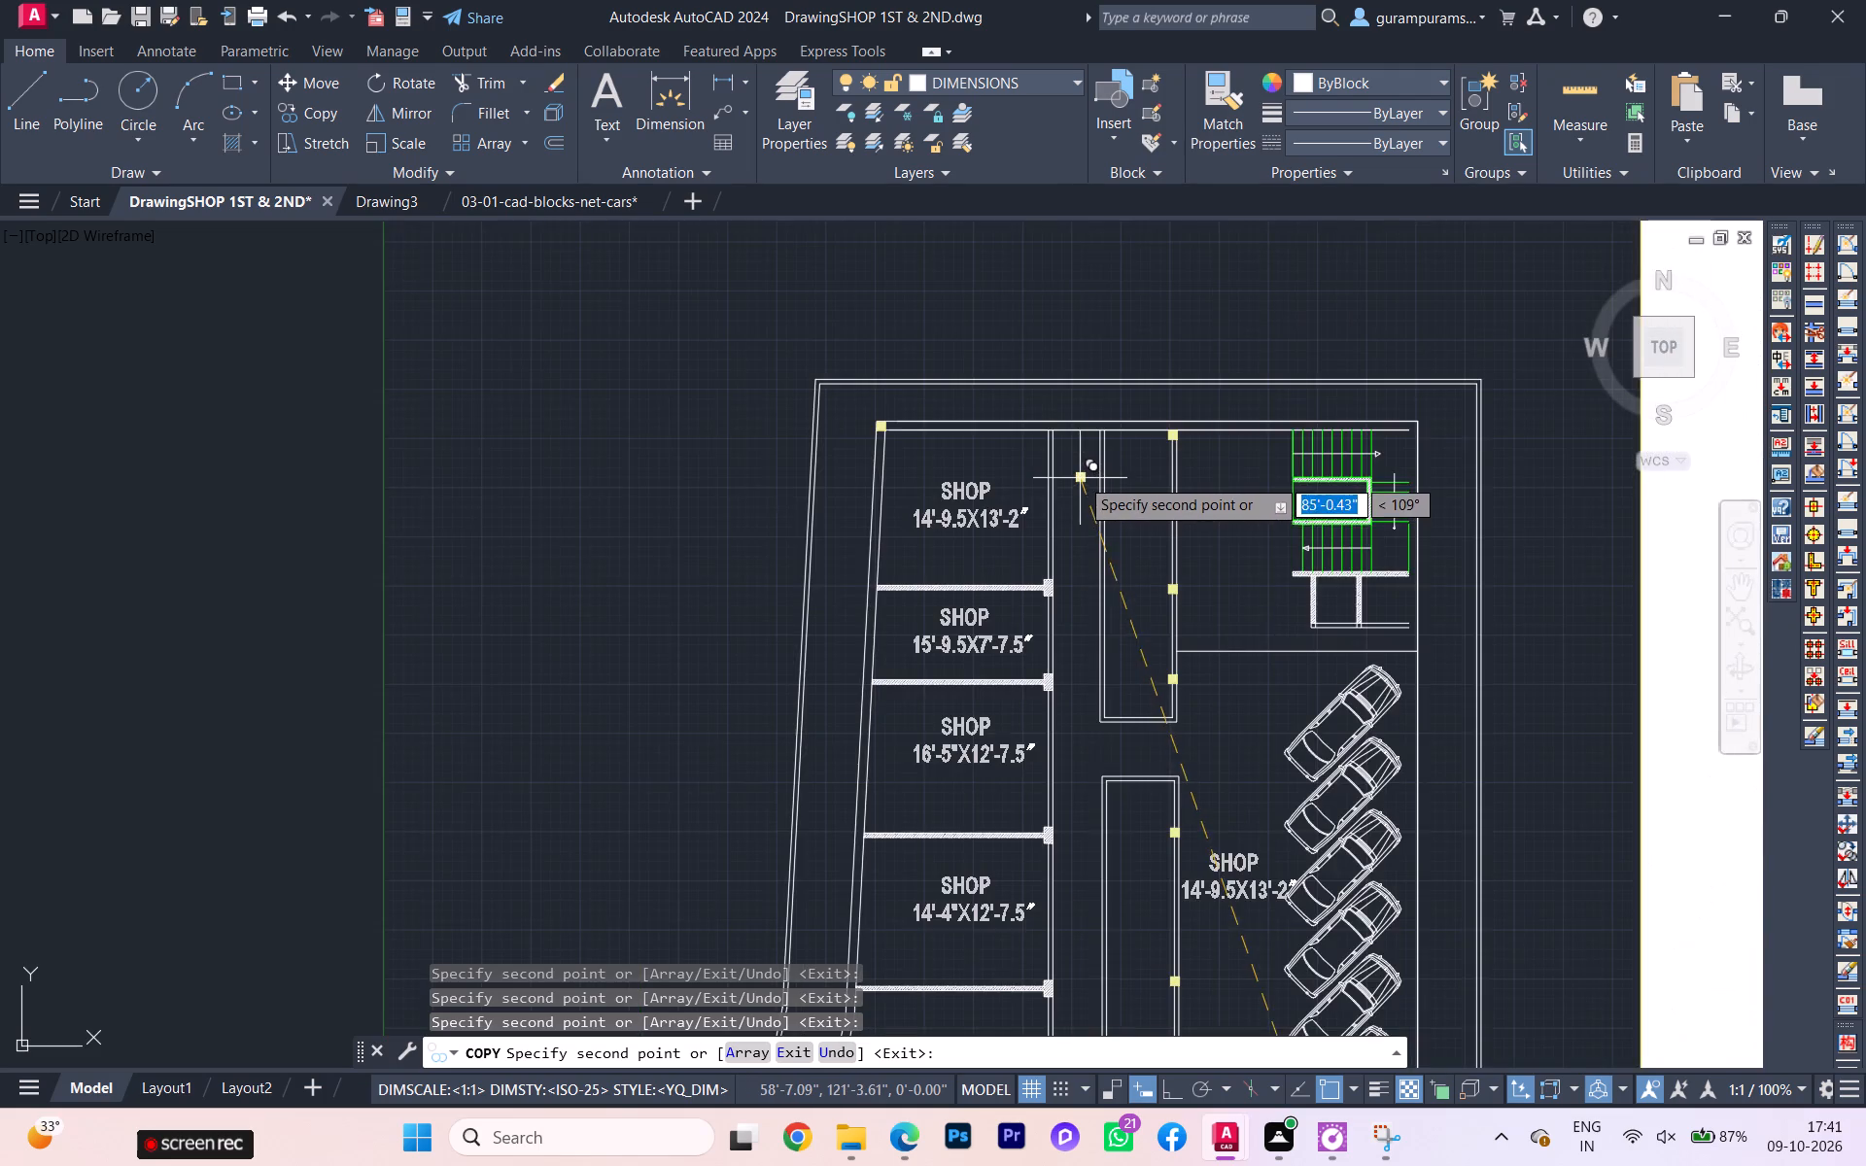
scroll(1034, 481, "down", 3)
scroll(1458, 398, "up", 2)
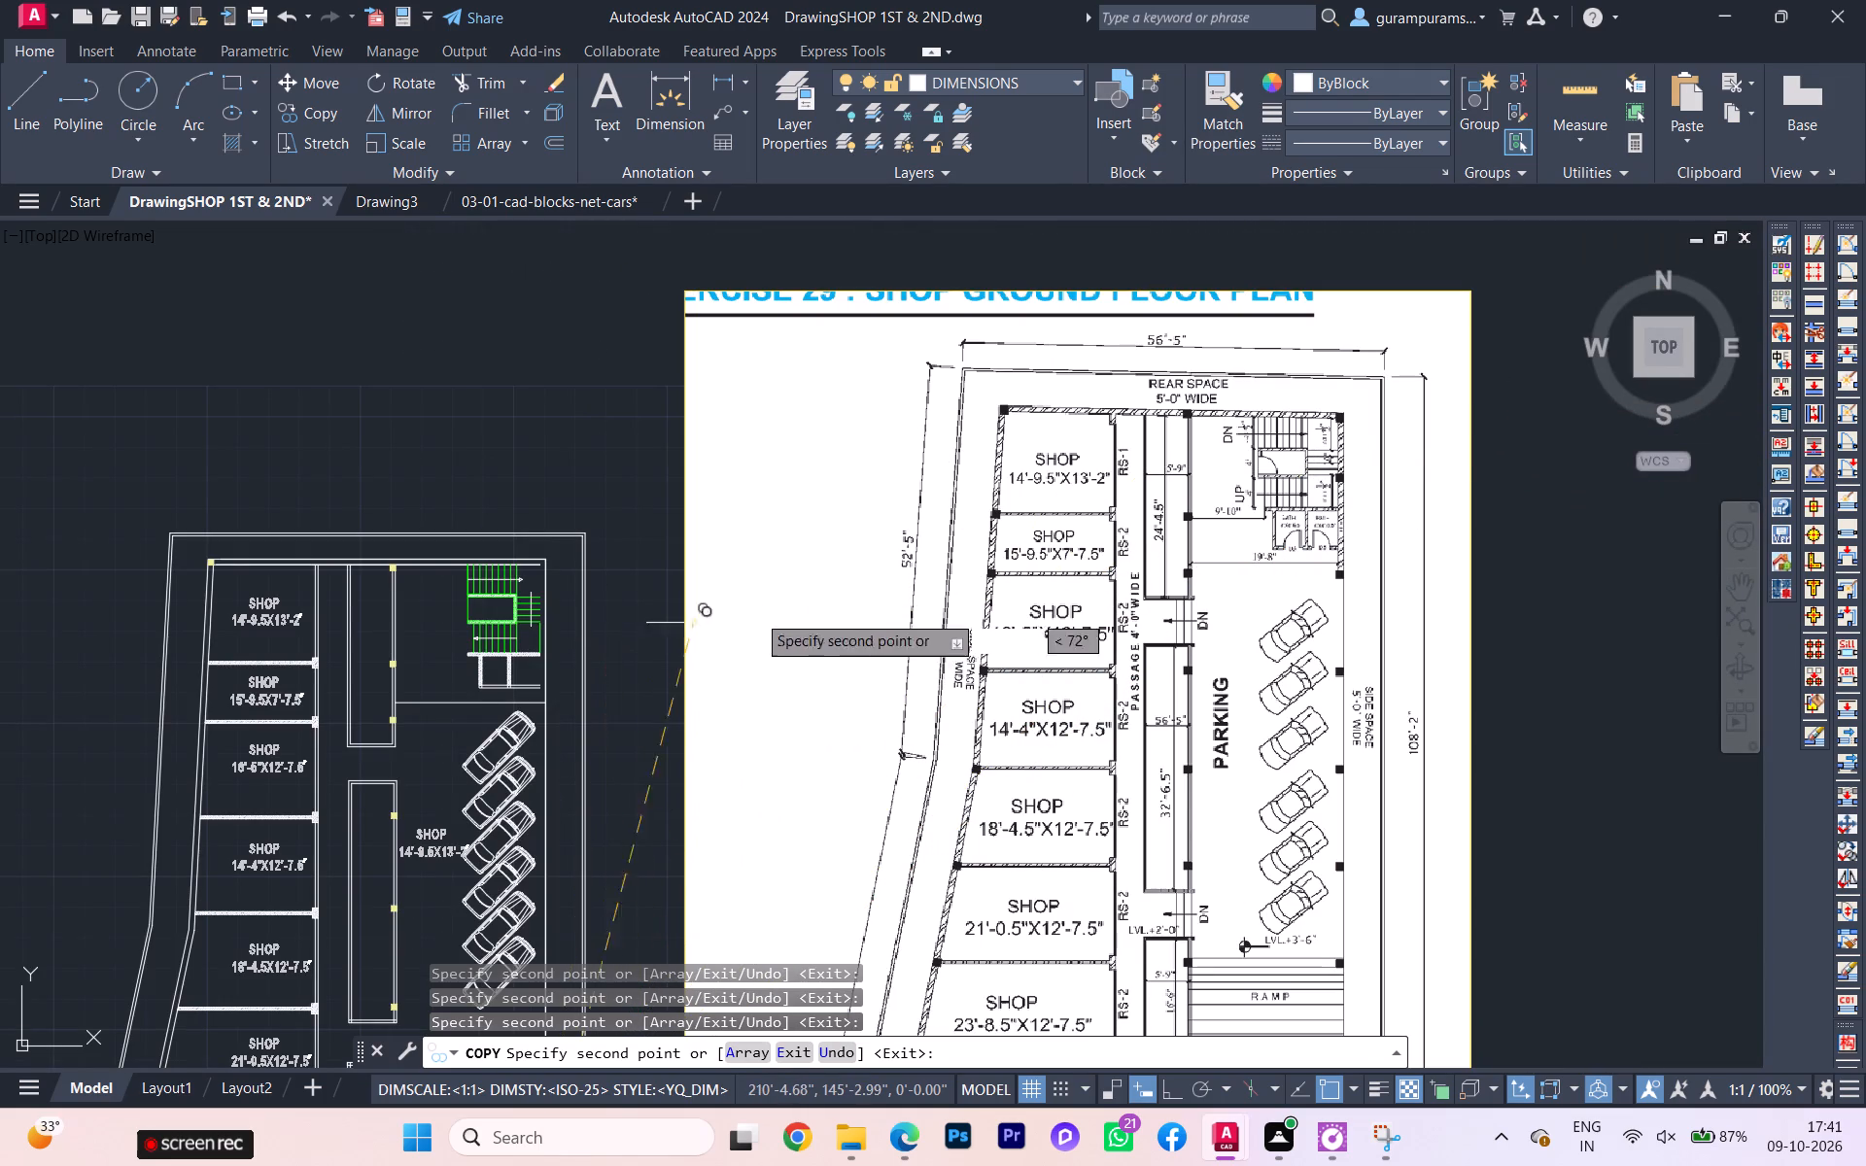
scroll(472, 615, "up", 3)
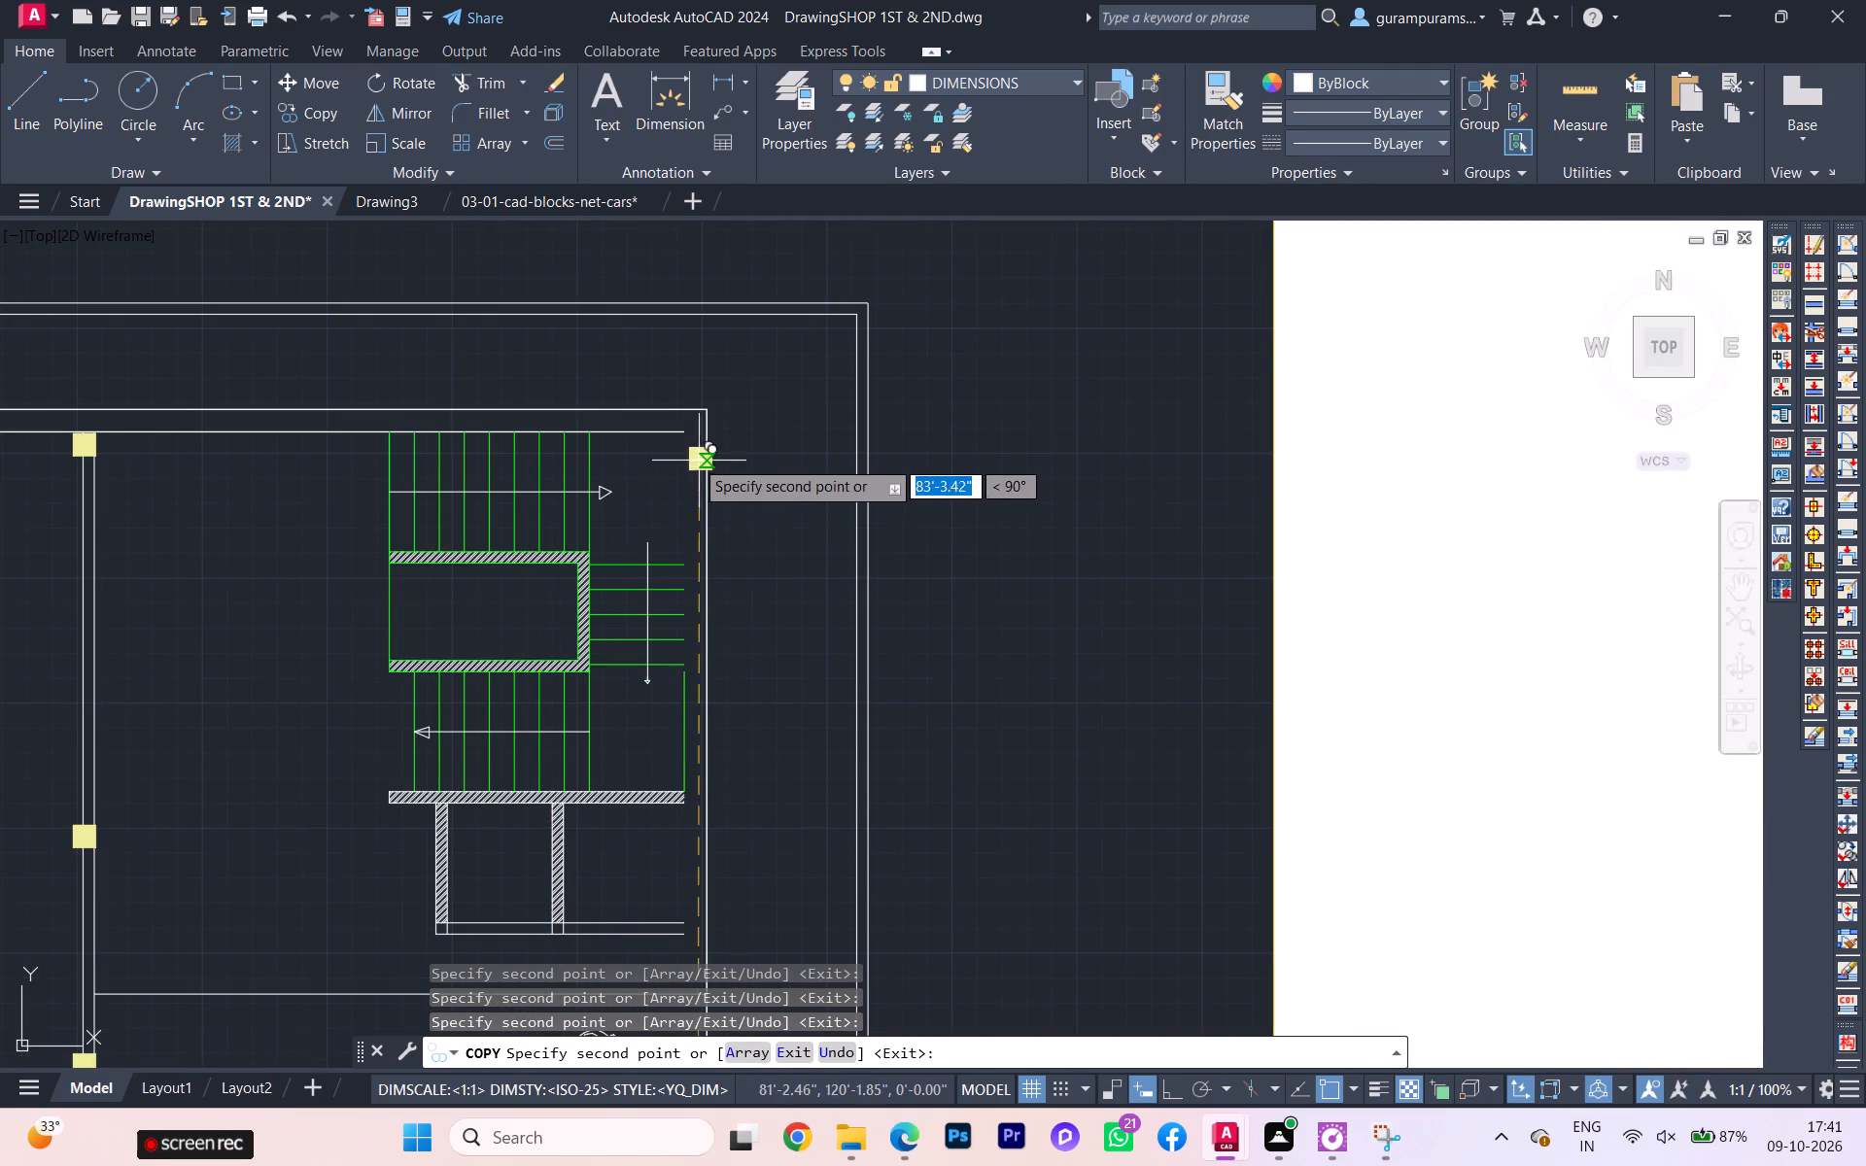
left_click(691, 422)
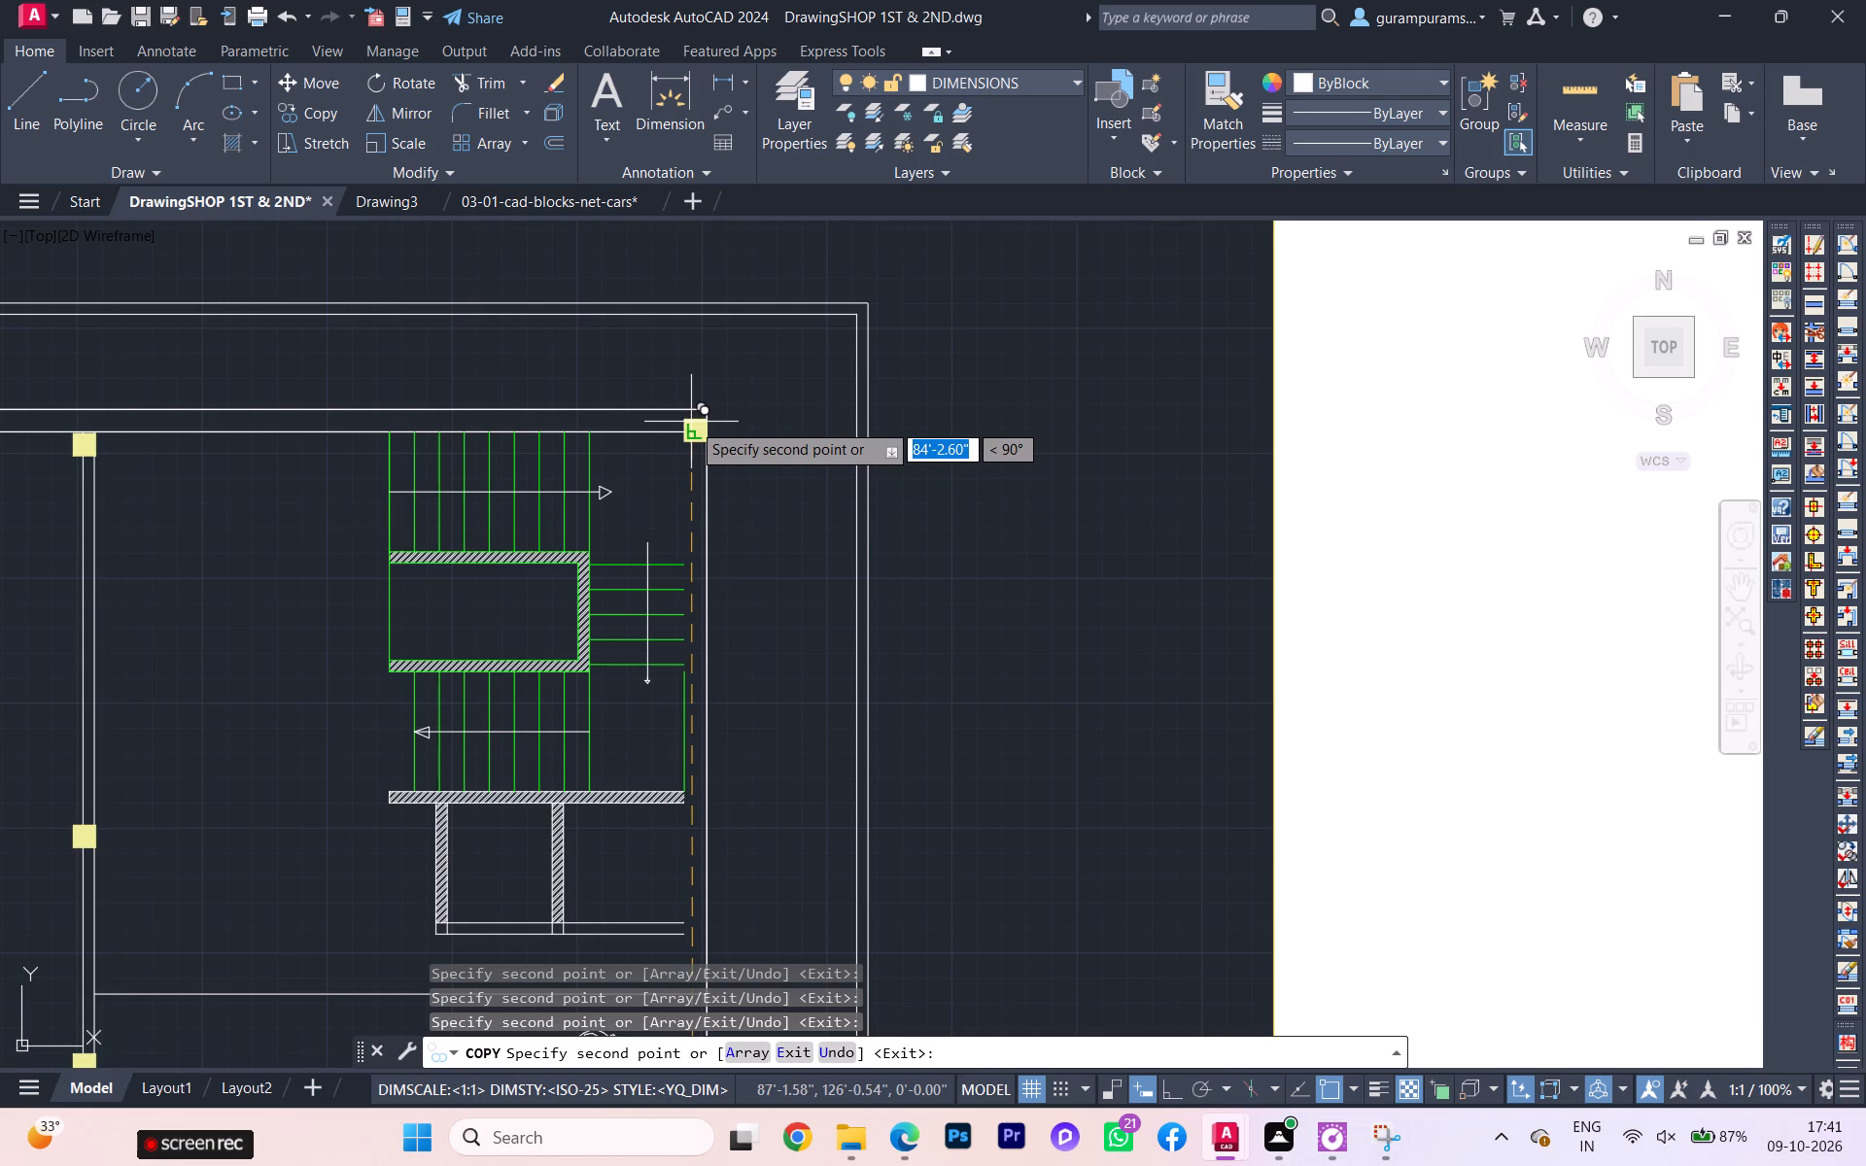
Place a column copy within the building's north wall, directly above the column at the northern strip's east wall.
scroll(777, 501, "down", 1)
scroll(341, 496, "up", 3)
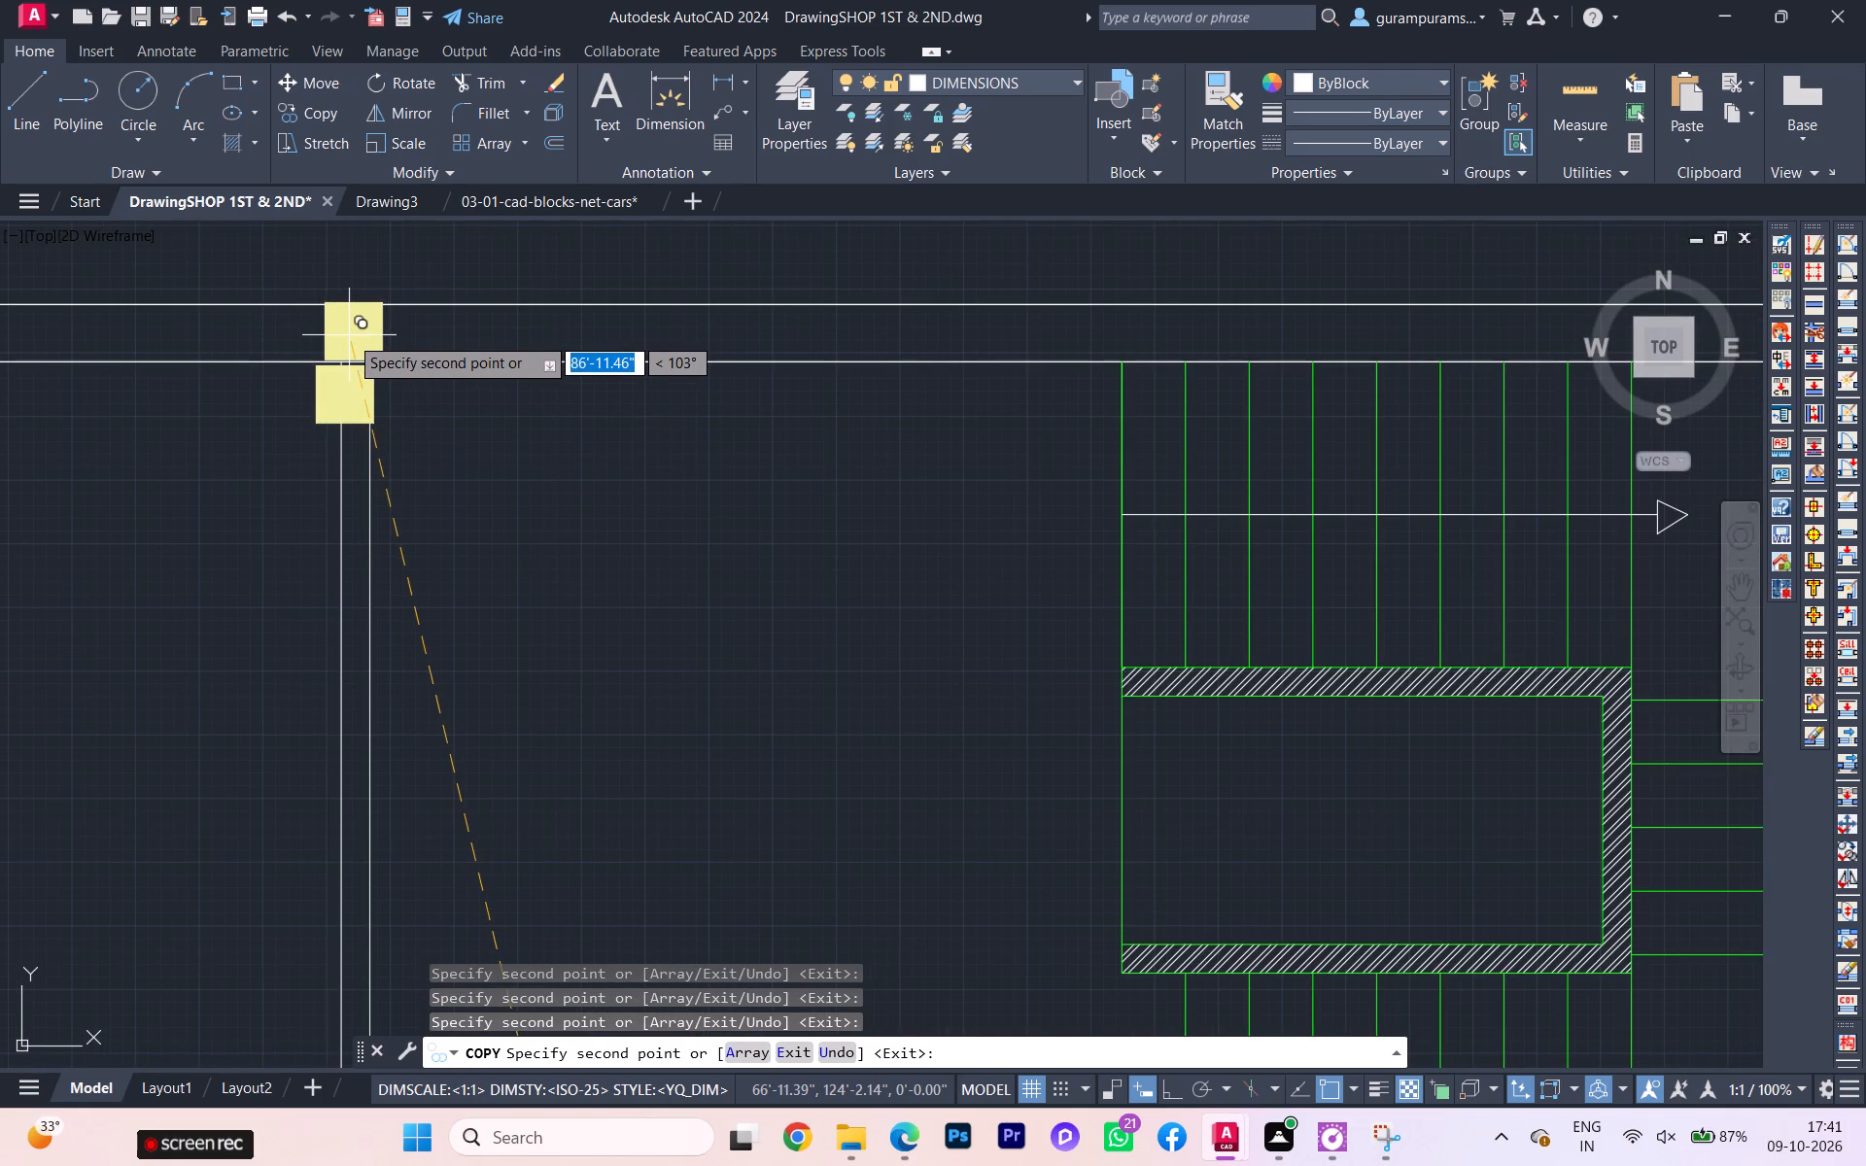
left_click(348, 335)
Copy columns onto the slanted west wall at the partitions north of the 15'-9.5, 16'-5" and 14'-4" shops.
scroll(458, 452, "down", 4)
scroll(565, 669, "down", 1)
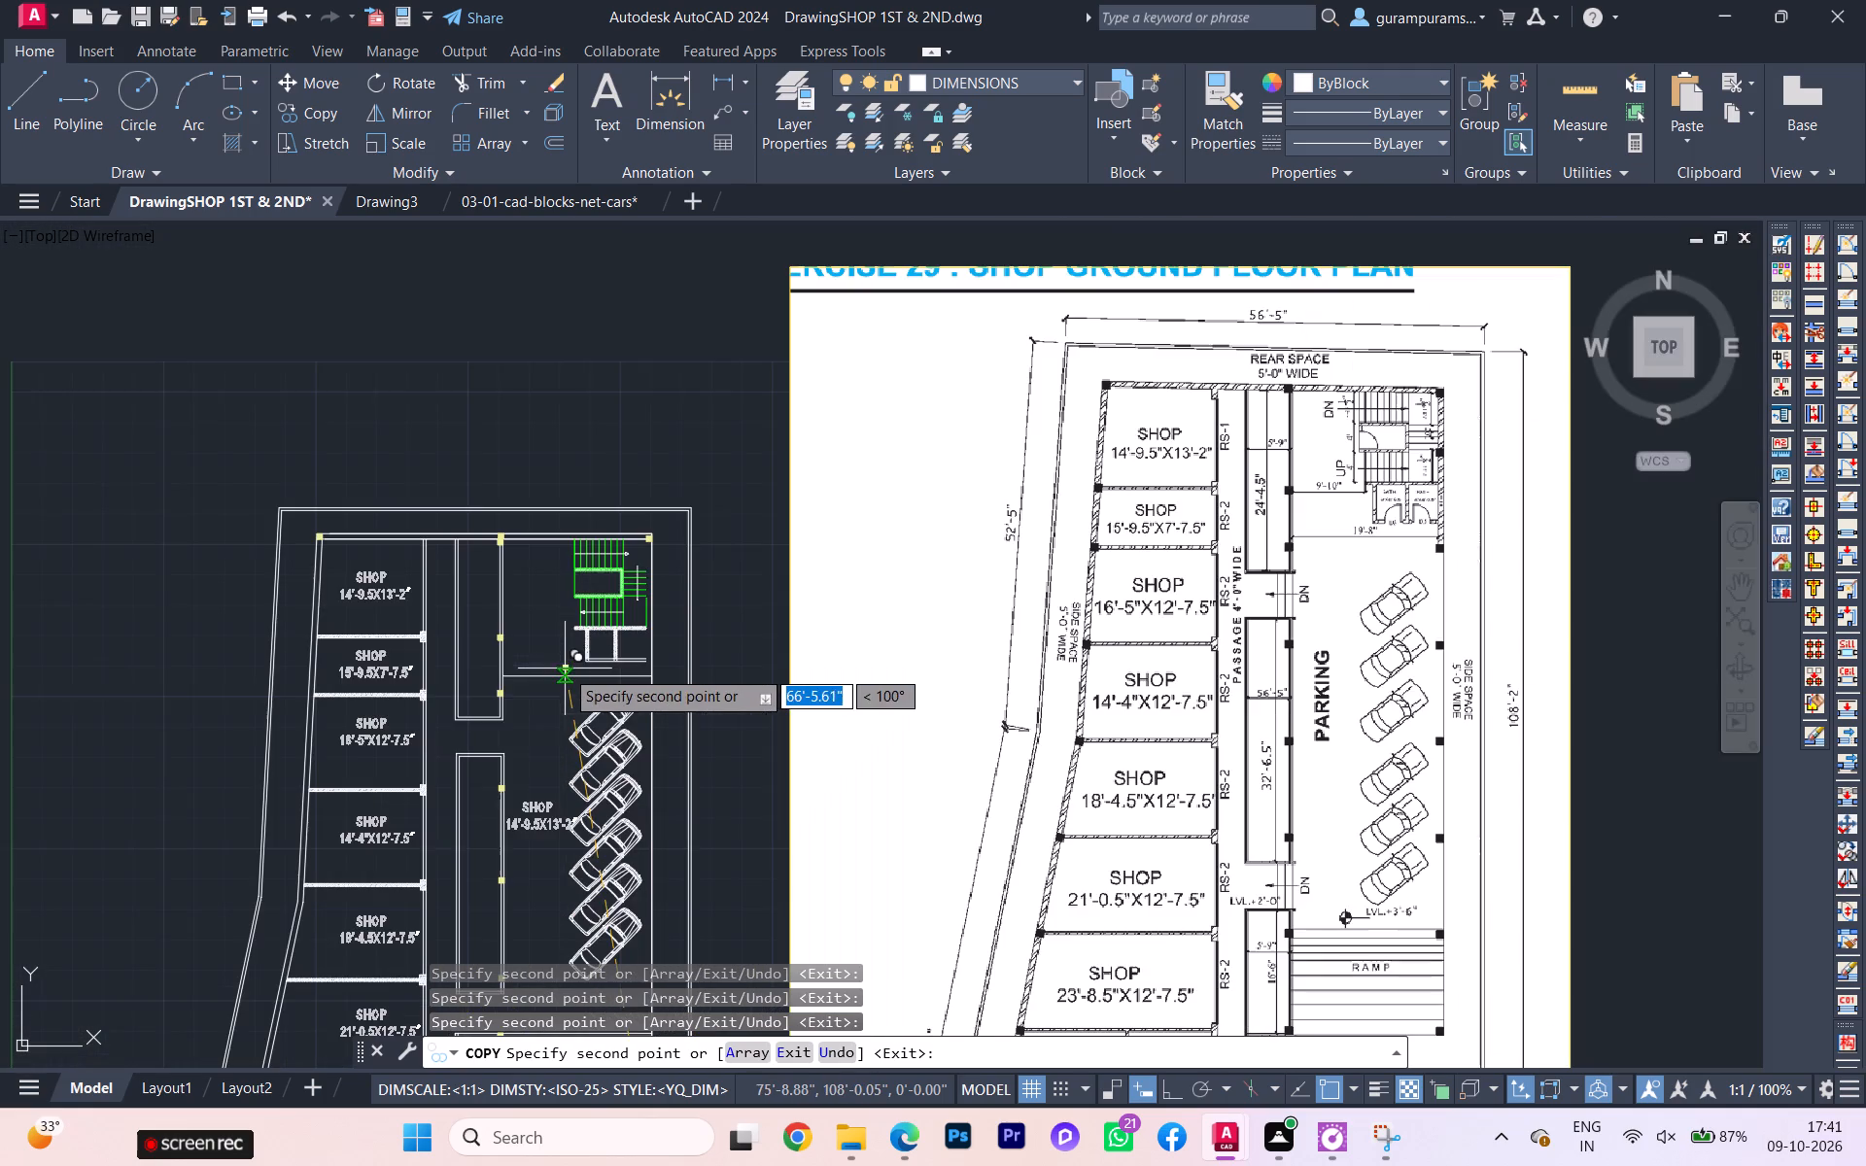
scroll(326, 633, "up", 4)
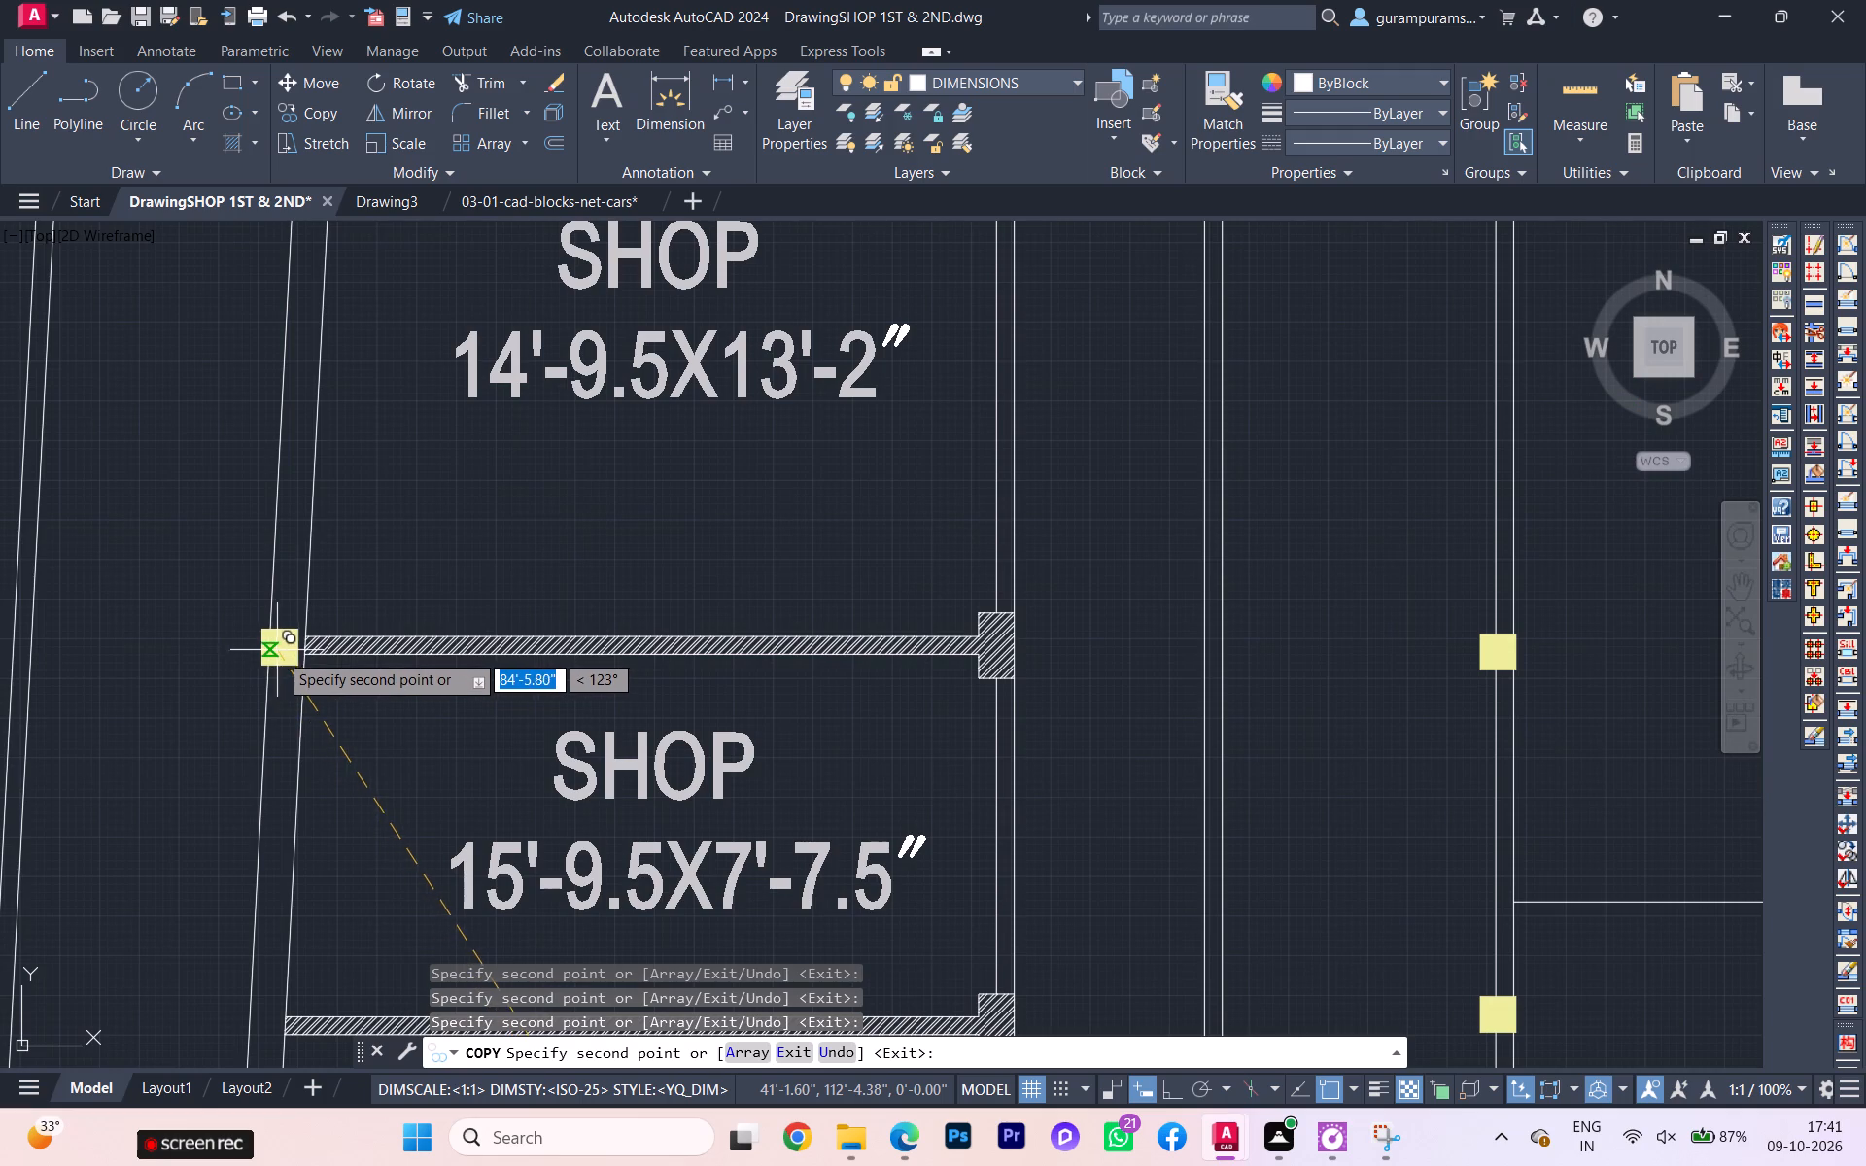
left_click(284, 648)
scroll(392, 678, "down", 2)
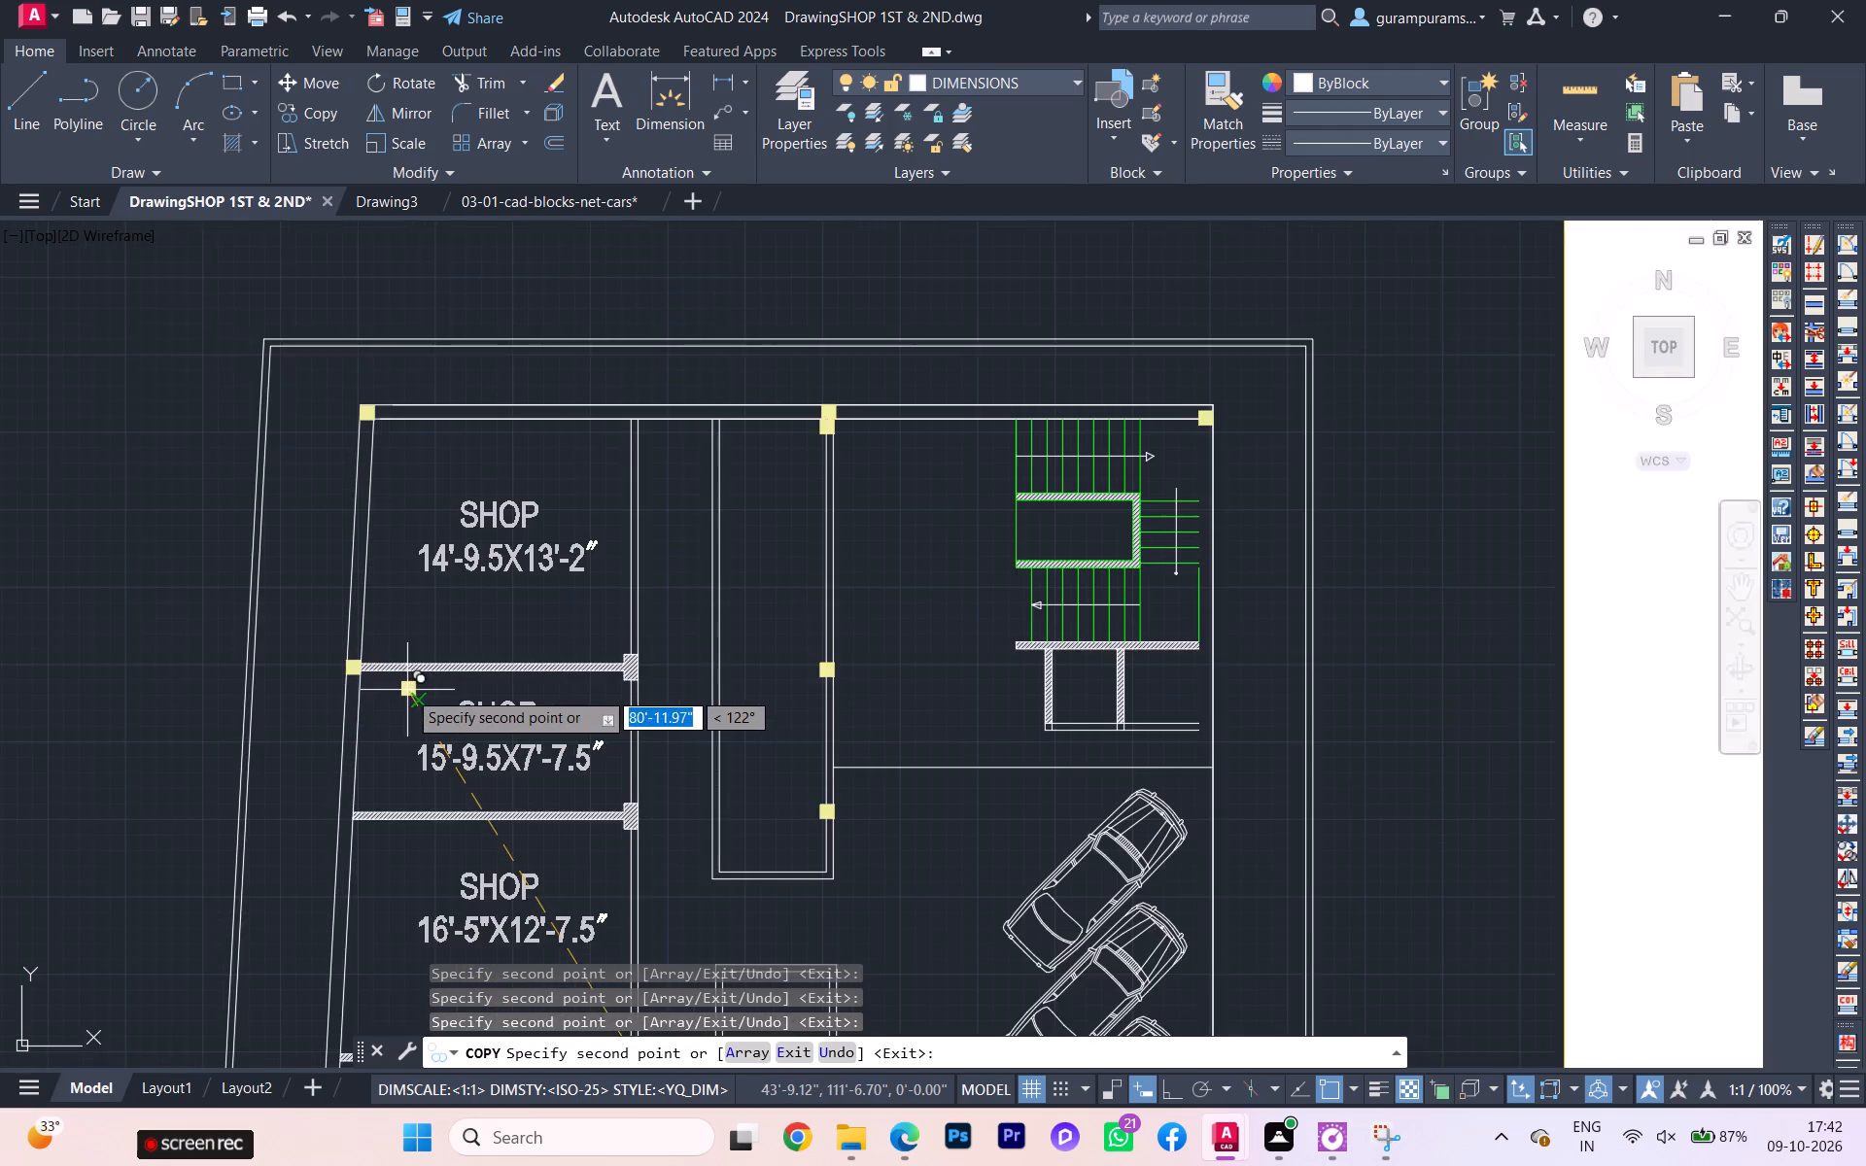
middle_click_drag(407, 690, 545, 484)
scroll(433, 663, "up", 2)
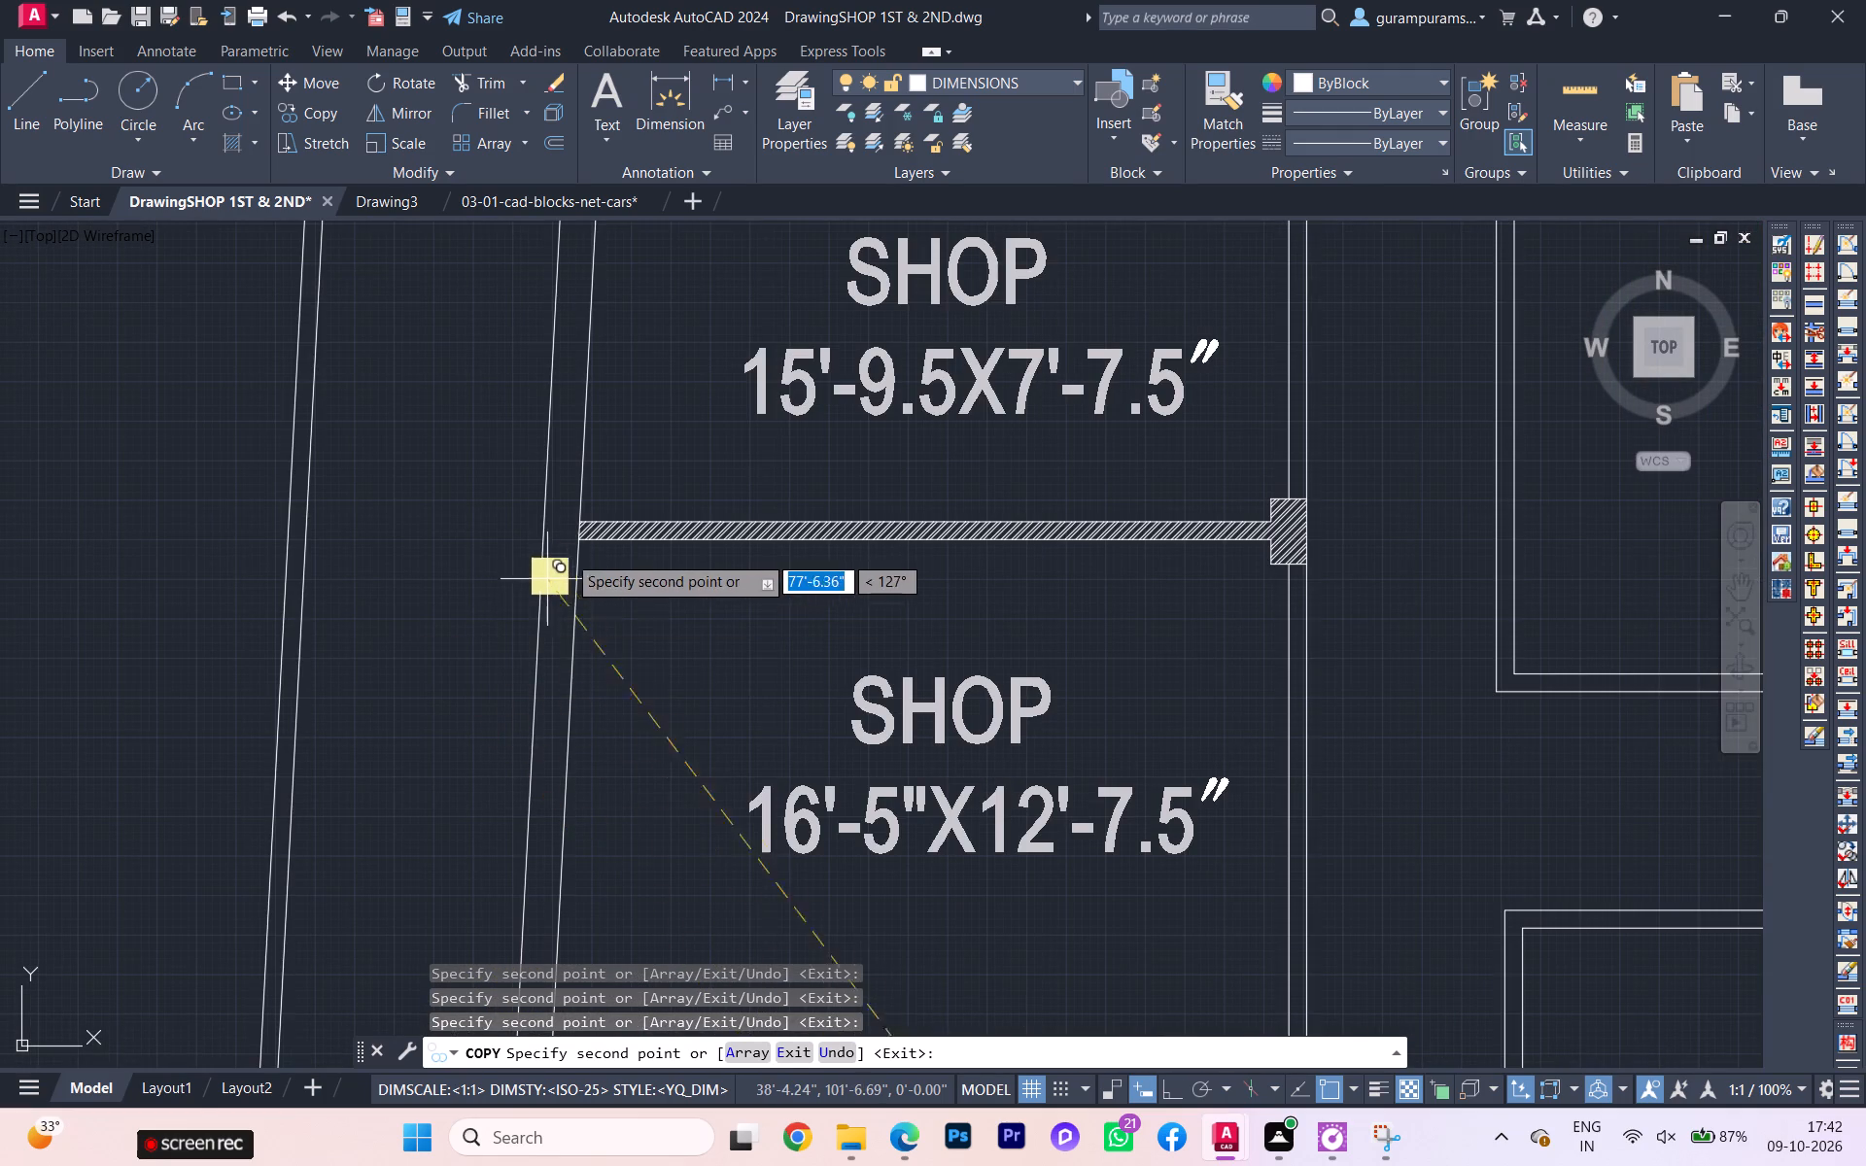
left_click(557, 536)
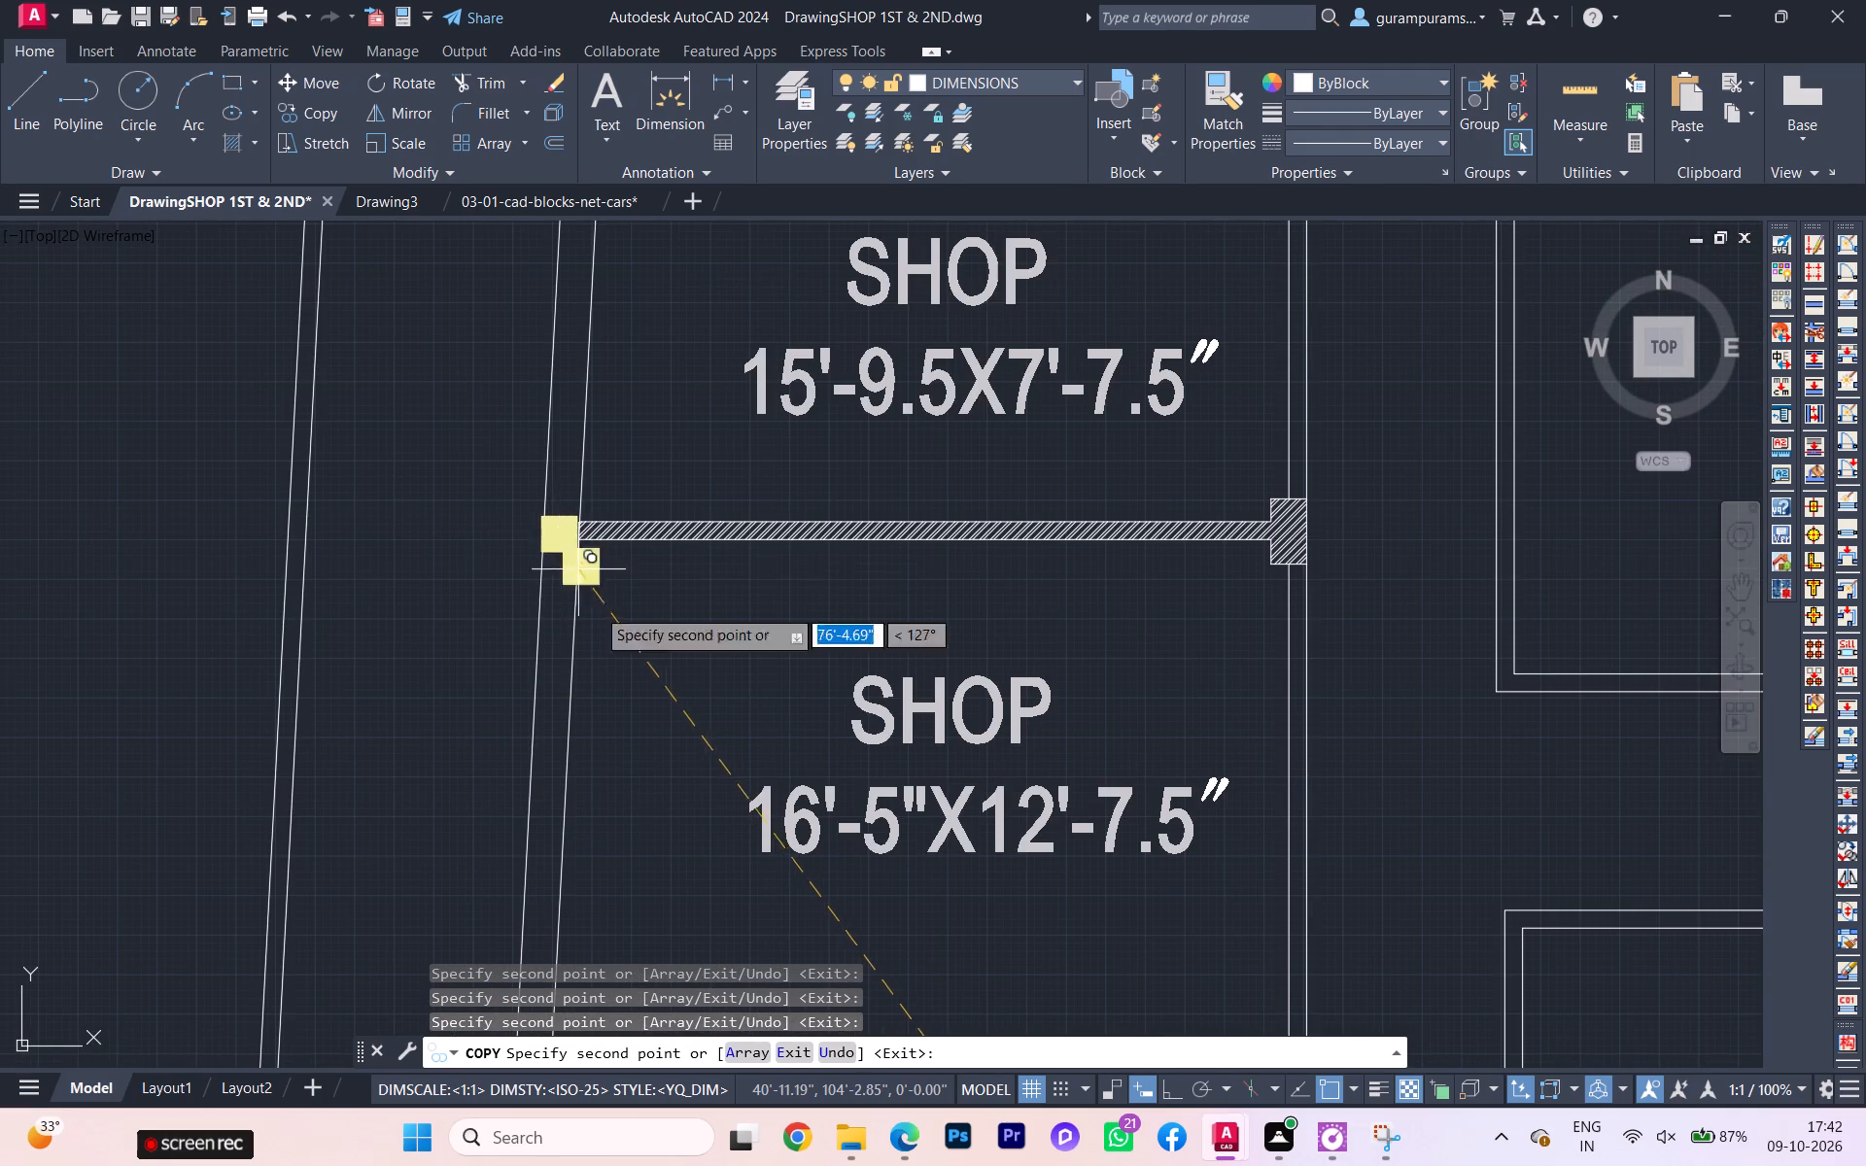
scroll(604, 666, "down", 2)
middle_click_drag(604, 674, 766, 344)
scroll(740, 517, "up", 3)
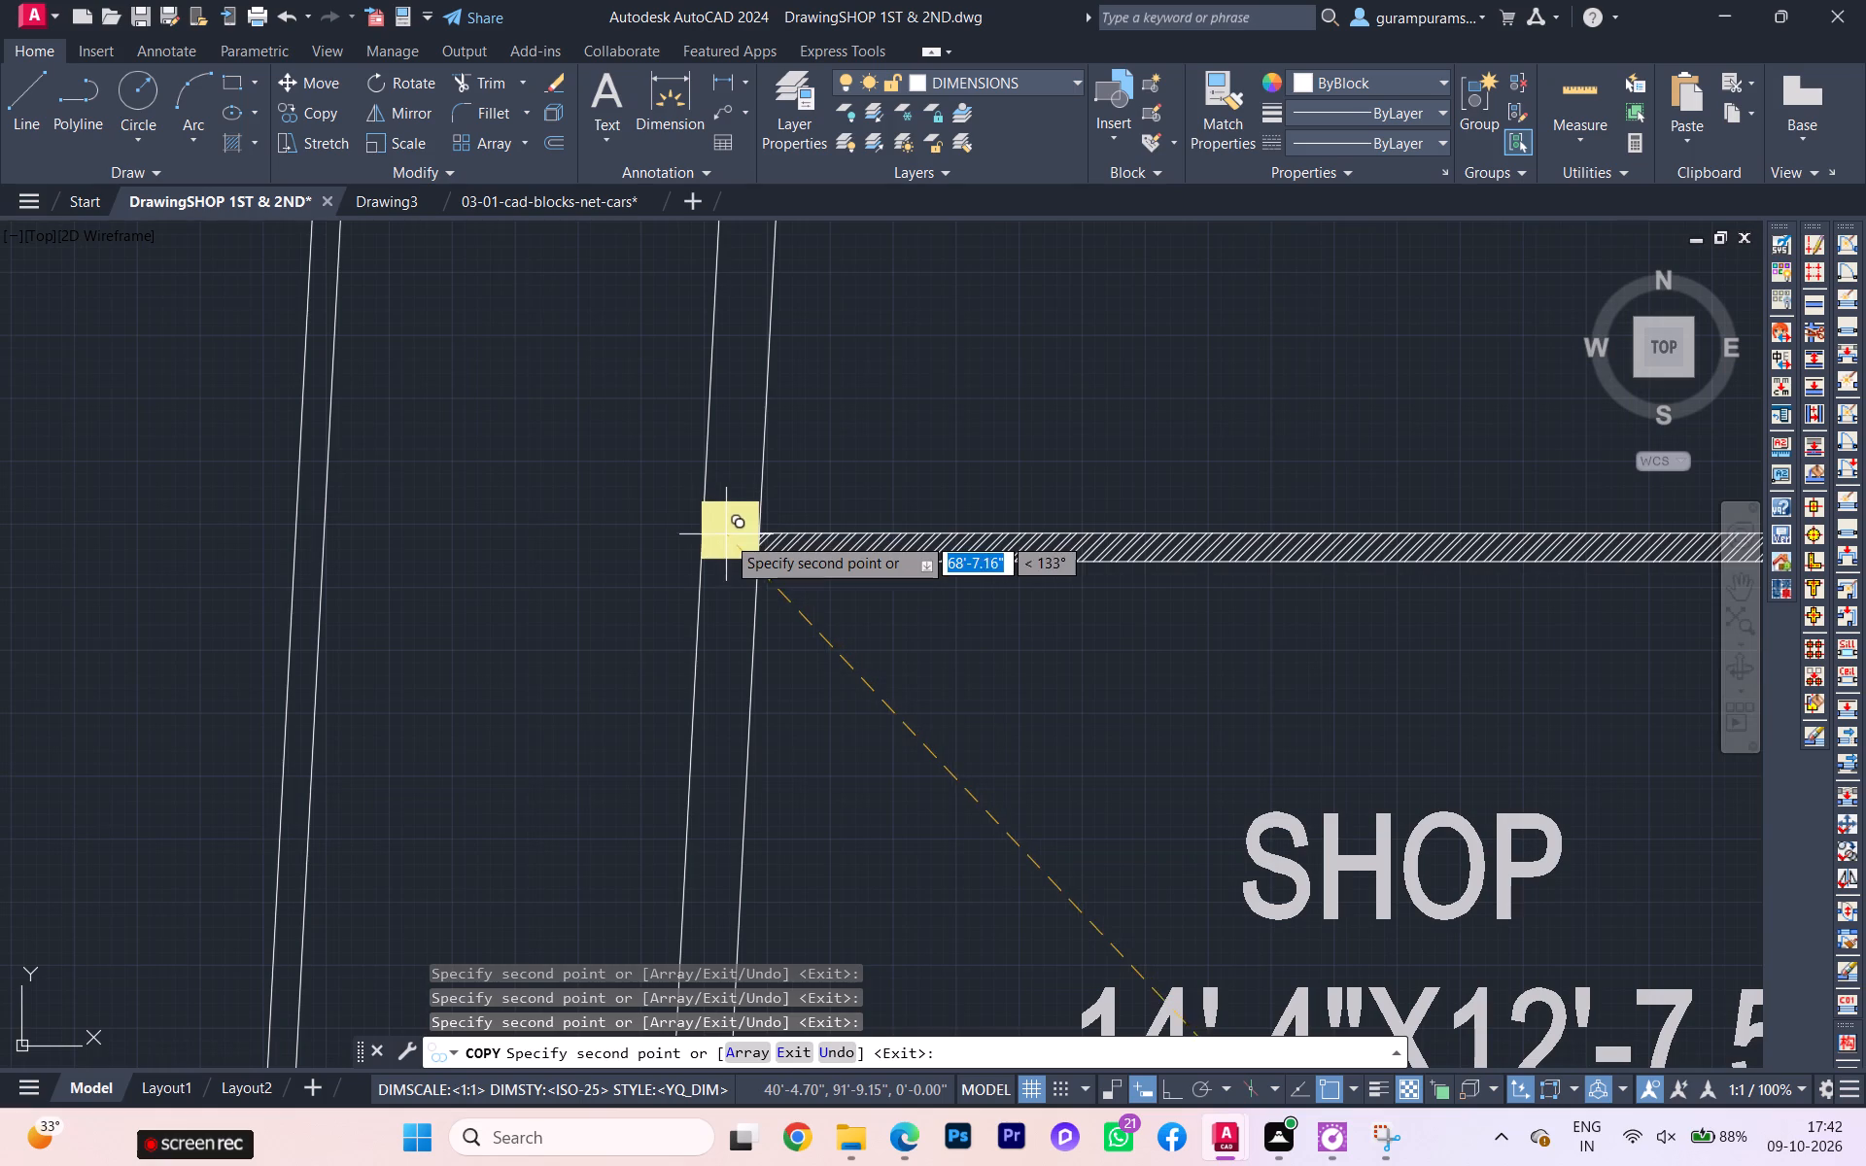
left_click(724, 553)
scroll(771, 635, "down", 2)
middle_click_drag(787, 648, 807, 464)
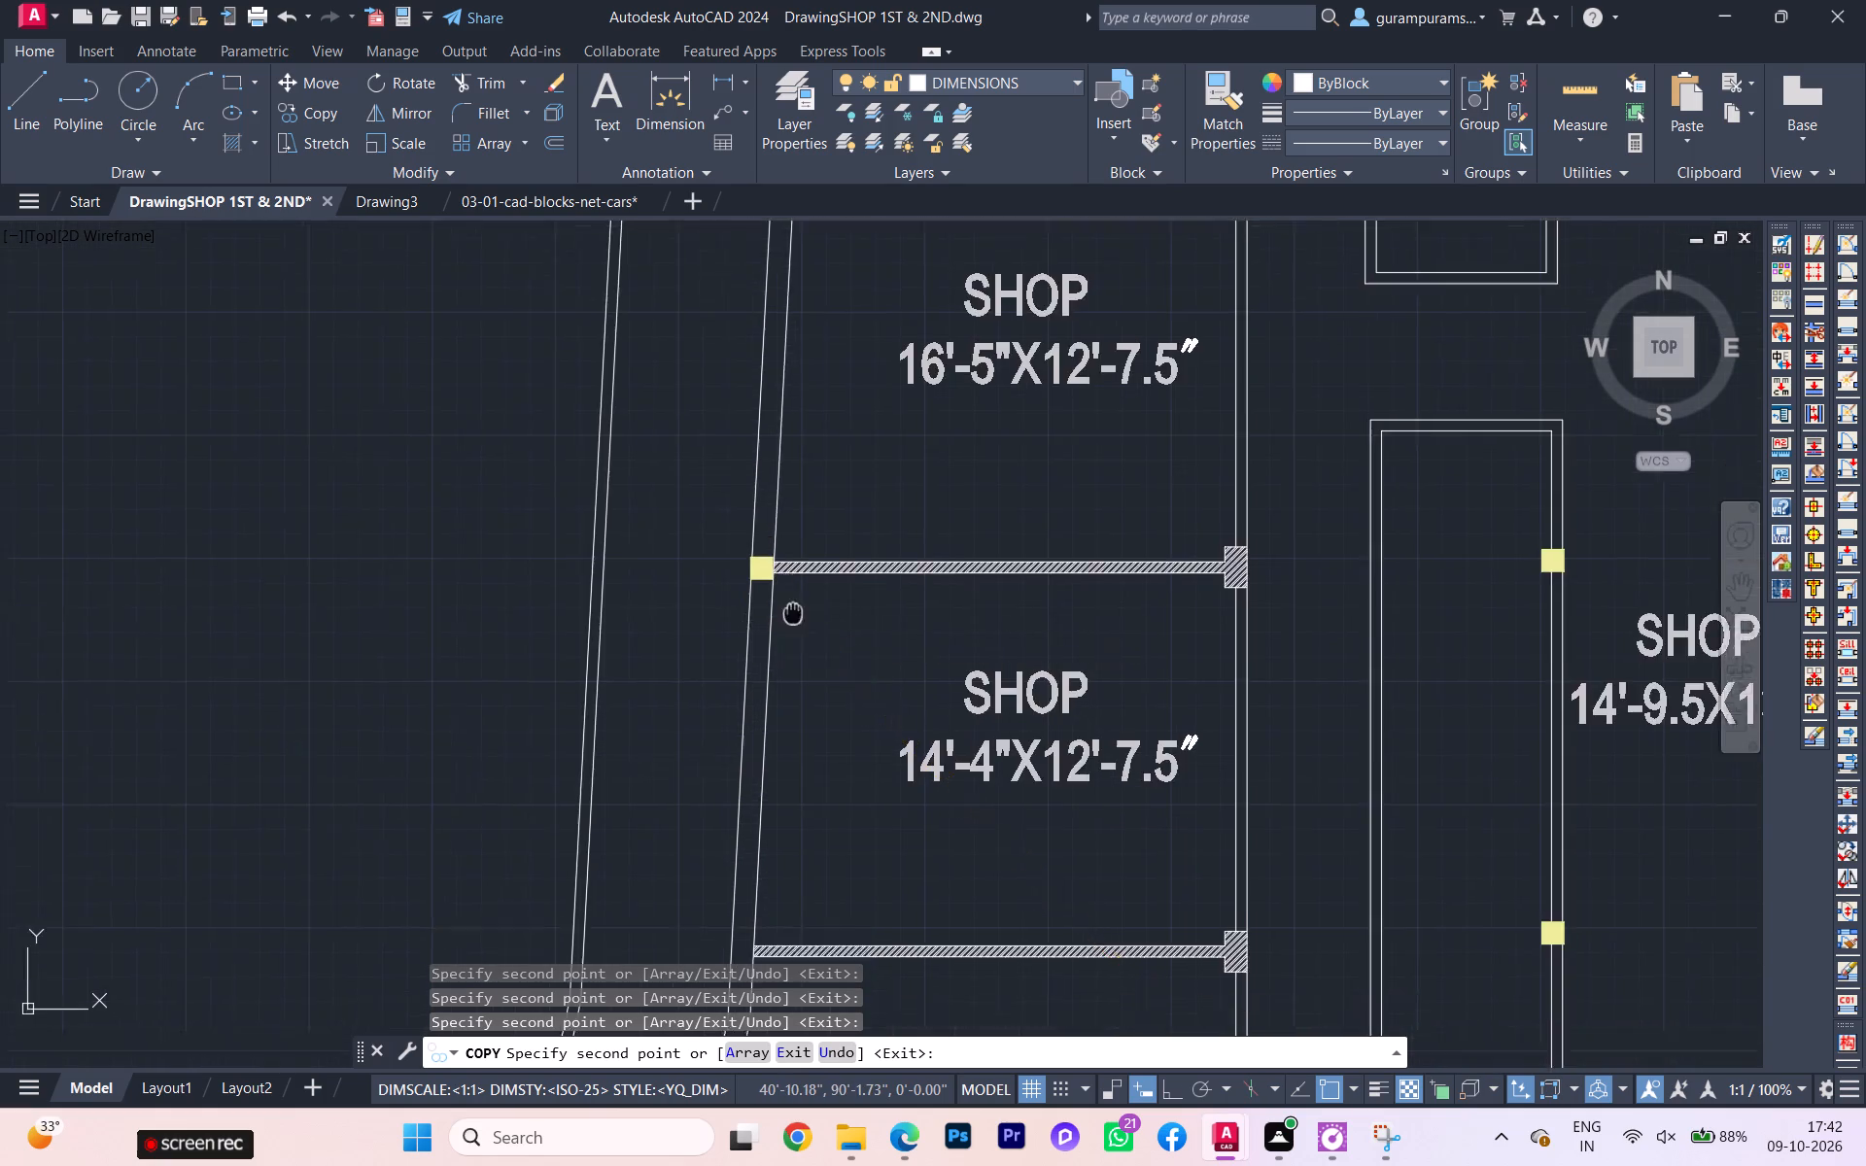
Copy columns onto the slanted west wall at the partitions north and south of the 18'-4.5X12'-7.5" shop.
middle_click_drag(807, 464, 871, 280)
scroll(783, 581, "up", 2)
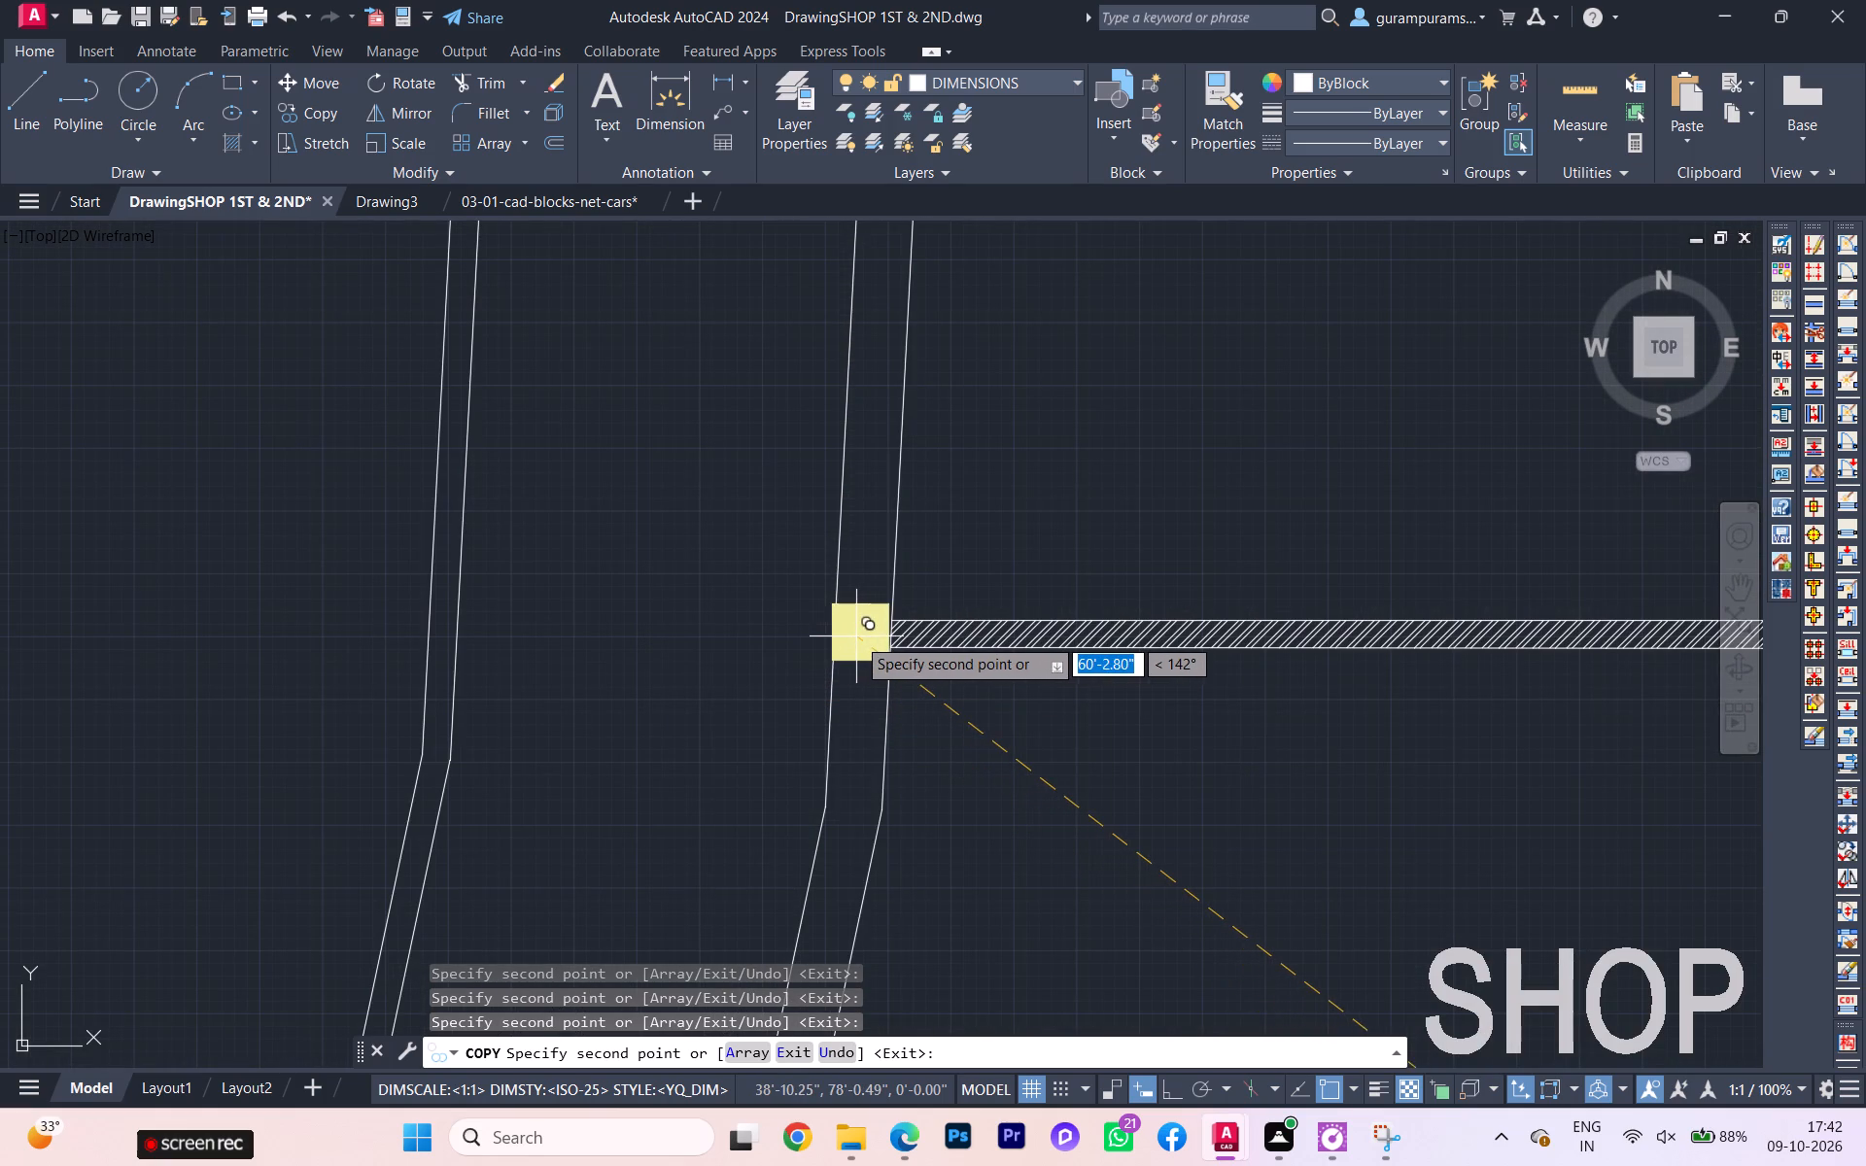
left_click(856, 636)
scroll(906, 723, "down", 2)
middle_click_drag(912, 728, 743, 213)
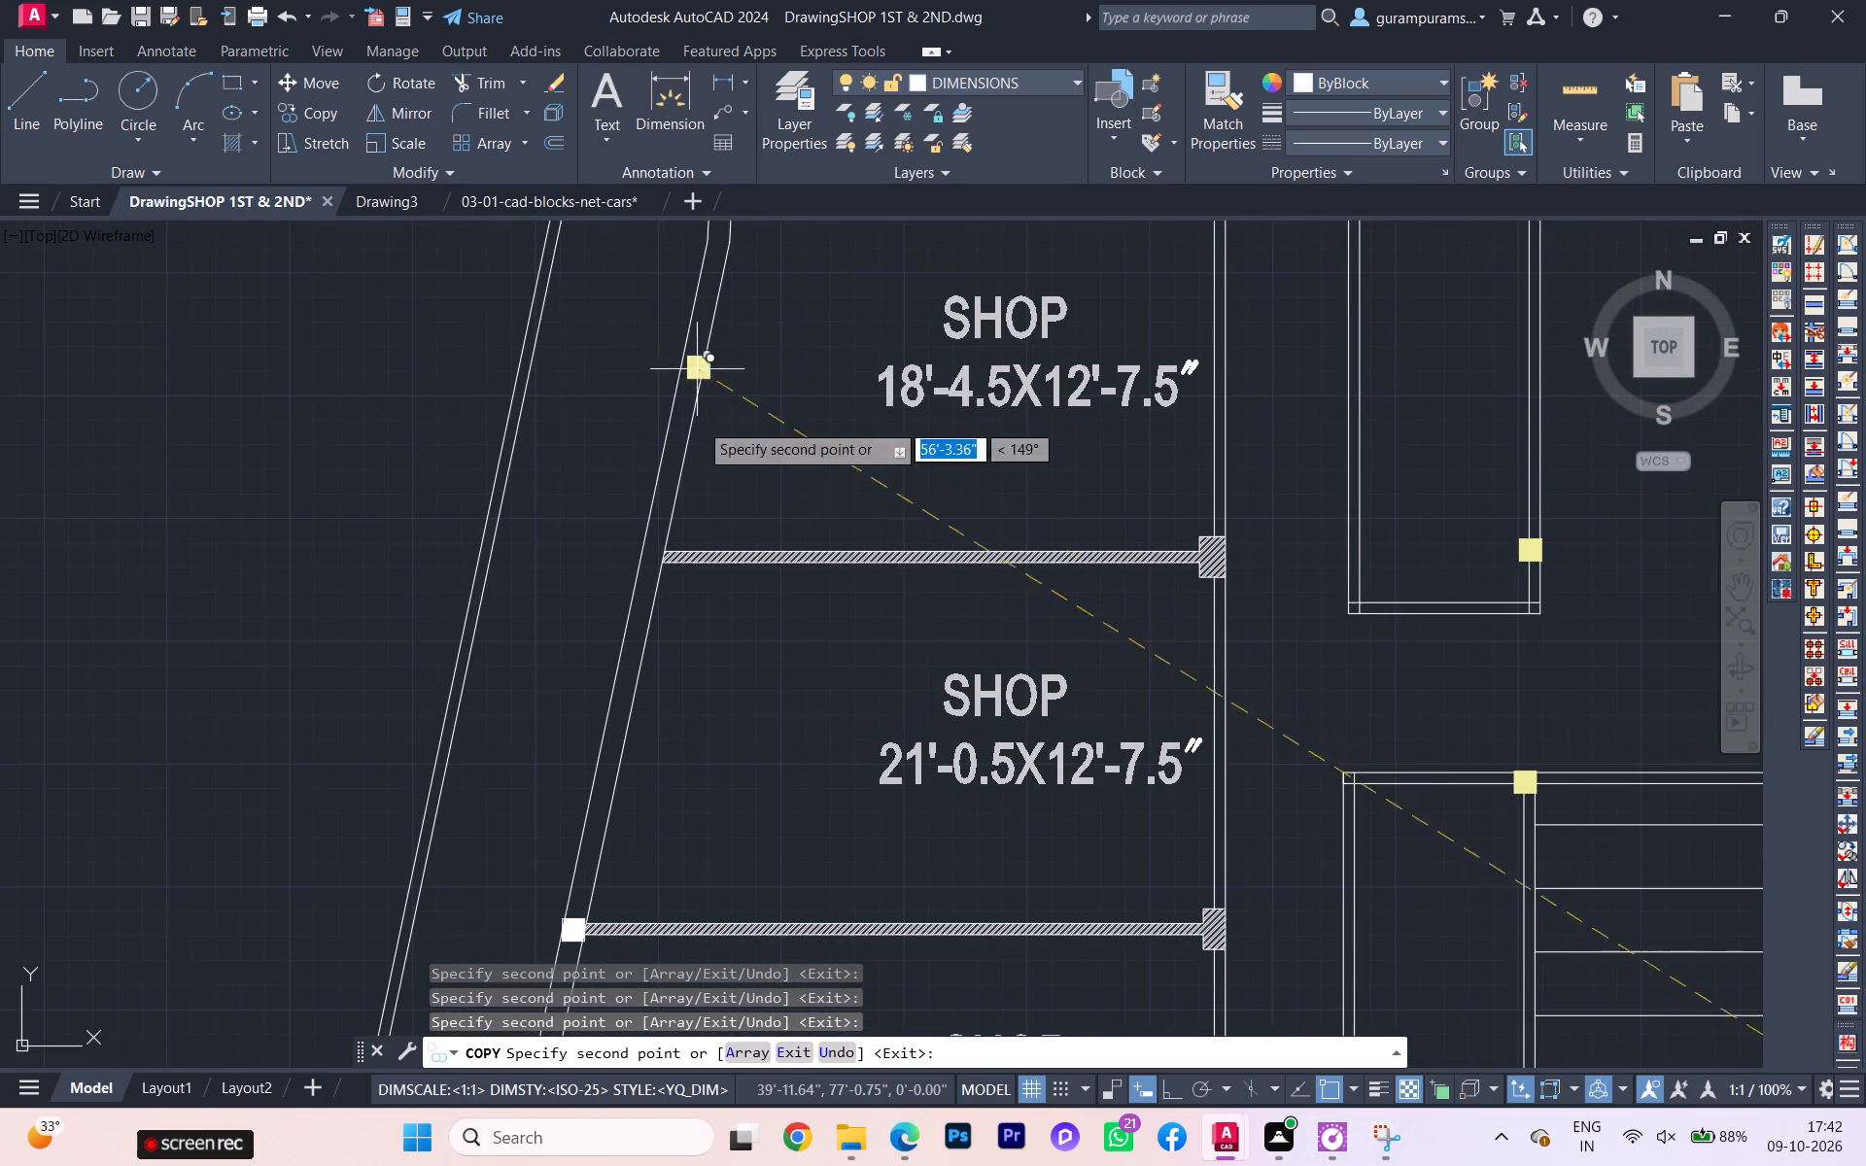
scroll(646, 572, "up", 3)
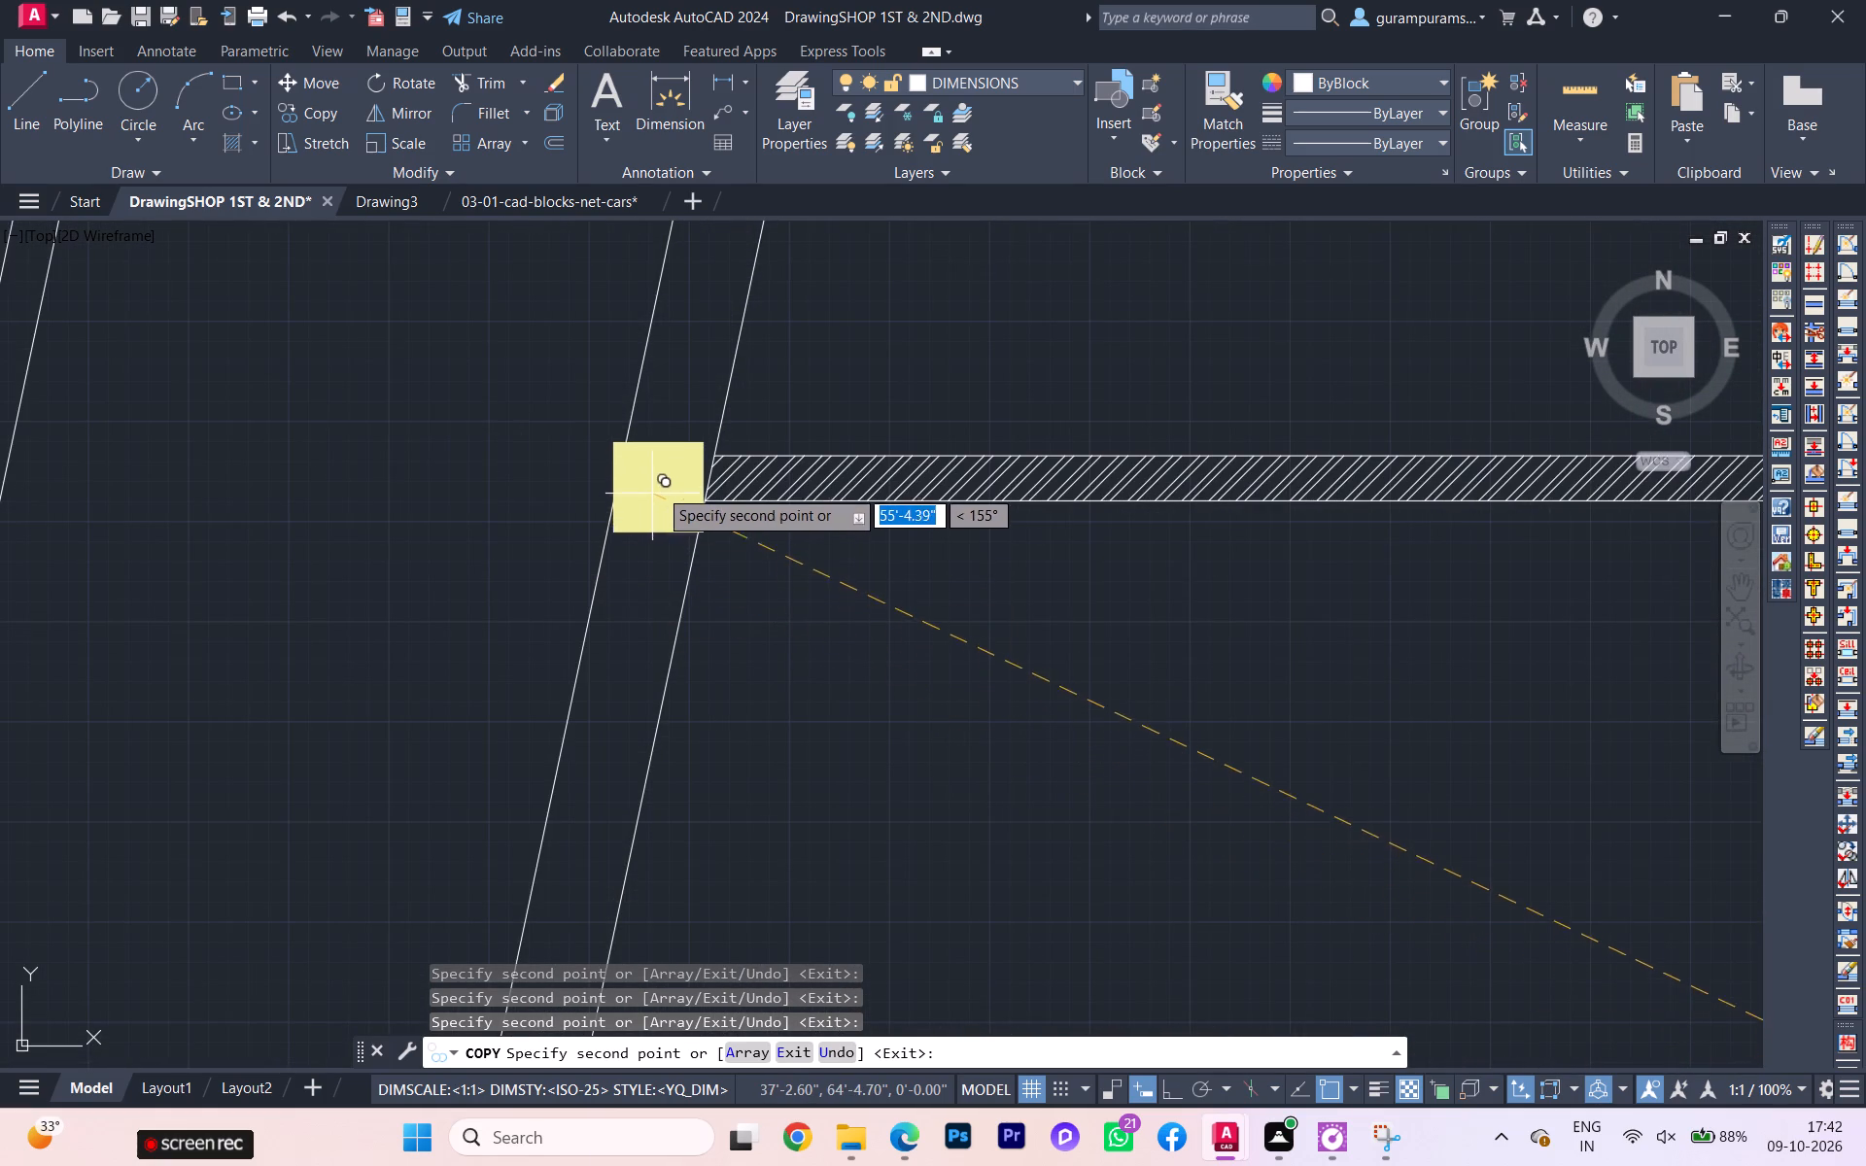
left_click(658, 482)
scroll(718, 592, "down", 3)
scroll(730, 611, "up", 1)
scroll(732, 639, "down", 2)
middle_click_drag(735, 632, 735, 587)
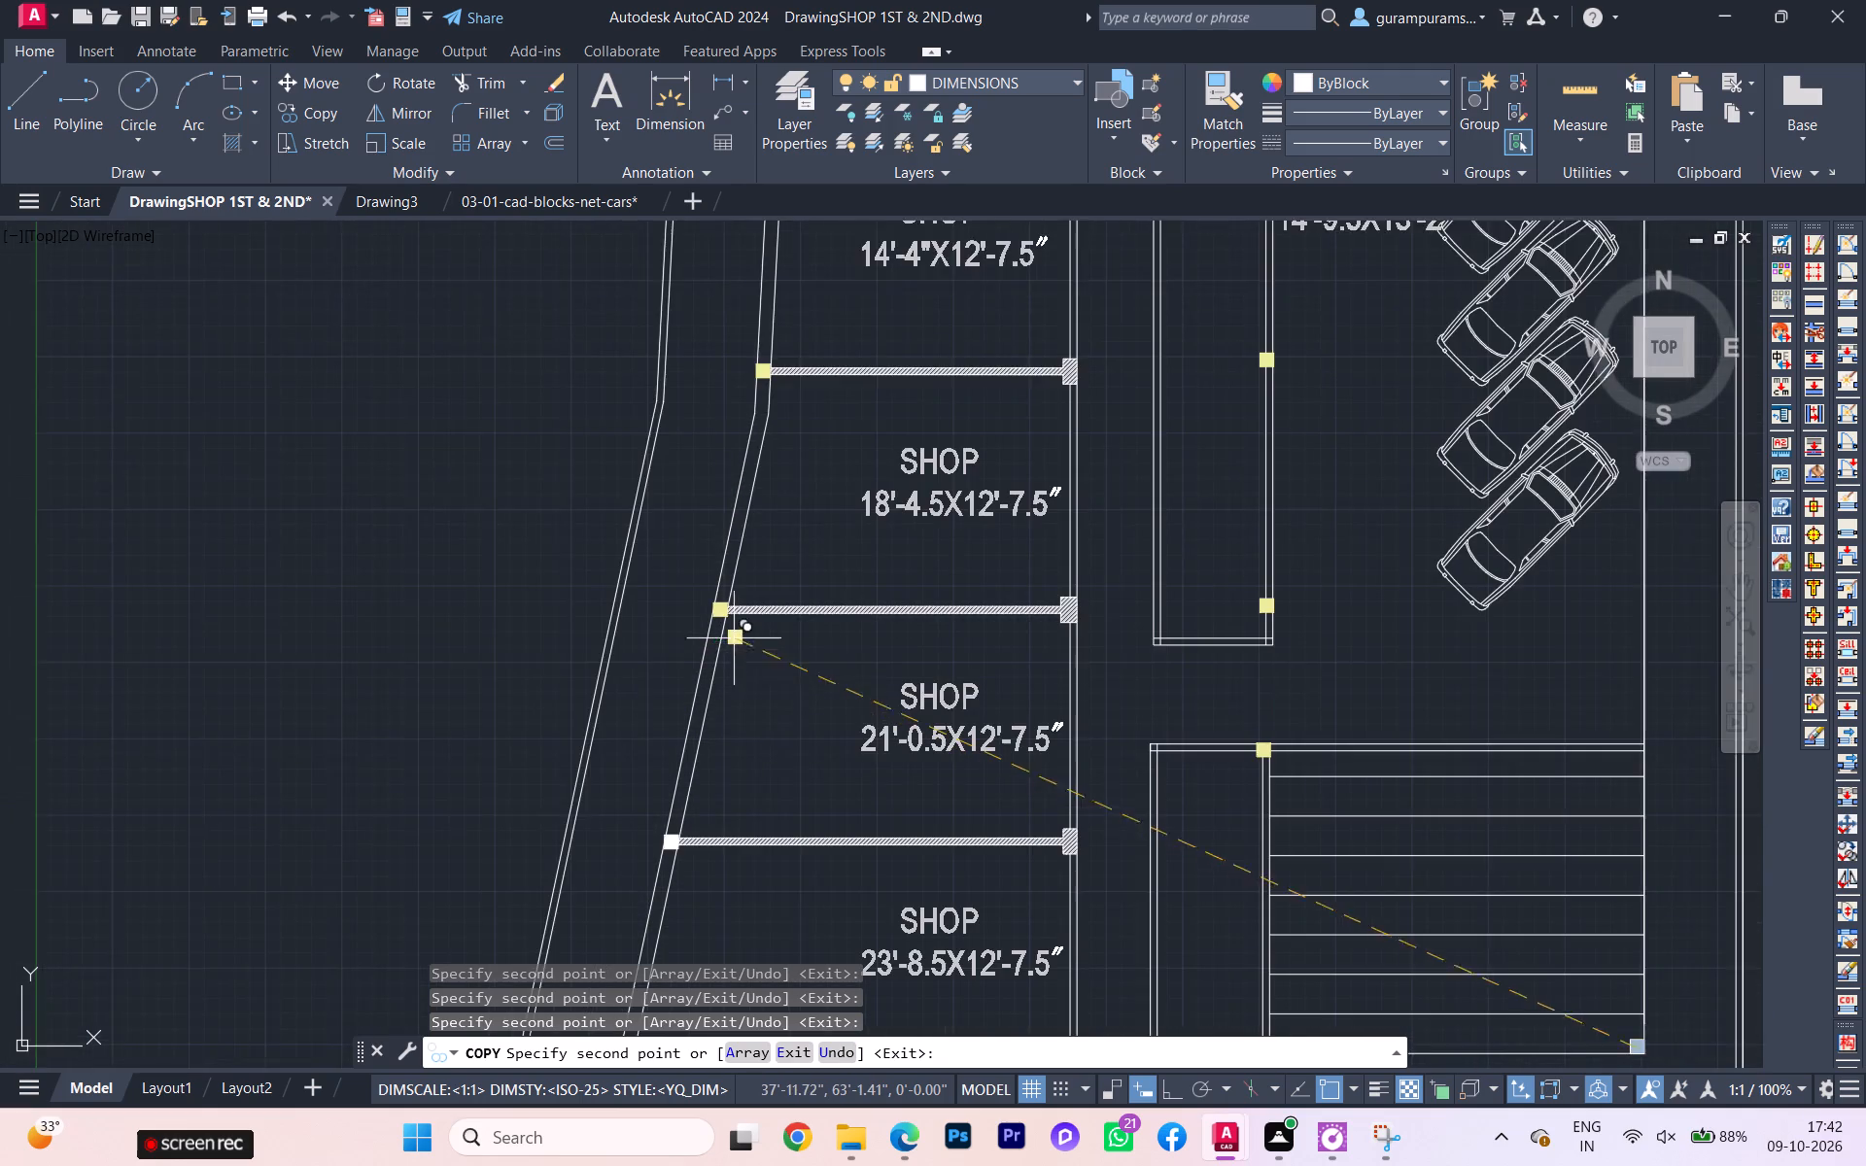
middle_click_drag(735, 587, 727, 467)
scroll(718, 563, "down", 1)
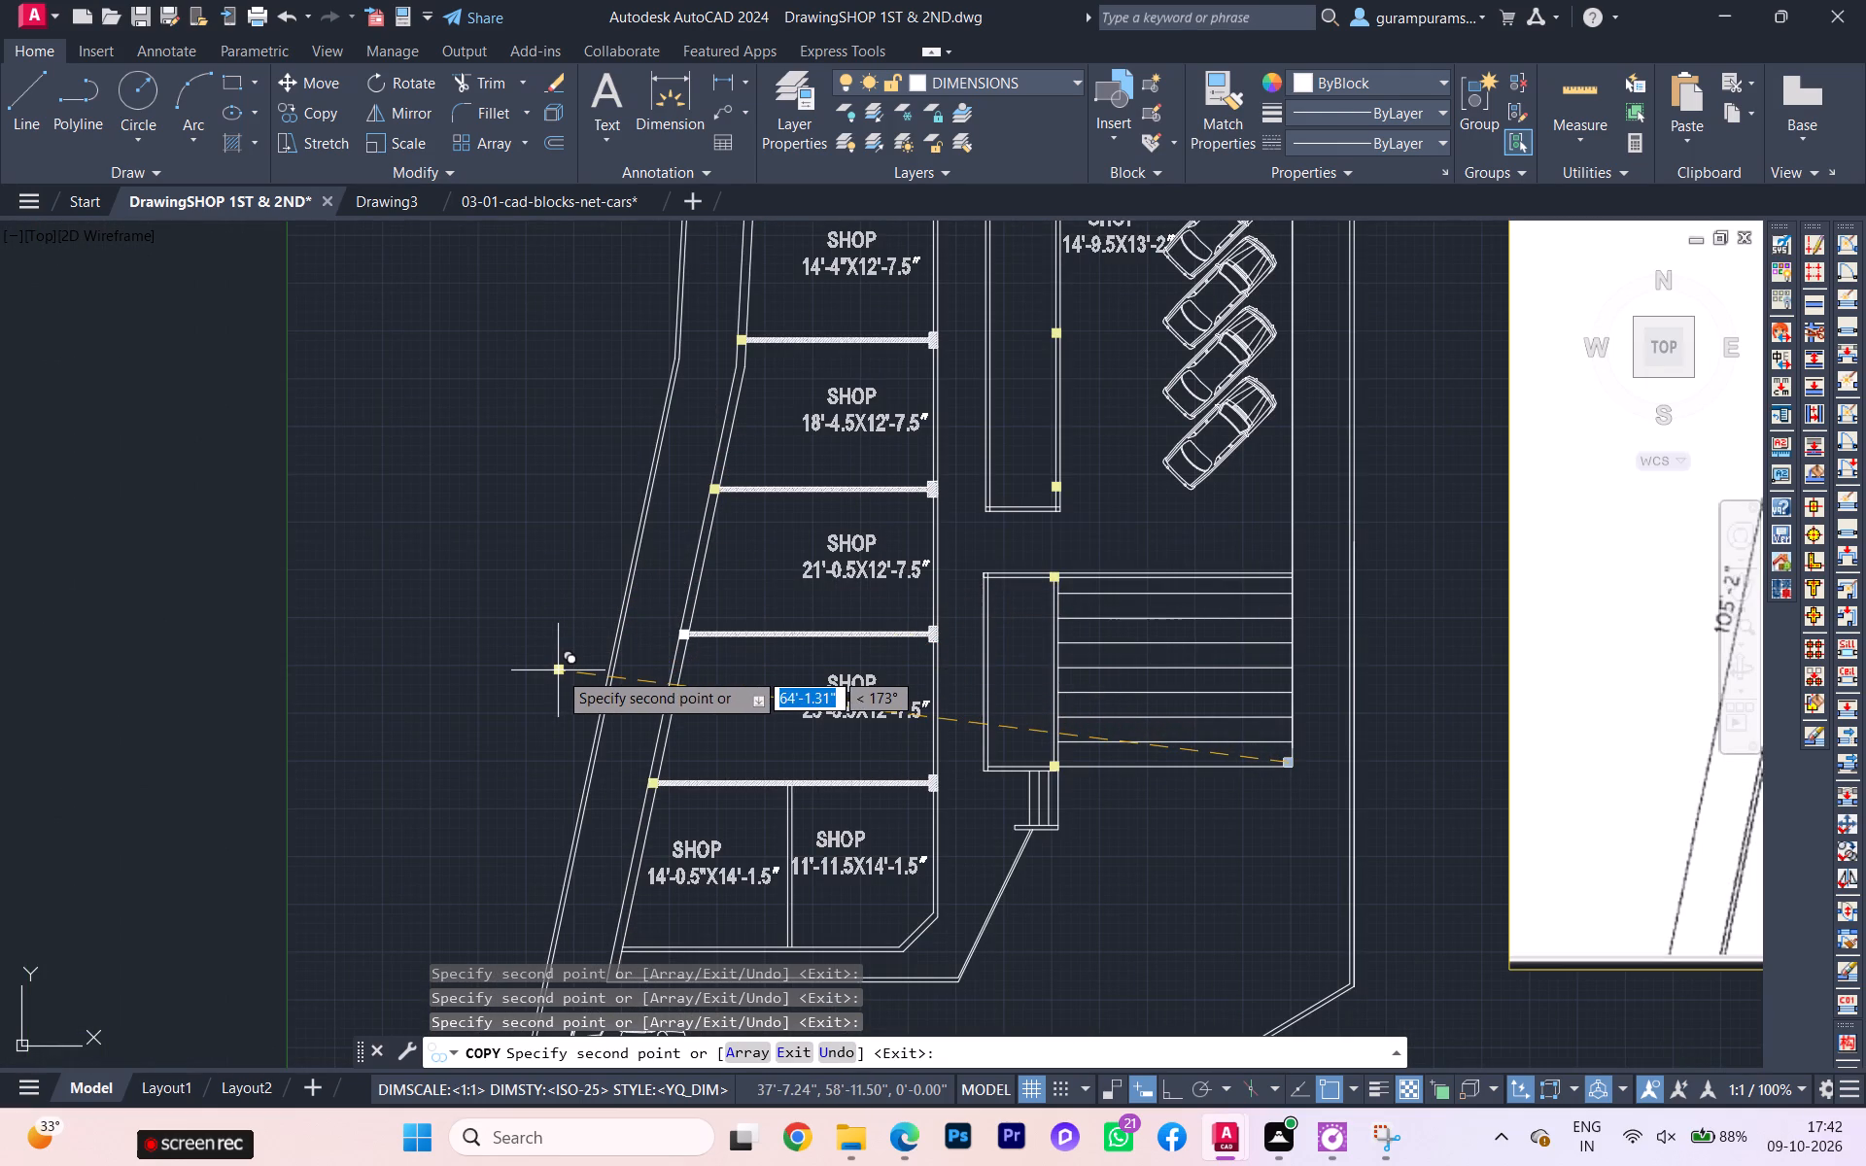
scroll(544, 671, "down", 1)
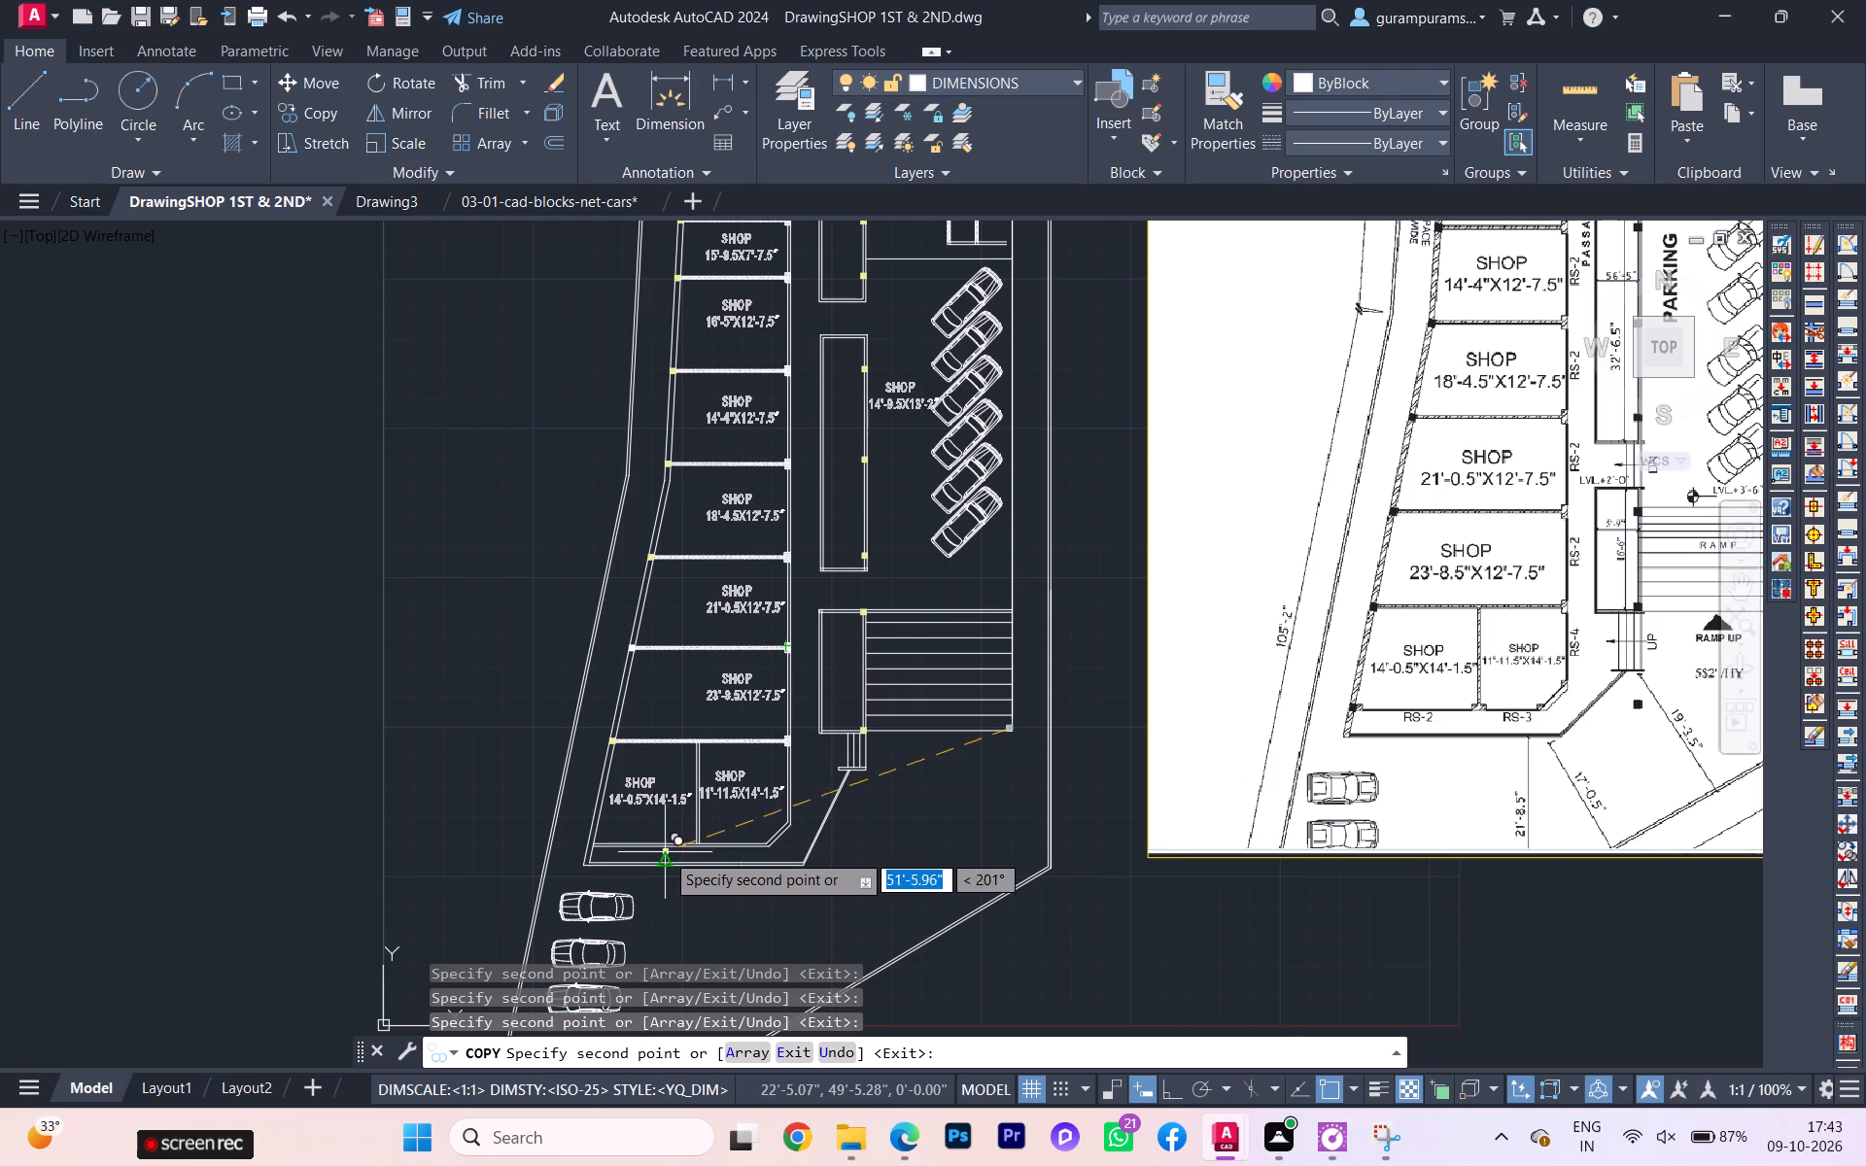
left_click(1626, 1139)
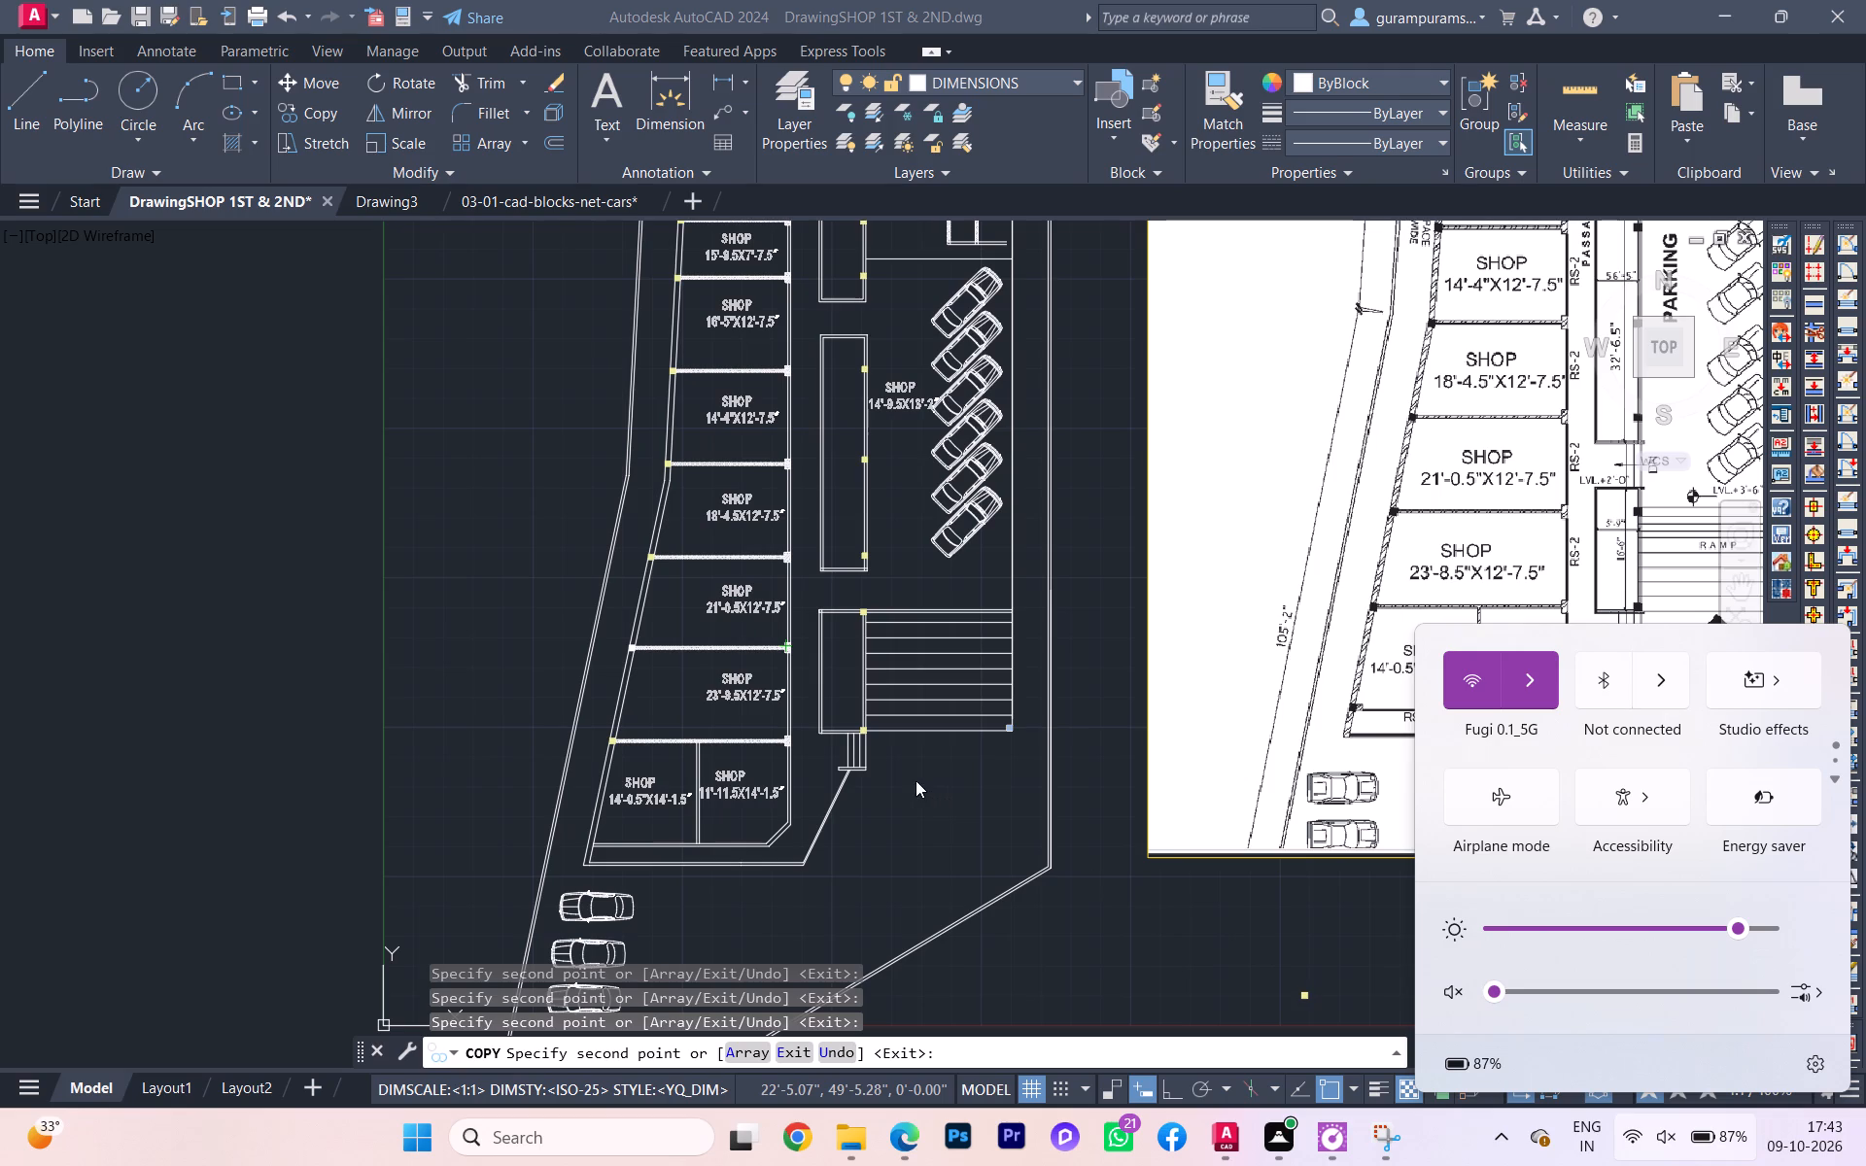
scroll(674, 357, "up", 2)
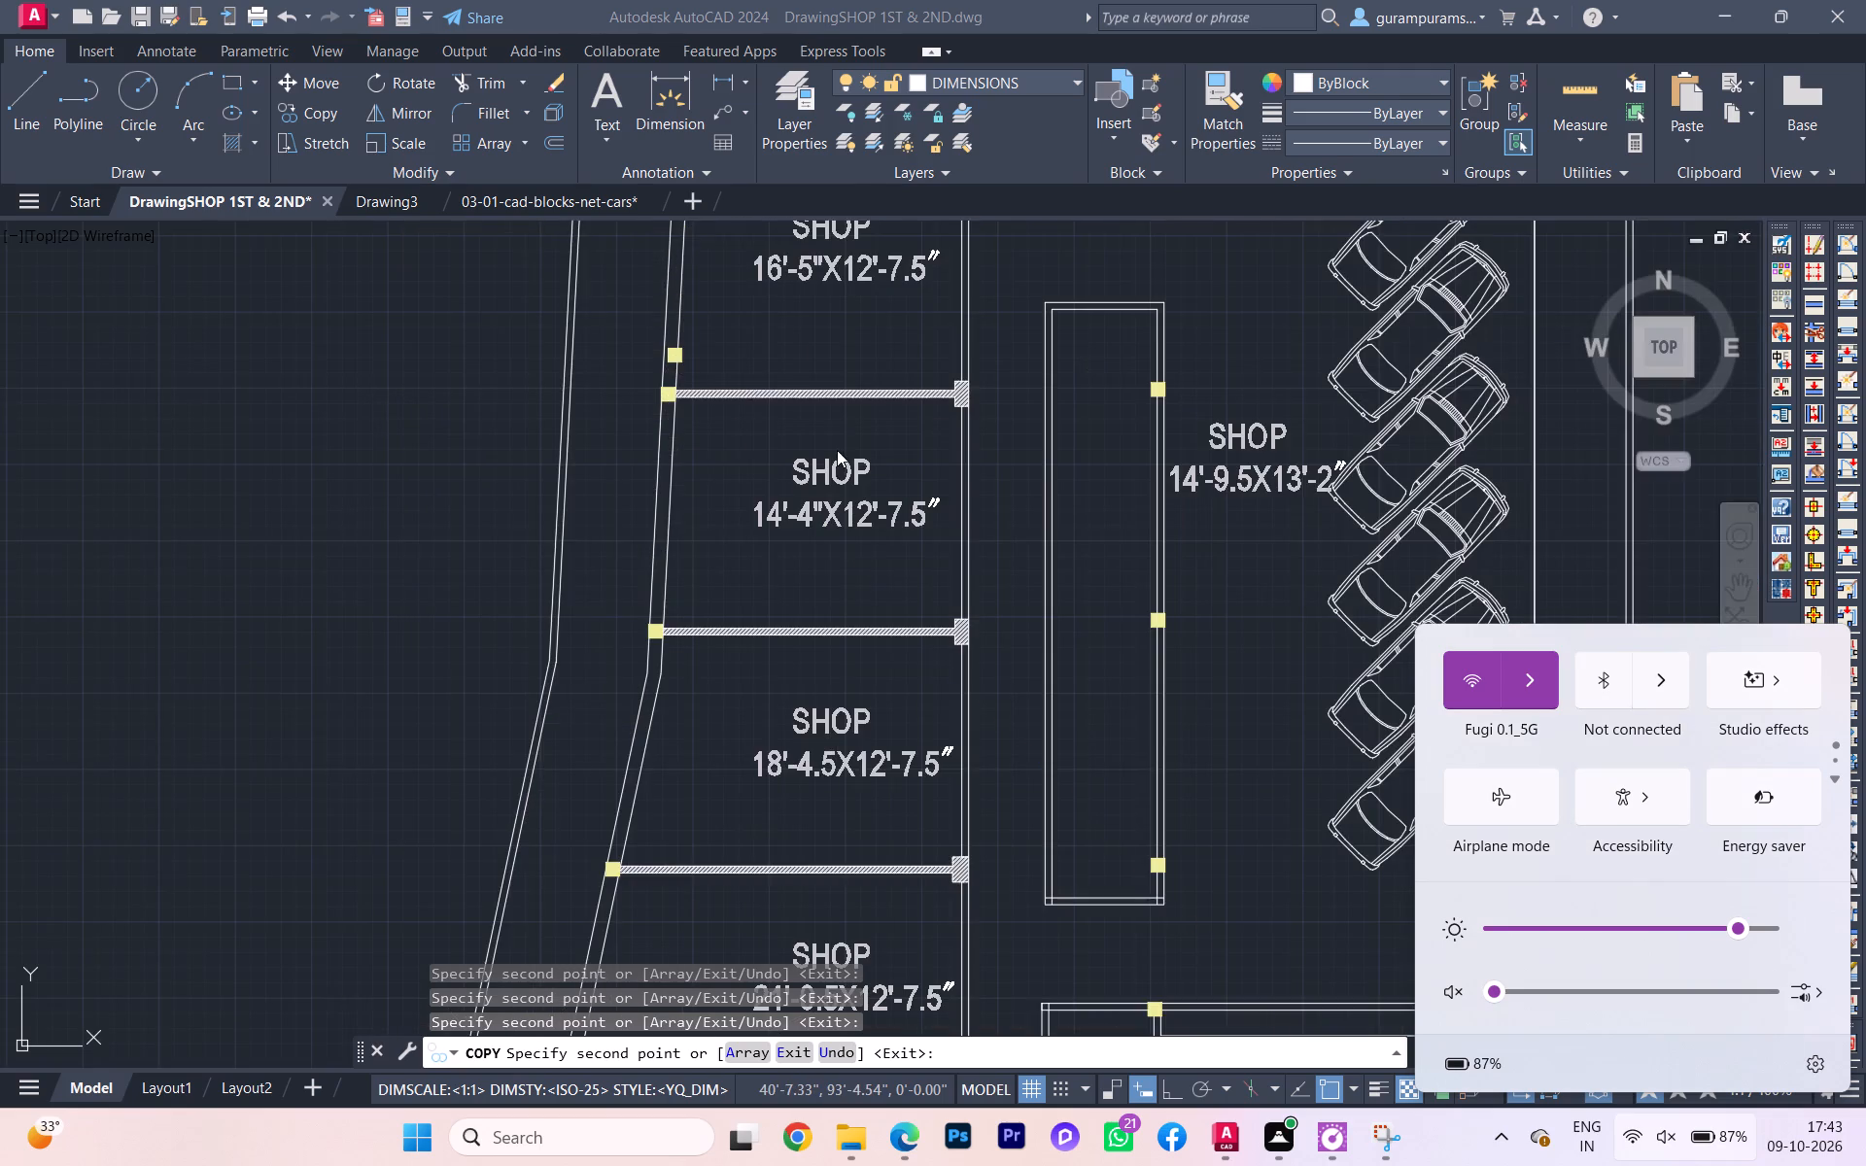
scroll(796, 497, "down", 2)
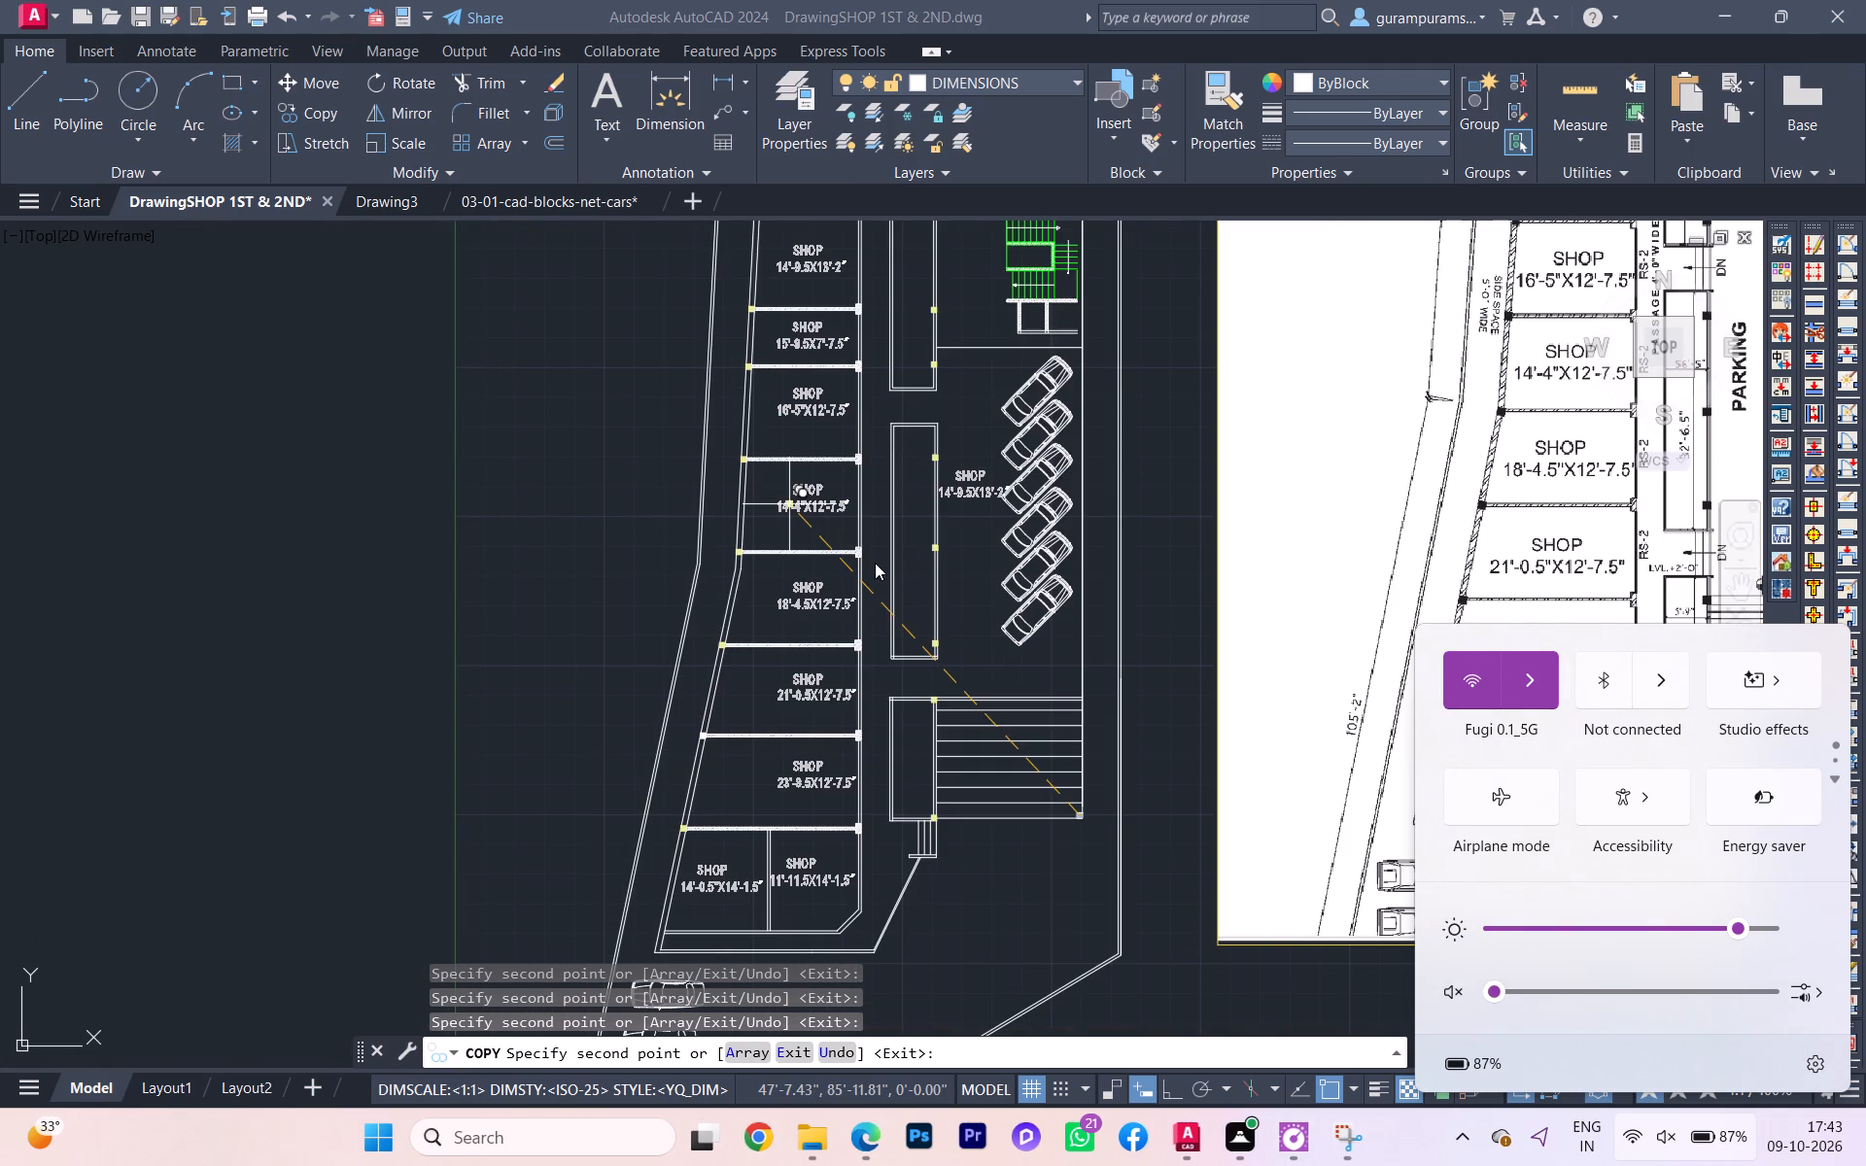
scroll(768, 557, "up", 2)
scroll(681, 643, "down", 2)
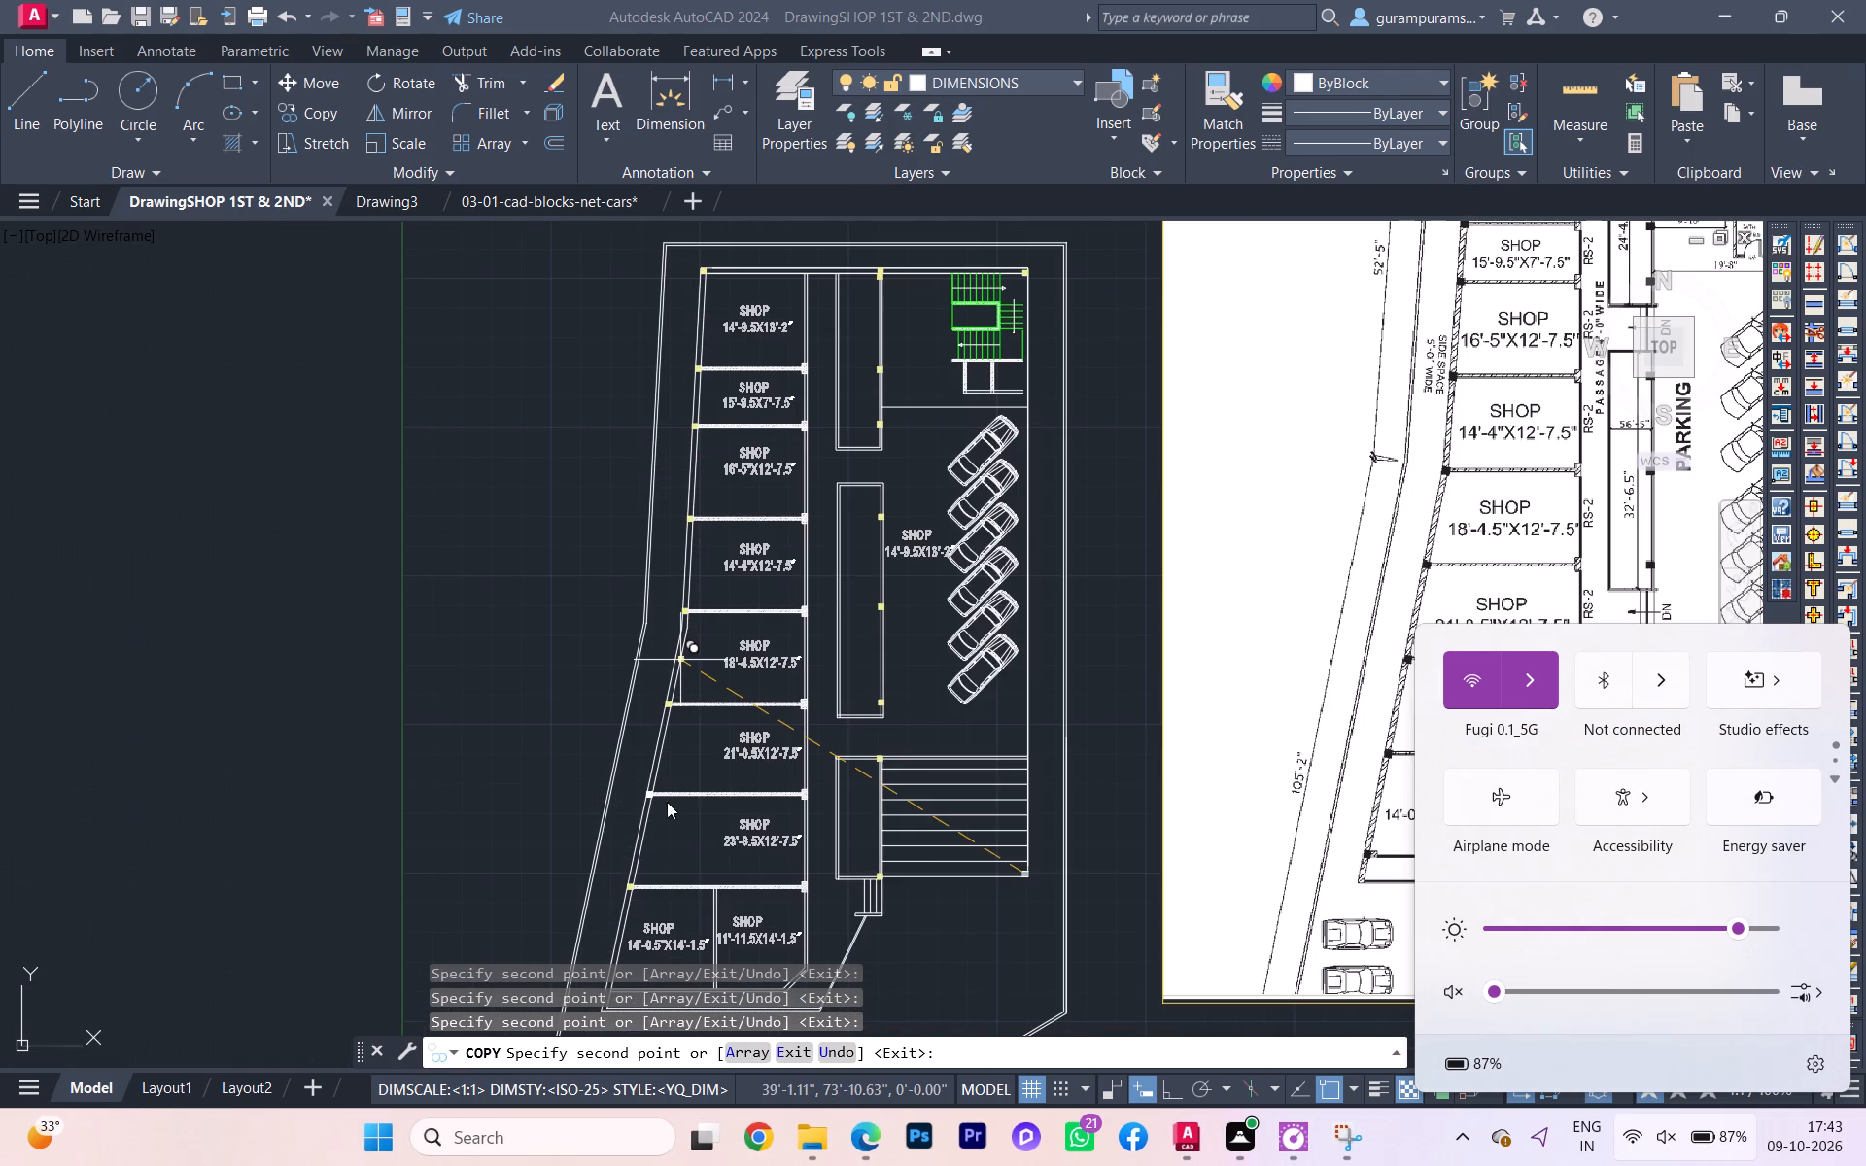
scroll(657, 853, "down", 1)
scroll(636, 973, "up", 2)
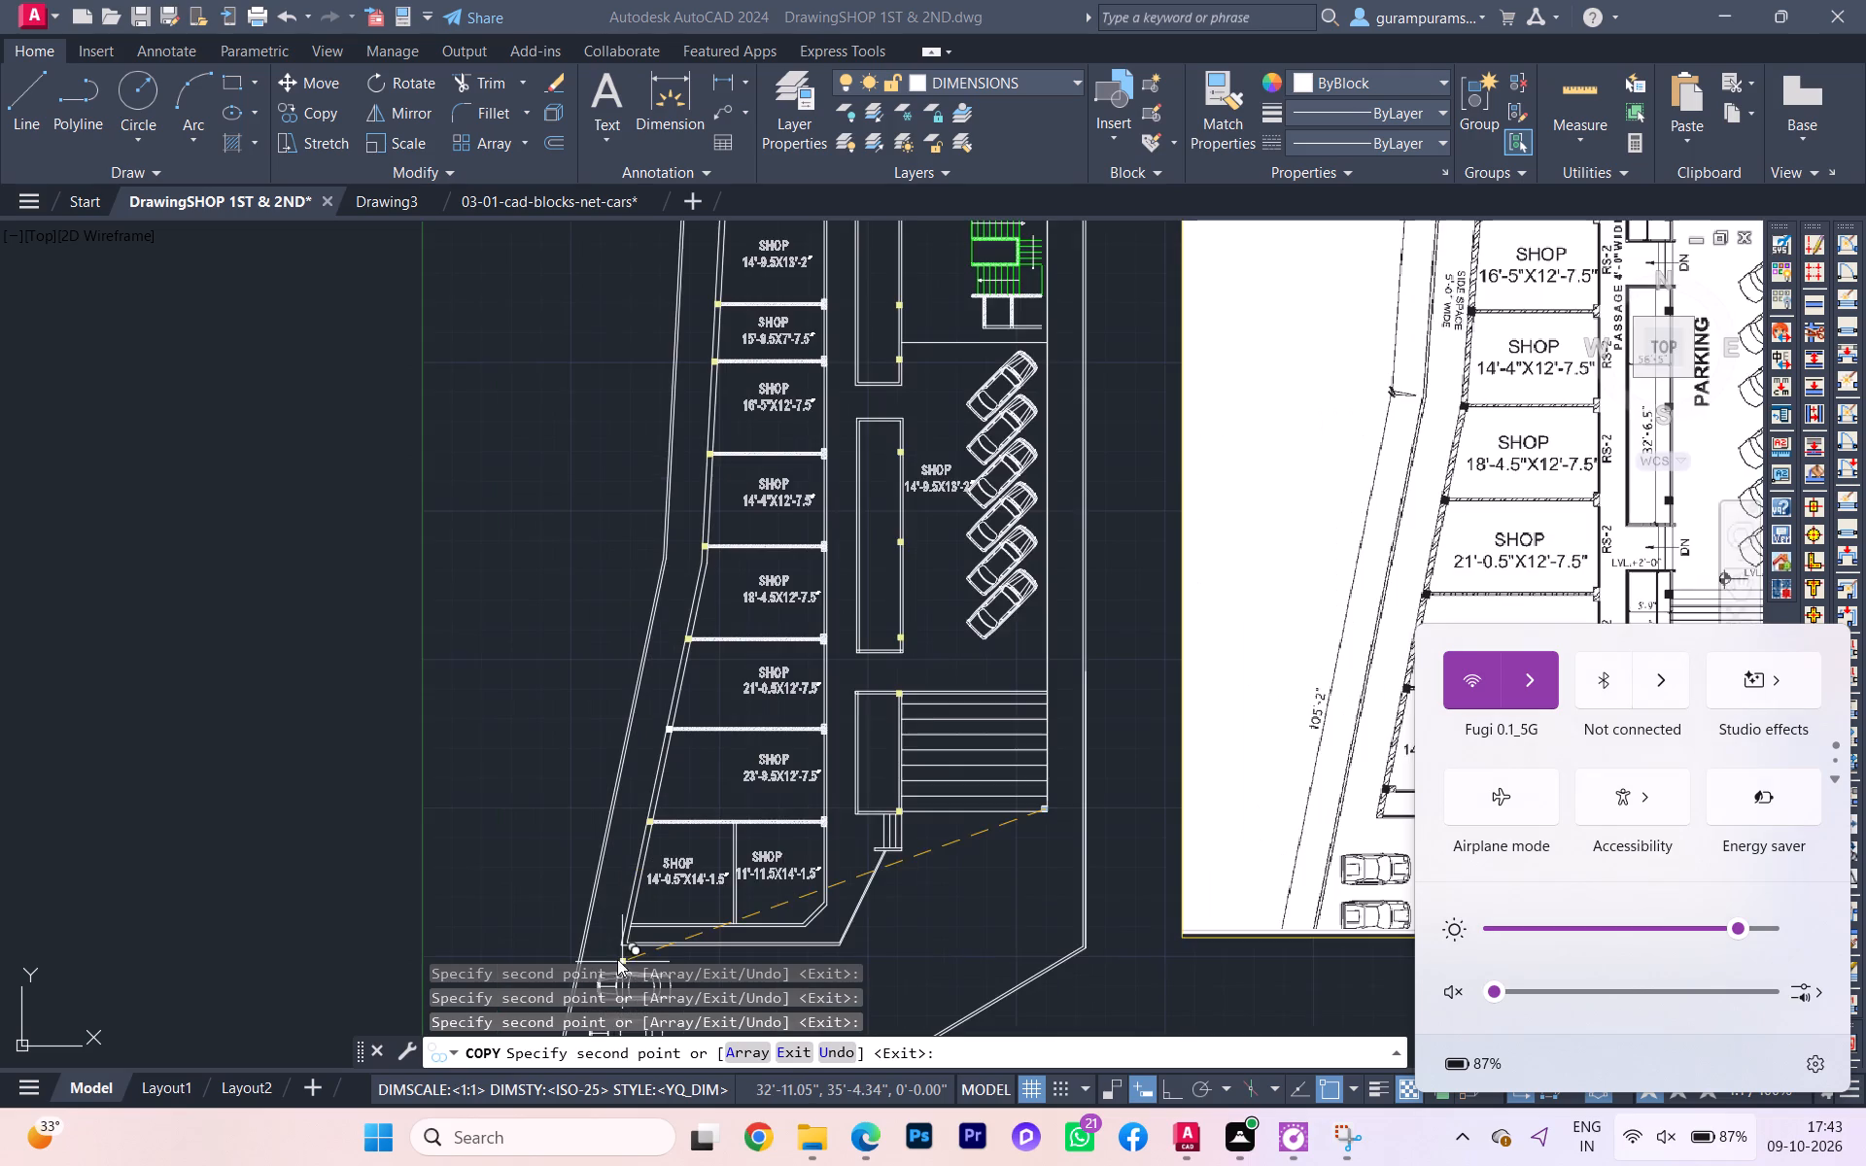
Place a column copy at the southwest corner of the 14'-0.5"X14'-1.5" shop, where the west wall meets the south wall.
scroll(629, 932, "up", 5)
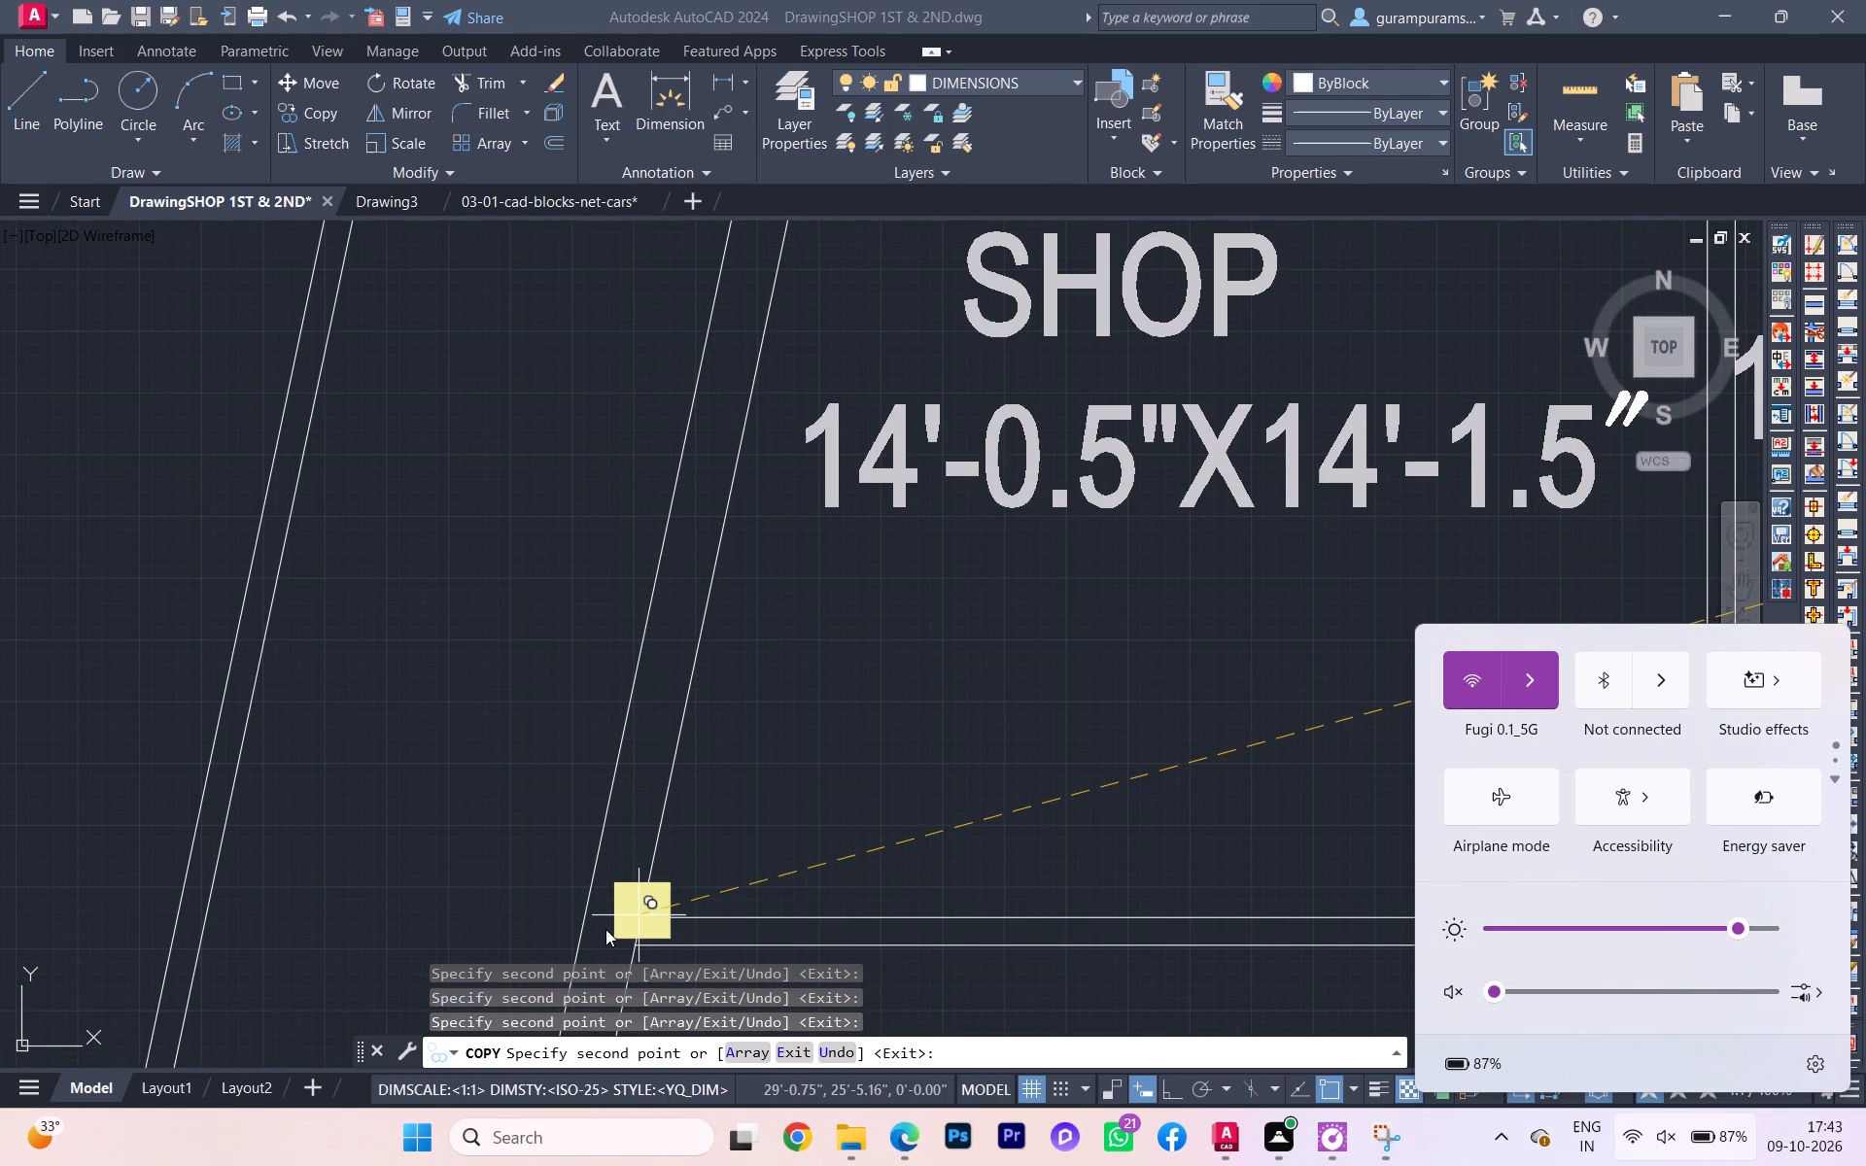
scroll(590, 930, "down", 1)
middle_click_drag(581, 910, 627, 671)
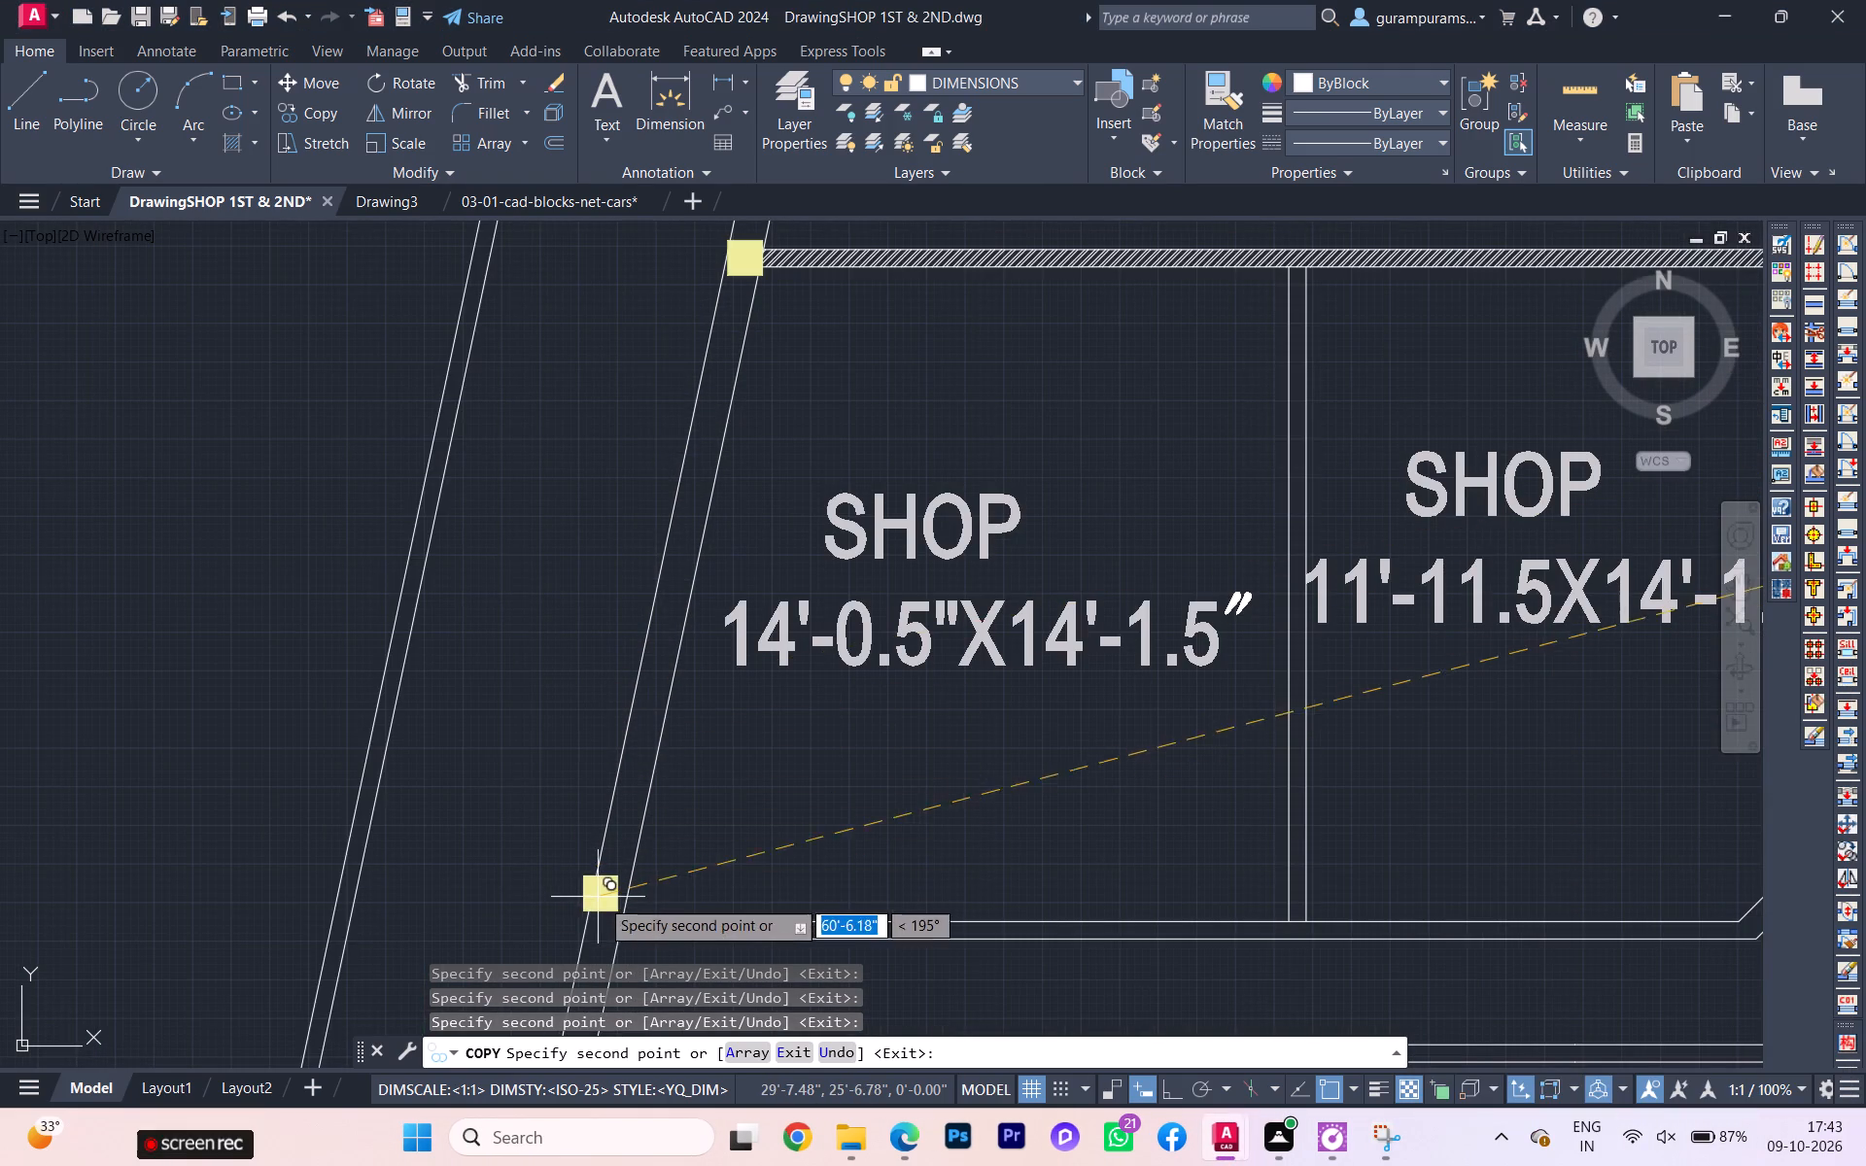
left_click(601, 931)
Place a column copy at the northeast corner of the ramp.
scroll(487, 724, "down", 1)
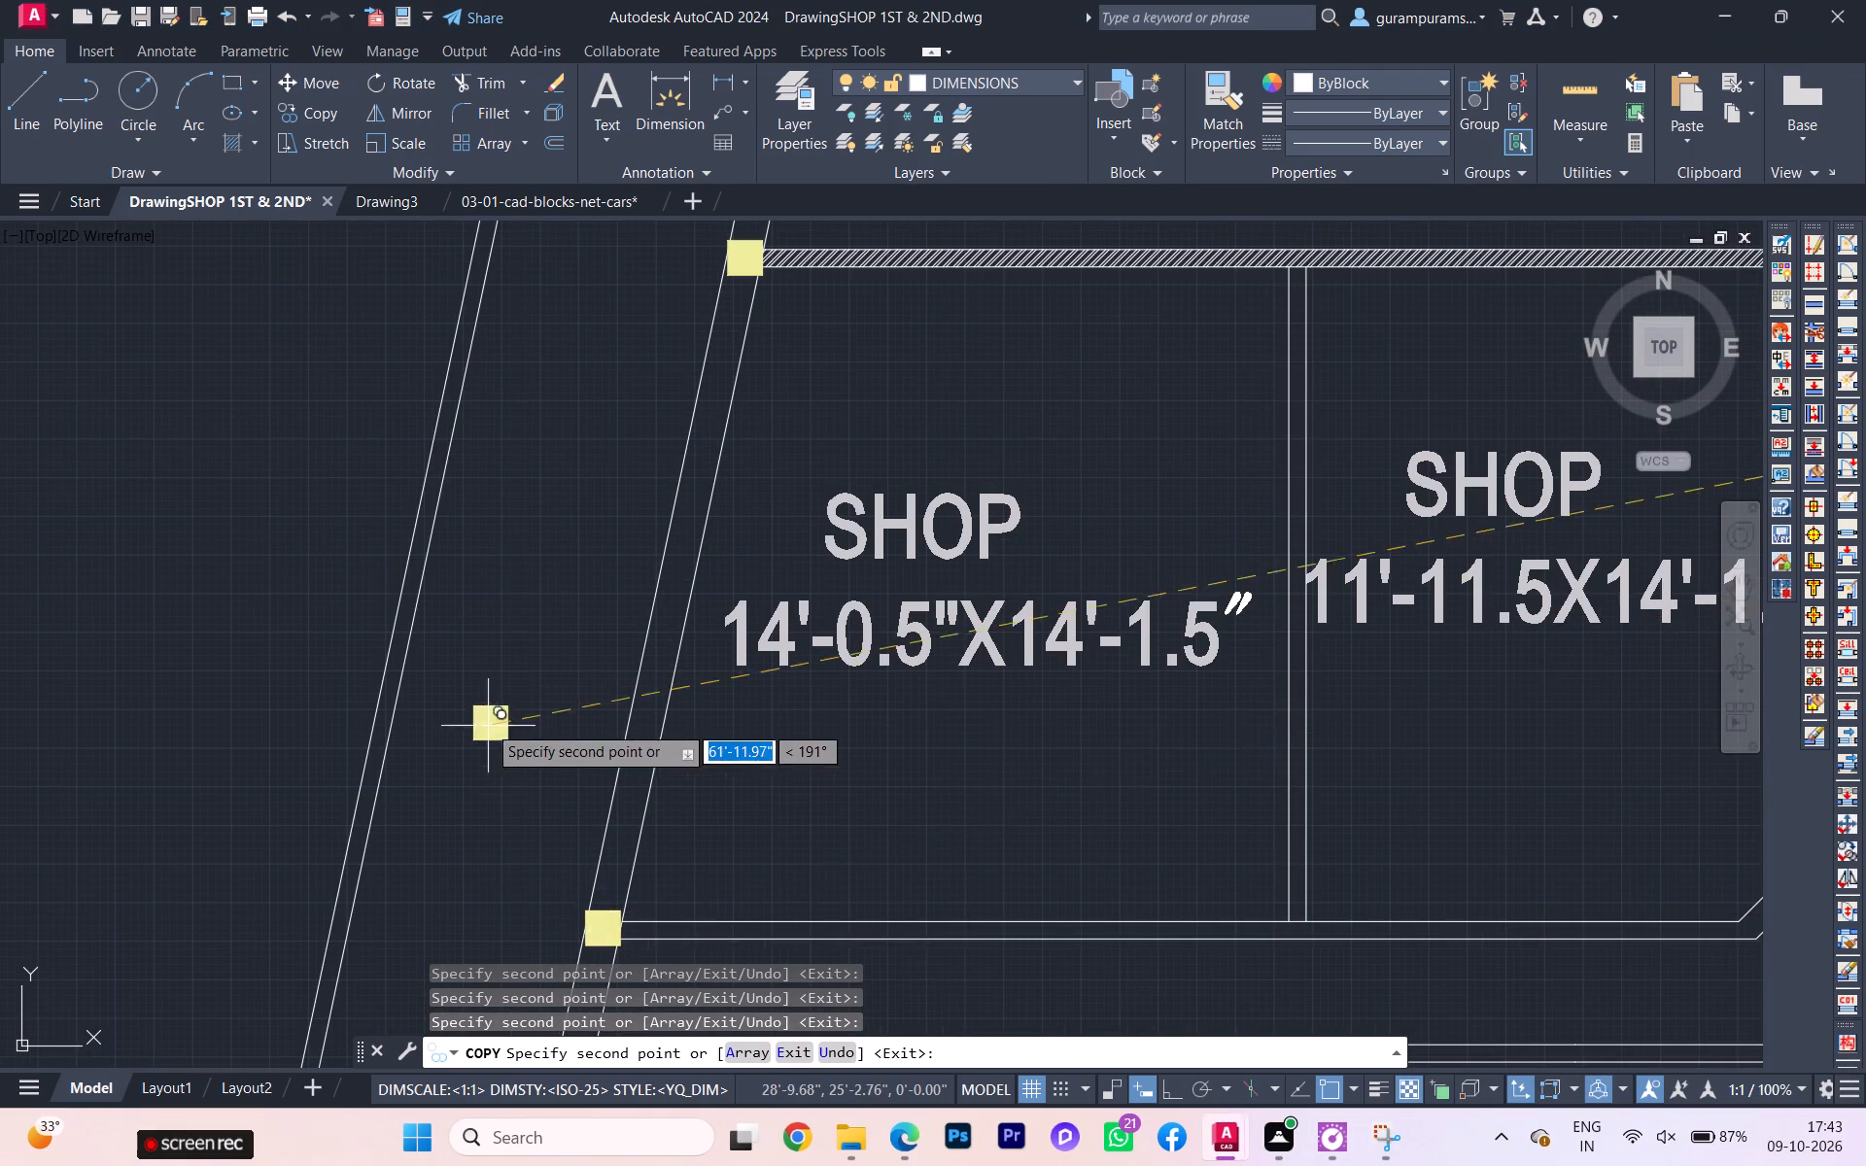
scroll(487, 724, "down", 2)
scroll(653, 803, "down", 1)
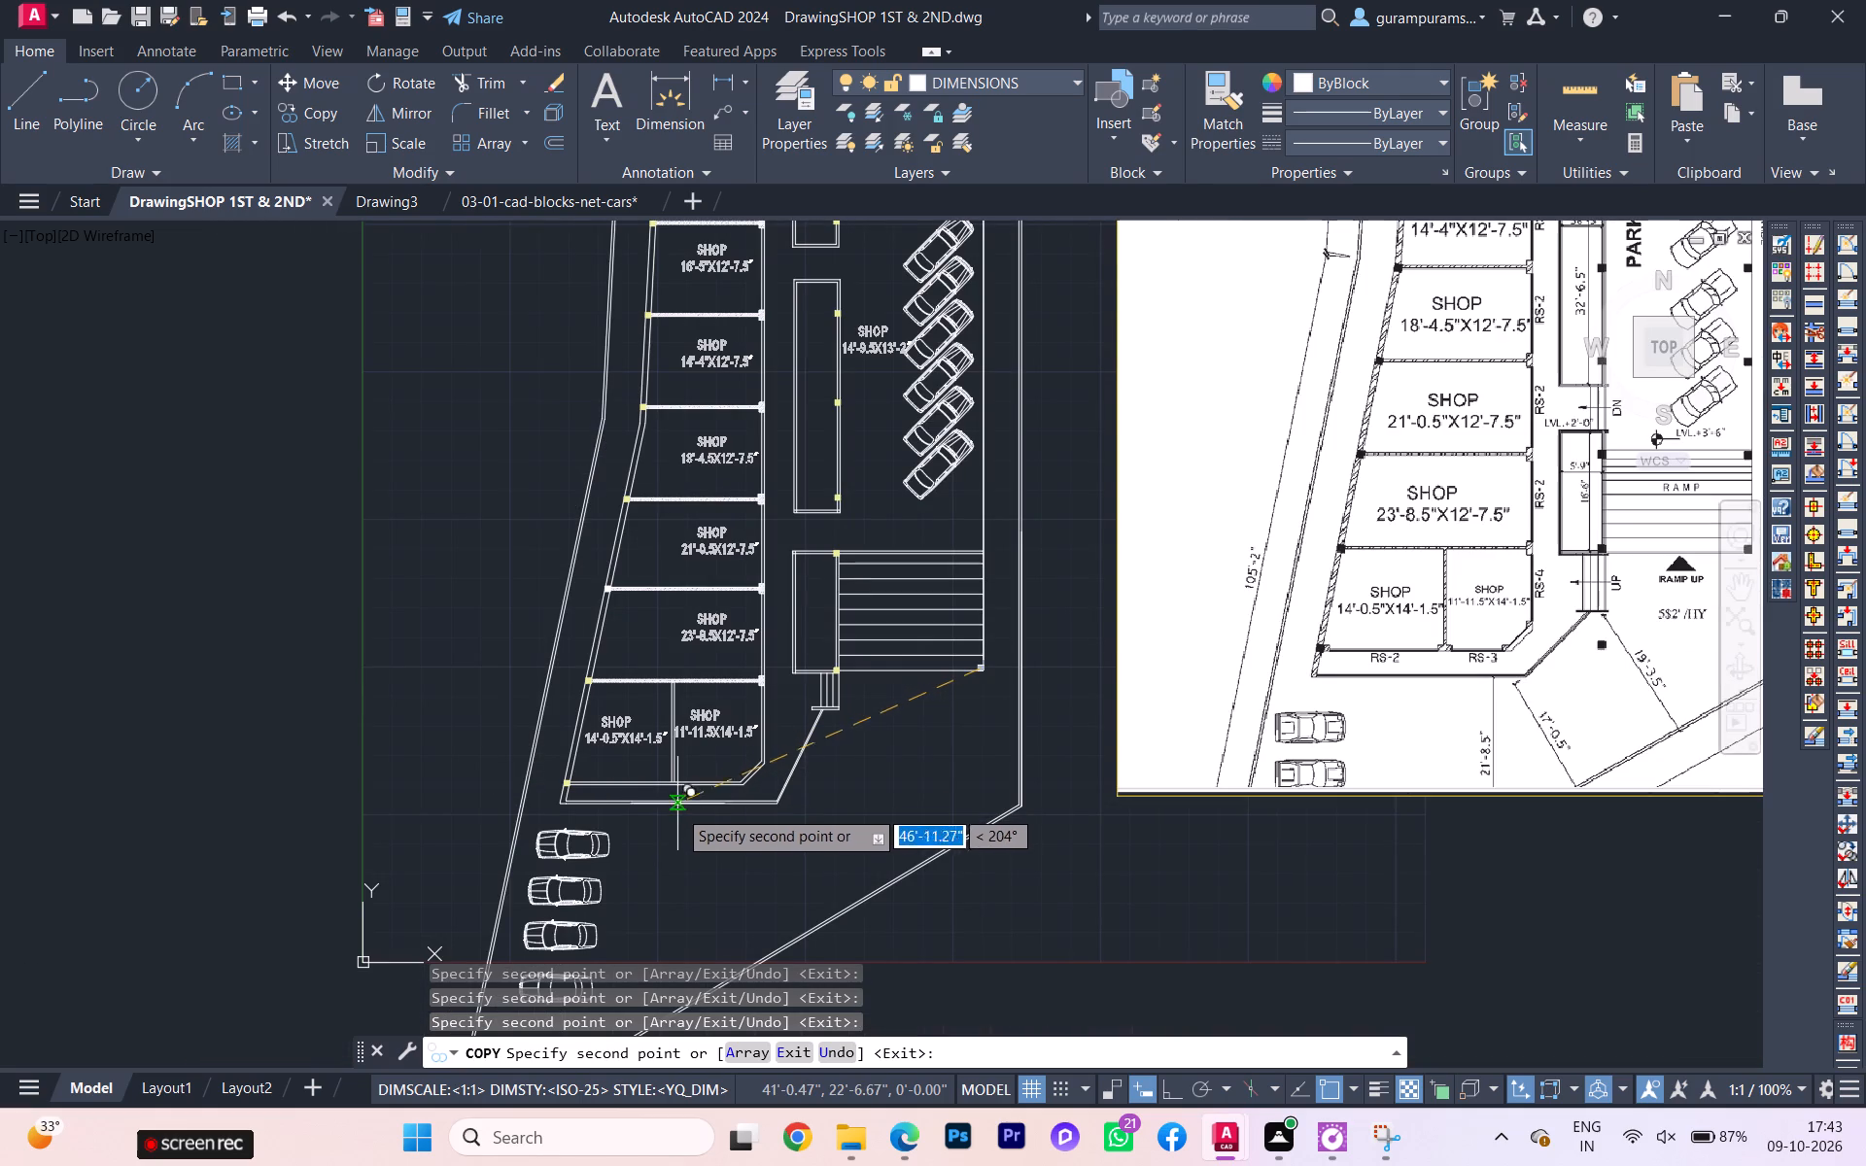
scroll(581, 820, "down", 1)
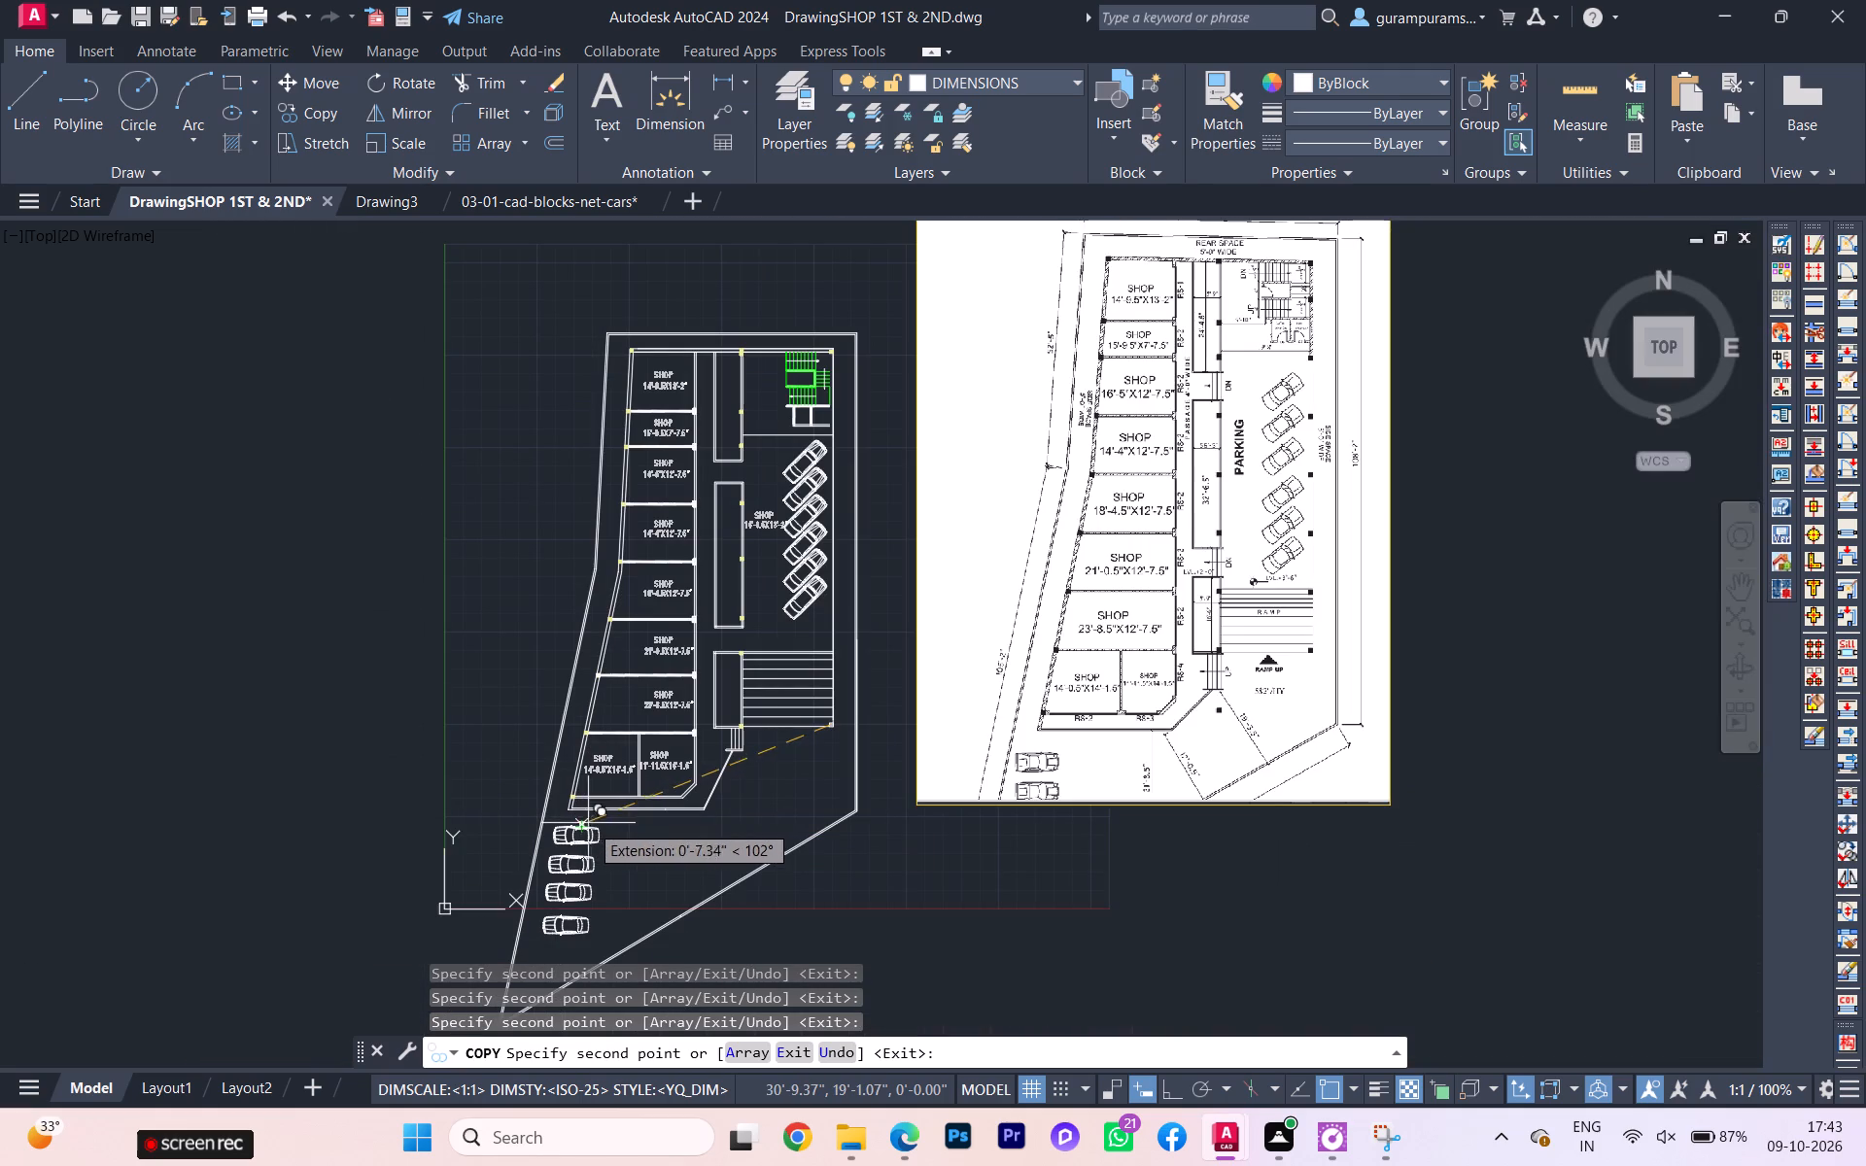
scroll(805, 708, "up", 1)
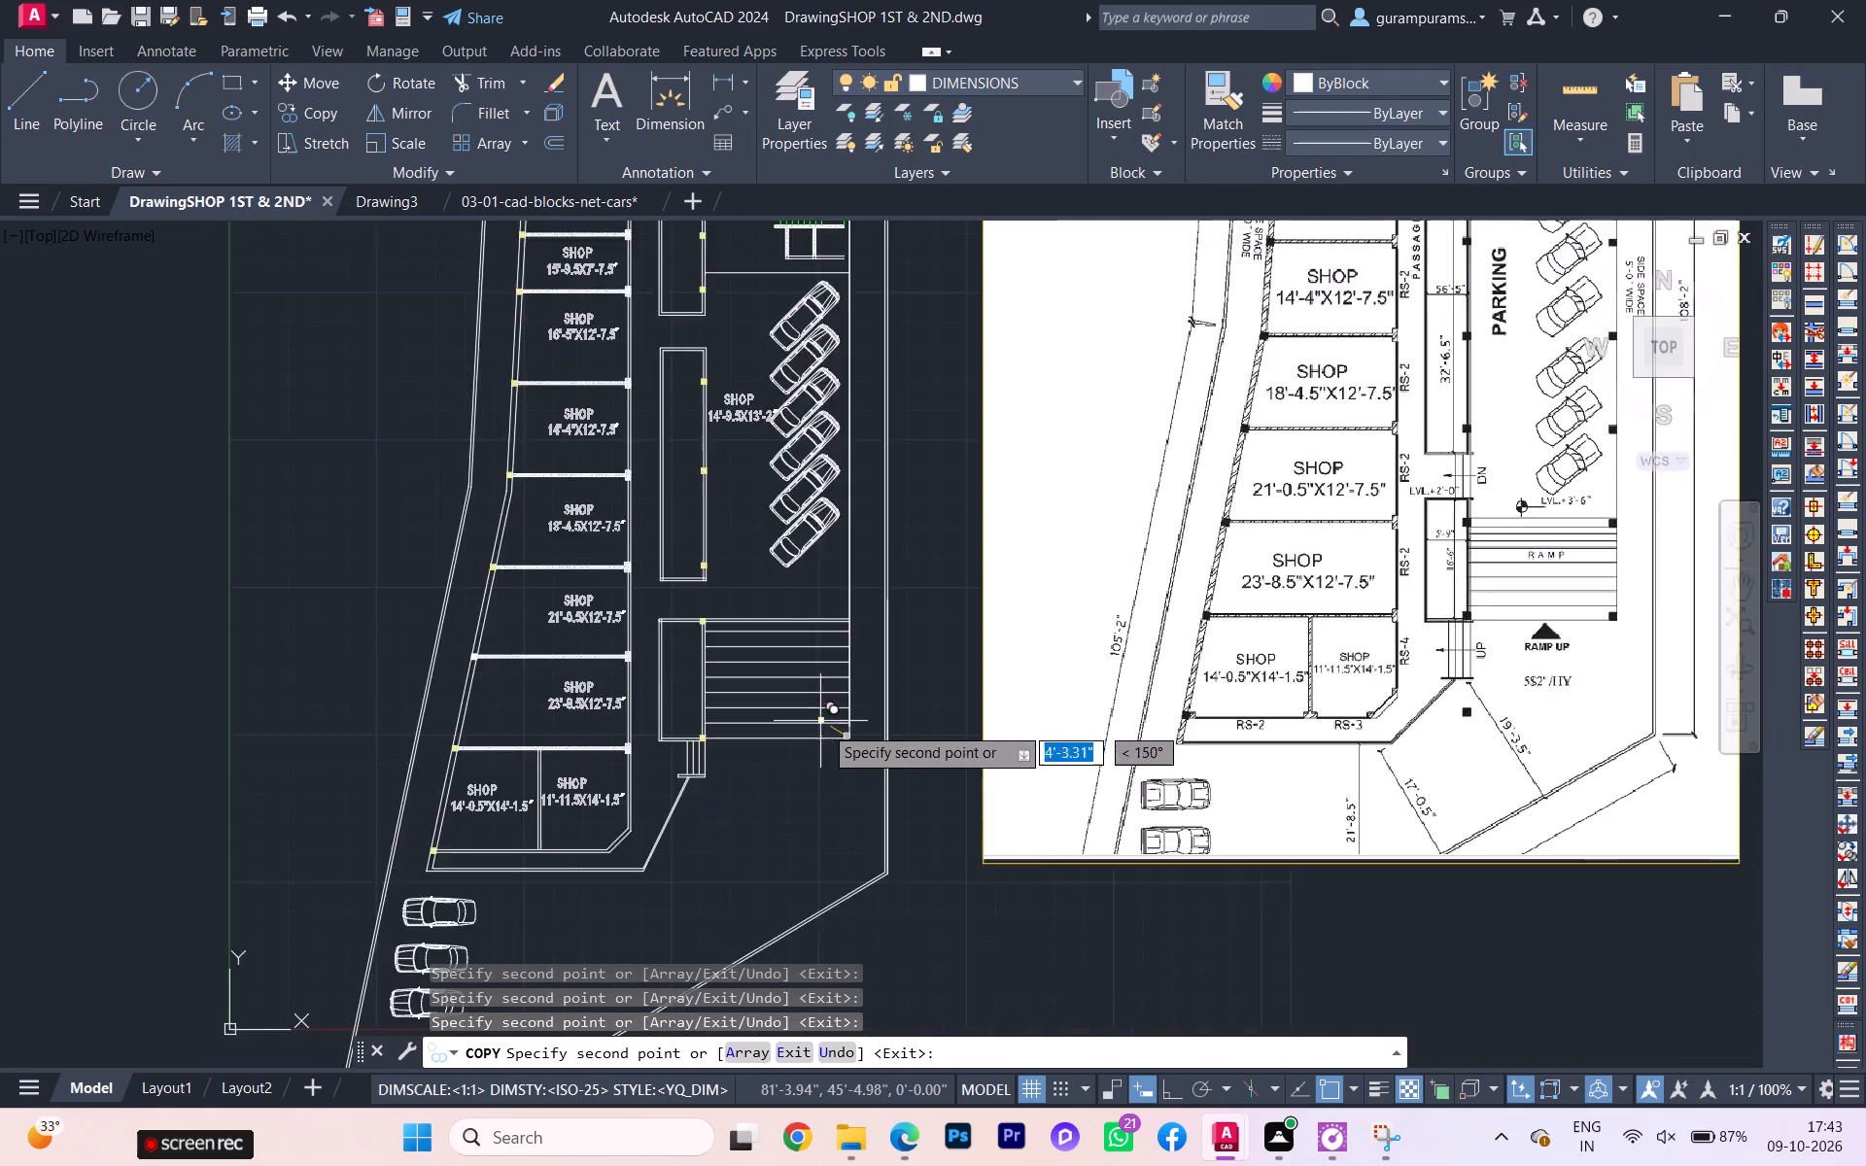
scroll(823, 725, "up", 1)
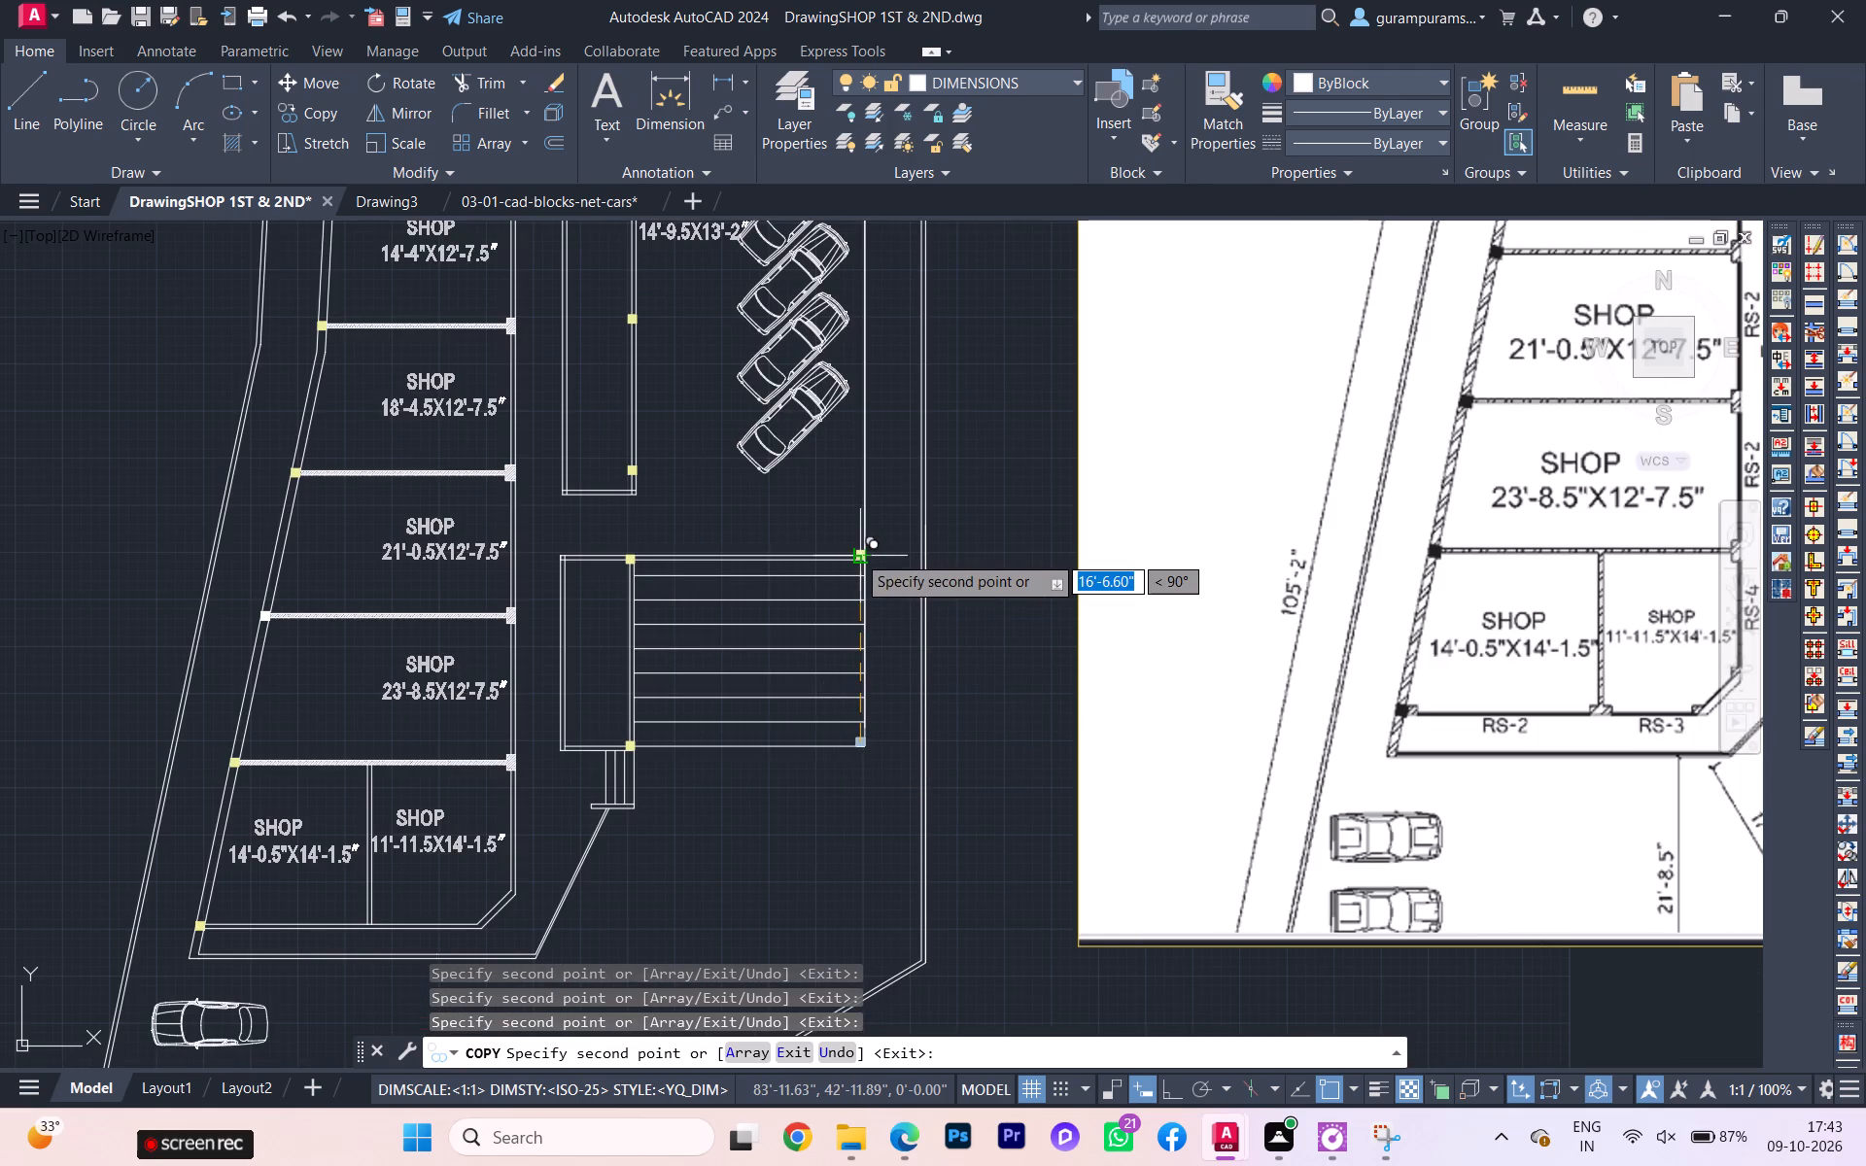
left_click(856, 554)
Place a freestanding column copy south of the entrance steps, matching the reference plan, and finish copying.
scroll(601, 803, "down", 1)
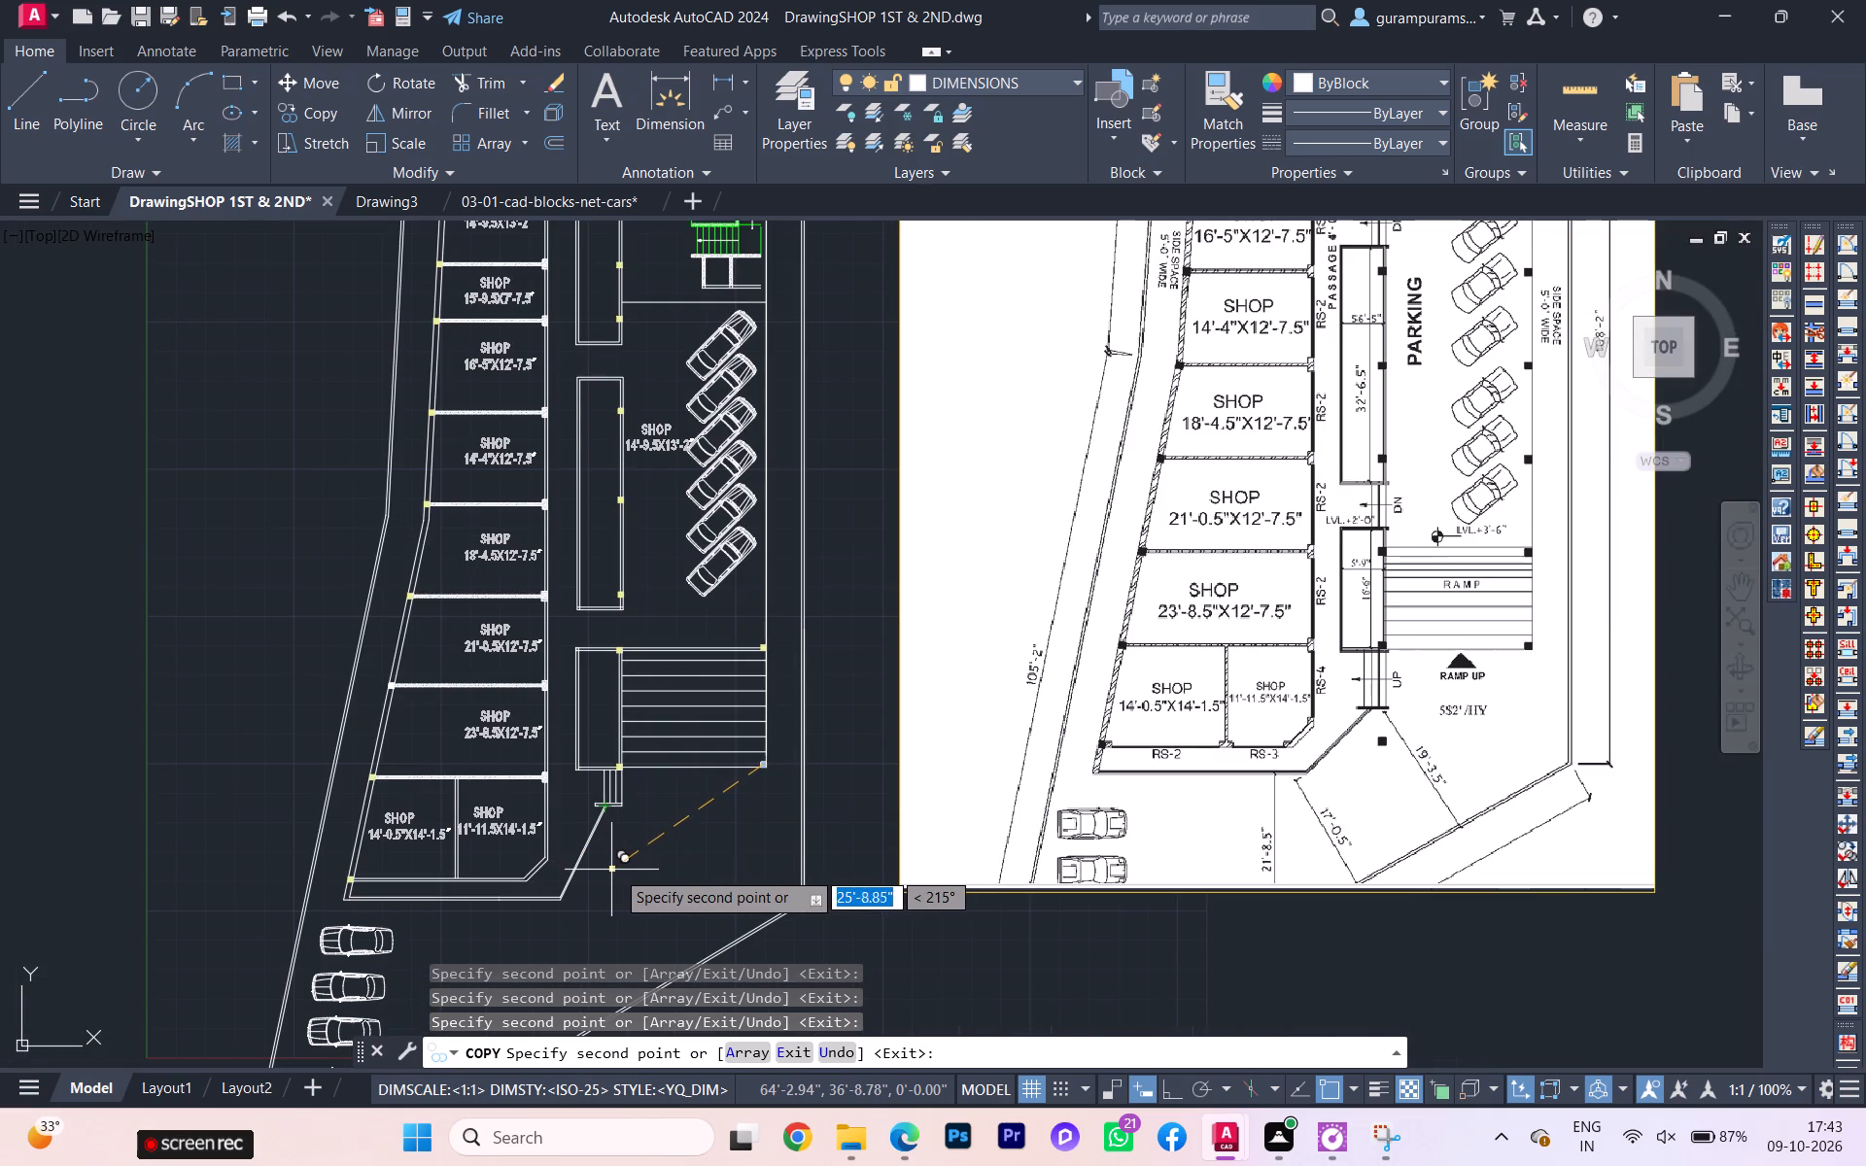
left_click(615, 870)
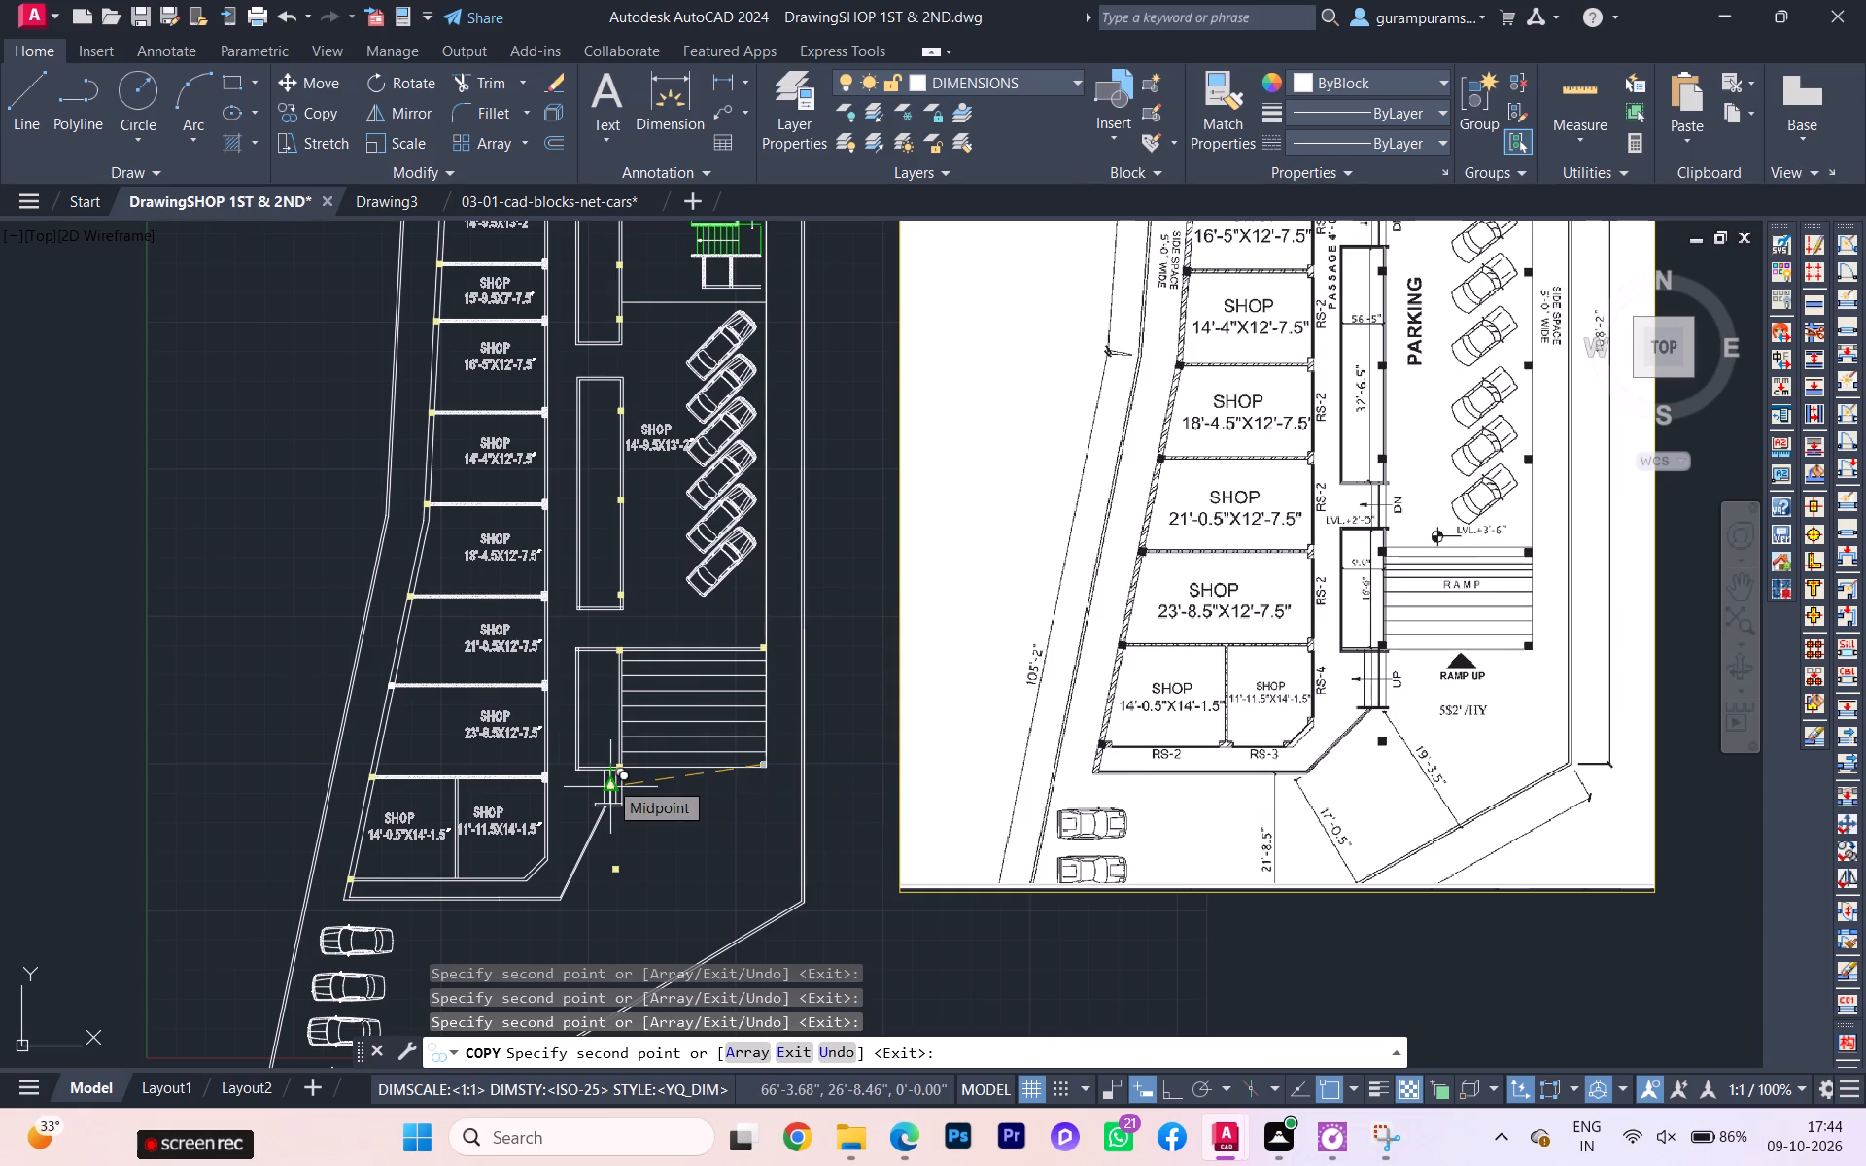
scroll(606, 783, "down", 1)
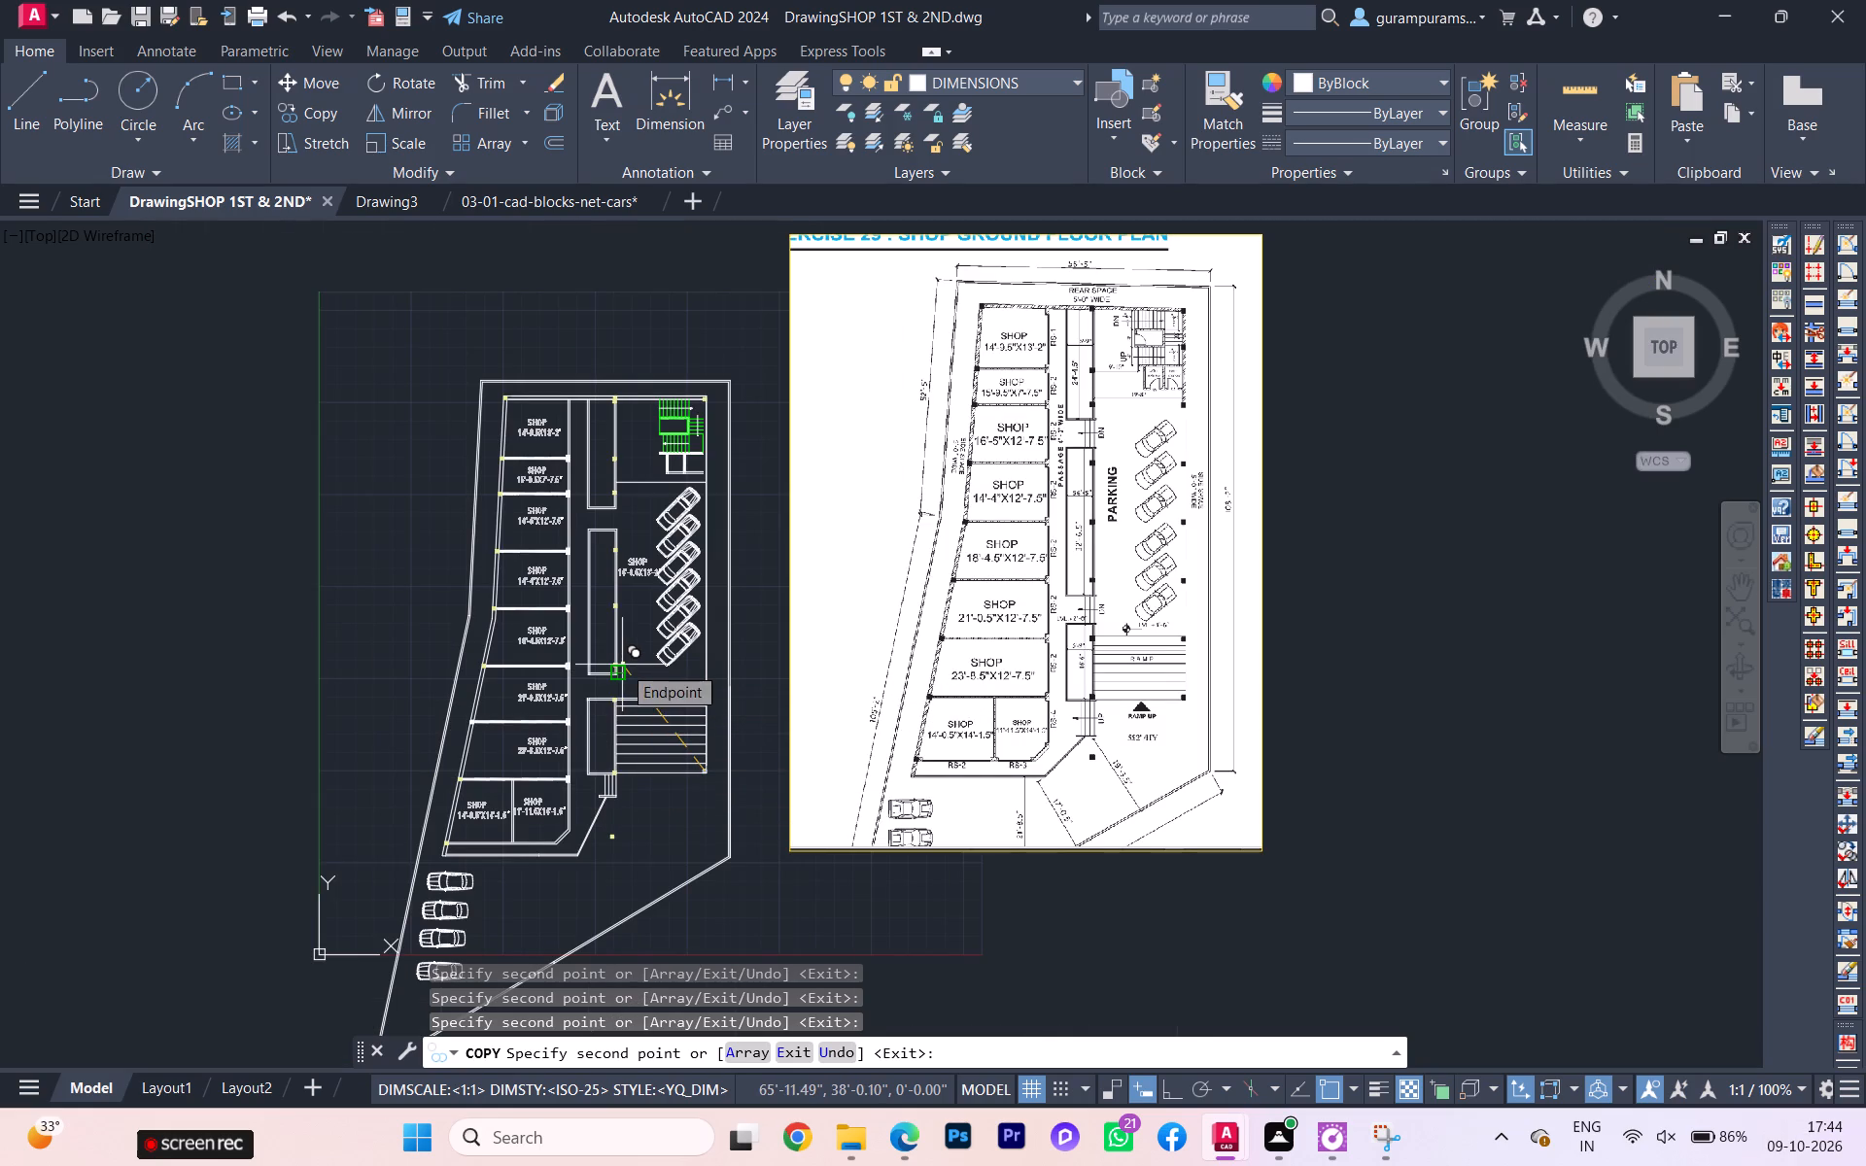
scroll(618, 669, "up", 1)
key("Escape")
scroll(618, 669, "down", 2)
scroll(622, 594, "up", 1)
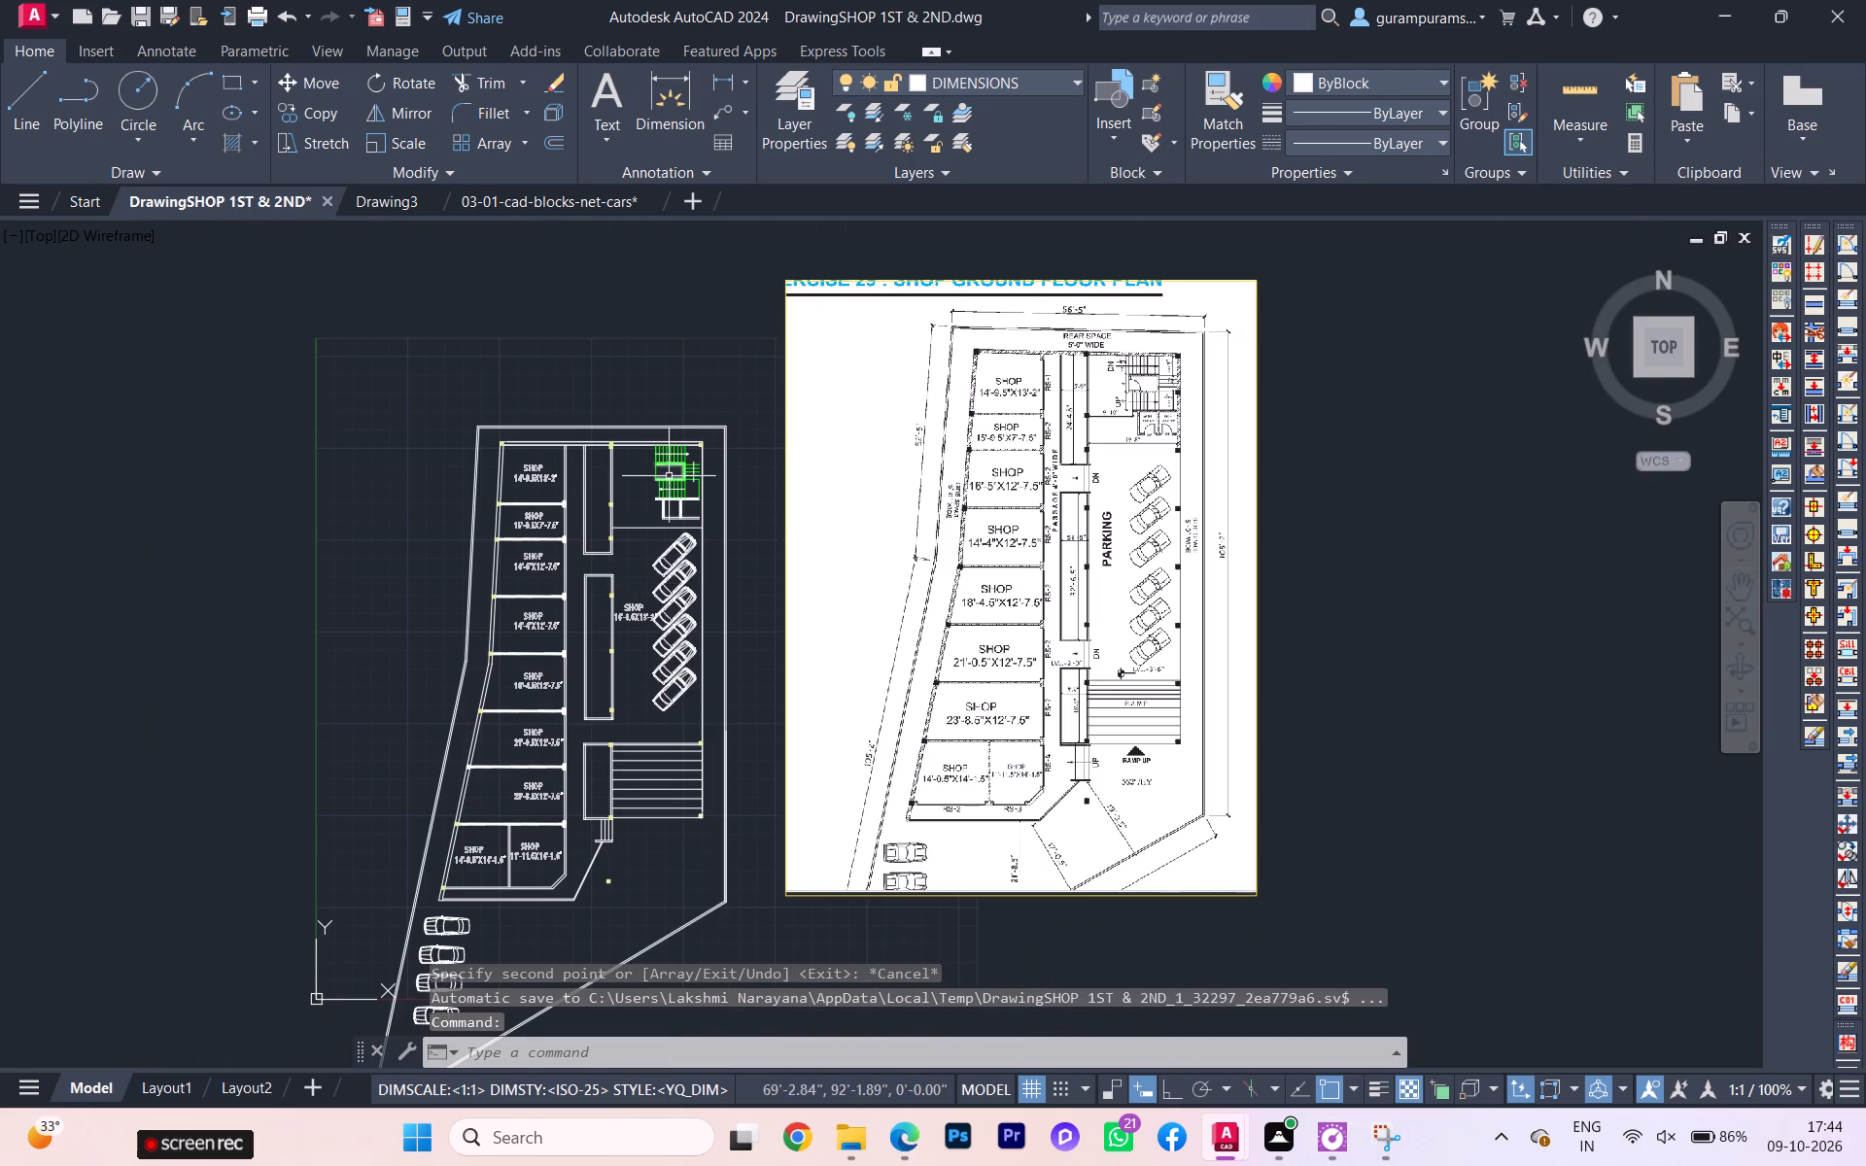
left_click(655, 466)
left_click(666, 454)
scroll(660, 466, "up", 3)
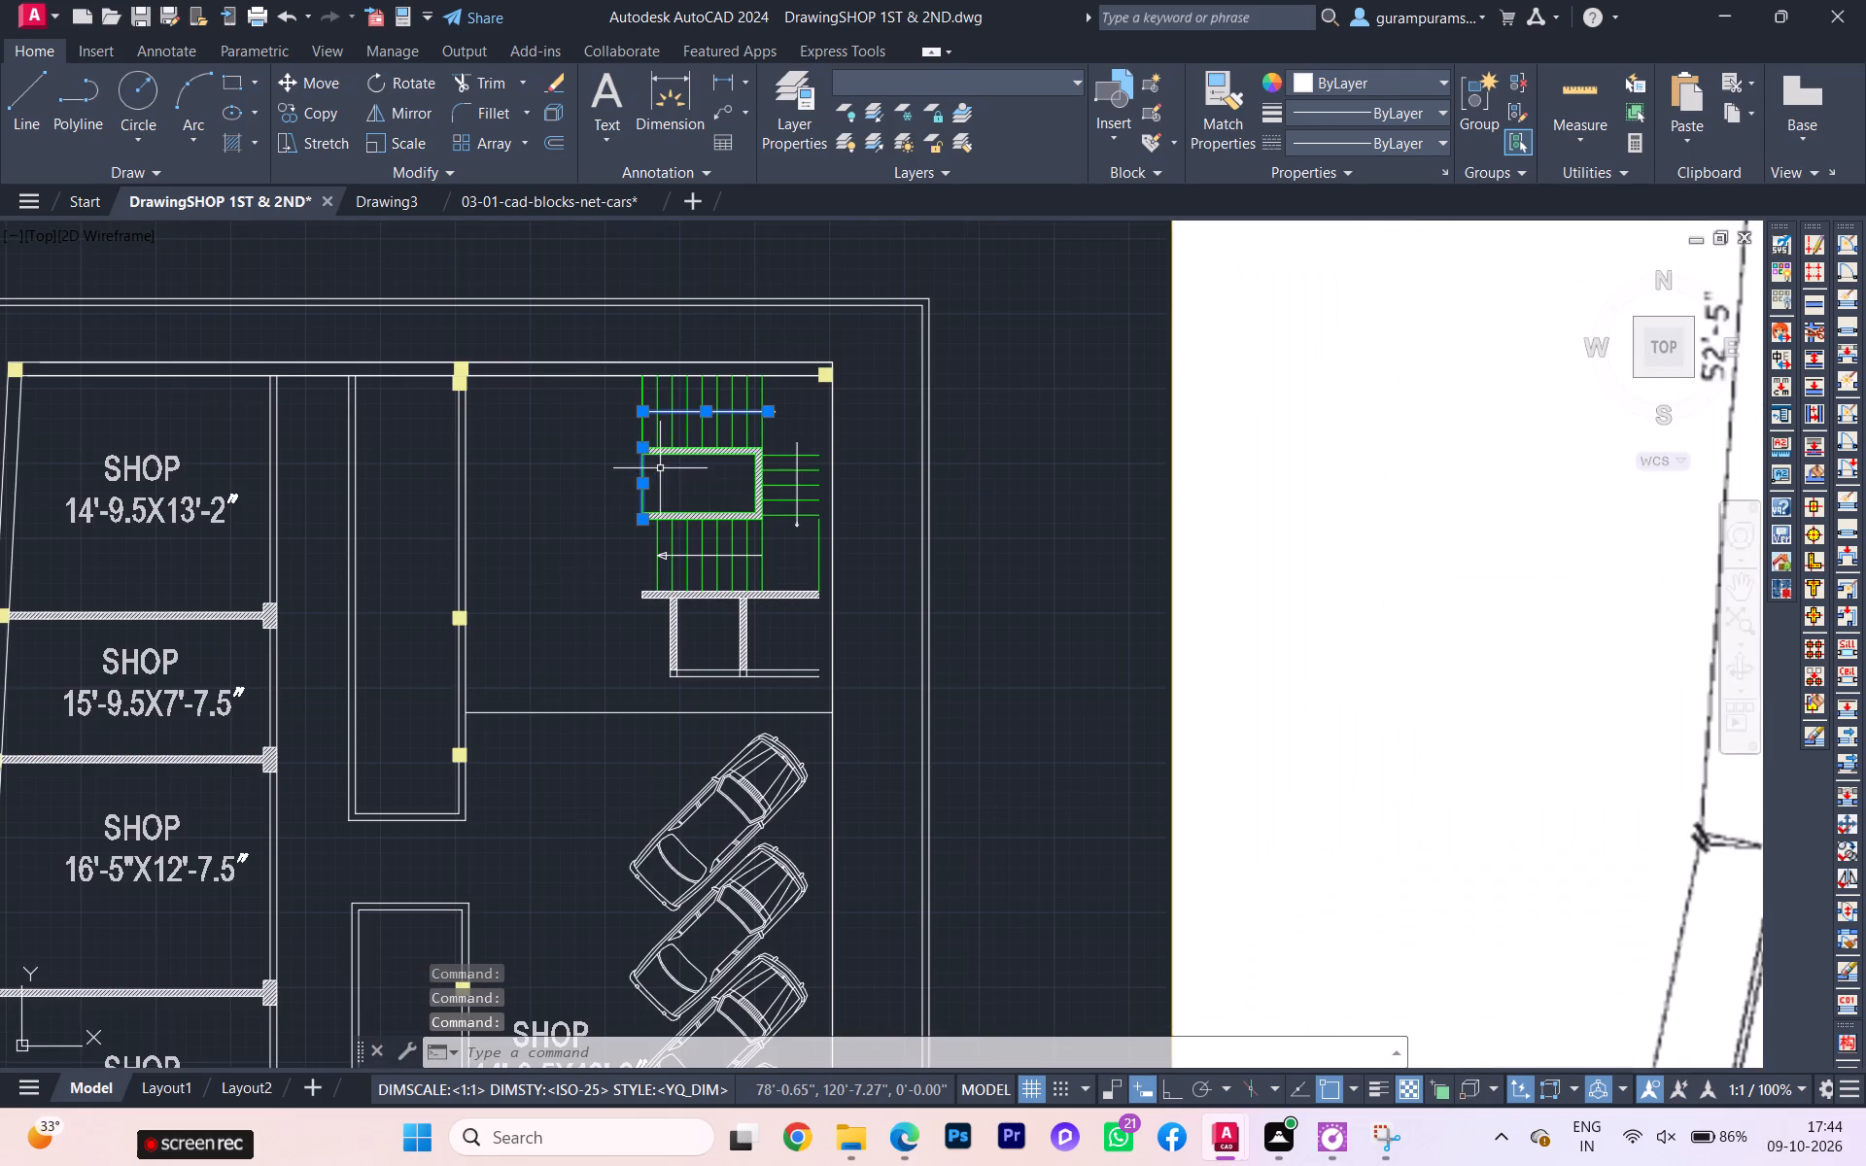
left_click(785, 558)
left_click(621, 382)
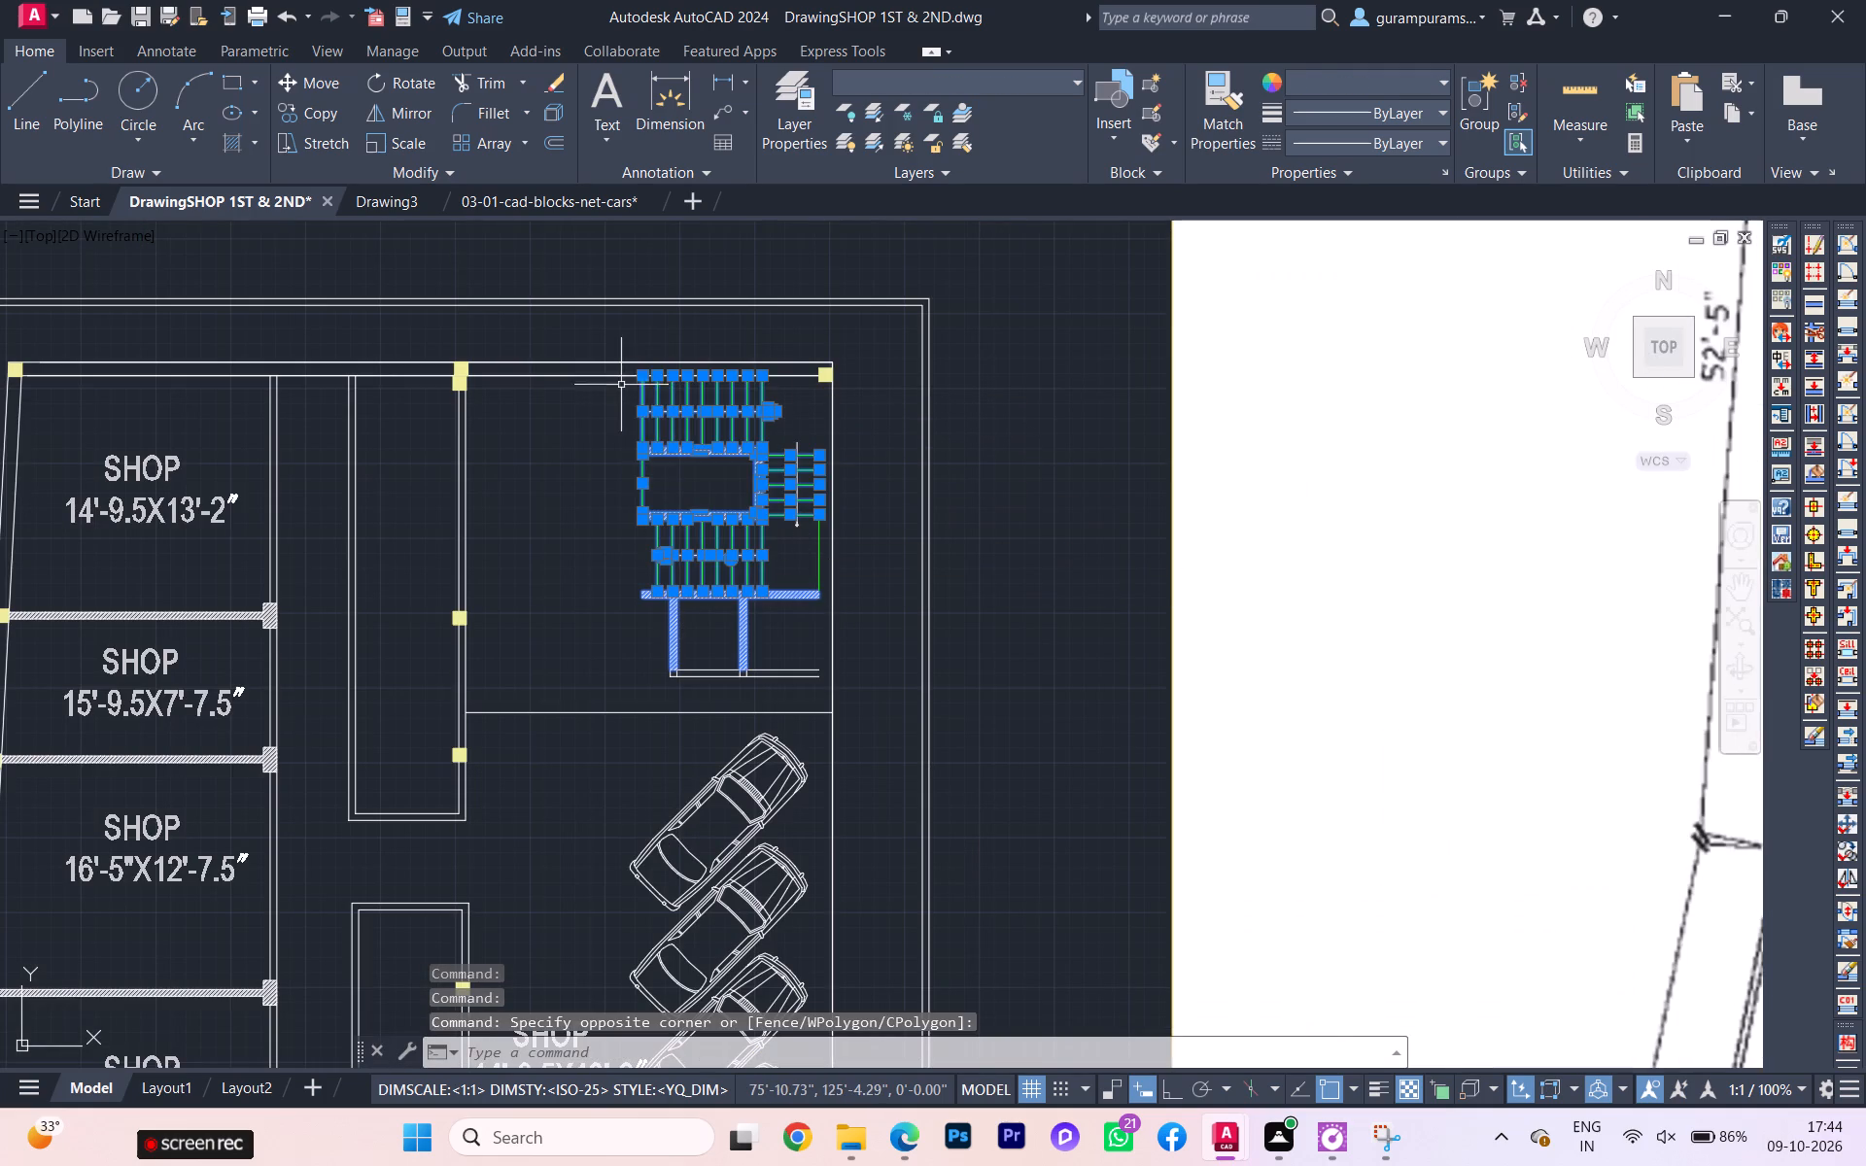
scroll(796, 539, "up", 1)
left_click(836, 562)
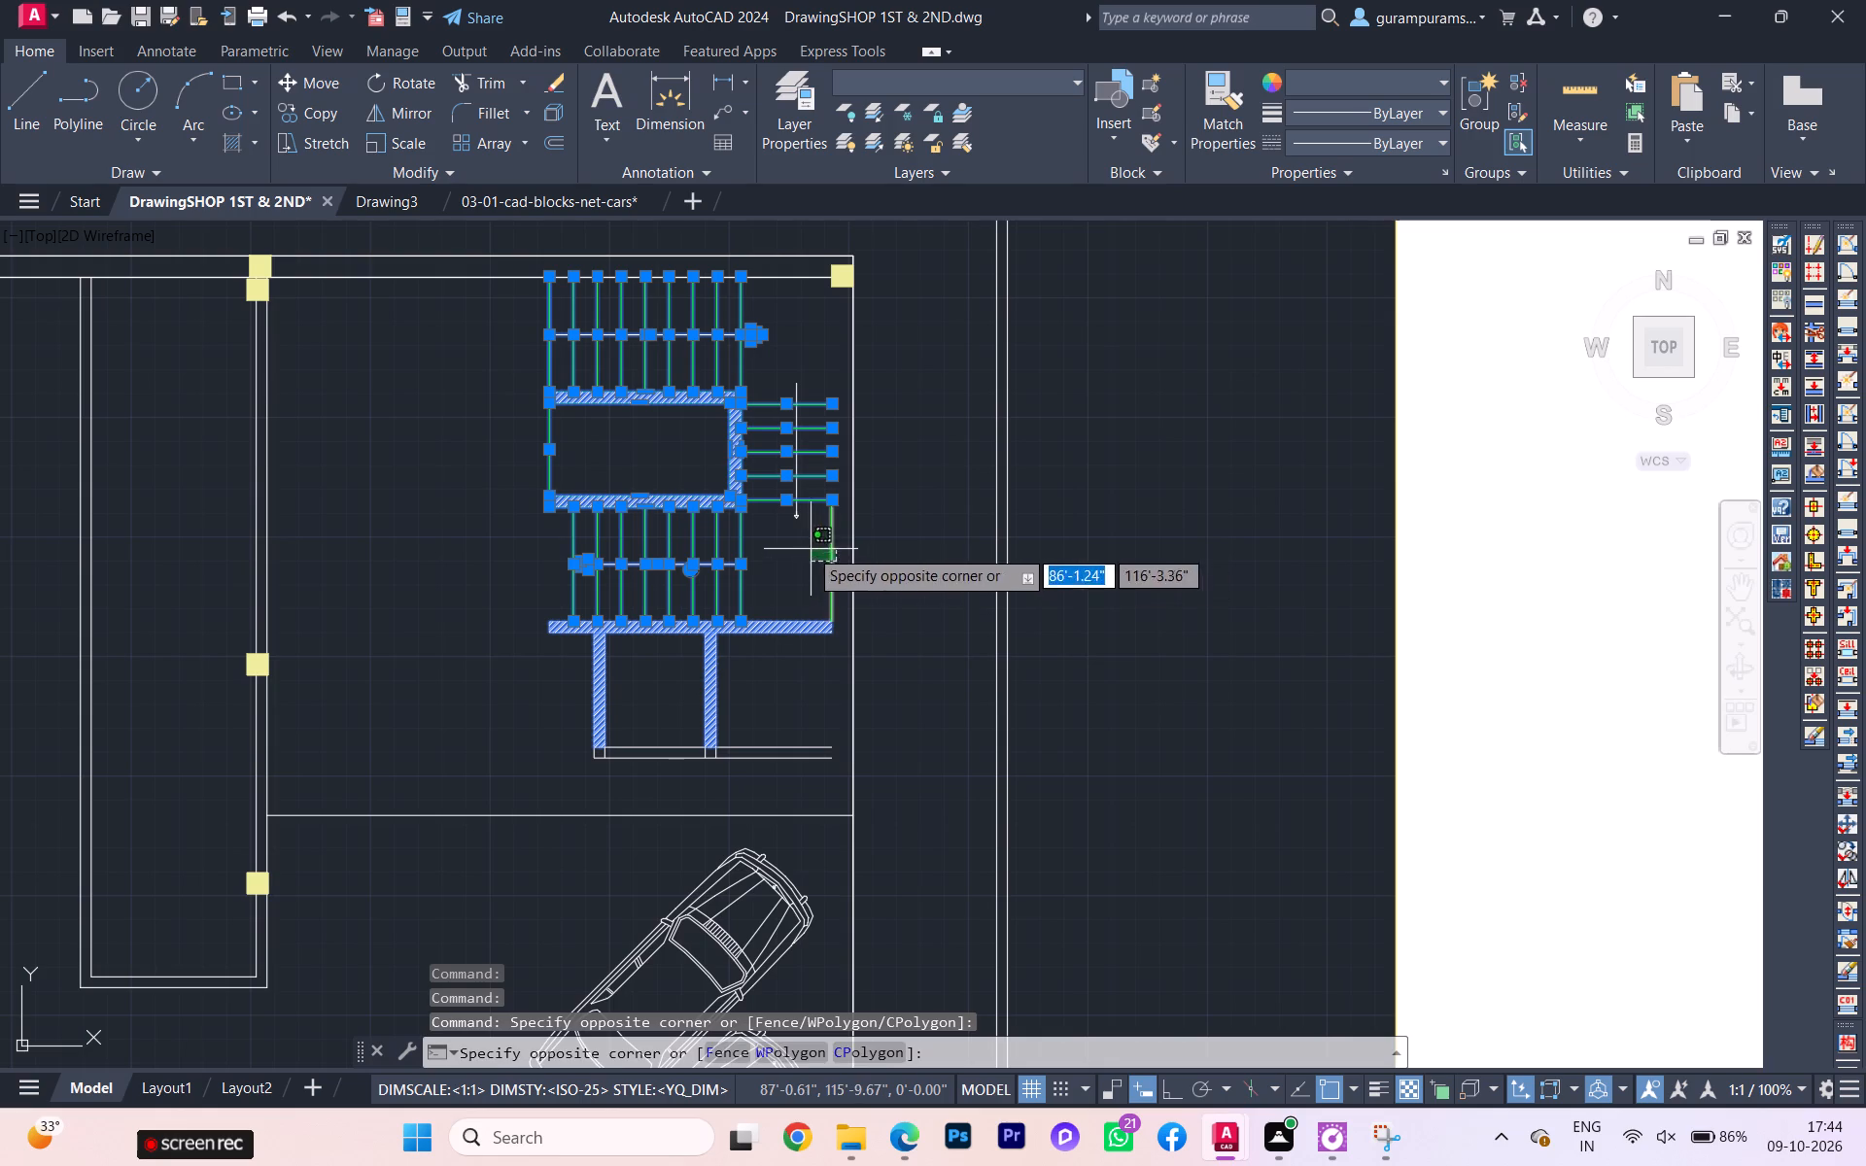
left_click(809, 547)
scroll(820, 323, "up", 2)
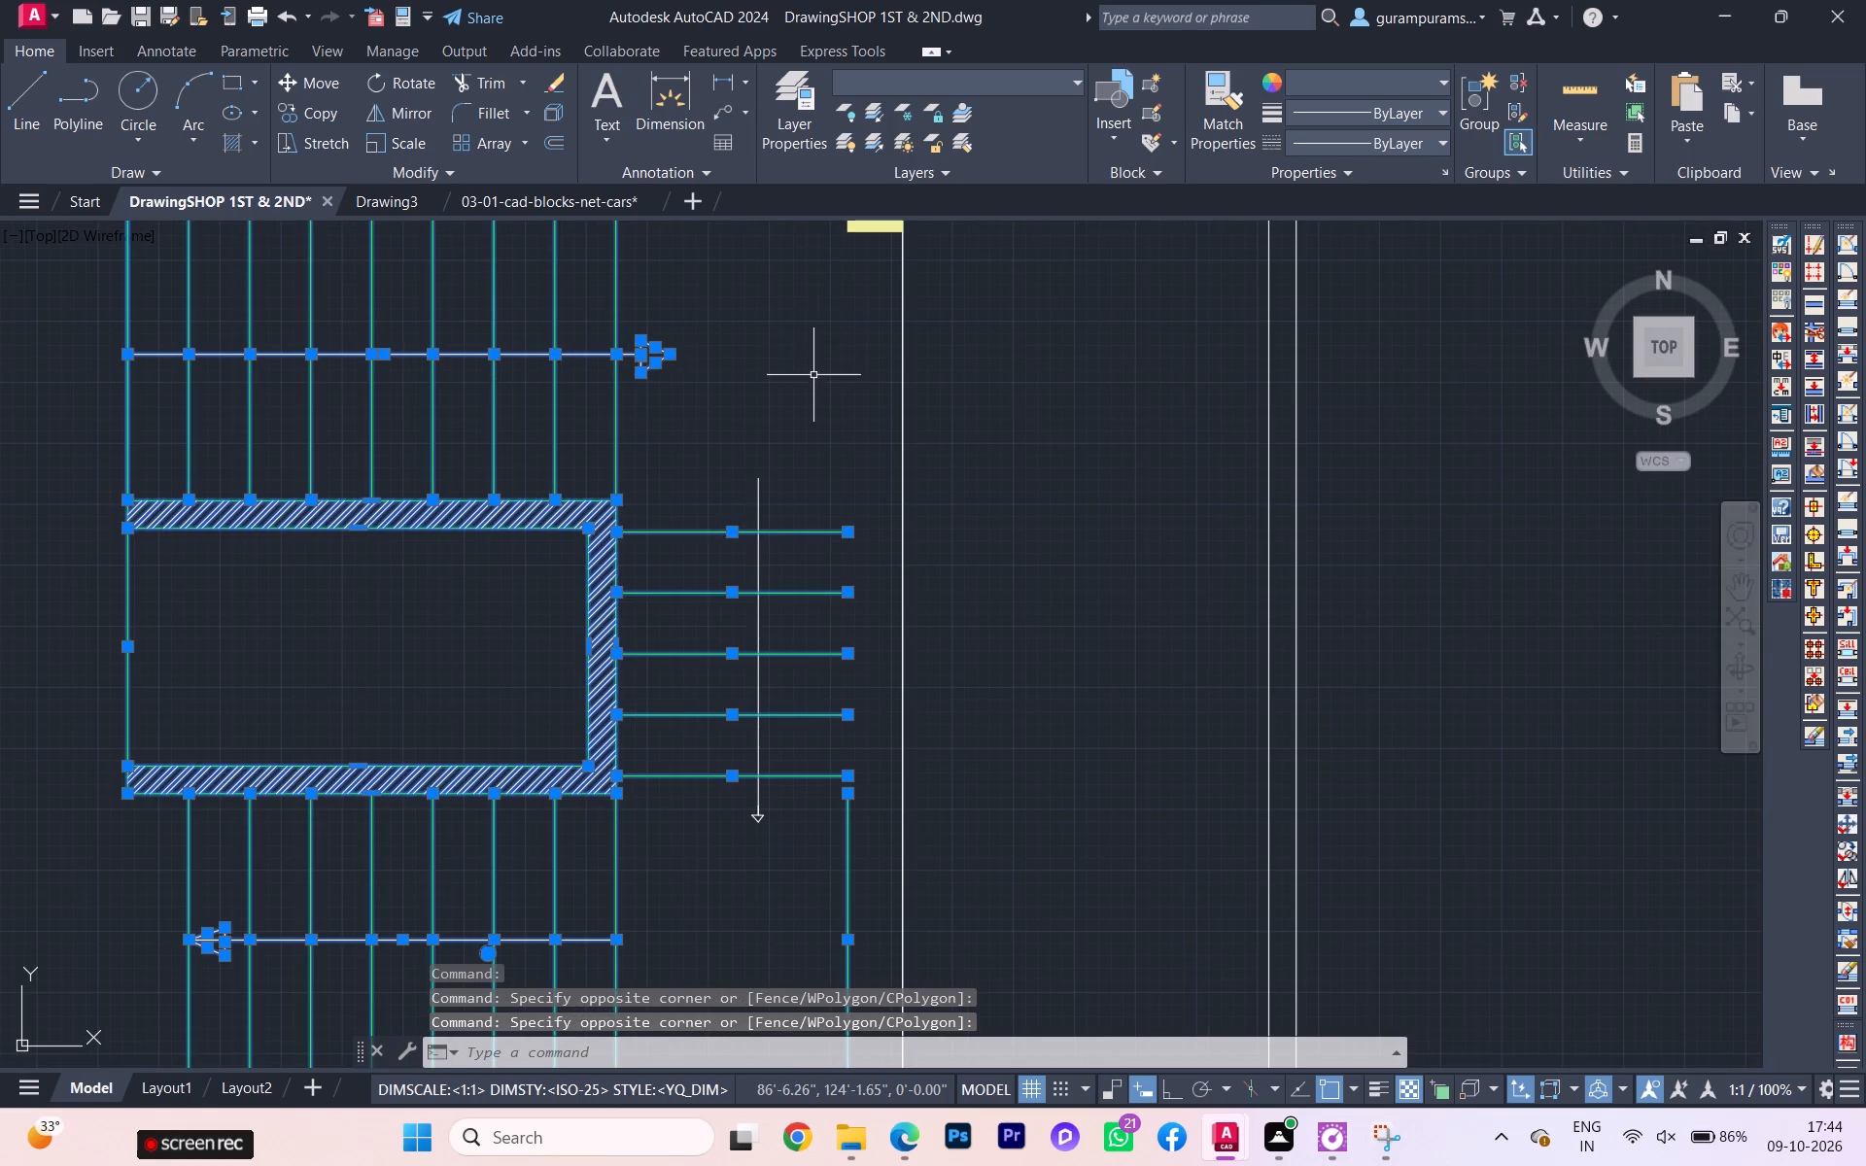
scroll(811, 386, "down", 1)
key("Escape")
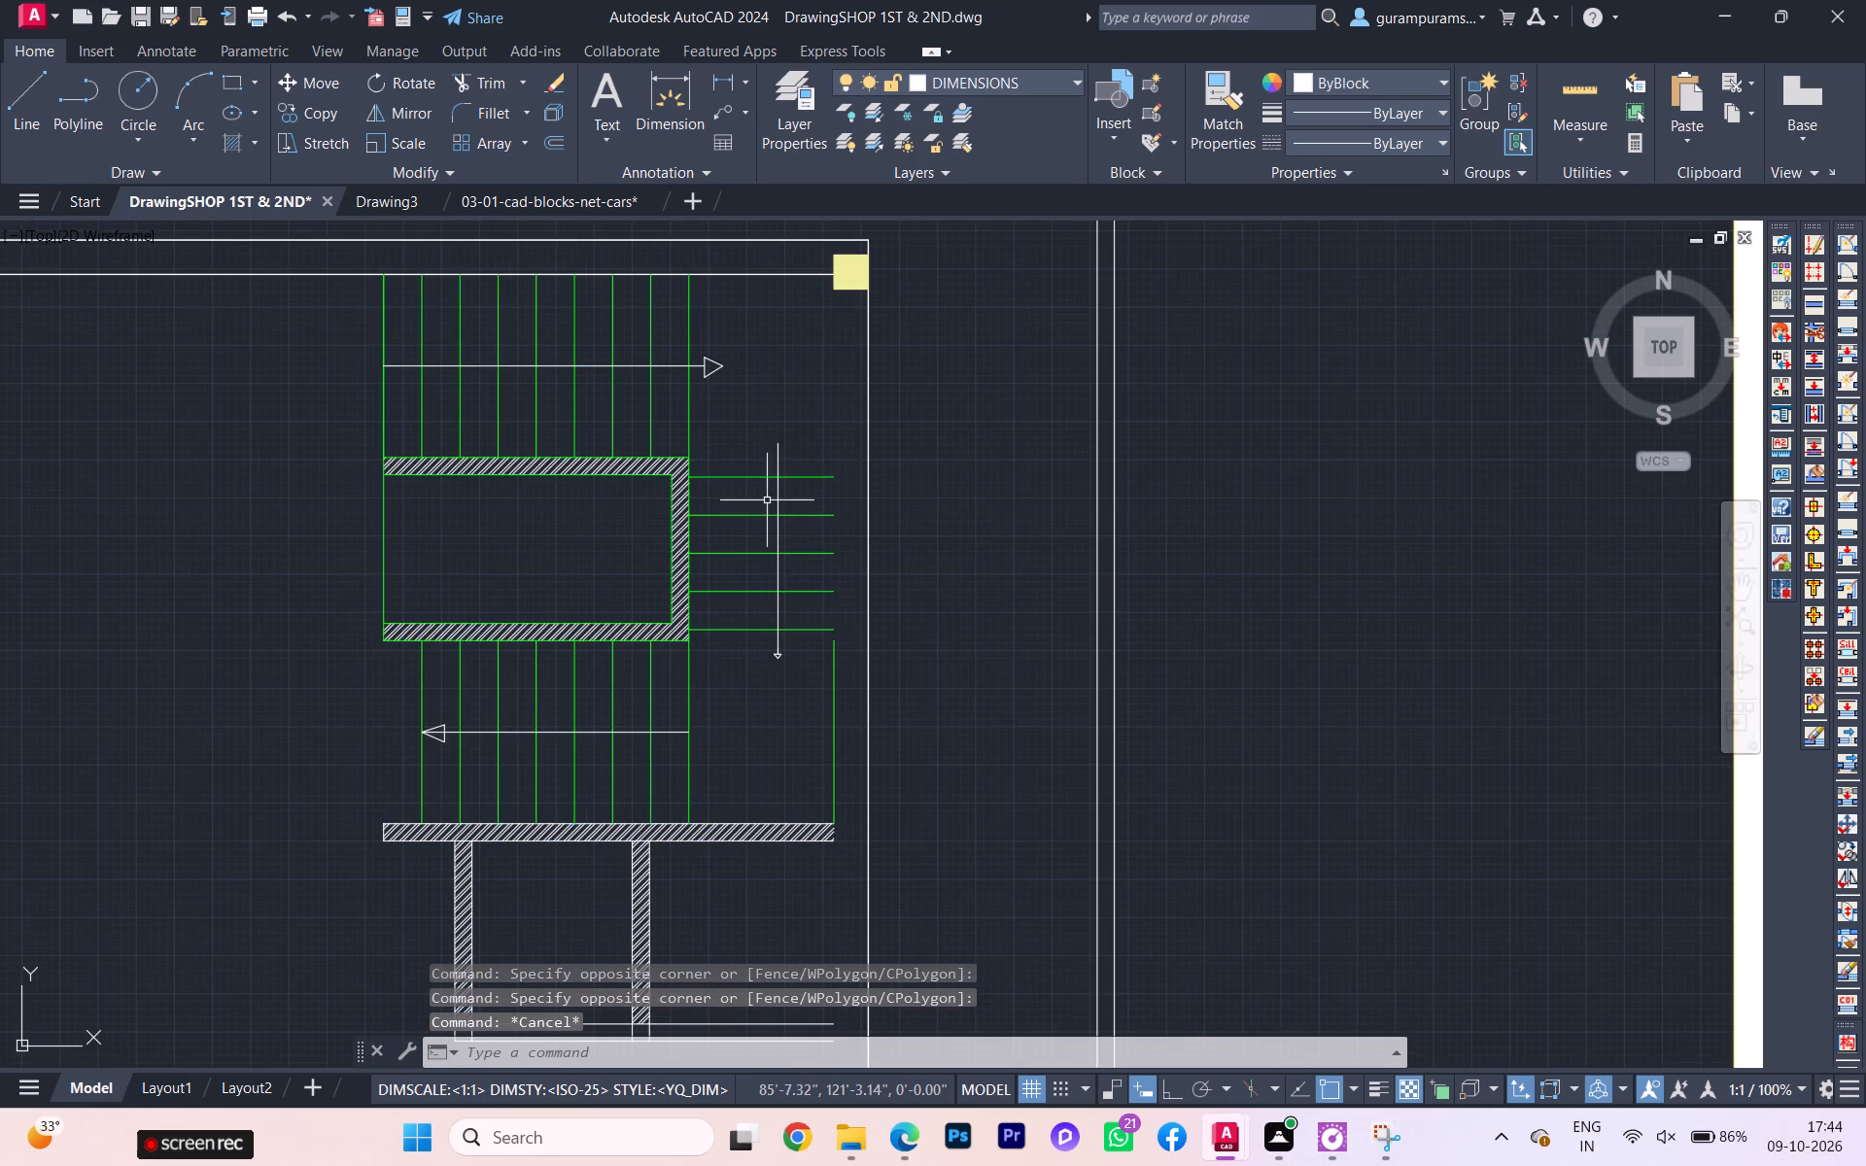
With Ortho on, draw an 18'-9" vertical line from the north wall's inner face at the northeast column to the line above the parking.
scroll(763, 522, "down", 1)
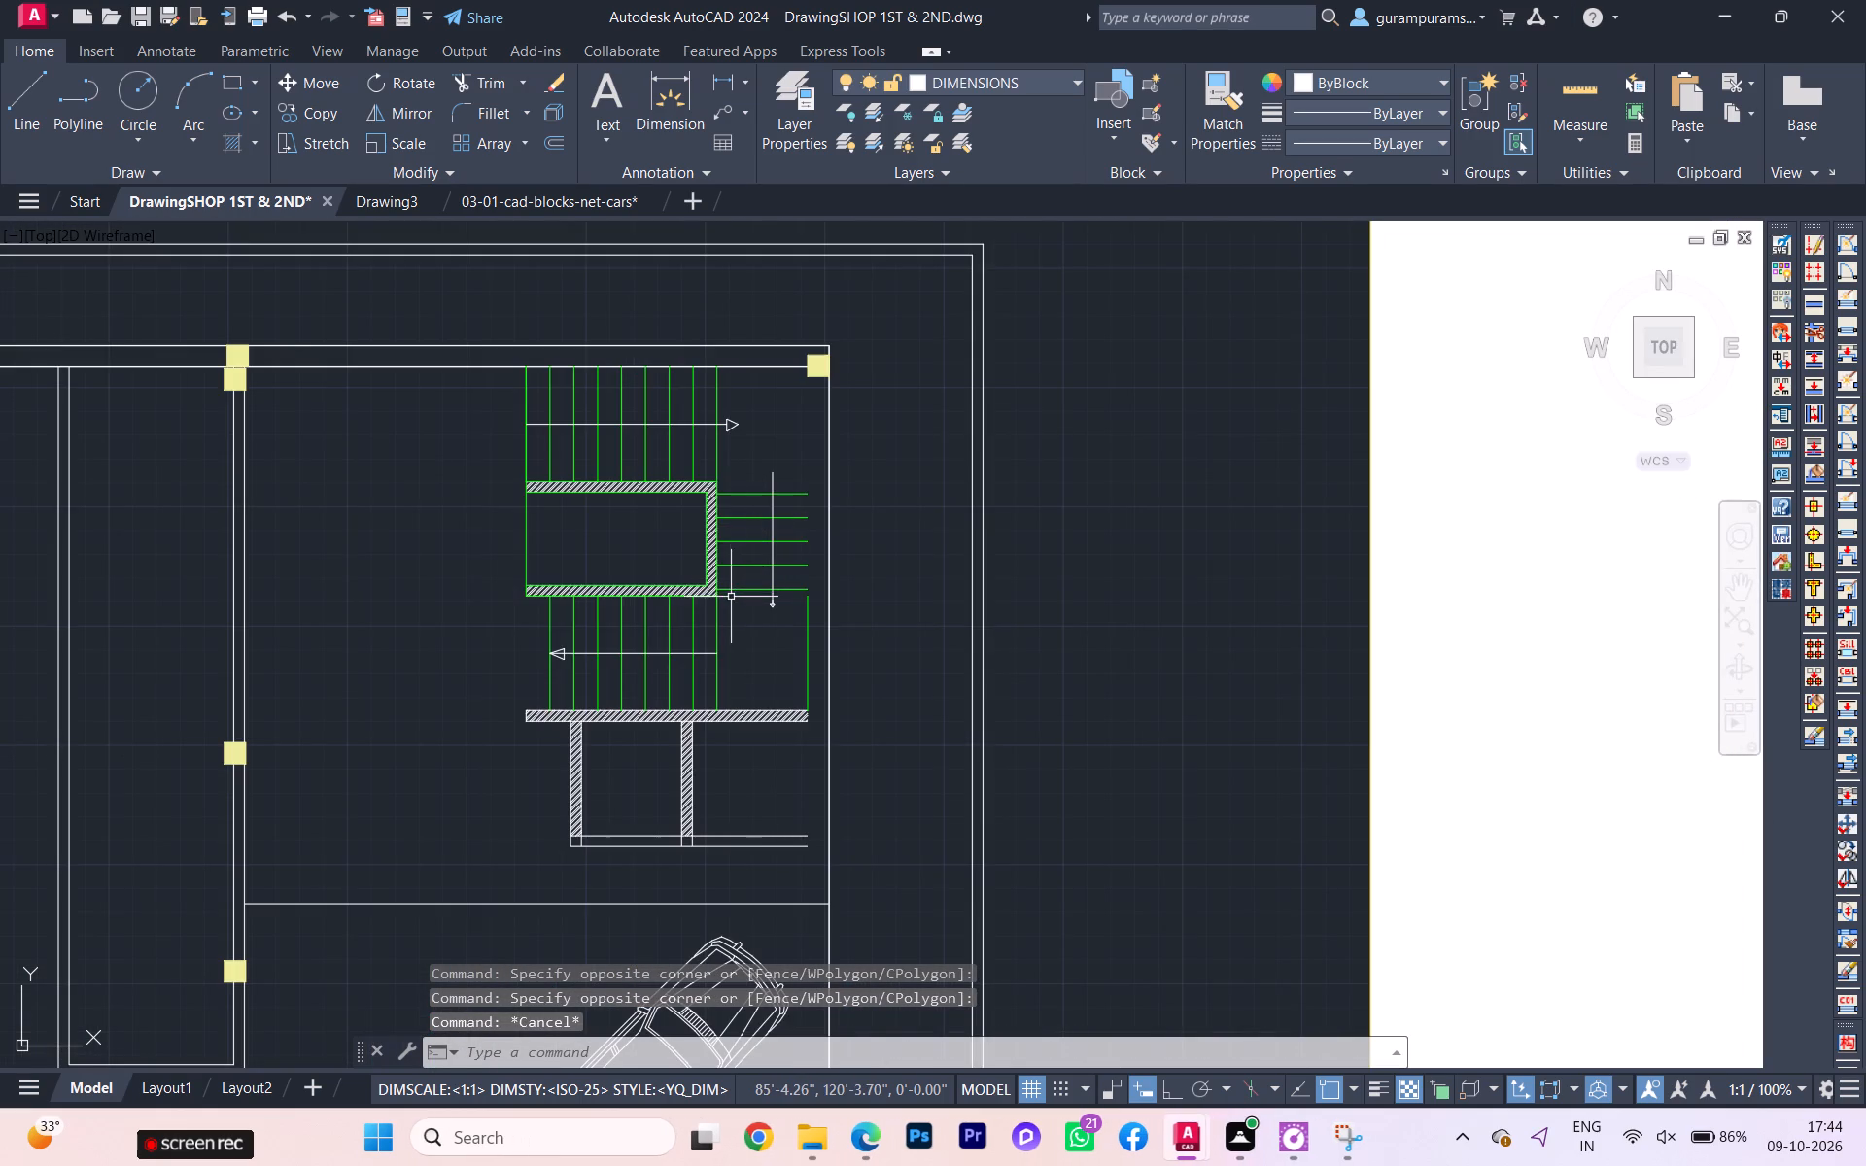
key("l")
key("Return")
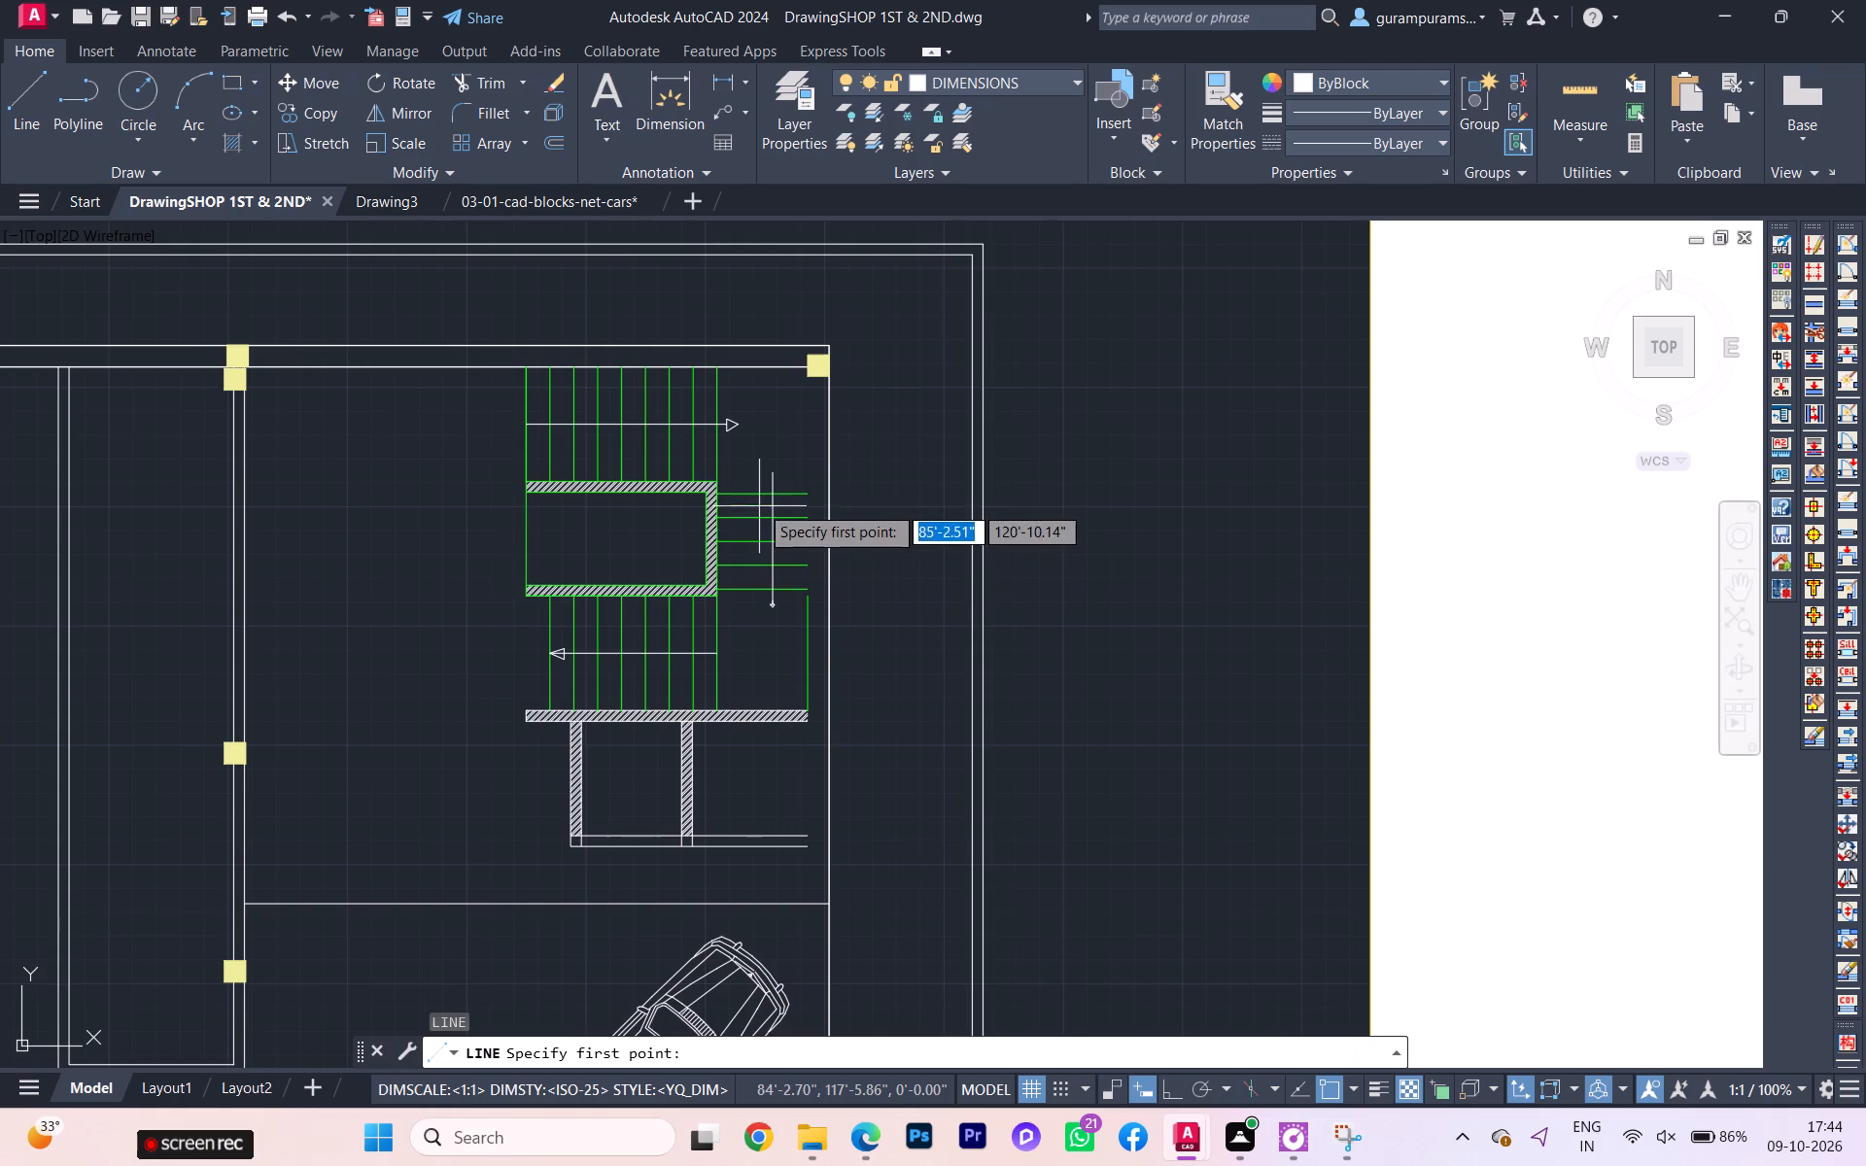
left_click(806, 373)
scroll(793, 866, "down", 2)
middle_click_drag(793, 867, 781, 751)
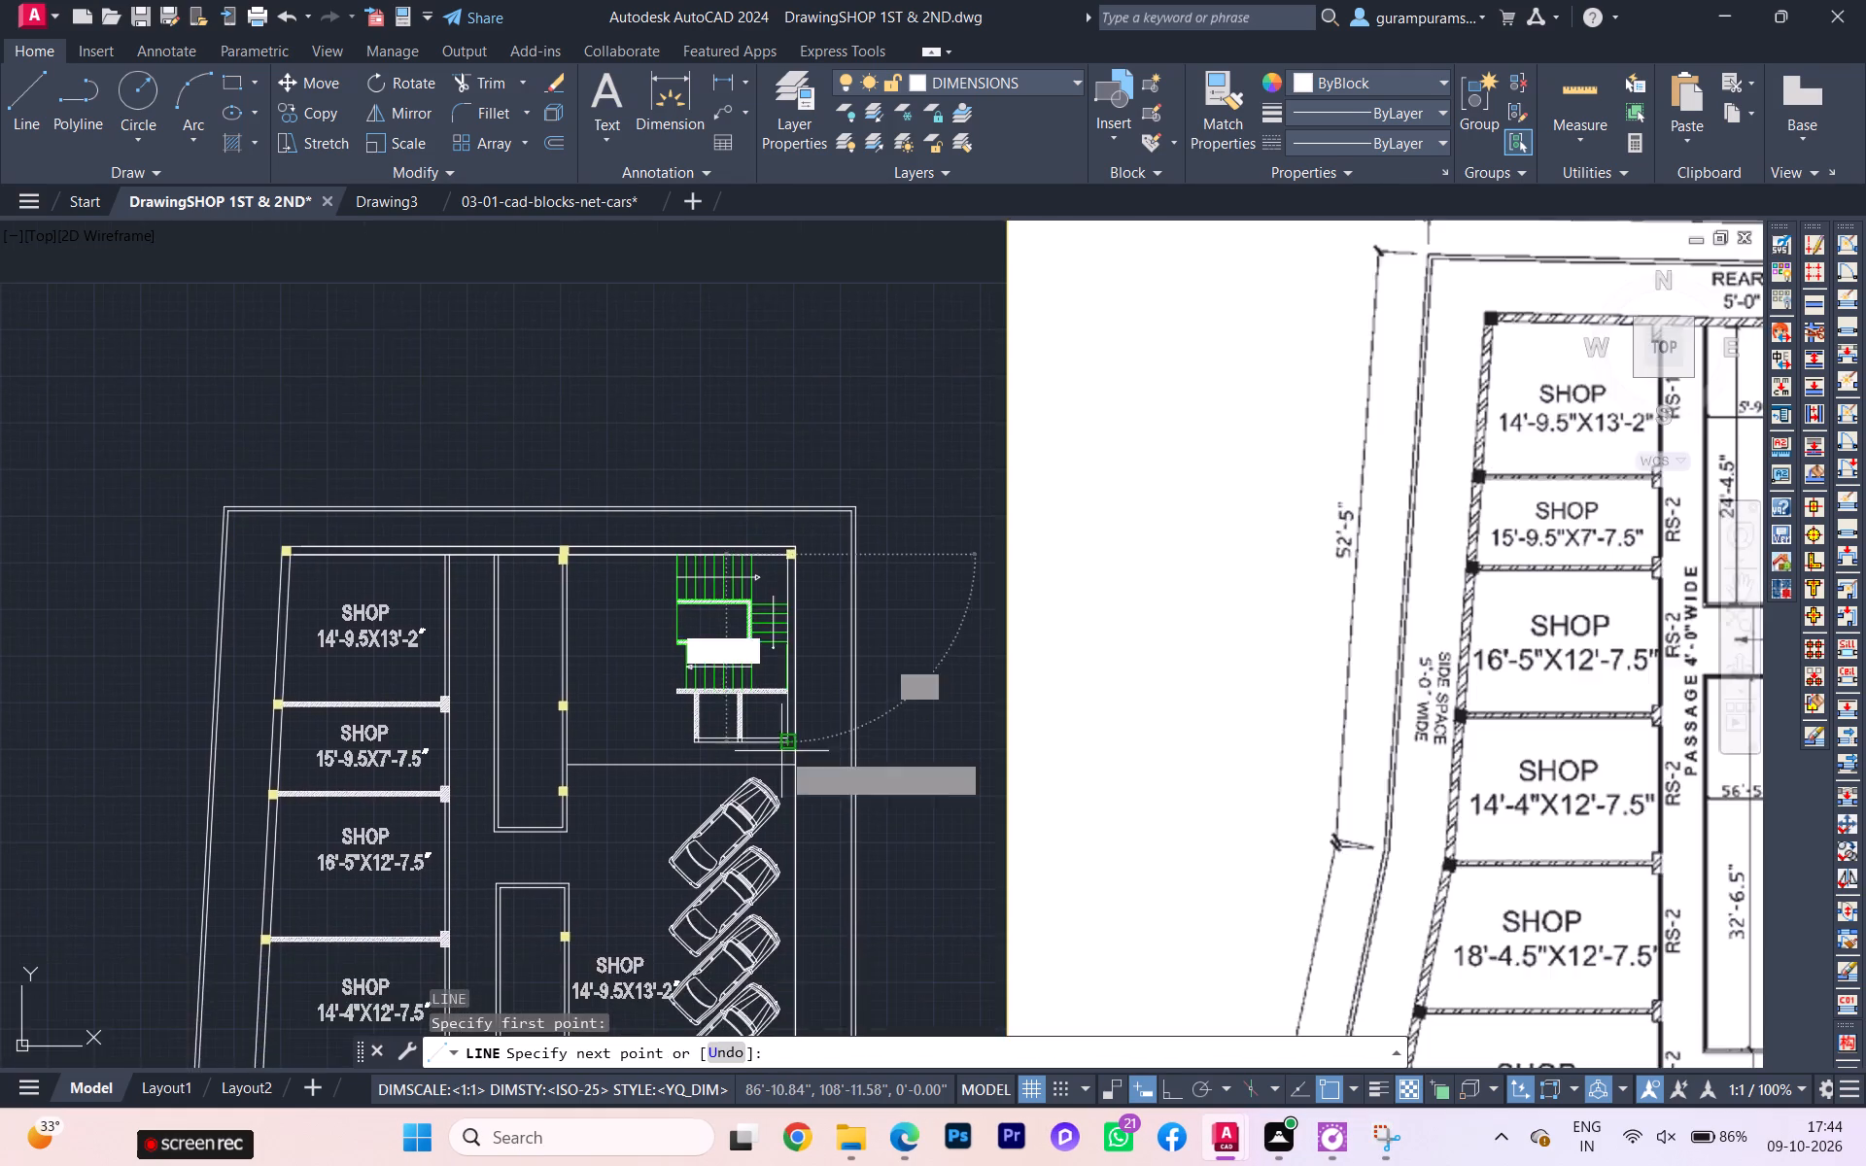
scroll(792, 758, "up", 3)
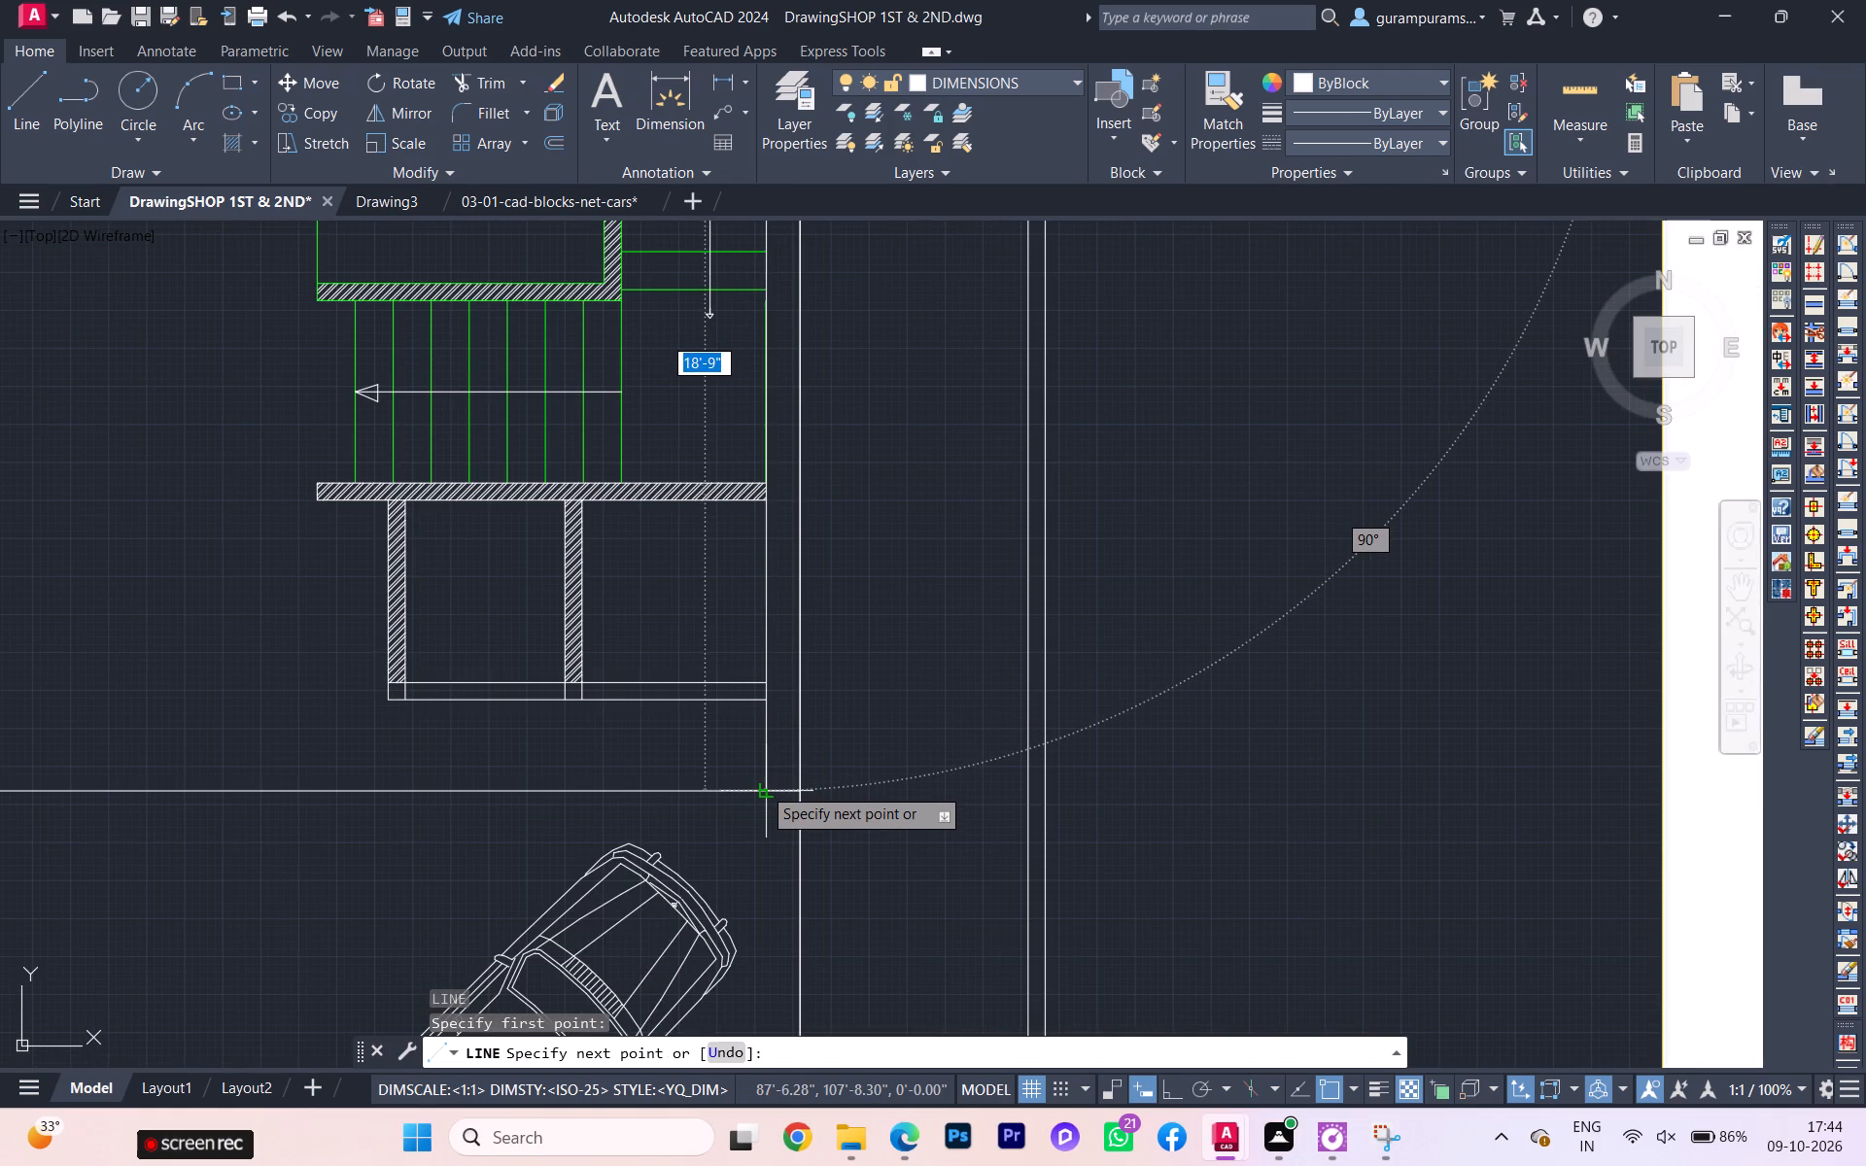
key("F8")
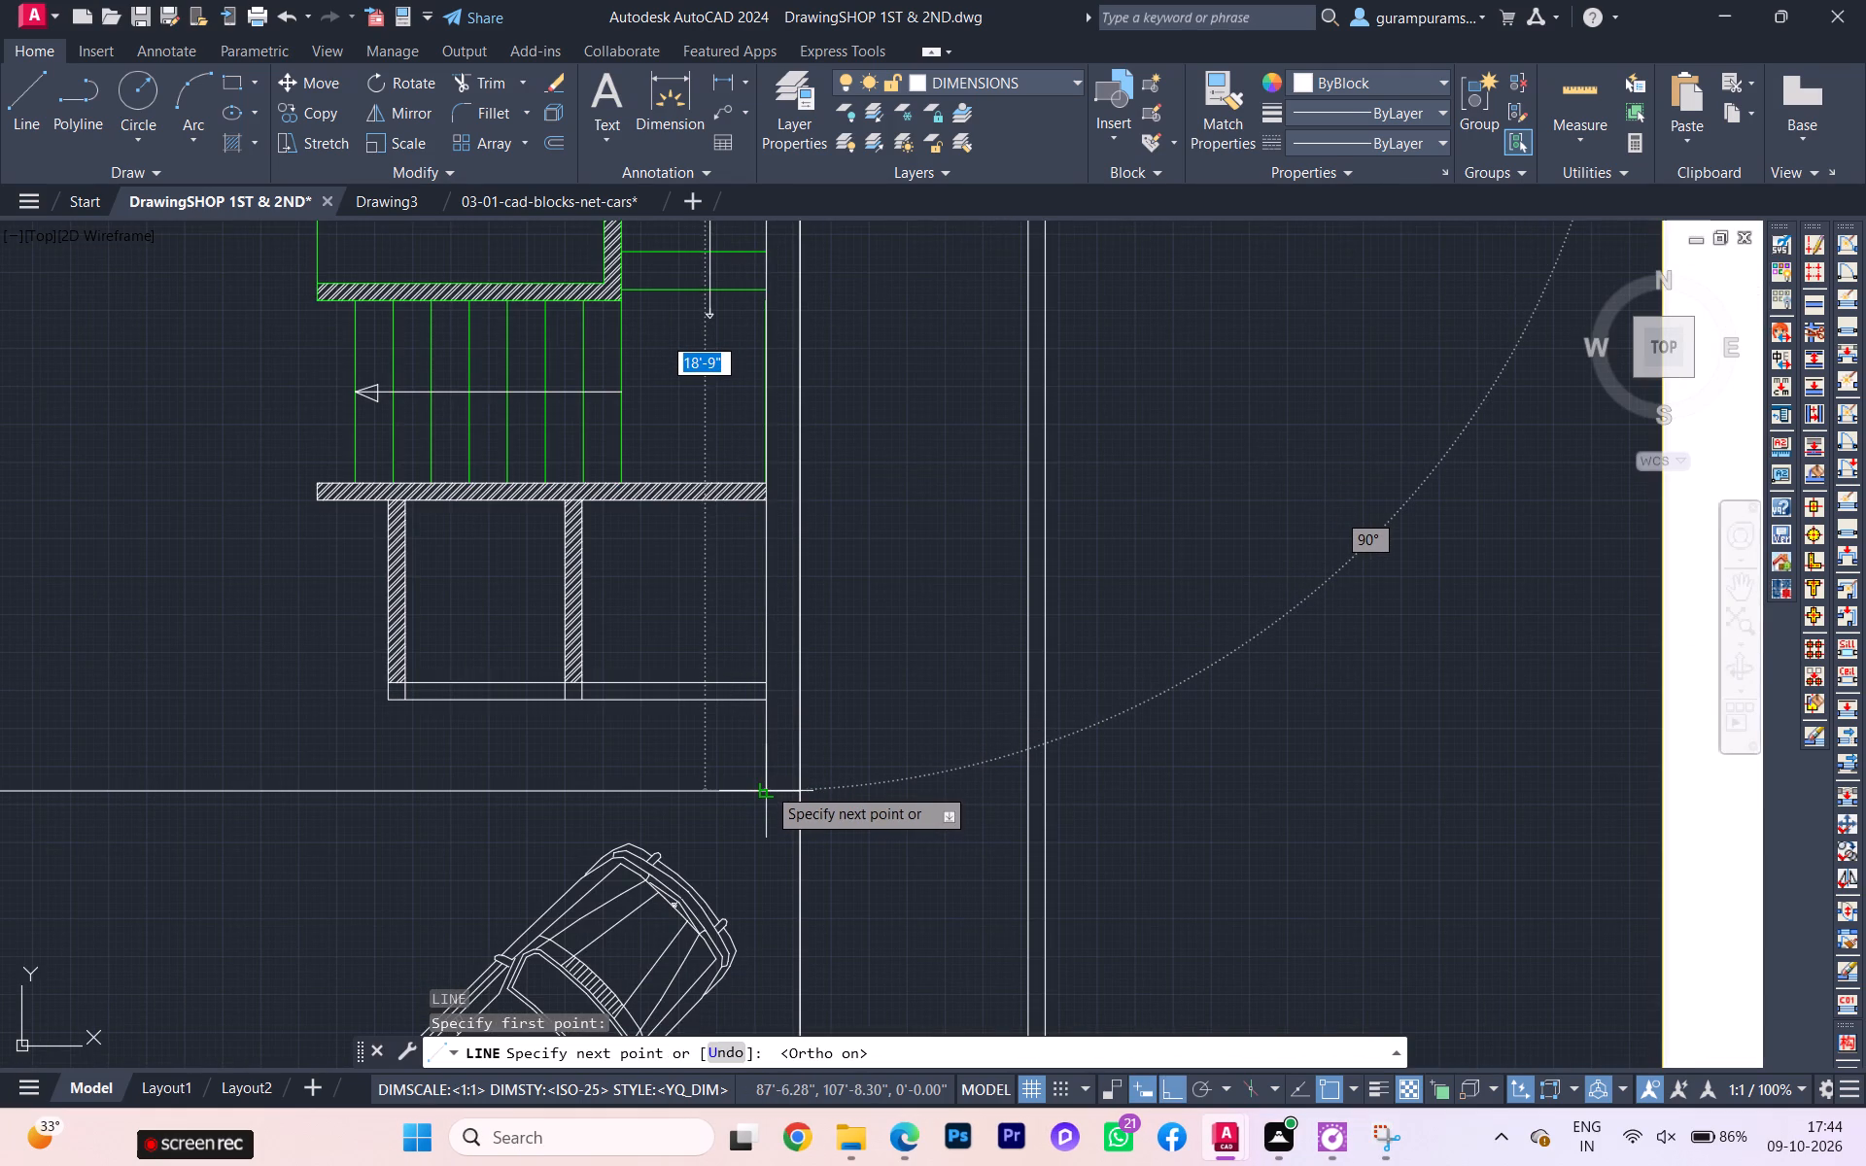
left_click(768, 786)
key("Escape")
Group the staircase's tread lines, hatched walls and the two horizontal direction arrows into one unnamed group.
scroll(771, 786, "down", 2)
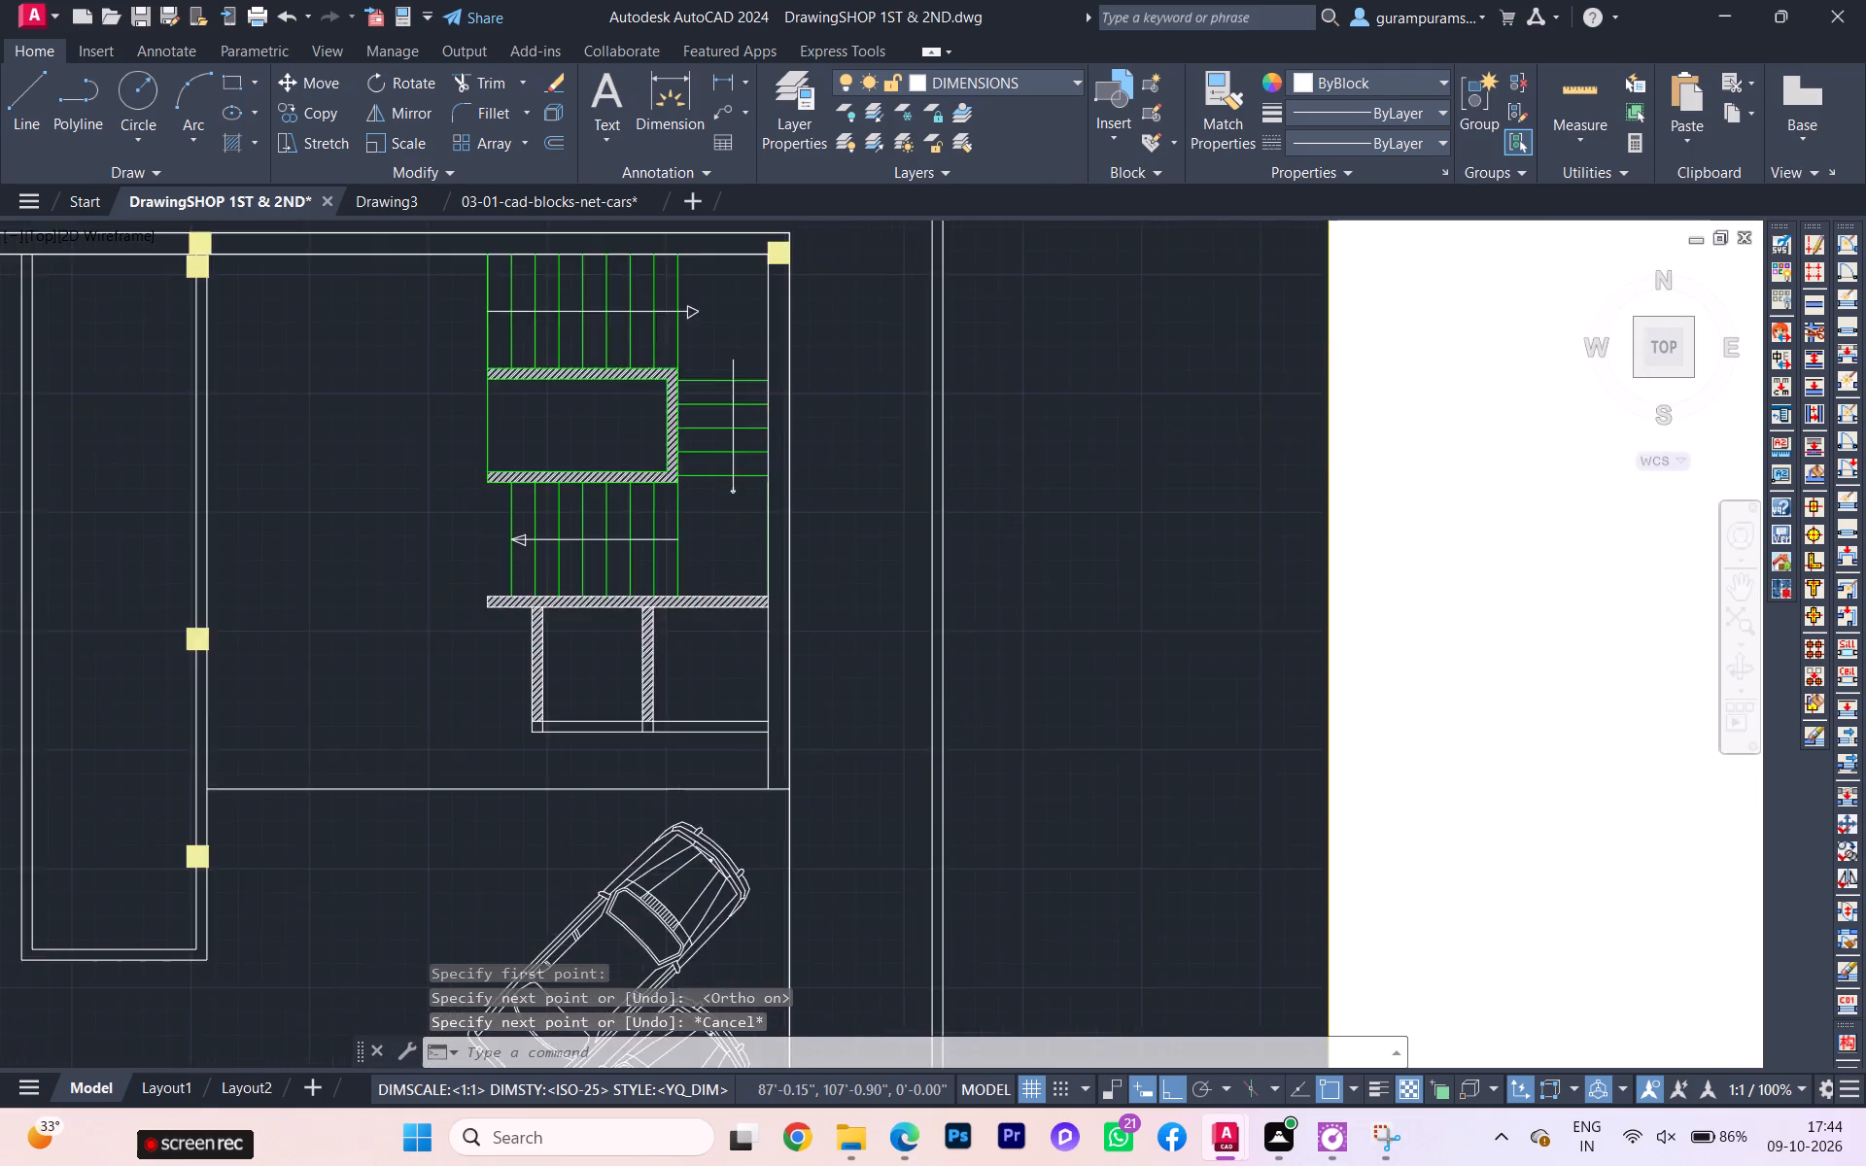
scroll(725, 560, "up", 2)
left_click(750, 688)
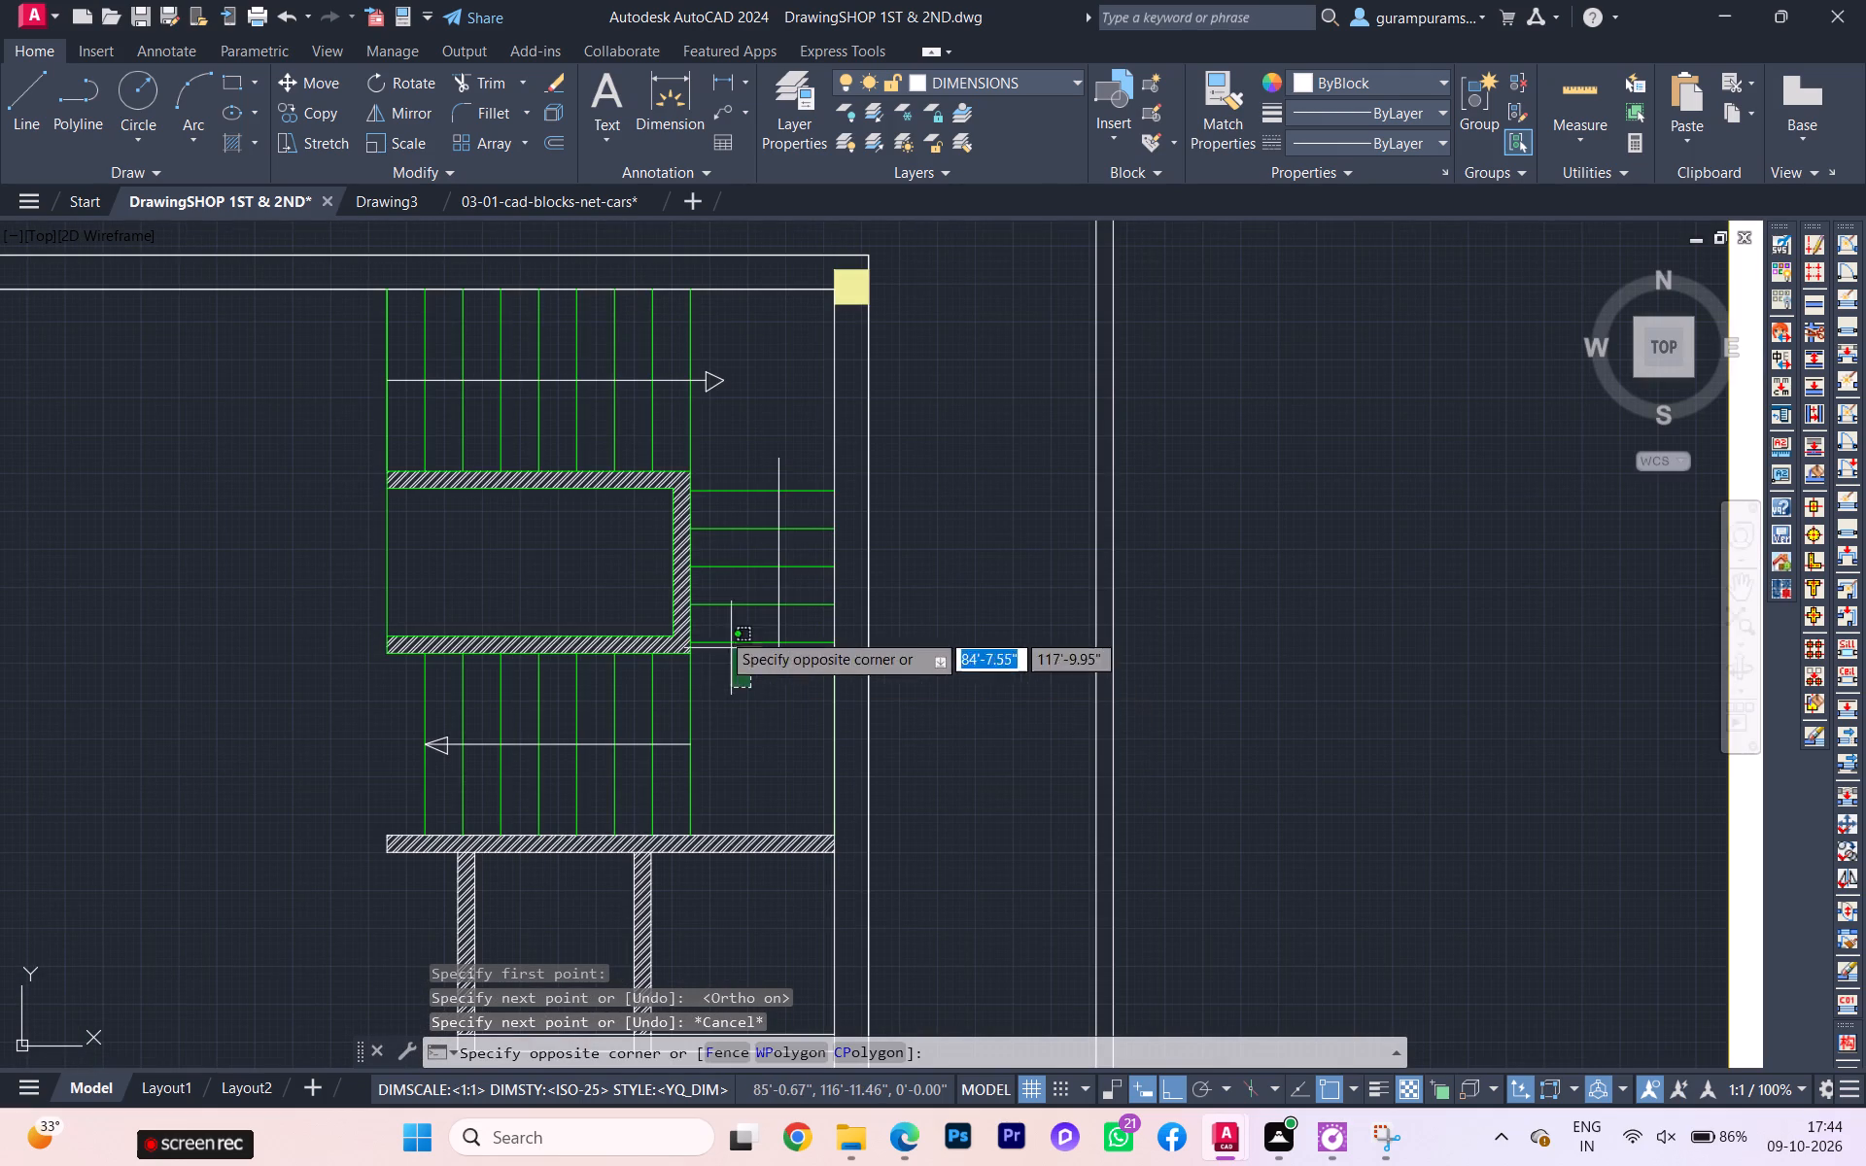
left_click(422, 387)
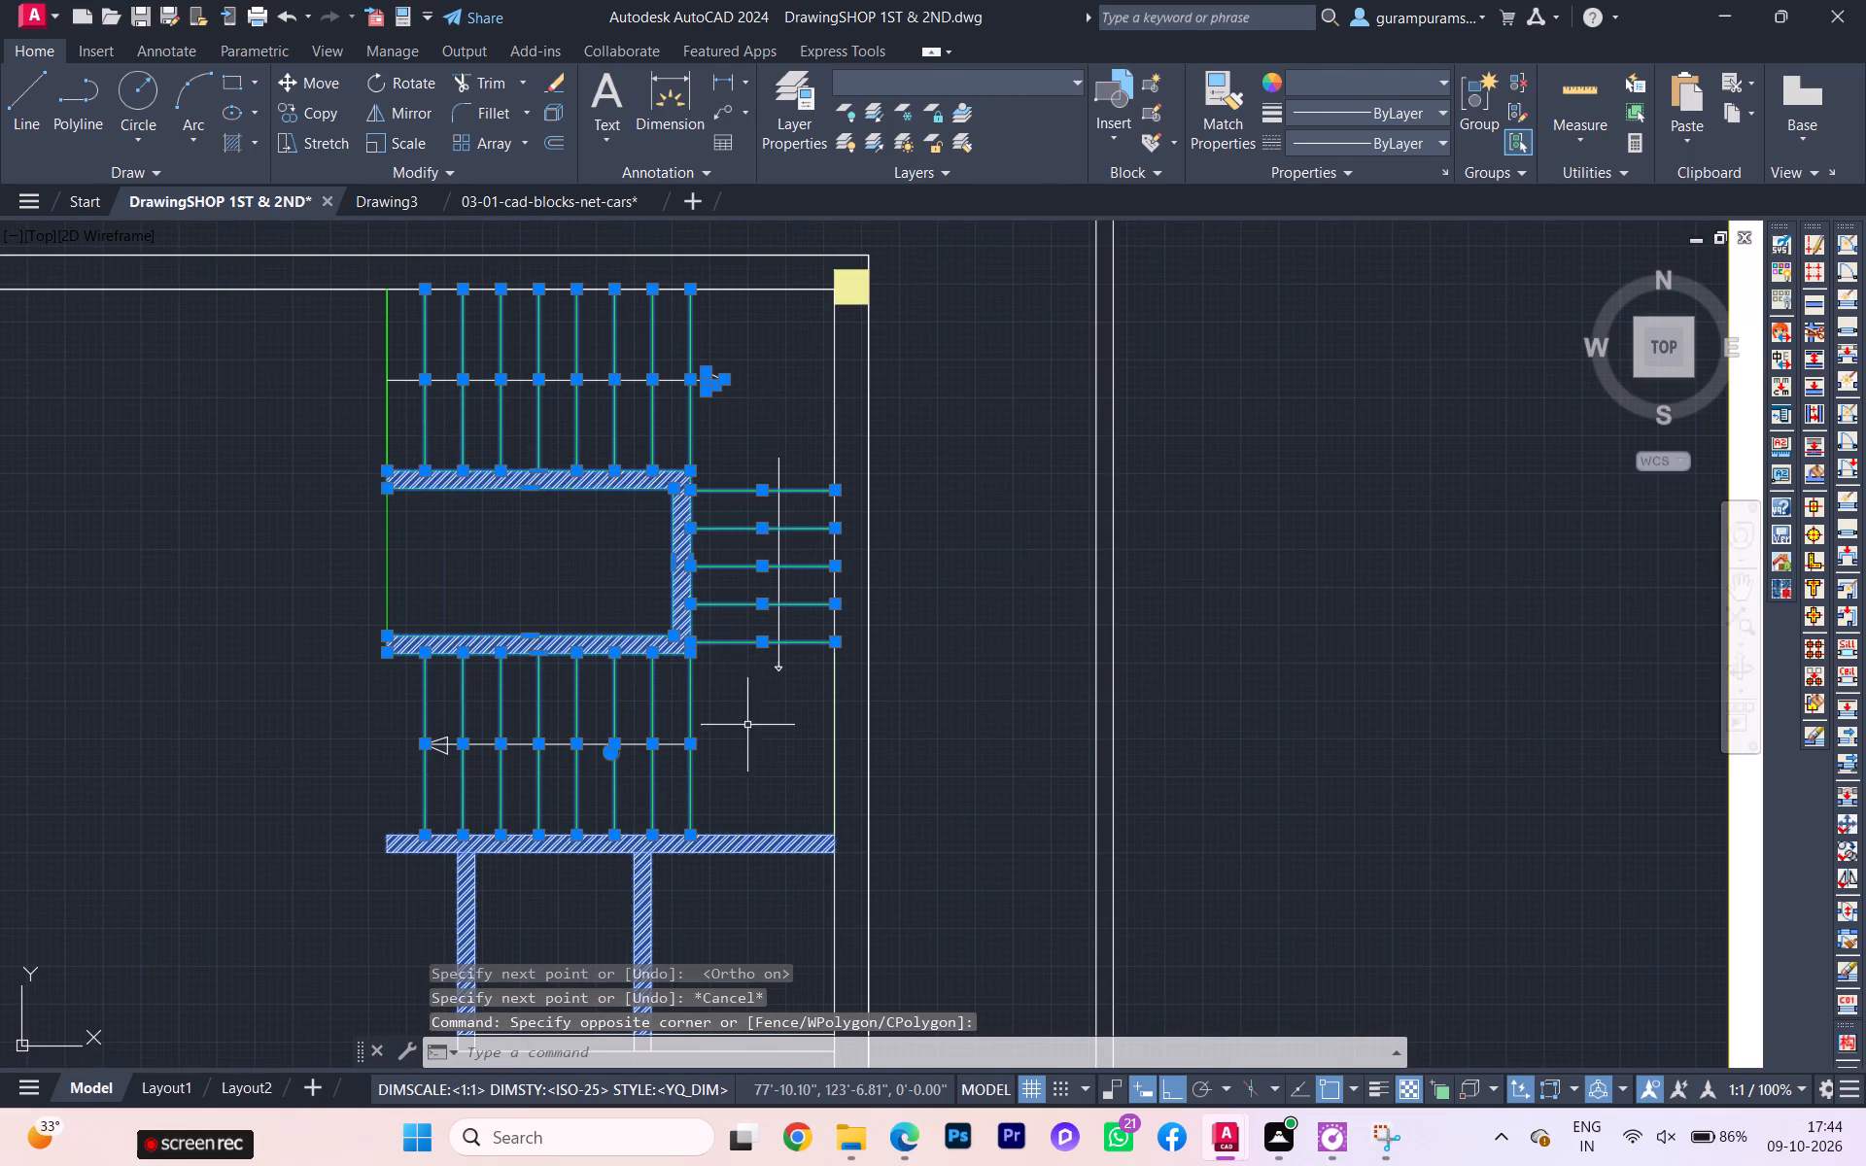
left_click(762, 770)
left_click(342, 380)
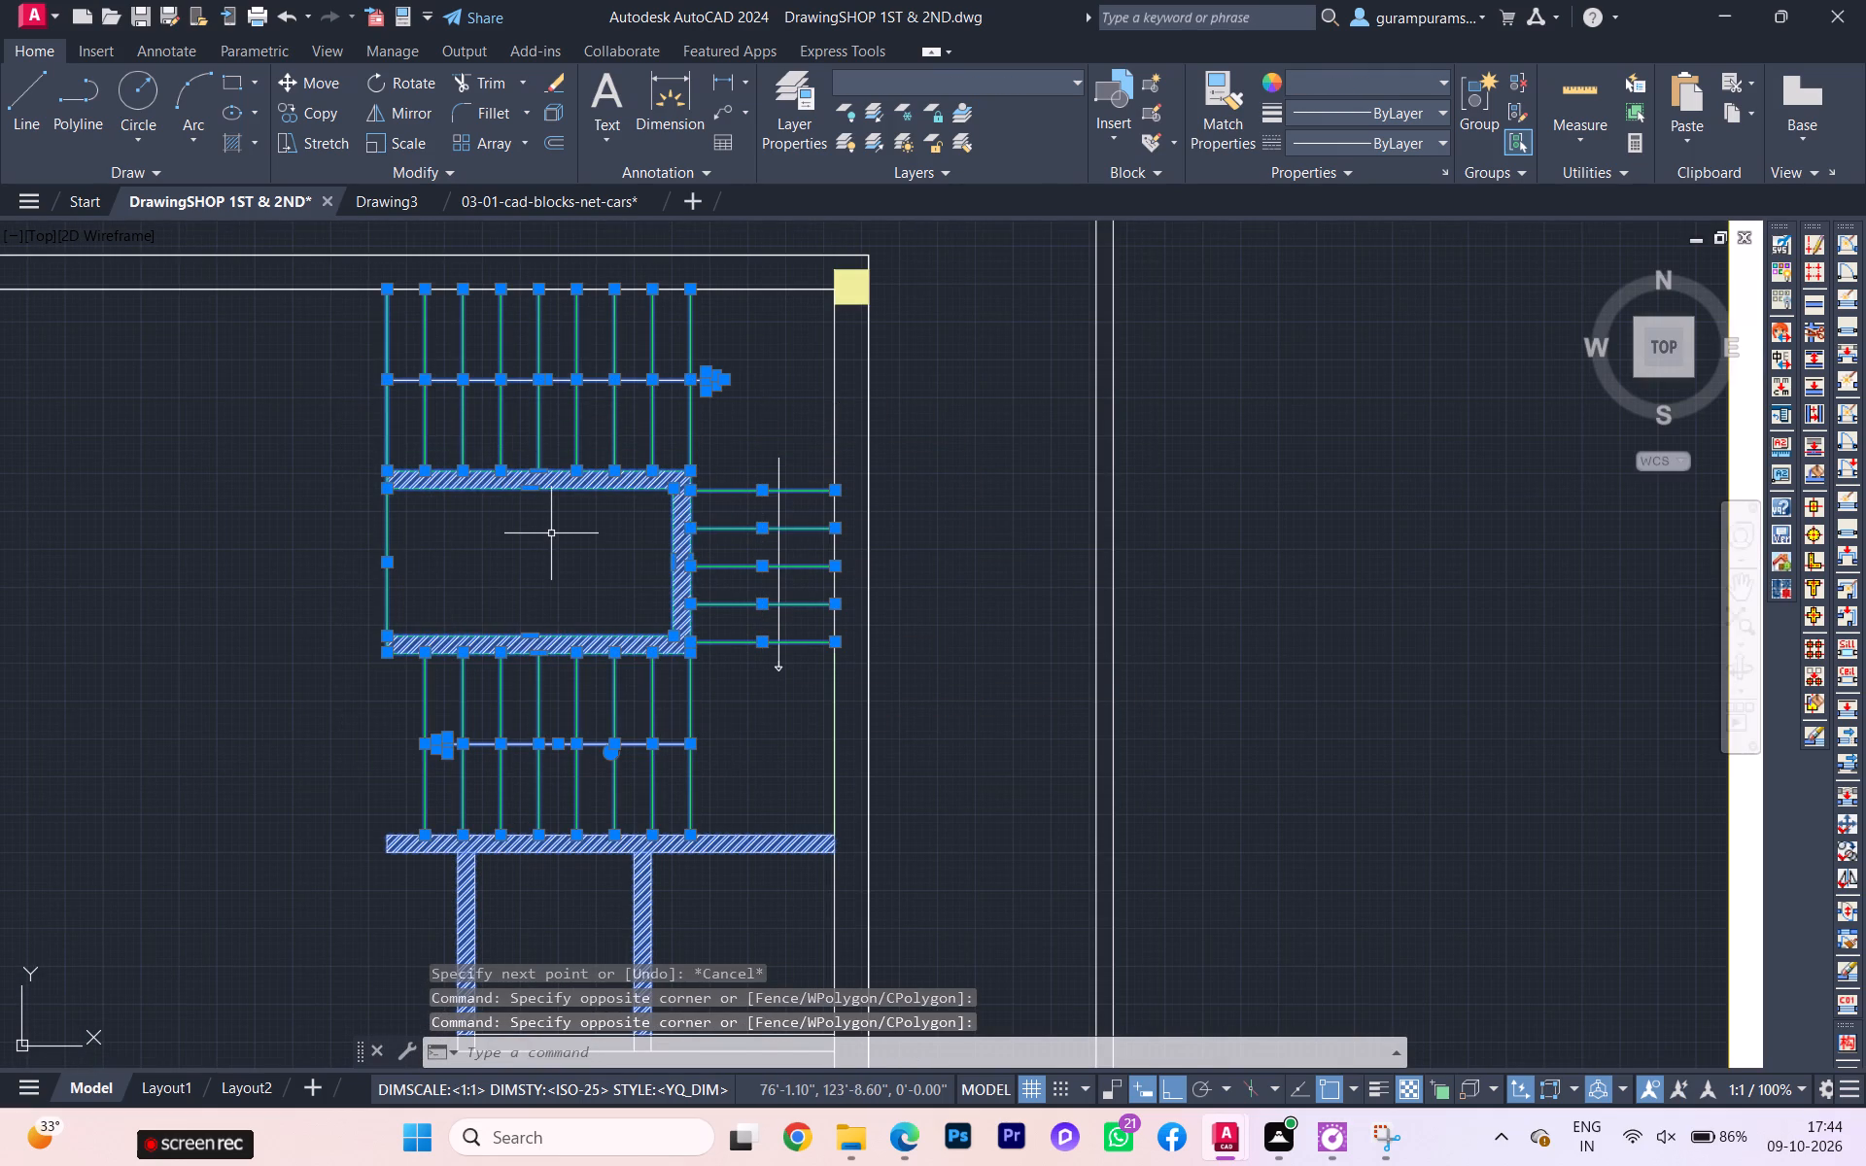
key("g")
left_click(679, 579)
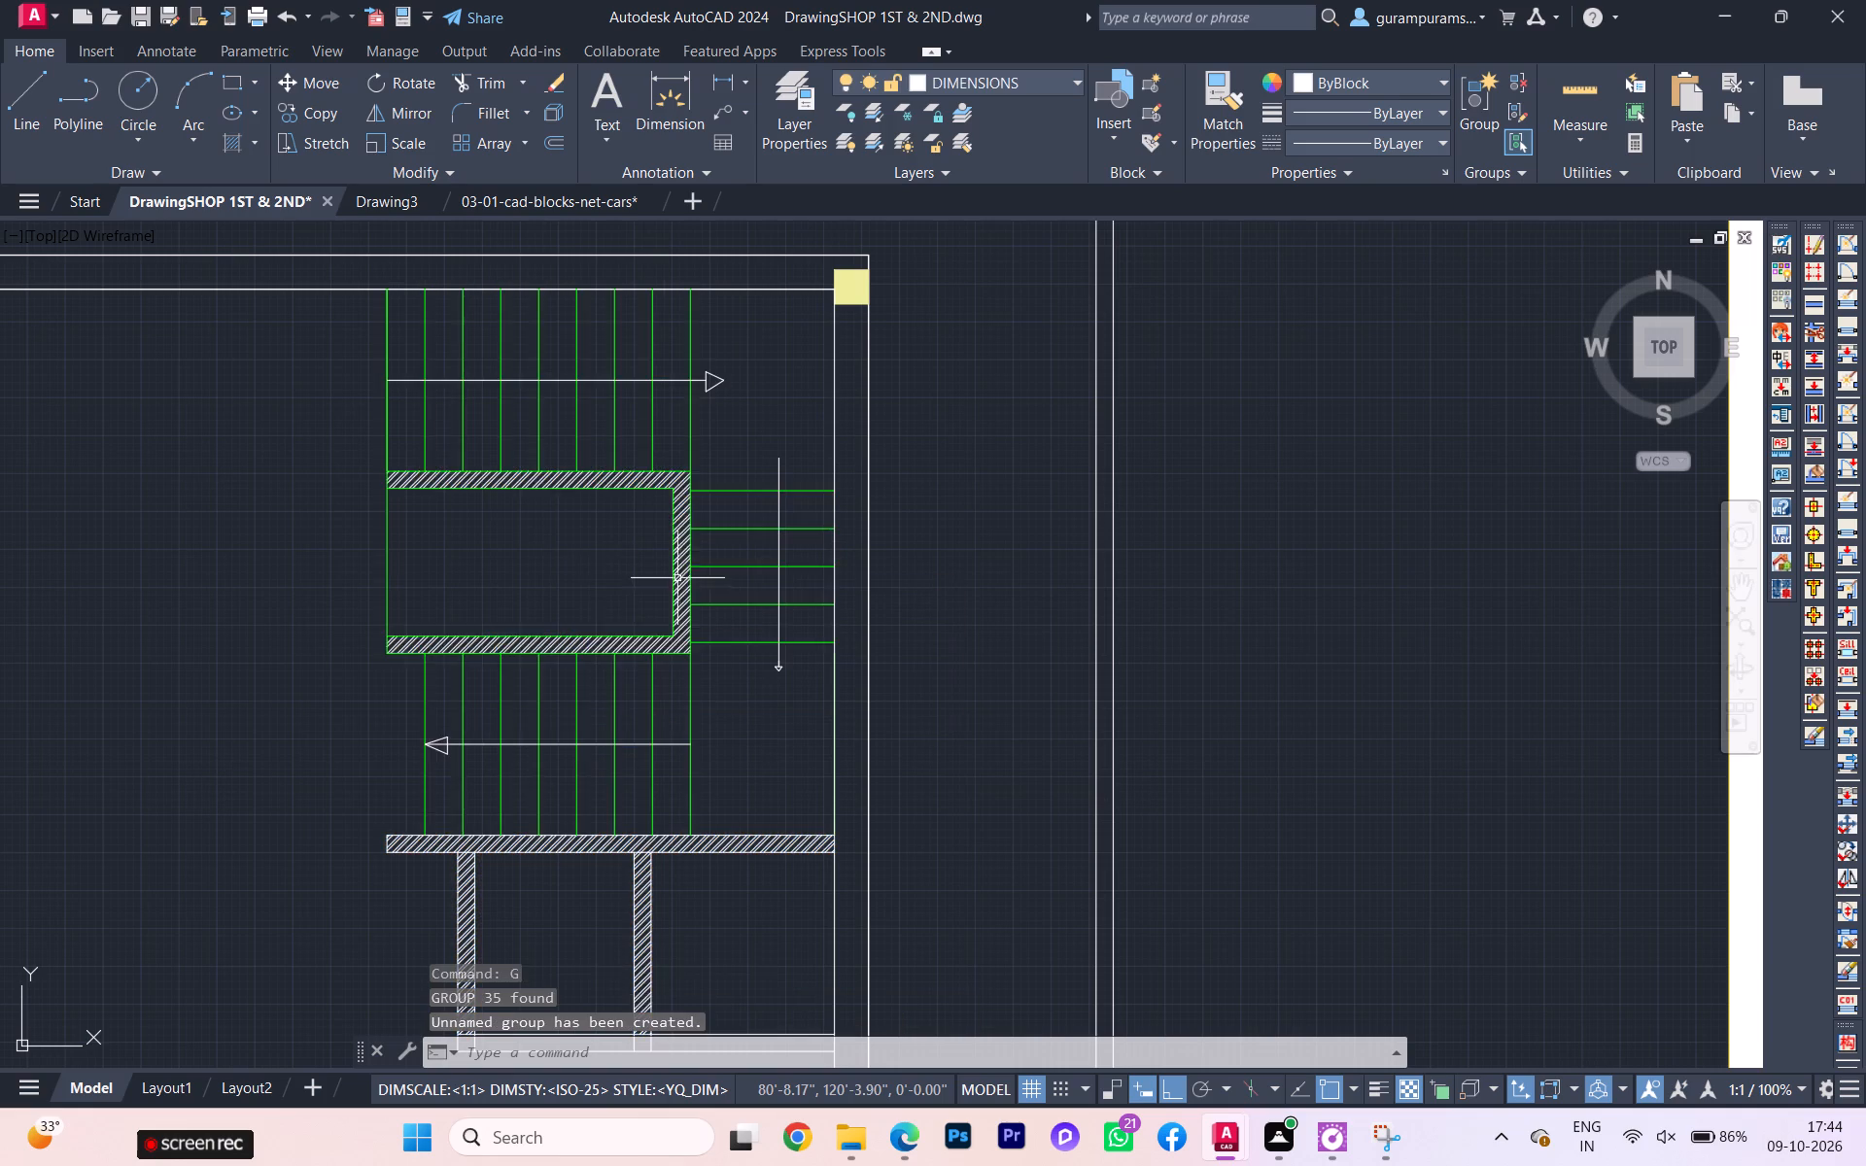
Assign the grouped staircase to the STAIRS layer.
left_click(515, 452)
left_click(452, 389)
left_click(1017, 74)
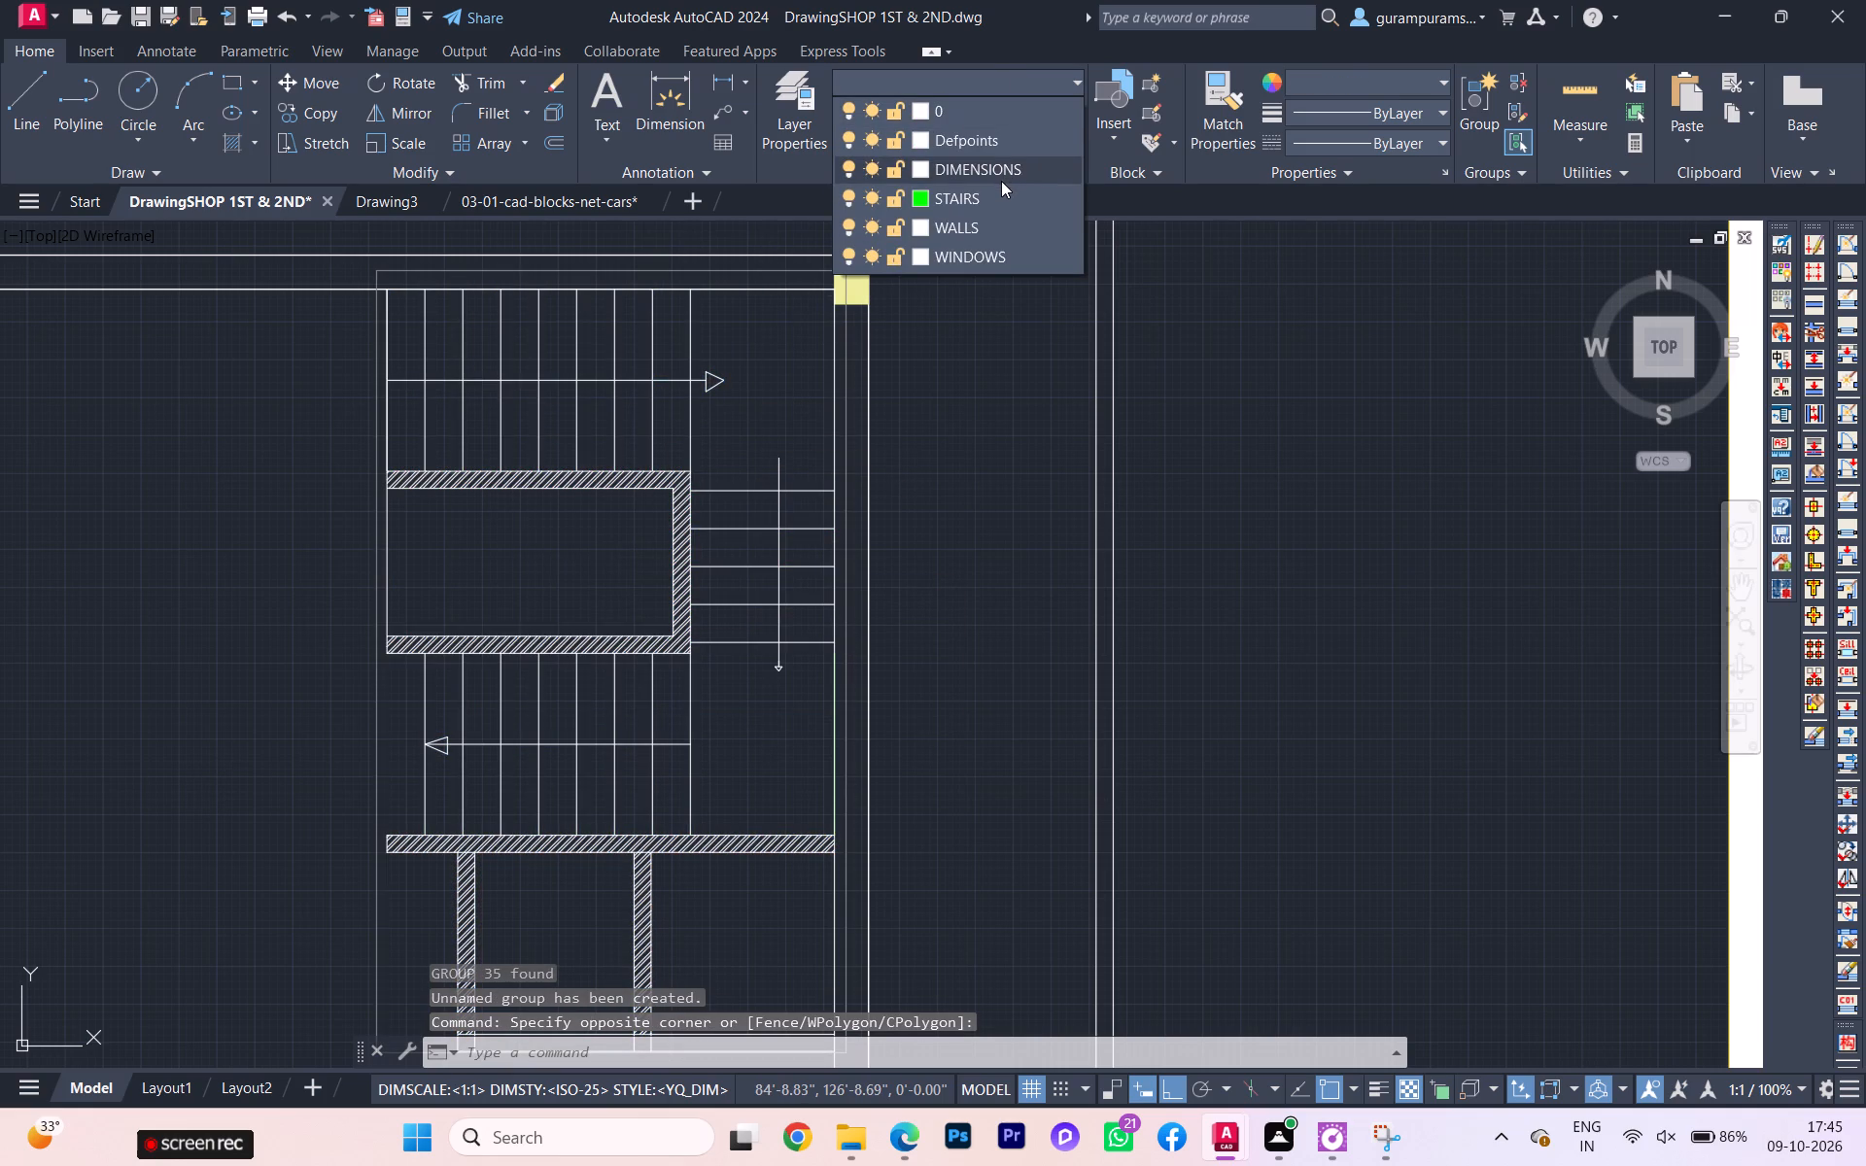
left_click(992, 192)
Change the STAIRS layer colour to grey, index colour 8, and clear the selection.
left_click(964, 74)
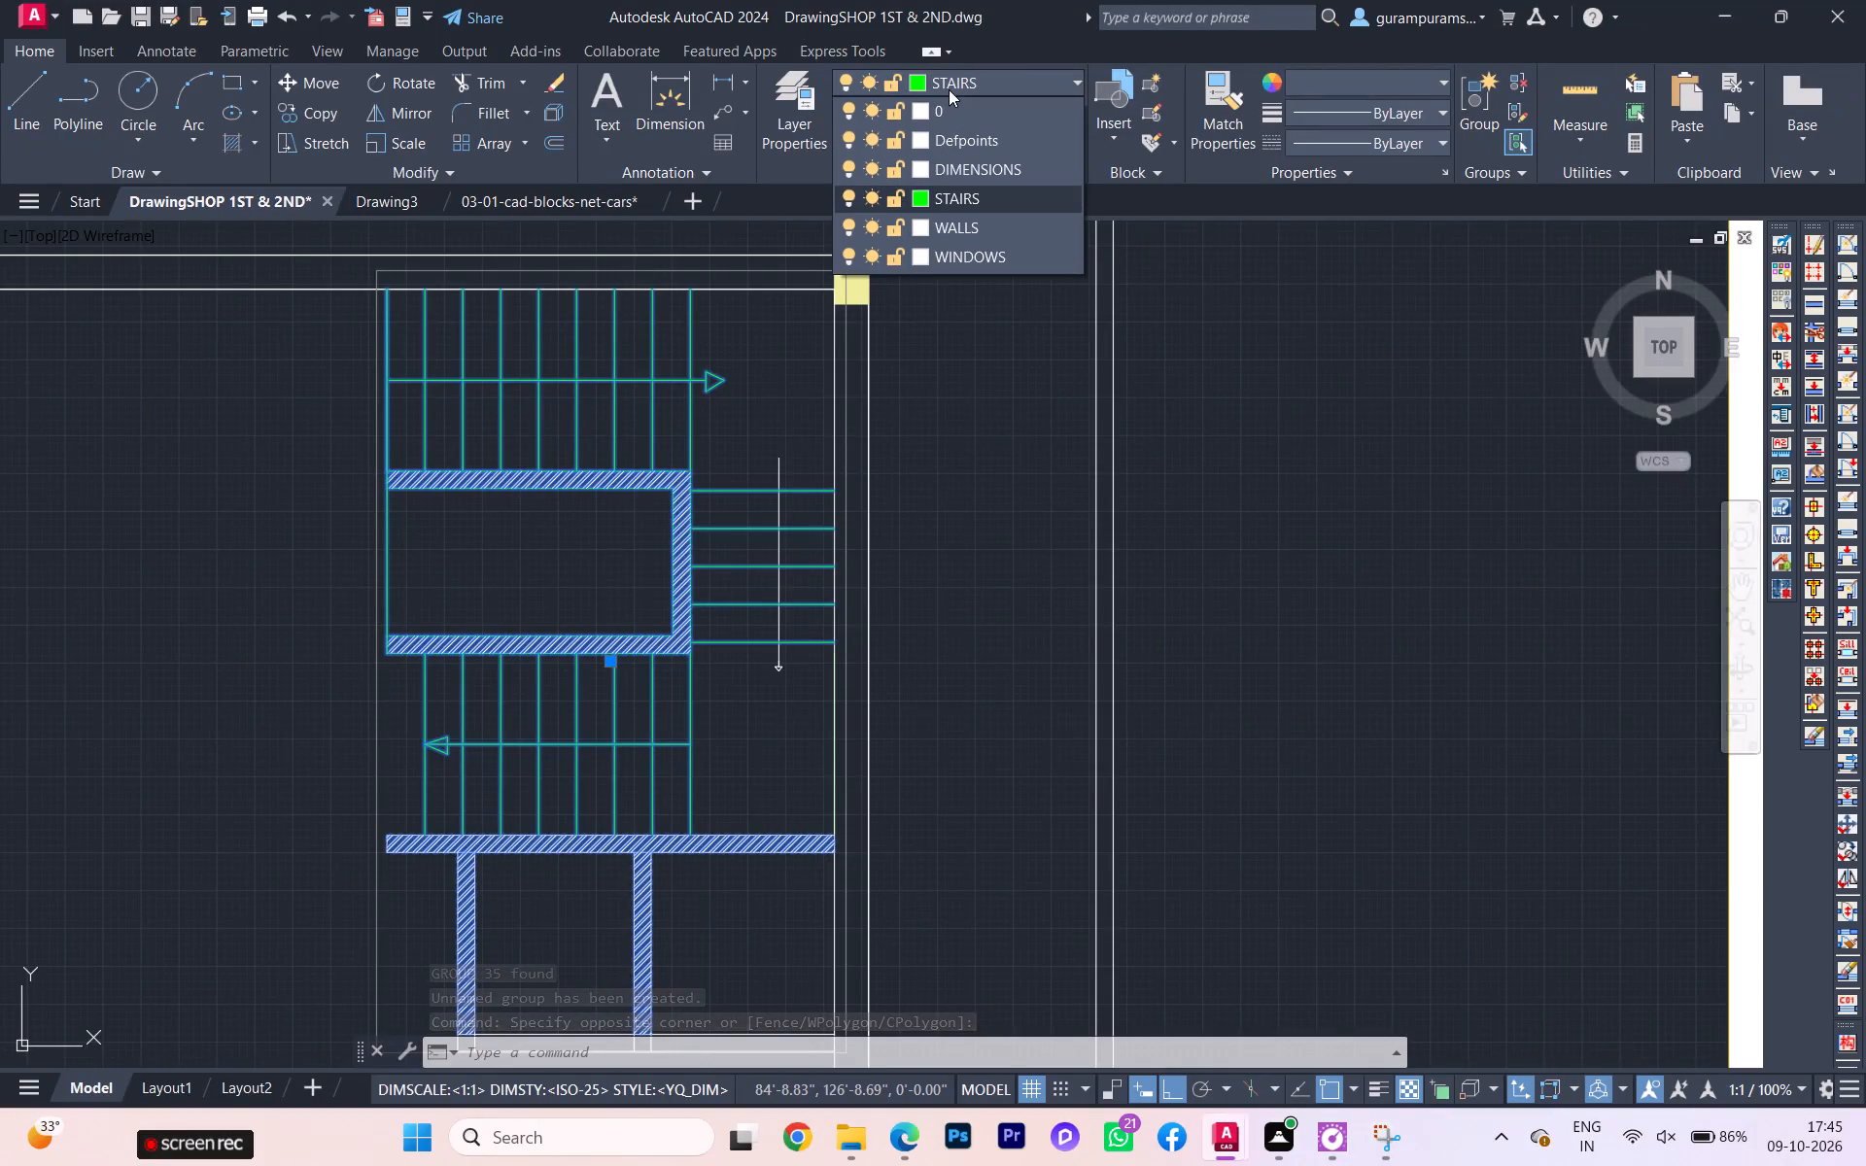
left_click(925, 194)
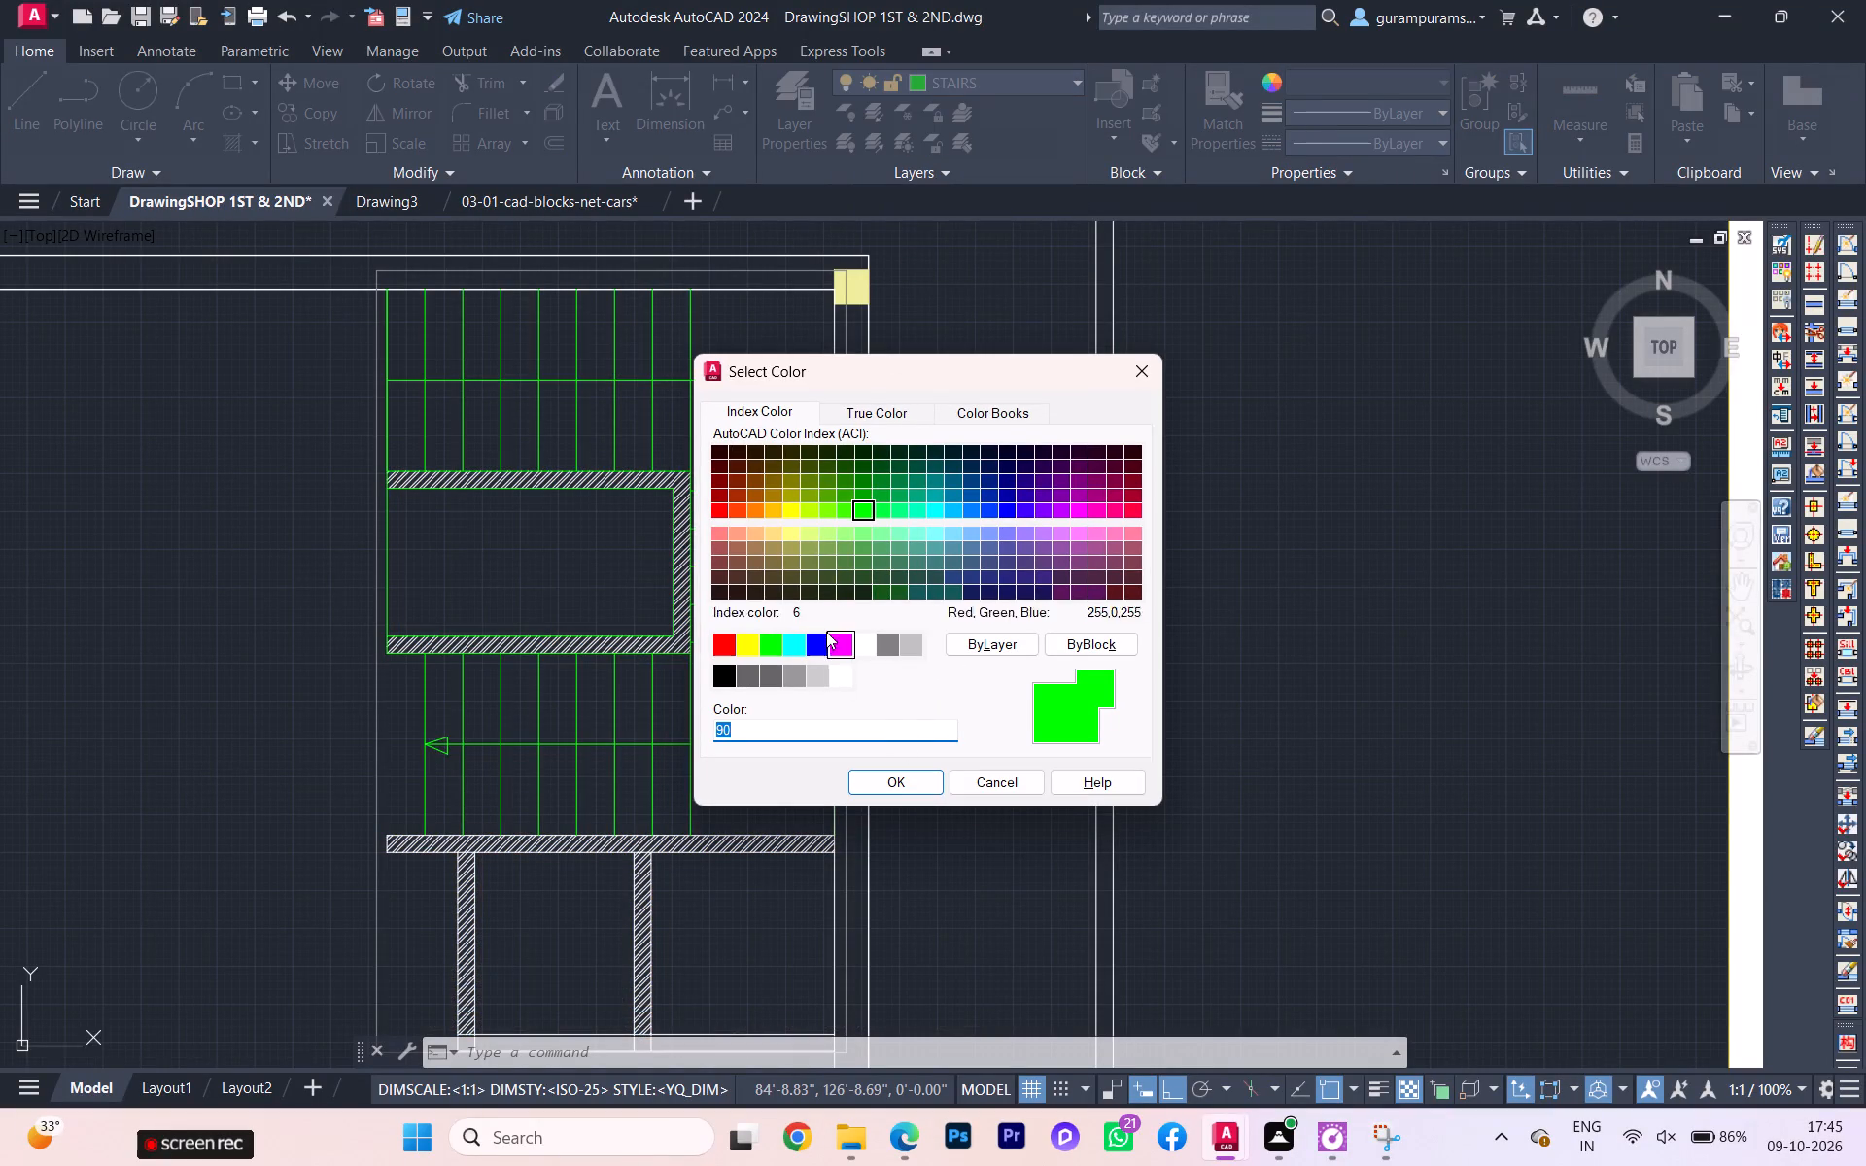
left_click(868, 646)
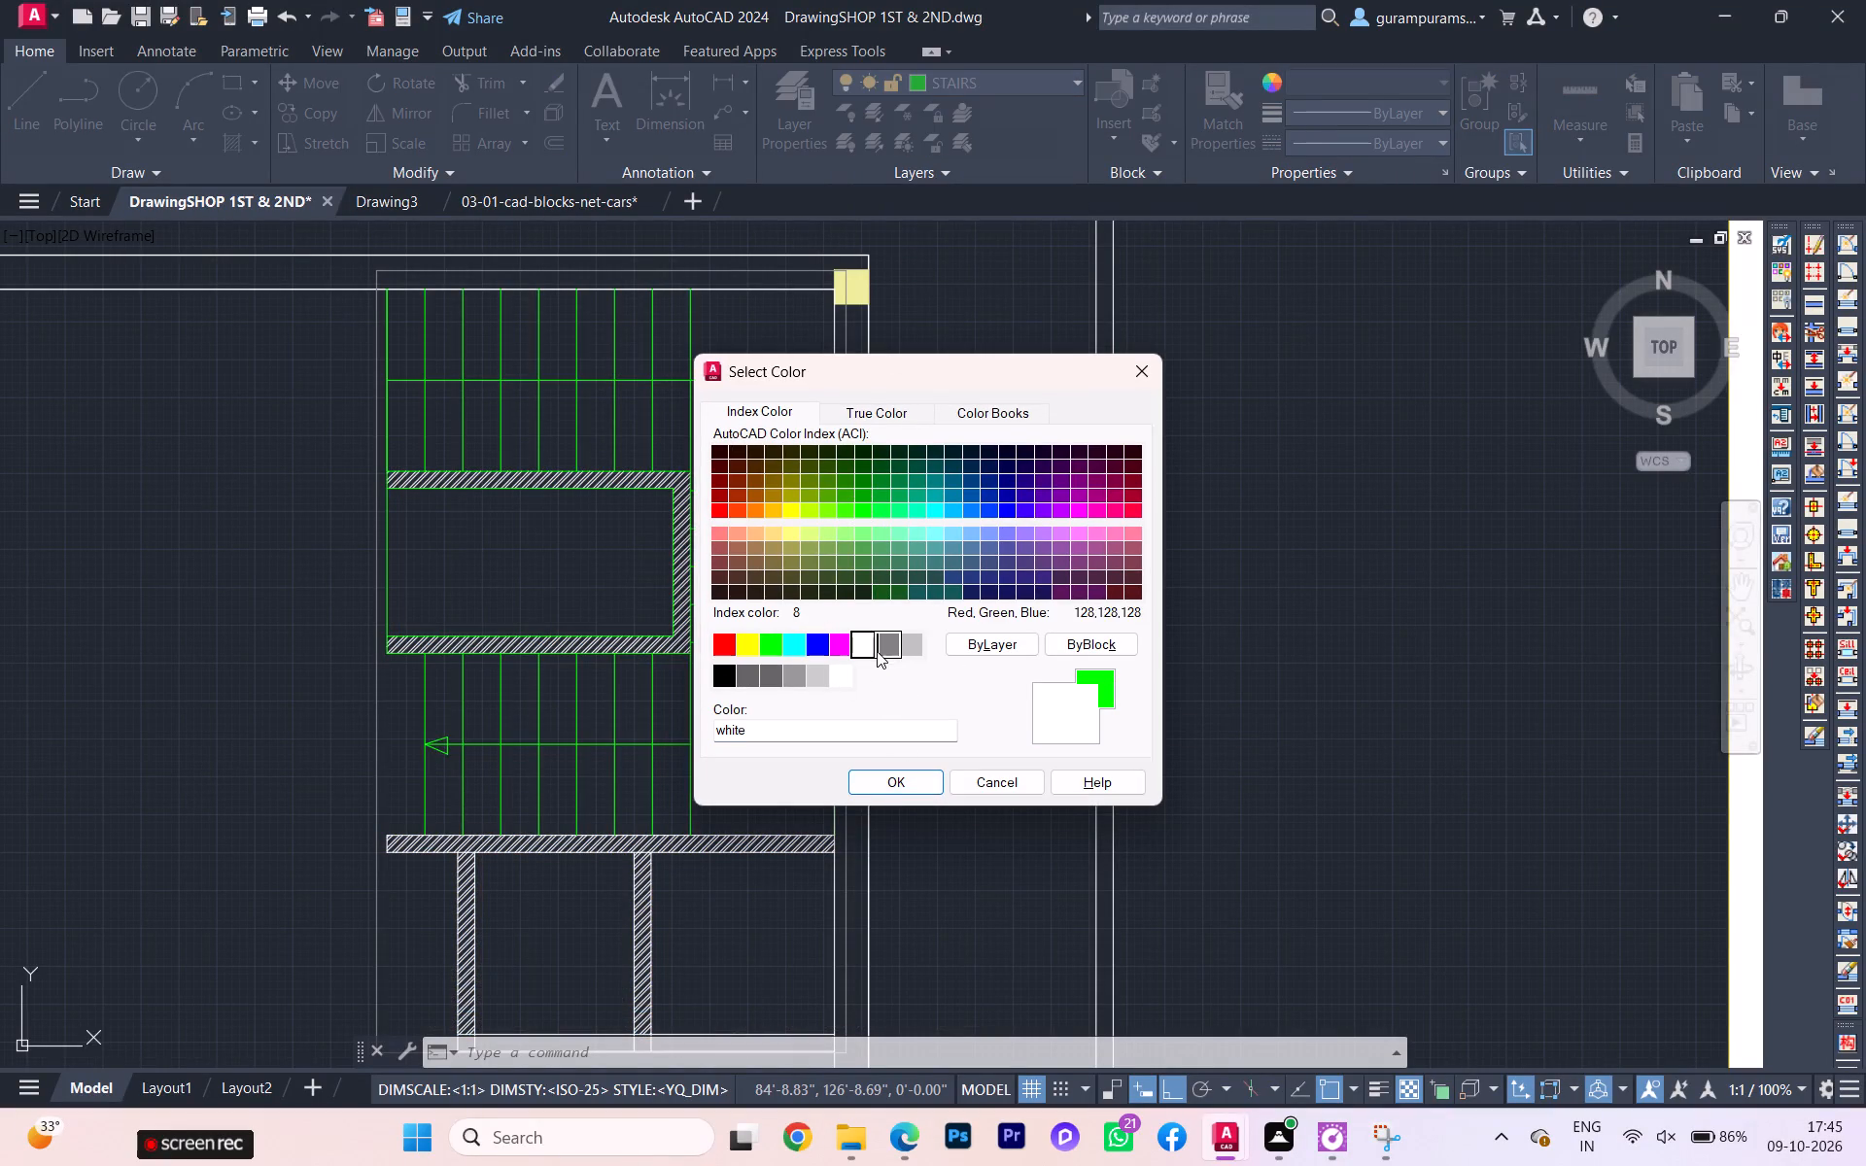
left_click(894, 647)
left_click(901, 776)
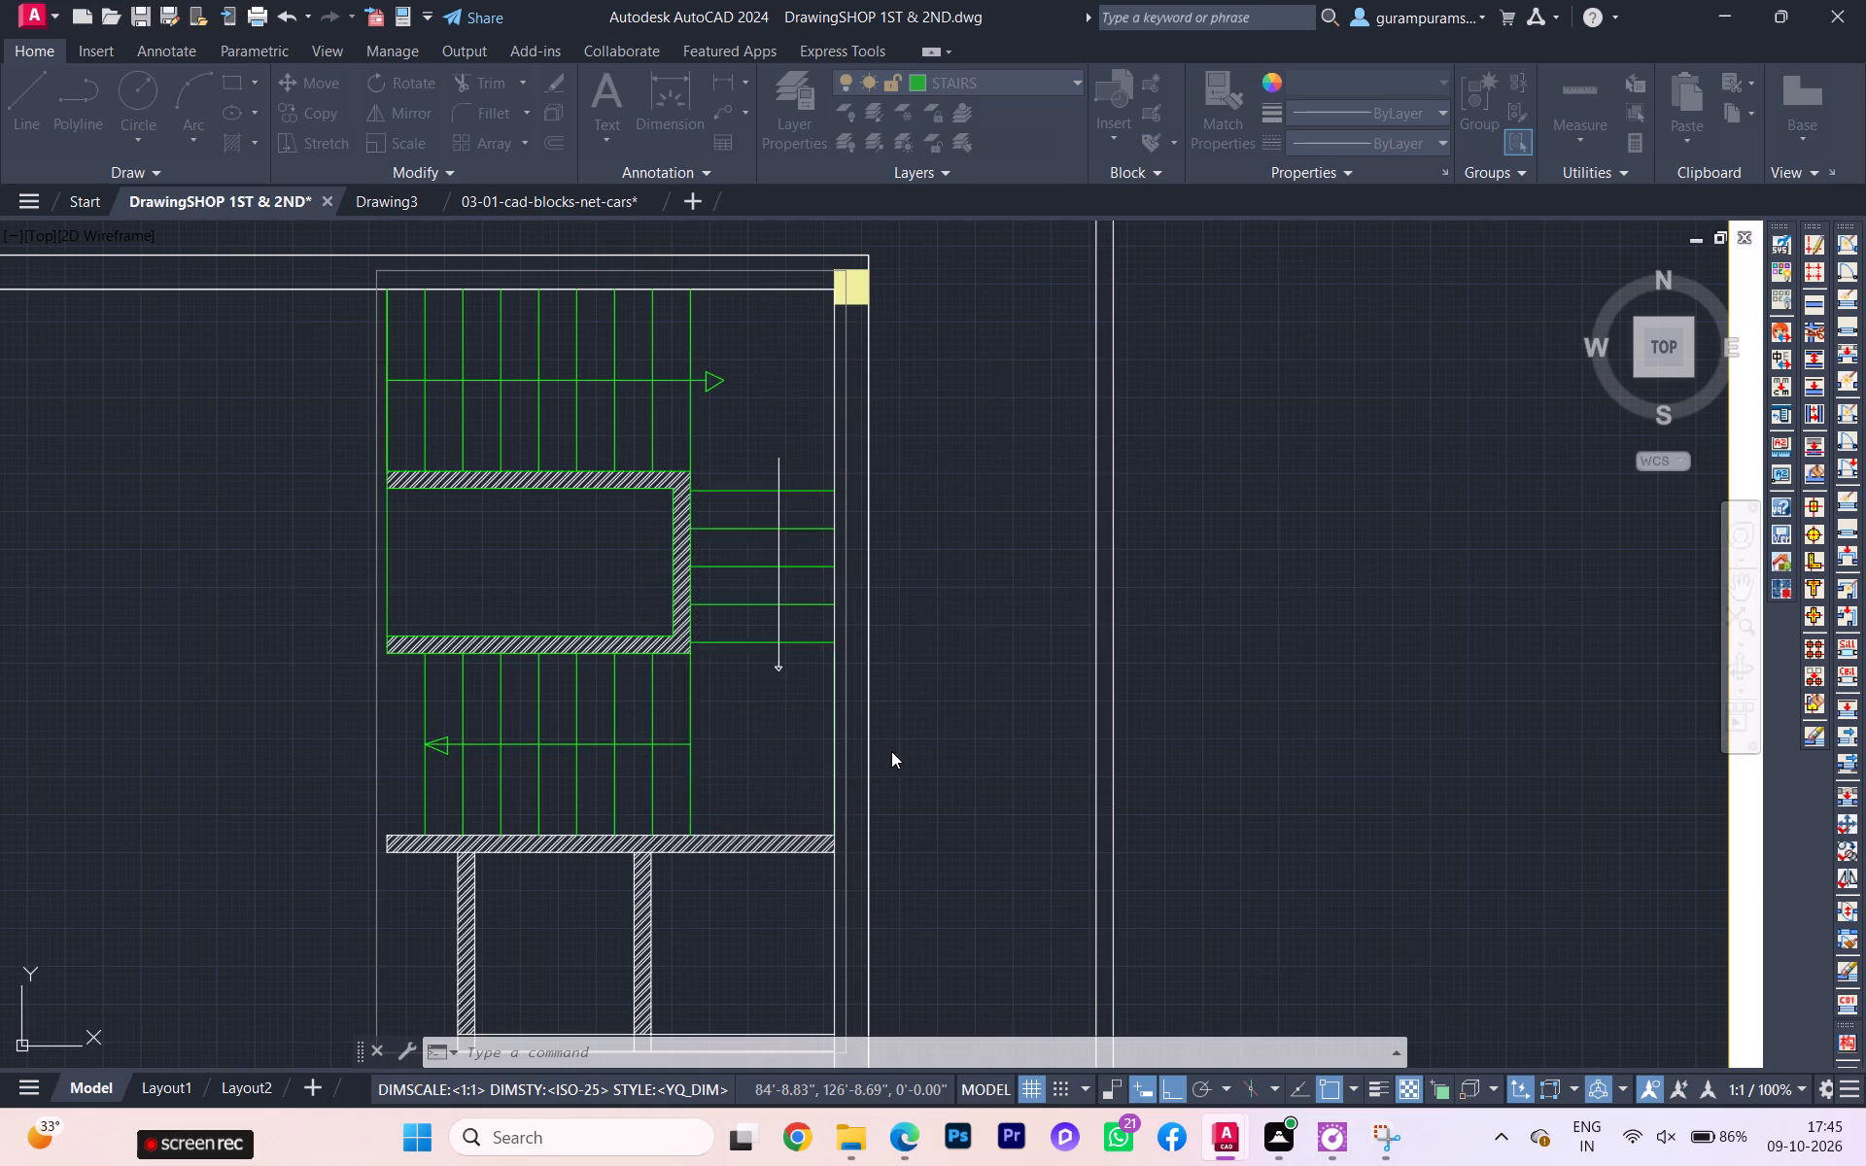
key("Escape")
Delete the extra column just below the north wall column, above the long room east of the passage.
scroll(901, 762, "down", 1)
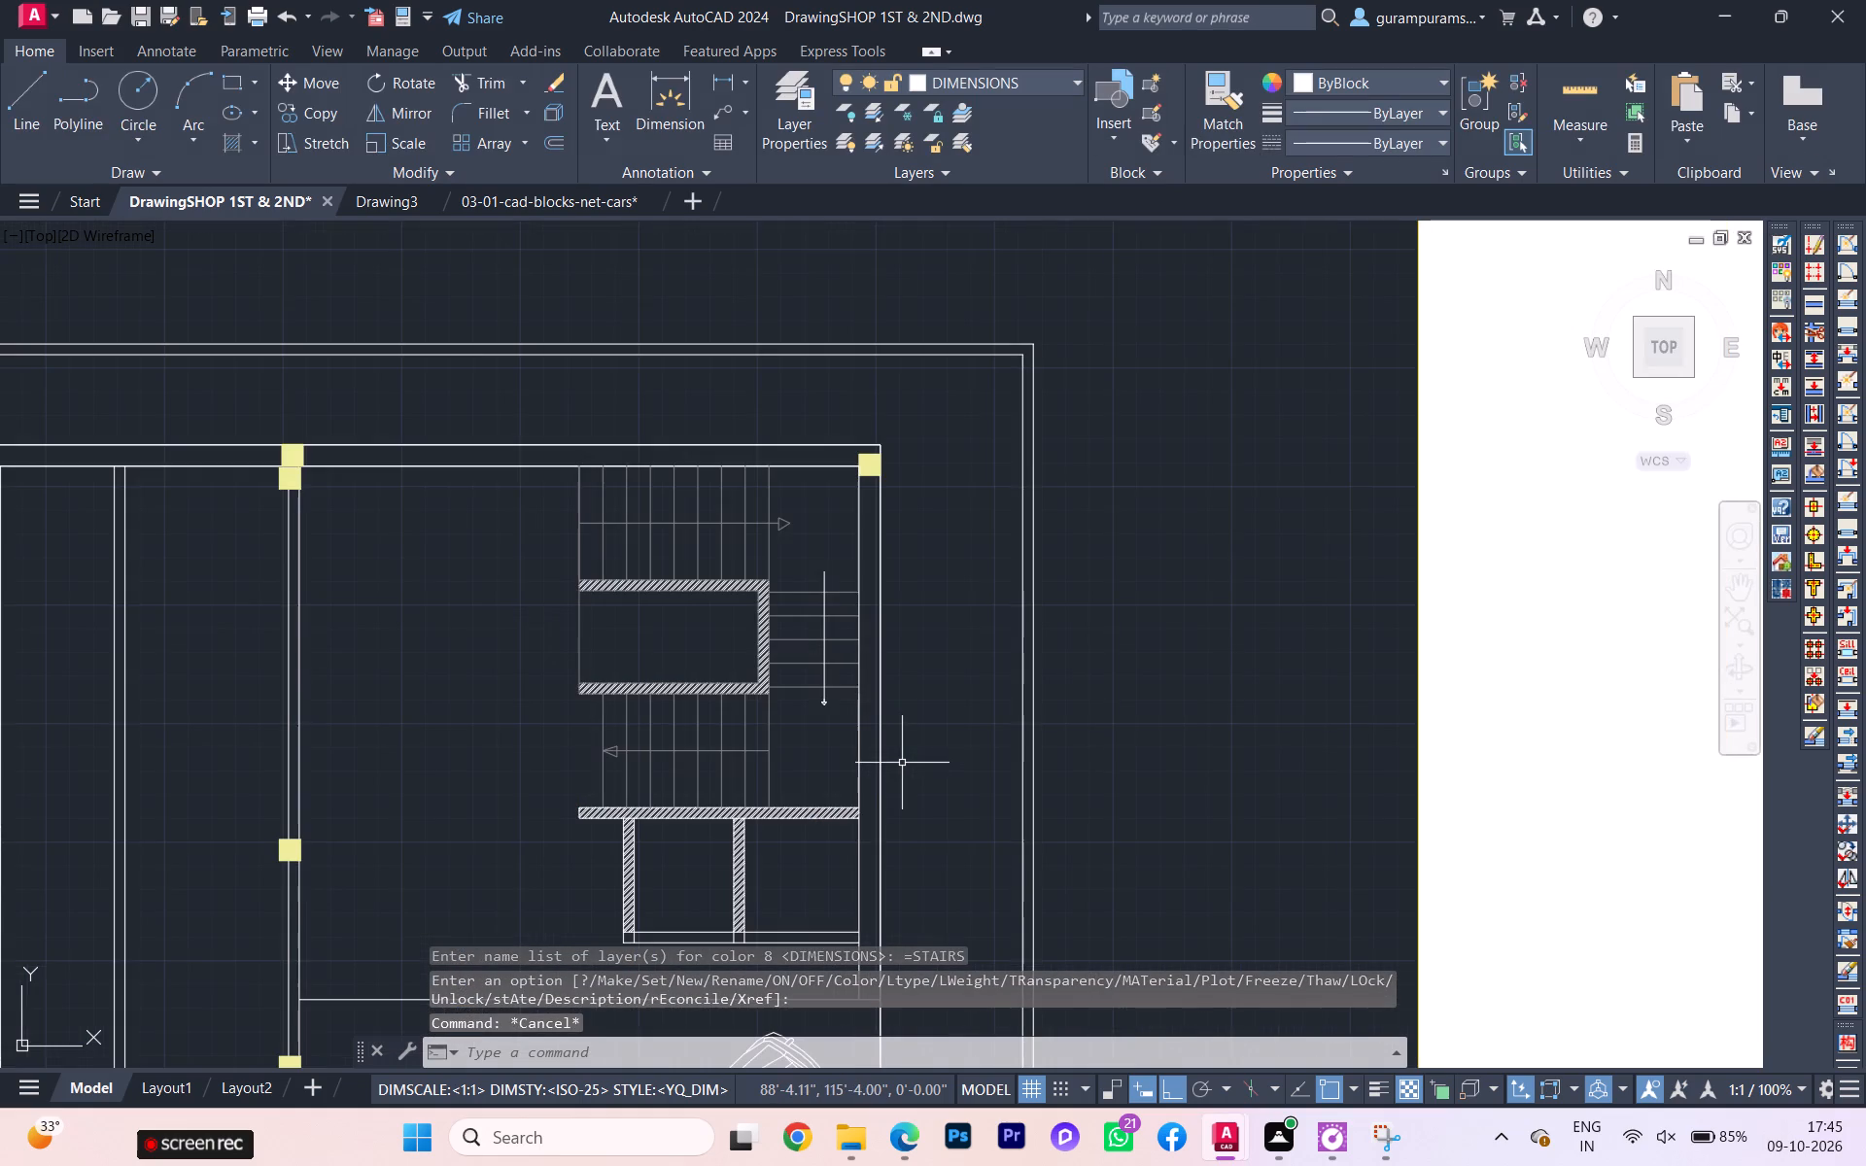
scroll(902, 763, "down", 1)
scroll(757, 763, "down", 1)
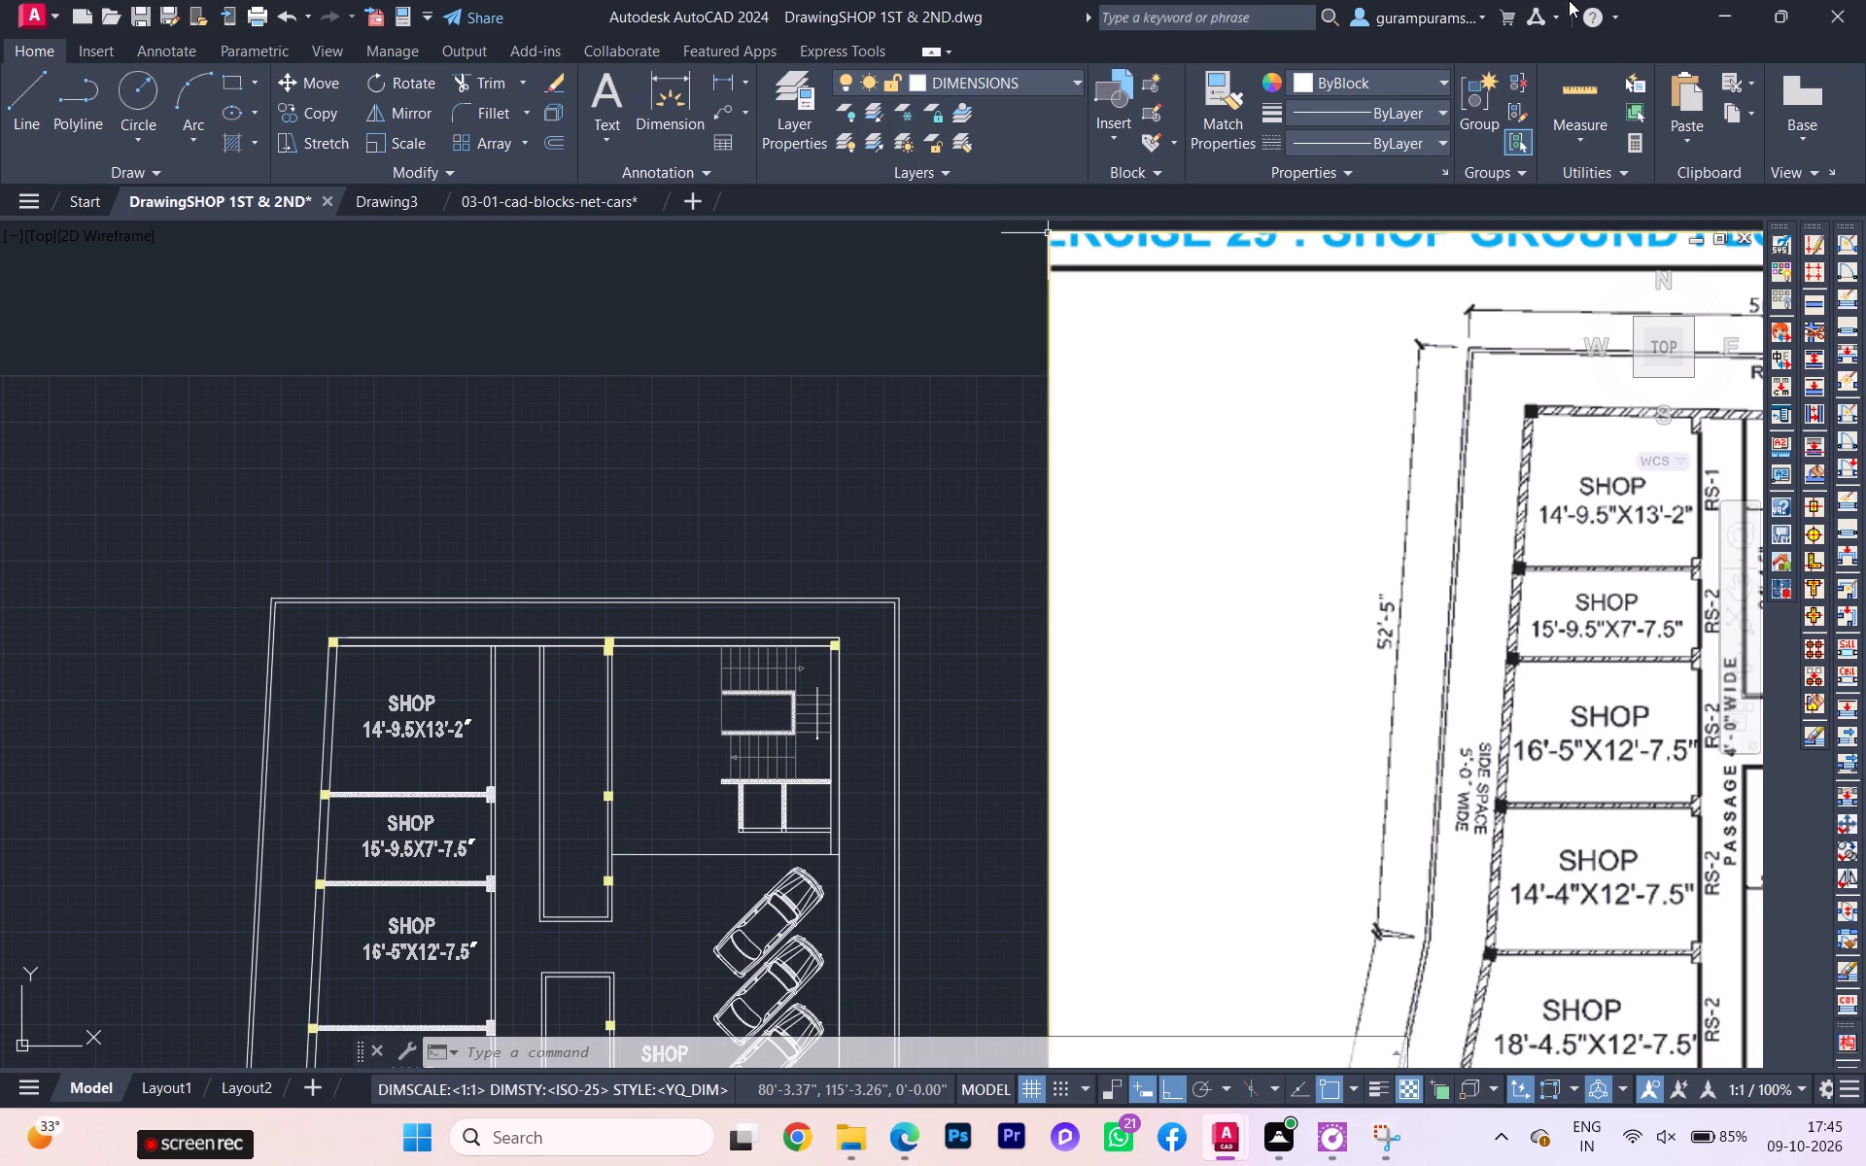
scroll(788, 853, "down", 1)
scroll(768, 838, "up", 1)
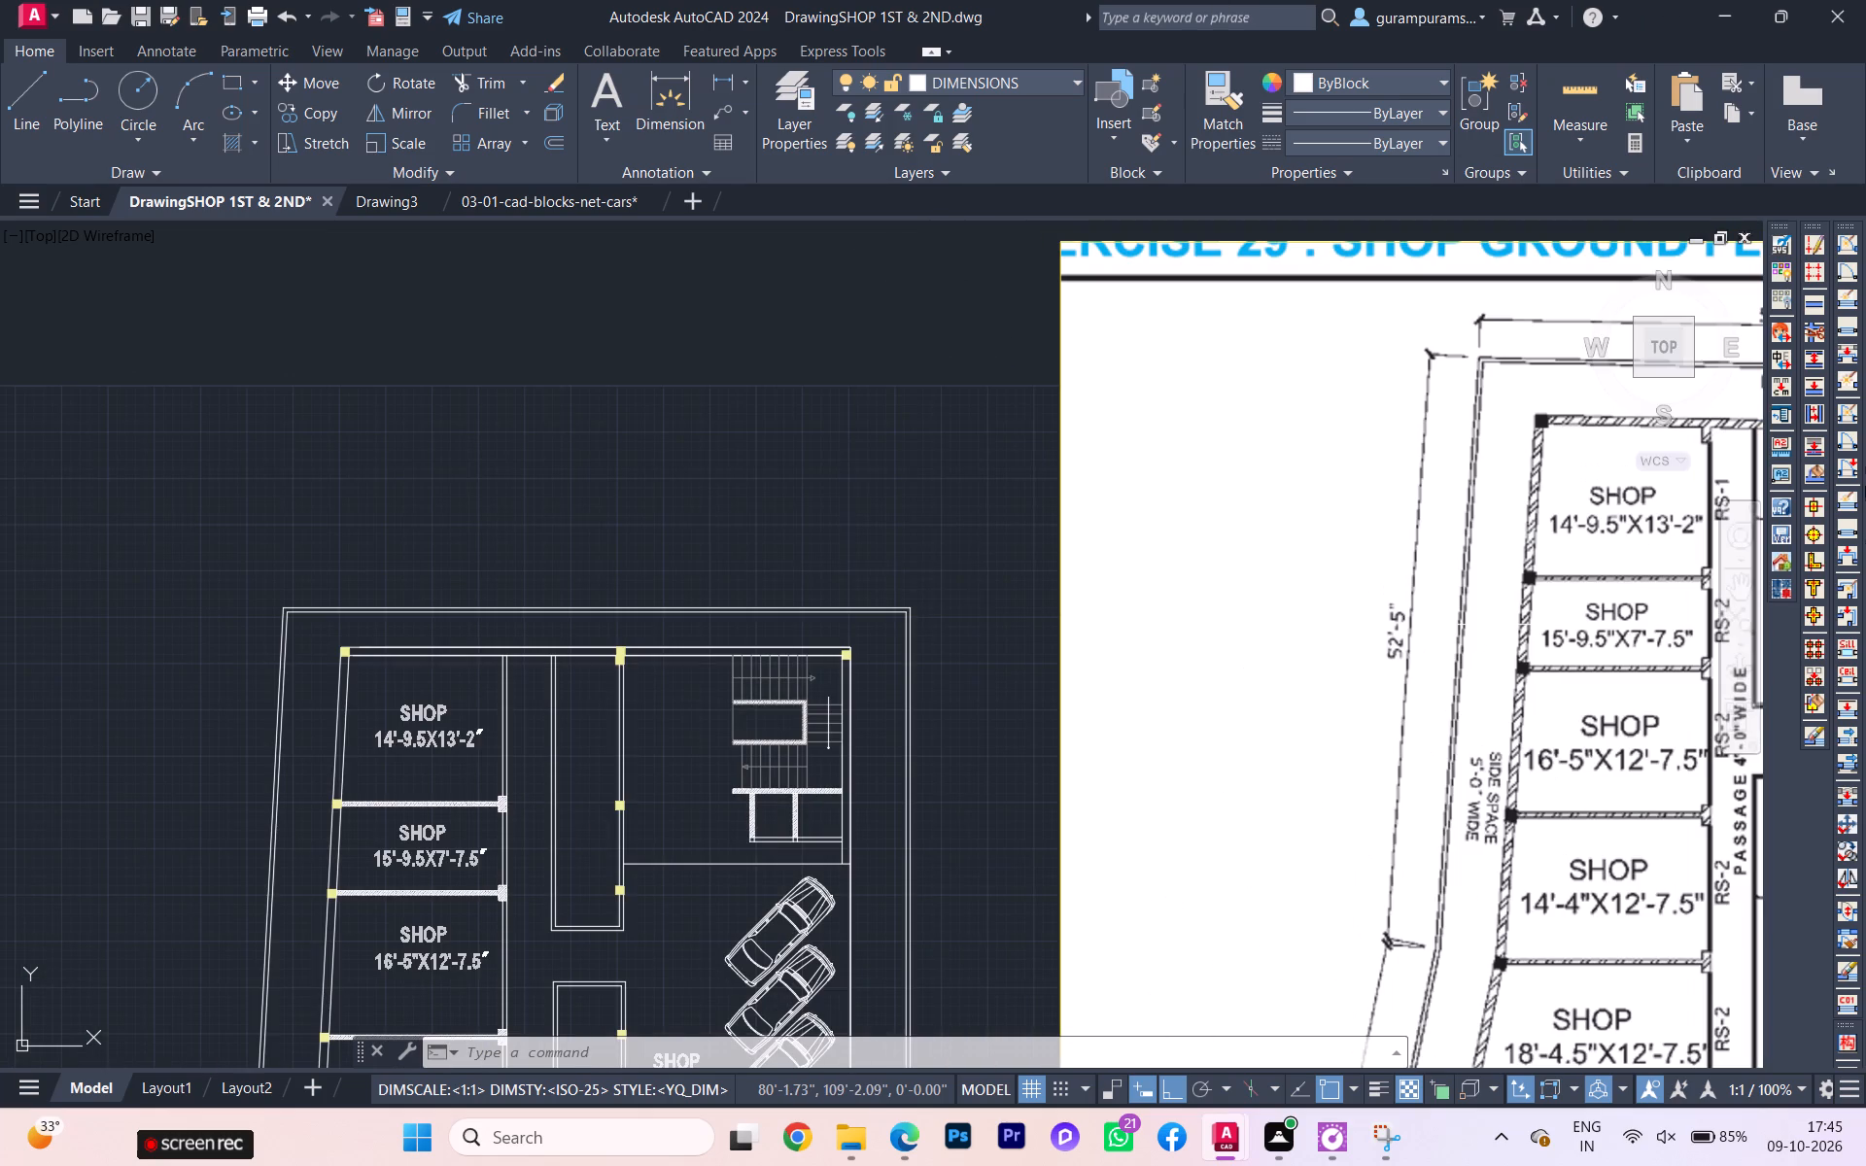
scroll(1784, 501, "up", 1)
scroll(690, 608, "up", 3)
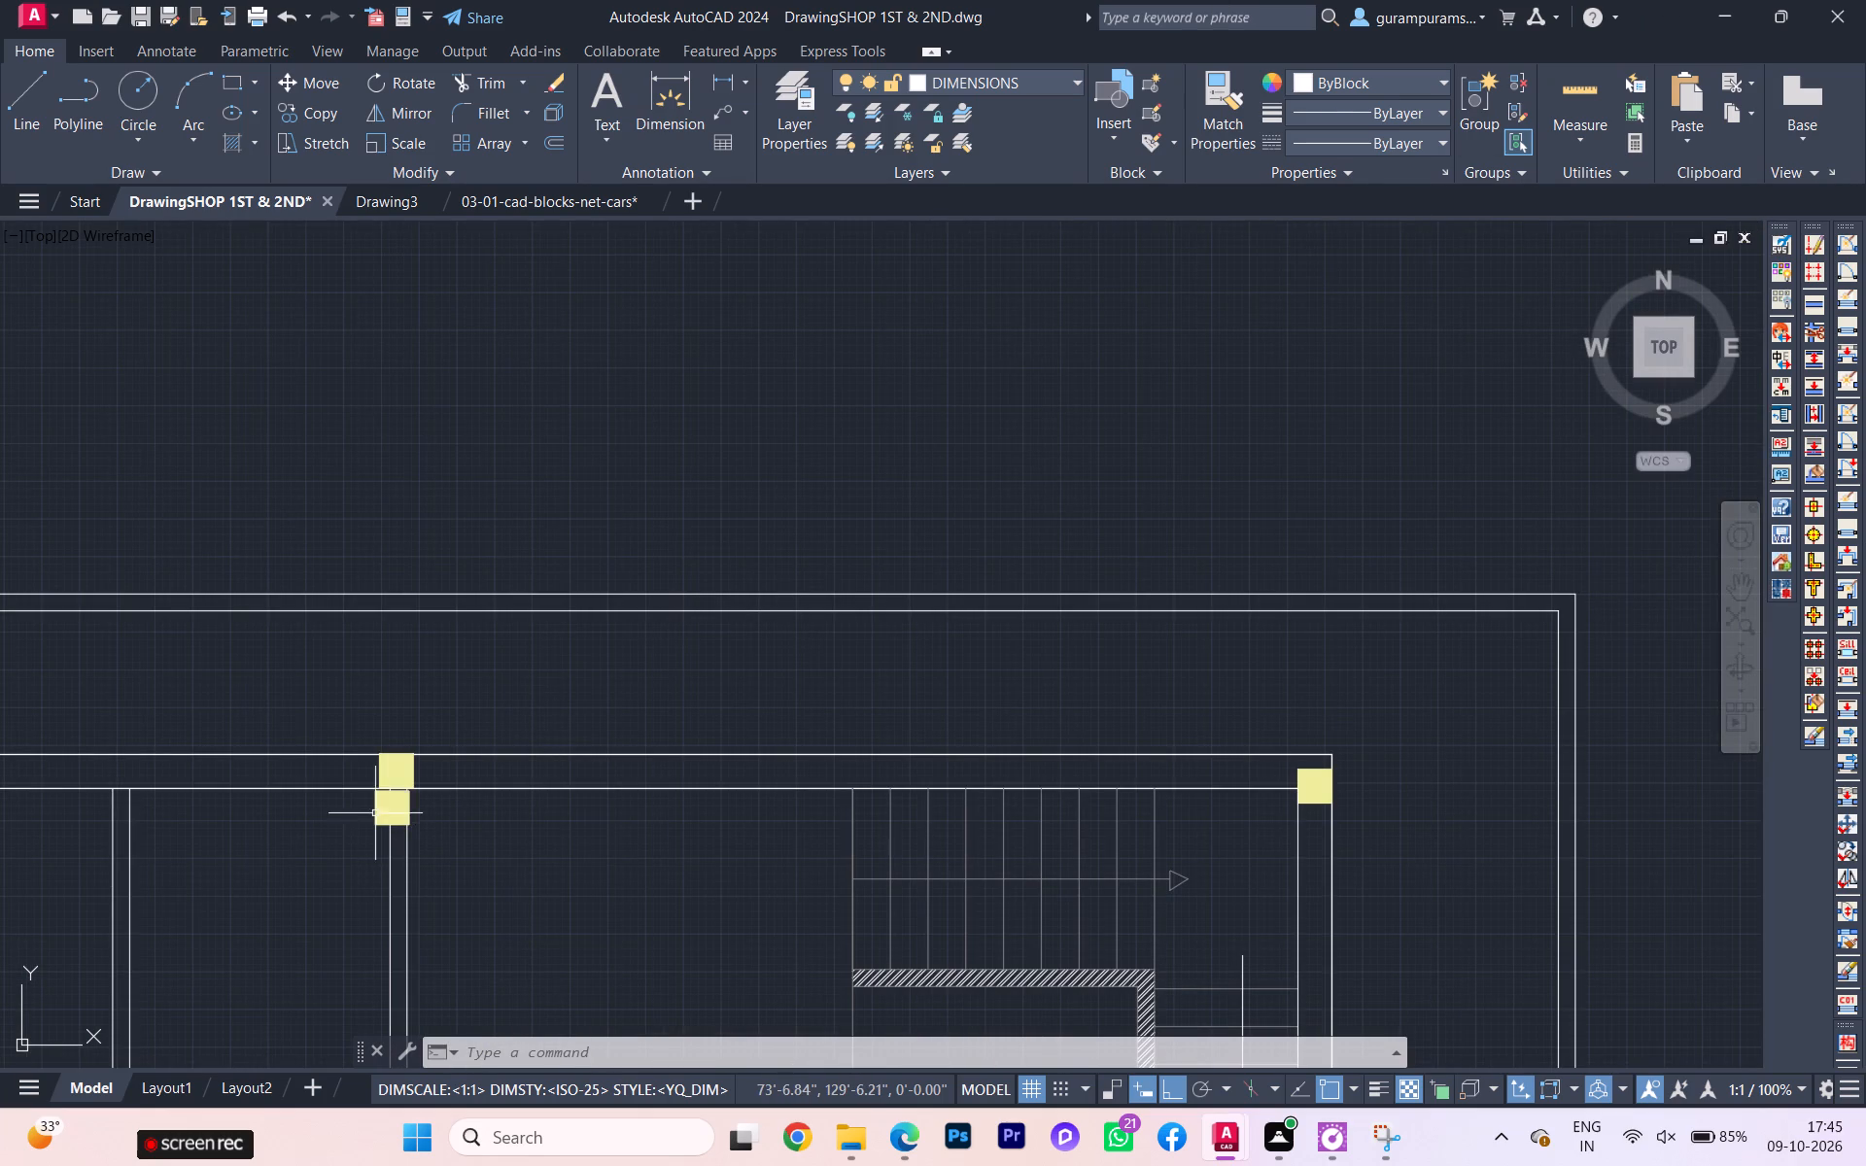
left_click(381, 808)
key("Delete")
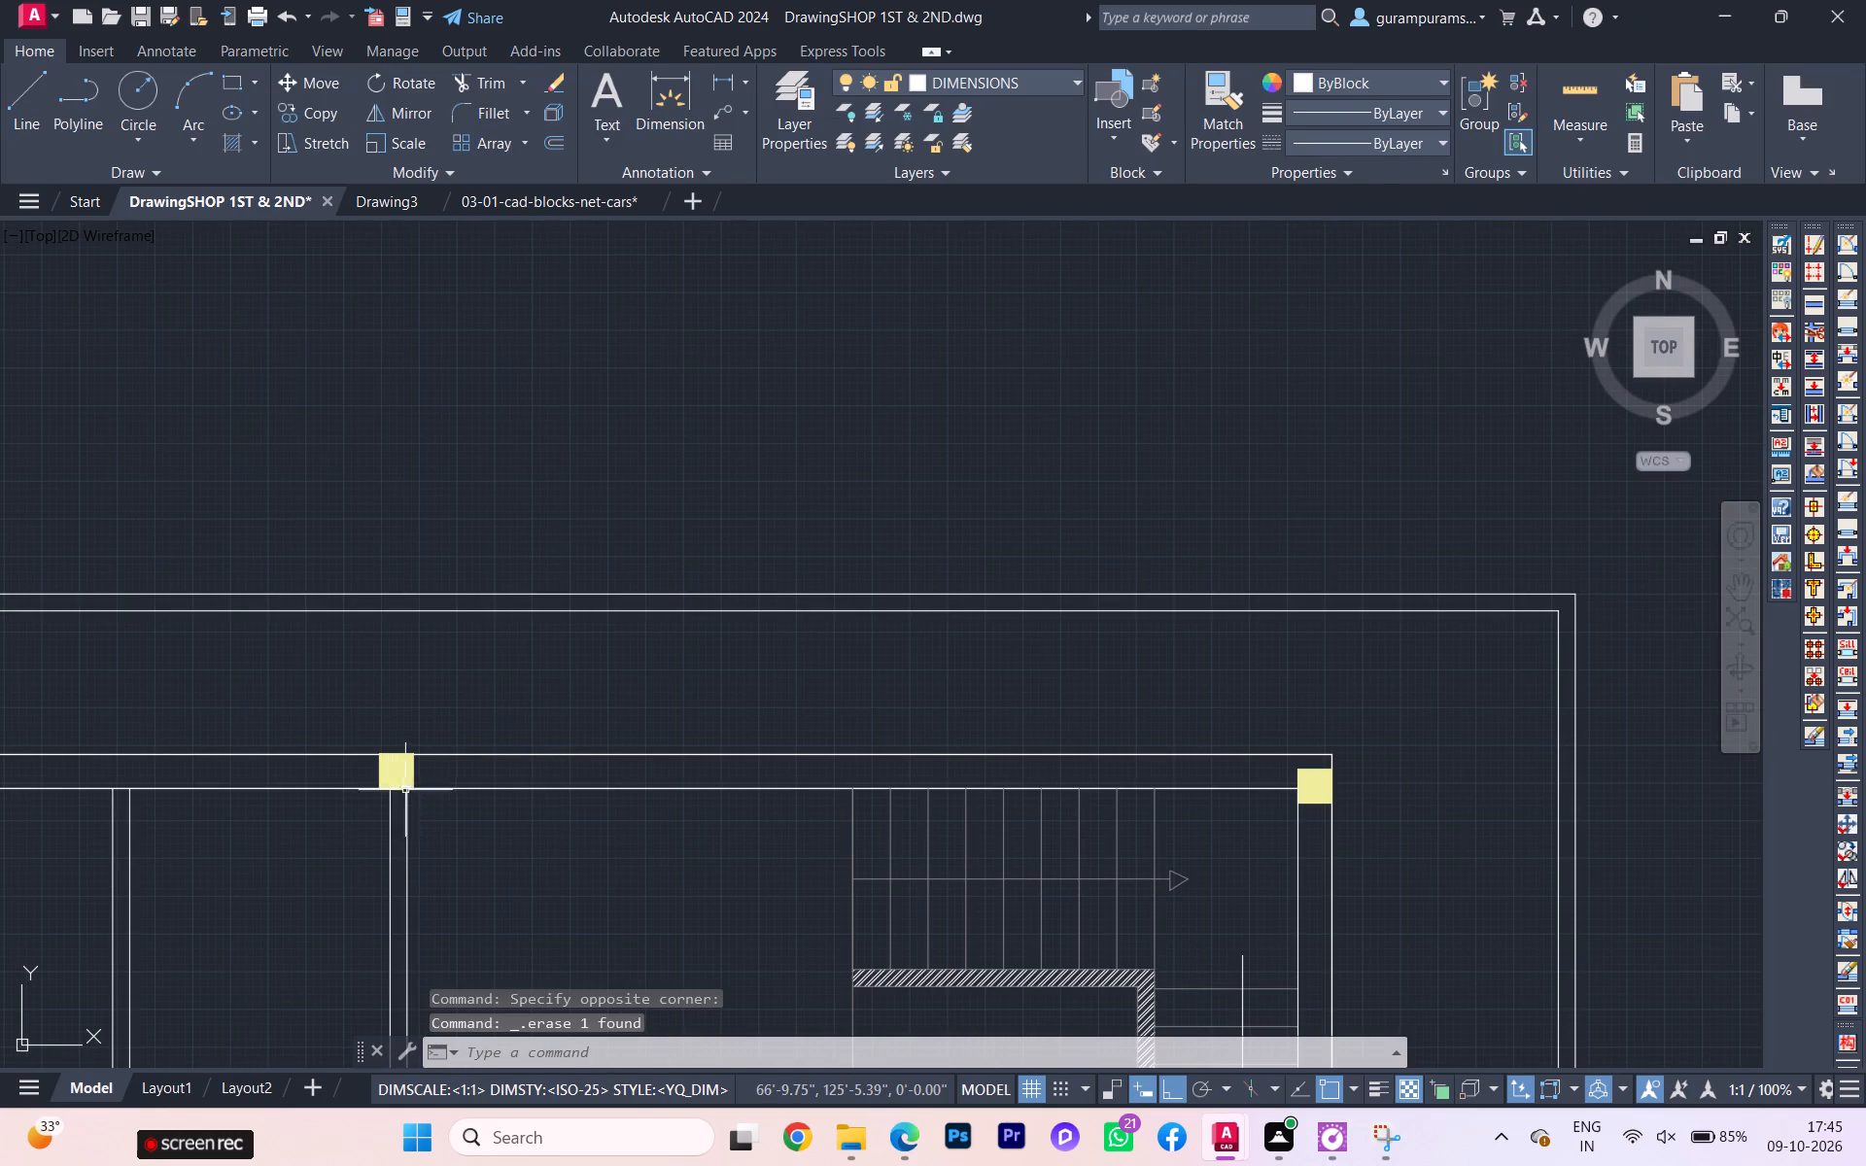
Add multiline text reading RAMP UP in the open area just south of the ramp.
scroll(416, 787, "down", 3)
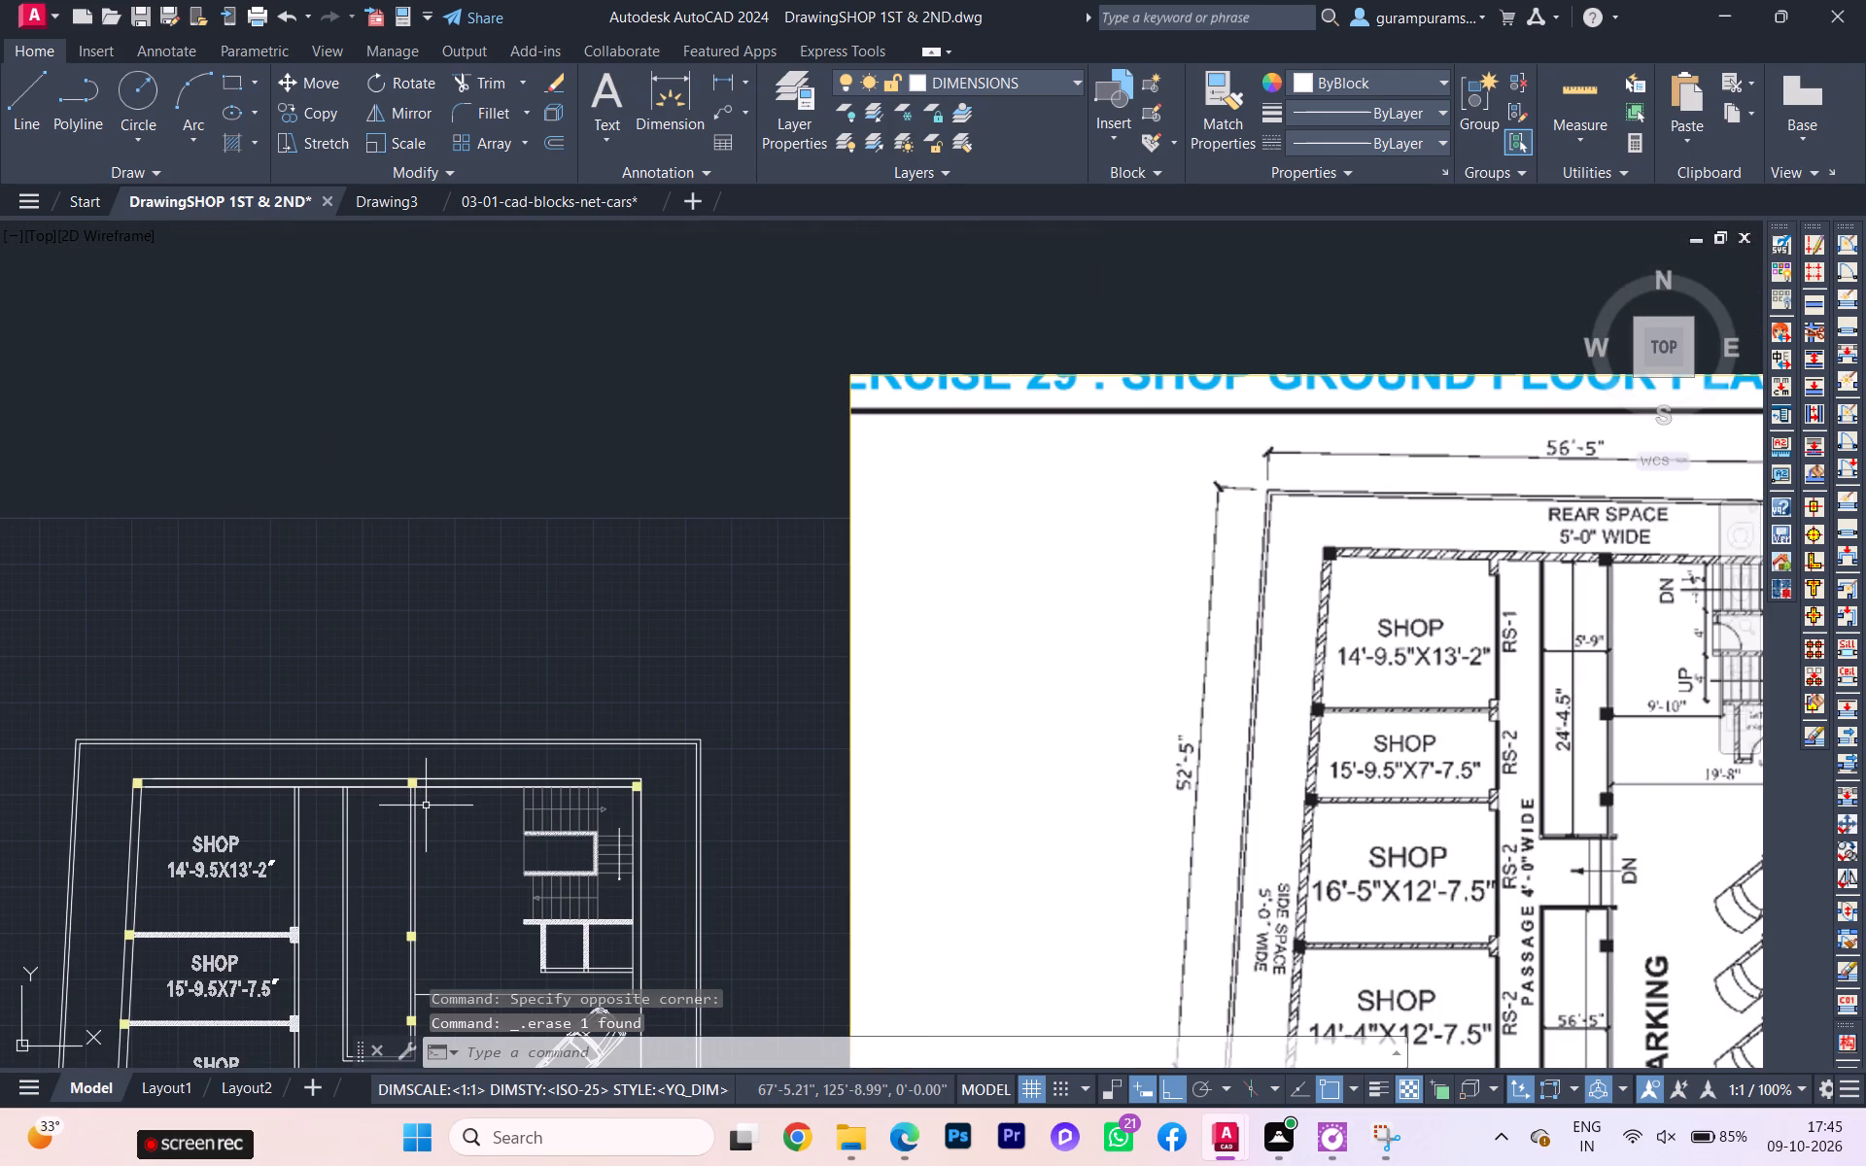
scroll(433, 805, "down", 2)
scroll(438, 803, "up", 1)
scroll(442, 798, "down", 1)
middle_click_drag(442, 798, 502, 627)
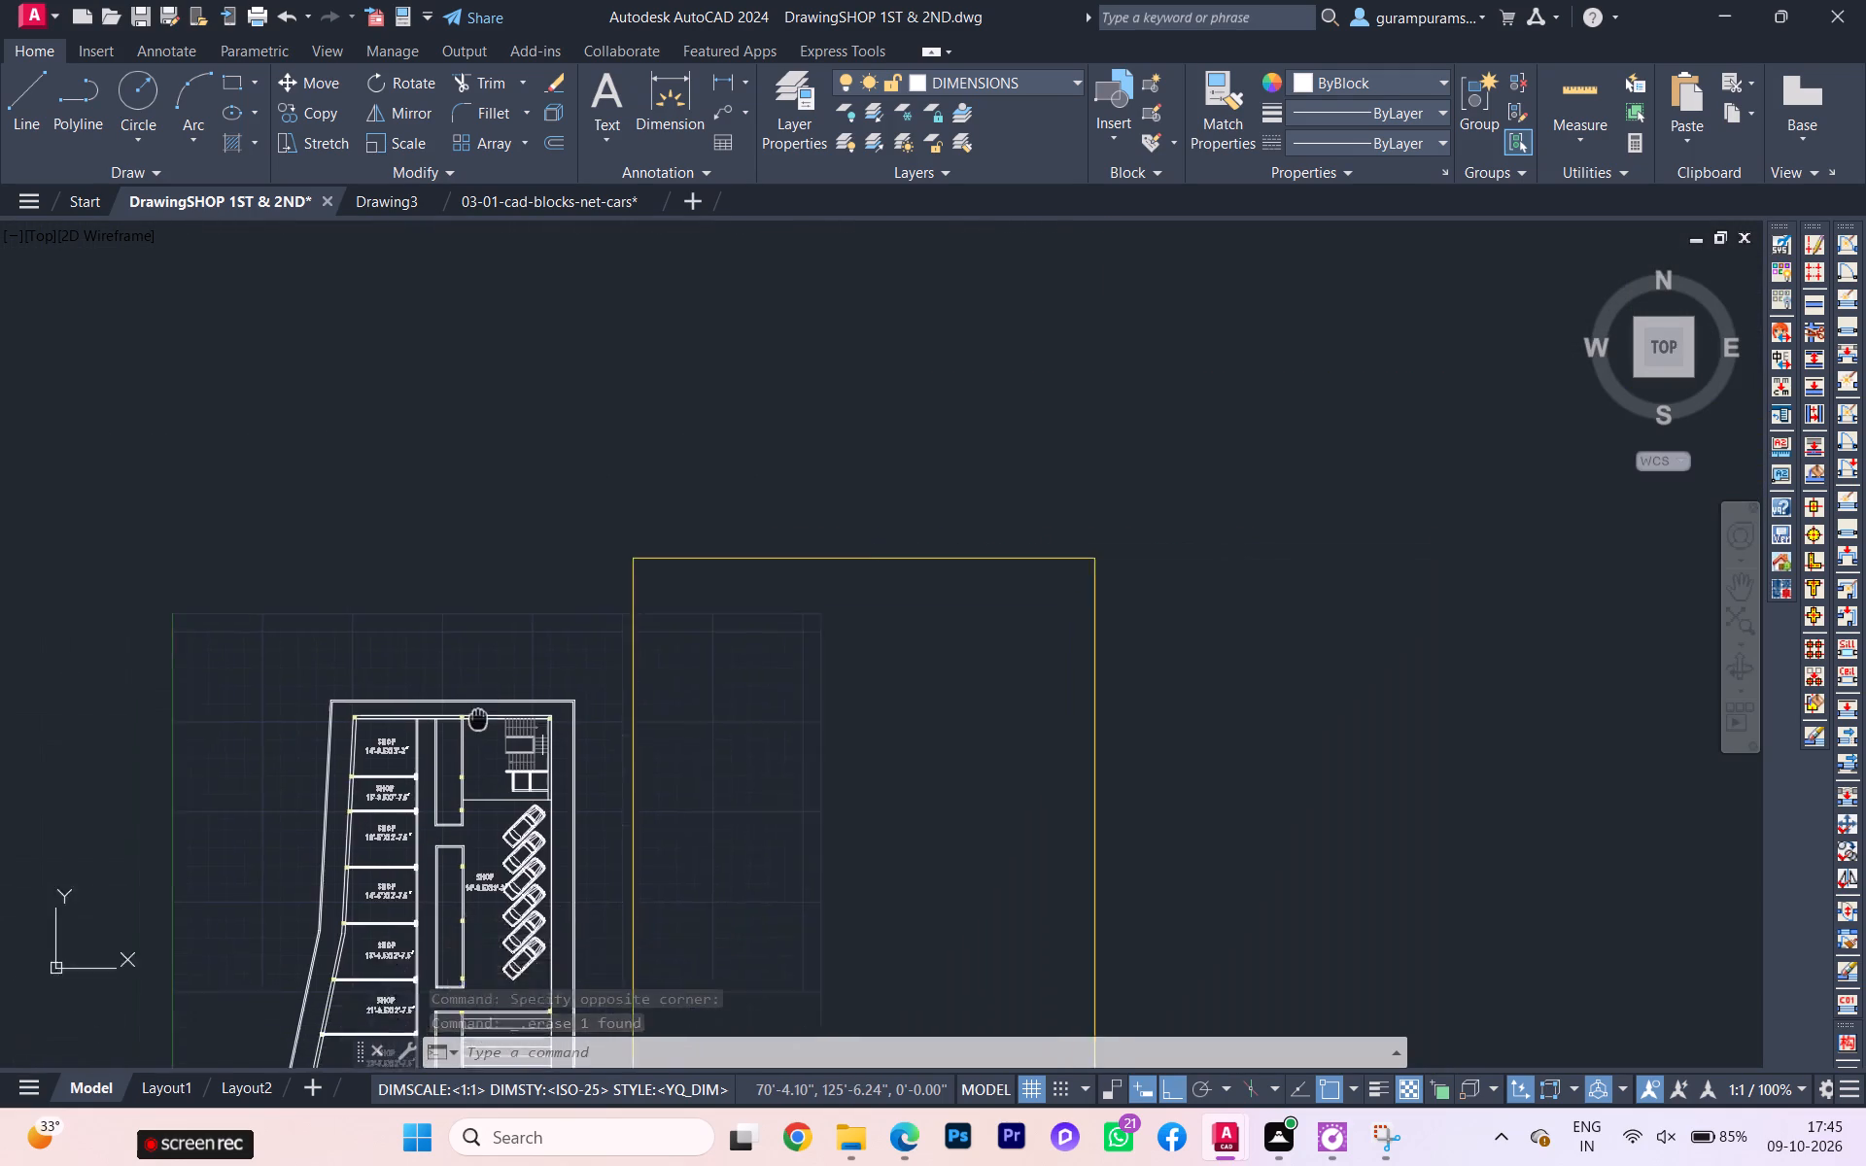
middle_click_drag(502, 627, 516, 489)
scroll(507, 622, "up", 1)
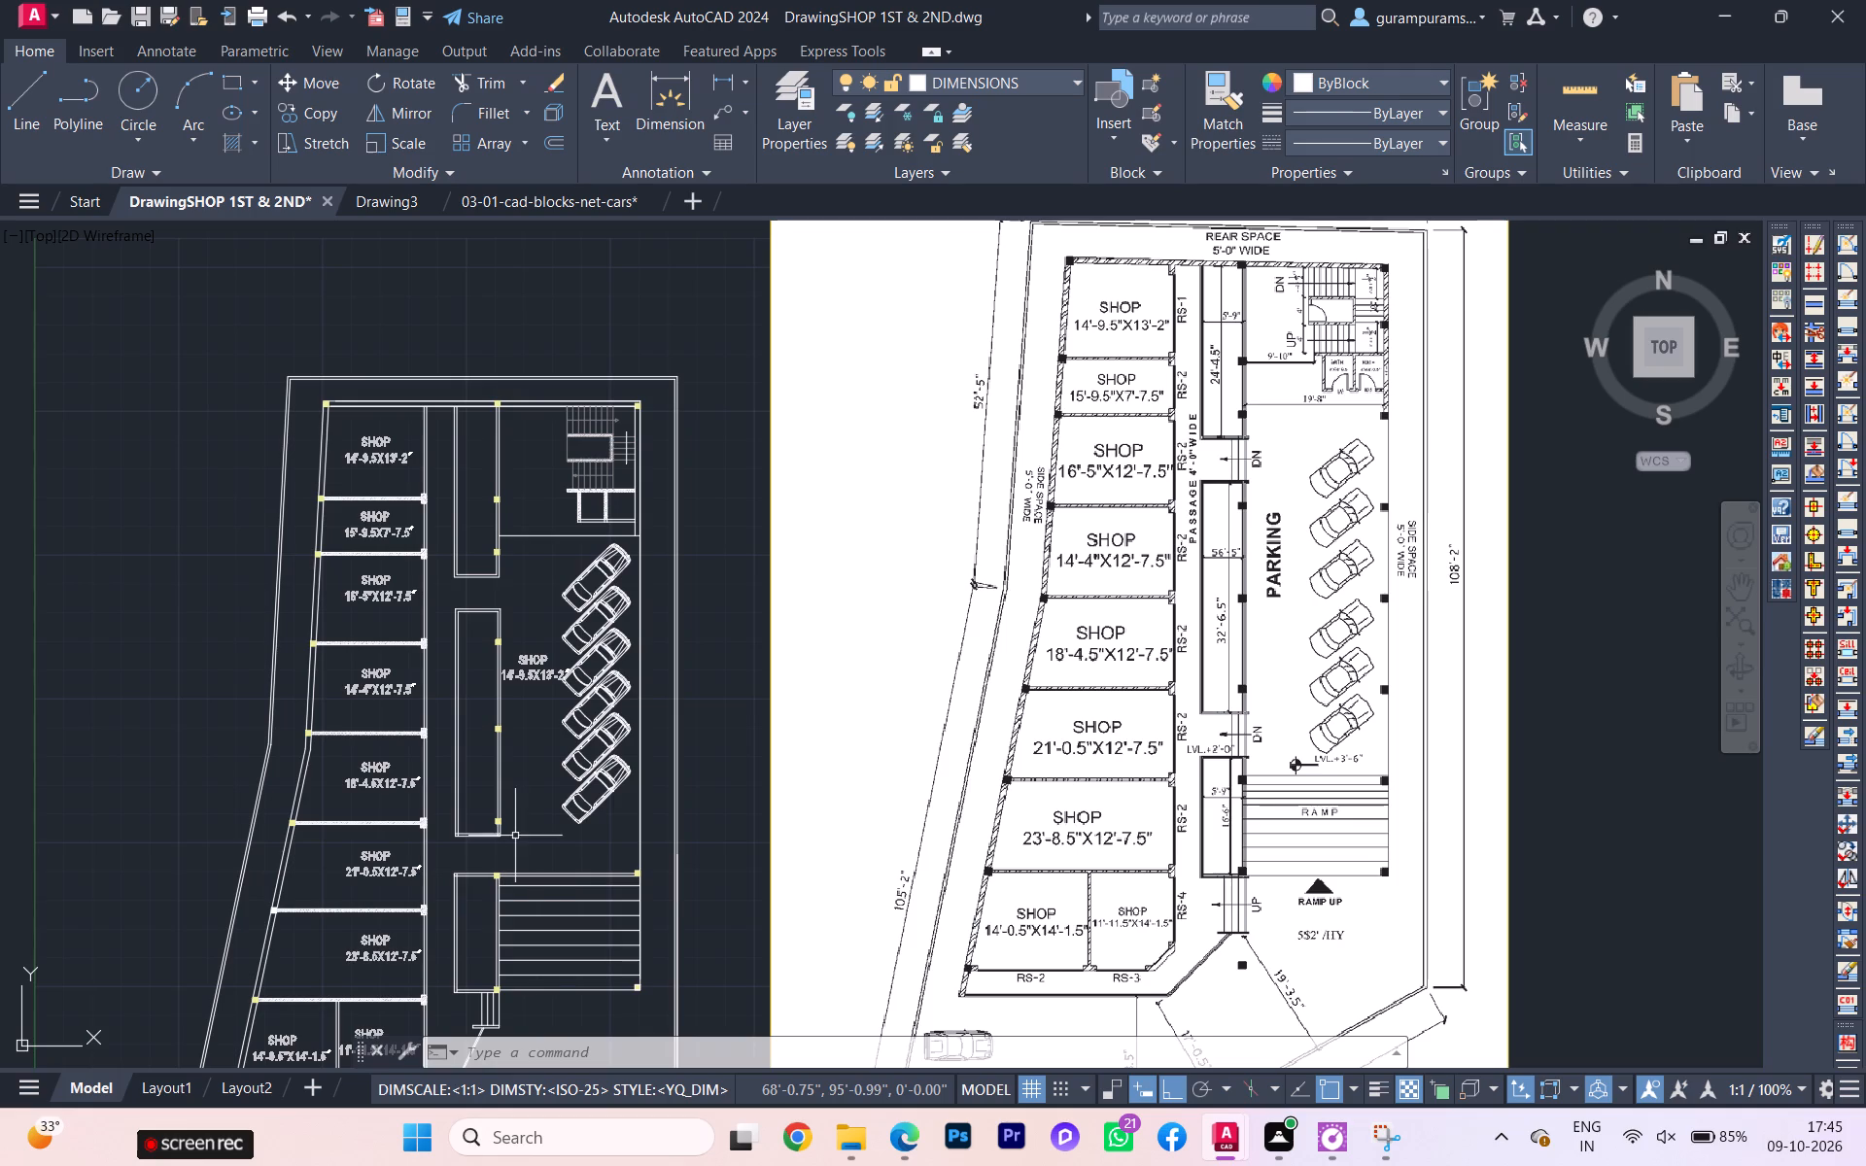
scroll(513, 982, "up", 1)
scroll(531, 956, "down", 1)
middle_click_drag(528, 948, 527, 578)
key("t")
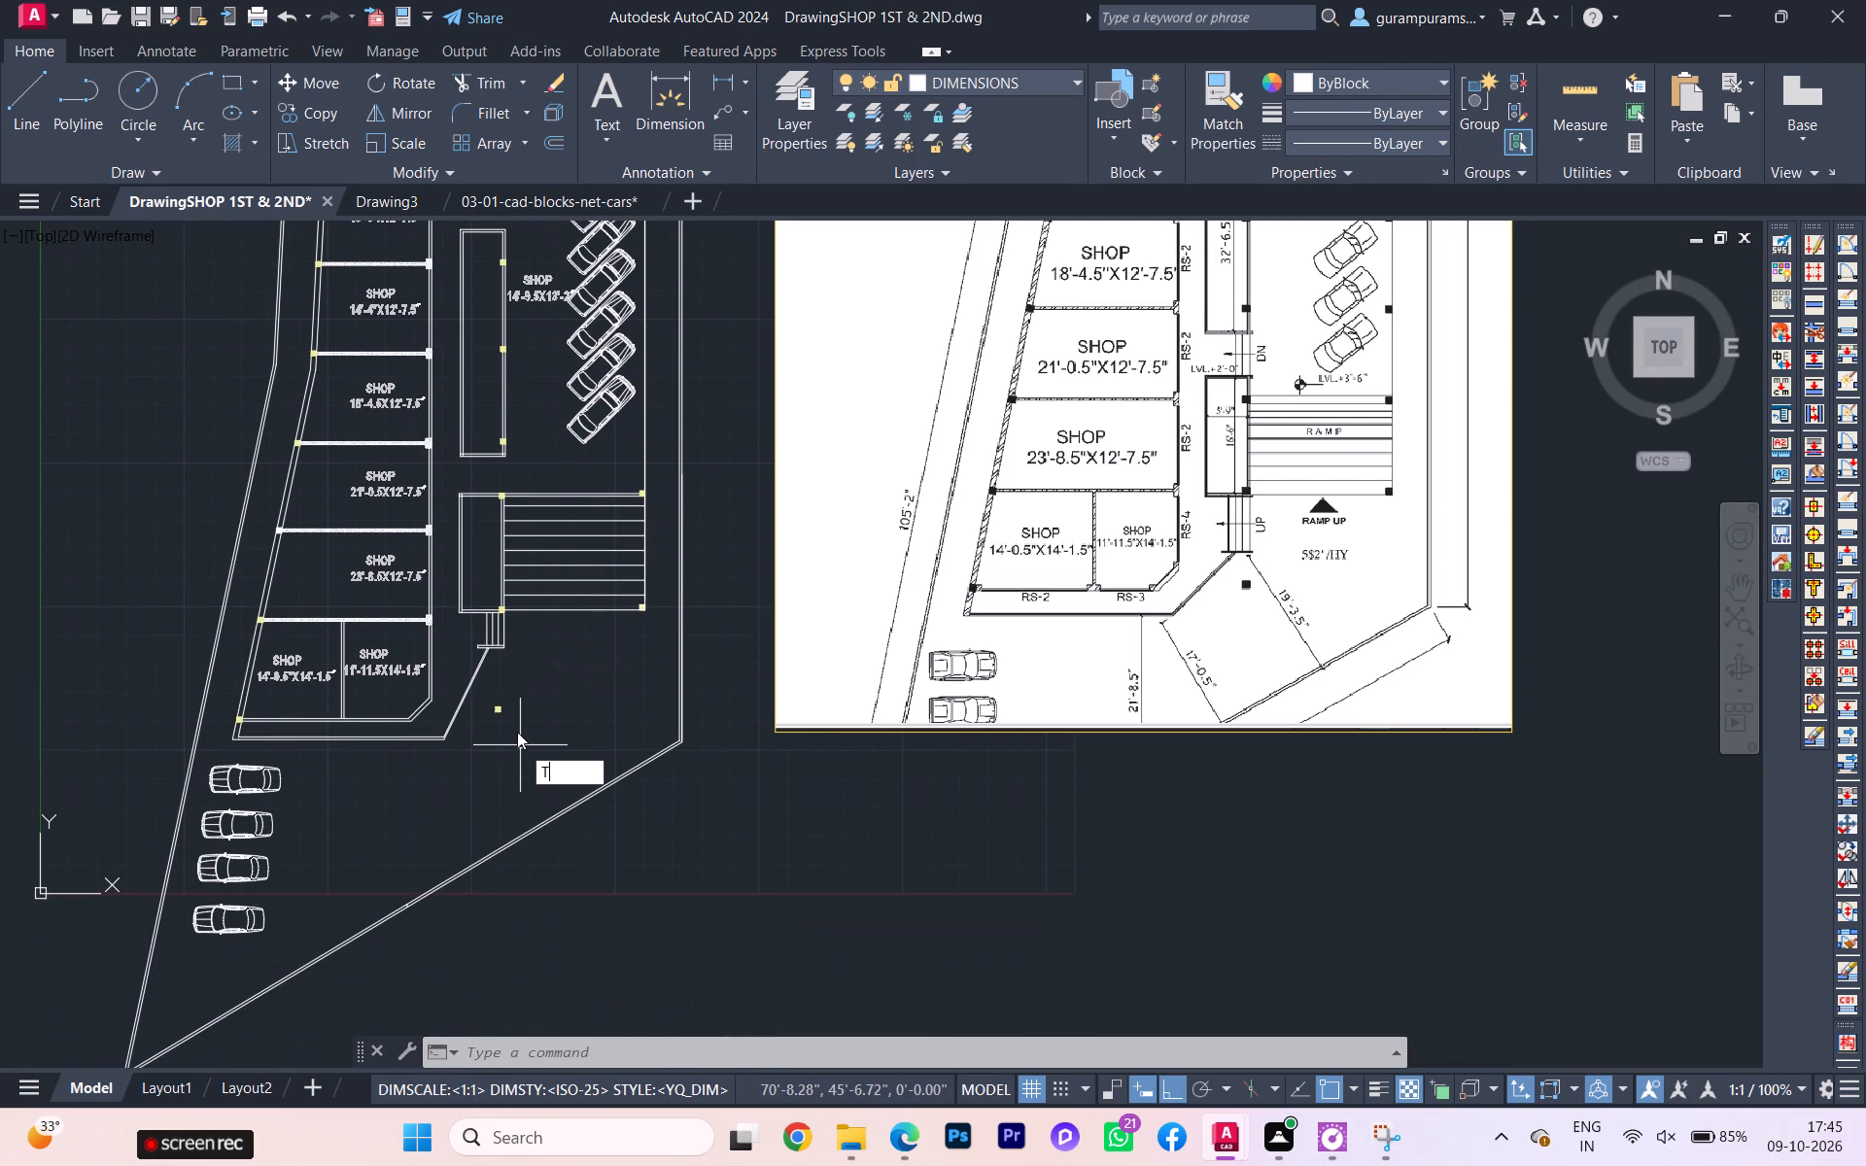
key("apostrophe")
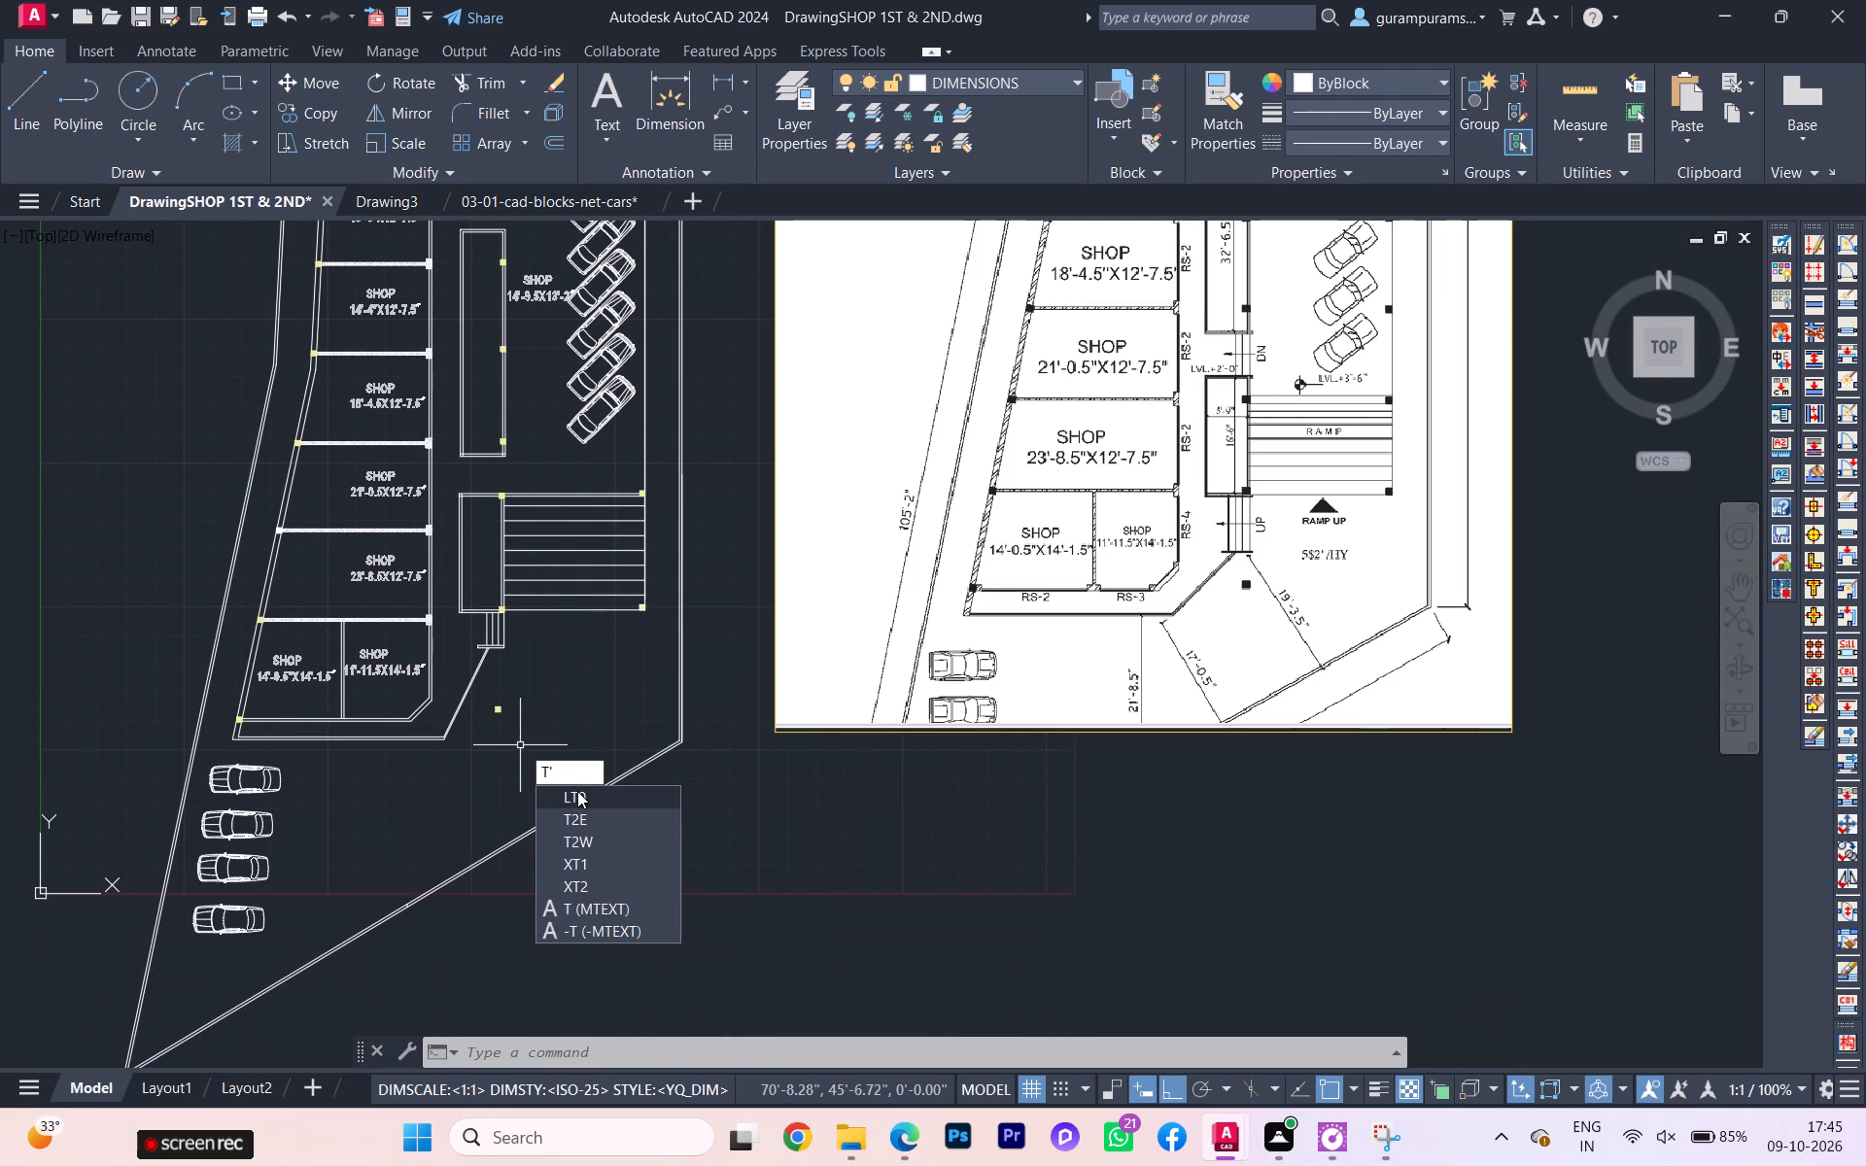
key("BackSpace")
left_click(572, 788)
scroll(546, 684, "up", 1)
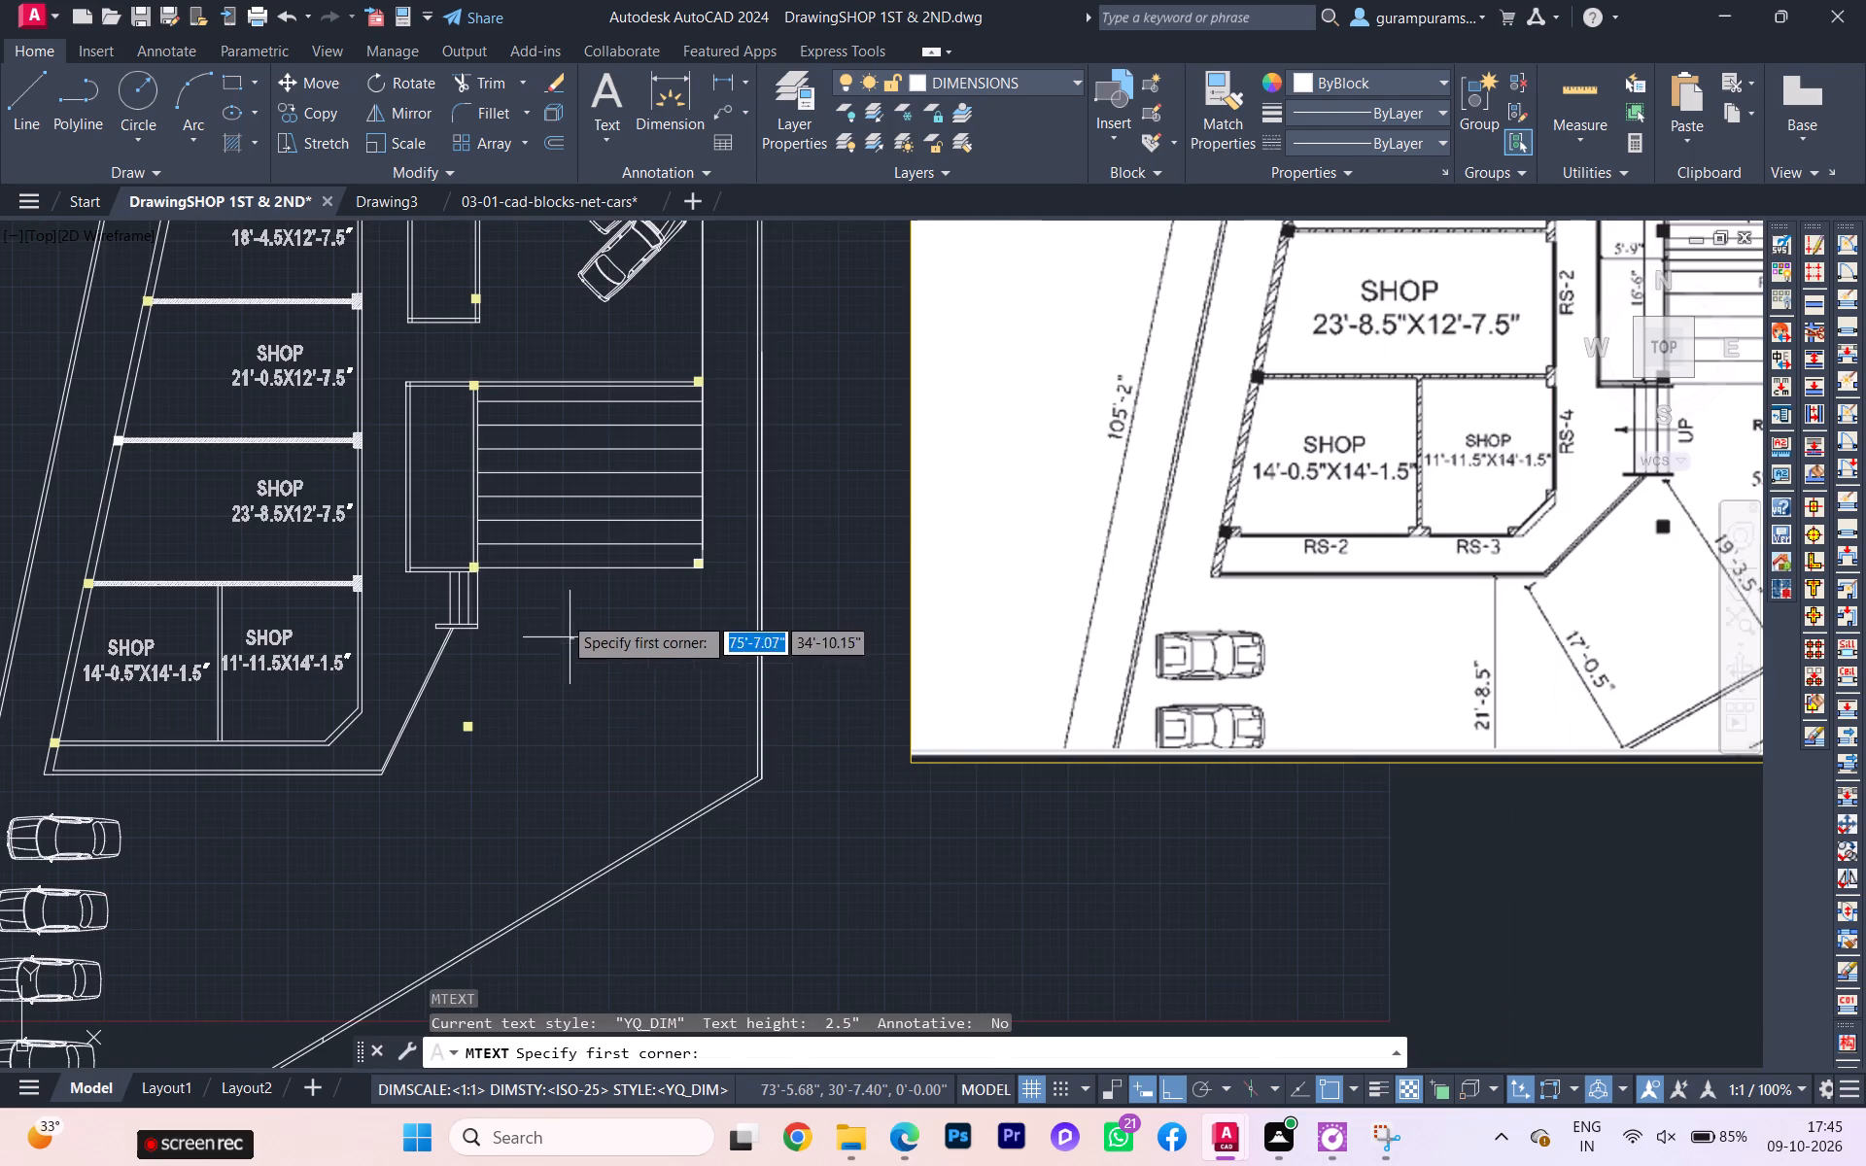
left_click(534, 602)
left_click(694, 664)
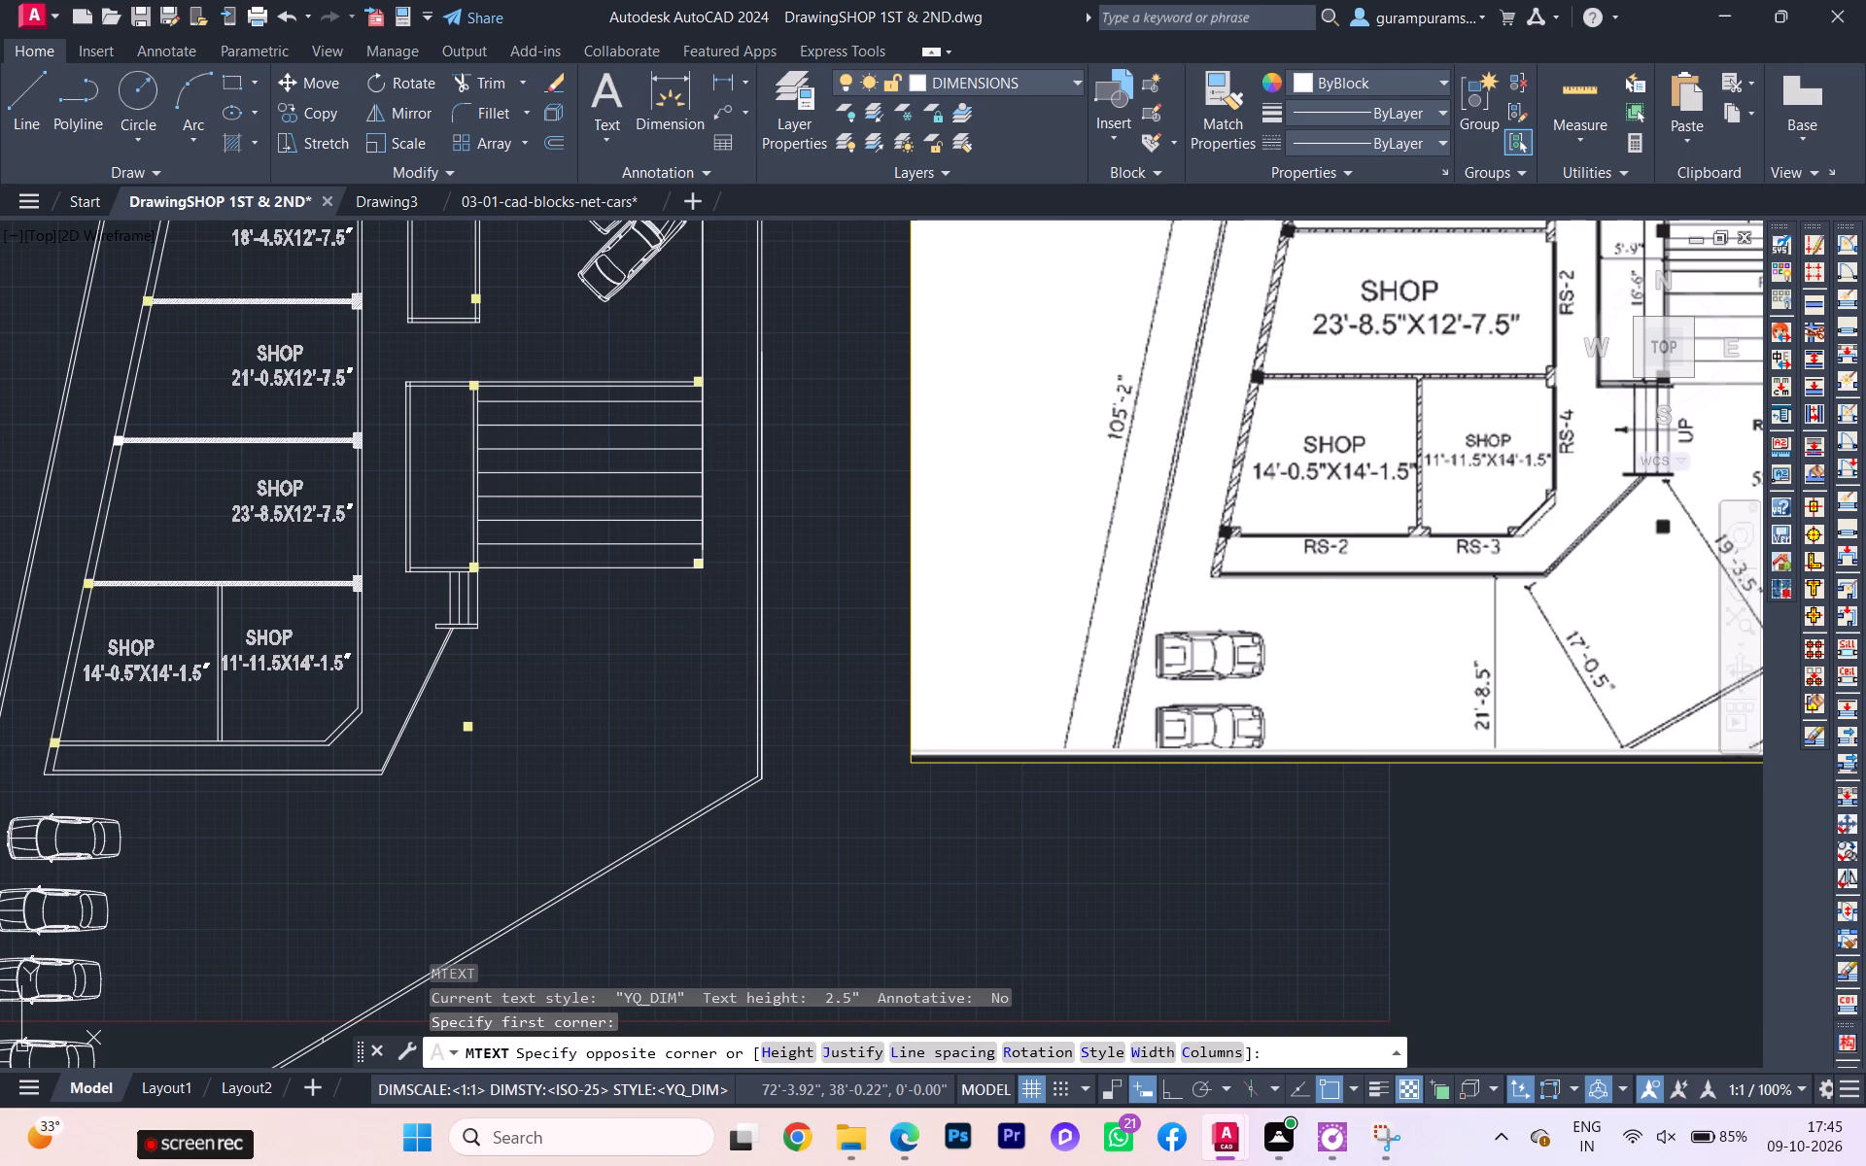
type("RAMP UP")
left_click(678, 664)
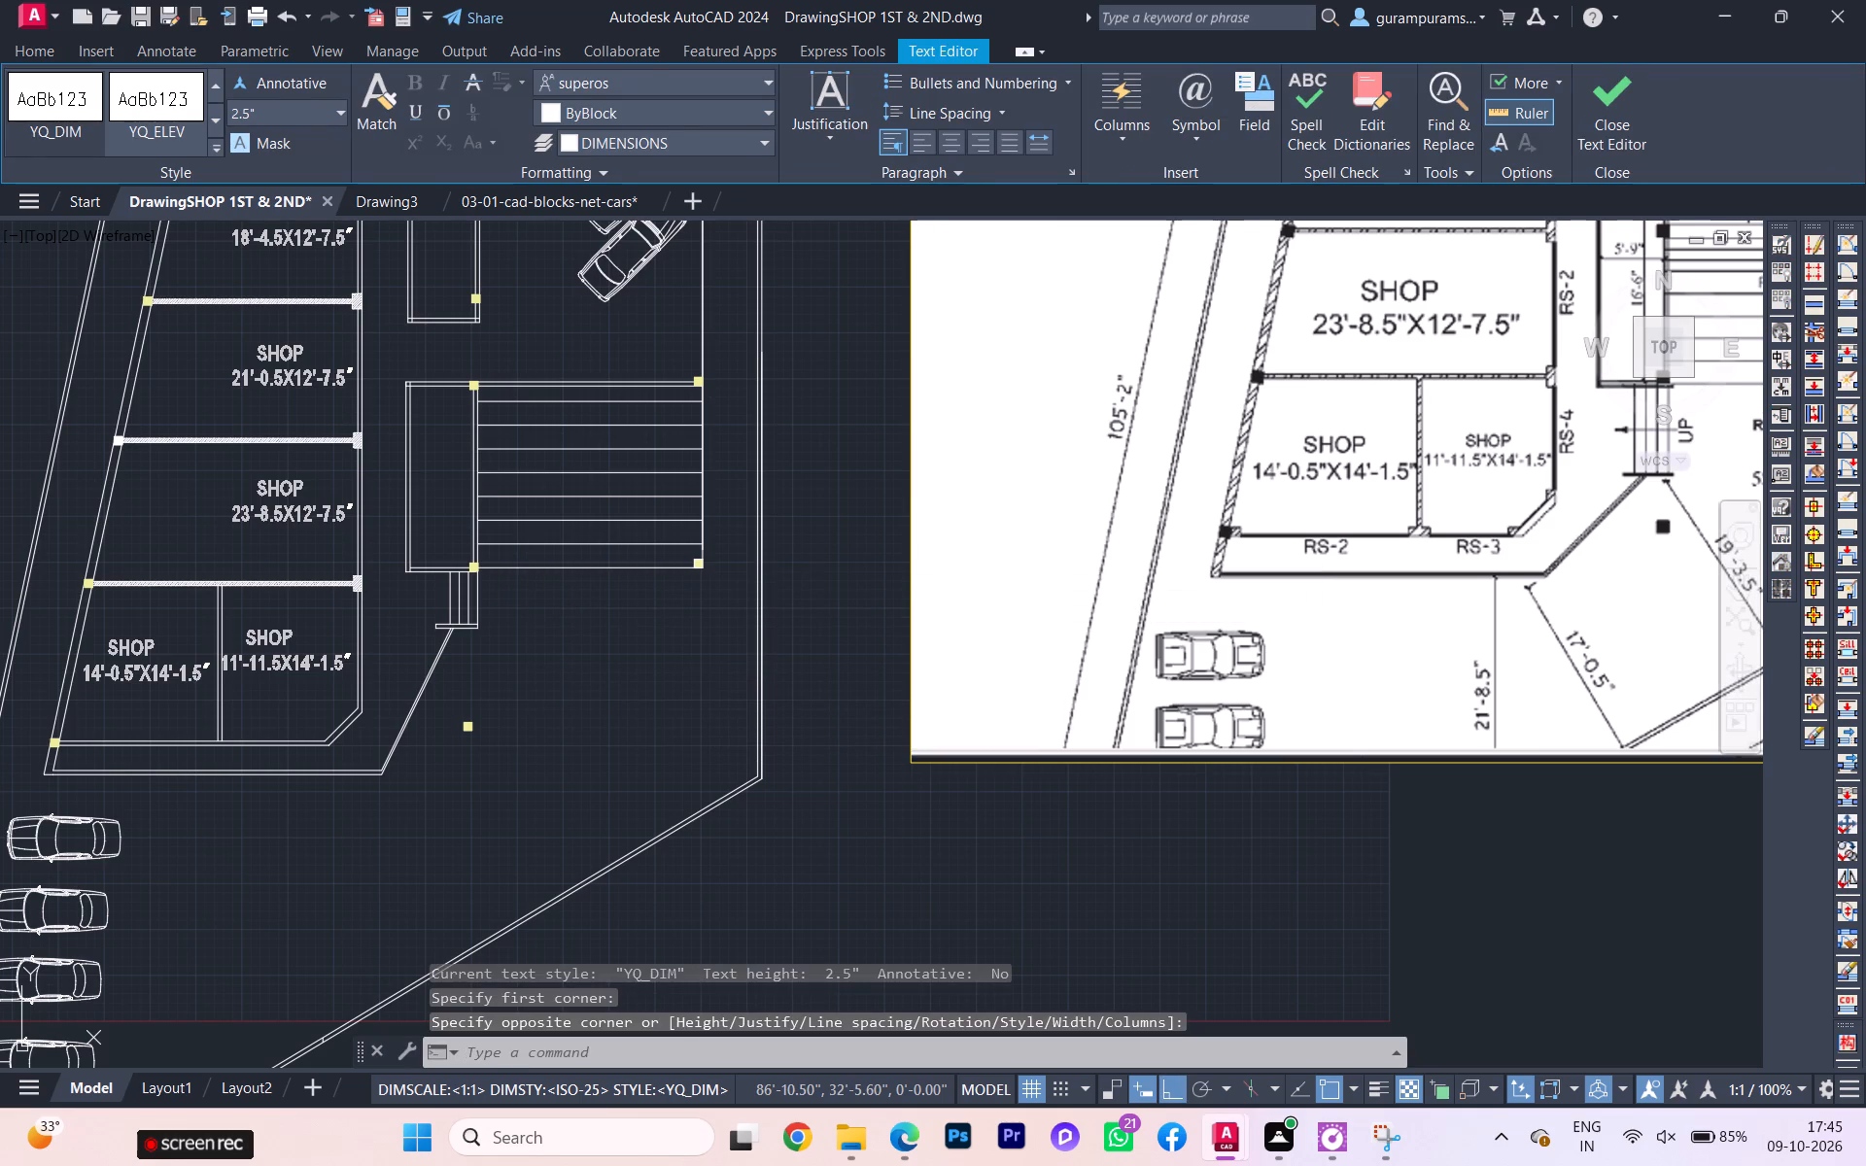
Resize the RAMP UP text frame to closely fit the label on a single line.
left_click(555, 619)
left_click(526, 598)
scroll(534, 599, "up", 2)
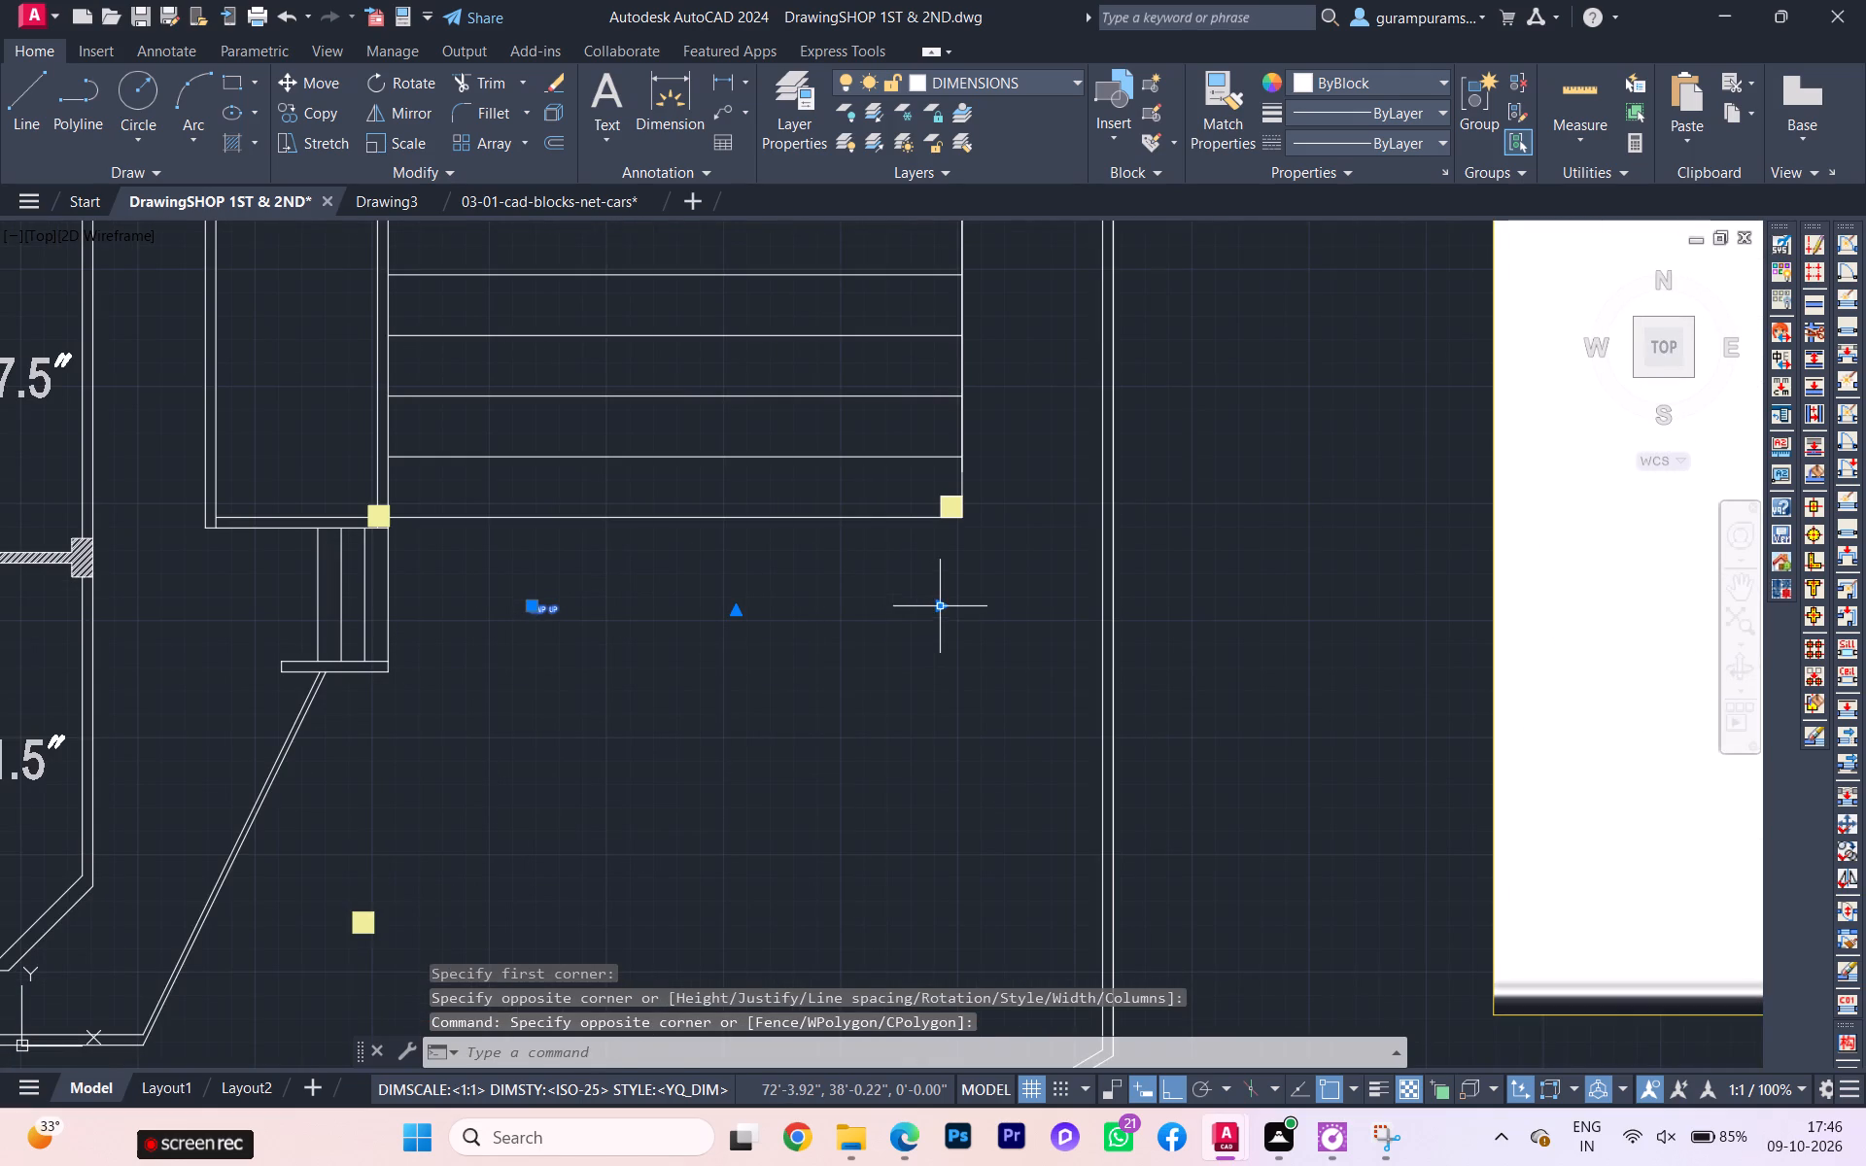
left_click(940, 609)
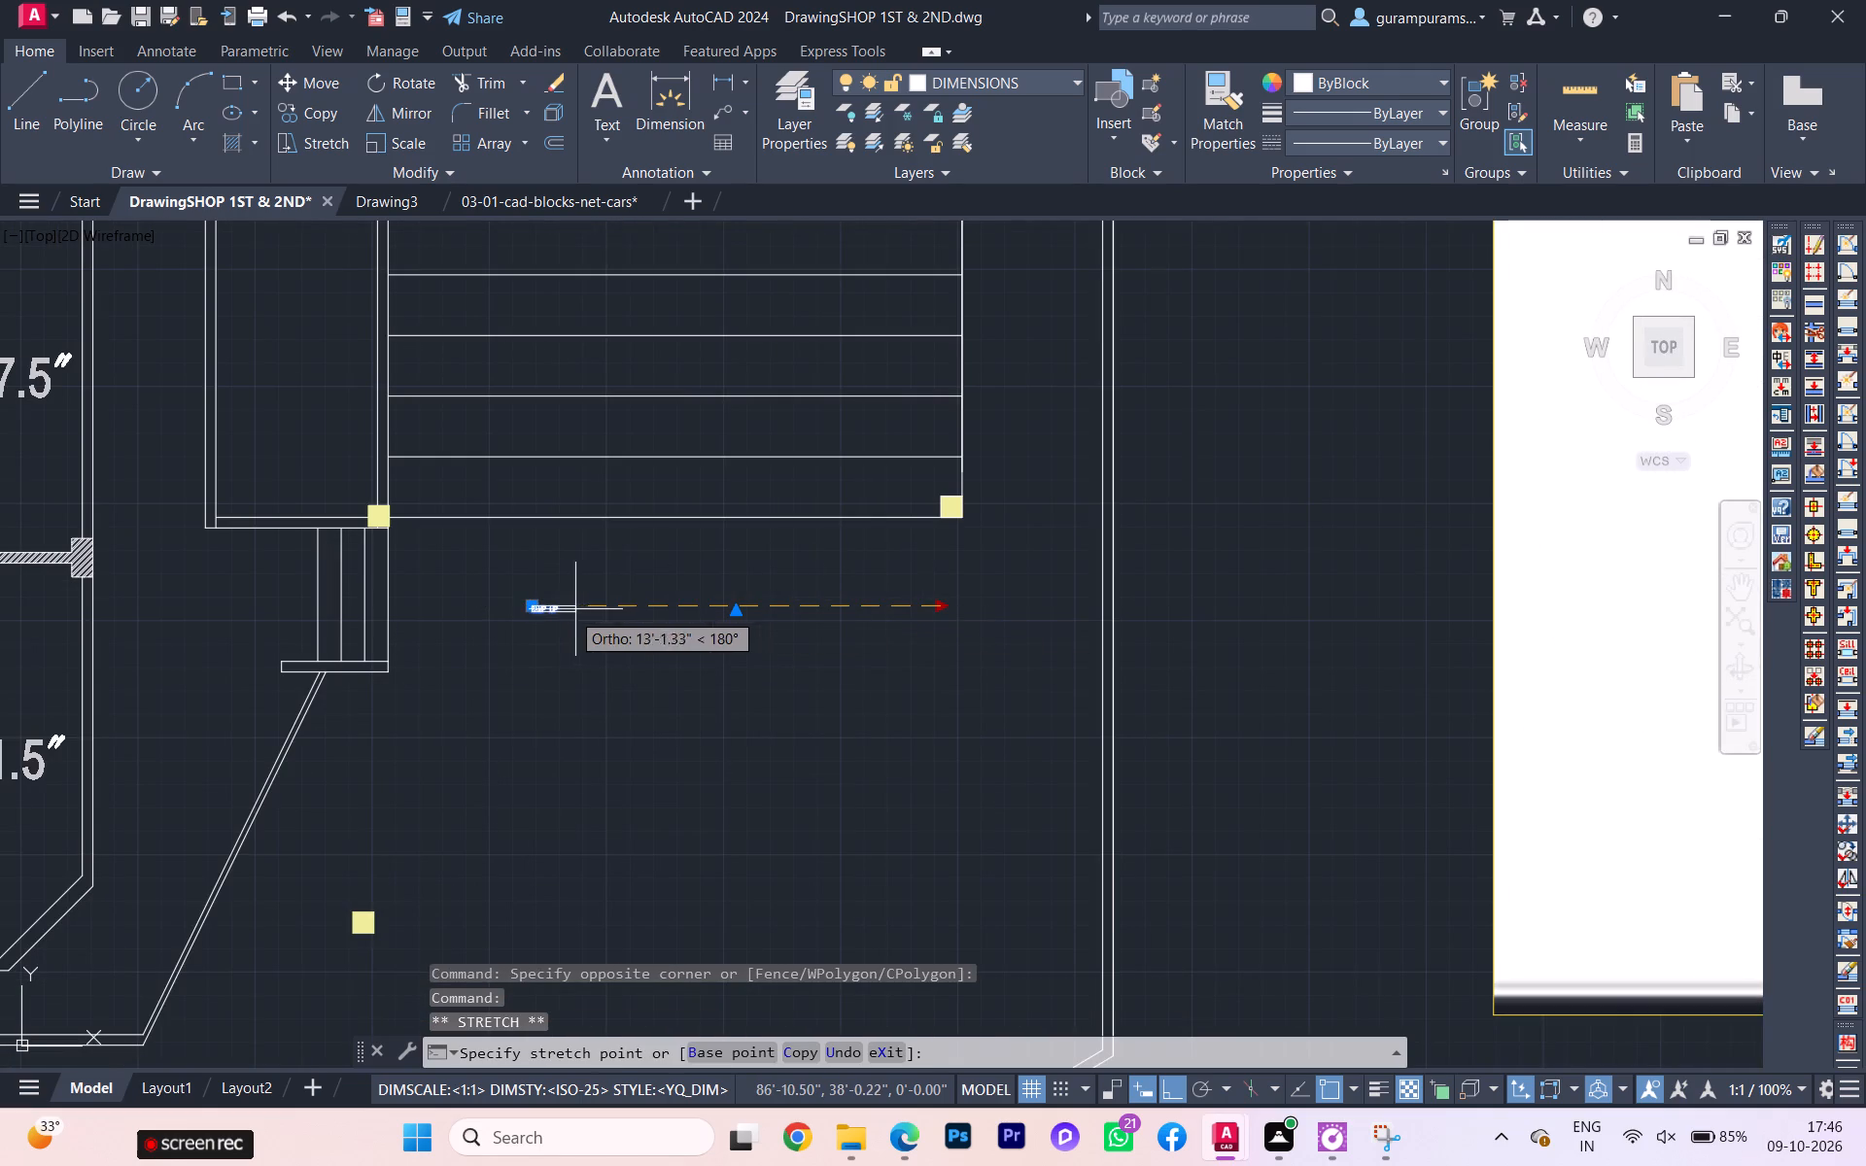
left_click(569, 611)
scroll(543, 632, "up", 4)
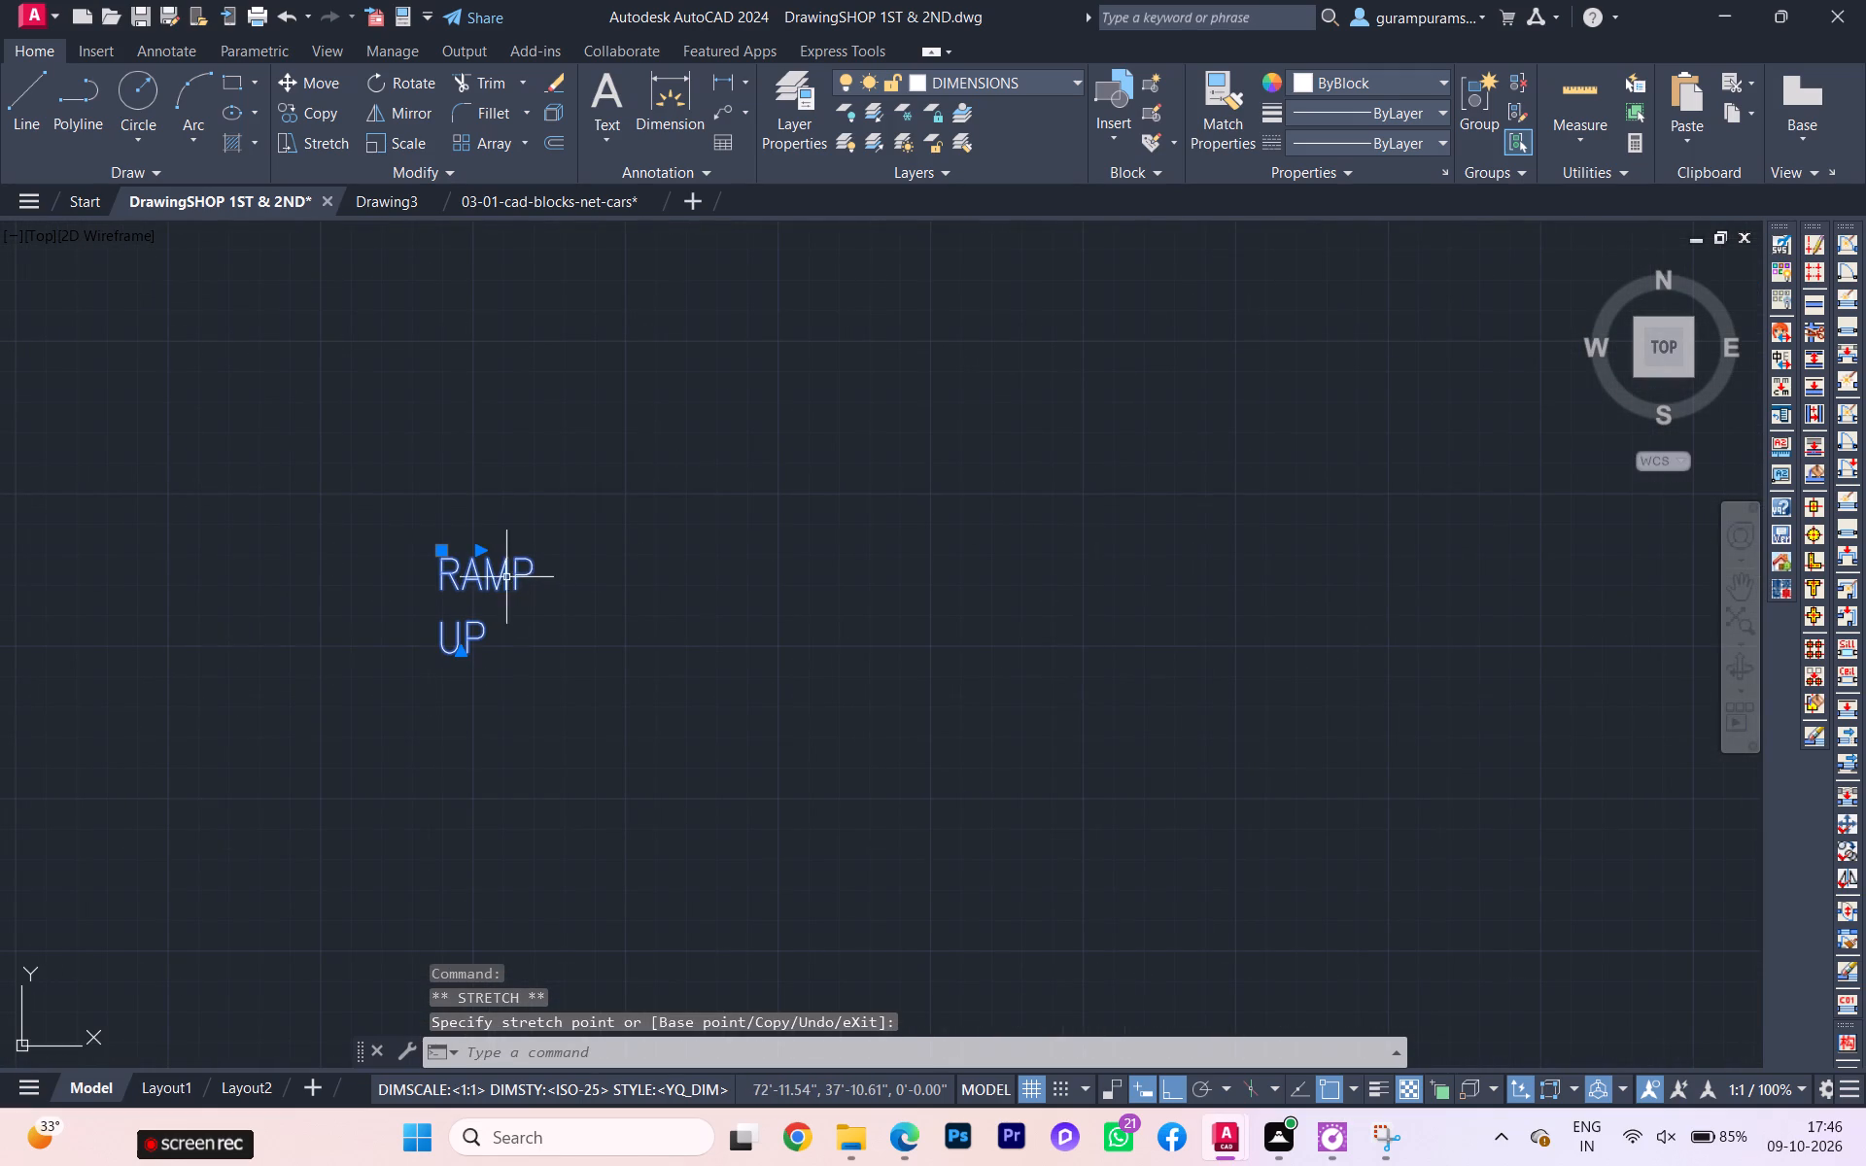
left_click(475, 555)
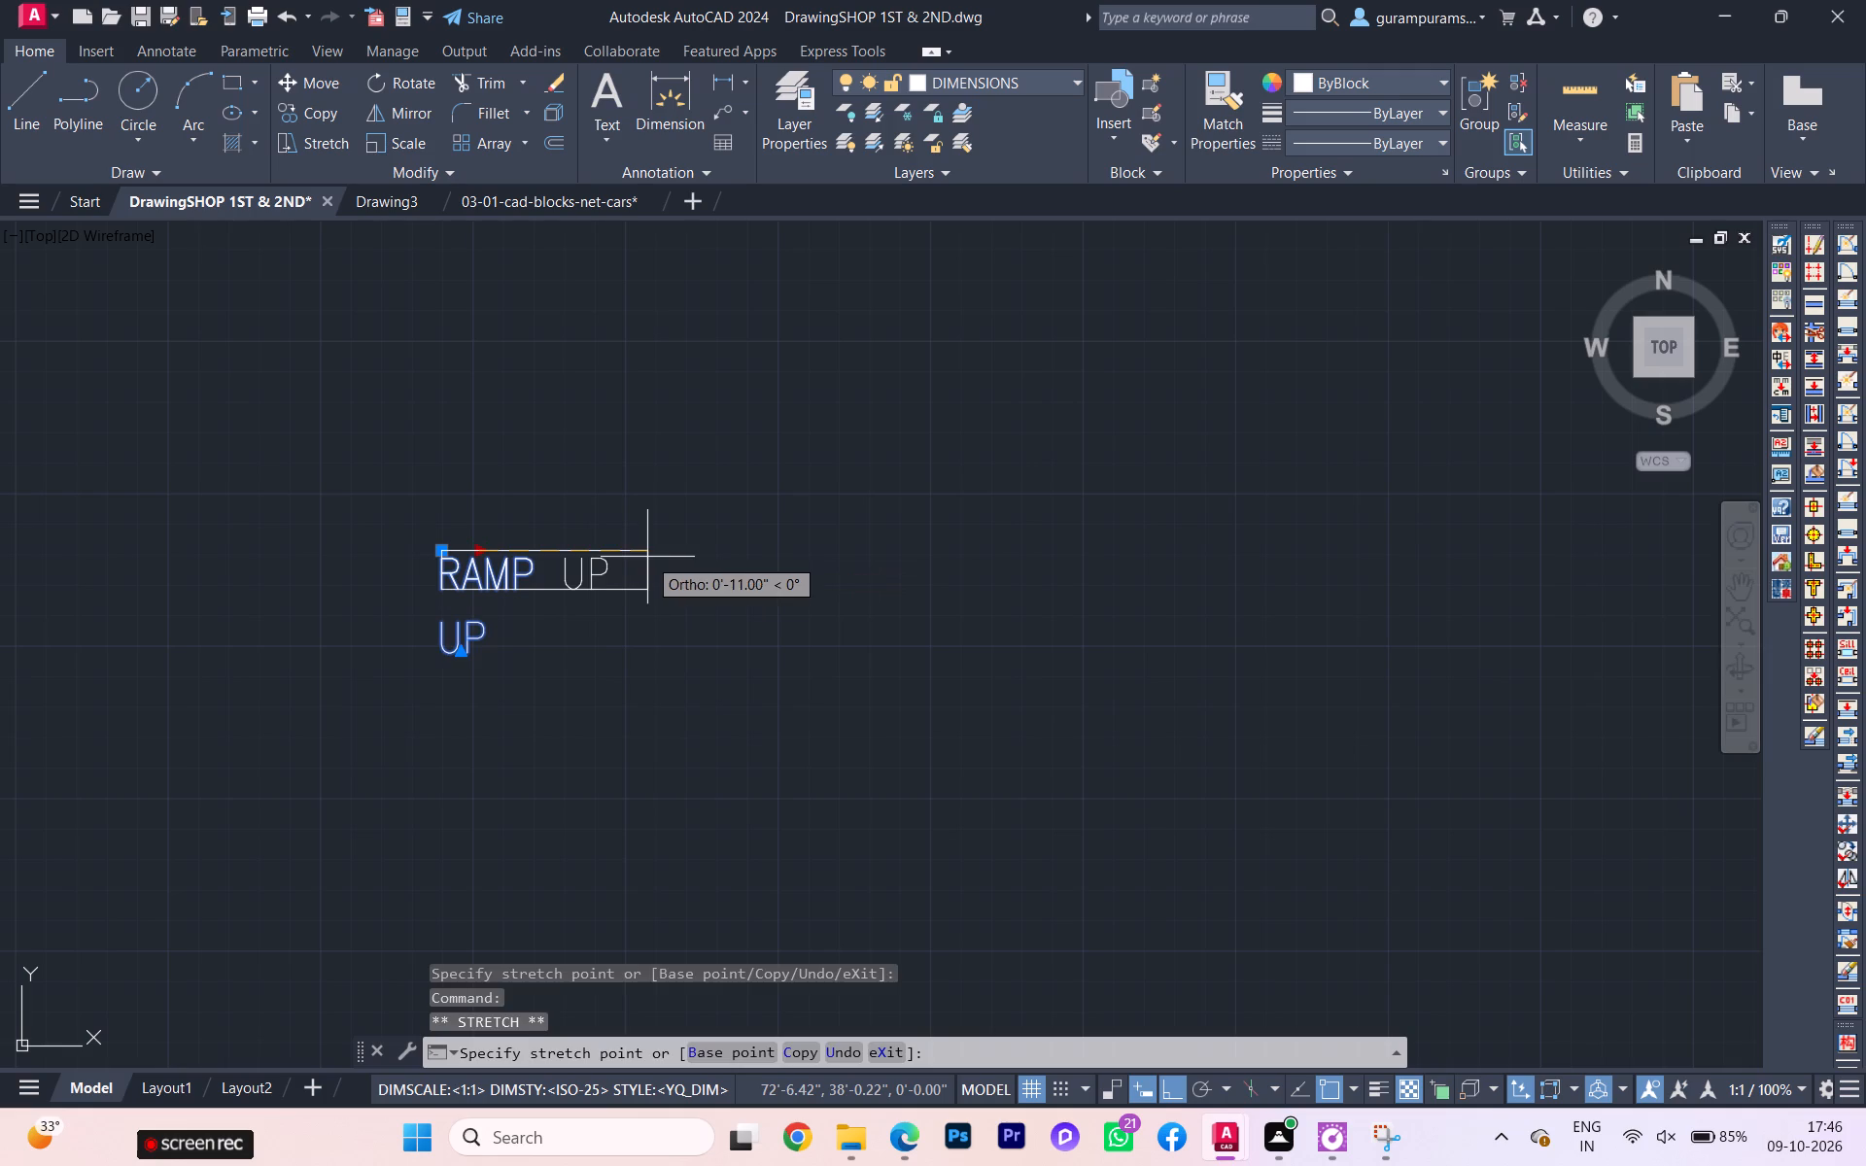
left_click(647, 557)
Change the RAMP UP text to the STZhongsong font and make it bold.
left_click(621, 576)
left_click(405, 557)
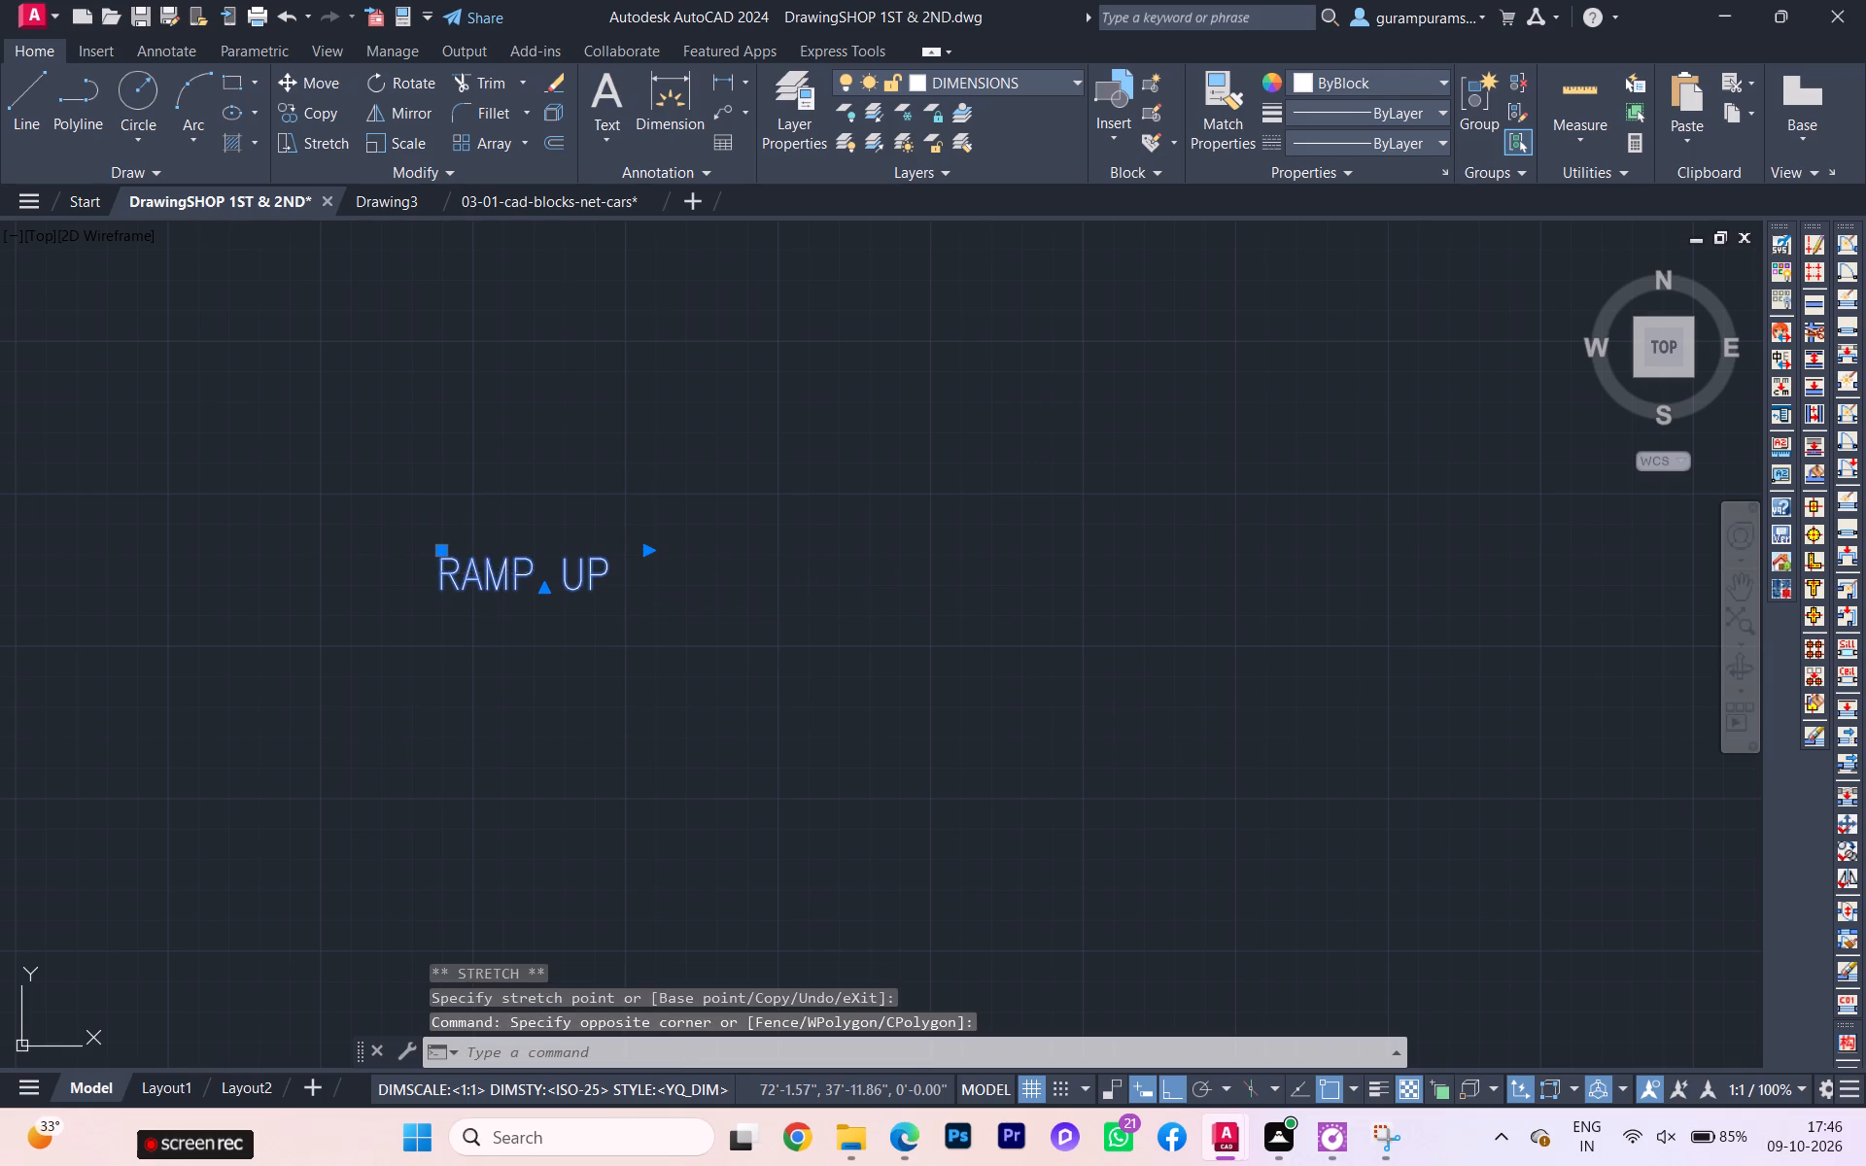
triple_click(488, 573)
left_click_drag(642, 577, 374, 557)
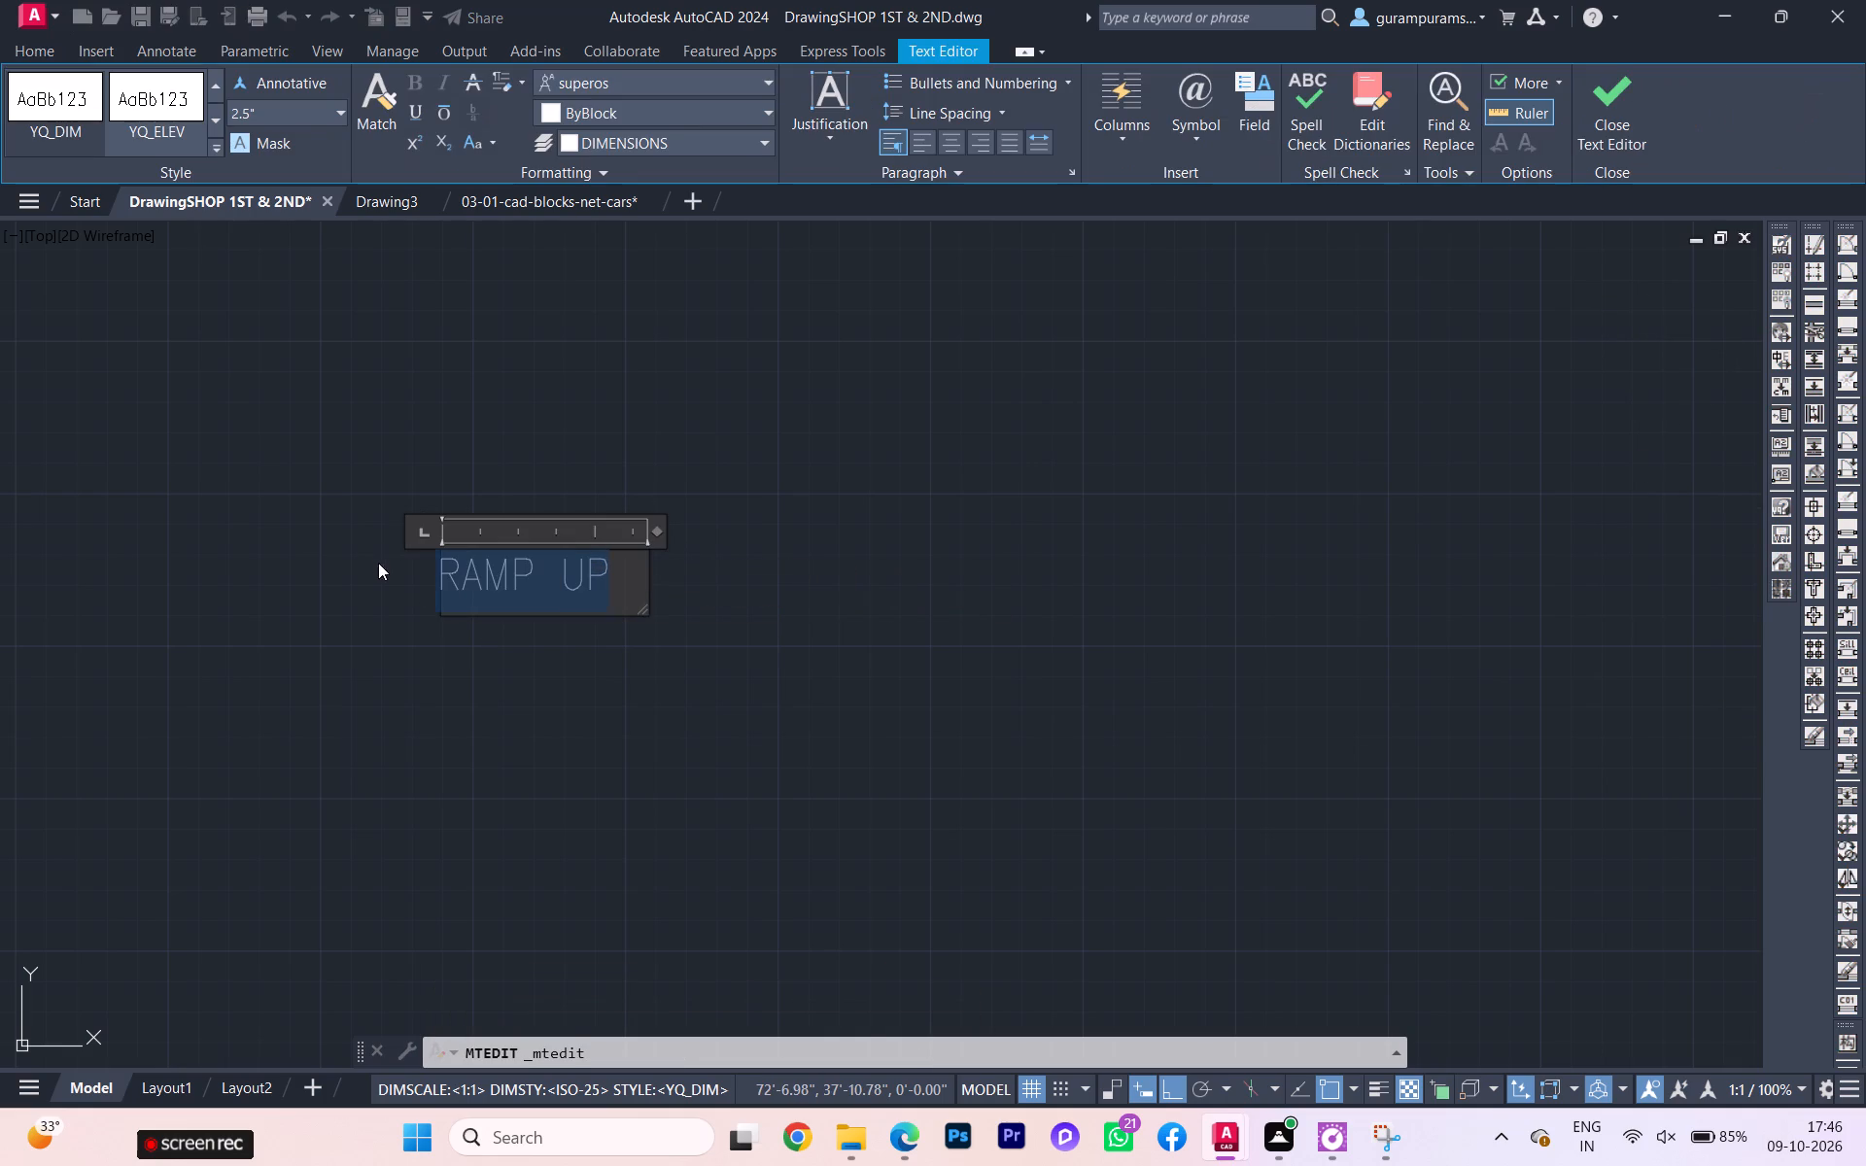
left_click(770, 79)
scroll(714, 151, "up", 4)
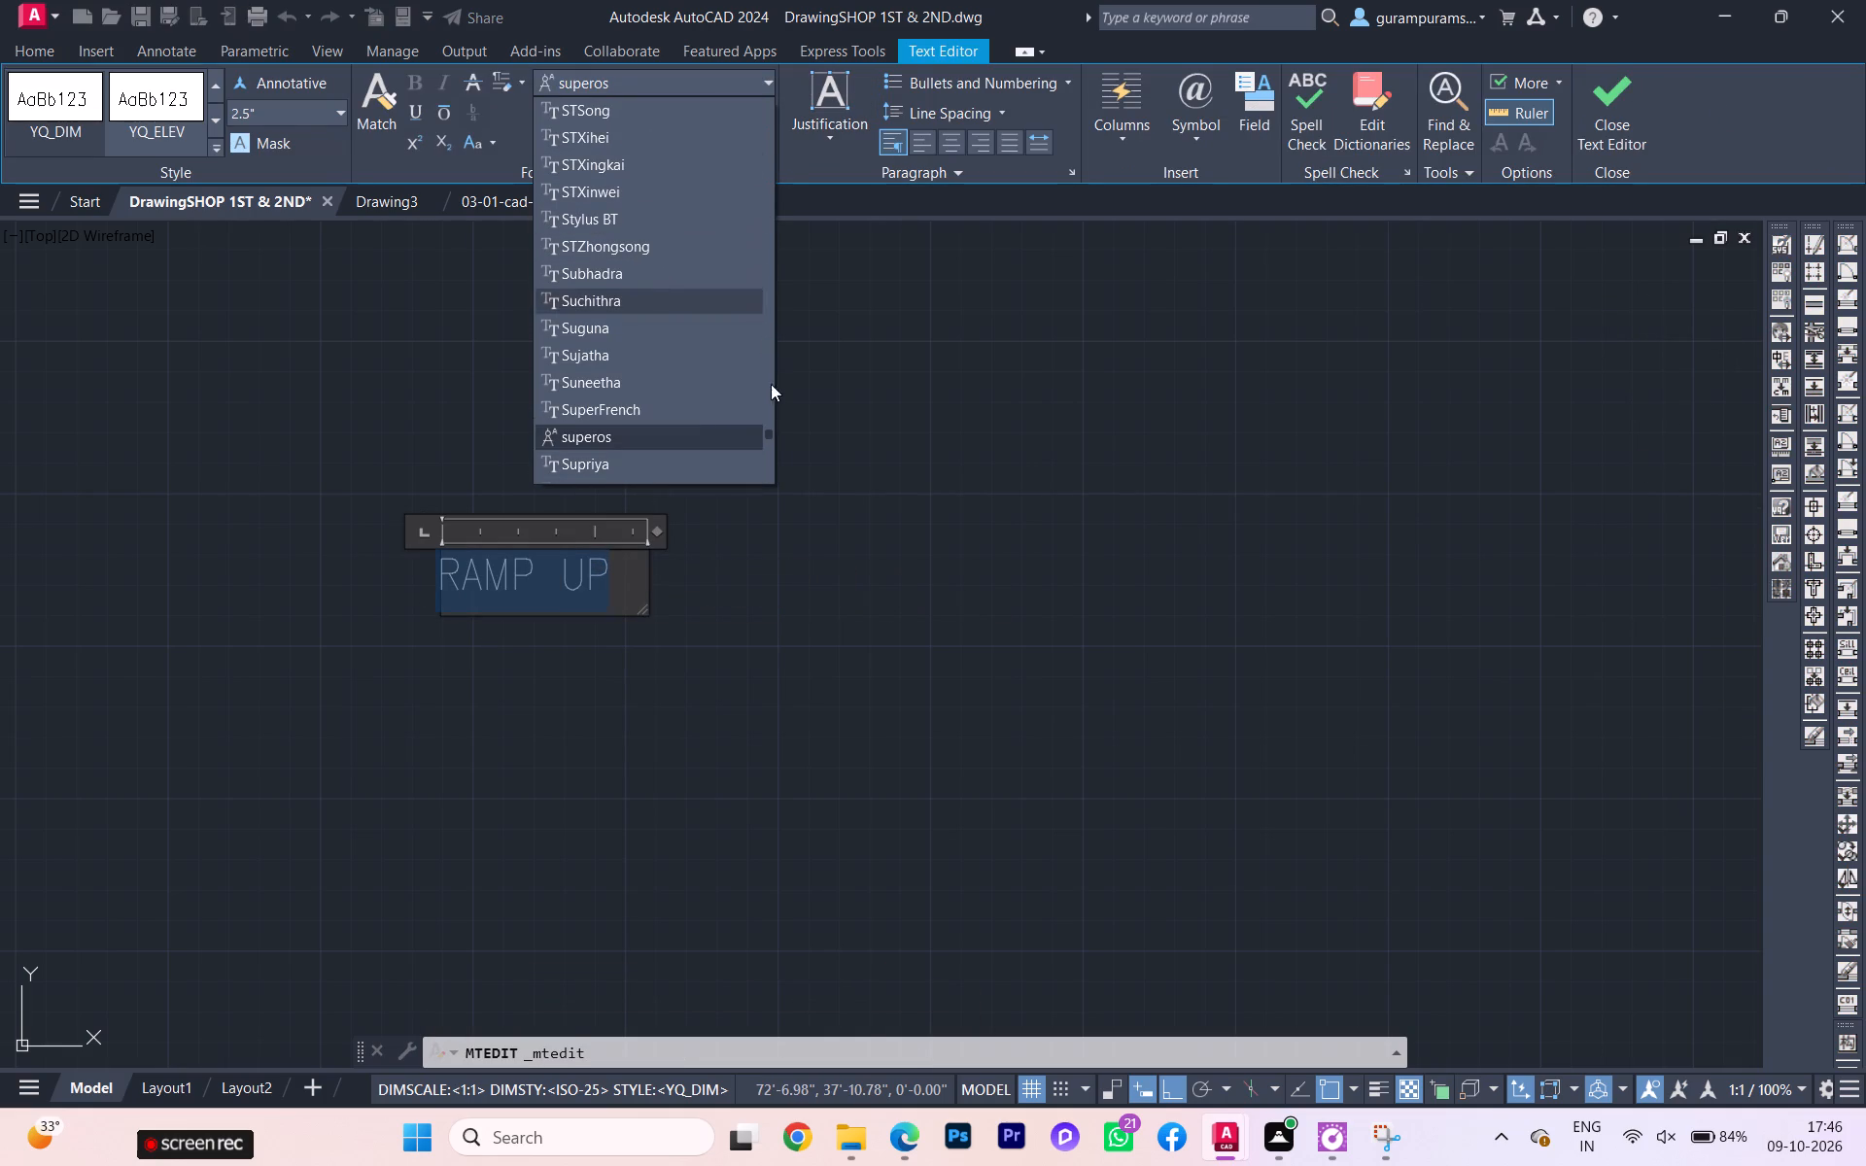
left_click(675, 244)
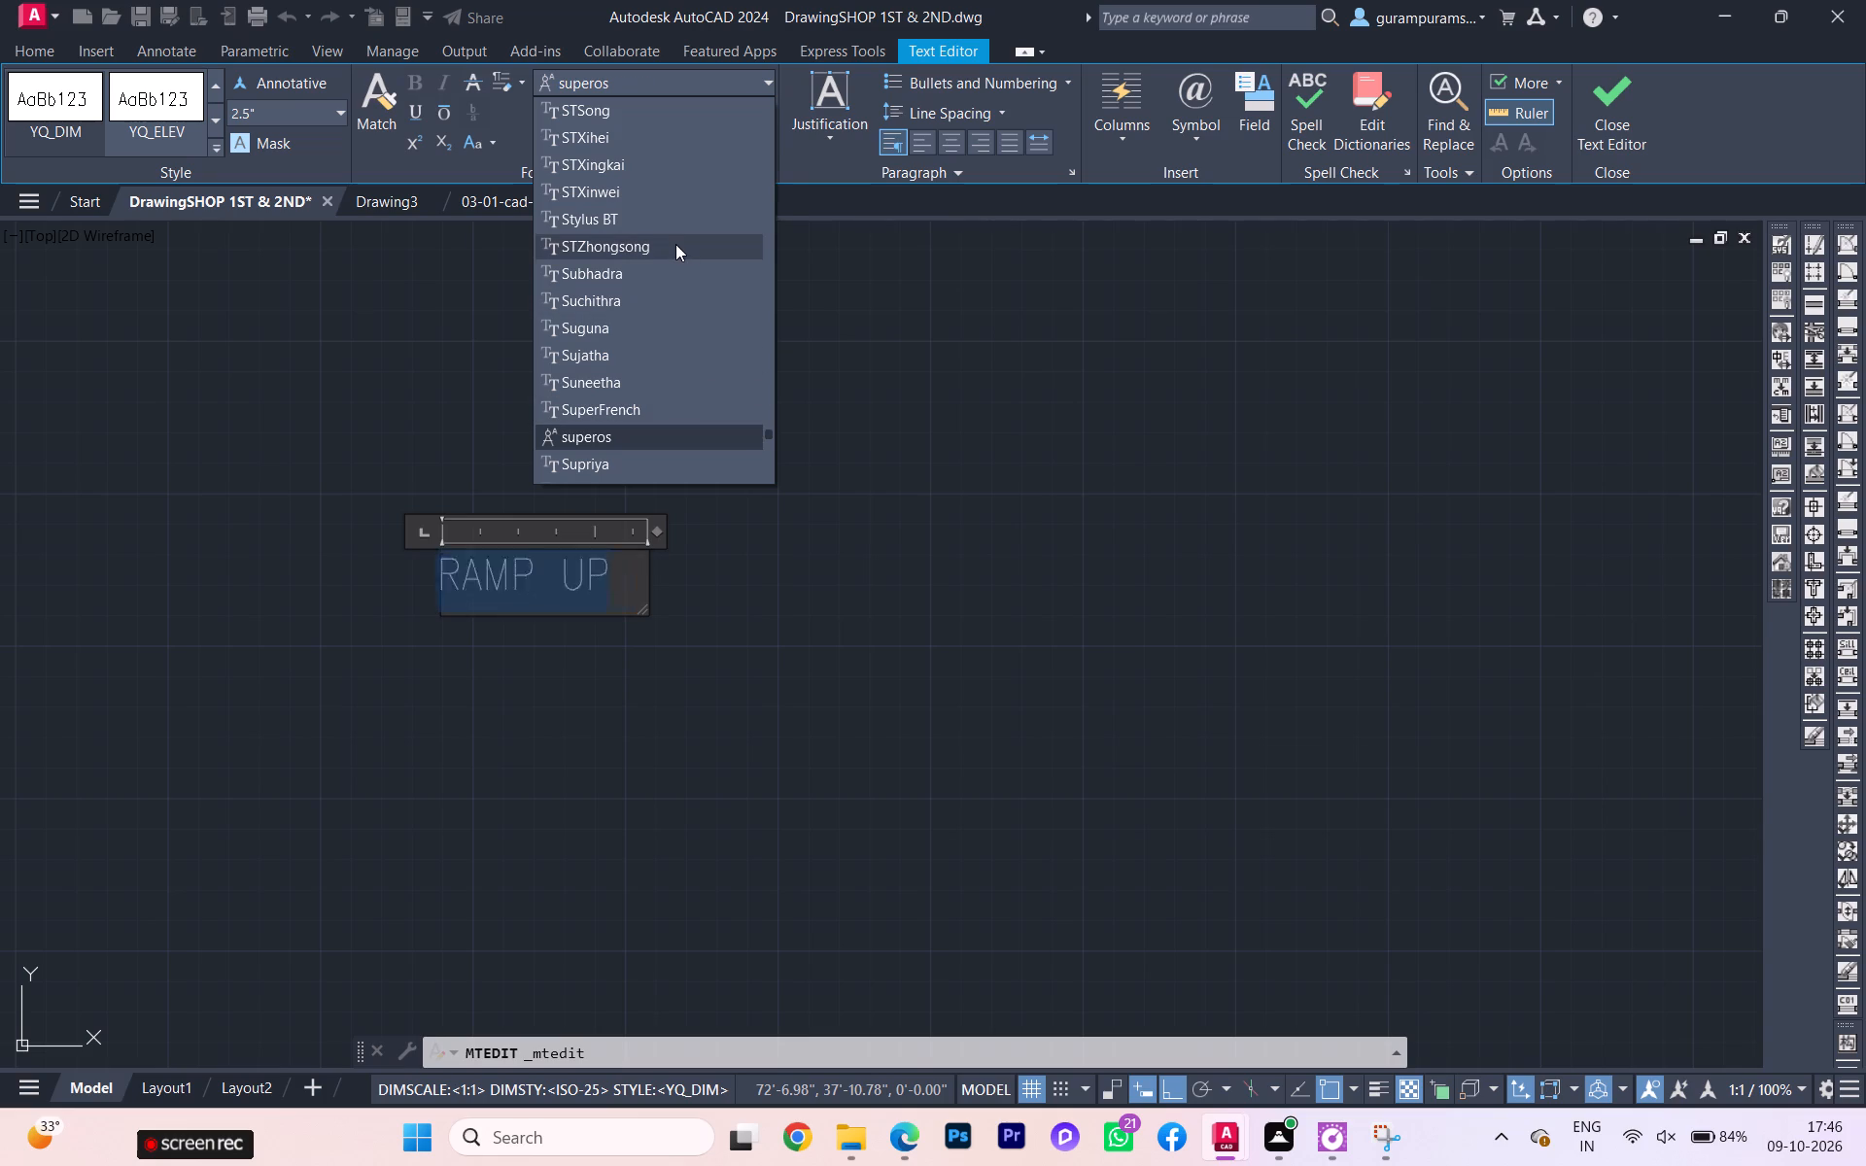
left_click(418, 85)
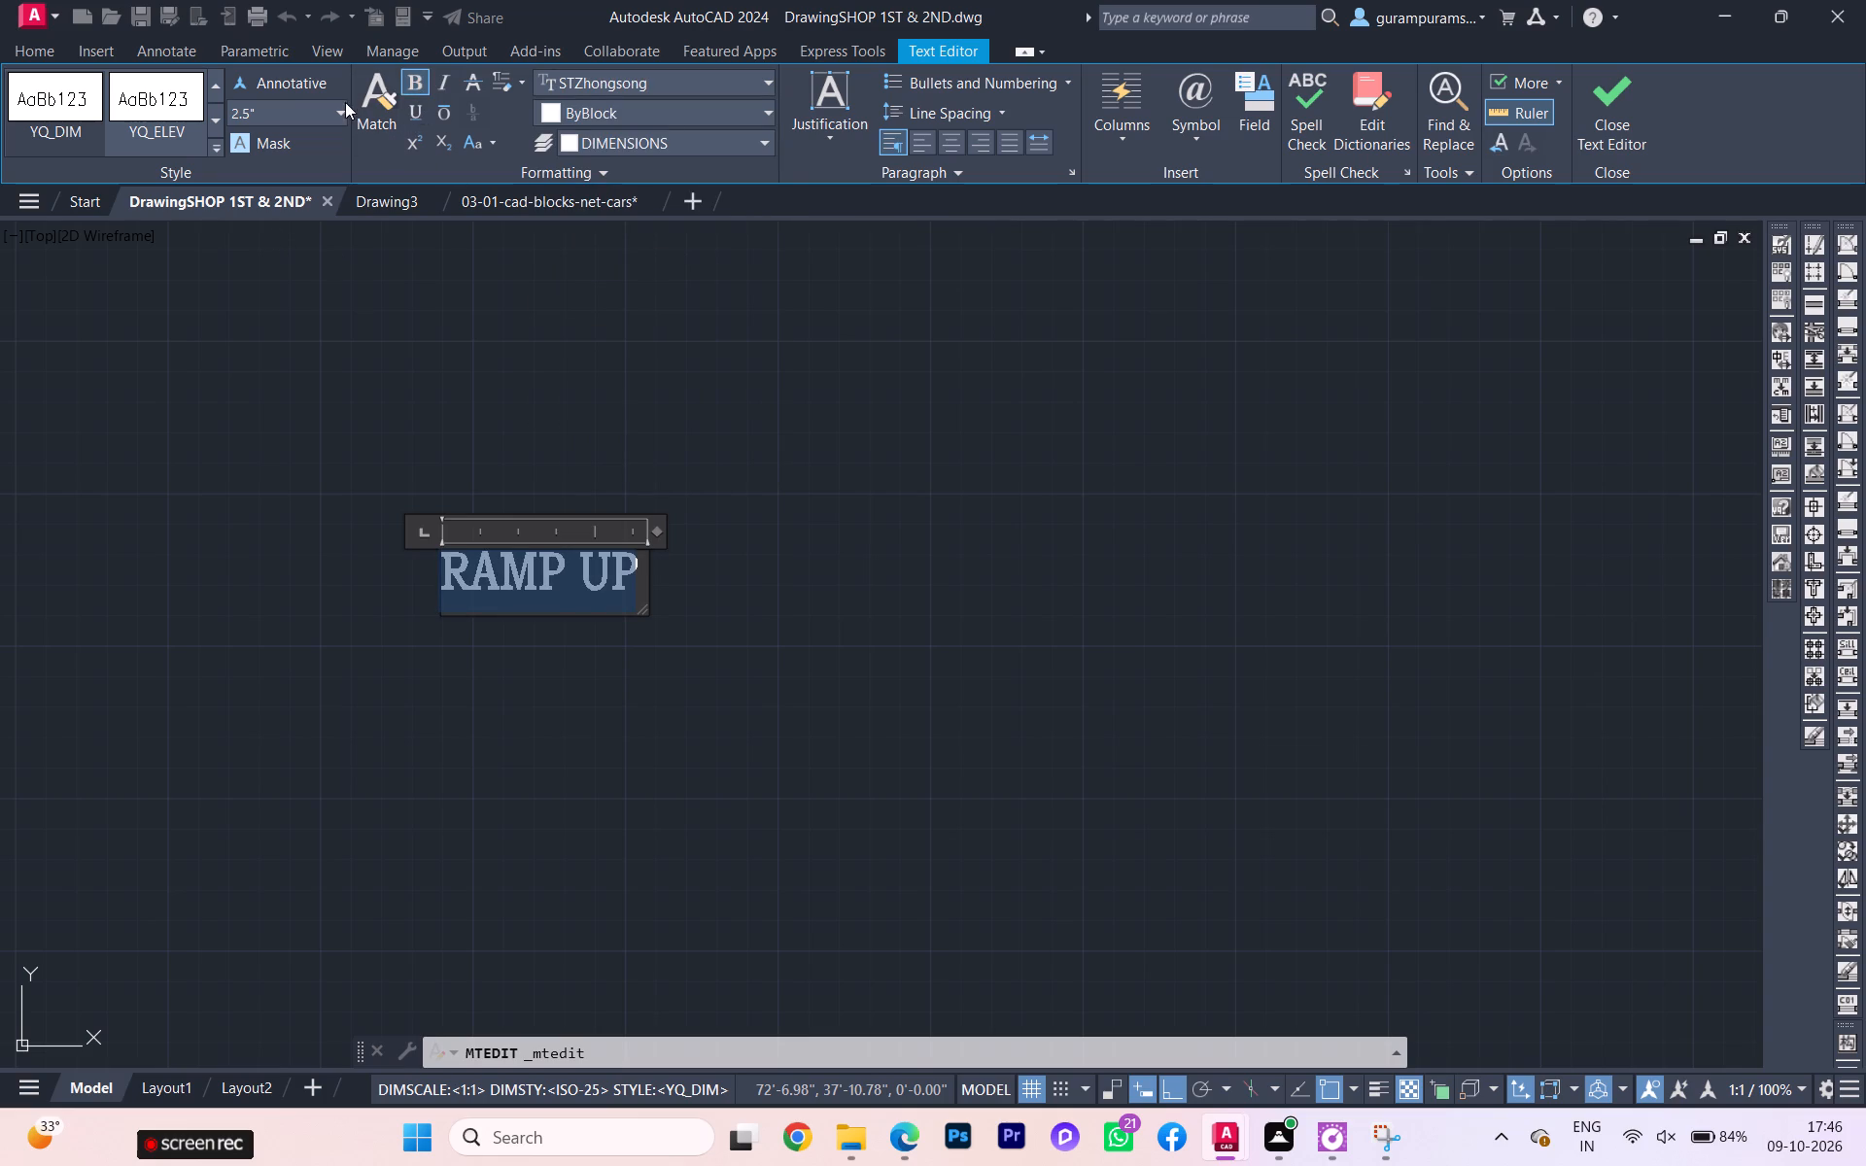
Set the RAMP UP text height to 8 inches and finish editing the text.
left_click_drag(327, 110, 230, 120)
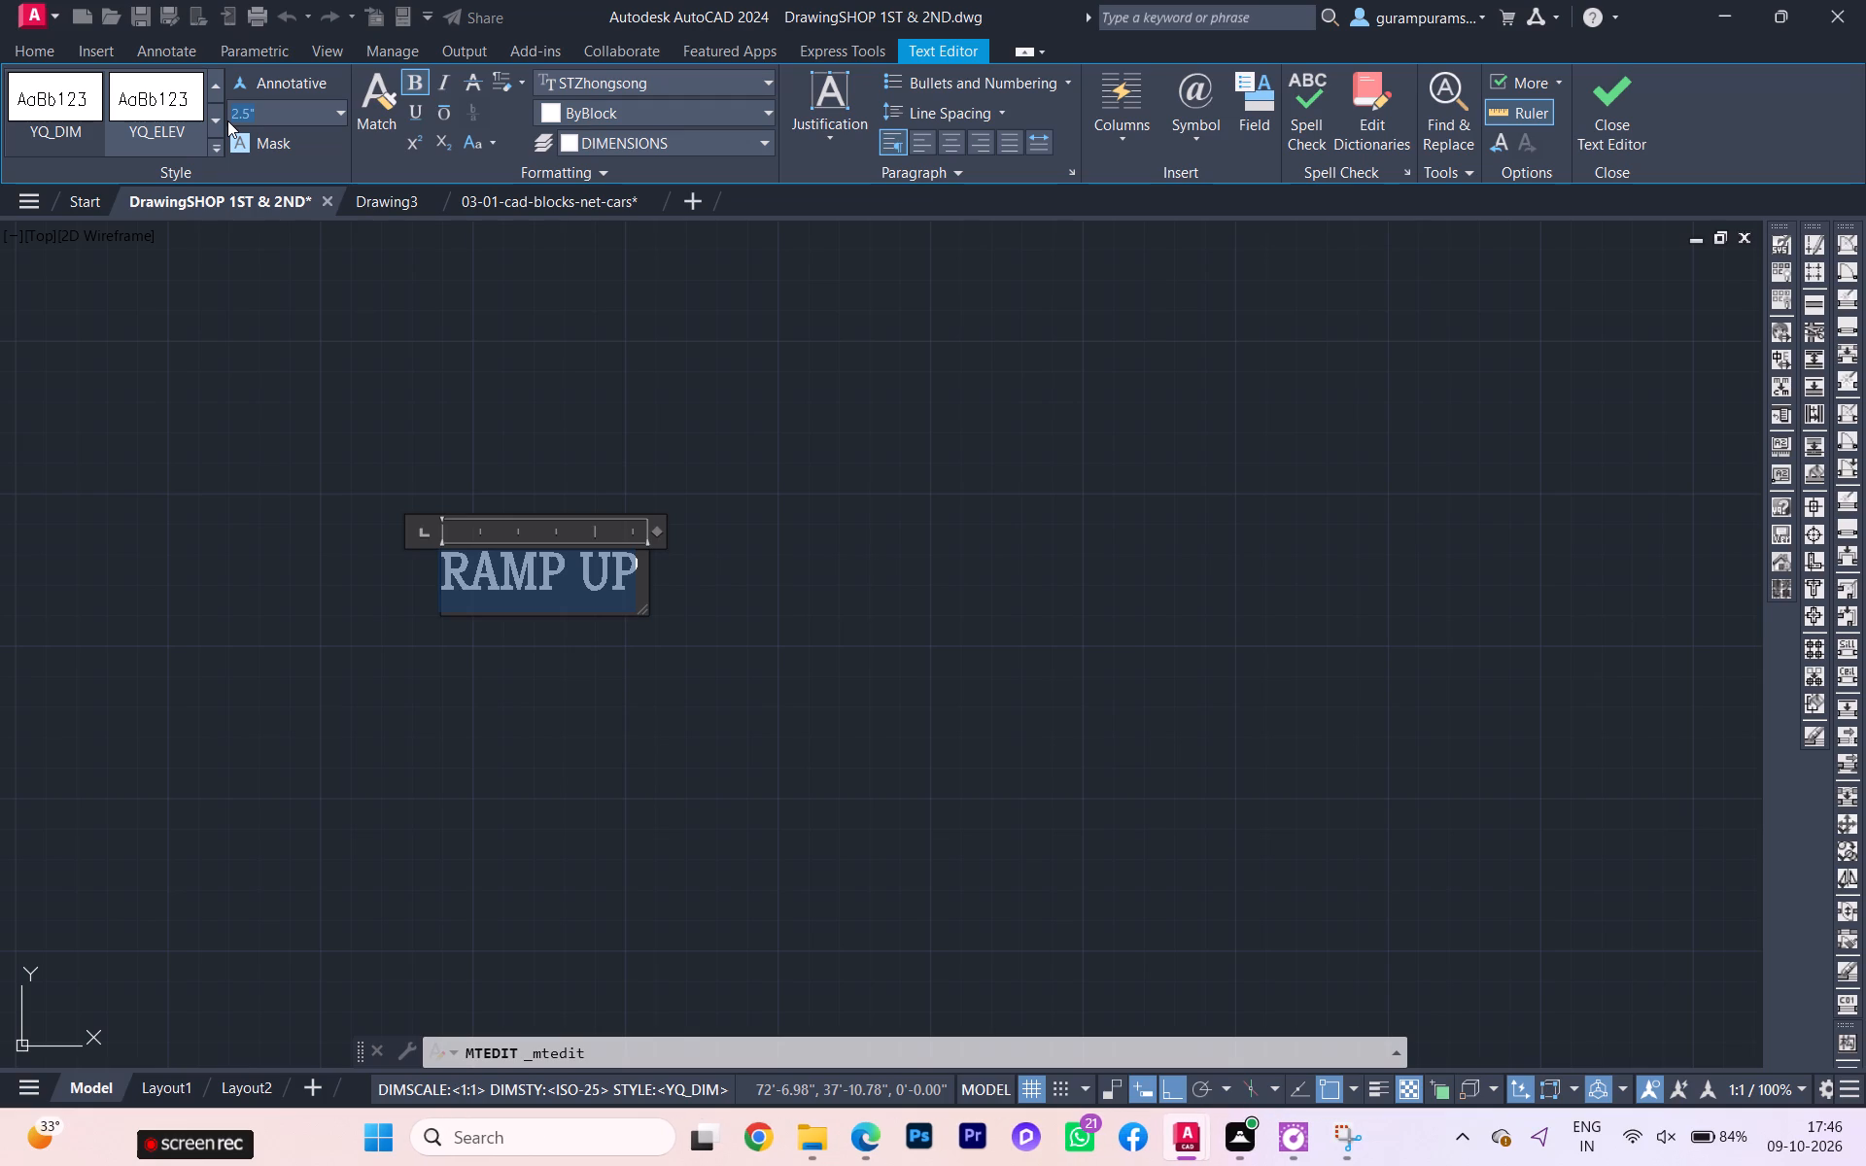
key("8")
key("Return")
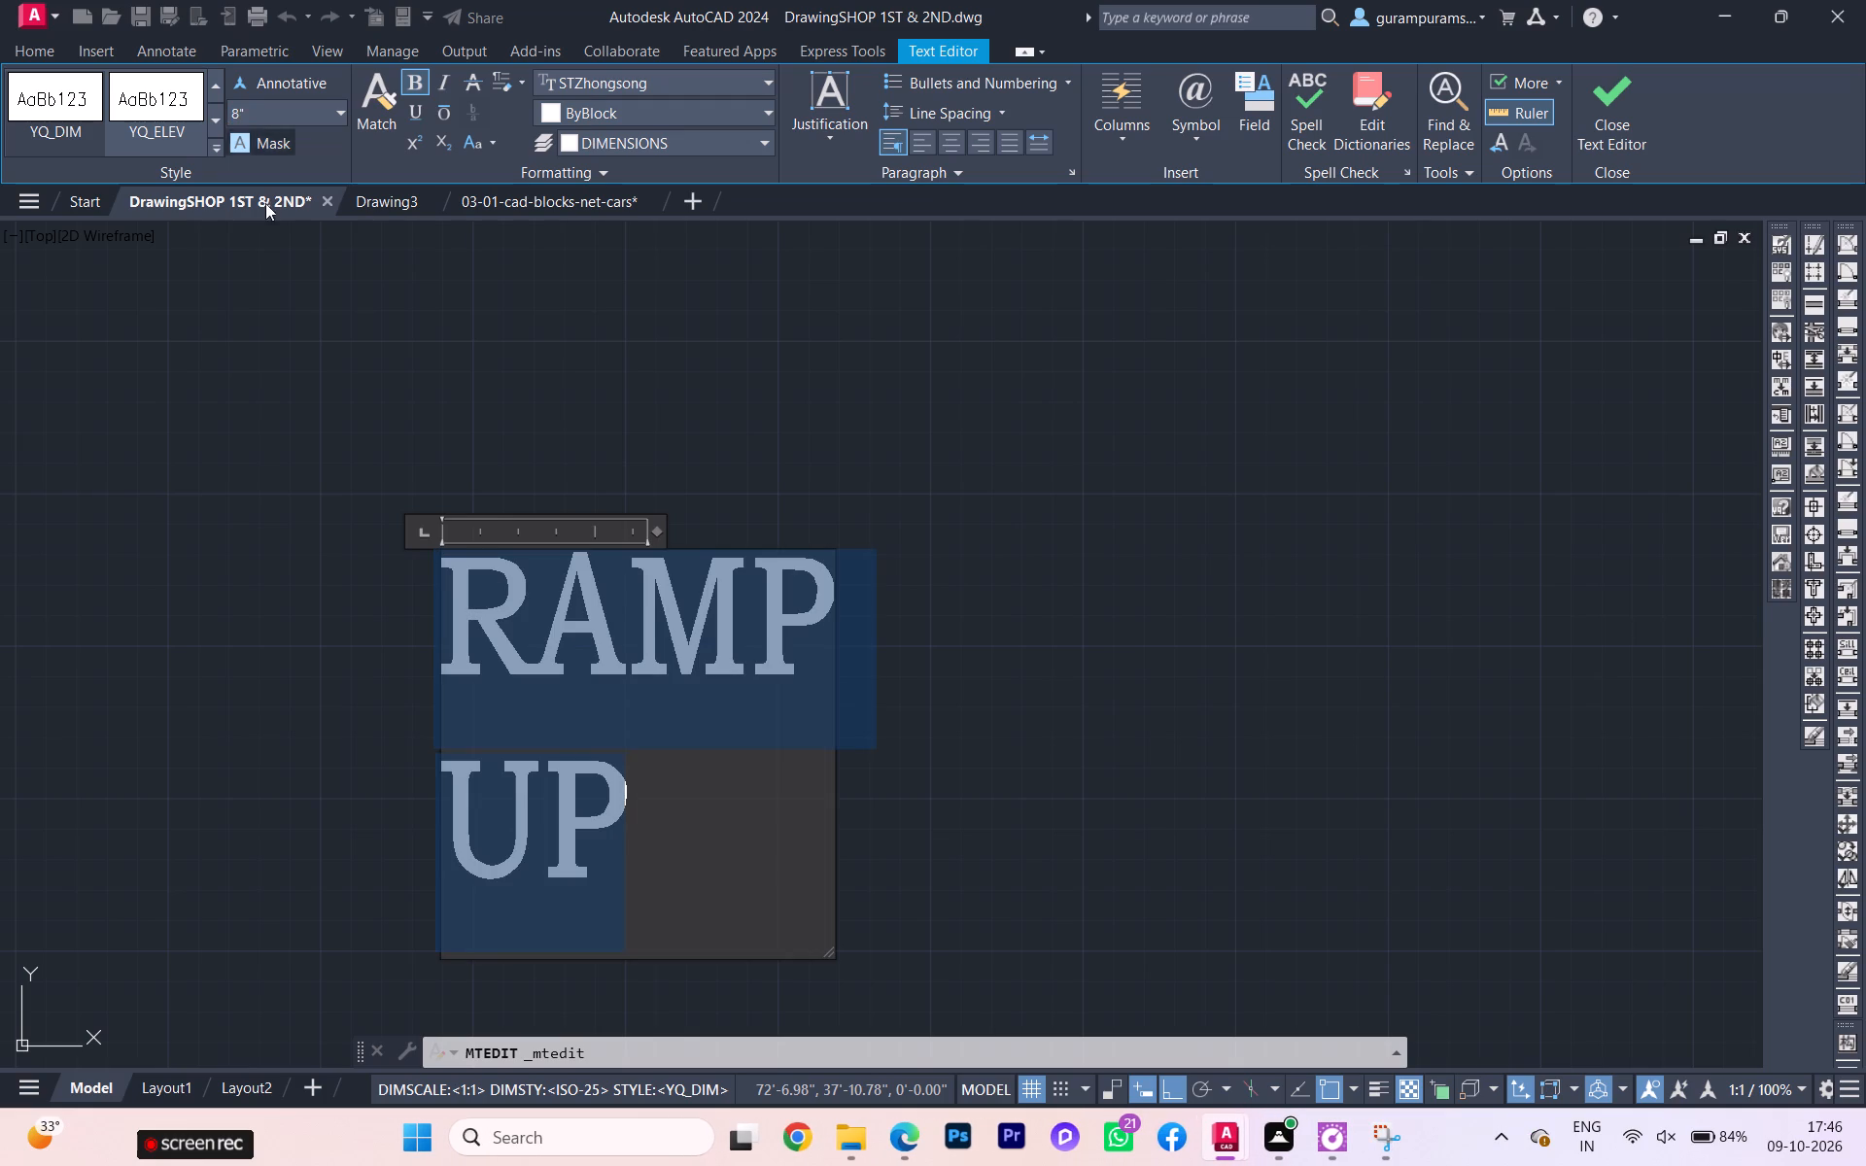
left_click(988, 730)
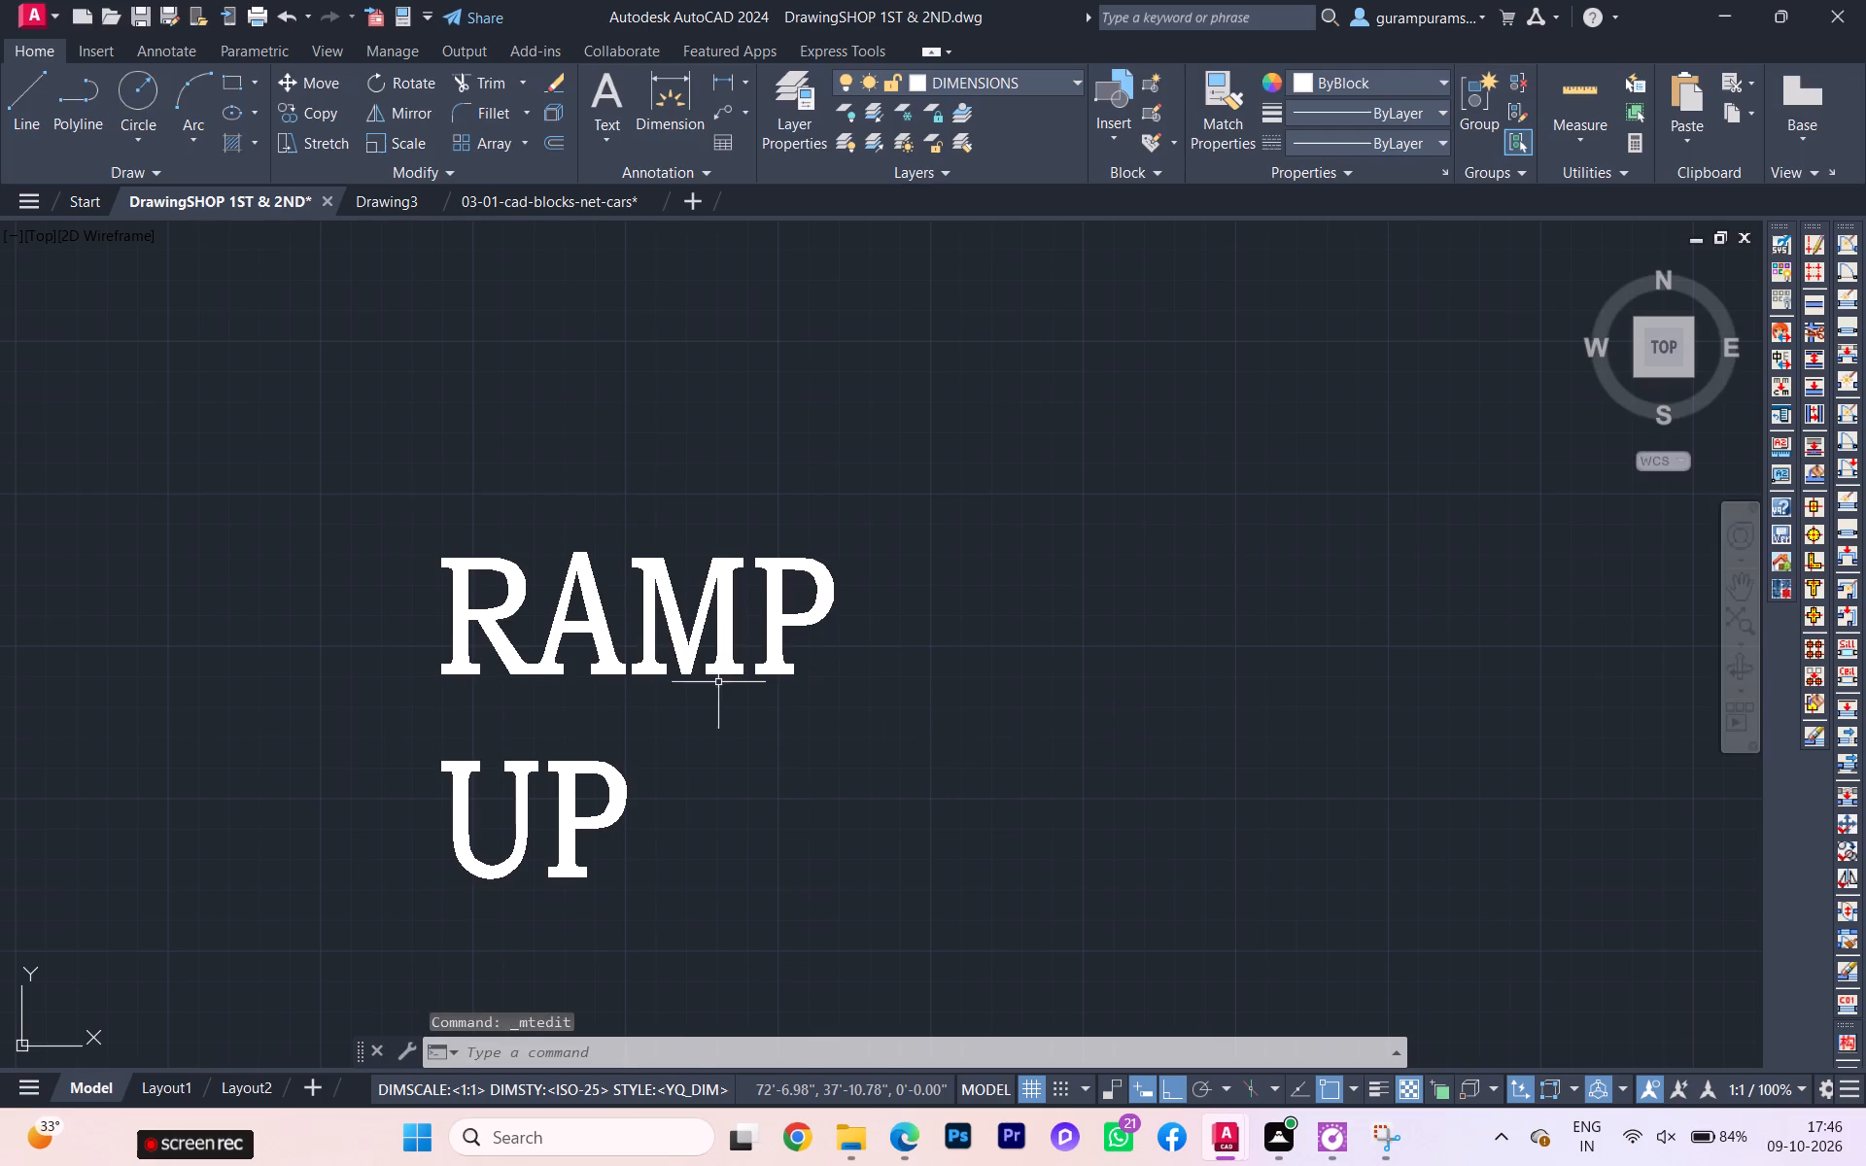
Widen the RAMP UP text frame so that the enlarged label fits on a single line.
left_click(682, 636)
left_click(563, 604)
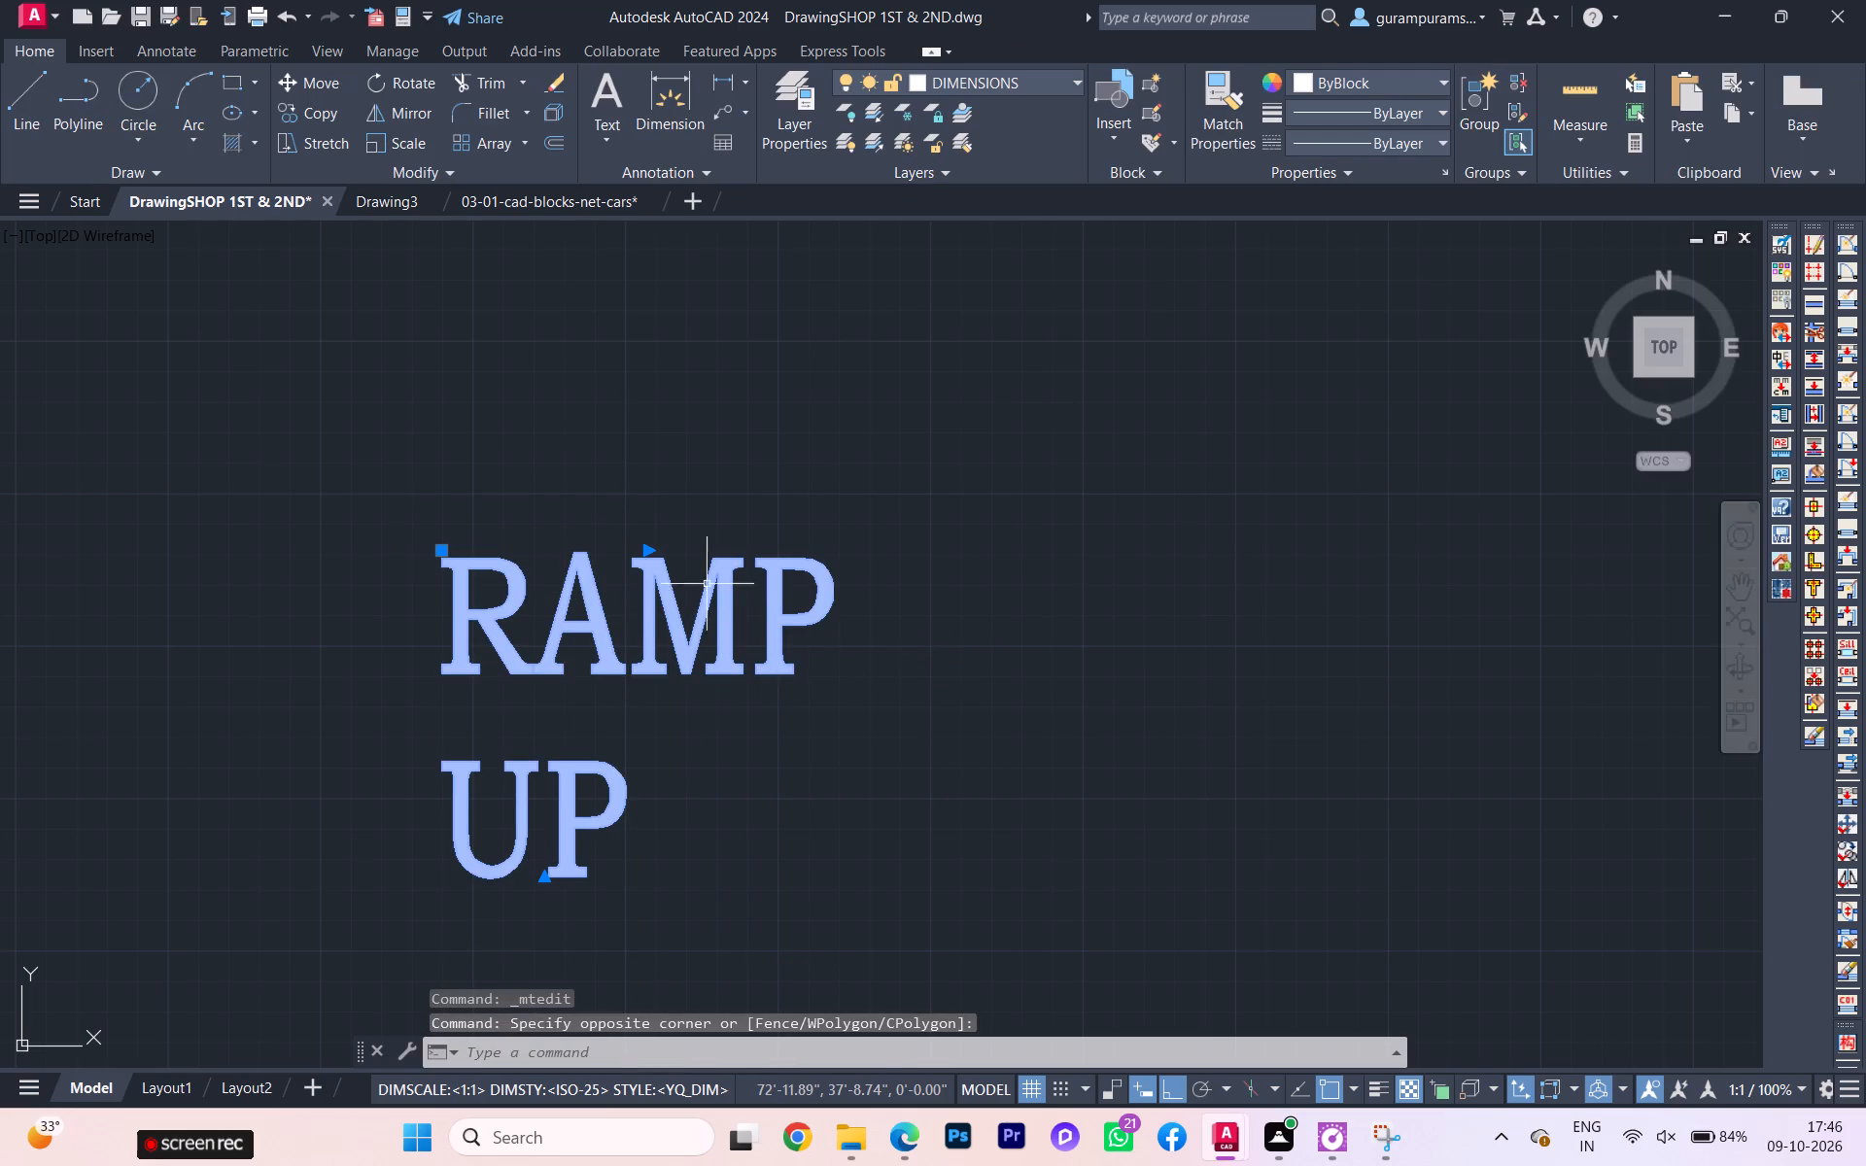
left_click(639, 556)
left_click(643, 552)
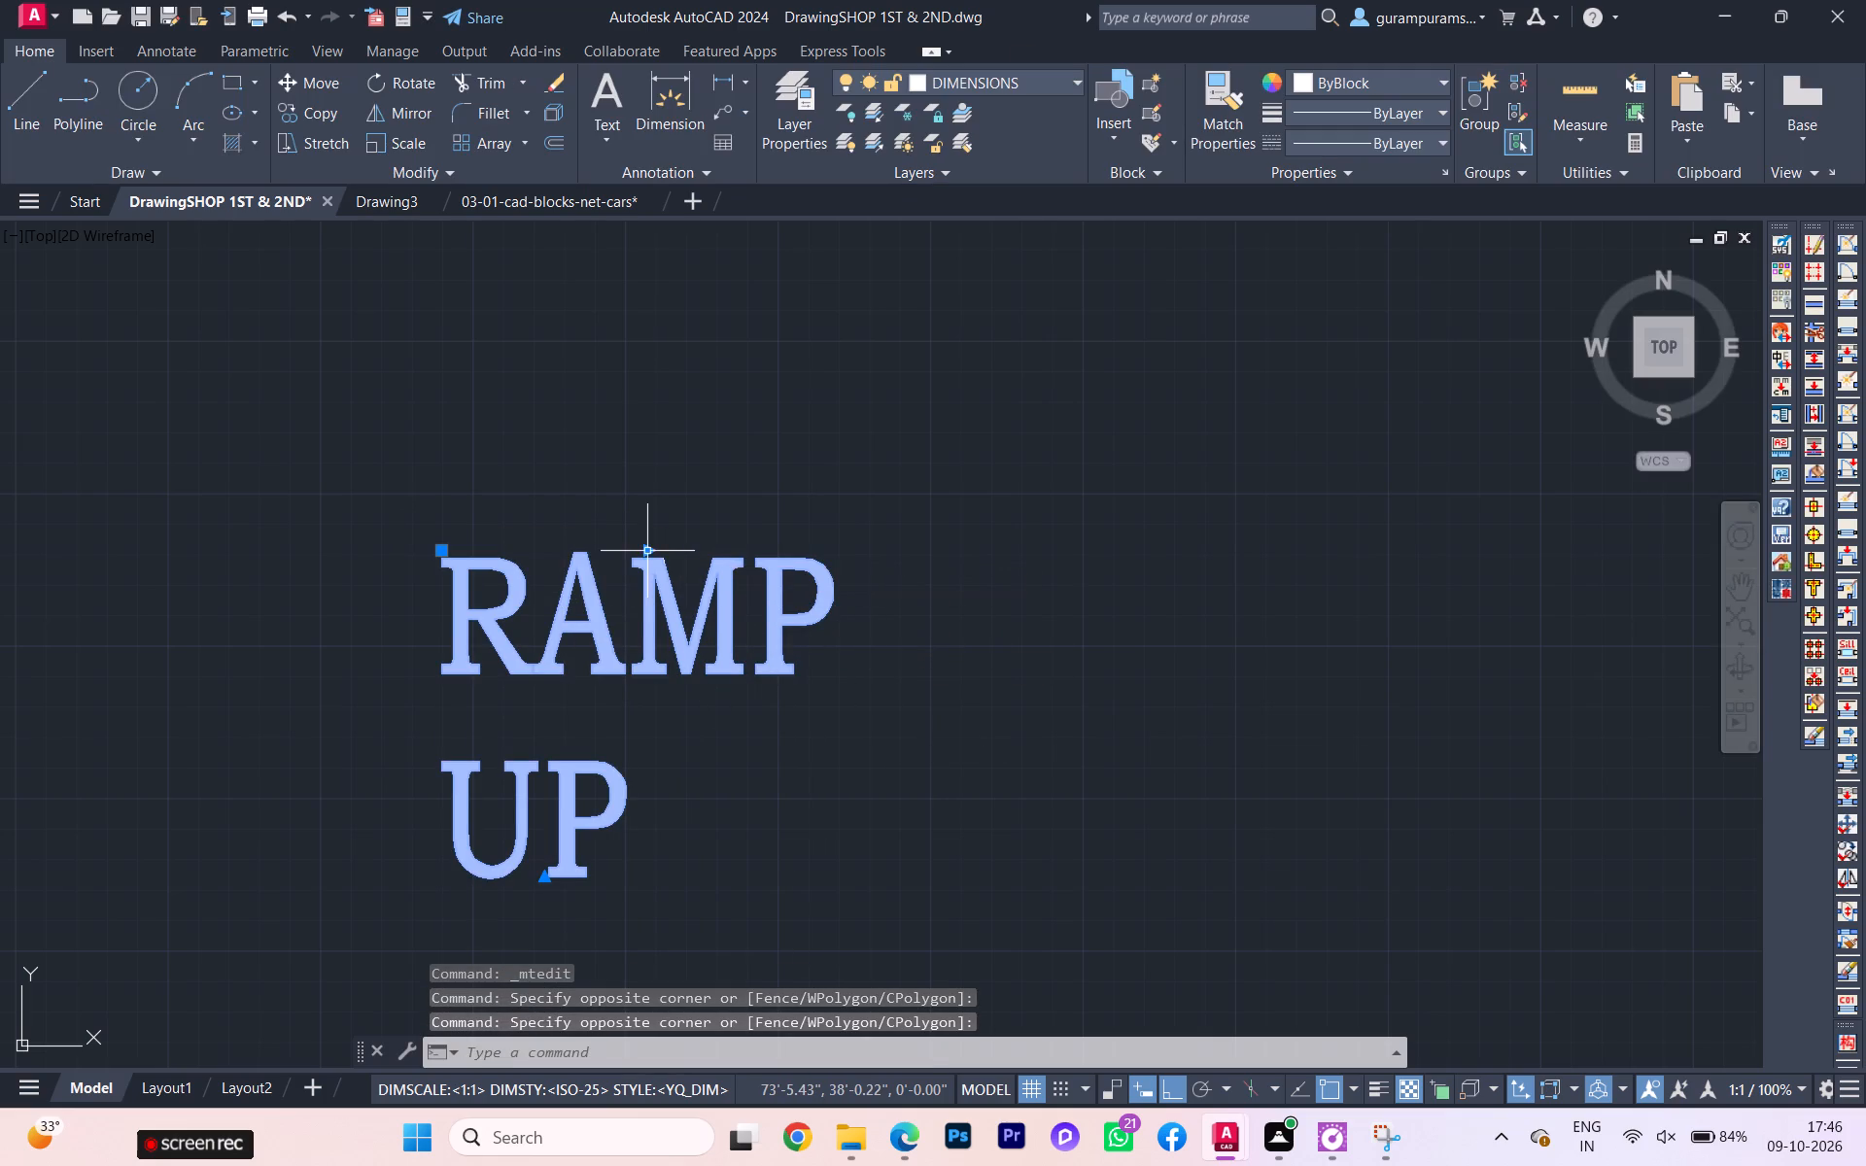
left_click(644, 547)
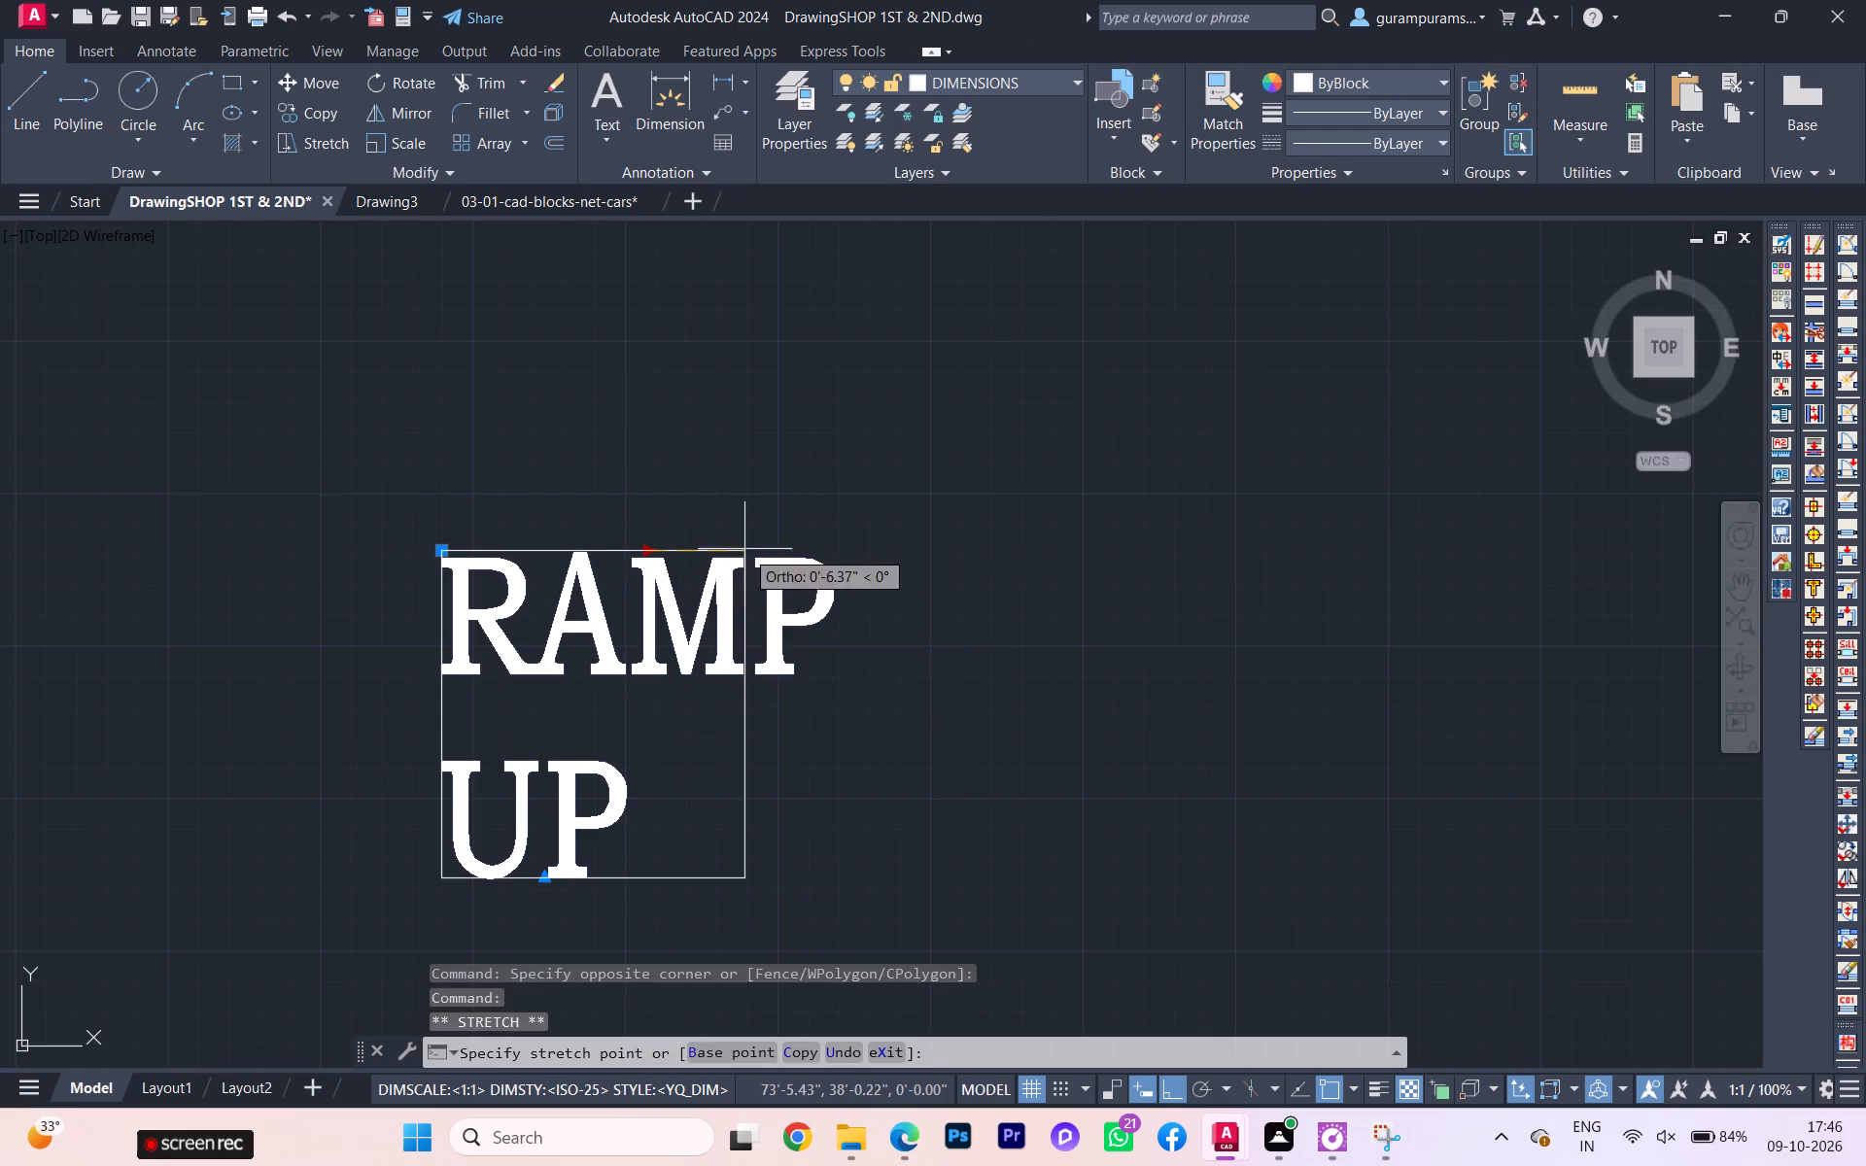
left_click(1139, 562)
scroll(941, 568, "down", 5)
scroll(938, 586, "up", 1)
key("Escape")
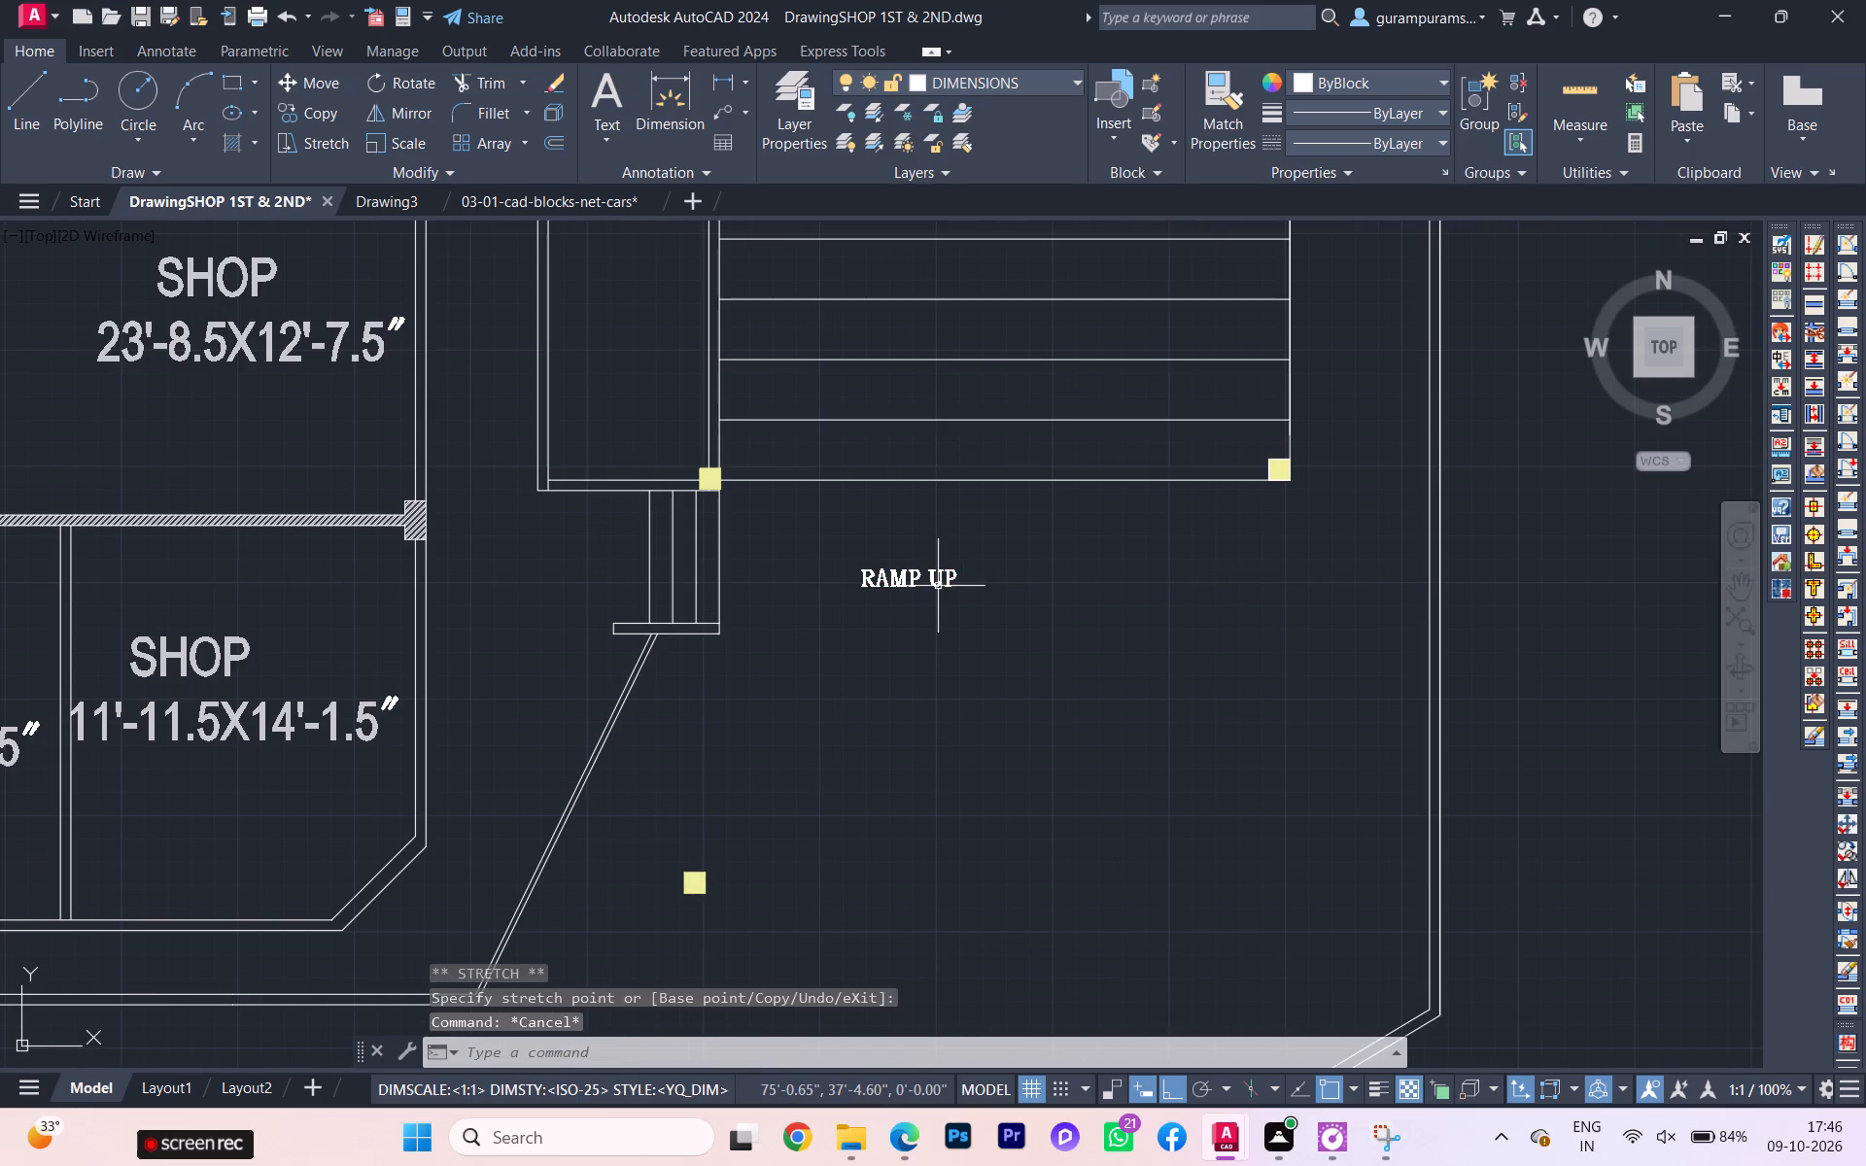
Draw a horizontal line across the full width of the ramp, between its two northernmost interior lines.
scroll(925, 599, "down", 2)
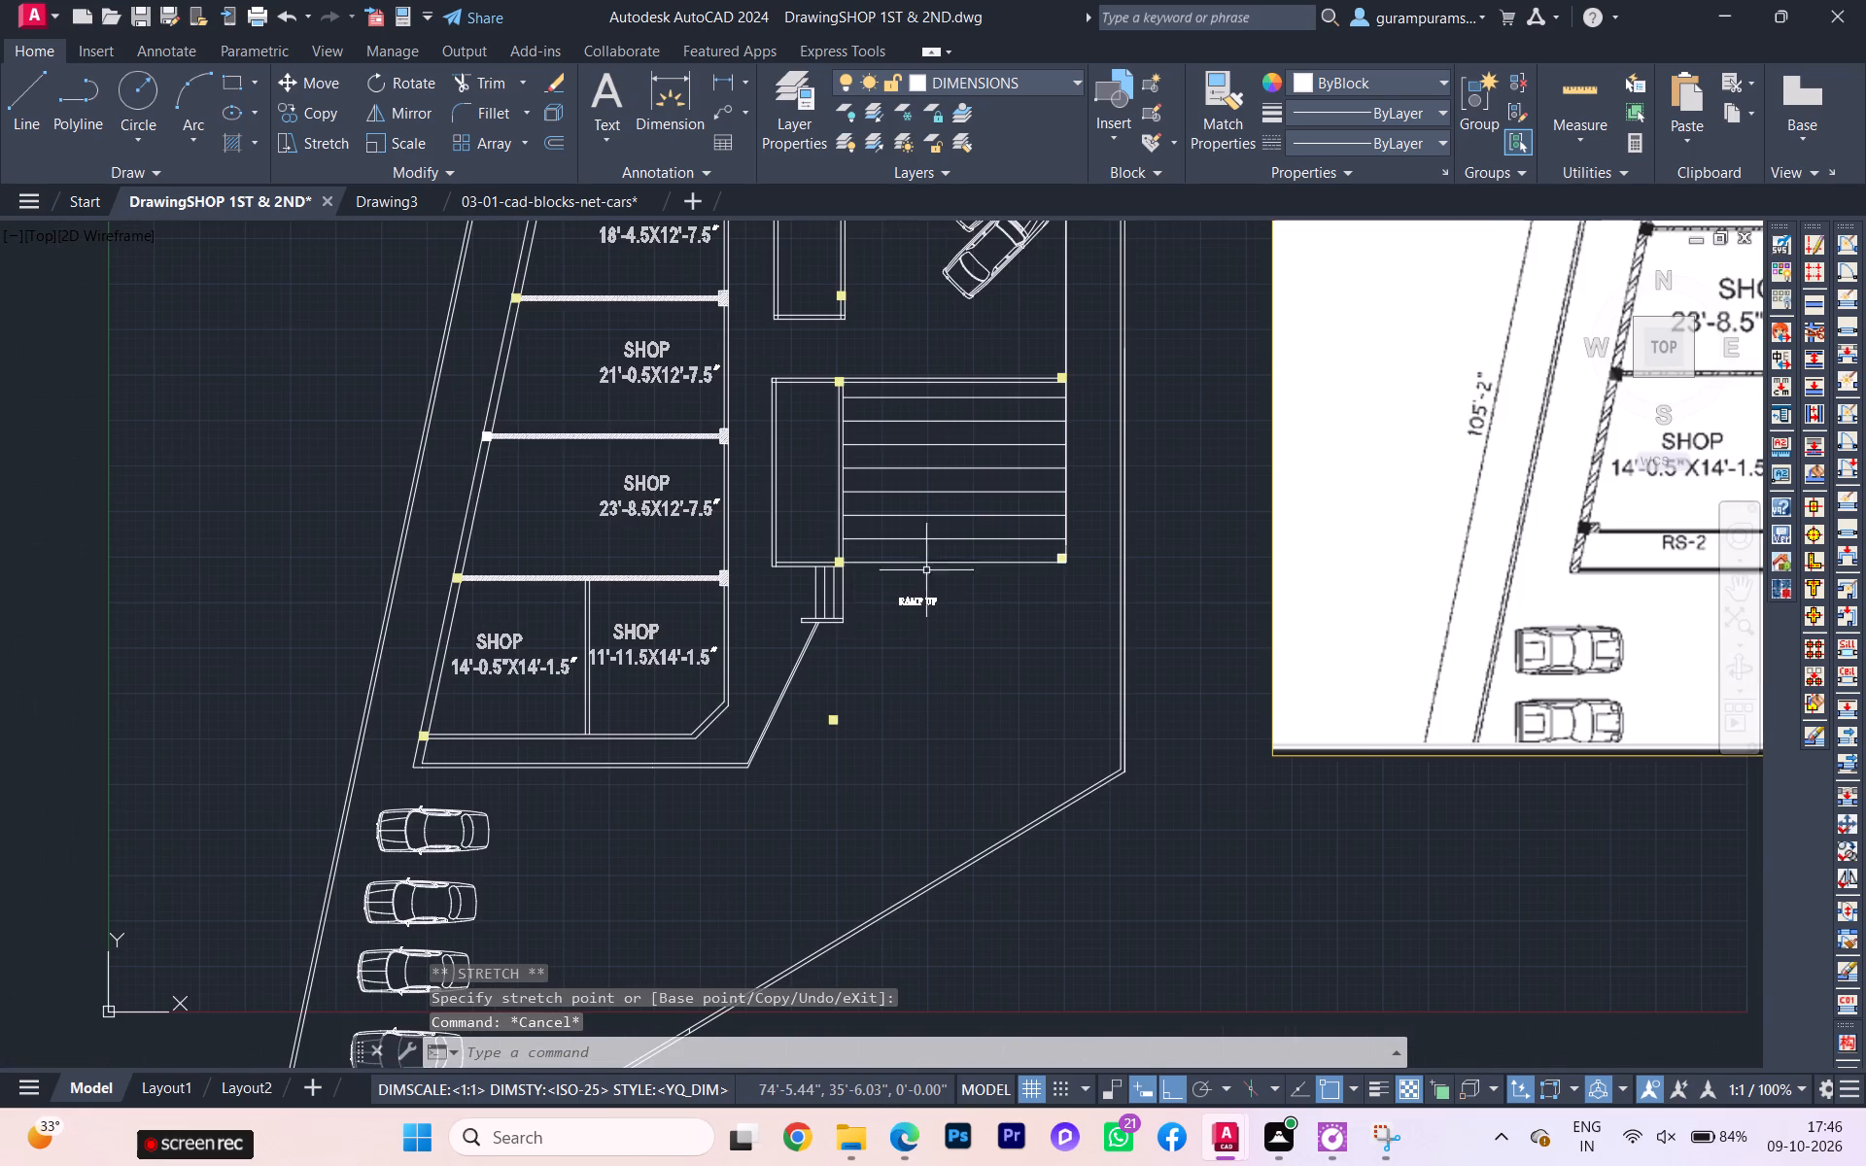
scroll(933, 467, "up", 2)
key("l")
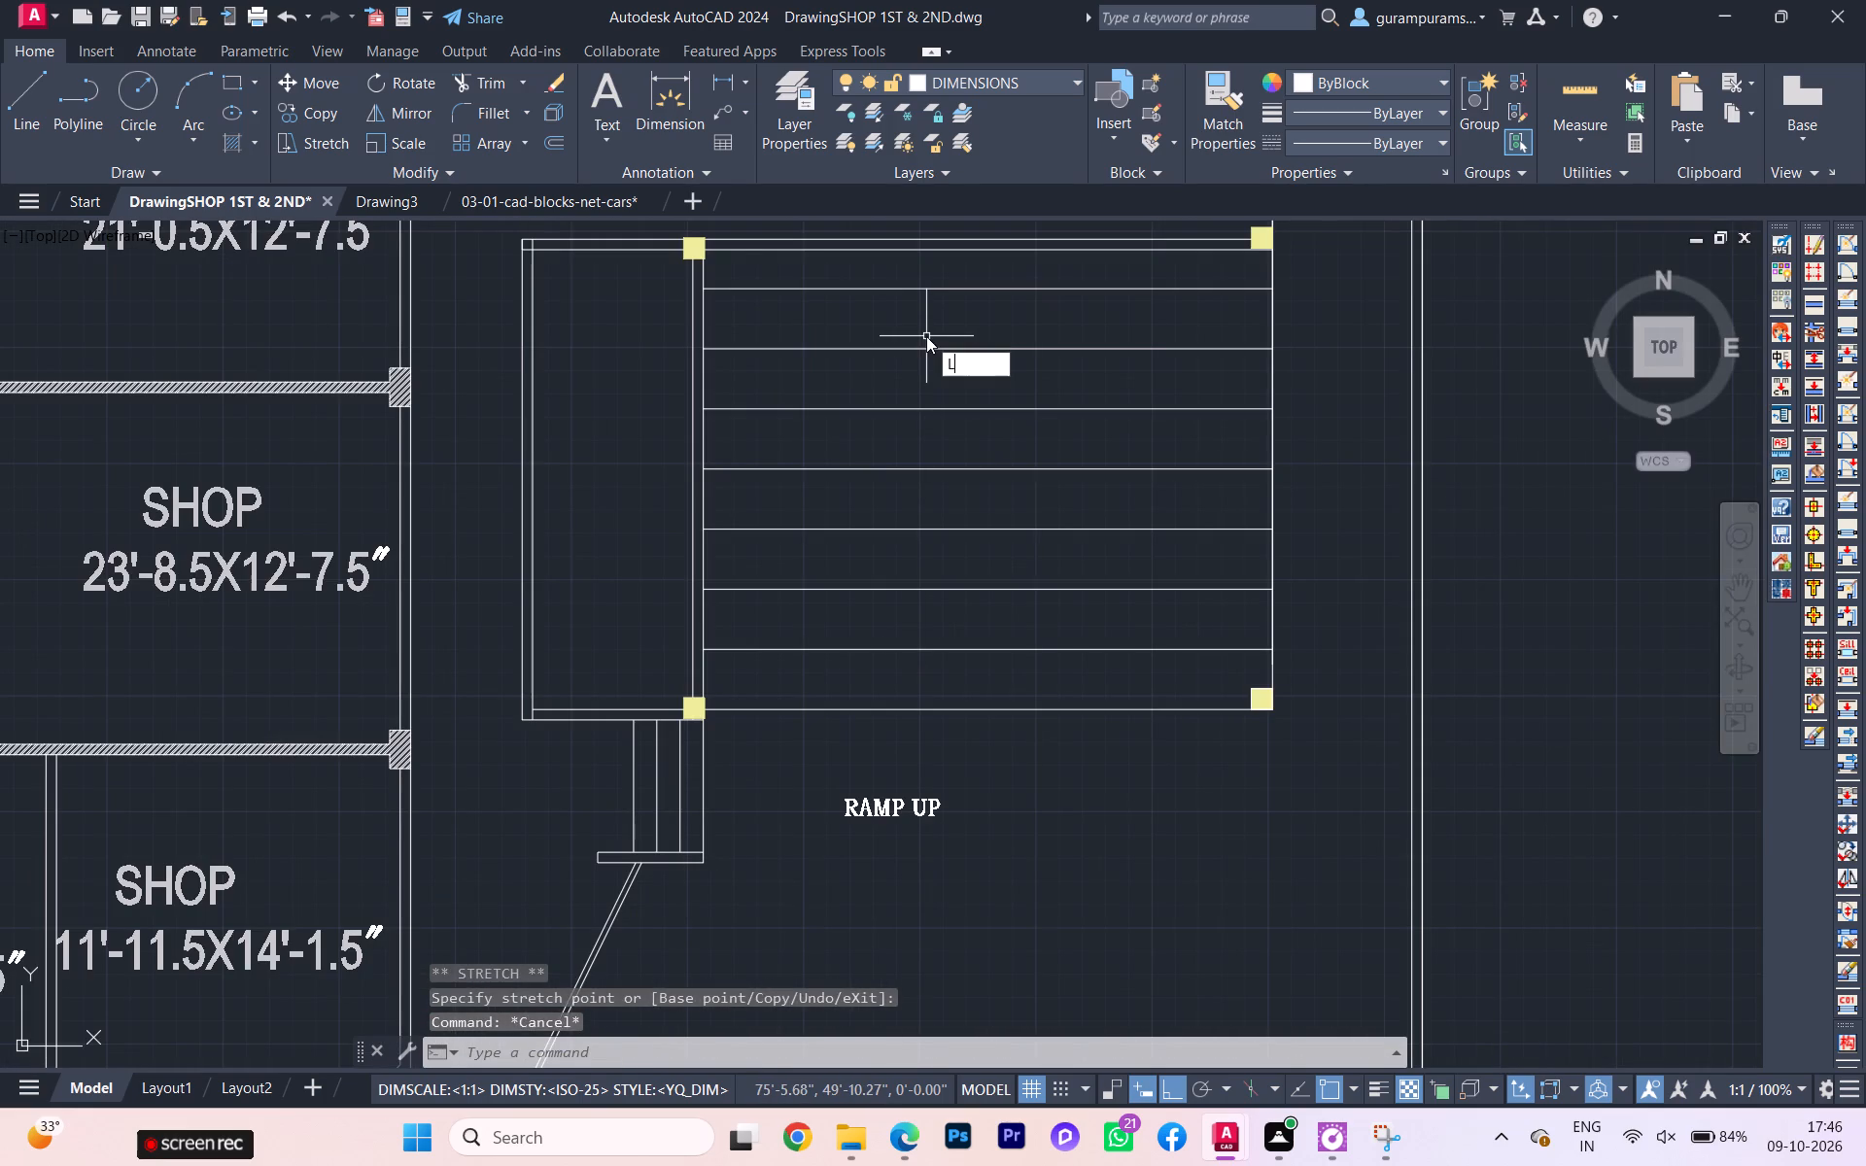
key("Return")
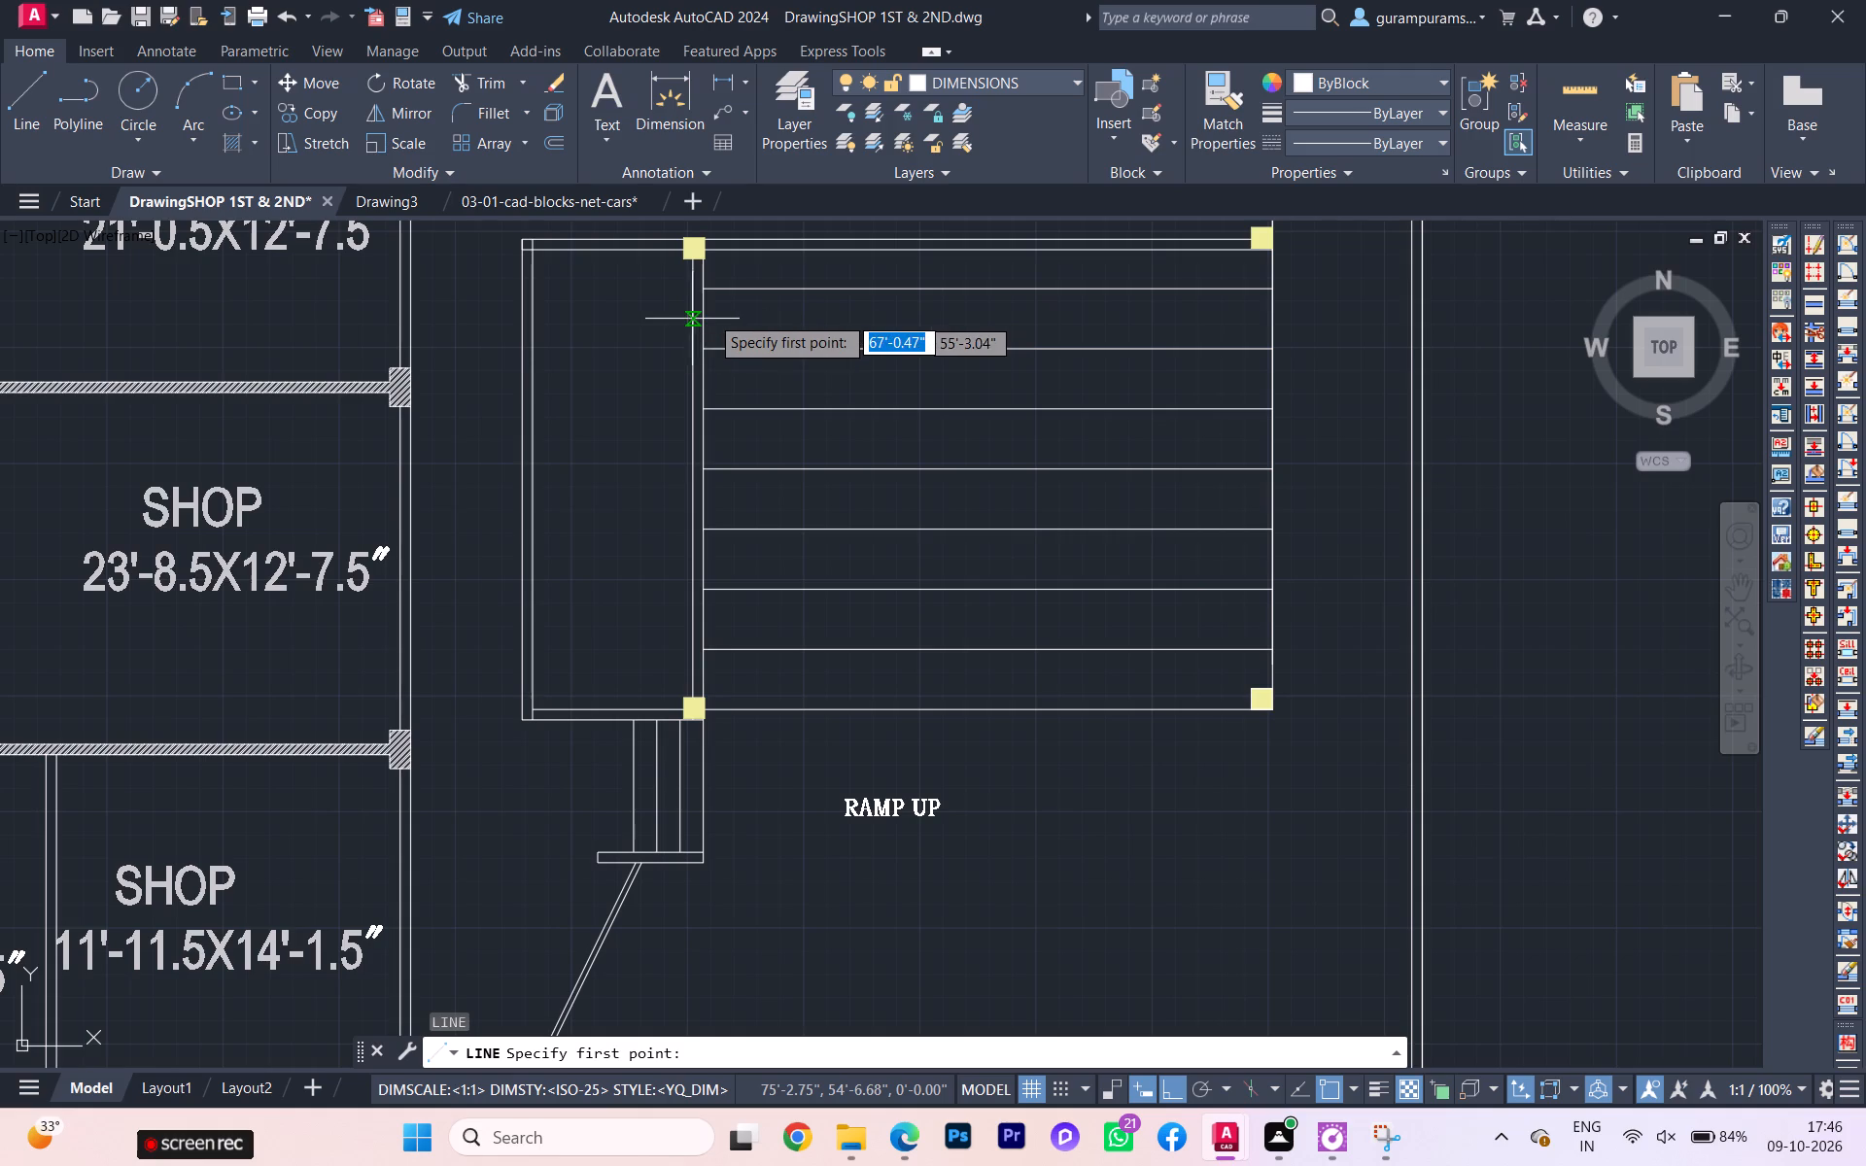
left_click(707, 320)
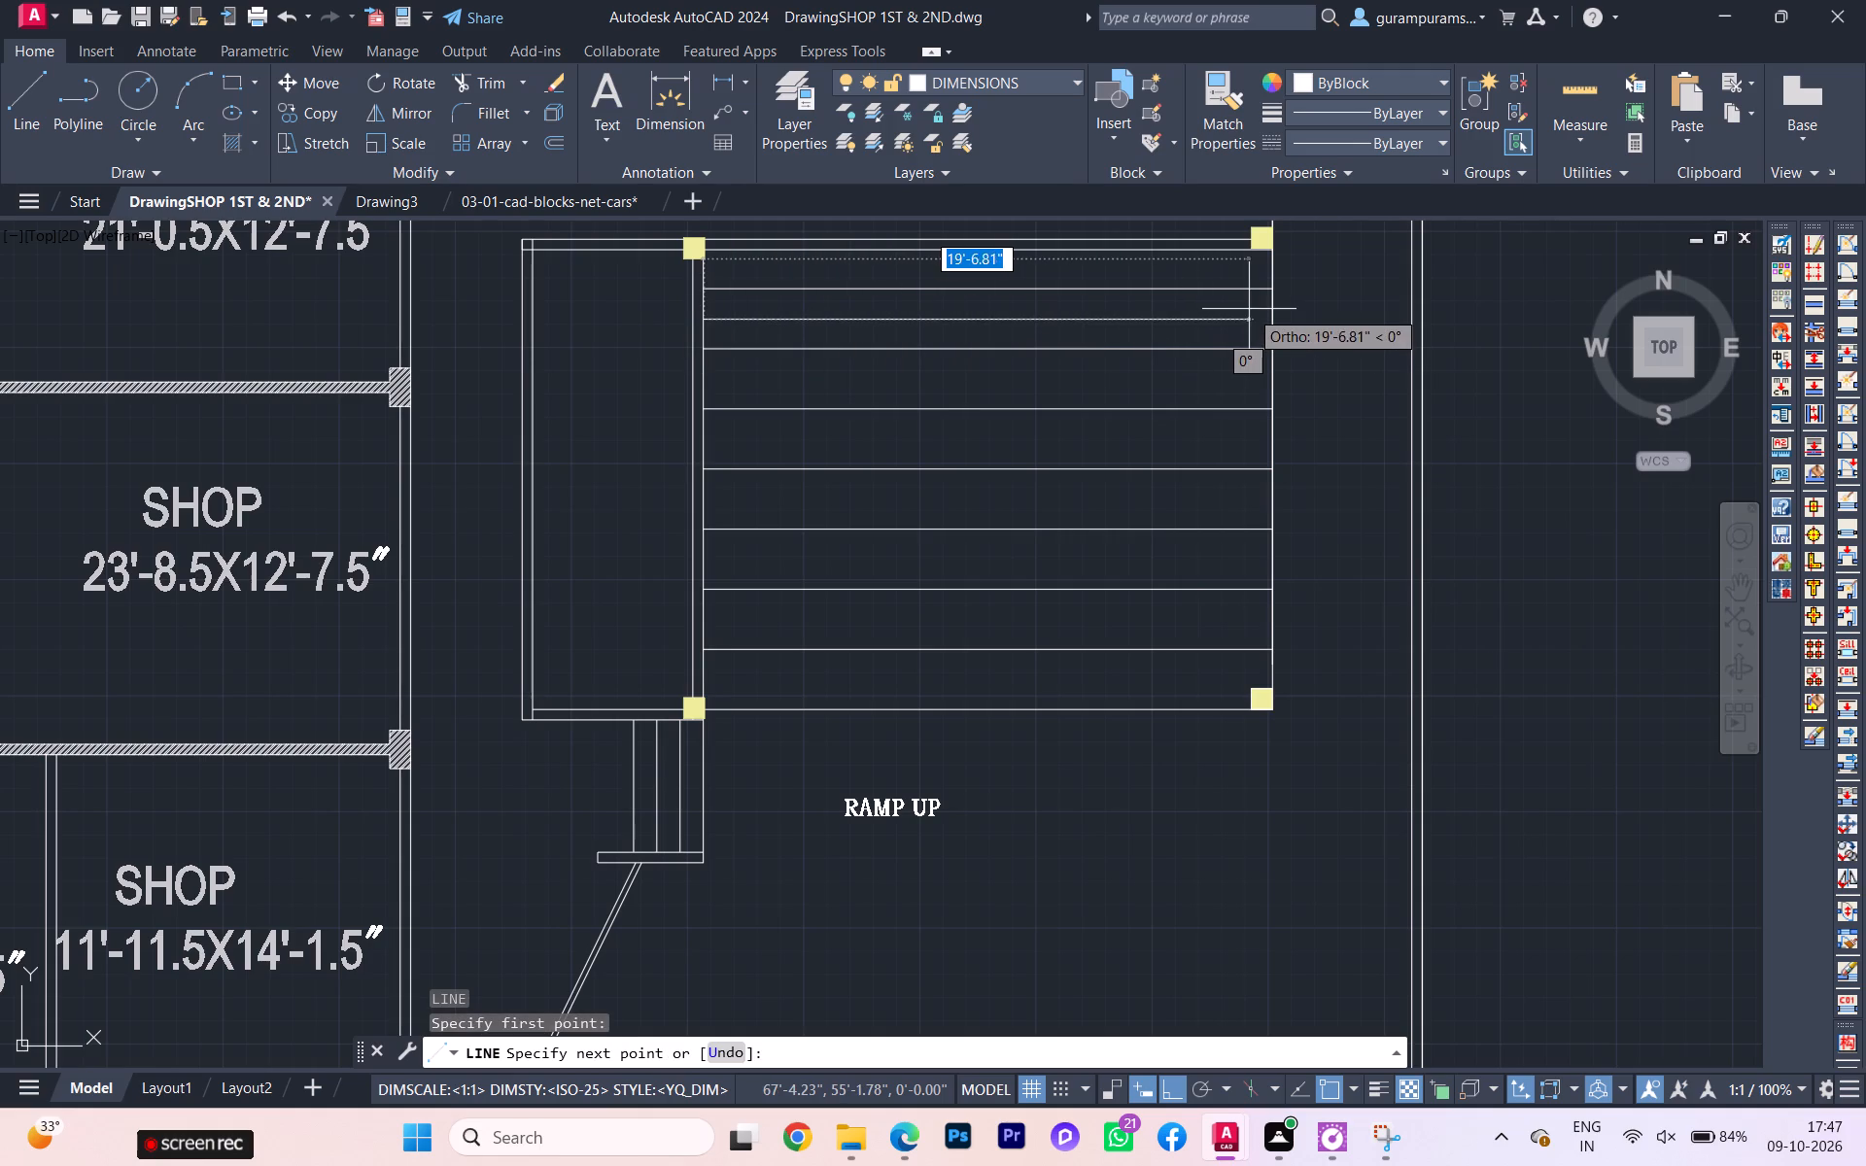
left_click(1274, 319)
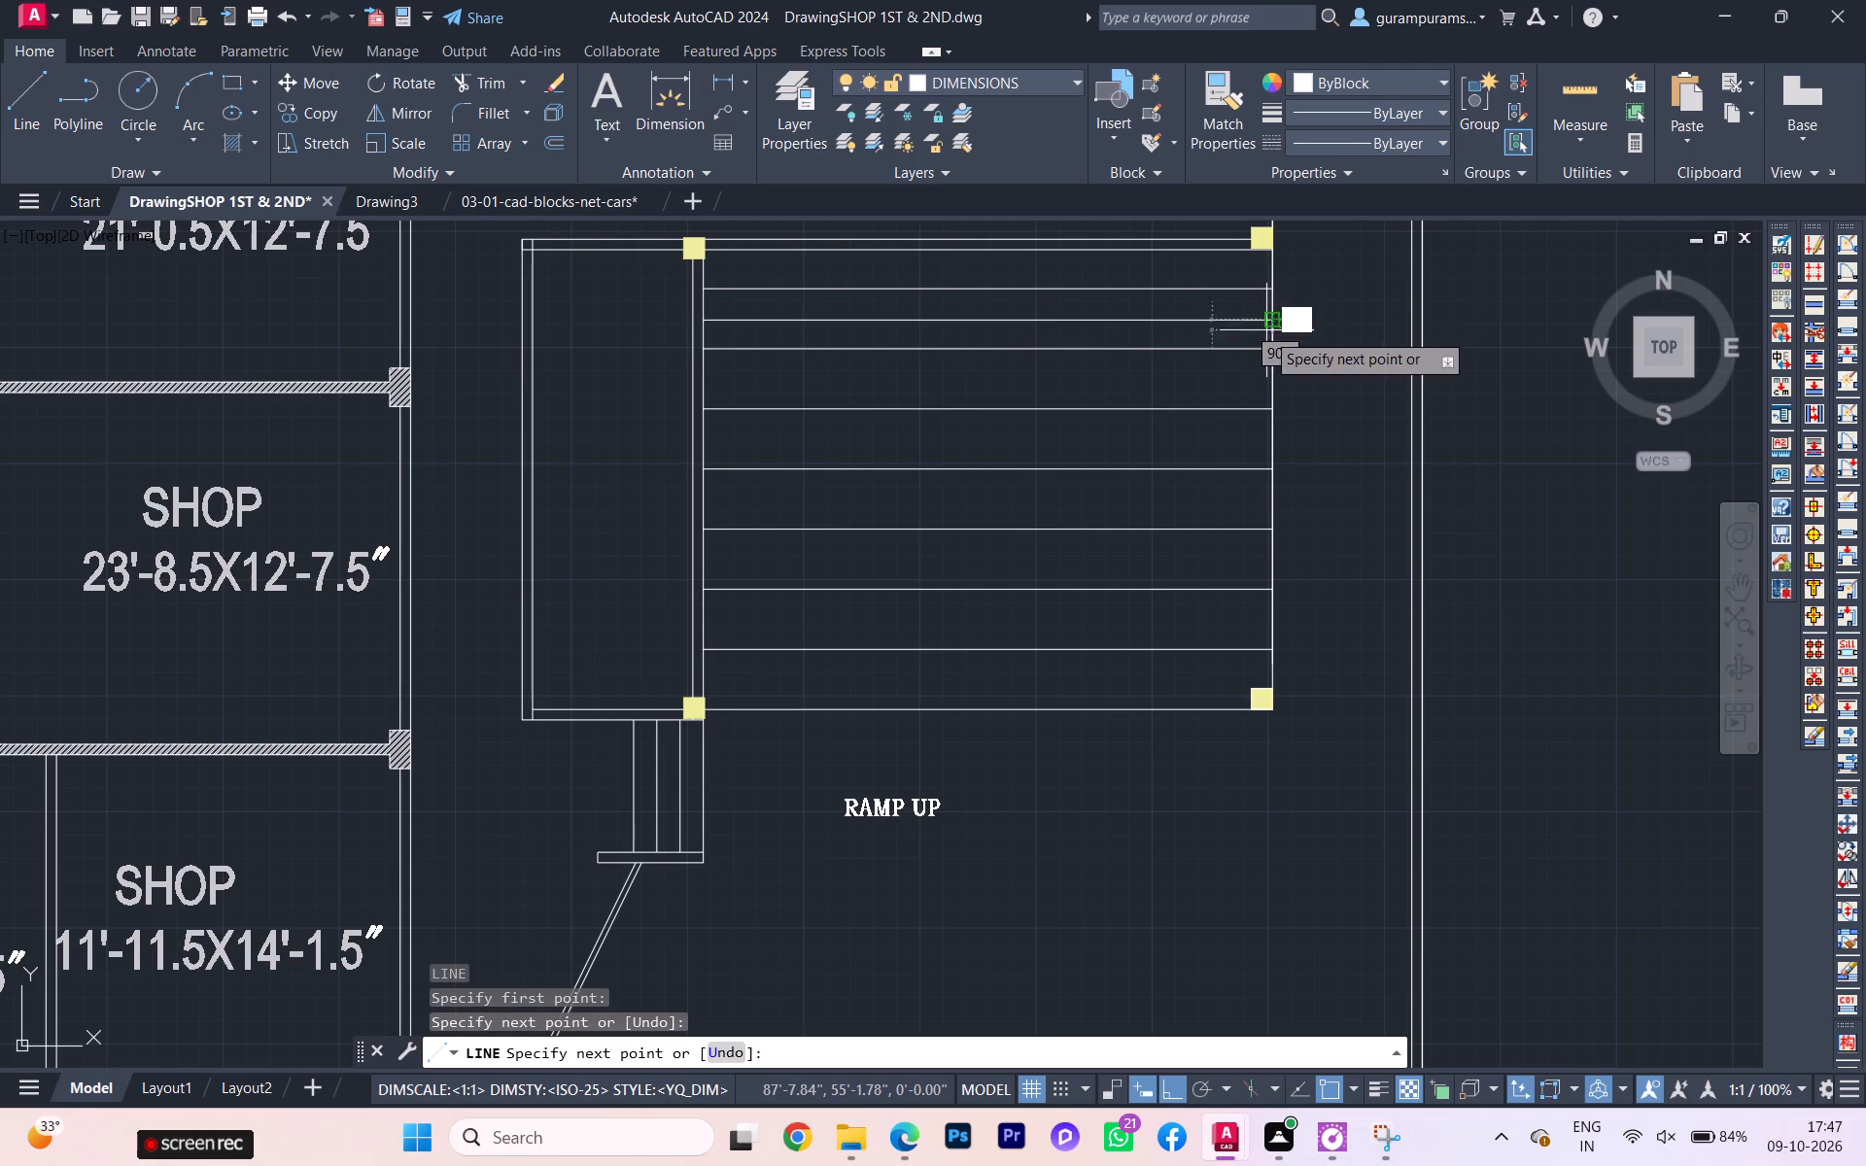
key("Escape")
Draw two closely spaced horizontal lines across the ramp, joined at its east edge, between the original second and third interior lines.
key("l")
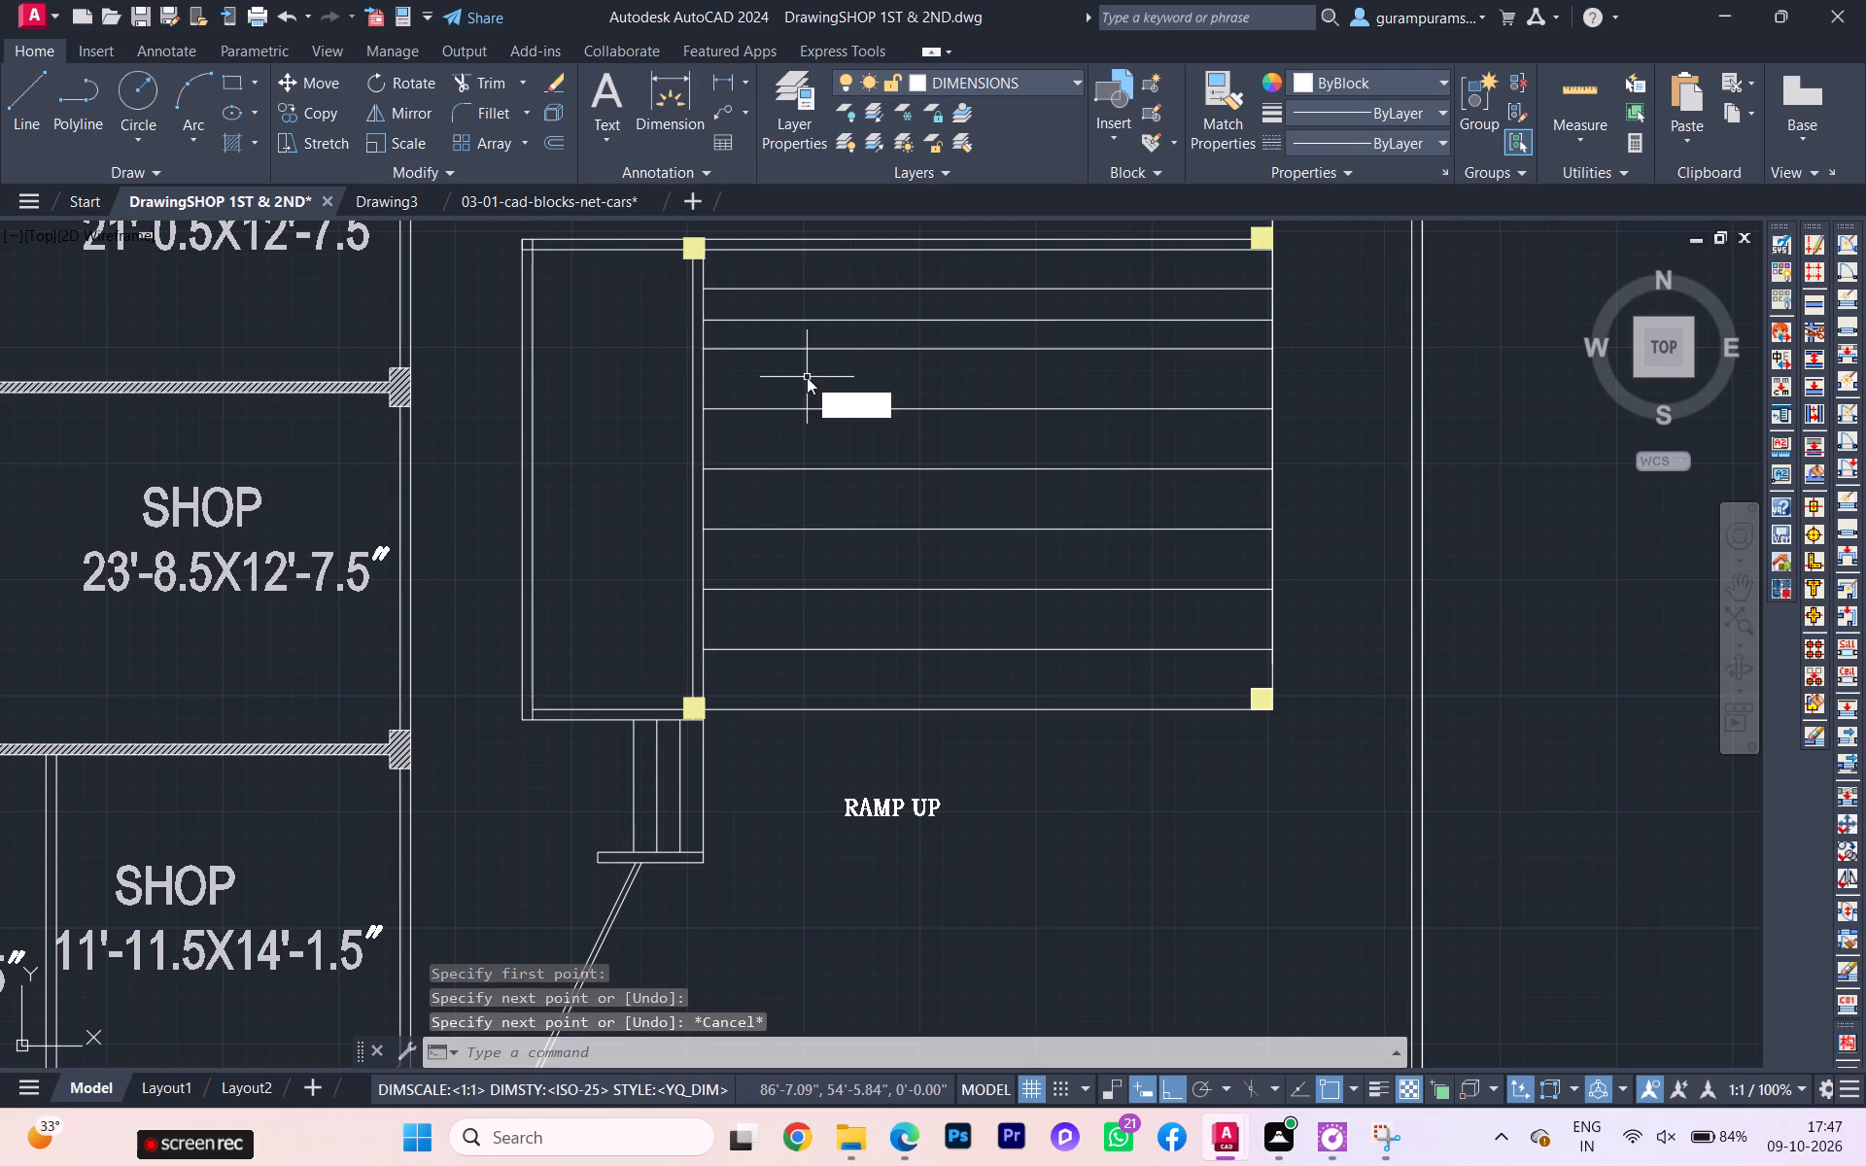
key("Return")
left_click(712, 370)
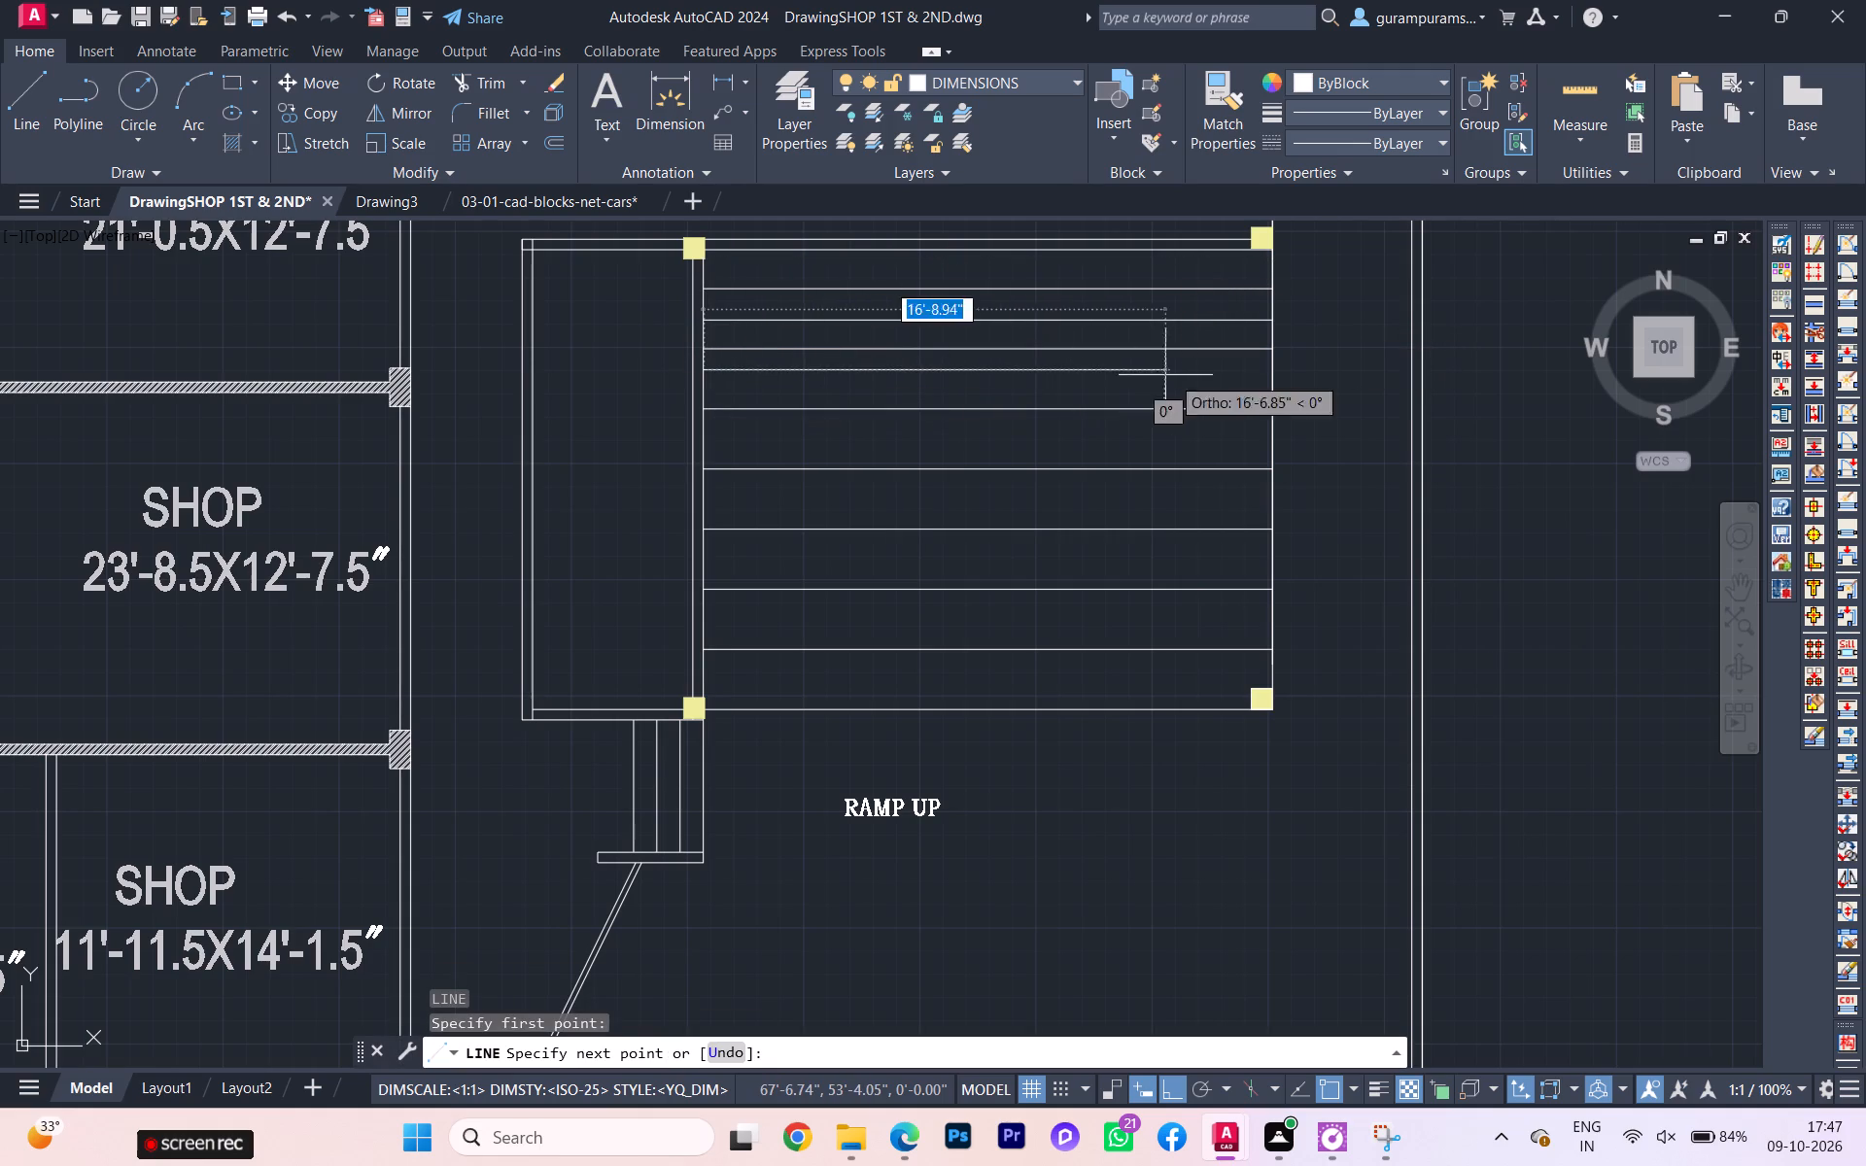
left_click(1266, 371)
left_click(1263, 385)
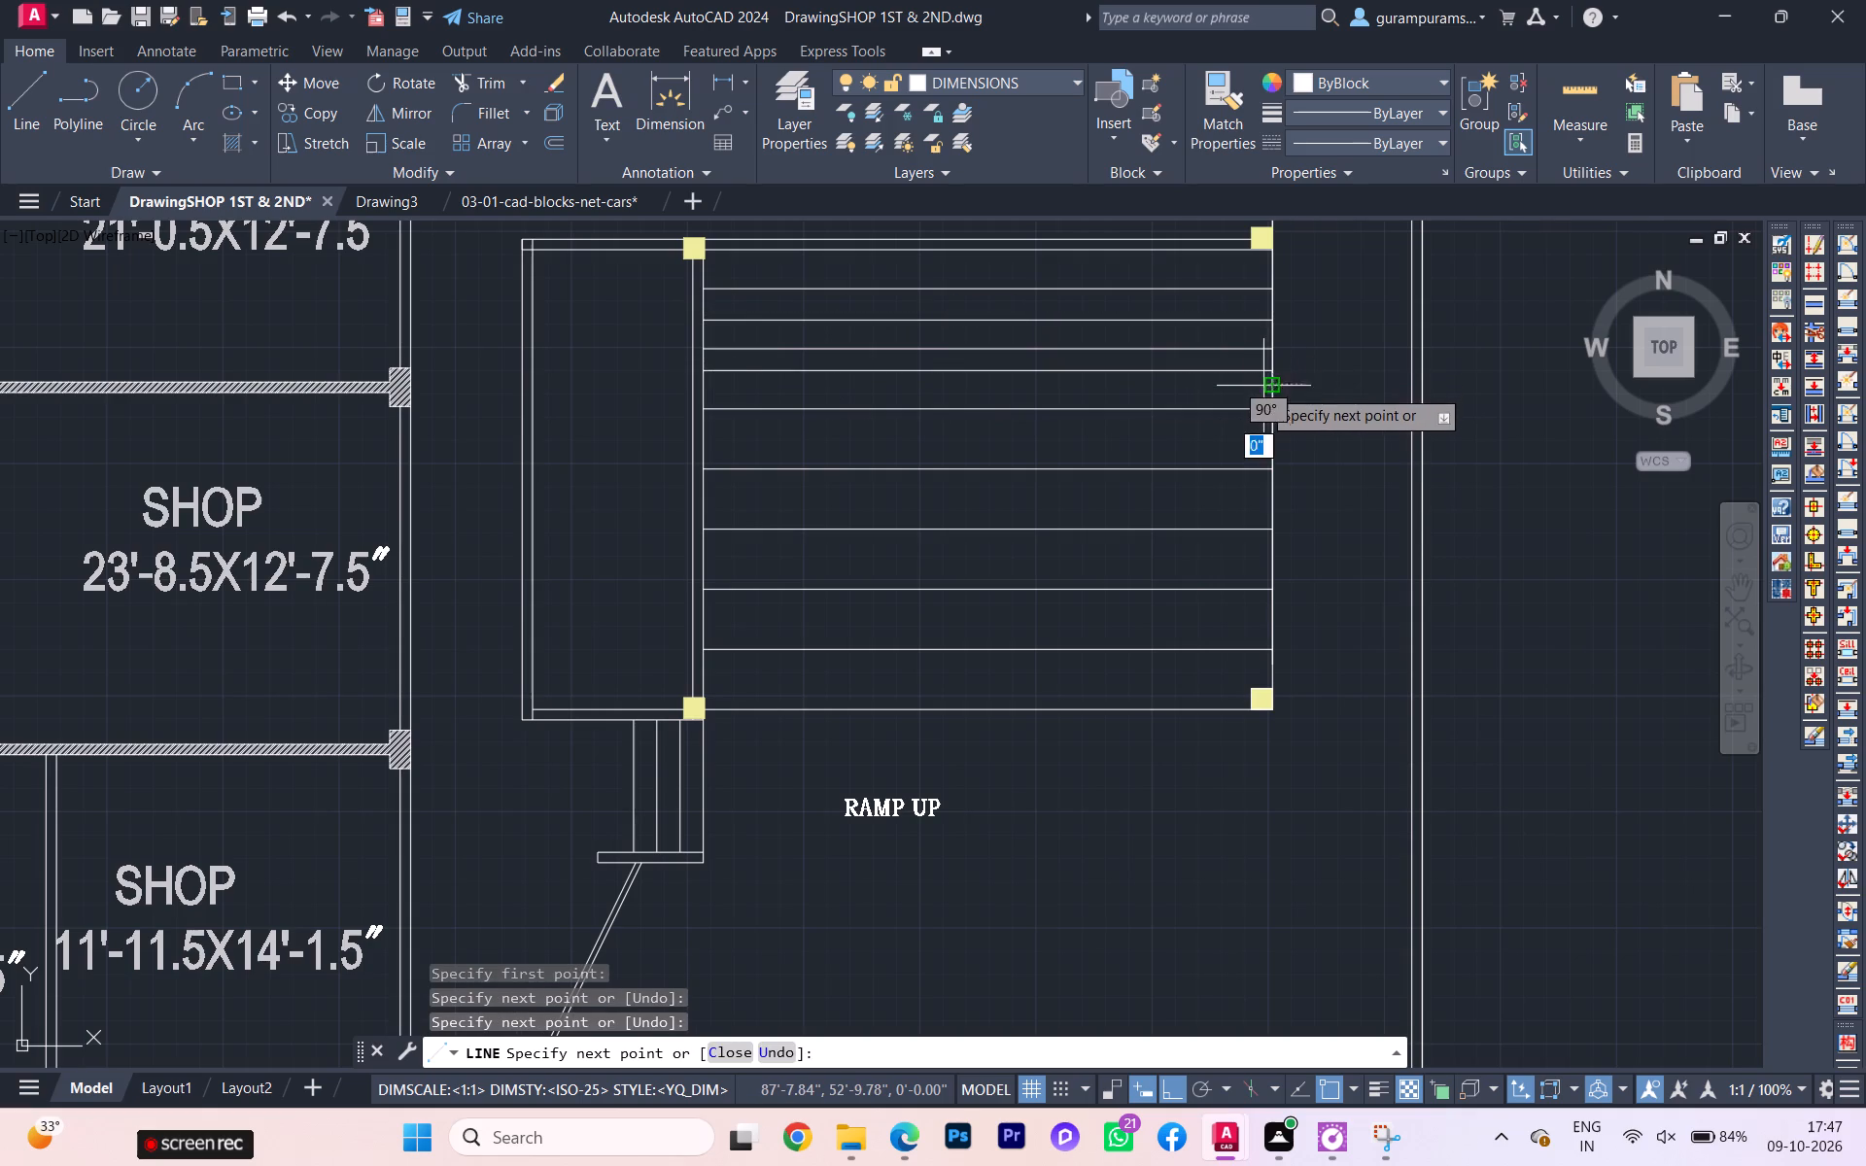
left_click(707, 388)
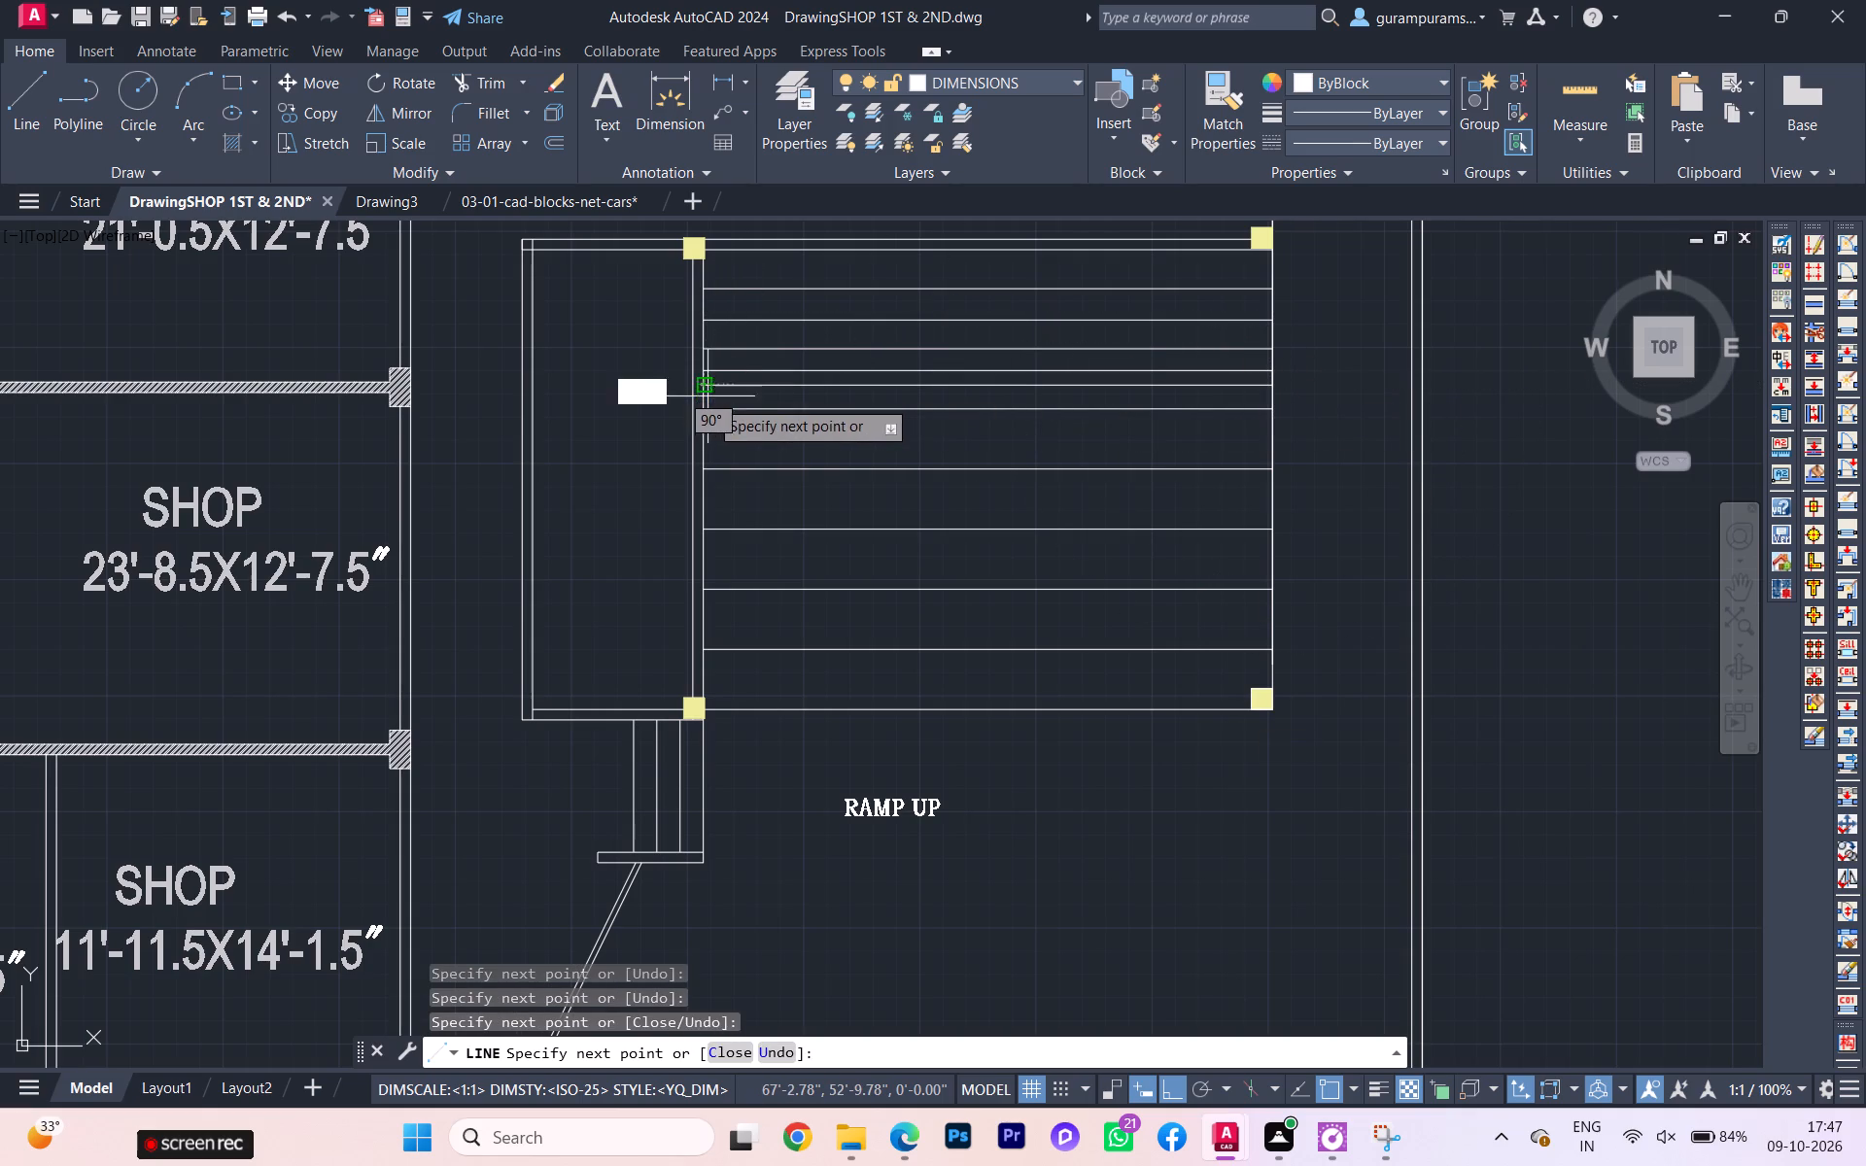
key("Escape")
Compare the ramp, shops and wall hatching in the drawn plan with the reference plan image.
scroll(760, 431, "down", 3)
scroll(767, 436, "up", 1)
scroll(817, 450, "down", 1)
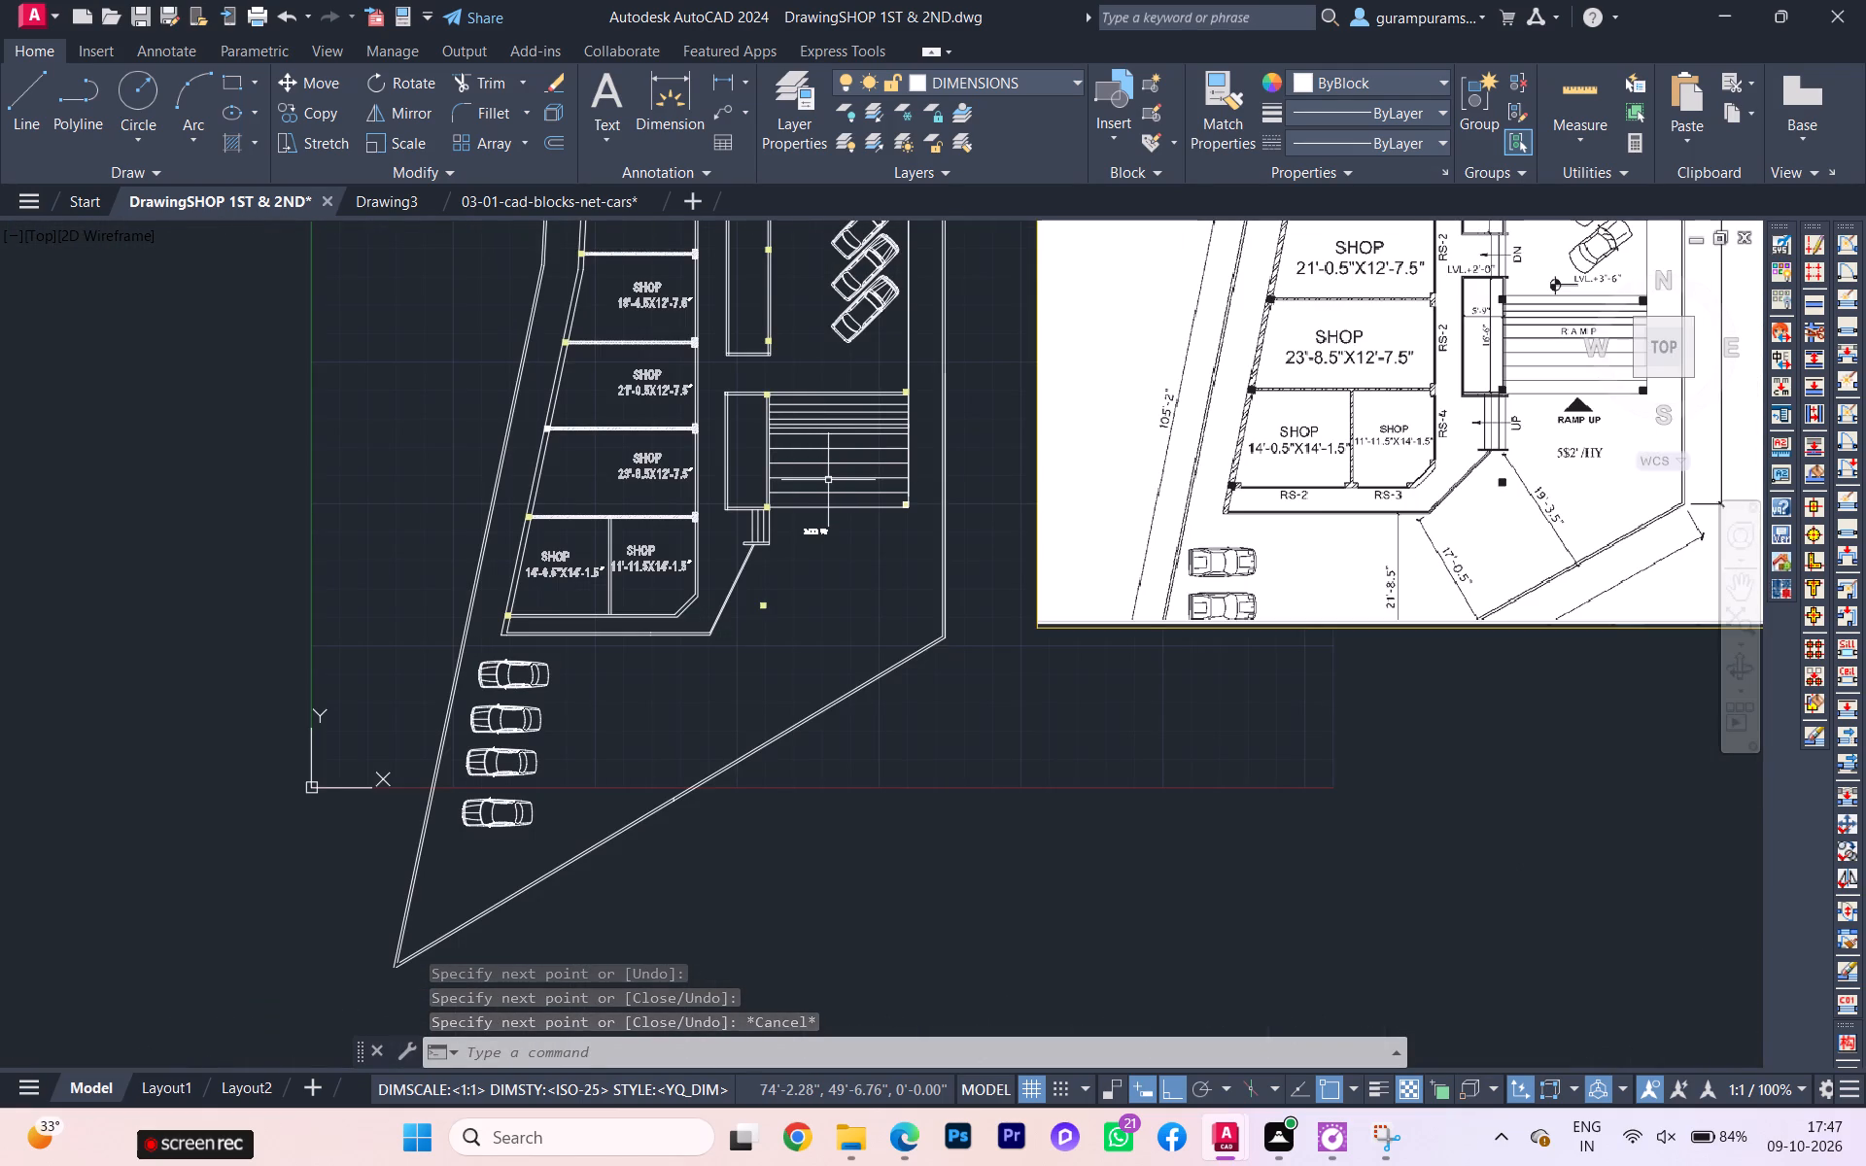
scroll(813, 538, "down", 1)
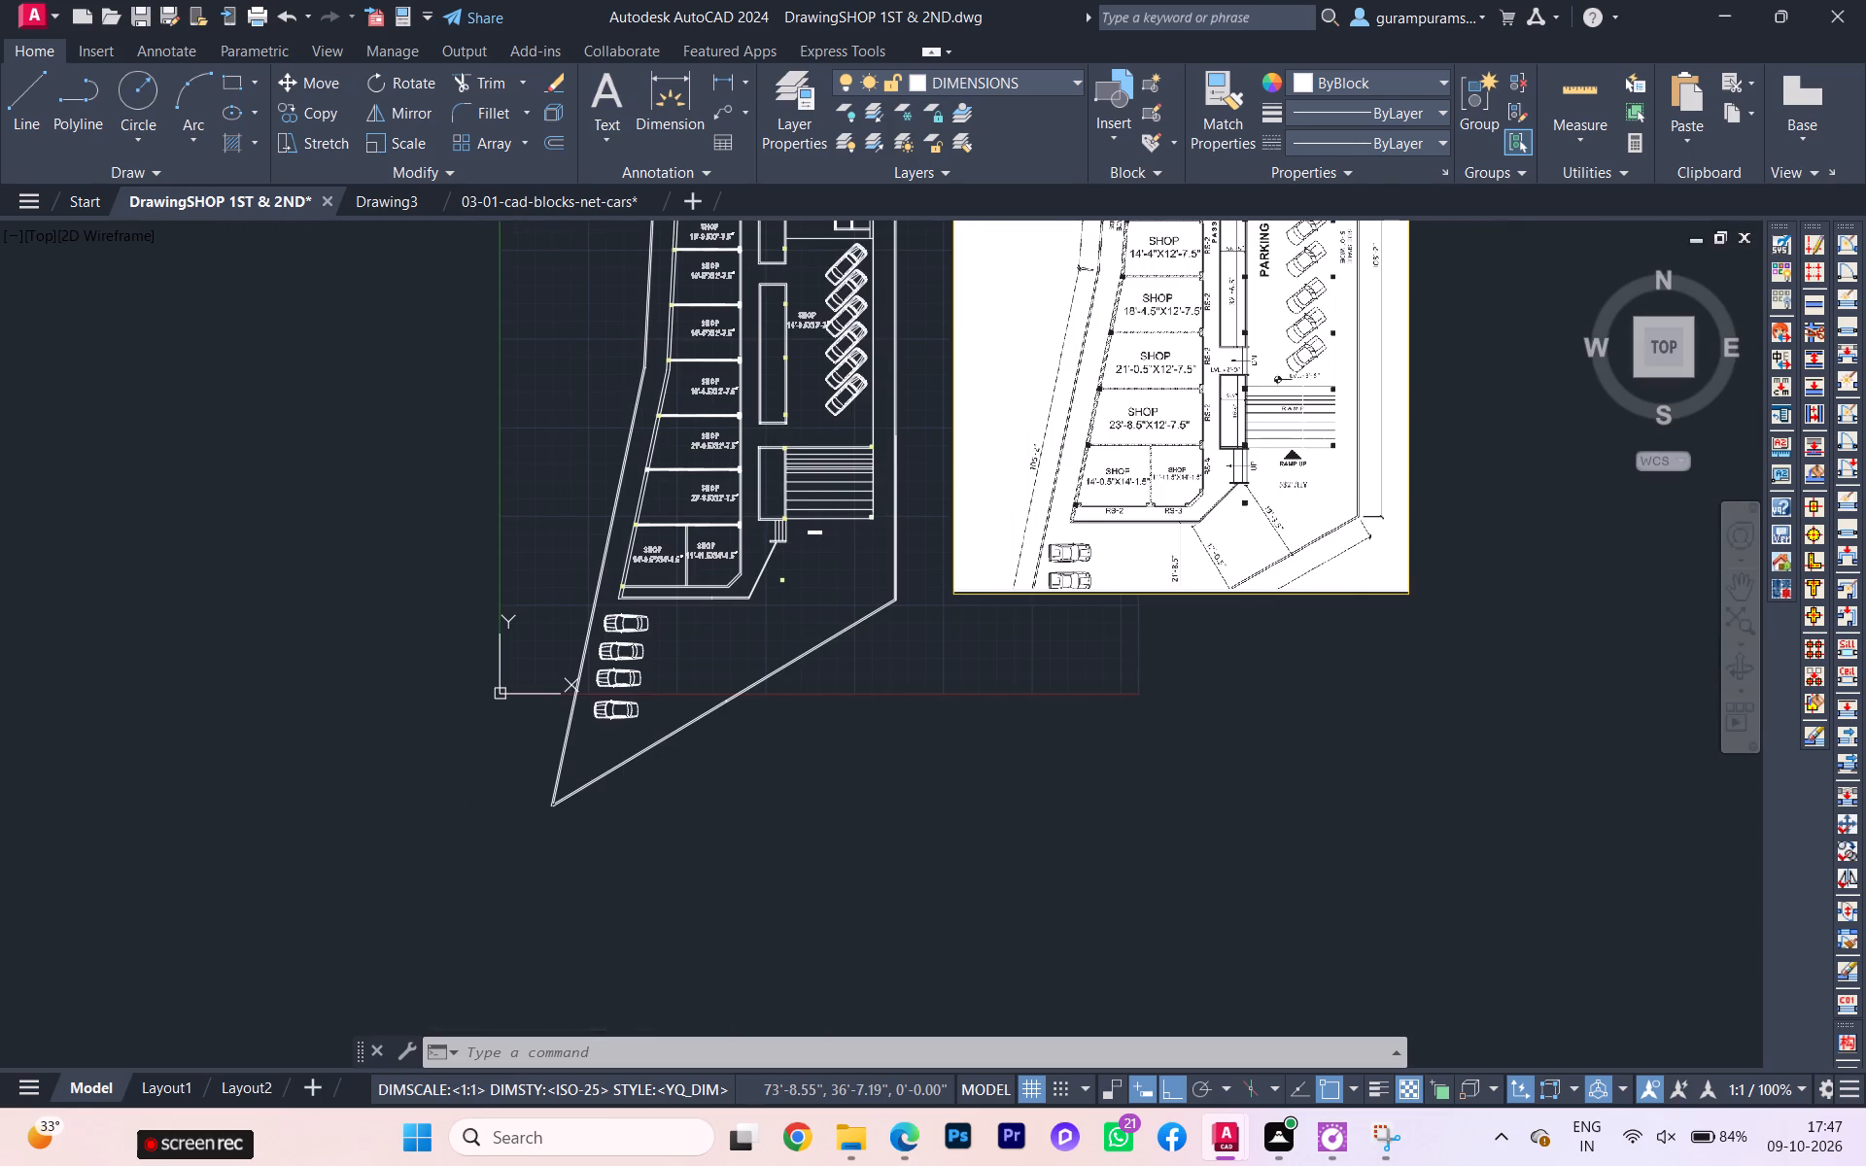
scroll(1316, 399, "up", 3)
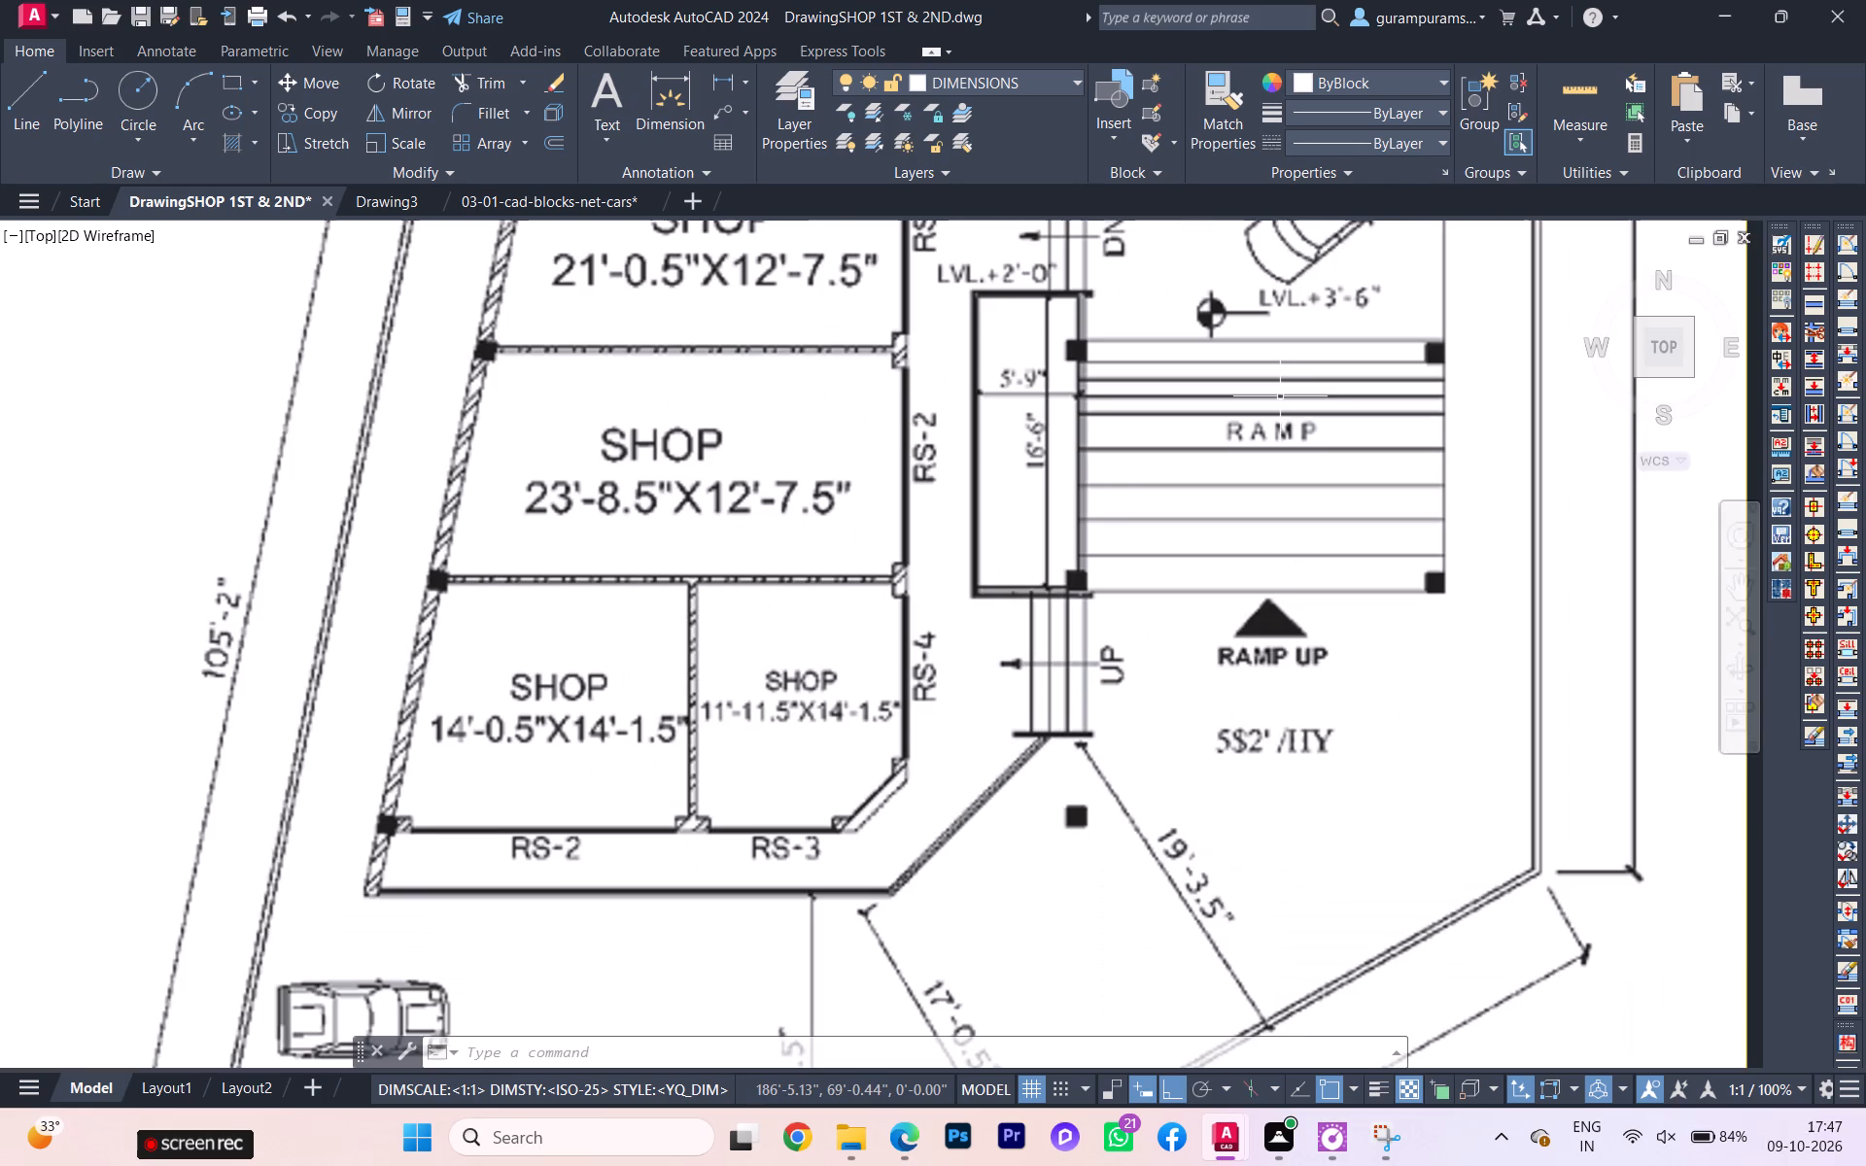
scroll(1281, 406, "down", 1)
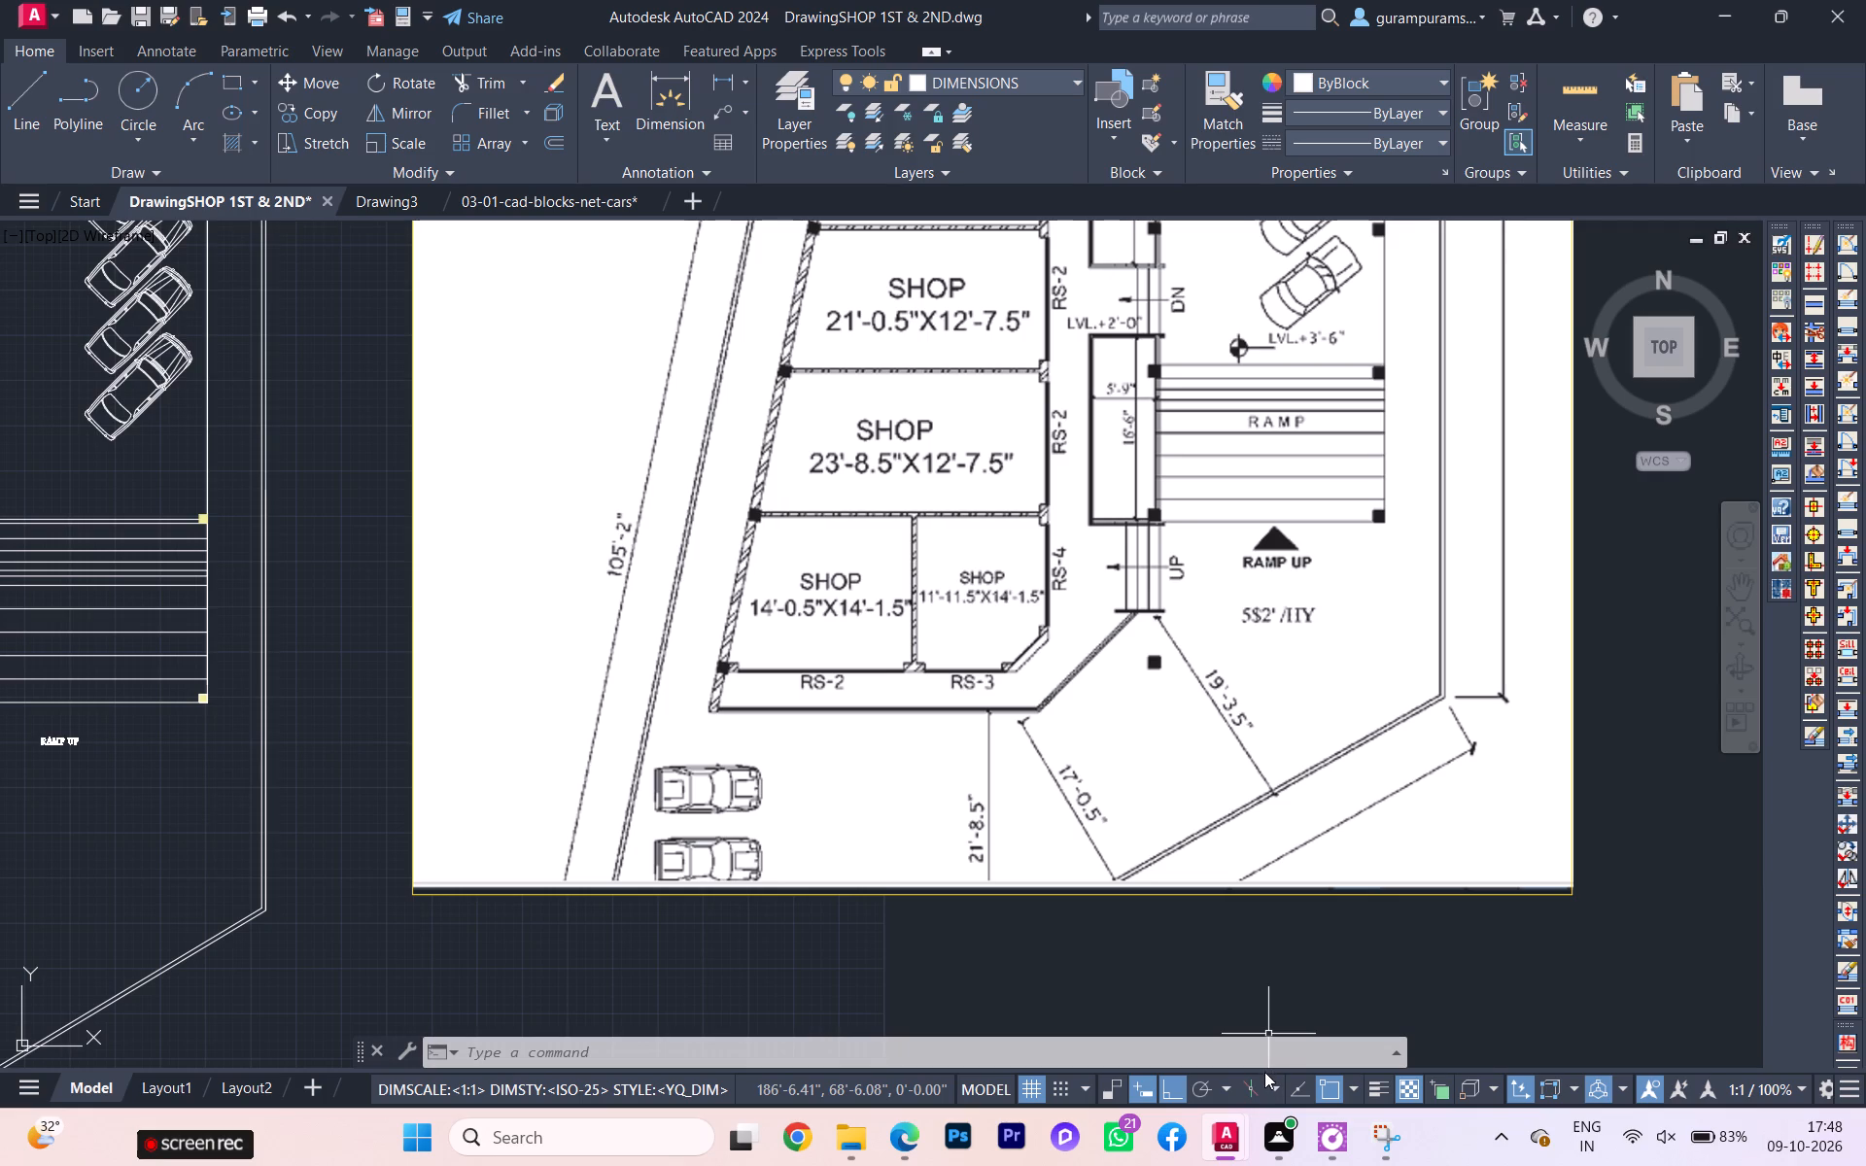
scroll(1271, 985, "down", 1)
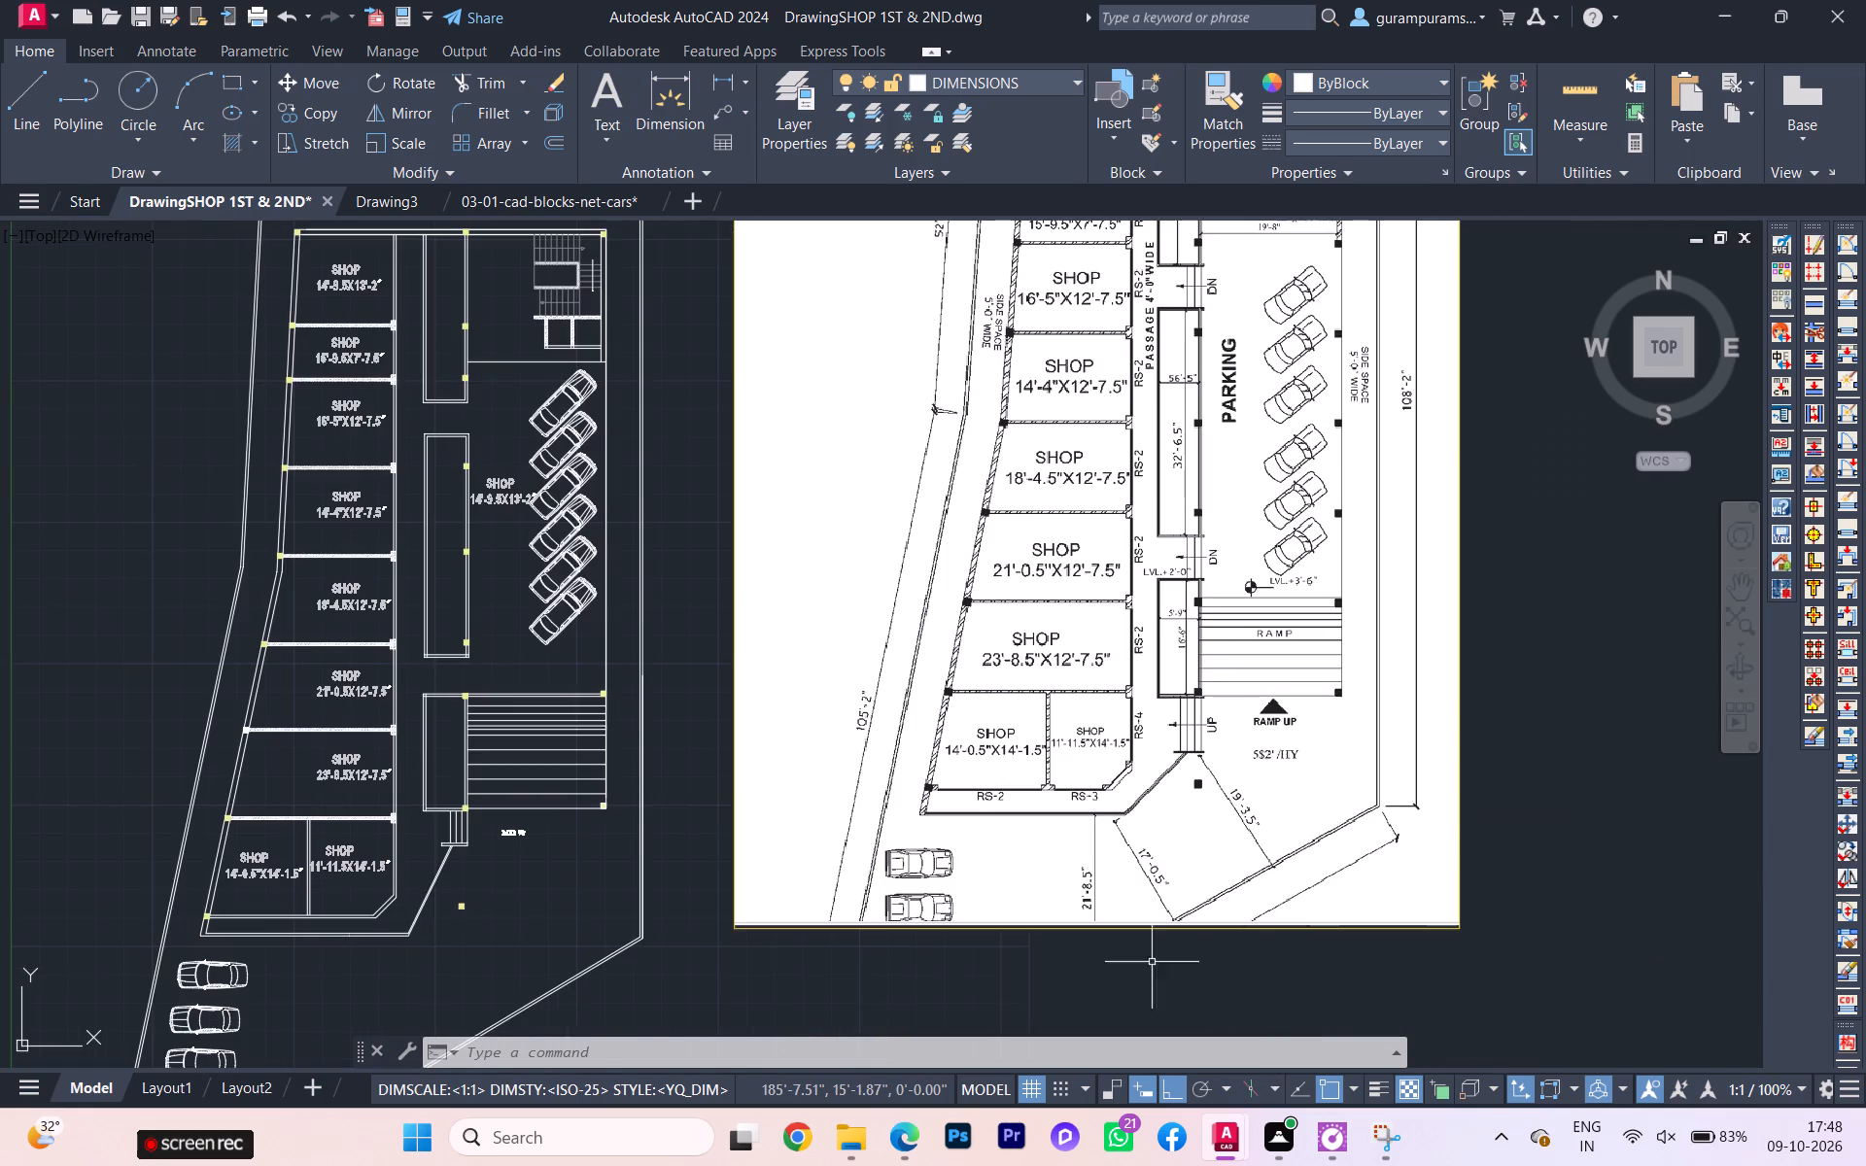
scroll(1085, 941, "down", 1)
scroll(855, 896, "up", 2)
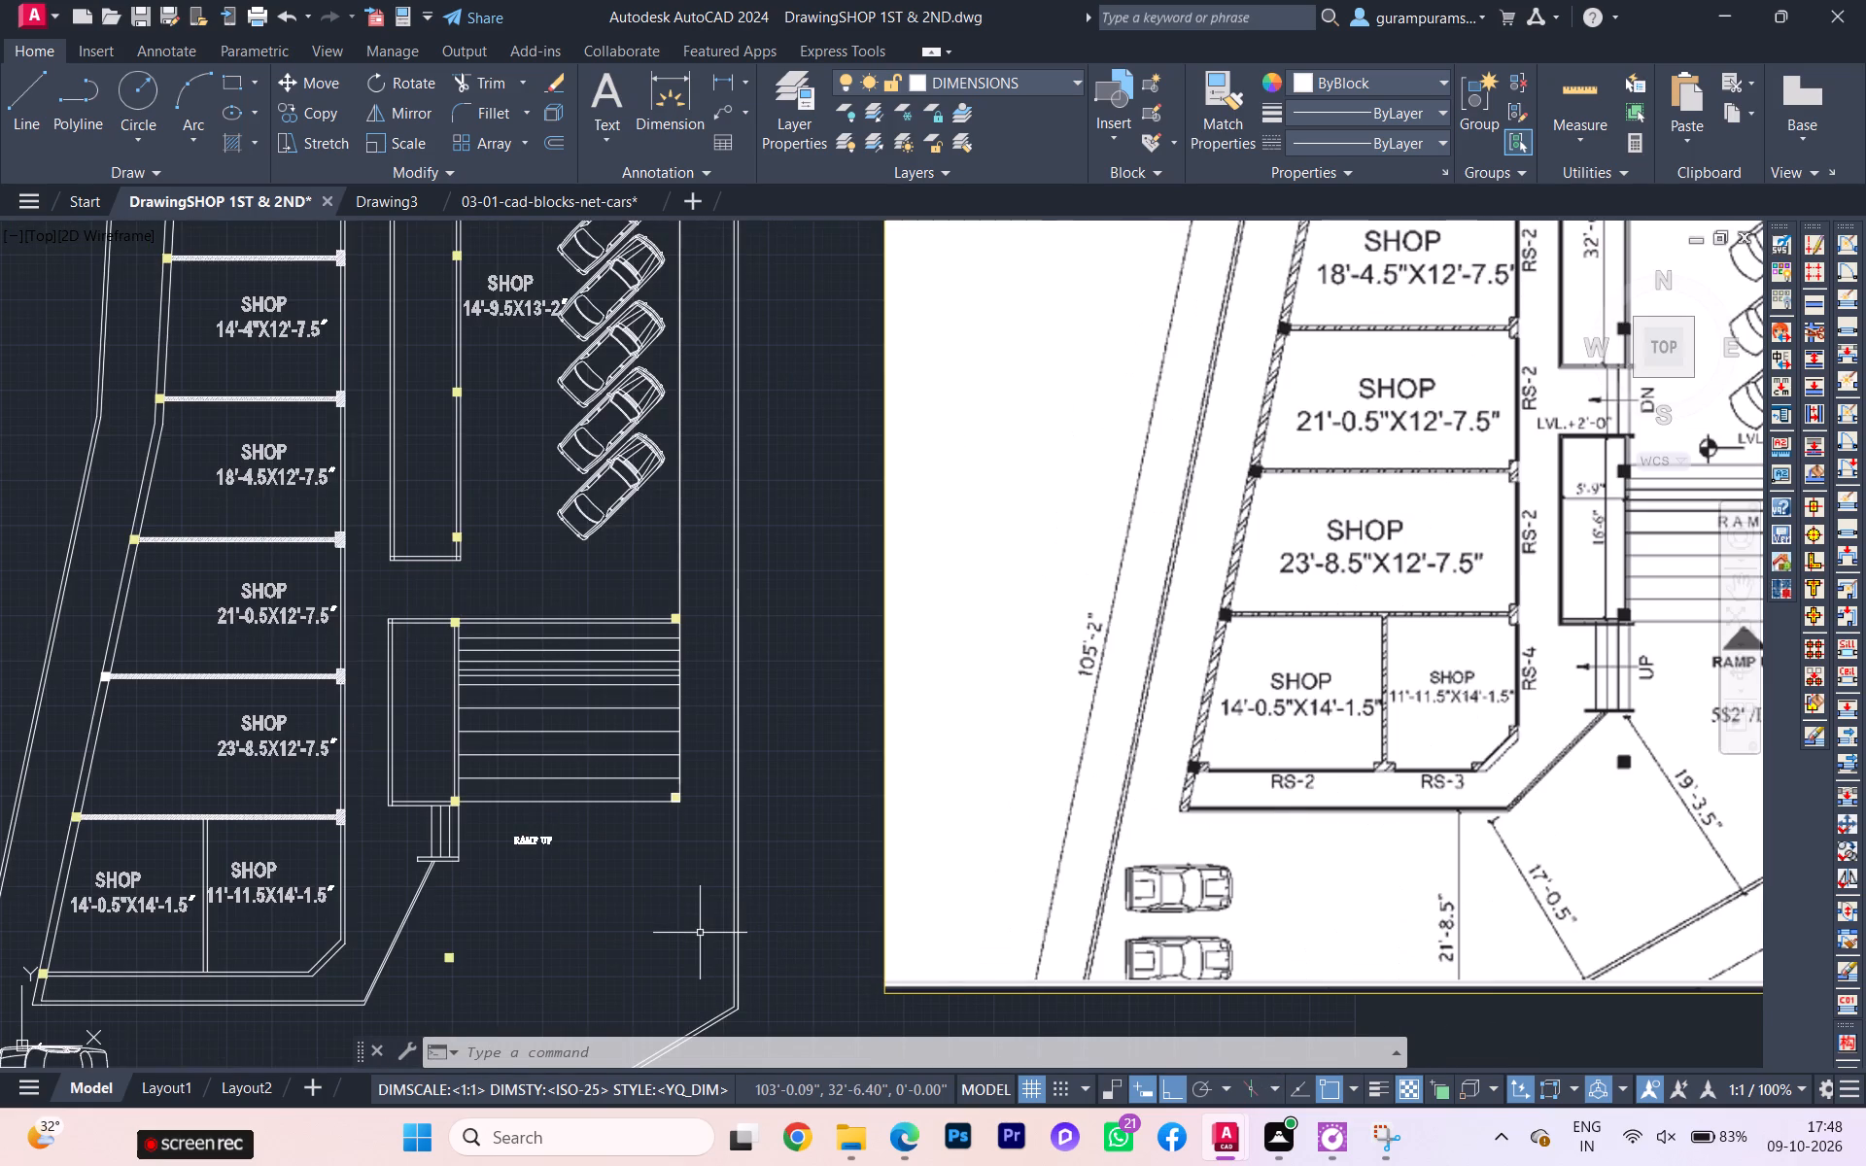
scroll(708, 931, "down", 1)
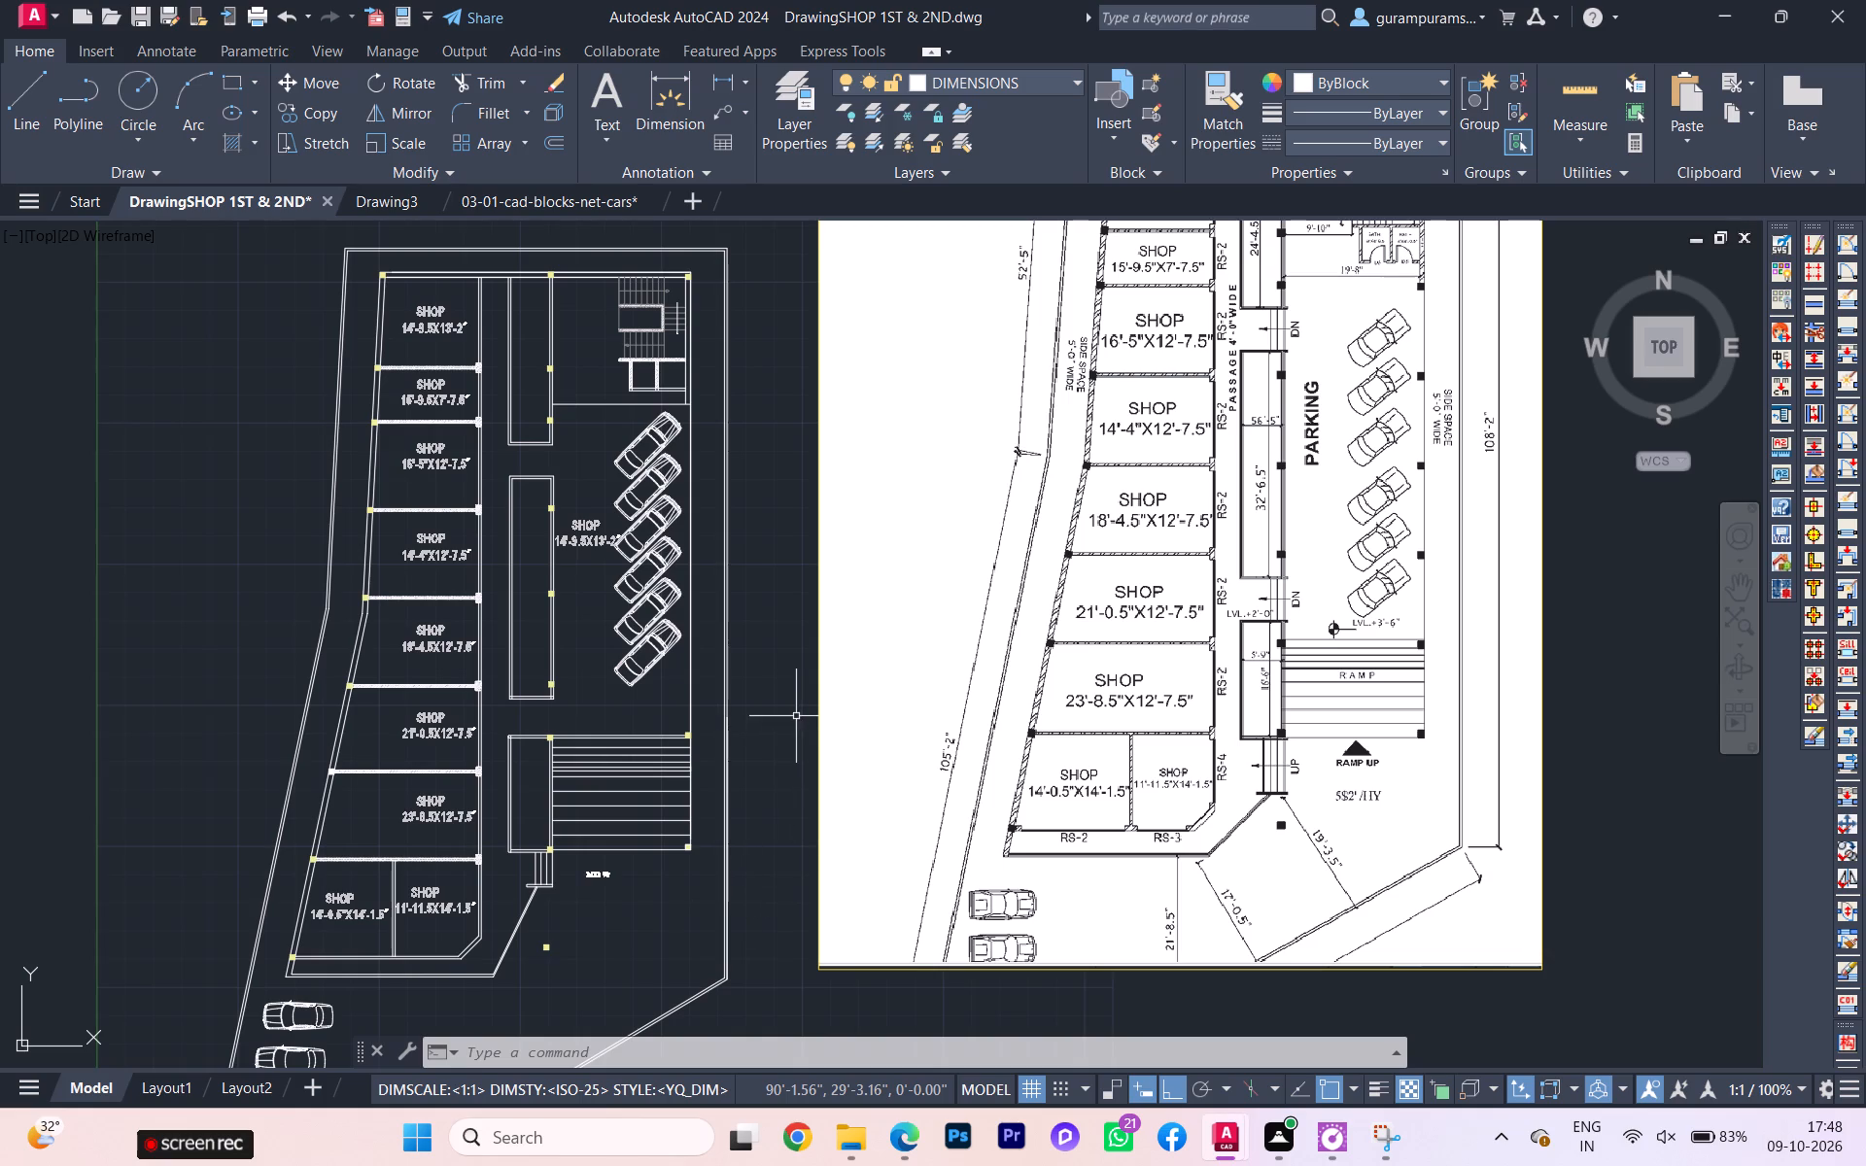
scroll(394, 536, "up", 1)
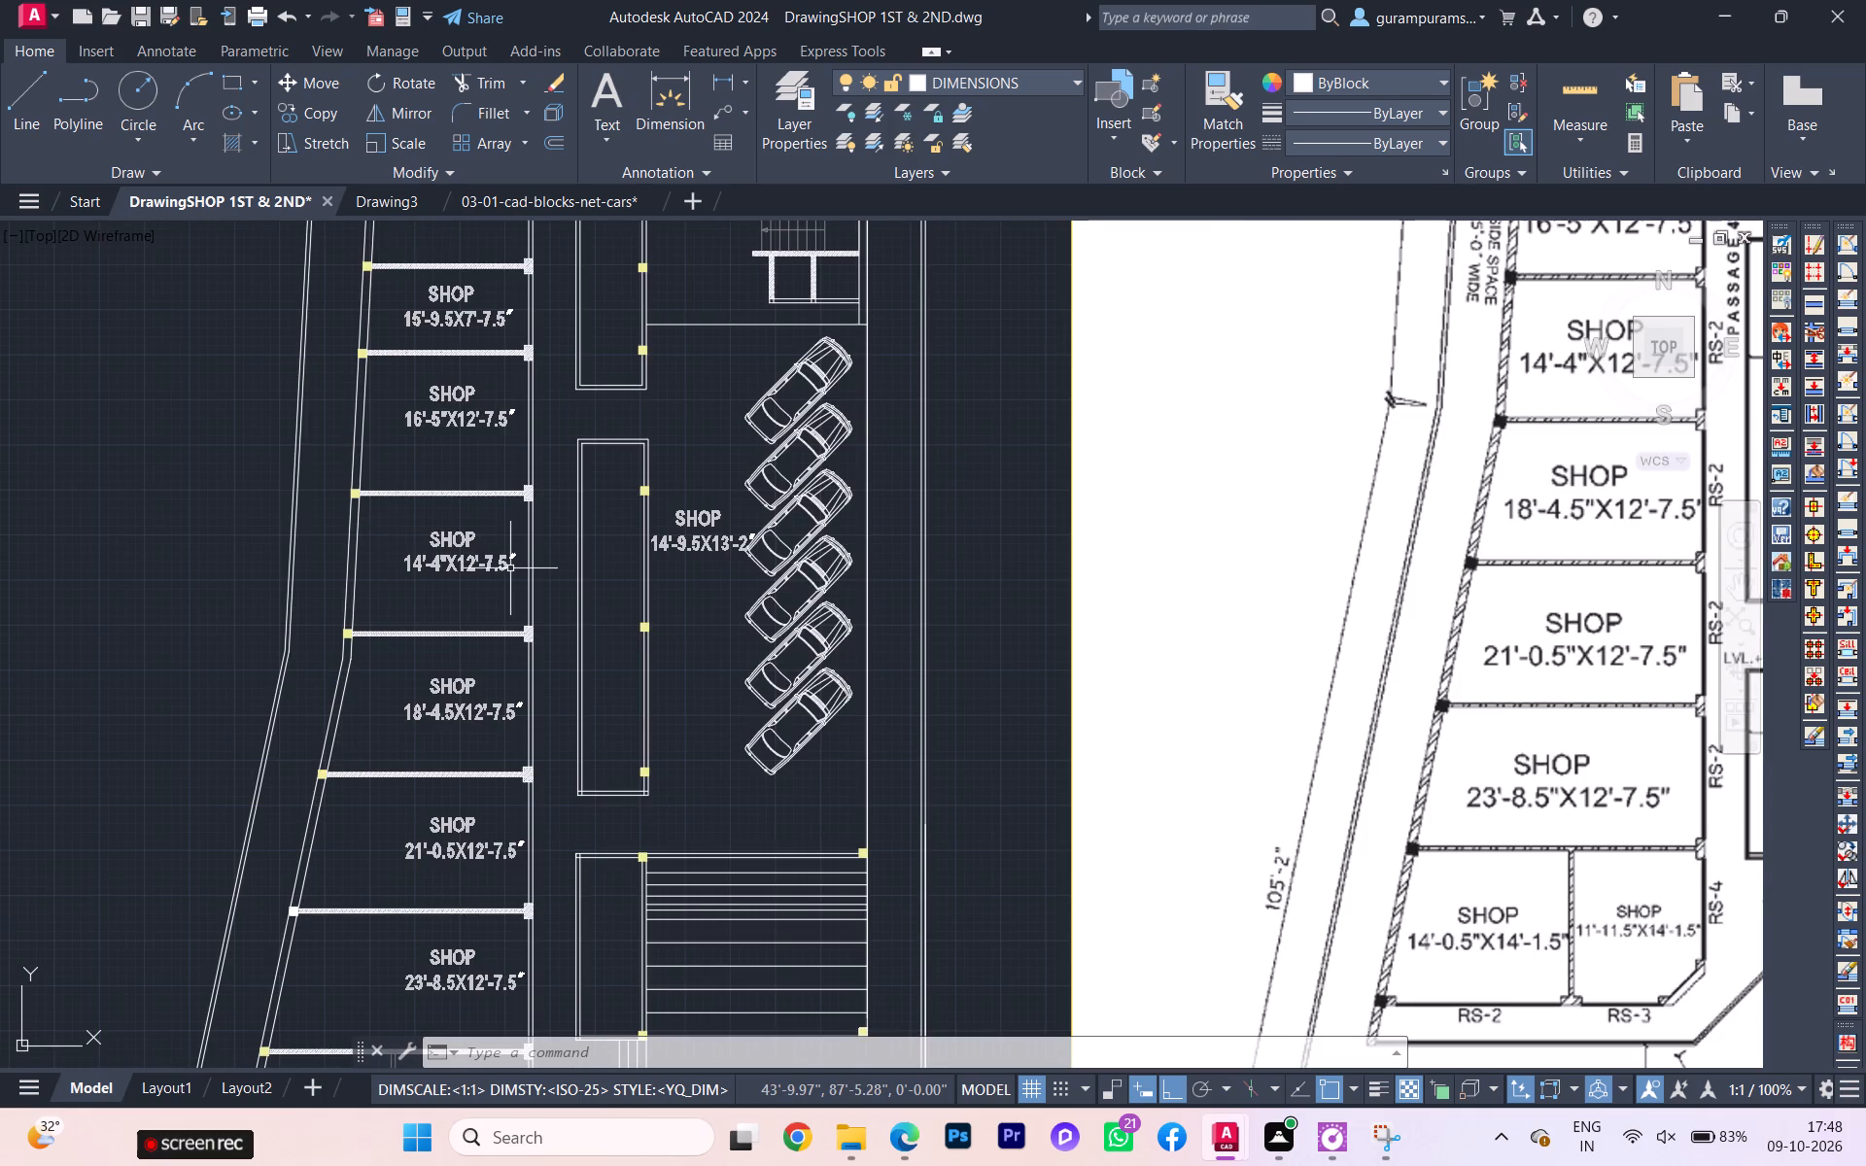
Try to hatch the west wall beside the 14'-4"X12'-7.5" shop with the ANSI32 pattern at scale 0.2.
key("h")
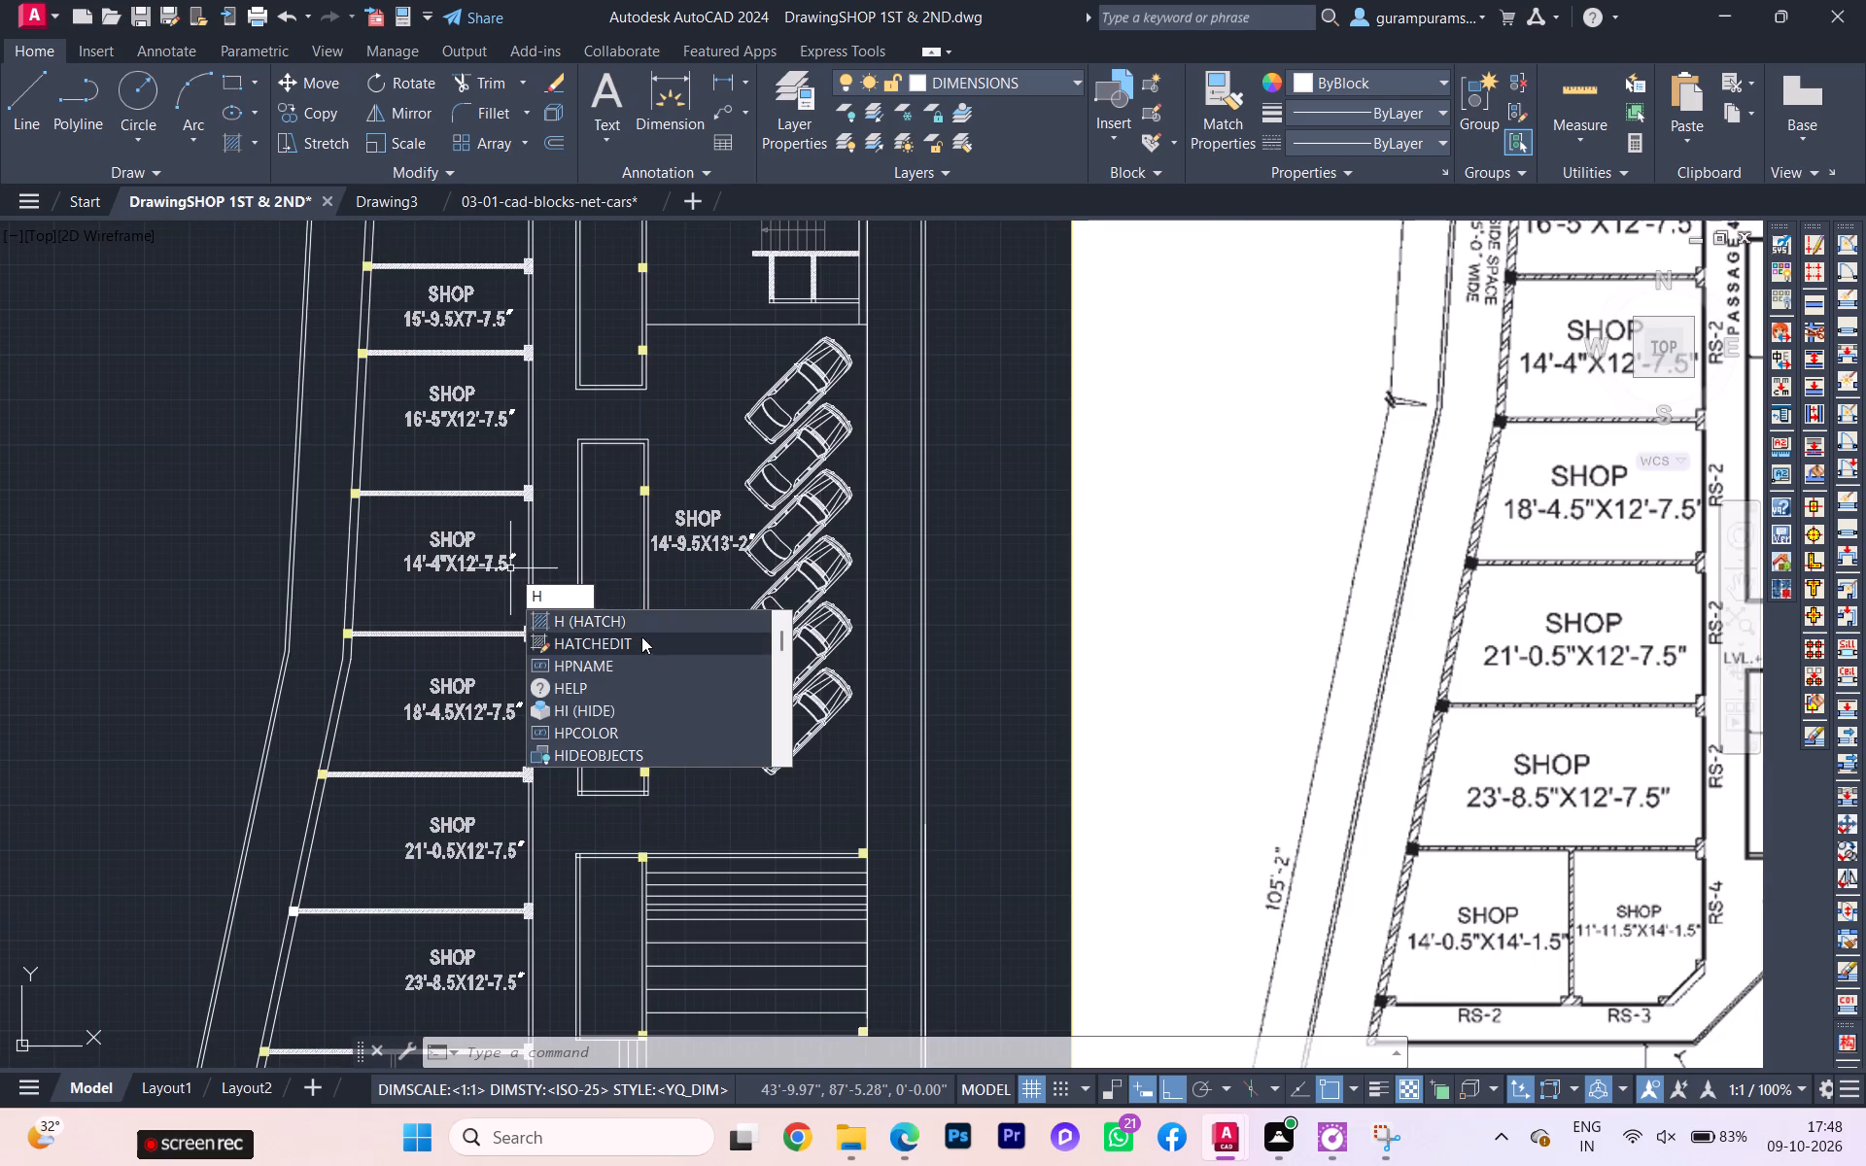
left_click(646, 617)
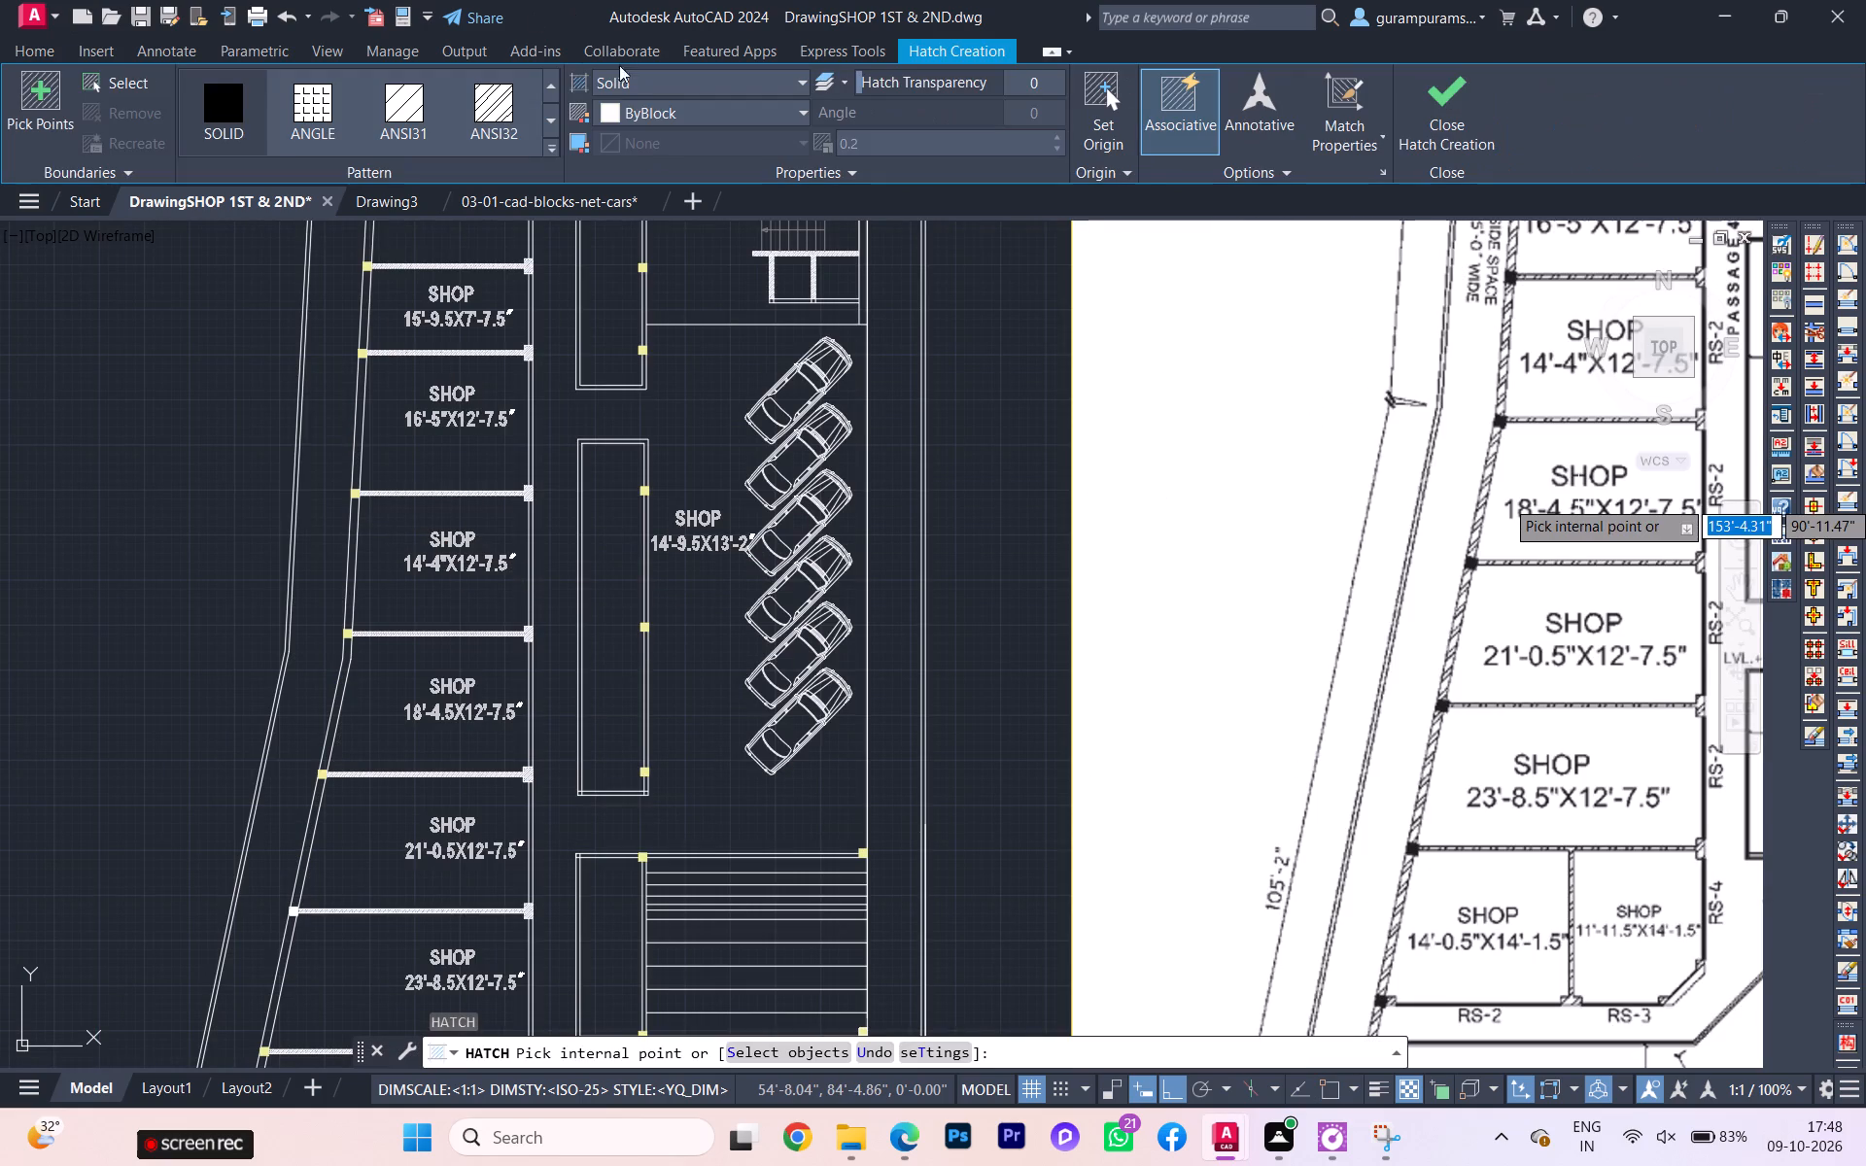
left_click(481, 94)
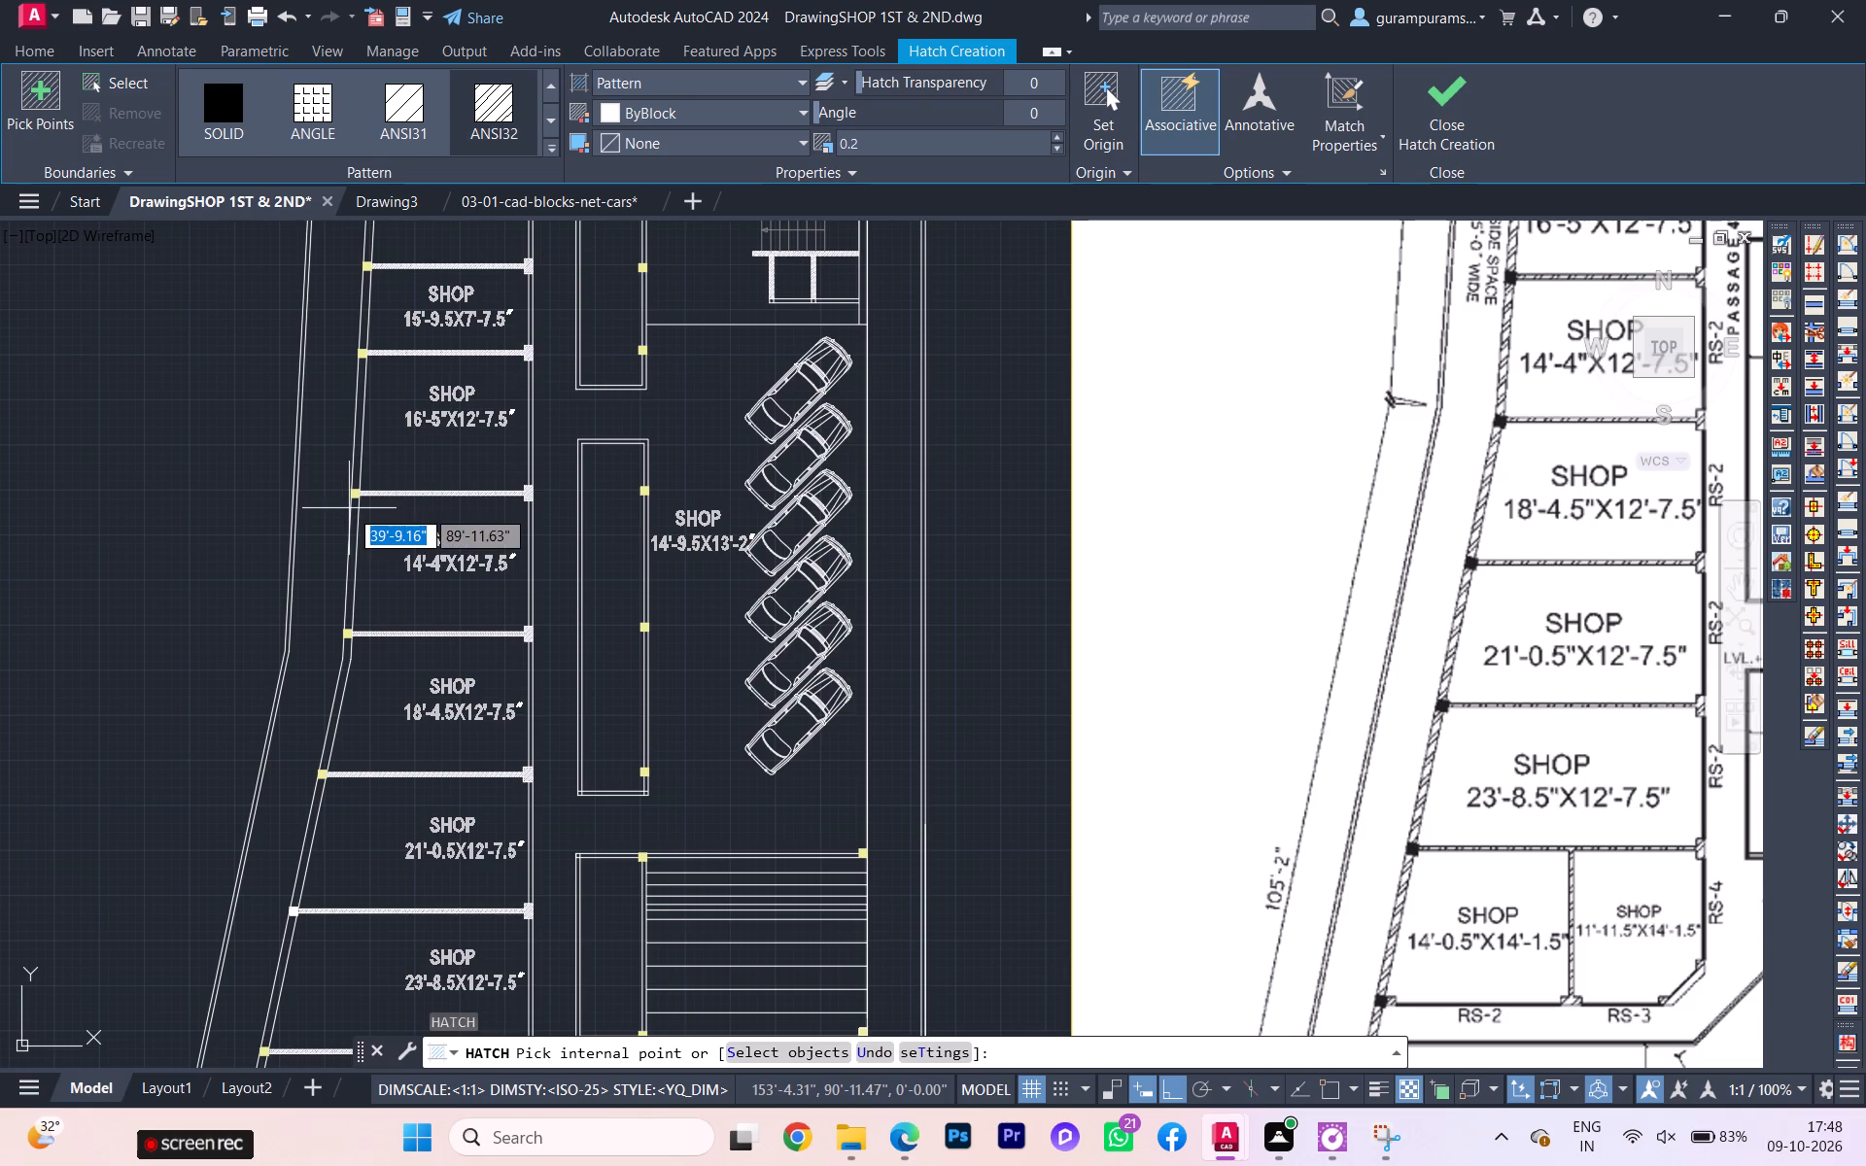
scroll(348, 515, "up", 1)
scroll(348, 528, "down", 1)
scroll(353, 554, "up", 3)
left_click(349, 537)
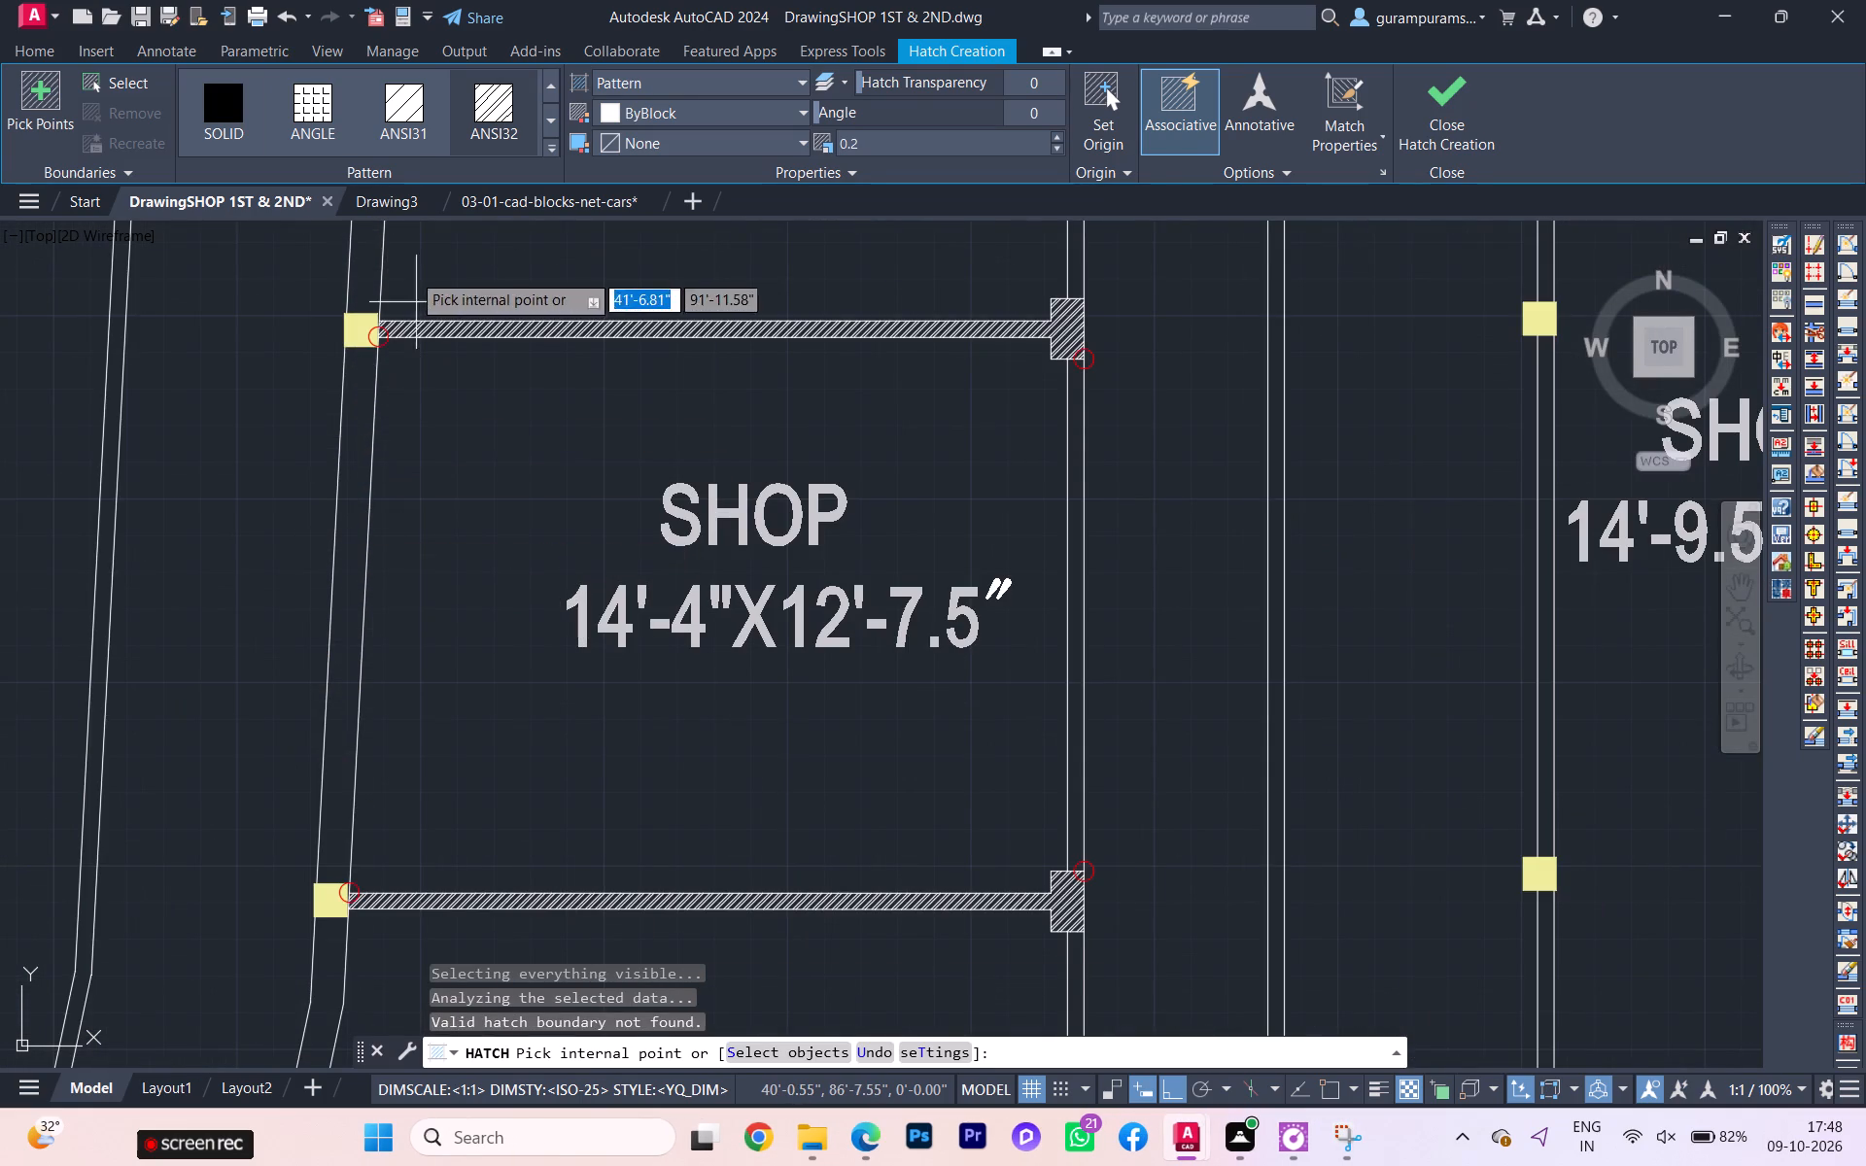
Examine the marked boundary gaps around the 14'-4"X12'-7.5" shop and the rest of the drawn plan, and leave the hatch command.
scroll(378, 327, "up", 15)
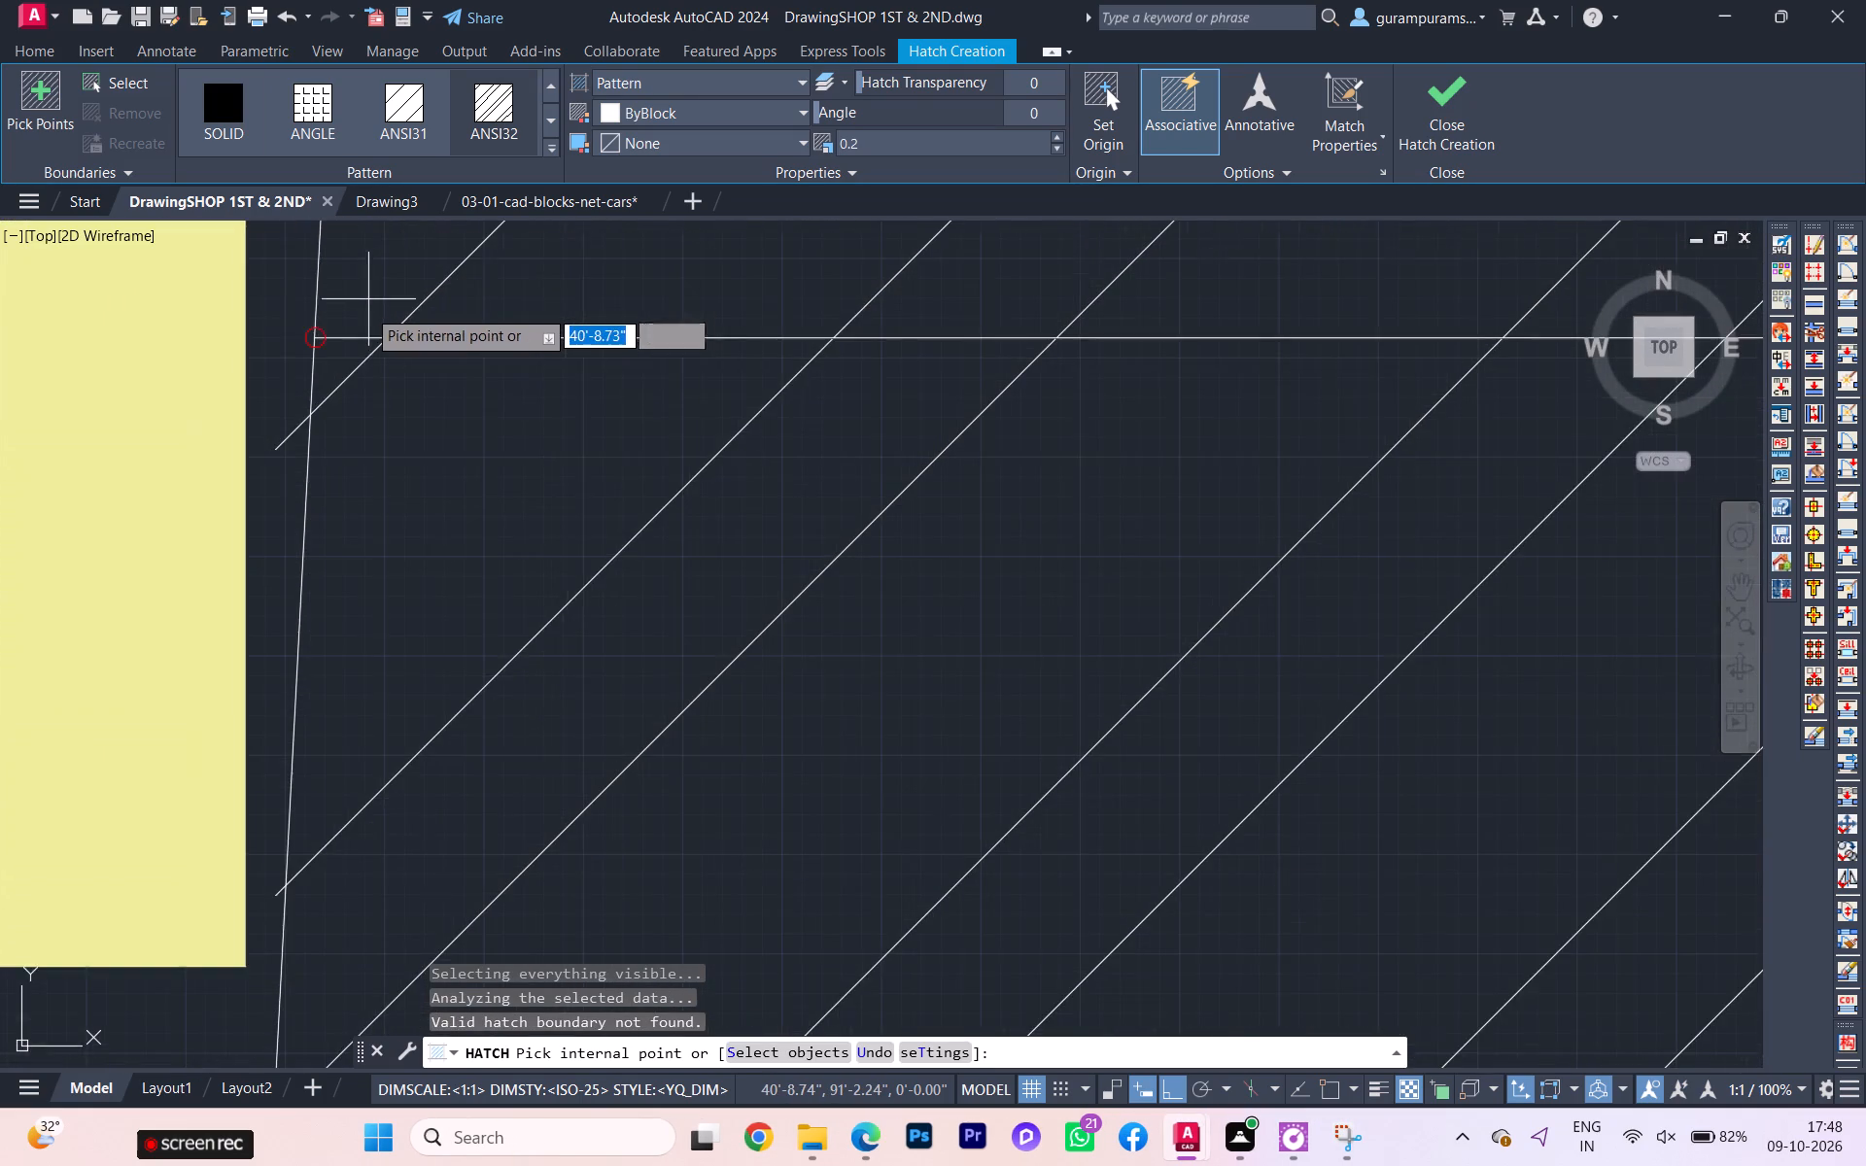
scroll(367, 311, "up", 1)
scroll(367, 312, "down", 1)
scroll(367, 313, "up", 4)
scroll(155, 392, "up", 4)
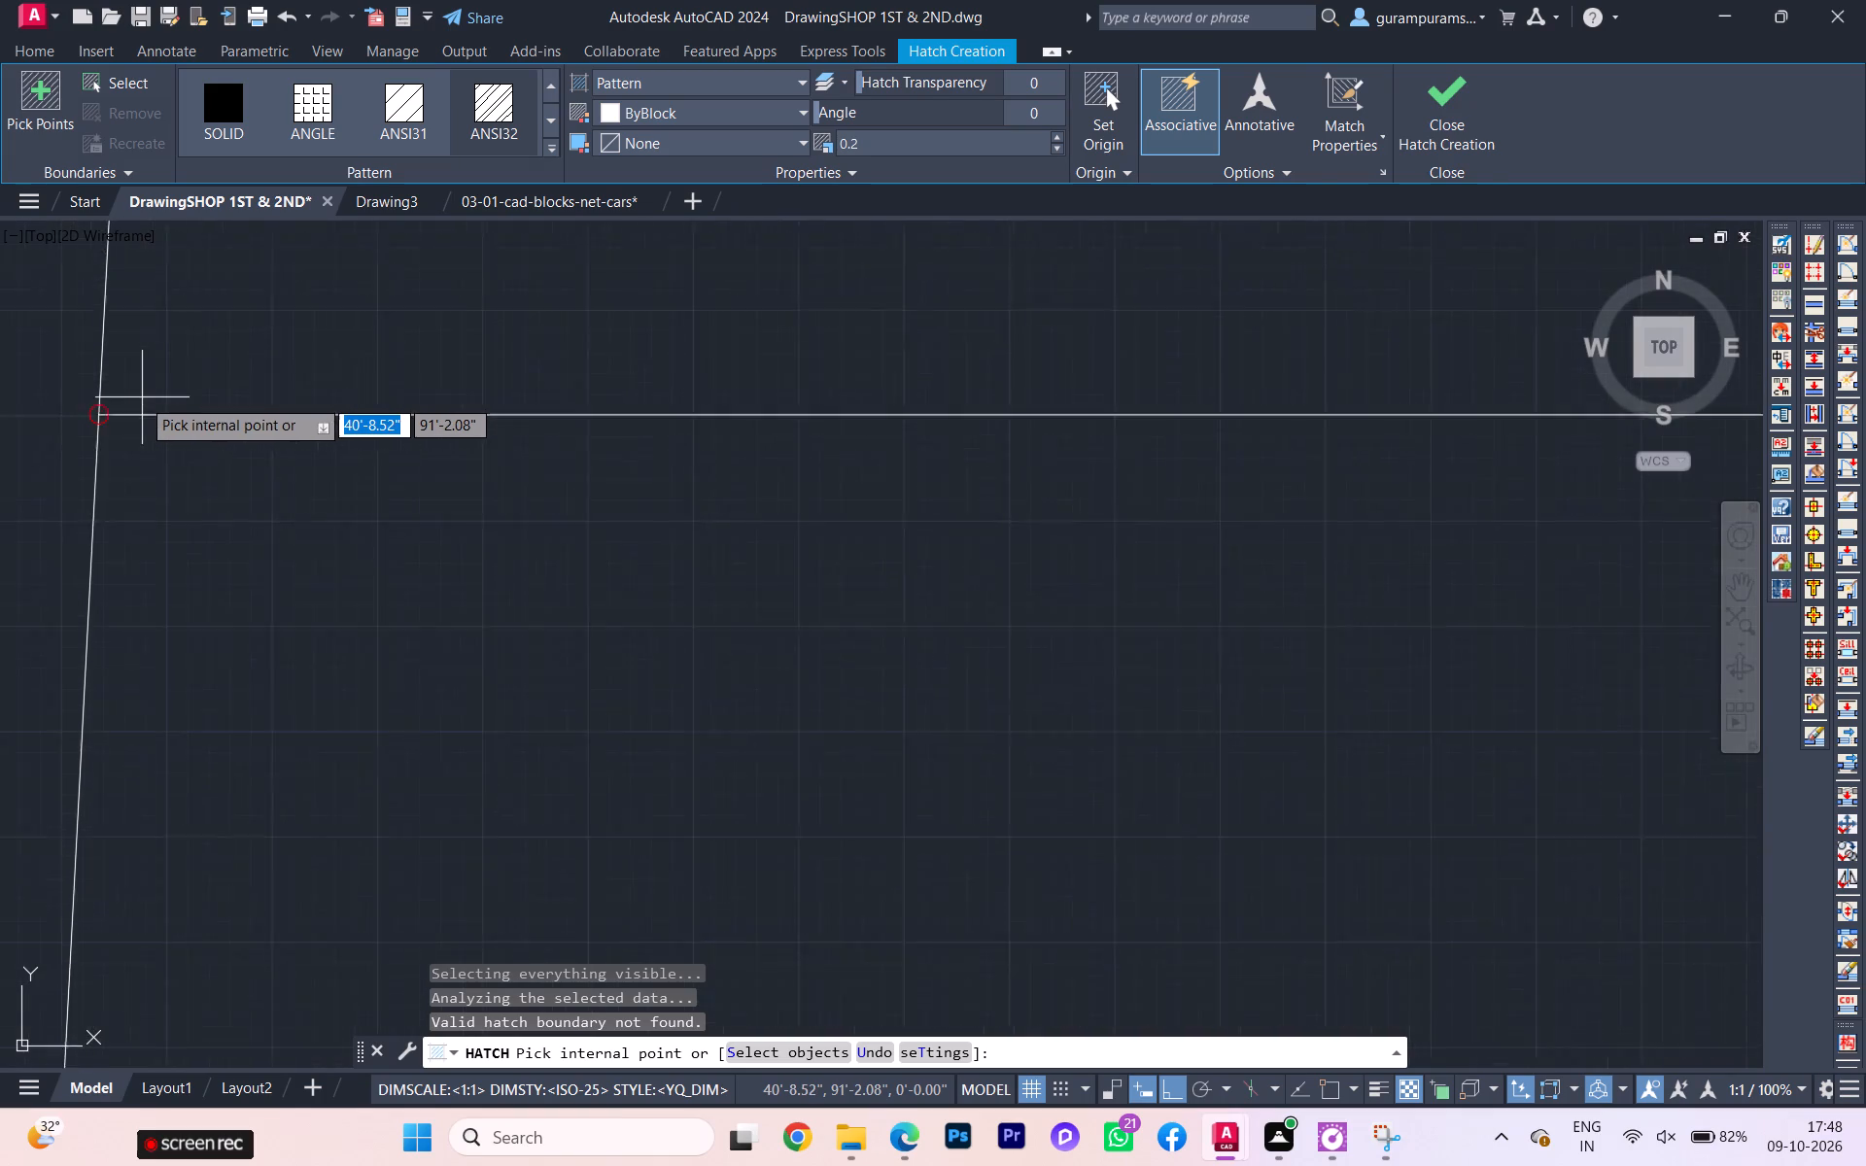
scroll(142, 396, "down", 6)
scroll(342, 424, "up", 1)
scroll(380, 428, "down", 11)
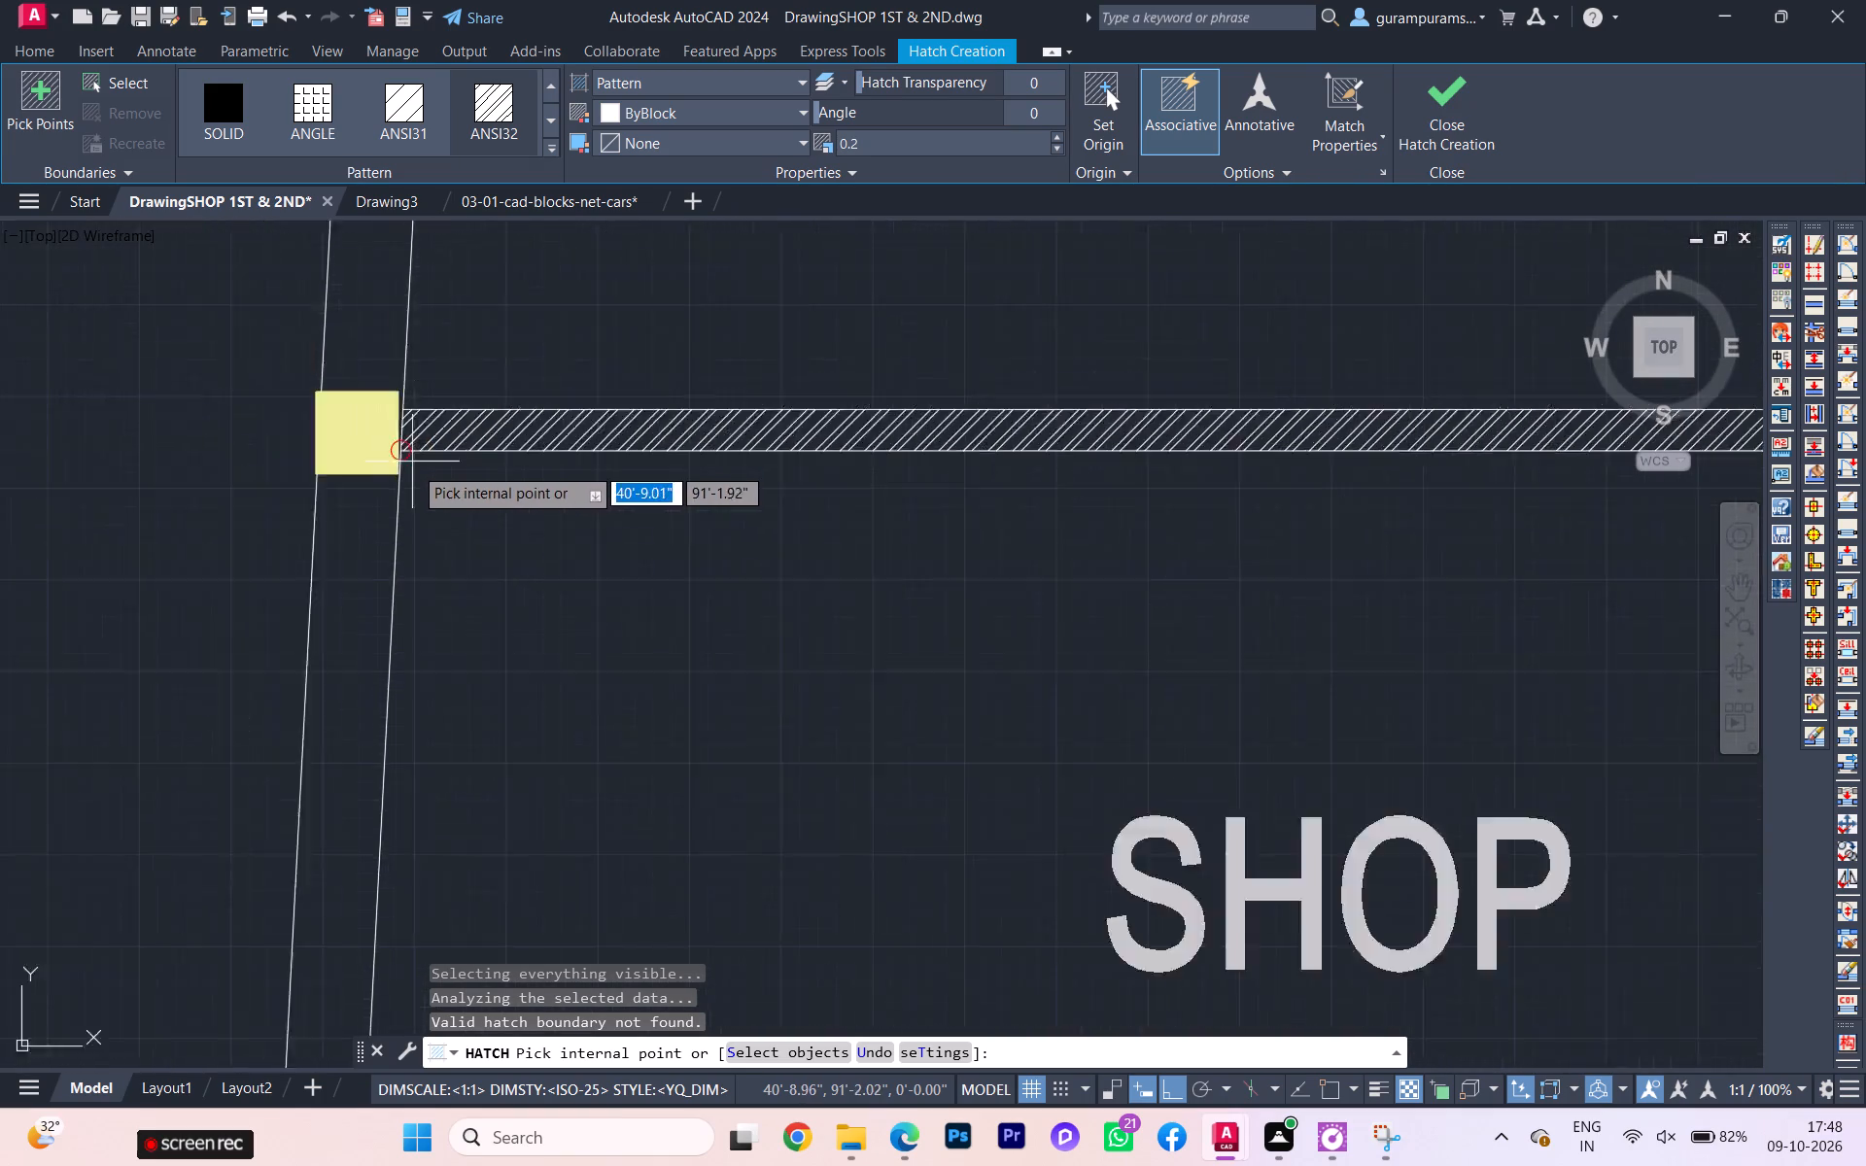
scroll(415, 468, "down", 1)
scroll(440, 550, "down", 7)
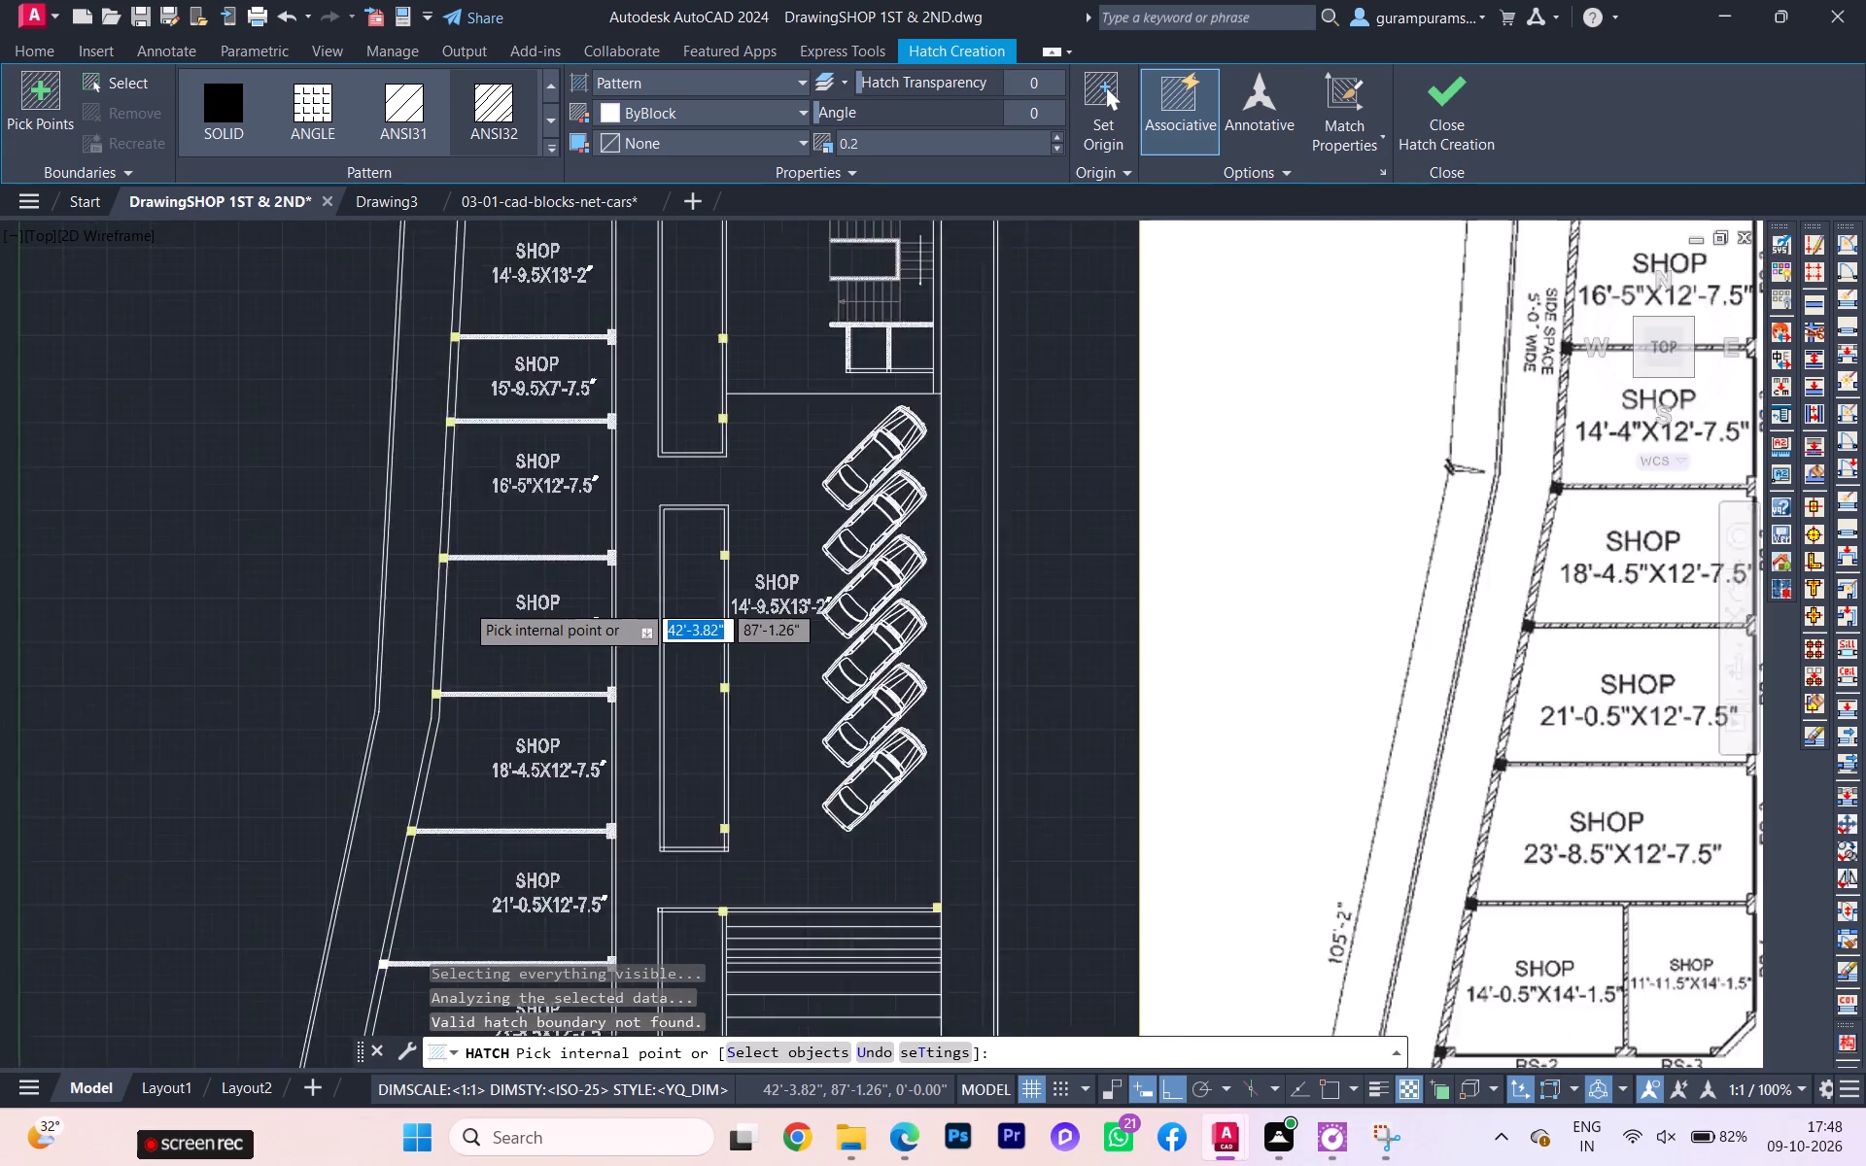
scroll(580, 599, "up", 2)
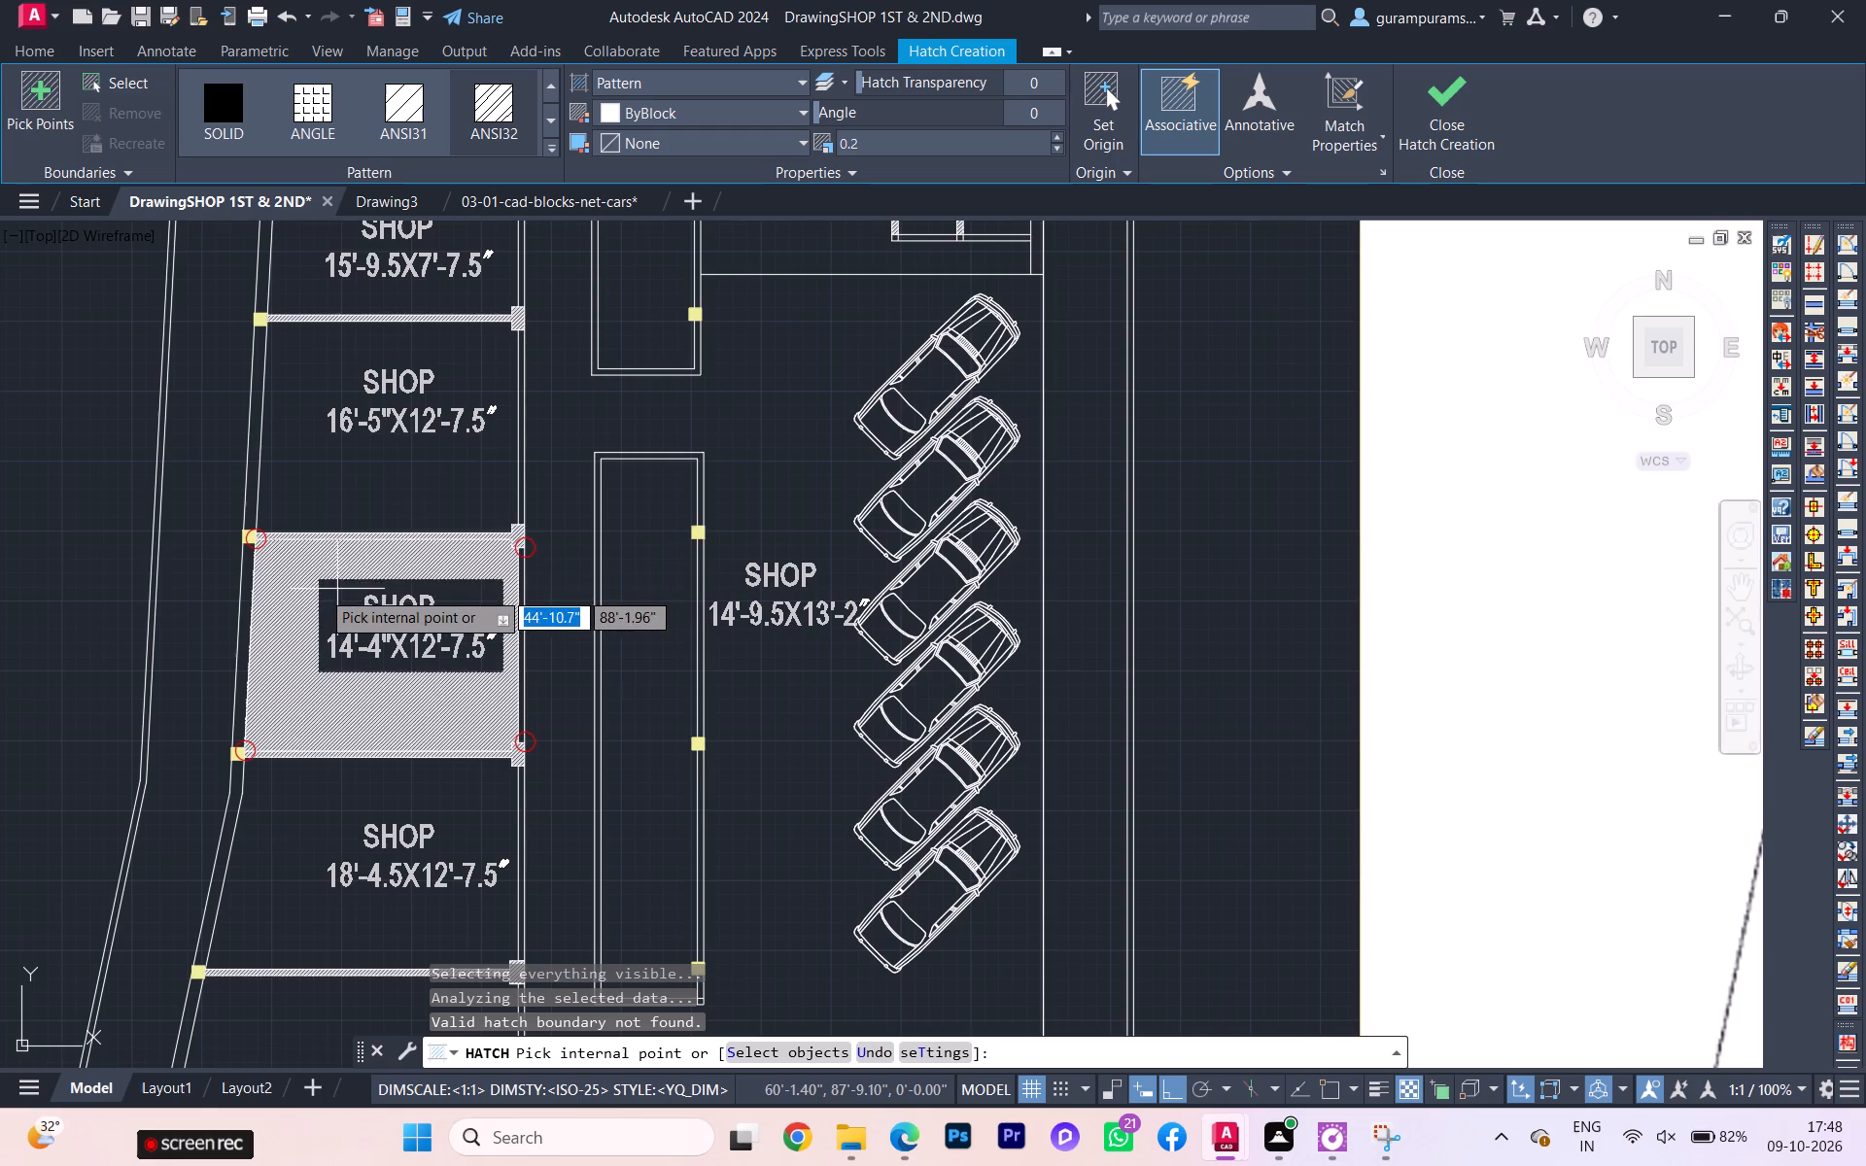
scroll(391, 498, "down", 1)
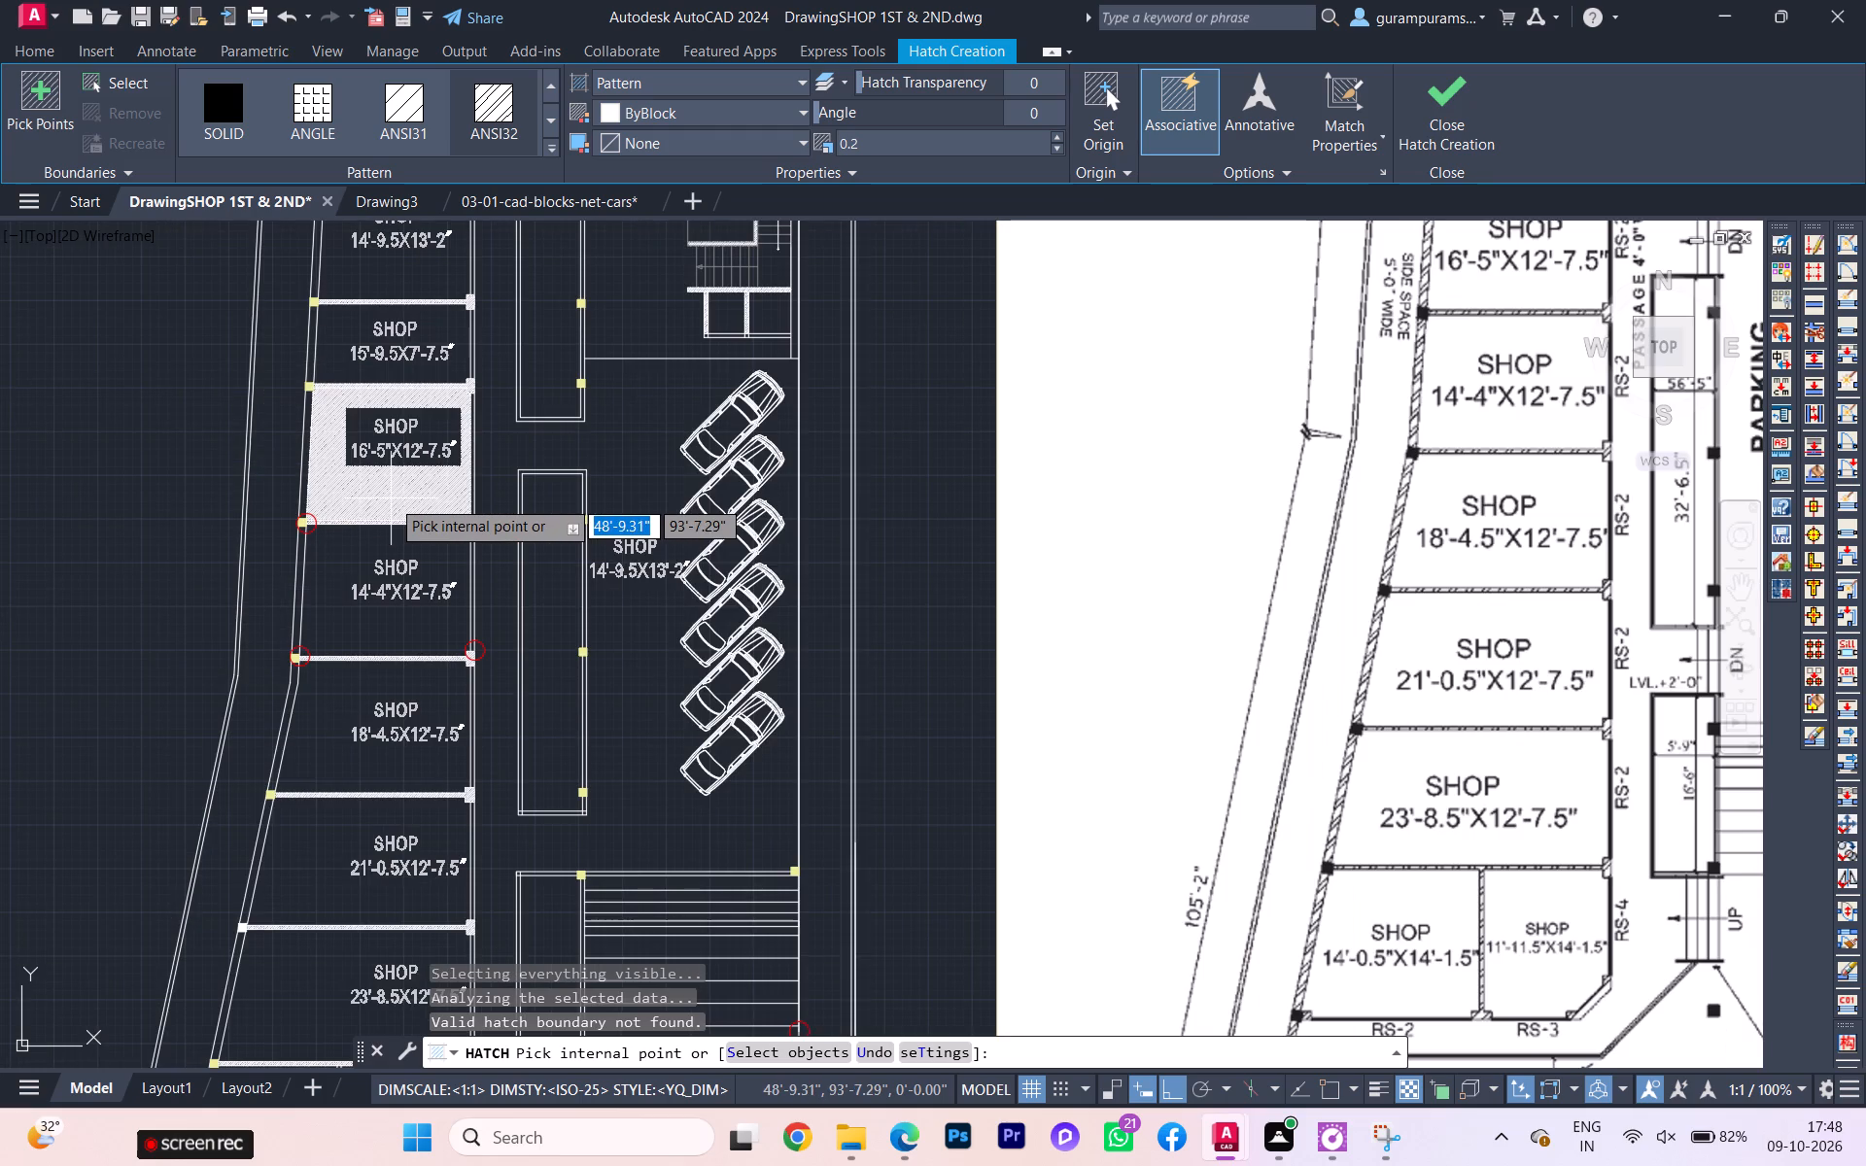
scroll(391, 498, "down", 1)
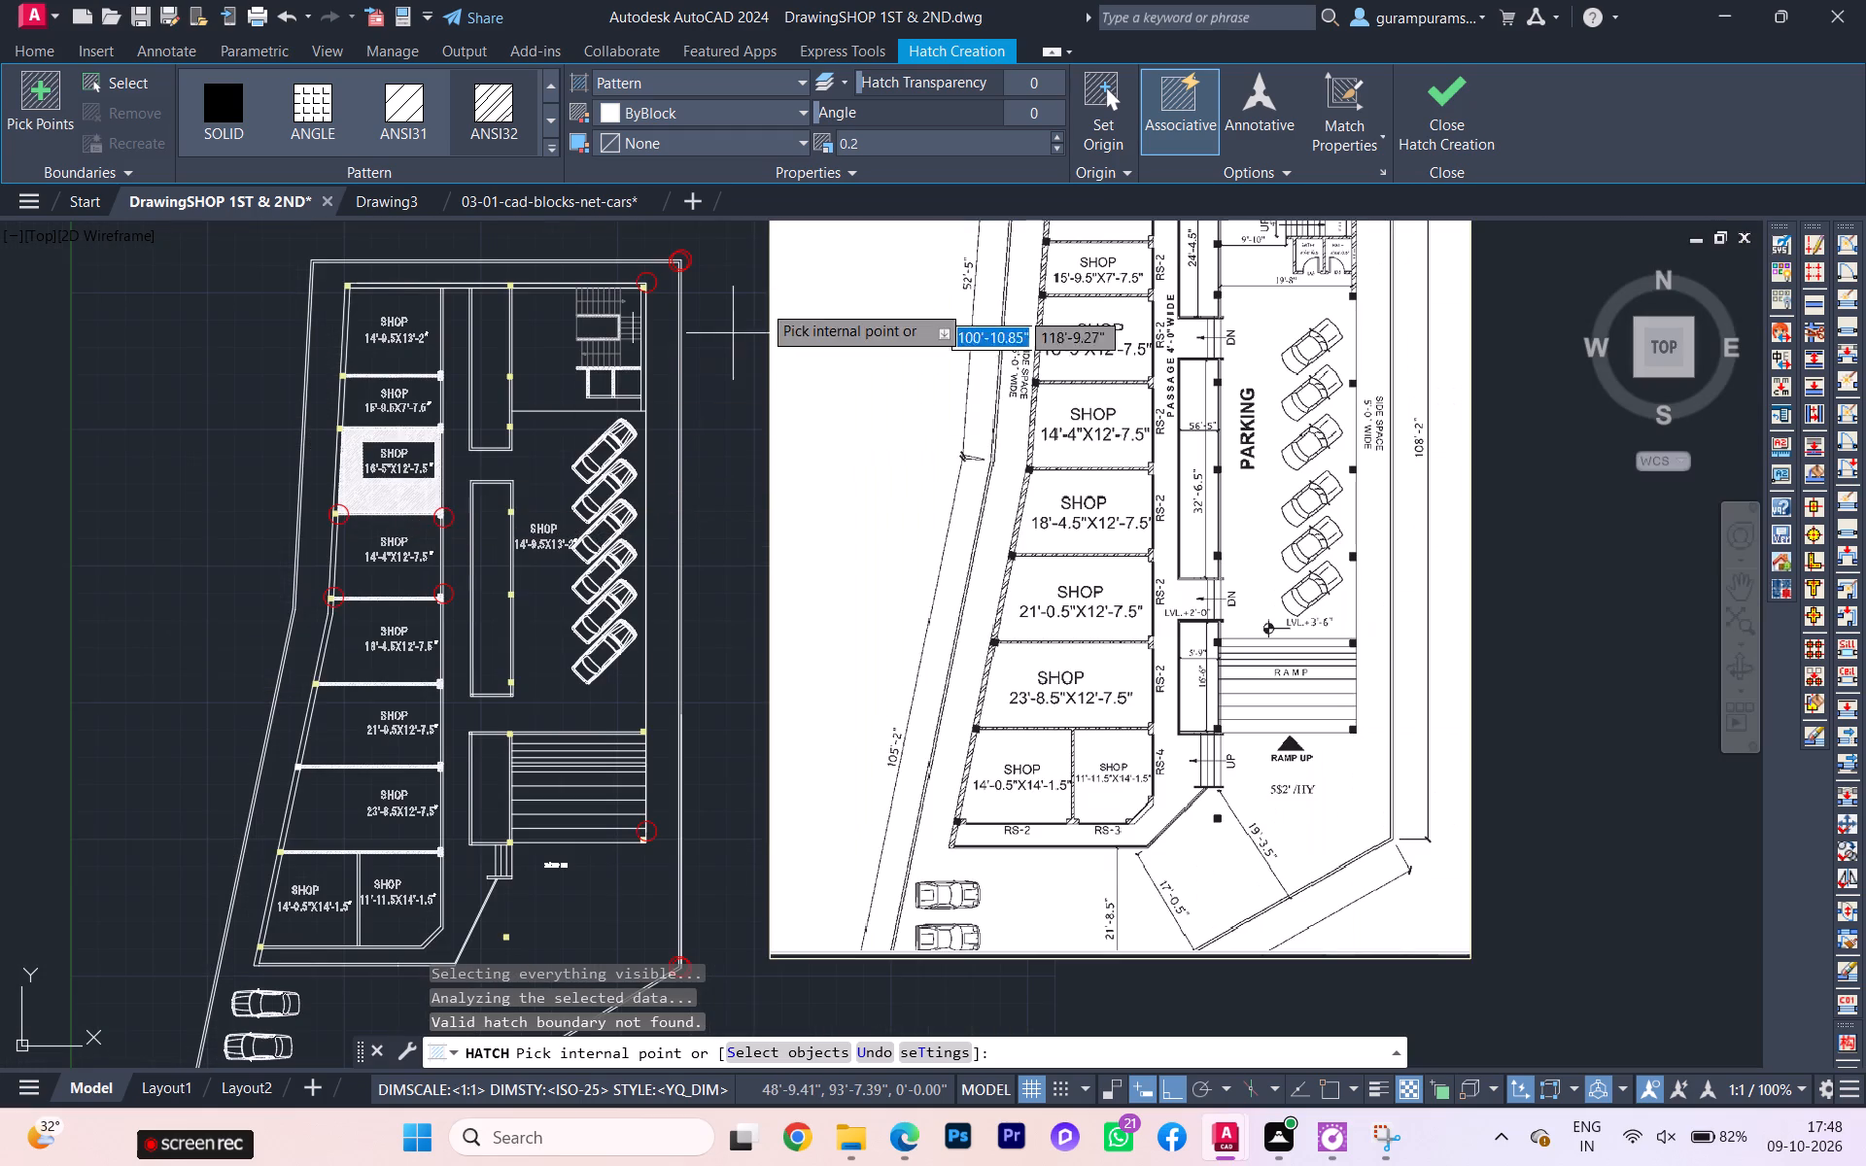
scroll(695, 301, "up", 4)
scroll(660, 258, "down", 3)
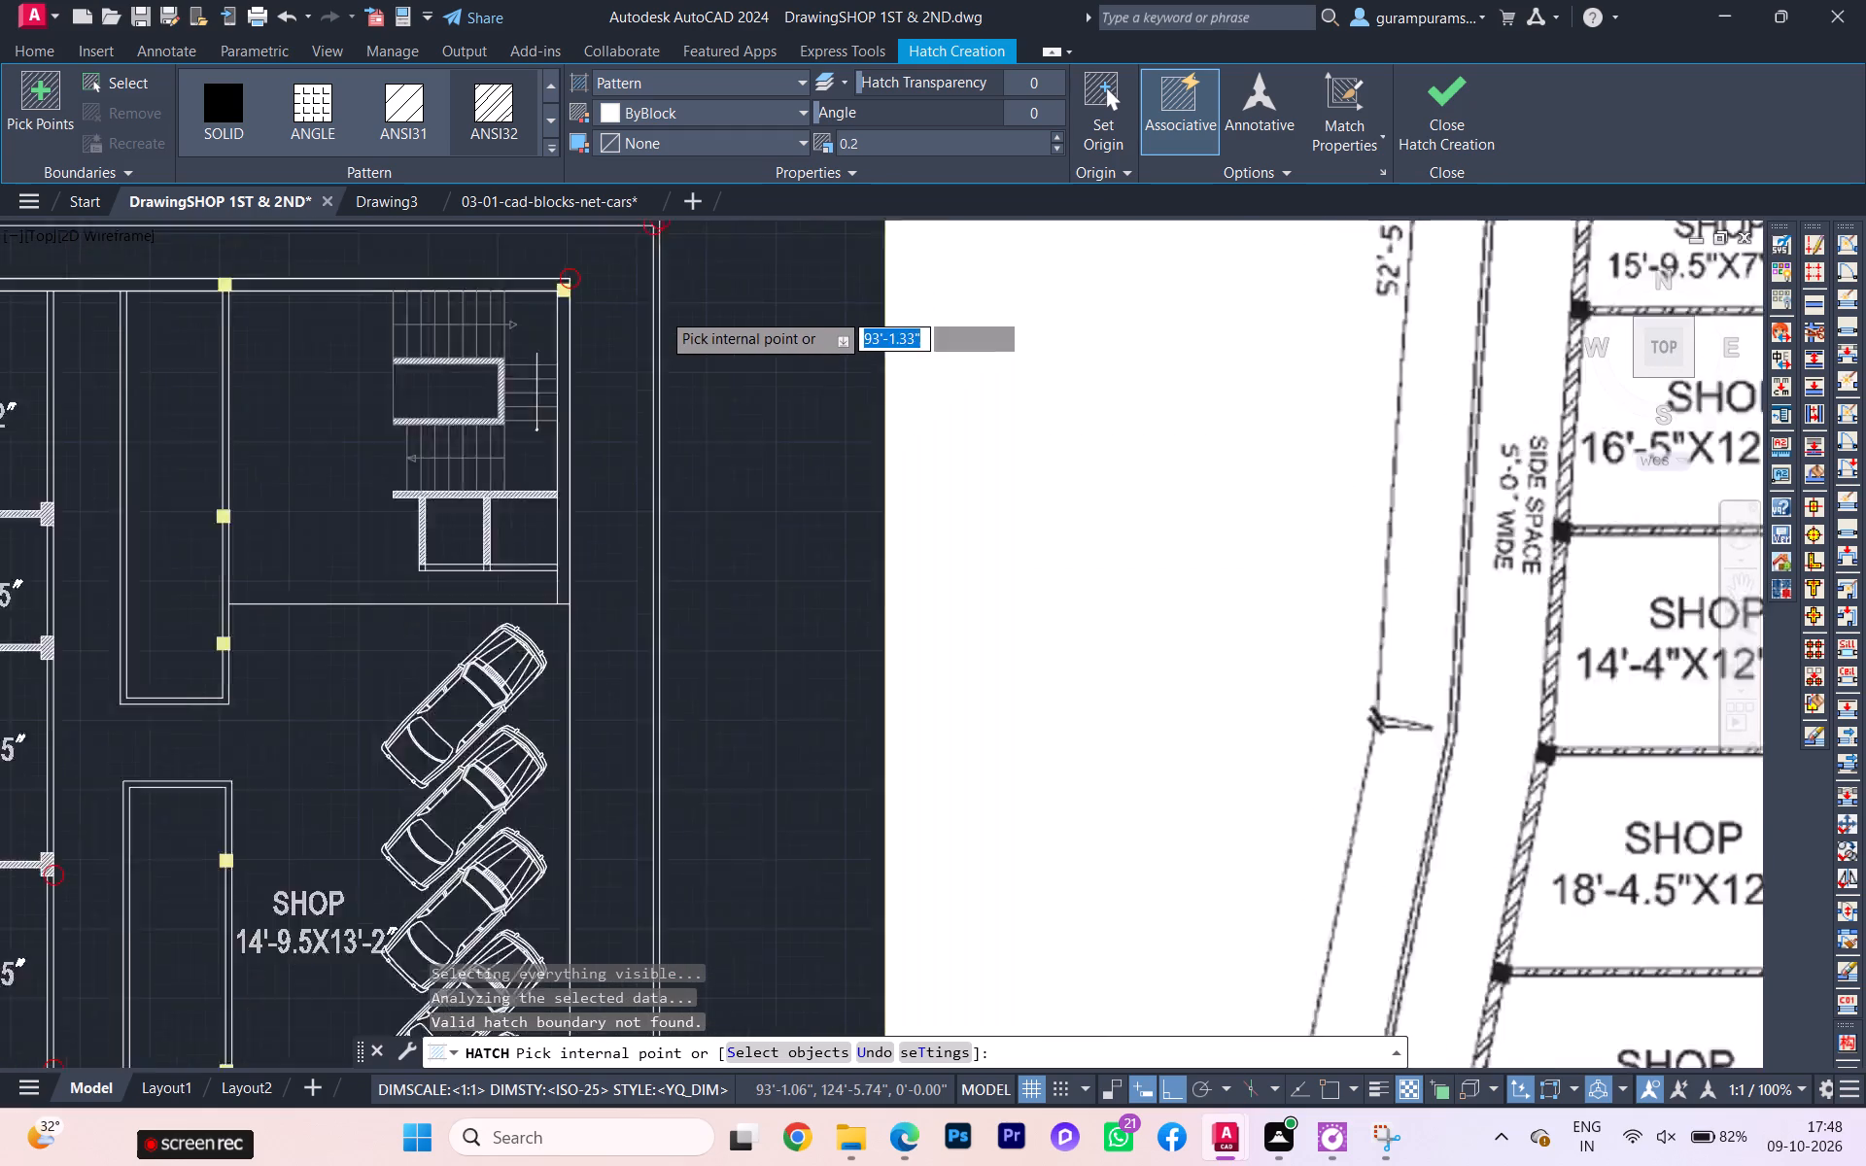
scroll(708, 328, "down", 1)
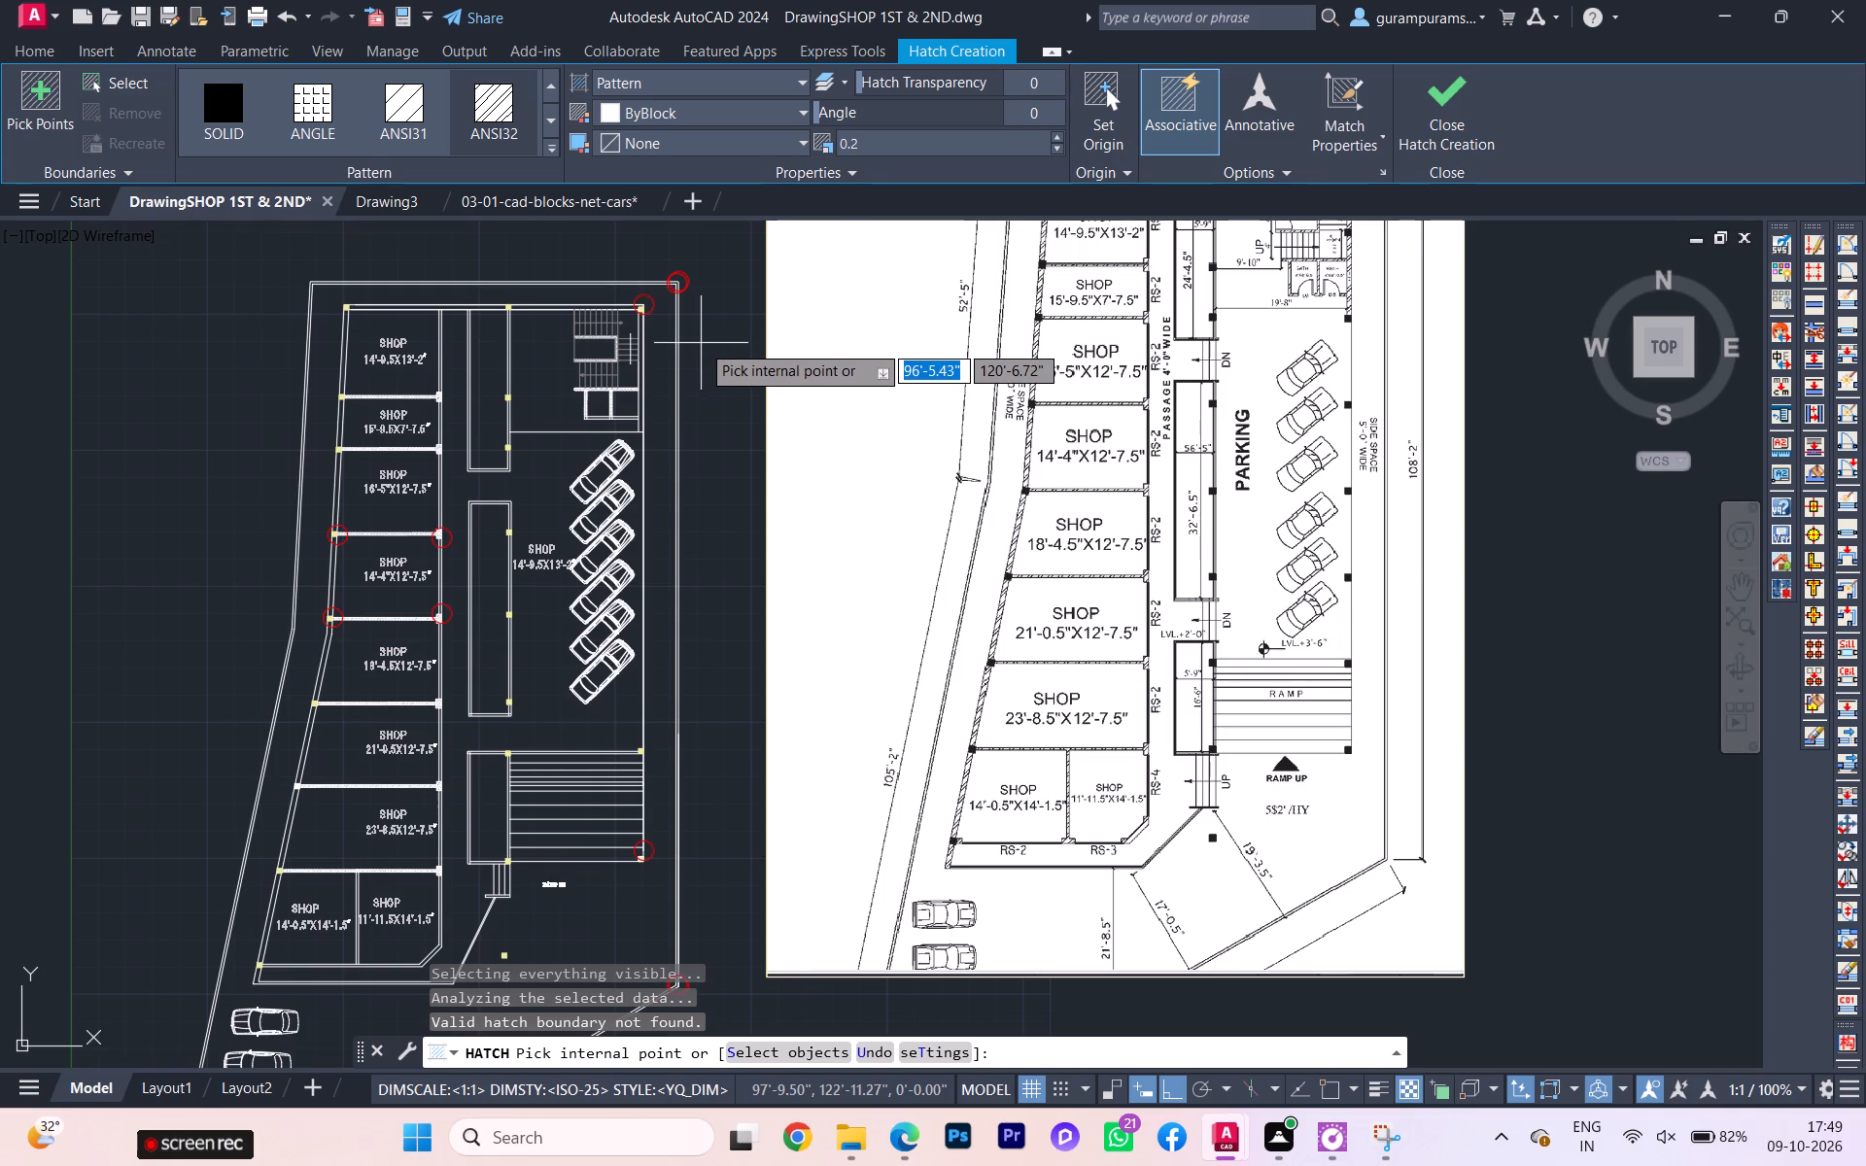
key("Escape")
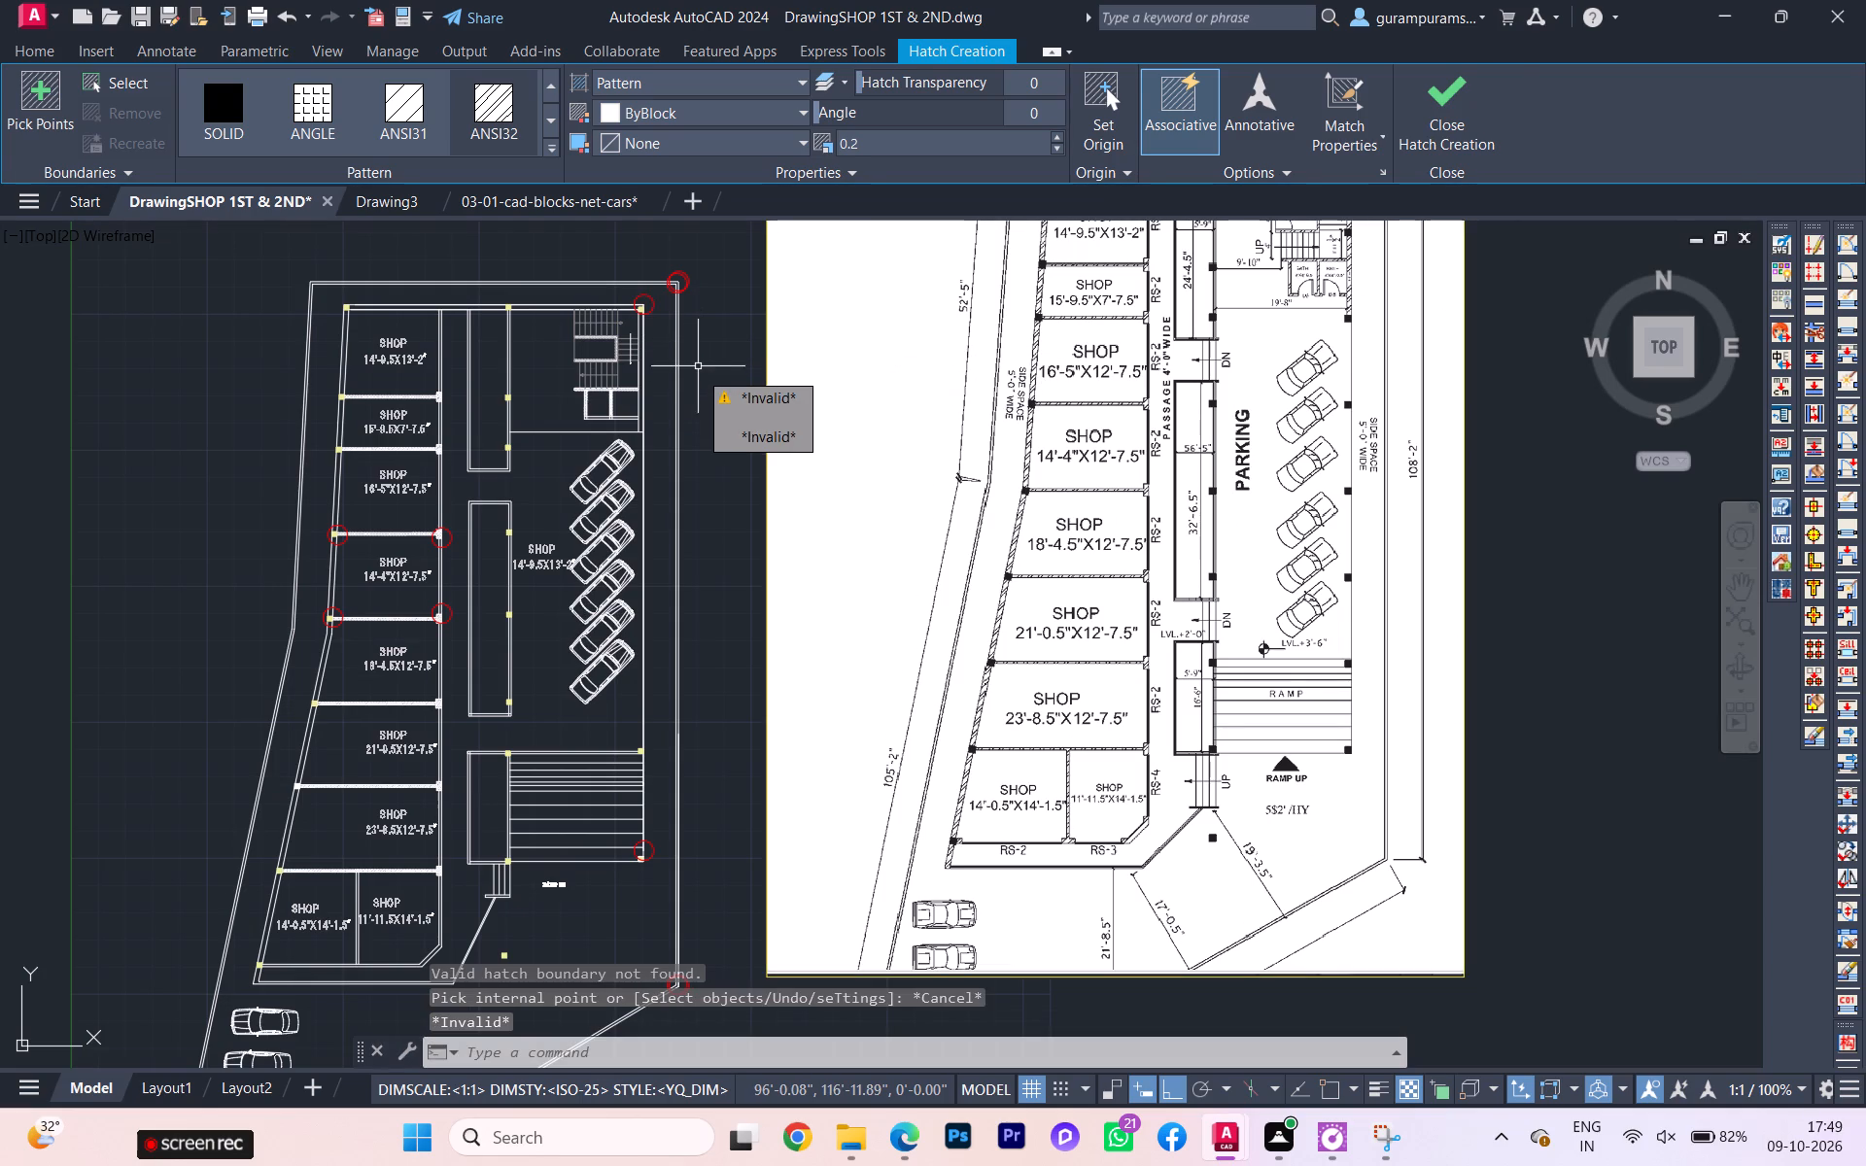
key("Escape")
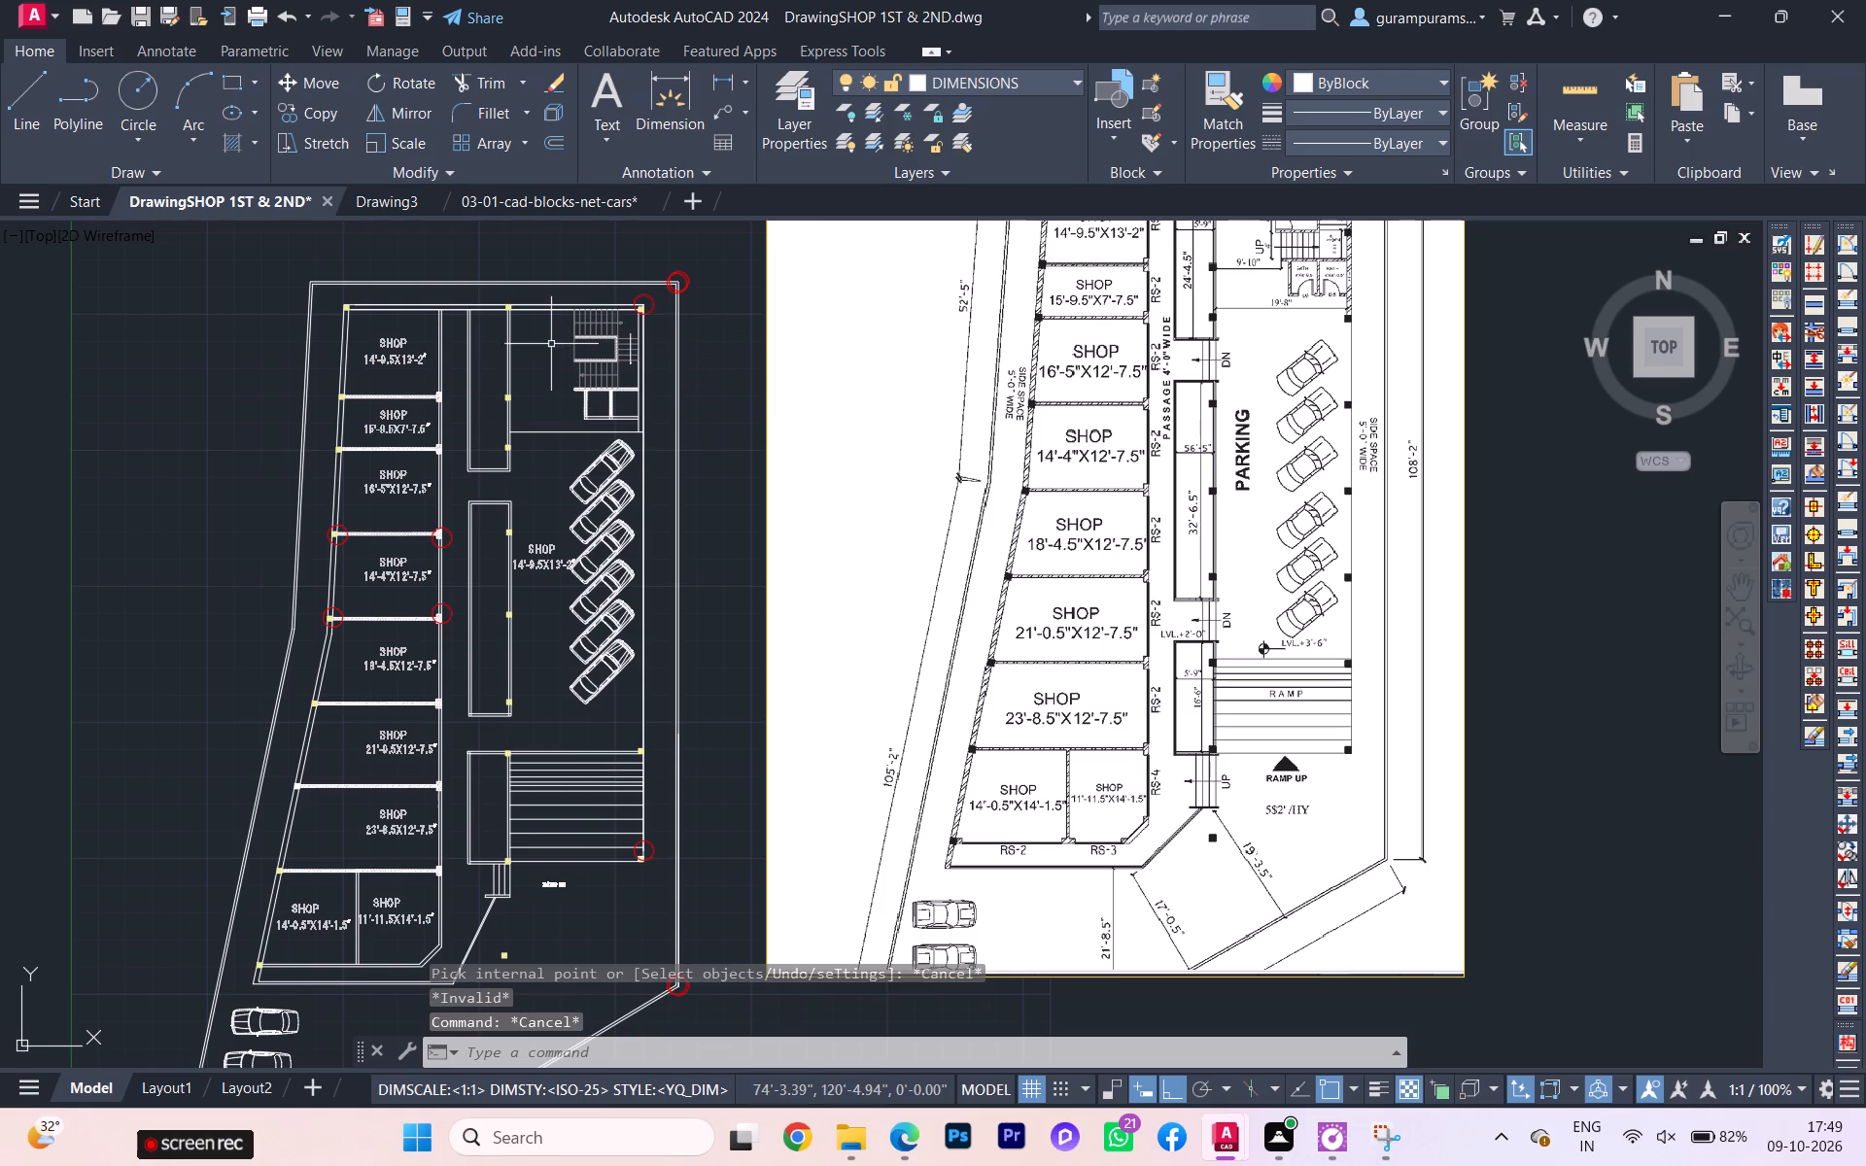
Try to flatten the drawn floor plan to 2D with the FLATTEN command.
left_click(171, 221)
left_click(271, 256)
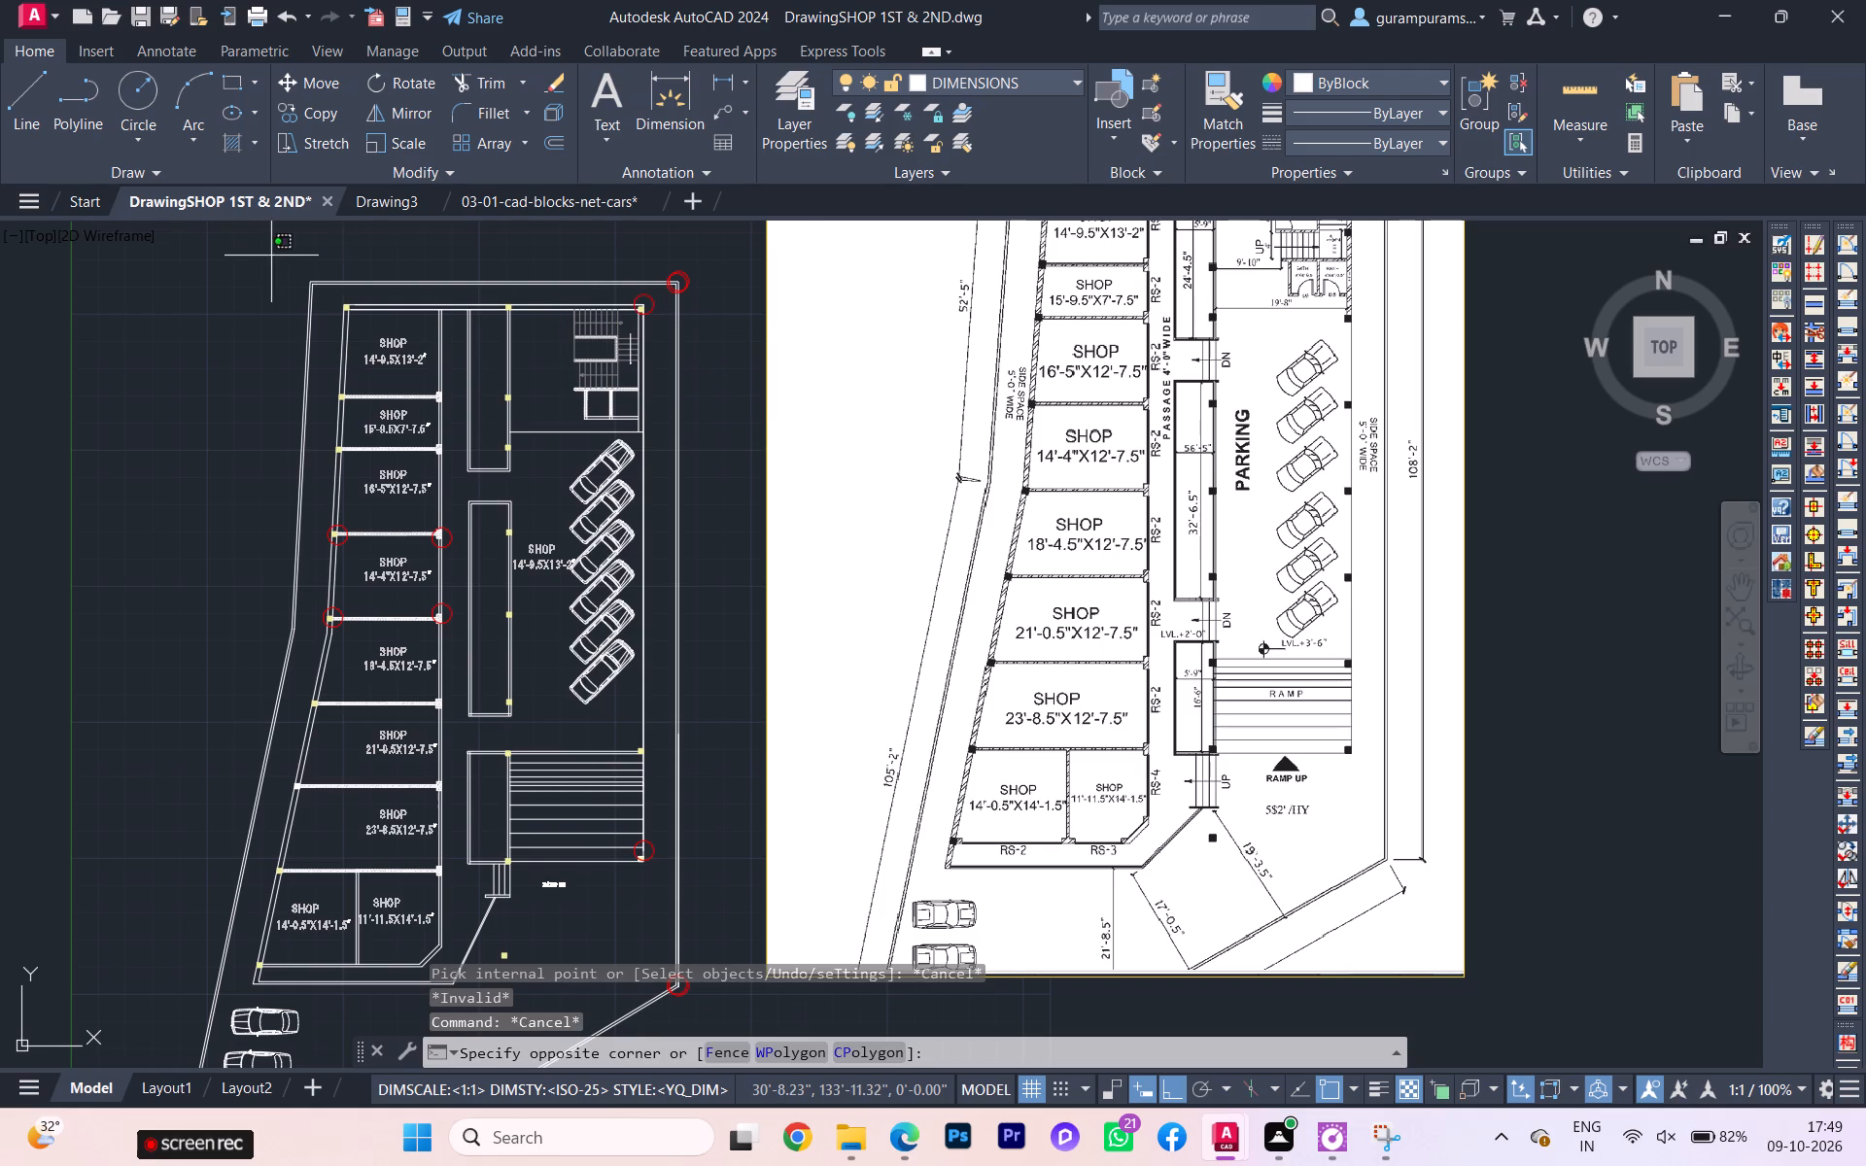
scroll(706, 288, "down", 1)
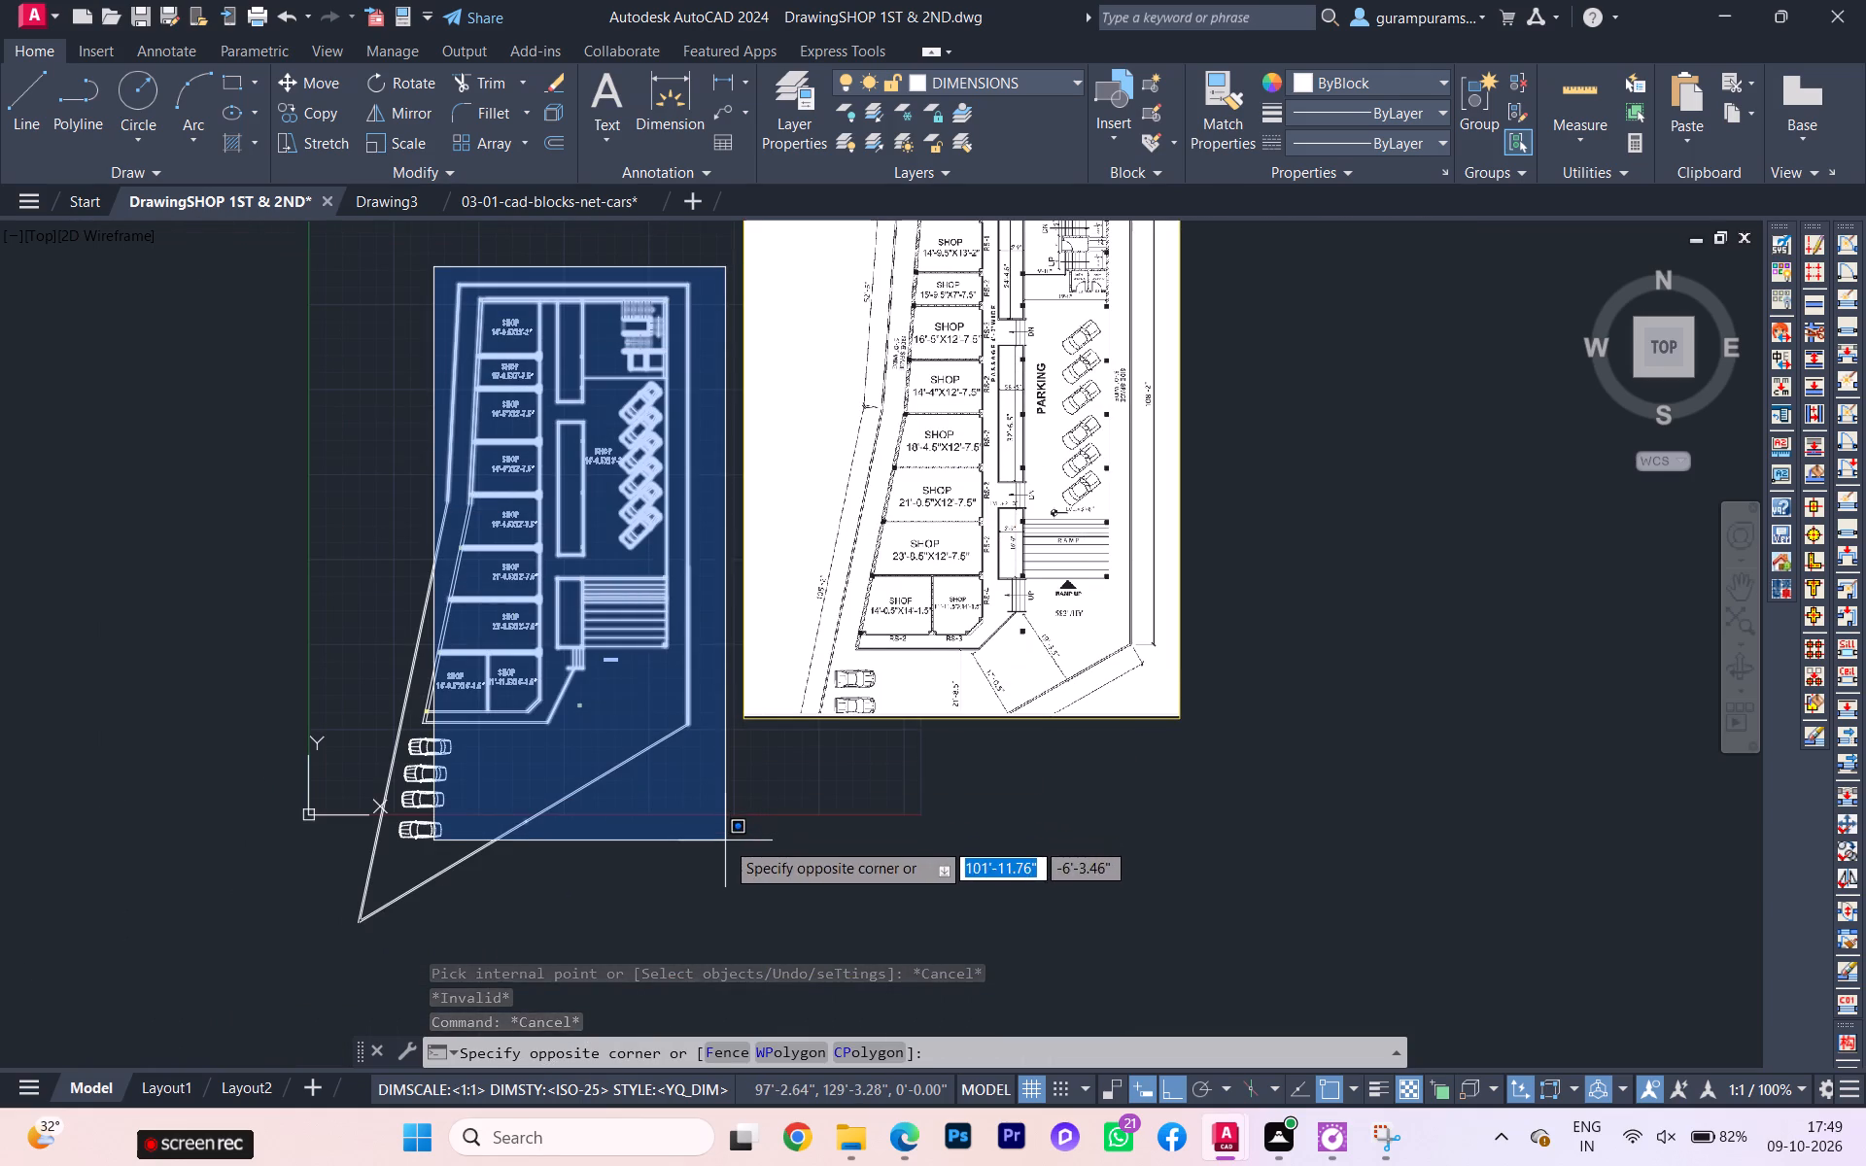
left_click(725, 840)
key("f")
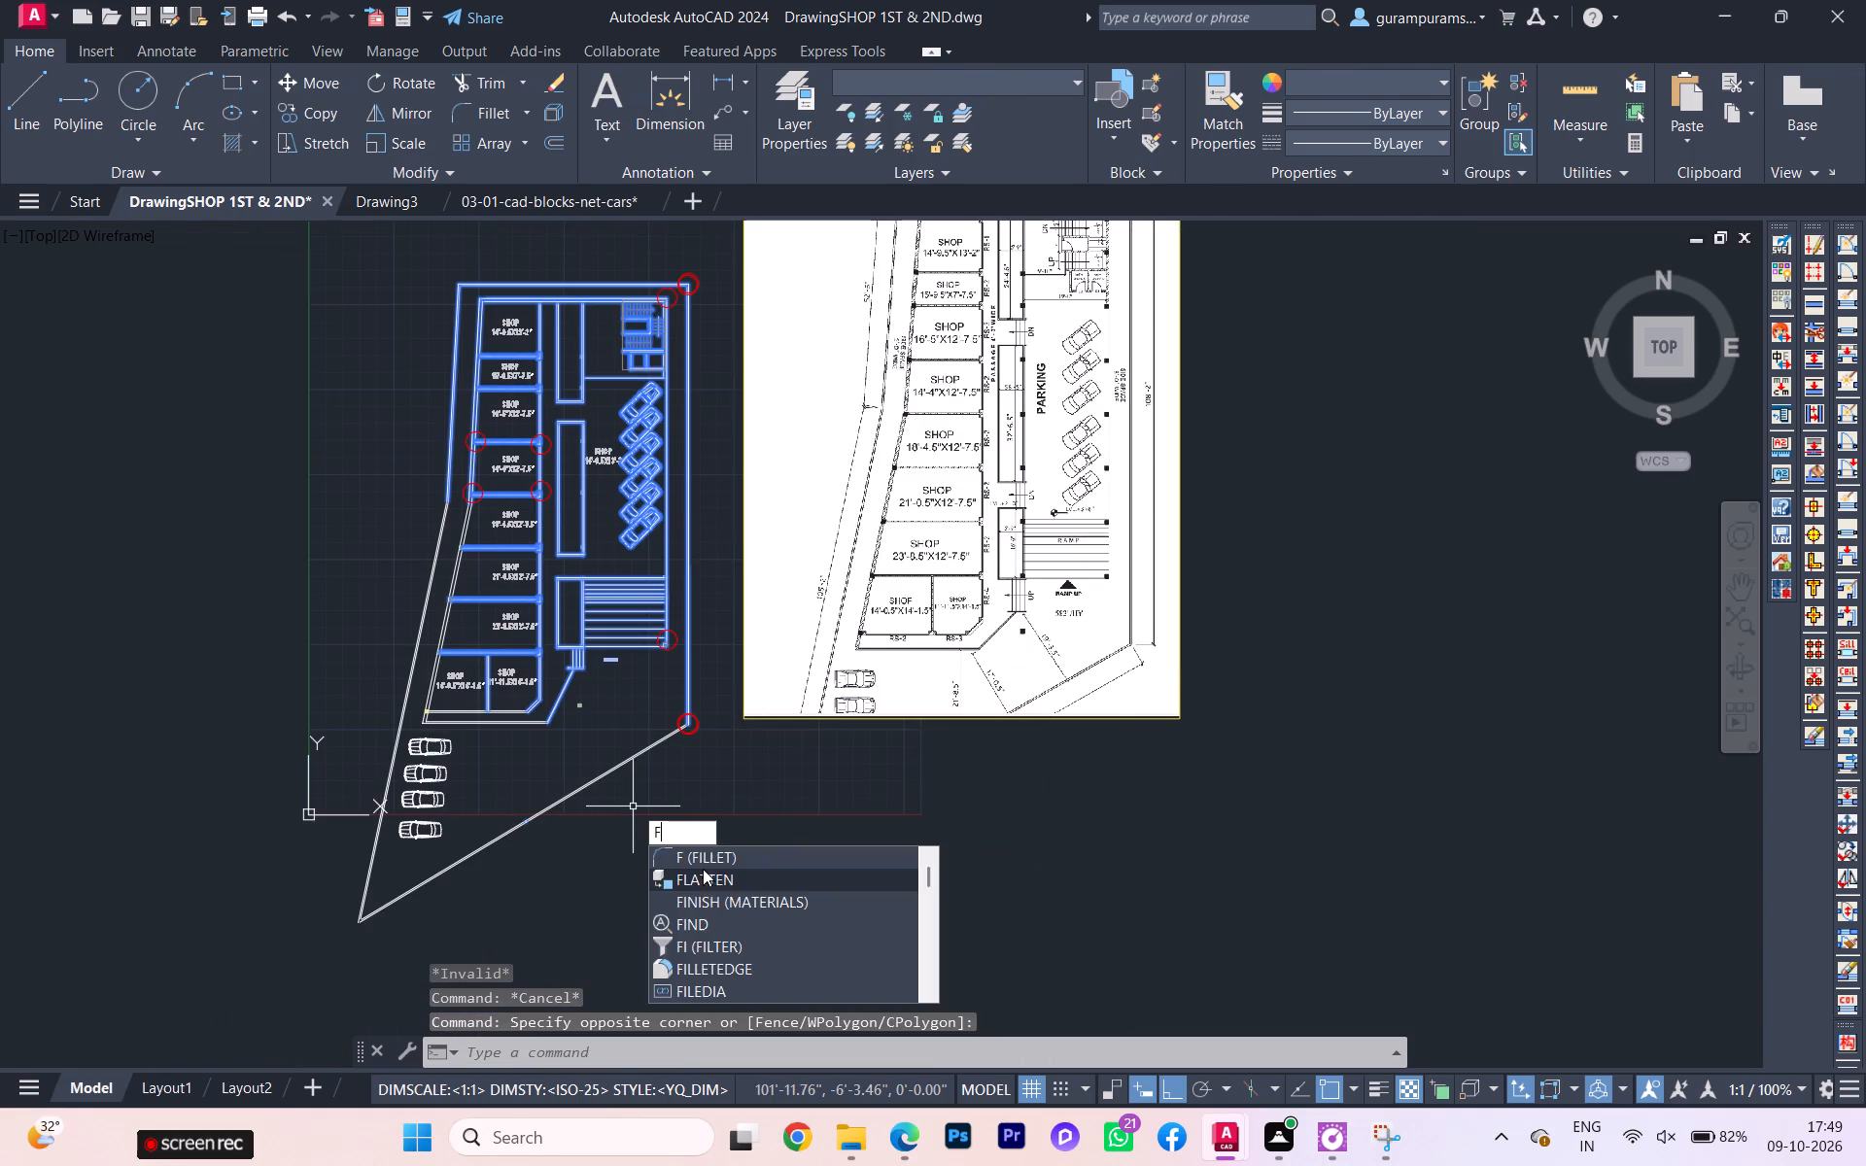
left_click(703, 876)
Examine the marked gap where the pier at the 14'-4"X12'-7.5" shop's northeast corner meets the vertical wall line.
scroll(546, 432, "up", 3)
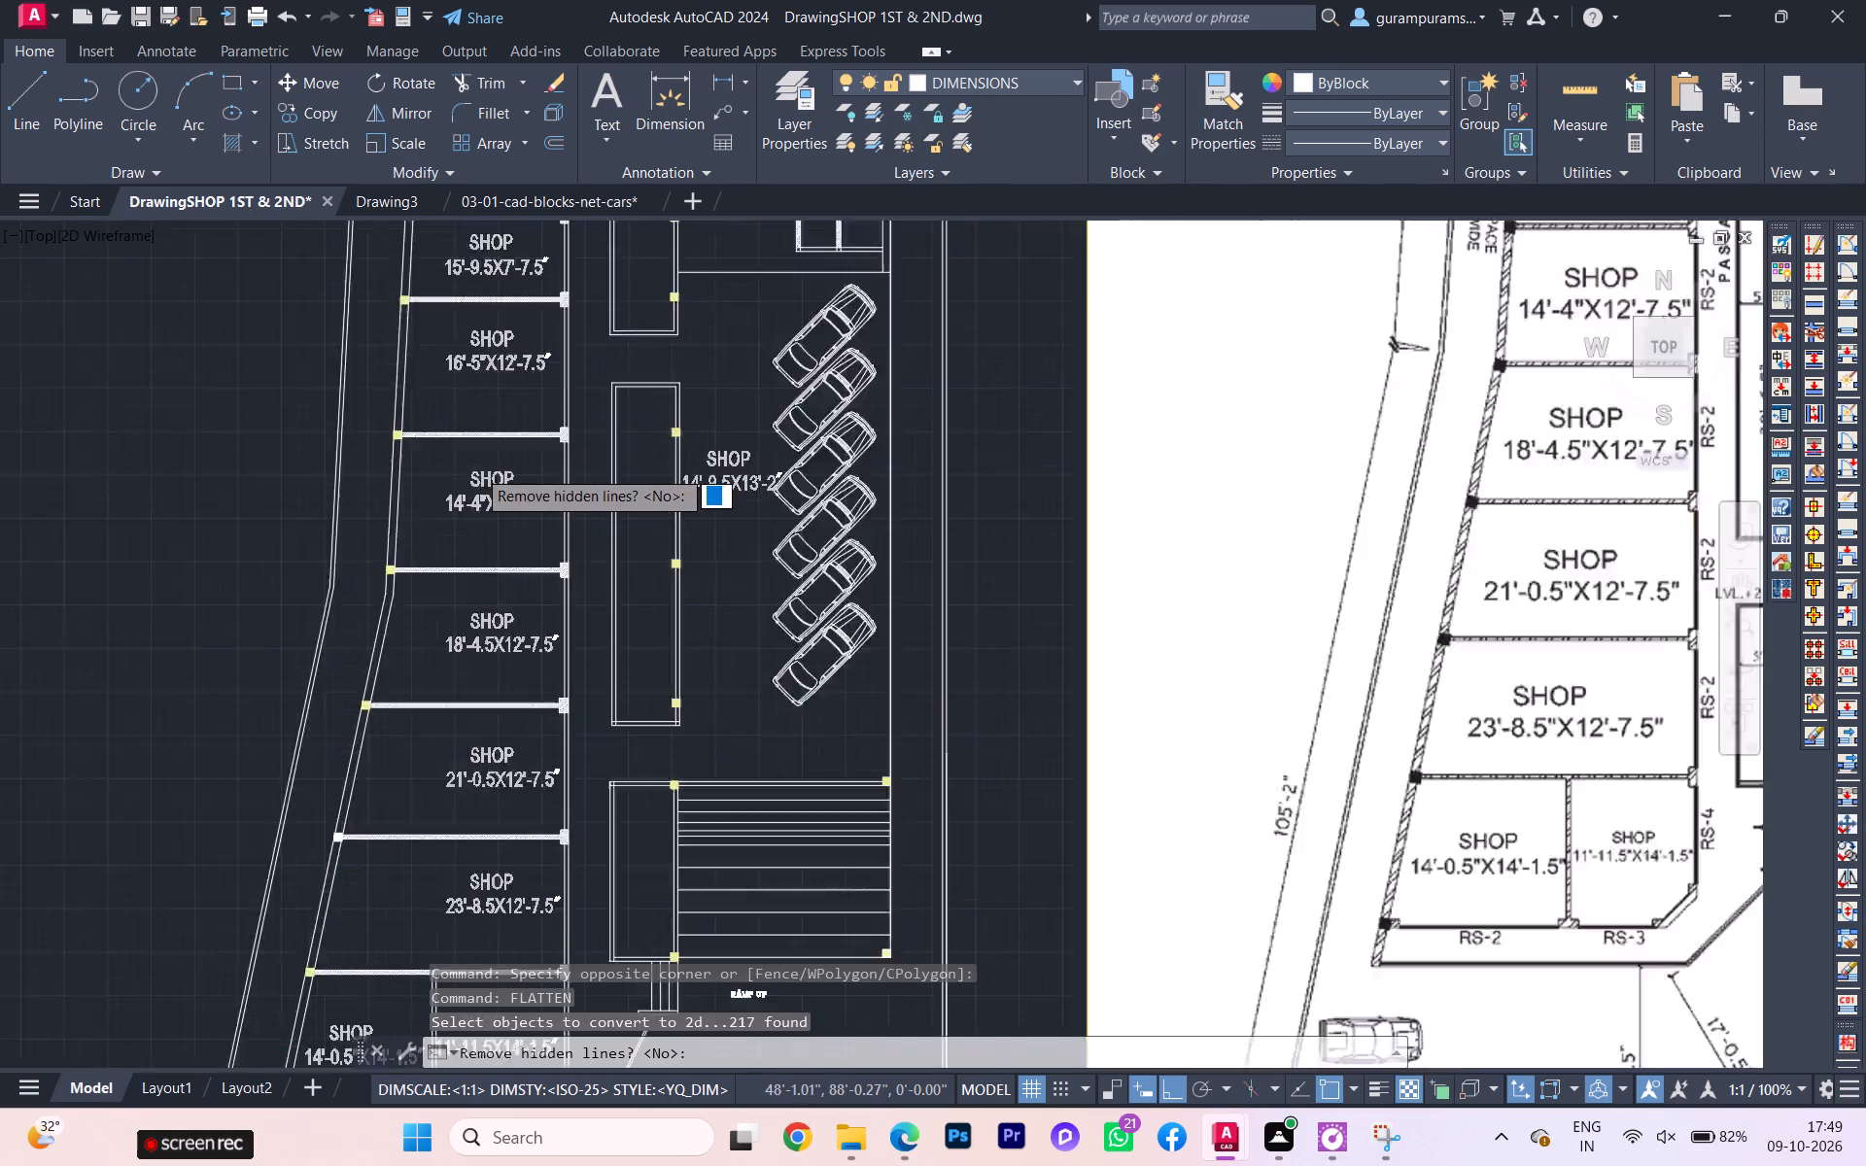
scroll(476, 468, "up", 1)
scroll(645, 405, "up", 2)
scroll(755, 407, "up", 5)
scroll(987, 334, "up", 1)
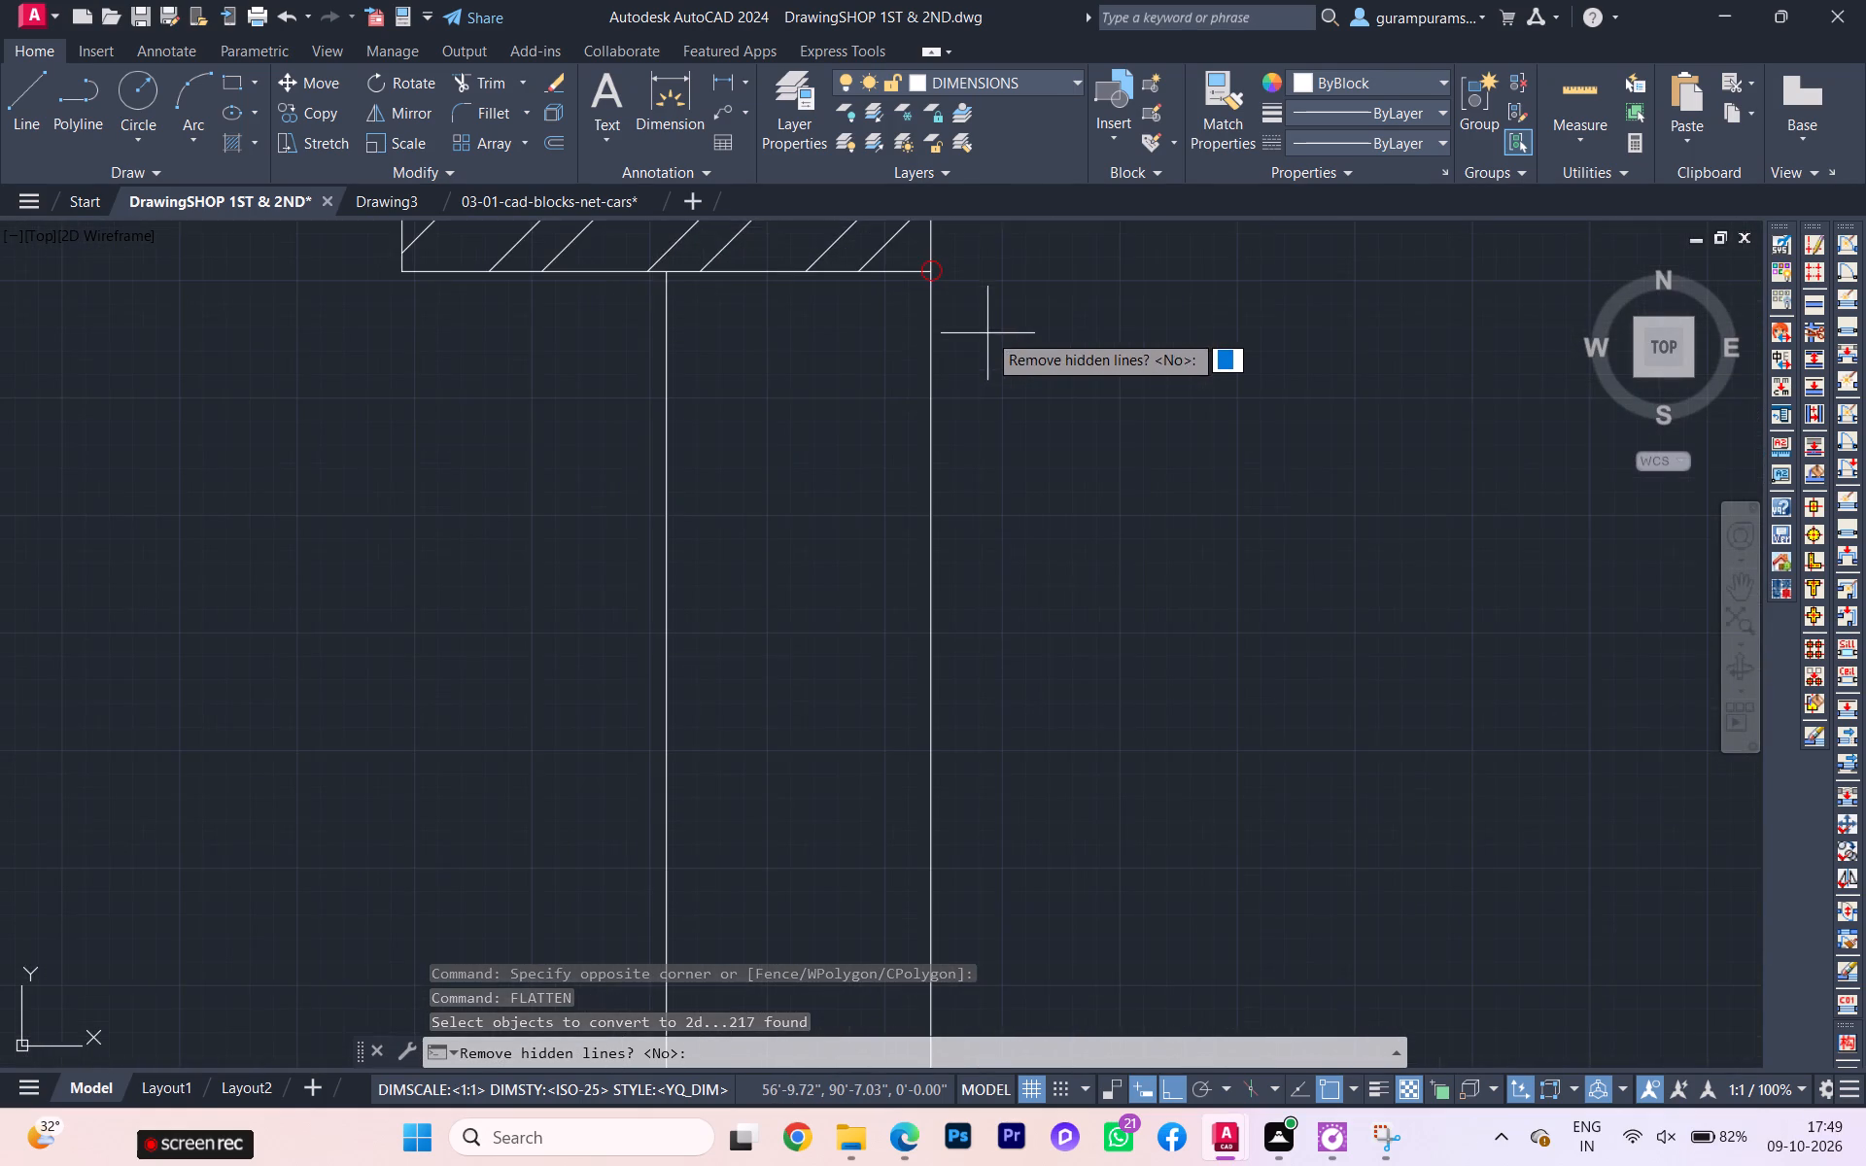
scroll(958, 292, "down", 1)
scroll(957, 290, "up", 4)
scroll(924, 264, "down", 1)
scroll(924, 264, "up", 6)
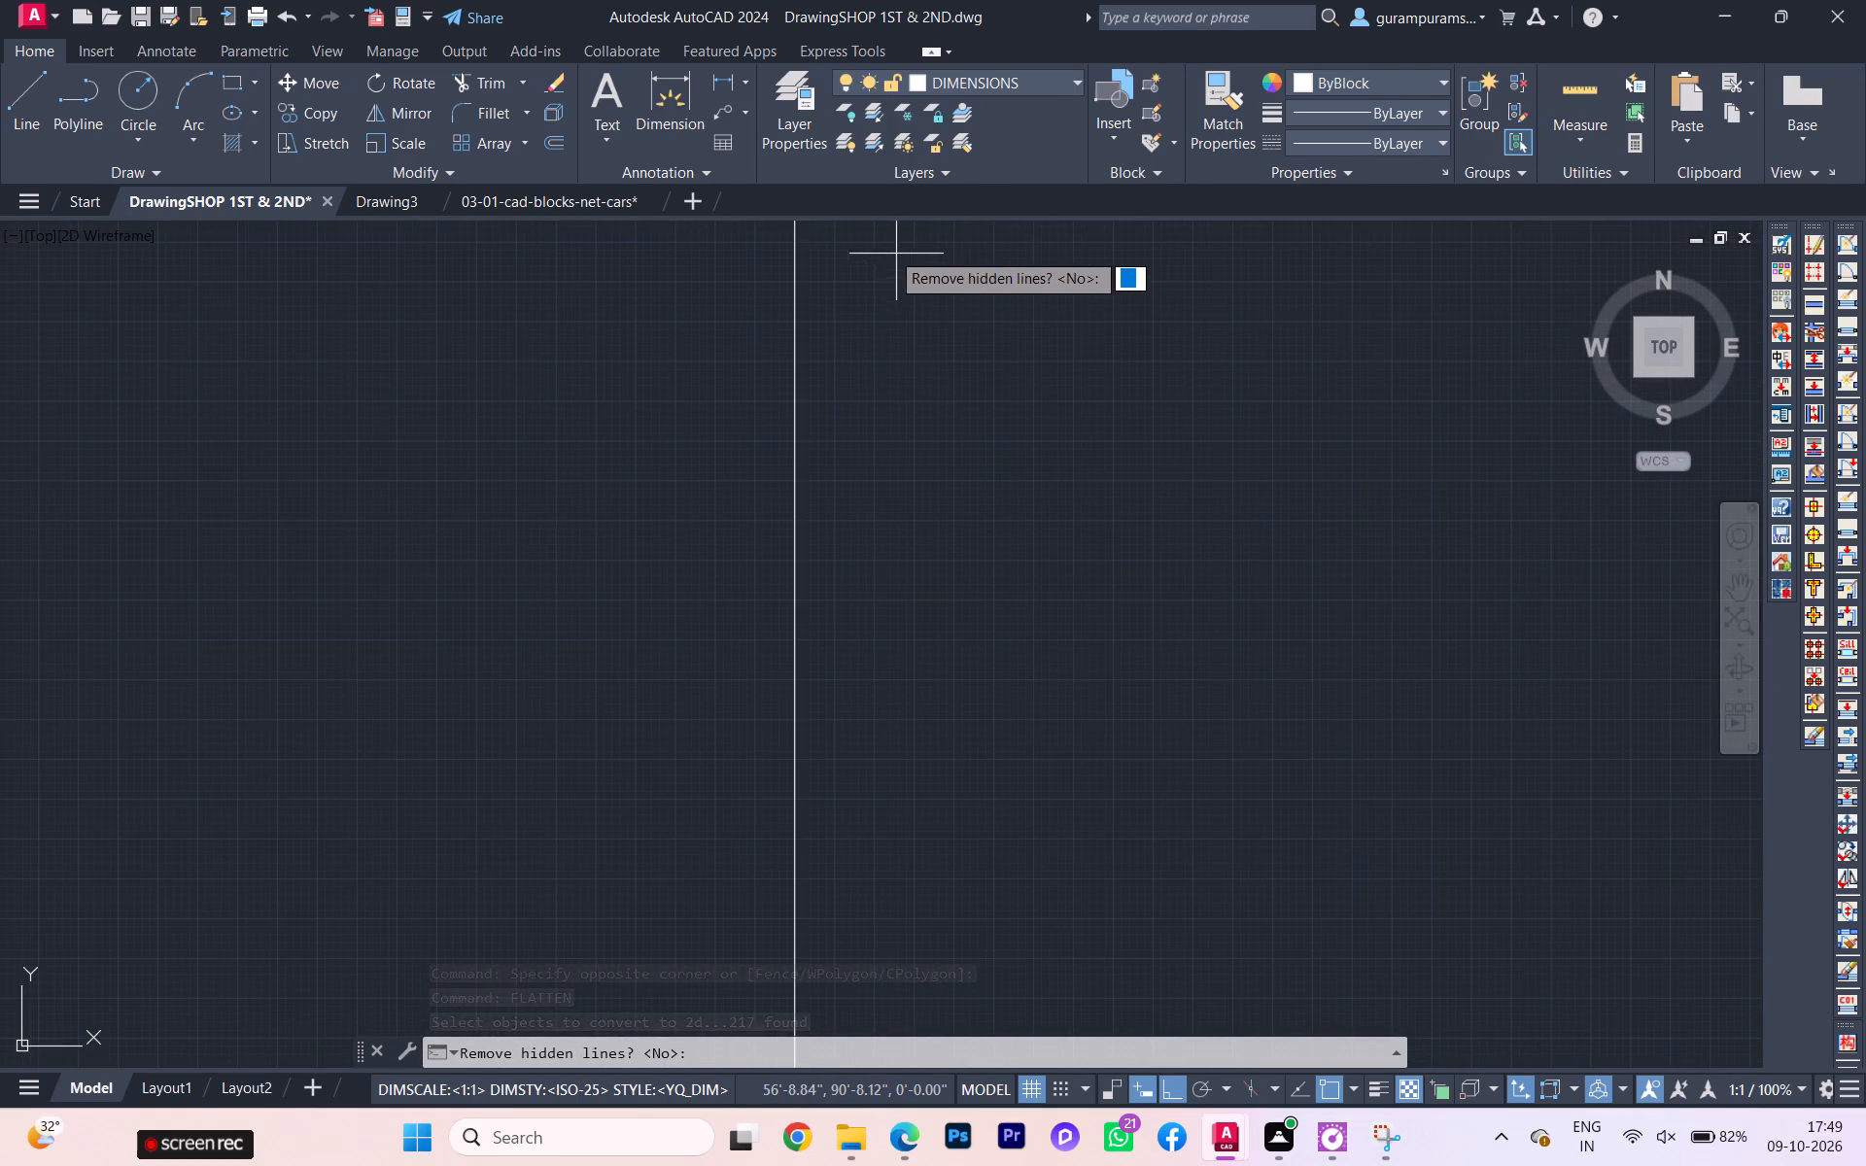
scroll(890, 346, "down", 1)
middle_click_drag(895, 355, 981, 817)
scroll(902, 740, "up", 7)
scroll(926, 641, "up", 3)
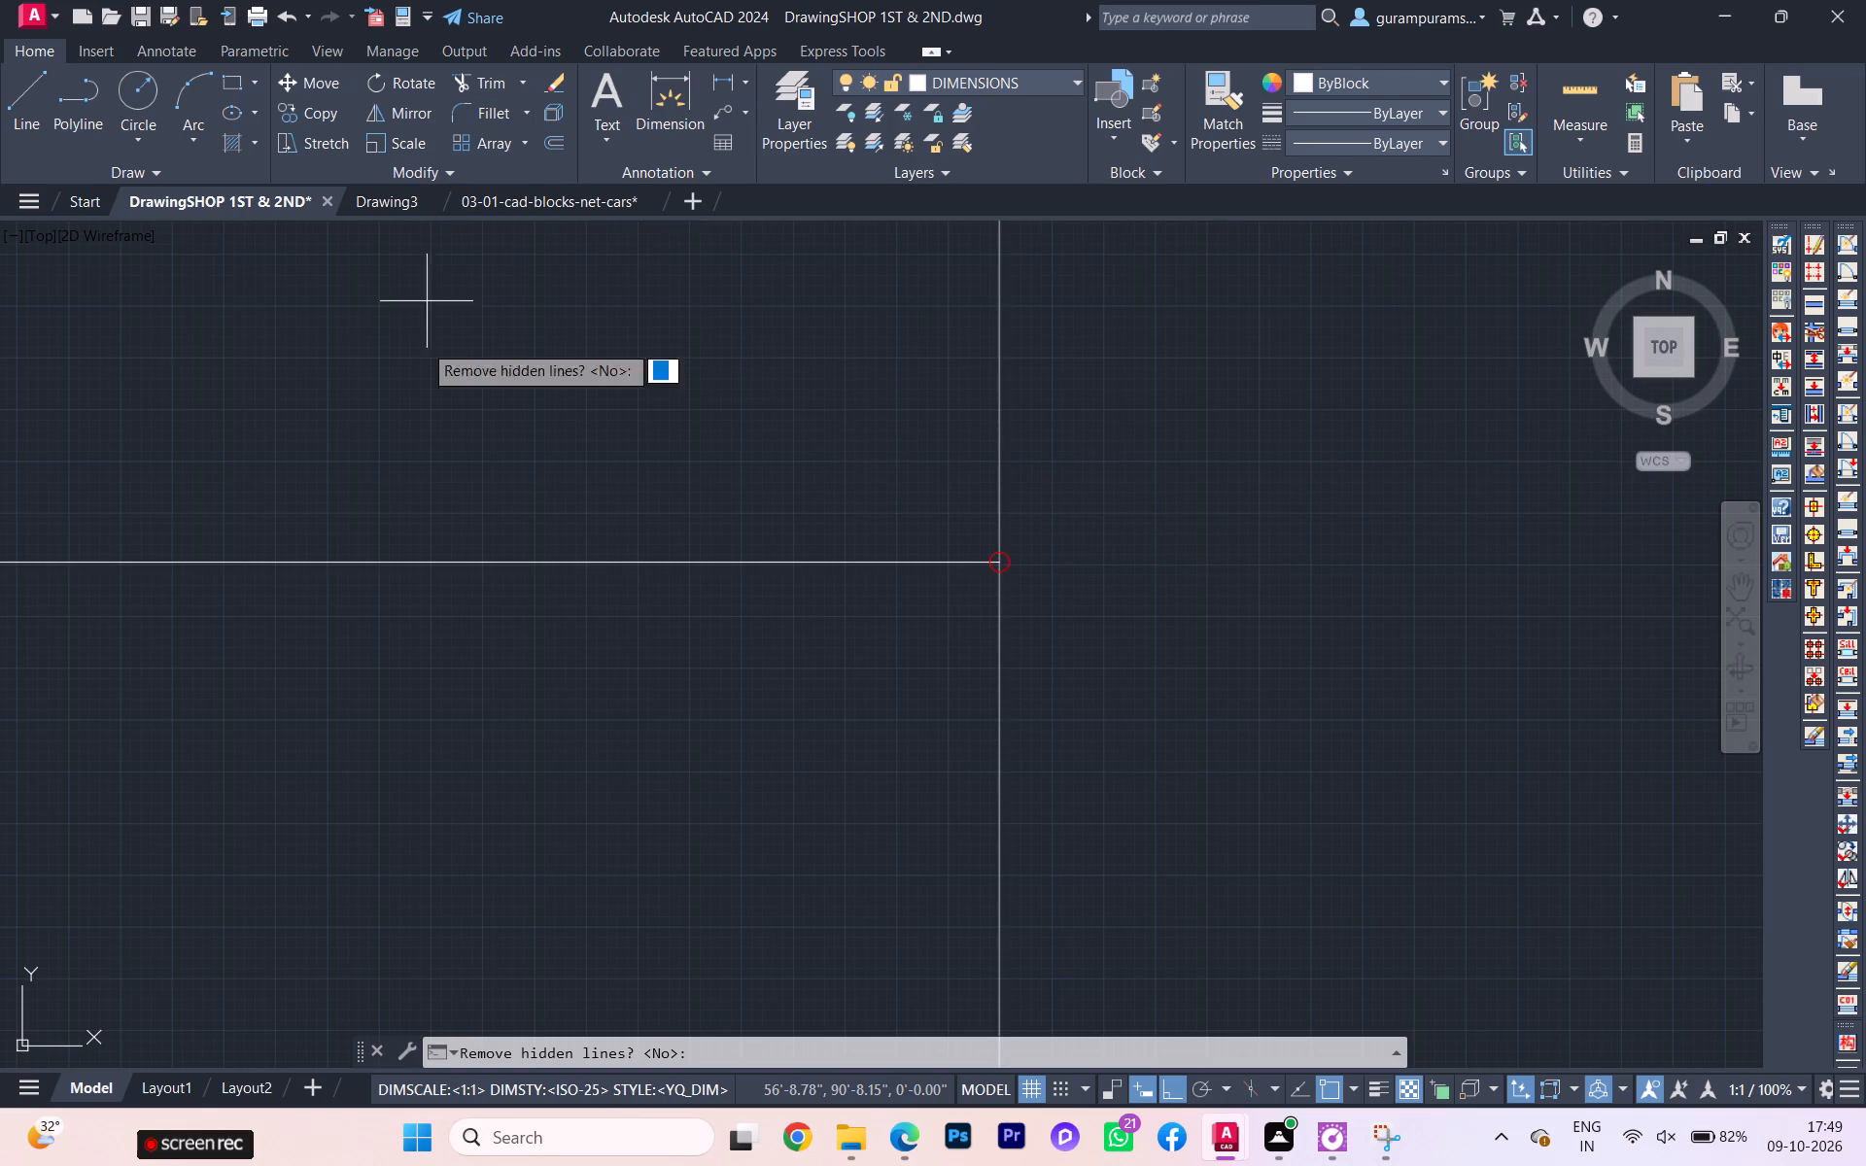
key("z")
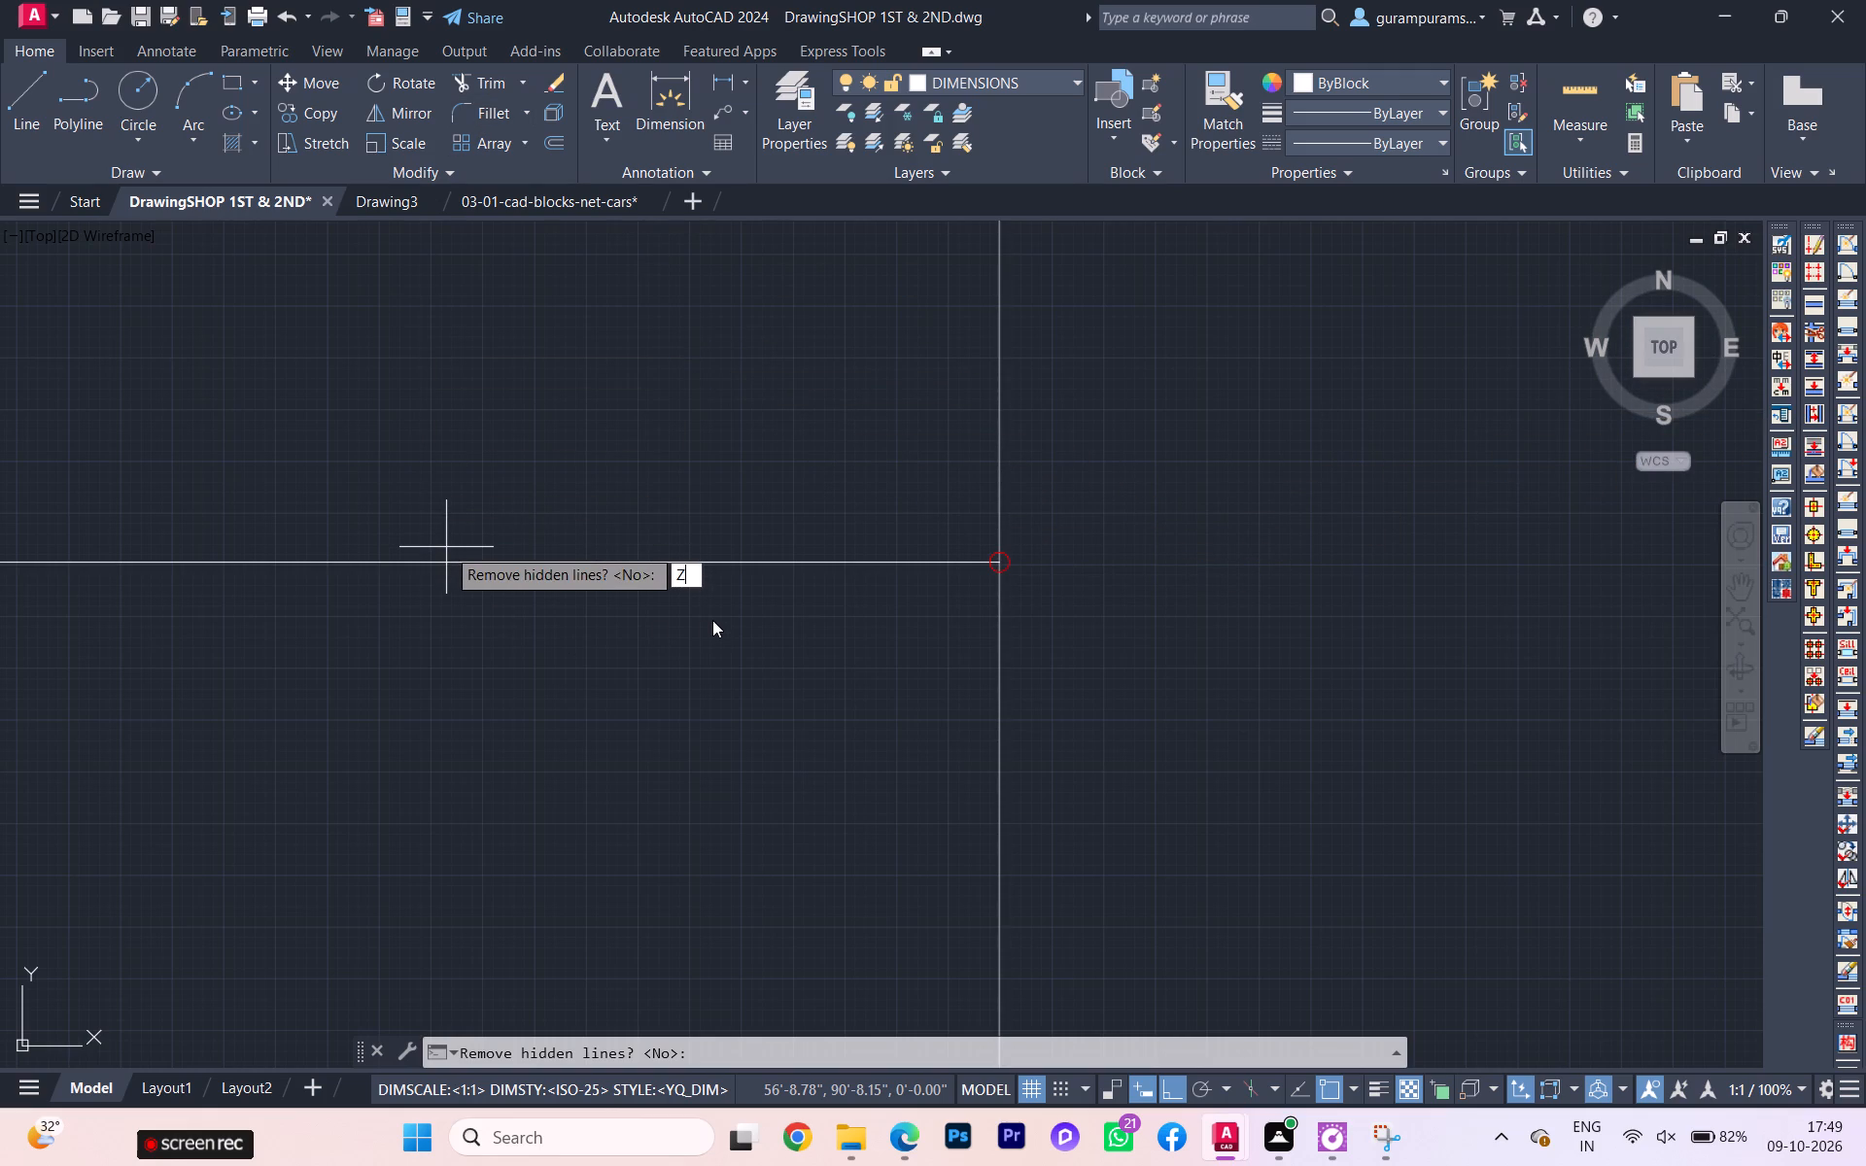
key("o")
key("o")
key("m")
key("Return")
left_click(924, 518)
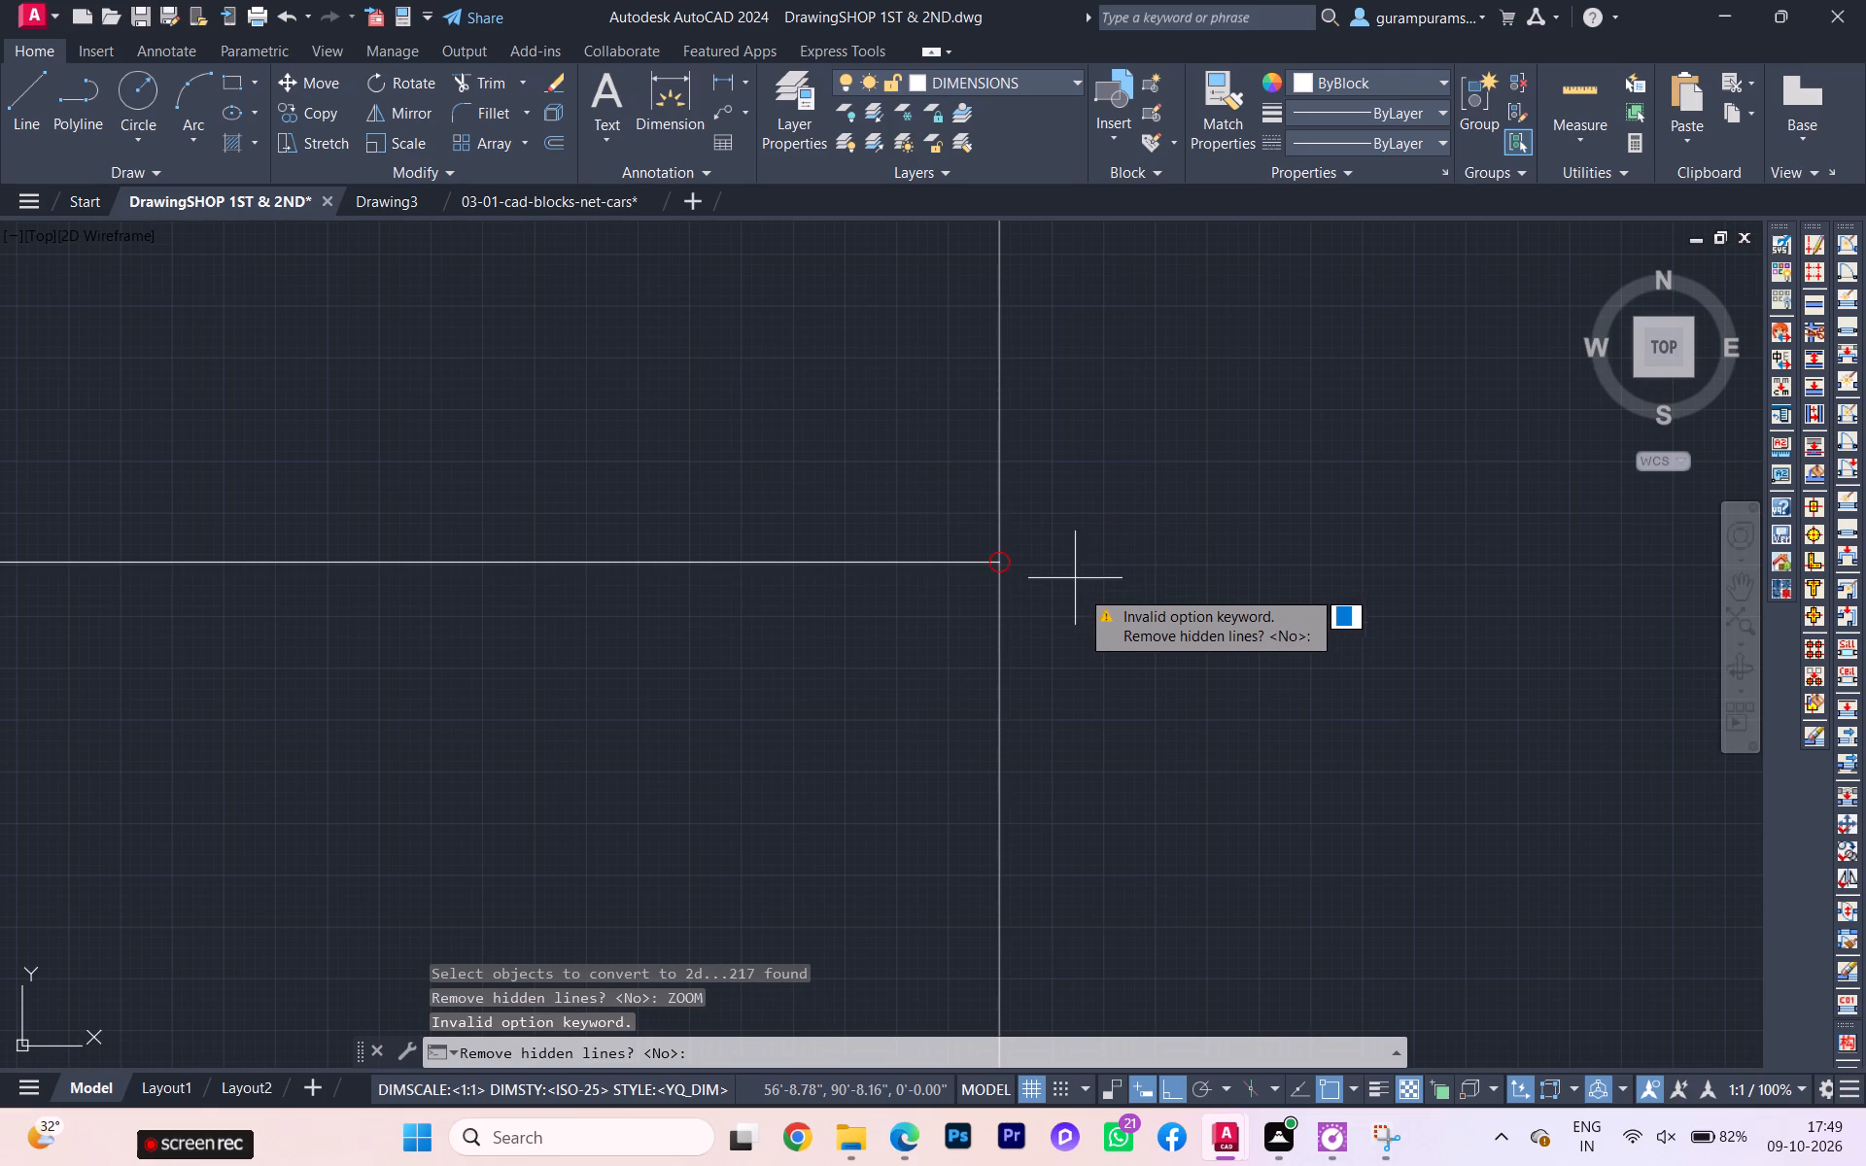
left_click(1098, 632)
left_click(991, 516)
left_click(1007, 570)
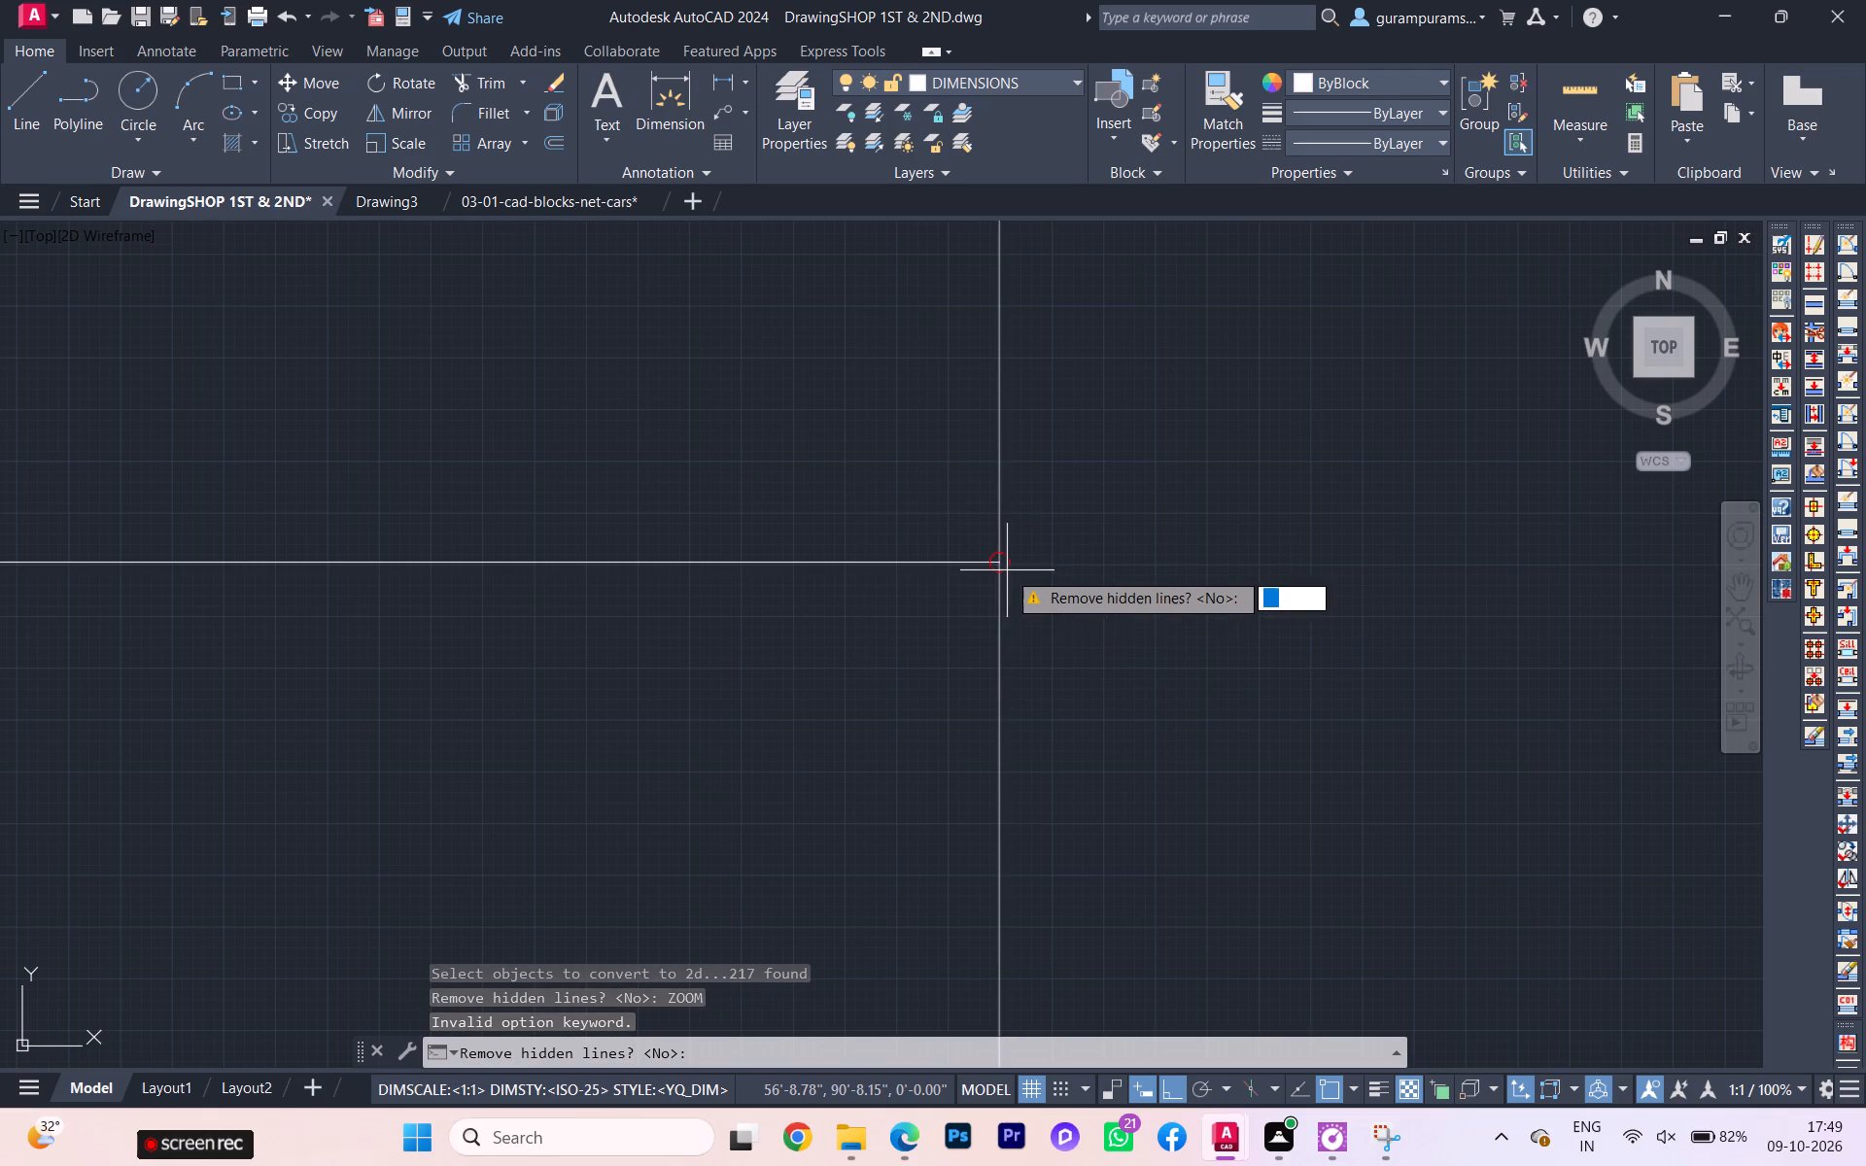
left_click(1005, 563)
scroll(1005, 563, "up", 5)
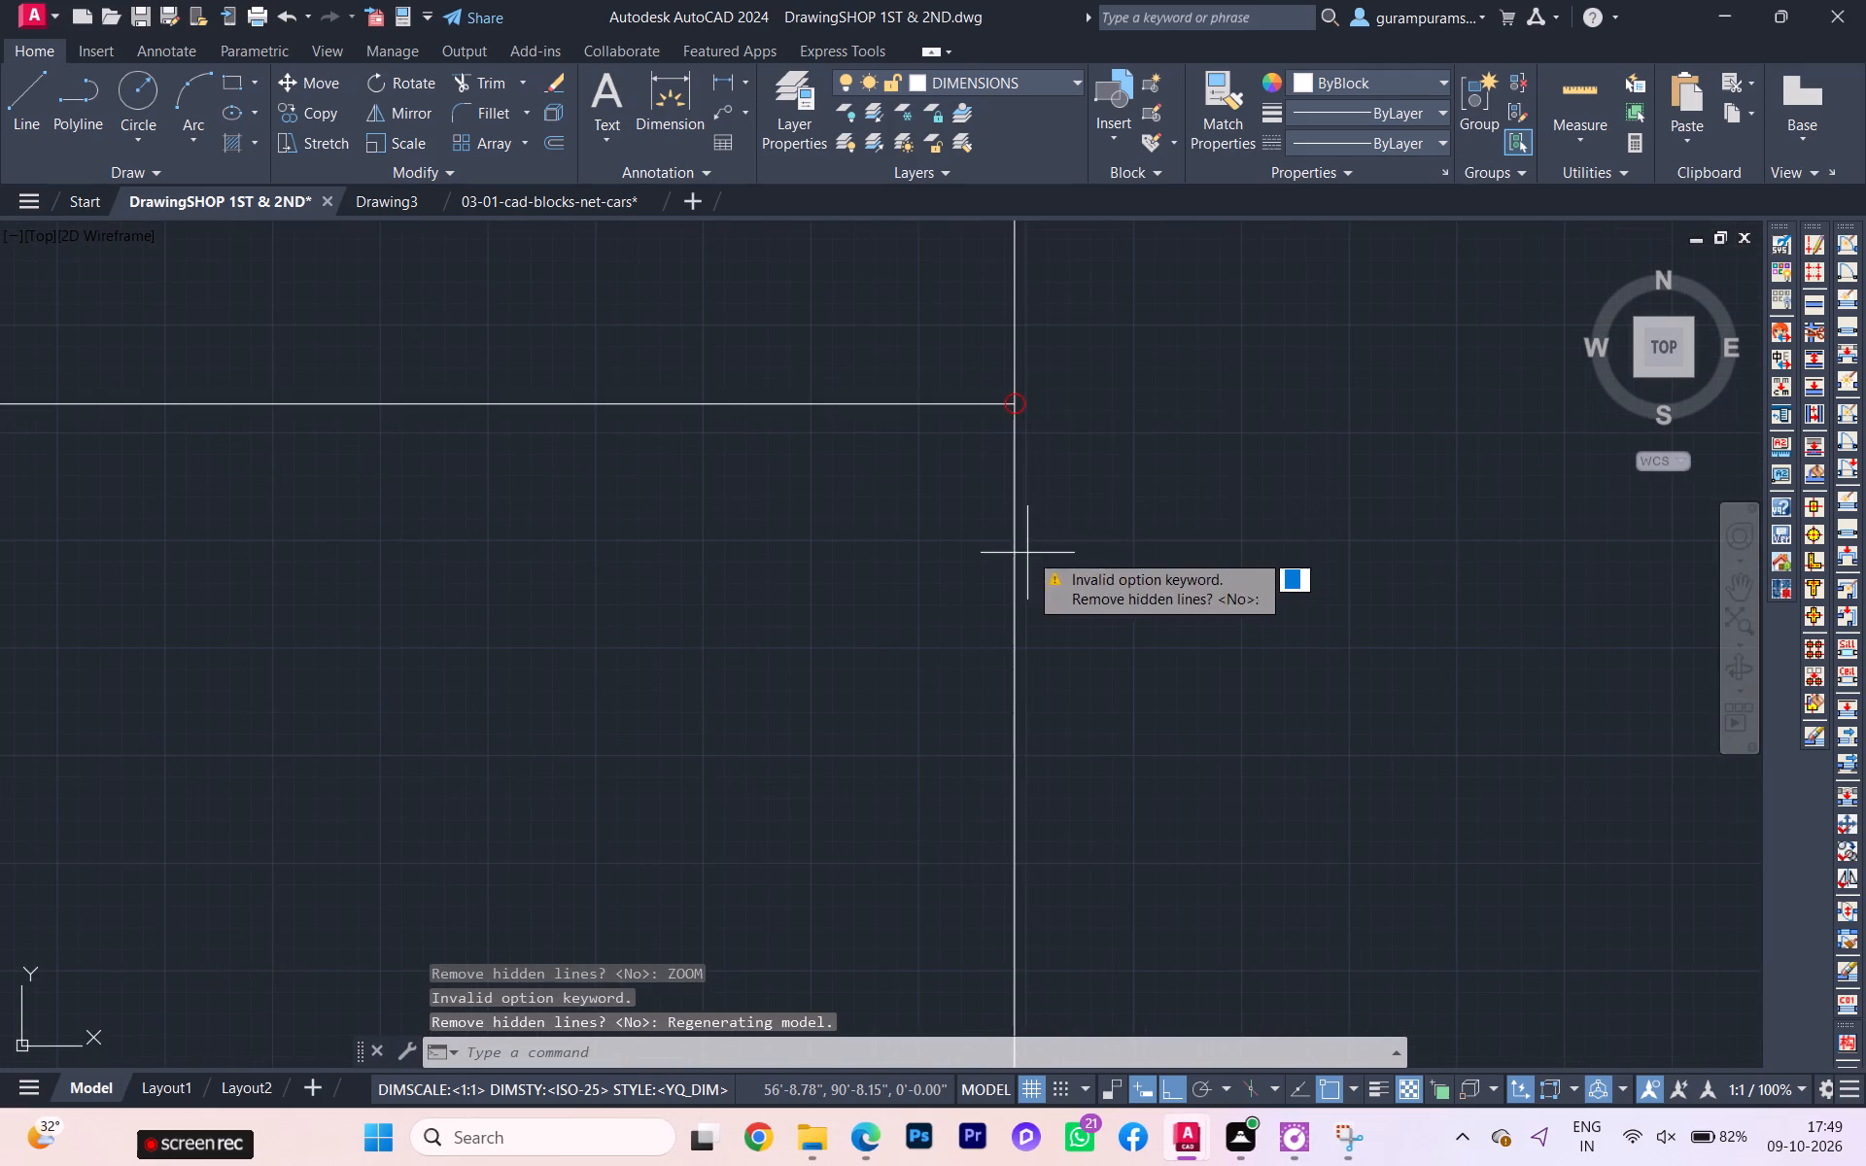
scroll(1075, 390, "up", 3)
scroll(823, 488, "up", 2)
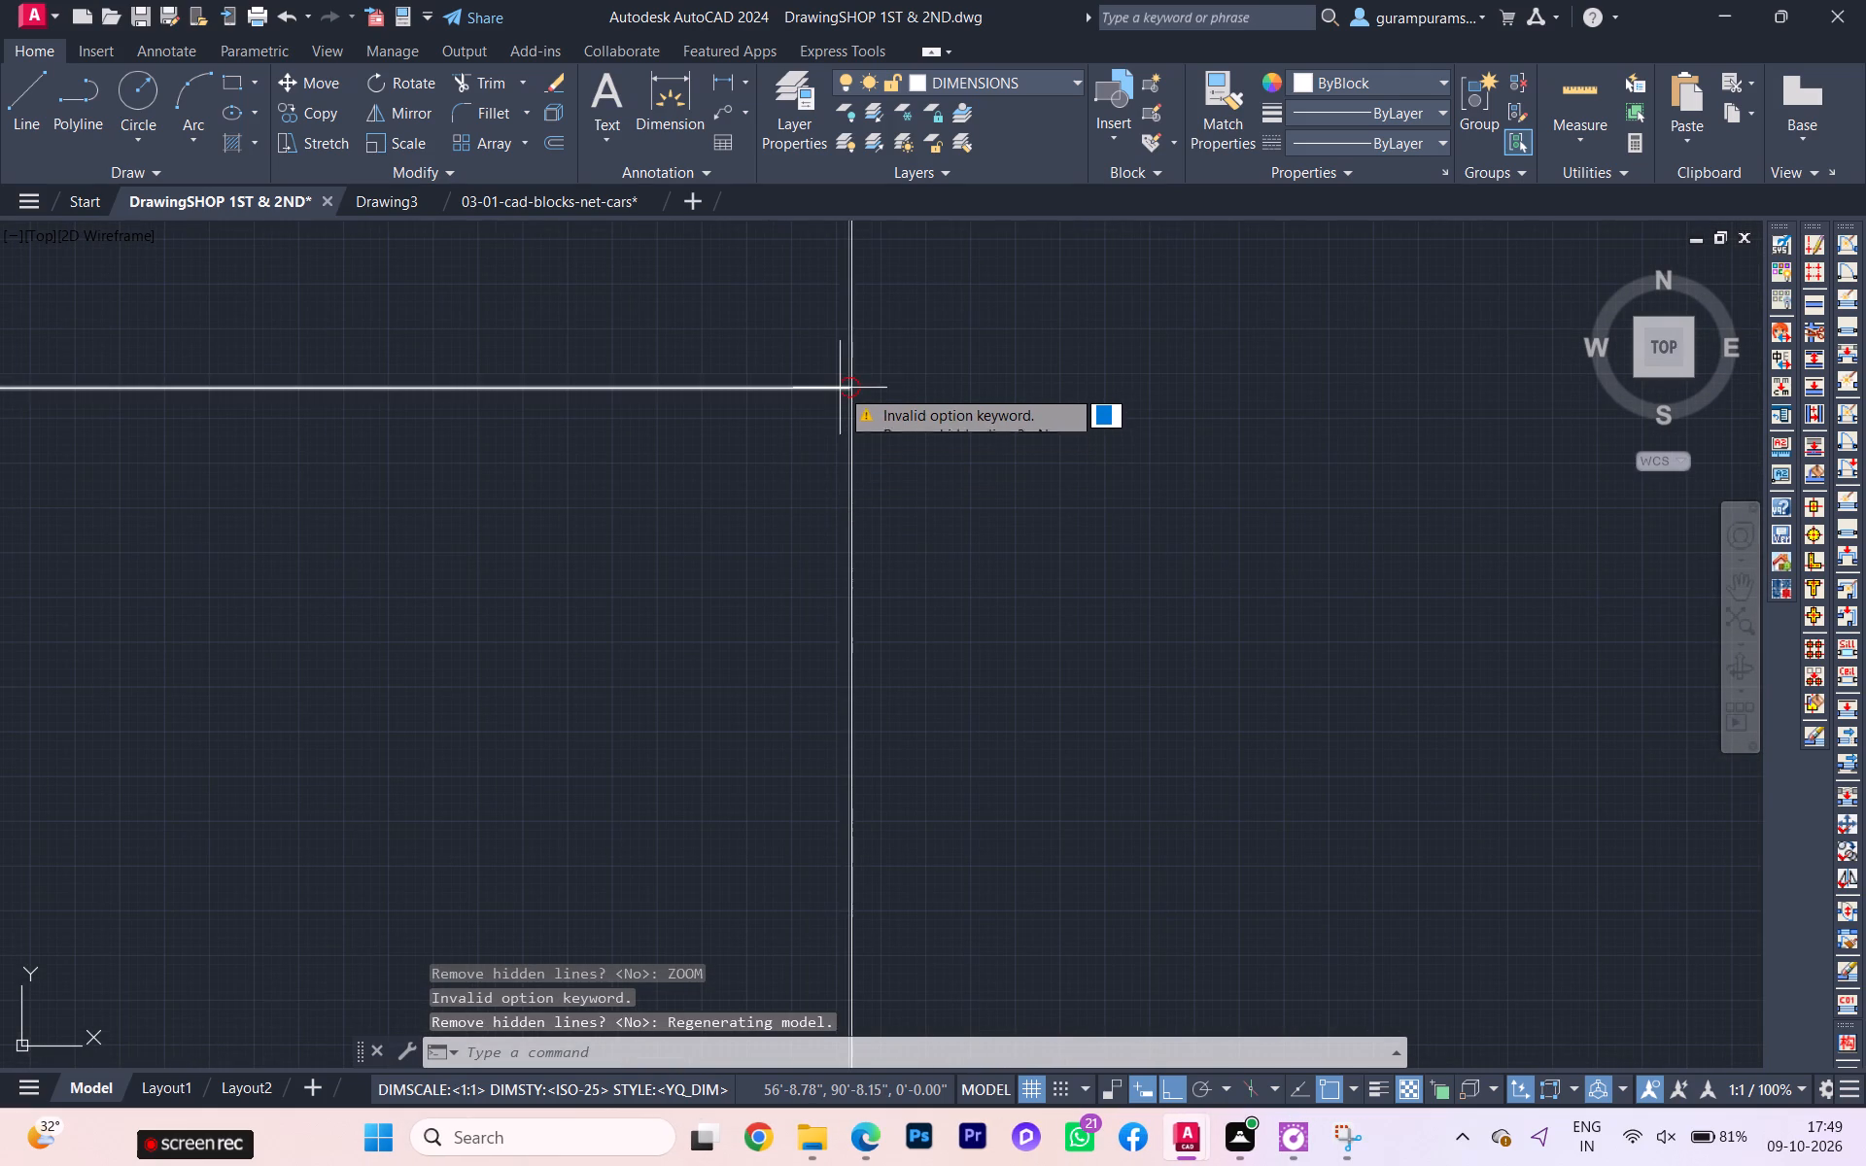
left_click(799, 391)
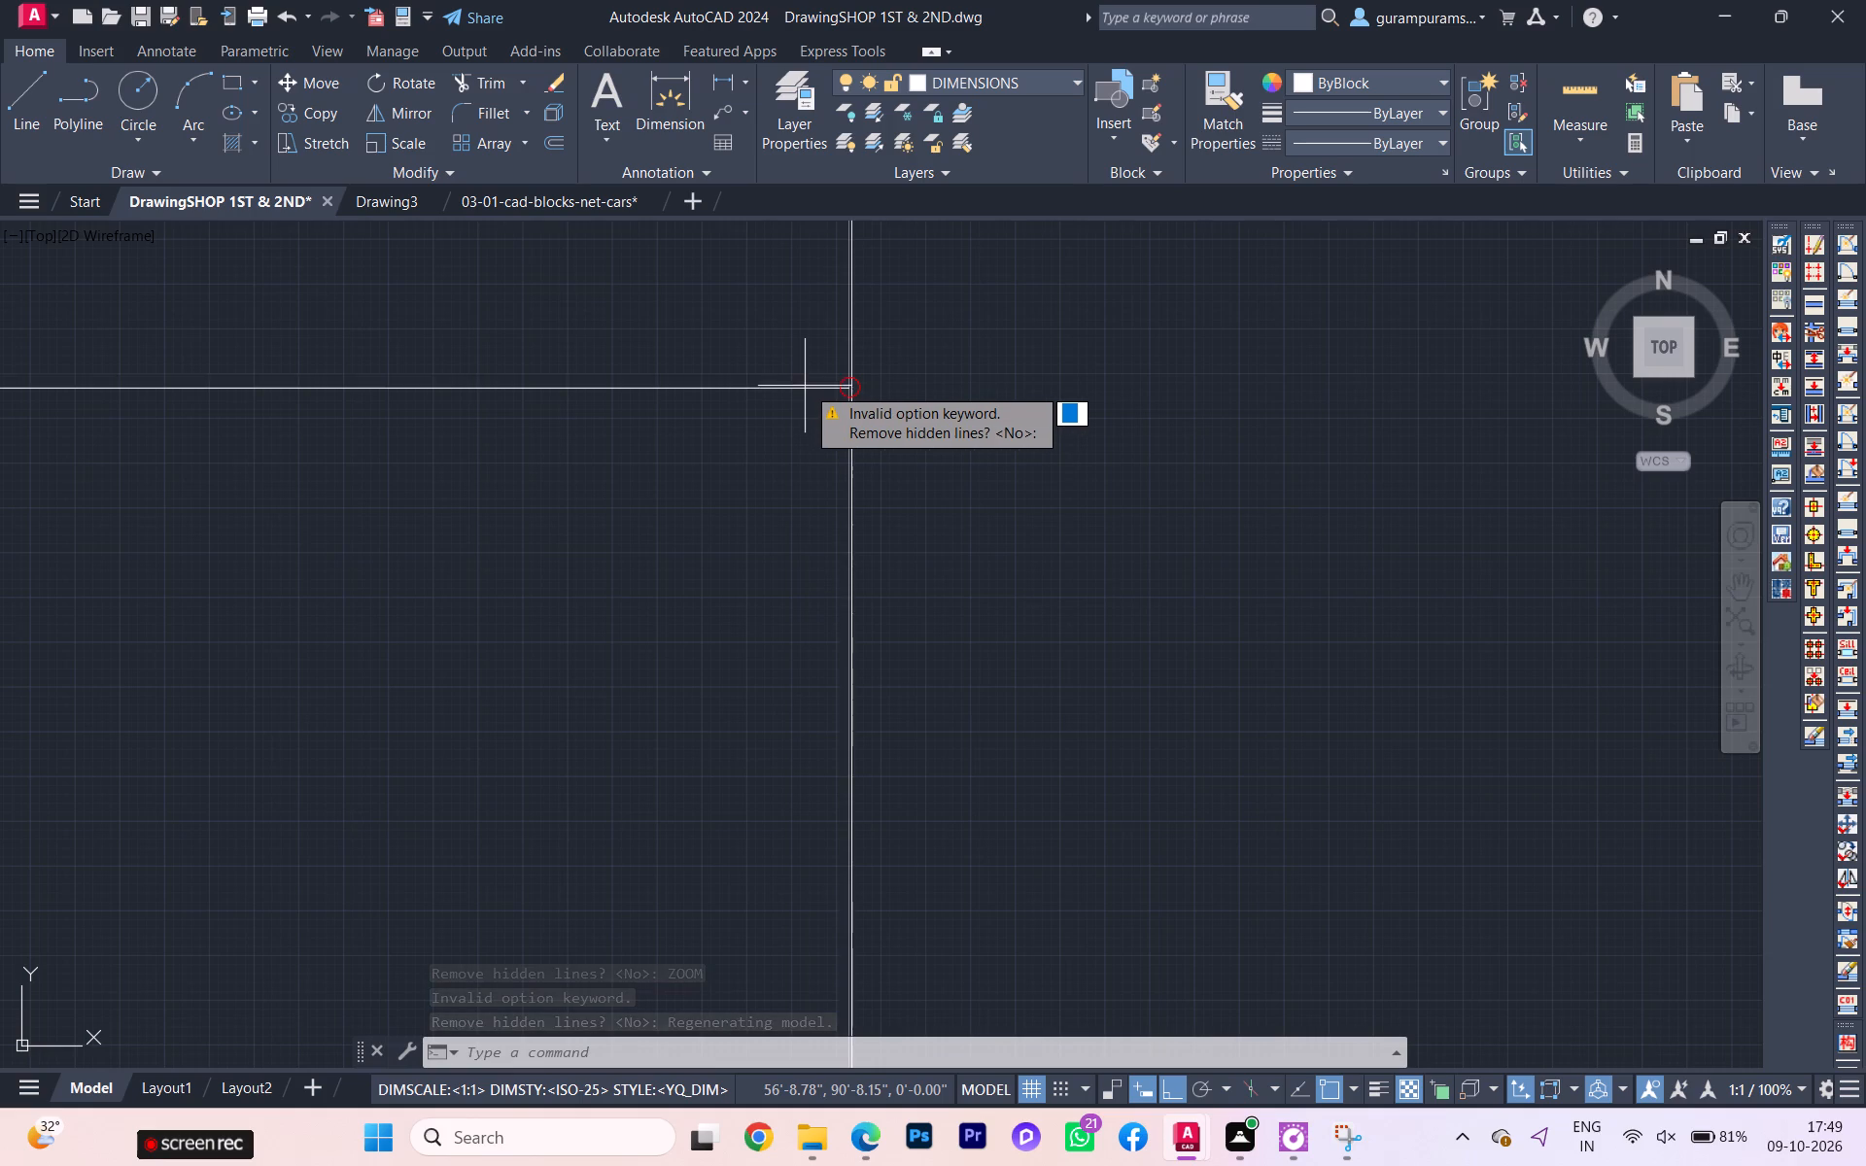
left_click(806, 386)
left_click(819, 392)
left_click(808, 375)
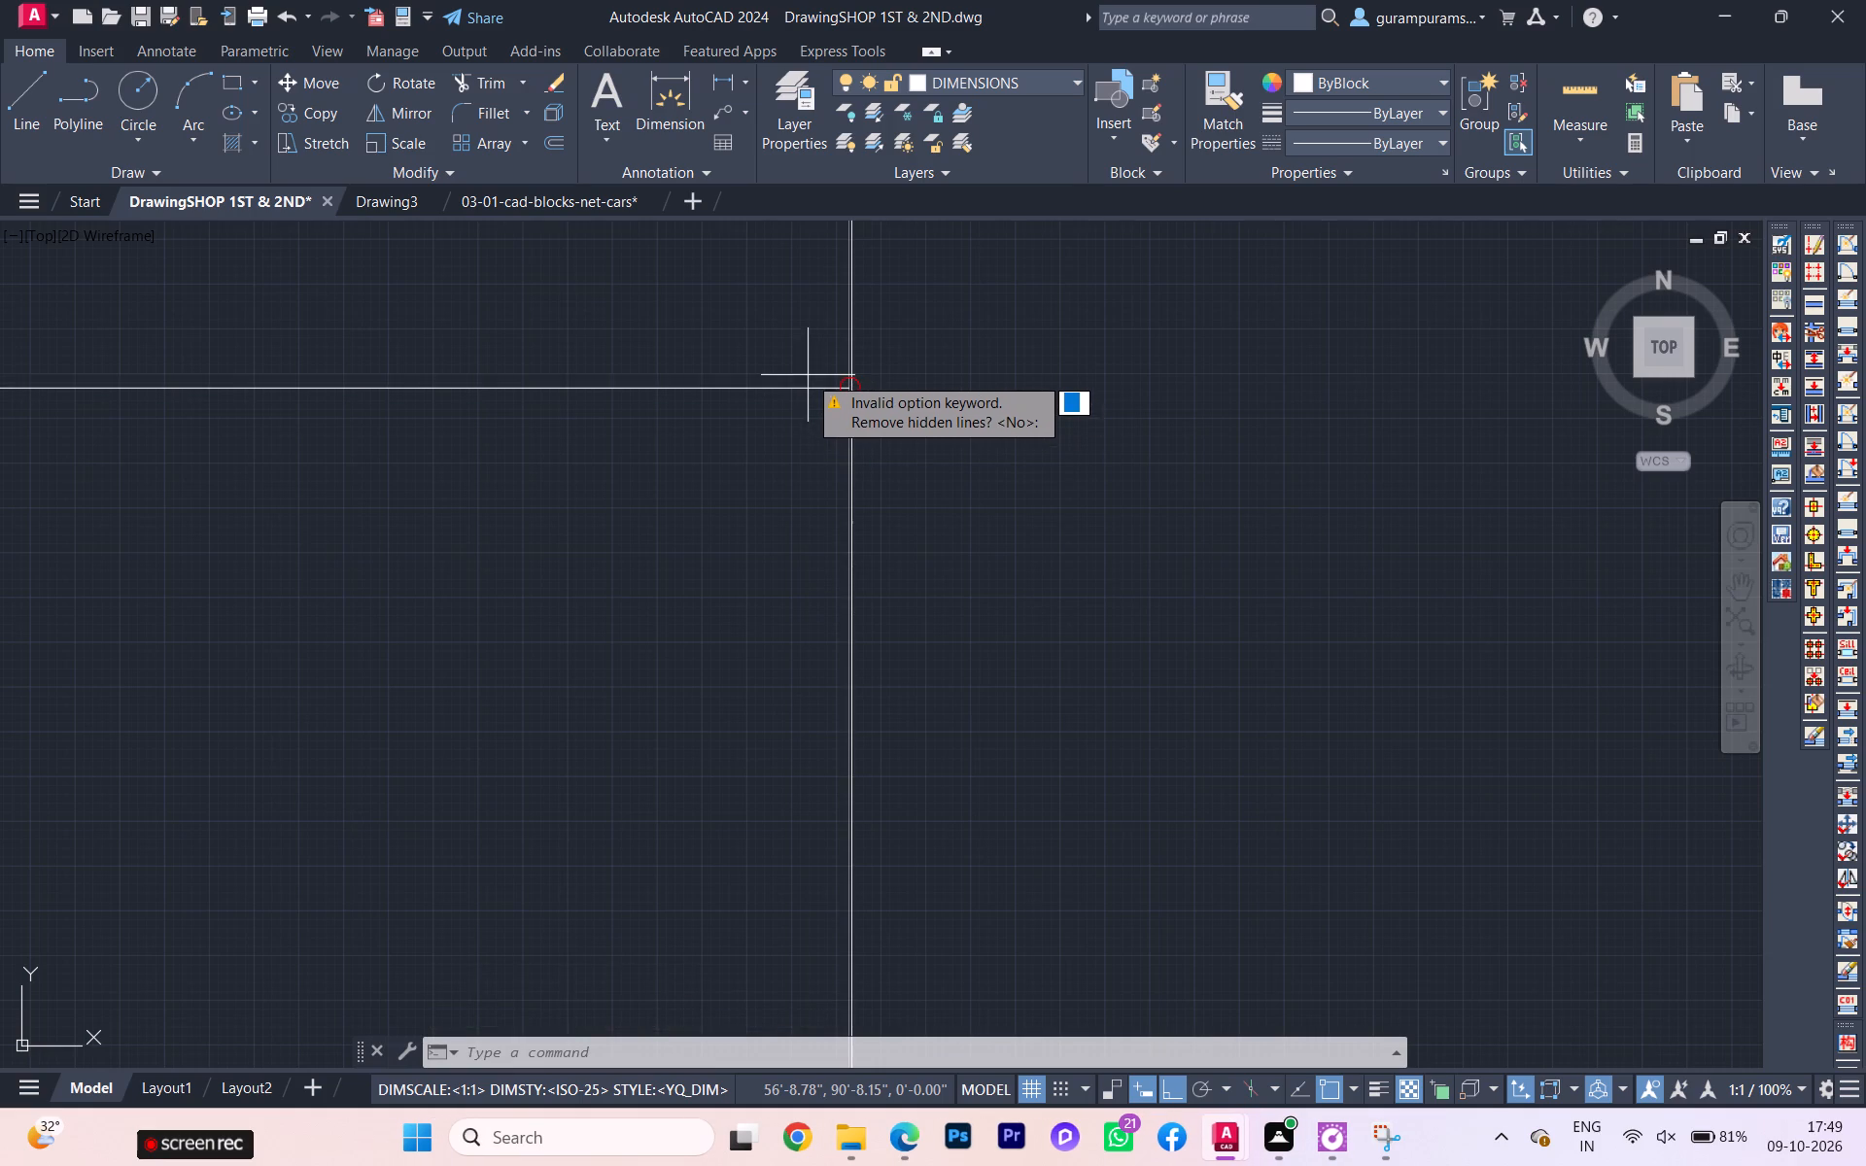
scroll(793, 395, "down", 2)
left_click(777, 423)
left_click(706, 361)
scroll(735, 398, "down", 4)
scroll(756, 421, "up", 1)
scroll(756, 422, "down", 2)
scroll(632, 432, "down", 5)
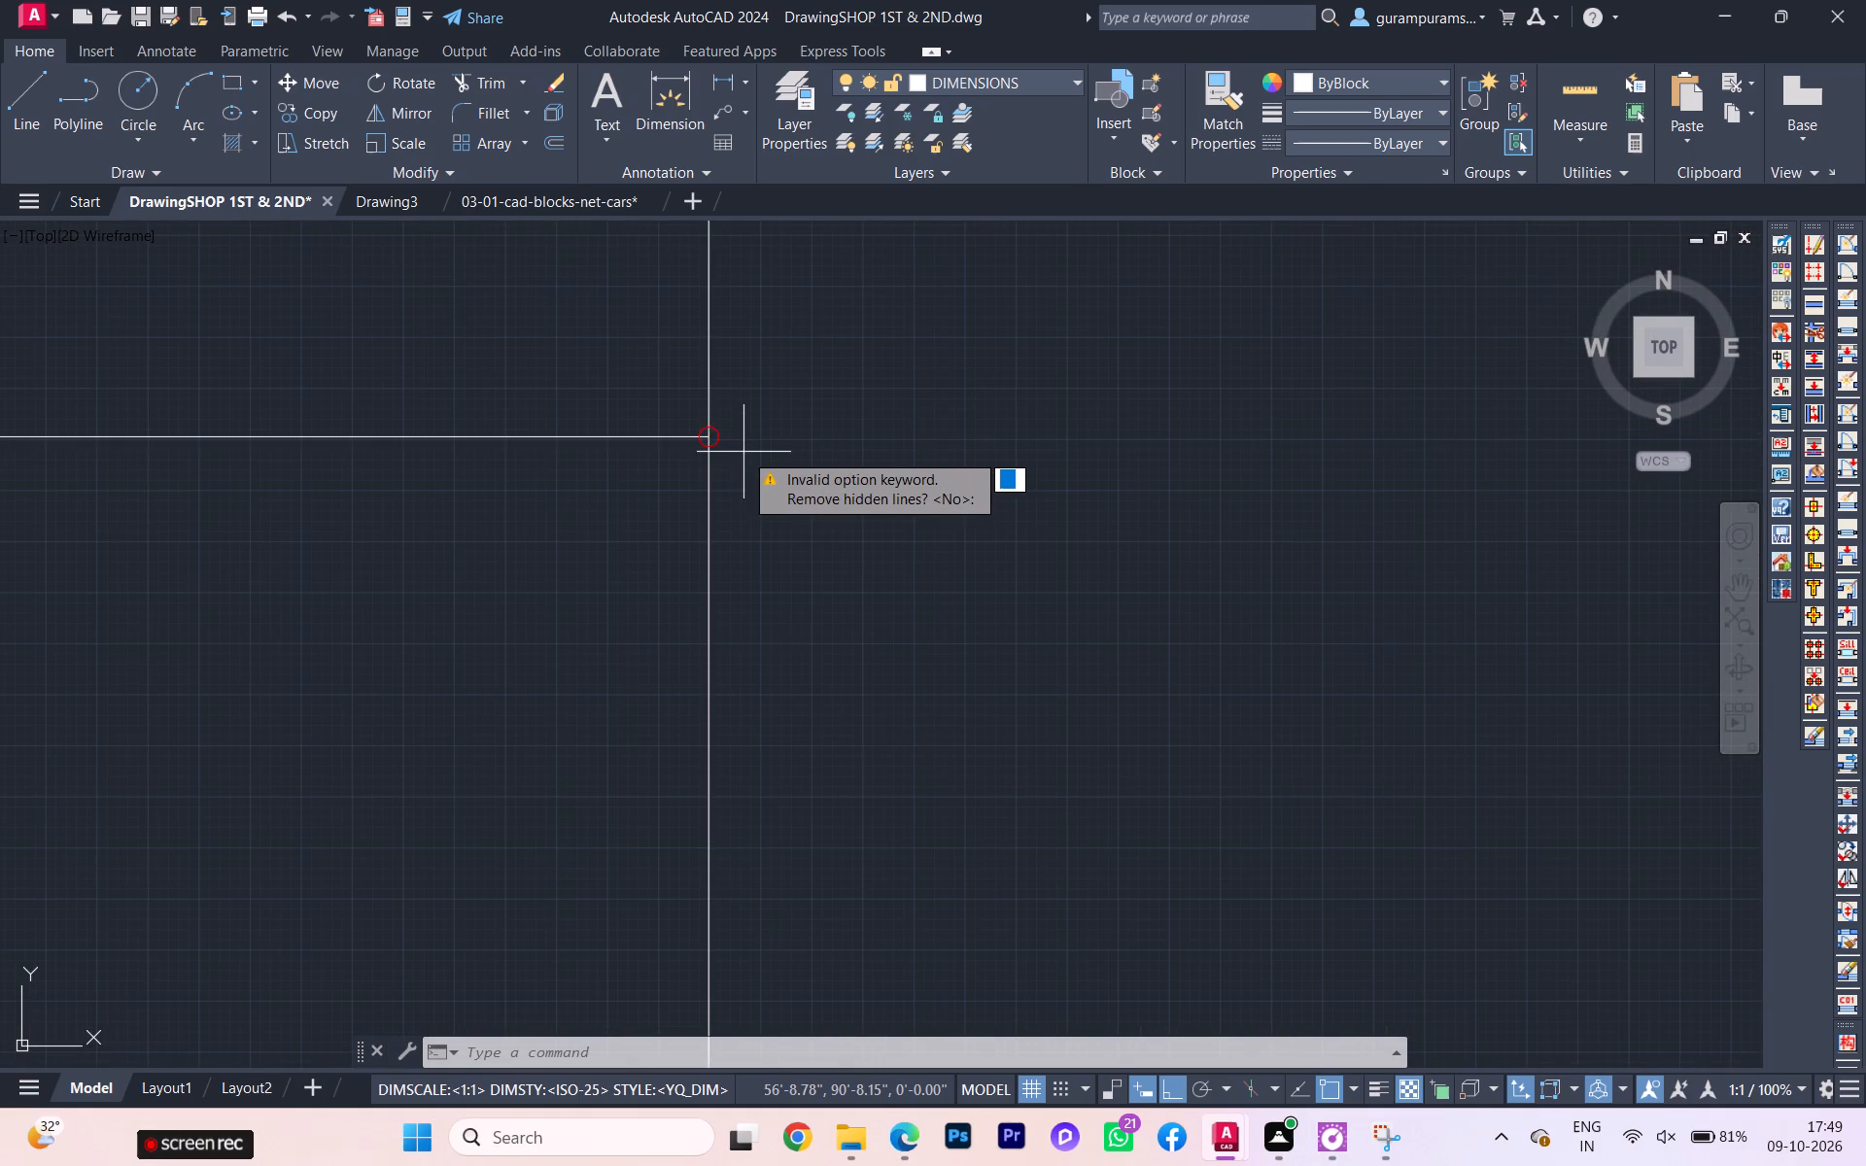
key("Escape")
Stretch the end of the pier's top line onto the vertical wall line at the 14'-4"X12'-7.5" shop's marked southeast gap.
scroll(617, 481, "up", 3)
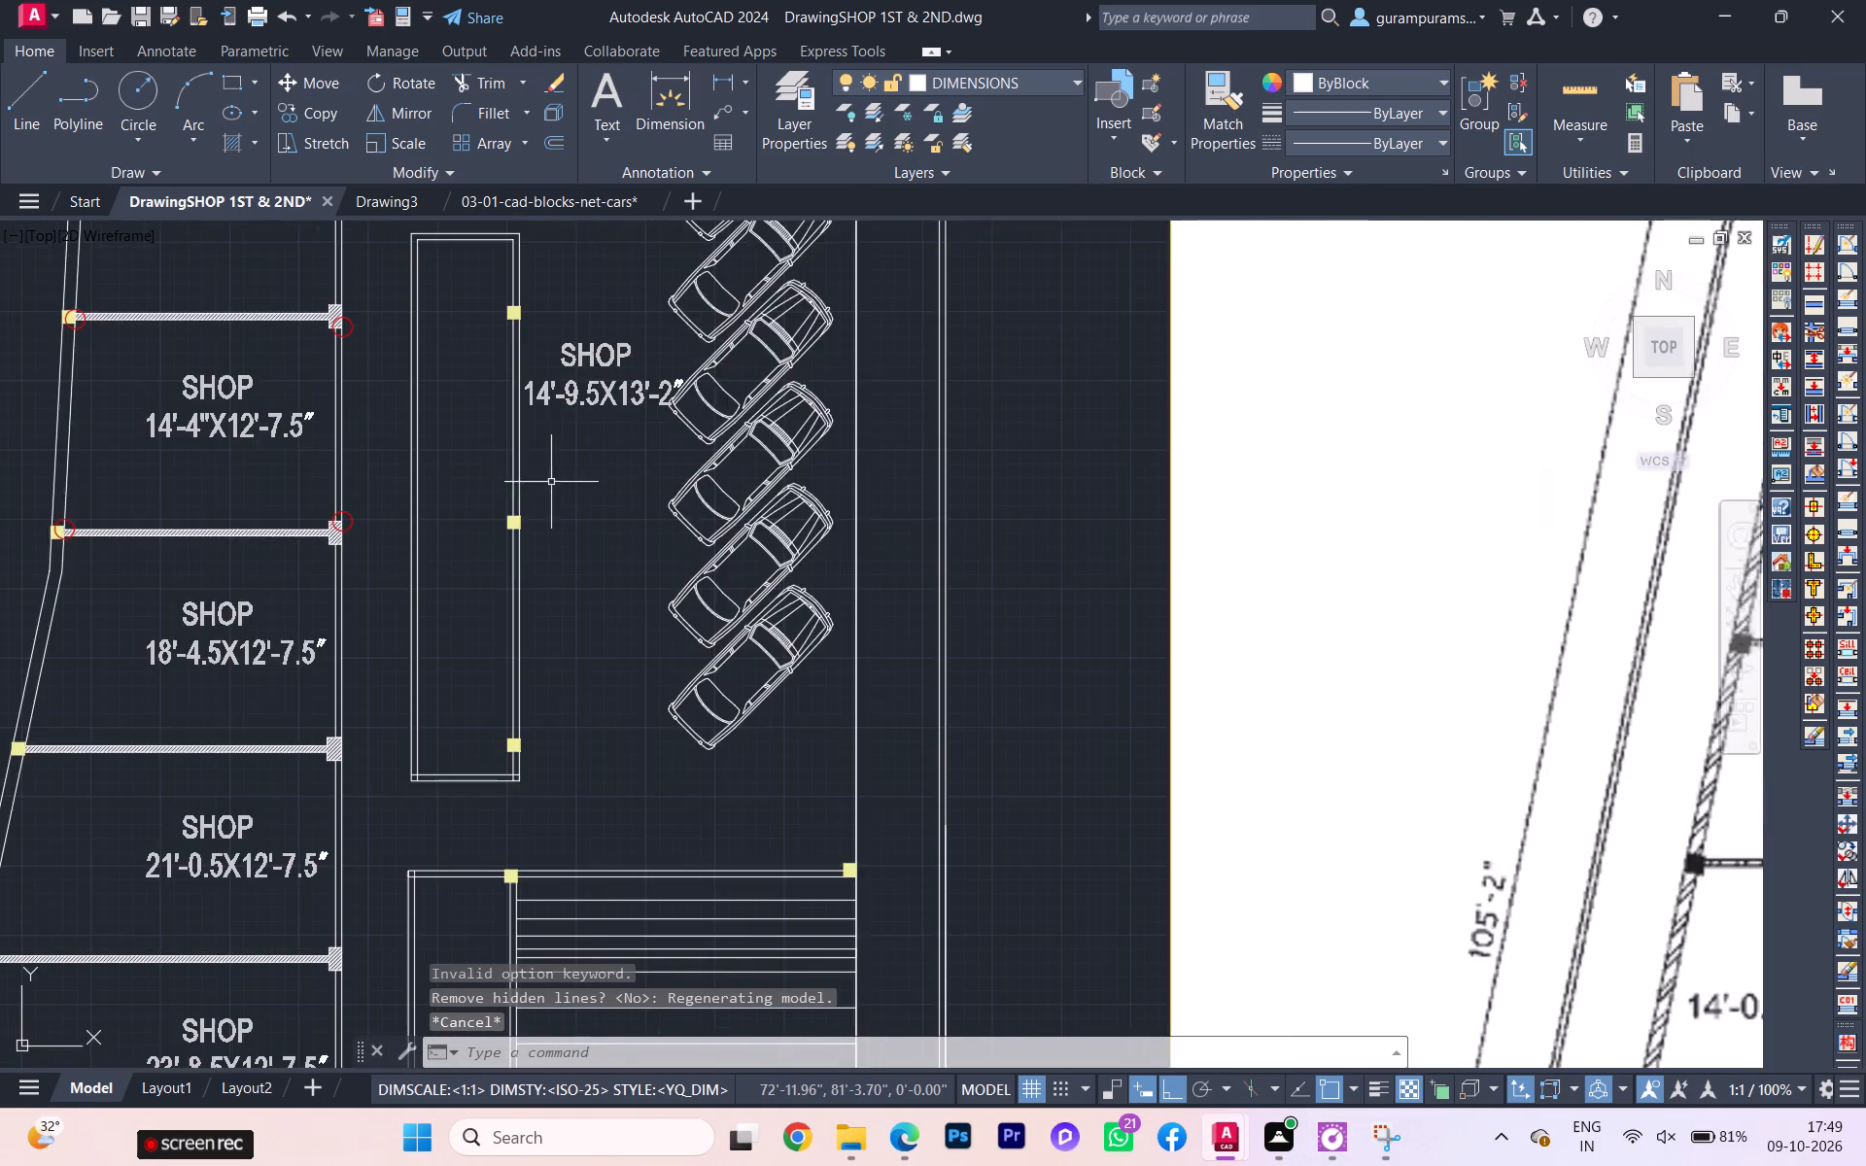
scroll(518, 481, "up", 1)
scroll(598, 496, "down", 2)
middle_click_drag(622, 498, 938, 444)
scroll(704, 464, "up", 3)
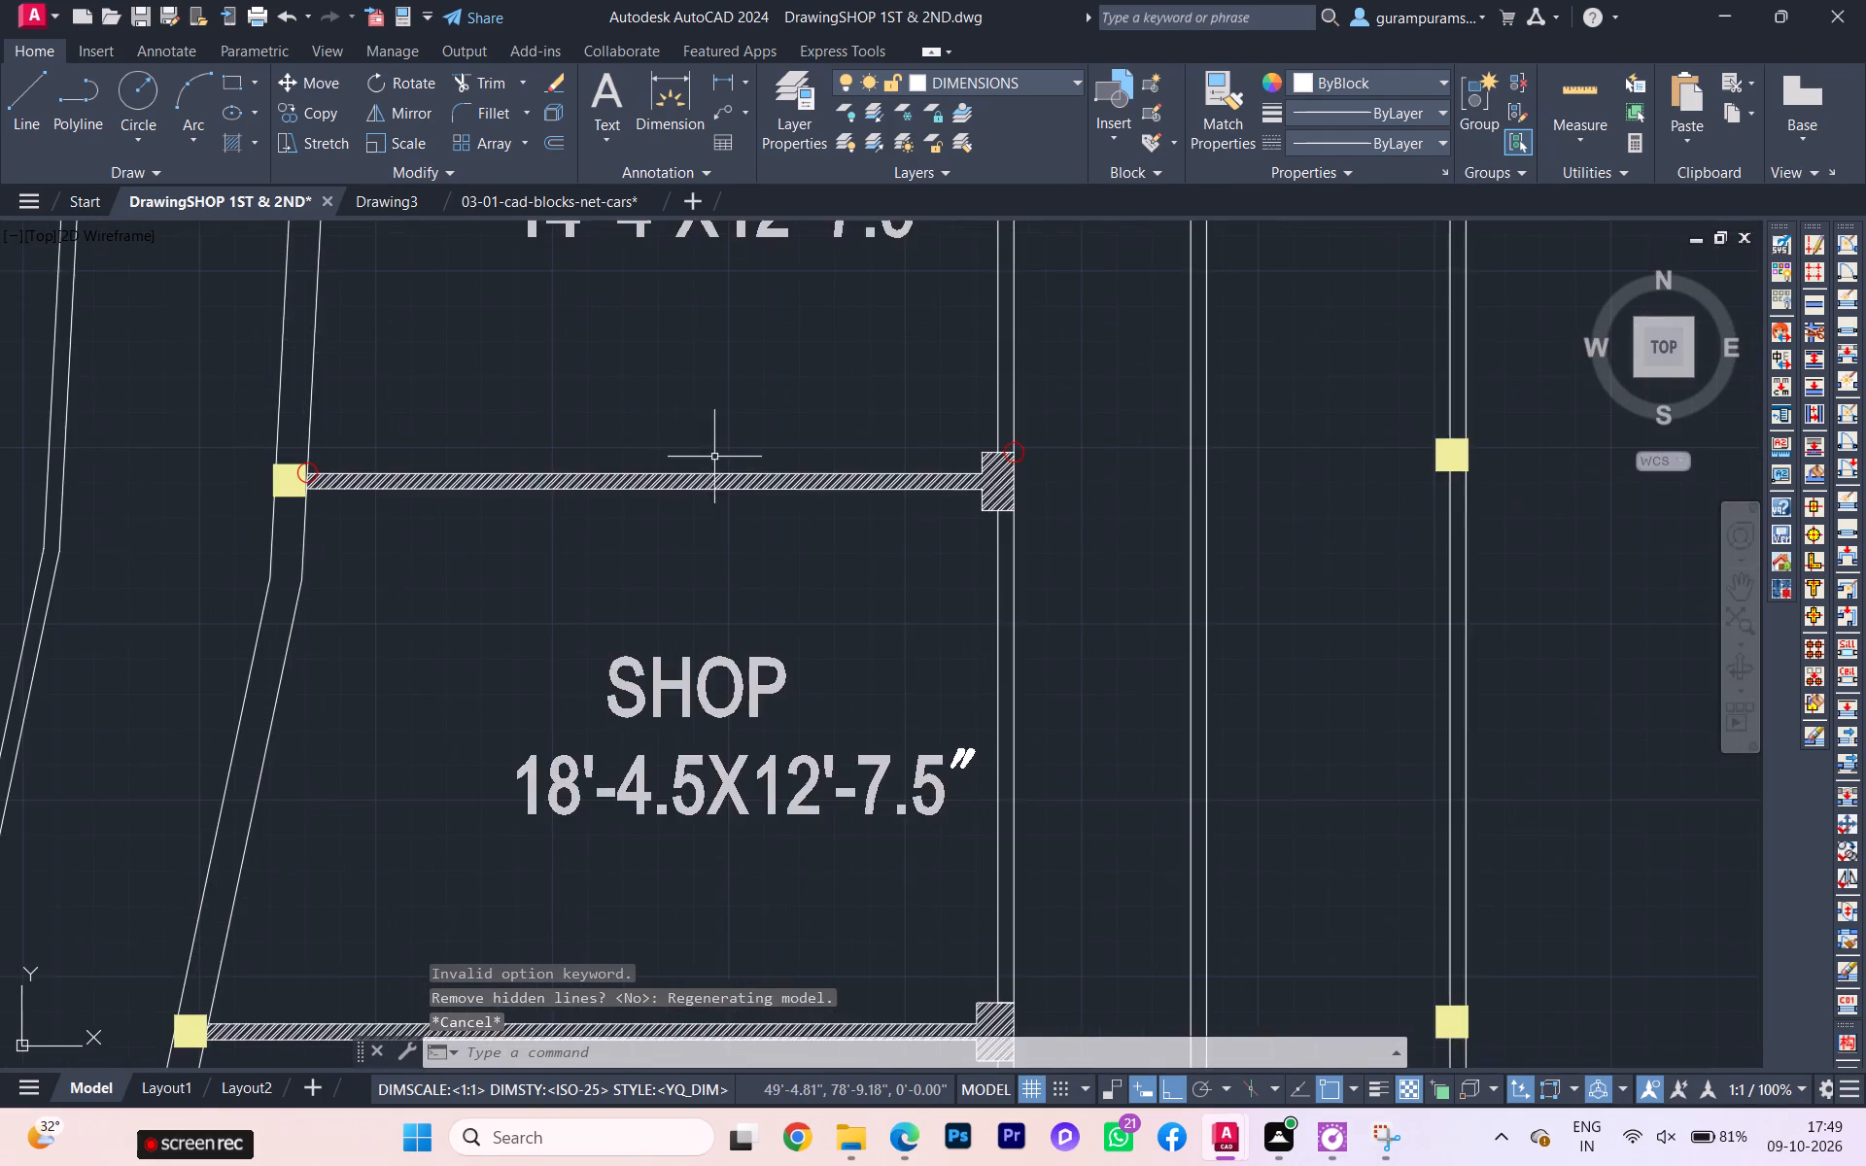
scroll(865, 436, "up", 3)
scroll(1252, 465, "up", 2)
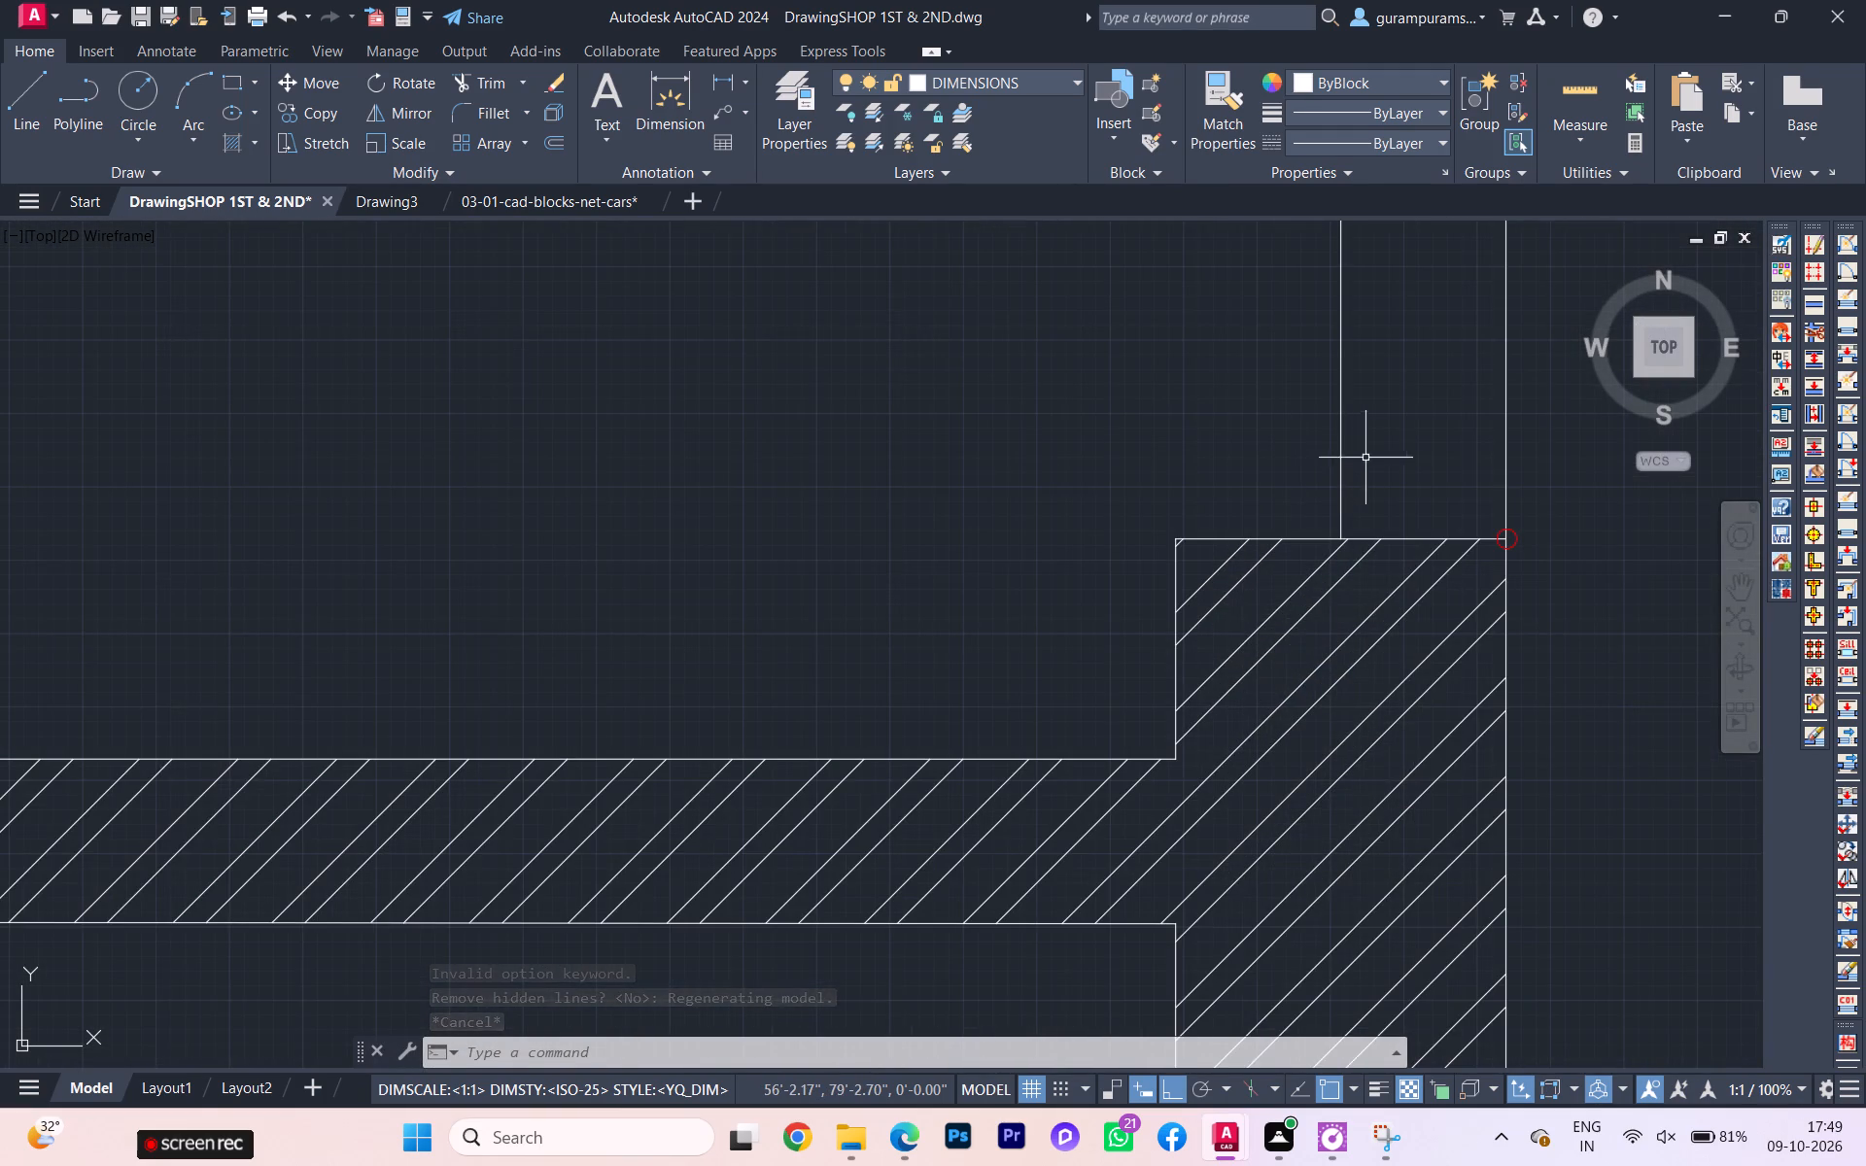
left_click(1558, 463)
left_click(1454, 430)
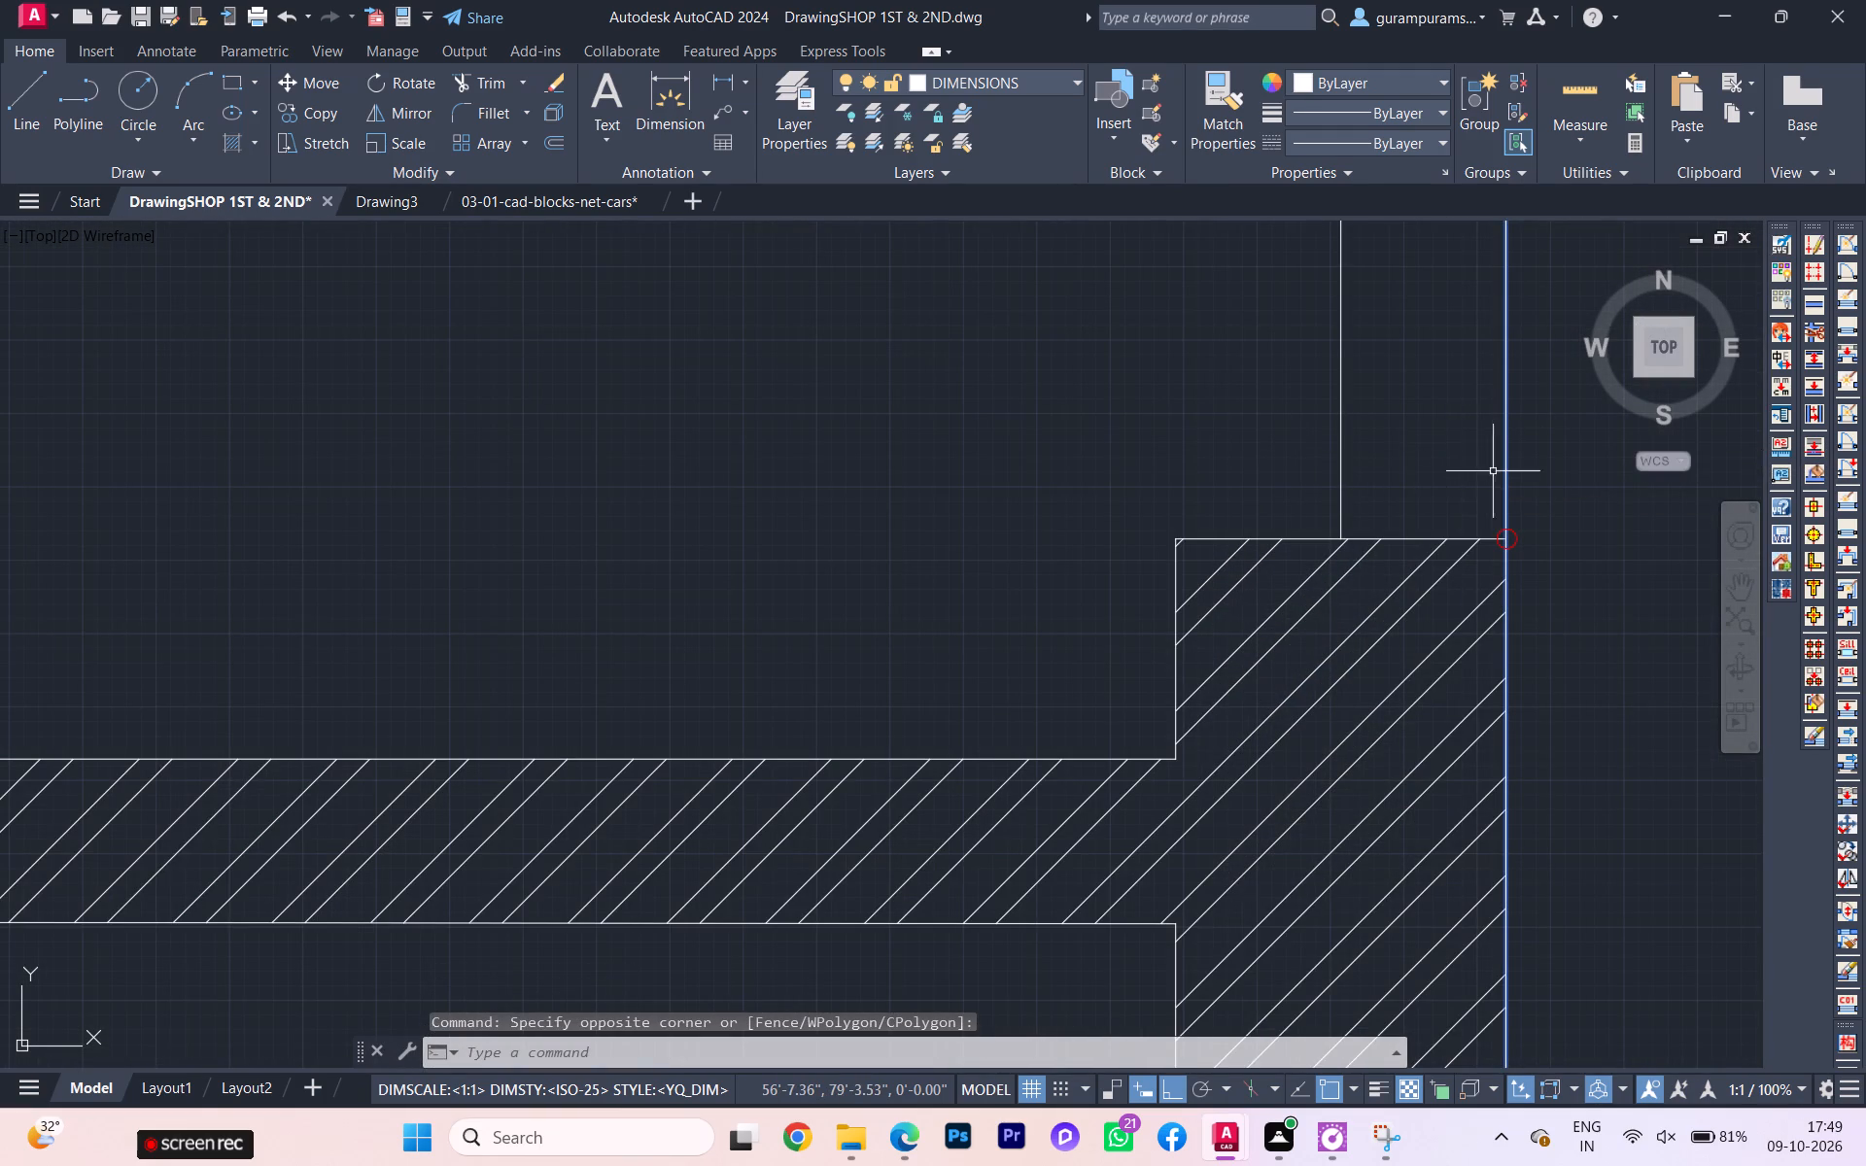
scroll(1499, 522, "up", 3)
scroll(1554, 579, "up", 6)
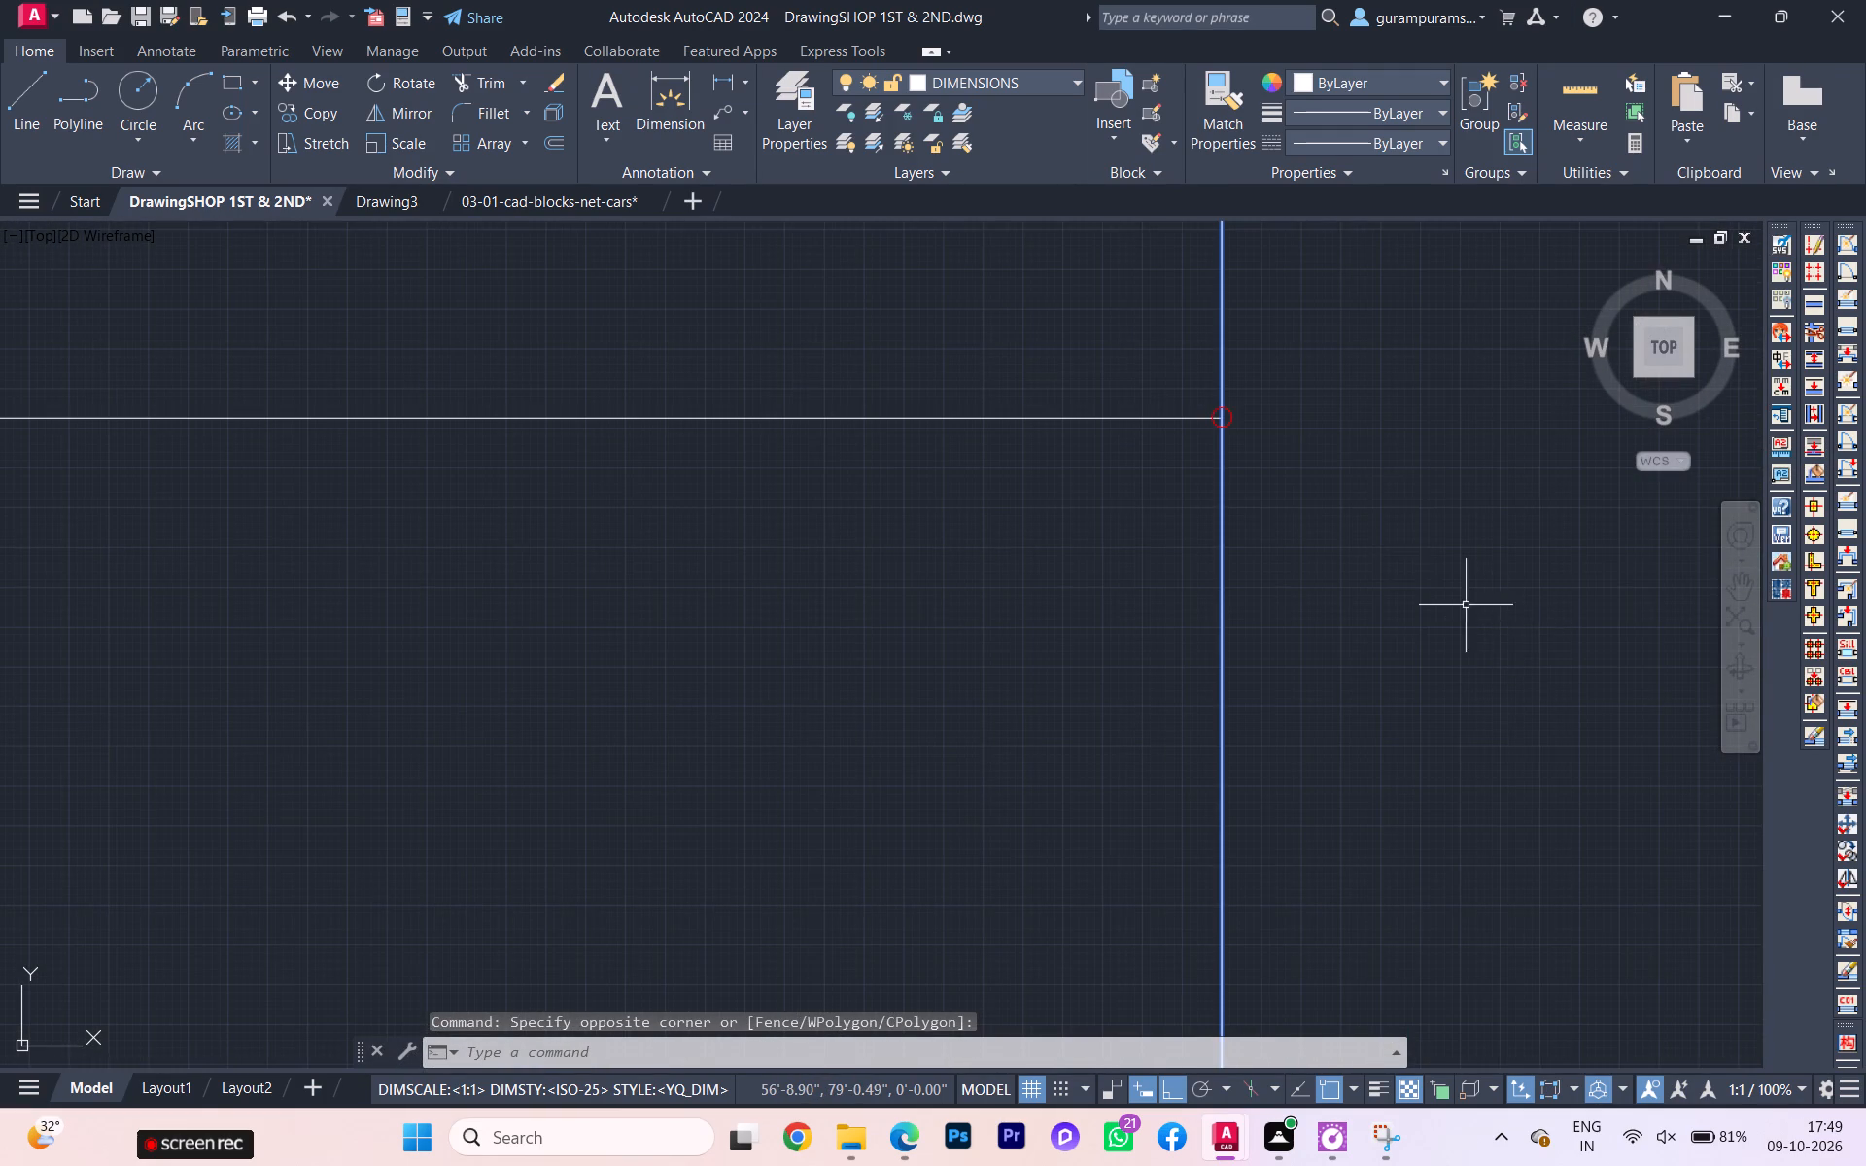
scroll(1227, 420, "up", 1)
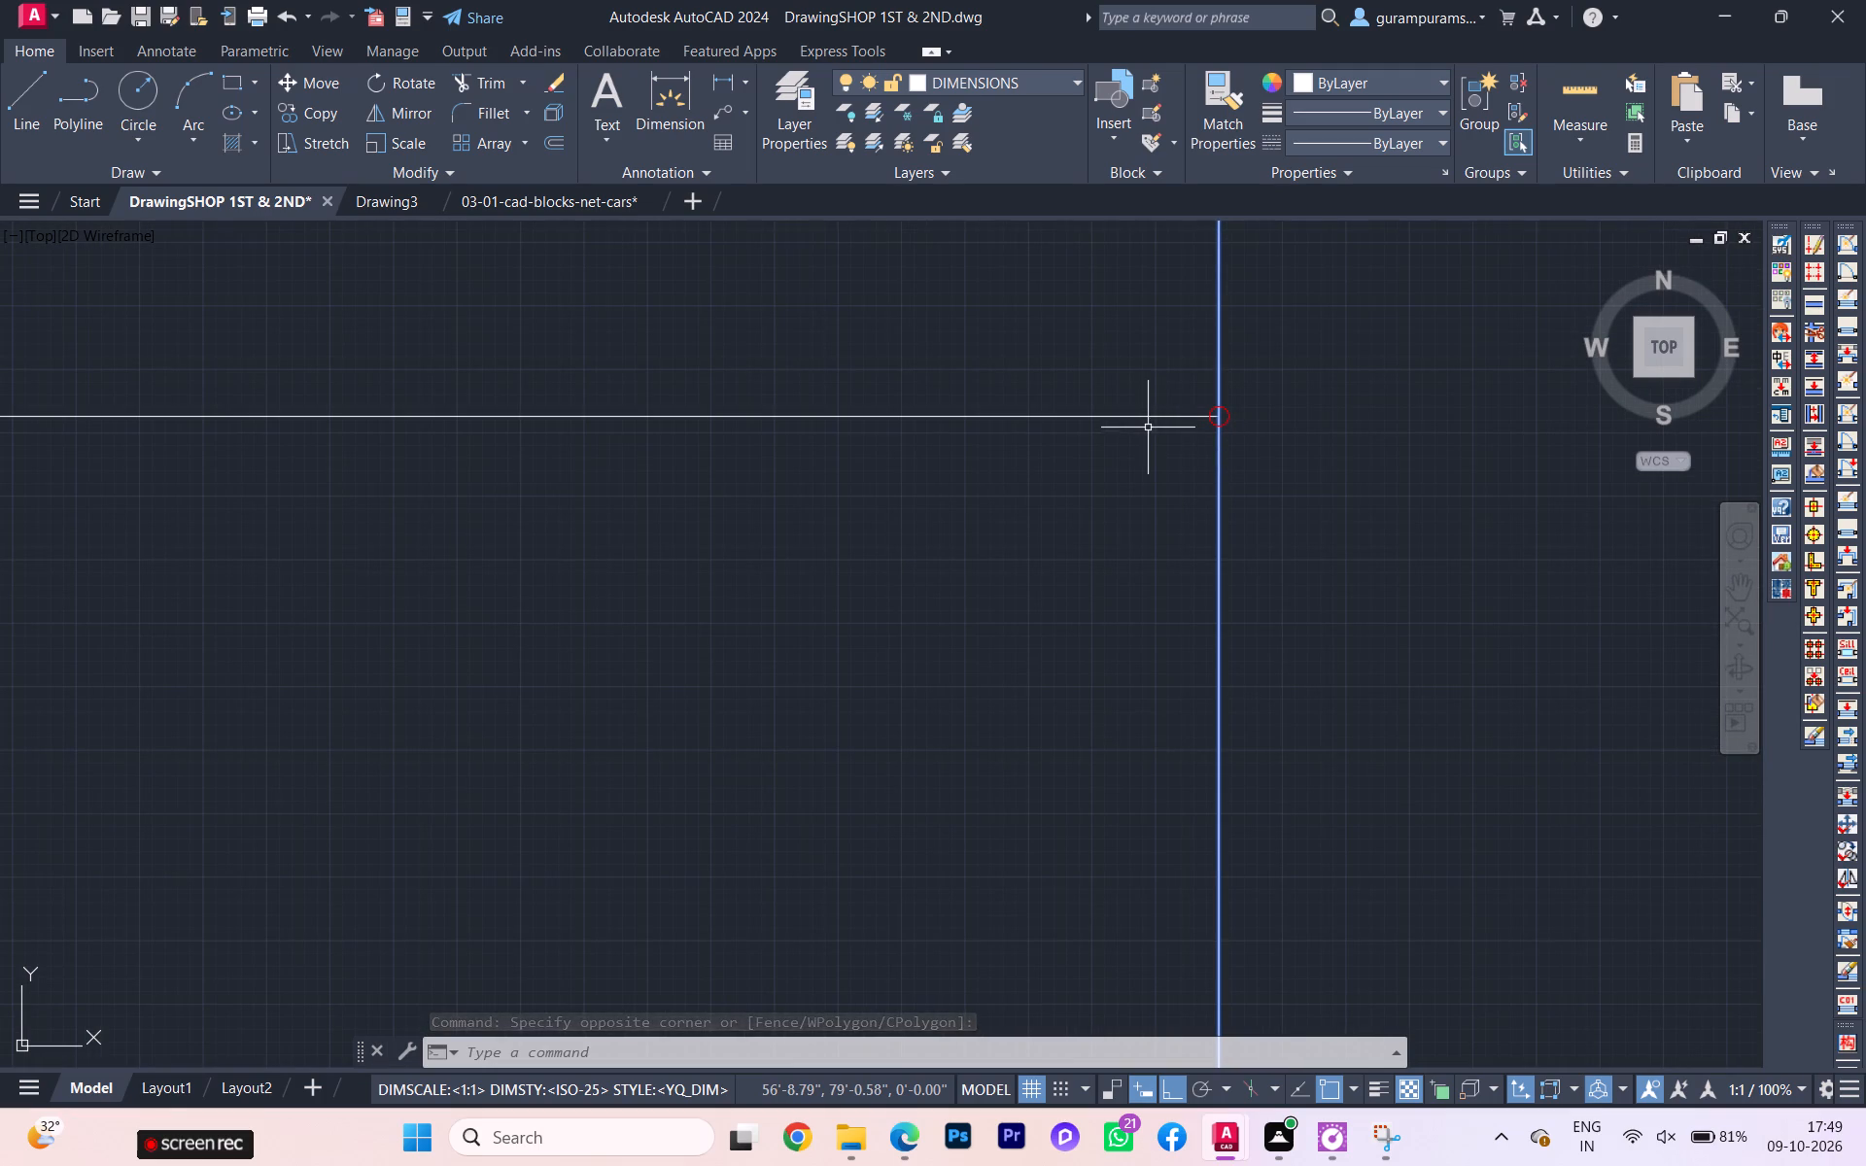
left_click(1150, 420)
scroll(1217, 416, "up", 2)
scroll(1217, 416, "down", 1)
scroll(1217, 416, "up", 1)
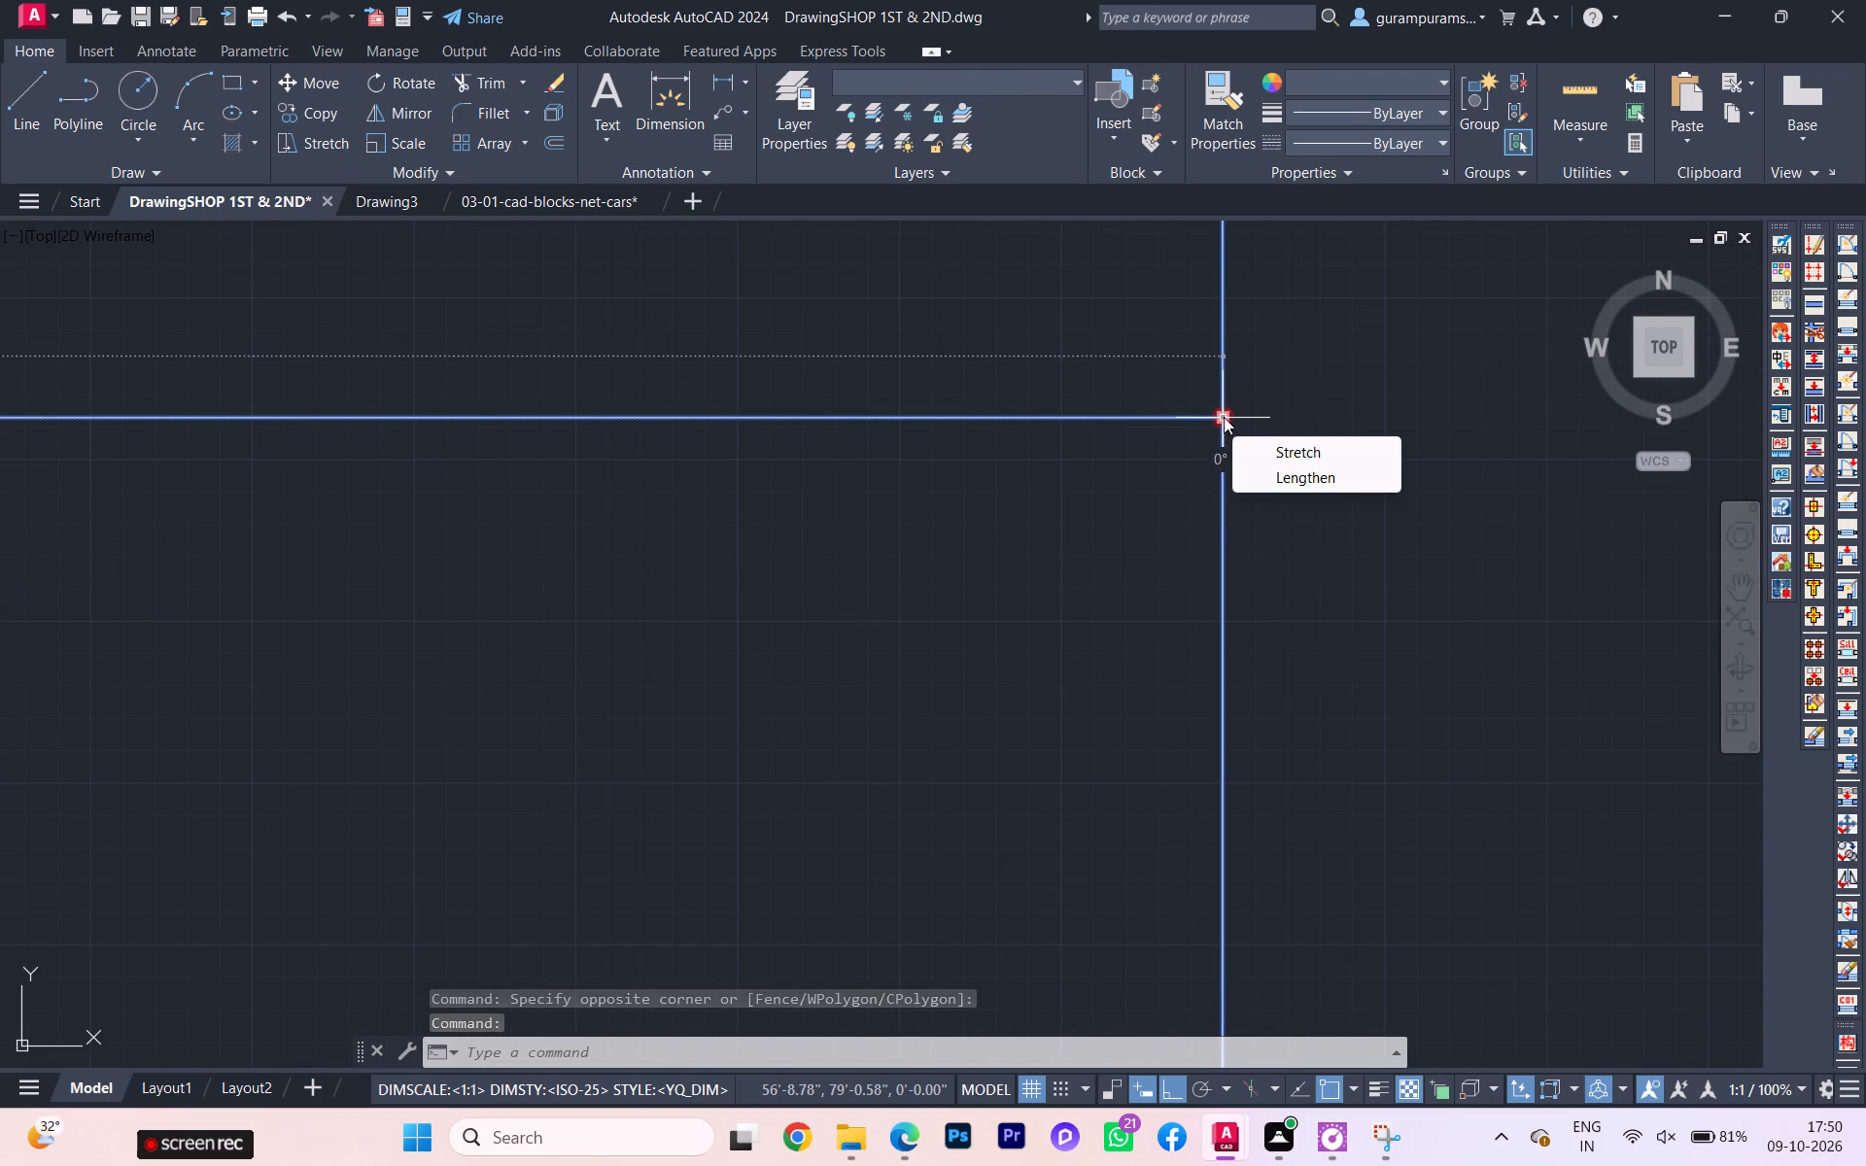
left_click(1224, 417)
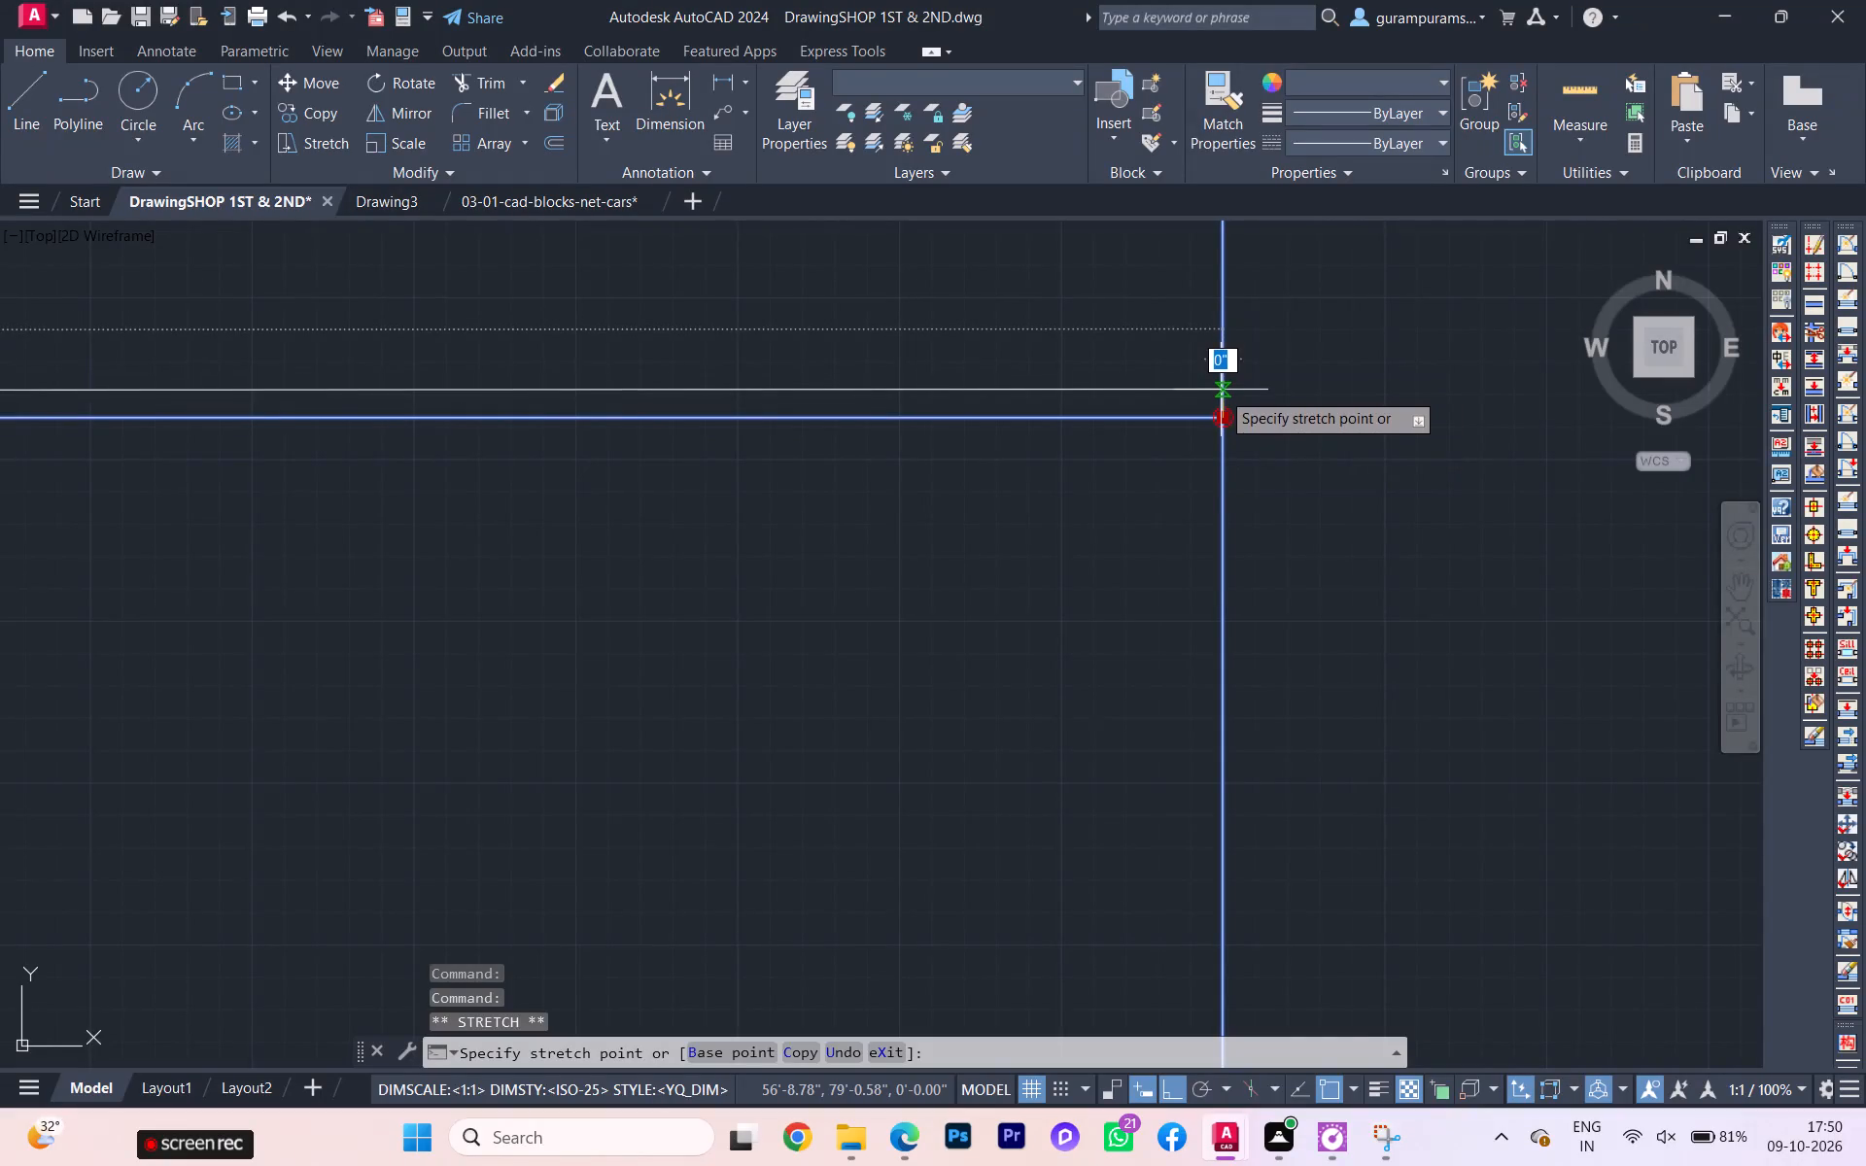
left_click(1220, 394)
scroll(1230, 448, "down", 2)
scroll(1230, 449, "up", 1)
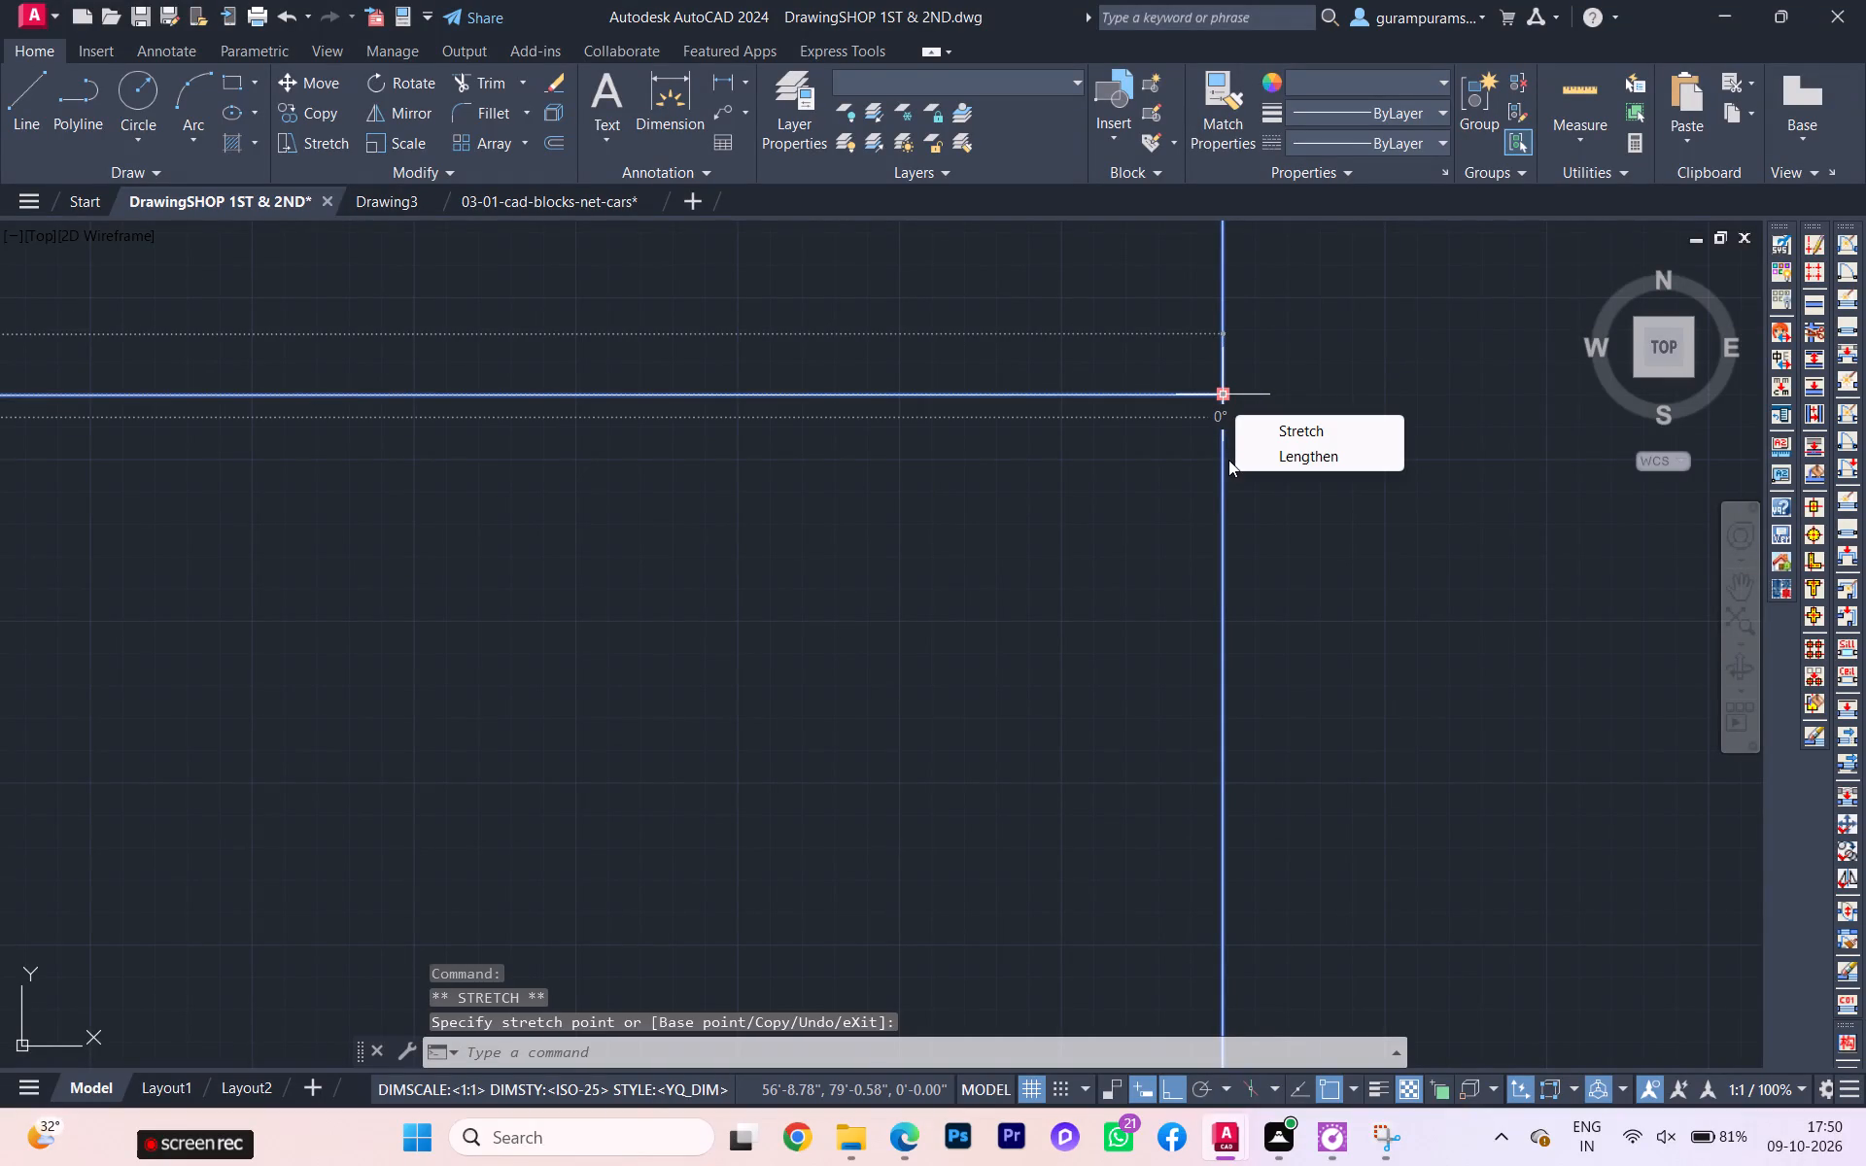
key("Escape")
Stretch the west end of the hatched wall's top line onto the slanted wall line, between the 14'-4"X12'-7.5" and 18'-4.5X12'-7.5" shops.
scroll(1227, 472, "down", 2)
scroll(1228, 478, "up", 1)
scroll(1228, 482, "down", 5)
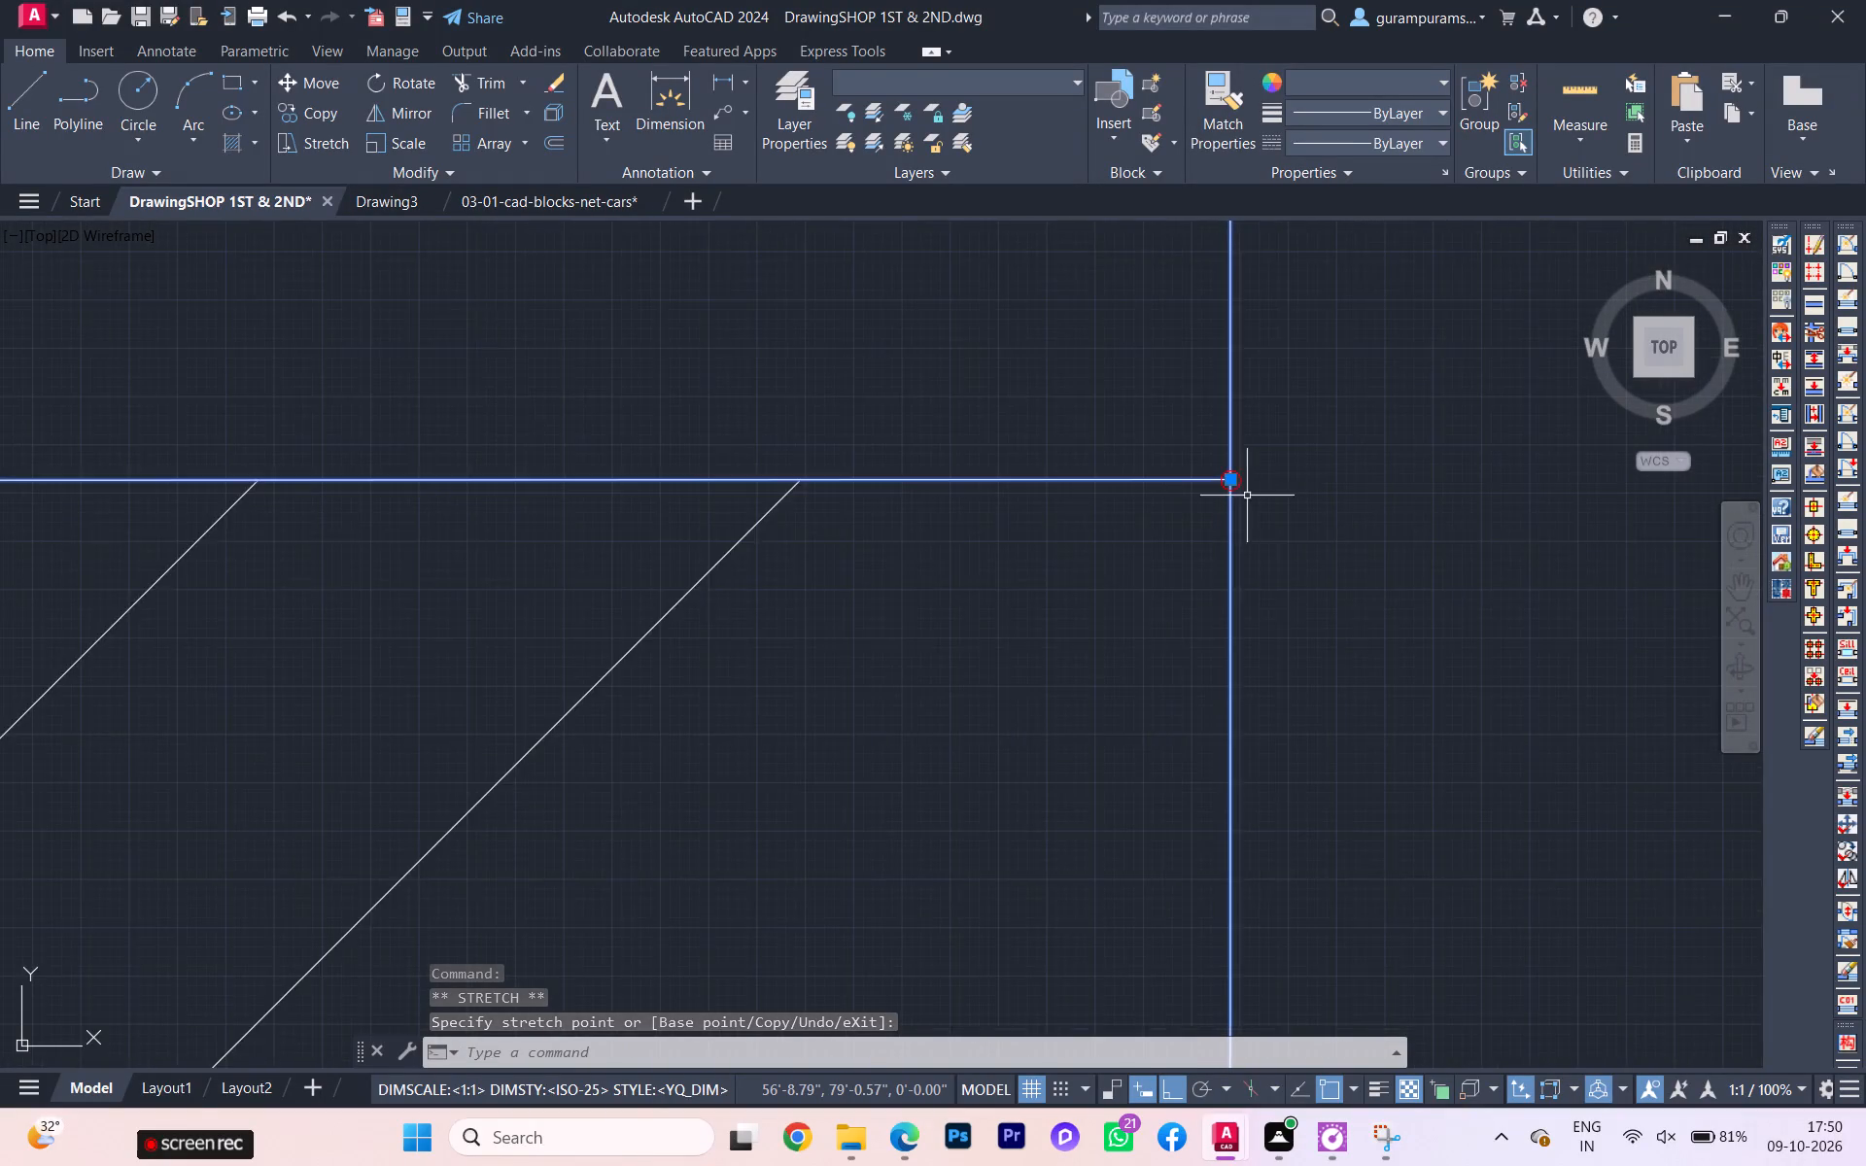
scroll(1265, 500, "down", 8)
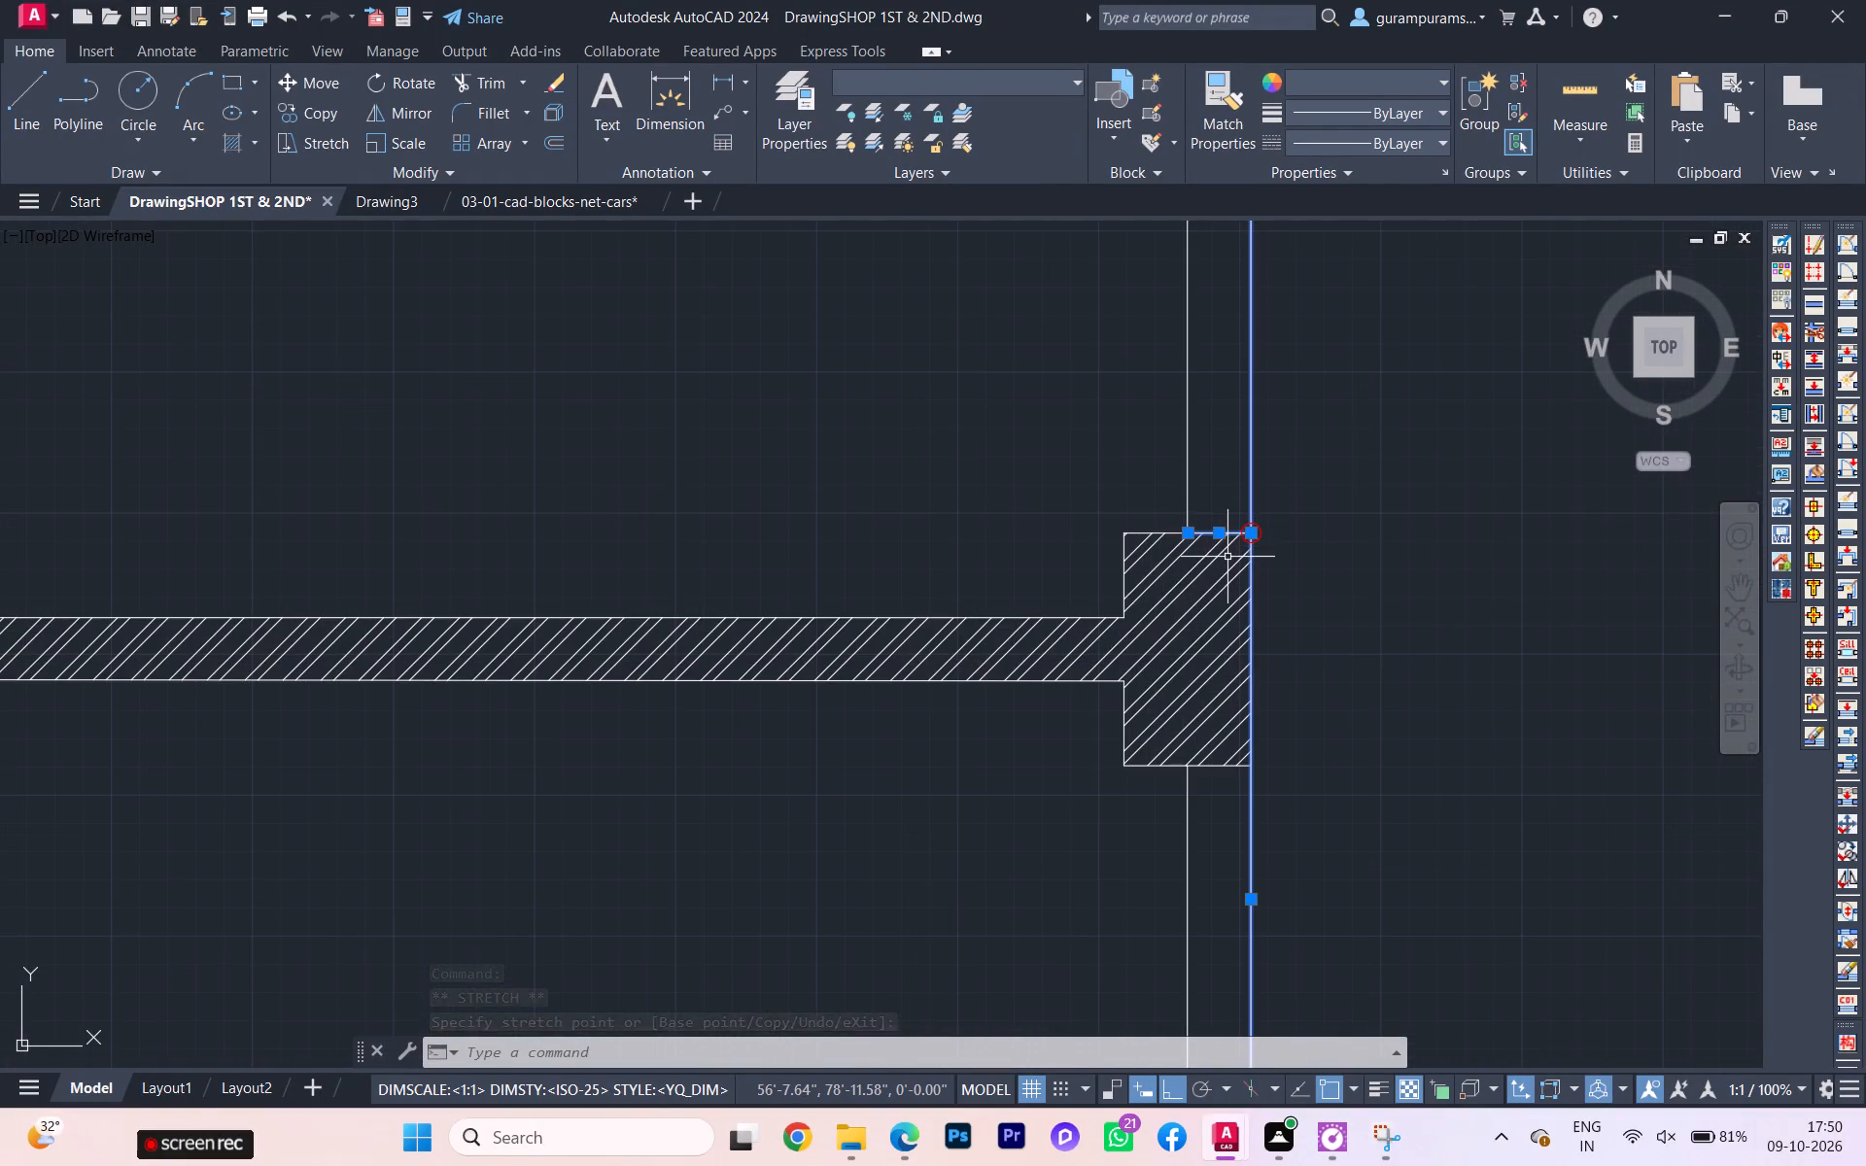
scroll(1166, 589, "down", 3)
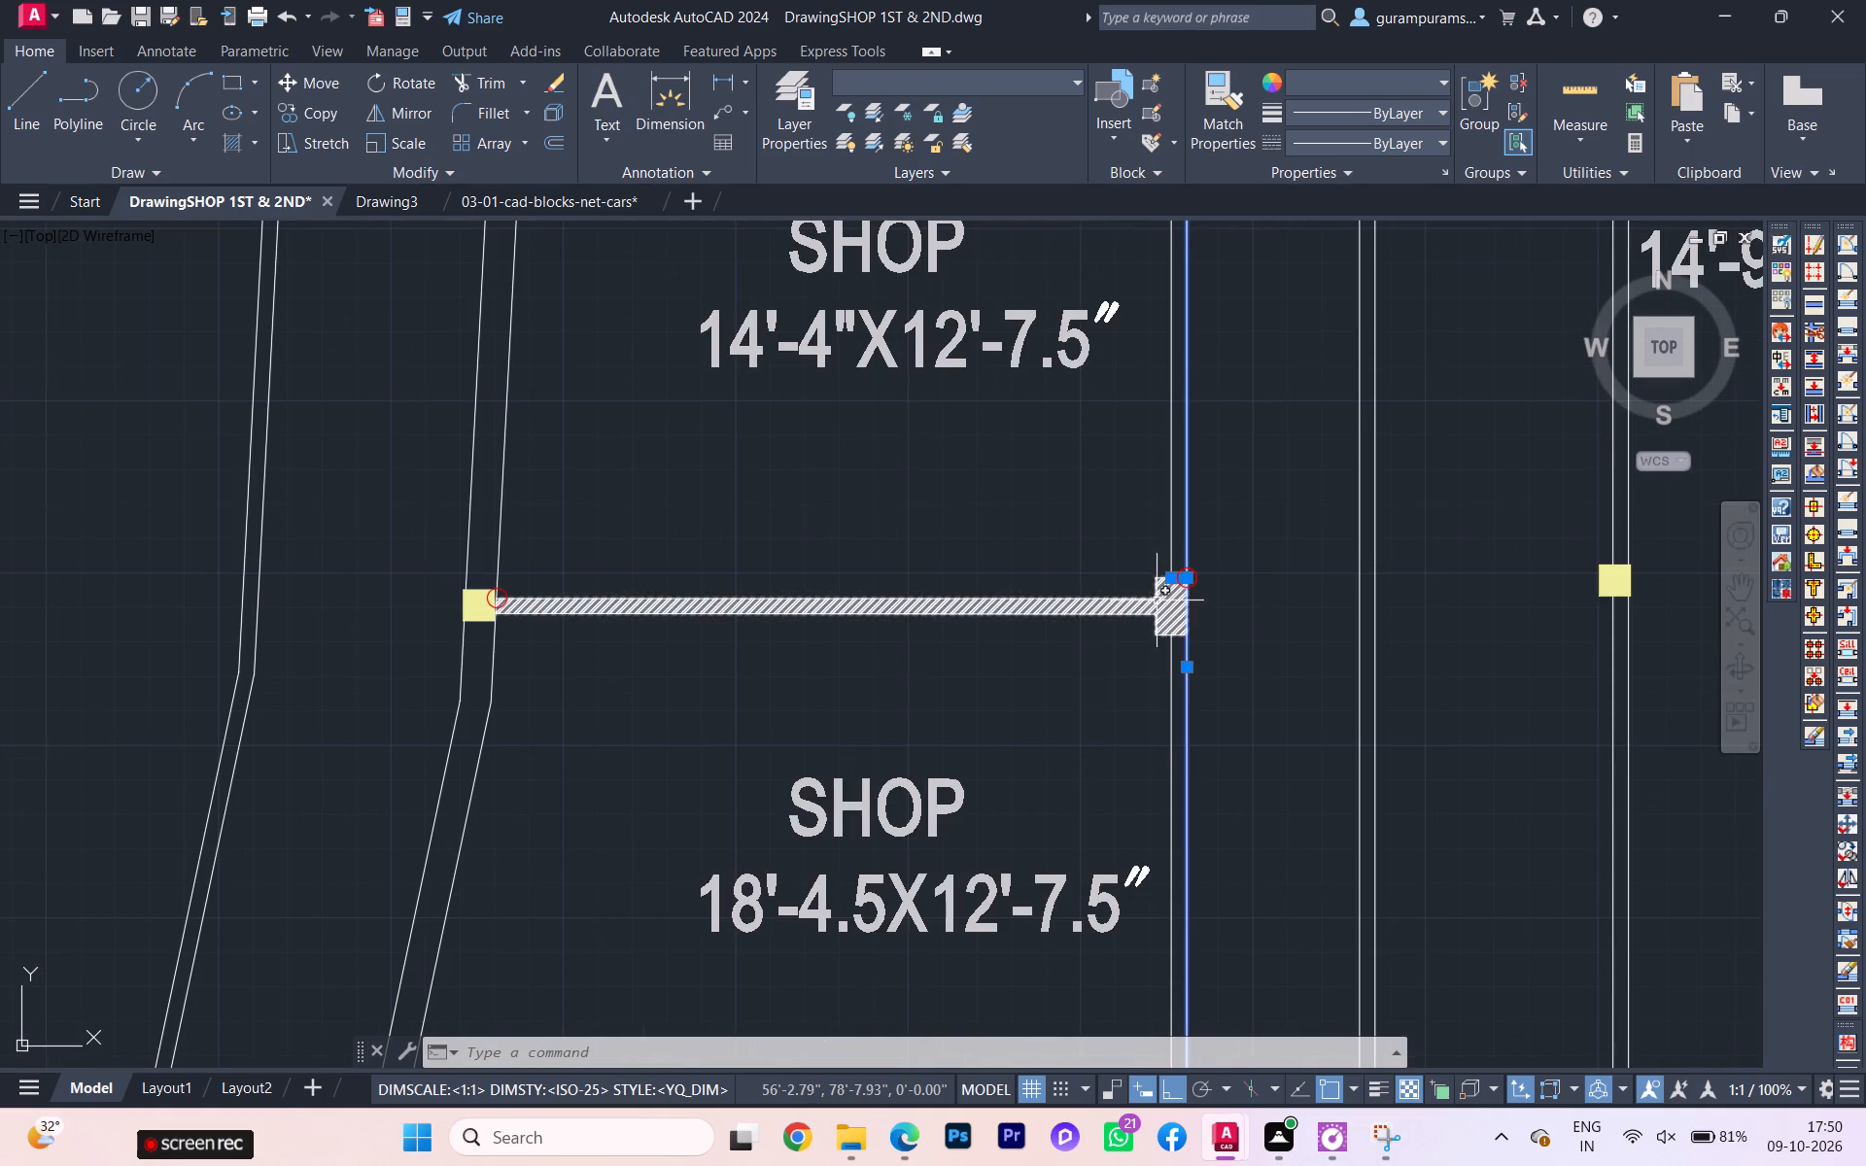
scroll(388, 595, "up", 3)
scroll(870, 609, "up", 2)
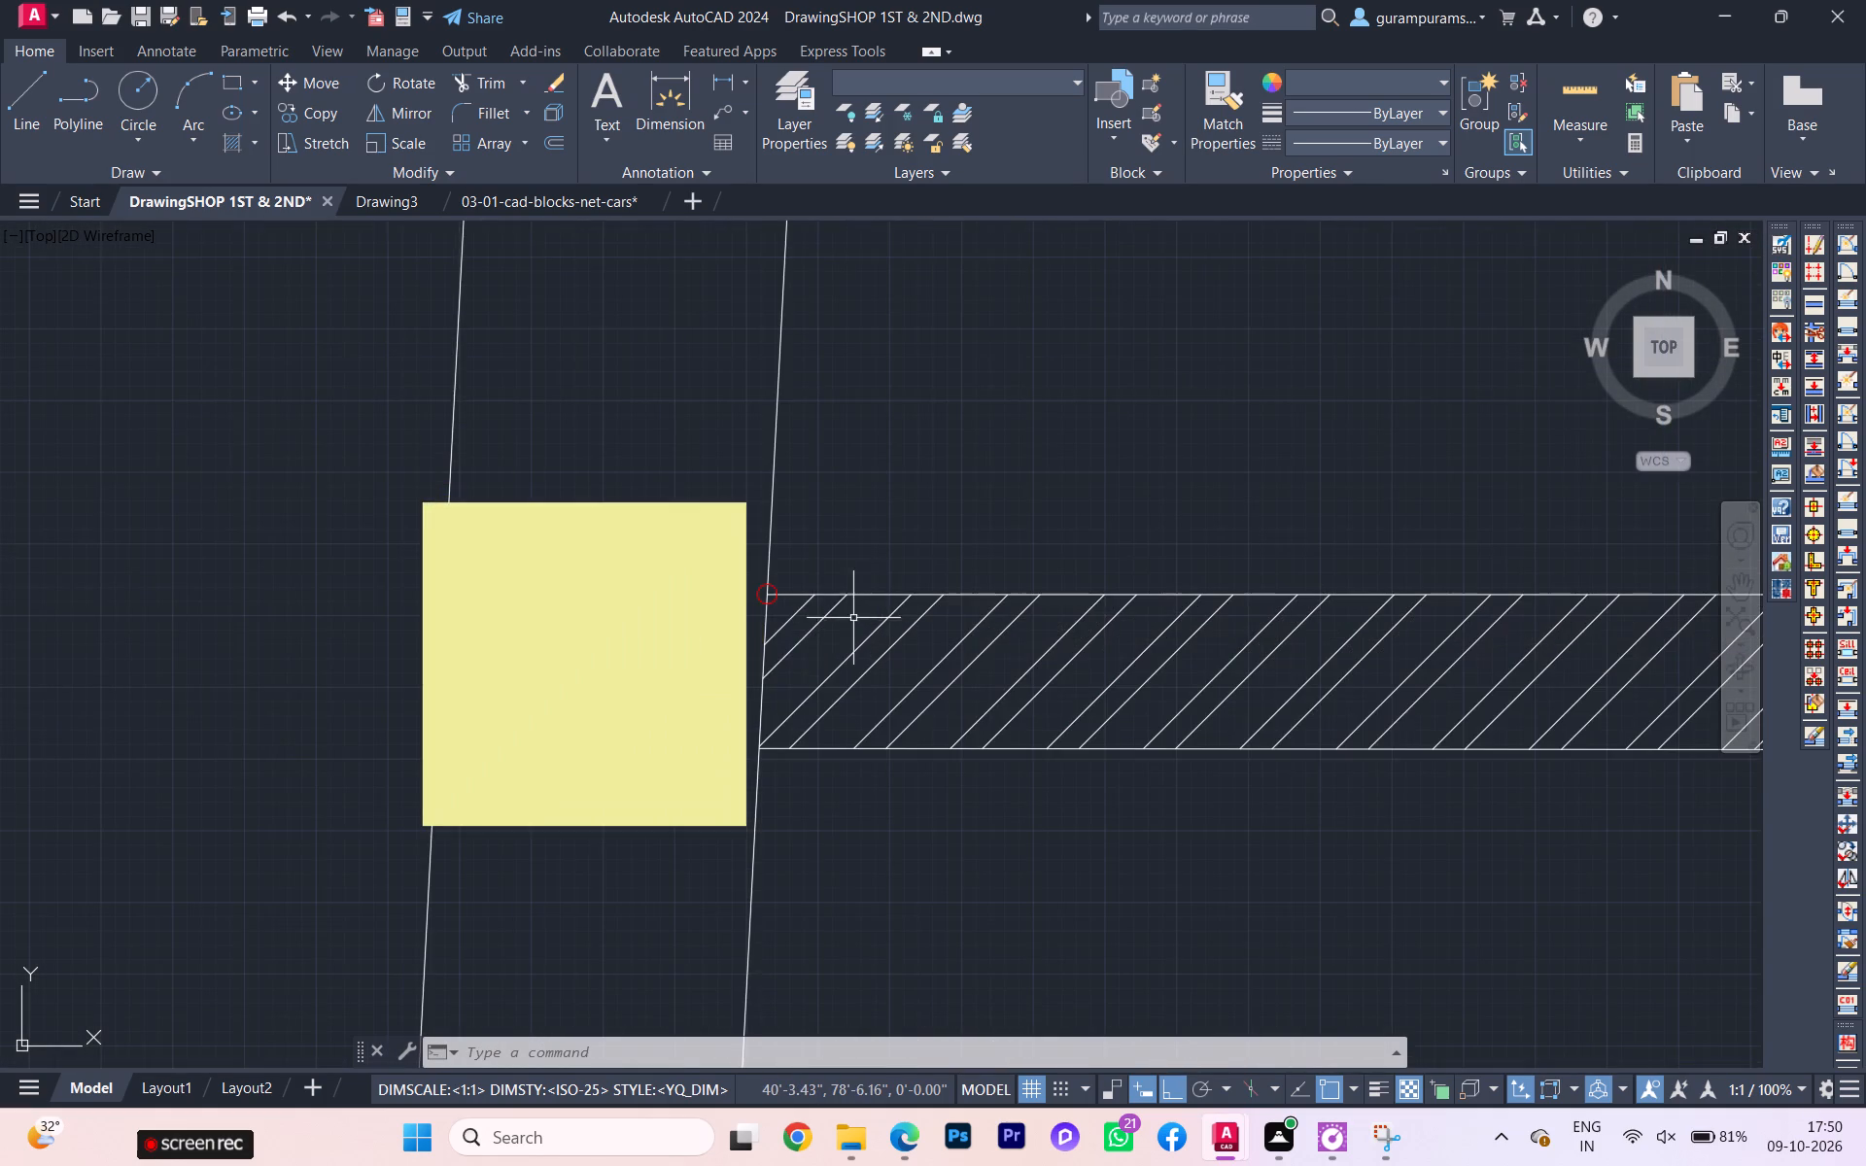
scroll(754, 600, "up", 3)
left_click(822, 586)
scroll(785, 588, "up", 2)
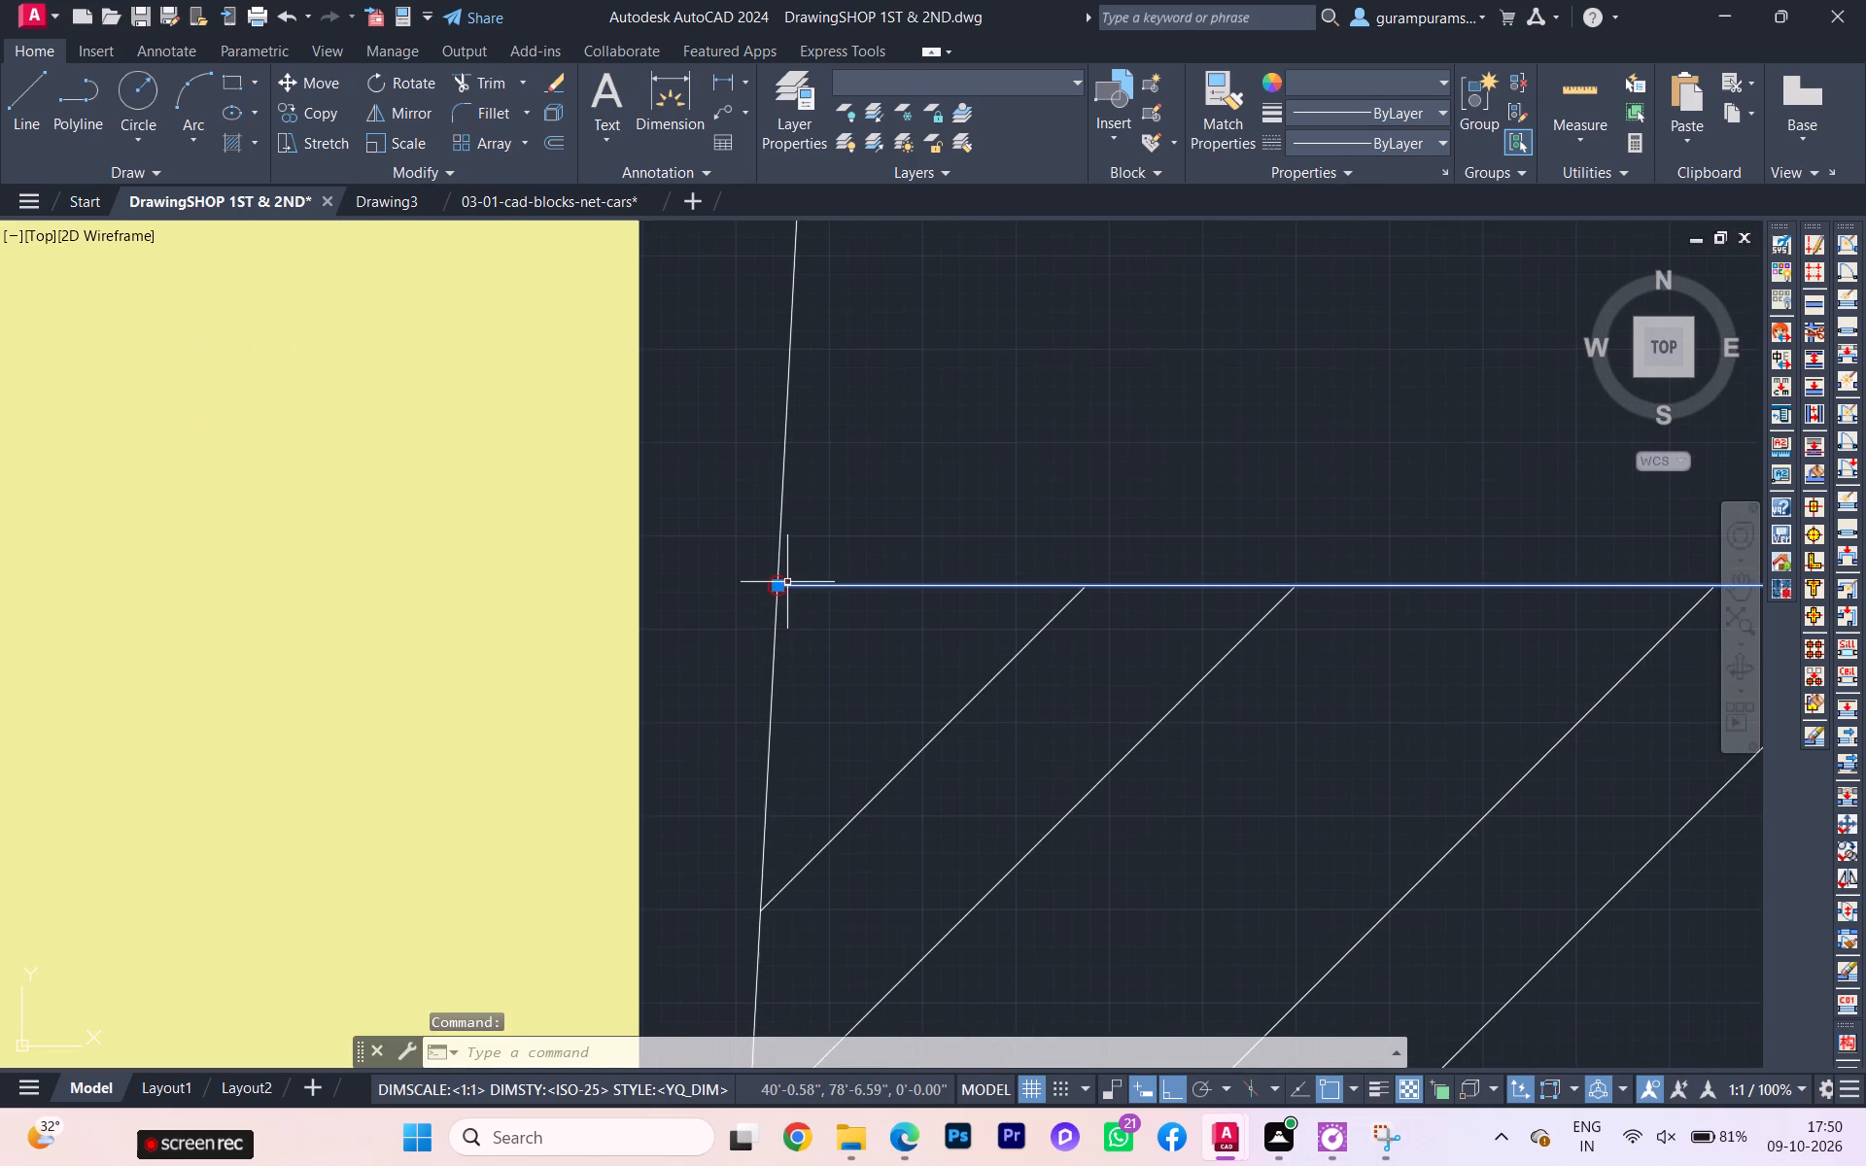
left_click(781, 587)
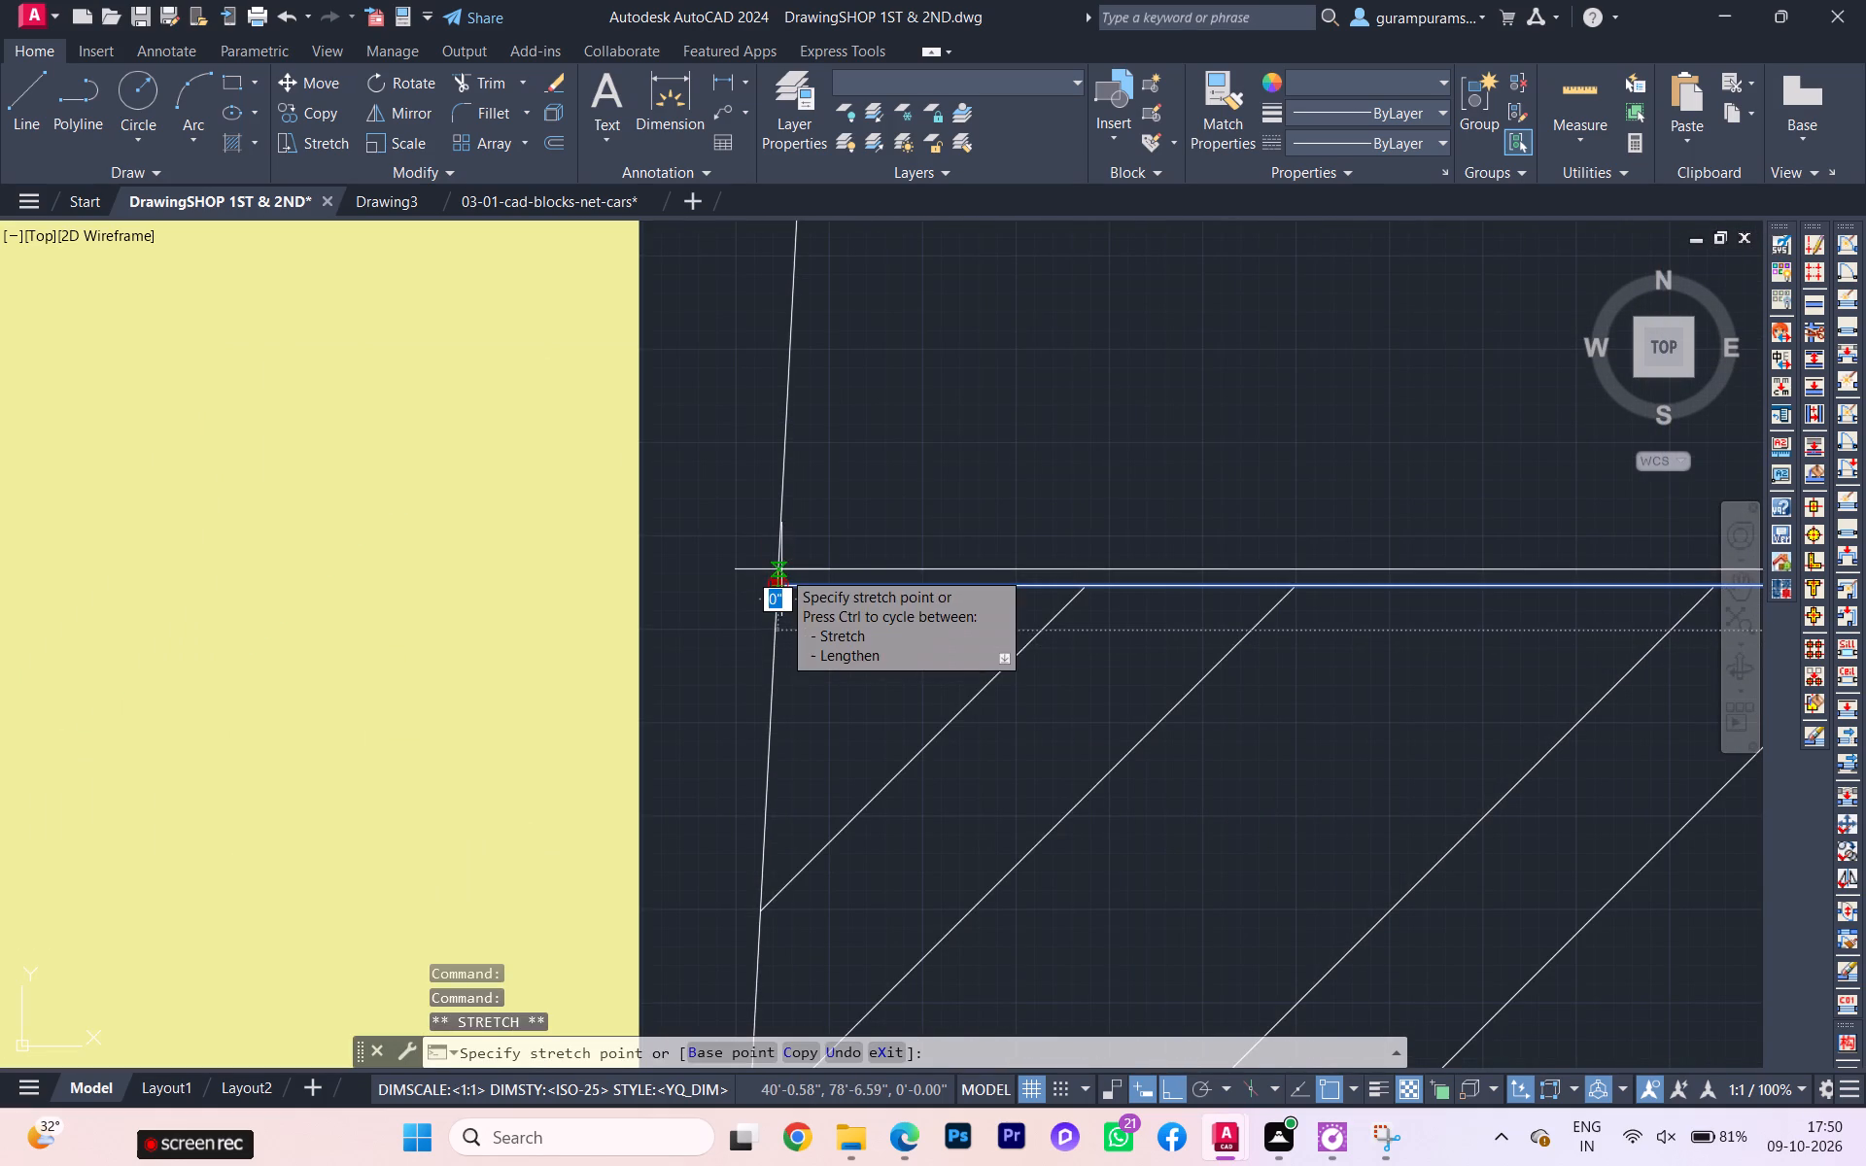
left_click(781, 569)
scroll(785, 599, "down", 1)
key("Escape")
scroll(789, 615, "down", 2)
scroll(790, 616, "up", 1)
scroll(790, 616, "down", 5)
scroll(793, 636, "up", 1)
scroll(793, 636, "down", 5)
scroll(804, 641, "up", 6)
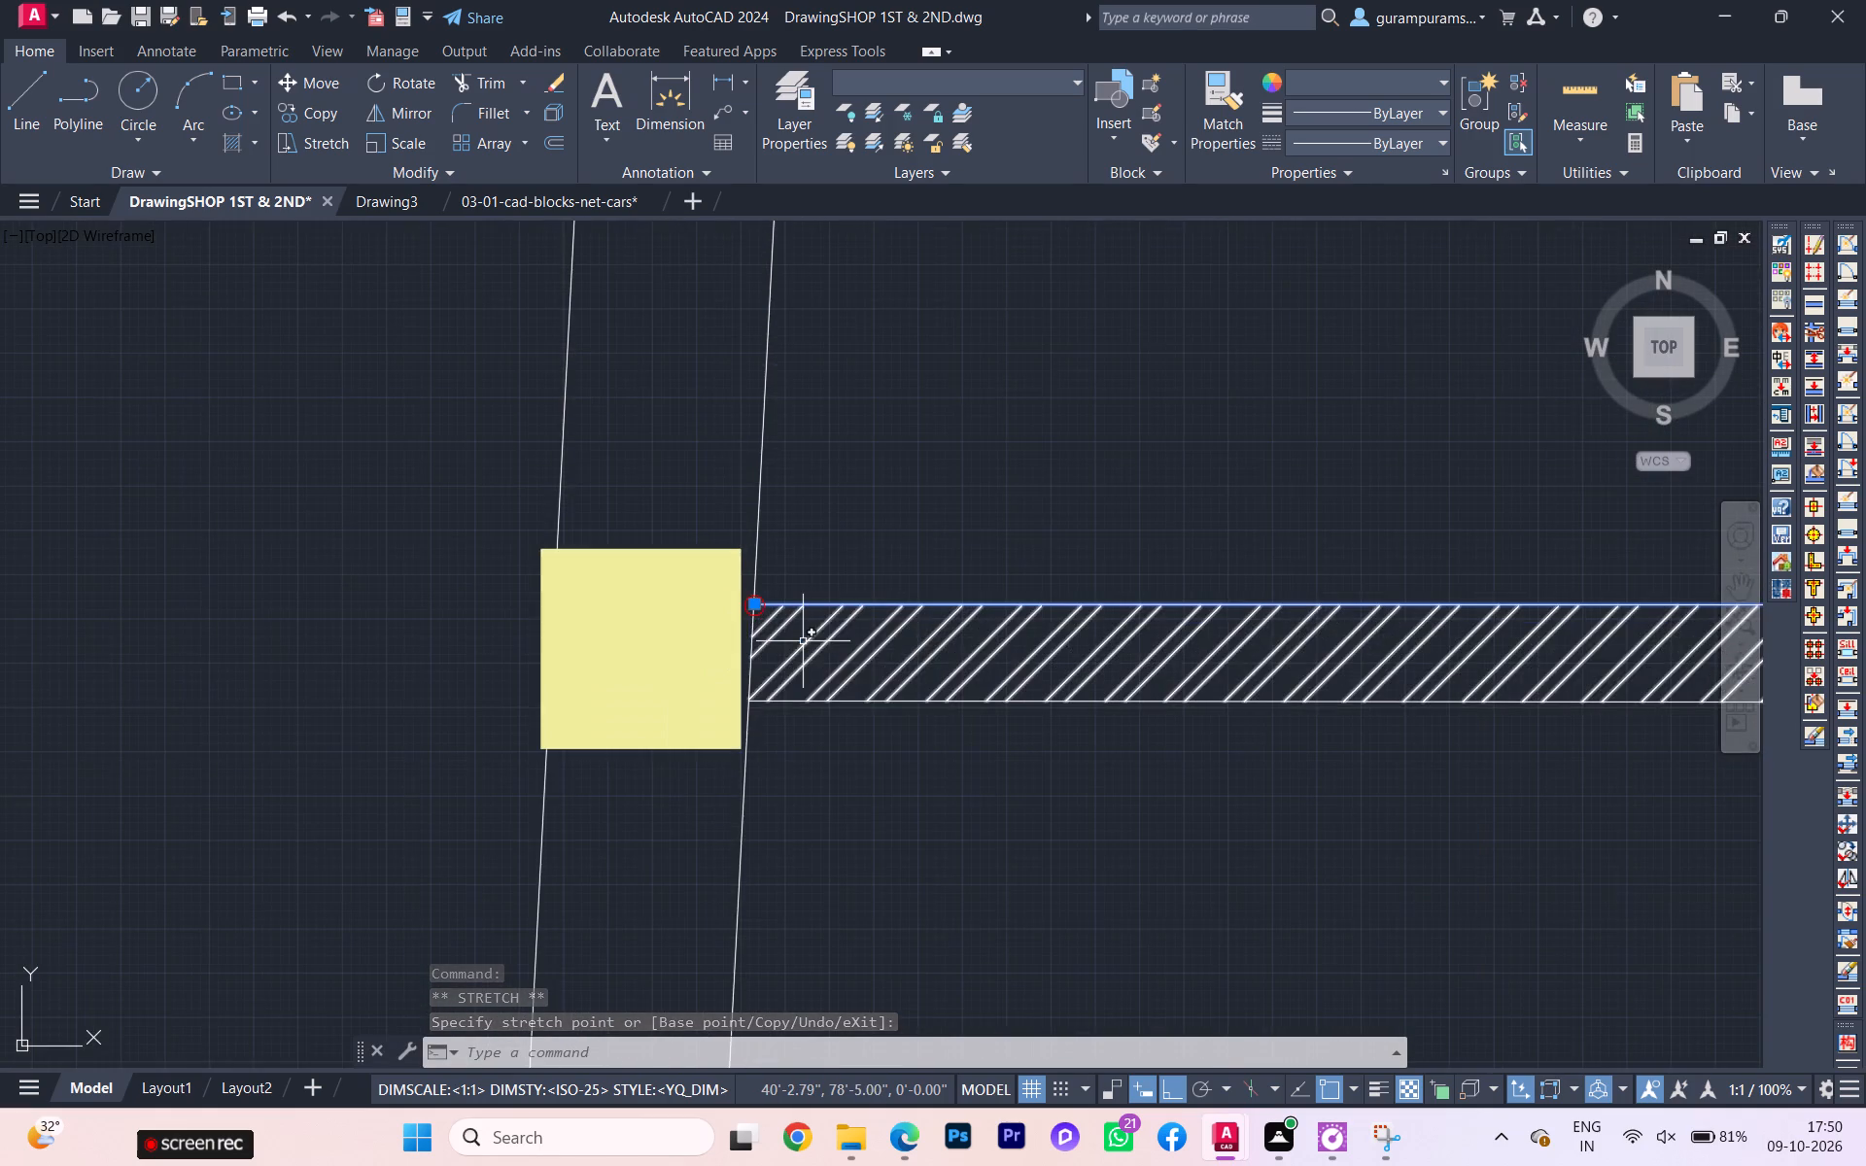
scroll(803, 641, "down", 3)
scroll(761, 434, "down", 1)
scroll(761, 437, "up", 1)
scroll(759, 441, "down", 2)
key("Escape")
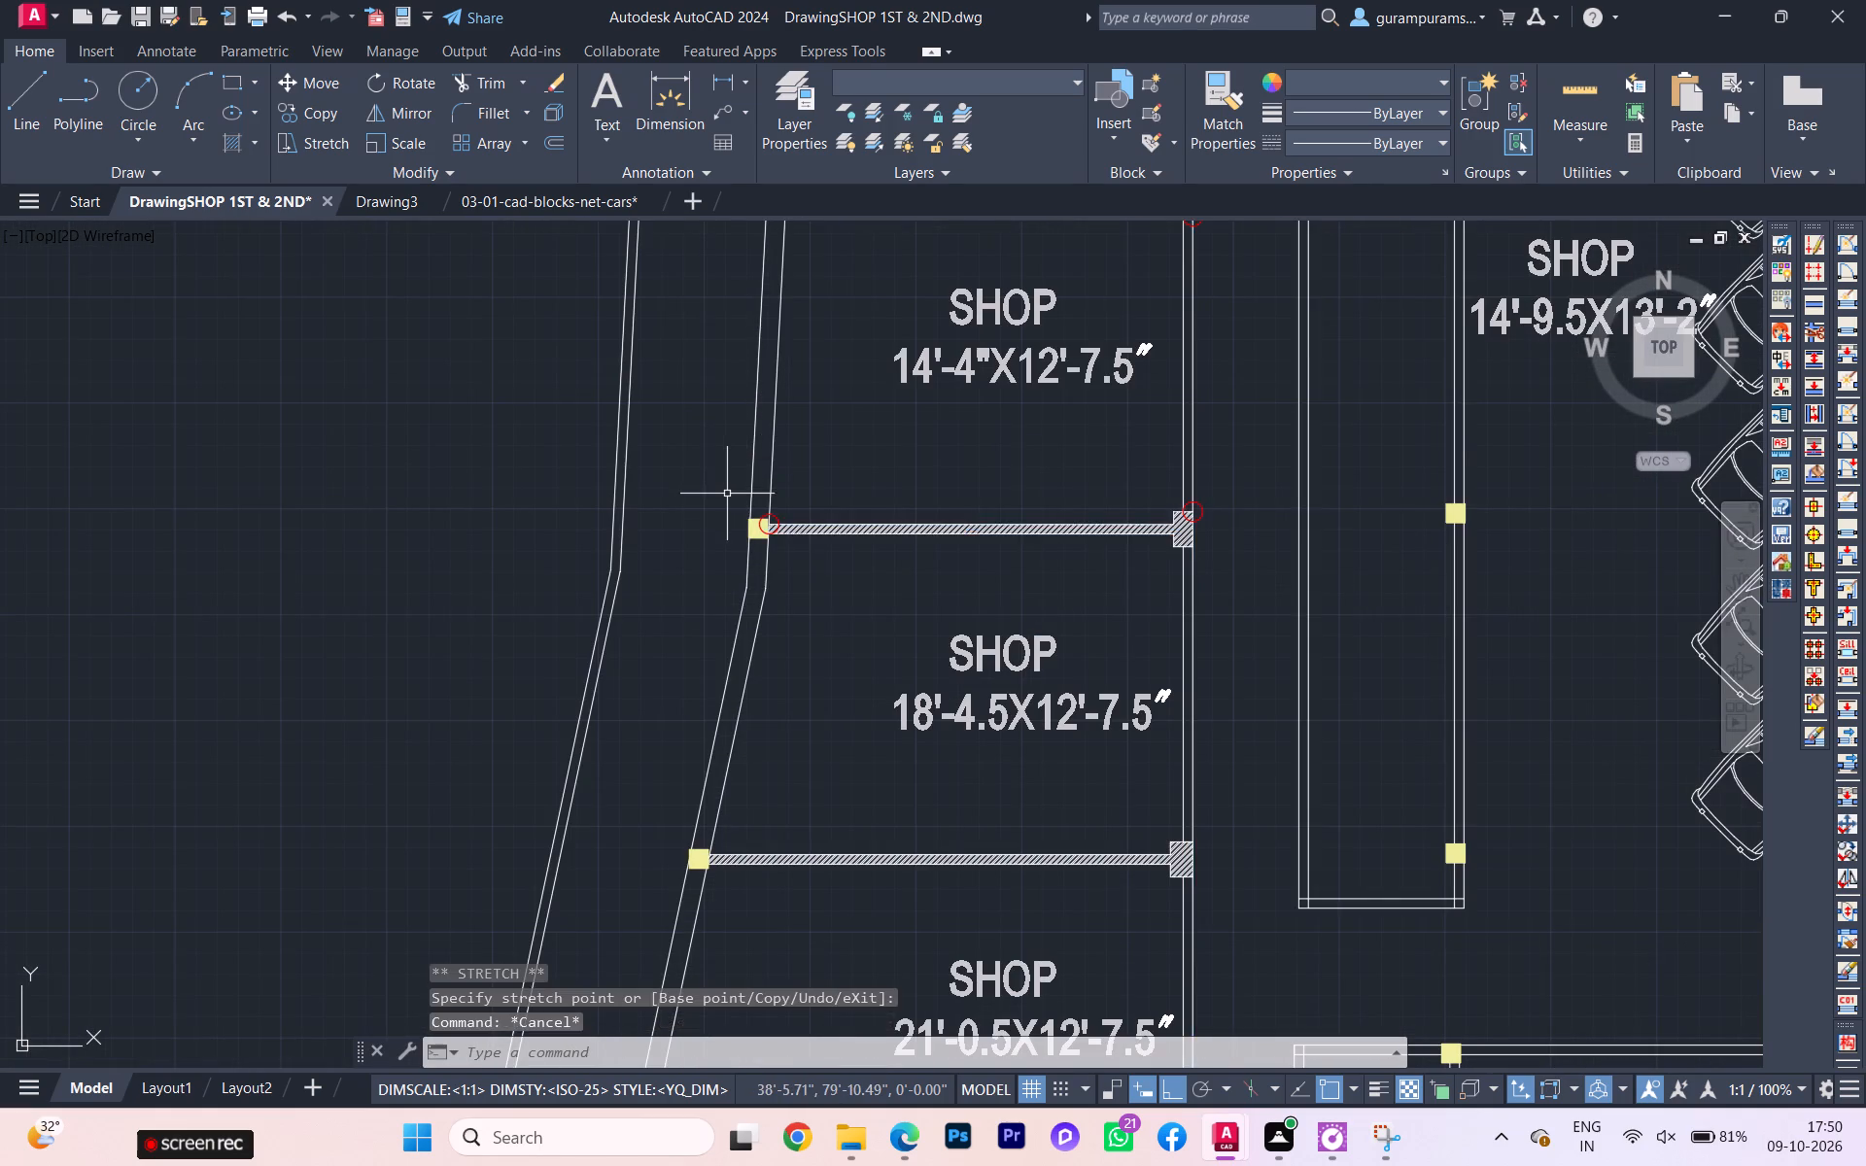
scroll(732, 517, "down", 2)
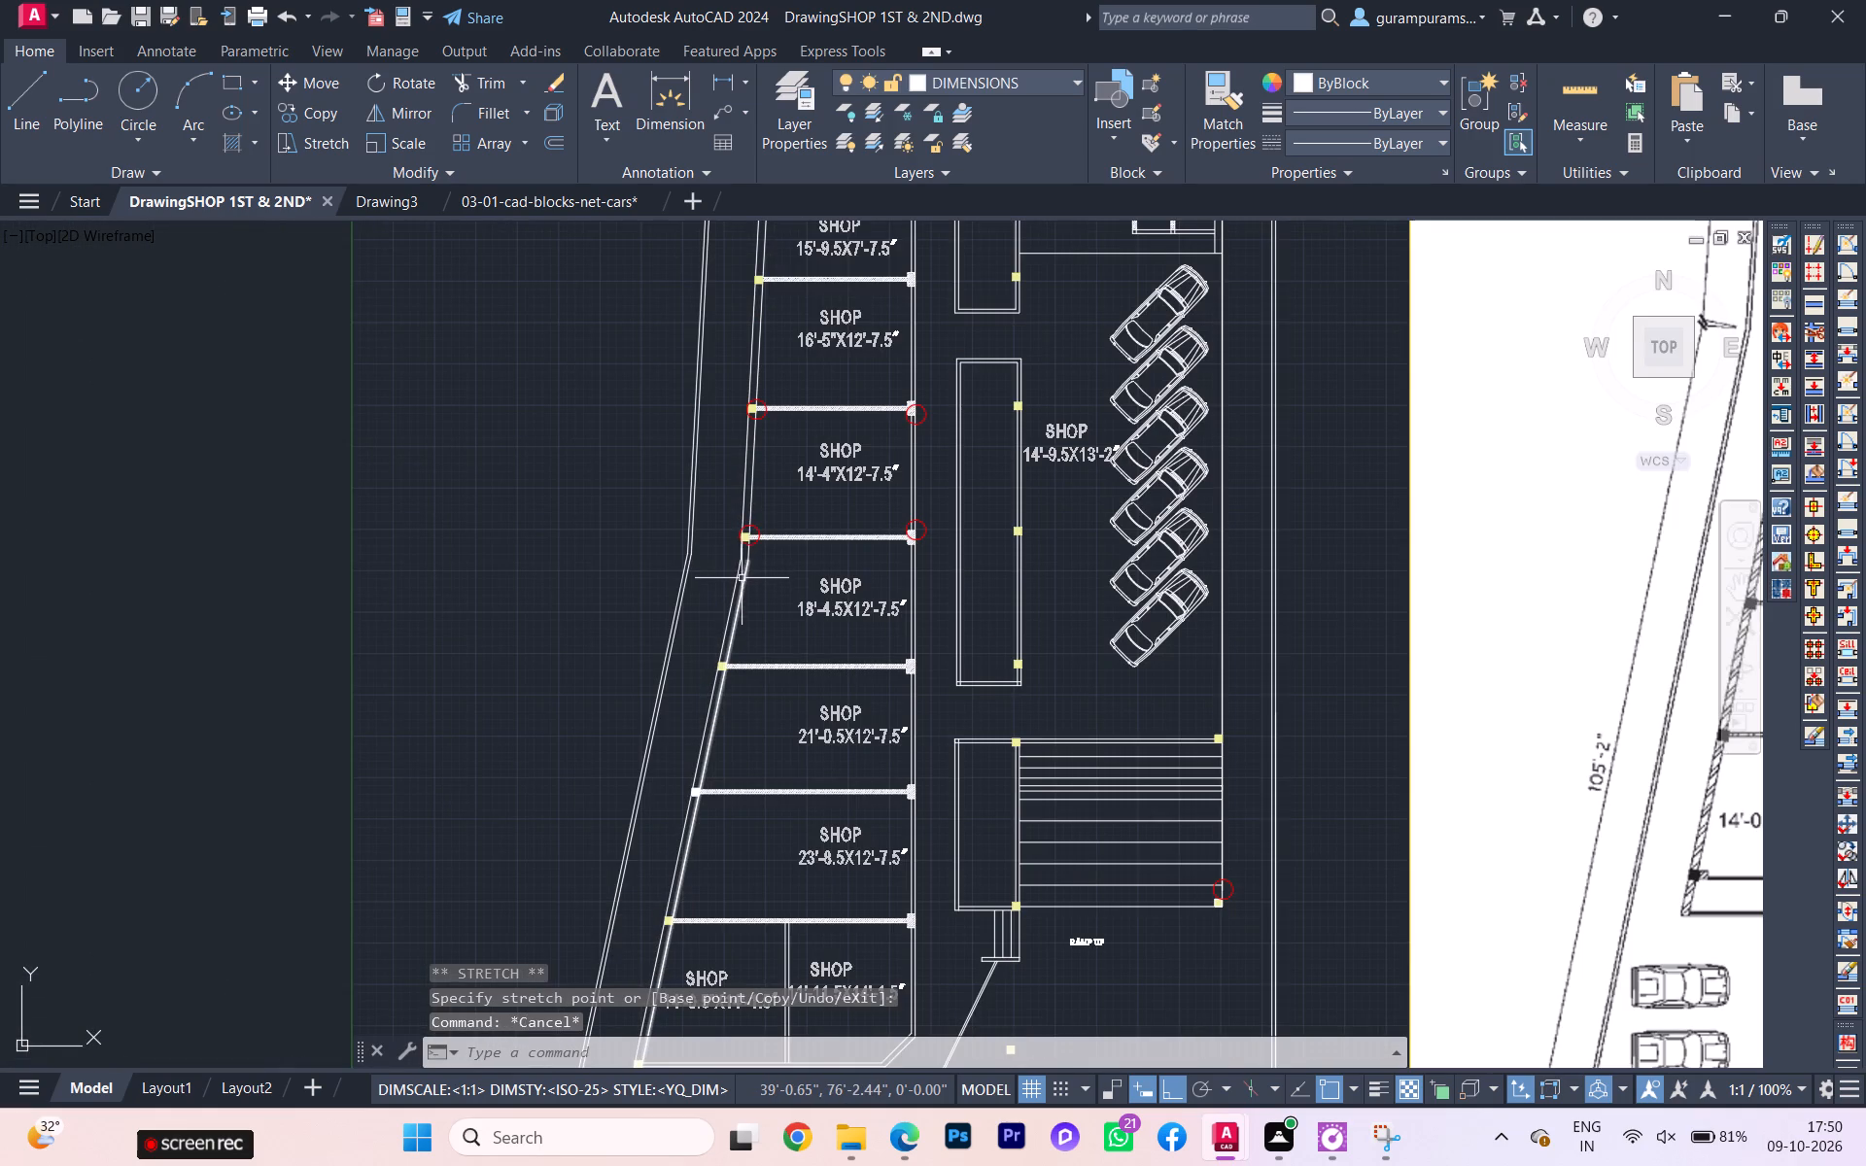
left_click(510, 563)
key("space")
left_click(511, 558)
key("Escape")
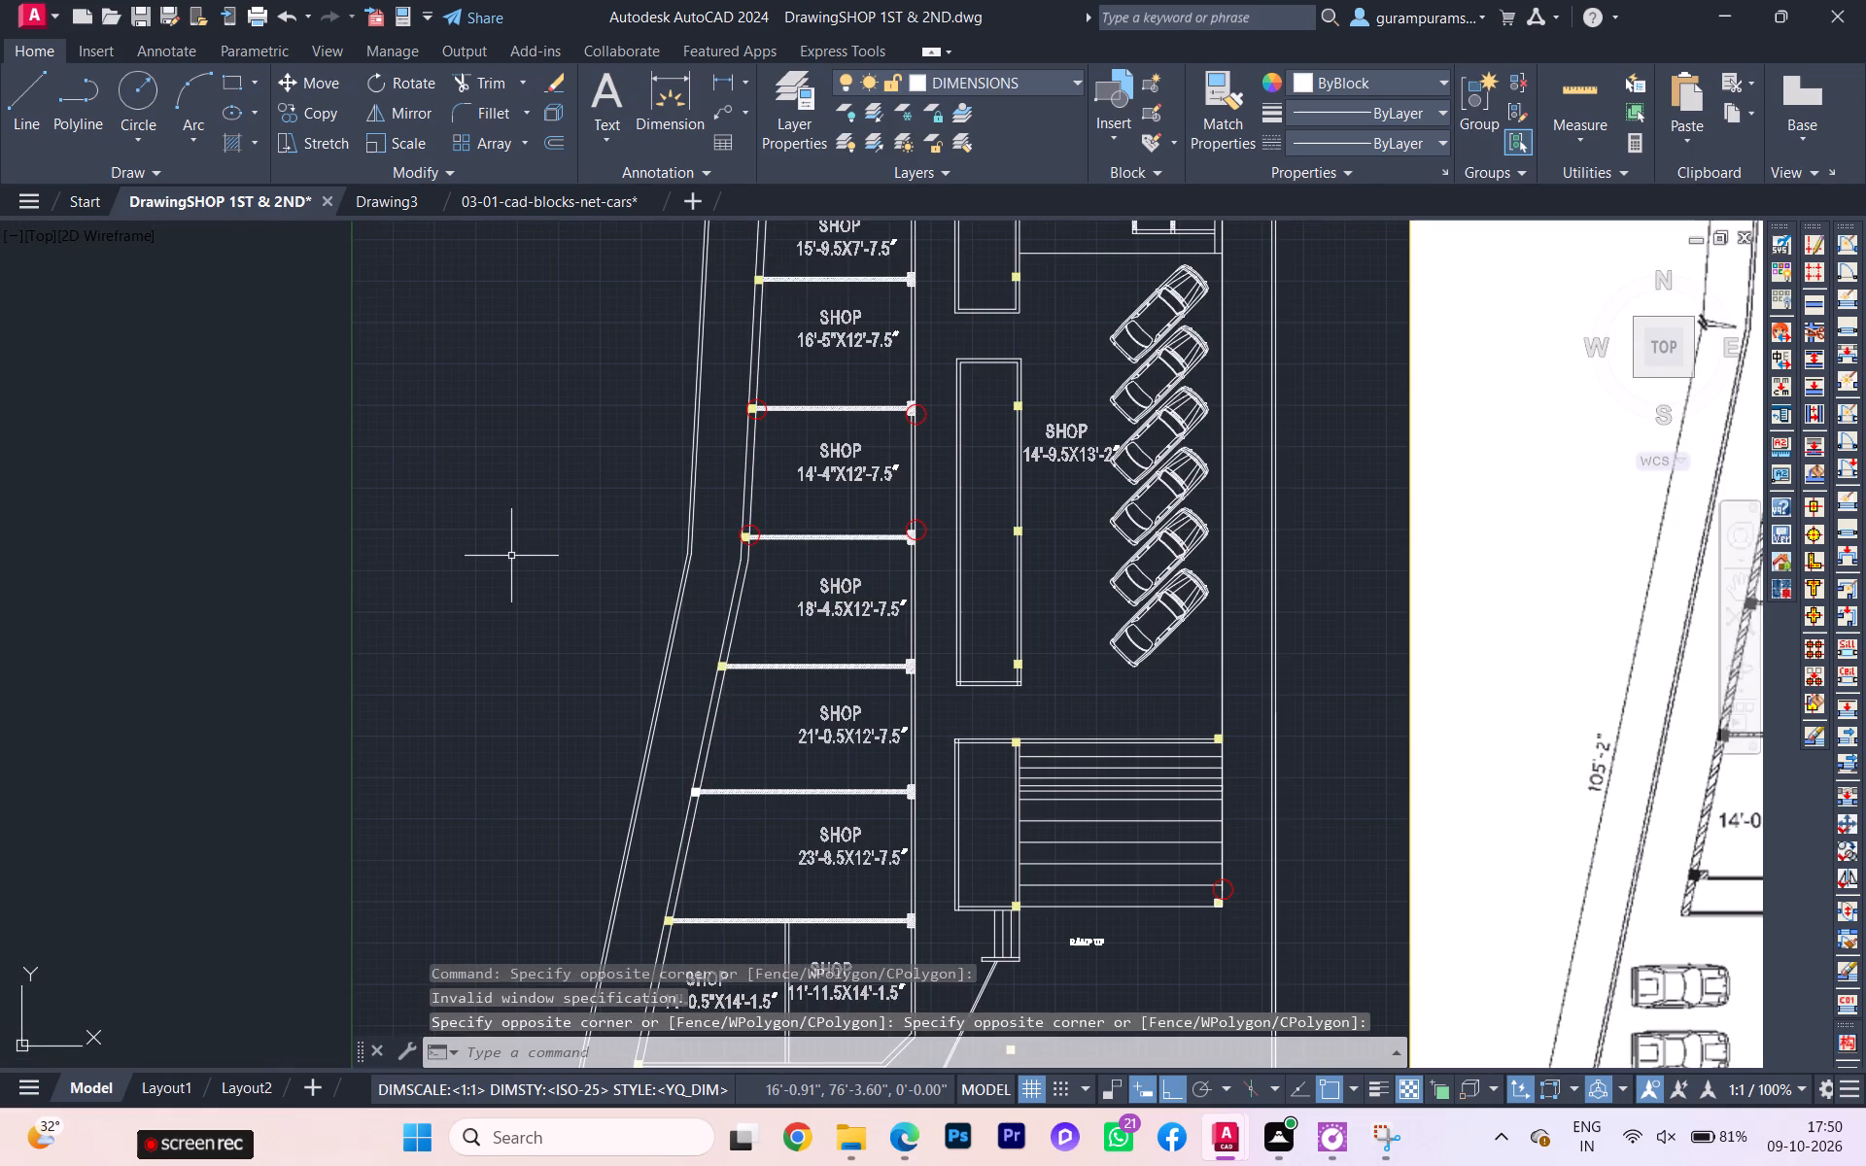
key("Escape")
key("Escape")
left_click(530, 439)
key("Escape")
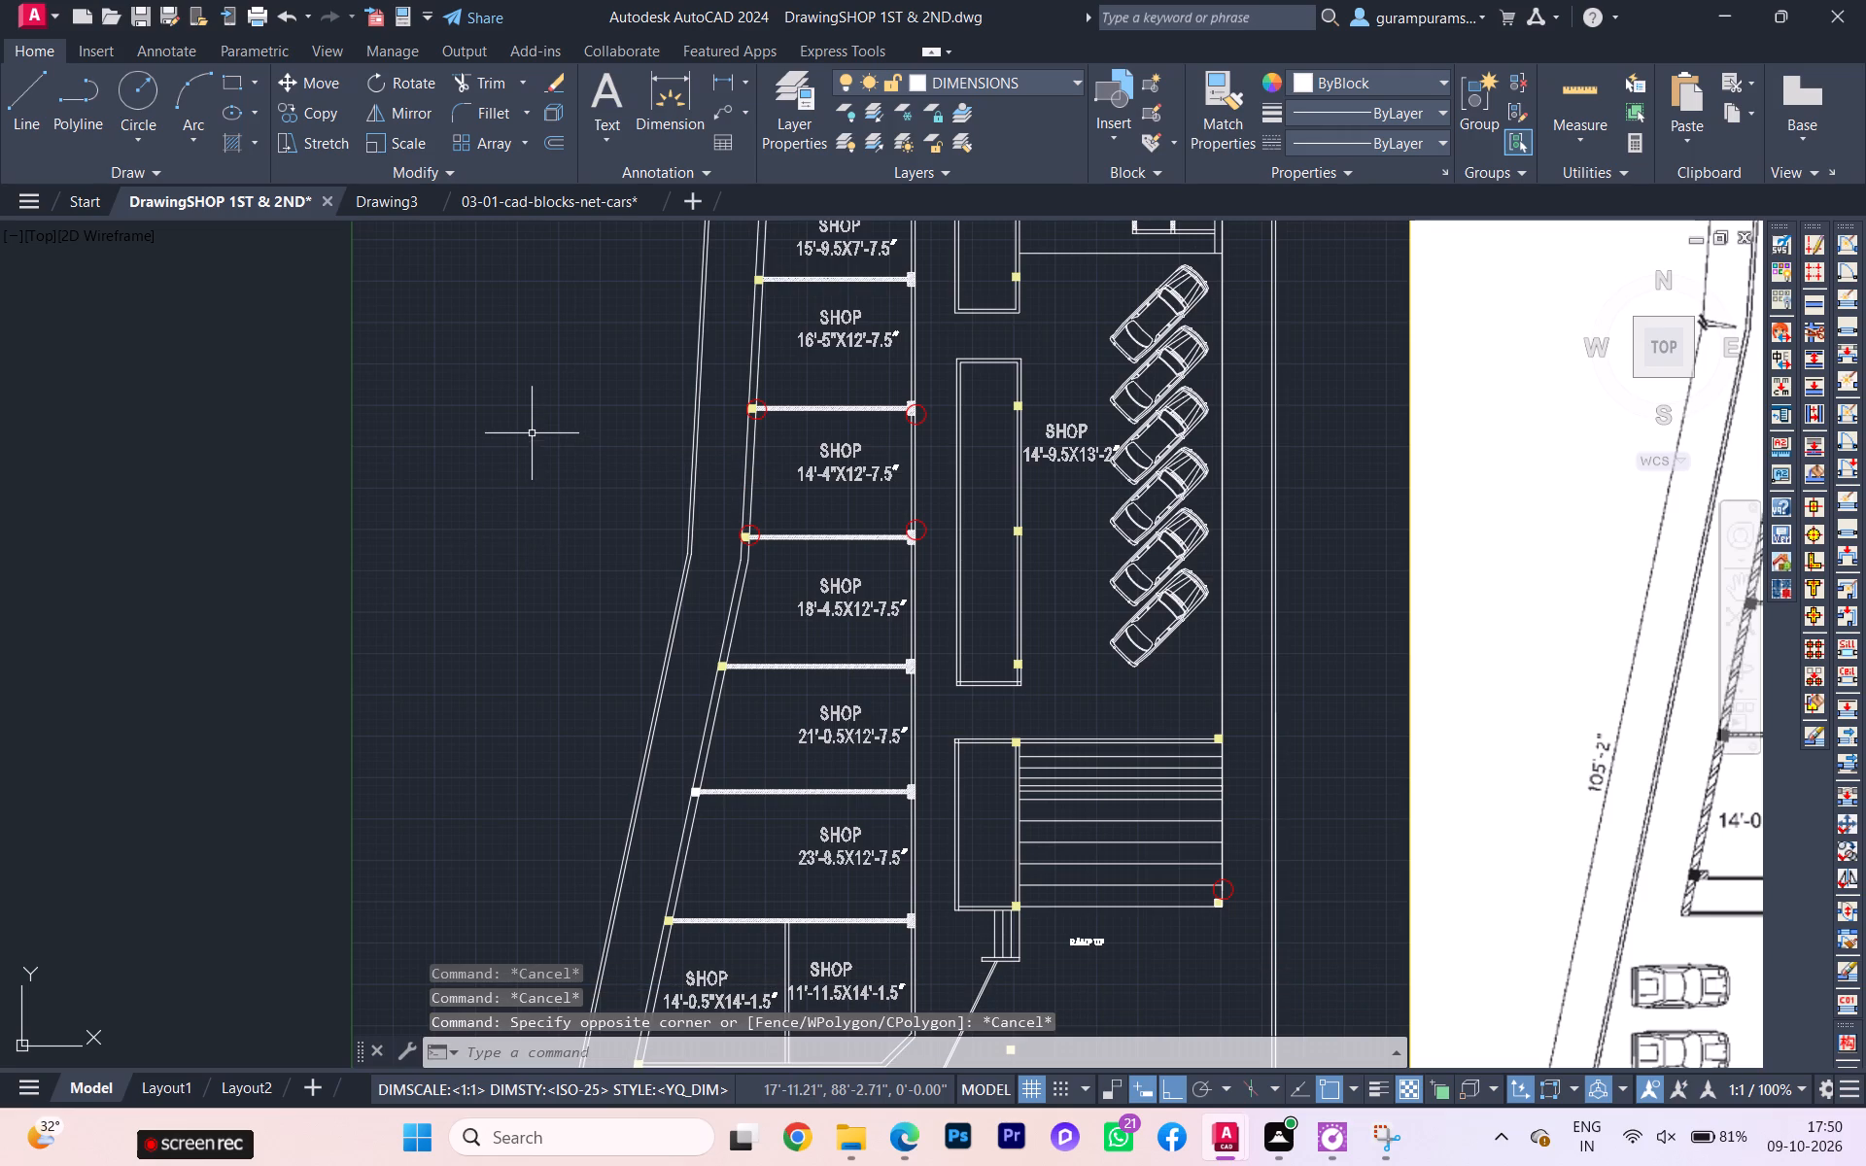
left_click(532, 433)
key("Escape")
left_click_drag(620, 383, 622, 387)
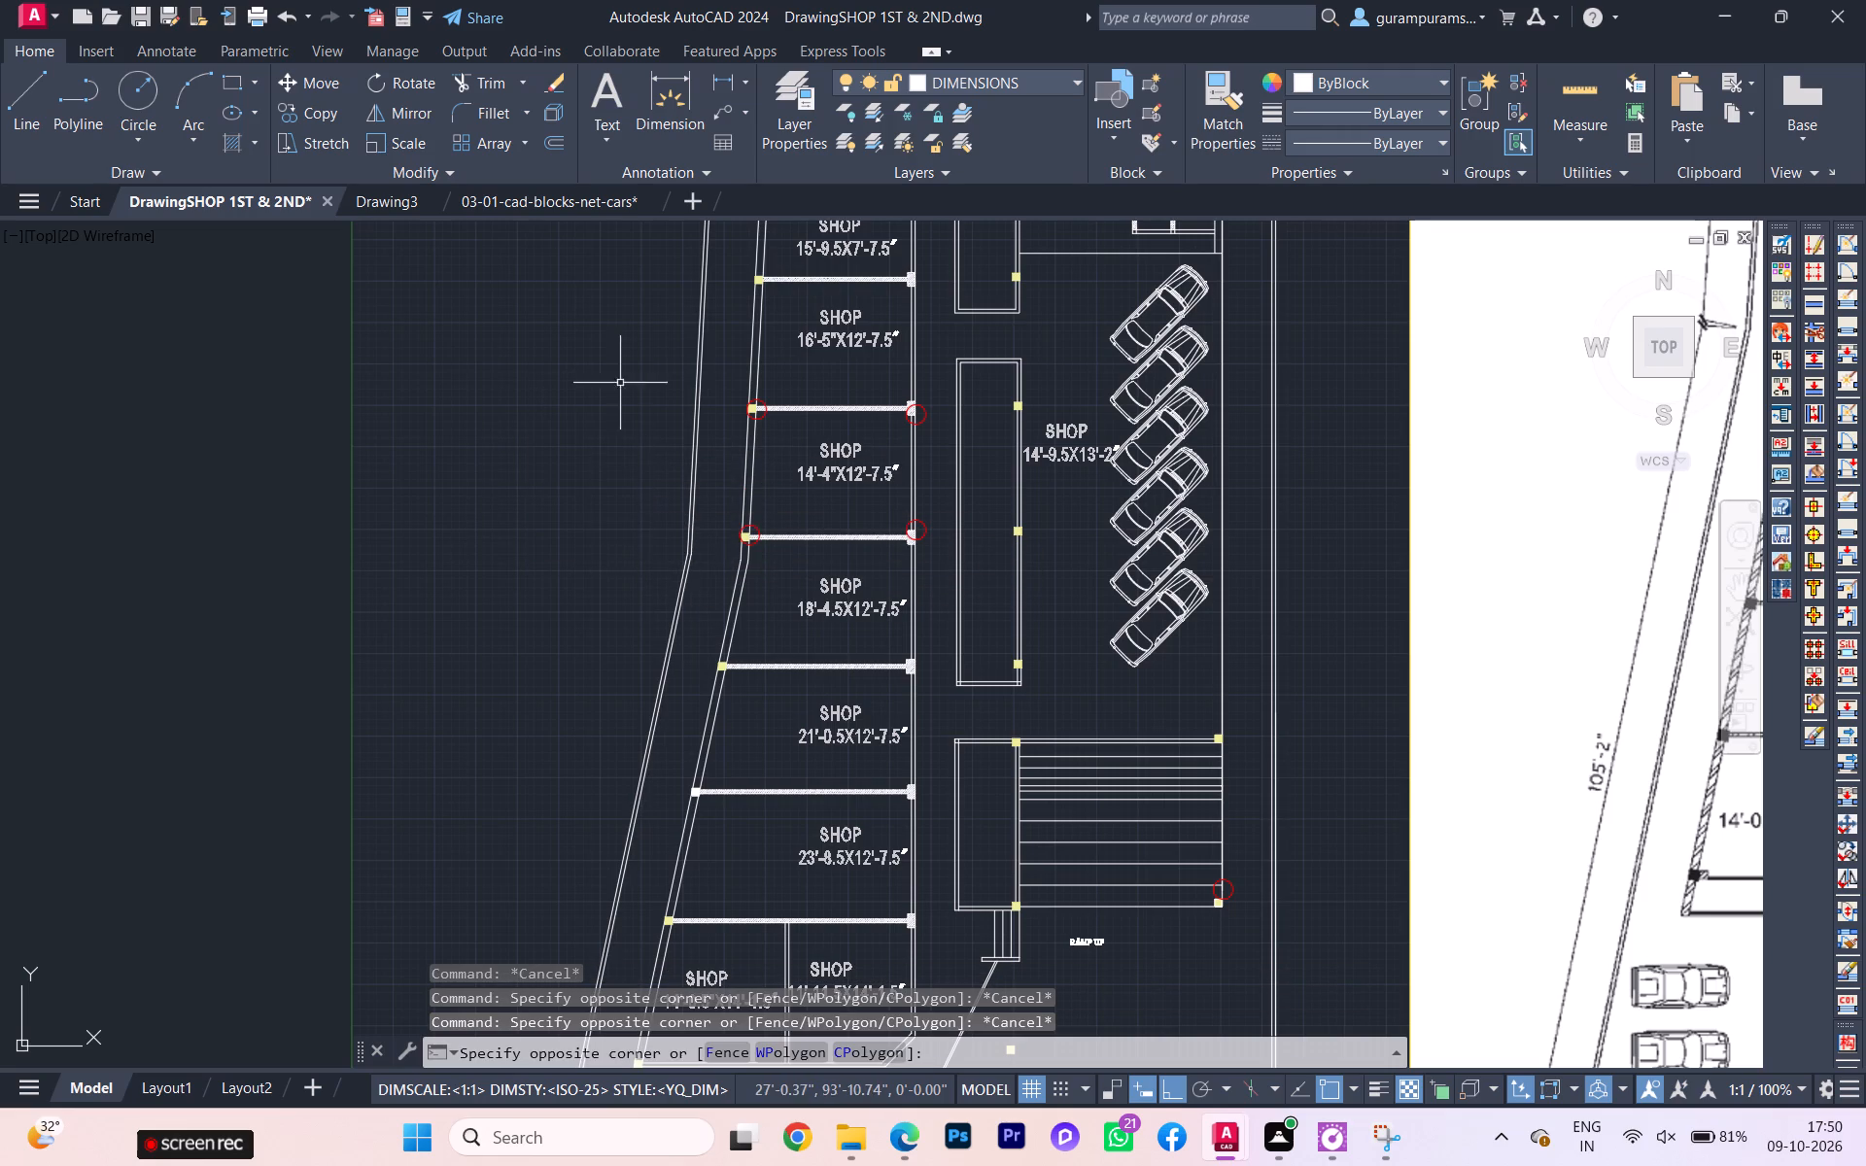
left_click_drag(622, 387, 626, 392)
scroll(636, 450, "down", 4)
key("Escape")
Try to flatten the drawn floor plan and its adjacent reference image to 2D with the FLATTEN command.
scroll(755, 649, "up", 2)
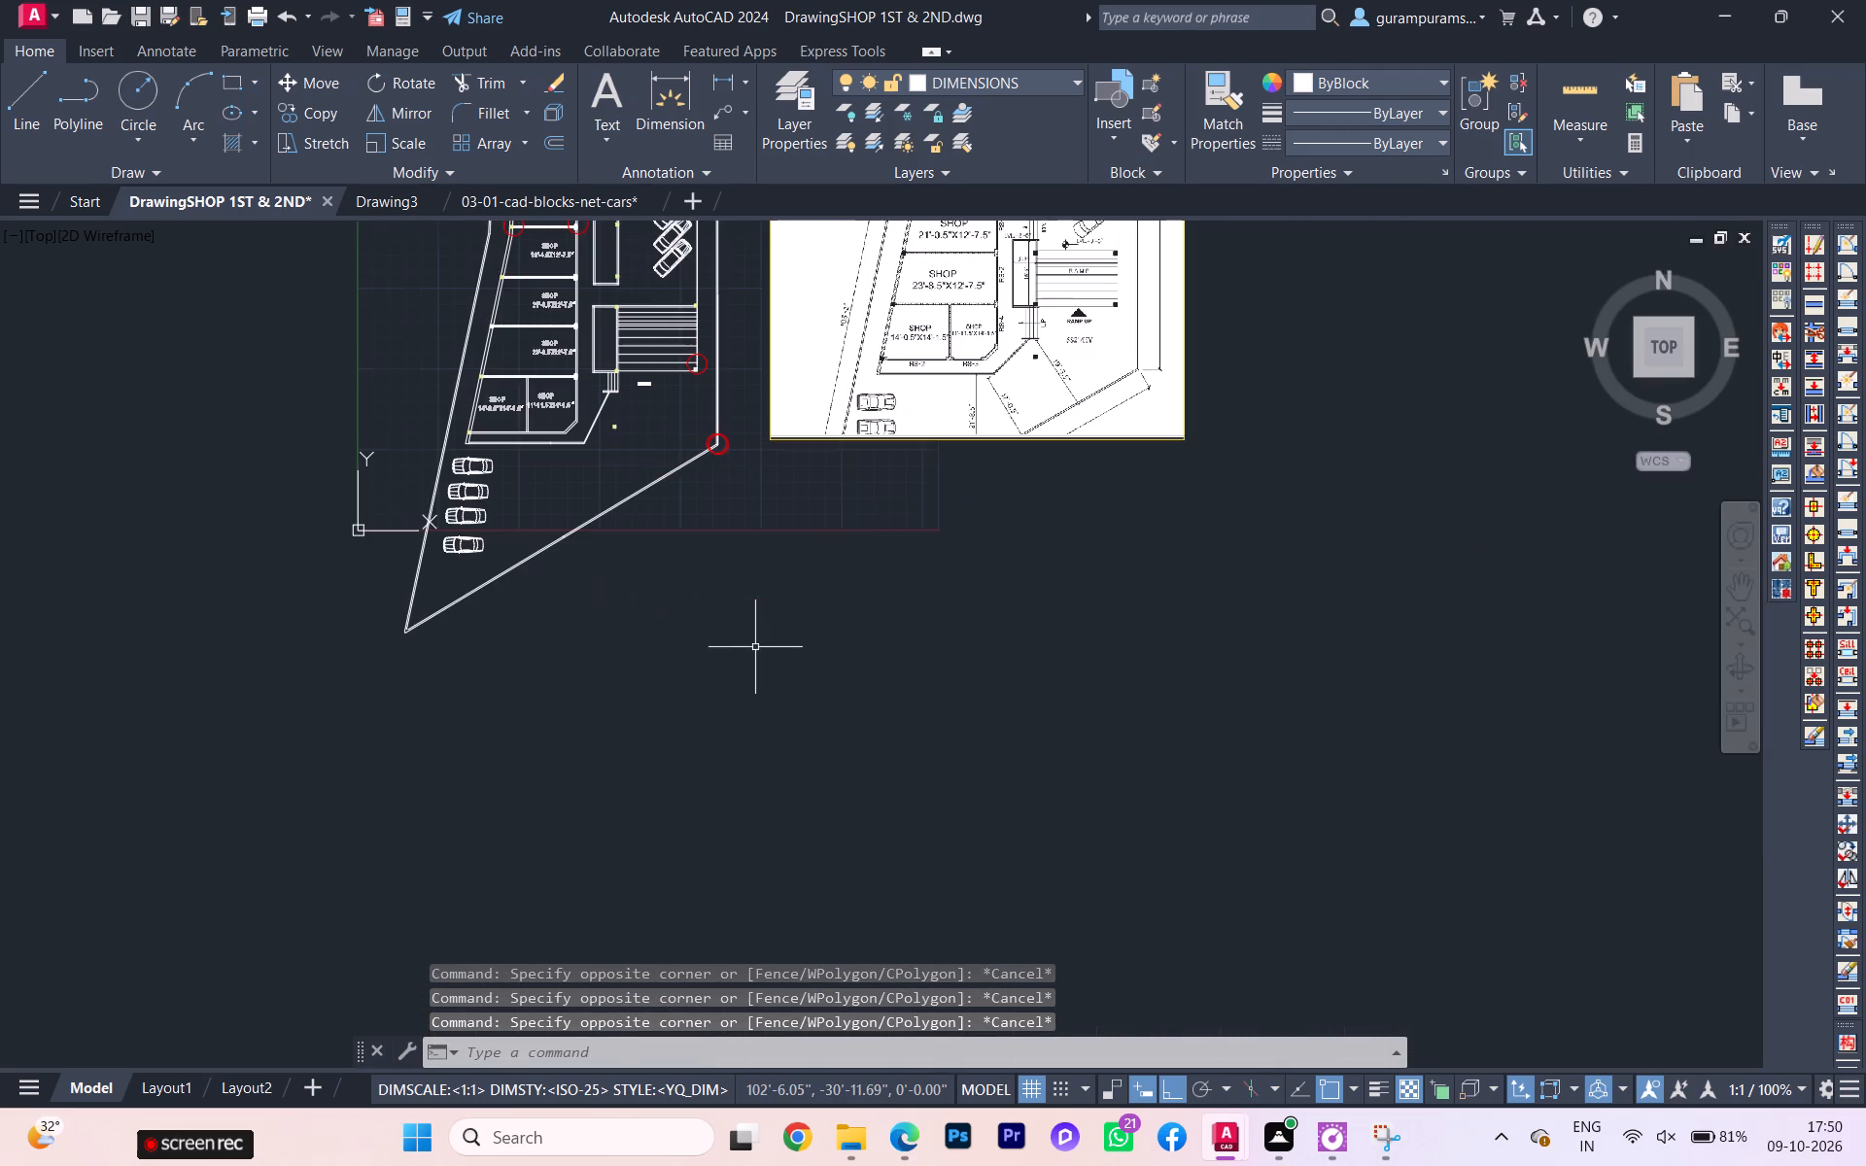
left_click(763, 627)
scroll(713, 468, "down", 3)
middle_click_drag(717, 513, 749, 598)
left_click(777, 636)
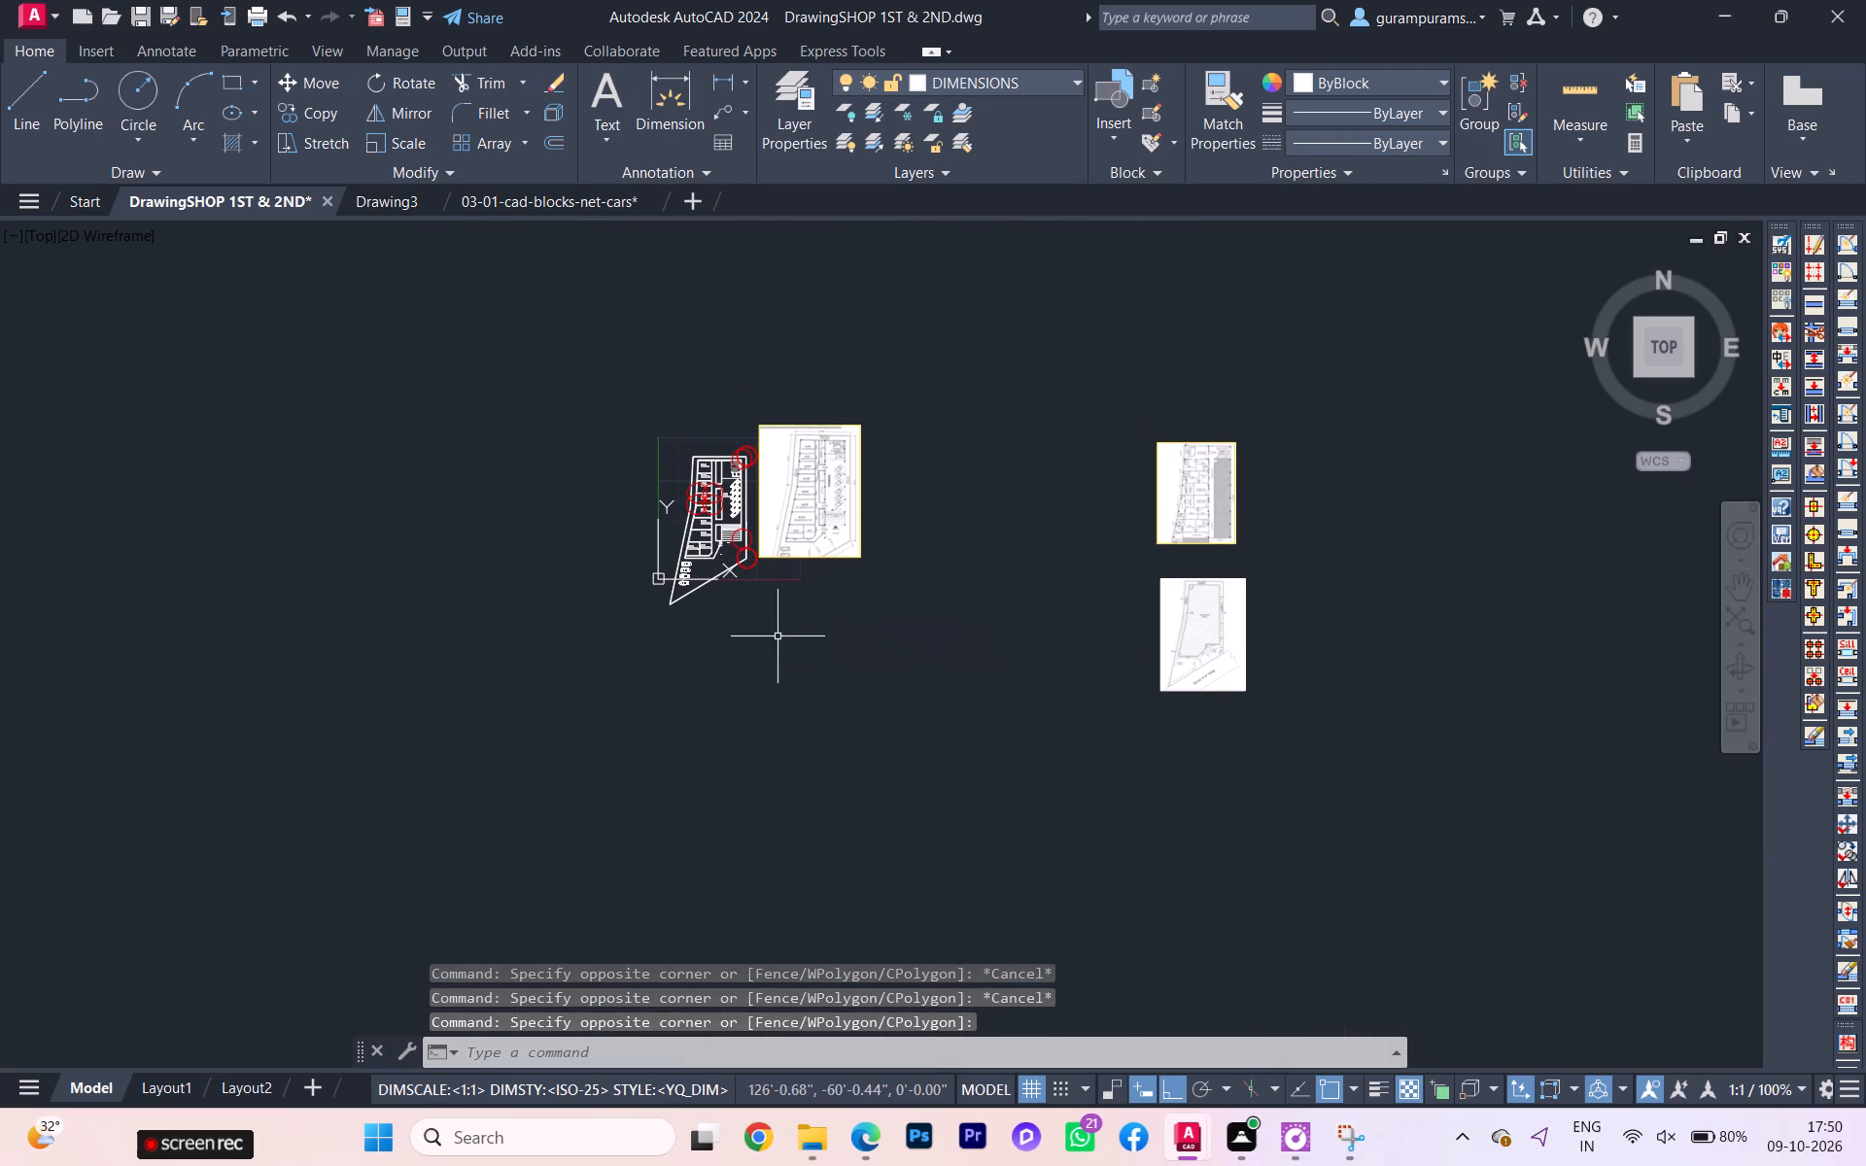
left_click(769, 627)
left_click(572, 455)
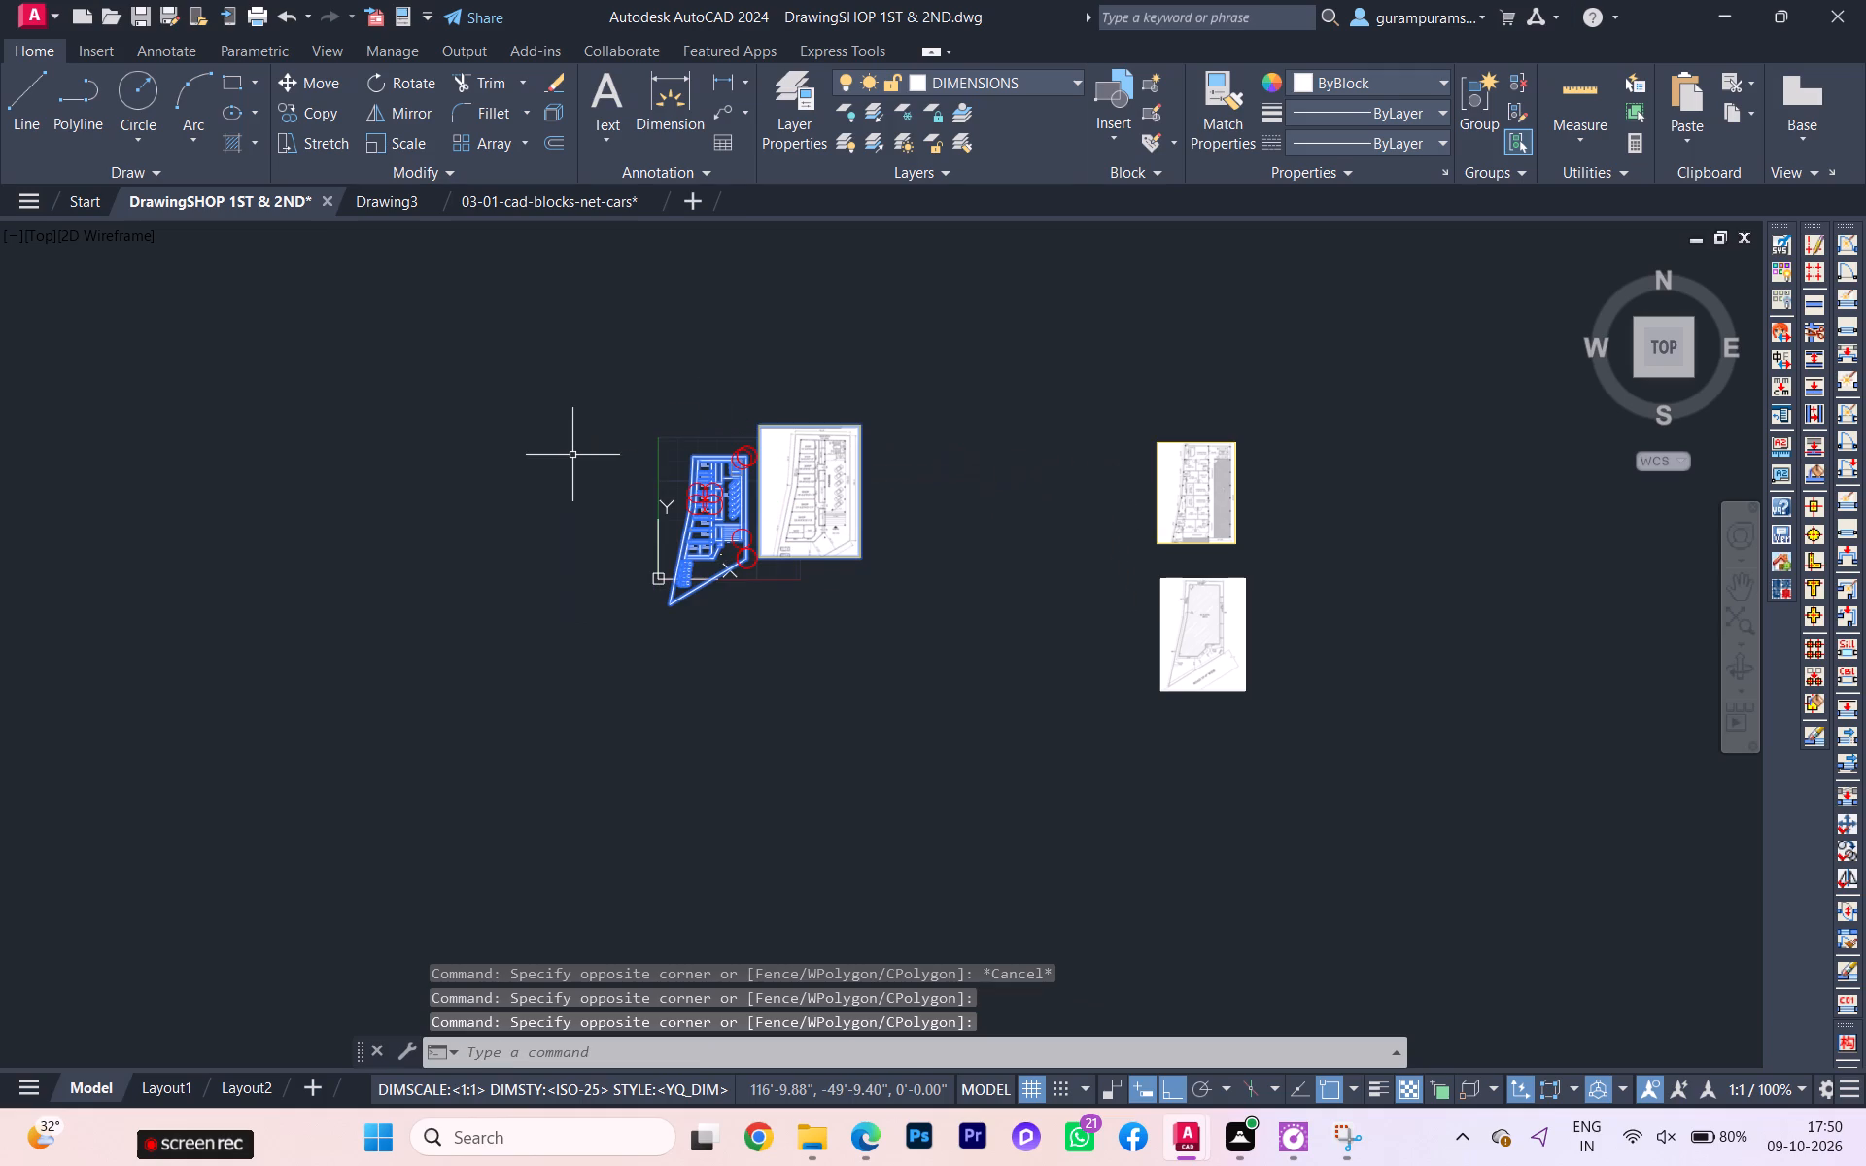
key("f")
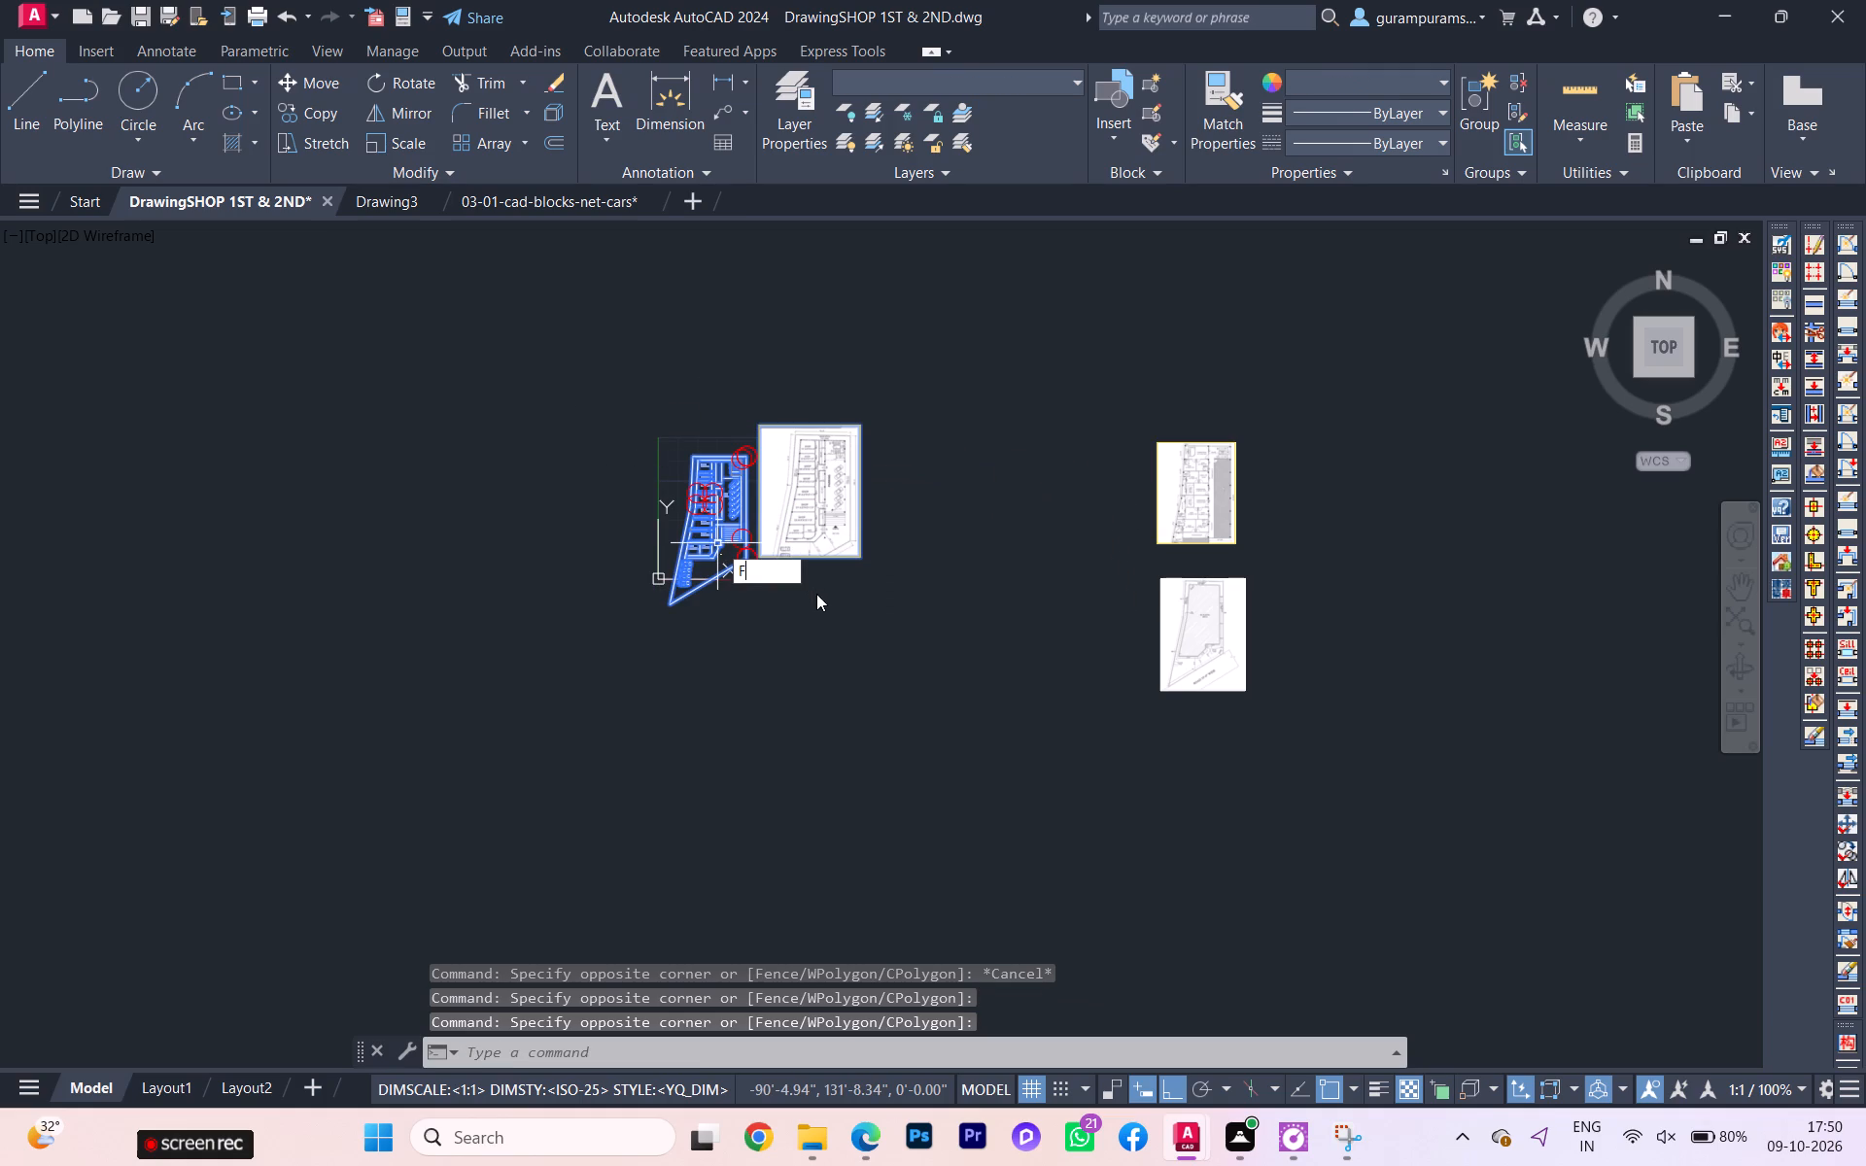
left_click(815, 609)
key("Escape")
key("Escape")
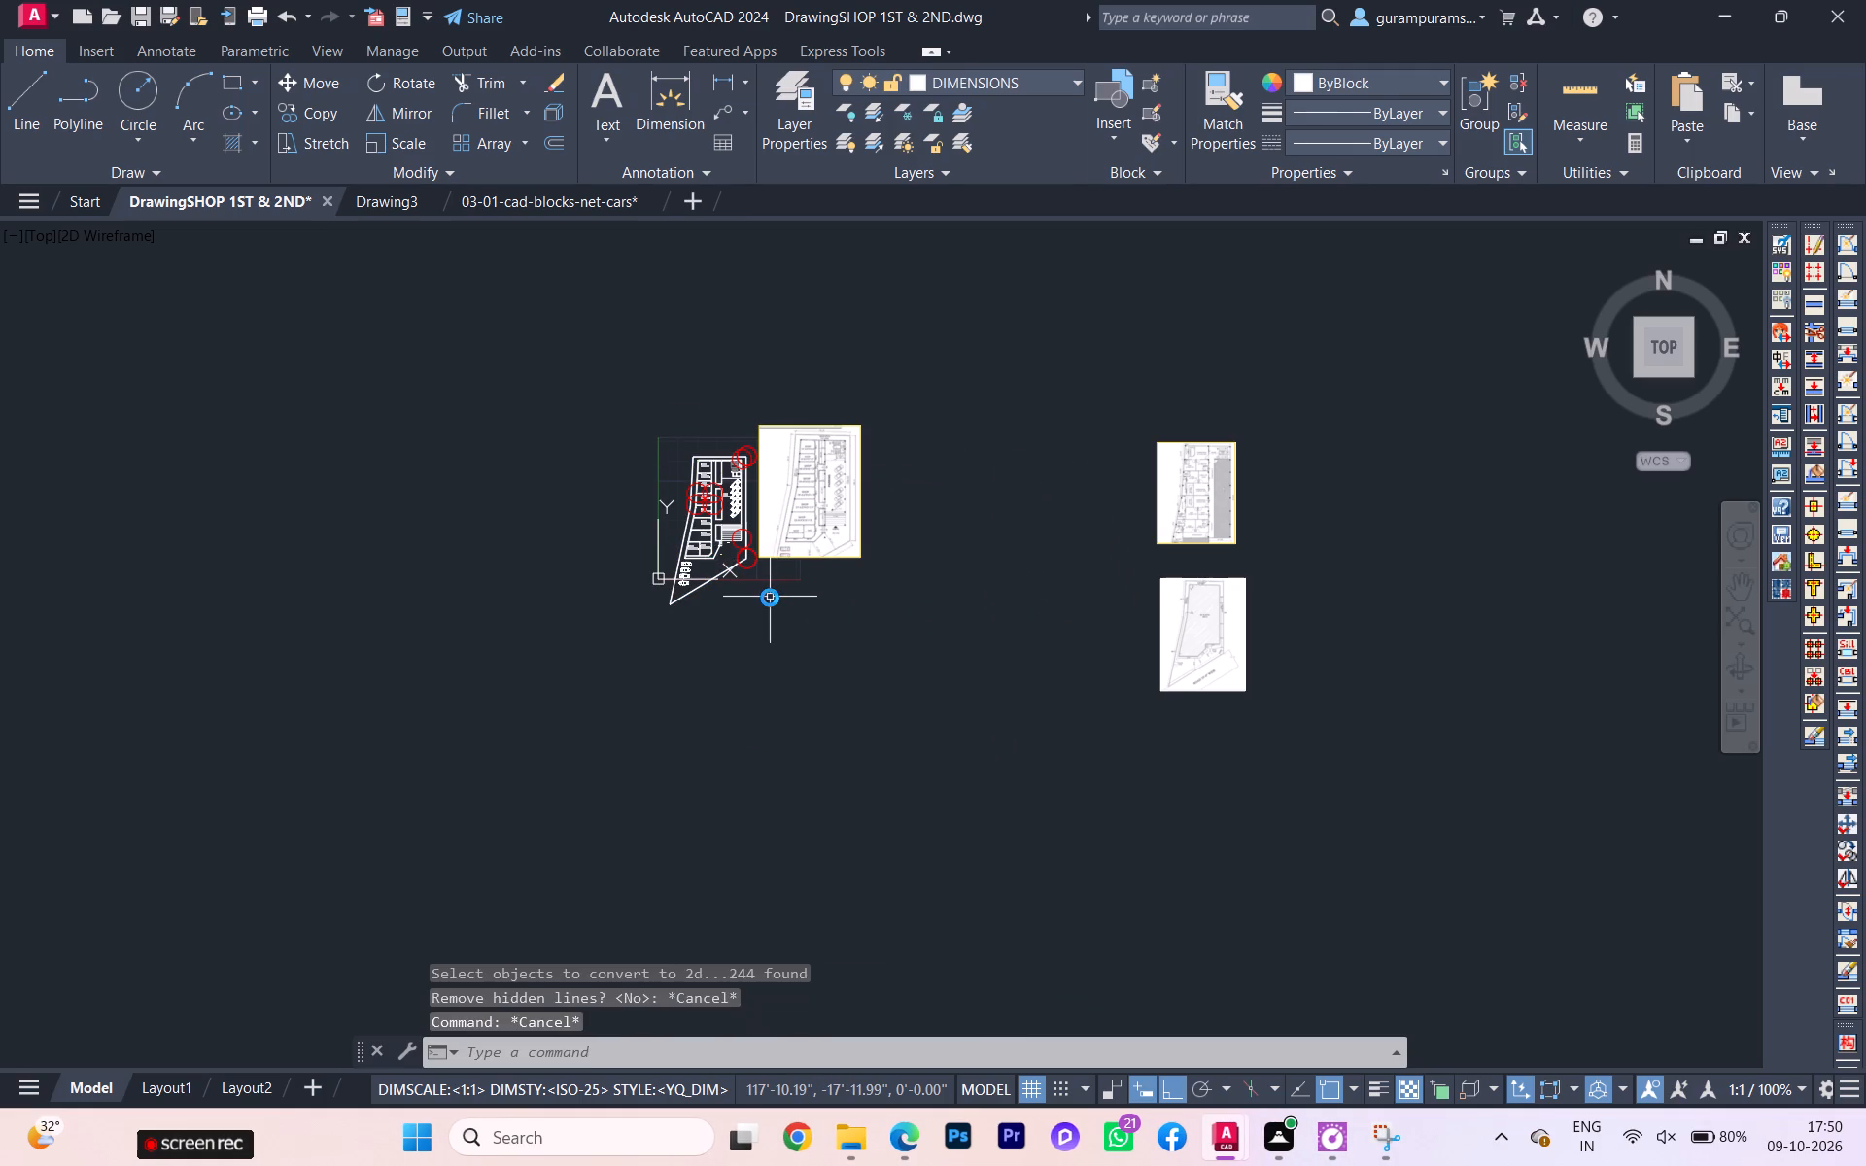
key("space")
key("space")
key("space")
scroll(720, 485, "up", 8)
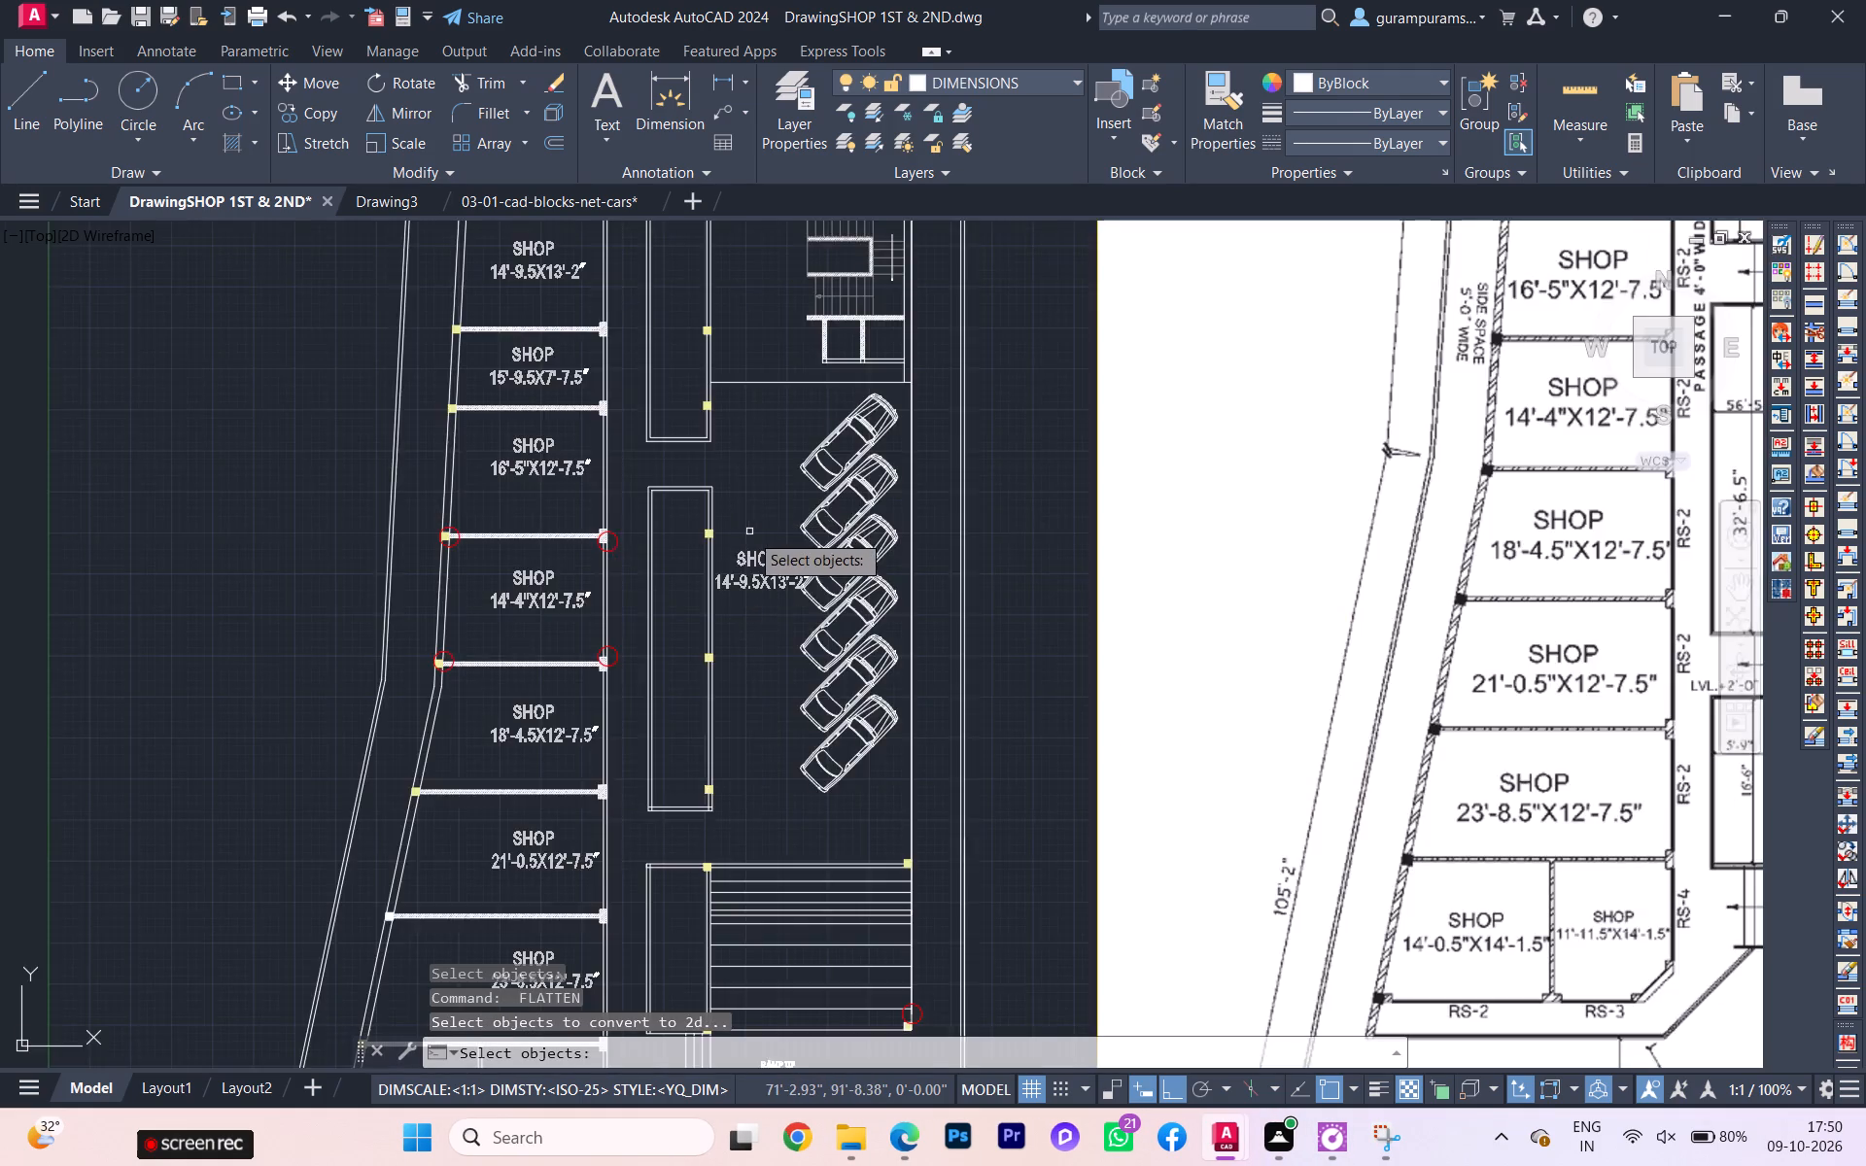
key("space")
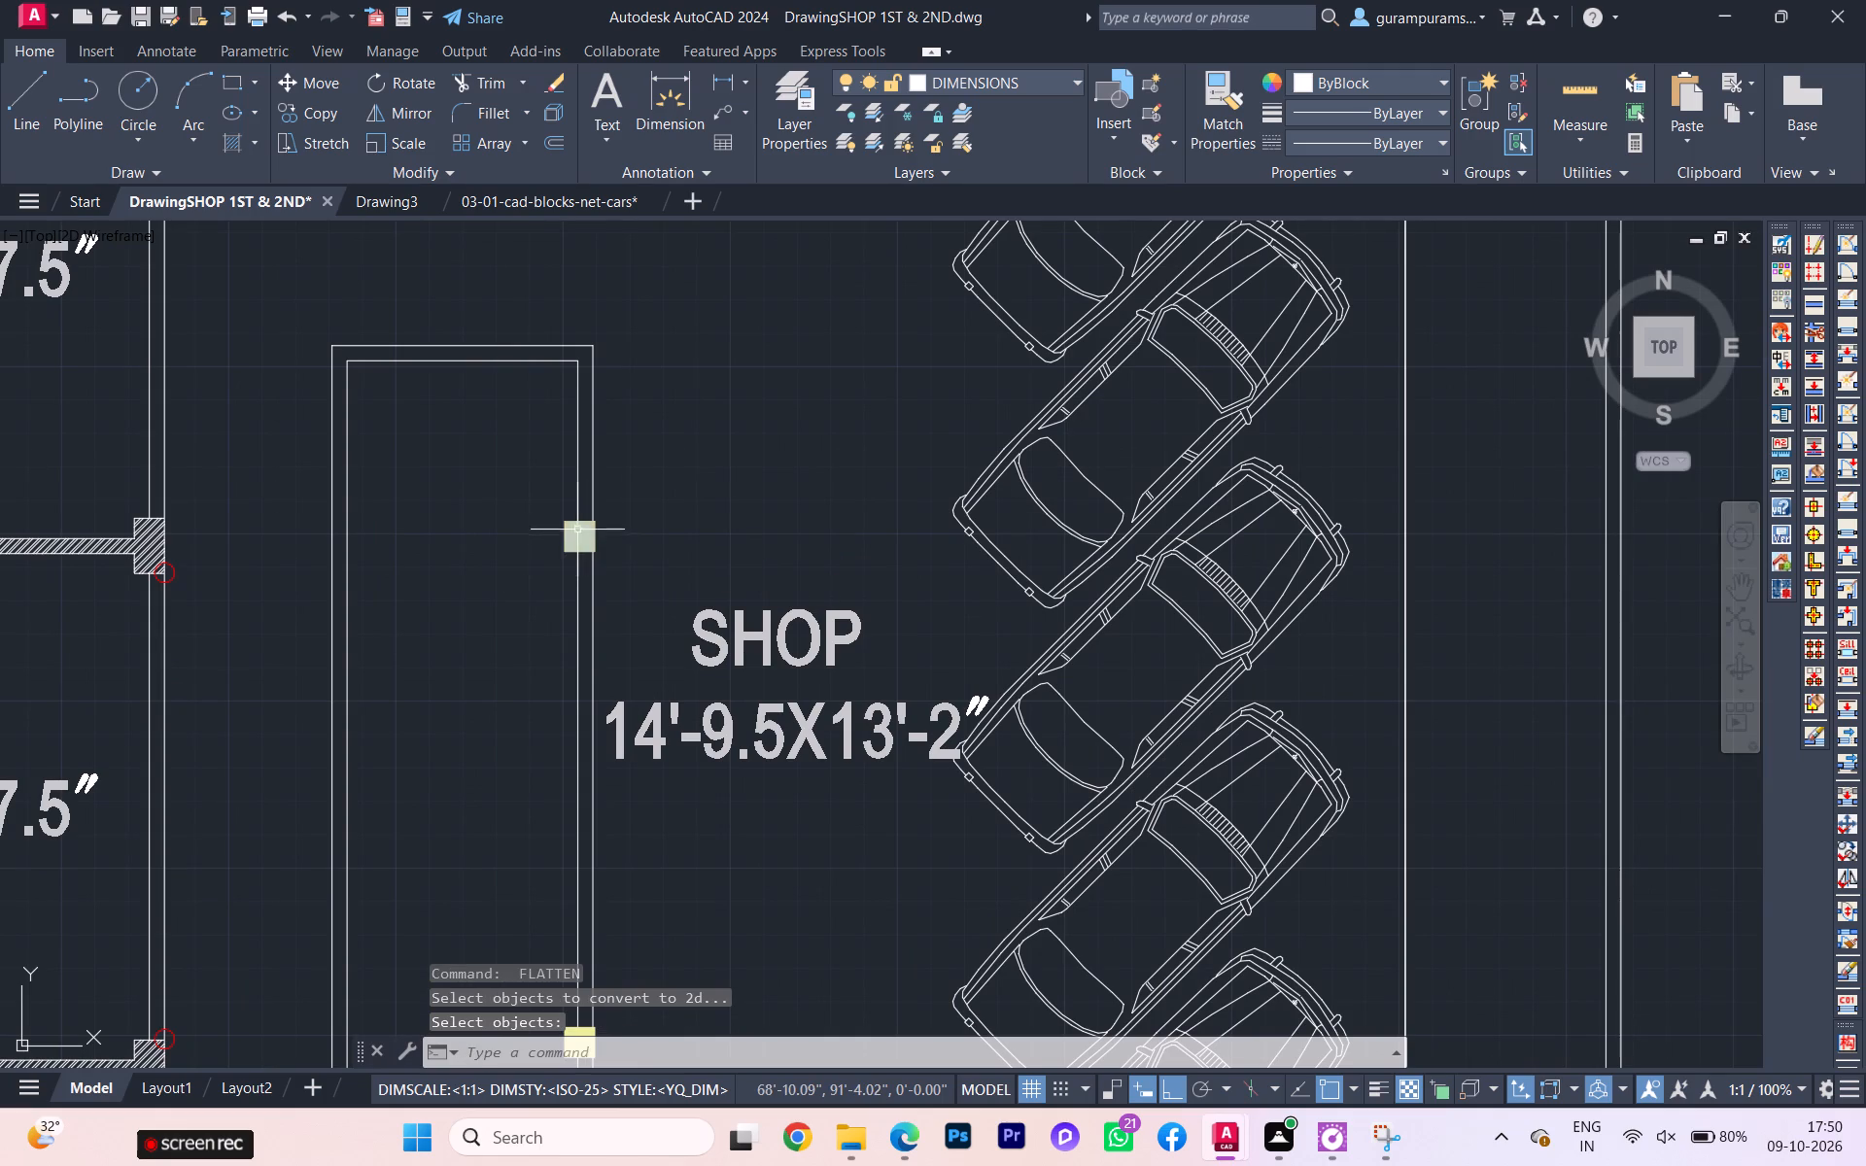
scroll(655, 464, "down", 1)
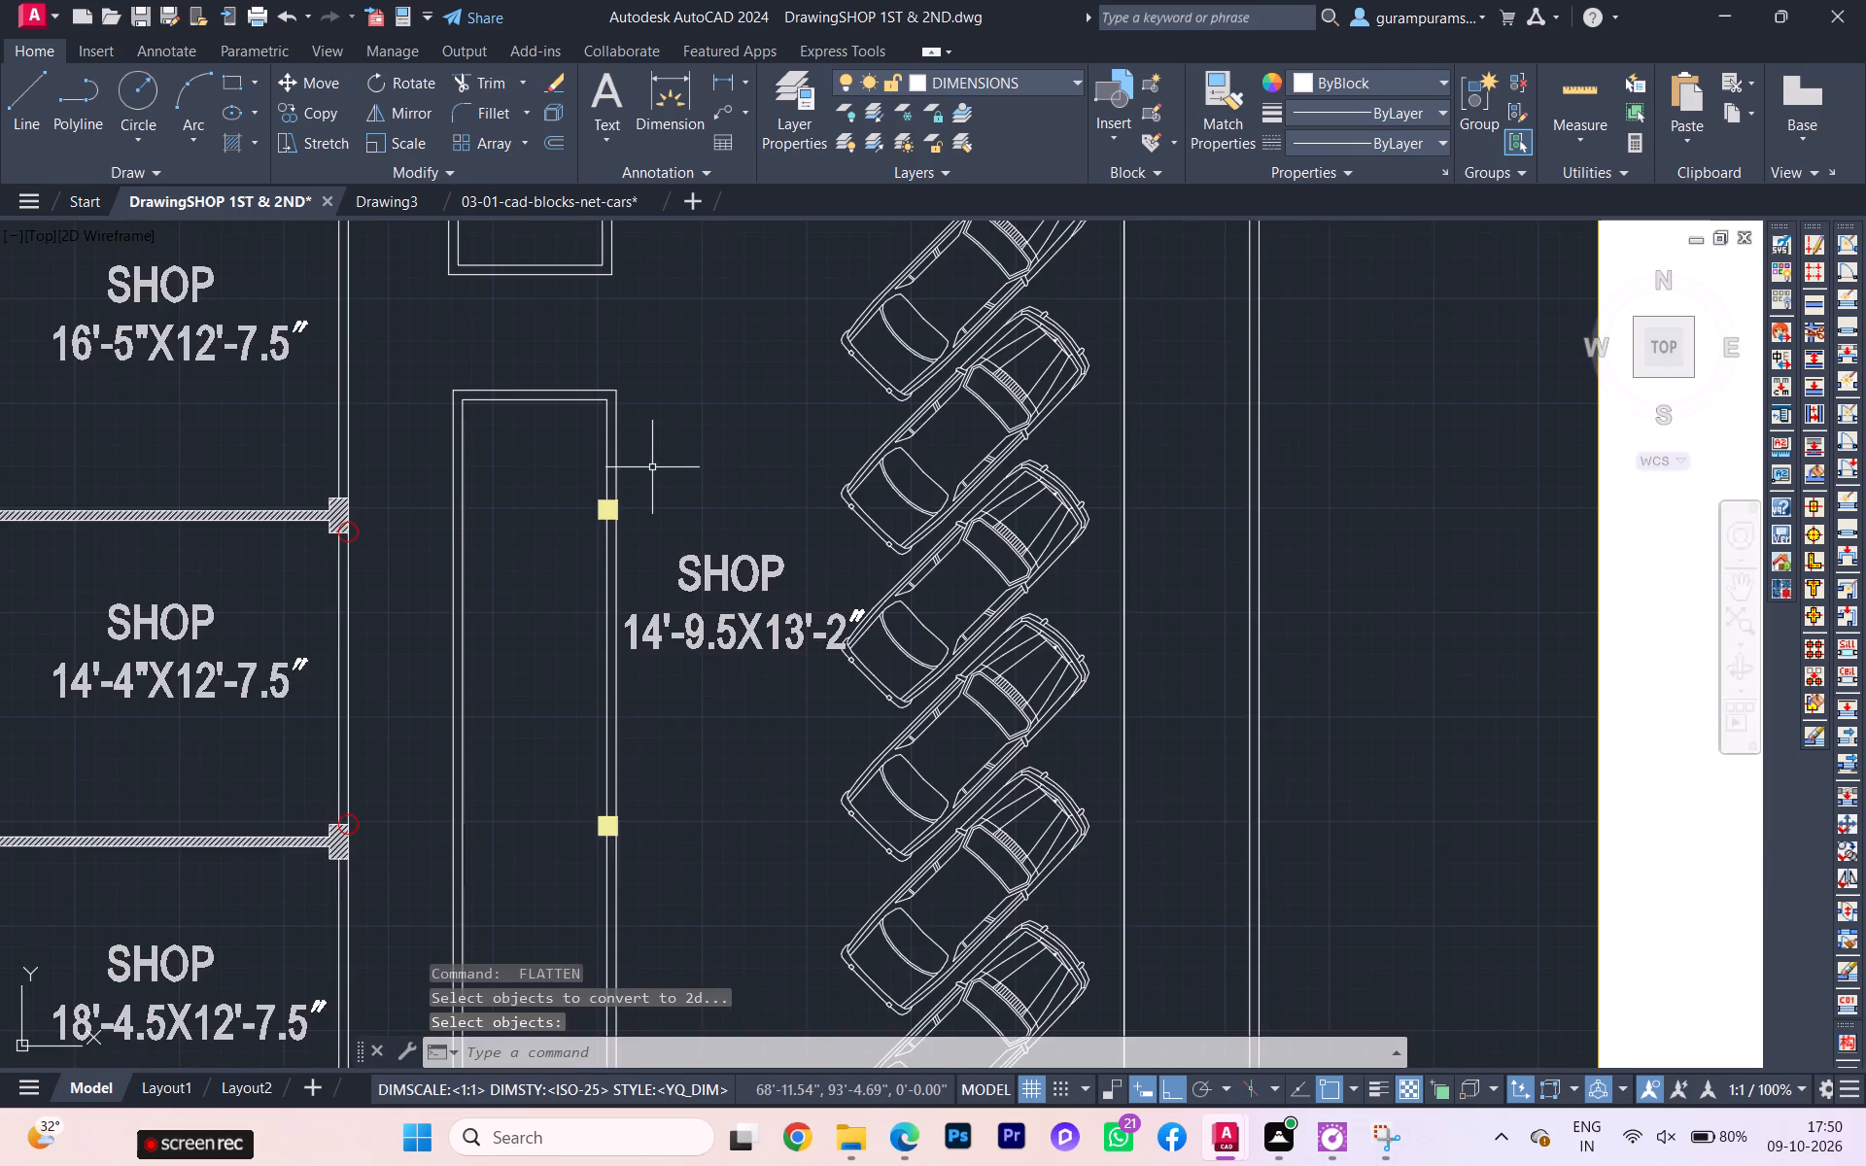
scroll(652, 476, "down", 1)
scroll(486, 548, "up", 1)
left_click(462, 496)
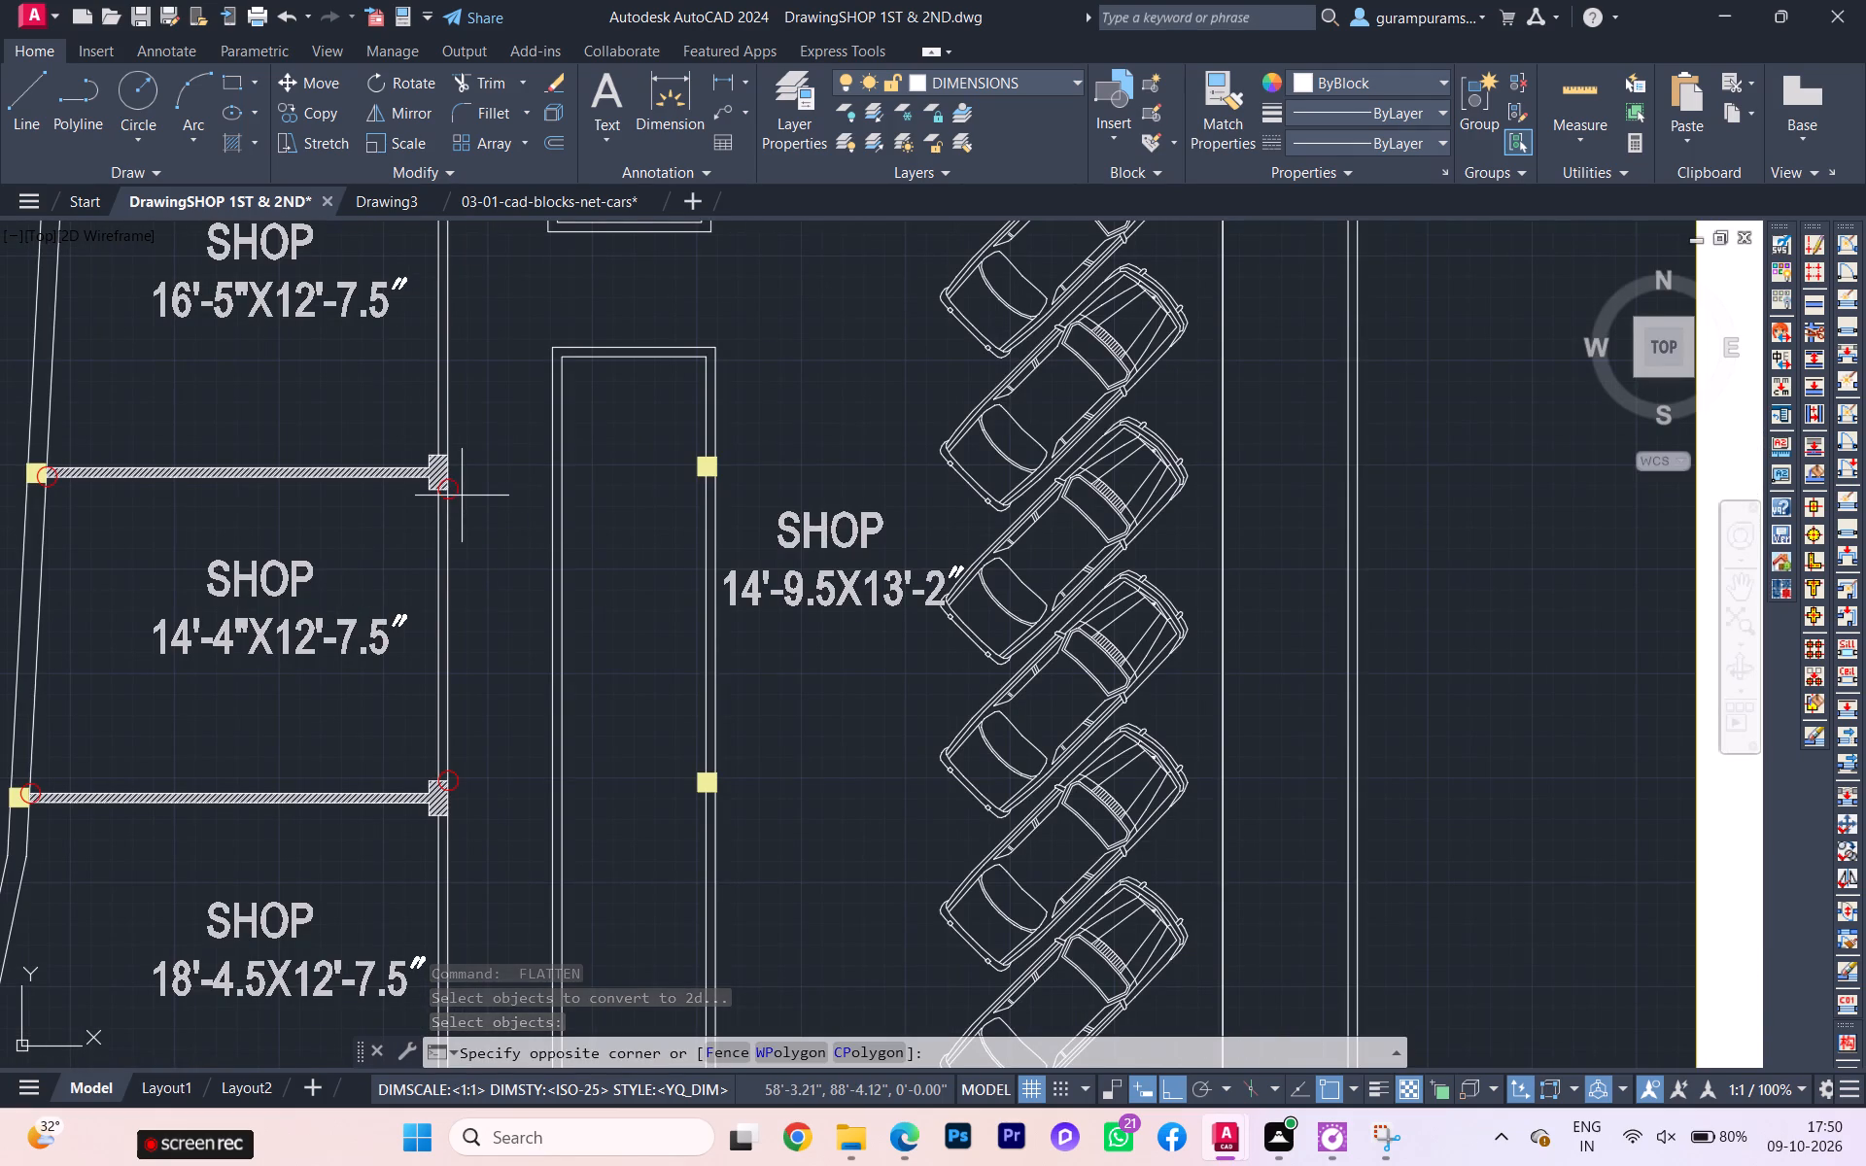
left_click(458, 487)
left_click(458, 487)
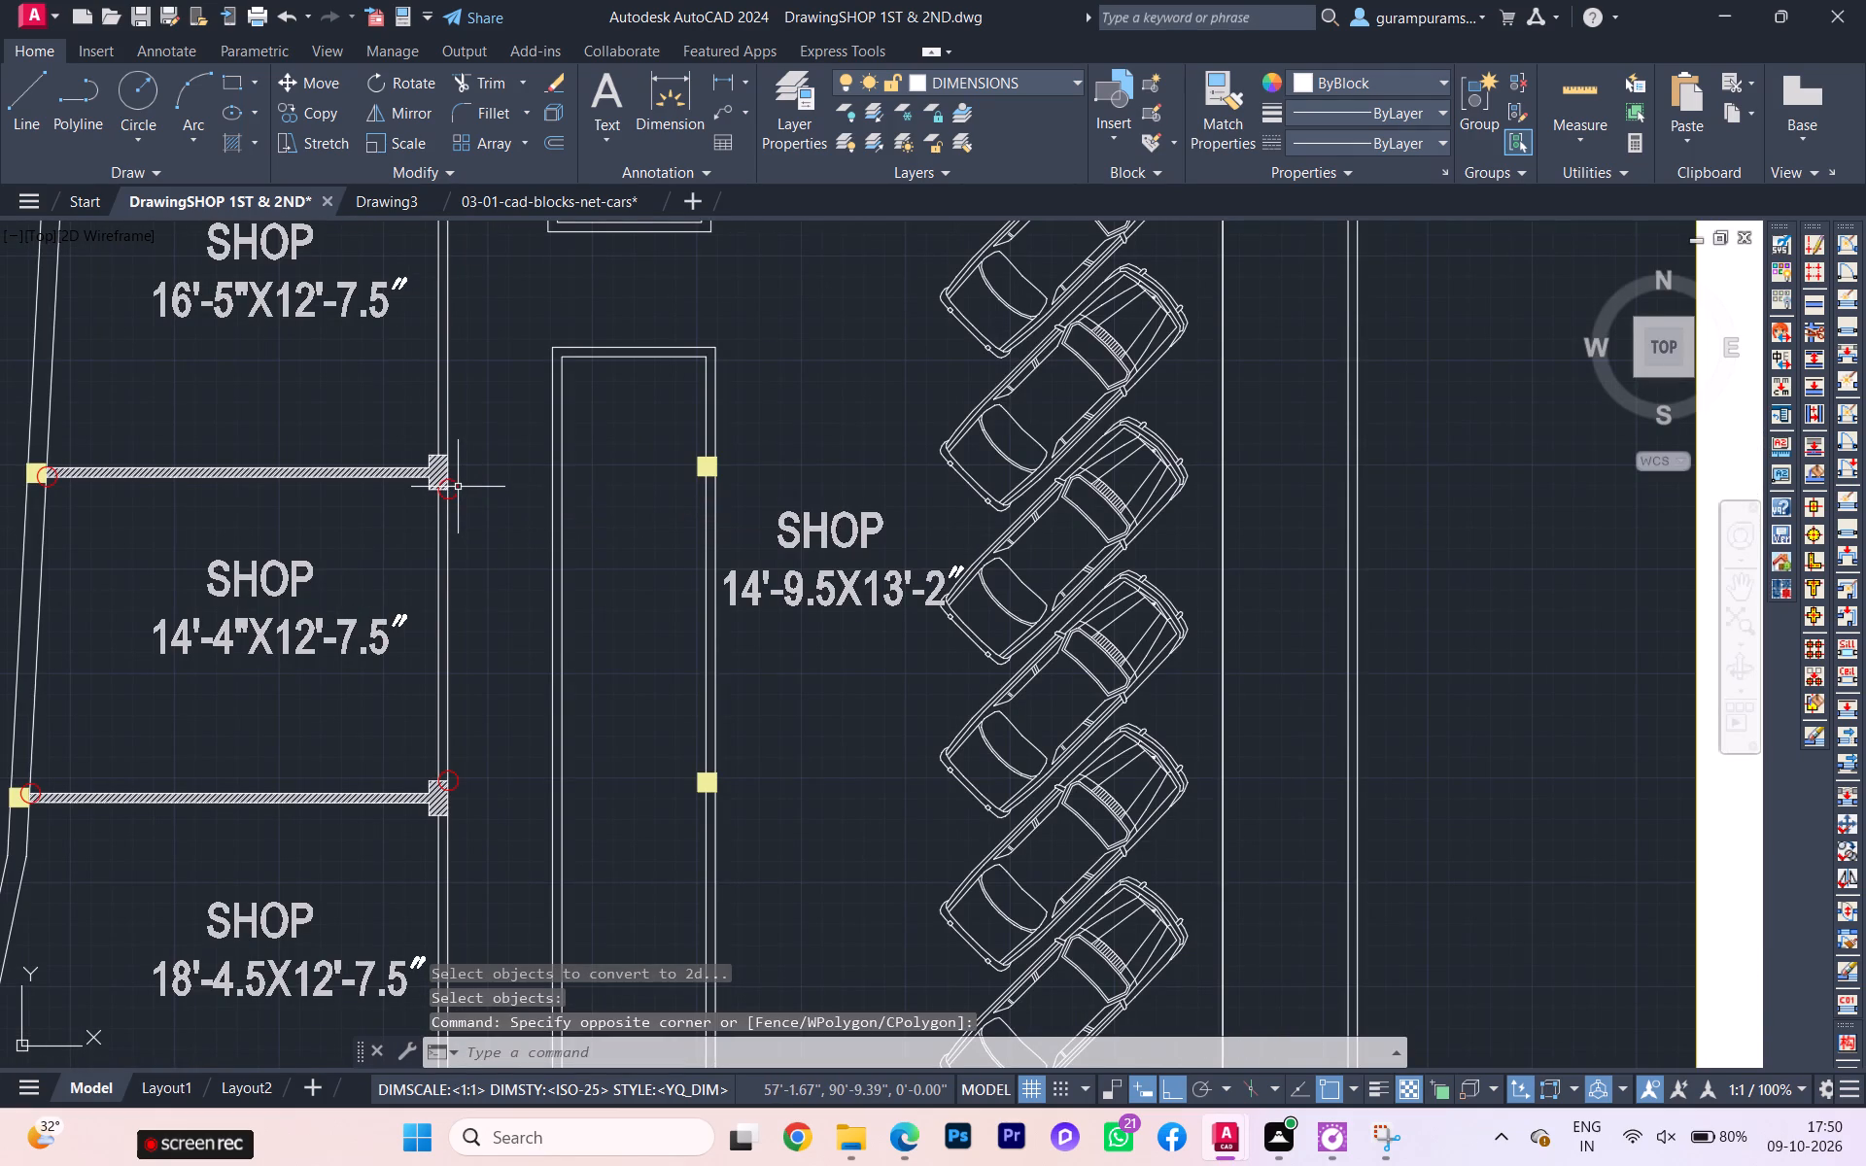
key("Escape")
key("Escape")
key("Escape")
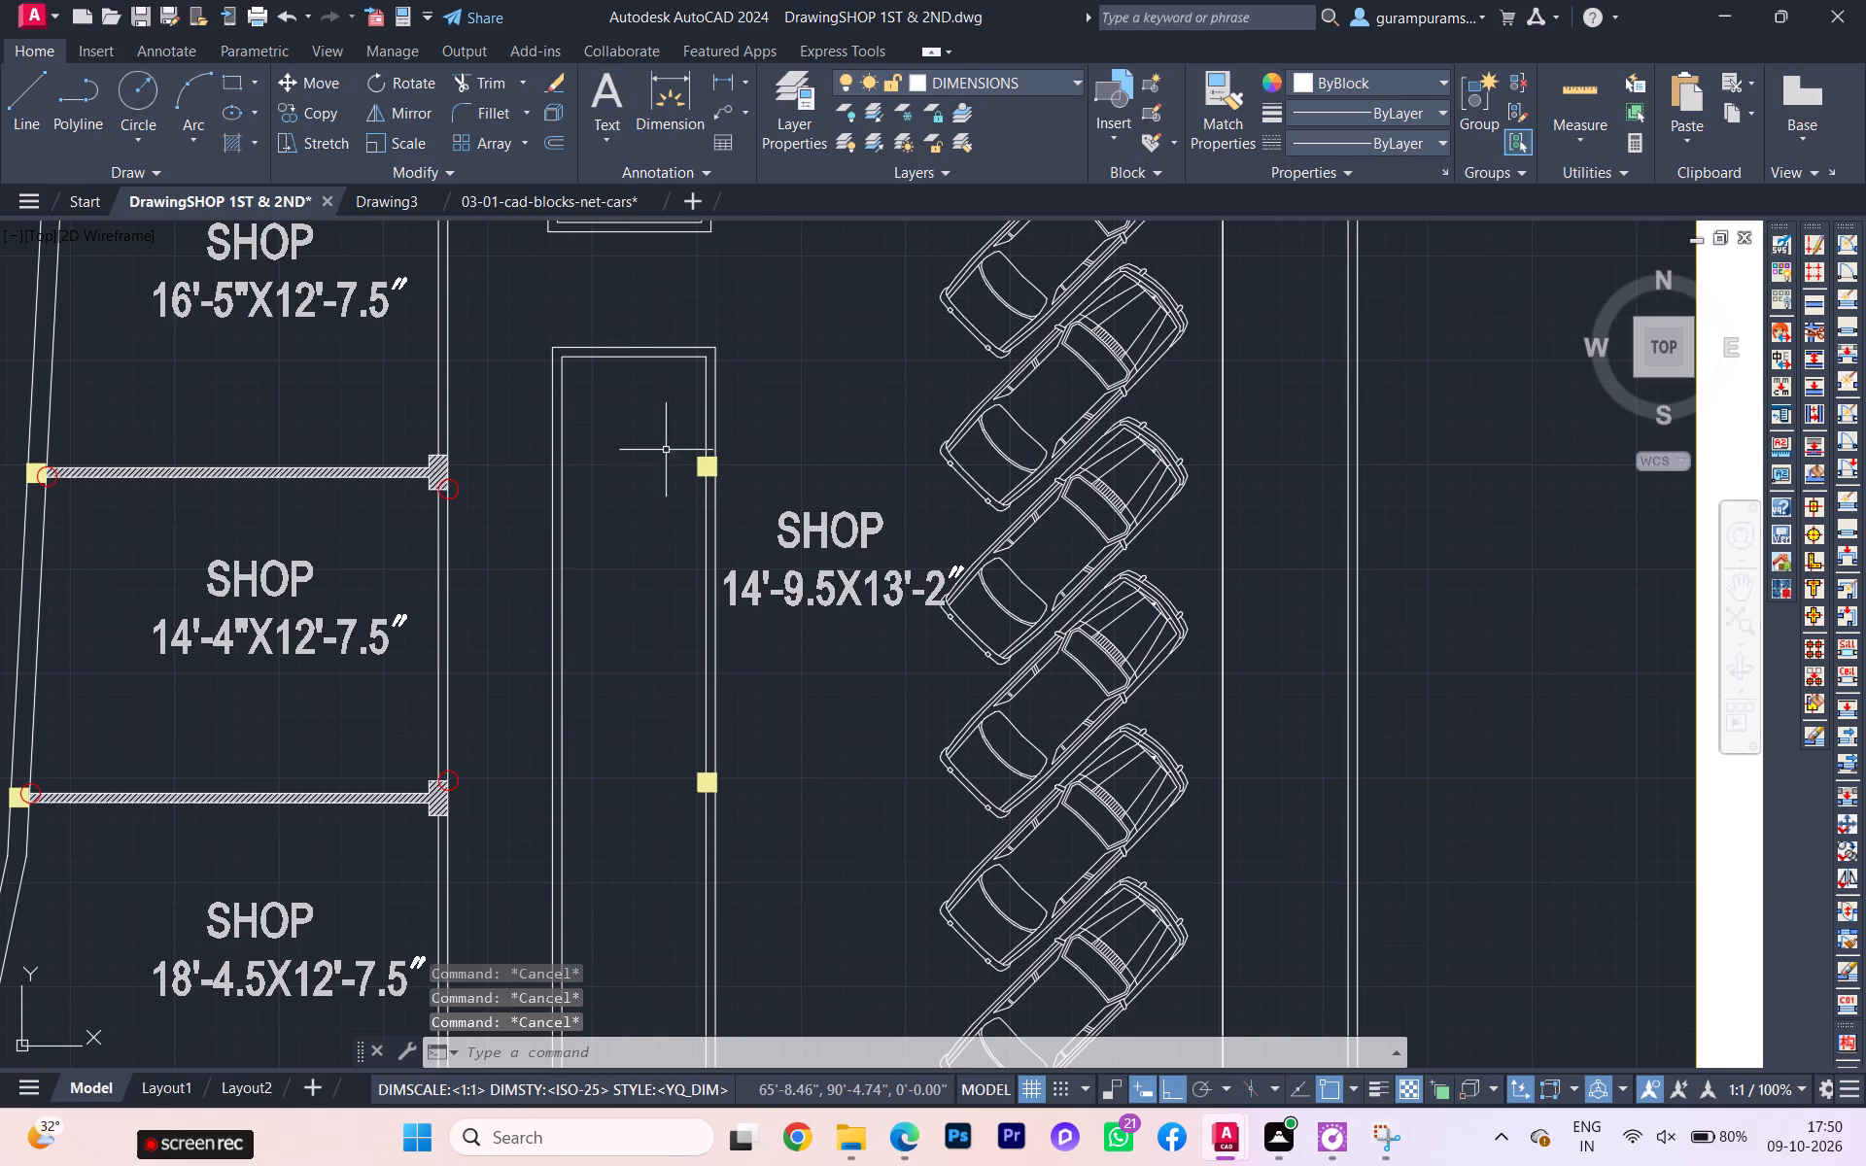
Save the DrawingSHOP 1ST & 2ND drawing.
key("ctrl+s")
key("ctrl+s")
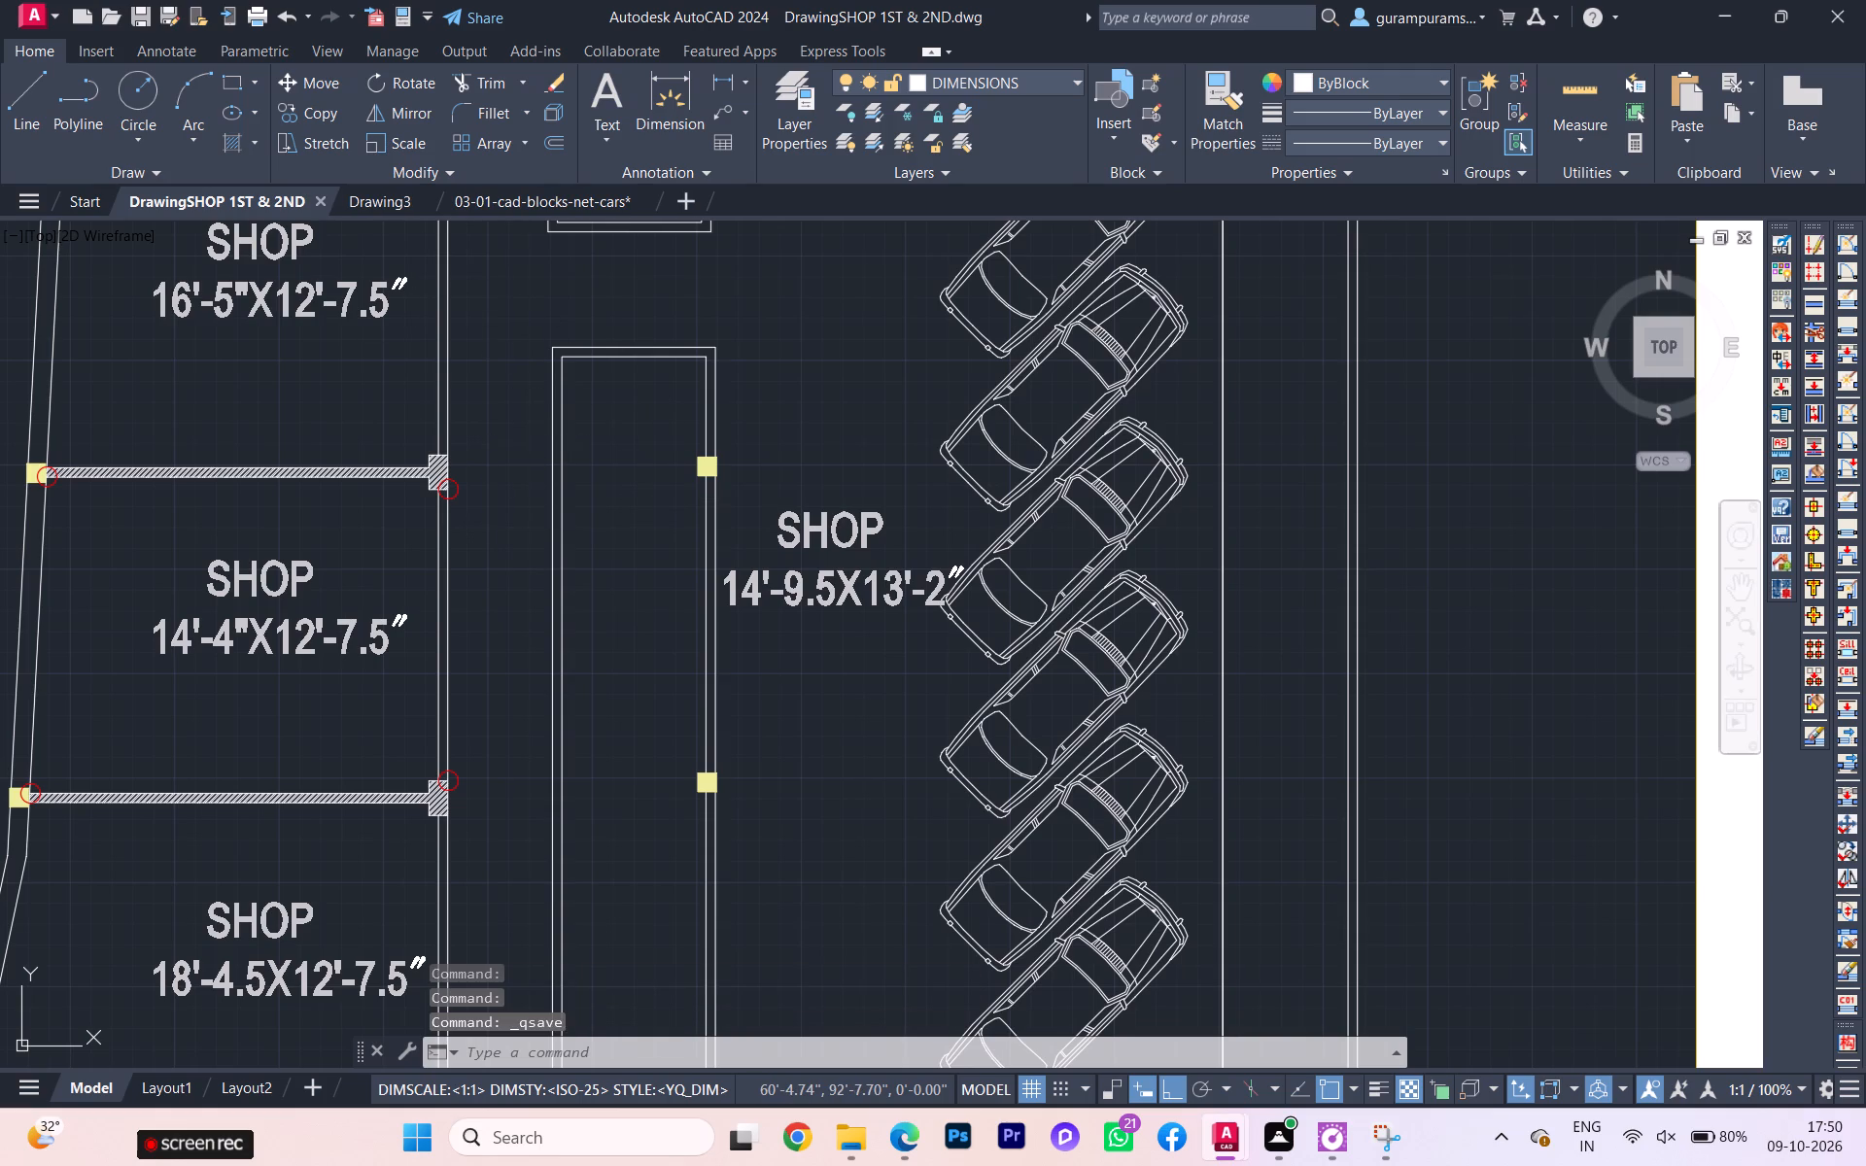
Switch to Drawing3 and close the DrawingSHOP 1ST & 2ND drawing.
left_click(380, 205)
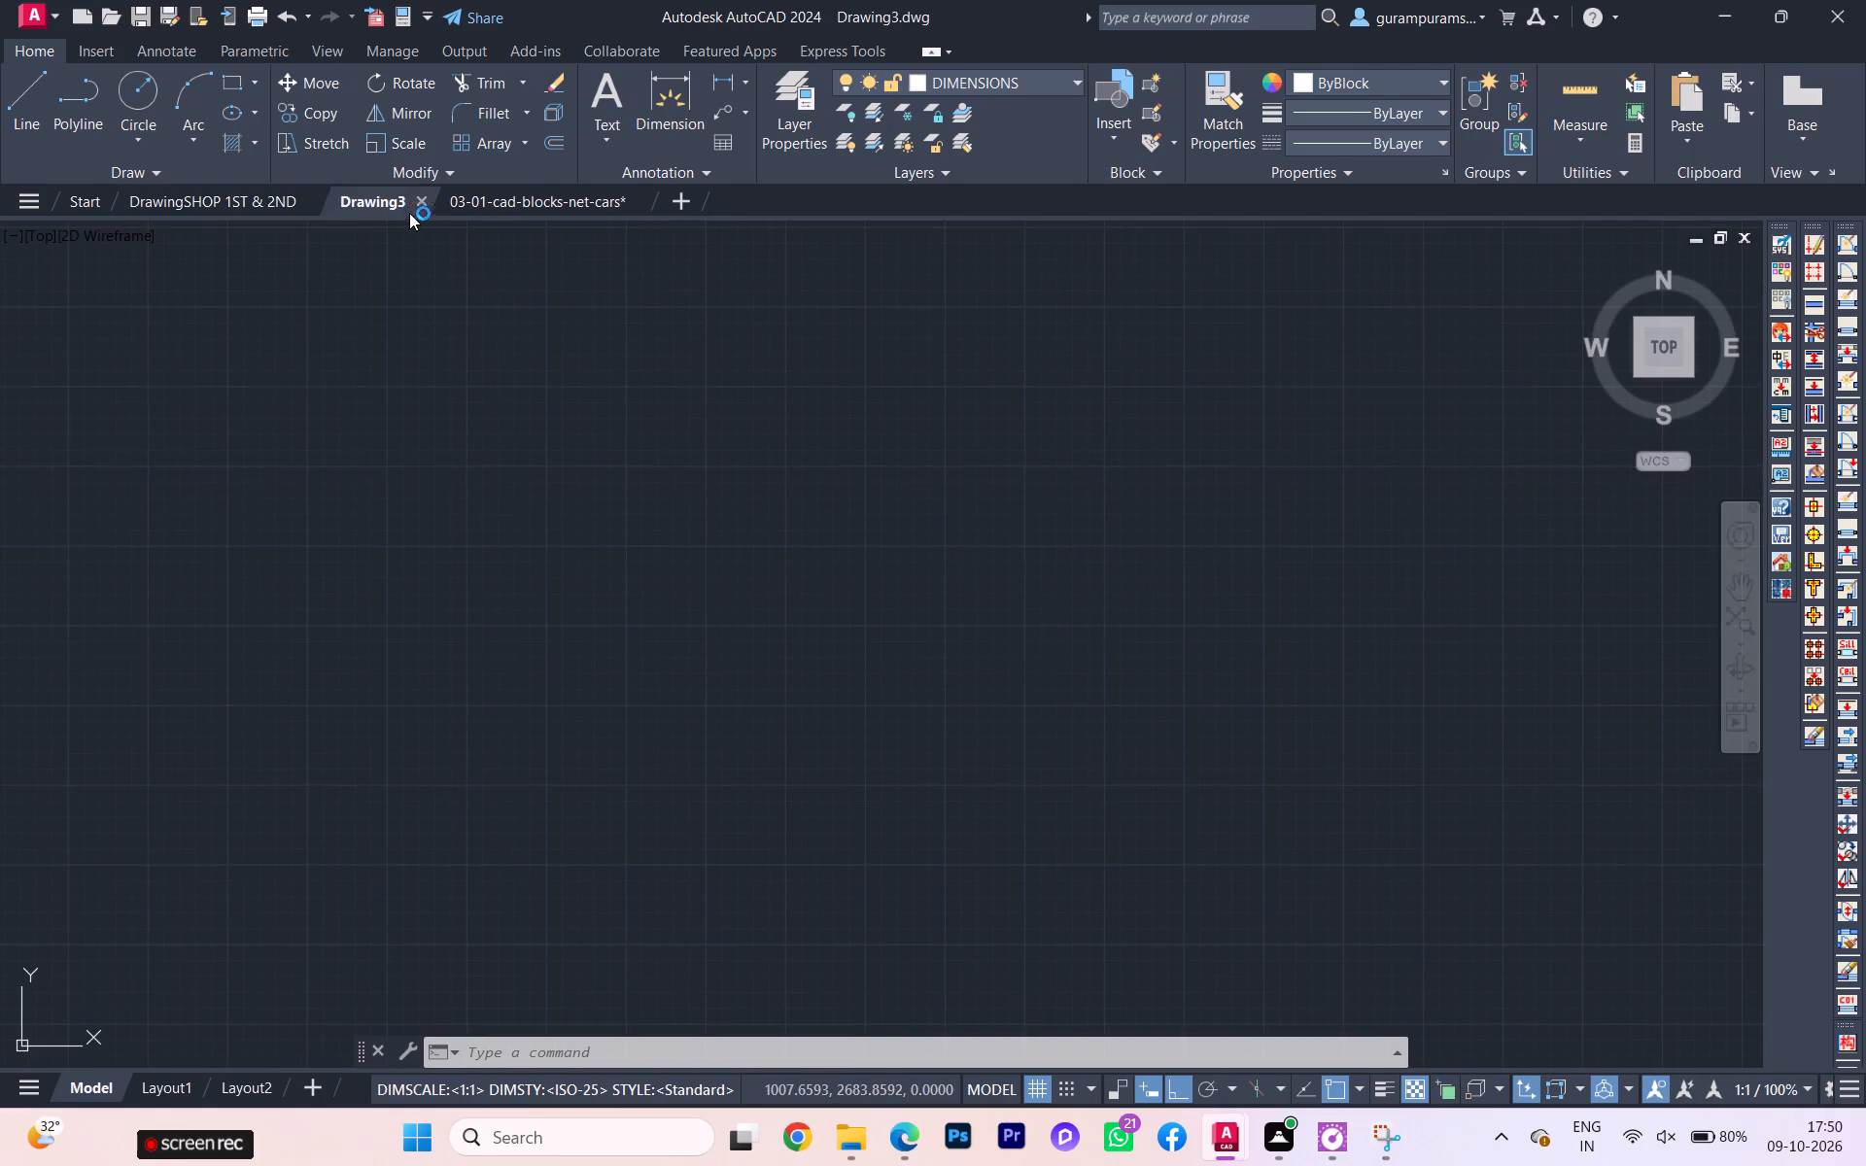
left_click(312, 198)
scroll(442, 346, "down", 3)
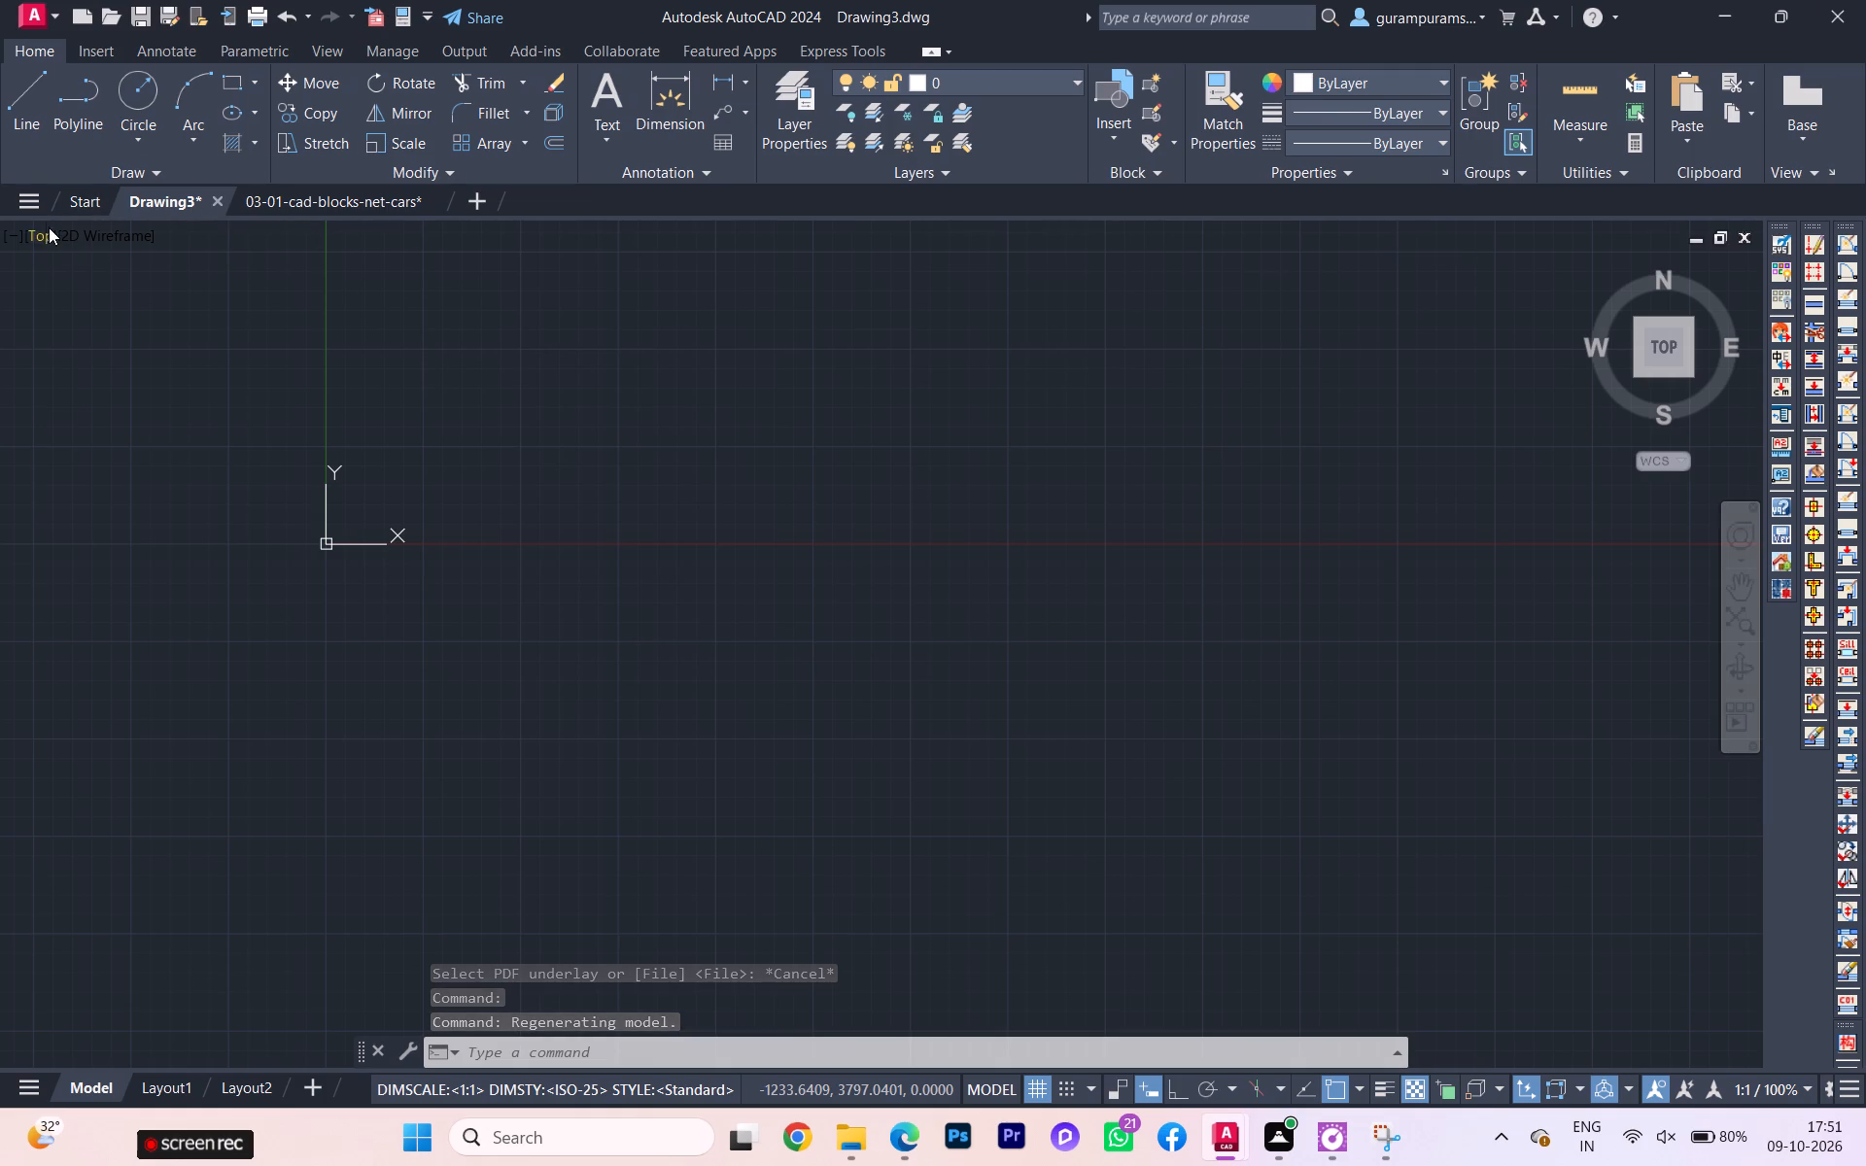
Reopen the DrawingSHOP 1ST & 2ND drawing from the recent documents.
left_click(21, 192)
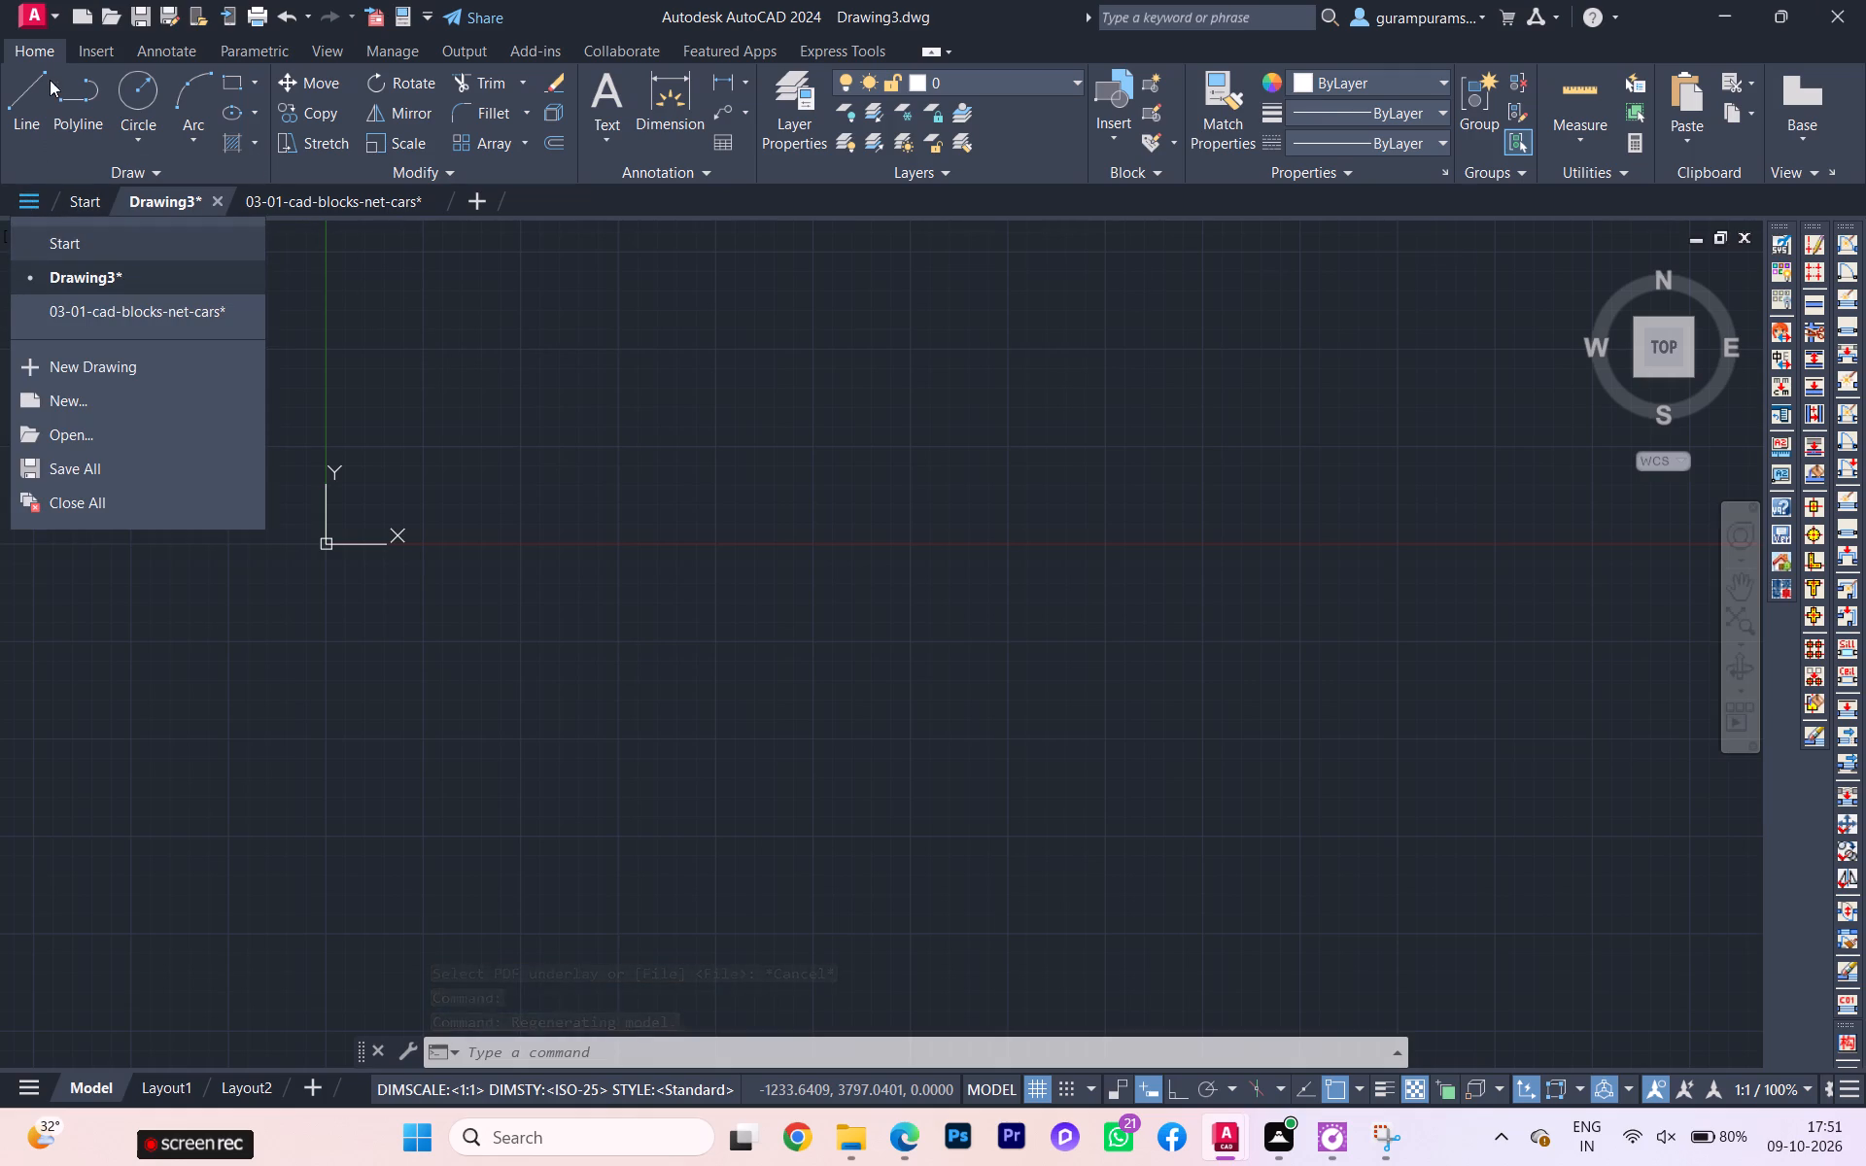
left_click(54, 13)
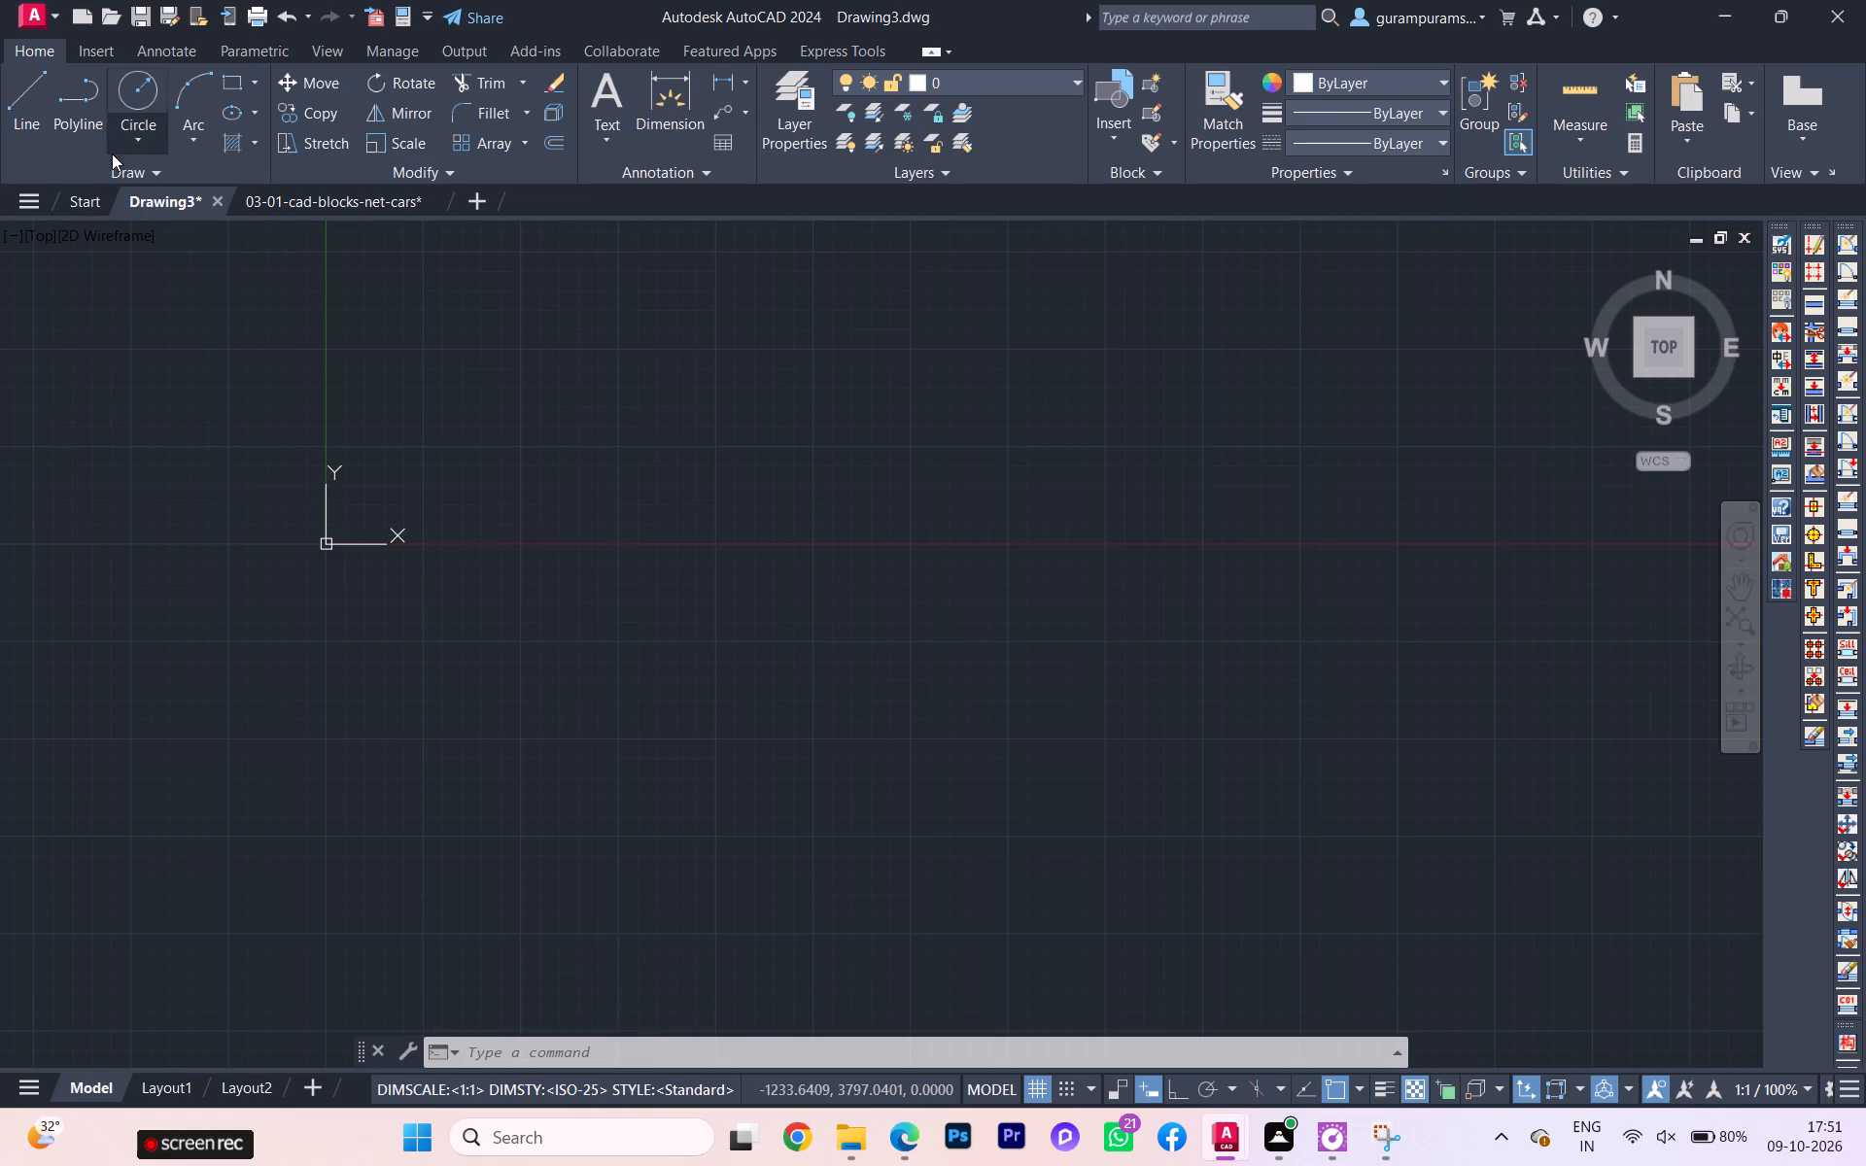
left_click(56, 17)
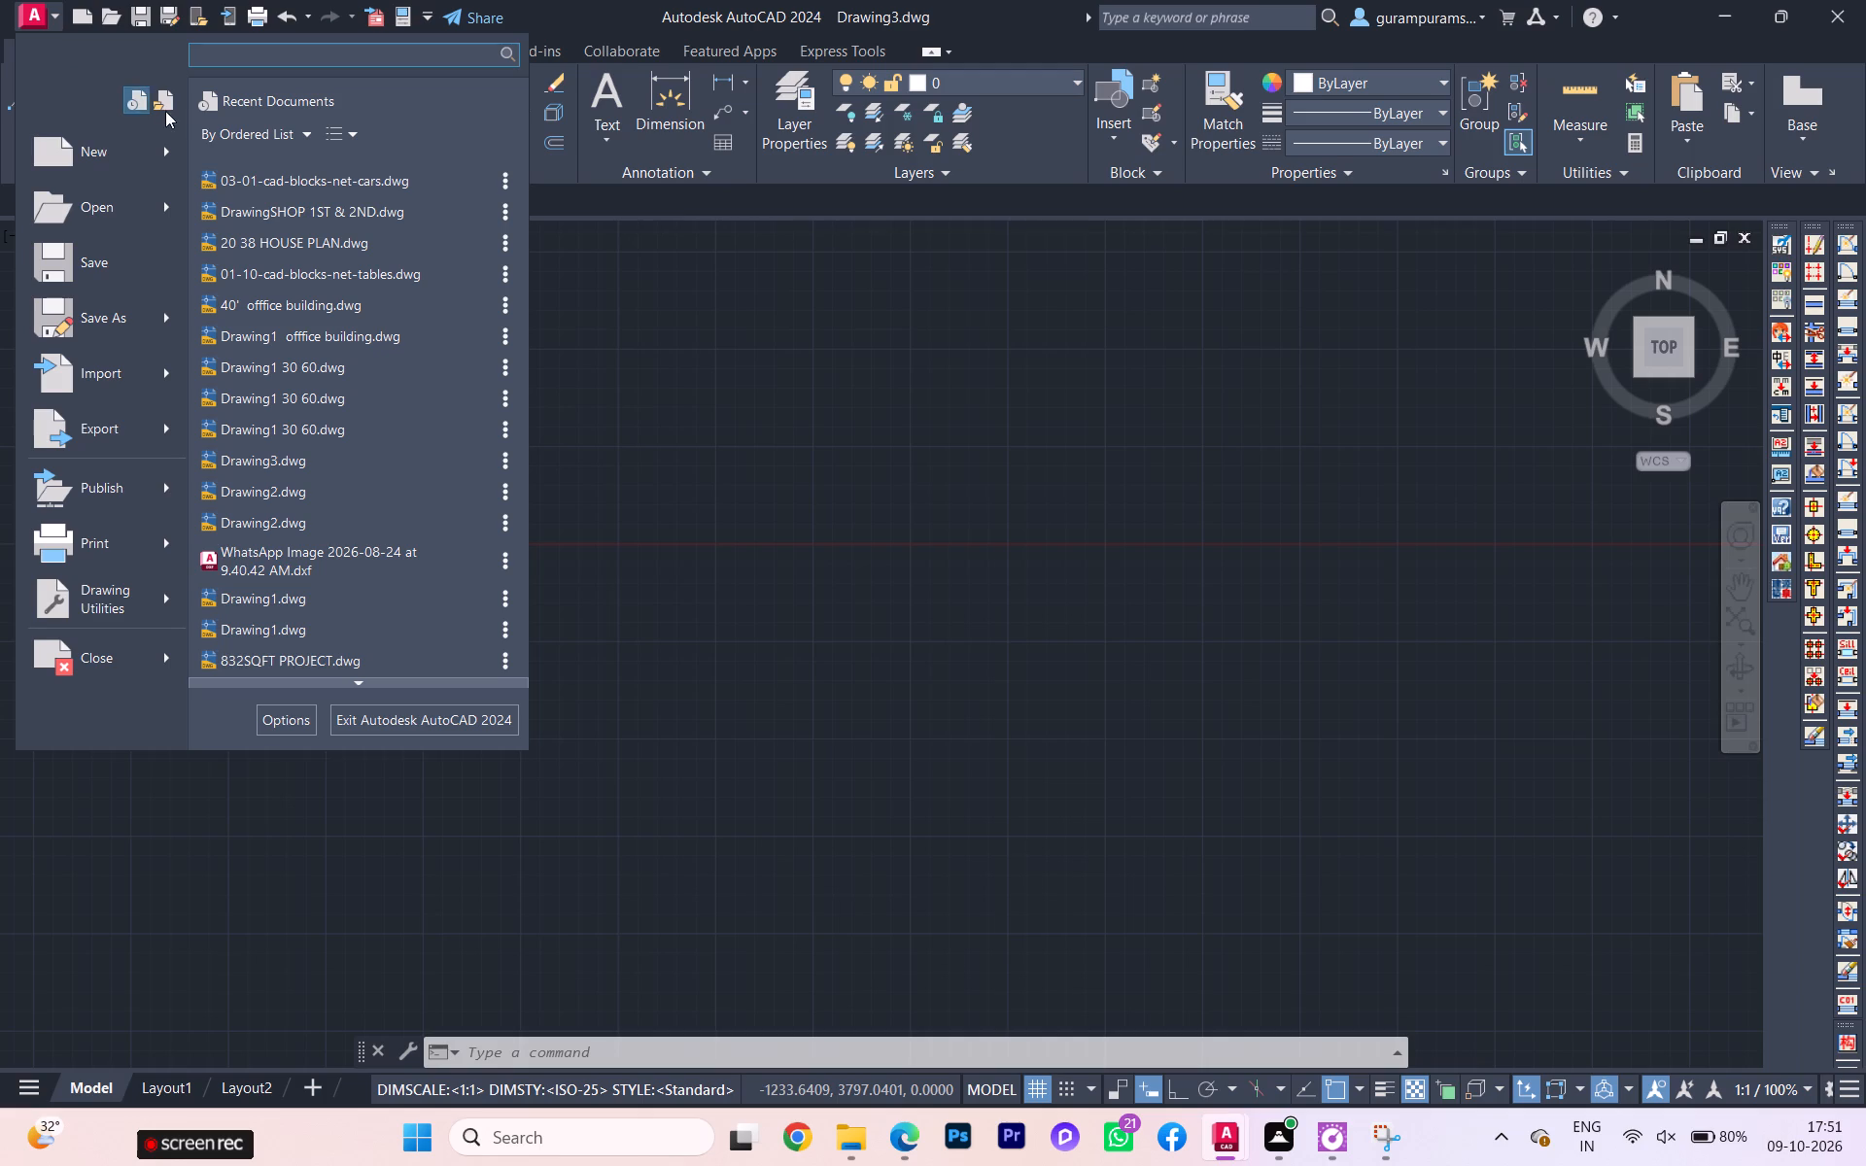
left_click(337, 211)
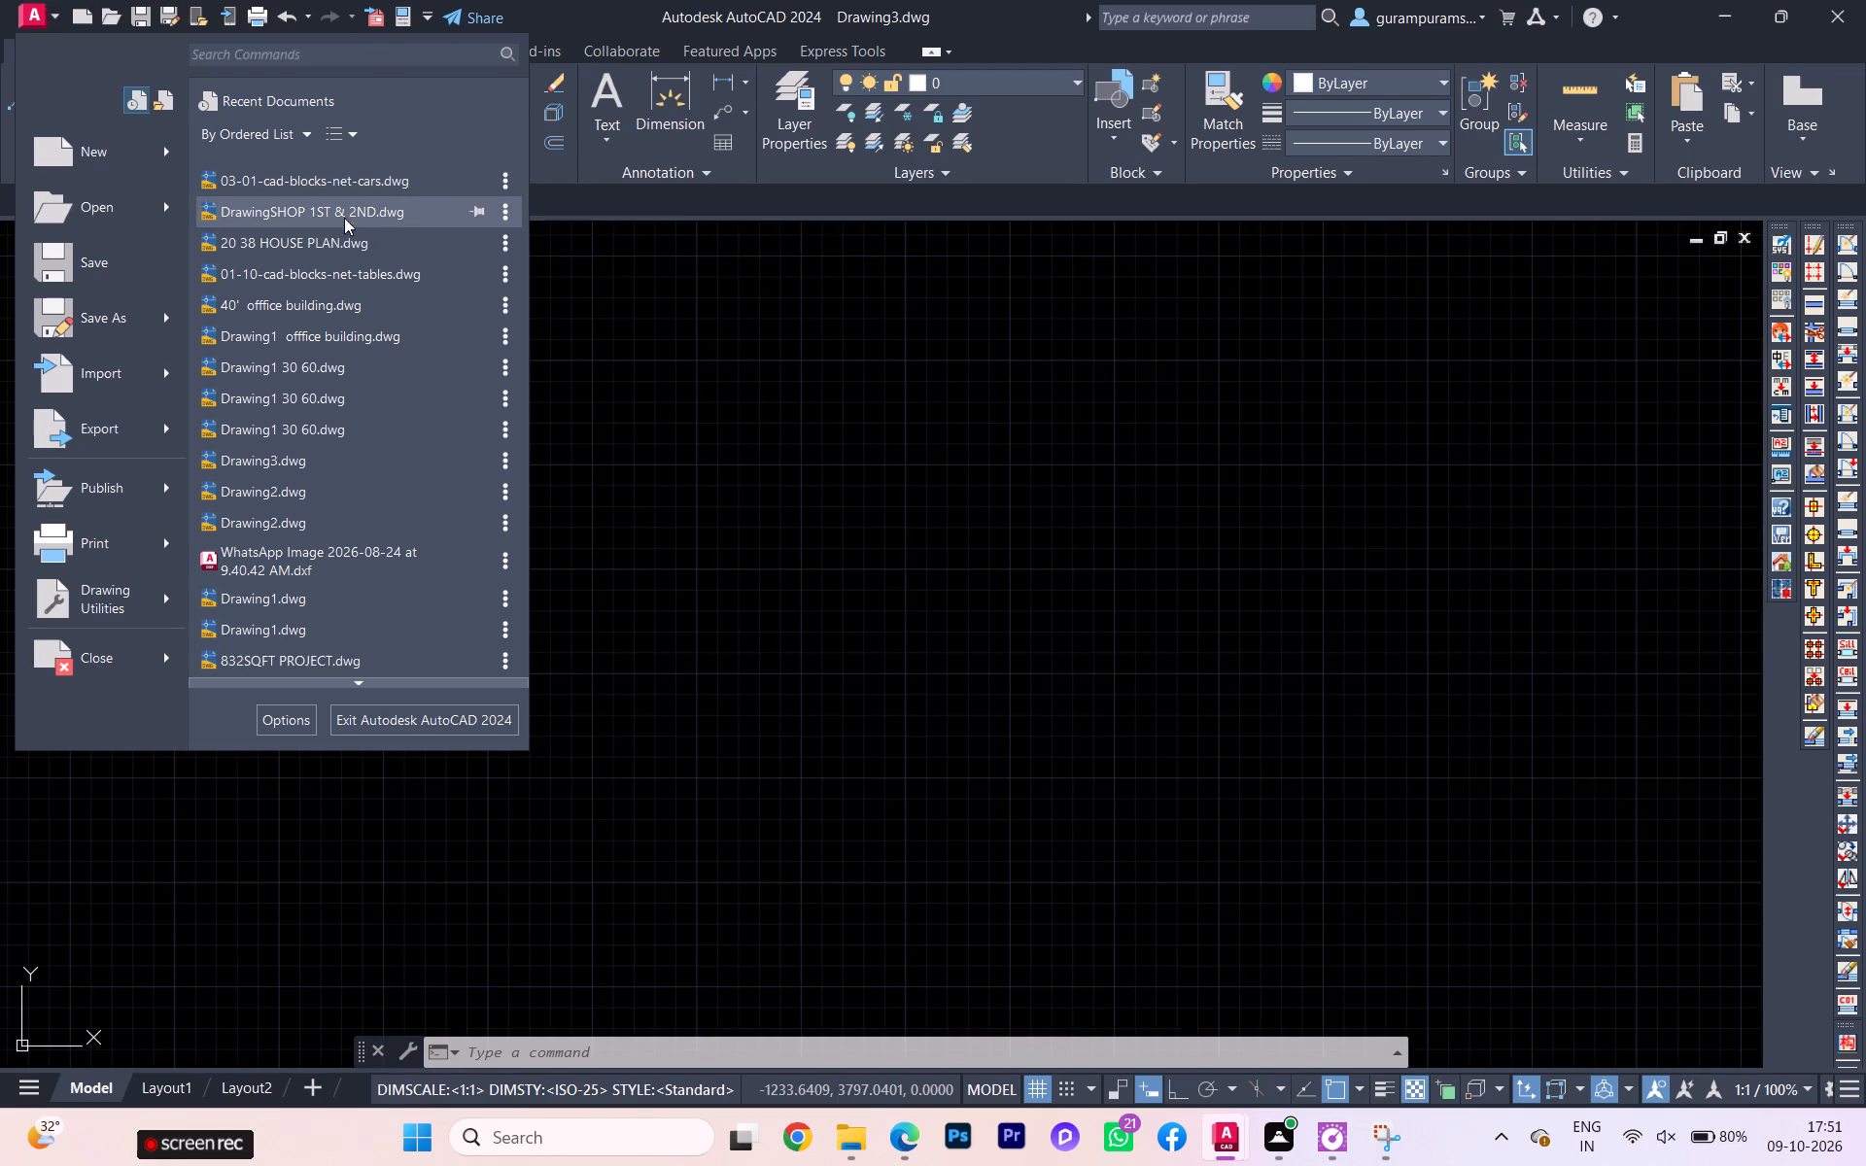
Move the 18'-4.5X12'-7.5", 21'-0.5X12'-7.5" and 23'-8.5X12'-7.5" shop labels about 3'-6" west within their shops.
scroll(586, 429, "down", 2)
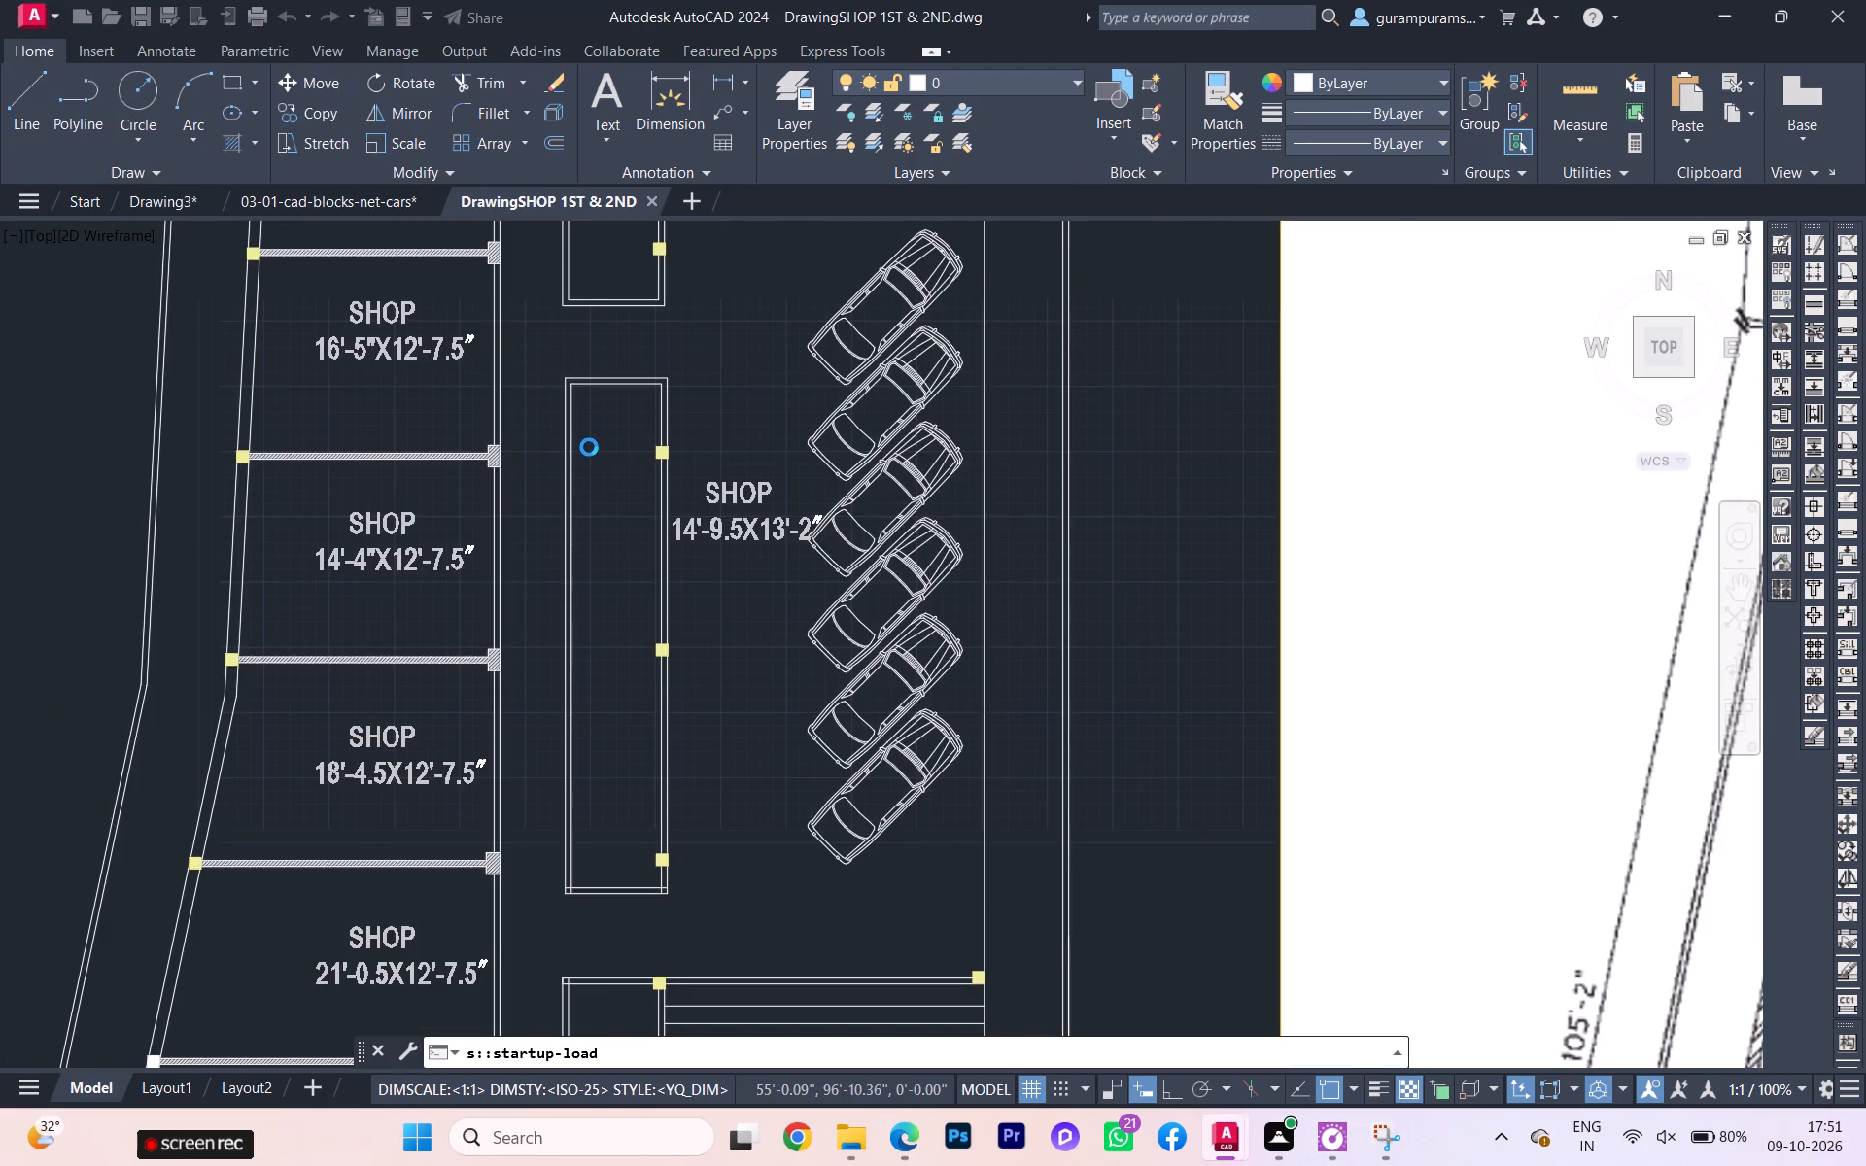
scroll(589, 447, "down", 2)
scroll(594, 466, "up", 2)
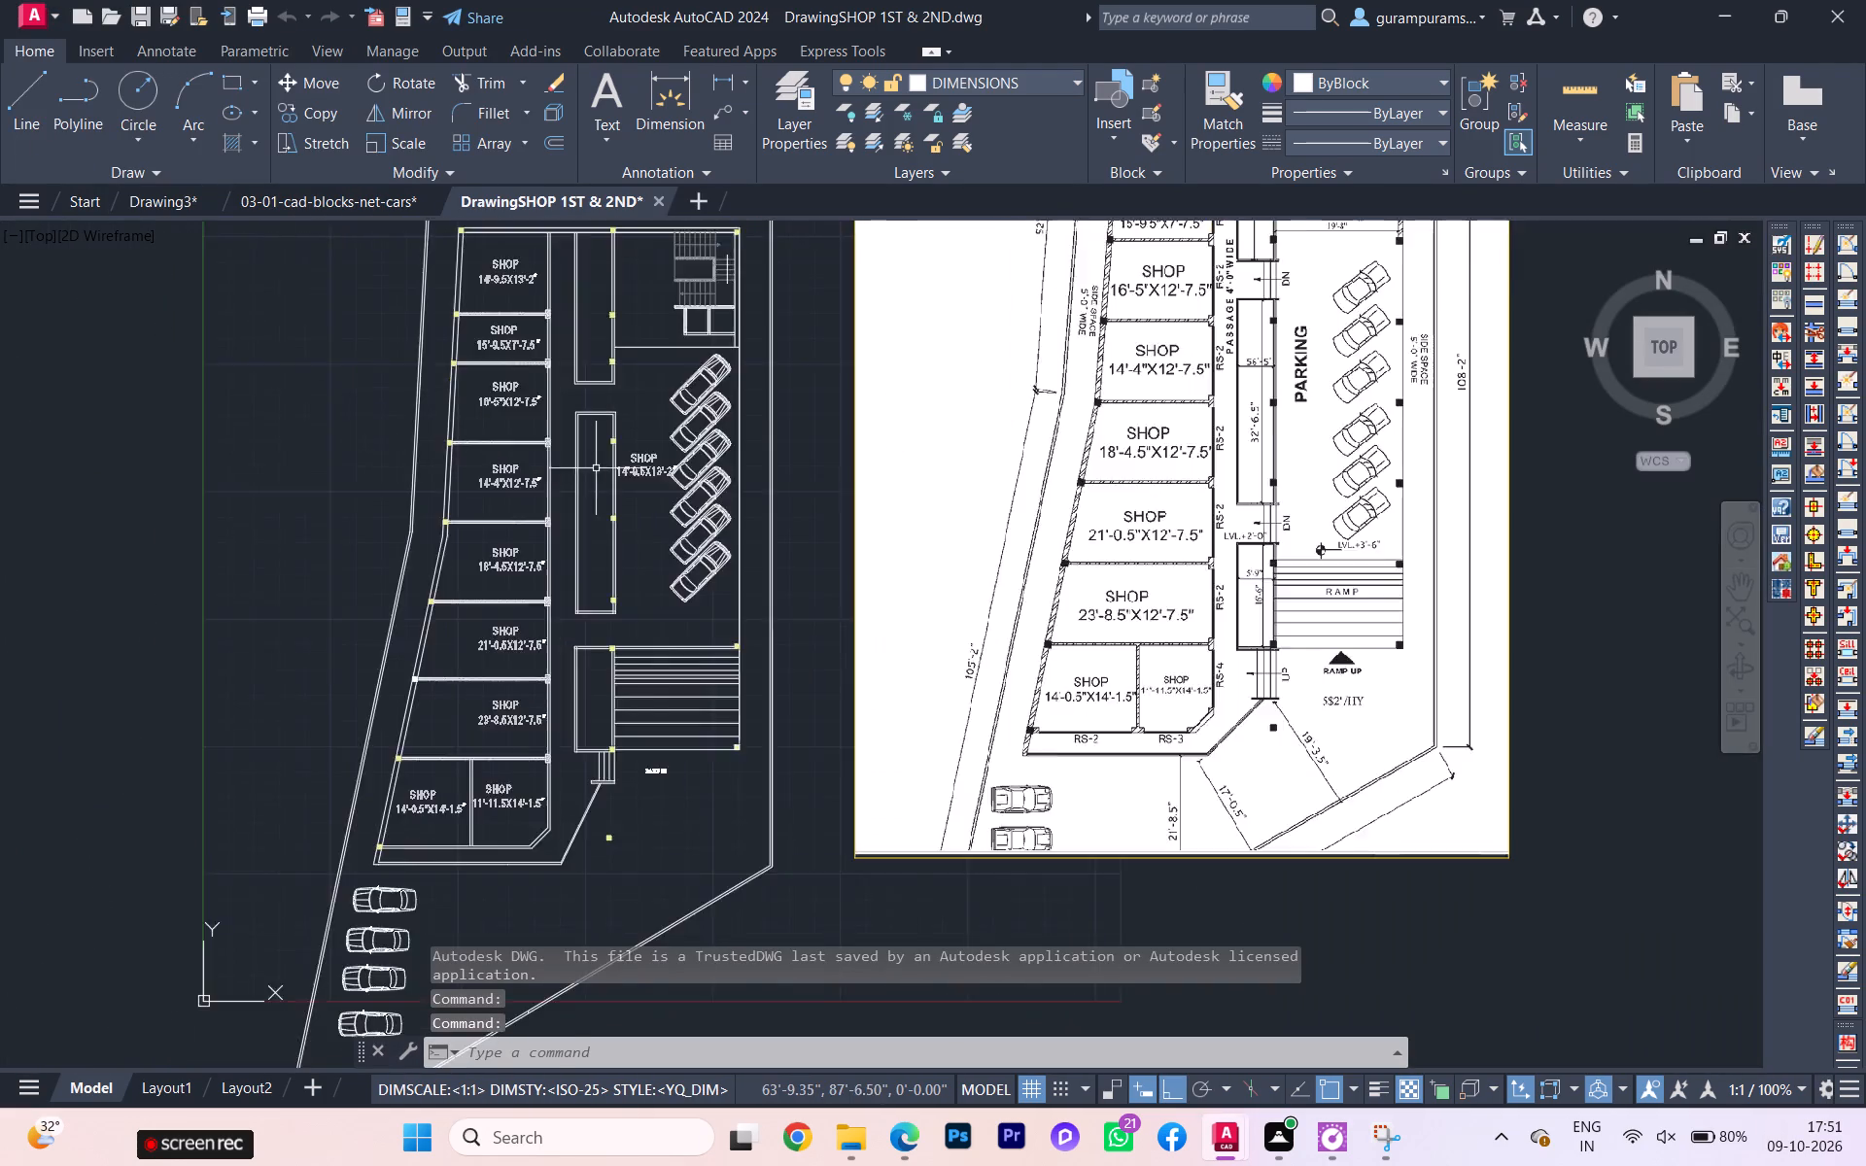
scroll(596, 468, "up", 1)
scroll(587, 492, "down", 1)
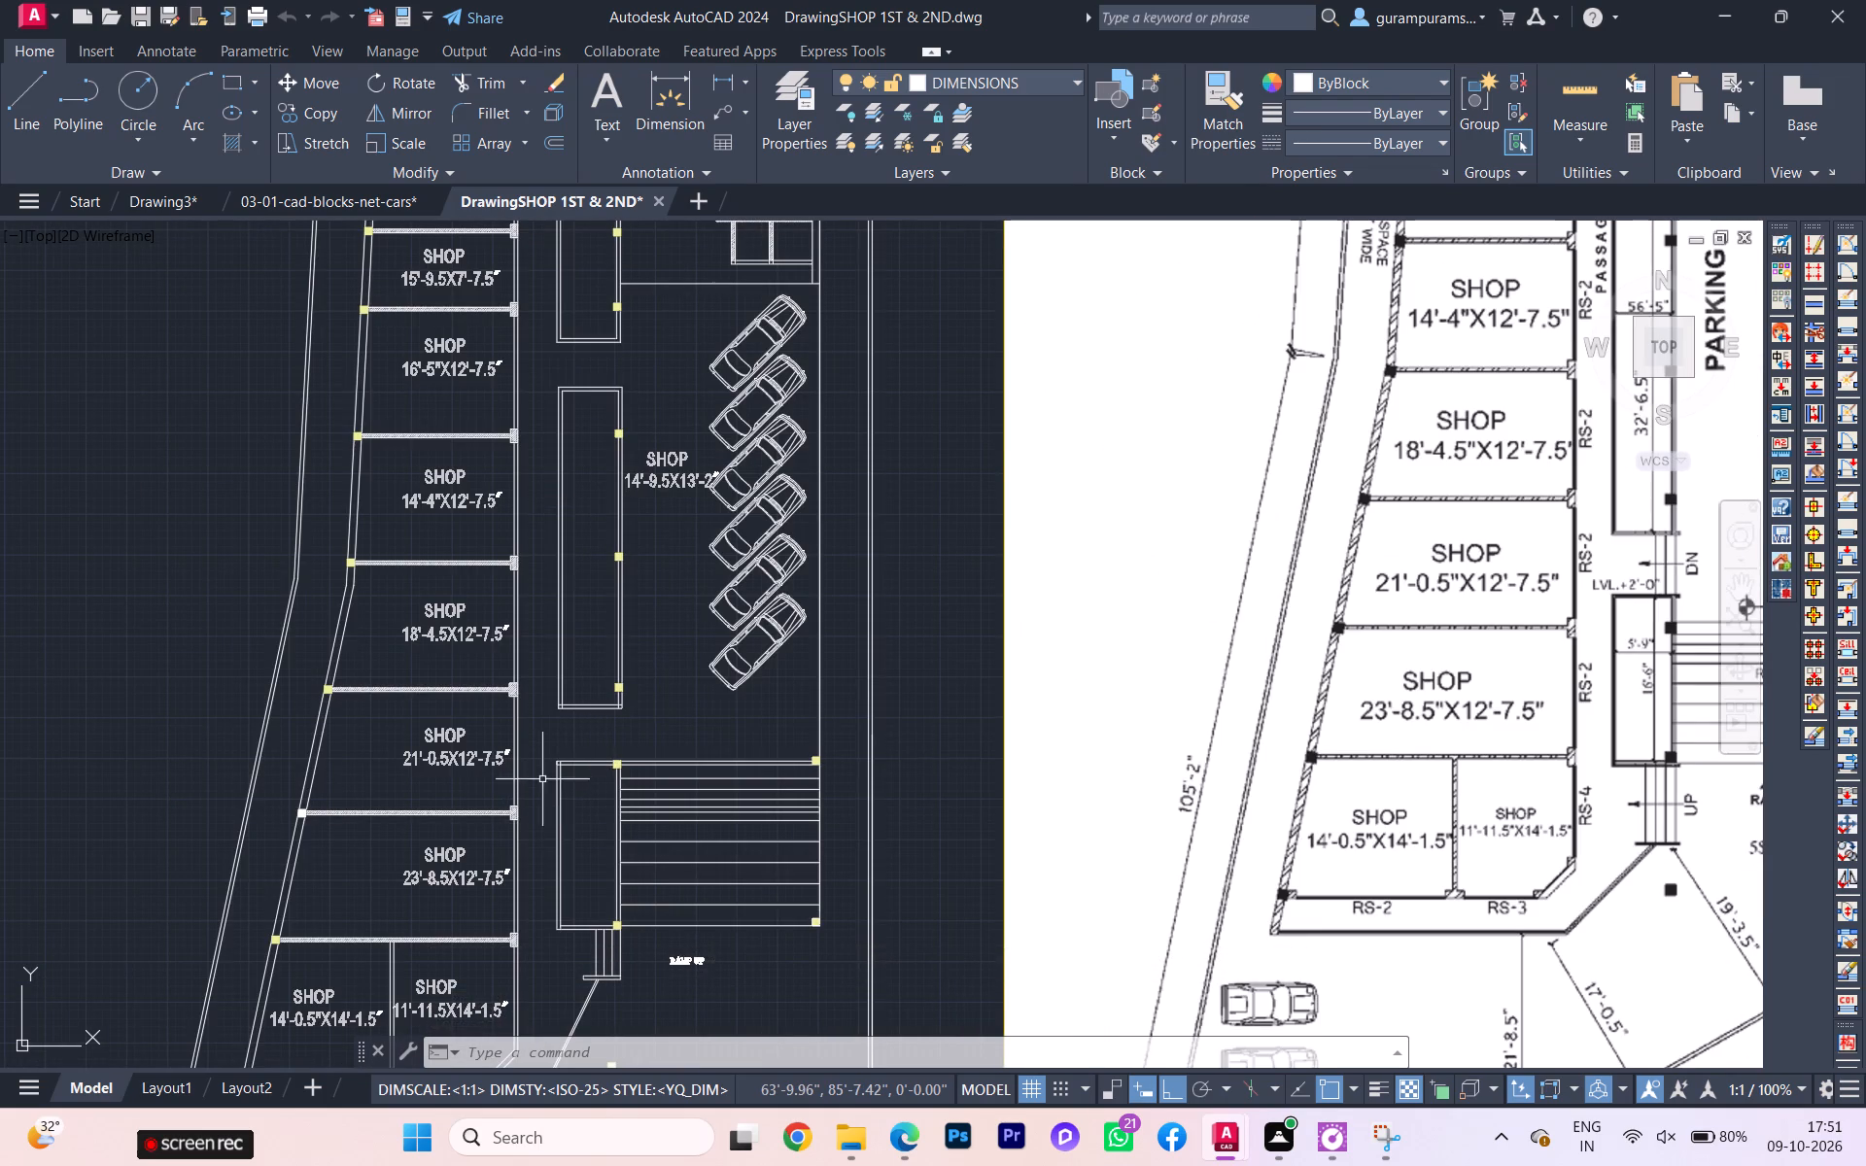
left_click(428, 858)
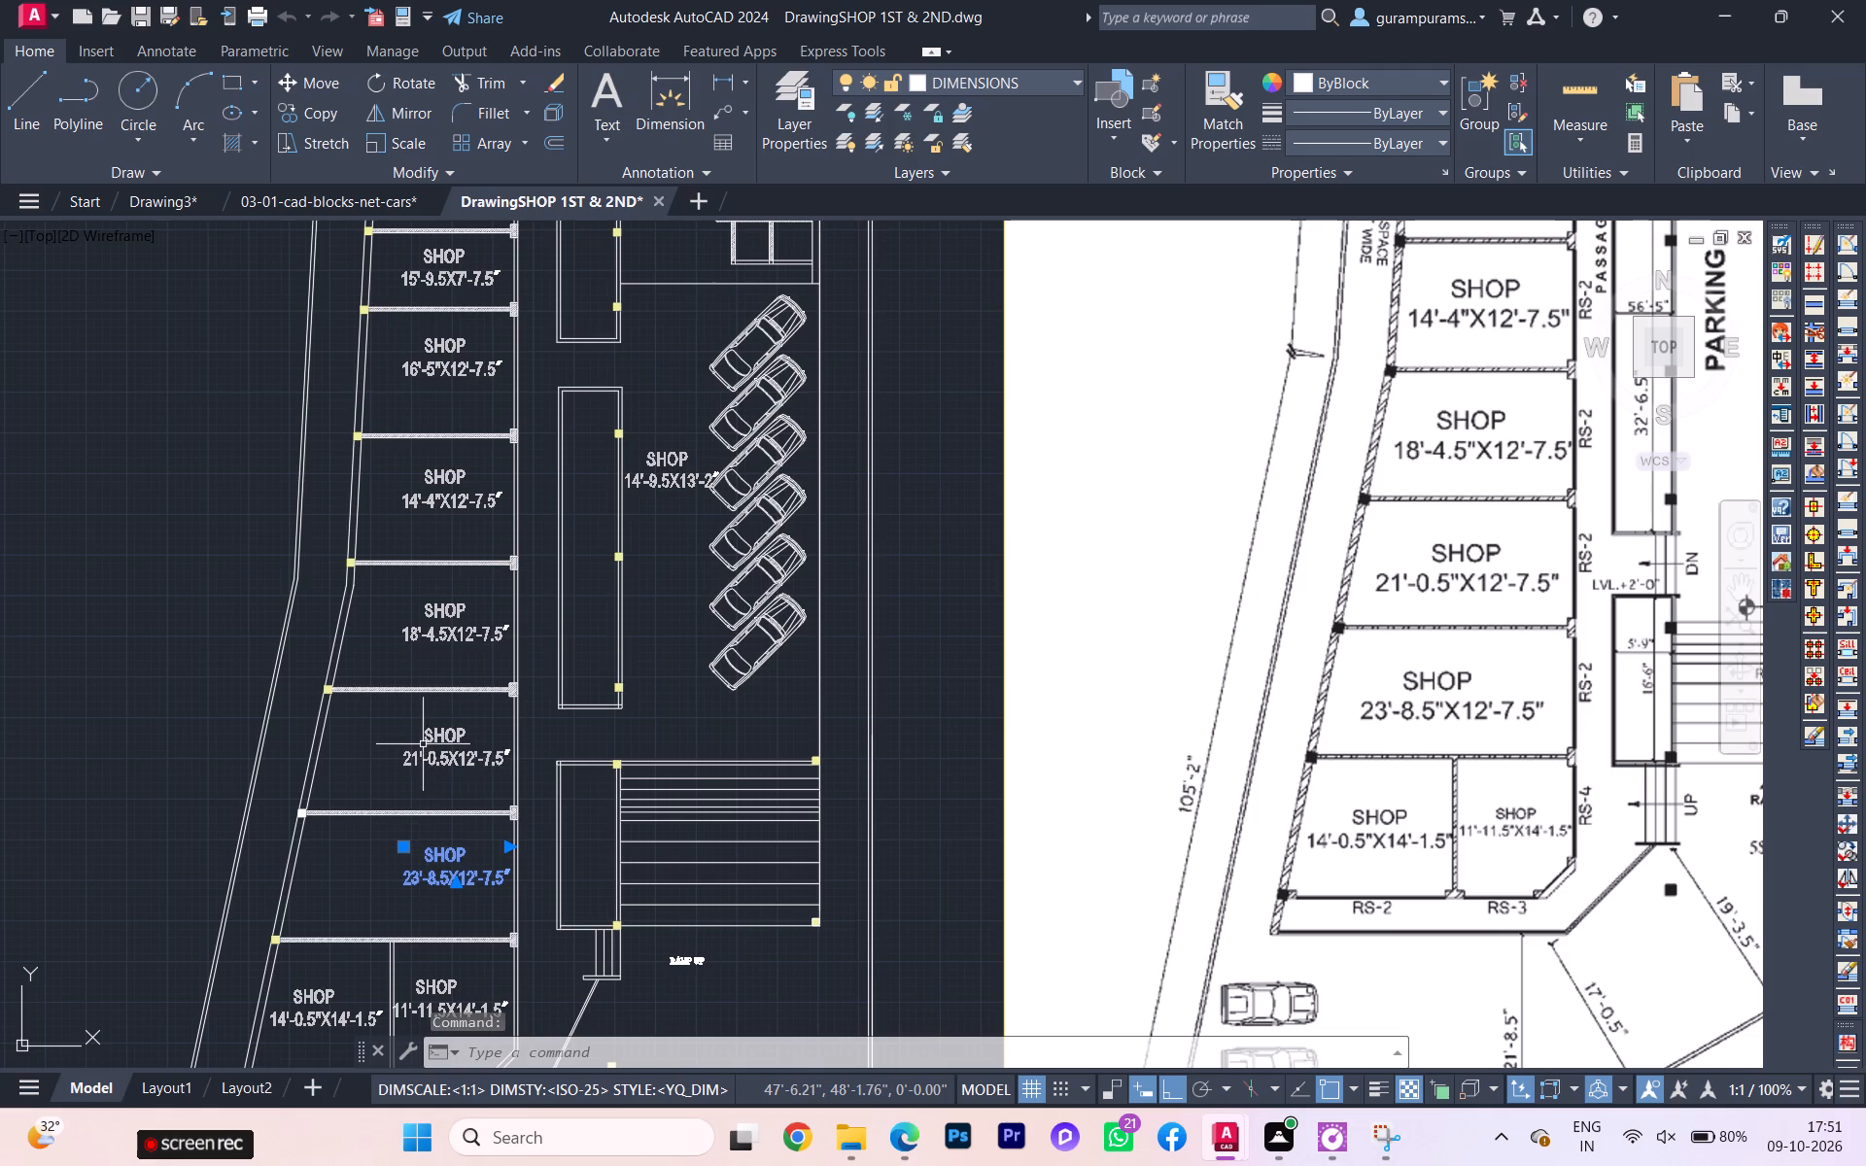
left_click(423, 745)
left_click(424, 755)
left_click(436, 780)
left_click(413, 731)
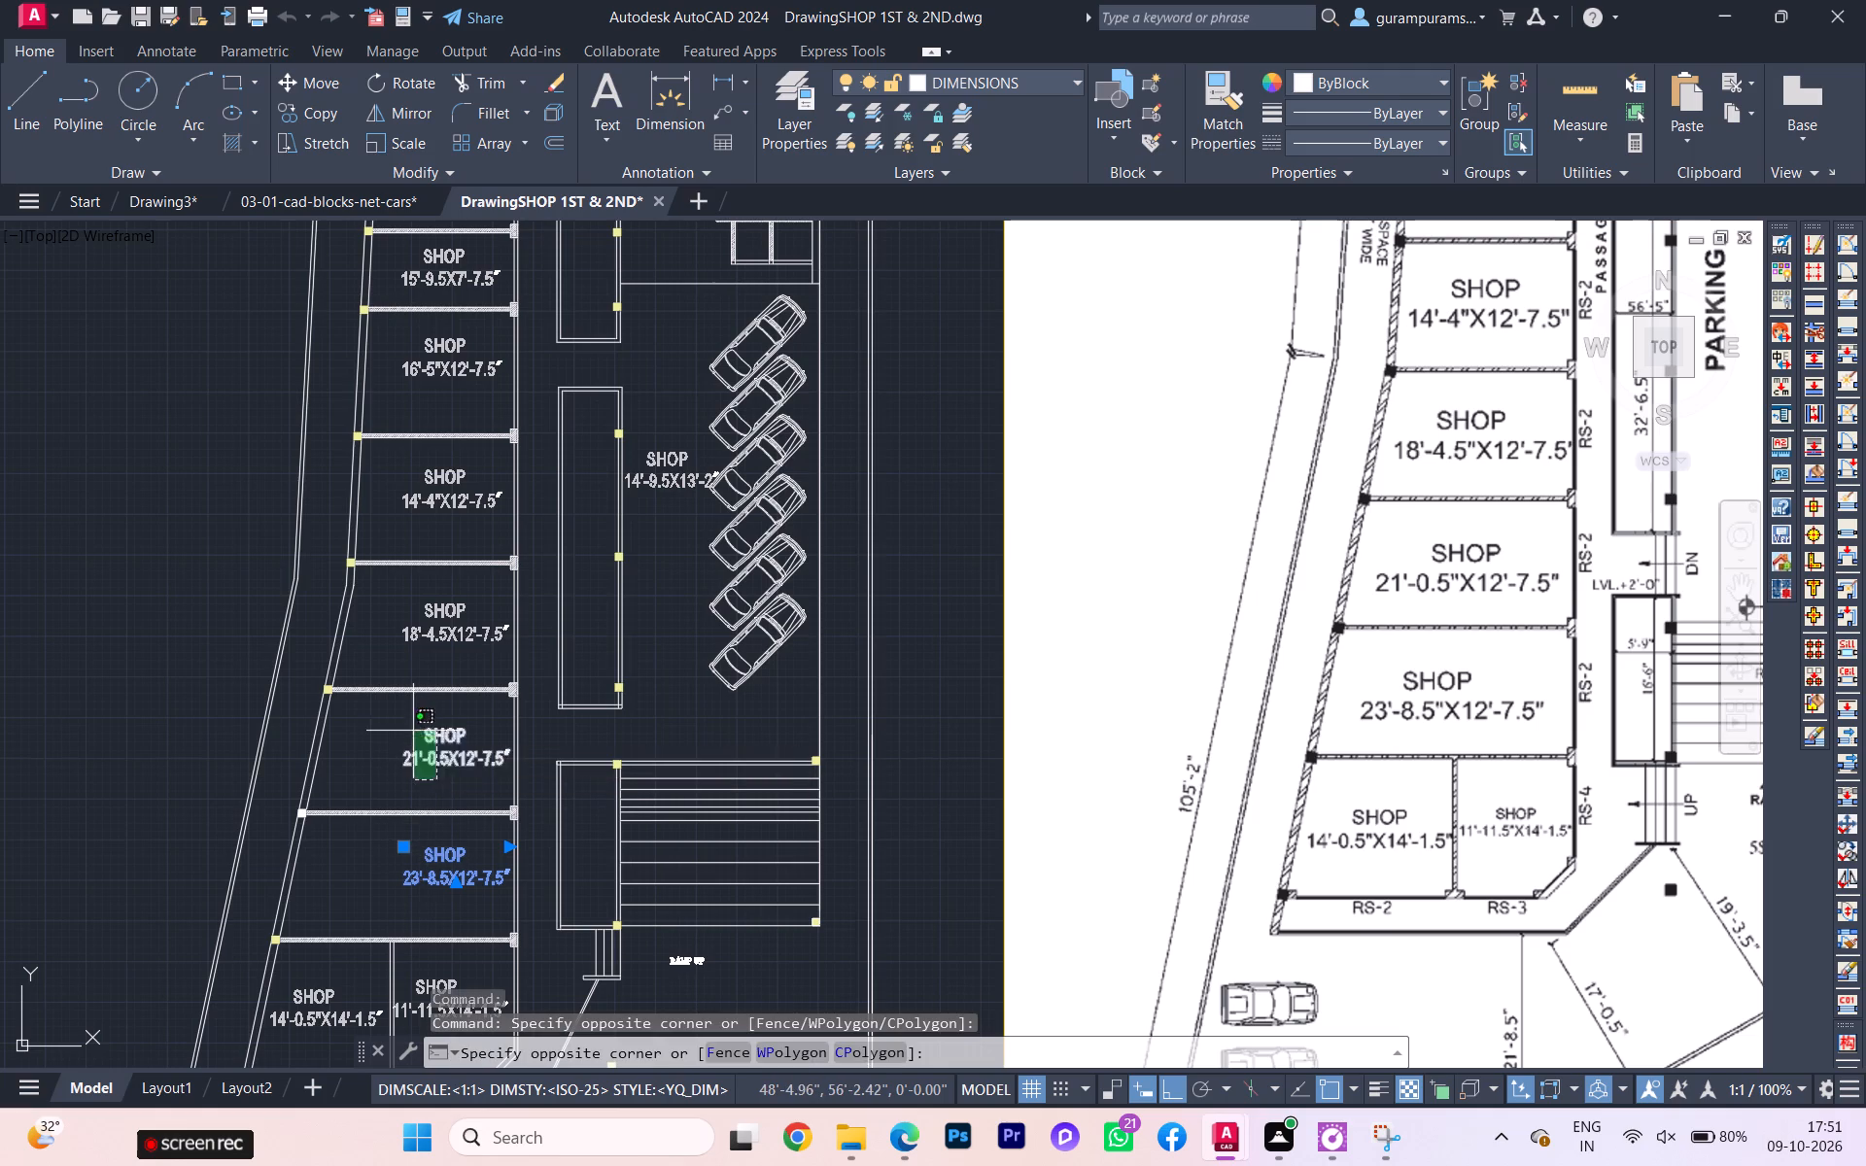
left_click(444, 638)
key("m")
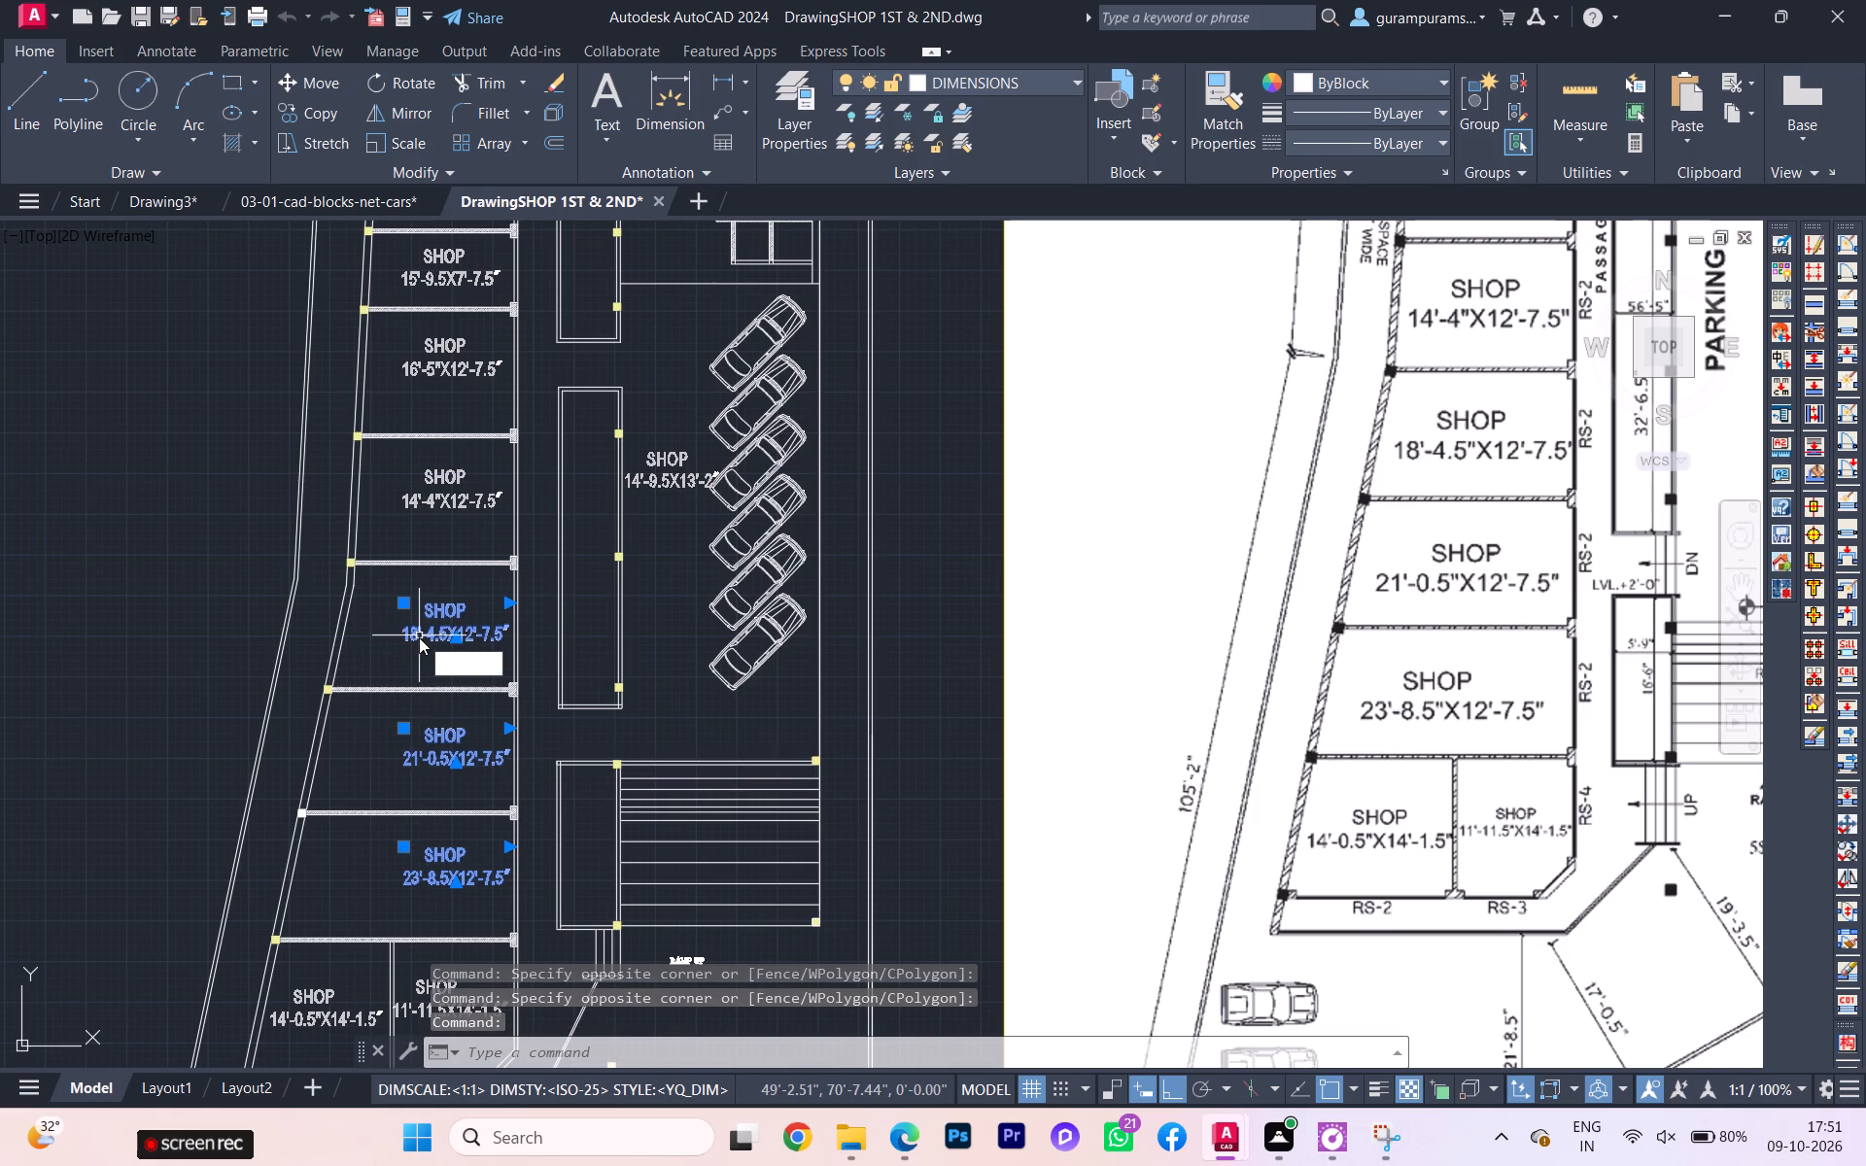
key("Return")
left_click(427, 736)
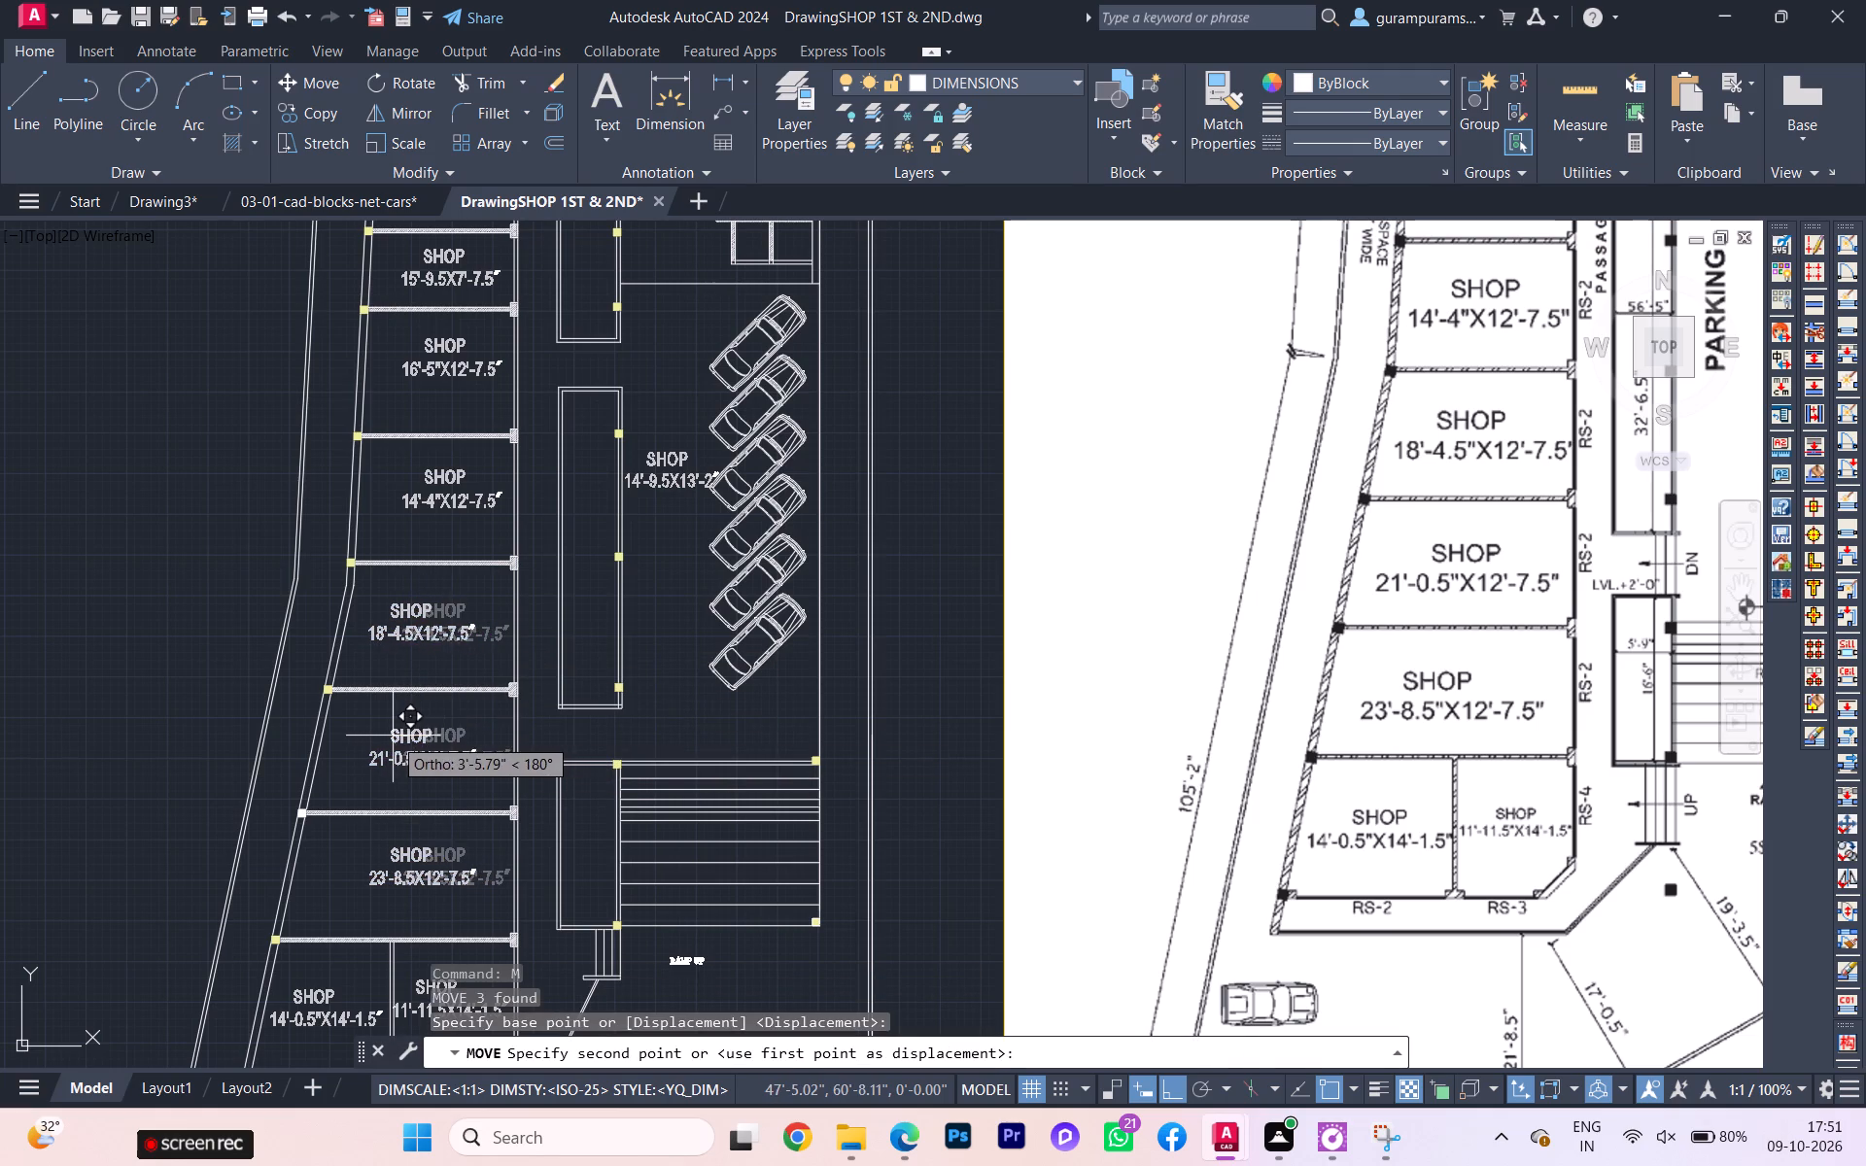
left_click(392, 737)
key("Escape")
Add an aligned dimension outside the west boundary wall from the plot's northwest corner down to the wall's bend.
scroll(389, 721, "down", 1)
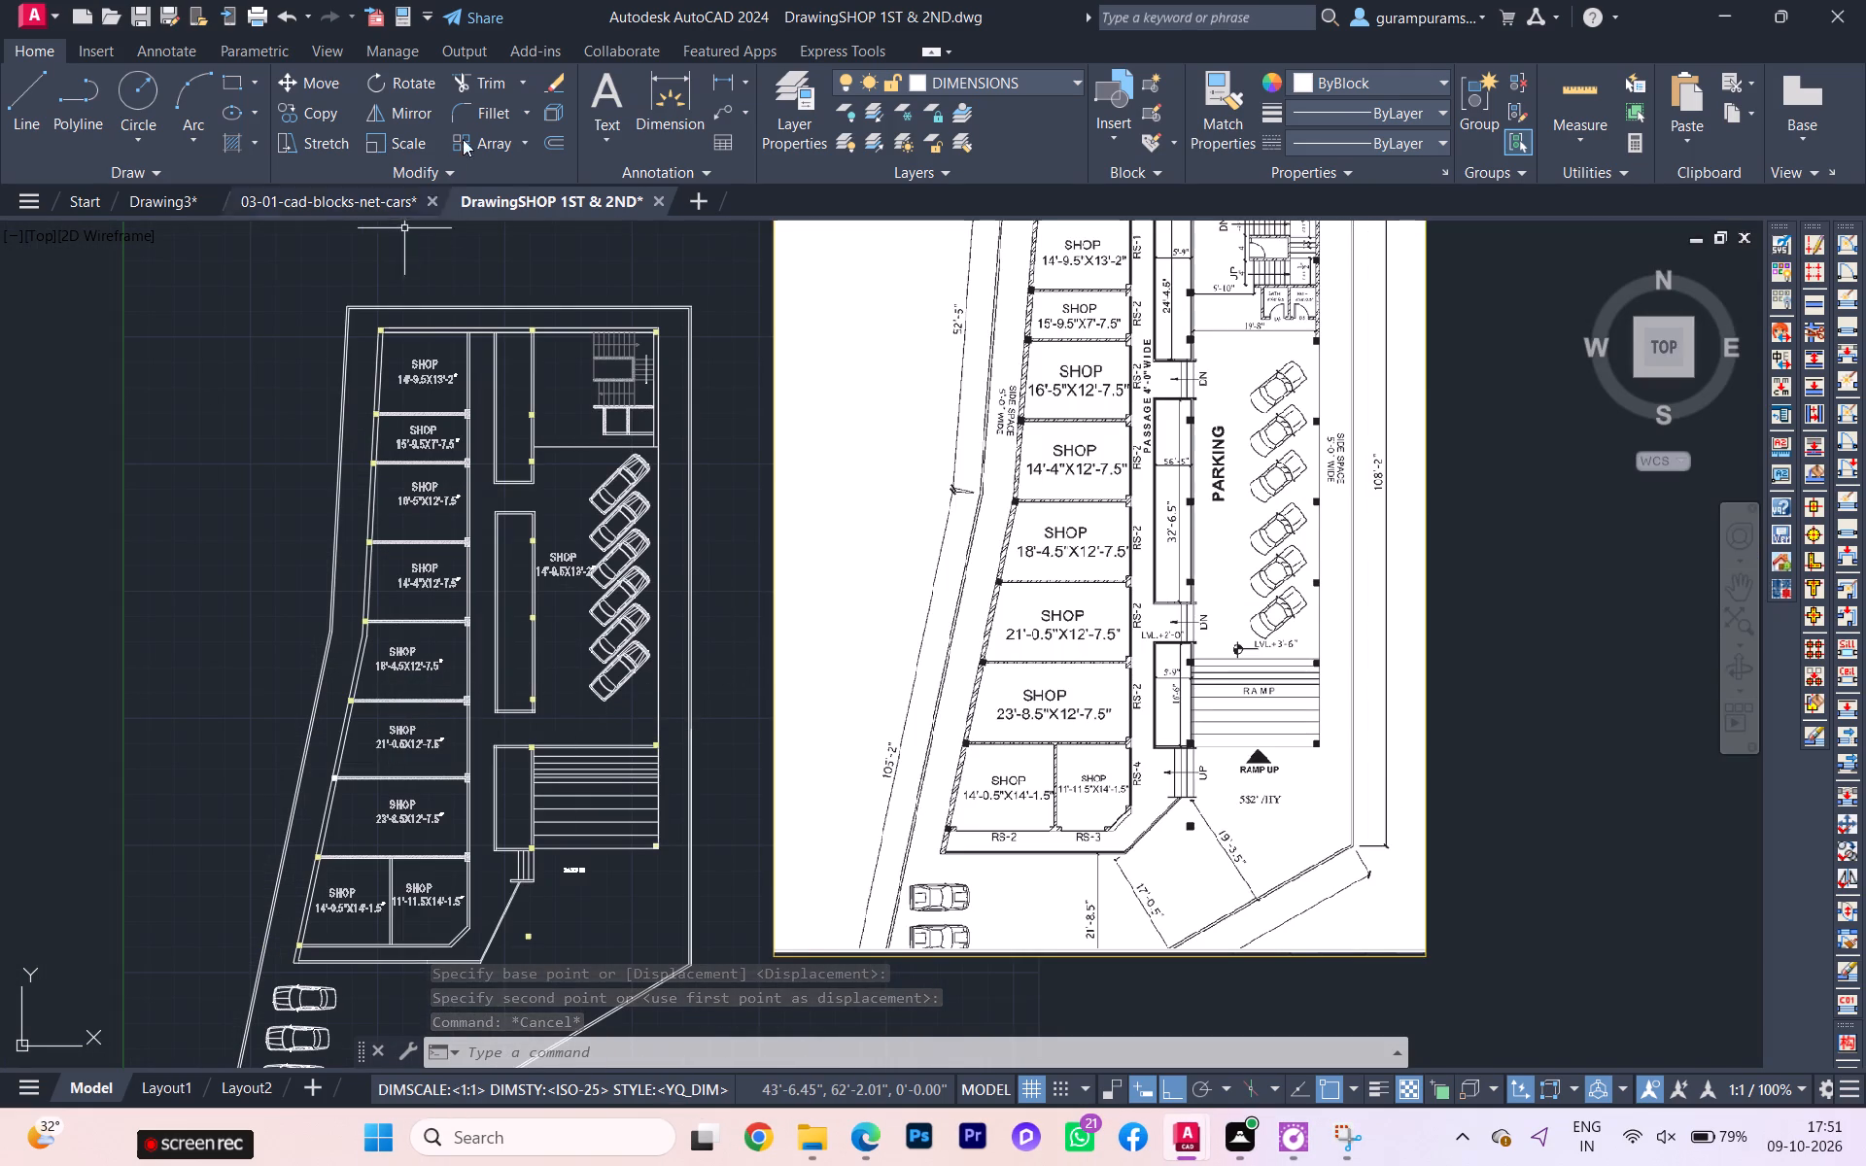
left_click(739, 86)
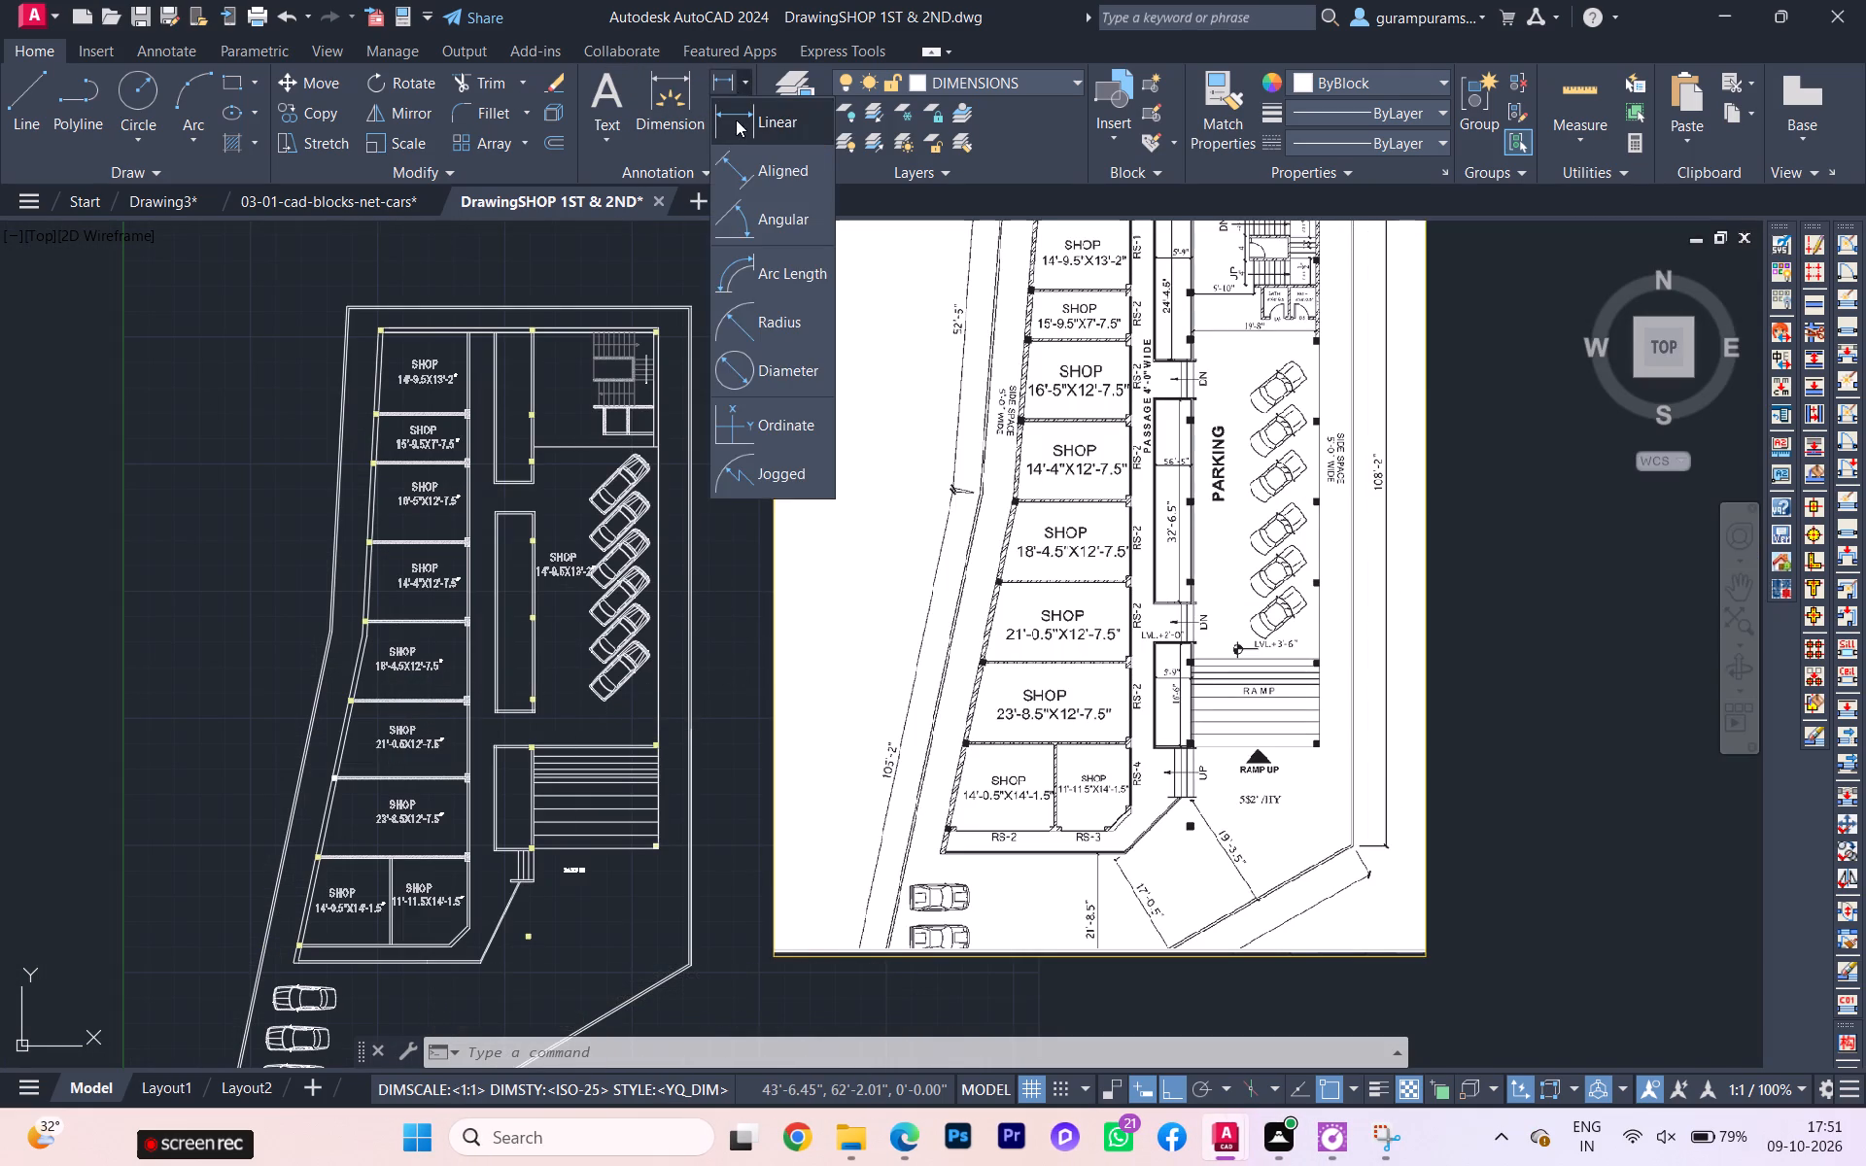
left_click(731, 156)
scroll(356, 300, "up", 3)
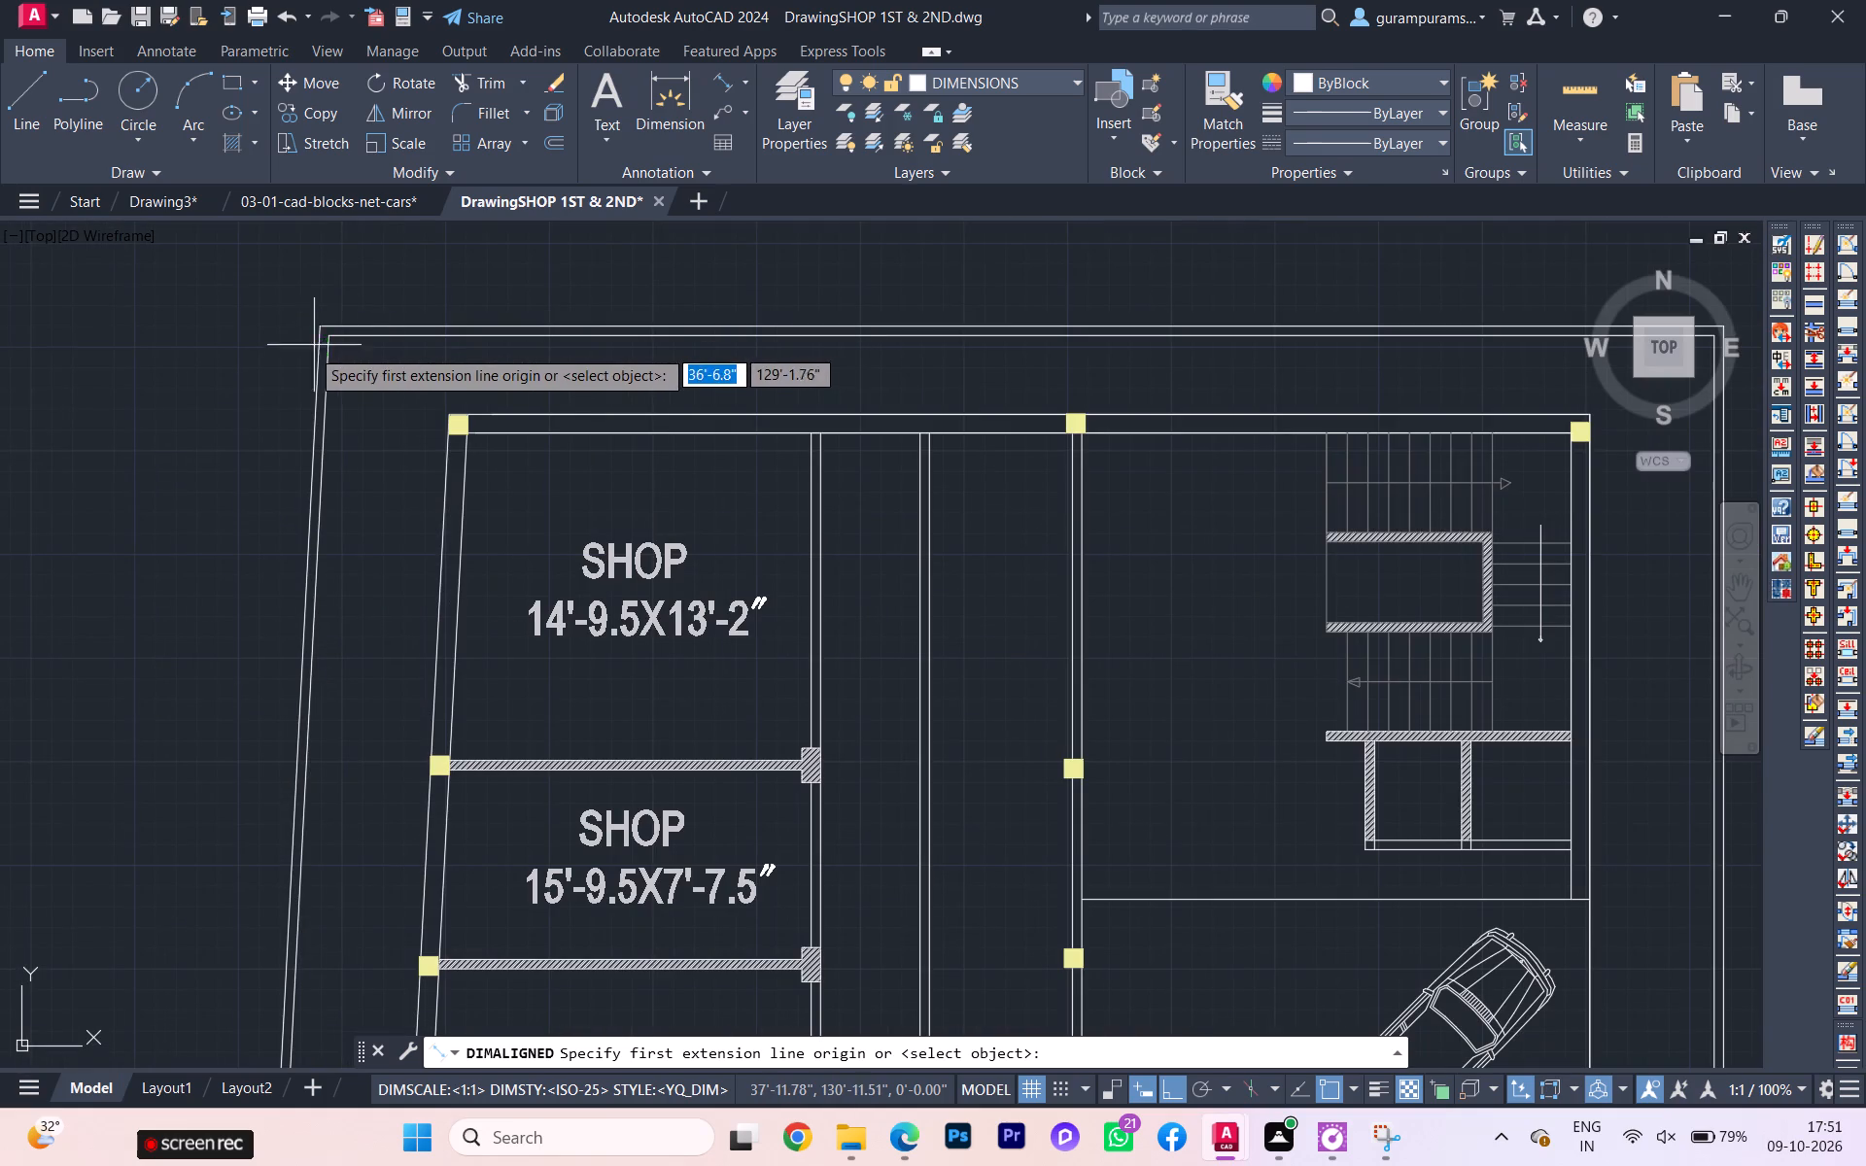
left_click(314, 324)
scroll(284, 718, "down", 2)
middle_click_drag(285, 722, 353, 460)
scroll(329, 798, "up", 3)
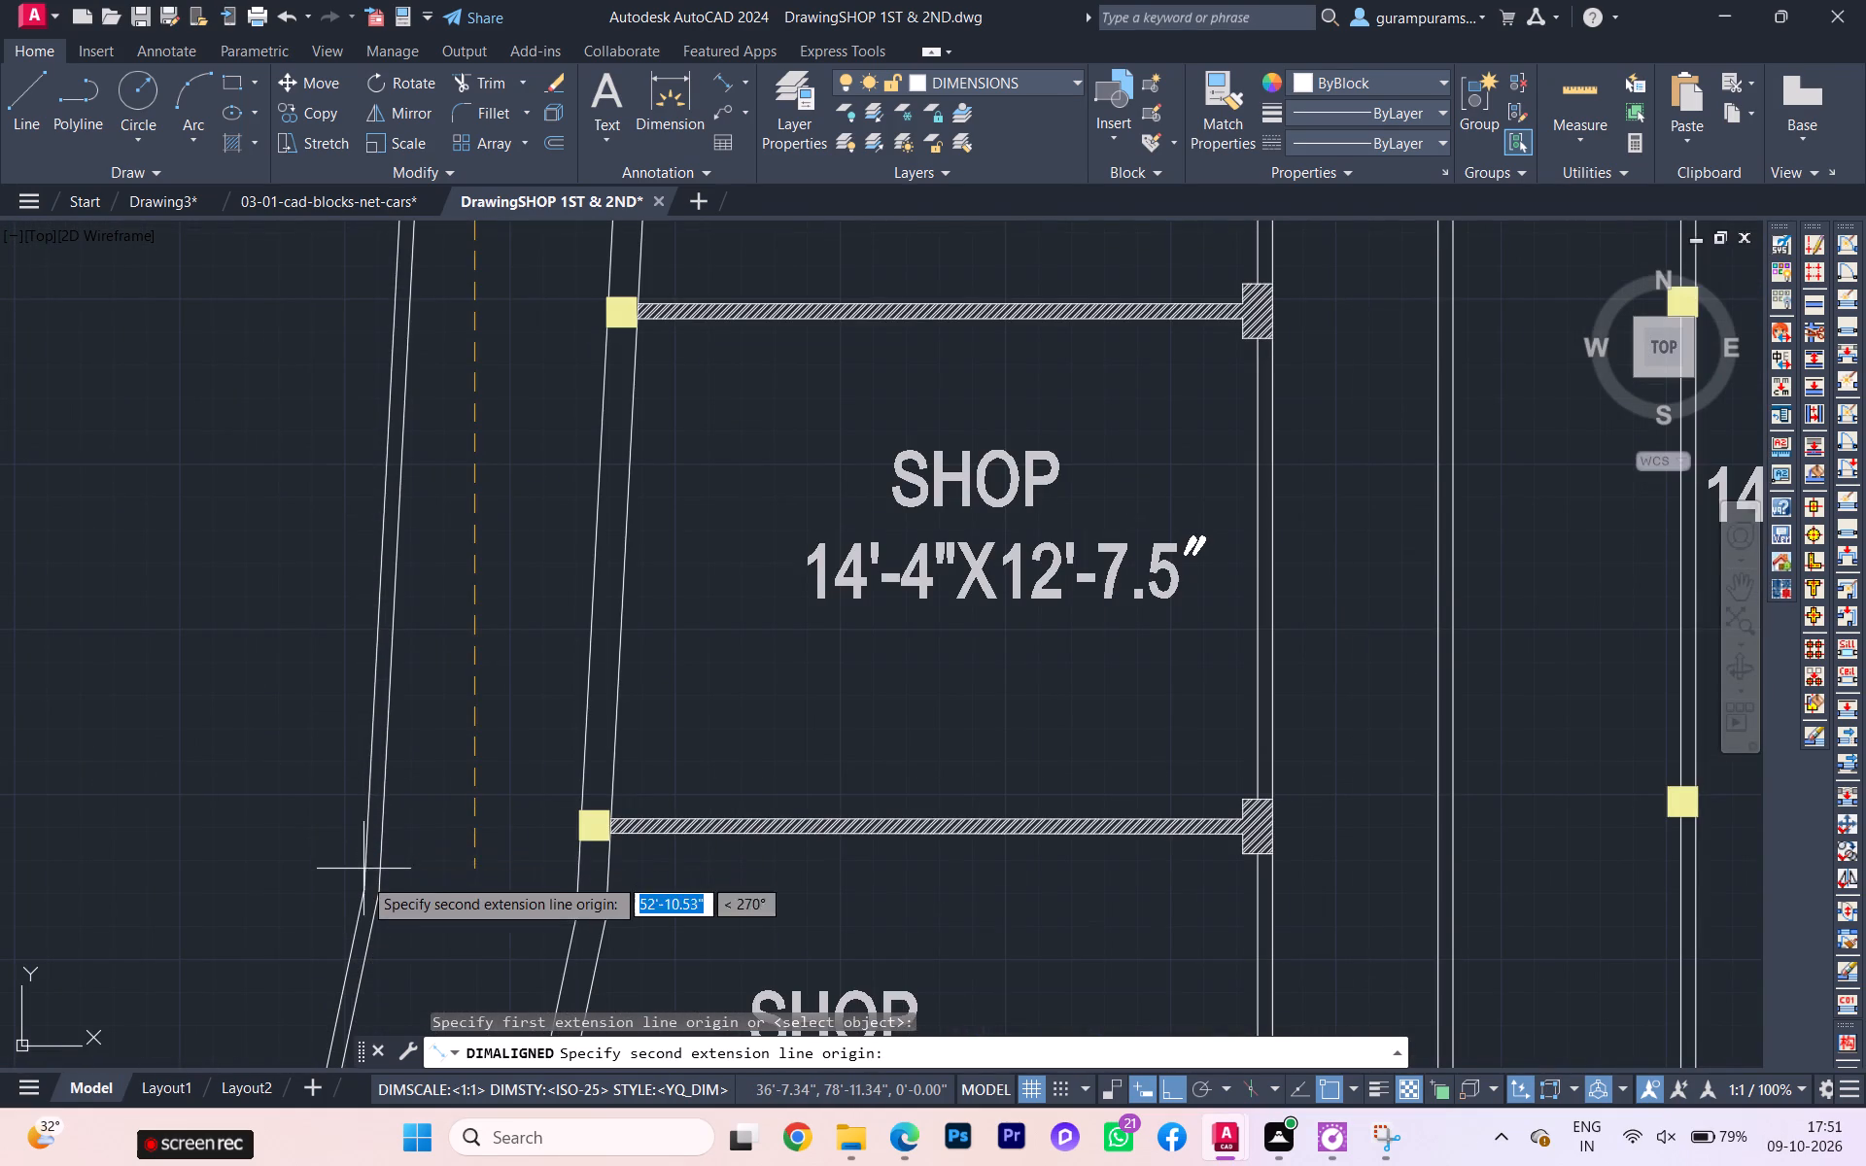
left_click(361, 885)
left_click(317, 859)
Add an aligned dimension outside the slanted west boundary wall from its bend down to the plot's southern tip.
scroll(348, 642, "down", 1)
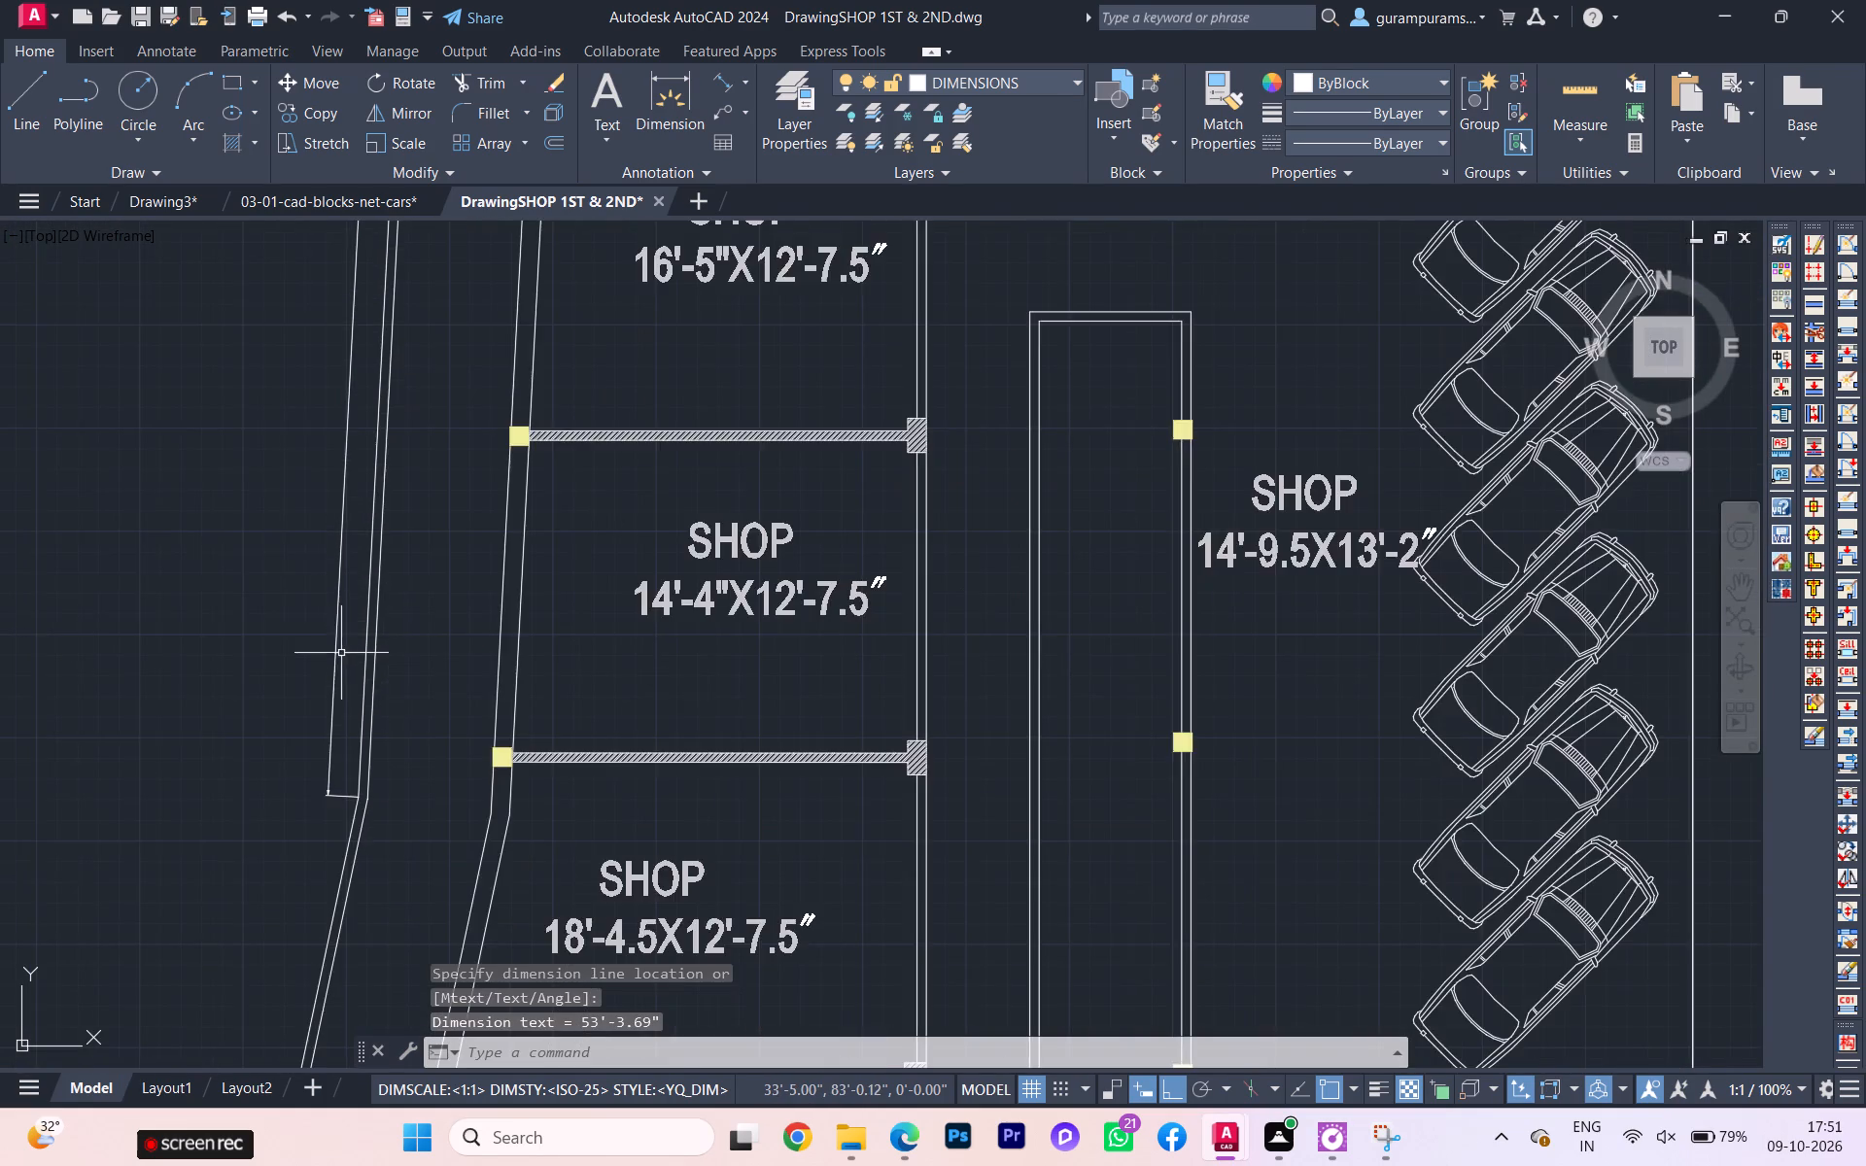
scroll(276, 501, "down", 2)
scroll(302, 321, "up", 3)
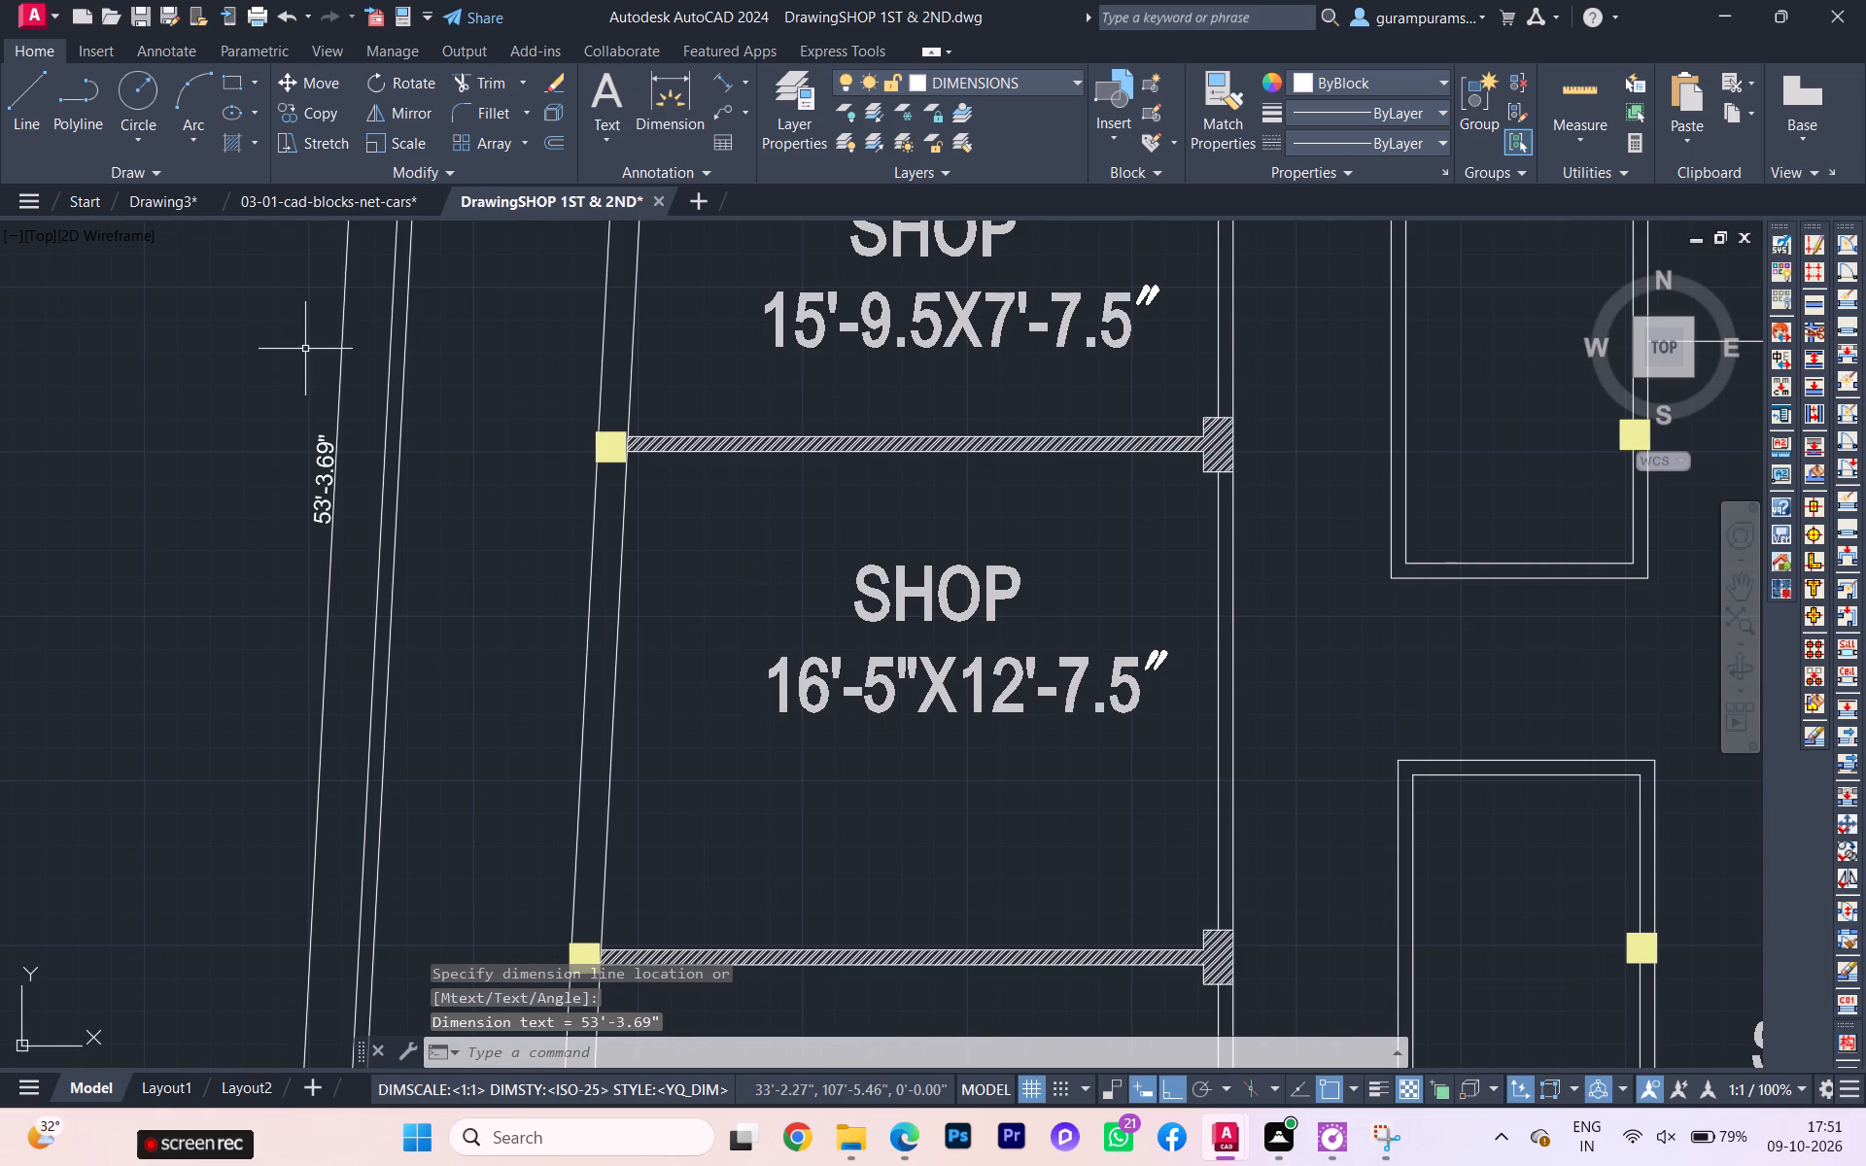
scroll(335, 483, "down", 2)
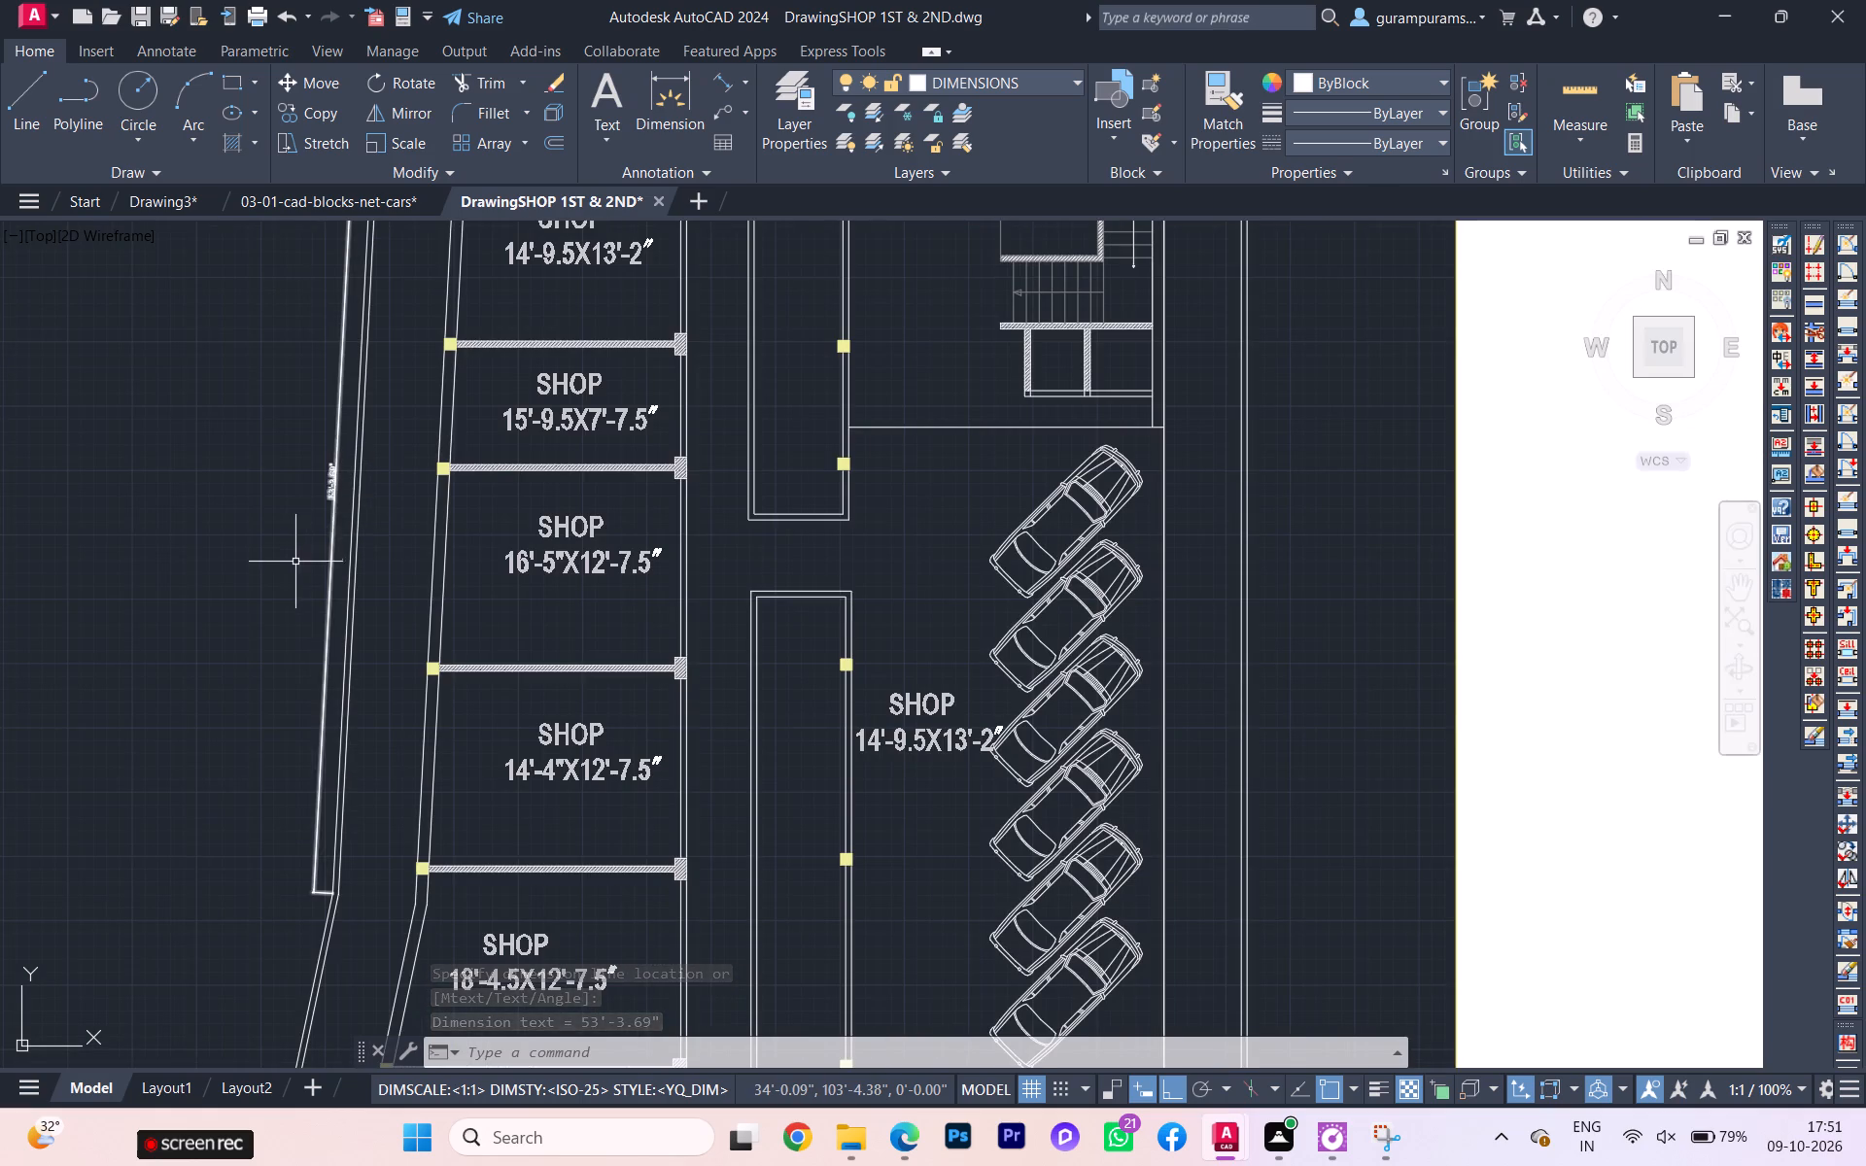
key("v")
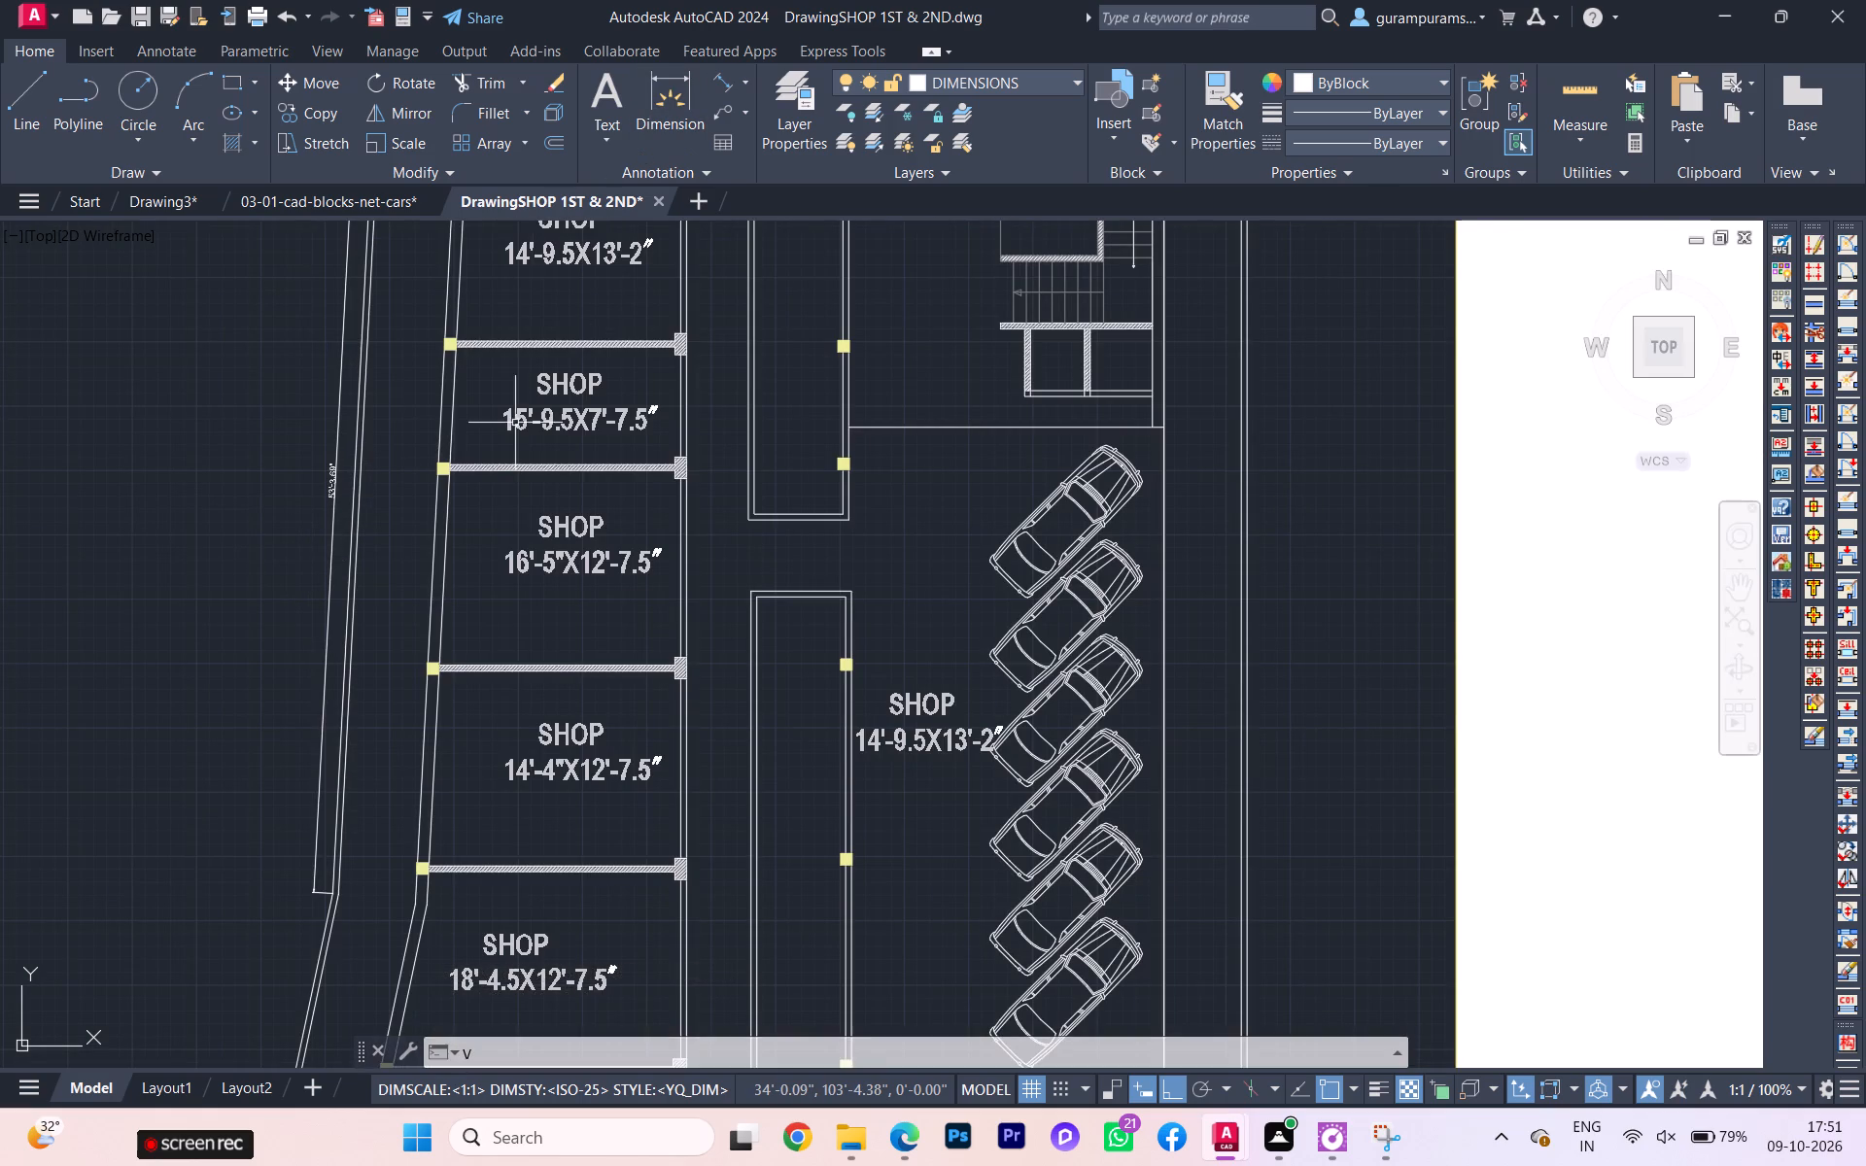
scroll(398, 568, "down", 1)
key("Escape")
key("space")
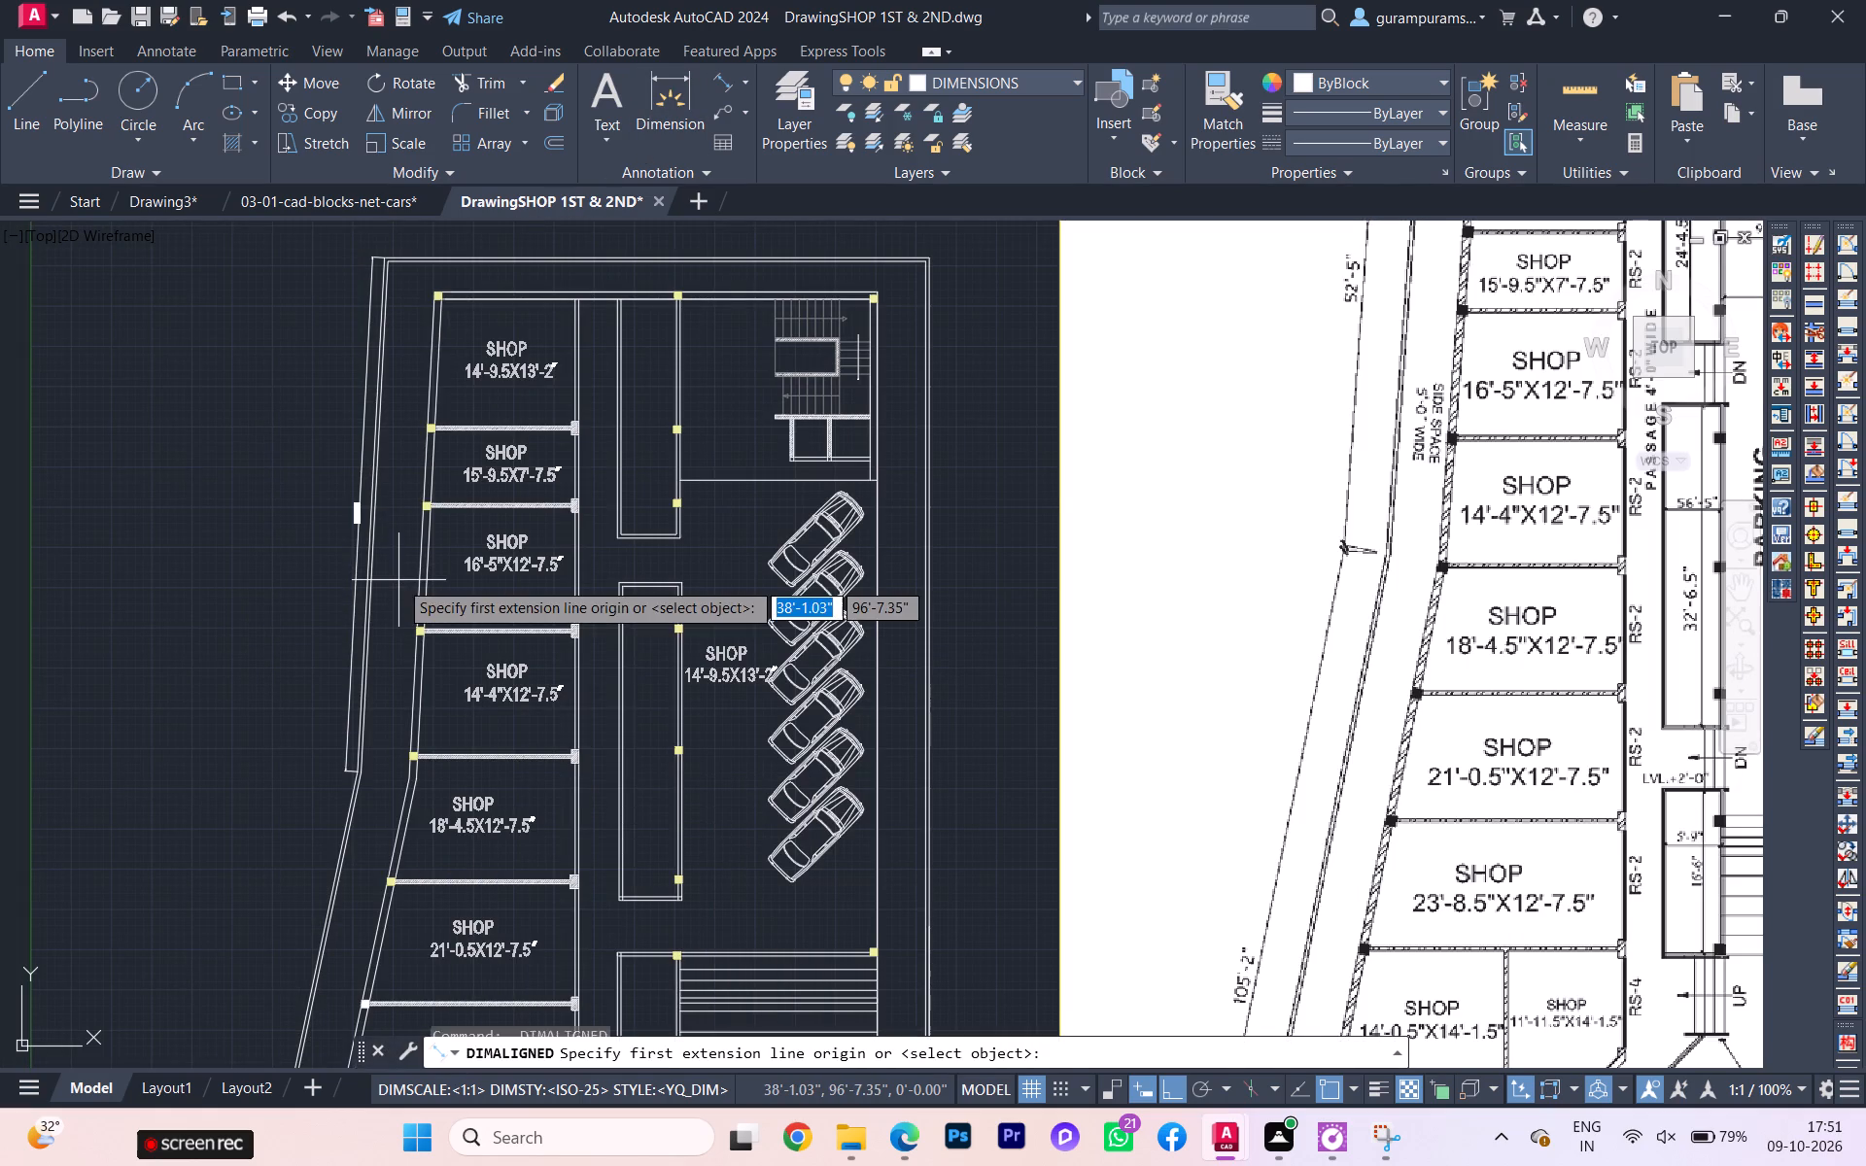
scroll(400, 592, "down", 1)
middle_click_drag(400, 592, 460, 317)
scroll(412, 405, "up", 3)
scroll(467, 488, "up", 1)
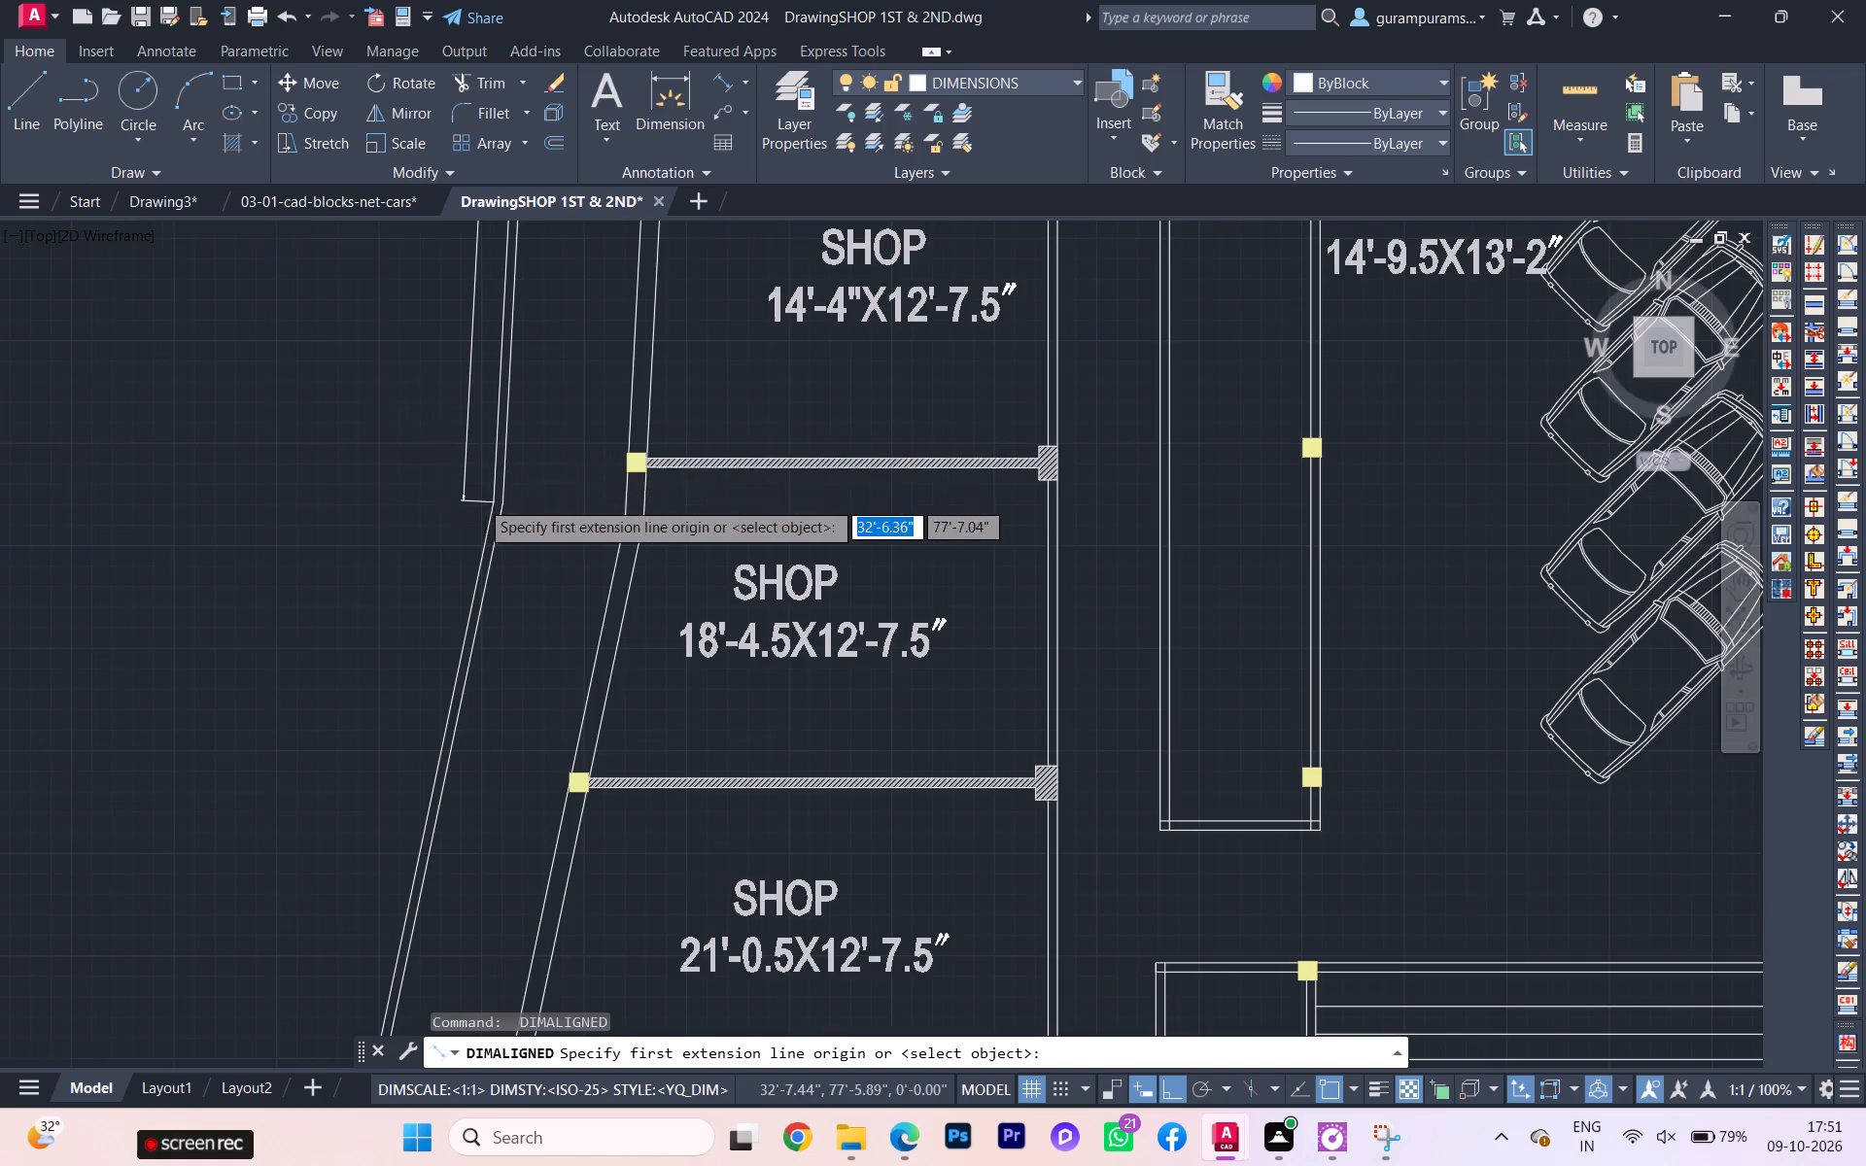
left_click(499, 516)
scroll(557, 363, "down", 6)
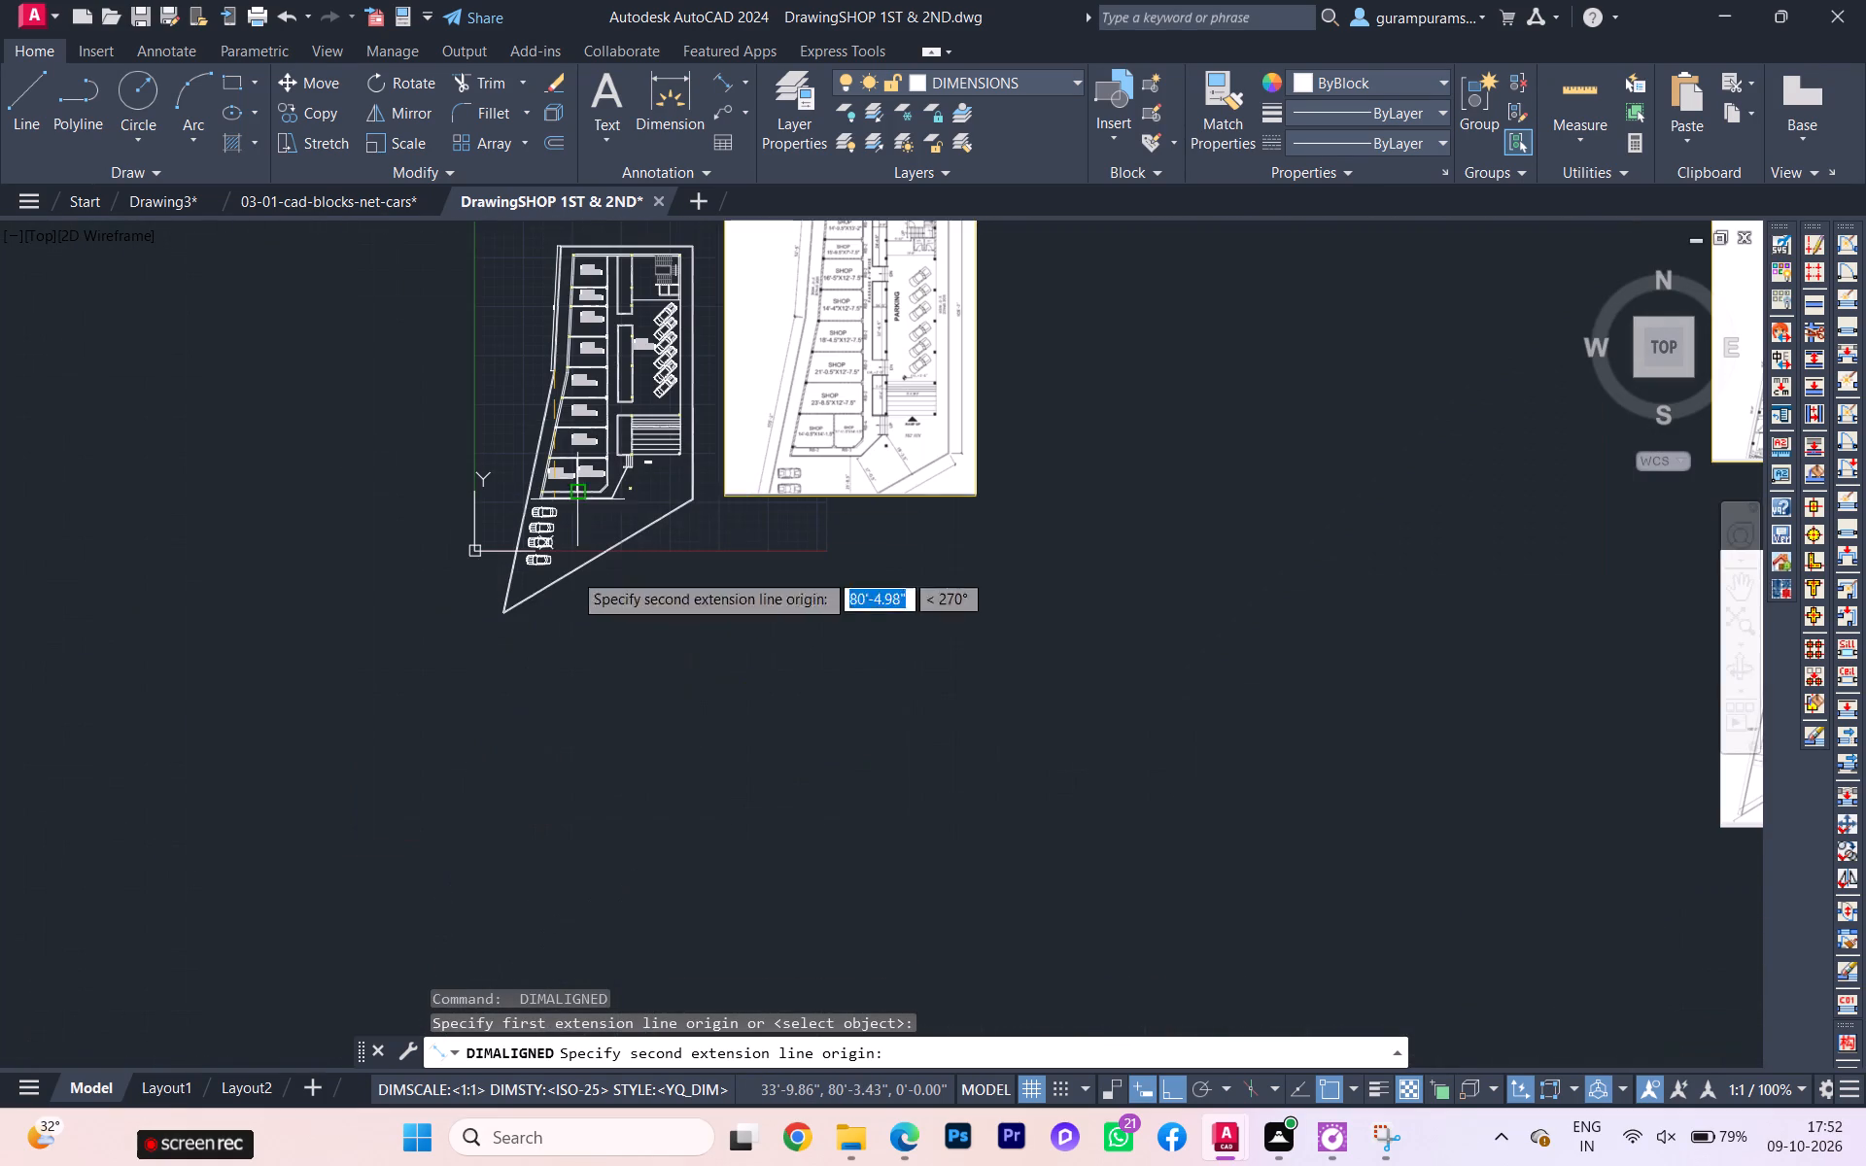
scroll(481, 590, "up", 5)
scroll(542, 656, "up", 1)
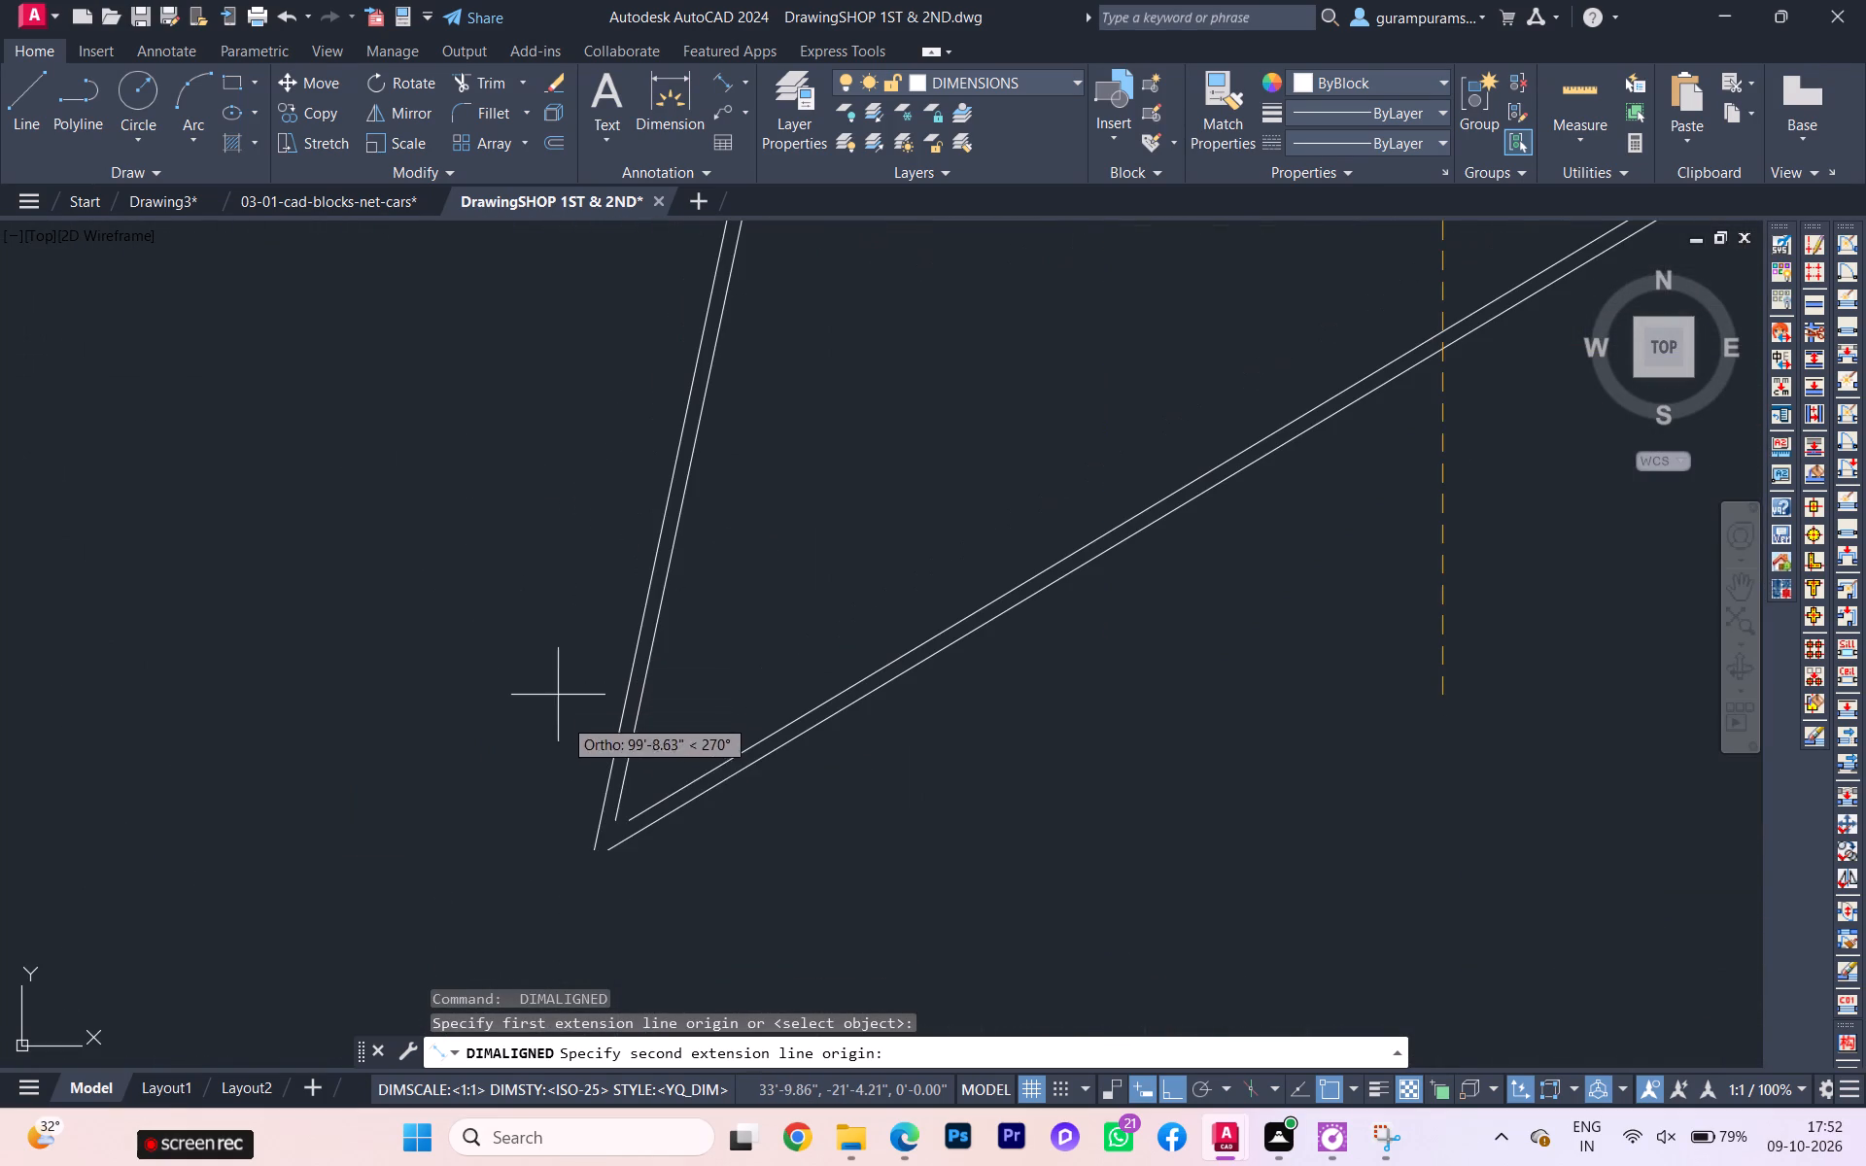
left_click(602, 813)
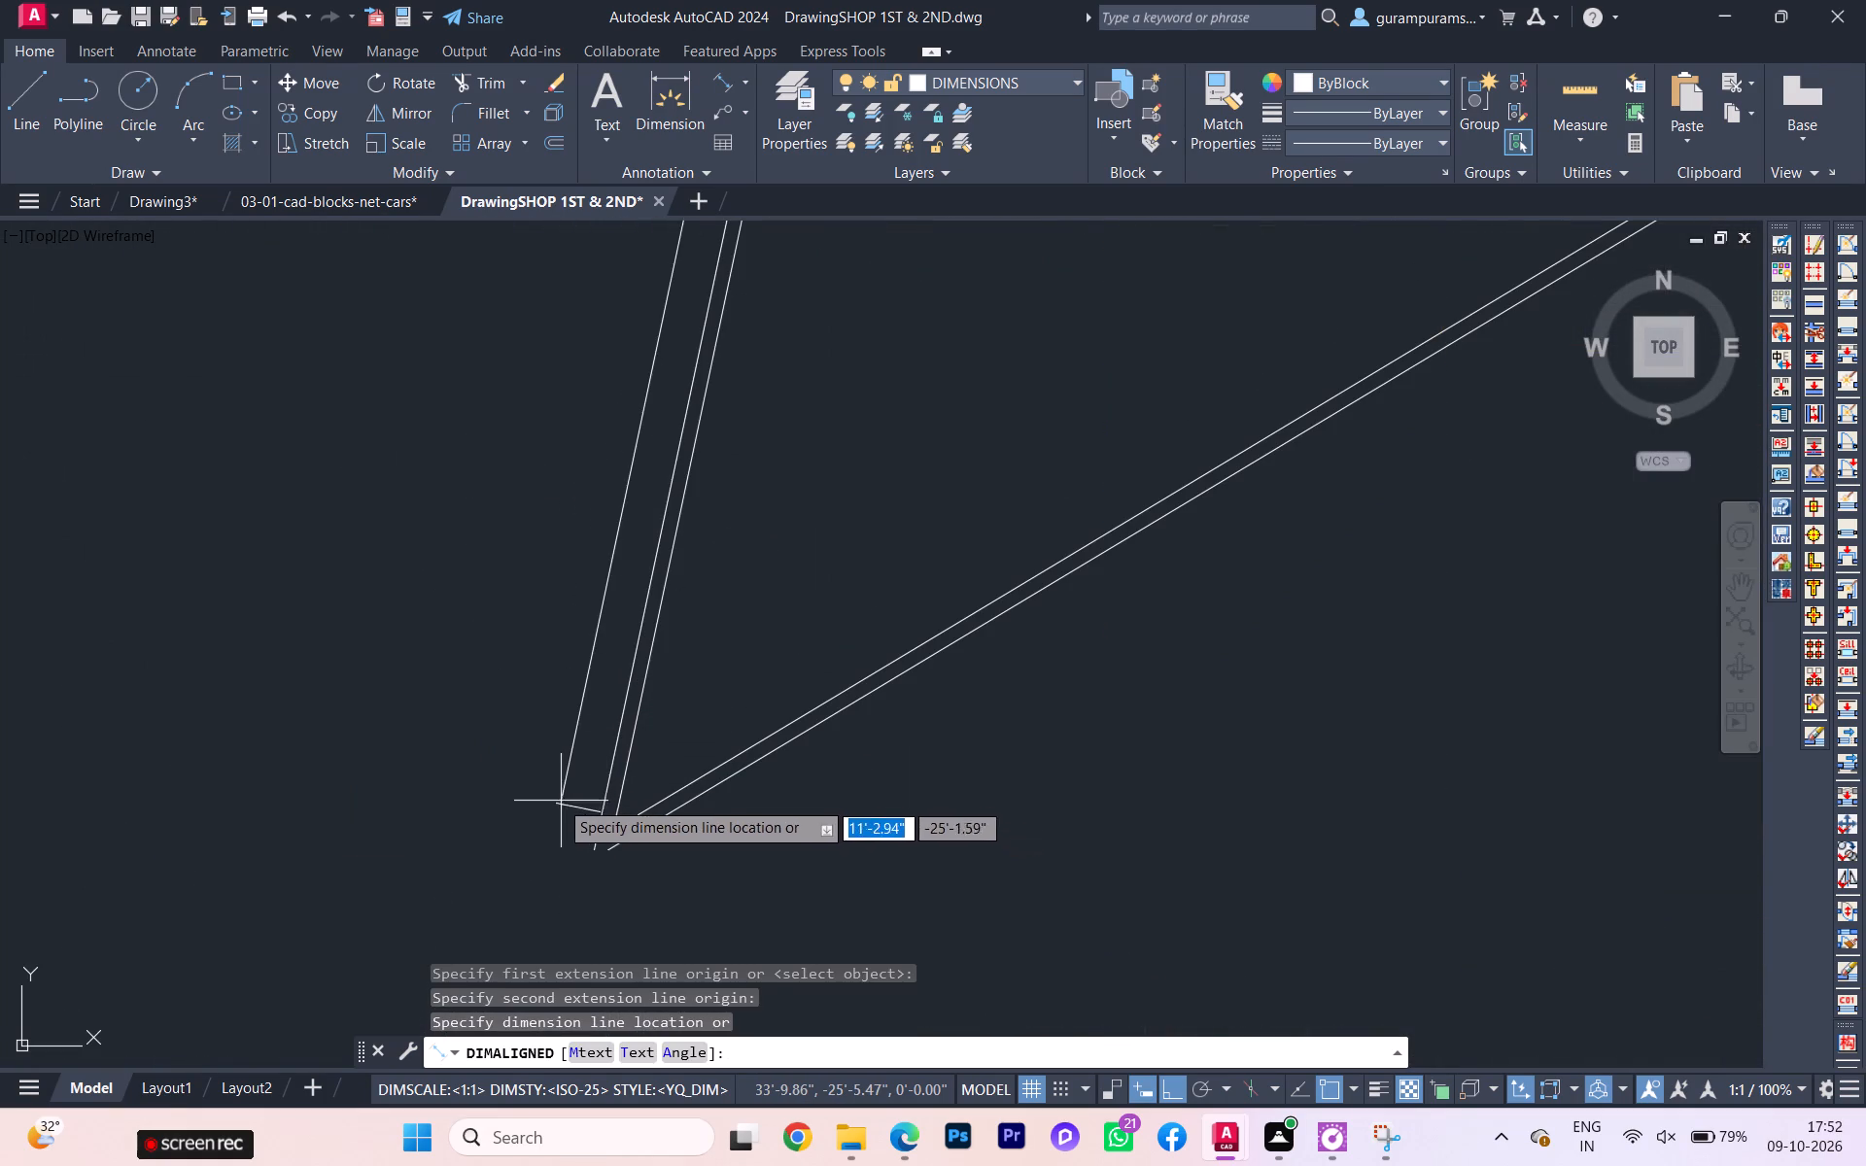
left_click(554, 792)
Override the text of the slanted west boundary wall's aligned dimension with 105'-2" as in the reference plan.
scroll(562, 551, "down", 4)
middle_click_drag(576, 537, 561, 679)
scroll(560, 661, "down", 1)
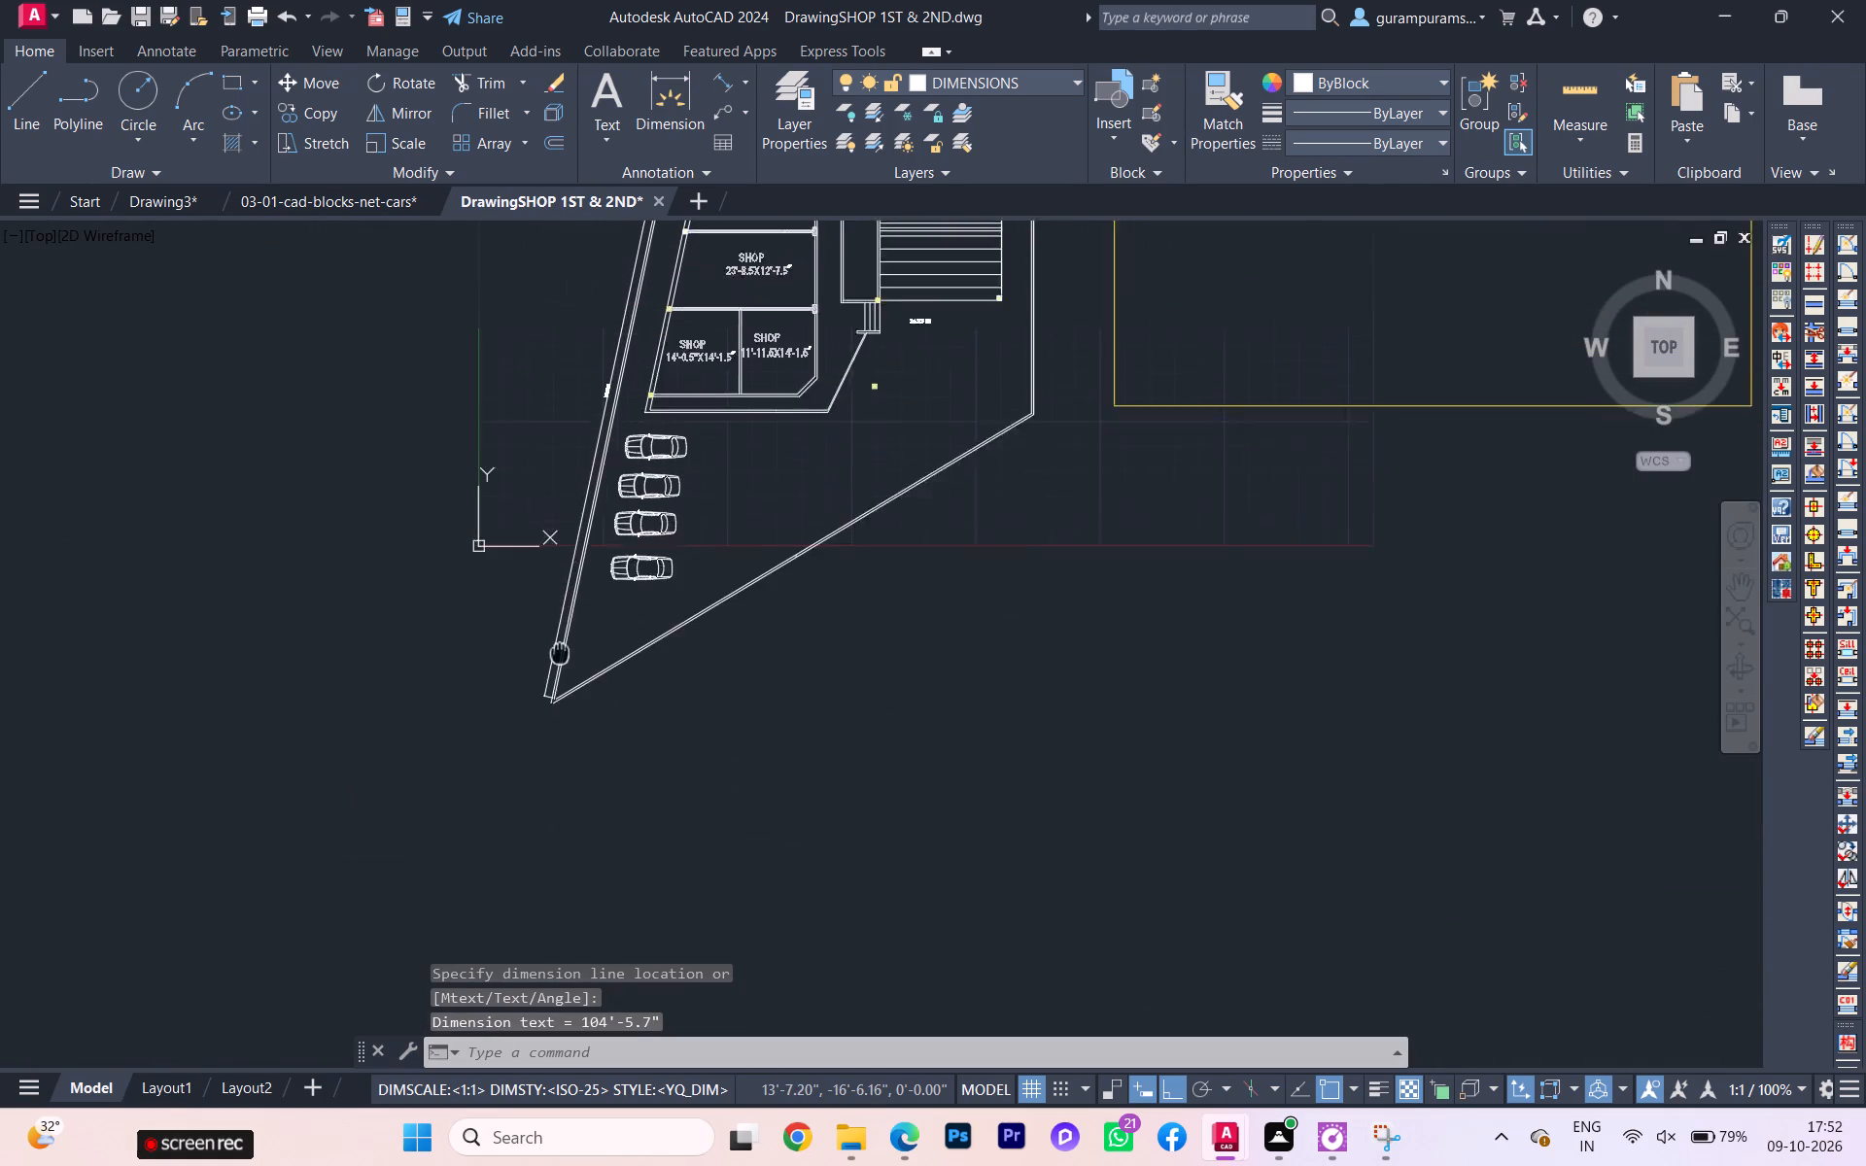
middle_click_drag(561, 679, 562, 681)
scroll(607, 449, "up", 3)
scroll(543, 644, "up", 2)
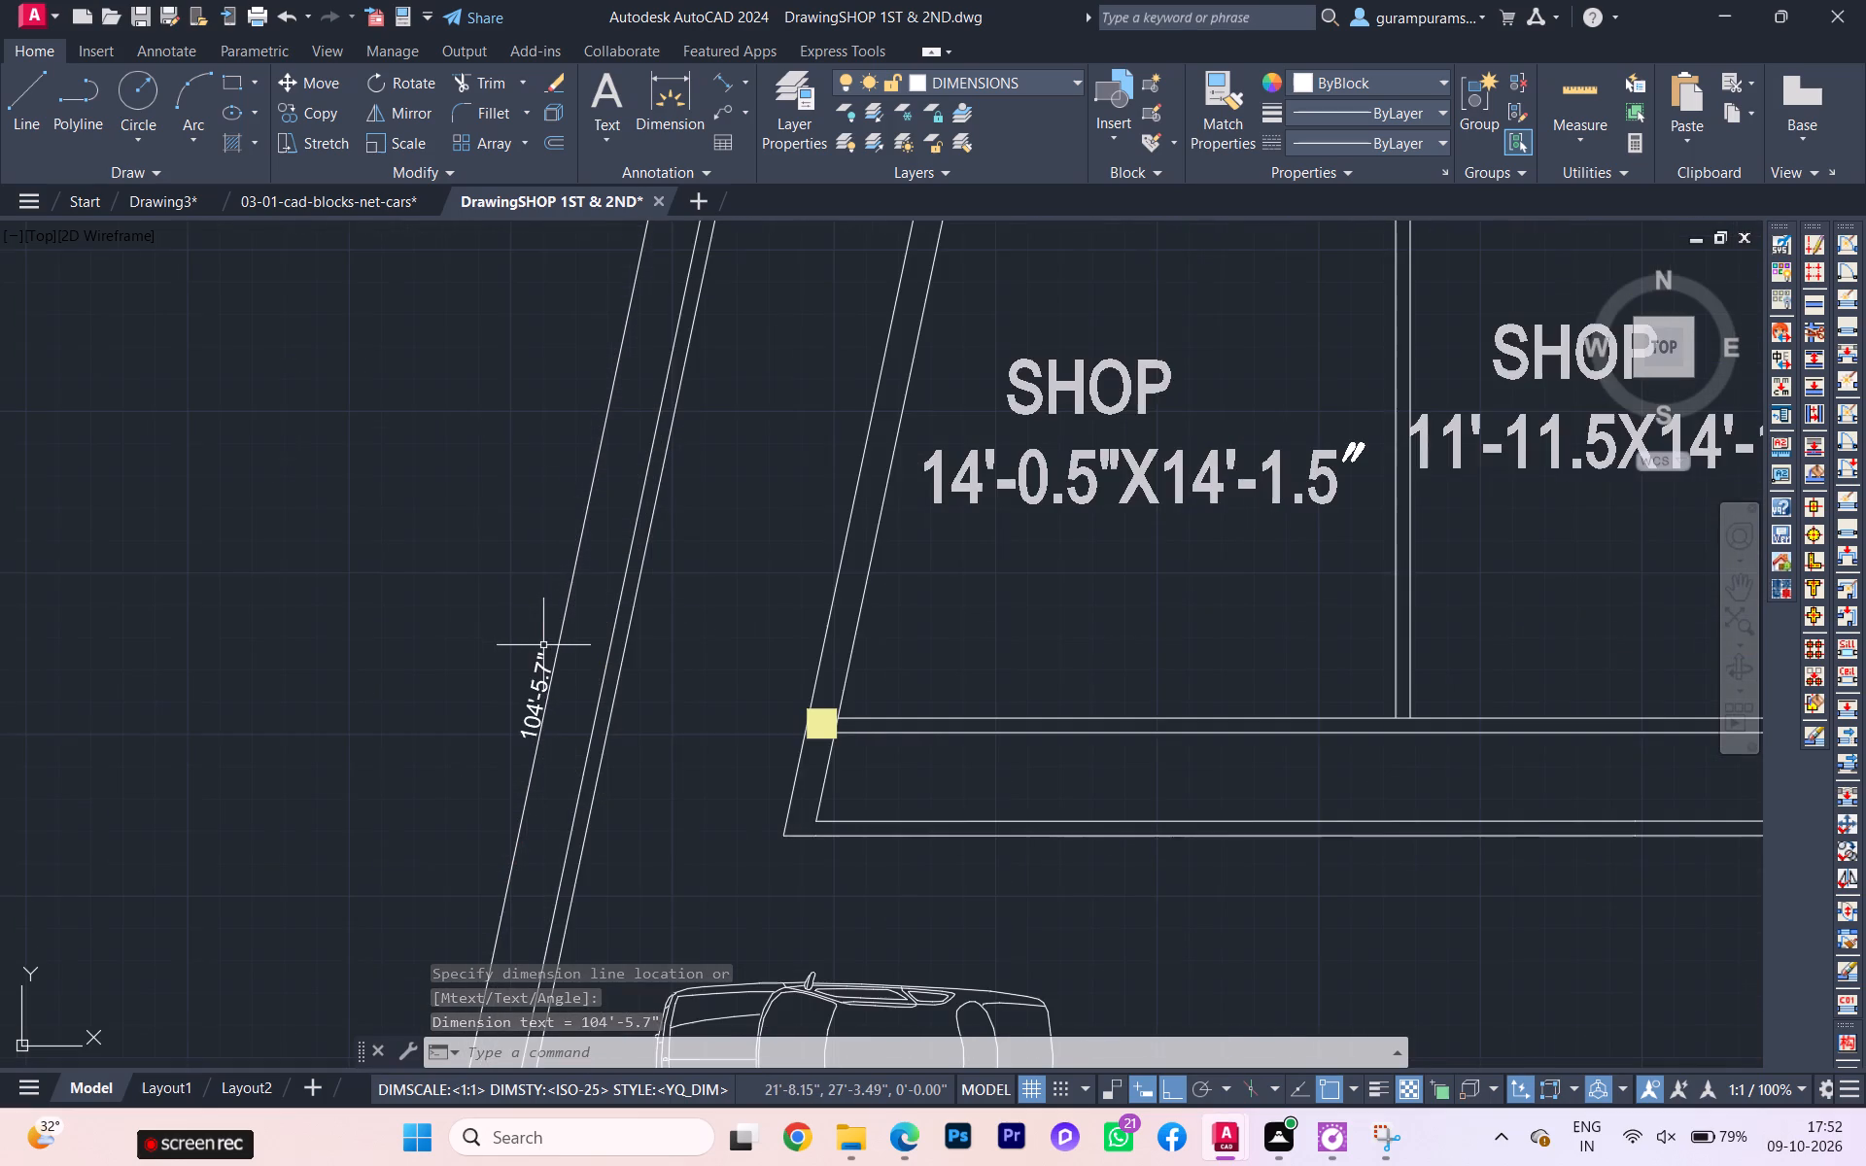
scroll(543, 652, "down", 6)
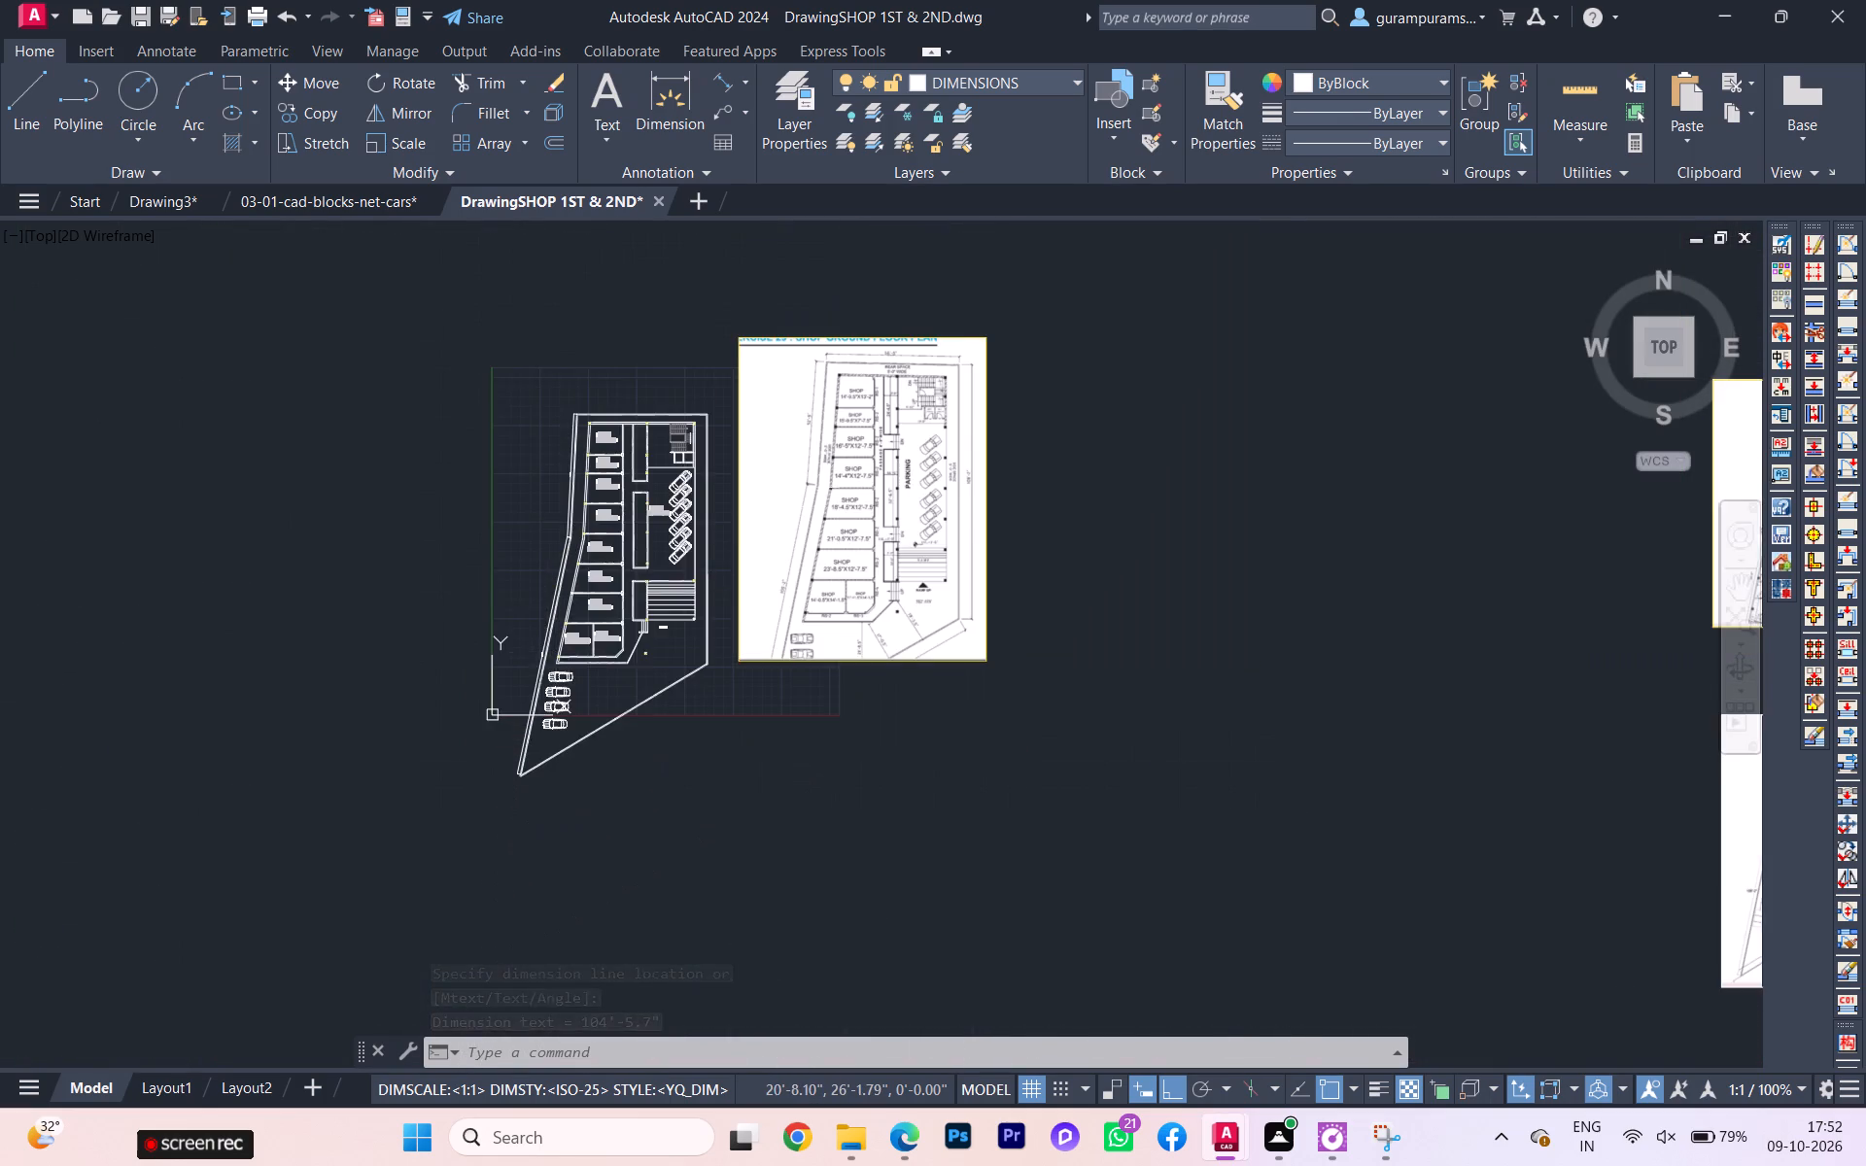
scroll(792, 485, "up", 3)
scroll(818, 483, "down", 3)
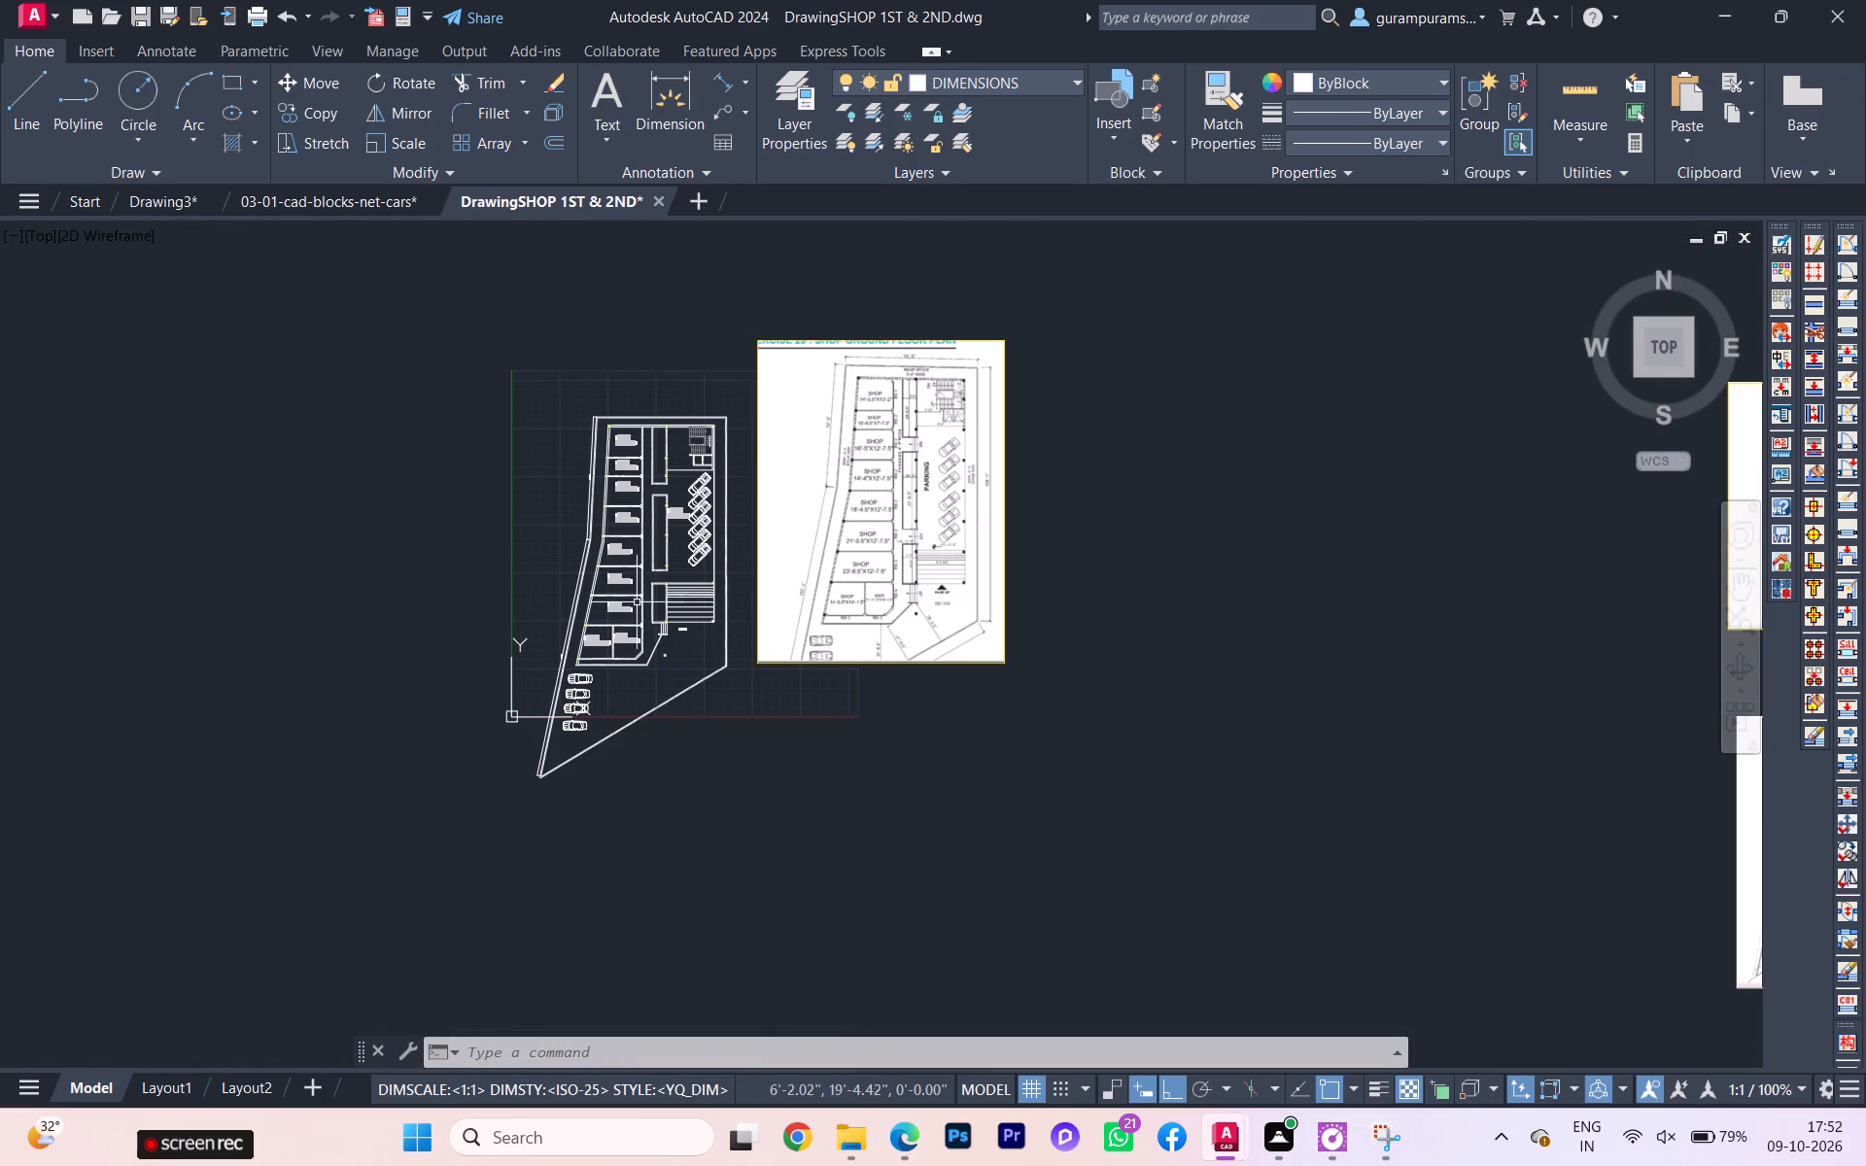
scroll(447, 686, "up", 2)
scroll(558, 695, "up", 2)
scroll(983, 585, "up", 3)
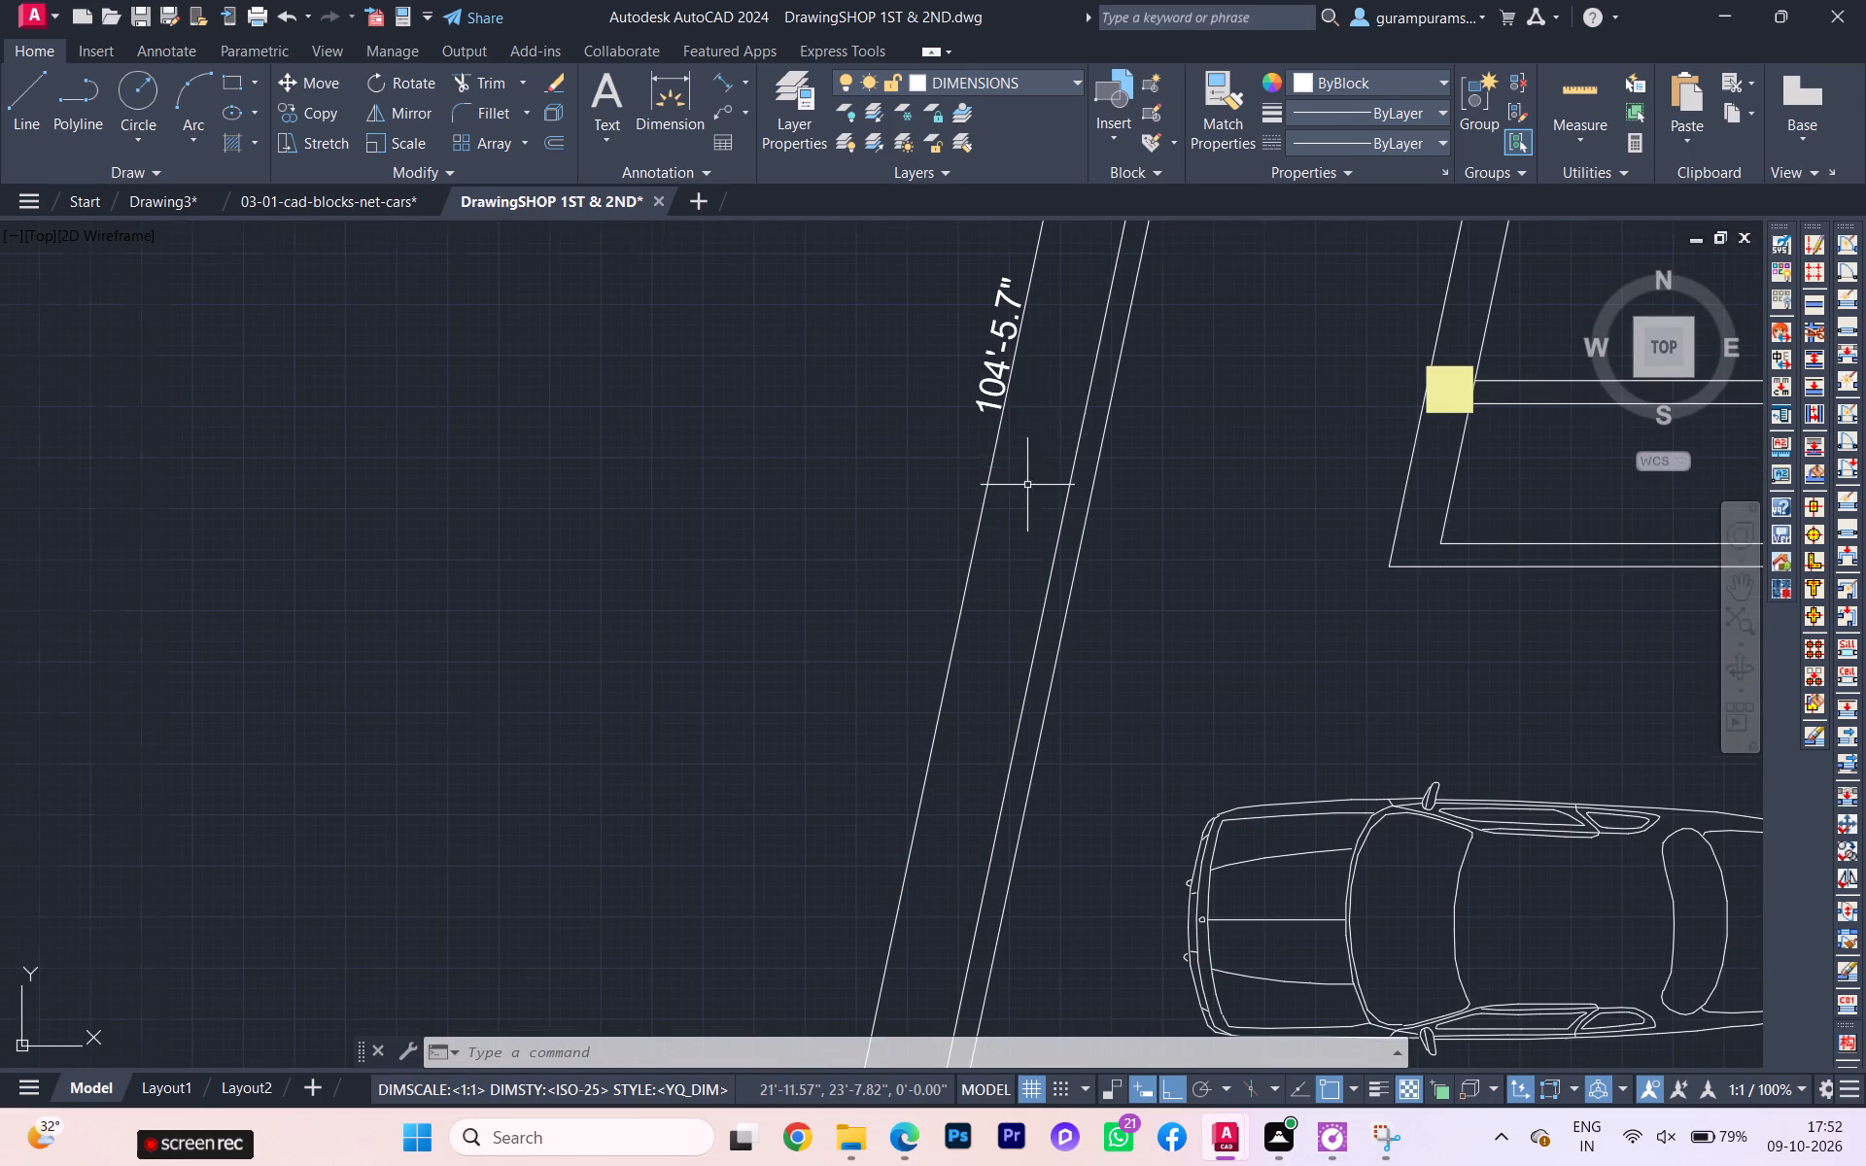
triple_click(994, 377)
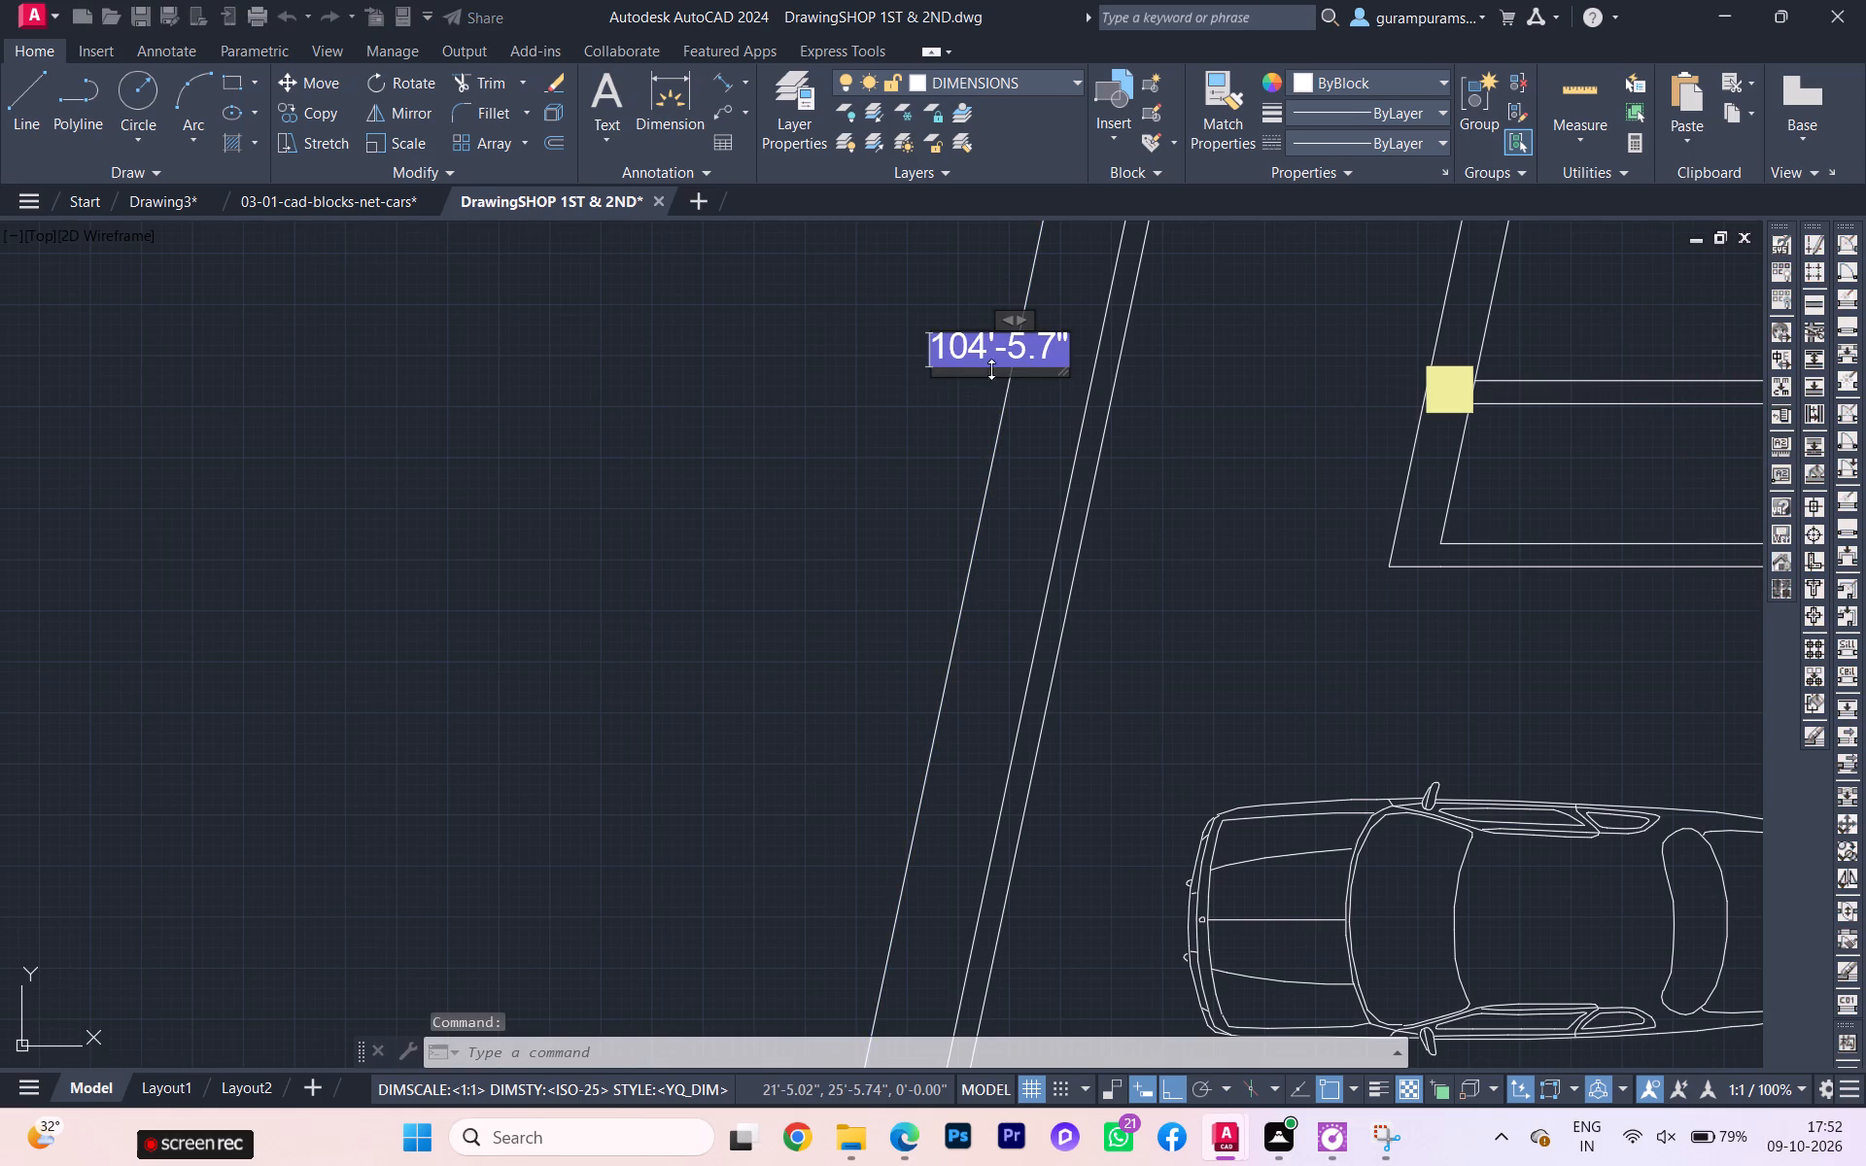
key("BackSpace")
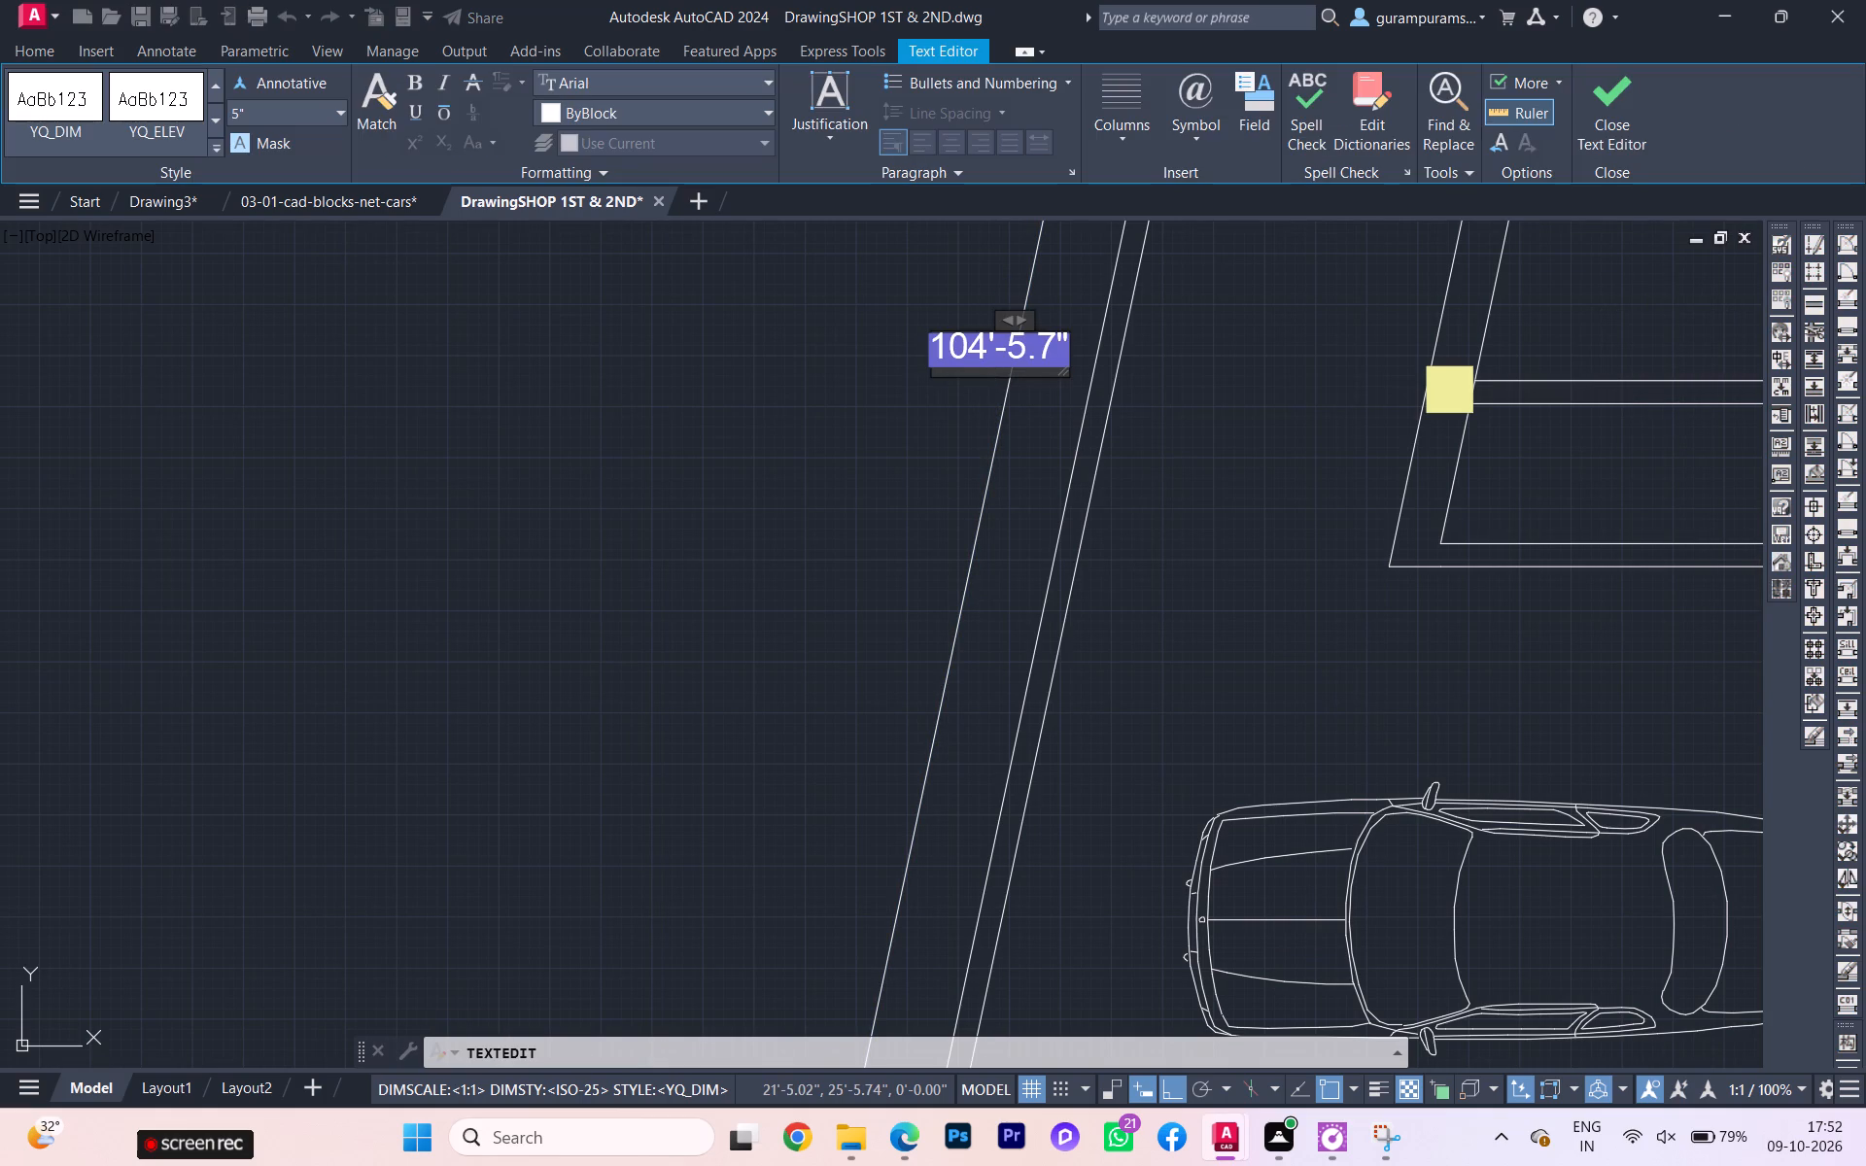
key("BackSpace")
key("BackSpace")
key("Right")
key("Right")
key("Right")
key("Right")
key("Right")
key("Right")
key("Right")
key("Right")
key("Right")
key("Right")
key("Right")
key("Right")
key("Right")
key("Right")
key("BackSpace")
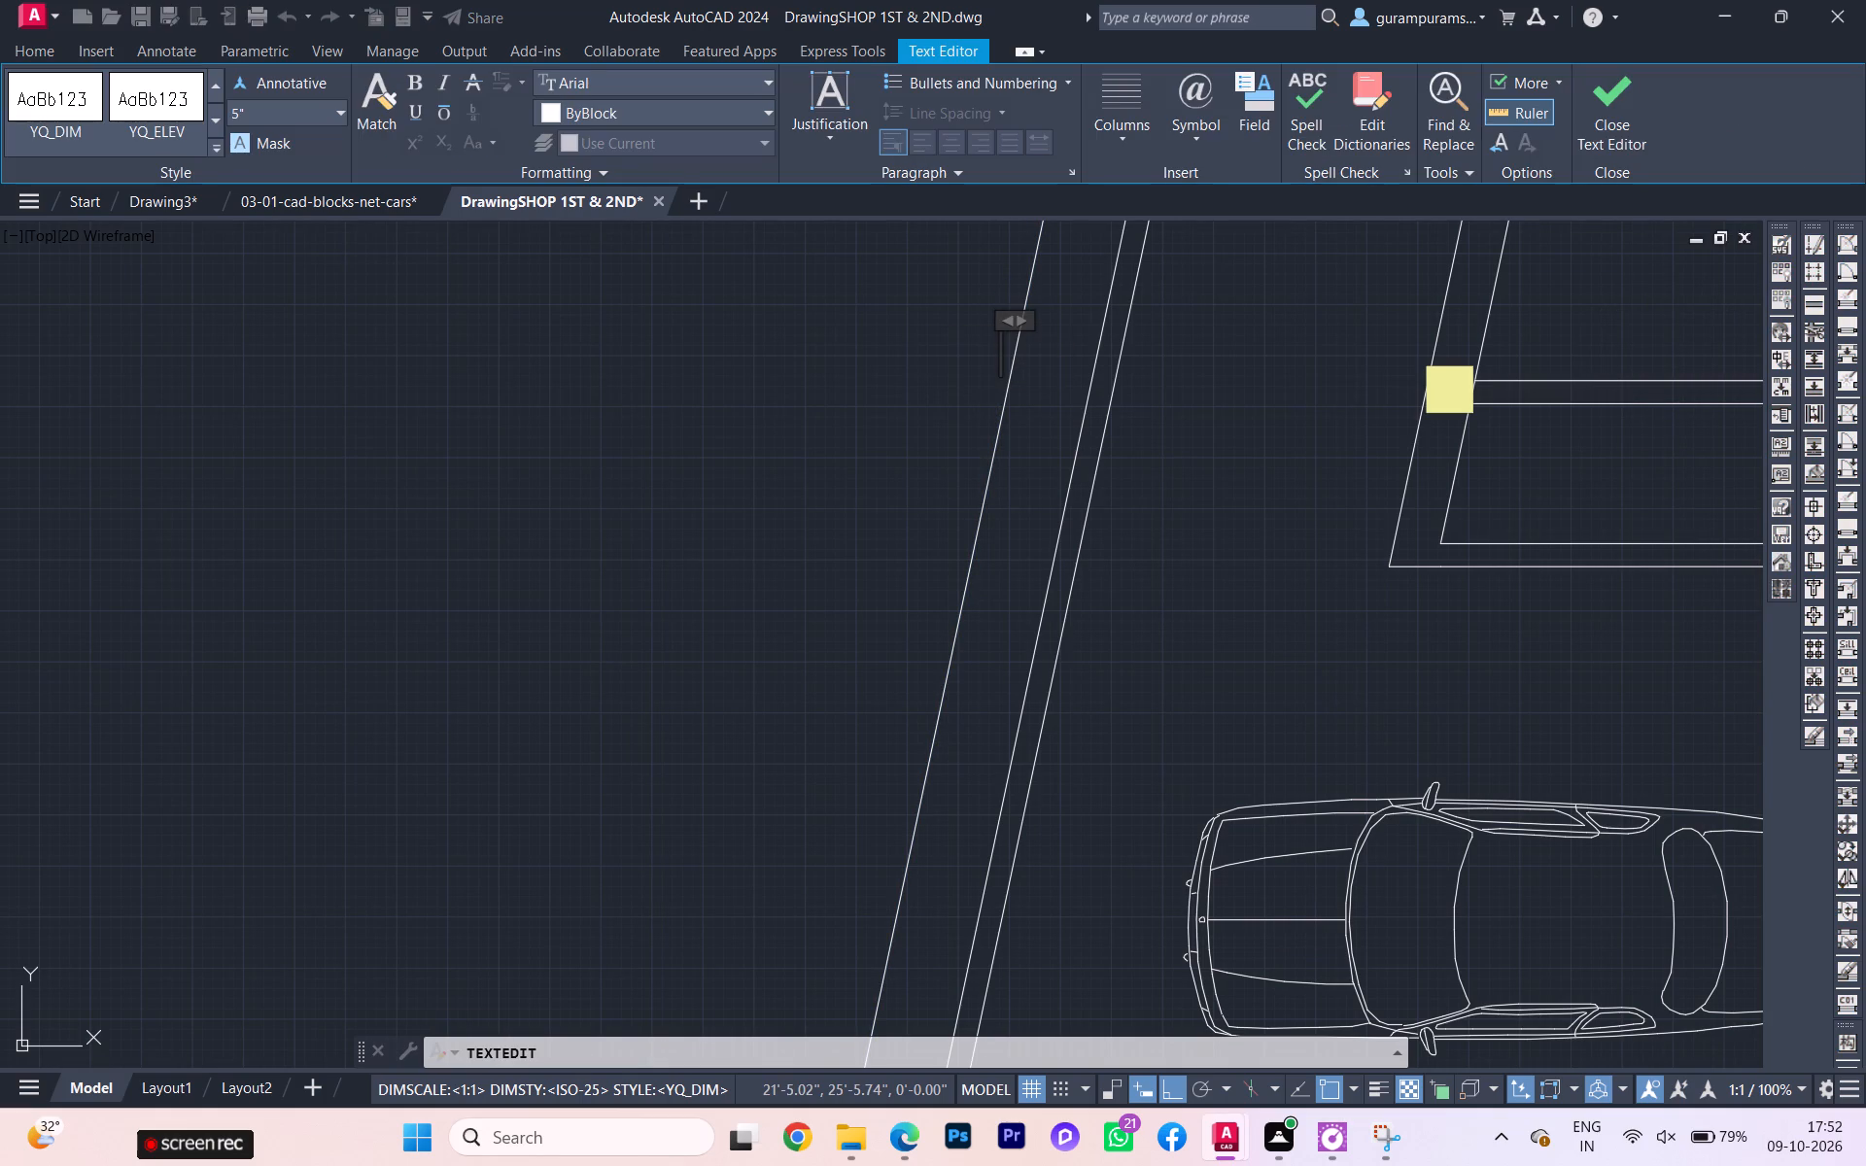
key("4")
key("BackSpace")
type("105")
key("apostrophe")
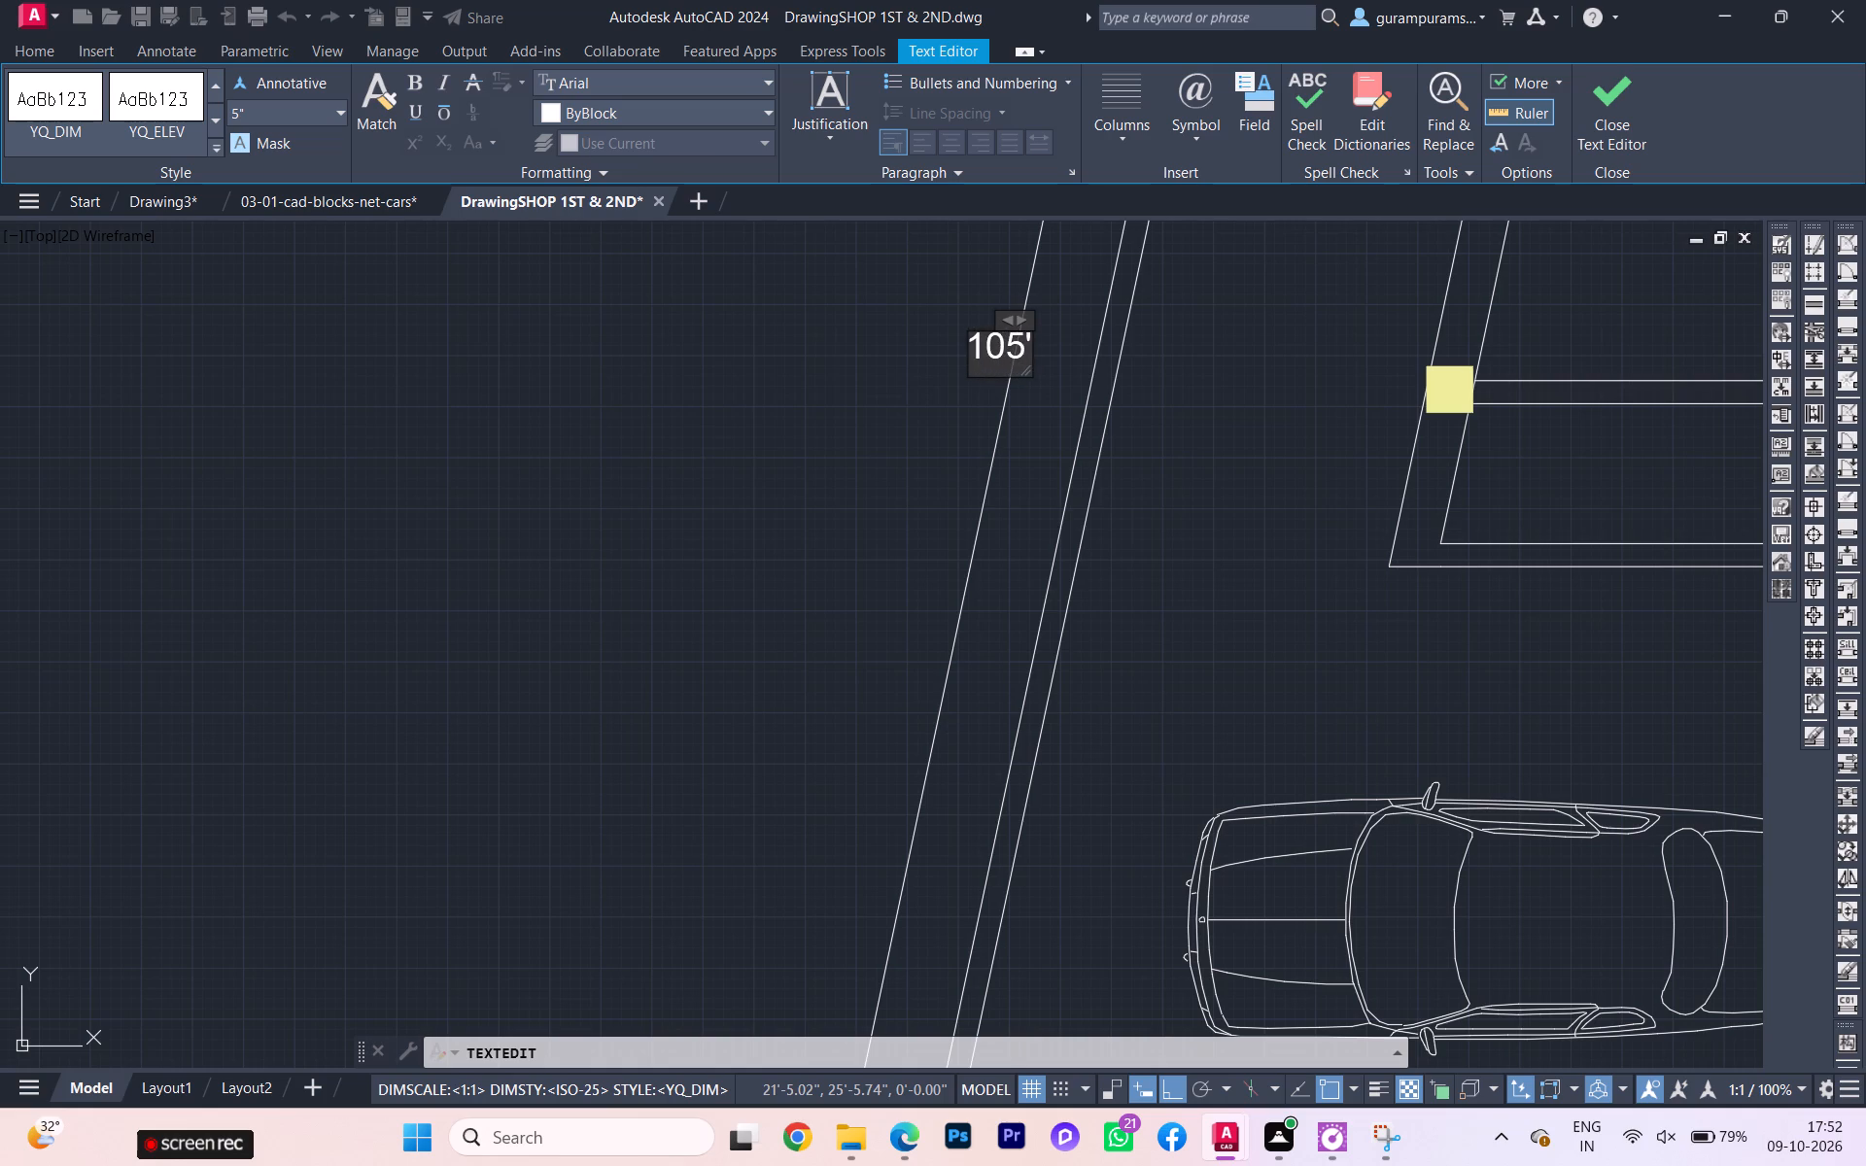
type("-2\"")
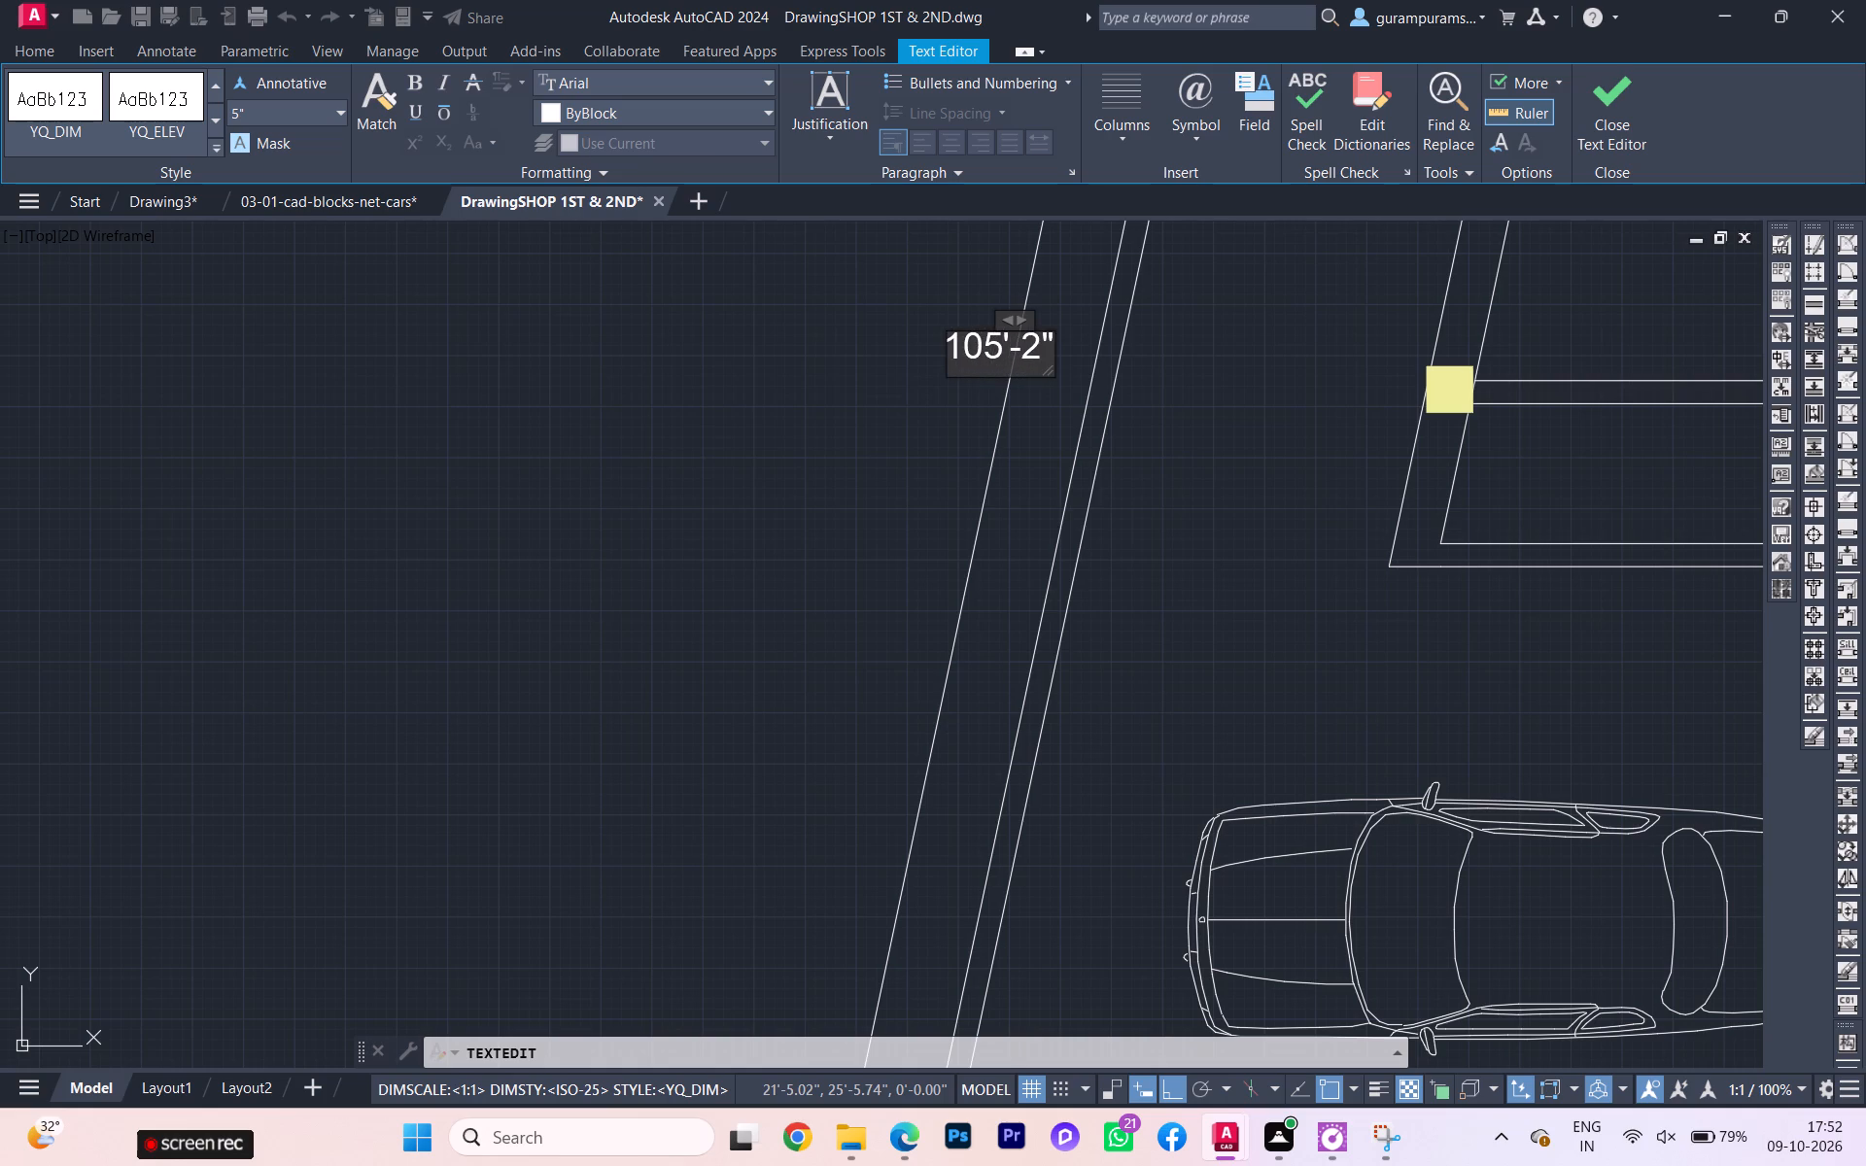
left_click(858, 476)
Set the text height of the 105'-2" dimension on the slanted west boundary to 1'-4.57".
scroll(663, 493, "down", 2)
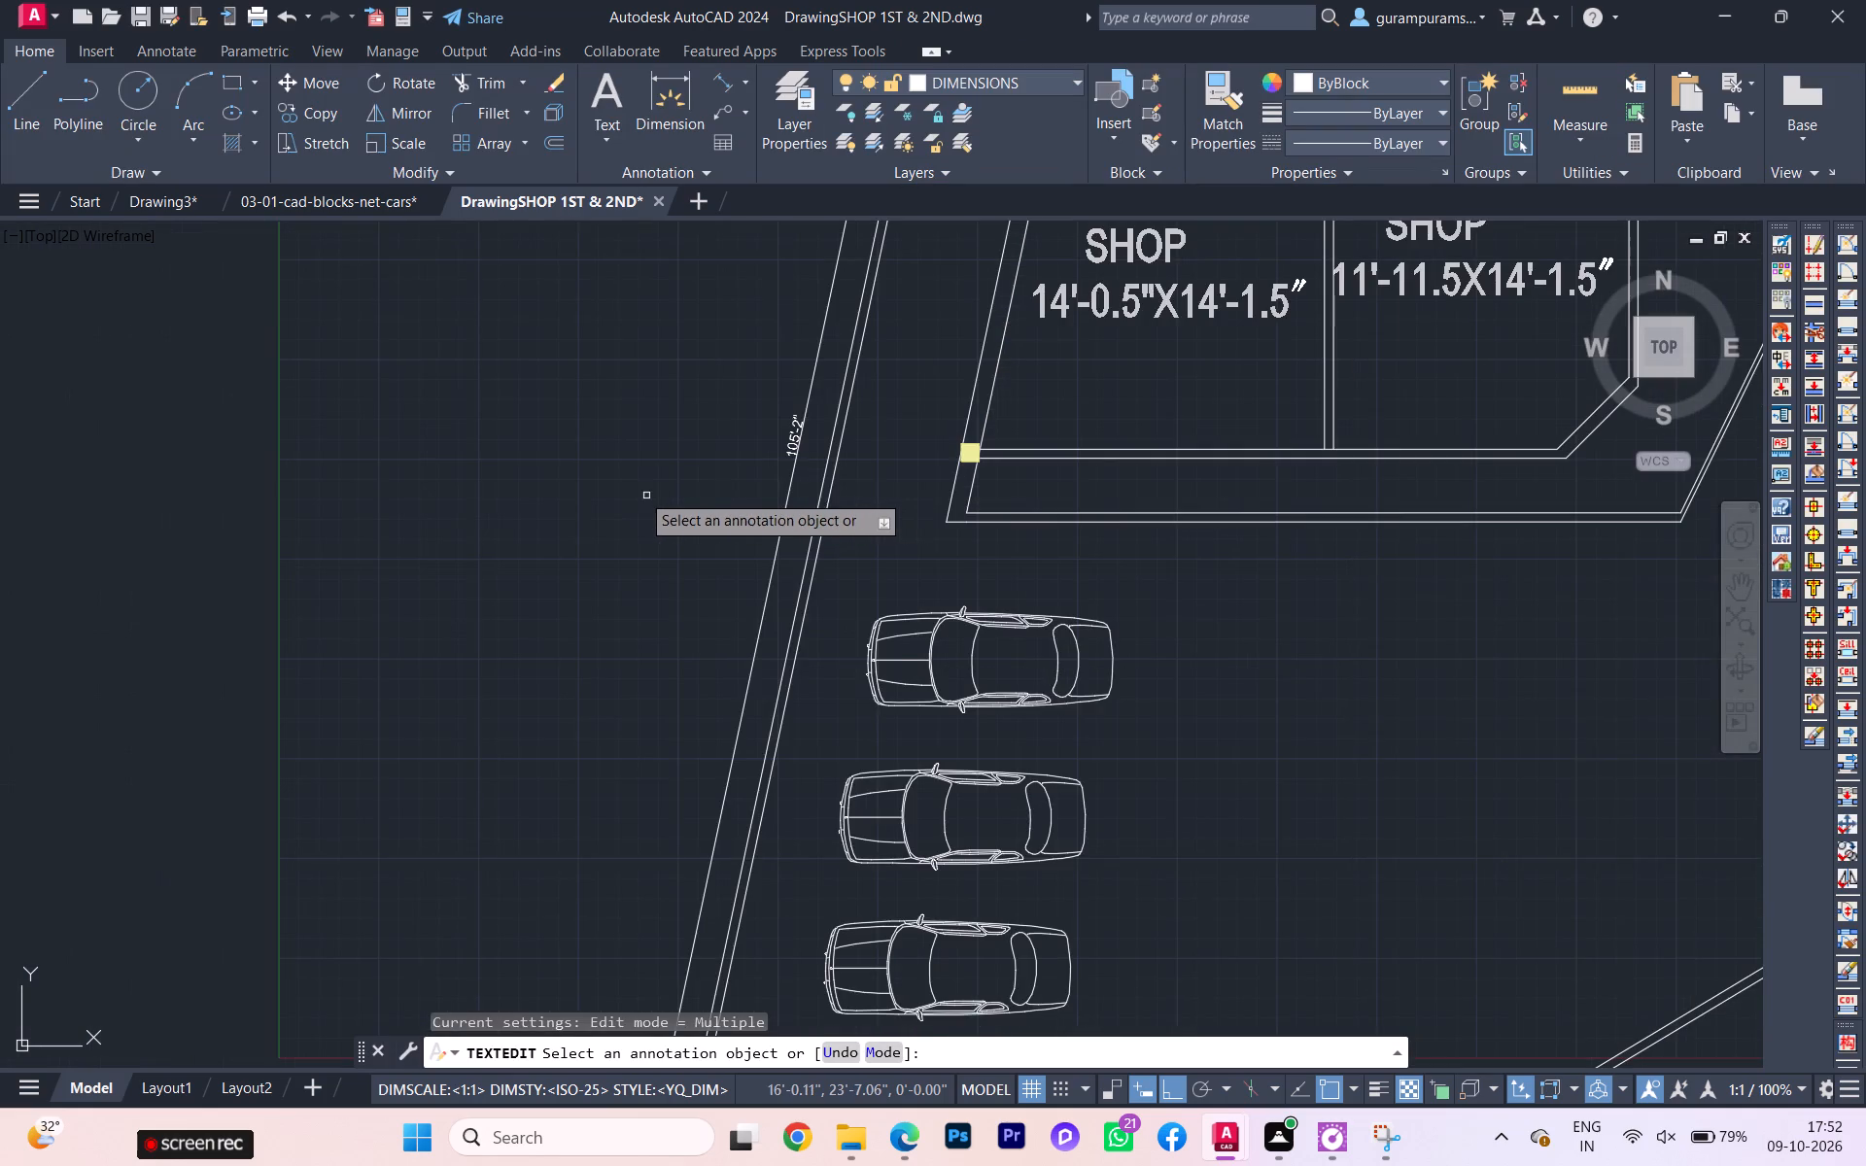
scroll(609, 485, "down", 1)
scroll(747, 480, "up", 2)
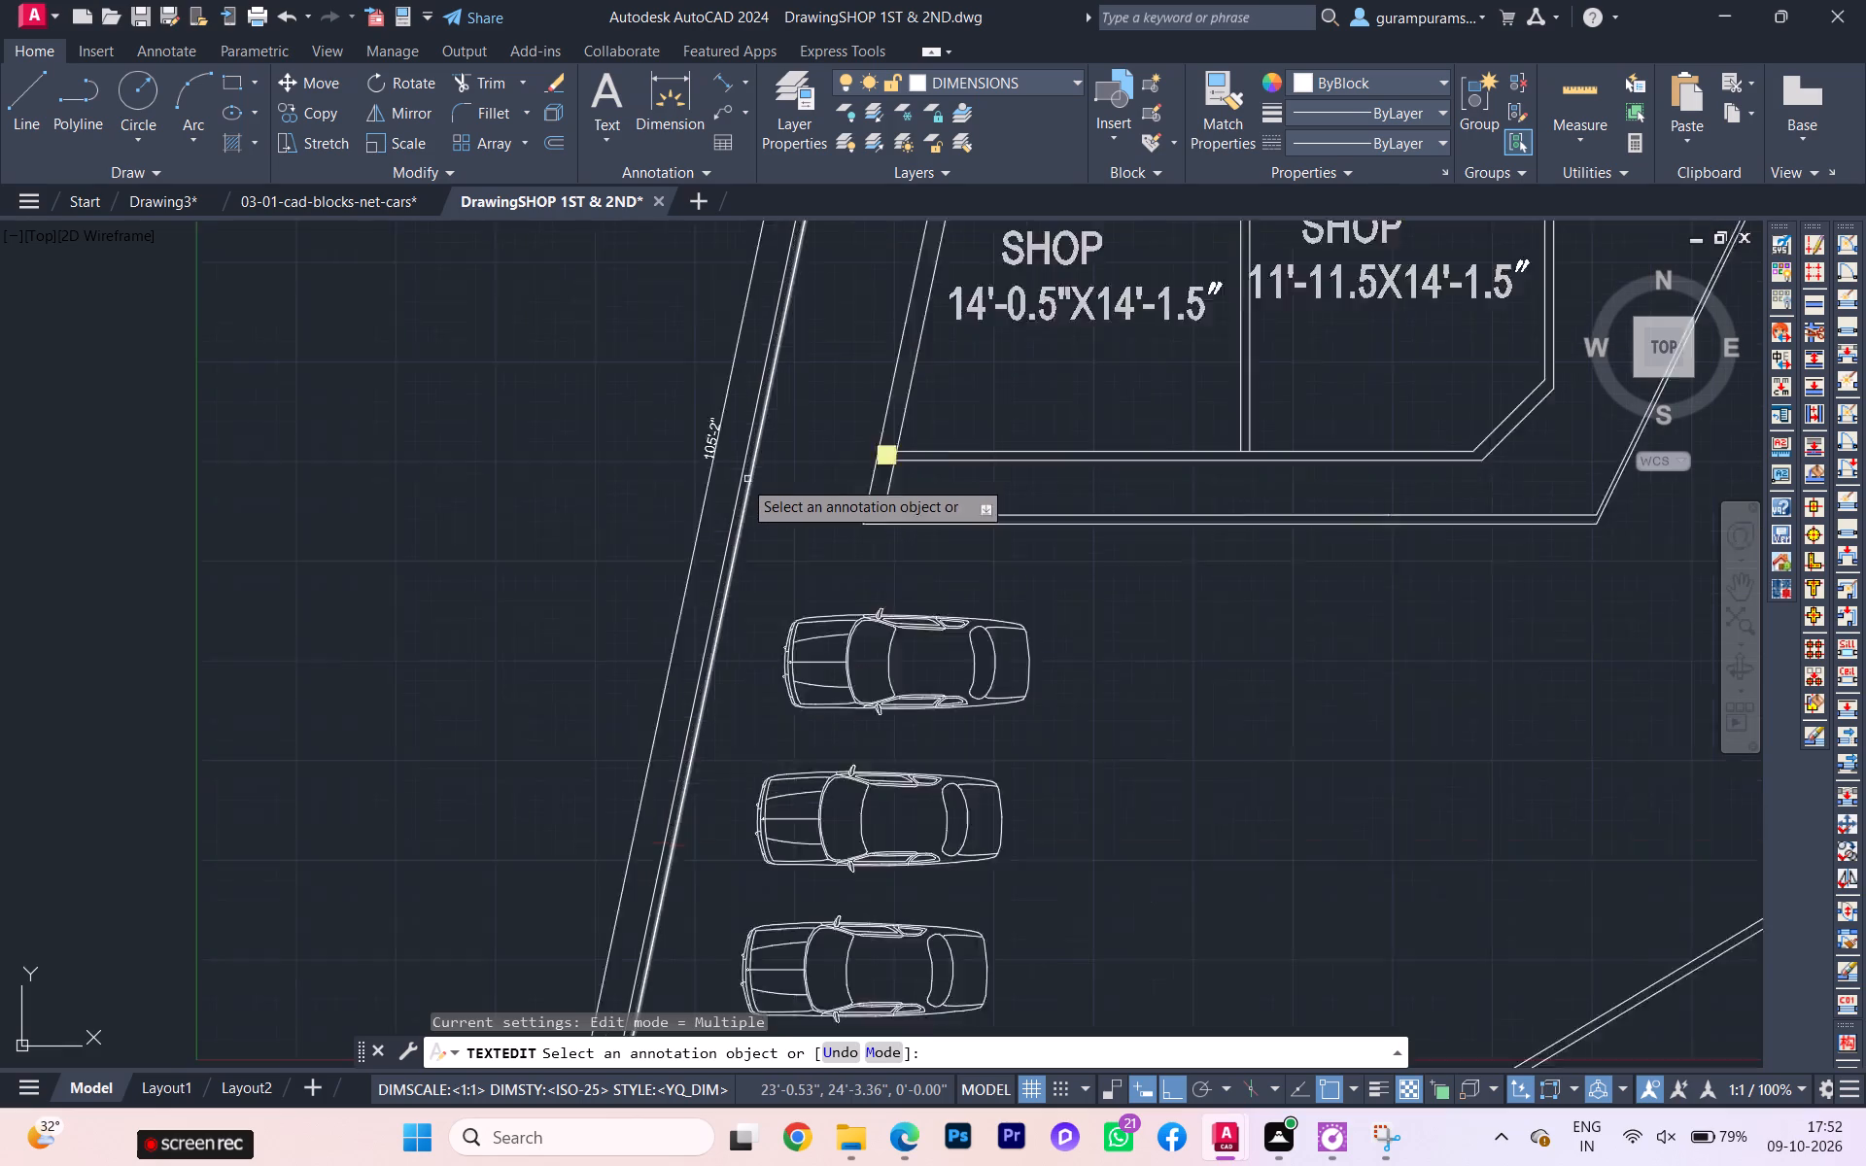
double_click(686, 429)
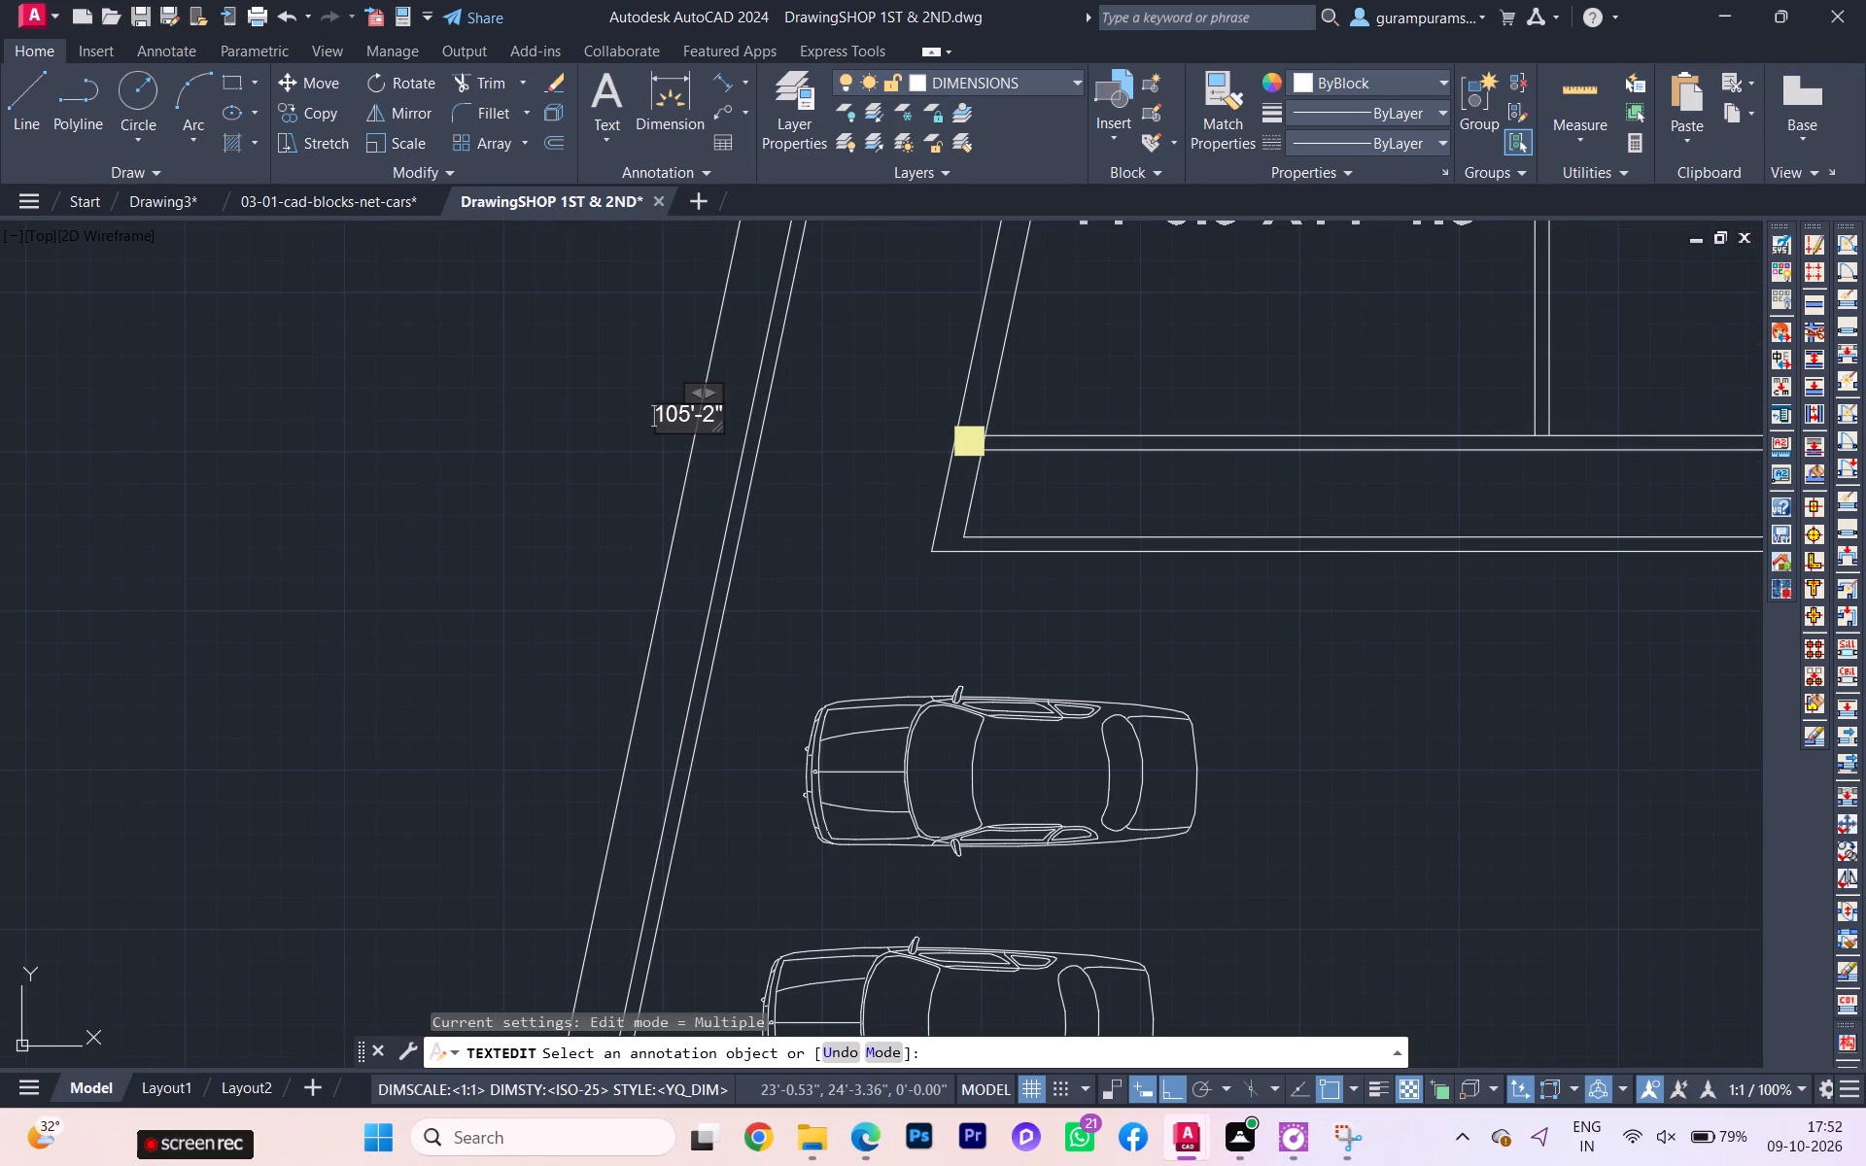
triple_click(688, 424)
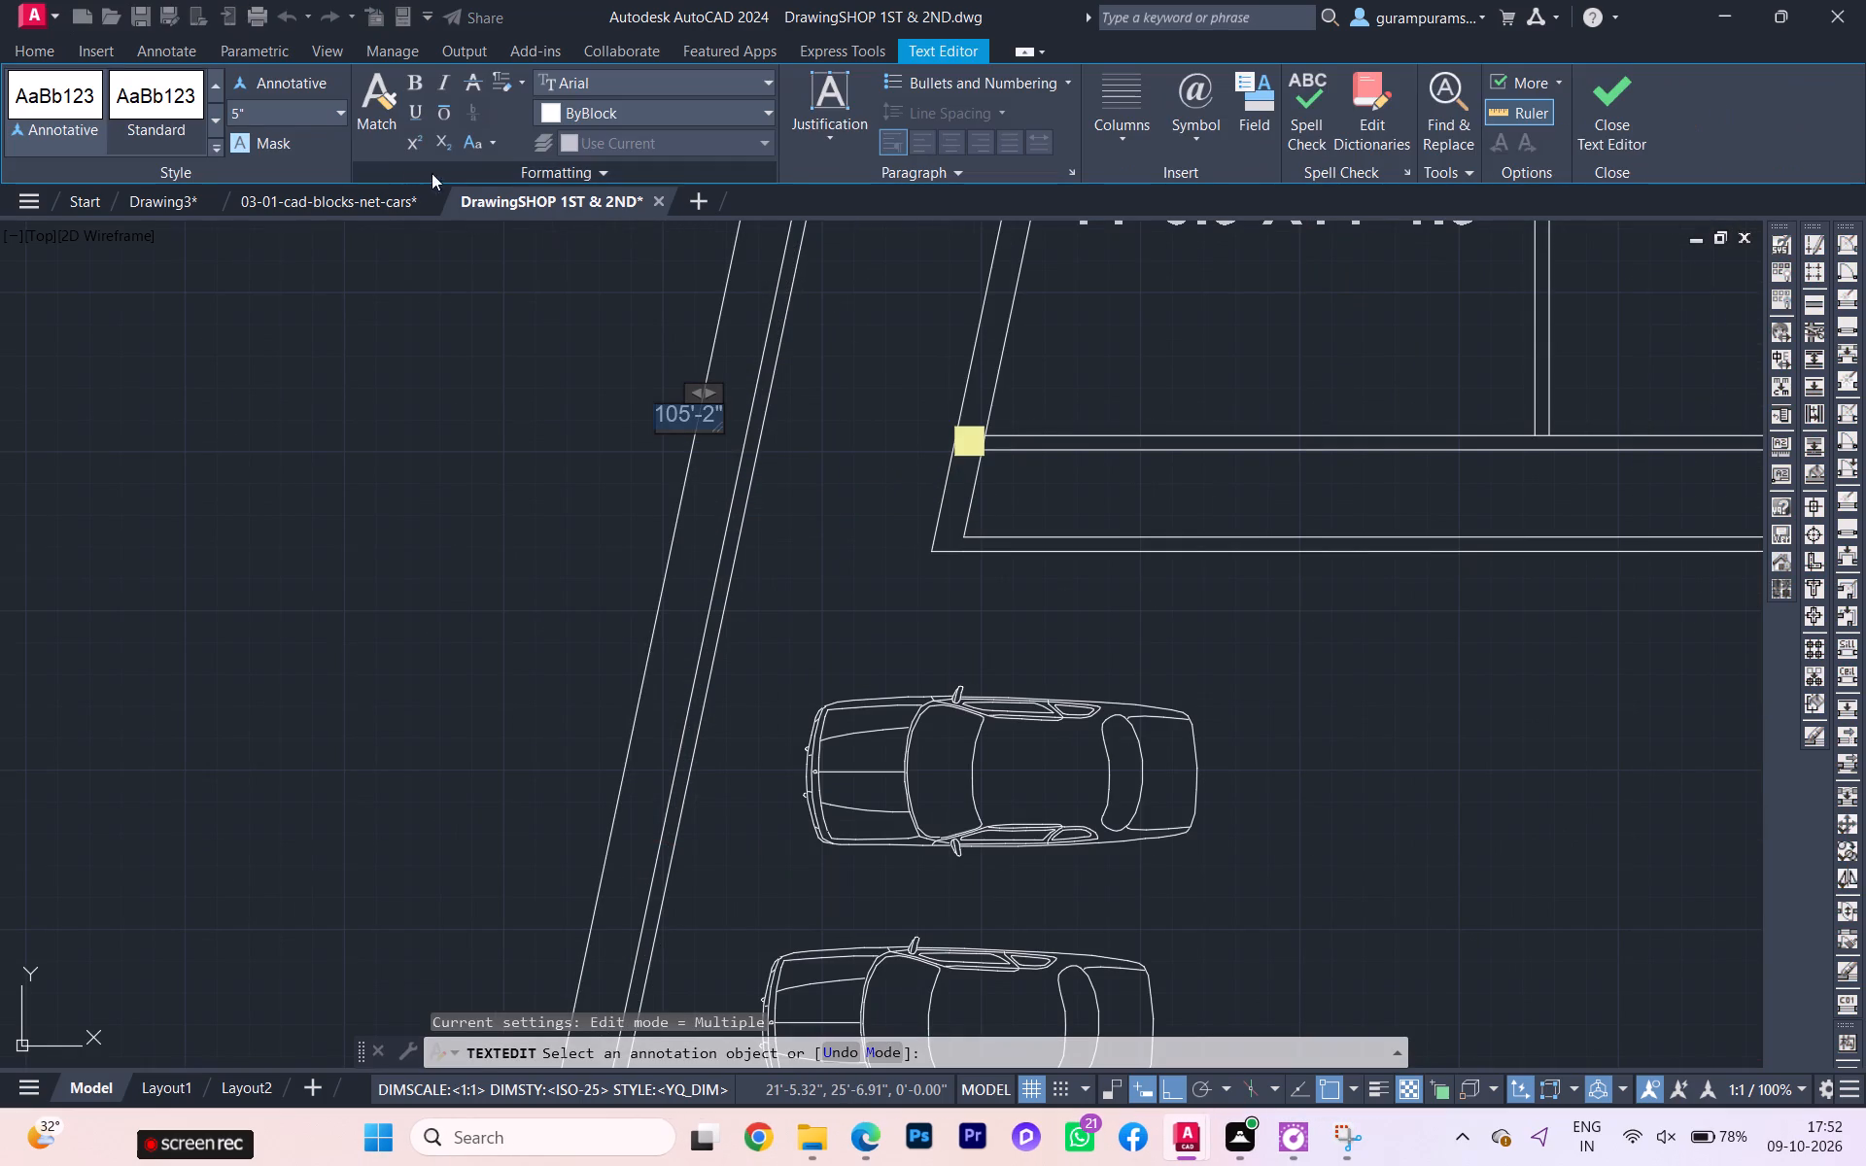
left_click(331, 116)
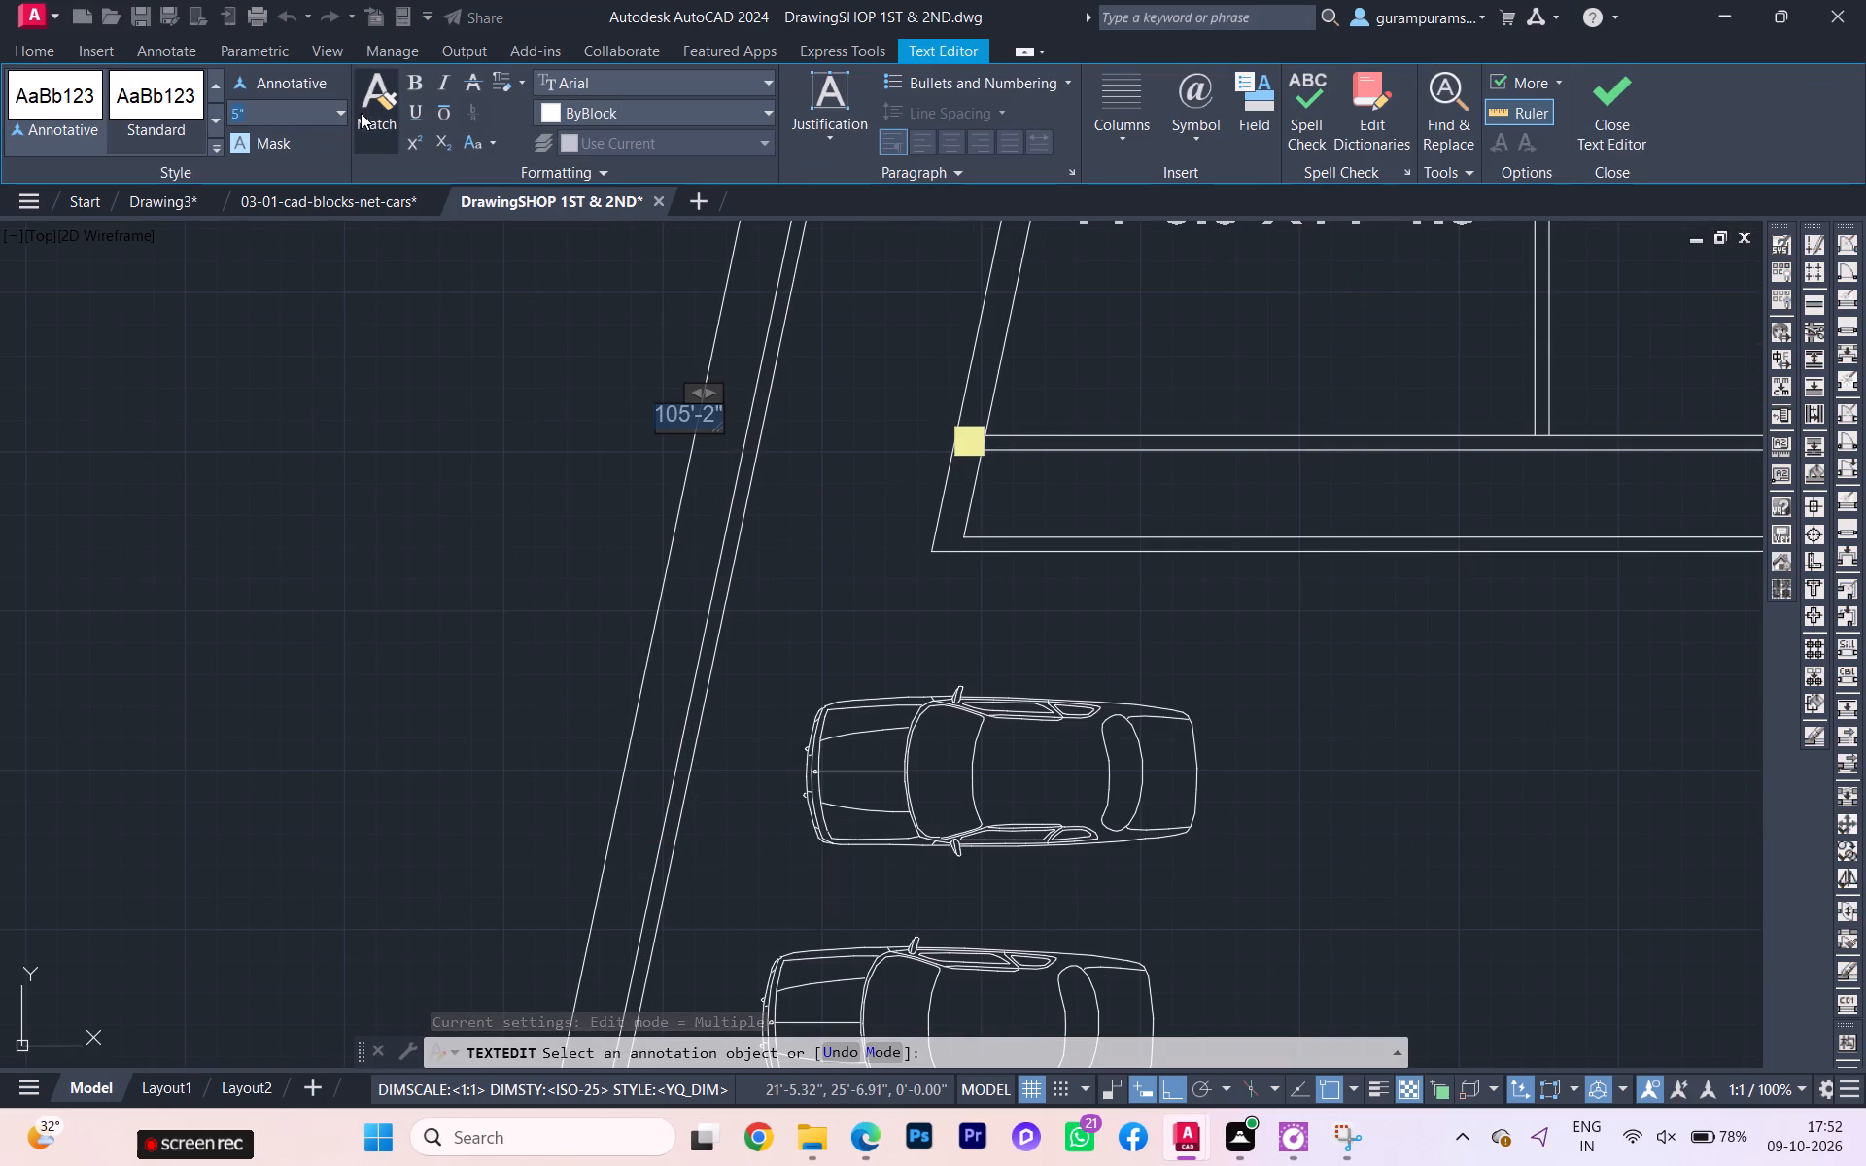
left_click(343, 113)
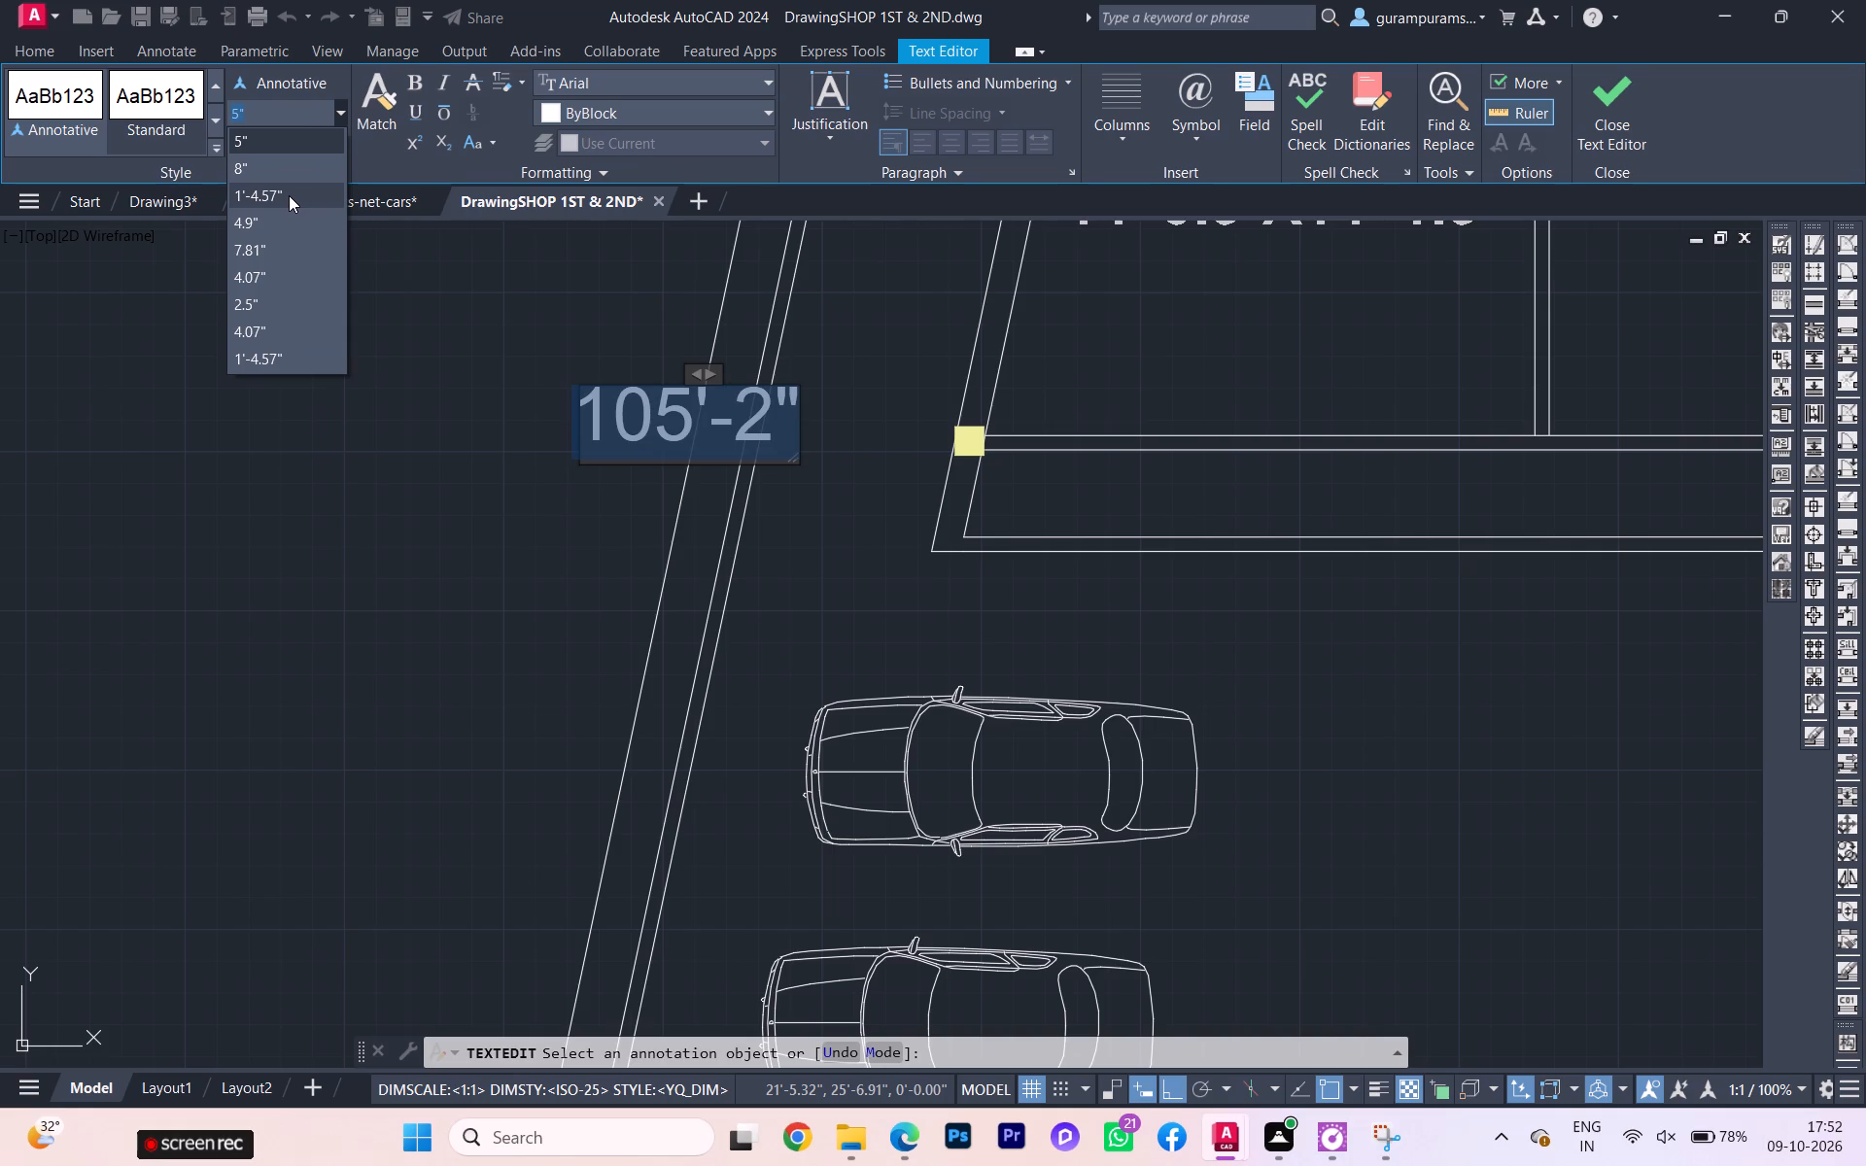
left_click(289, 195)
left_click(397, 559)
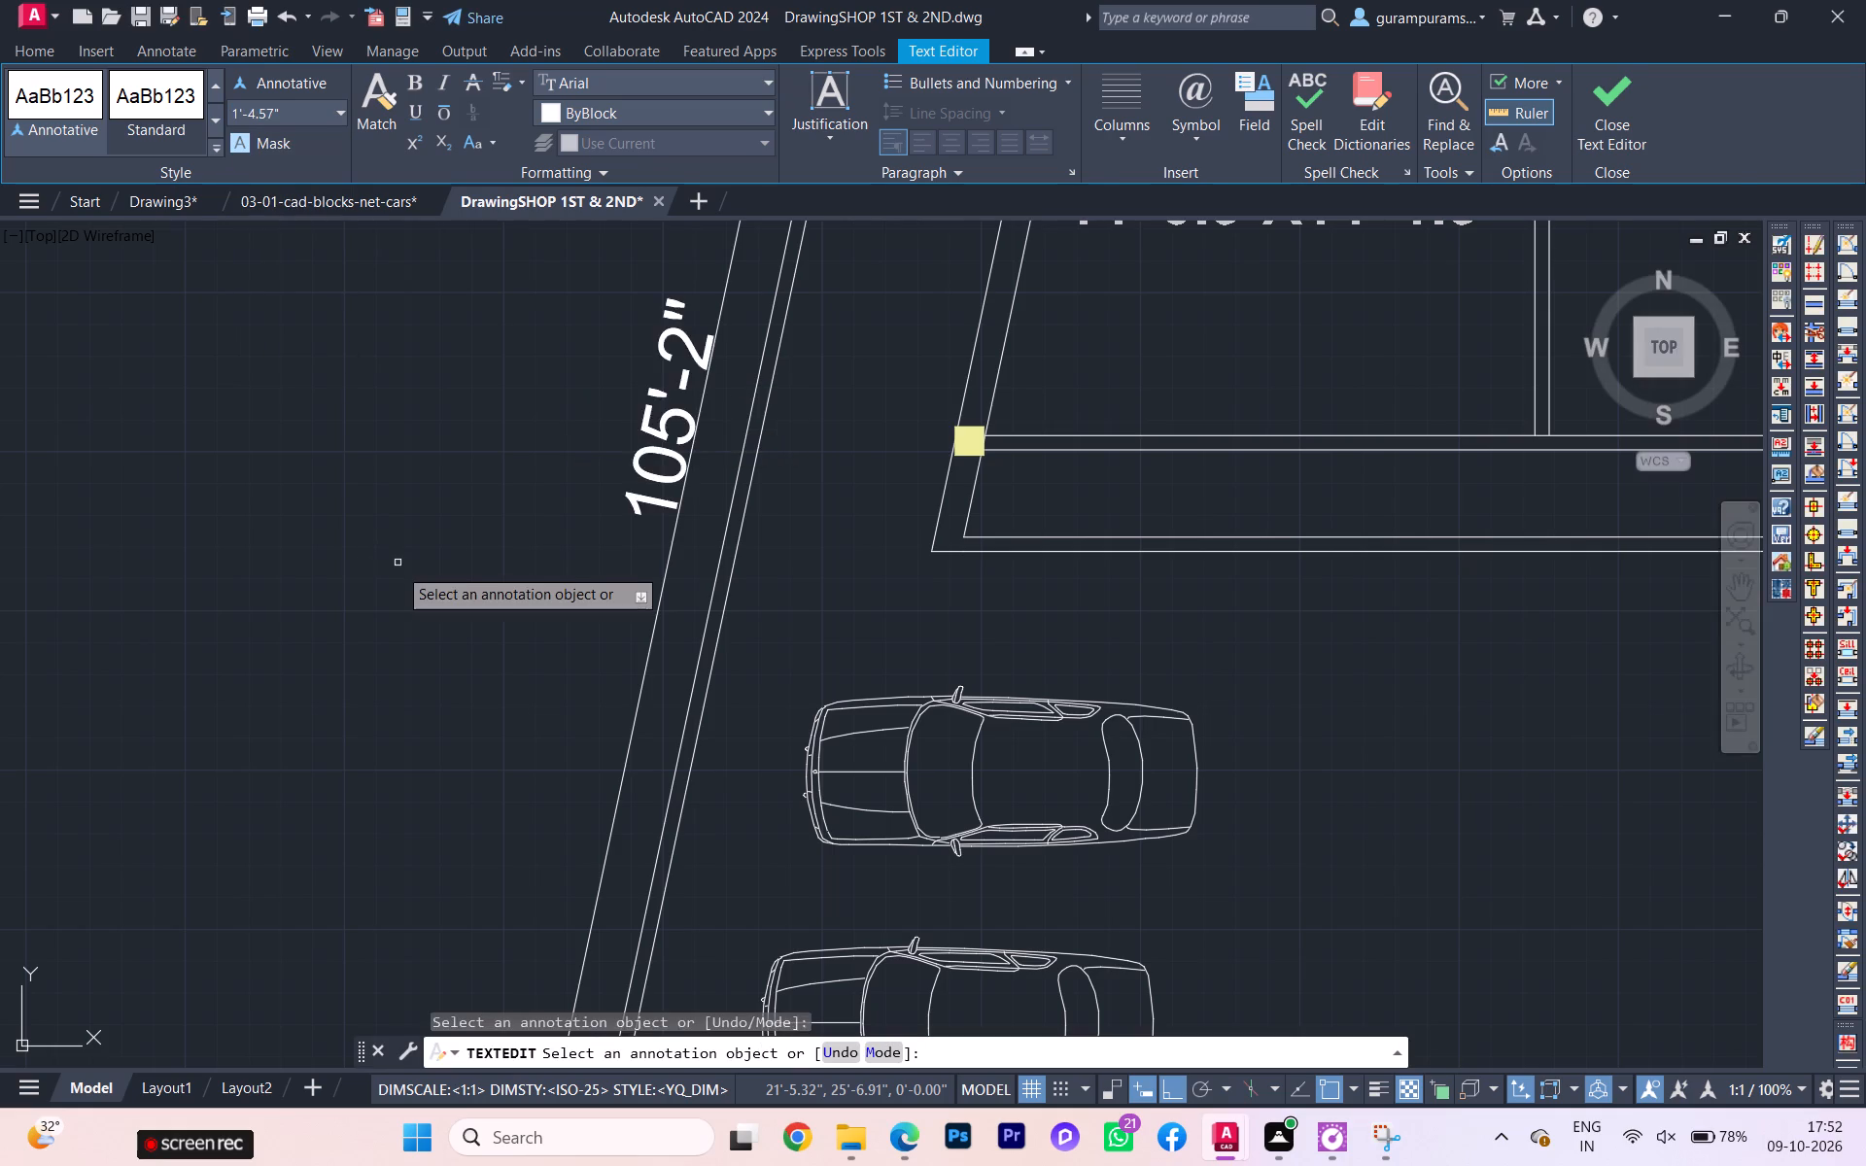
scroll(397, 566, "down", 3)
scroll(415, 473, "up", 1)
scroll(415, 471, "down", 2)
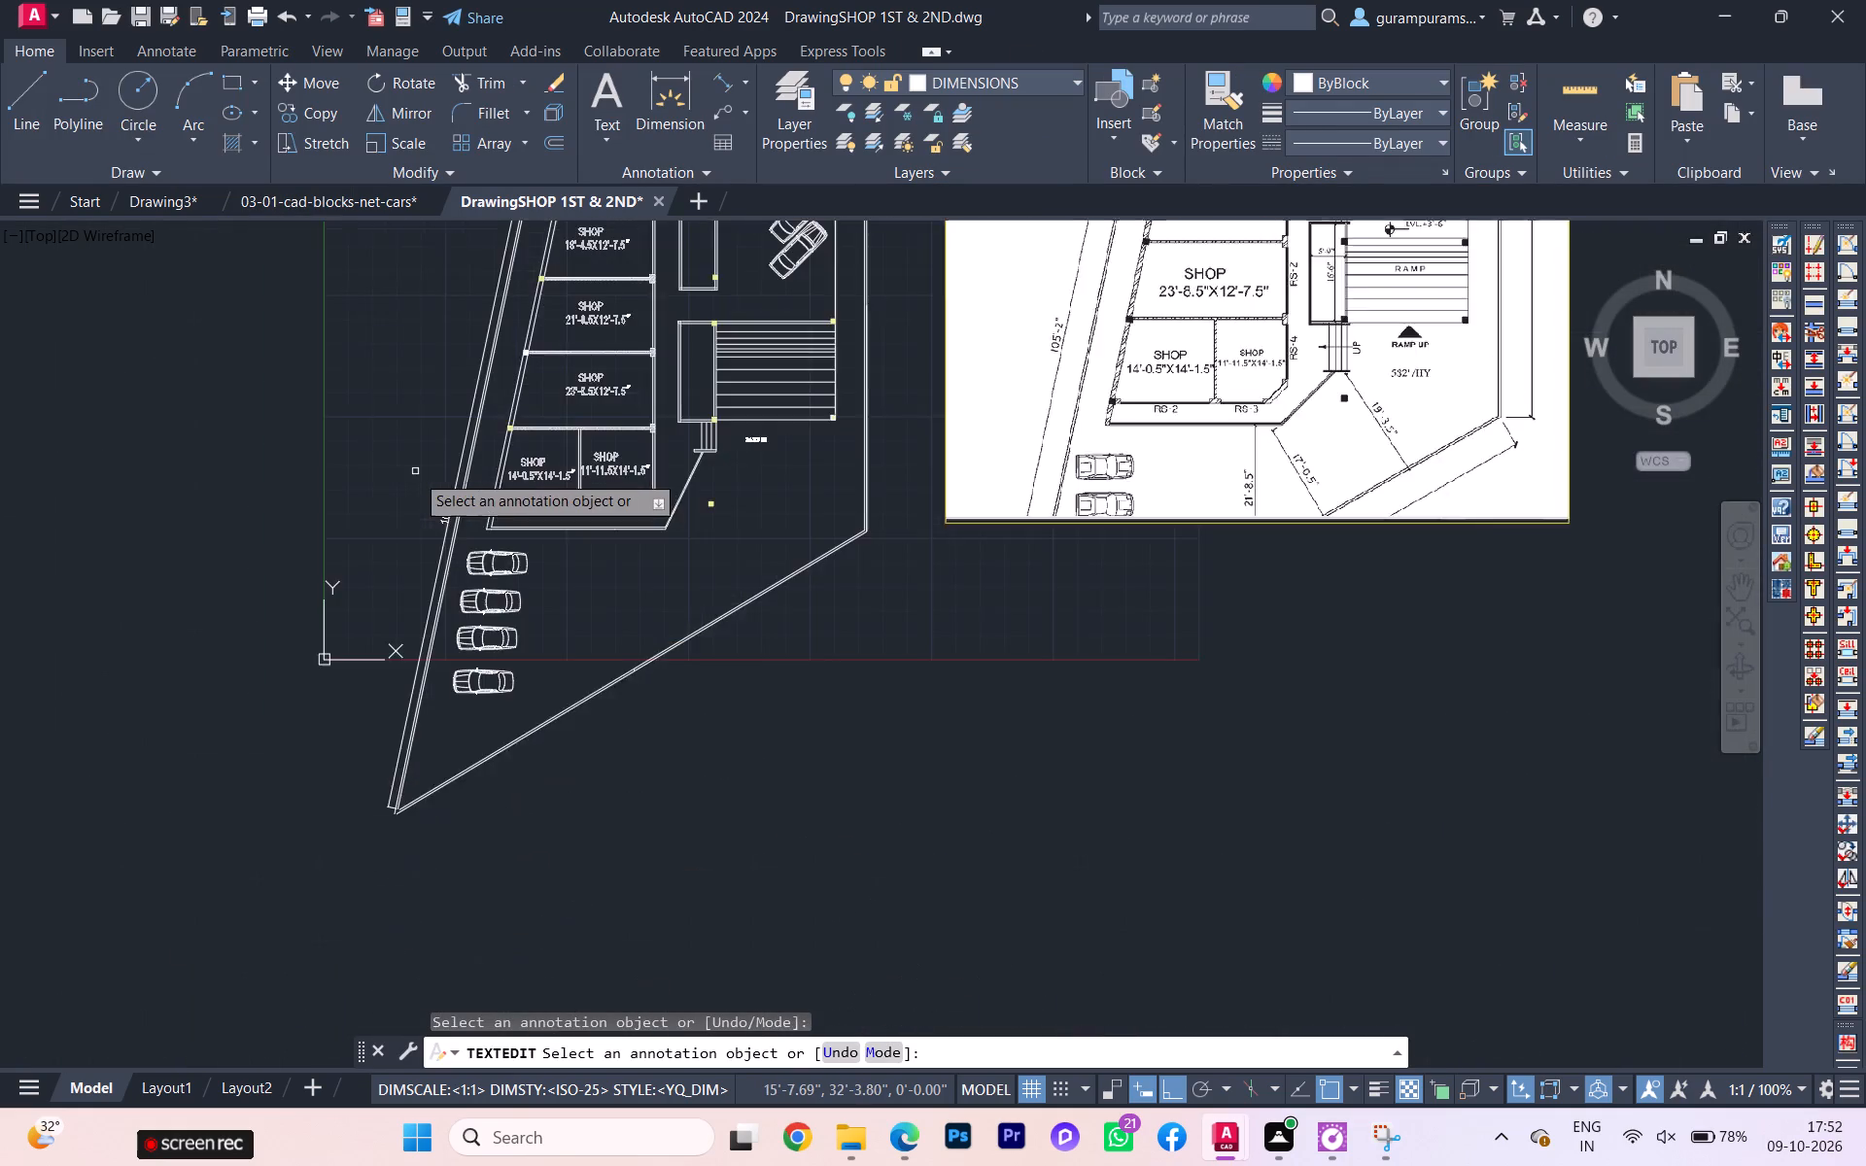
middle_click_drag(420, 487, 449, 666)
scroll(1167, 268, "down", 3)
middle_click_drag(1166, 276, 1161, 451)
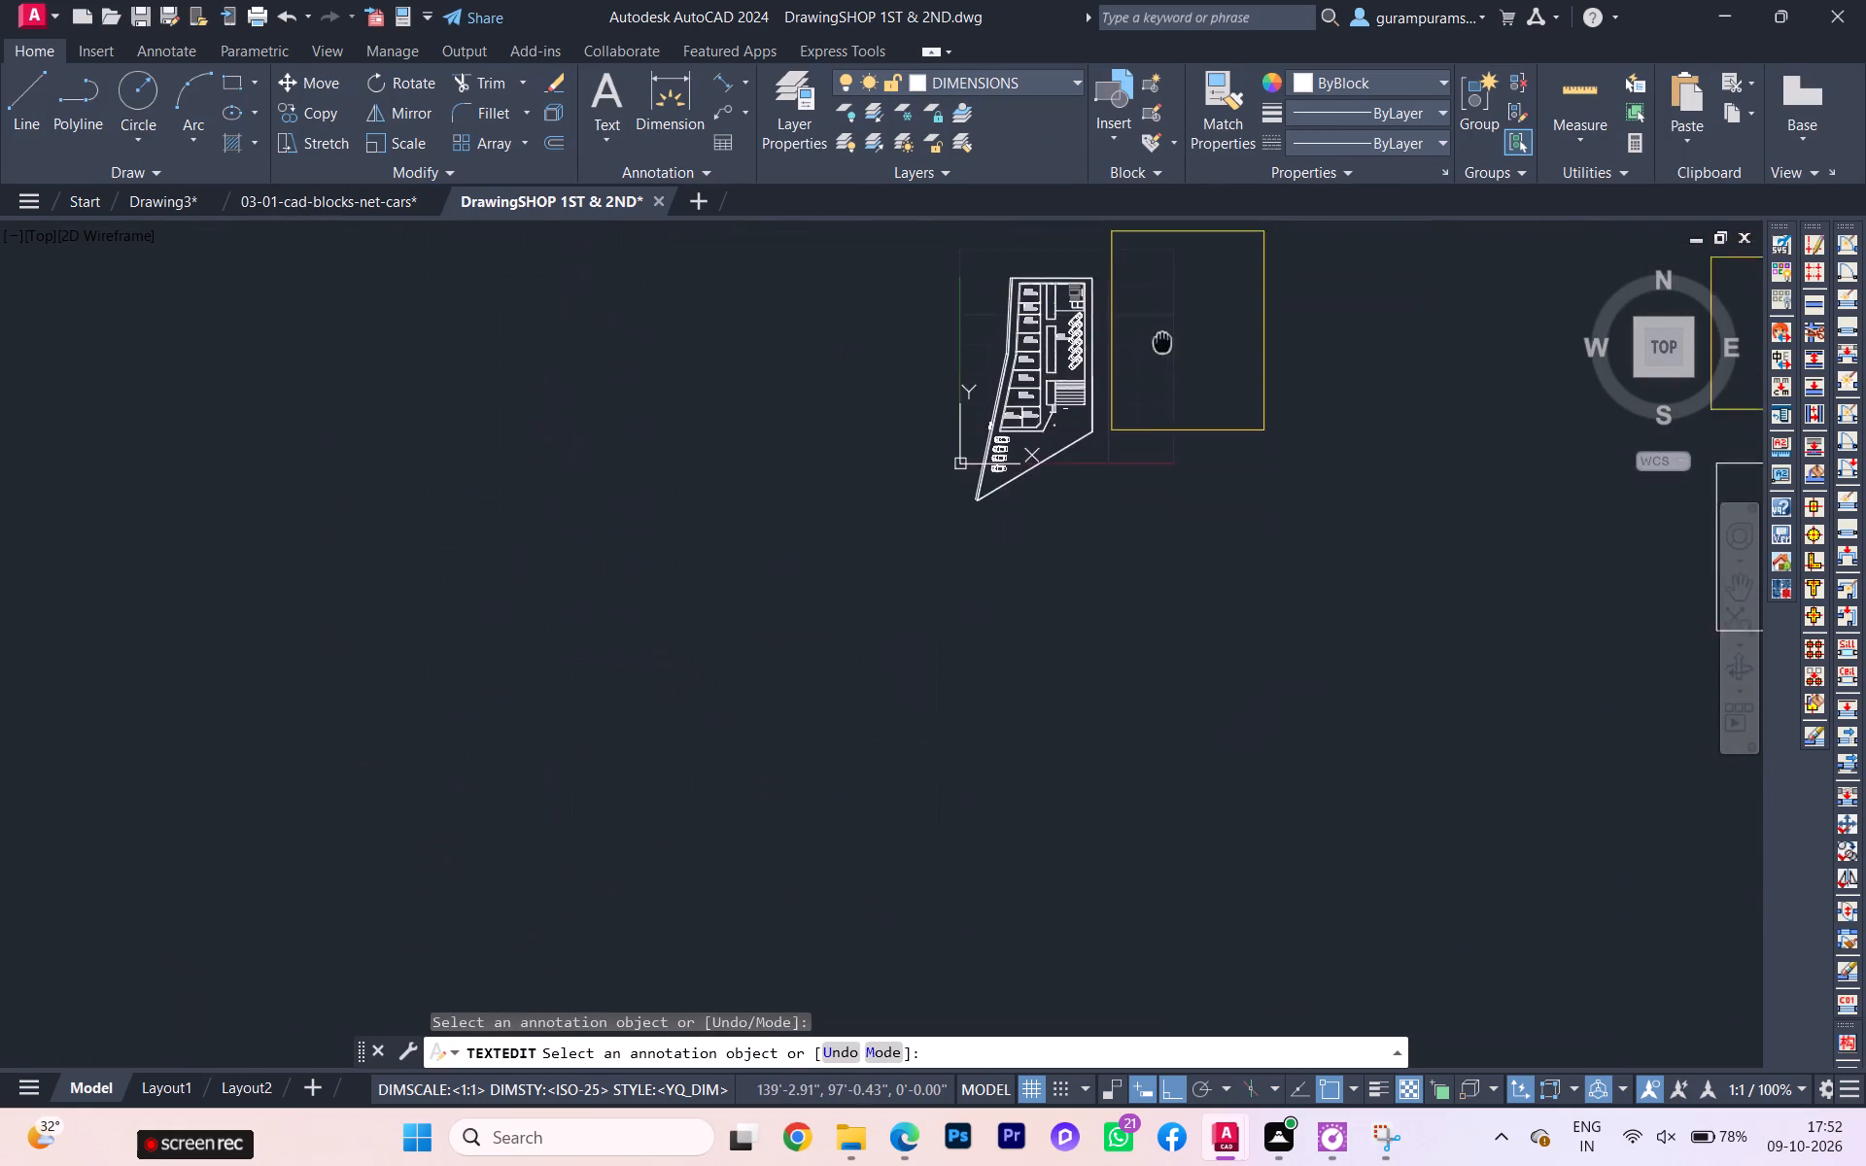
middle_click_drag(1161, 451, 1161, 452)
scroll(1151, 378, "up", 4)
scroll(1148, 385, "down", 2)
scroll(797, 523, "up", 3)
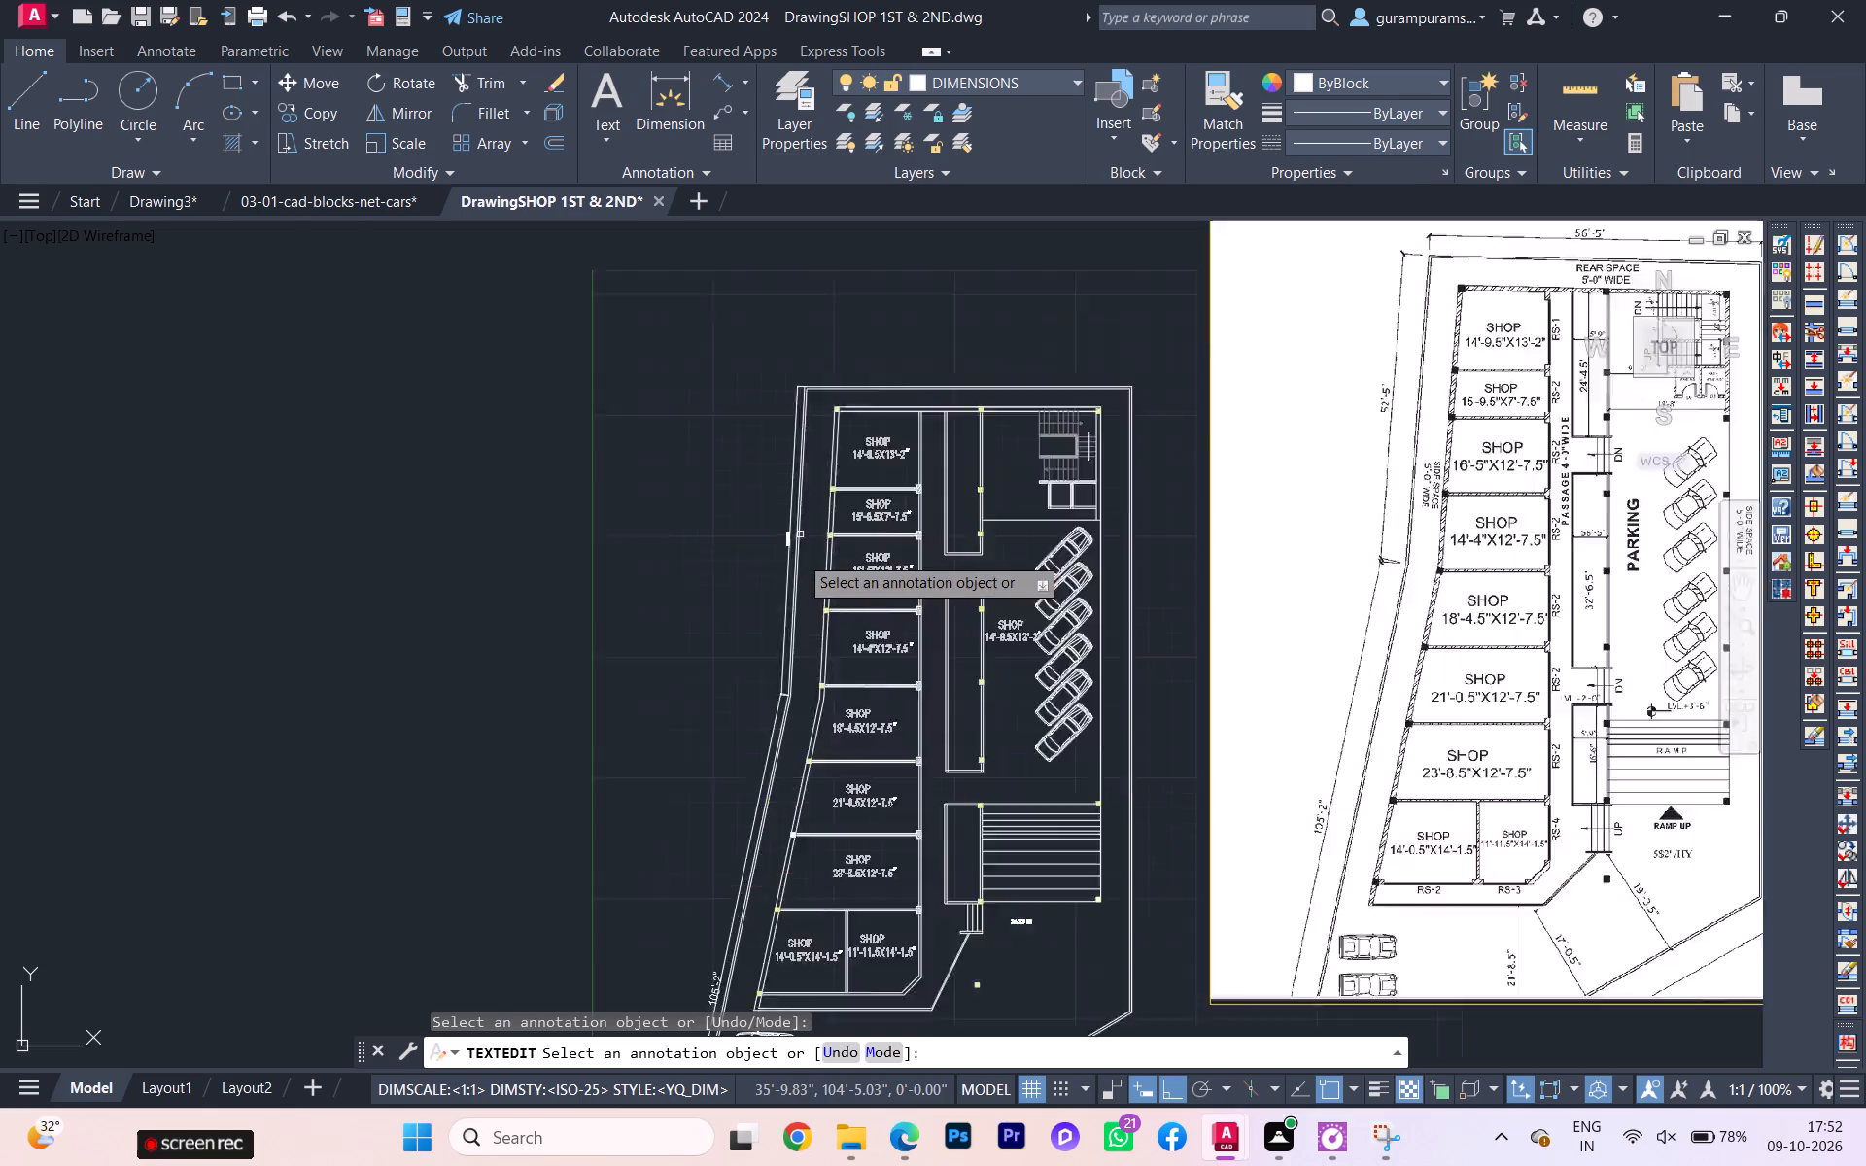
key("Escape")
Override the text of the upper west boundary wall's aligned dimension with 52'-5".
scroll(748, 537, "up", 2)
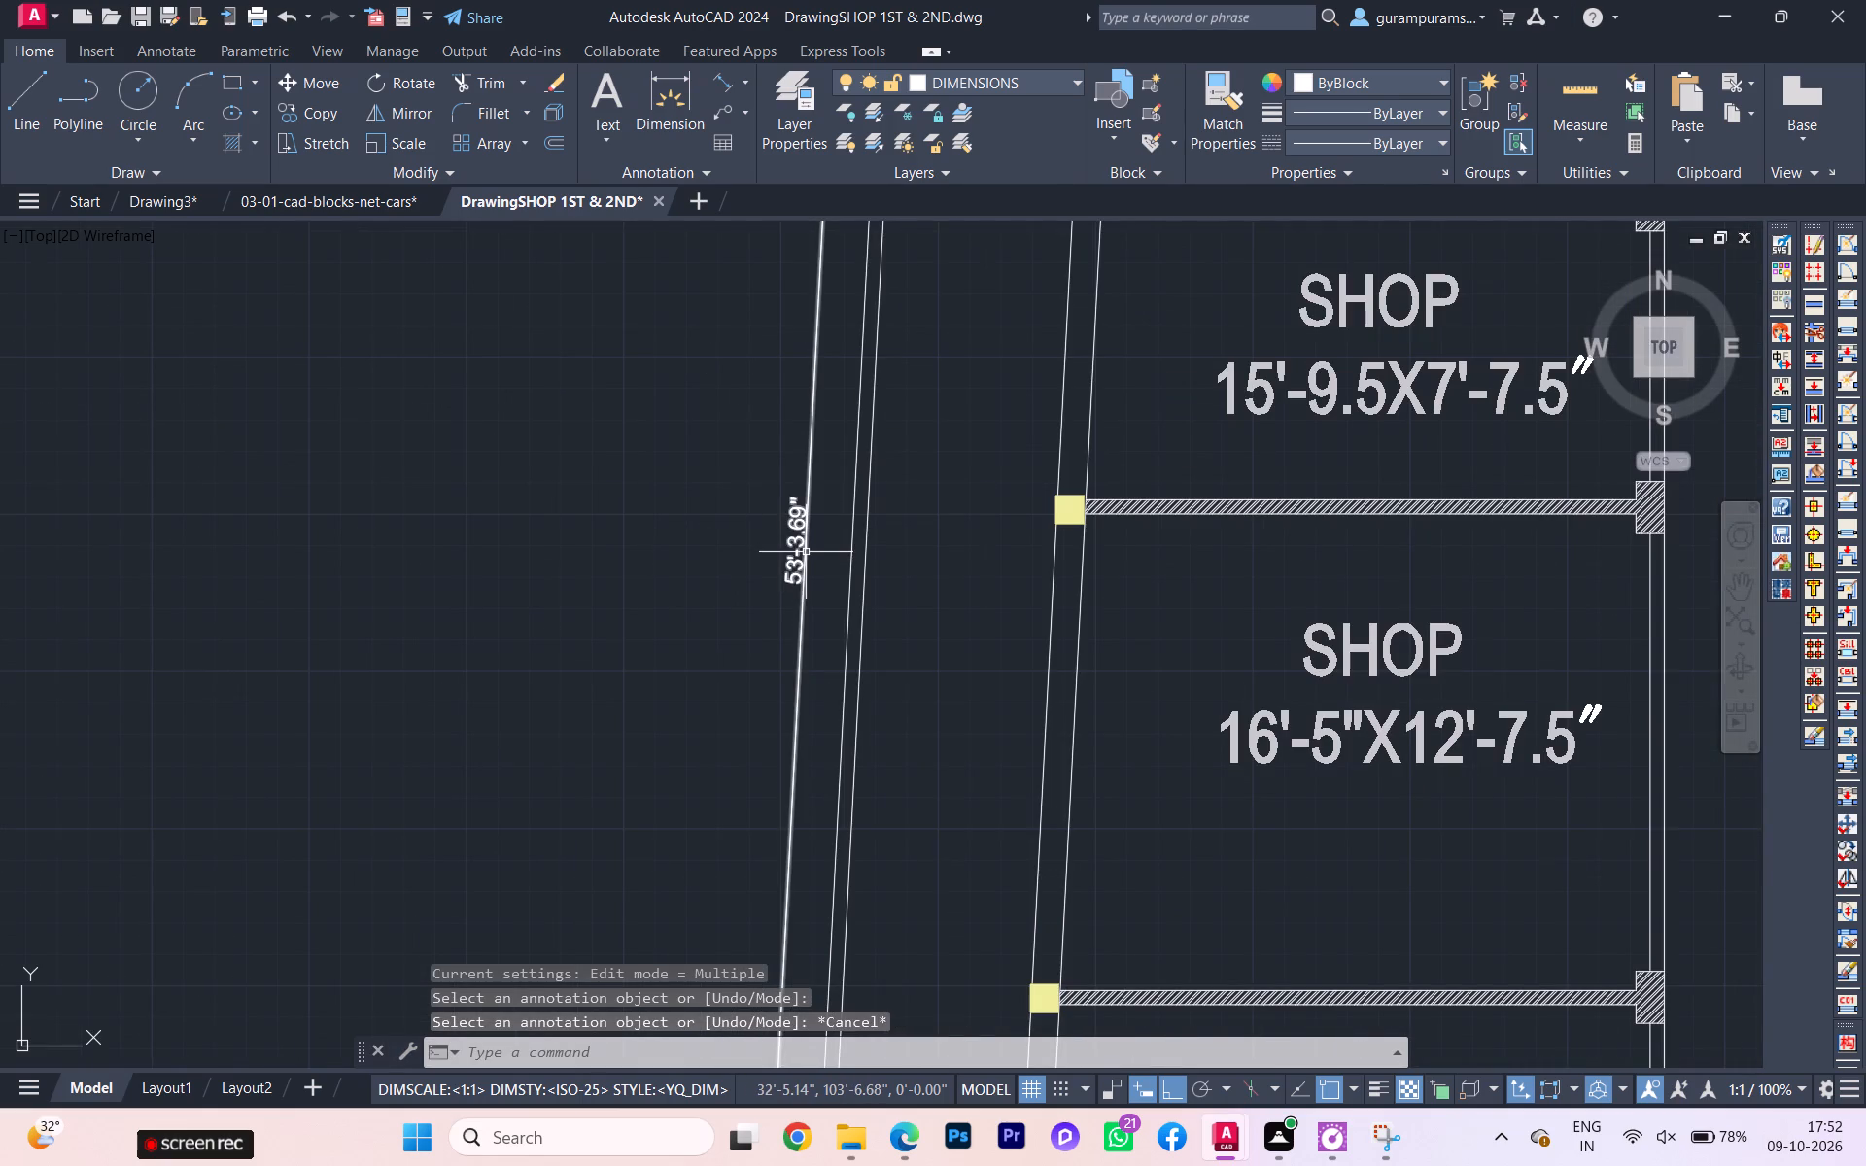
triple_click(800, 552)
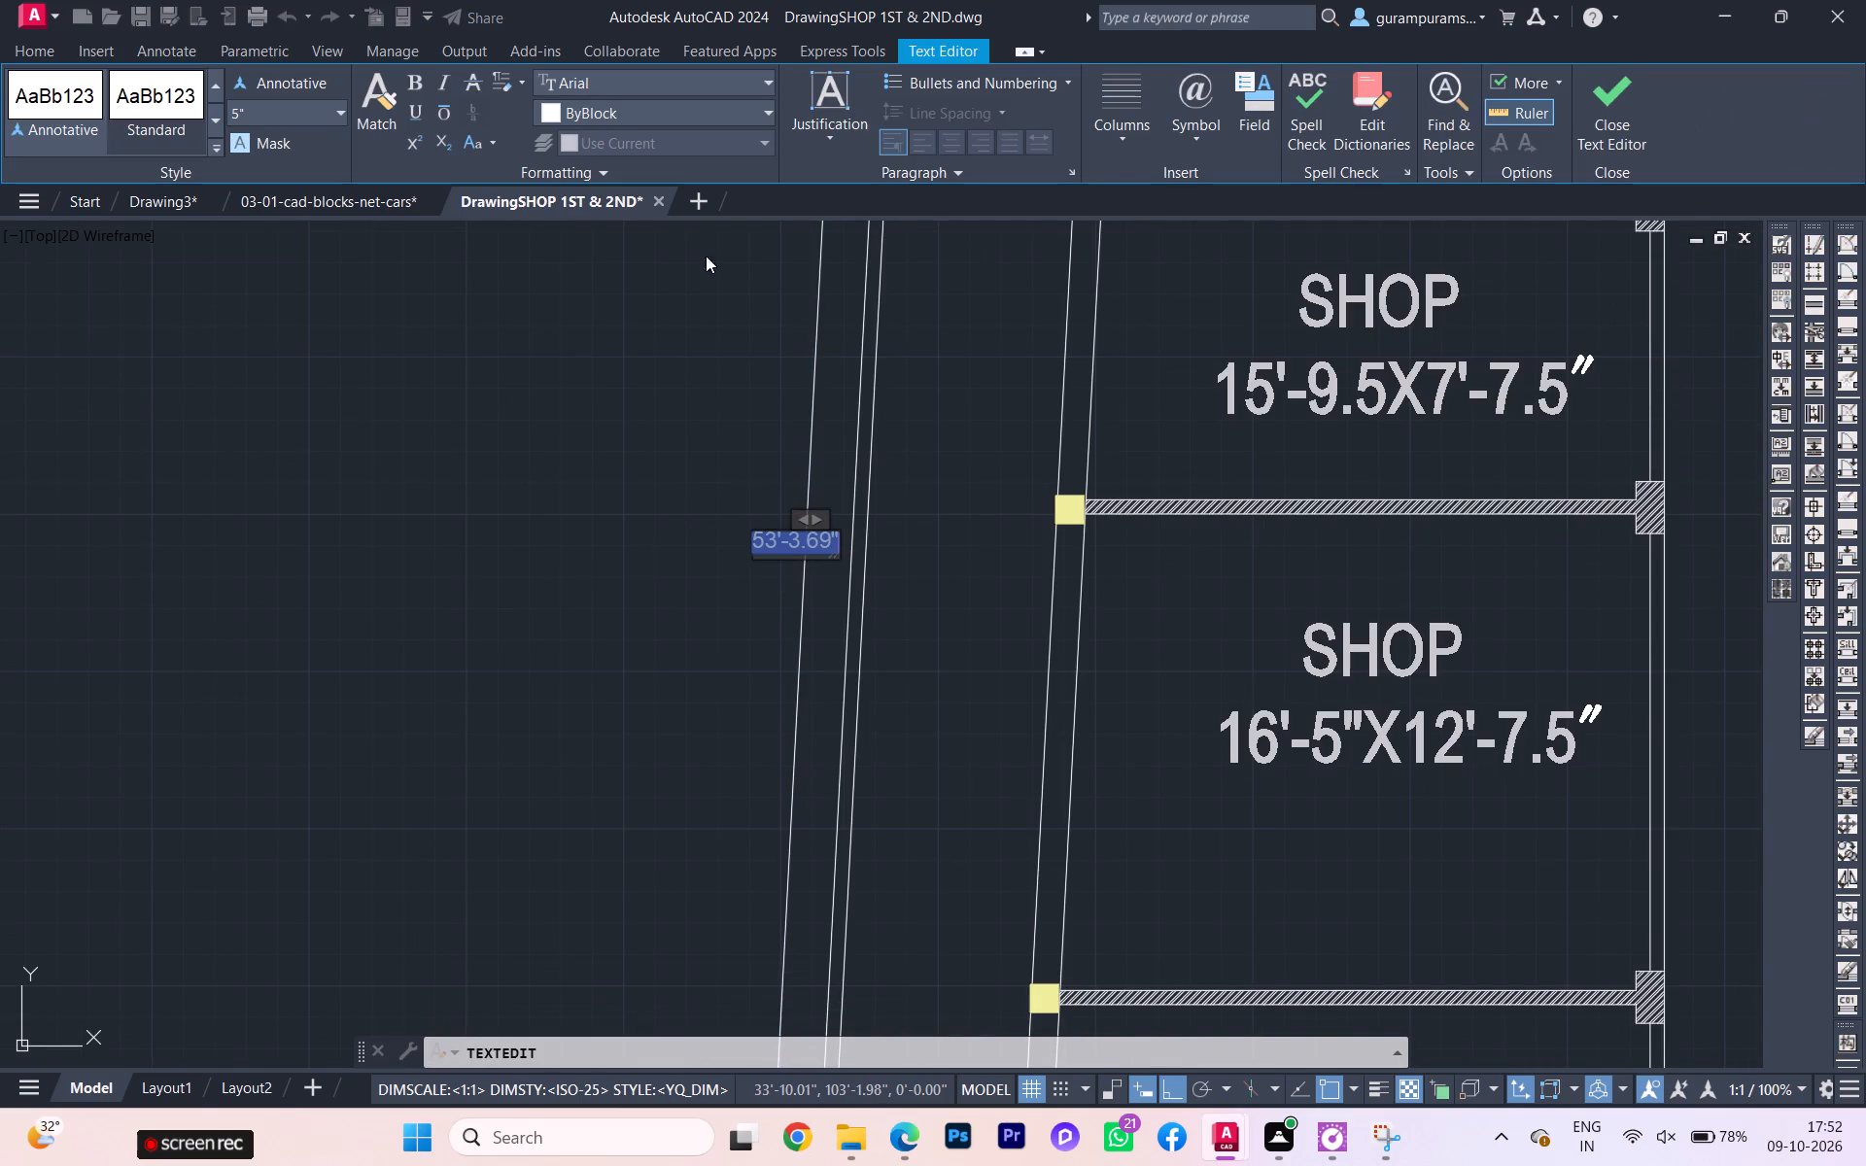
key("BackSpace")
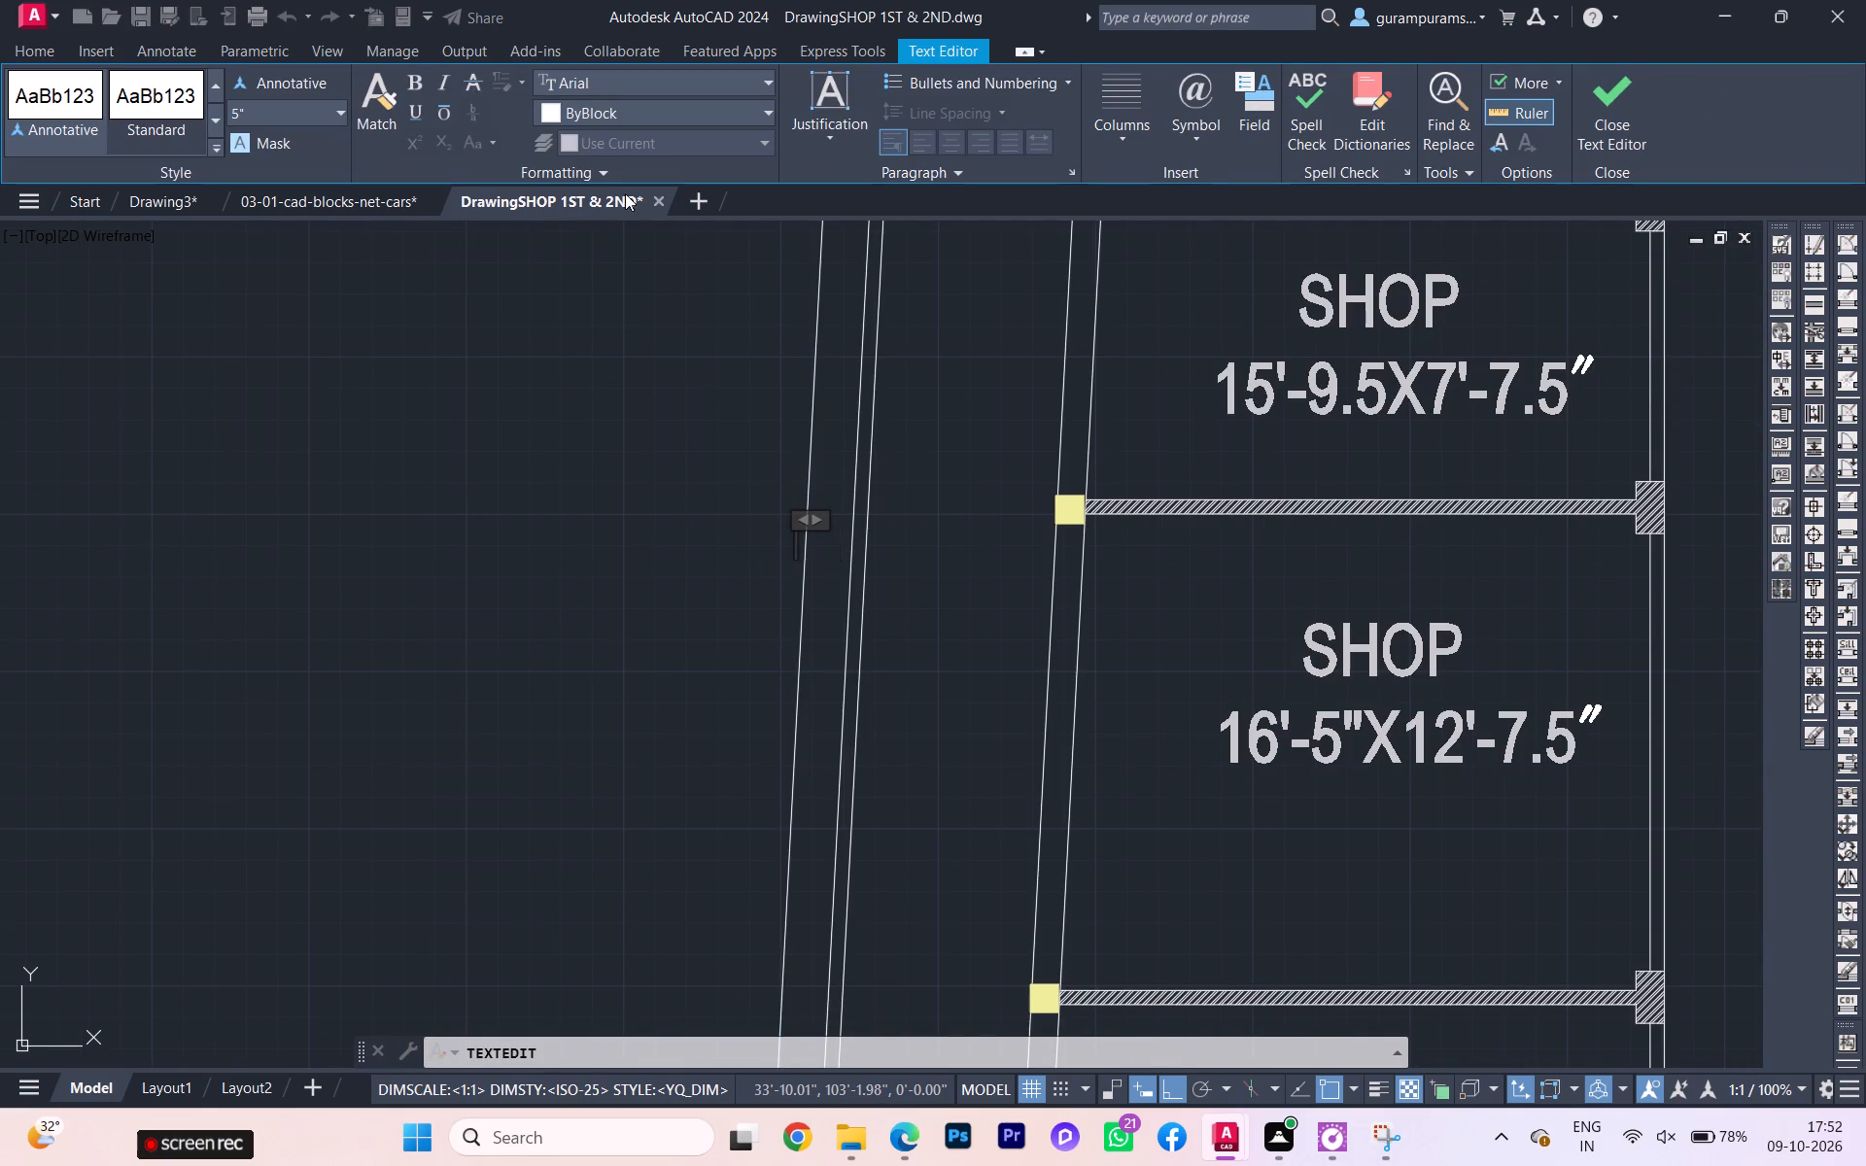
type("52'5")
key("BackSpace")
type("-5\"")
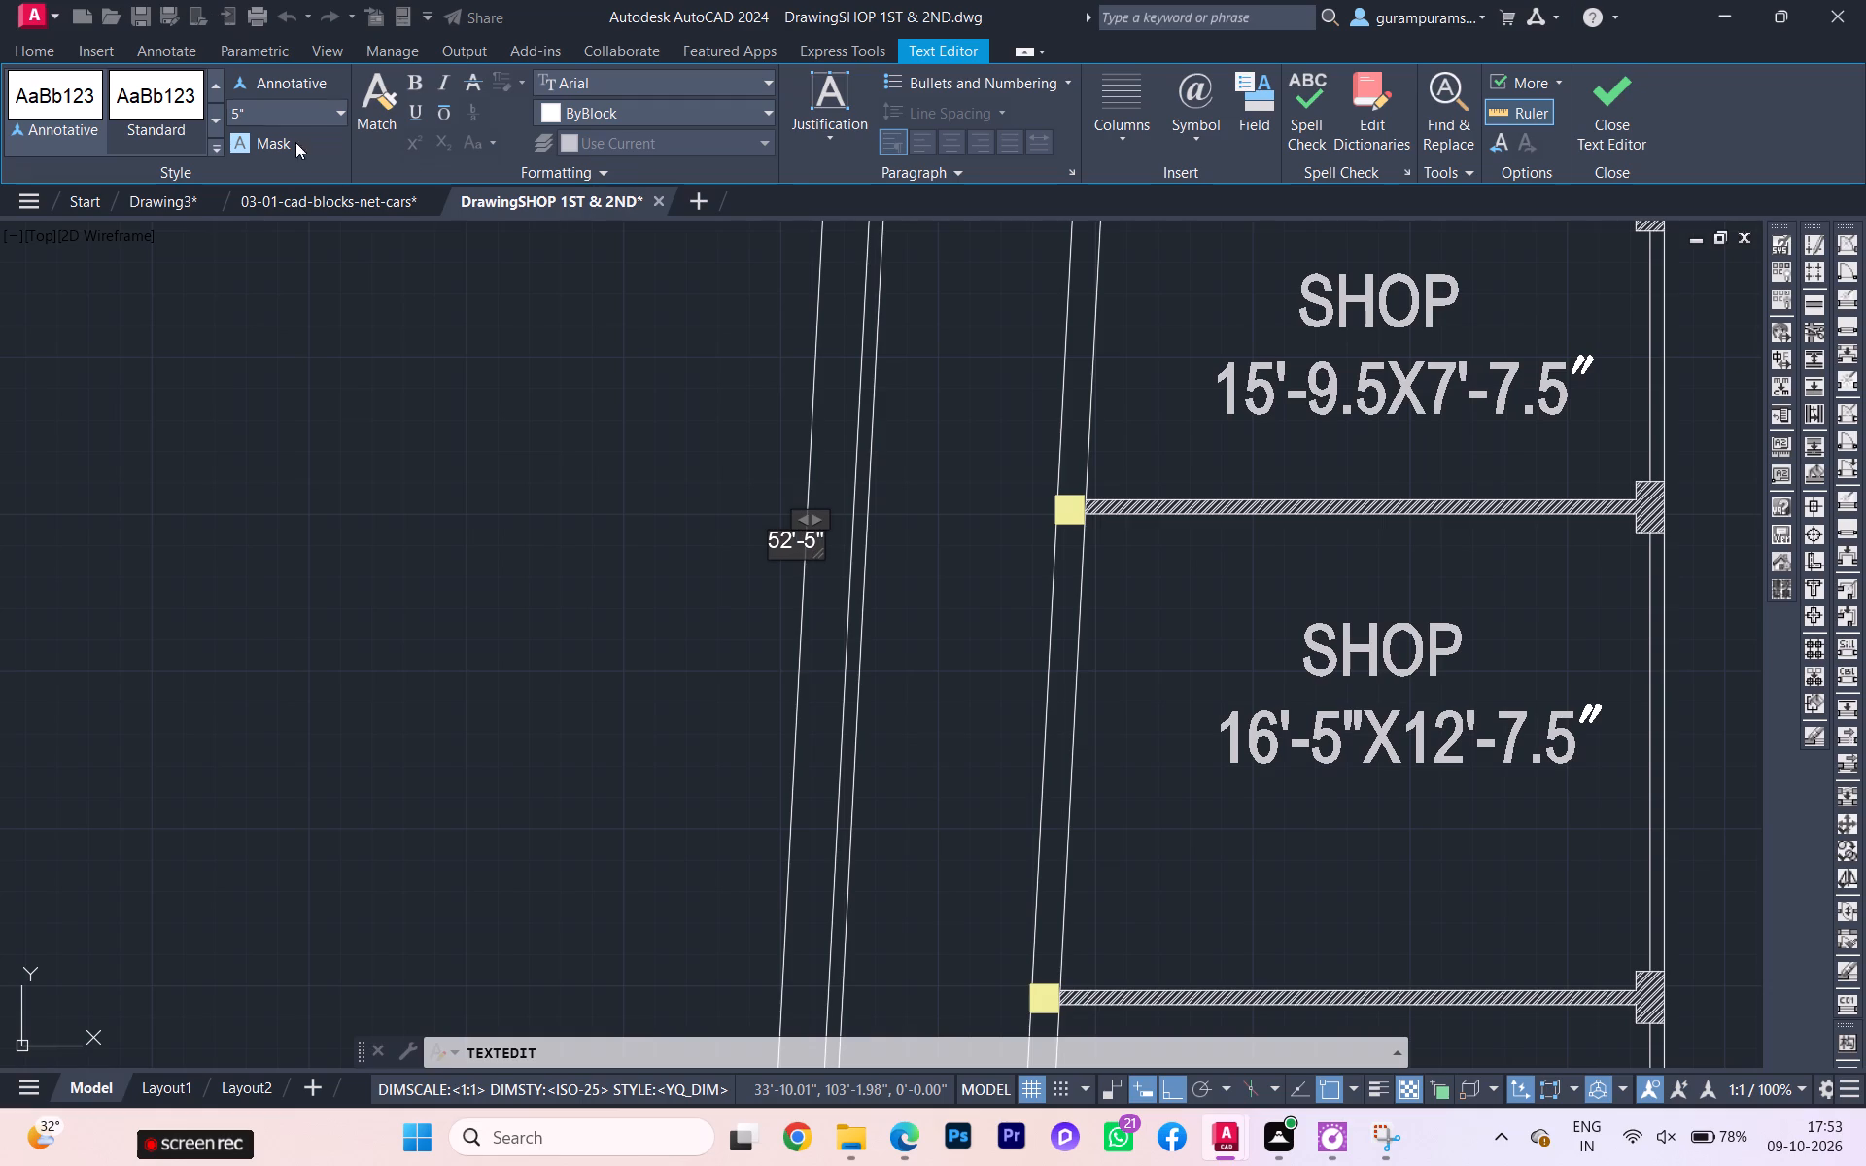
double_click(784, 530)
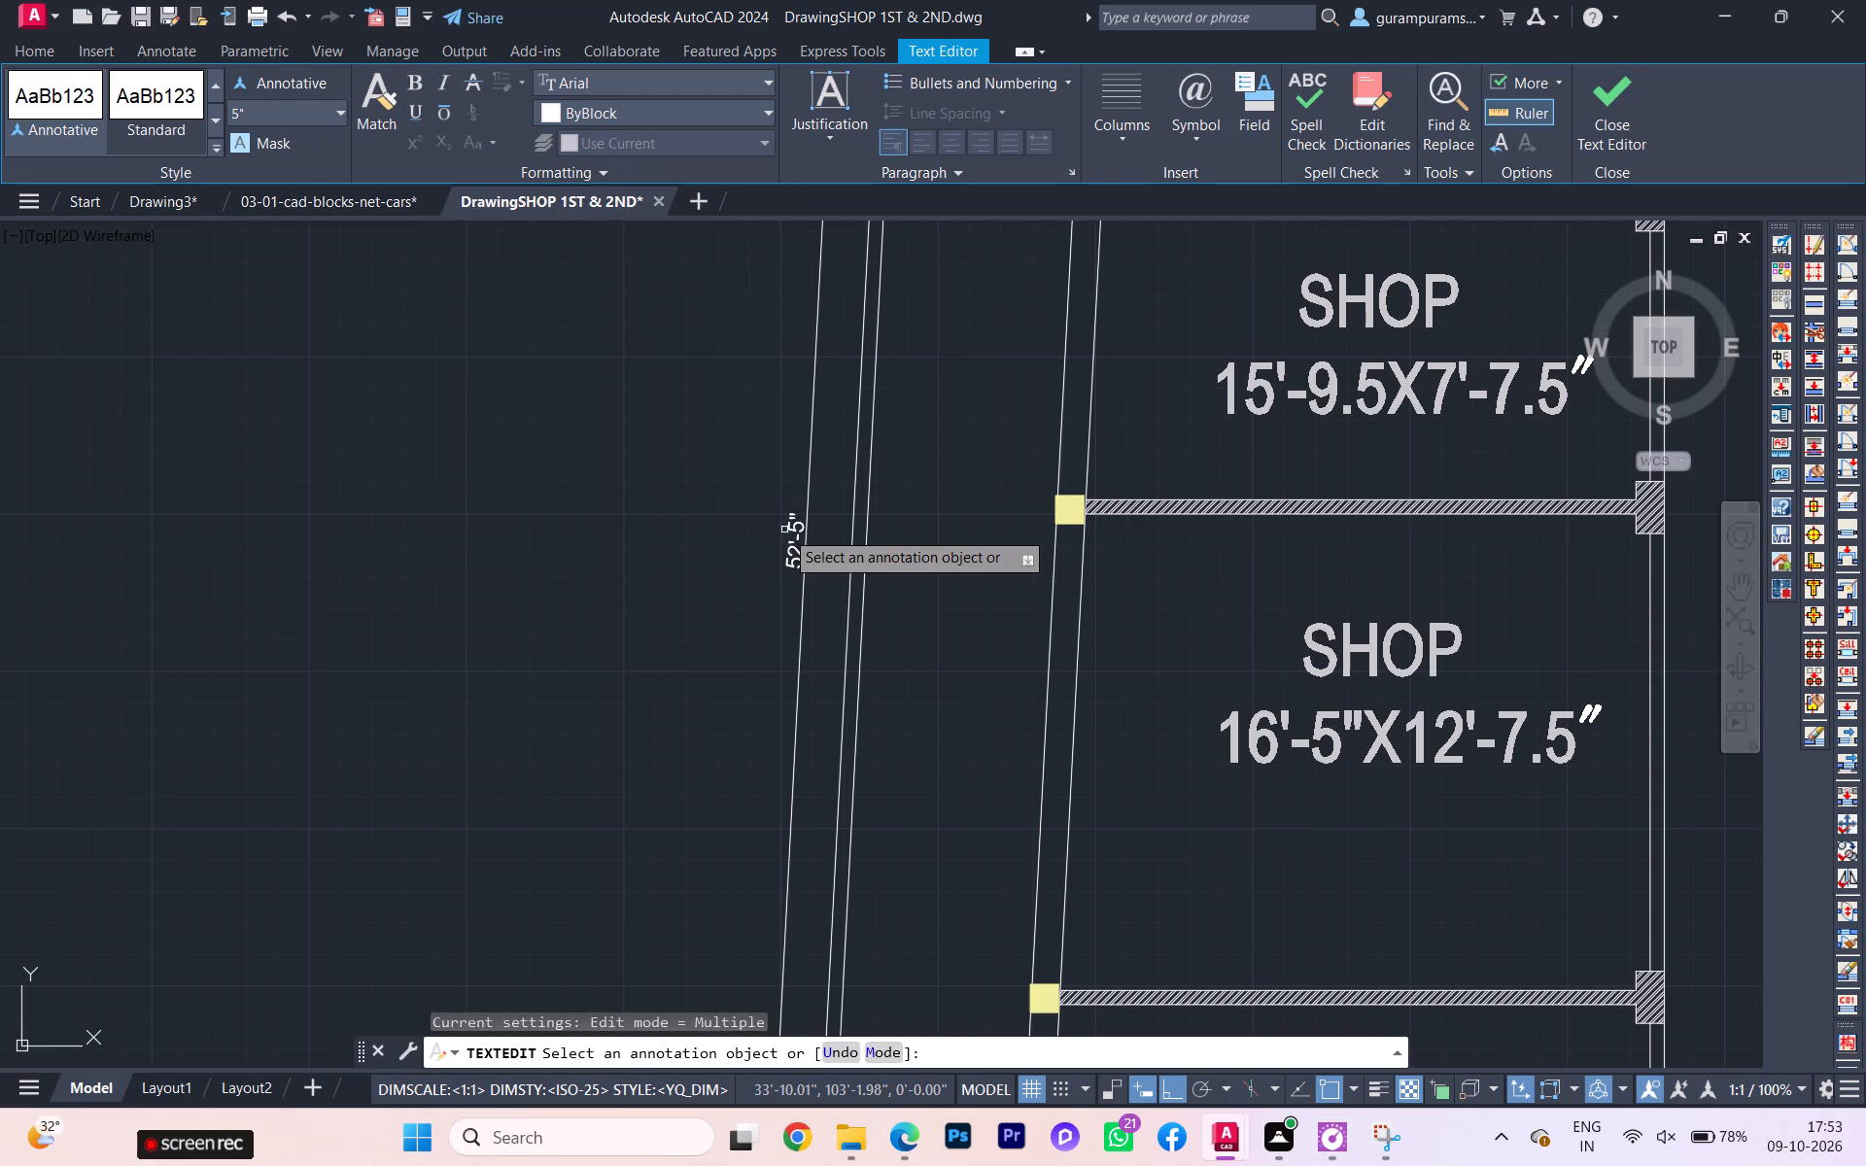
Set the text height of the 52'-5" dimension on the upper west boundary to 1'-4.57".
triple_click(798, 558)
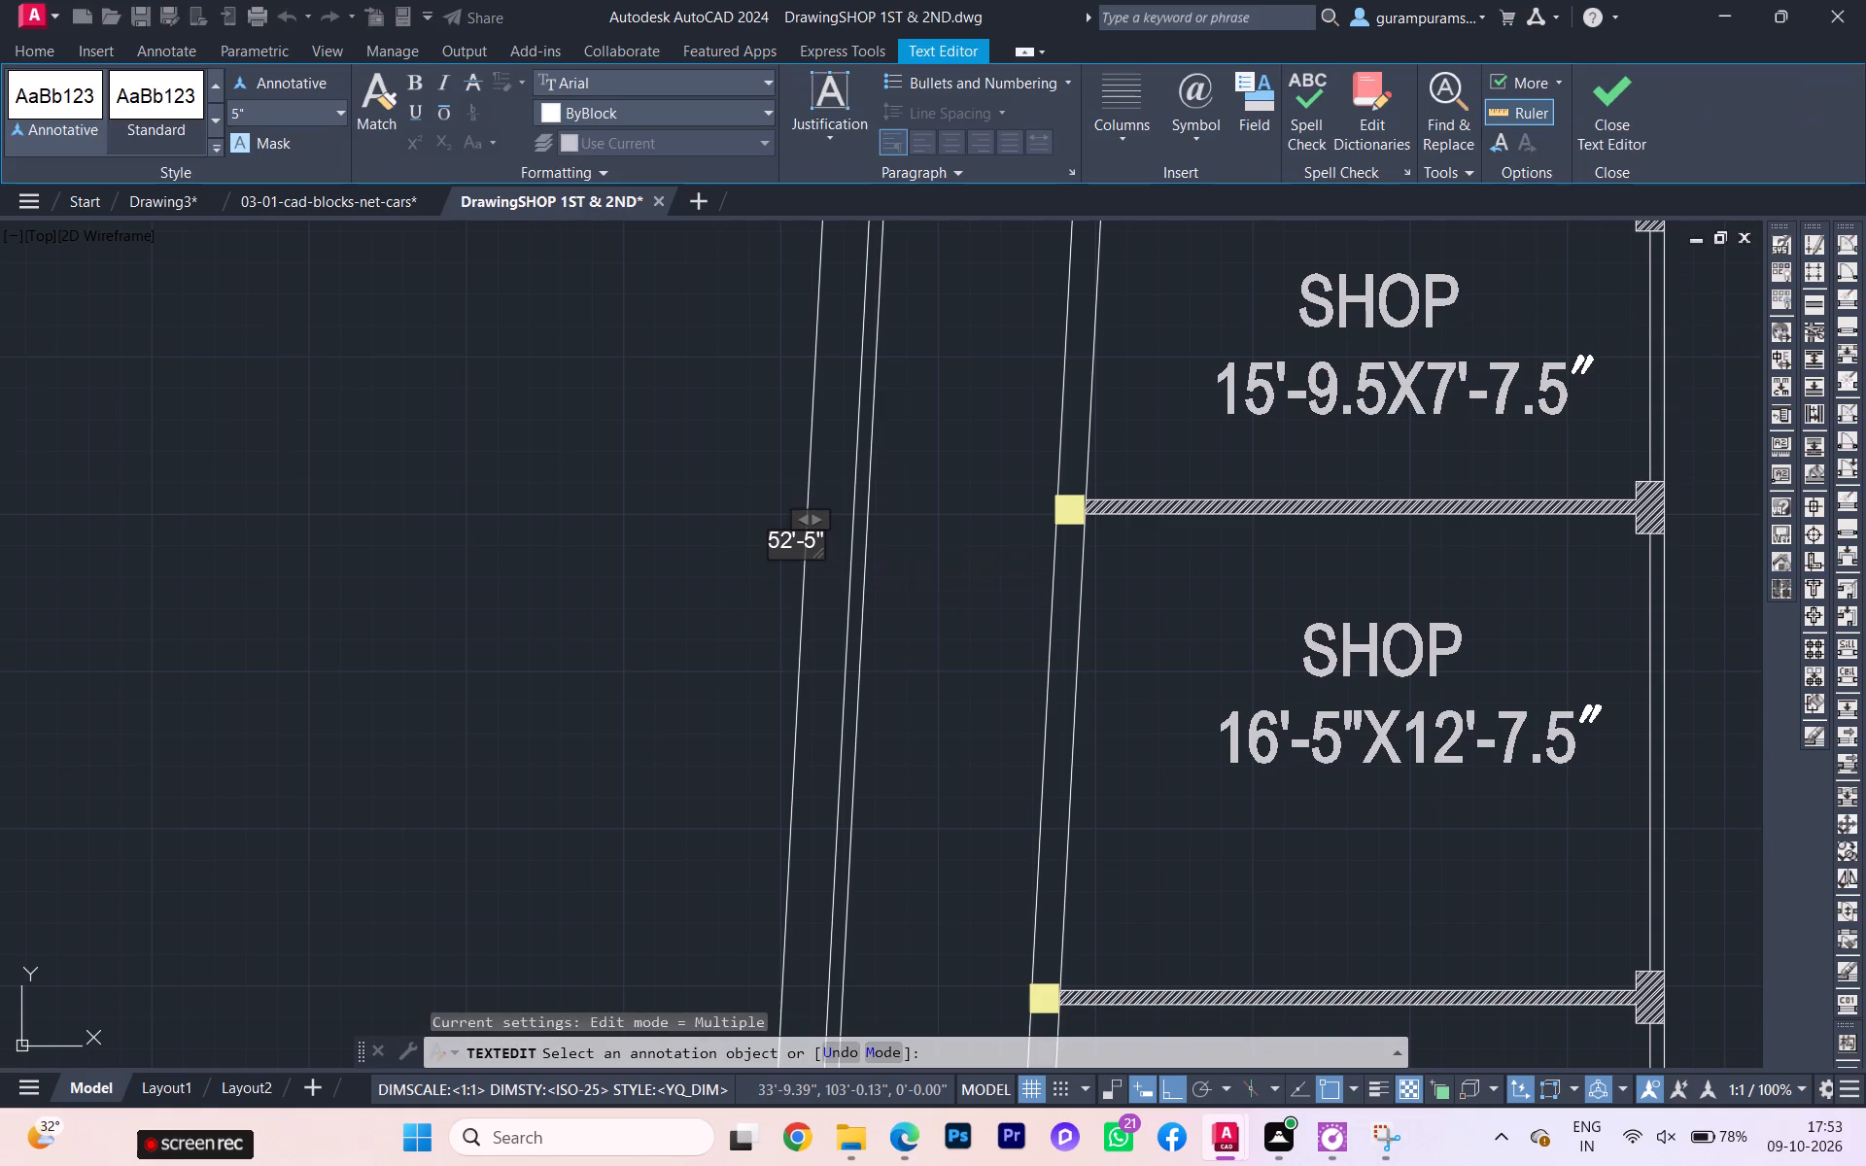
double_click(788, 550)
triple_click(818, 539)
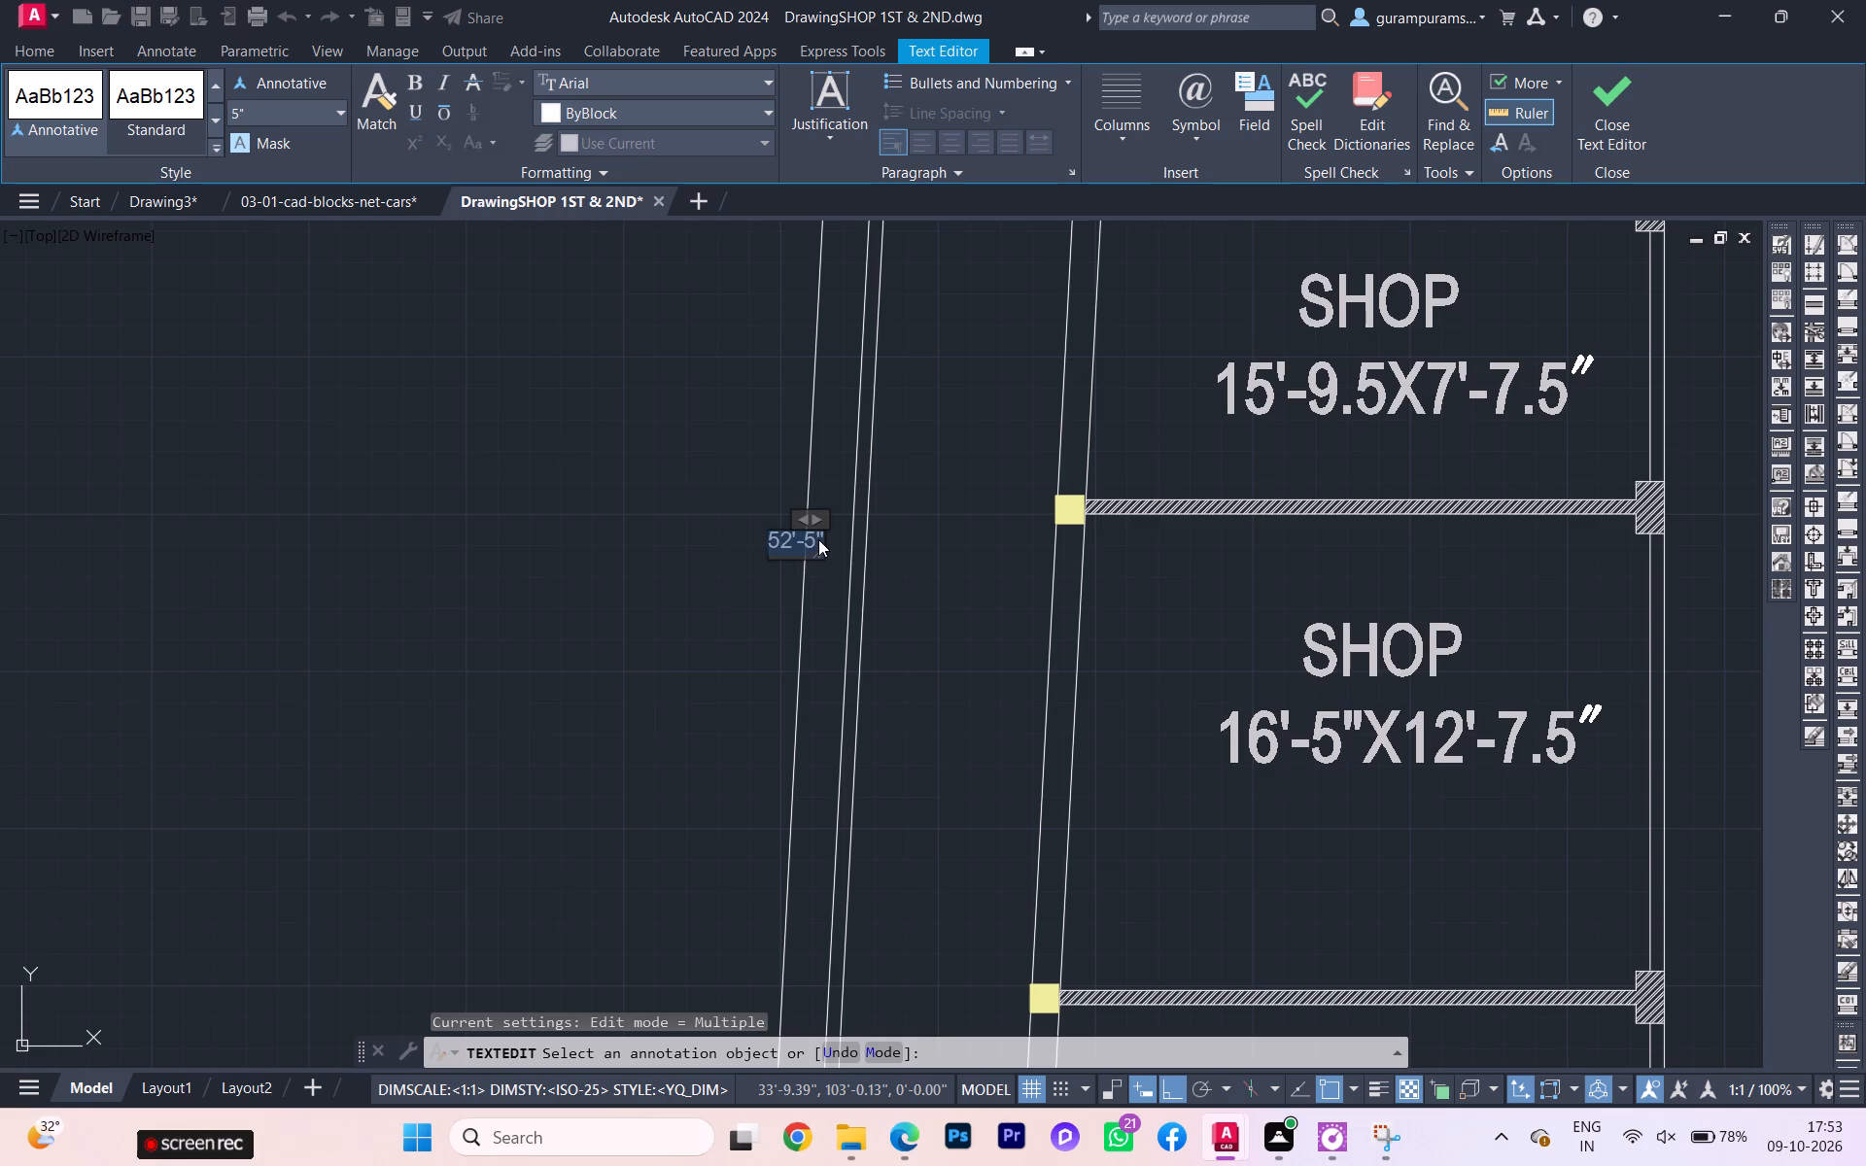
left_click(338, 109)
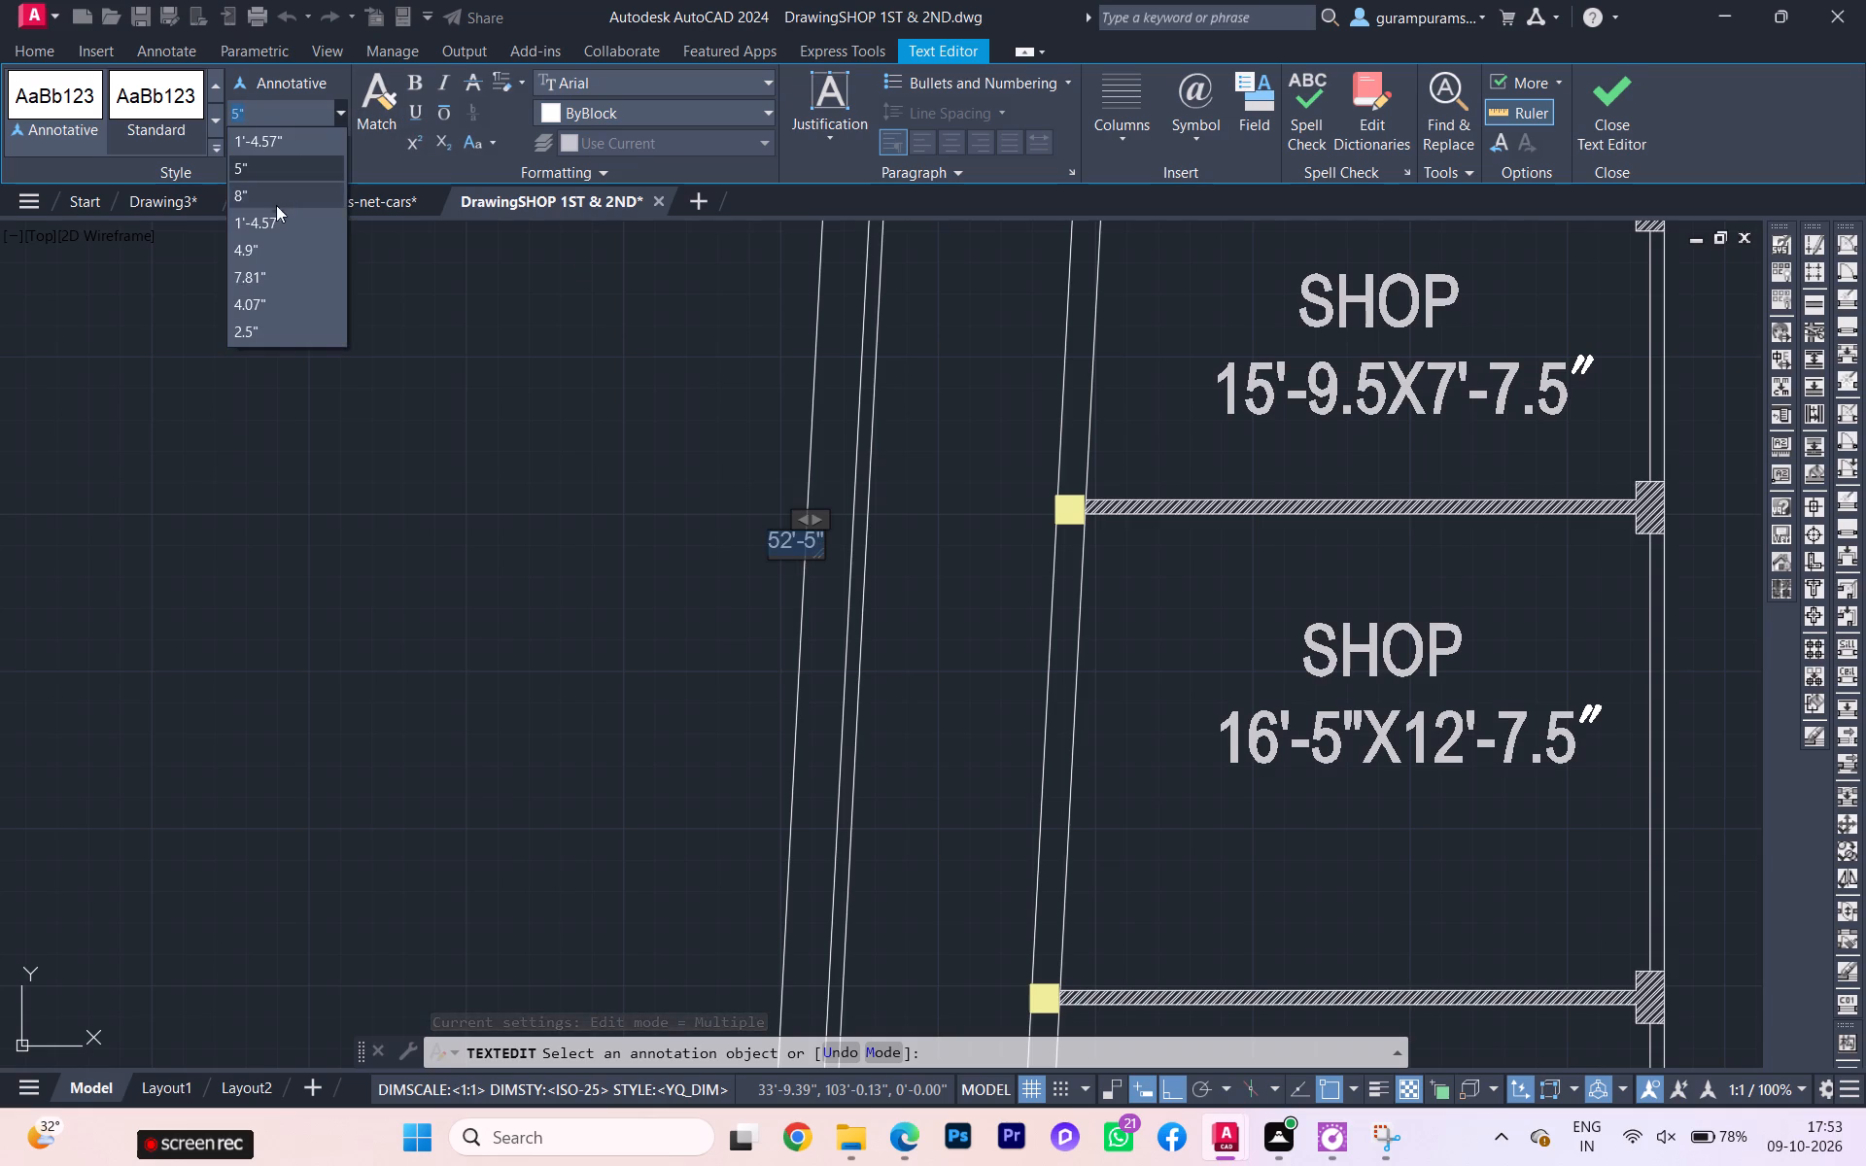
left_click(272, 211)
left_click(554, 401)
scroll(554, 405, "down", 4)
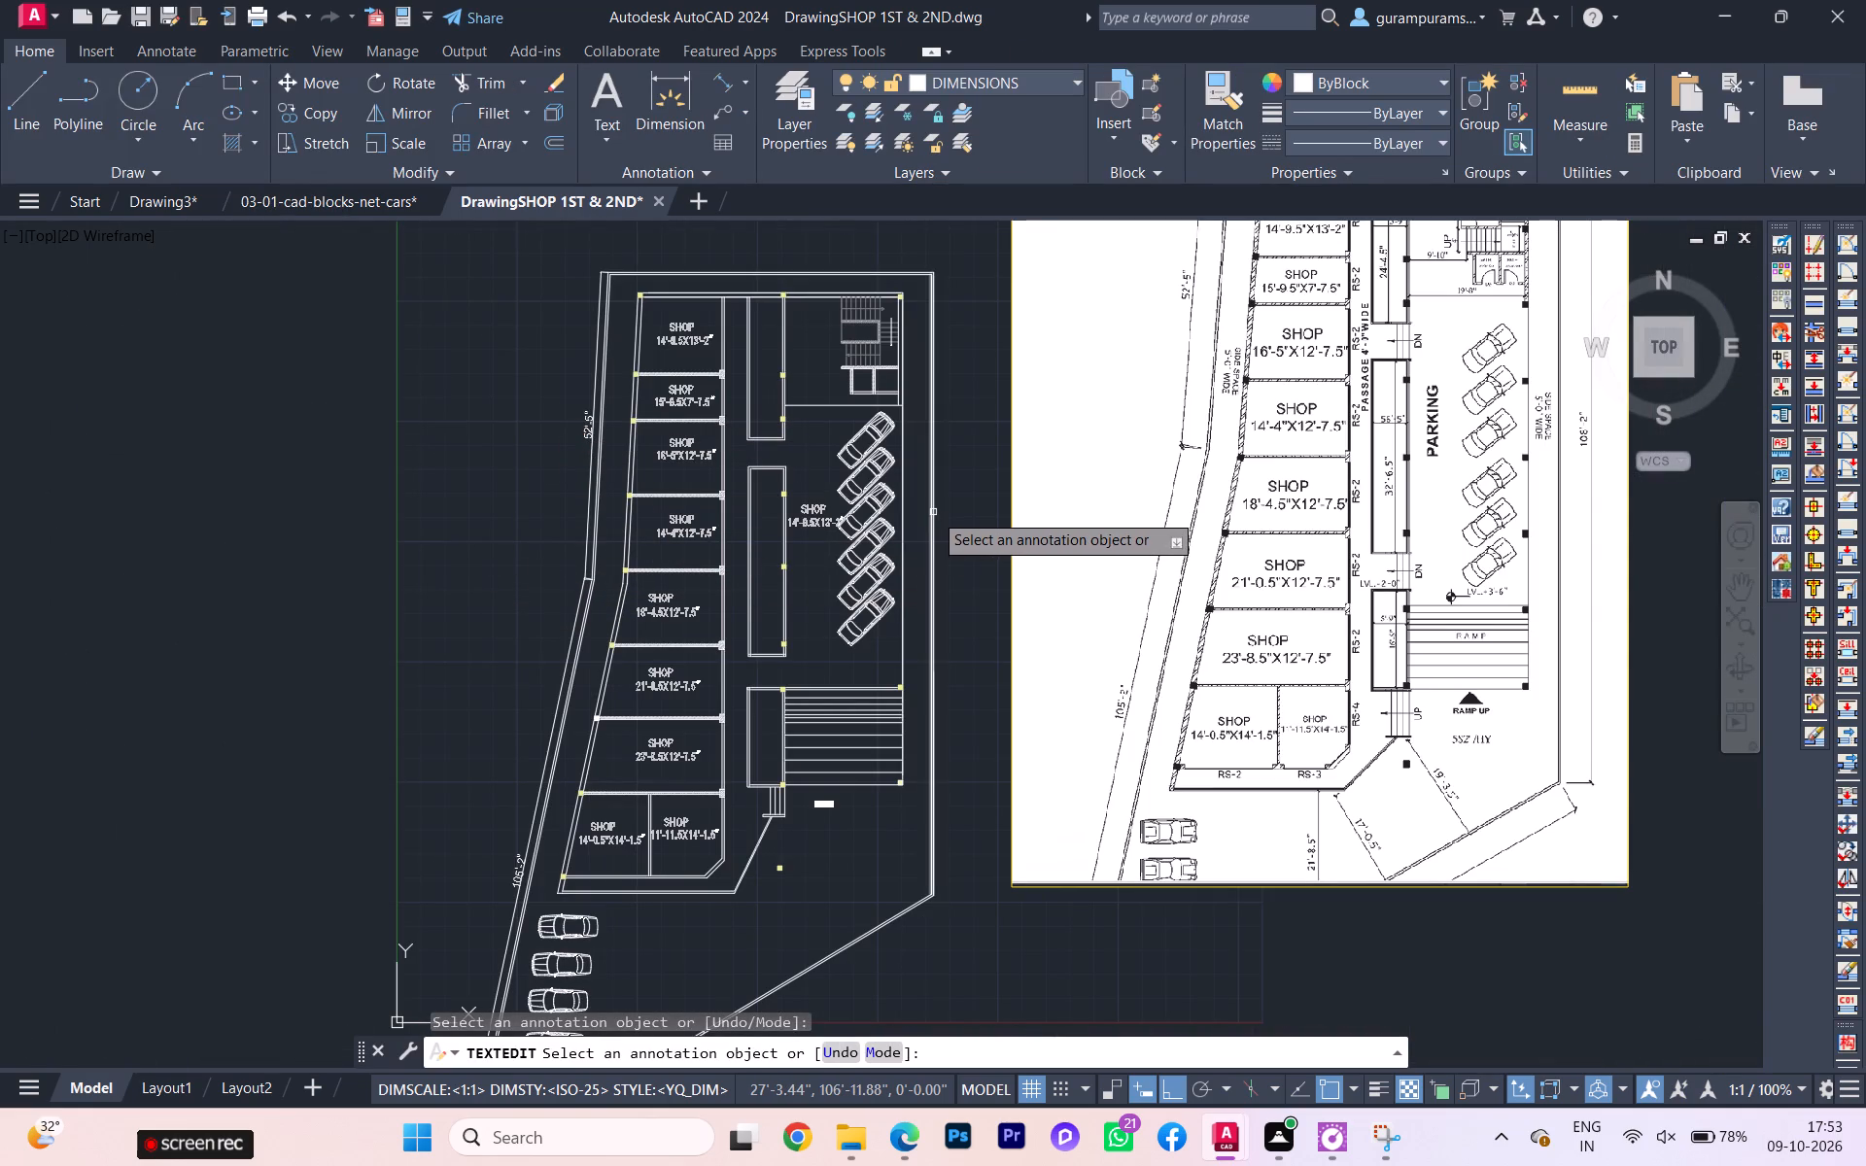
key("Escape")
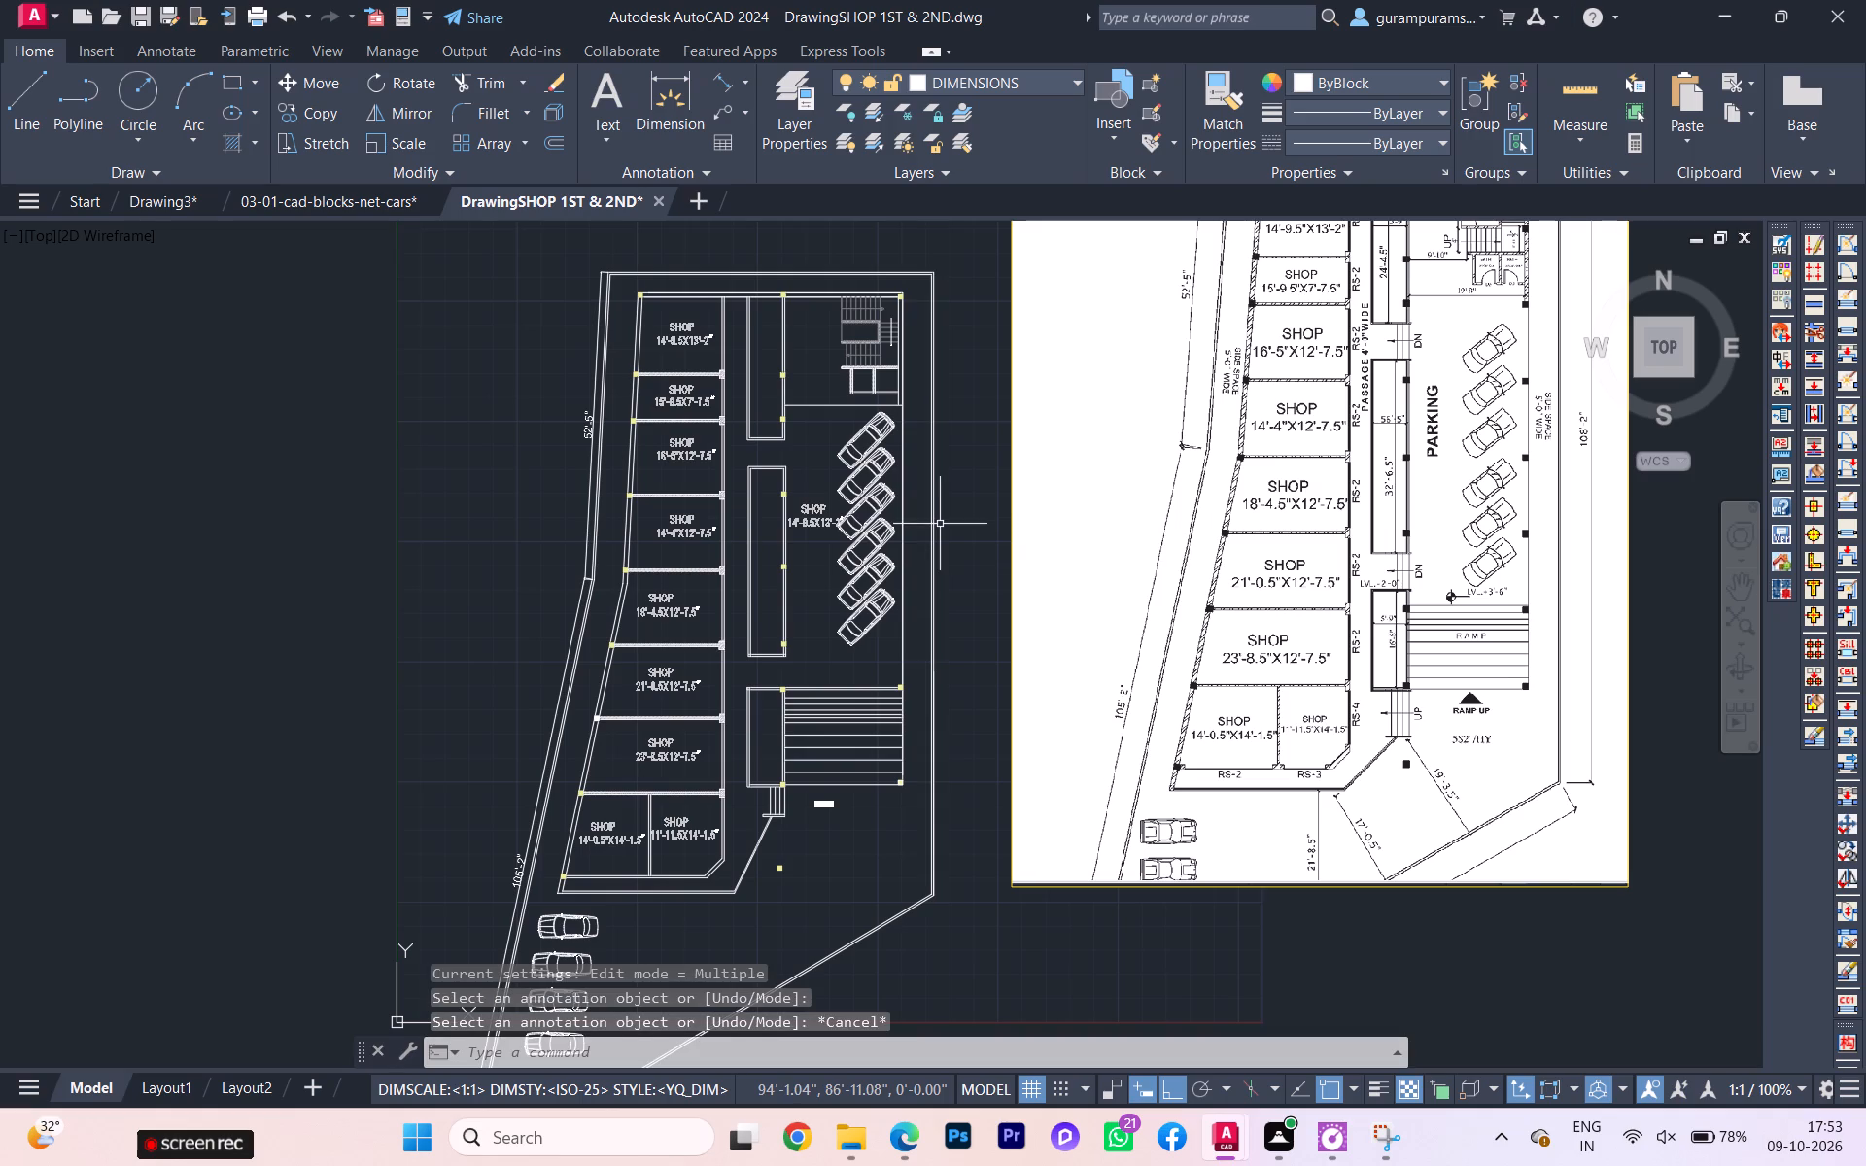
Add a linear dimension along the full length of the outer east boundary wall, placed just outside the wall.
key("d")
key("l")
key("i")
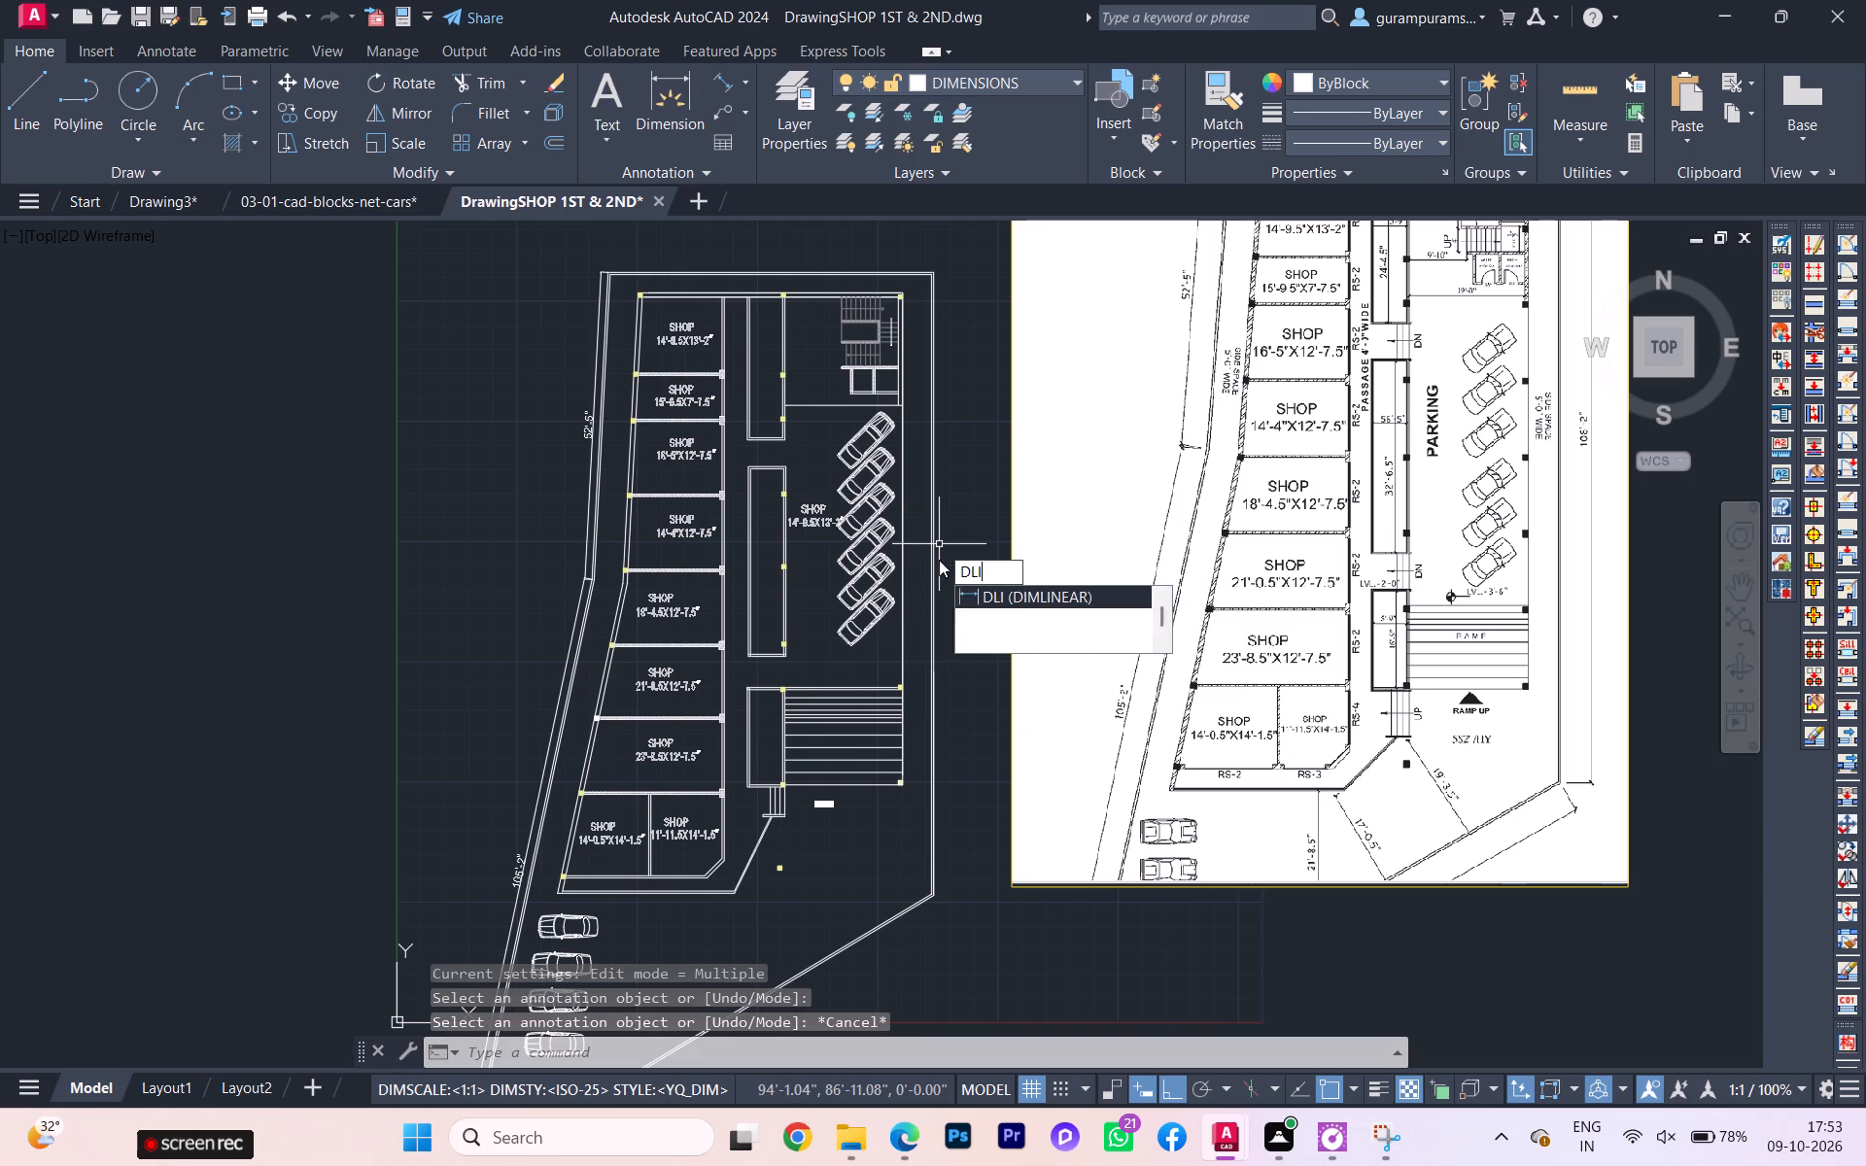
key("Return")
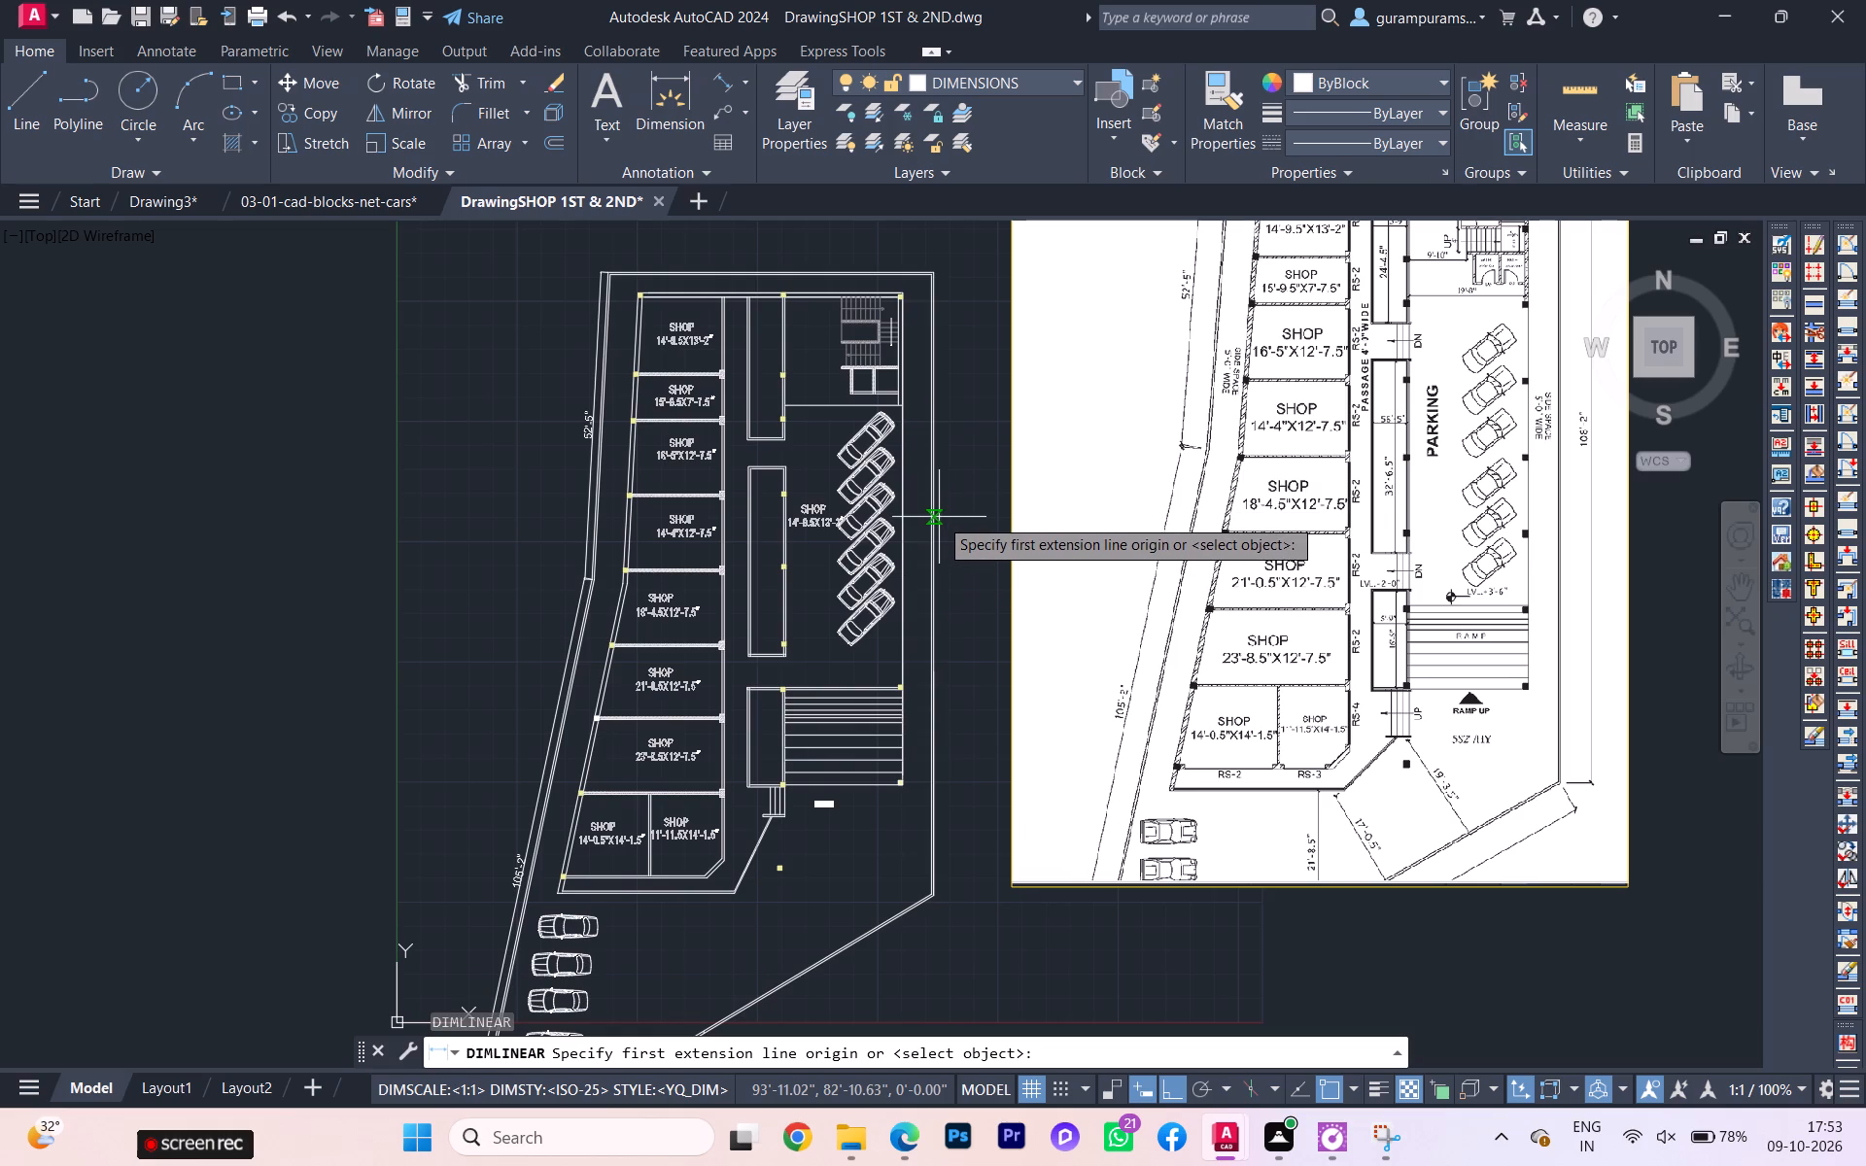
key("space")
scroll(944, 530, "up", 2)
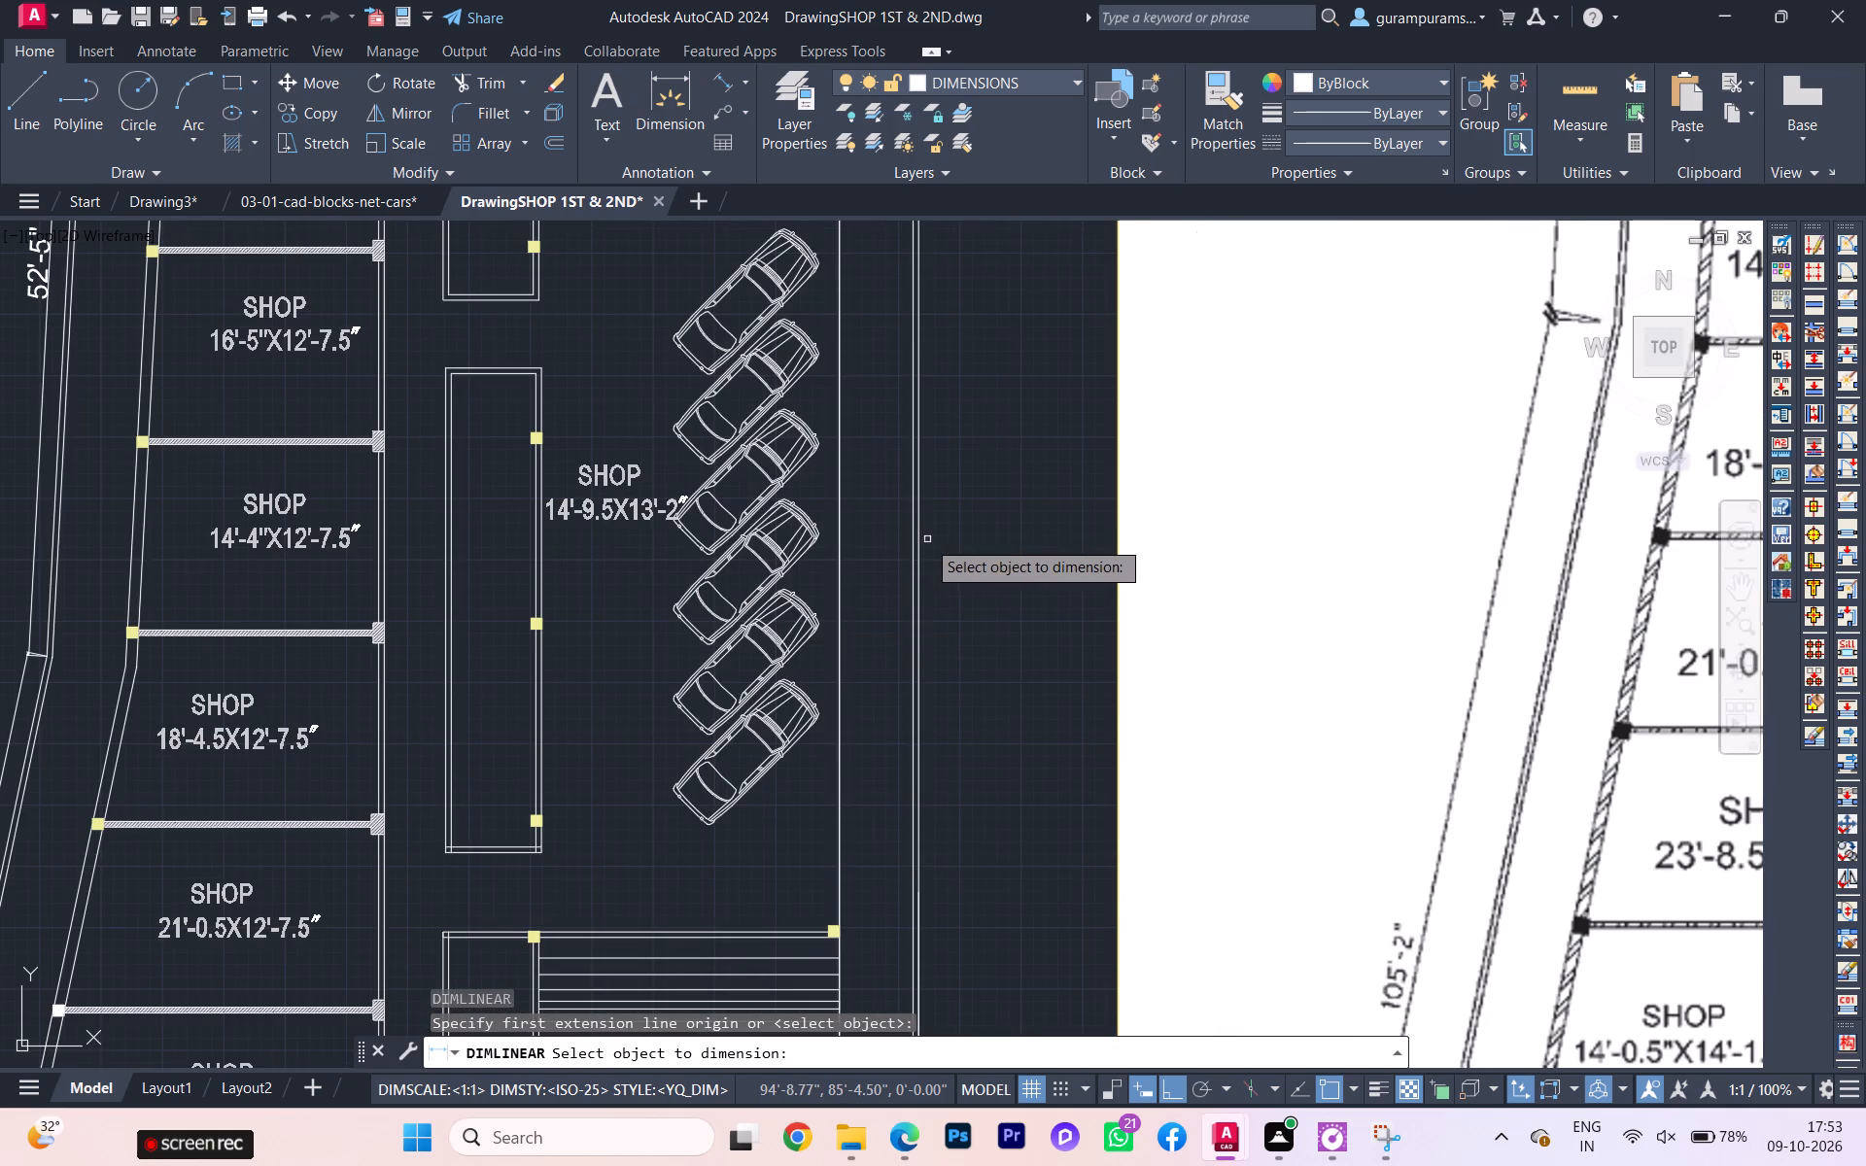
left_click(917, 551)
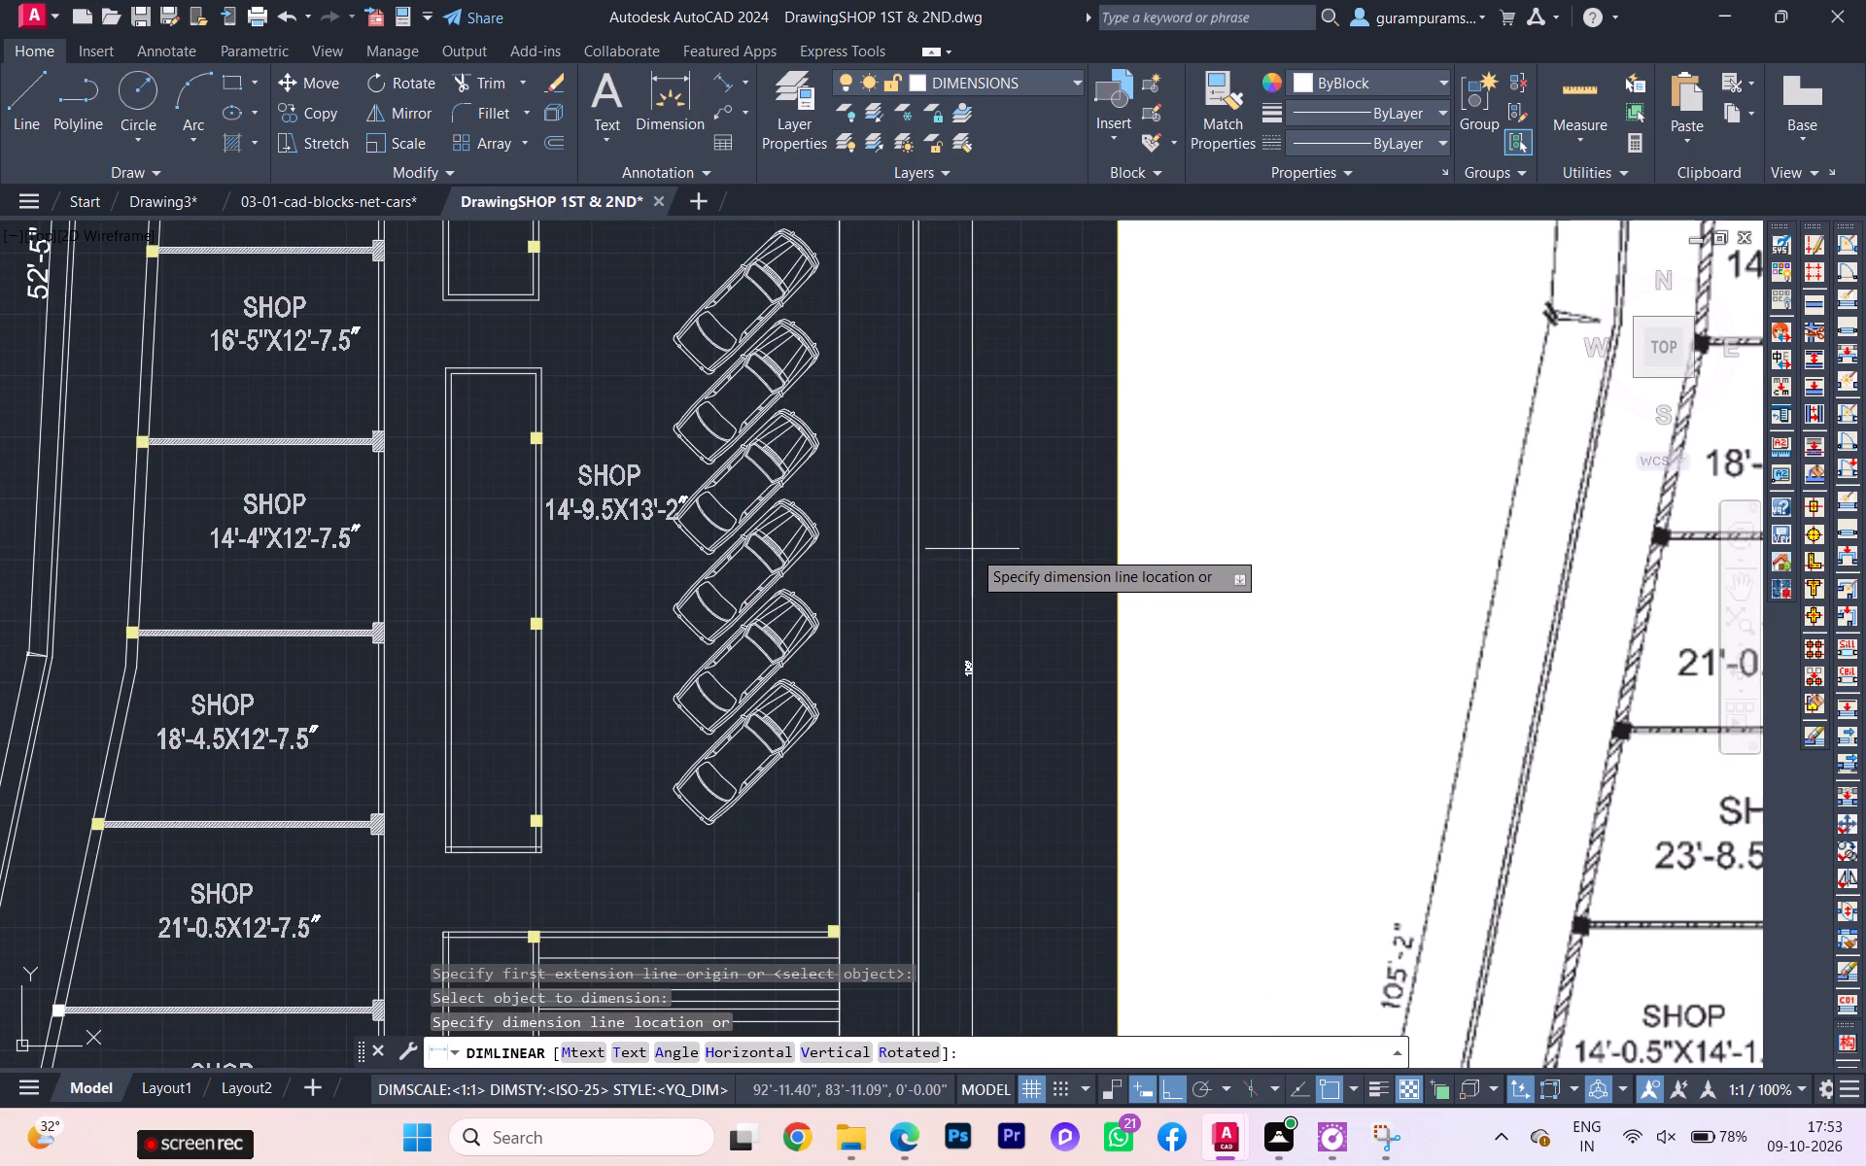
left_click(972, 549)
Set the text height of the east boundary wall's linear dimension to 1'-4.57".
scroll(956, 715, "up", 2)
scroll(859, 692, "down", 3)
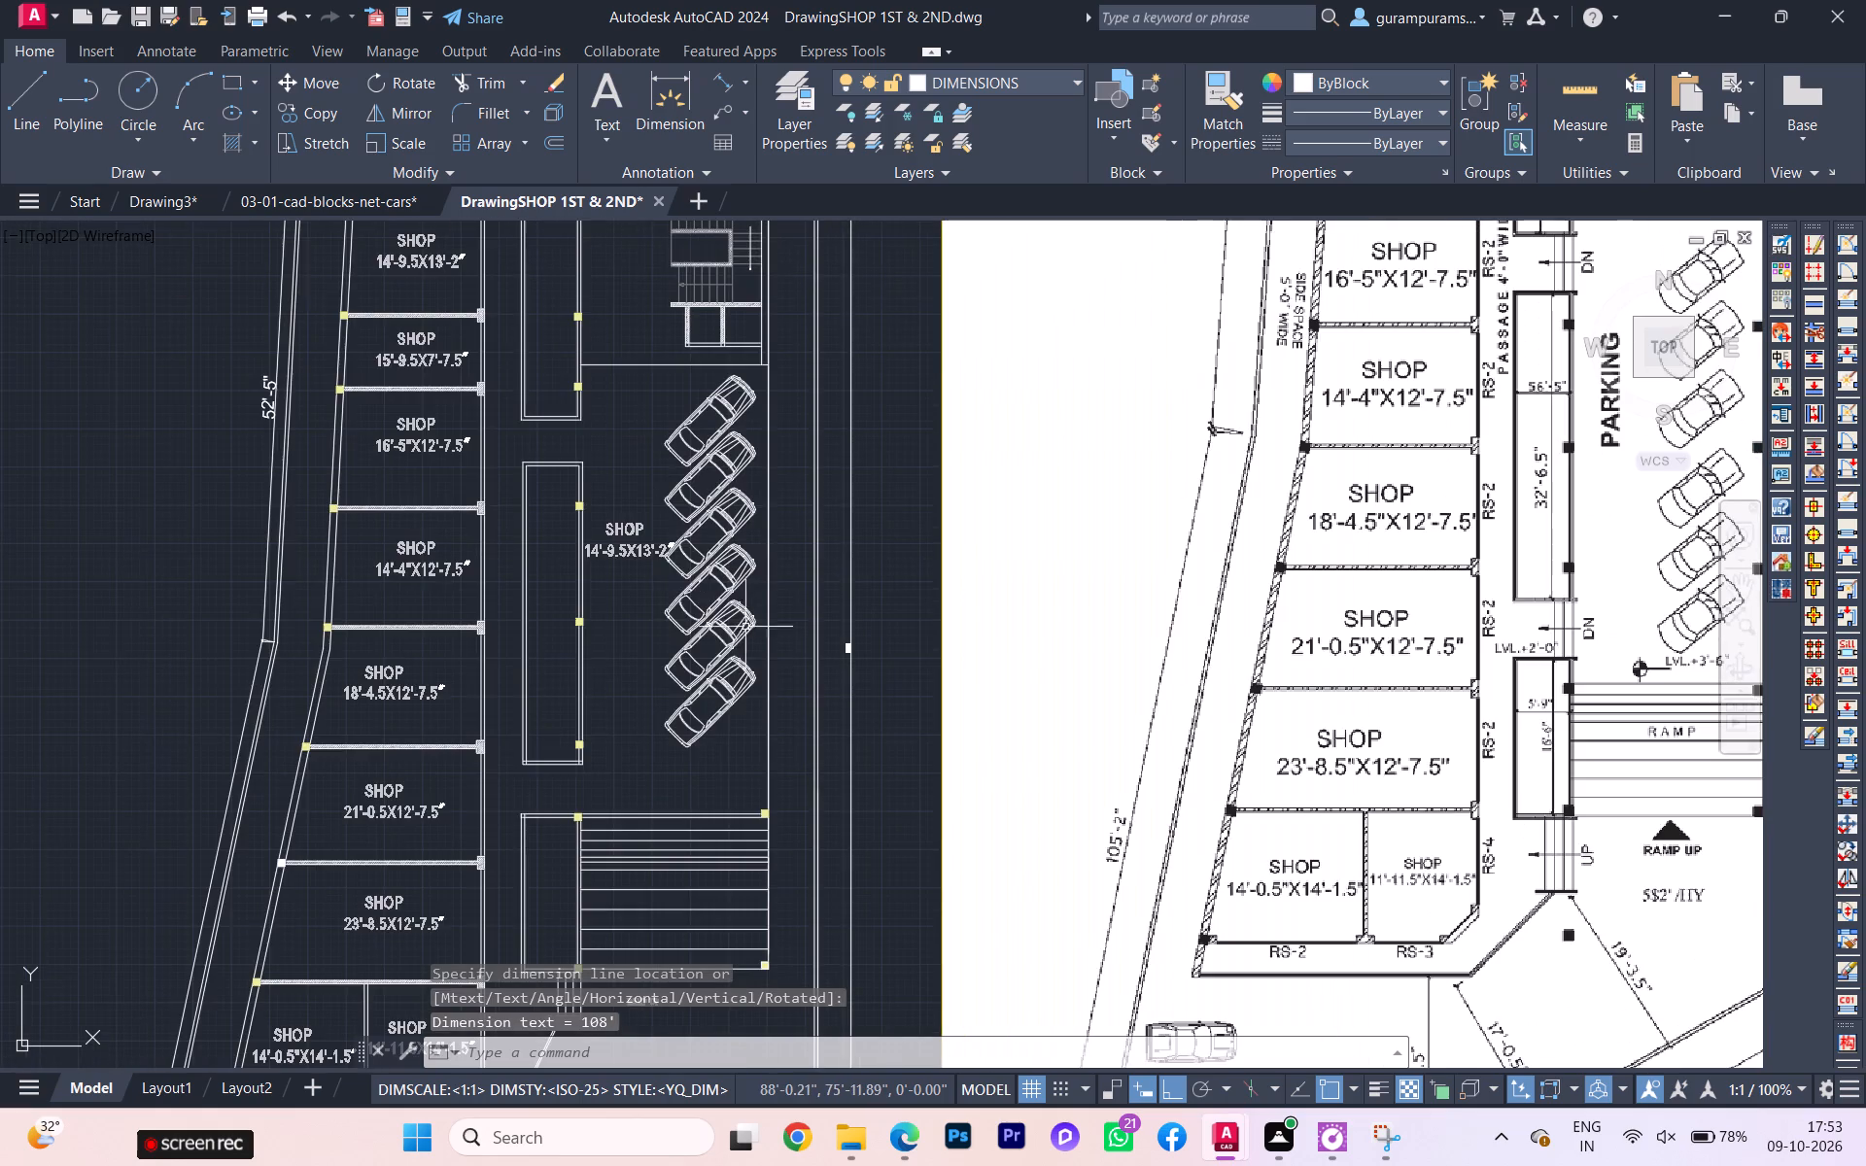
scroll(792, 596, "down", 1)
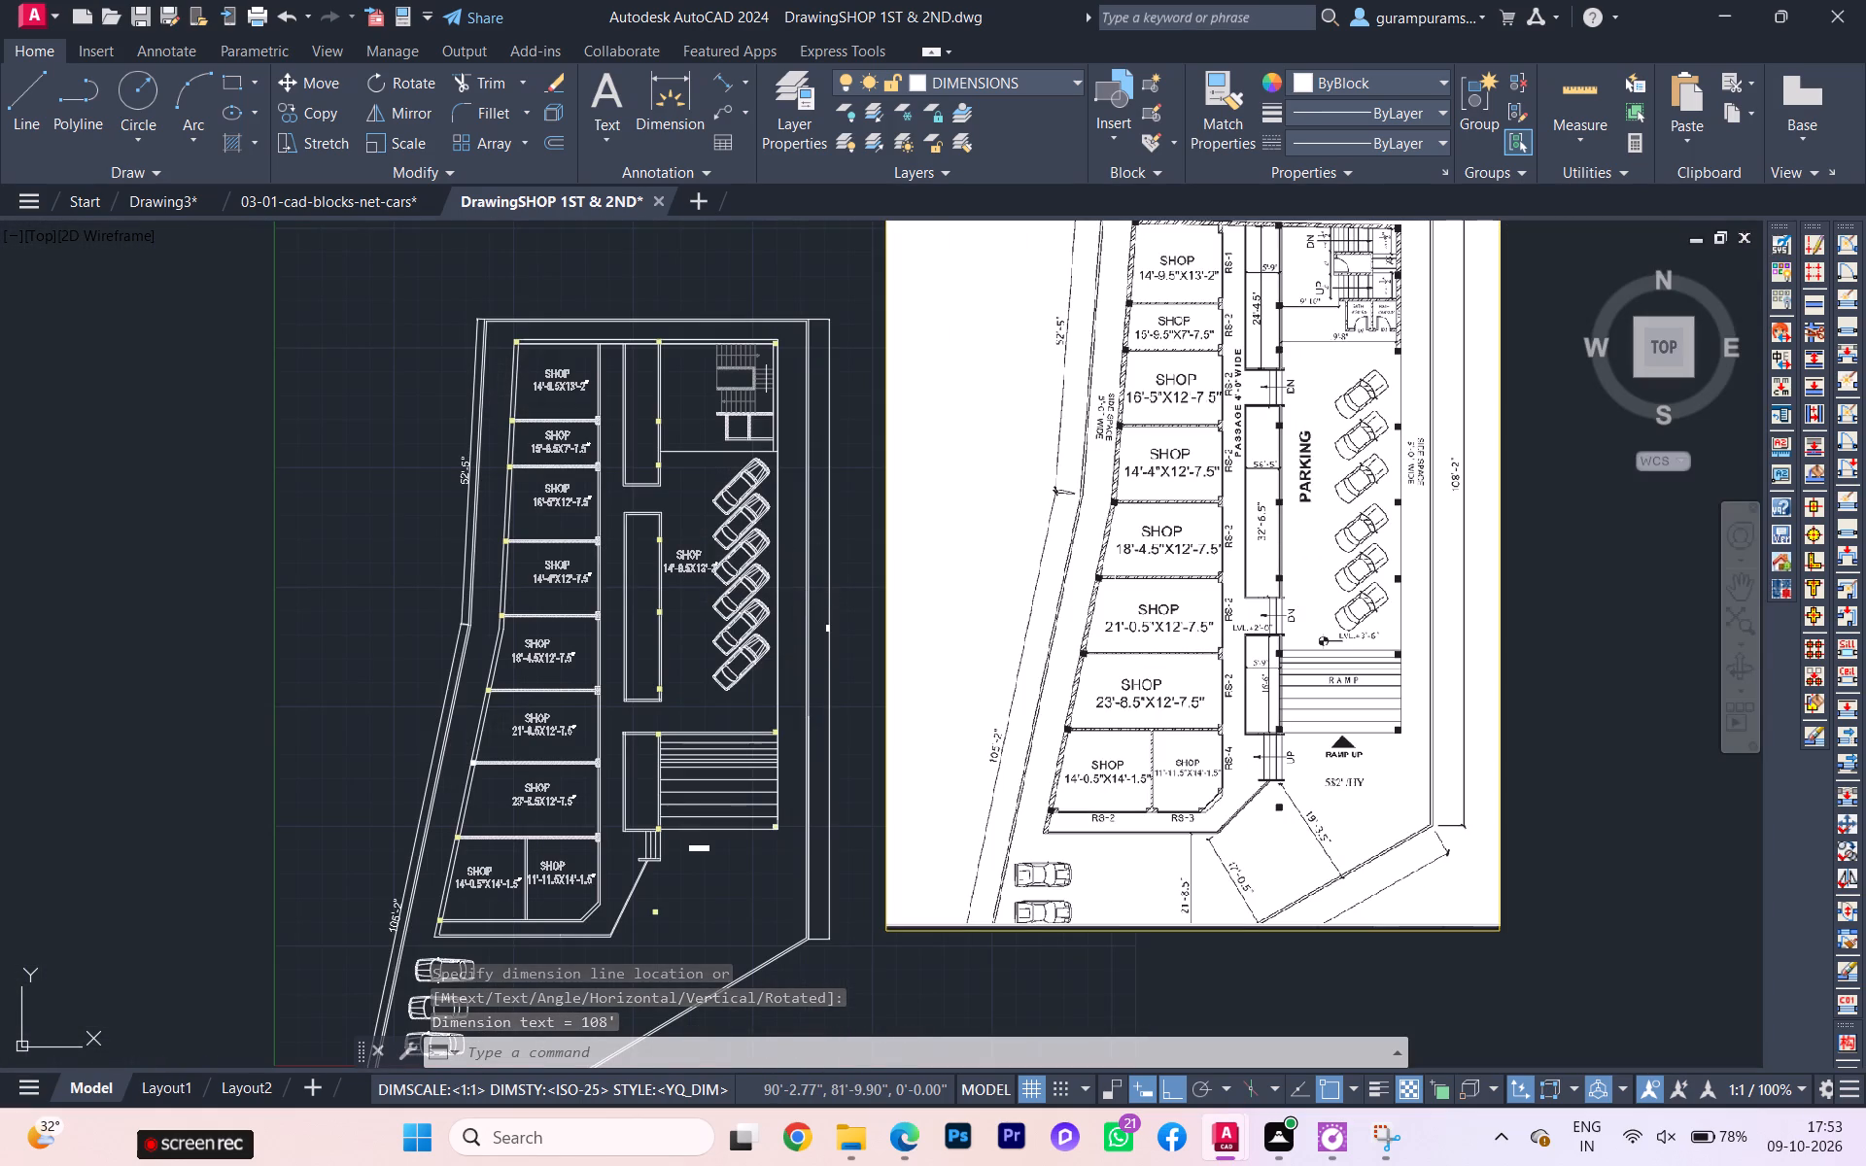
scroll(994, 648, "up", 3)
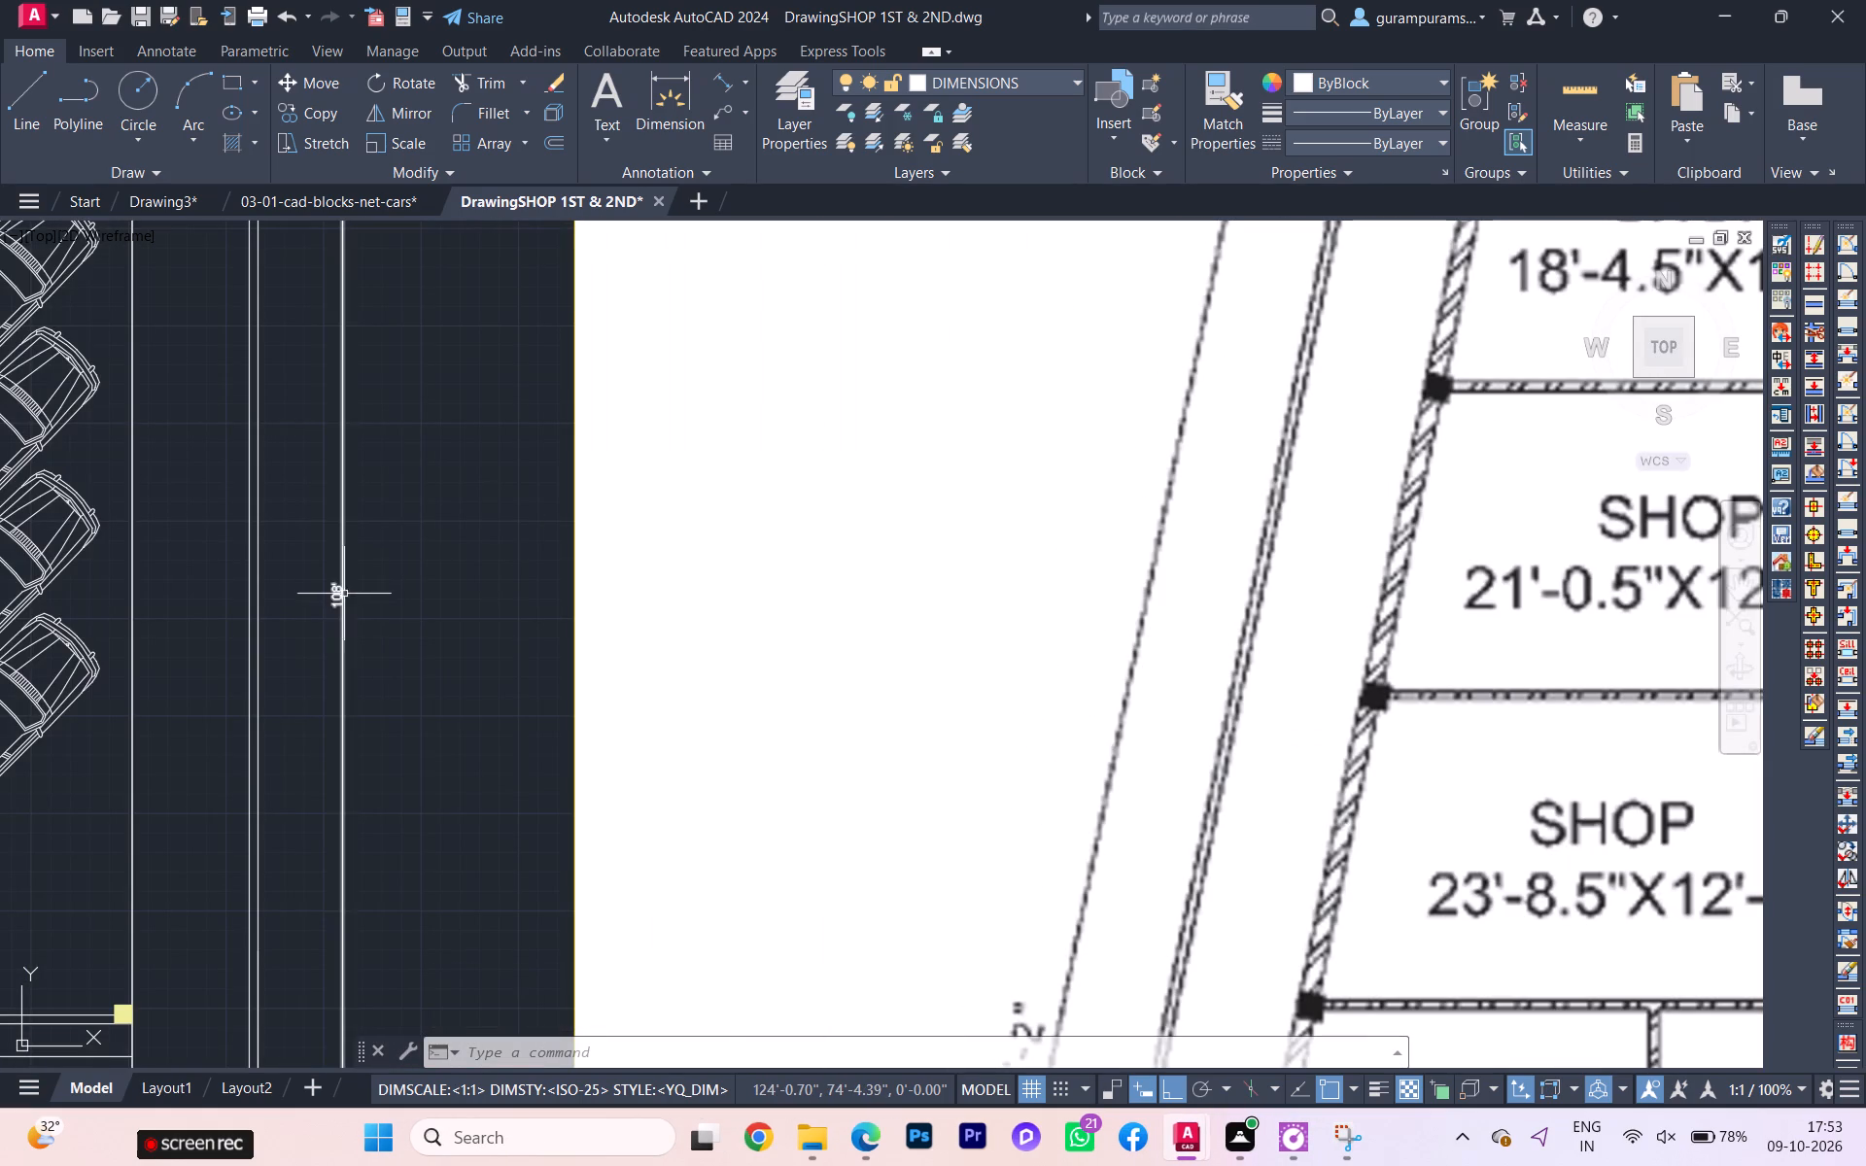
triple_click(335, 596)
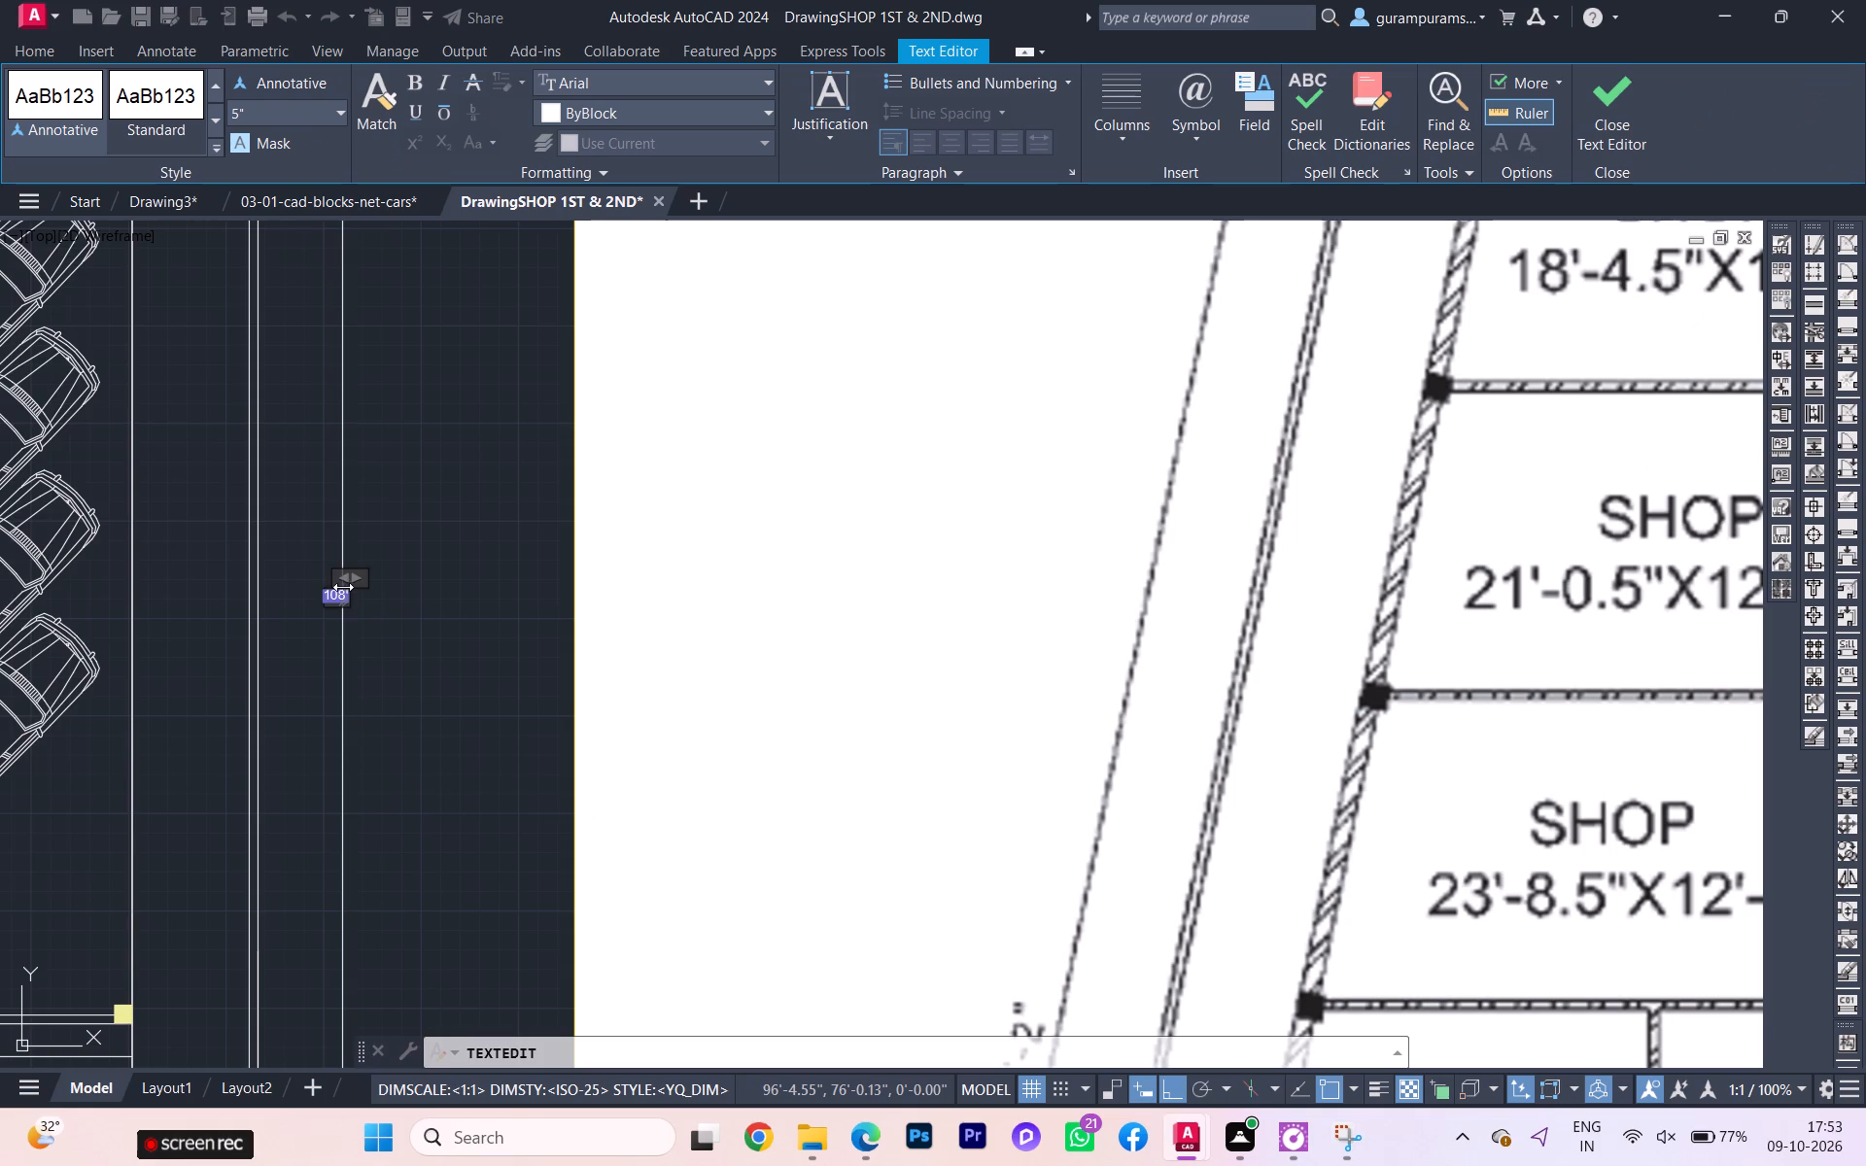
left_click(342, 113)
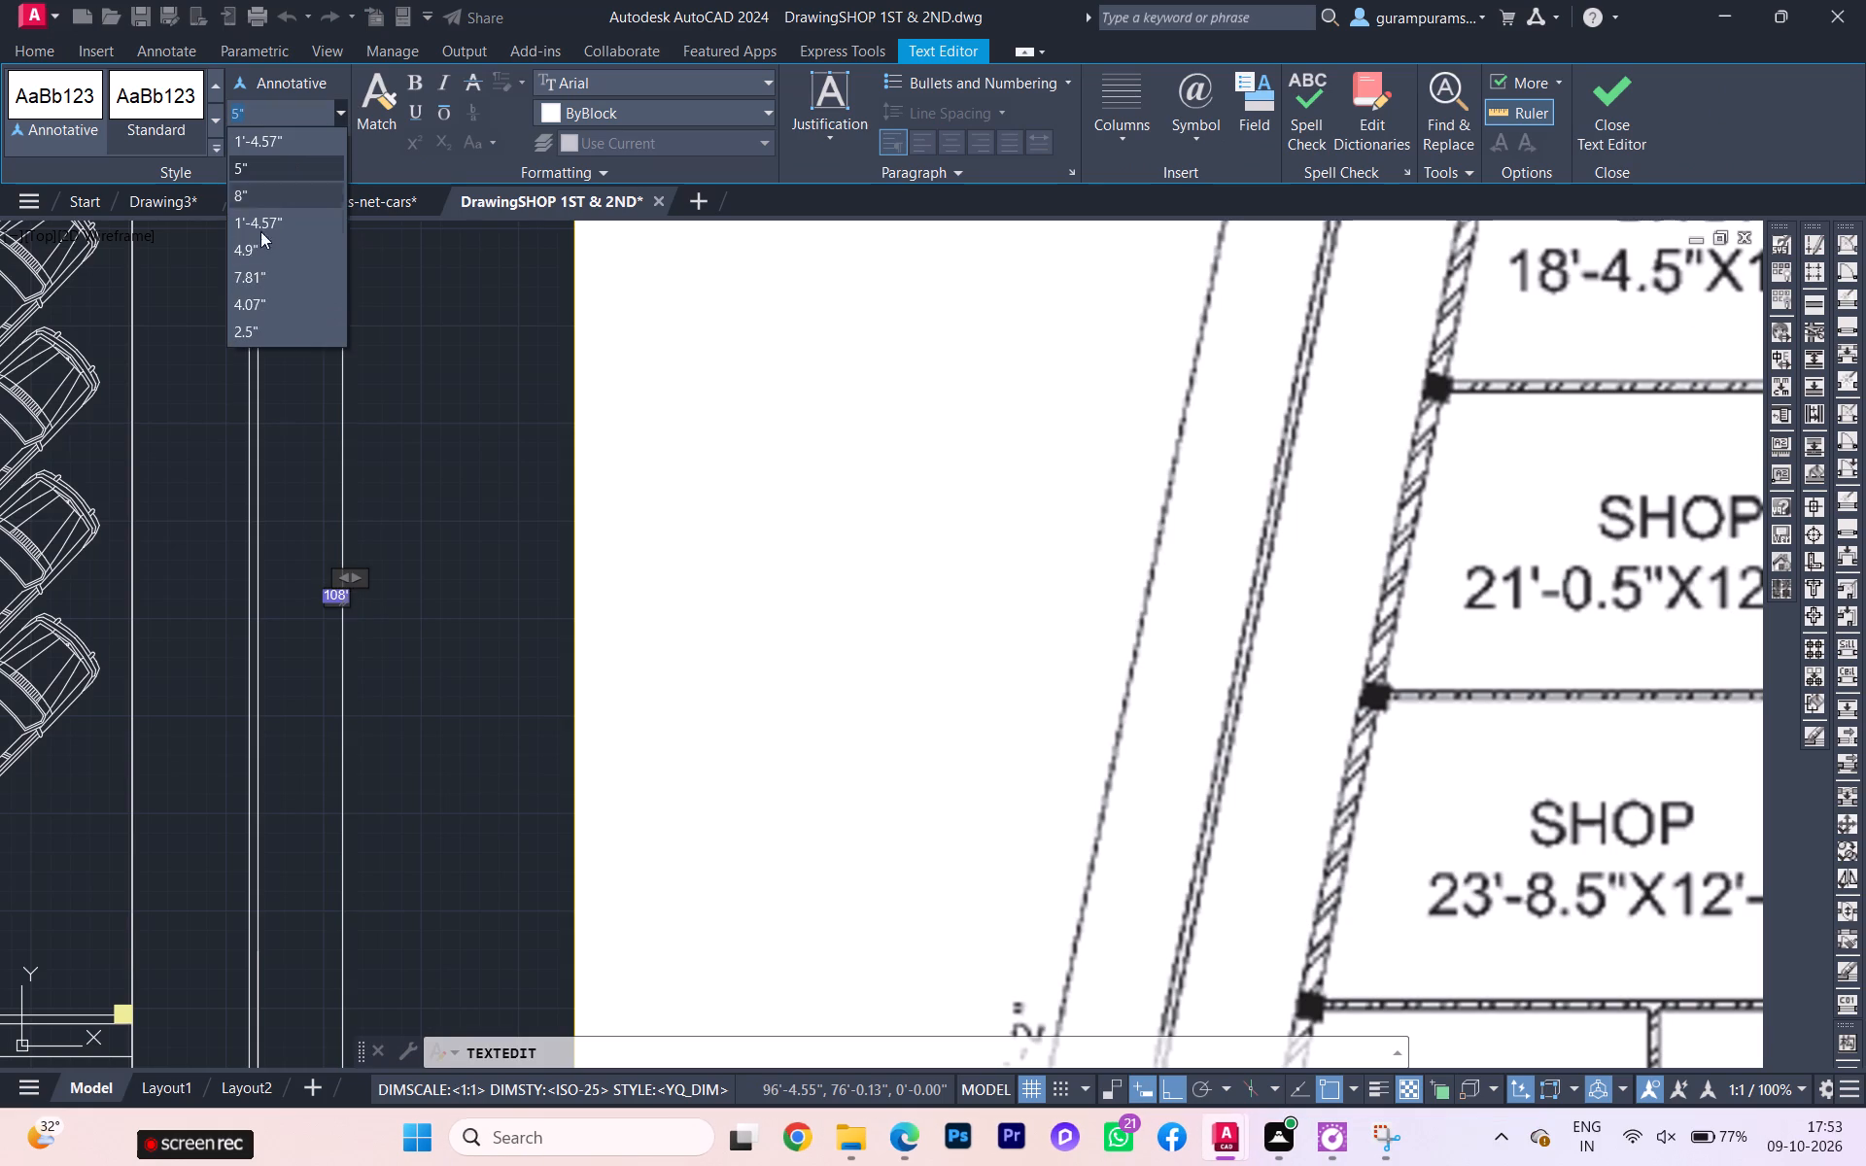
left_click(272, 225)
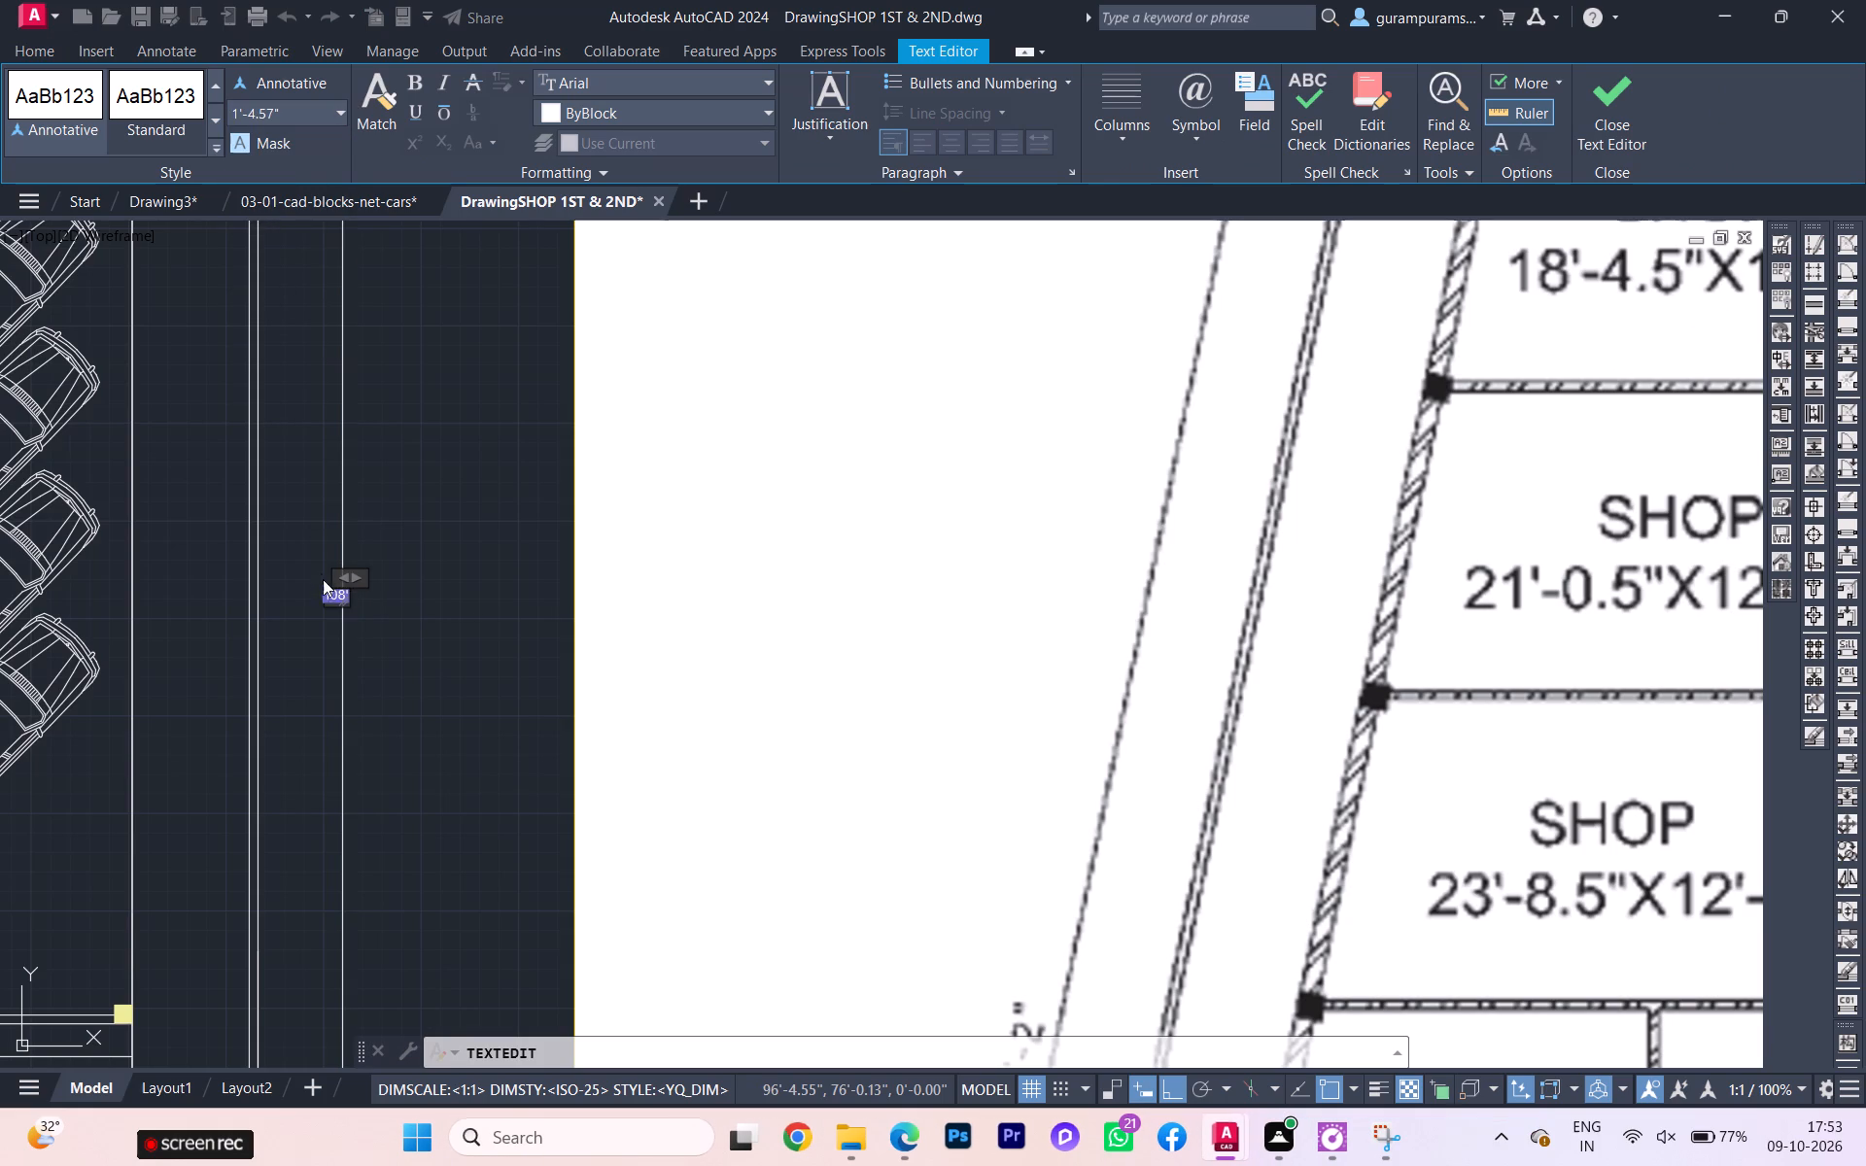
scroll(333, 580, "up", 3)
double_click(377, 663)
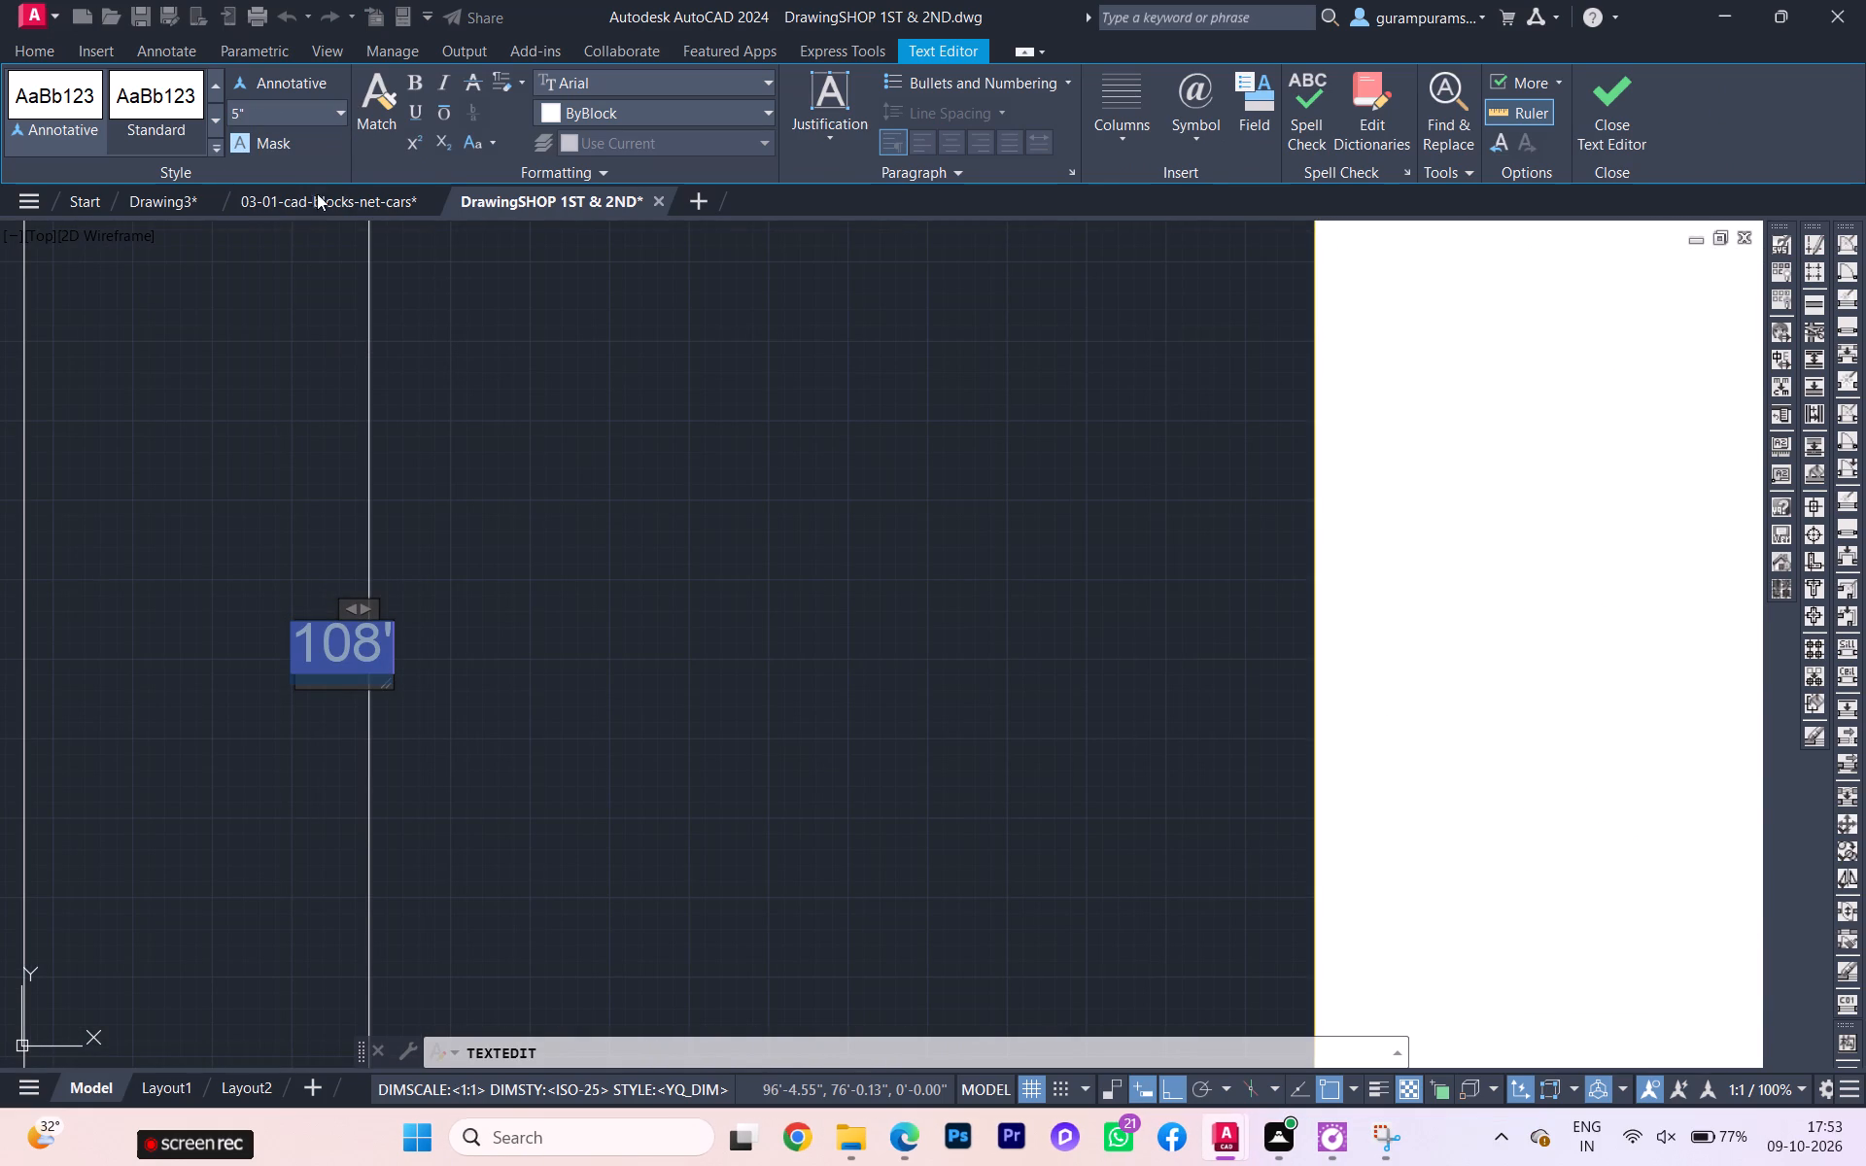
left_click(329, 118)
left_click(340, 102)
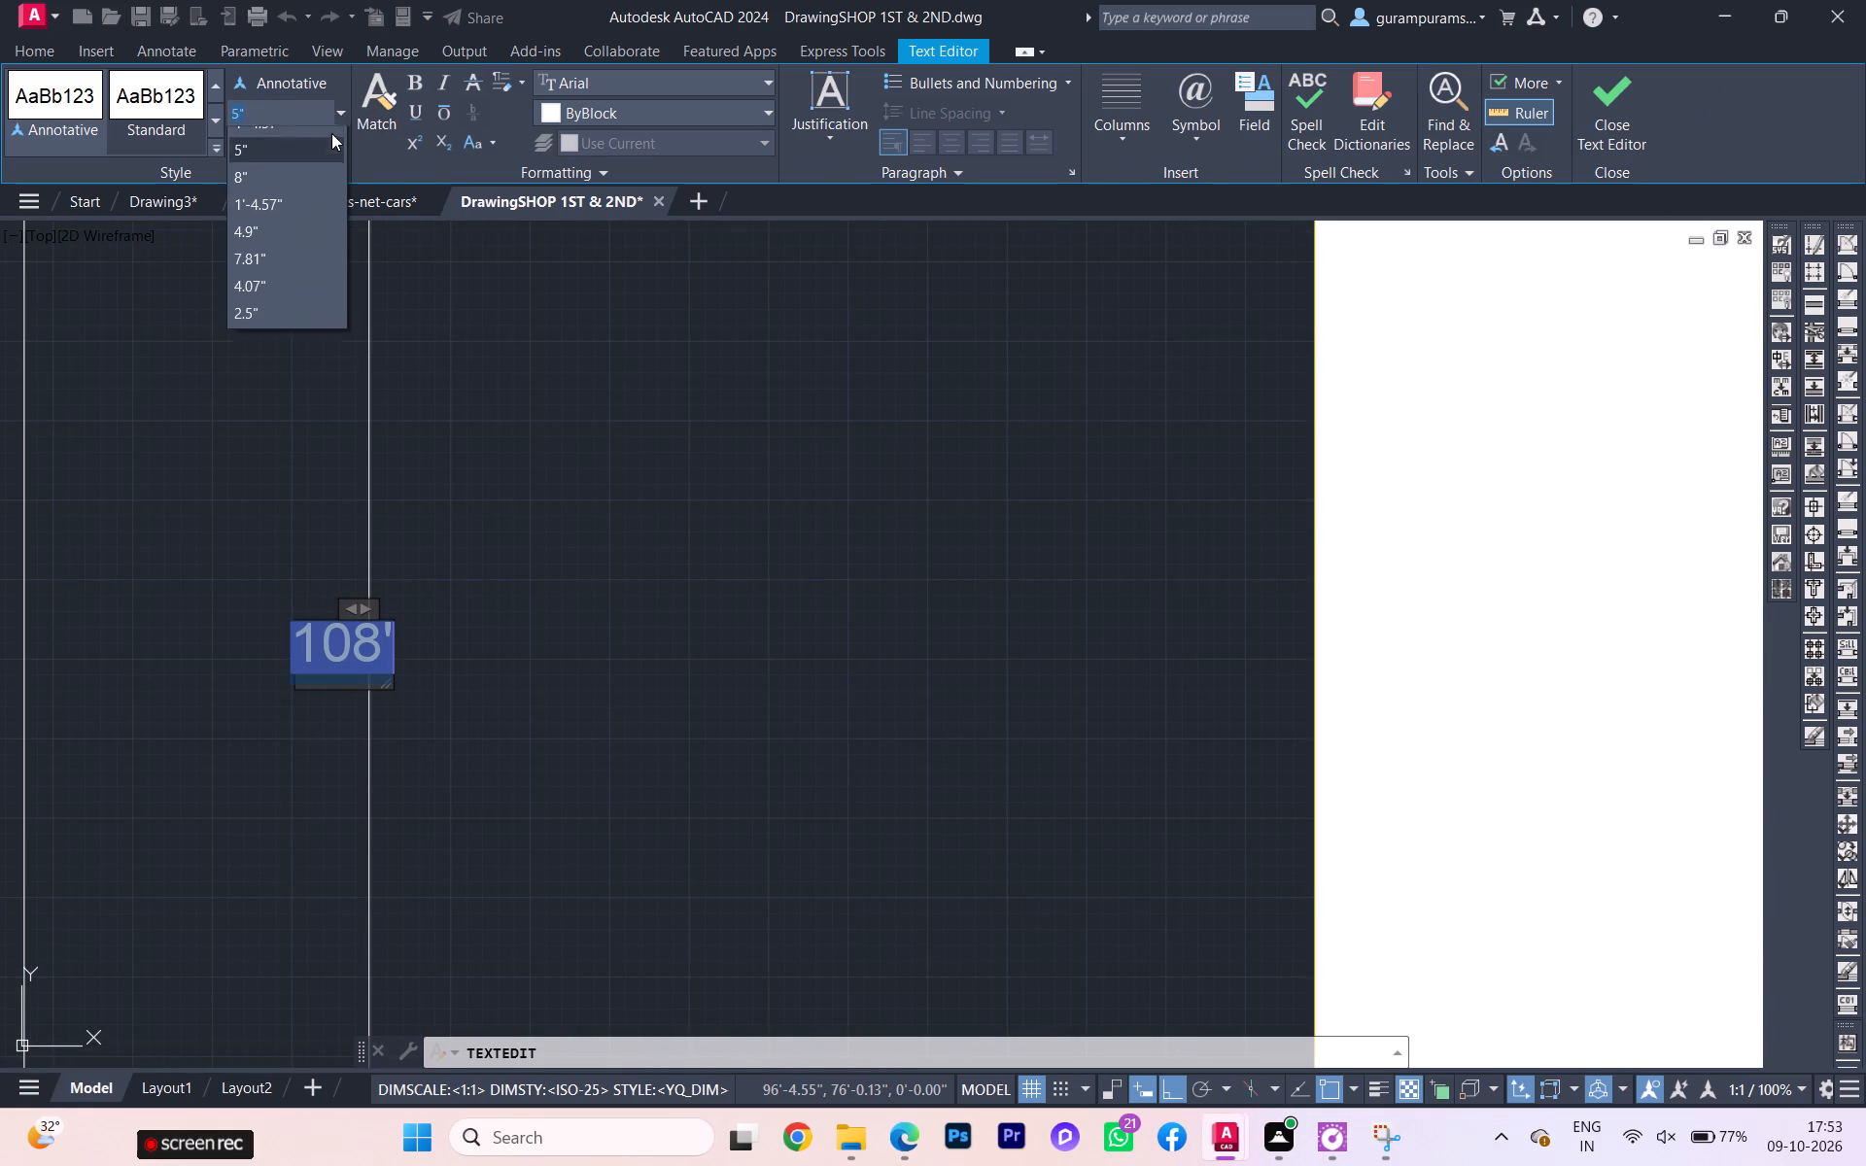
left_click(294, 220)
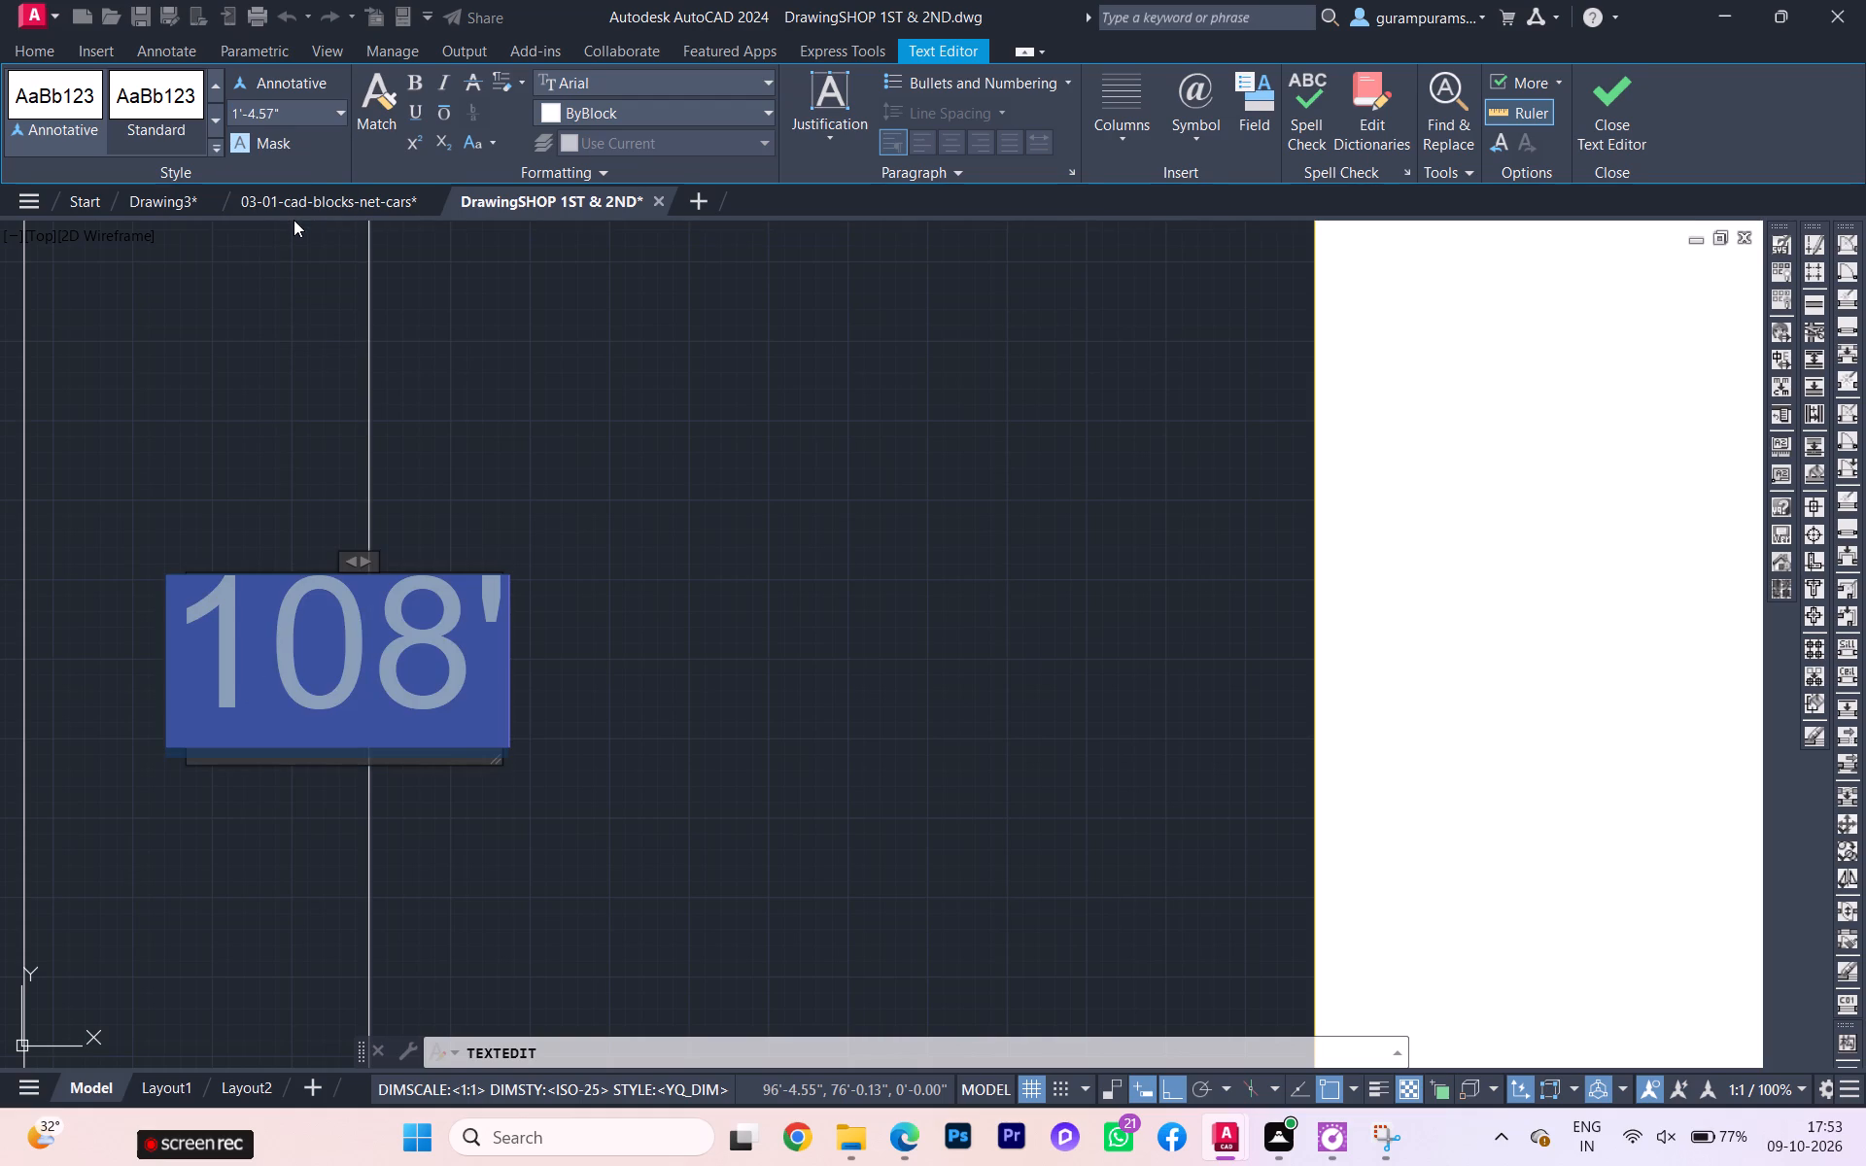
Override the text of the east boundary wall's linear dimension with 108'-2" as in the reference plan.
type("10")
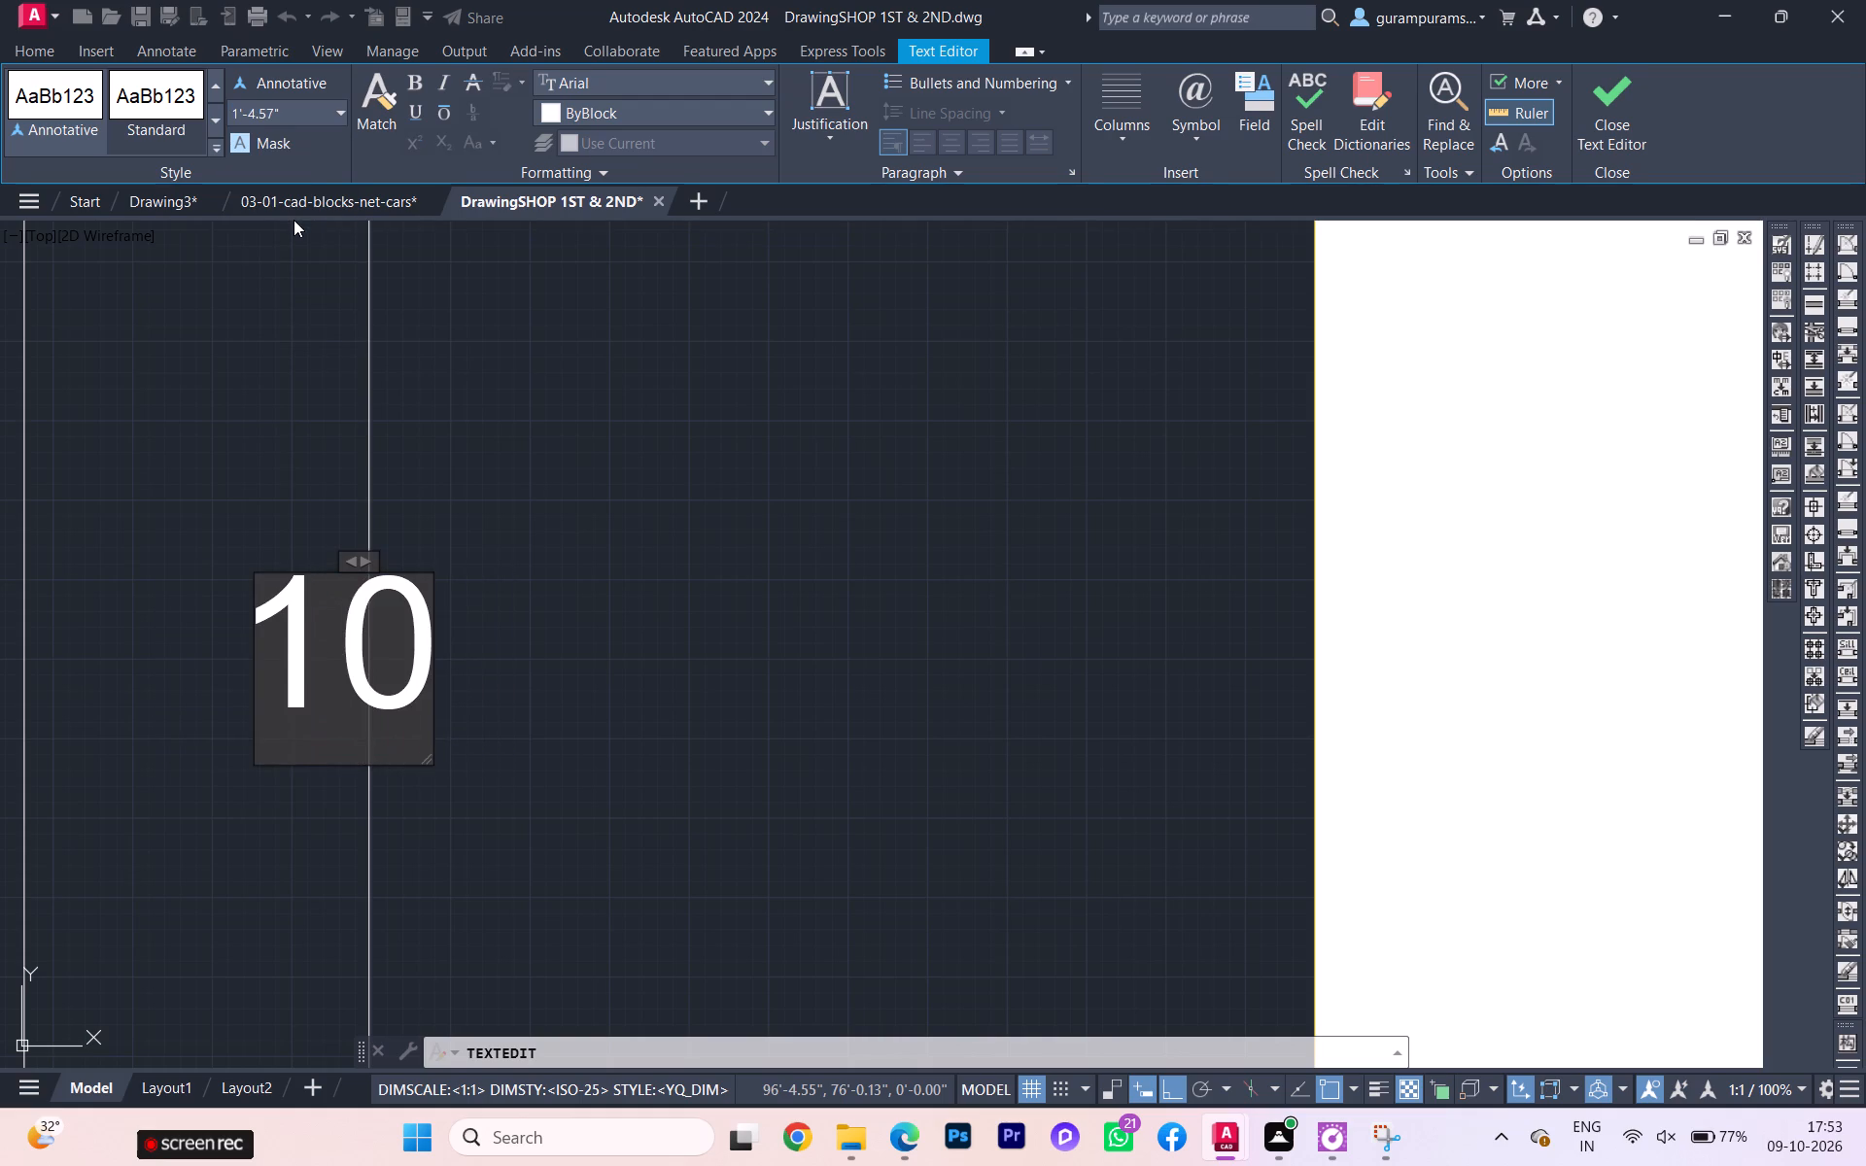
type("8'-")
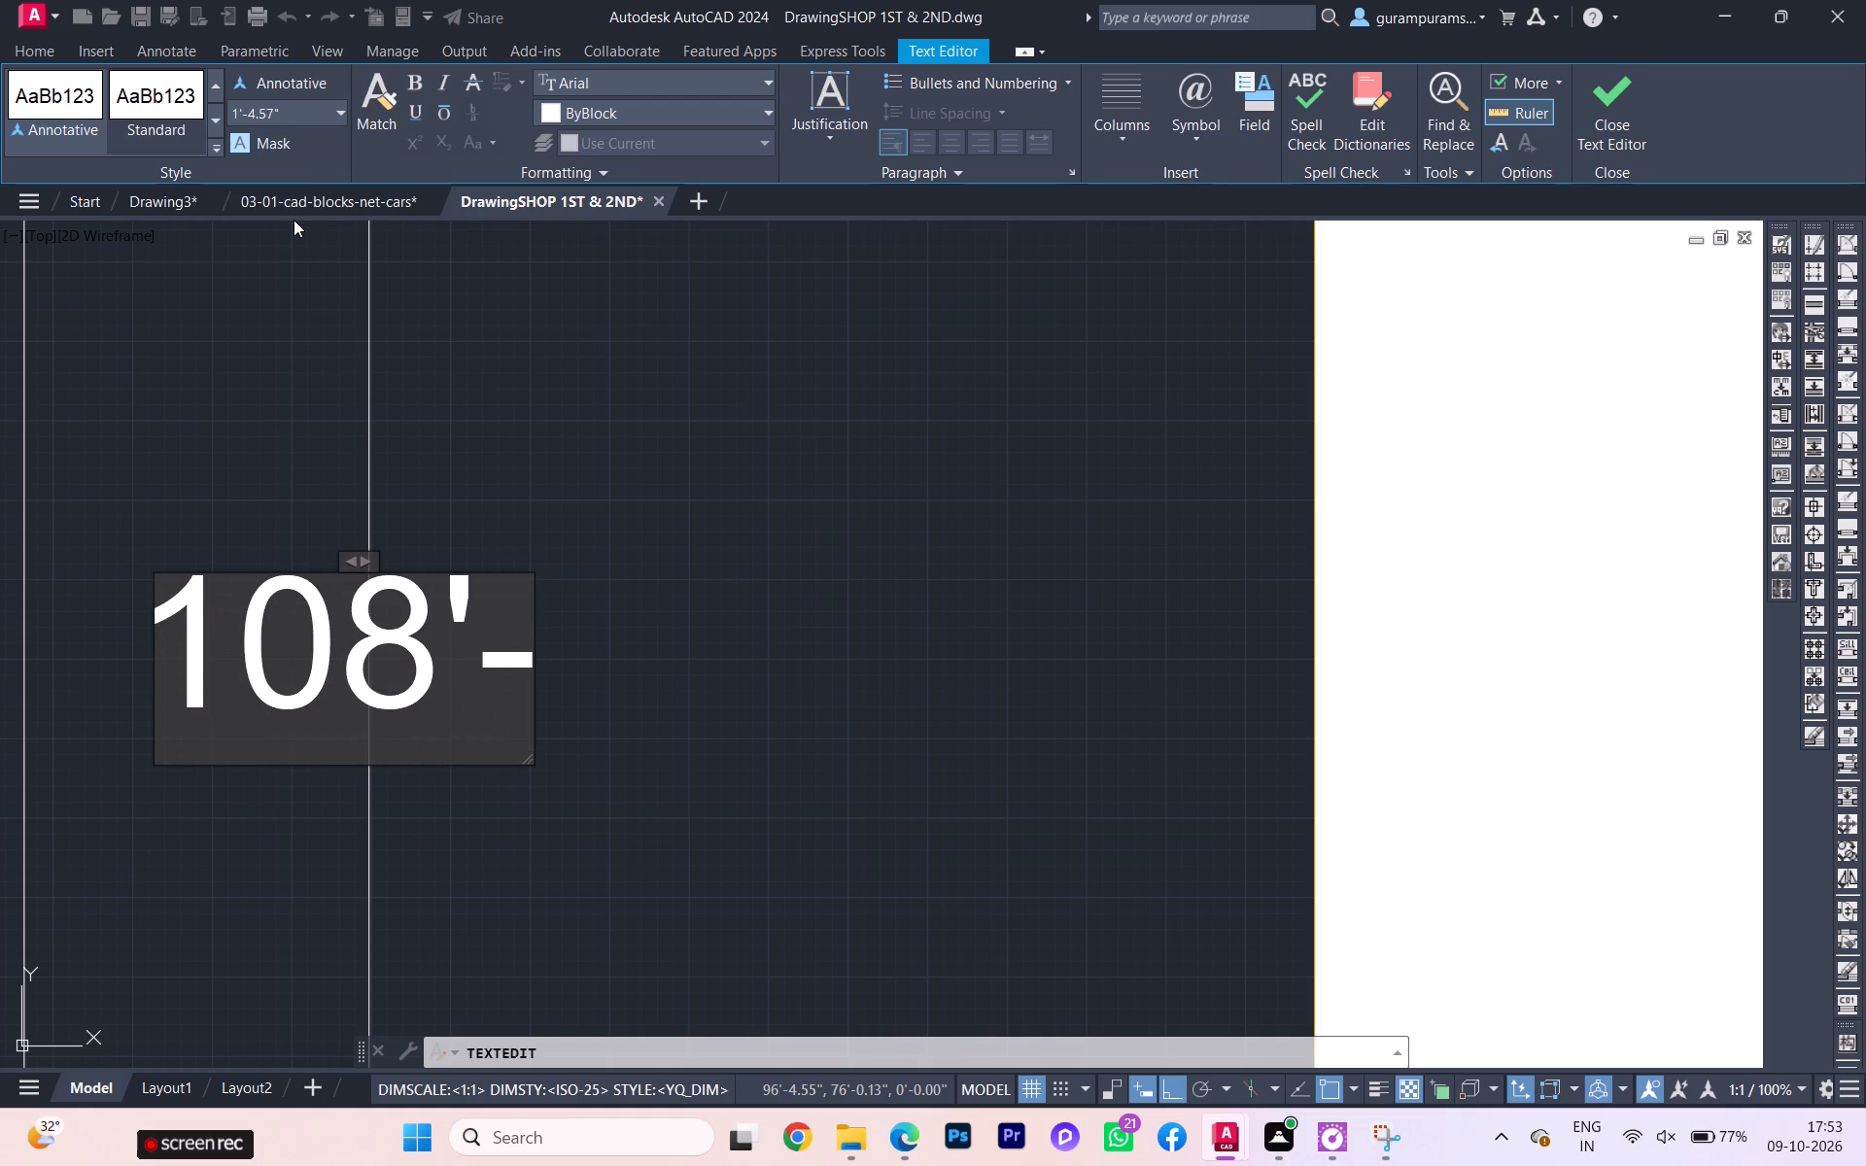
key("2")
key("shift+quotedbl")
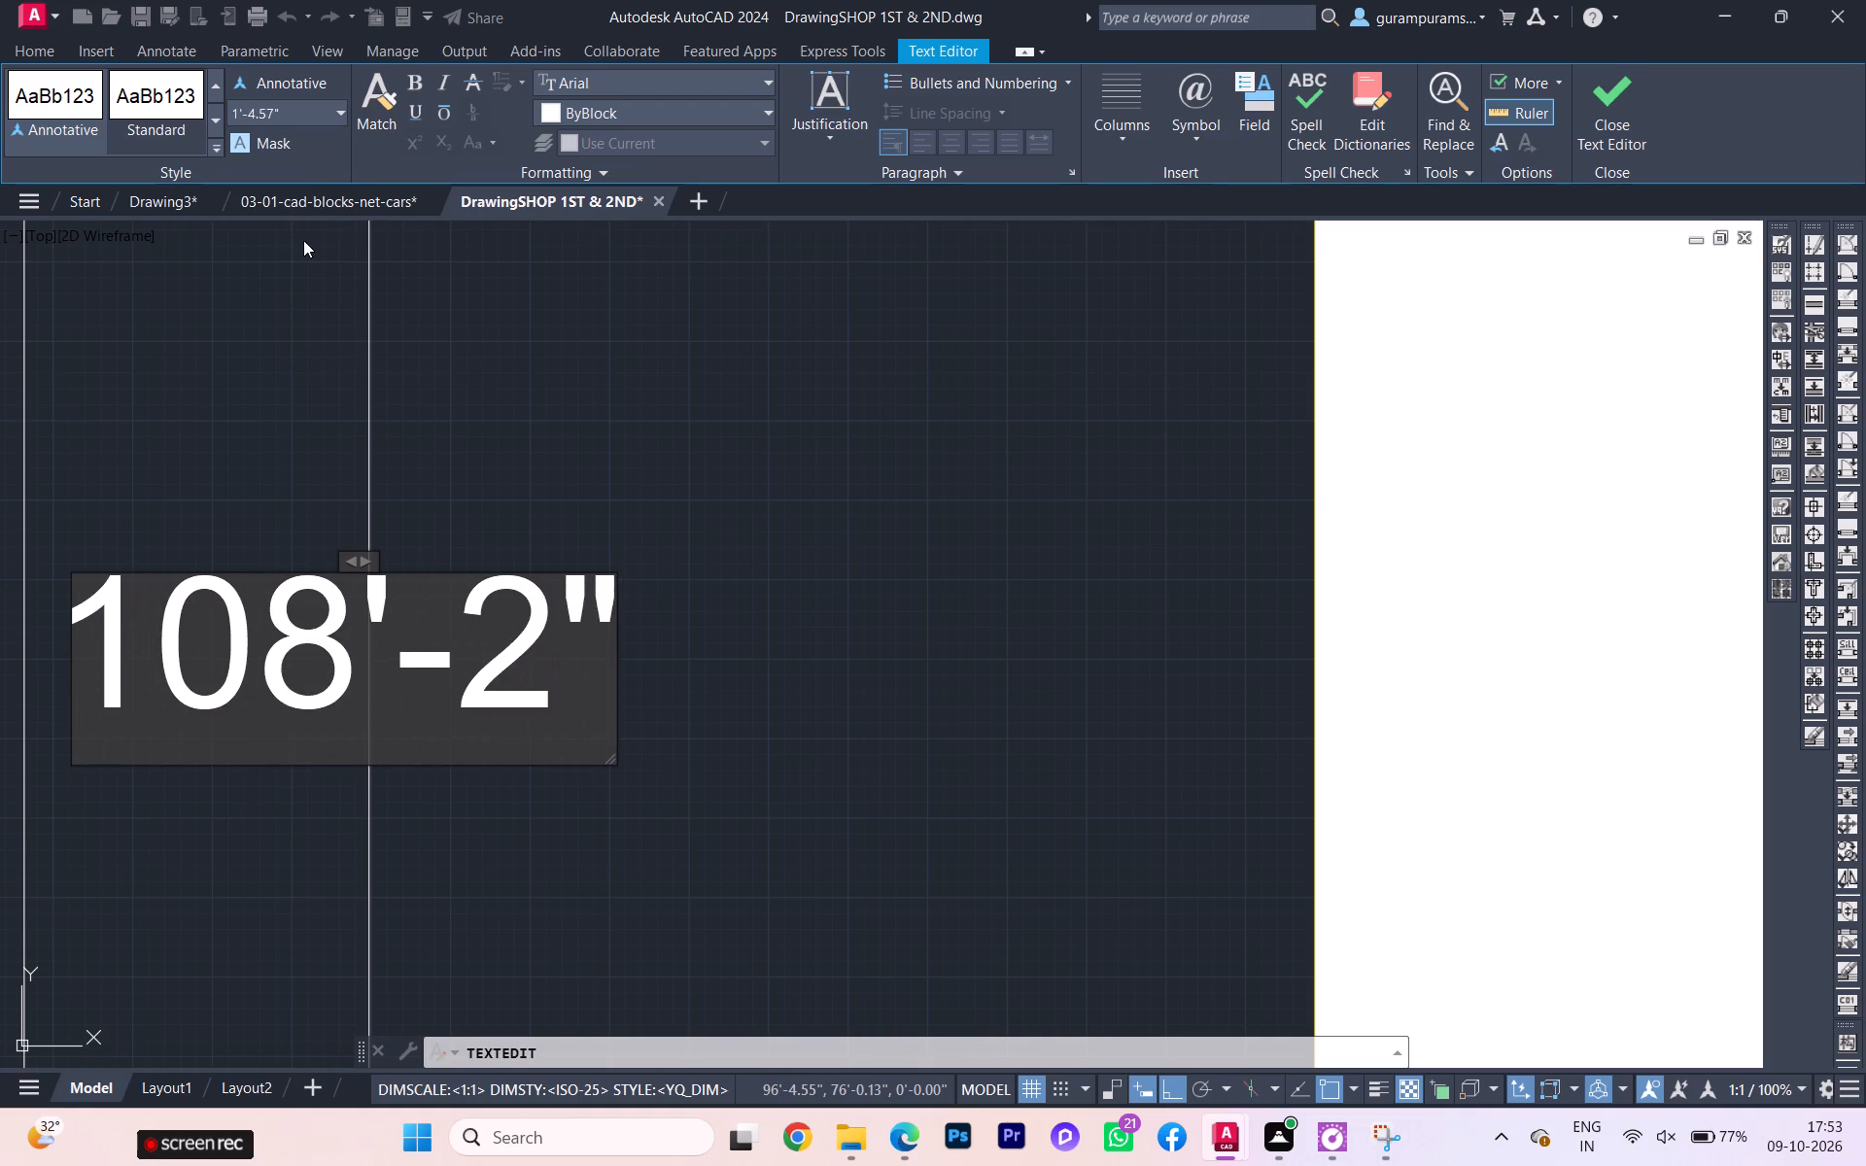
left_click(720, 360)
scroll(753, 414, "down", 6)
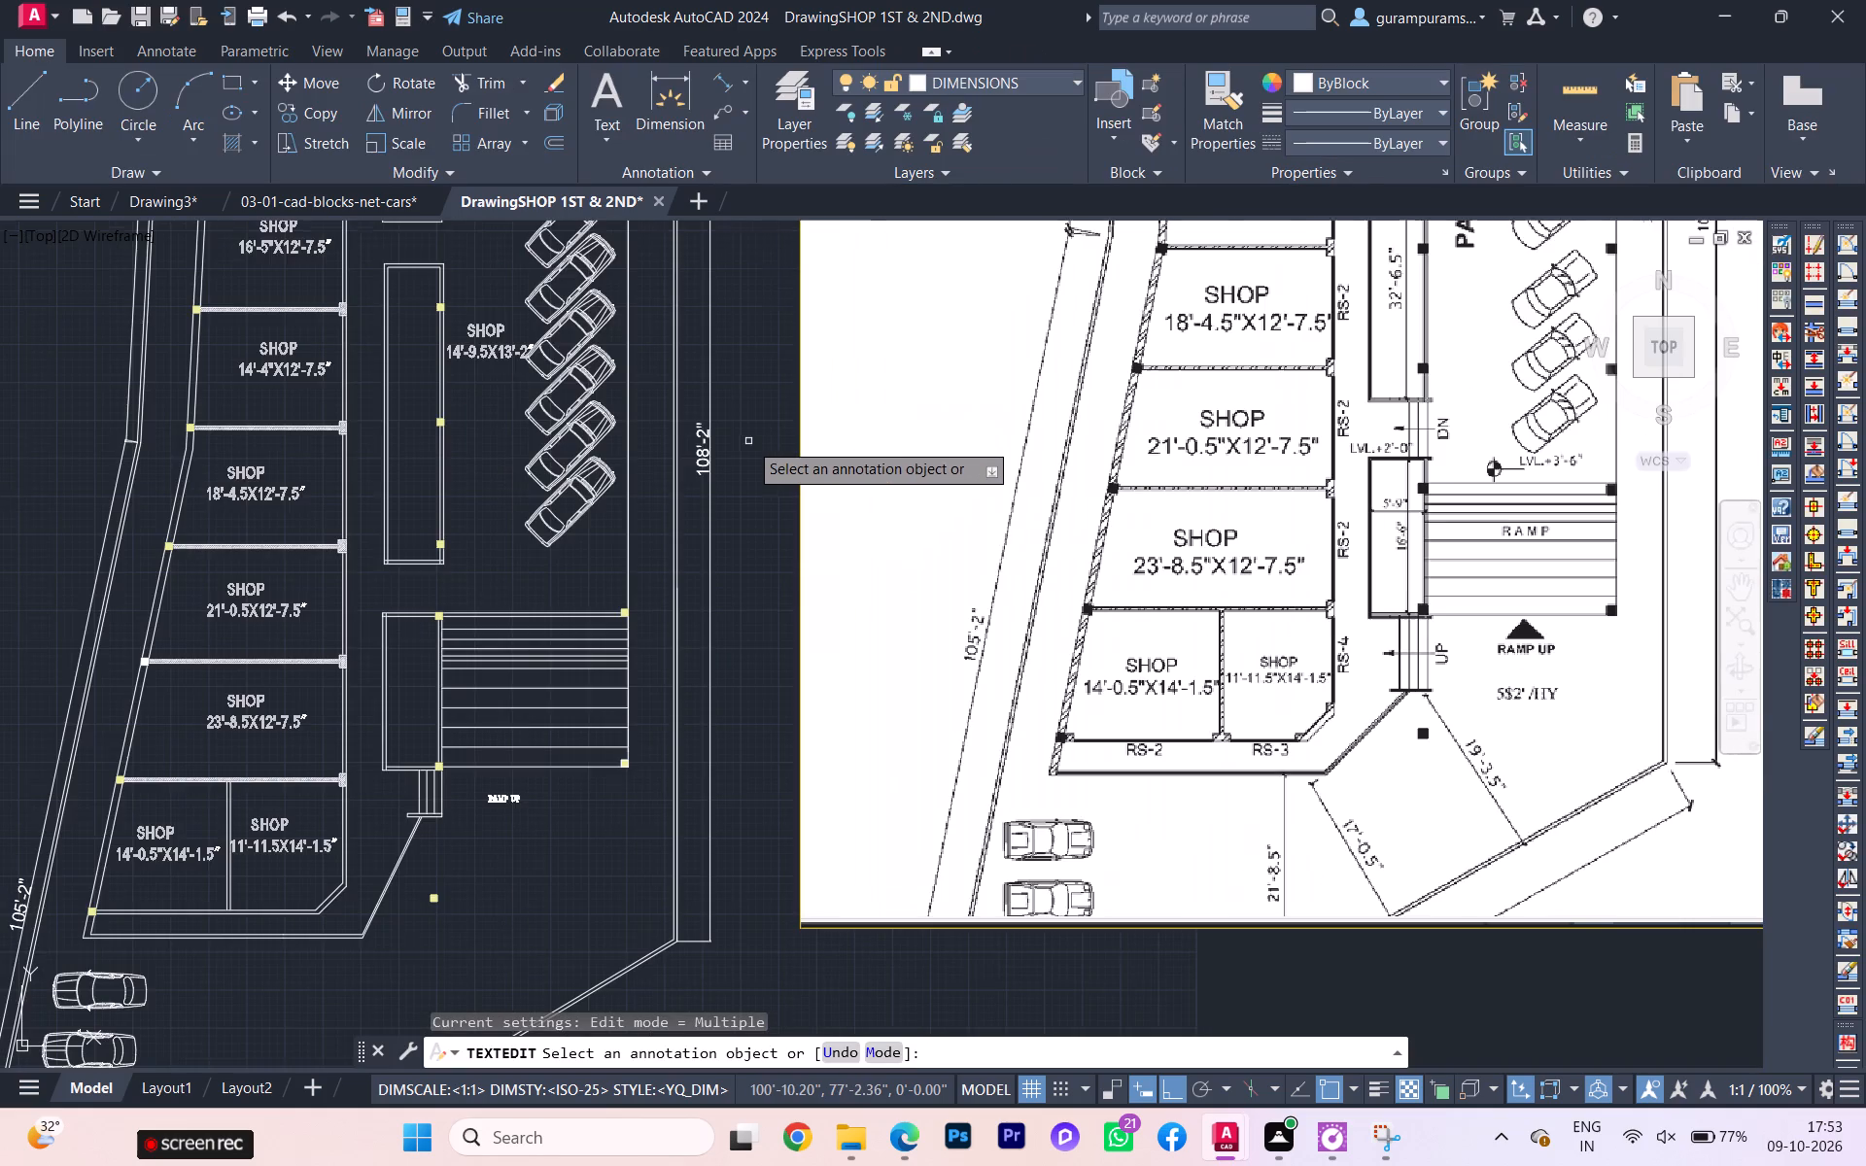
scroll(743, 442, "down", 1)
key("Escape")
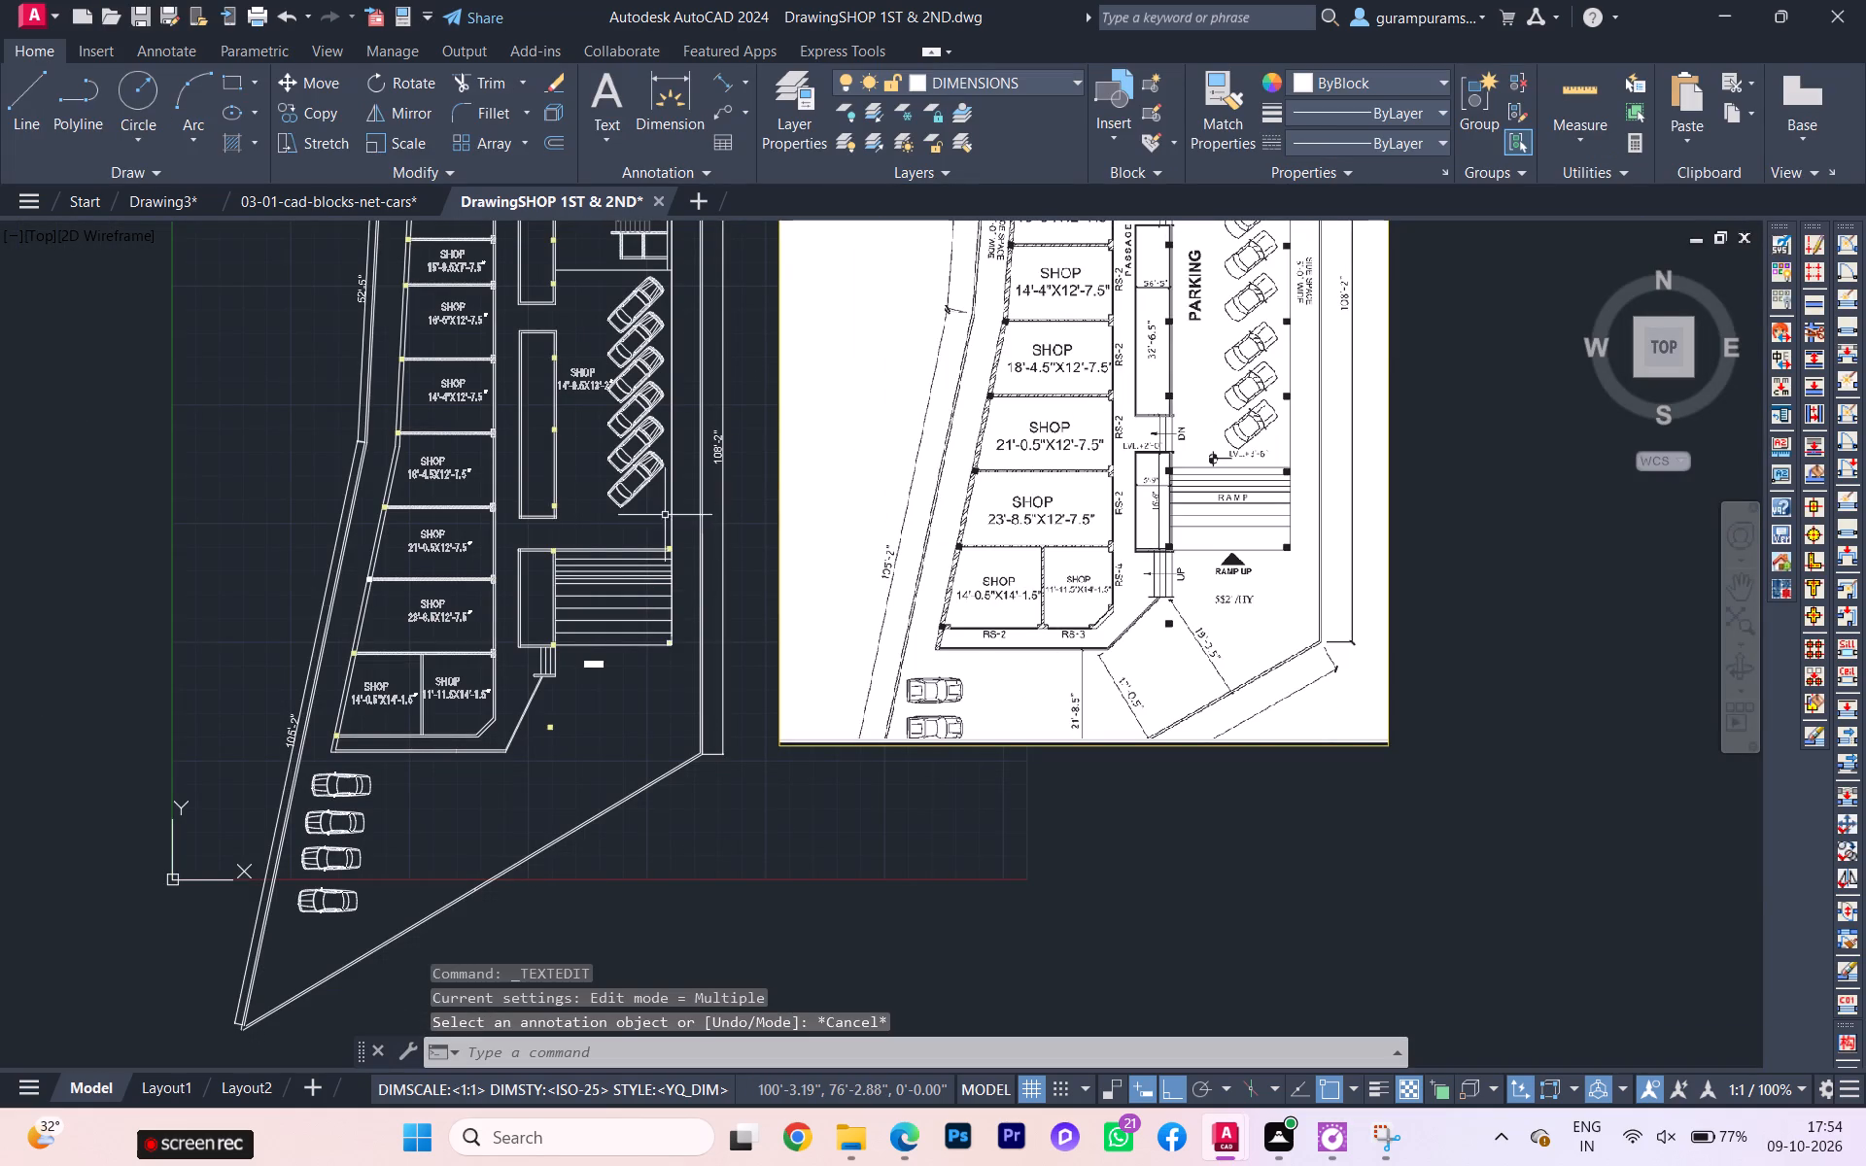
Fillet the inner and outer boundary wall lines with zero radius to close the sharp south corner below the parked cars.
scroll(342, 774, "up", 2)
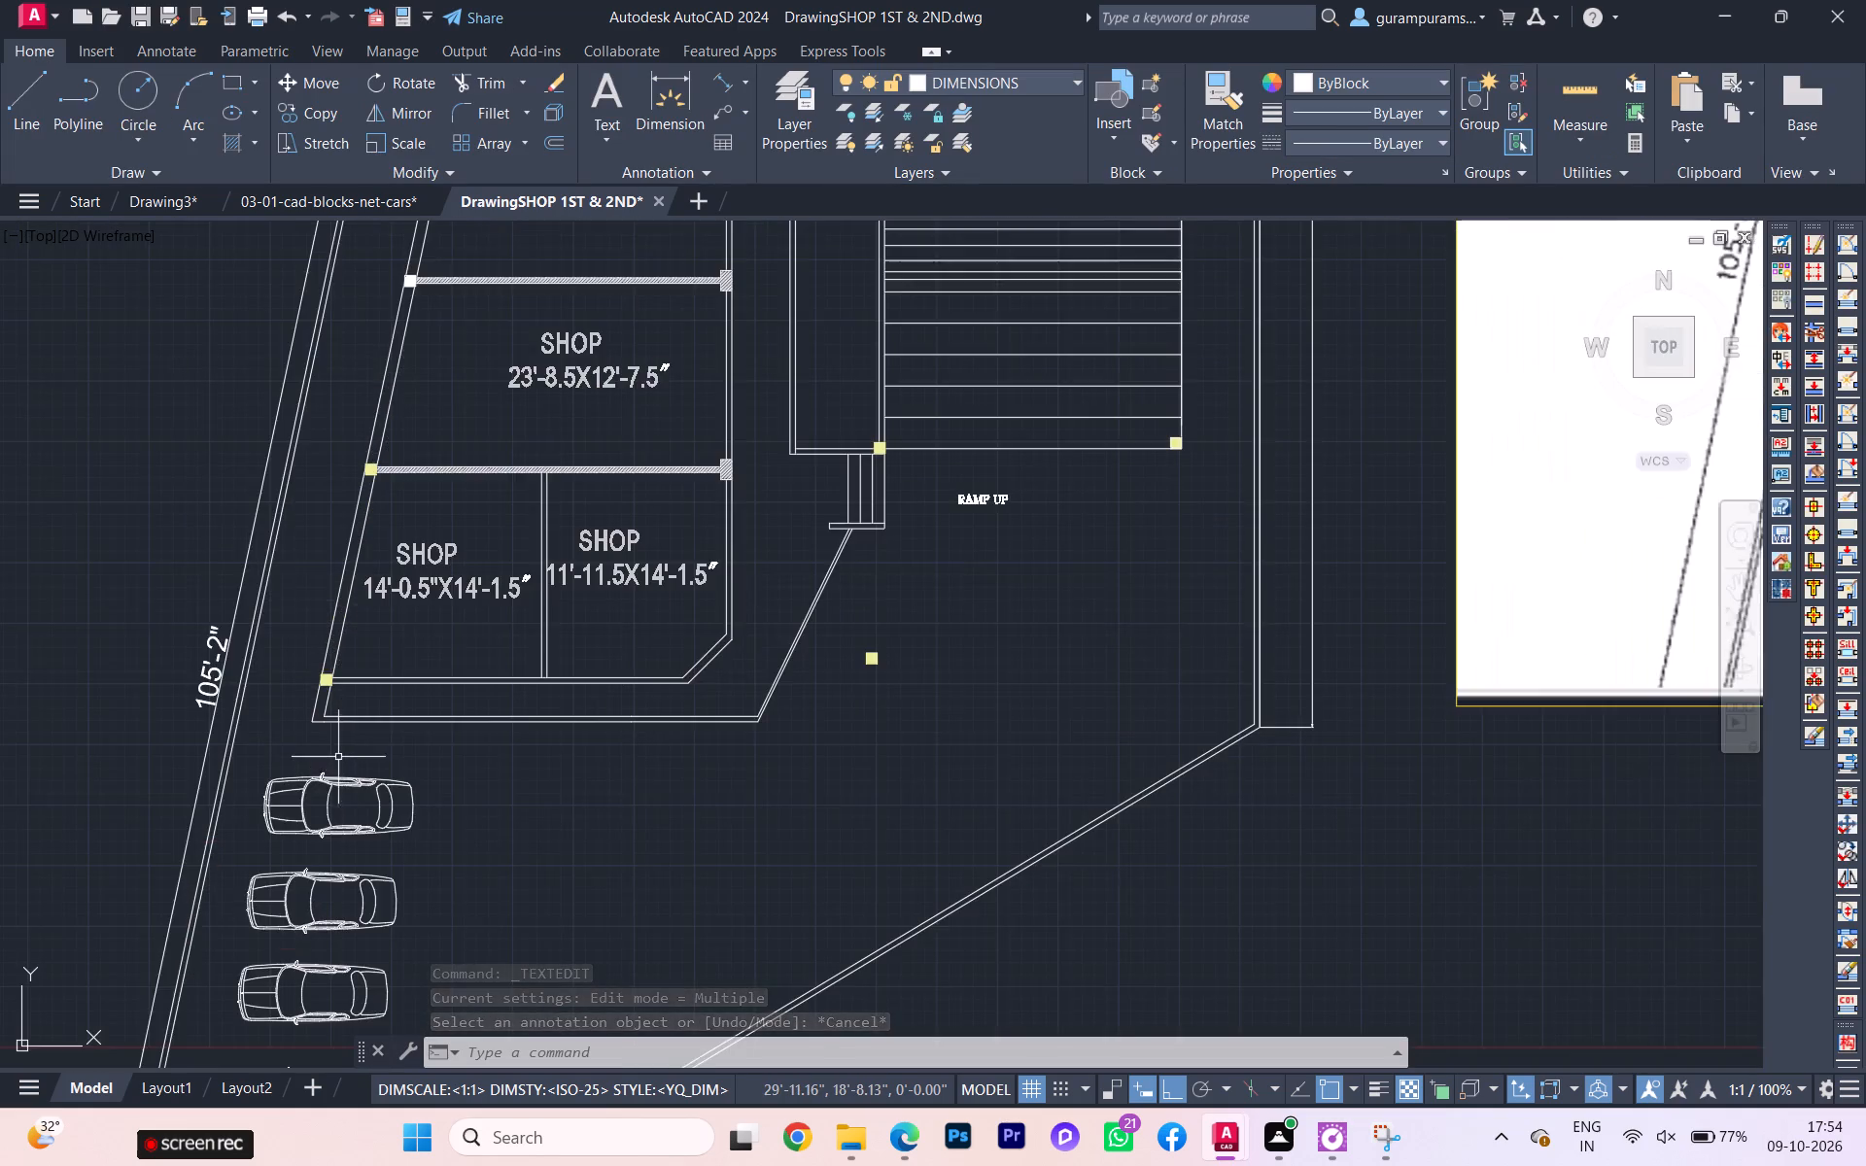
scroll(313, 740, "up", 4)
scroll(306, 725, "down", 1)
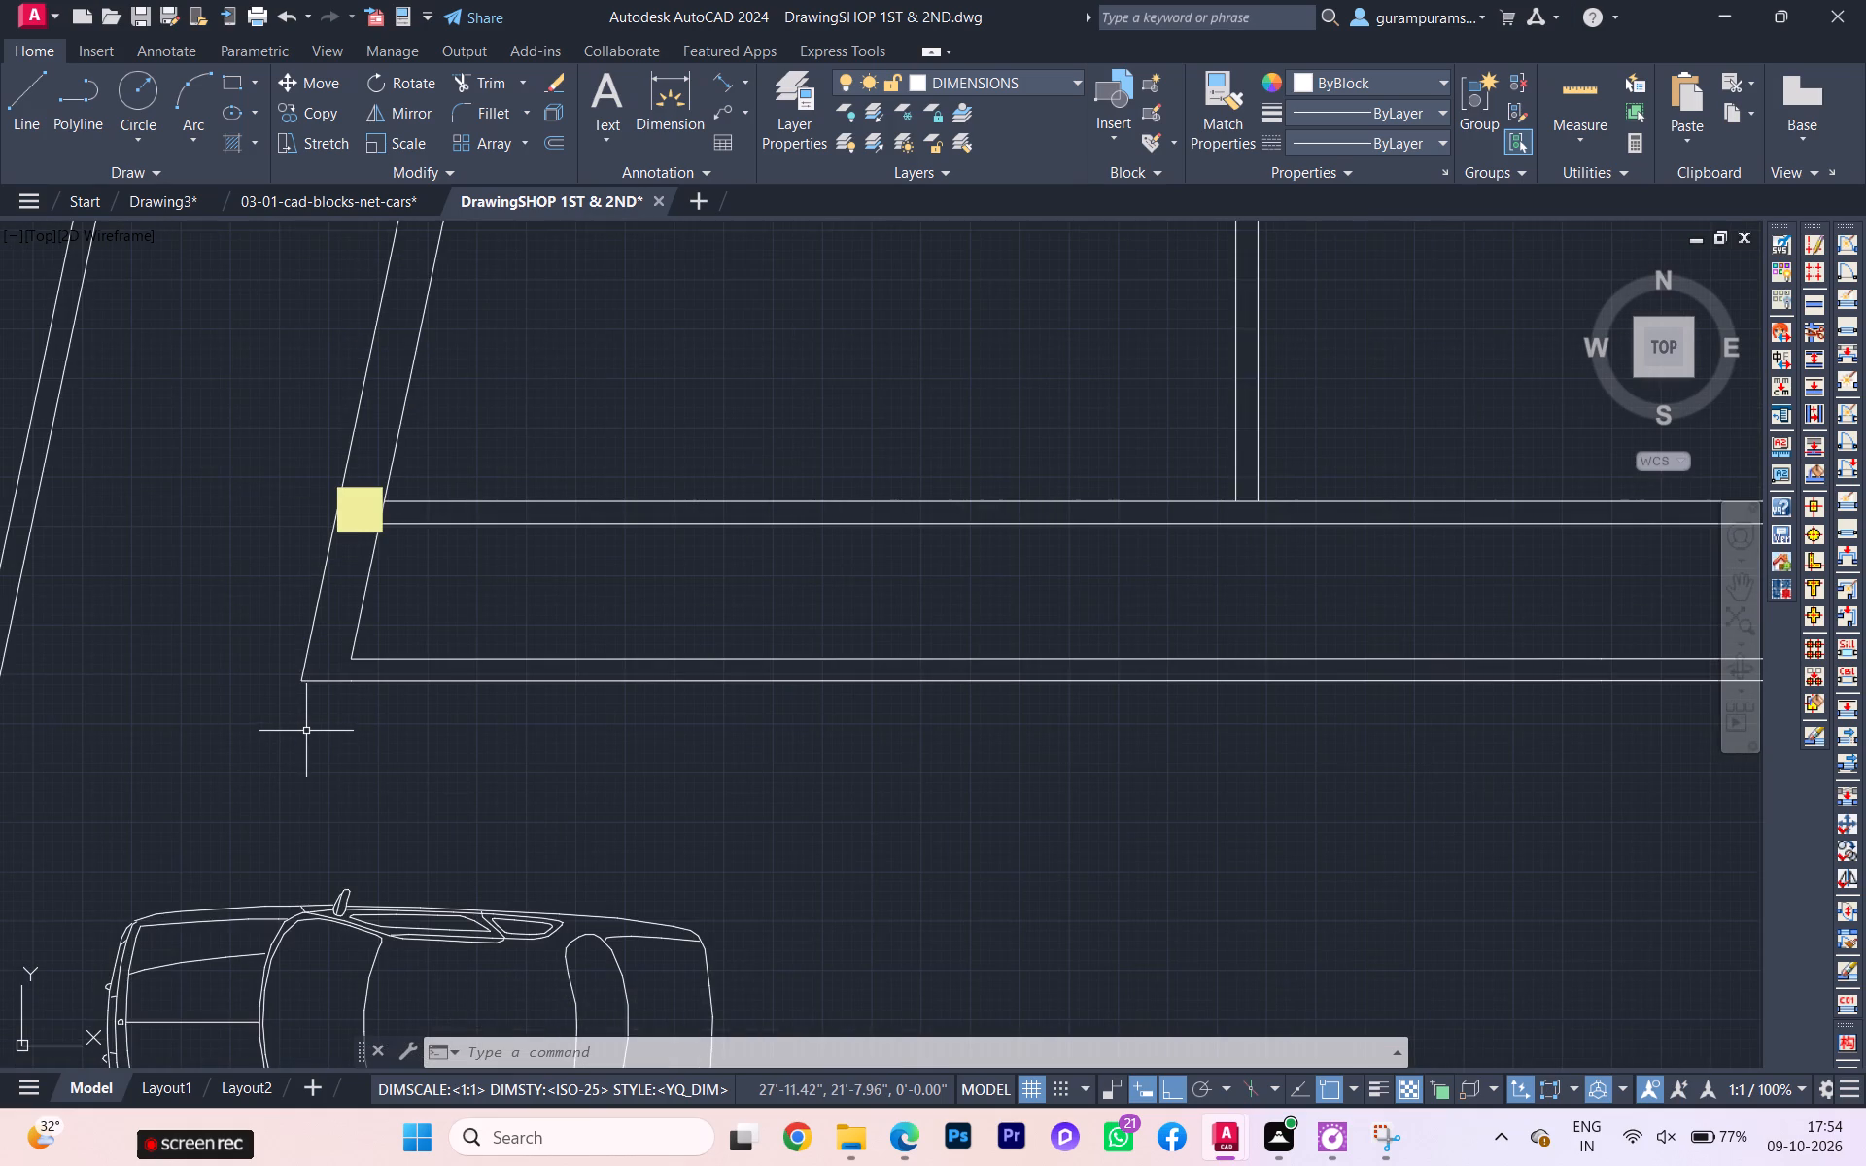
scroll(308, 730, "down", 2)
middle_click_drag(306, 744, 494, 289)
scroll(398, 536, "up", 1)
scroll(328, 785, "down", 2)
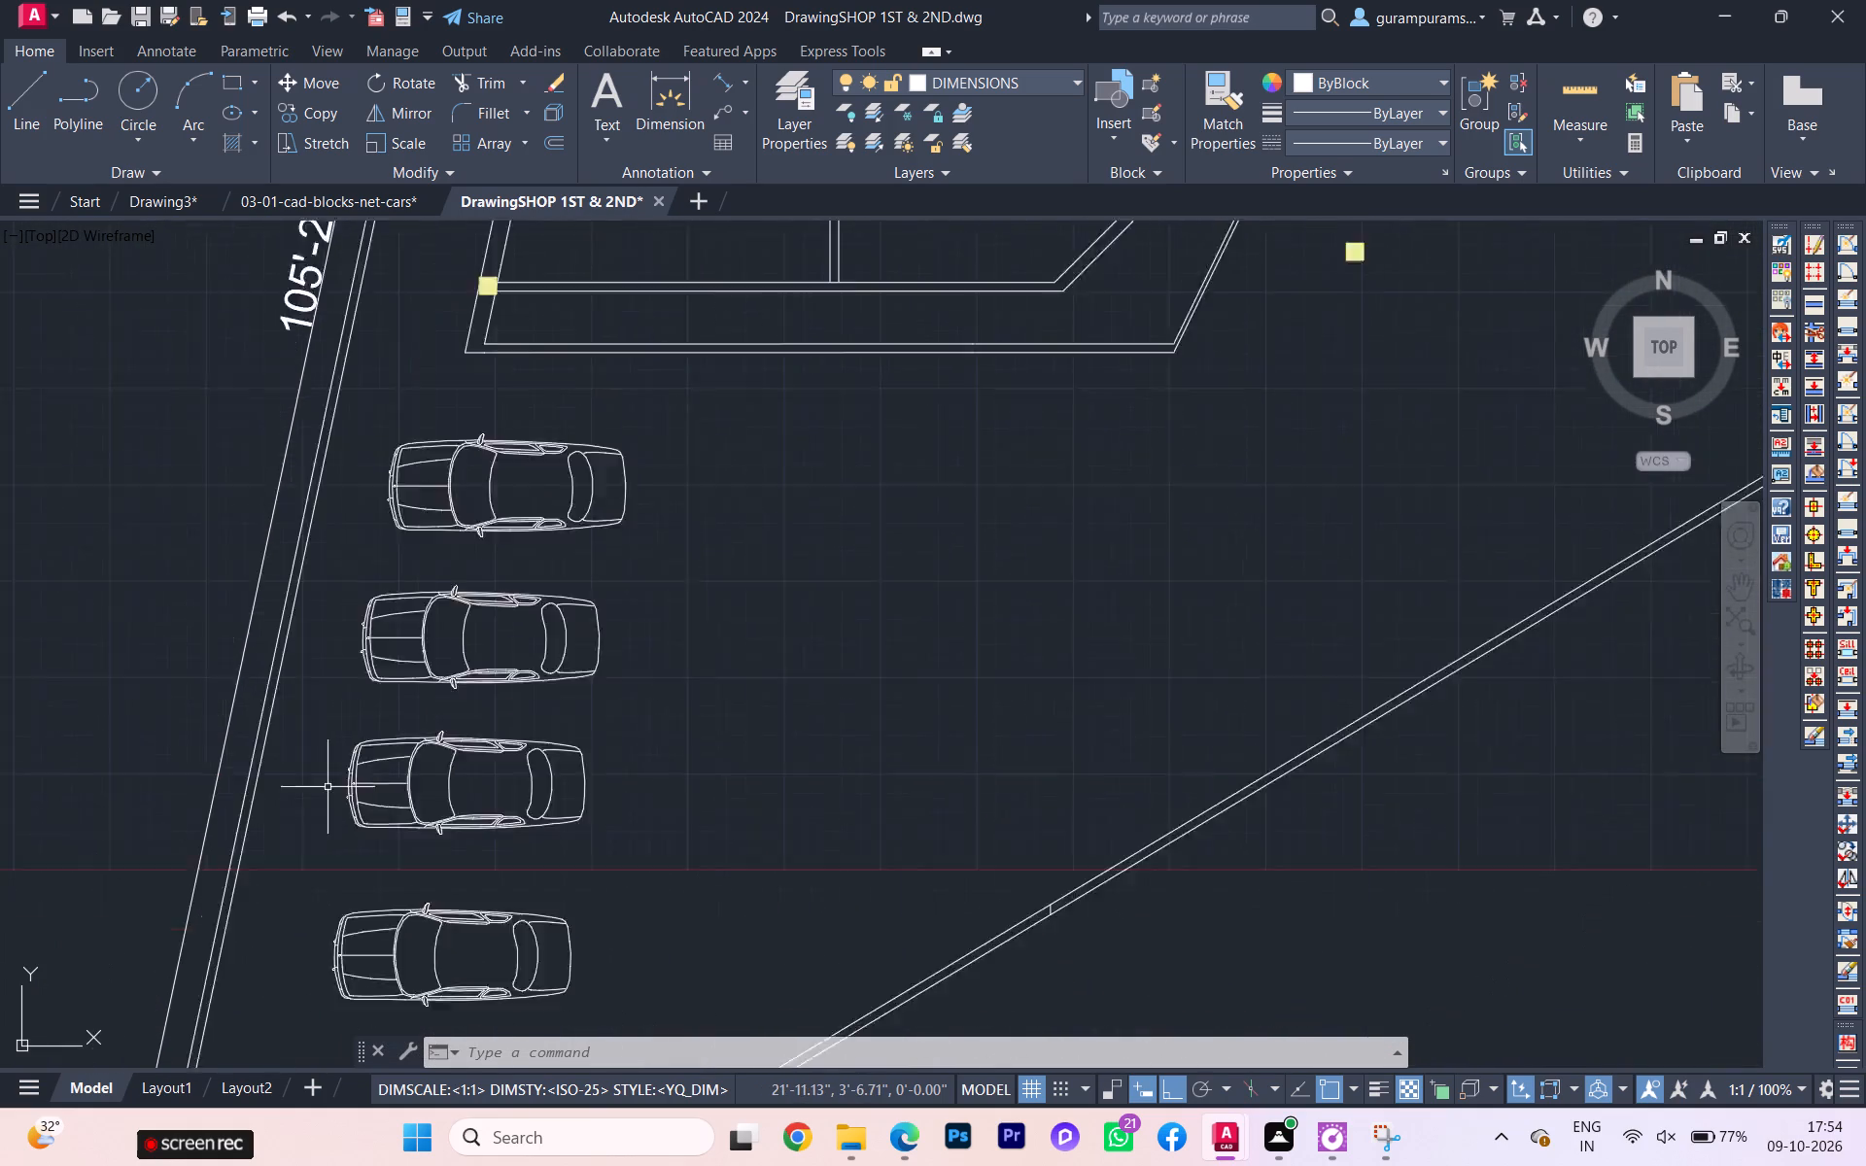
middle_click_drag(328, 788, 480, 291)
scroll(276, 774, "up", 3)
scroll(609, 642, "up", 1)
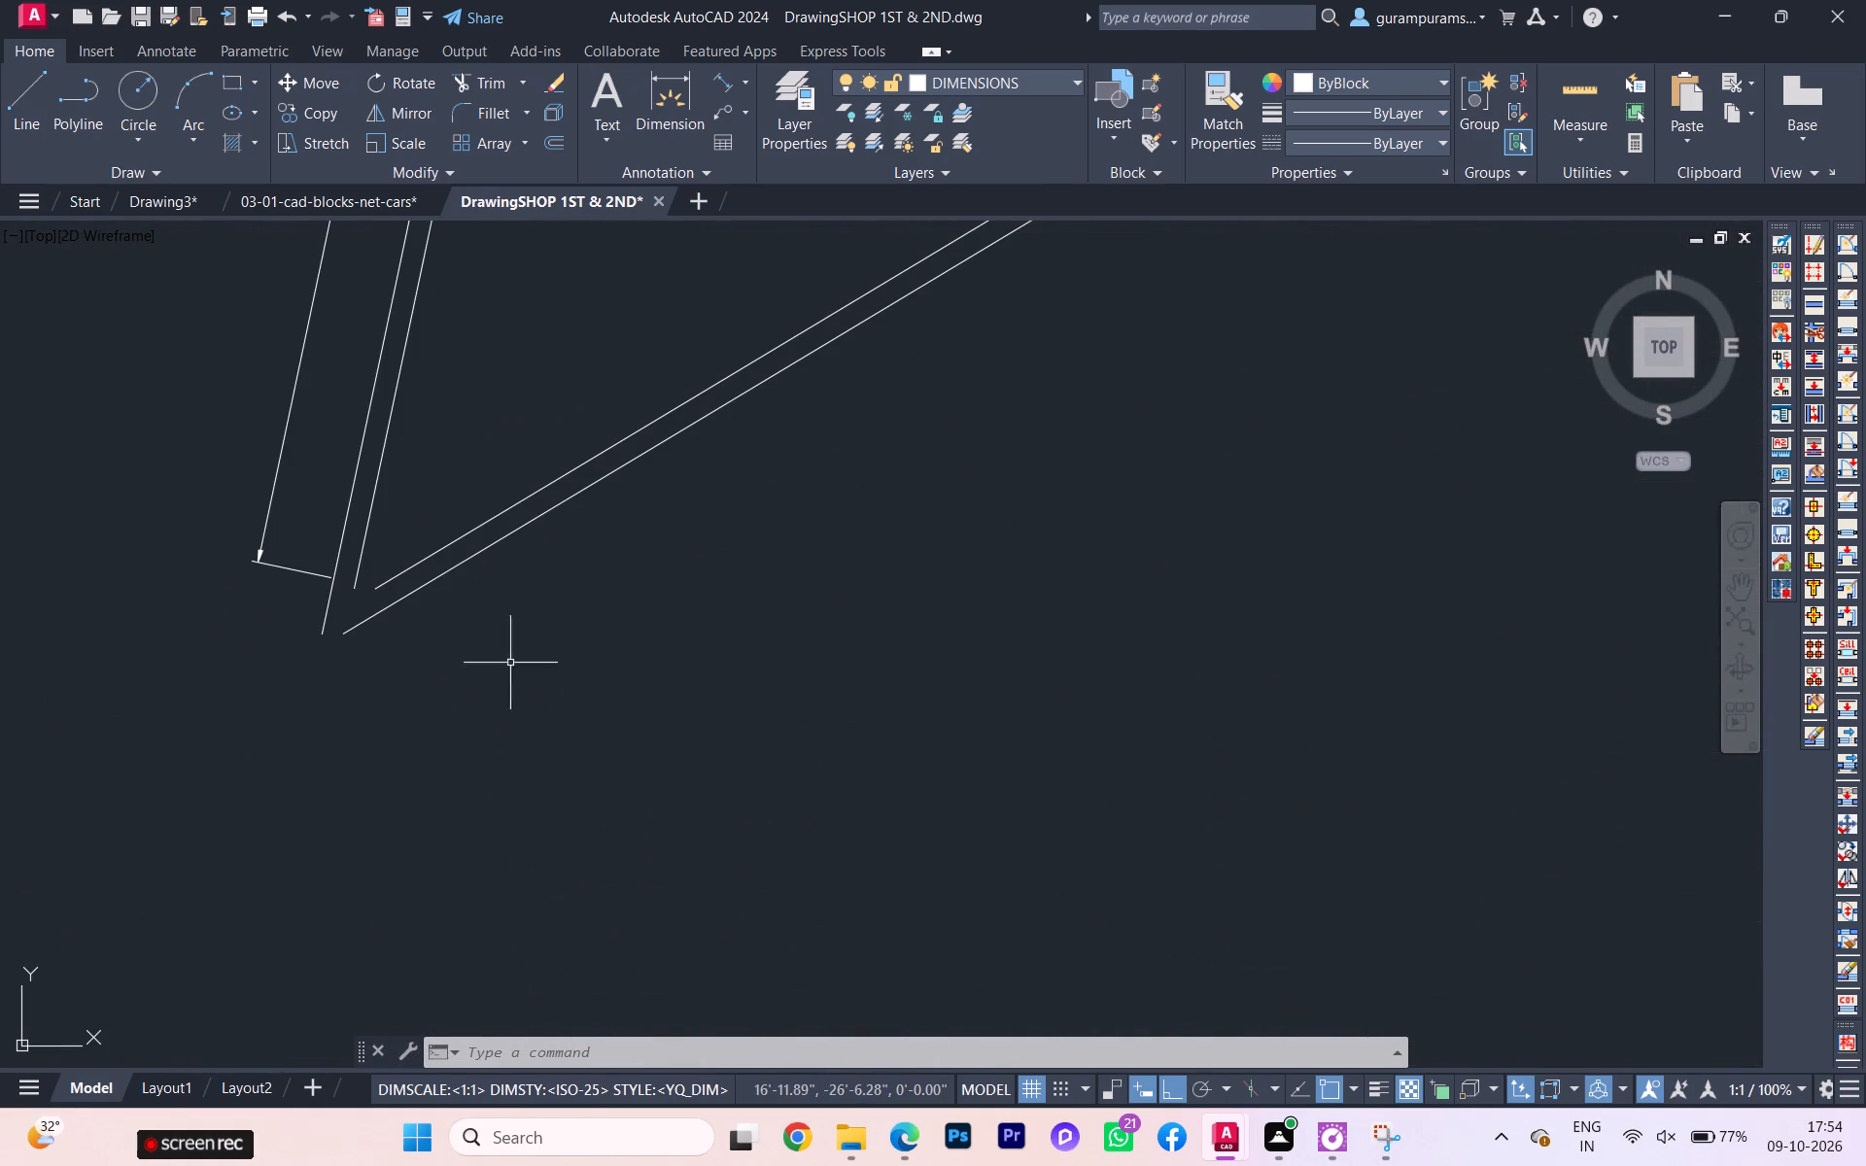
key("f")
left_click(507, 739)
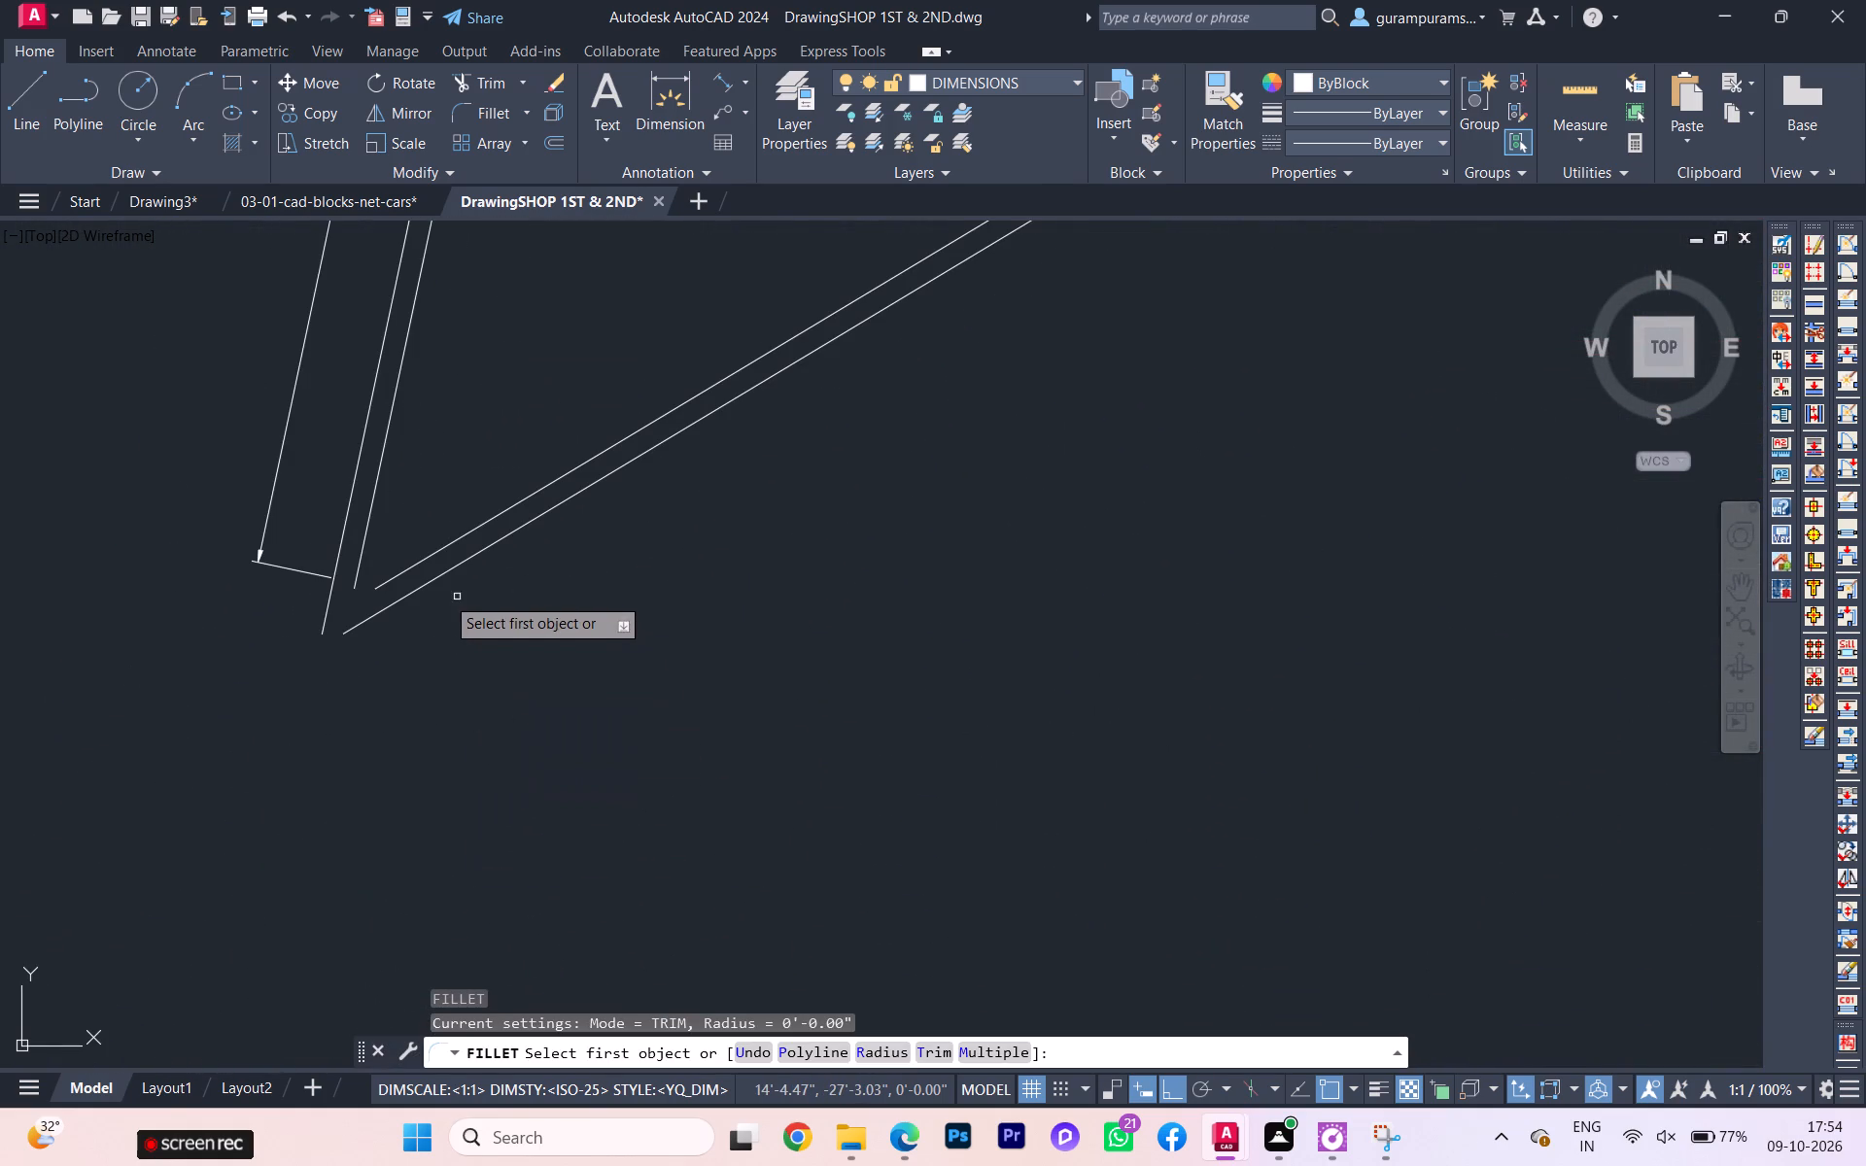
left_click(414, 563)
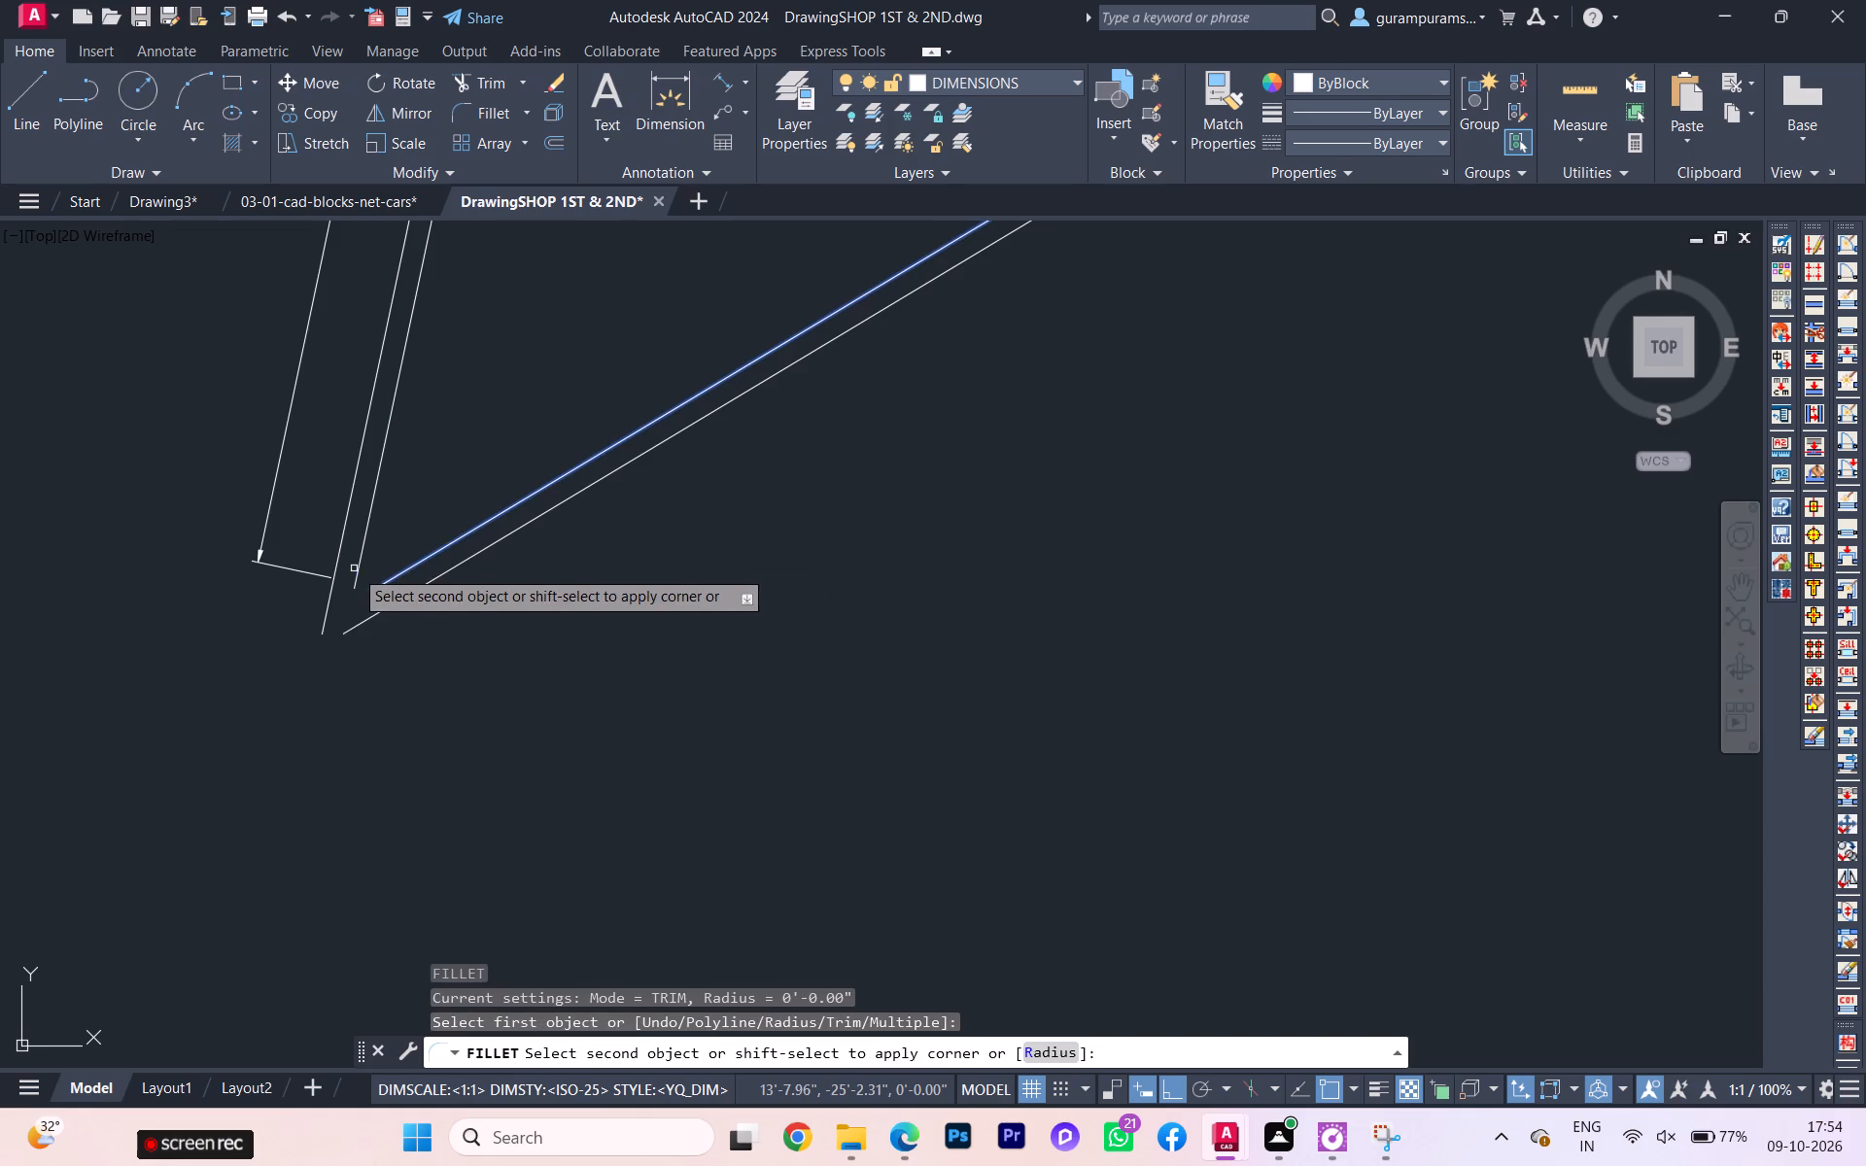
left_click(362, 557)
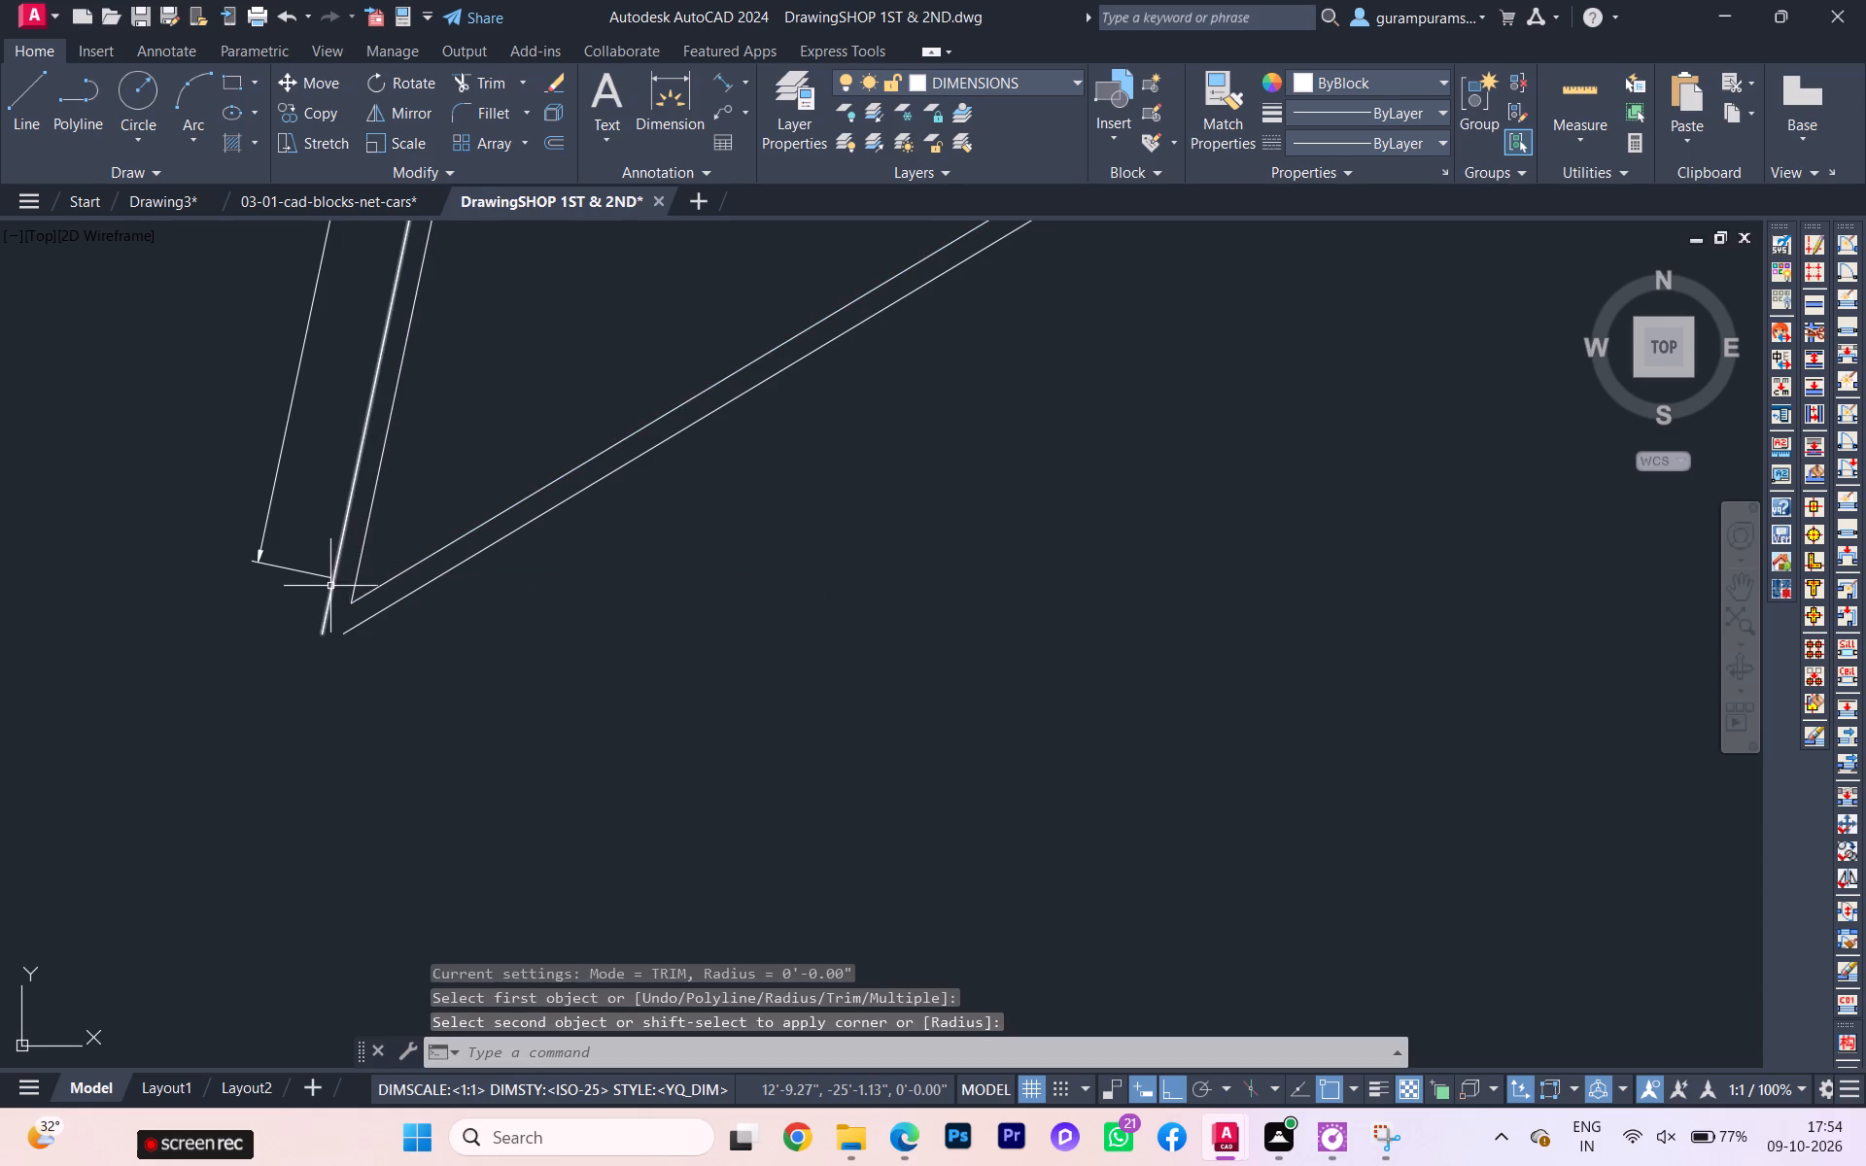
key("space")
left_click(327, 606)
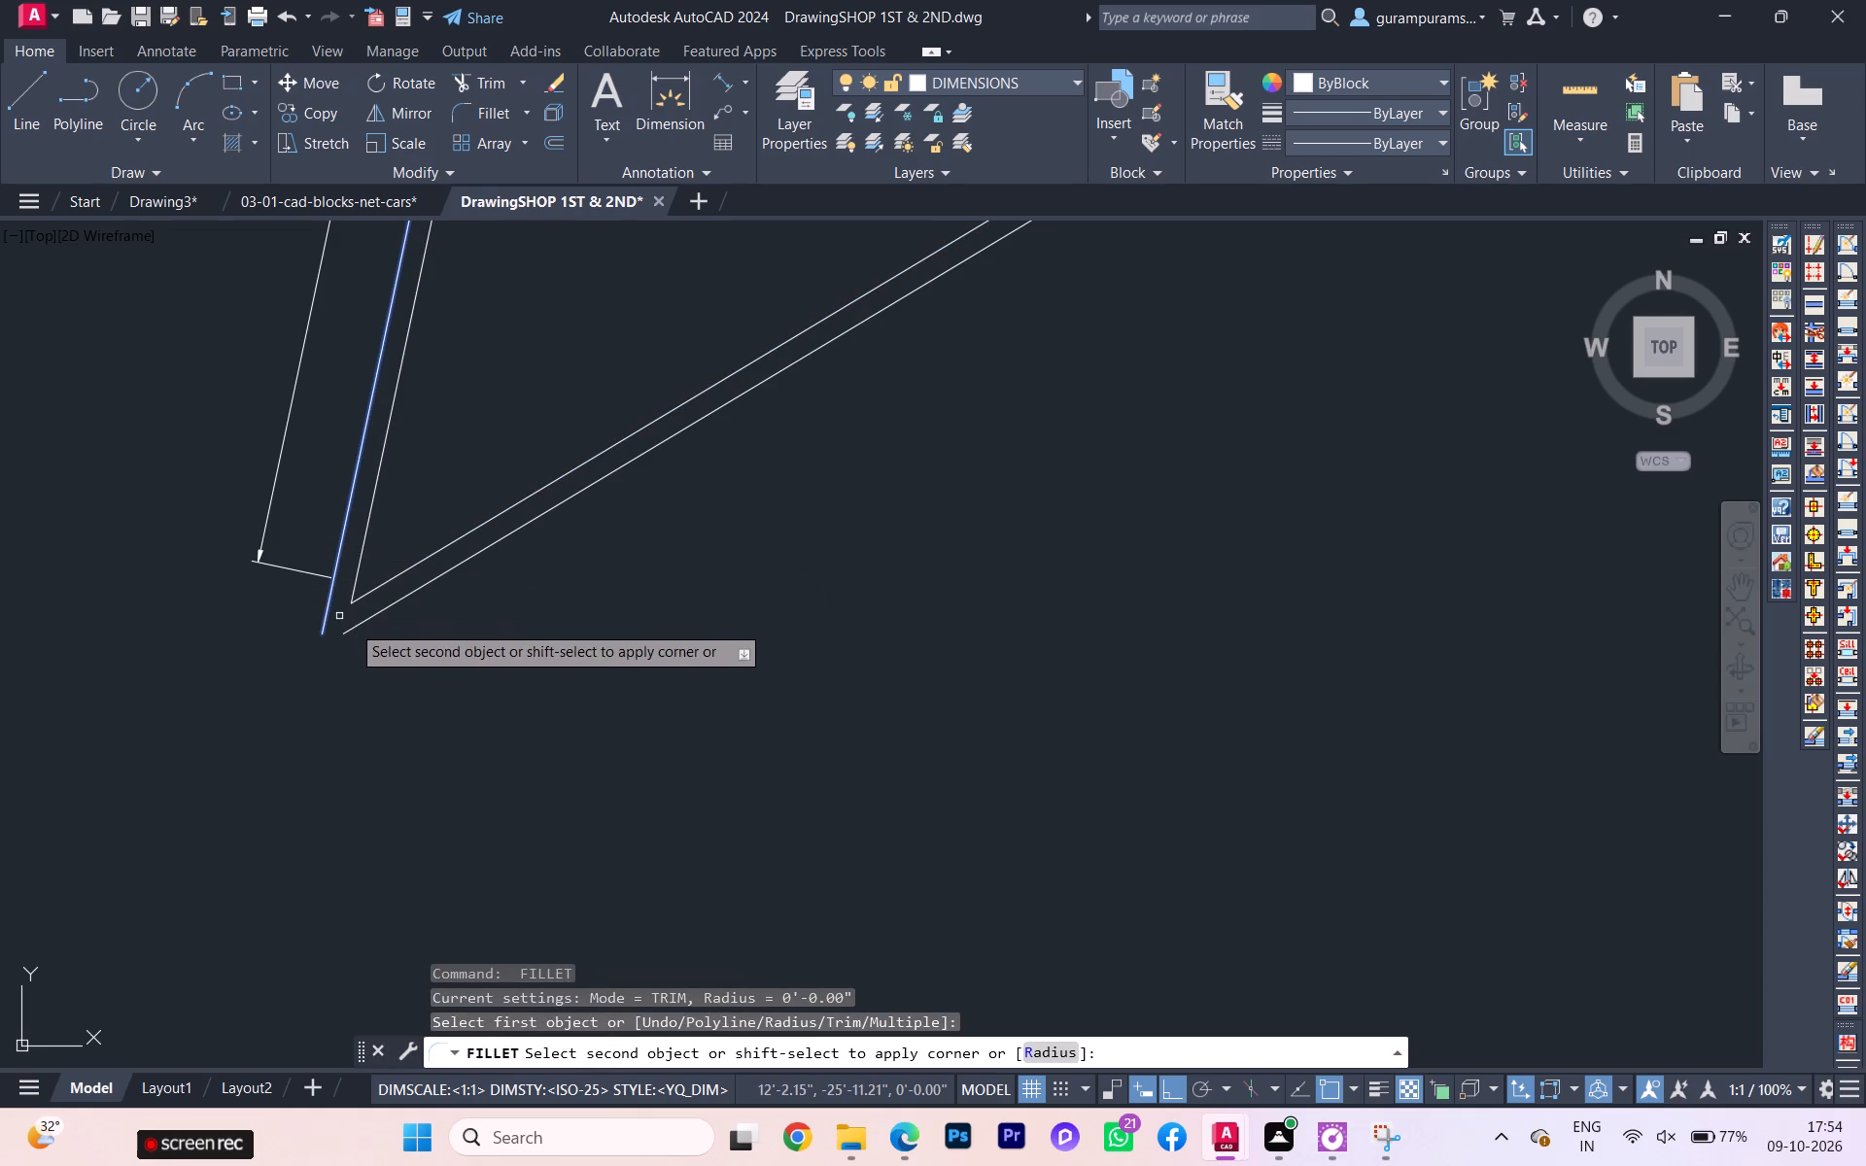
left_click(361, 628)
key("Escape")
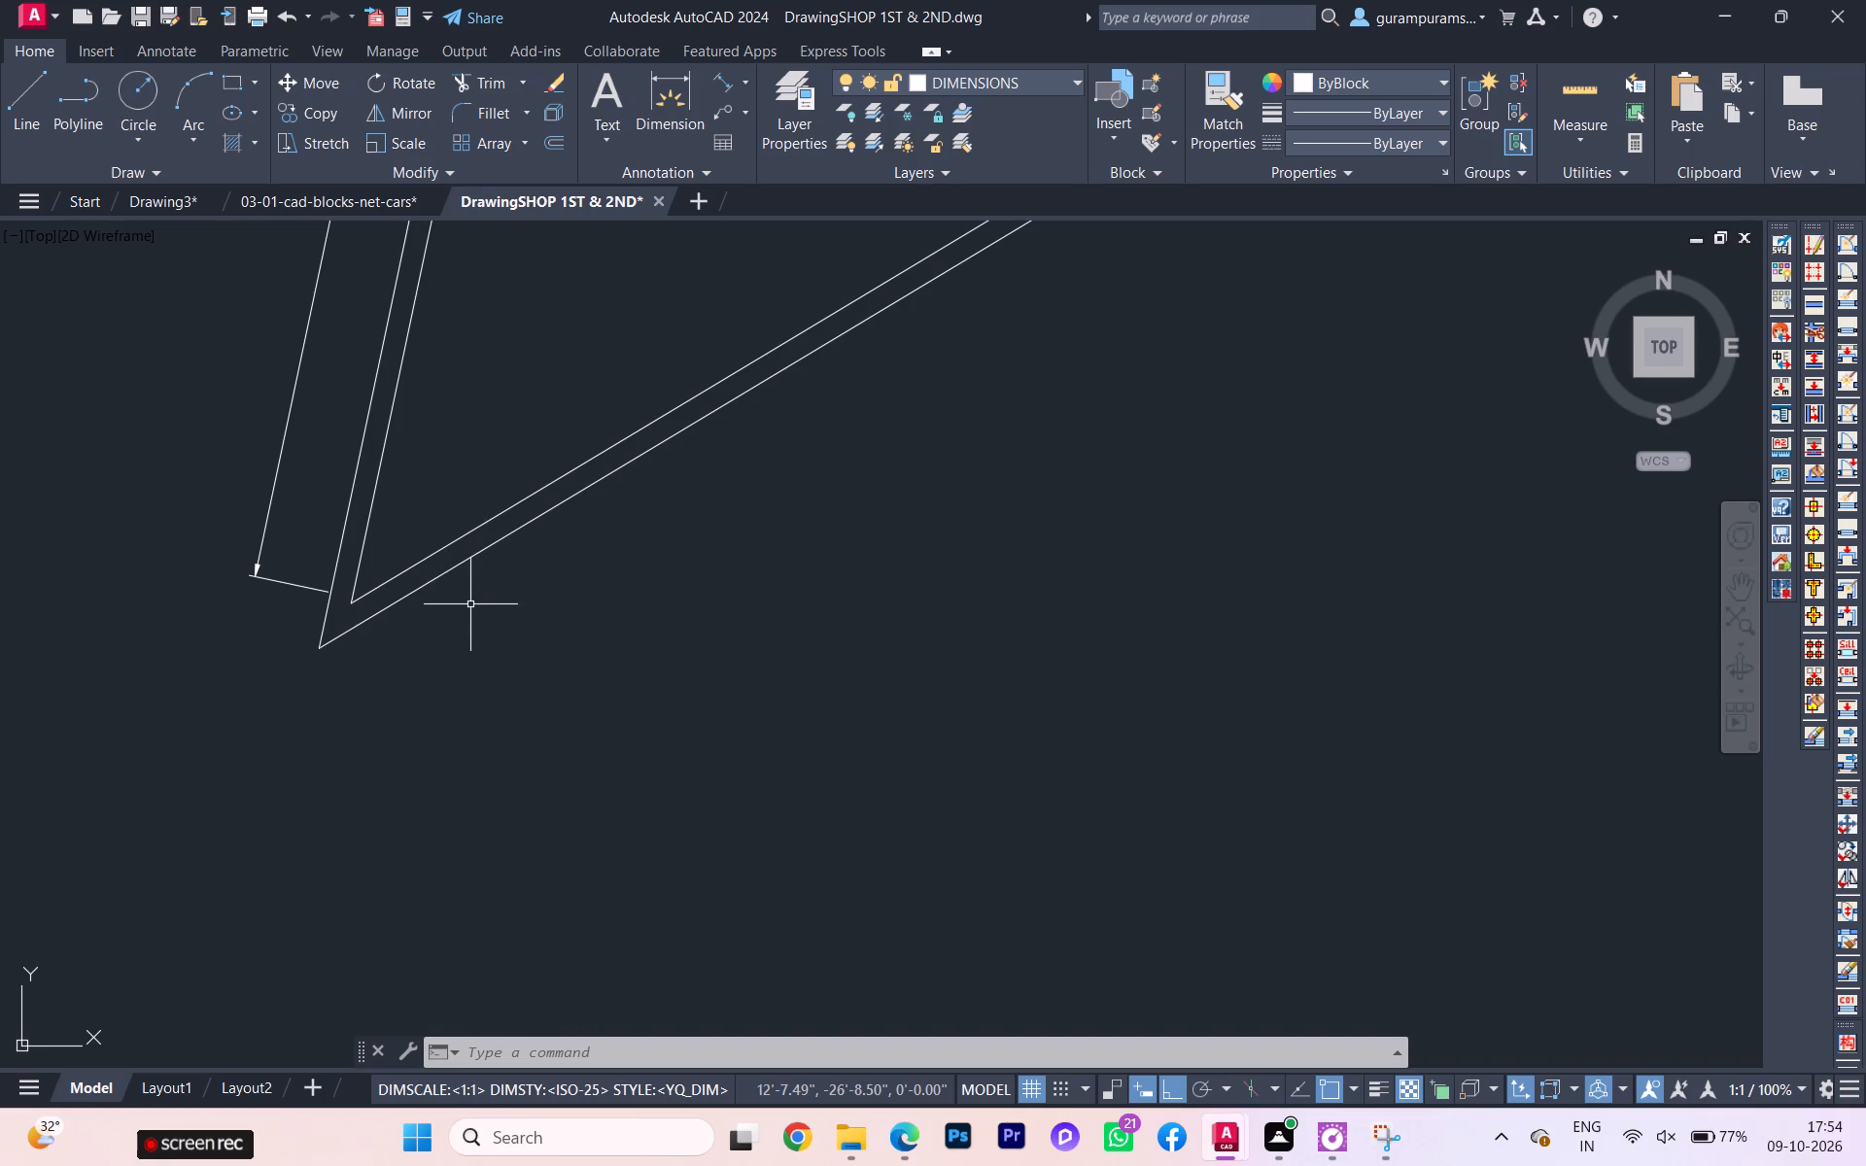
Examine the southern boundary and parking area of the plan against the reference plan.
scroll(444, 612, "down", 4)
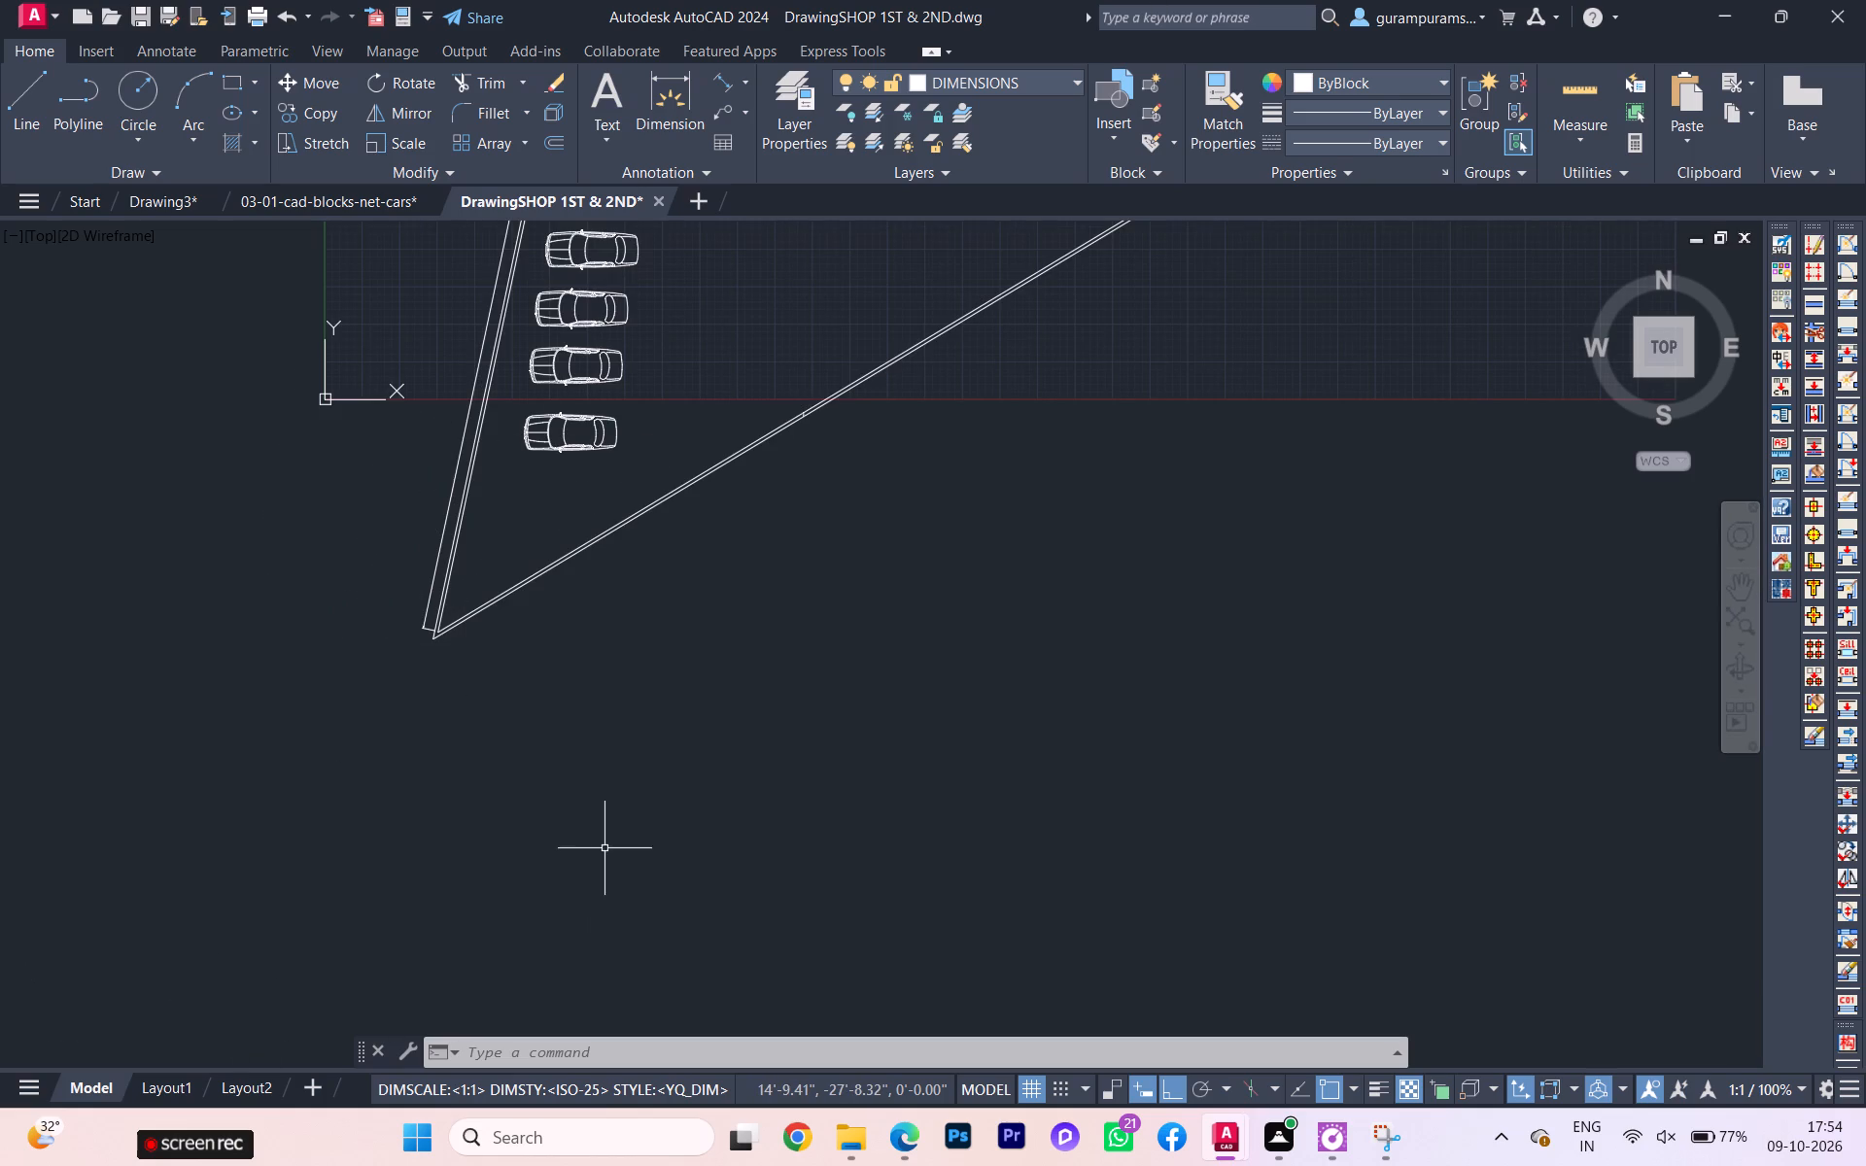
left_click(1668, 355)
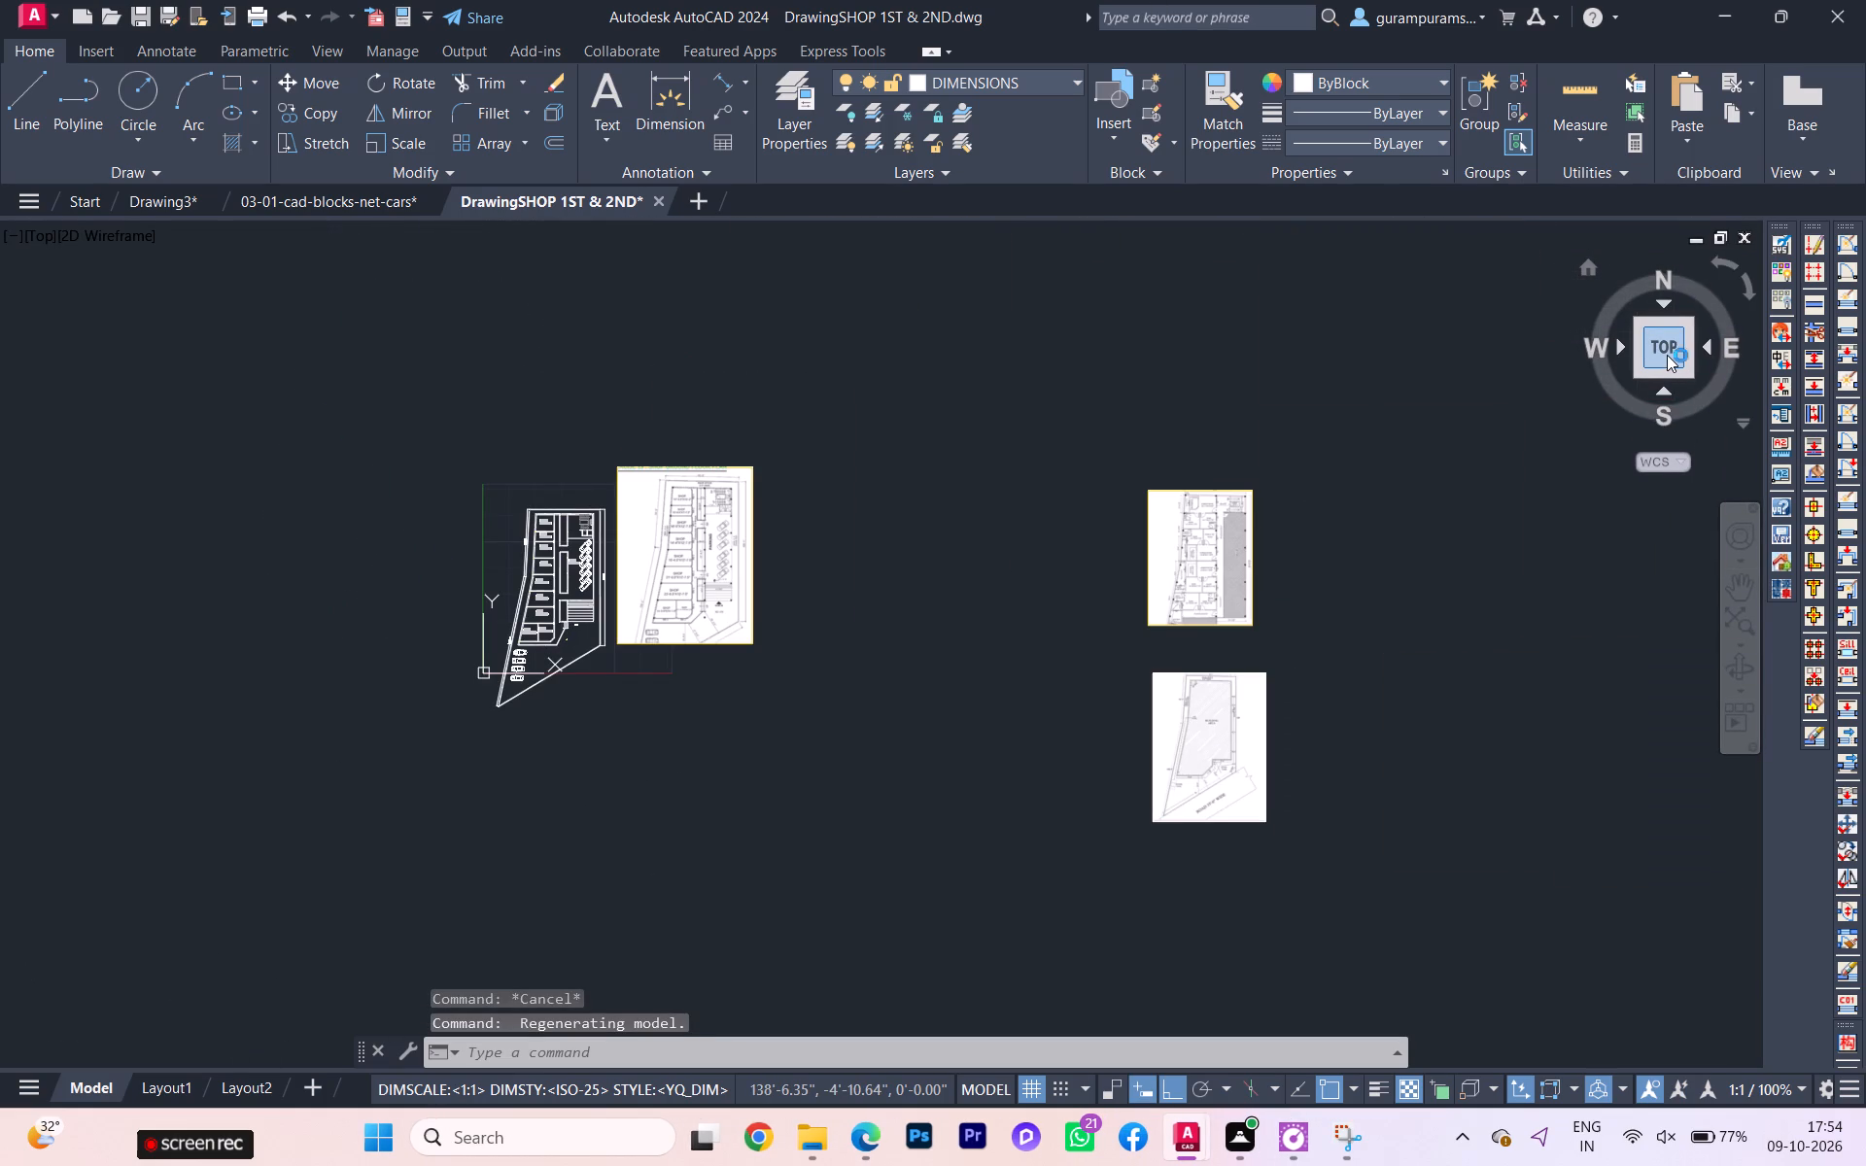
scroll(417, 697, "up", 2)
scroll(744, 612, "up", 1)
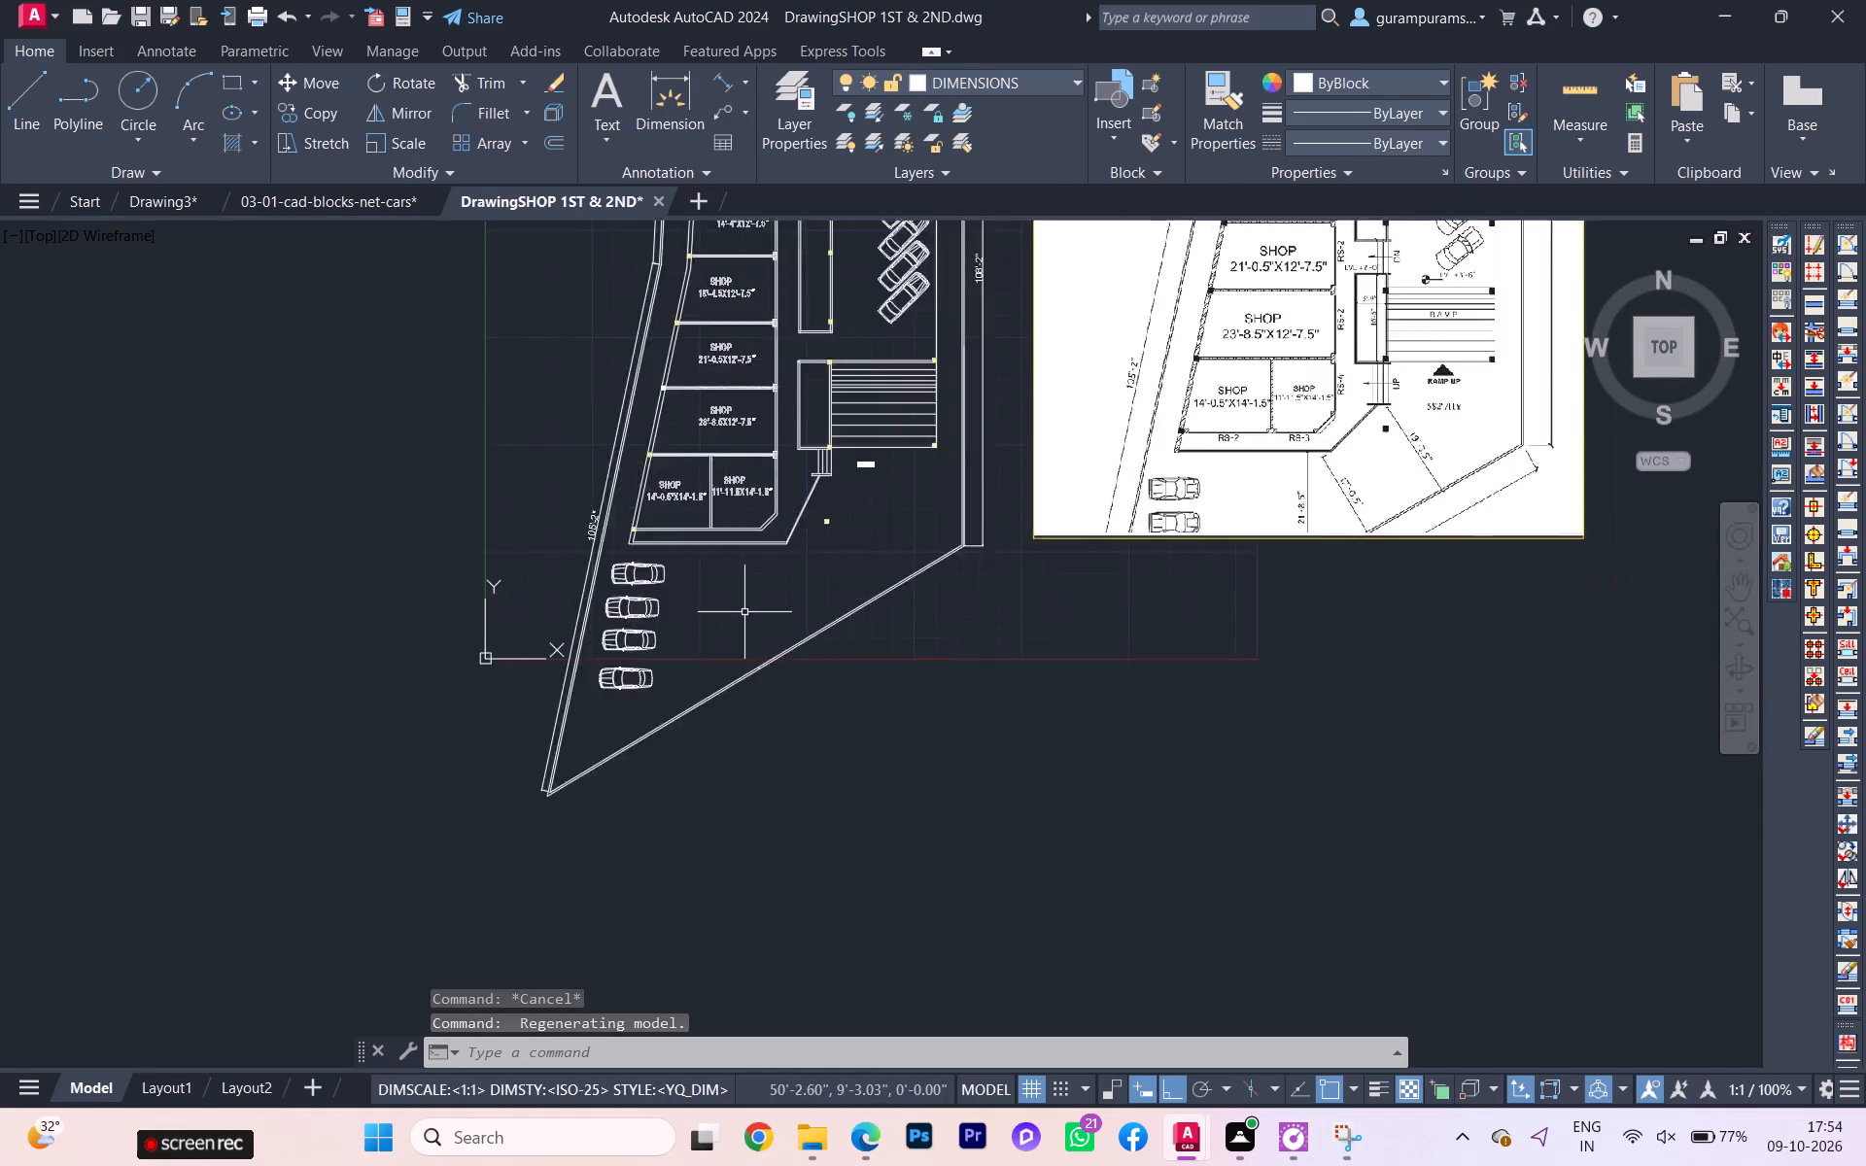
scroll(744, 612, "up", 1)
scroll(749, 609, "down", 1)
scroll(769, 589, "up", 5)
scroll(783, 595, "down", 2)
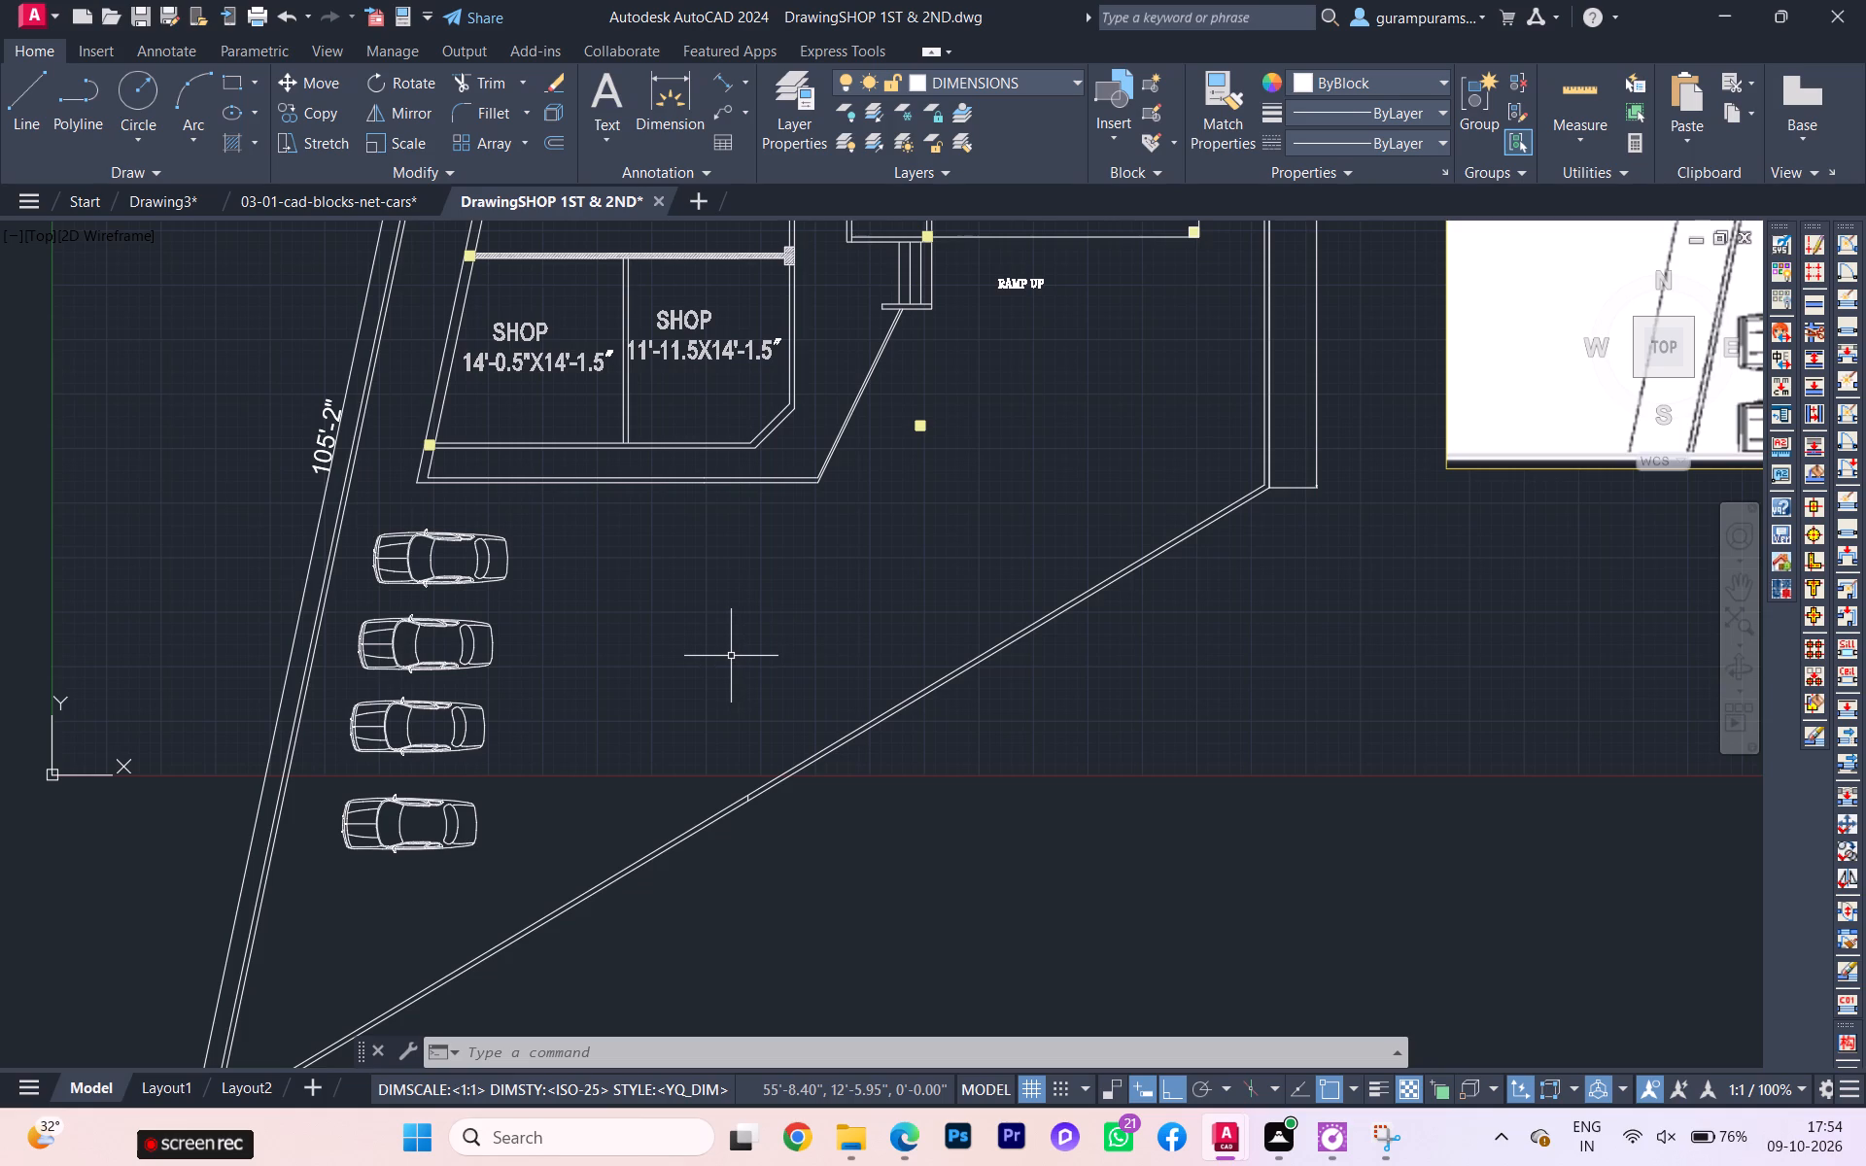
scroll(731, 656, "down", 1)
scroll(731, 656, "up", 1)
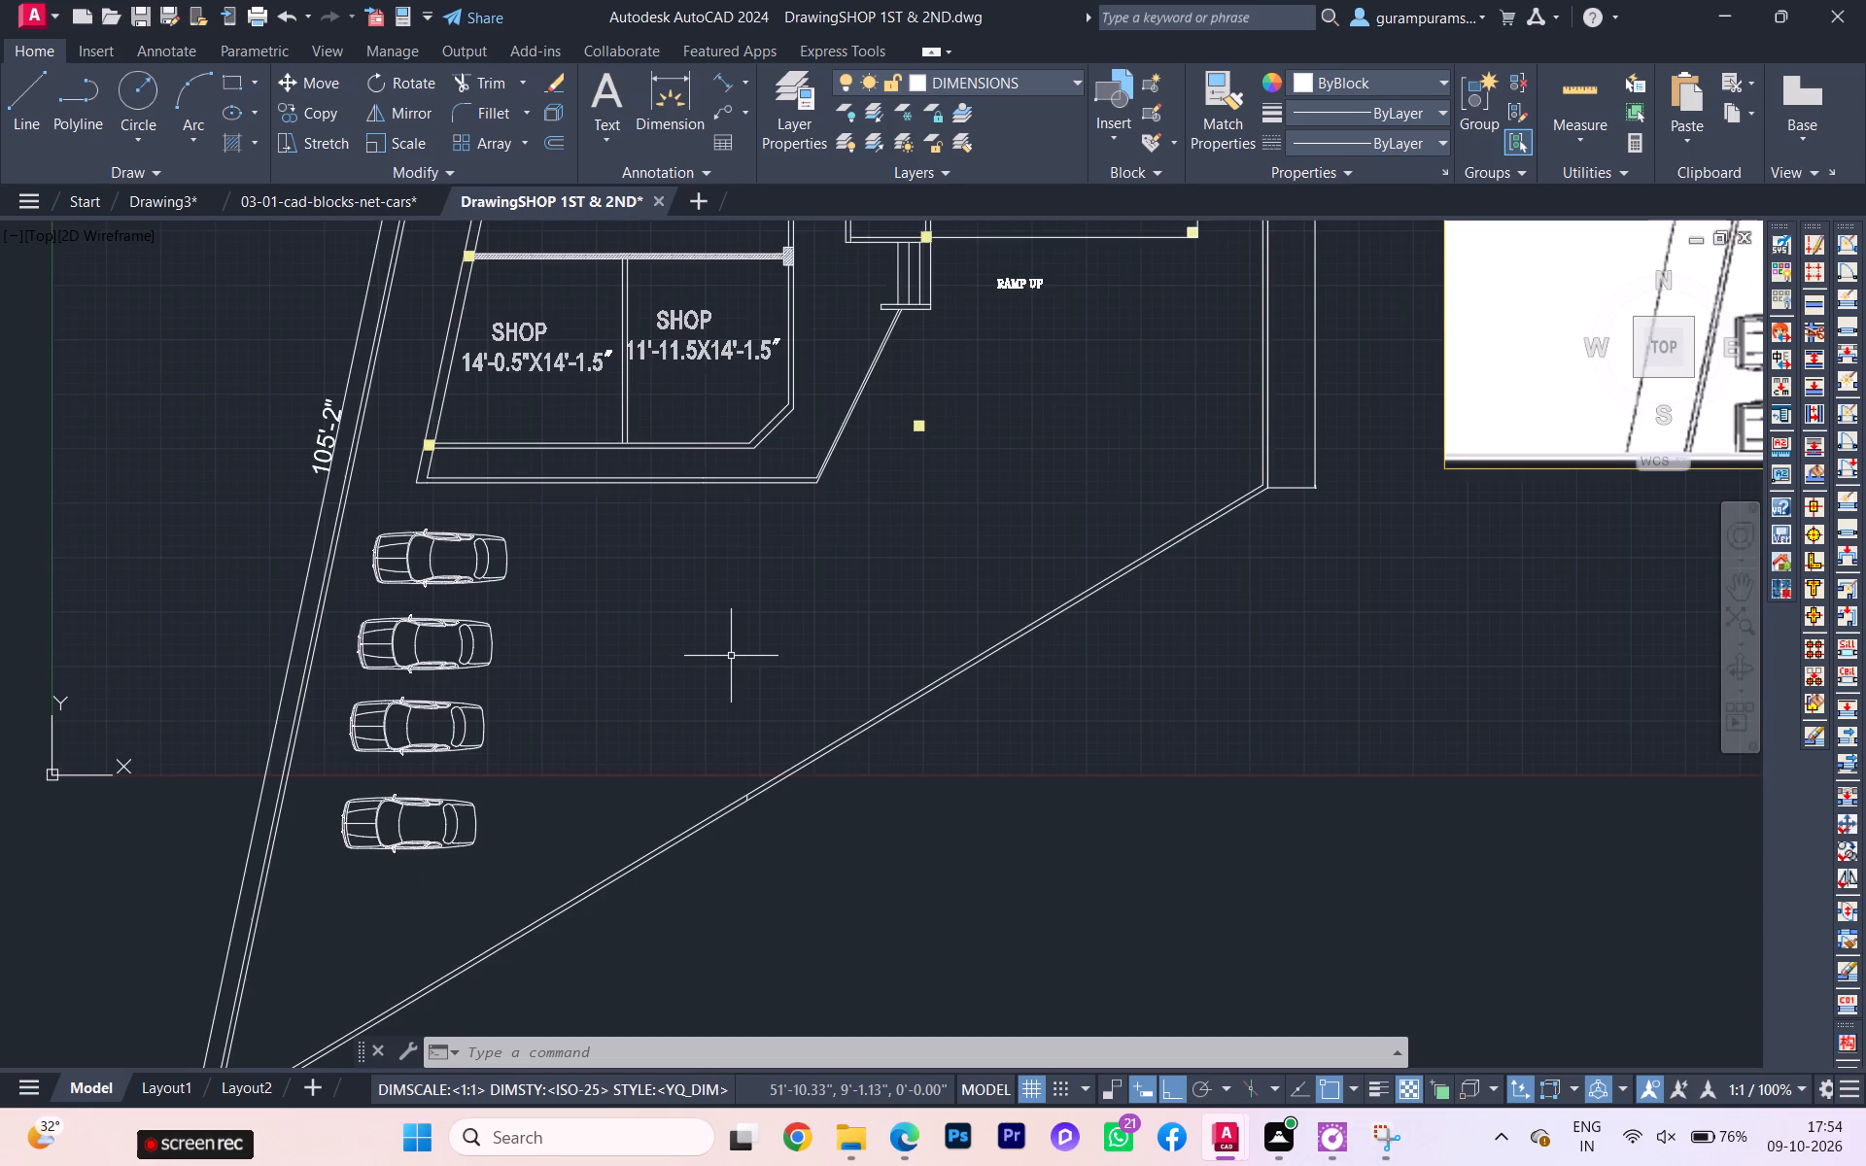
scroll(731, 656, "down", 1)
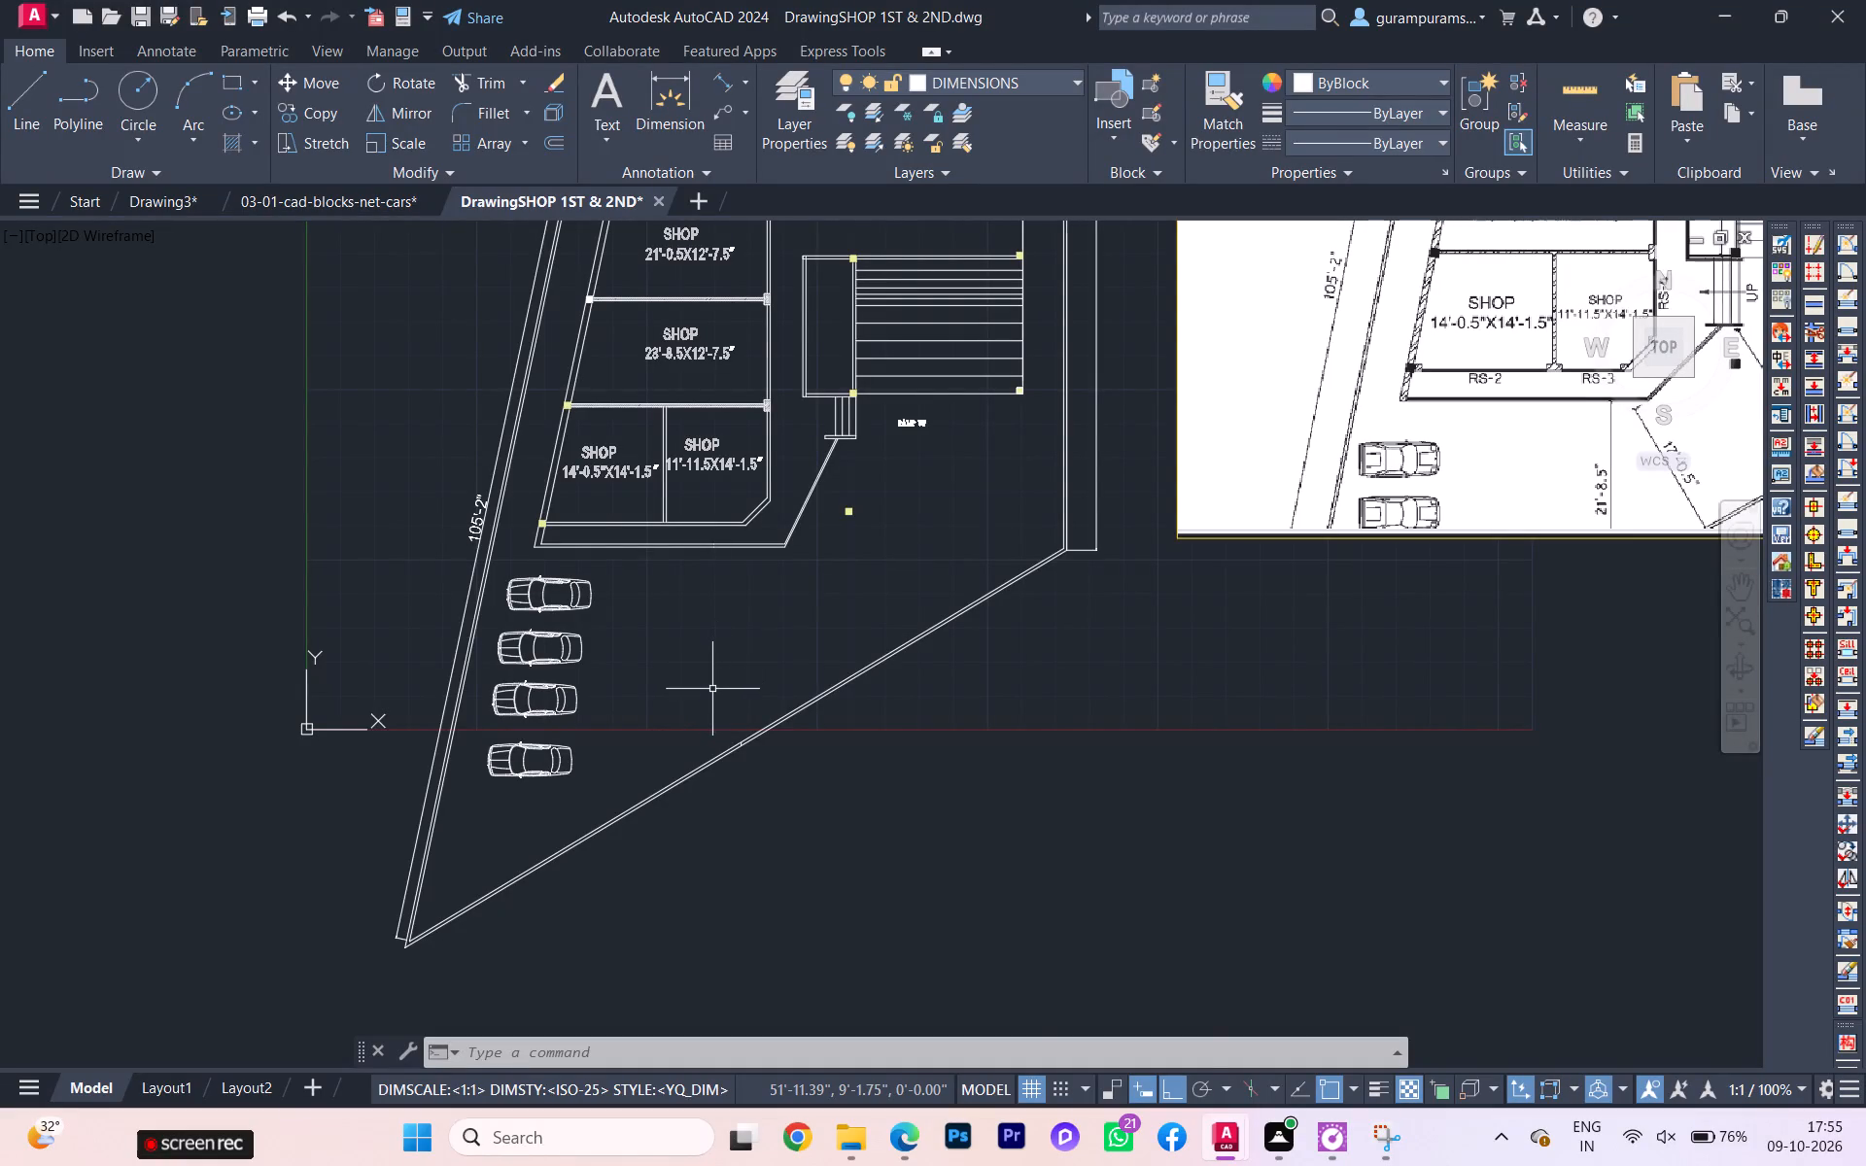
scroll(689, 697, "down", 1)
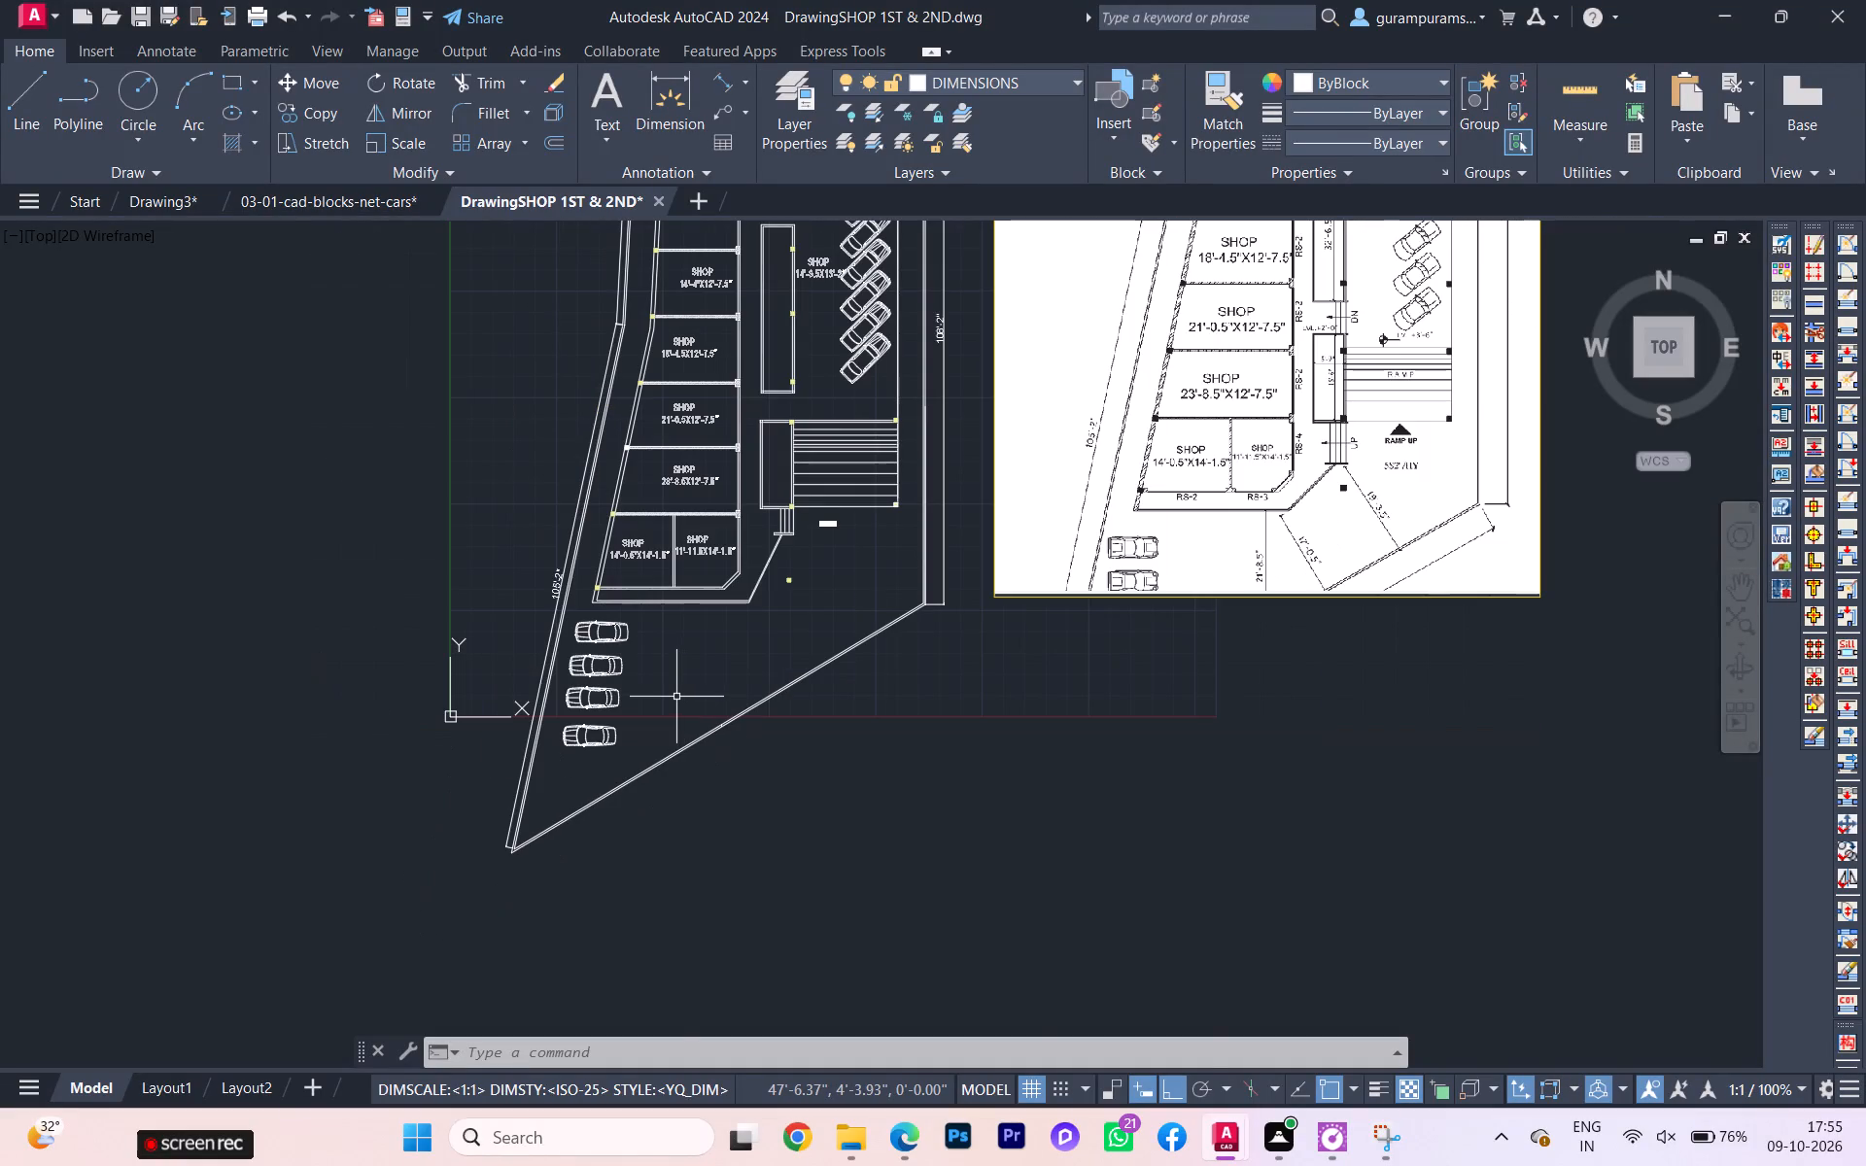
key("Escape")
scroll(667, 682, "up", 1)
scroll(673, 676, "down", 1)
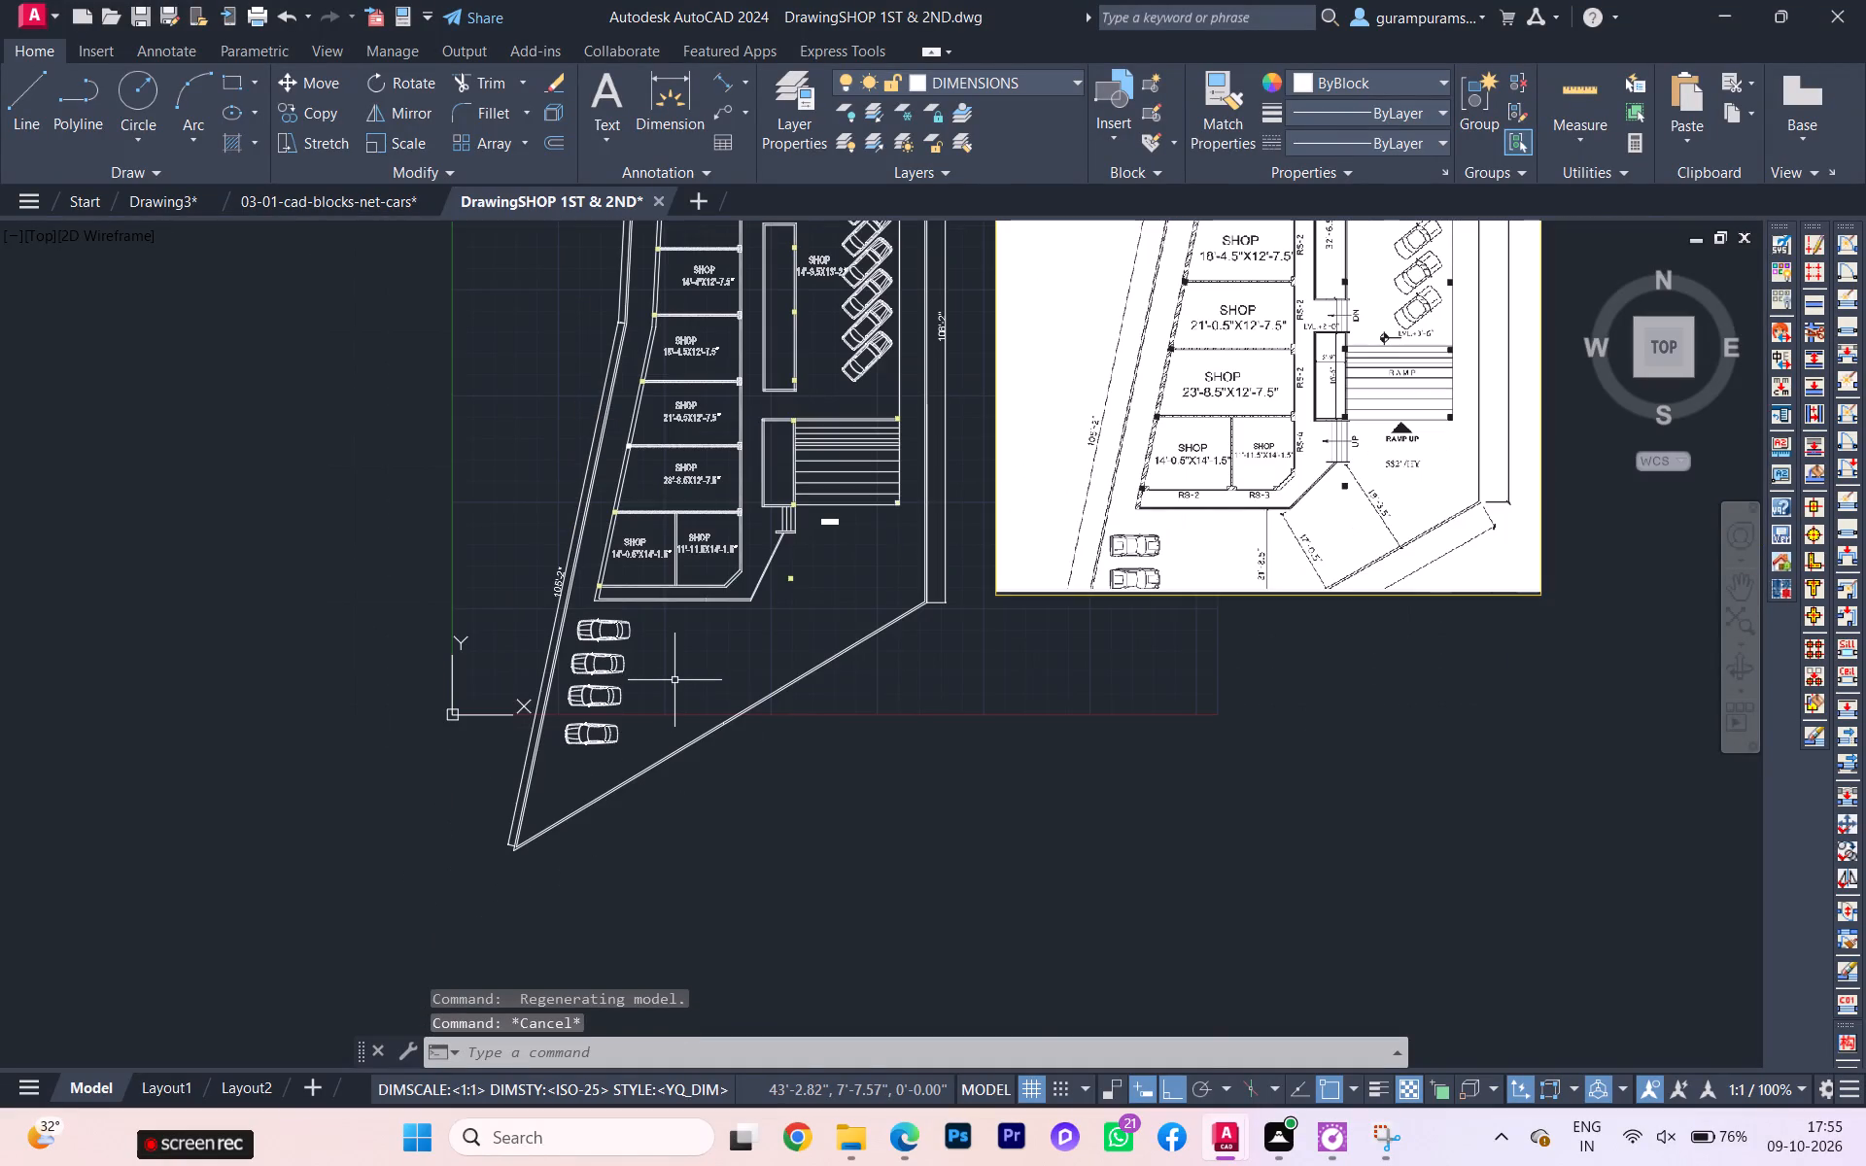
Compare the ramp area and southern boundary of the plan with the reference plan for missing dimensions.
scroll(847, 496, "up", 3)
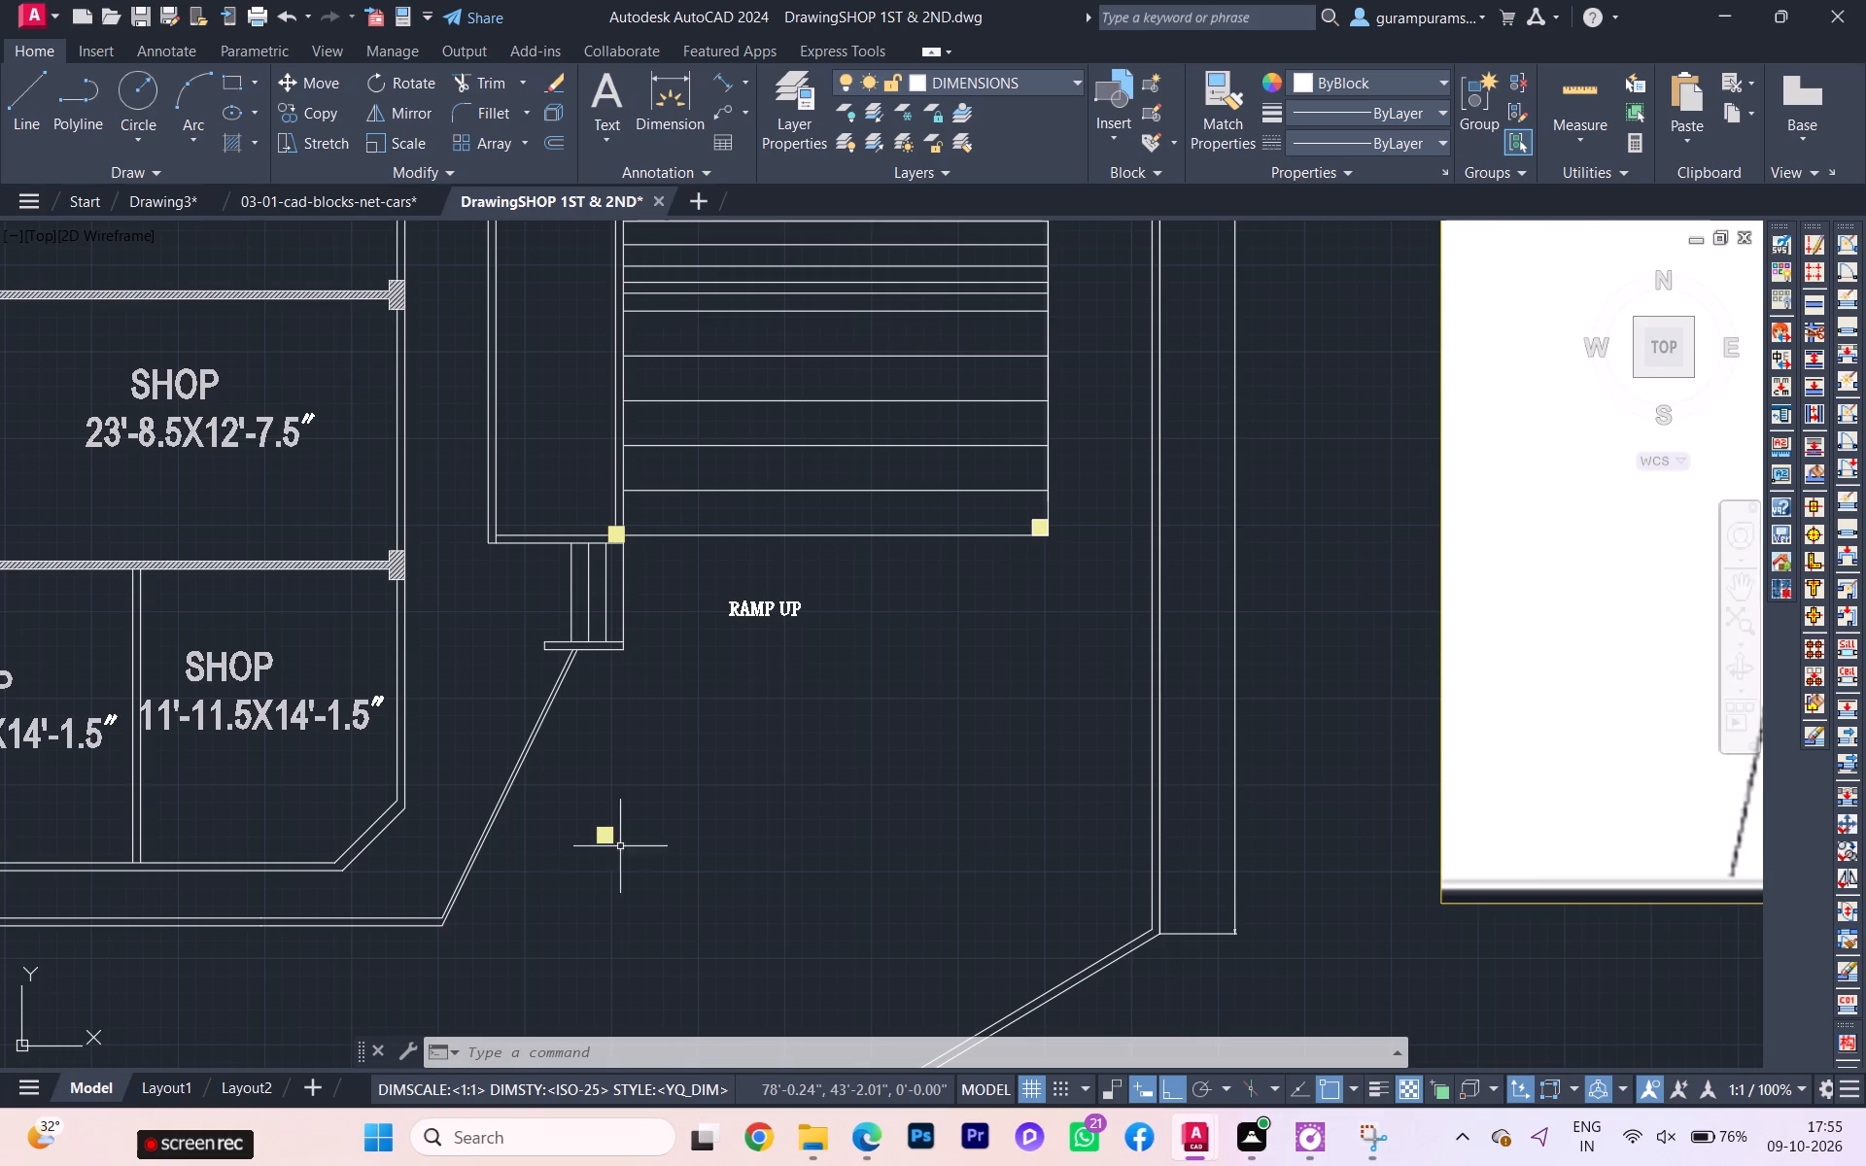
scroll(636, 802, "down", 2)
key("Escape")
scroll(633, 795, "up", 2)
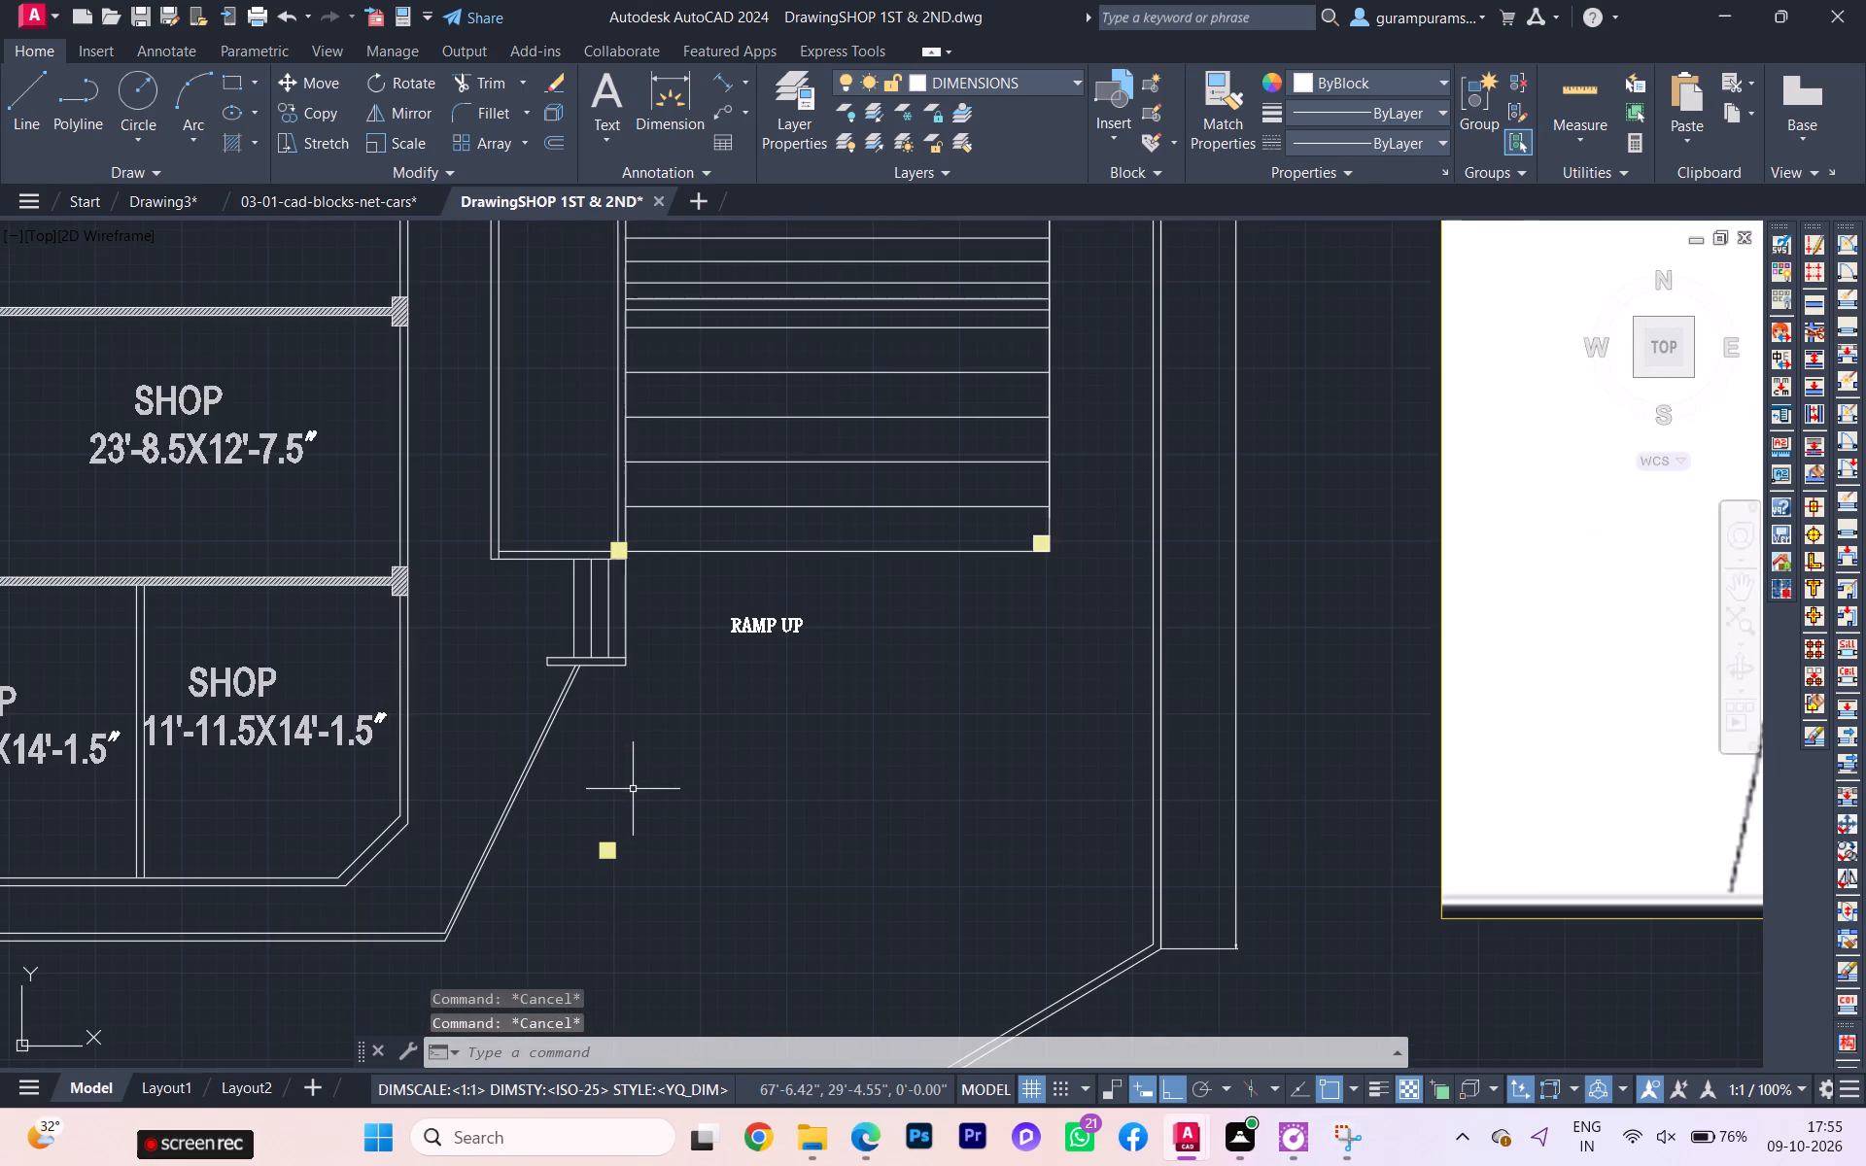
scroll(623, 752, "down", 2)
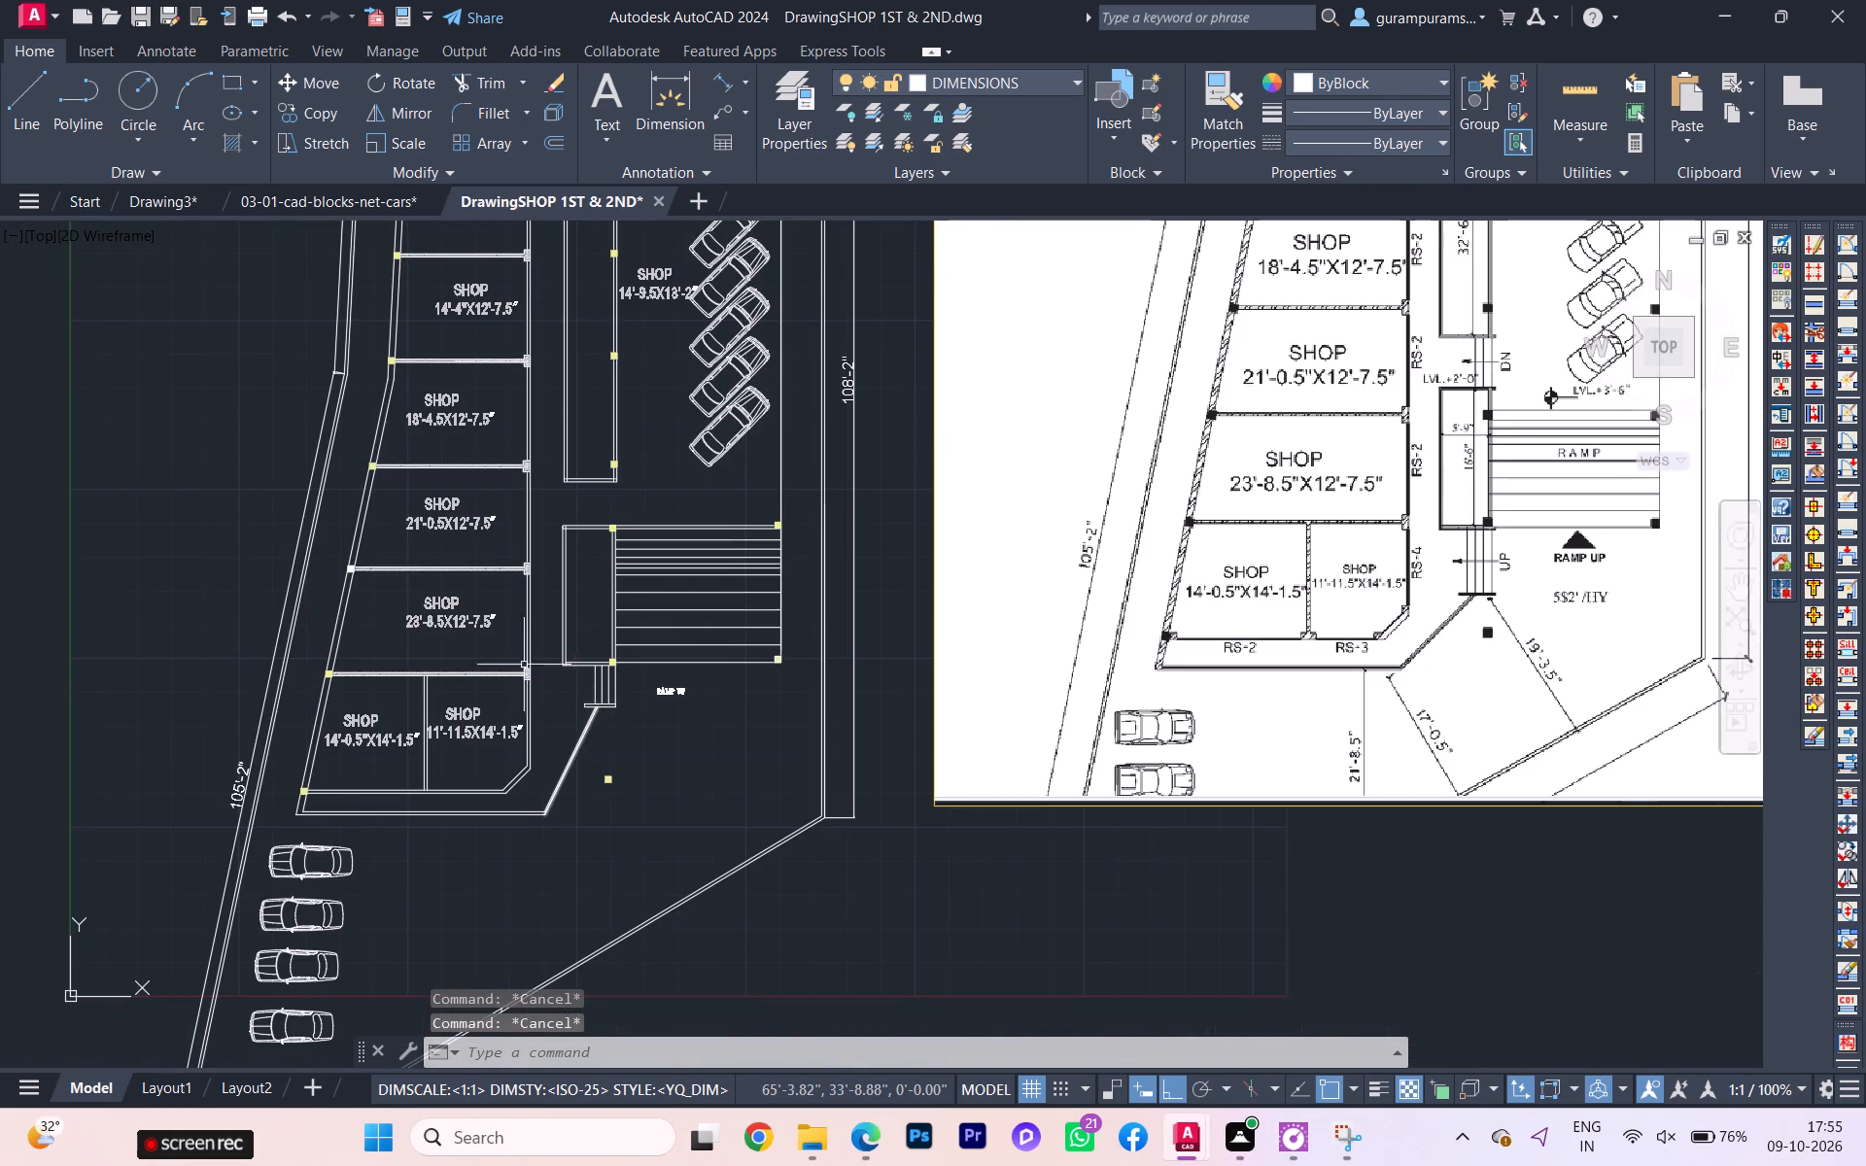
scroll(531, 617, "down", 1)
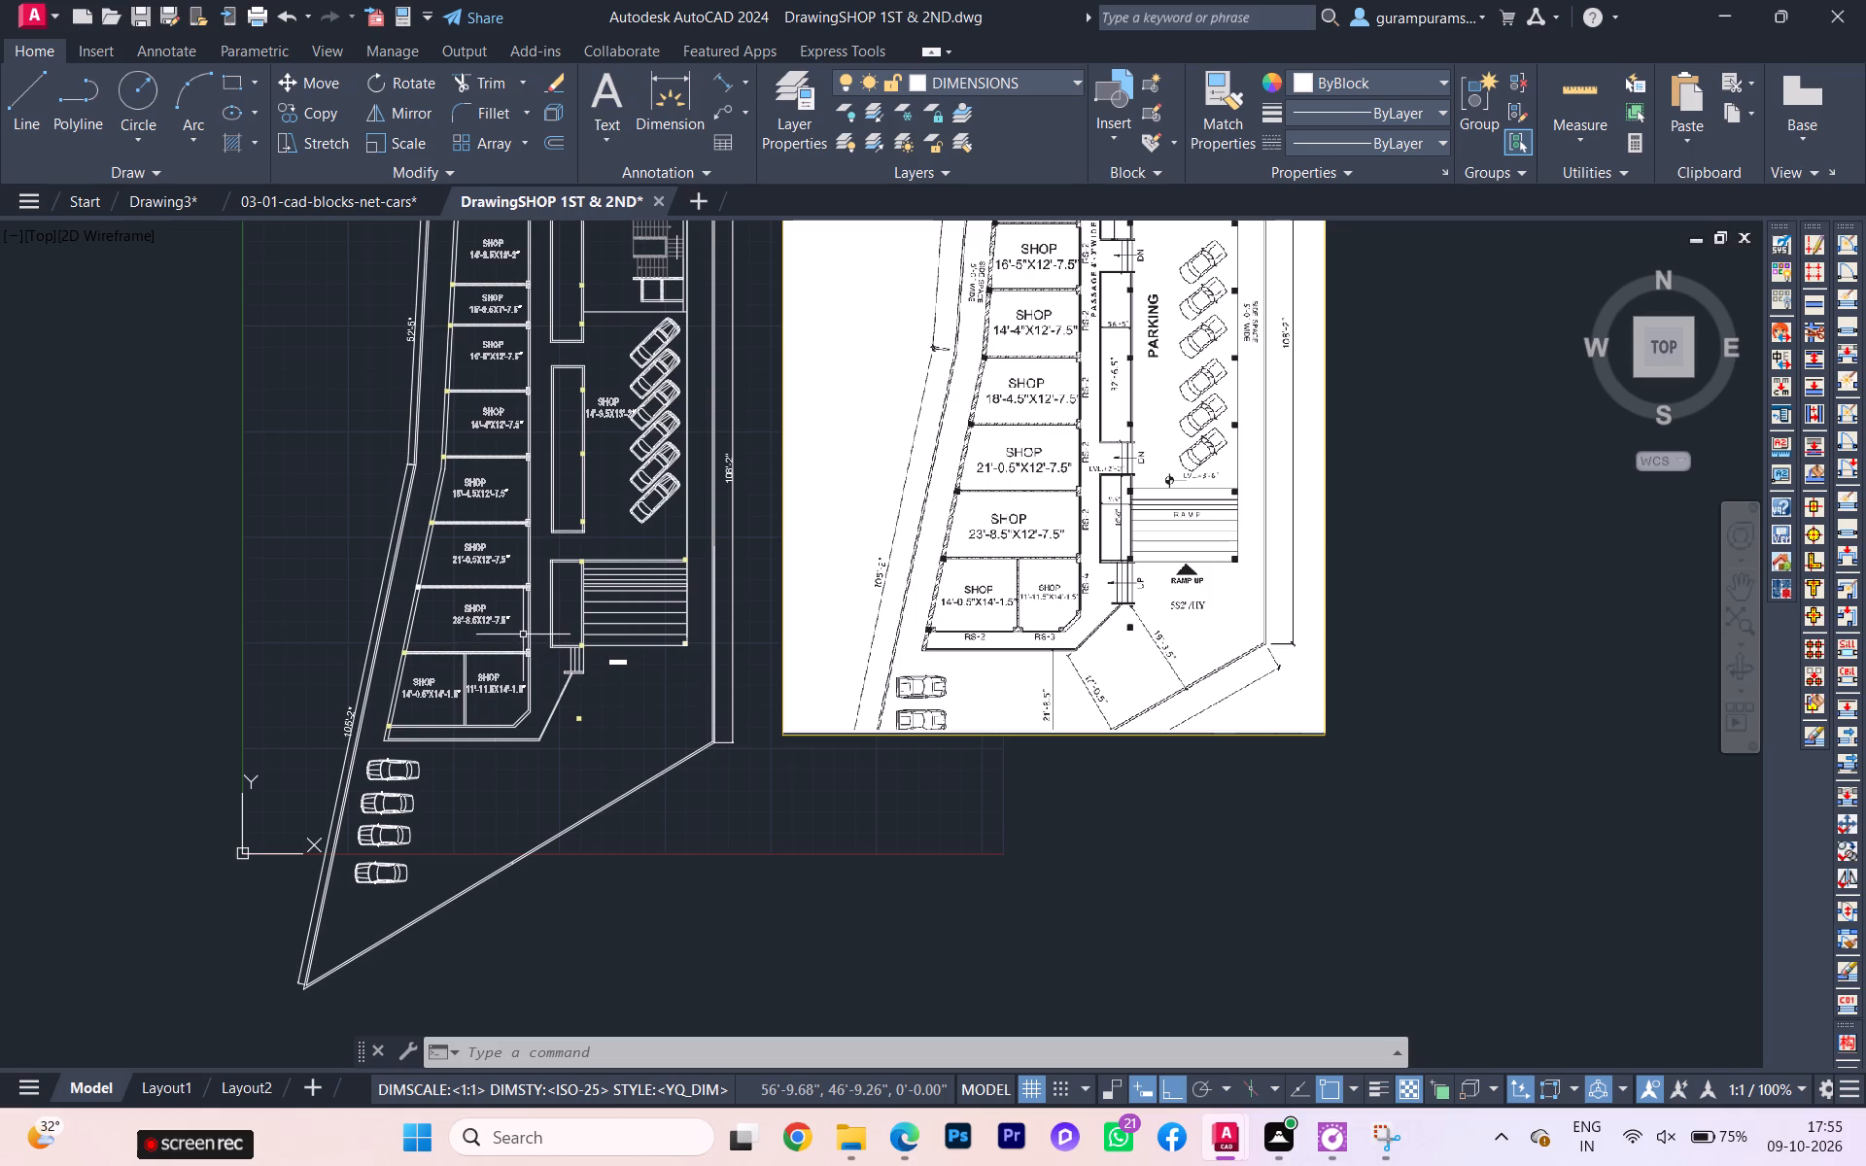
scroll(895, 637, "up", 1)
scroll(910, 630, "down", 1)
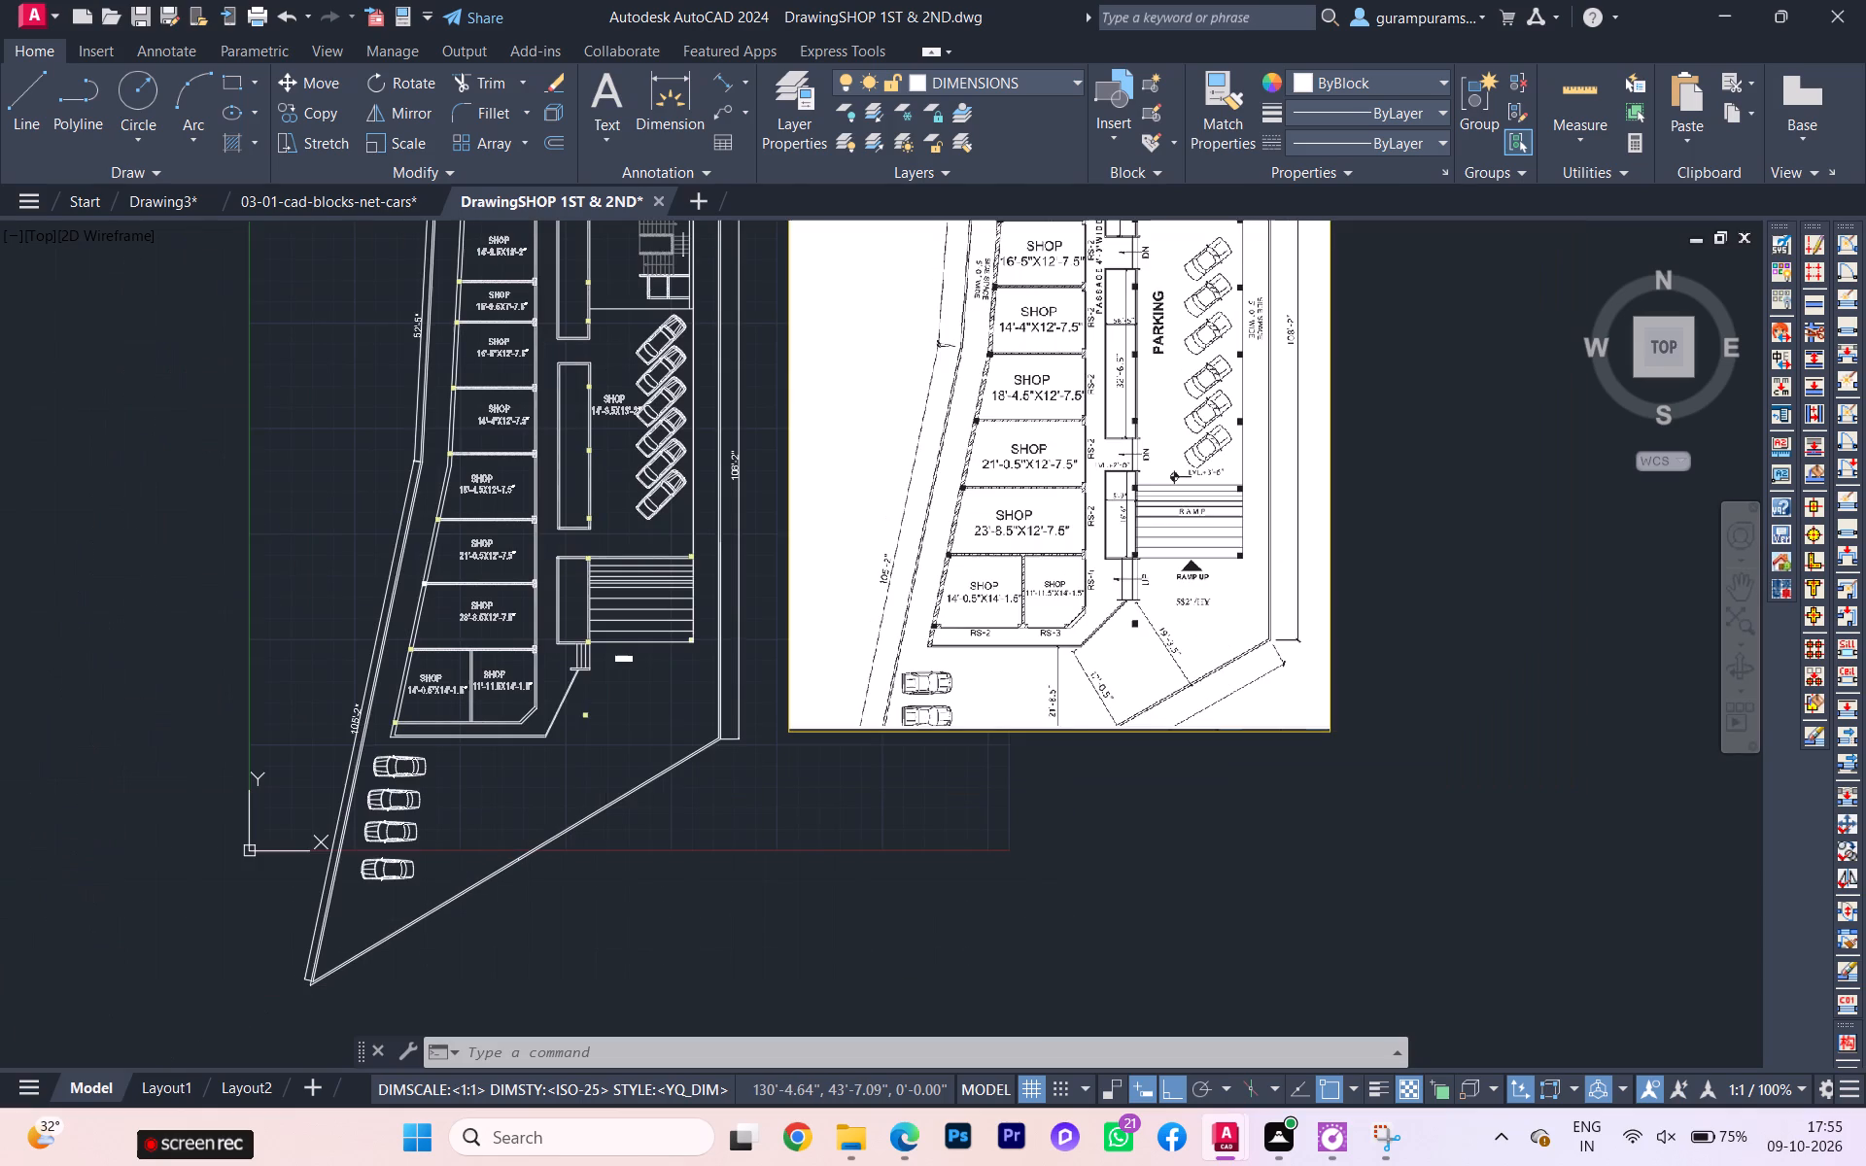
scroll(627, 788, "up", 1)
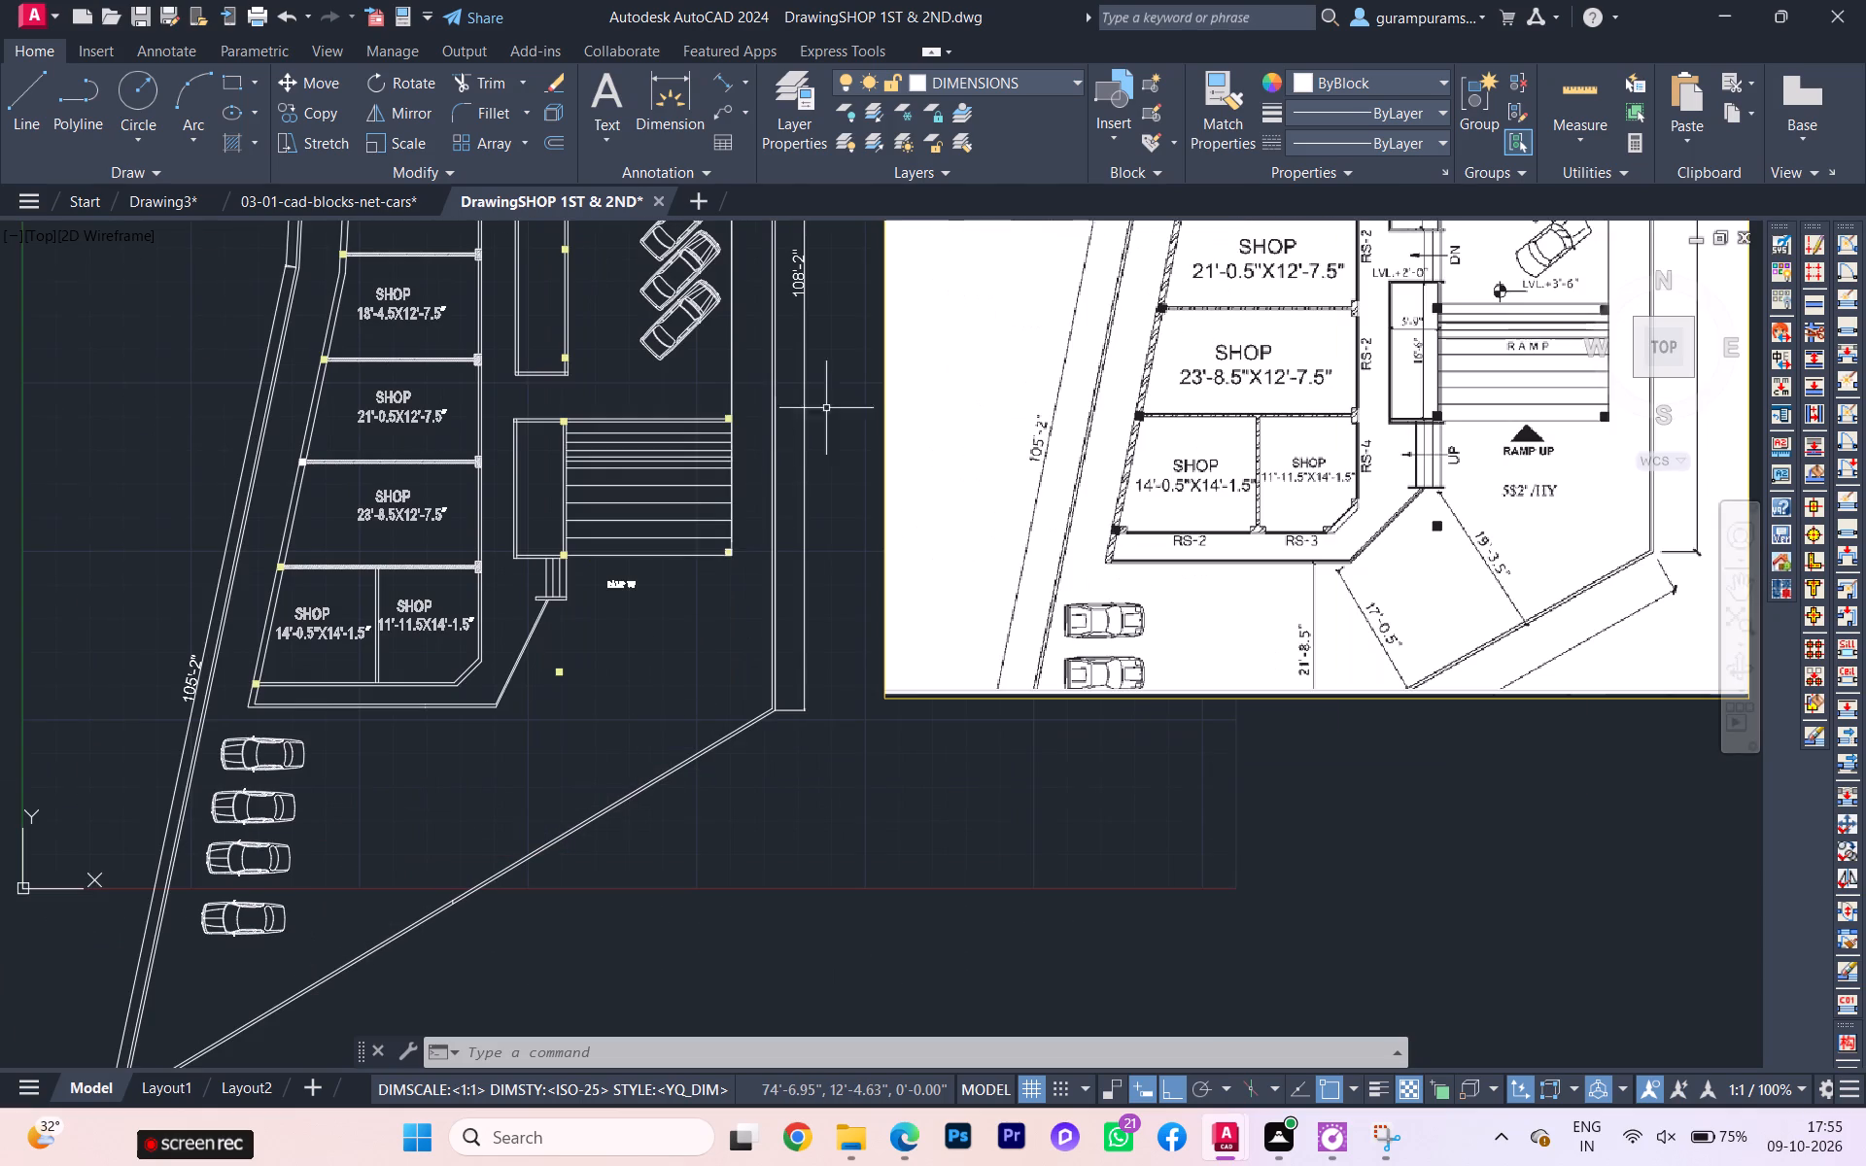
Add an aligned dimension along the slanted southeast boundary wall, from its east corner to the sharp south corner.
left_click(722, 93)
scroll(732, 670, "up", 1)
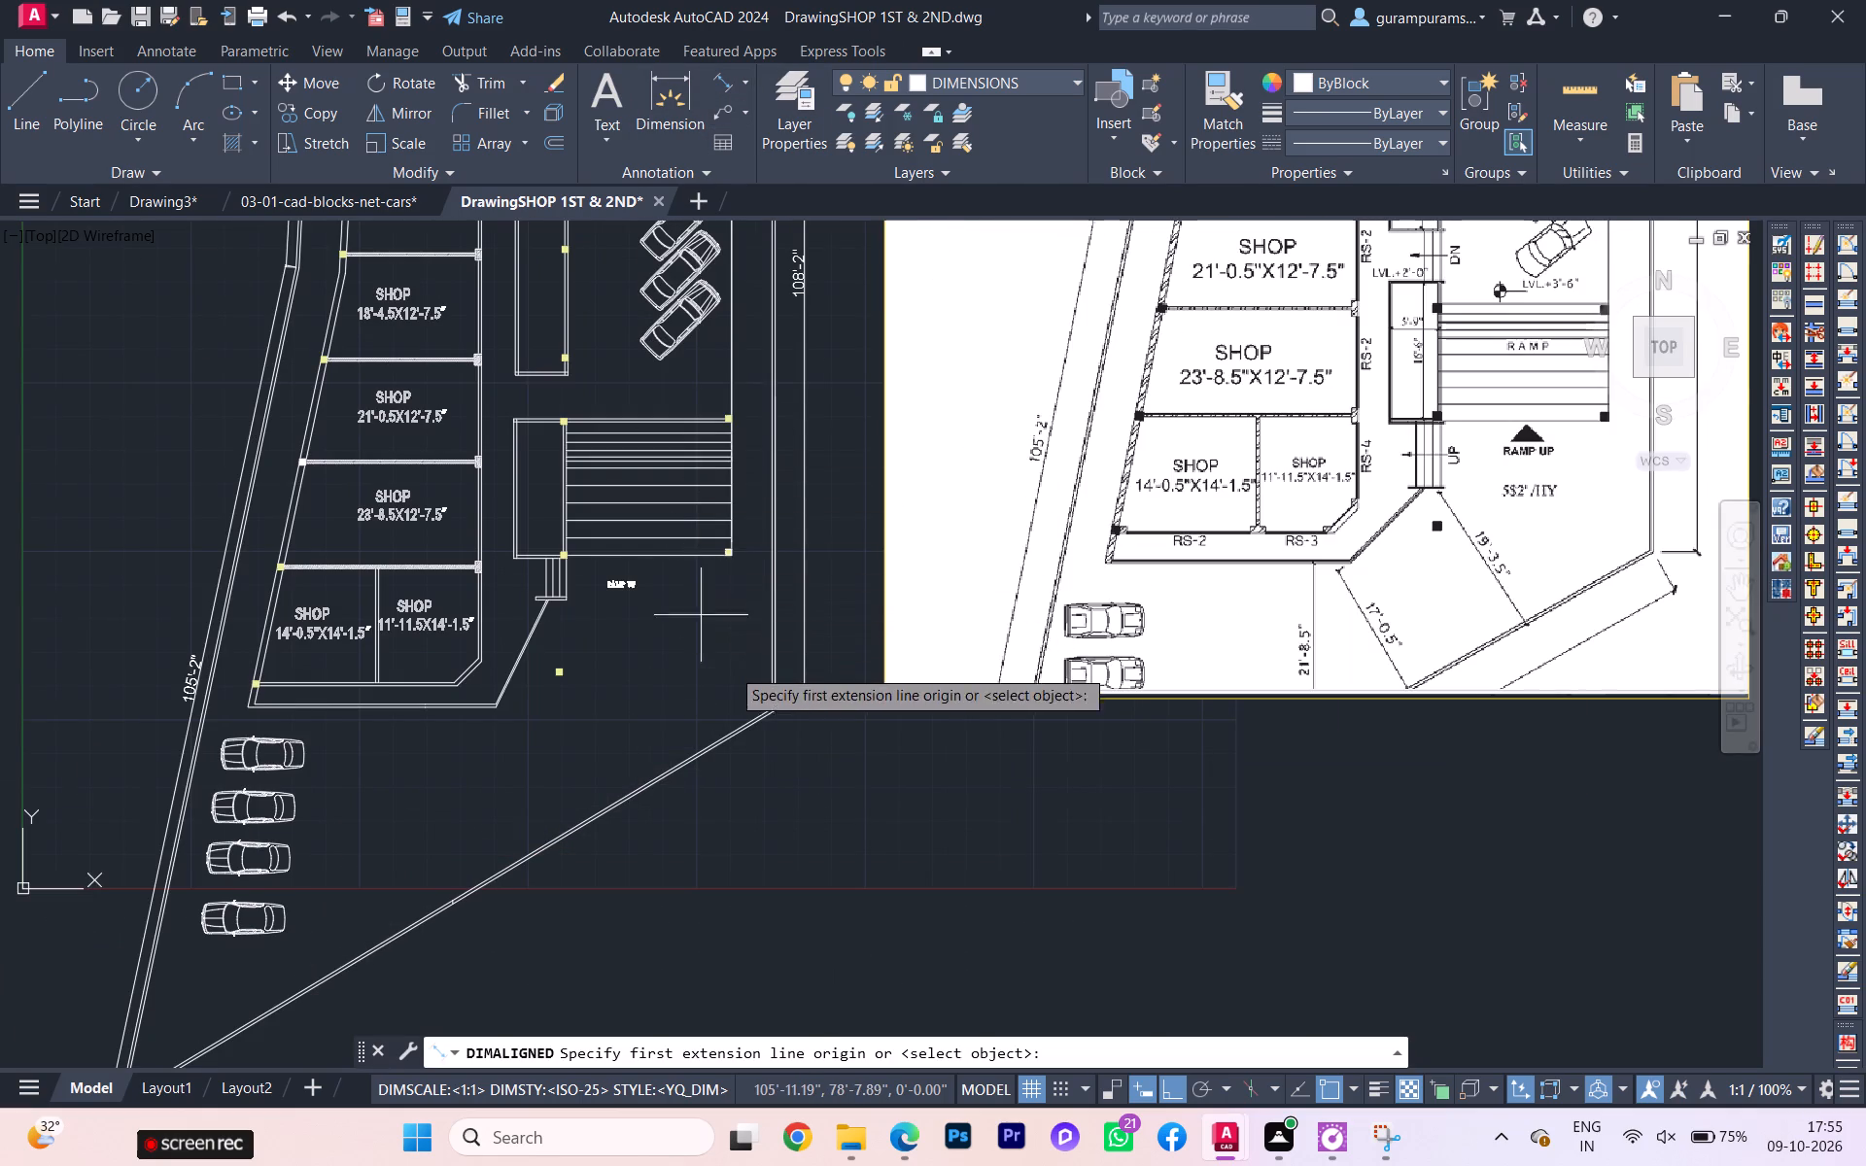
scroll(731, 669, "up", 1)
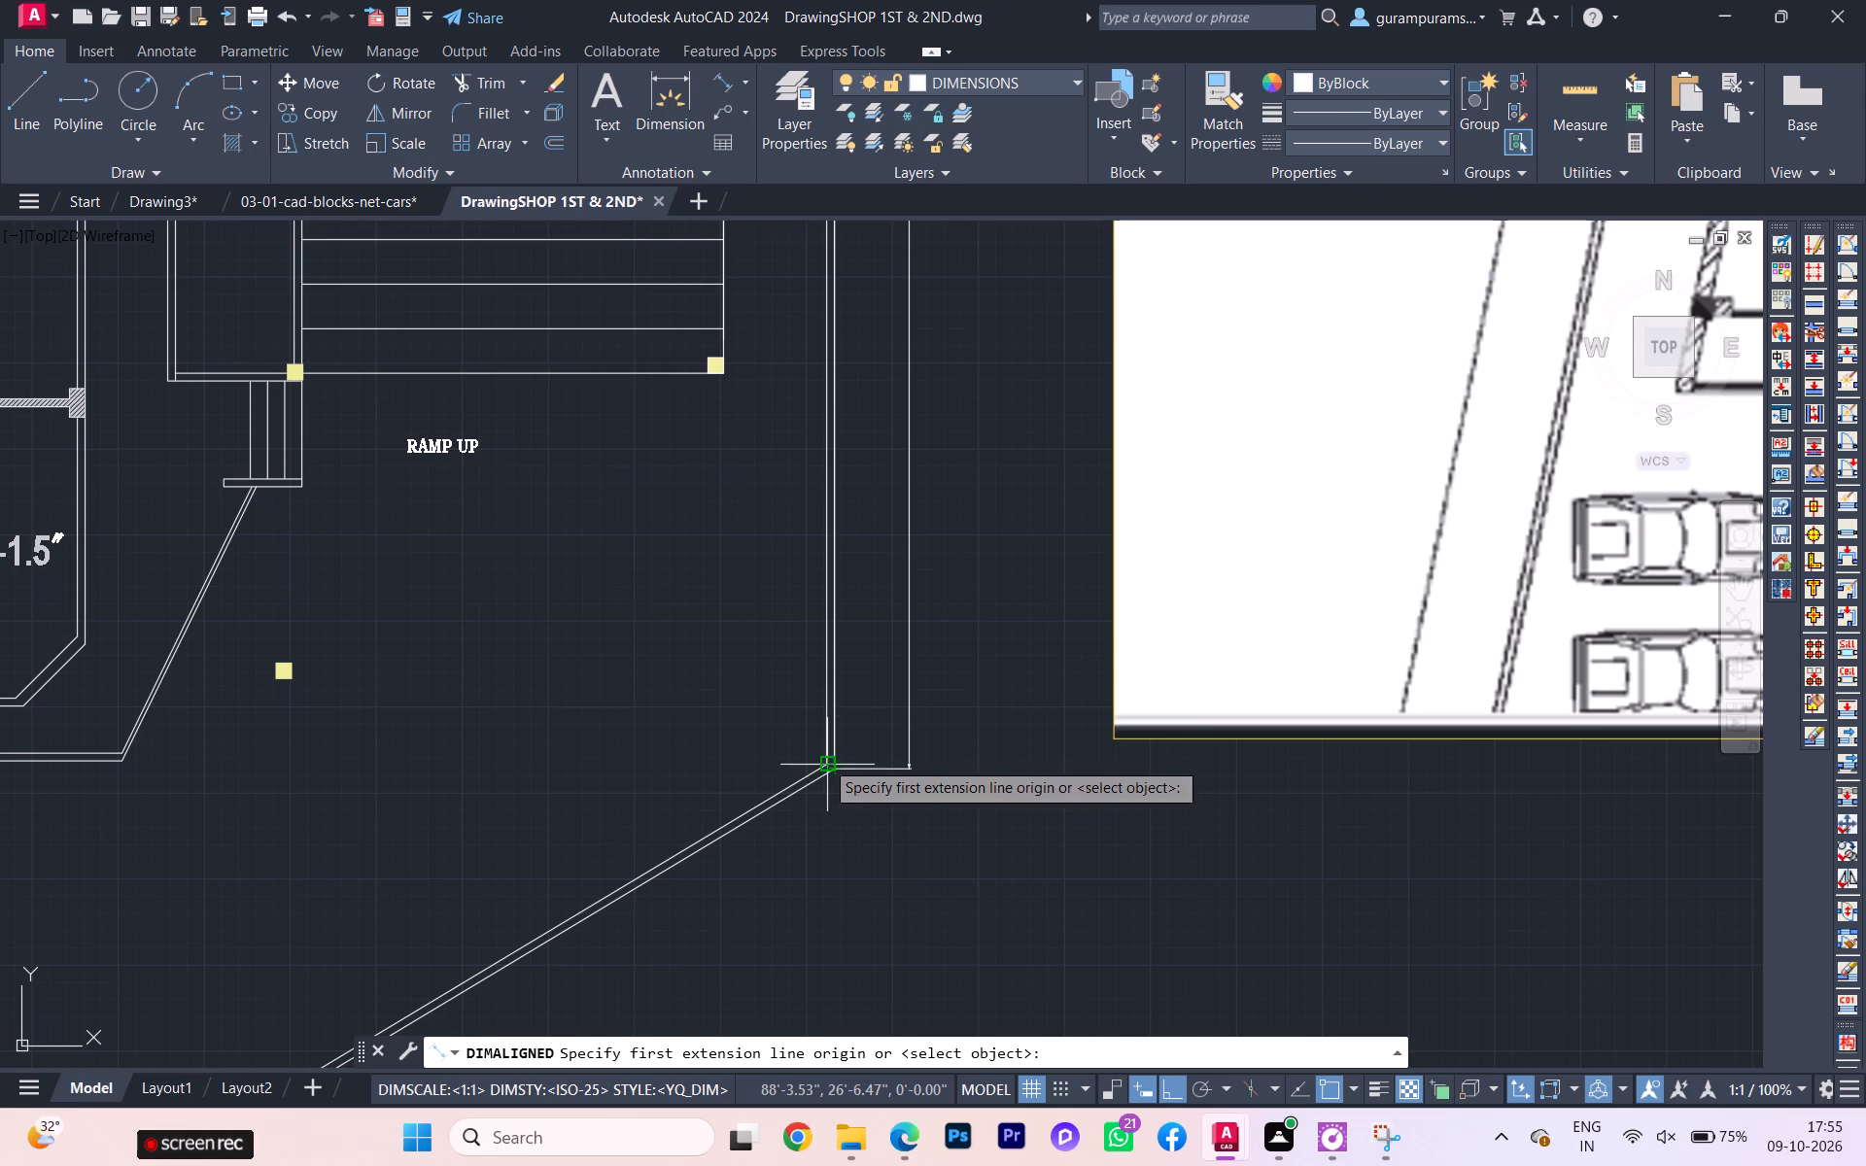
left_click(824, 760)
scroll(990, 578, "down", 2)
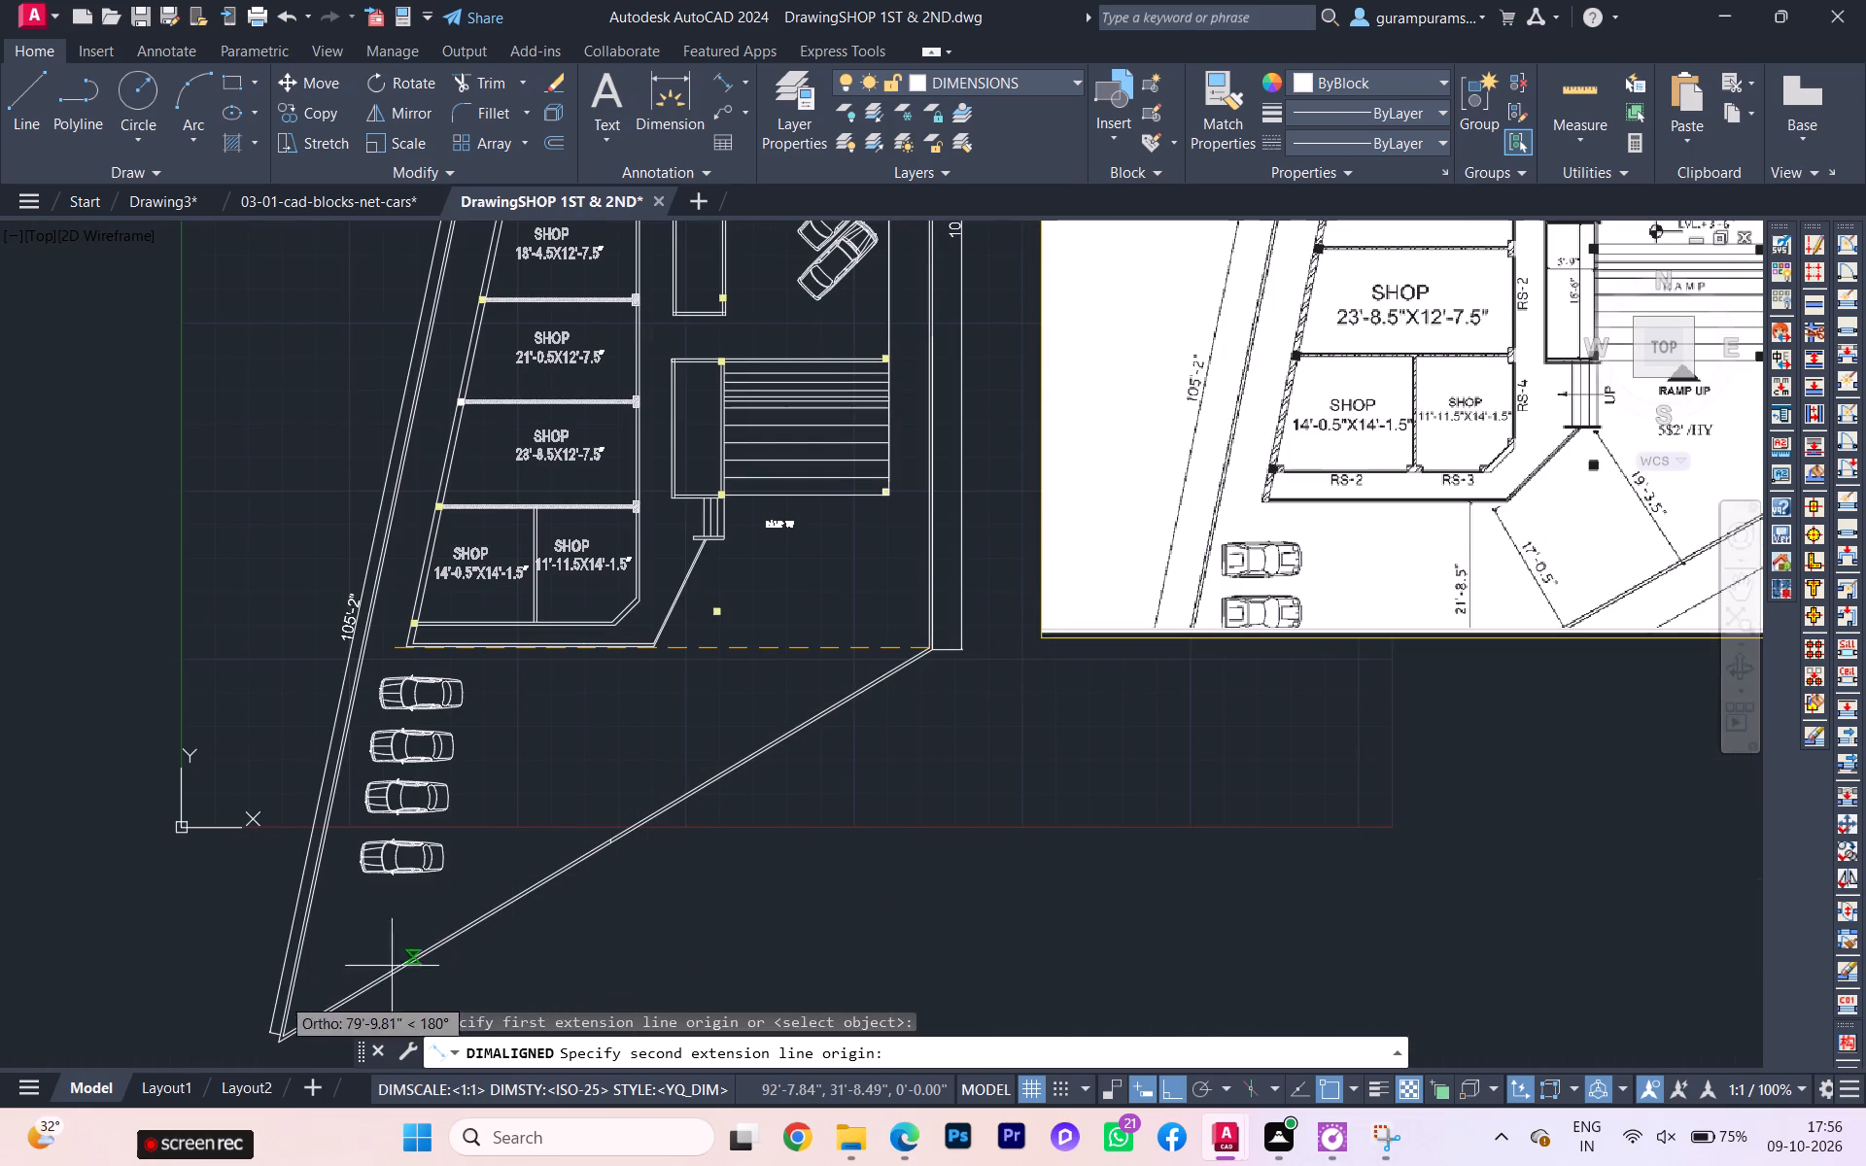
scroll(315, 1029, "up", 2)
scroll(358, 1043, "down", 1)
scroll(310, 1036, "up", 3)
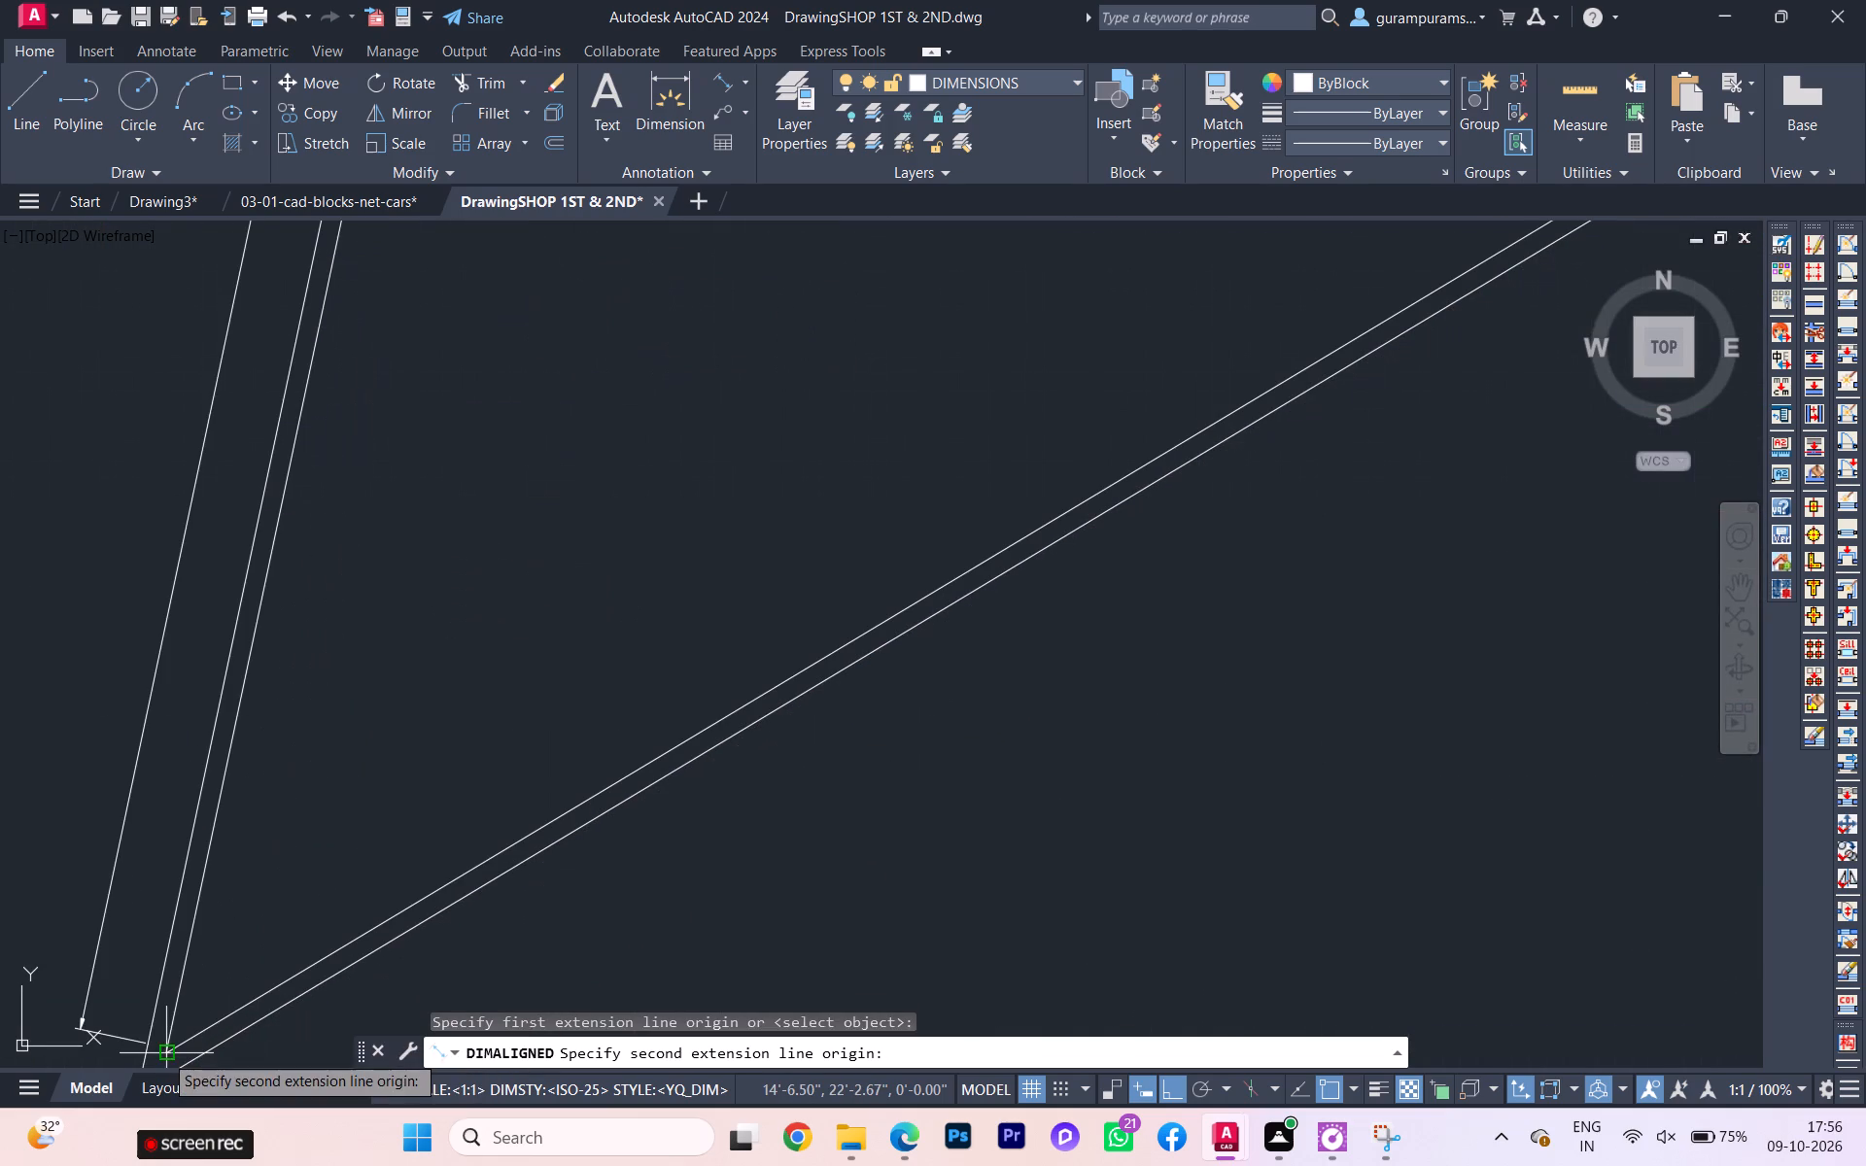
left_click(163, 1053)
left_click(156, 993)
scroll(450, 717, "down", 2)
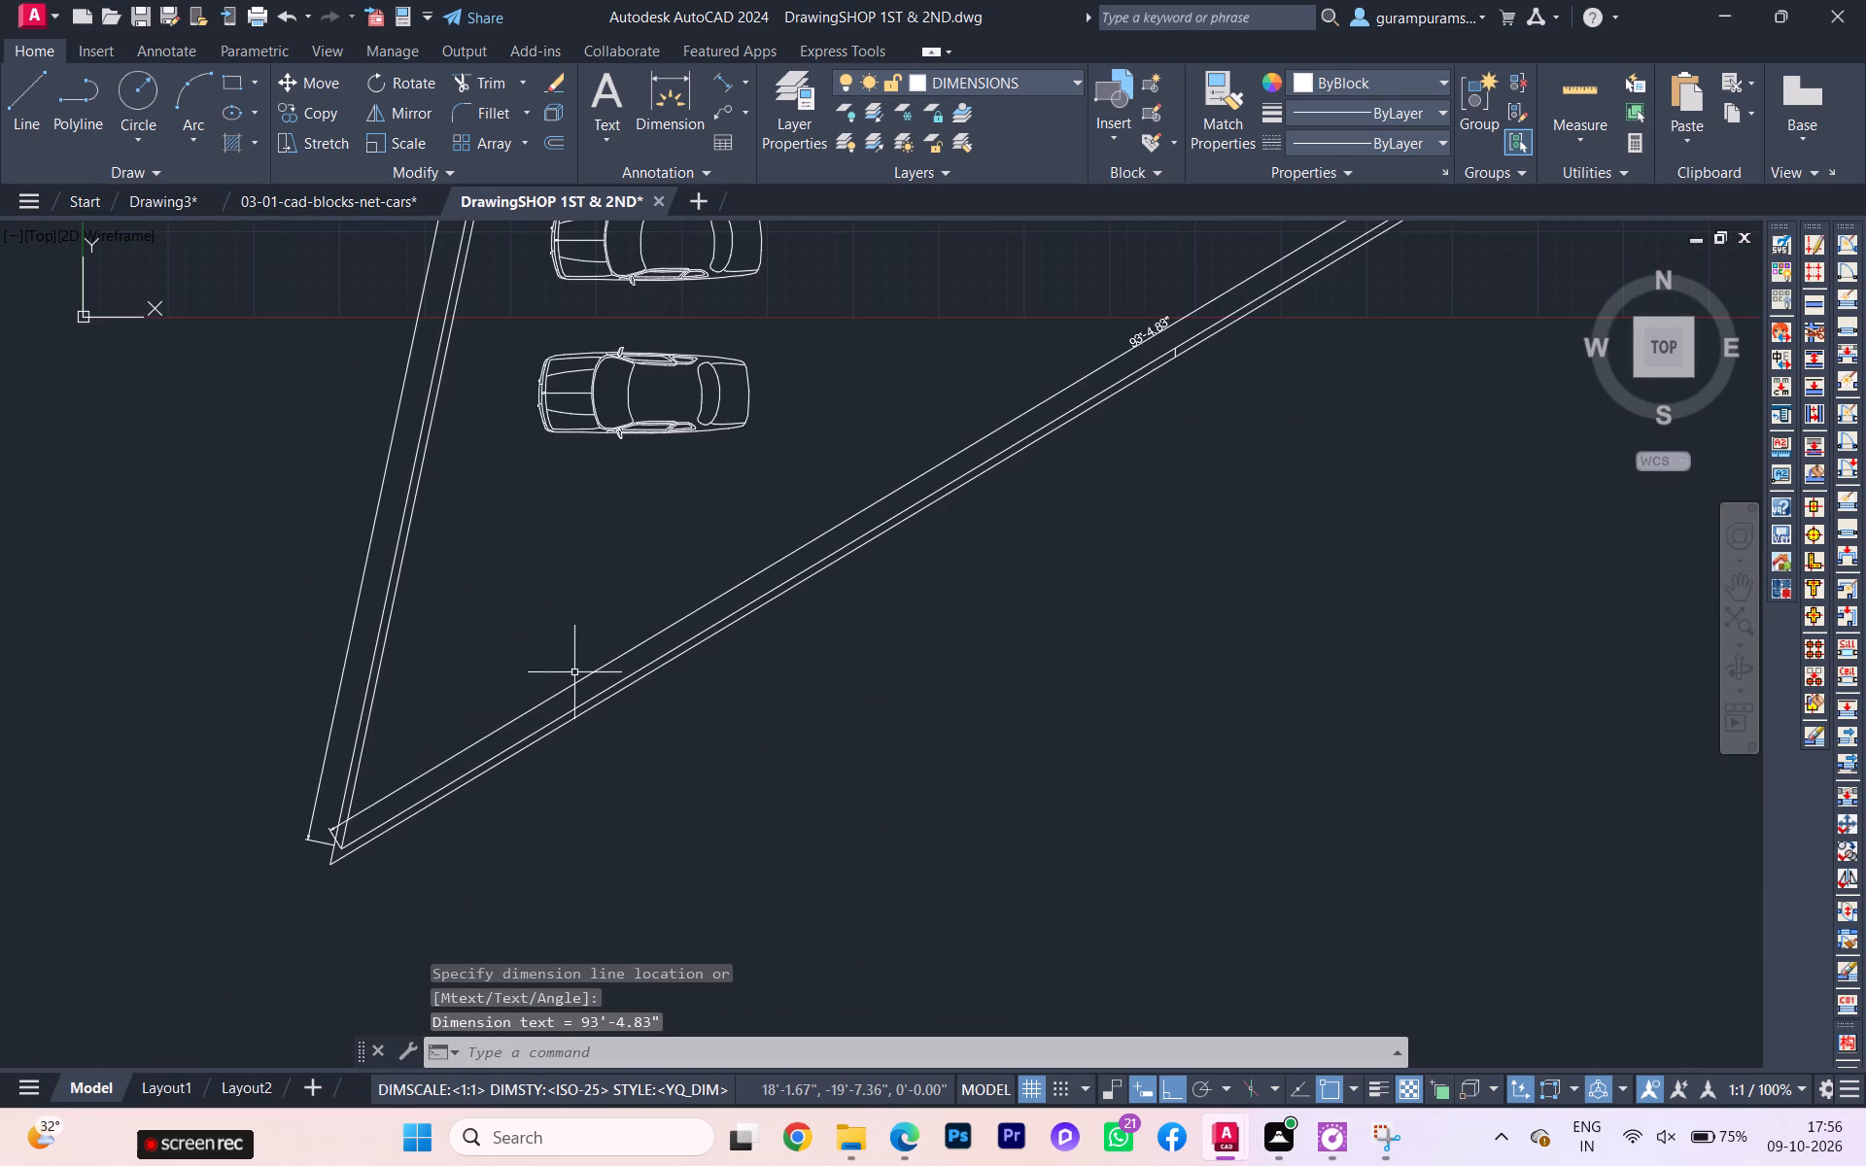
Move the slanted southeast wall's aligned dimension to the outer side of the boundary.
scroll(982, 374, "up", 1)
scroll(1177, 329, "up", 1)
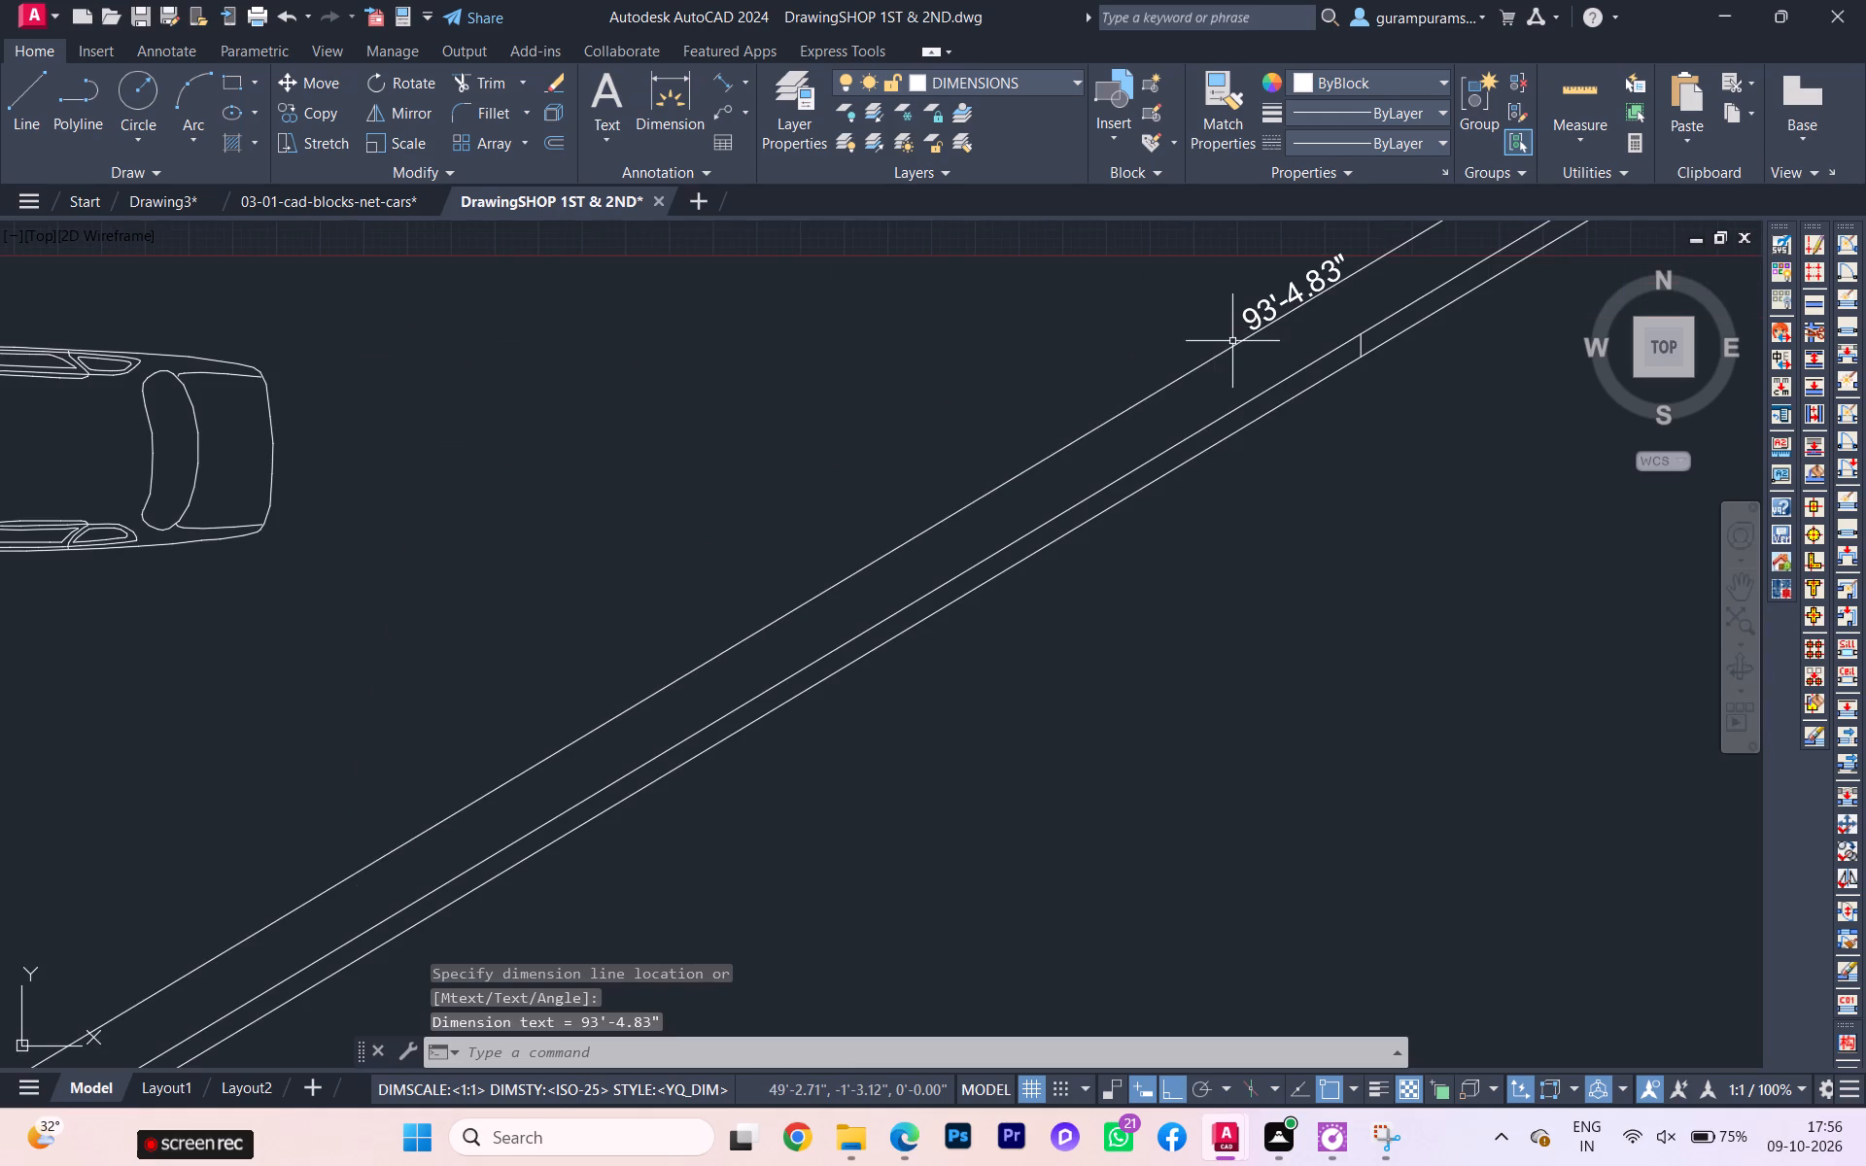
left_click(1232, 341)
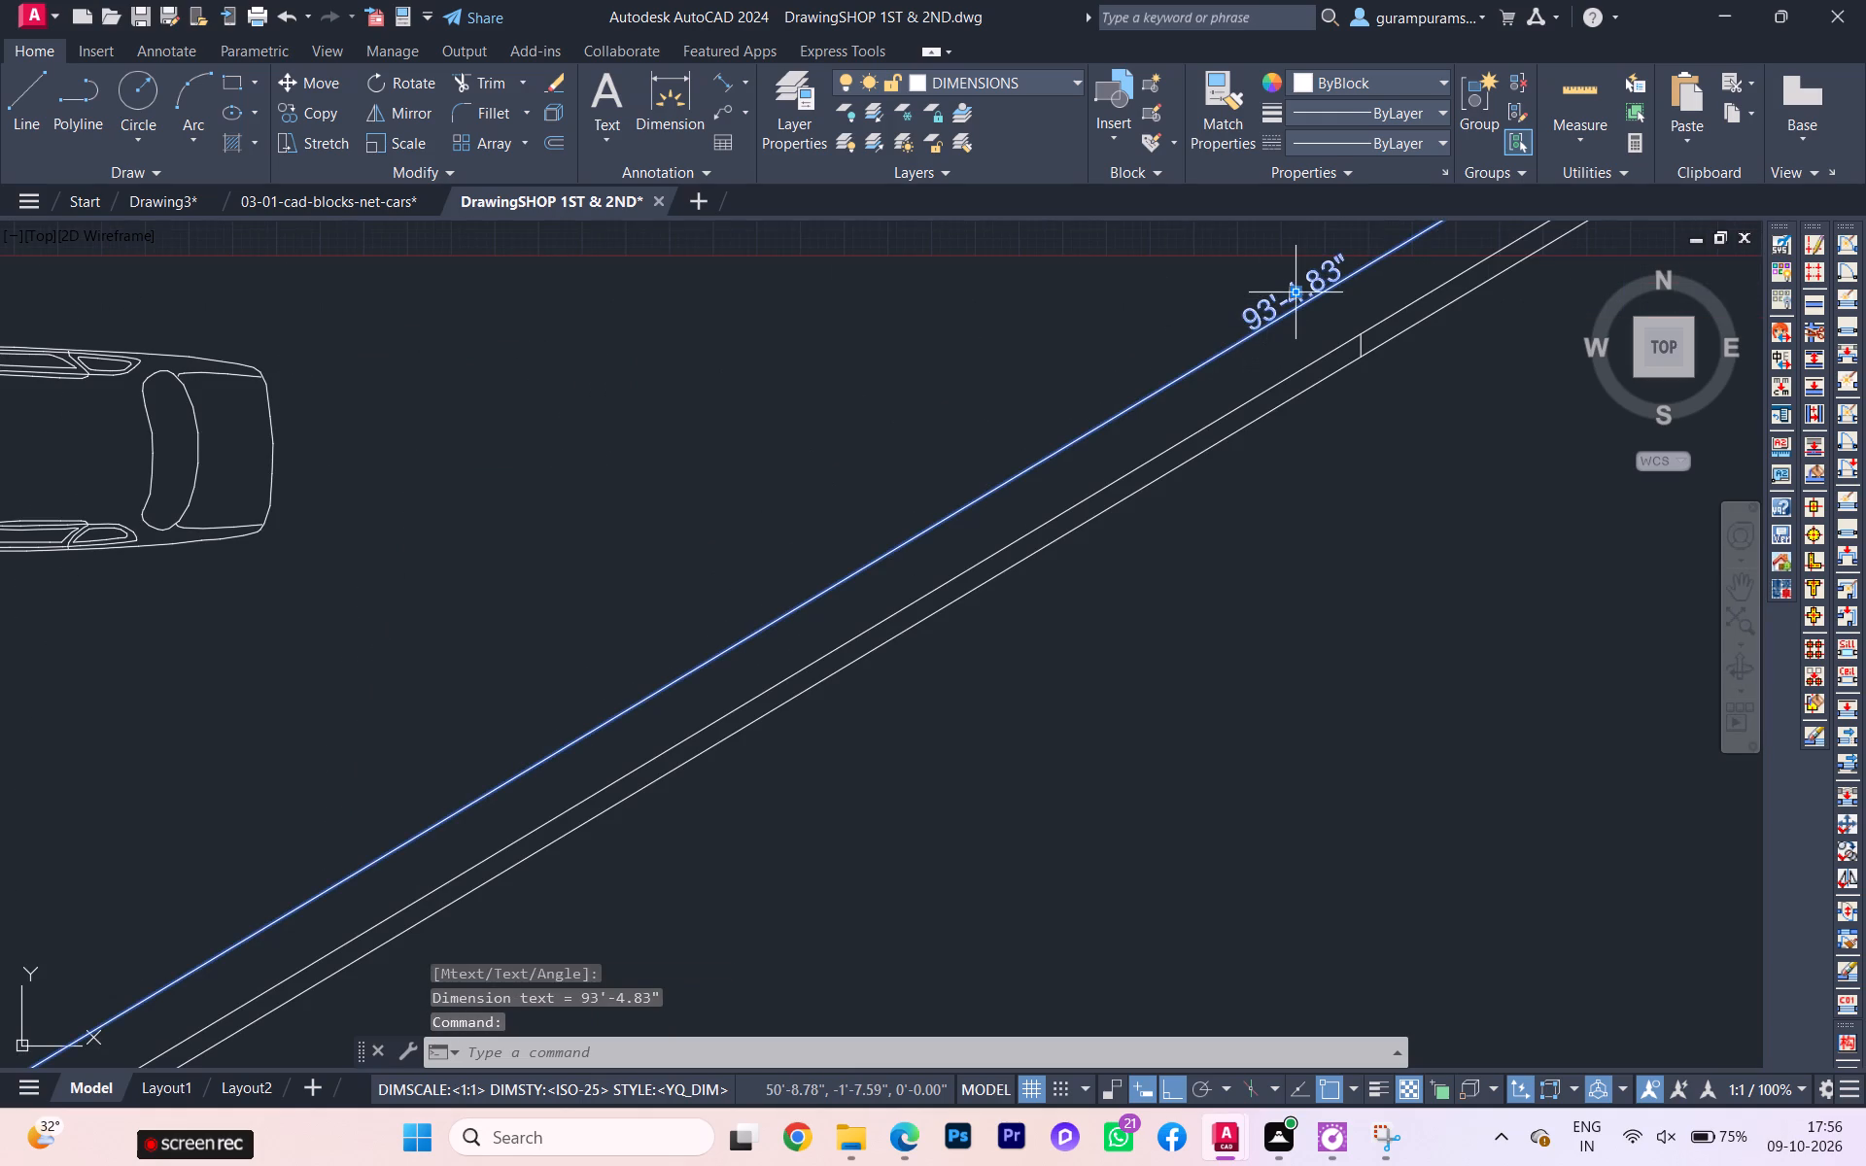
left_click(1296, 298)
left_click(1298, 290)
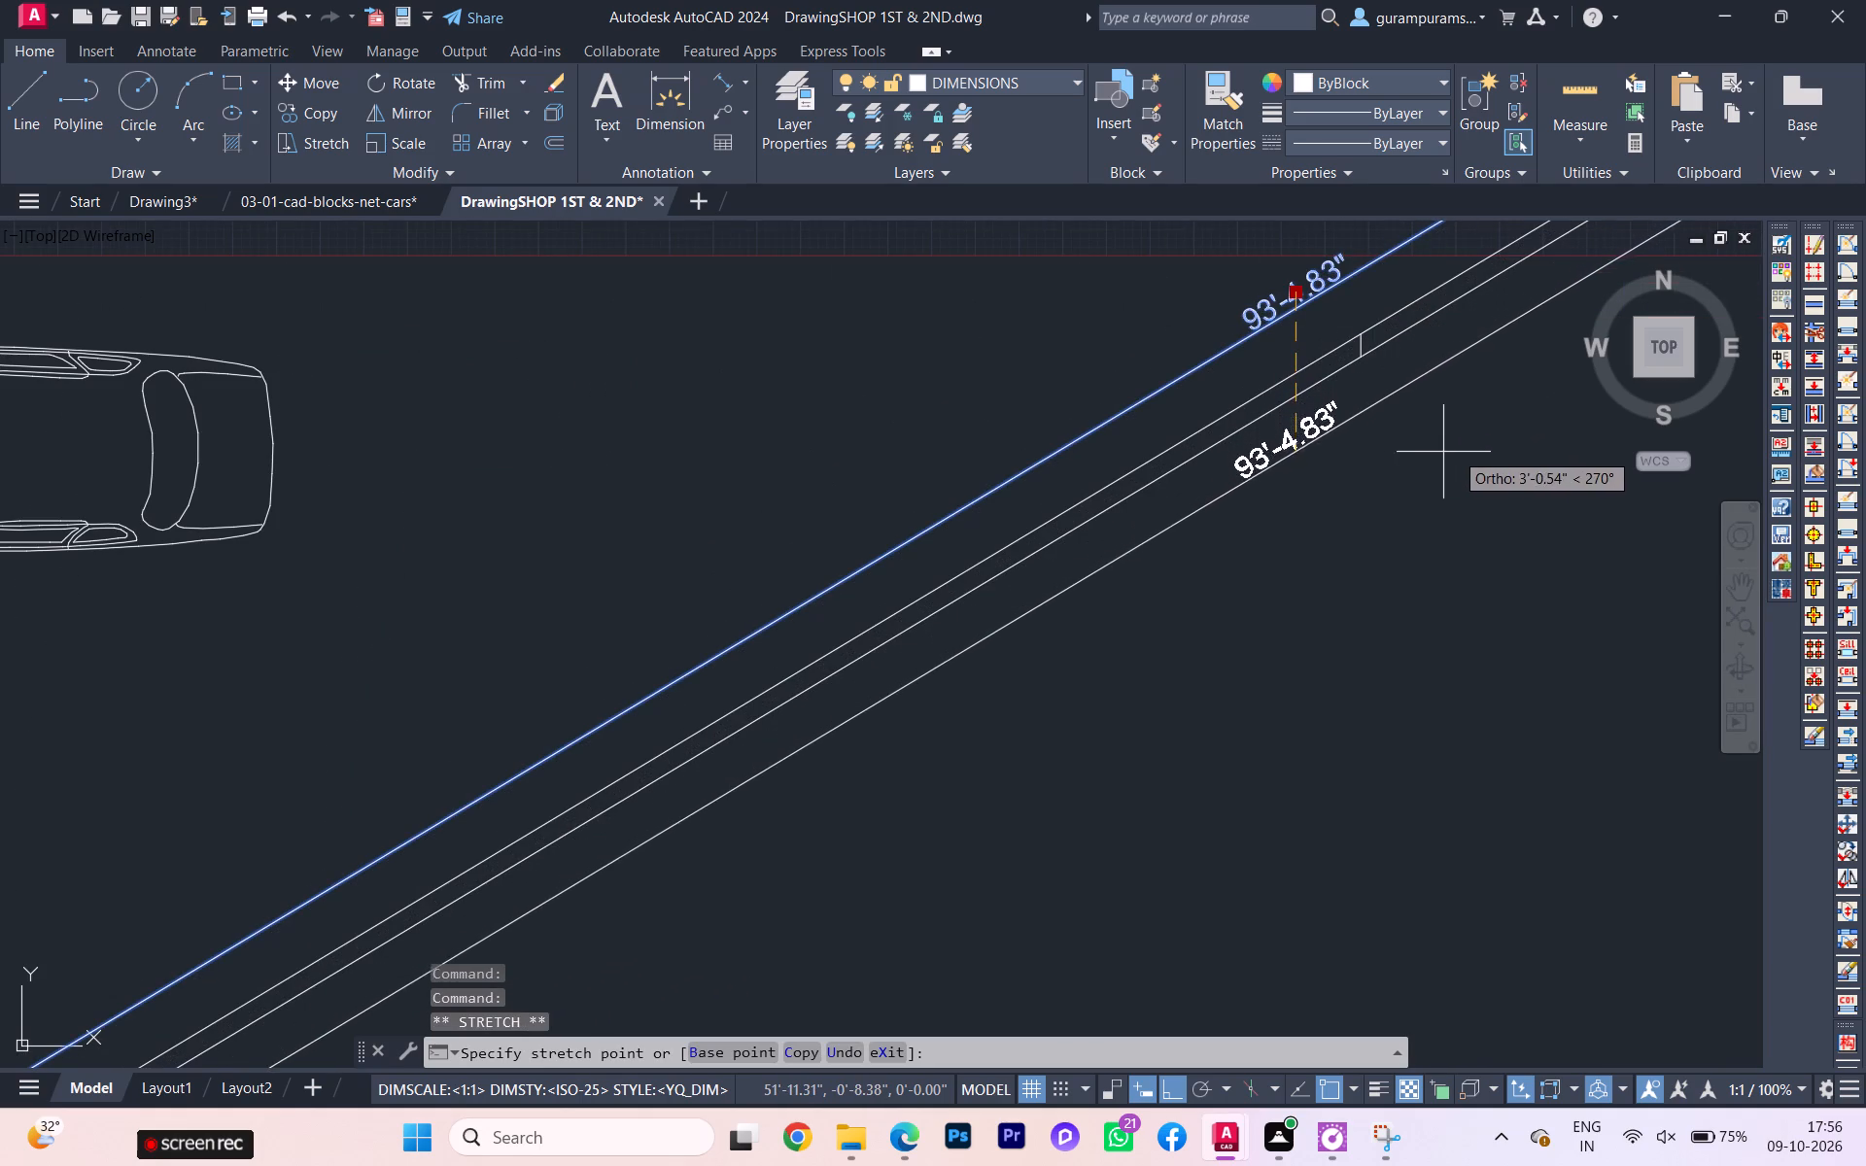
left_click(1495, 531)
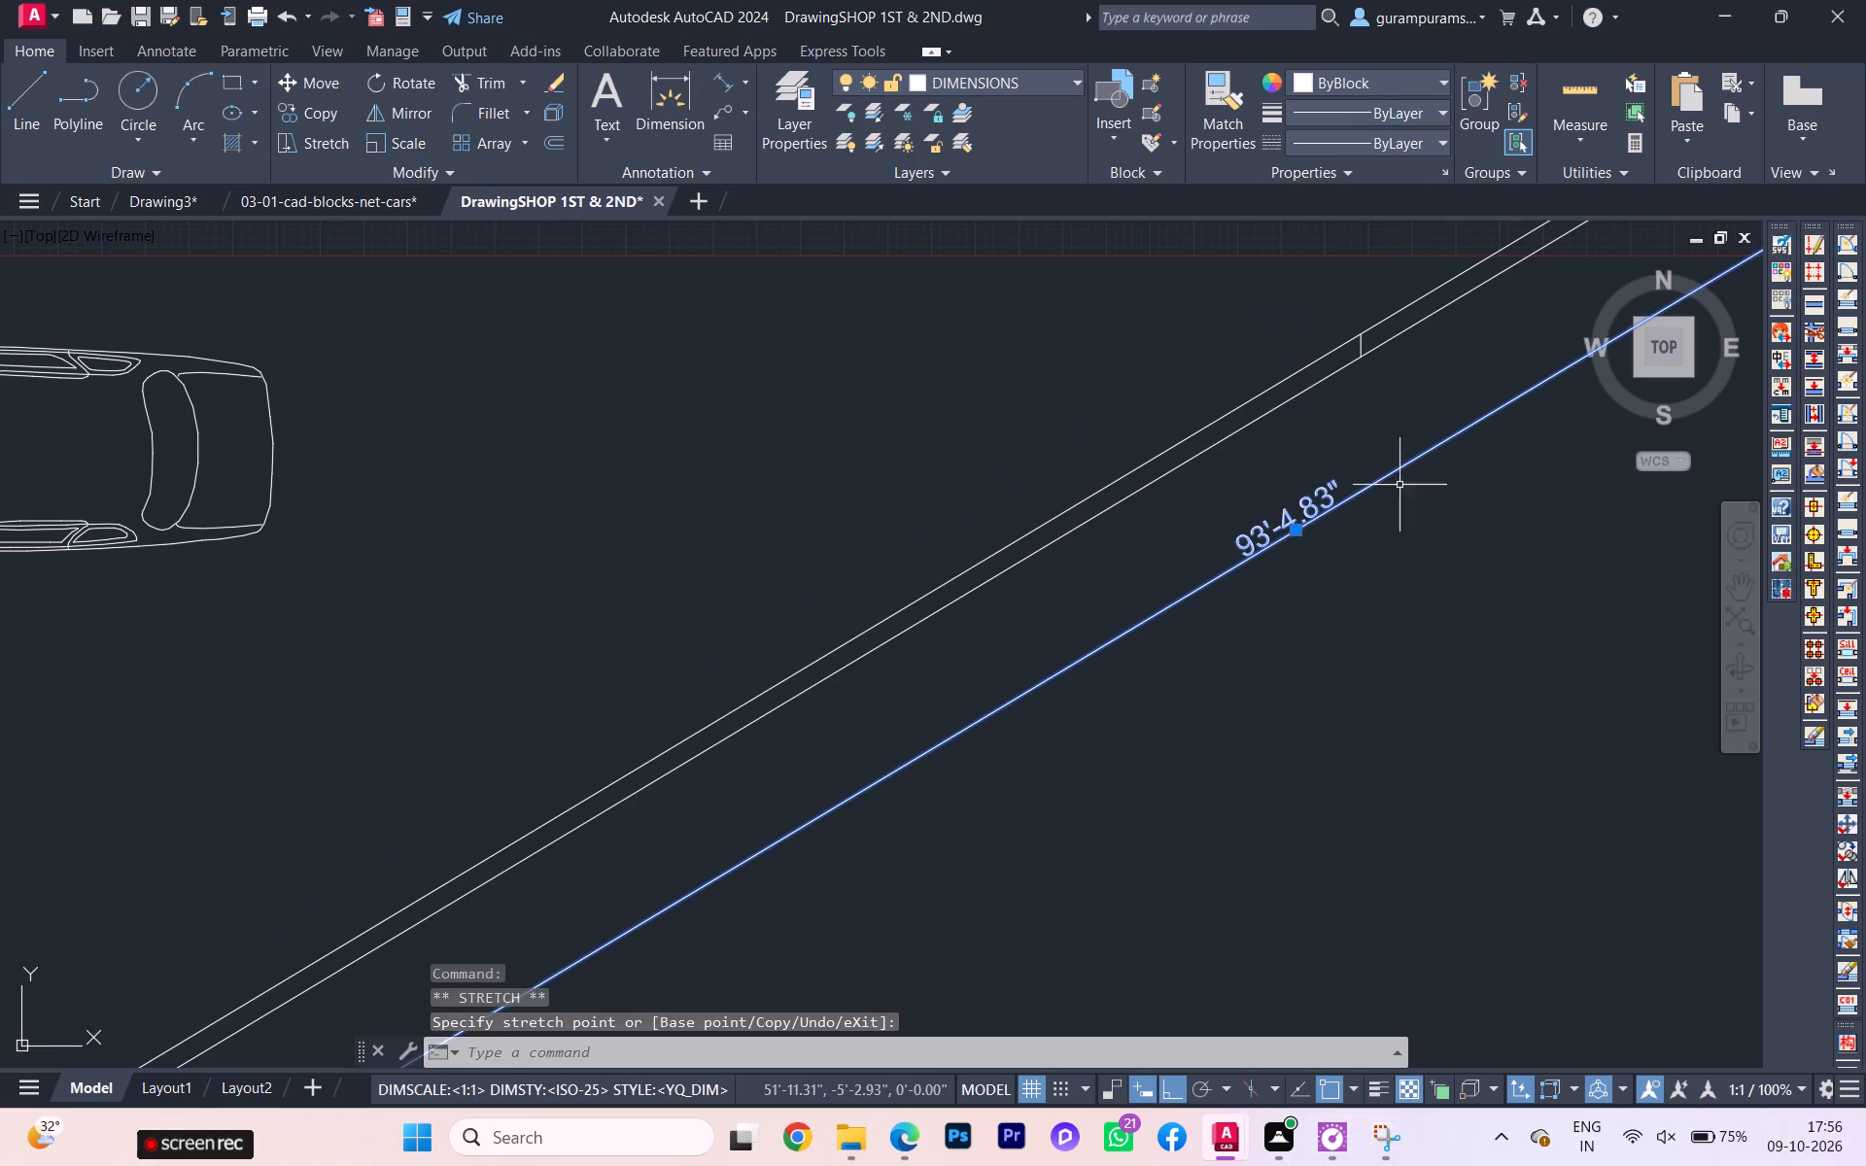
Override the text of the southeast boundary wall's aligned dimension with 94'.
double_click(1271, 529)
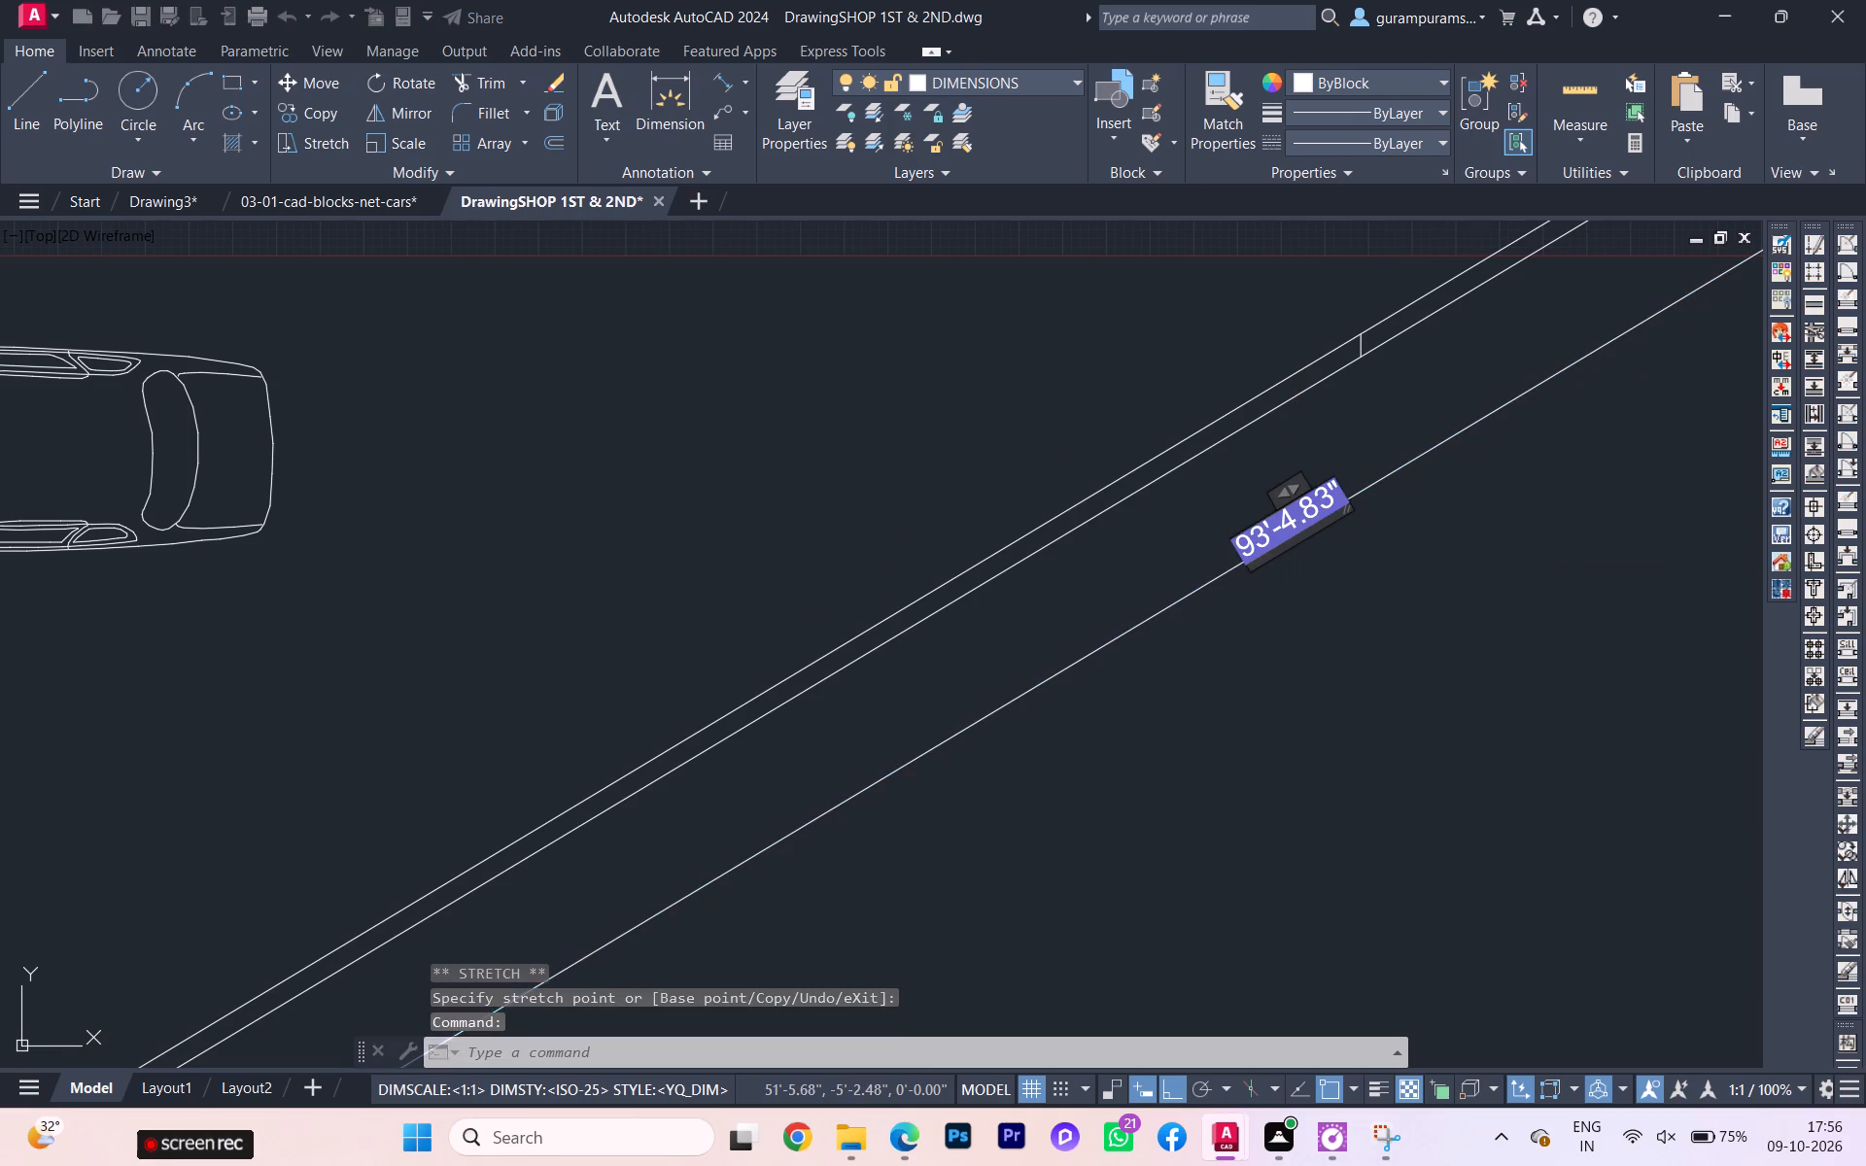
type("94'")
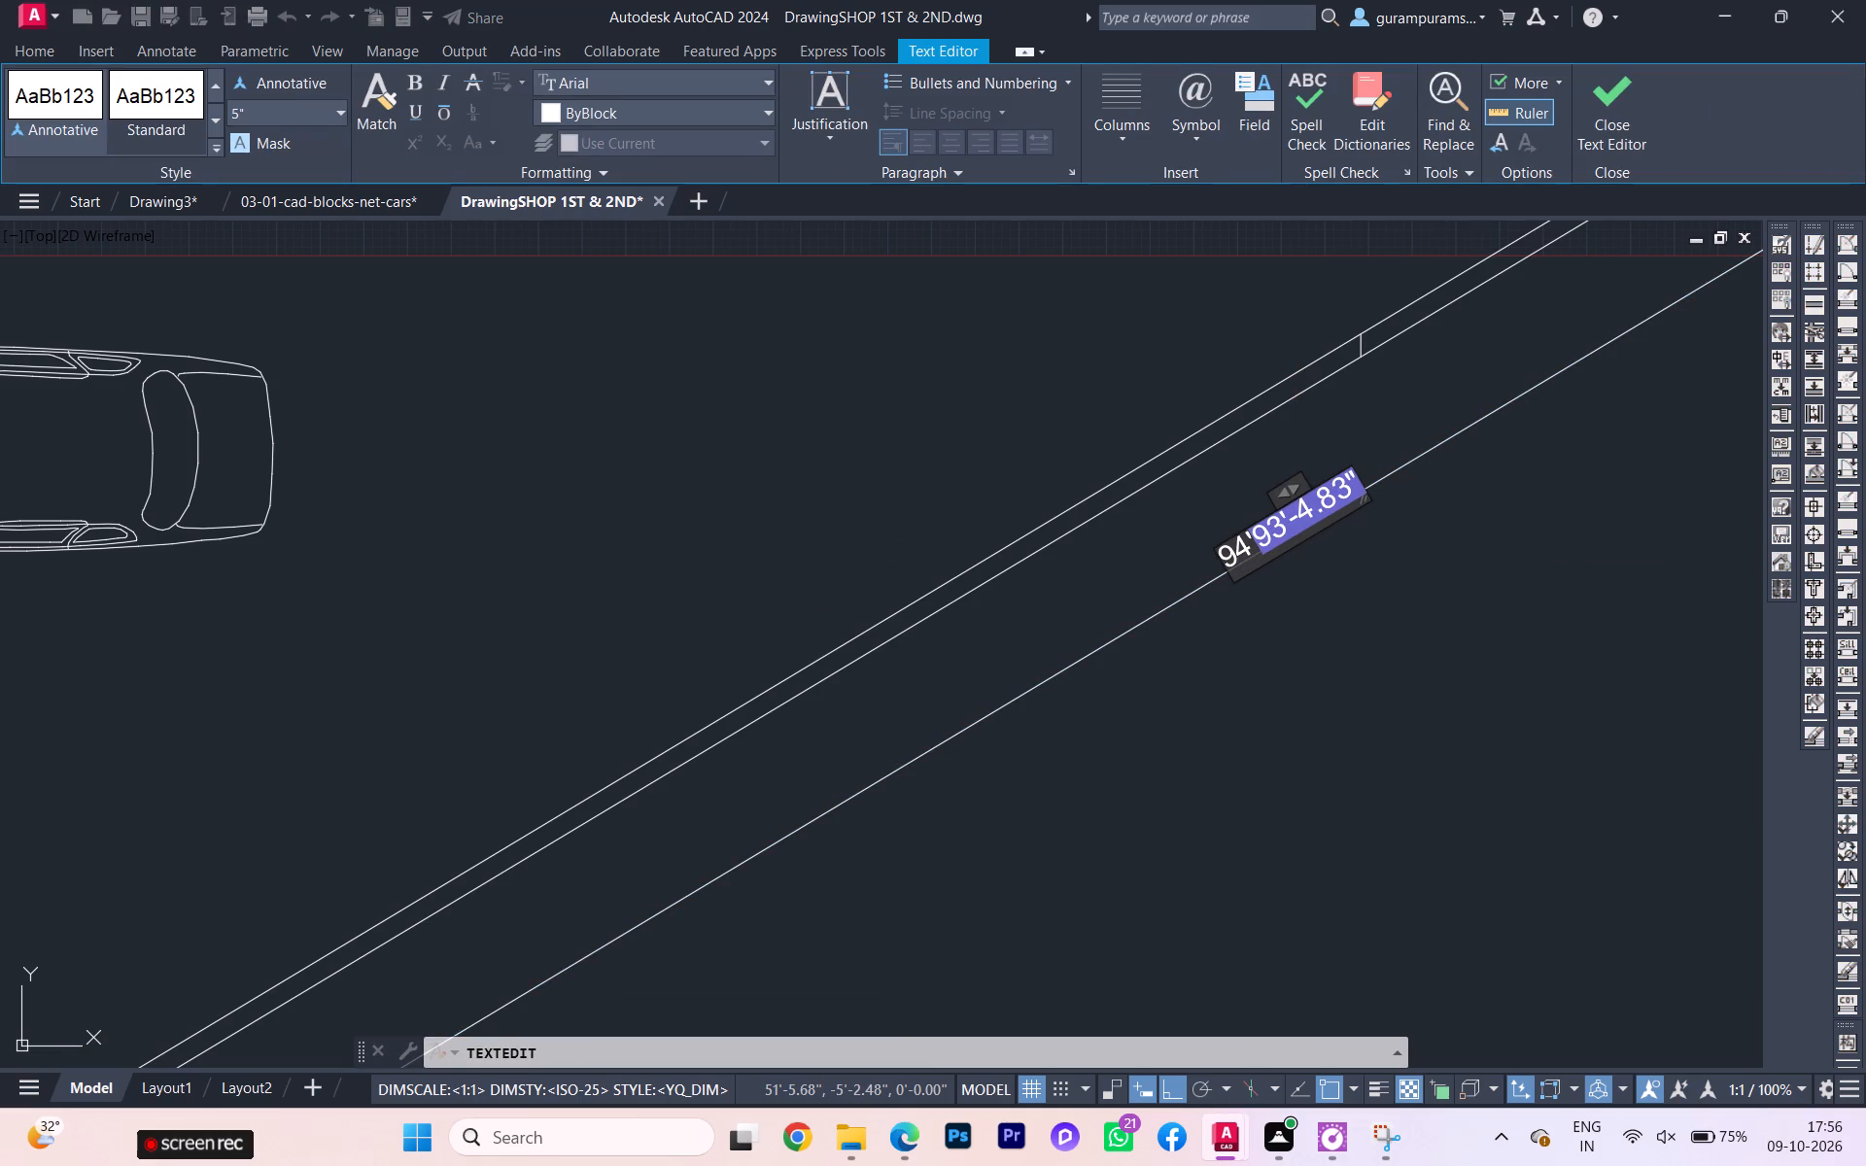
key("Right")
key("Right")
key("Right")
key("Right")
key("Right")
key("Right")
key("Right")
key("Right")
key("Right")
key("Right")
key("Right")
key("Right")
key("Right")
key("Right")
key("BackSpace")
key("BackSpace")
key("BackSpace")
key("BackSpace")
key("BackSpace")
key("BackSpace")
key("BackSpace")
key("BackSpace")
key("BackSpace")
key("BackSpace")
key("BackSpace")
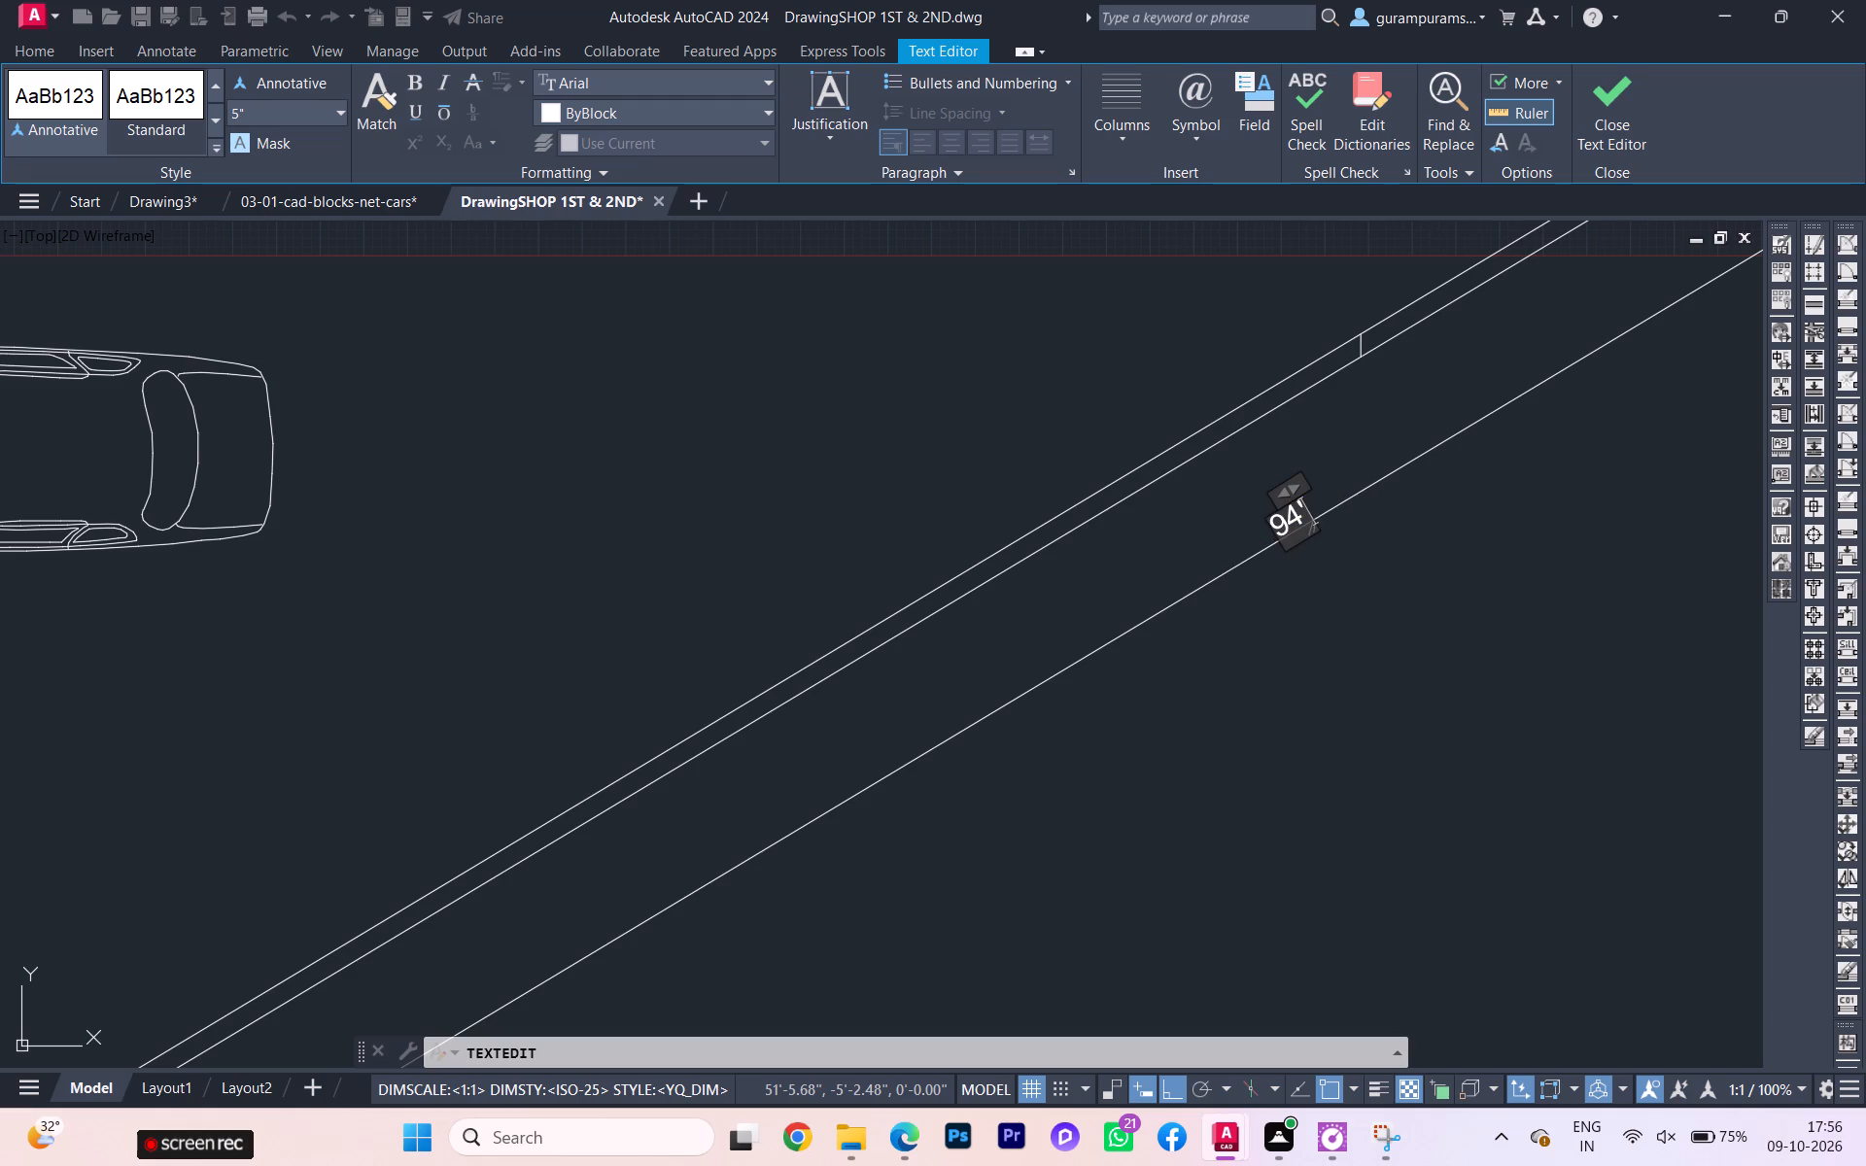
type("94'")
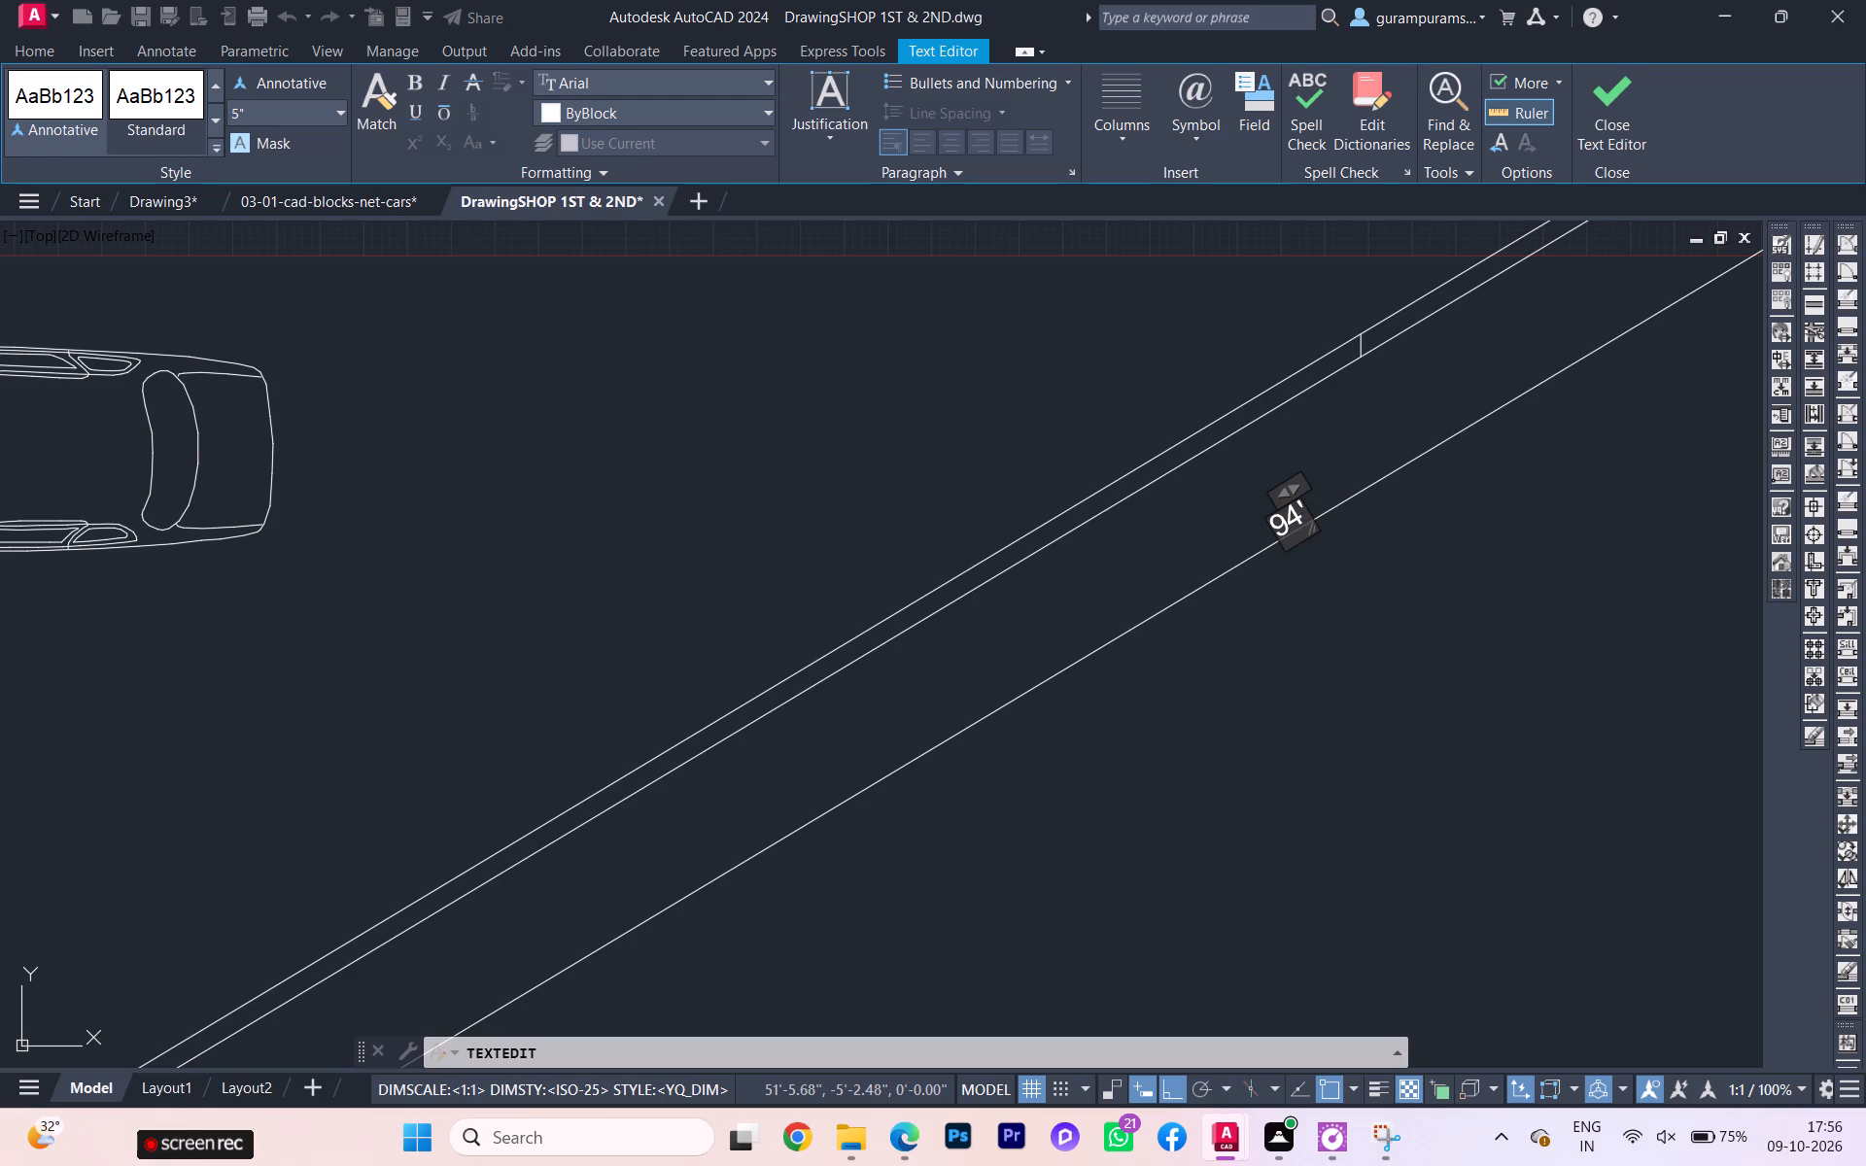
Set the text height of the southeast boundary wall's 94' dimension to 1'-4.57".
double_click(1296, 524)
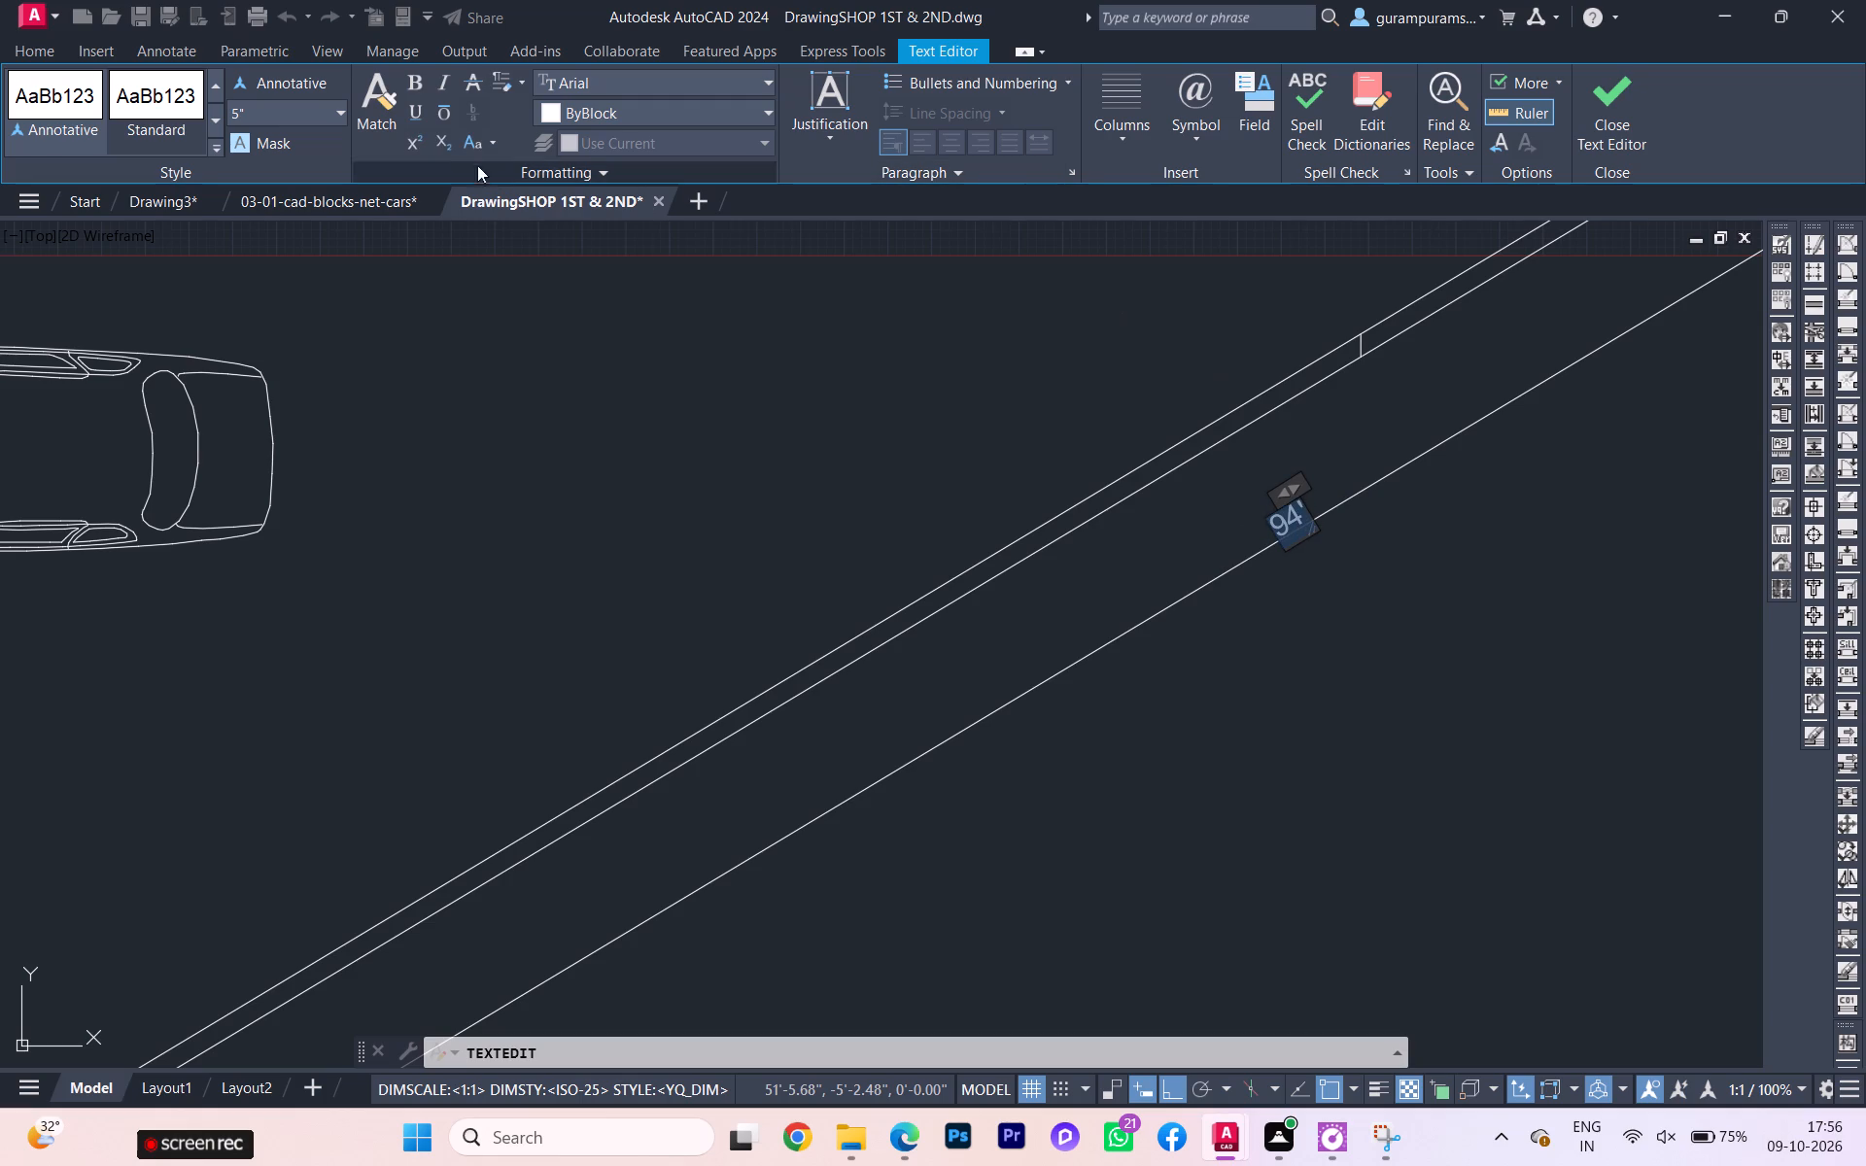
left_click(326, 114)
left_click(341, 108)
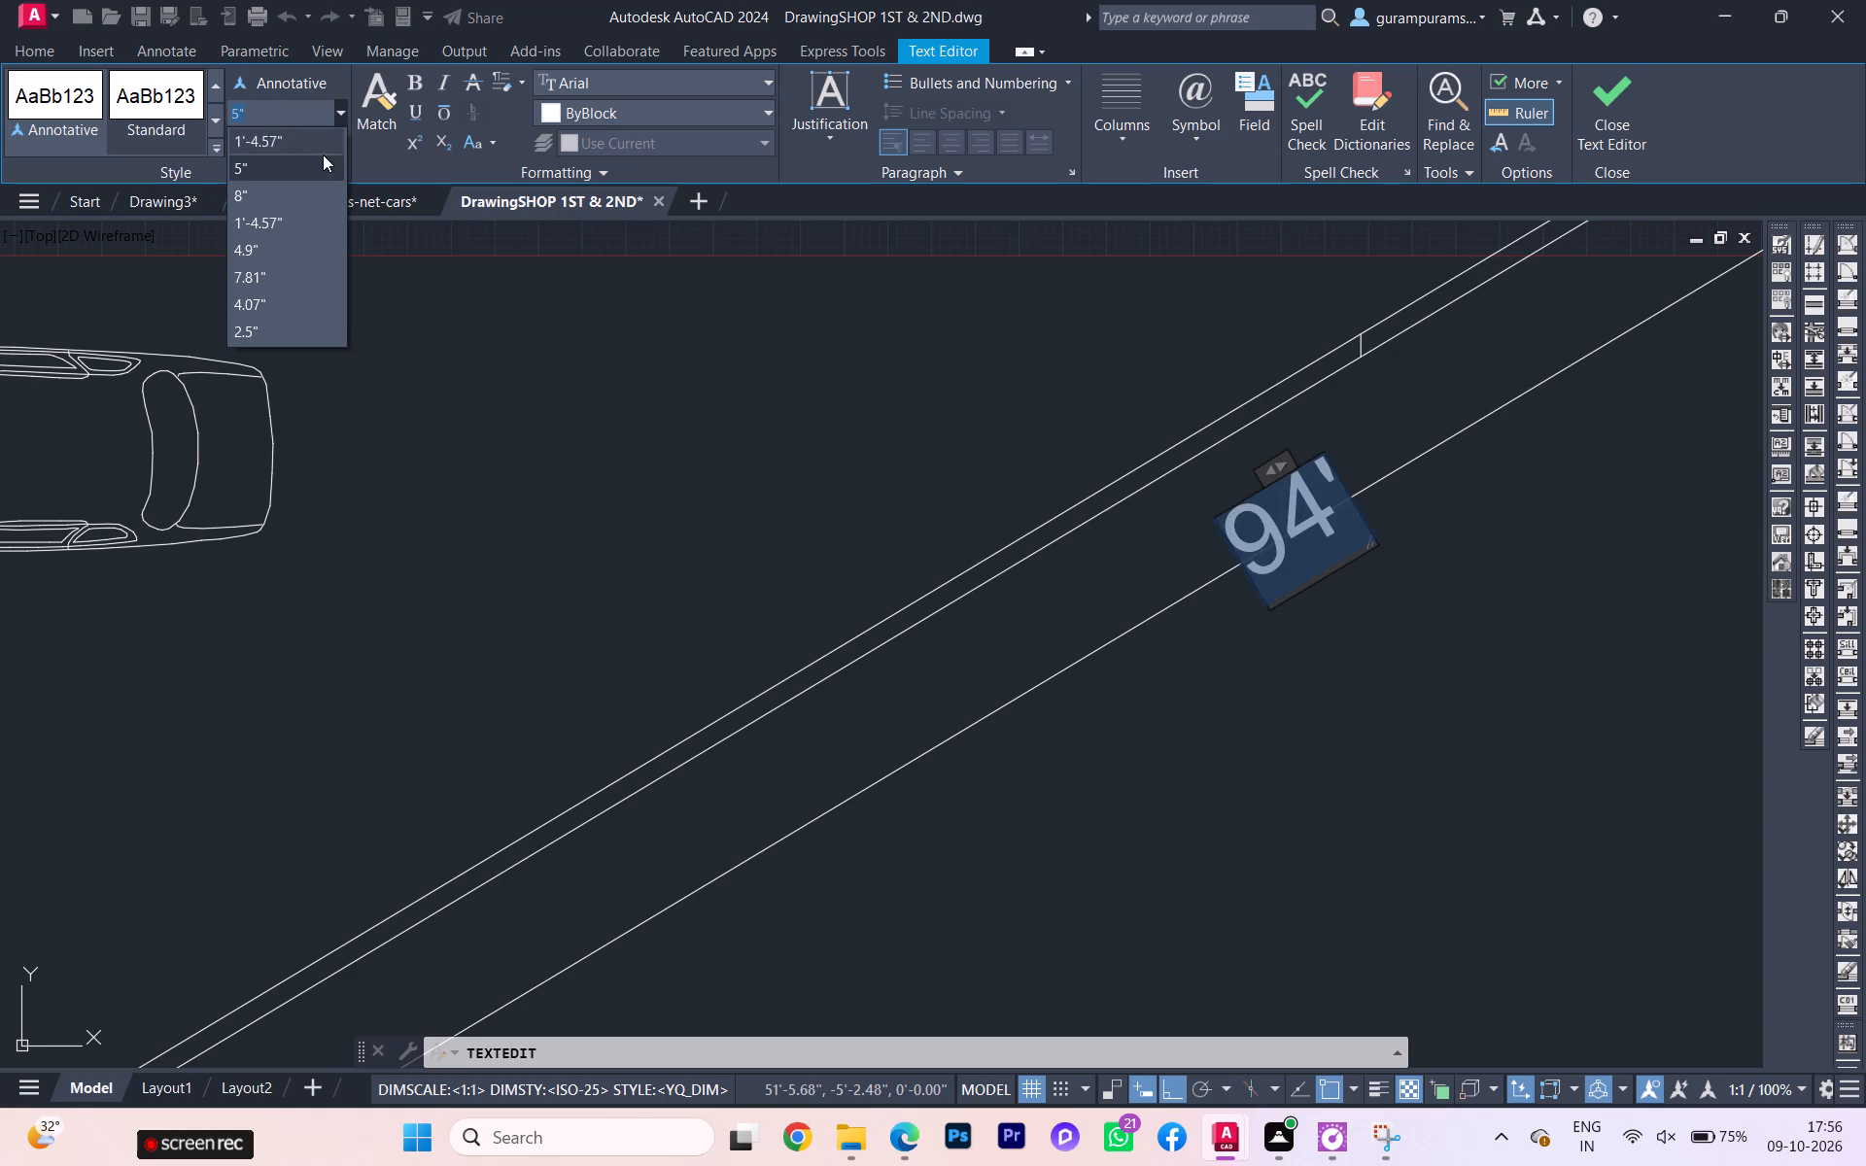
left_click(287, 221)
left_click(1408, 769)
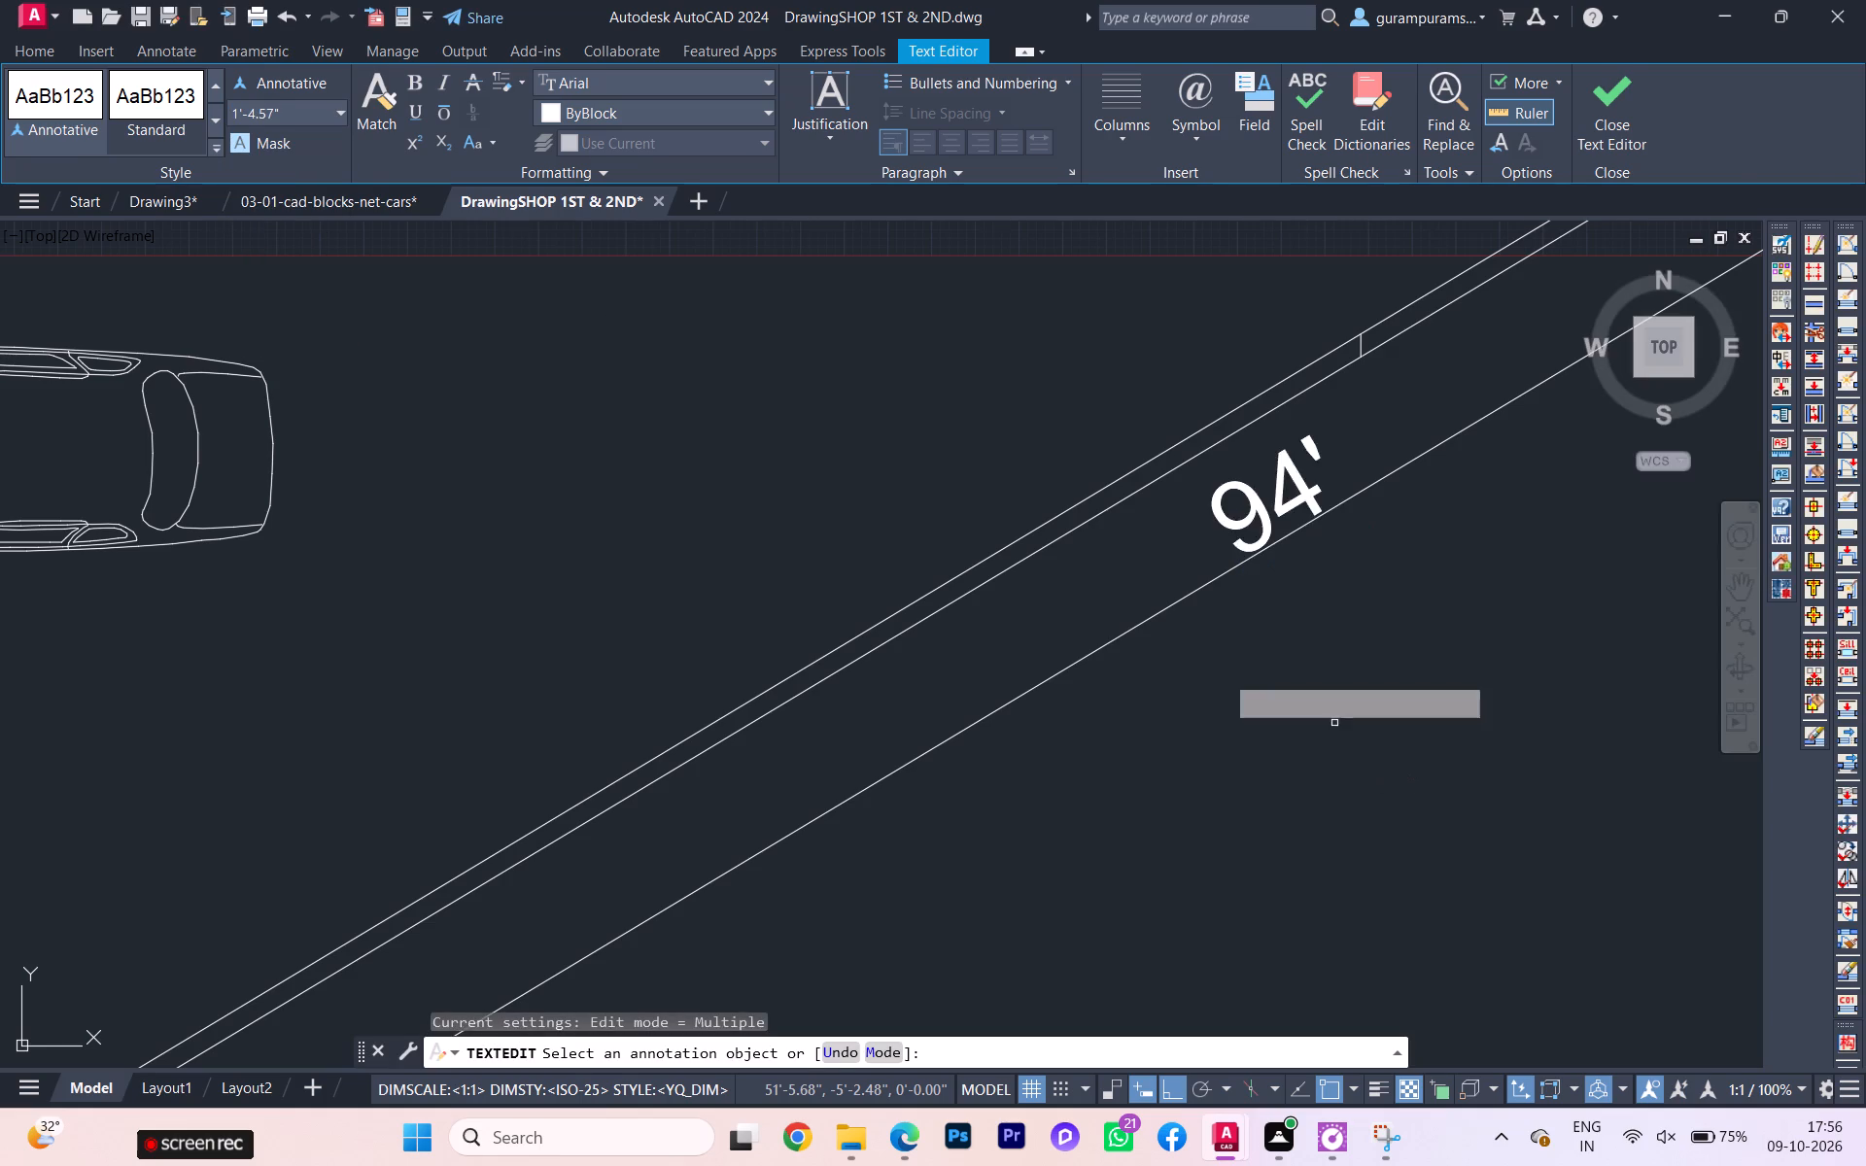
Examine the southern boundary, ramp and central walls of the plan against the reference plan.
scroll(985, 600, "down", 3)
scroll(775, 501, "down", 2)
scroll(878, 545, "up", 1)
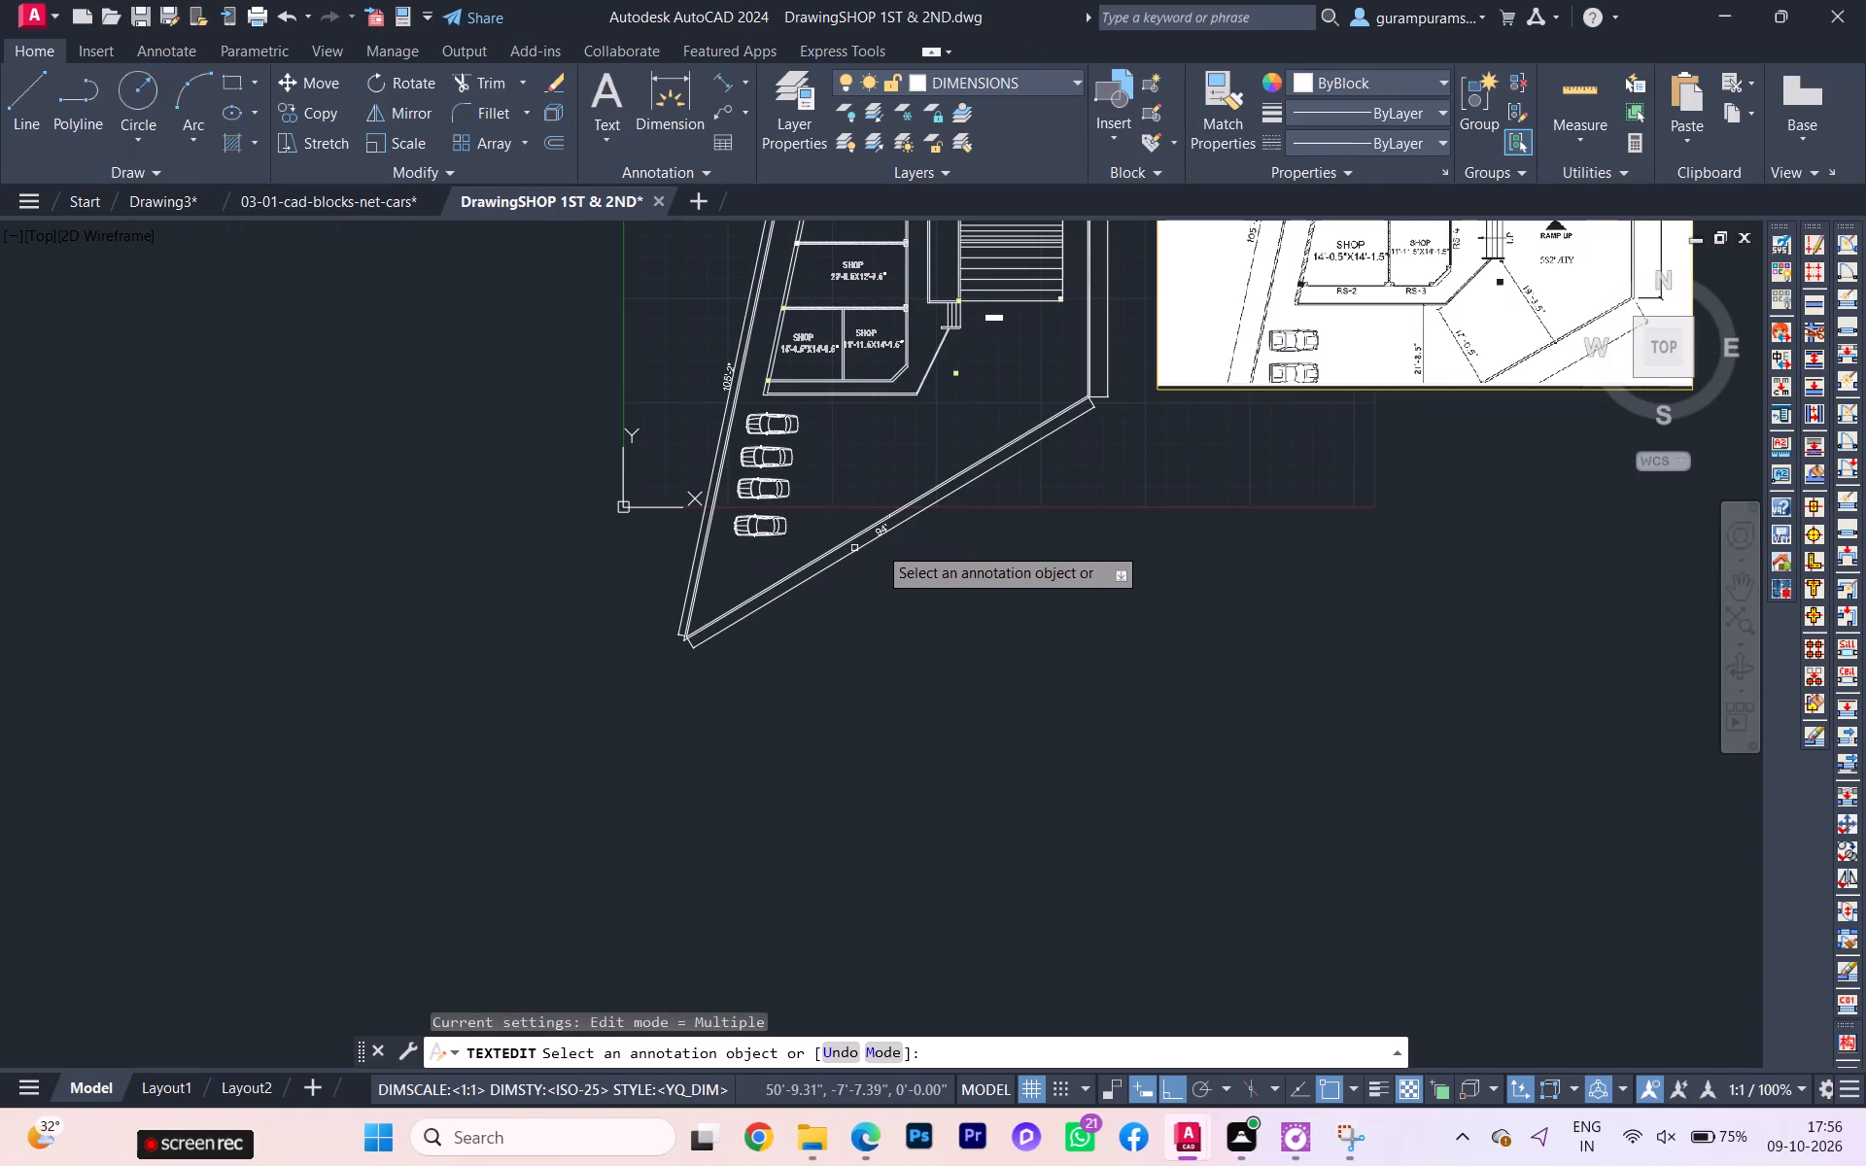
scroll(878, 545, "up", 2)
scroll(858, 587, "down", 3)
scroll(1456, 311, "up", 2)
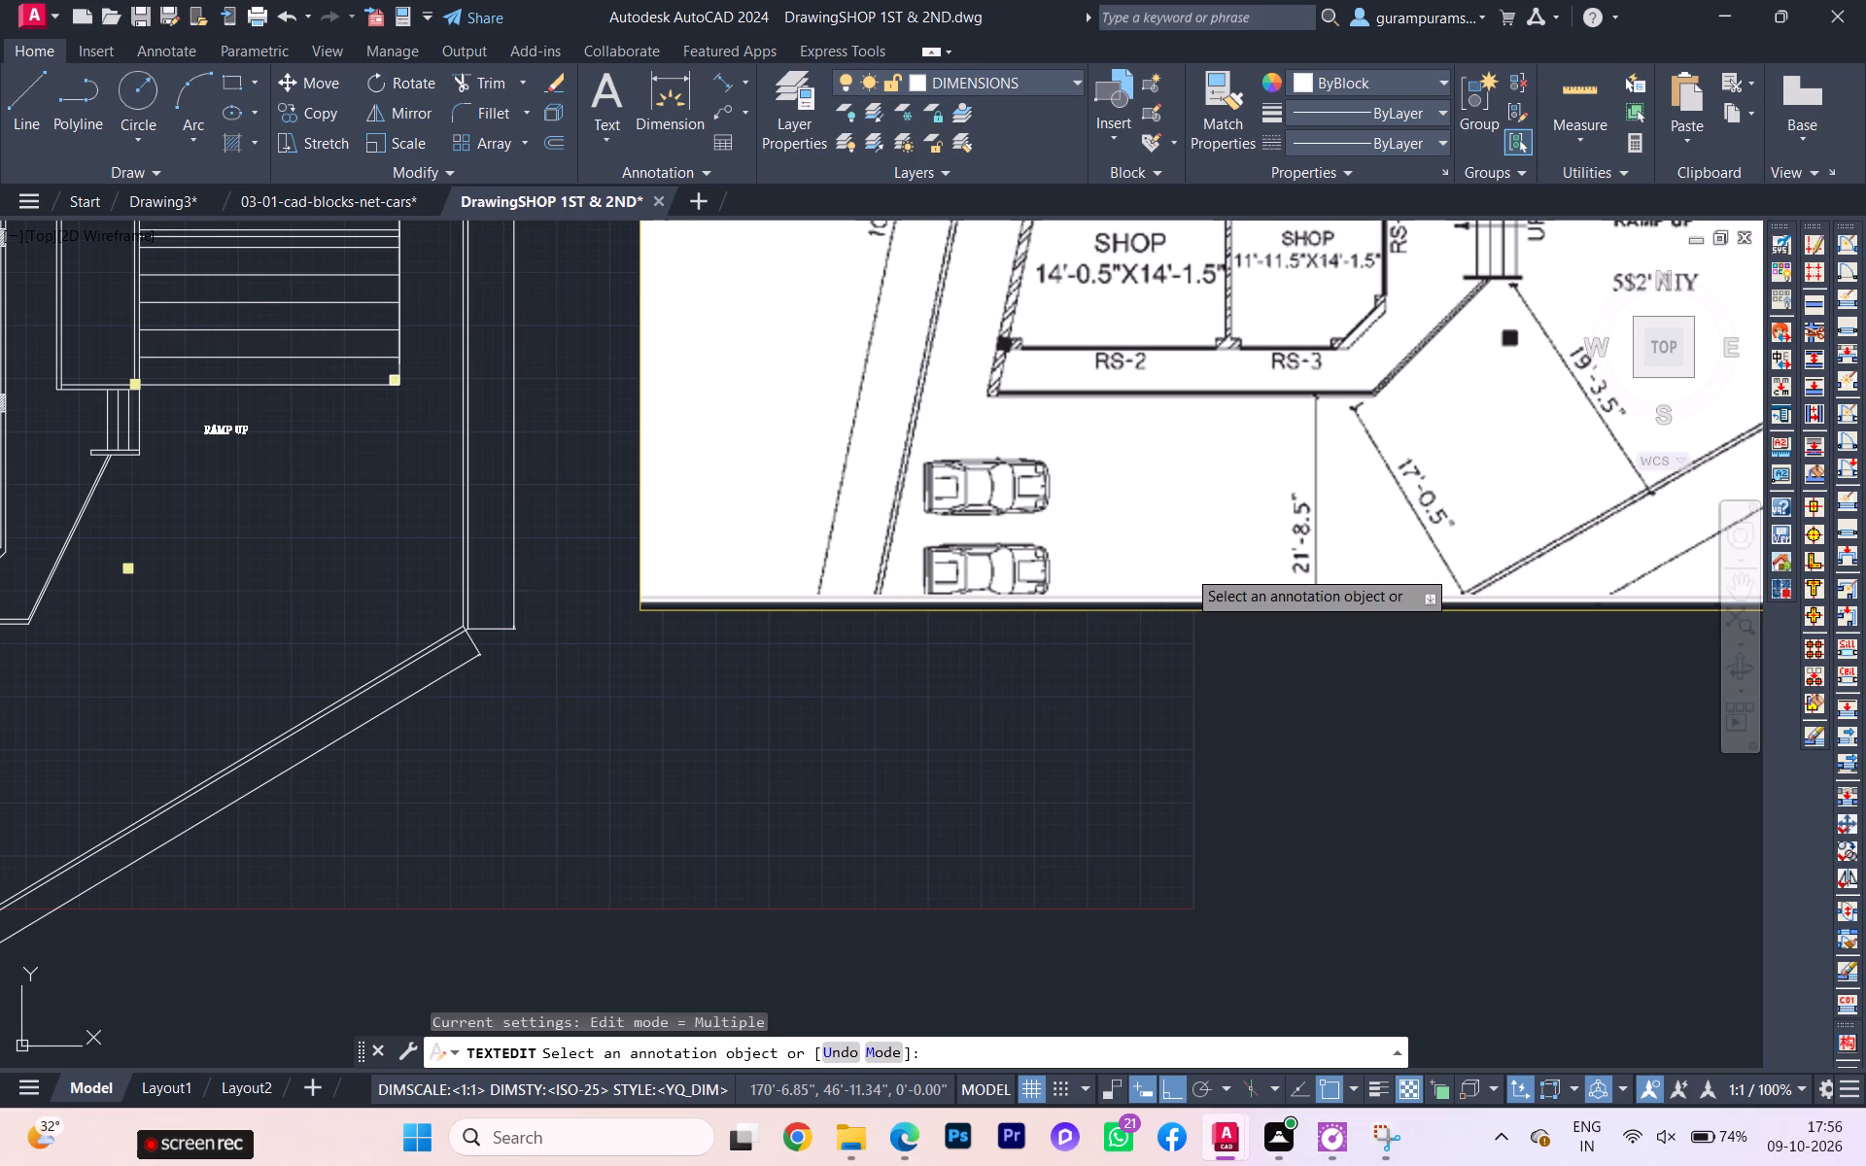
scroll(1192, 570, "down", 3)
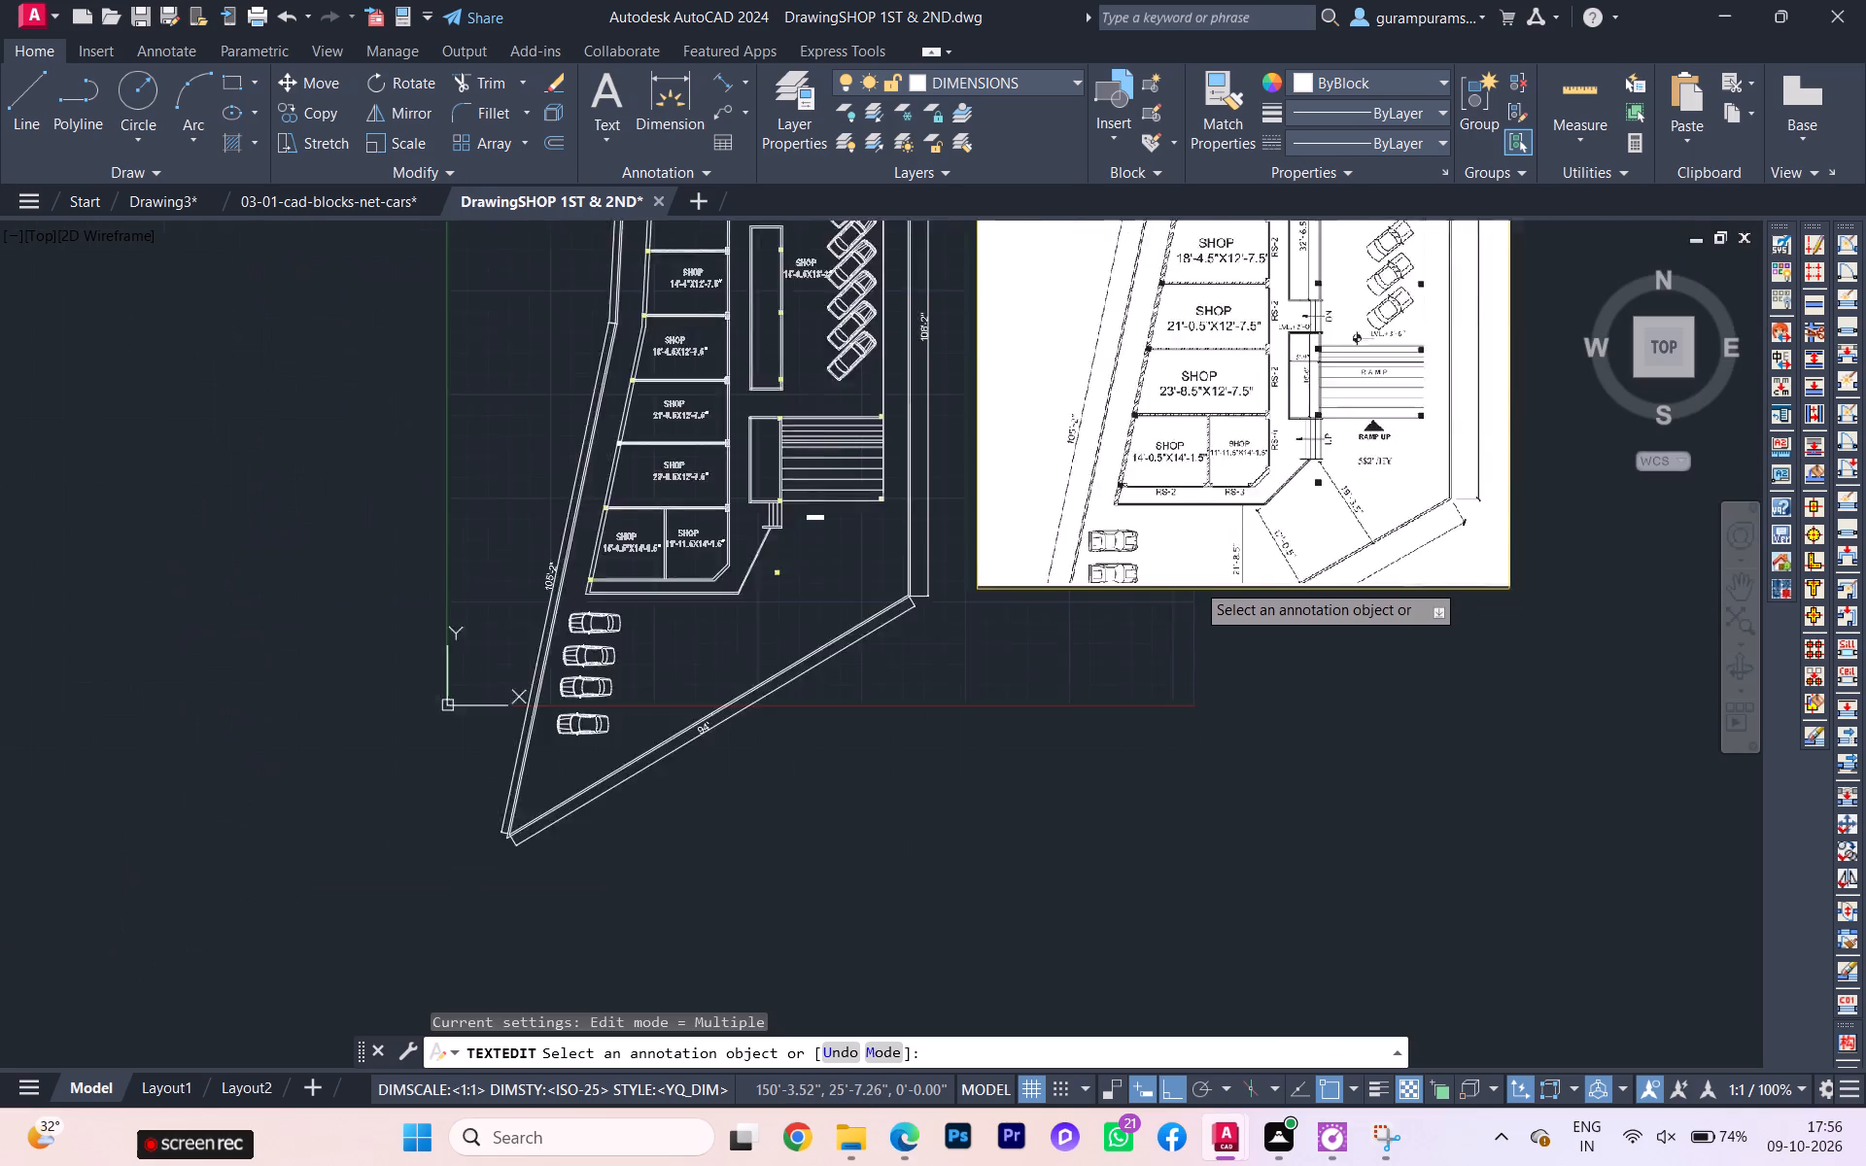
scroll(975, 474, "up", 4)
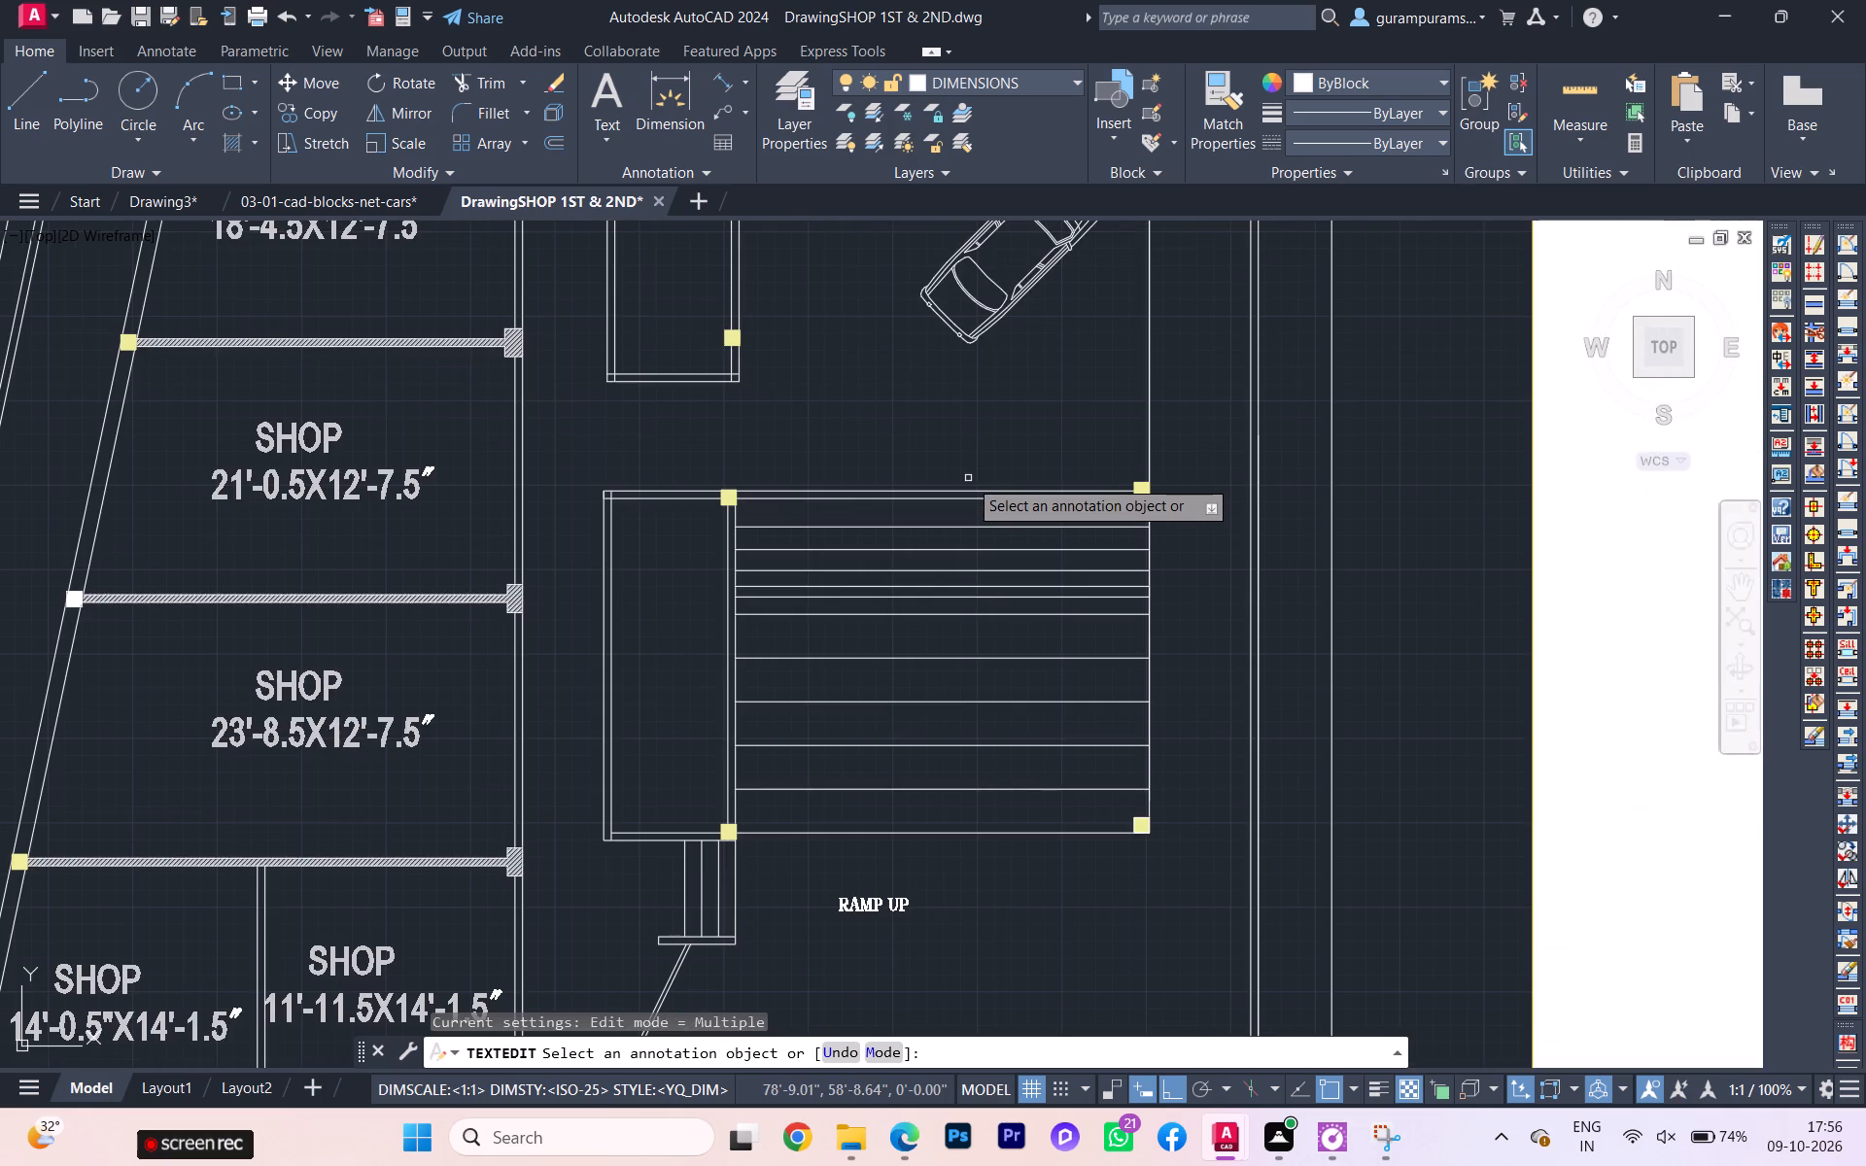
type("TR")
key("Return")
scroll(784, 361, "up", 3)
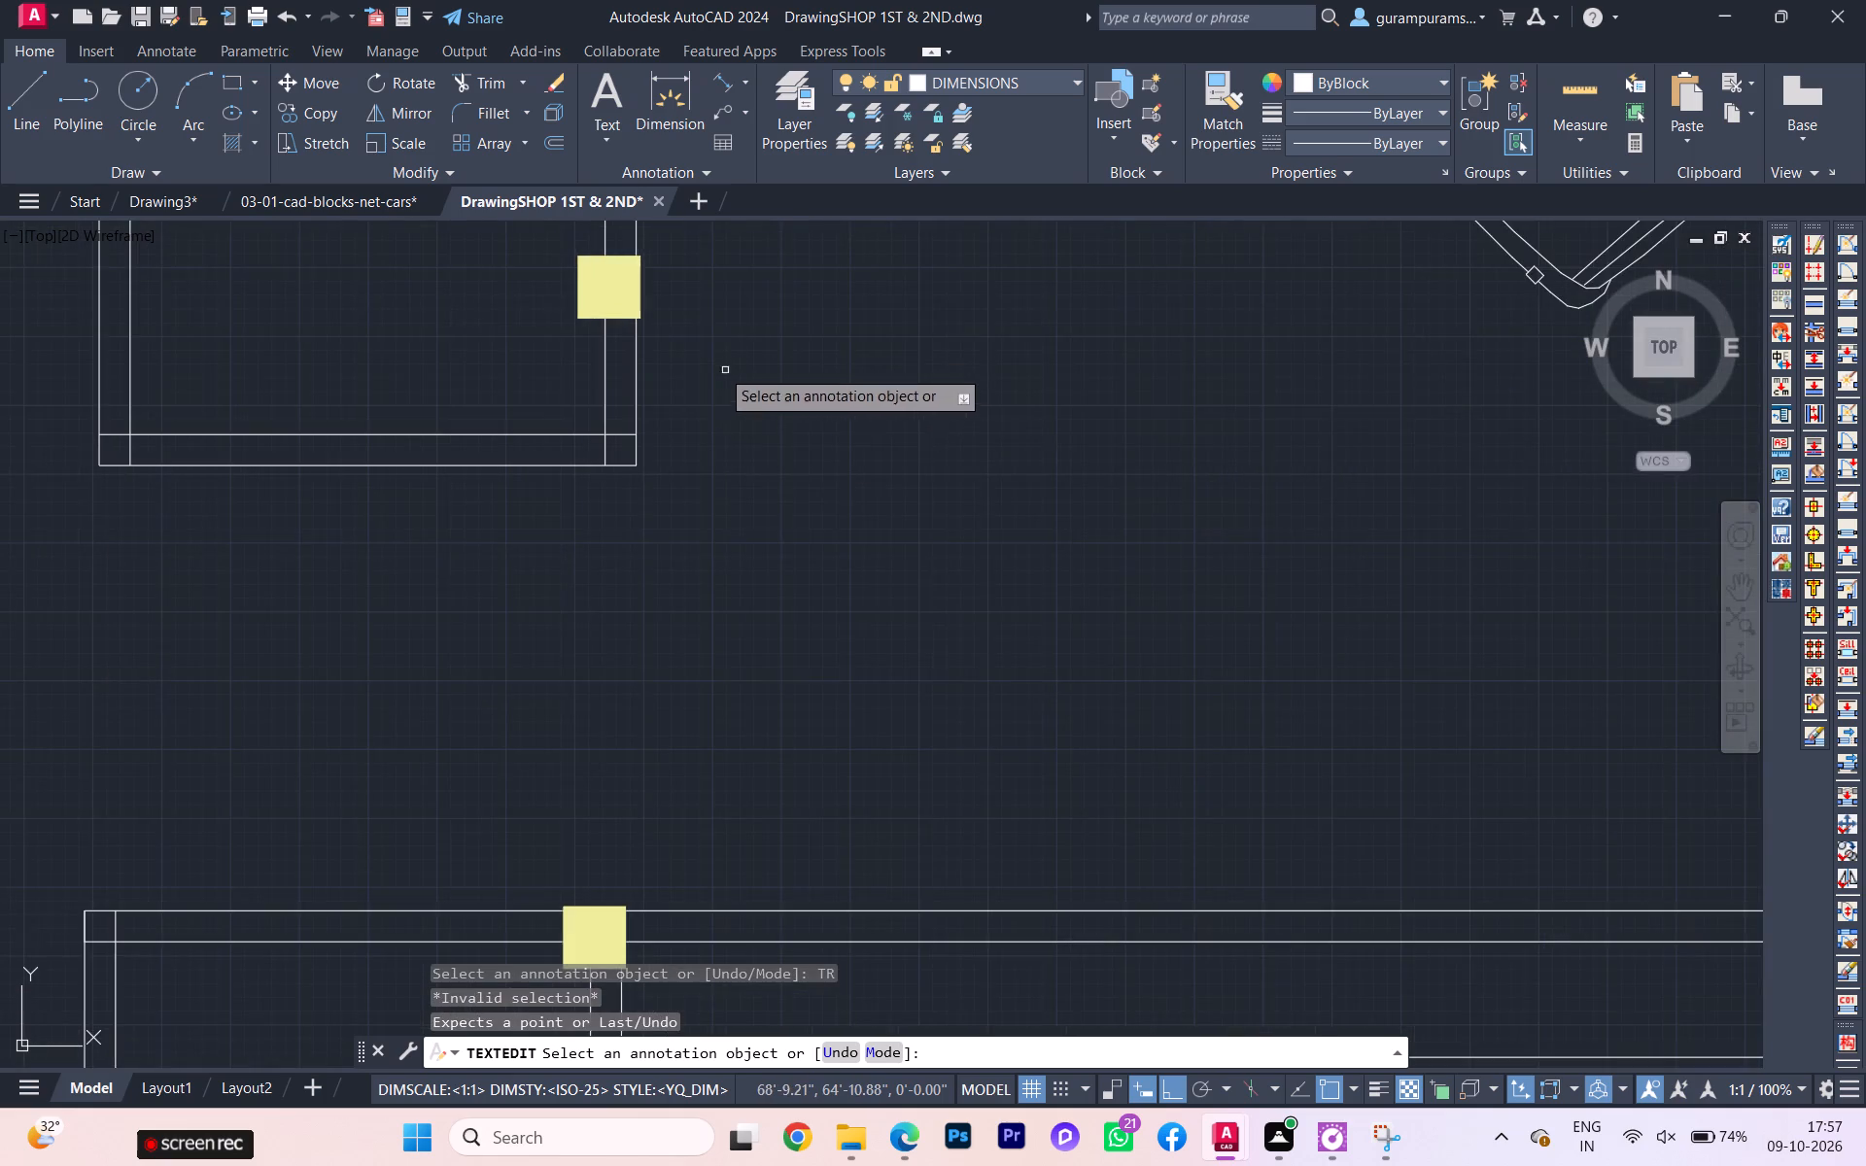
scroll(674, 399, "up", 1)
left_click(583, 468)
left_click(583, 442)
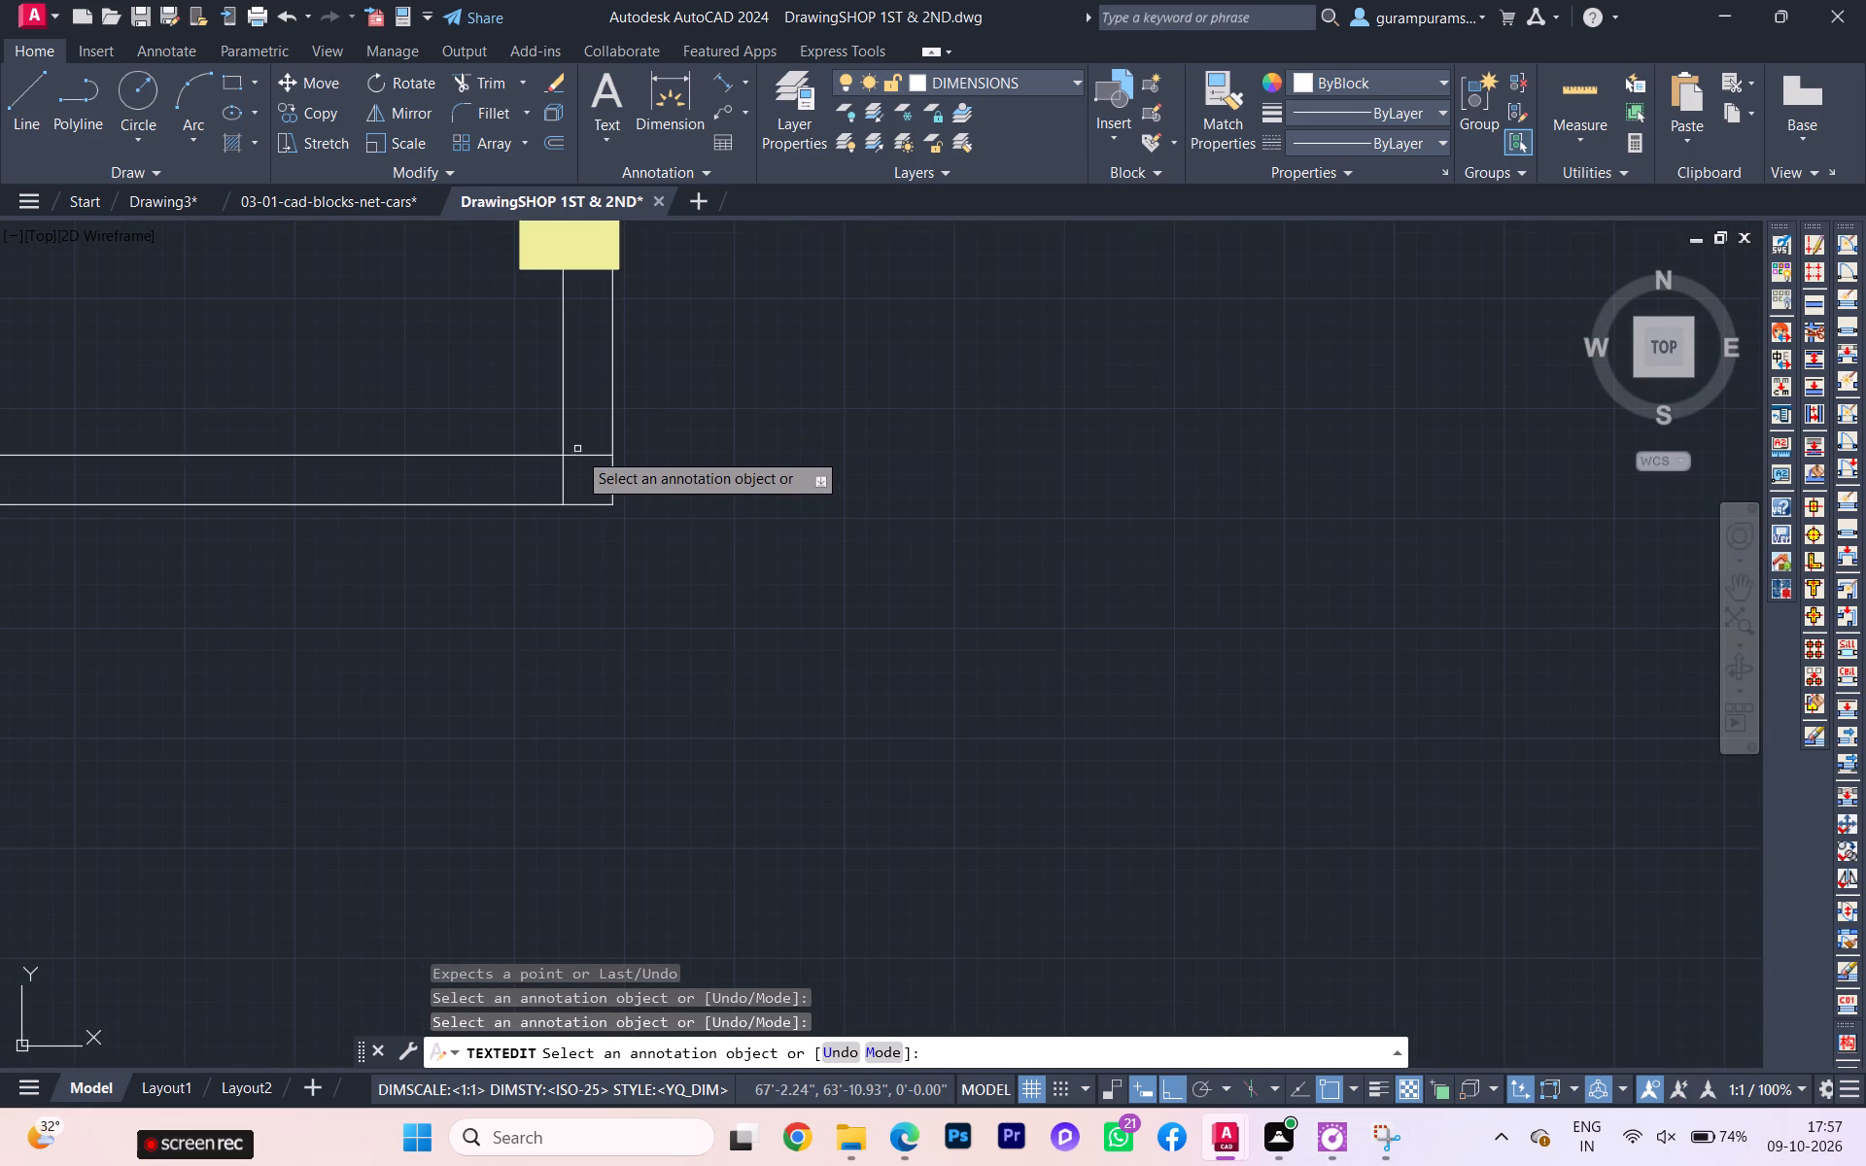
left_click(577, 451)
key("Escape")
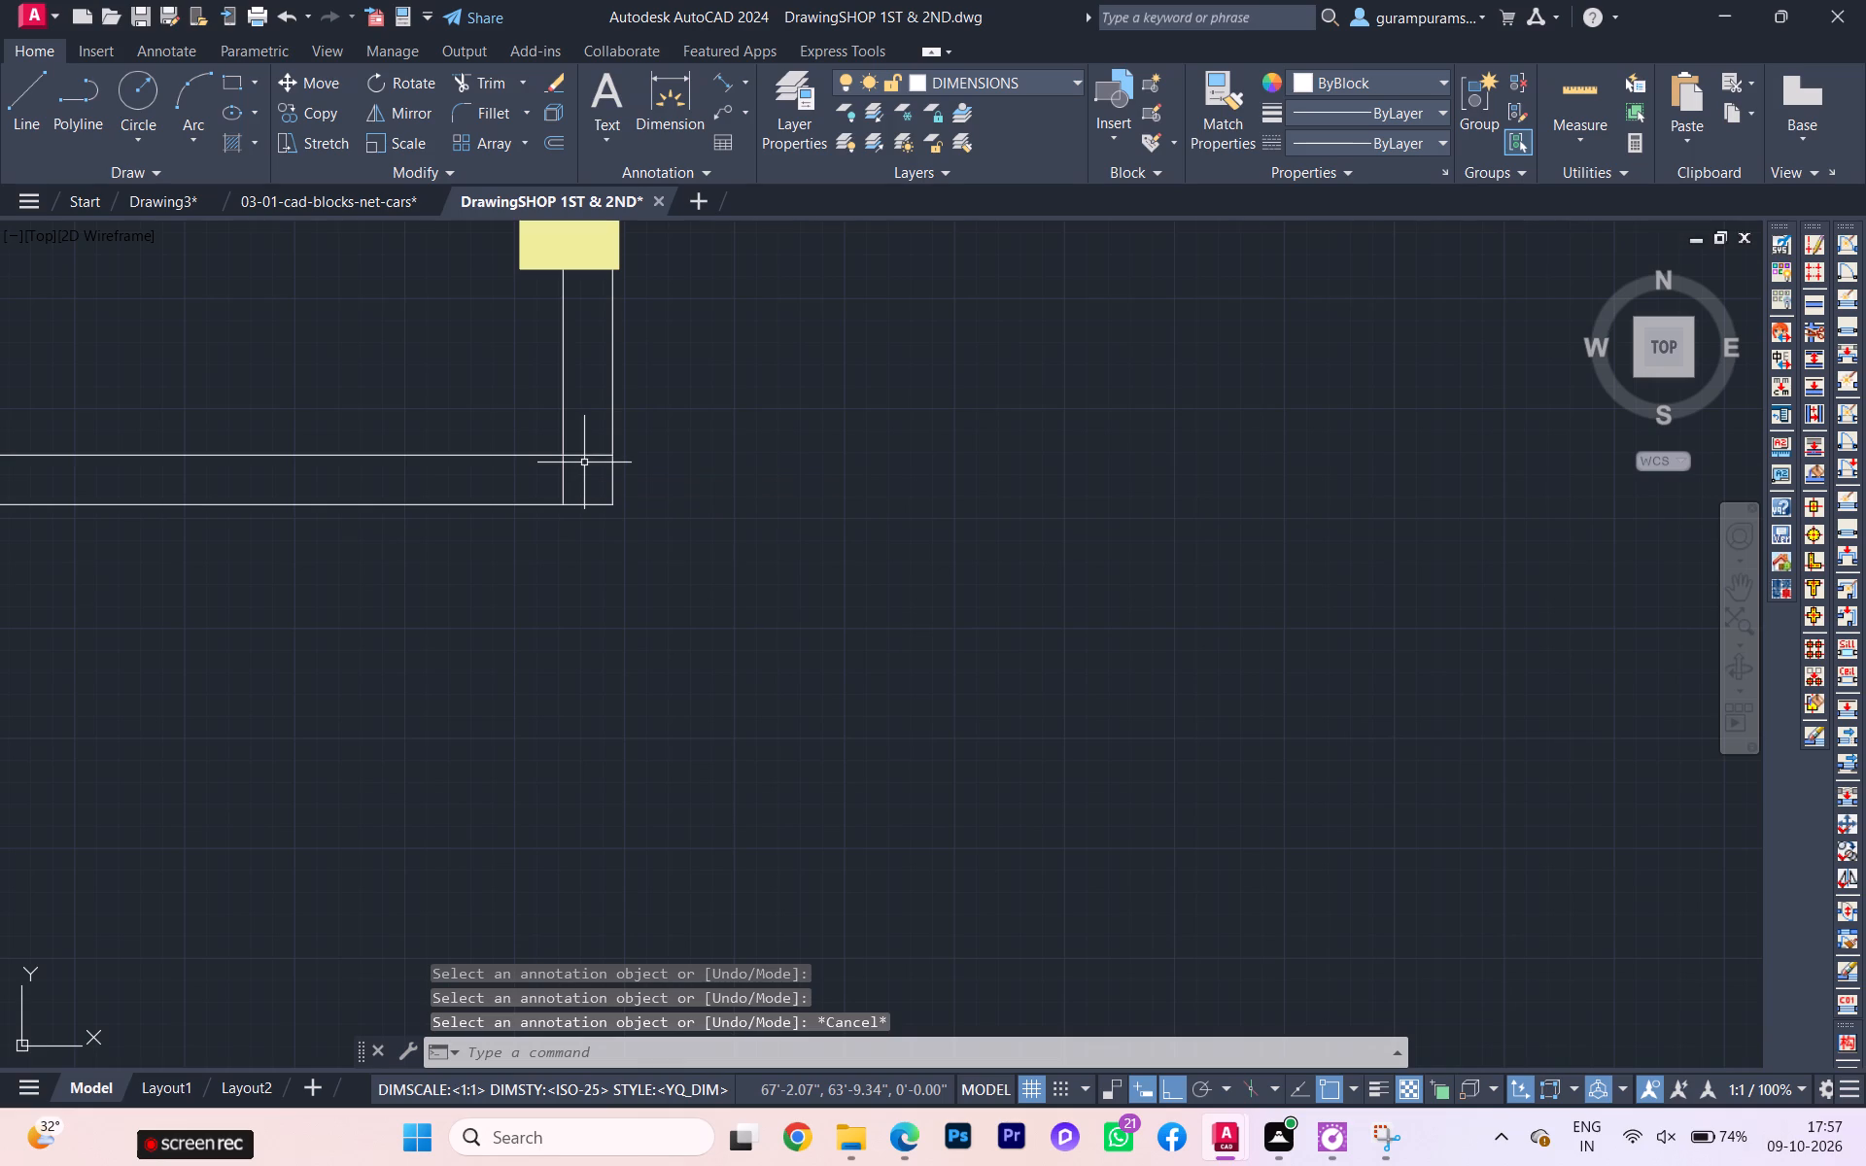
Trim the overlapping inner wall lines at both southern corners of the narrow central block just north of the ramp.
key("t")
key("r")
key("Return")
left_click(587, 460)
left_click(584, 440)
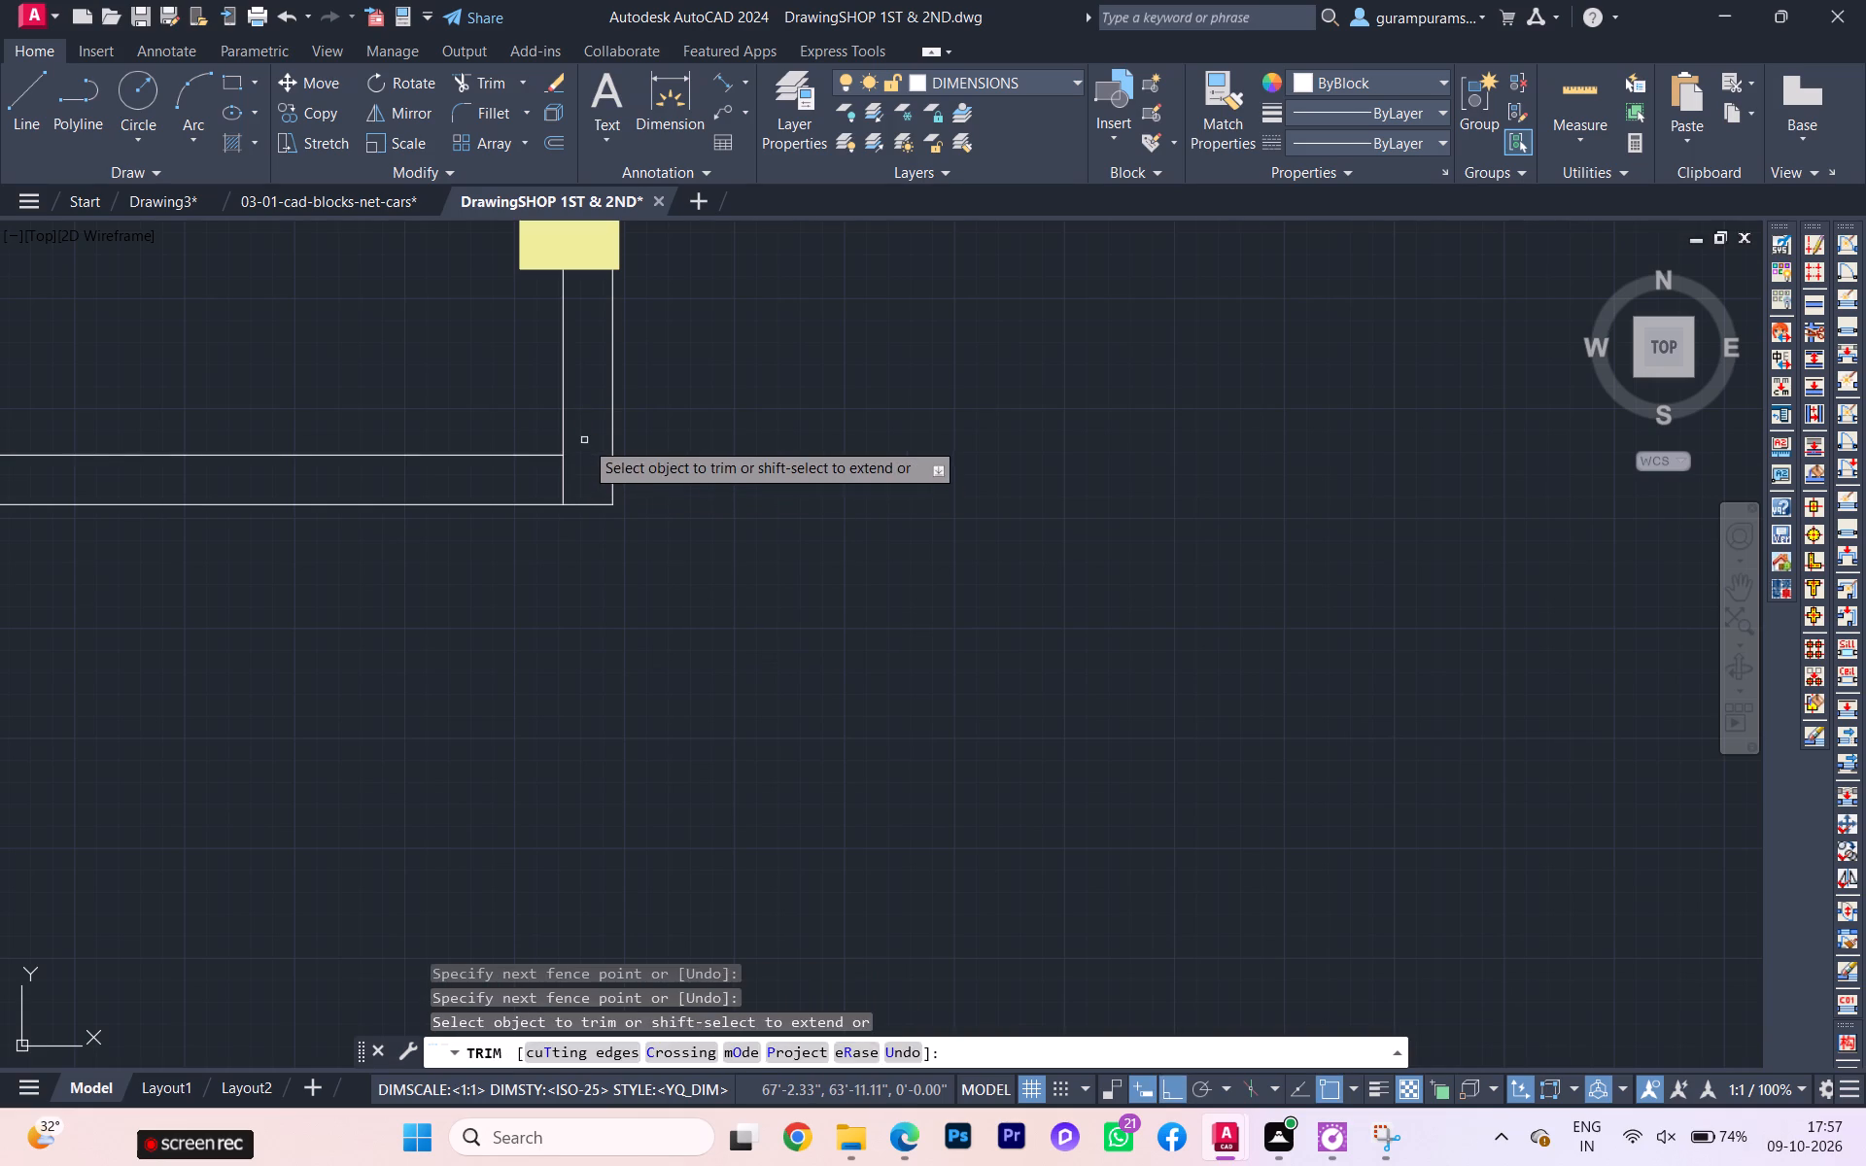
left_click(575, 469)
left_click(547, 477)
scroll(845, 451, "down", 3)
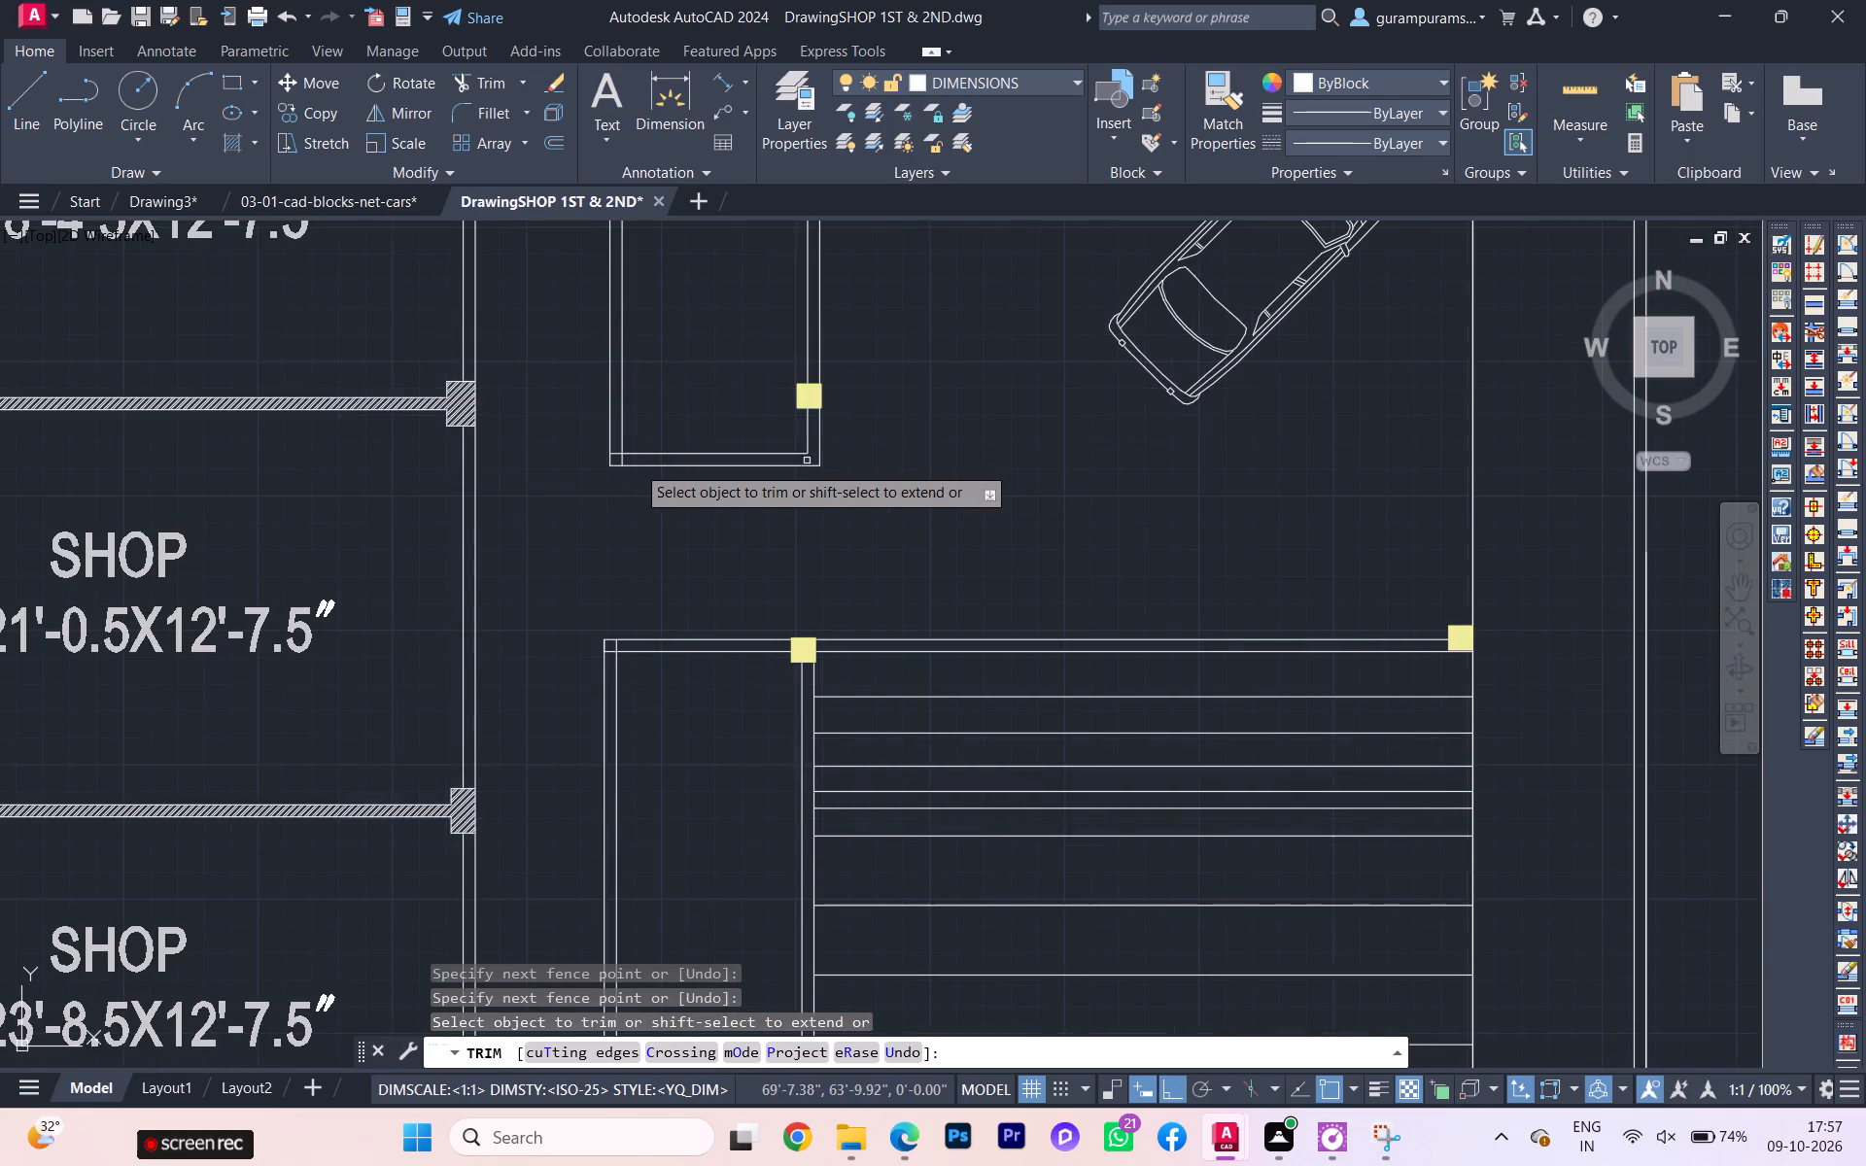
scroll(618, 464, "up", 2)
scroll(617, 459, "down", 1)
scroll(619, 455, "up", 2)
left_click(611, 431)
left_click(625, 459)
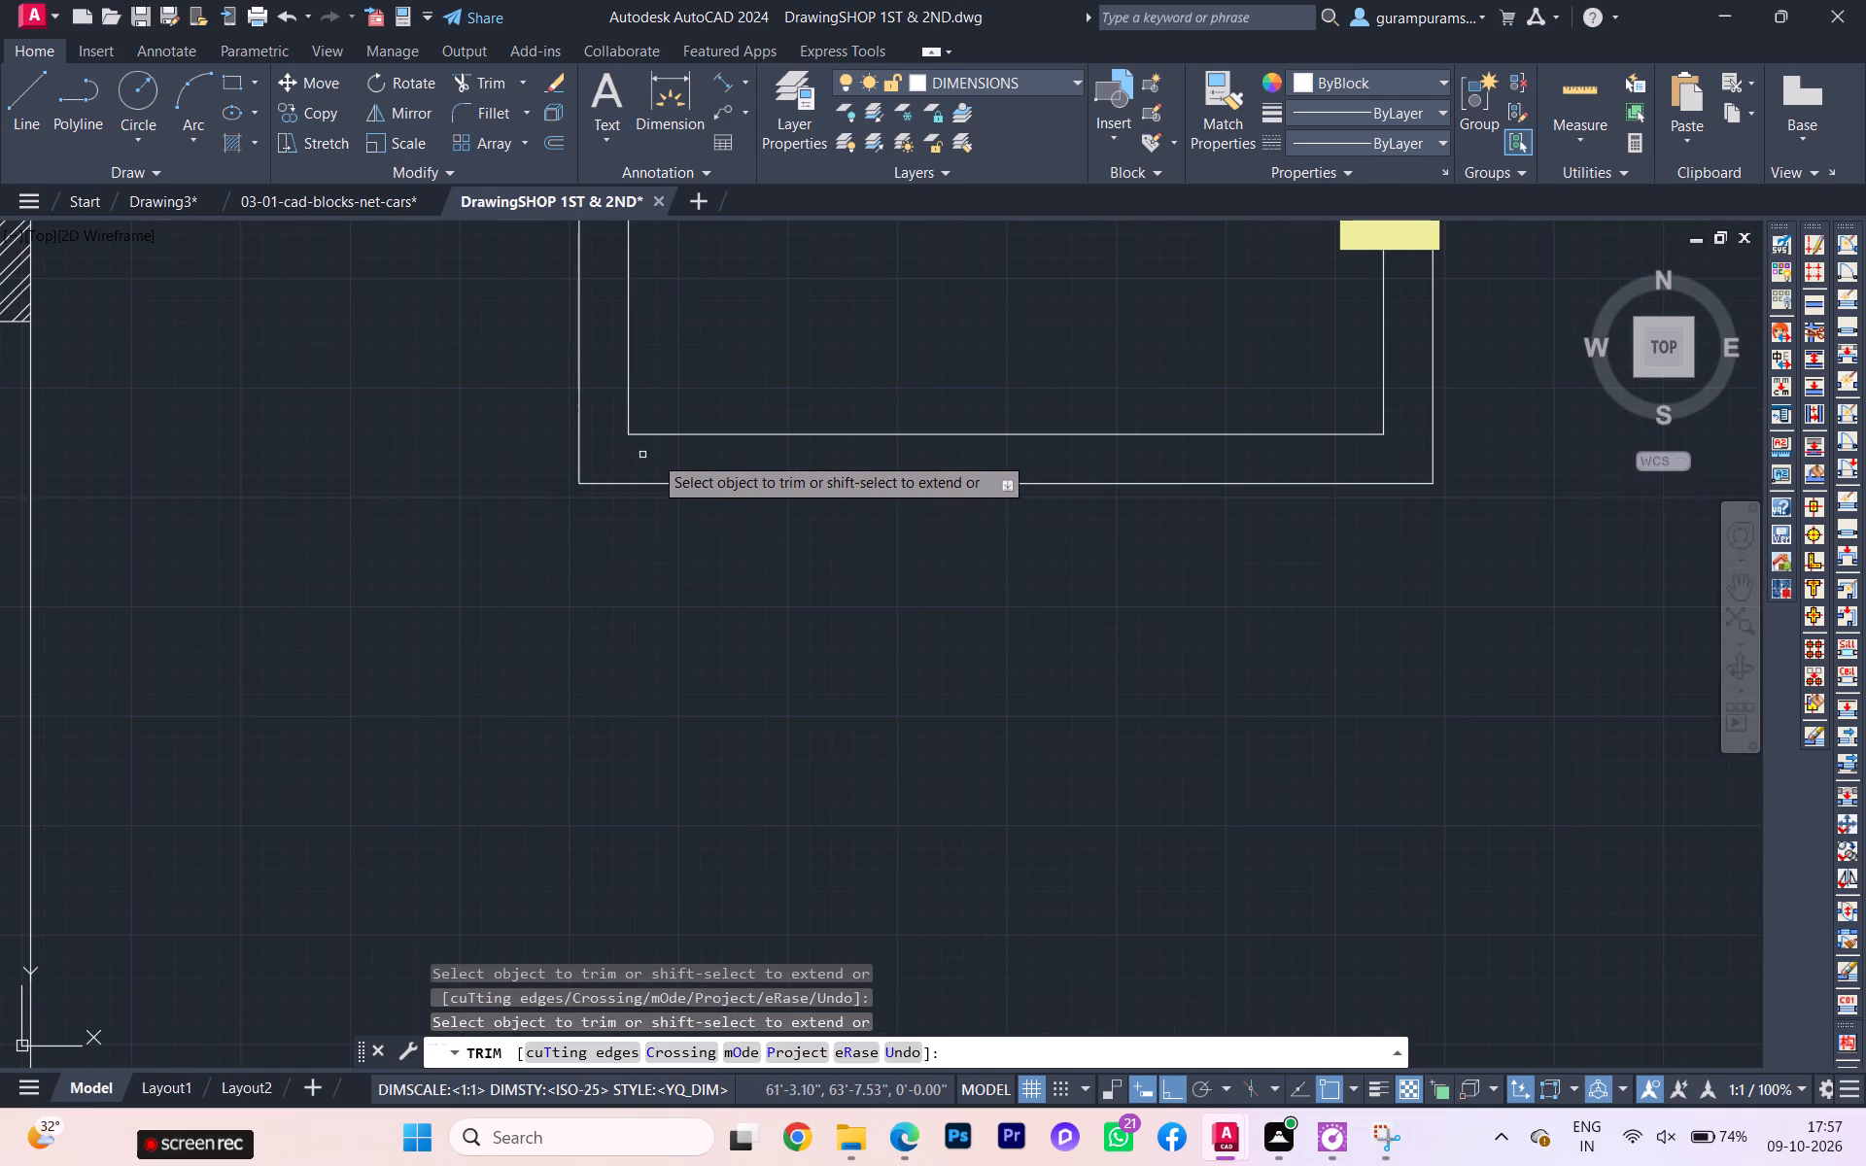
Inspect the central block and ramp walls for remaining overlapping corner lines to trim.
scroll(670, 477, "down", 3)
scroll(728, 600, "down", 4)
scroll(749, 345, "up", 2)
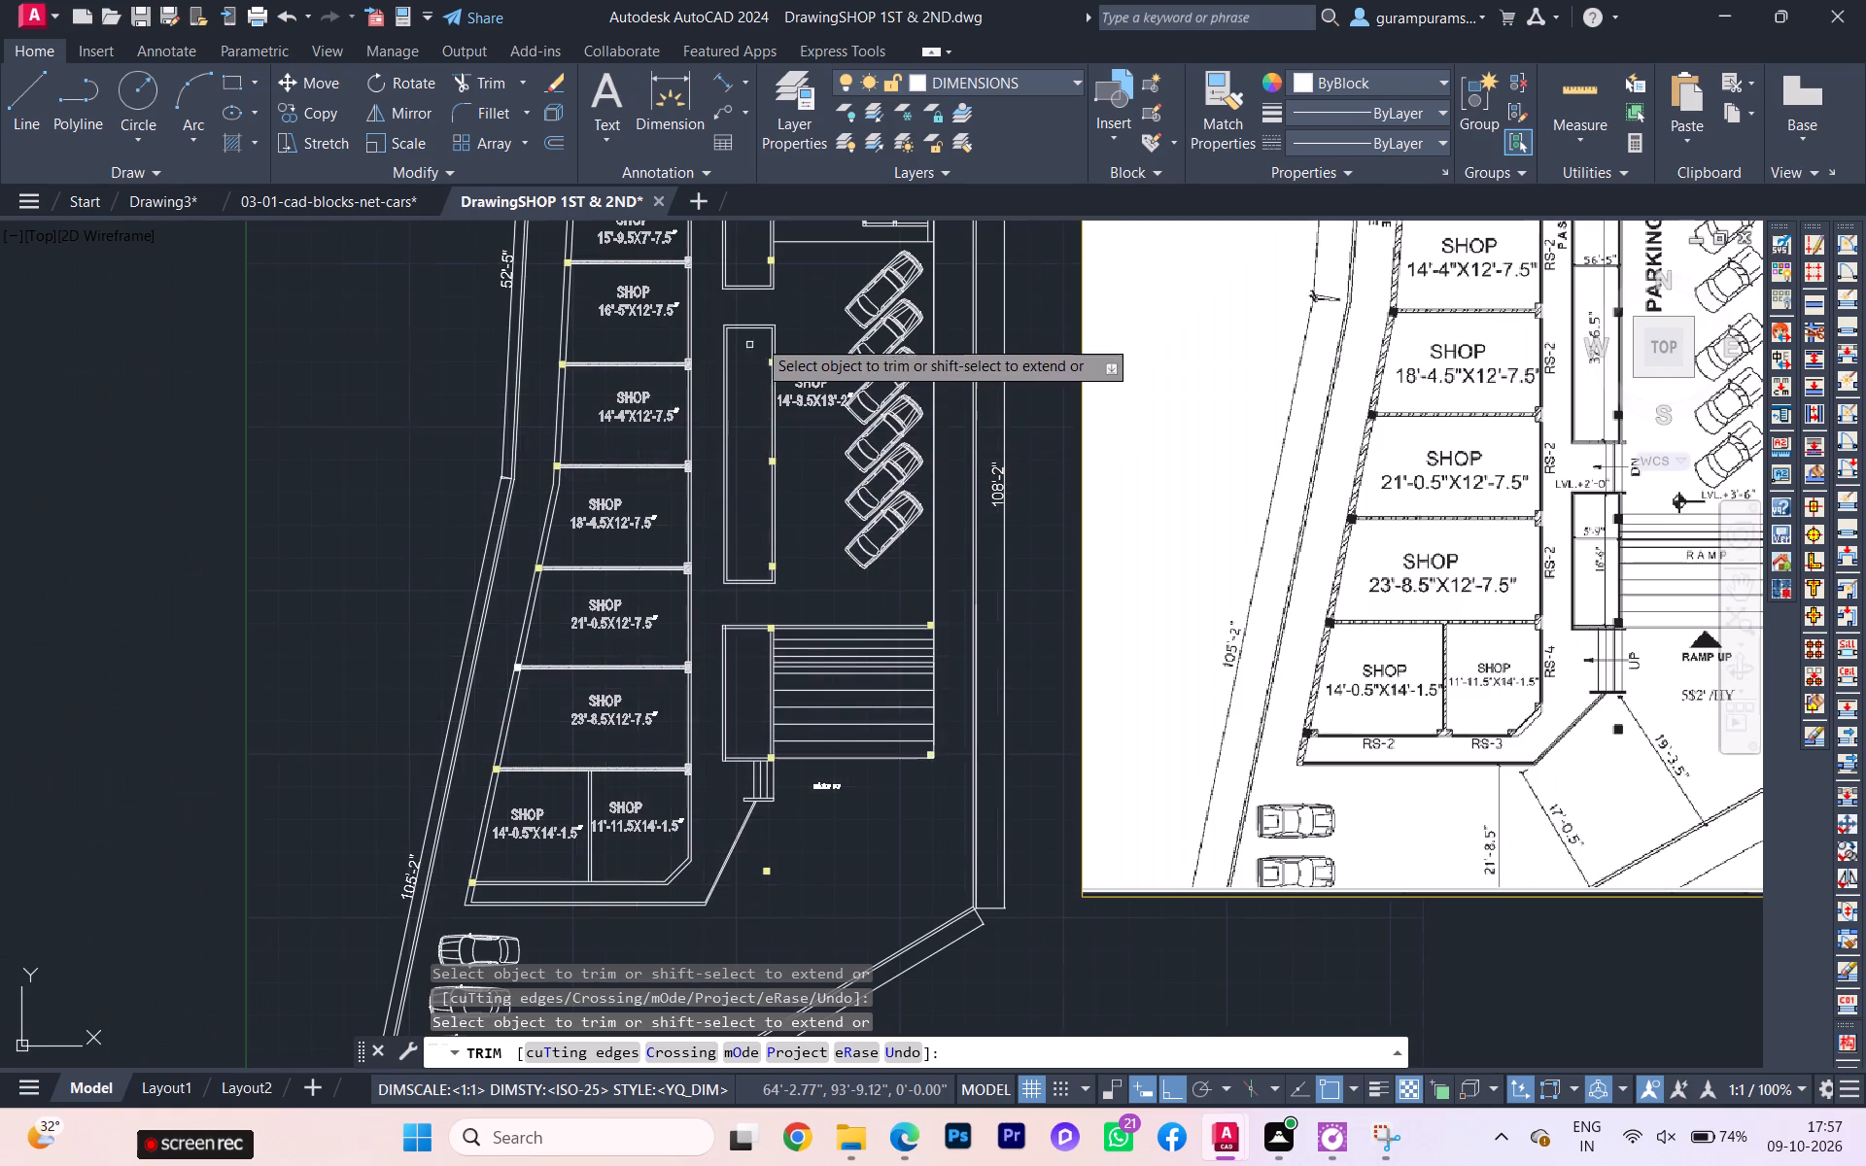
scroll(755, 383, "down", 5)
scroll(804, 643, "up", 1)
scroll(802, 637, "down", 1)
scroll(792, 612, "up", 3)
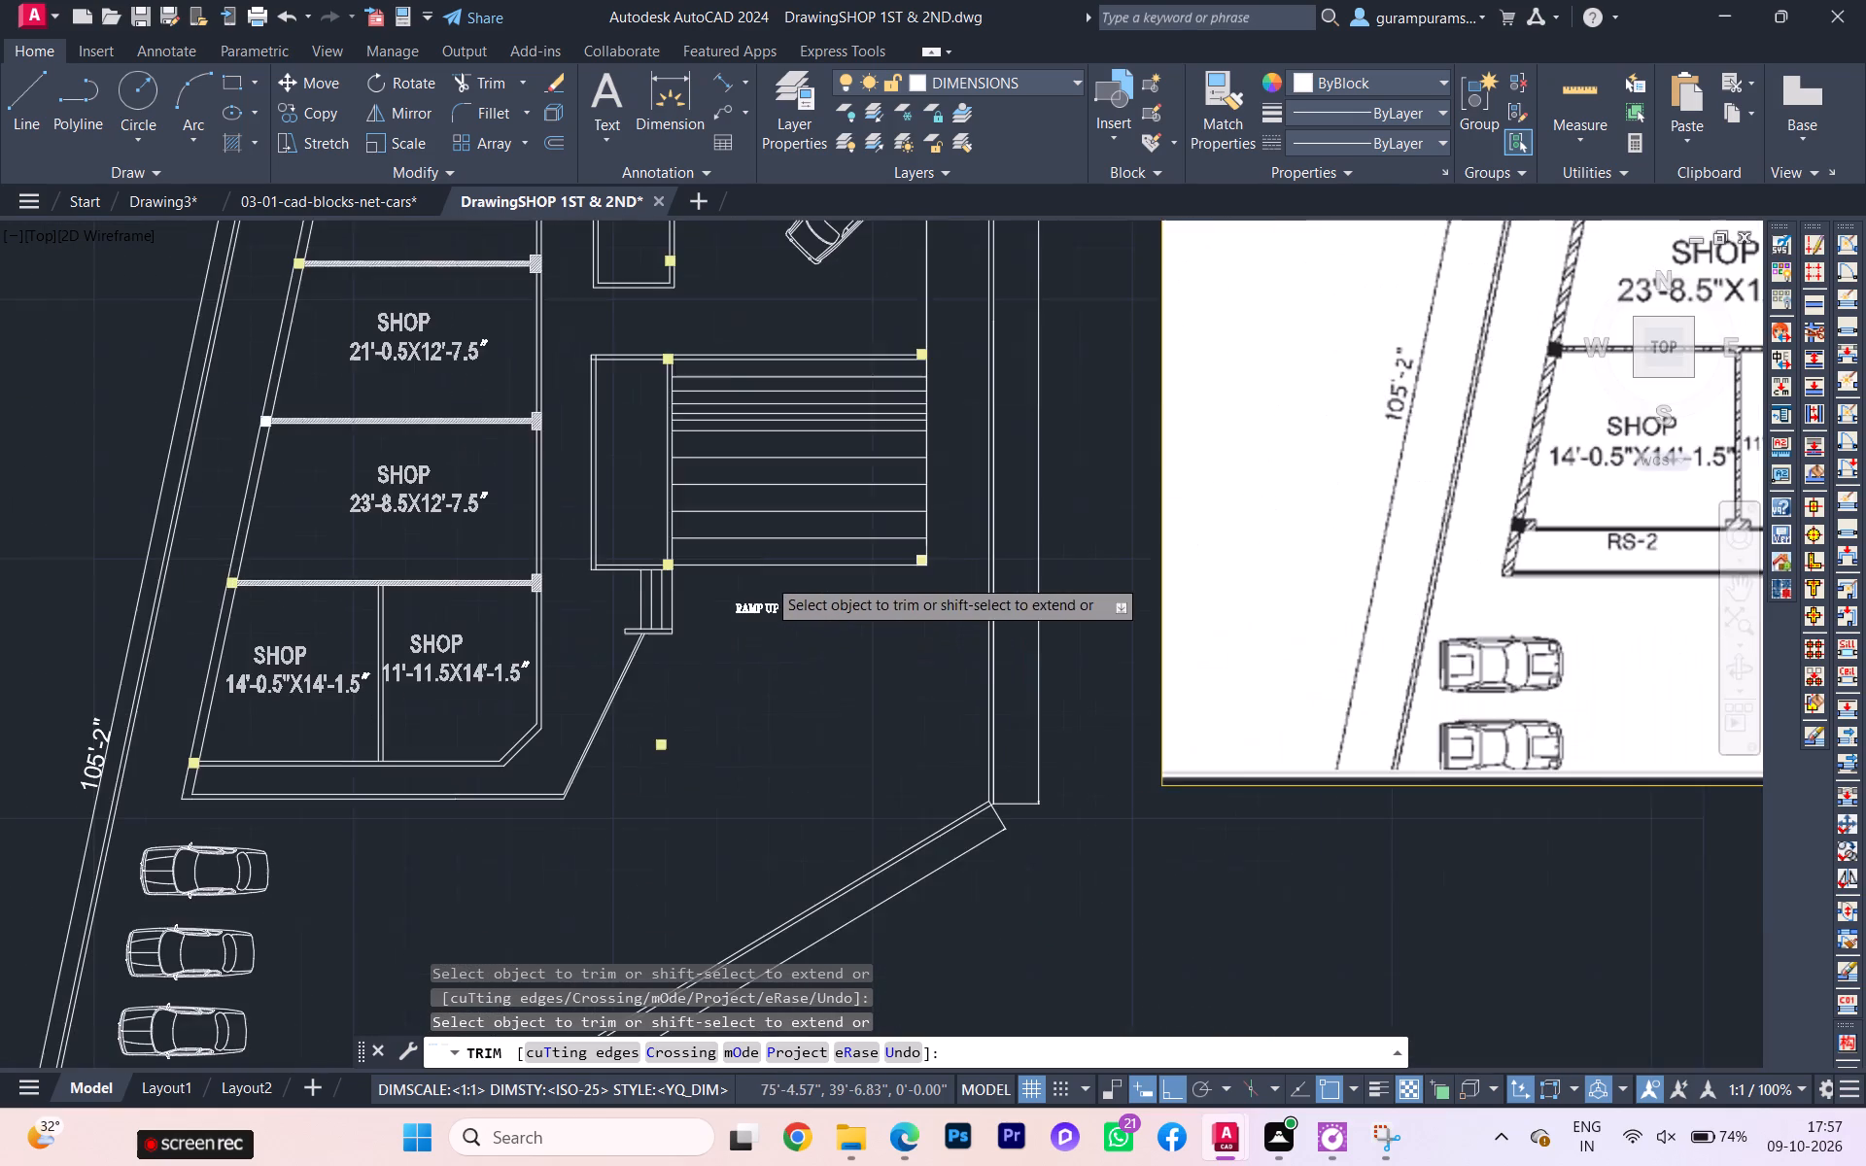
scroll(758, 593, "down", 2)
scroll(727, 281, "up", 1)
scroll(727, 281, "down", 1)
scroll(727, 281, "up", 5)
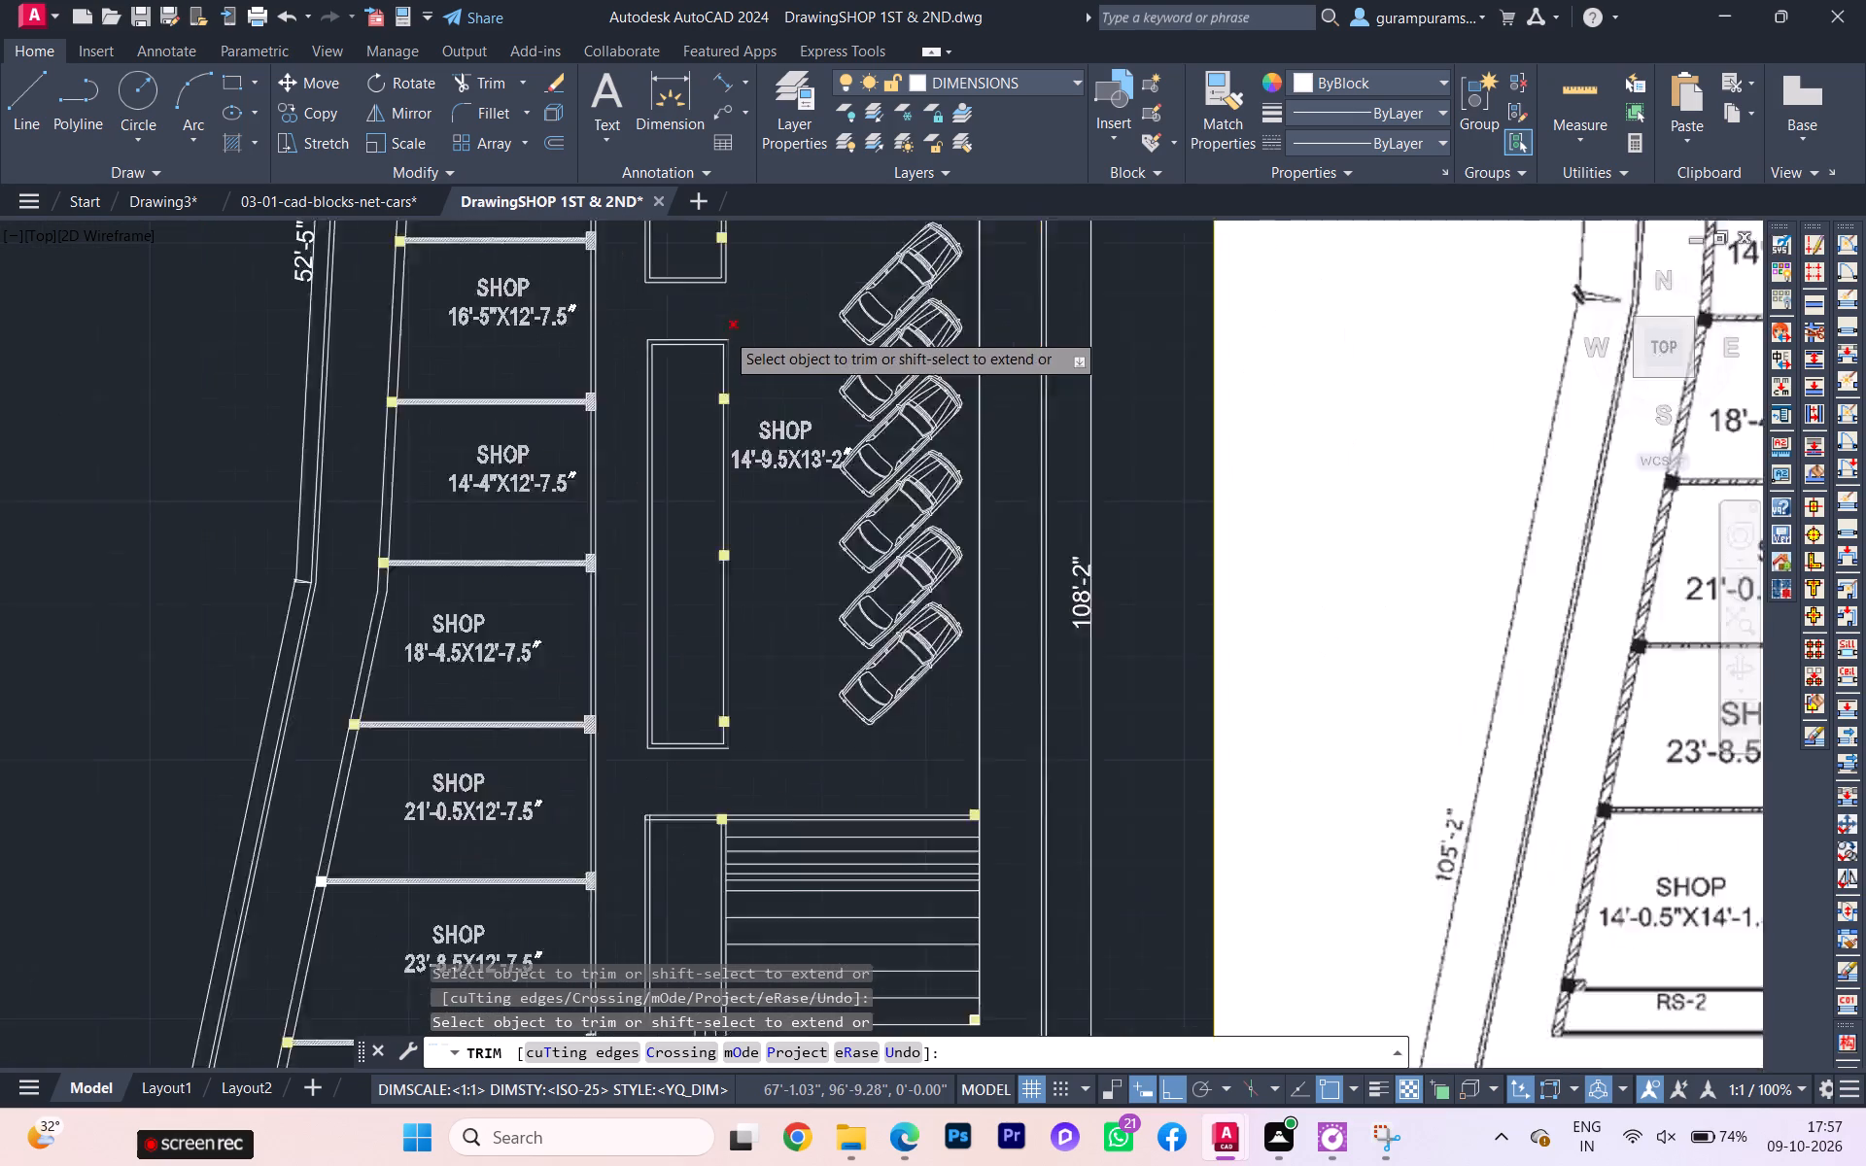
Examine the central blocks and the overall plan against the reference plan for leftover corner overlaps and missing dimensions.
scroll(730, 337, "down", 6)
middle_click_drag(744, 296, 746, 452)
scroll(739, 327, "up", 2)
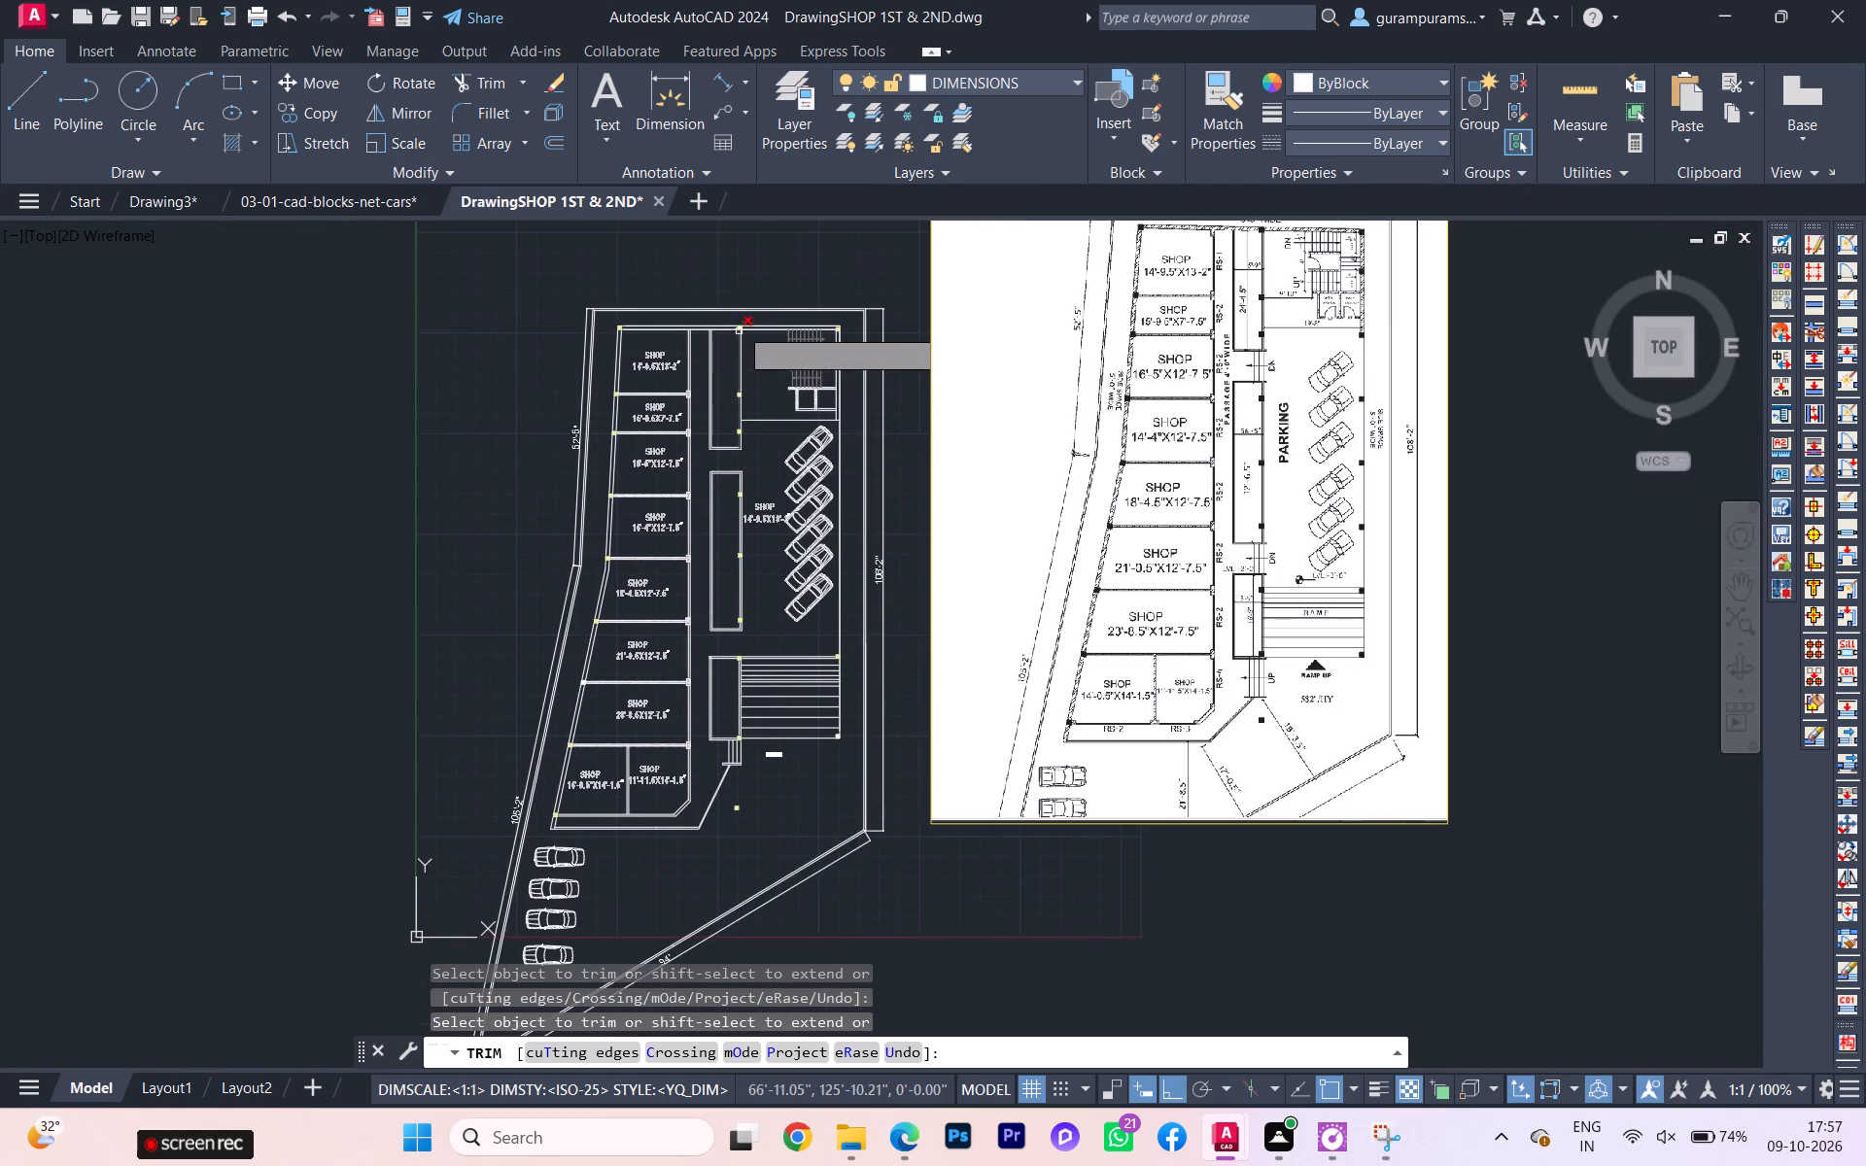
scroll(761, 383, "up", 1)
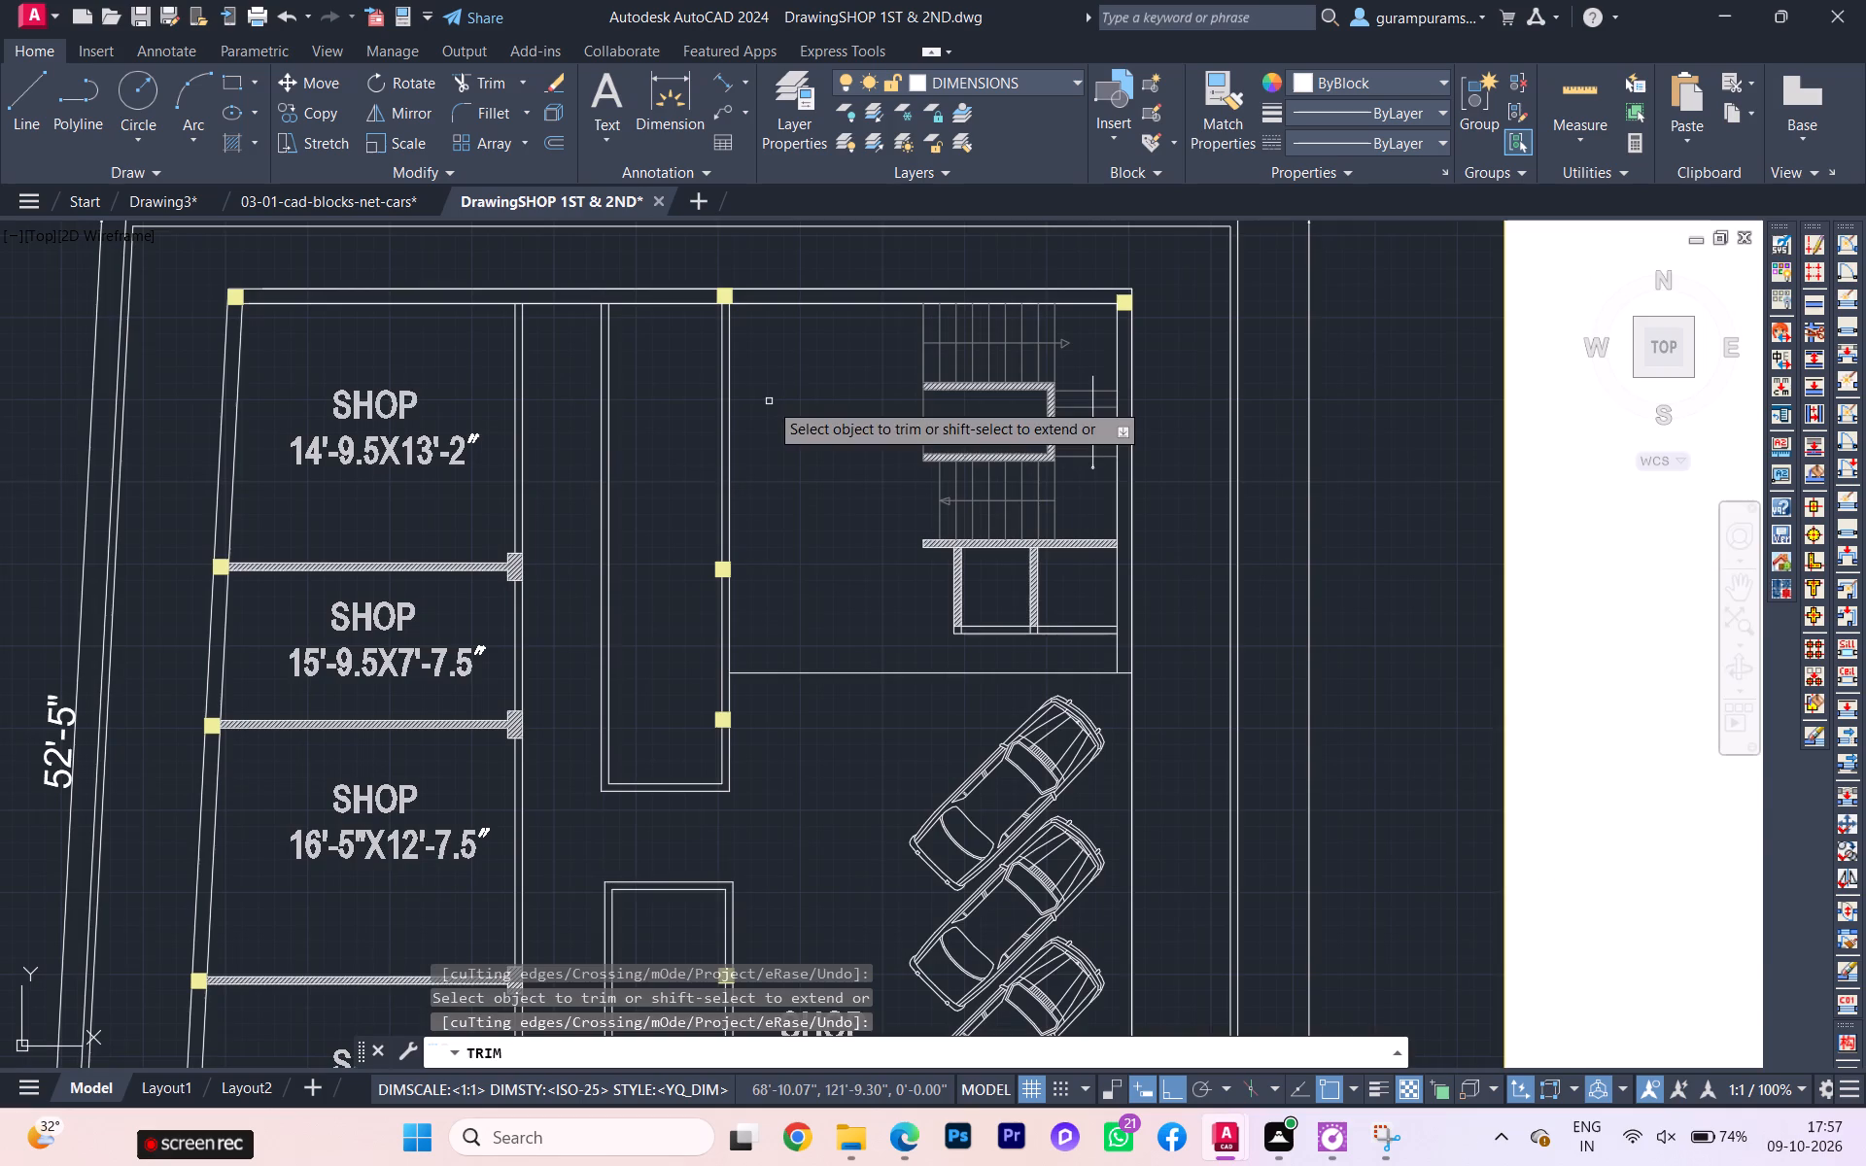
key("Escape")
scroll(769, 411, "down", 2)
middle_click_drag(773, 426, 740, 322)
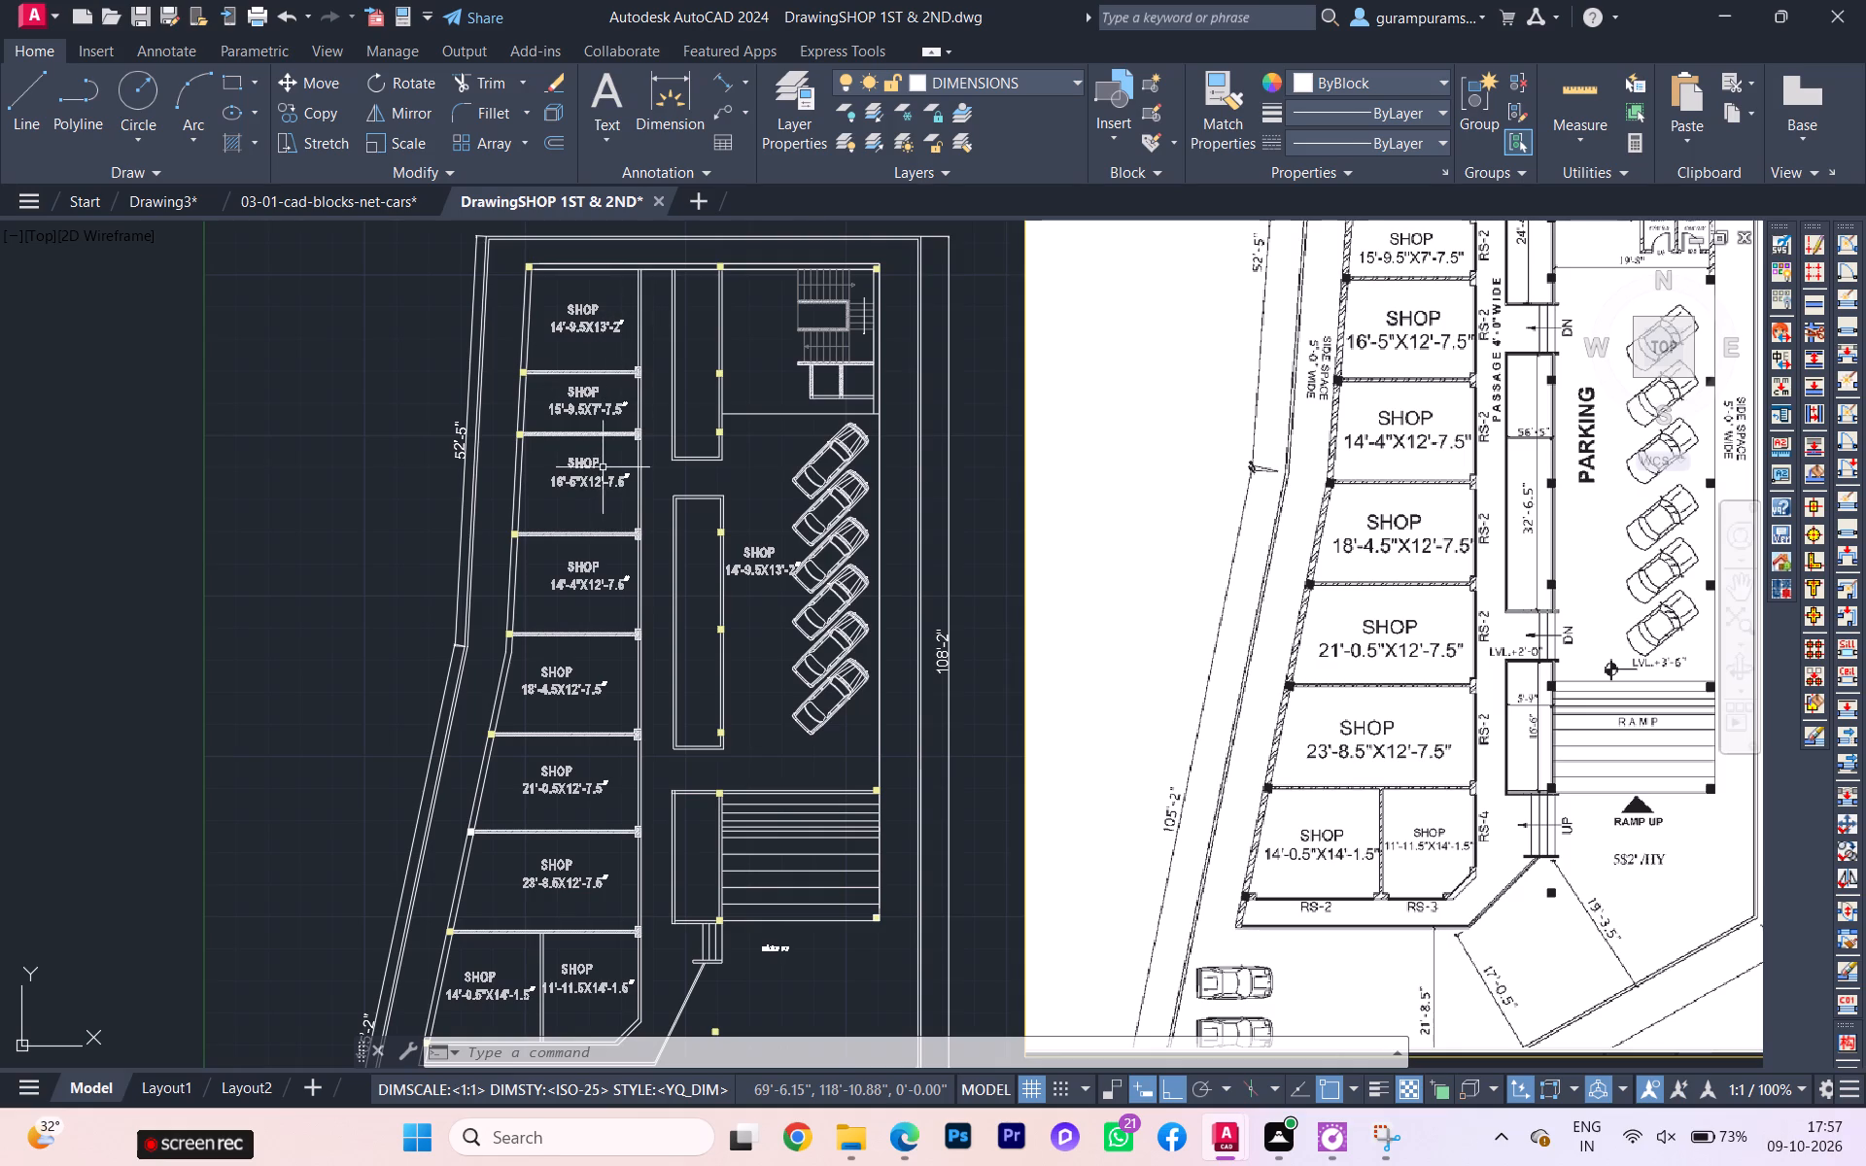
scroll(698, 460, "down", 1)
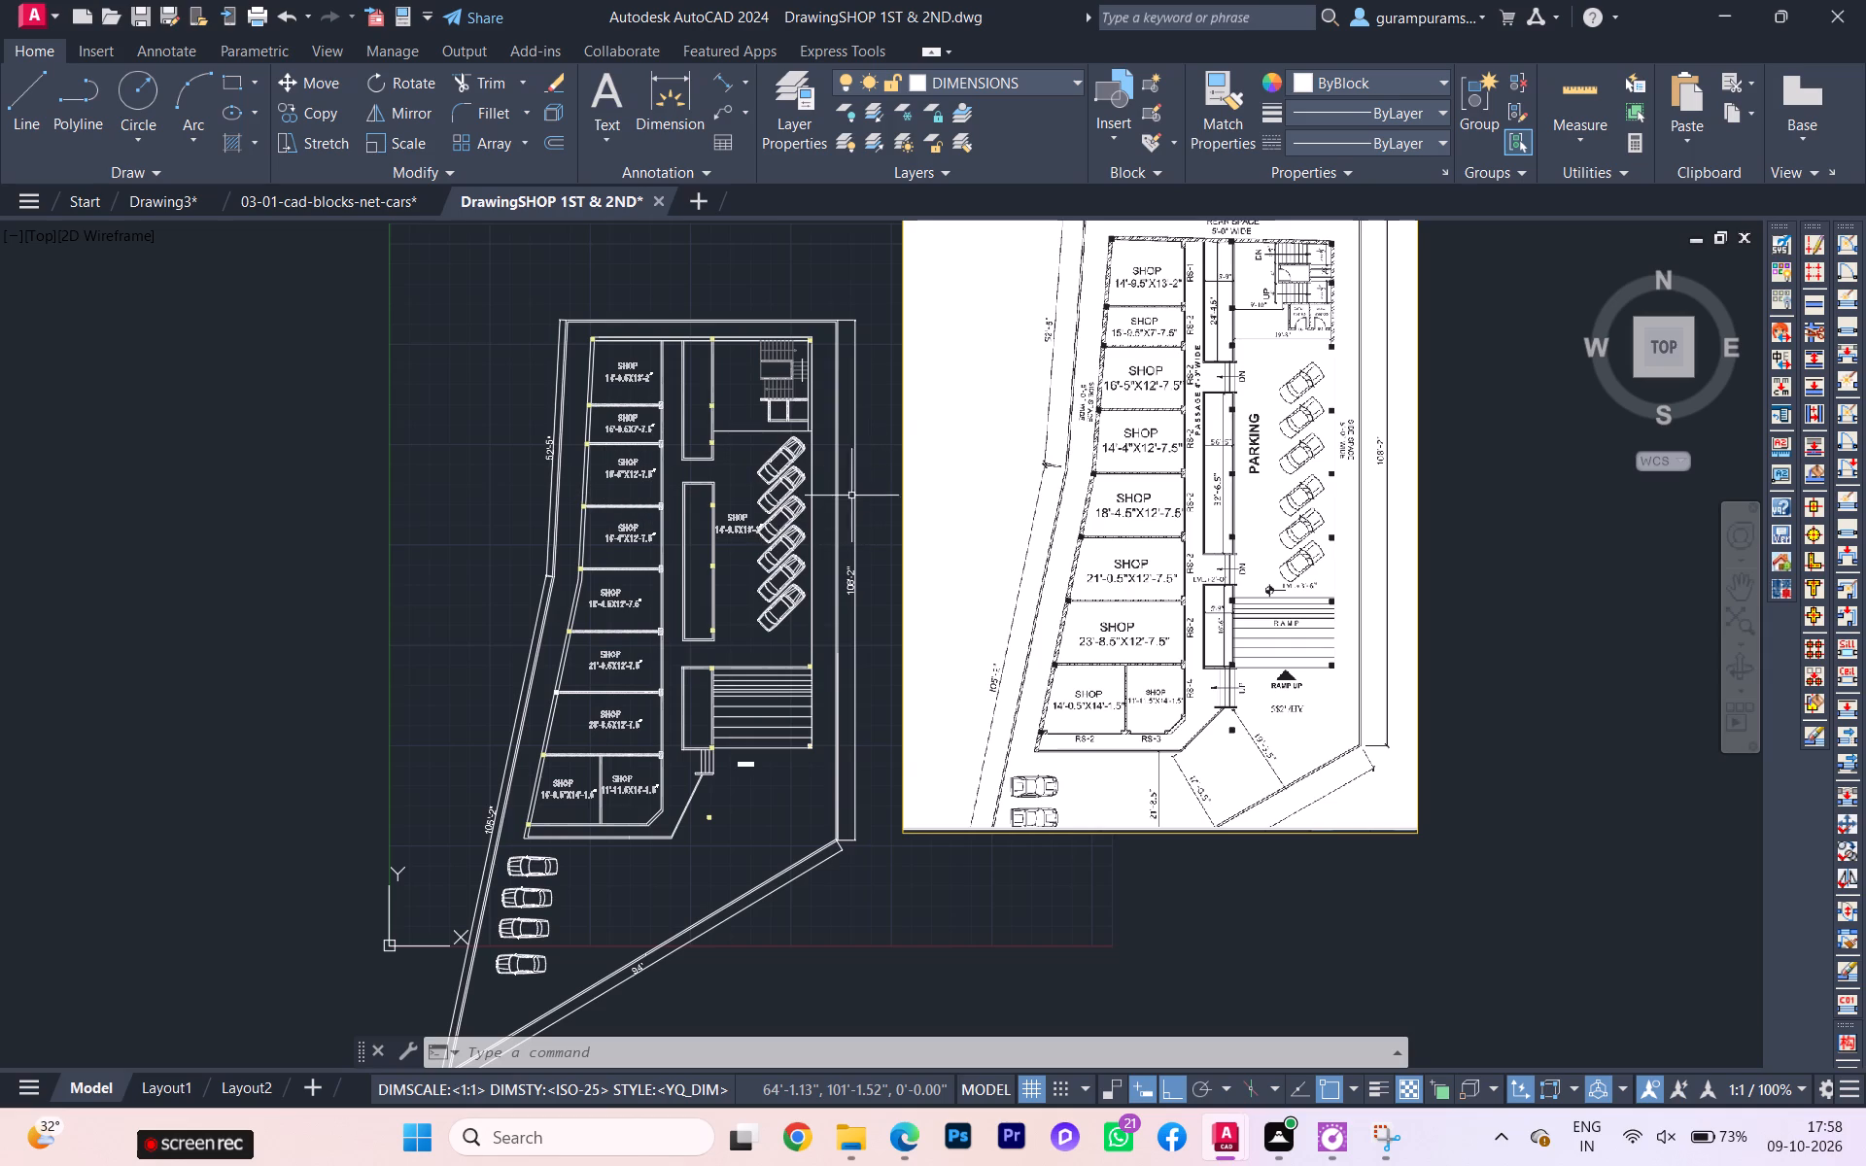
scroll(632, 489, "down", 1)
scroll(663, 476, "up", 3)
scroll(684, 478, "down", 1)
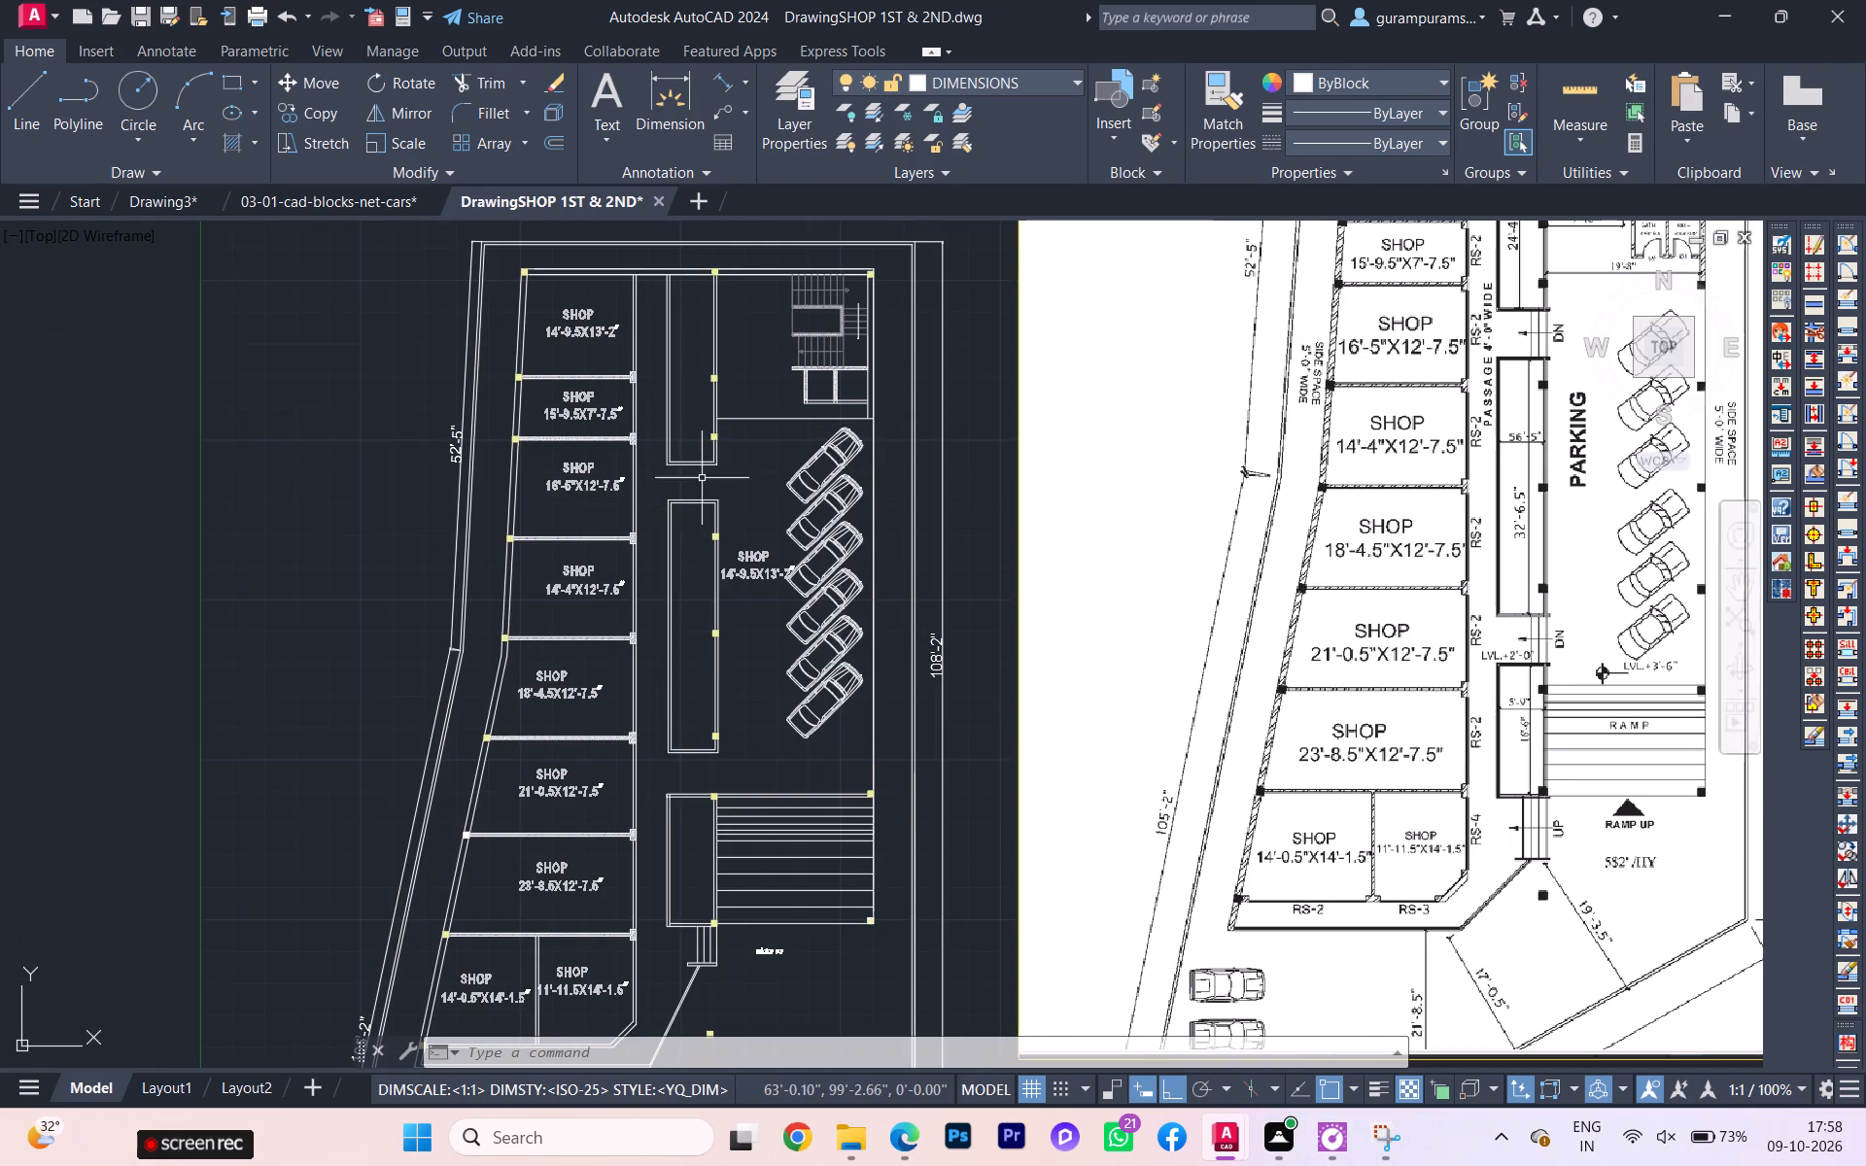
Add a vertical linear dimension for the inner length of the middle central block, placed inside the block.
left_click(744, 82)
left_click(731, 109)
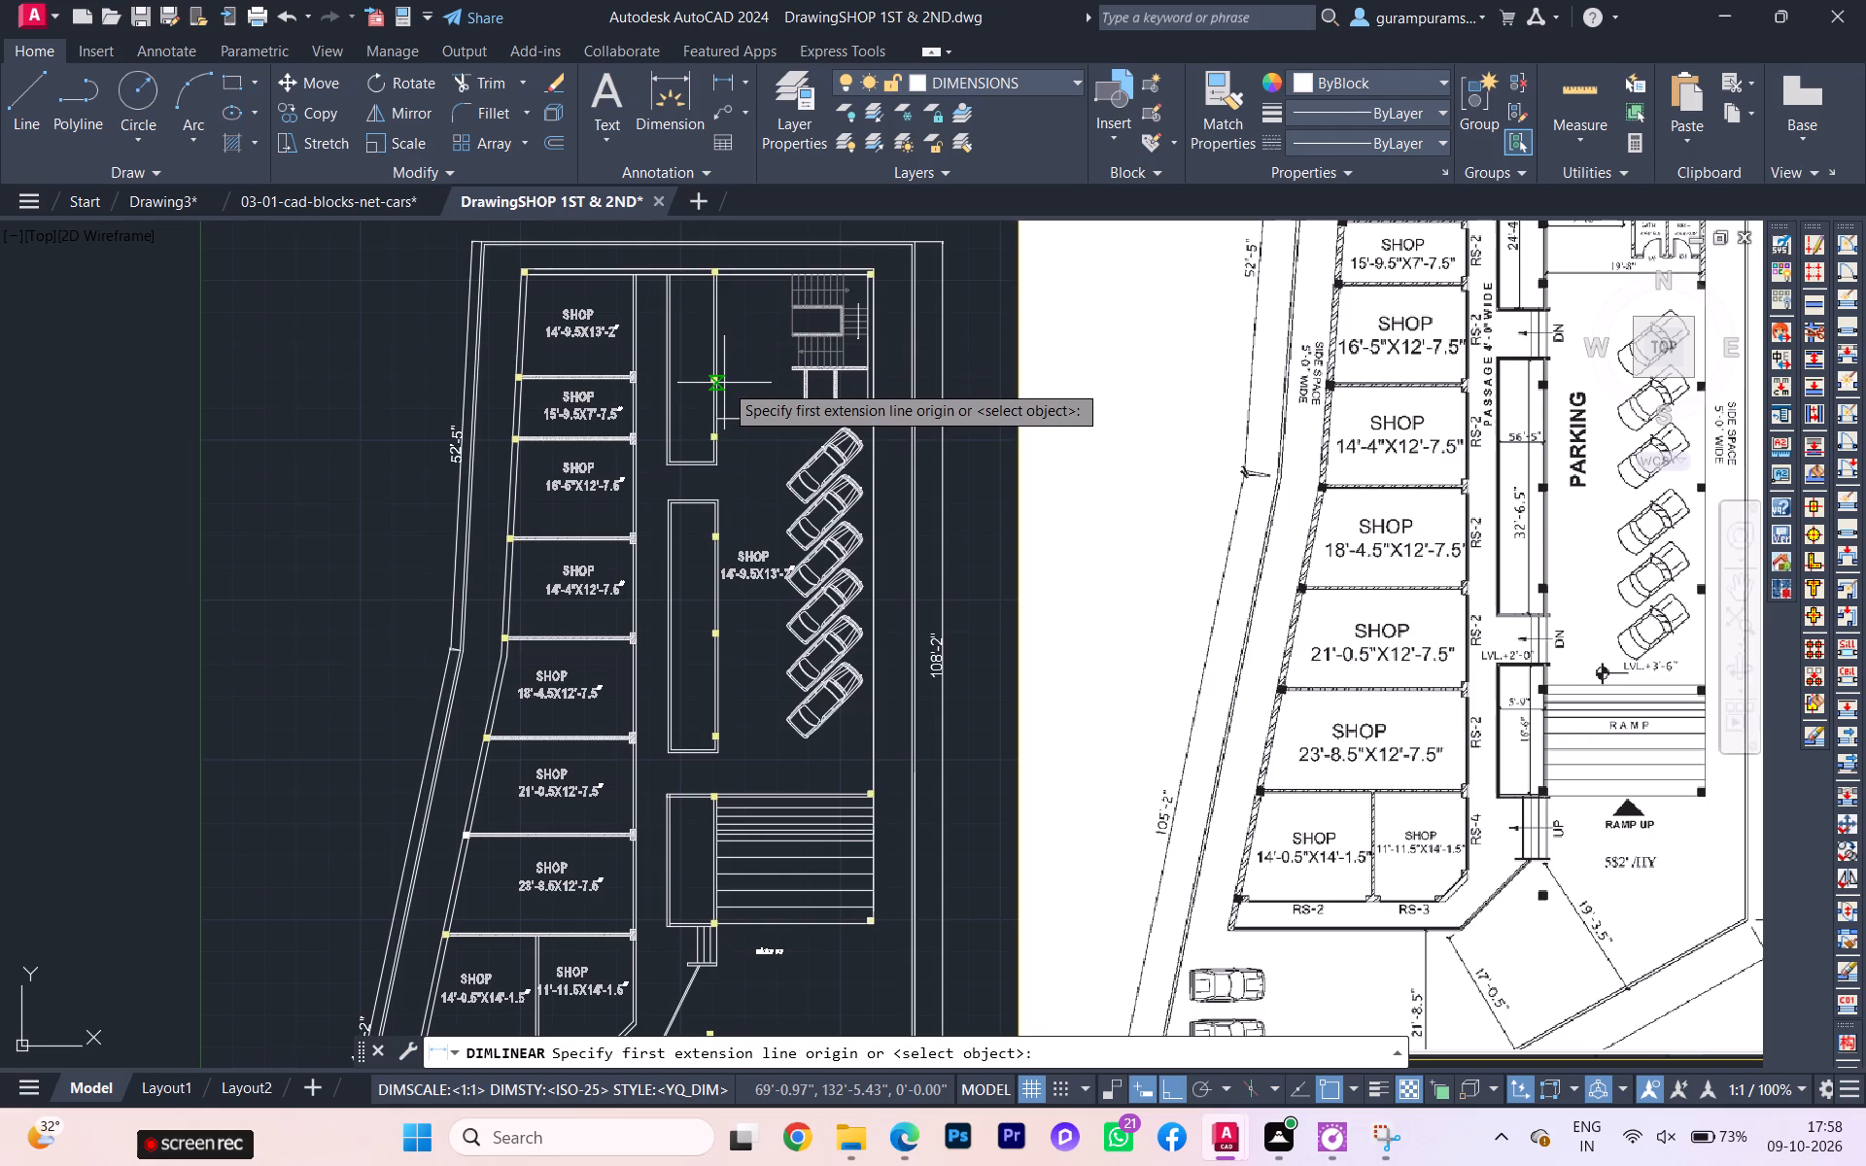
scroll(688, 524, "up", 2)
left_click(695, 473)
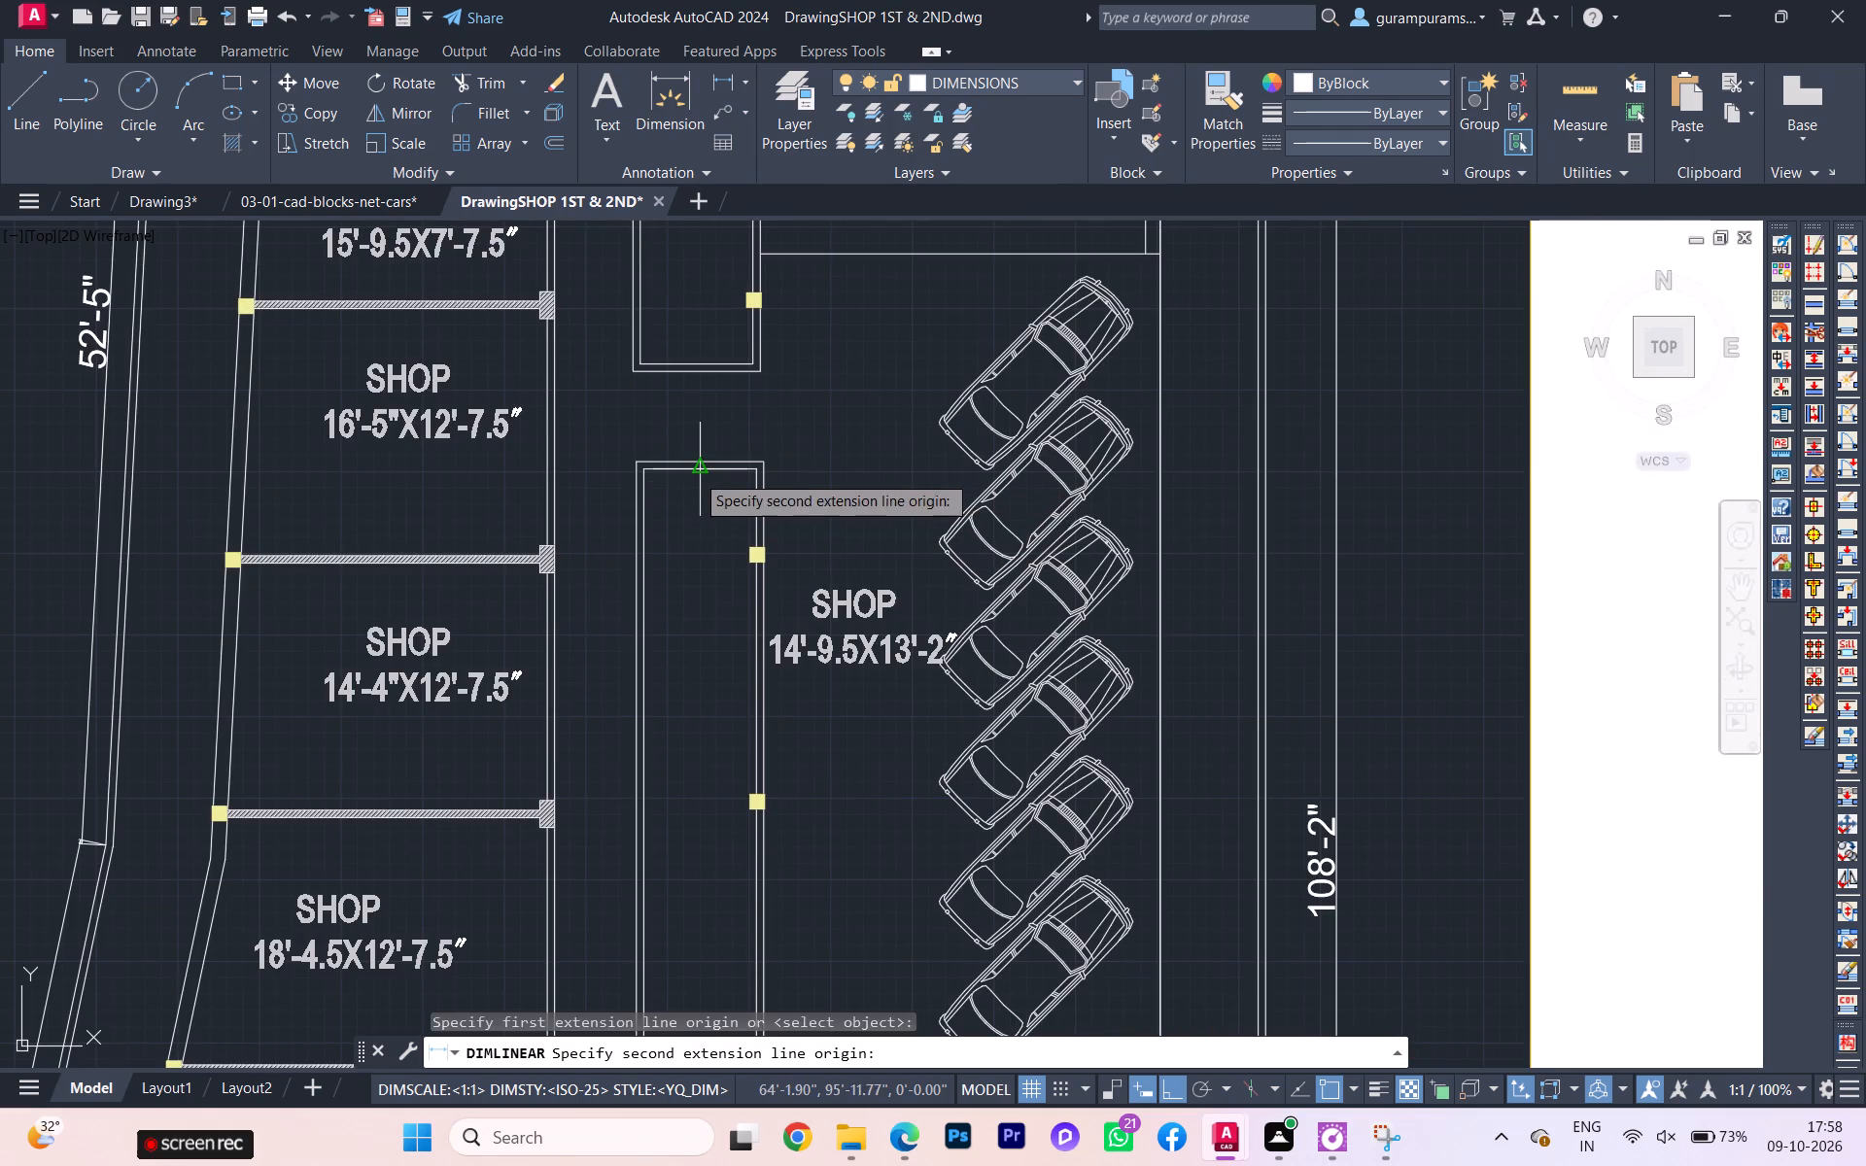
scroll(695, 512, "down", 2)
middle_click_drag(727, 661, 731, 534)
scroll(726, 623, "up", 2)
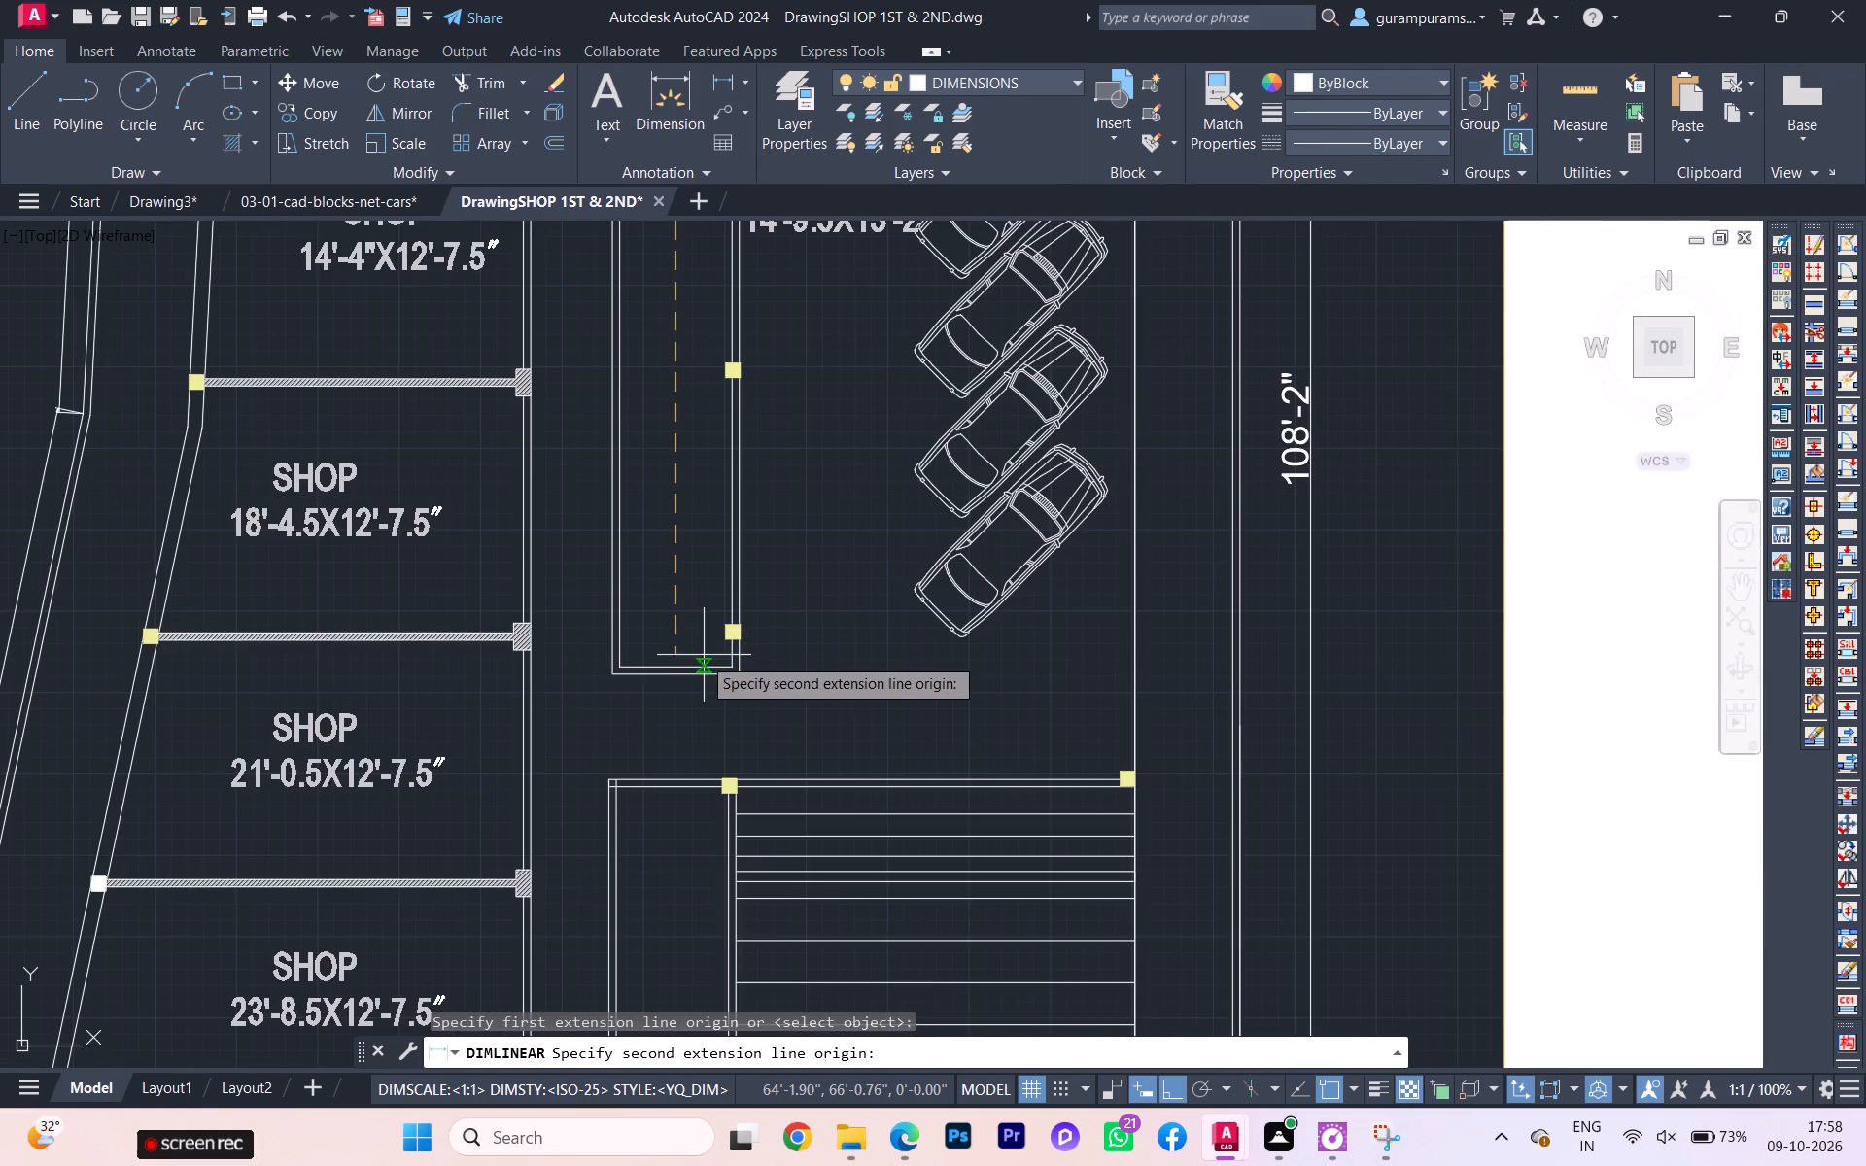
left_click(671, 668)
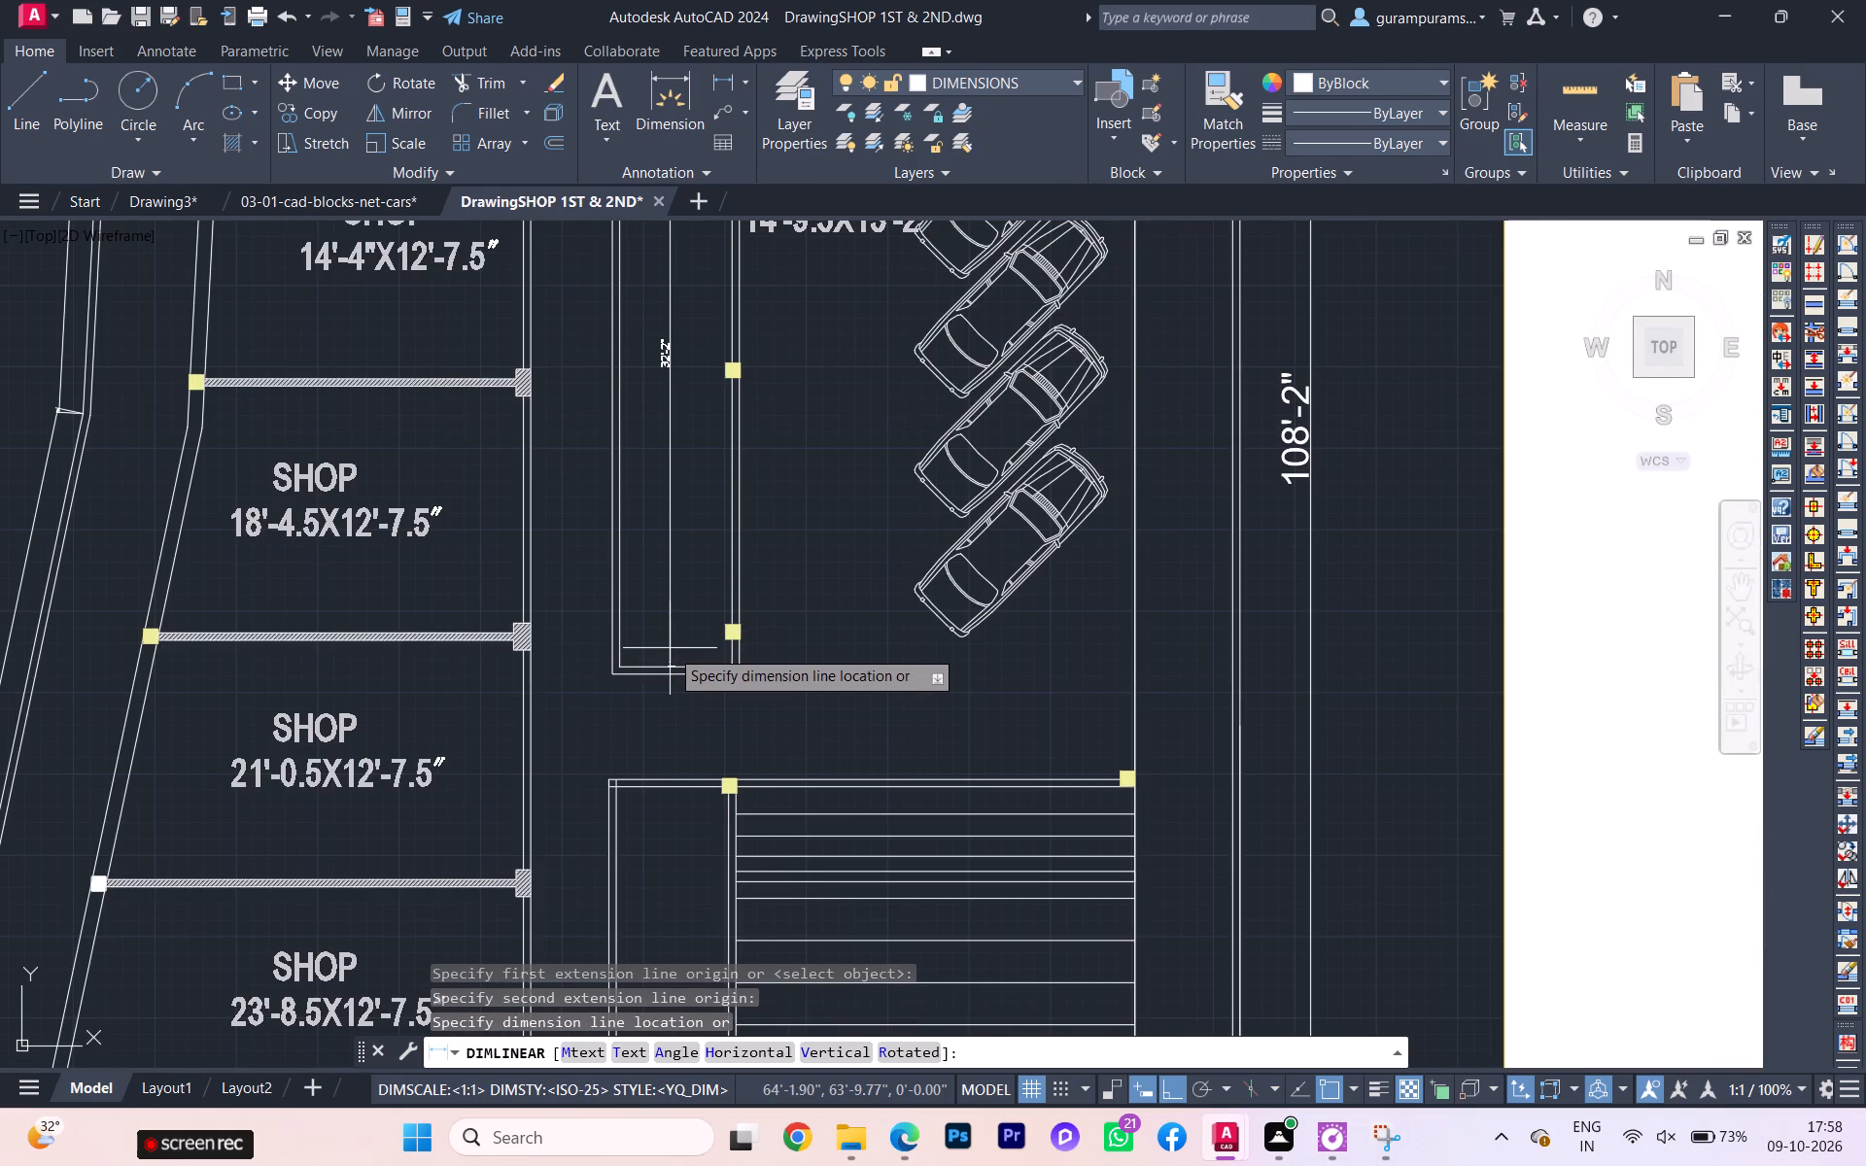
left_click(670, 648)
Add a horizontal linear dimension across the passage between the shops' east wall and the middle central block.
key("space")
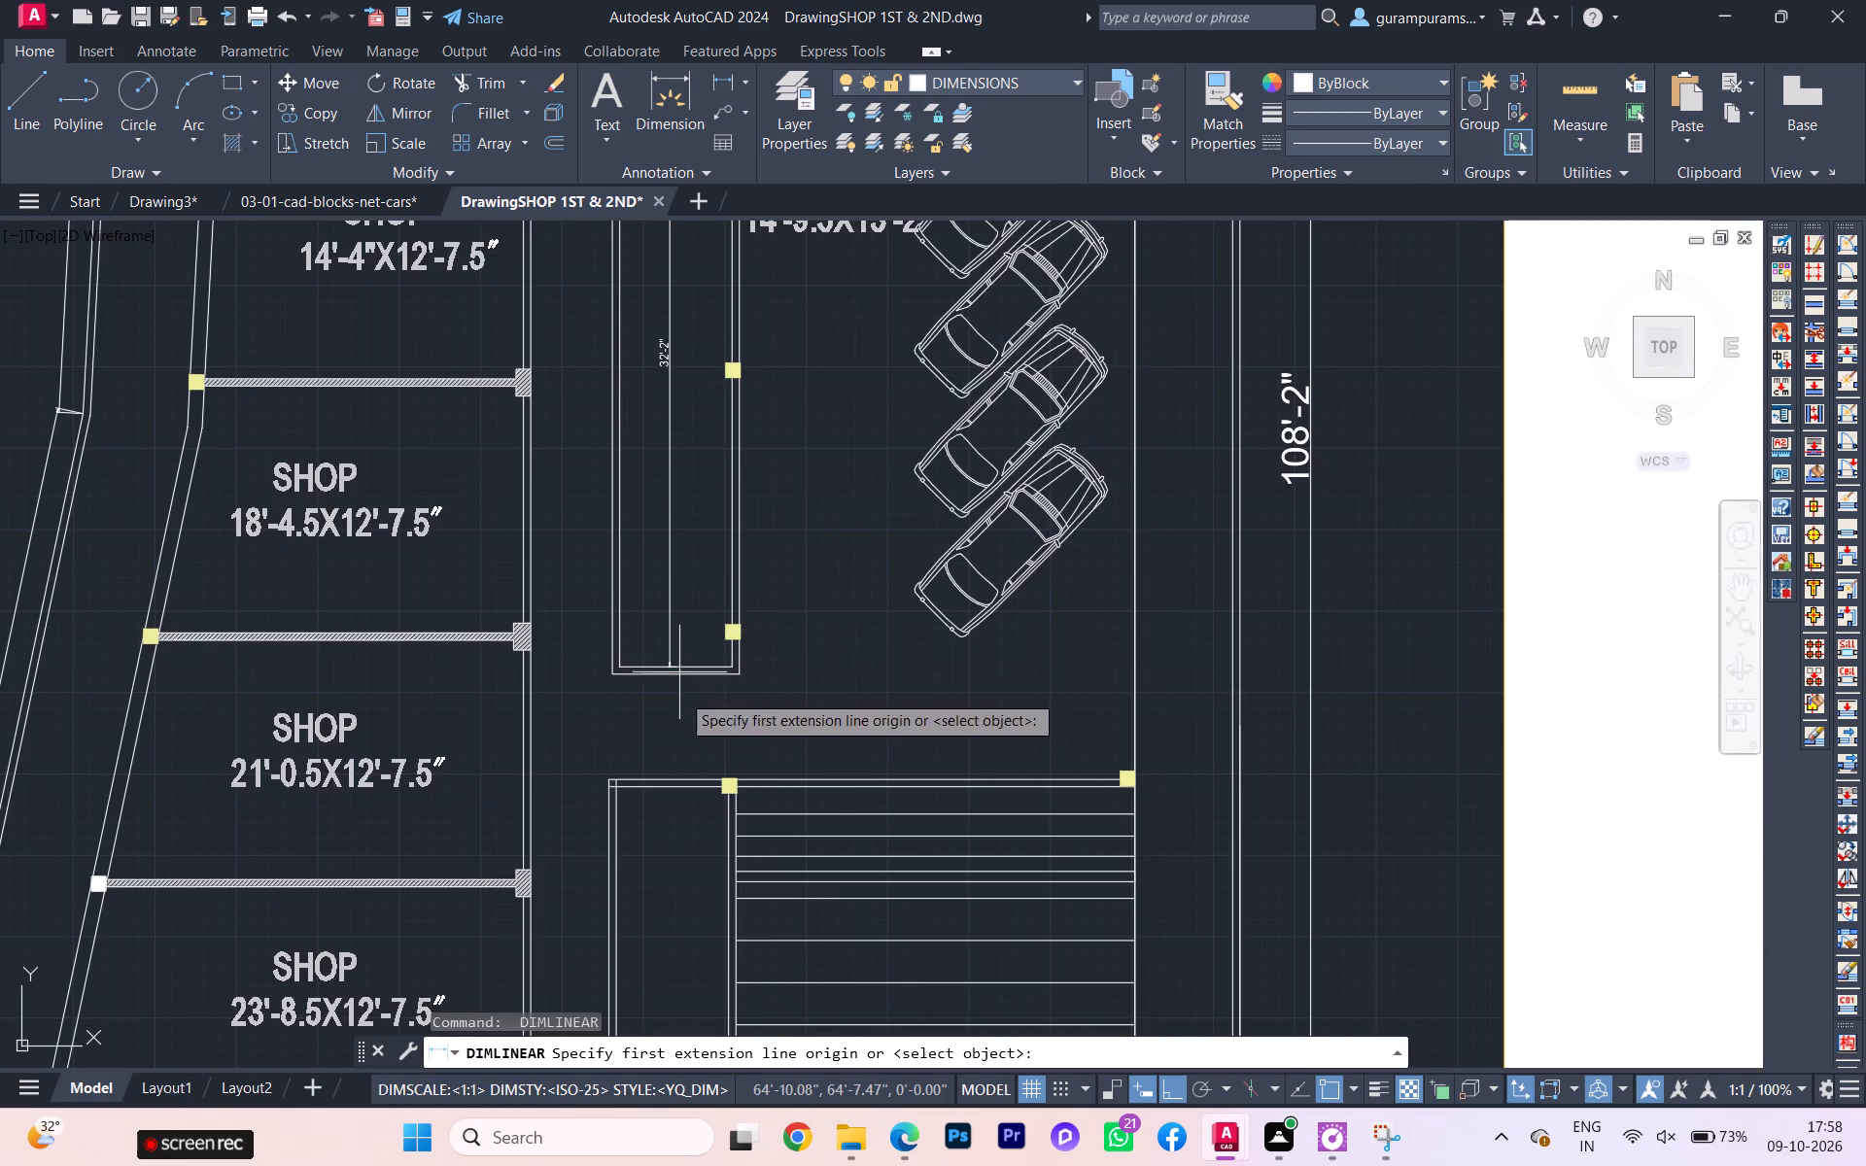
scroll(574, 580, "up", 2)
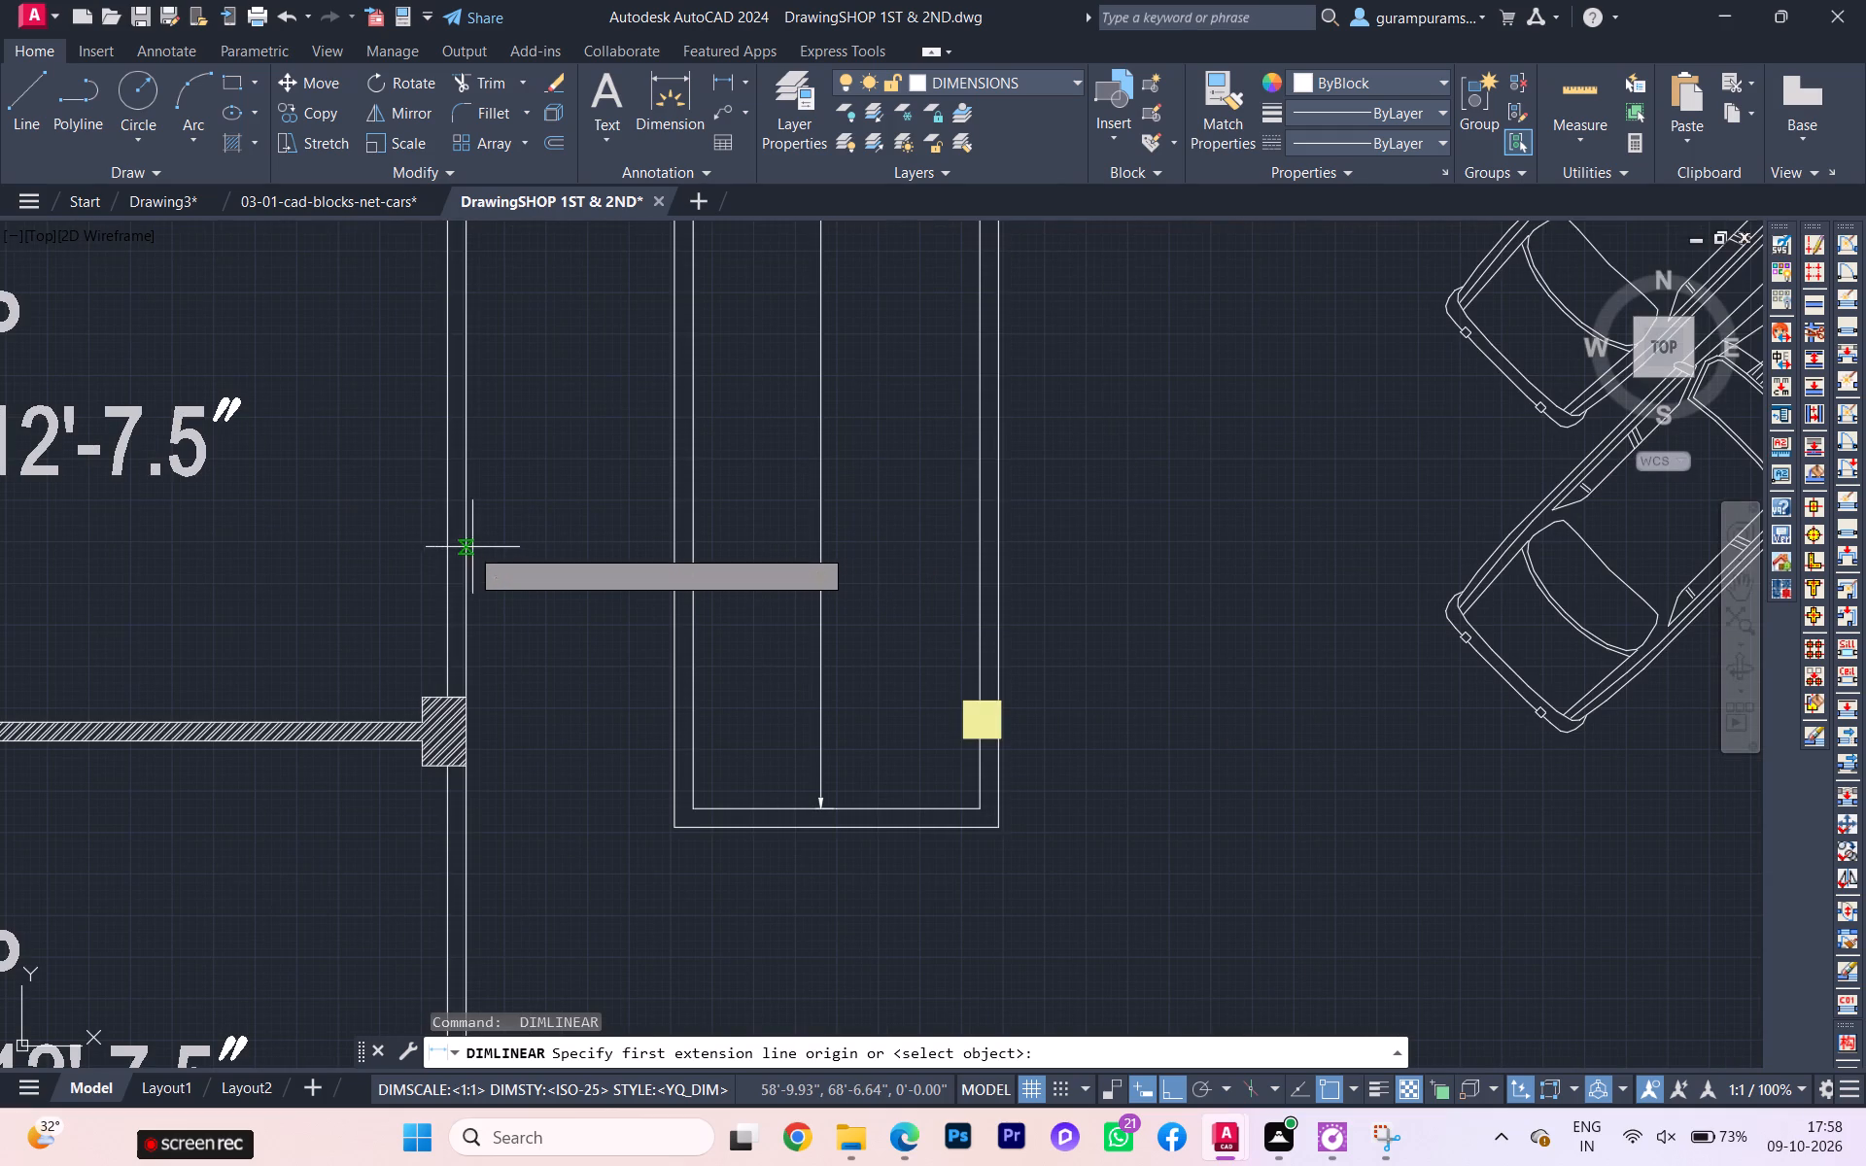
left_click(467, 547)
left_click(672, 541)
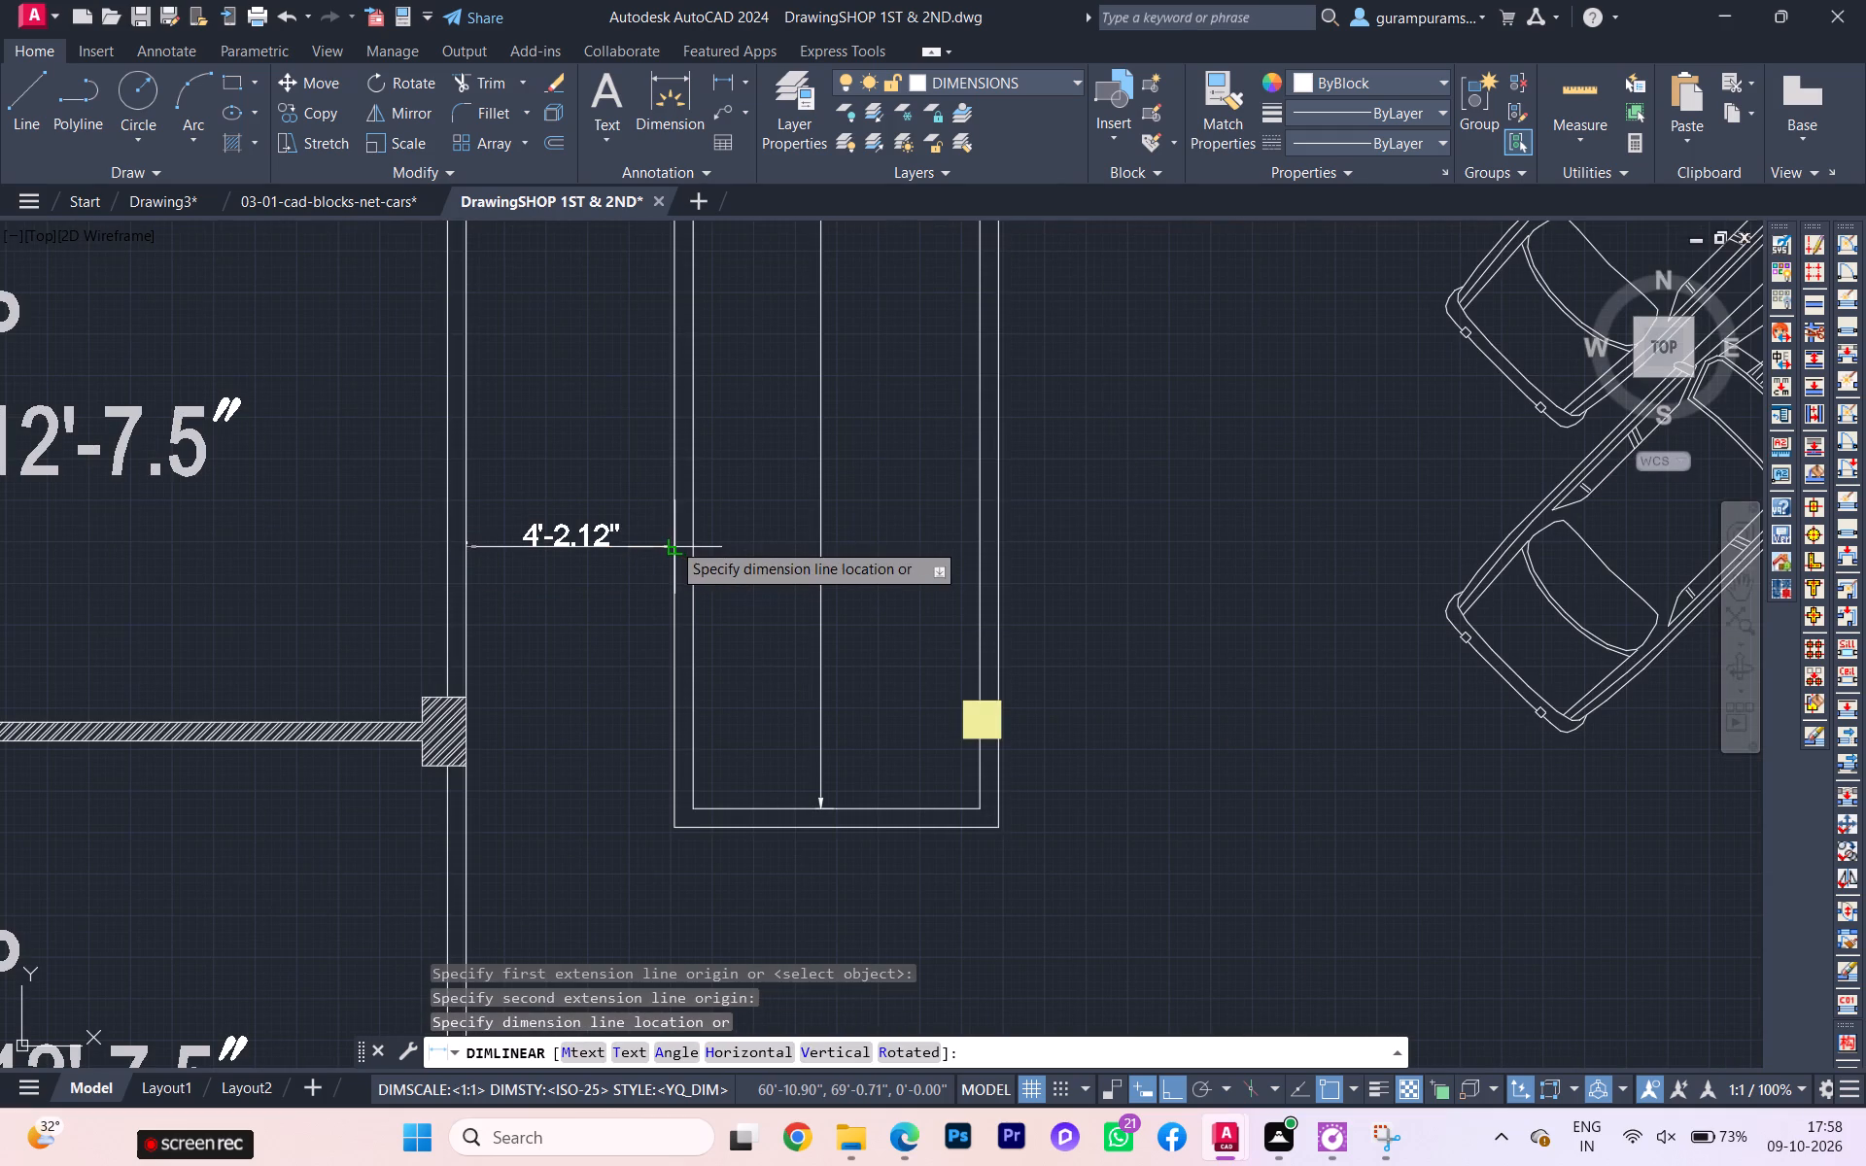
left_click(659, 525)
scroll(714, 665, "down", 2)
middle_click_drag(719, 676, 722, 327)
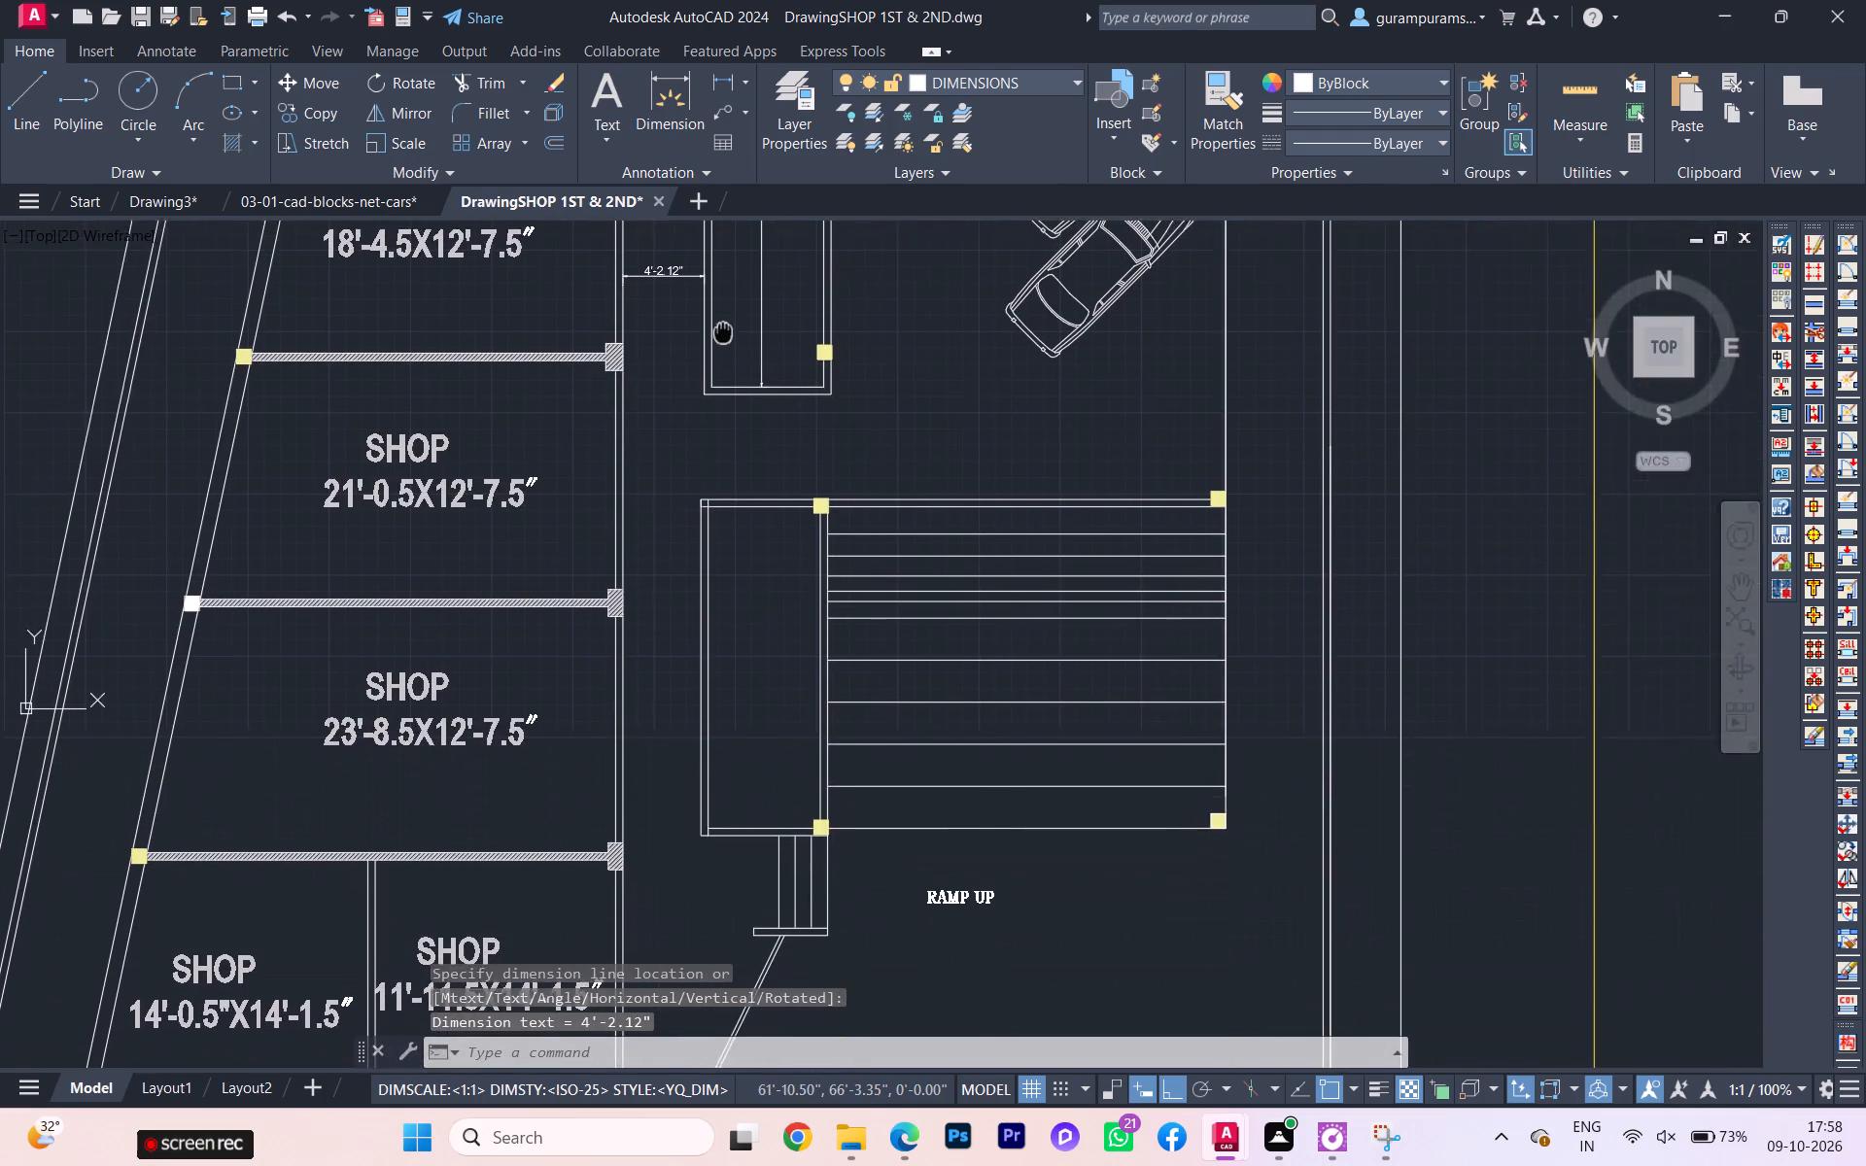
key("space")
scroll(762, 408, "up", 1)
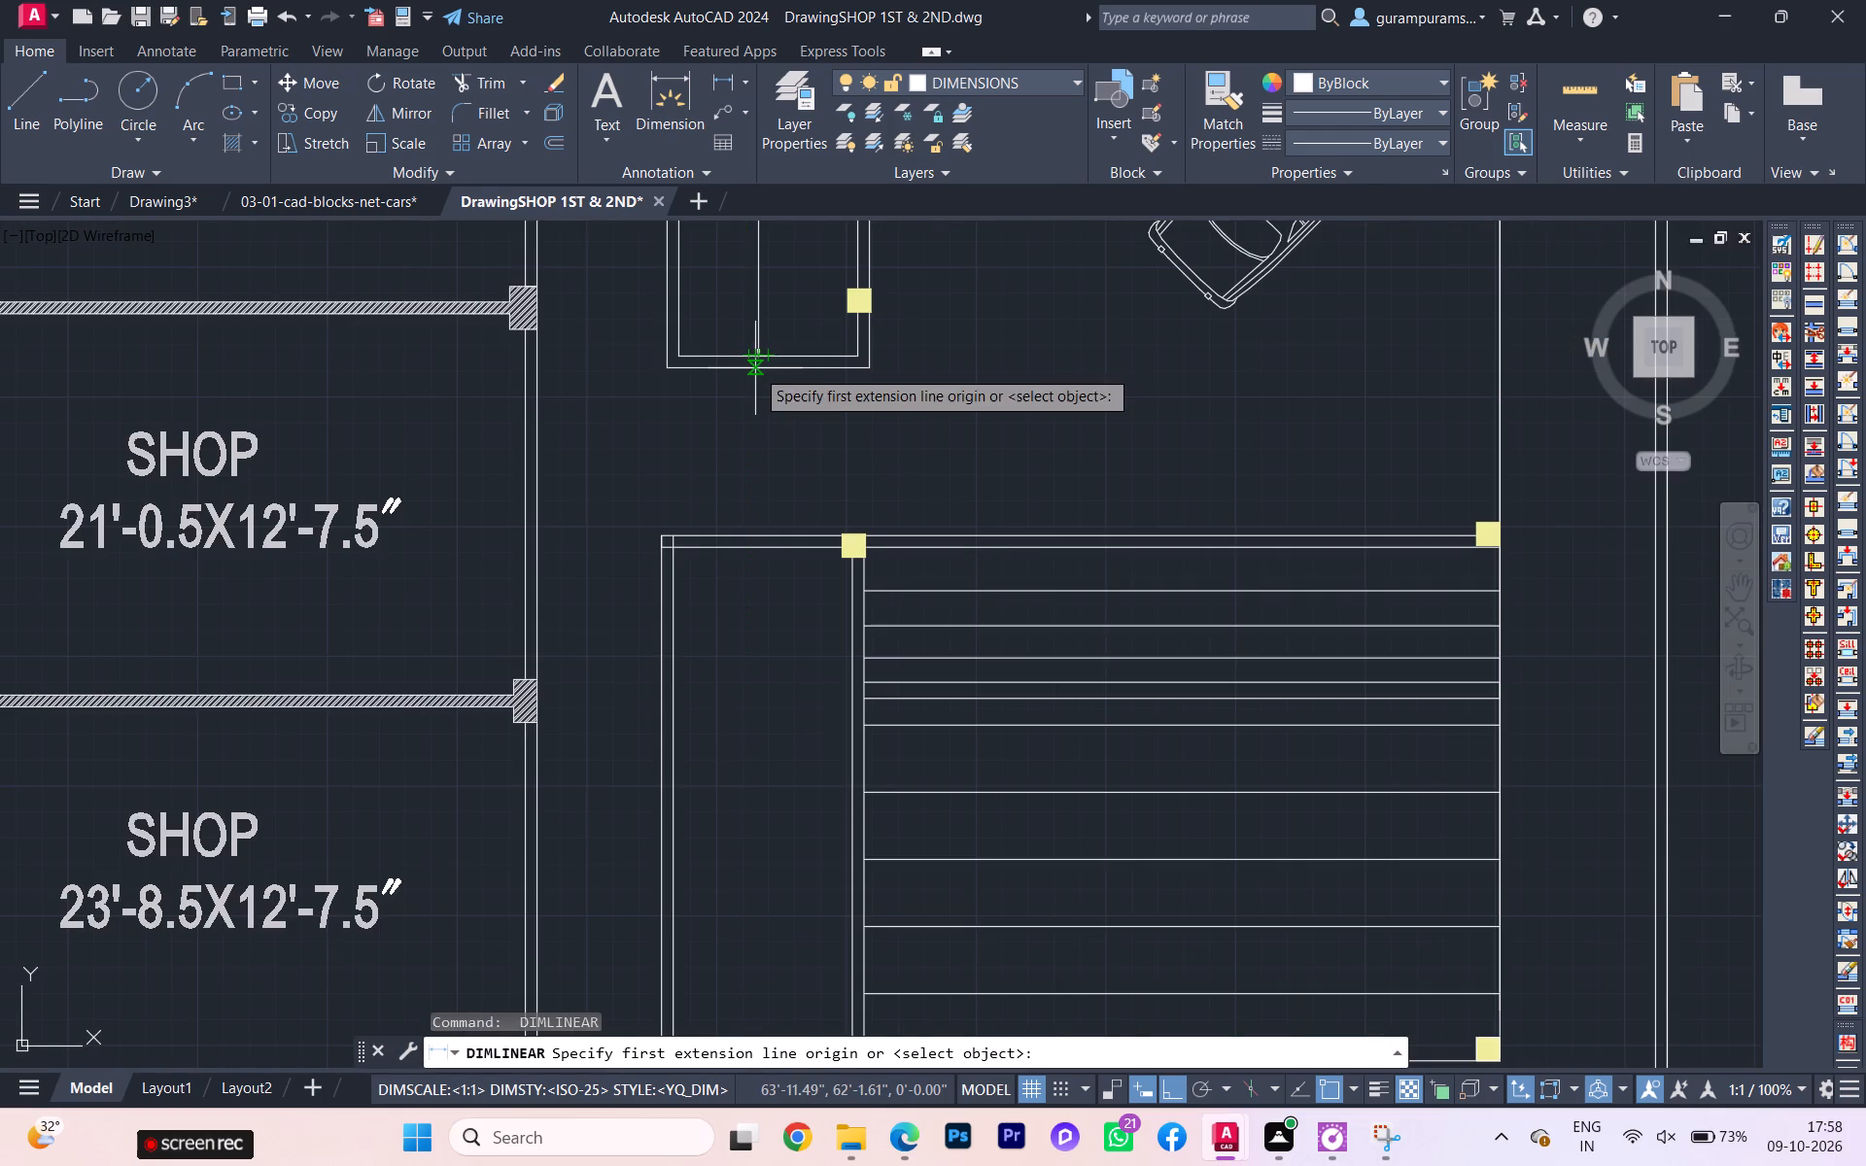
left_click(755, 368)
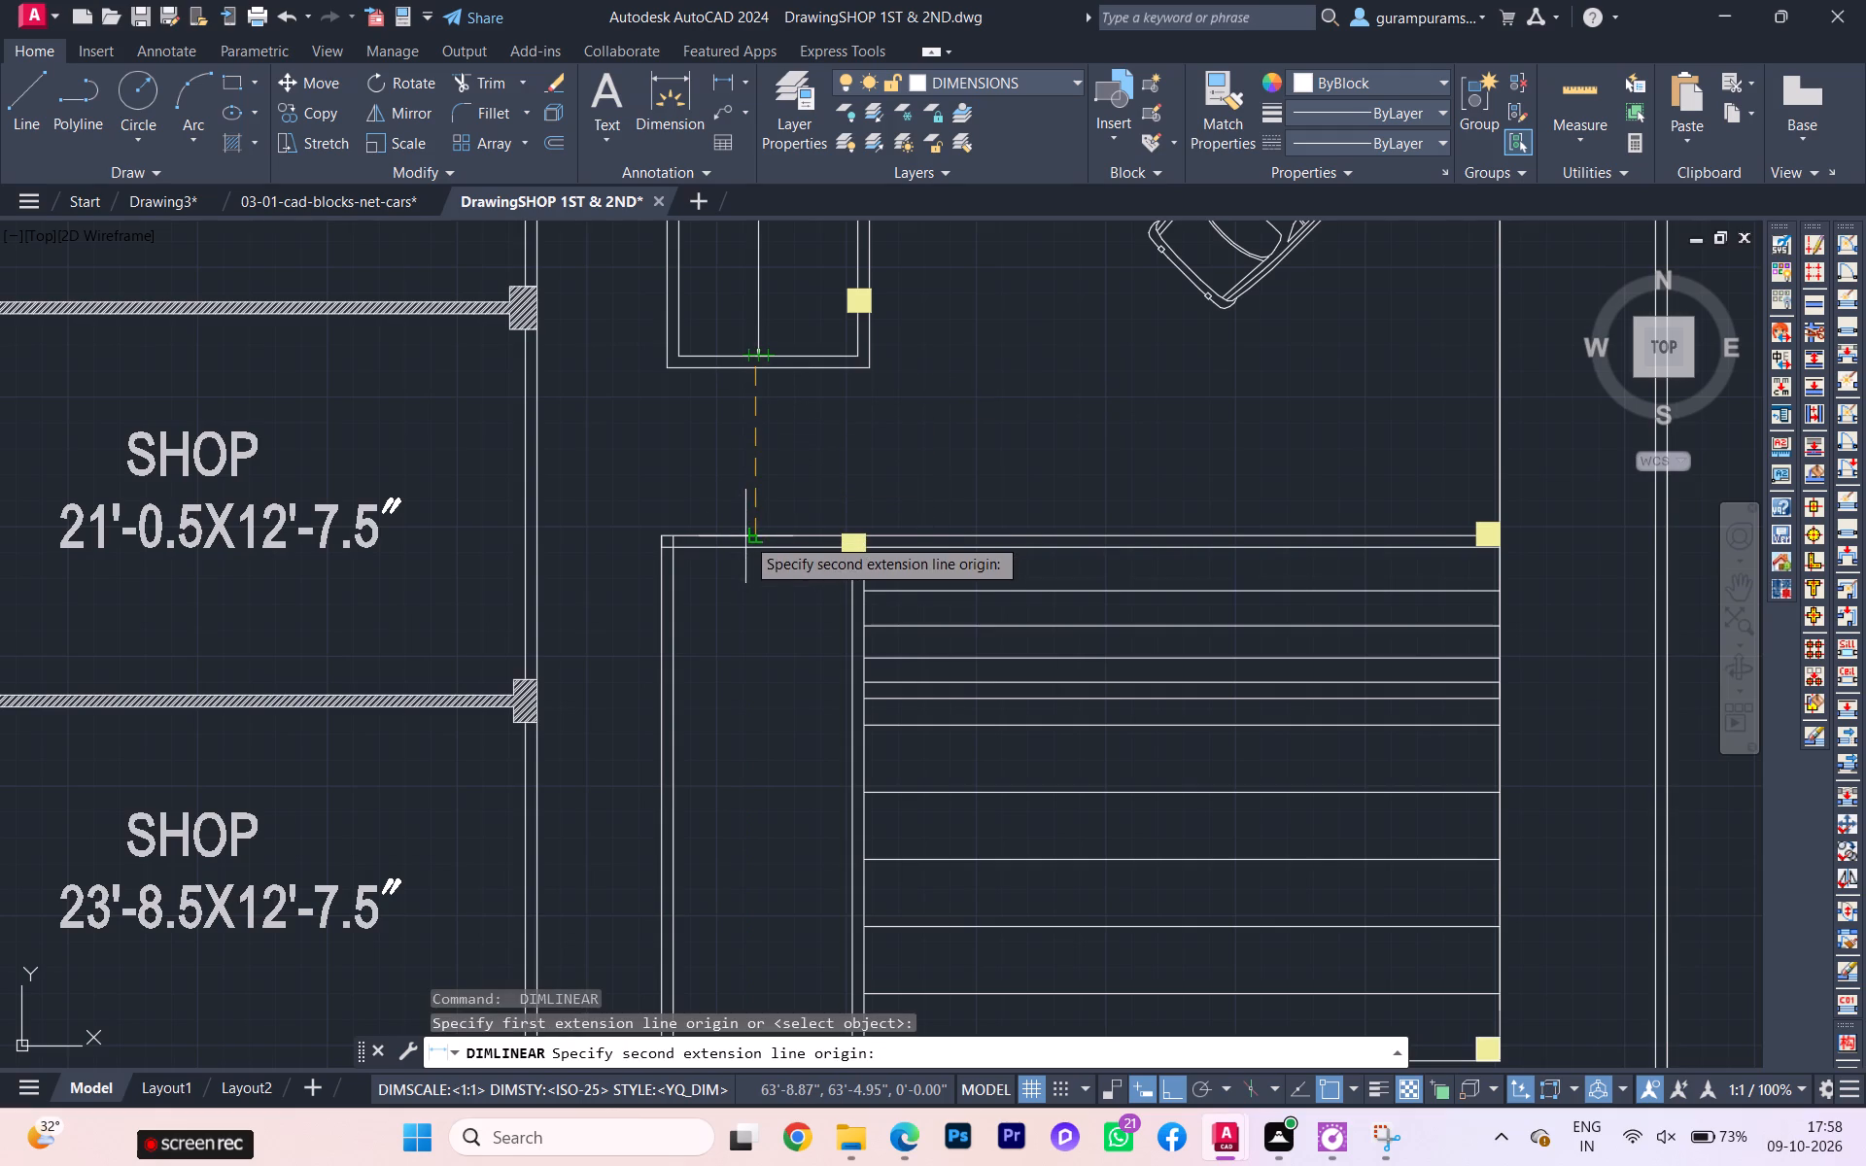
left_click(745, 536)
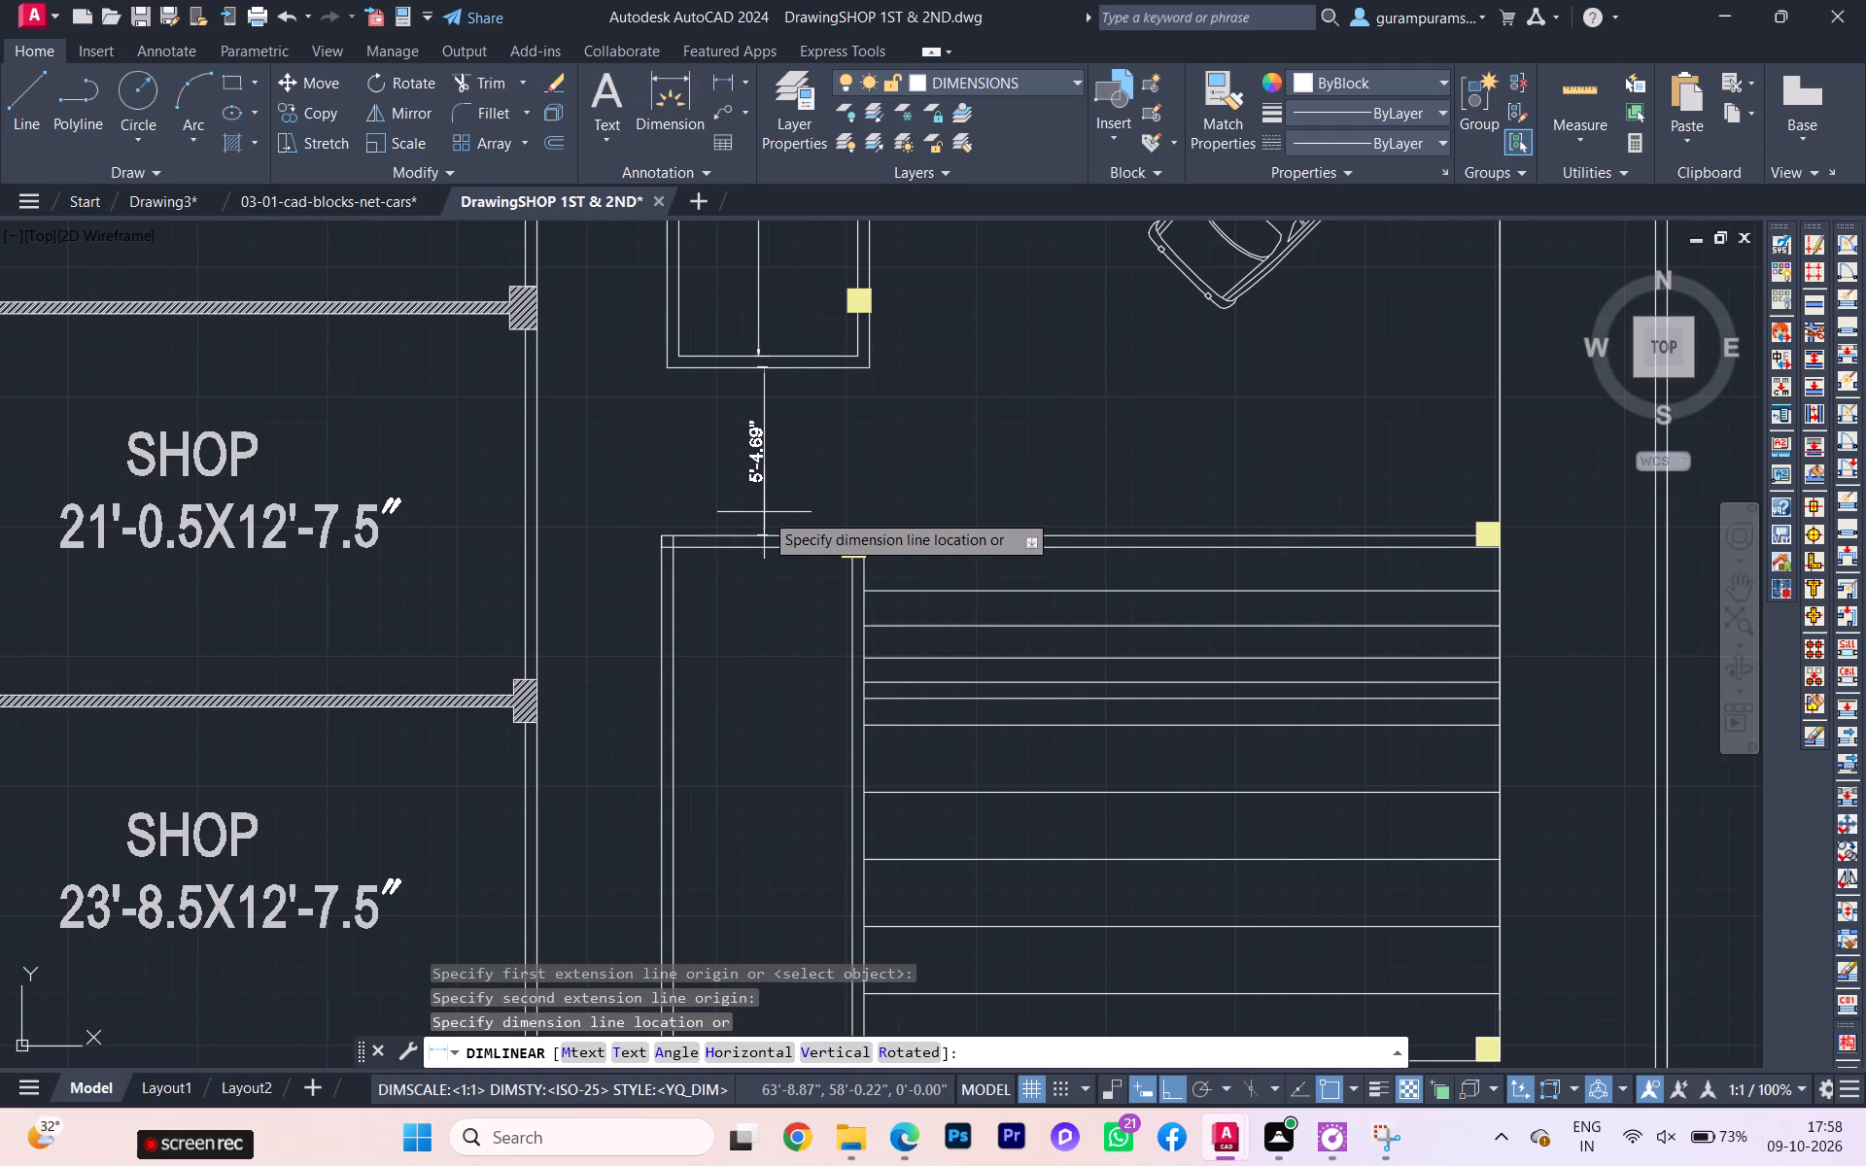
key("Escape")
Add a horizontal linear dimension for the inner width of the narrow block just west of the ramp.
key("space")
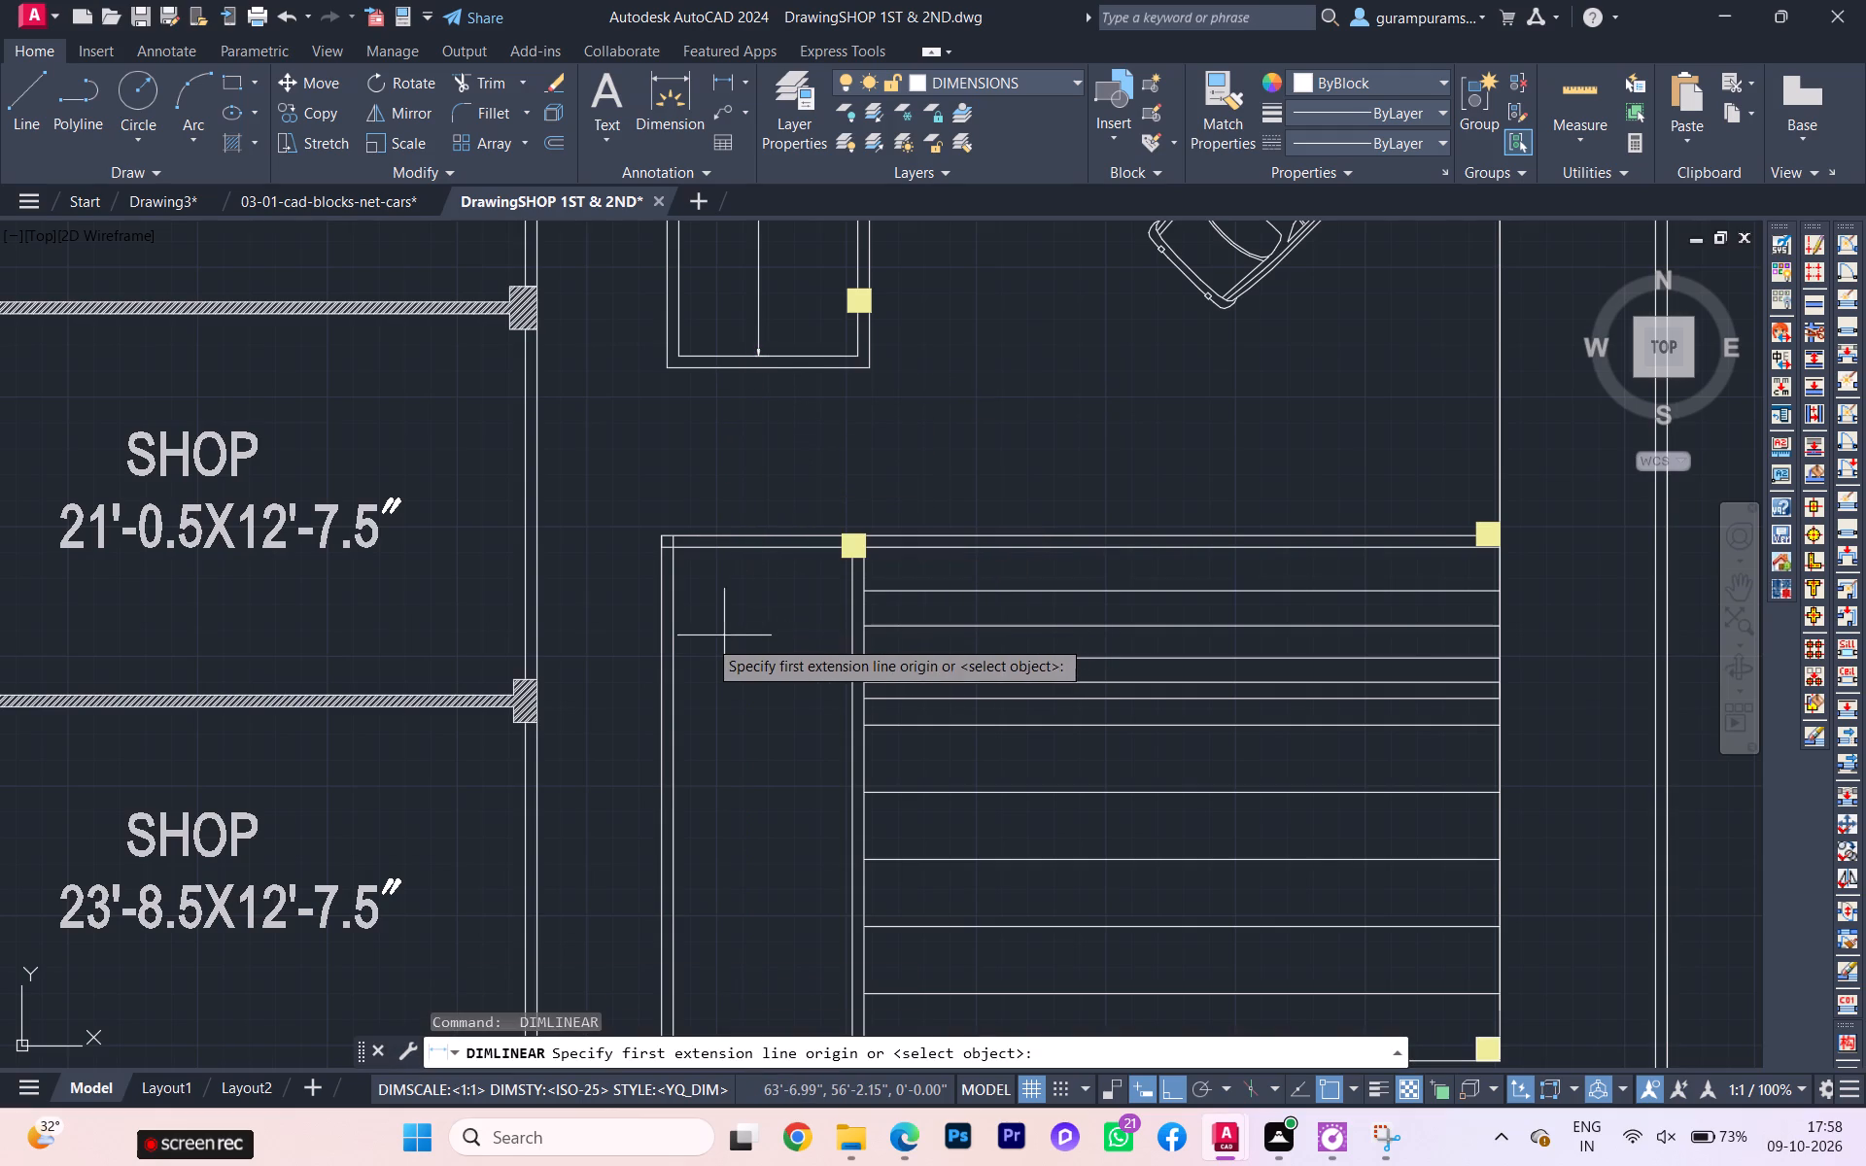
left_click(675, 635)
left_click(848, 635)
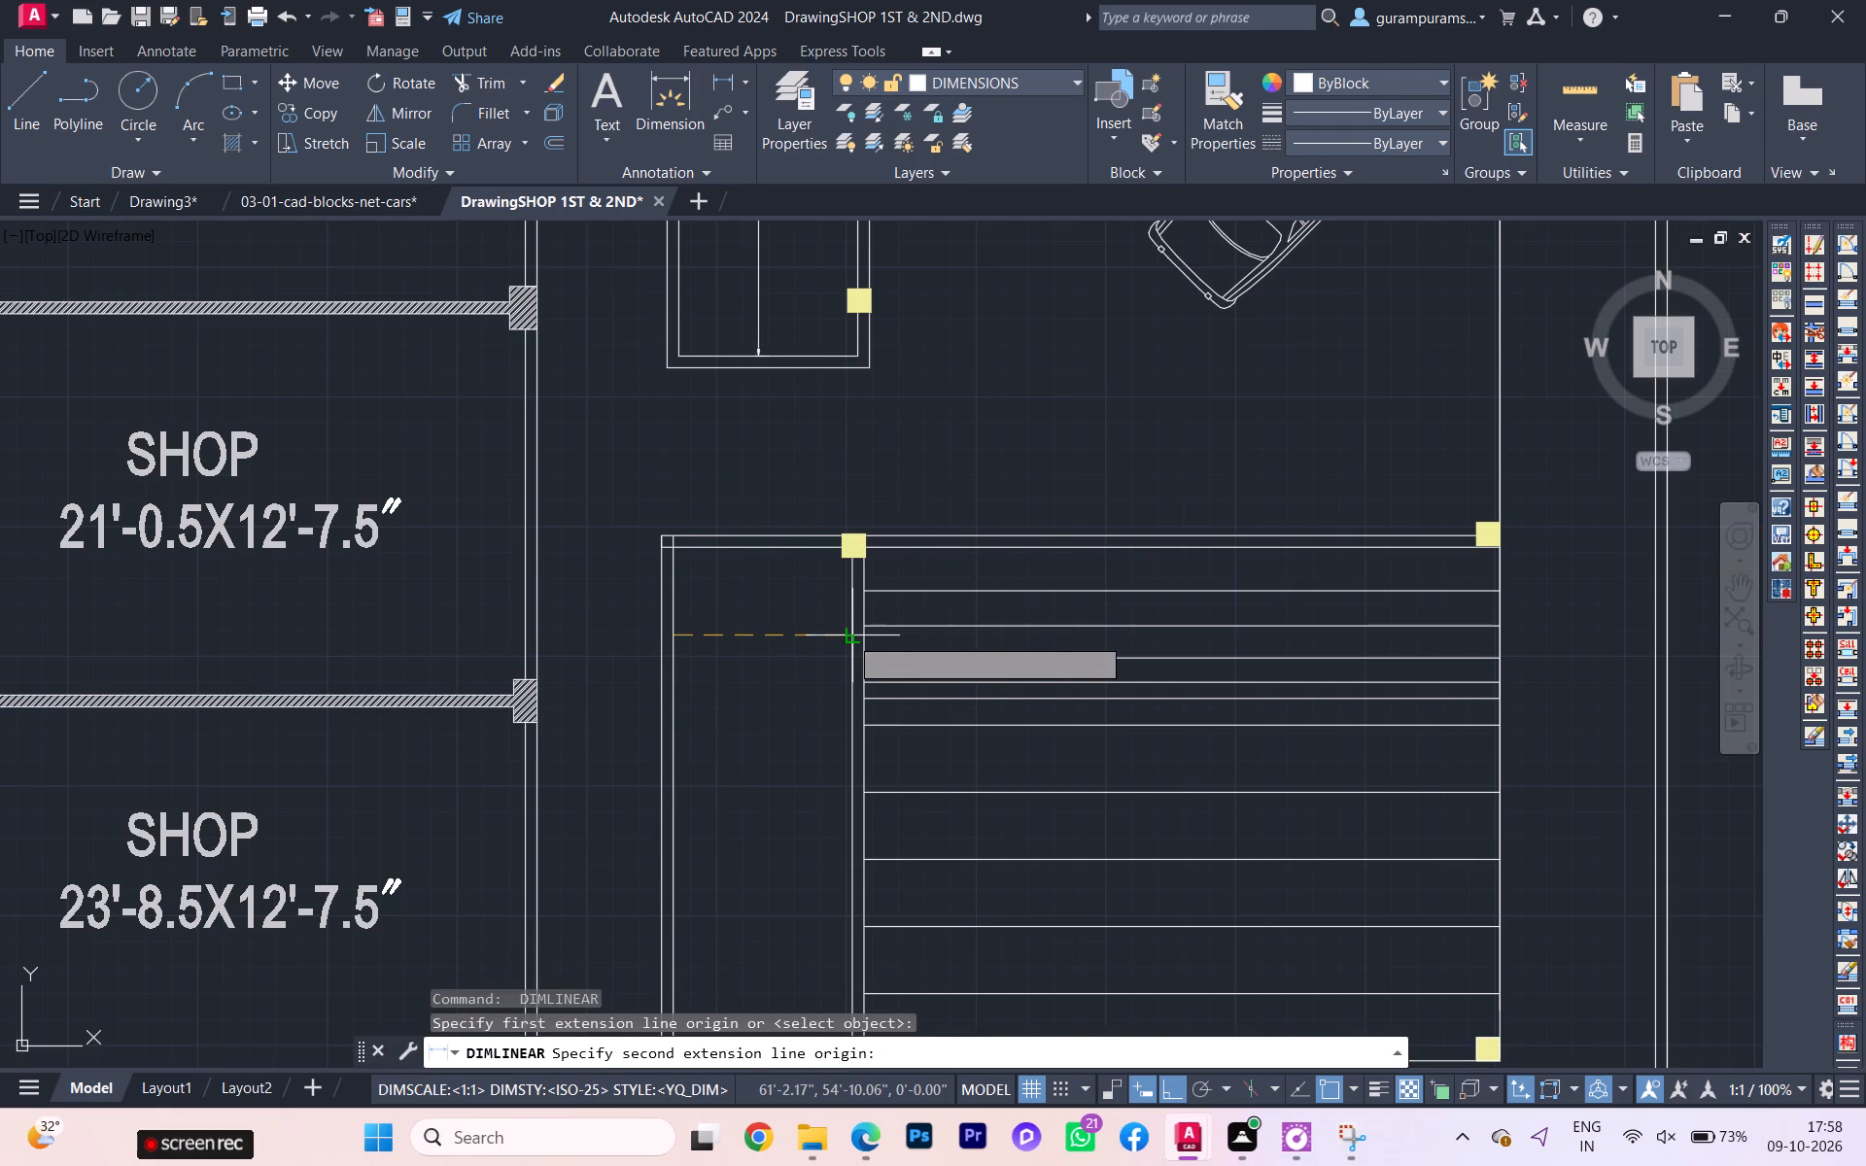
left_click(847, 625)
Add a vertical linear dimension for the inner length of the narrow block west of the ramp.
scroll(818, 657, "down", 2)
middle_click_drag(816, 657, 824, 526)
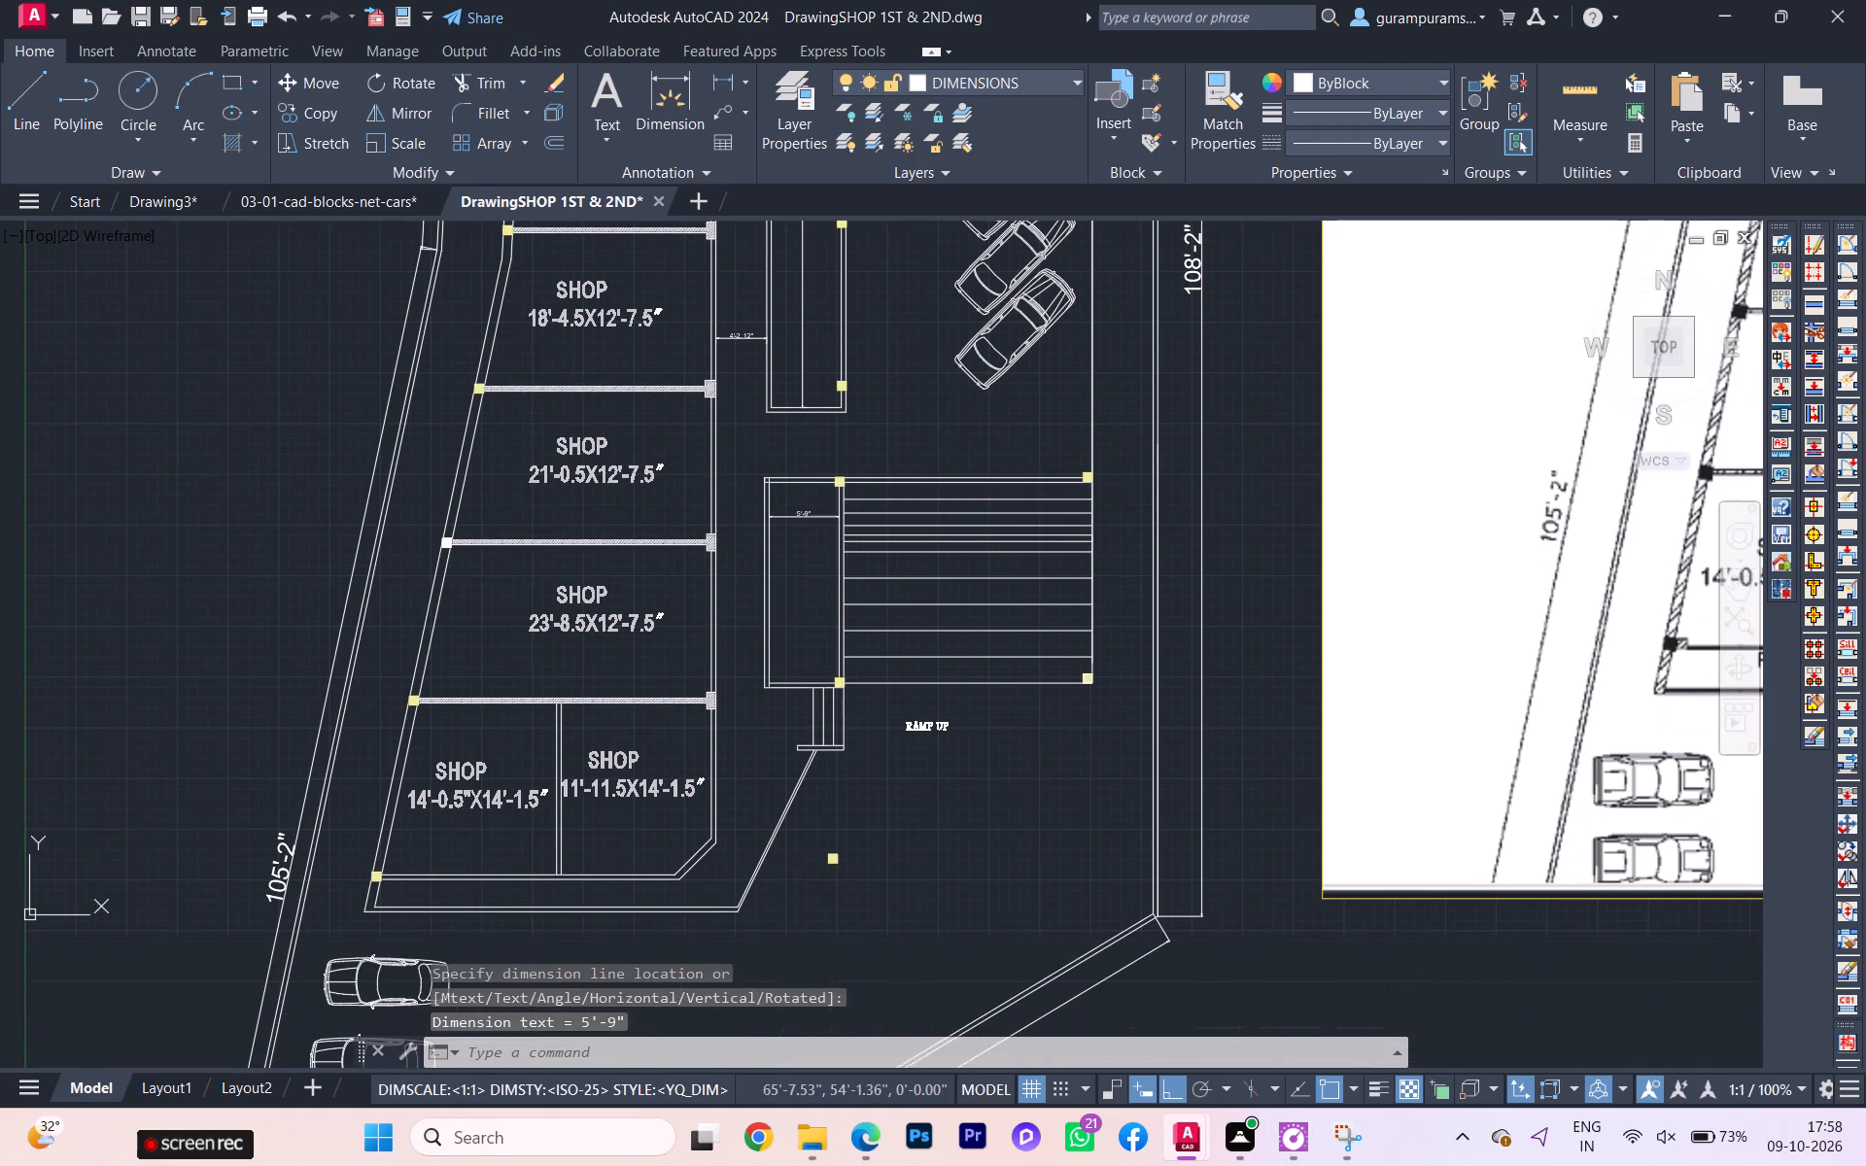
key("space")
scroll(787, 498, "up", 2)
left_click(783, 457)
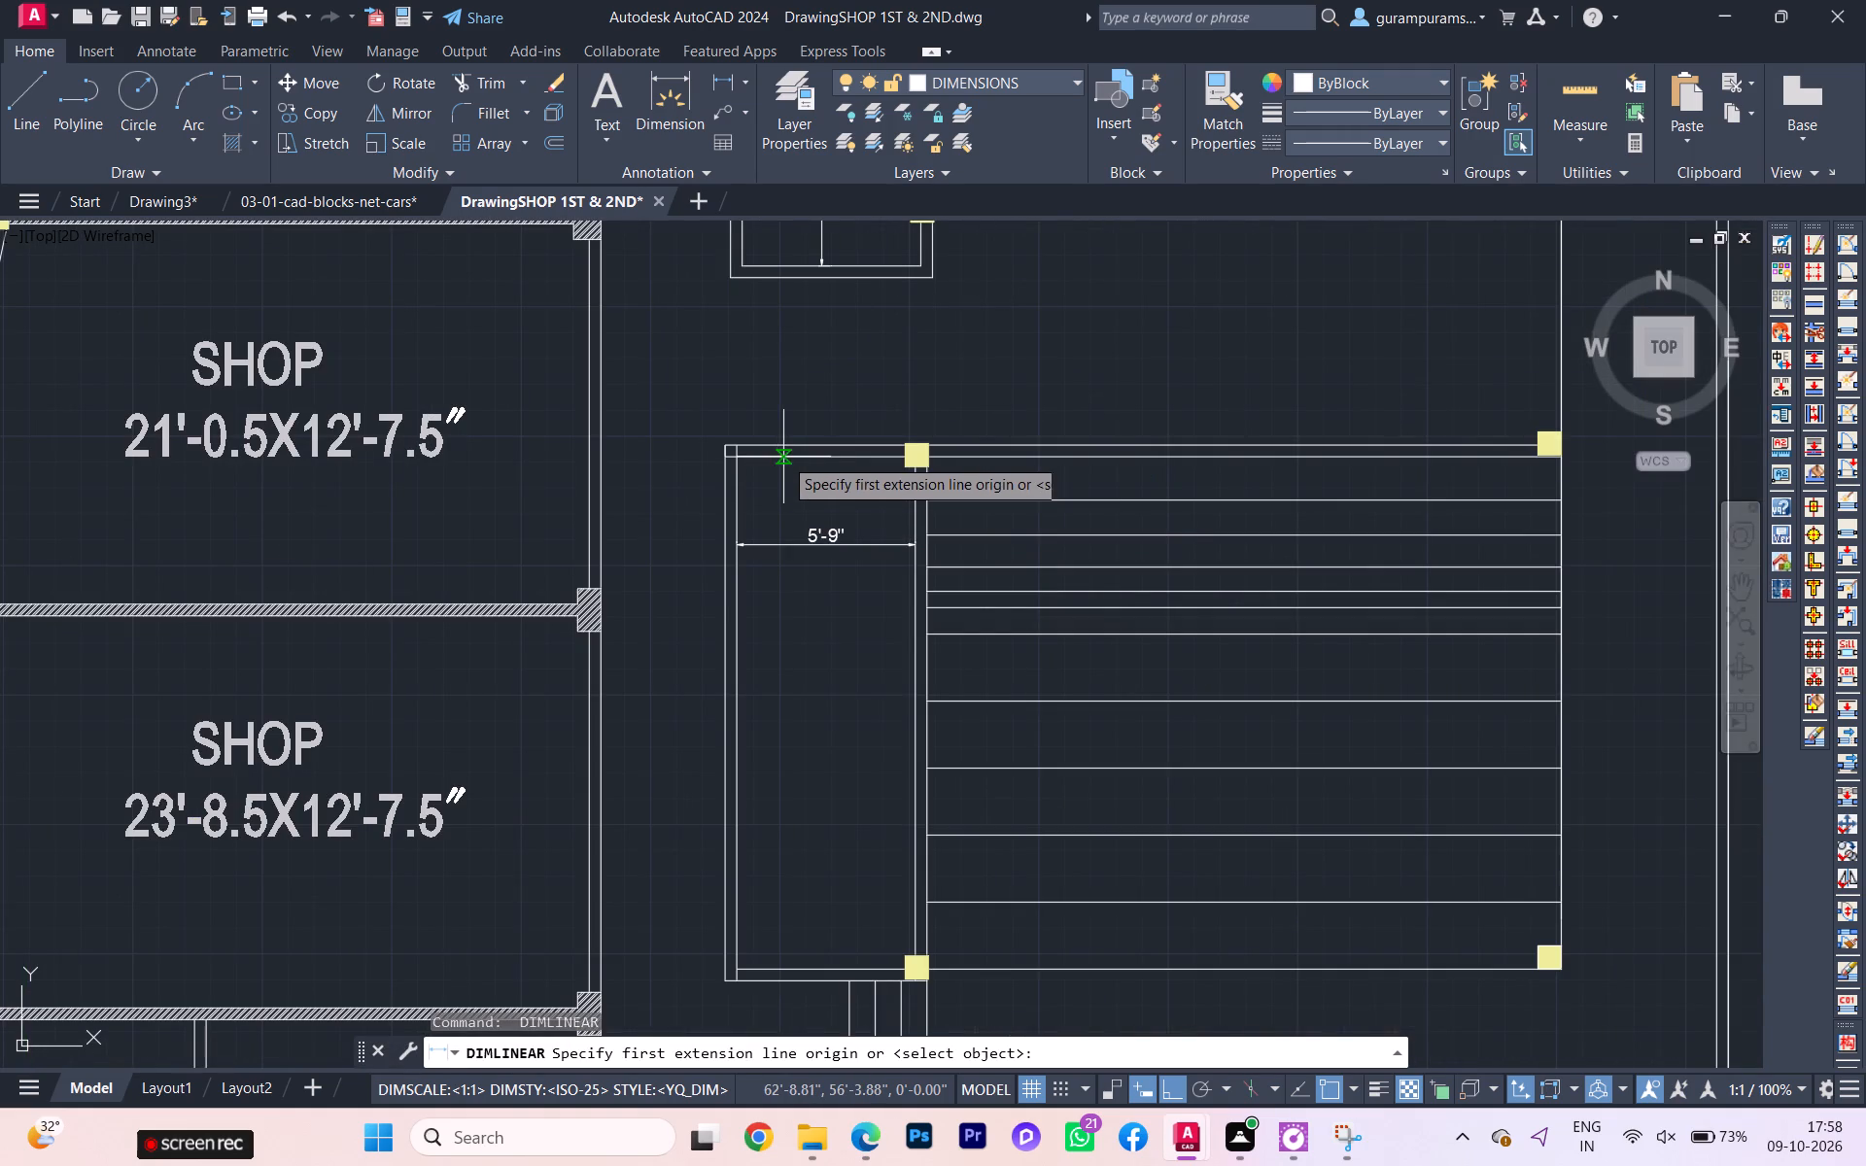
left_click(801, 970)
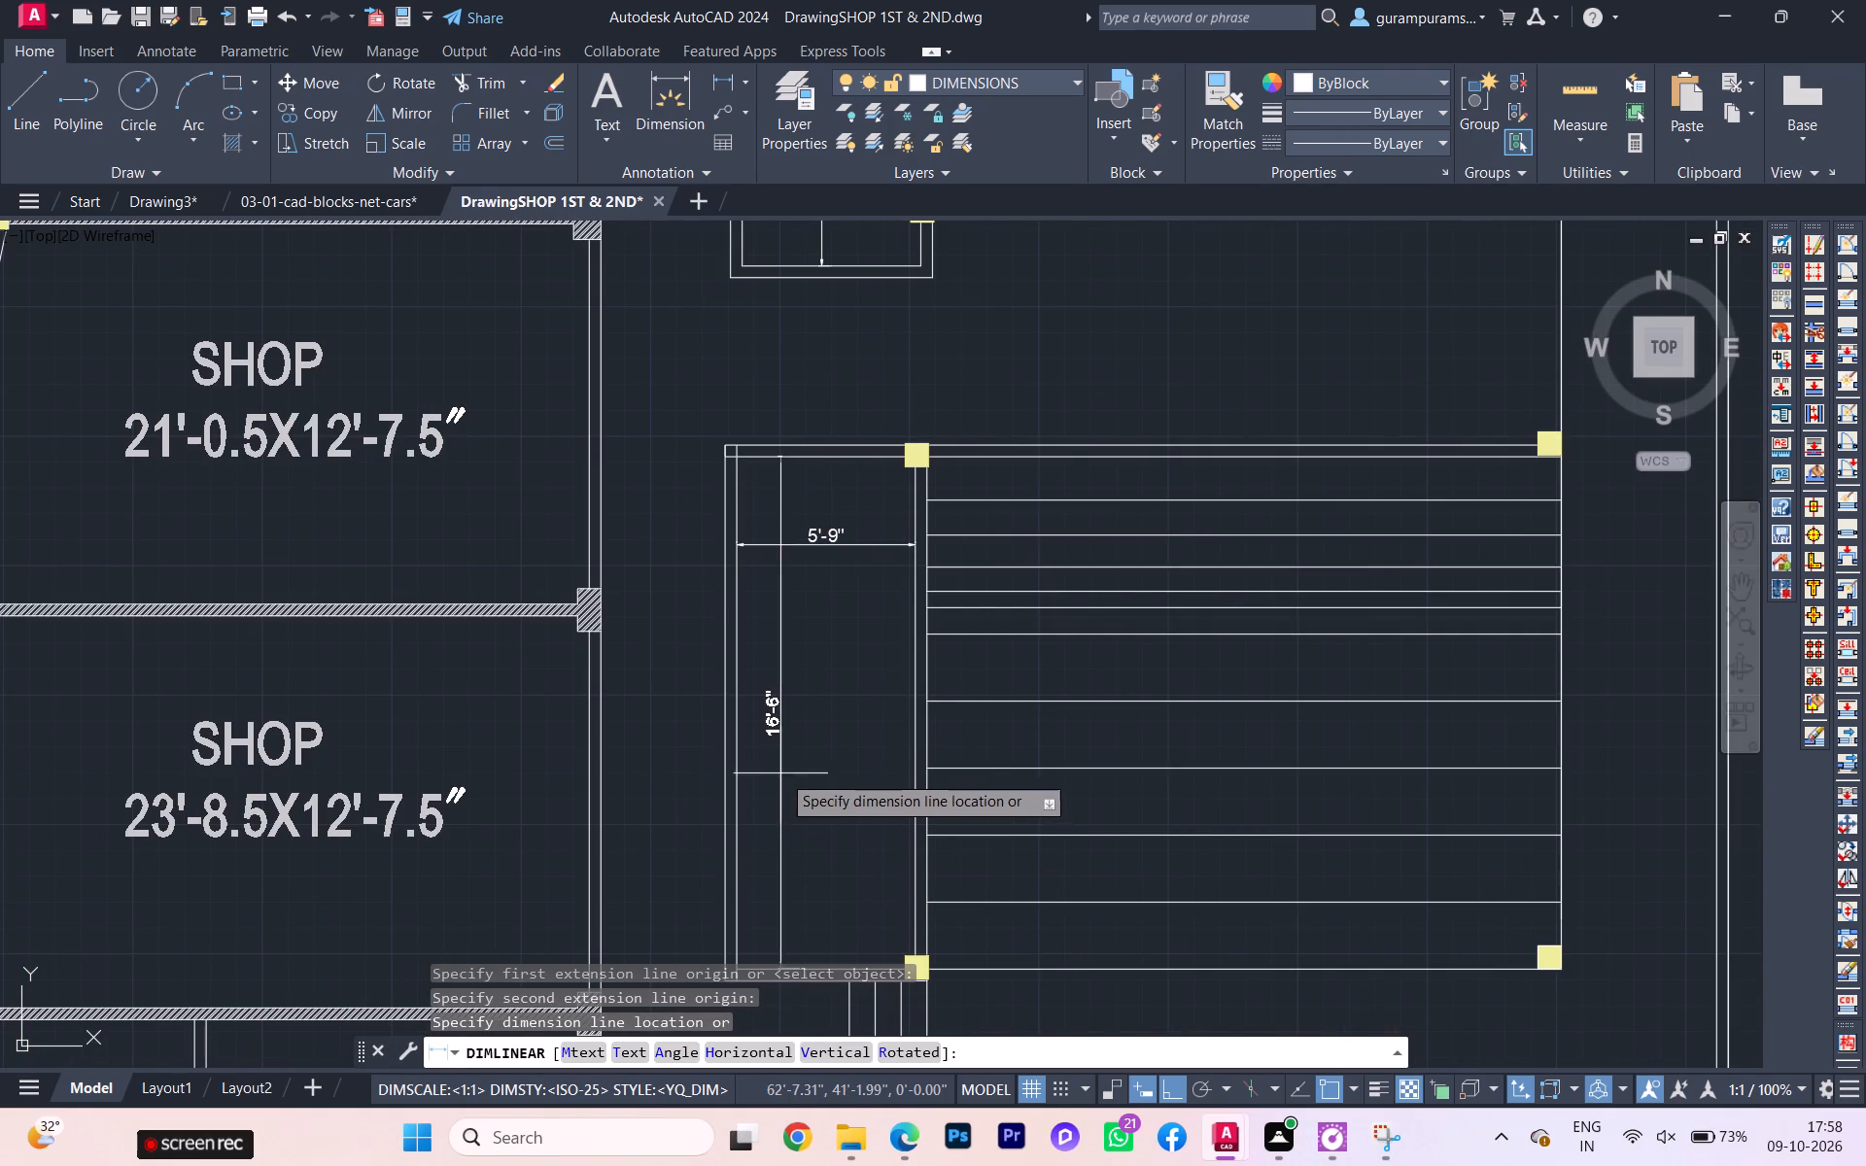
left_click(786, 768)
Add a vertical linear dimension for the inner length of the northern central block, from the north wall to its south wall.
scroll(813, 703, "down", 1)
scroll(813, 703, "up", 1)
scroll(813, 703, "down", 3)
scroll(845, 441, "up", 1)
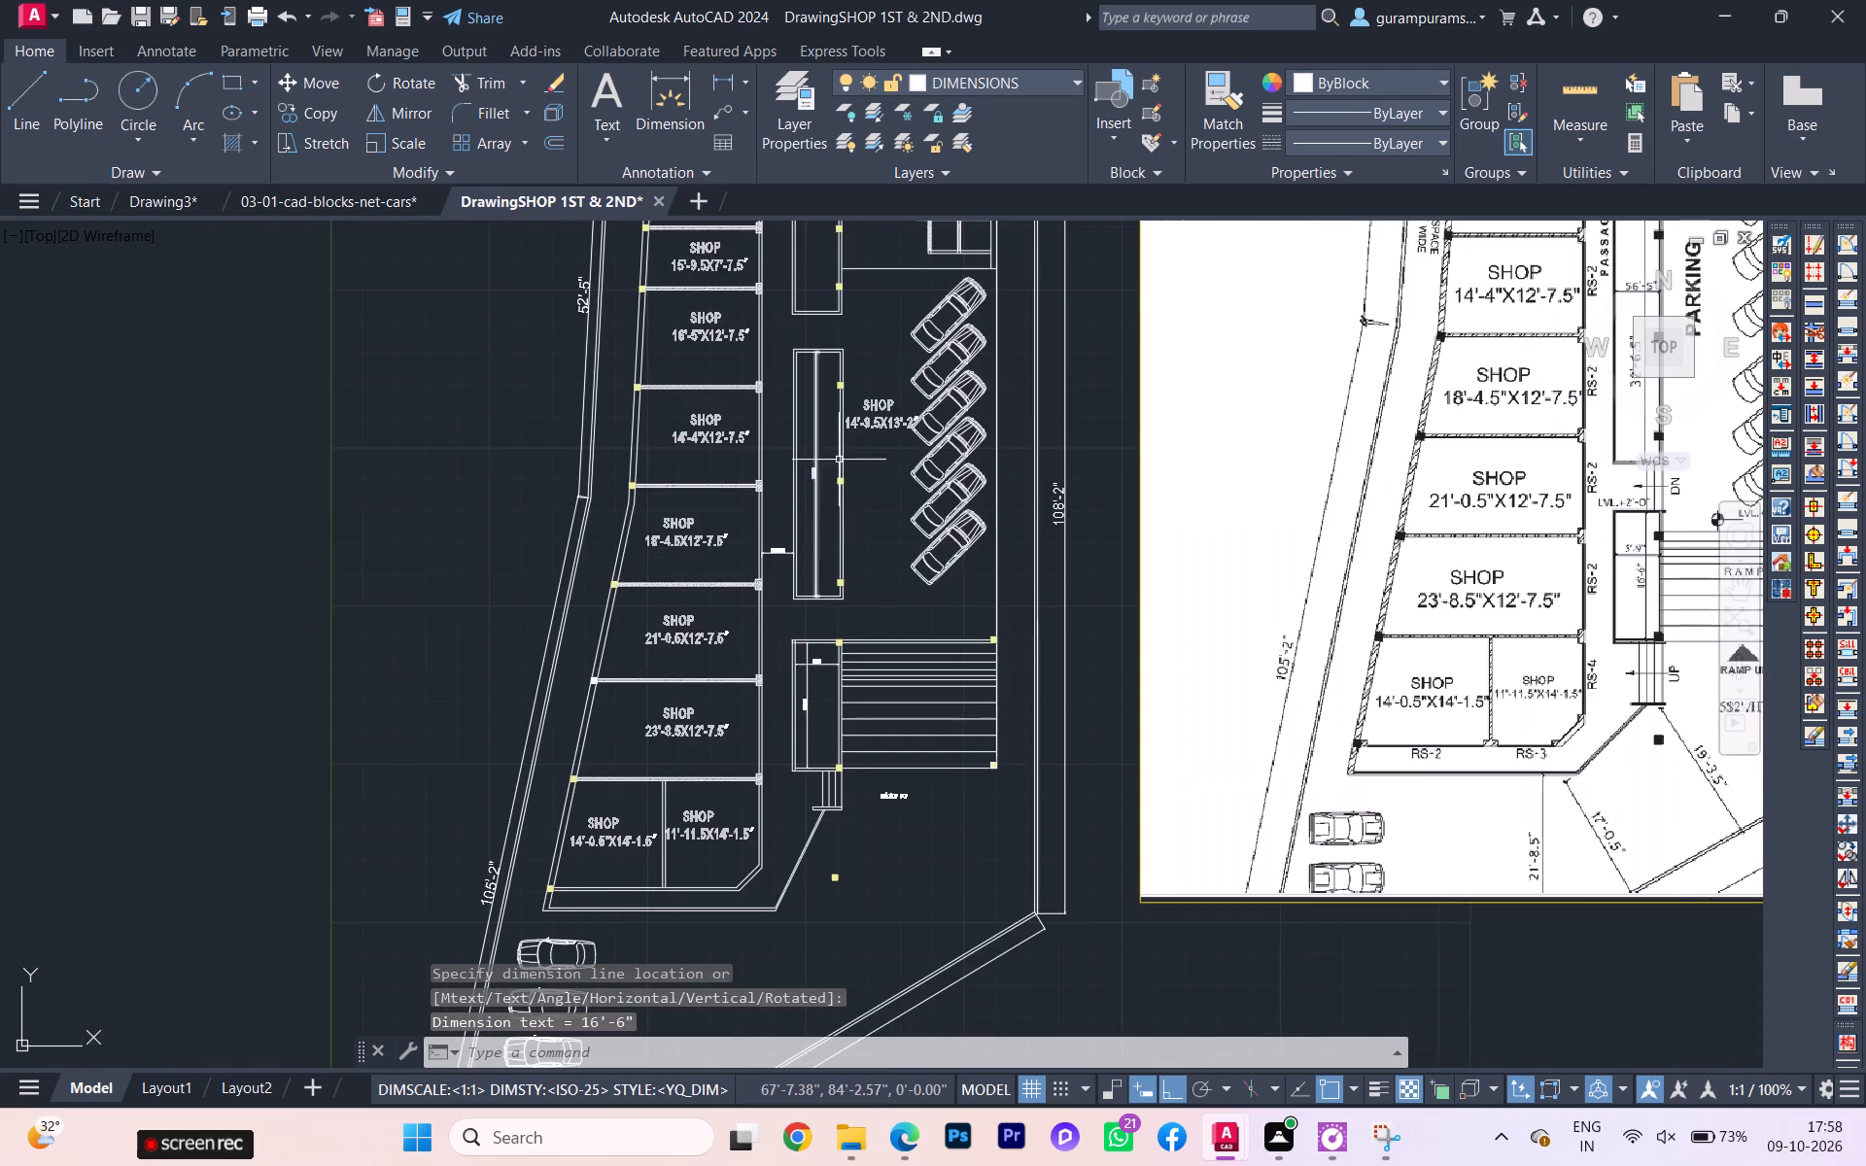
key("space")
scroll(821, 407, "down", 1)
middle_click_drag(812, 472, 797, 772)
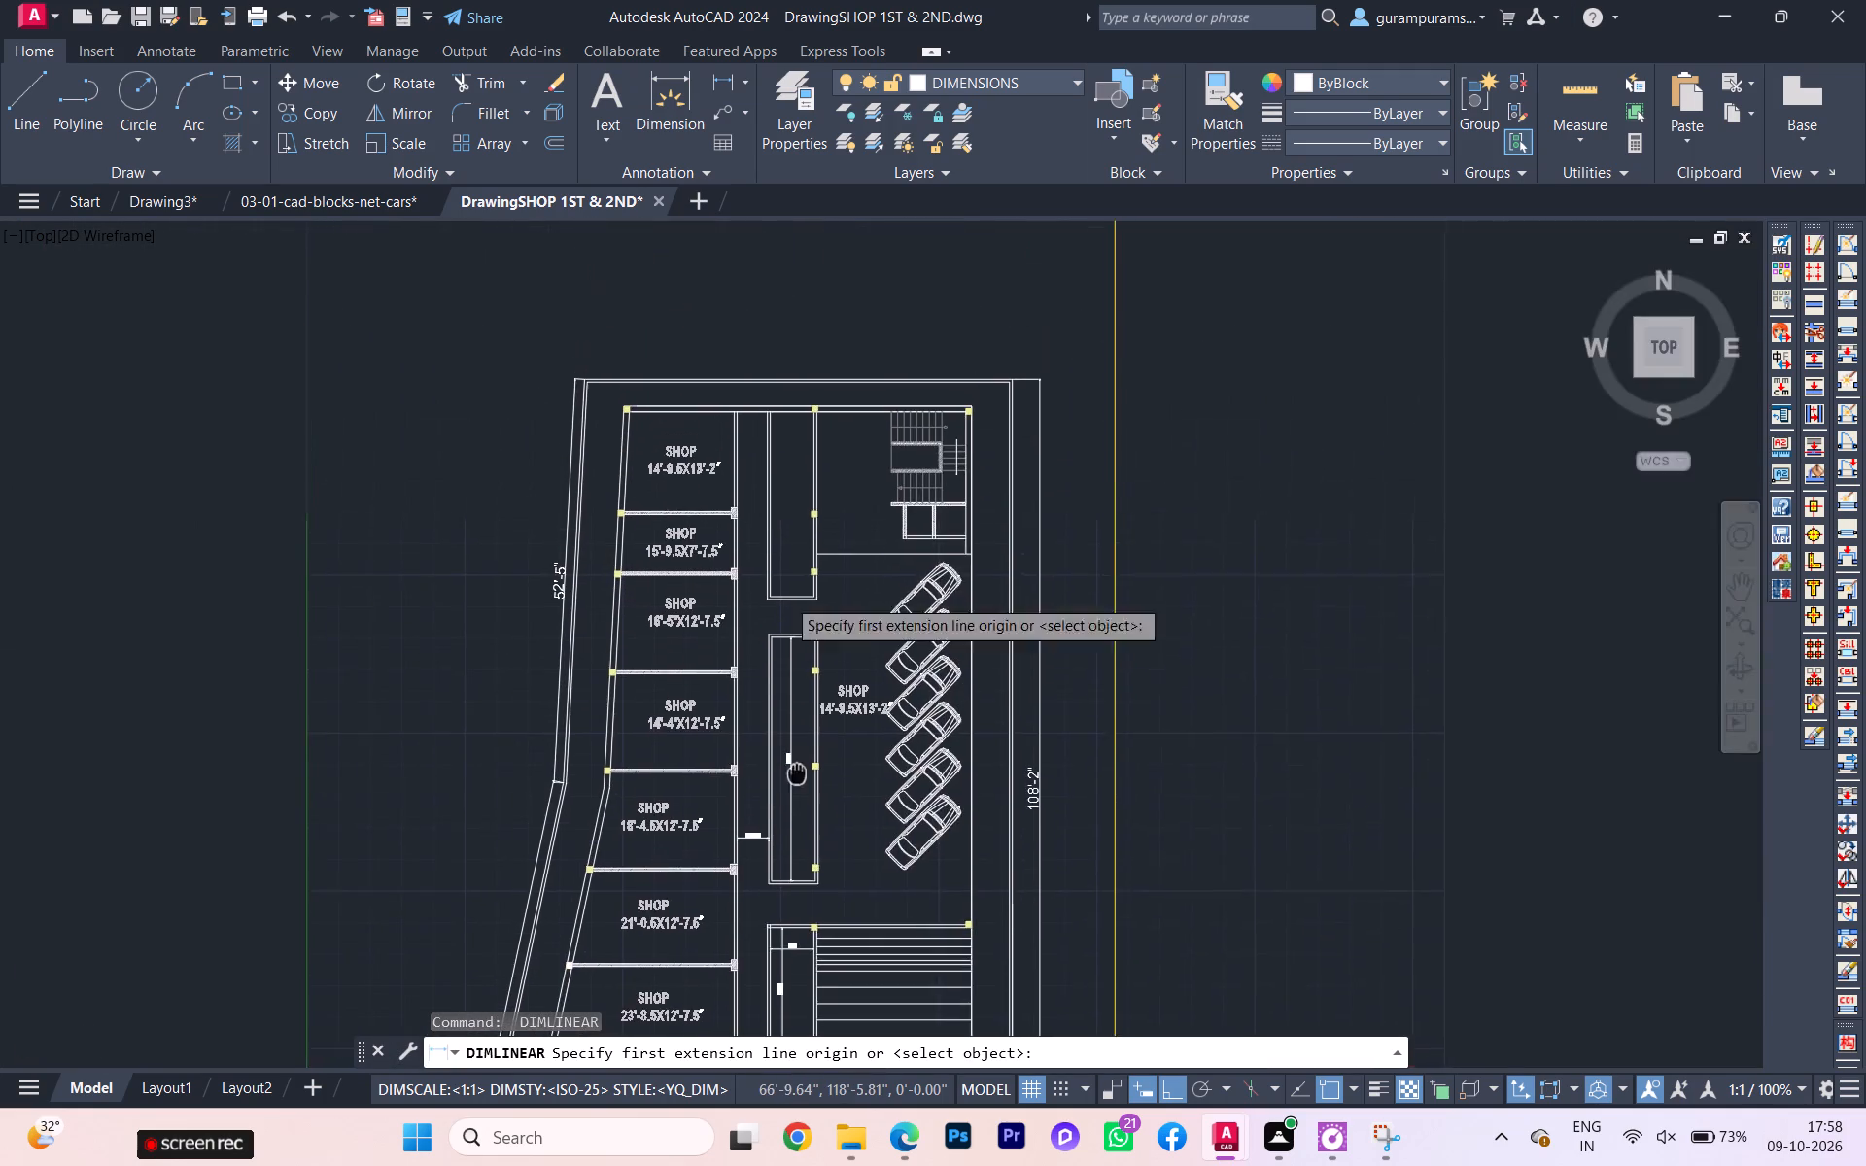
scroll(783, 439, "up", 3)
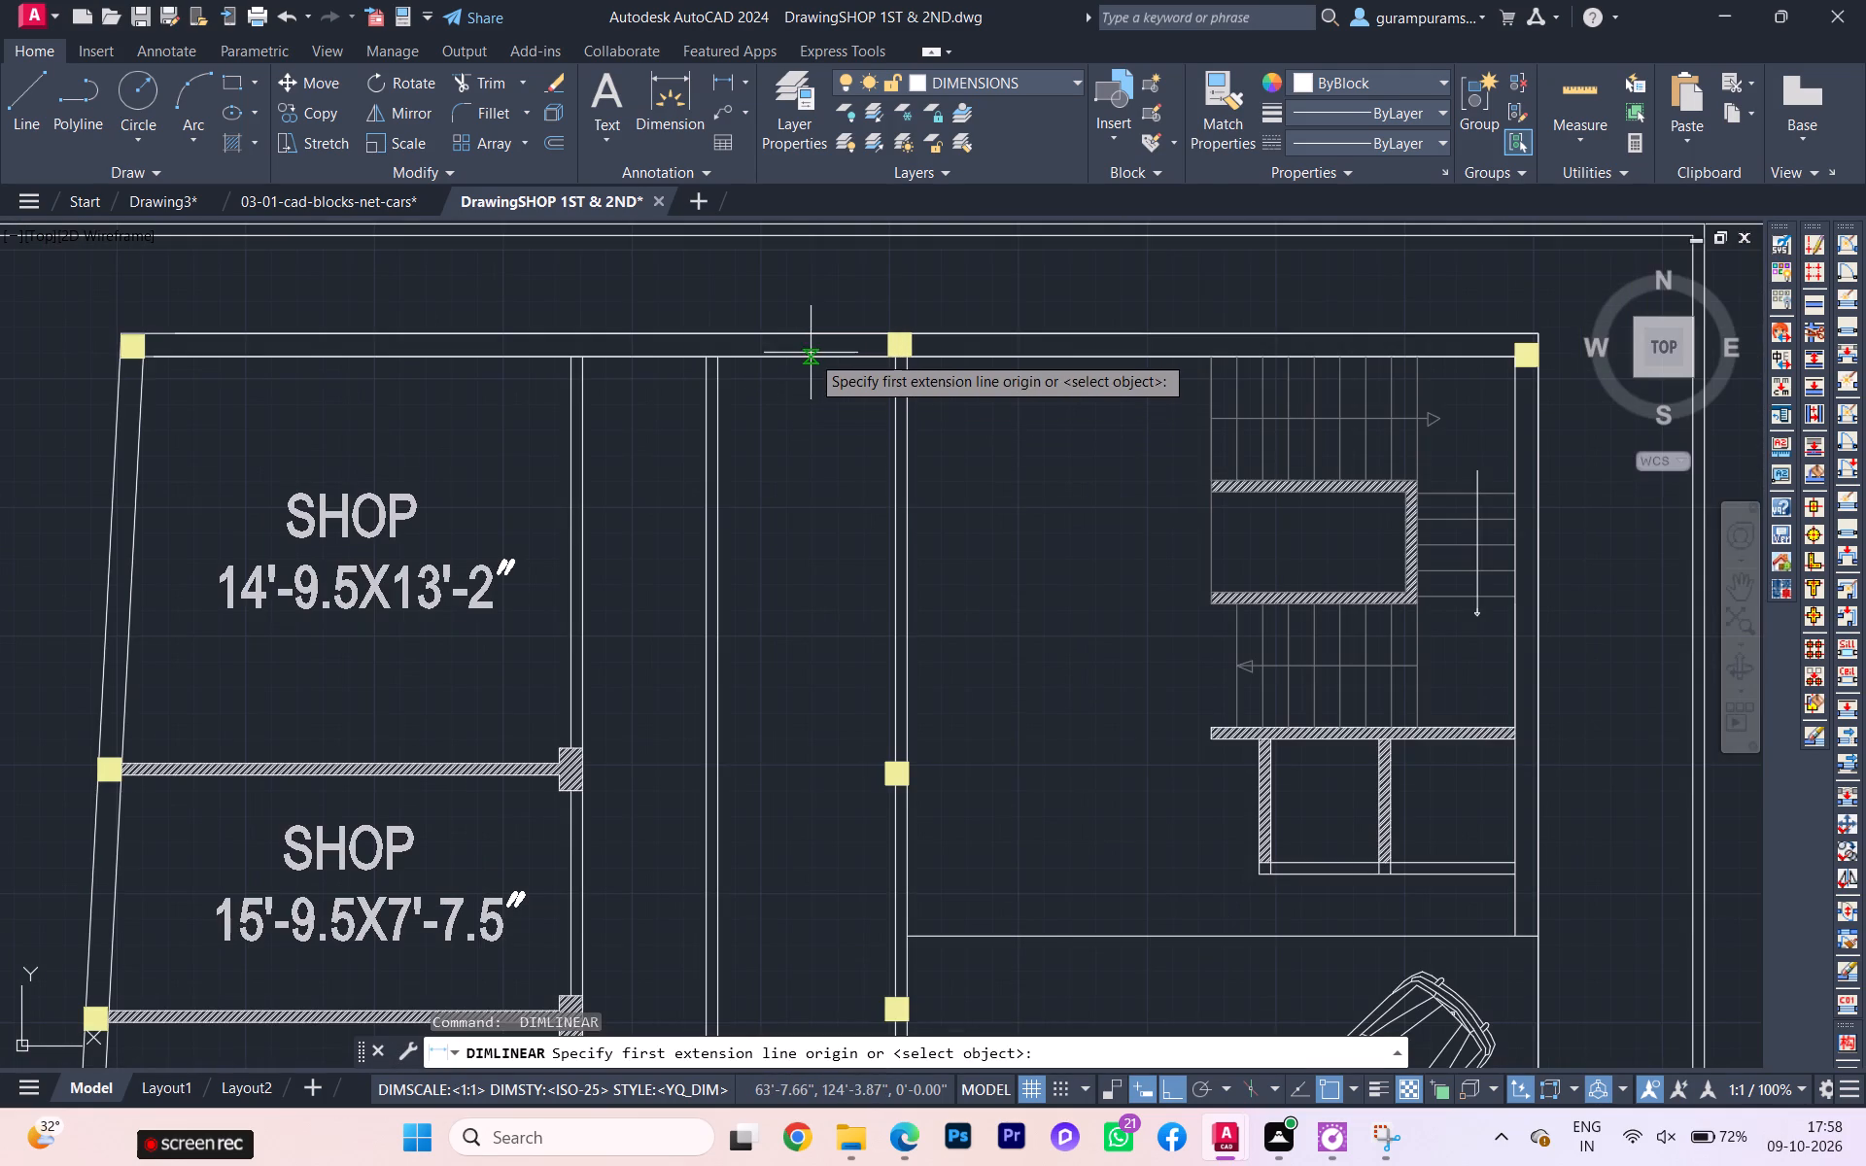
left_click(811, 357)
scroll(812, 503, "down", 2)
middle_click_drag(814, 520, 811, 358)
scroll(793, 508, "up", 4)
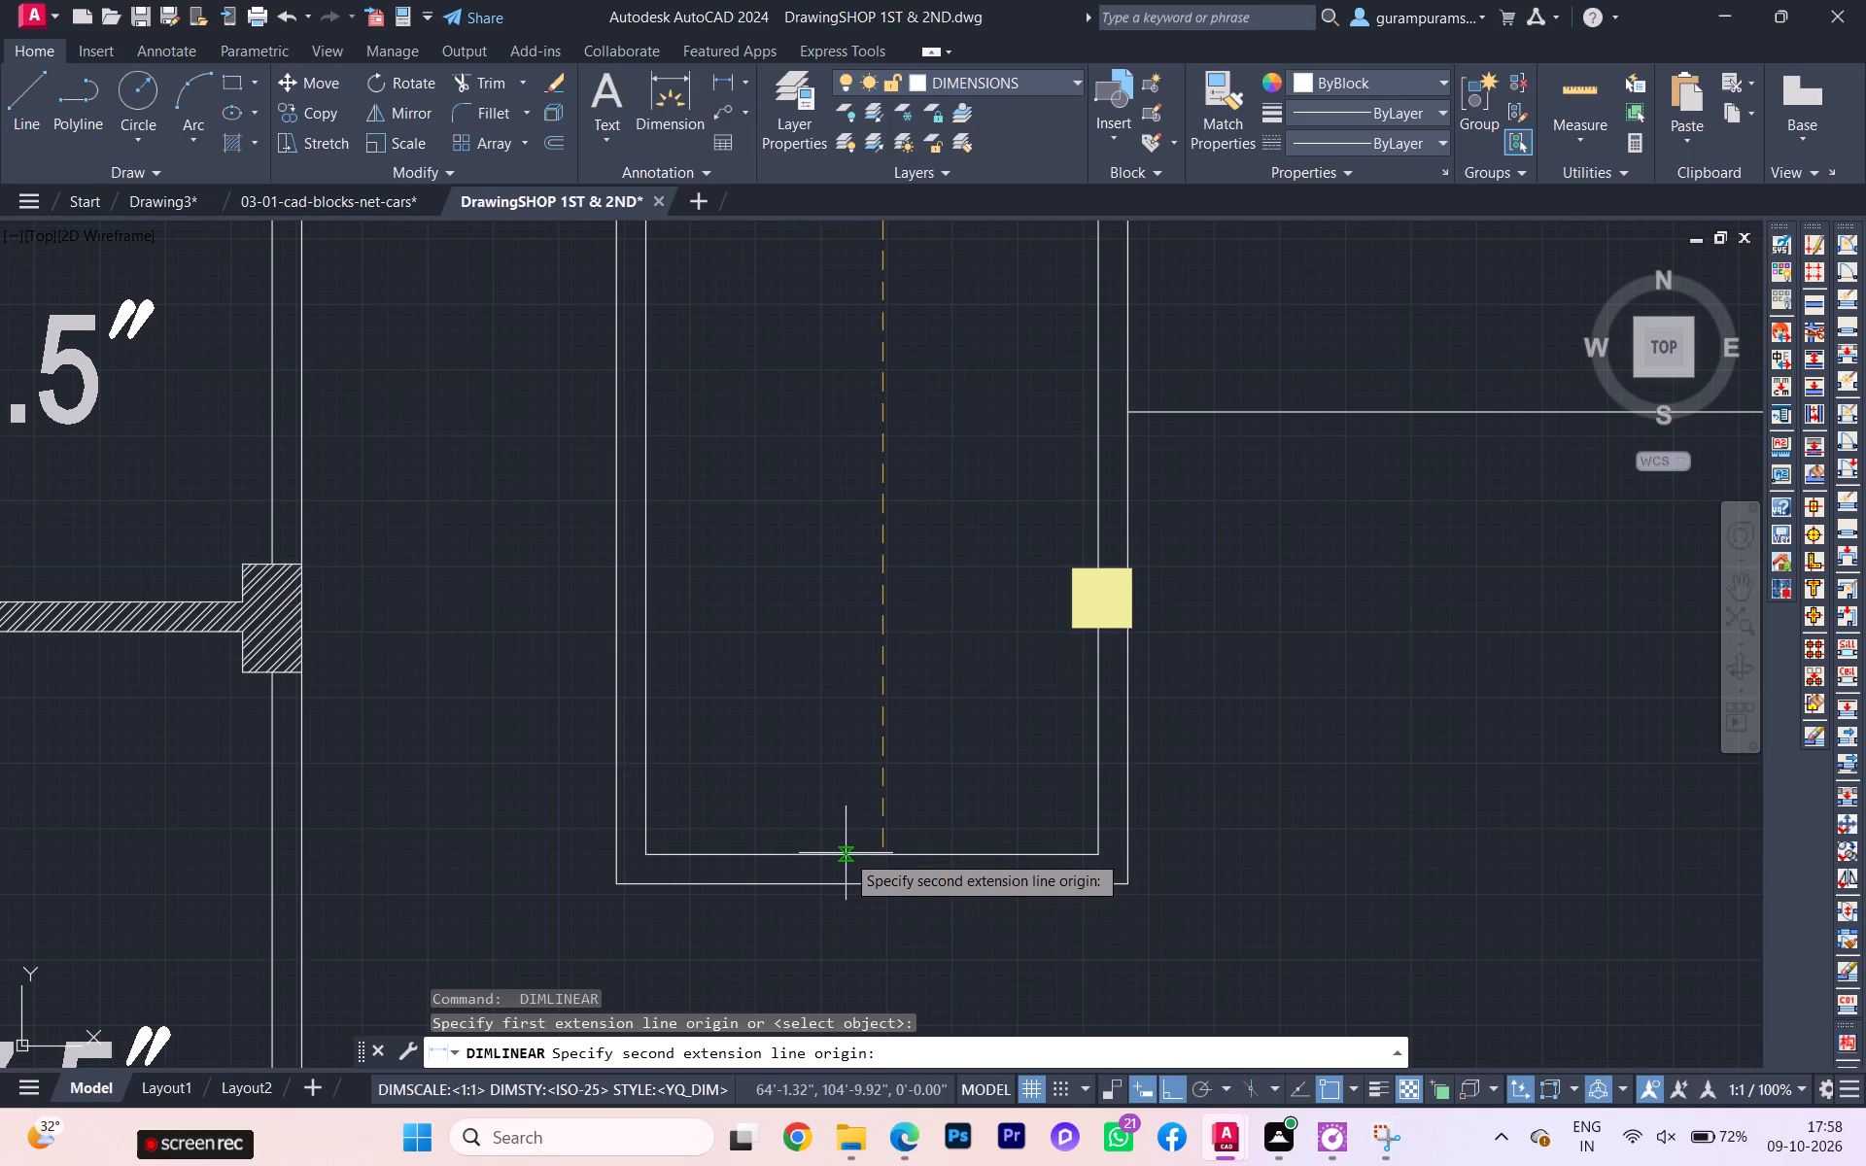
left_click(844, 855)
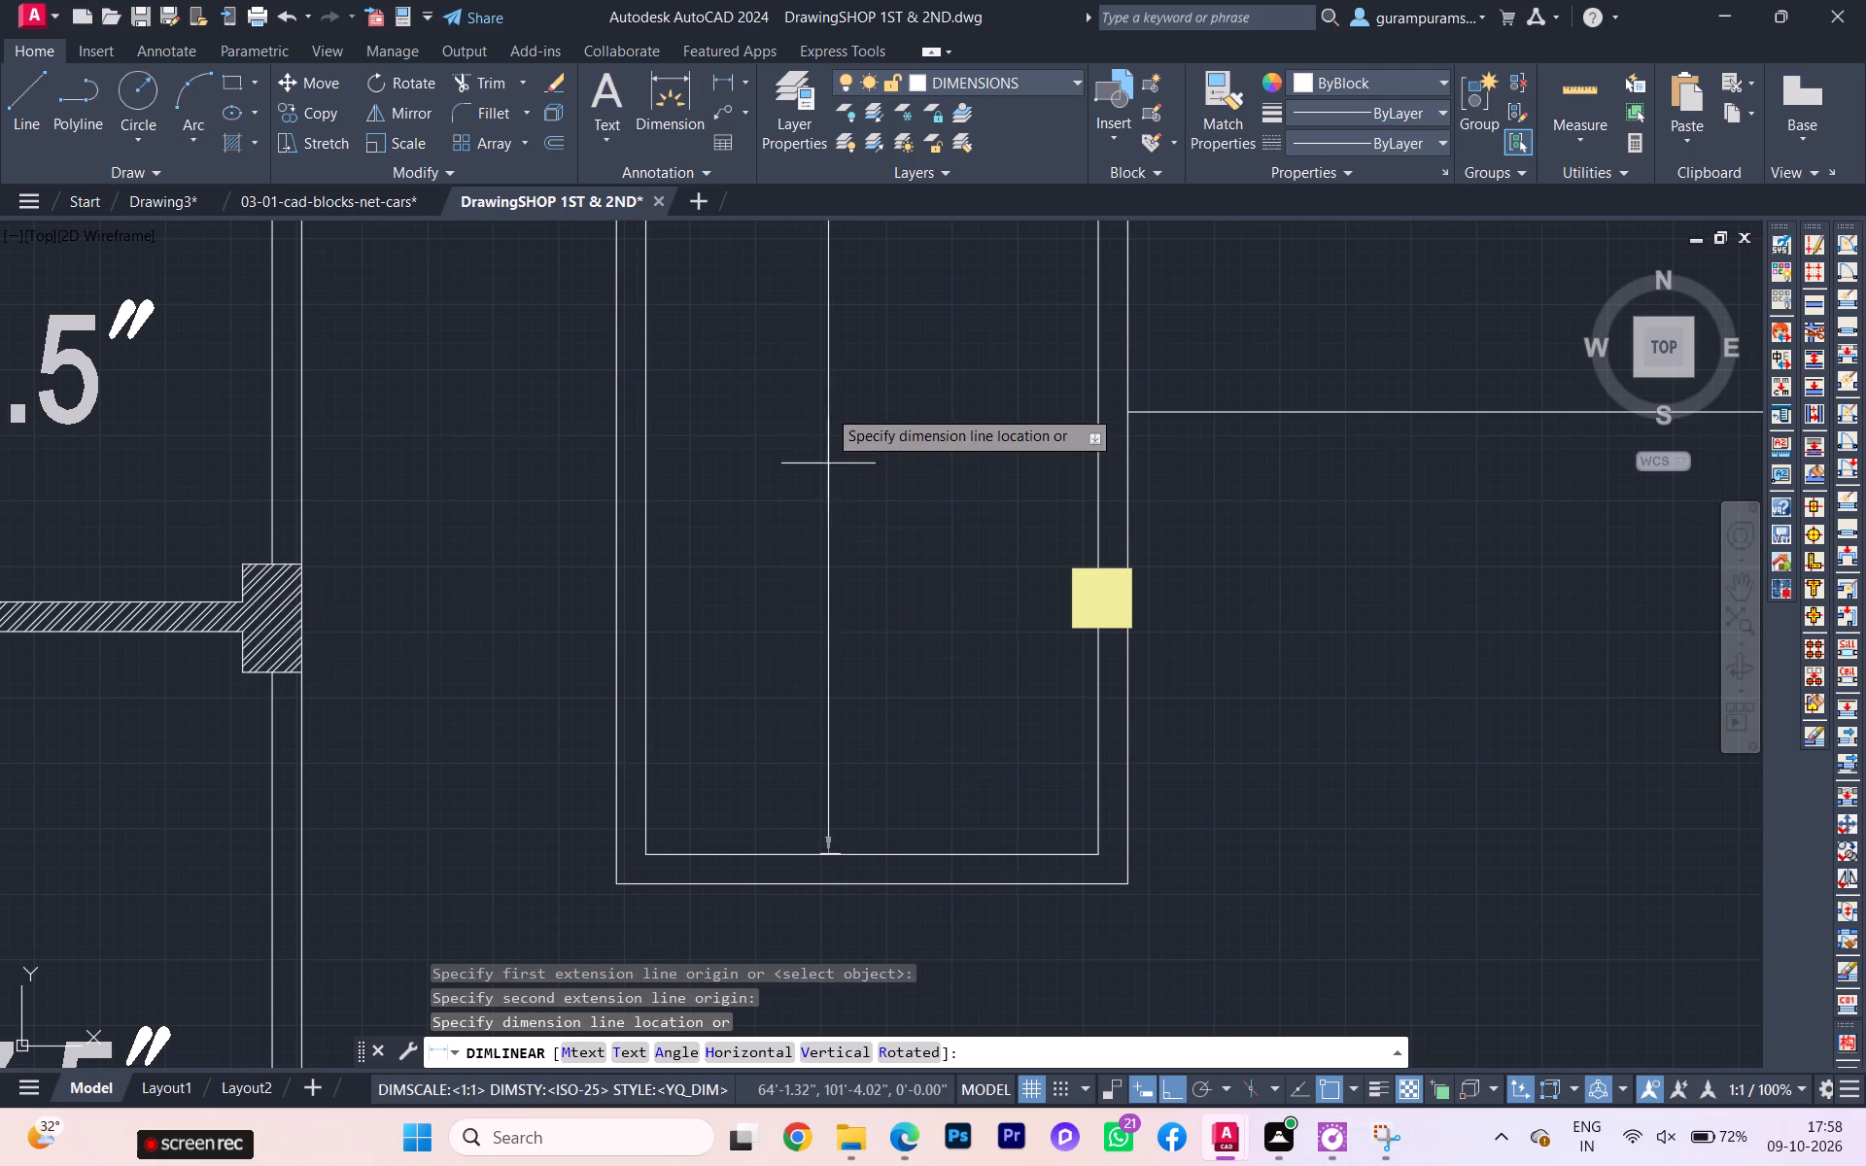
left_click(813, 361)
Check the central blocks' dimensions on the reference plan against those in the drawing.
scroll(850, 394, "down", 2)
middle_click_drag(862, 460, 865, 566)
scroll(862, 460, "down", 1)
scroll(846, 404, "up", 2)
scroll(846, 403, "down", 1)
scroll(723, 483, "up", 1)
scroll(693, 502, "down", 5)
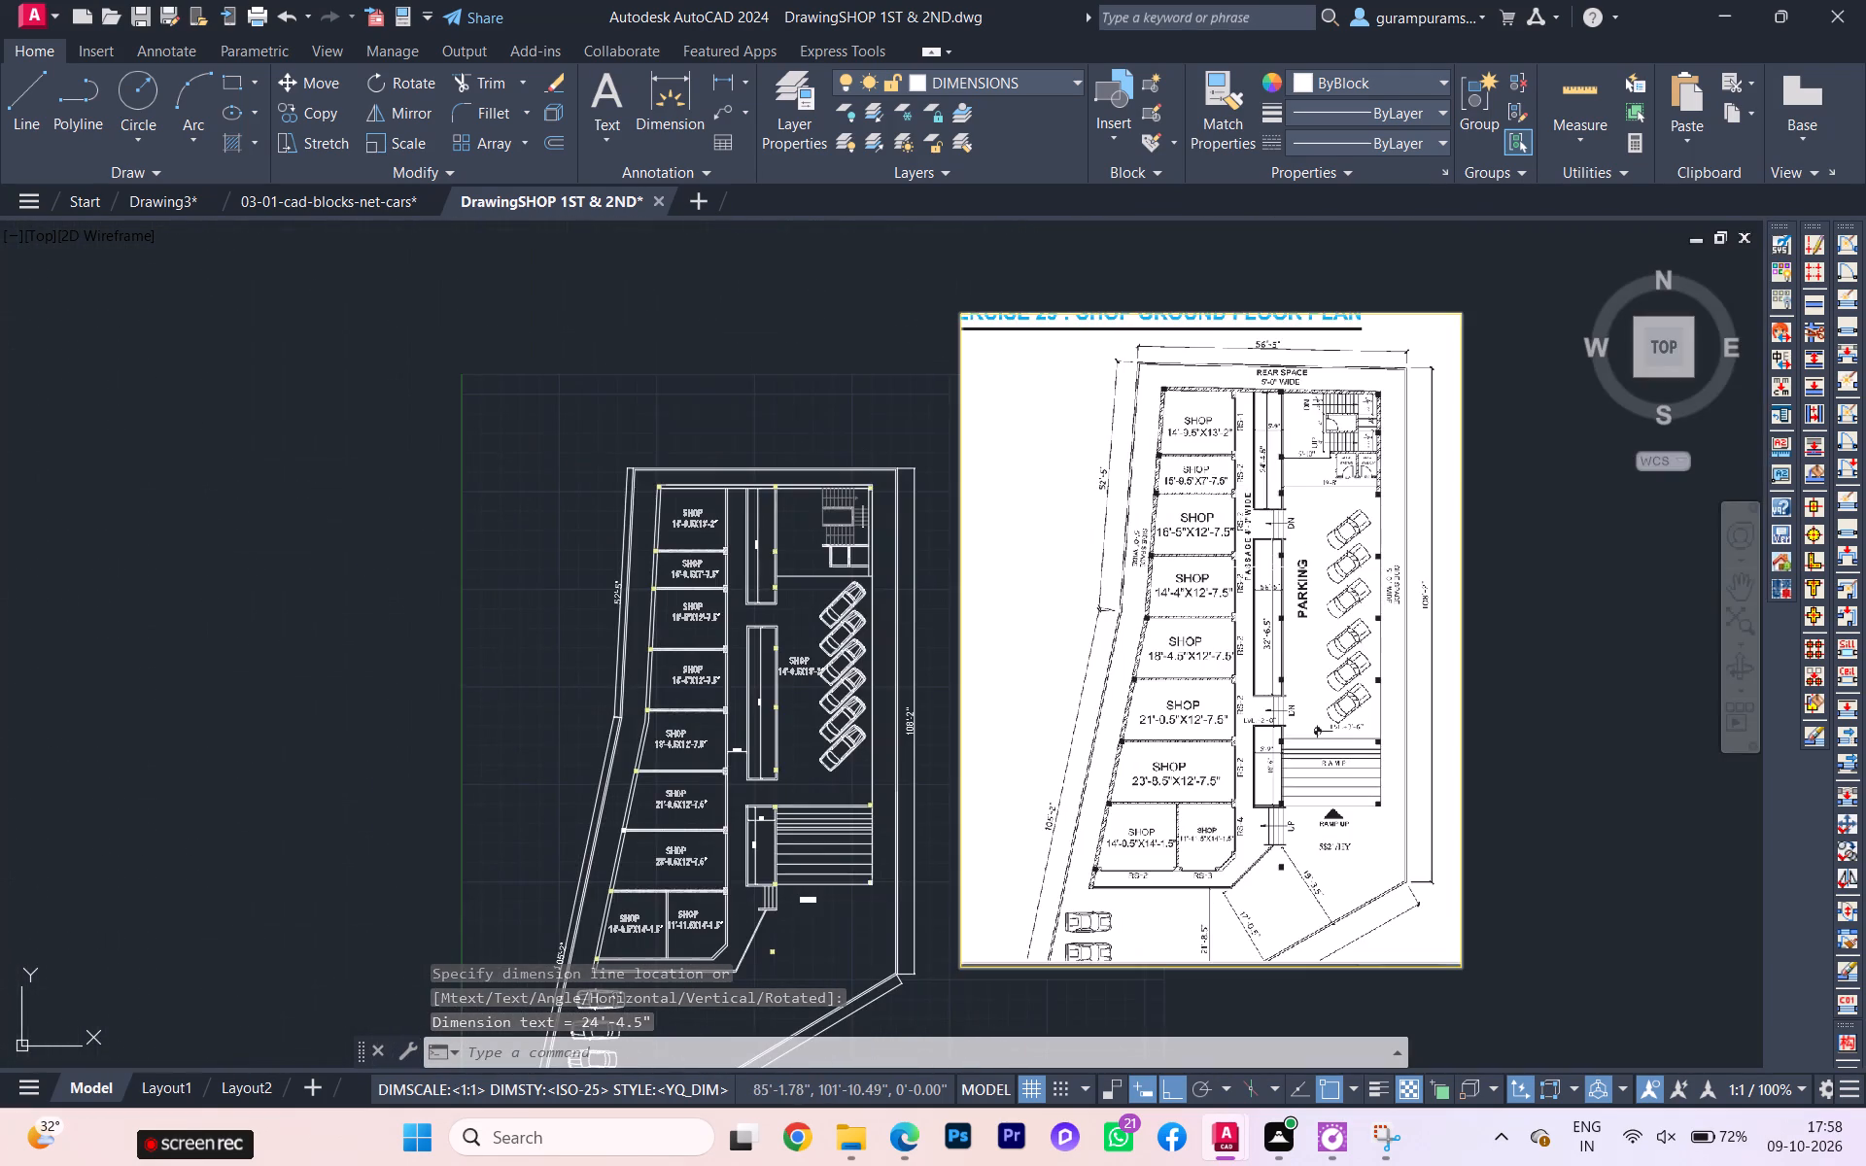
scroll(1309, 508, "up", 5)
scroll(1310, 497, "down", 2)
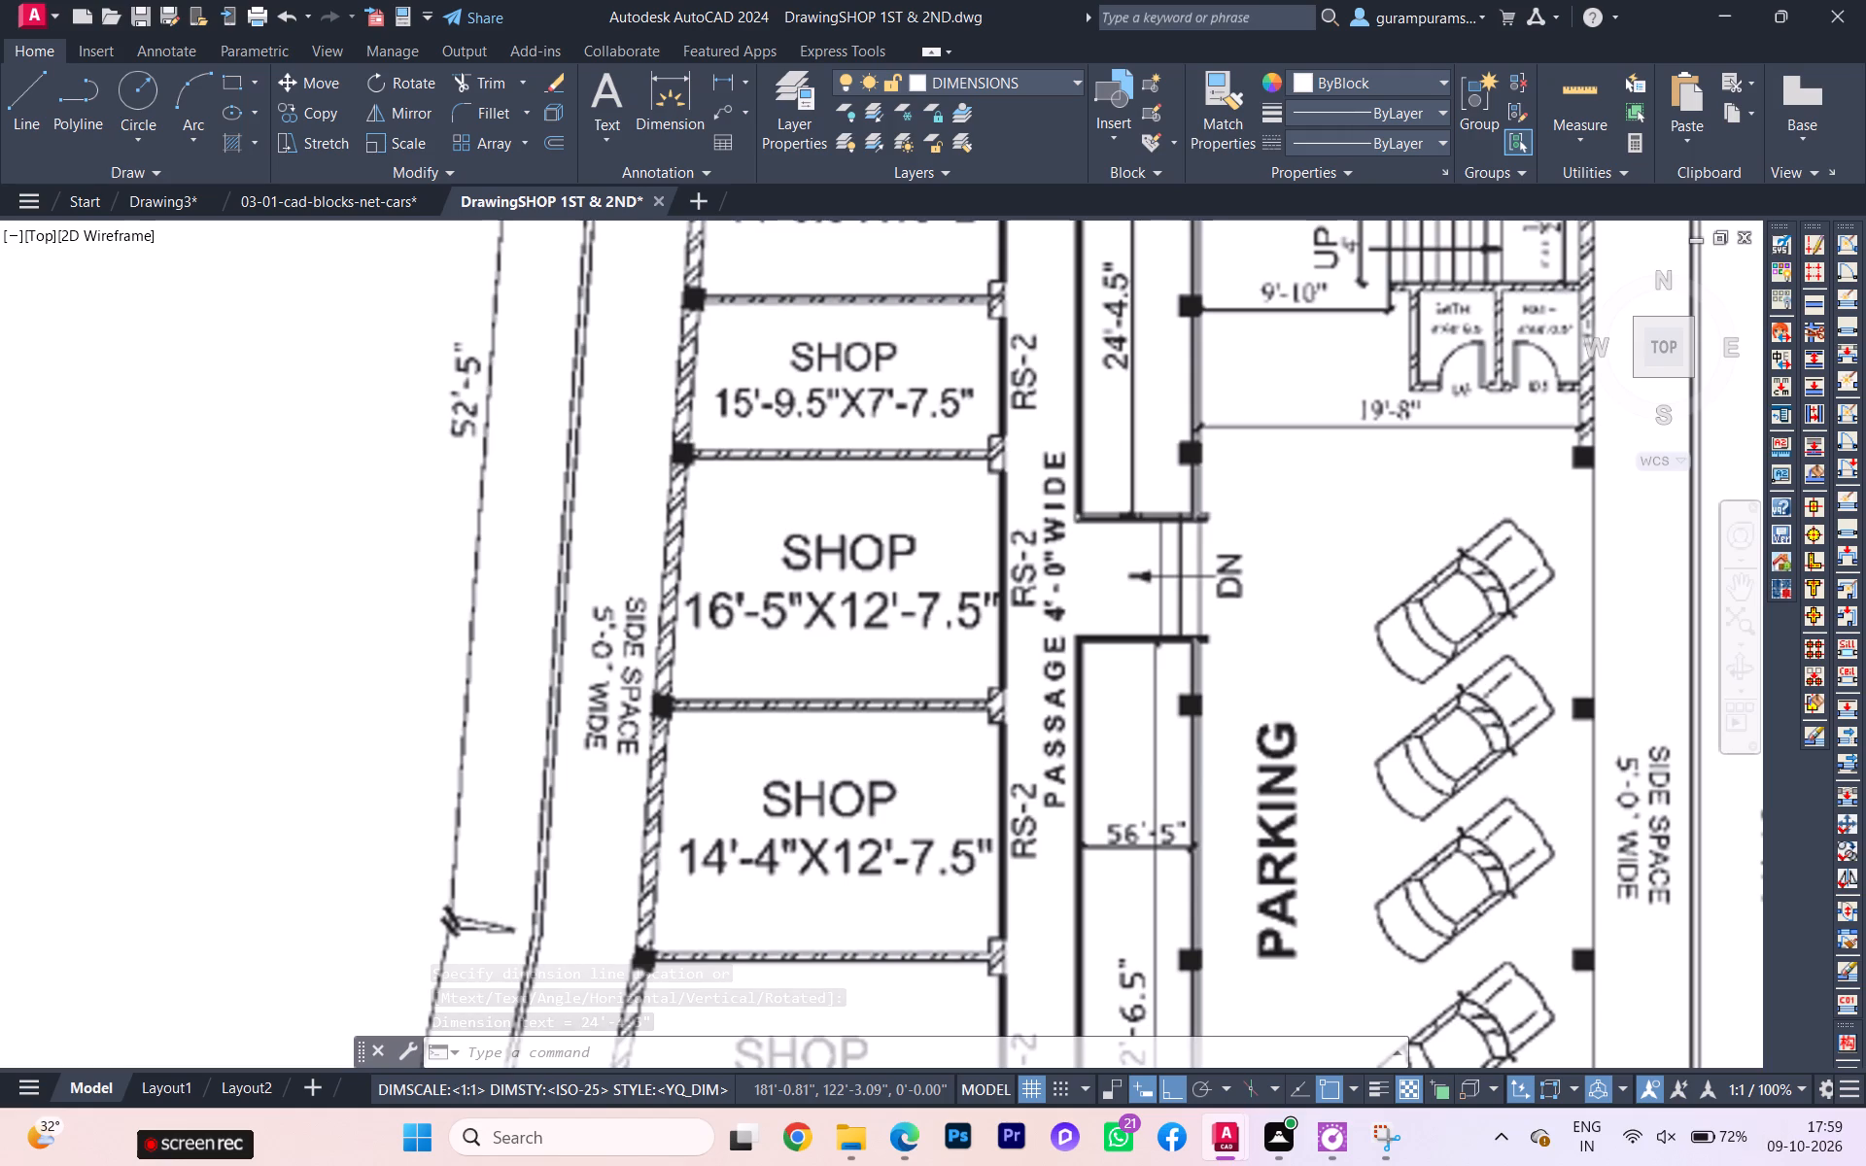
scroll(1109, 615, "down", 1)
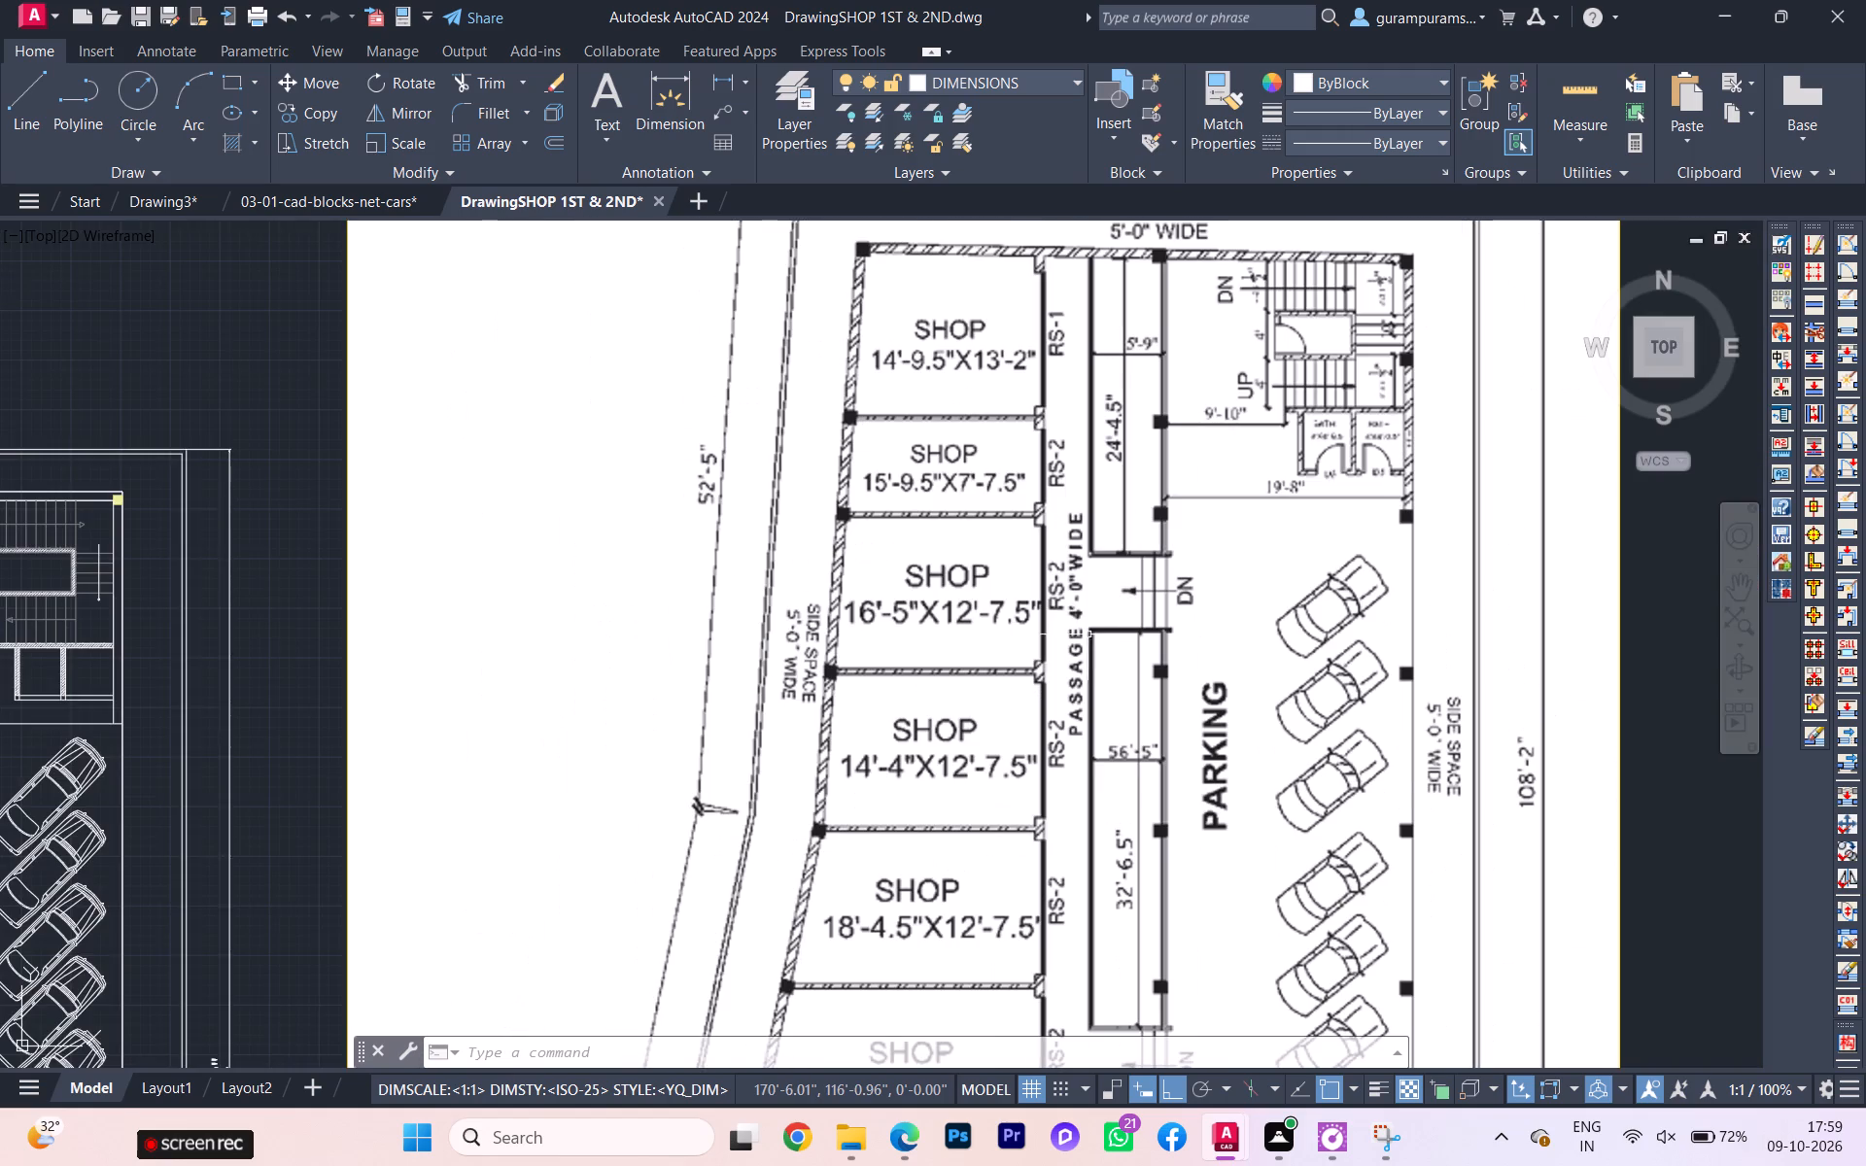
scroll(1074, 651, "down", 1)
Replace the text of the middle central block's vertical length dimension with 32'-6.5.
scroll(297, 907, "up", 2)
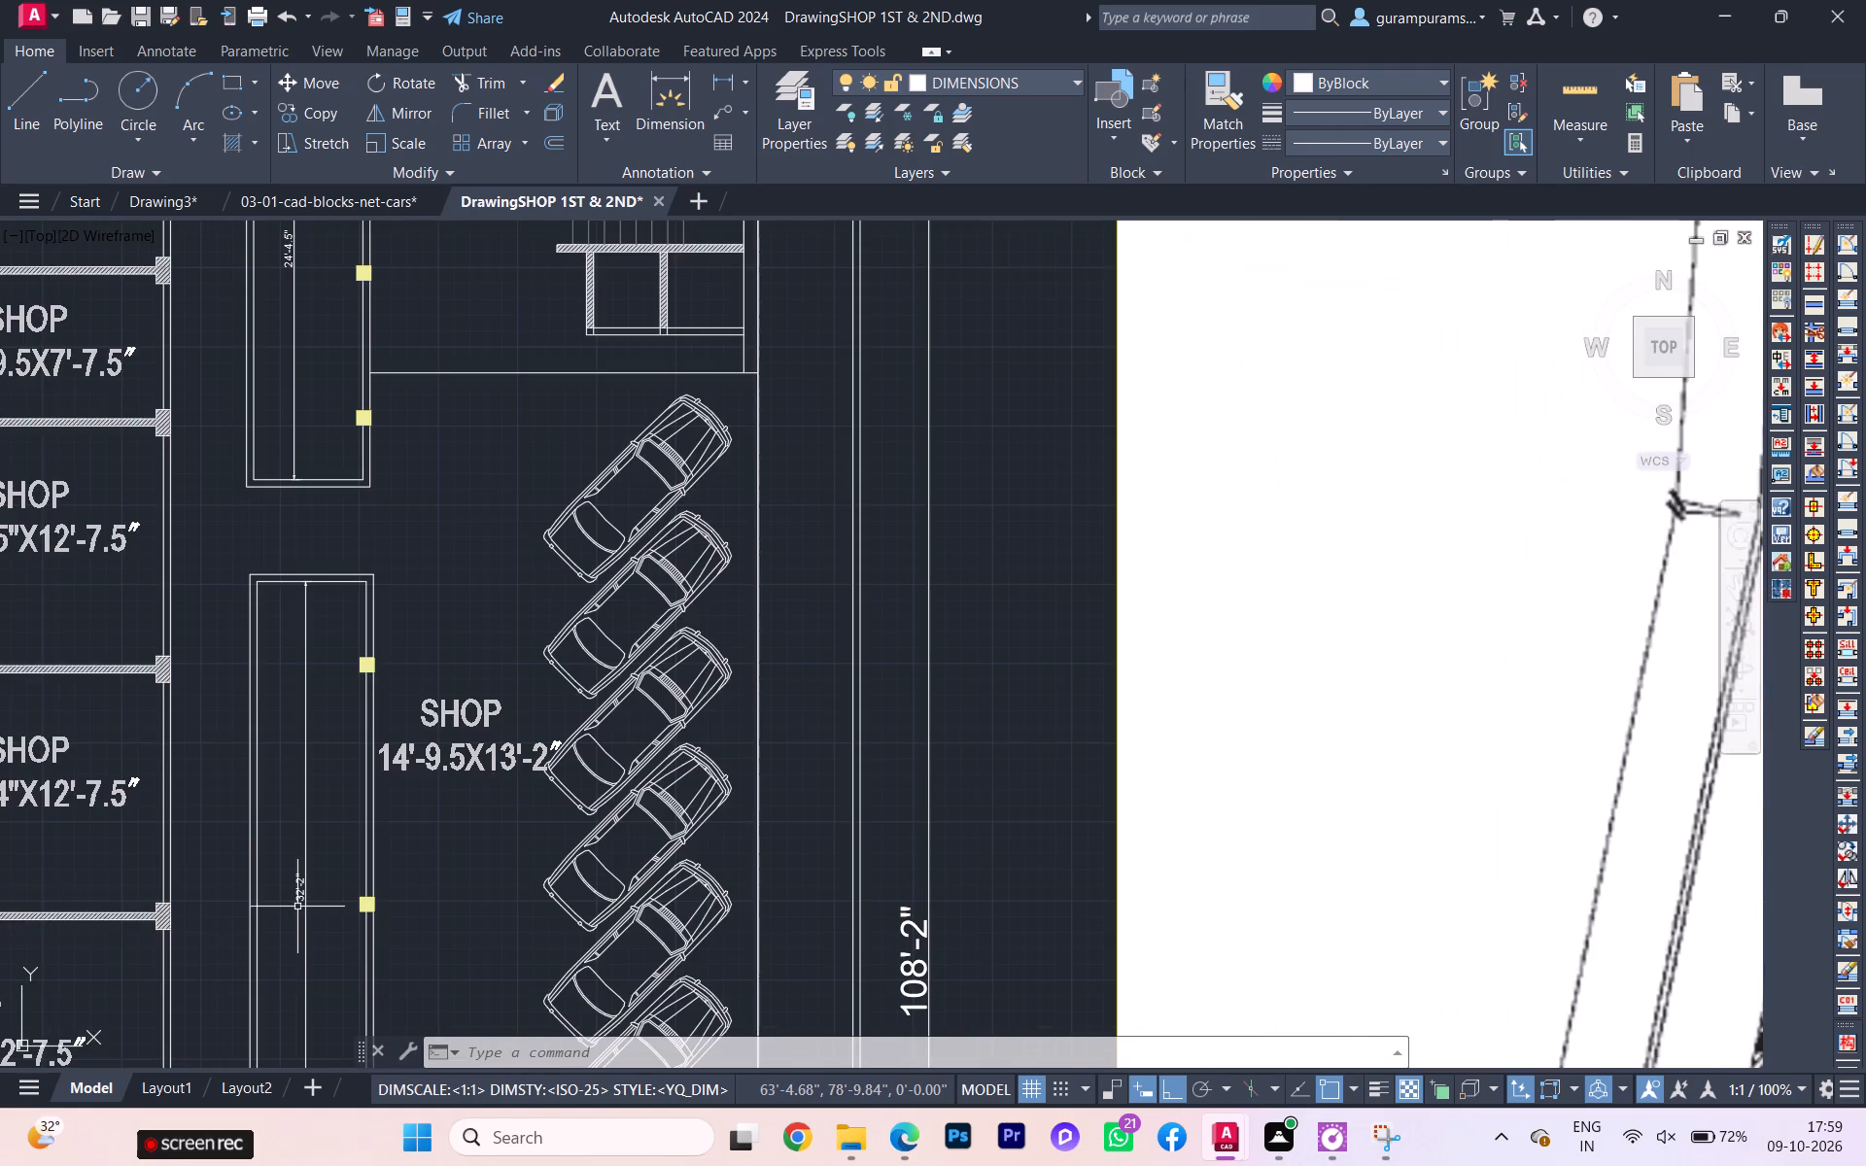
scroll(304, 935, "up", 2)
double_click(299, 837)
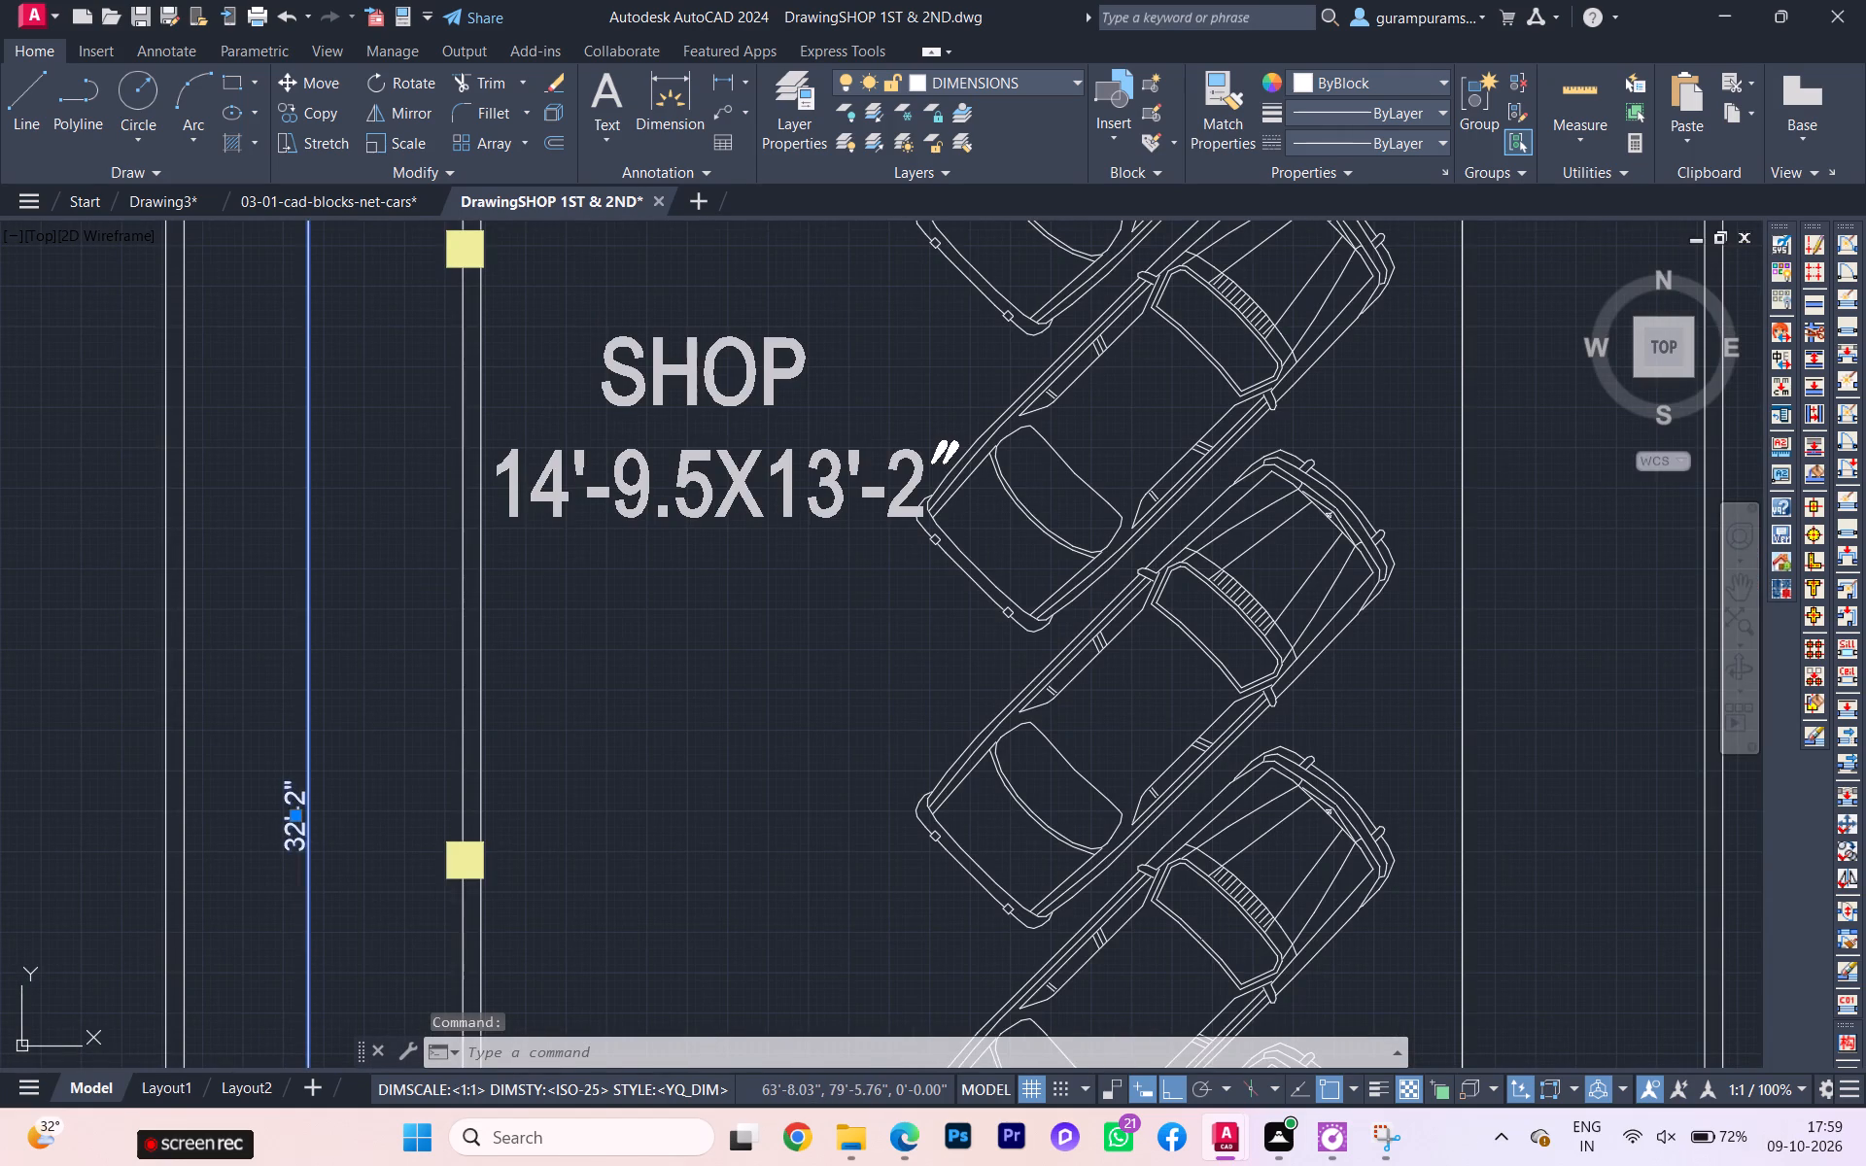
key("Right")
key("Right")
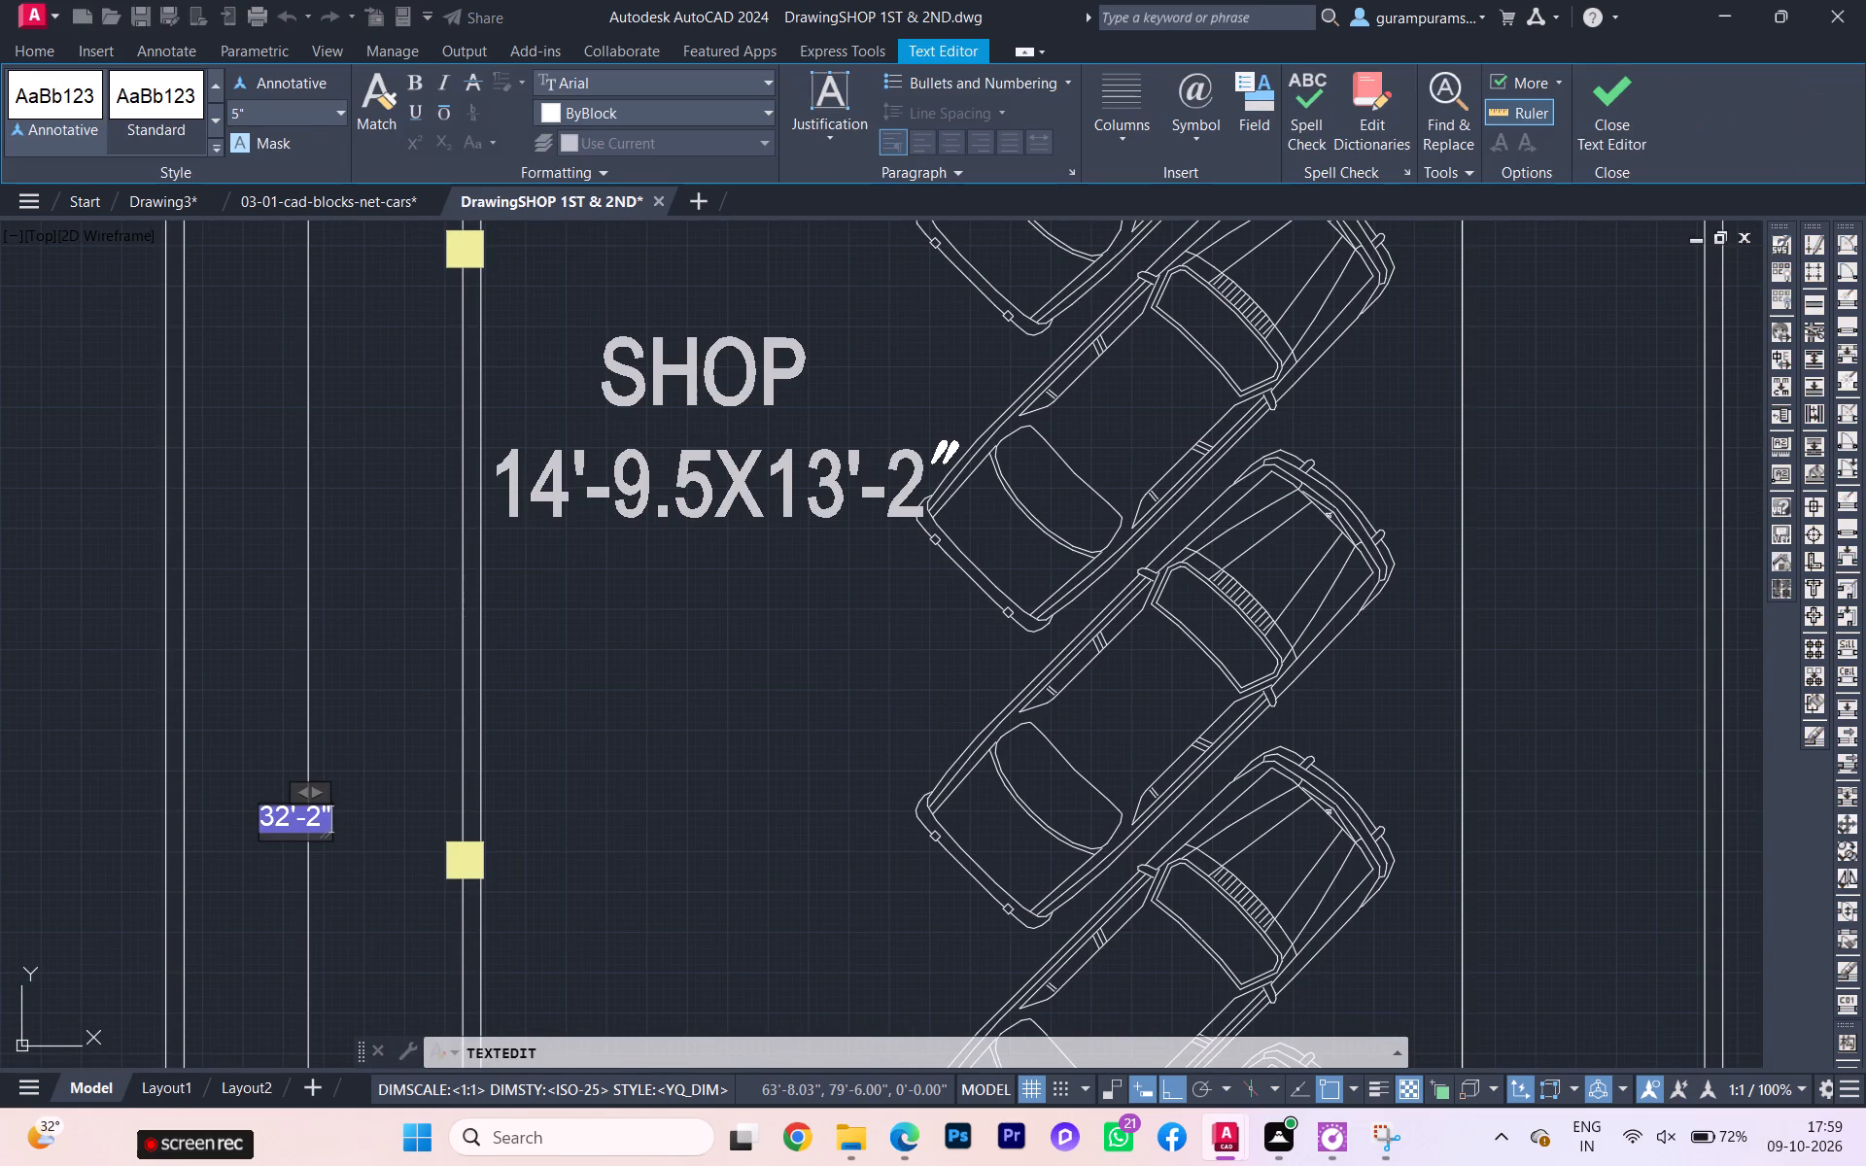
key("BackSpace")
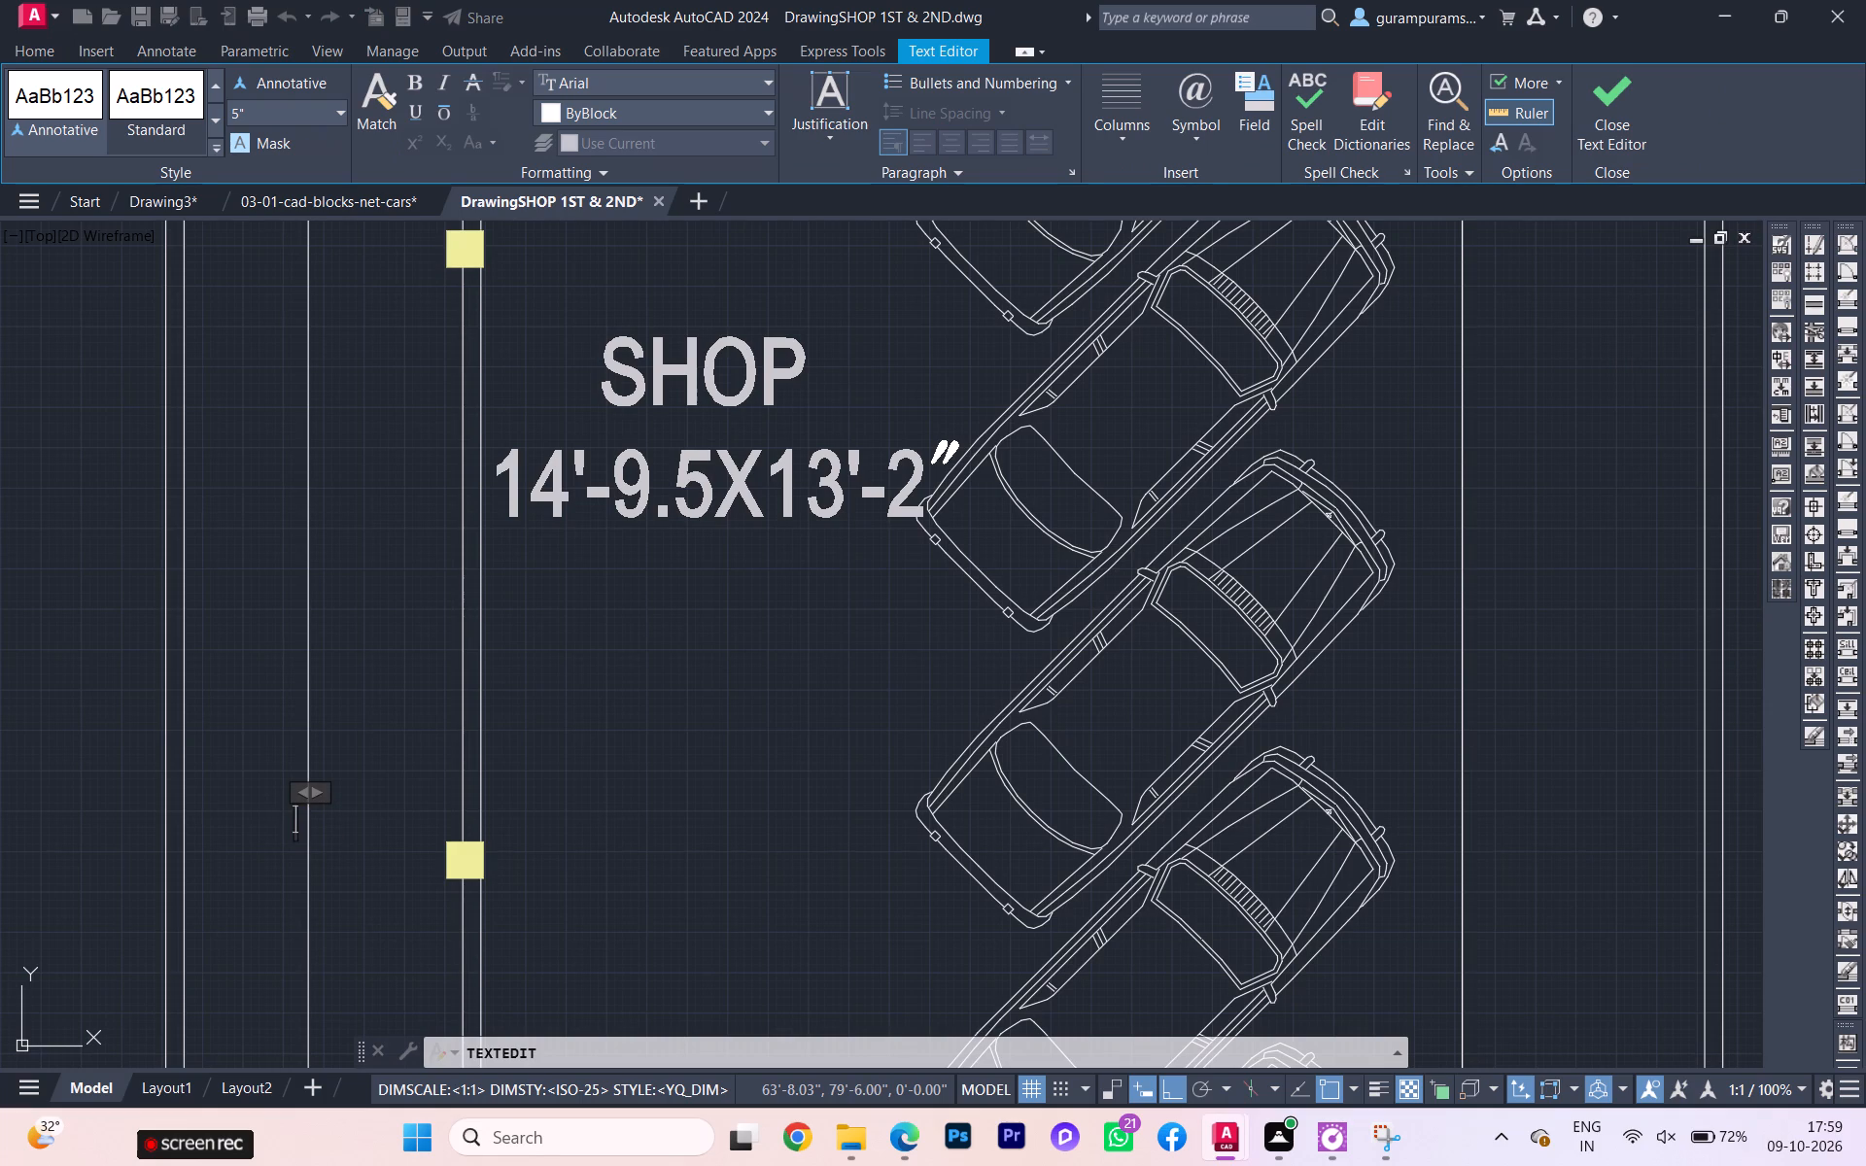
key("3")
type("2'-6.5")
scroll(306, 833, "up", 1)
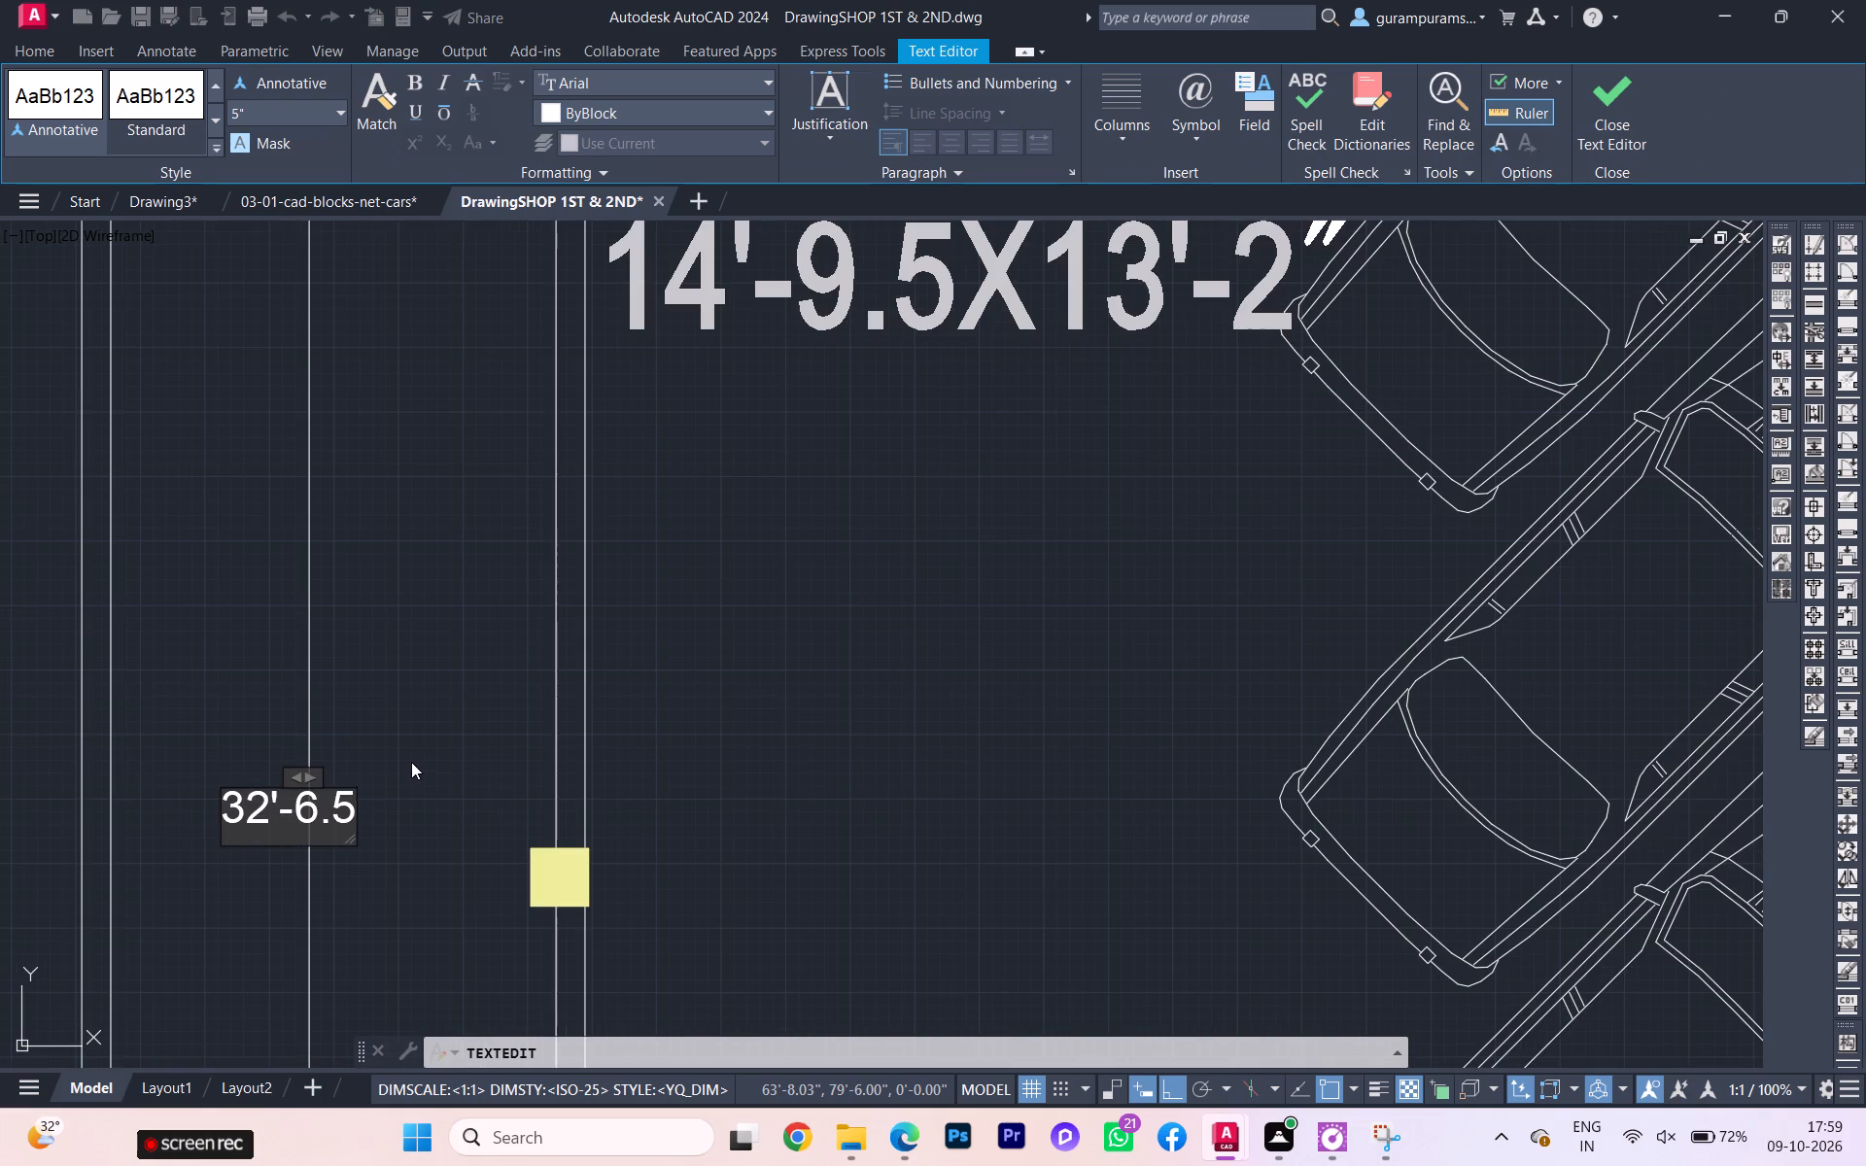
left_click(411, 762)
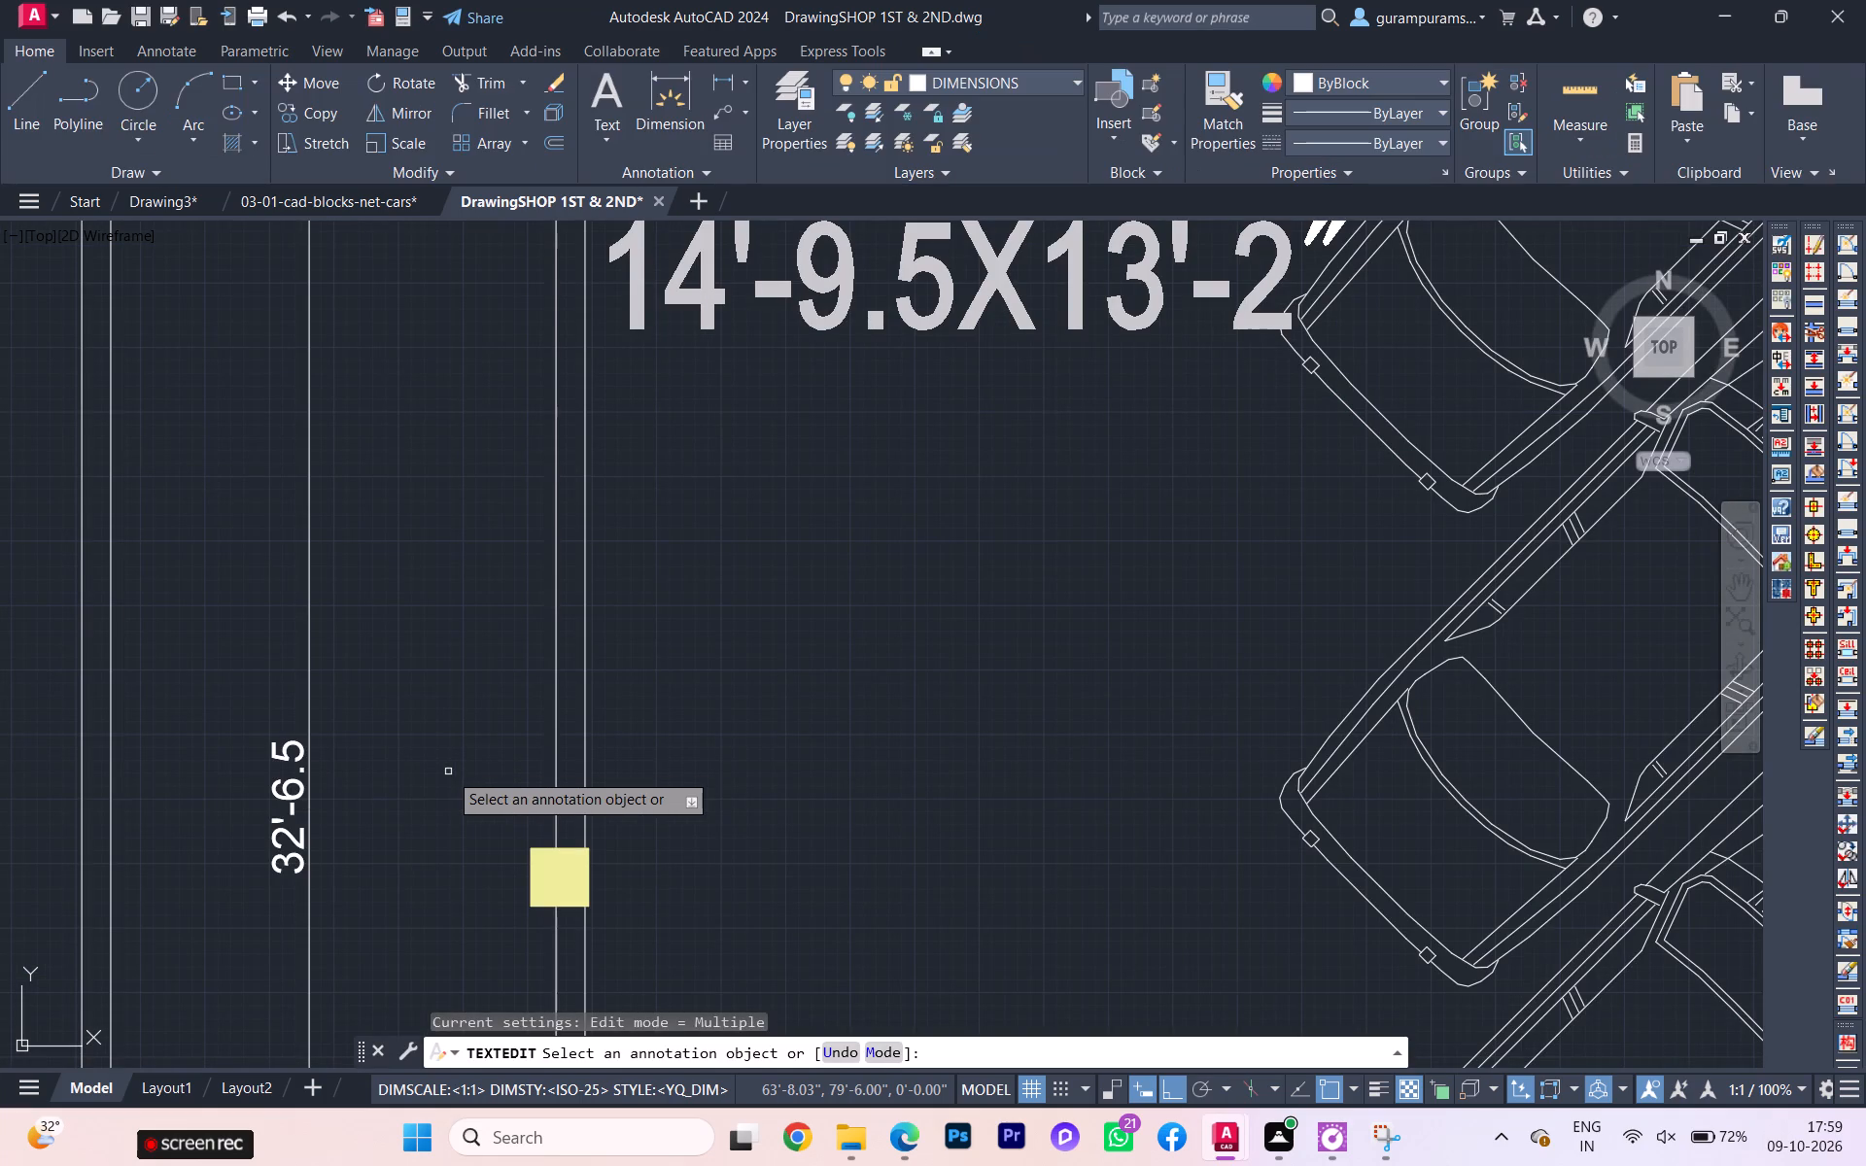
Replace the text of the middle central block's vertical length dimension with 35'-6.5".
triple_click(276, 790)
left_click(351, 818)
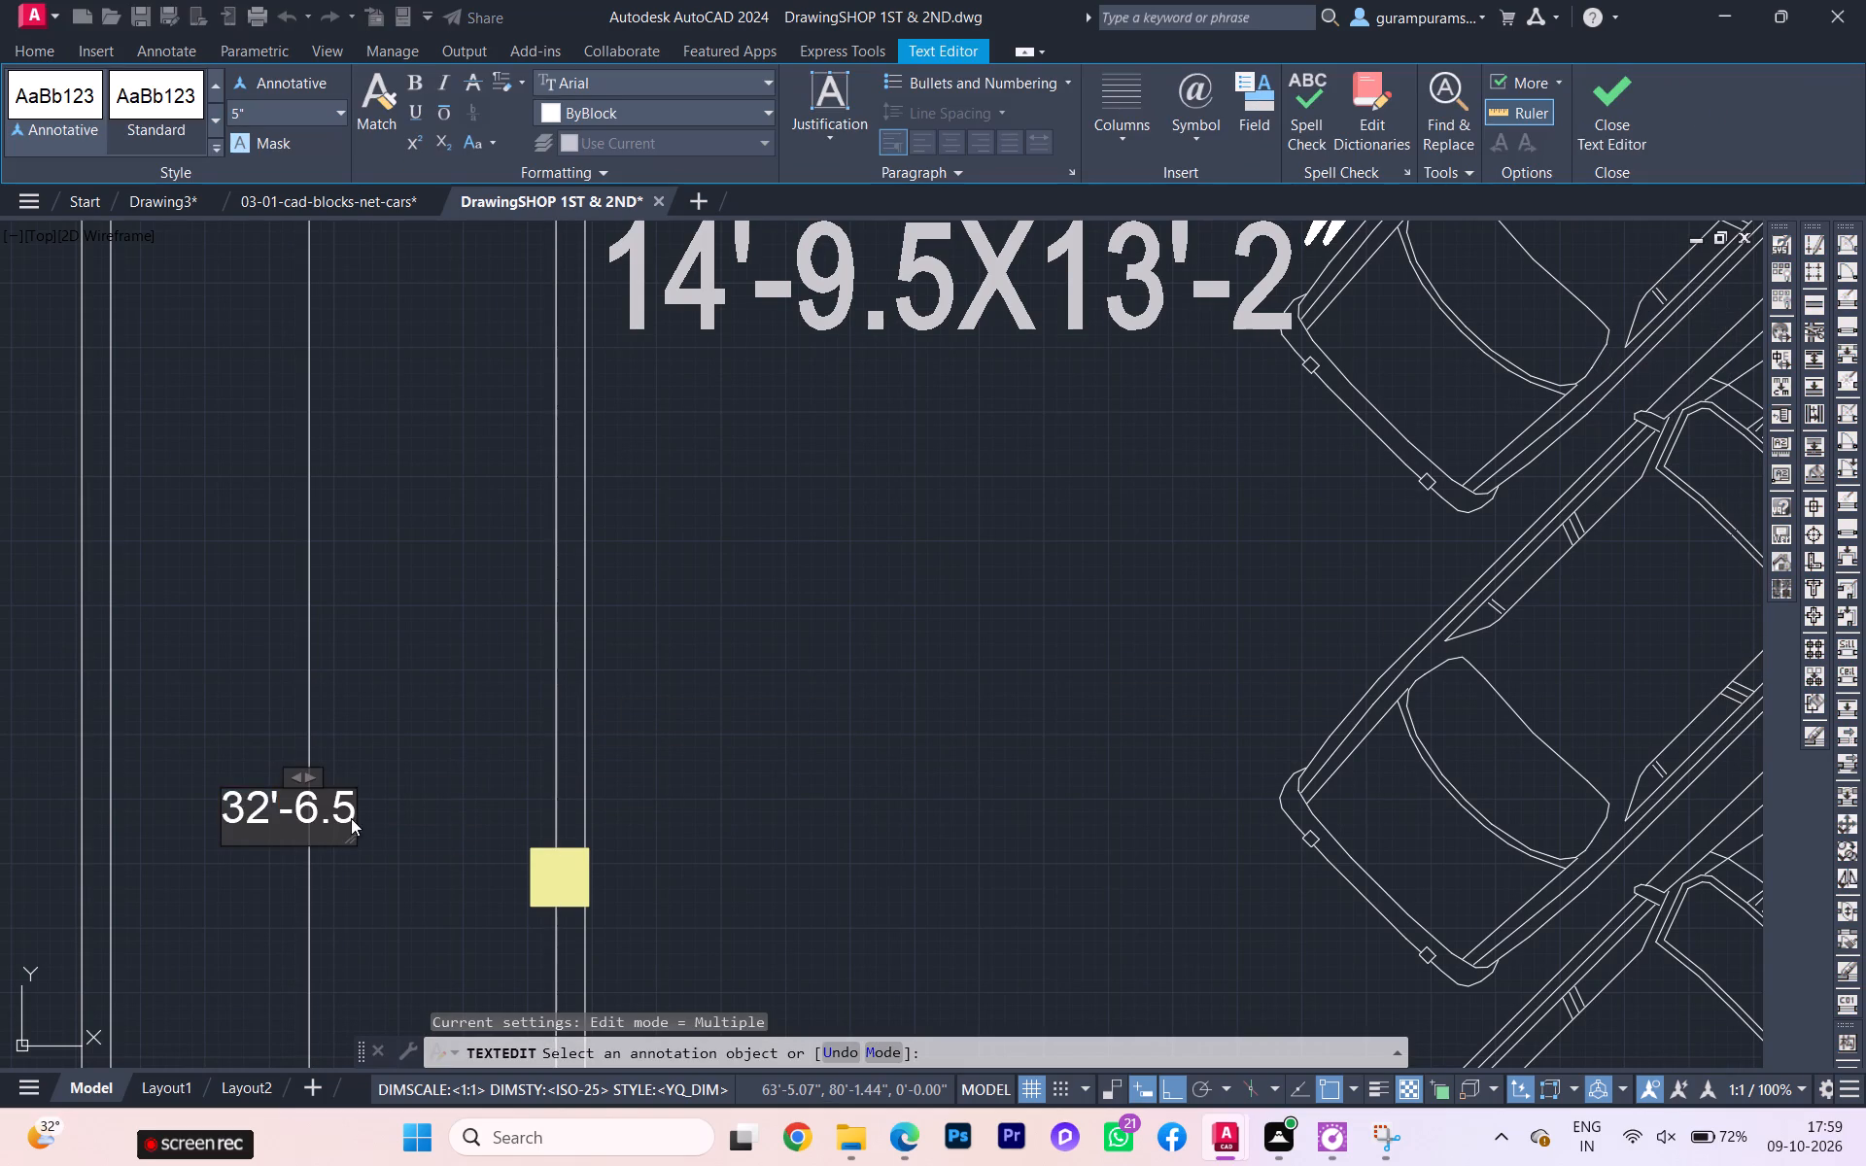
type("35")
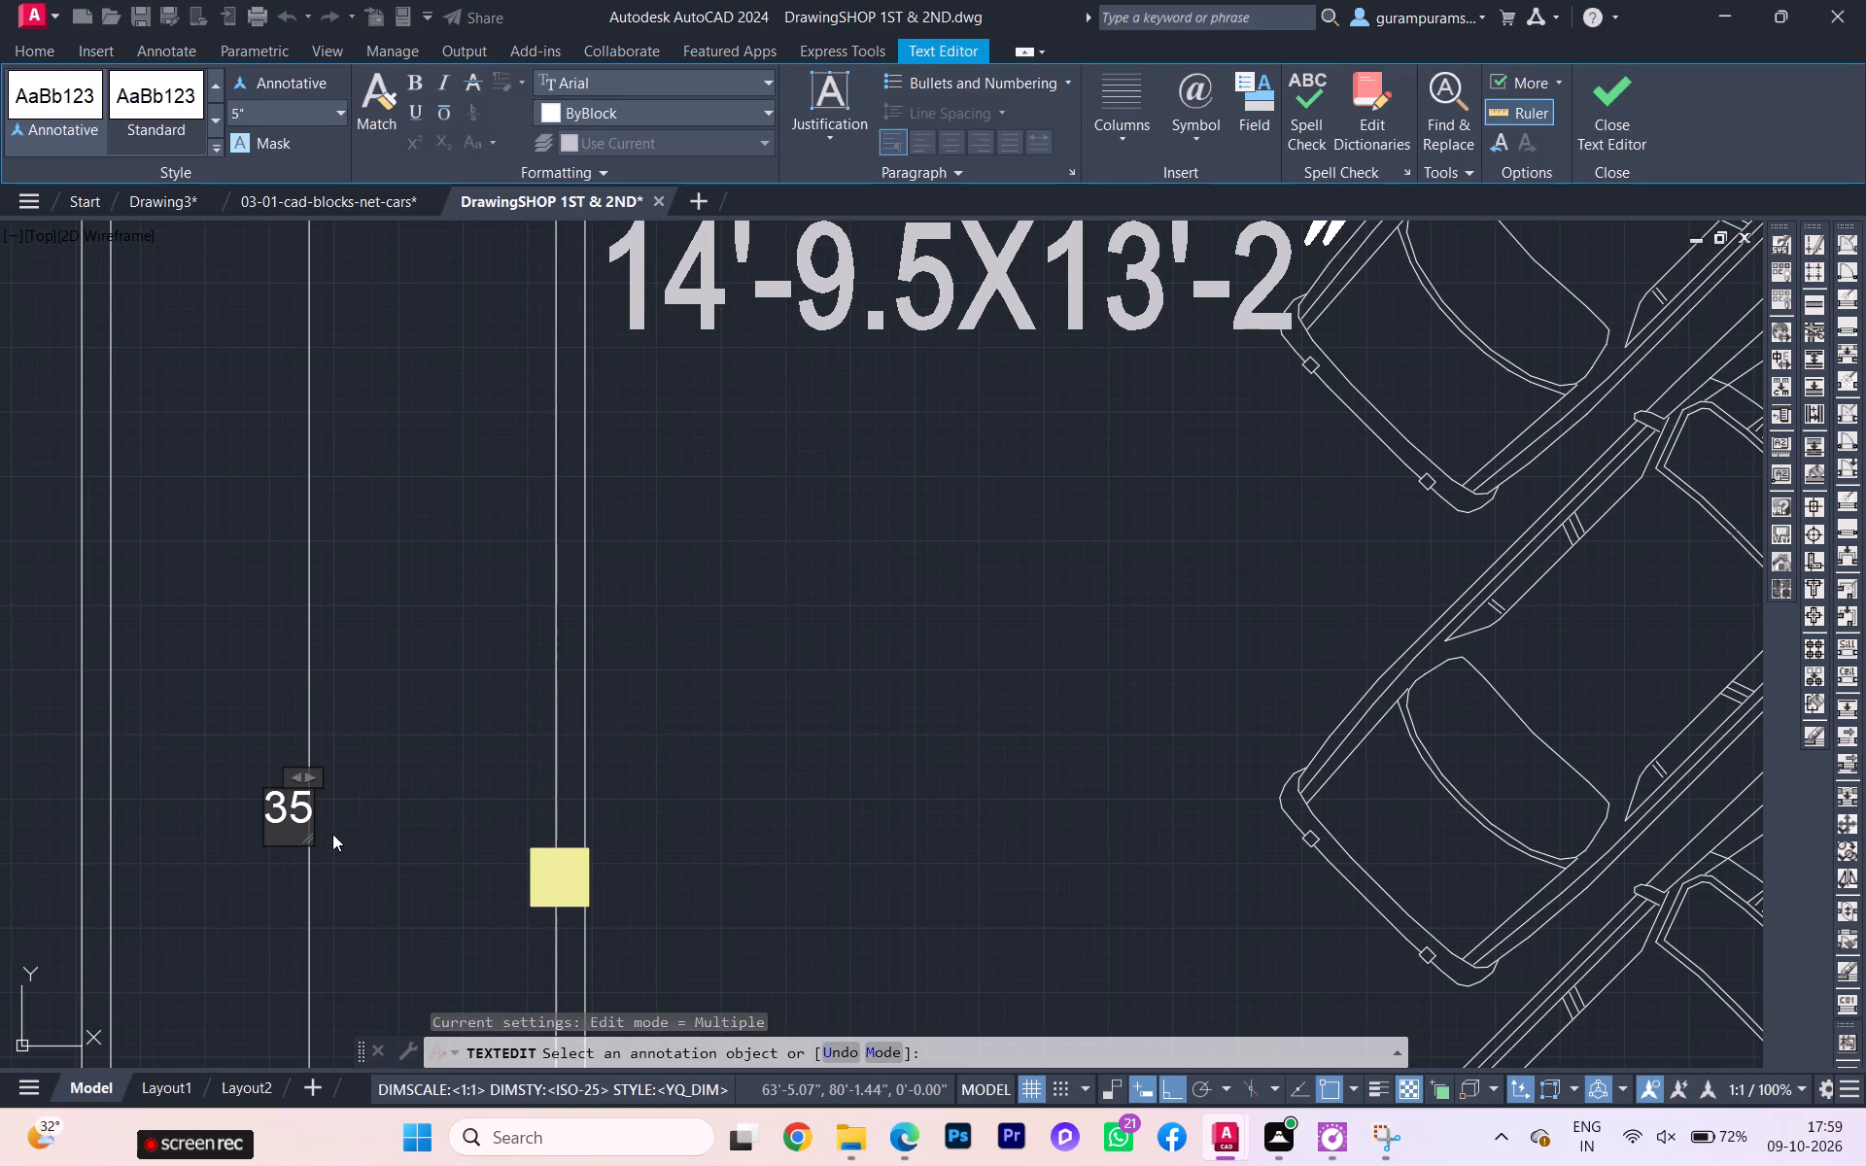
key("apostrophe")
type("-6.5\"")
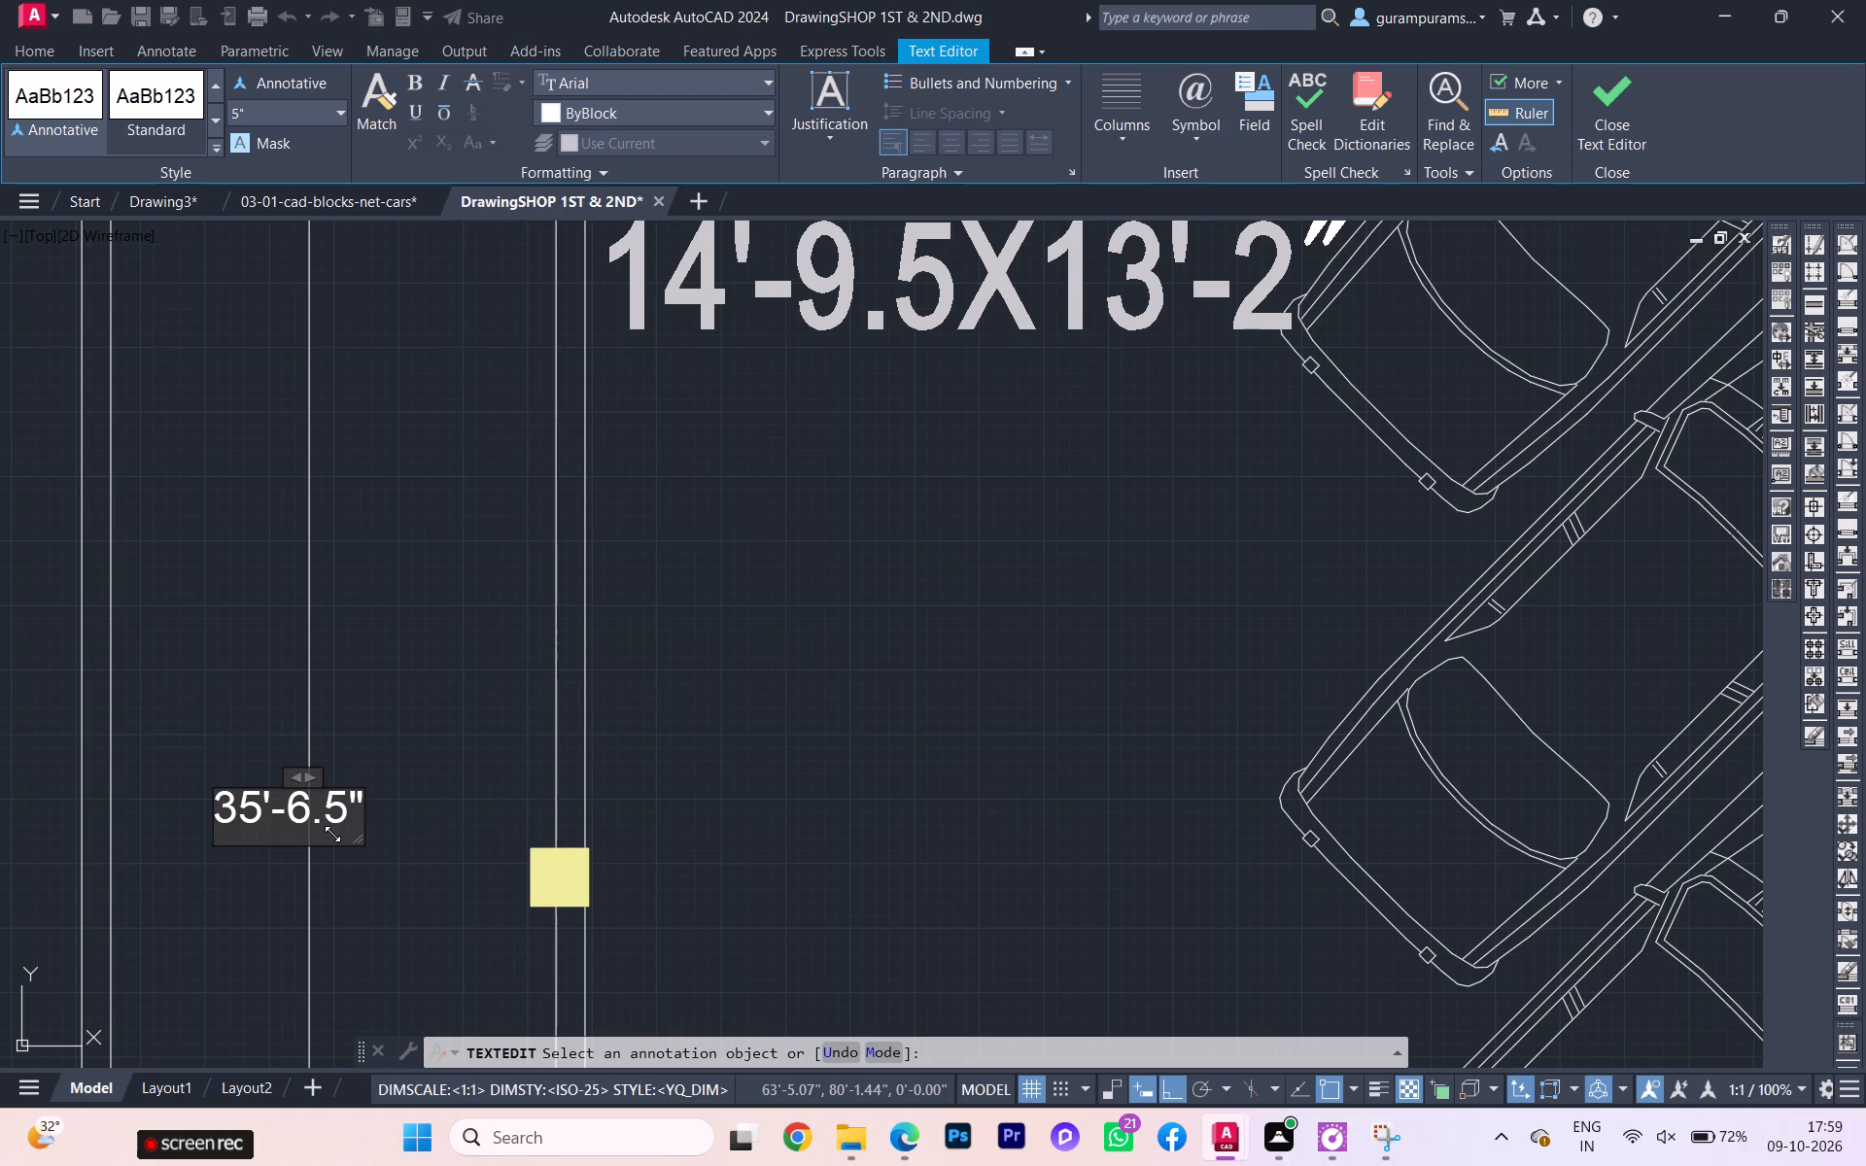
left_click(402, 799)
Compare the dimensions of the middle central block and the narrow block beside the ramp with the reference plan.
scroll(402, 798, "down", 4)
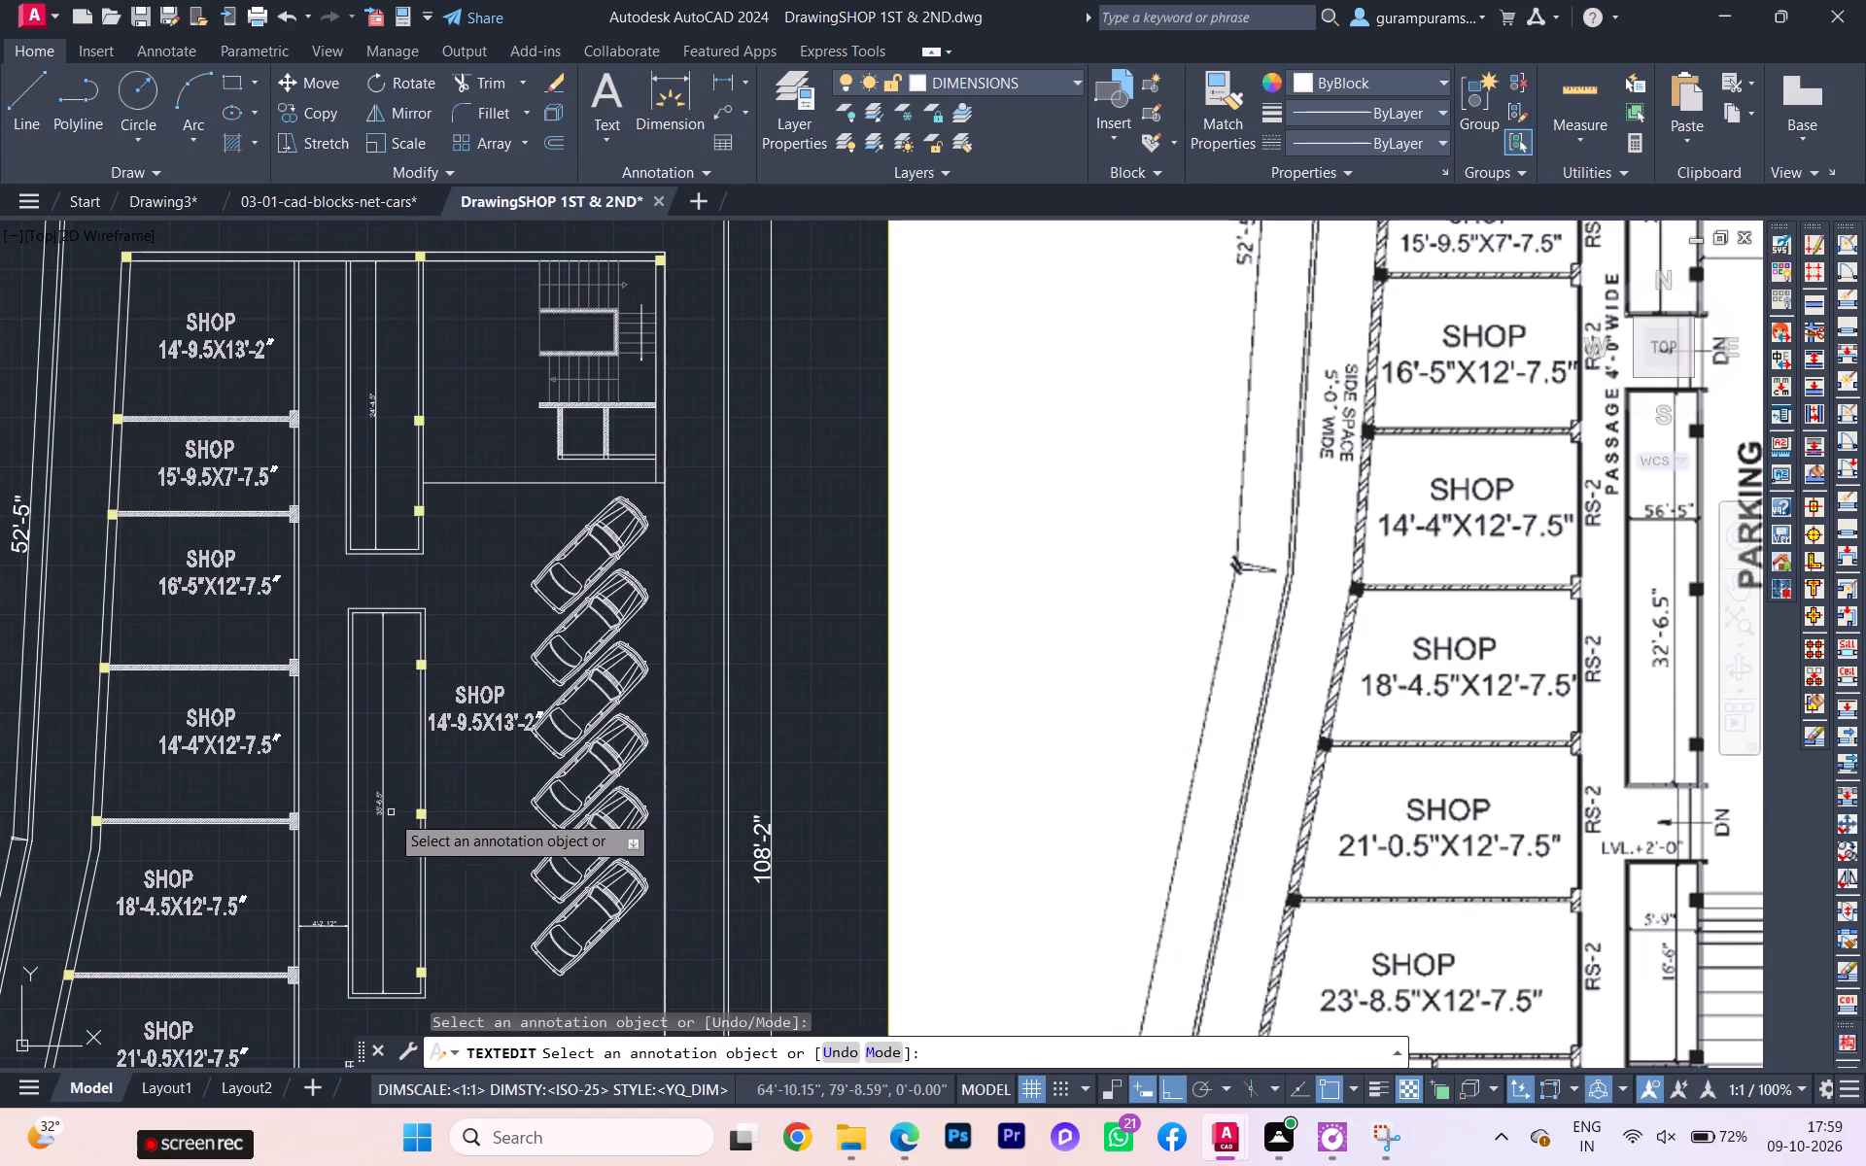
middle_click_drag(393, 896, 477, 662)
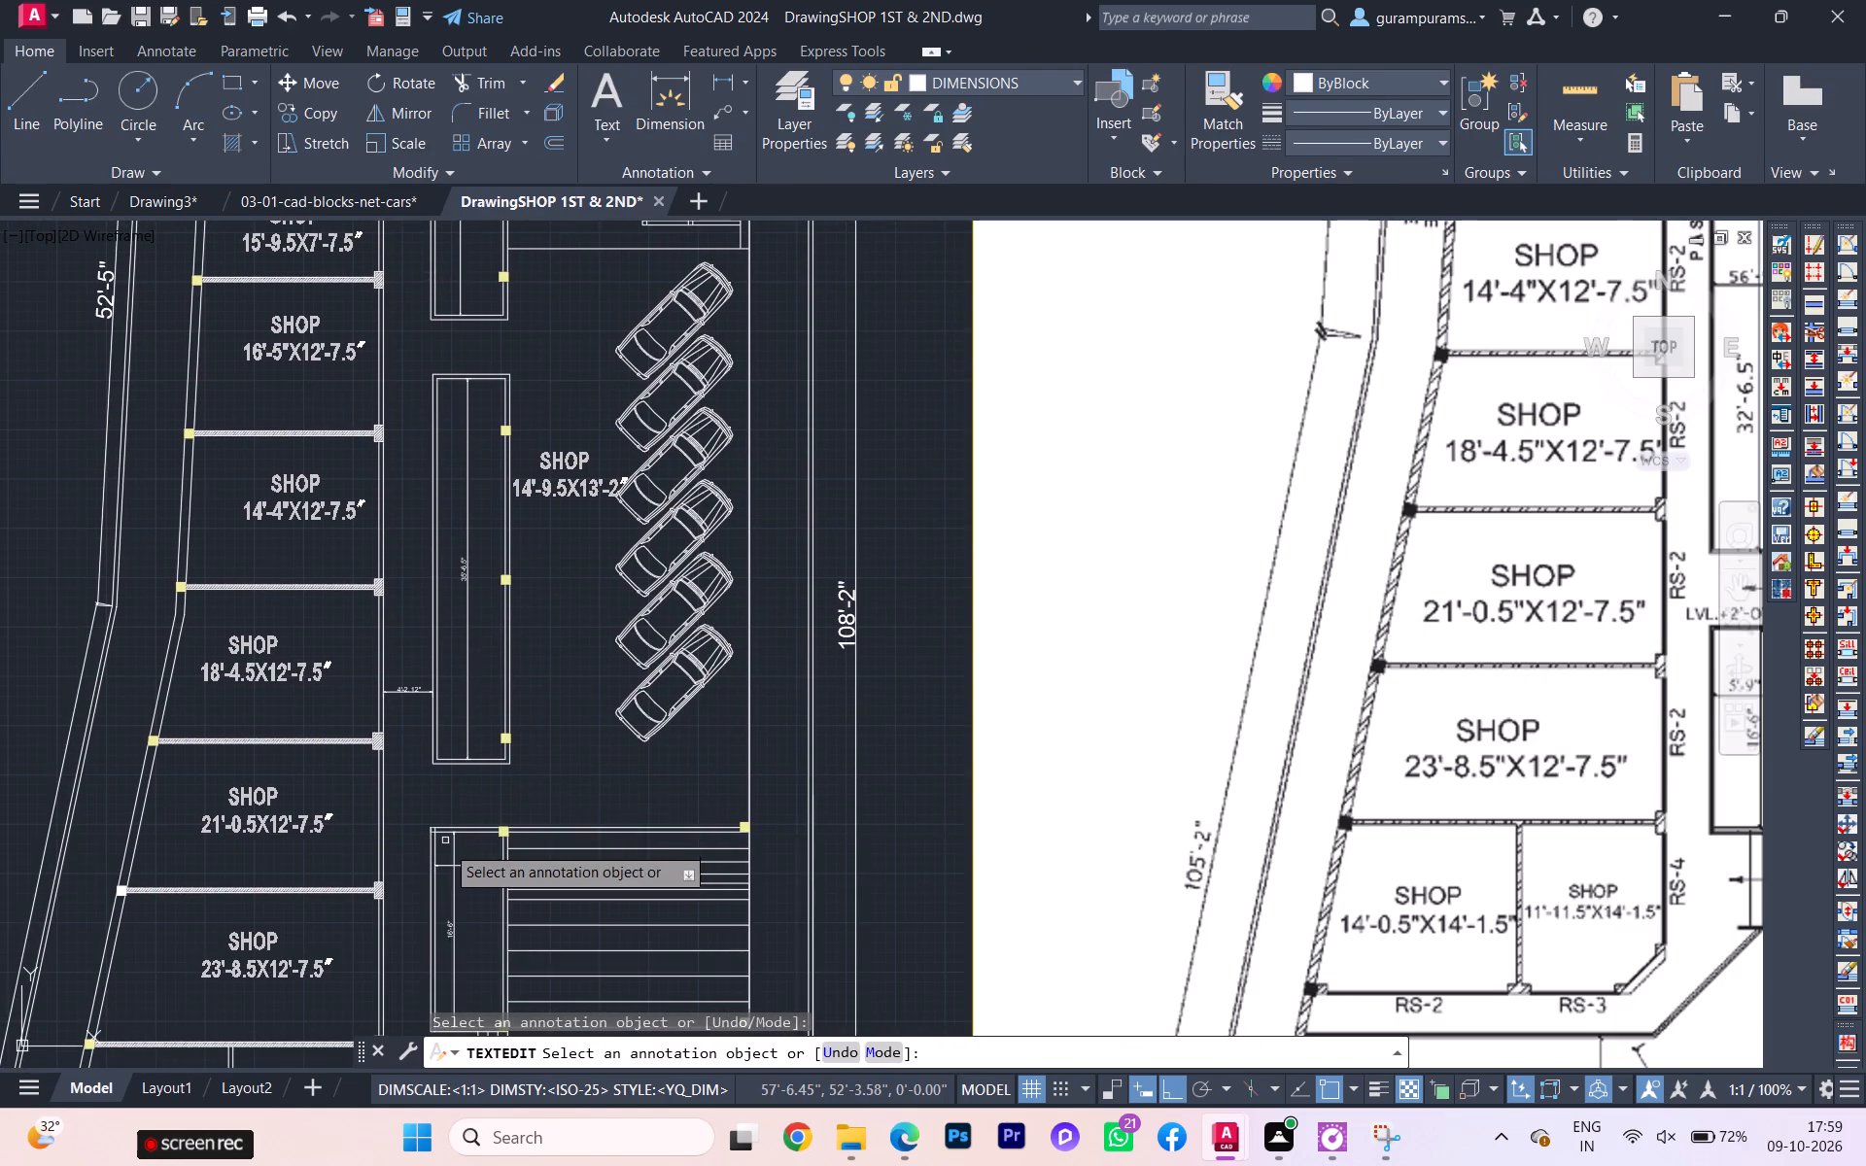
scroll(457, 857, "up", 3)
scroll(446, 981, "down", 2)
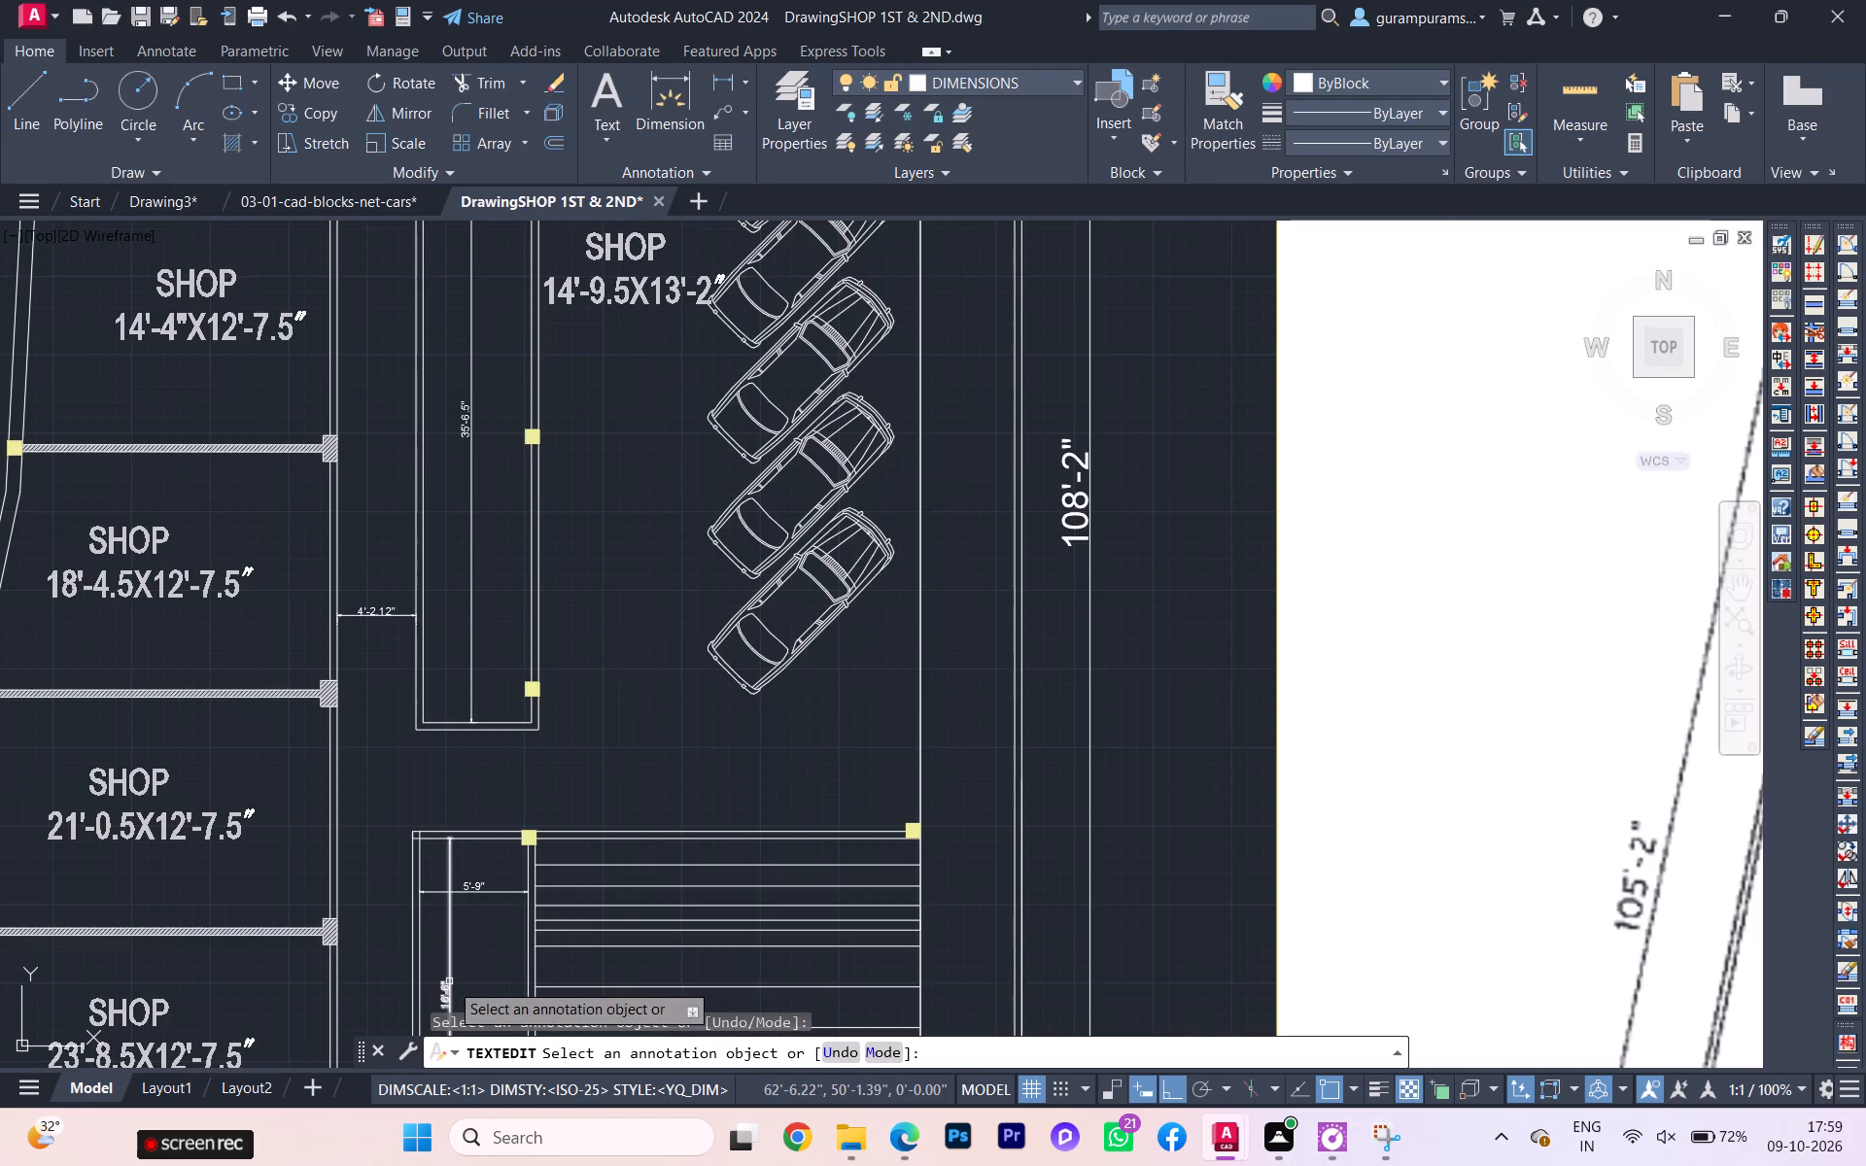
scroll(1332, 894, "down", 1)
scroll(1561, 831, "down", 2)
middle_click_drag(1601, 783, 1575, 784)
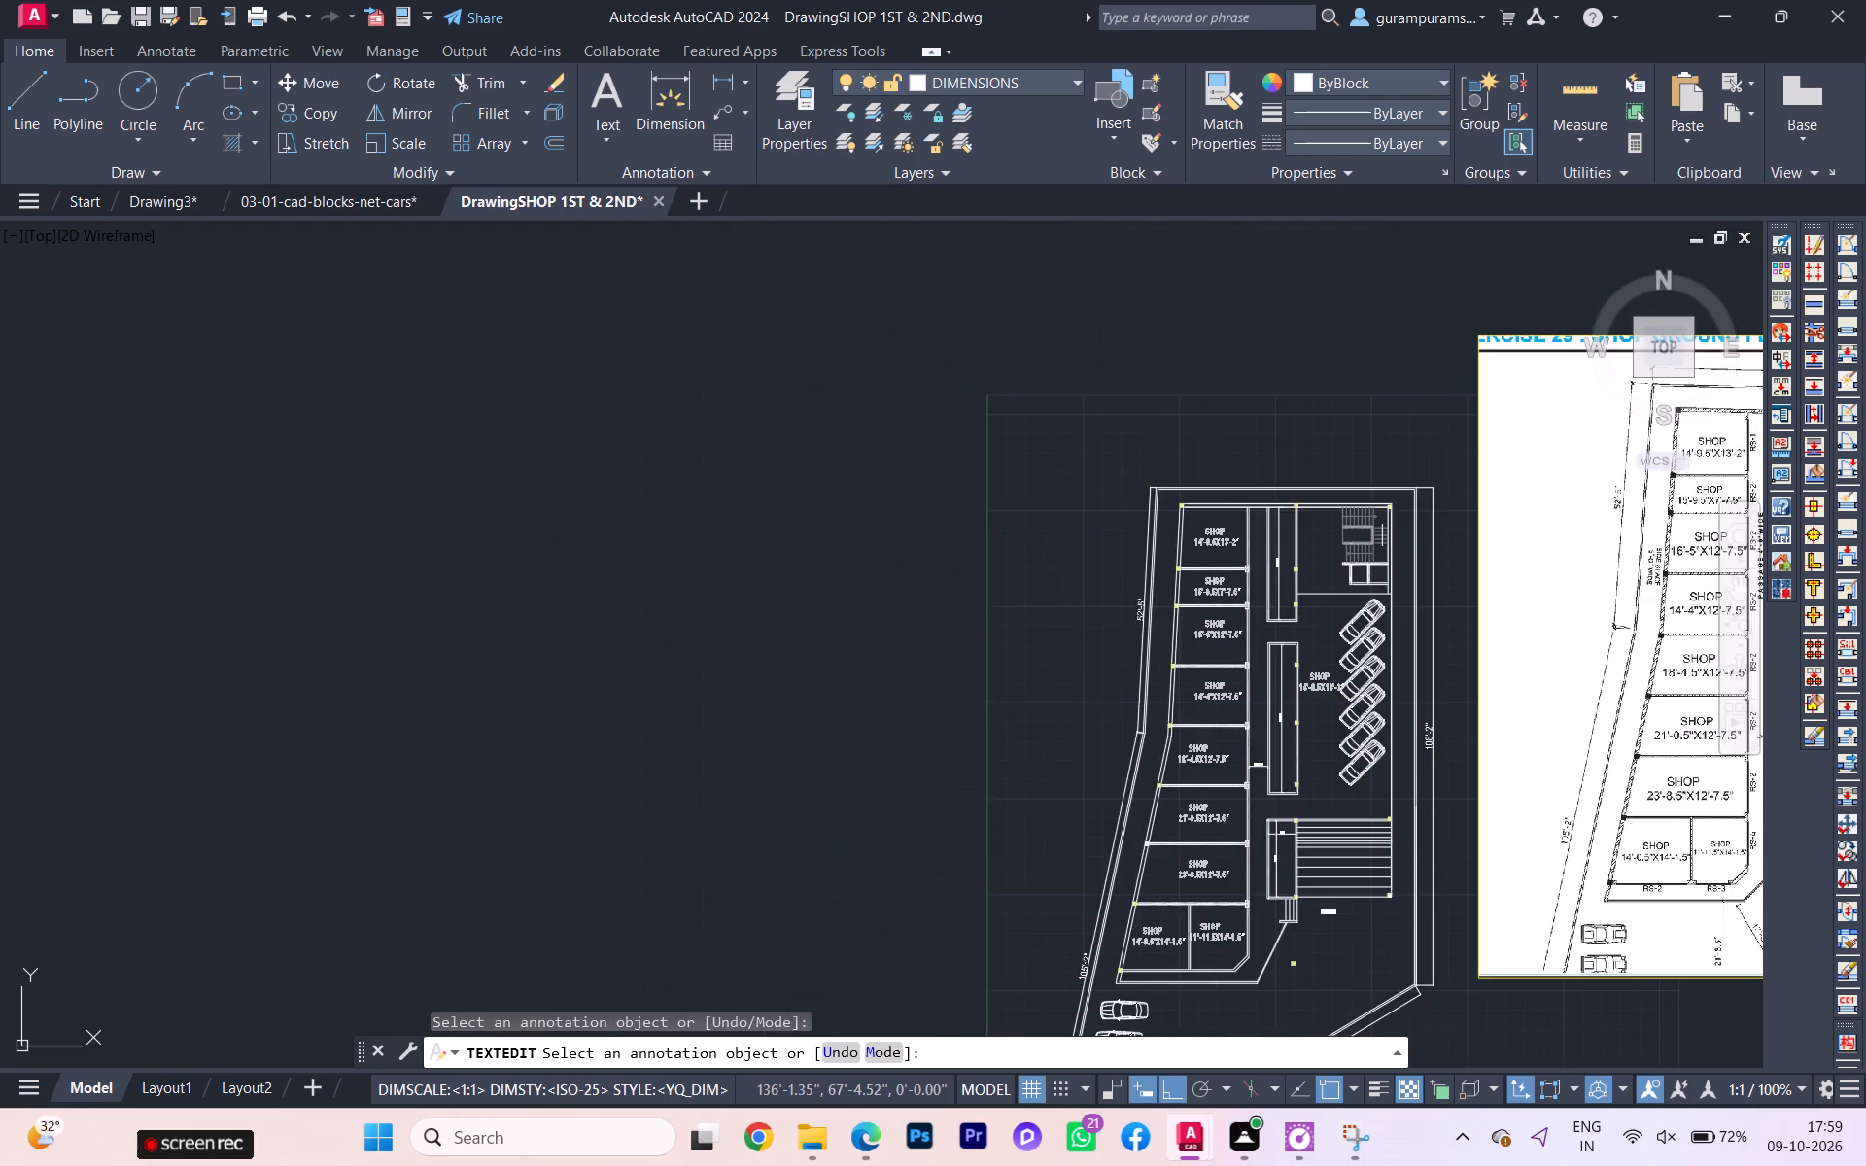
middle_click_drag(1575, 784, 1117, 795)
scroll(953, 853, "up", 1)
scroll(1510, 800, "up", 3)
scroll(1504, 806, "down", 1)
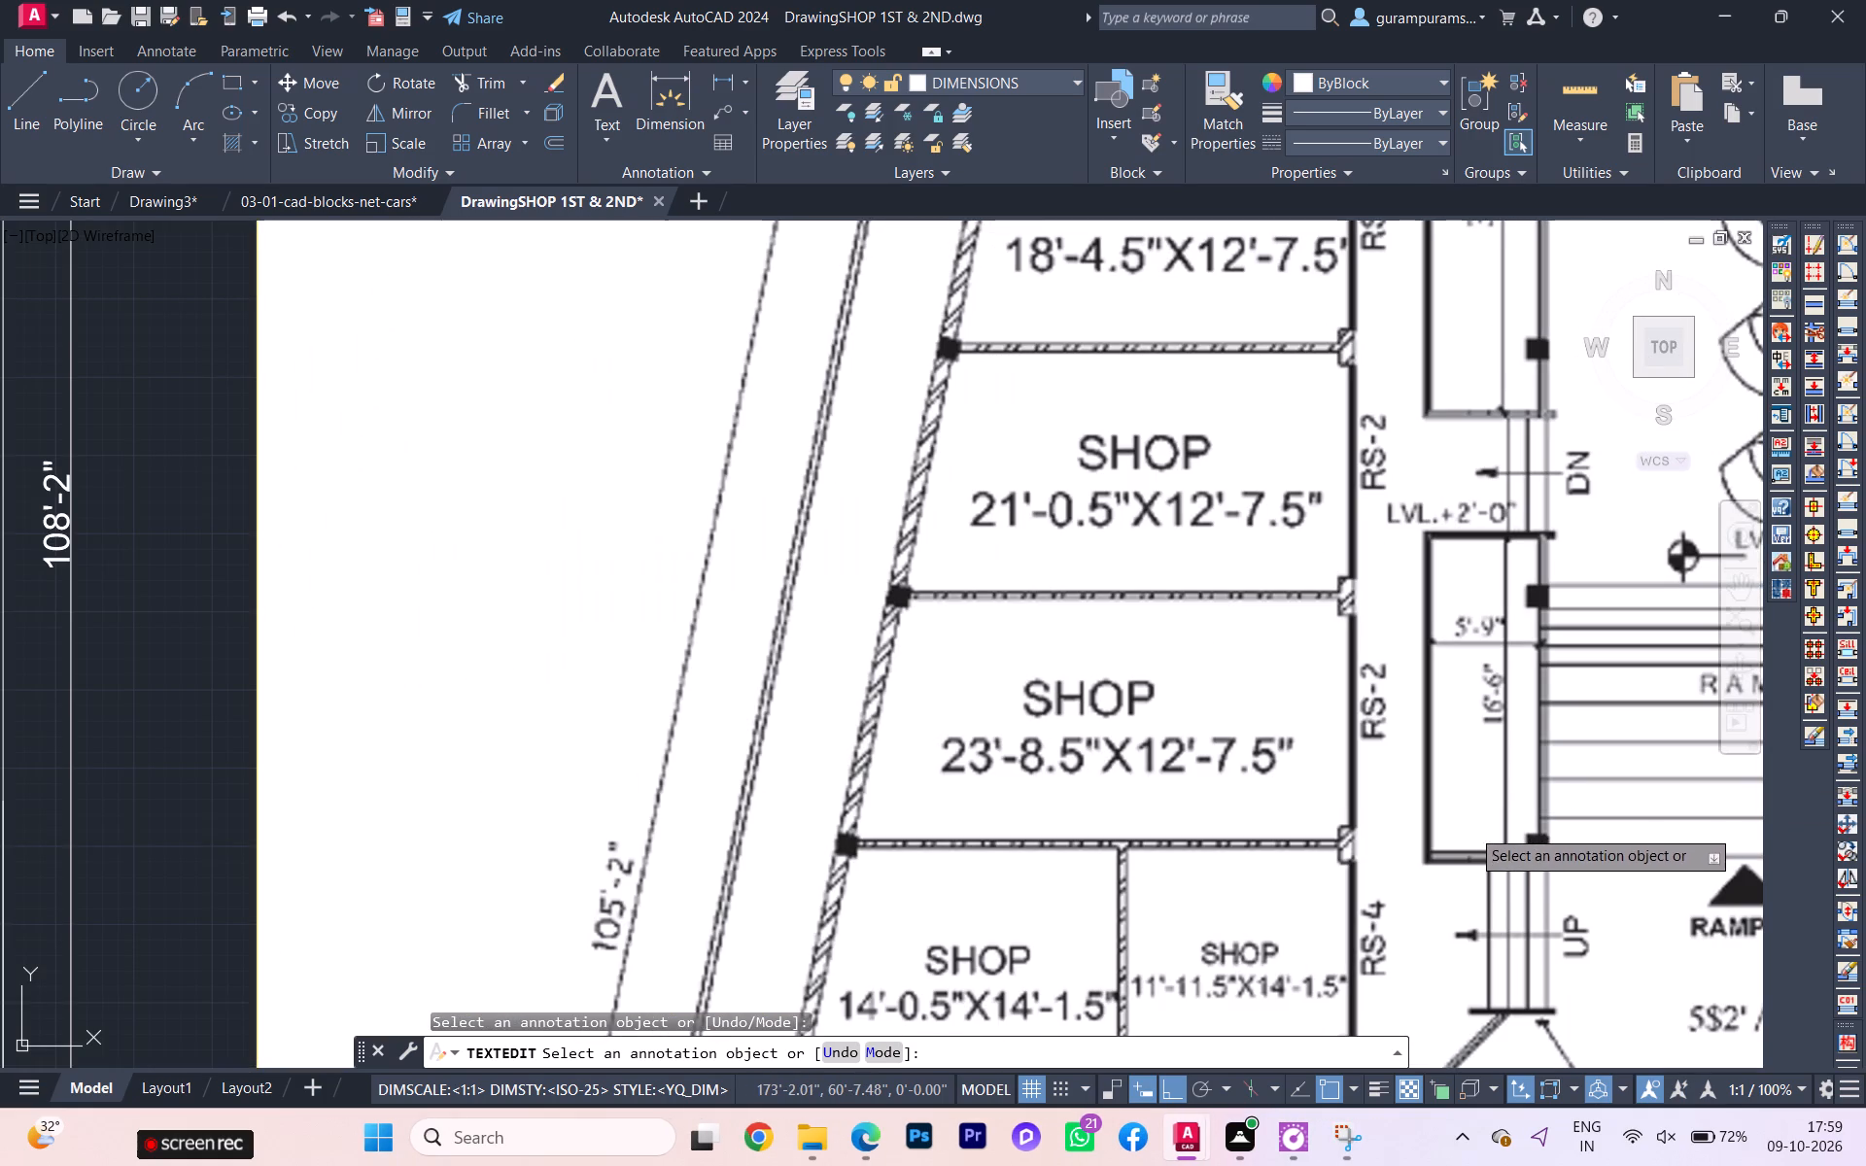
scroll(1452, 827, "down", 1)
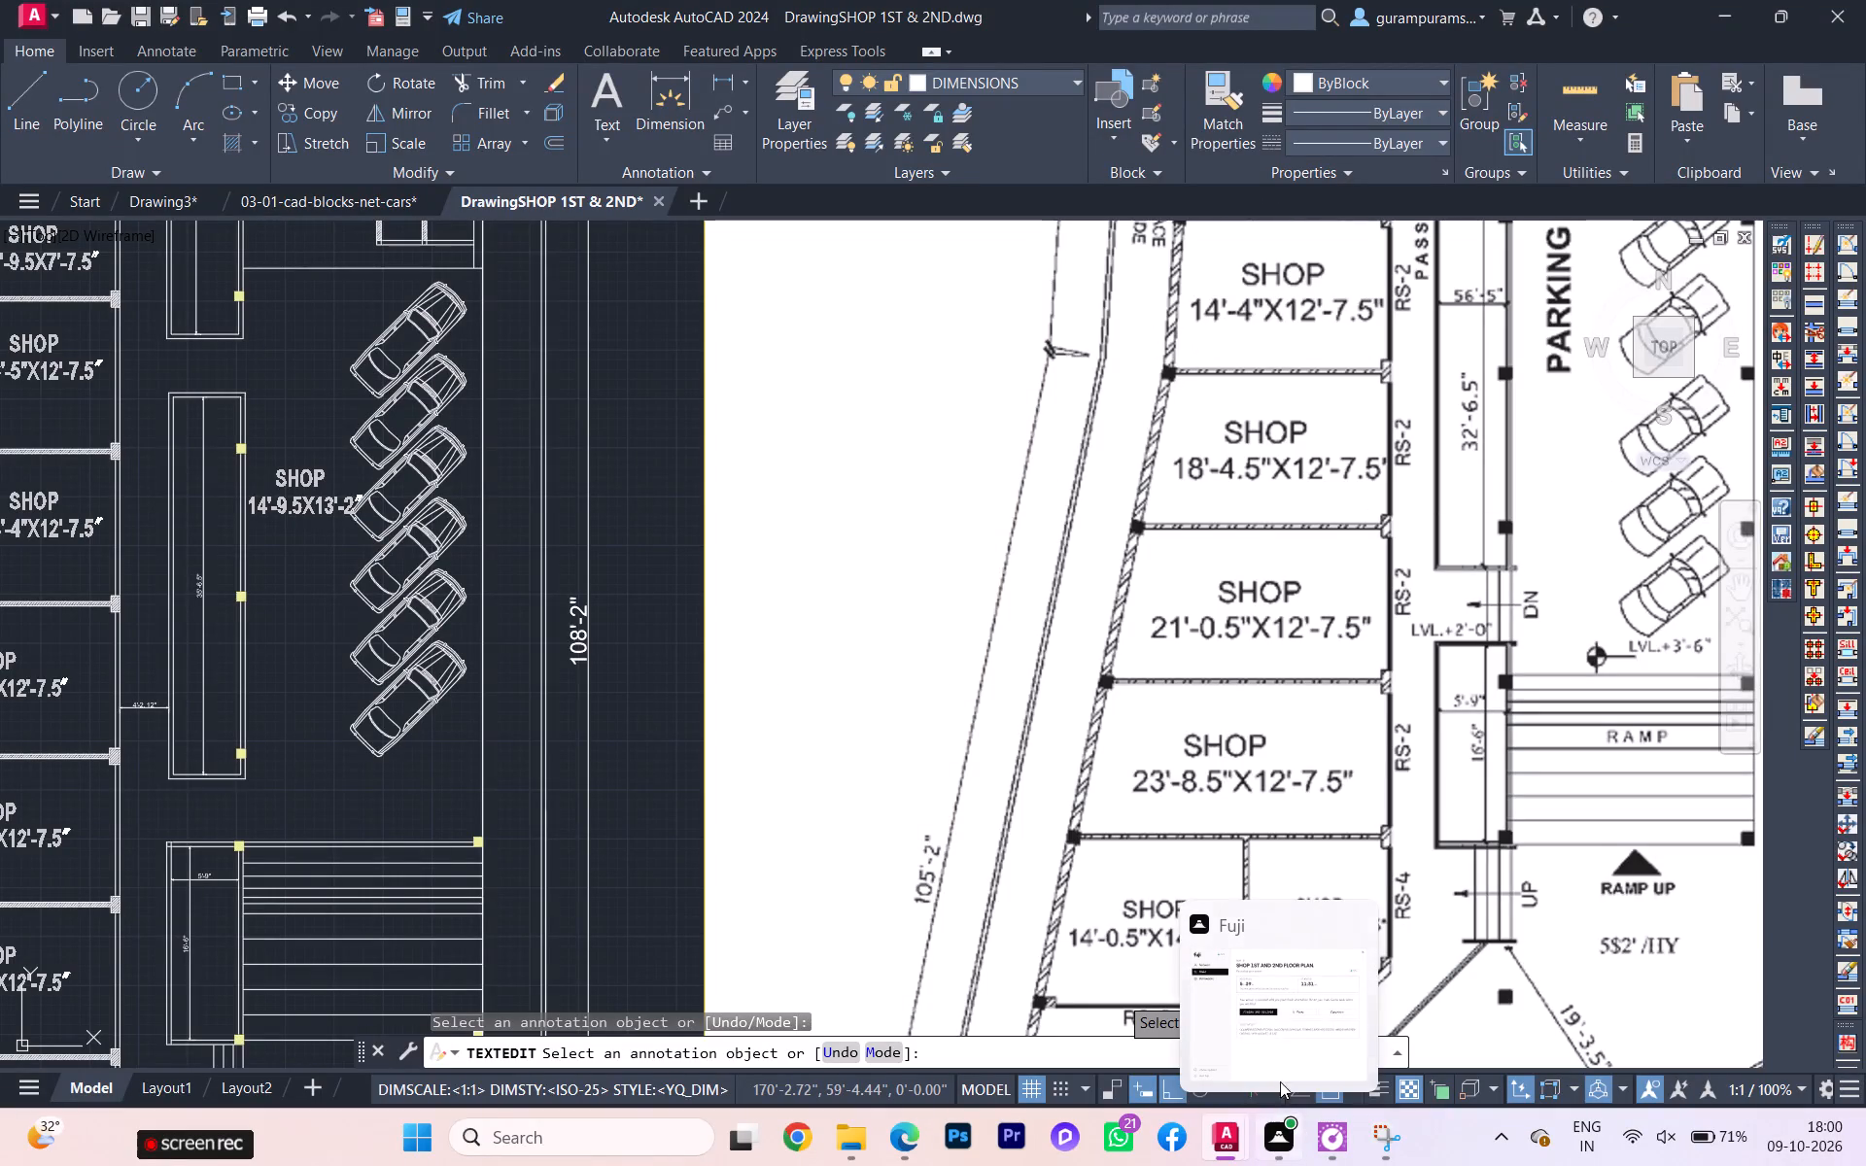
scroll(611, 732, "down", 1)
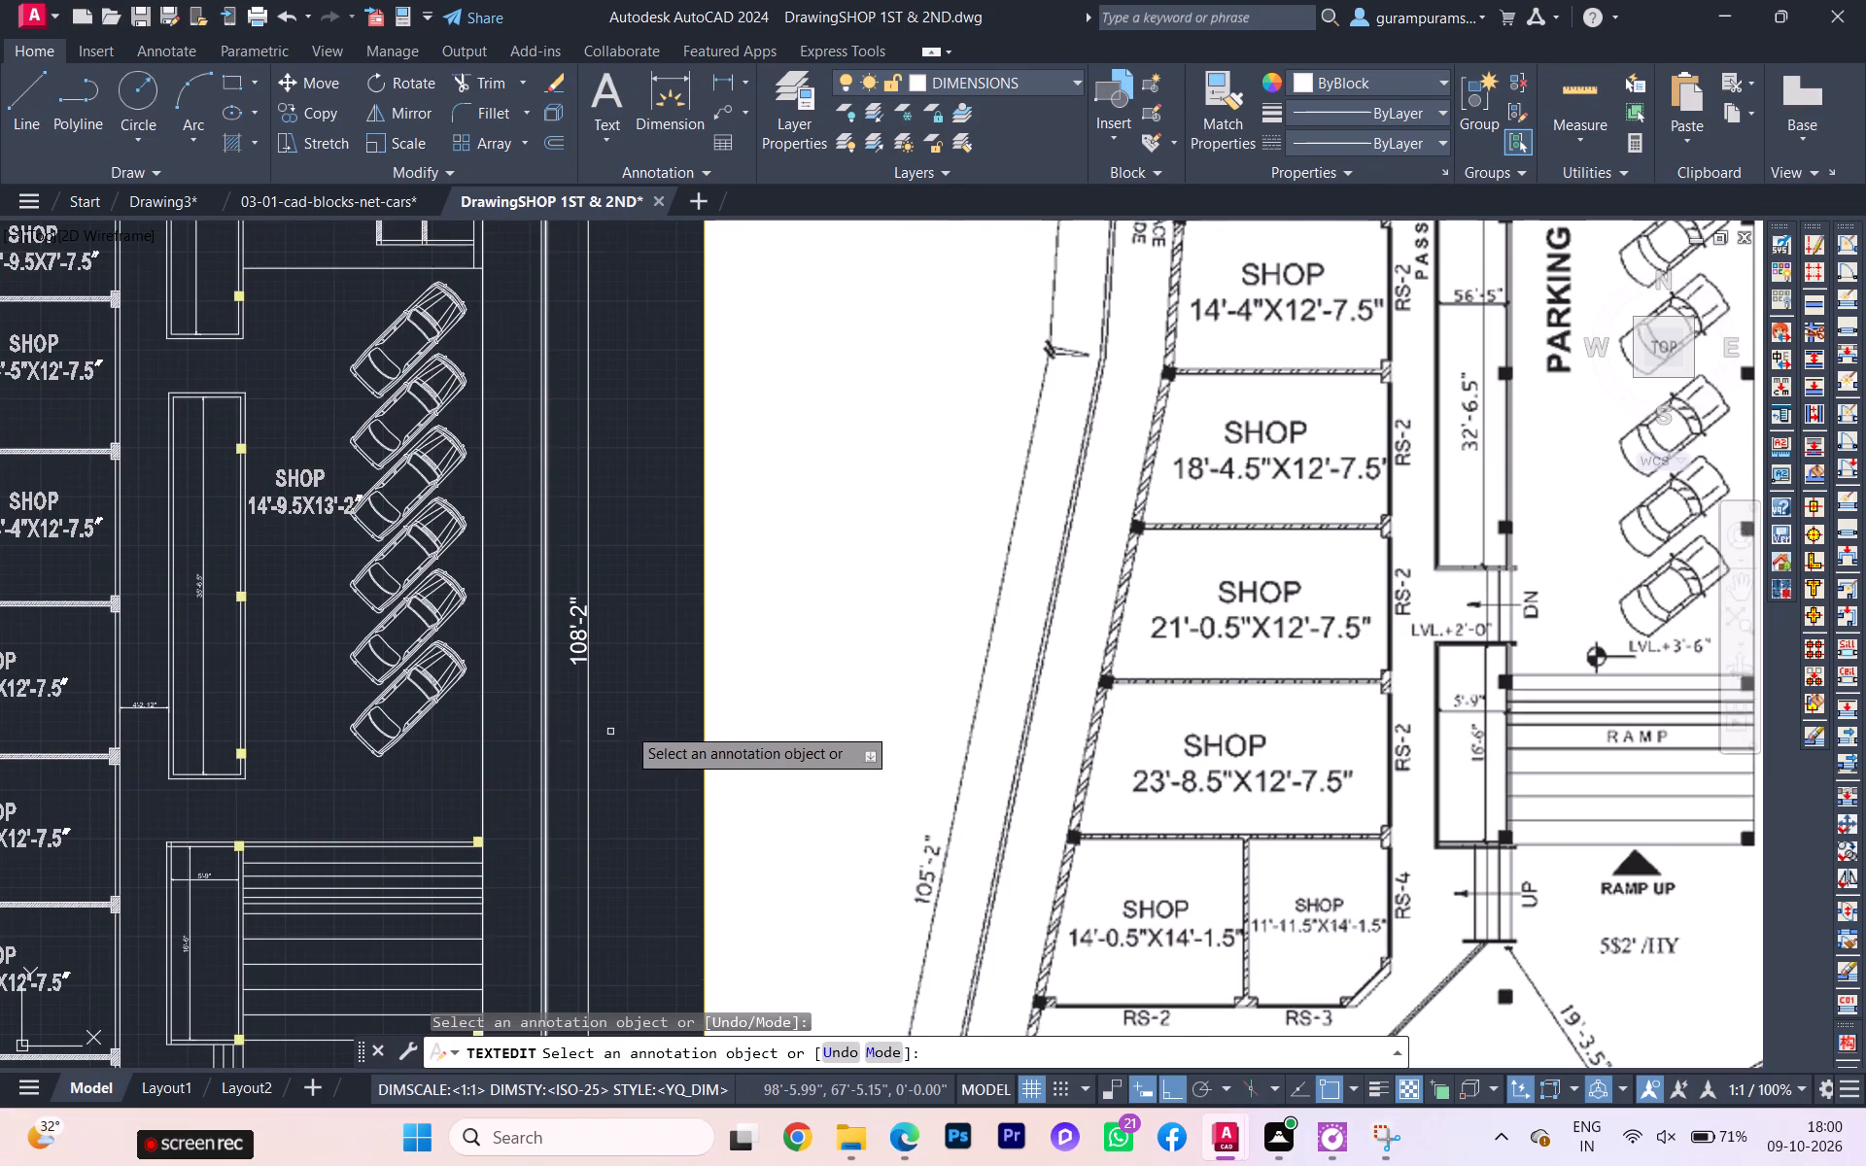
scroll(565, 568, "up", 2)
scroll(438, 635, "down", 1)
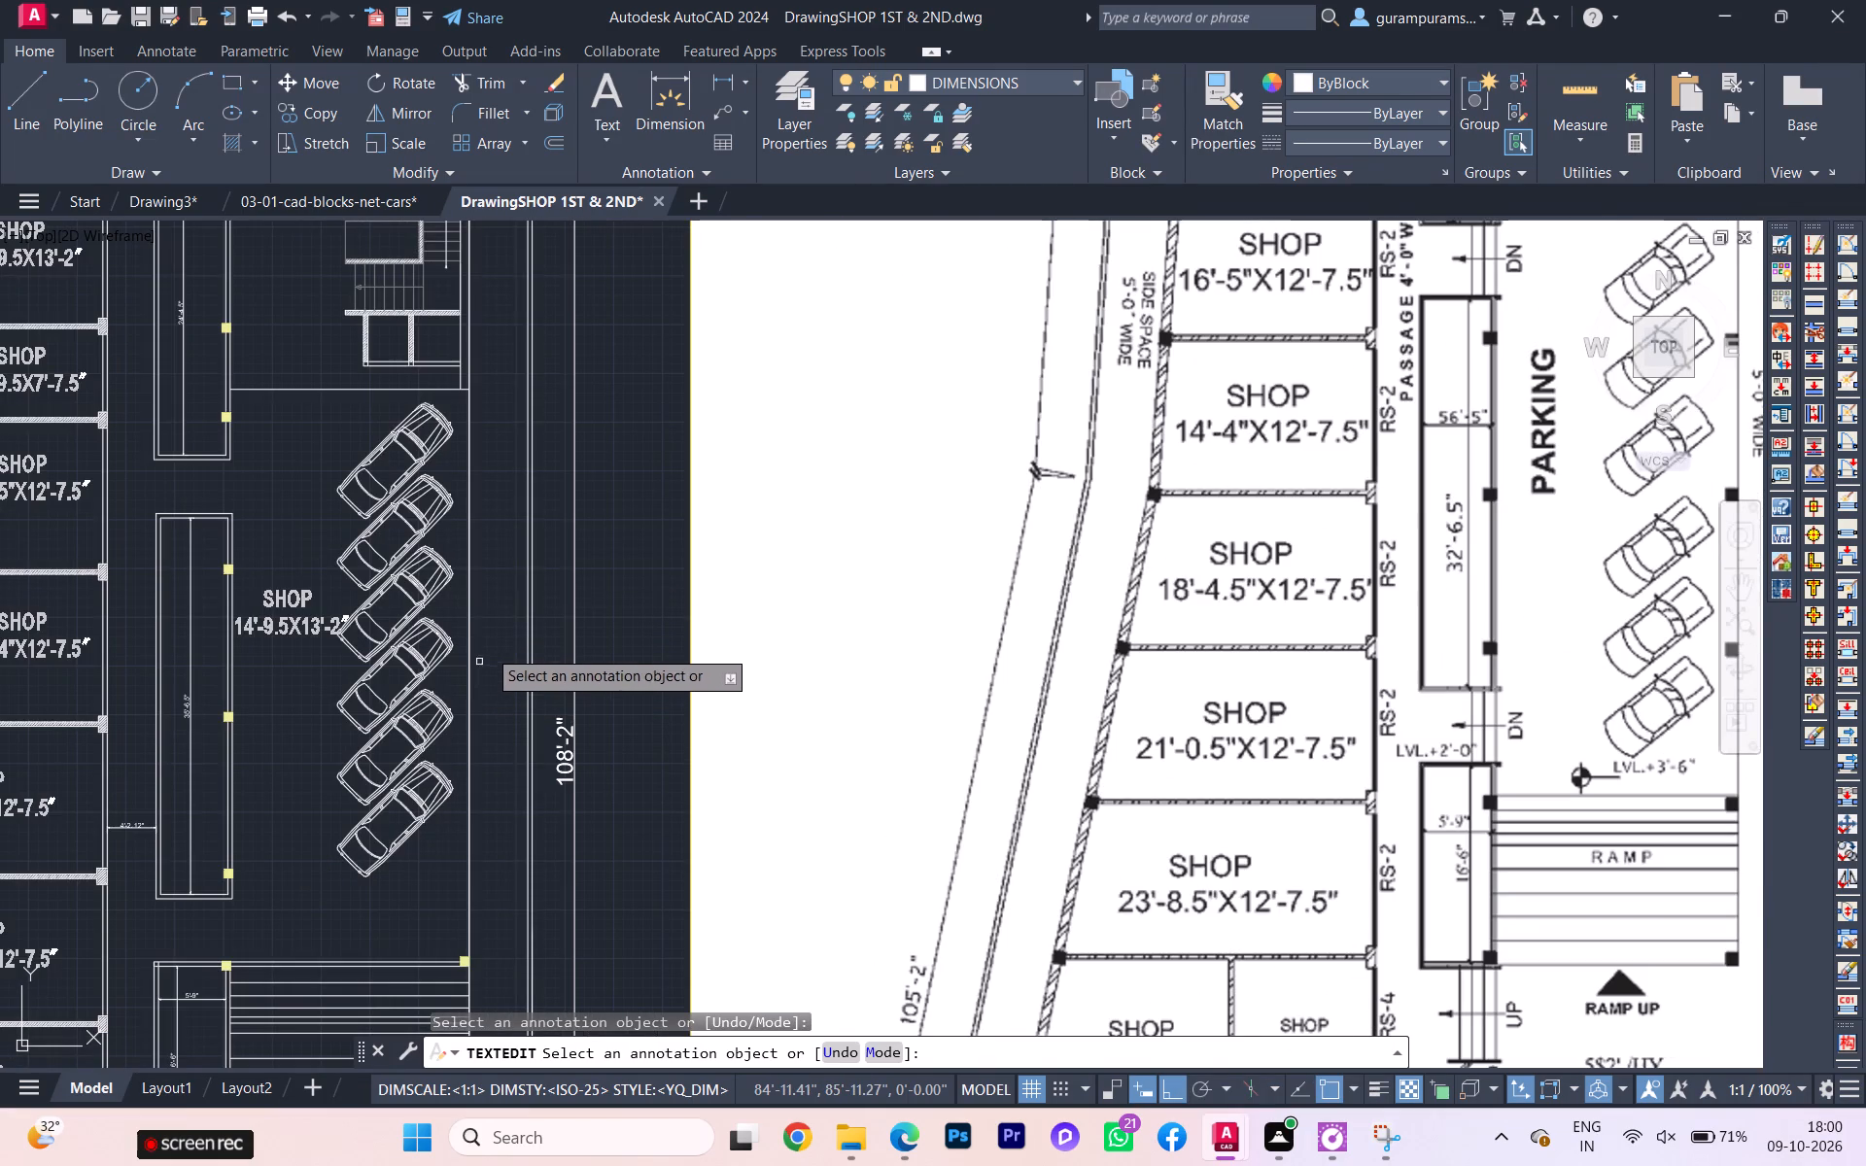
key("Escape")
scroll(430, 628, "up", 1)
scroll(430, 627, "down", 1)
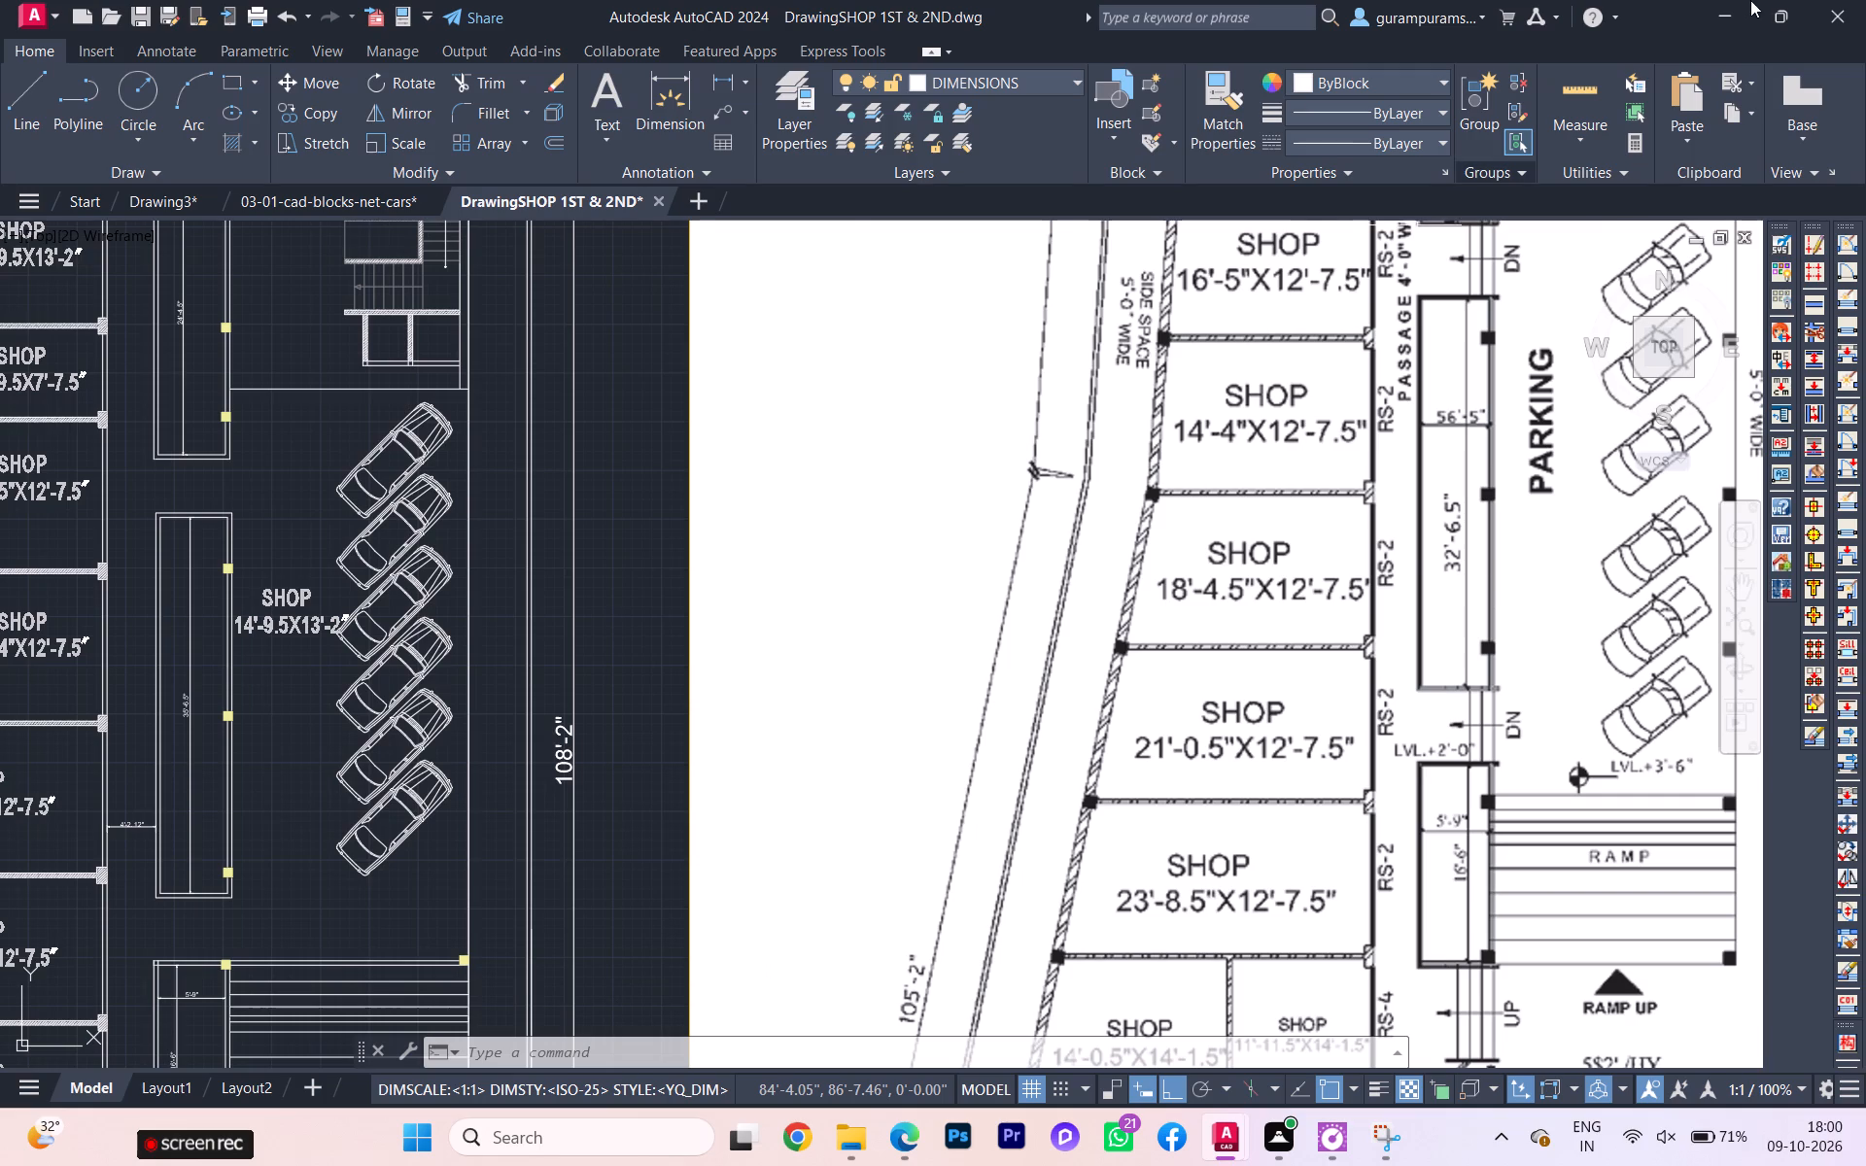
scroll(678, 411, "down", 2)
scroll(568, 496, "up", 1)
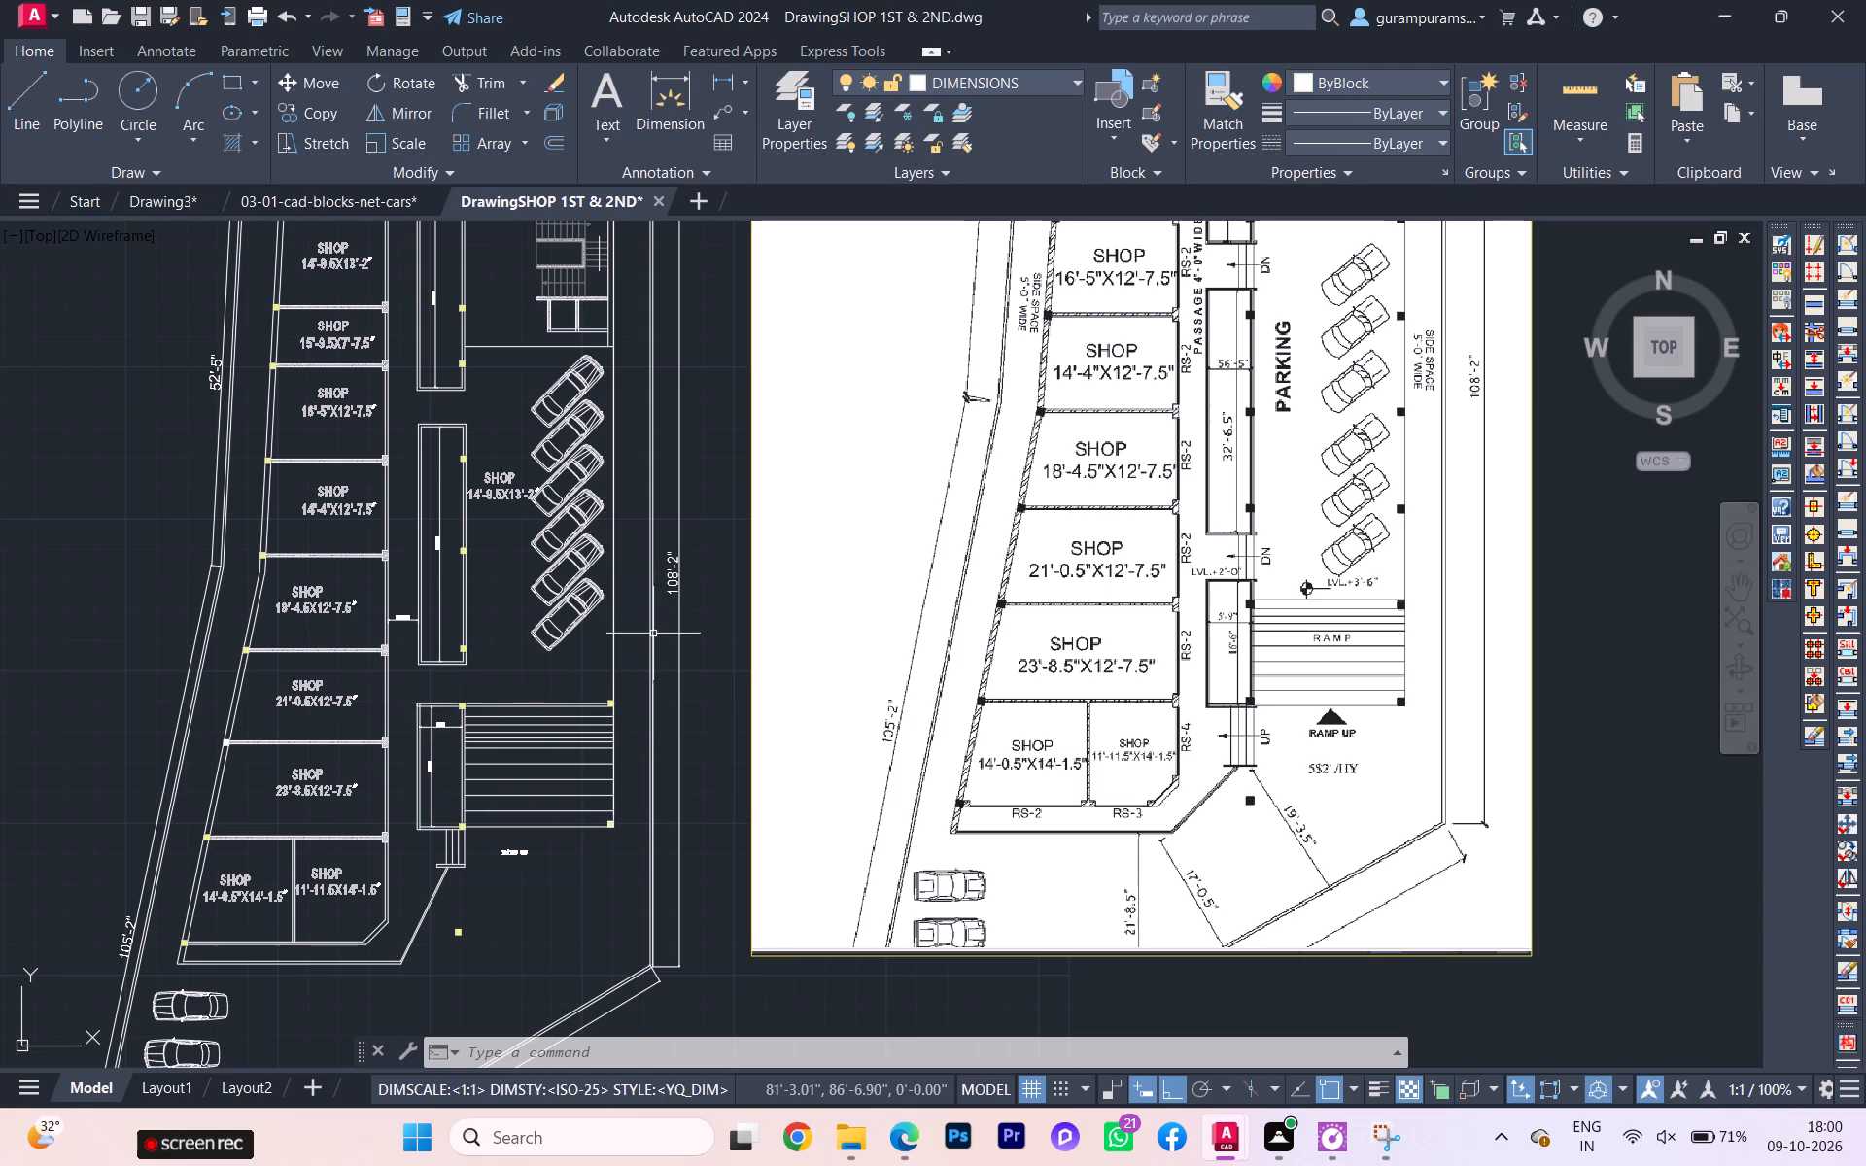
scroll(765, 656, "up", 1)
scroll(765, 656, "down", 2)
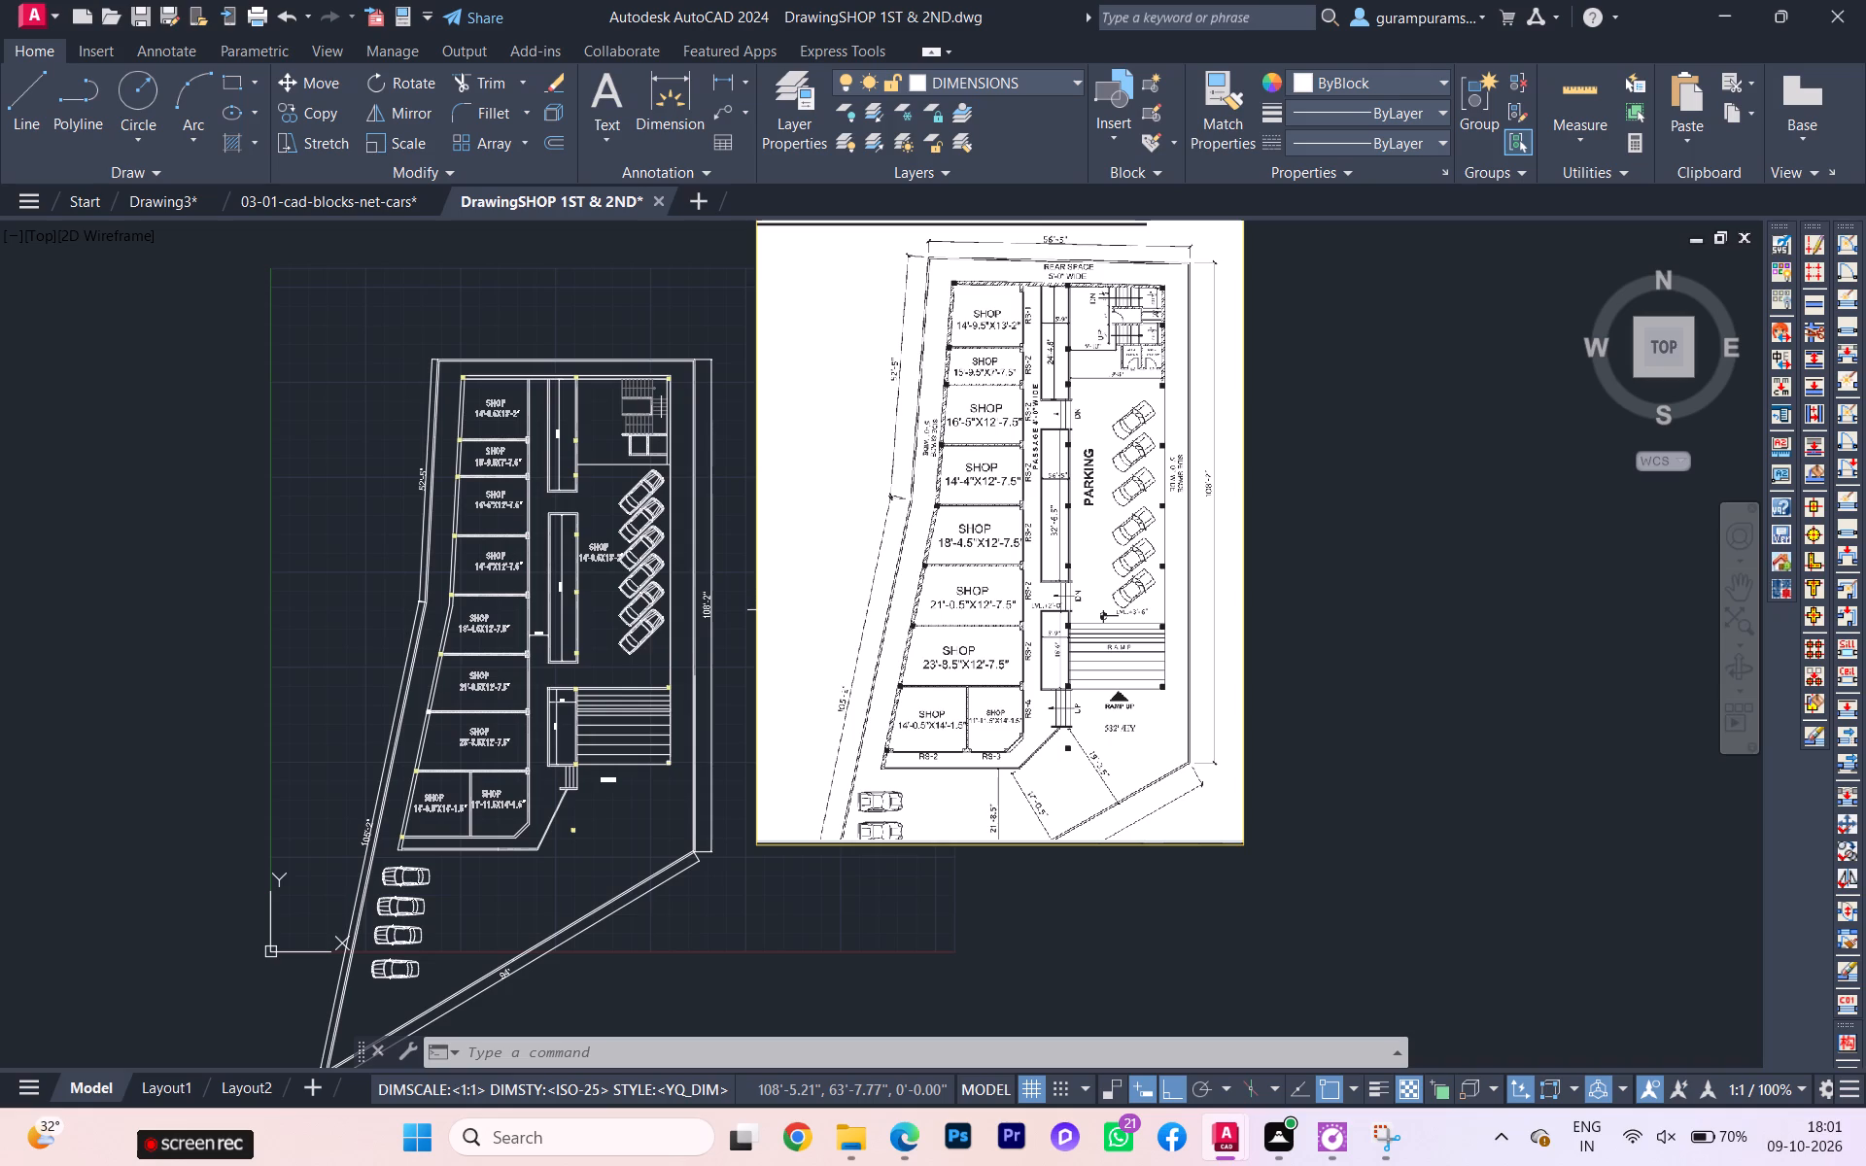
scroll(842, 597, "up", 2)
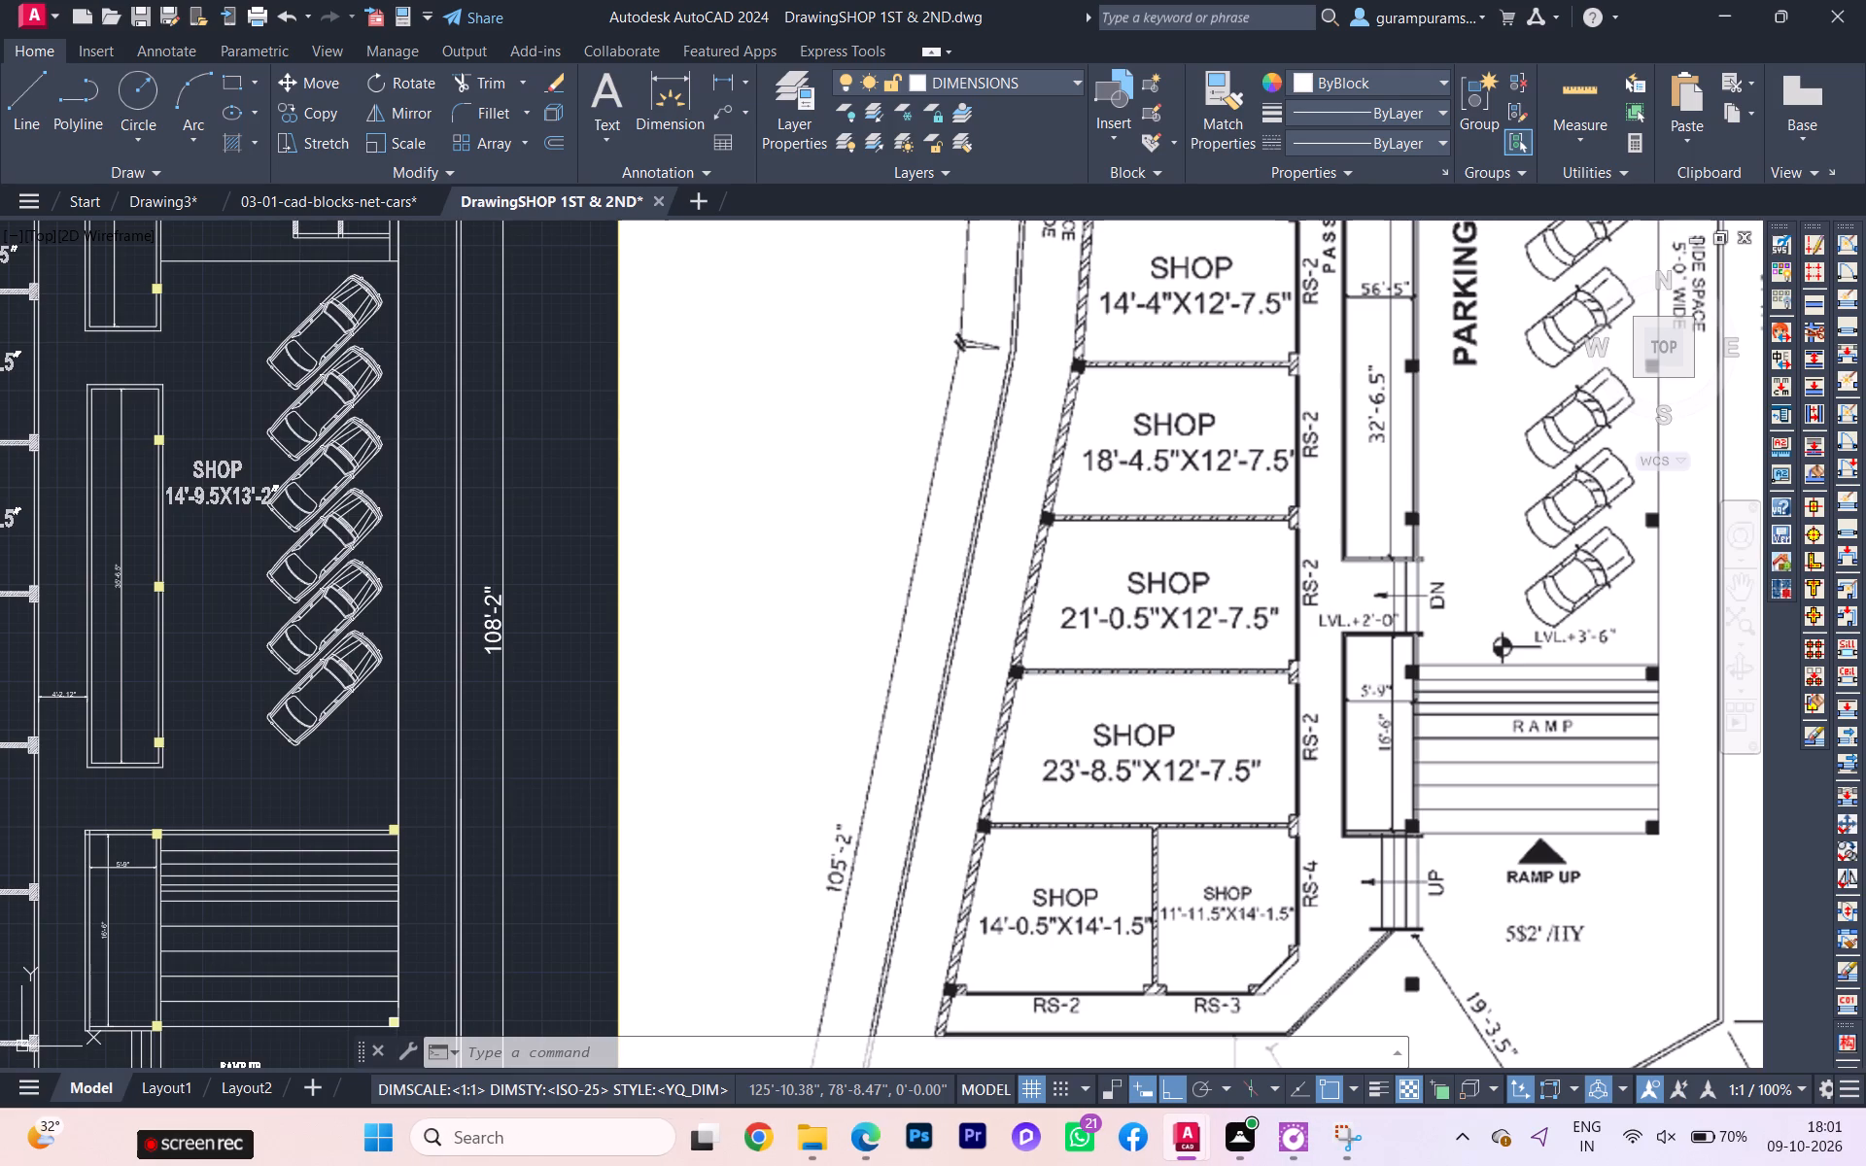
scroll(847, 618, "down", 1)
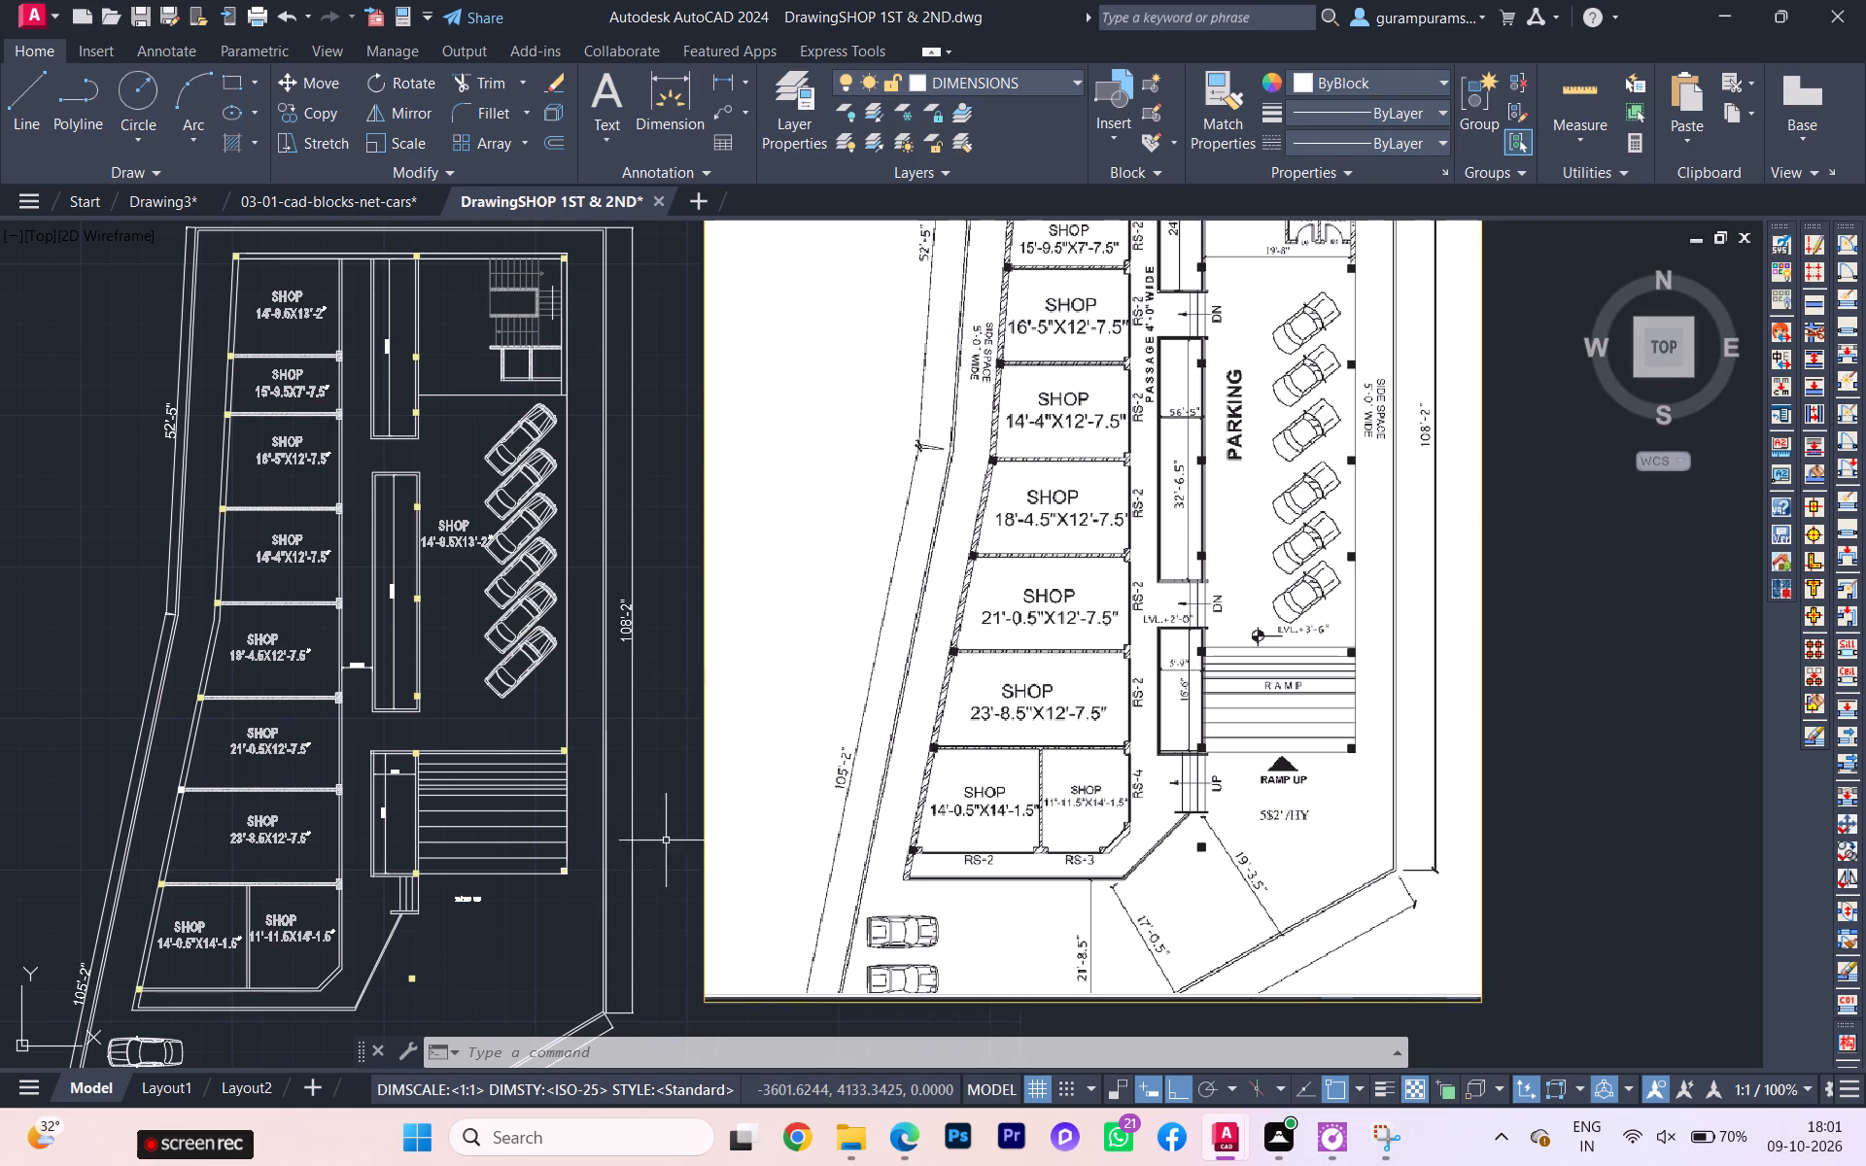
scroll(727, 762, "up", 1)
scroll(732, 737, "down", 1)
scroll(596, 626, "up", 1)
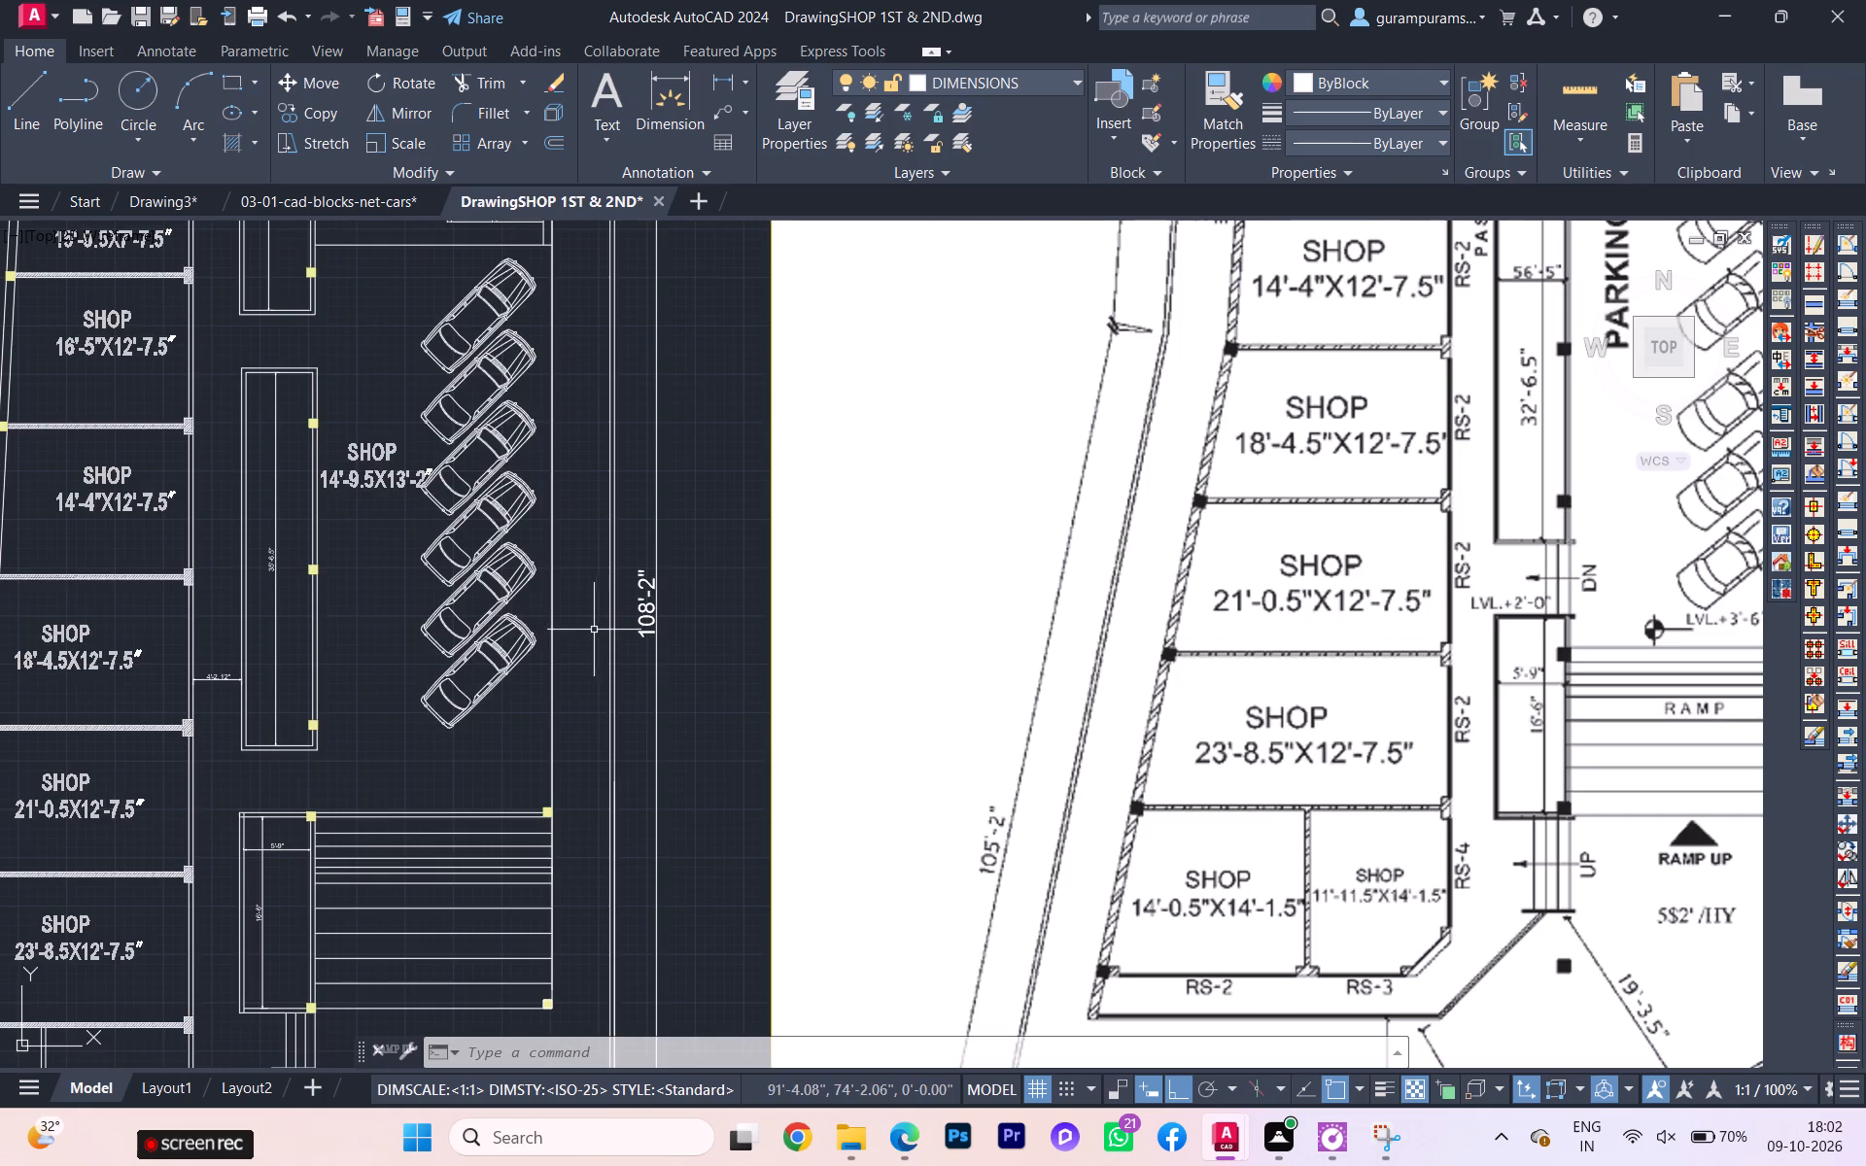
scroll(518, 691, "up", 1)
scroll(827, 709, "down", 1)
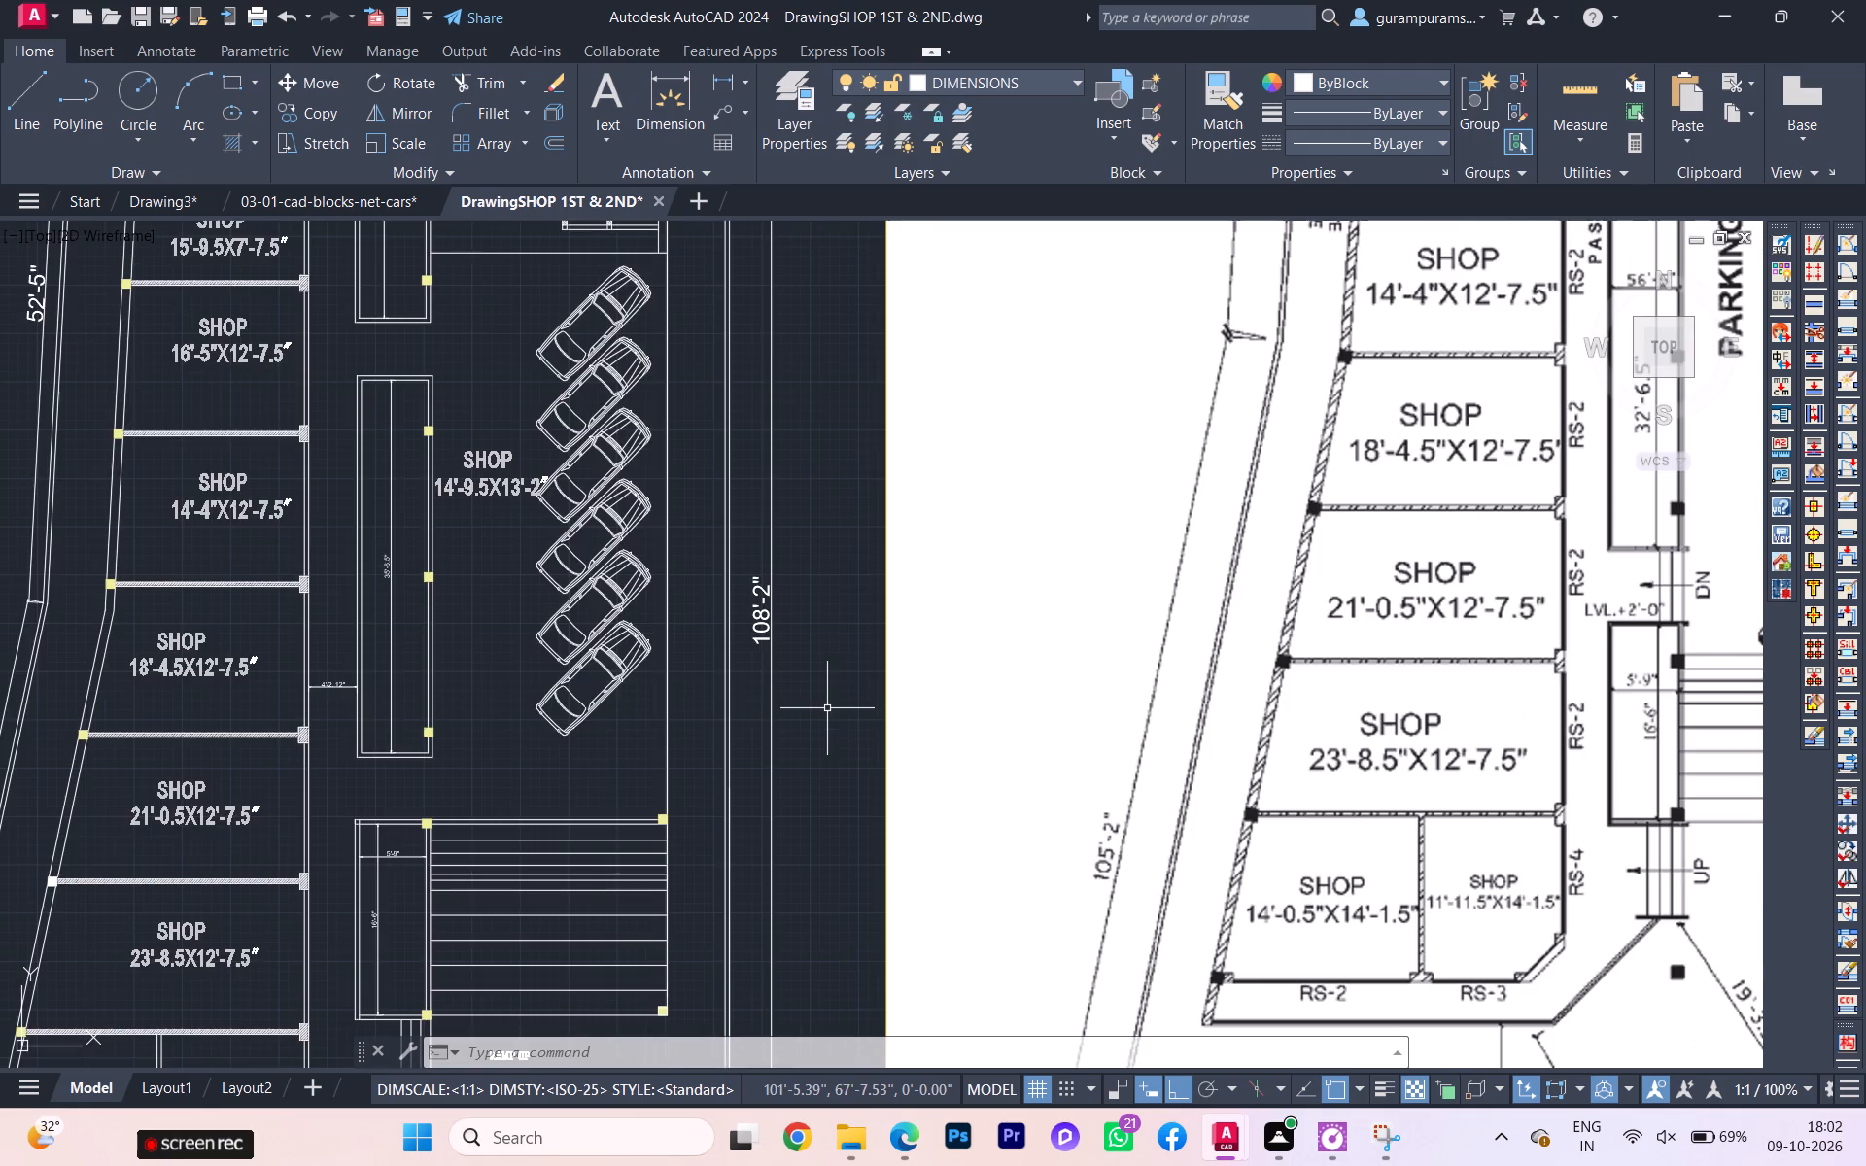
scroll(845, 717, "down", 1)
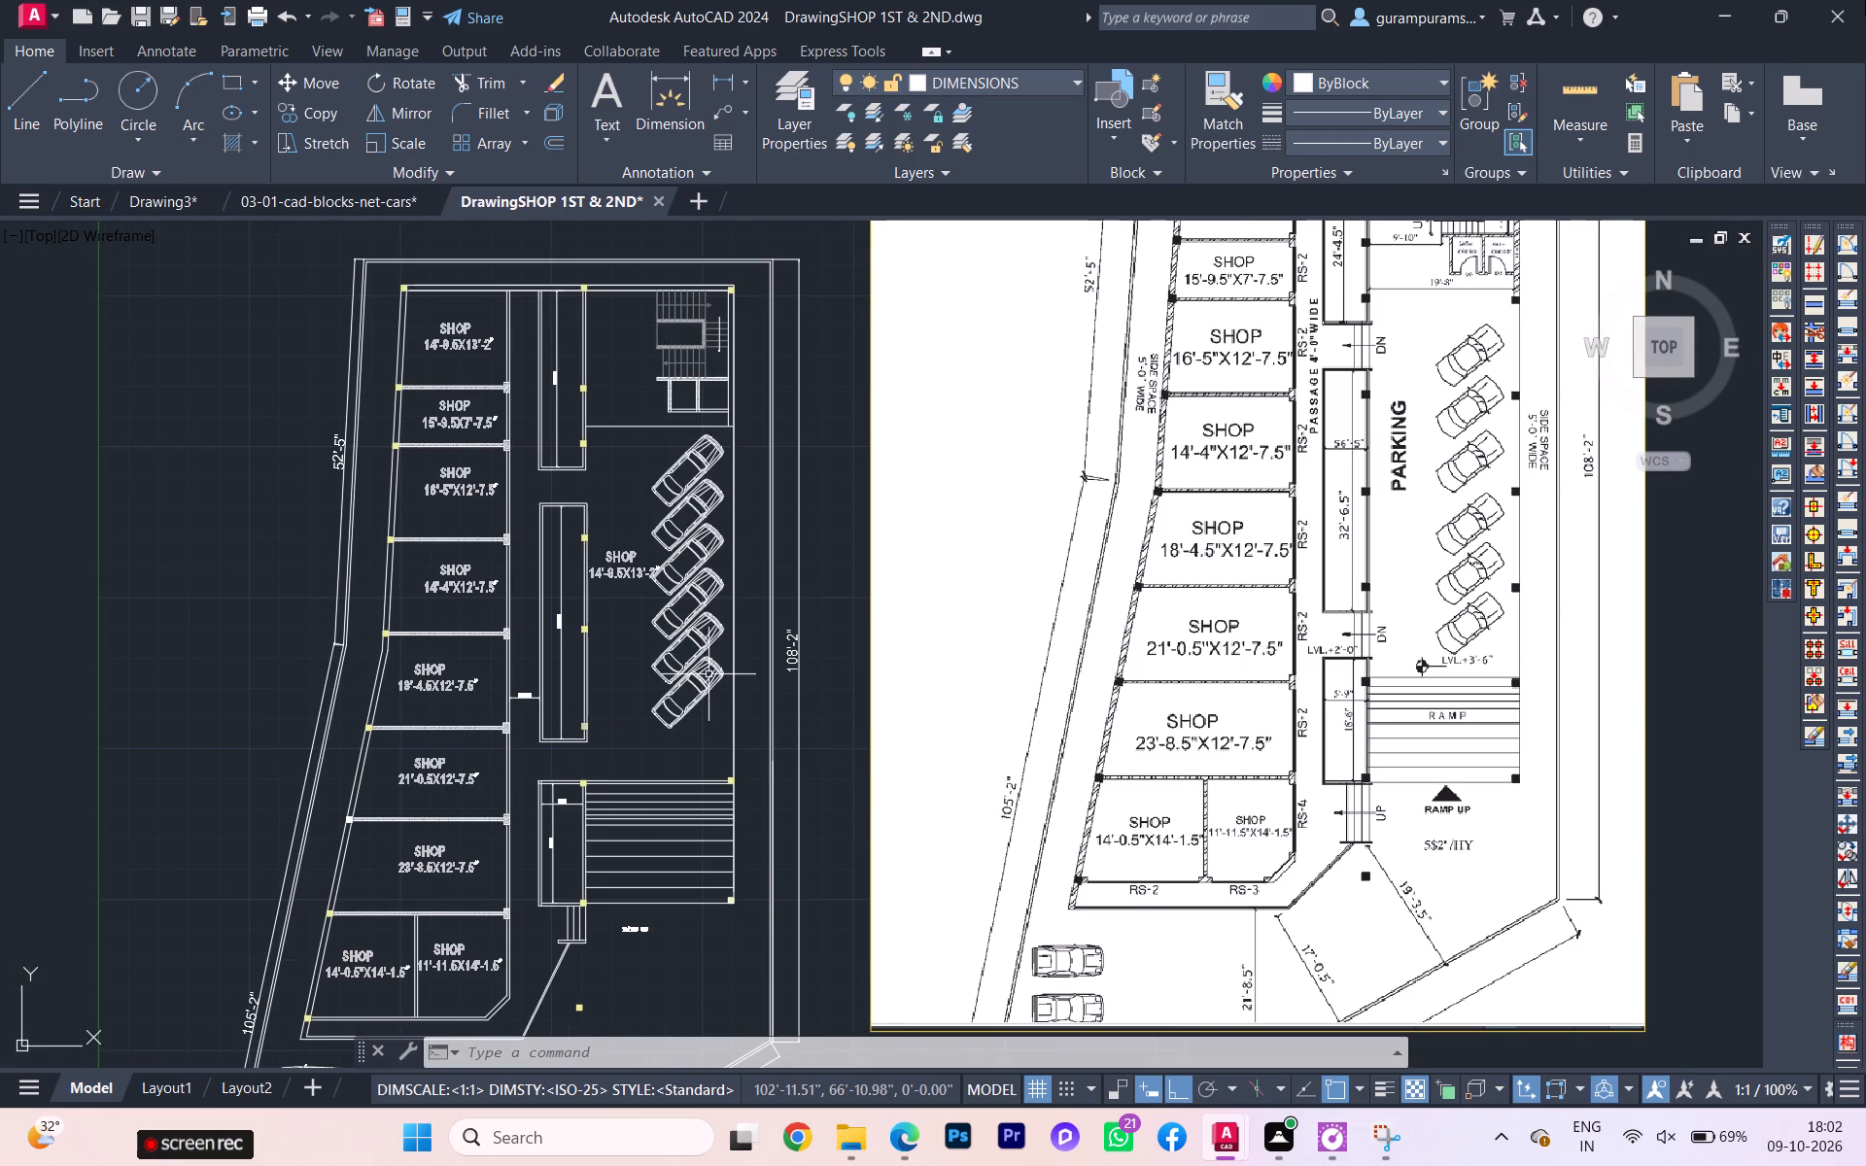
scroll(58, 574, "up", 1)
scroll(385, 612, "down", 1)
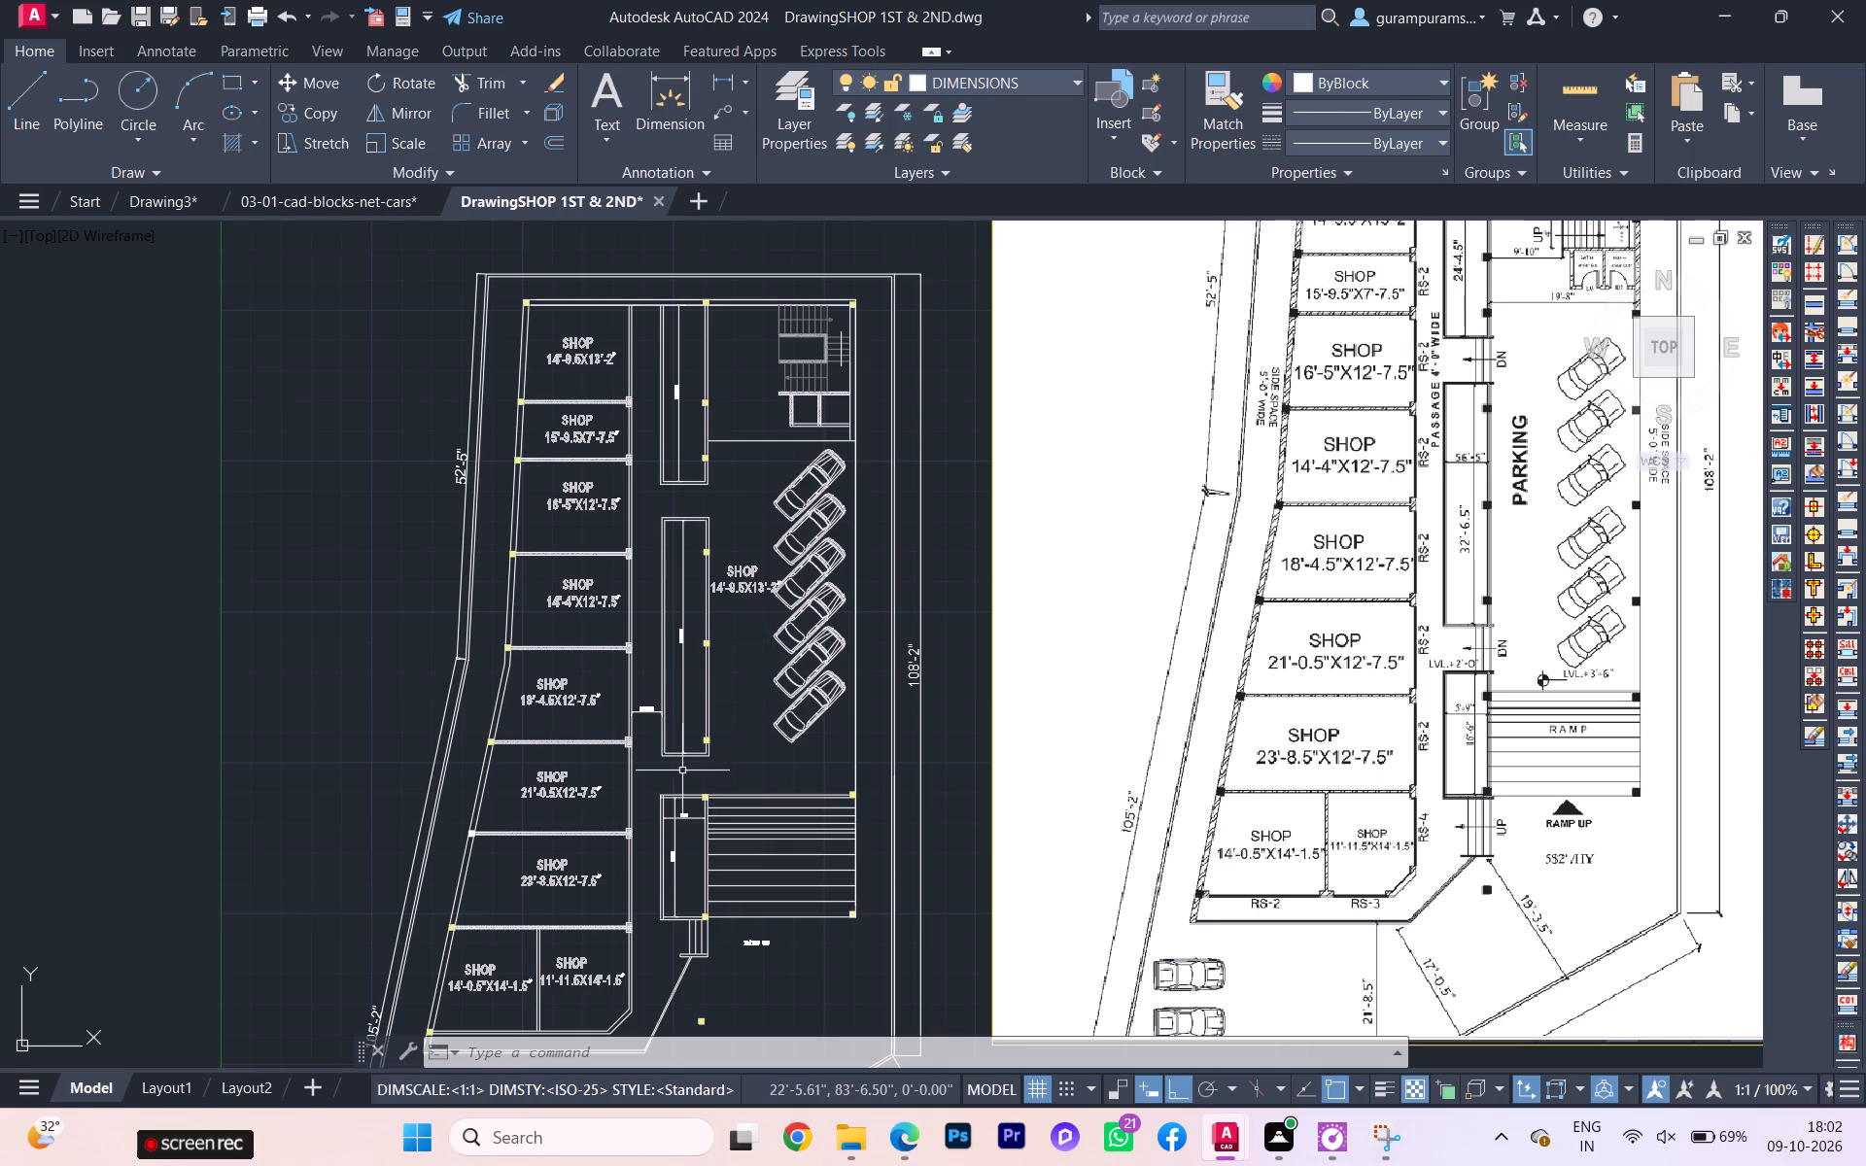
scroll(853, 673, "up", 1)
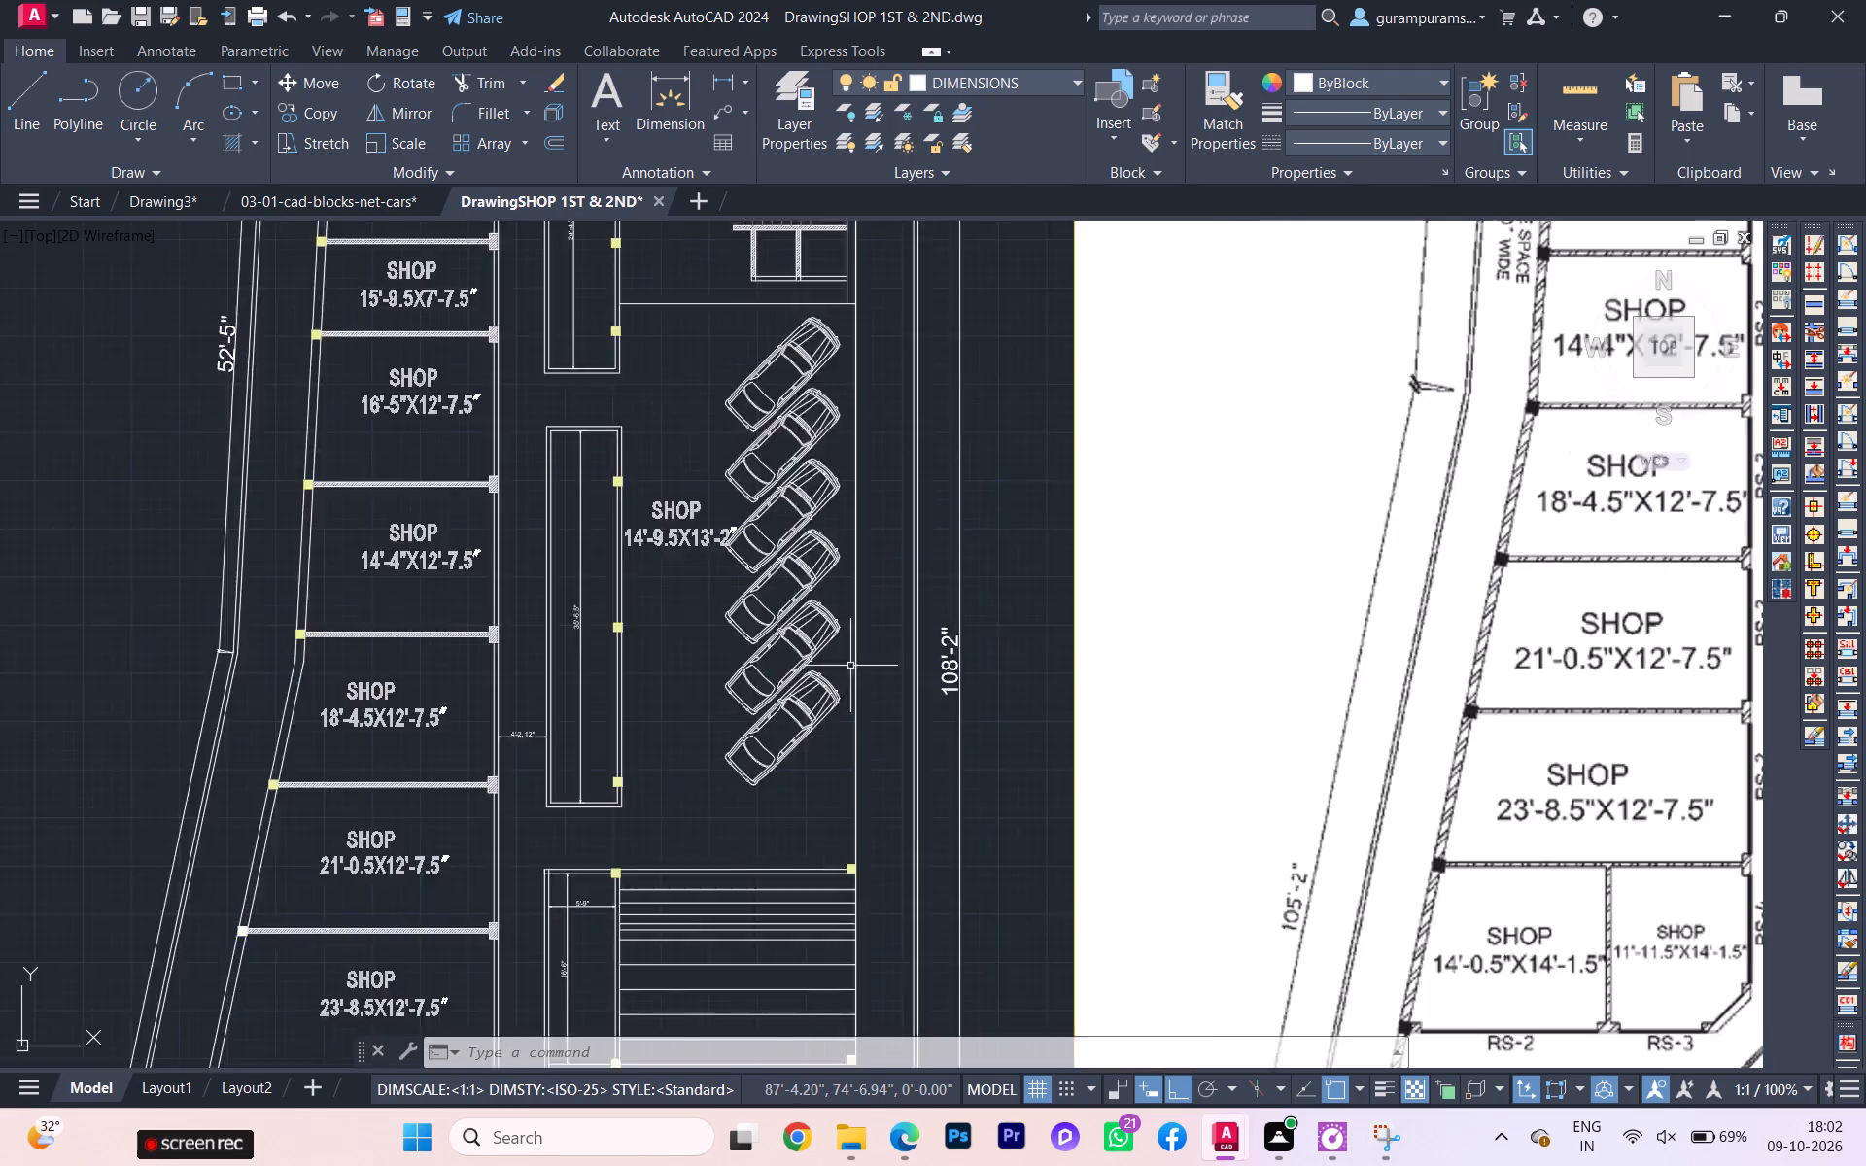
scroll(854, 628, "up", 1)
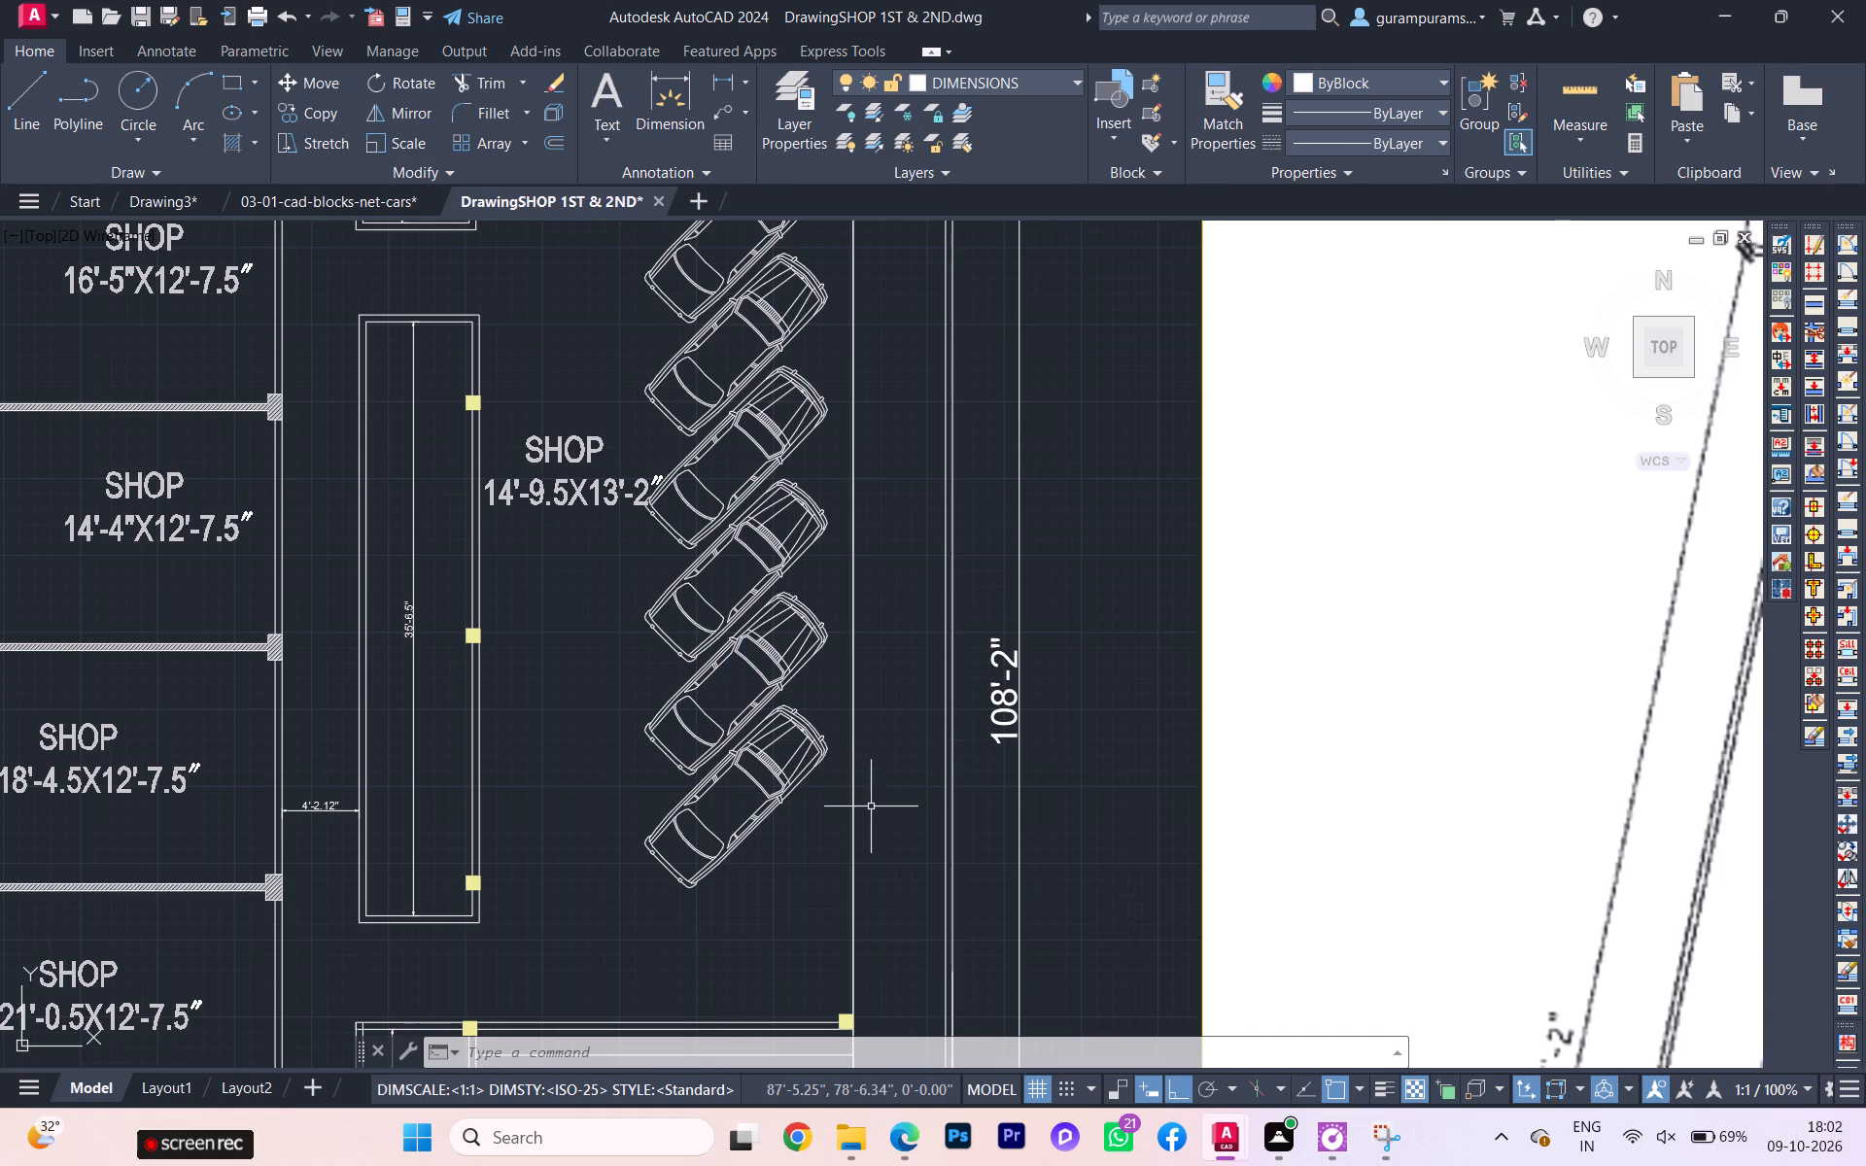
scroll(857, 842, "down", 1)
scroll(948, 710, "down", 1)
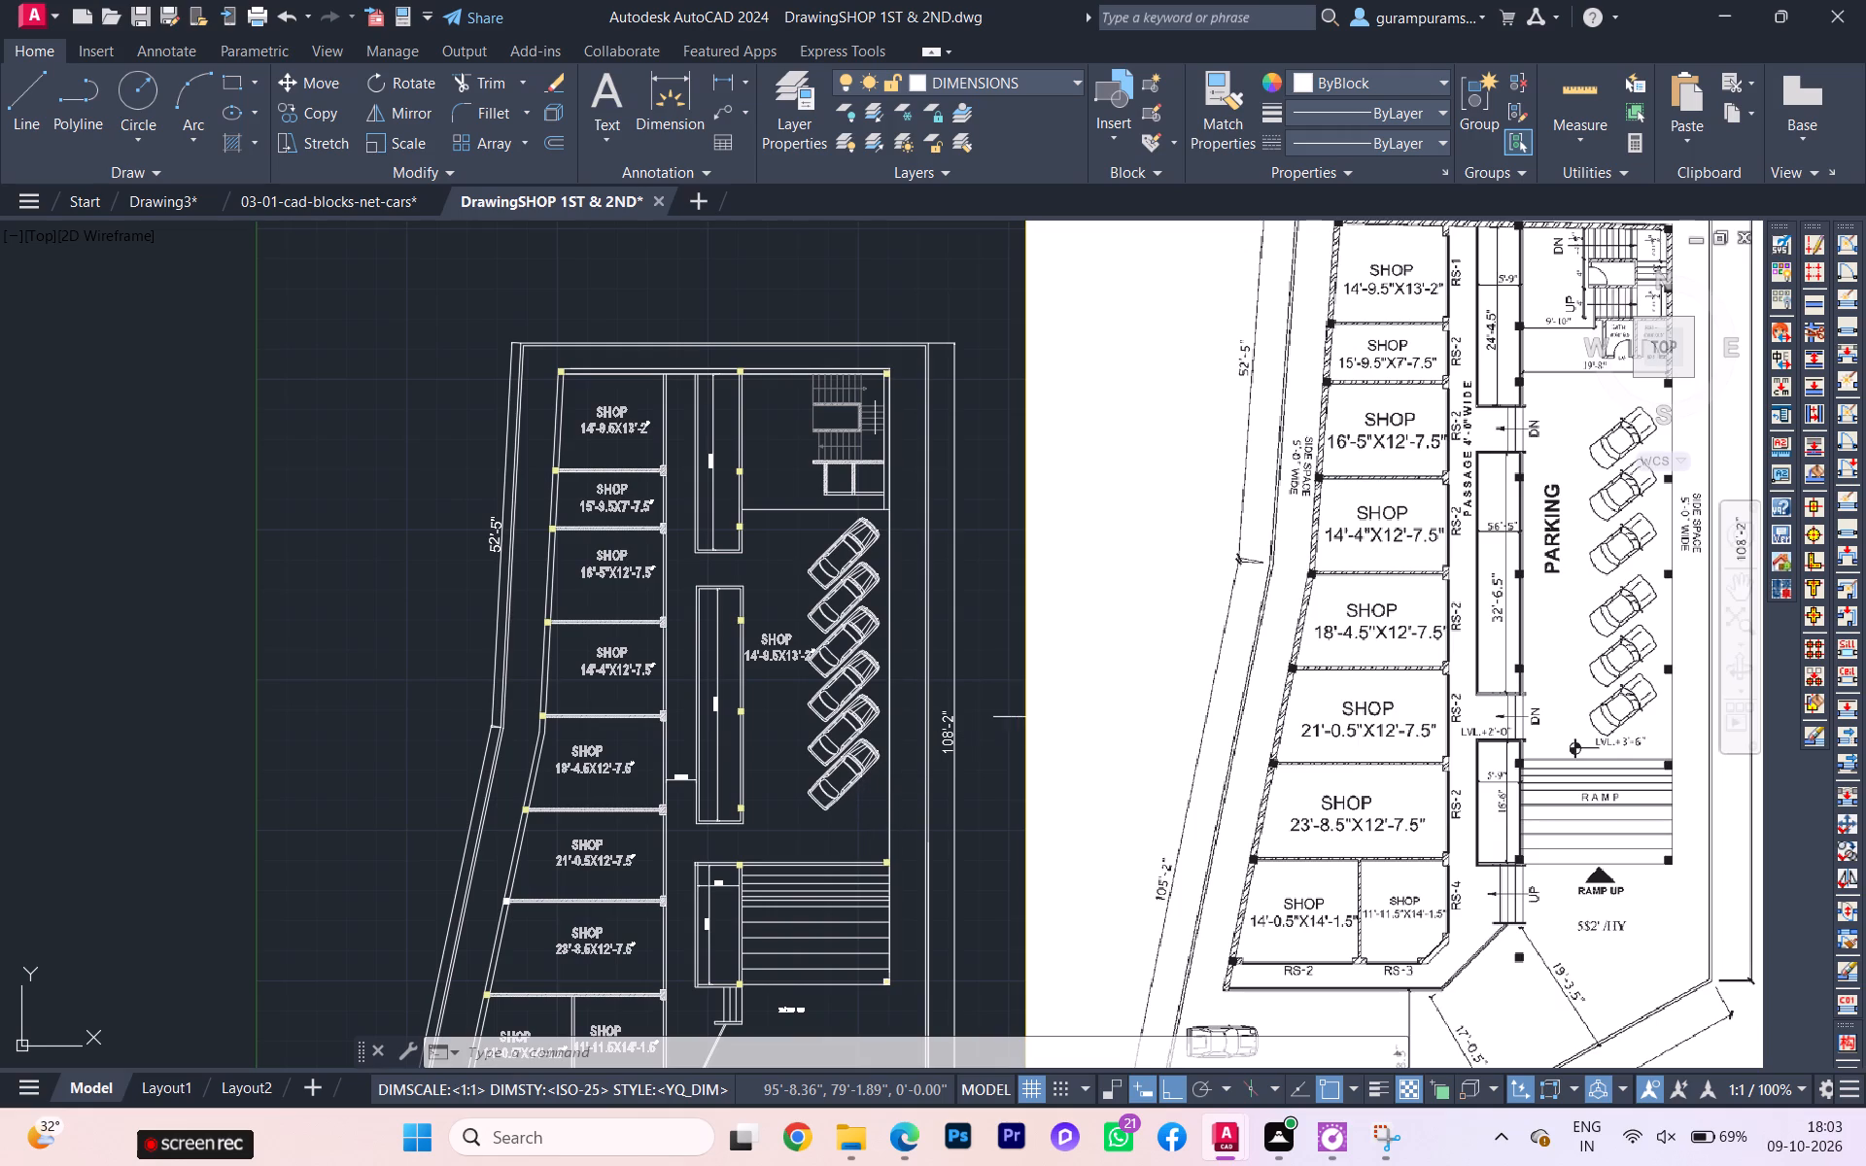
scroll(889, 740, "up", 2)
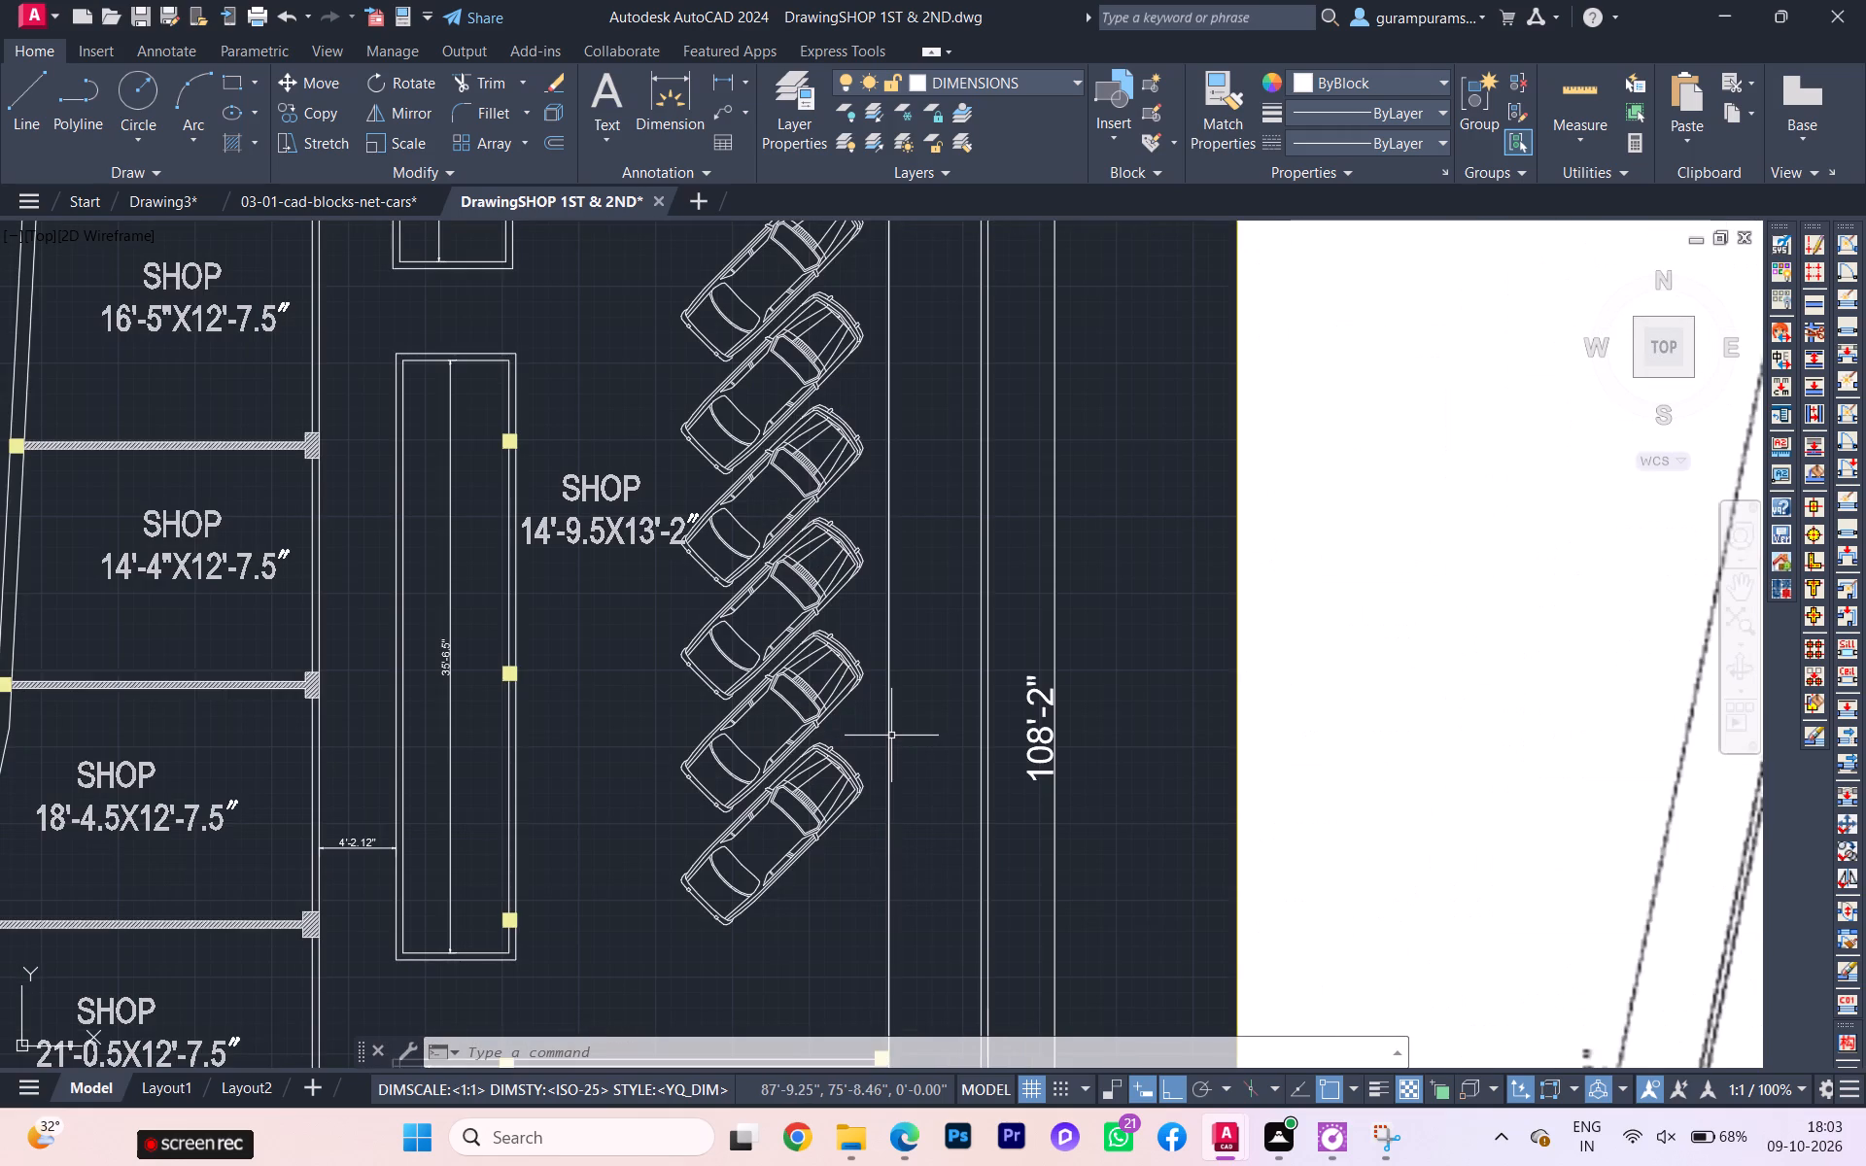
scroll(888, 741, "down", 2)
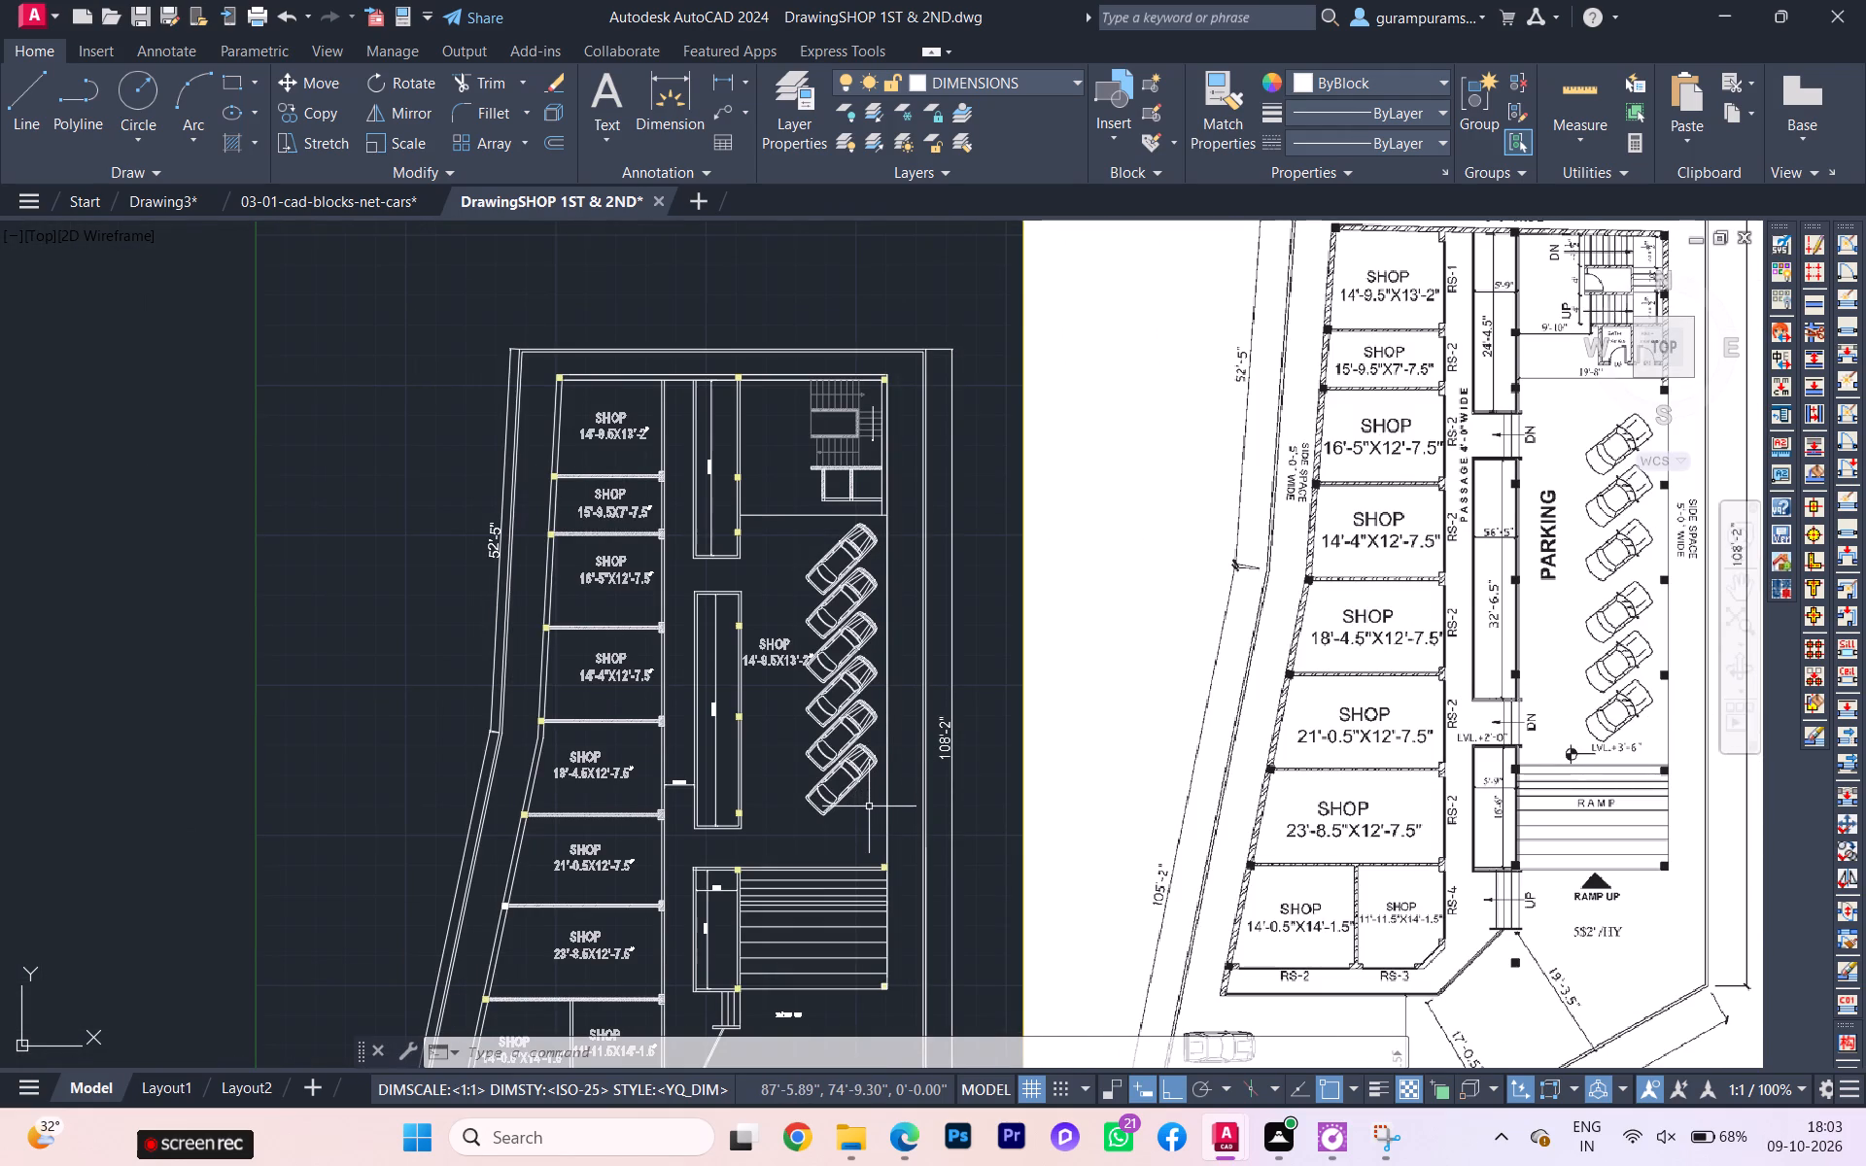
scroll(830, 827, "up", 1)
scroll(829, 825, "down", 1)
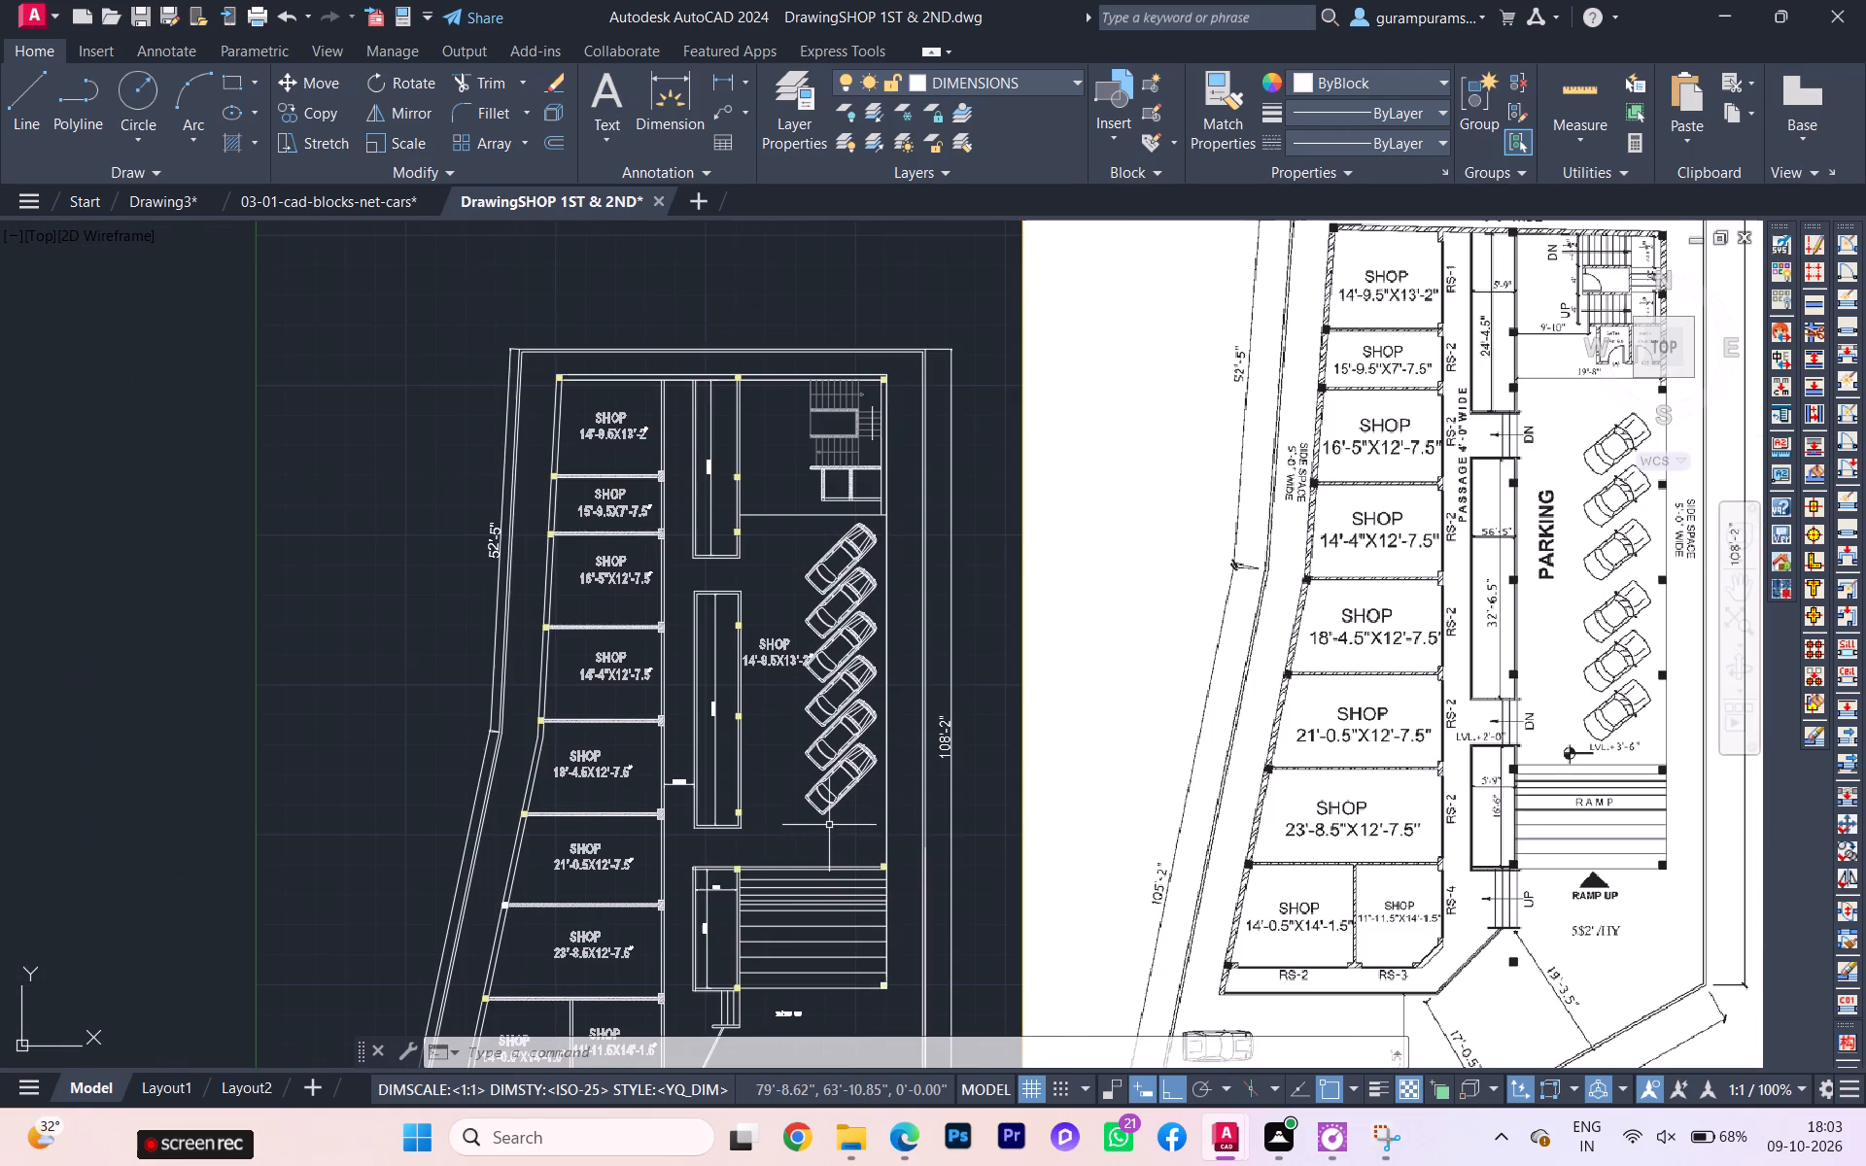